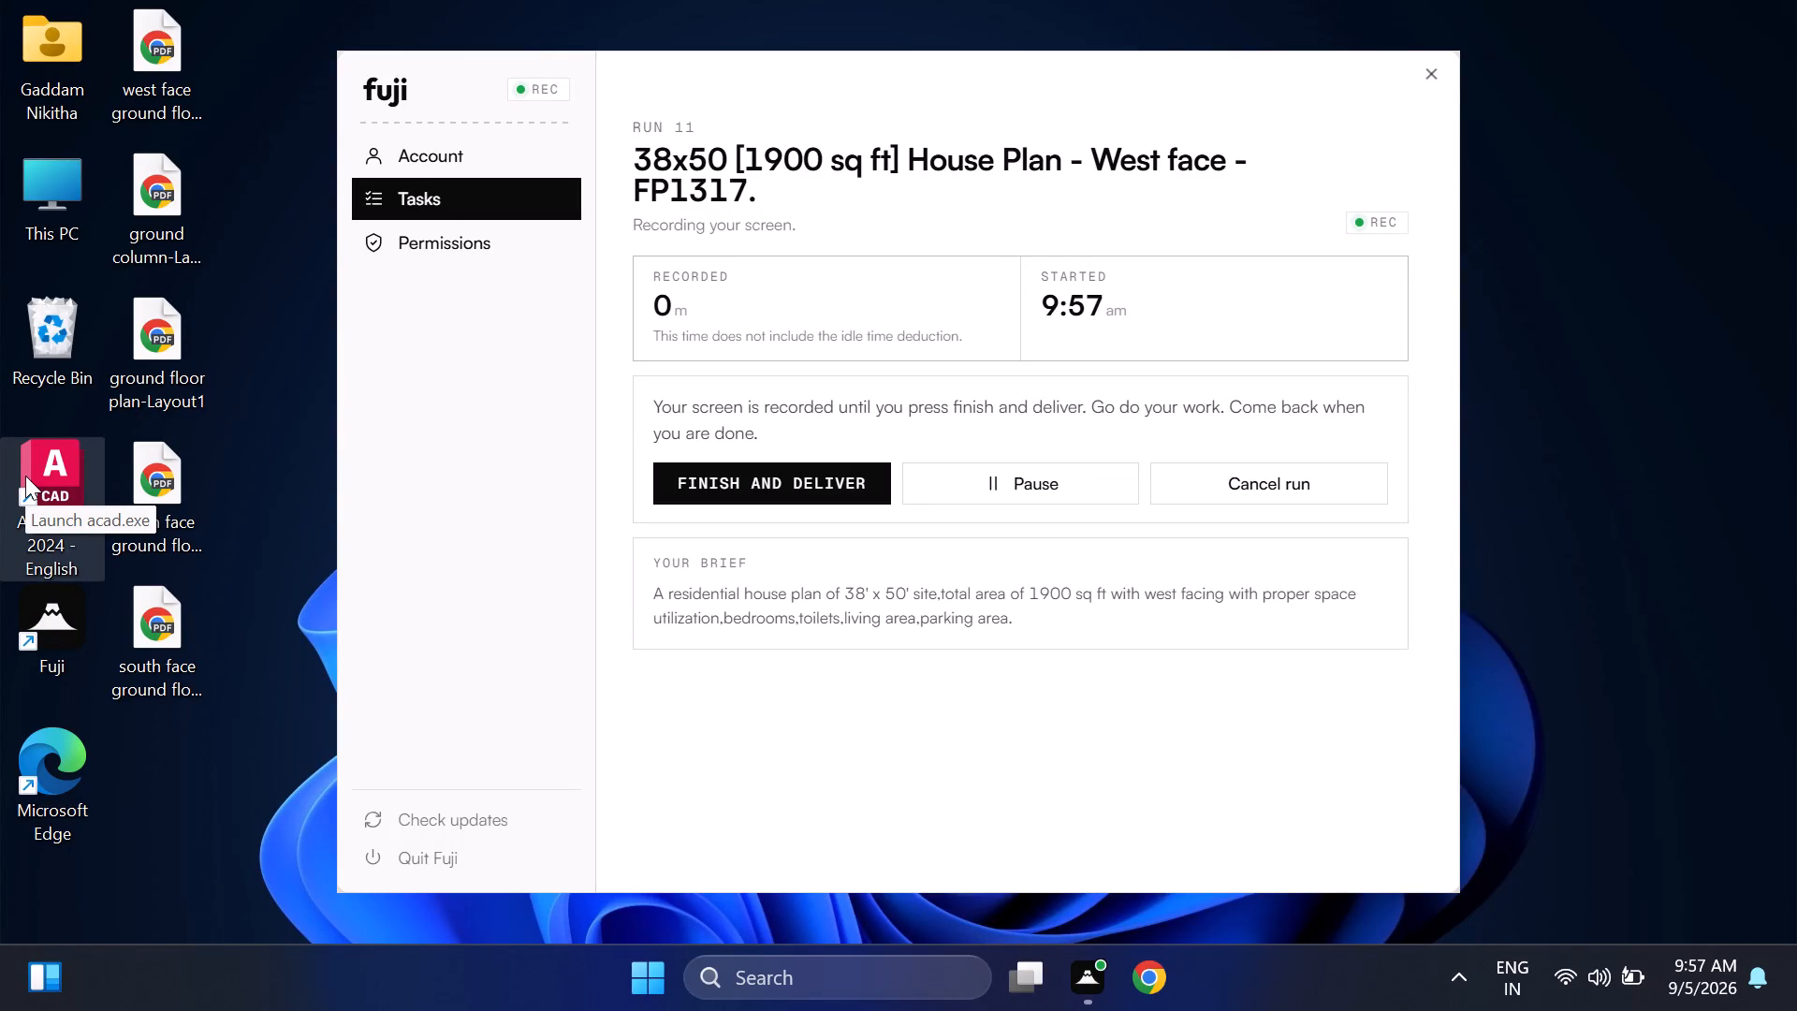
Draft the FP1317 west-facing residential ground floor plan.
Launch AutoCAD 2024 to start work on the 38' x 50' west-facing house plan.
double_click(51, 472)
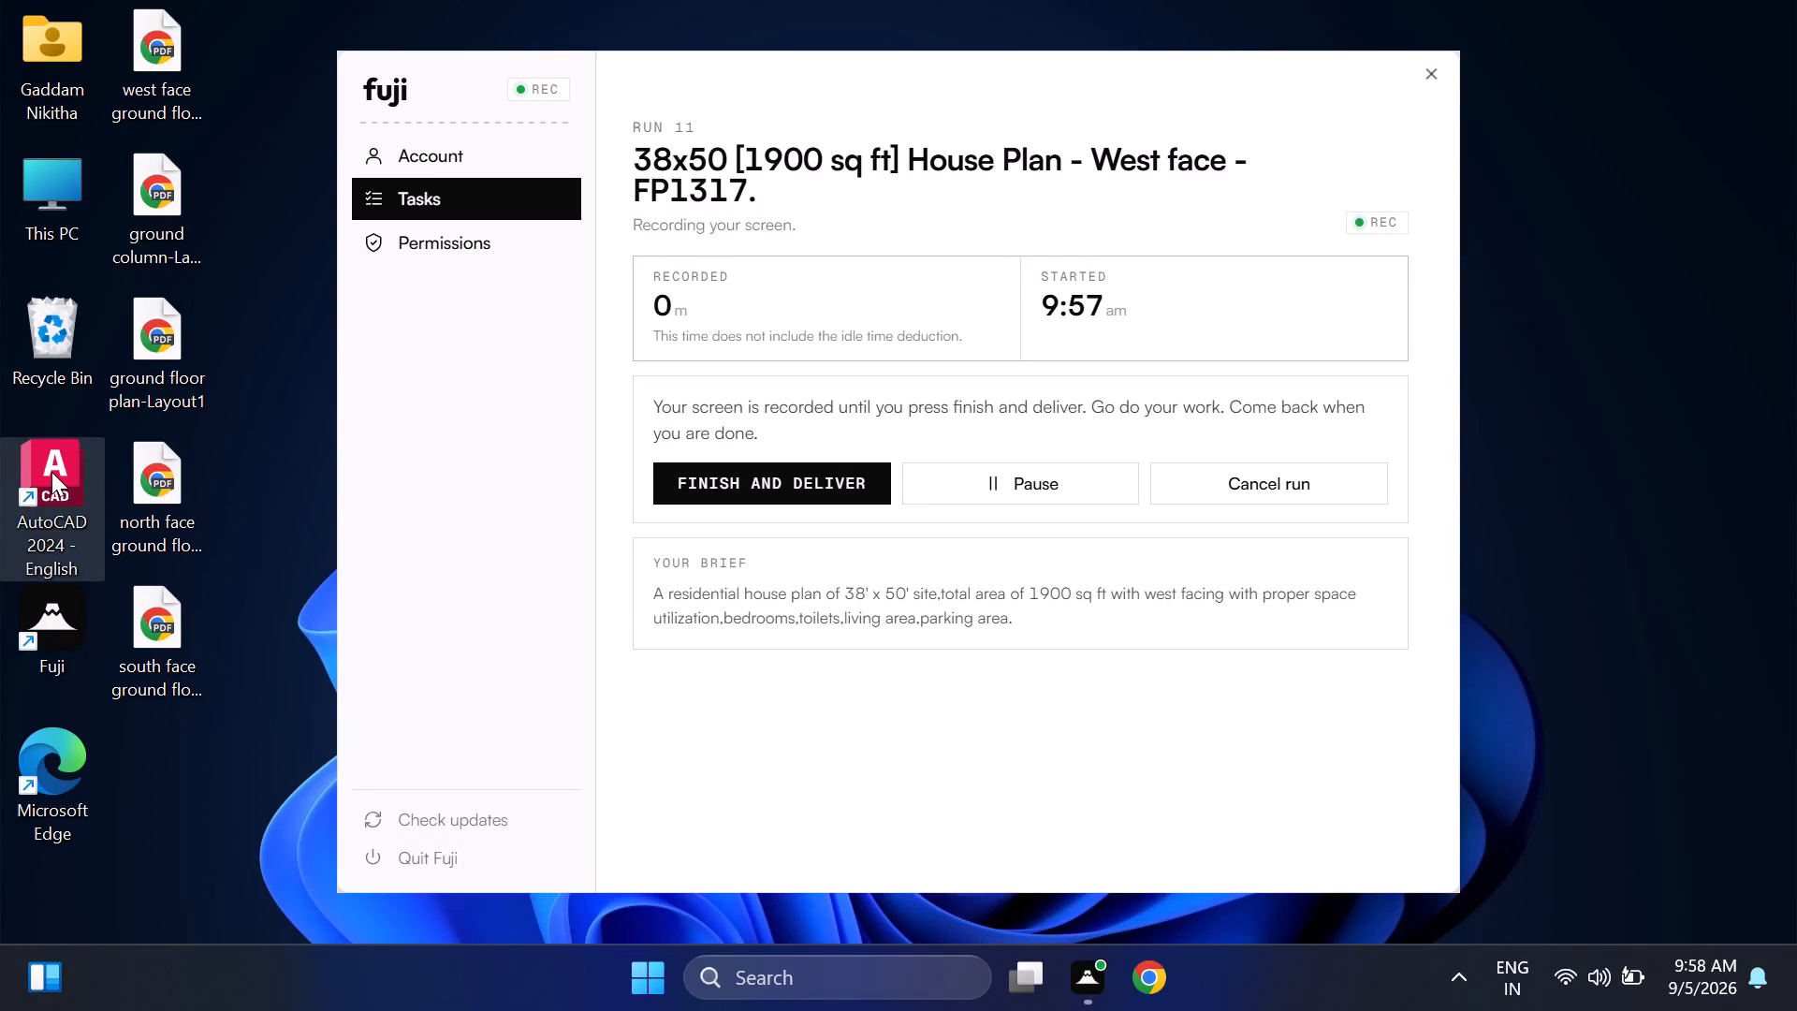
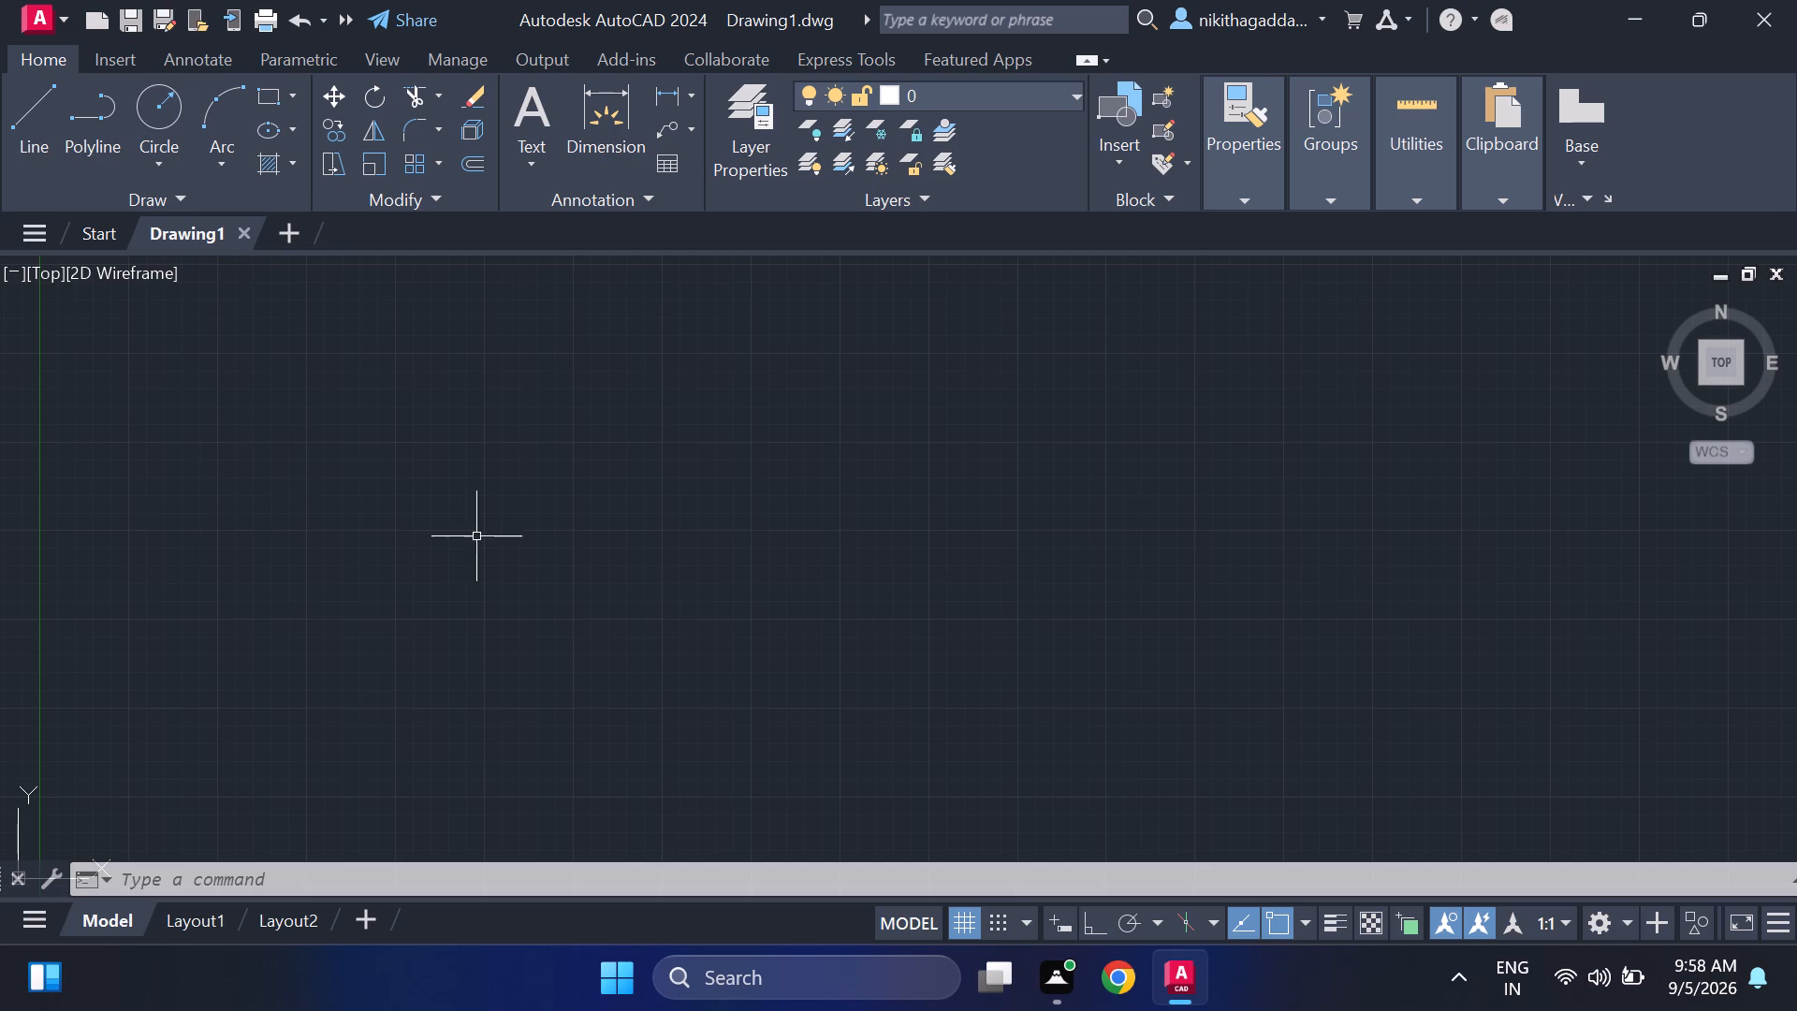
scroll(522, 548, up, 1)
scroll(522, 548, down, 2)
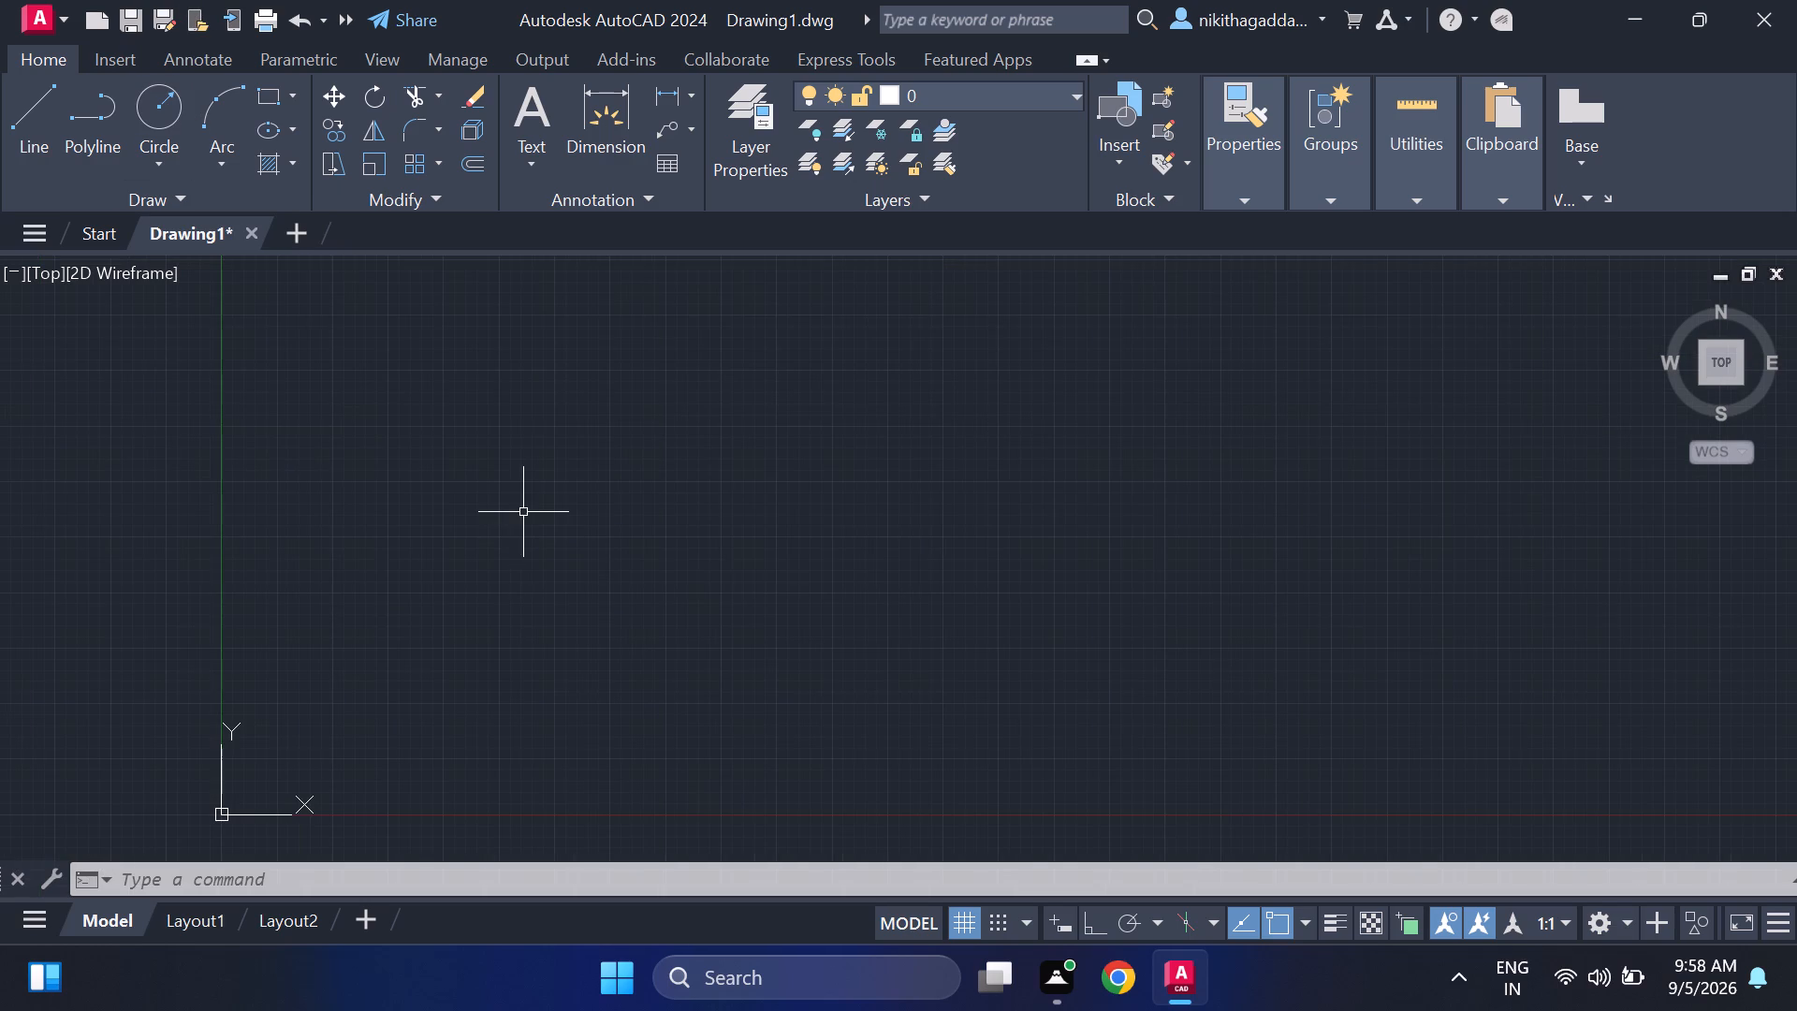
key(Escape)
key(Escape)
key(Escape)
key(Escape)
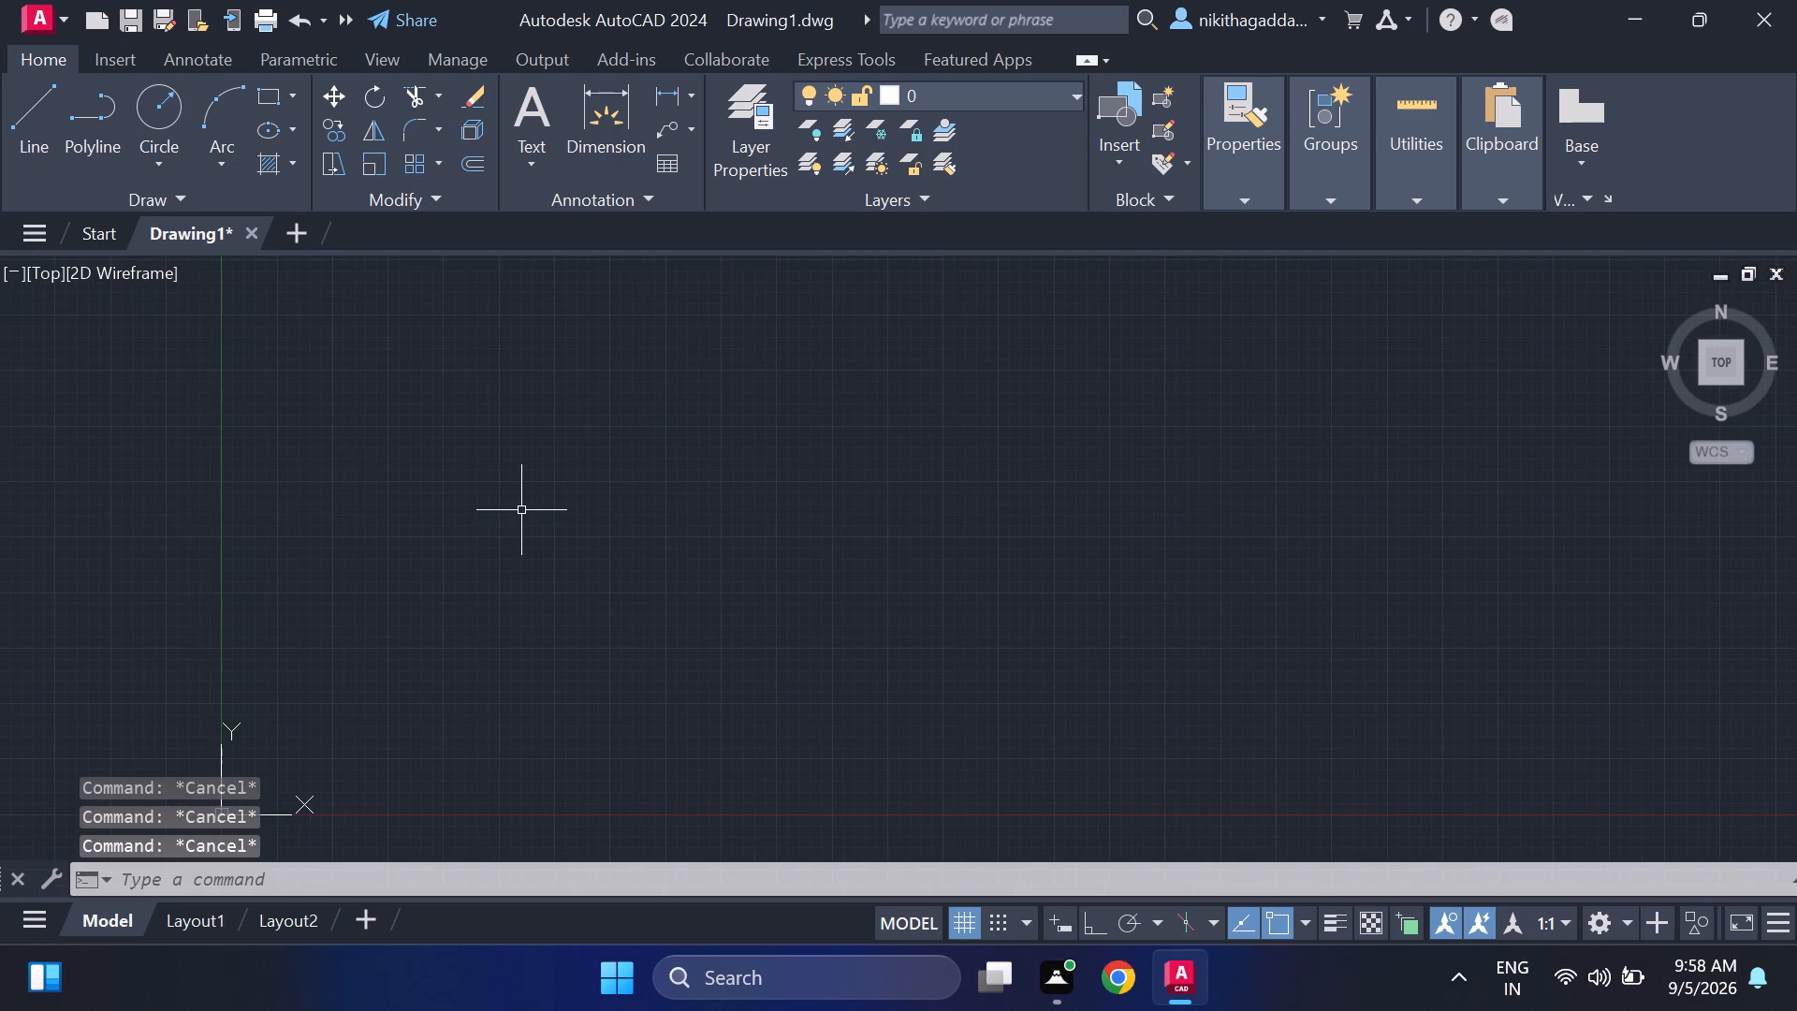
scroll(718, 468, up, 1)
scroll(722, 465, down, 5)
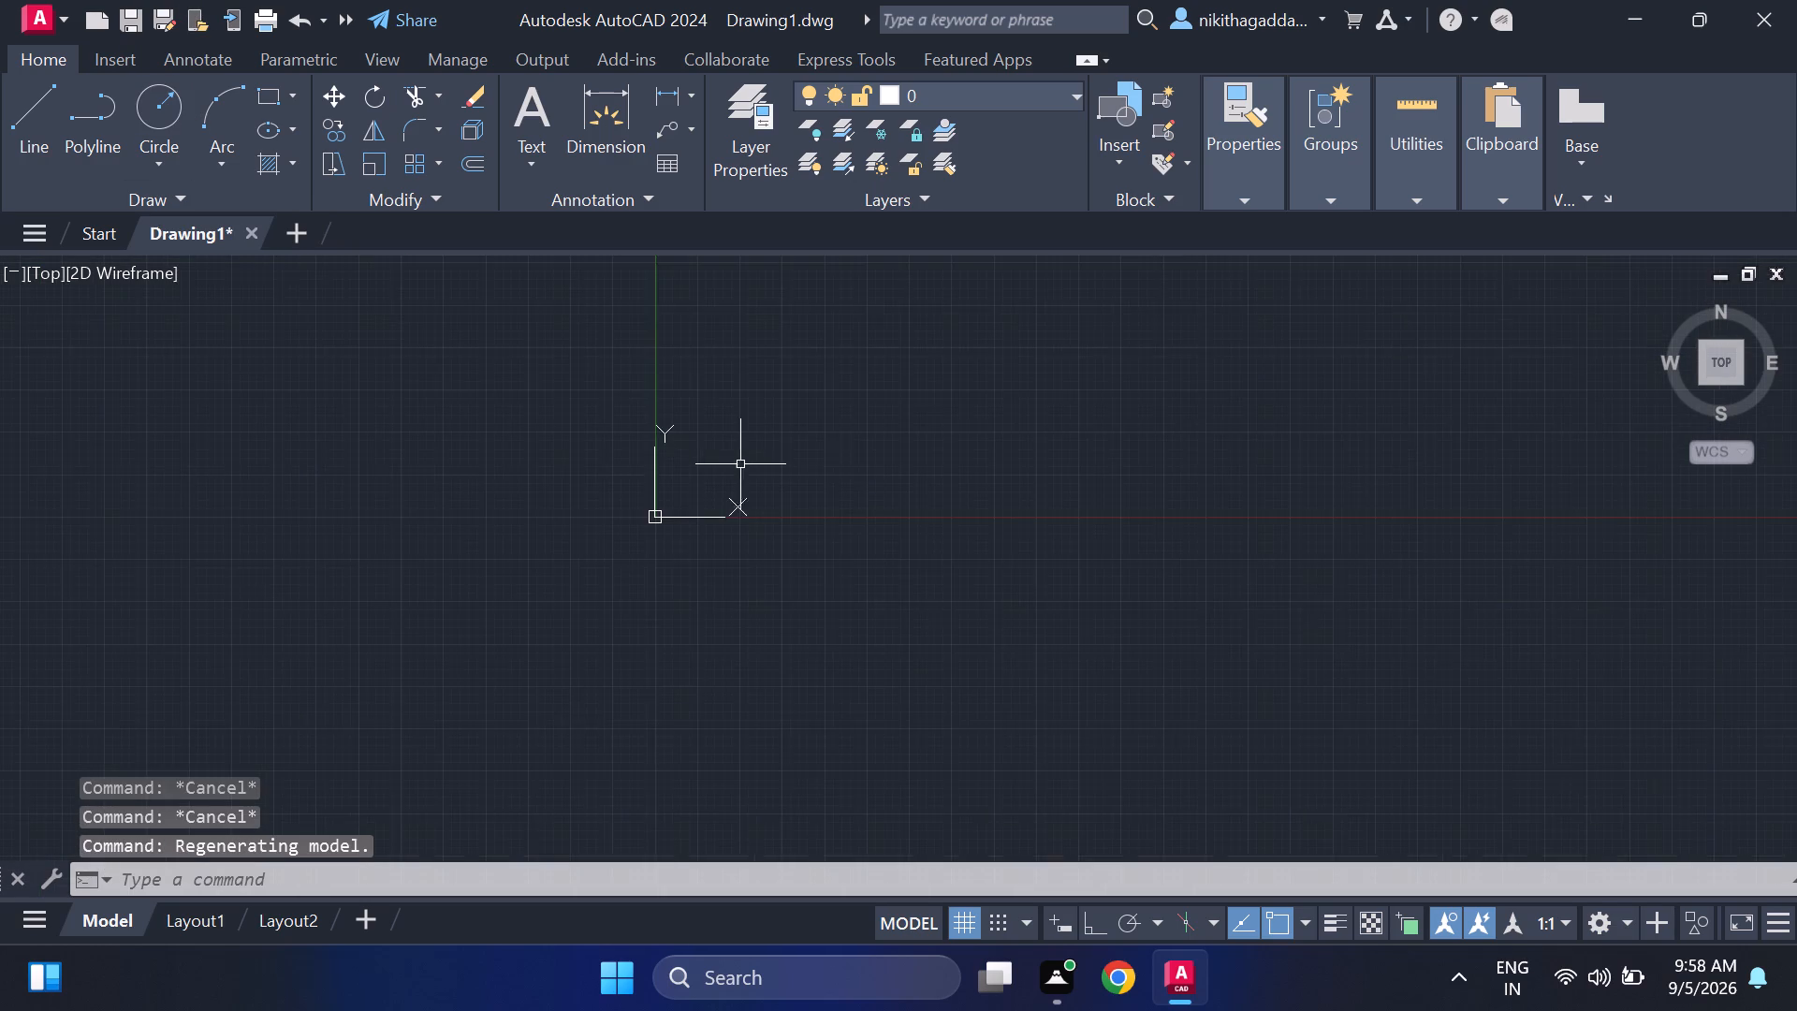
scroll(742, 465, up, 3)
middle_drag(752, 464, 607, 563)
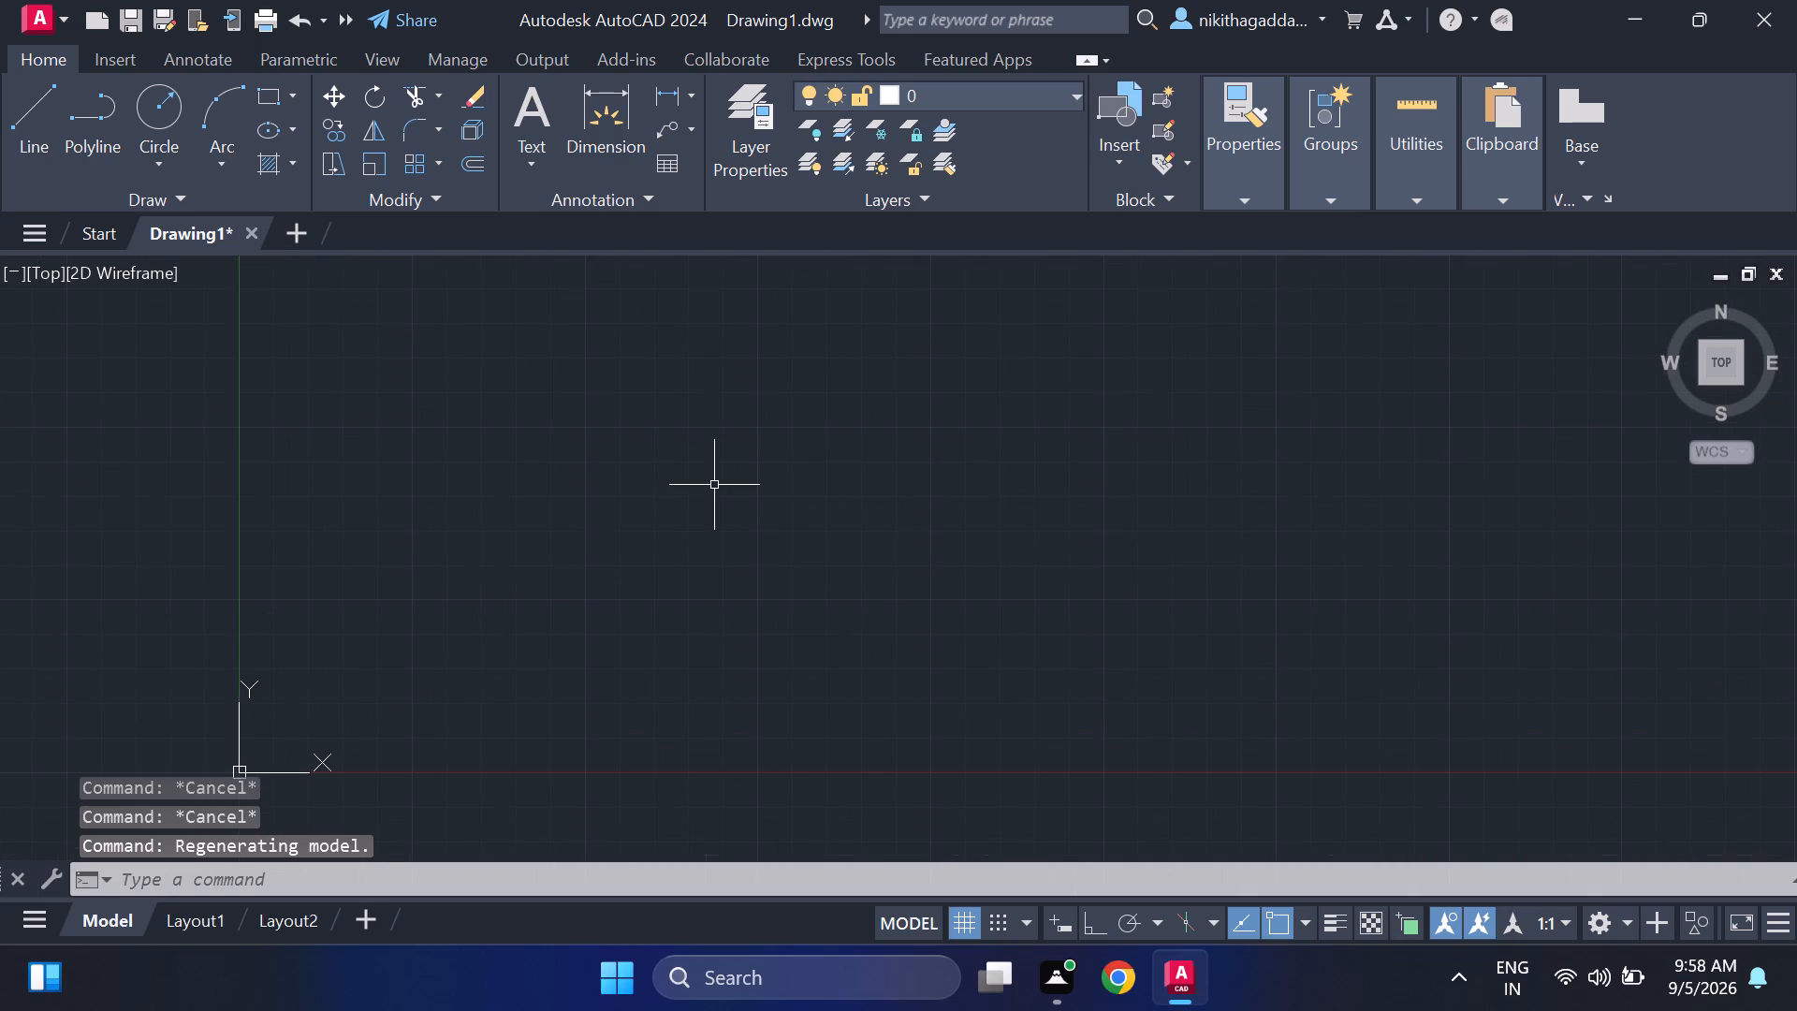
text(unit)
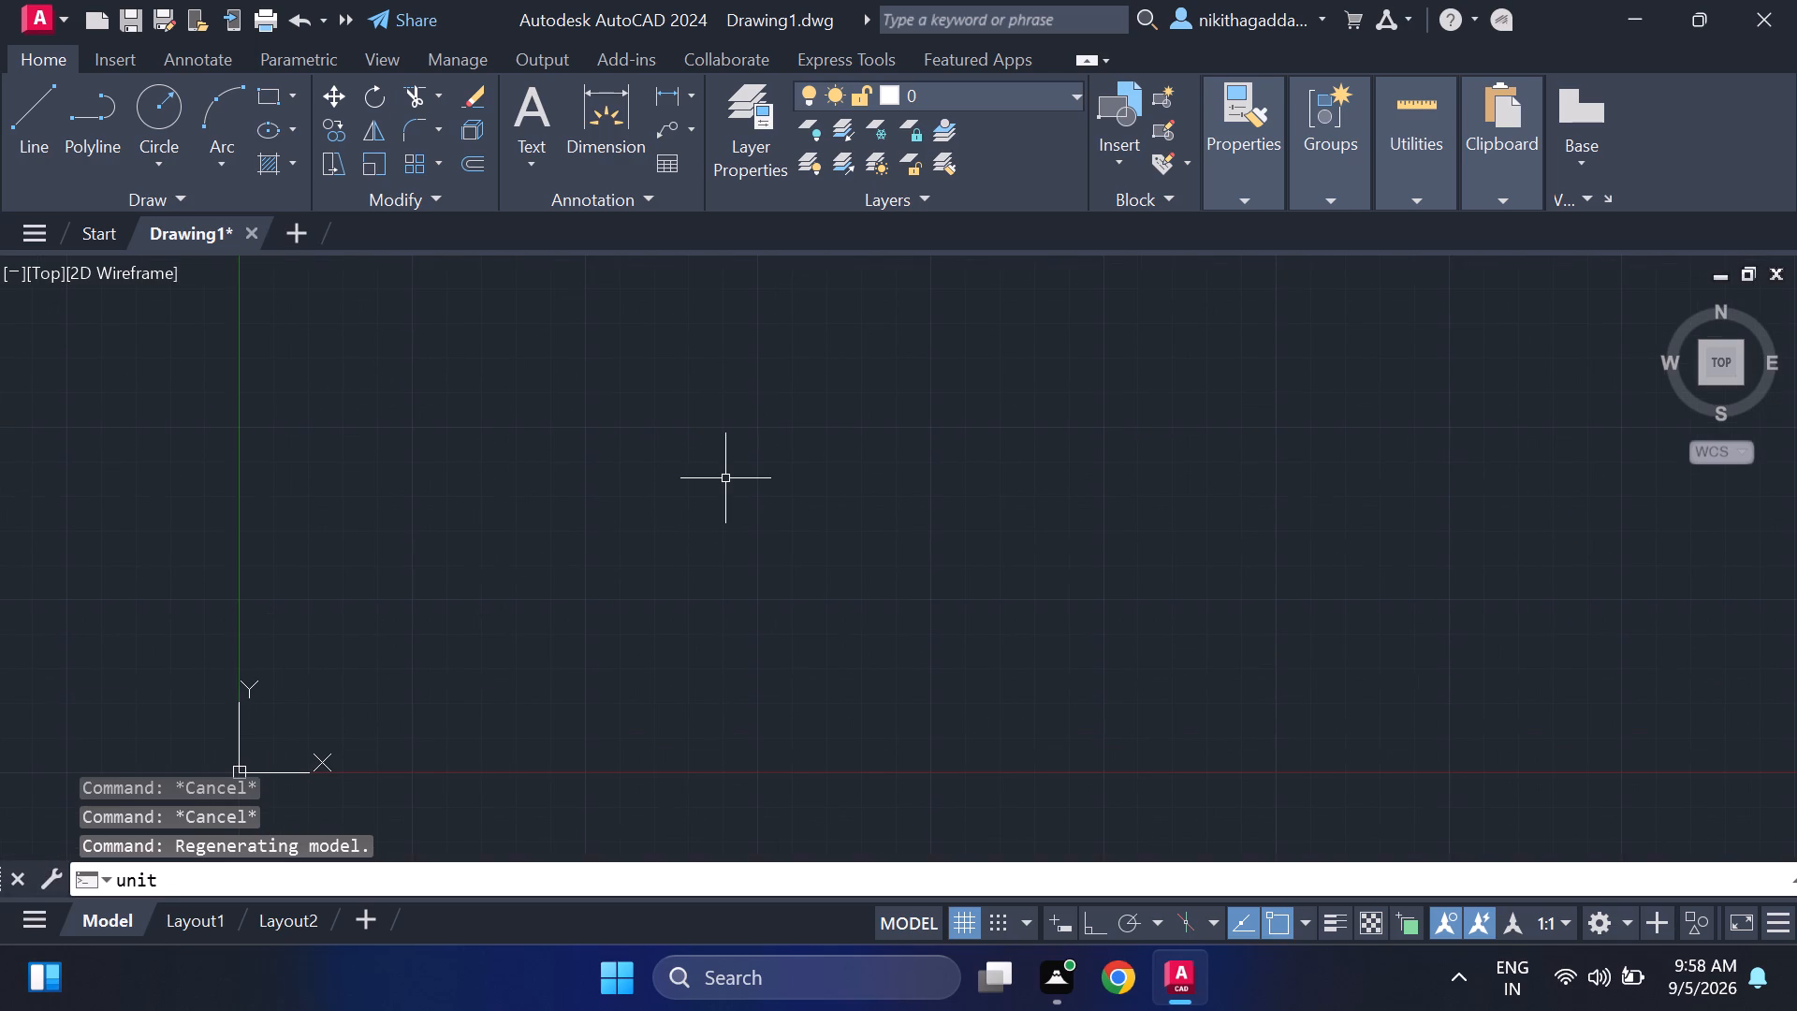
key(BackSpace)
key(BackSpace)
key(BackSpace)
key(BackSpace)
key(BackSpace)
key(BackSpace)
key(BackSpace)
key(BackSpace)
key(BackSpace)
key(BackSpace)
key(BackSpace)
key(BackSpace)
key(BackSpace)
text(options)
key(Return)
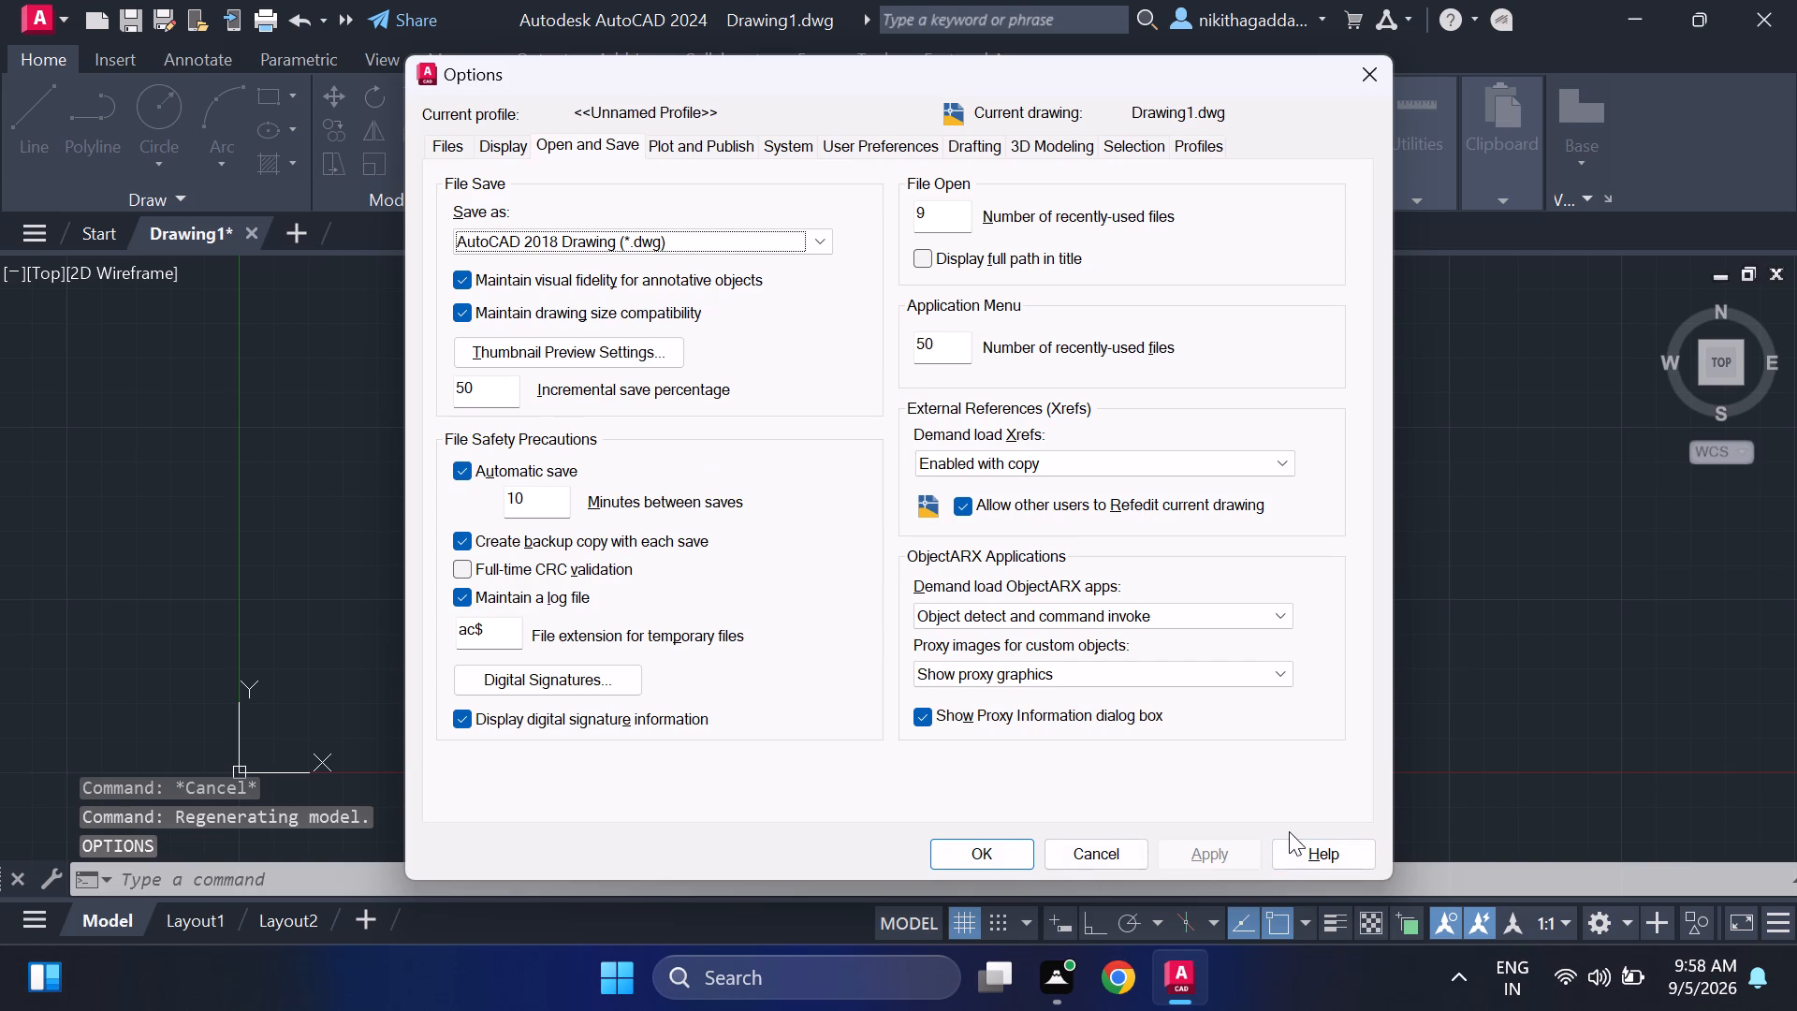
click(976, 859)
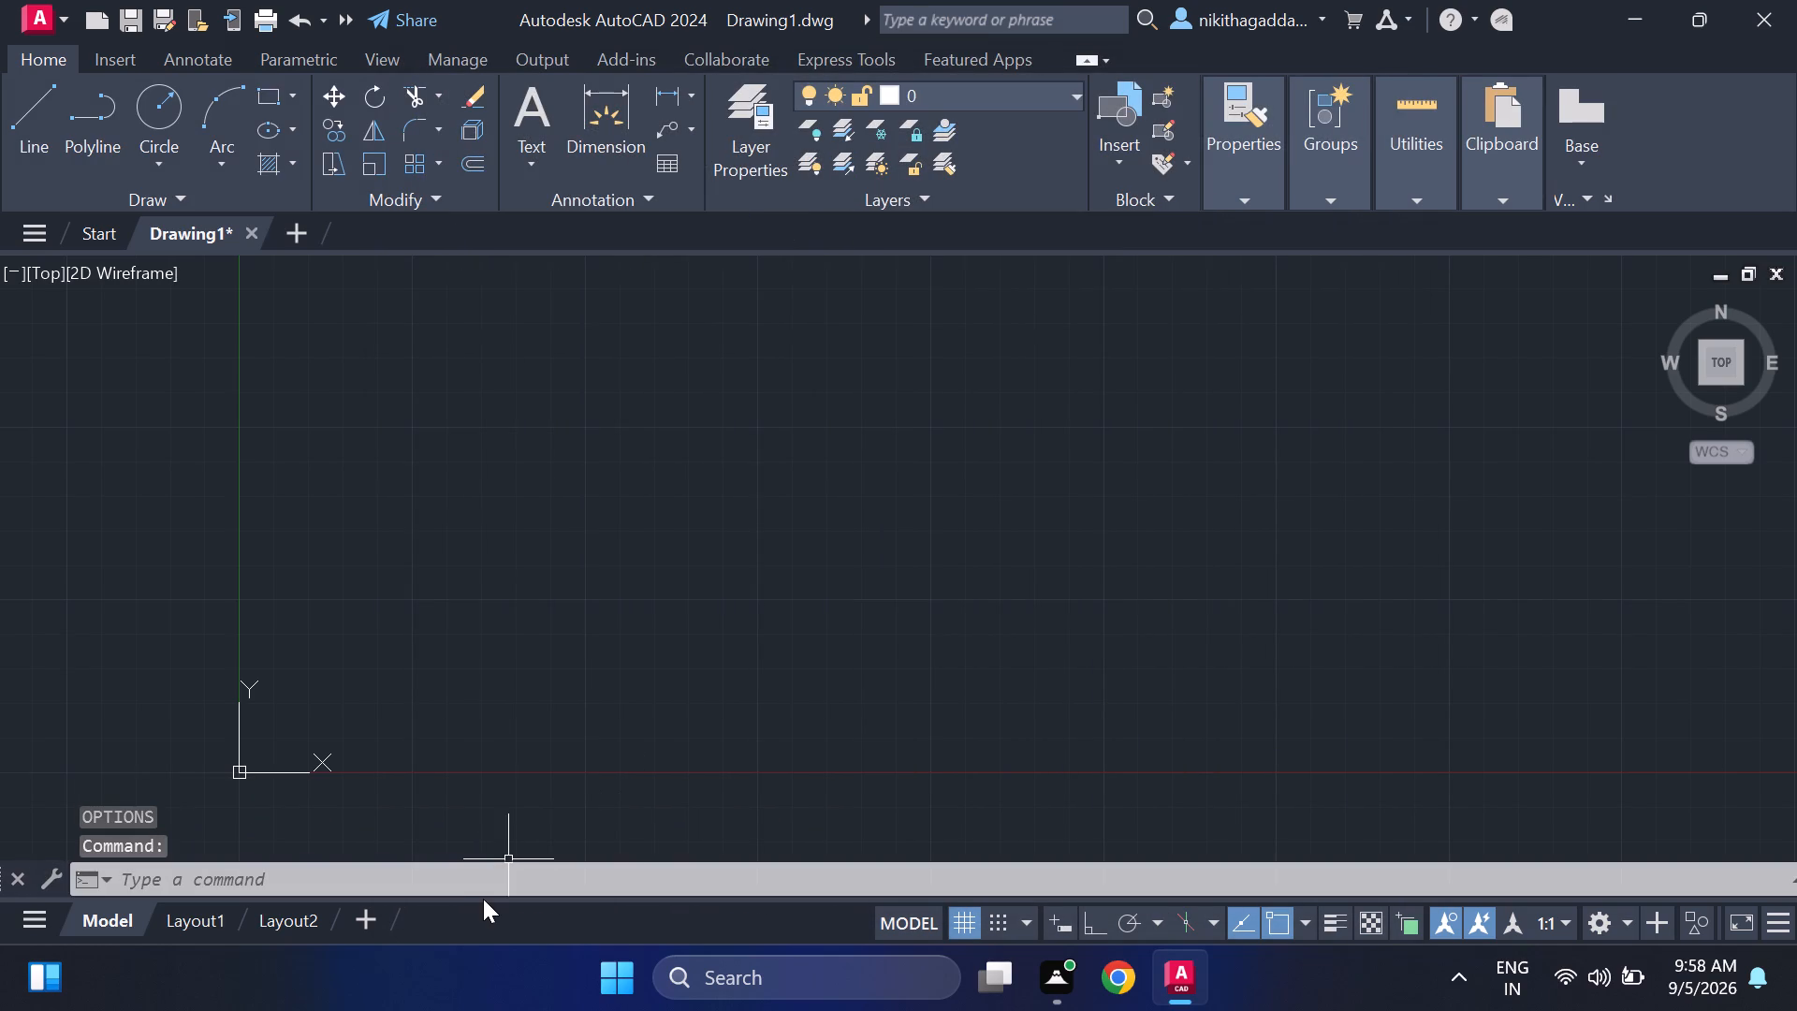
Set the drawing's length units to Engineering with 0'-0.00" precision.
click(483, 899)
click(404, 883)
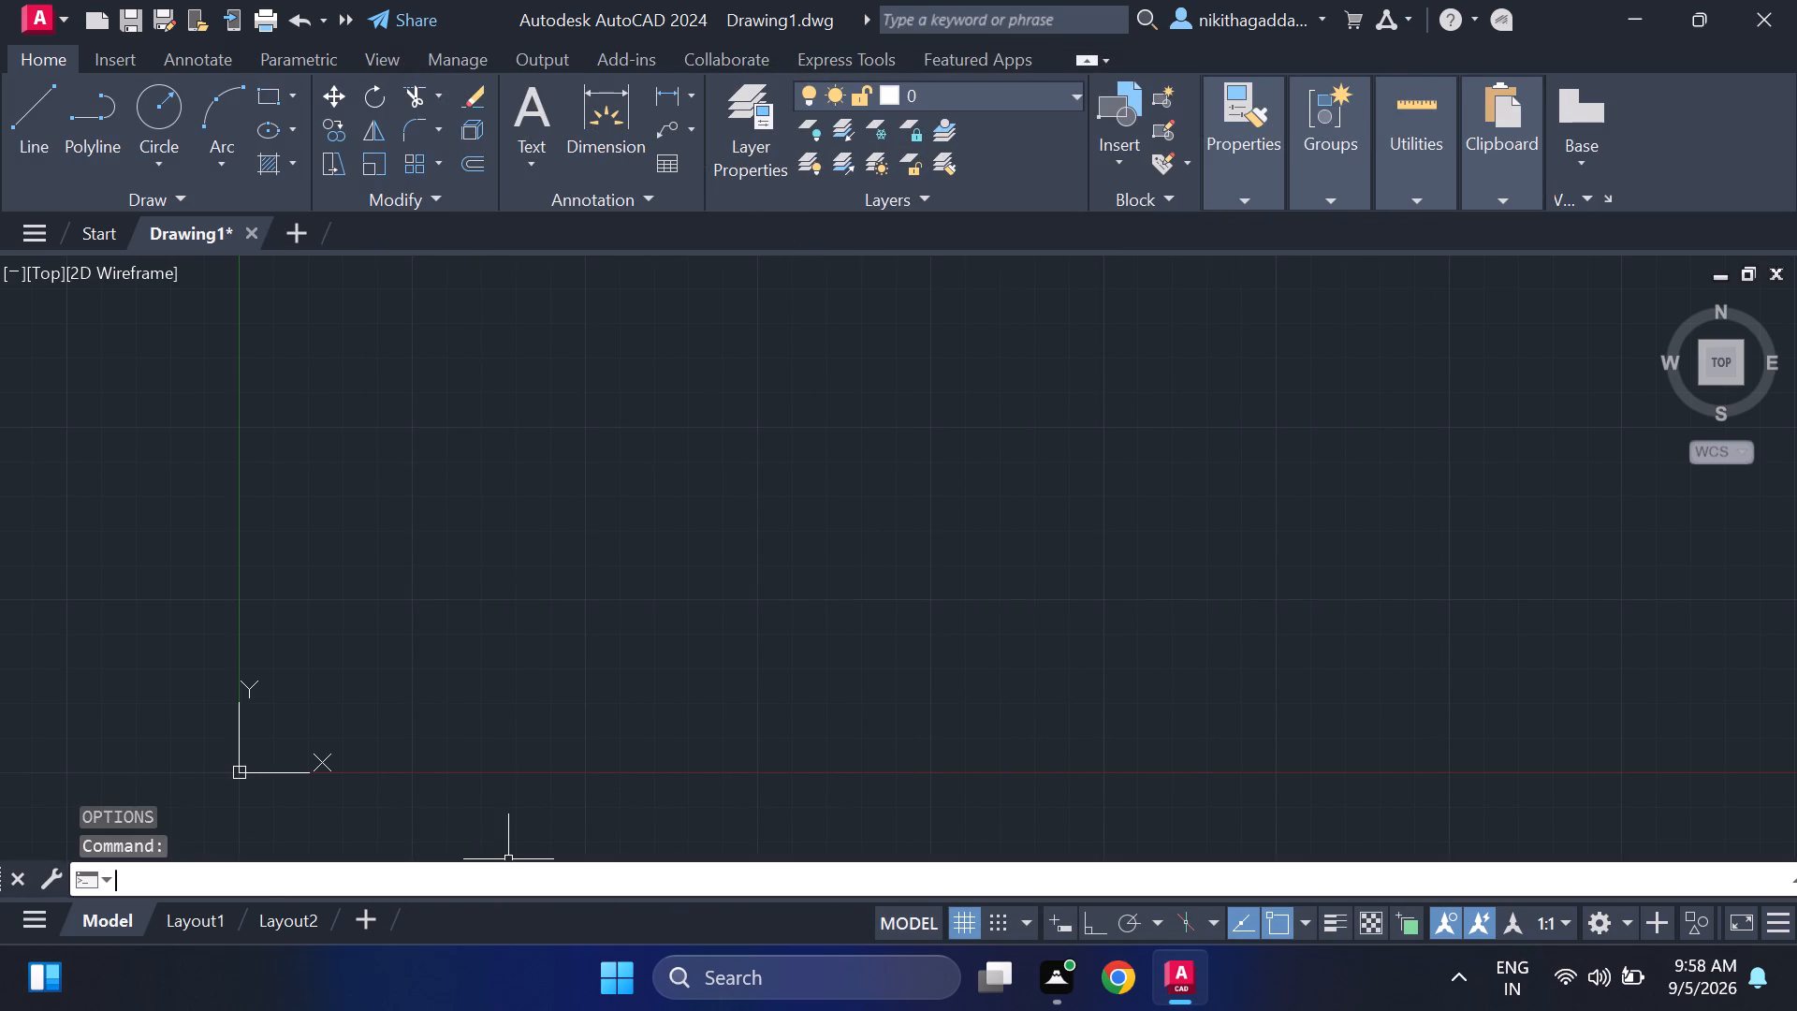
text(units)
key(Return)
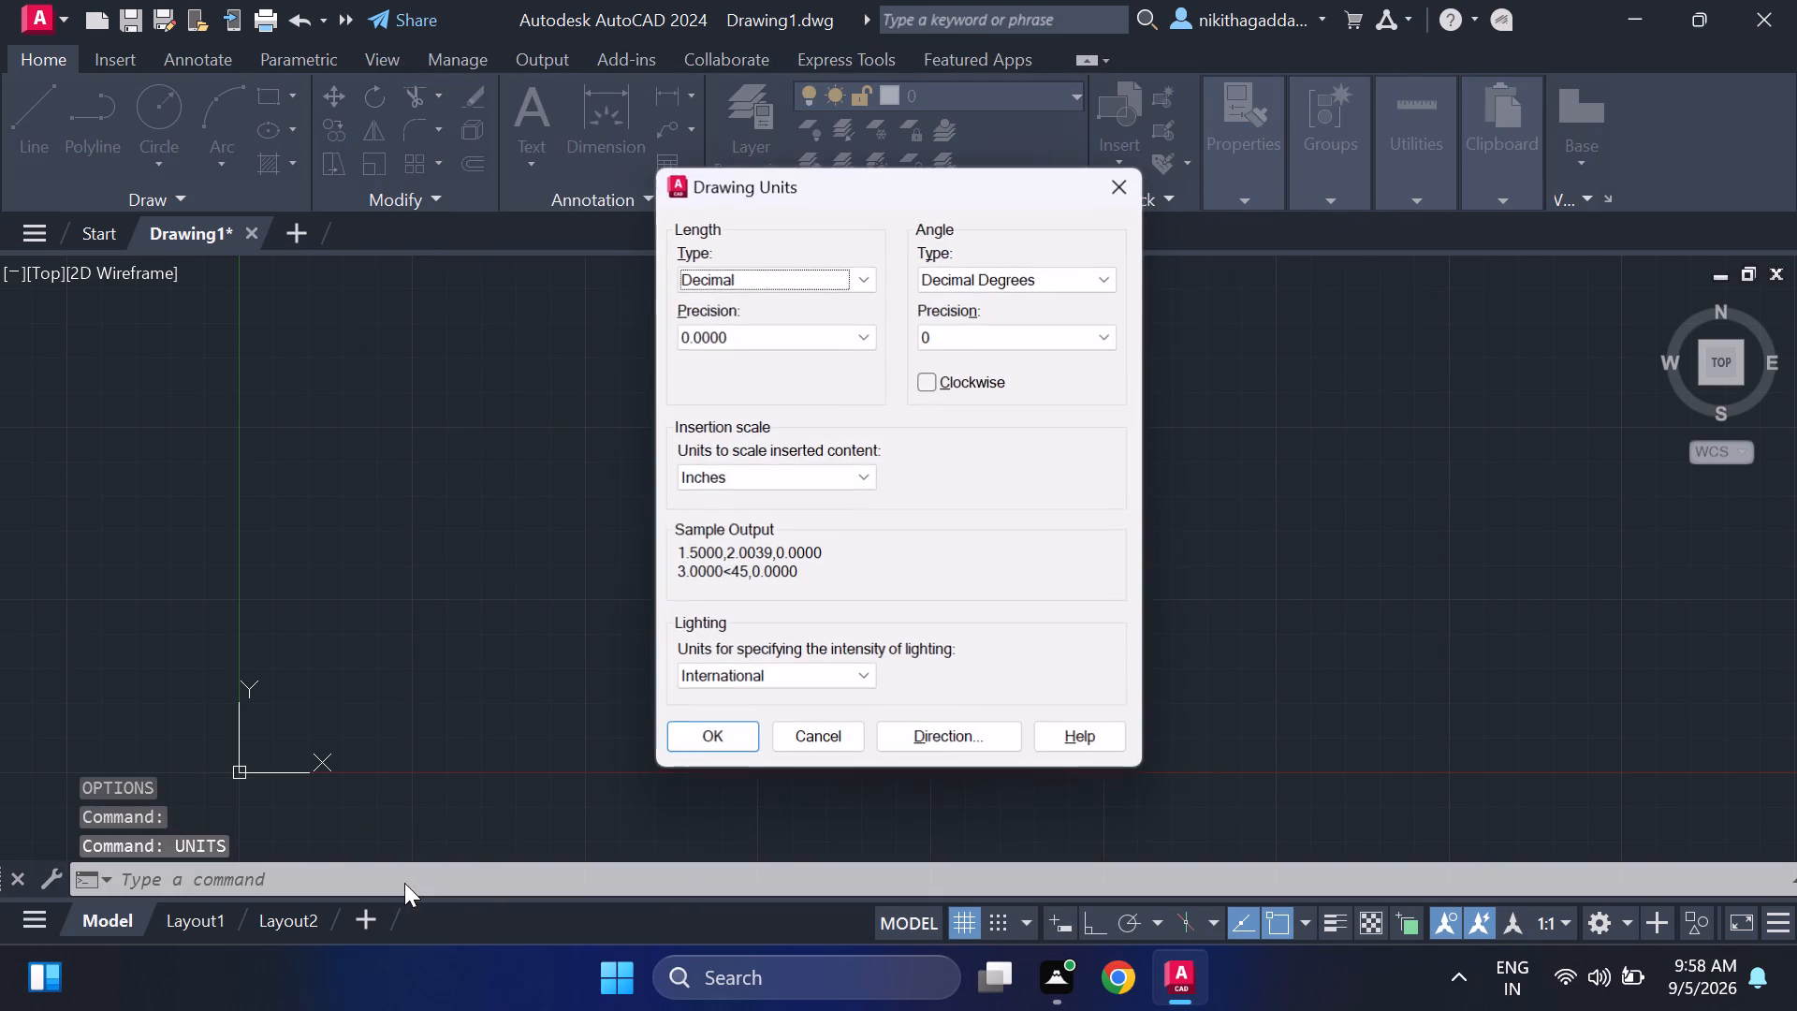
click(868, 270)
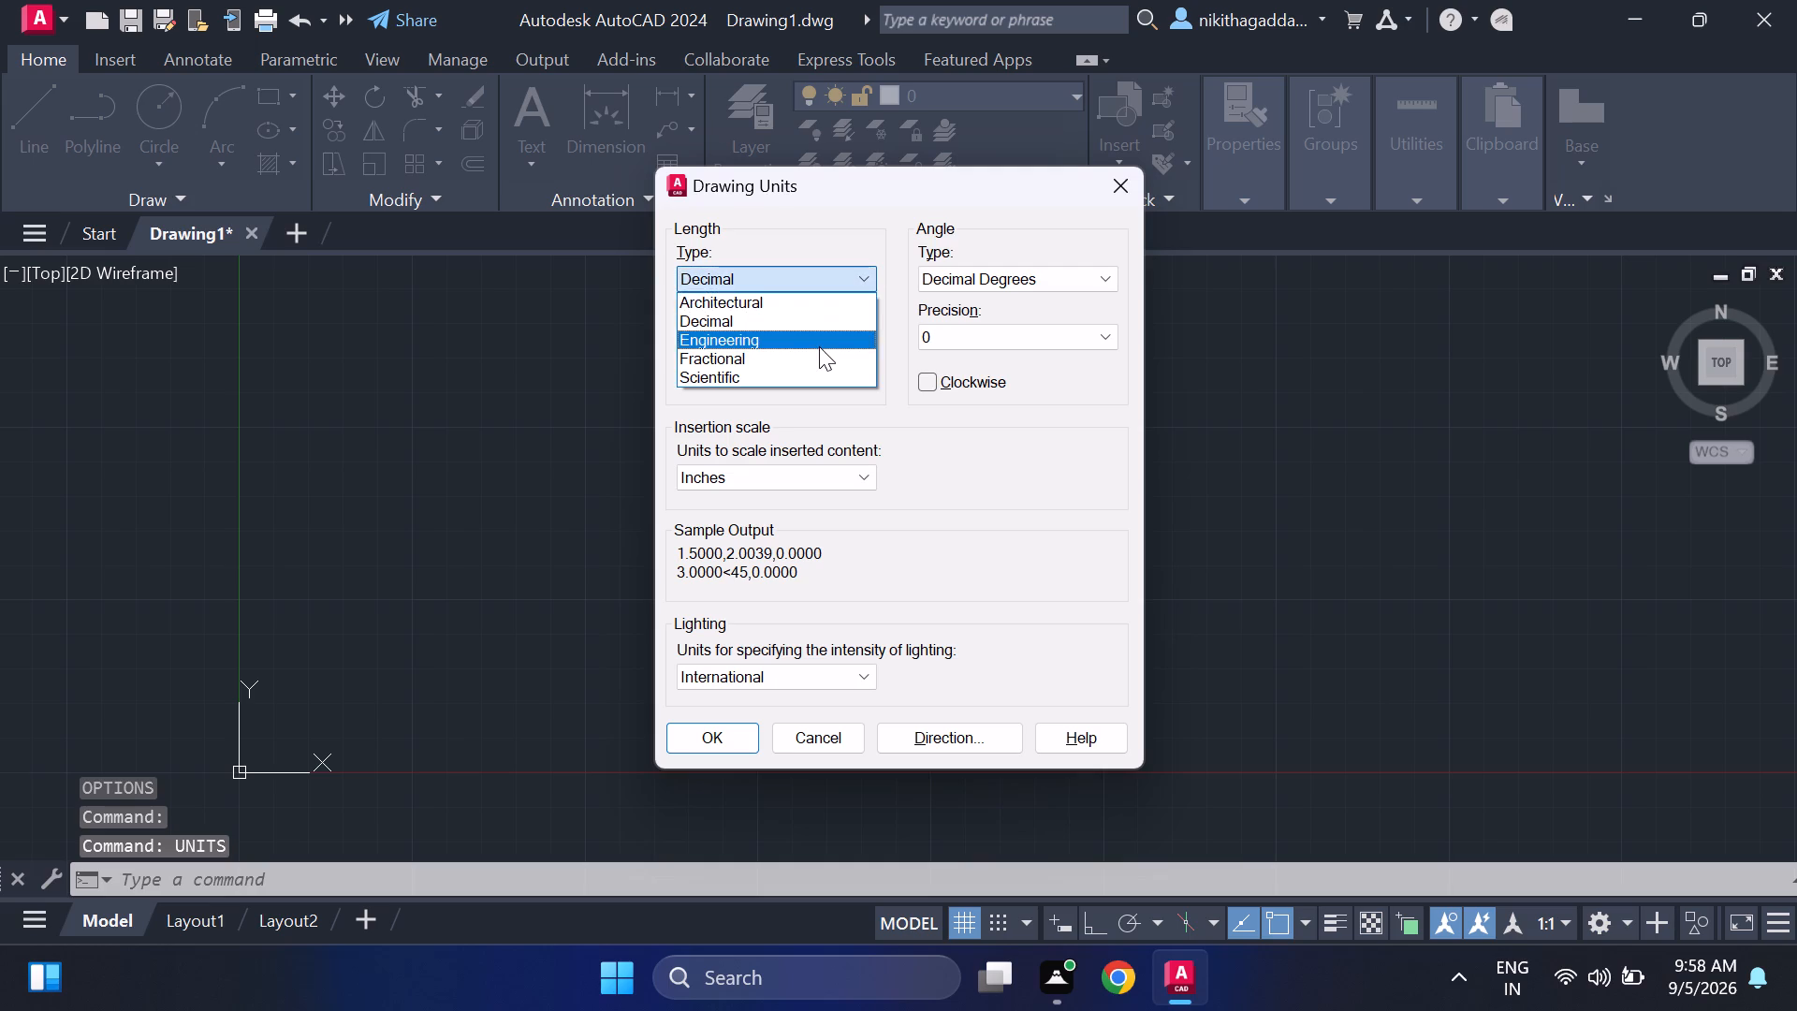
click(819, 346)
click(819, 346)
click(763, 399)
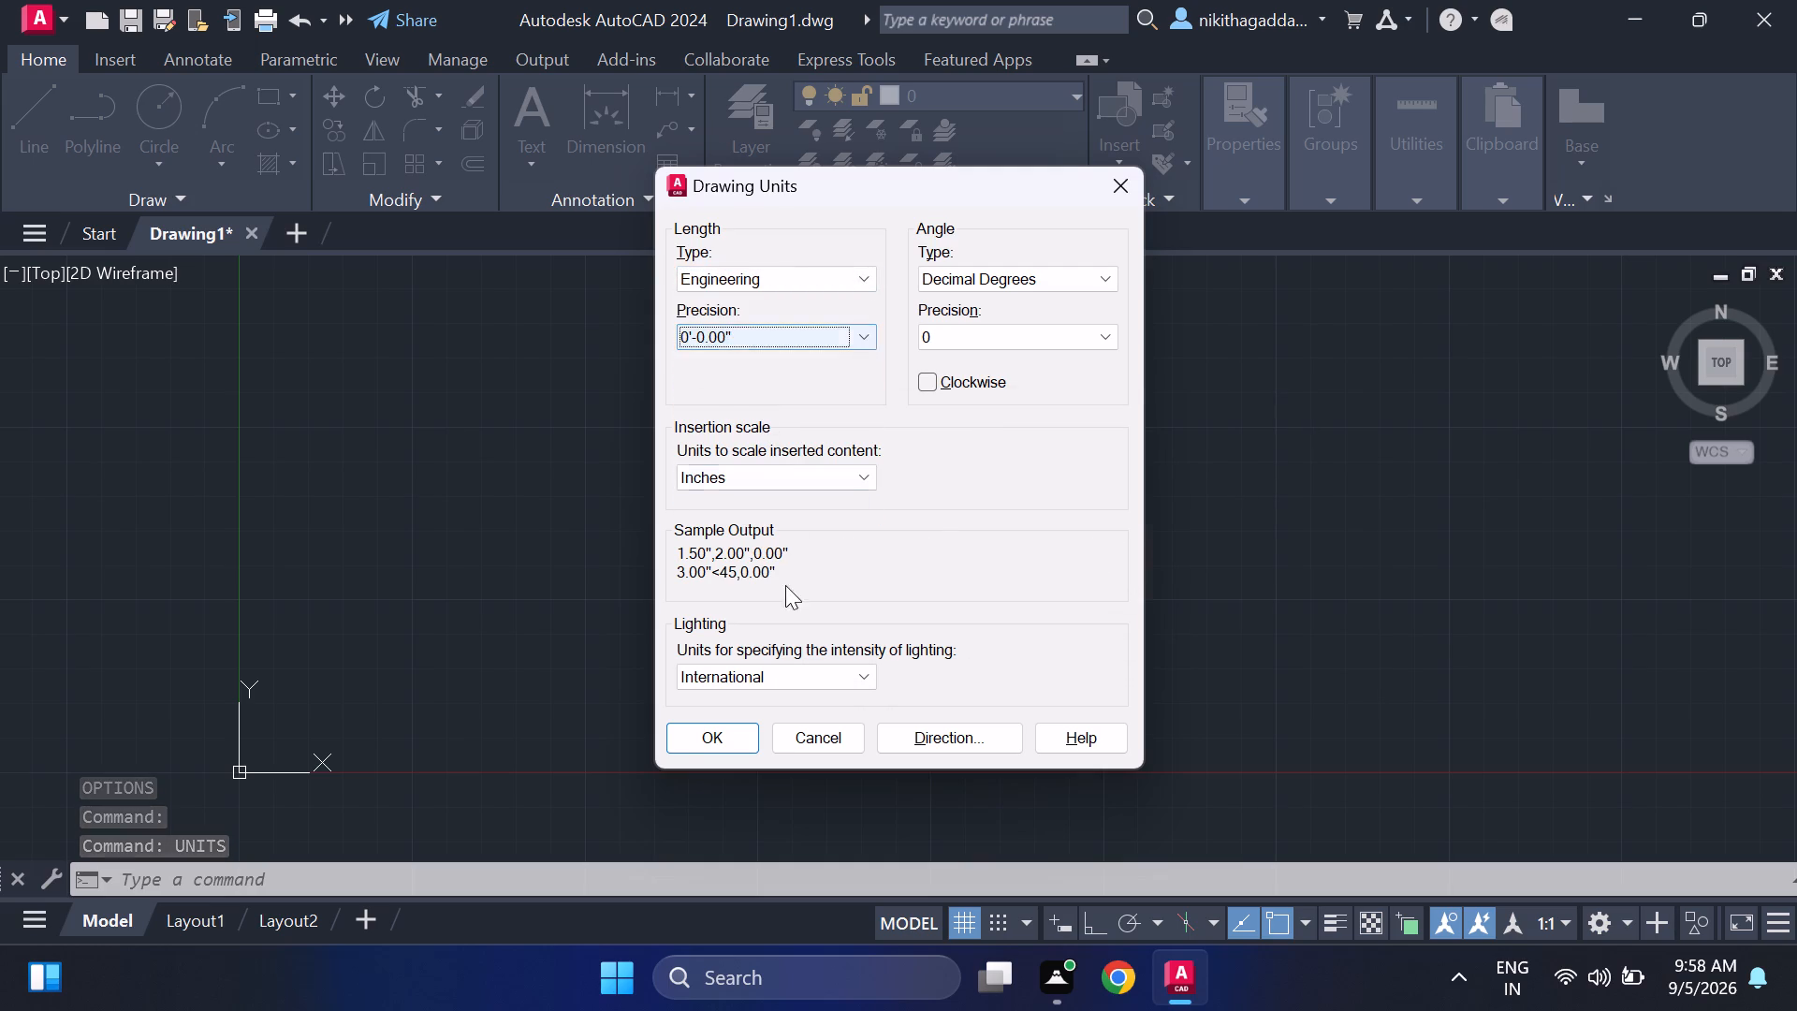
click(678, 742)
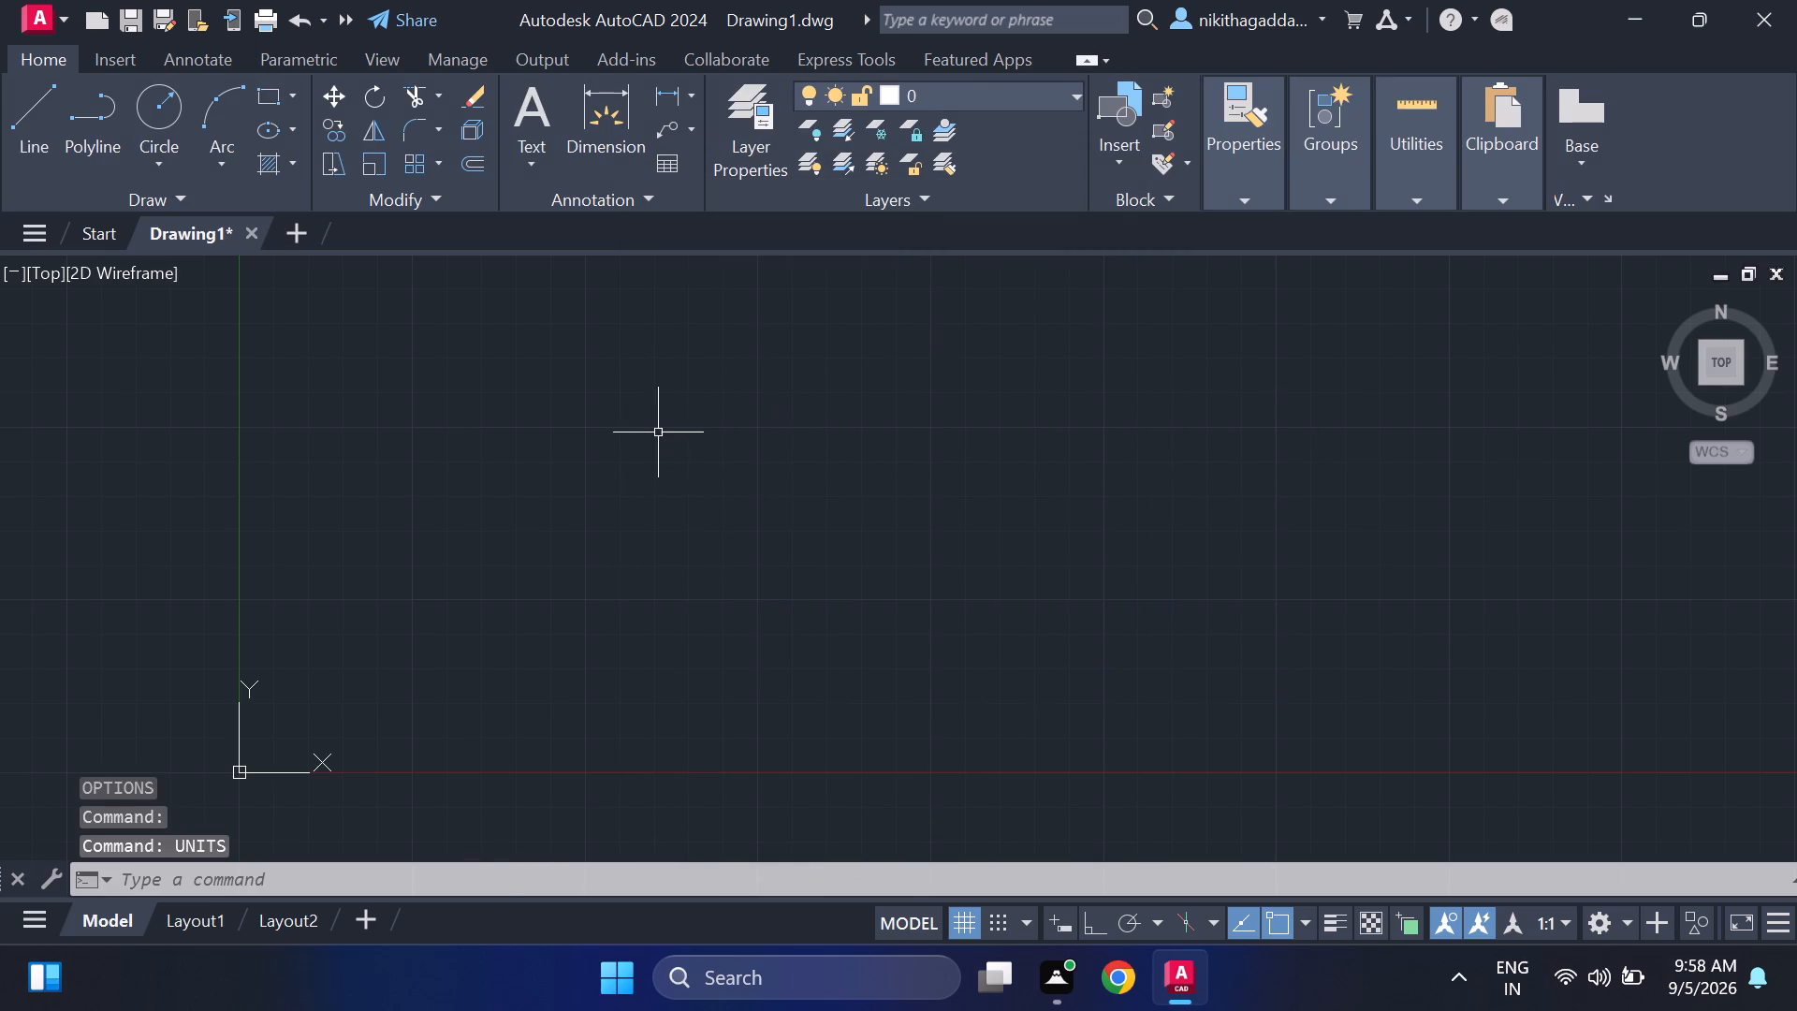
Modify the Standard dimension style's primary units to the Engineering format with 0'-0.00" precision.
scroll(660, 431, down, 4)
scroll(660, 432, up, 2)
middle_drag(603, 444, 444, 582)
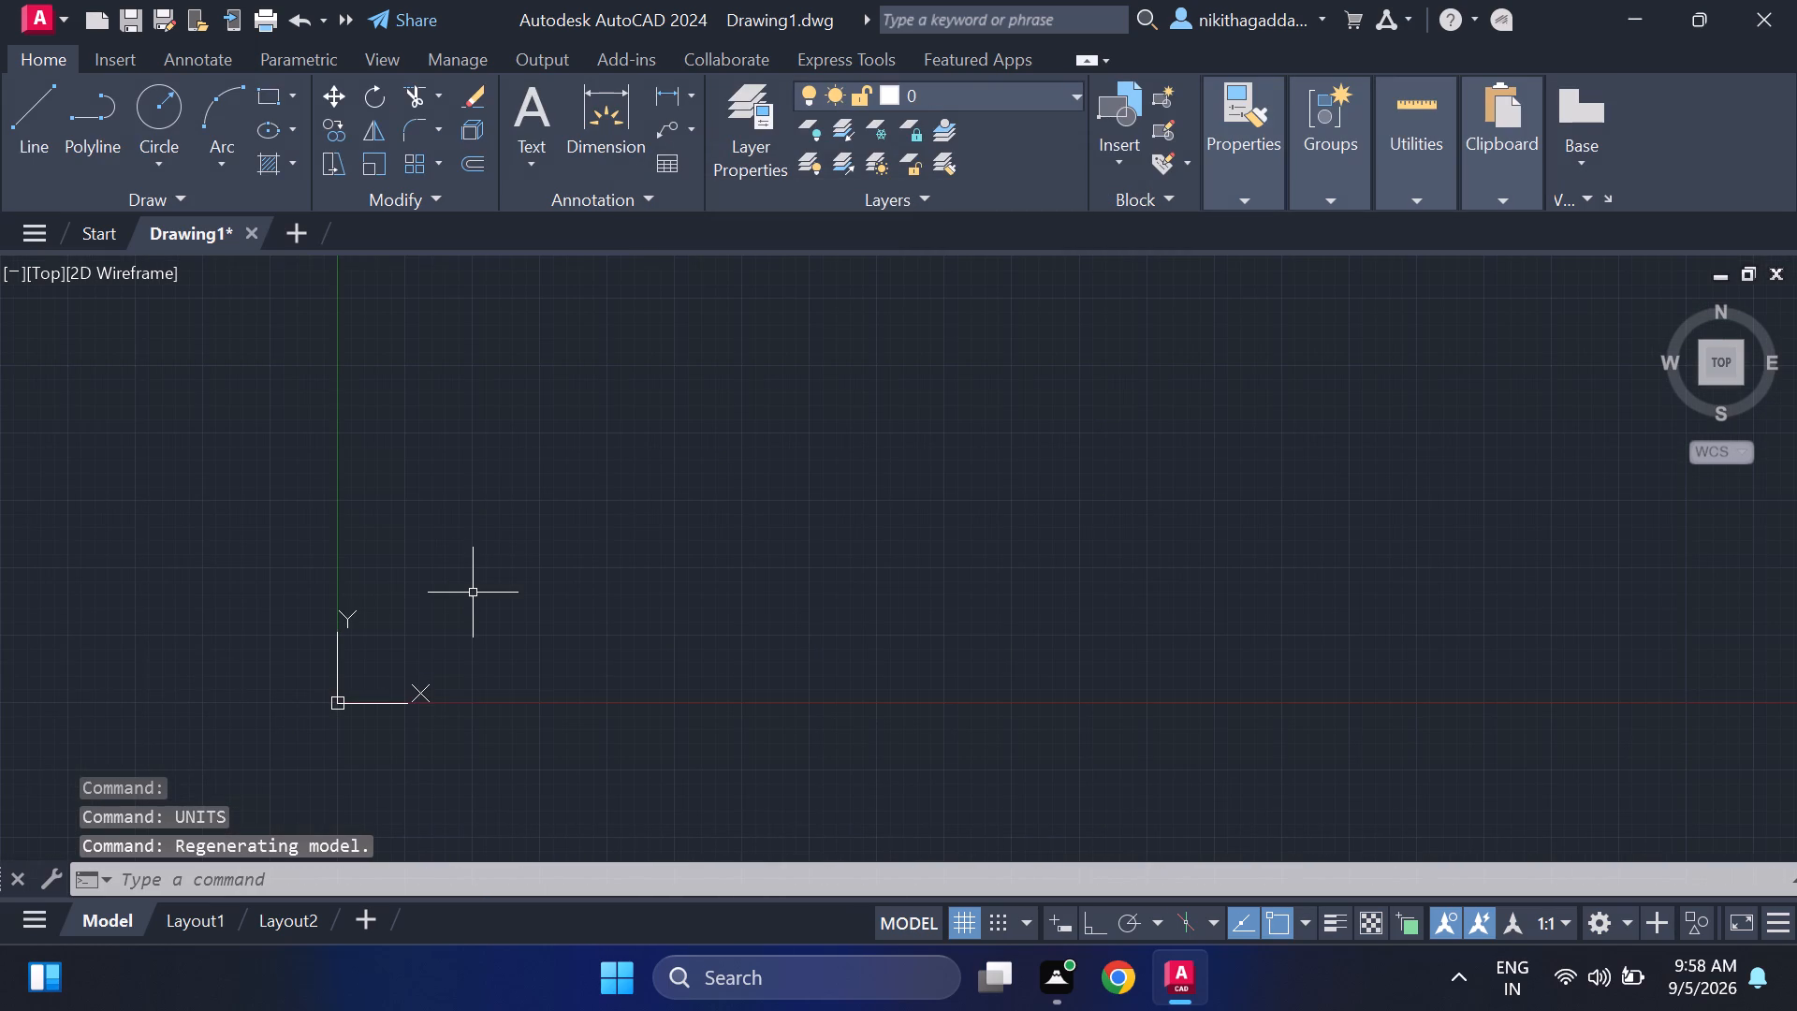
key(d)
key(Return)
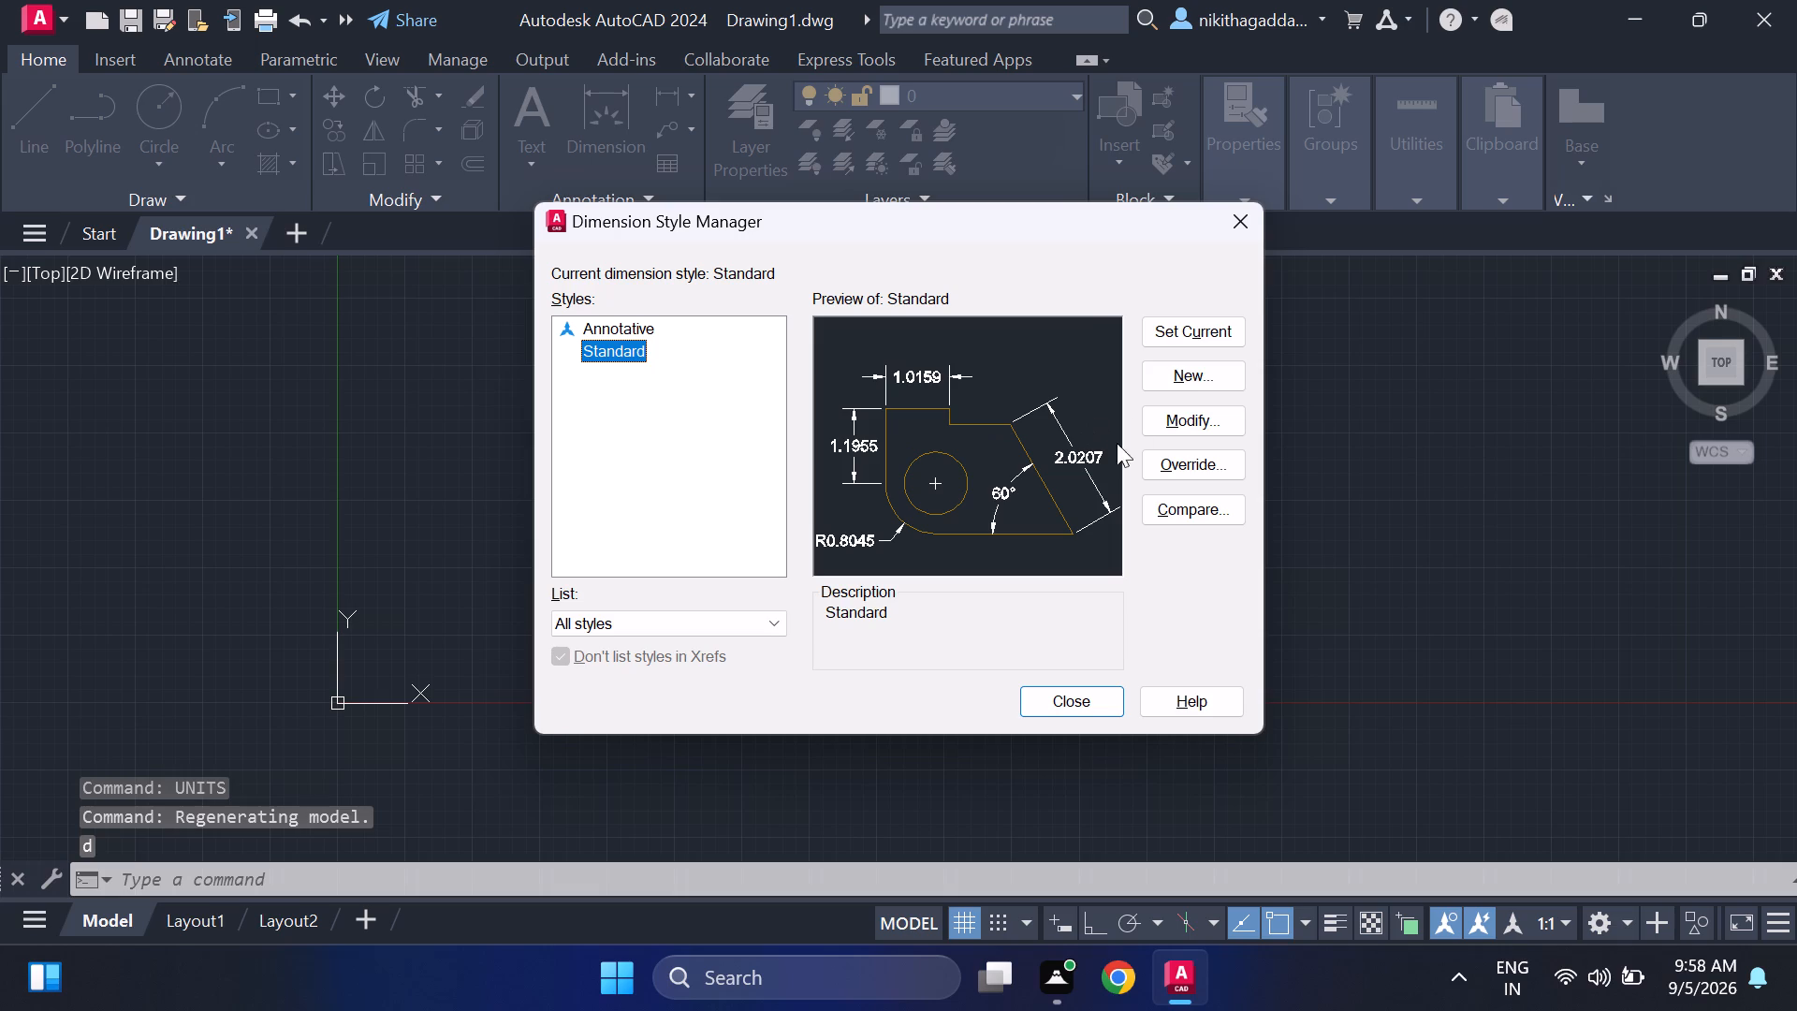
click(1189, 365)
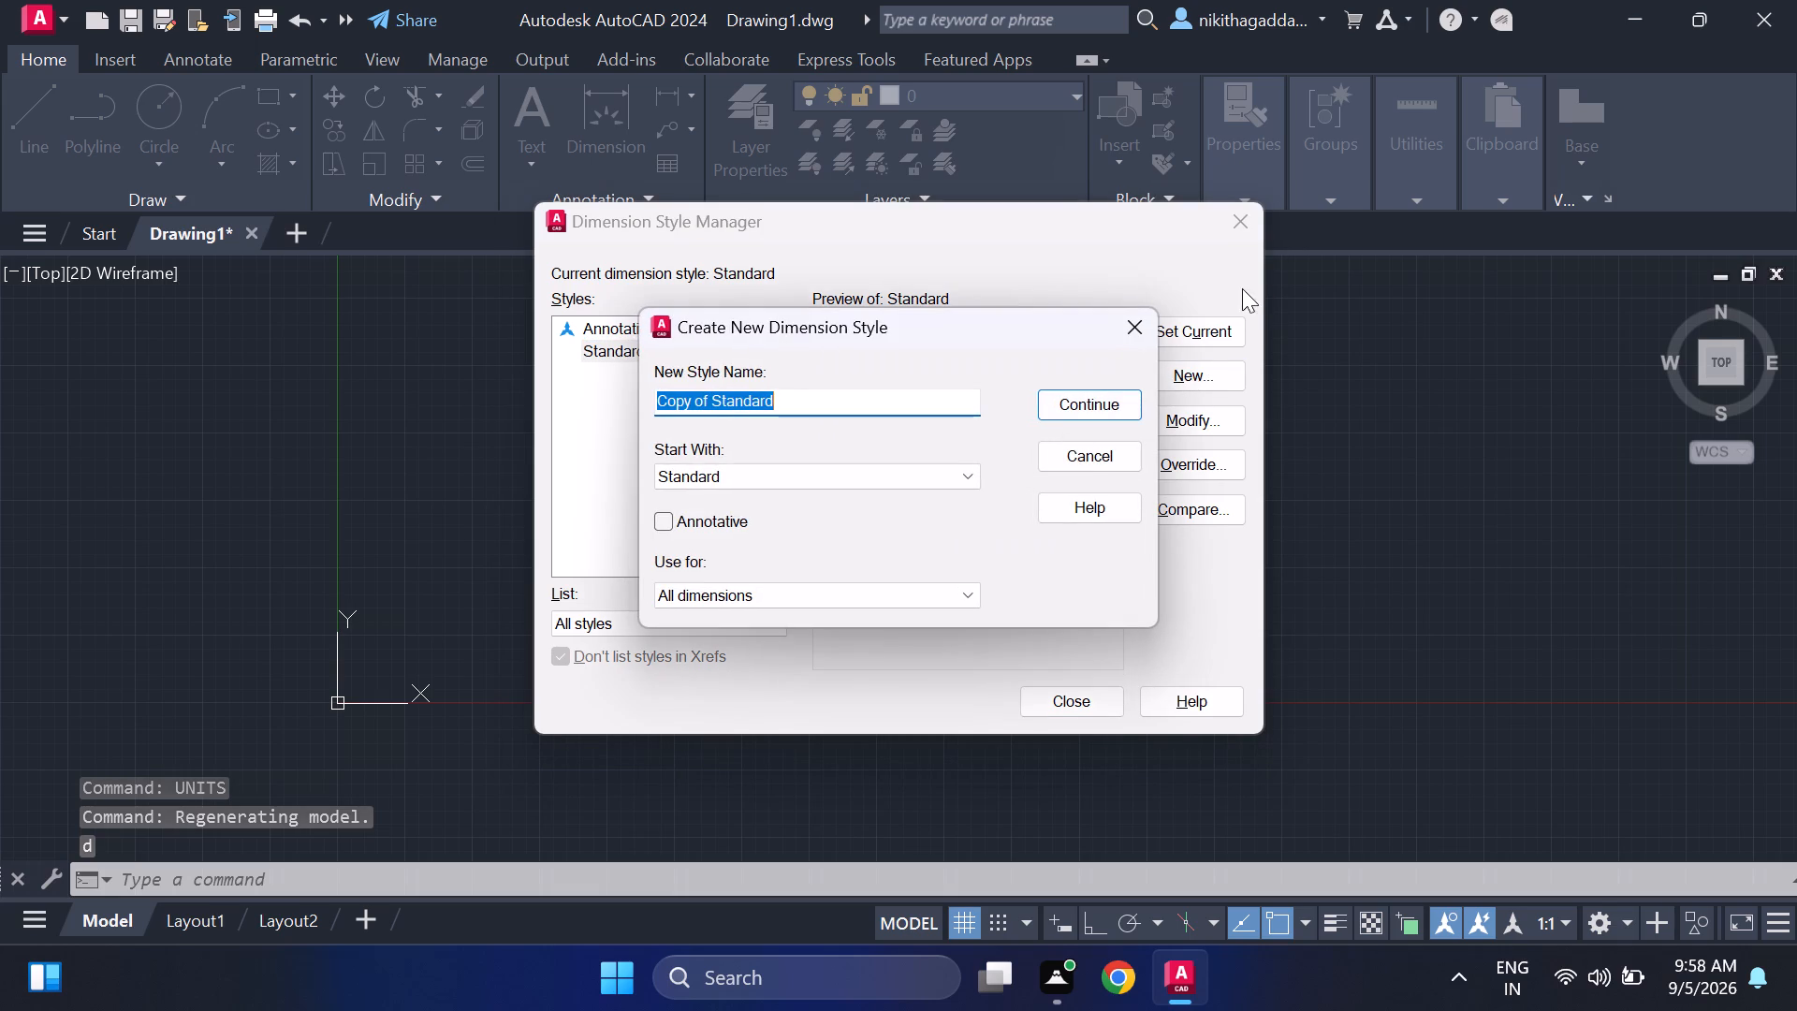
click(1147, 335)
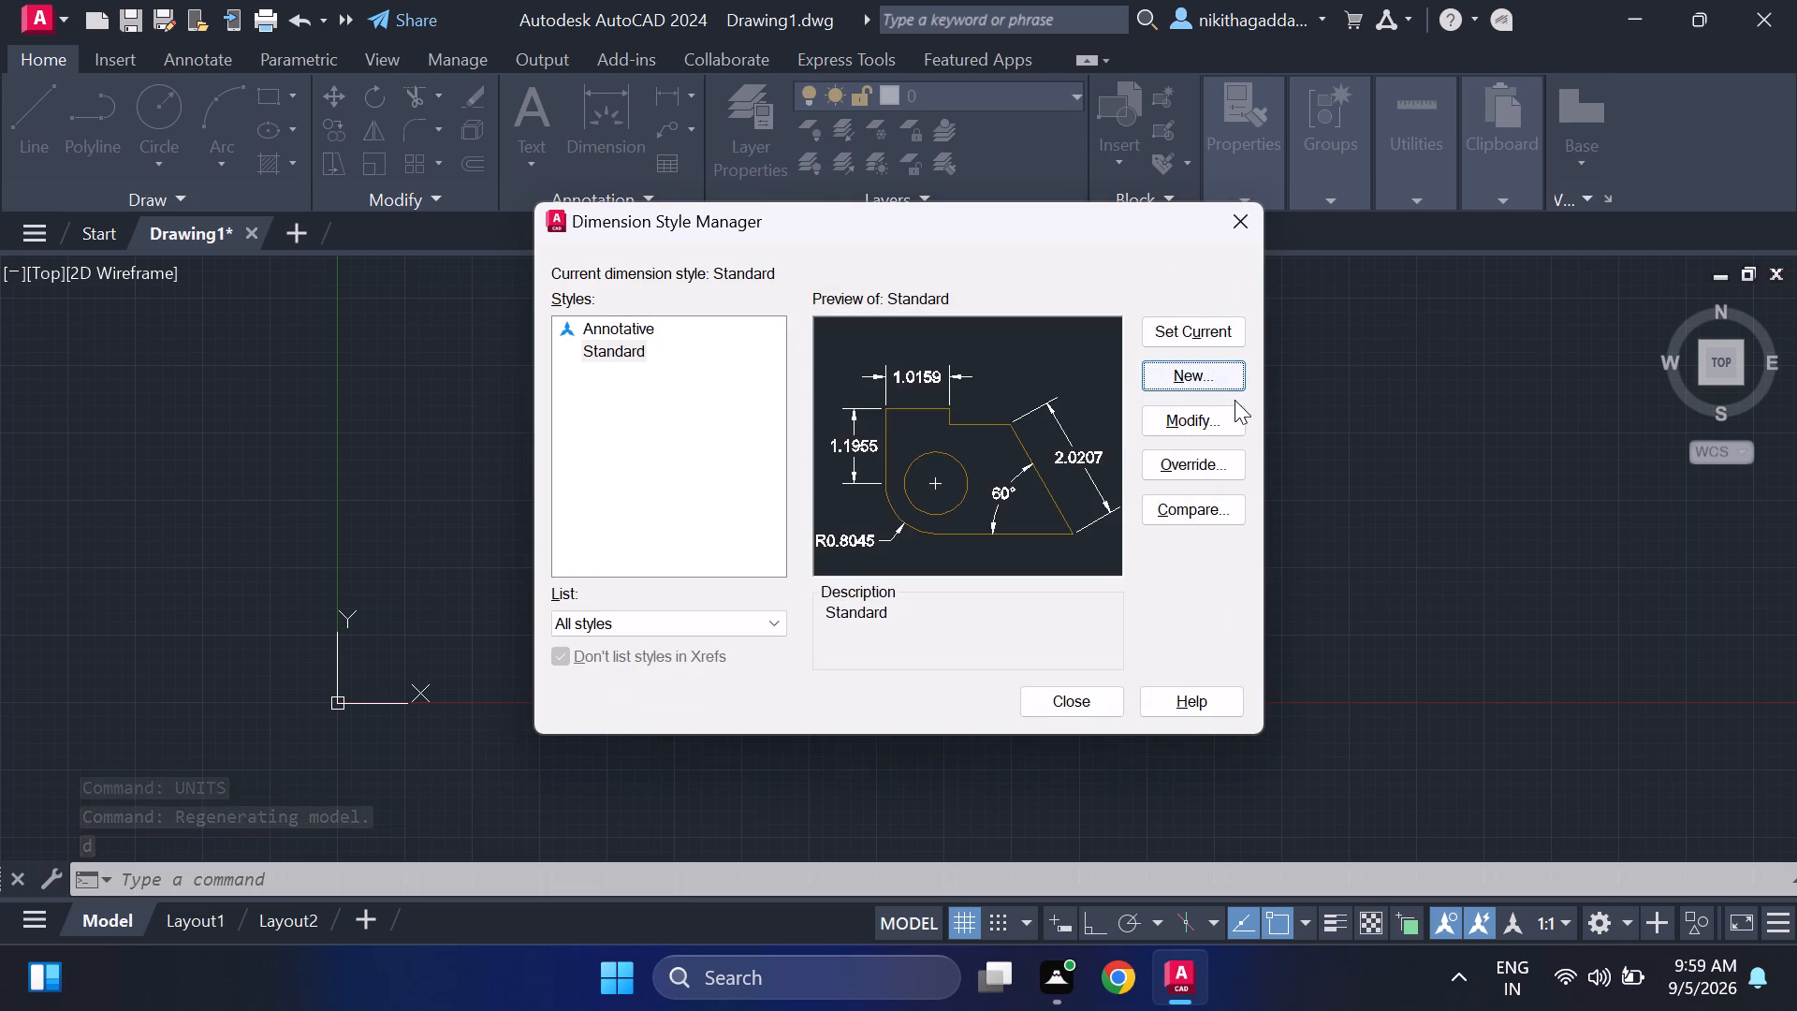
click(1234, 400)
click(1226, 418)
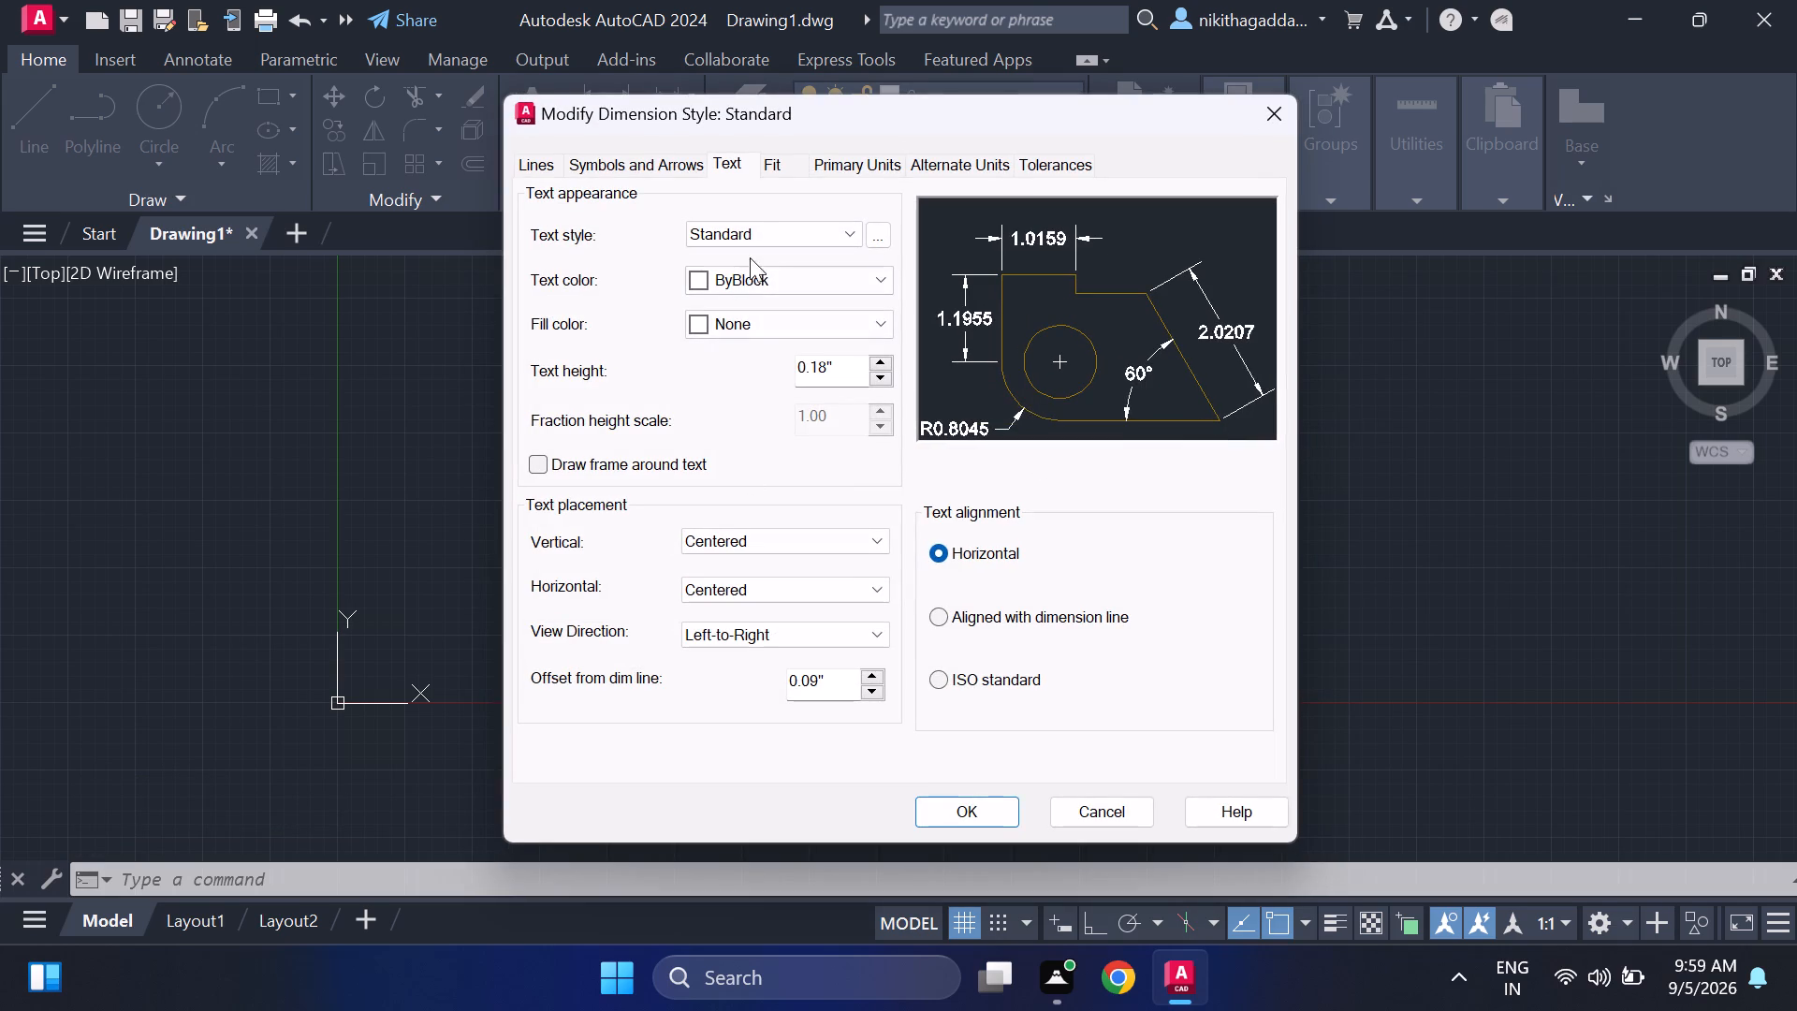
click(859, 164)
click(833, 226)
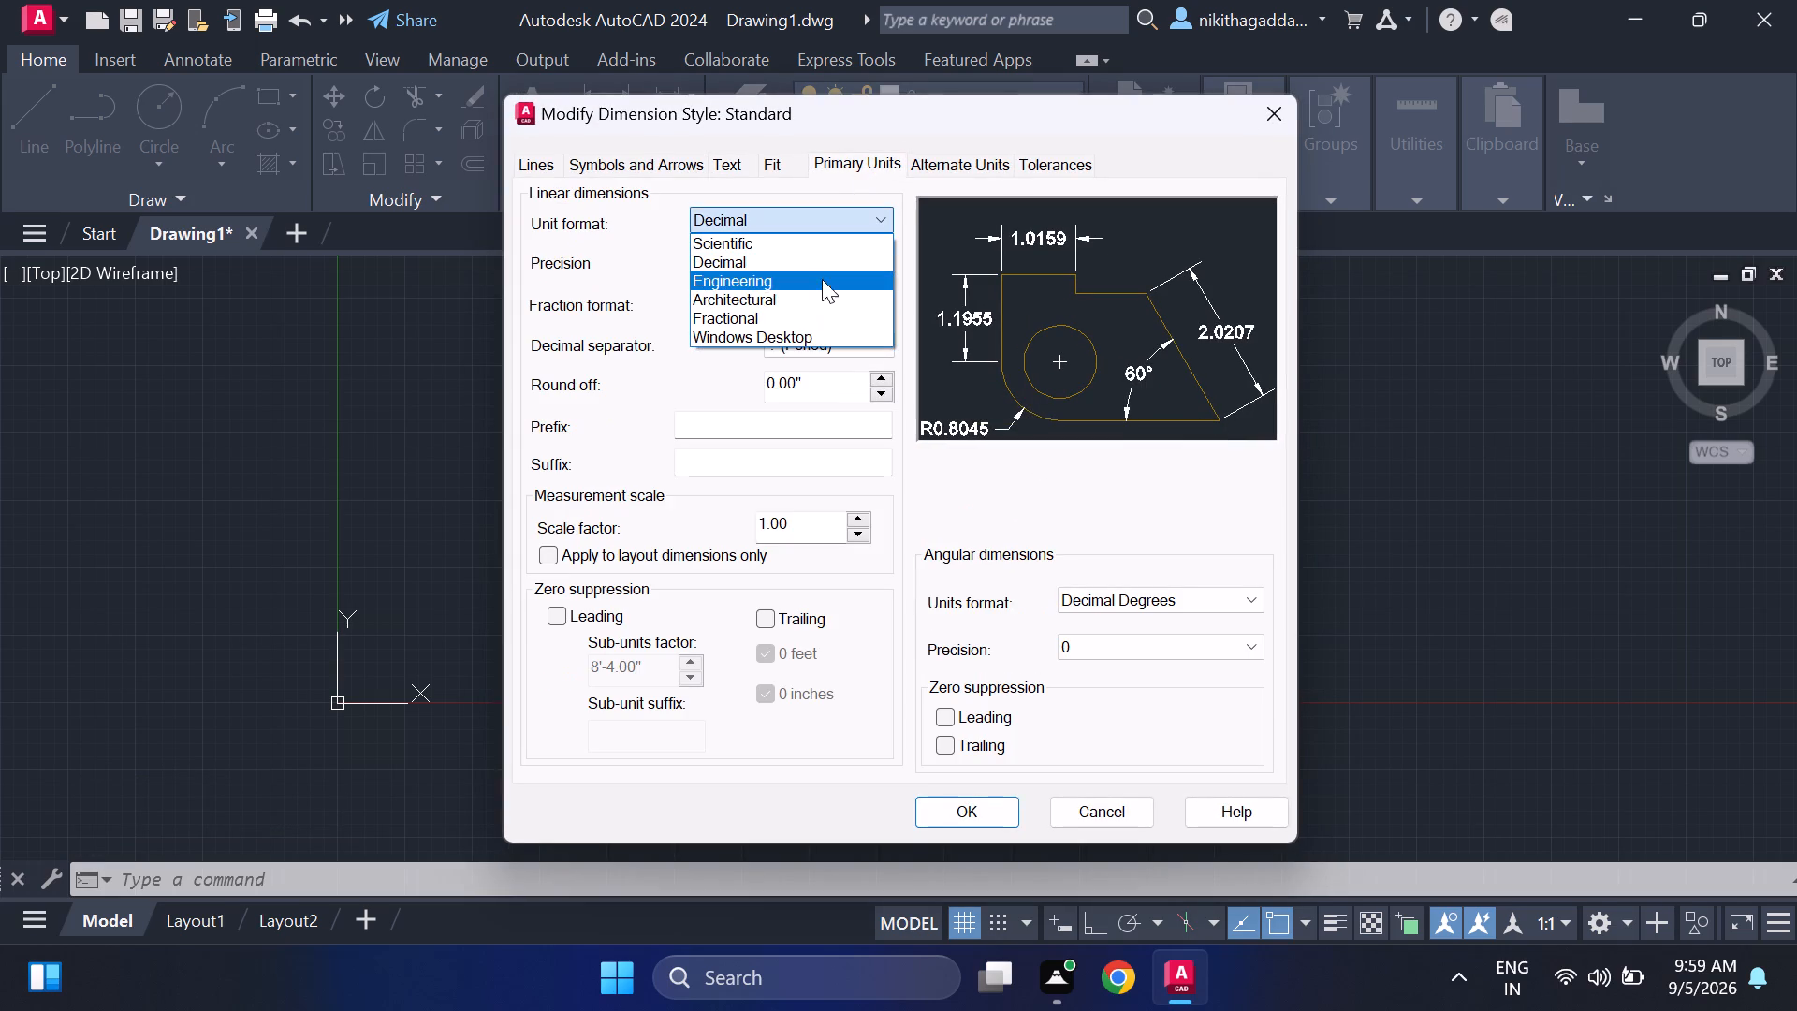
click(821, 286)
click(821, 271)
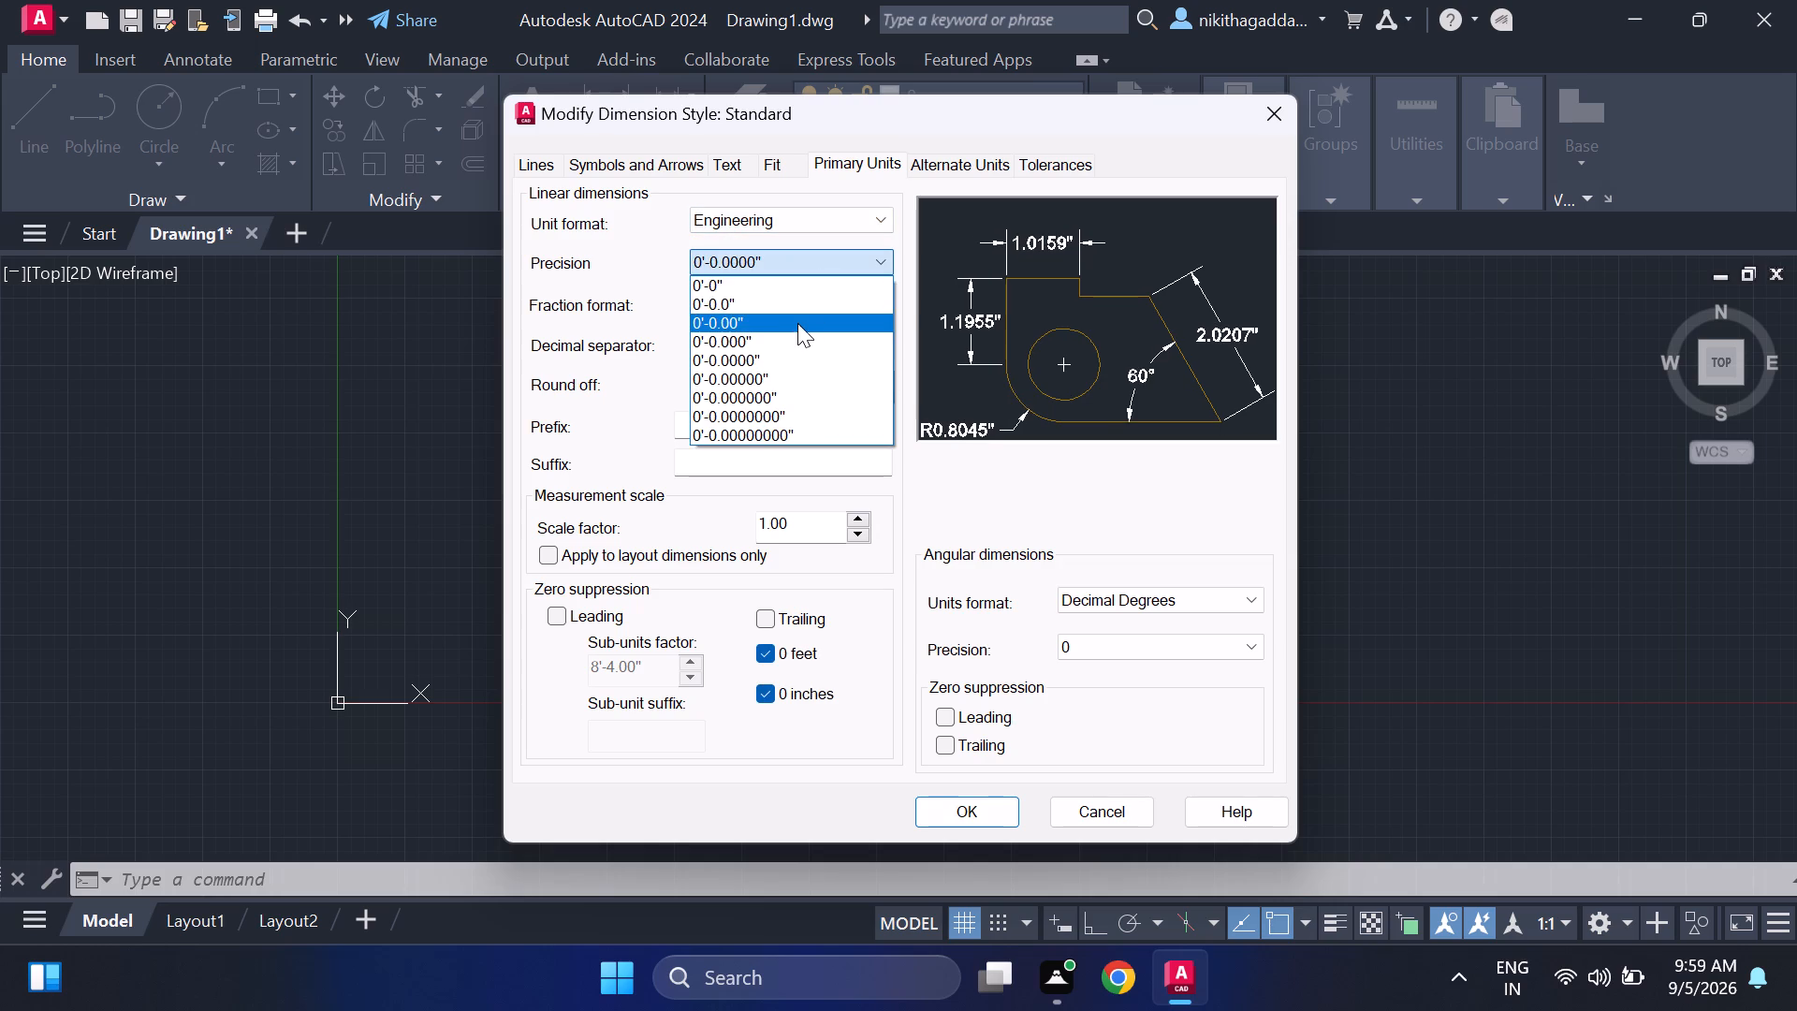
click(796, 323)
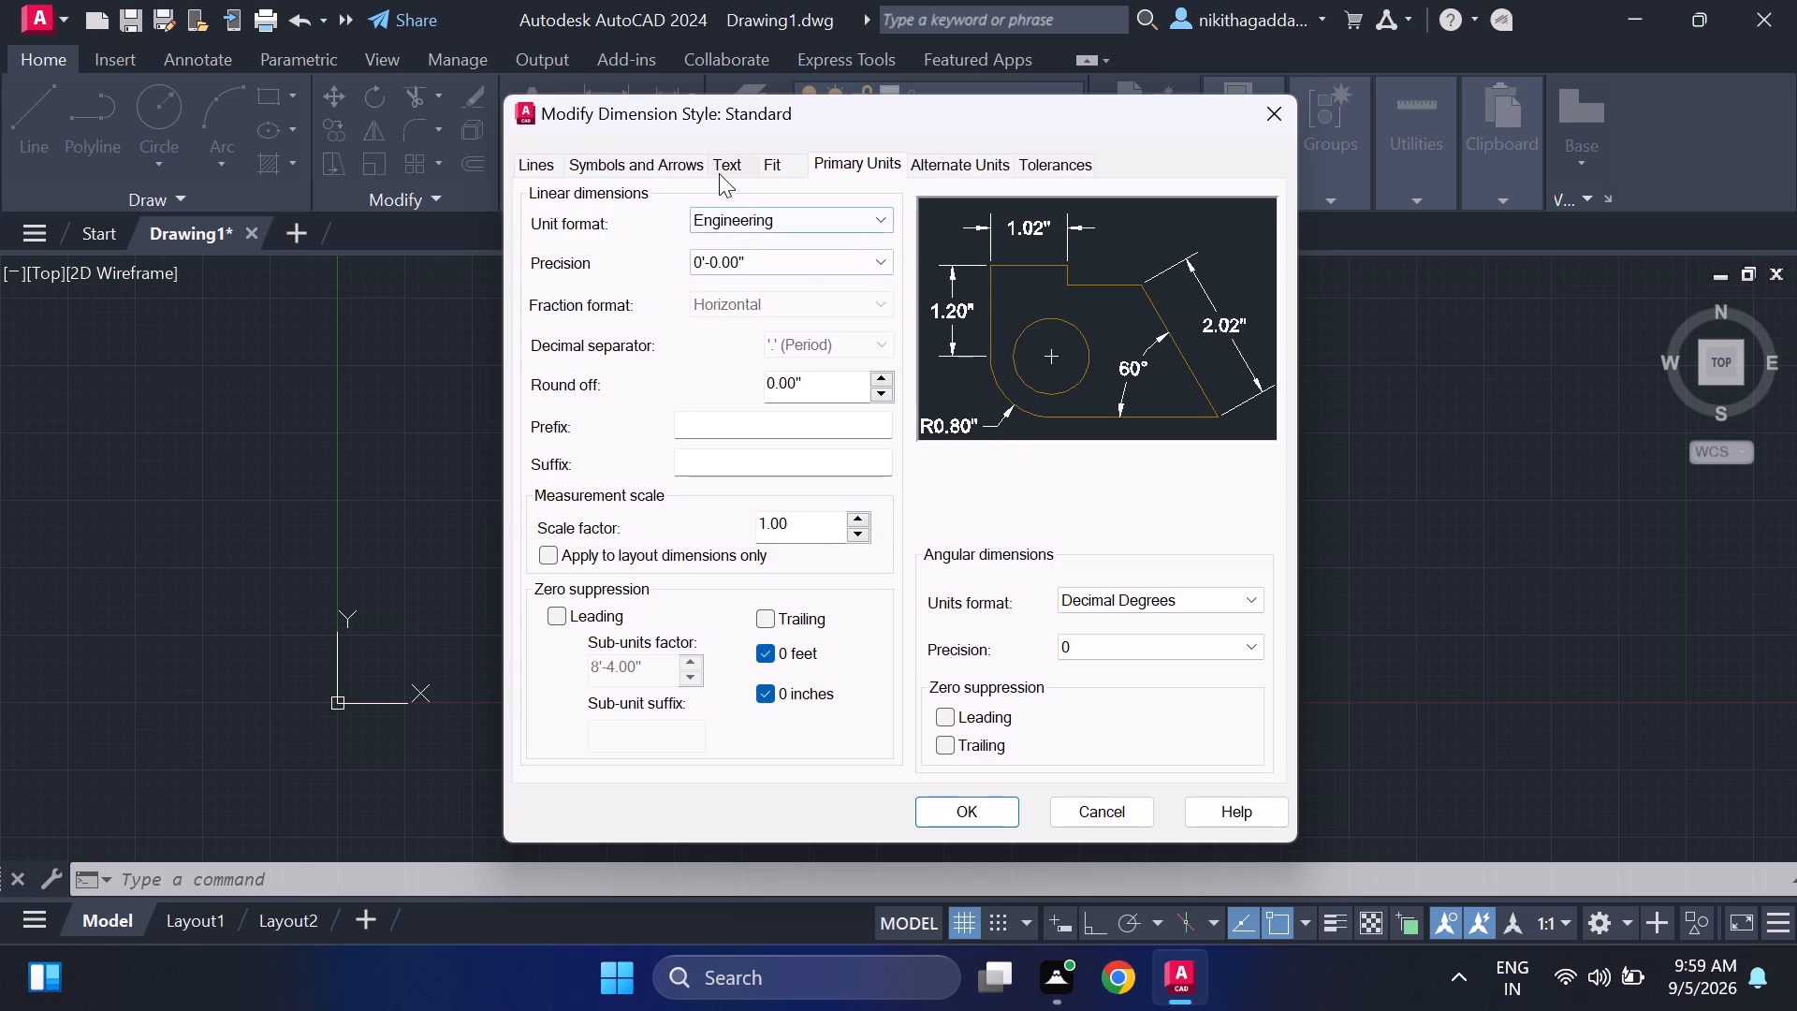
Set the Standard dimension style's text height to 5" and make the style current.
click(719, 173)
click(842, 378)
key(BackSpace)
key(BackSpace)
key(BackSpace)
key(BackSpace)
key(BackSpace)
key(BackSpace)
key(BackSpace)
key(BackSpace)
key(BackSpace)
key(BackSpace)
key(BackSpace)
key(BackSpace)
key(BackSpace)
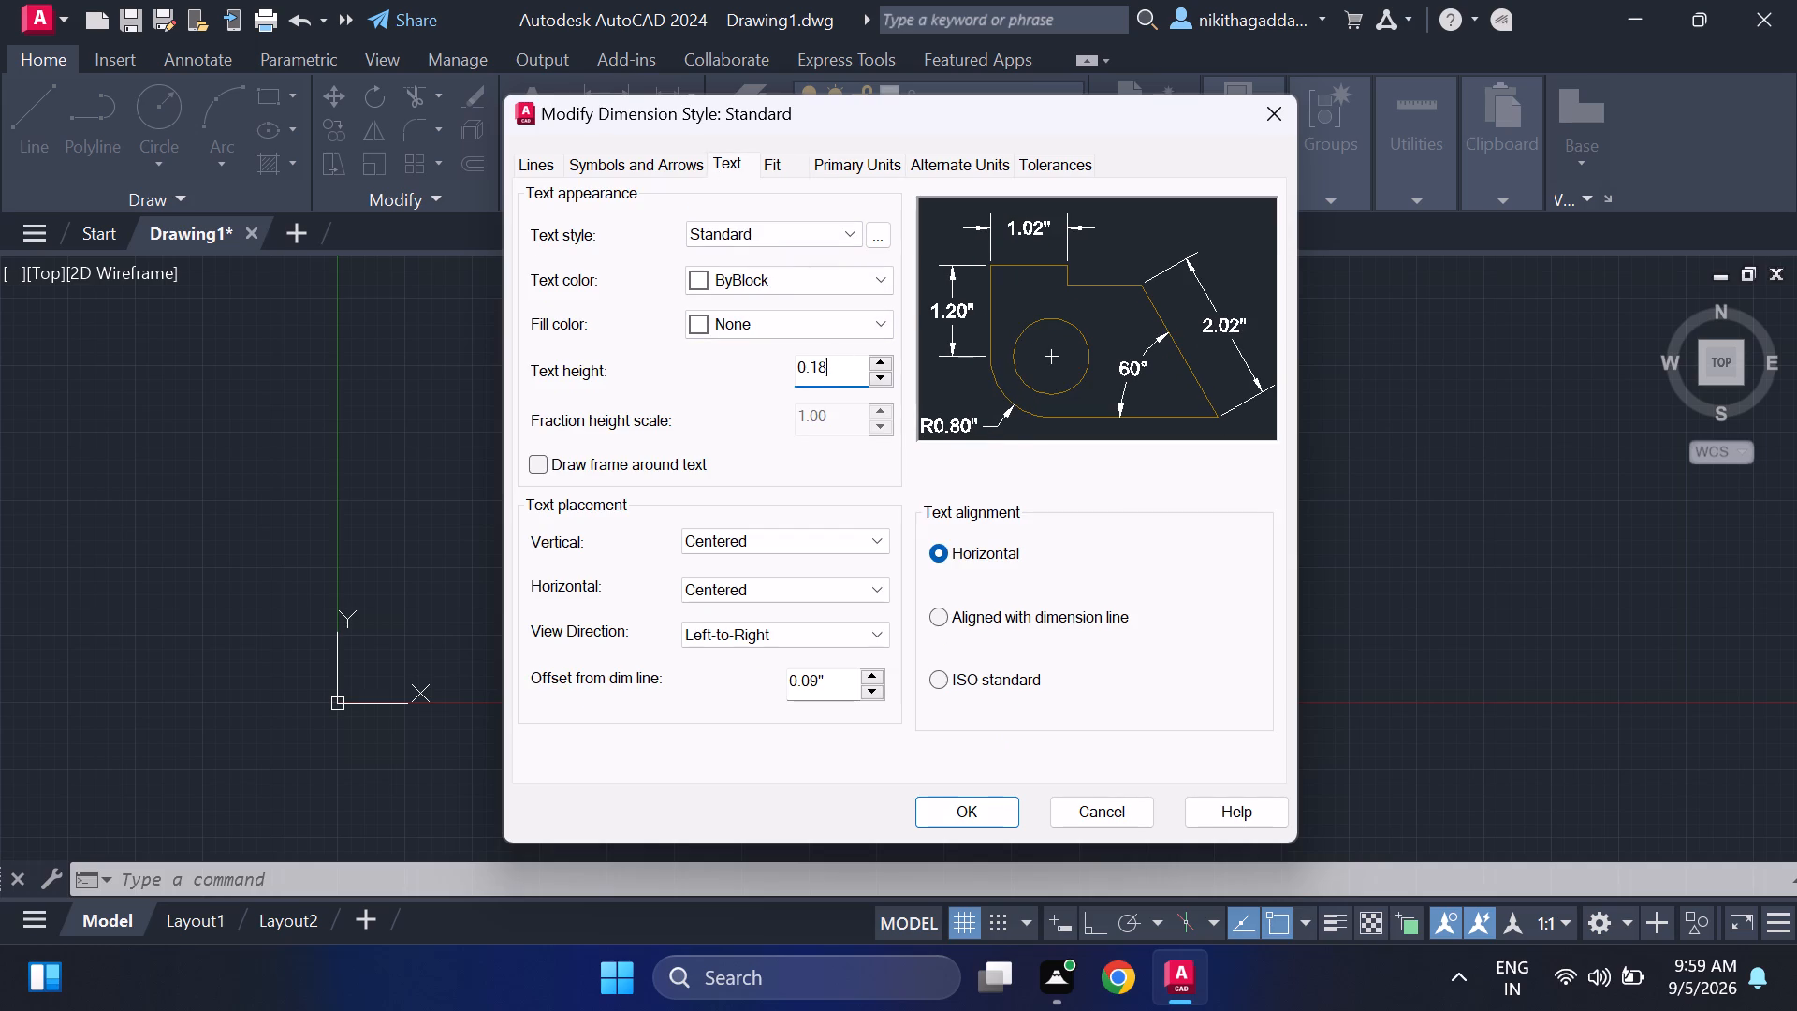
key(5)
key(Return)
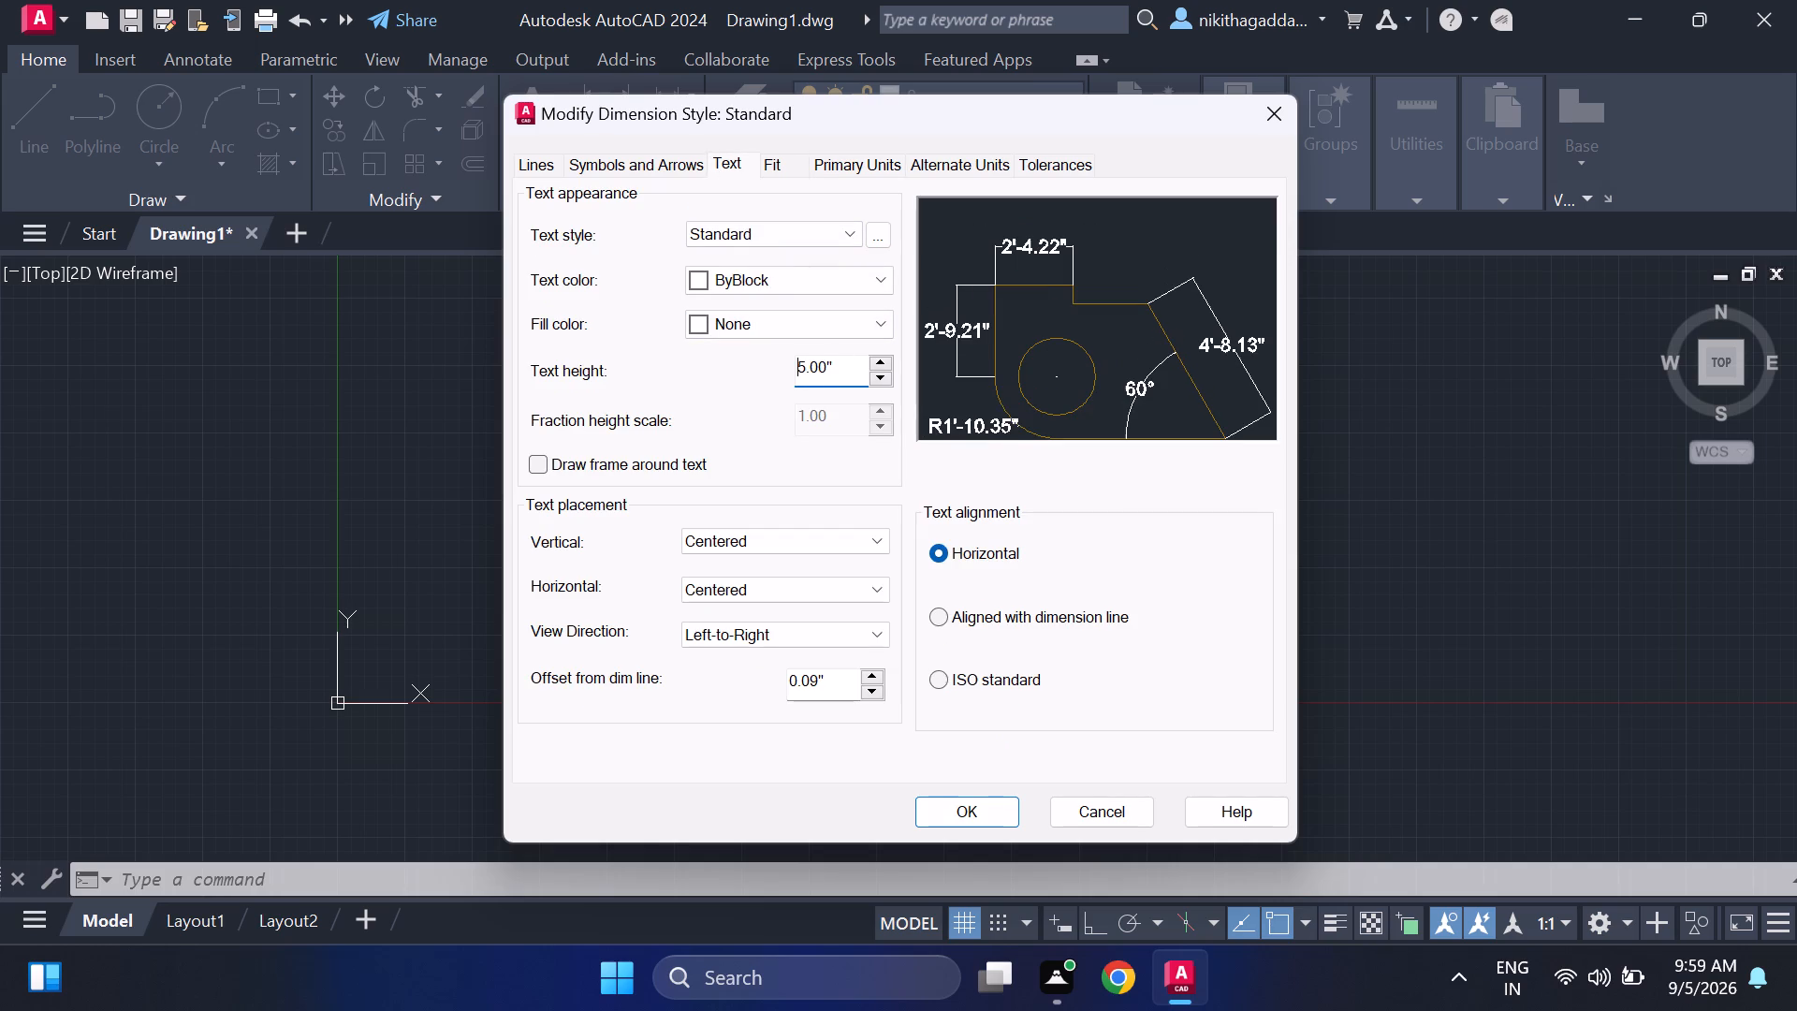
click(928, 805)
click(1172, 322)
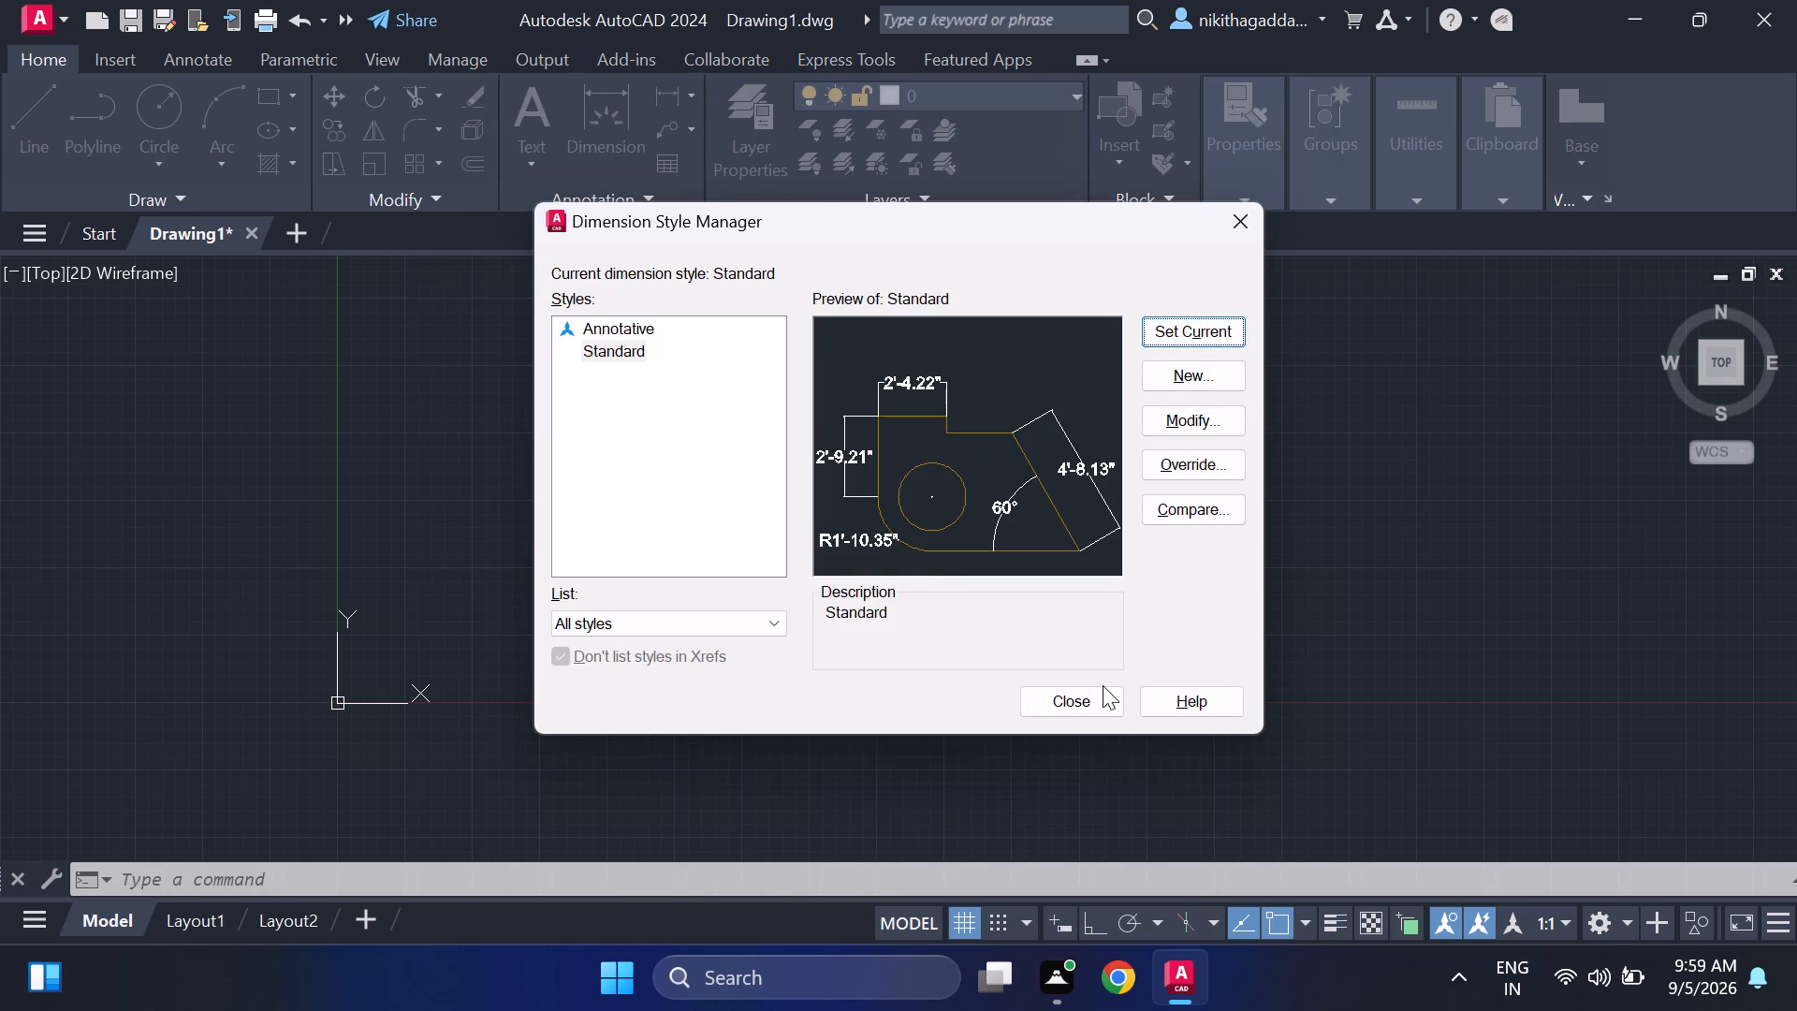
click(1092, 702)
Create a new layer named walls in the layer properties.
scroll(860, 547, down, 4)
middle_drag(860, 547, 726, 585)
middle_drag(686, 596, 529, 647)
middle_click(399, 669)
click(784, 161)
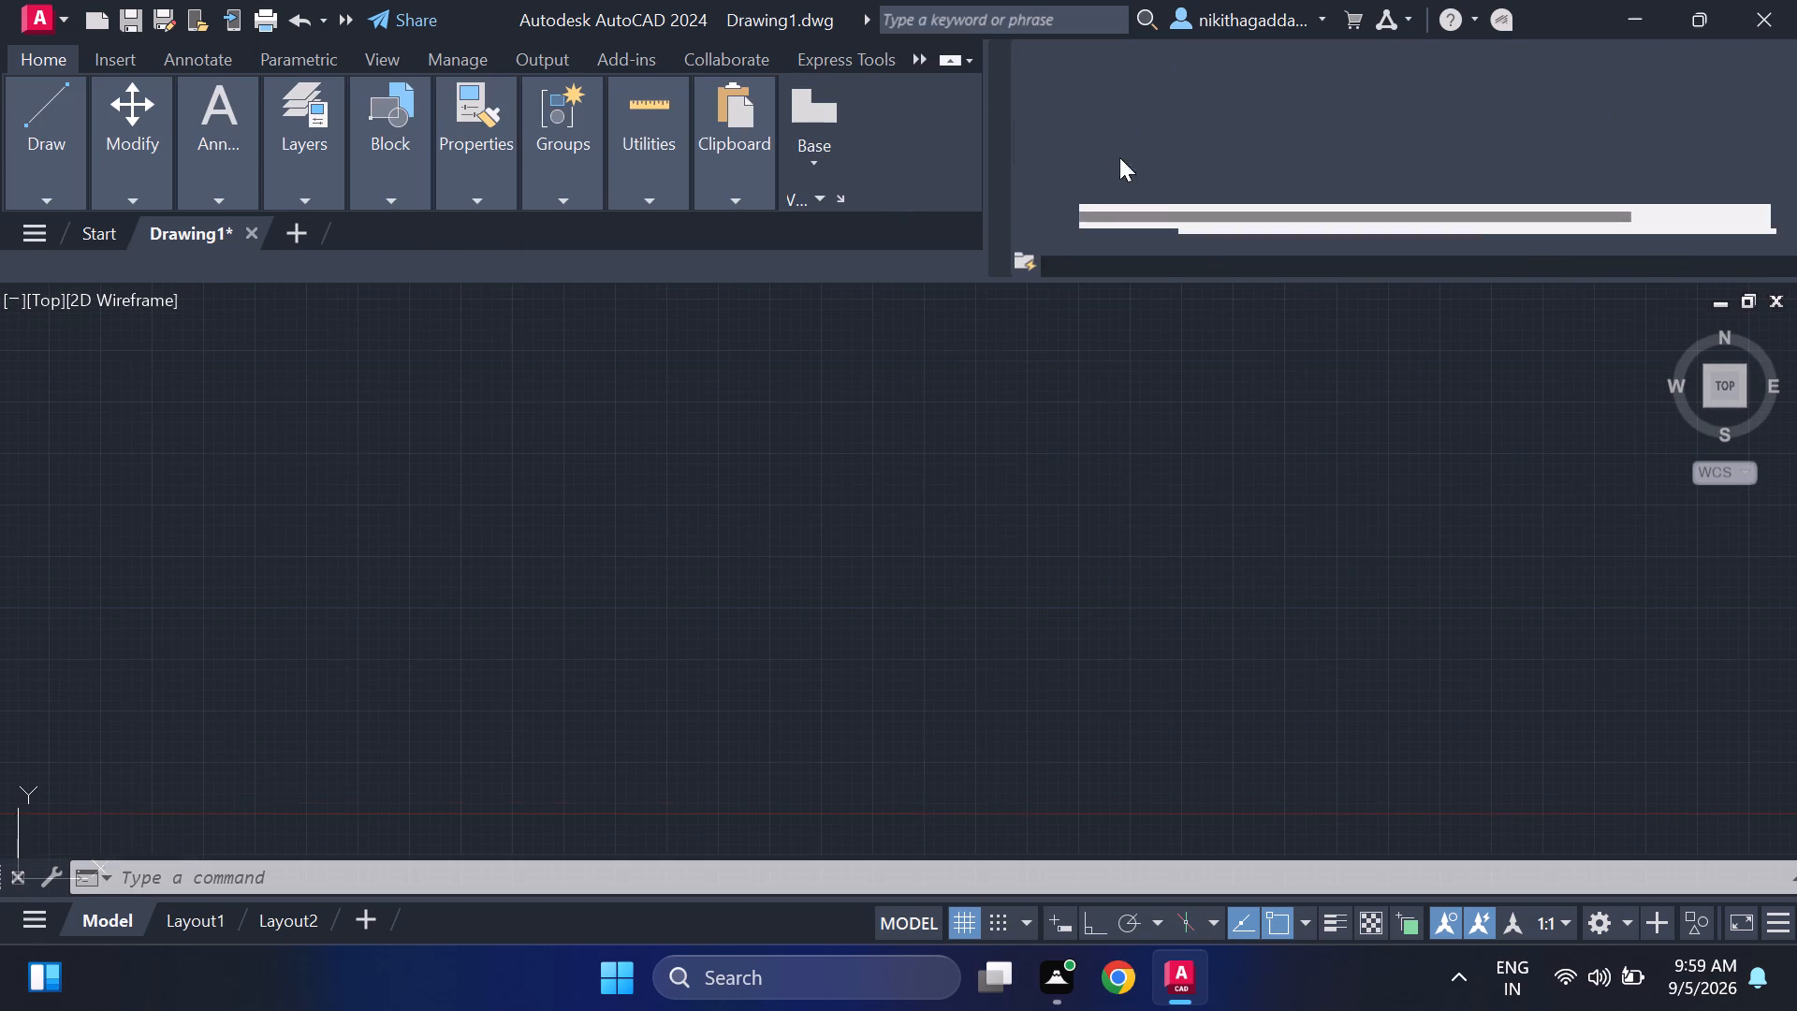
click(1127, 85)
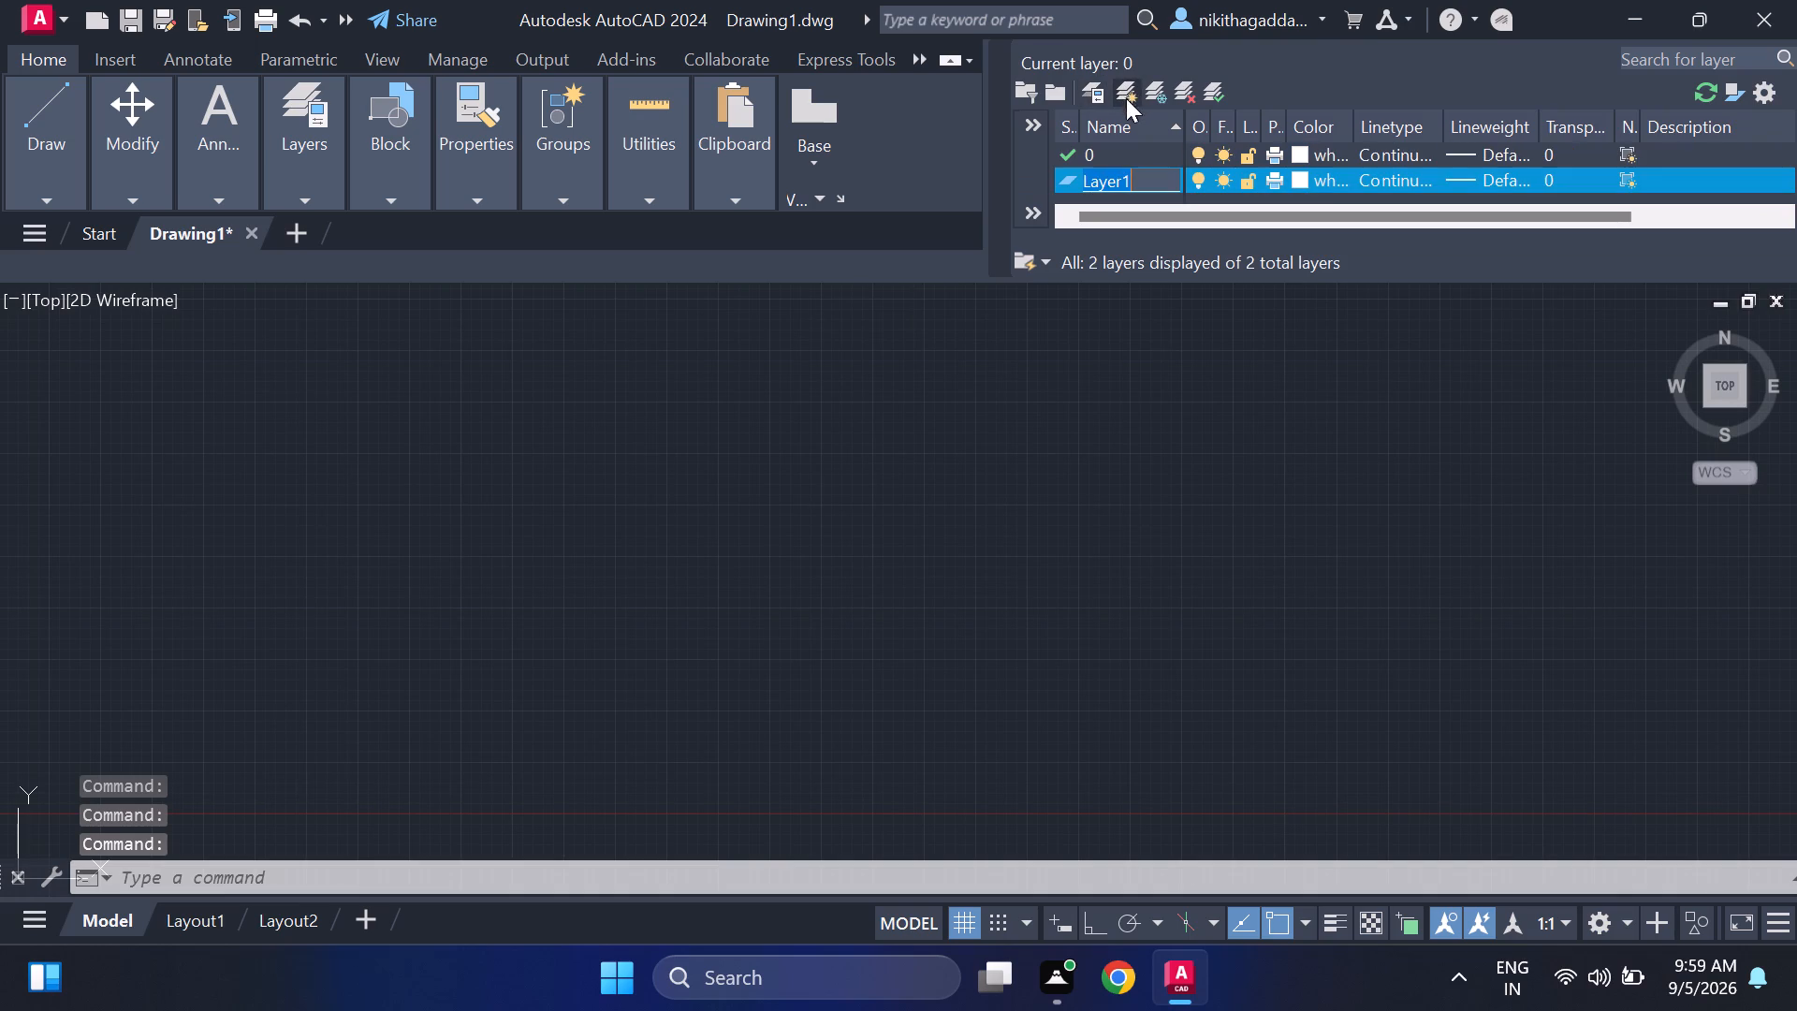
key(BackSpace)
text(walls)
key(Return)
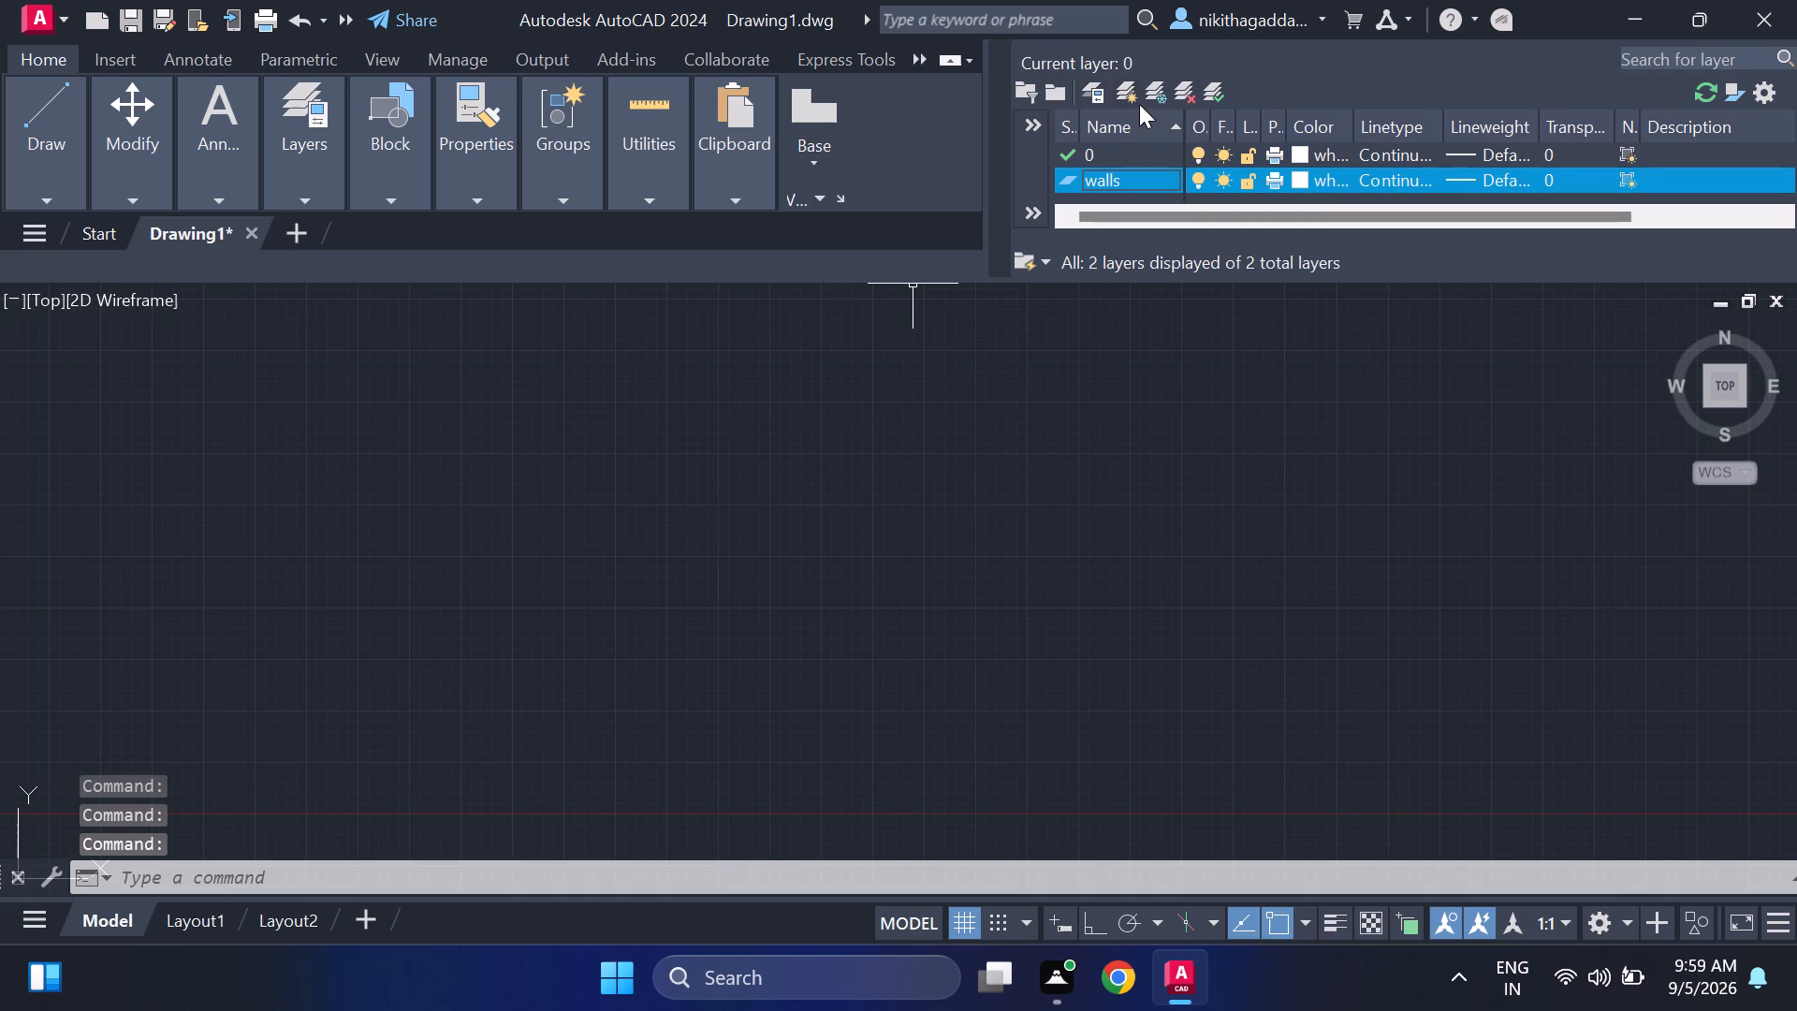
Add a new layer named toilet.
click(1136, 99)
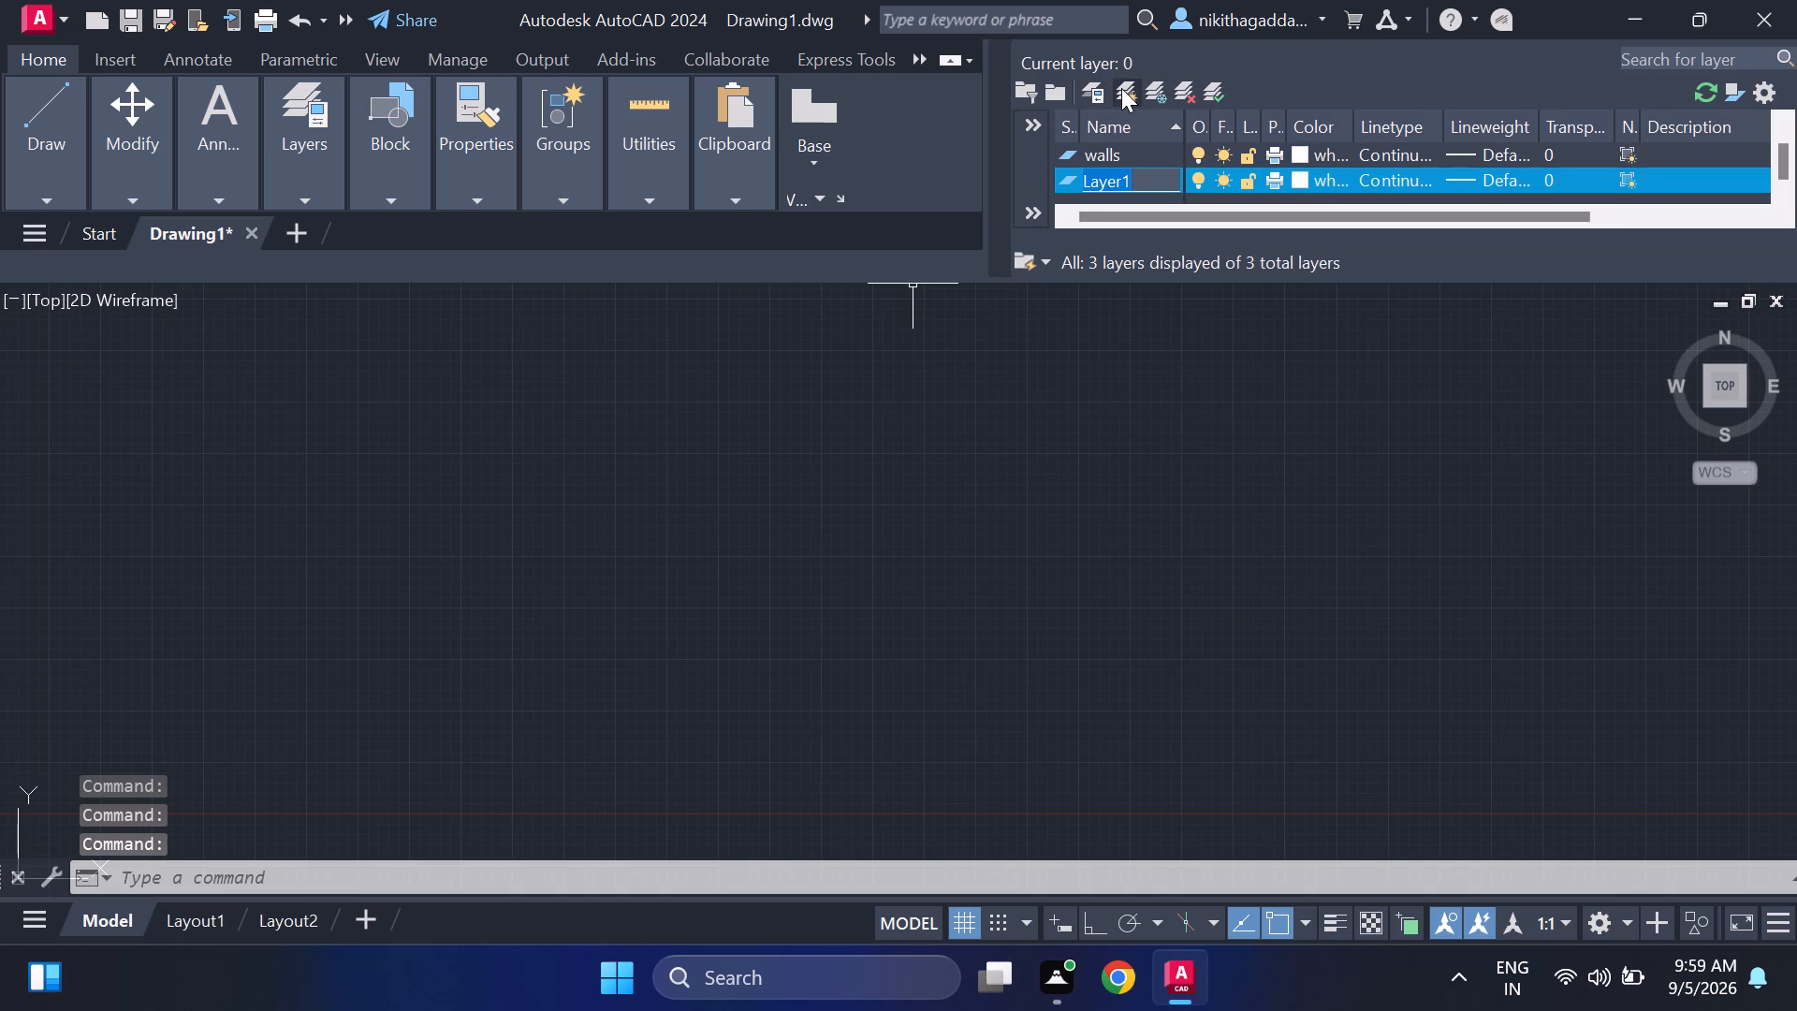
key(BackSpace)
key(BackSpace)
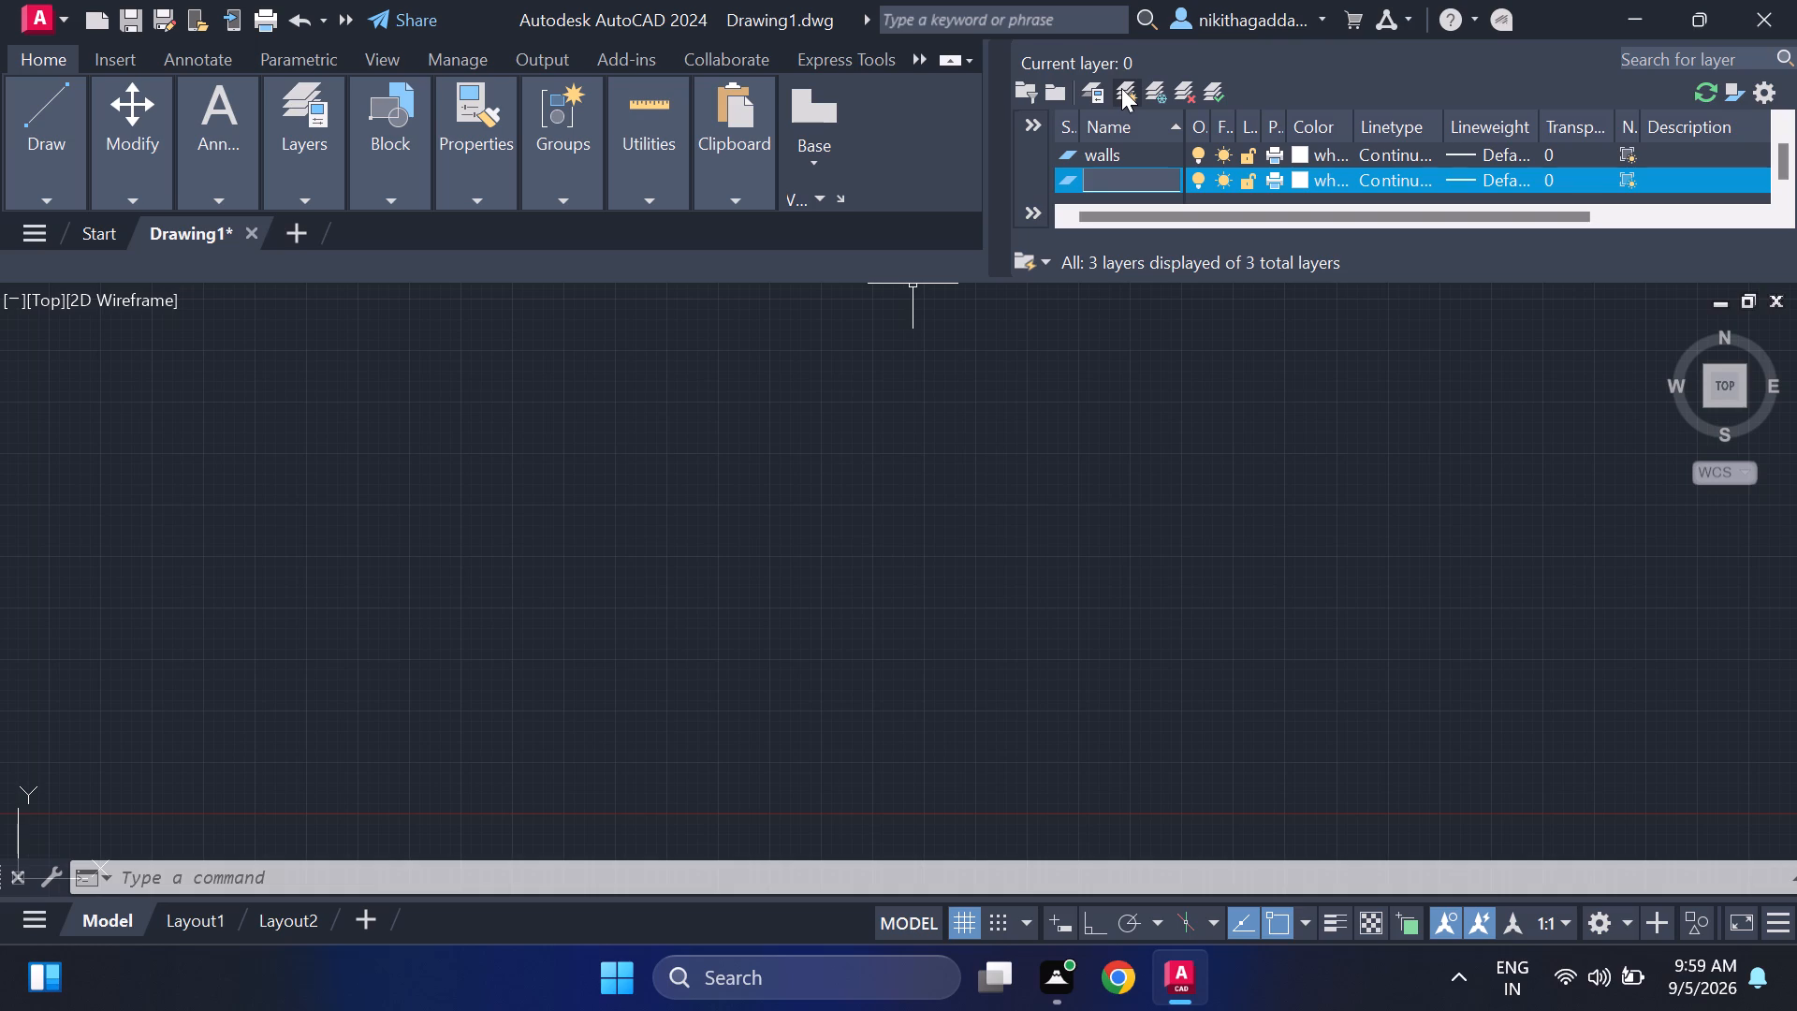
text(toil)
key(BackSpace)
text(let)
key(Return)
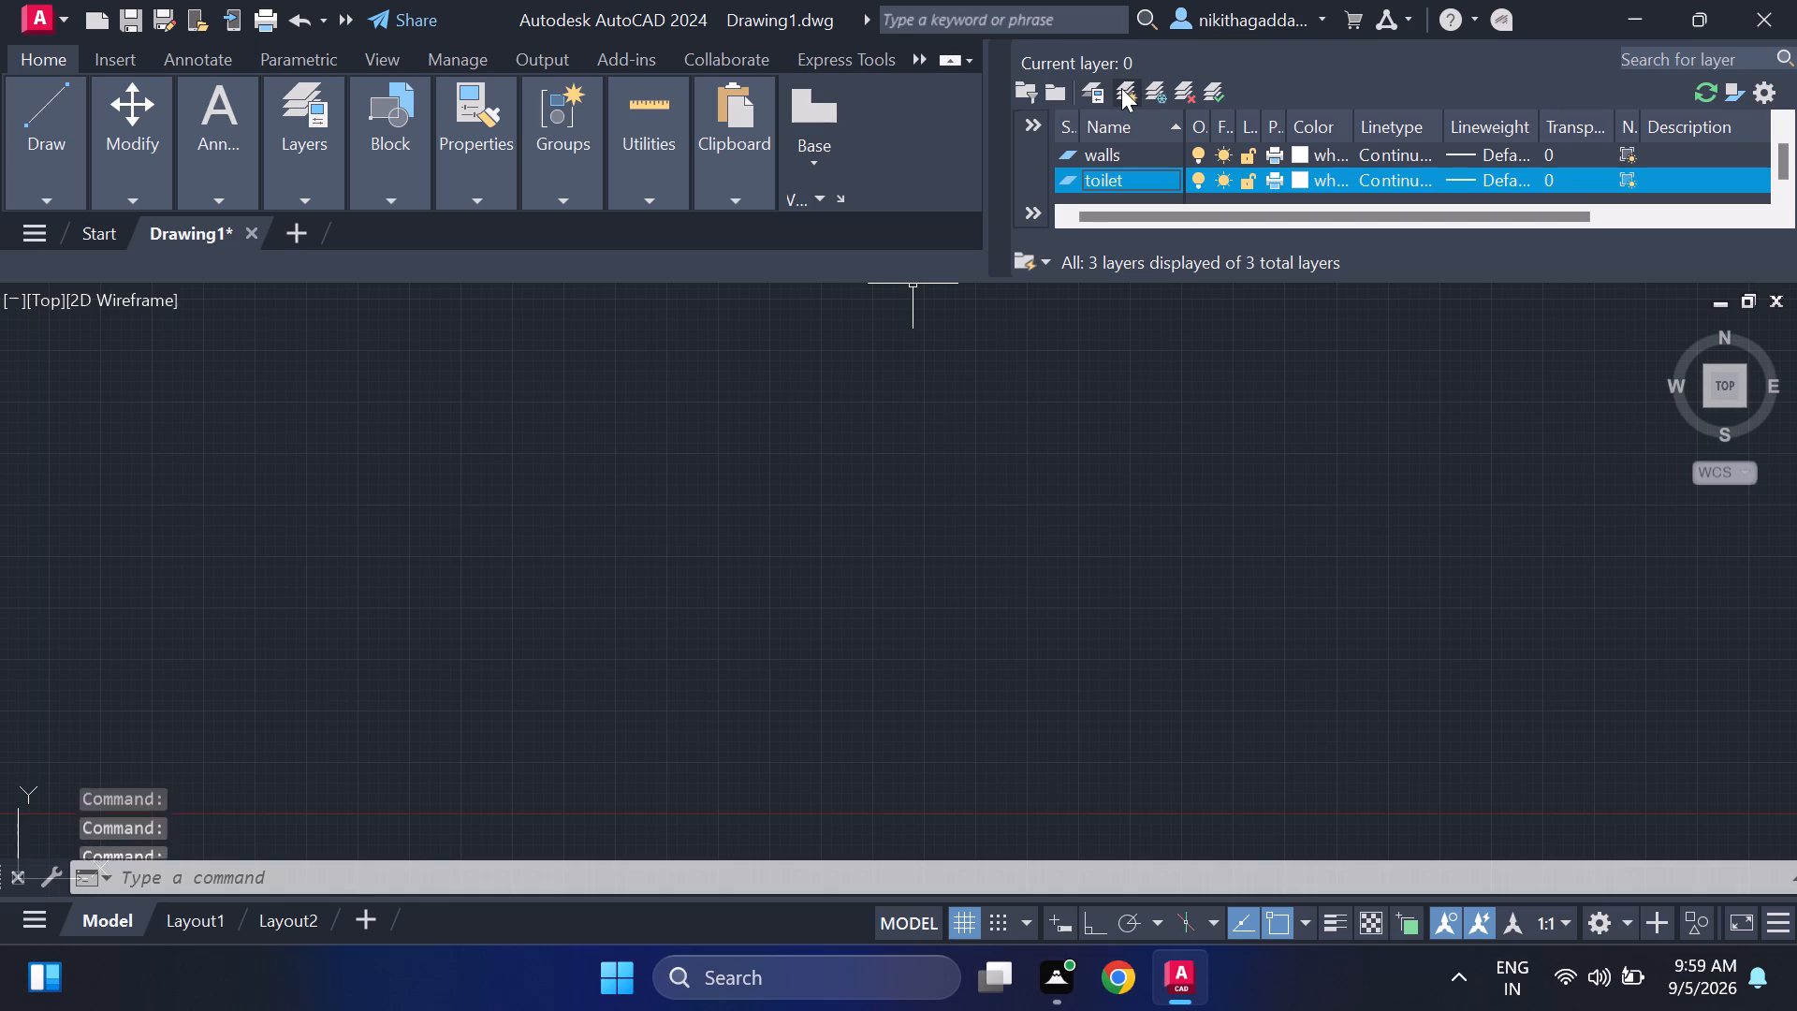
Add two more layers named windows and doors.
click(1121, 88)
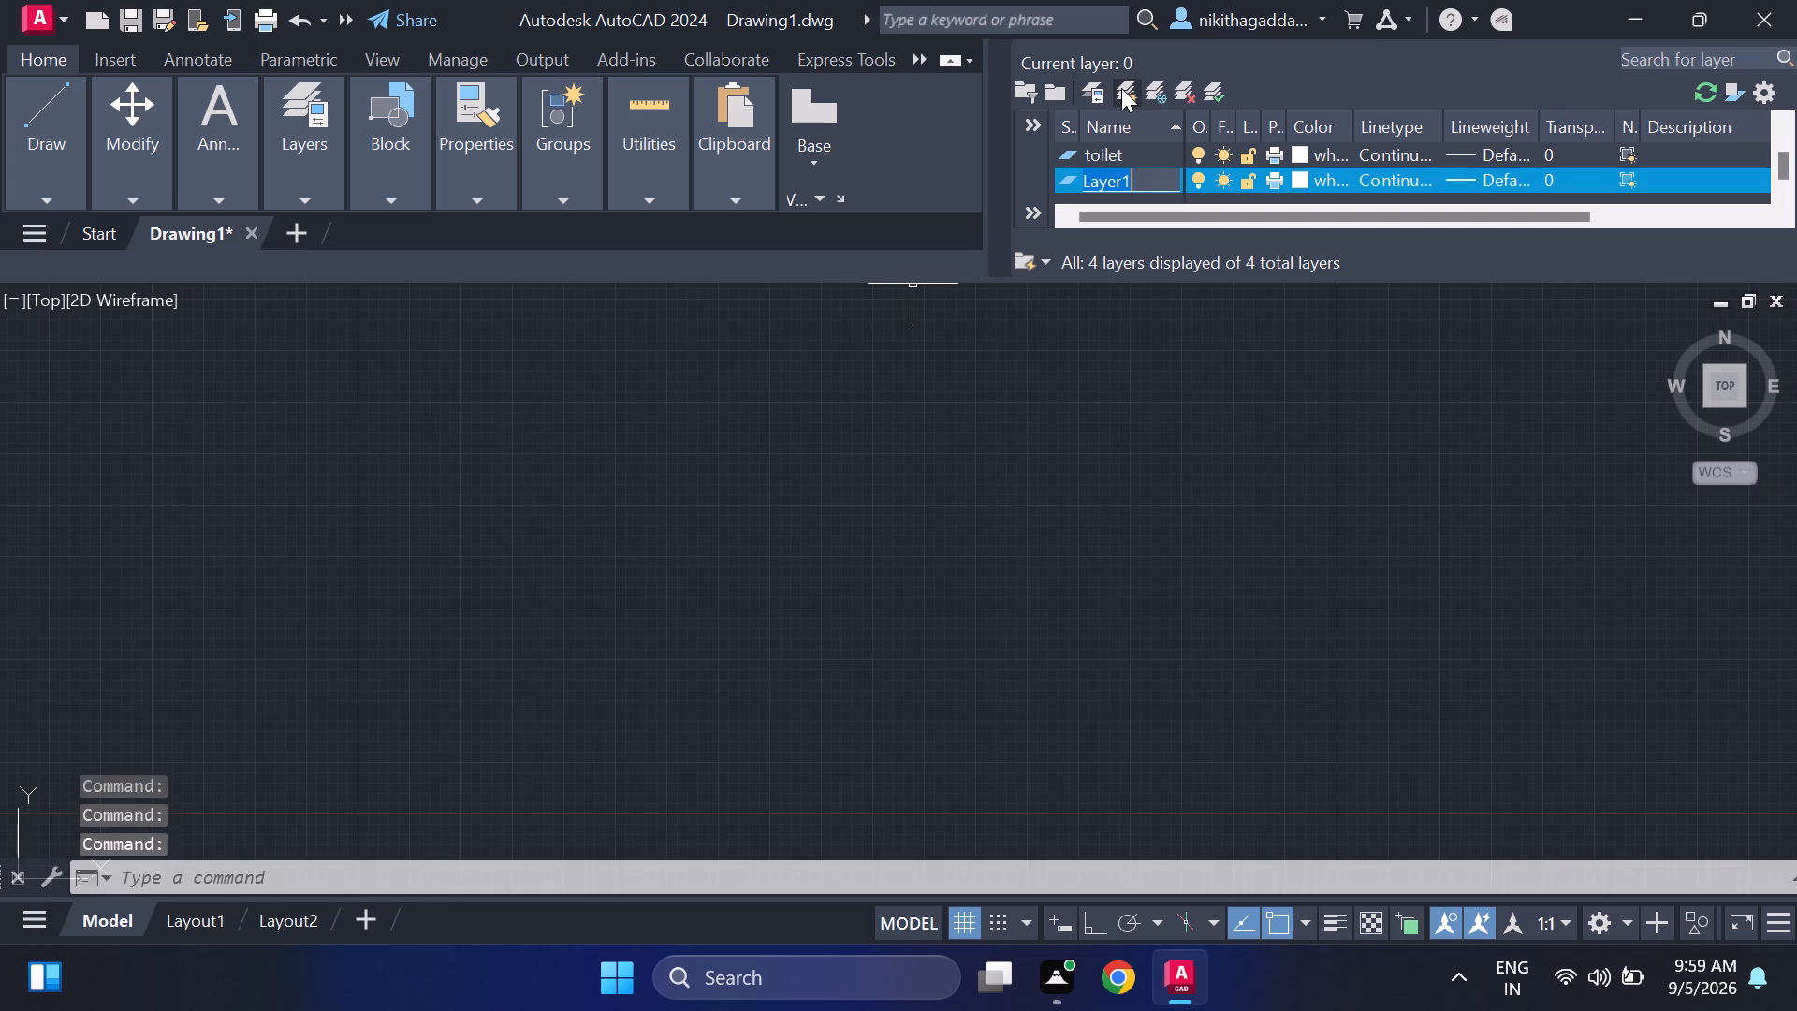
key(BackSpace)
text(windows)
key(Return)
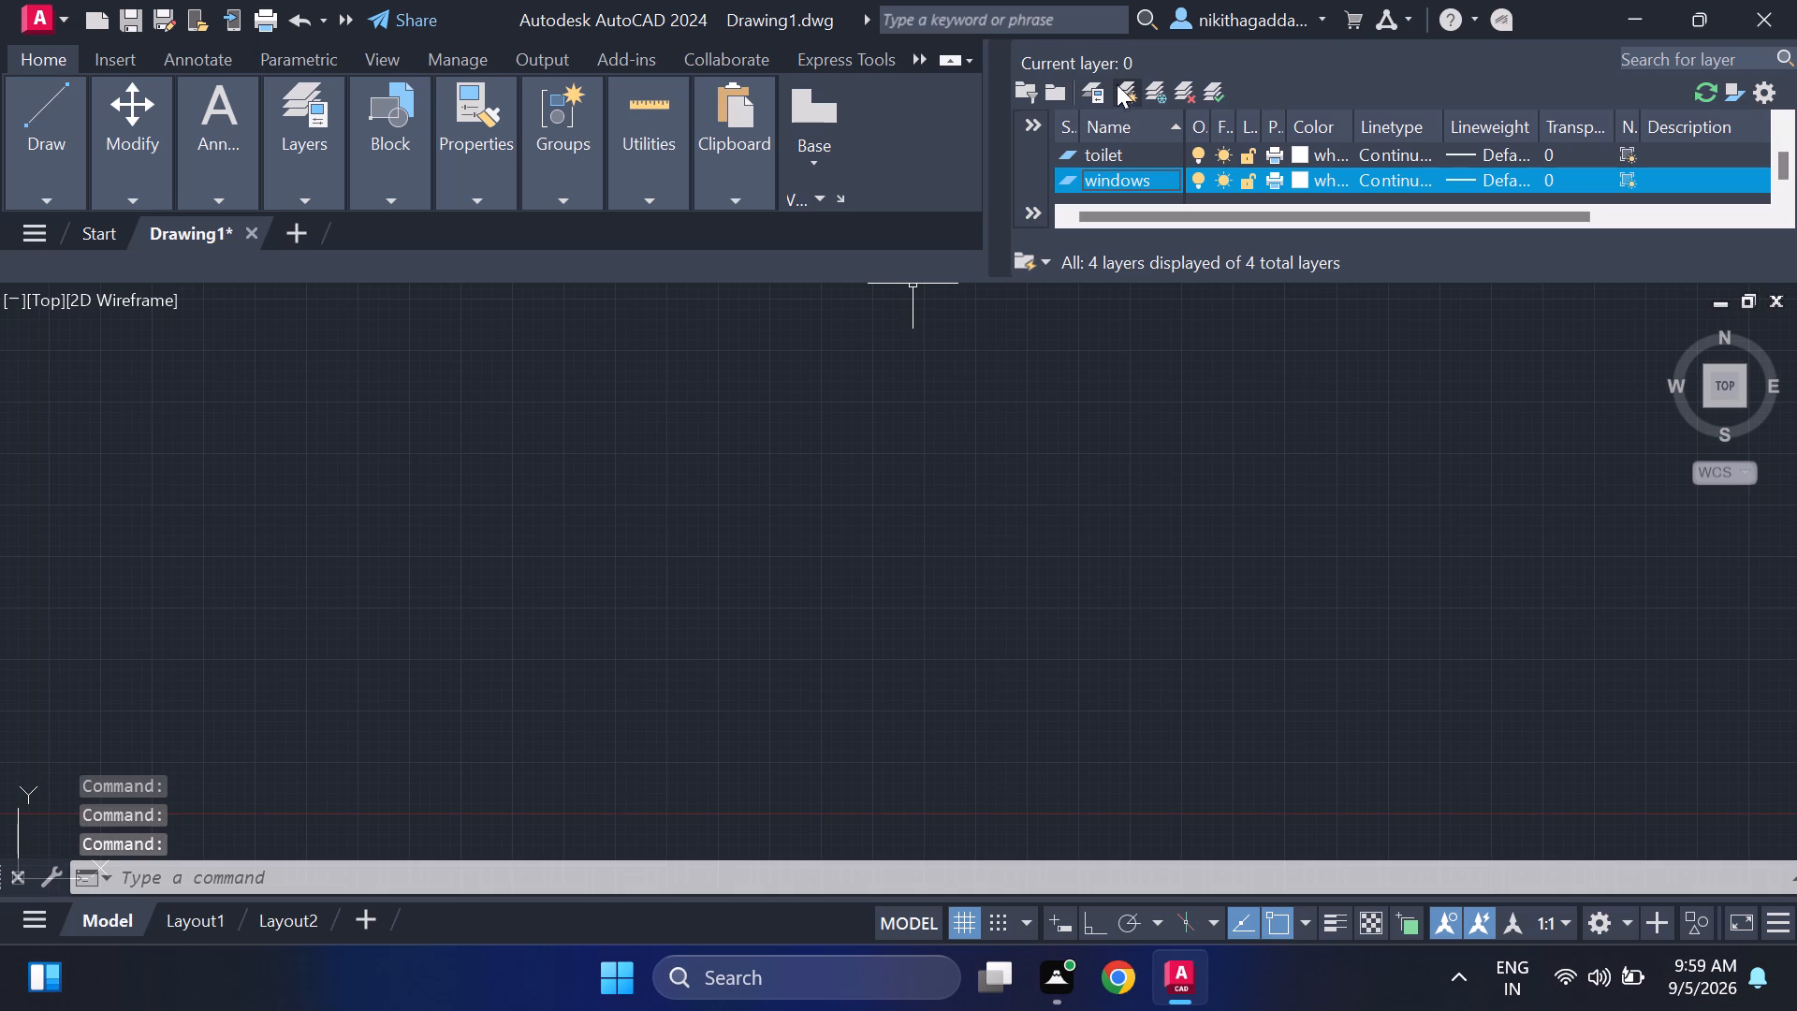
click(1133, 93)
key(BackSpace)
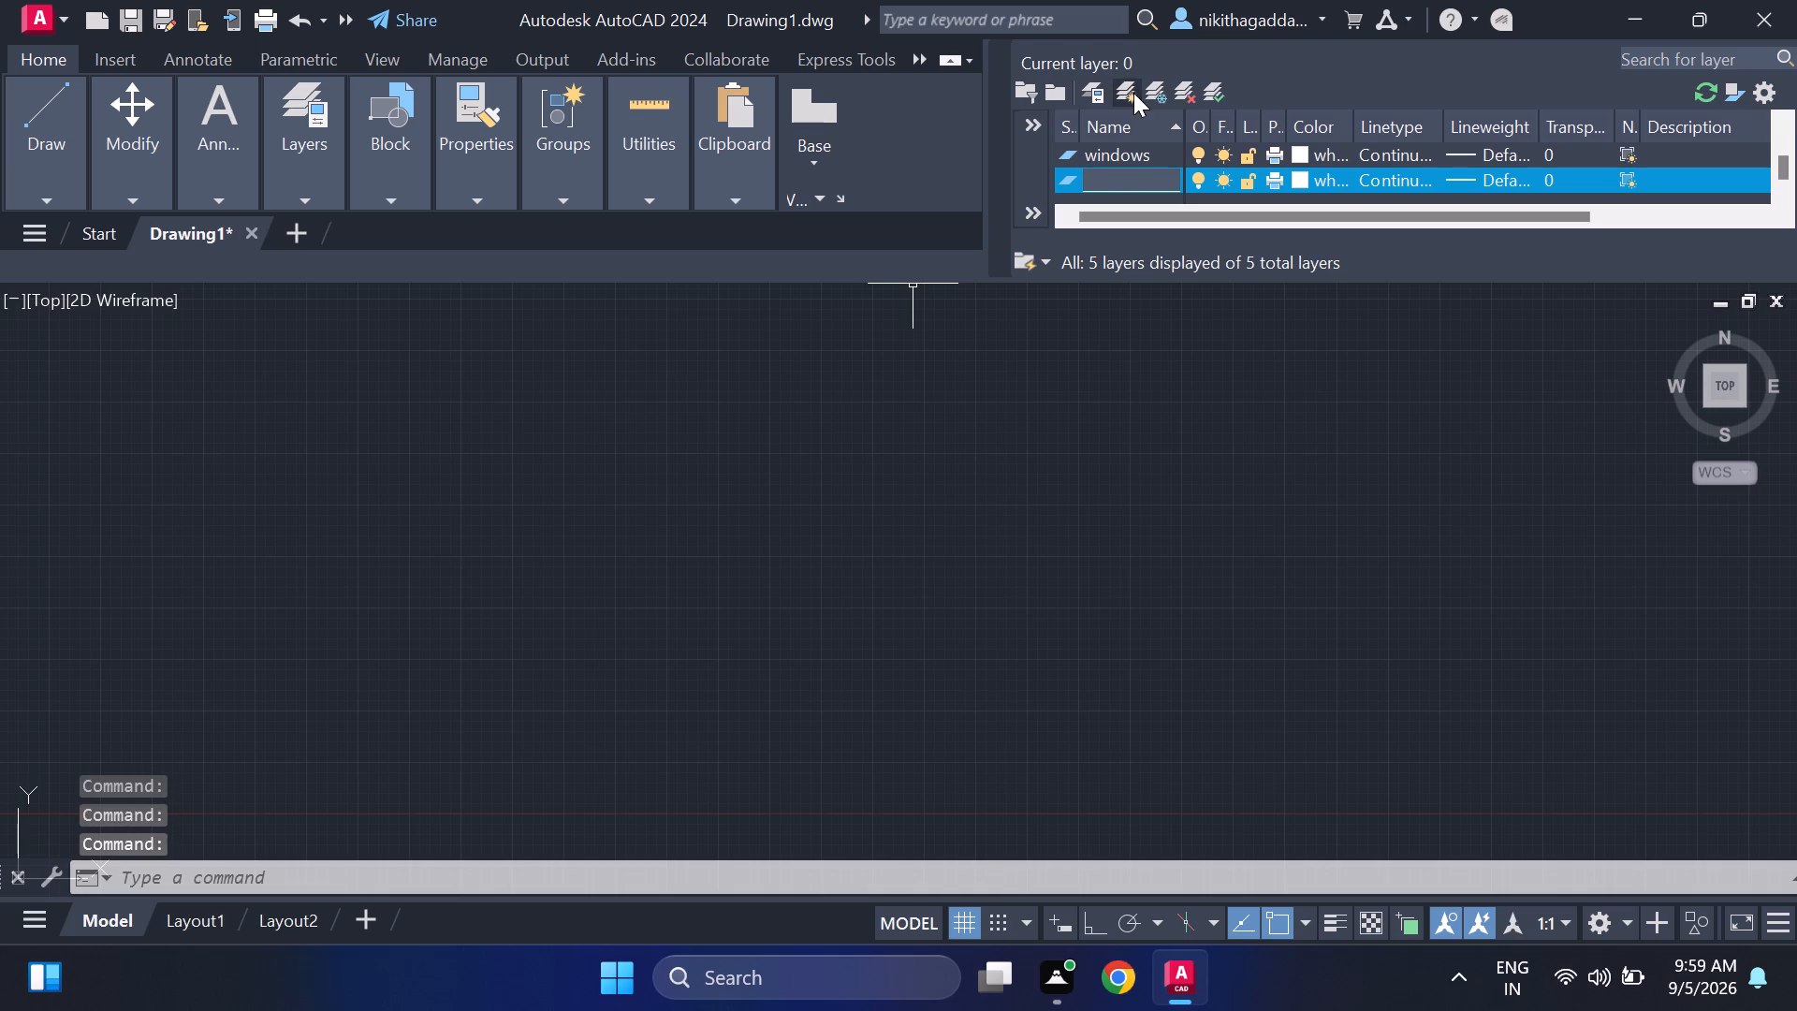
text(doors)
key(Return)
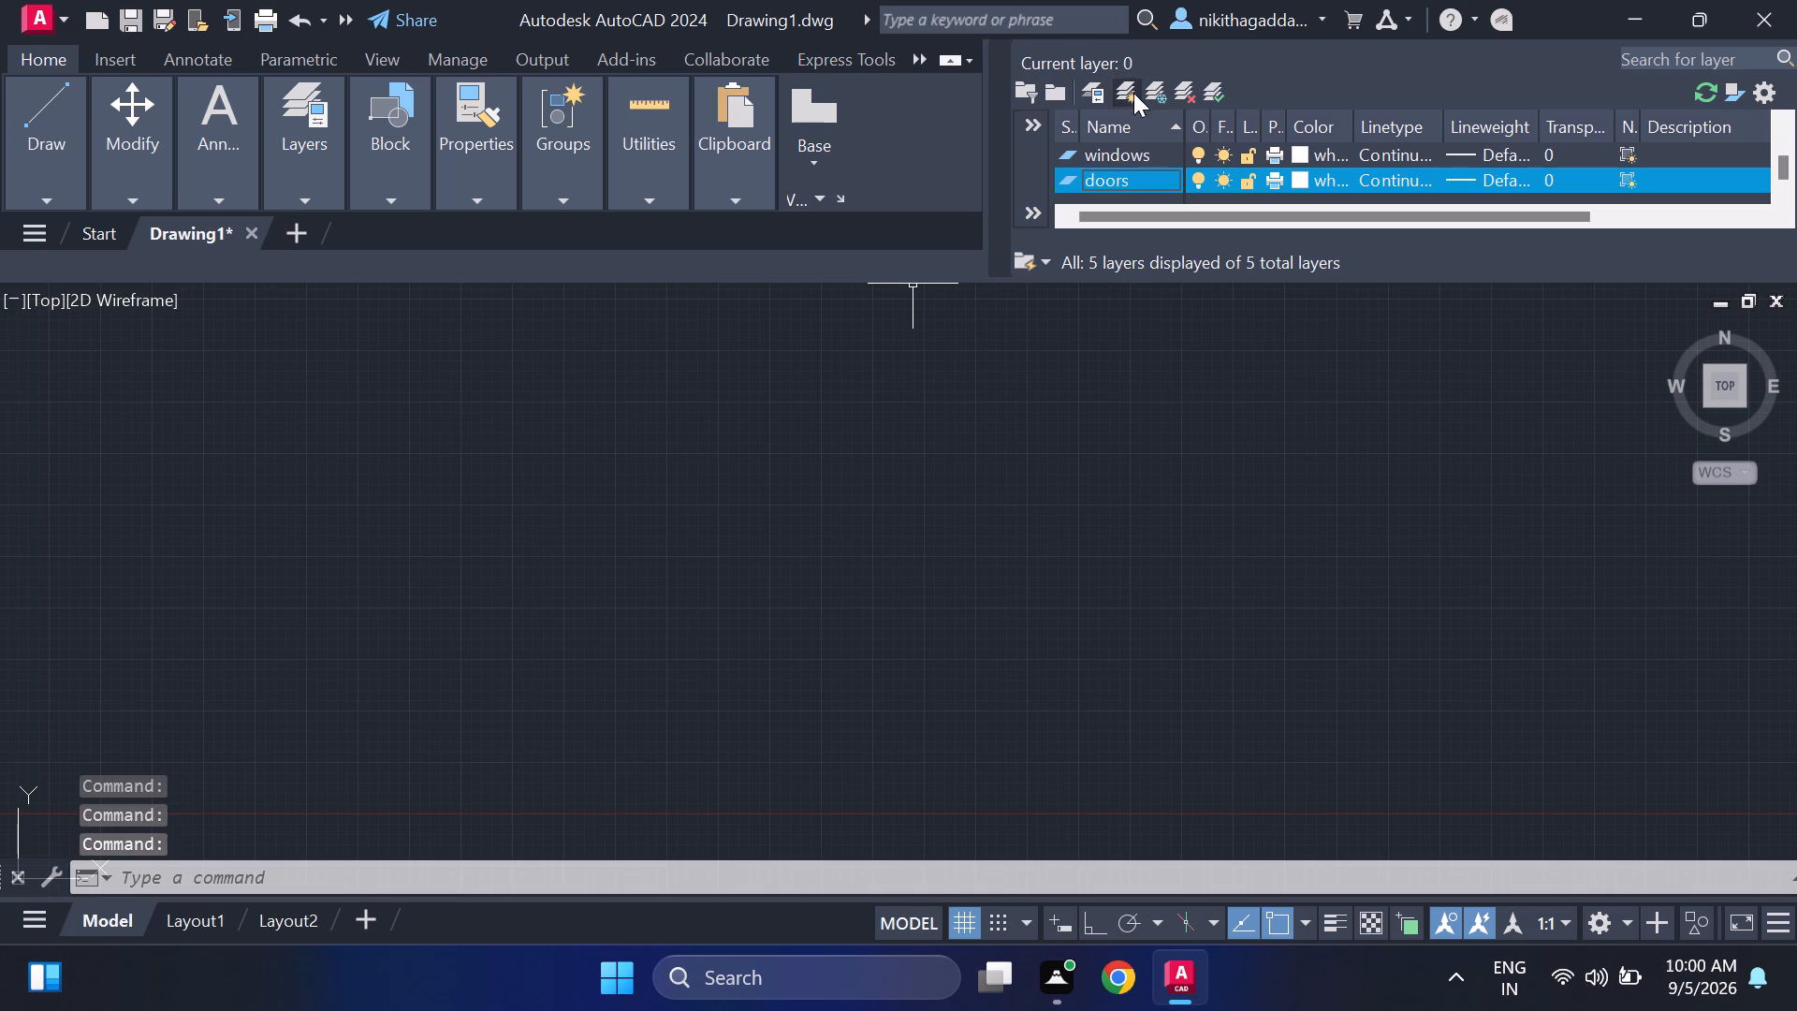
Add a new layer named garden in the layer properties.
click(1116, 71)
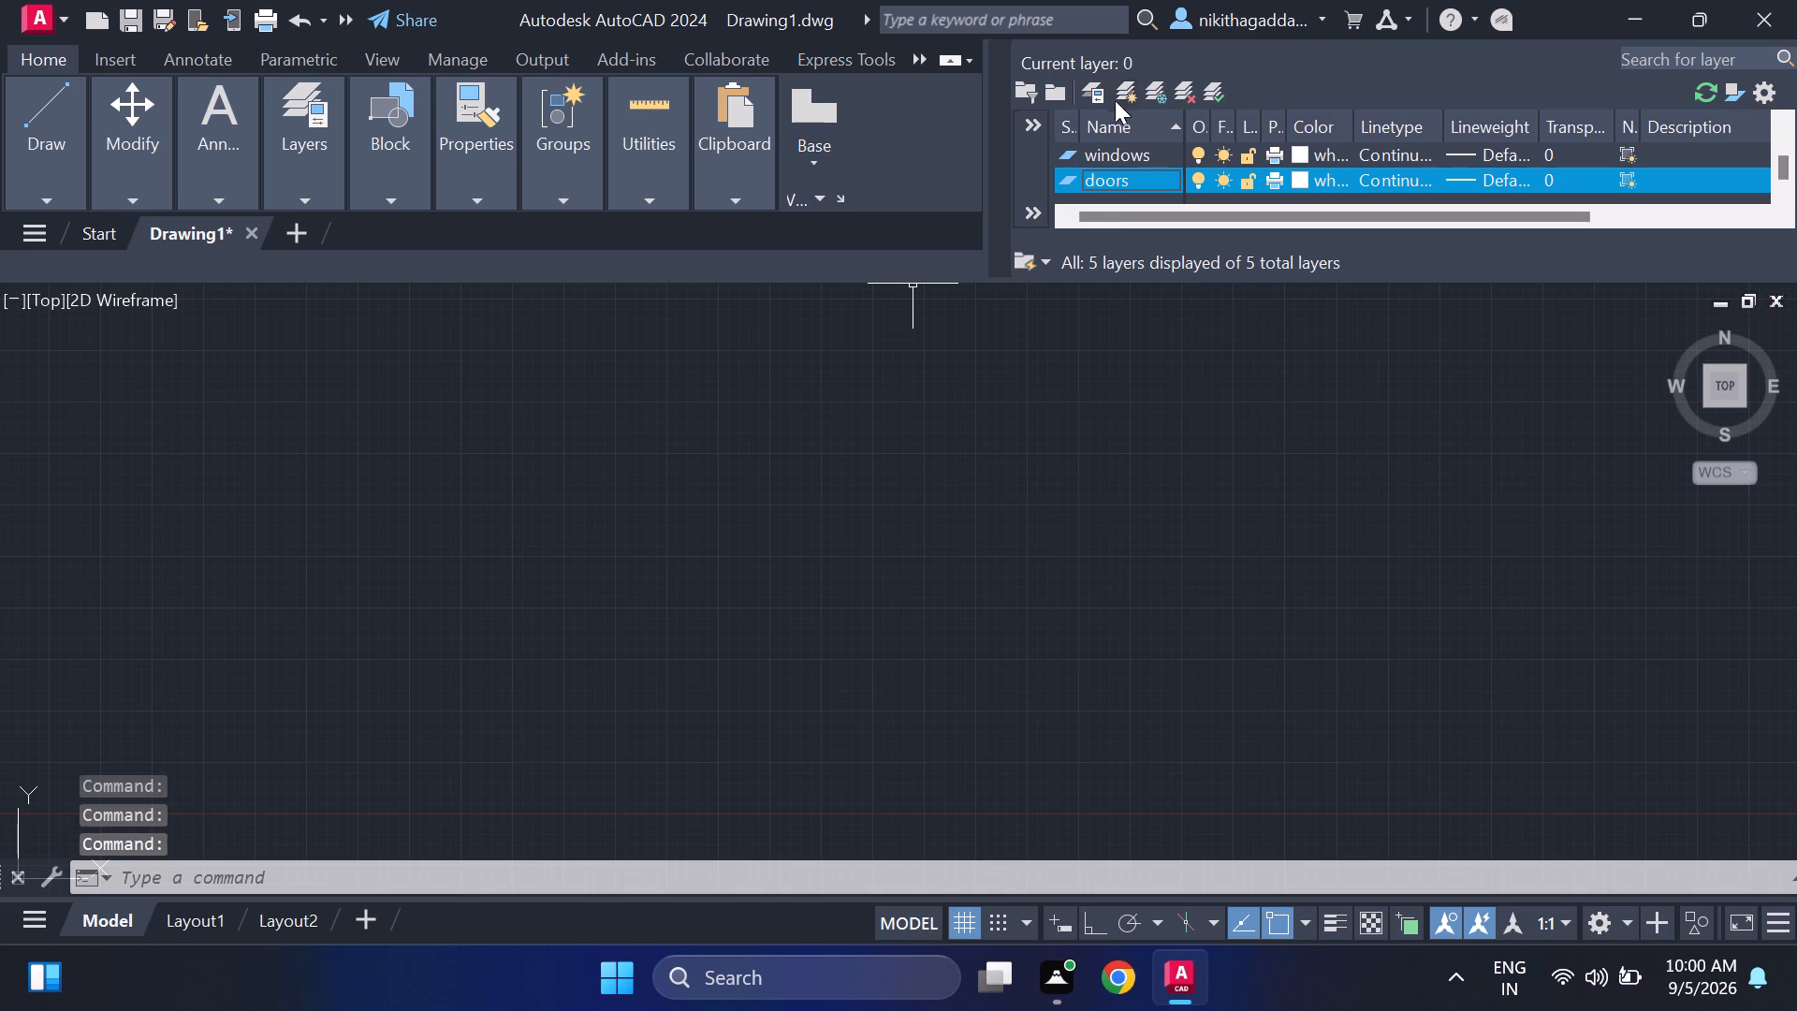
click(1130, 93)
key(BackSpace)
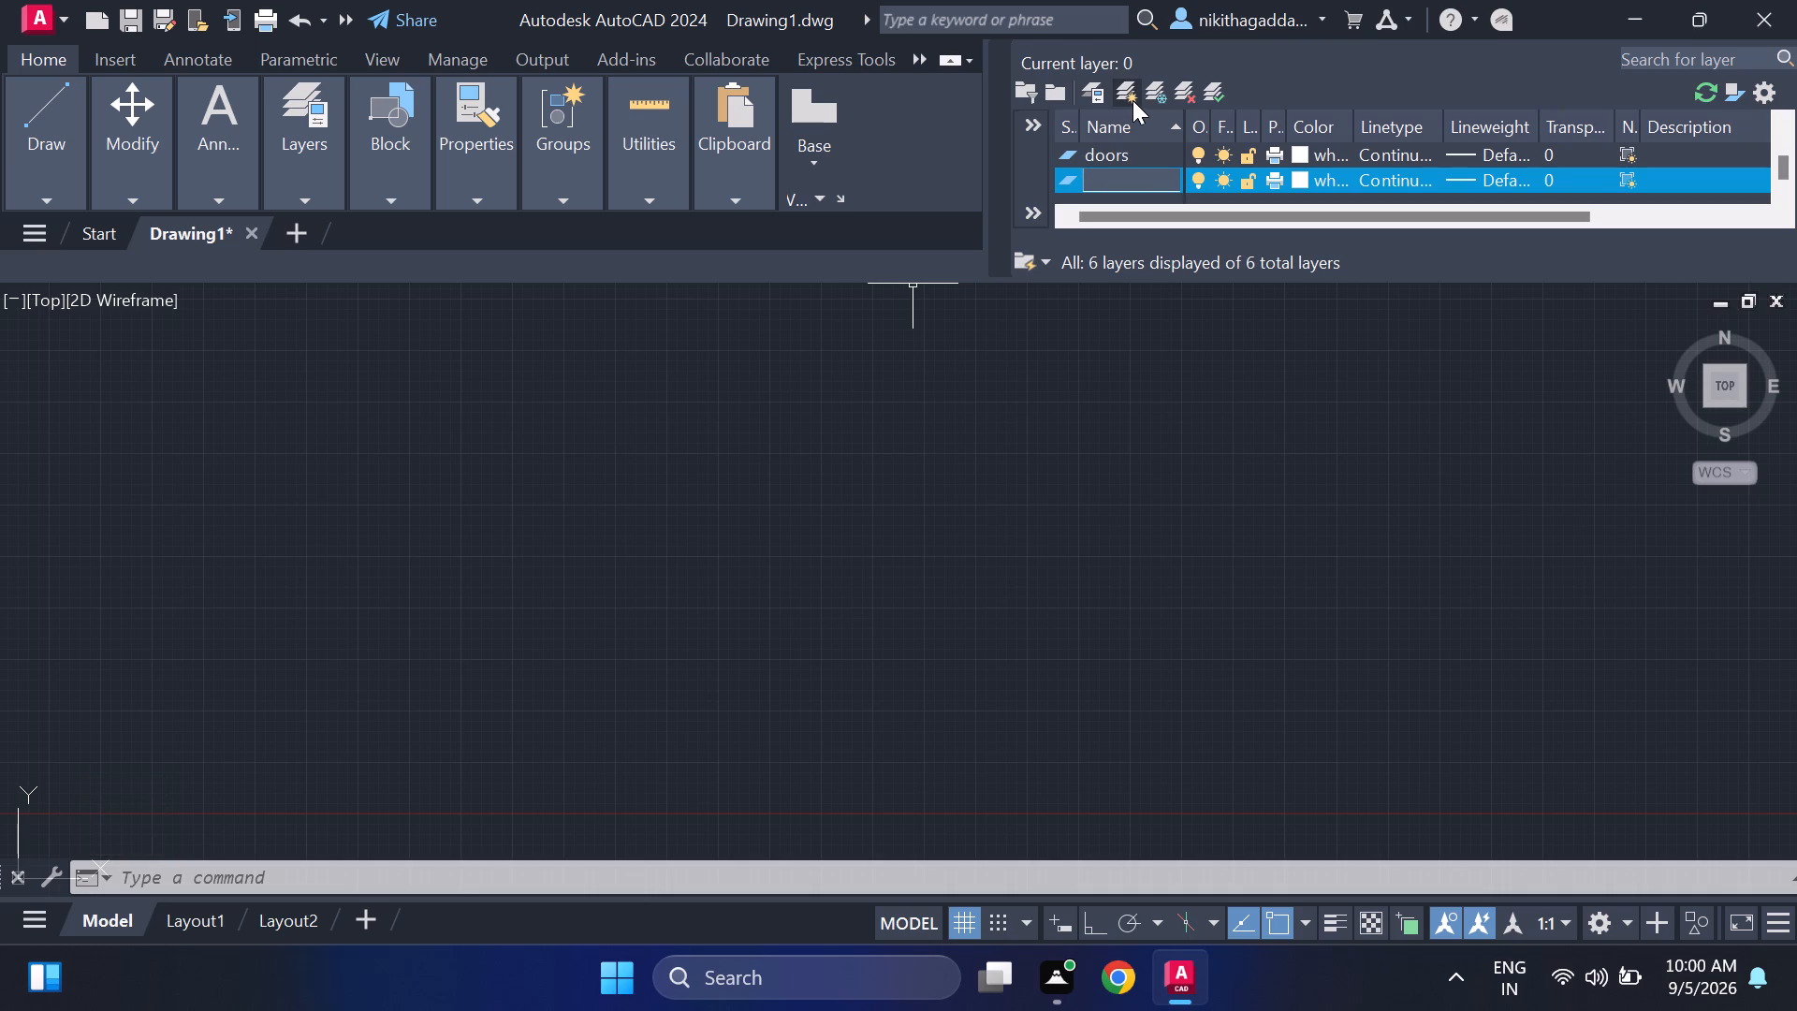
text(garde)
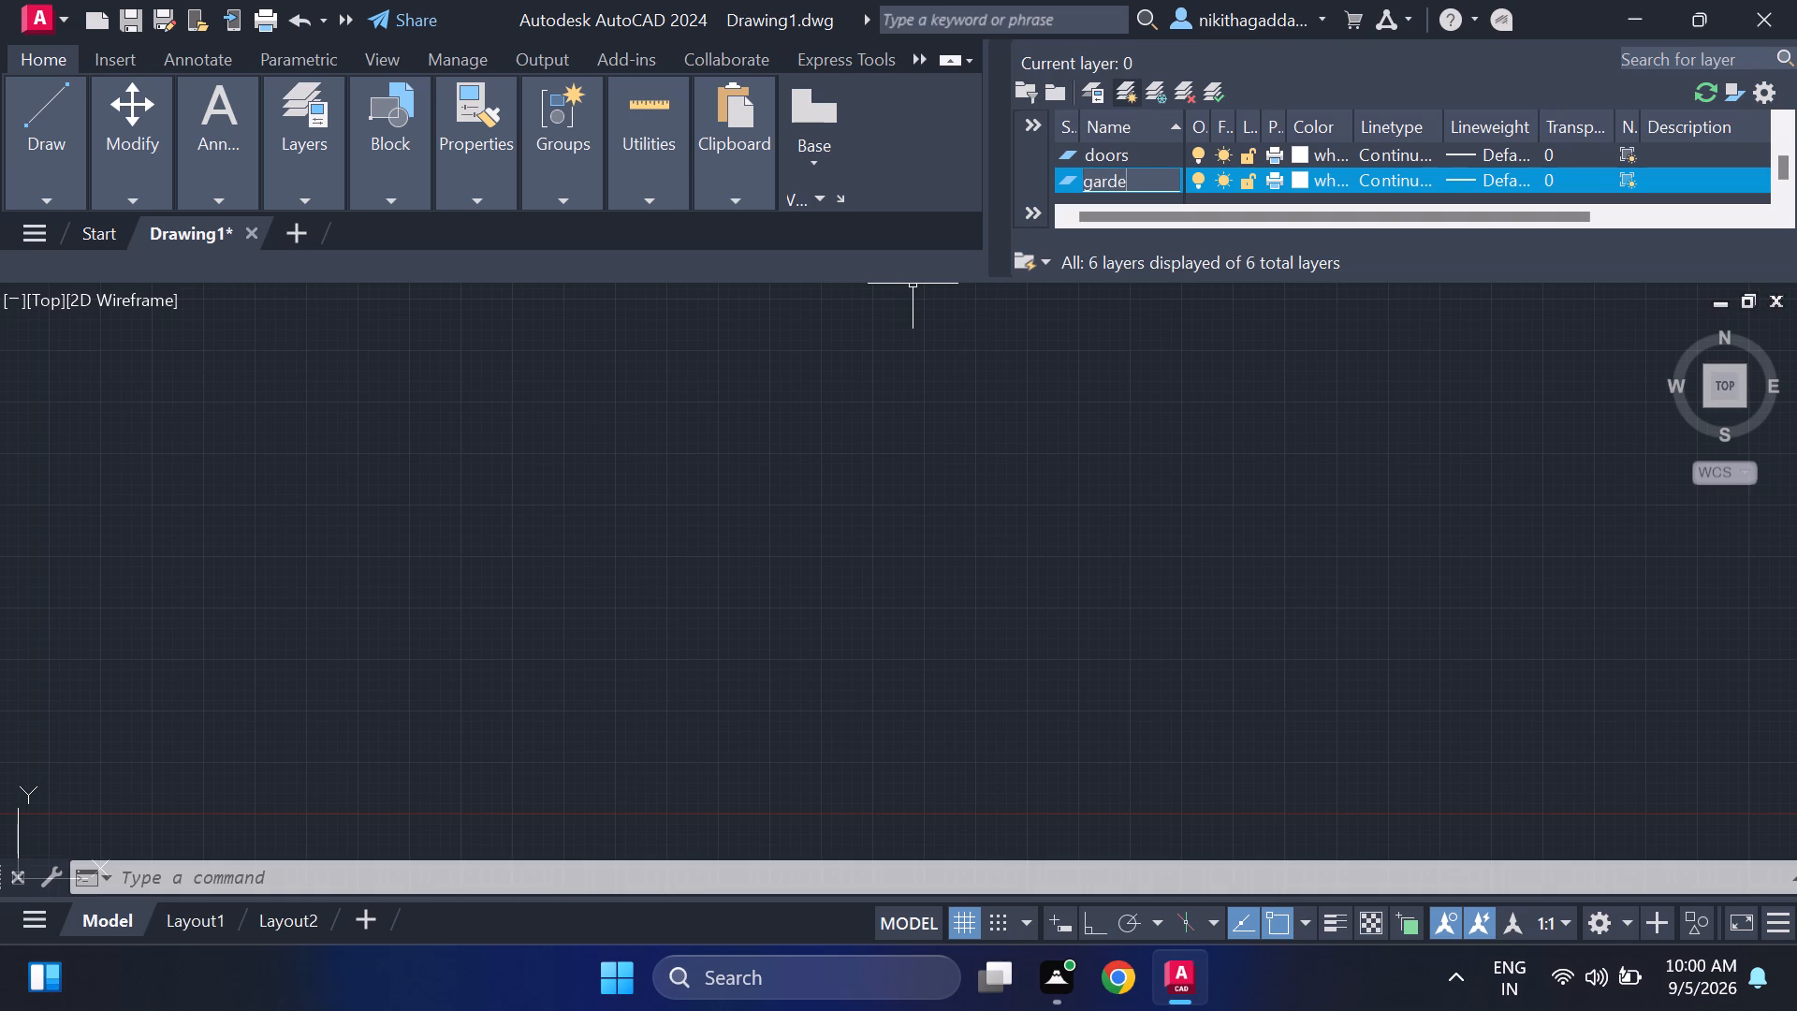
key(n)
key(Return)
Add another new layer named parking.
click(1131, 98)
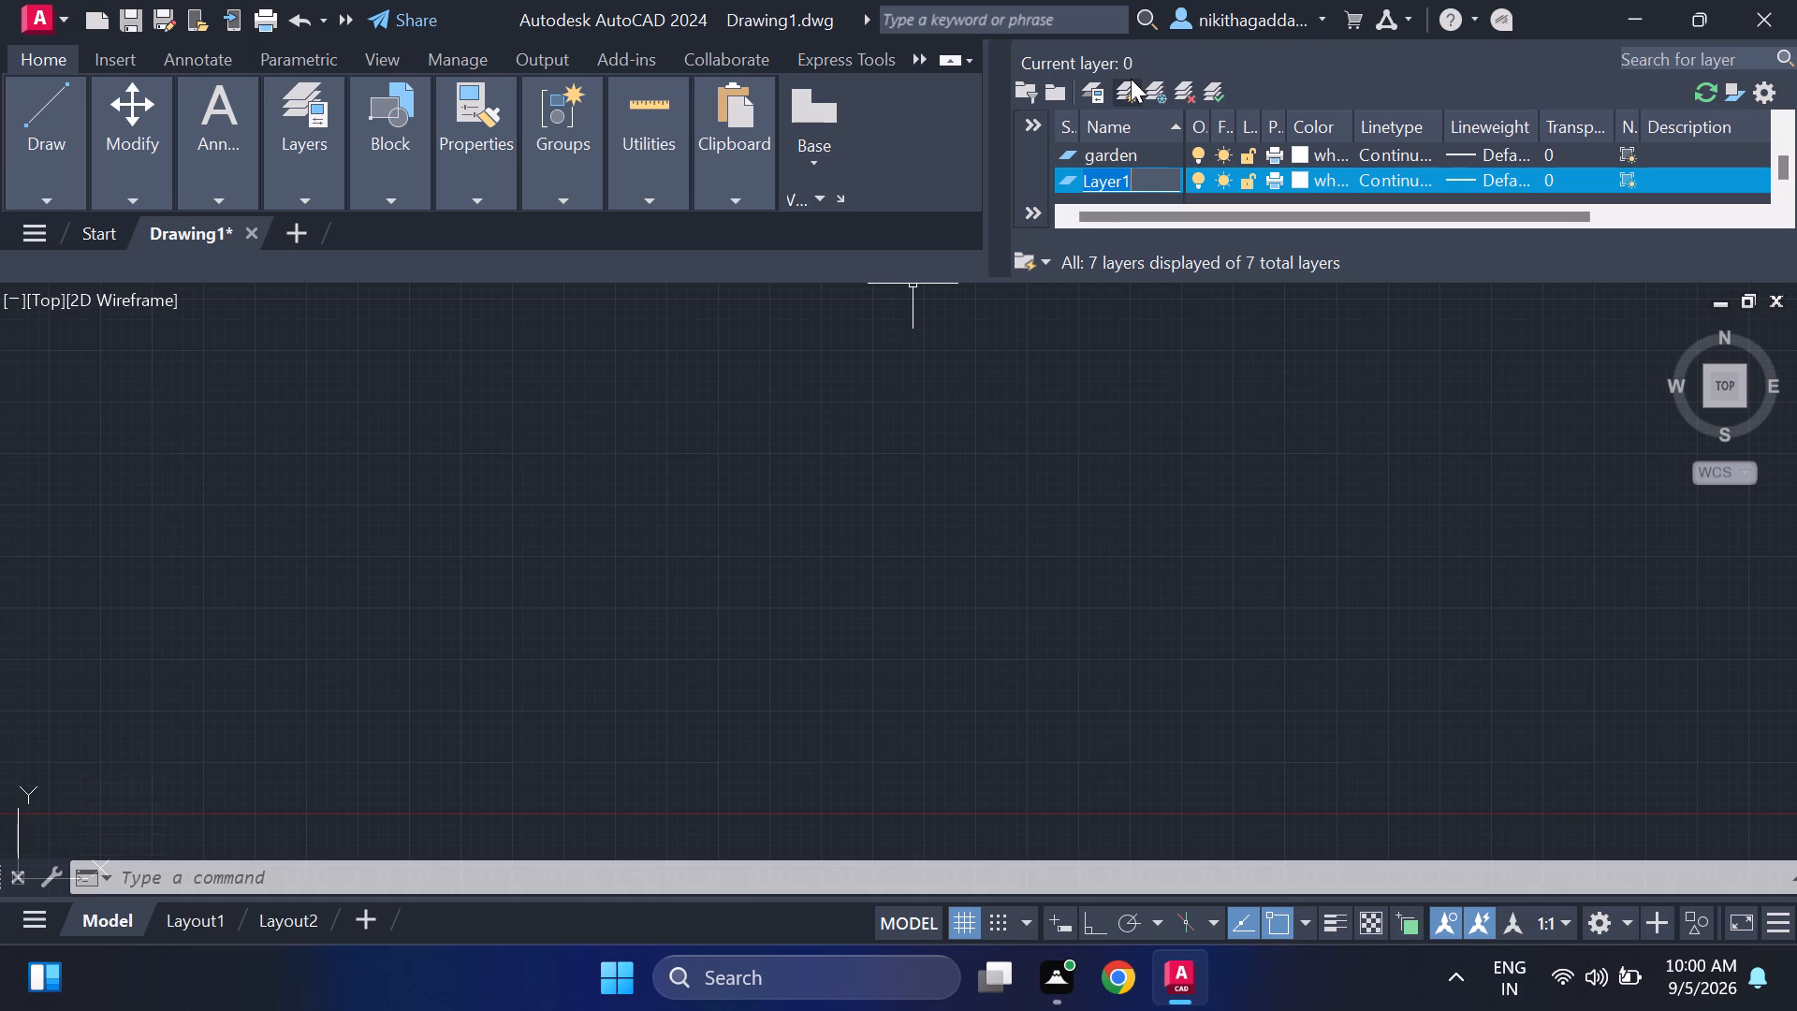
scroll(1131, 79, up, 2)
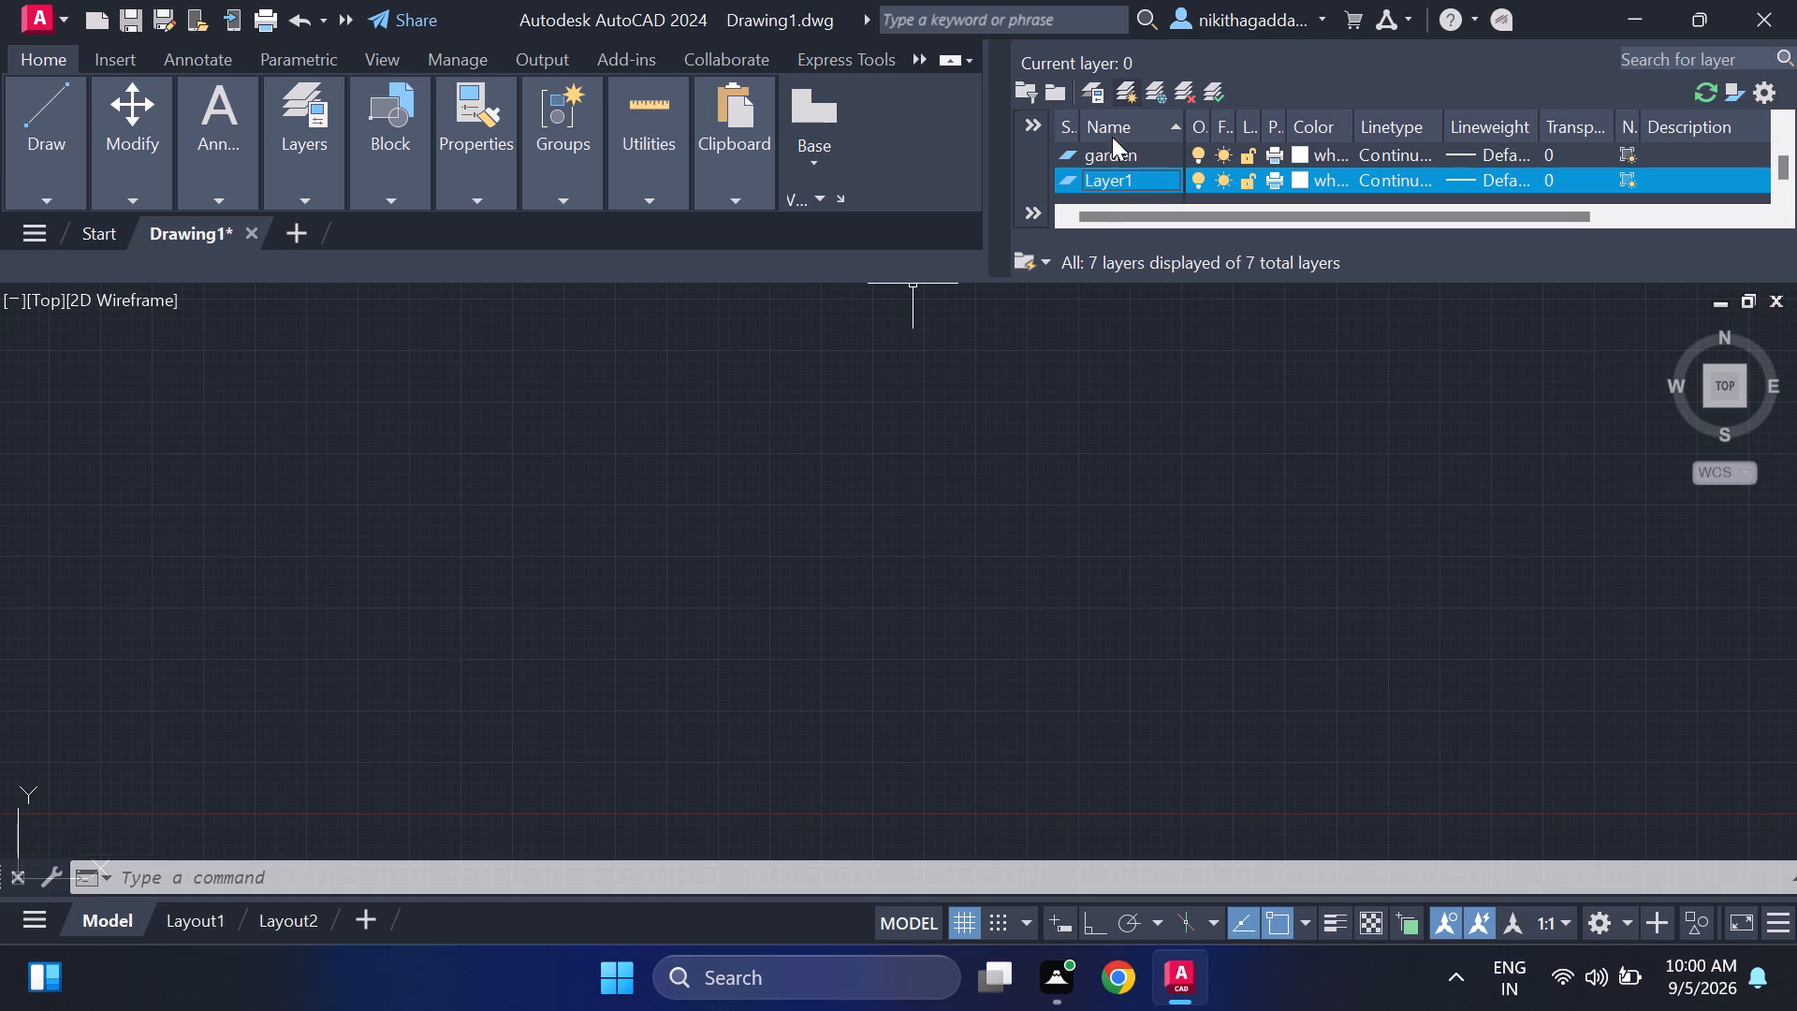
click(1139, 178)
key(BackSpace)
key(BackSpace)
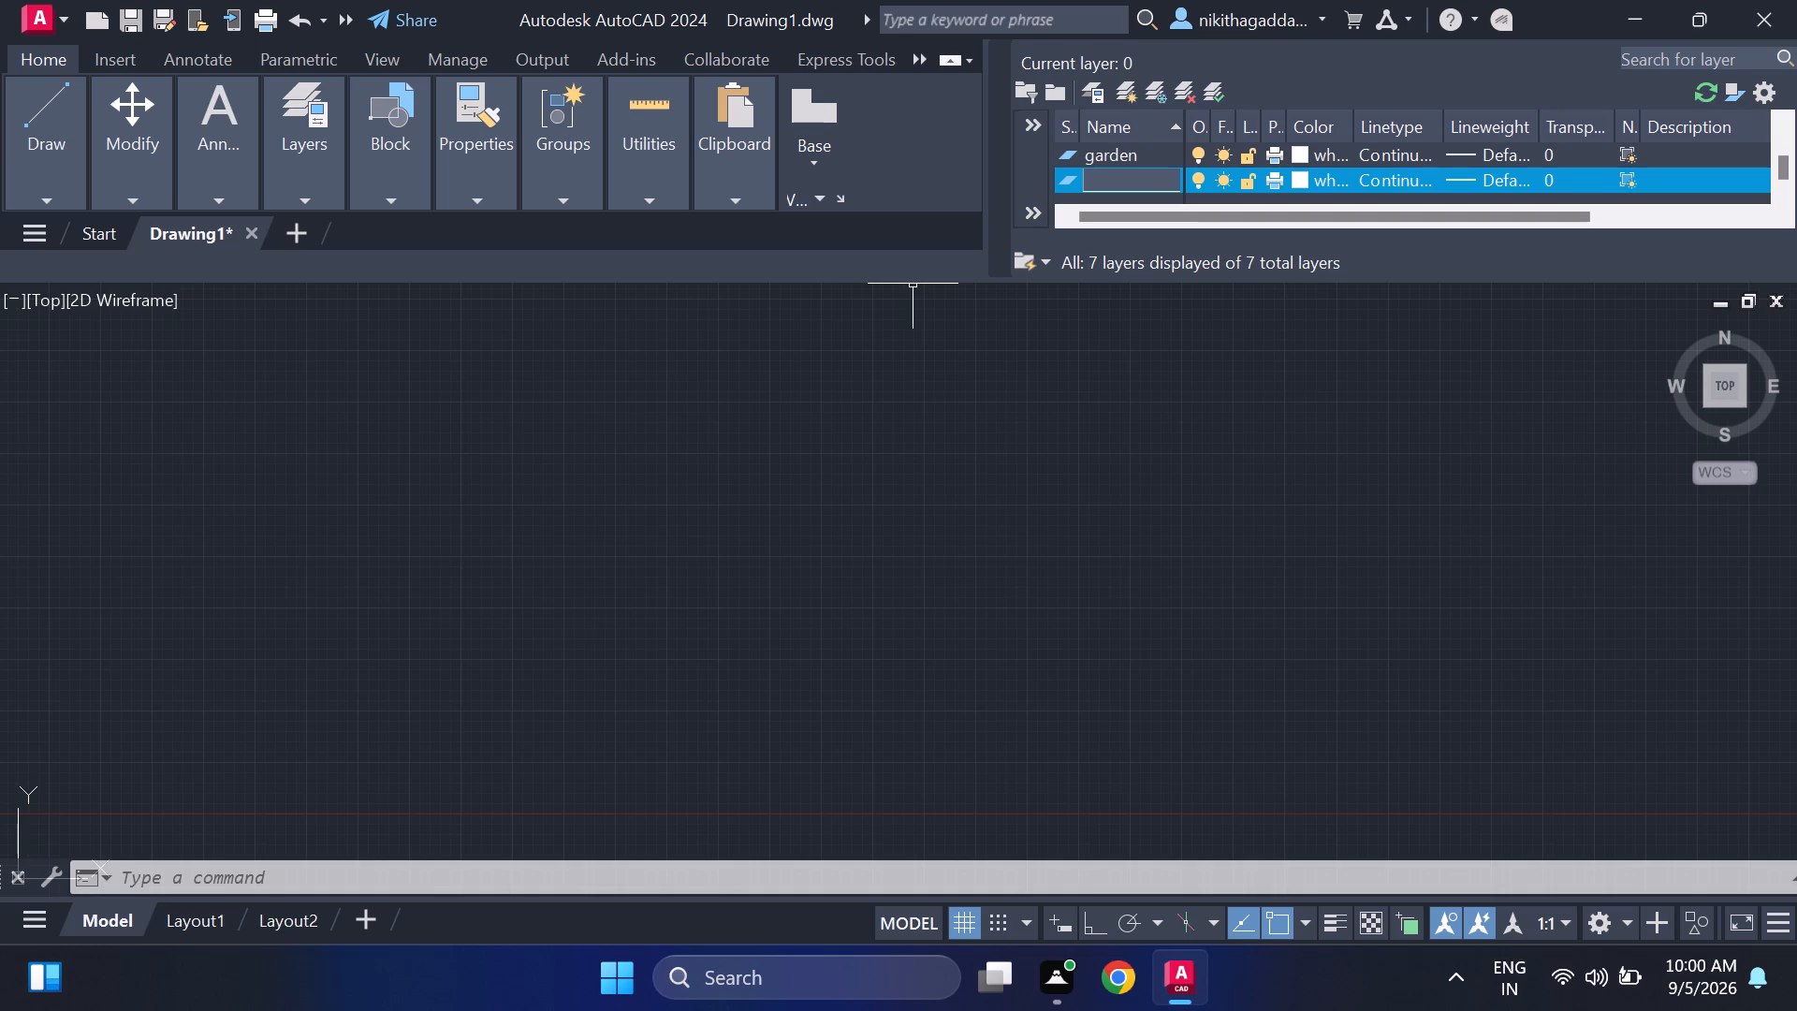
text(parking)
key(Return)
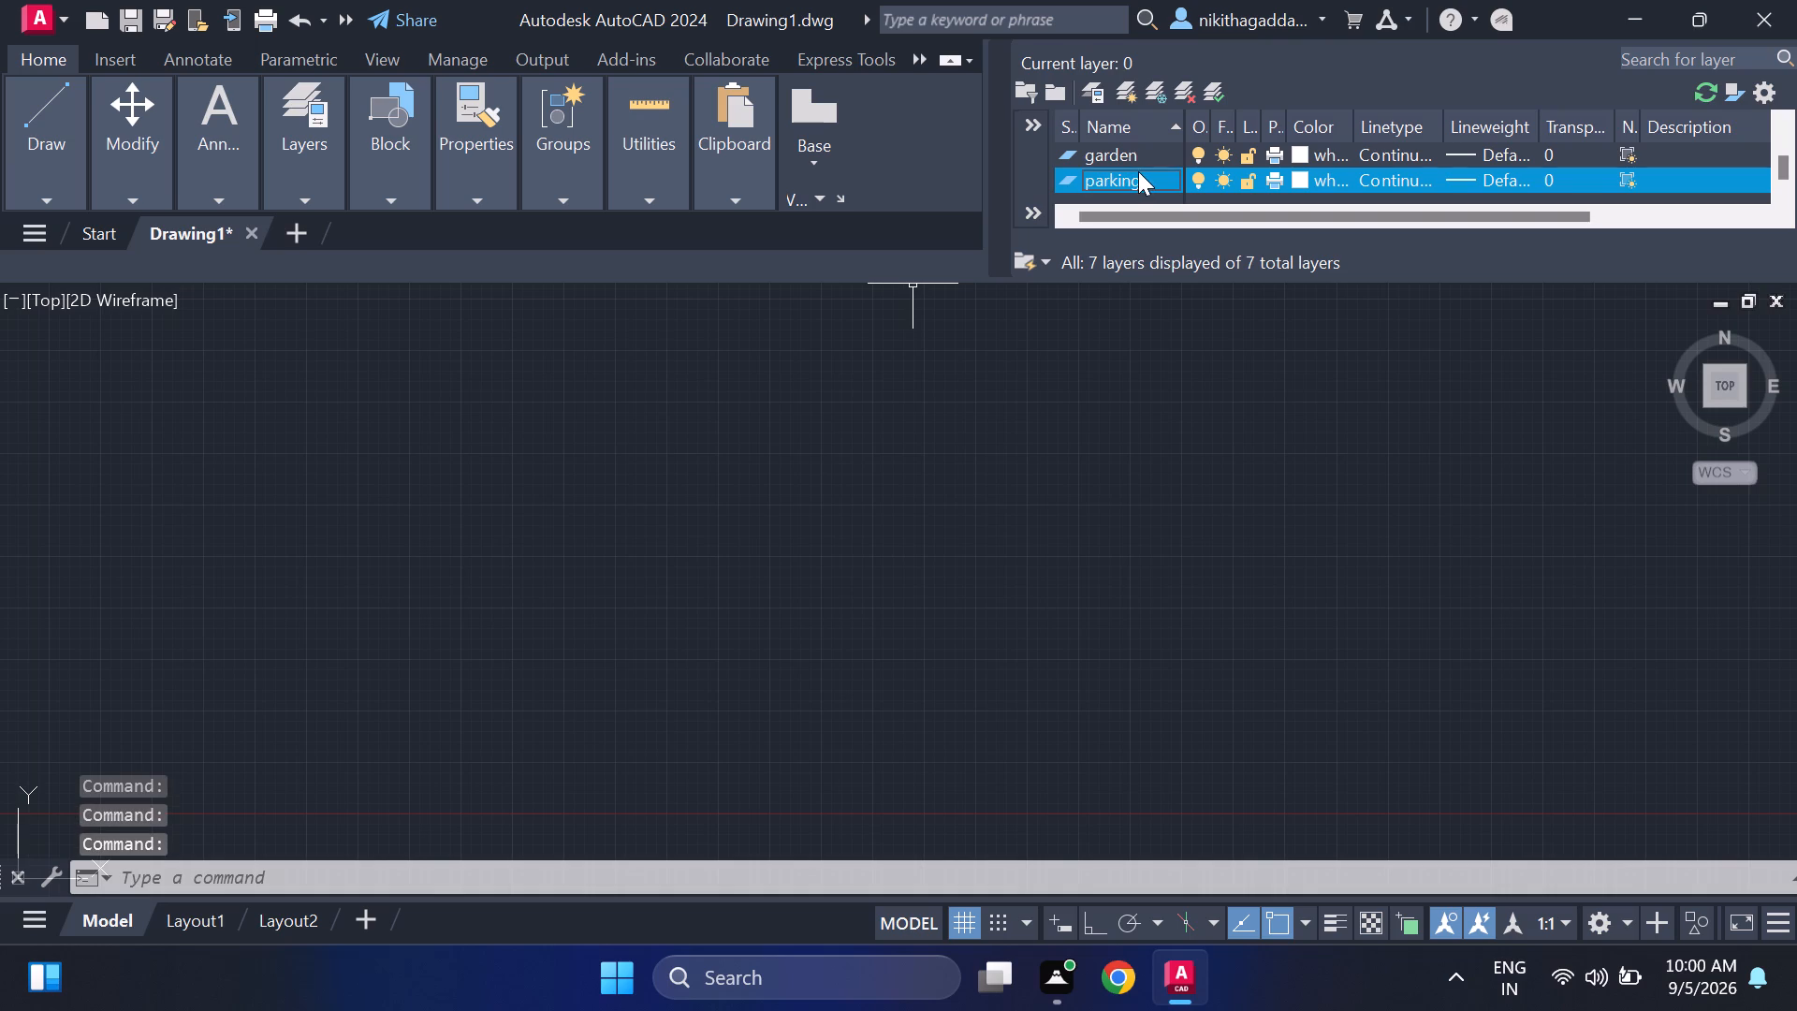
Set the walls layer's color to index color 250.
scroll(1138, 170, up, 4)
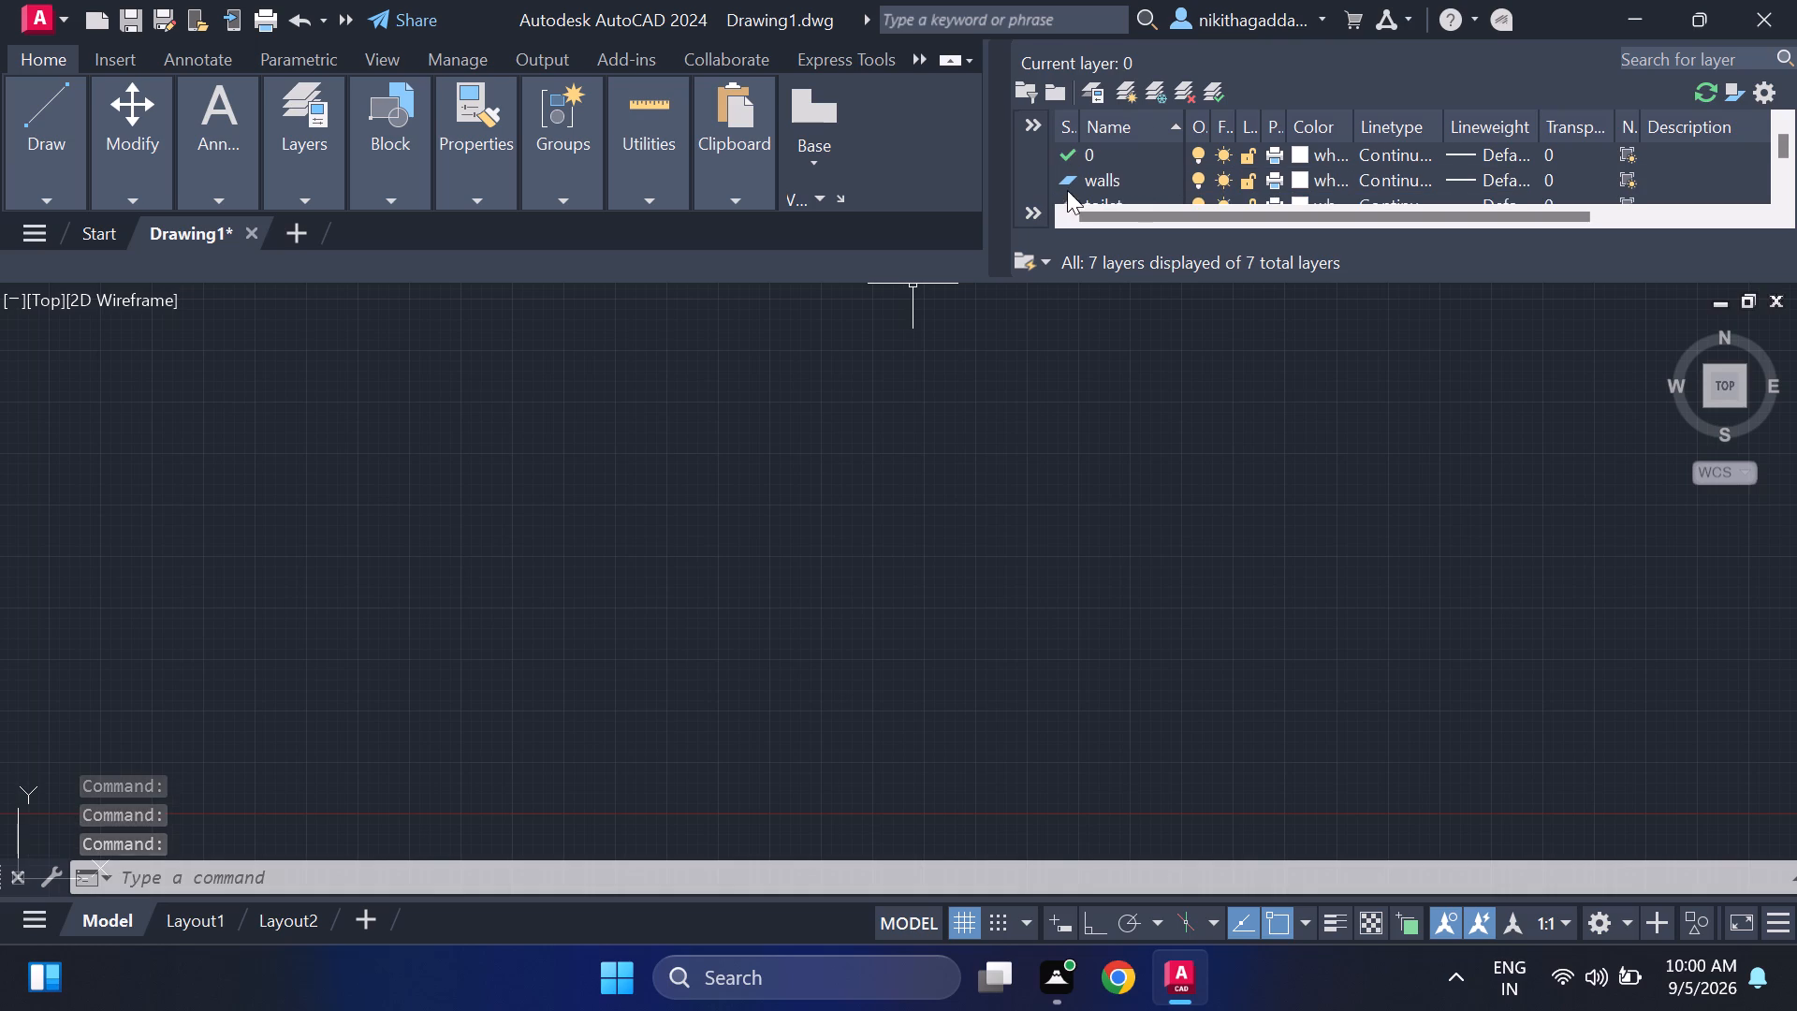
click(1134, 175)
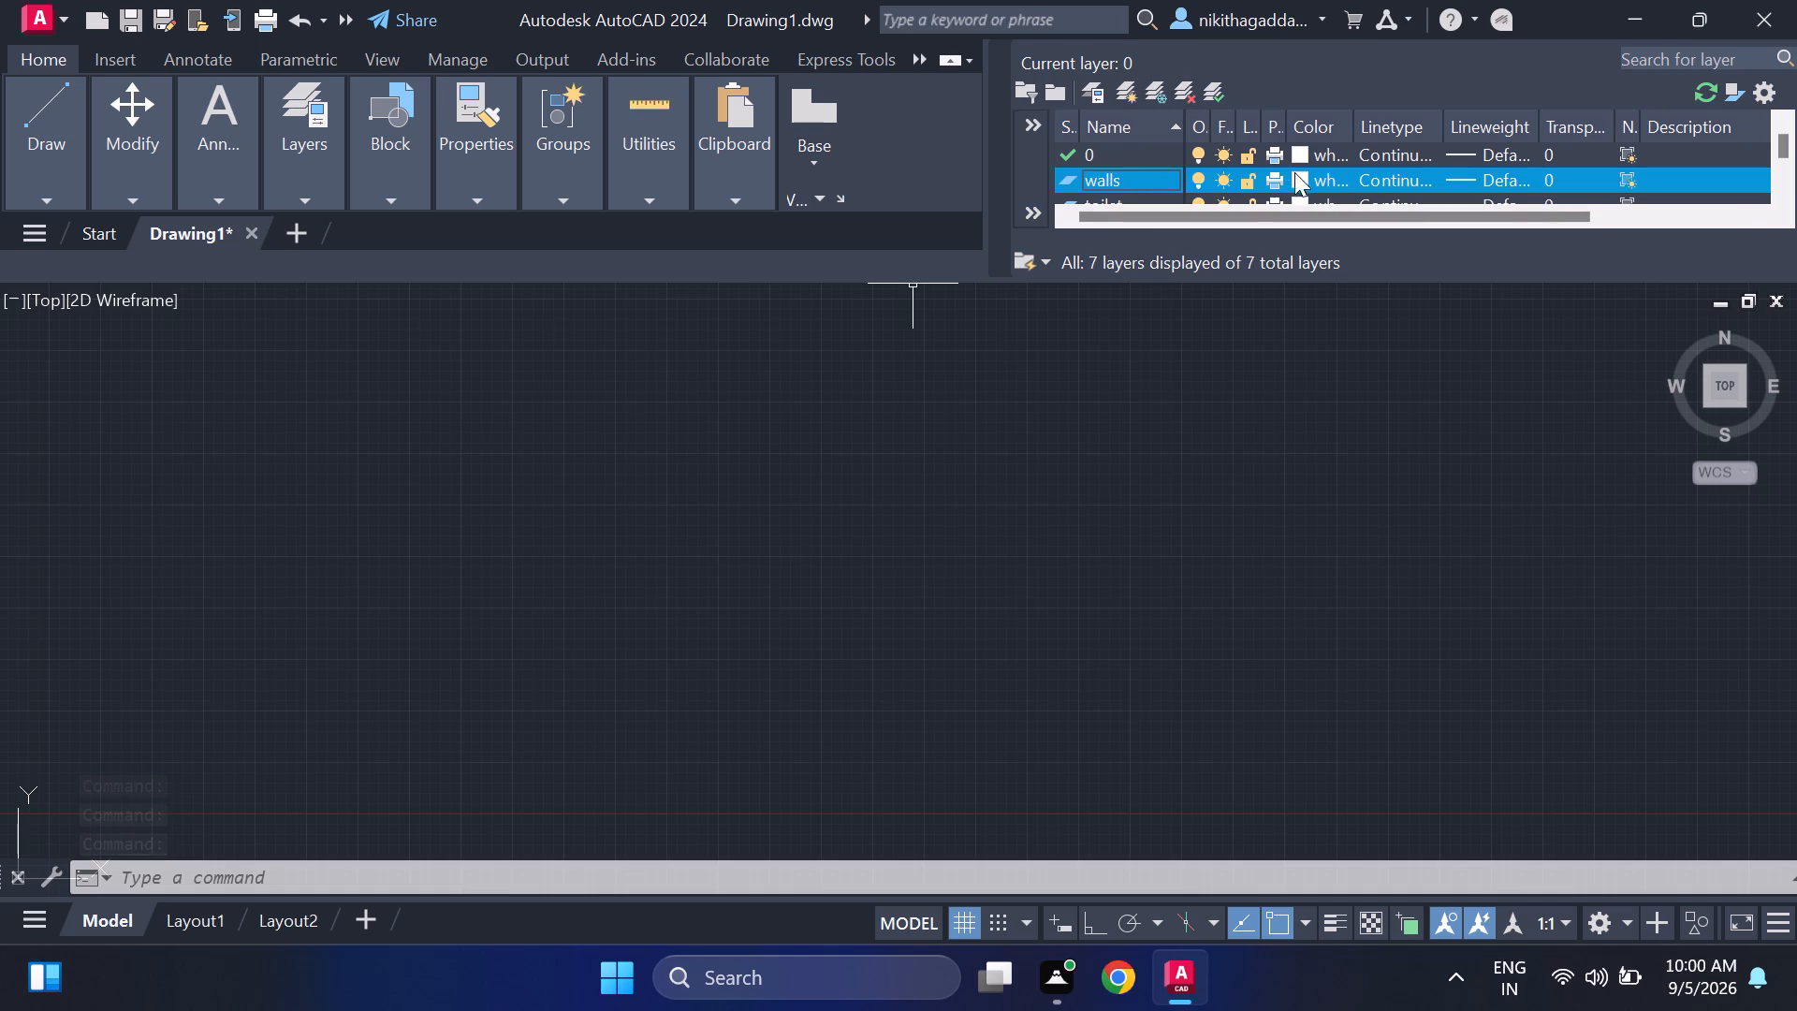
click(1299, 173)
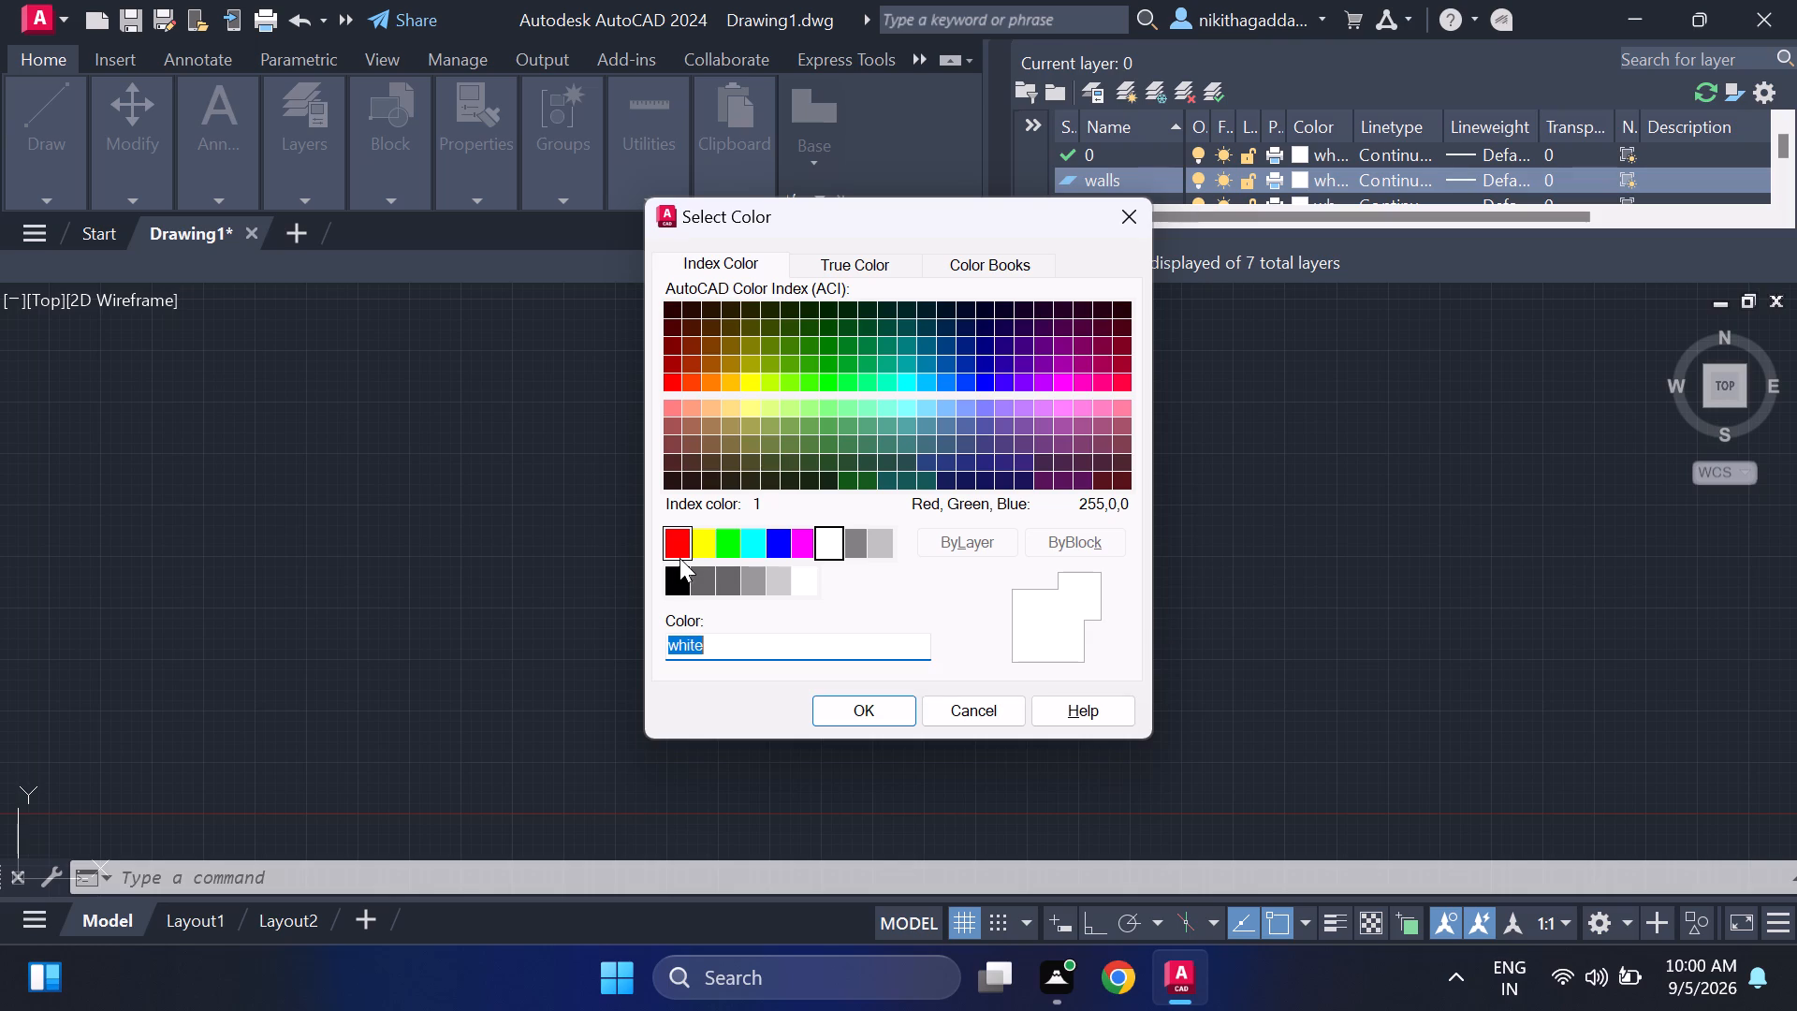
click(670, 576)
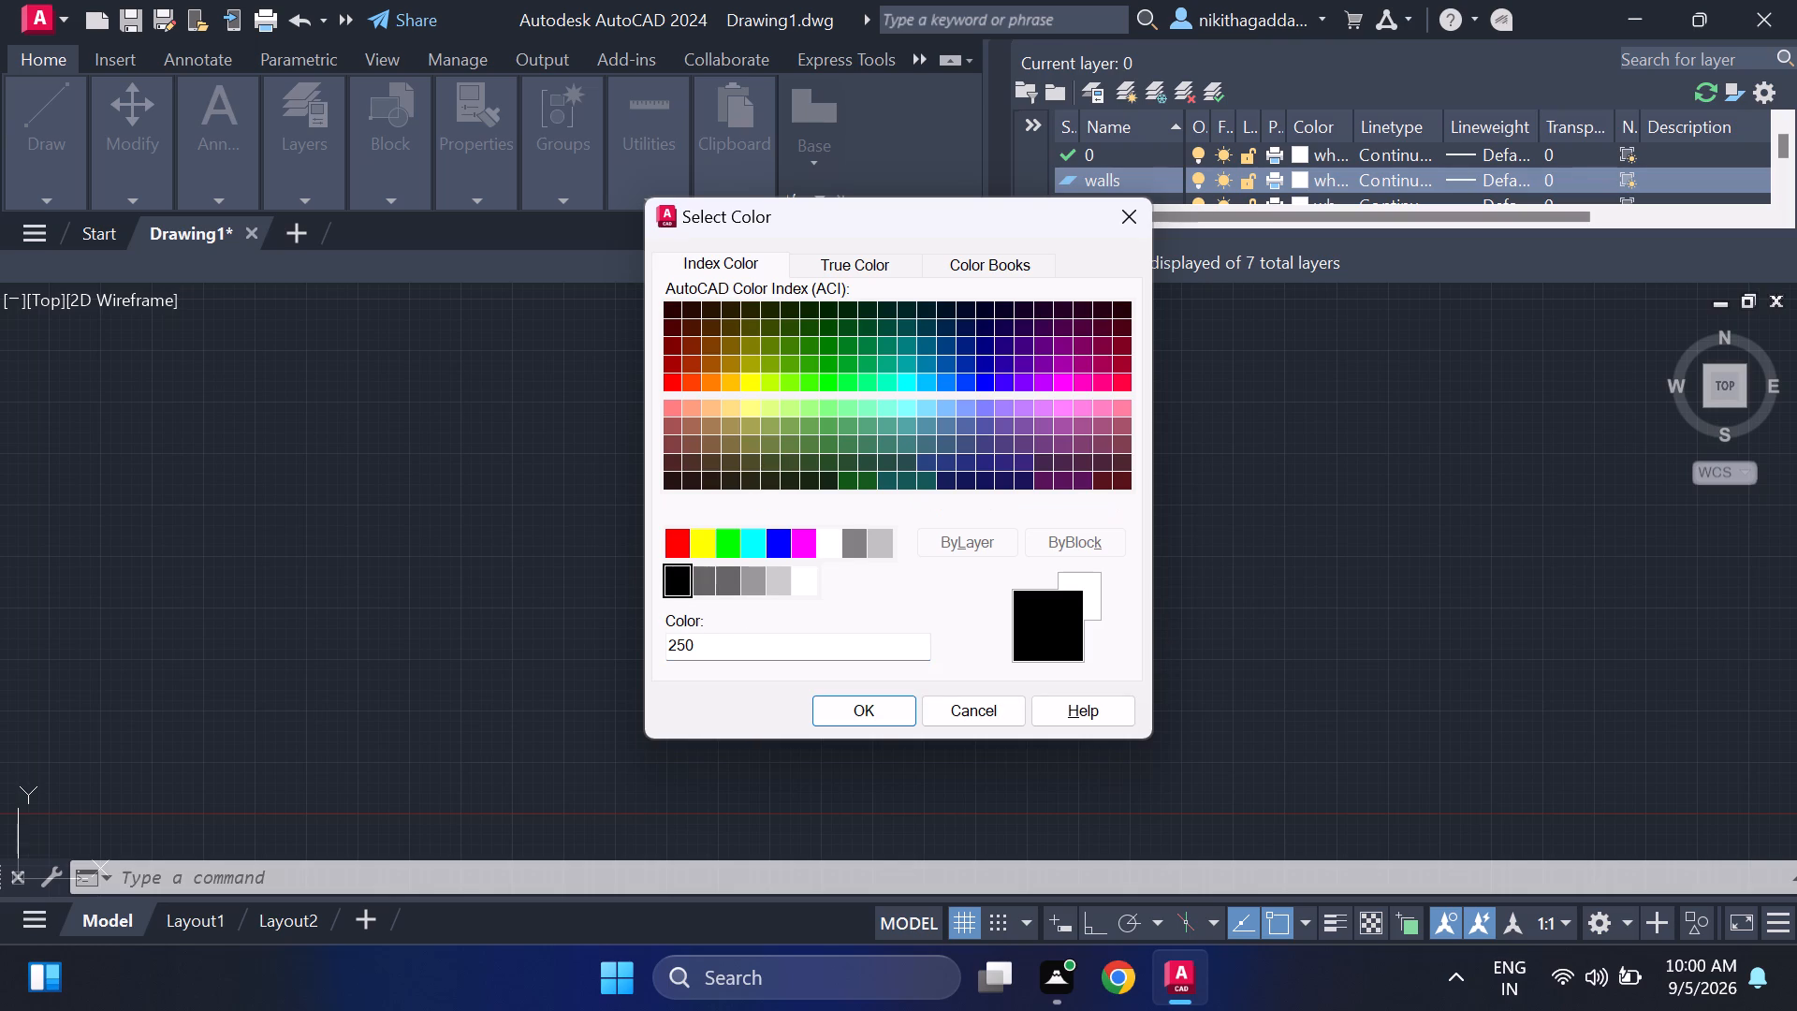
click(879, 717)
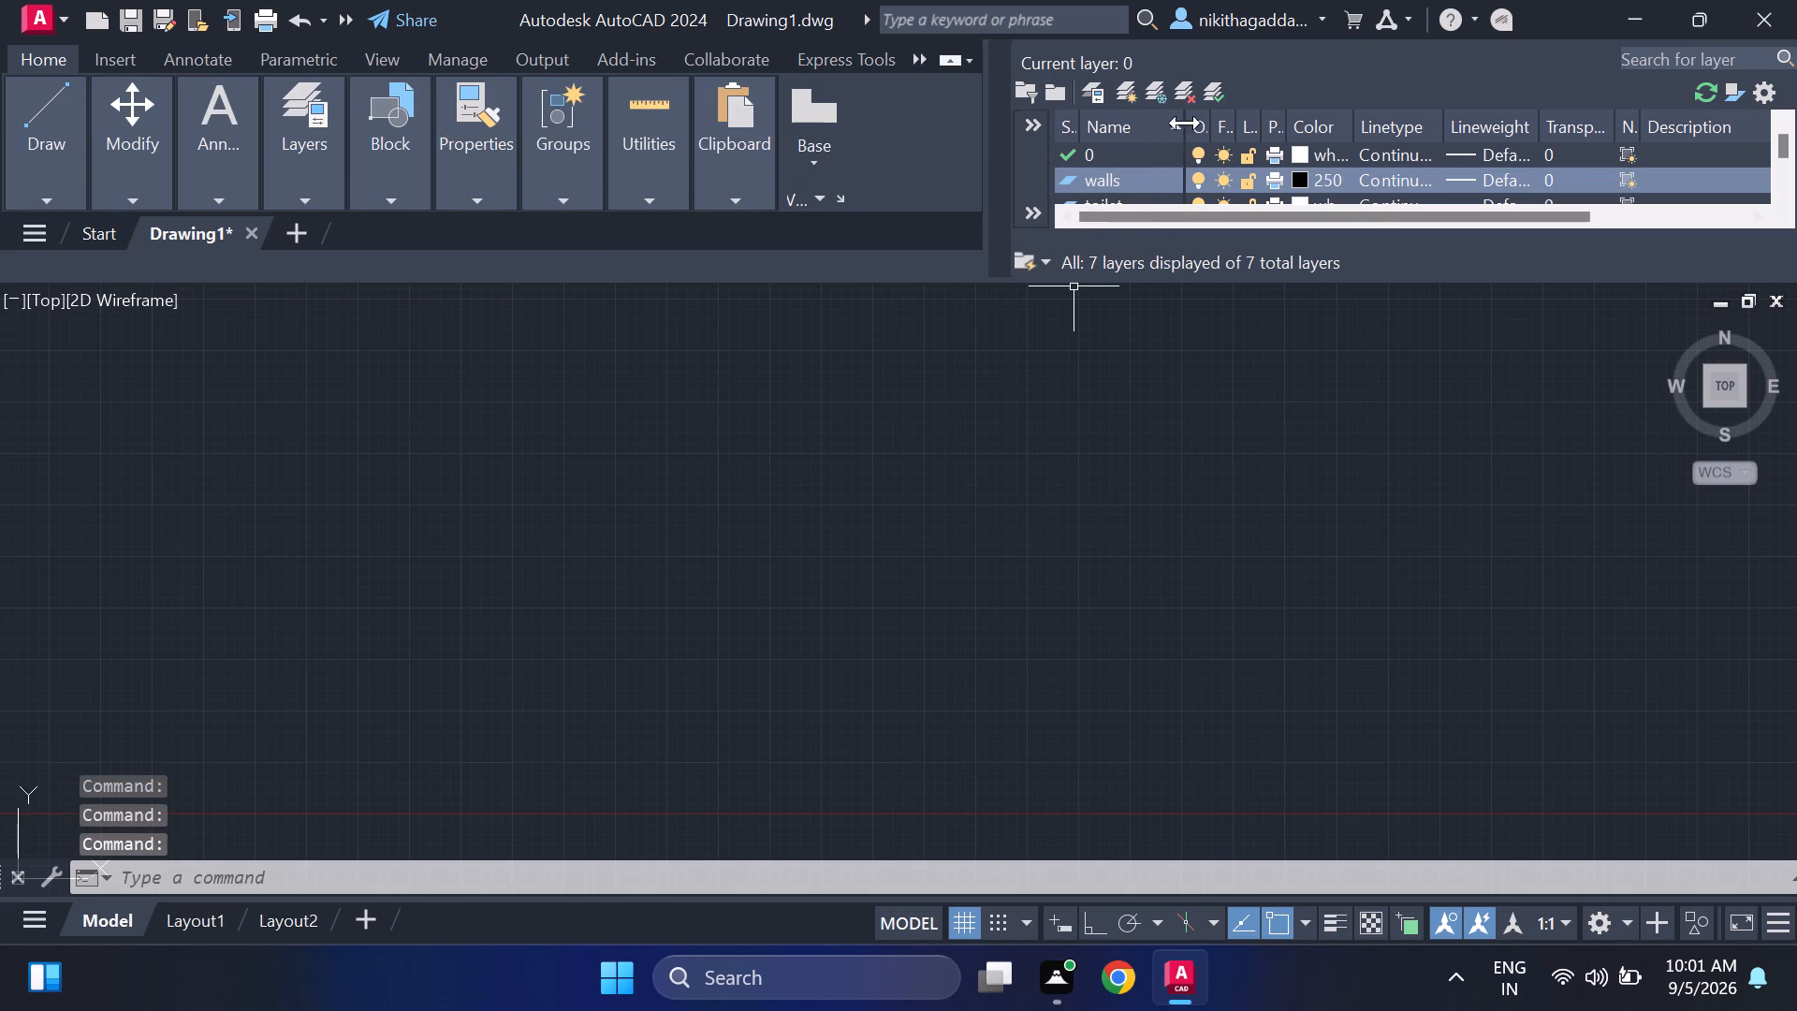
Make the walls layer current and close the layer properties.
click(1157, 187)
click(1216, 85)
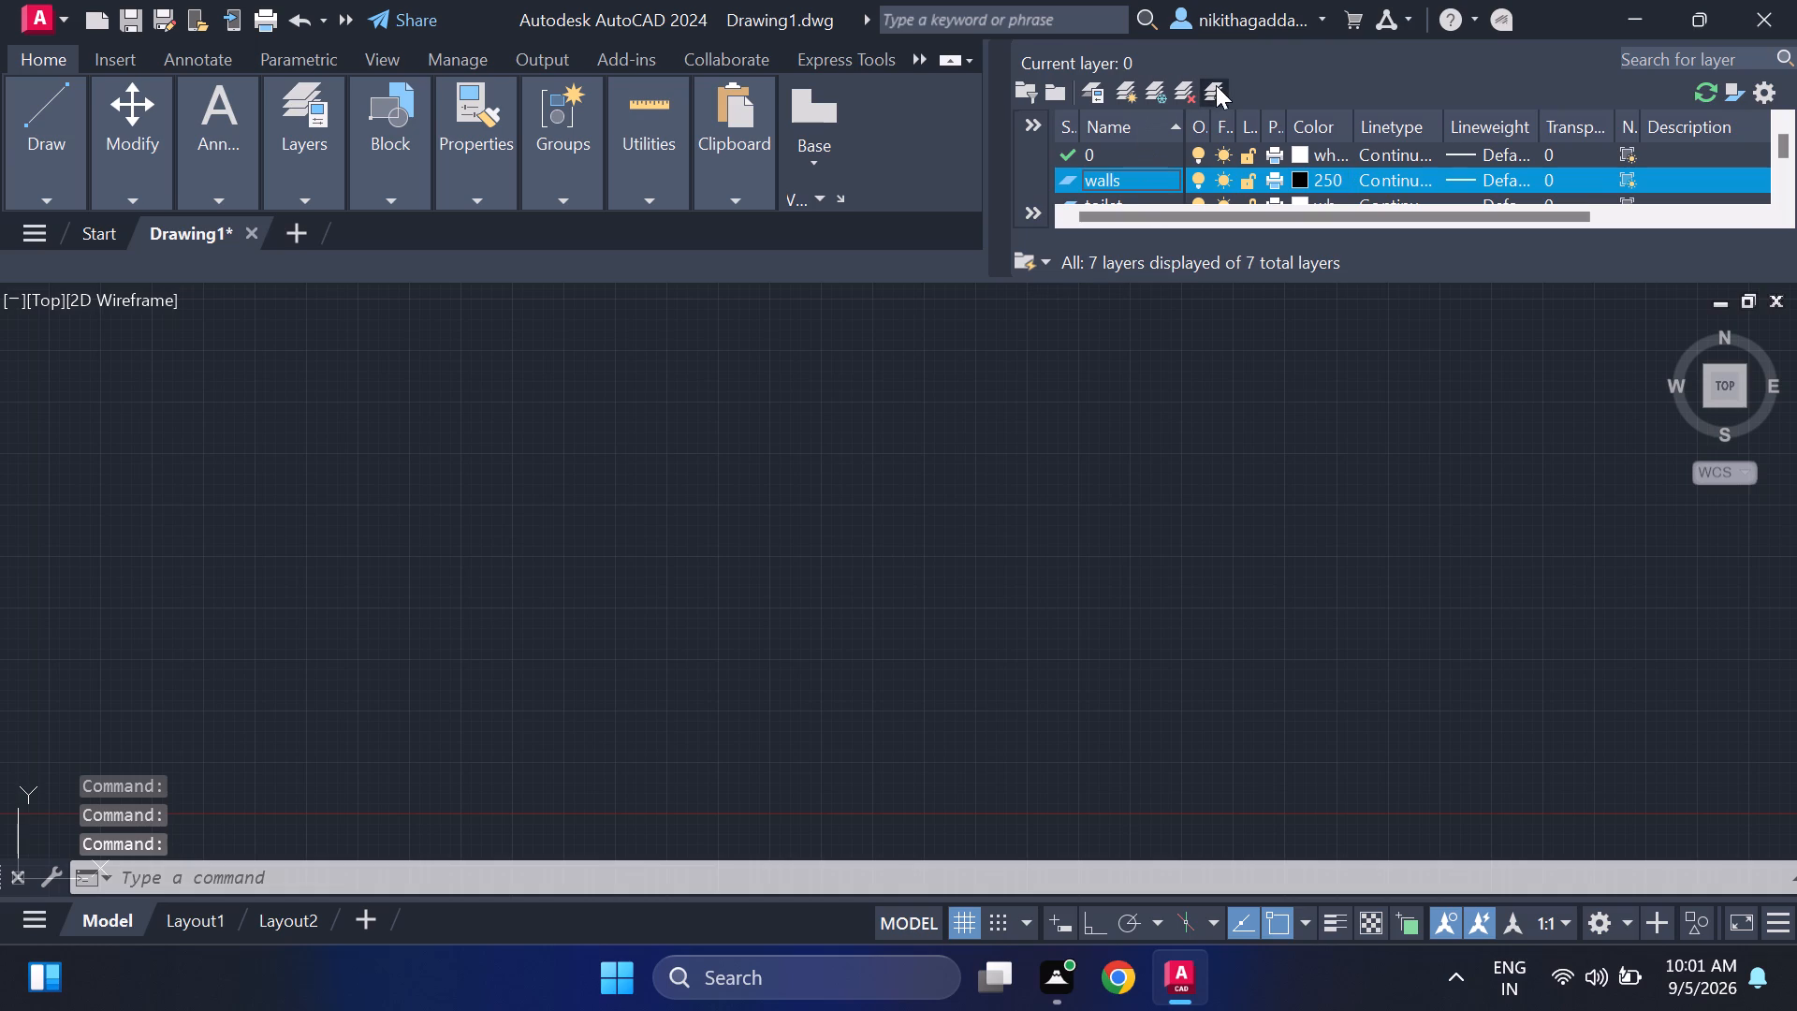
click(1000, 55)
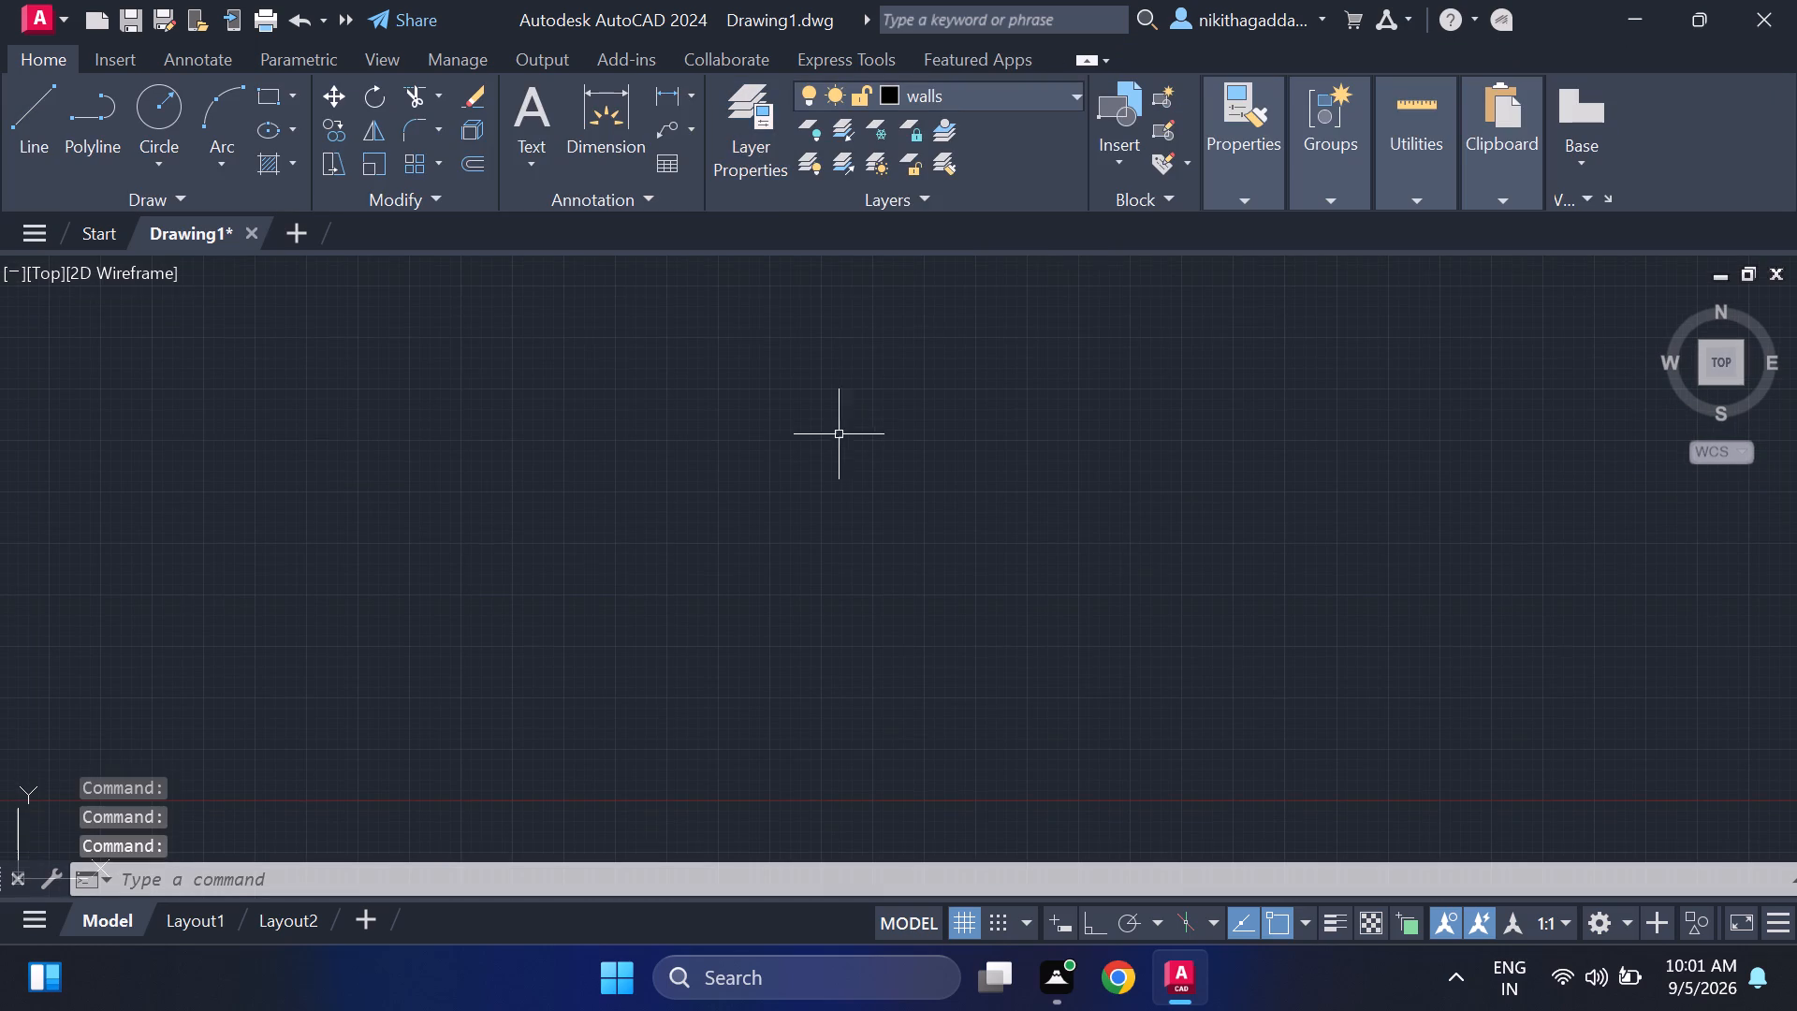
Open the existing drawing west face ground floor plan-4-9-26 from the Documents folder.
scroll(742, 493, down, 1)
middle_drag(686, 507, 581, 532)
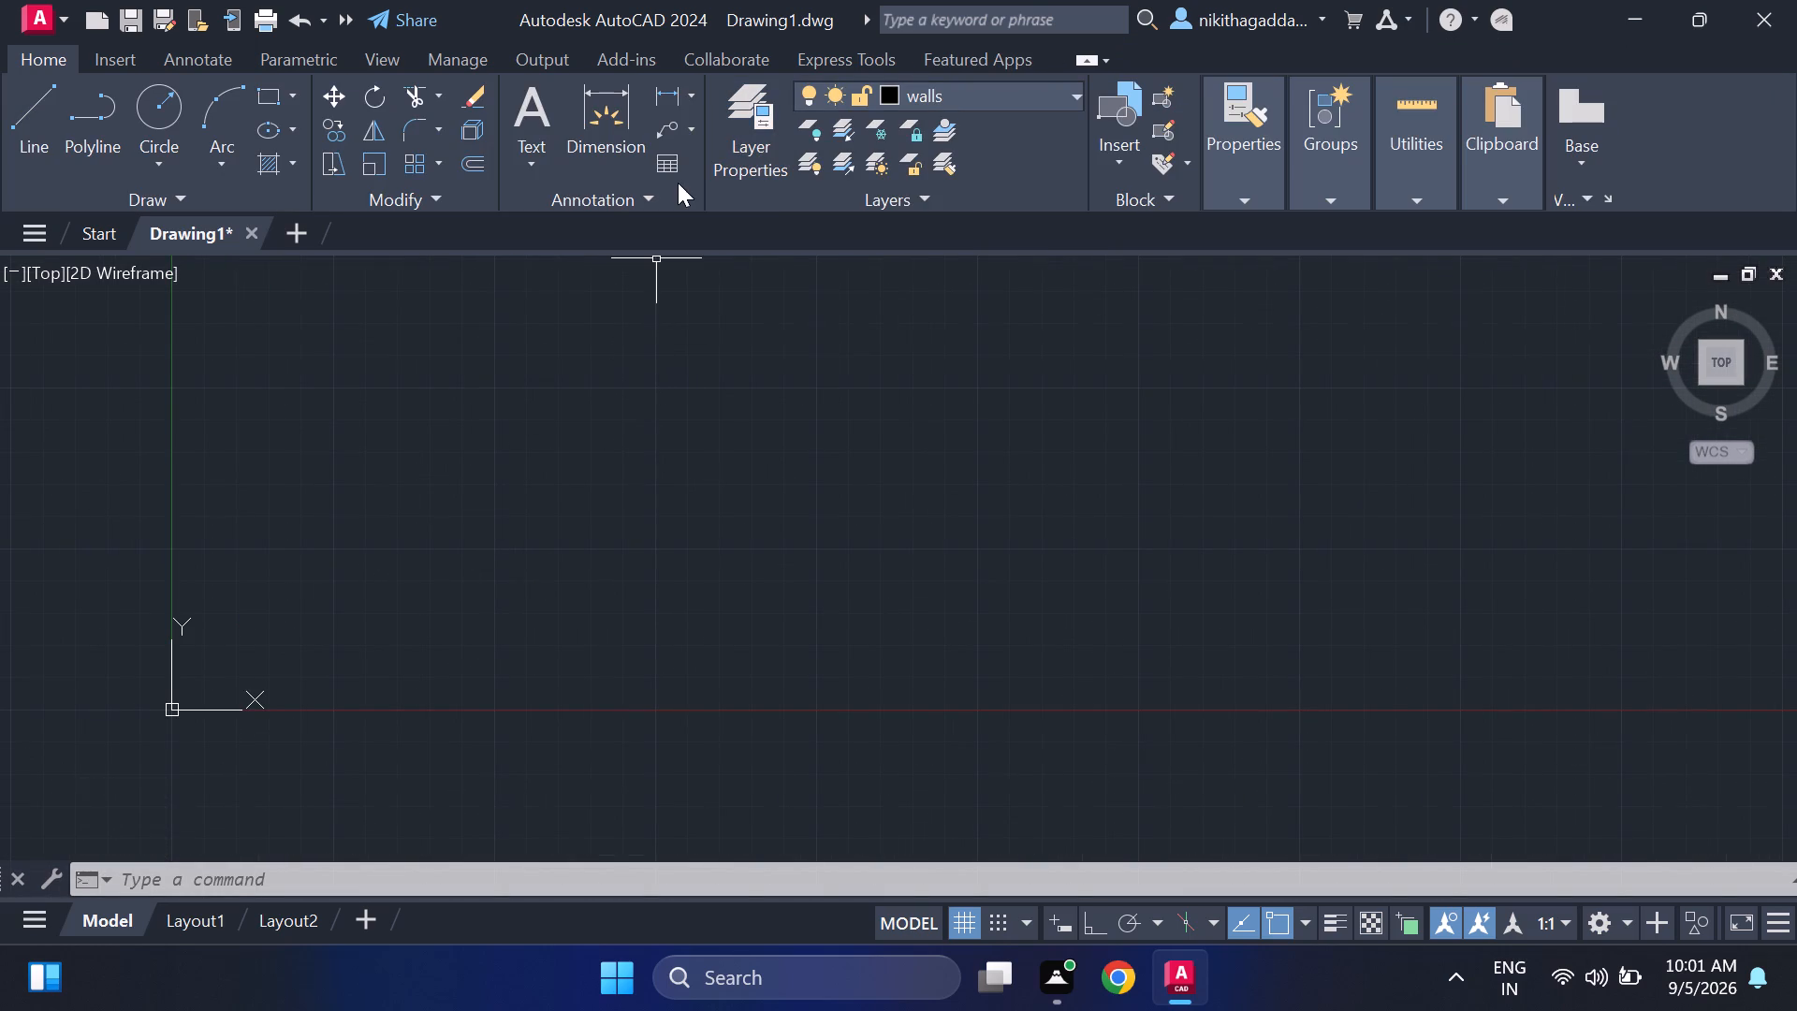
click(39, 229)
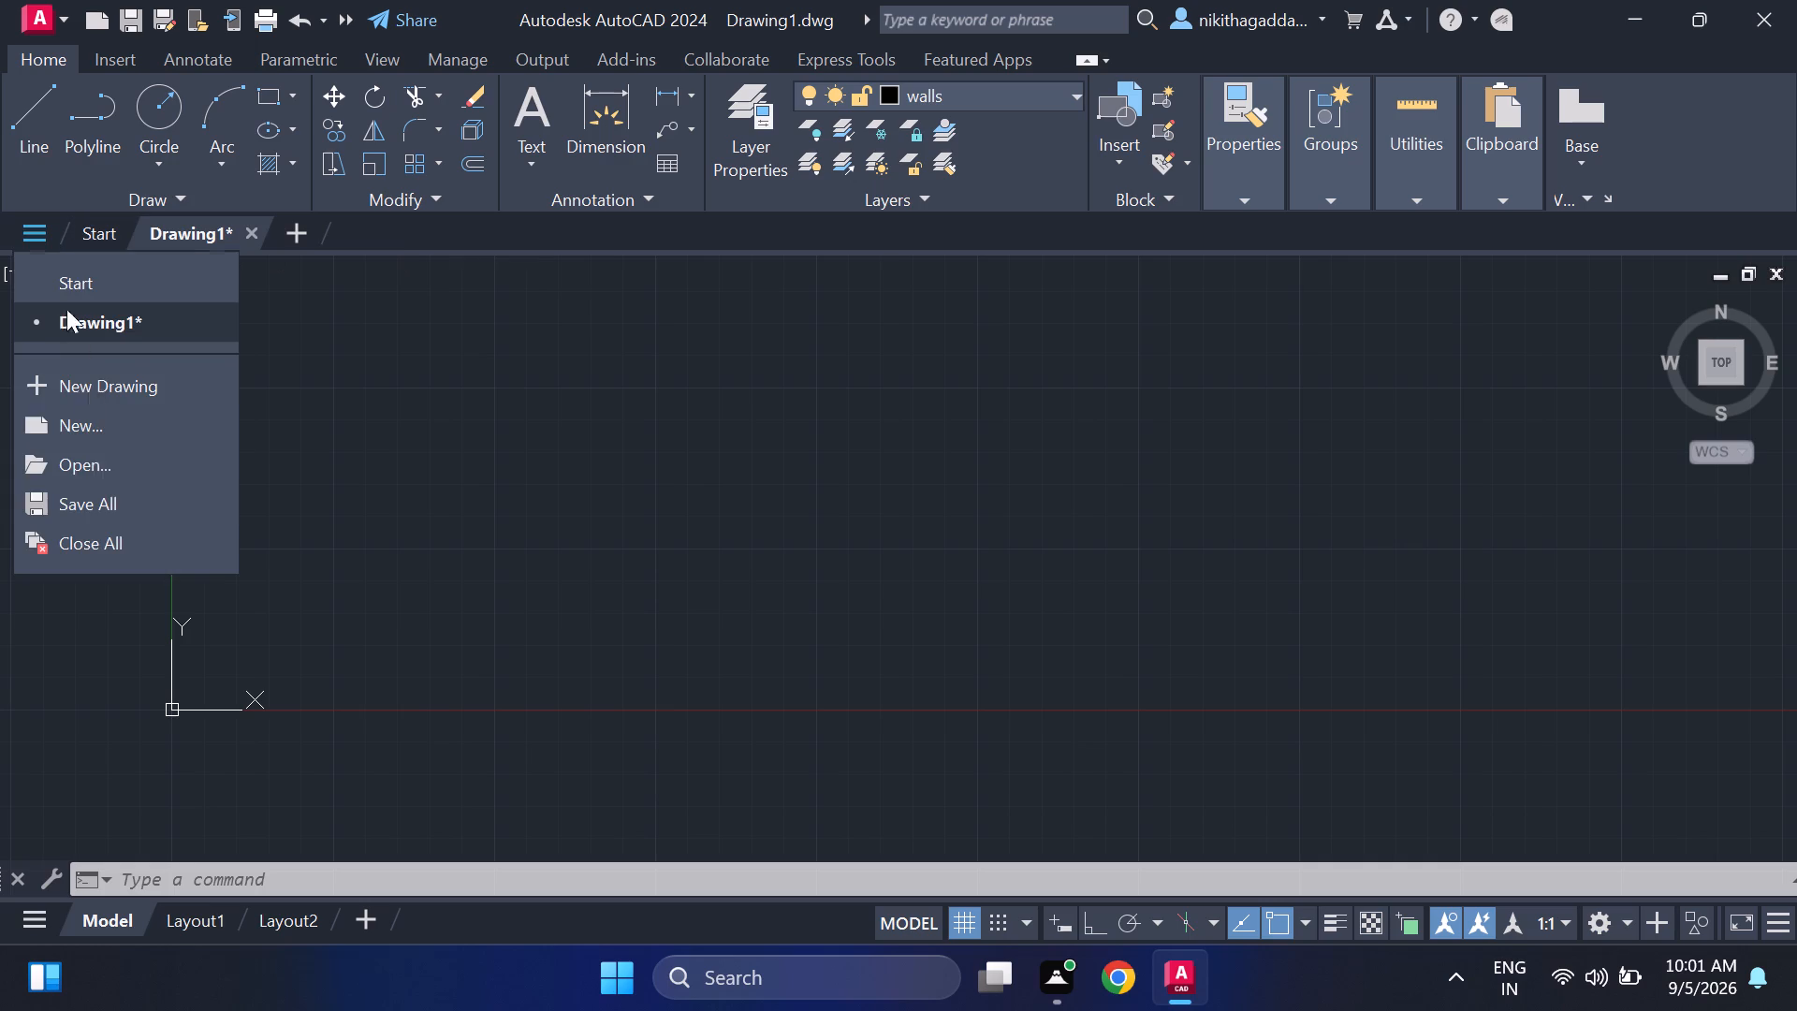
click(112, 473)
scroll(528, 491, down, 3)
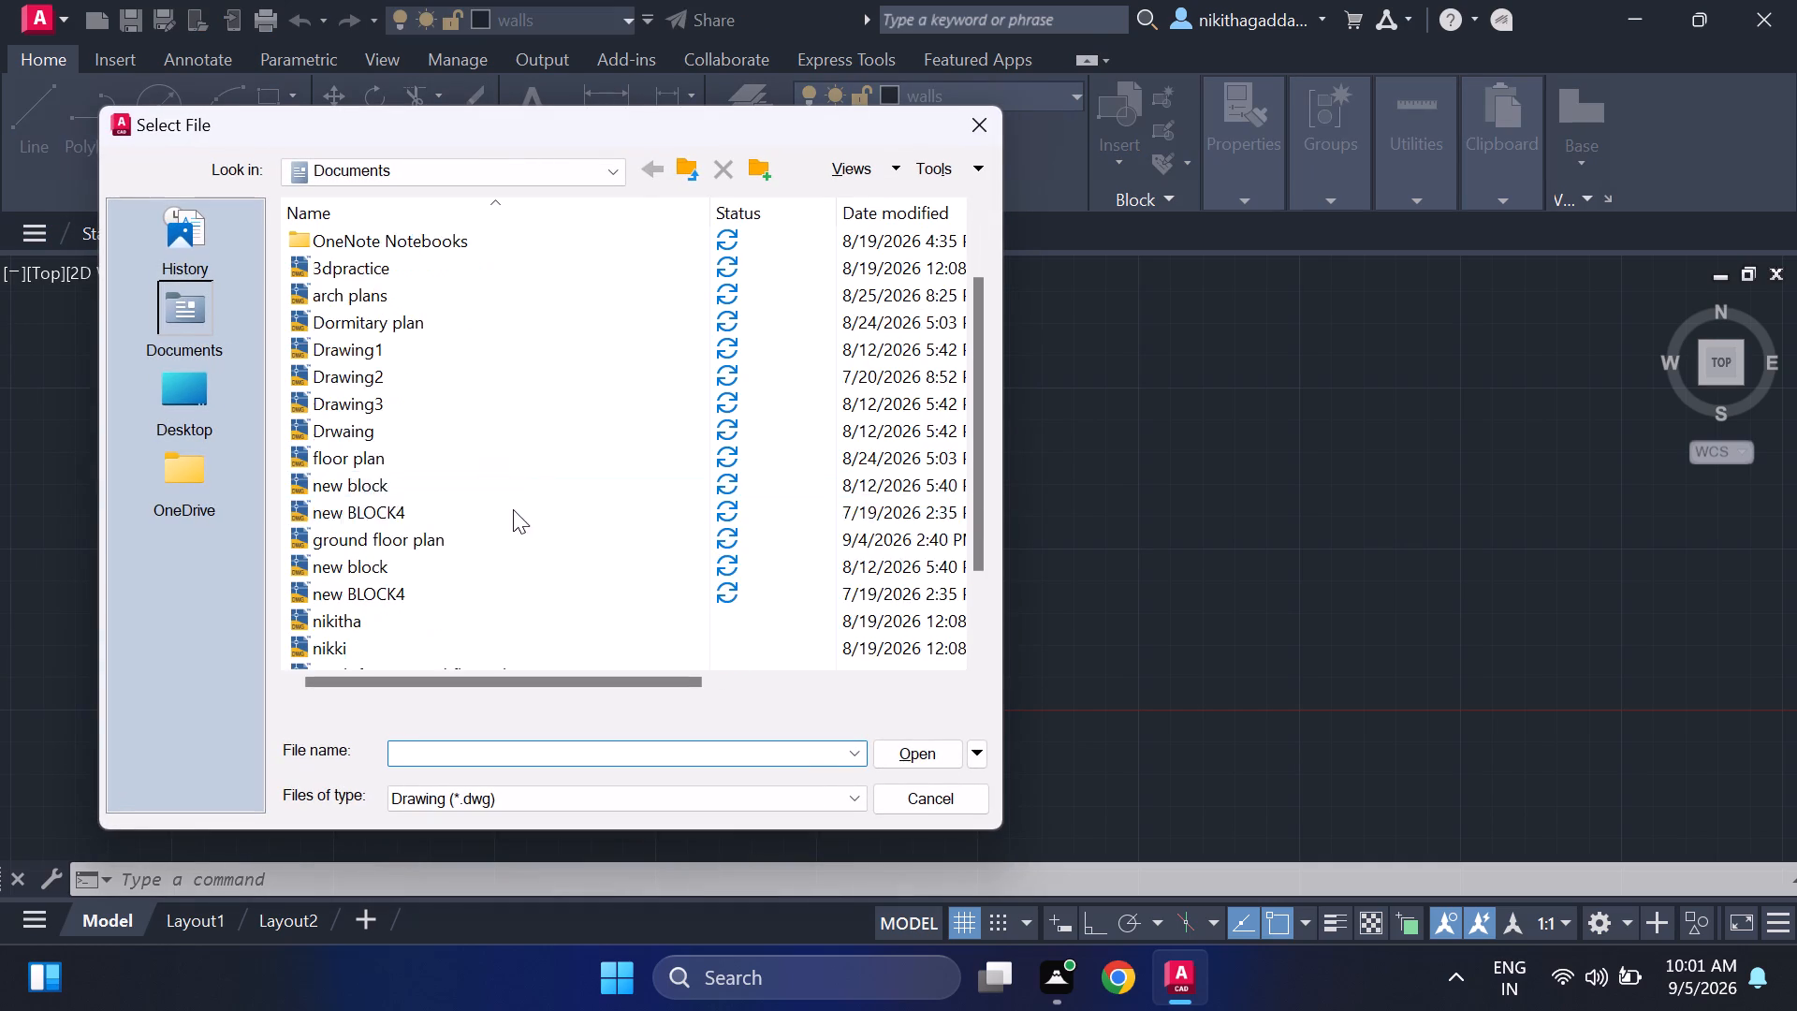
scroll(513, 509, down, 7)
click(423, 639)
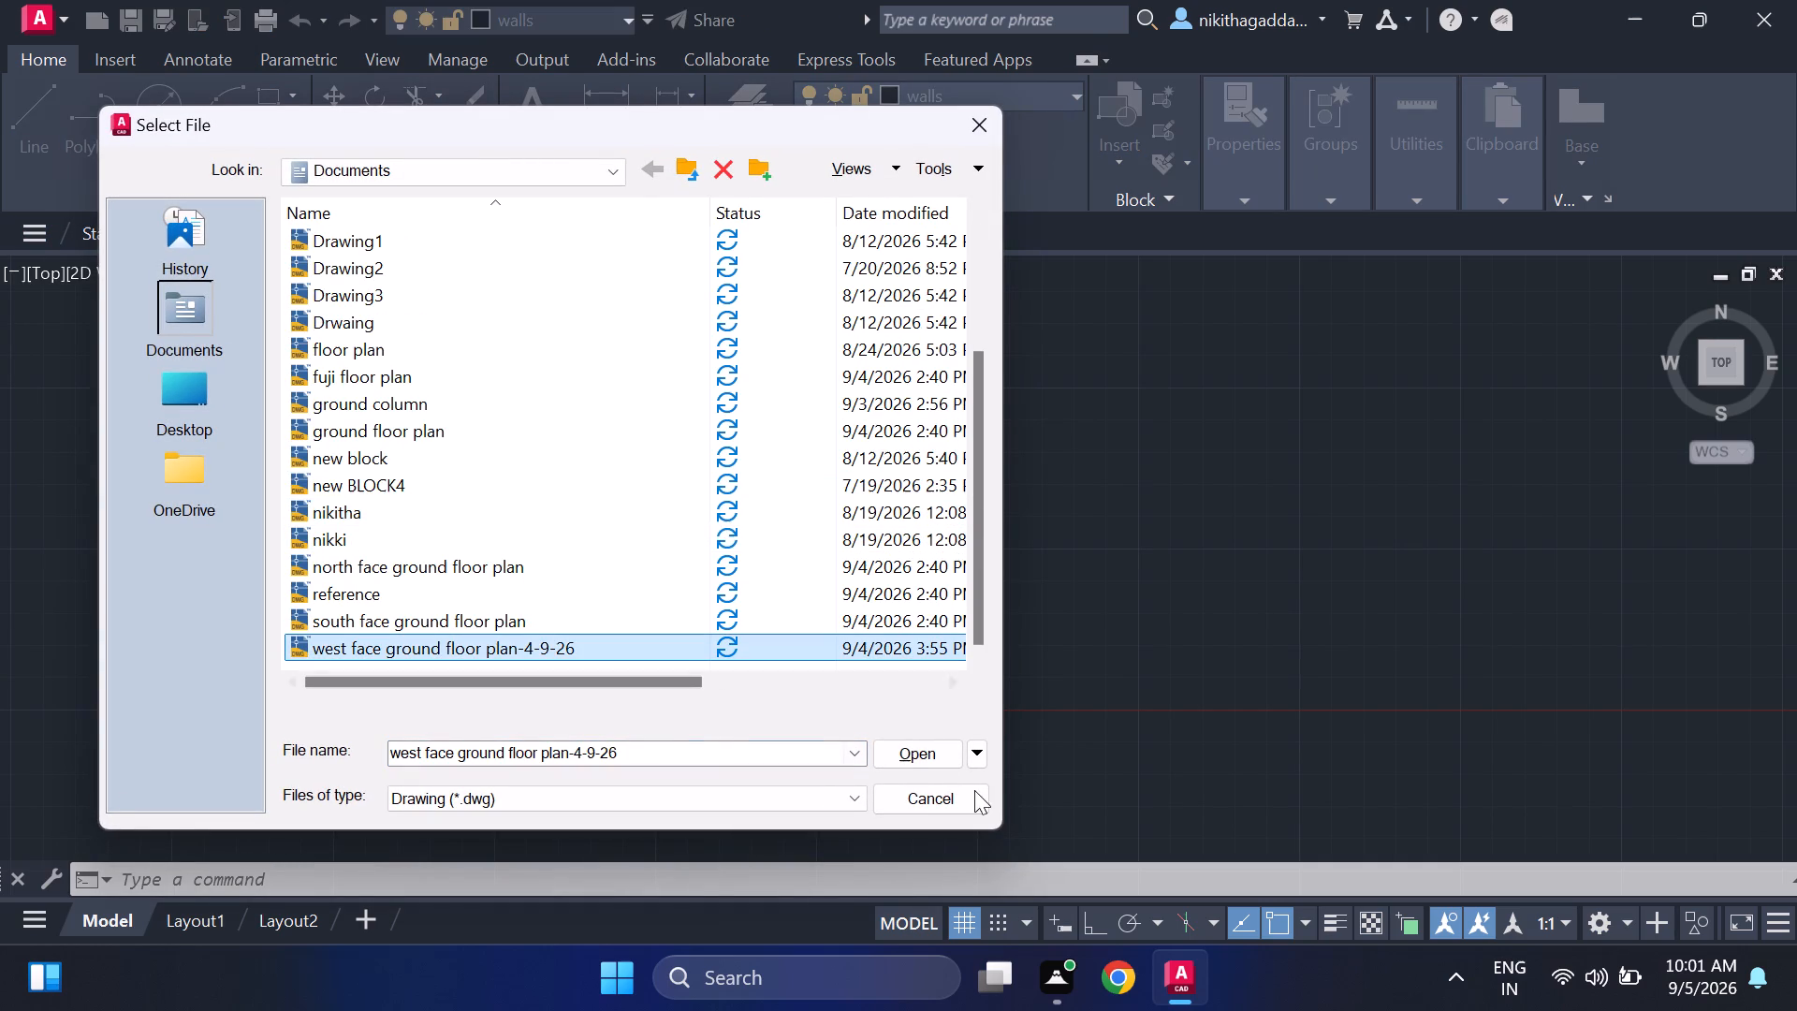
click(915, 747)
Examine the room layout, room sizes and overall dimensions of the west face ground floor plan in model space.
scroll(919, 717, down, 2)
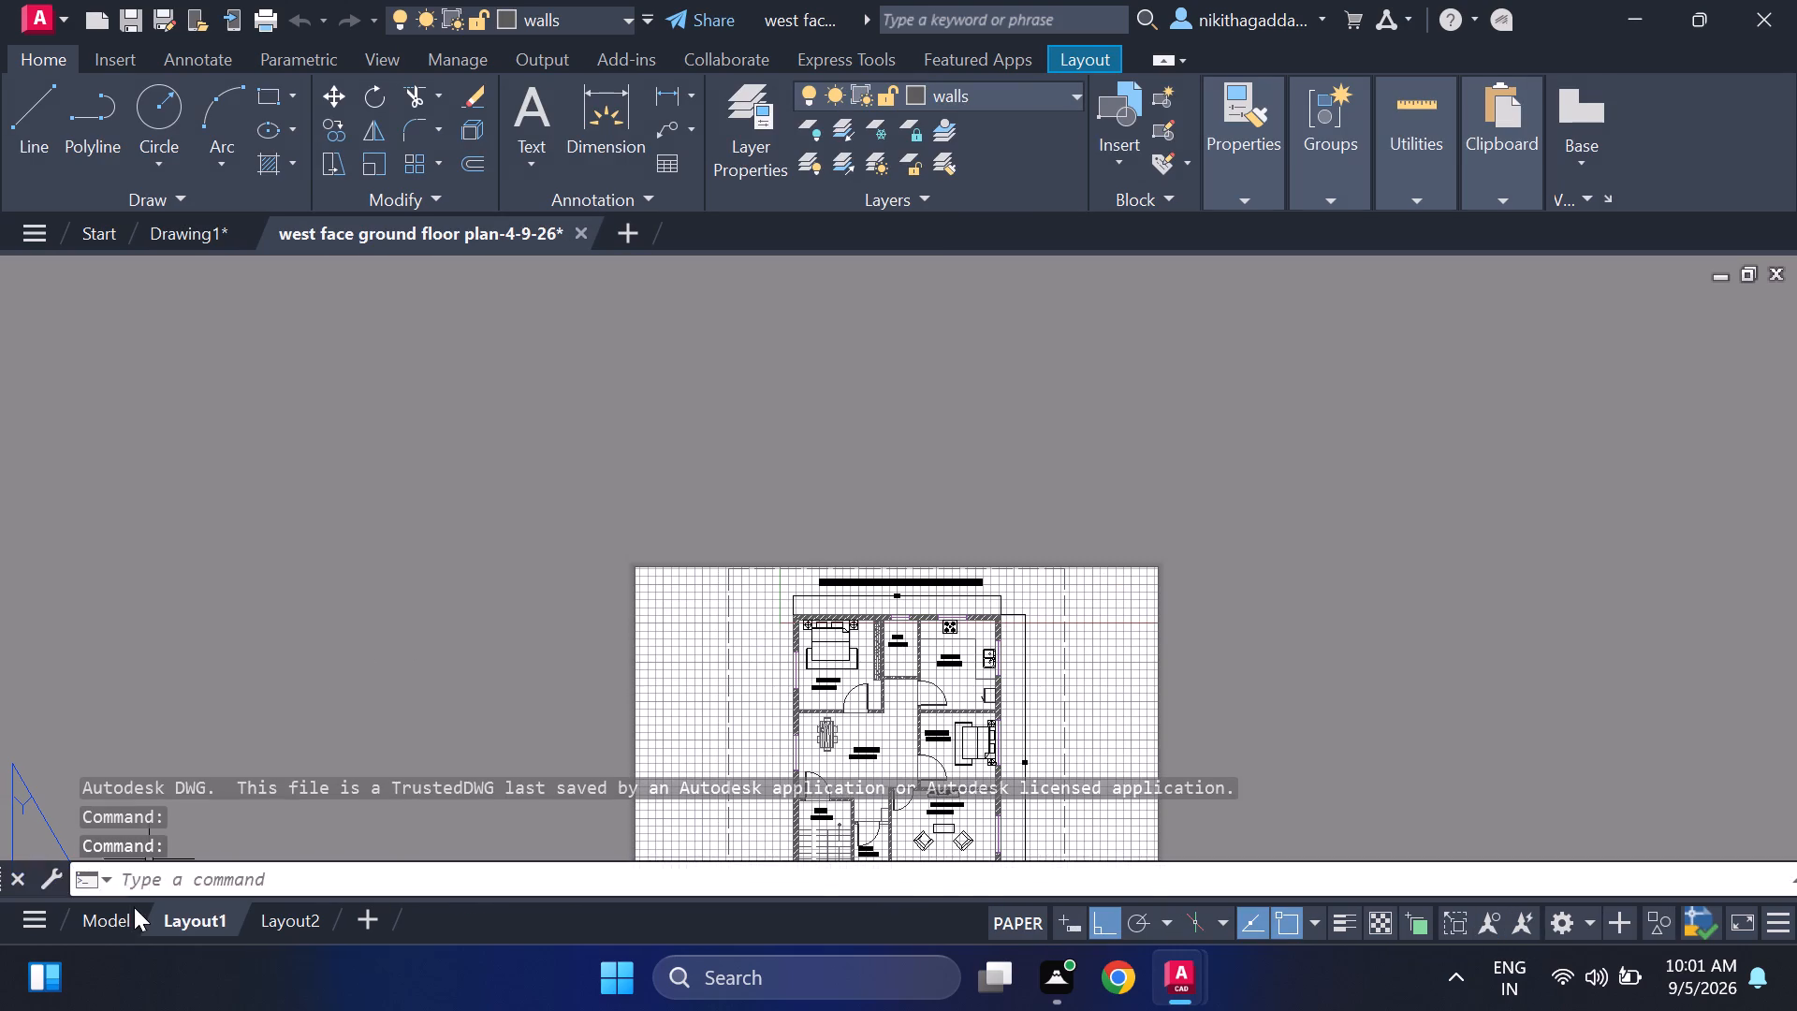
click(120, 923)
scroll(819, 668, down, 2)
scroll(875, 613, up, 3)
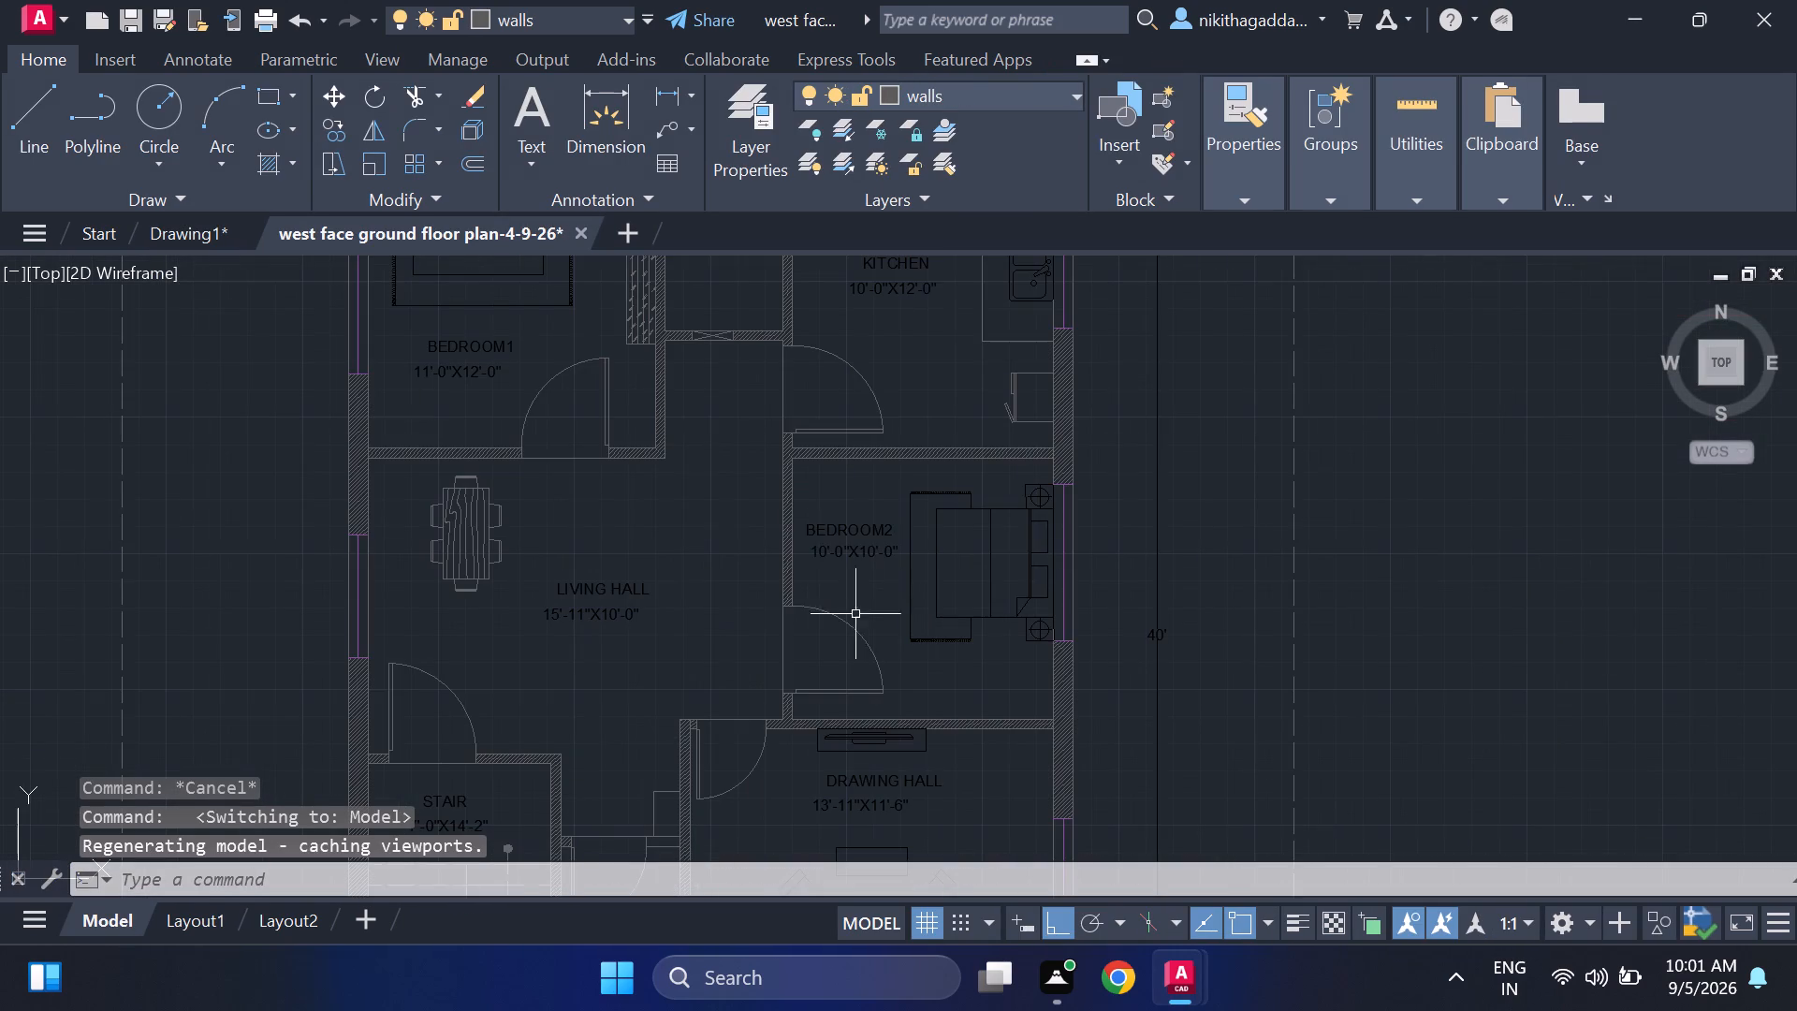
scroll(601, 443, up, 2)
scroll(595, 445, down, 4)
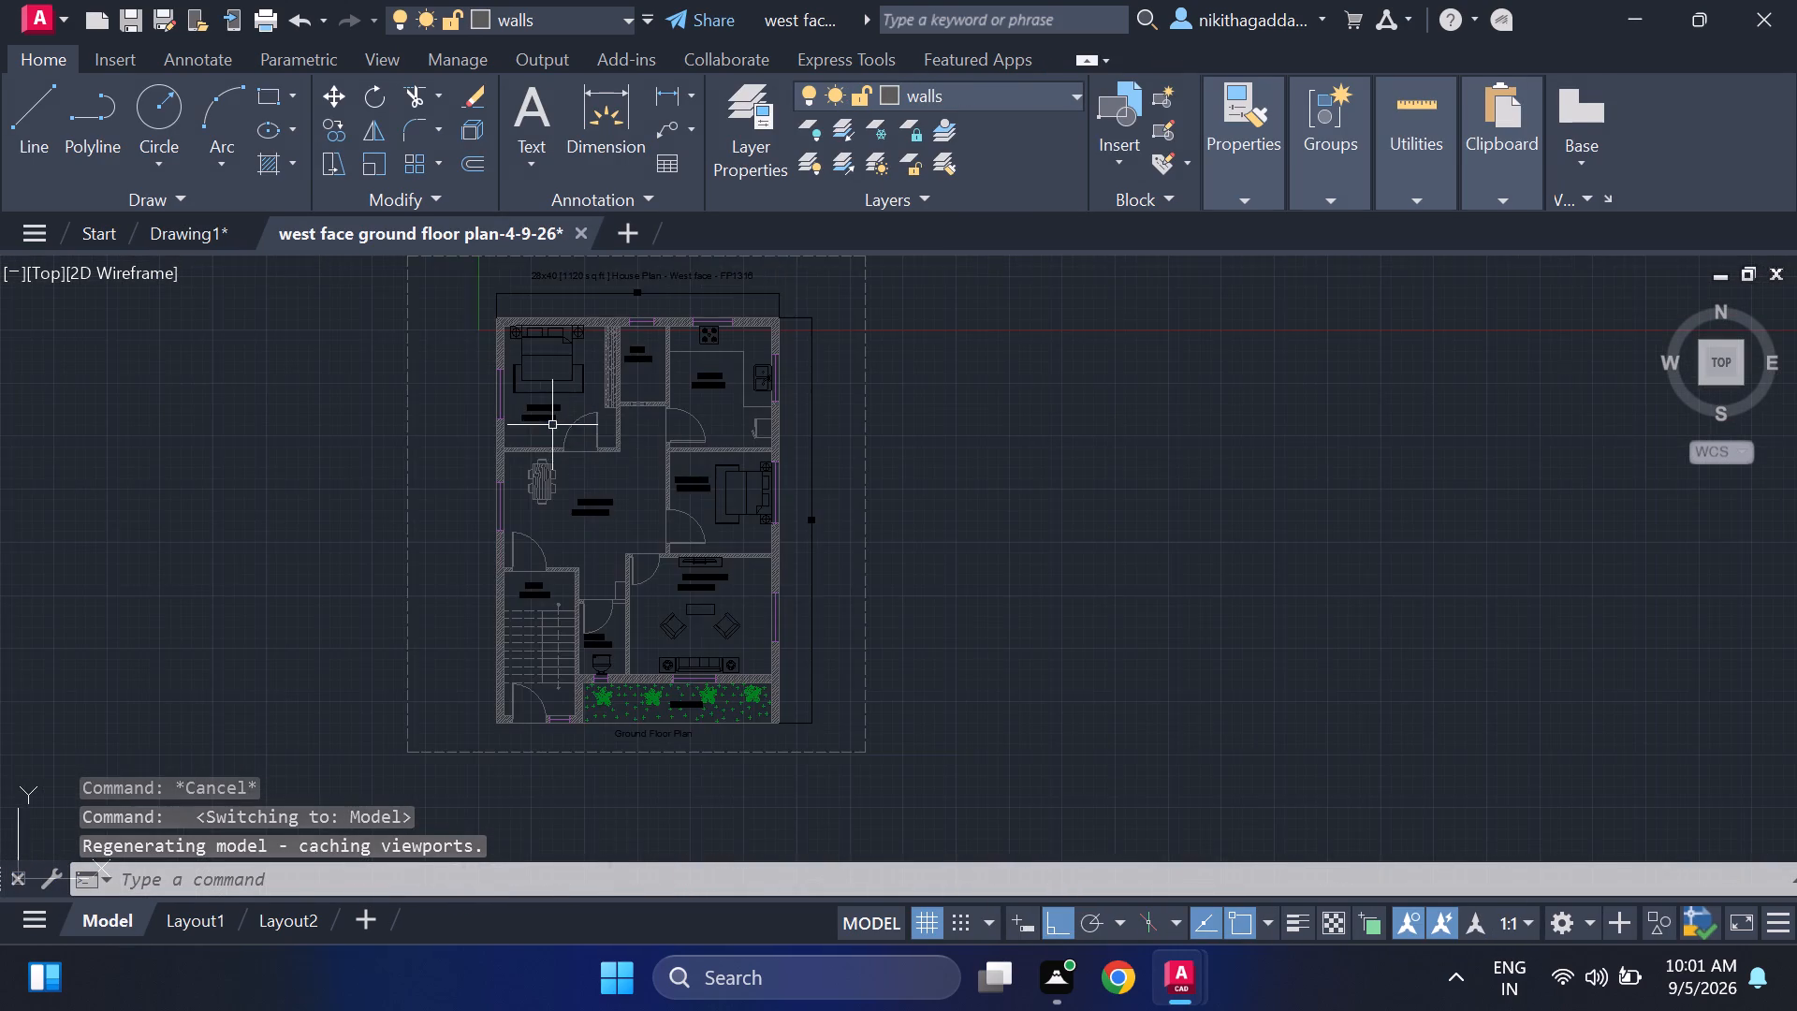
scroll(543, 419, up, 2)
middle_click(543, 418)
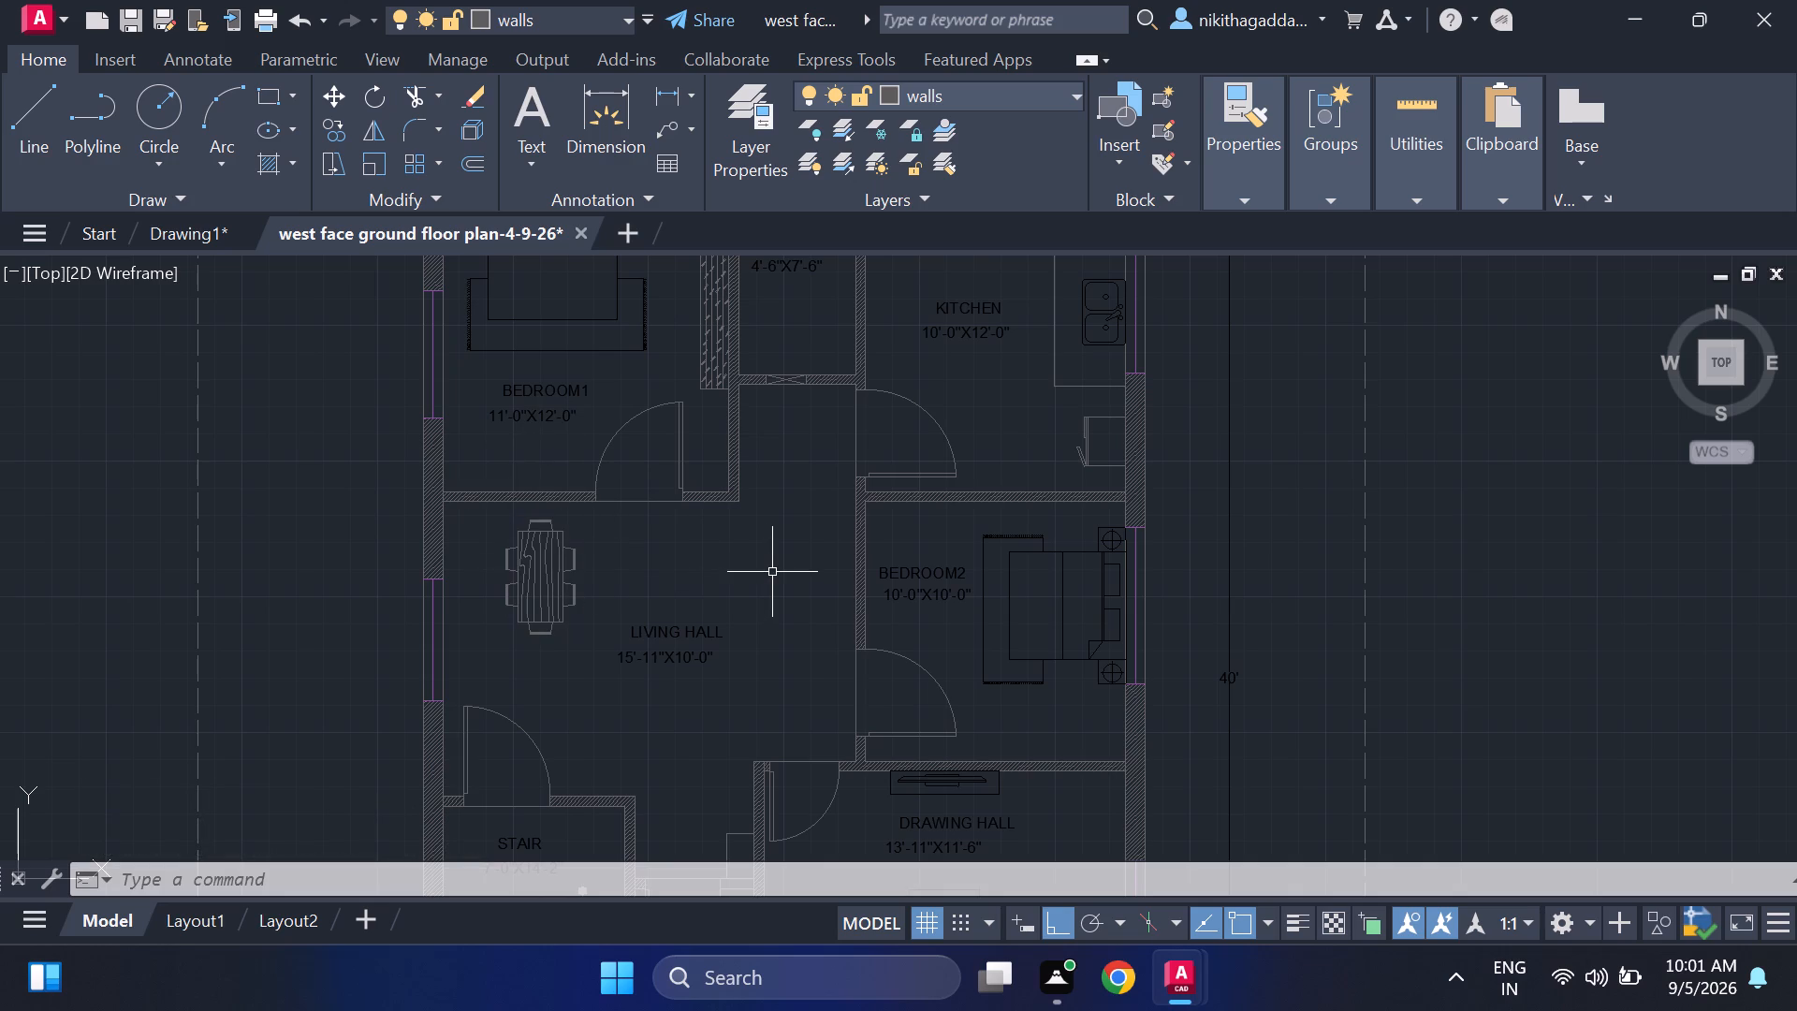
scroll(782, 538, up, 1)
scroll(782, 538, down, 2)
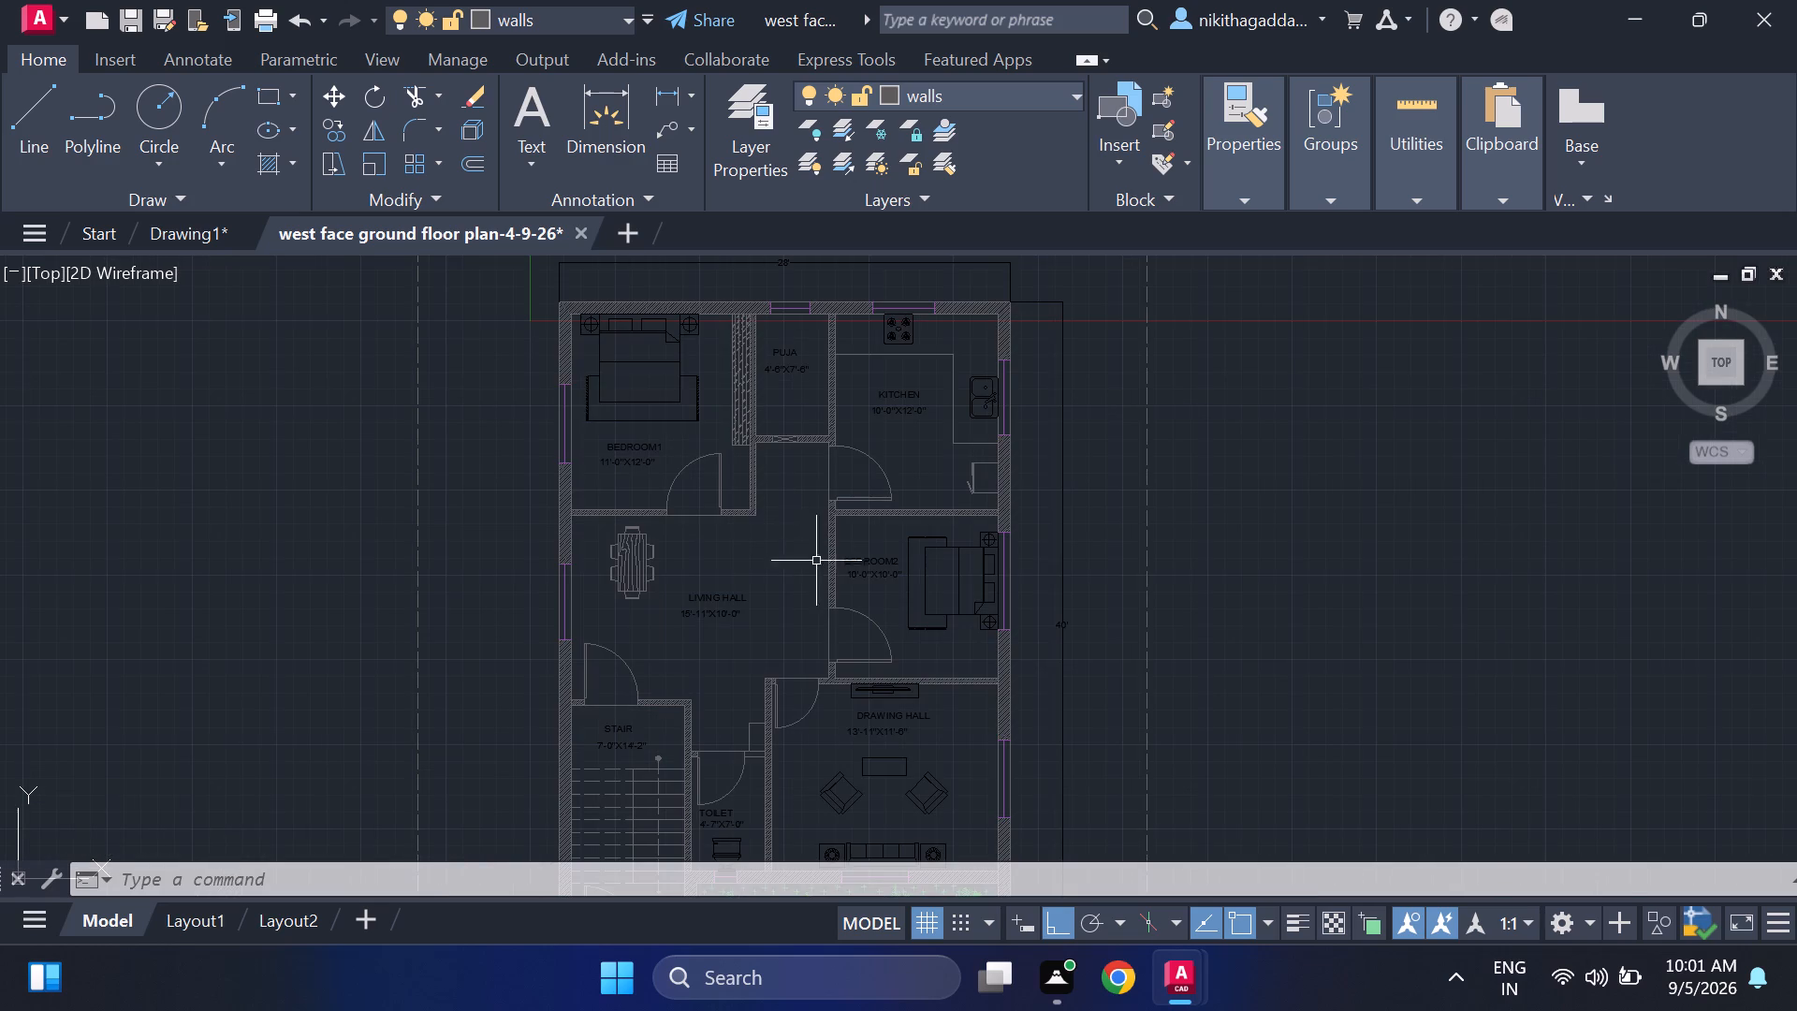
scroll(977, 370, up, 4)
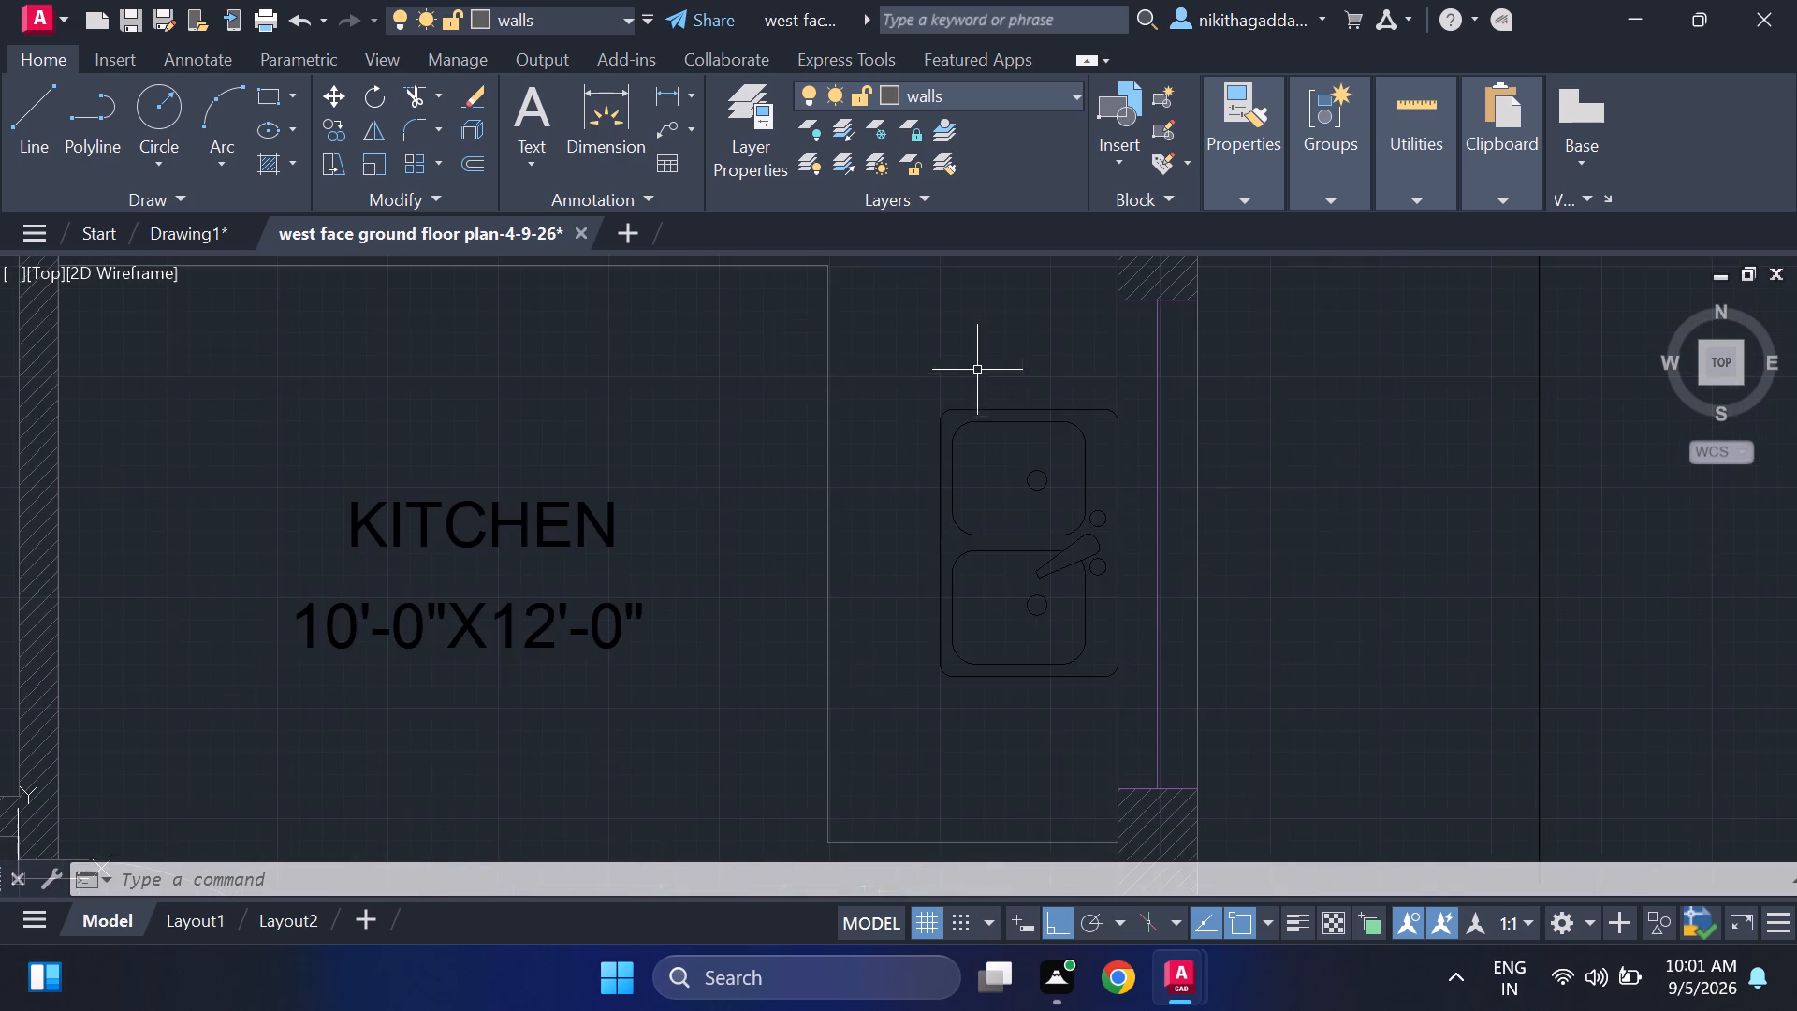
scroll(989, 403, down, 3)
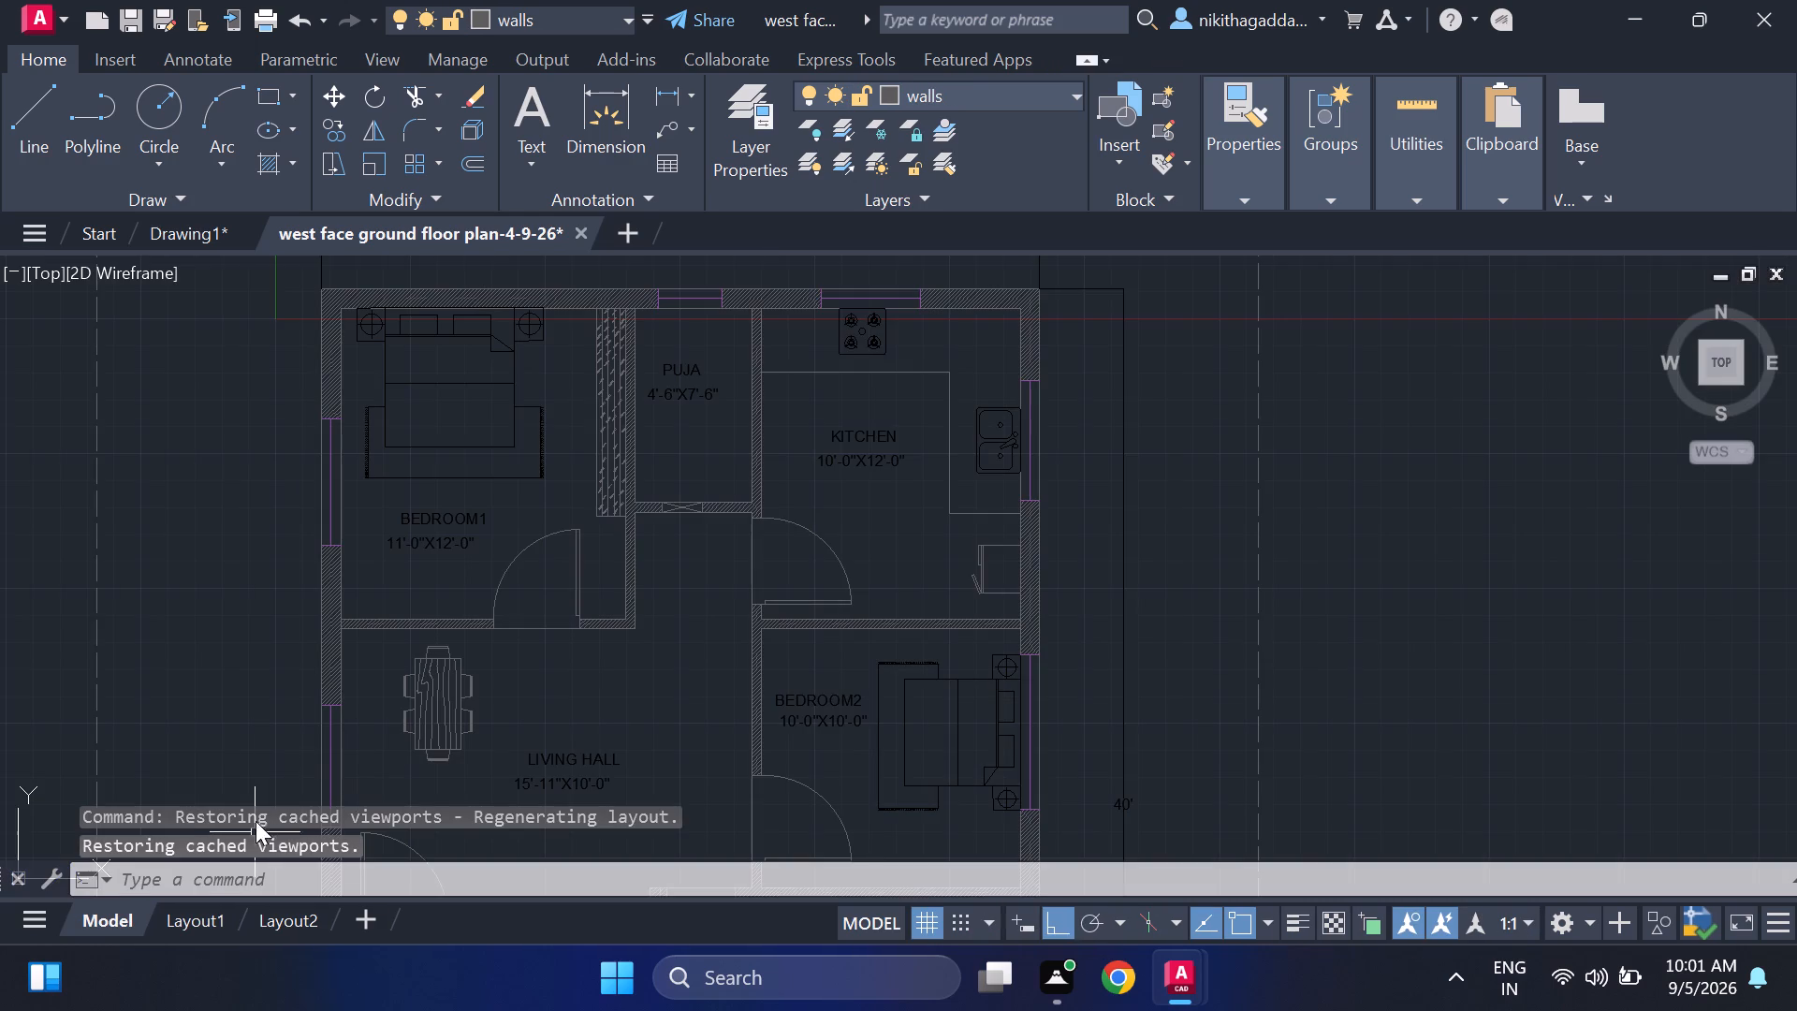
Return to Drawing1 and draw a horizontal construction line slightly above the origin.
click(168, 227)
scroll(658, 452, down, 4)
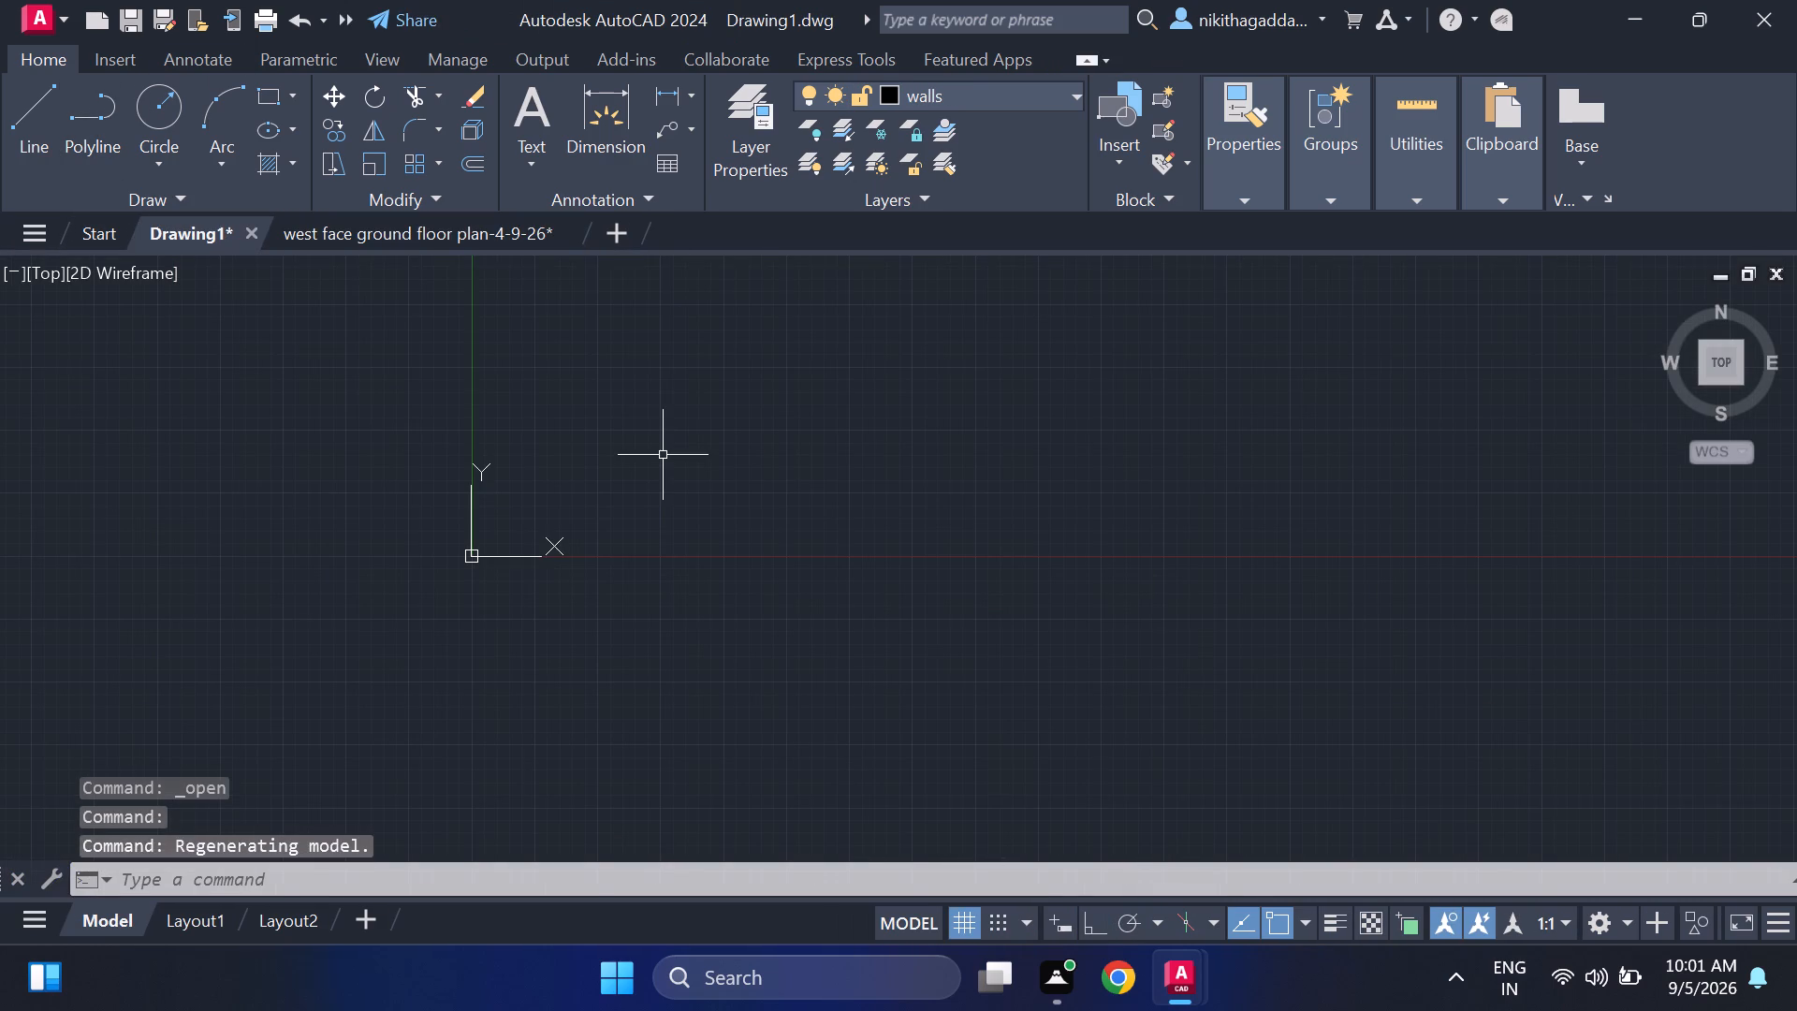
text(xl)
key(Return)
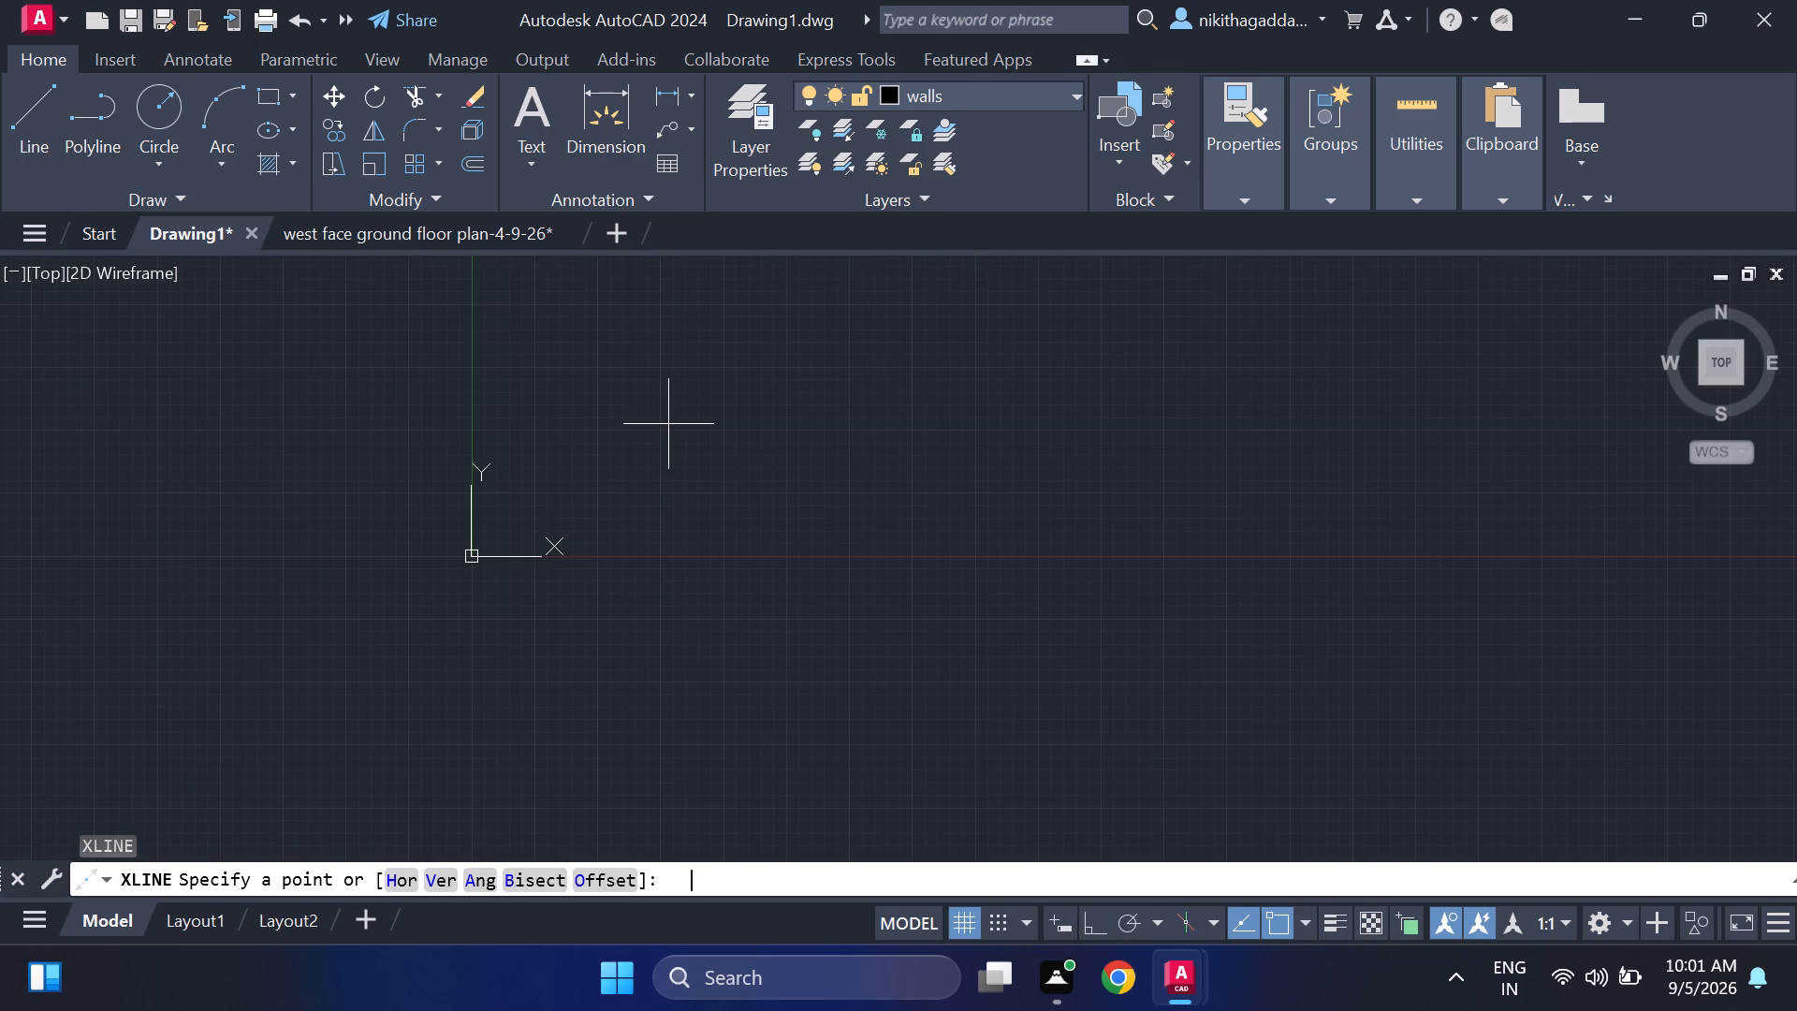
click(403, 883)
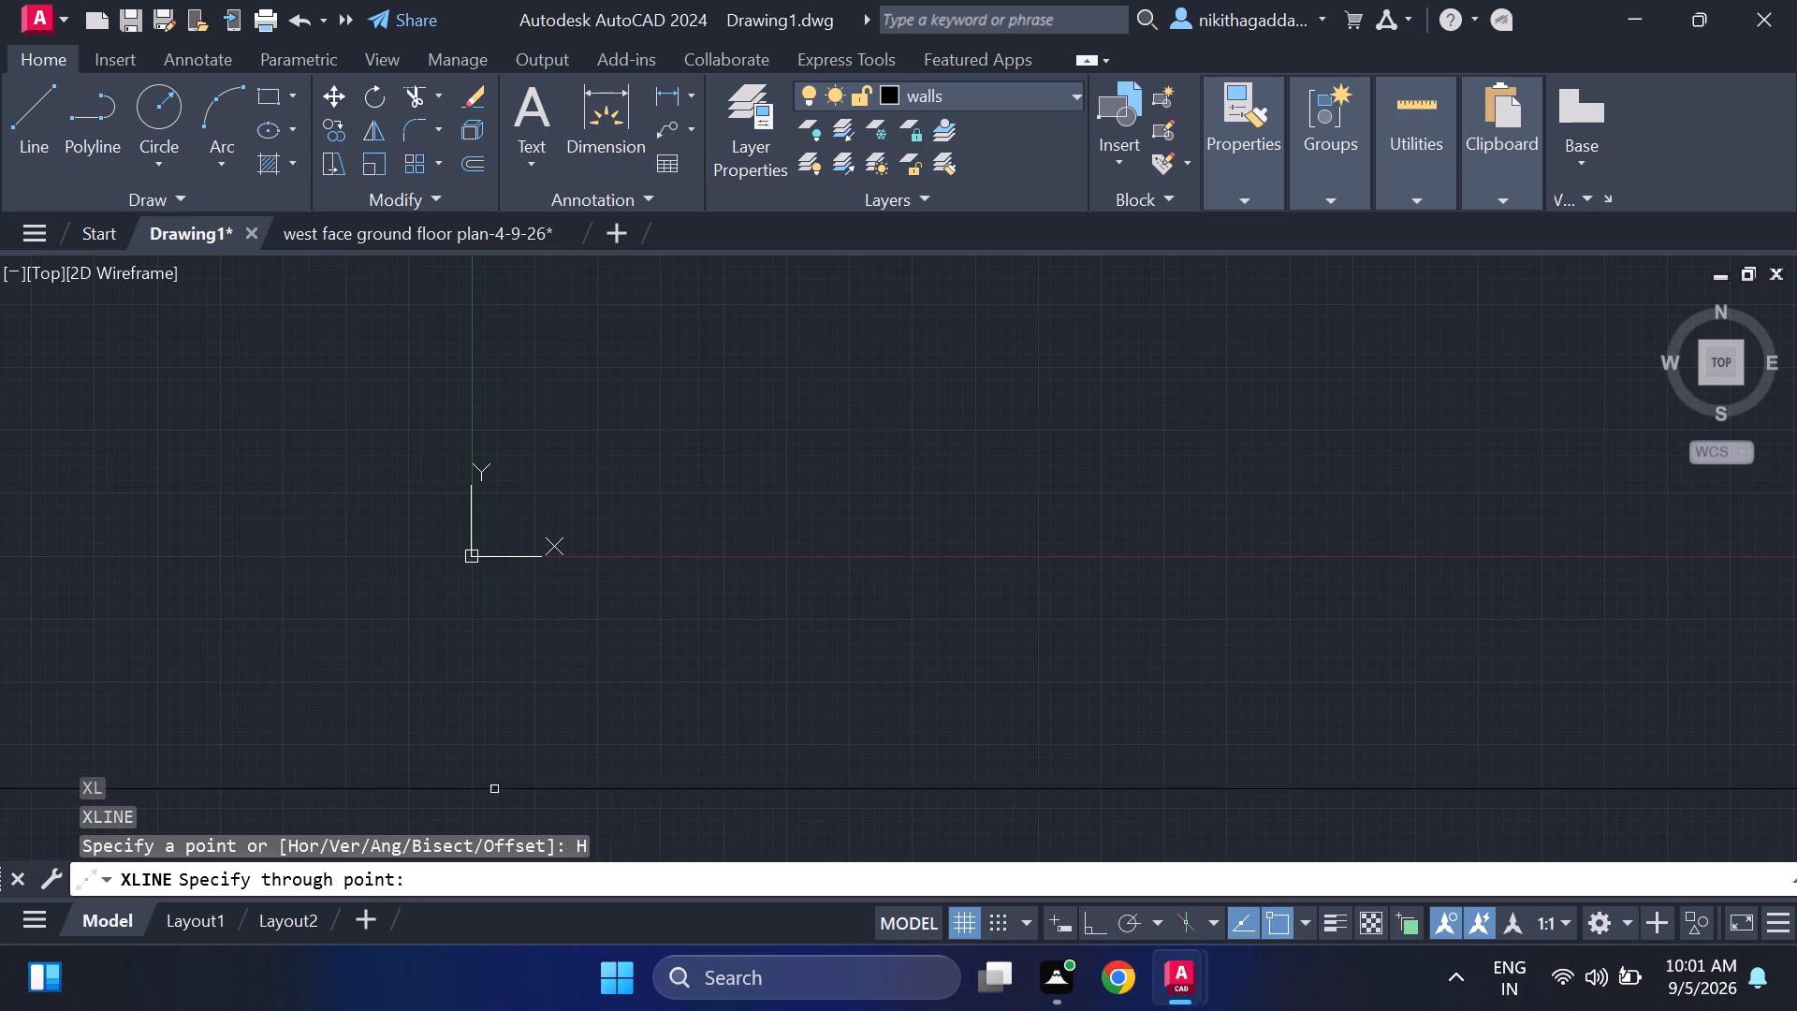
click(879, 481)
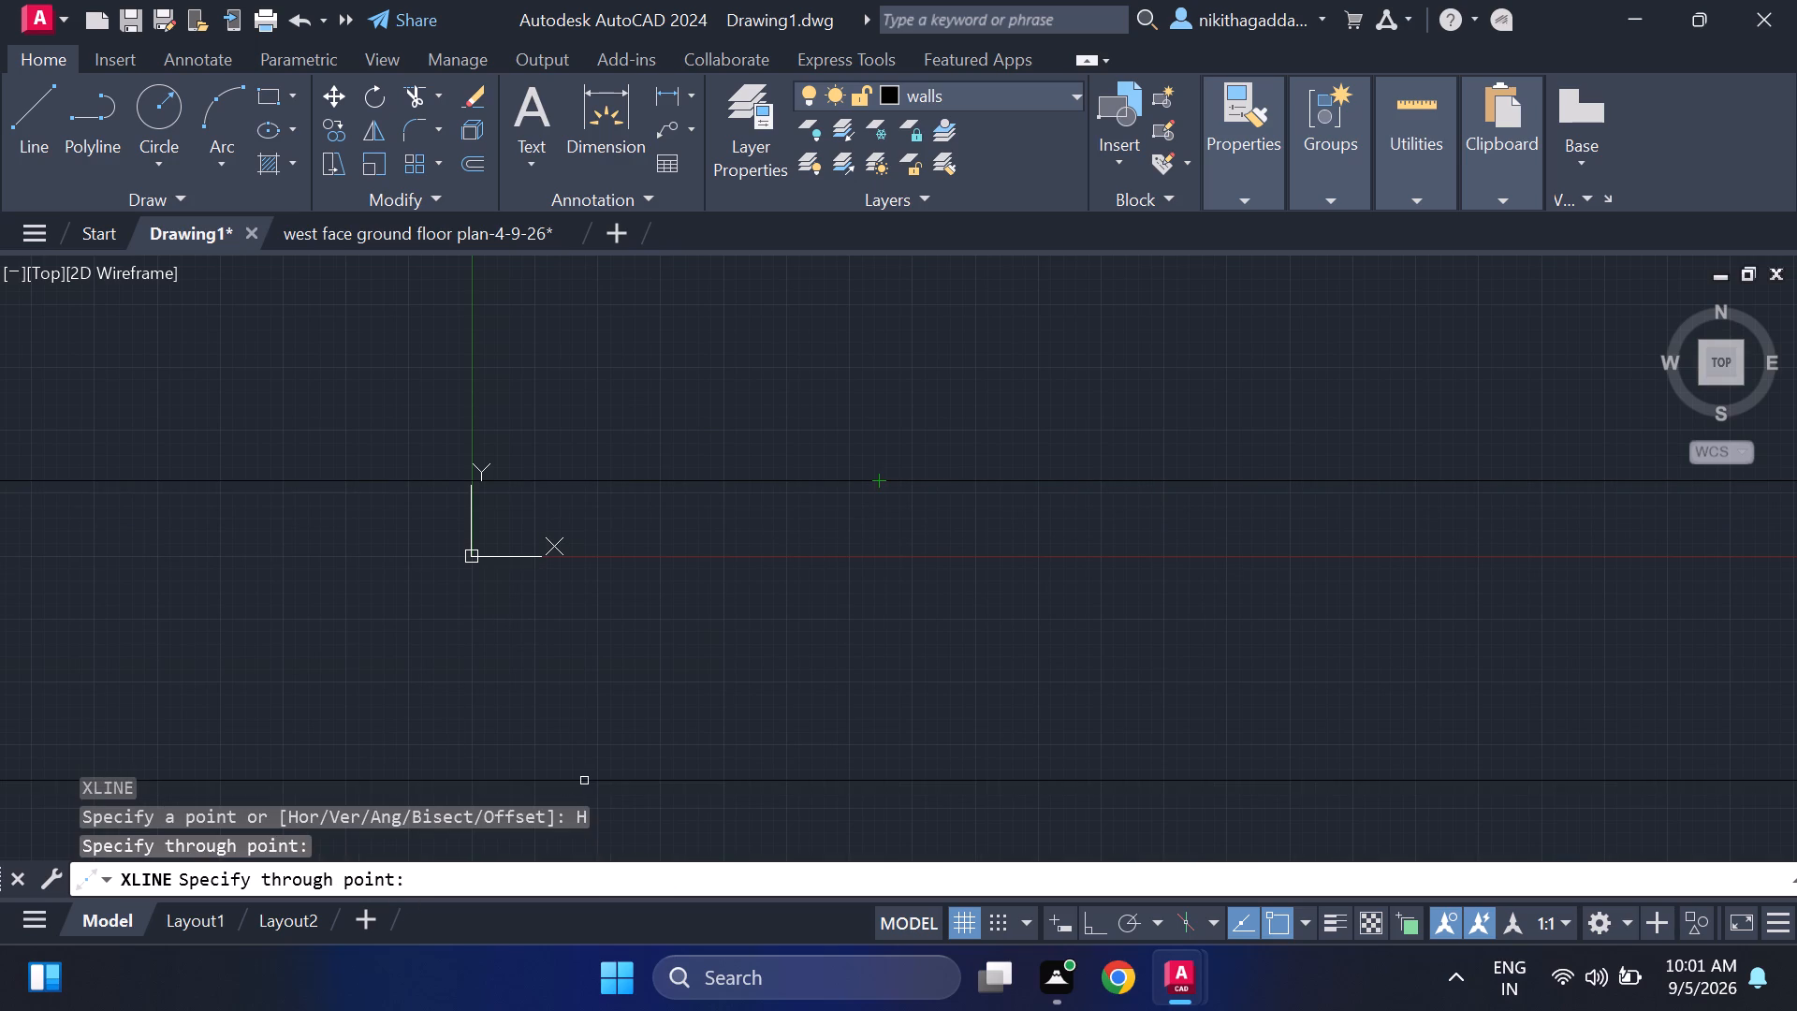
key(Escape)
Draw a vertical construction line crossing the horizontal one, to the right of the origin.
key(space)
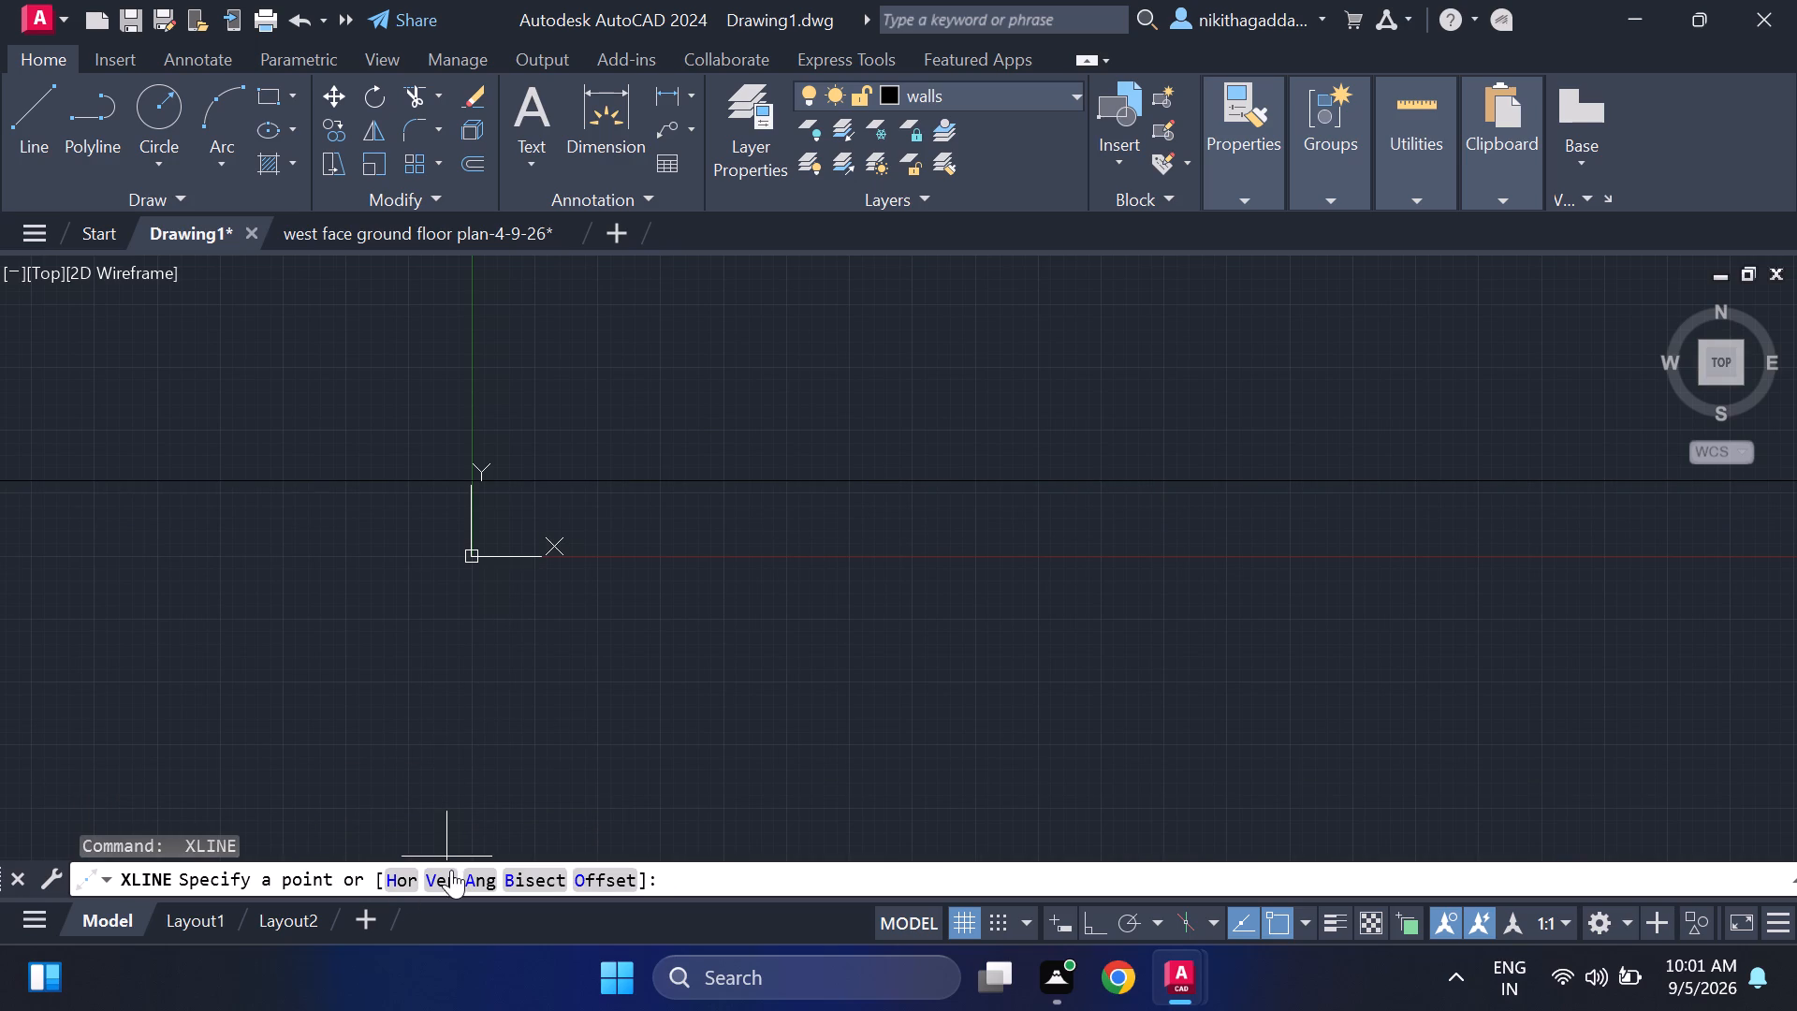
click(448, 889)
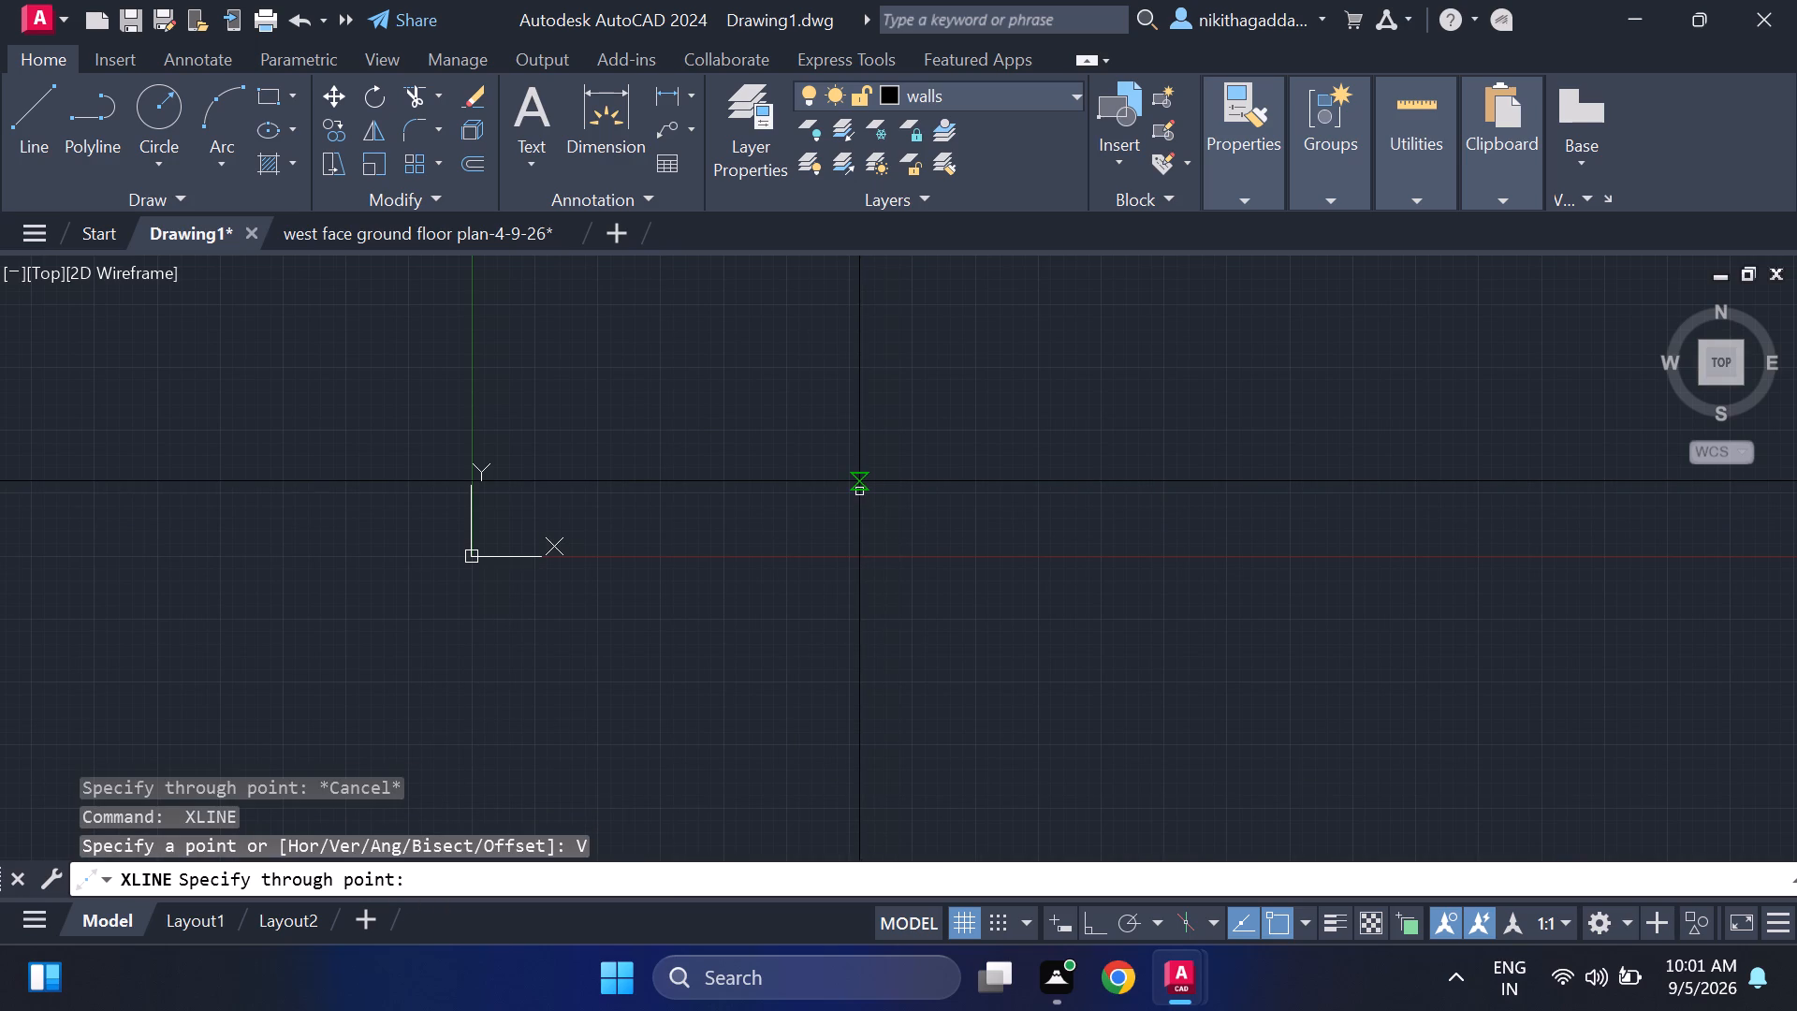
click(859, 490)
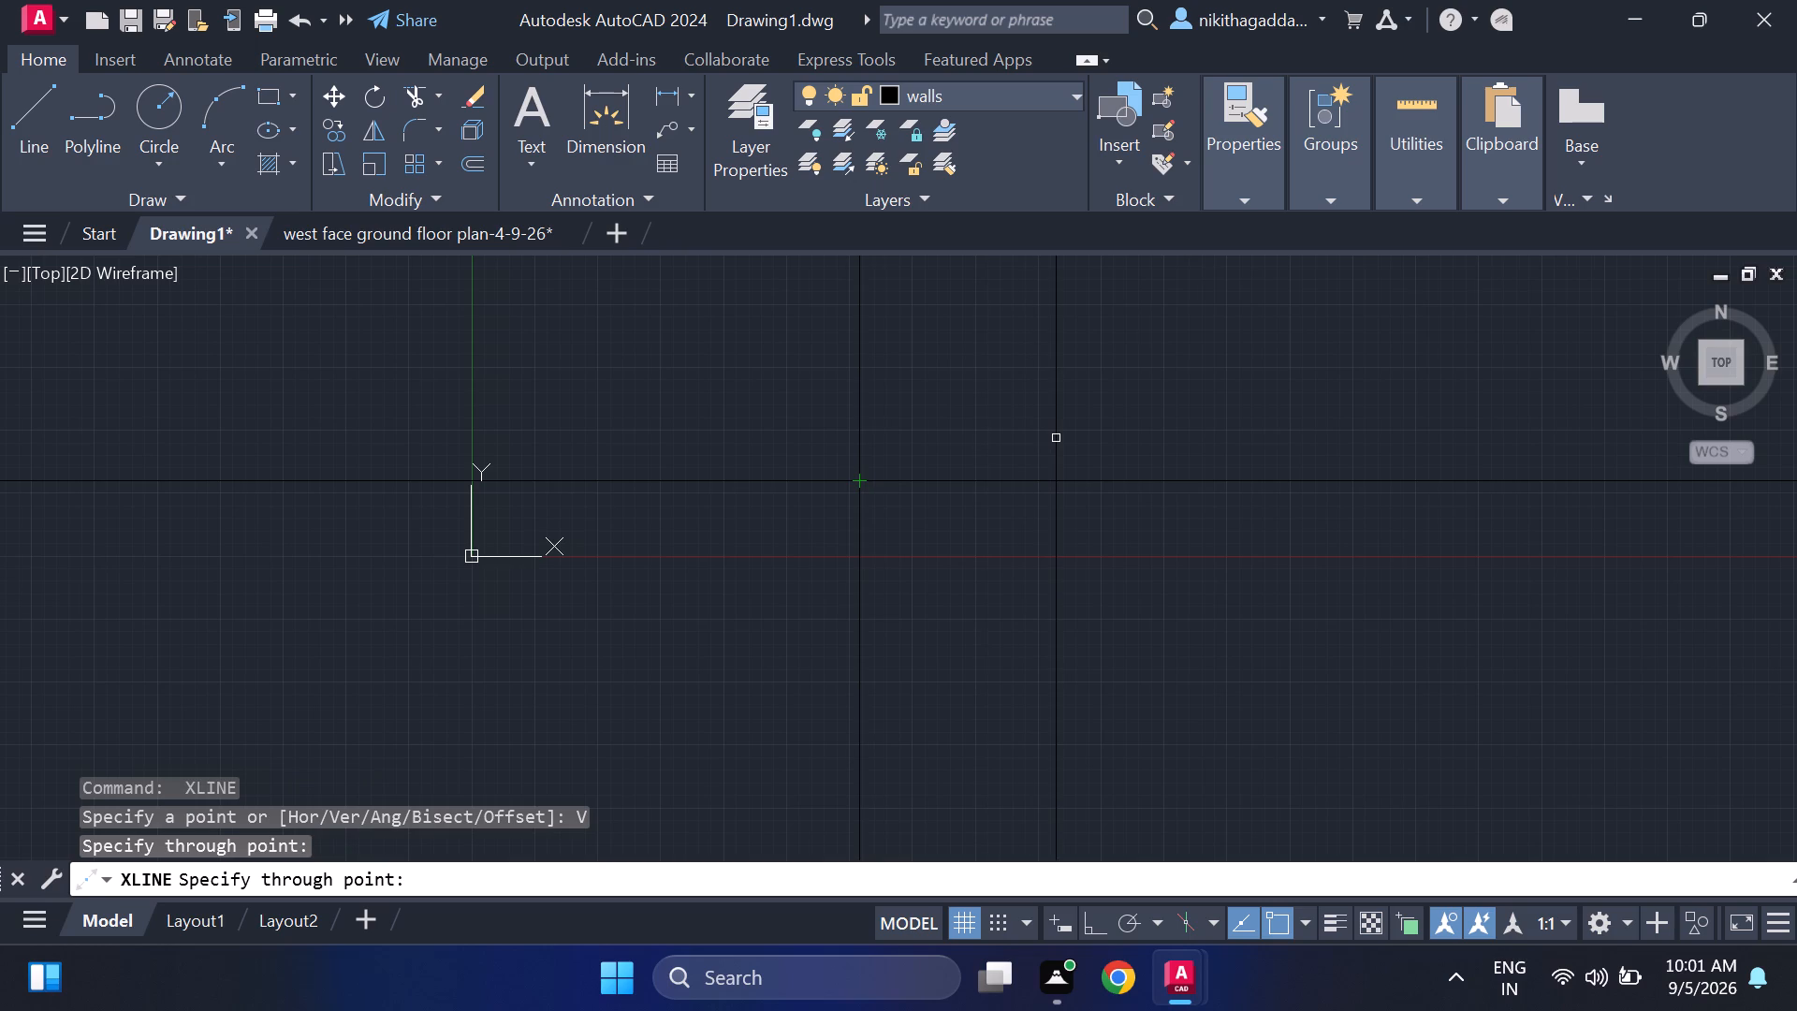
key(Escape)
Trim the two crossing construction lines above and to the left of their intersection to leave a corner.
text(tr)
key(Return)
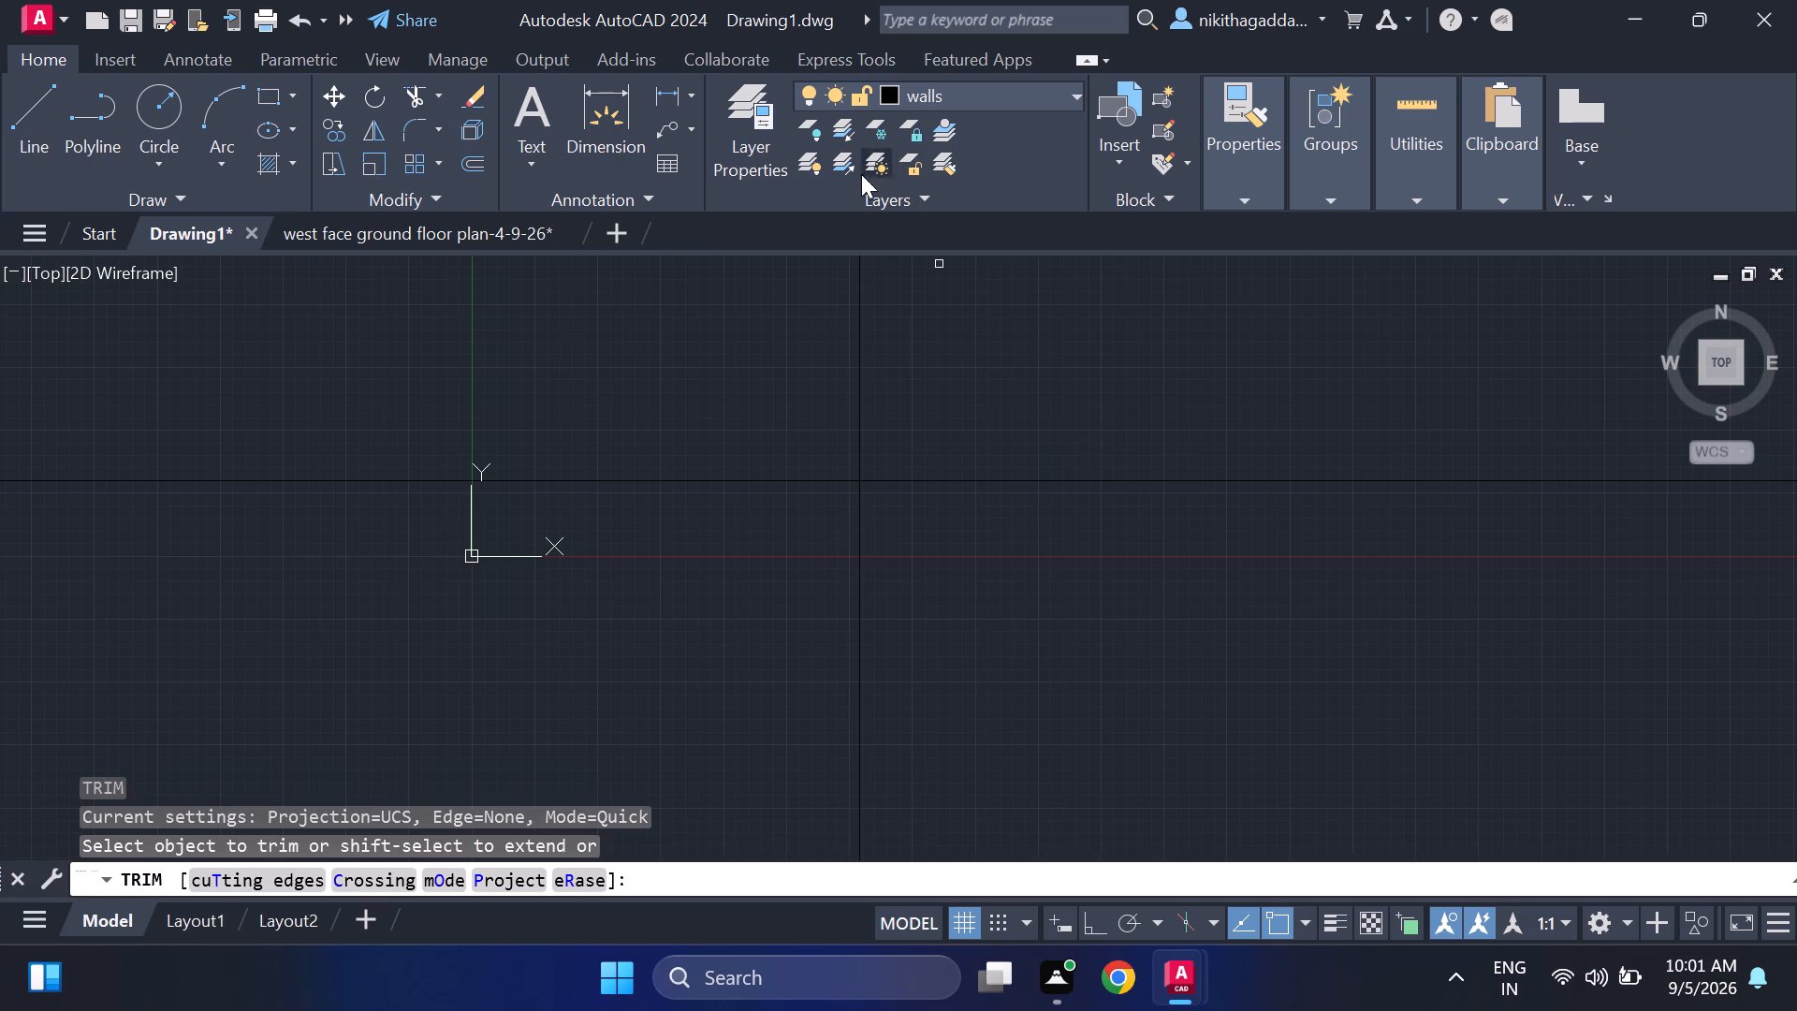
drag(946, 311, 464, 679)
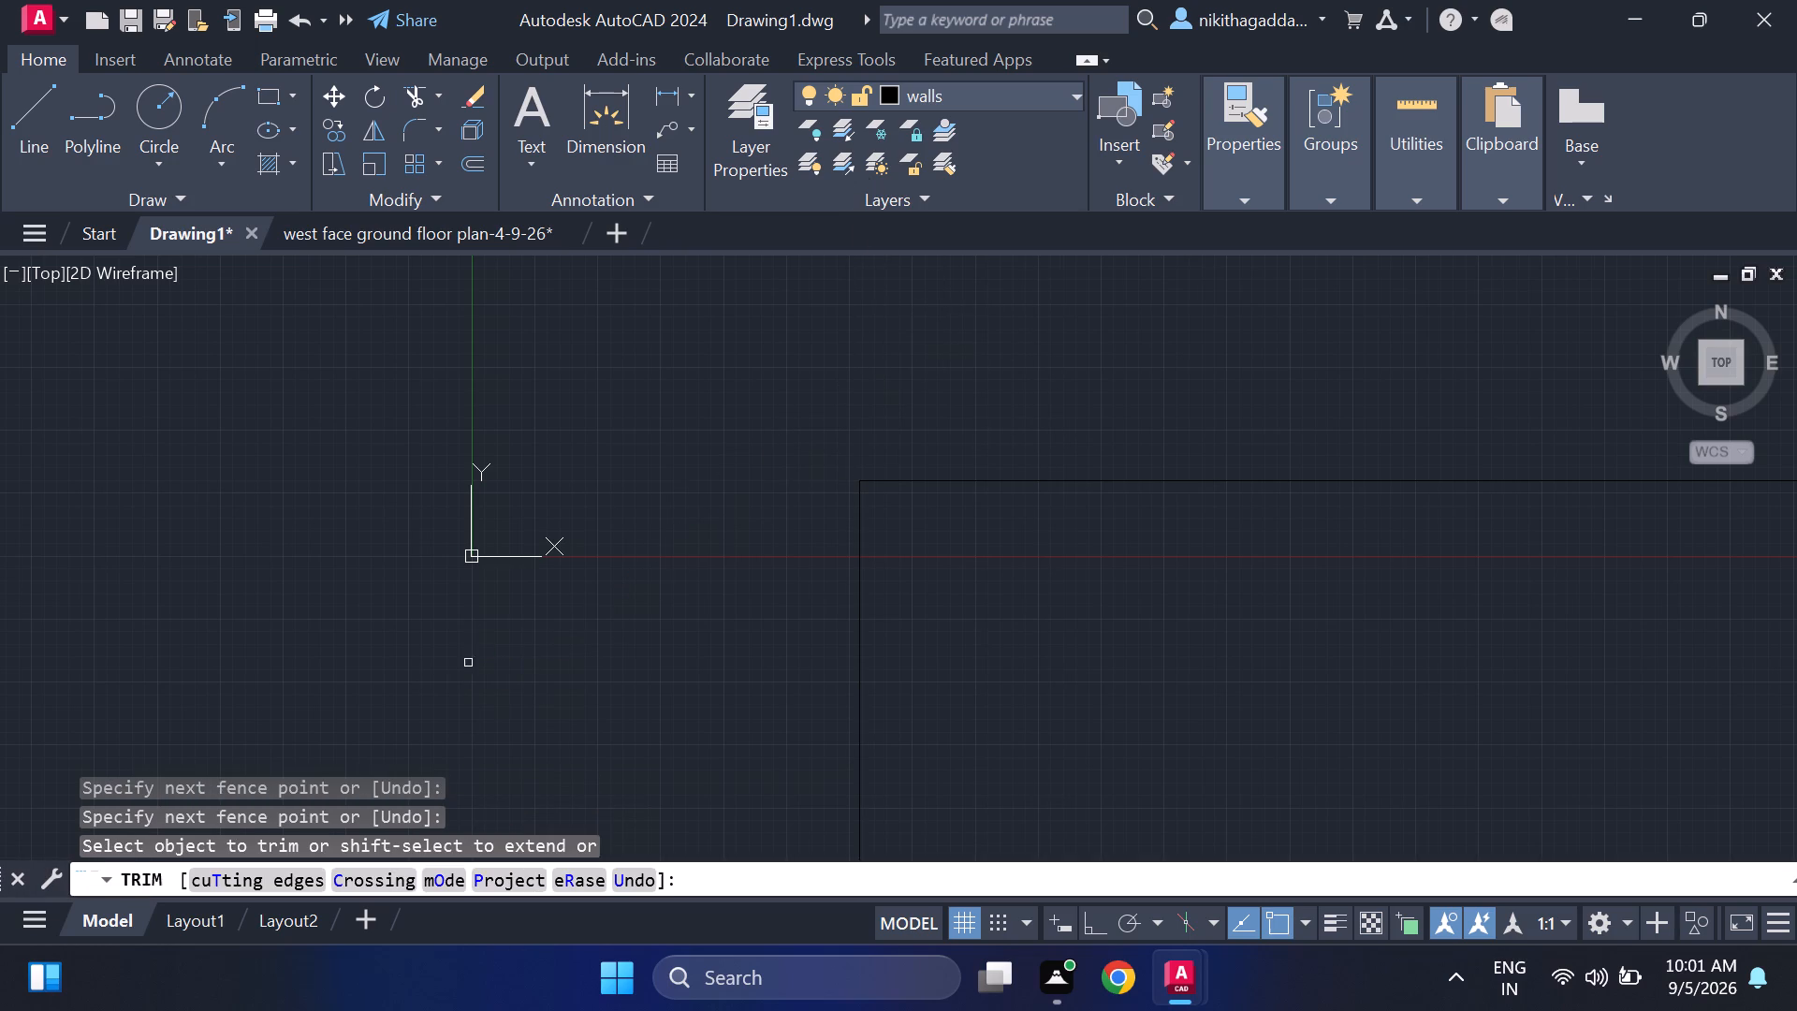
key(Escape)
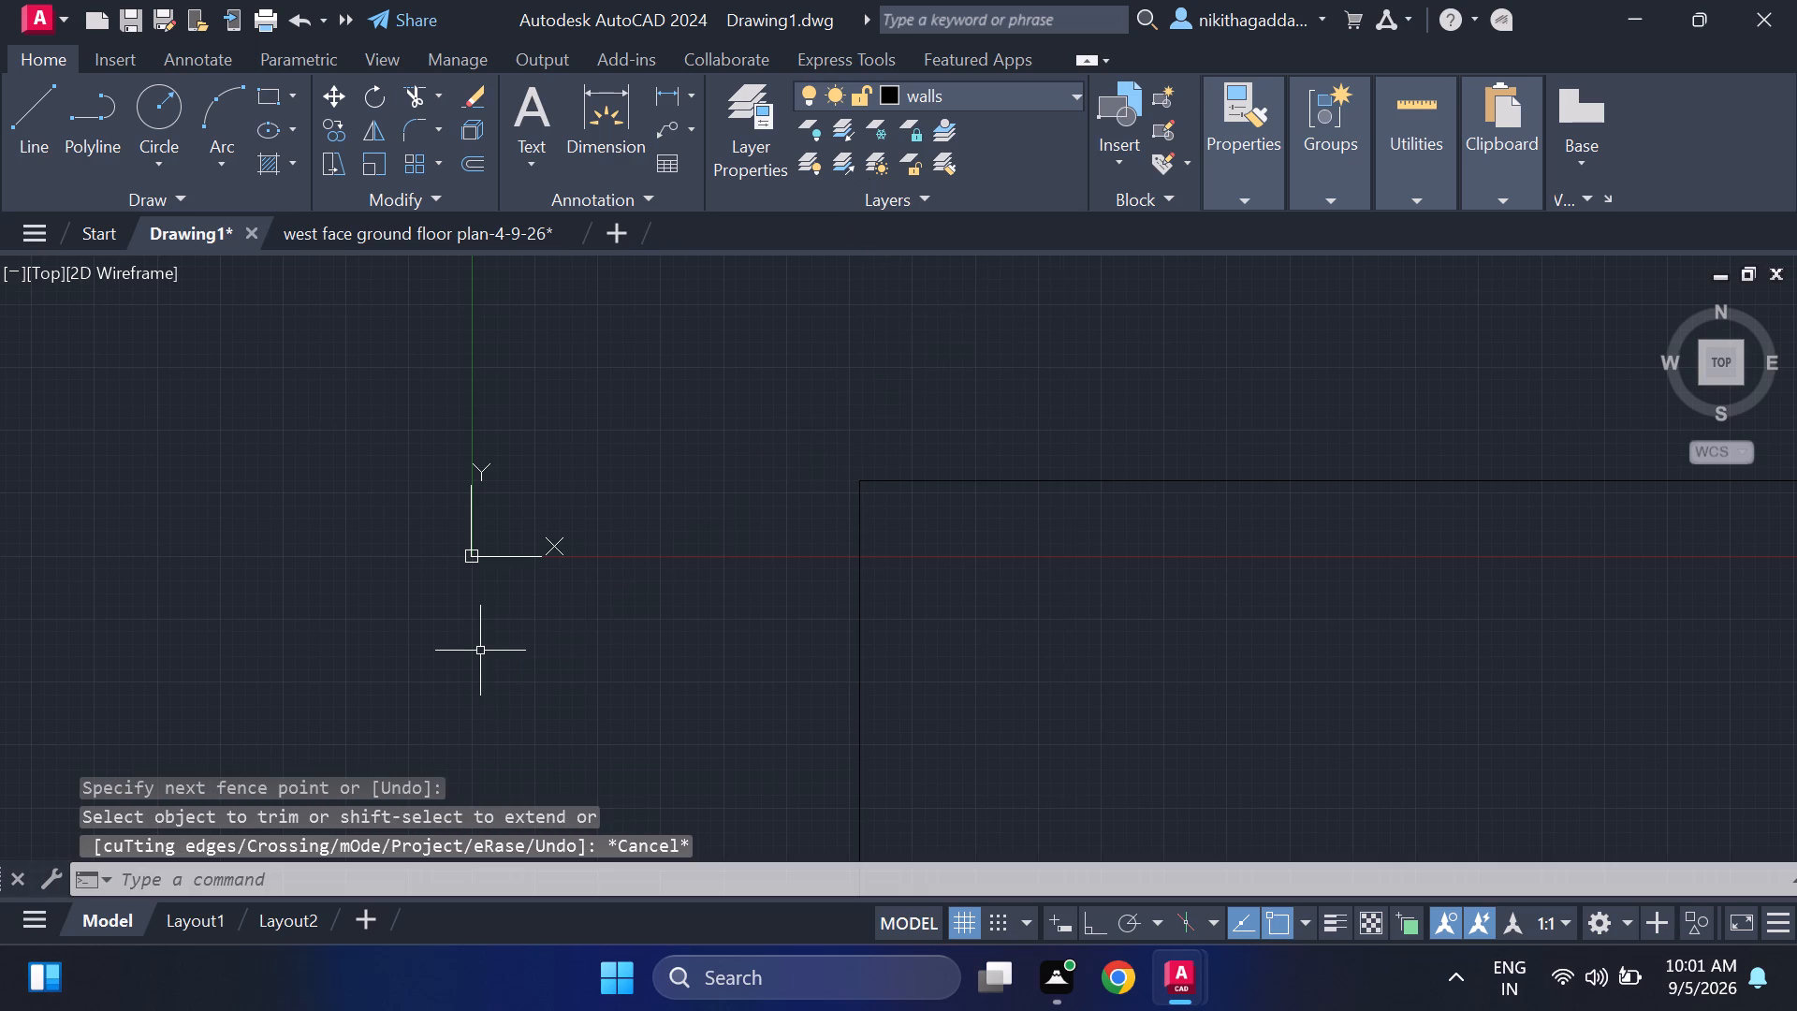
Set the walls layer colour to index colour 252.
scroll(658, 657, down, 1)
middle_drag(917, 564, 723, 526)
middle_drag(708, 507, 707, 498)
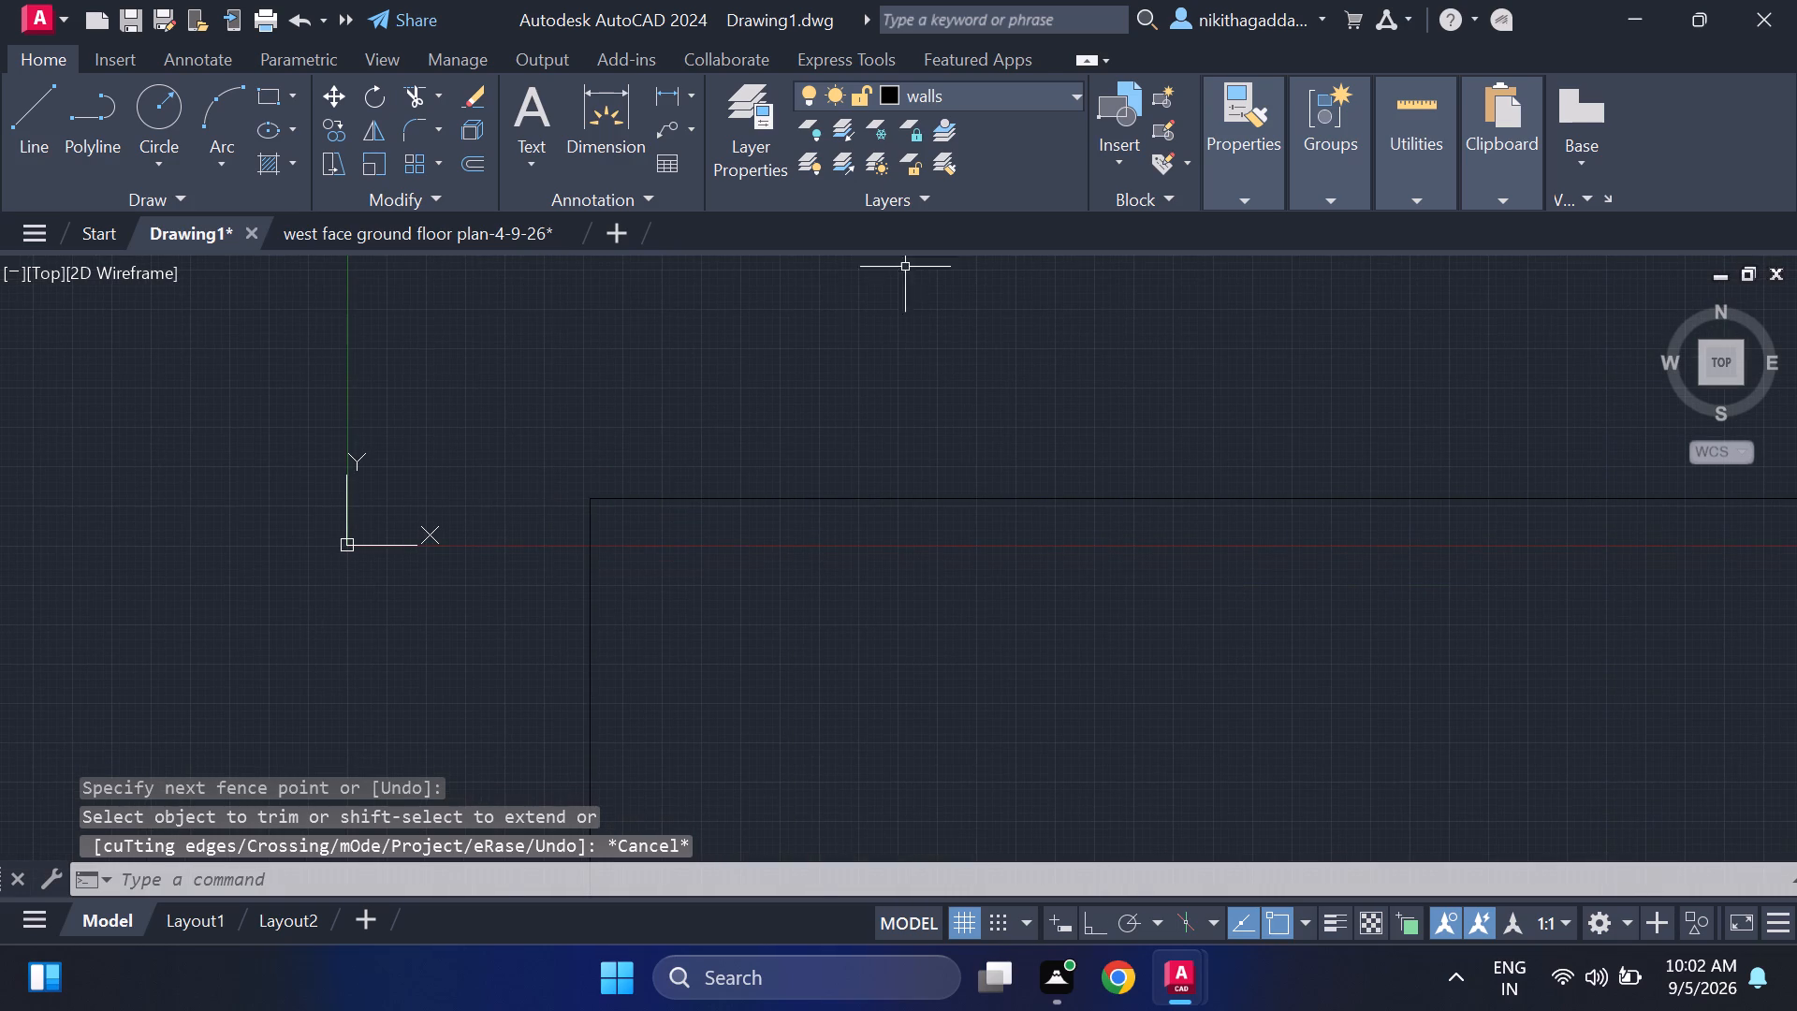
click(895, 102)
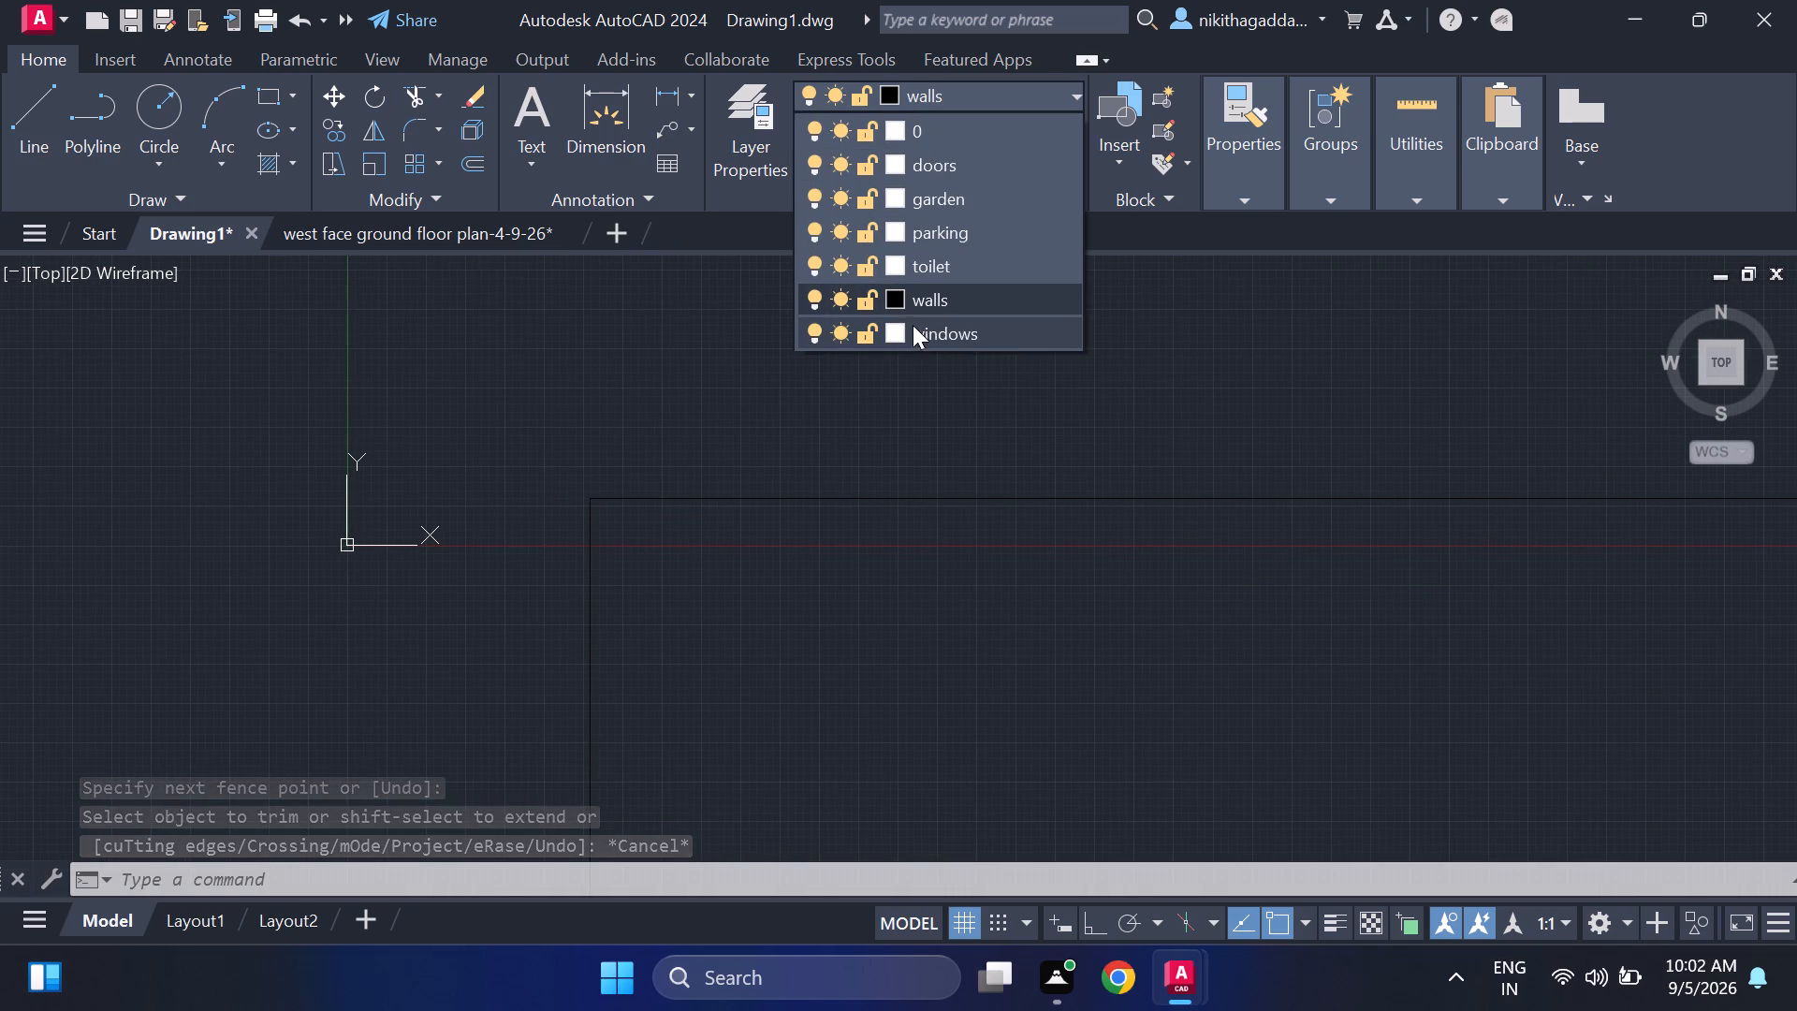
click(897, 300)
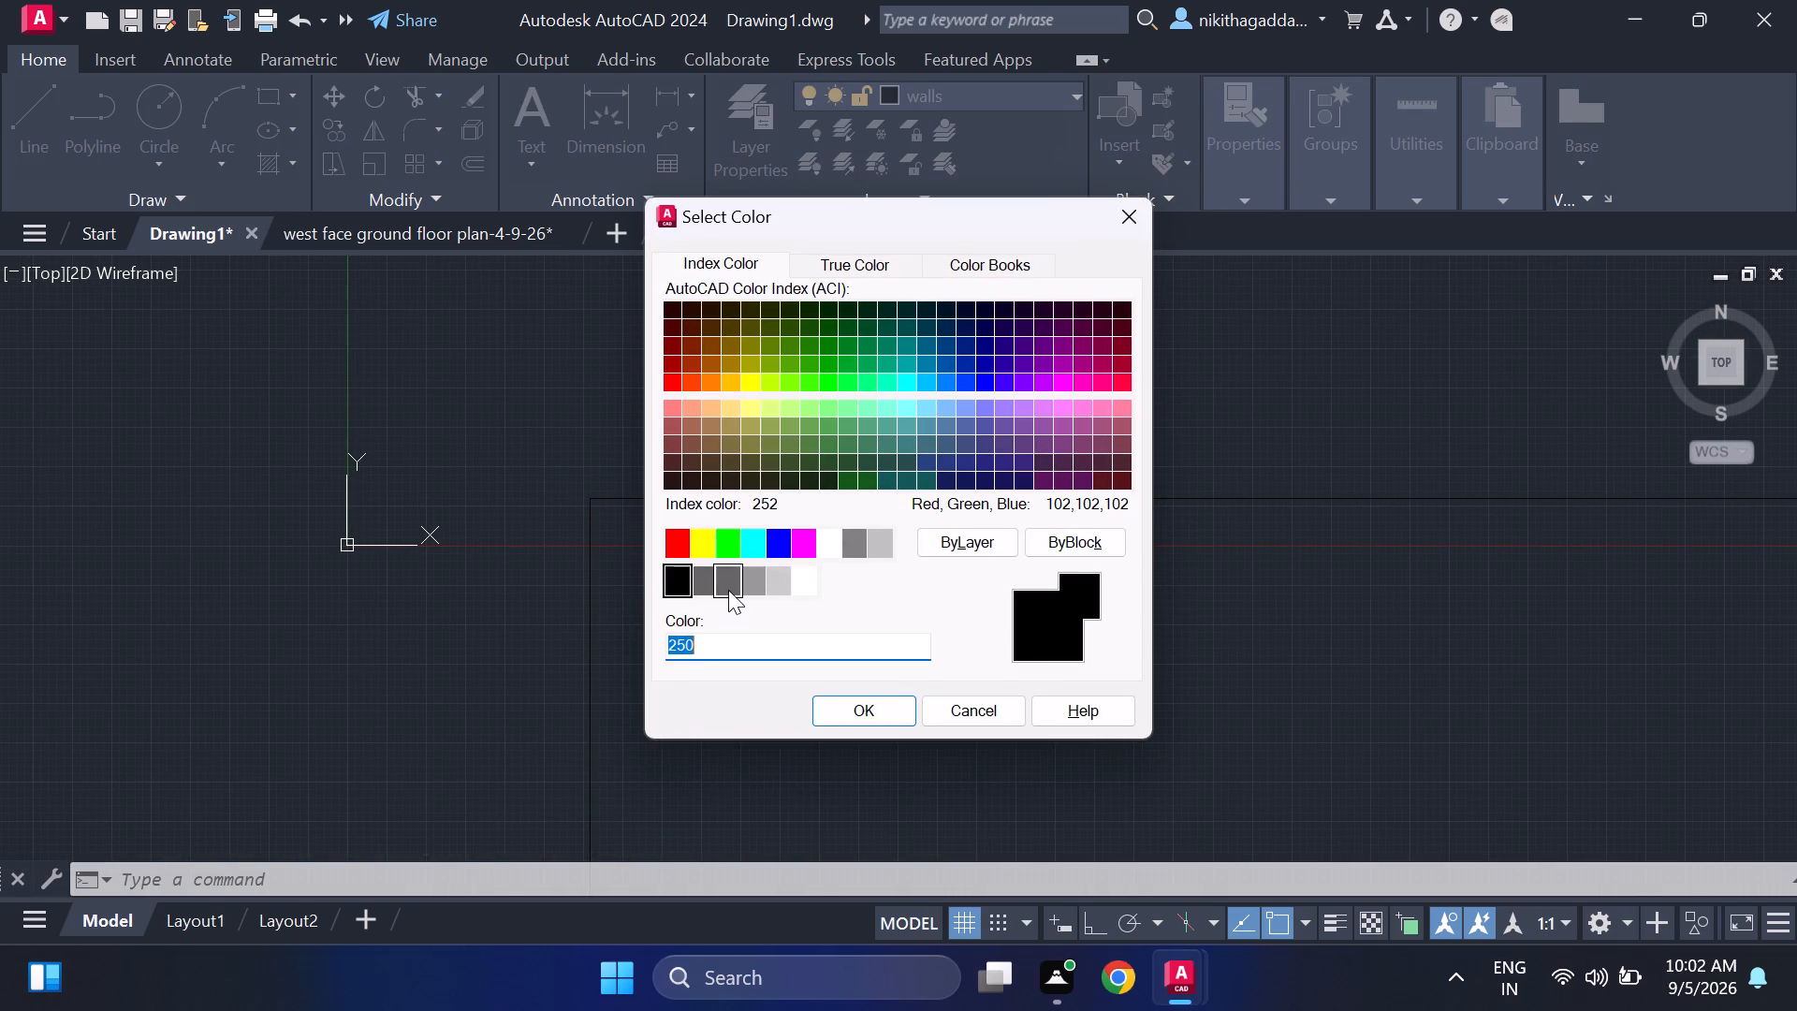
click(729, 583)
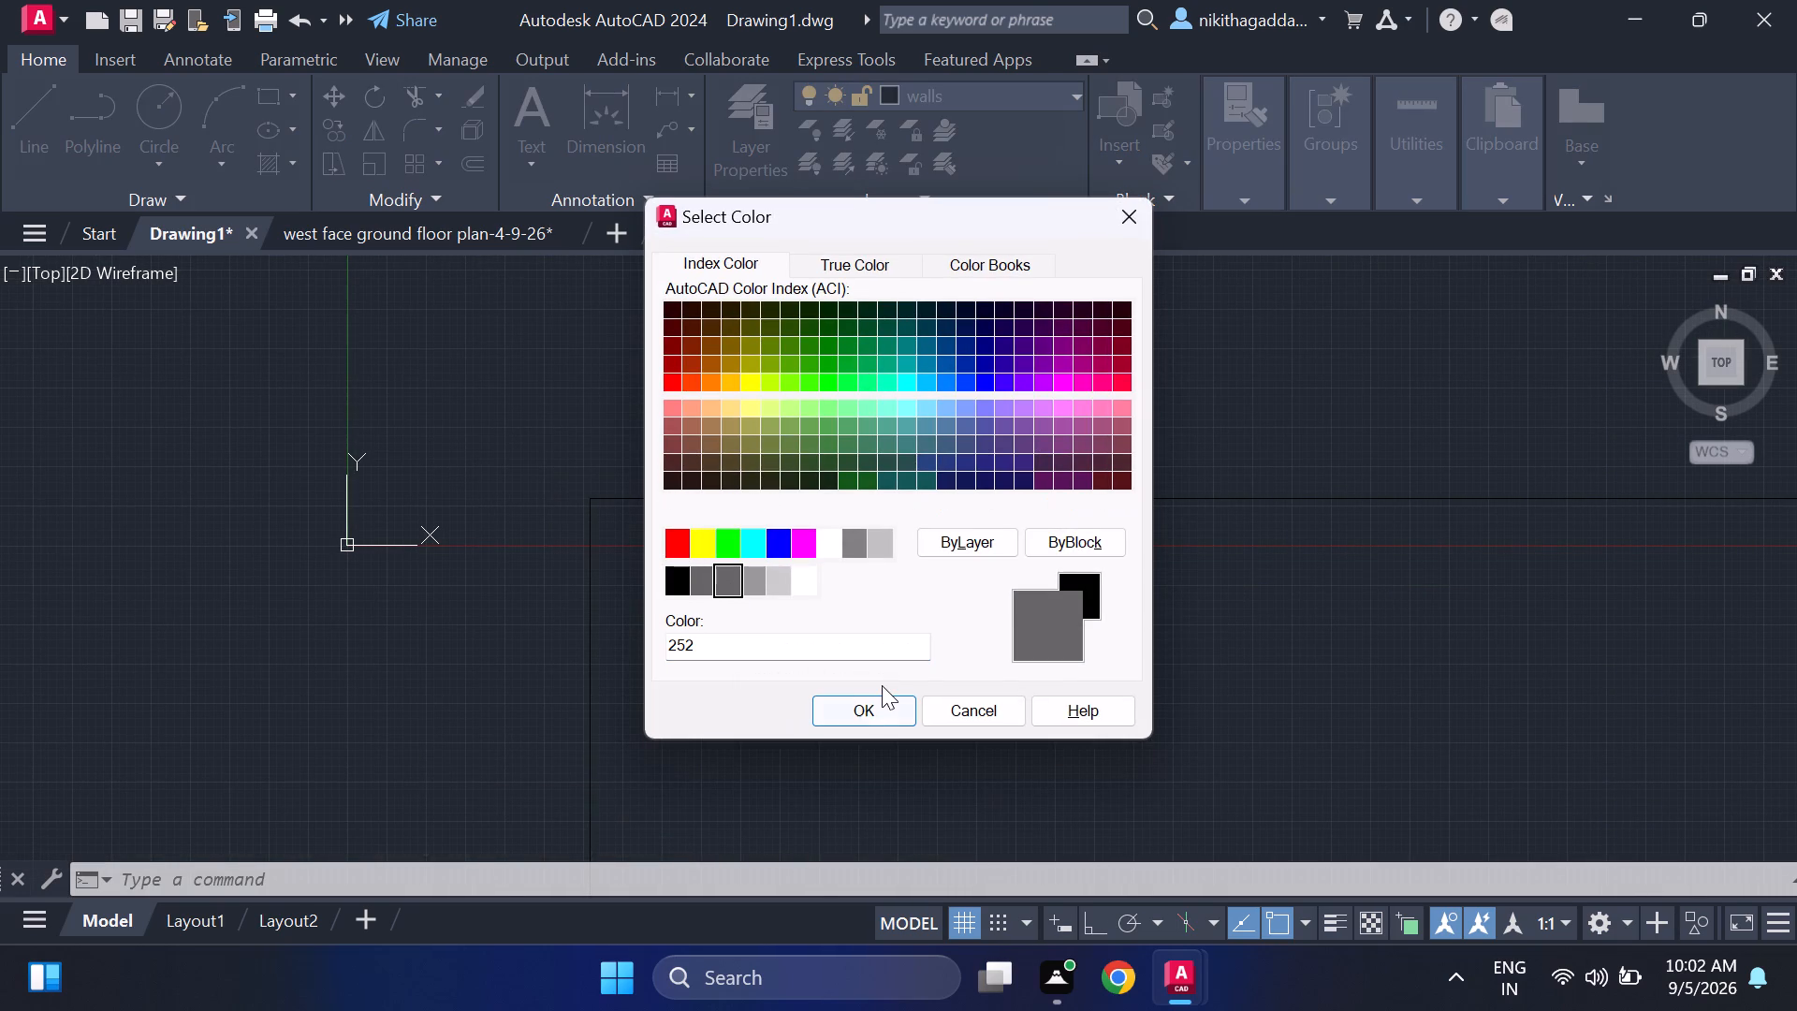
click(881, 712)
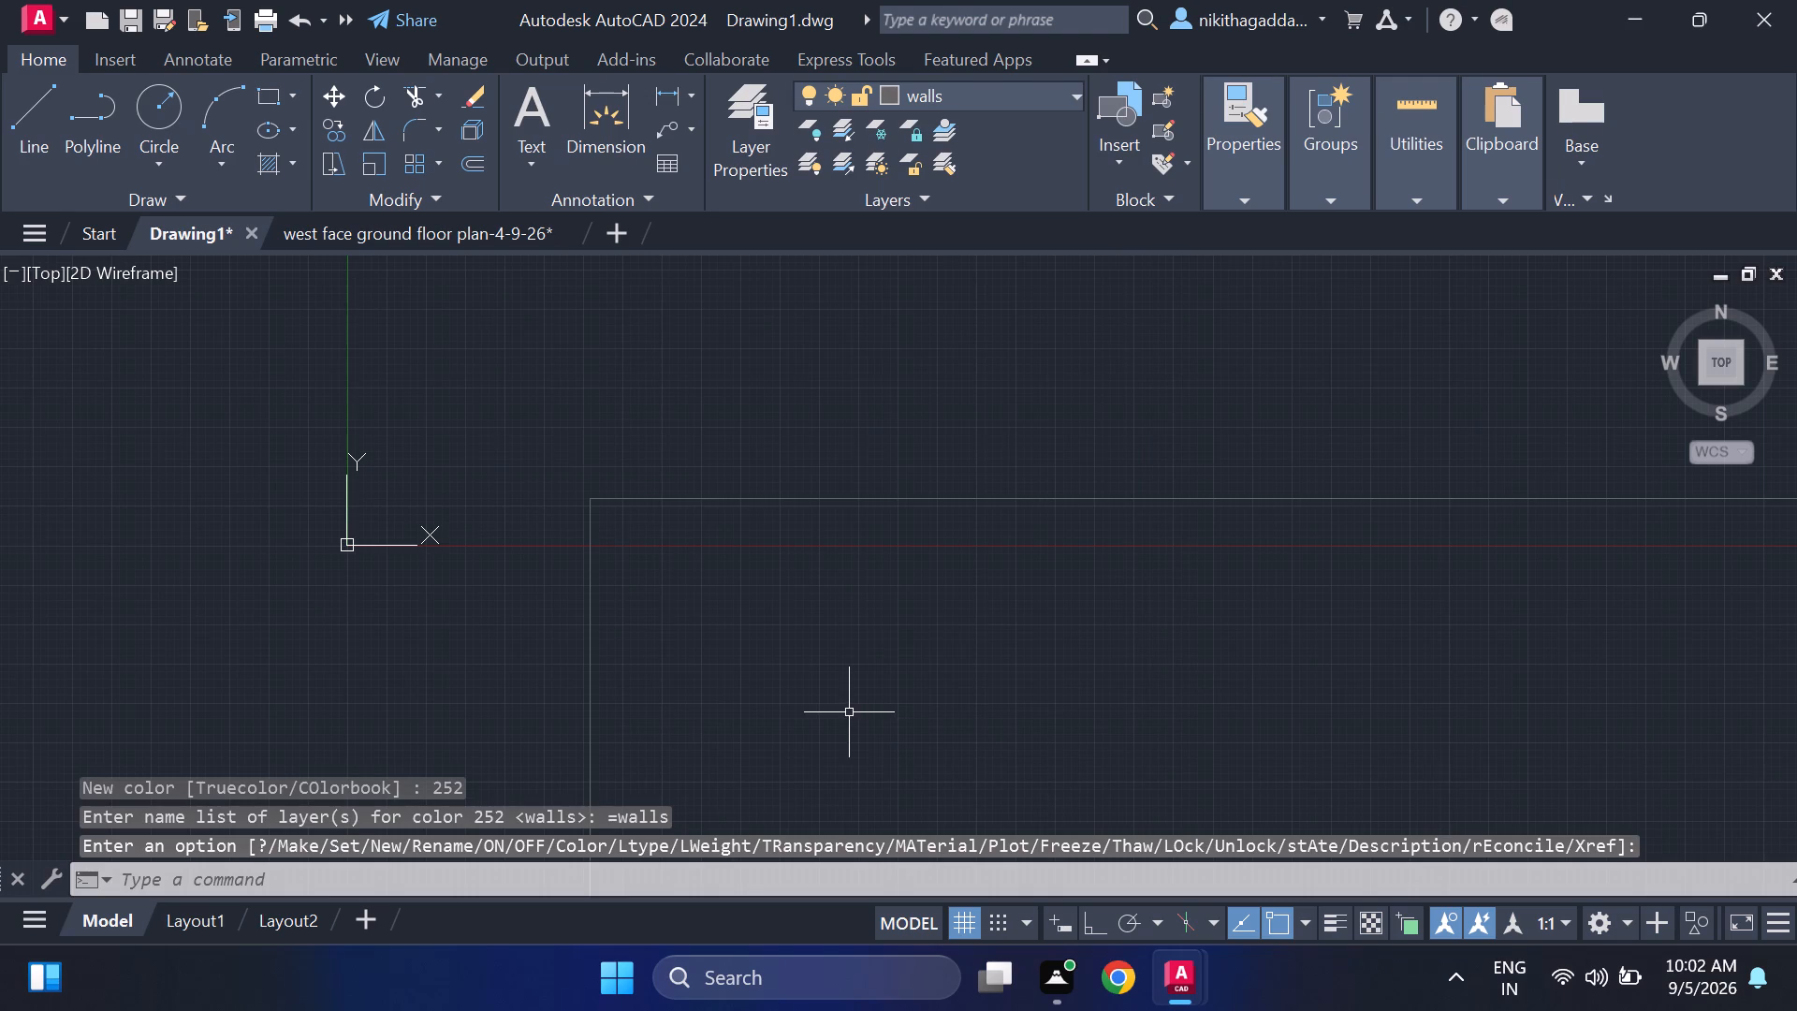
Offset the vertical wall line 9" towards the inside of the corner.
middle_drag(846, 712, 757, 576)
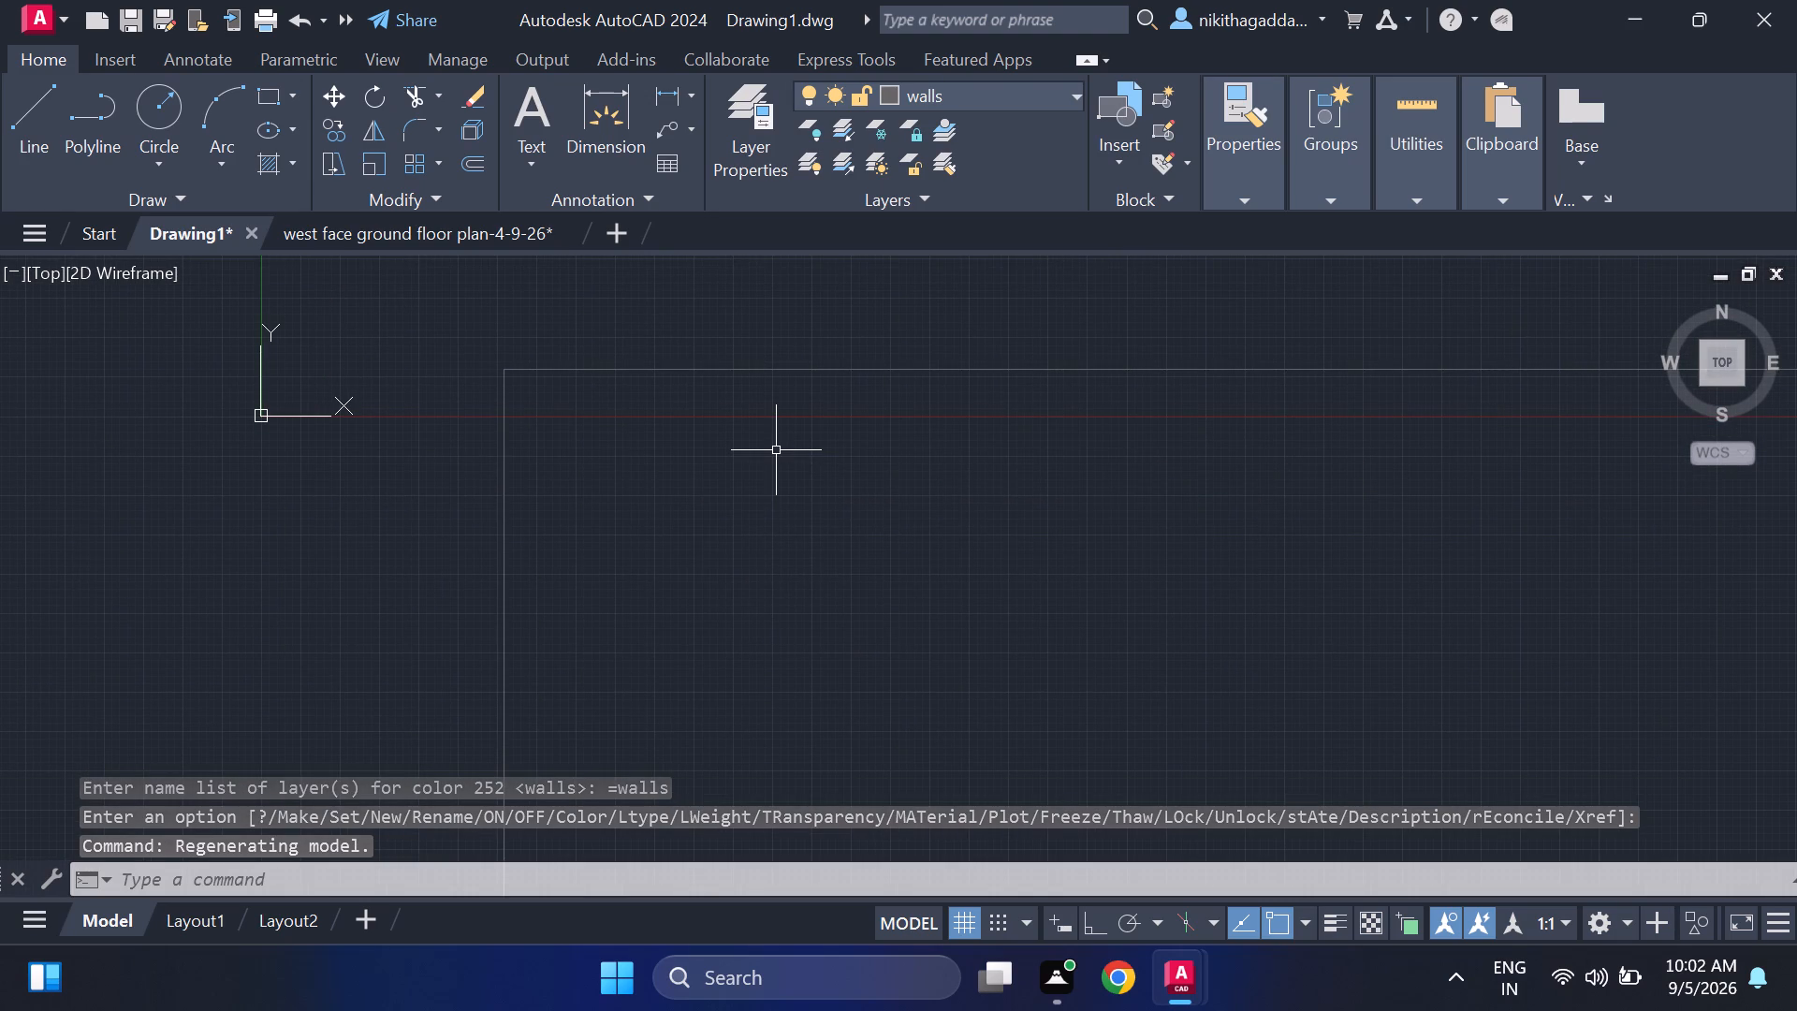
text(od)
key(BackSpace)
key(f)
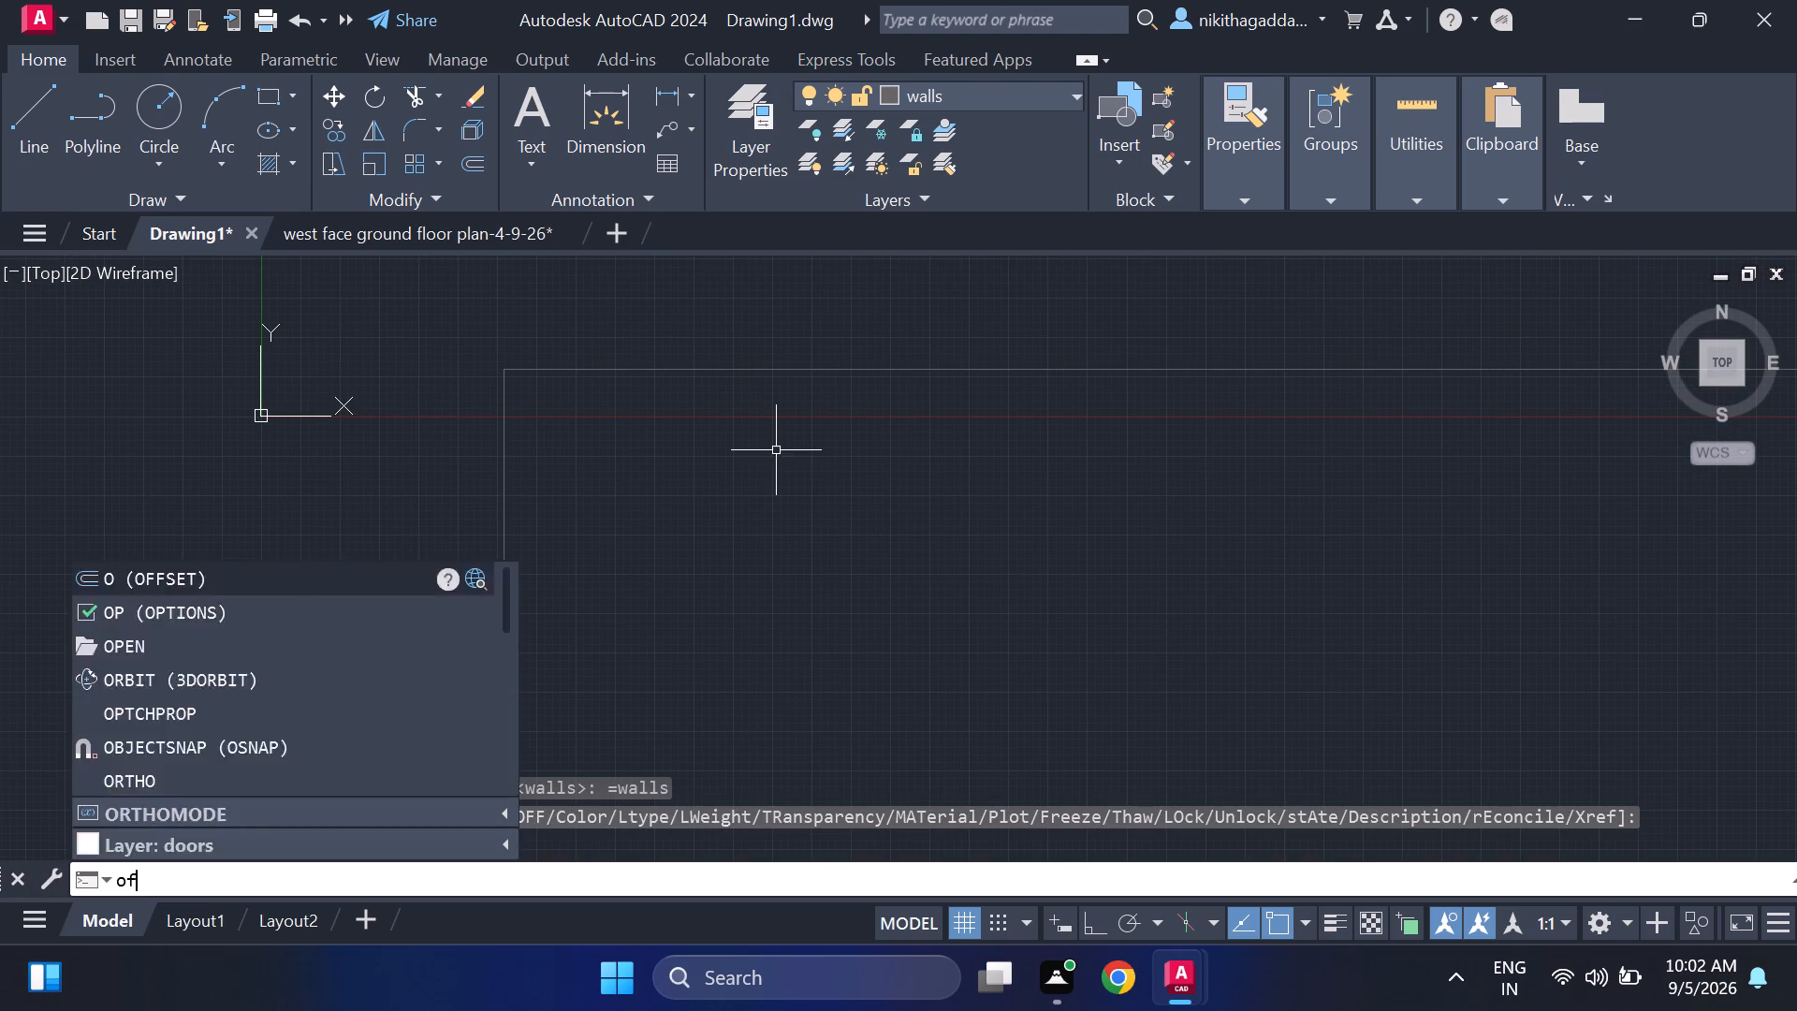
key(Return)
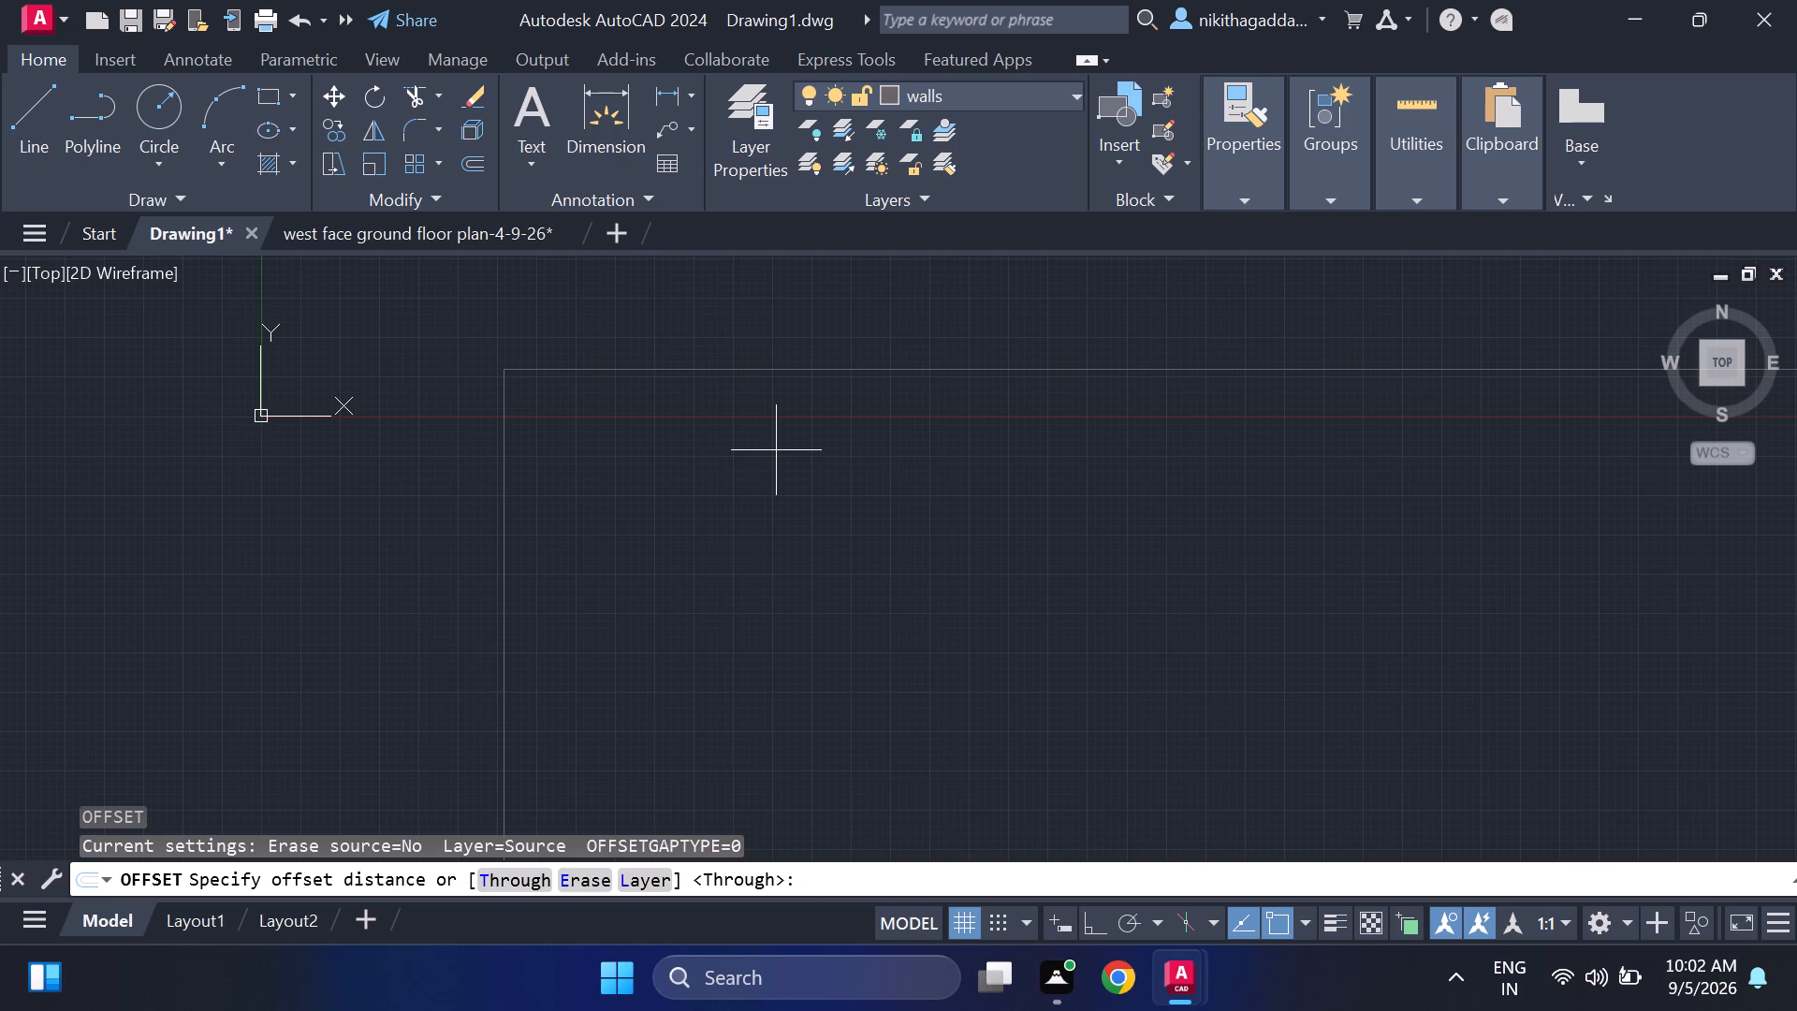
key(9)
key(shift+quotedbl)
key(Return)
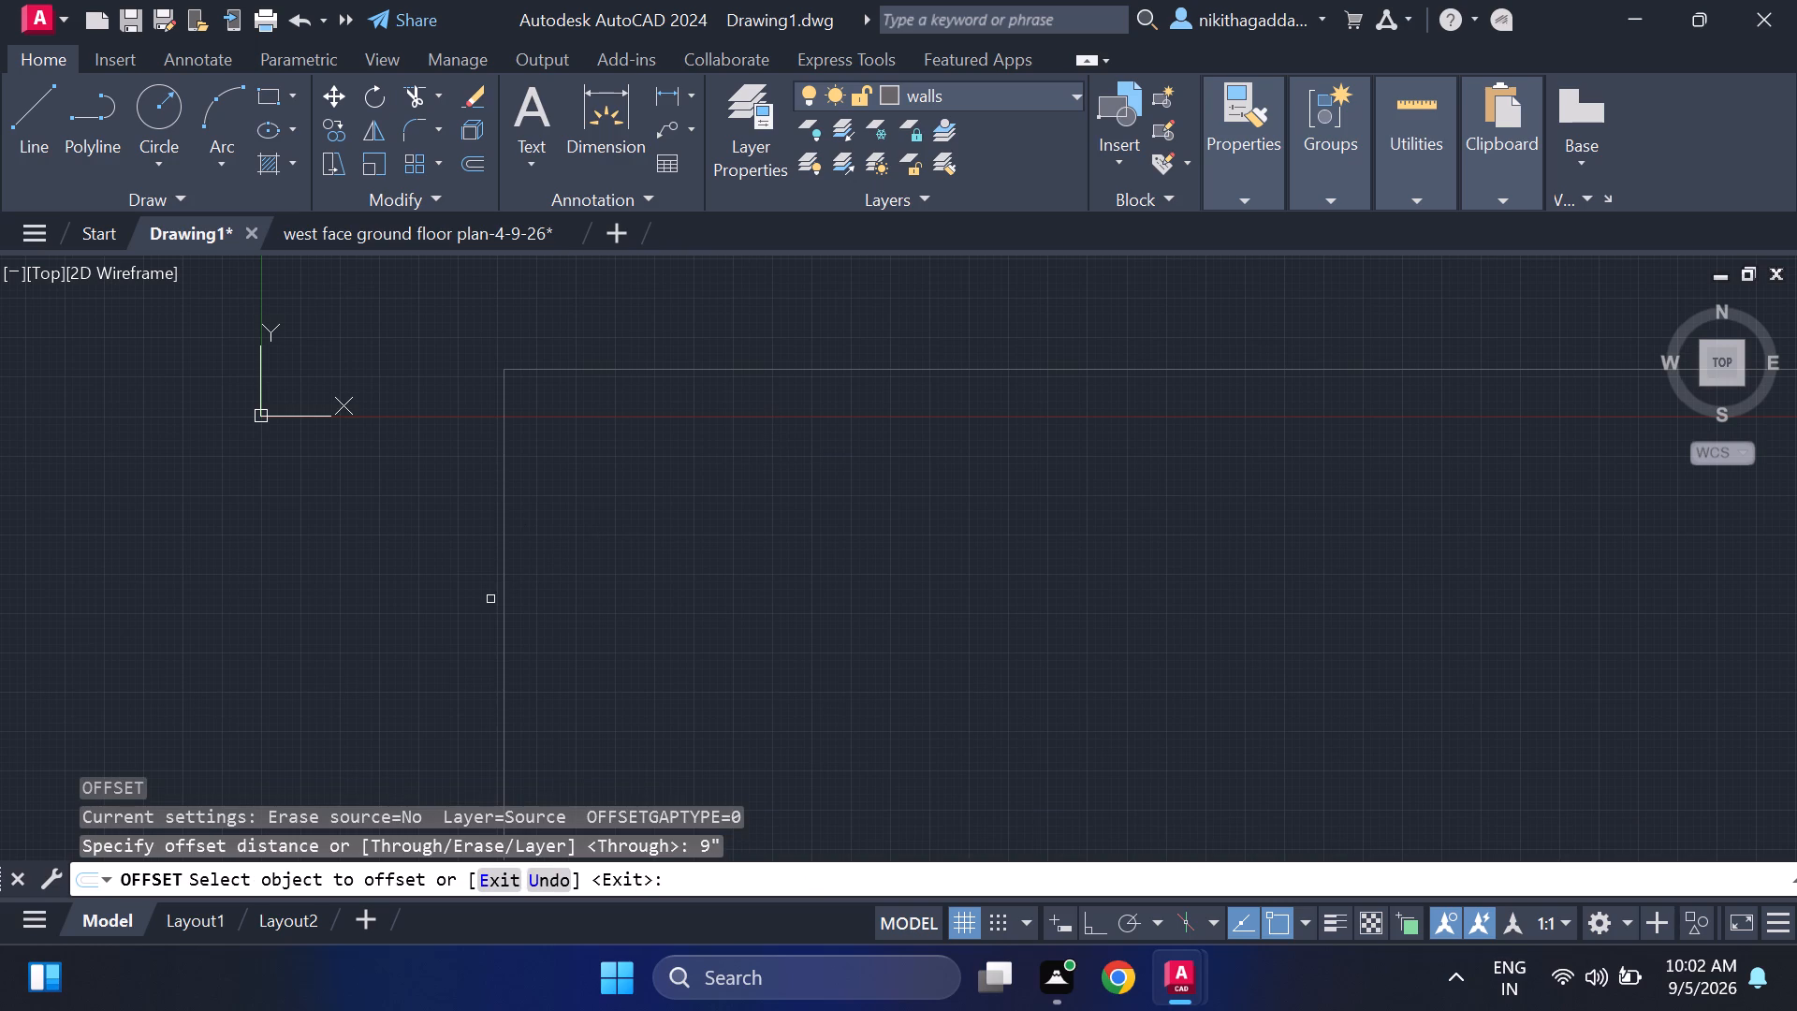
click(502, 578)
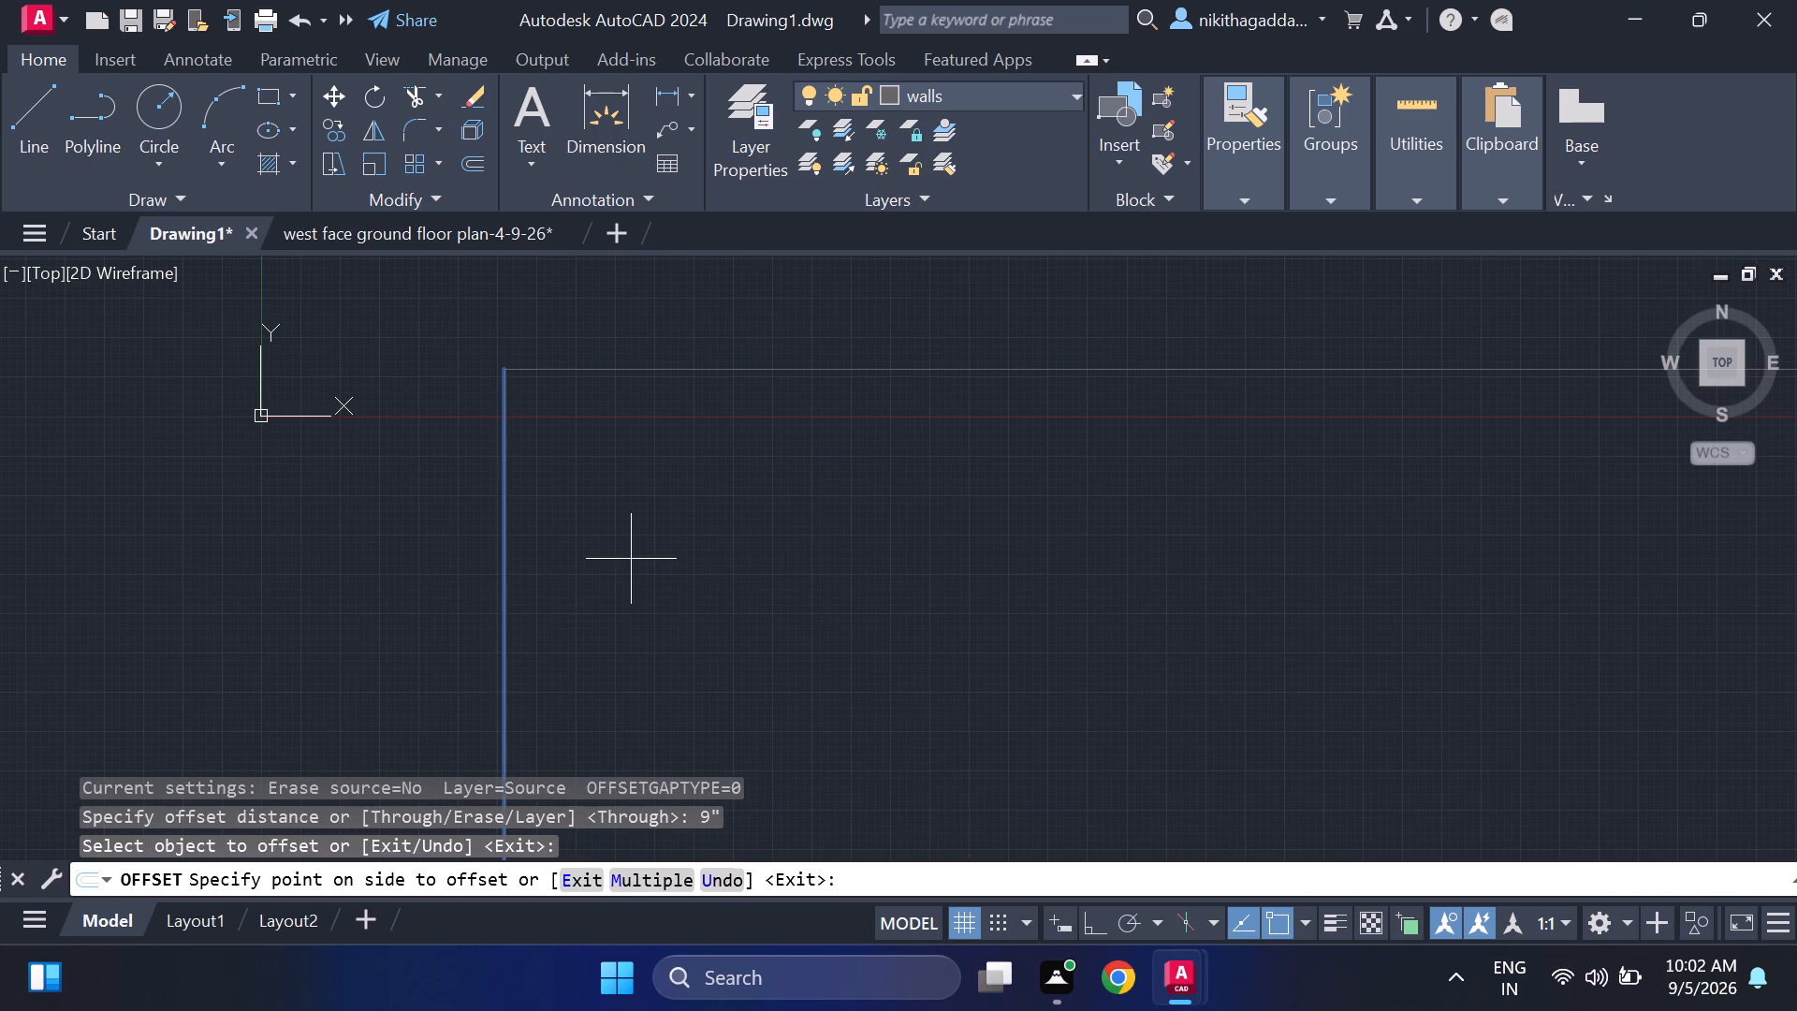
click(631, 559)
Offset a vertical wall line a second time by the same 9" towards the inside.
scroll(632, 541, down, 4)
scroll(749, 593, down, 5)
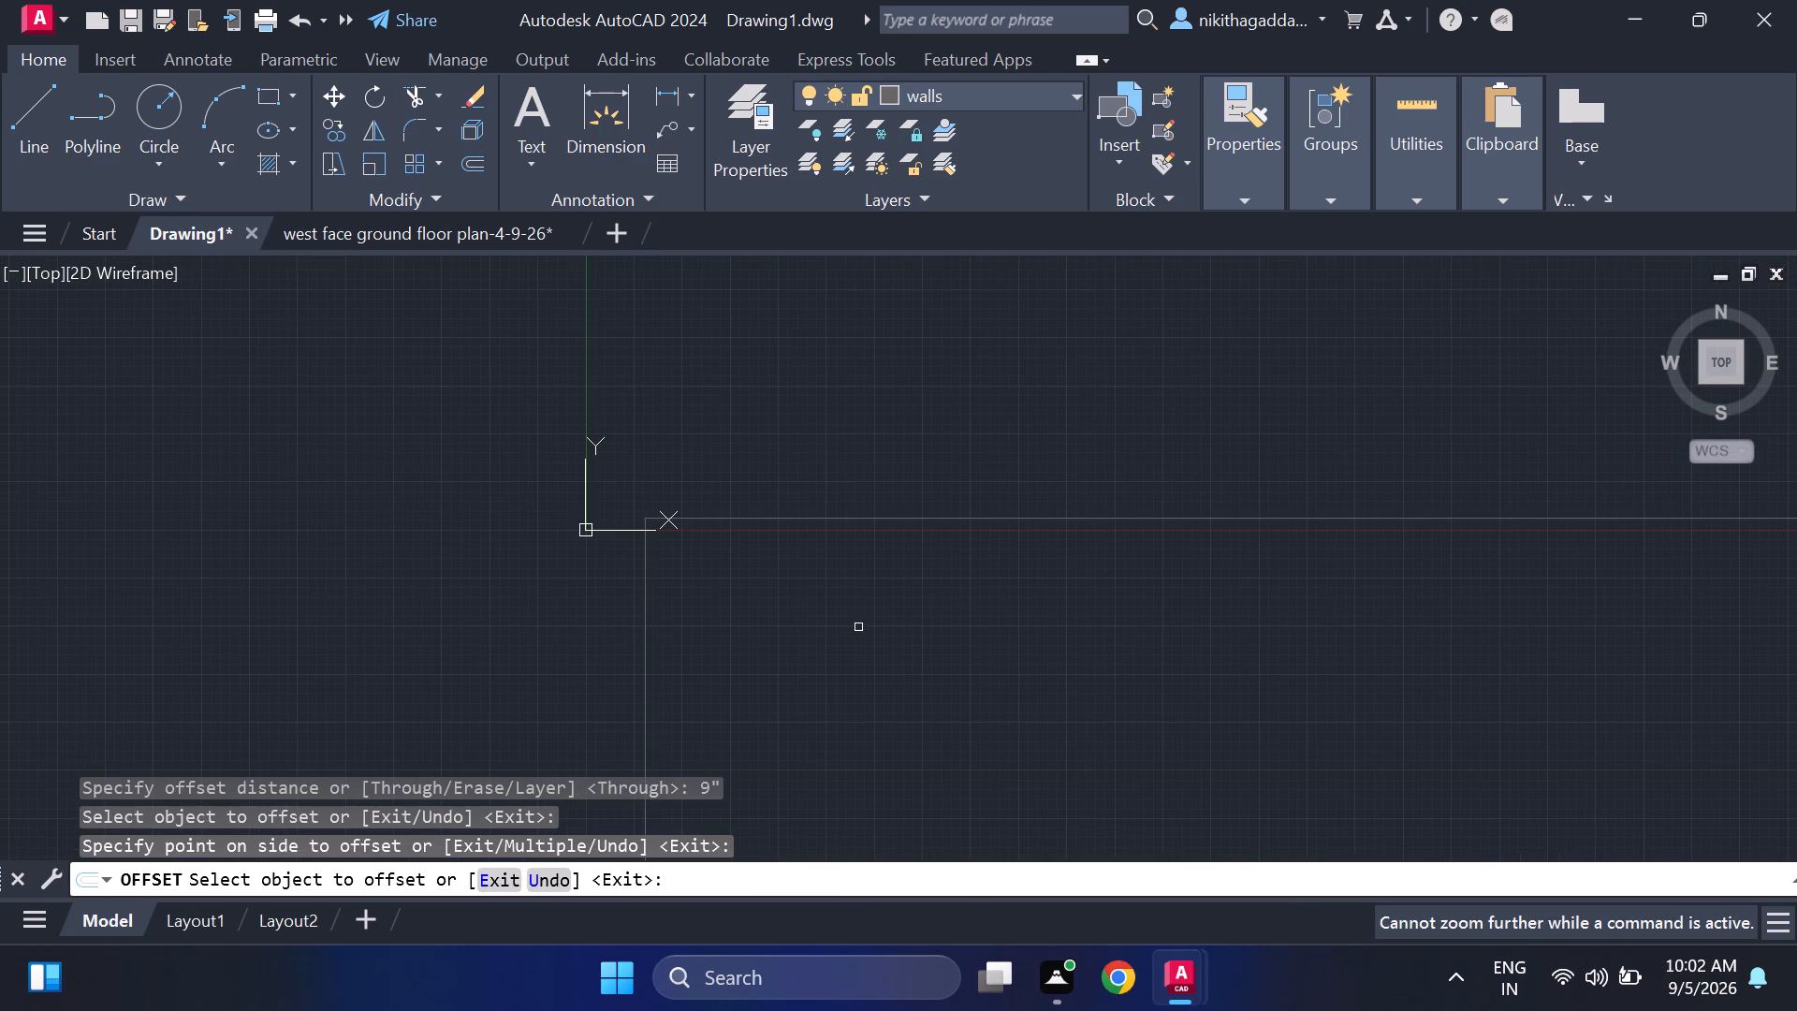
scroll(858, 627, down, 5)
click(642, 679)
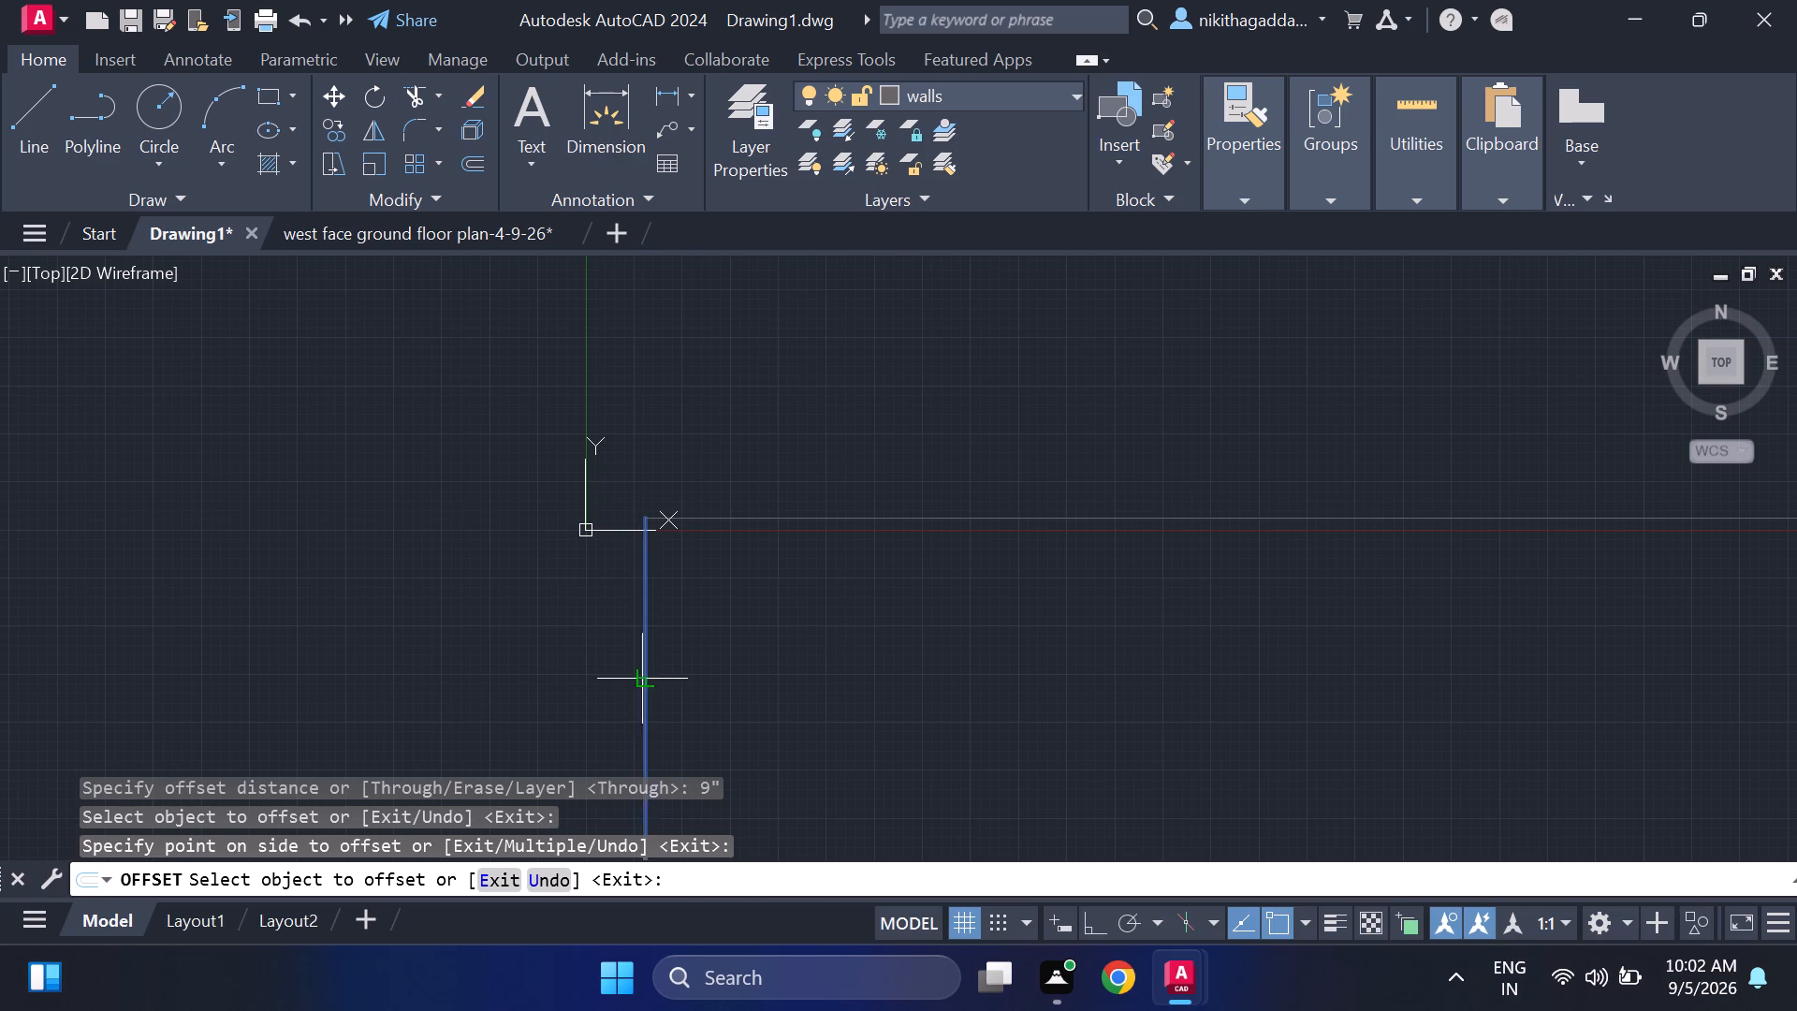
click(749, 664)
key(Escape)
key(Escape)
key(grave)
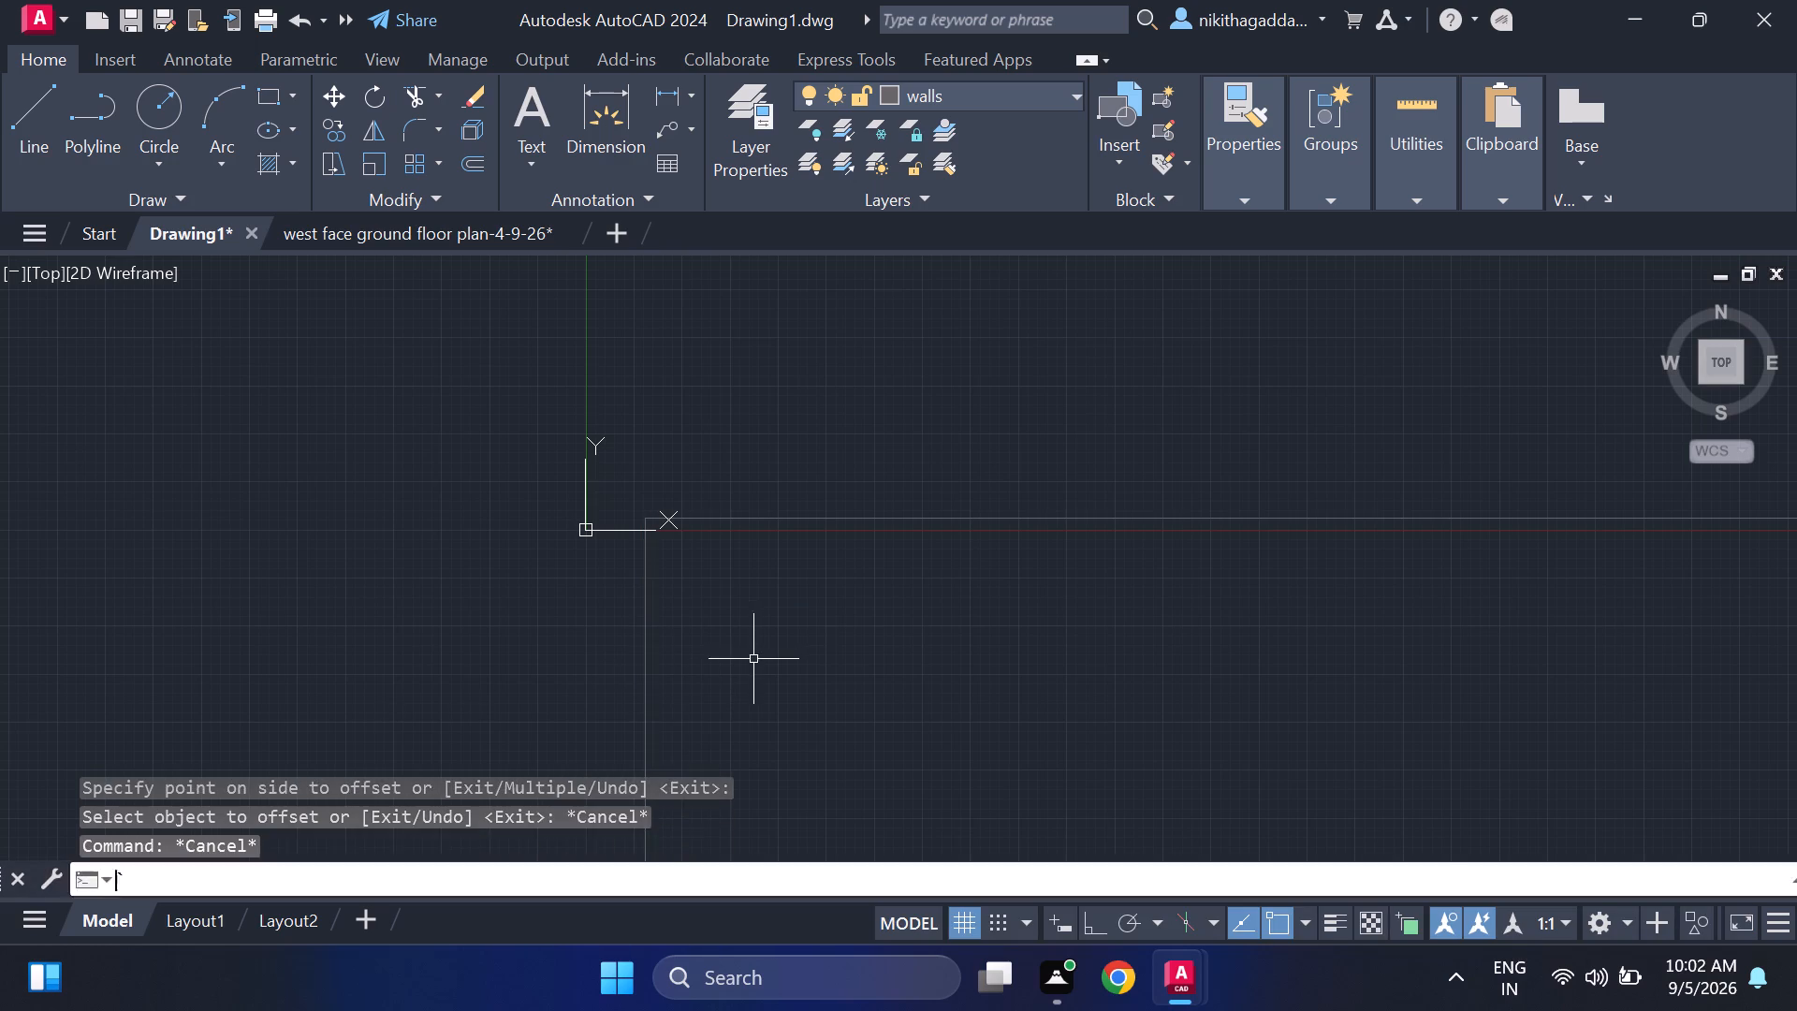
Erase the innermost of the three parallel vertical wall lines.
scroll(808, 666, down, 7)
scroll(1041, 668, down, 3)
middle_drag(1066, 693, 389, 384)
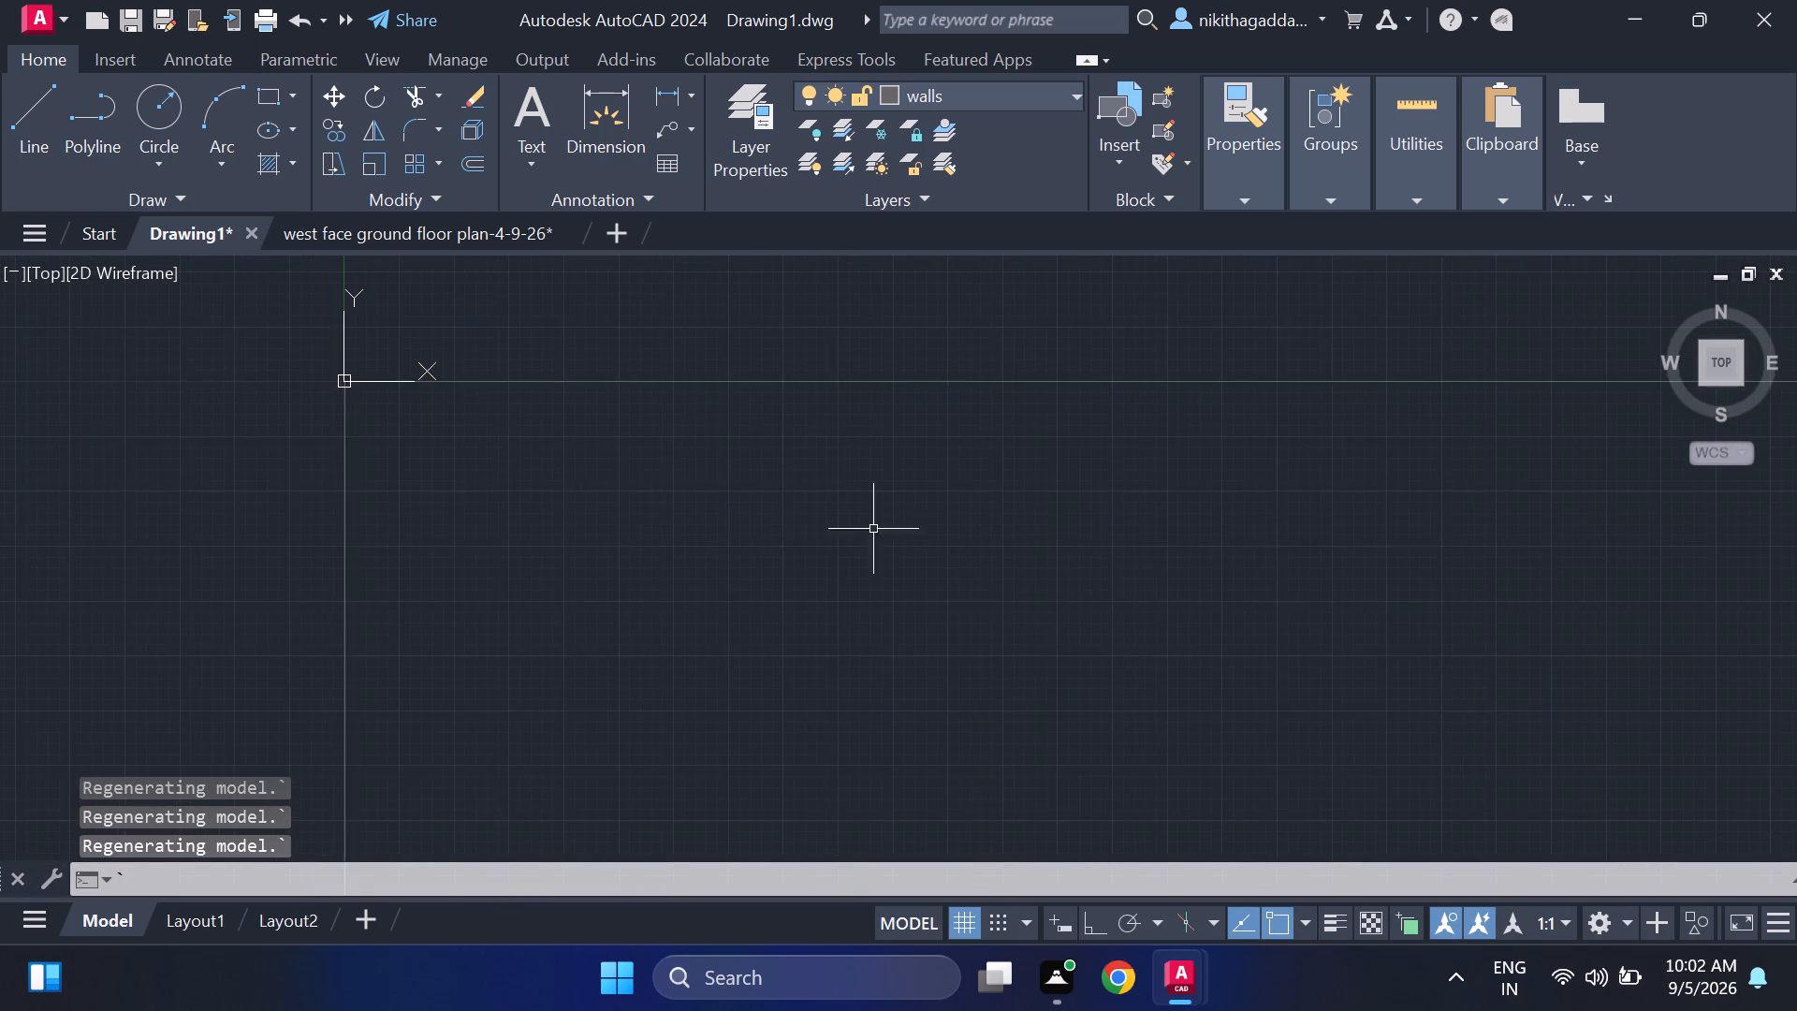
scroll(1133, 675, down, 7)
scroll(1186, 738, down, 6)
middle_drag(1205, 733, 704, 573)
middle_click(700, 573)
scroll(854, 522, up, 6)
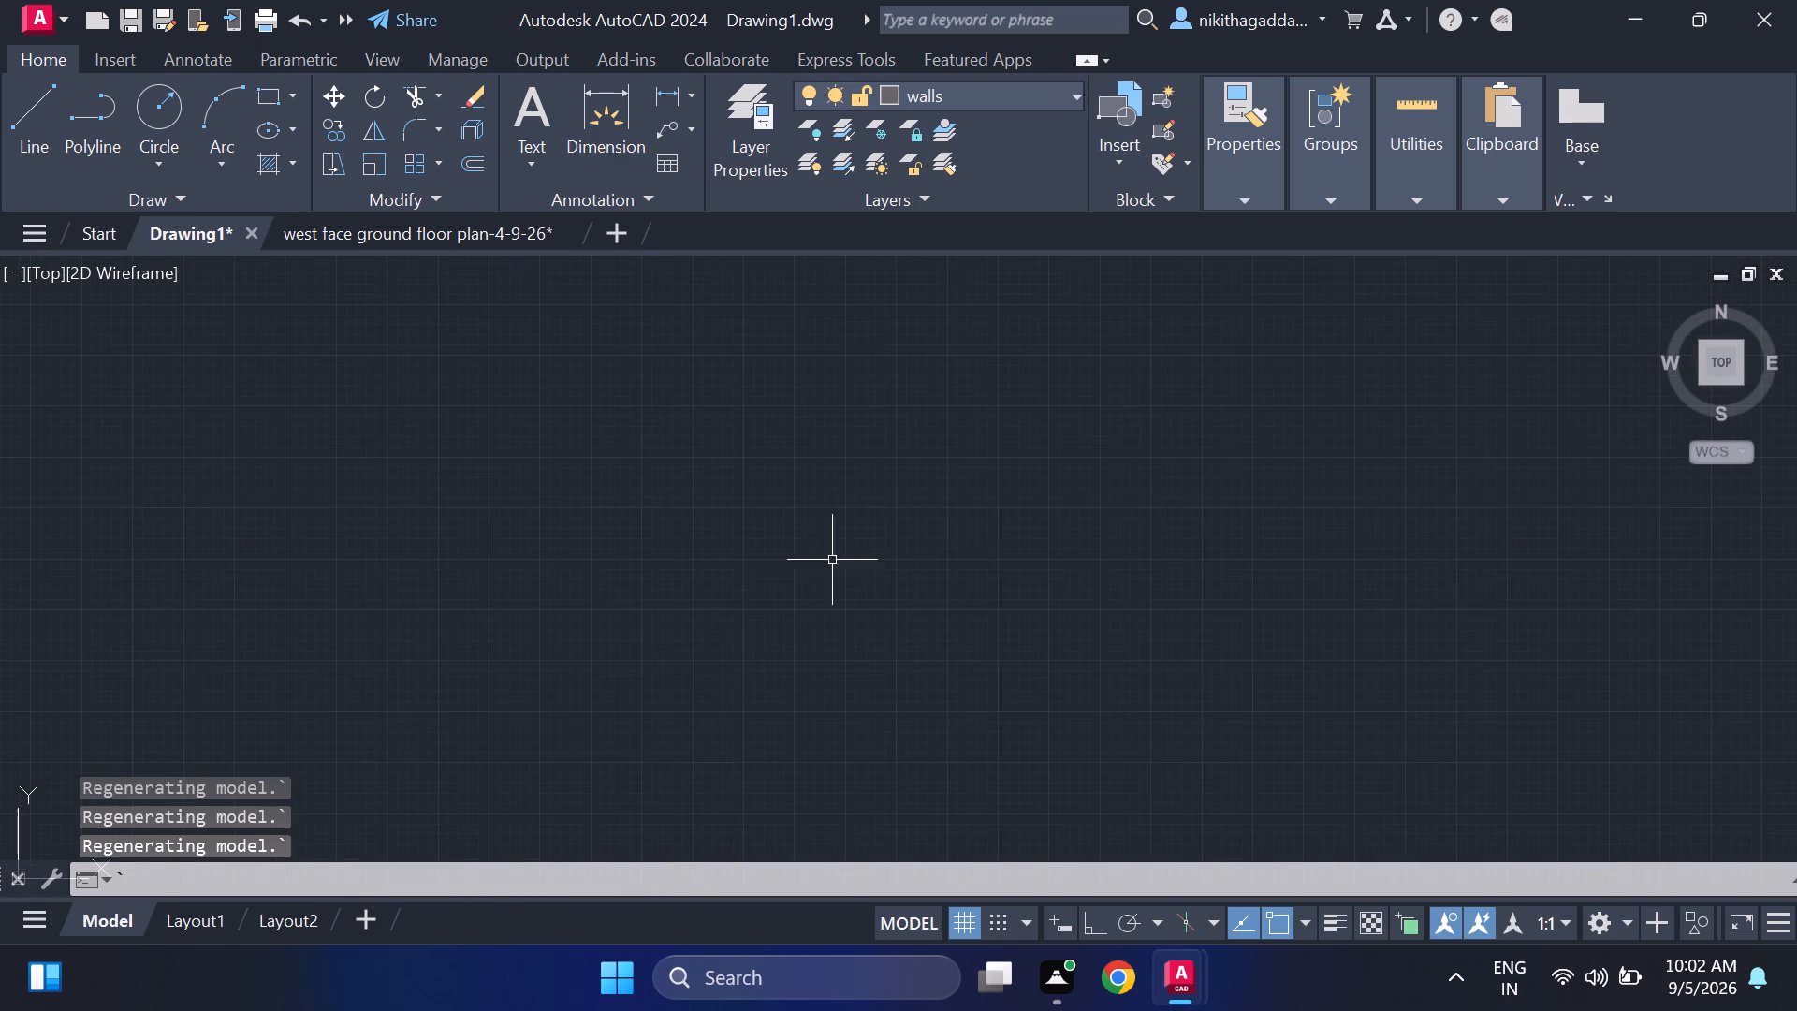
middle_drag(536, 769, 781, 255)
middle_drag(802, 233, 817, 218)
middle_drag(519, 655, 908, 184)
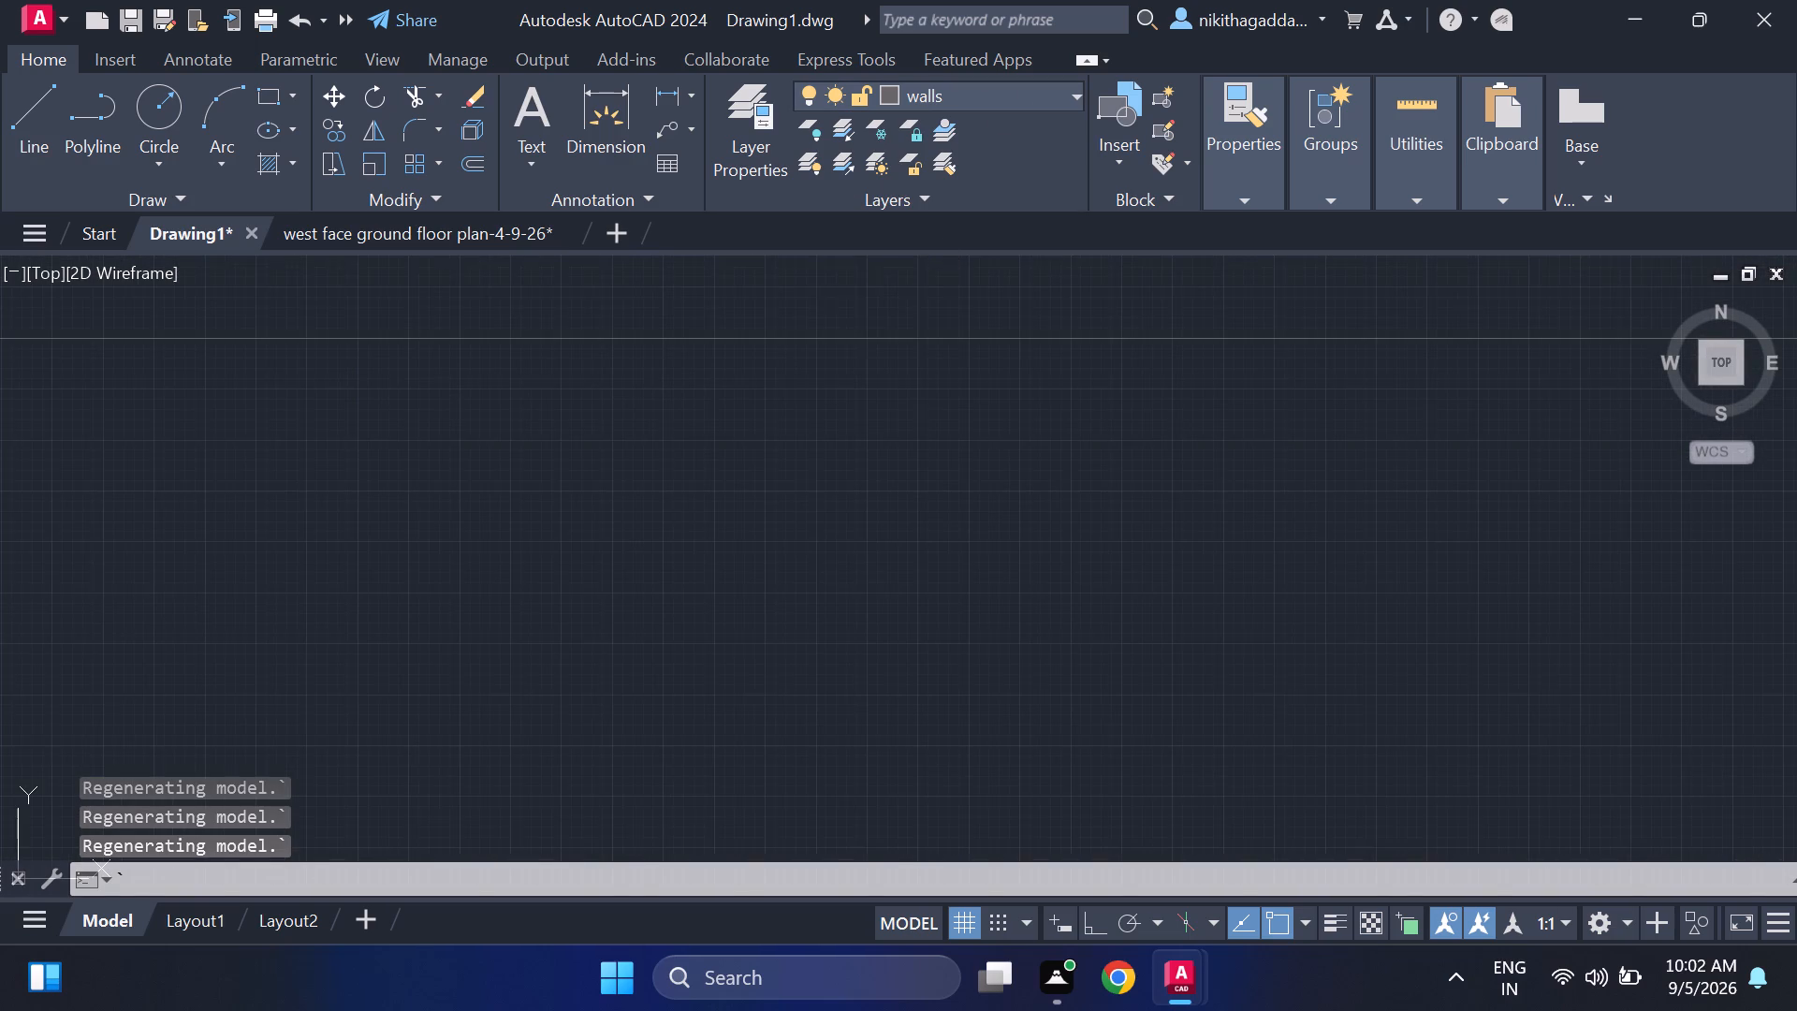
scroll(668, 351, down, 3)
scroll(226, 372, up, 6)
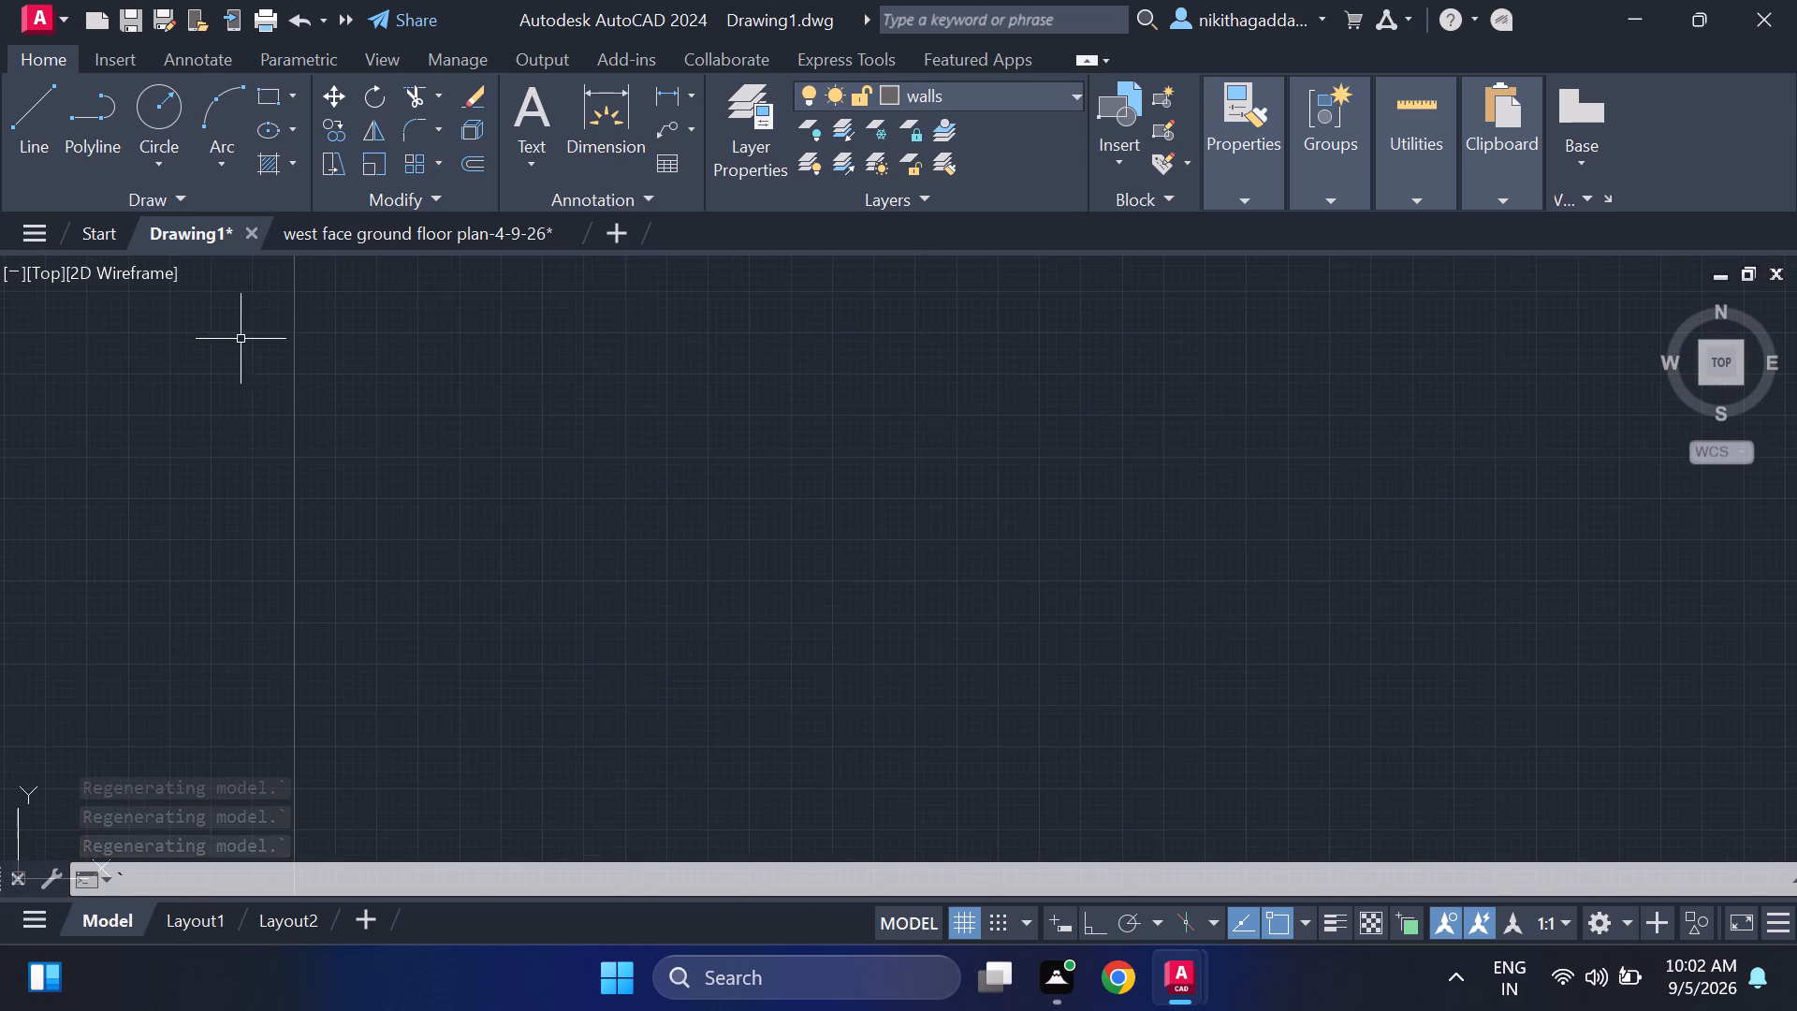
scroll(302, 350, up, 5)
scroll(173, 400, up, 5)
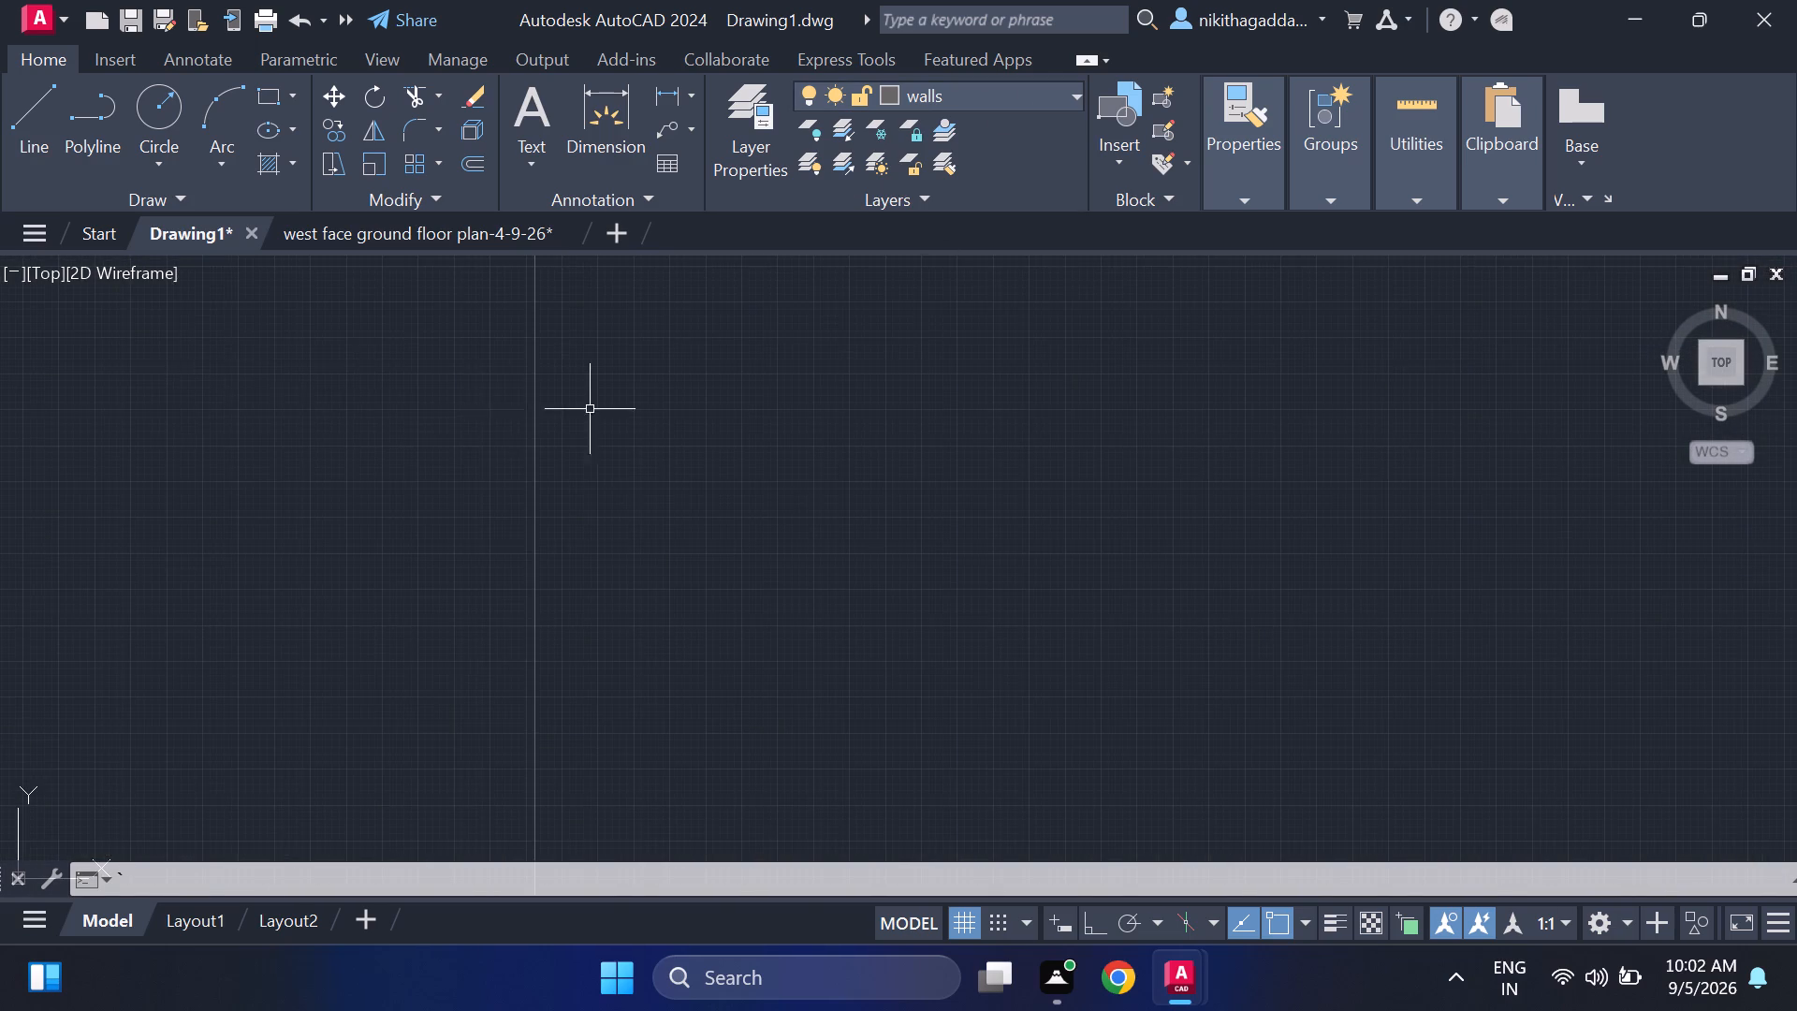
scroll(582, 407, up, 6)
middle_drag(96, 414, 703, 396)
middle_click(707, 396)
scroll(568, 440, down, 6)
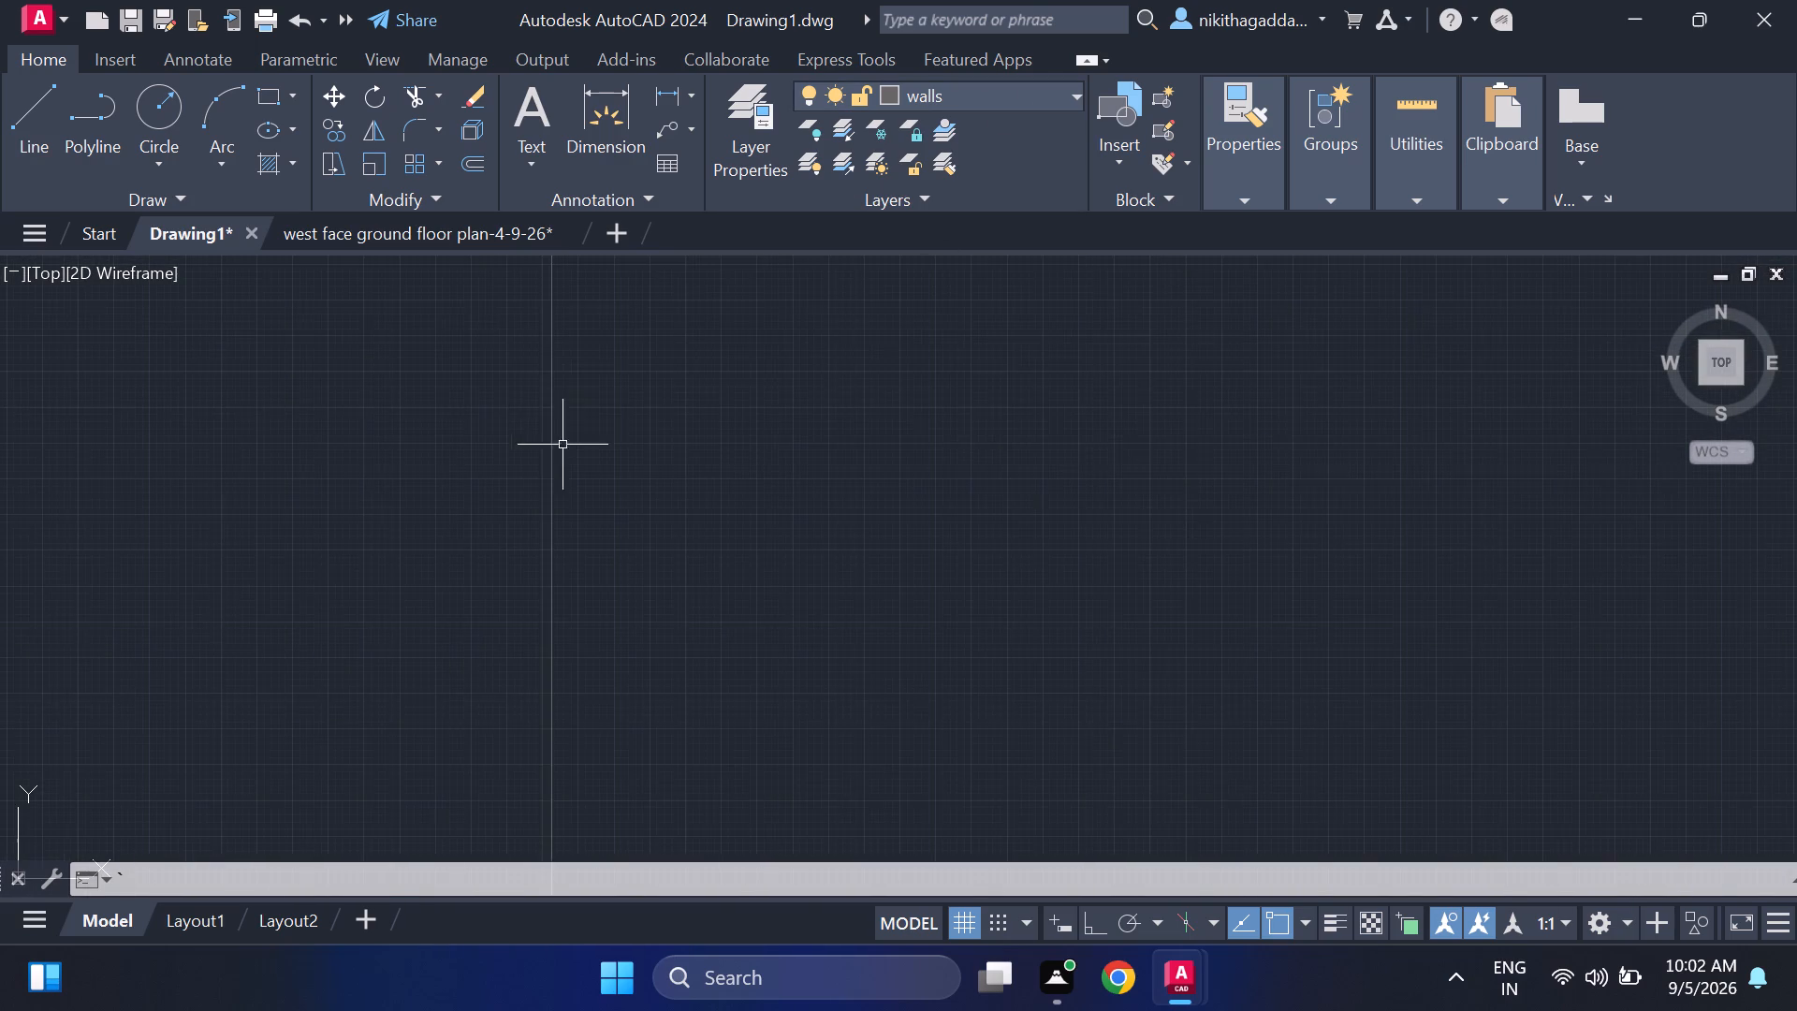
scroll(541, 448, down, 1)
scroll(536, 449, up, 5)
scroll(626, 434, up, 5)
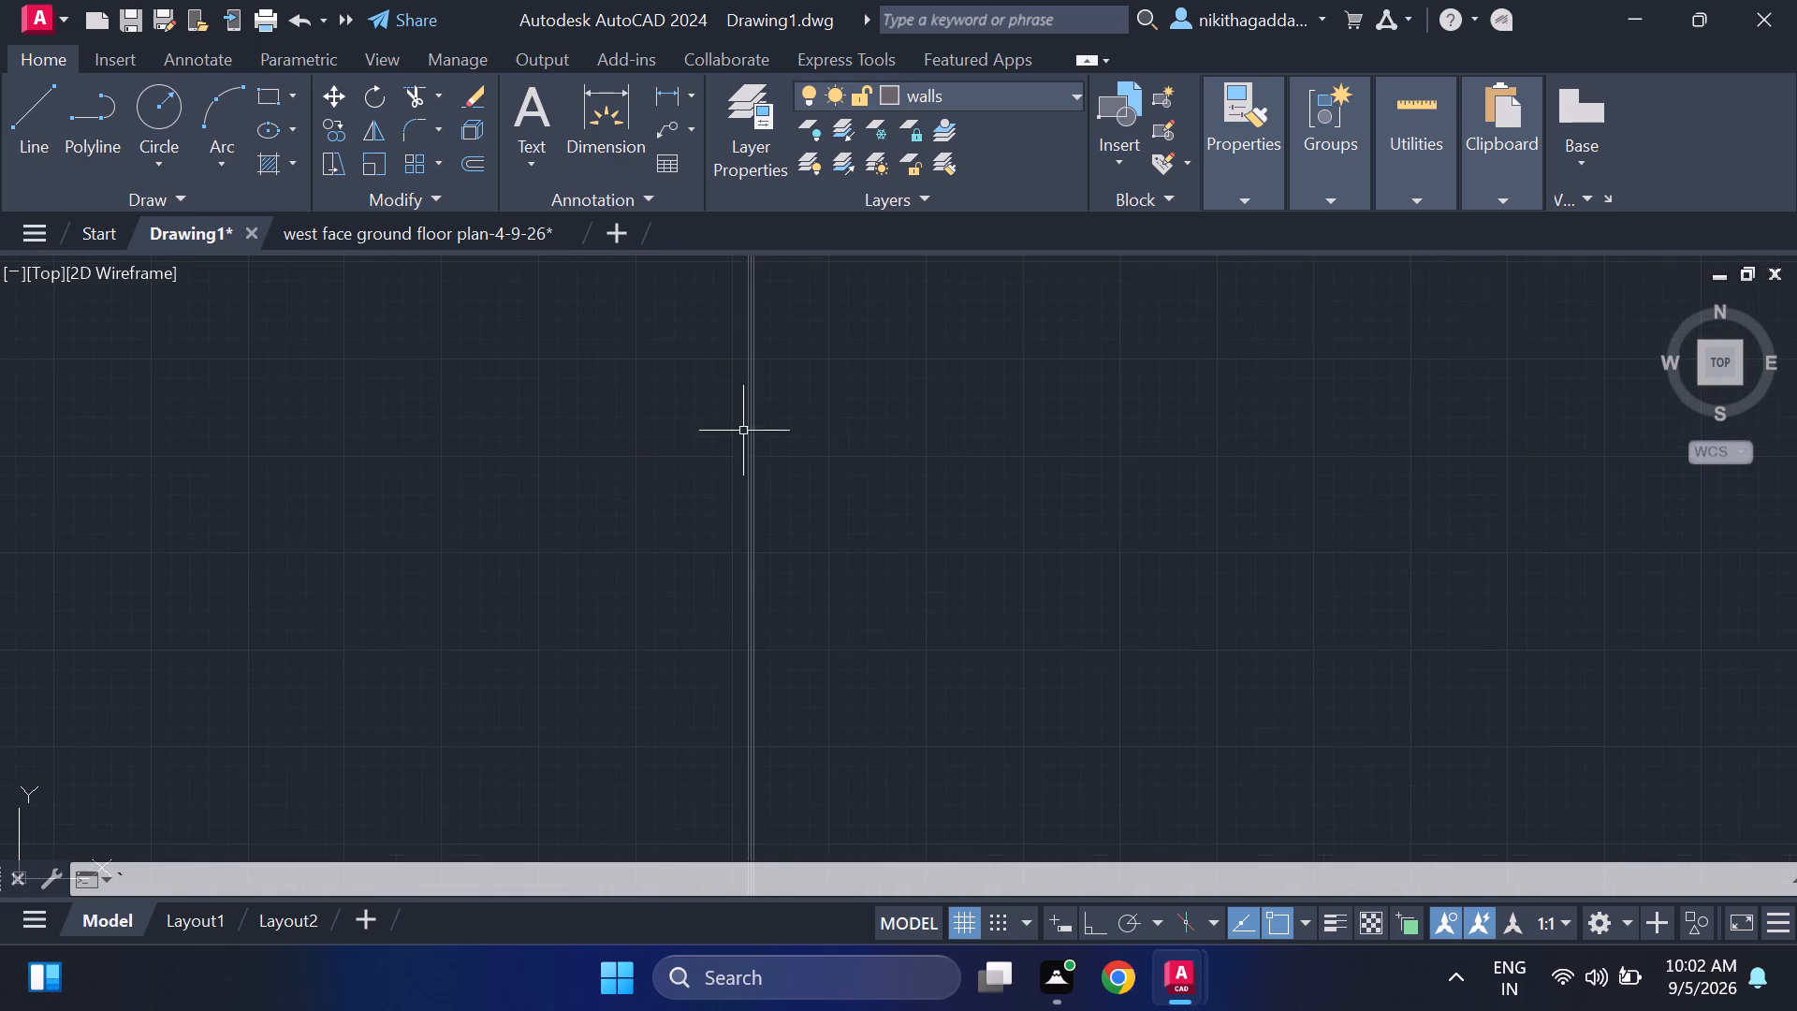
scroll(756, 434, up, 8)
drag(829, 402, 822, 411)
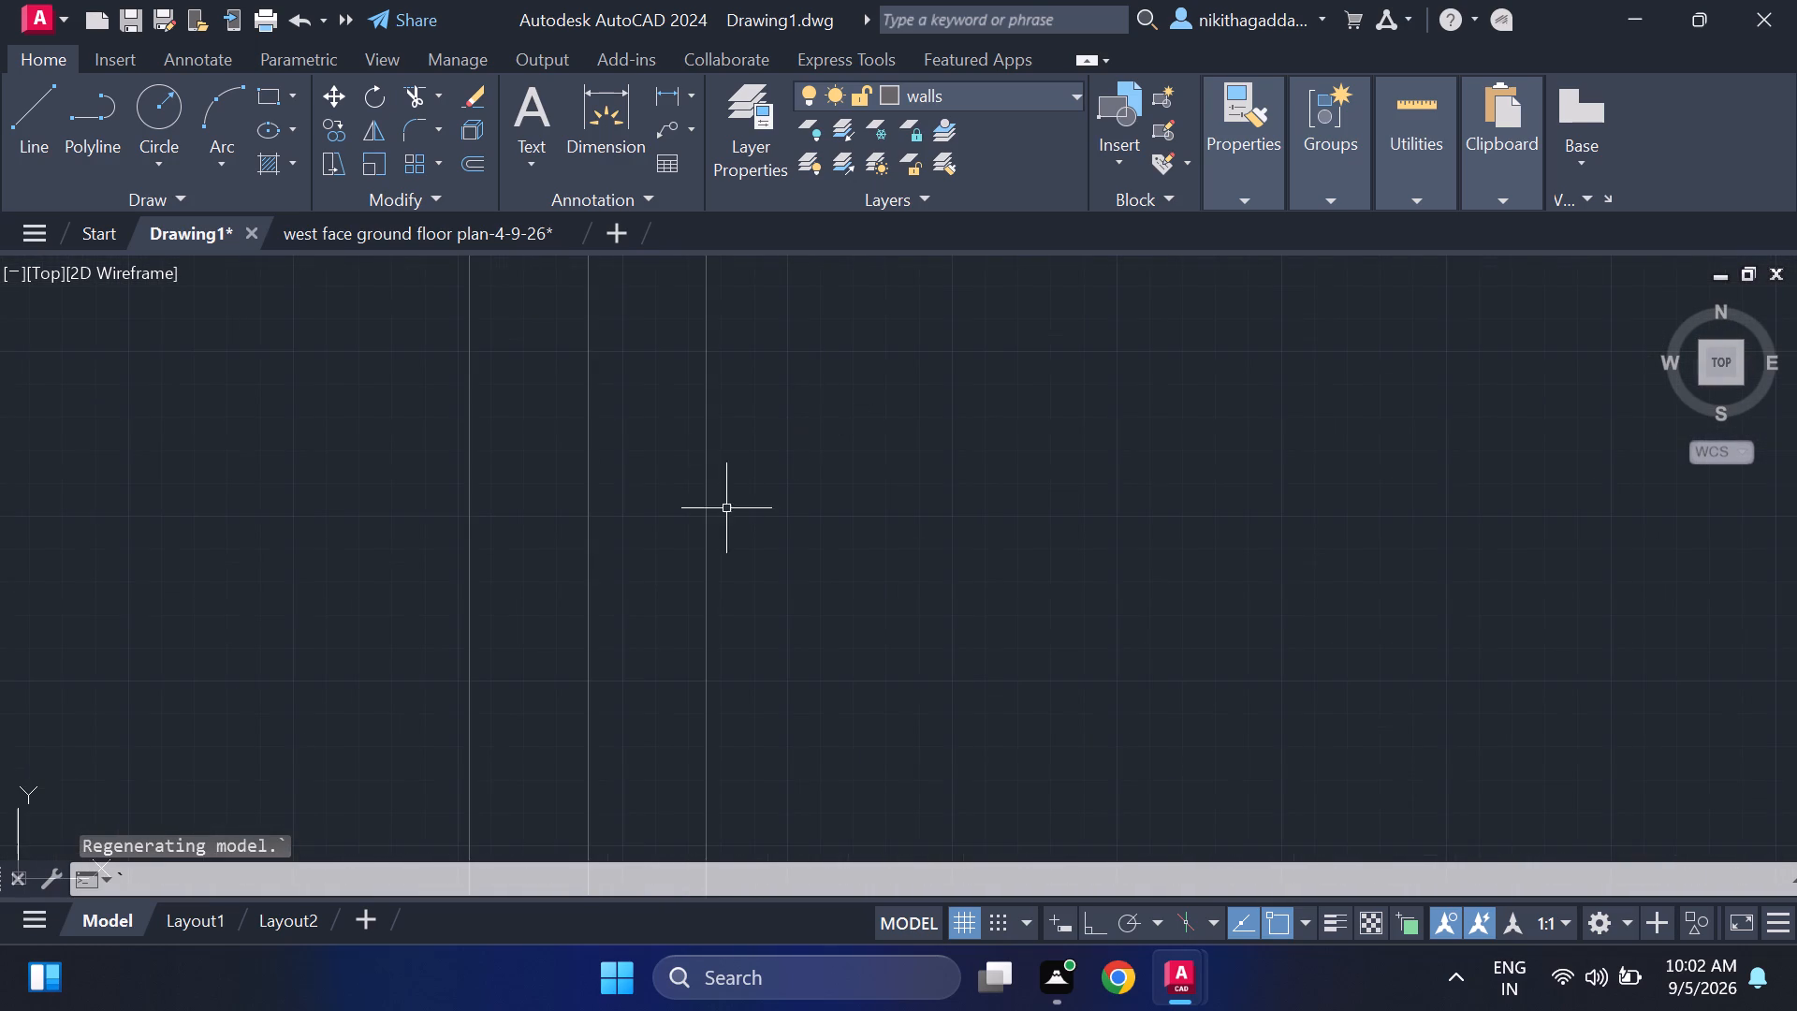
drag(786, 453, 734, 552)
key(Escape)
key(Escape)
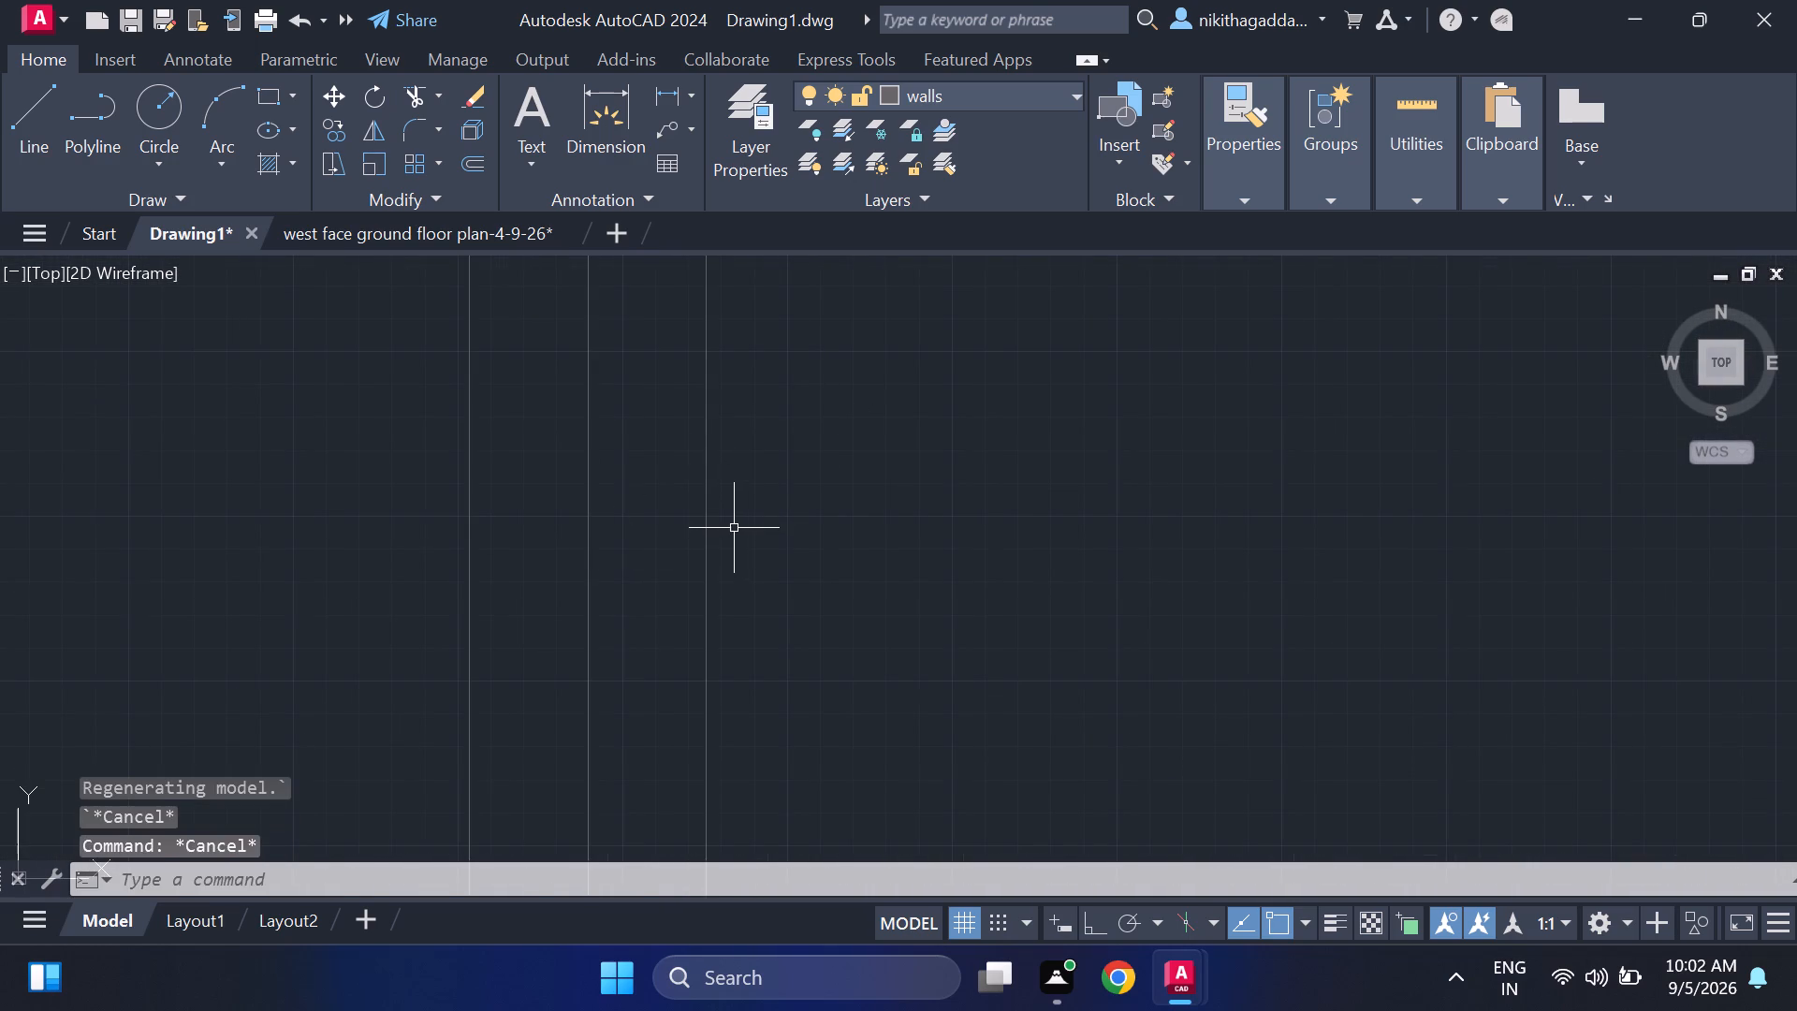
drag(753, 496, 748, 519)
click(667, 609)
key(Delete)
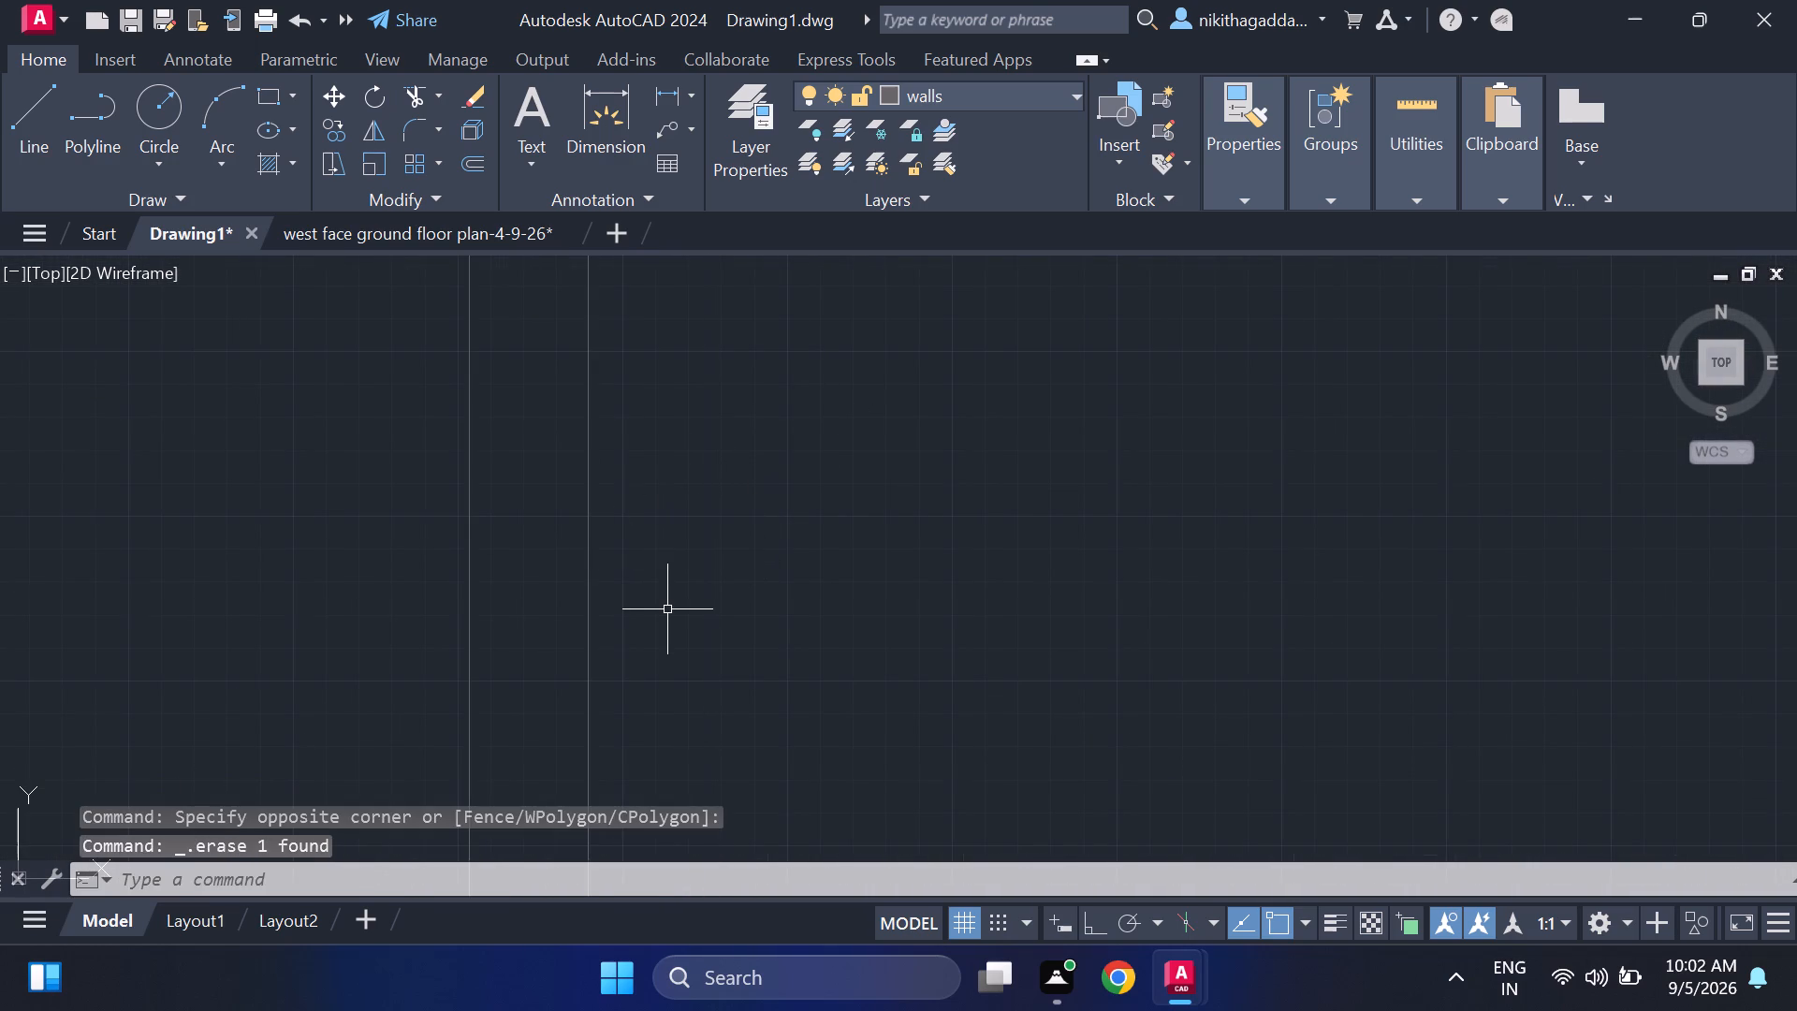
Erase the remaining horizontal line and the pair of vertical wall lines at the corner.
scroll(703, 625, down, 6)
middle_drag(743, 480, 596, 730)
middle_click(596, 733)
scroll(611, 707, up, 1)
scroll(701, 549, down, 4)
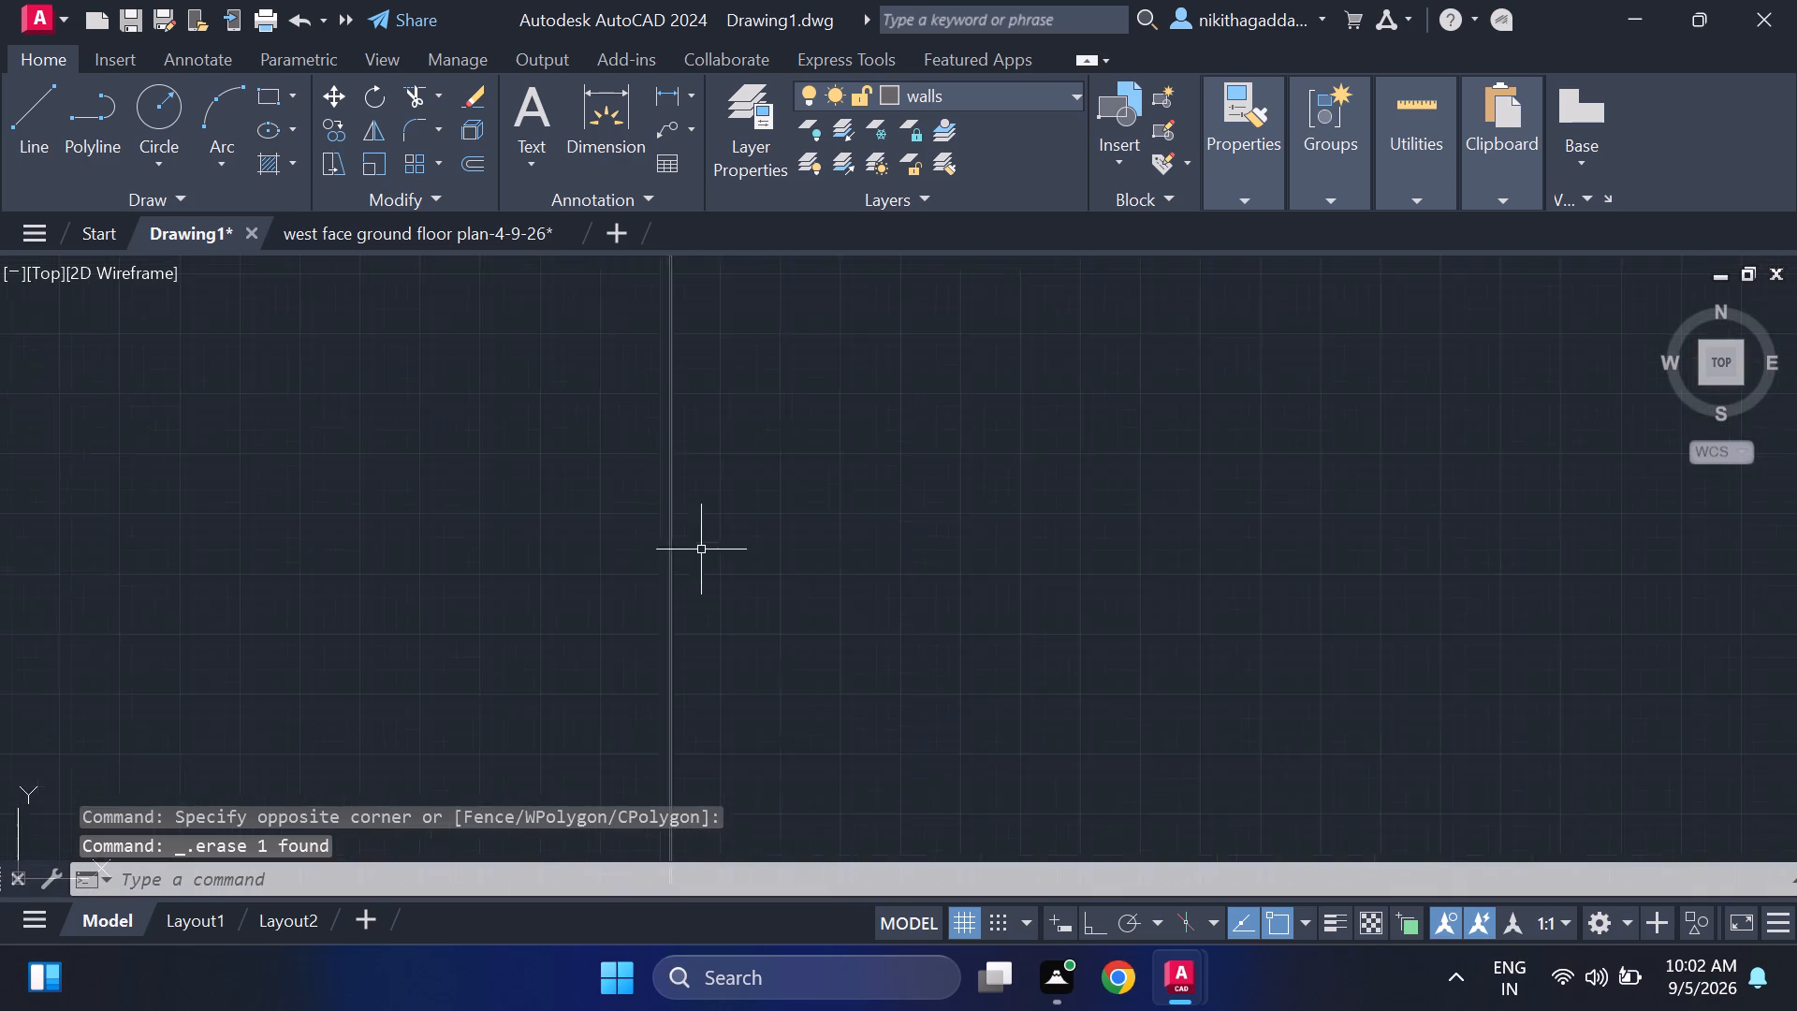
scroll(701, 549, down, 3)
scroll(721, 441, down, 6)
scroll(828, 429, down, 13)
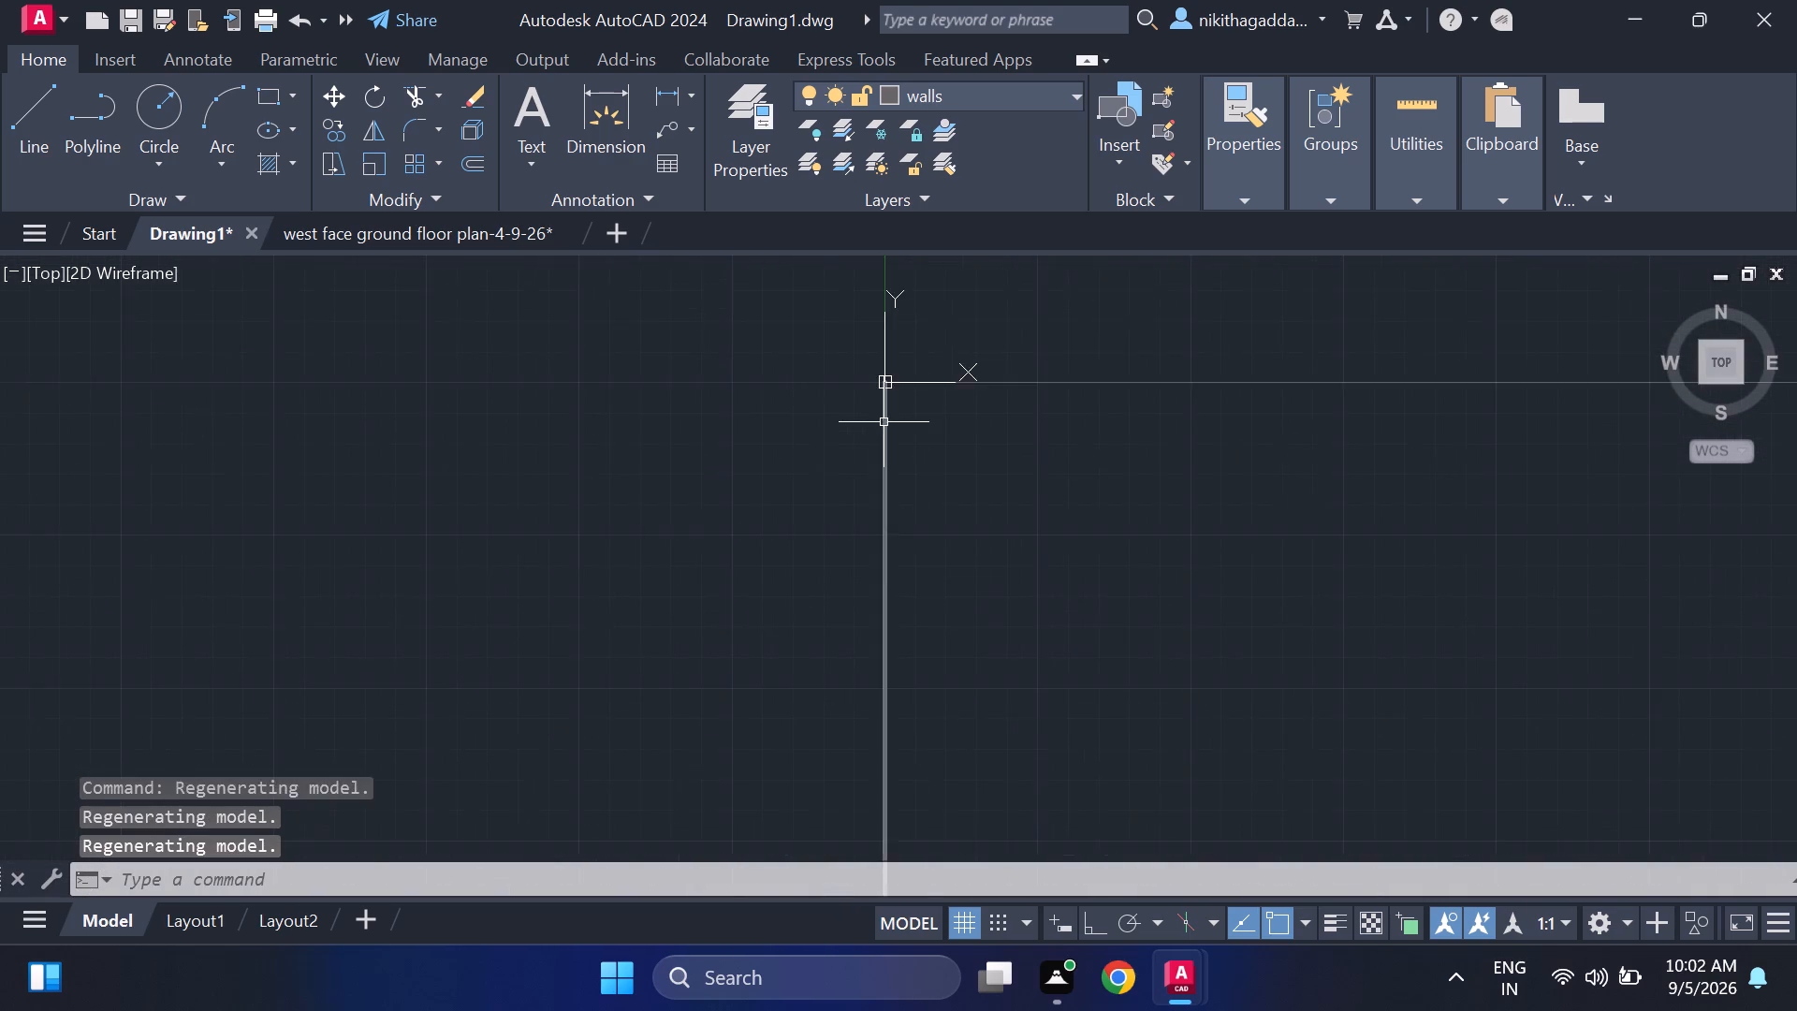
scroll(883, 422, down, 5)
middle_drag(967, 431, 803, 491)
scroll(723, 493, up, 5)
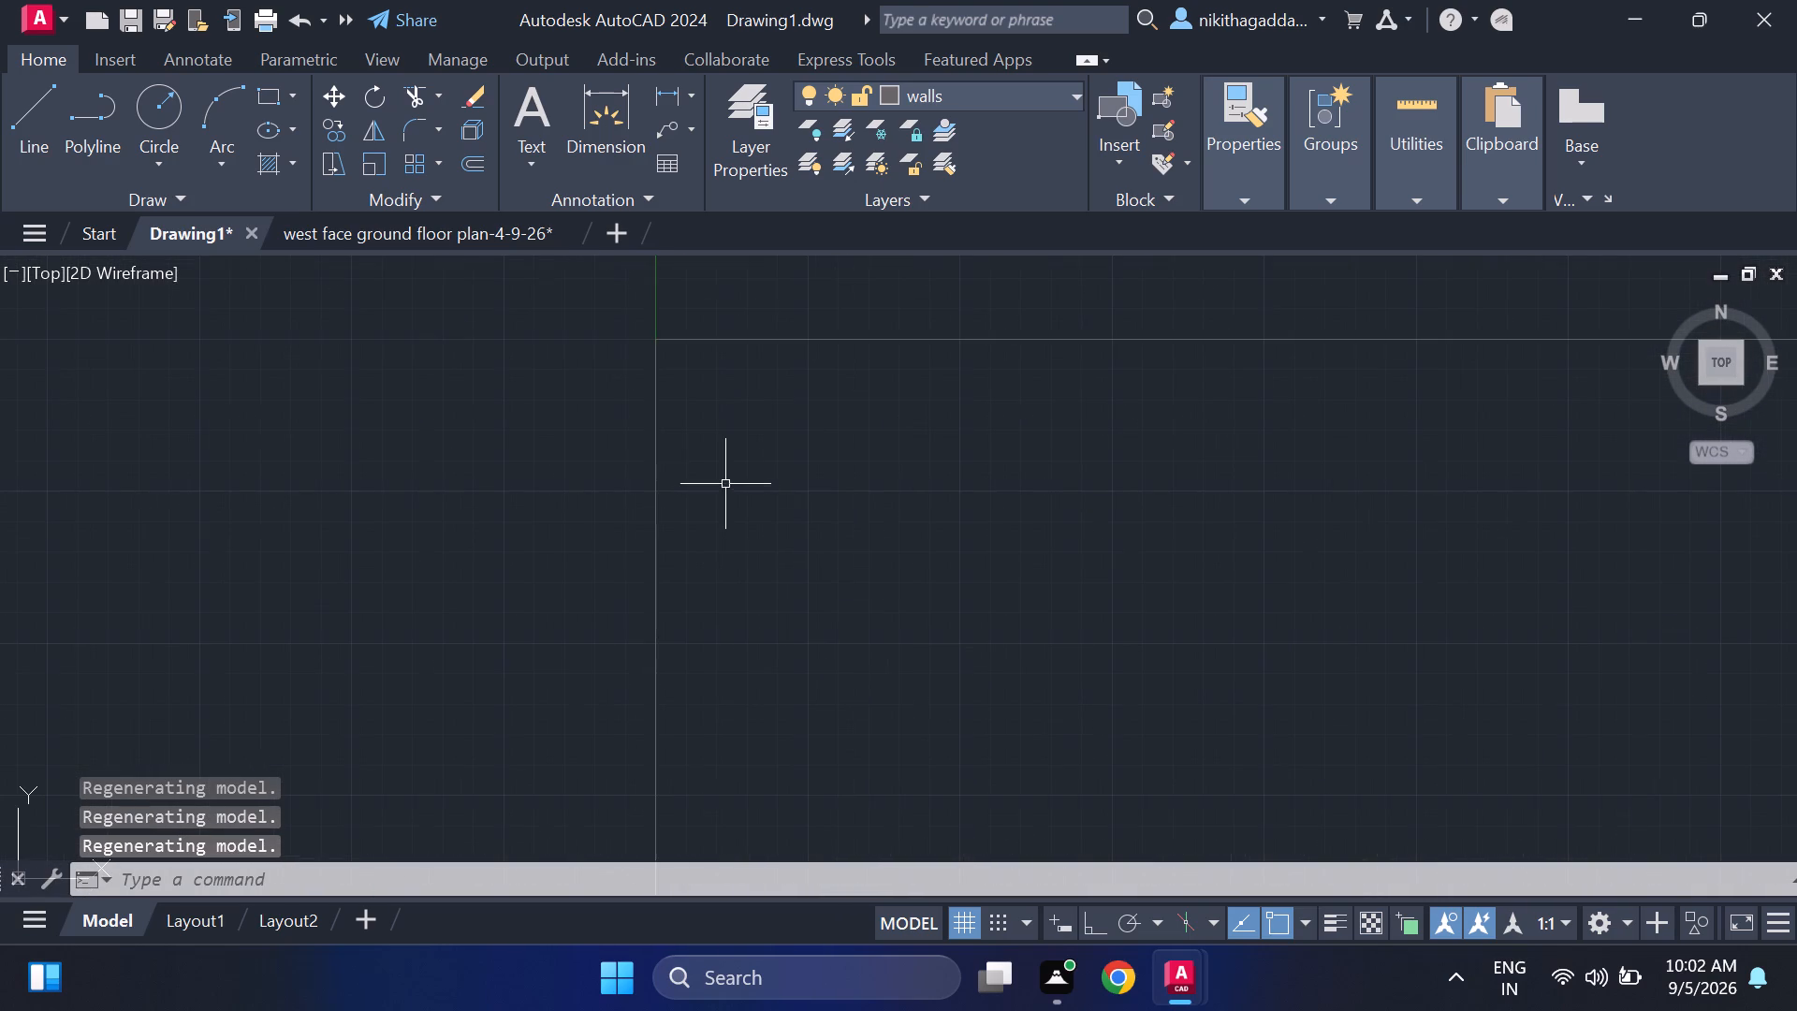
scroll(661, 341, up, 5)
drag(739, 297, 739, 295)
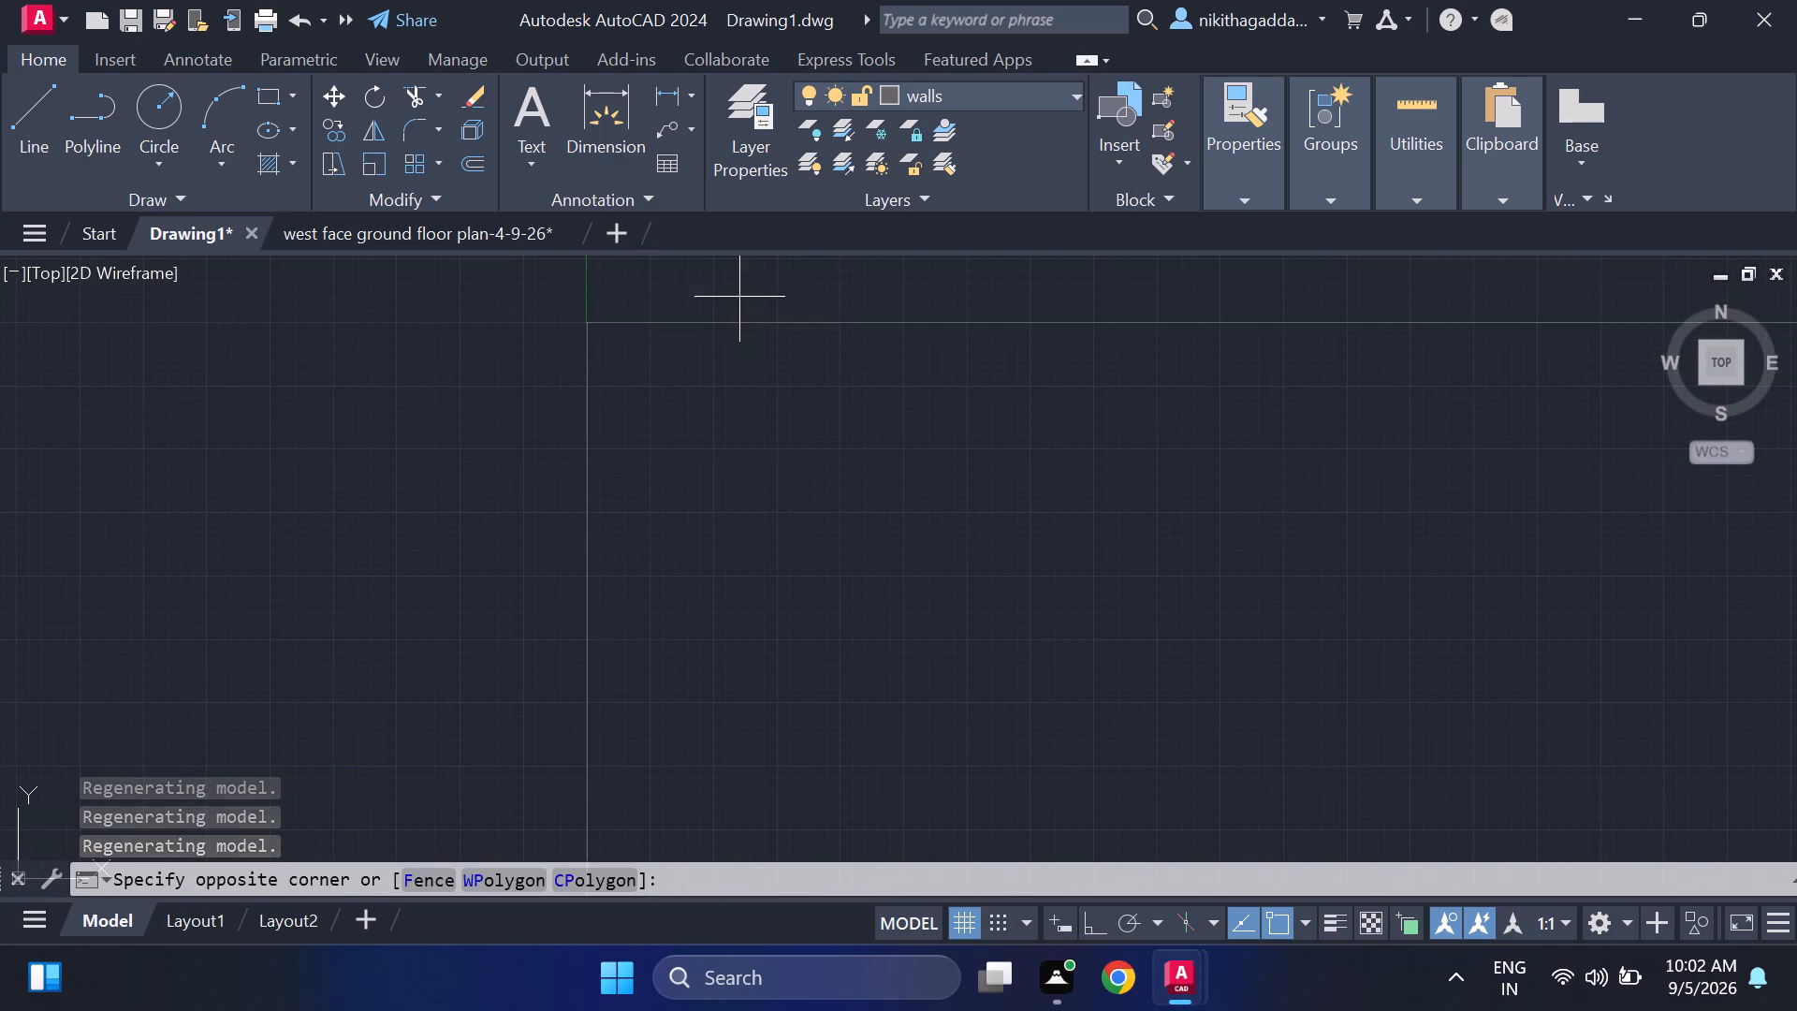
drag(739, 295, 707, 318)
click(360, 524)
key(Delete)
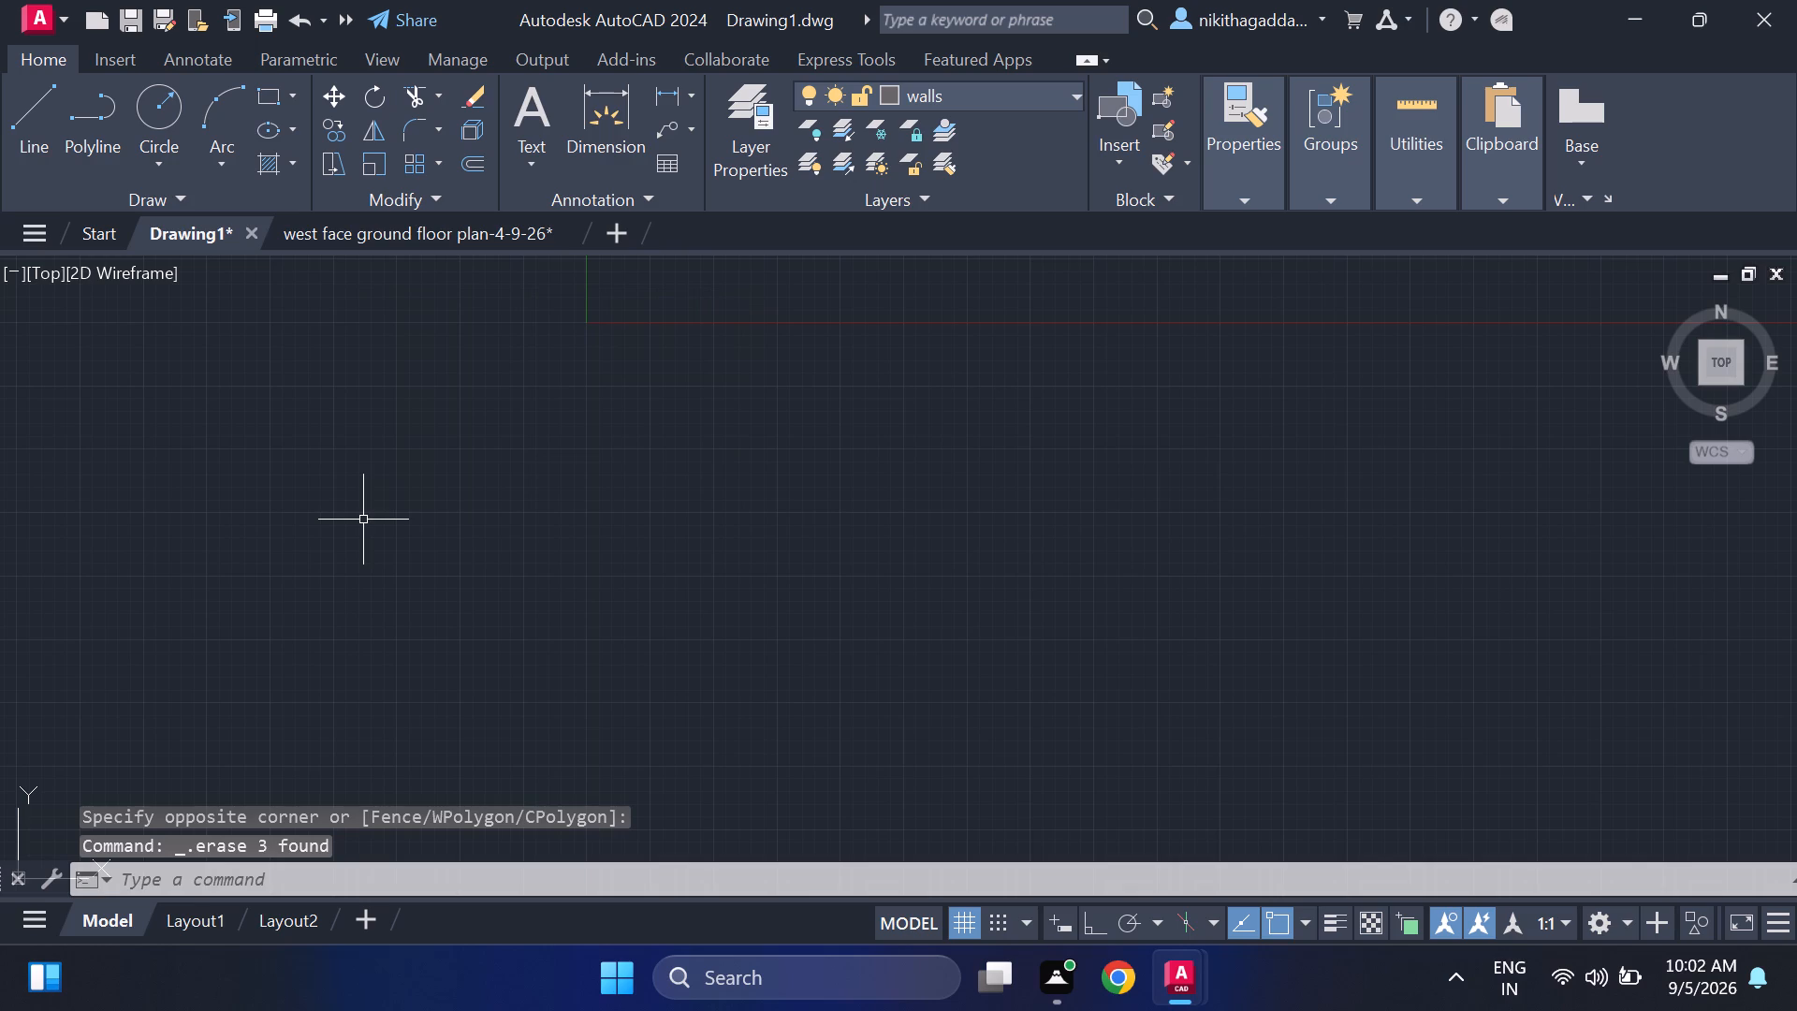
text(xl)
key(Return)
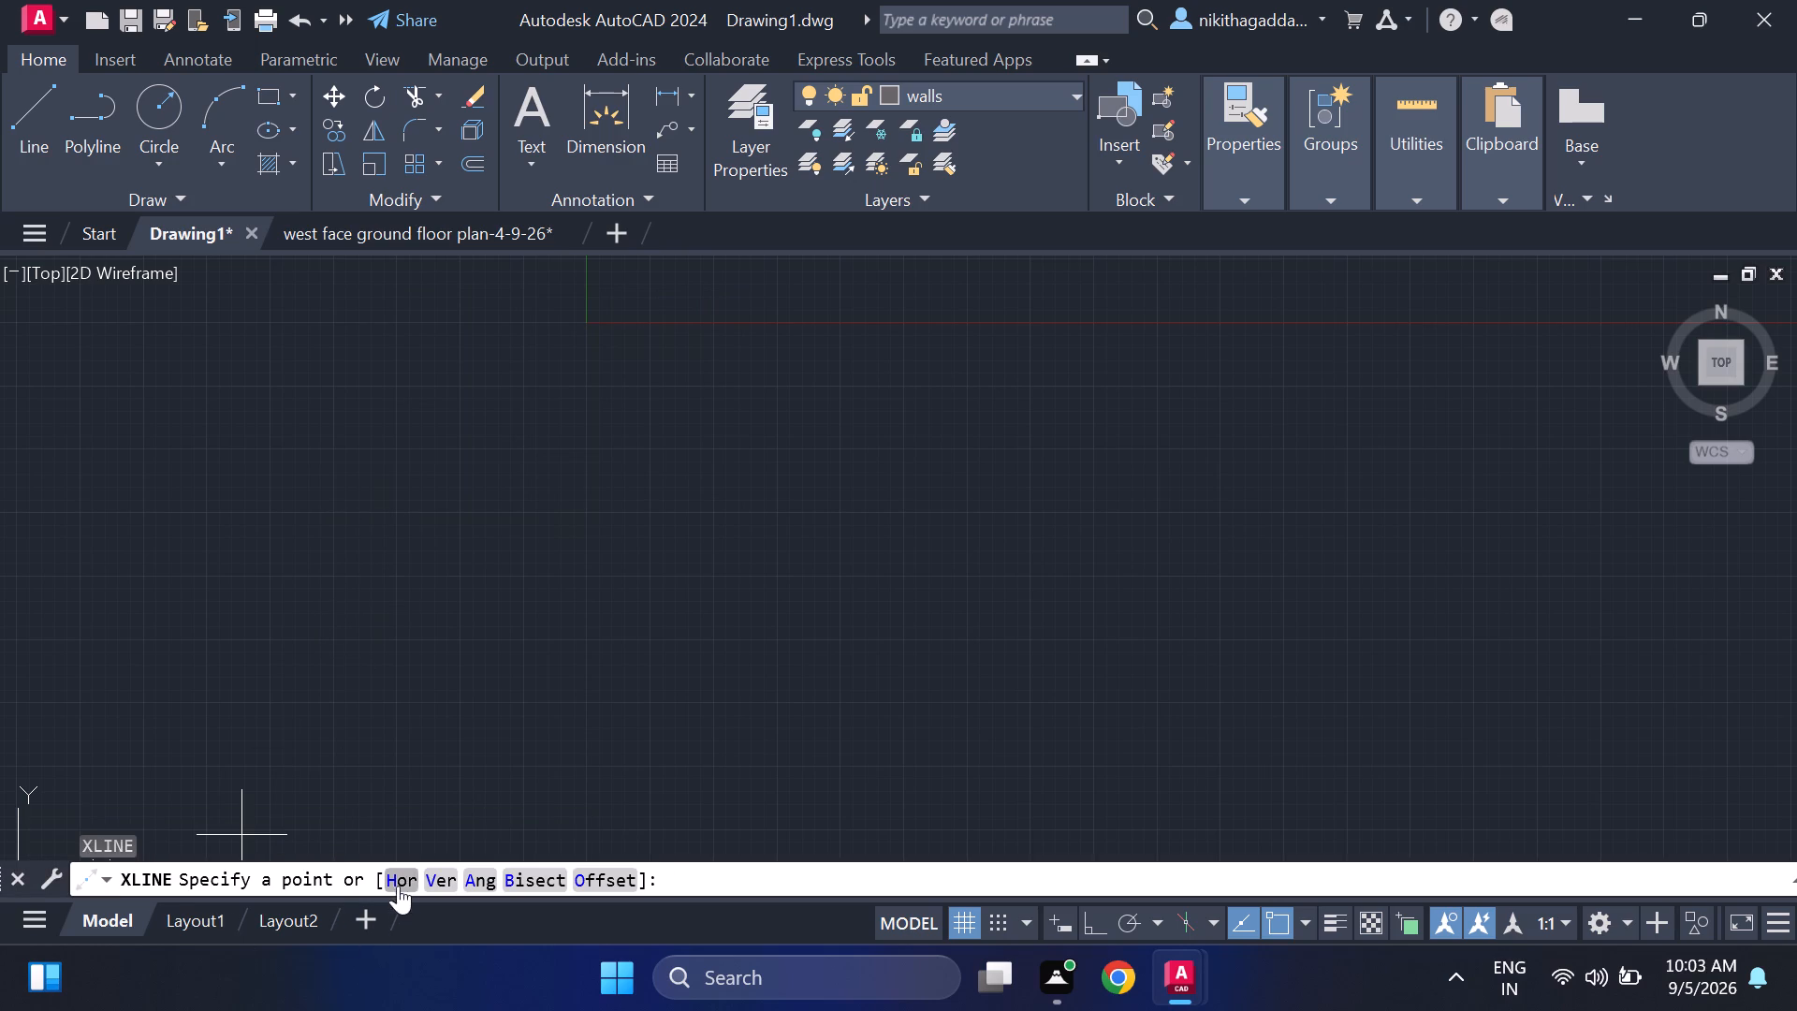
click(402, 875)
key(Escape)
Set the Standard dimension style's primary unit precision to 0'-0.00" and make that style current.
key(d)
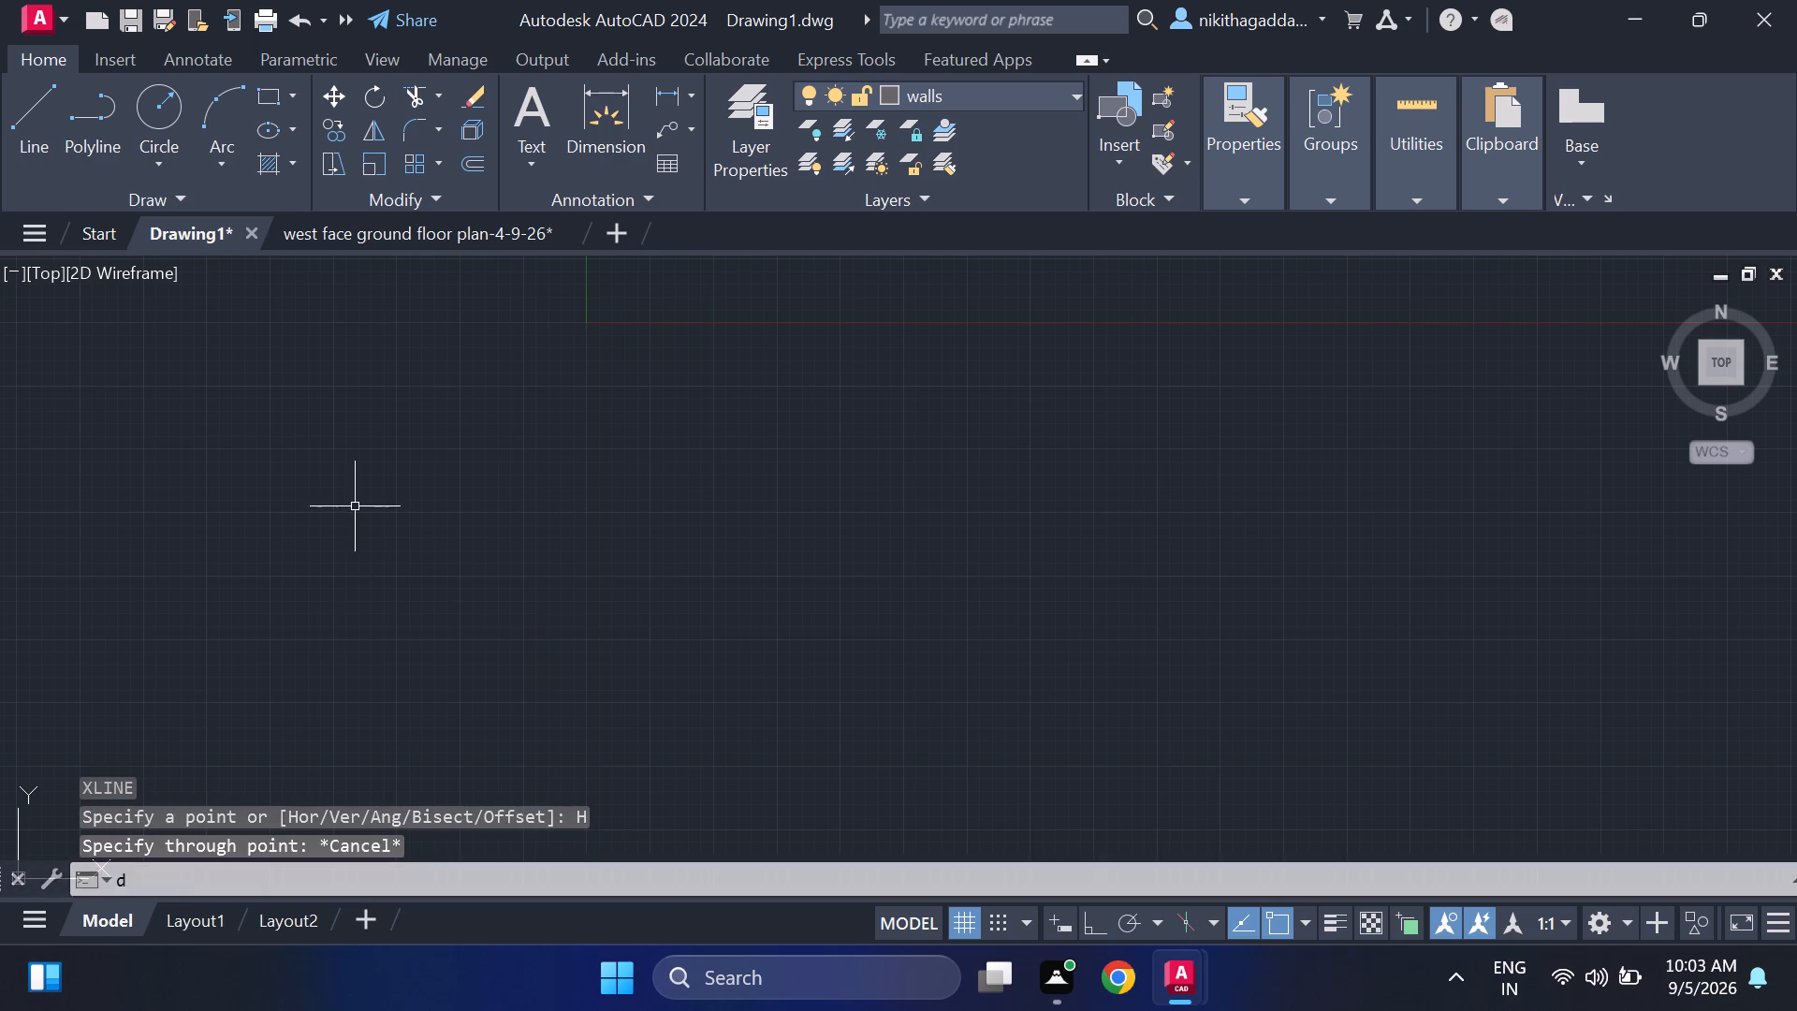
key(Return)
click(1188, 411)
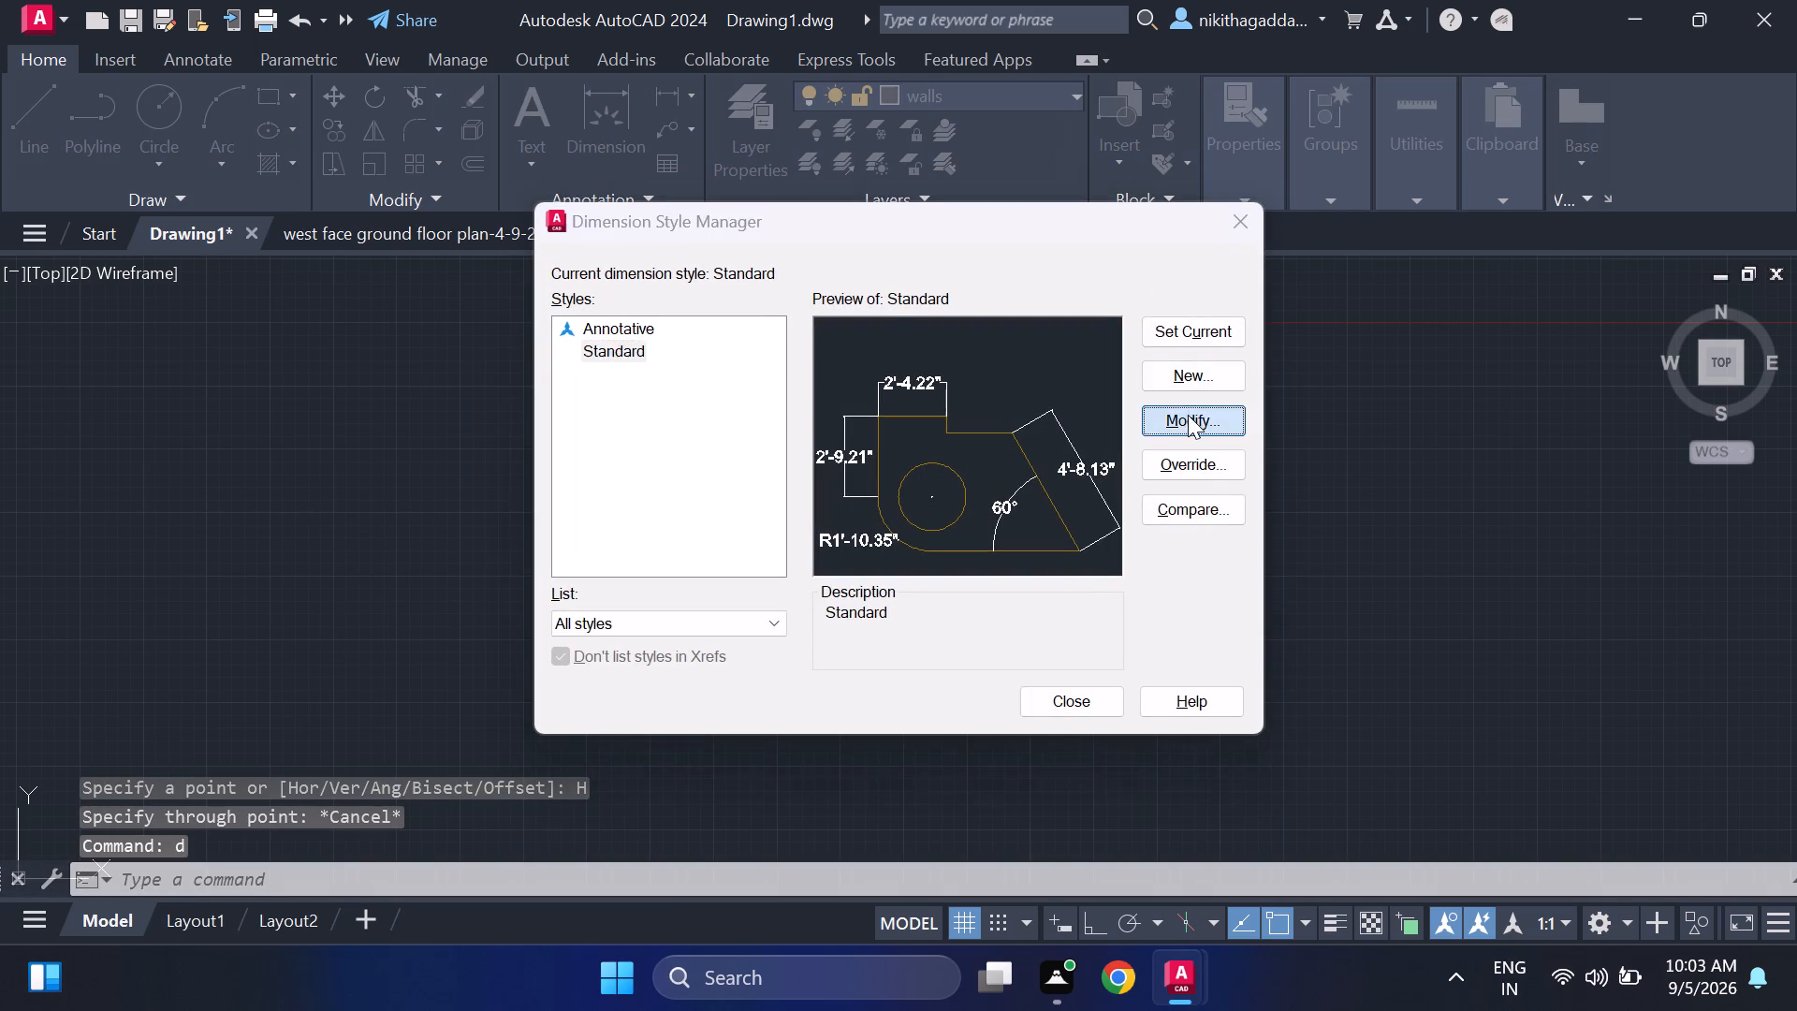
click(828, 163)
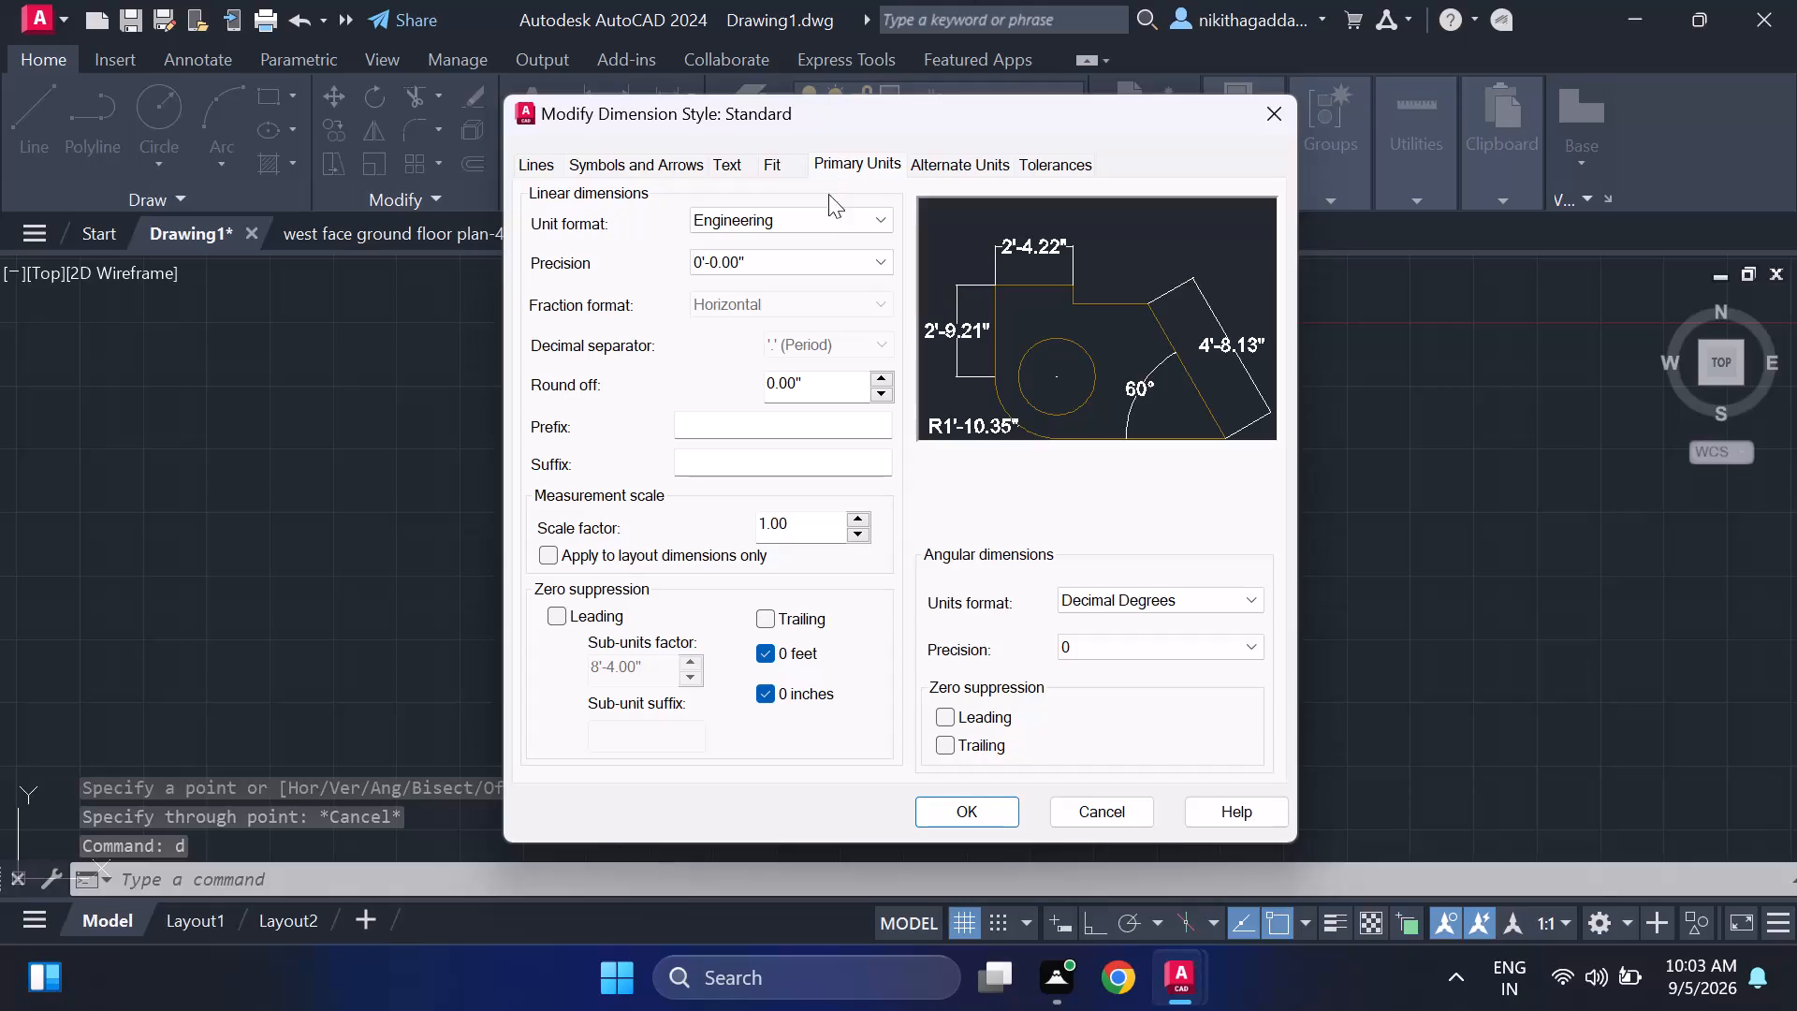
click(824, 254)
click(807, 319)
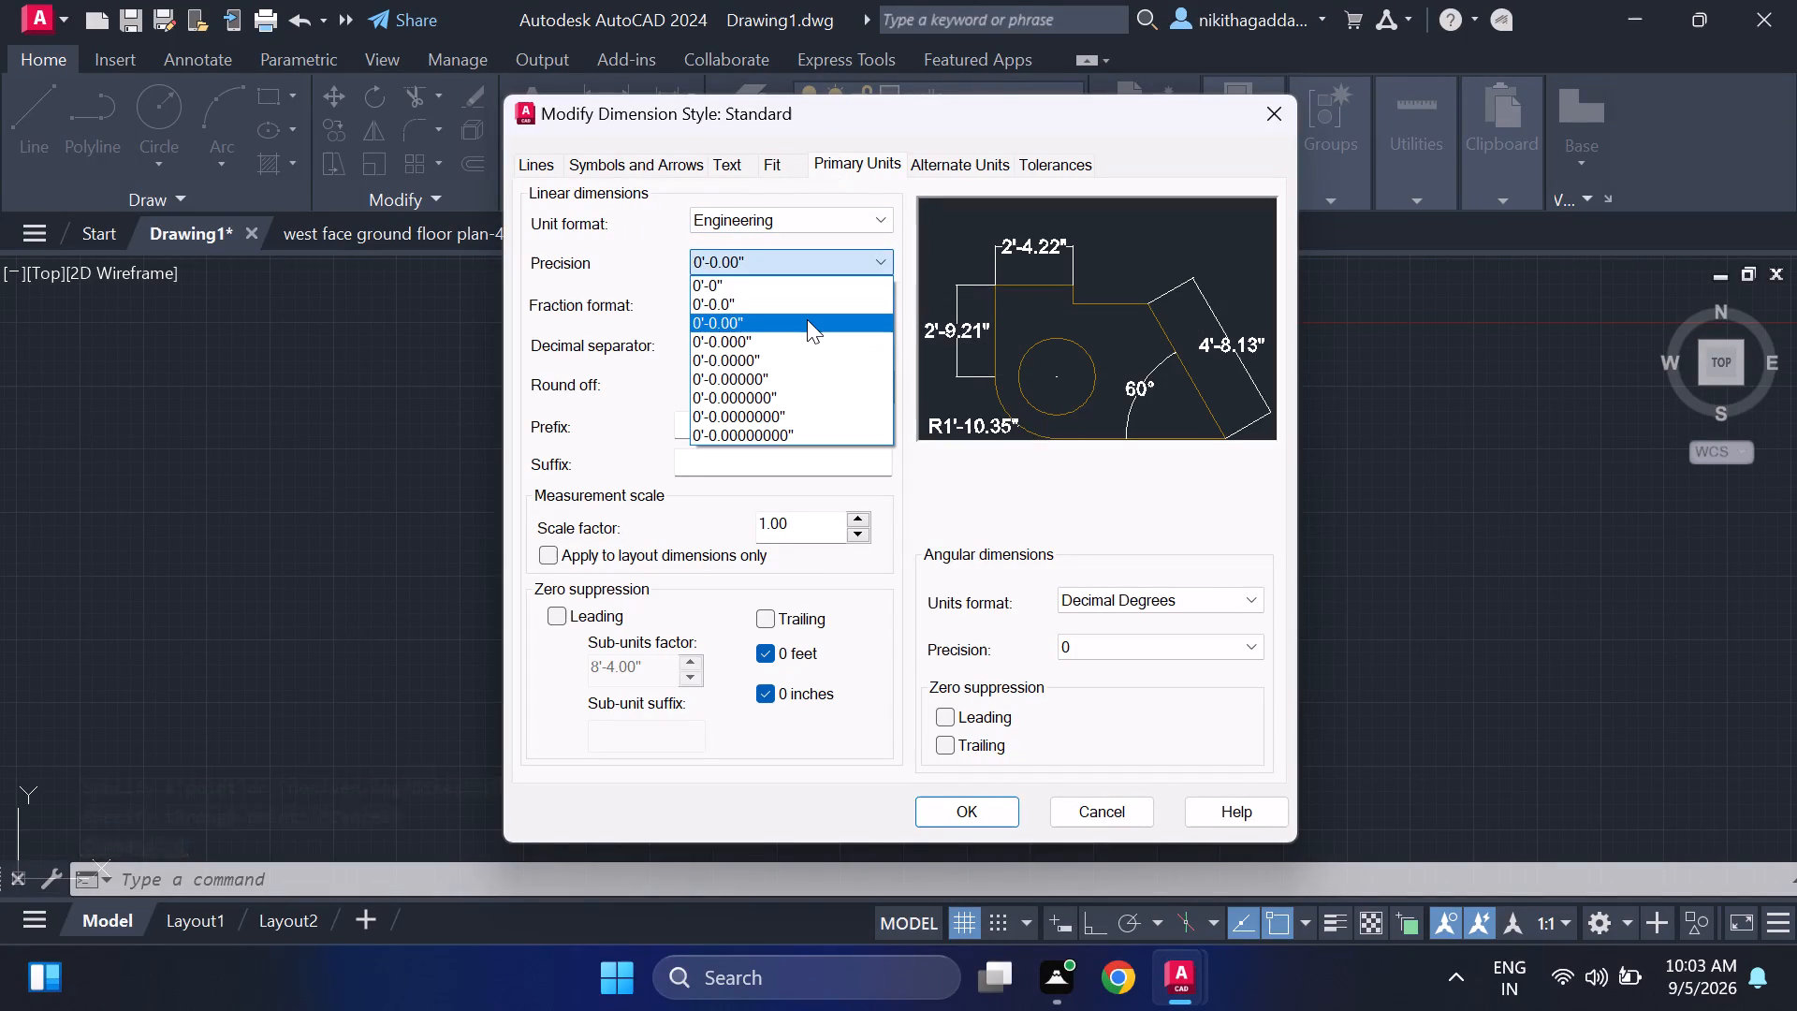
click(987, 793)
click(984, 813)
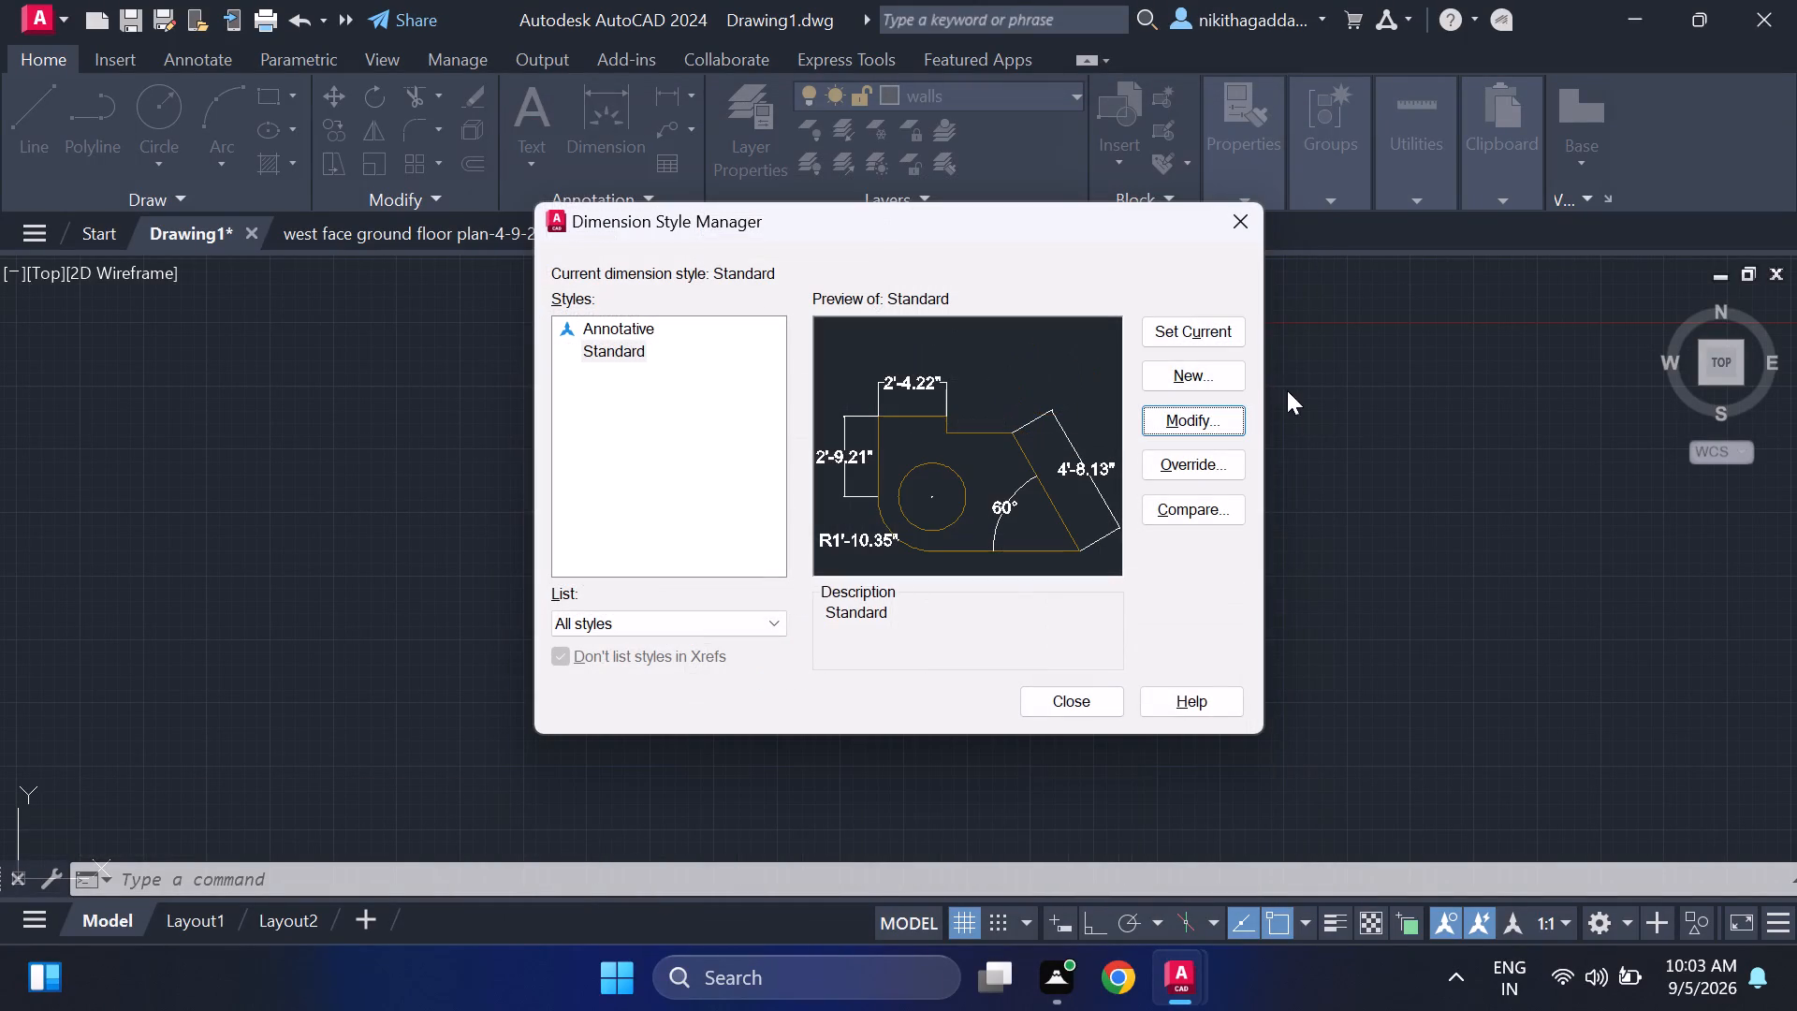
click(1203, 330)
click(1095, 717)
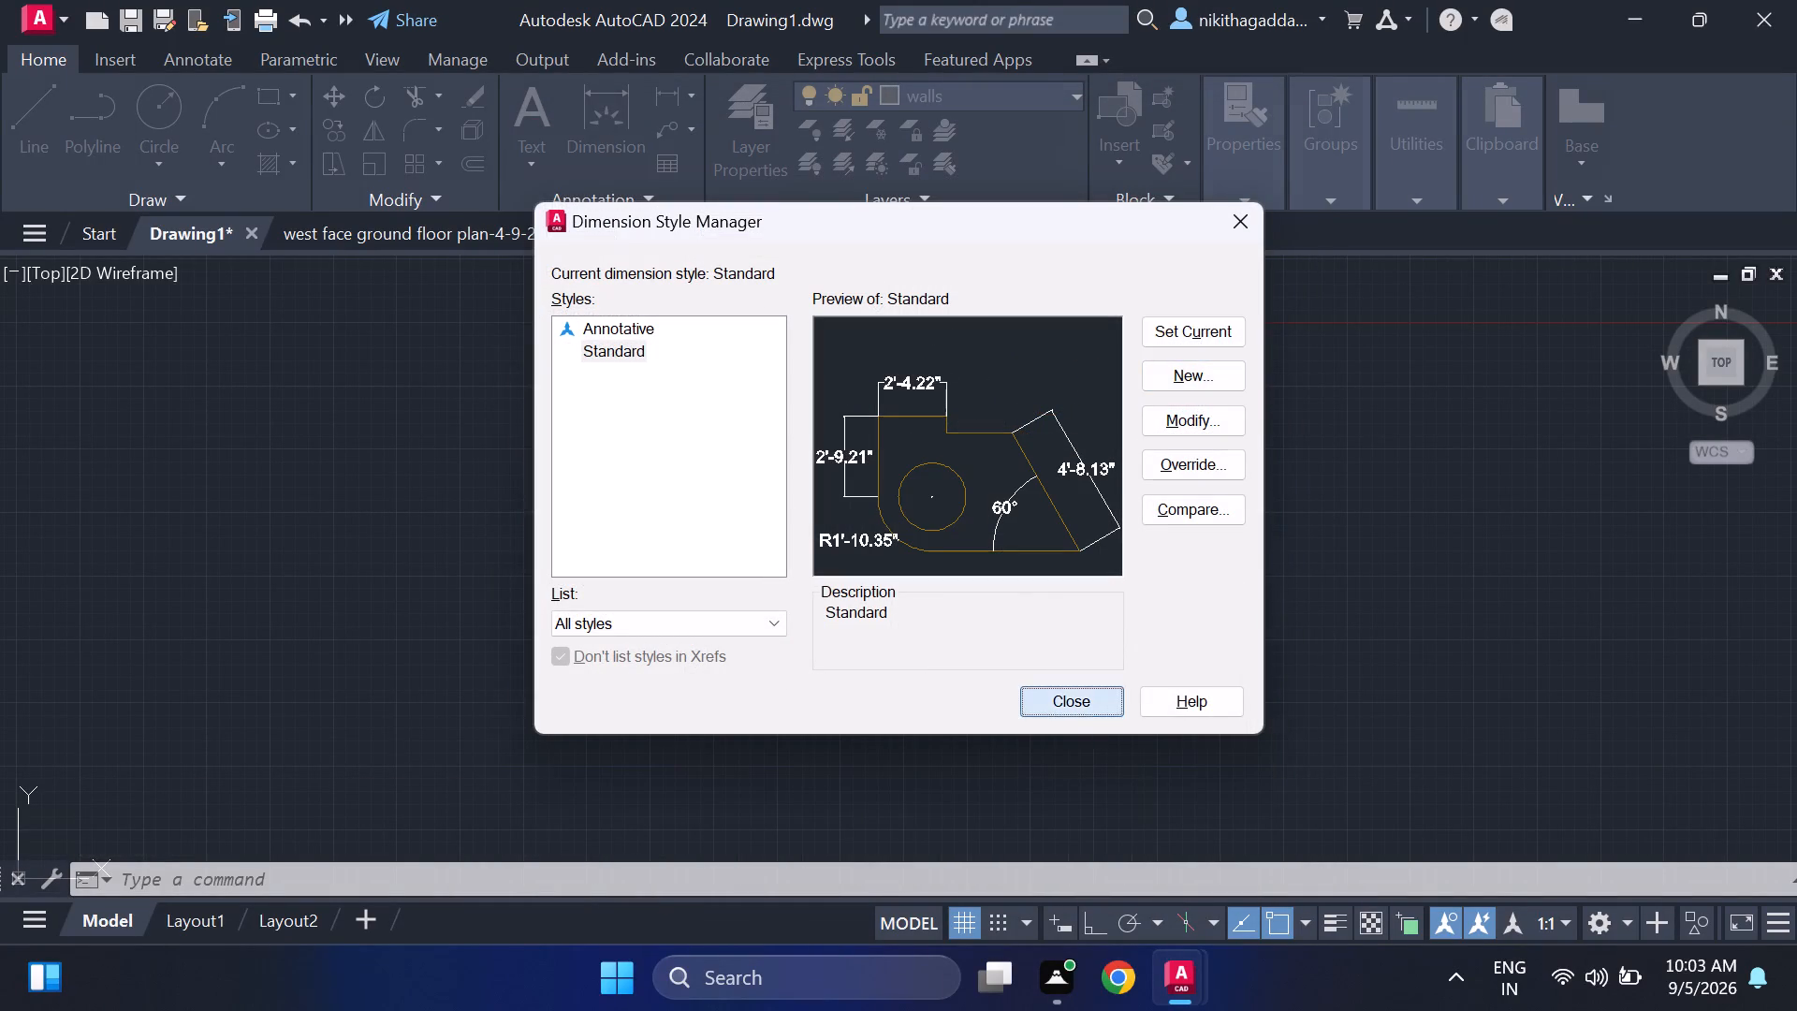
Draw a horizontal construction line on the walls layer, just below the red X axis.
text(xl)
key(Return)
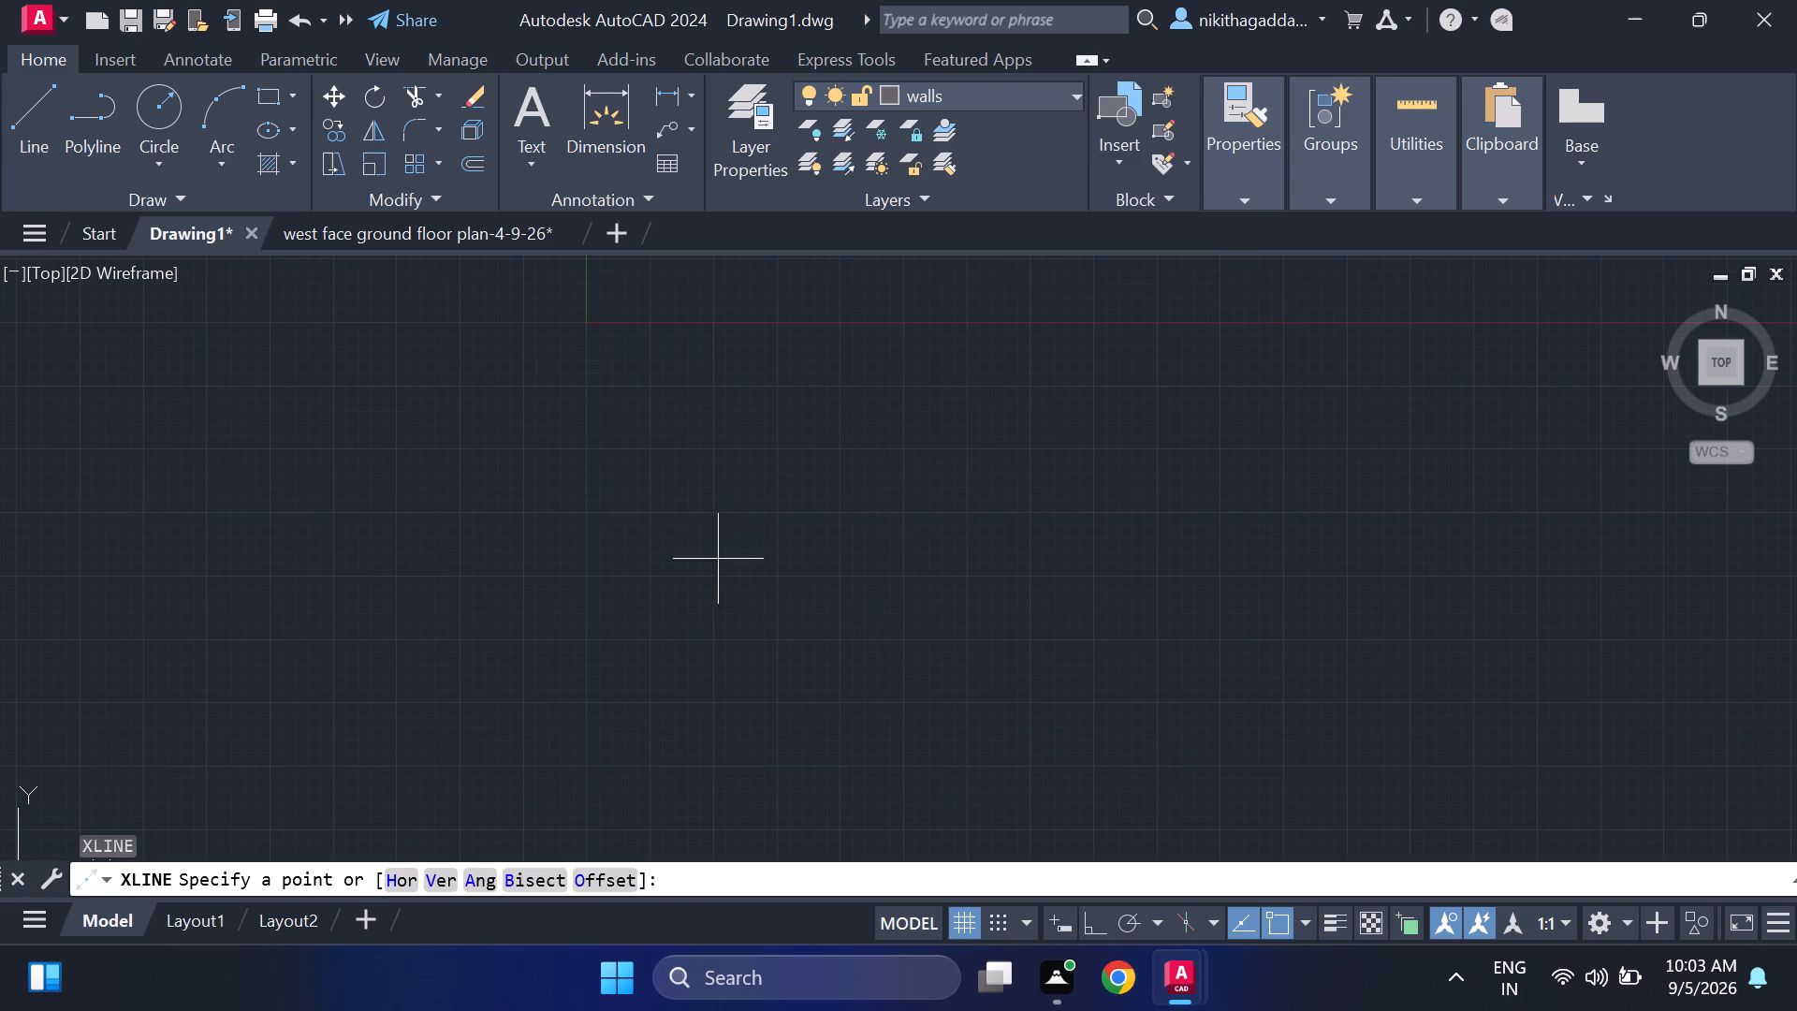
click(399, 873)
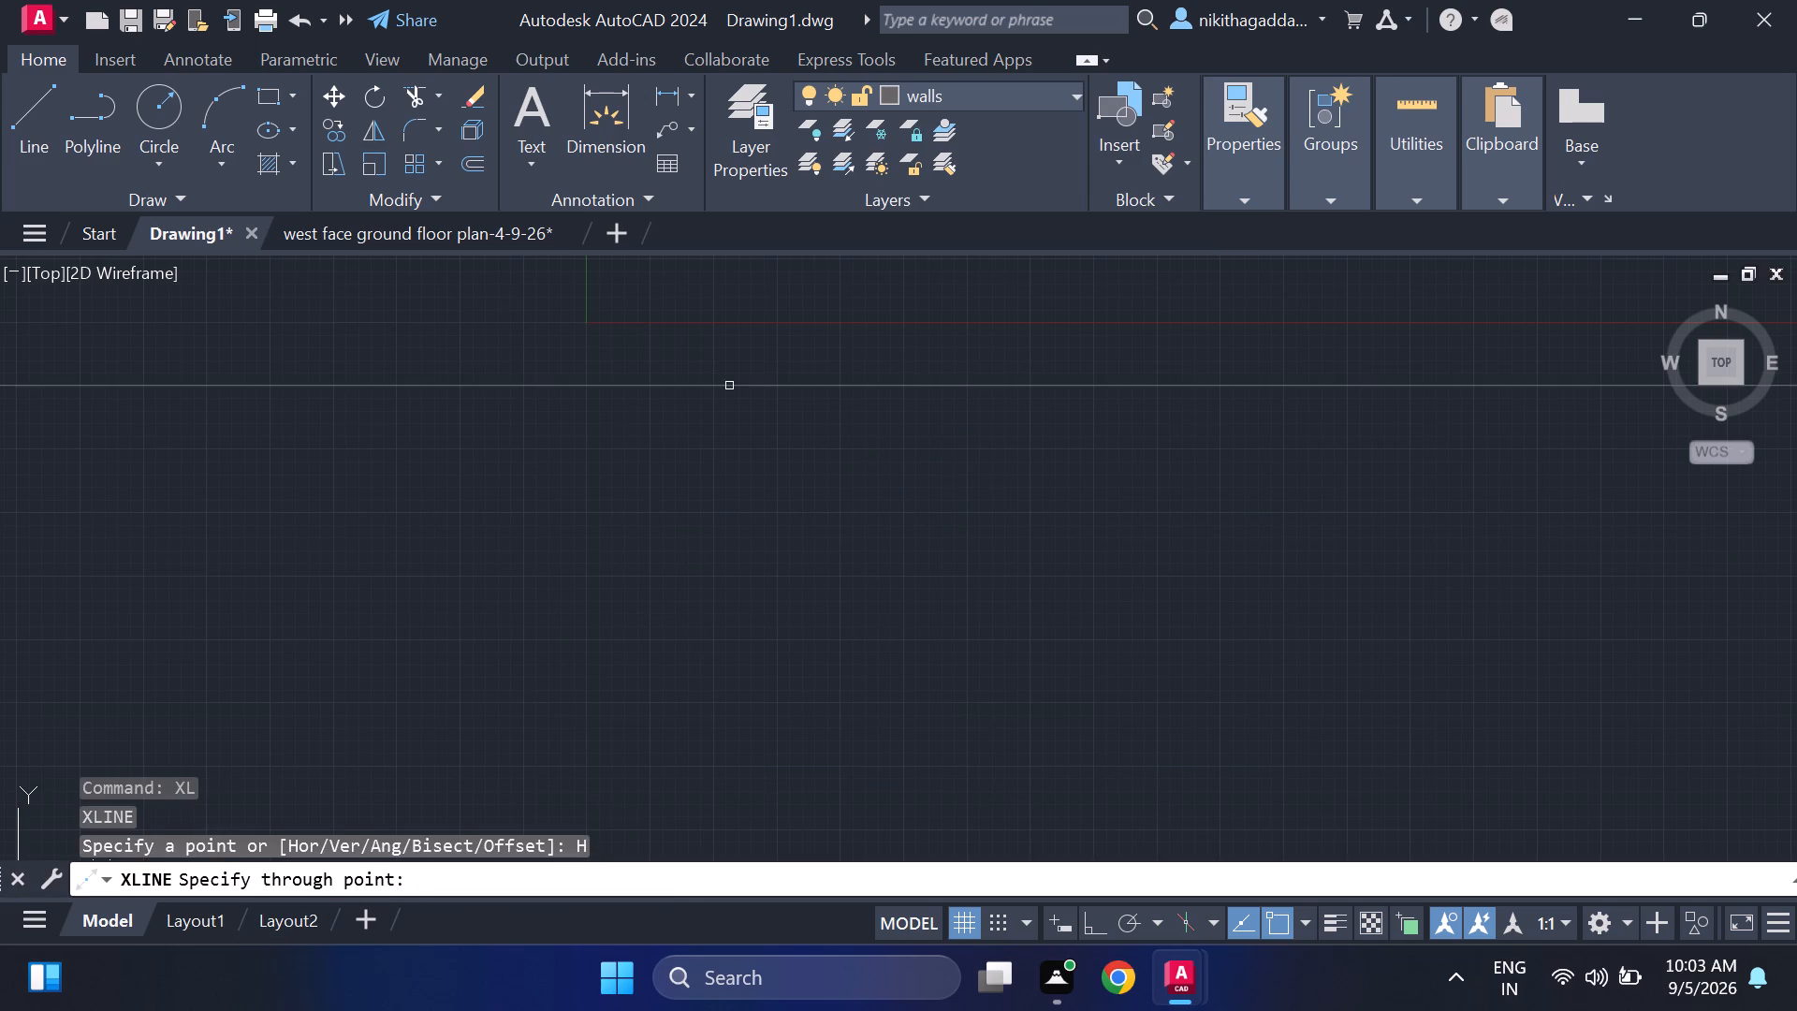
click(729, 386)
key(Escape)
Draw a vertical construction line crossing the horizontal one, a short distance east of the green Y axis.
key(space)
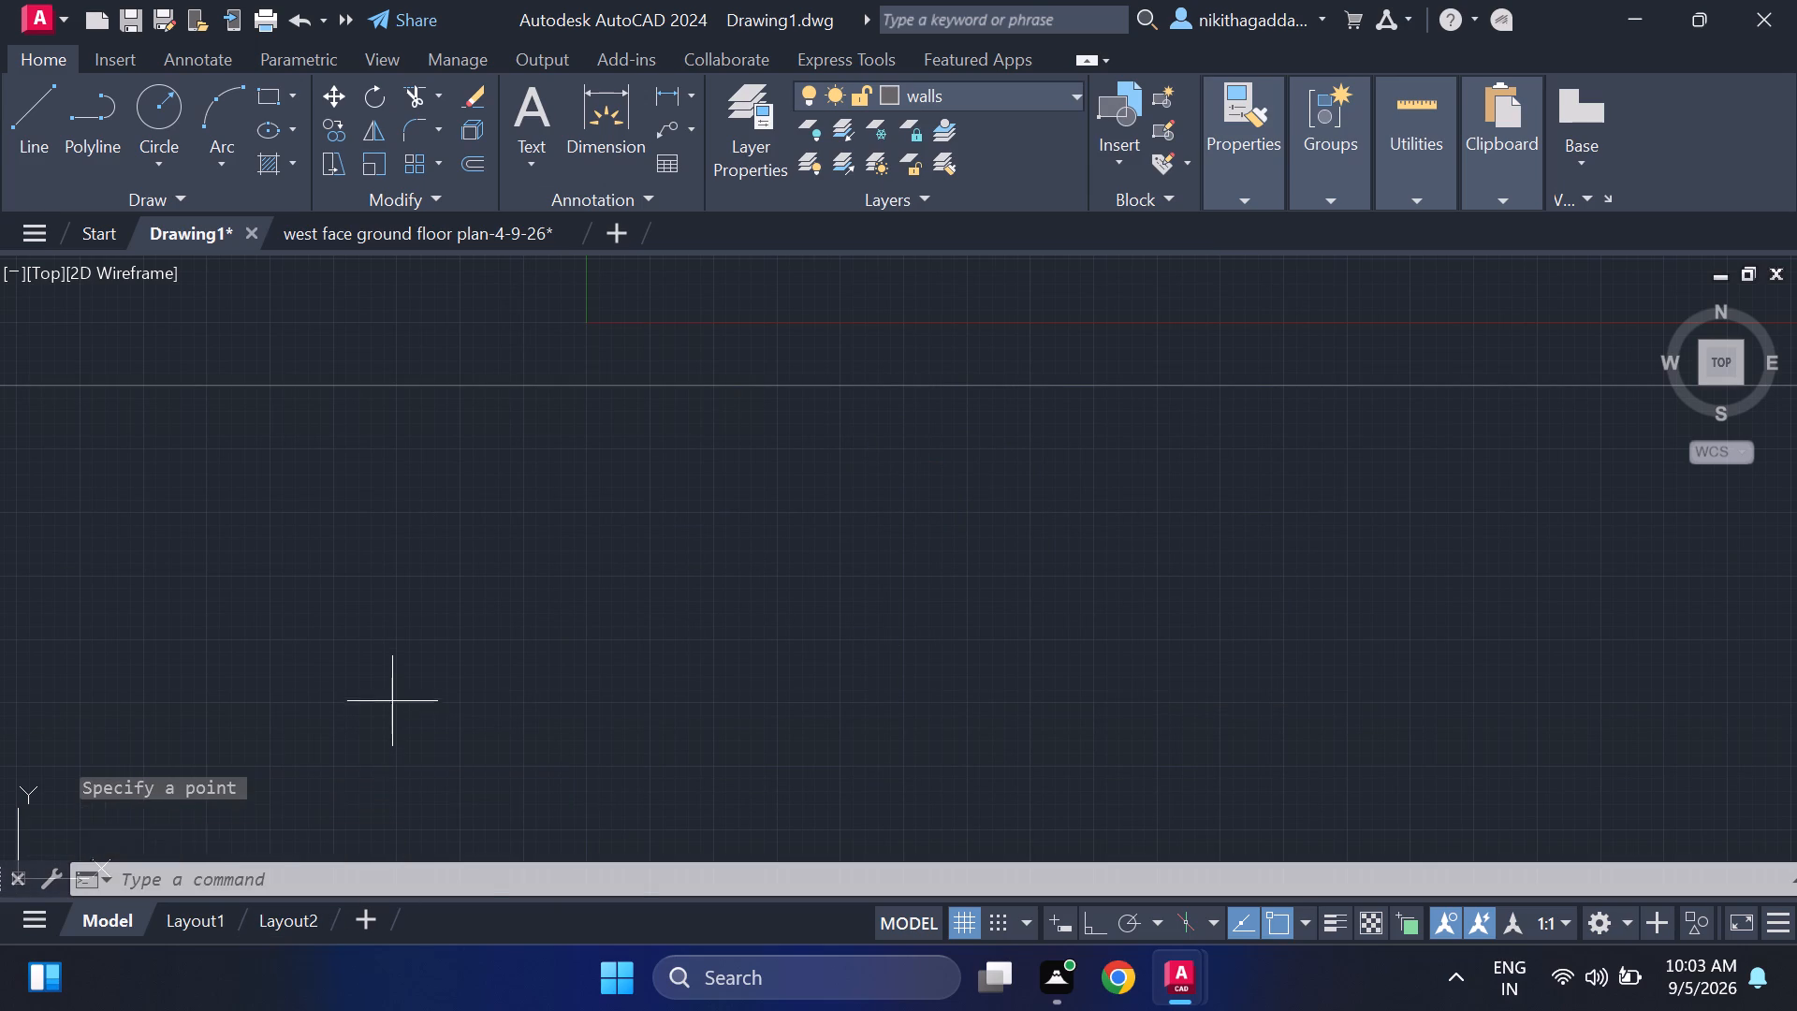
click(439, 886)
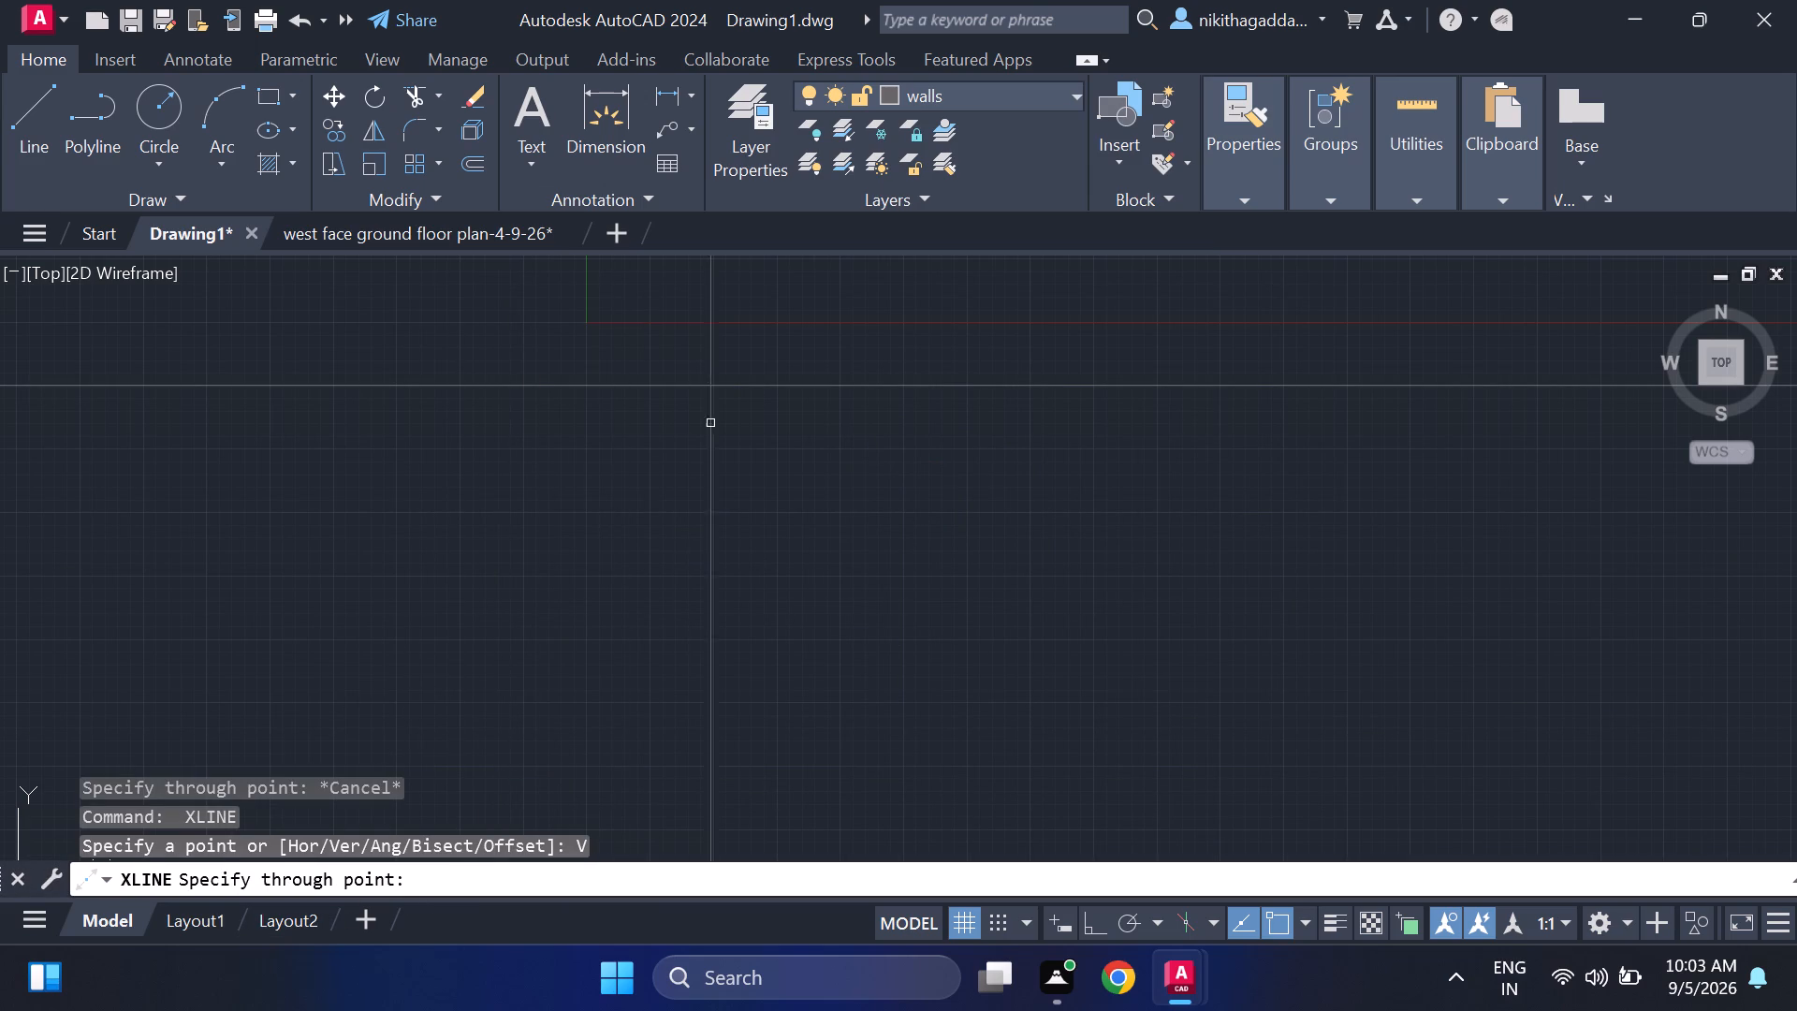
click(736, 385)
key(Escape)
drag(840, 258, 831, 270)
key(Escape)
Trim the construction lines north and west of their crossing, leaving the plan's northwest corner.
text(tr)
key(Return)
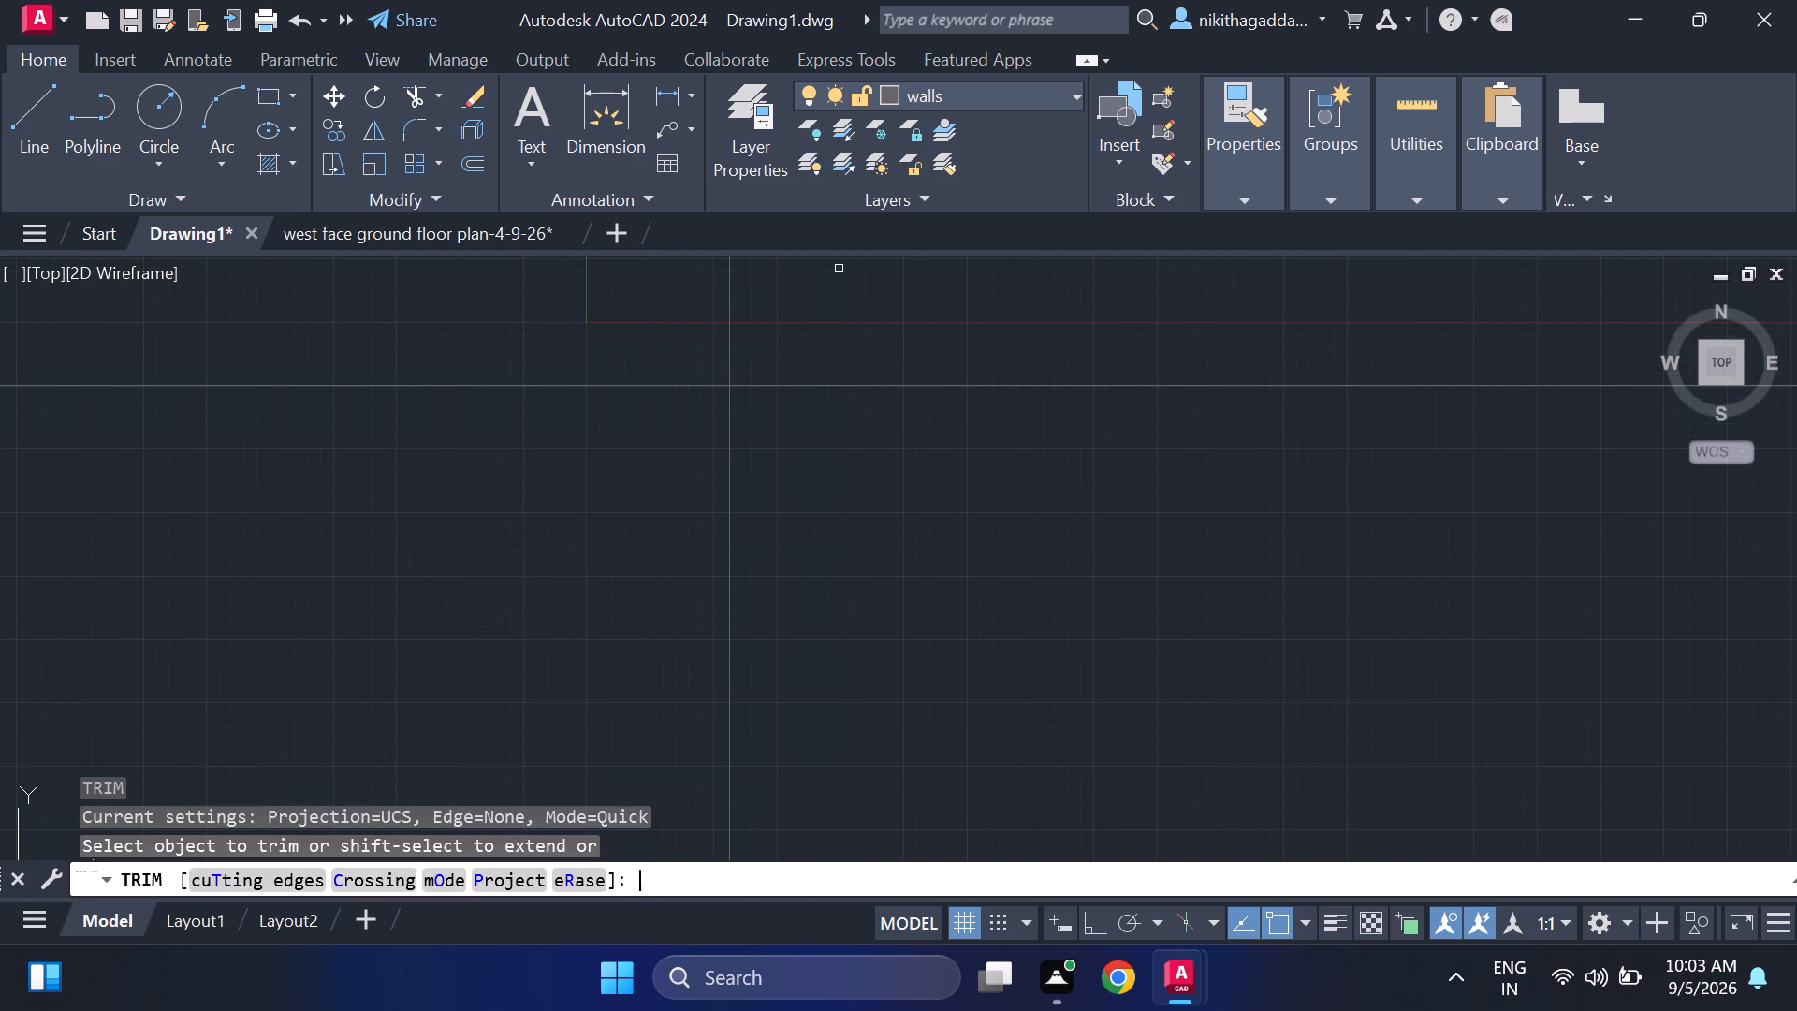
drag(848, 301, 468, 268)
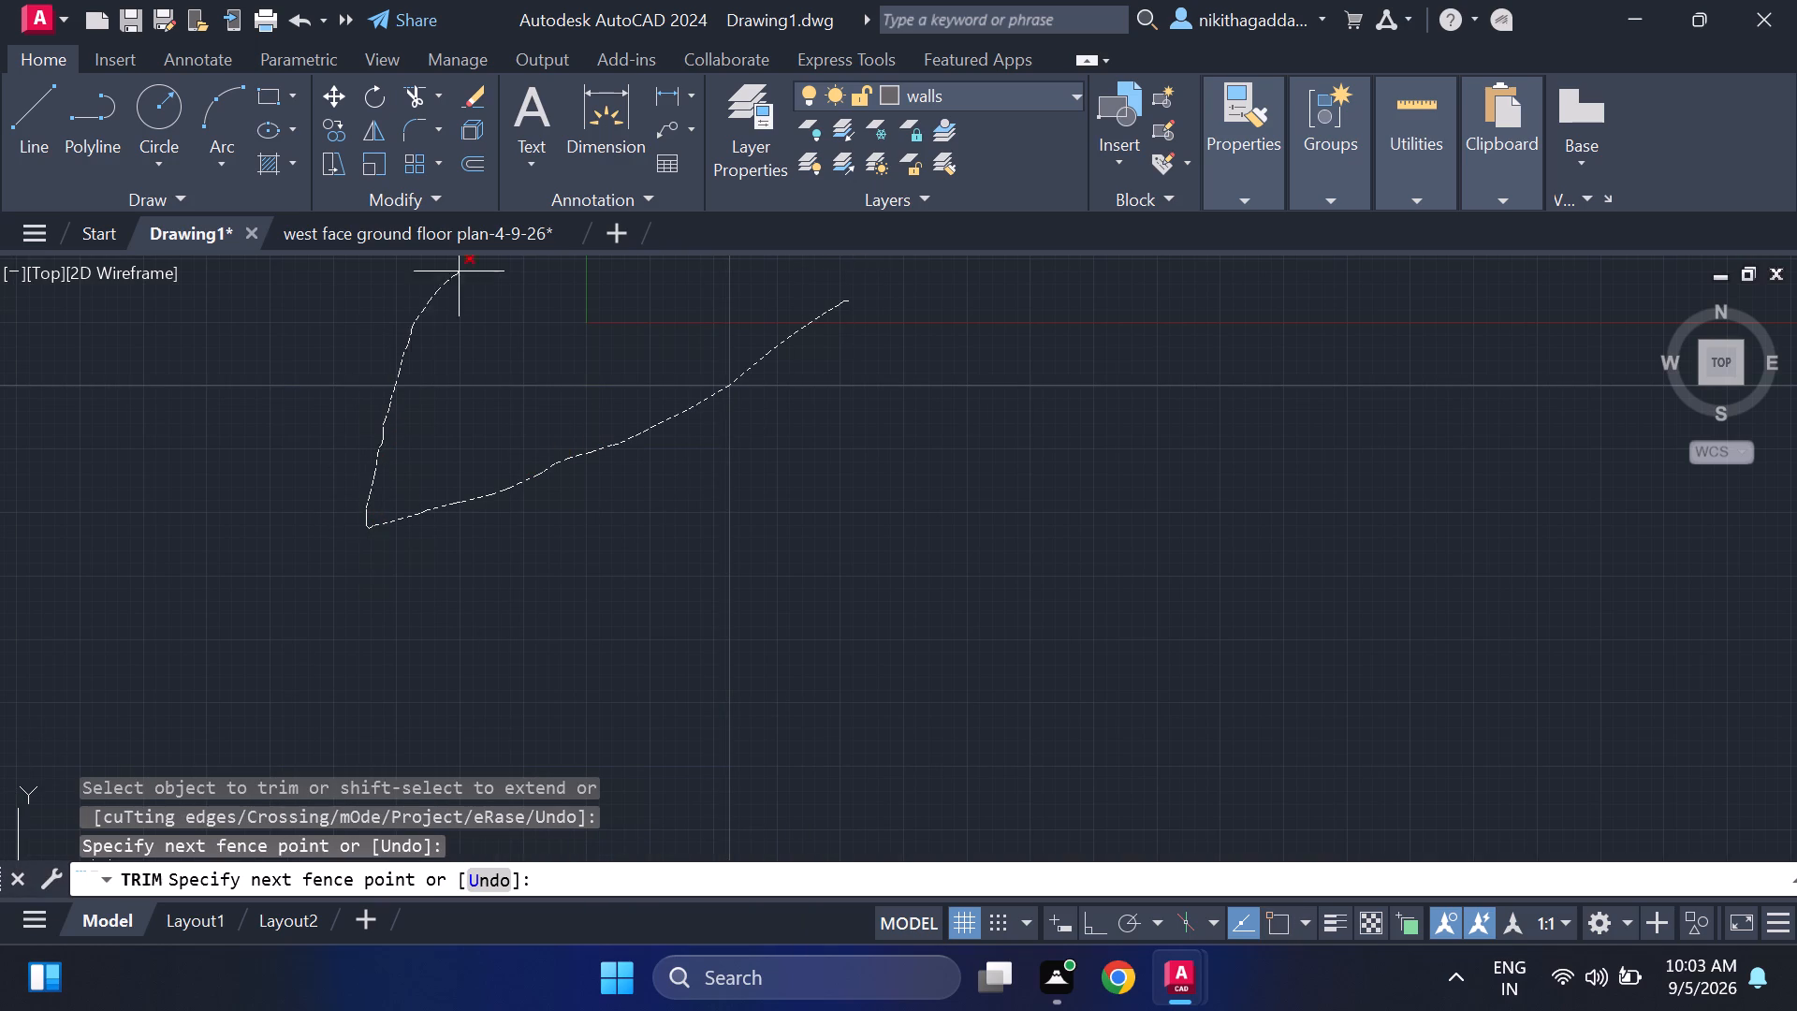
drag(468, 268, 473, 266)
key(ctrl+z)
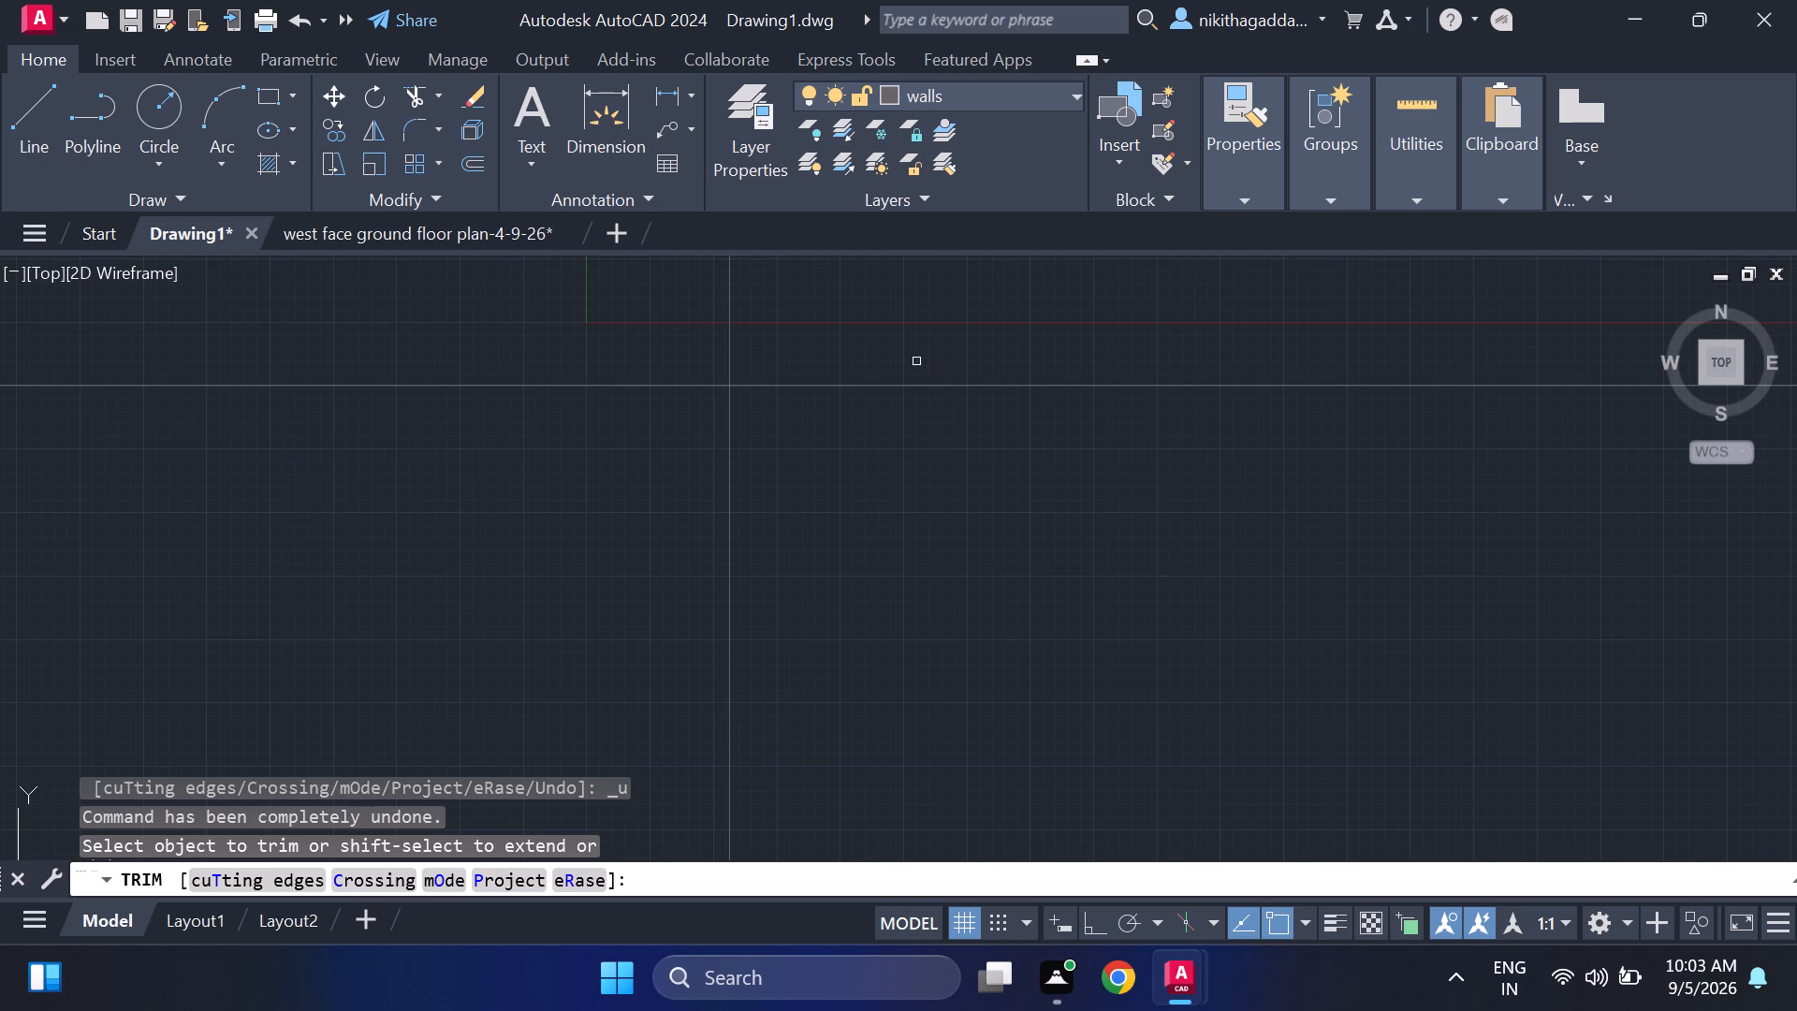
drag(758, 289, 435, 459)
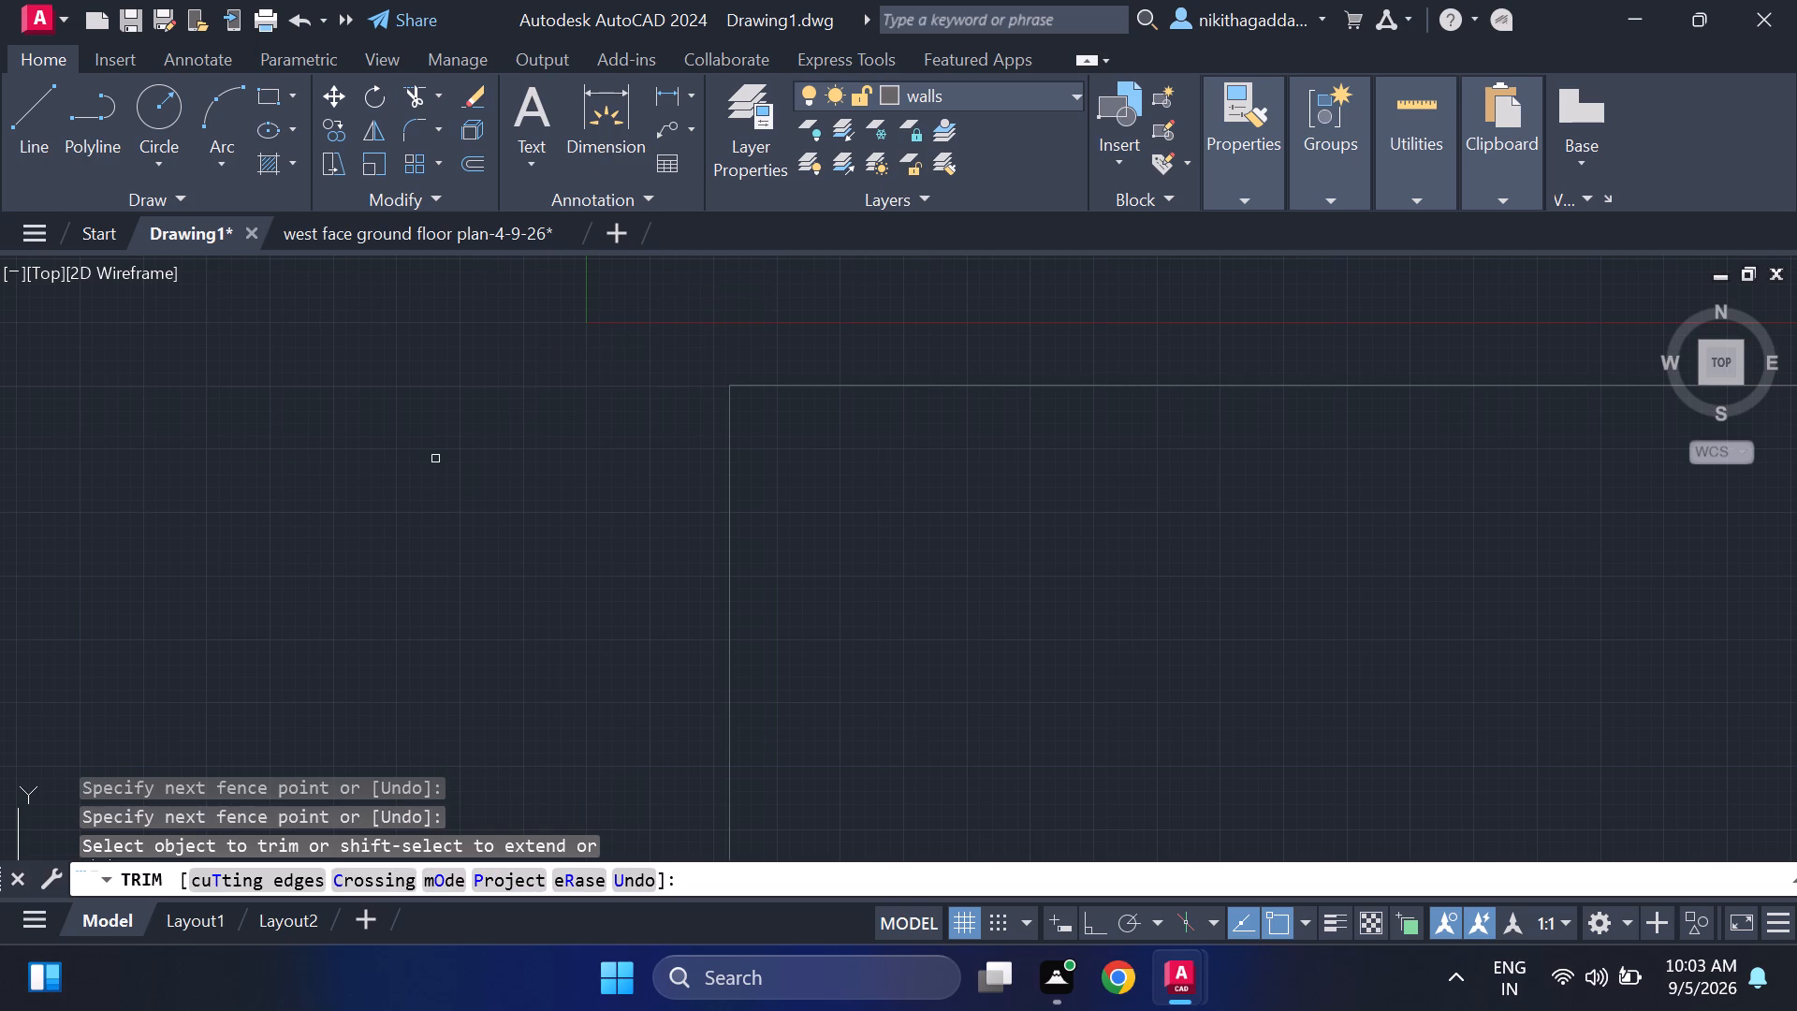
key(Escape)
Offset the vertical and horizontal wall lines 9" towards the inside of the corner.
text(of)
key(Return)
key(8)
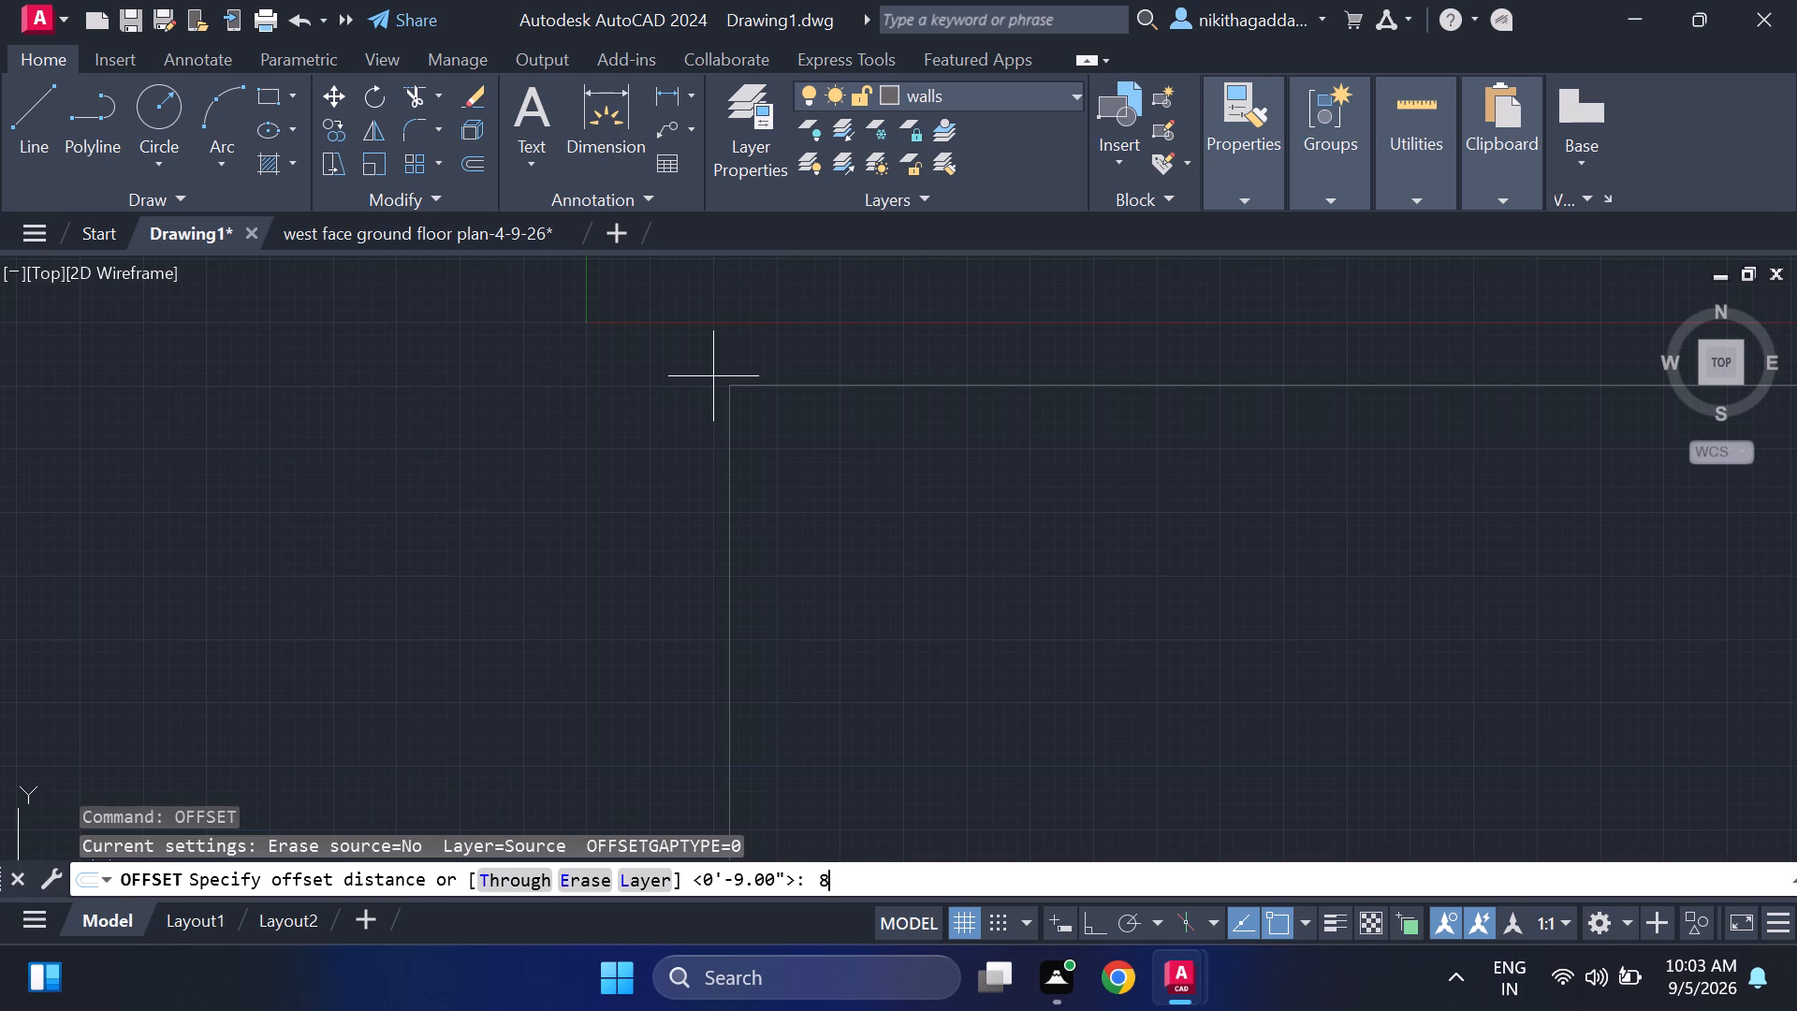
key(BackSpace)
key(9)
key(shift+quotedbl)
key(Return)
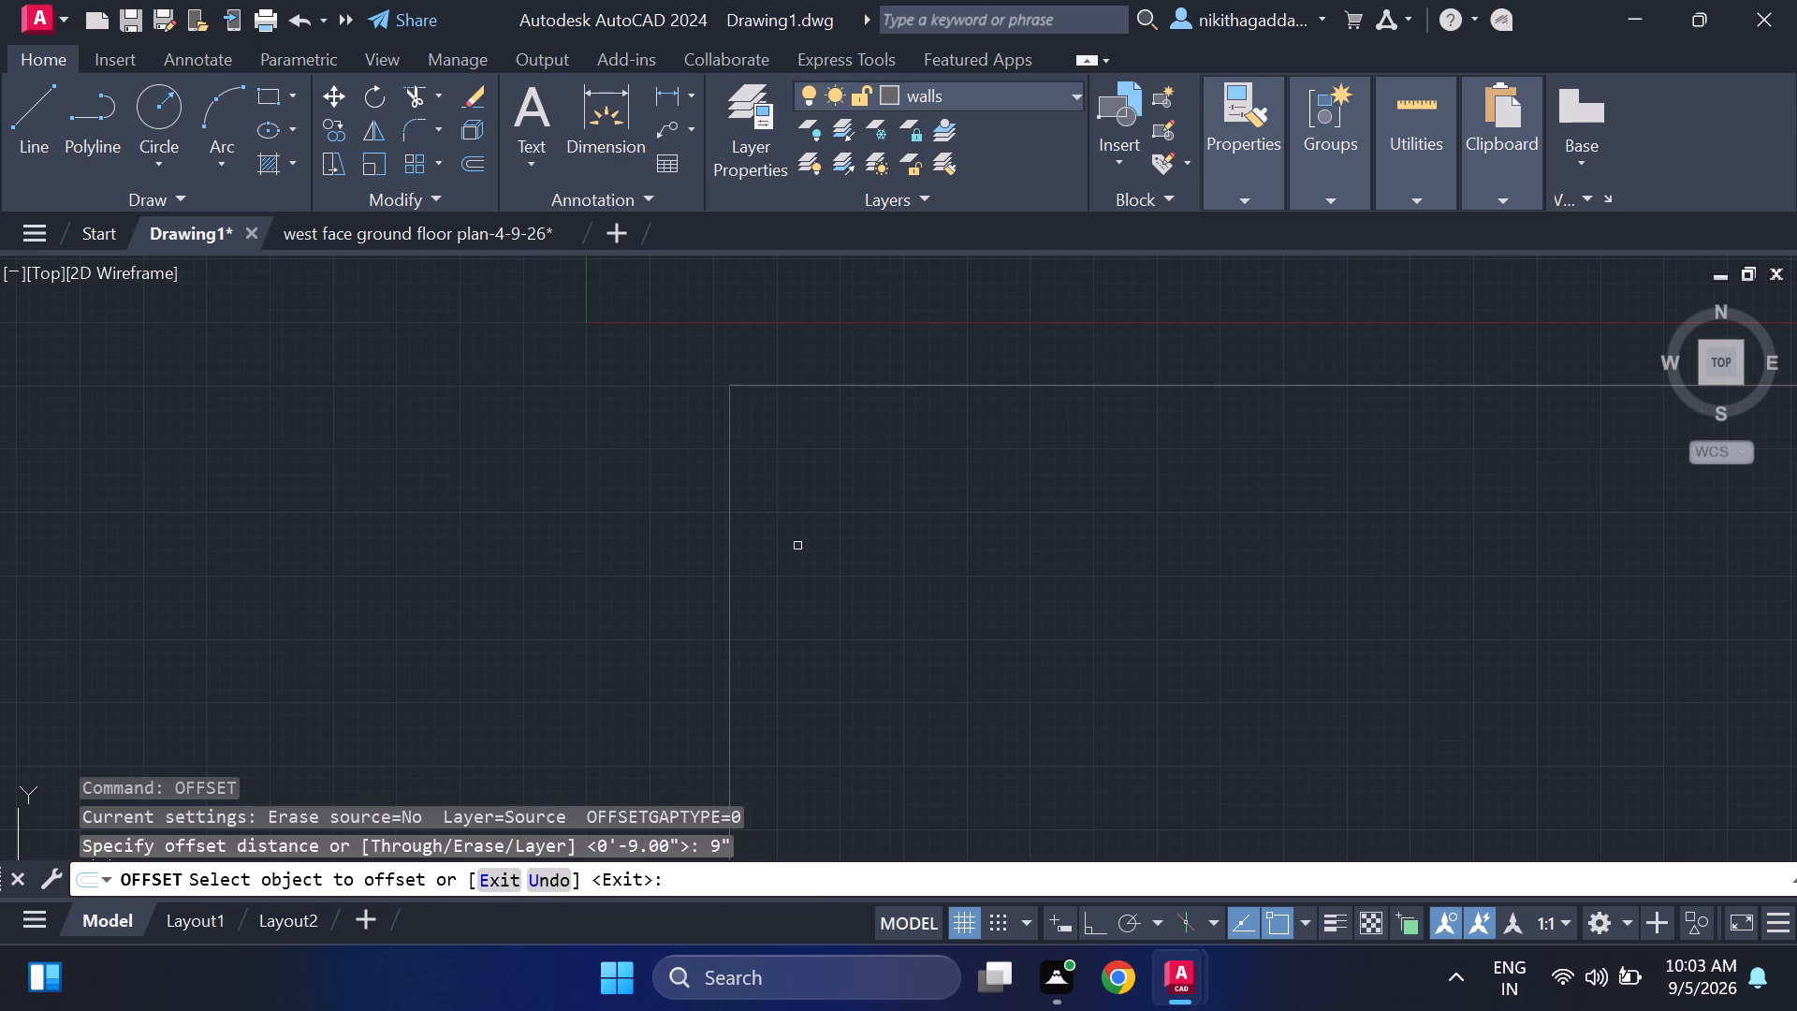
click(723, 546)
click(725, 536)
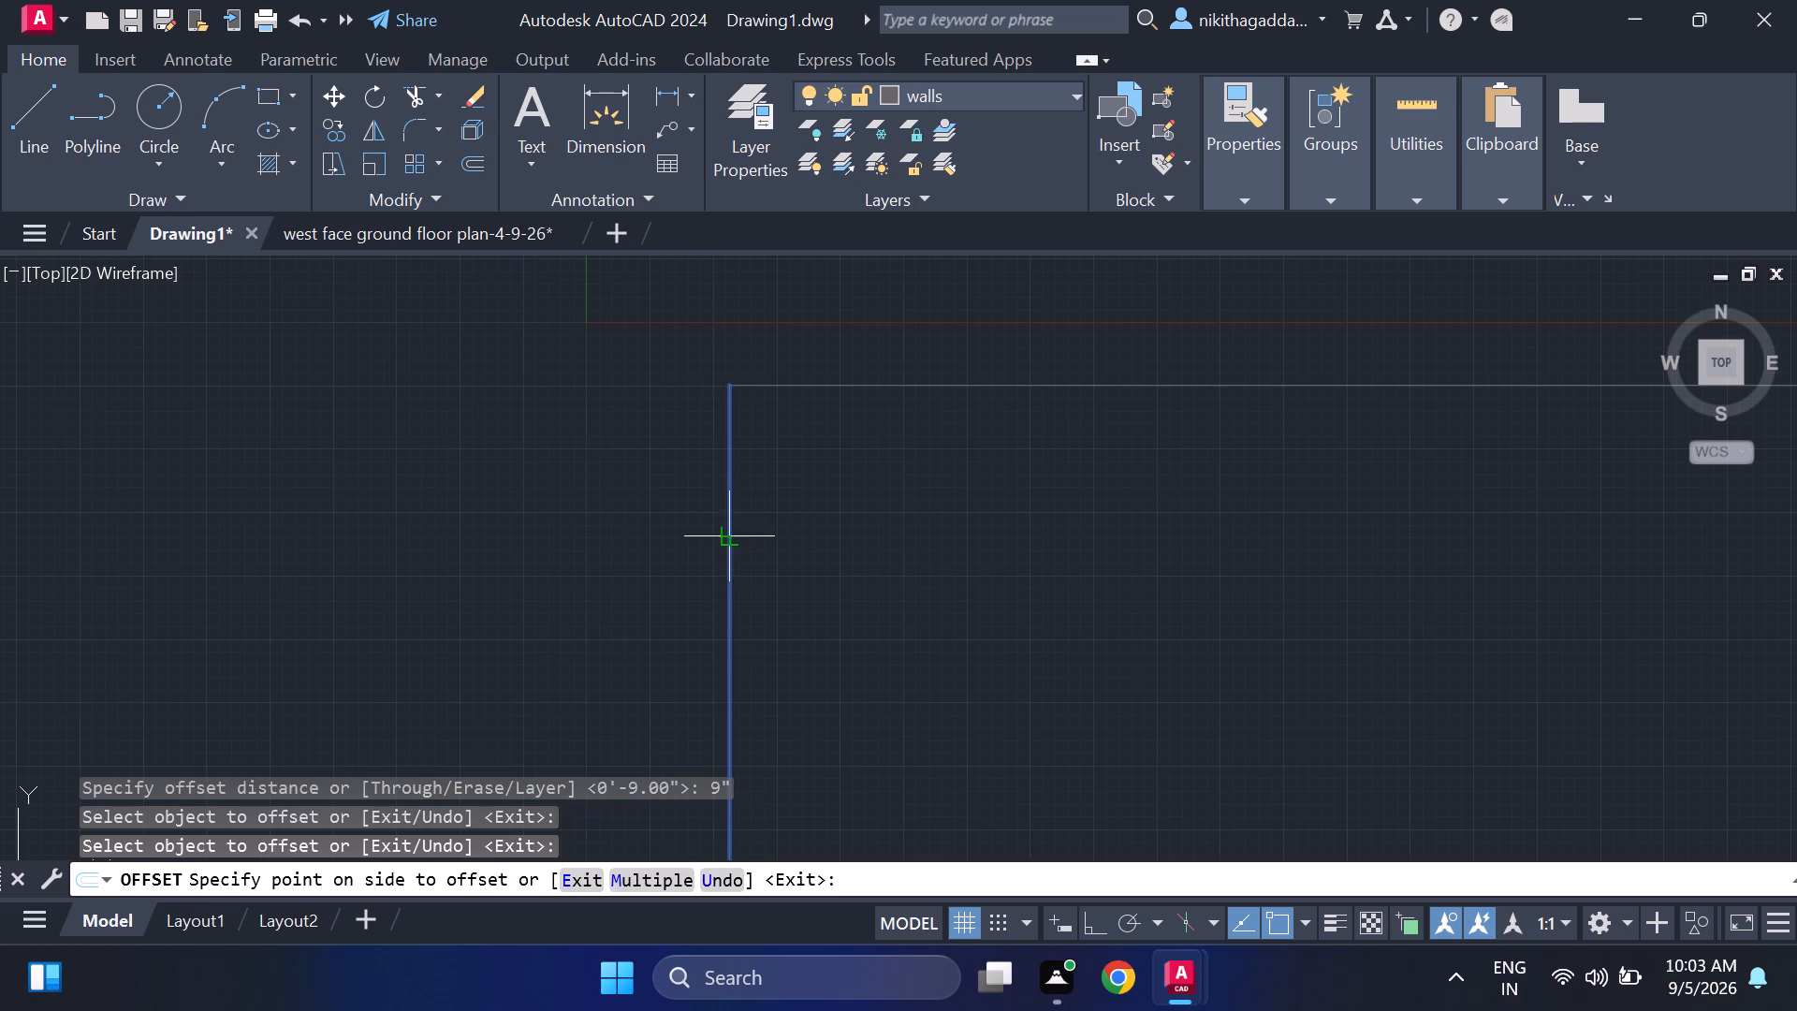
click(820, 522)
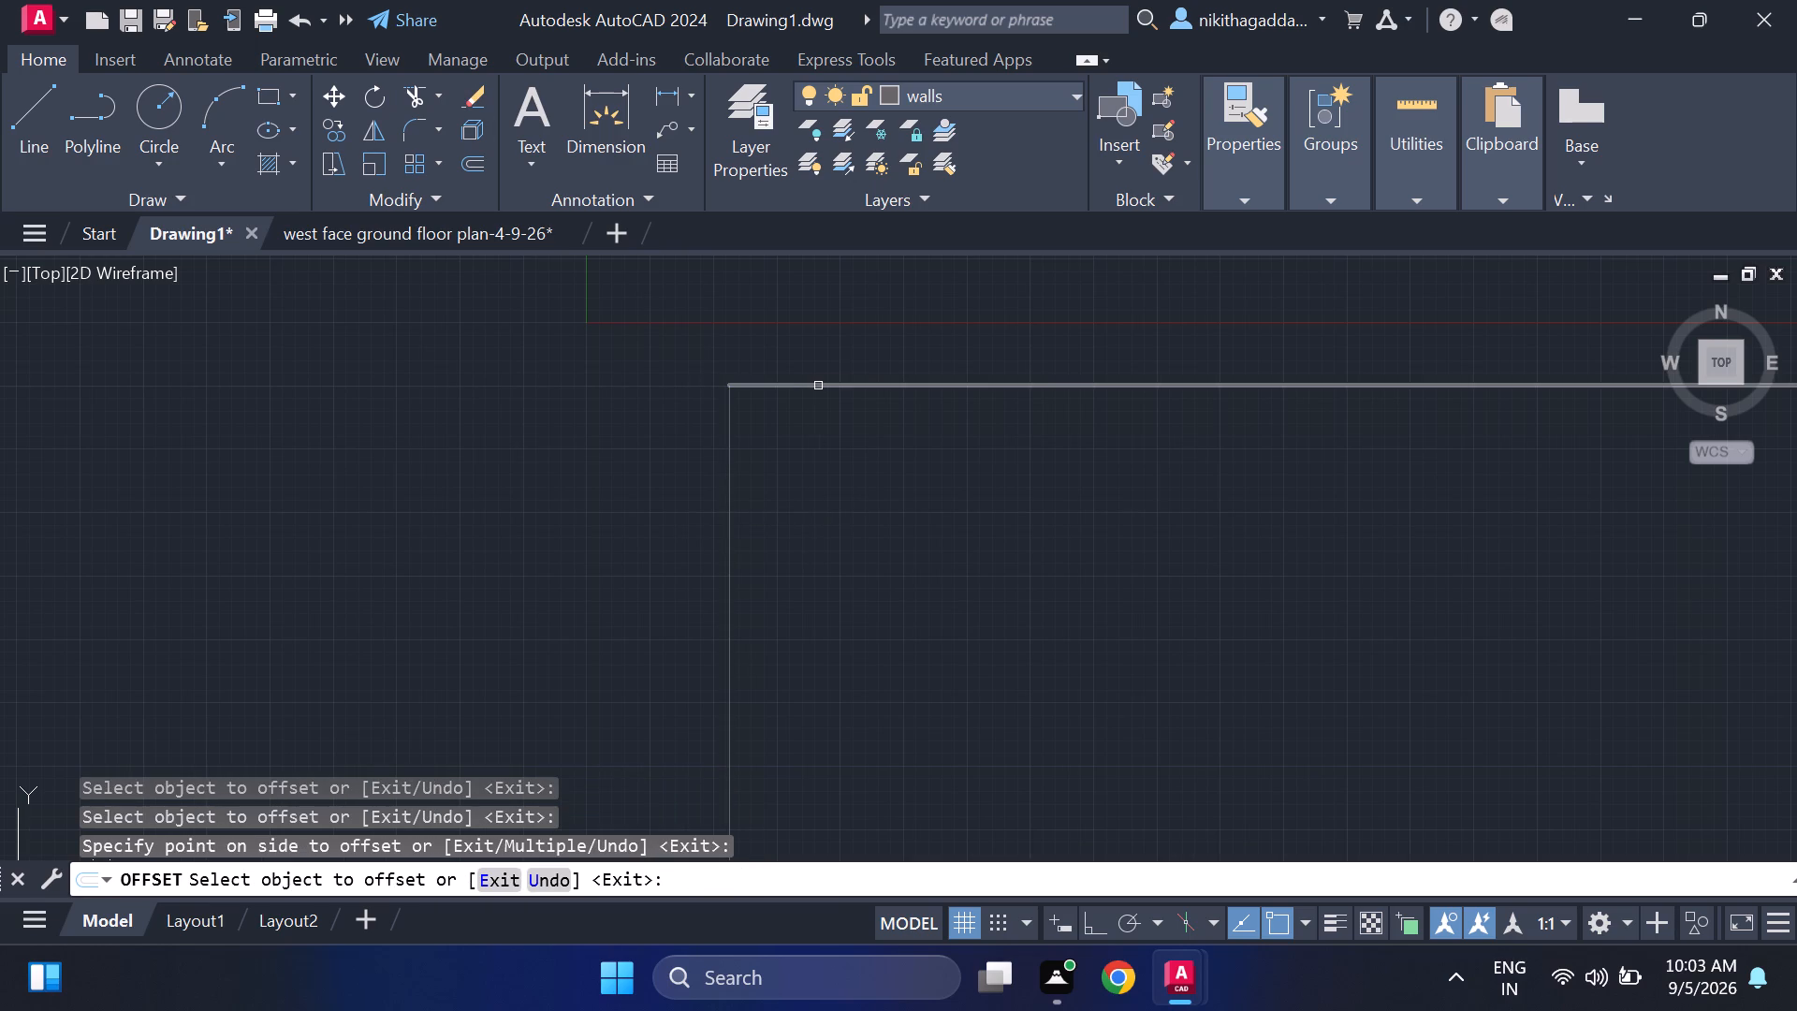
click(818, 386)
click(822, 476)
scroll(733, 376, up, 1)
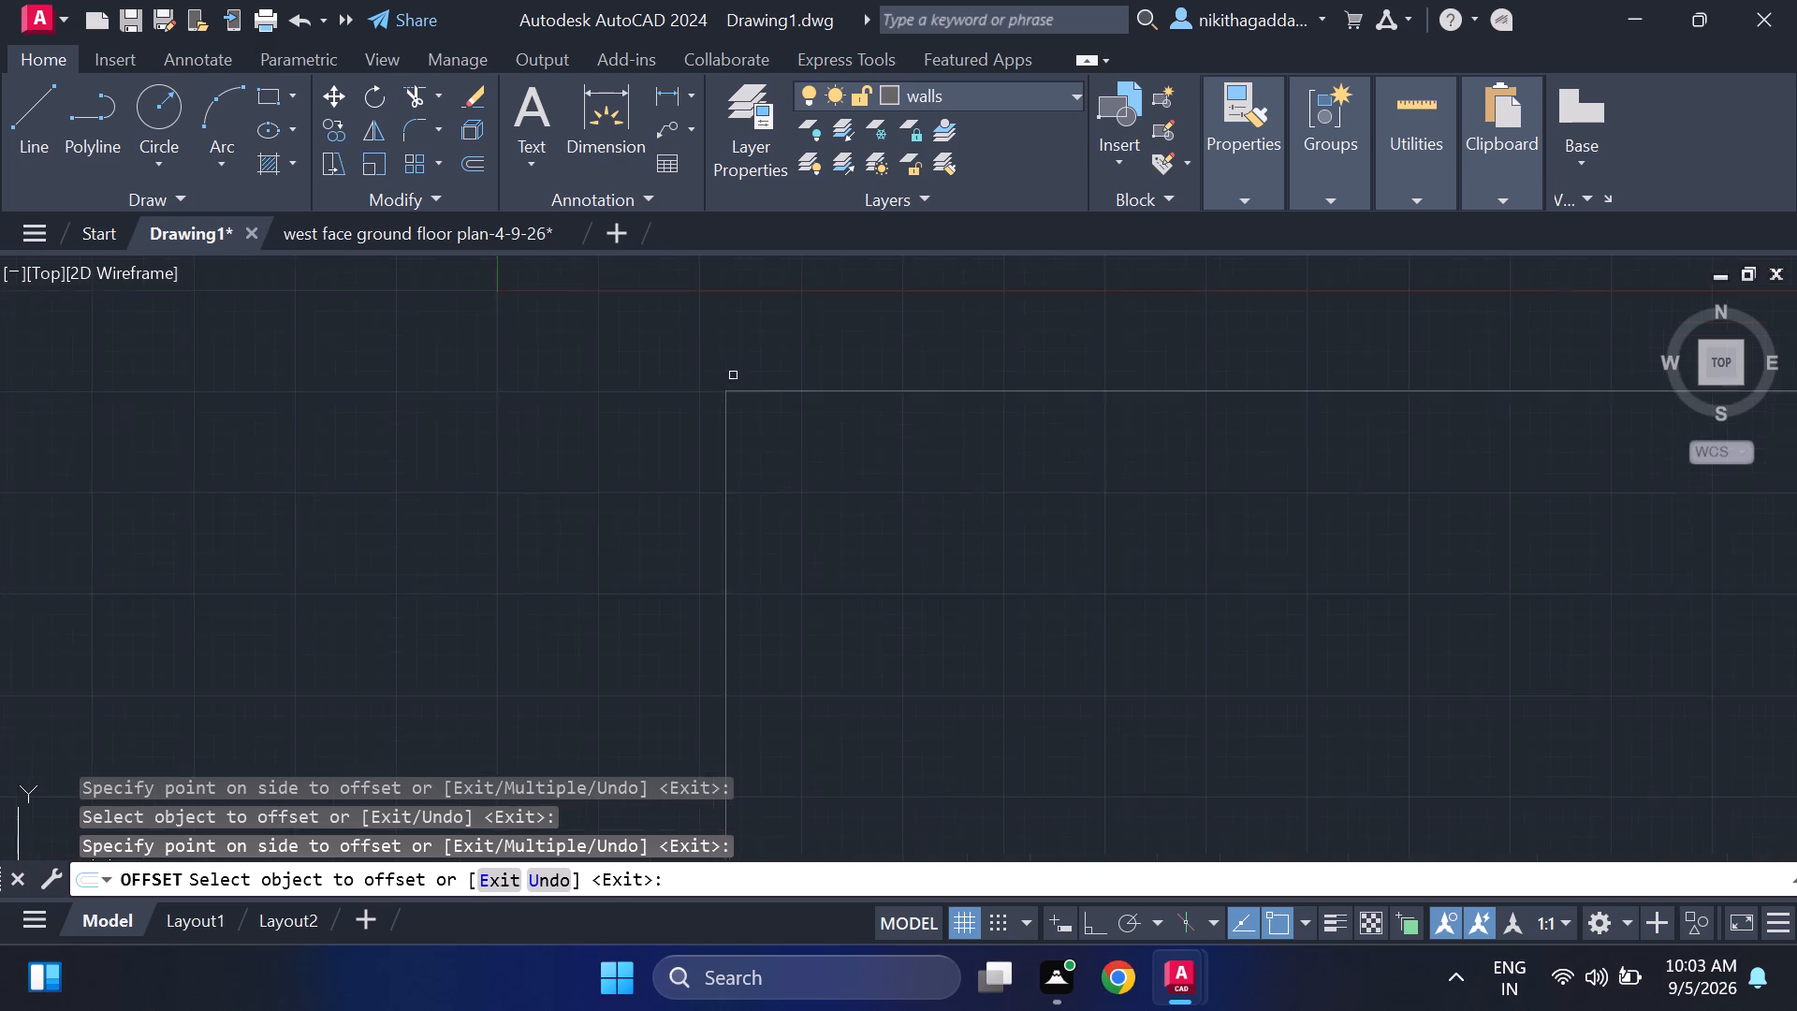
scroll(732, 374, up, 4)
scroll(692, 442, up, 4)
scroll(504, 390, up, 3)
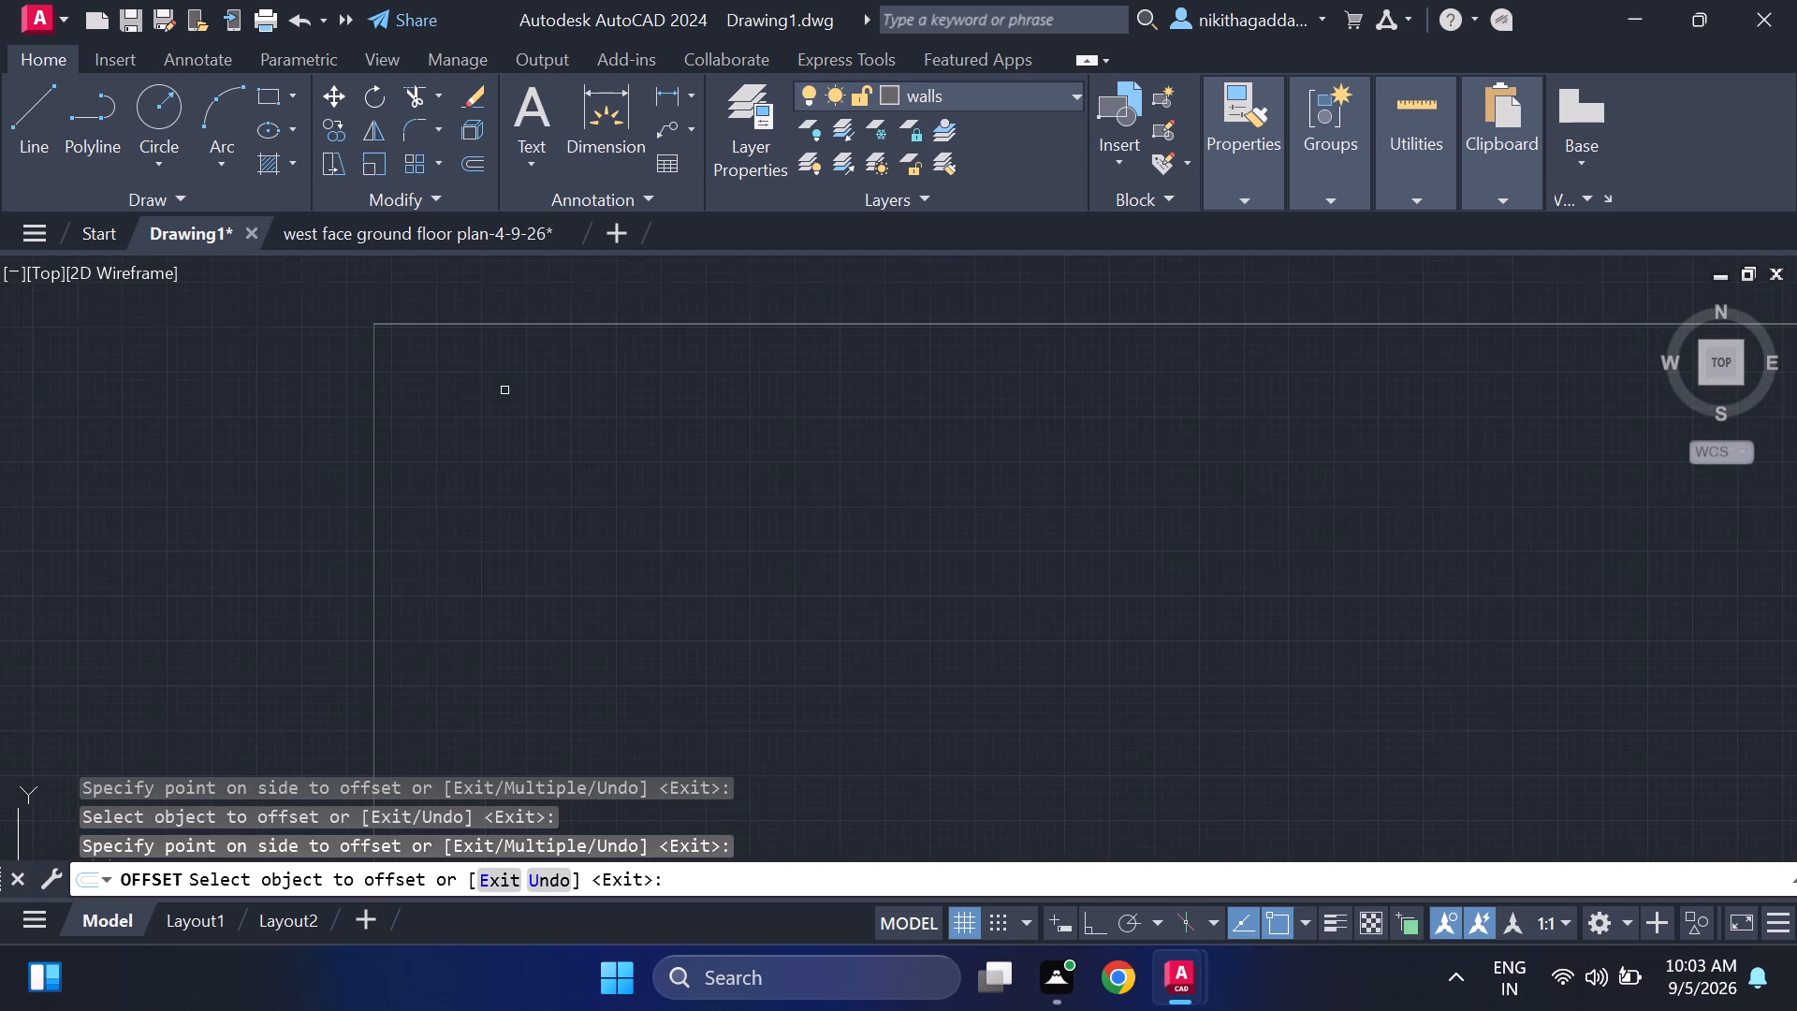
scroll(504, 390, up, 1)
scroll(365, 359, up, 4)
scroll(456, 372, up, 6)
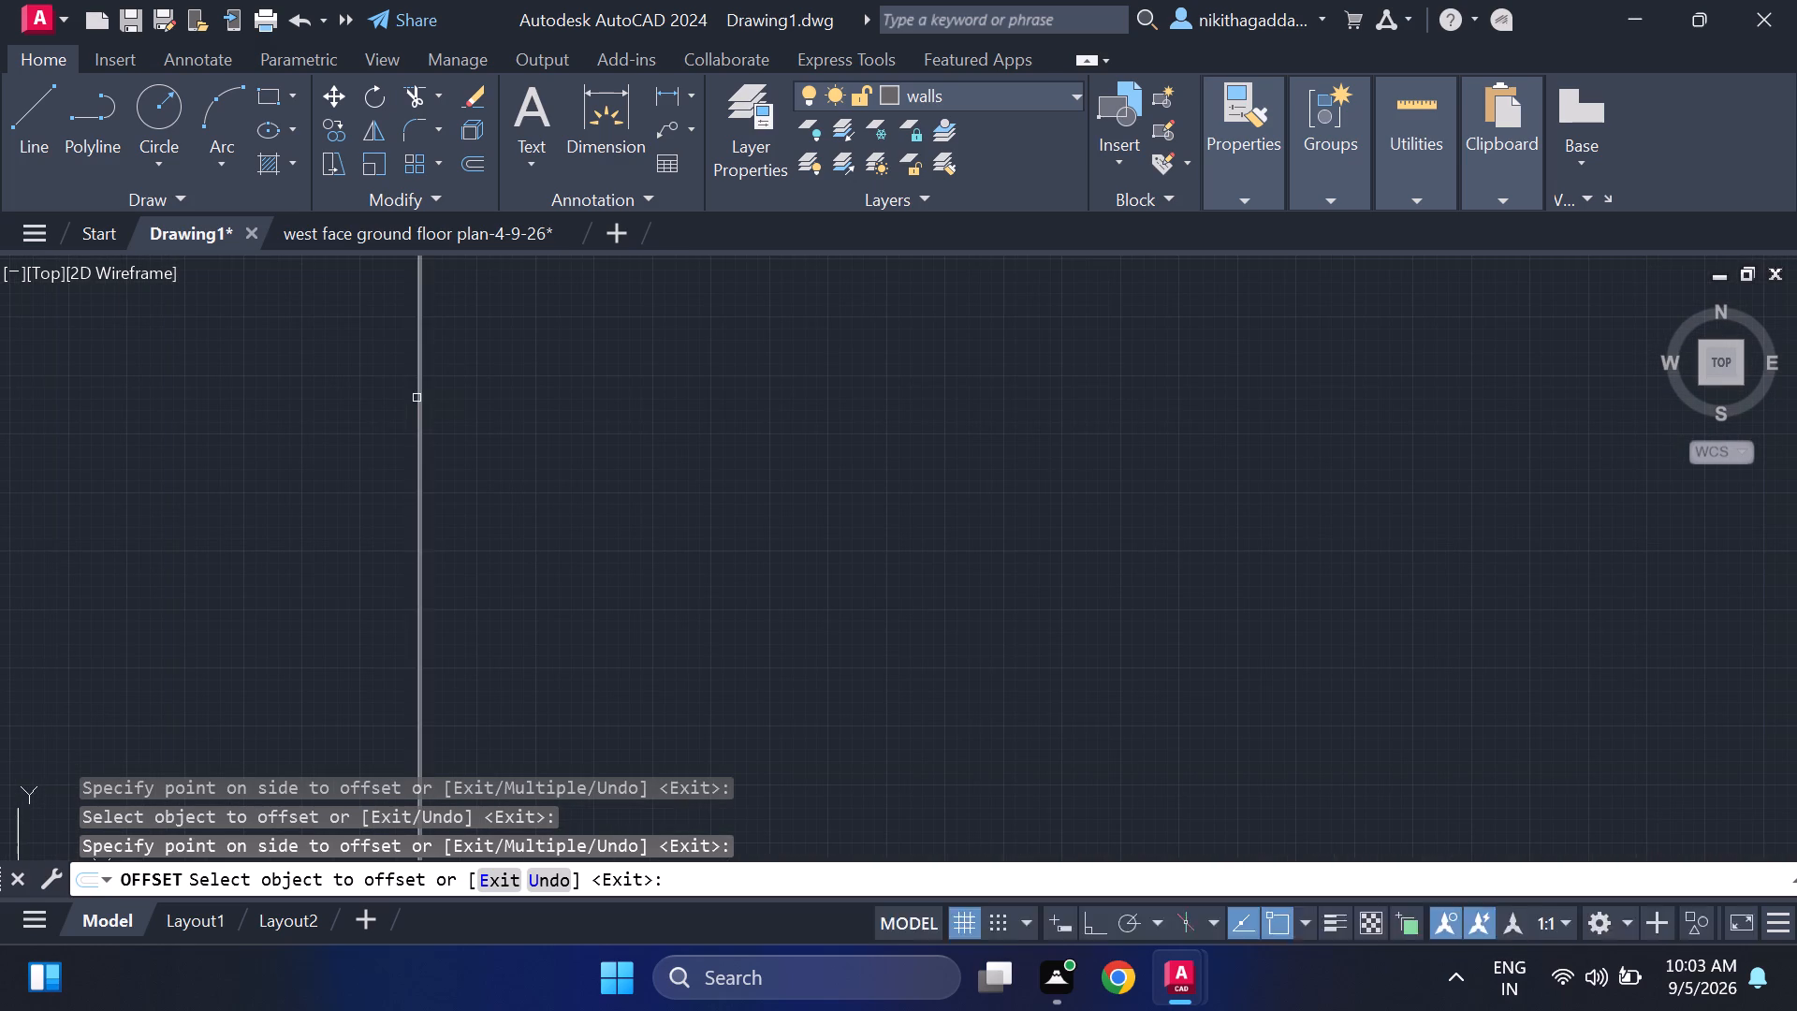
scroll(416, 398, up, 3)
key(Escape)
Examine the double wall lines where they meet at the northwest corner.
scroll(424, 410, up, 5)
scroll(412, 366, down, 2)
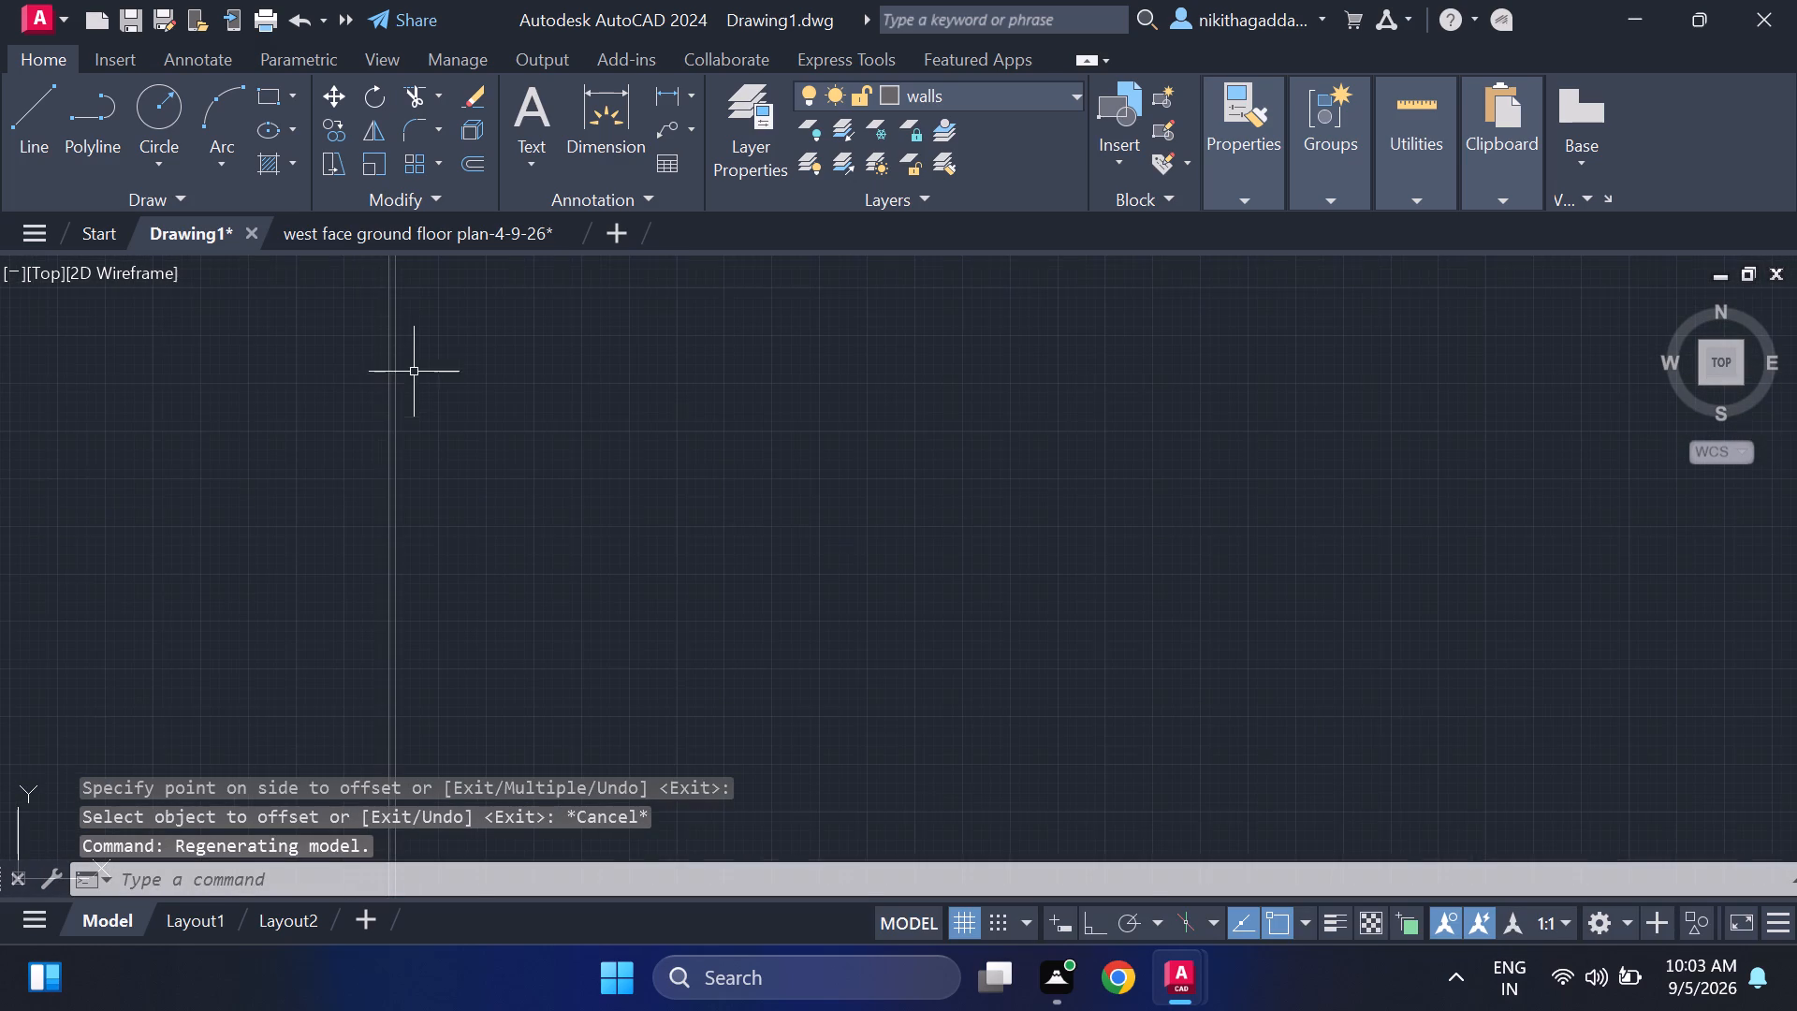
middle_drag(462, 385, 385, 638)
middle_click(387, 654)
middle_drag(404, 441, 403, 612)
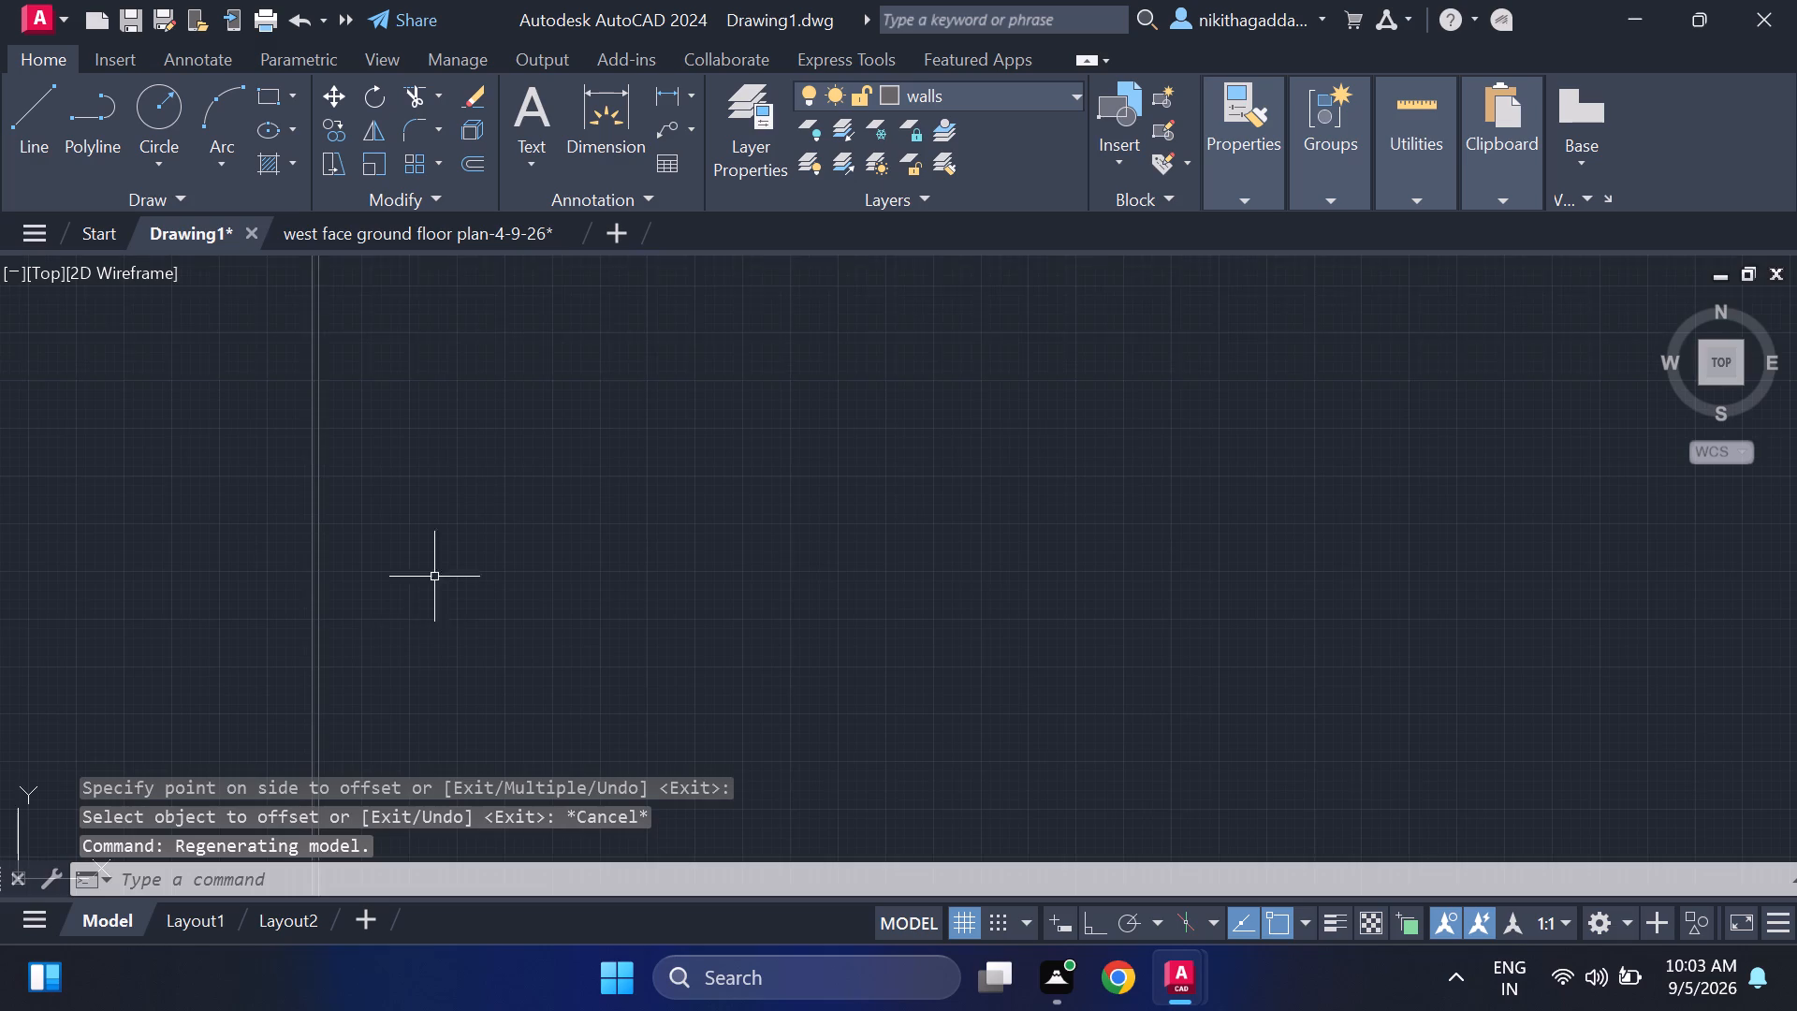
scroll(463, 511, down, 2)
scroll(486, 424, down, 2)
middle_drag(489, 403, 446, 519)
scroll(411, 443, up, 5)
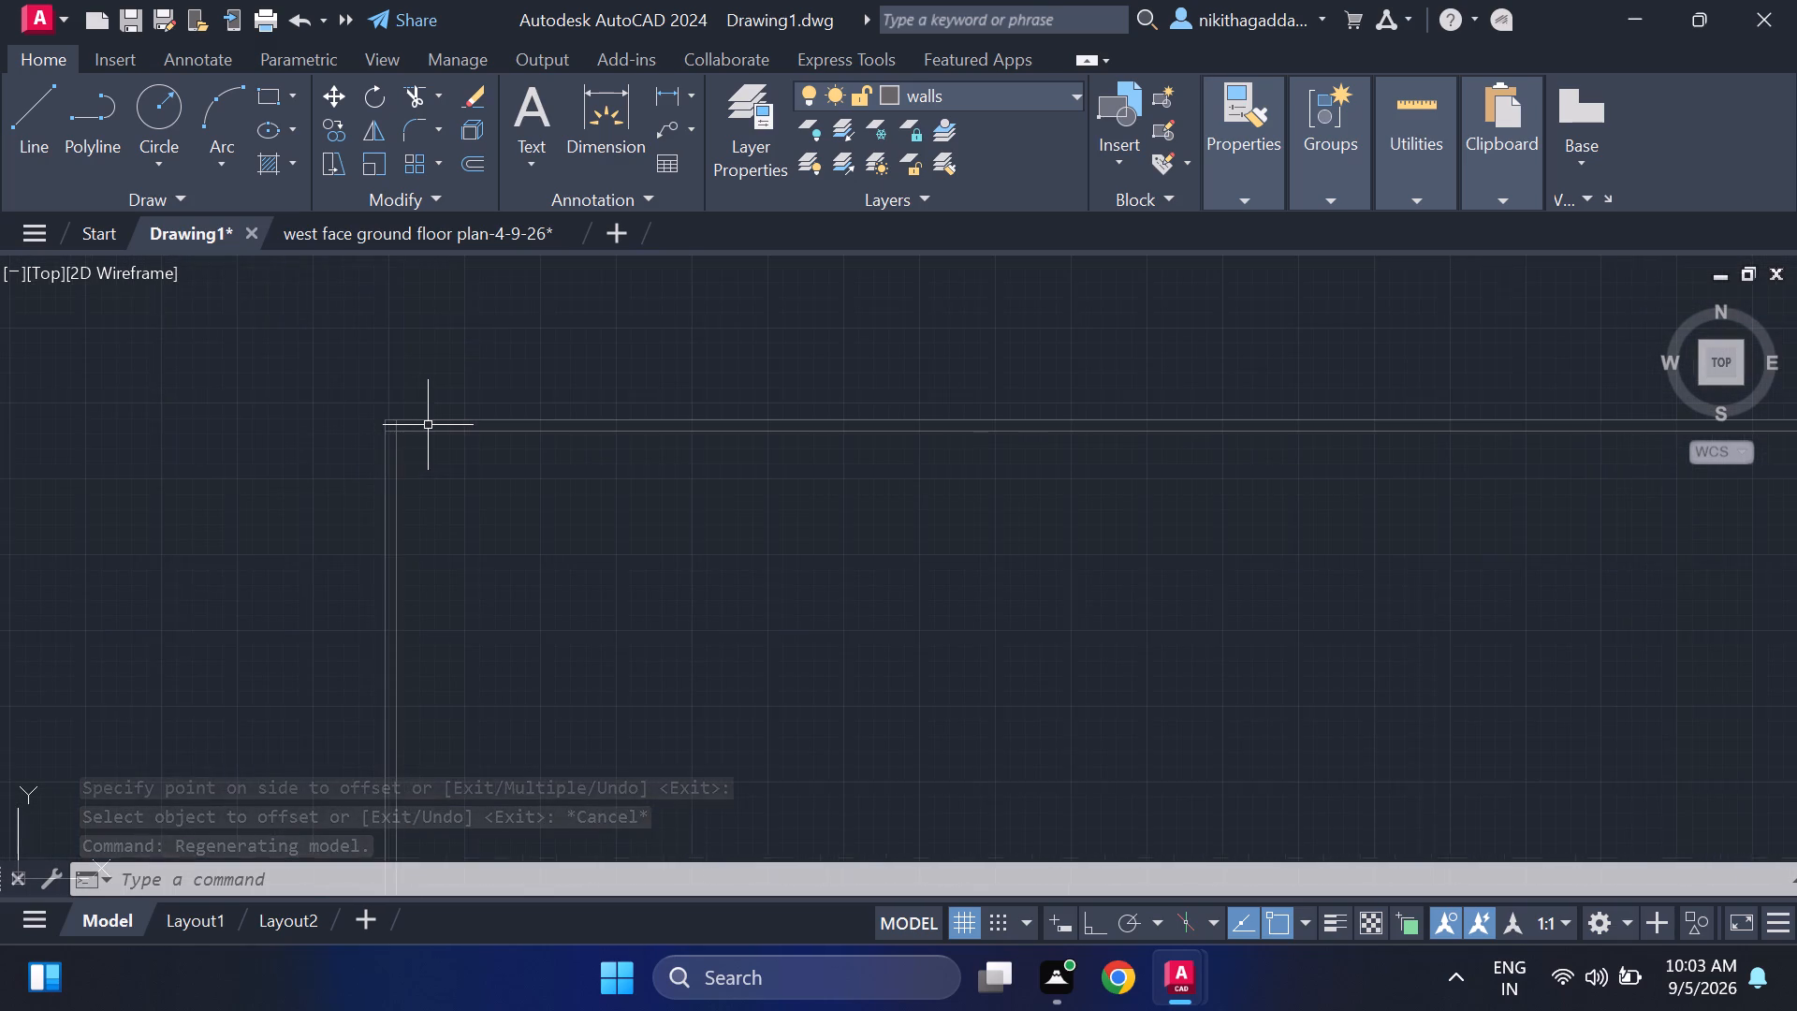
scroll(429, 425, up, 2)
middle_drag(545, 589, 338, 448)
scroll(365, 442, up, 1)
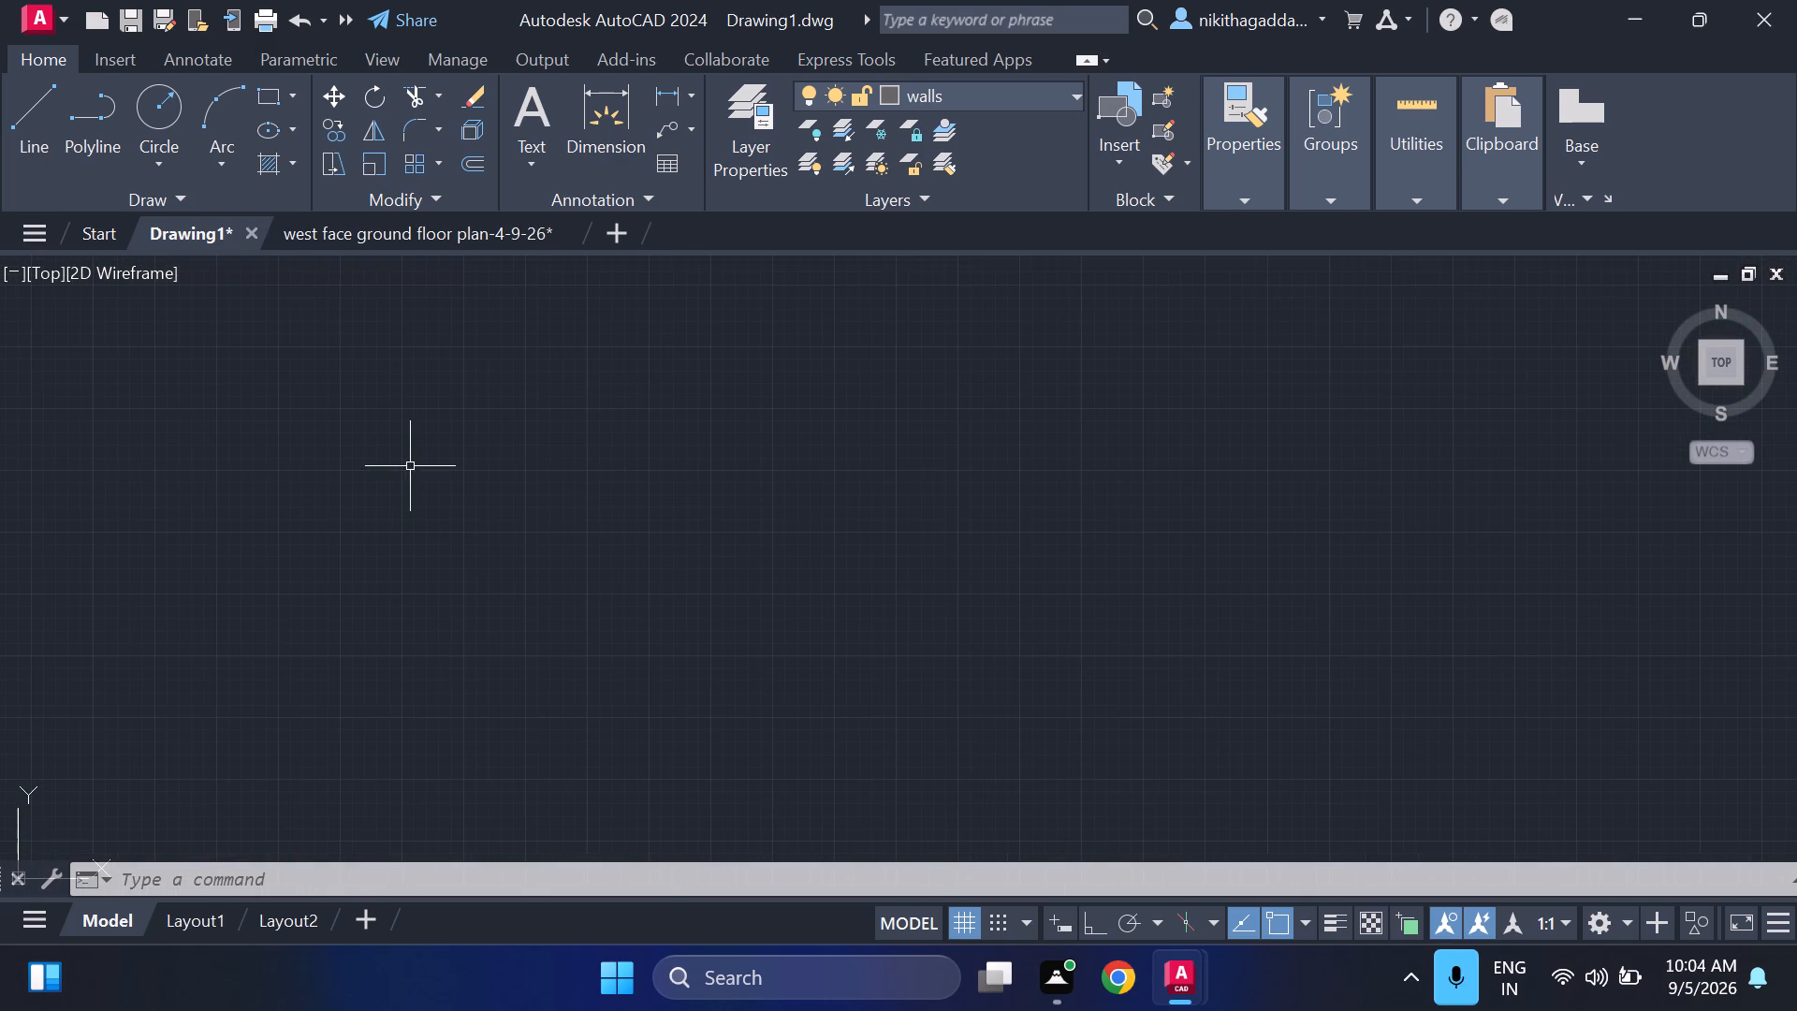
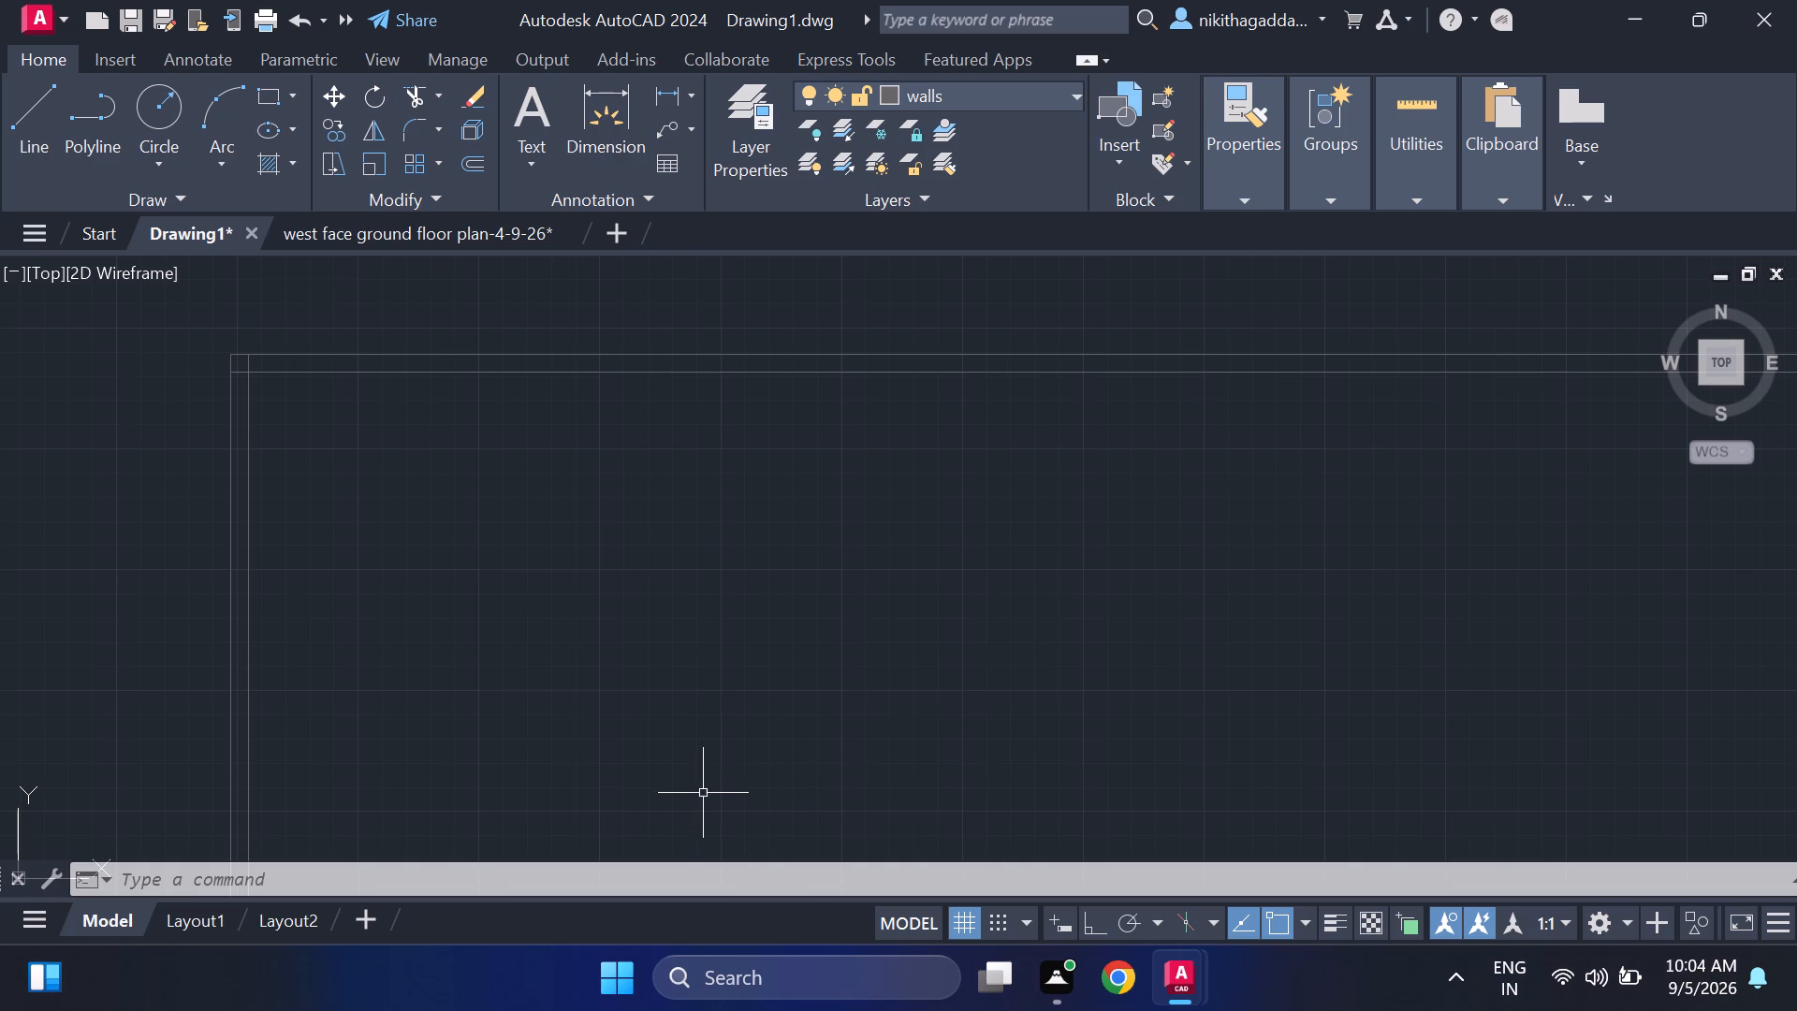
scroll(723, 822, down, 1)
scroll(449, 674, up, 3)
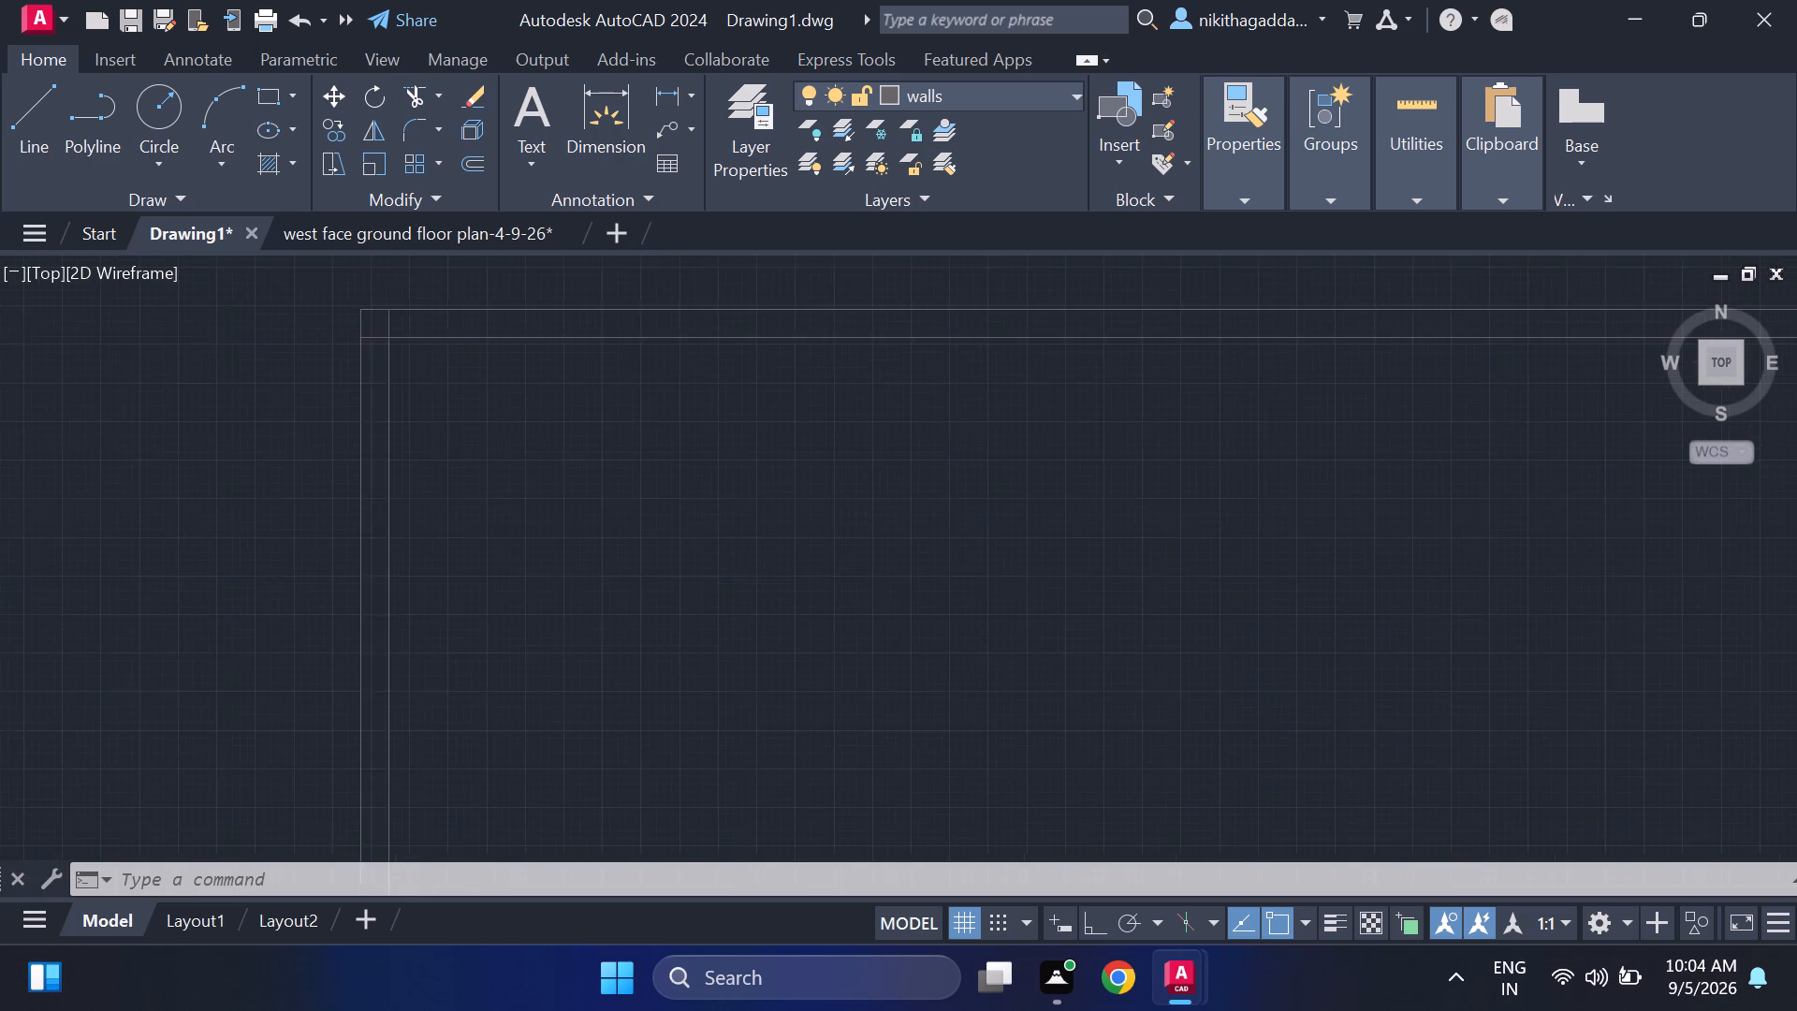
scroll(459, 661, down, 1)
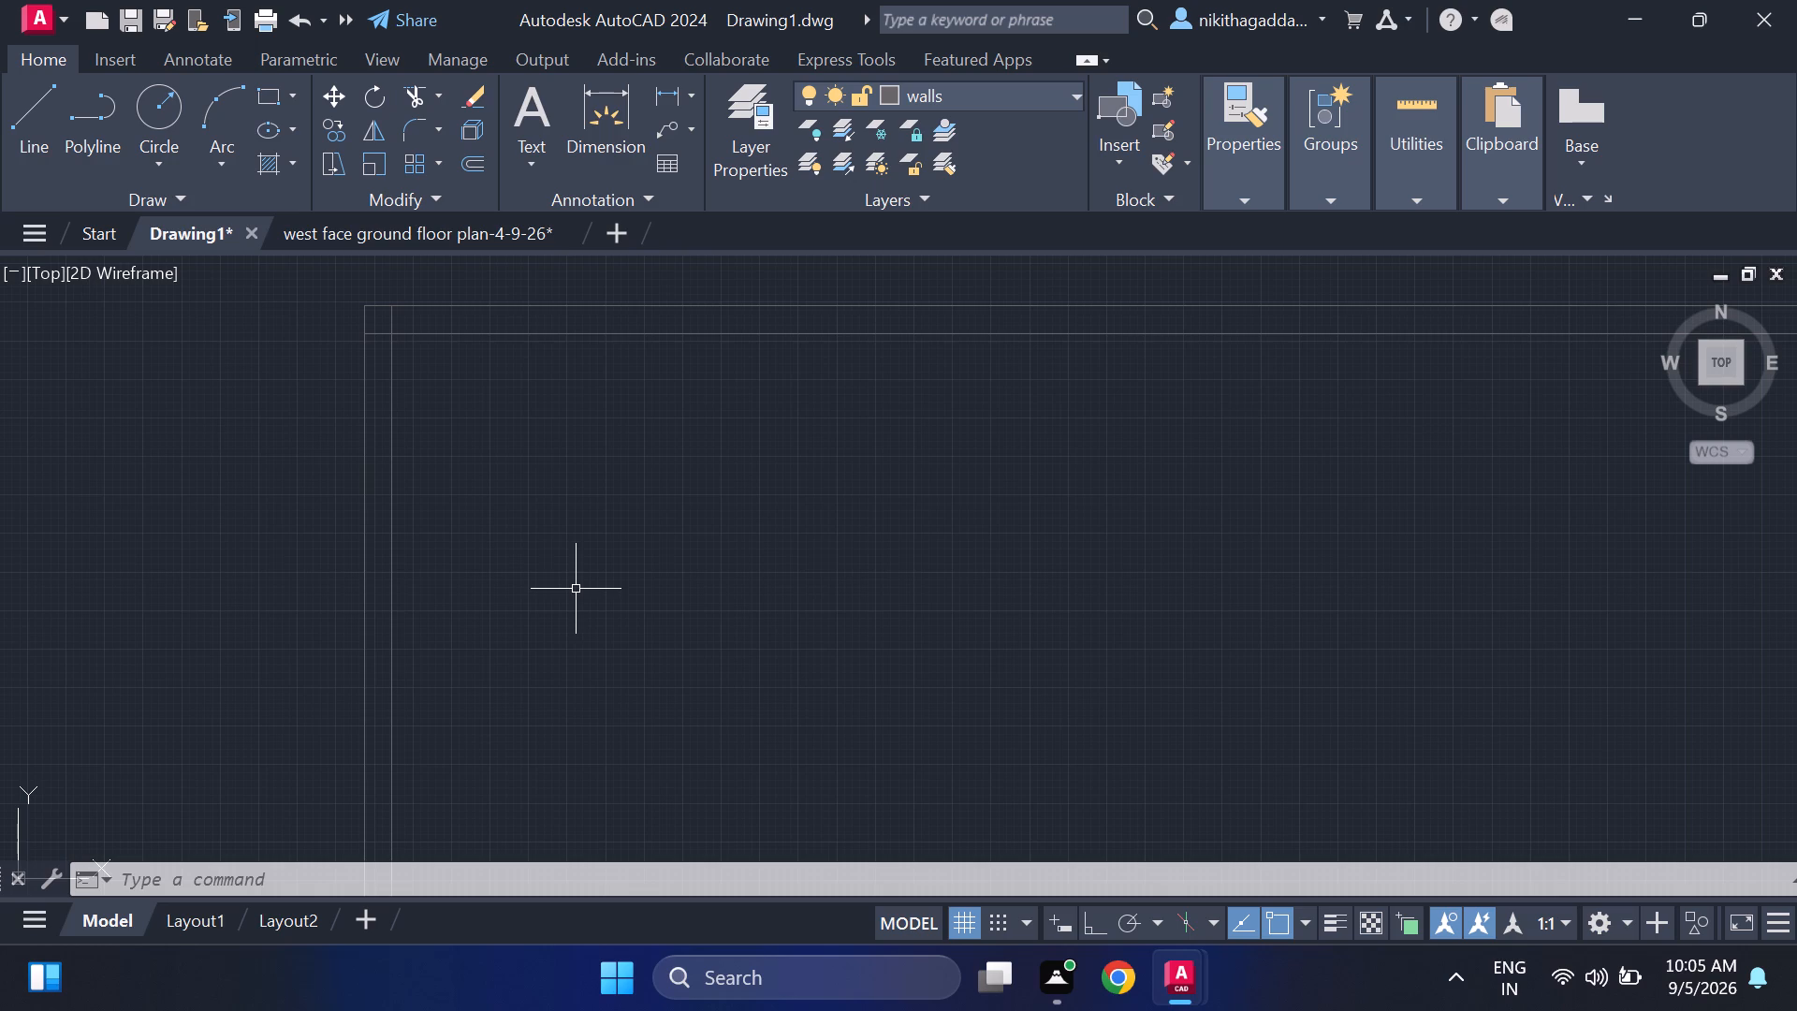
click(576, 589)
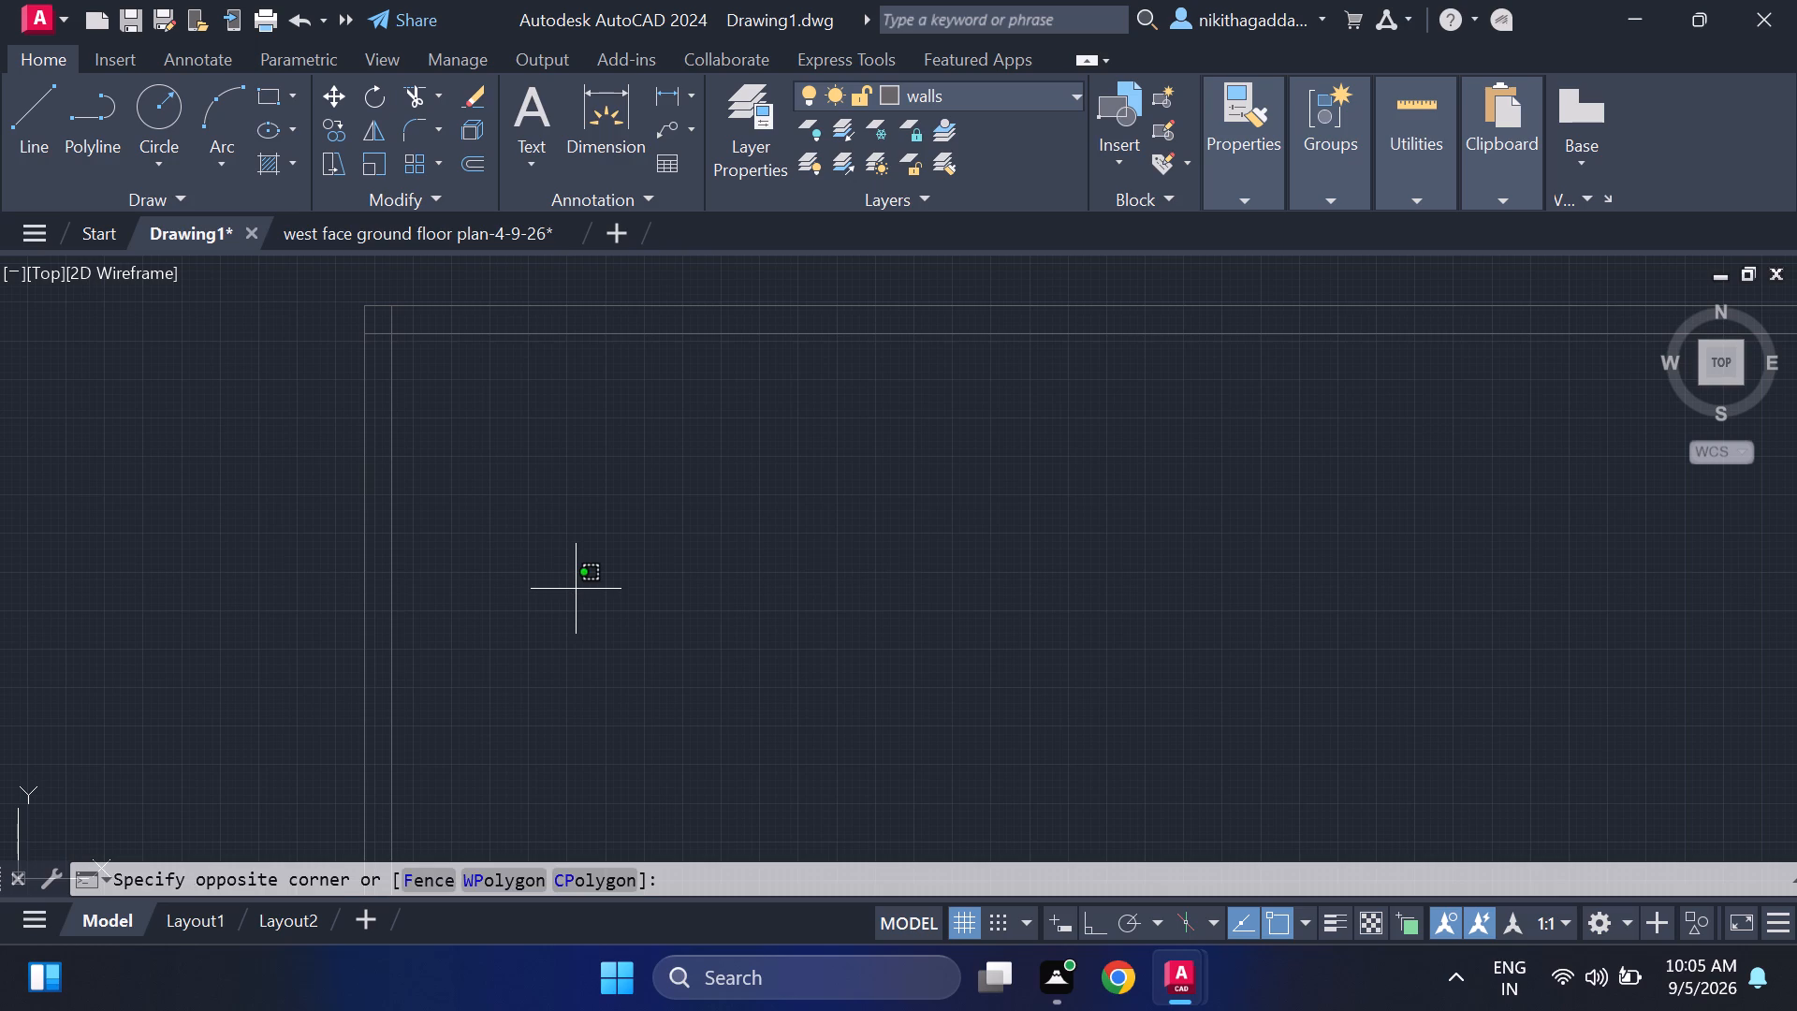
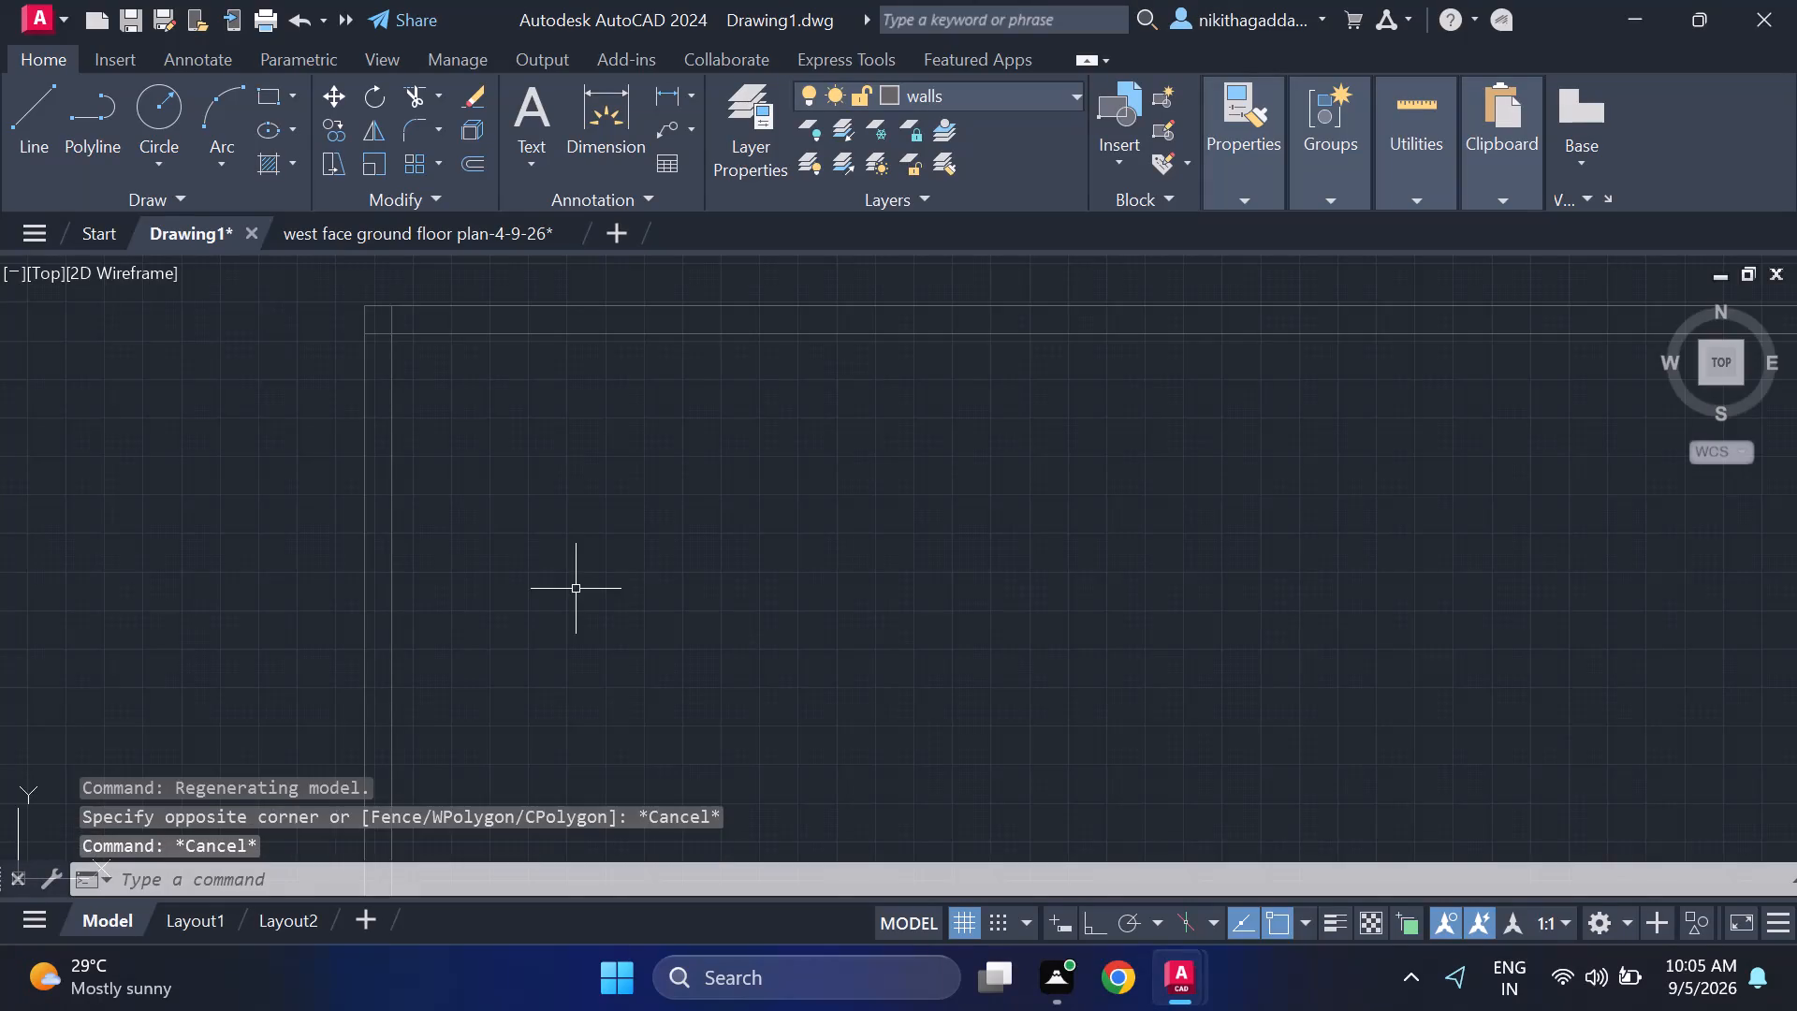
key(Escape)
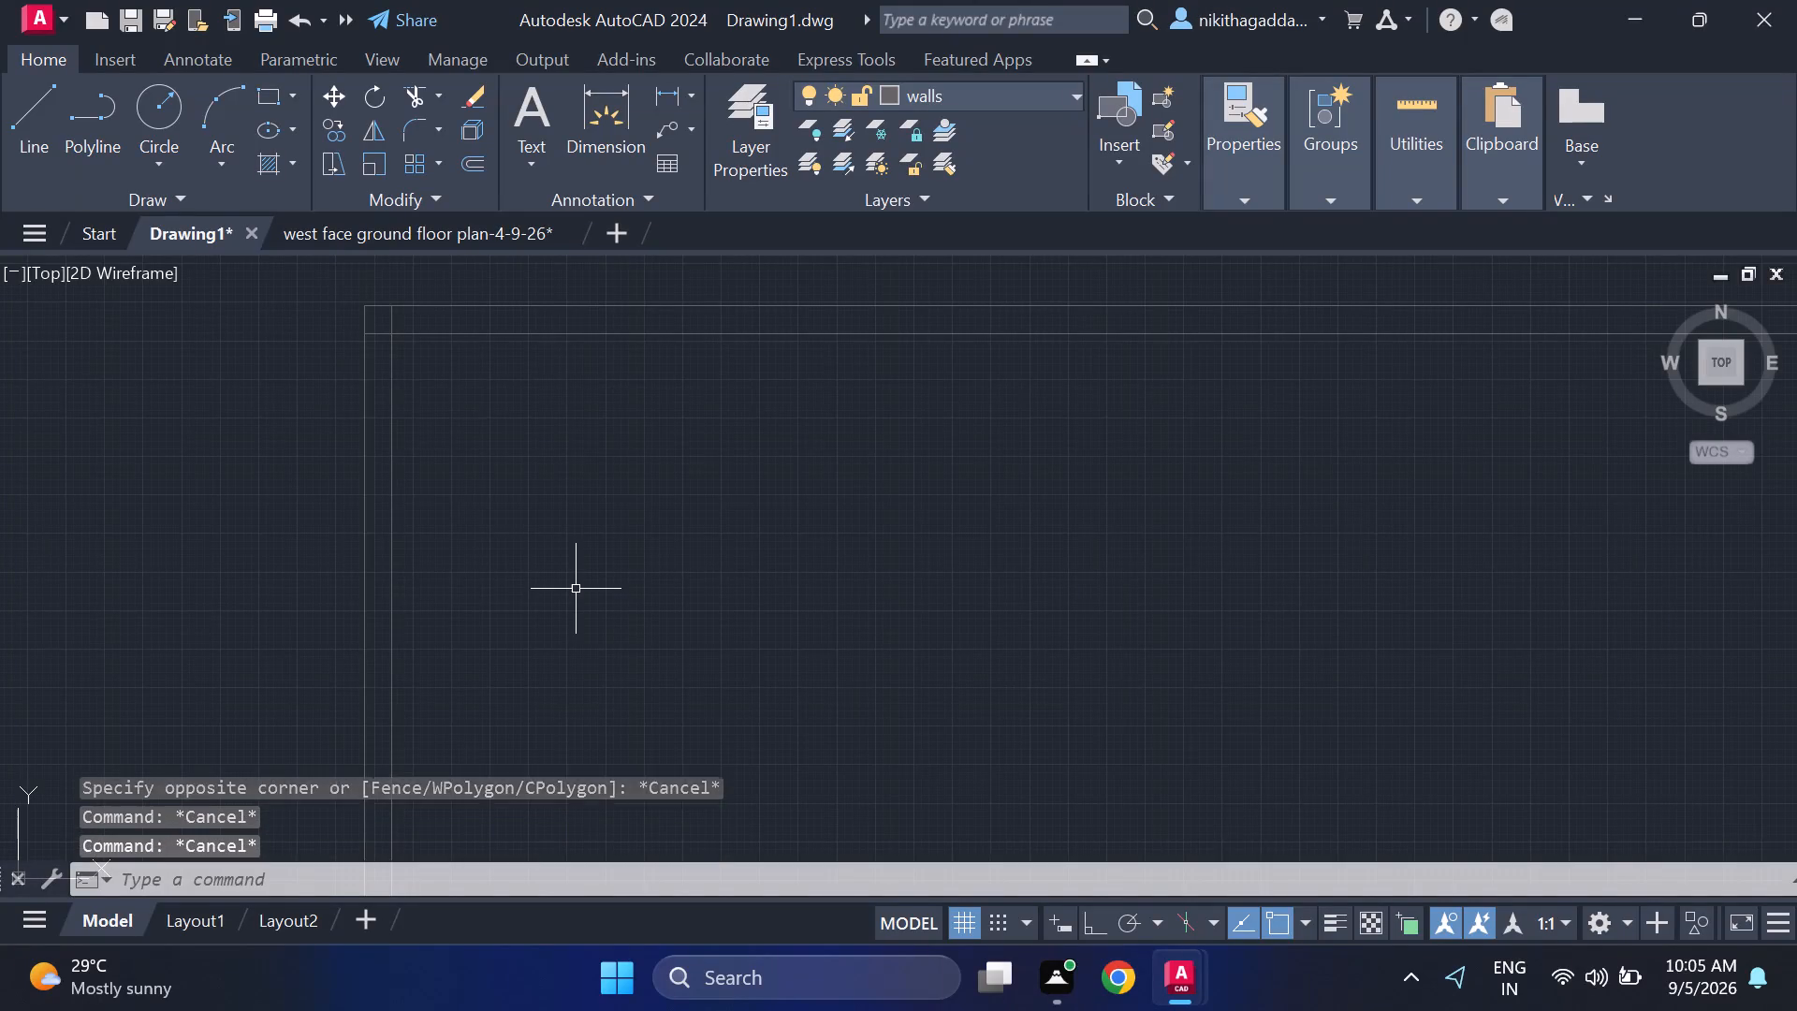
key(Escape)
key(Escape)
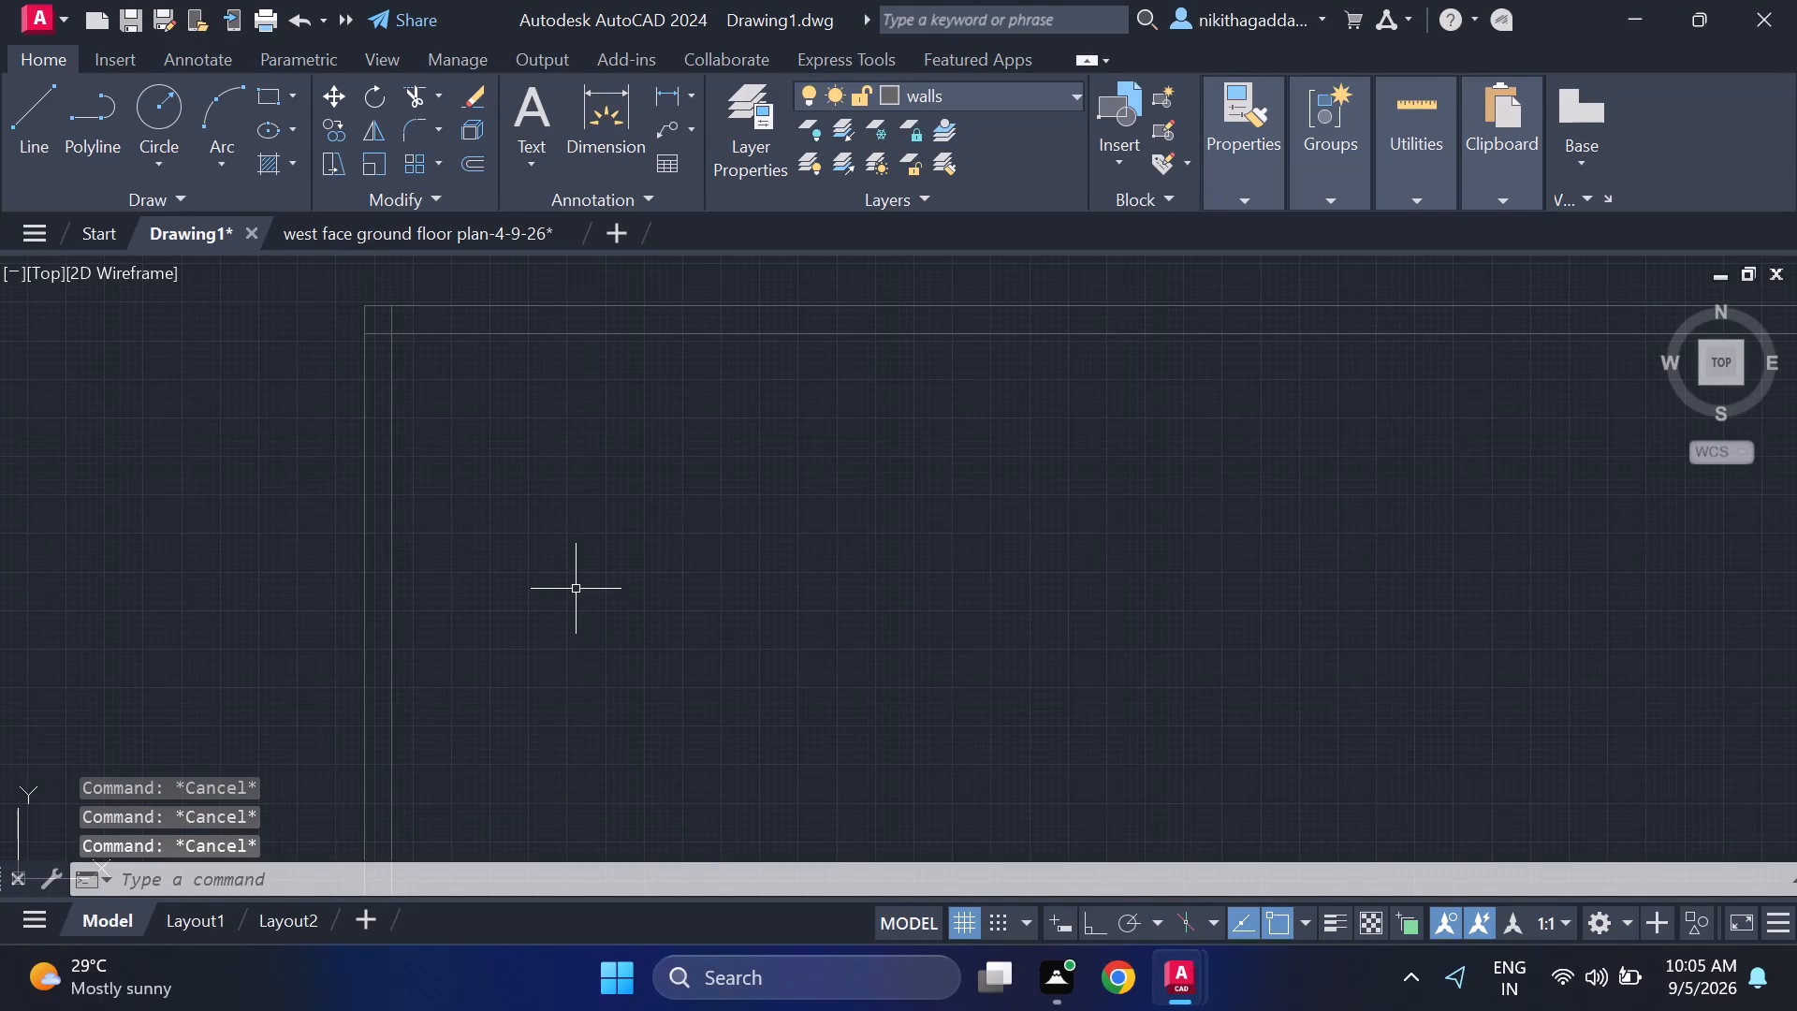
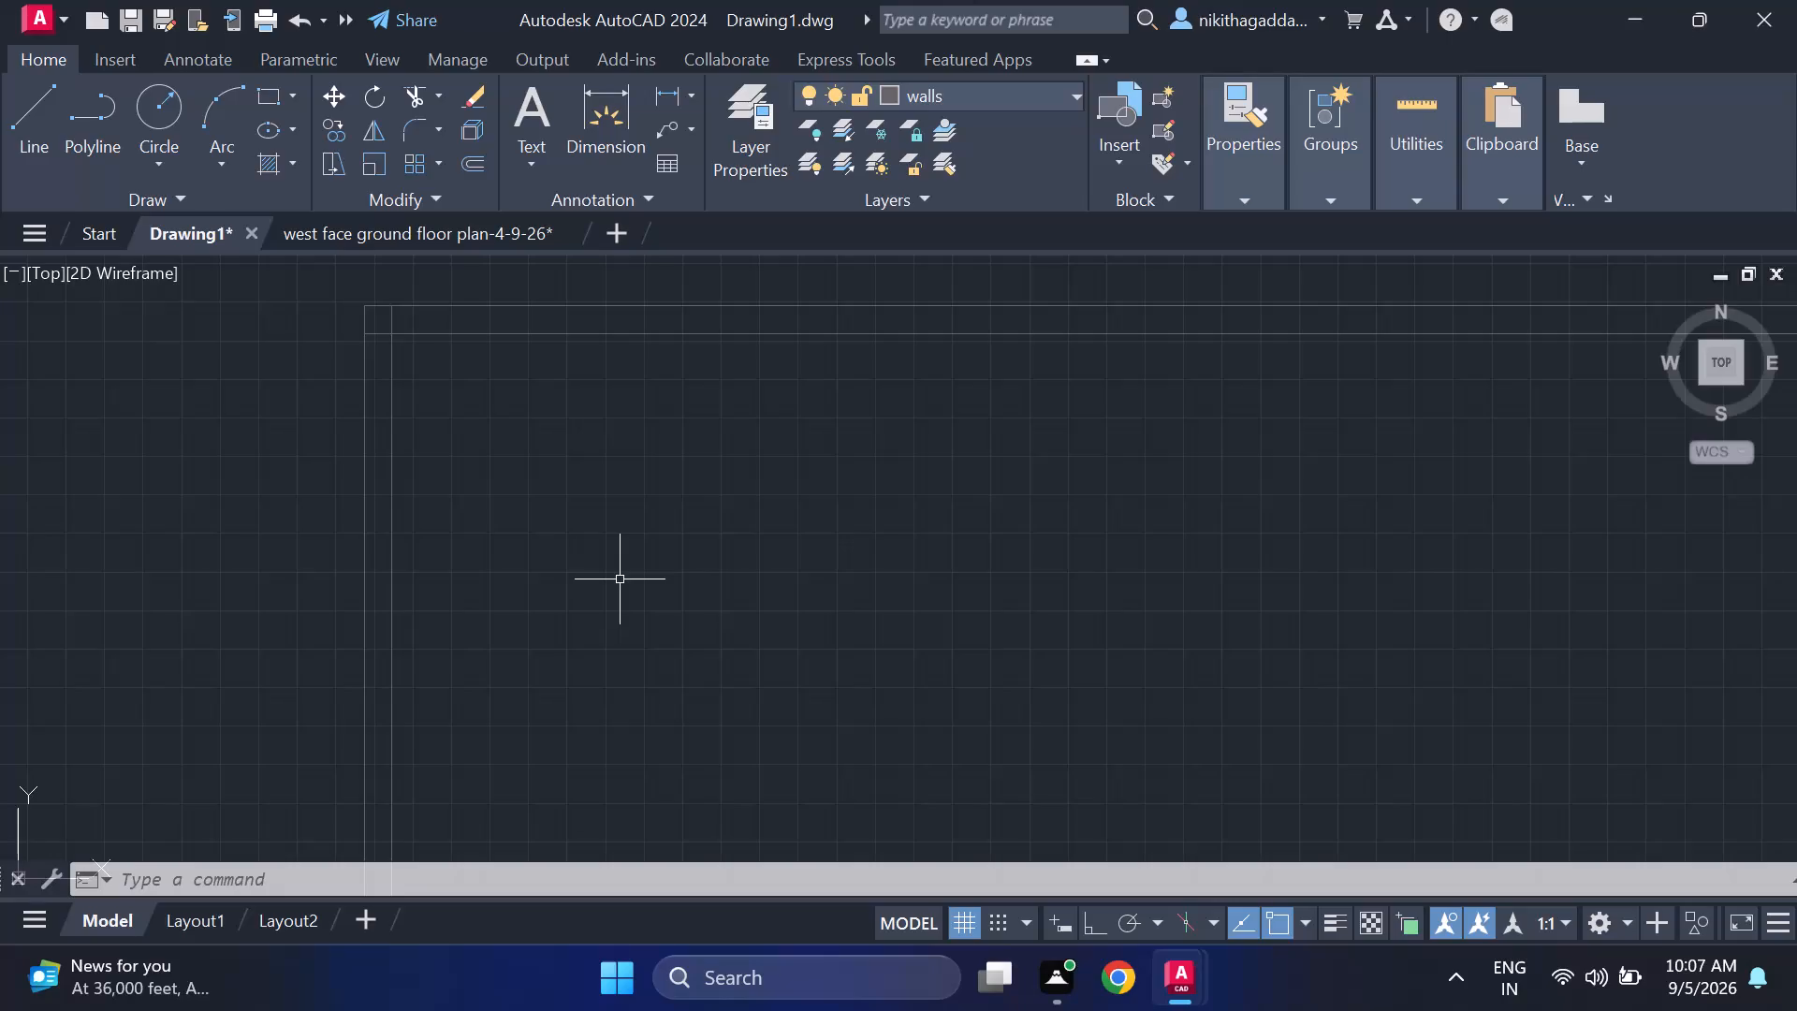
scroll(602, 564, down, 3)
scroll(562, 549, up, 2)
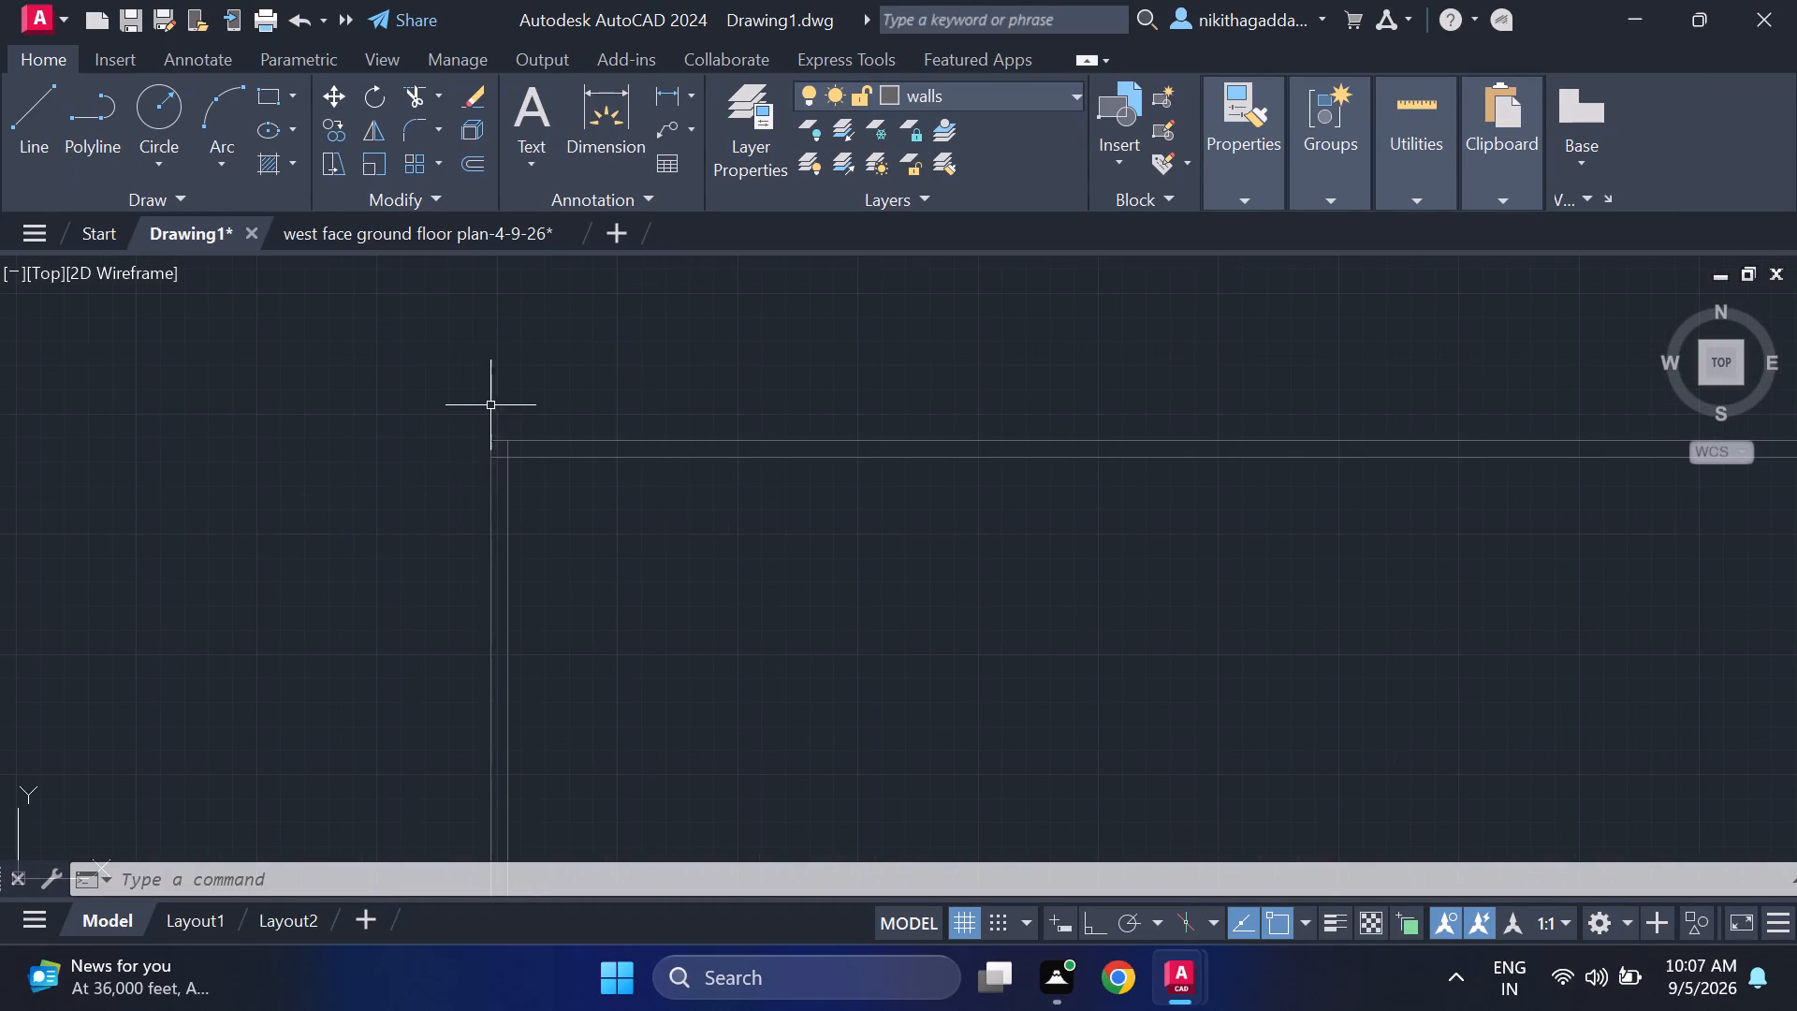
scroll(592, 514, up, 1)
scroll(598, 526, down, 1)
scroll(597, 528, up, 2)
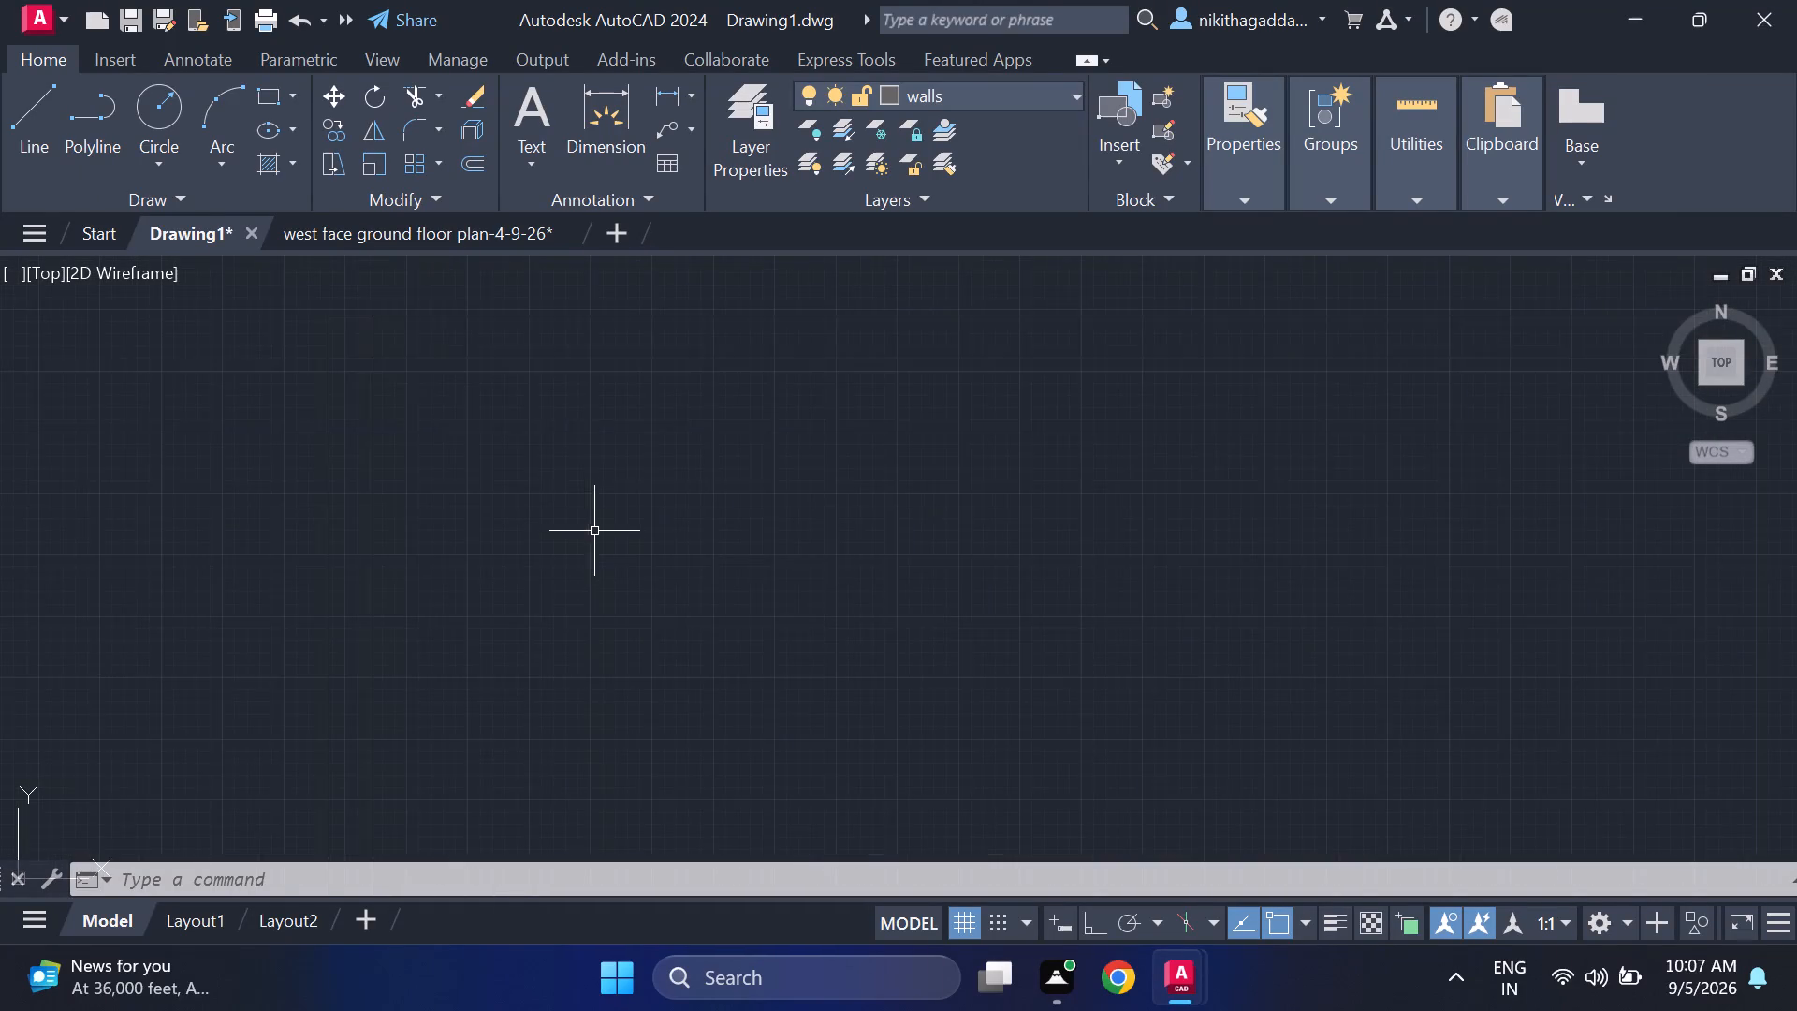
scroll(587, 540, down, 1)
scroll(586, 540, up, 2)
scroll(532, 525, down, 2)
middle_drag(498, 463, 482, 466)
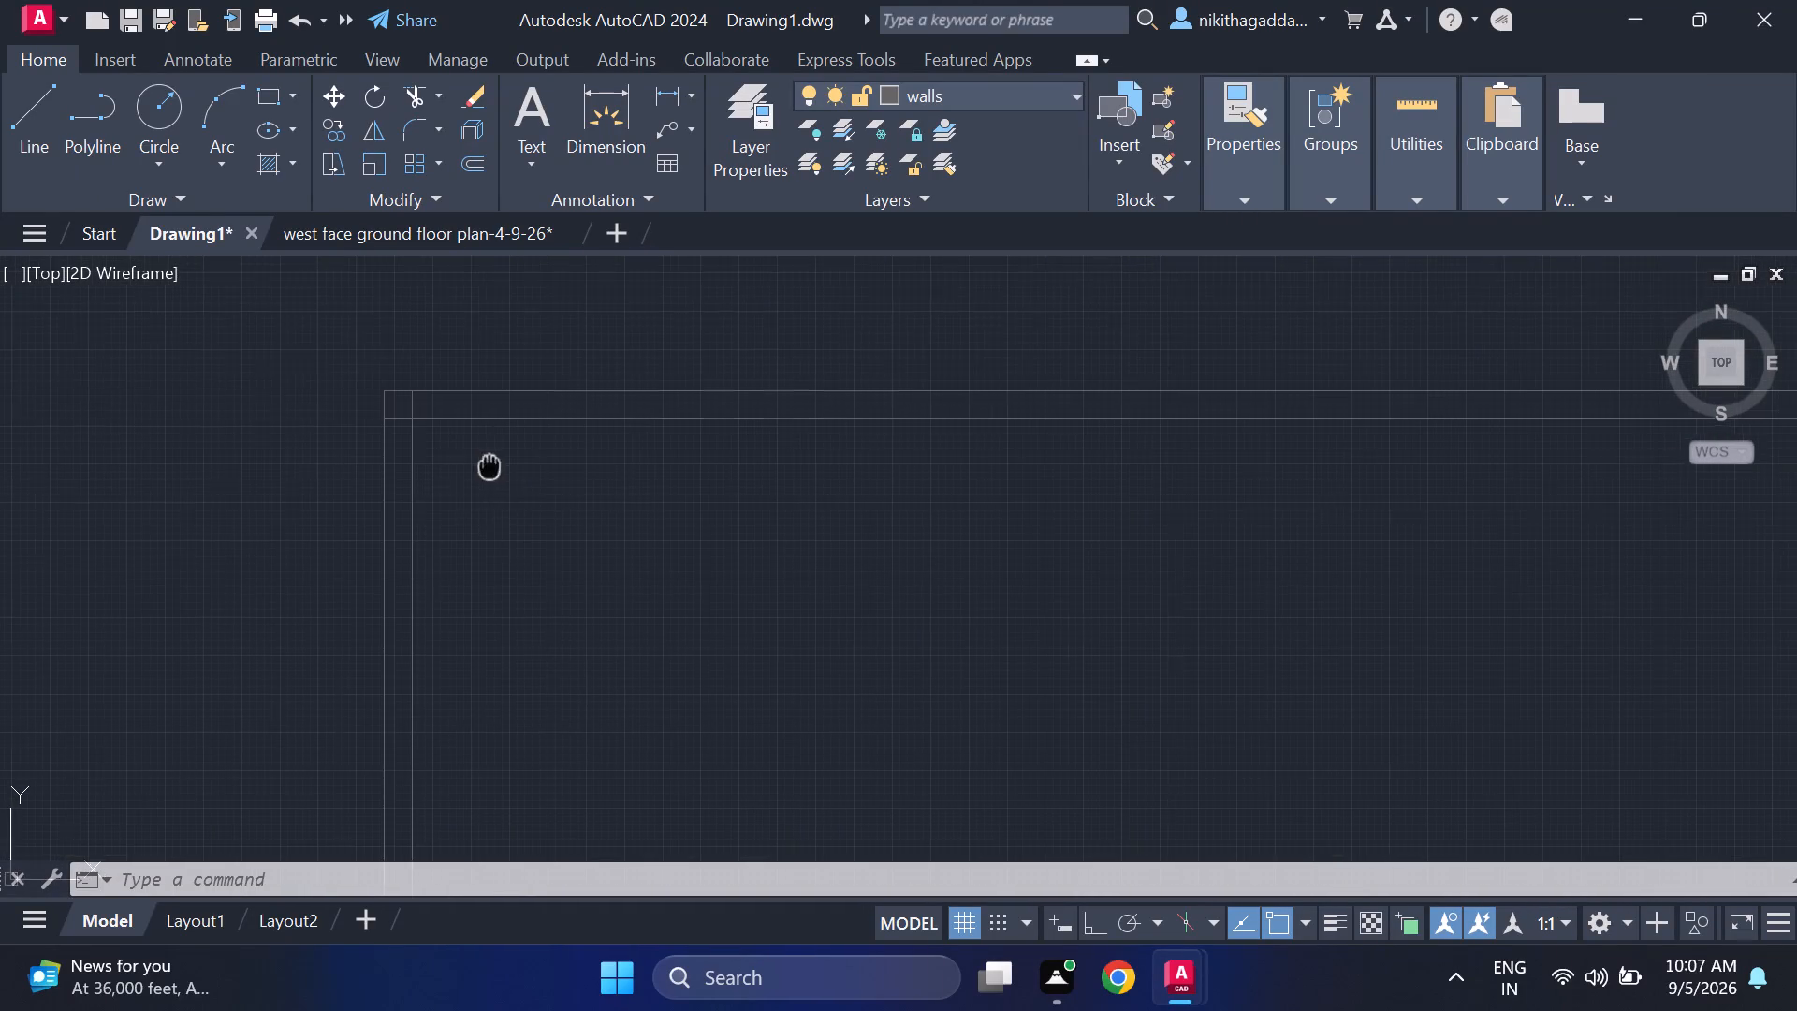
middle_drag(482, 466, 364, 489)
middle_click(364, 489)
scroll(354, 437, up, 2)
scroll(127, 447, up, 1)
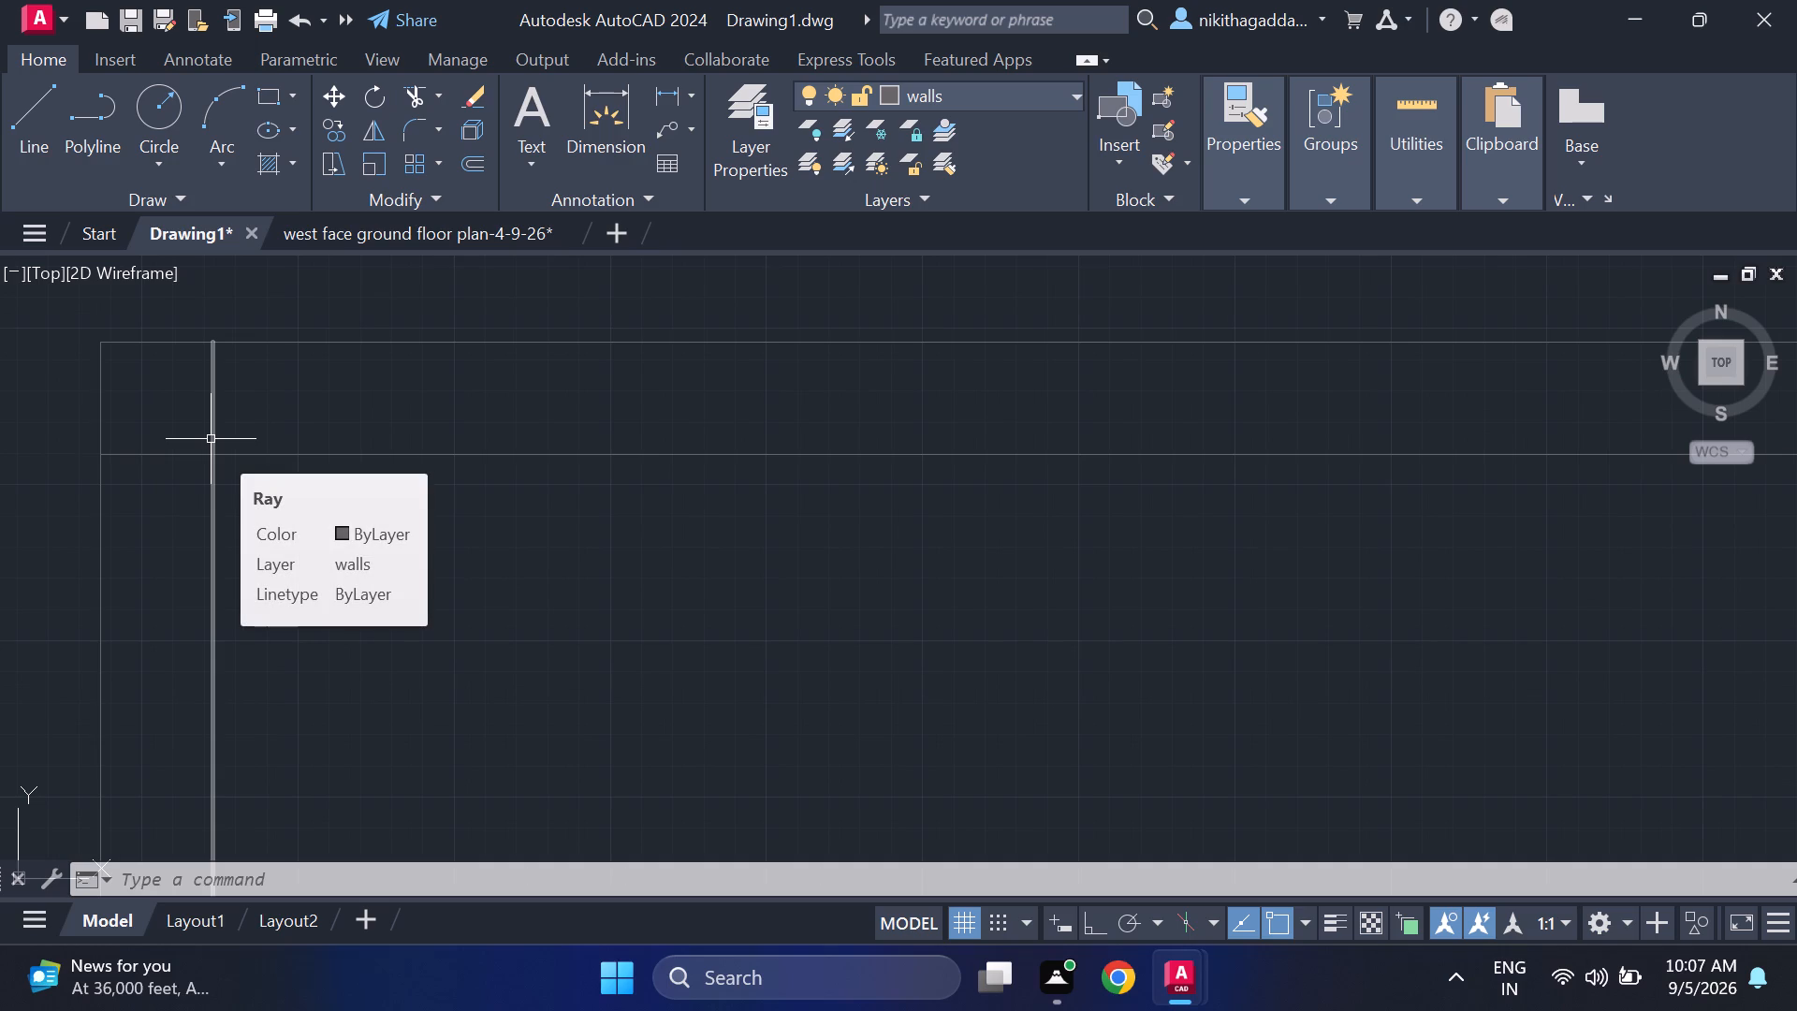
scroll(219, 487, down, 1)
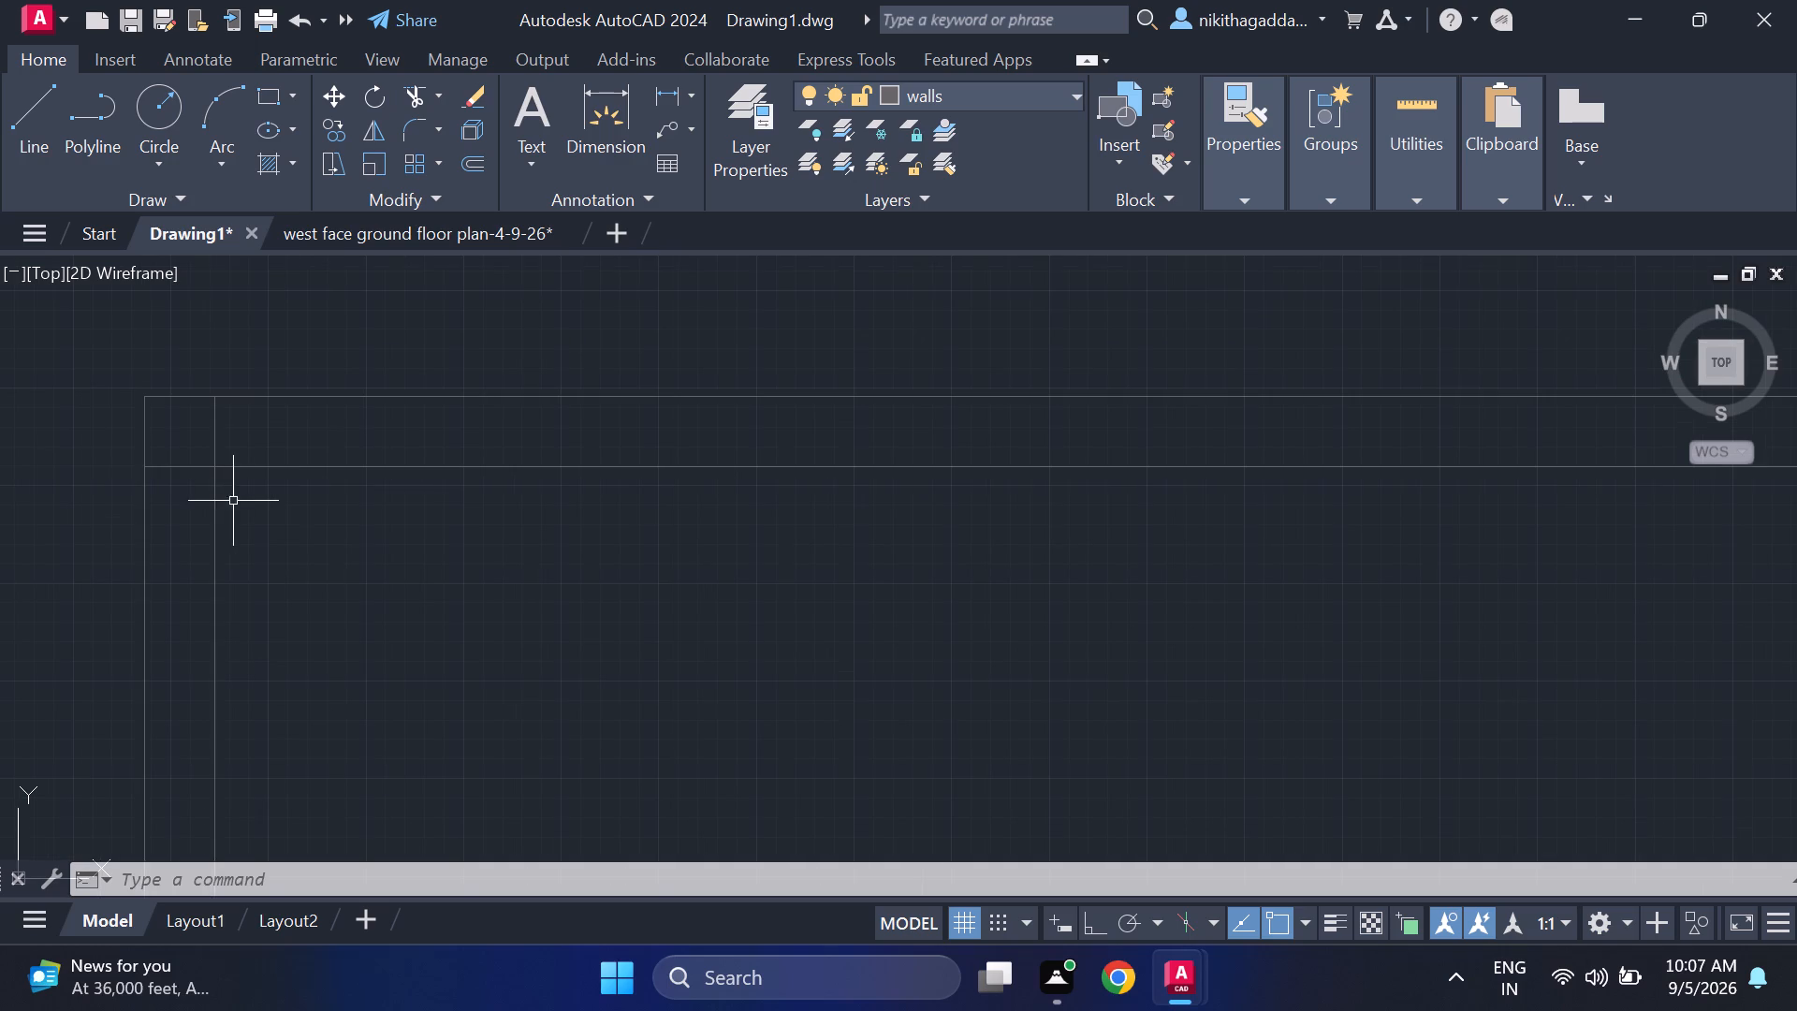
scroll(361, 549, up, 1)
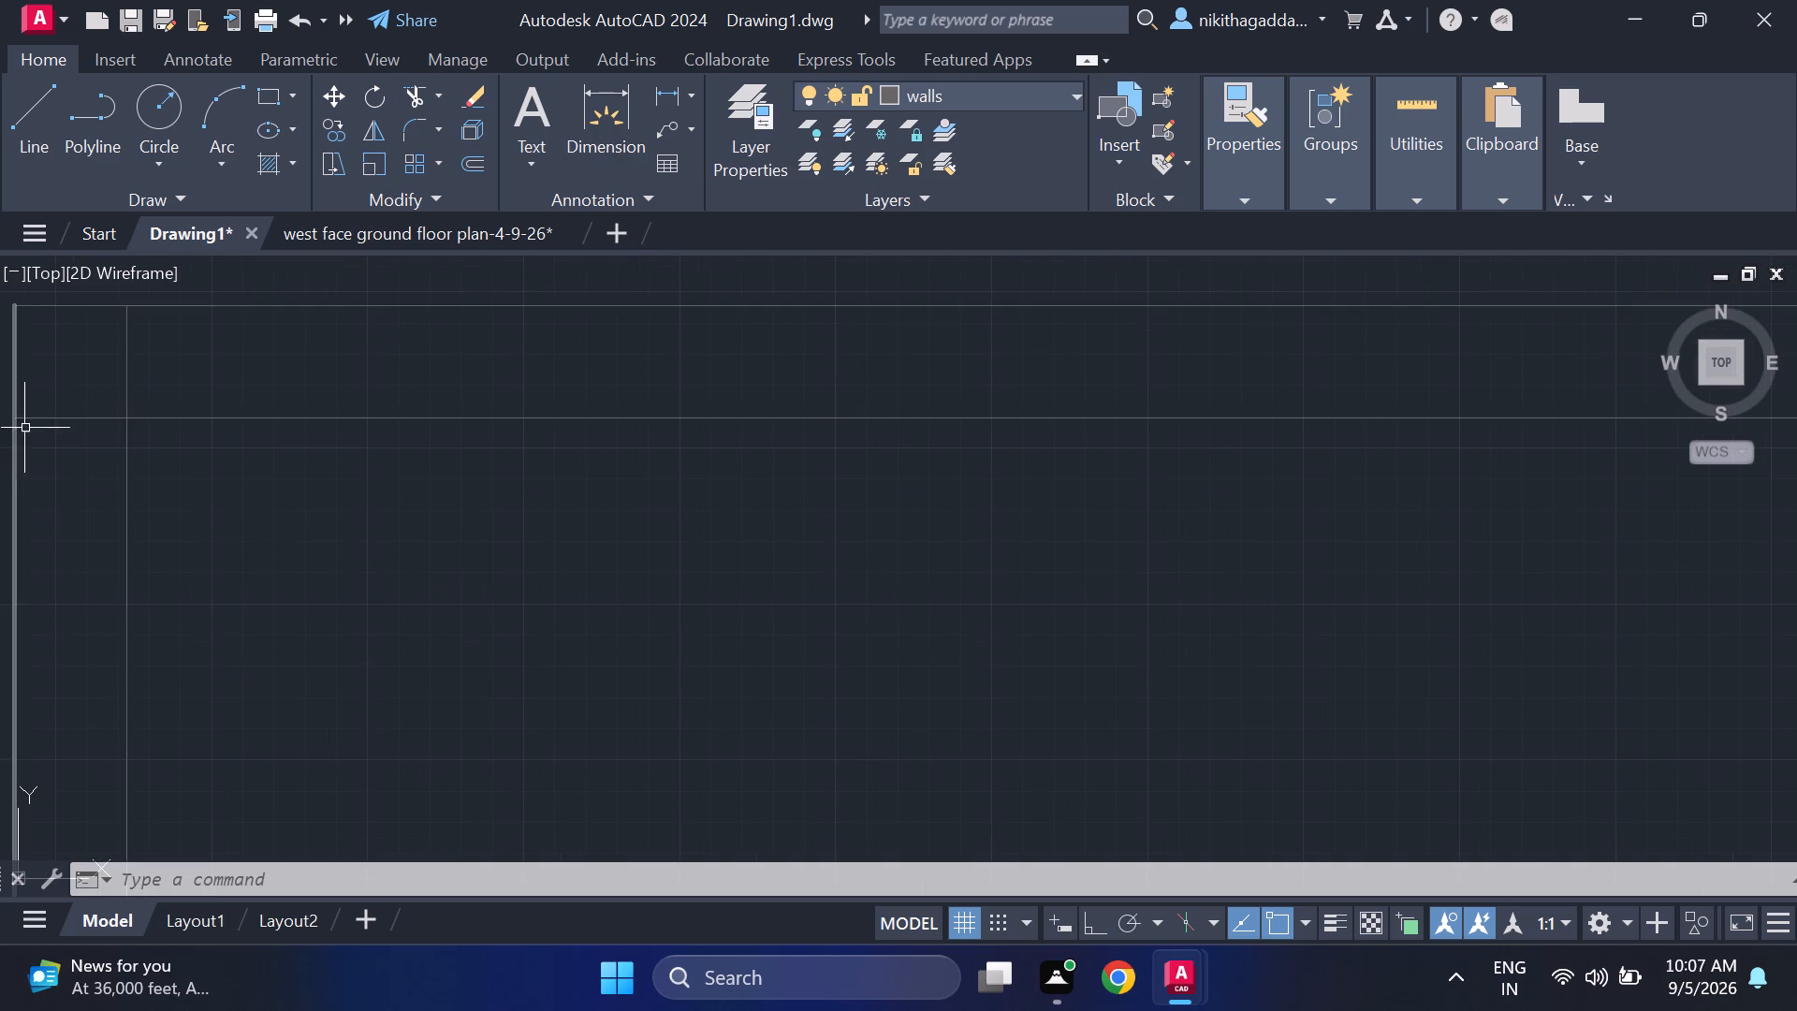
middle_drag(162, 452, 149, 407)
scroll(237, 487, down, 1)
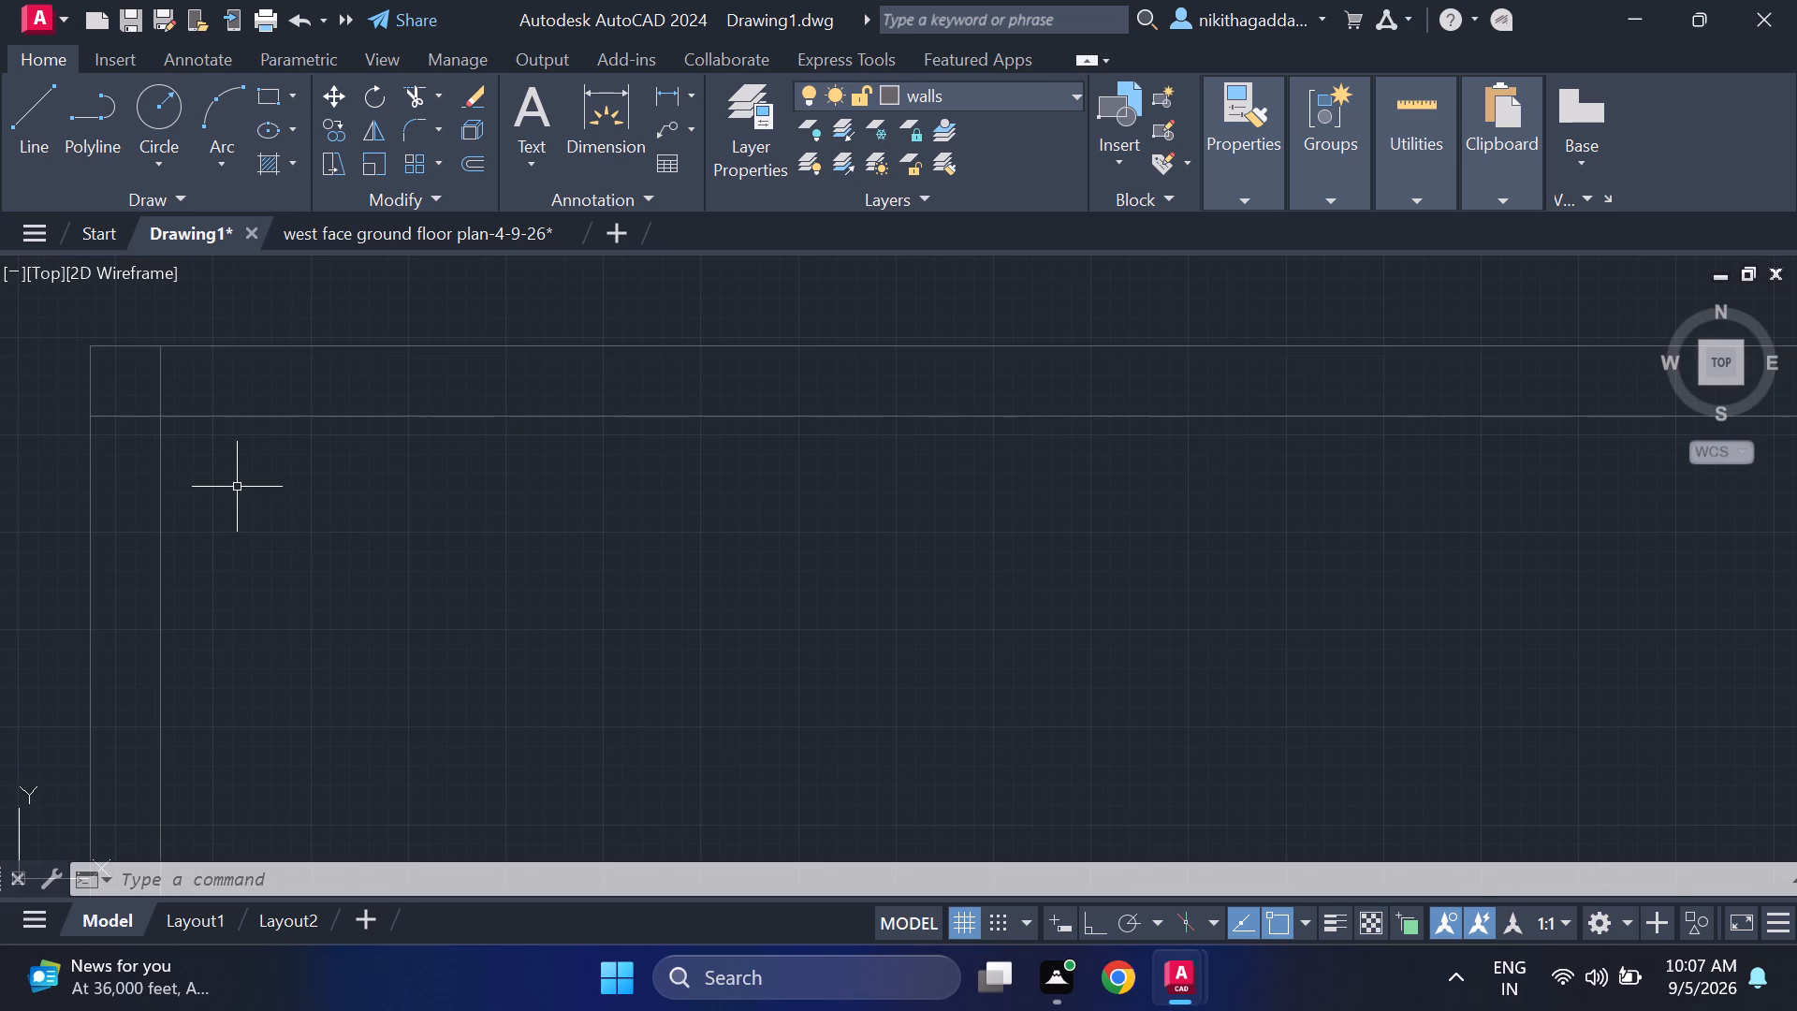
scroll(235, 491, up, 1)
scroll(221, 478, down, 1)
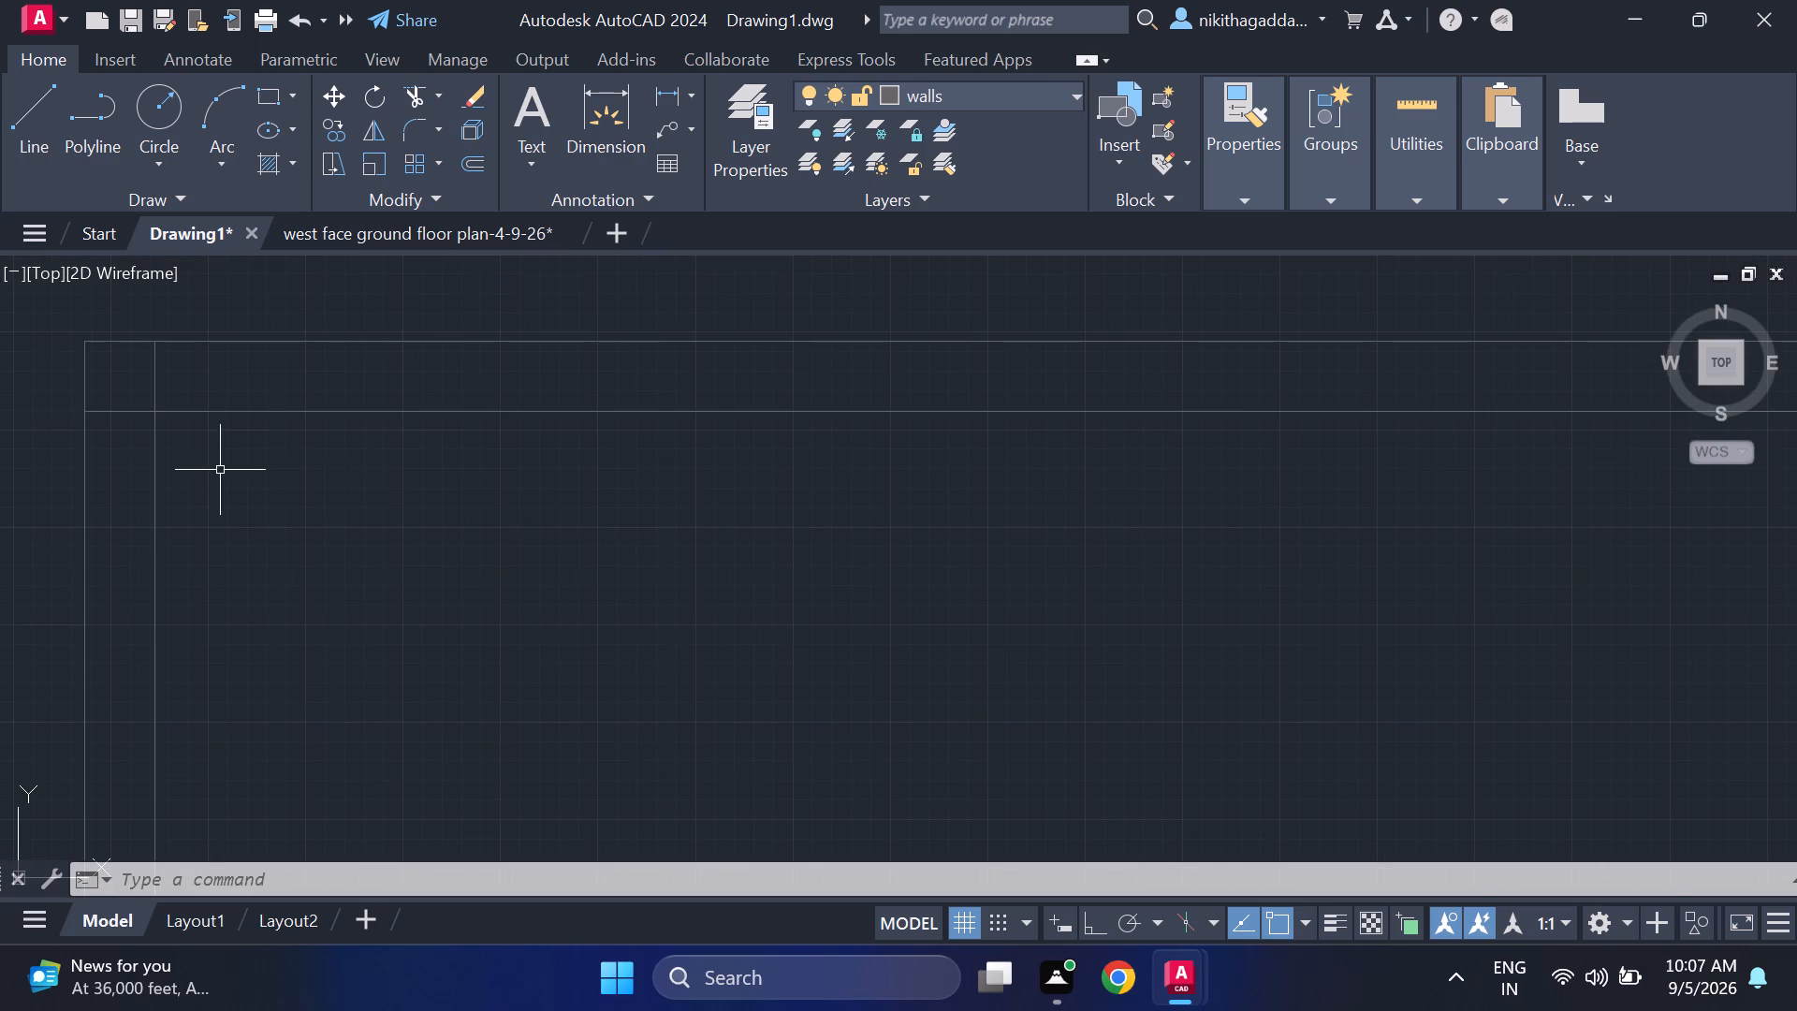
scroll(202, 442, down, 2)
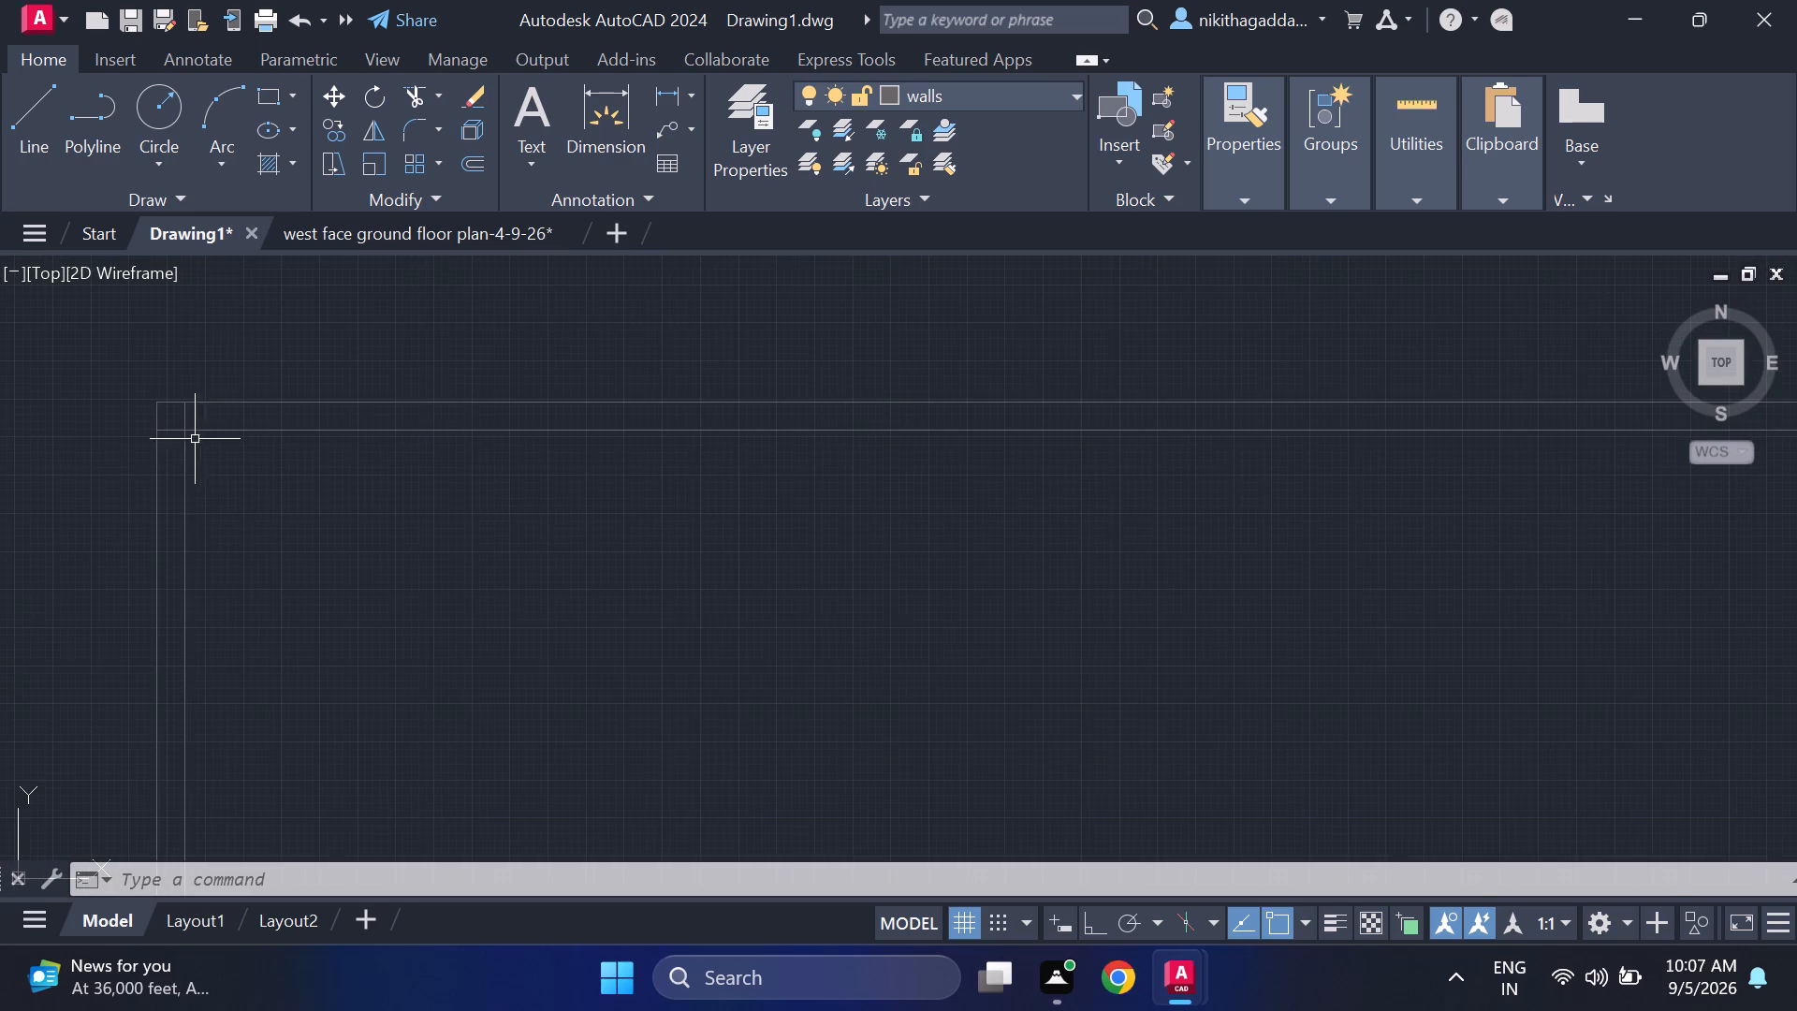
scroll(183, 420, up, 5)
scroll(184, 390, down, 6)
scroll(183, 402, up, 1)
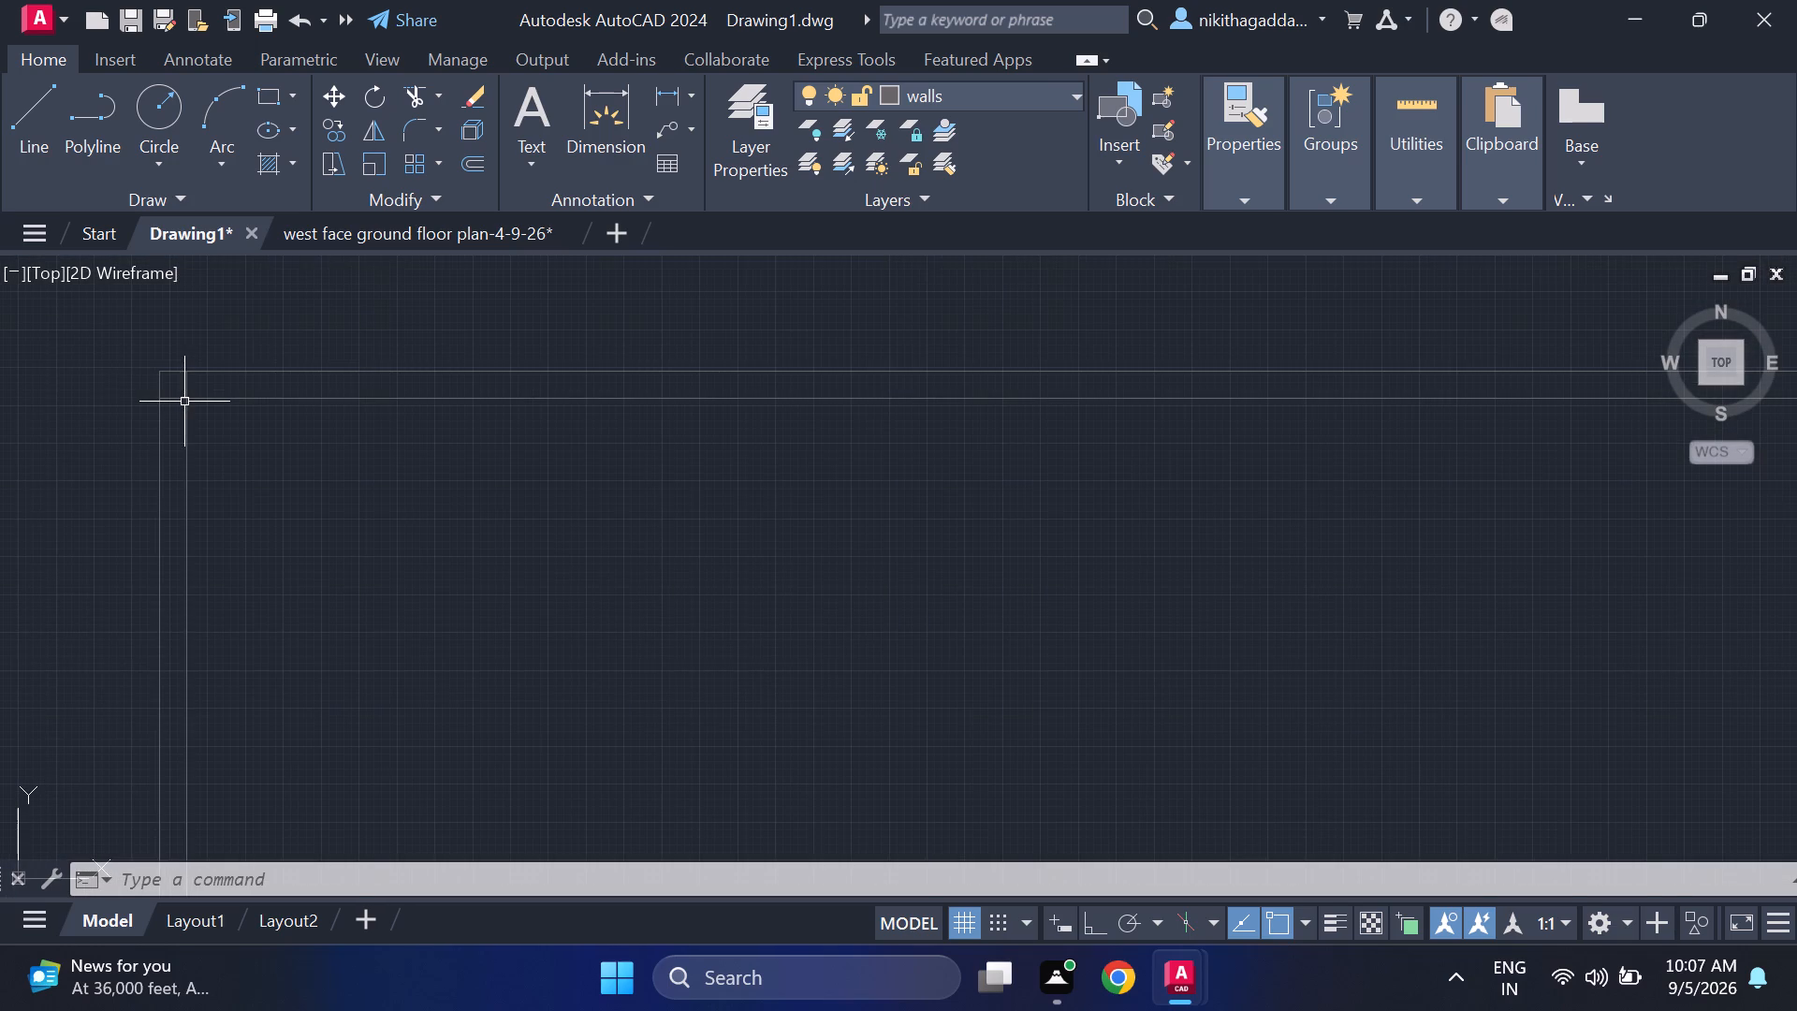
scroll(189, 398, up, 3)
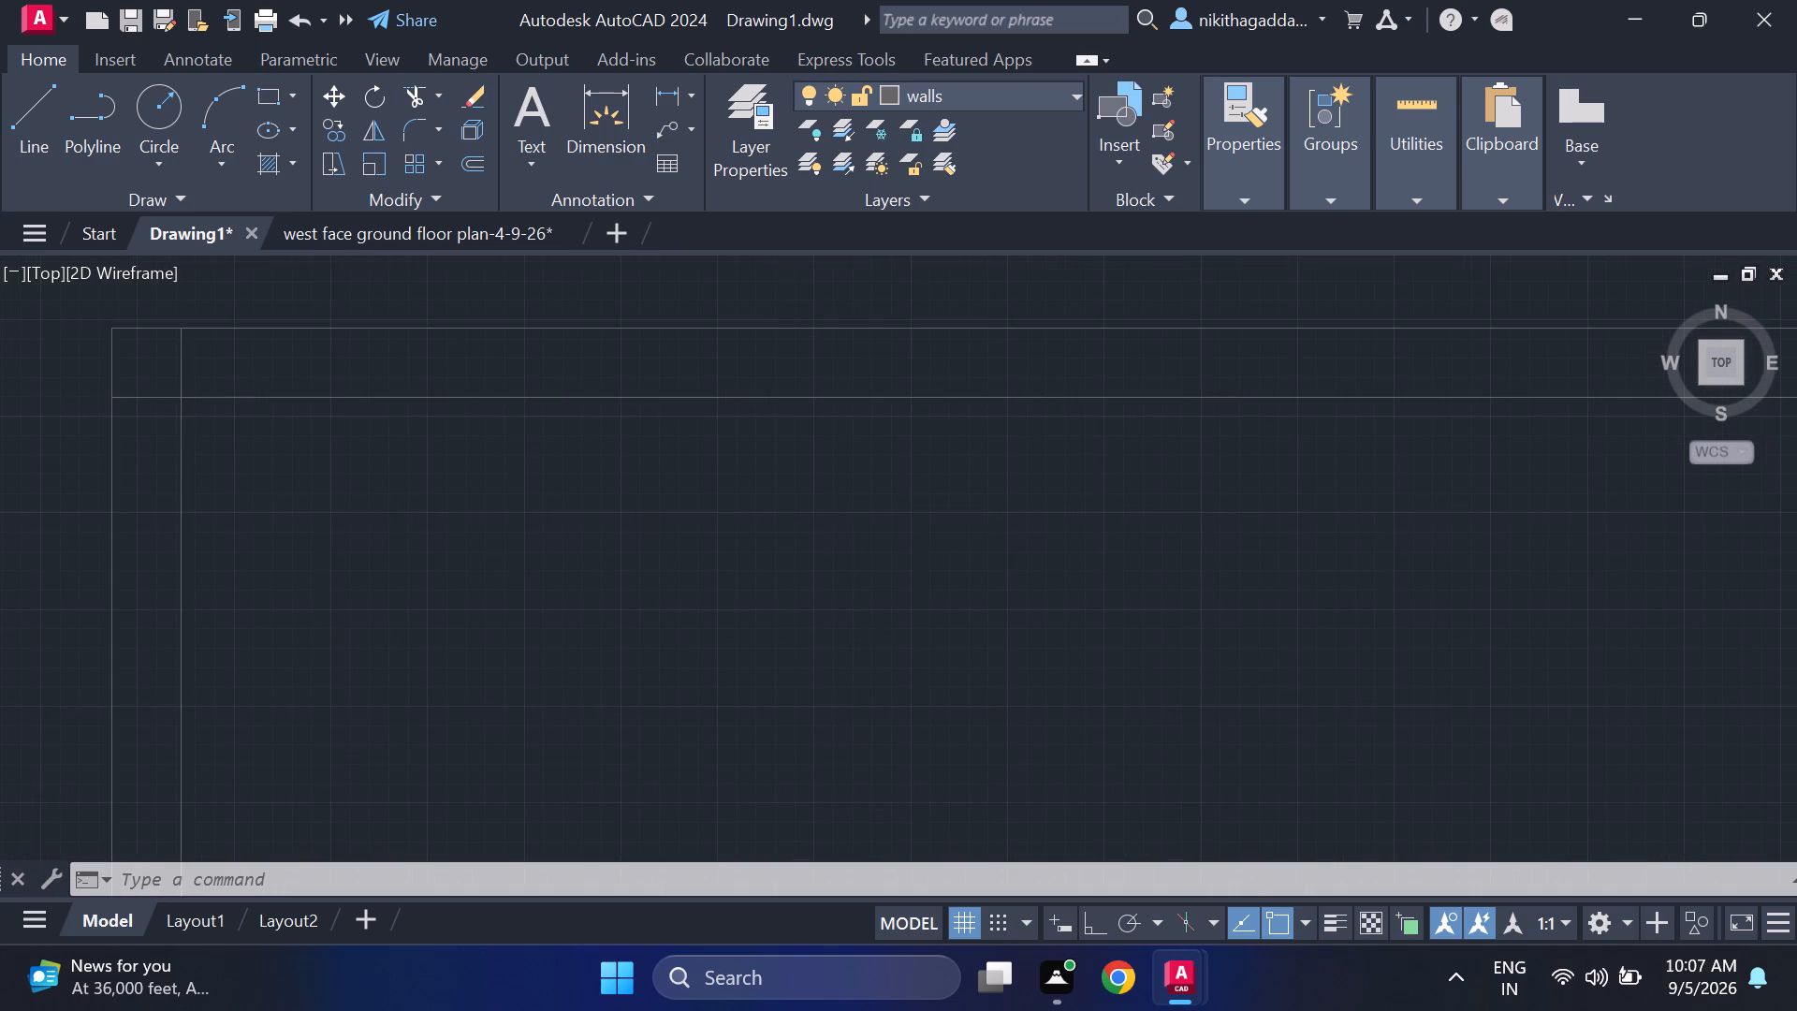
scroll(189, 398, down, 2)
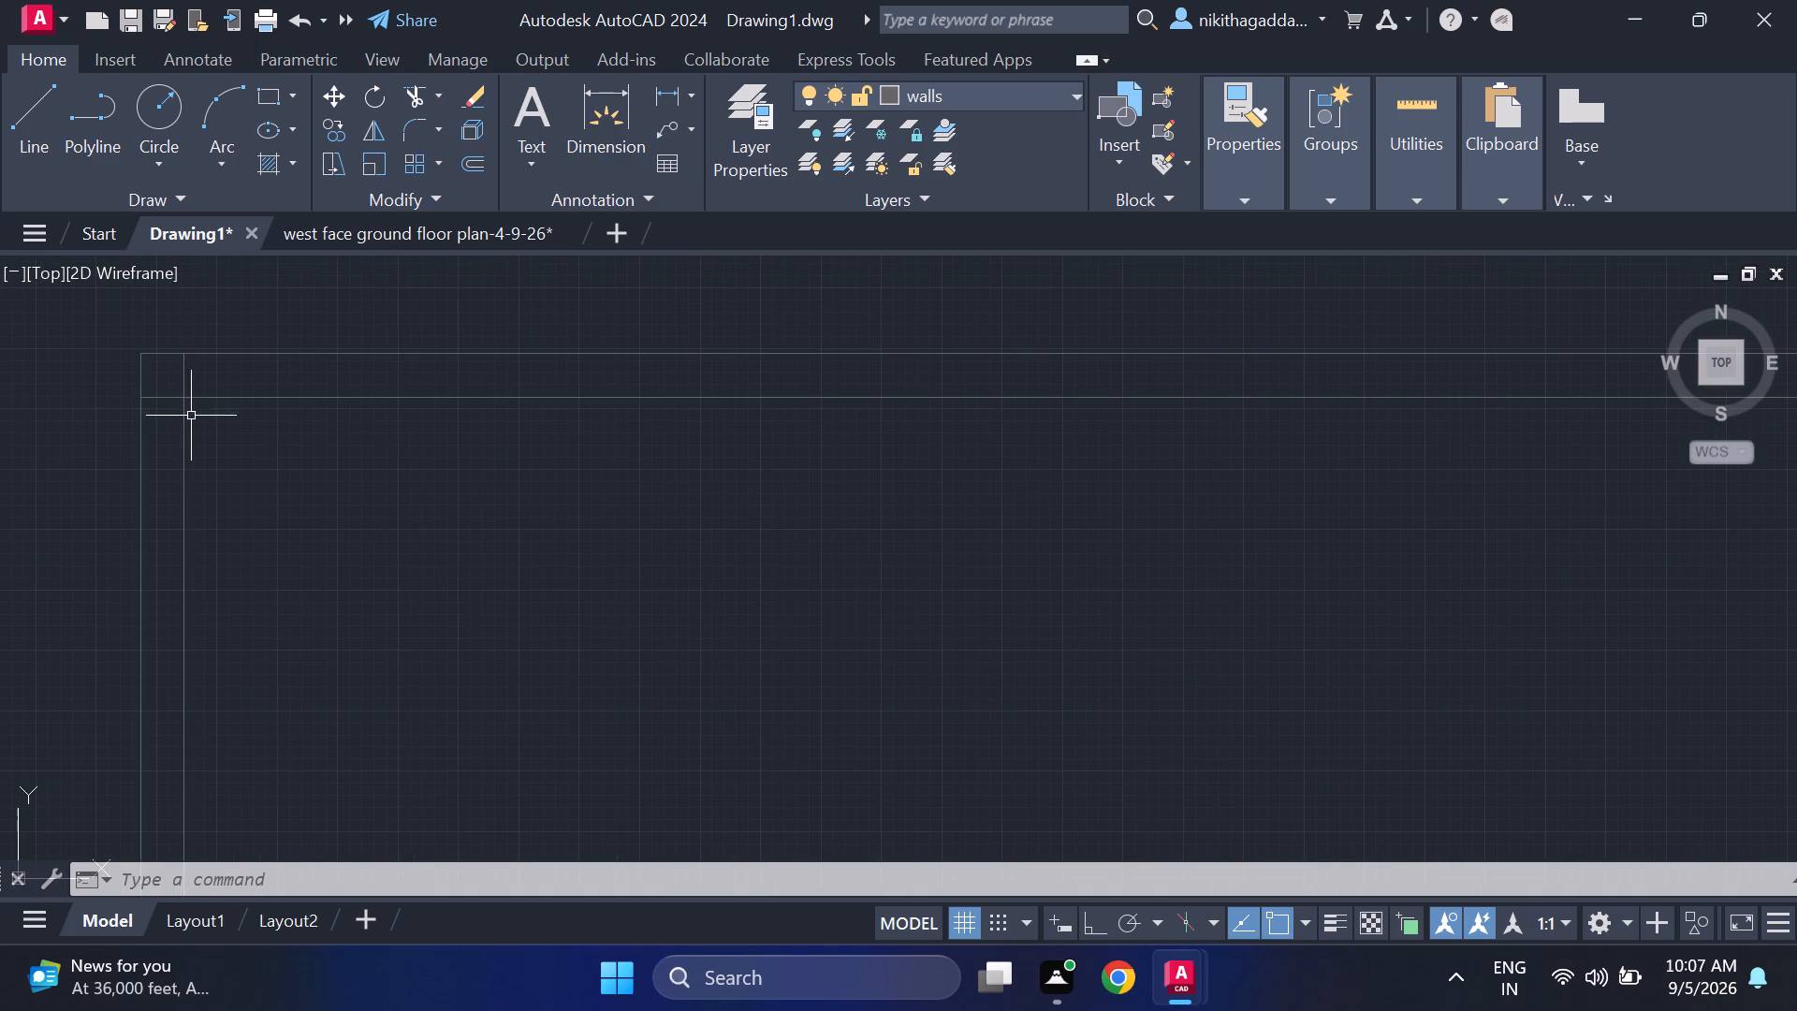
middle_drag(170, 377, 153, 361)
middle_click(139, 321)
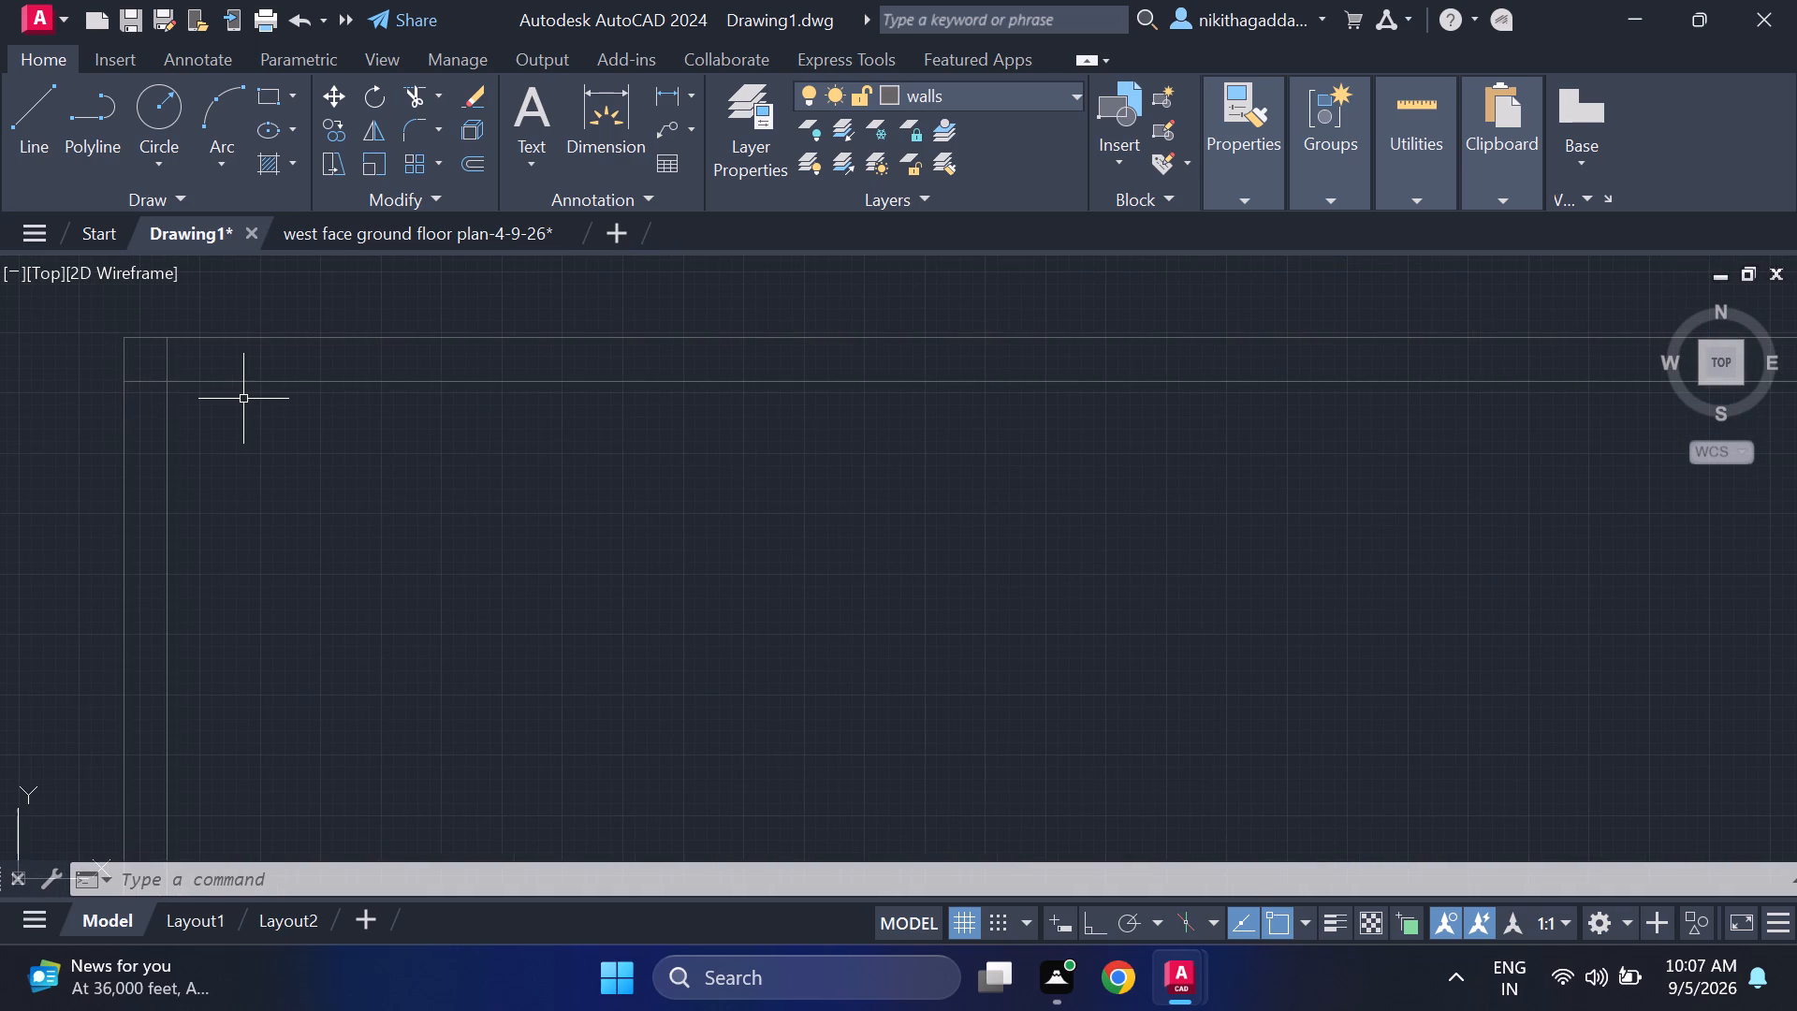
Offset the inner line of the west wall 14' to the east, into the building.
text(of)
key(Return)
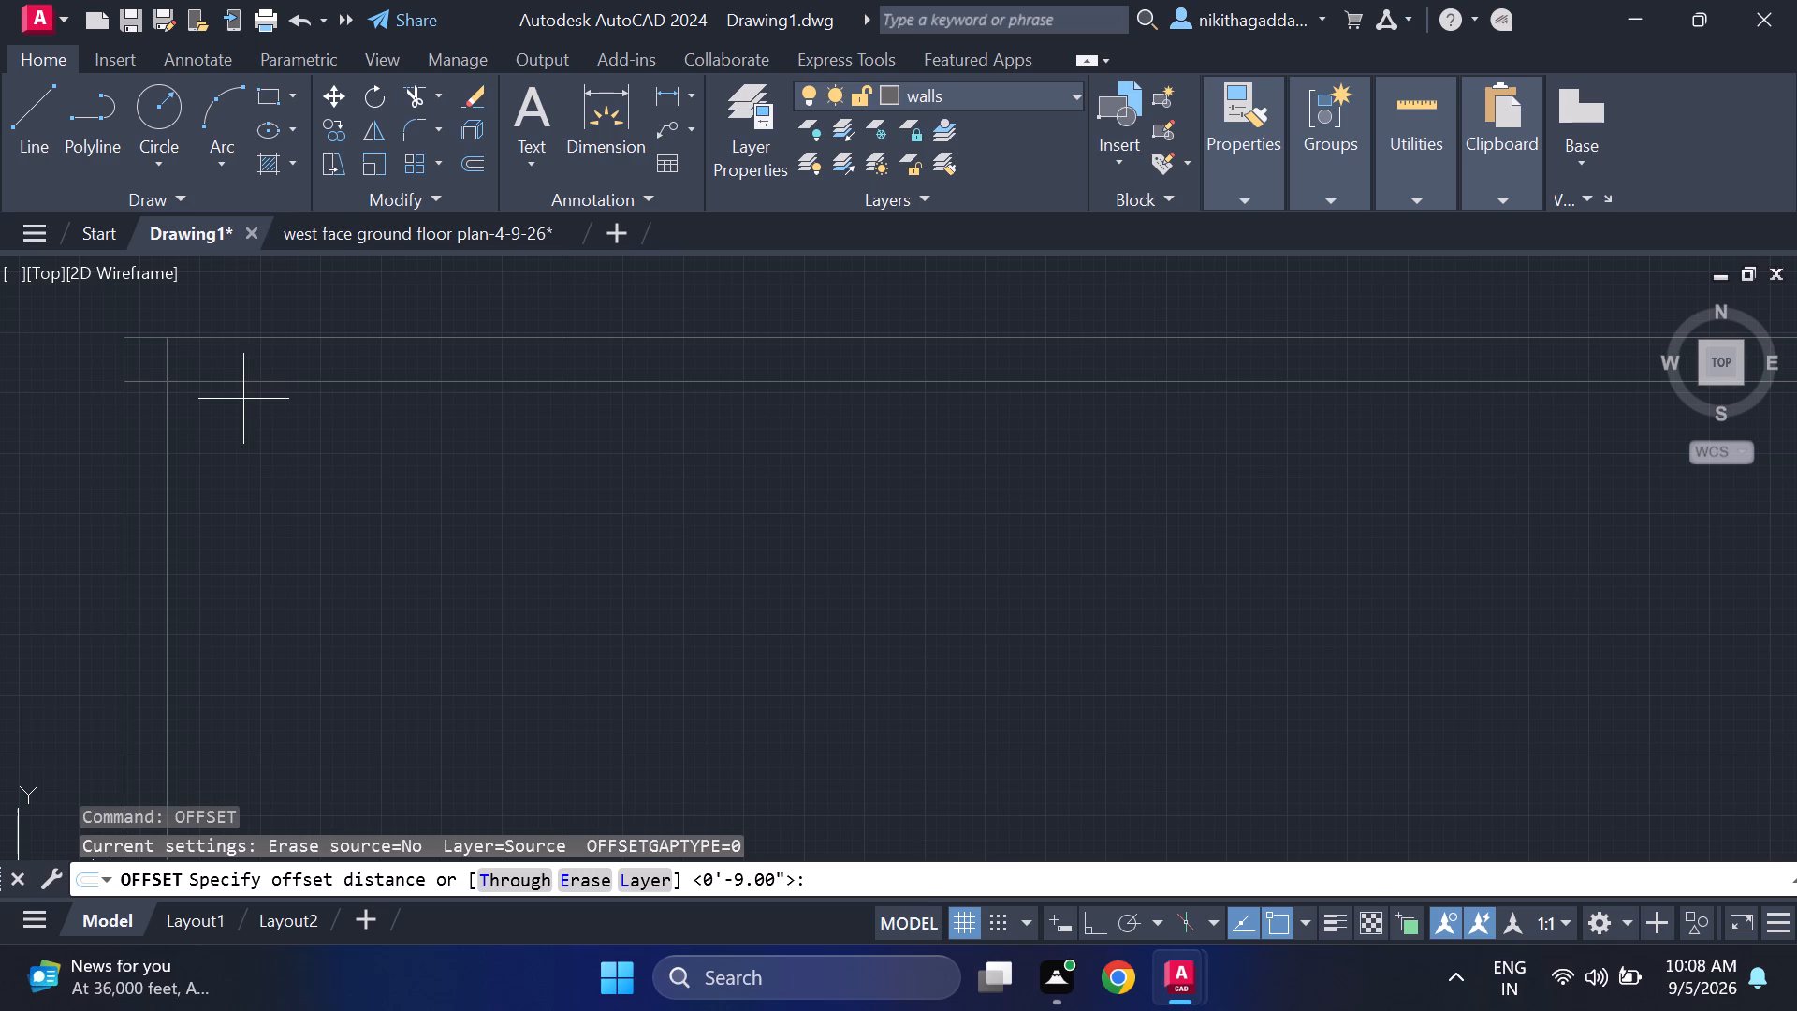
key(1)
key(4)
key(apostrophe)
key(Return)
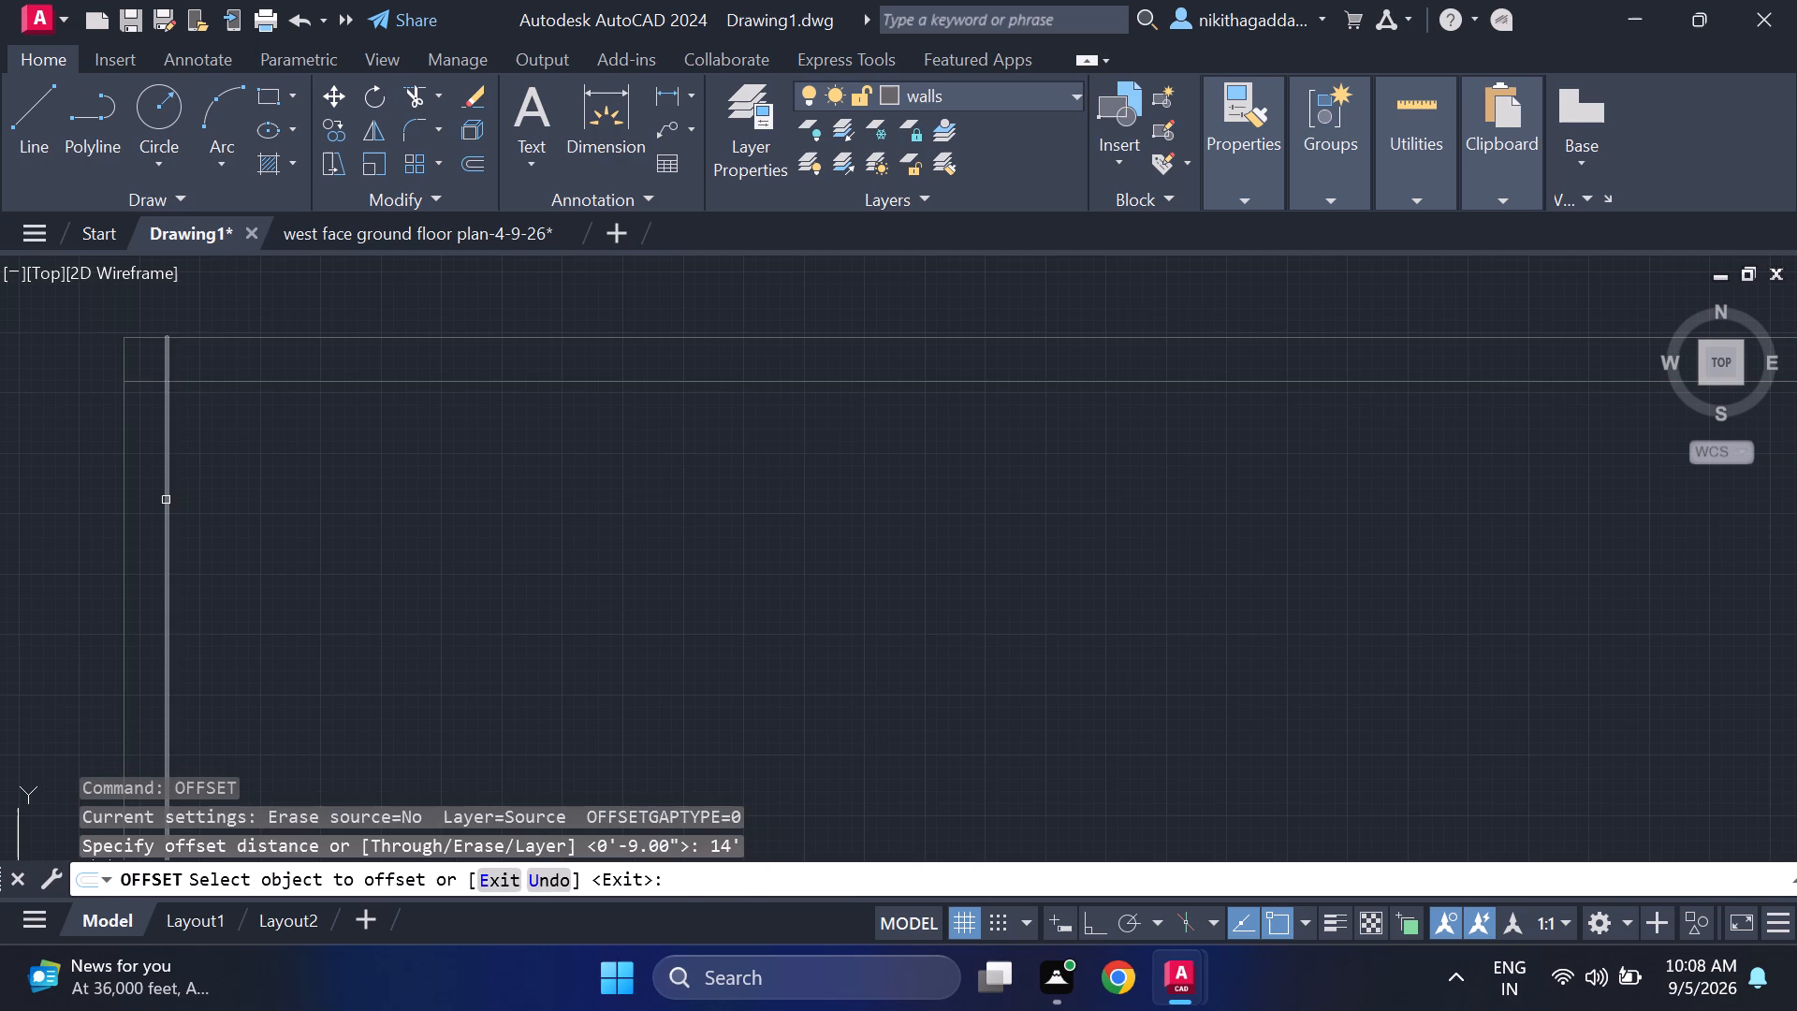
click(166, 500)
click(499, 465)
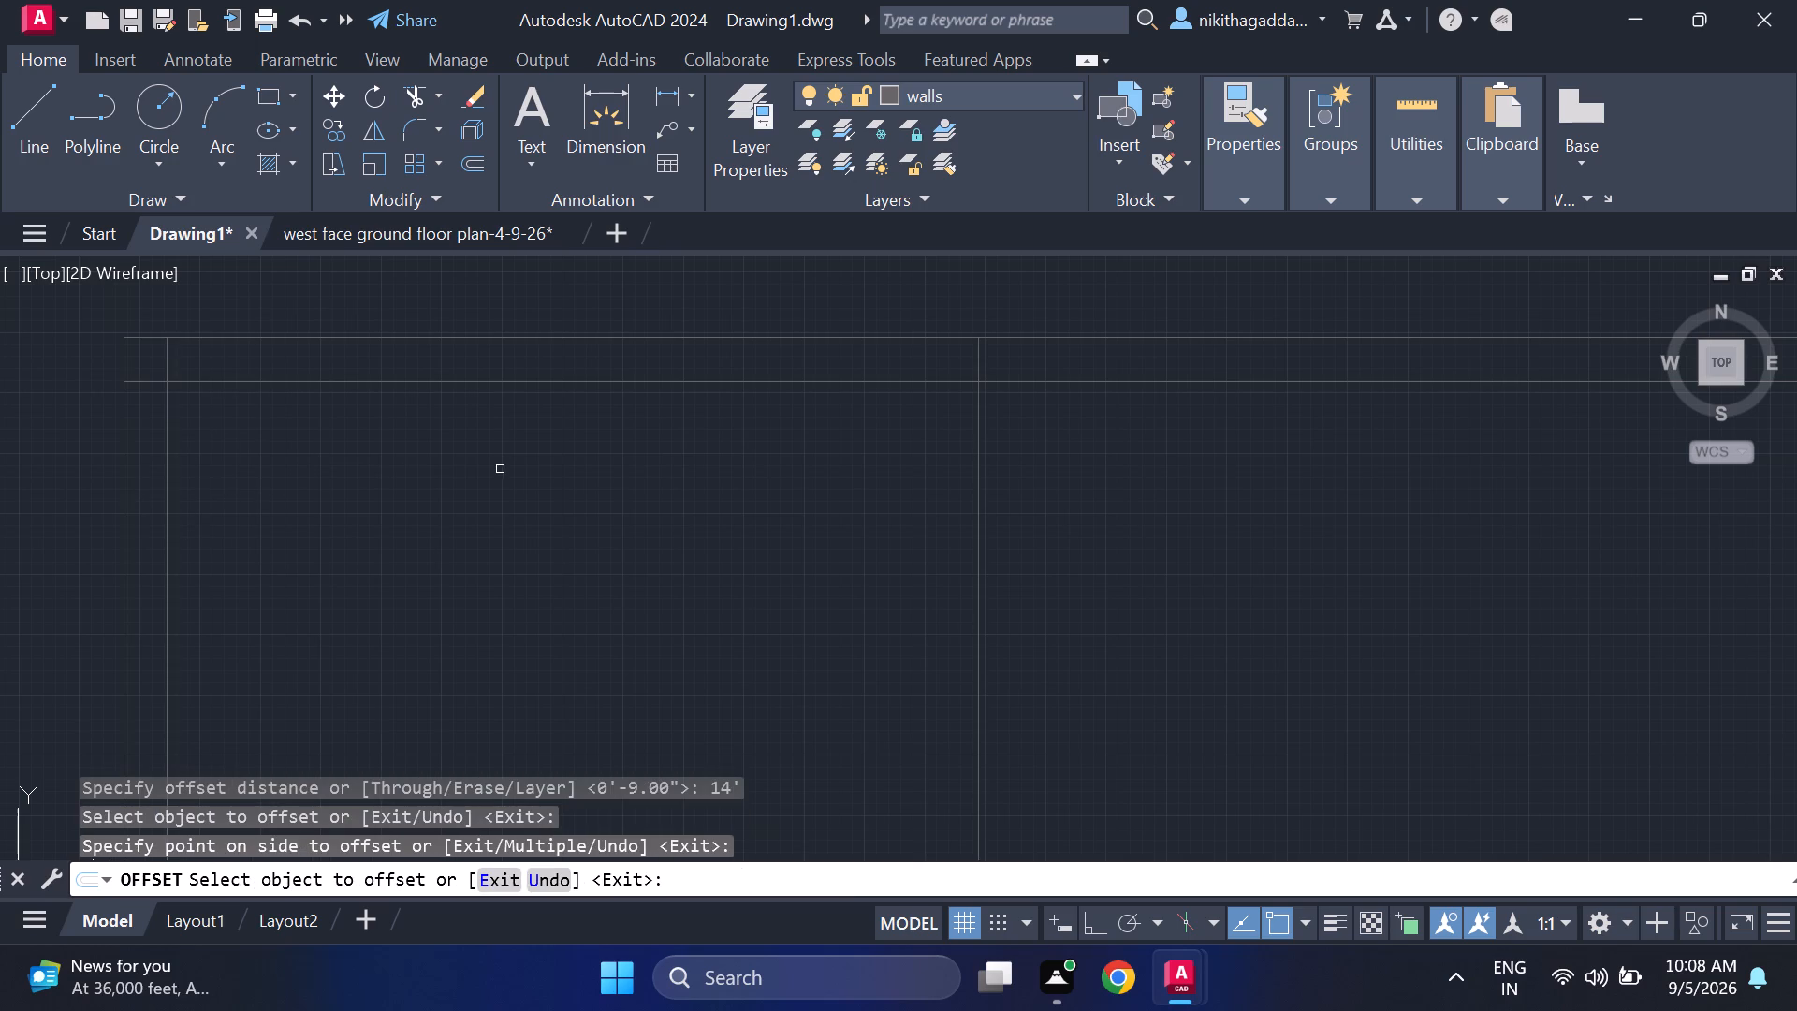
key(Escape)
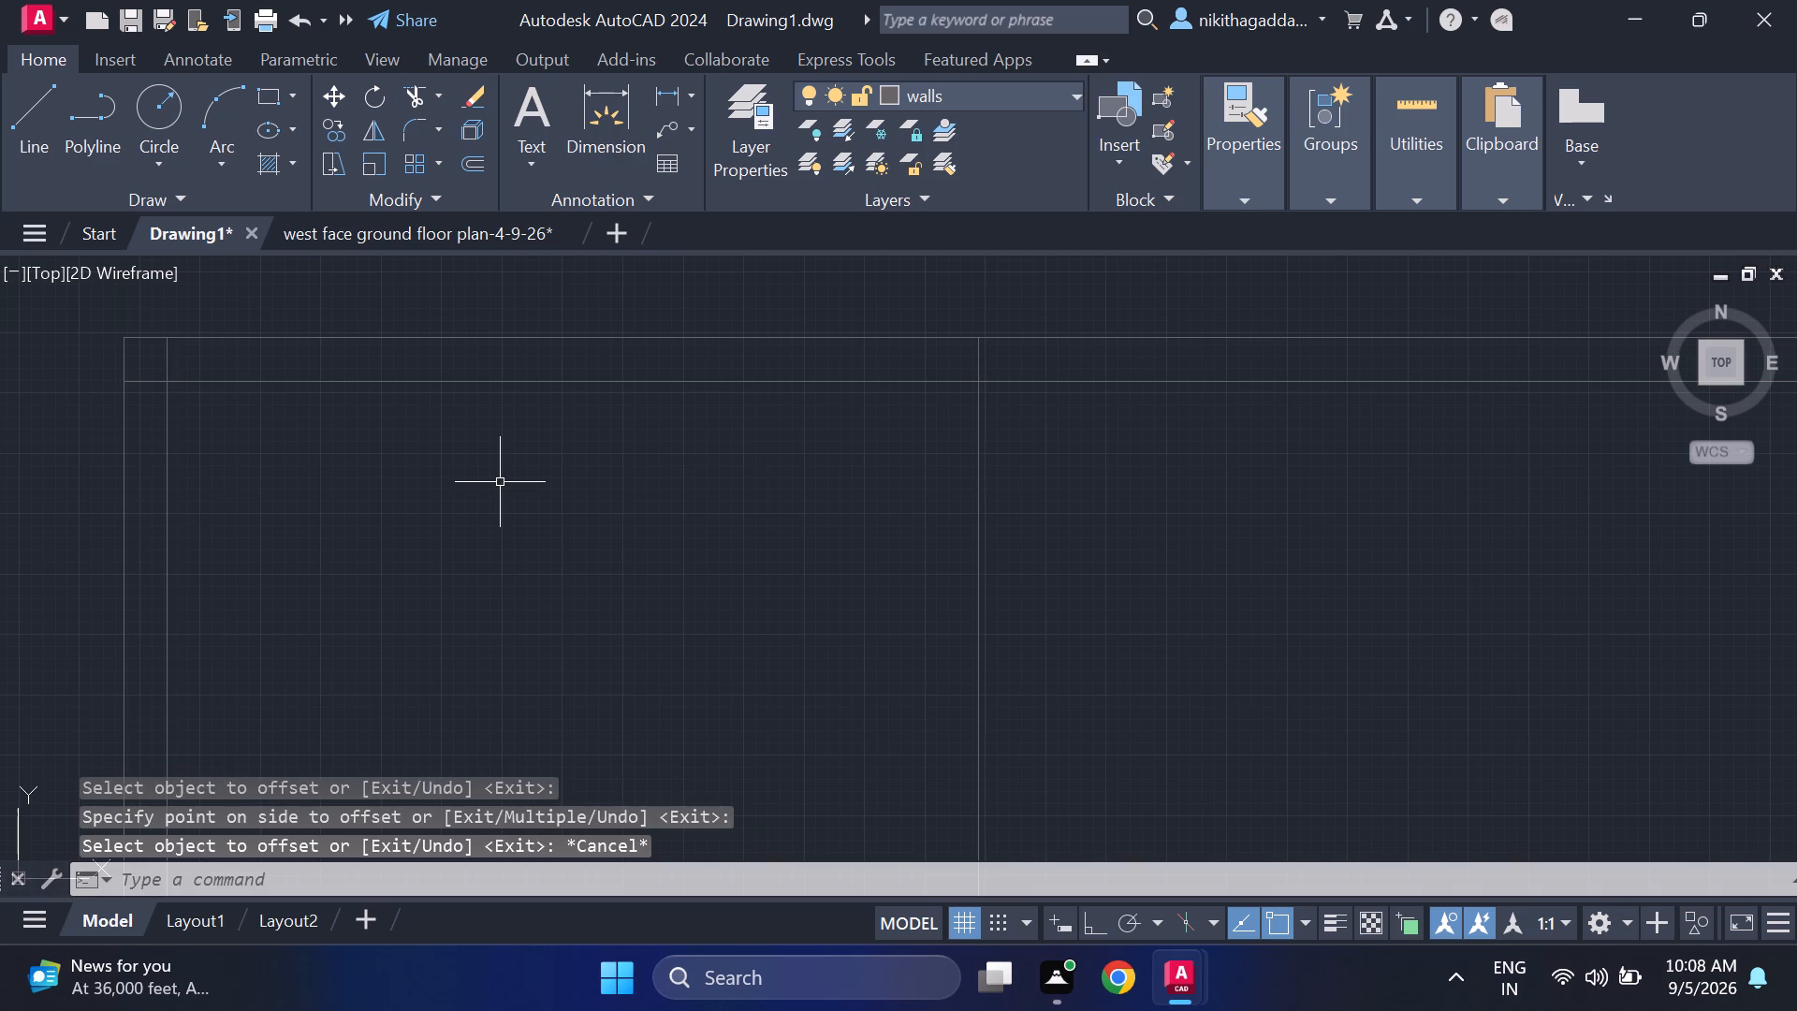
Offset the new vertical partition line 4.5" to the east to give the partition its thickness.
text(of)
key(Return)
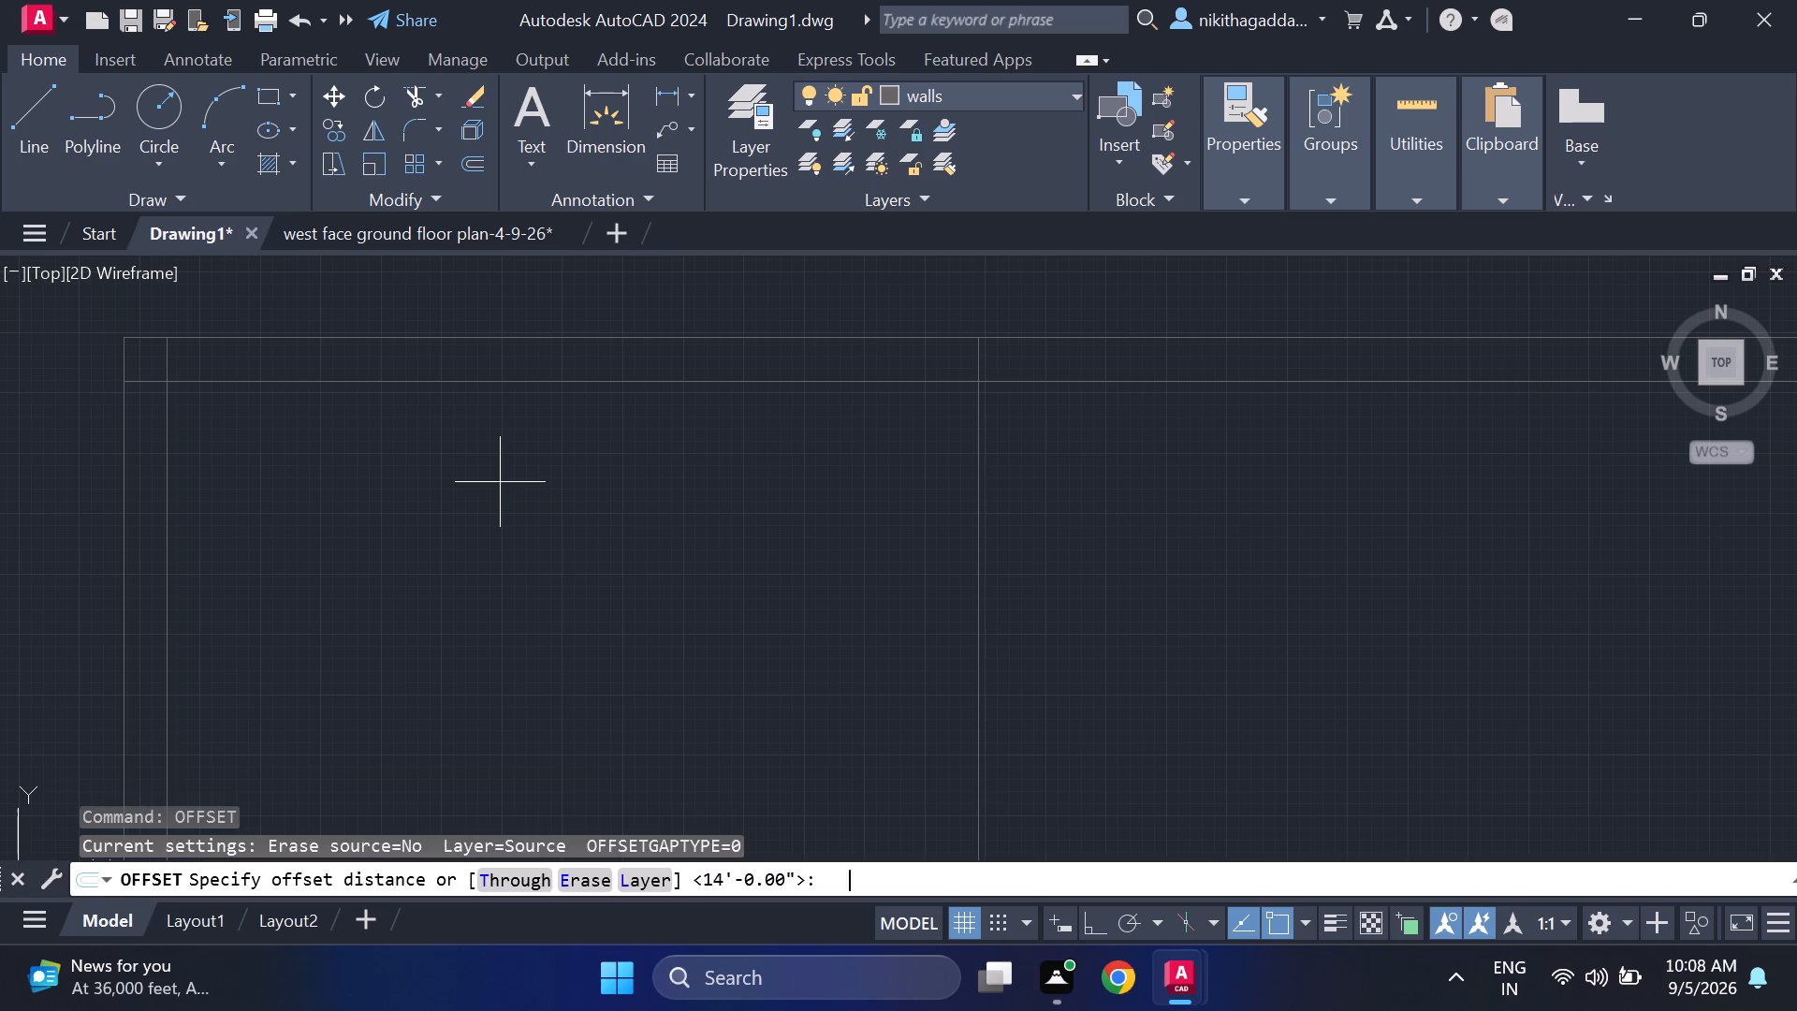
text(4.5")
key(Return)
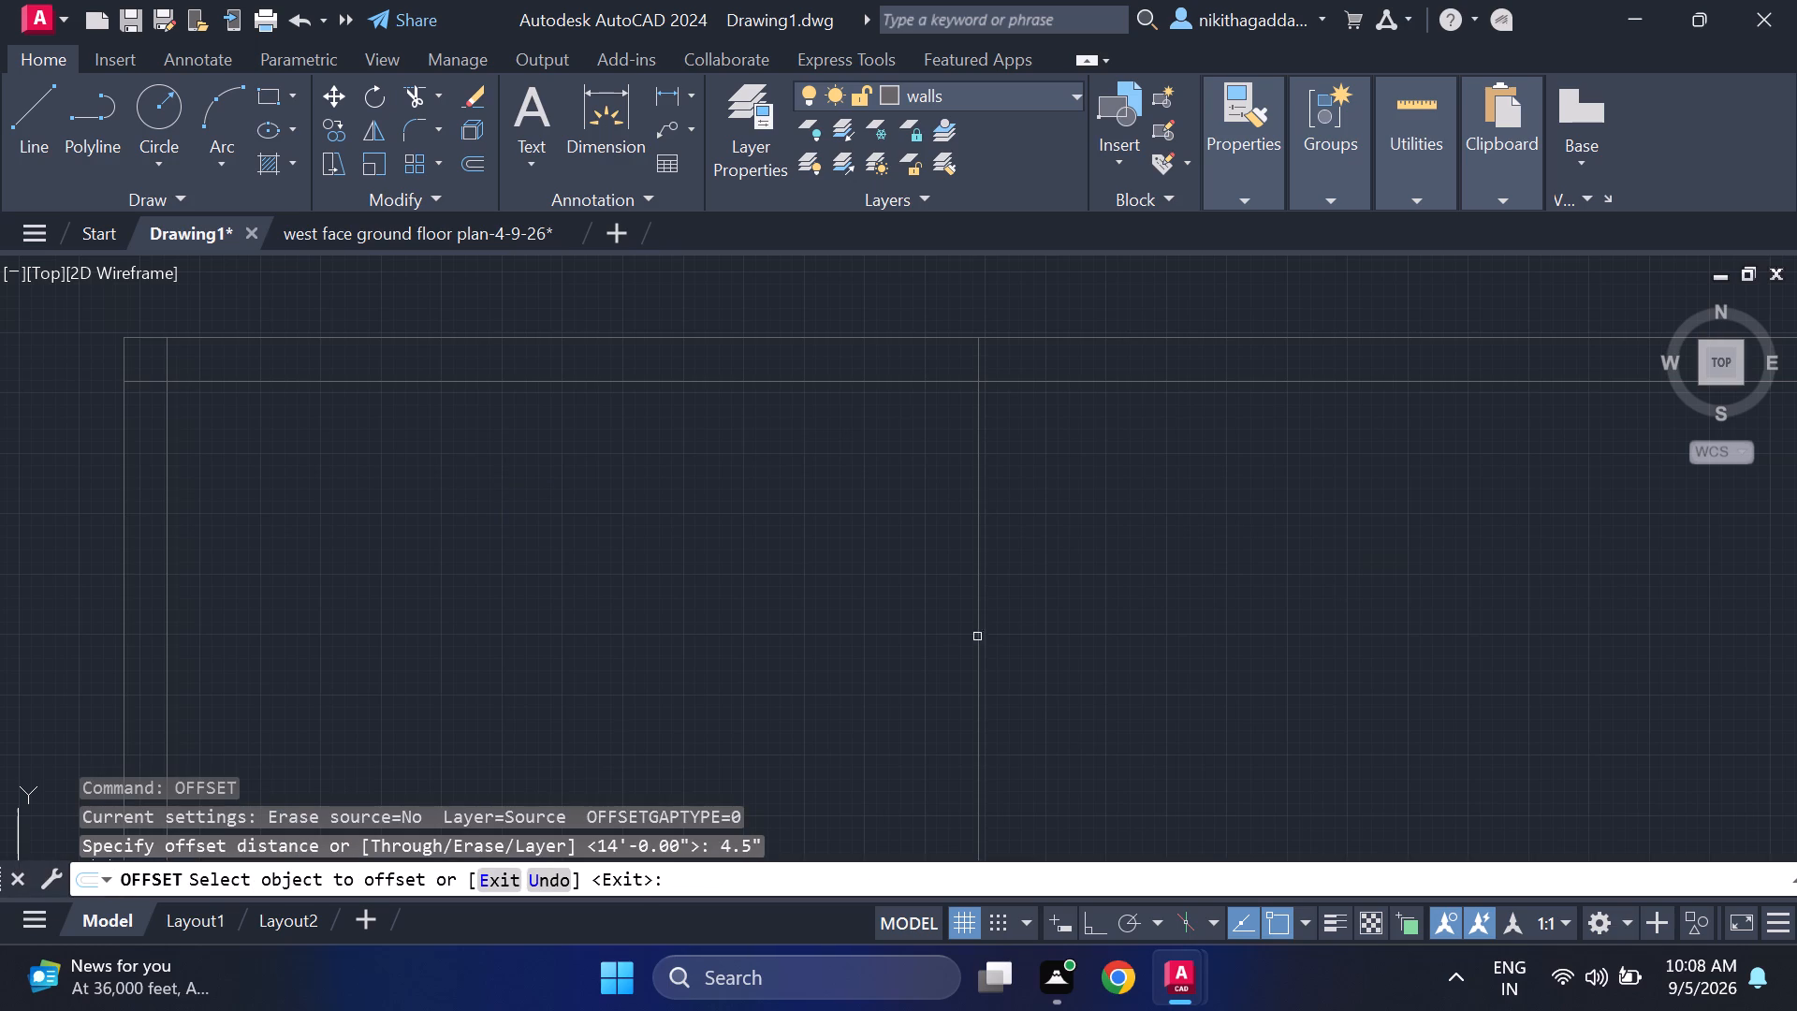
click(976, 610)
click(1139, 605)
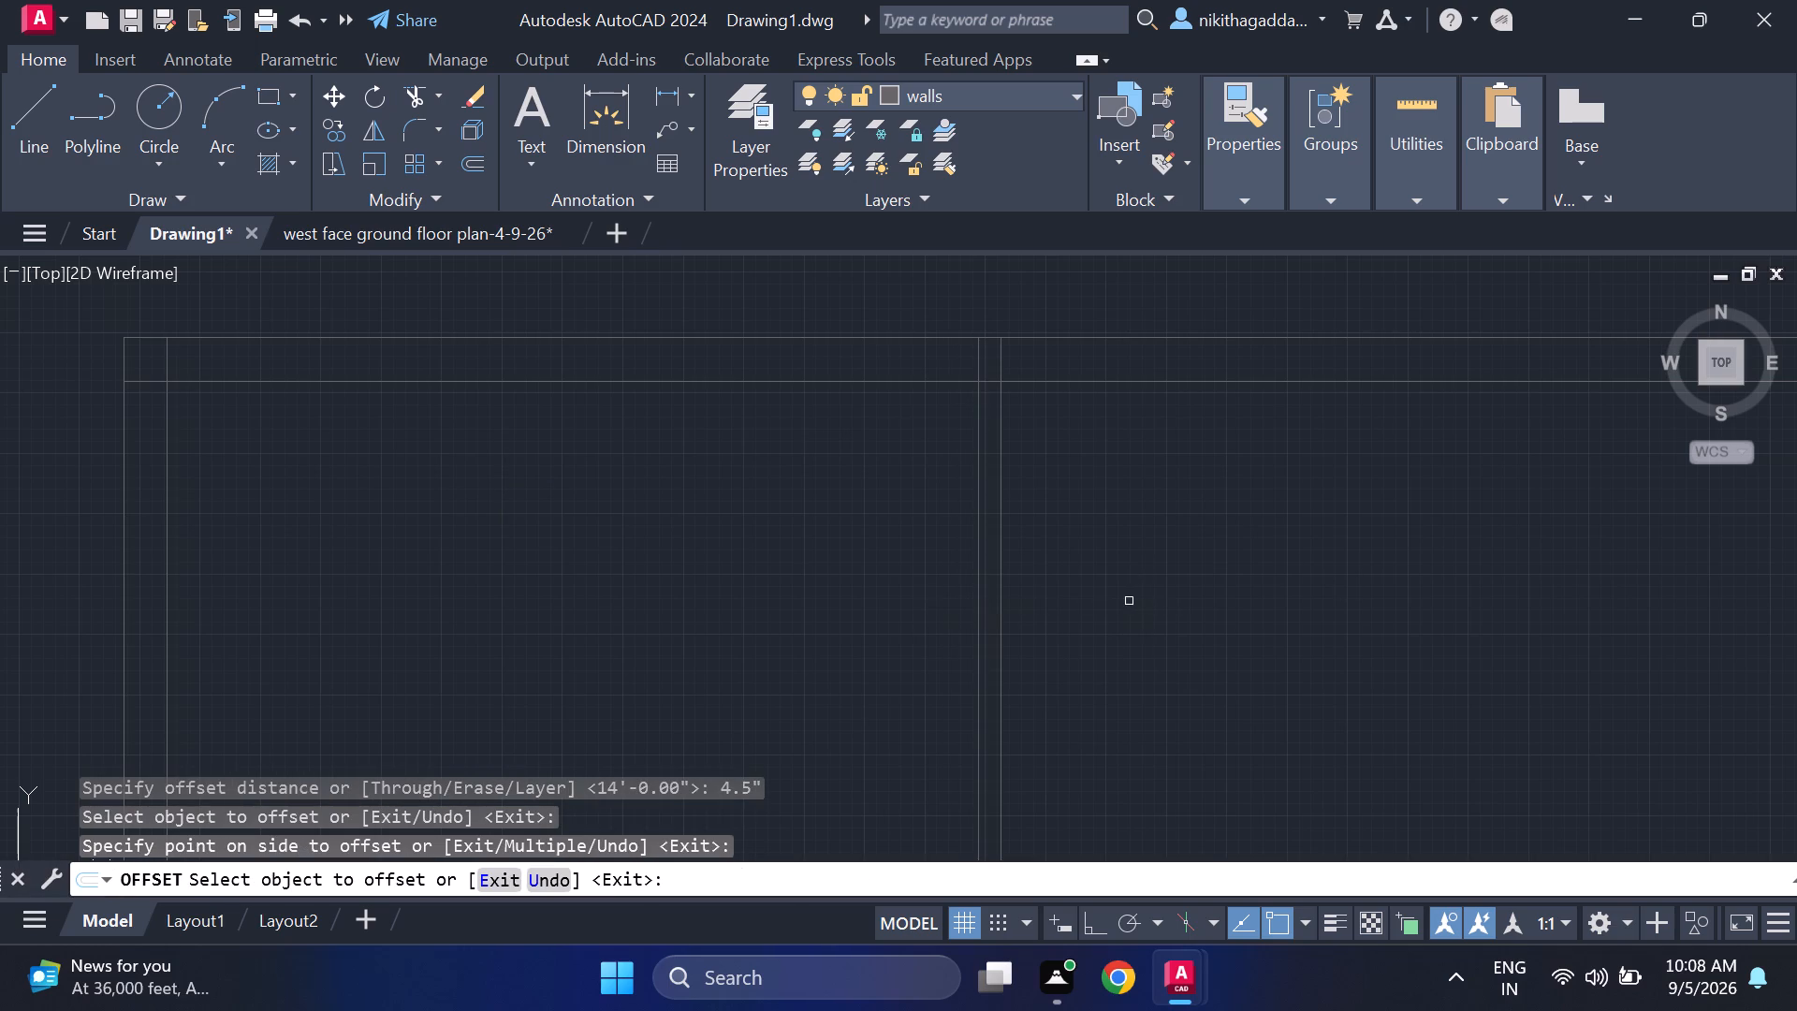
scroll(1115, 599, down, 3)
middle_drag(1008, 592, 781, 560)
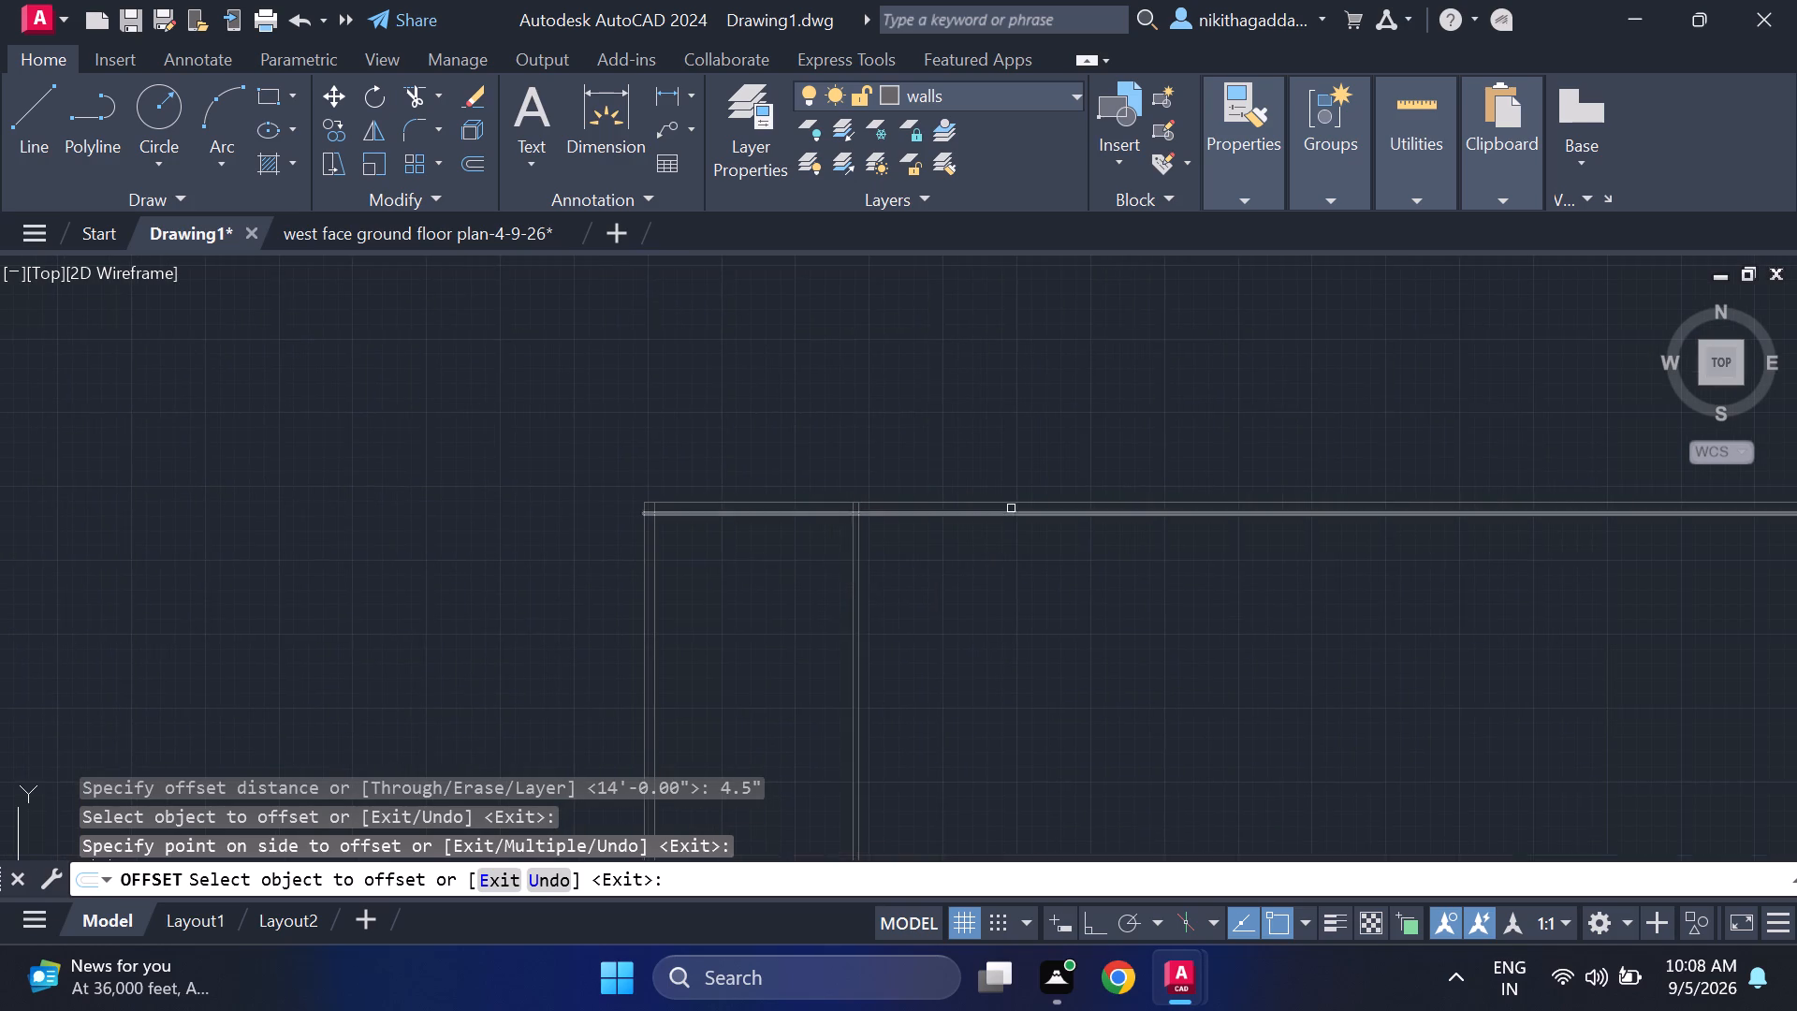
scroll(1011, 508, up, 1)
key(Escape)
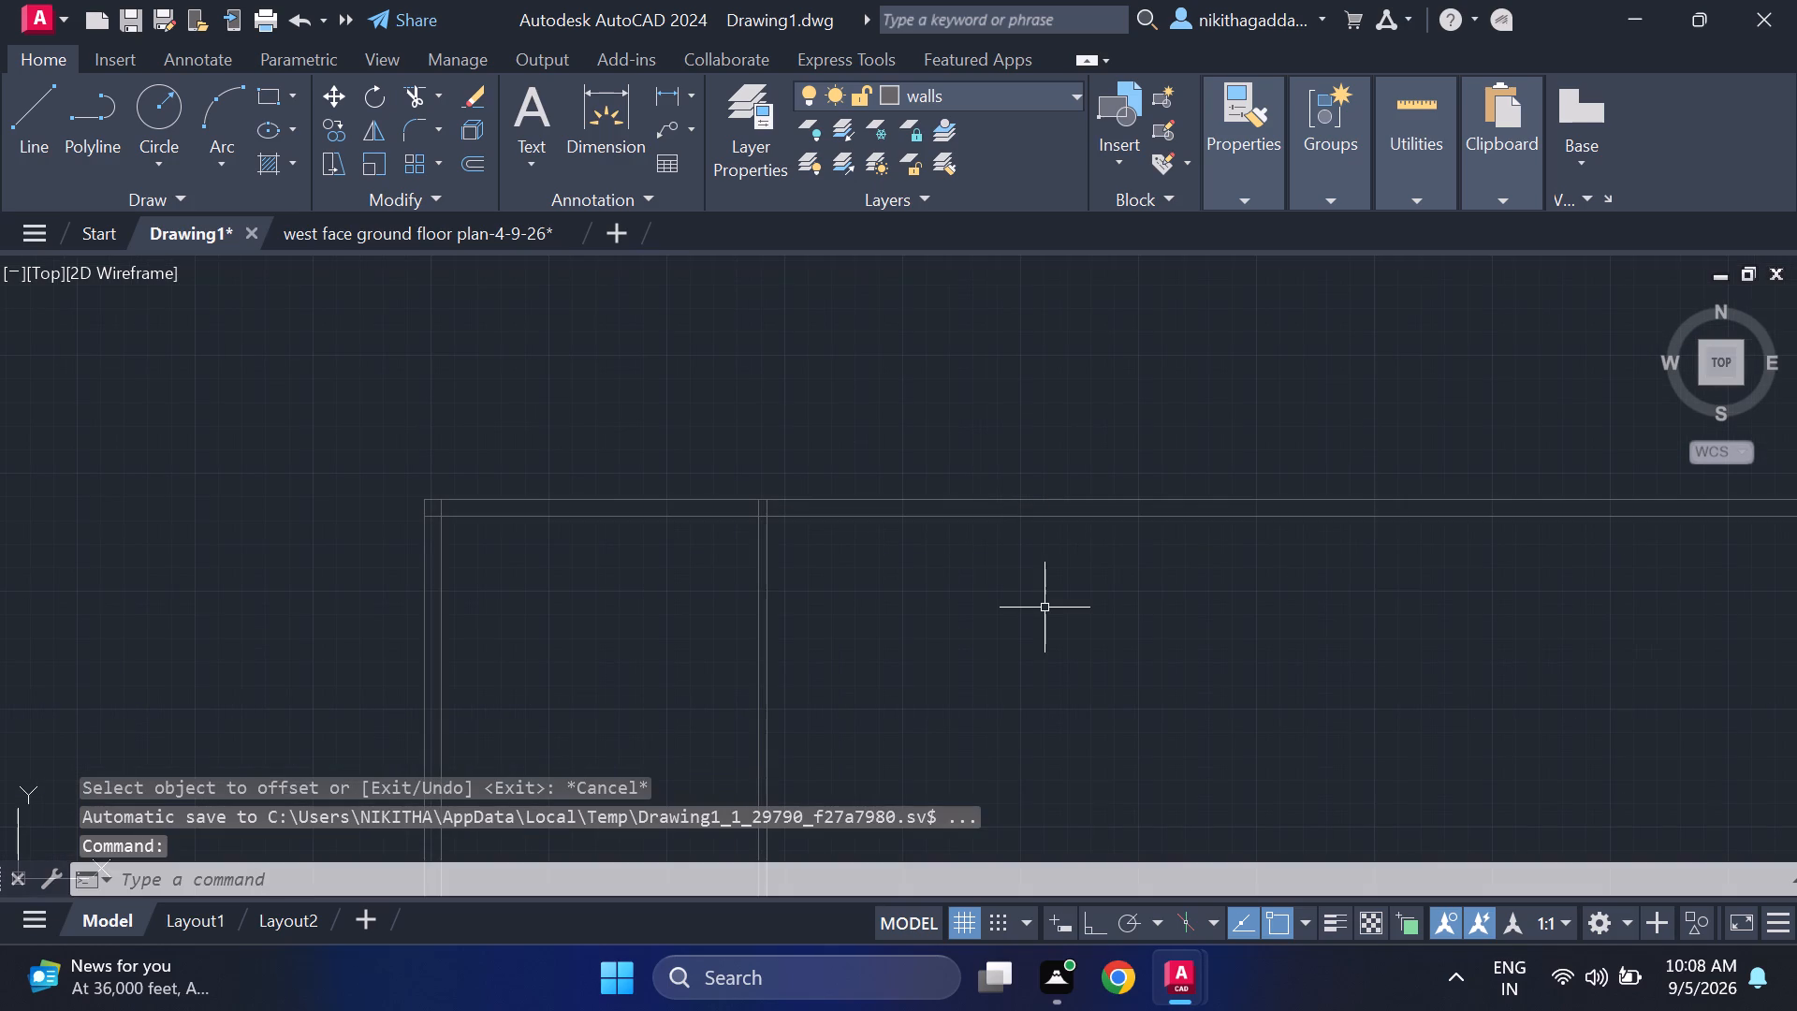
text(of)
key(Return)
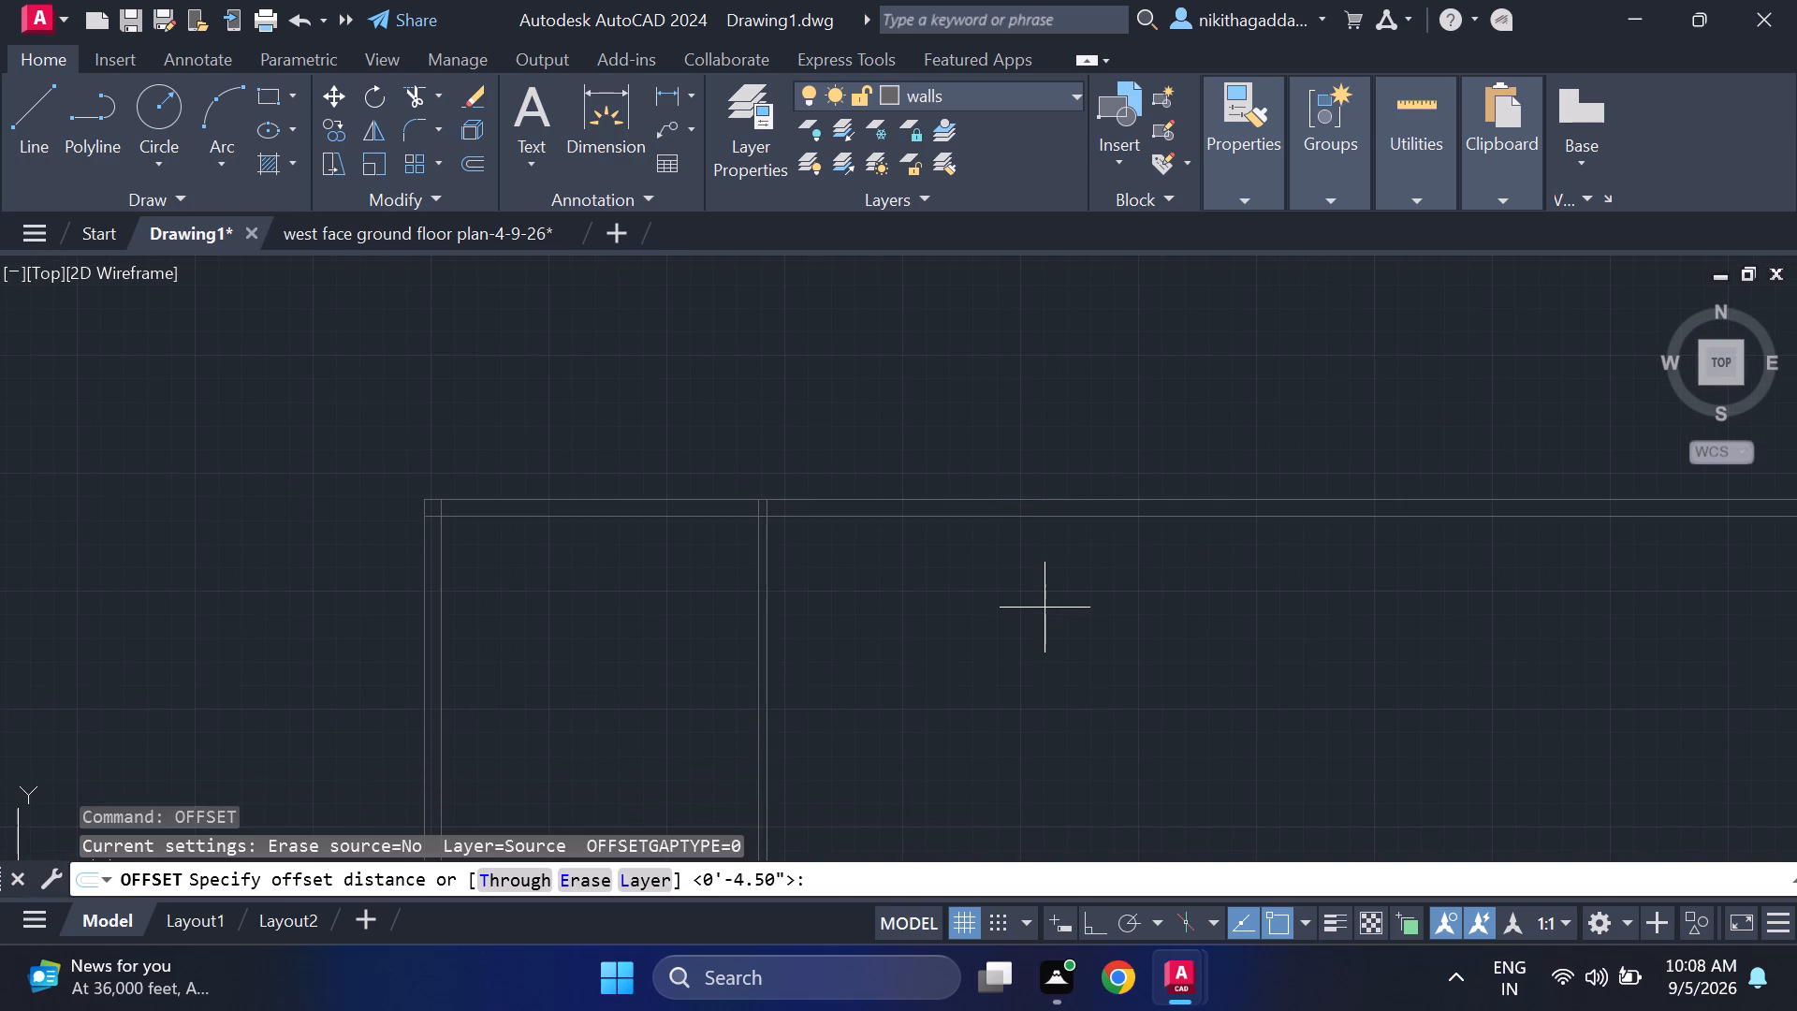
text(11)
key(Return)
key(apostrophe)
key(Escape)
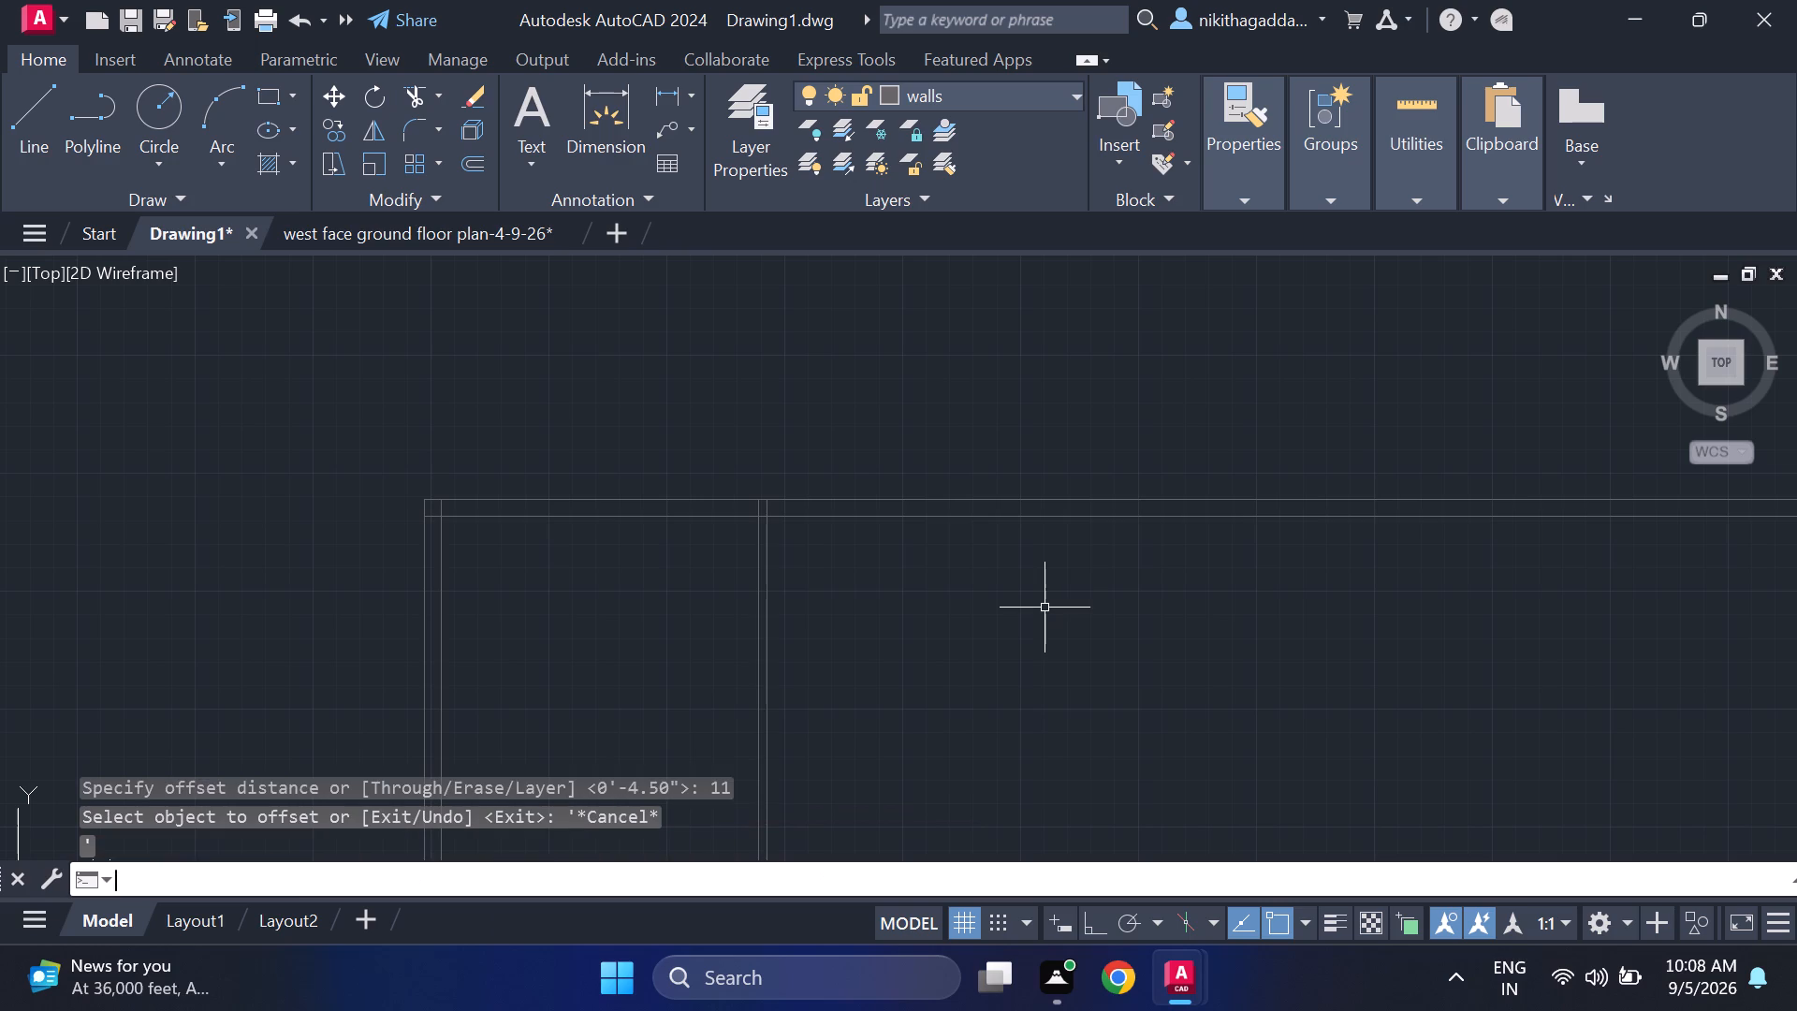
Offset the inner line of the north wall 11'6" to the south, into the building.
text(of)
key(Return)
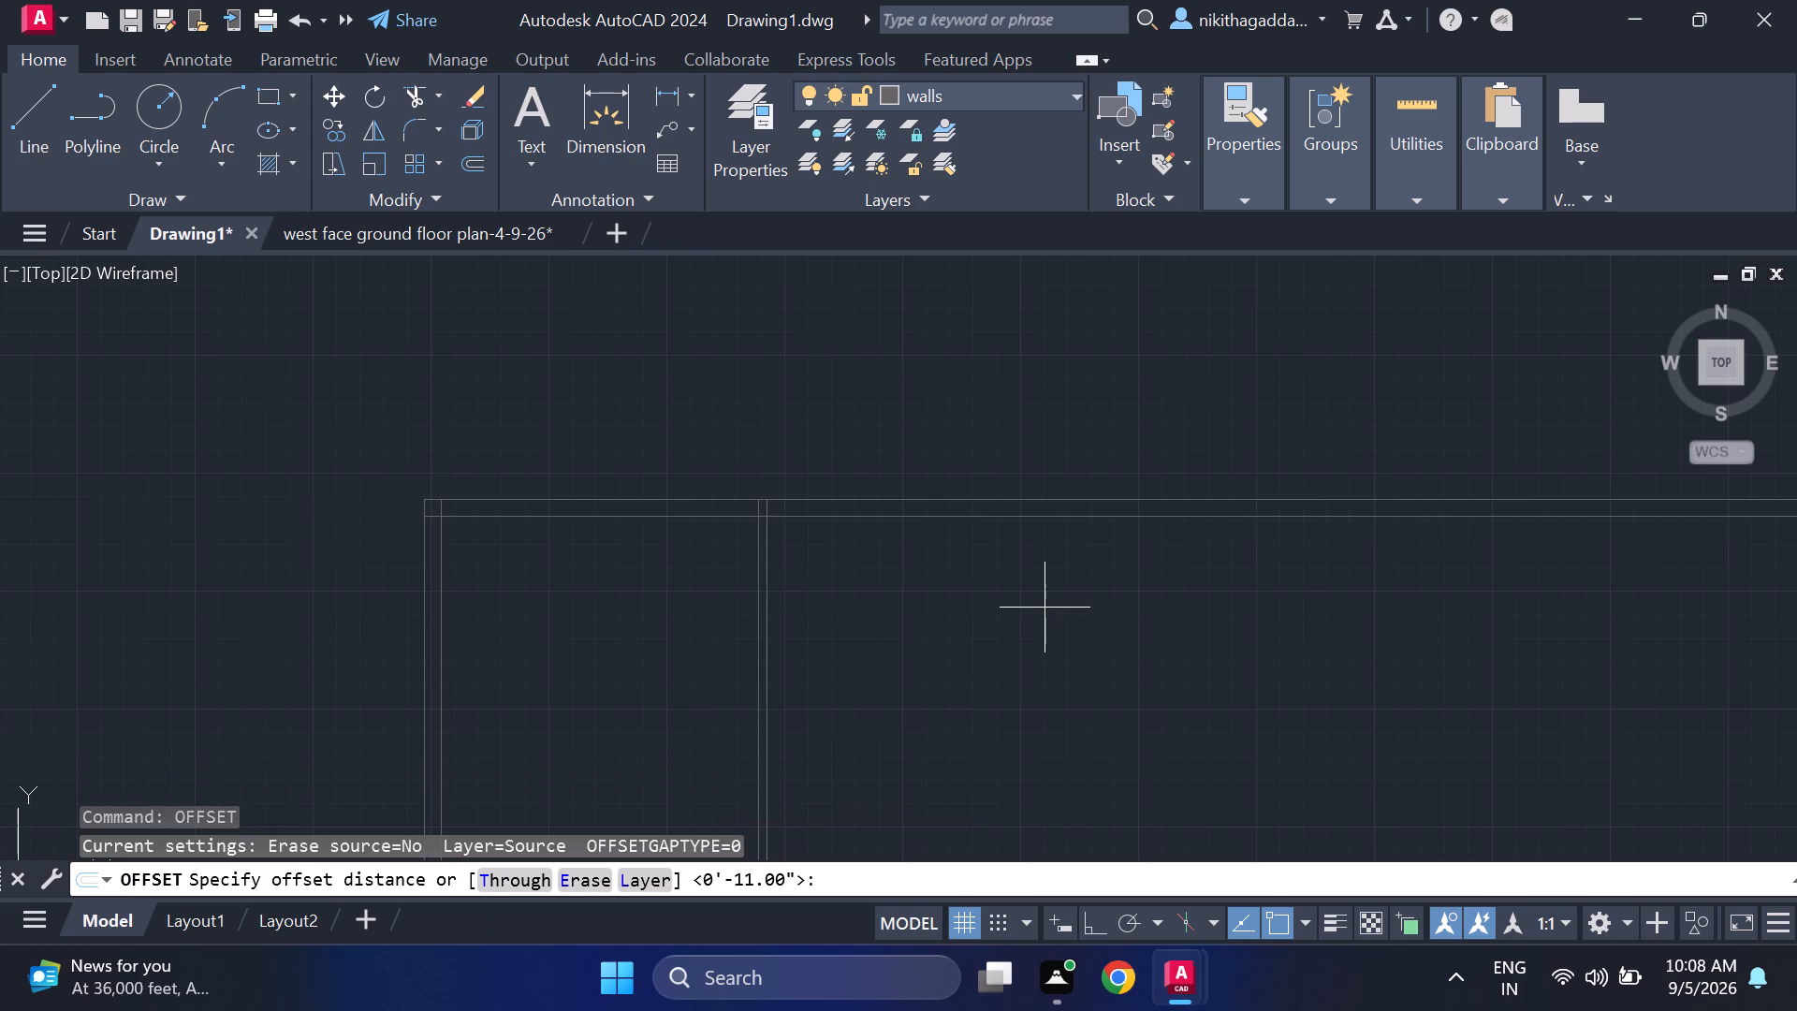
text(11)
text('6")
key(Return)
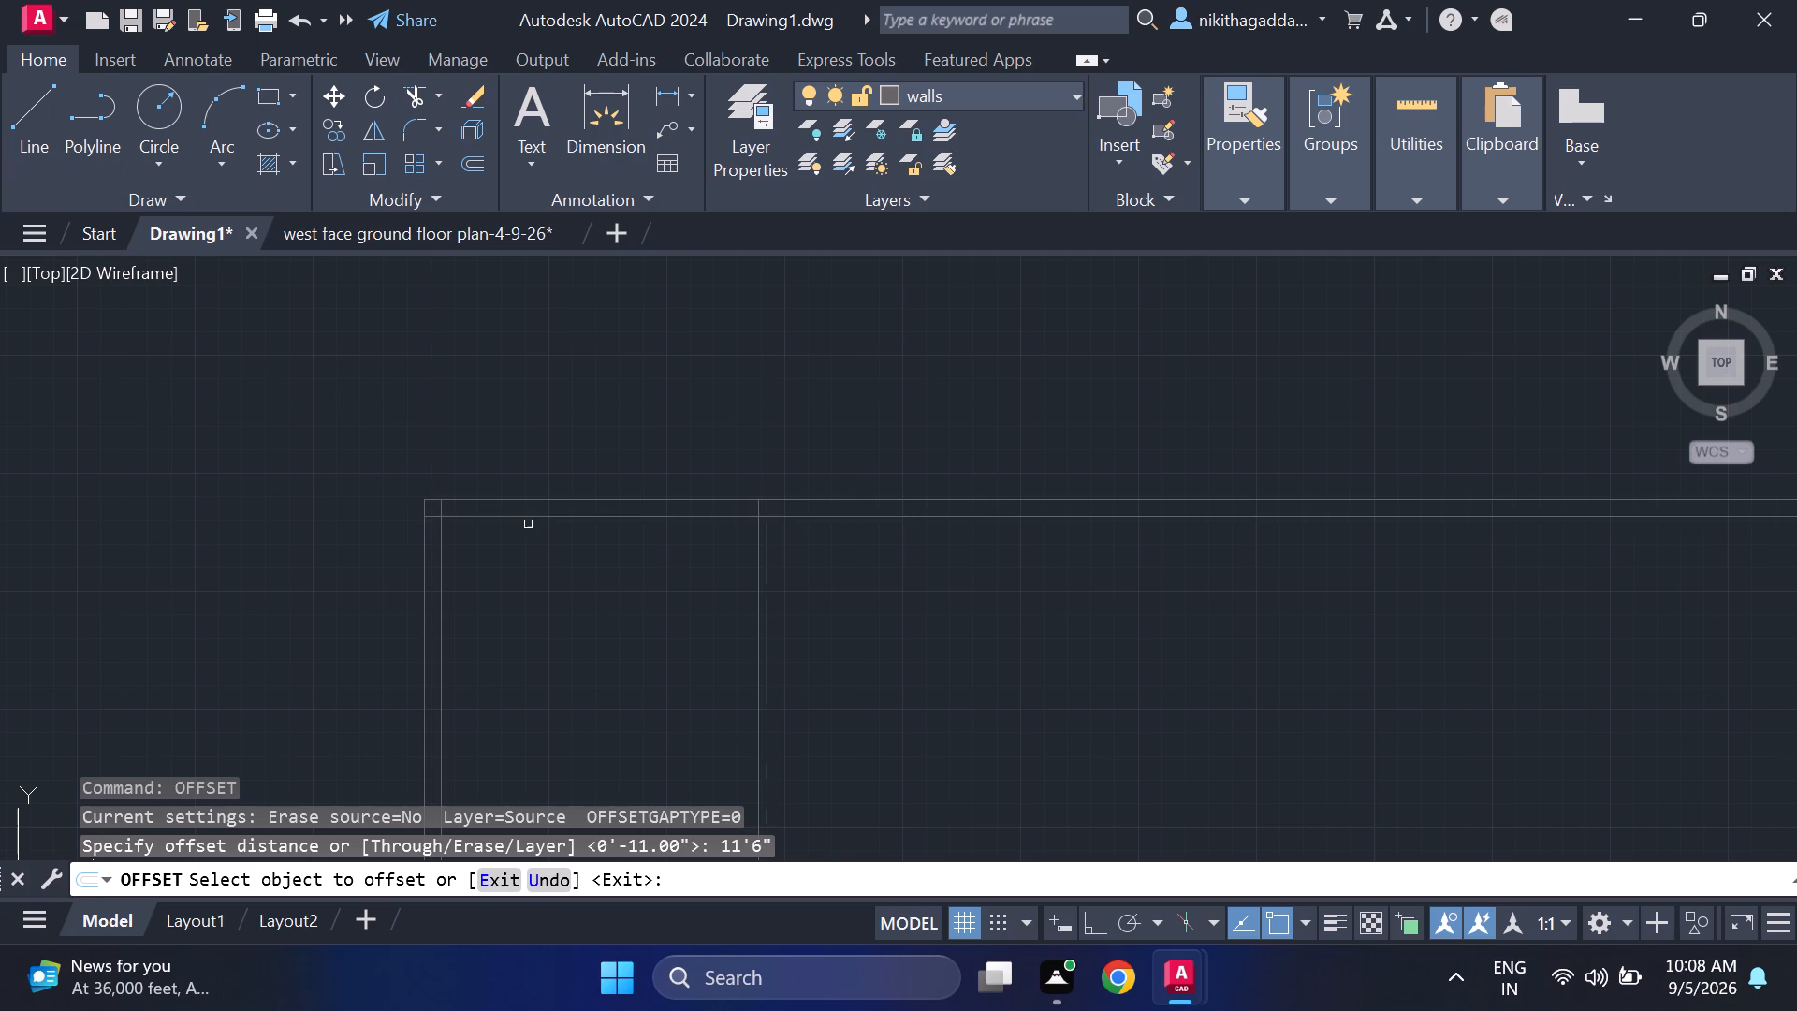
click(522, 512)
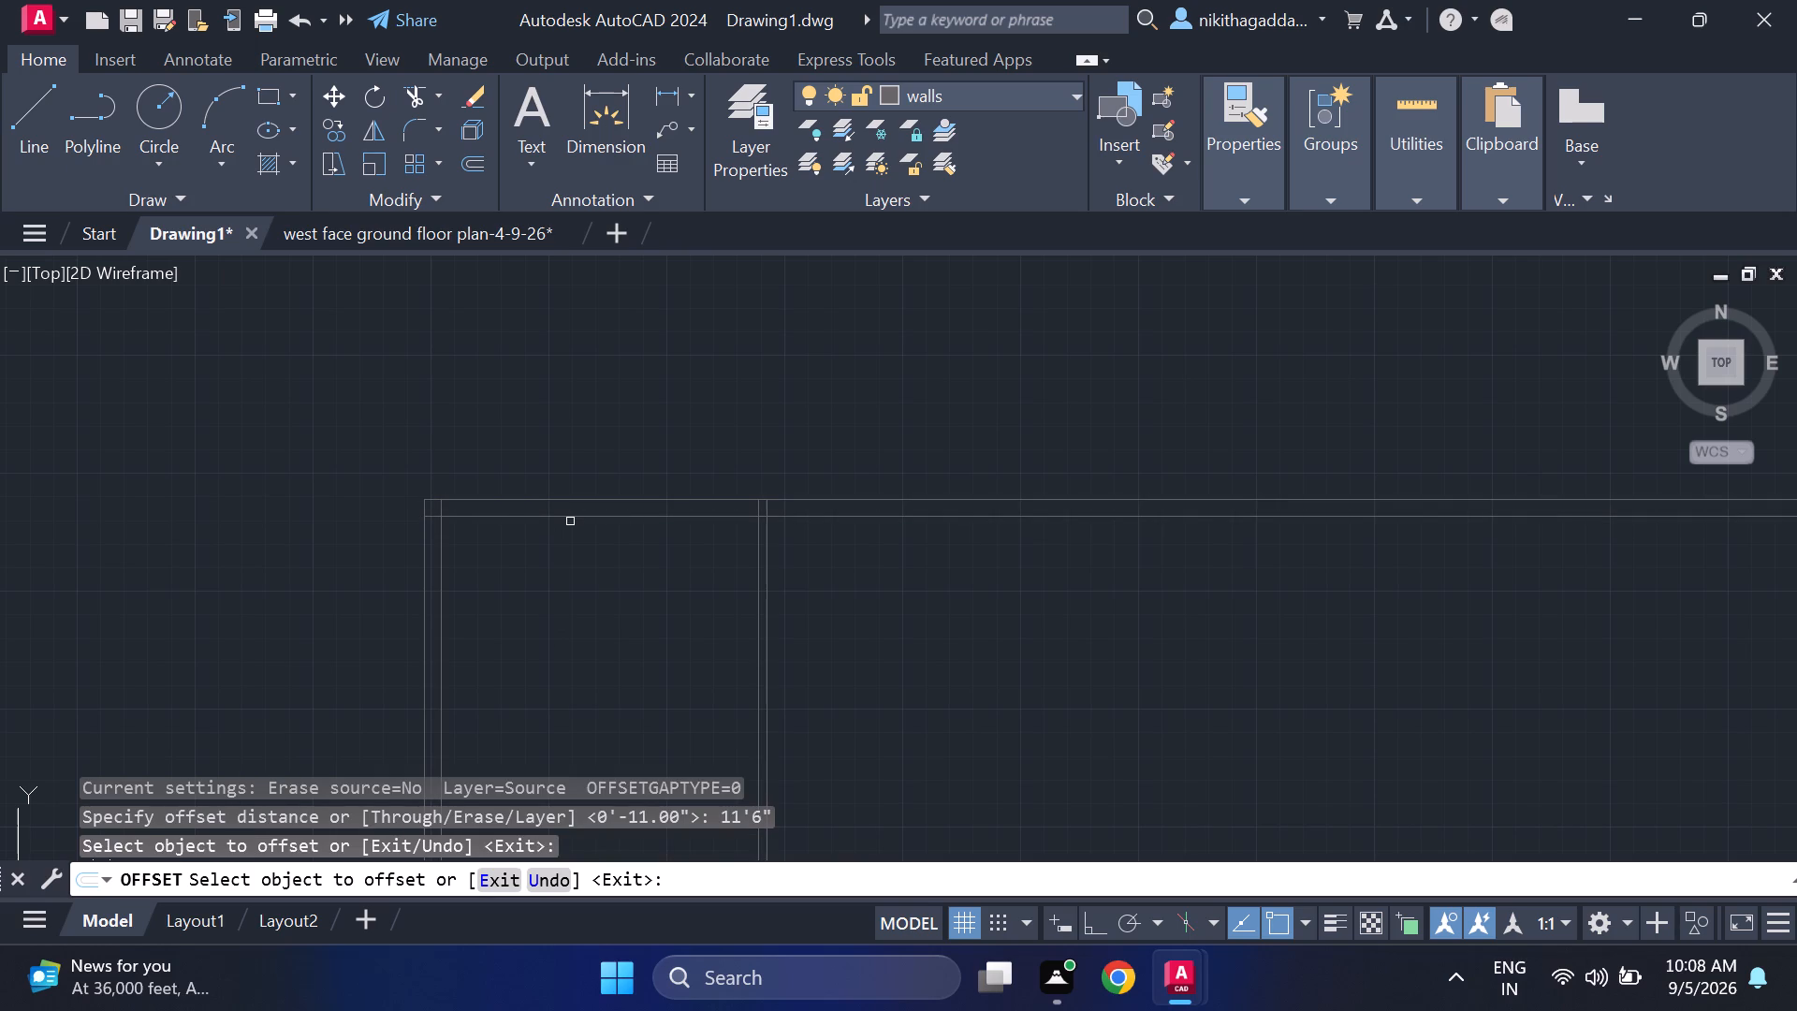
click(582, 517)
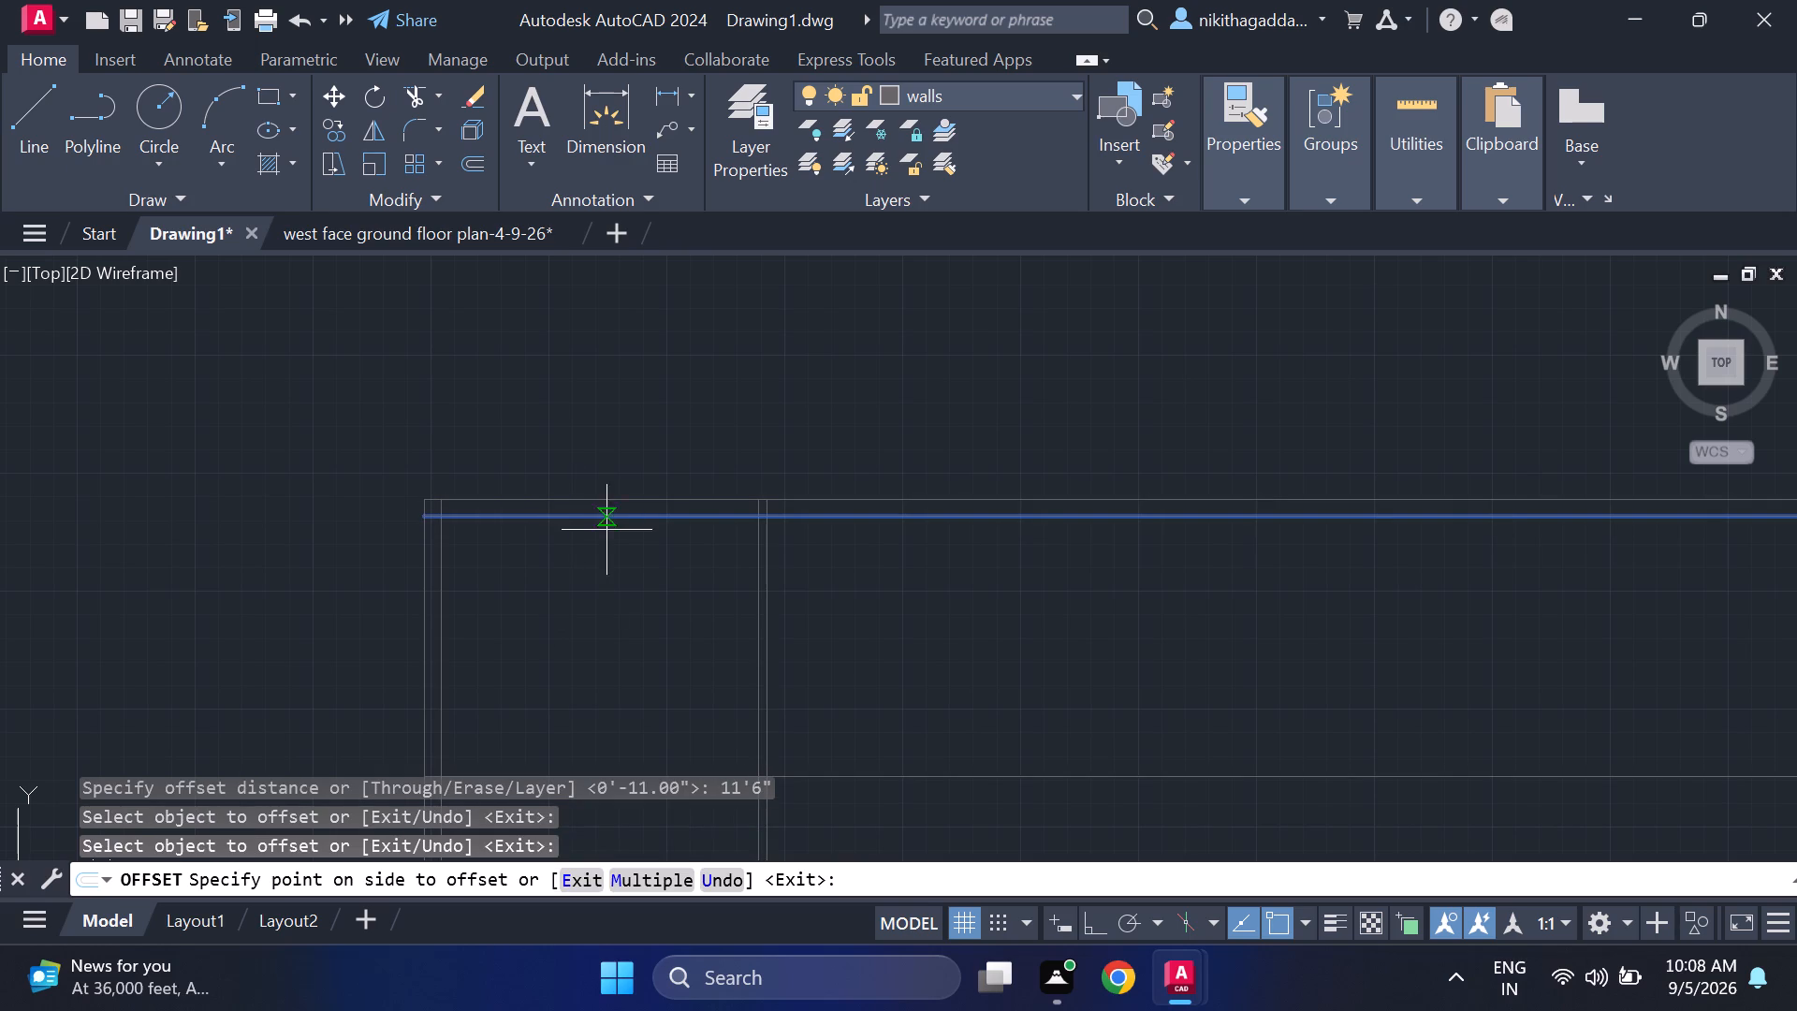
click(624, 645)
scroll(643, 677, down, 2)
middle_drag(643, 677, 630, 592)
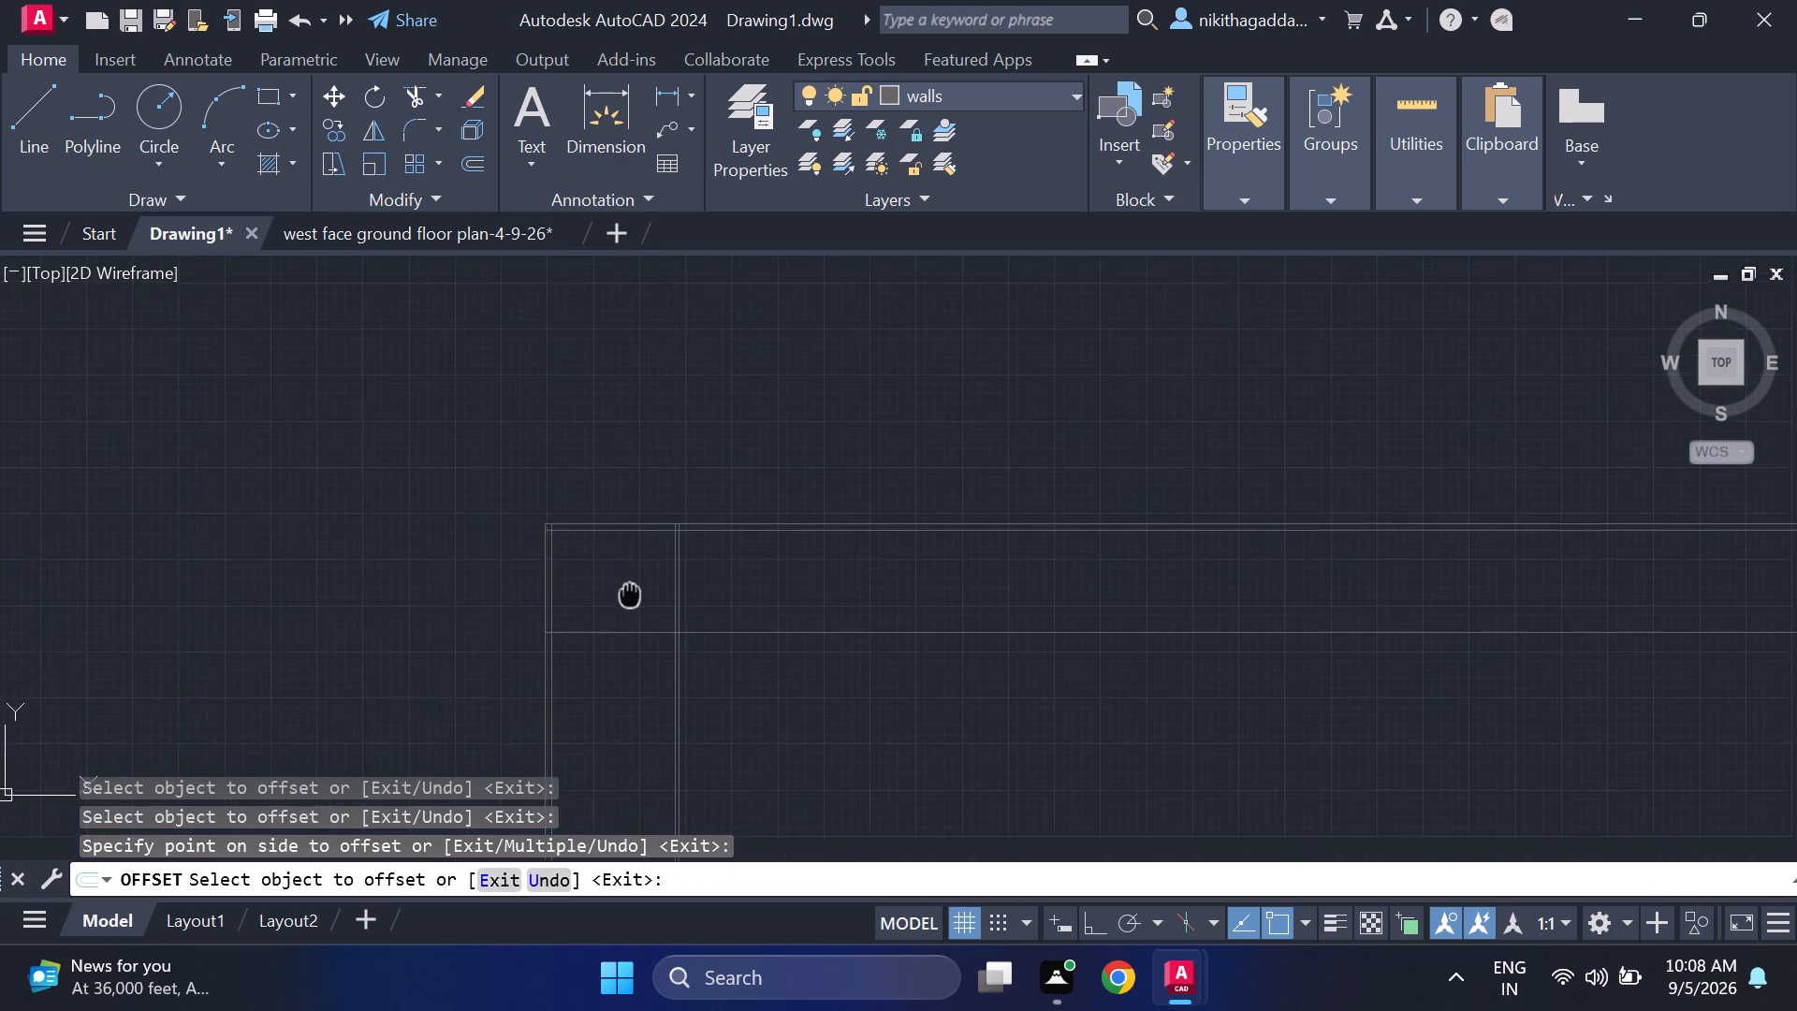
middle_drag(630, 592, 632, 592)
scroll(644, 617, up, 2)
key(Escape)
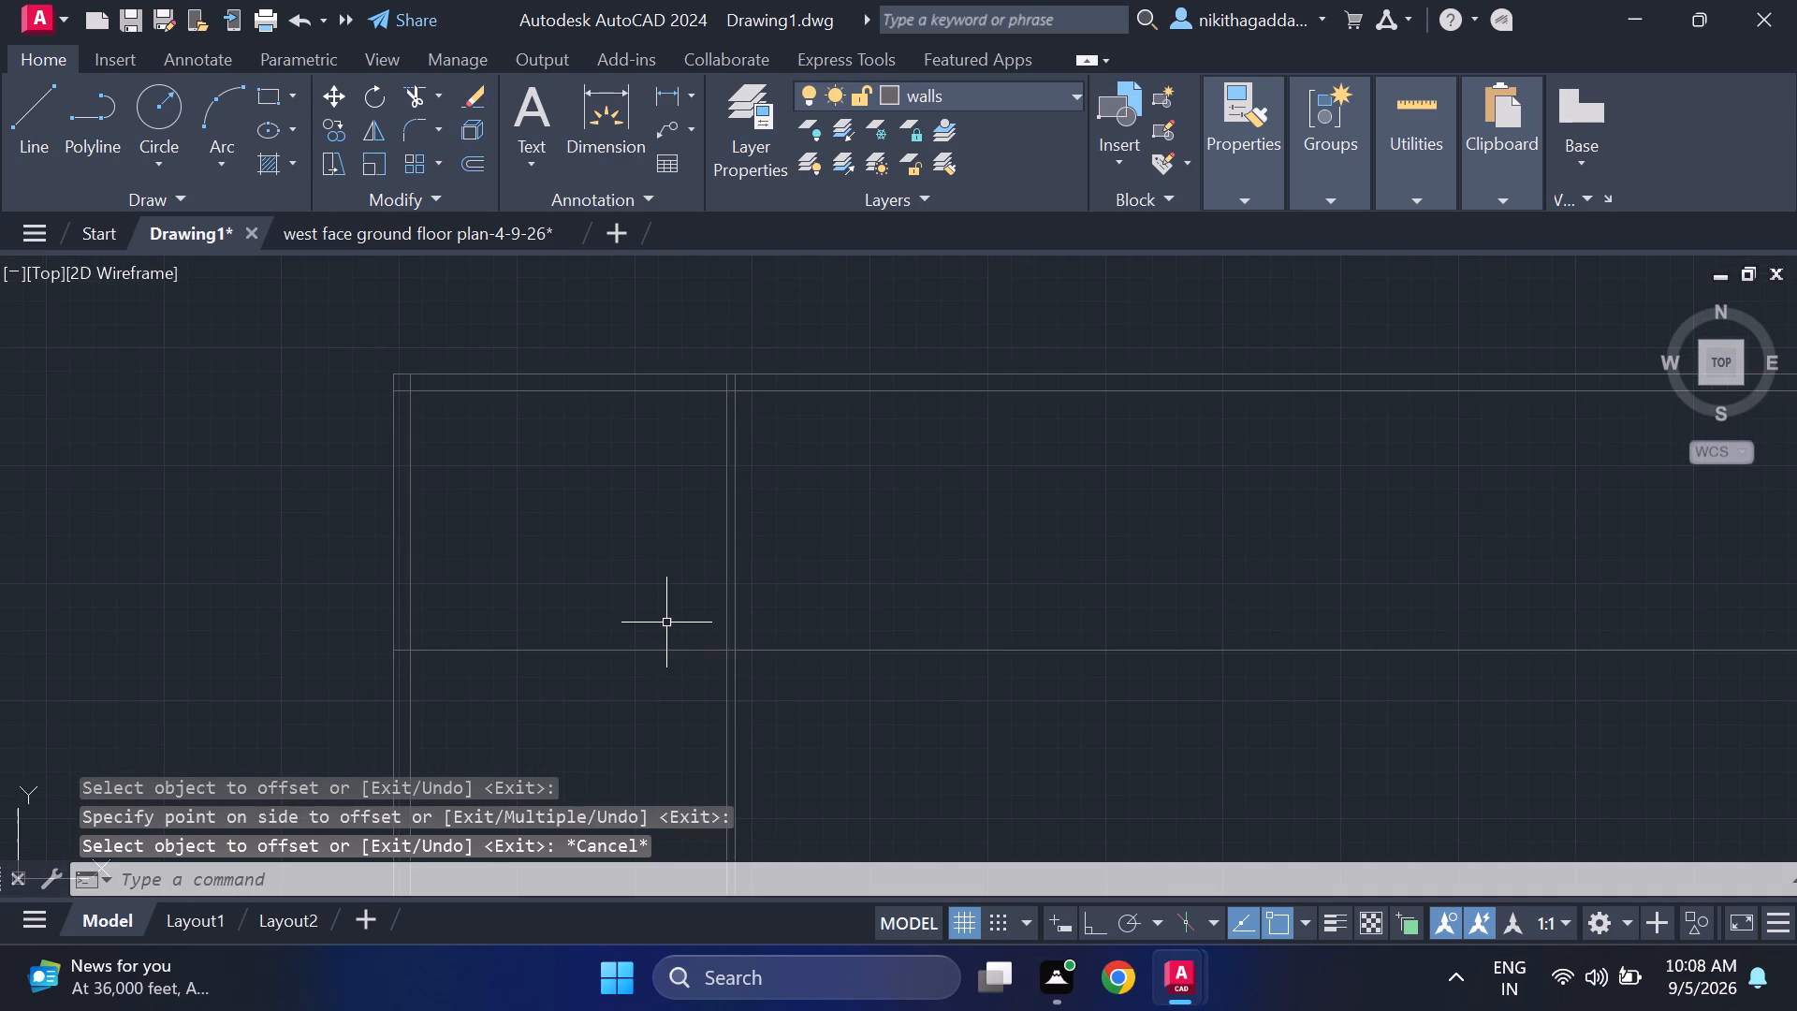
Offset the new horizontal partition line 4.5" to the south to give the partition its thickness.
text(of)
key(Return)
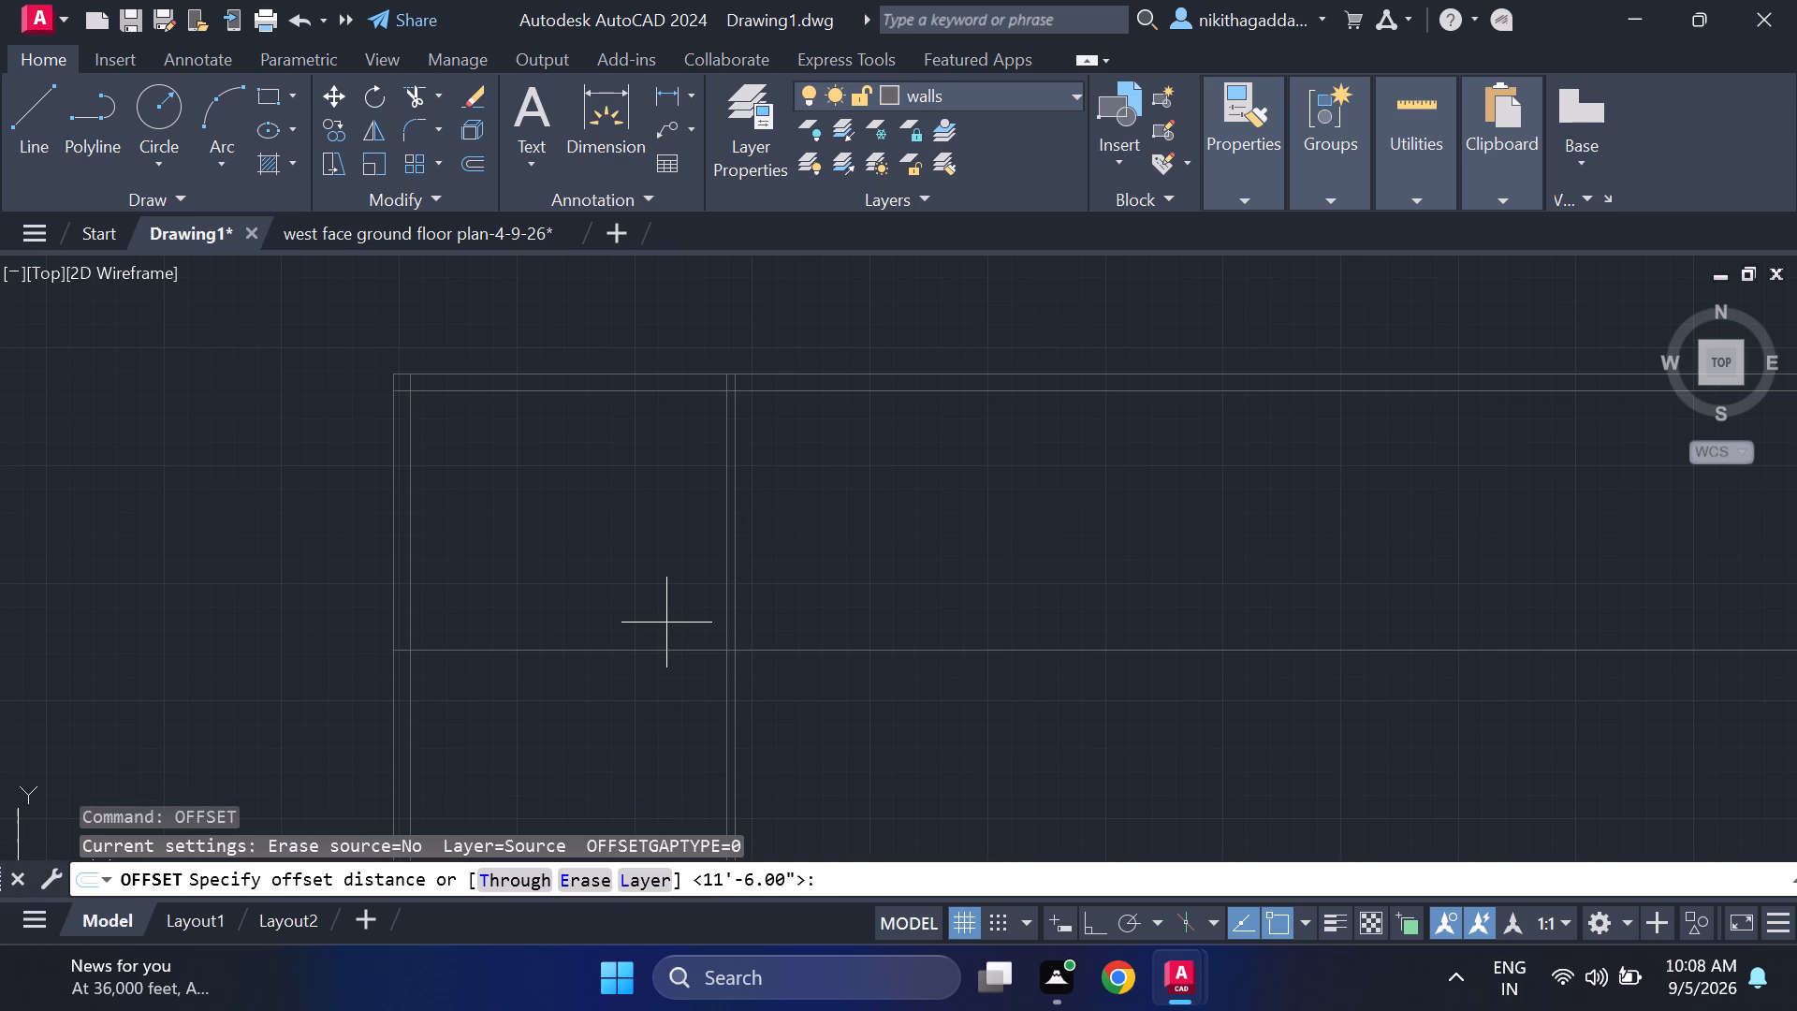
text(4.5")
key(Return)
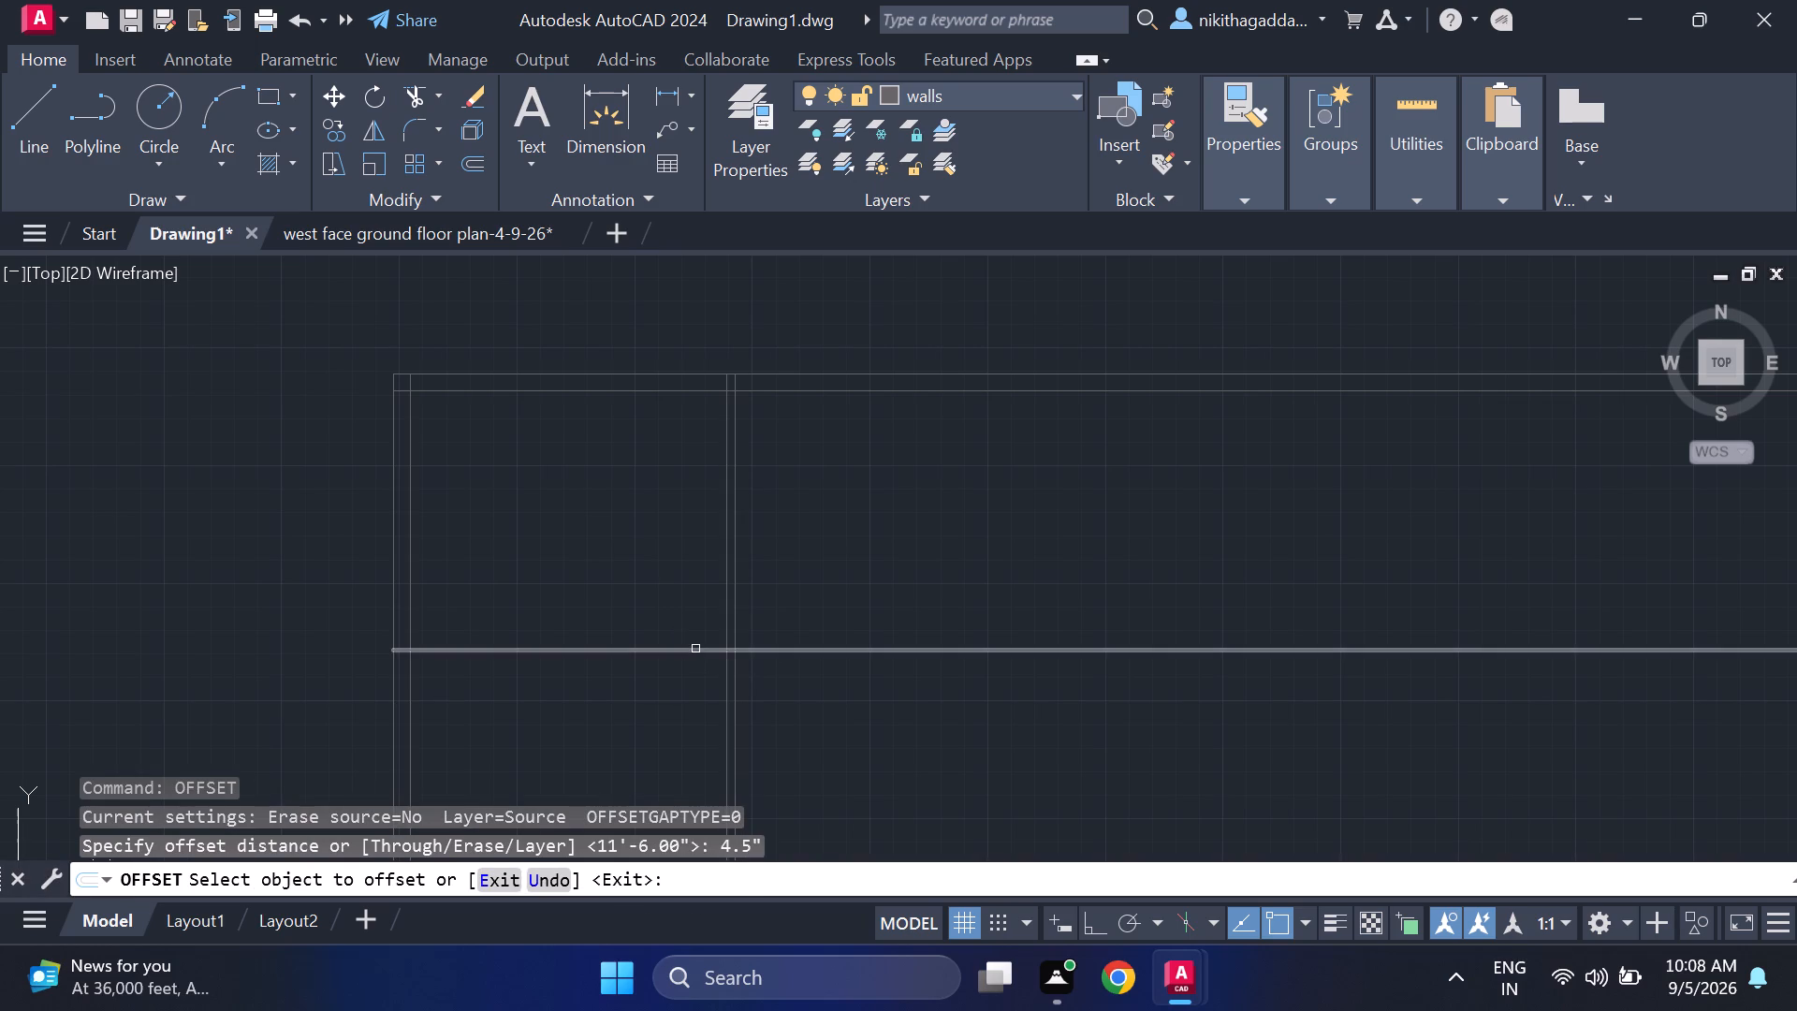
click(695, 649)
click(657, 726)
key(Escape)
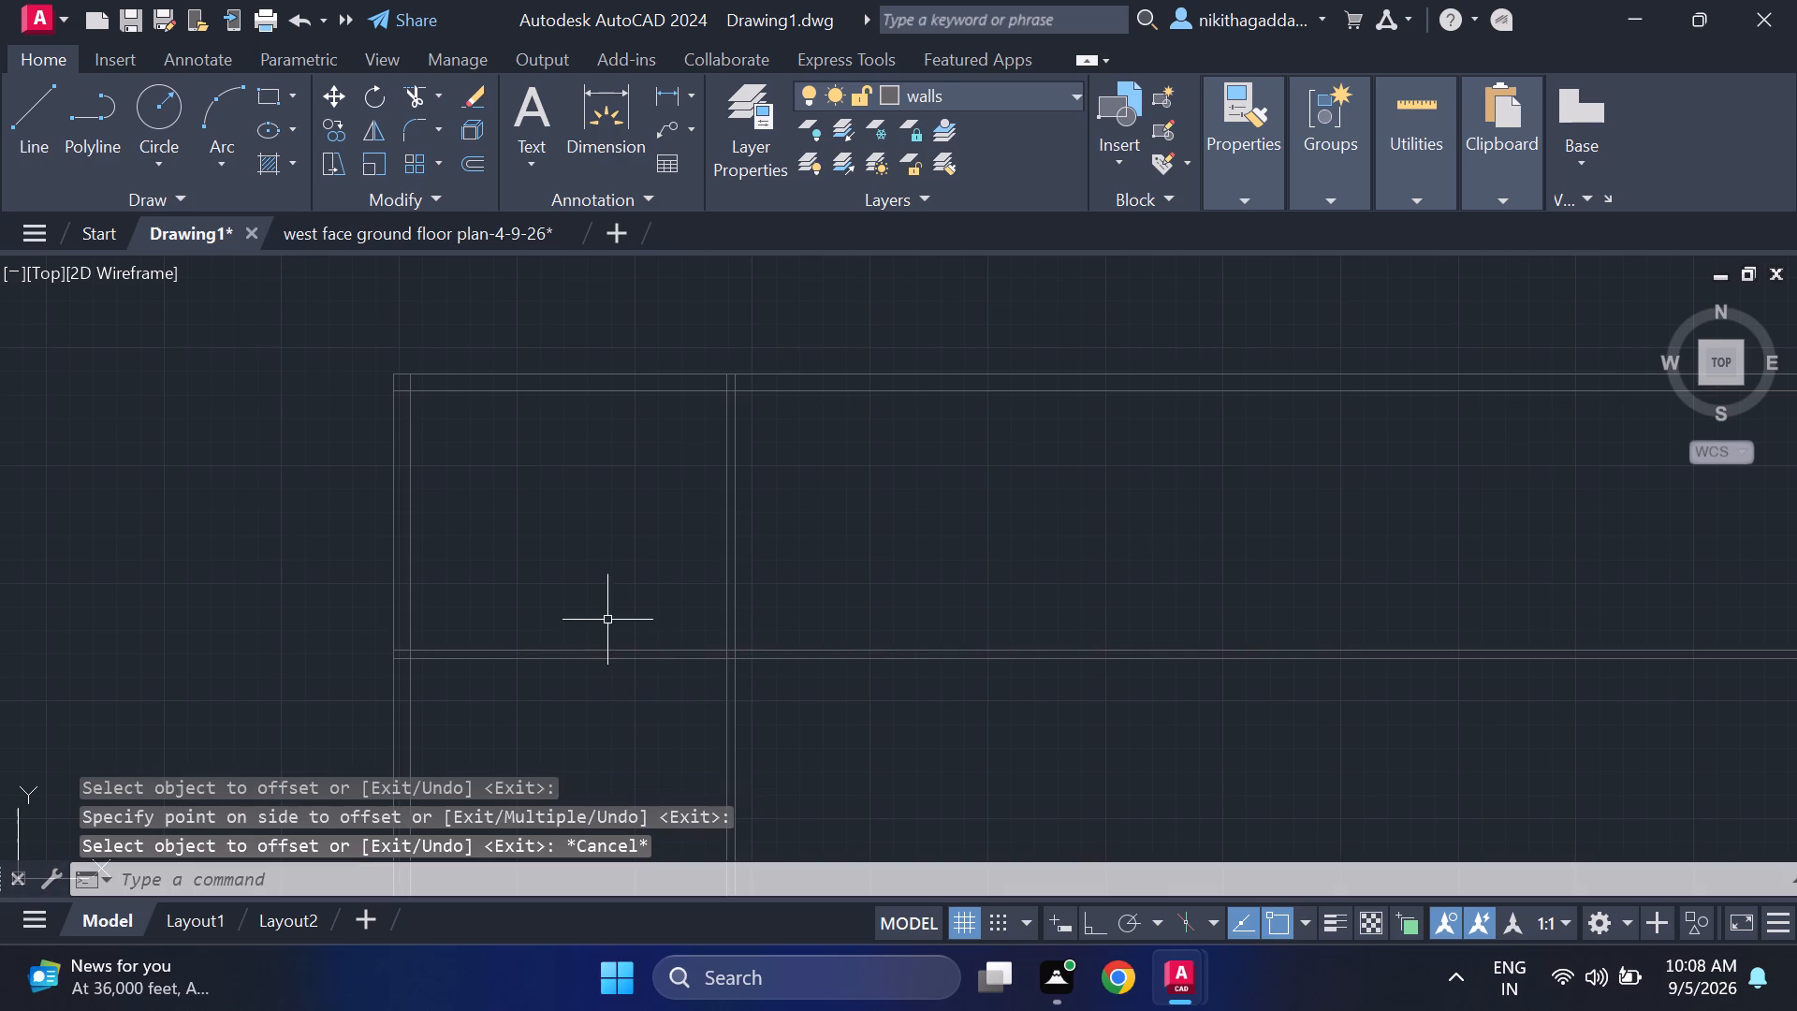
Offset the east line of the vertical partition 14' to the east to set the second room's width.
scroll(646, 544, down, 1)
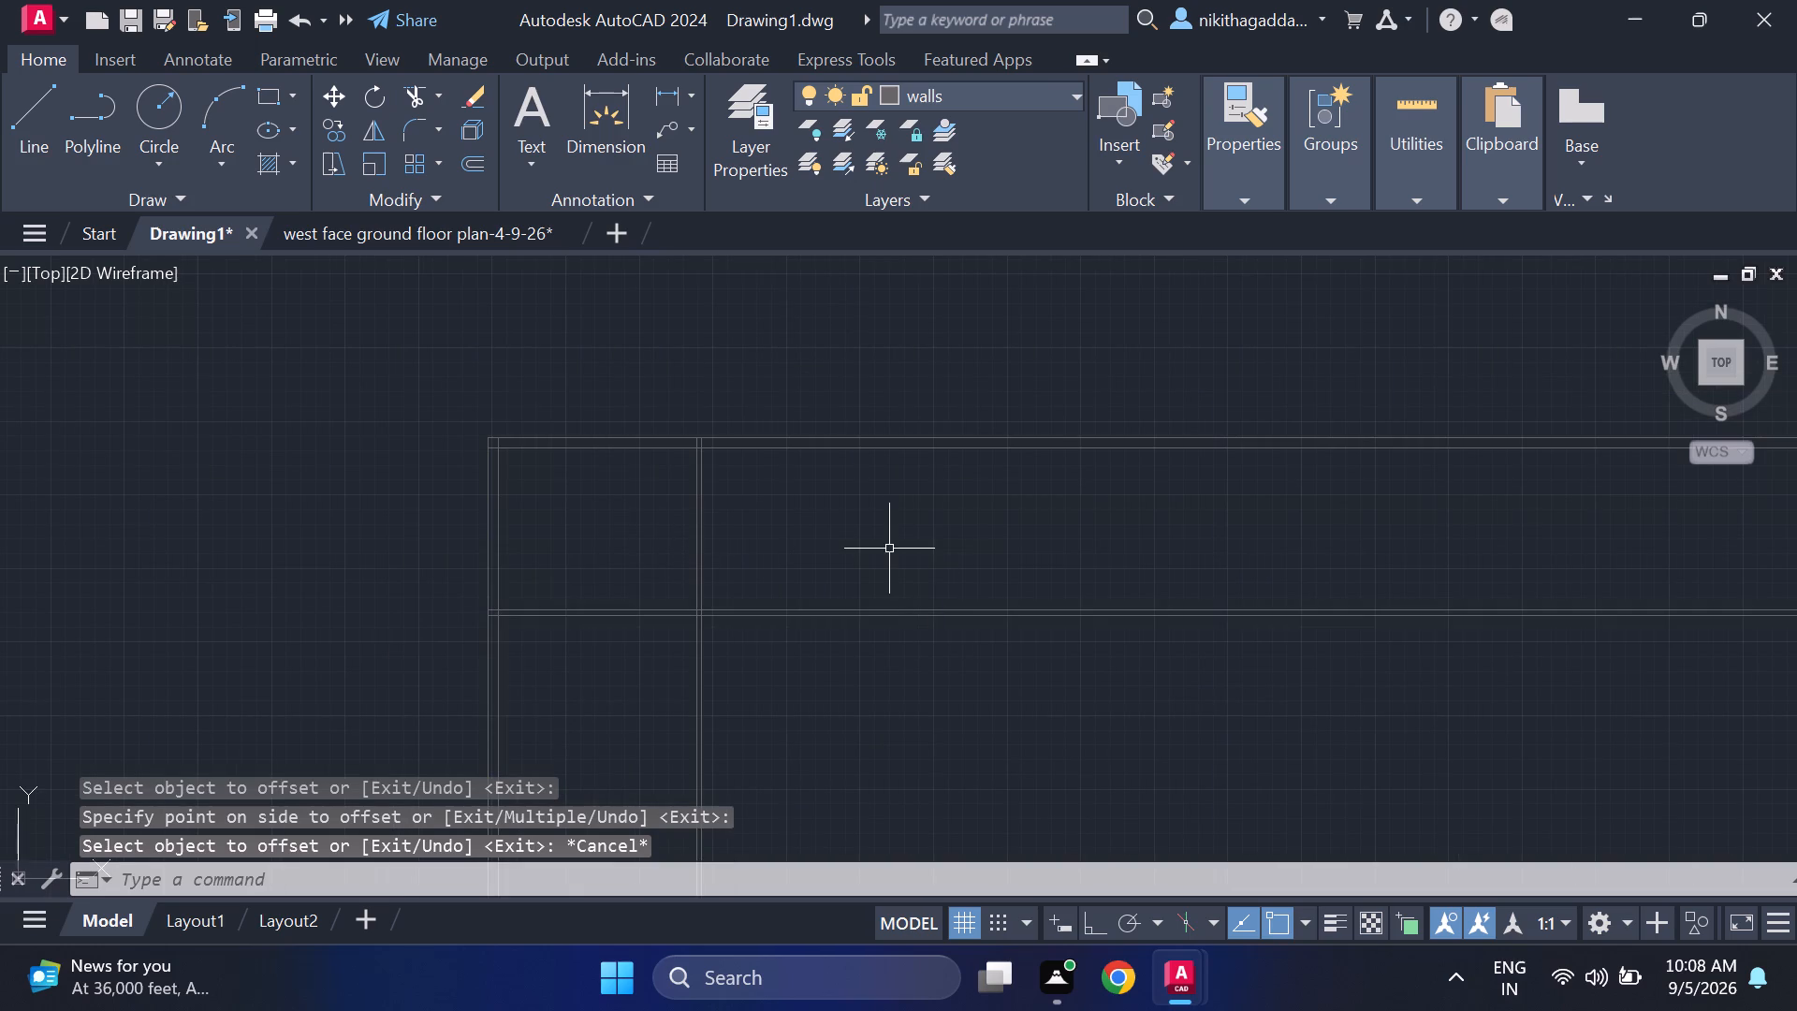
middle_drag(886, 547, 606, 549)
scroll(883, 547, up, 1)
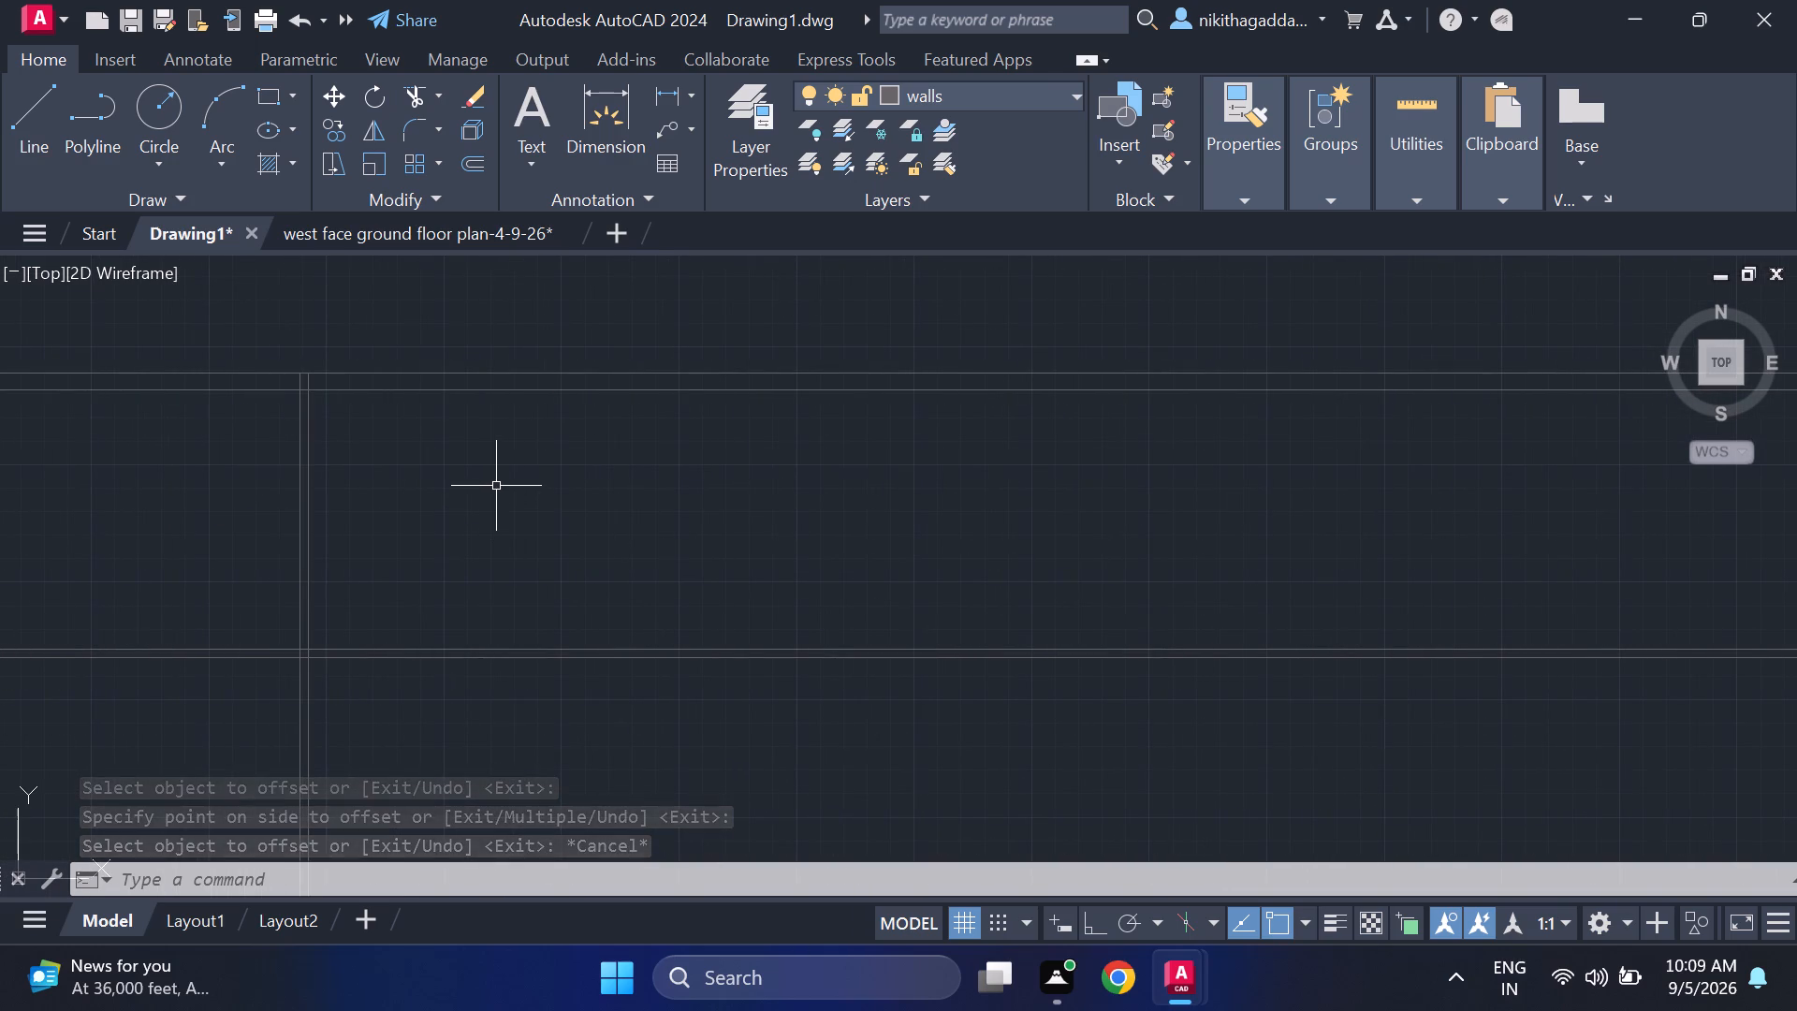
scroll(519, 511, down, 1)
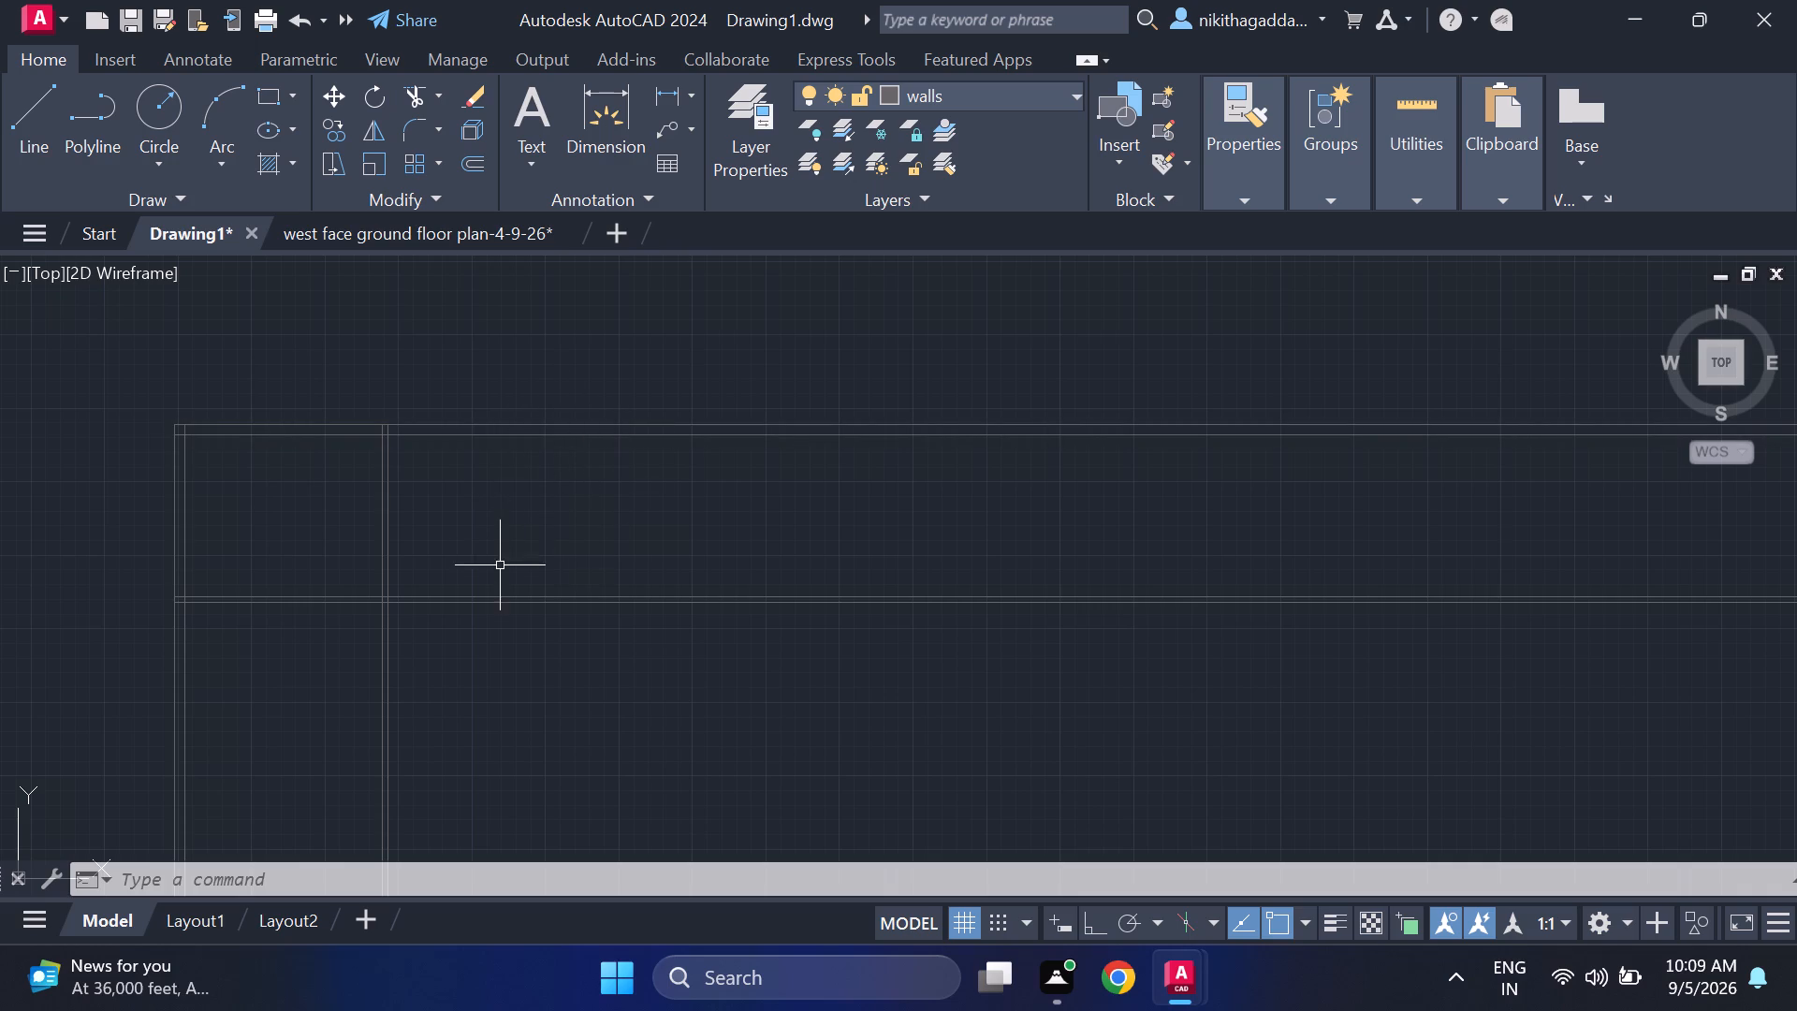
text(of)
key(Return)
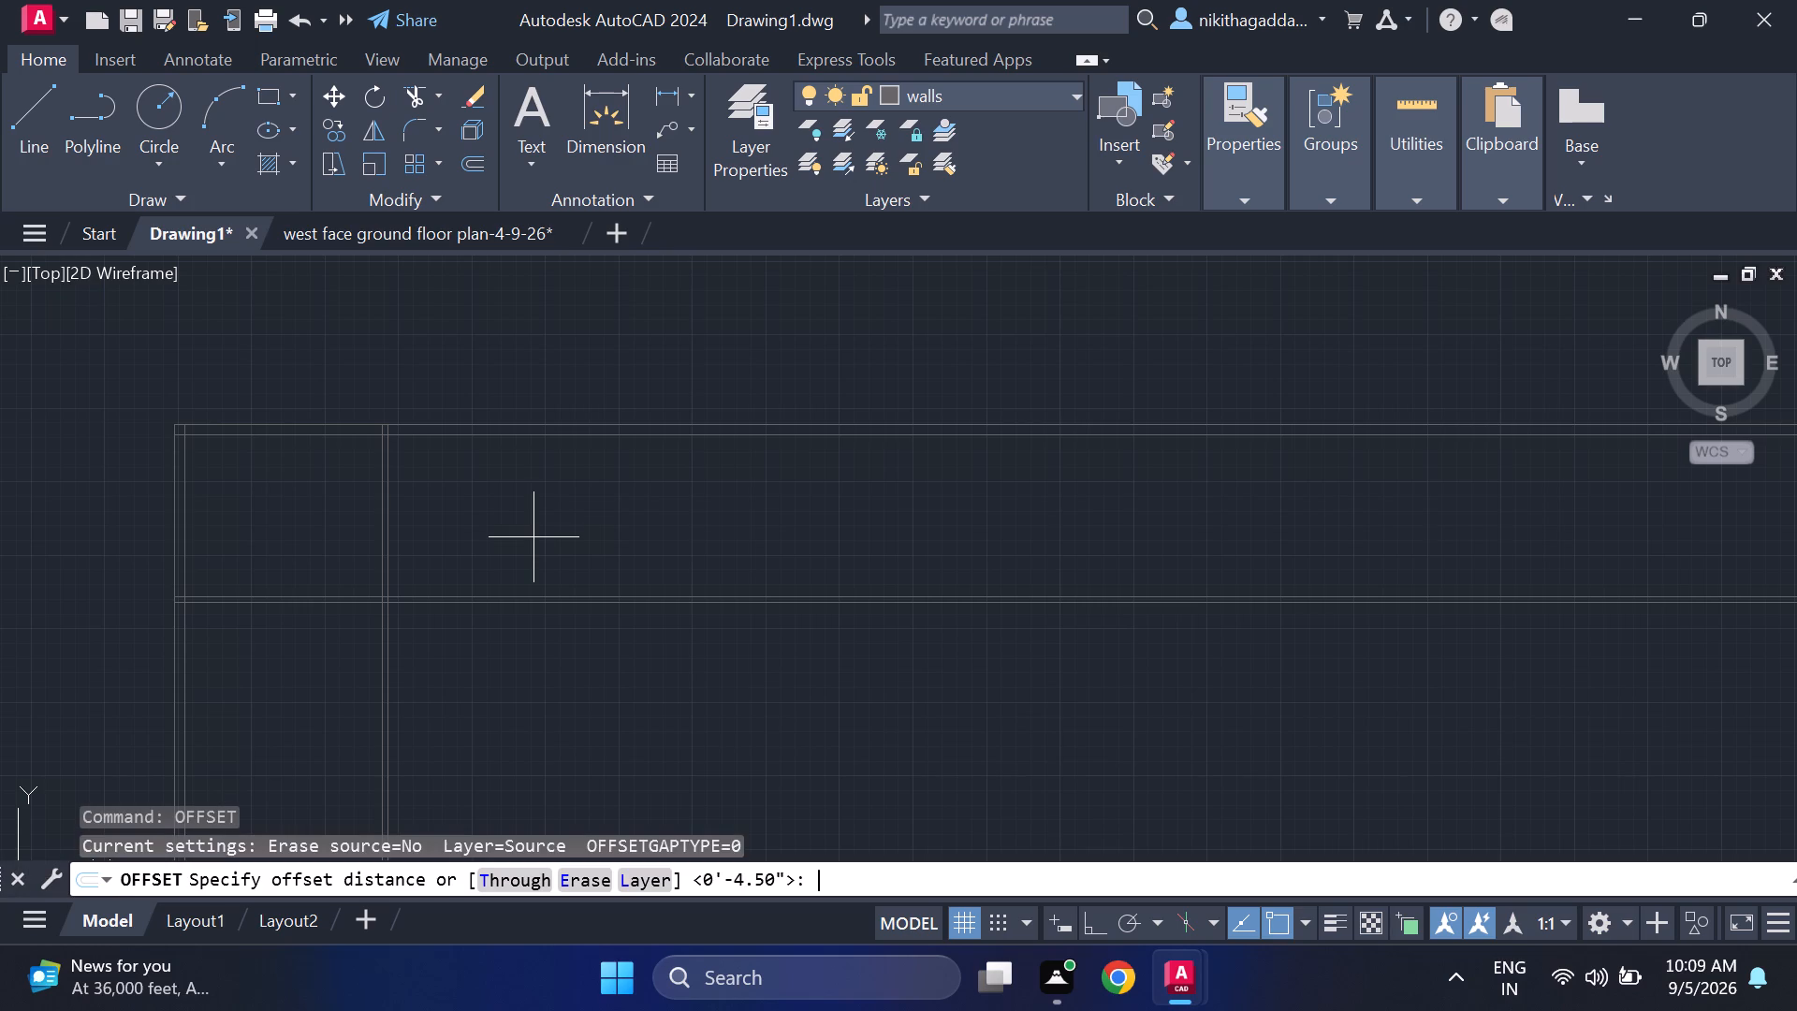
text(14')
key(Return)
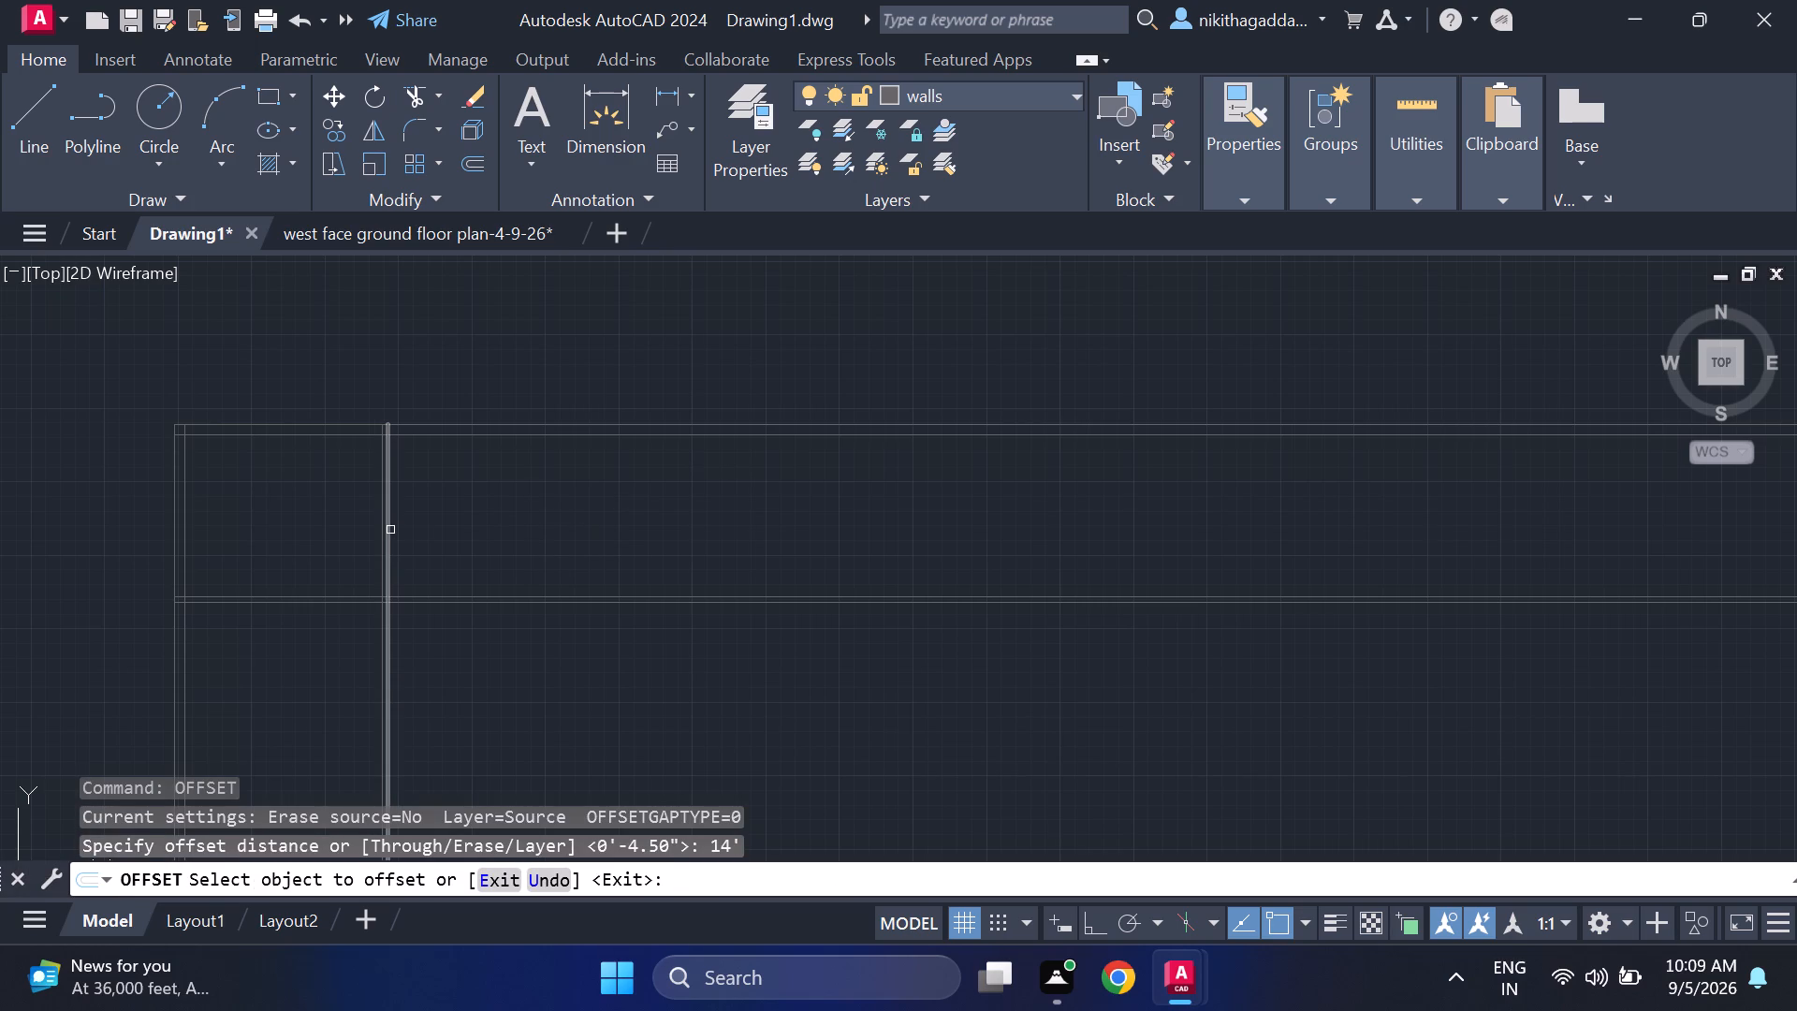
click(390, 530)
click(631, 529)
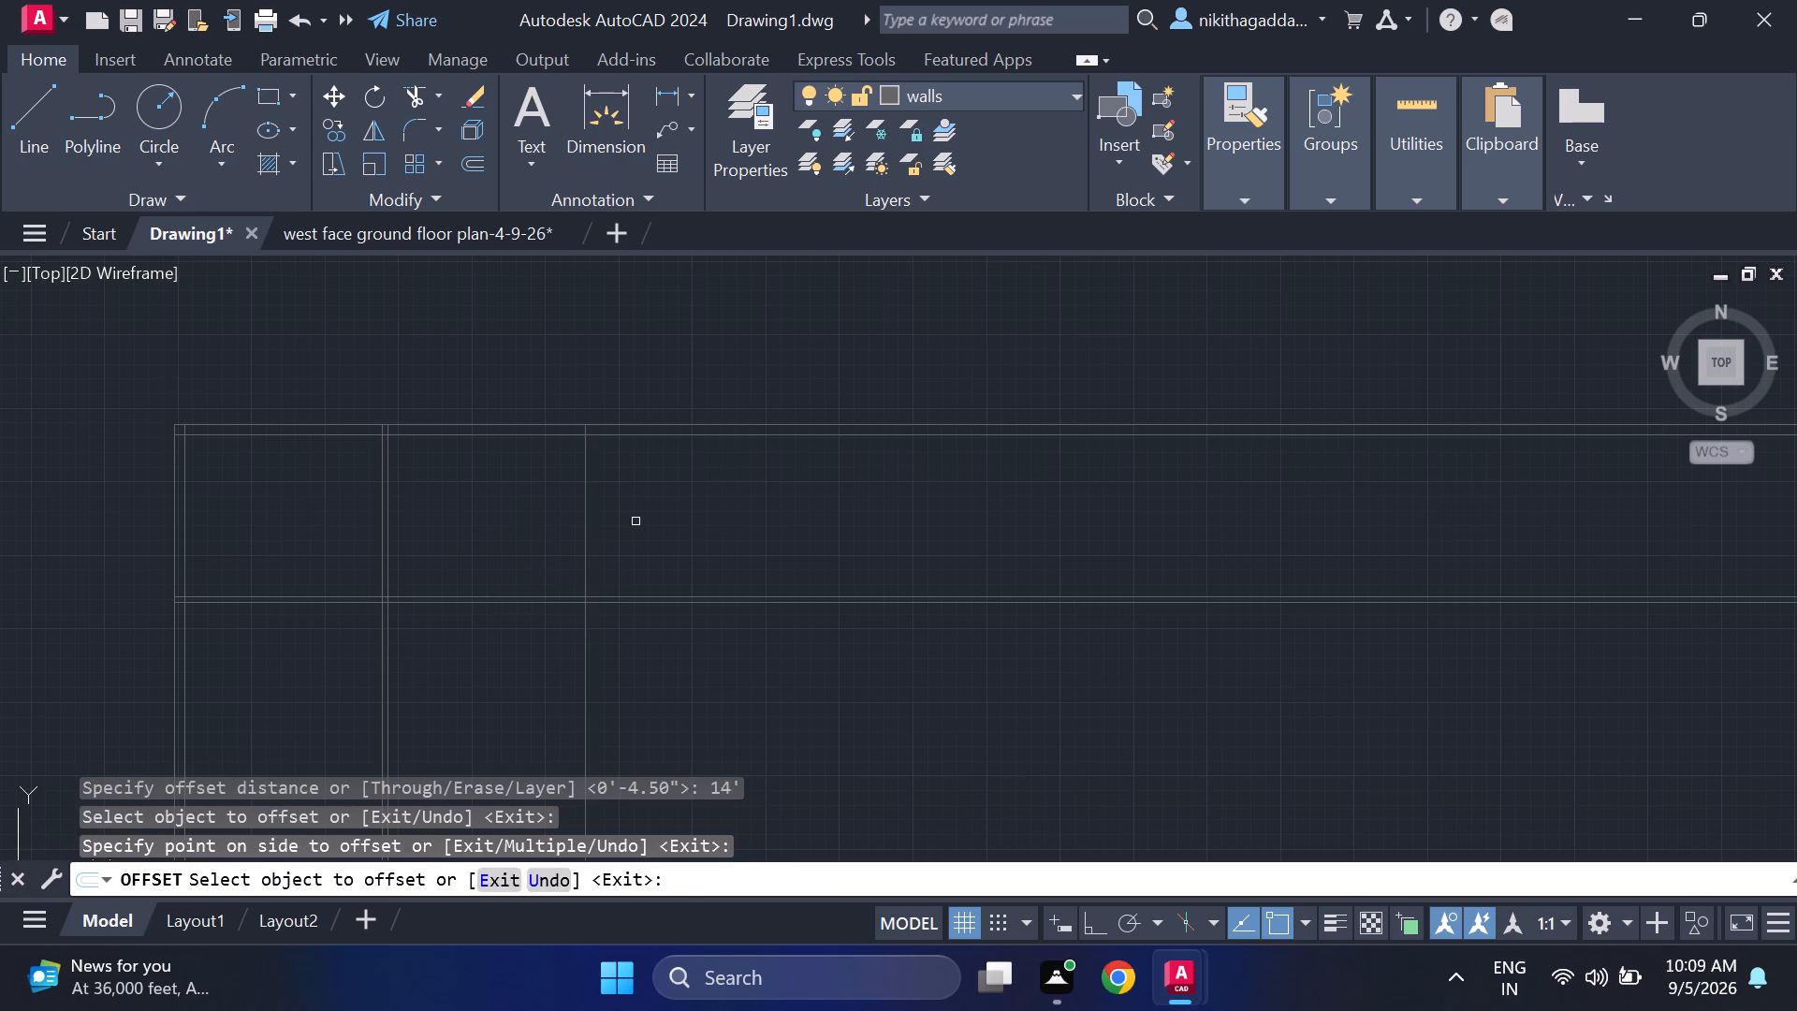
key(Escape)
Offset the second room's new east boundary line 4.5" to the east to form the second vertical partition.
text(of)
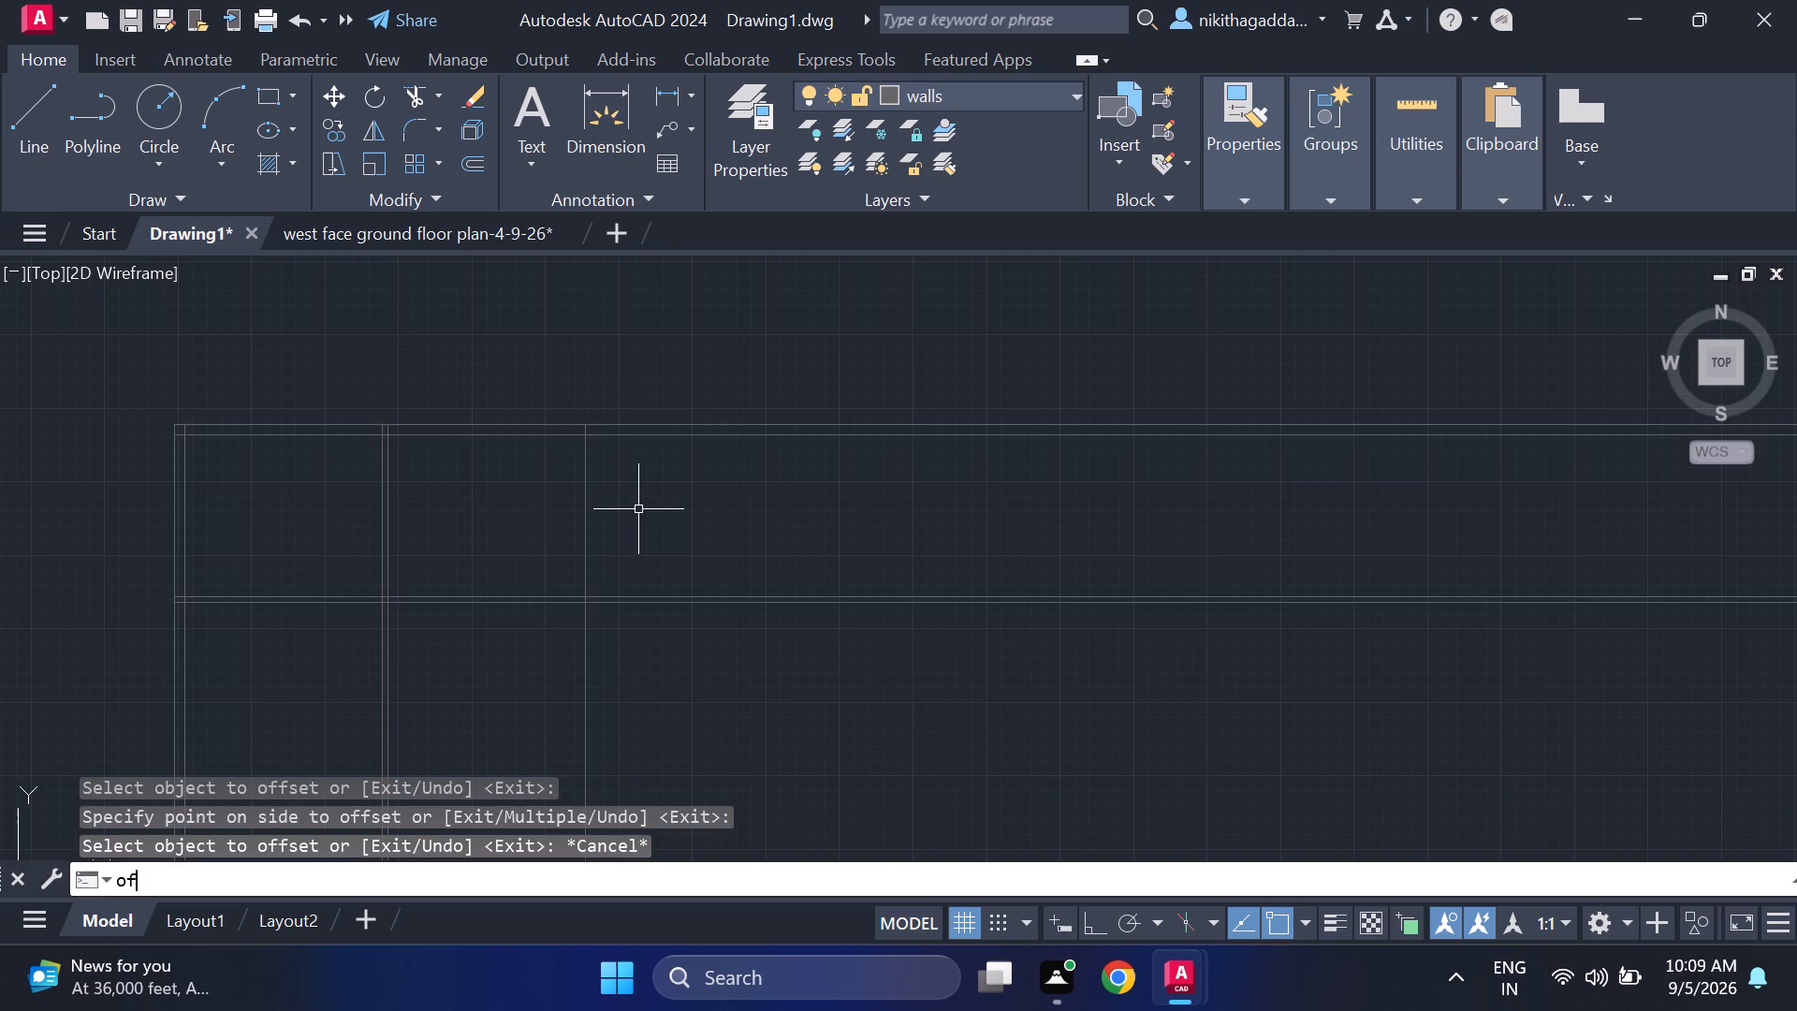
key(Return)
text(4.5")
key(Return)
click(583, 562)
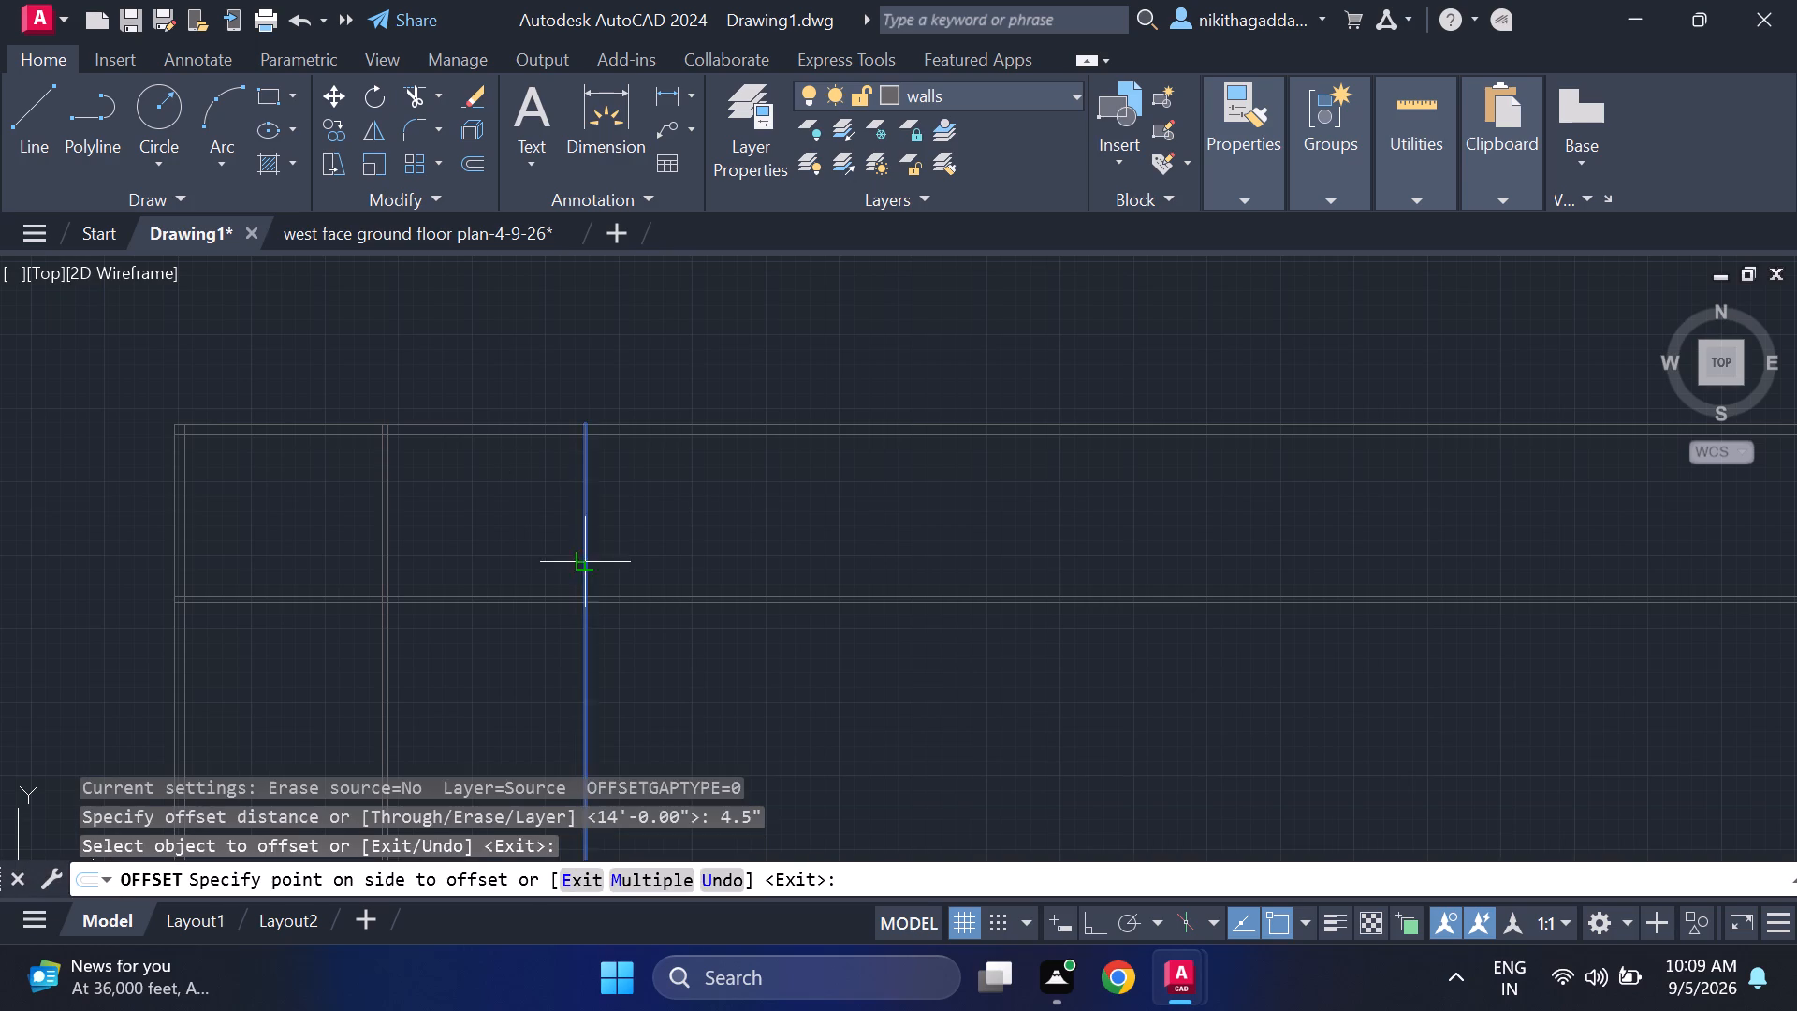
click(745, 563)
key(Escape)
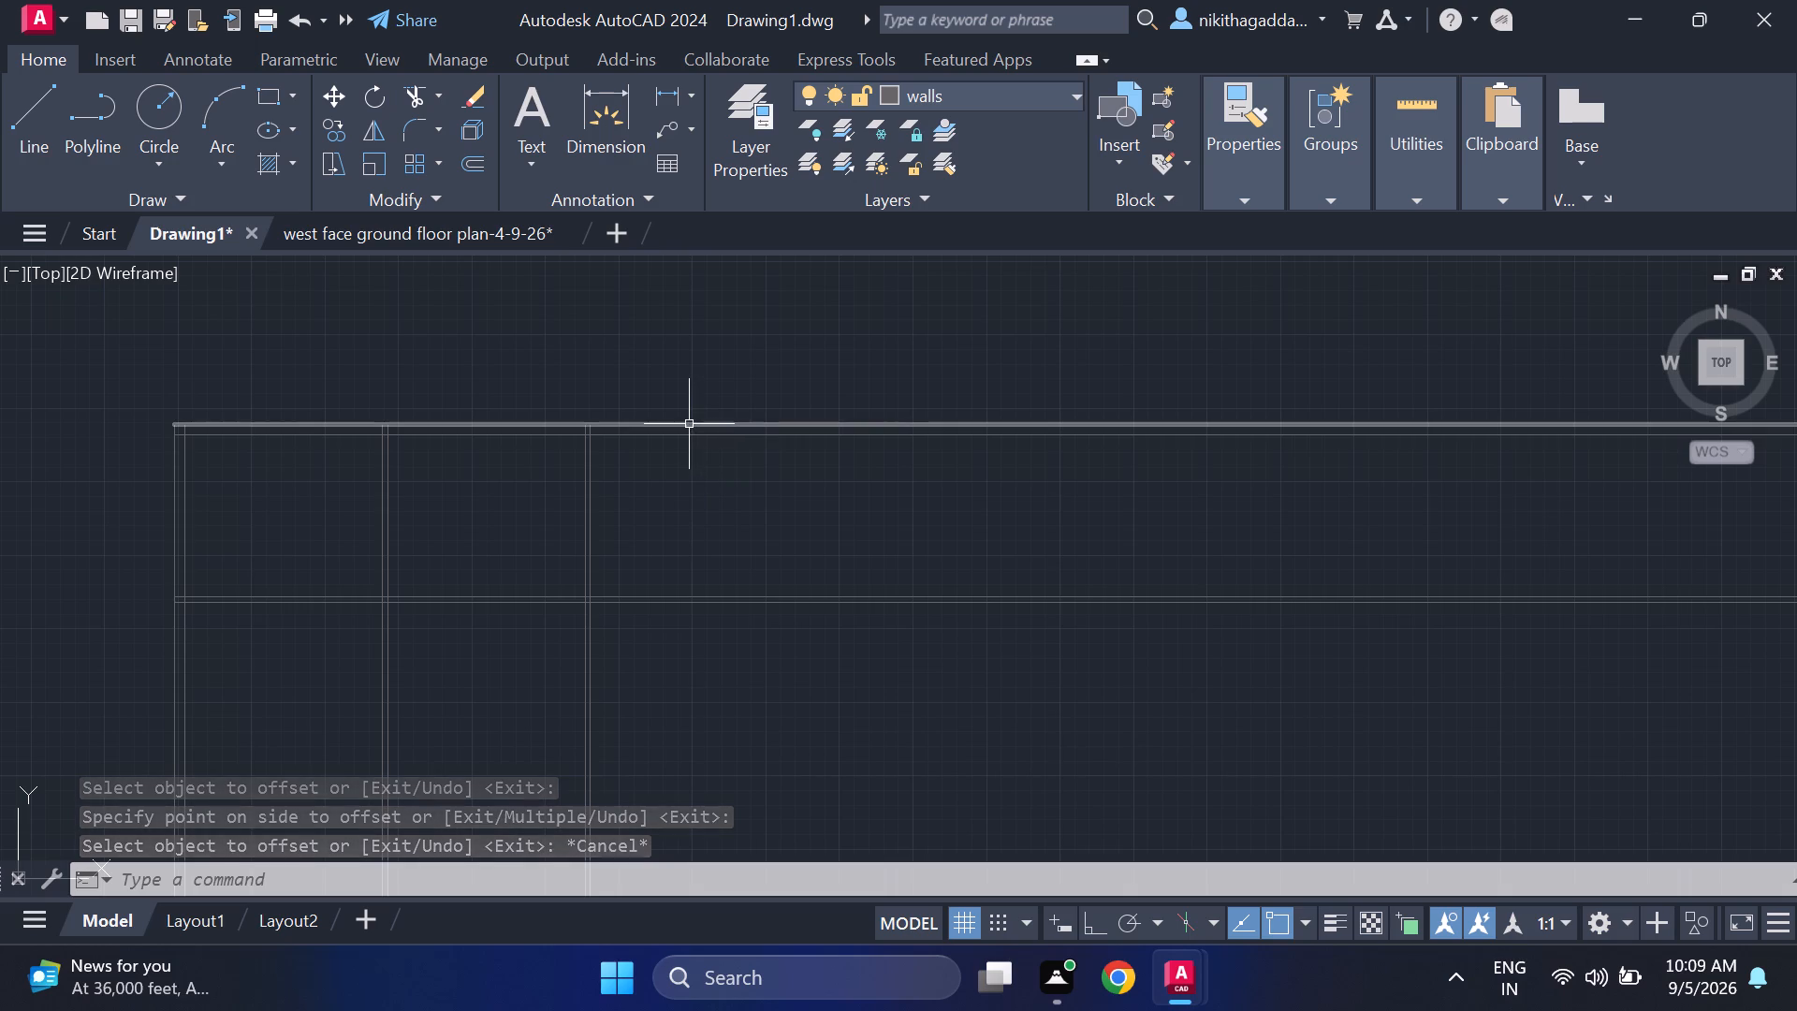
Offset the east line of the second vertical partition 4' to the east.
text(of)
key(Return)
text(4')
key(Return)
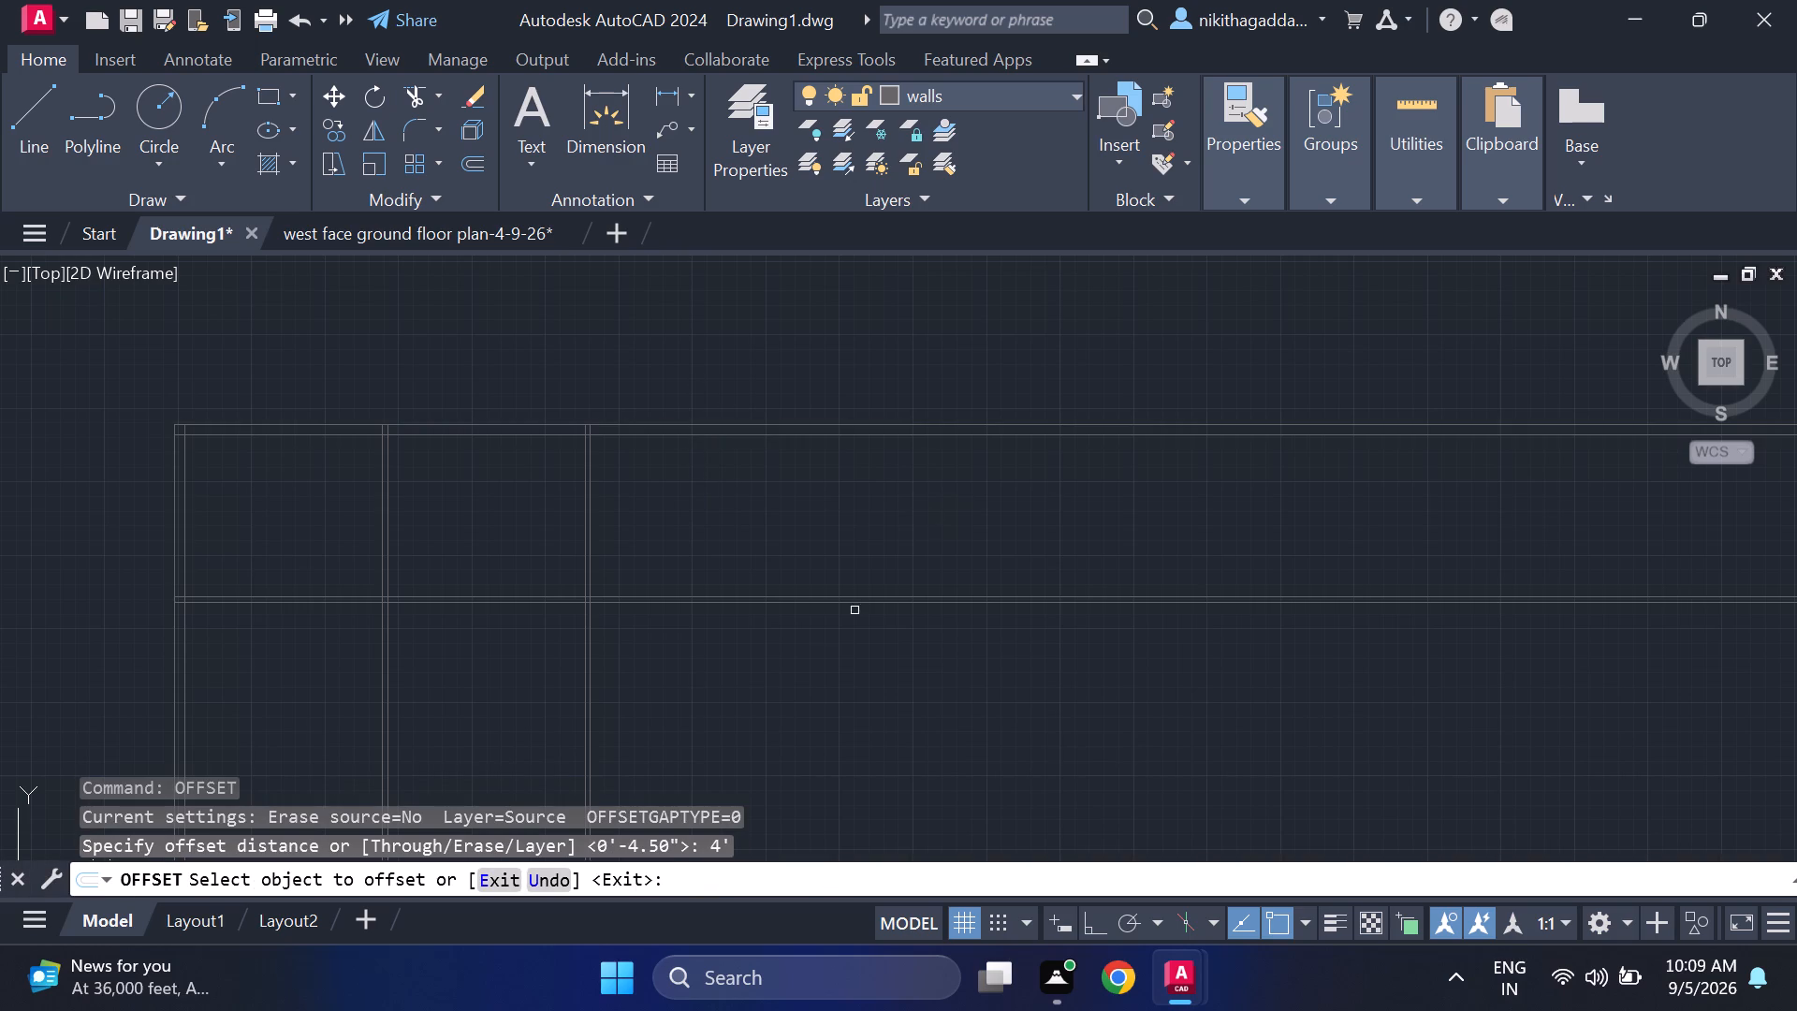
click(593, 544)
click(870, 544)
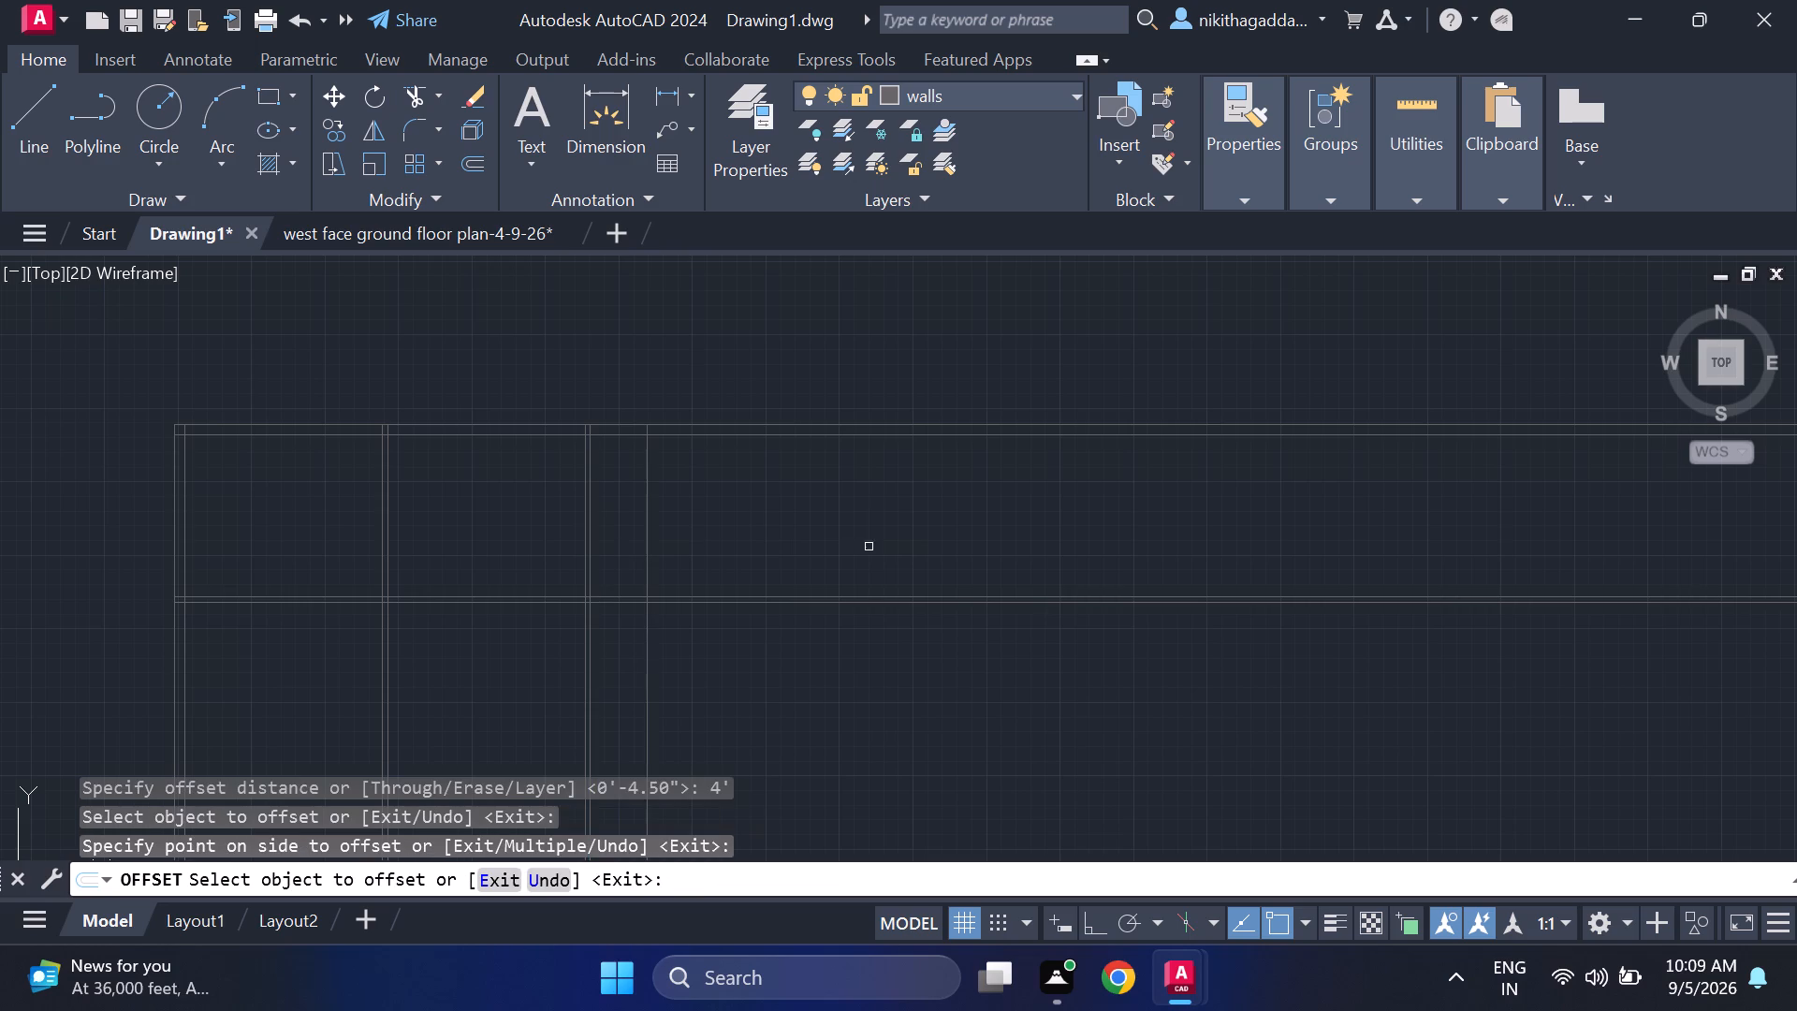
key(Escape)
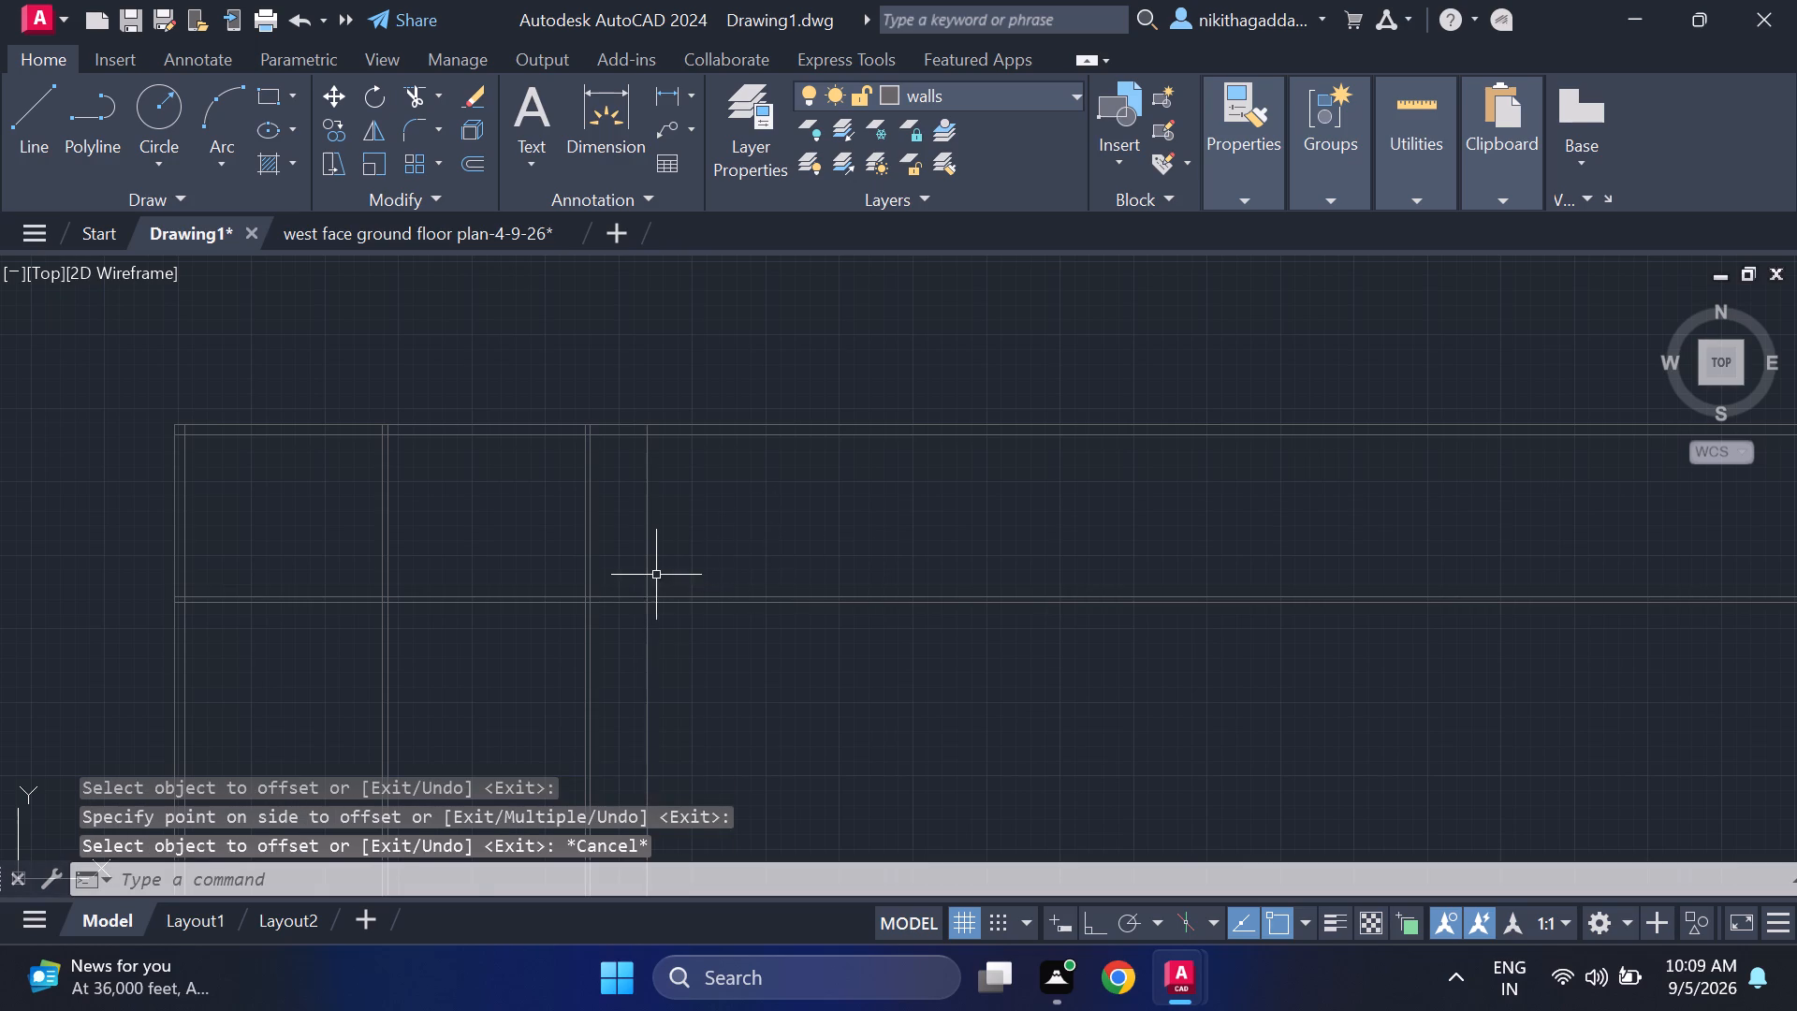
Trim away both lines of the horizontal partition everywhere east of the second vertical partition.
scroll(656, 572, up, 2)
text(tr)
key(Return)
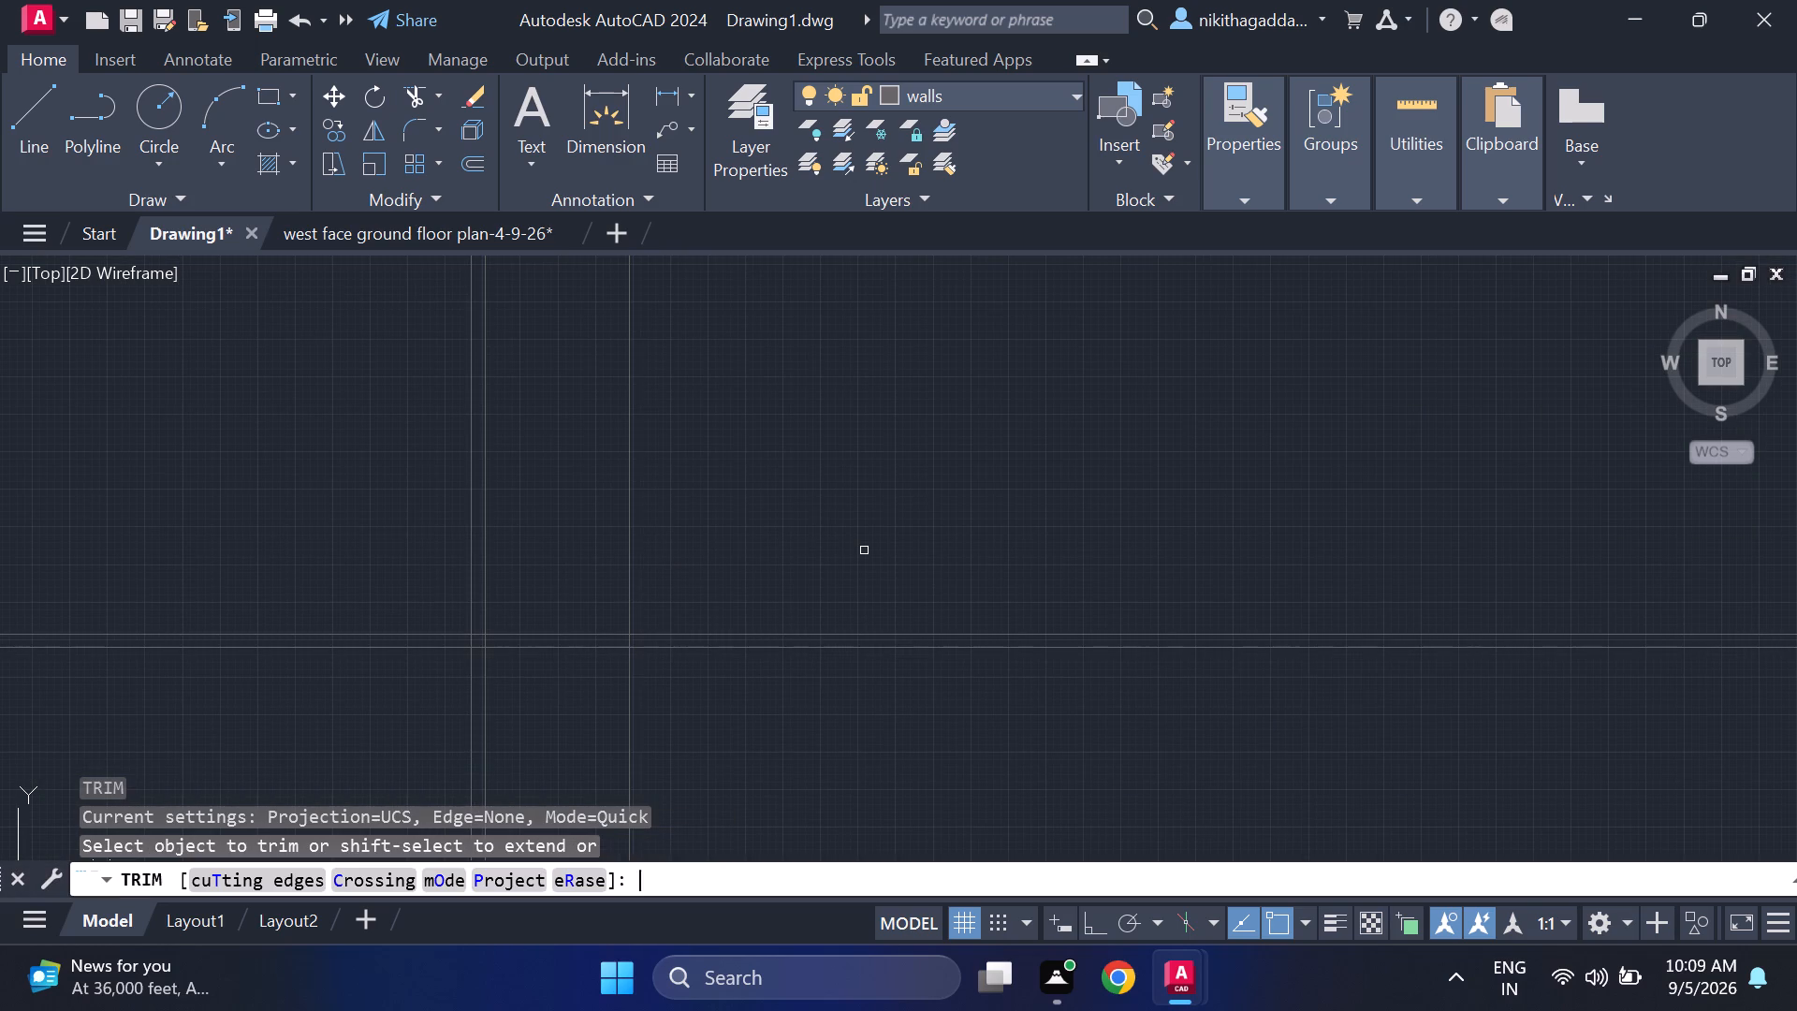
drag(520, 572, 520, 603)
drag(563, 585, 553, 775)
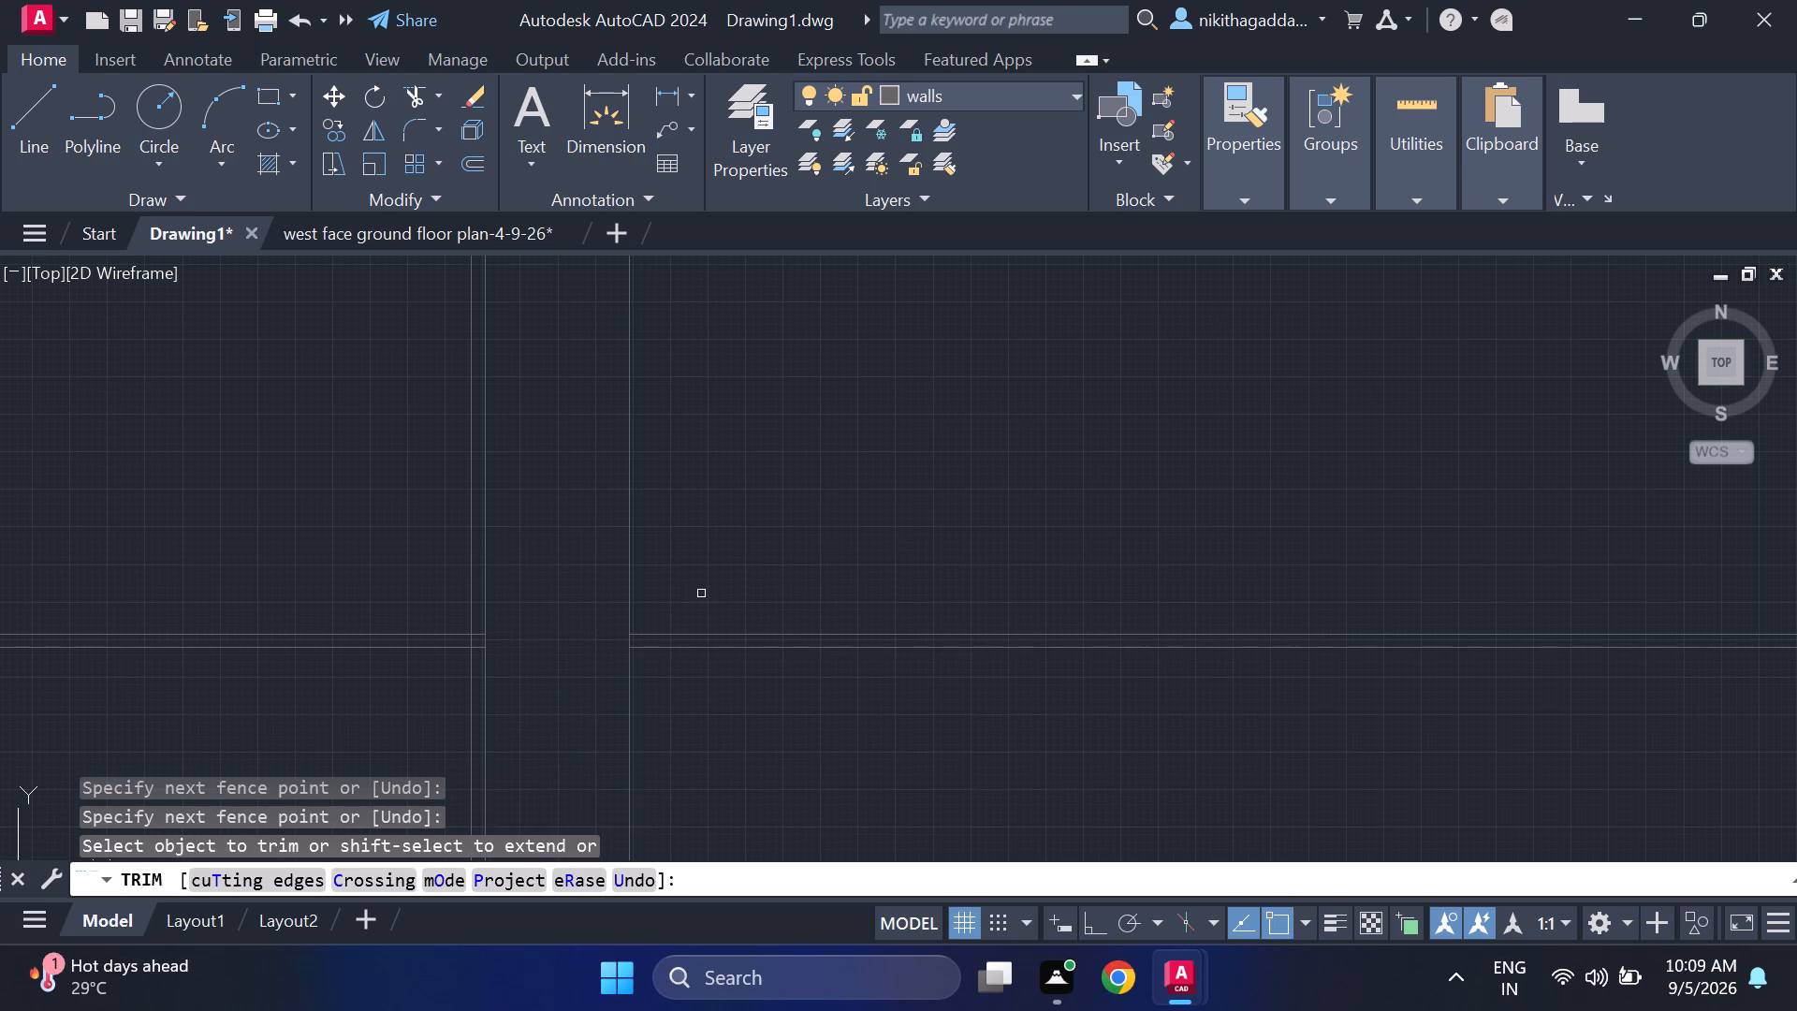
drag(709, 582, 747, 854)
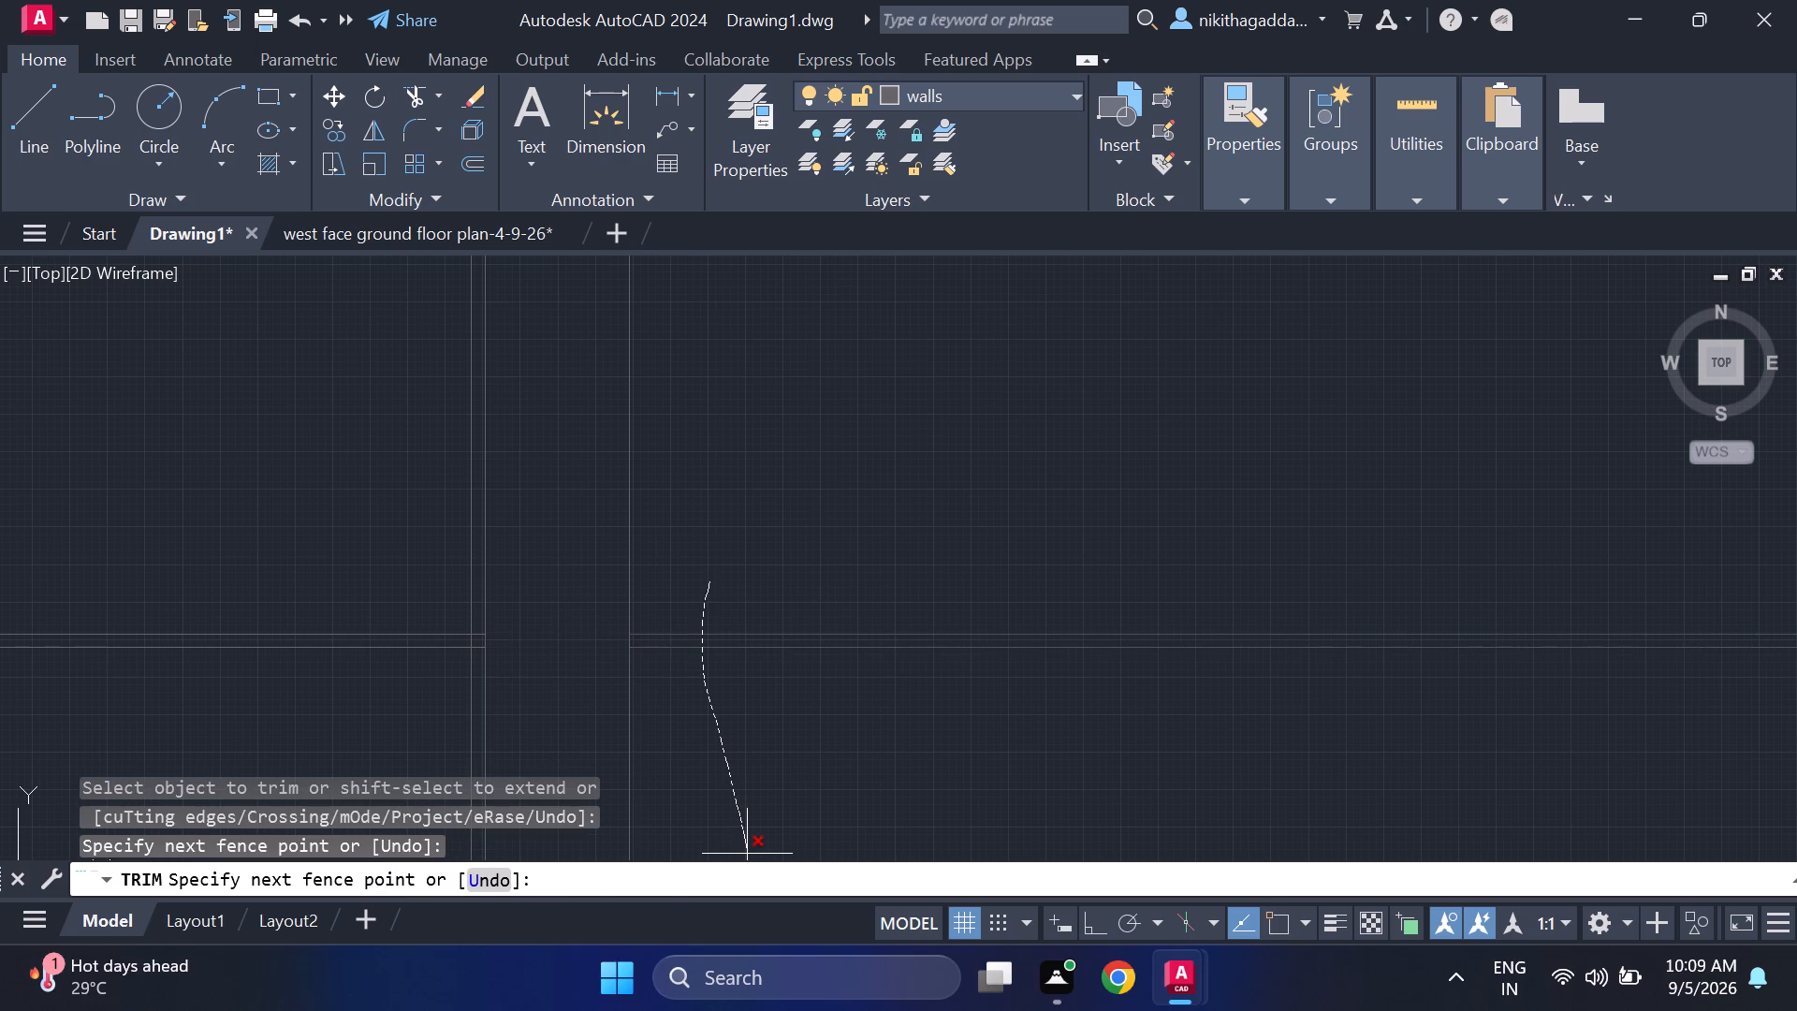
drag(747, 854, 747, 853)
key(Escape)
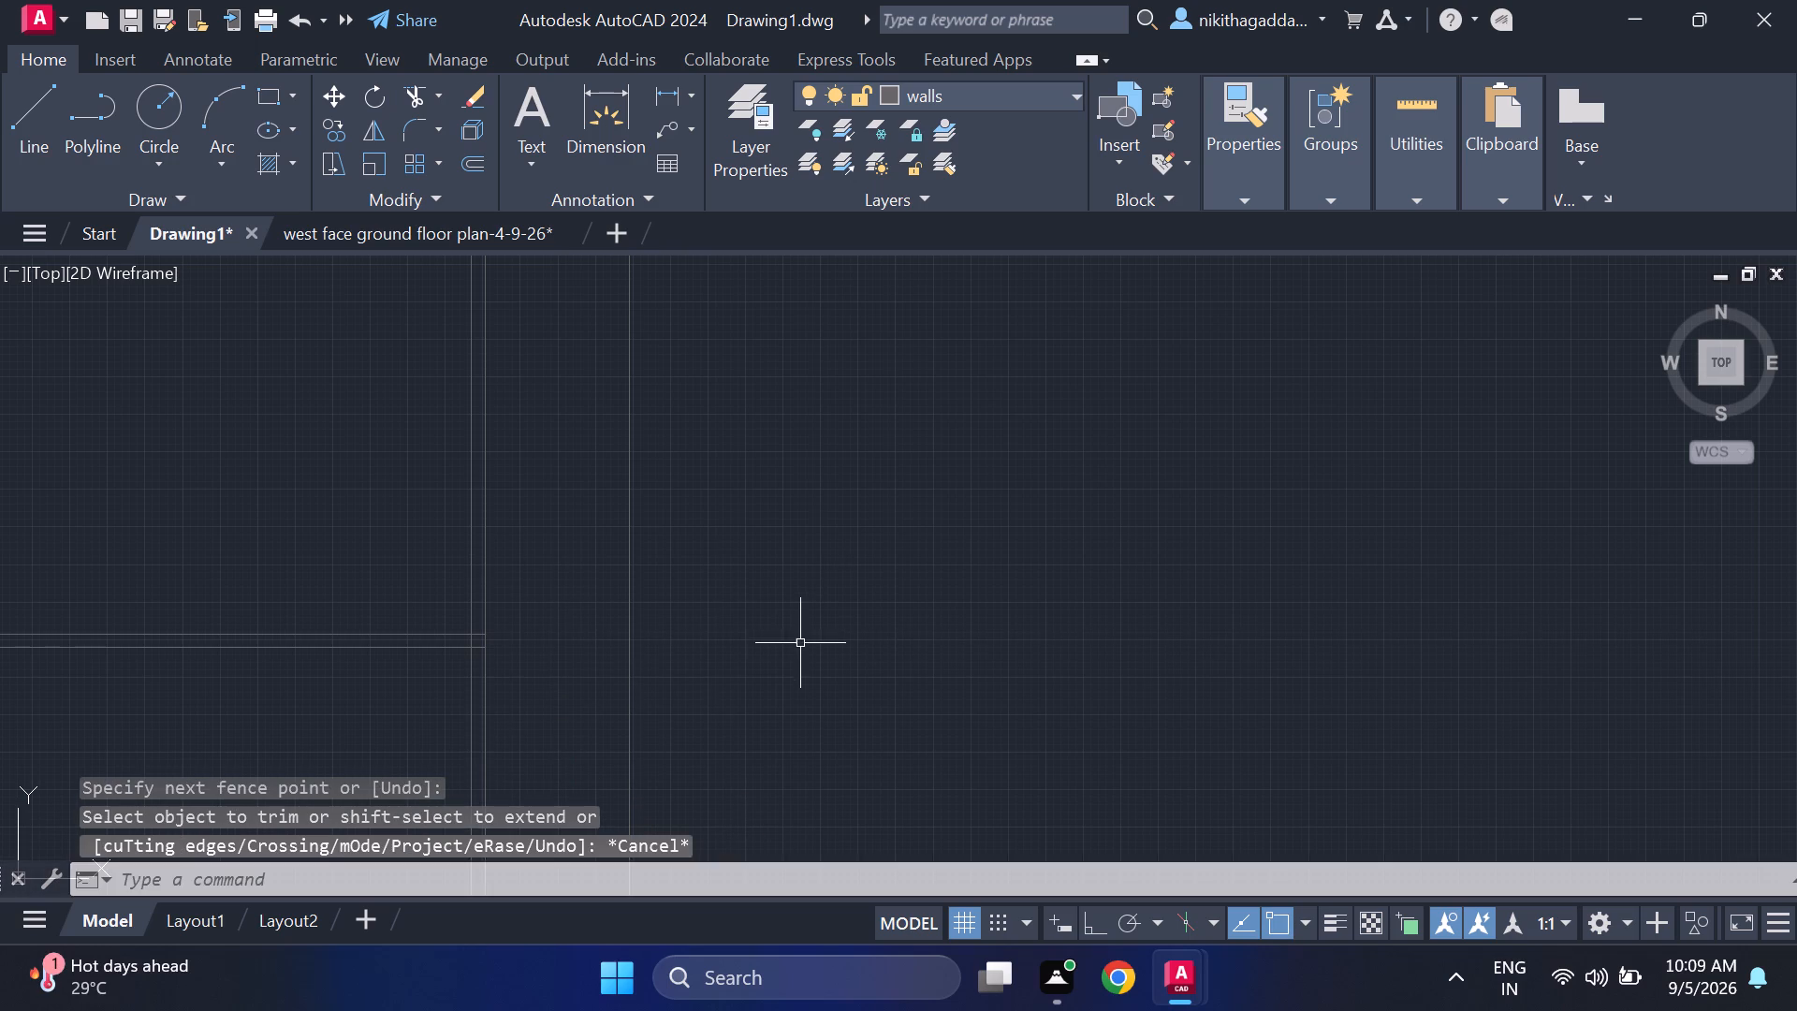
Offset the vertical line 4' east of the second partition by 9" to the east to form a wall.
scroll(797, 637, down, 3)
scroll(802, 614, up, 1)
text(of)
key(Return)
text(9")
key(Return)
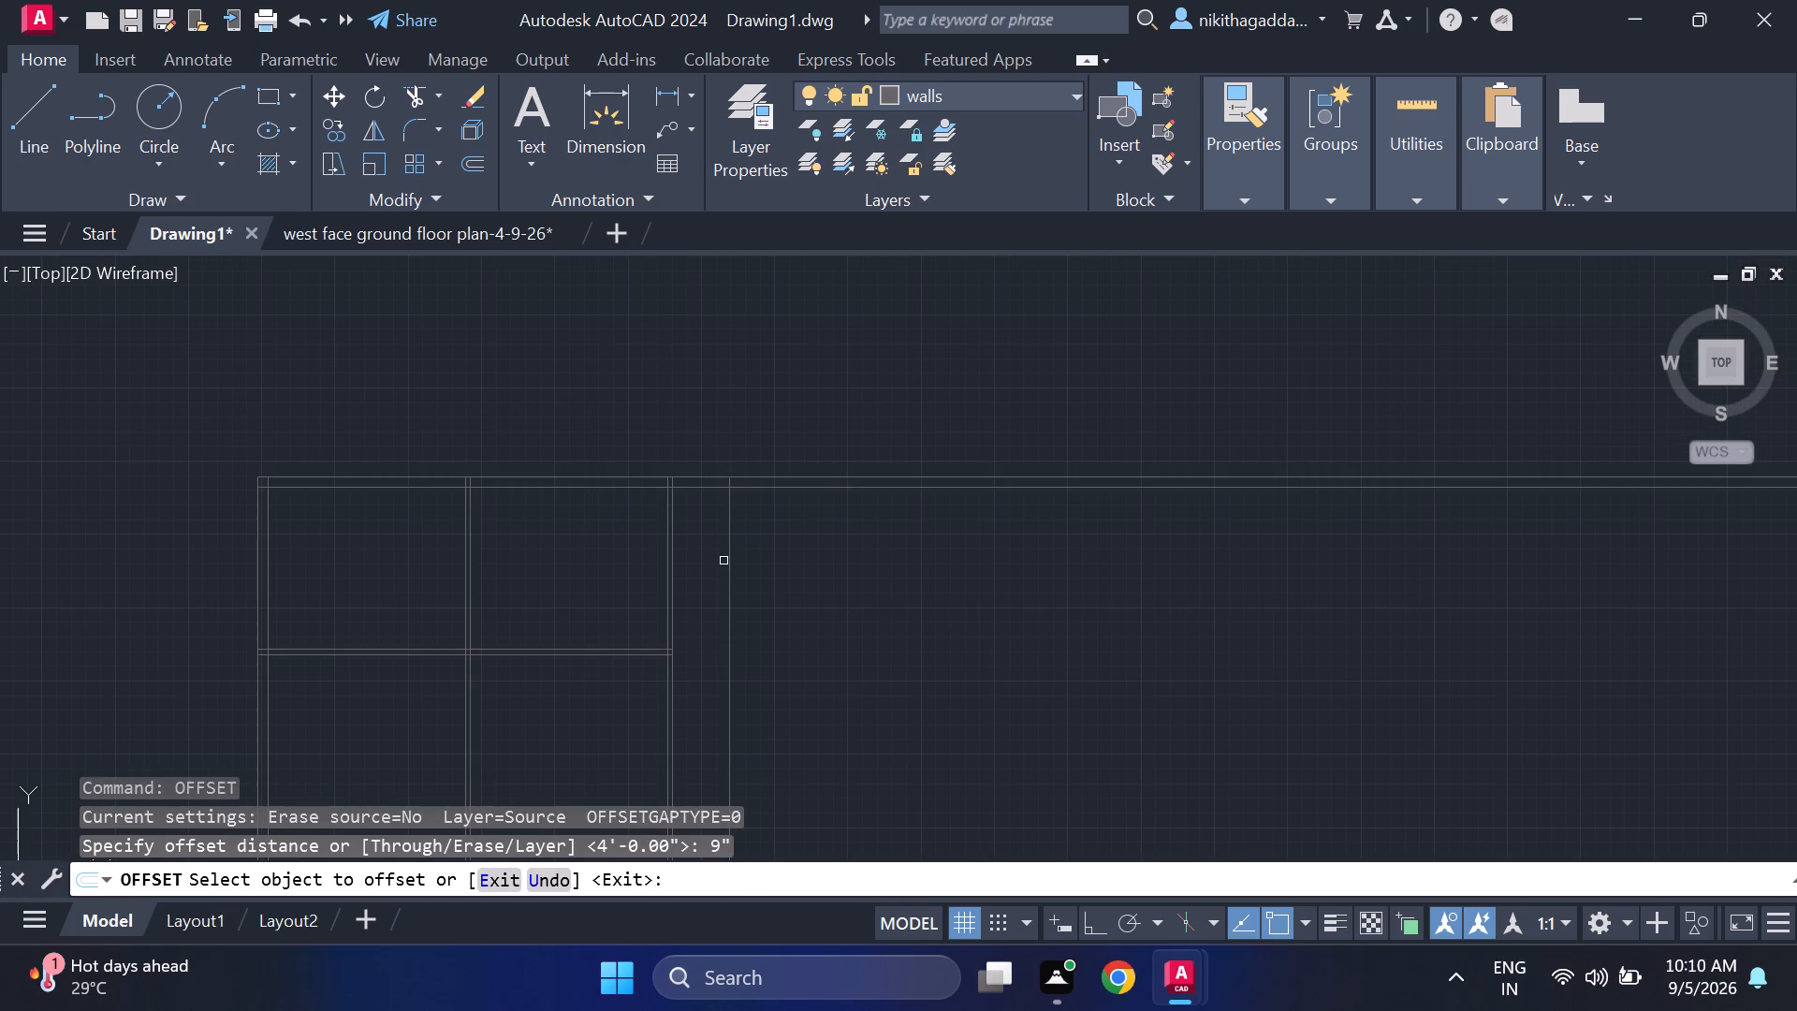
click(729, 552)
click(856, 571)
key(Escape)
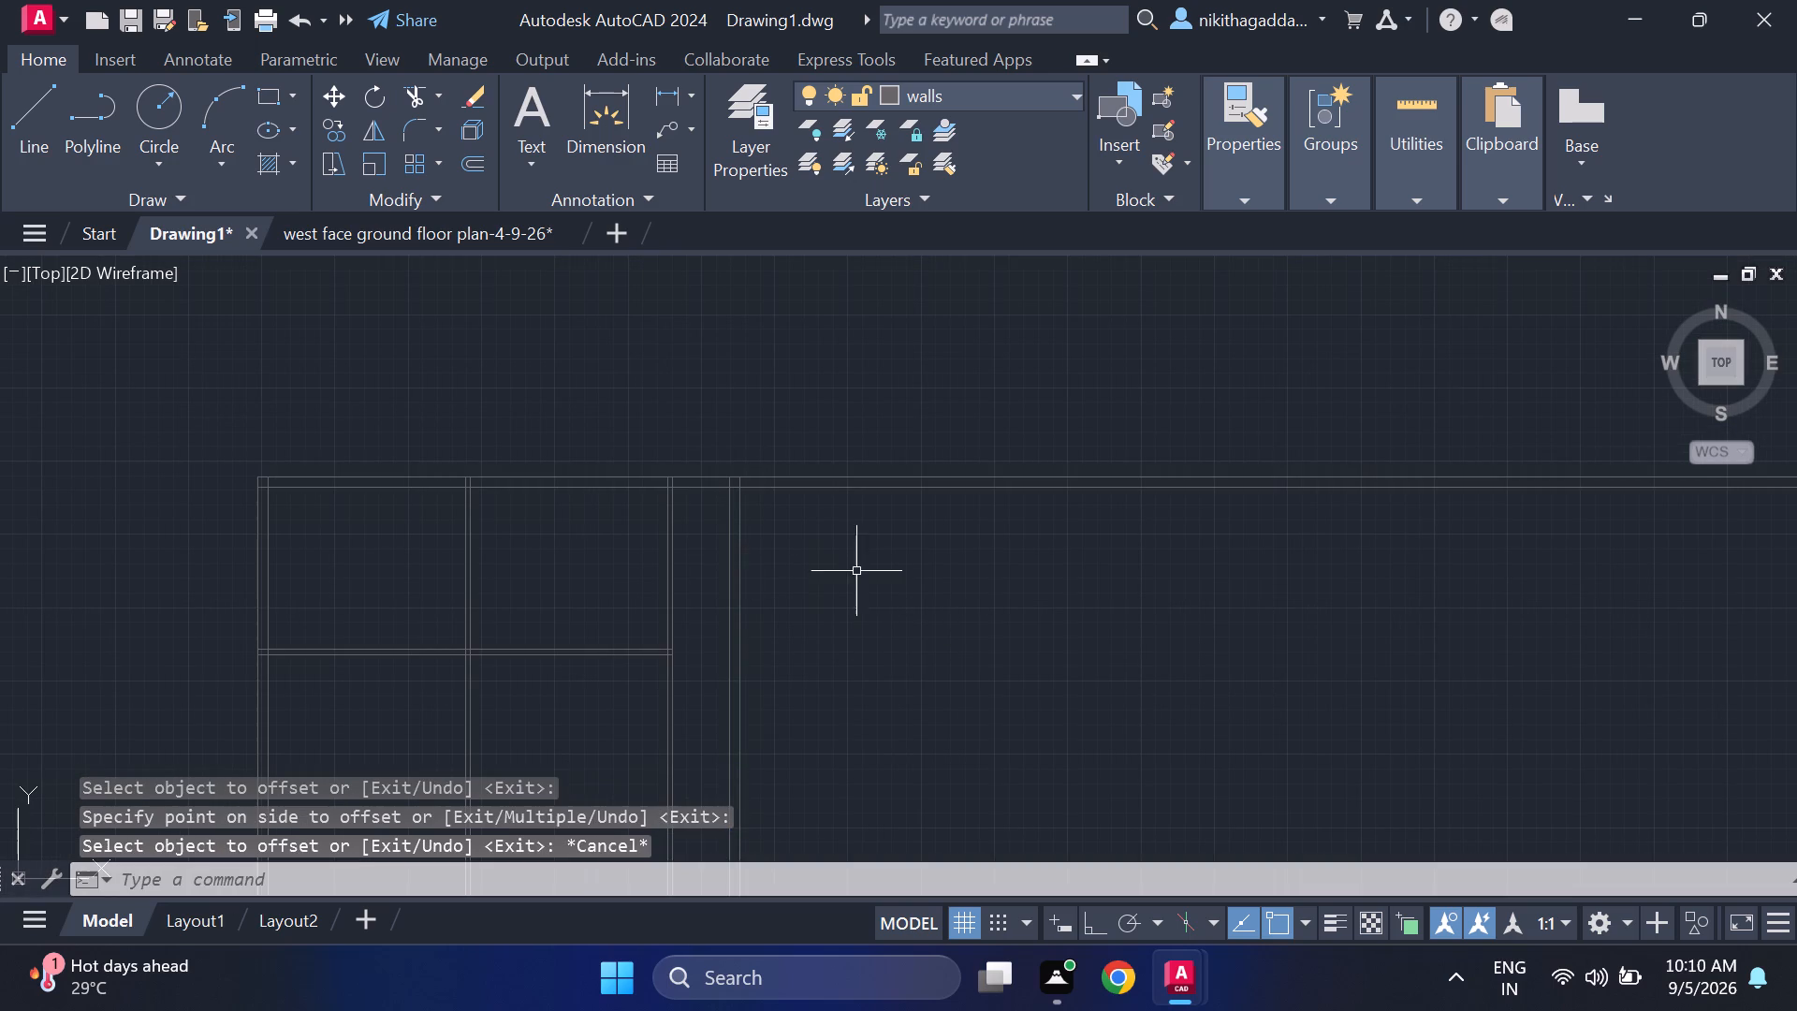
Offset the inner line of the north wall 7' to the south, into the building.
scroll(725, 619, up, 1)
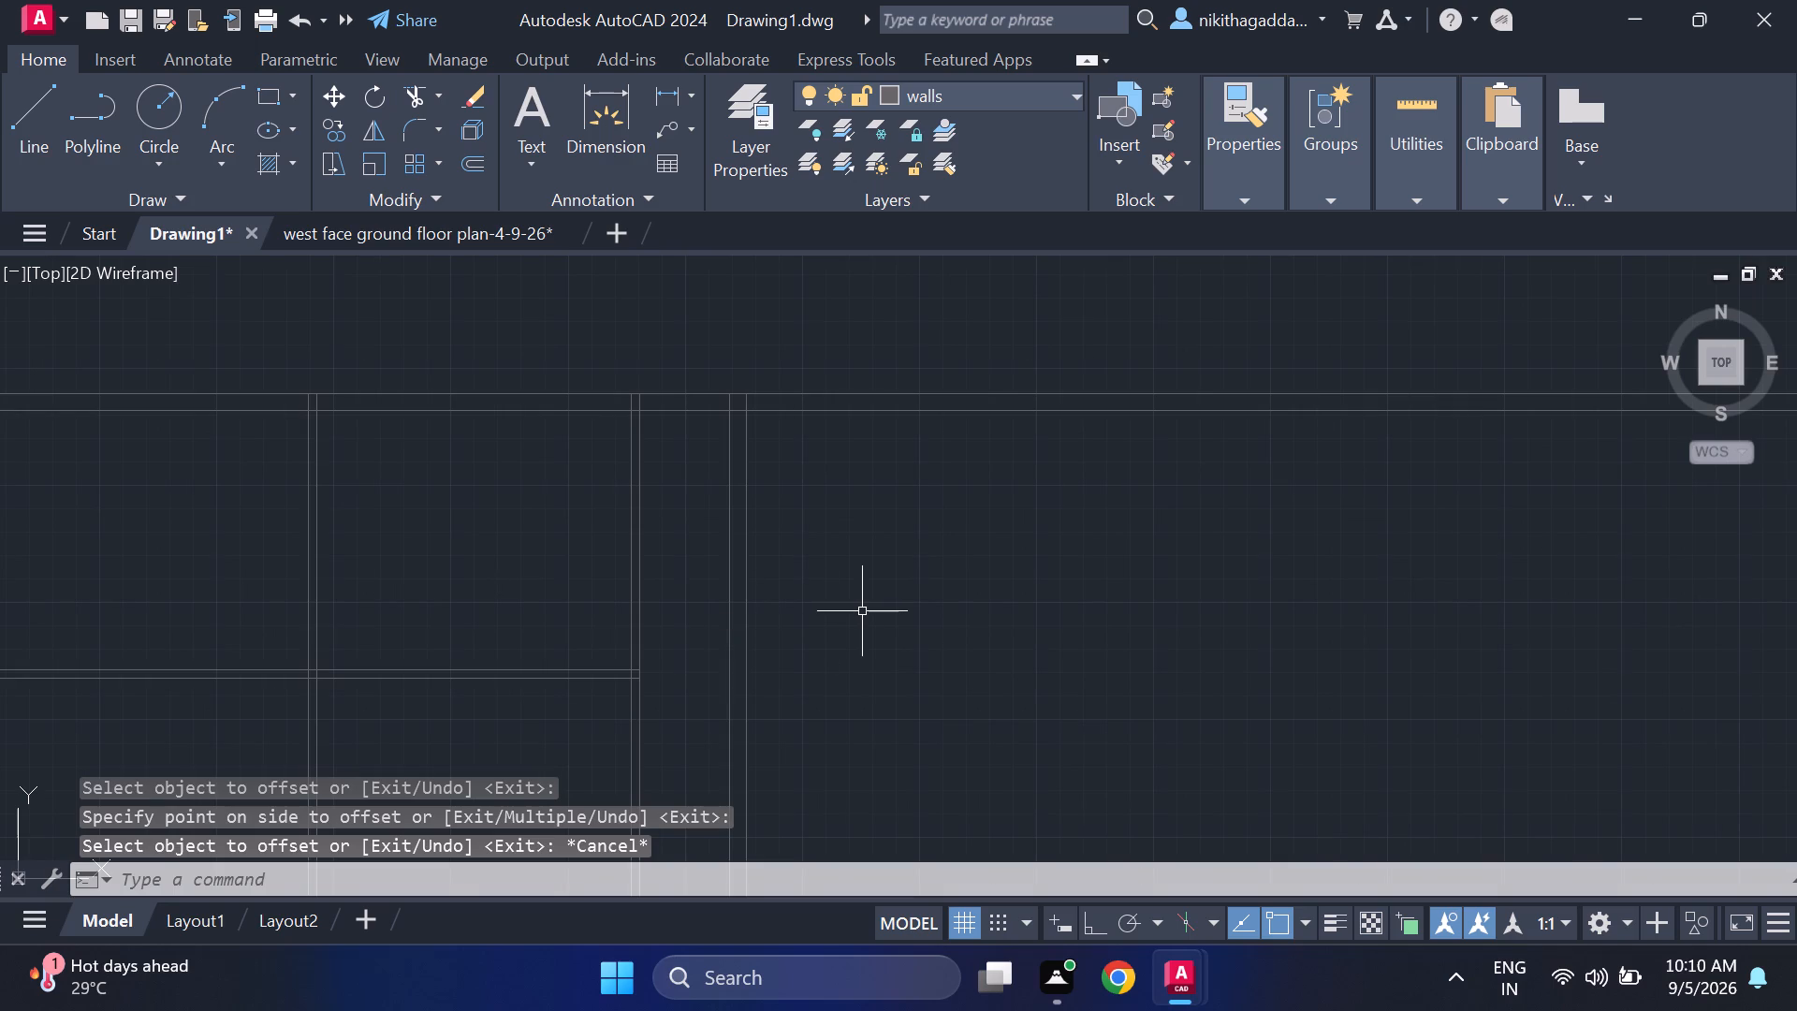
text(of)
key(Return)
key(7)
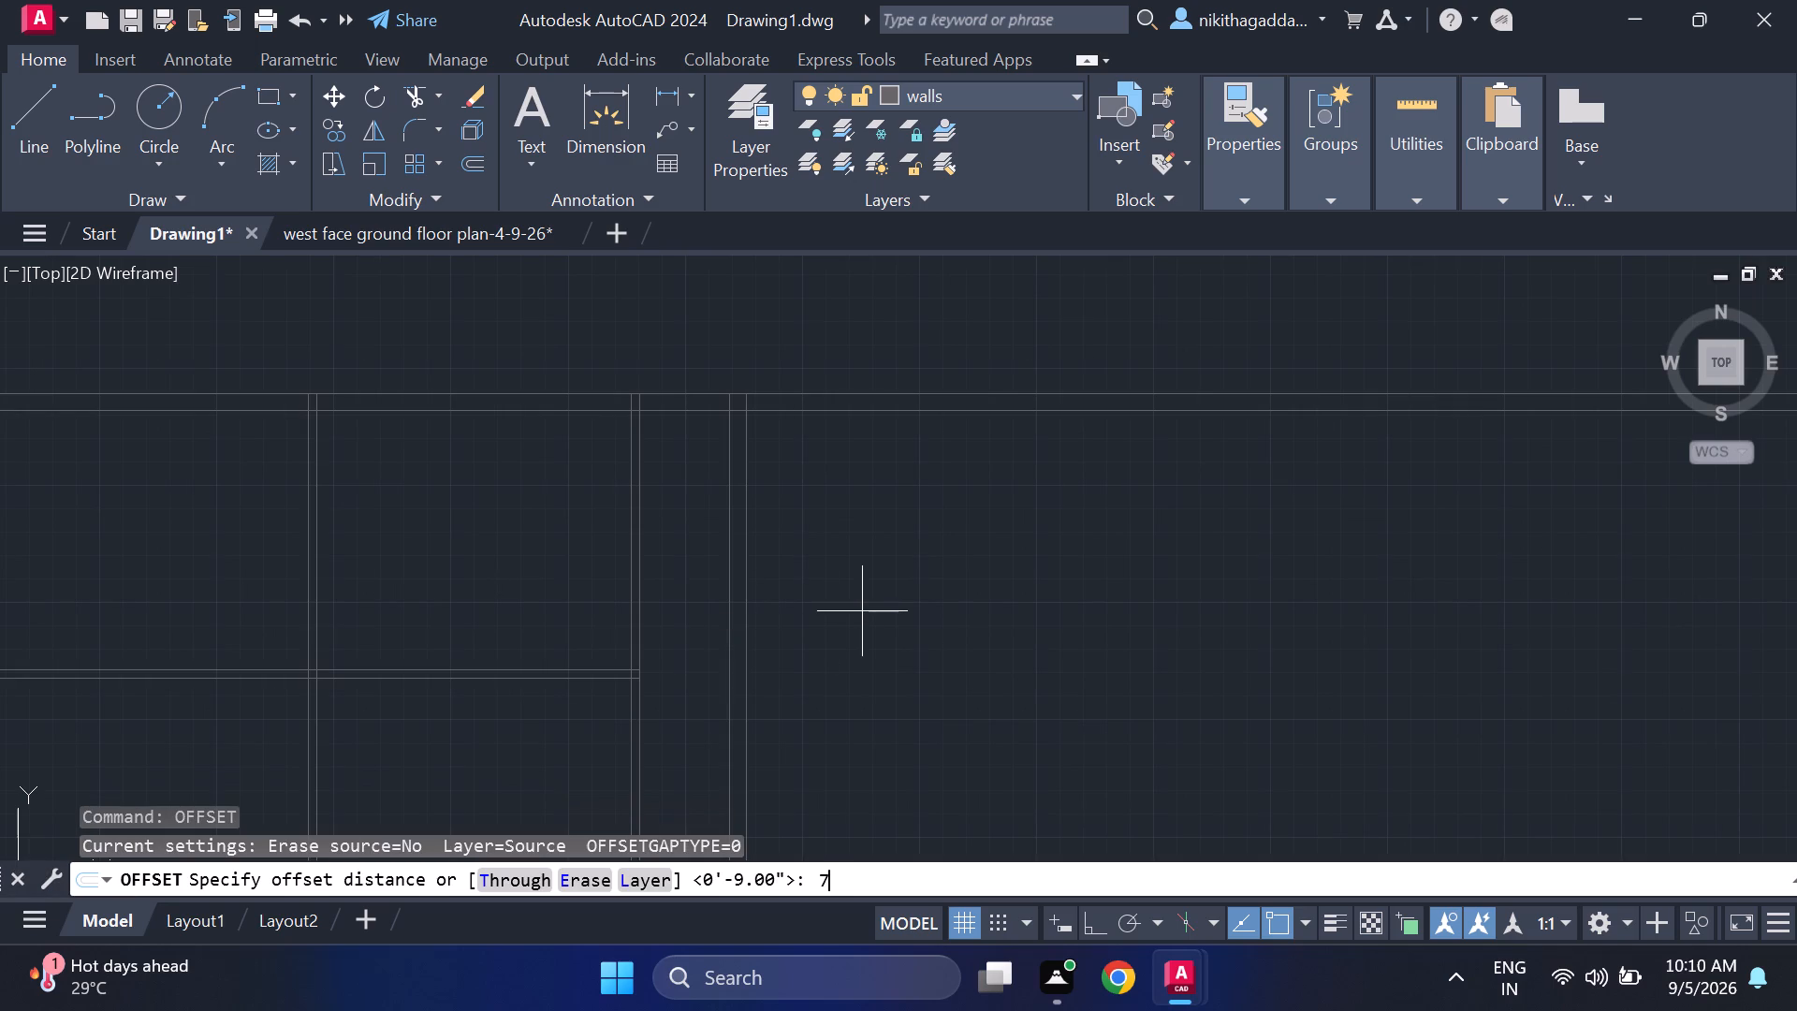
key(apostrophe)
key(Return)
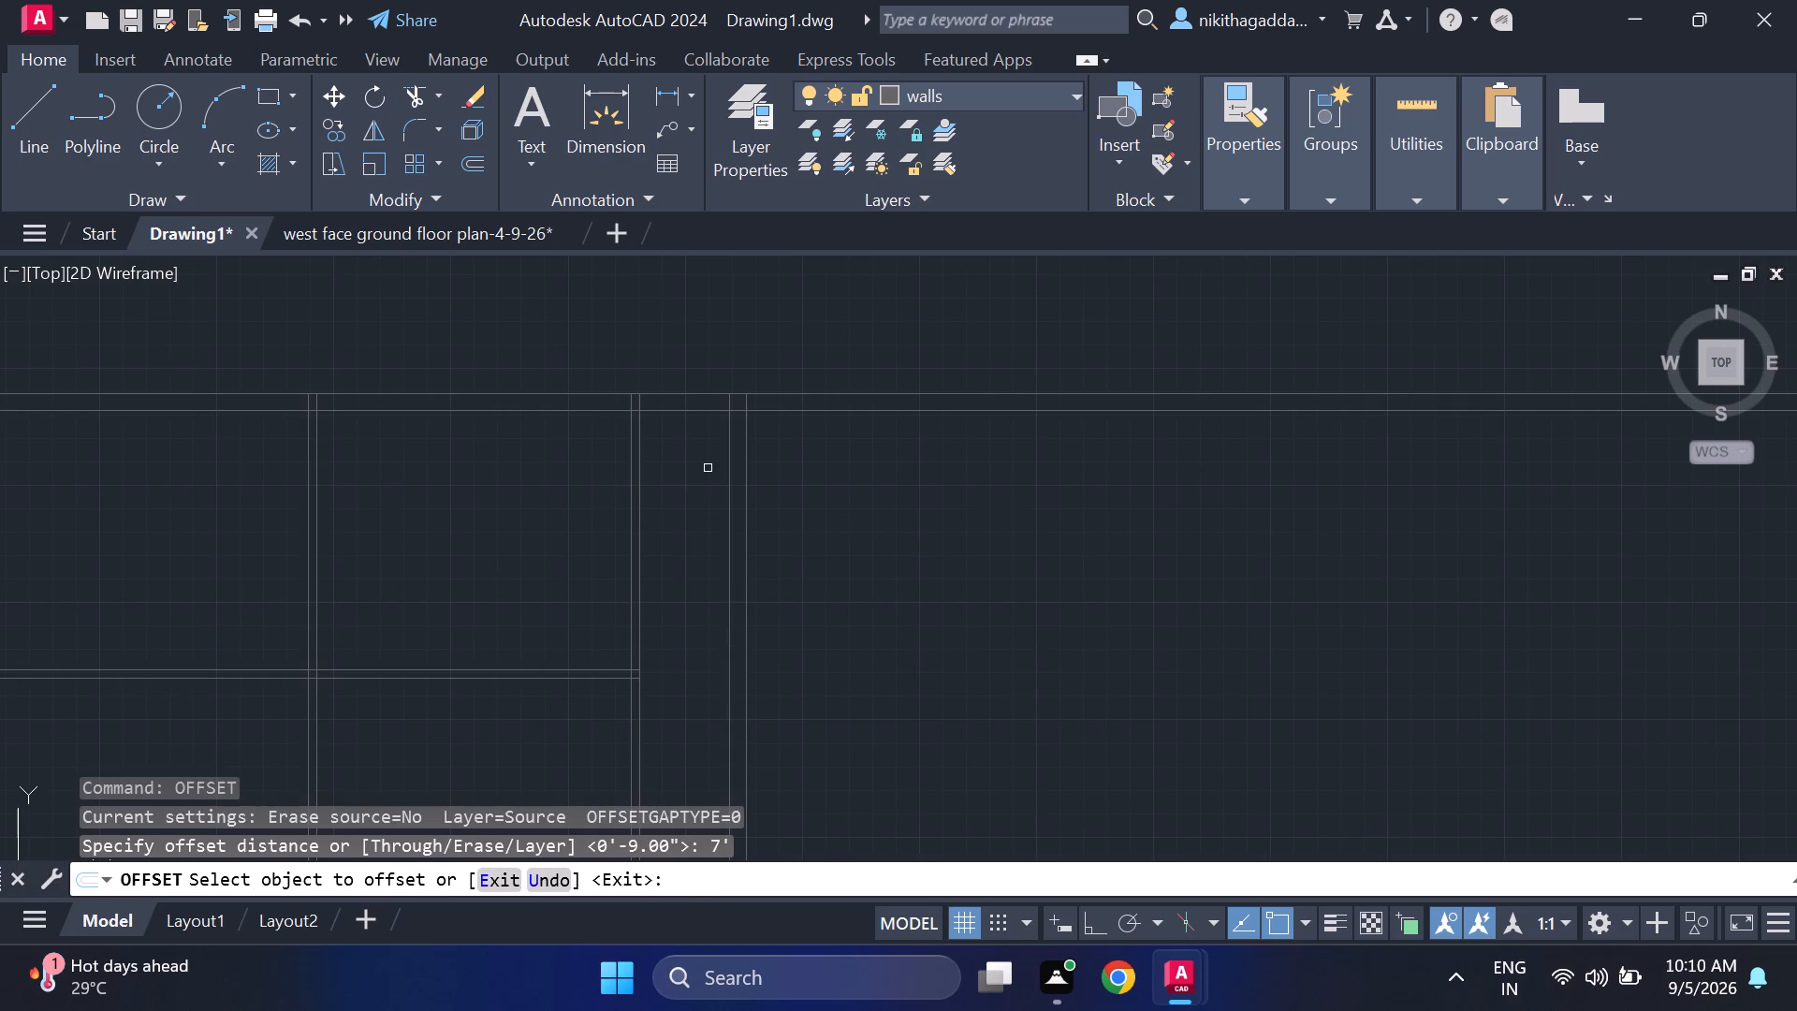
click(700, 413)
click(710, 618)
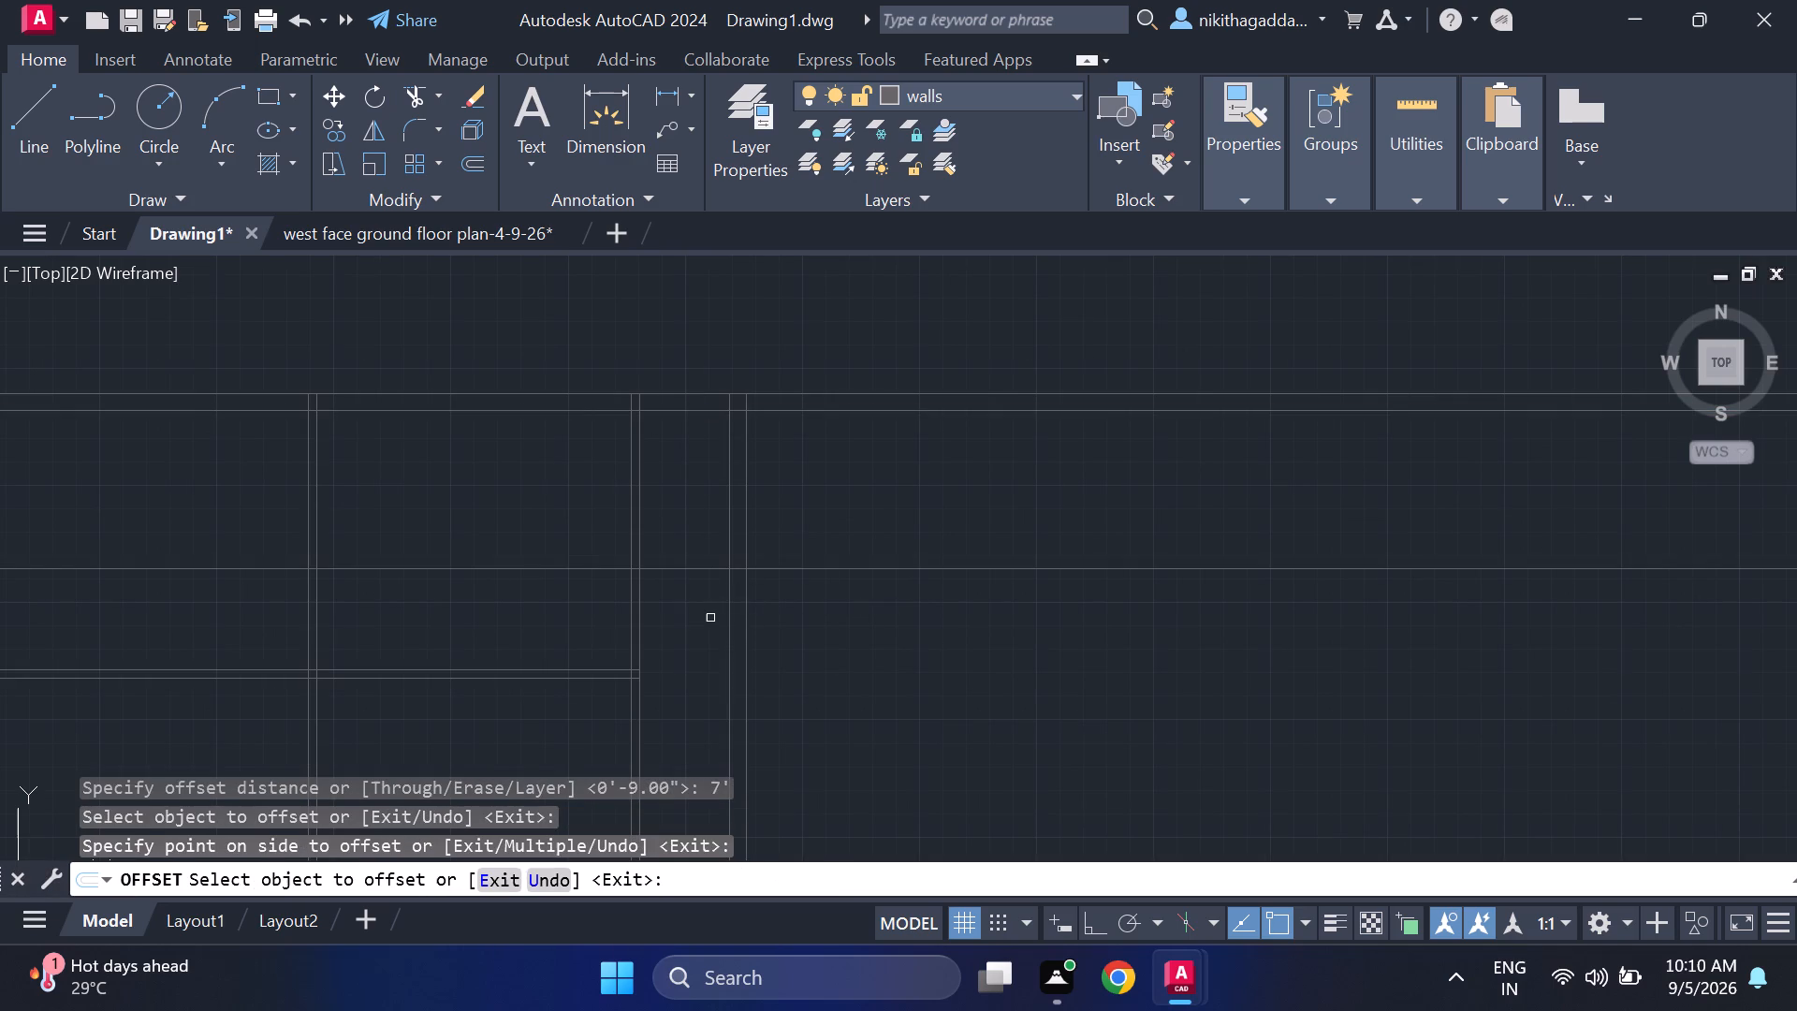
key(Escape)
Offset the horizontal line 7' below the north wall by 9" to the south to form a wall.
text(of)
key(Return)
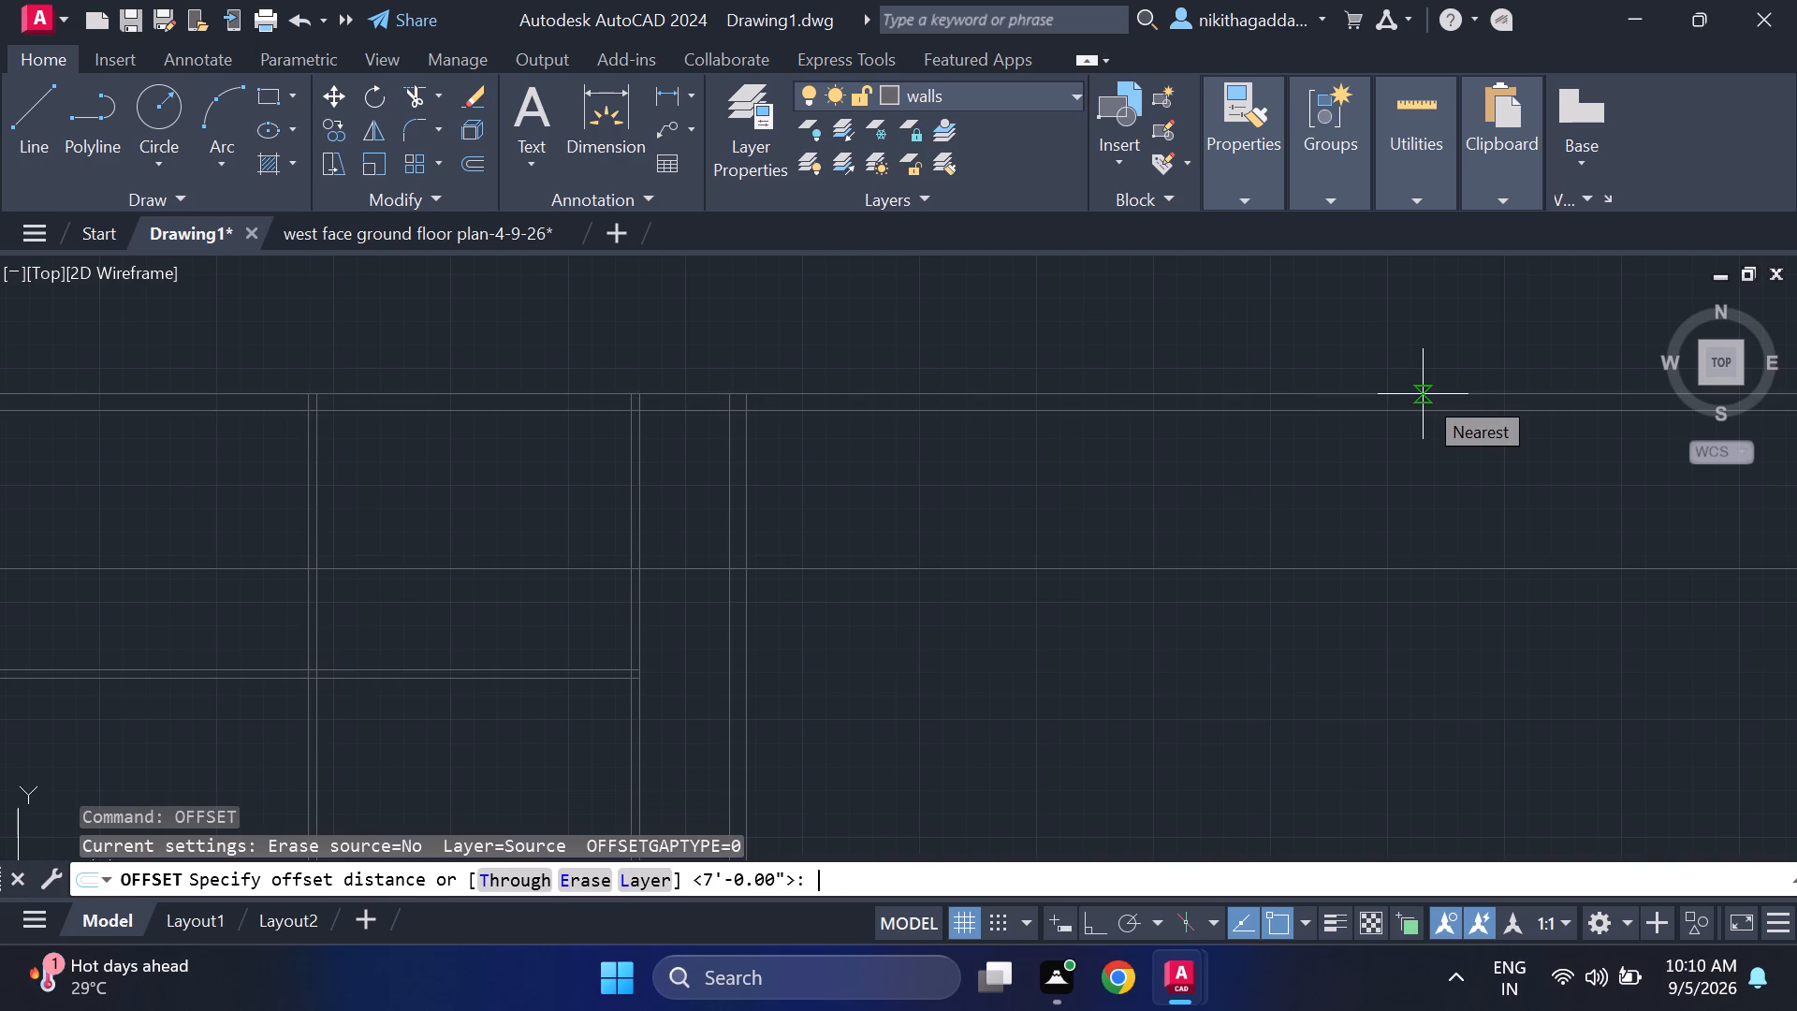
text(9")
key(Return)
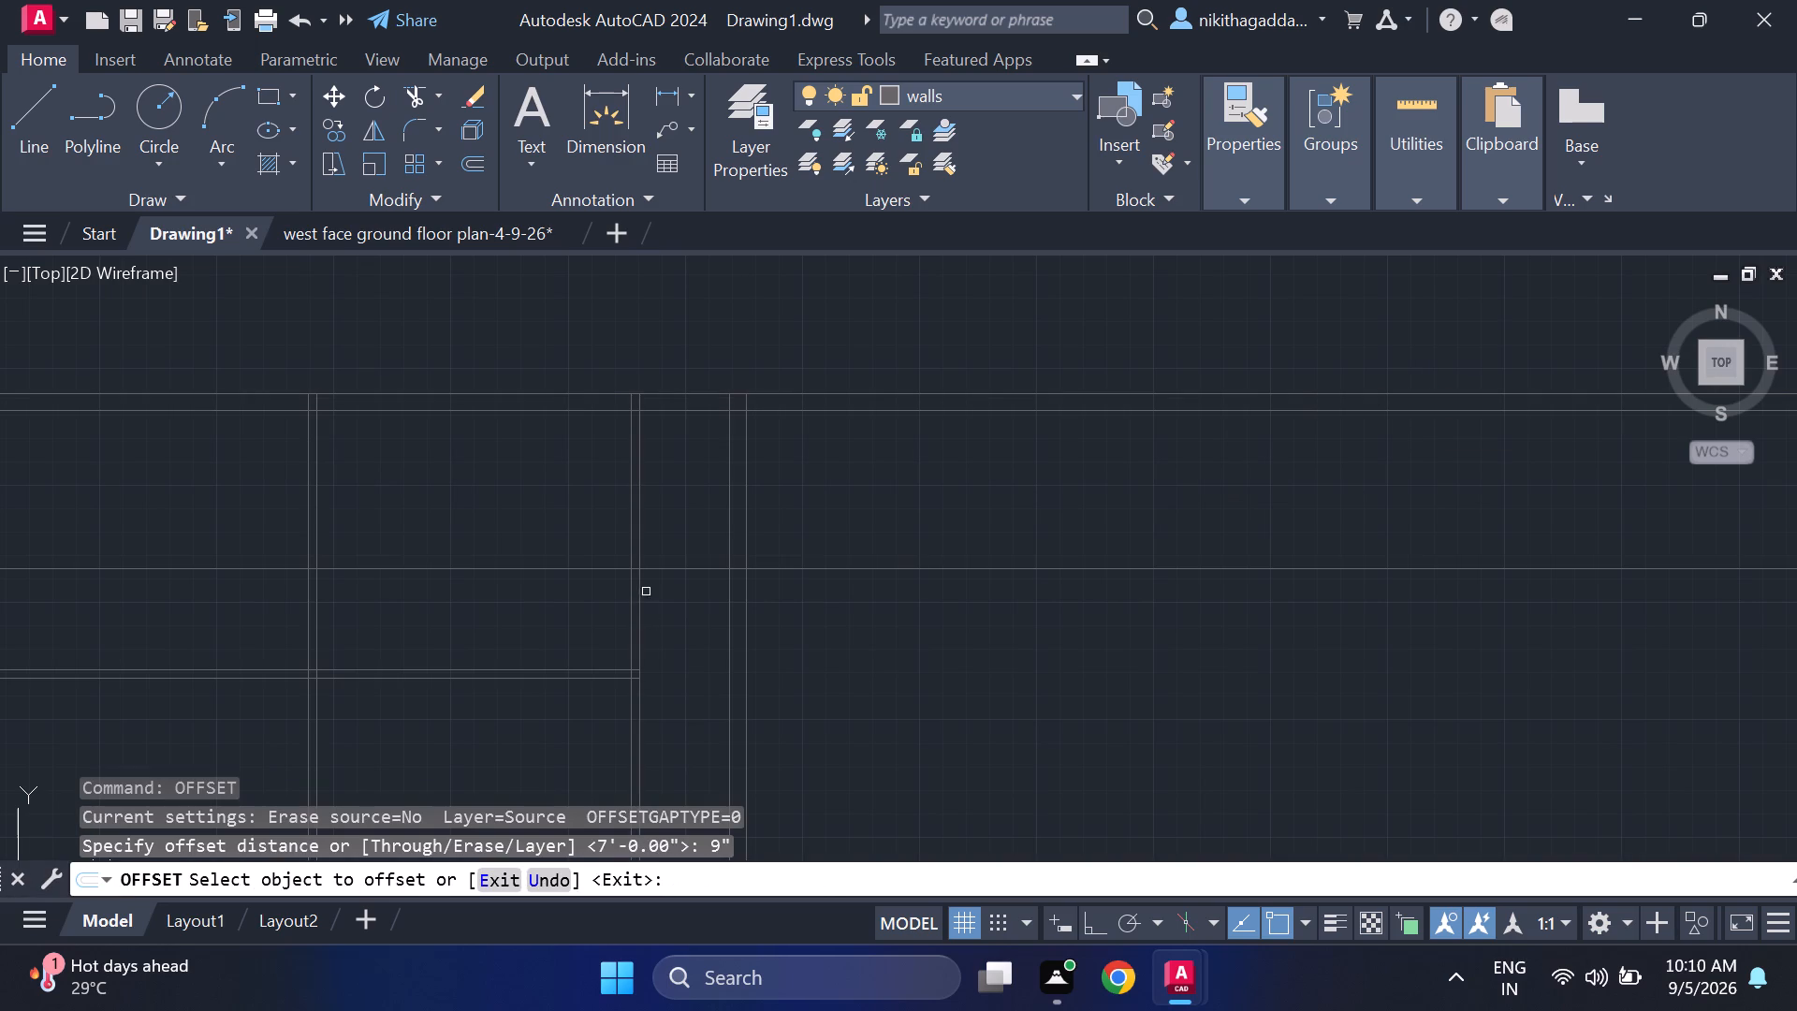
click(660, 570)
click(662, 626)
key(Escape)
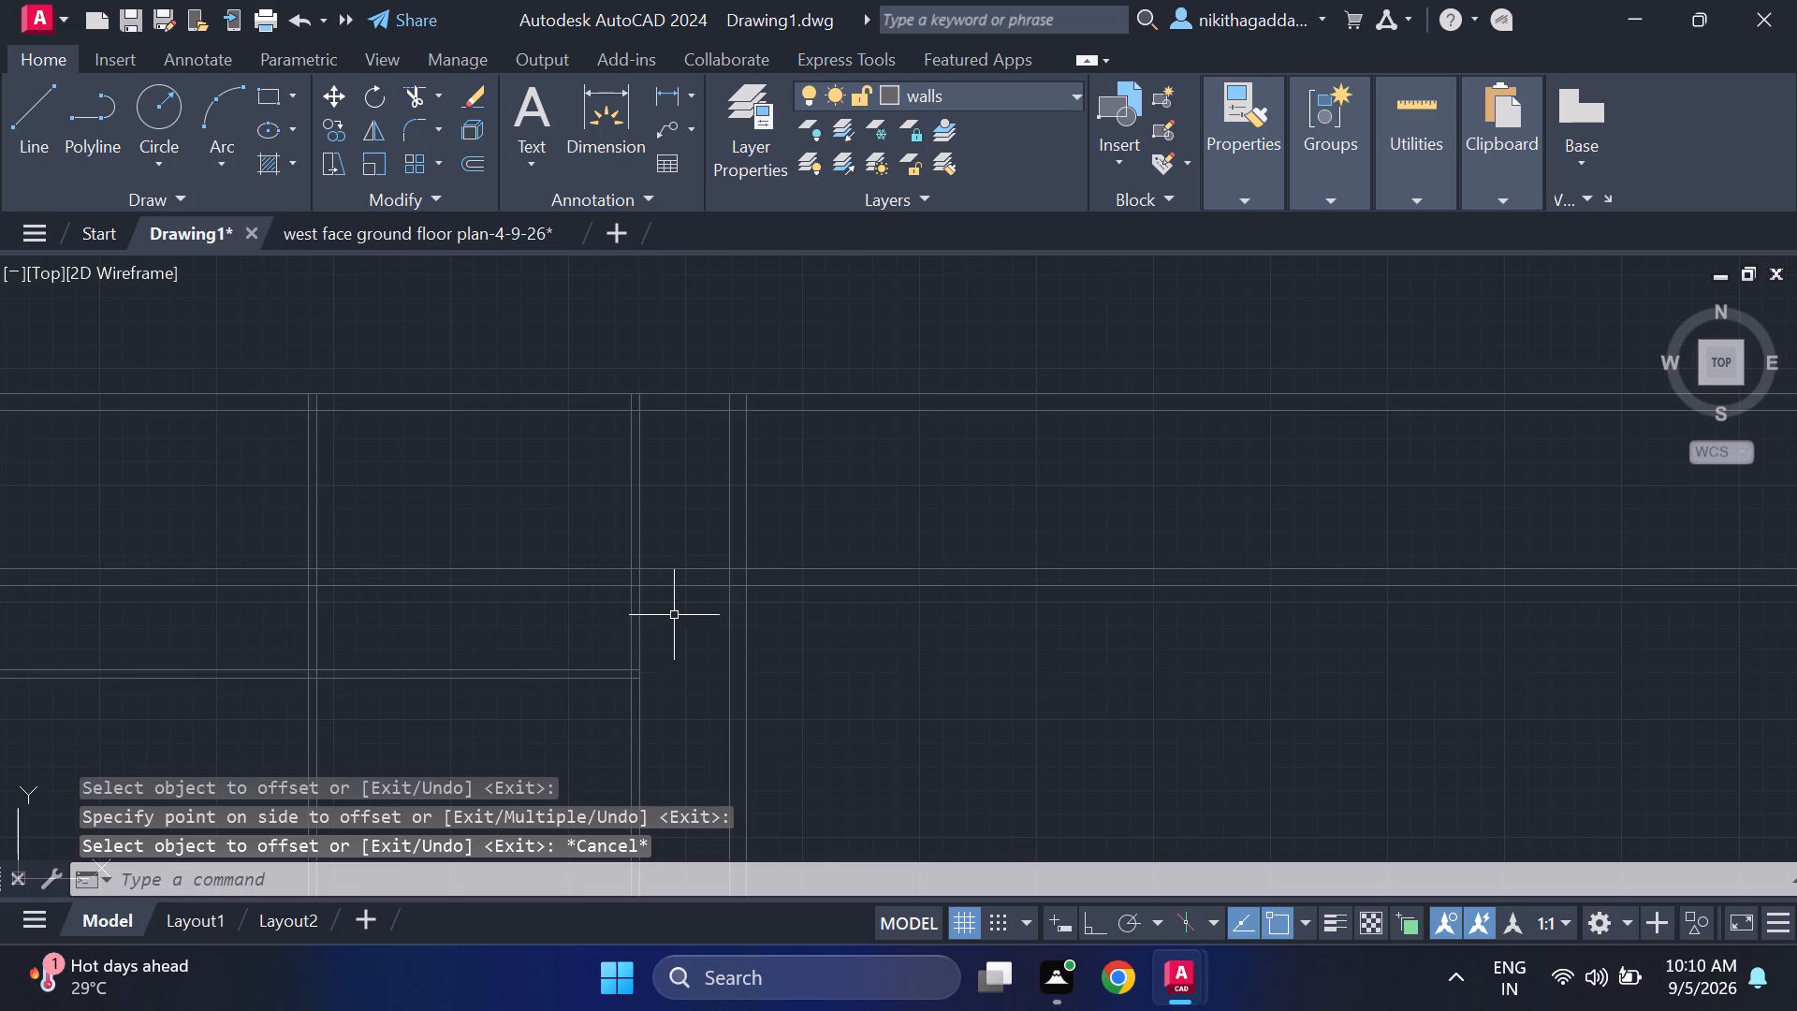
Trim the 9" horizontal wall's lines between the first and second vertical partitions and open its junction with the second partition.
scroll(701, 607, down, 3)
middle_drag(702, 614, 716, 601)
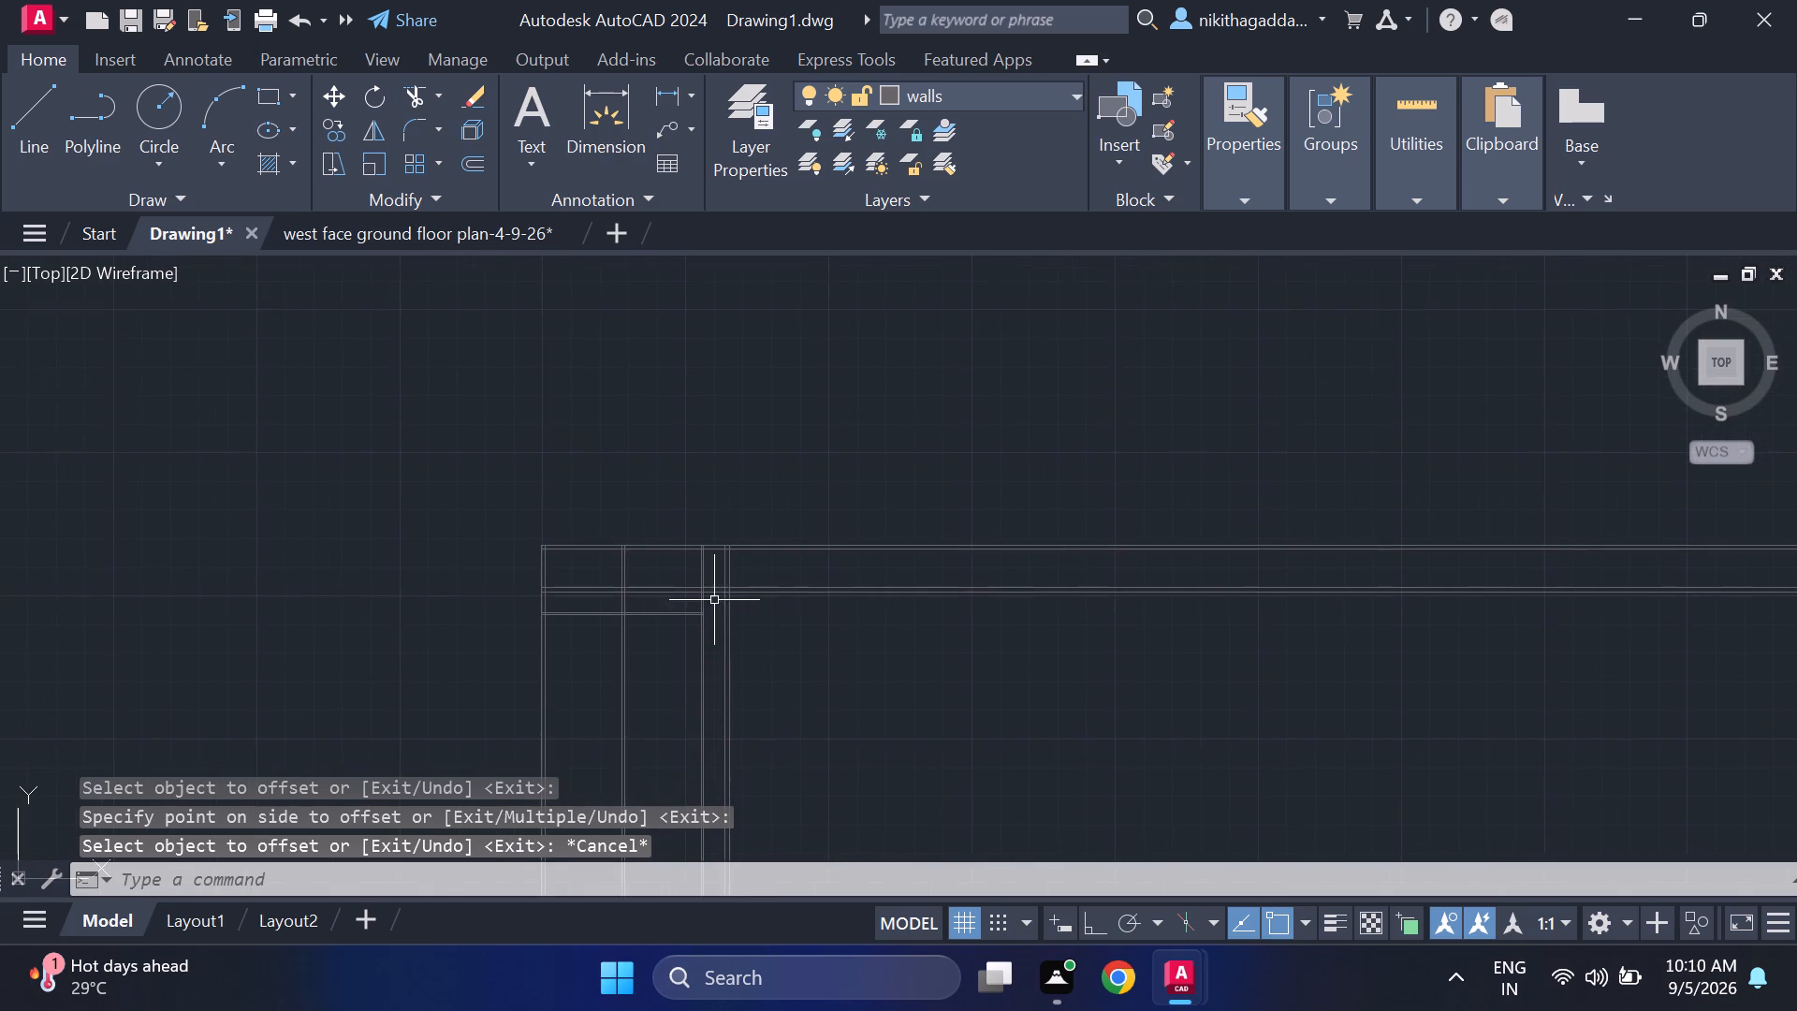
scroll(700, 593, up, 2)
text(tr)
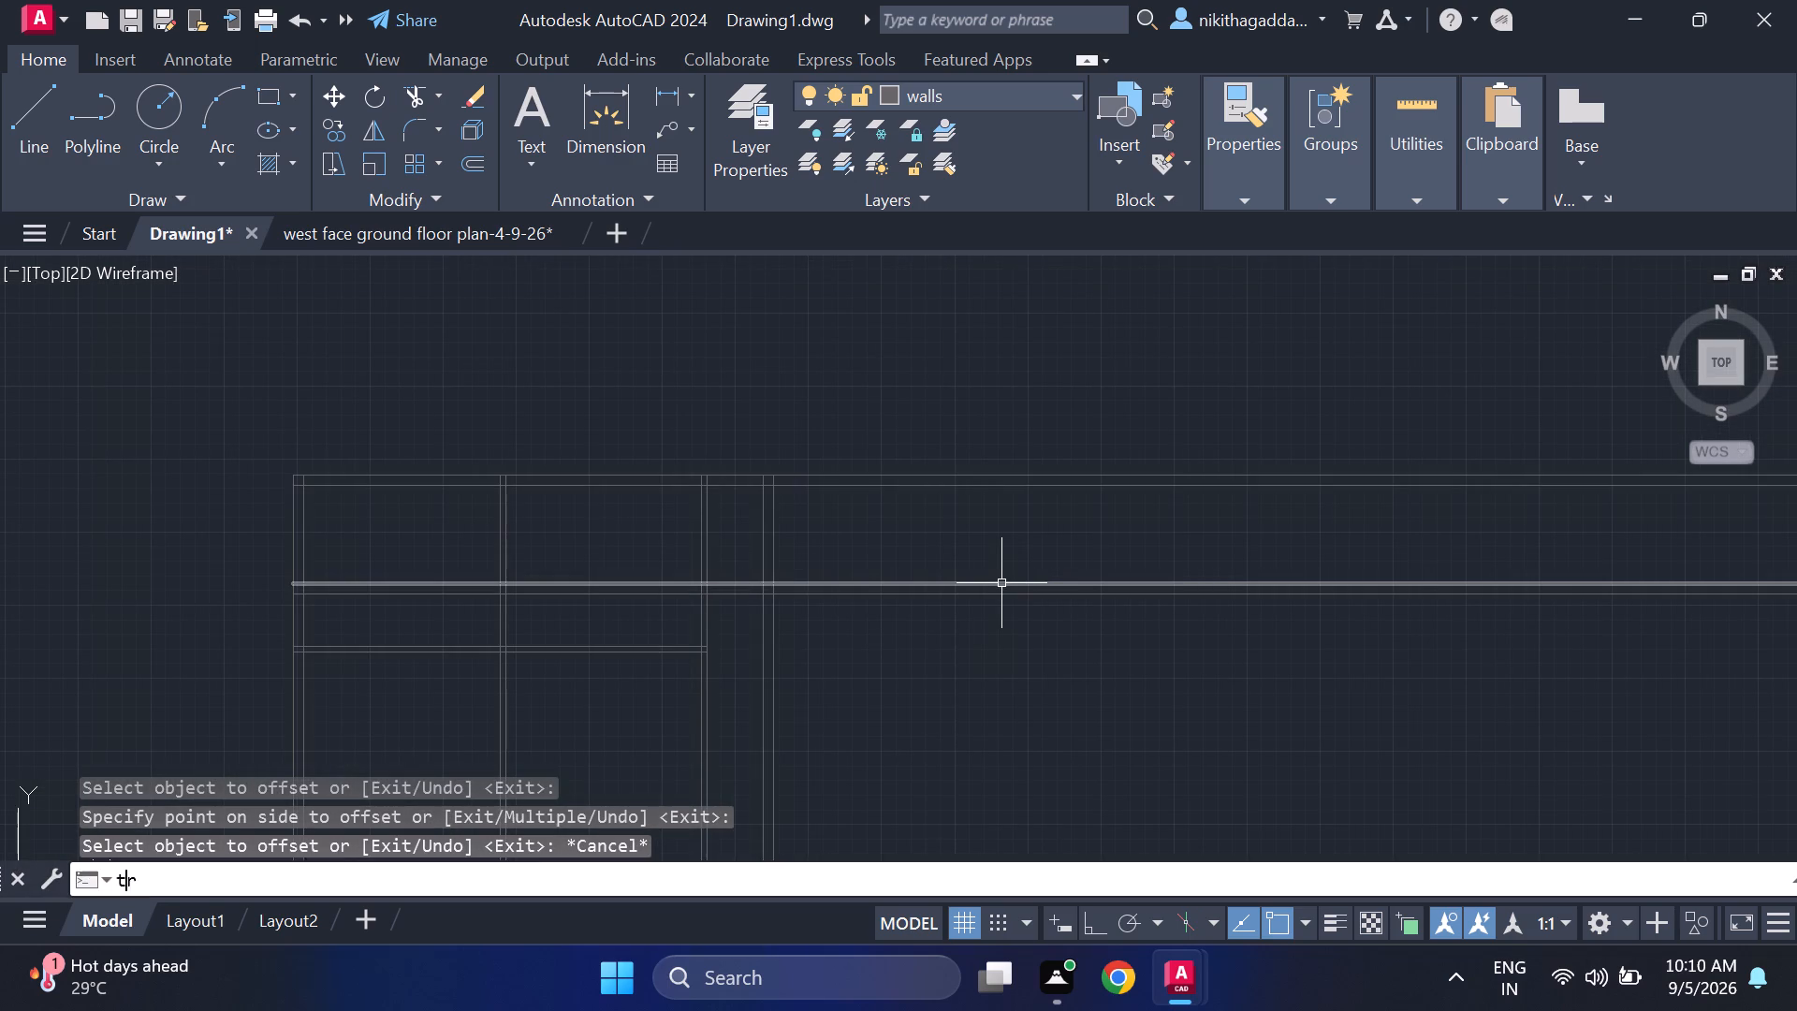
key(Return)
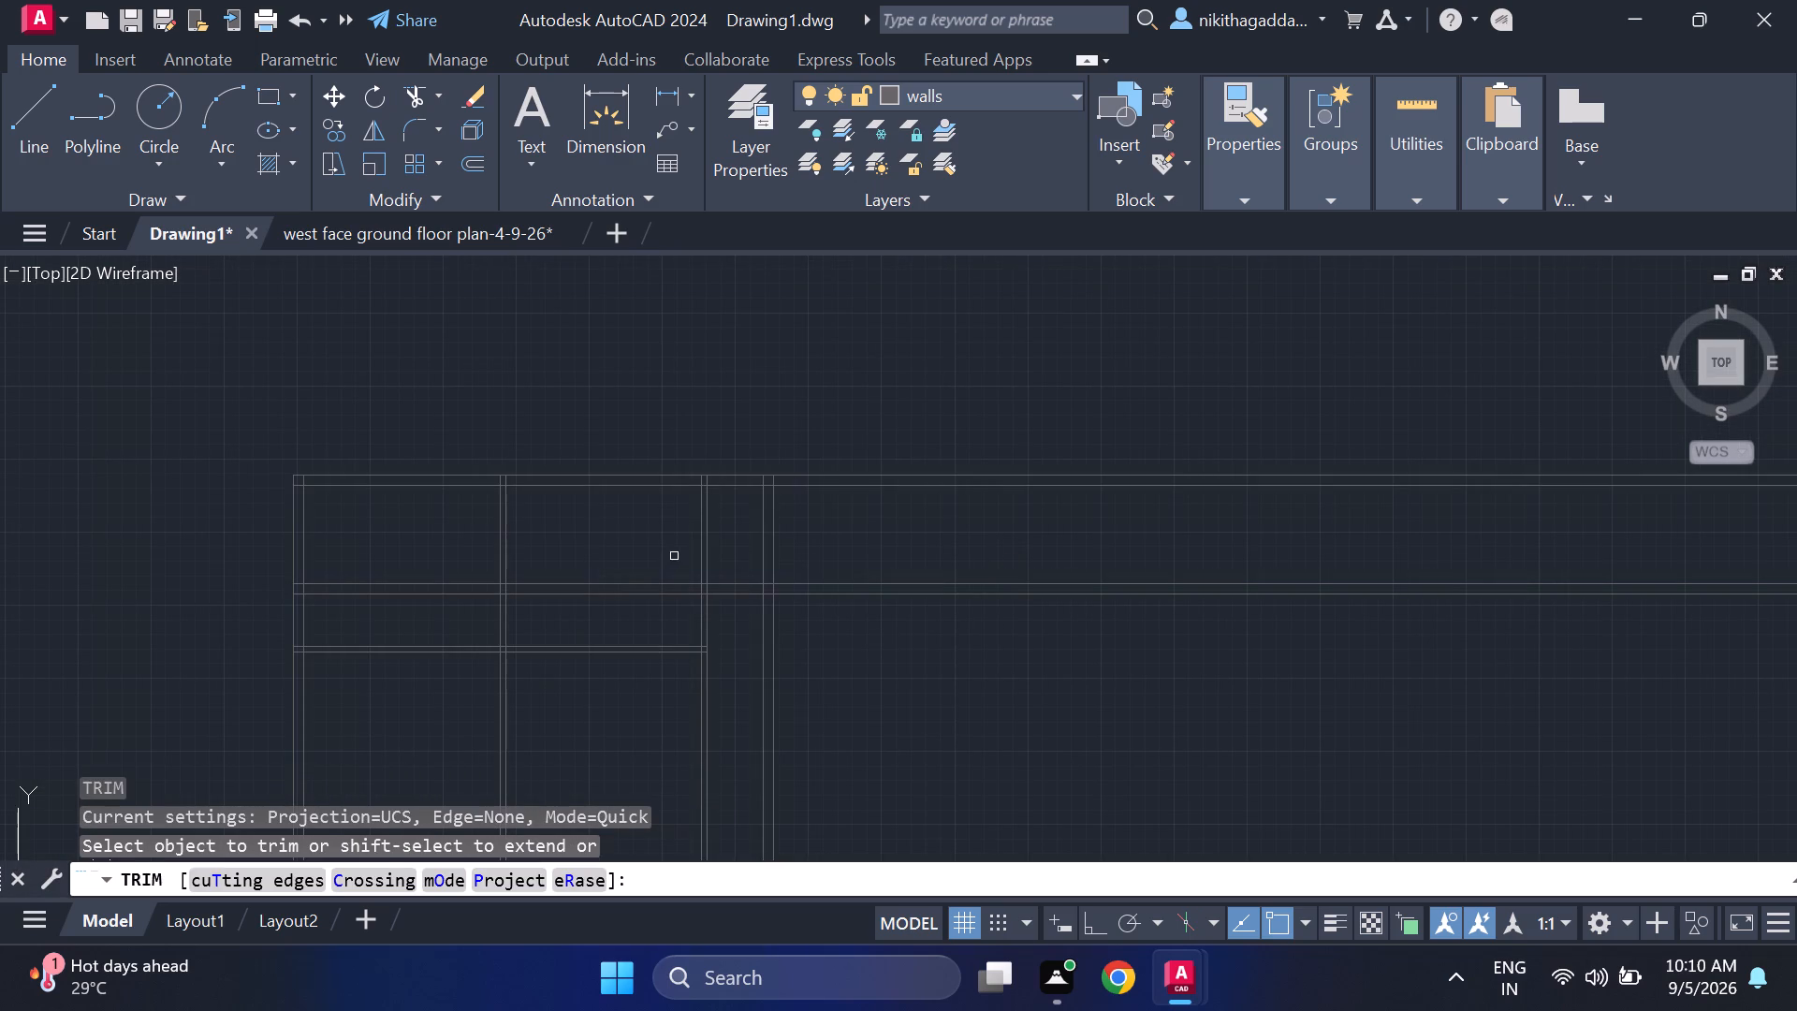
drag(674, 556, 566, 615)
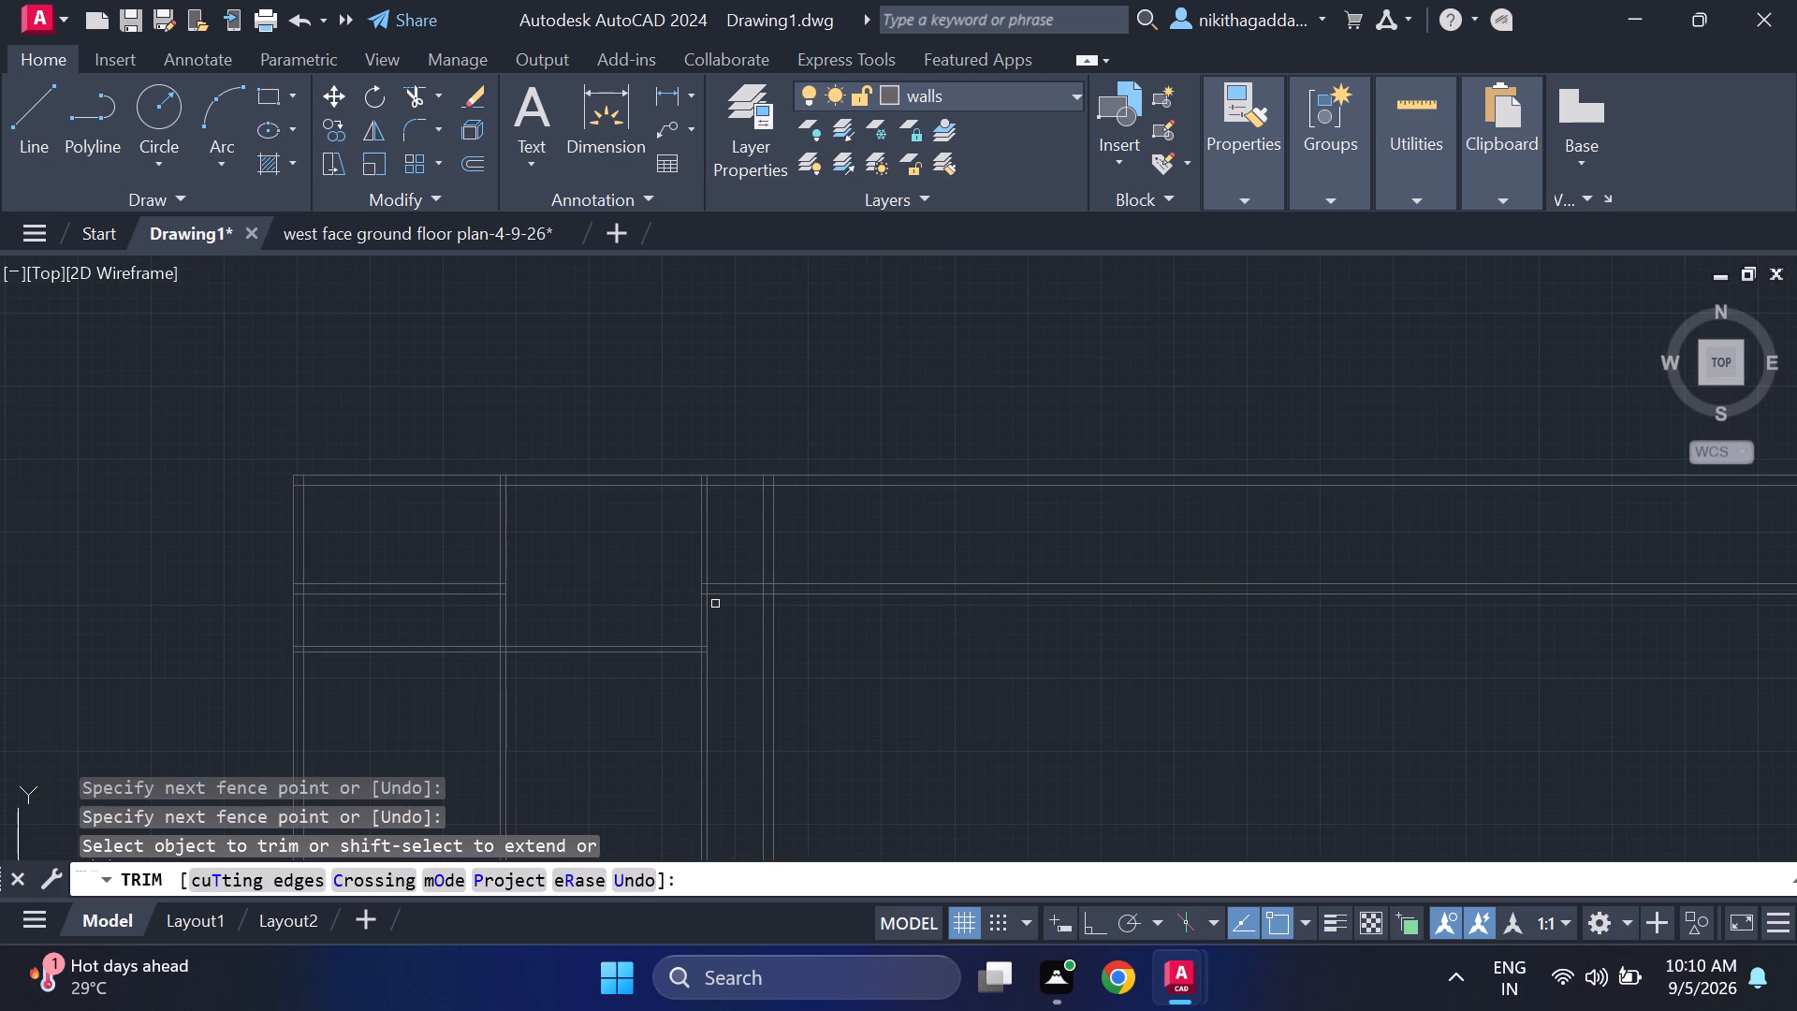
scroll(709, 598, up, 4)
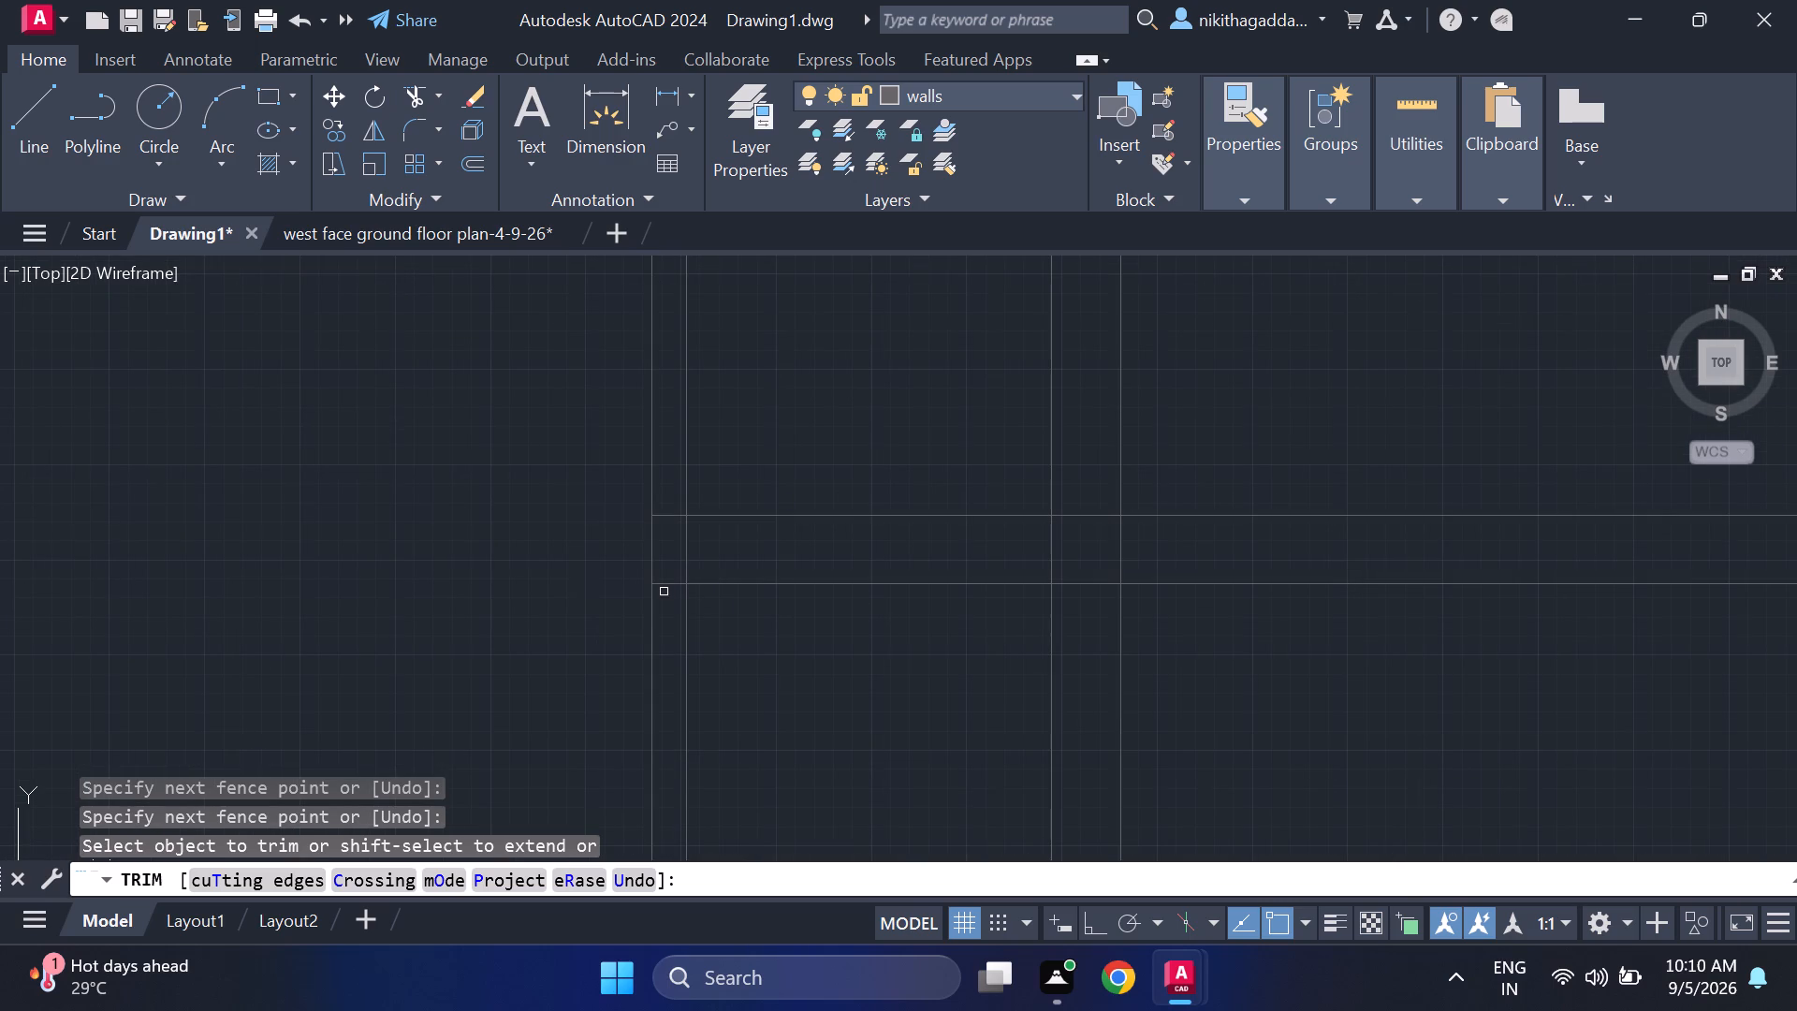
click(664, 584)
click(666, 517)
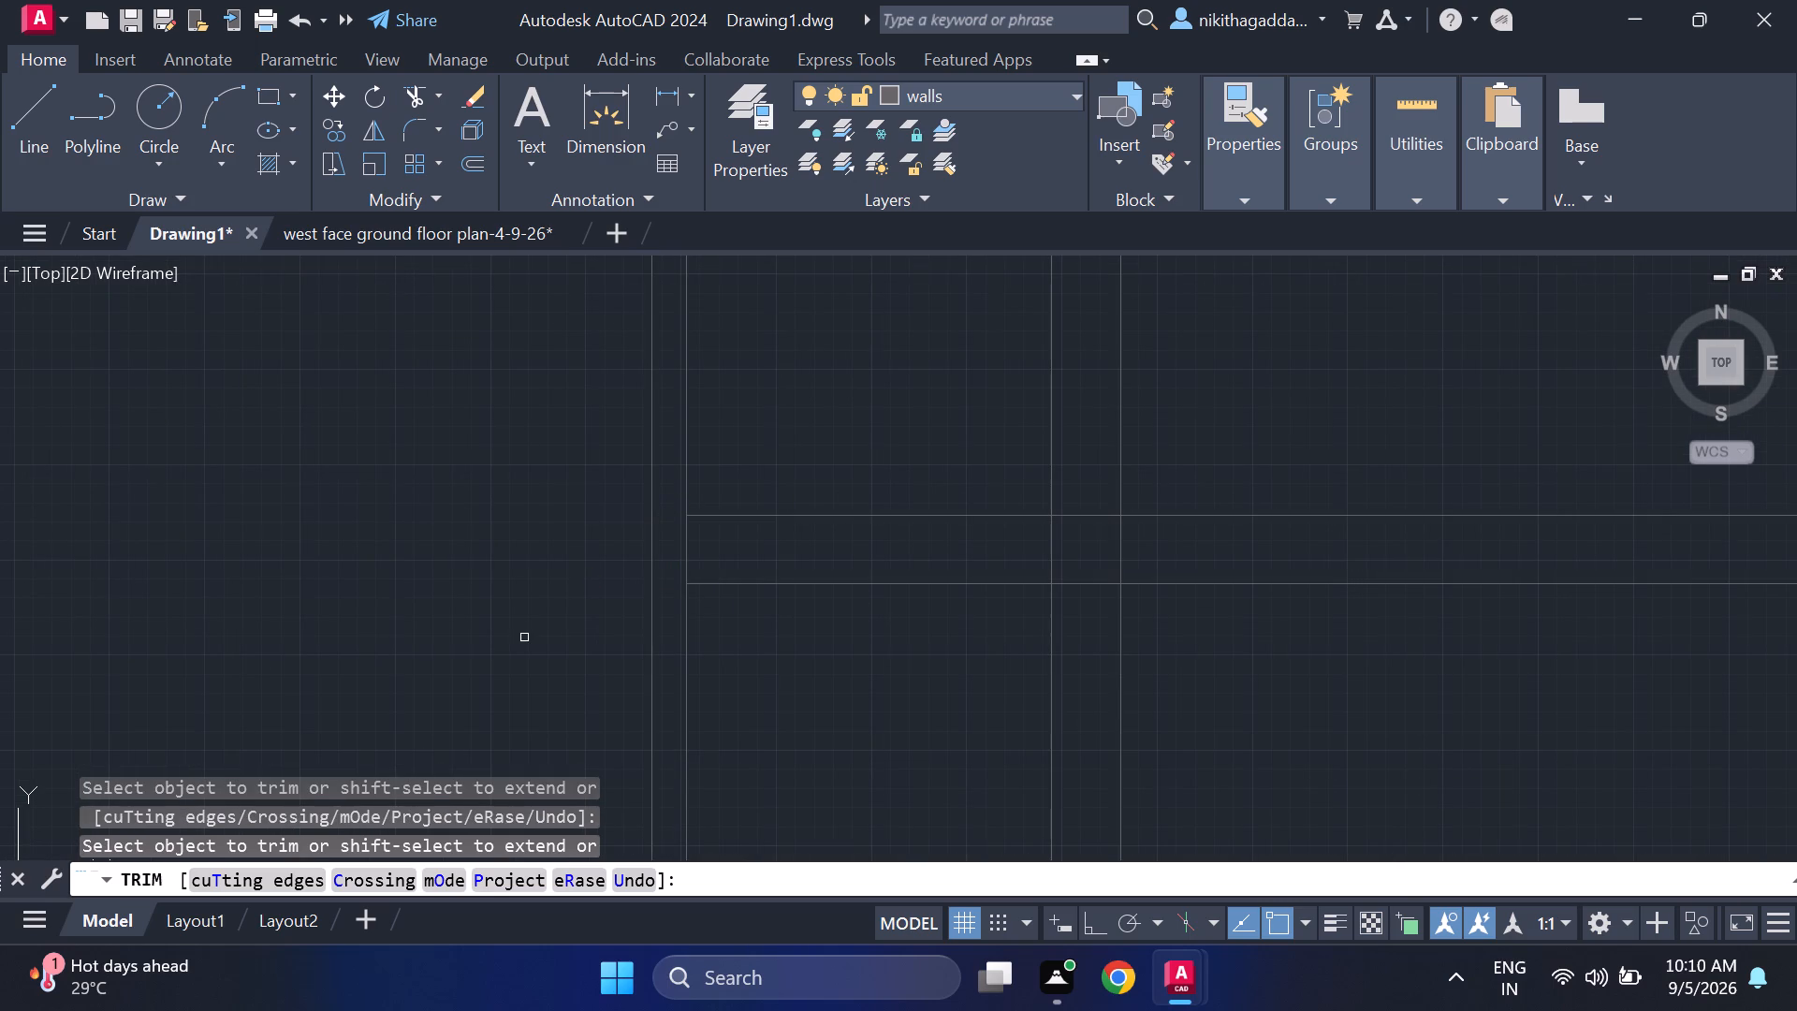
click(684, 550)
Trim the crossing lines where the 9" horizontal and vertical walls meet, and both horizontal lines east of the vertical wall.
scroll(450, 600, down, 4)
middle_click(380, 626)
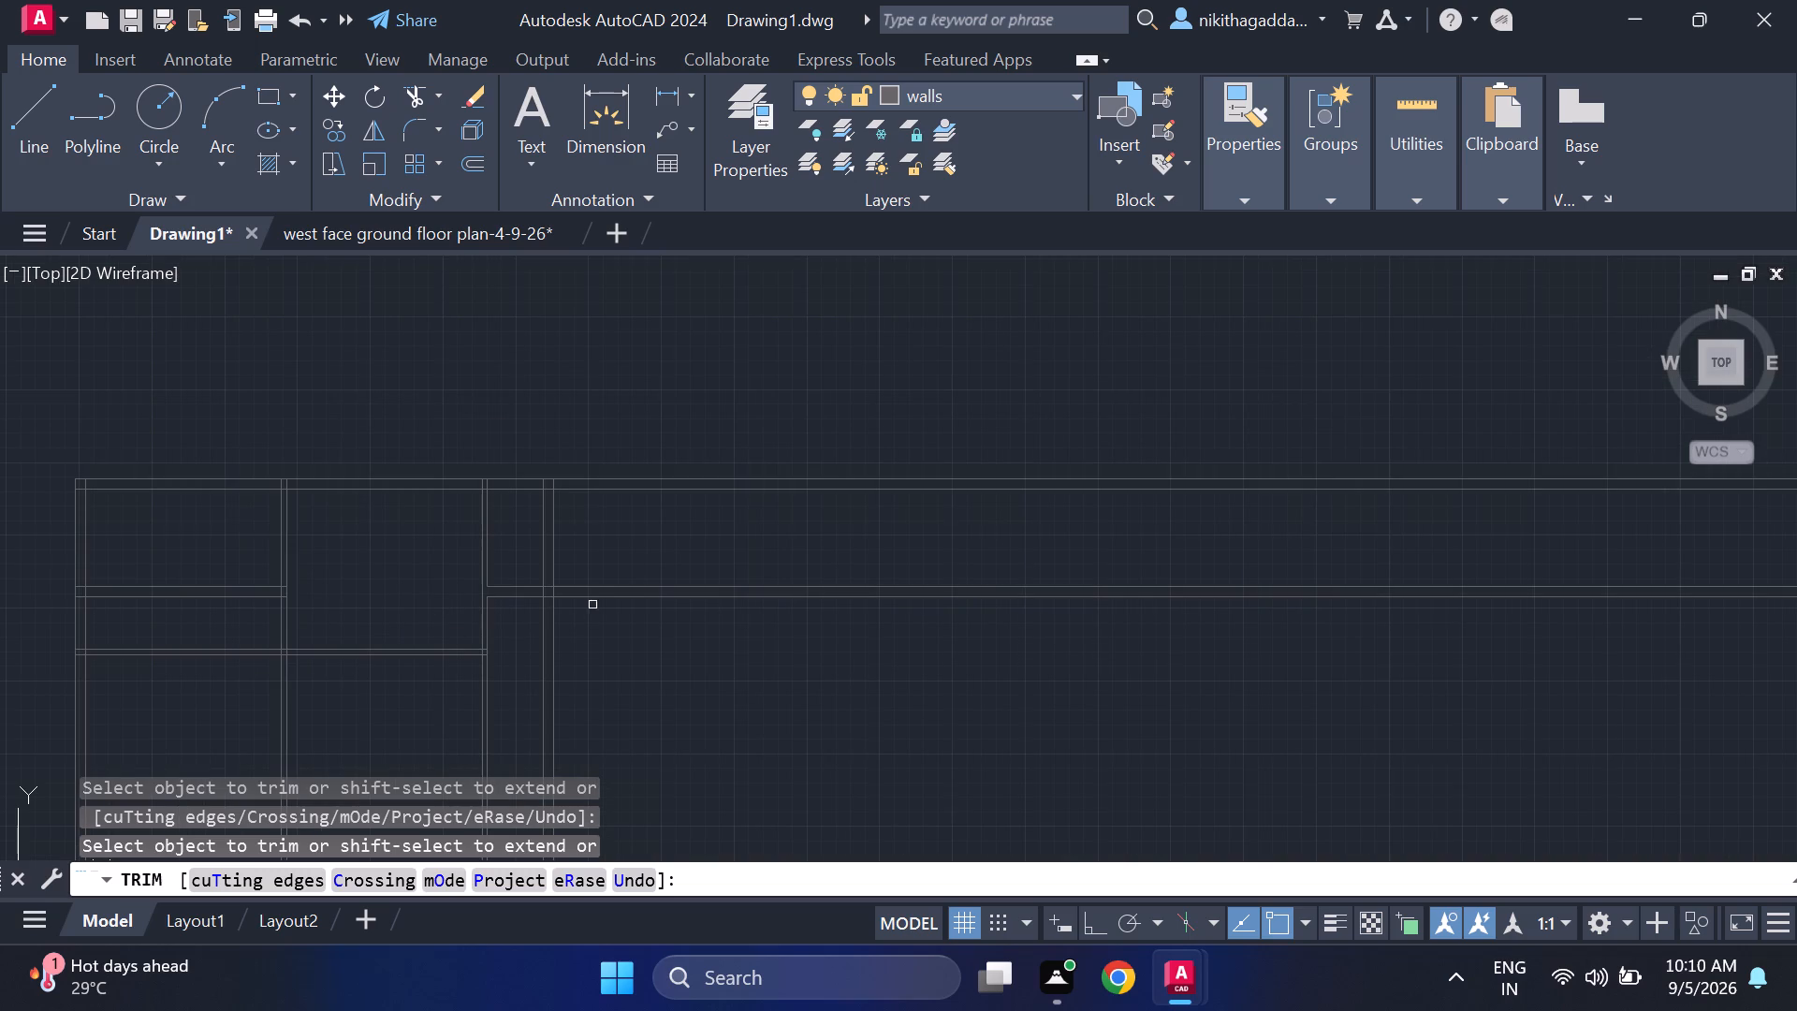
scroll(576, 589, up, 3)
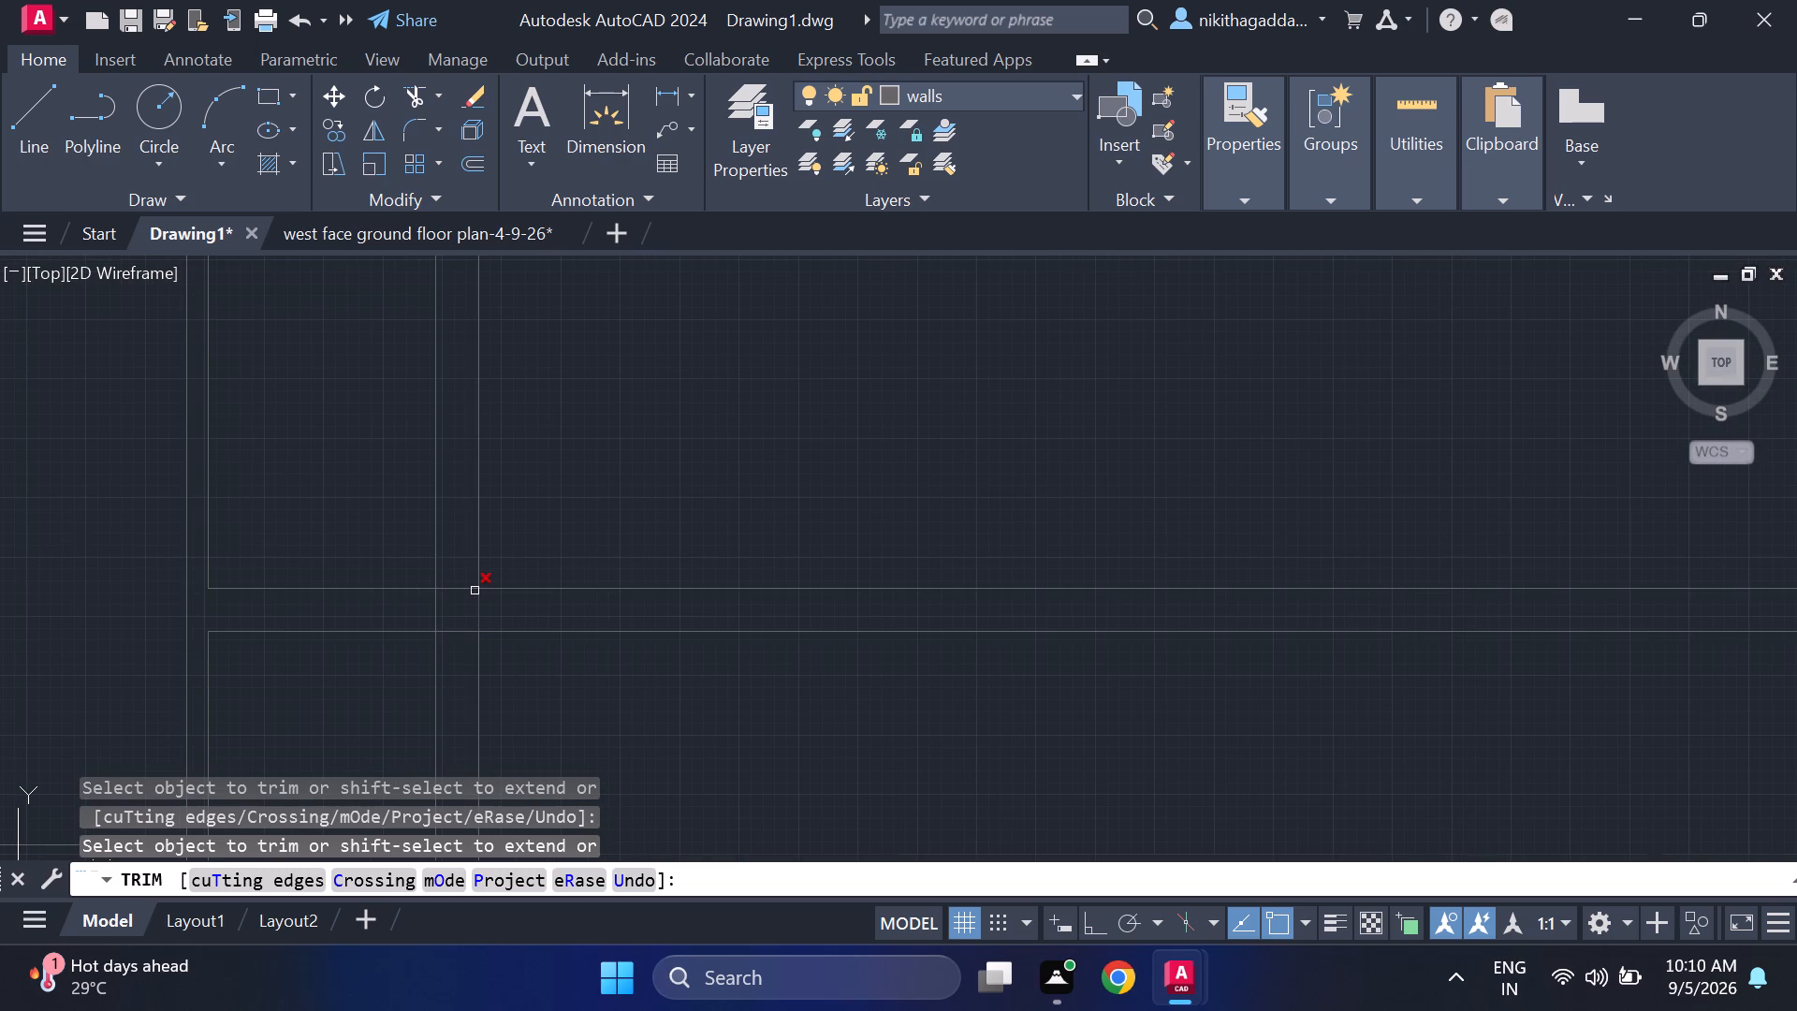
click(465, 590)
click(431, 611)
drag(510, 568, 548, 705)
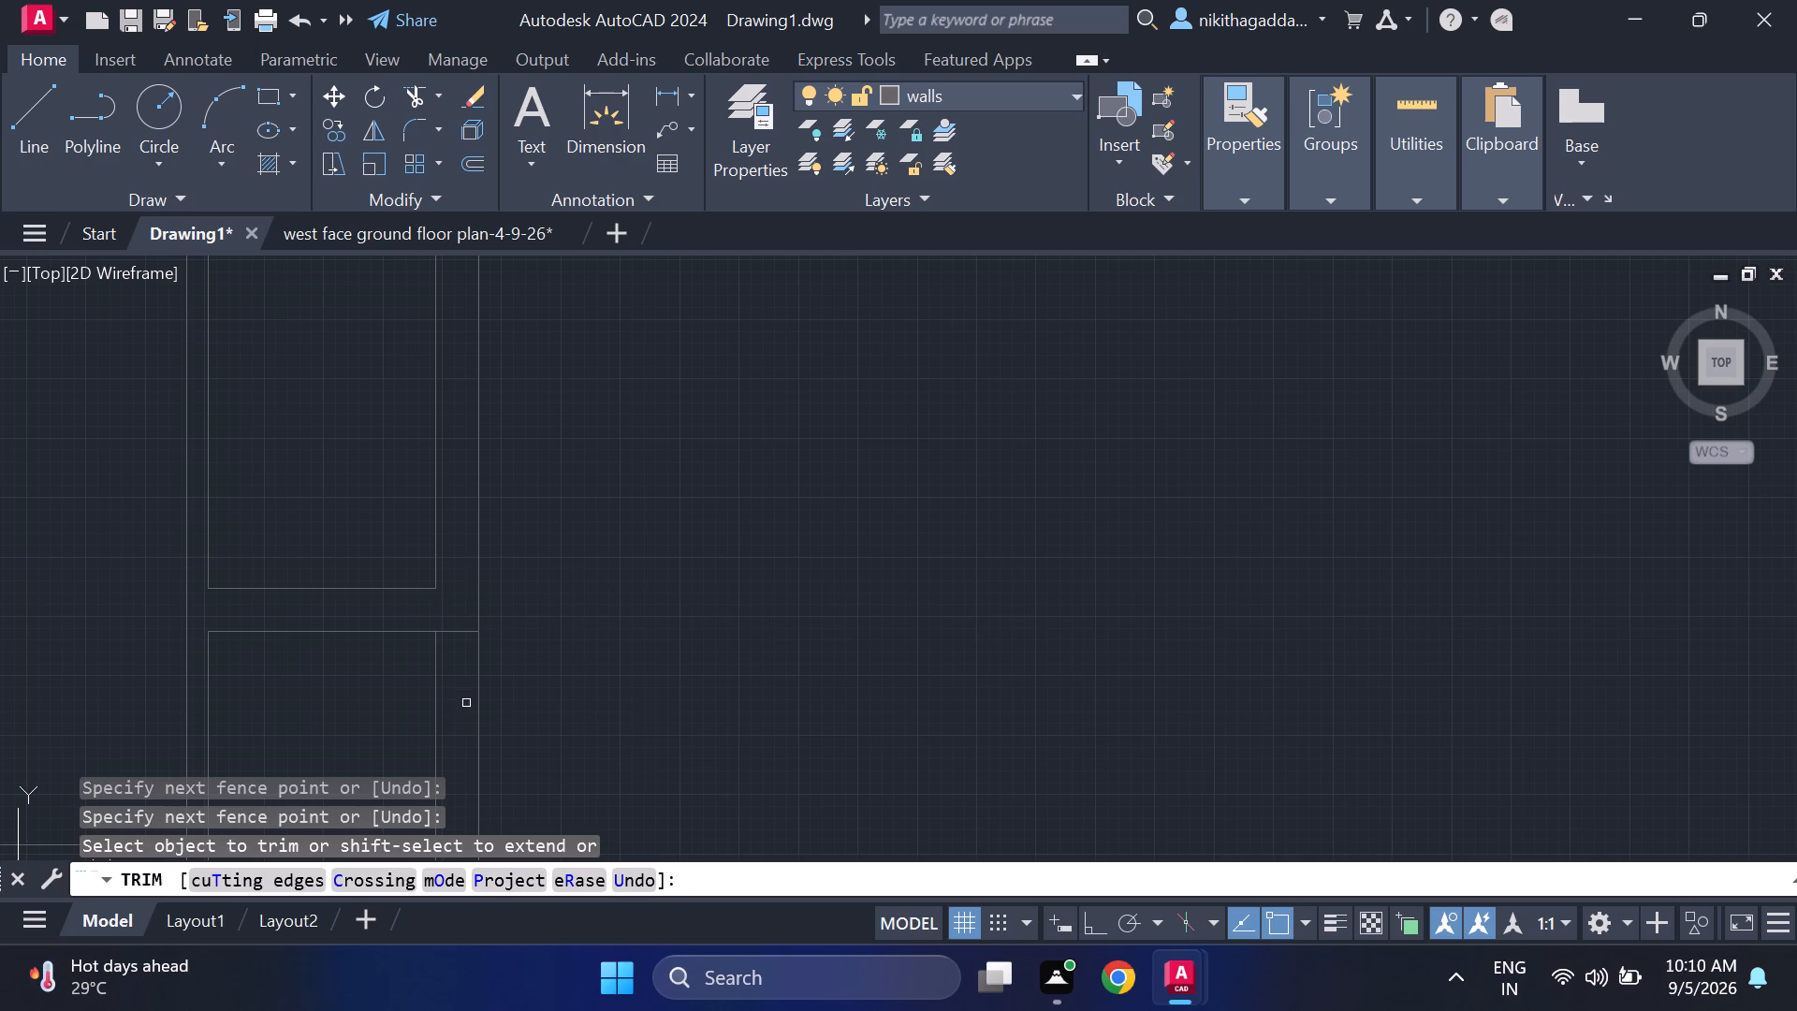
Trim the west line of the 9" vertical wall south of the 9" horizontal wall.
scroll(466, 704, down, 1)
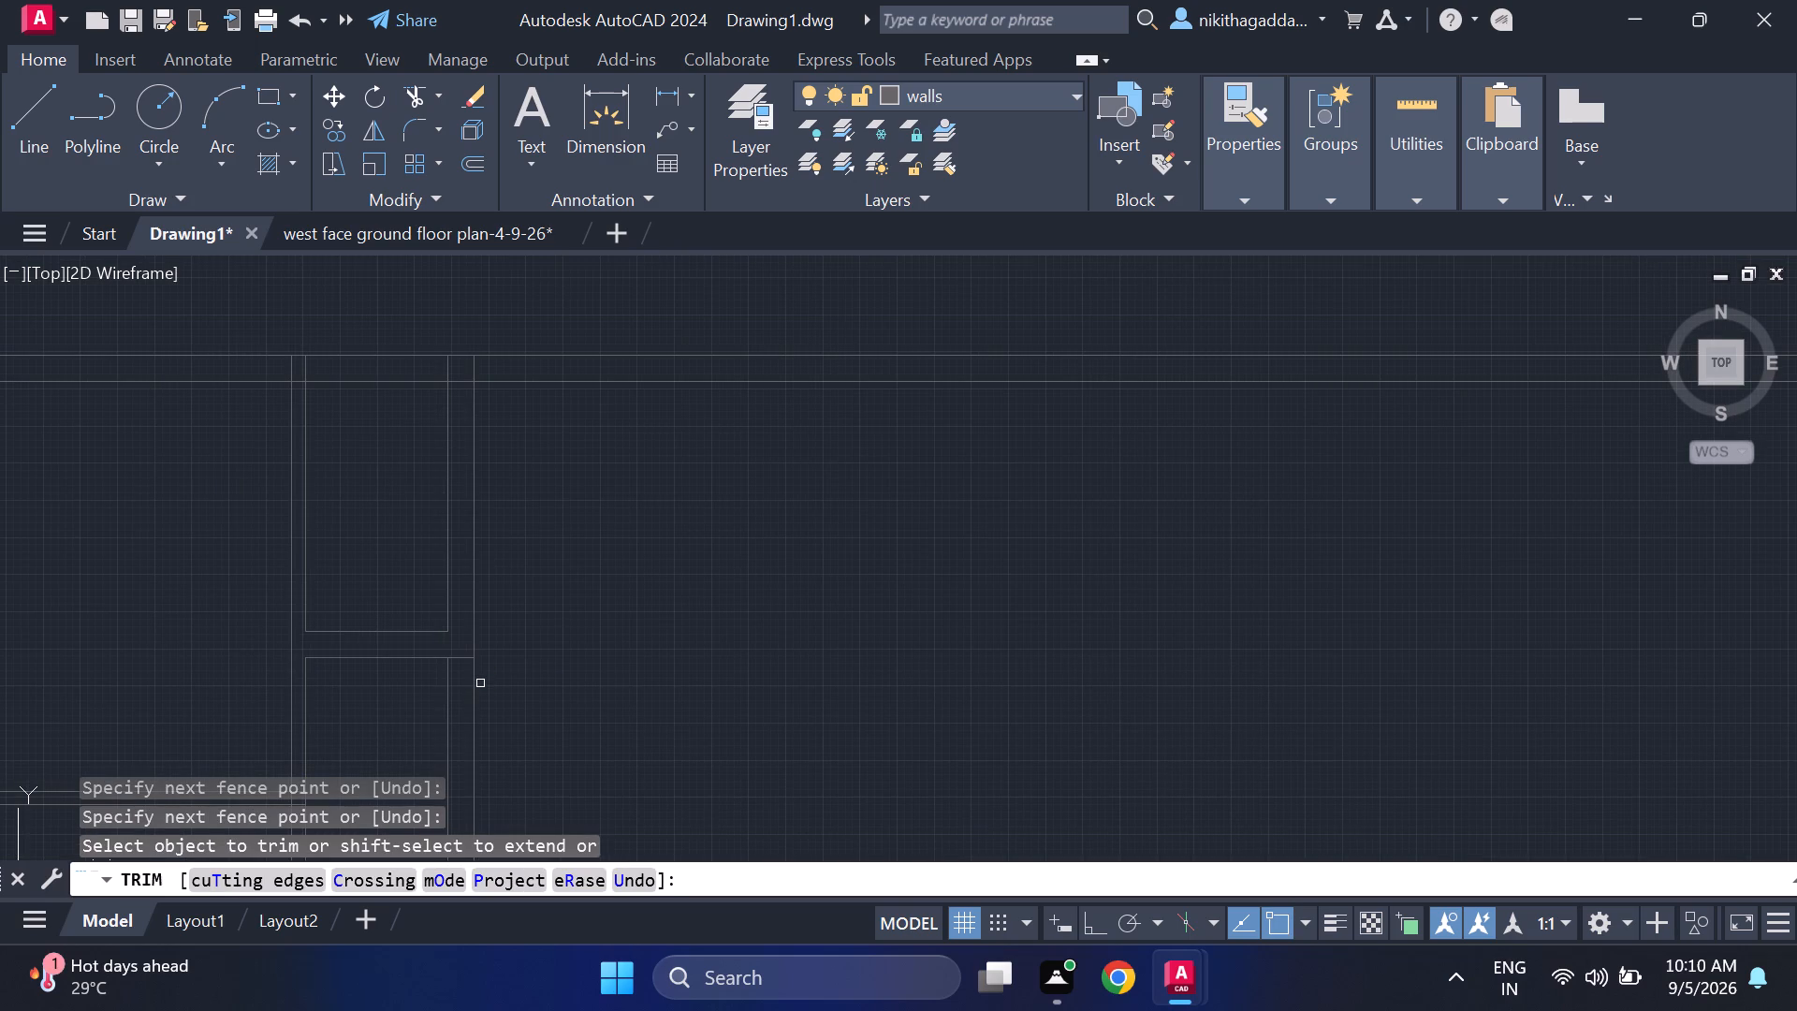
scroll(480, 683, down, 1)
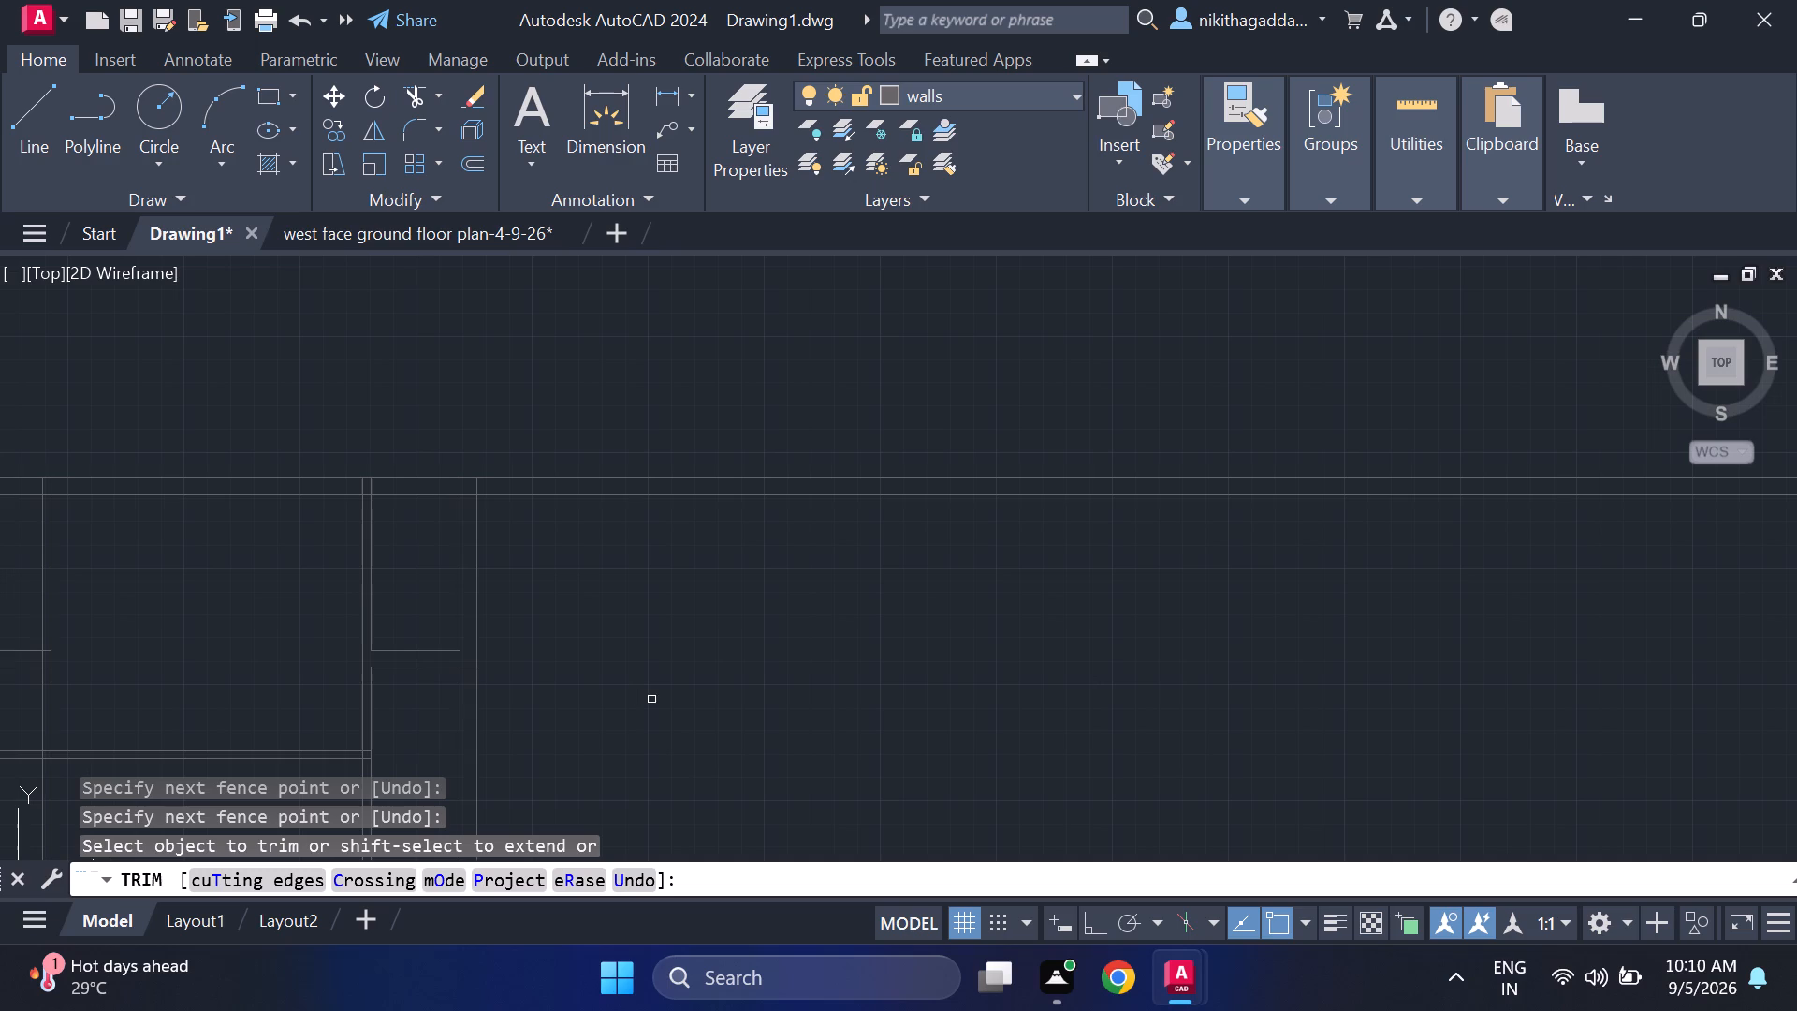
middle_drag(642, 691, 718, 509)
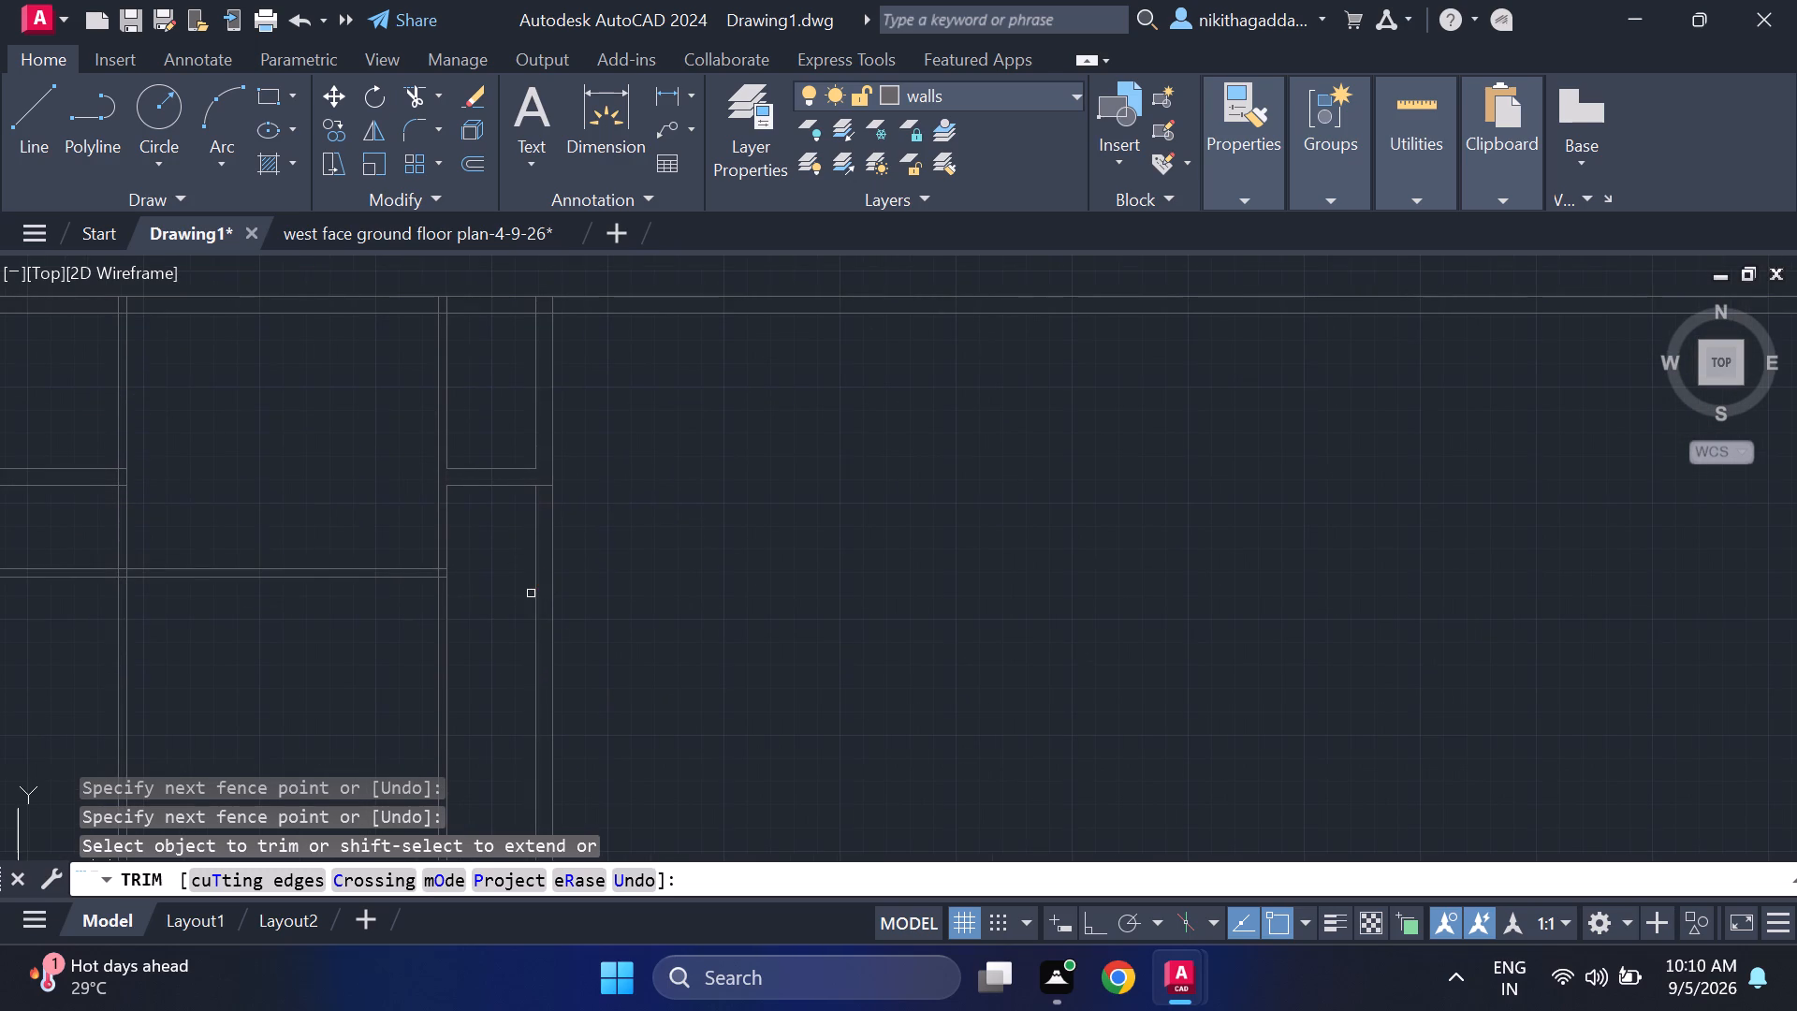
click(533, 592)
Trim the remaining 9" horizontal wall lines from the west wall through the first partition, including the short pieces inside both.
scroll(727, 581, down, 2)
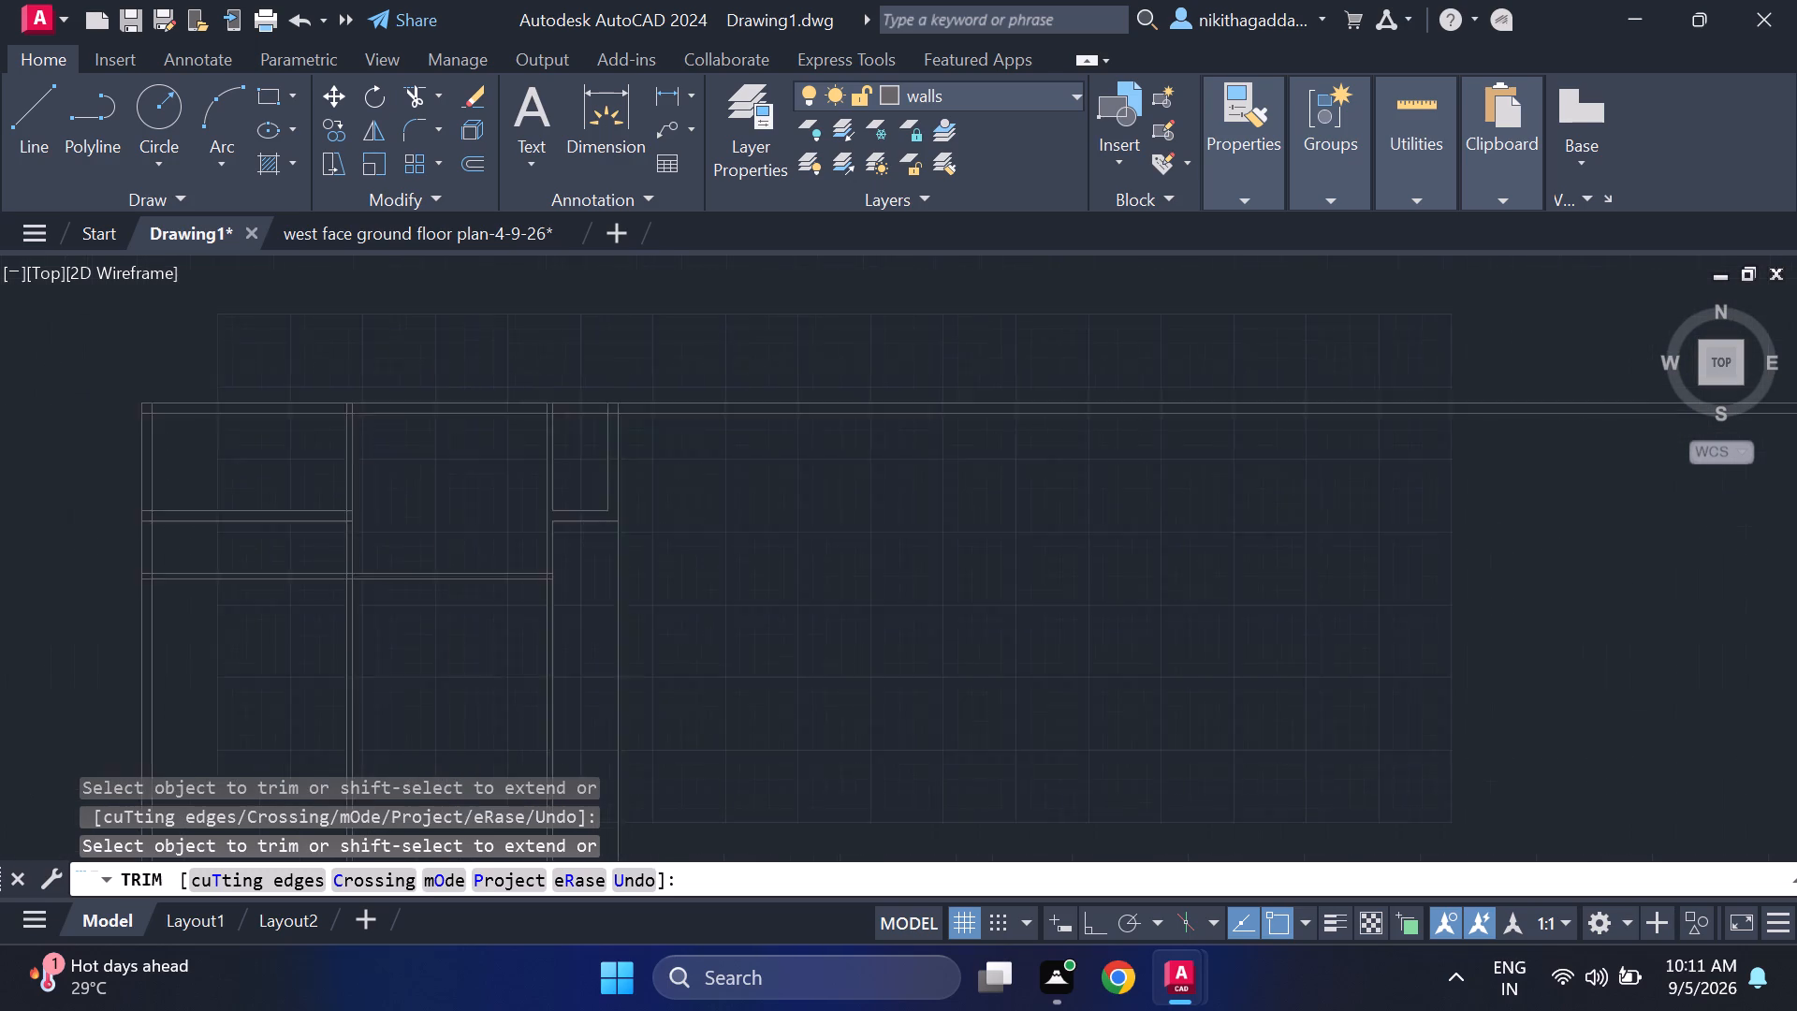
scroll(728, 583, down, 2)
scroll(705, 593, up, 3)
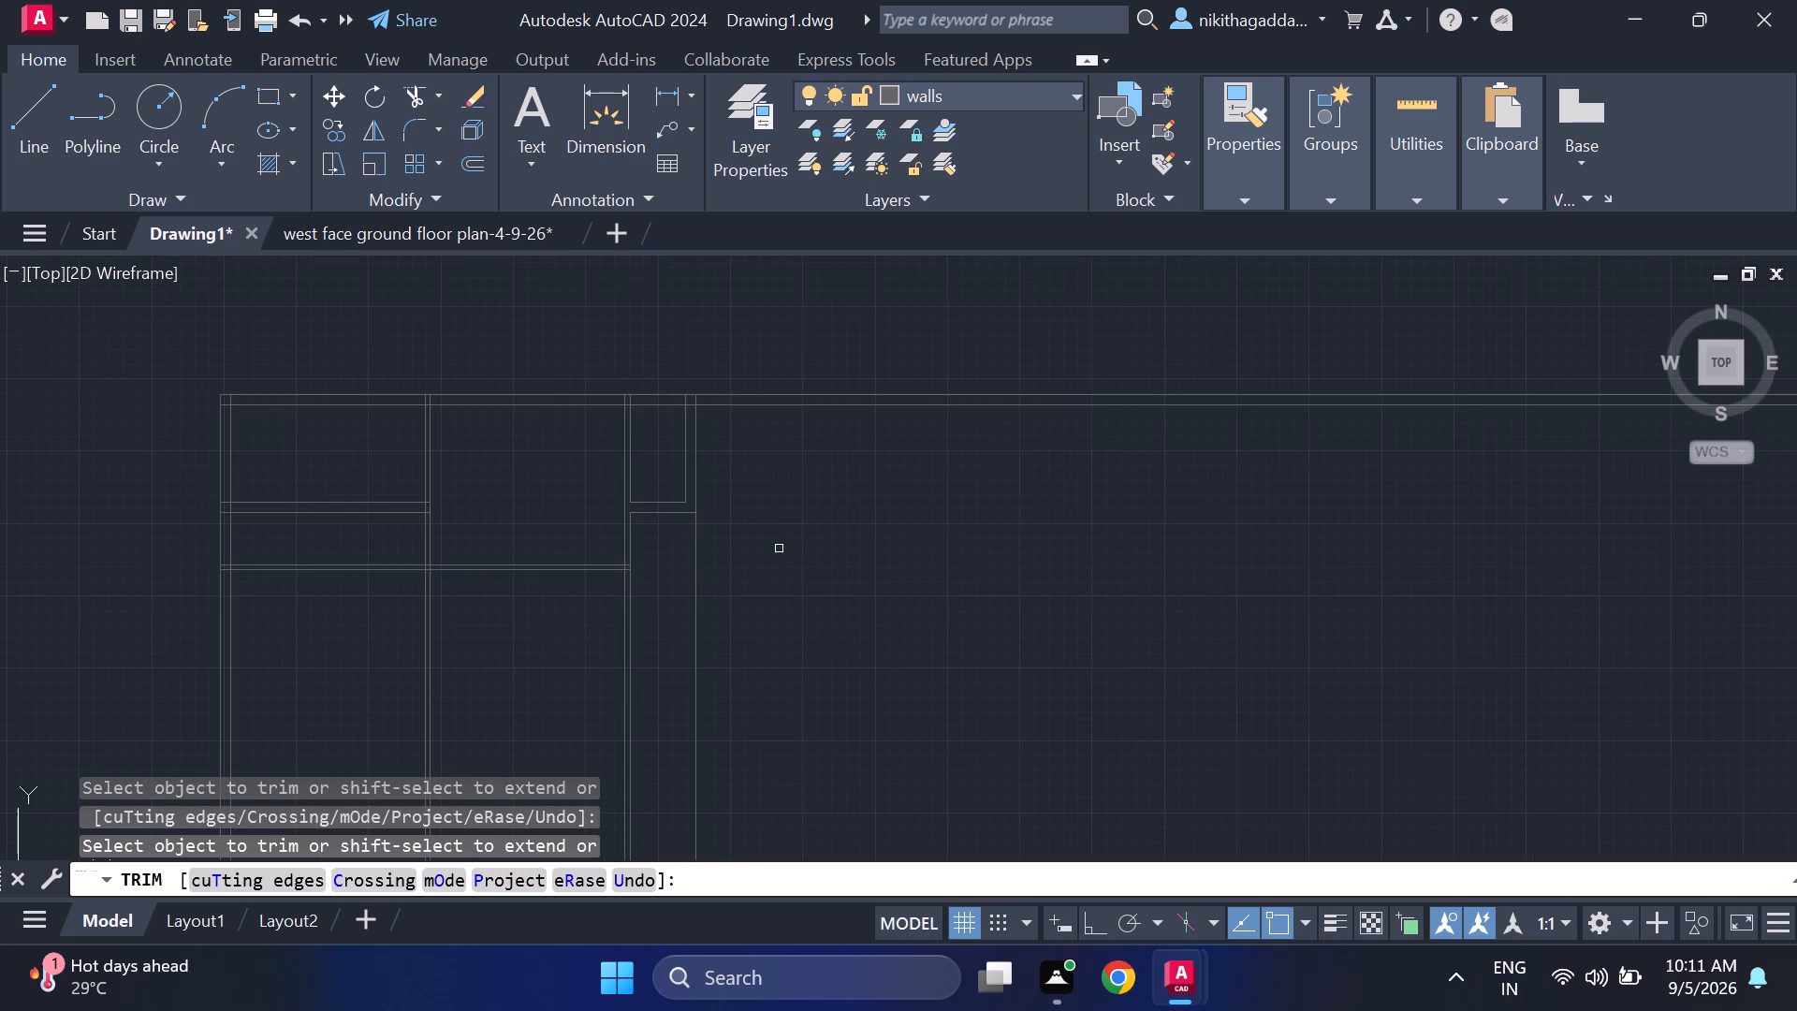
scroll(776, 564, down, 1)
middle_click(775, 565)
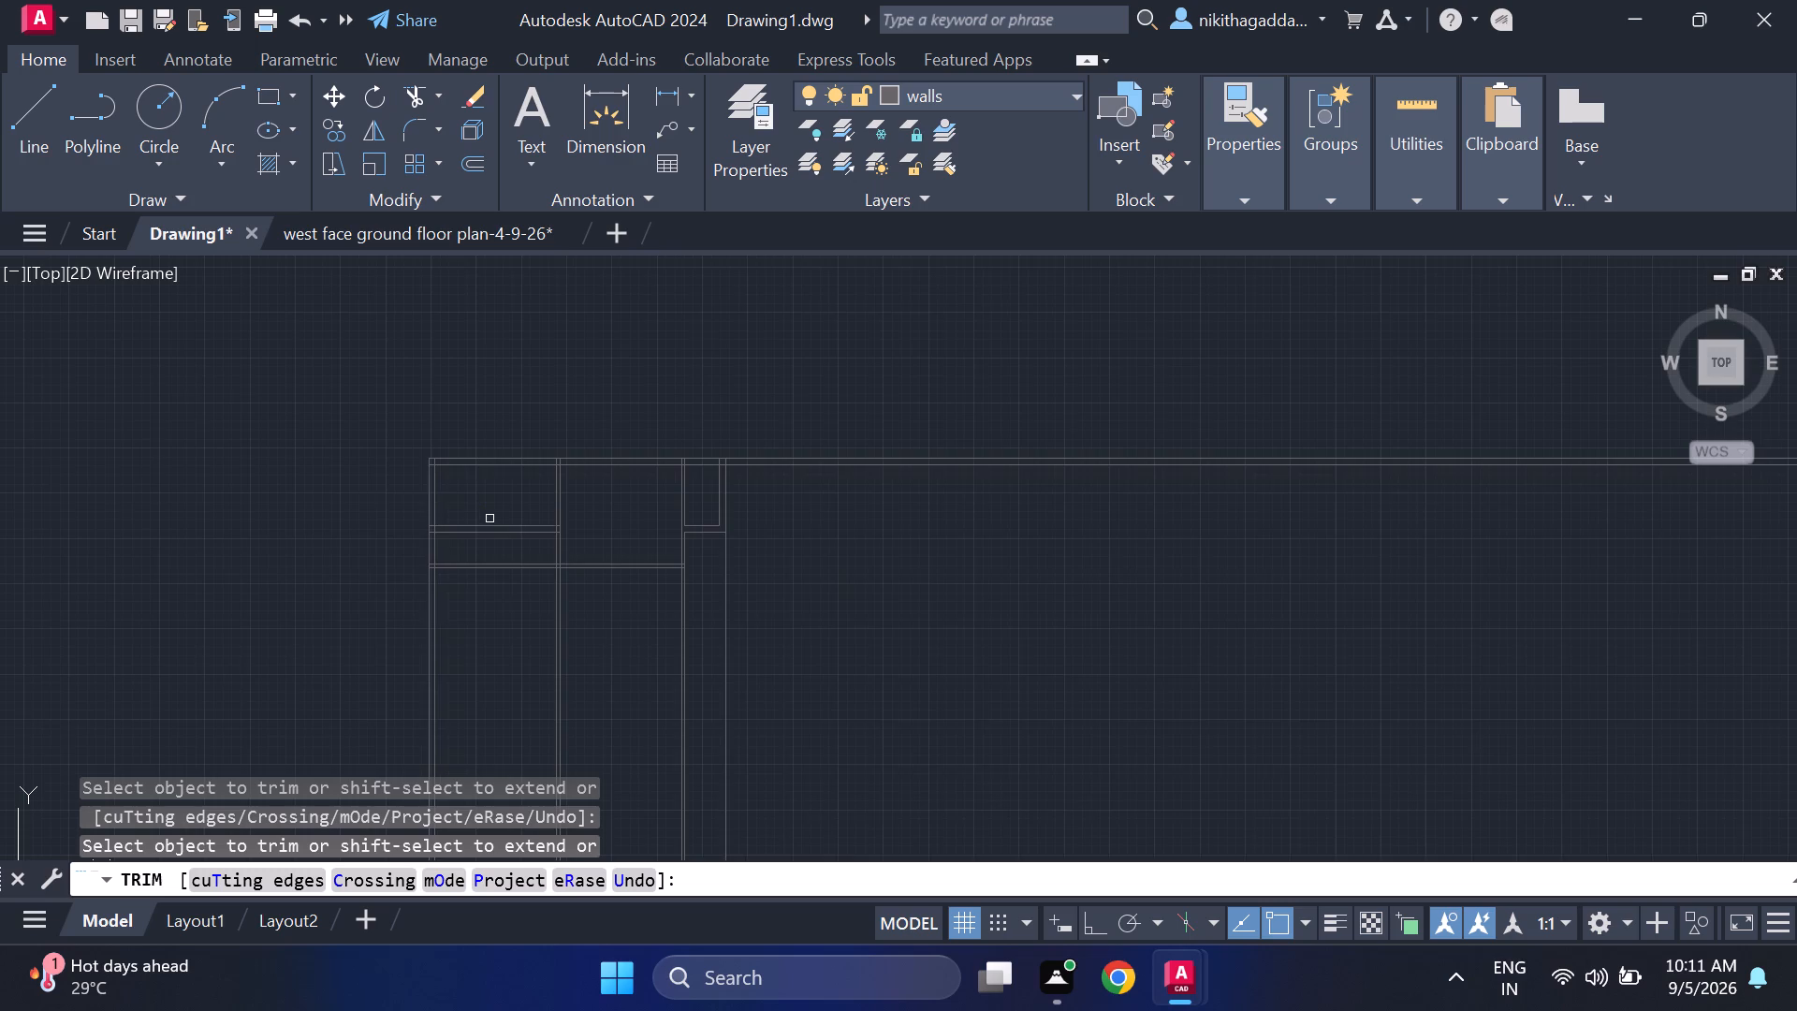
scroll(489, 519, up, 2)
drag(581, 507, 421, 567)
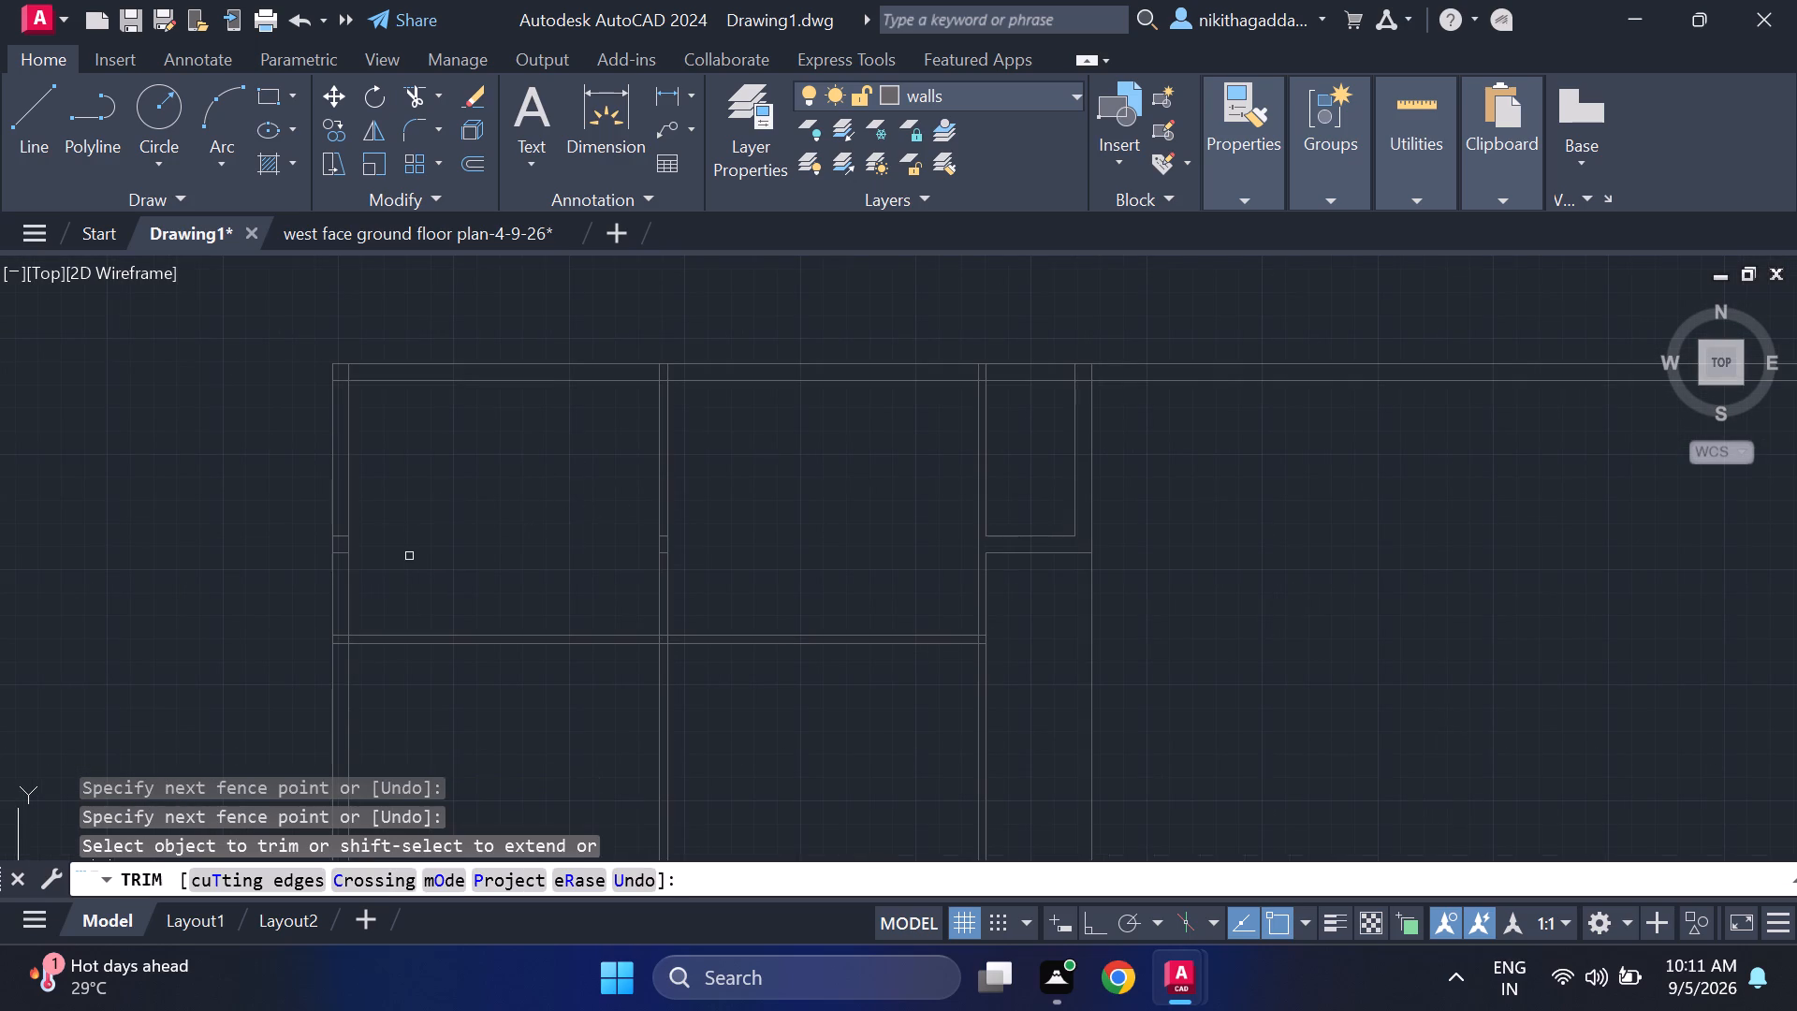
scroll(331, 561, up, 2)
click(340, 540)
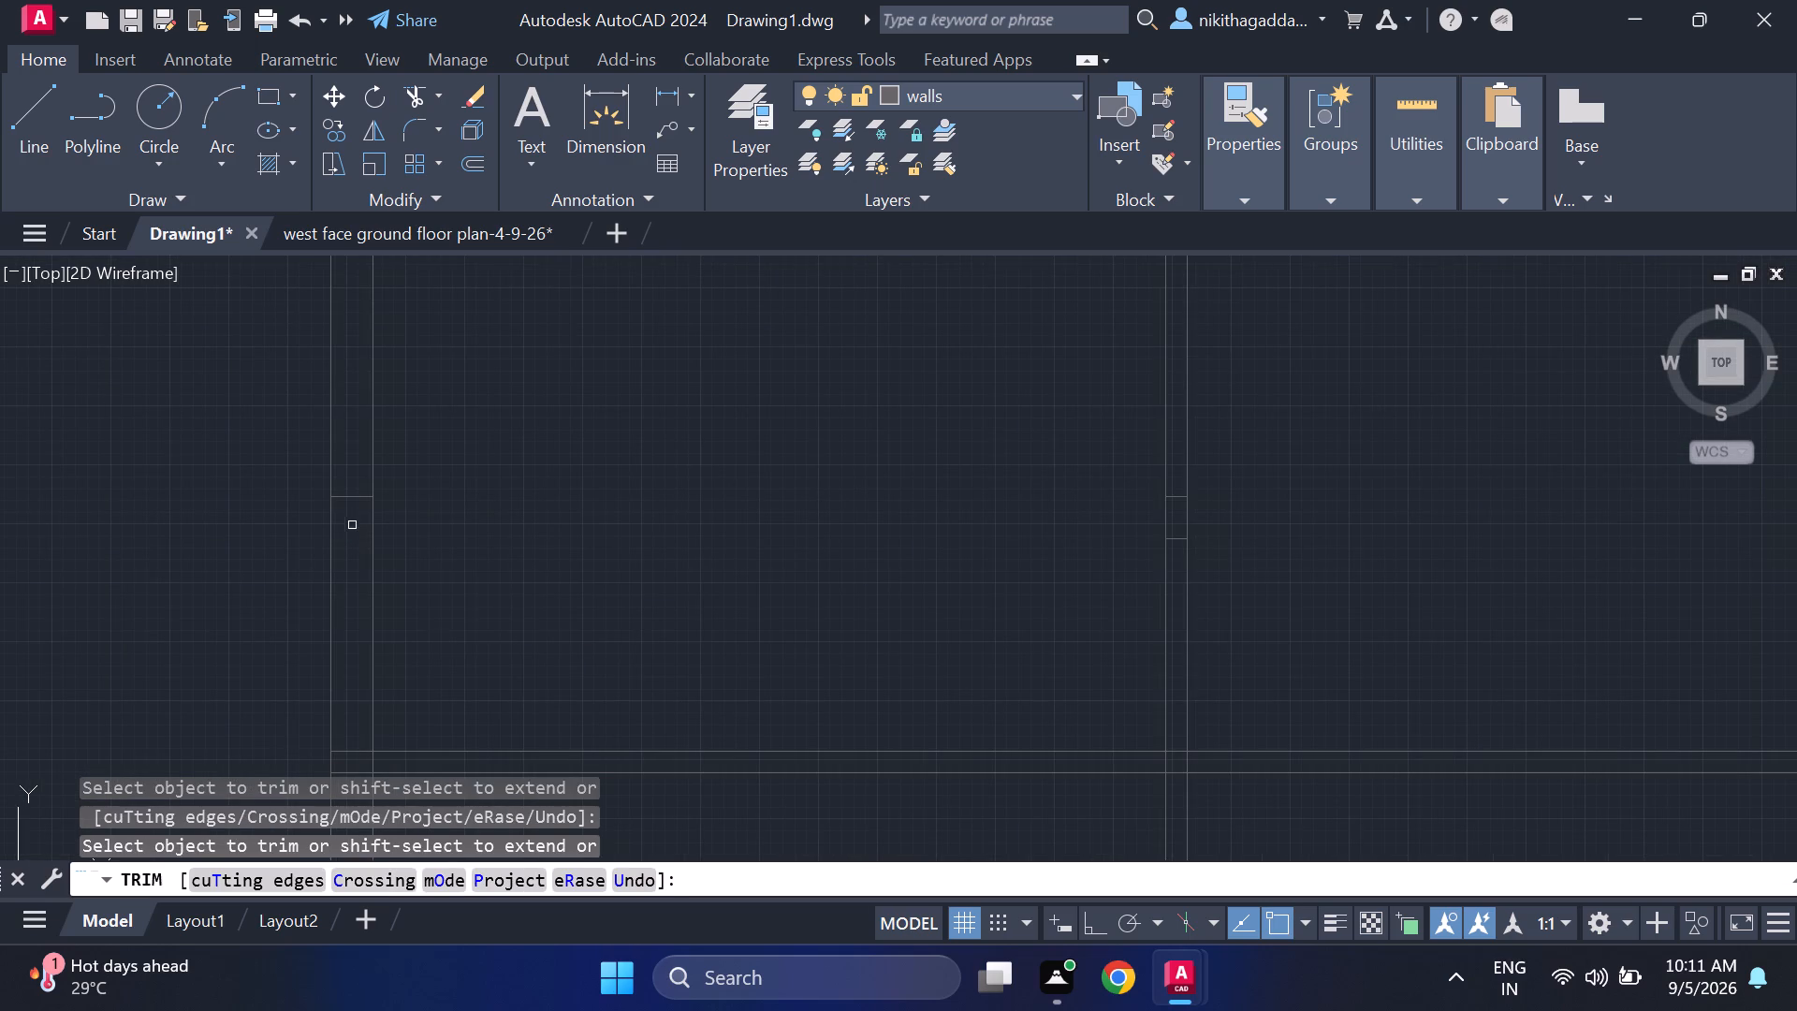
click(358, 501)
click(1172, 540)
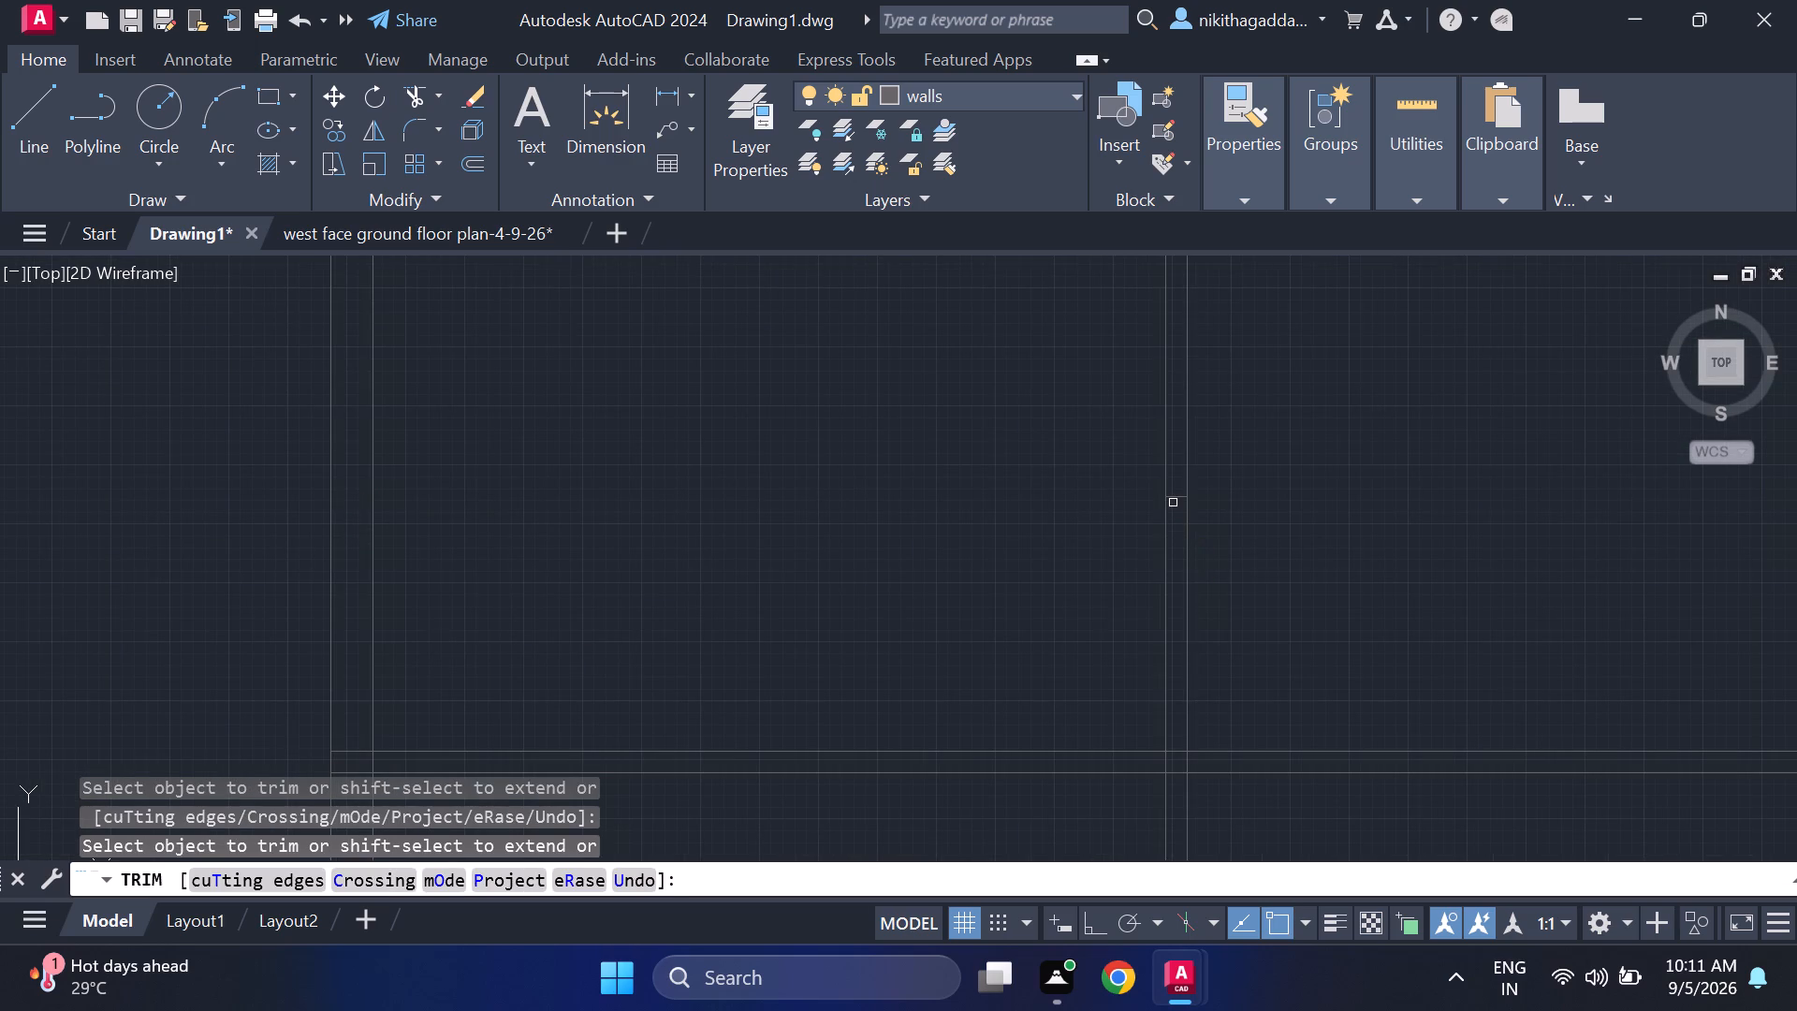
click(1175, 497)
key(Escape)
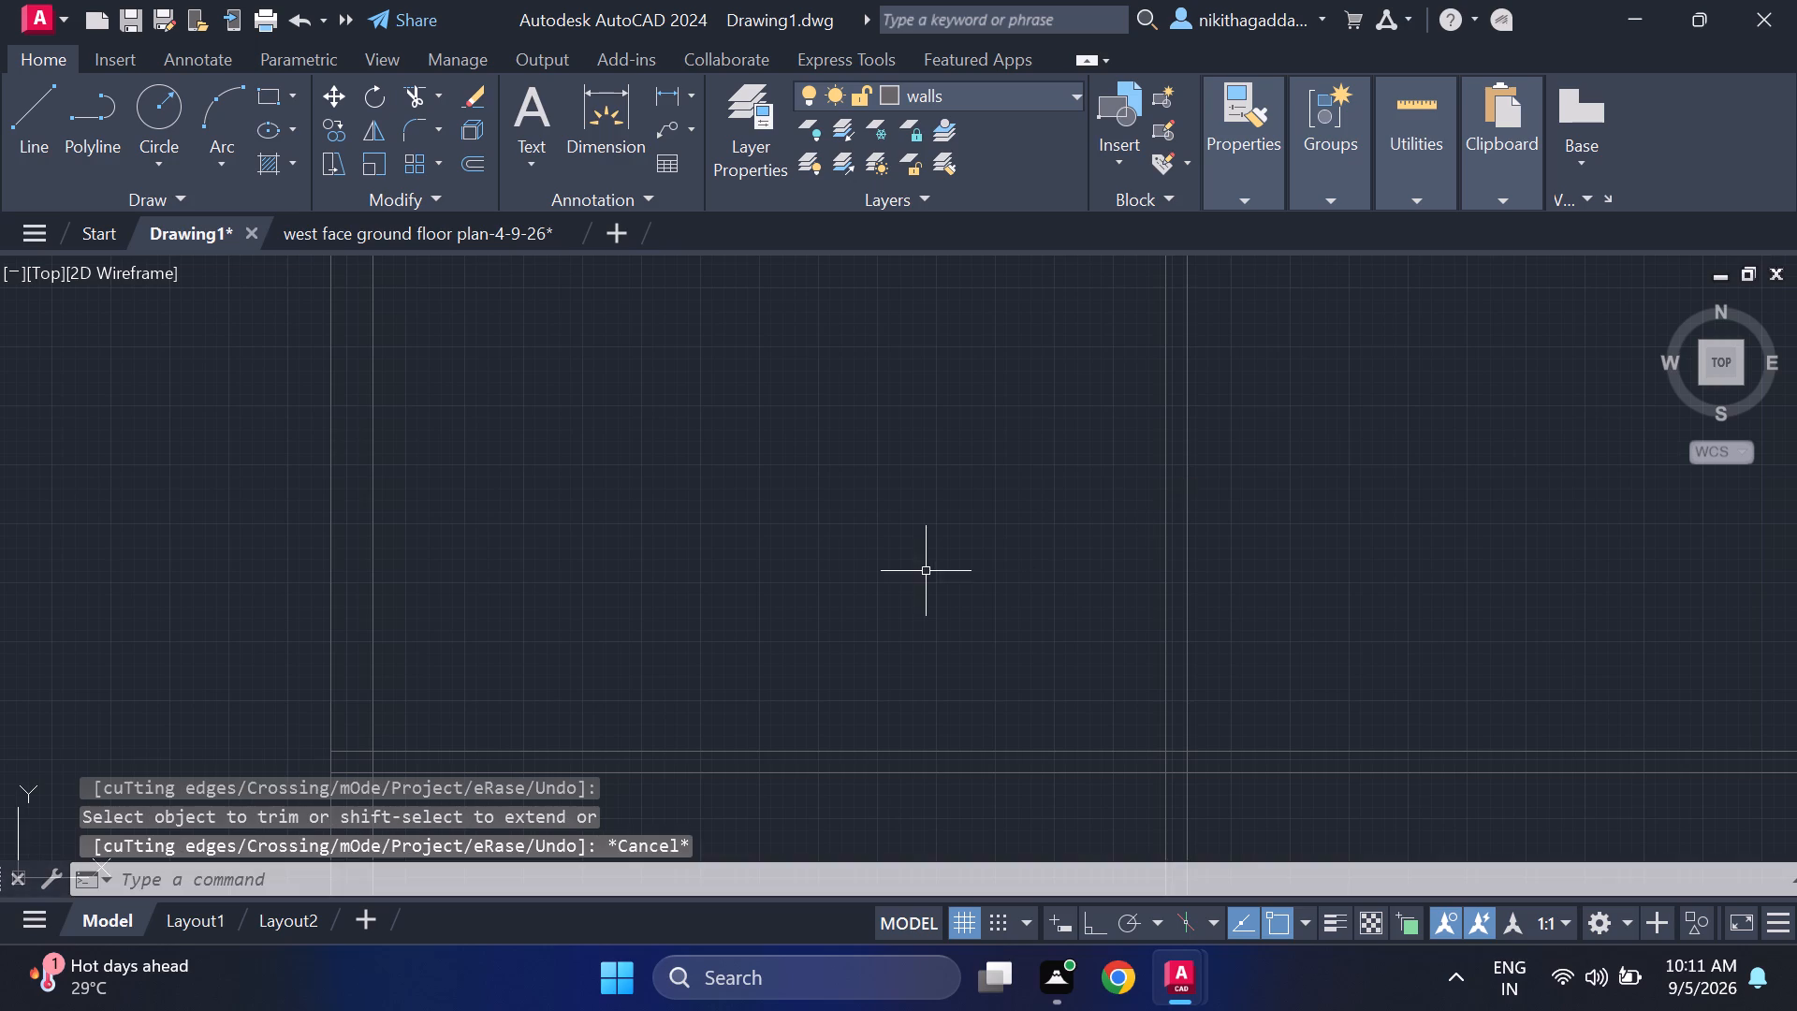
Trim the first vertical partition south of the 4.5" horizontal partition and open the T-junction between them.
scroll(926, 571, down, 3)
scroll(1113, 656, down, 2)
middle_drag(1099, 664, 908, 608)
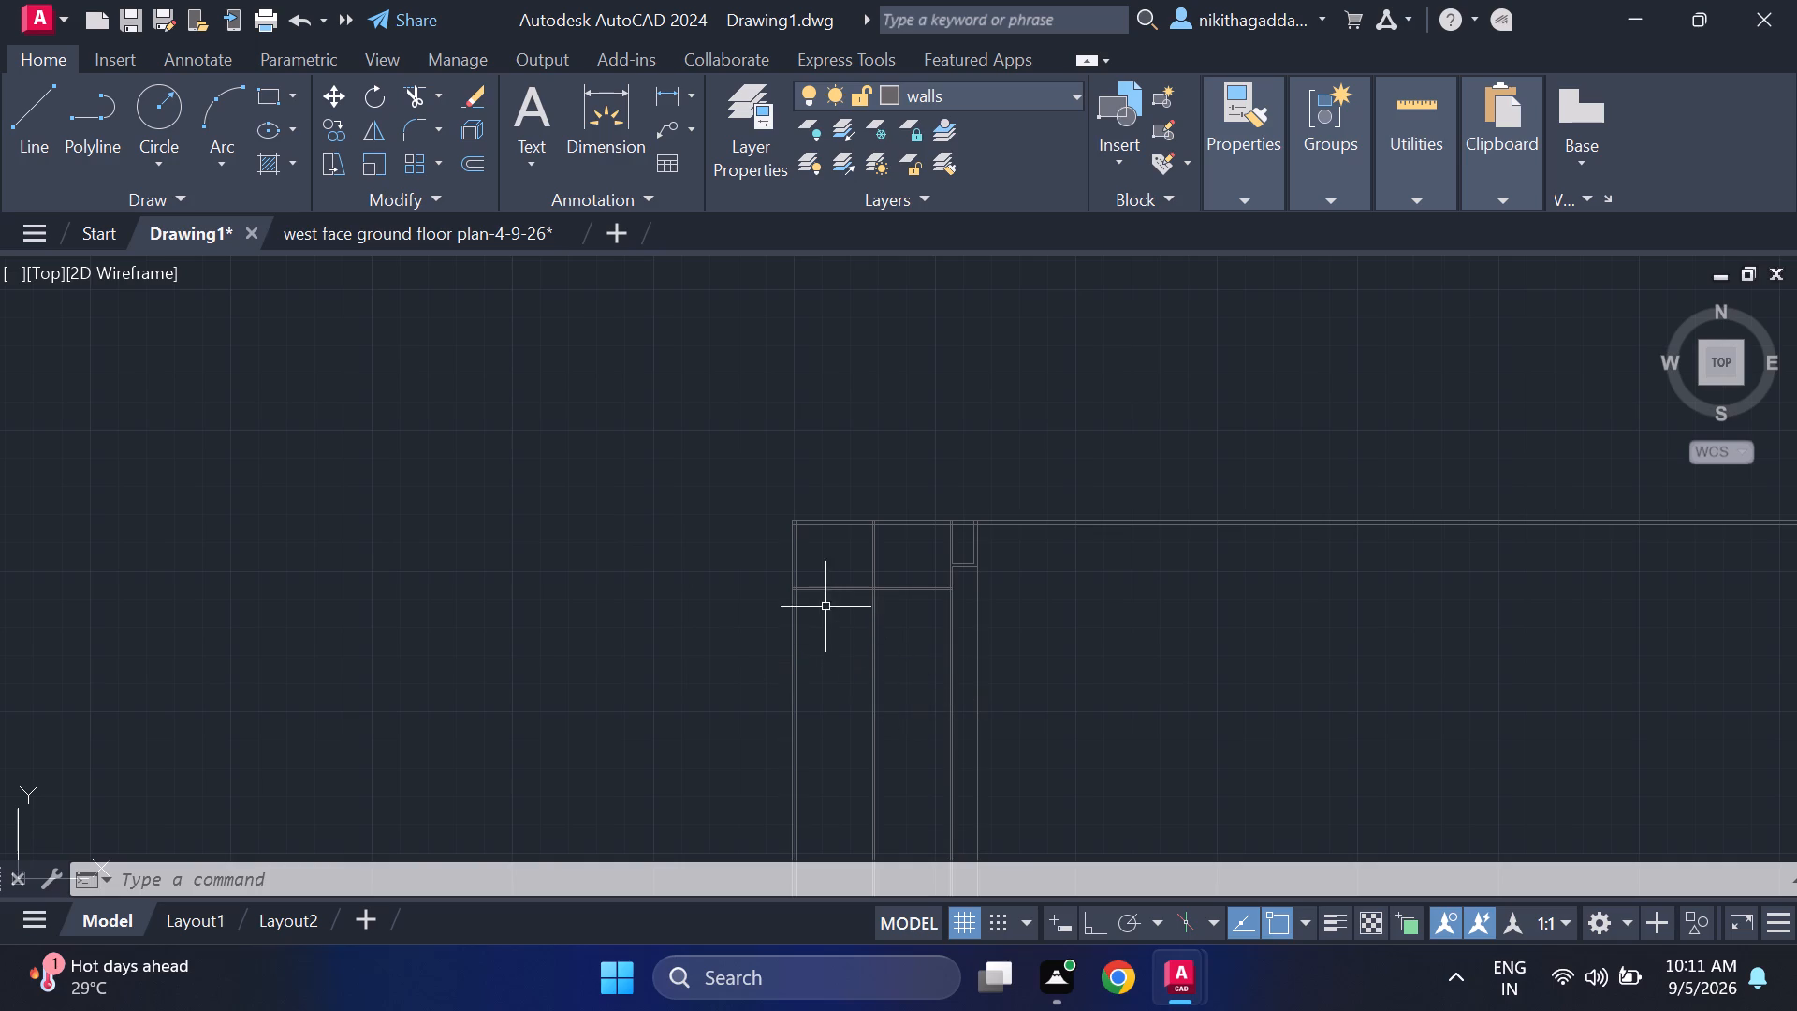
scroll(830, 583, up, 4)
scroll(867, 728, down, 1)
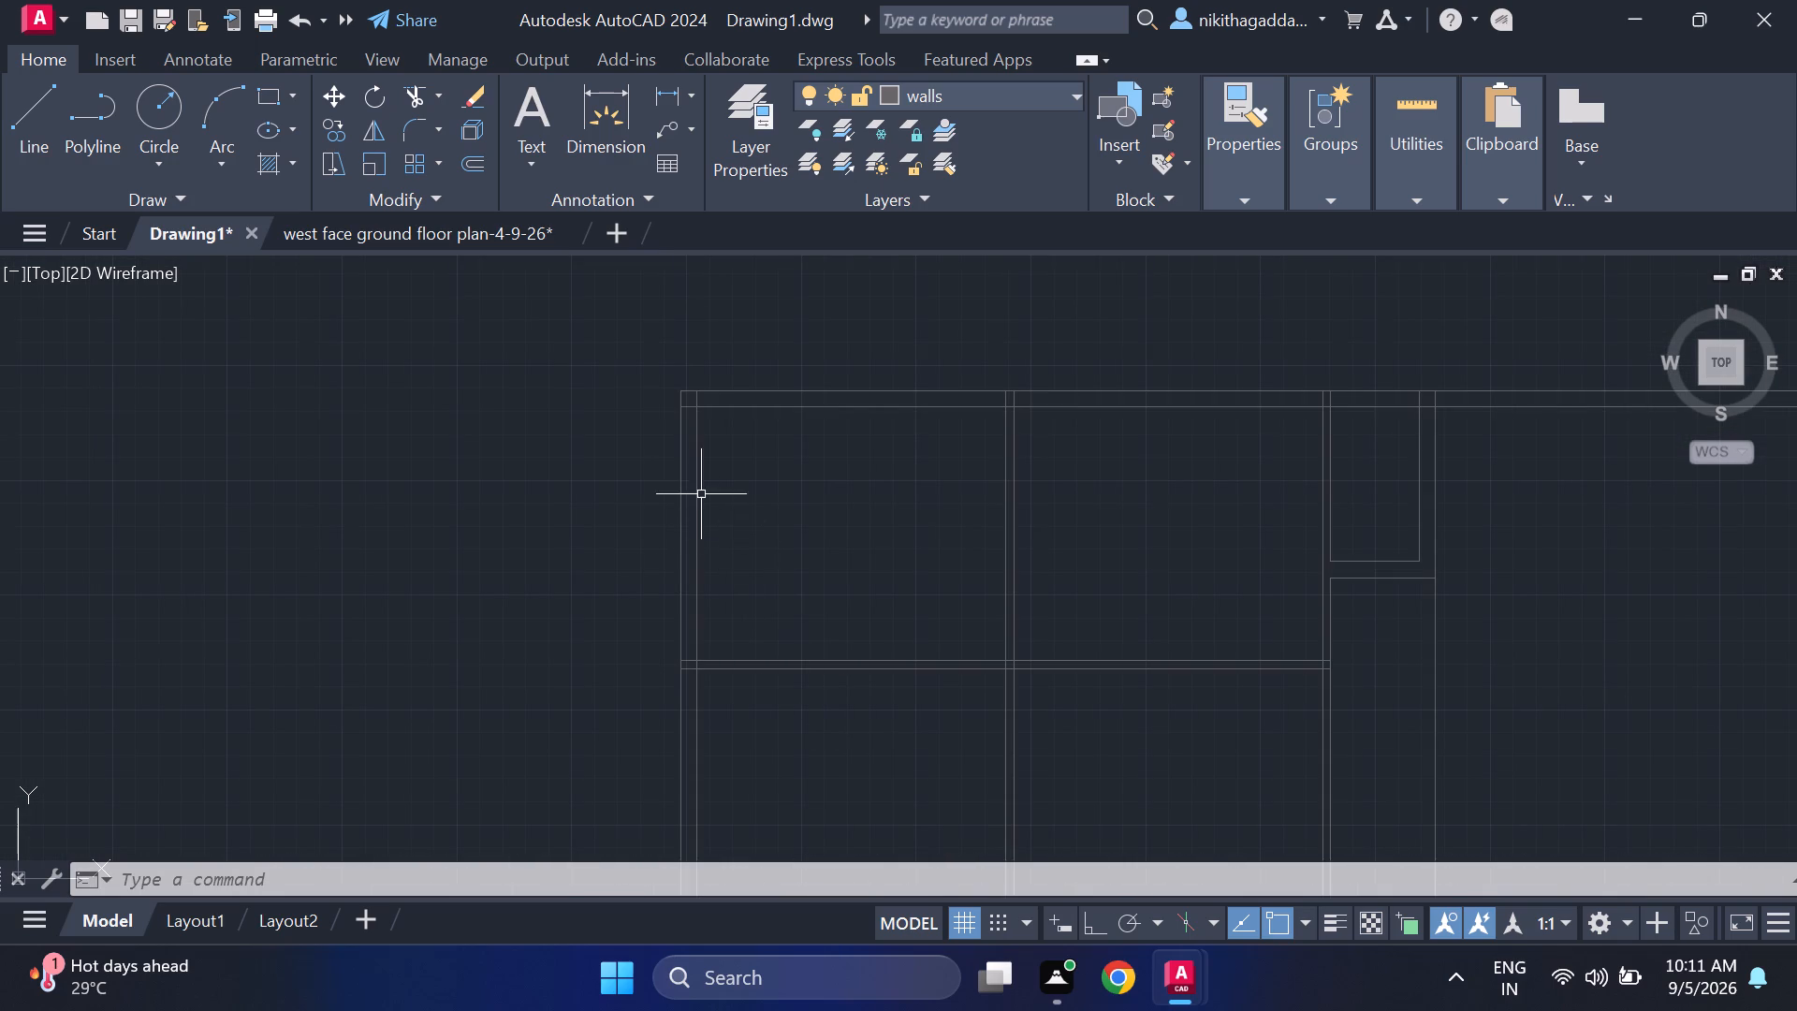
scroll(817, 755, down, 1)
middle_drag(811, 753, 600, 502)
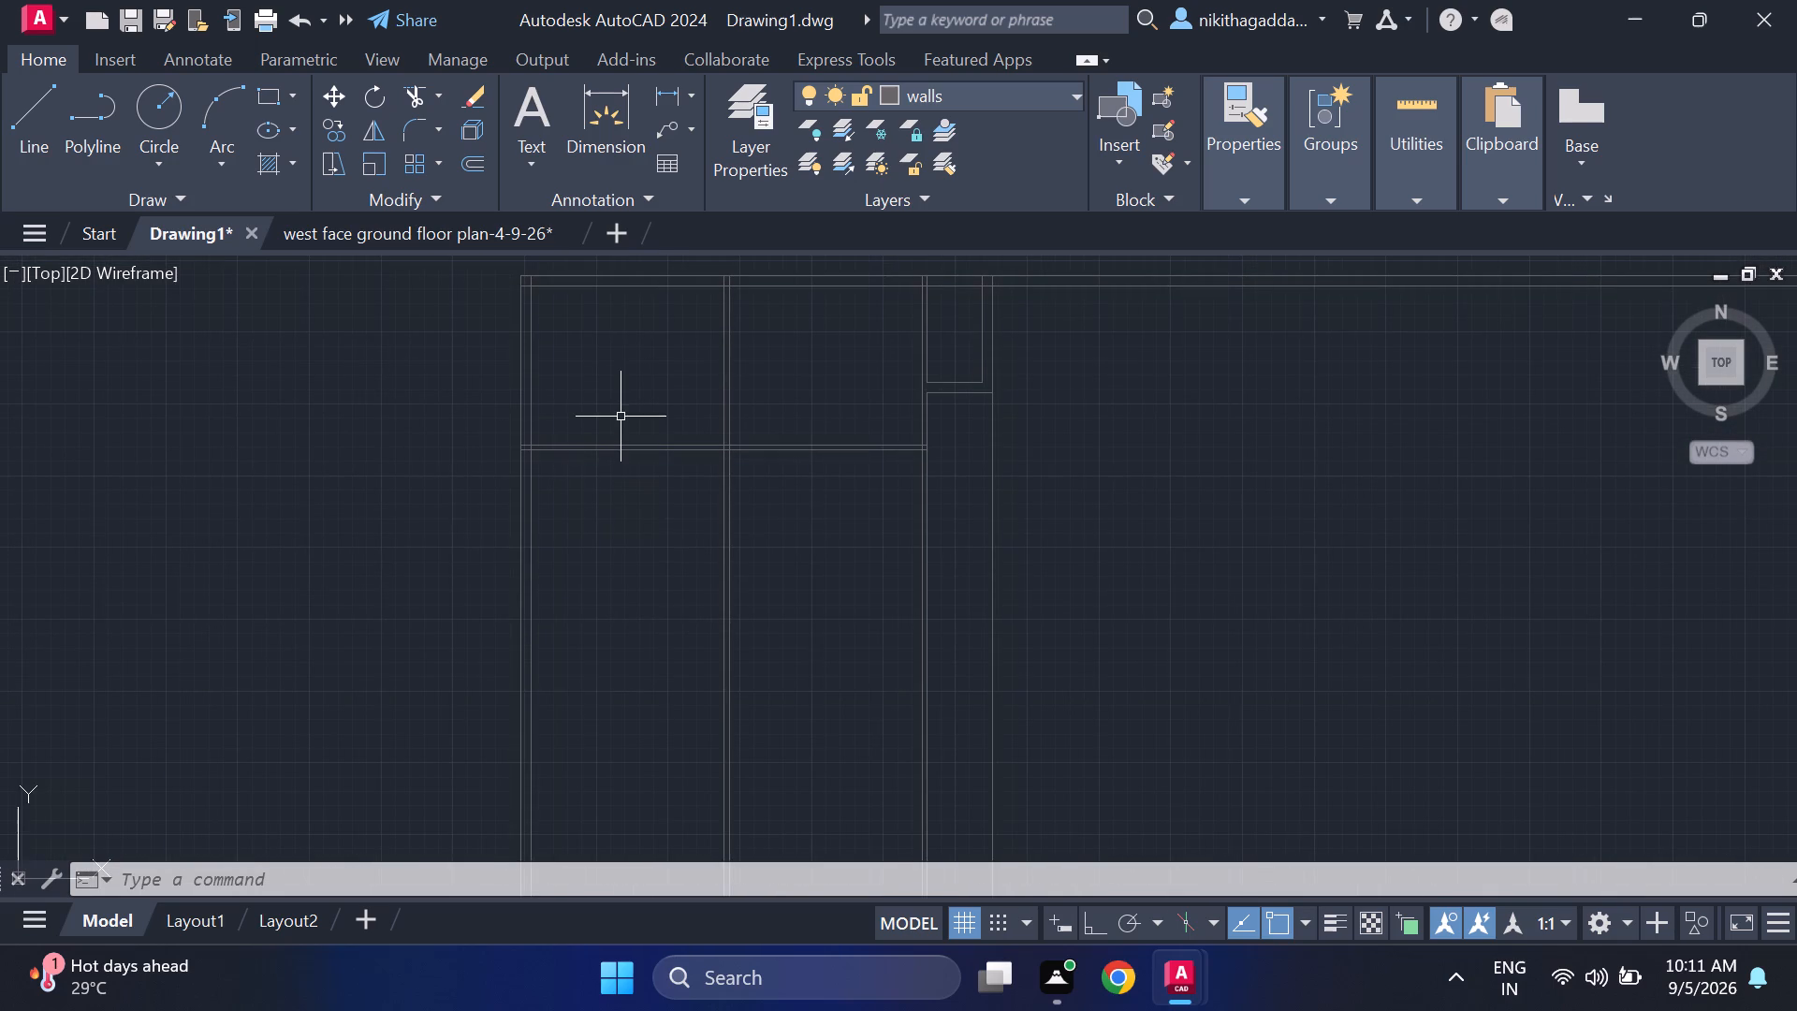
scroll(621, 419, up, 1)
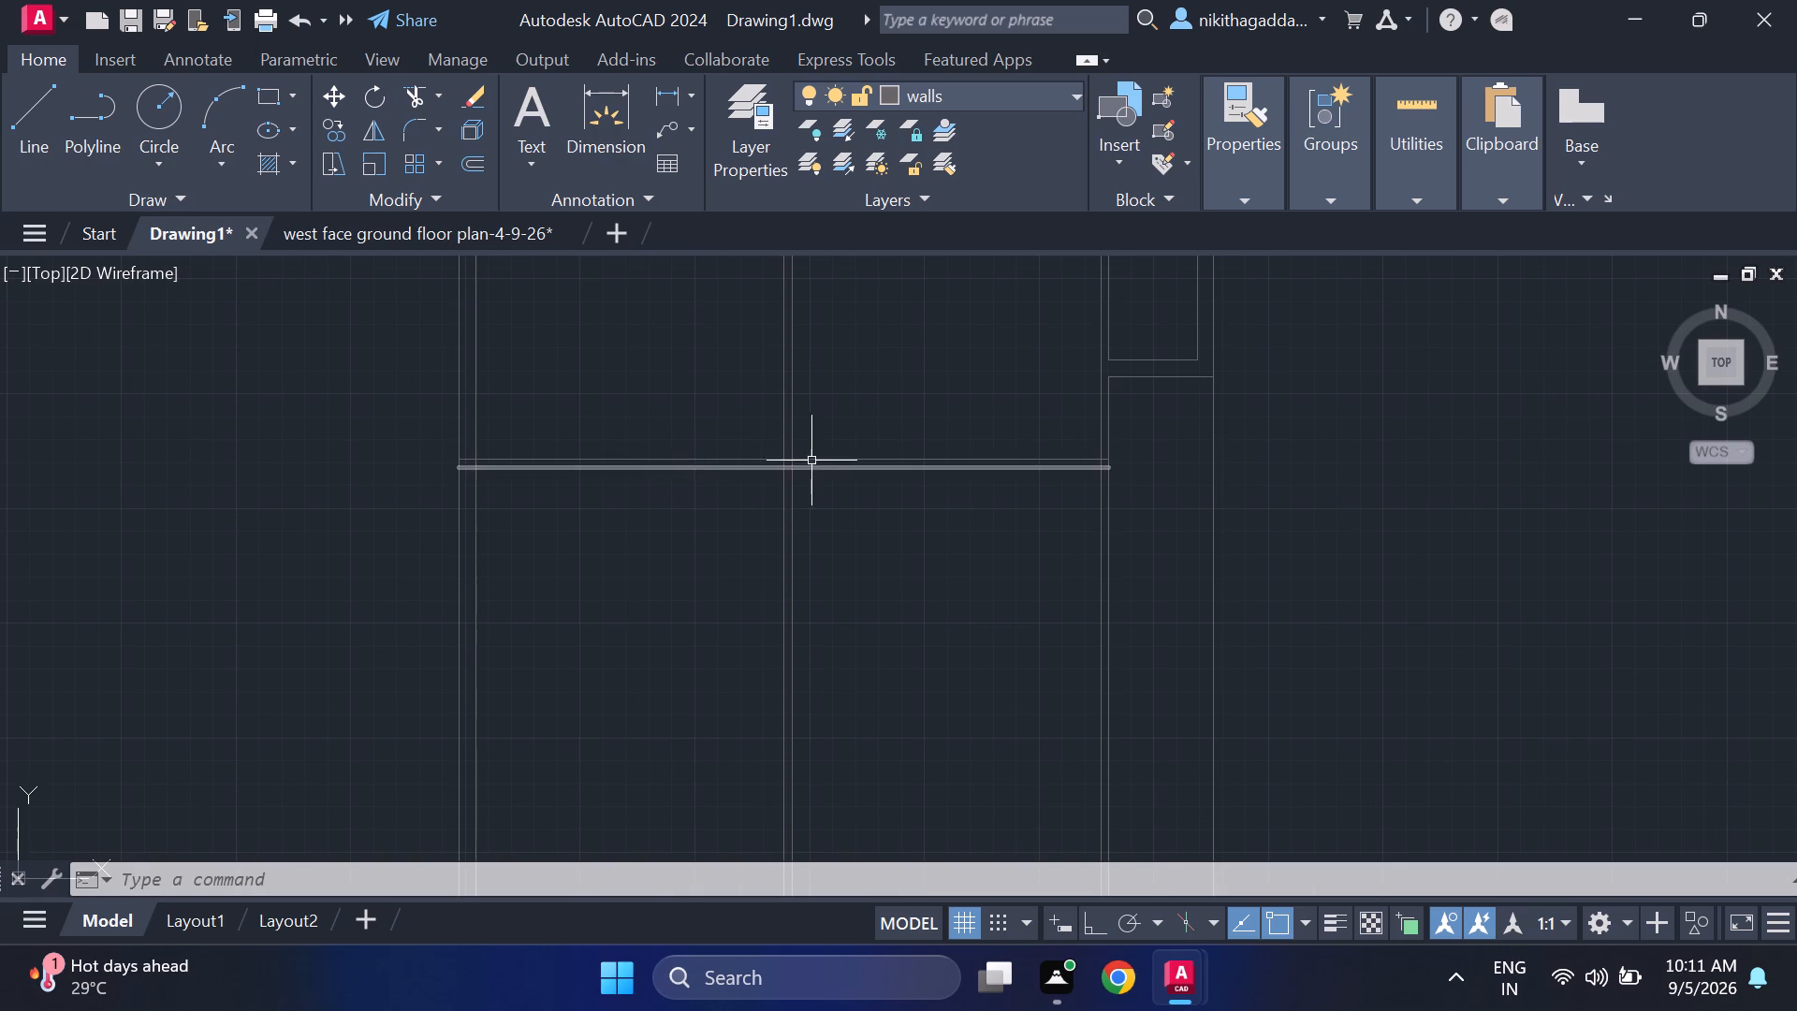
click(1019, 381)
key(t)
key(r)
key(Return)
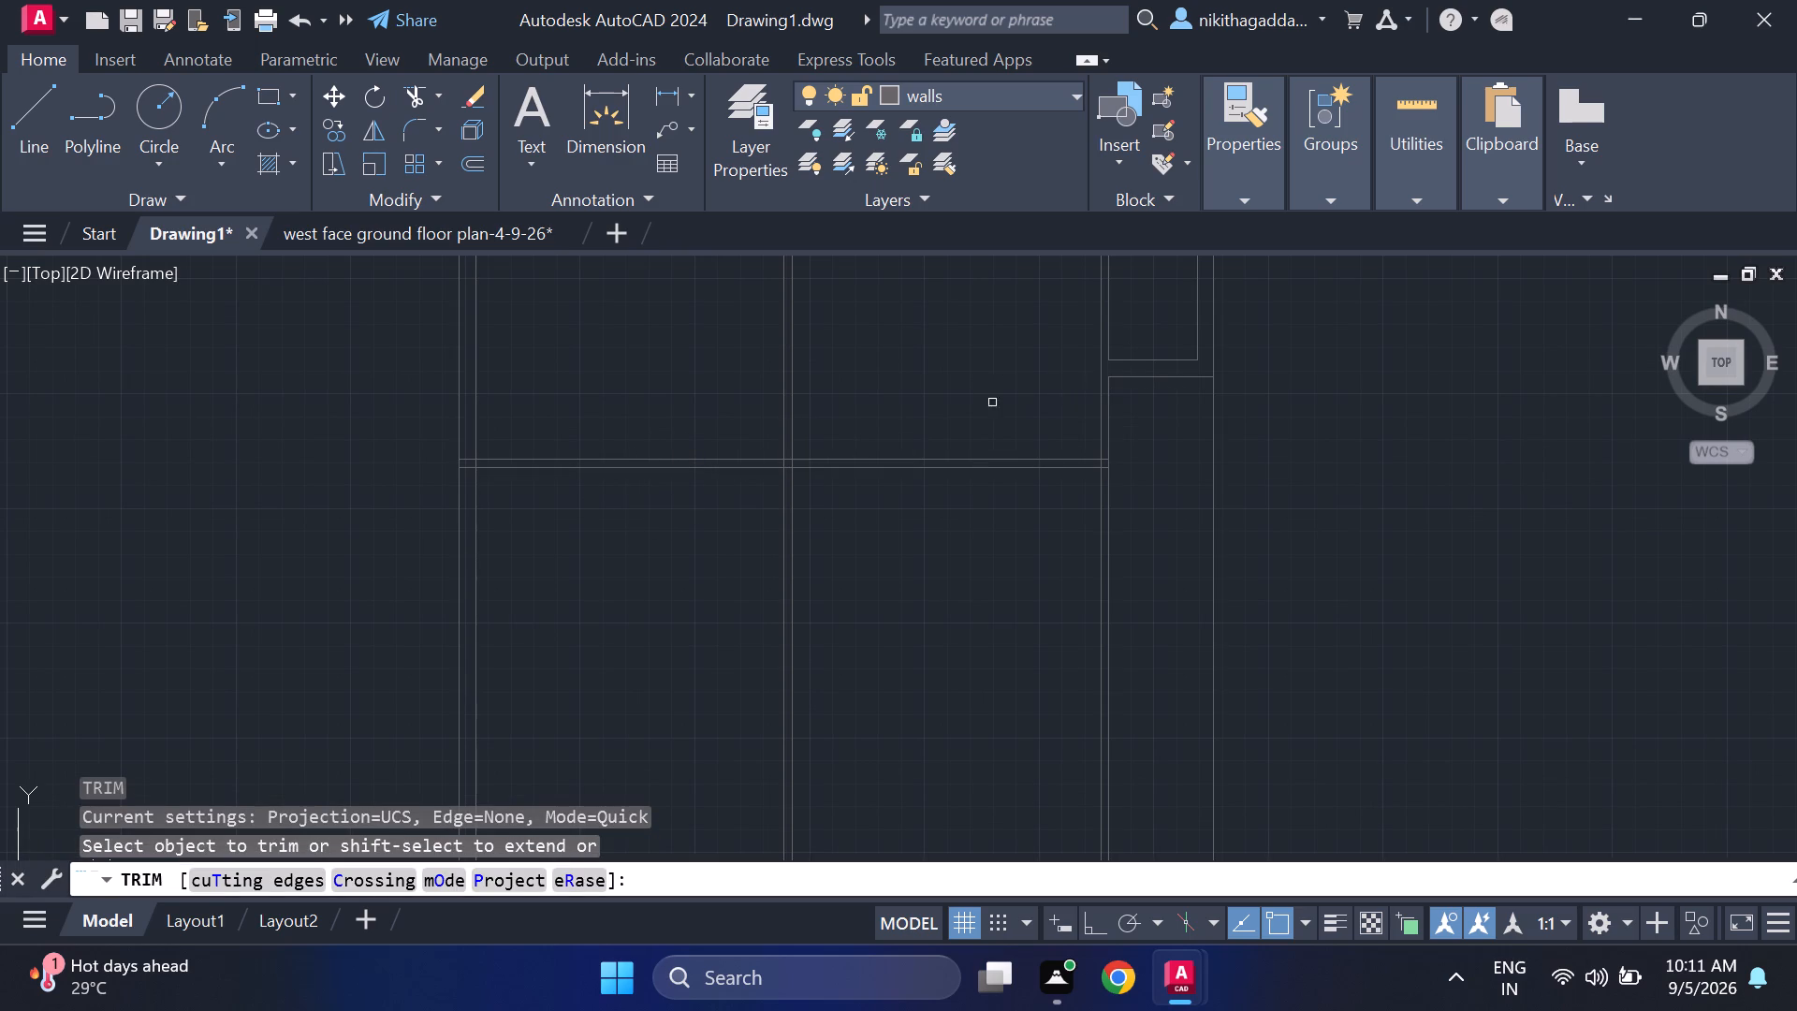
drag(847, 520, 707, 661)
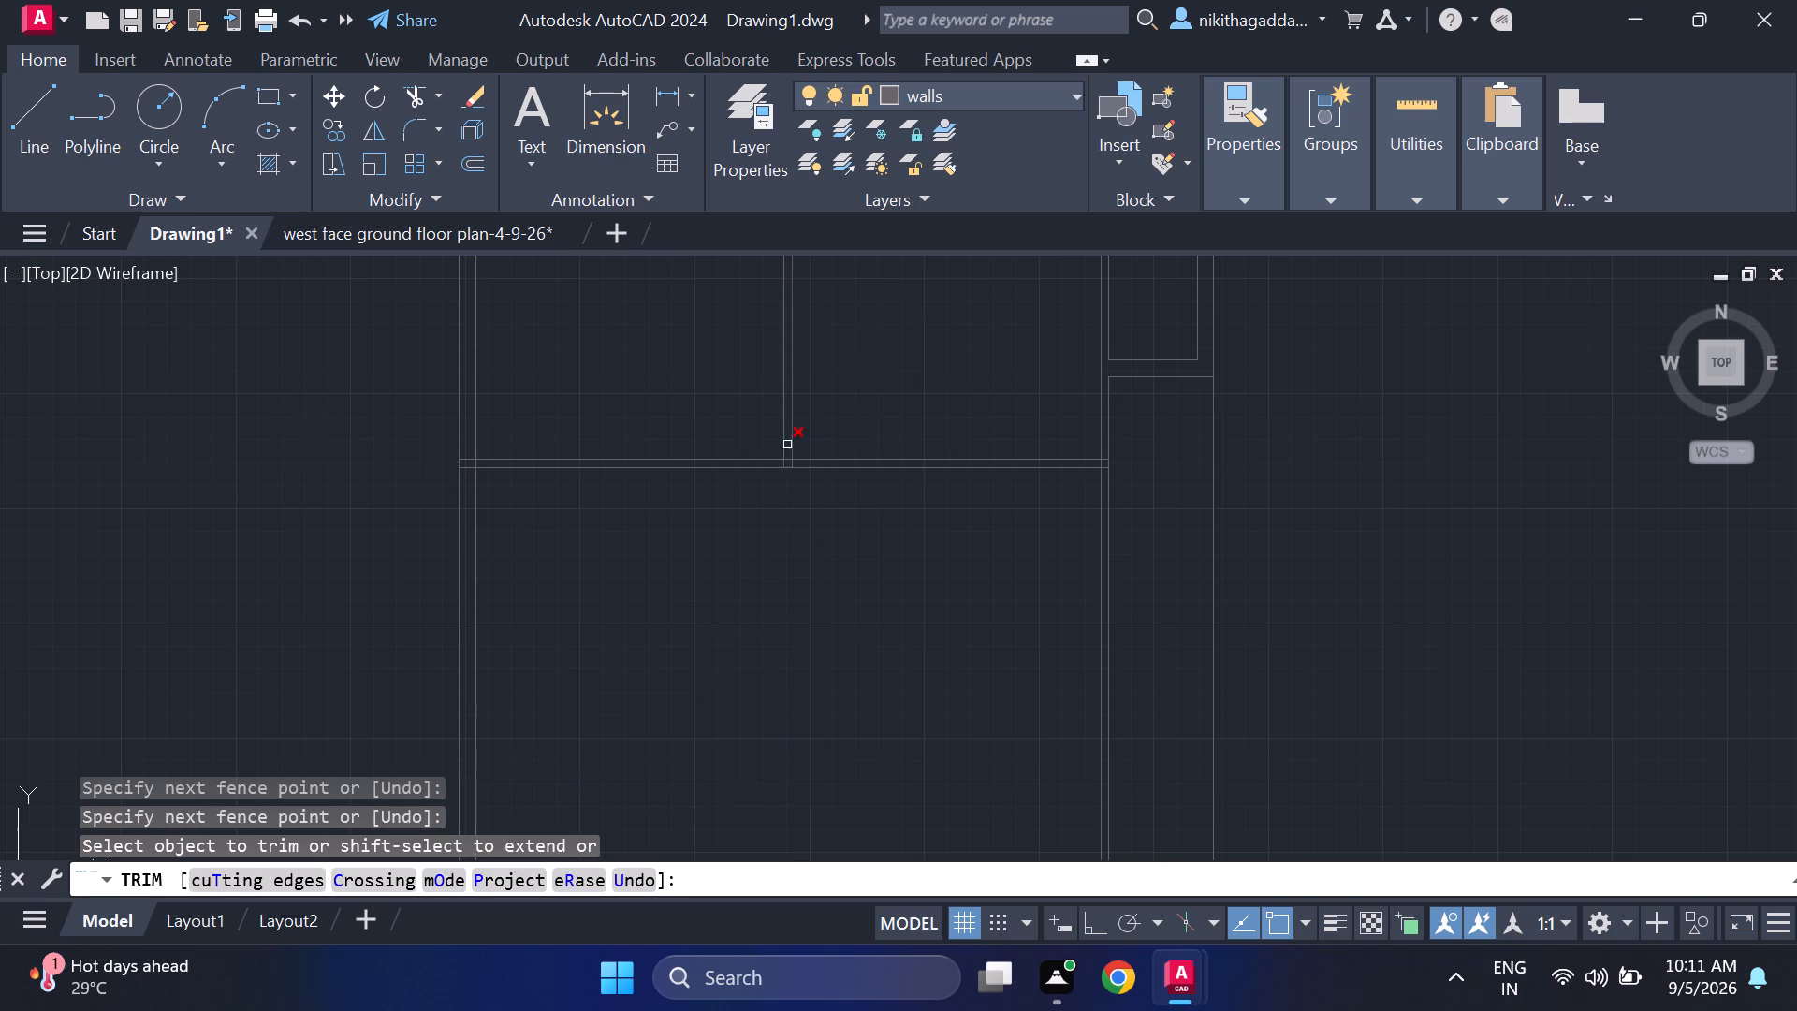
scroll(790, 443, up, 2)
click(796, 499)
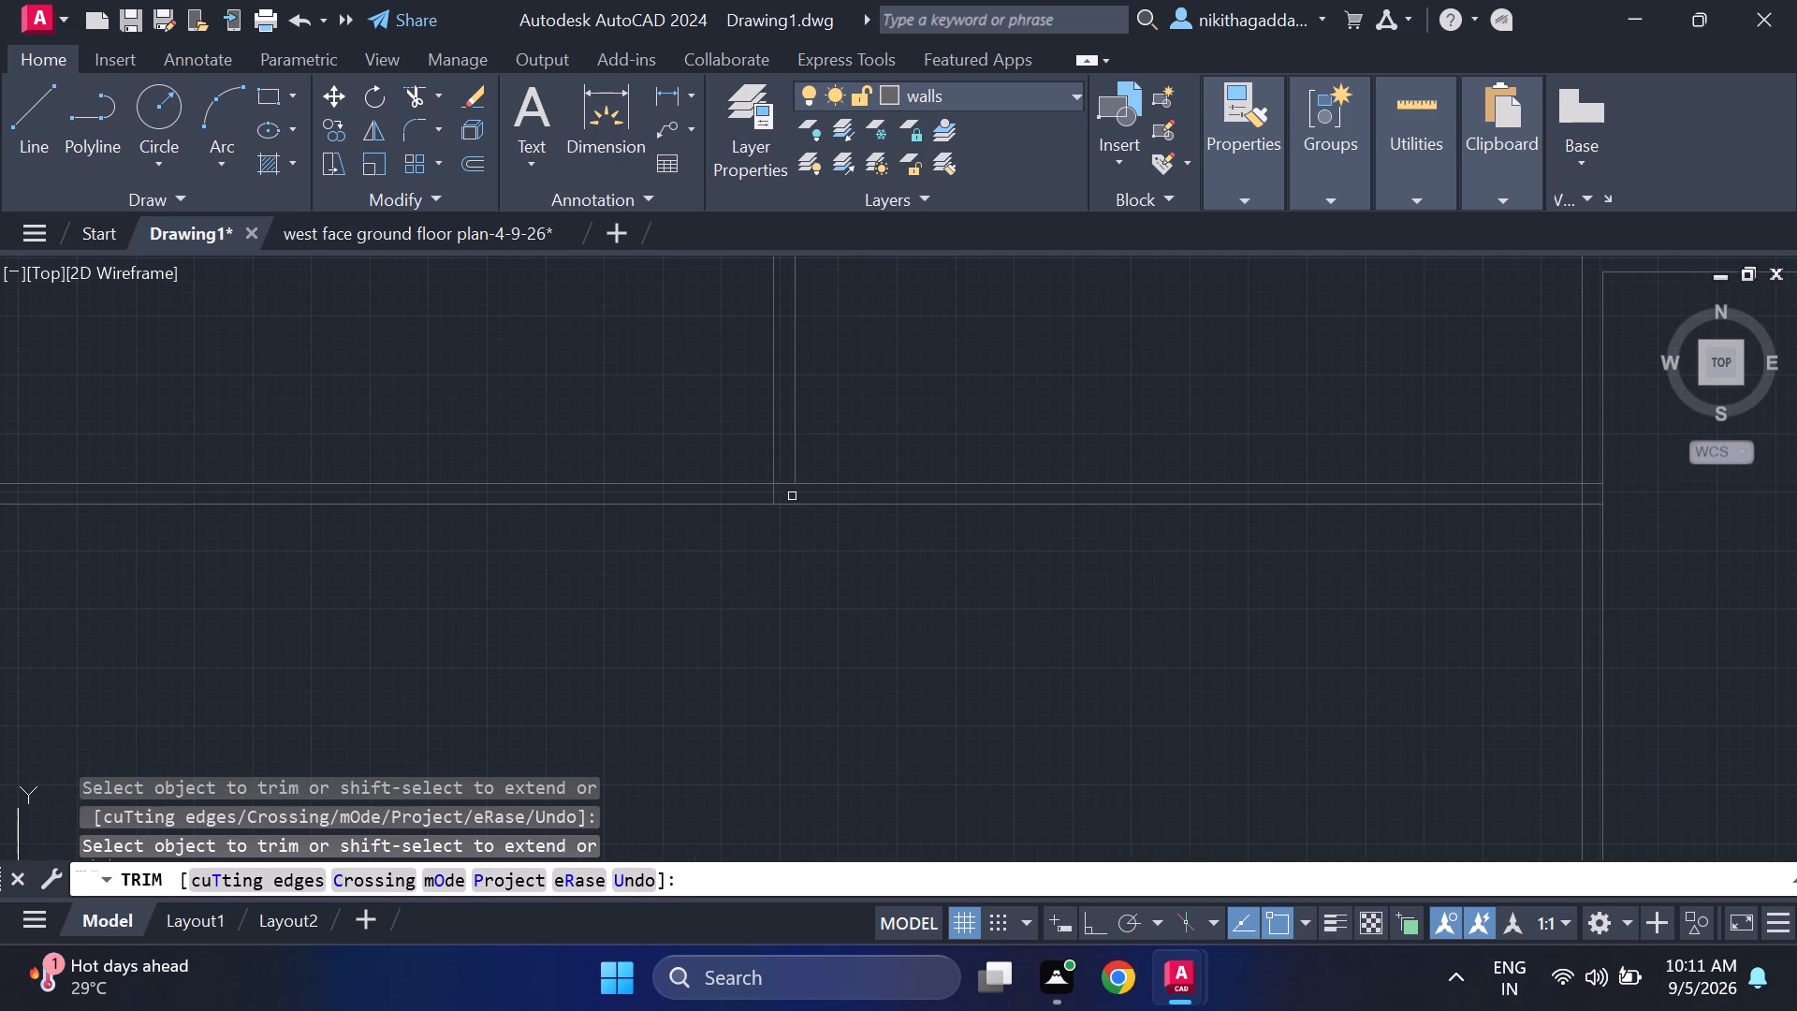
click(773, 500)
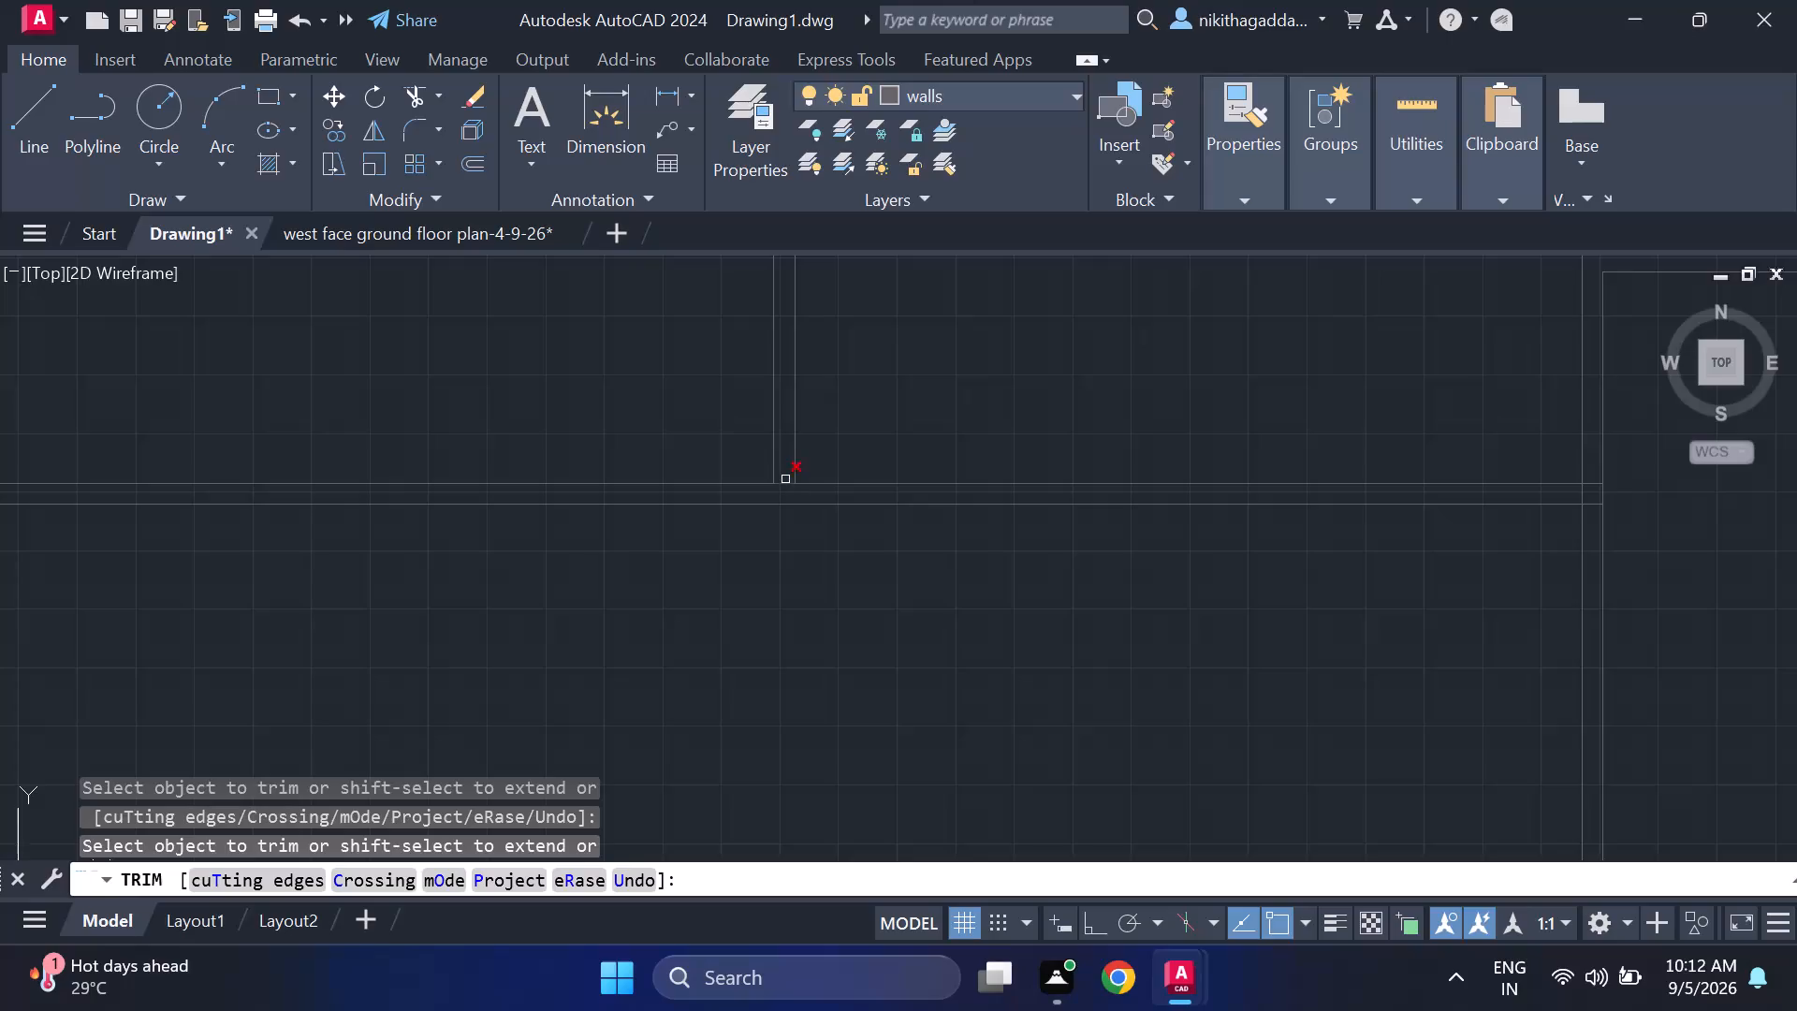
click(785, 480)
scroll(786, 544, down, 3)
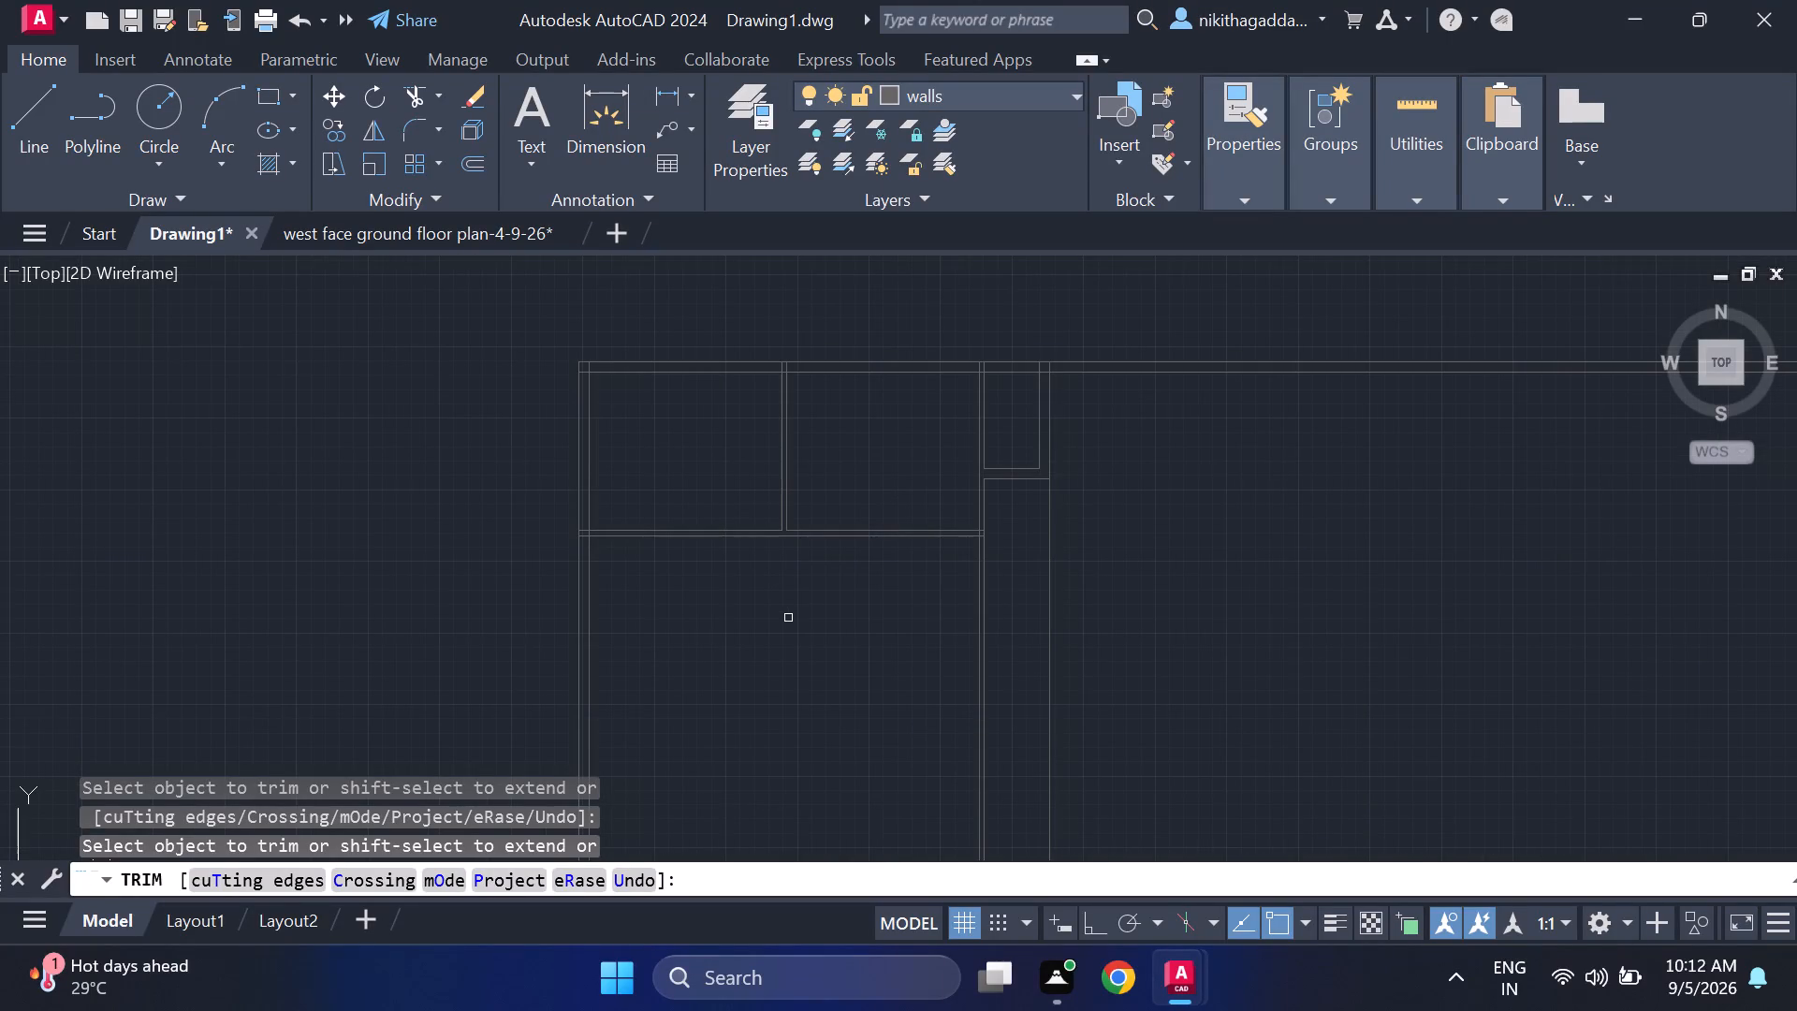
key(Escape)
Offset the inner line of the west wall 7' to the east.
text(of)
key(Return)
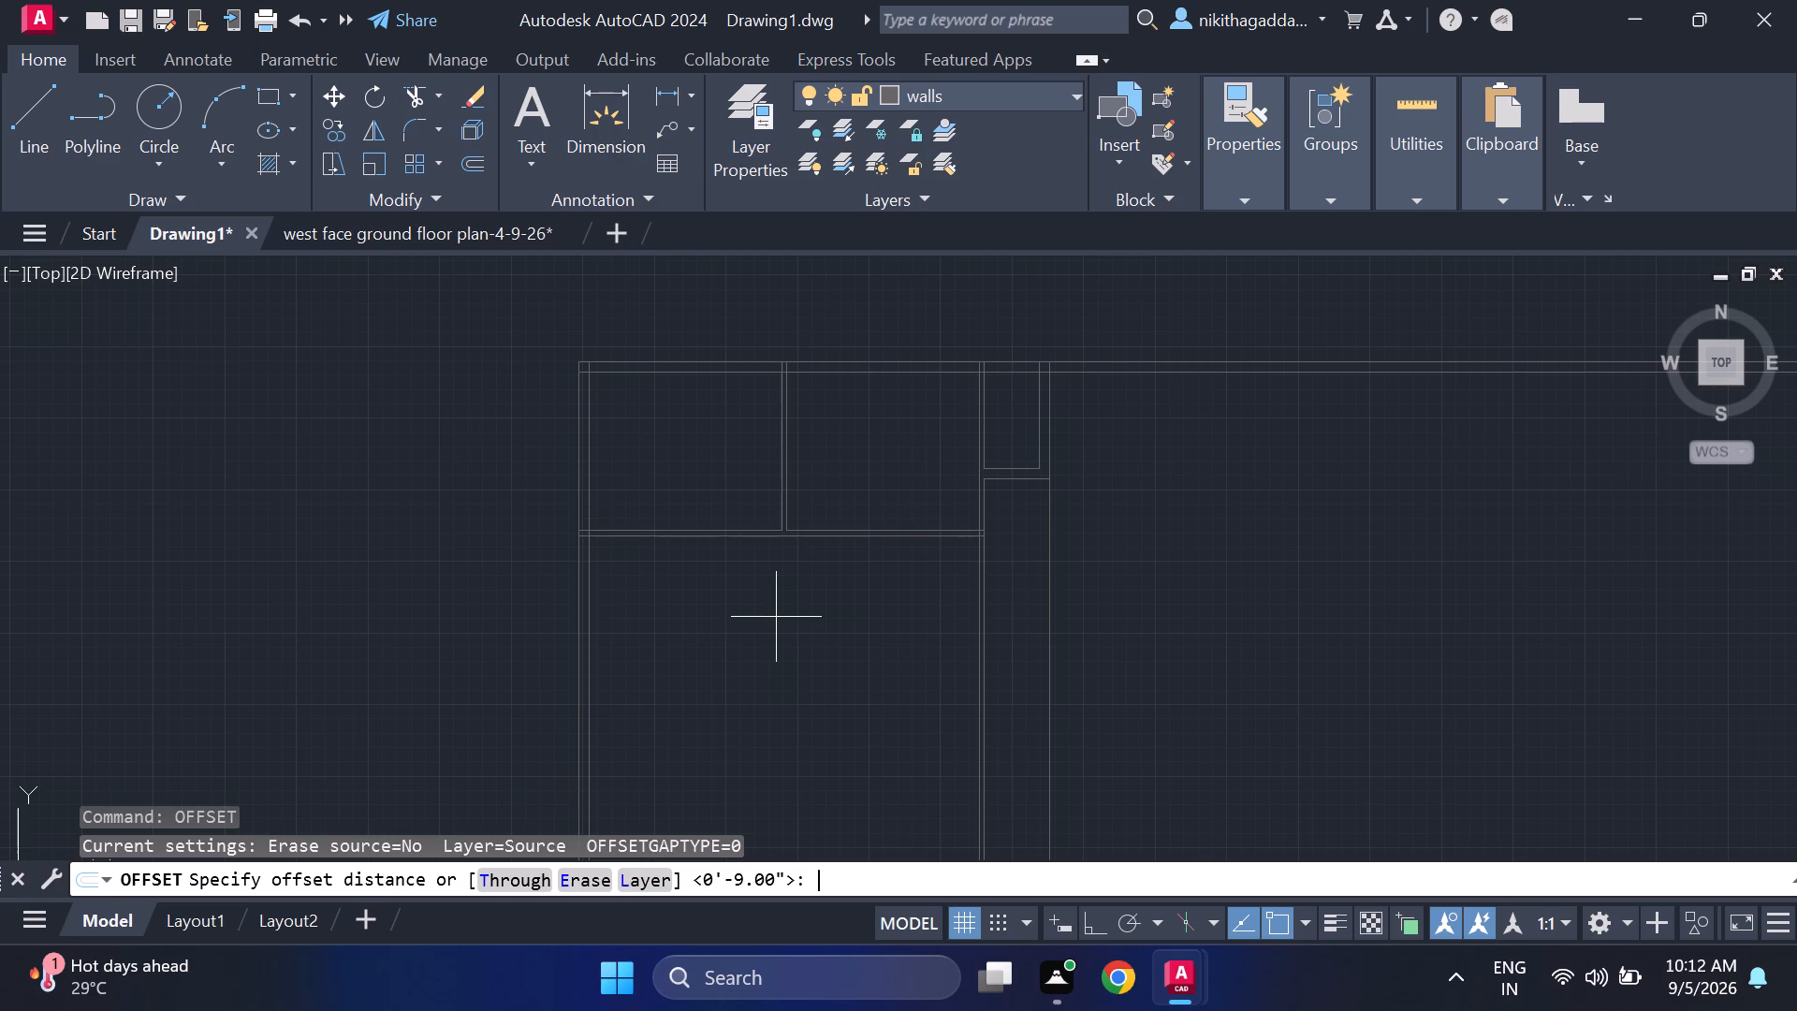
key(7)
key(apostrophe)
key(Return)
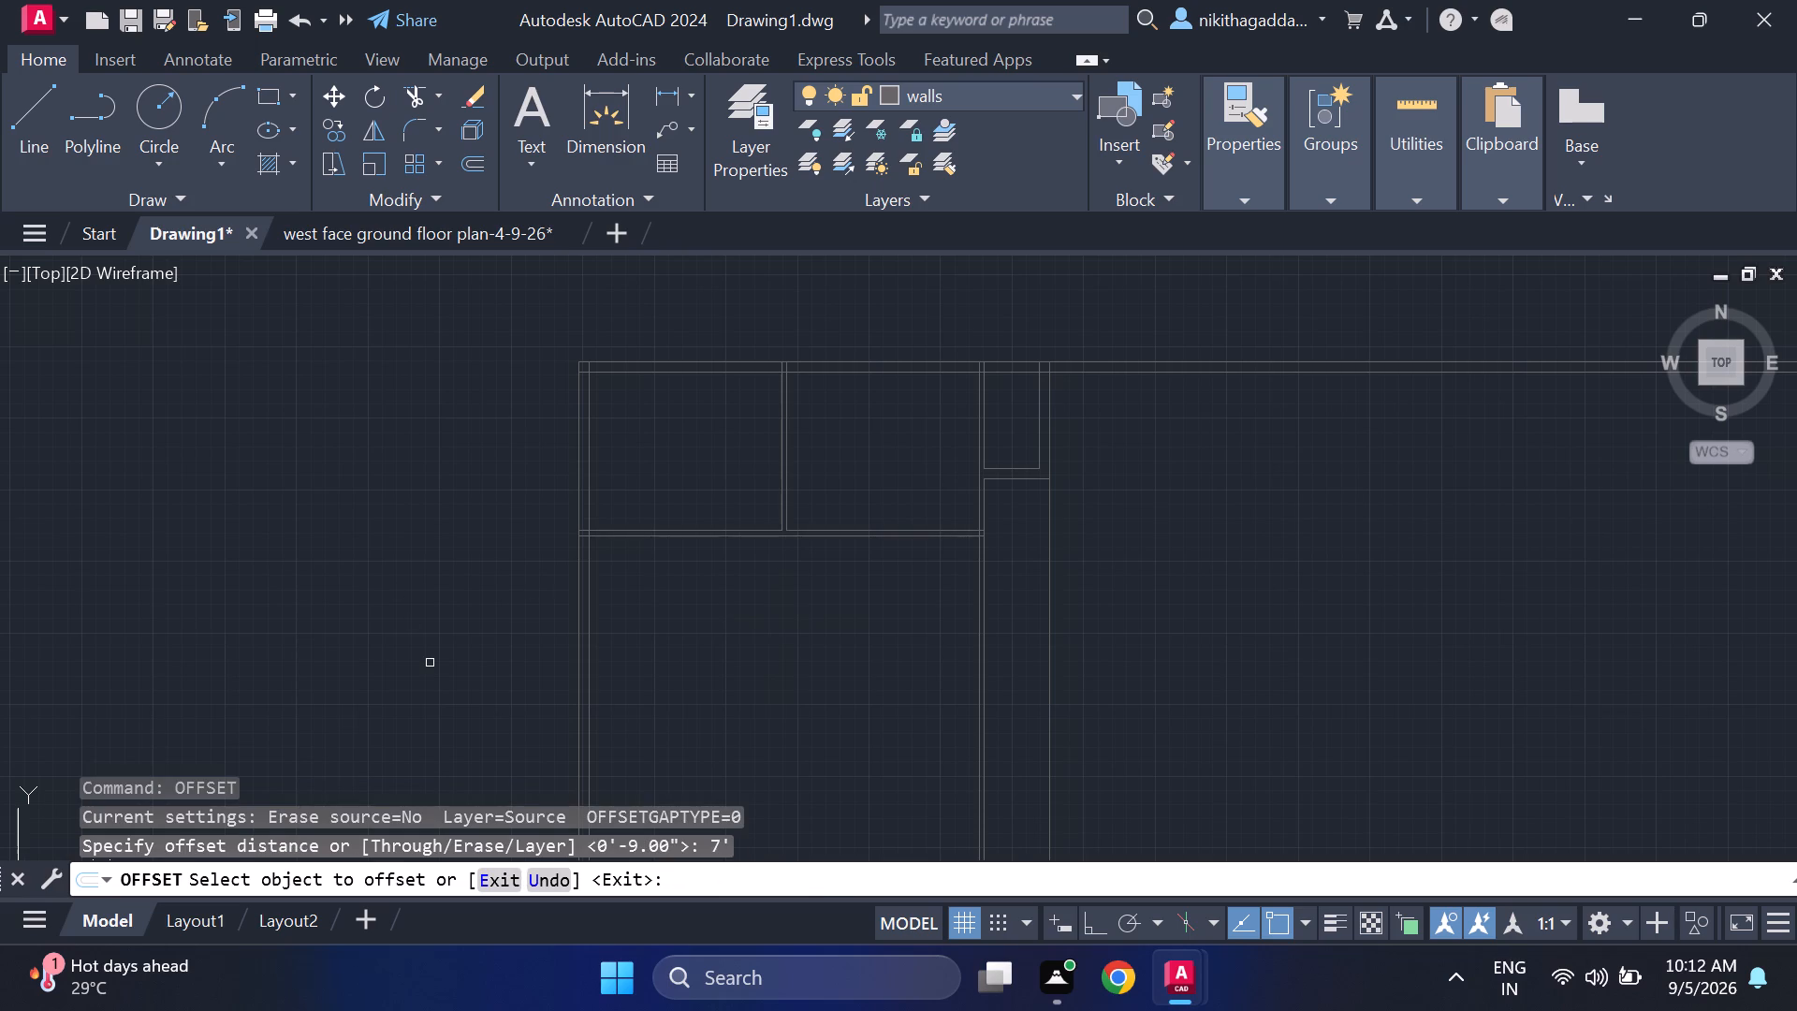
scroll(430, 663, up, 1)
click(683, 581)
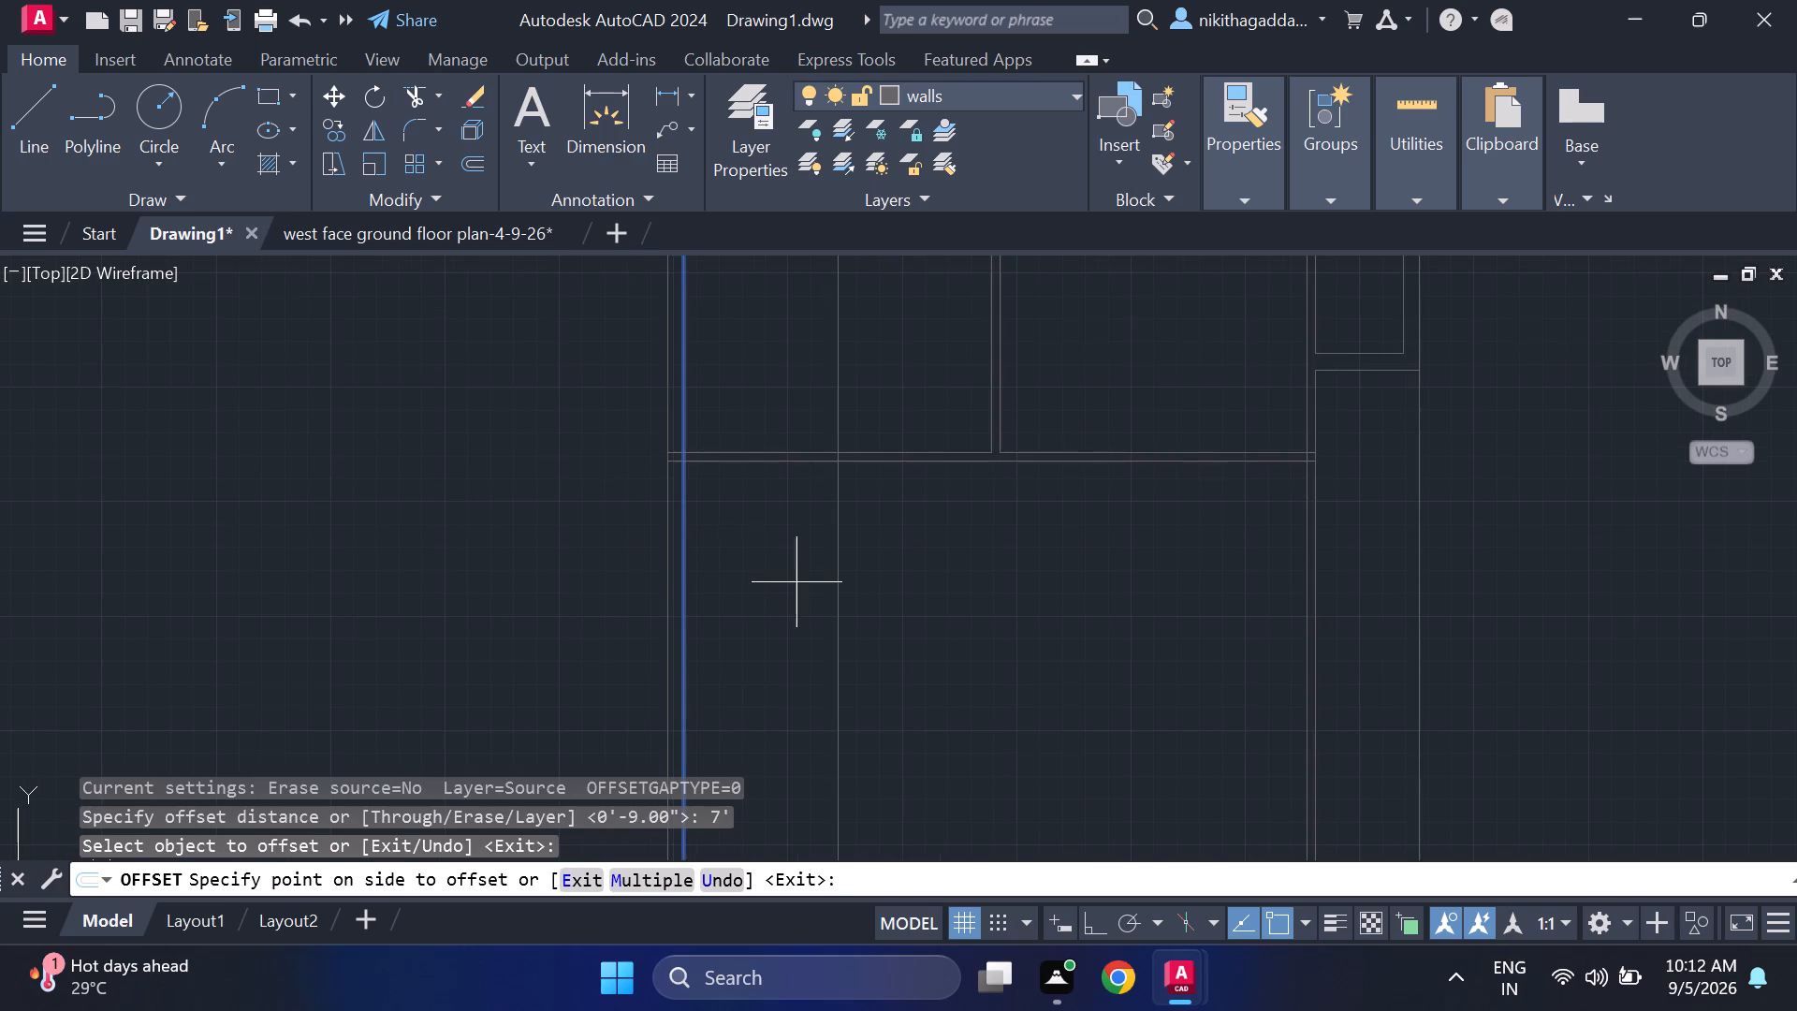
click(815, 577)
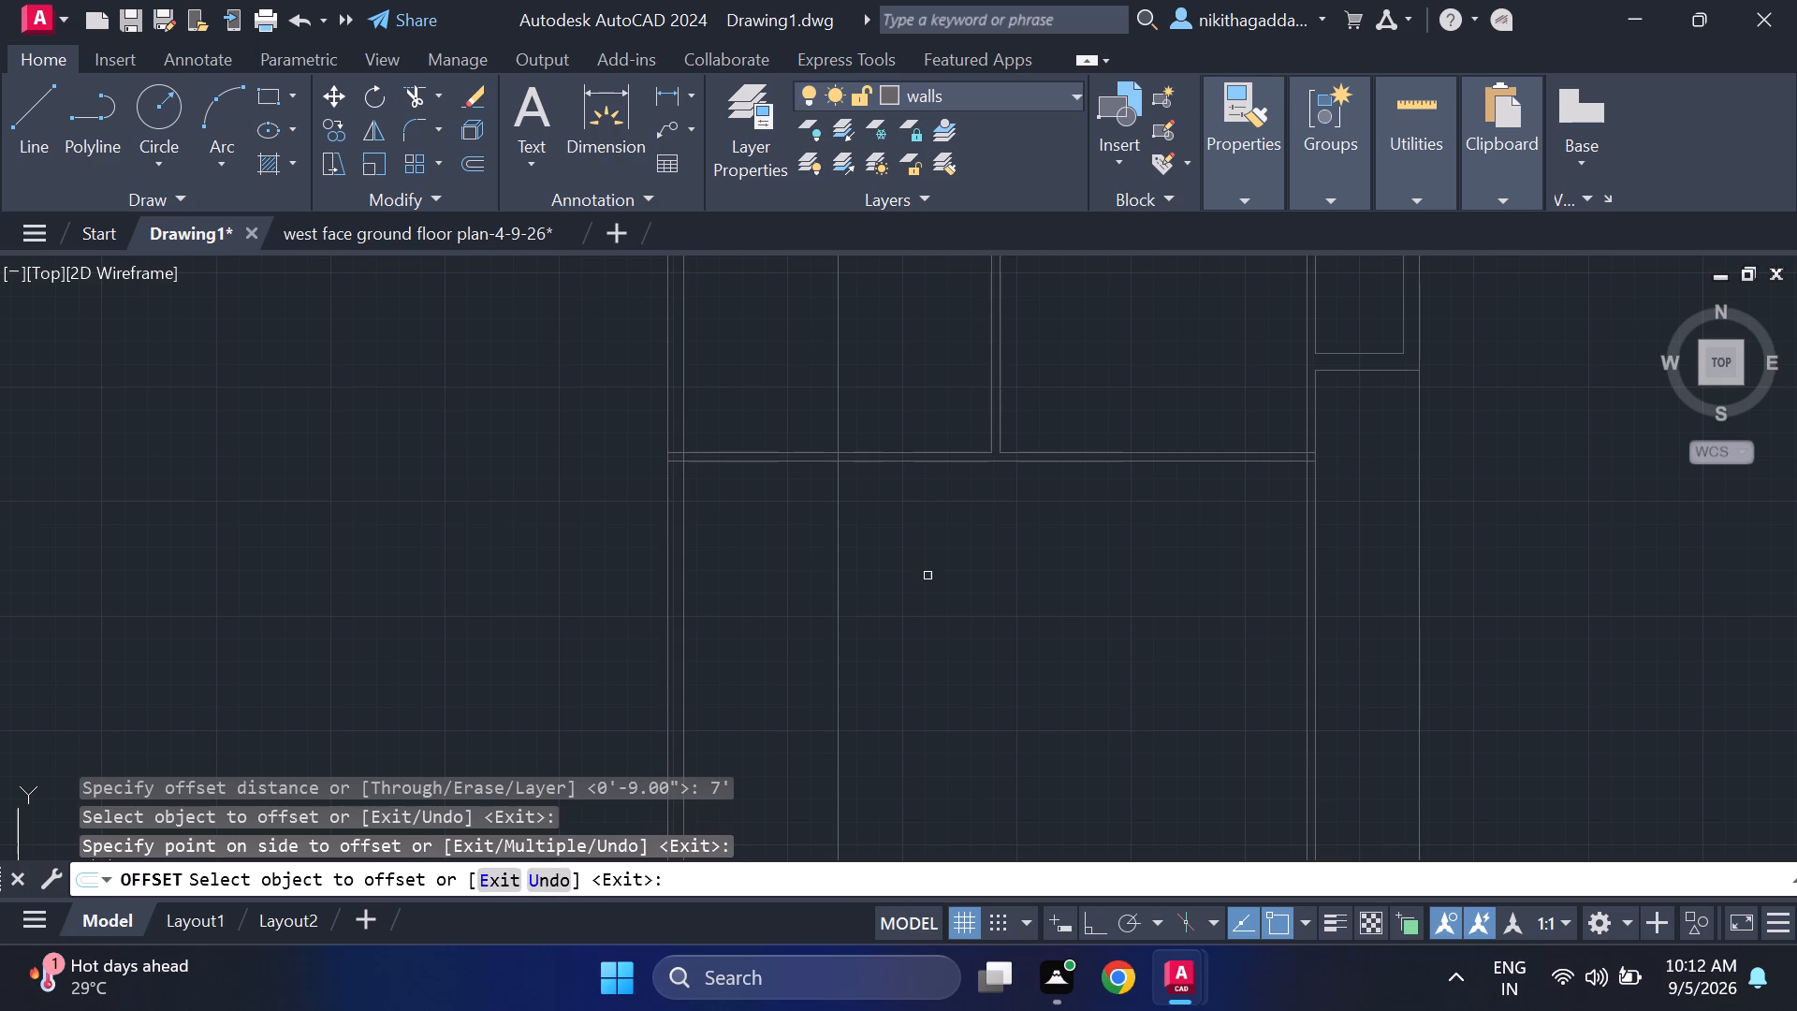
key(Escape)
Offset the new vertical line 4.5" to the east to form a second partition parallel to the west wall.
text(of)
key(Return)
text(4.5")
key(Return)
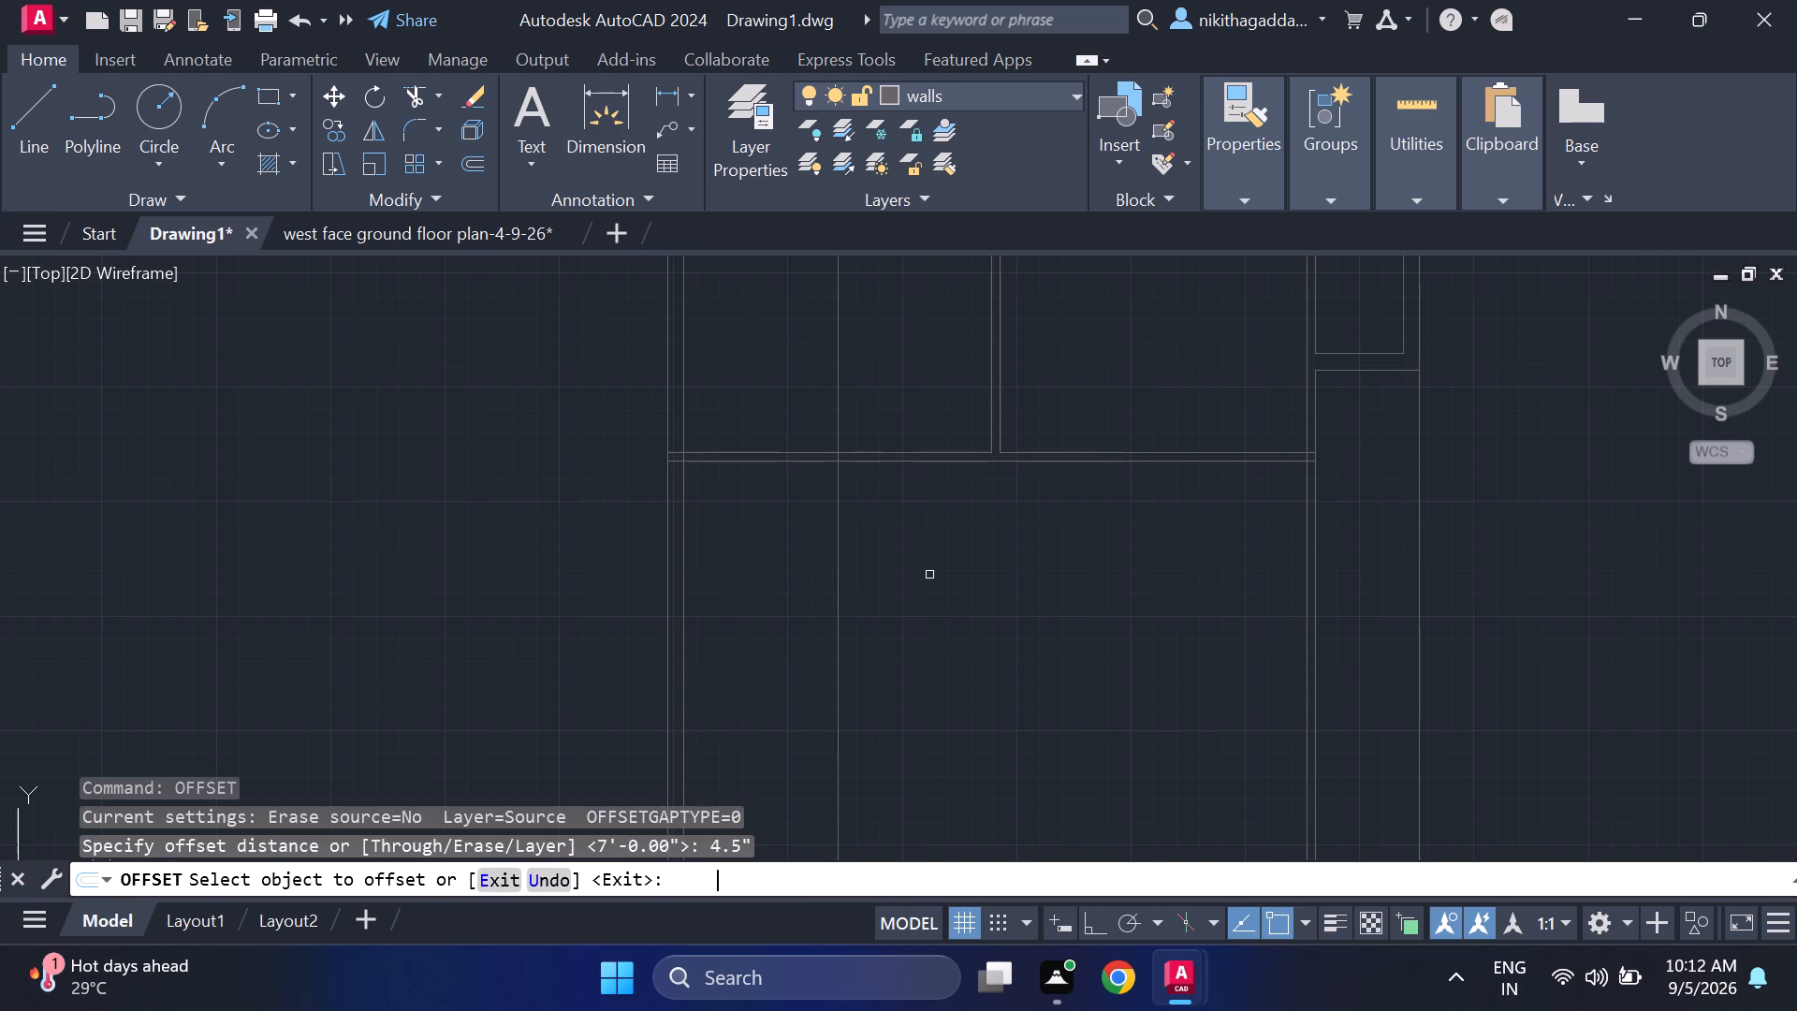
click(839, 627)
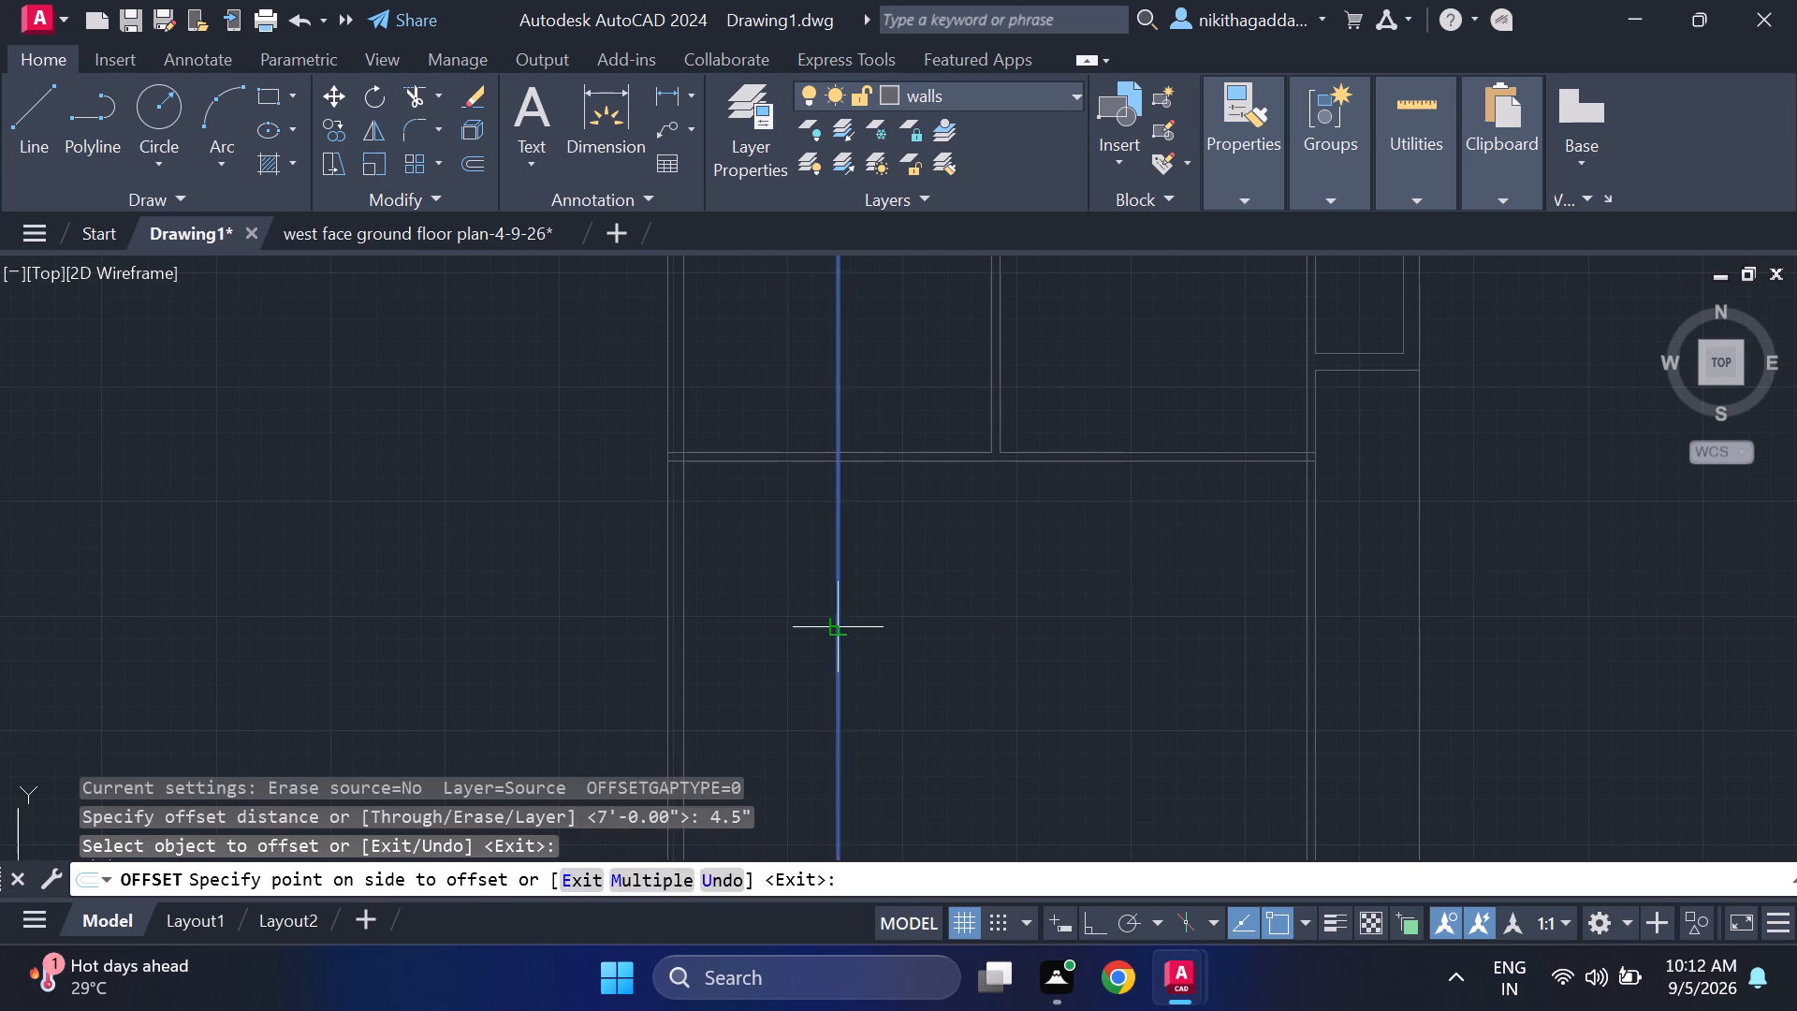
click(918, 602)
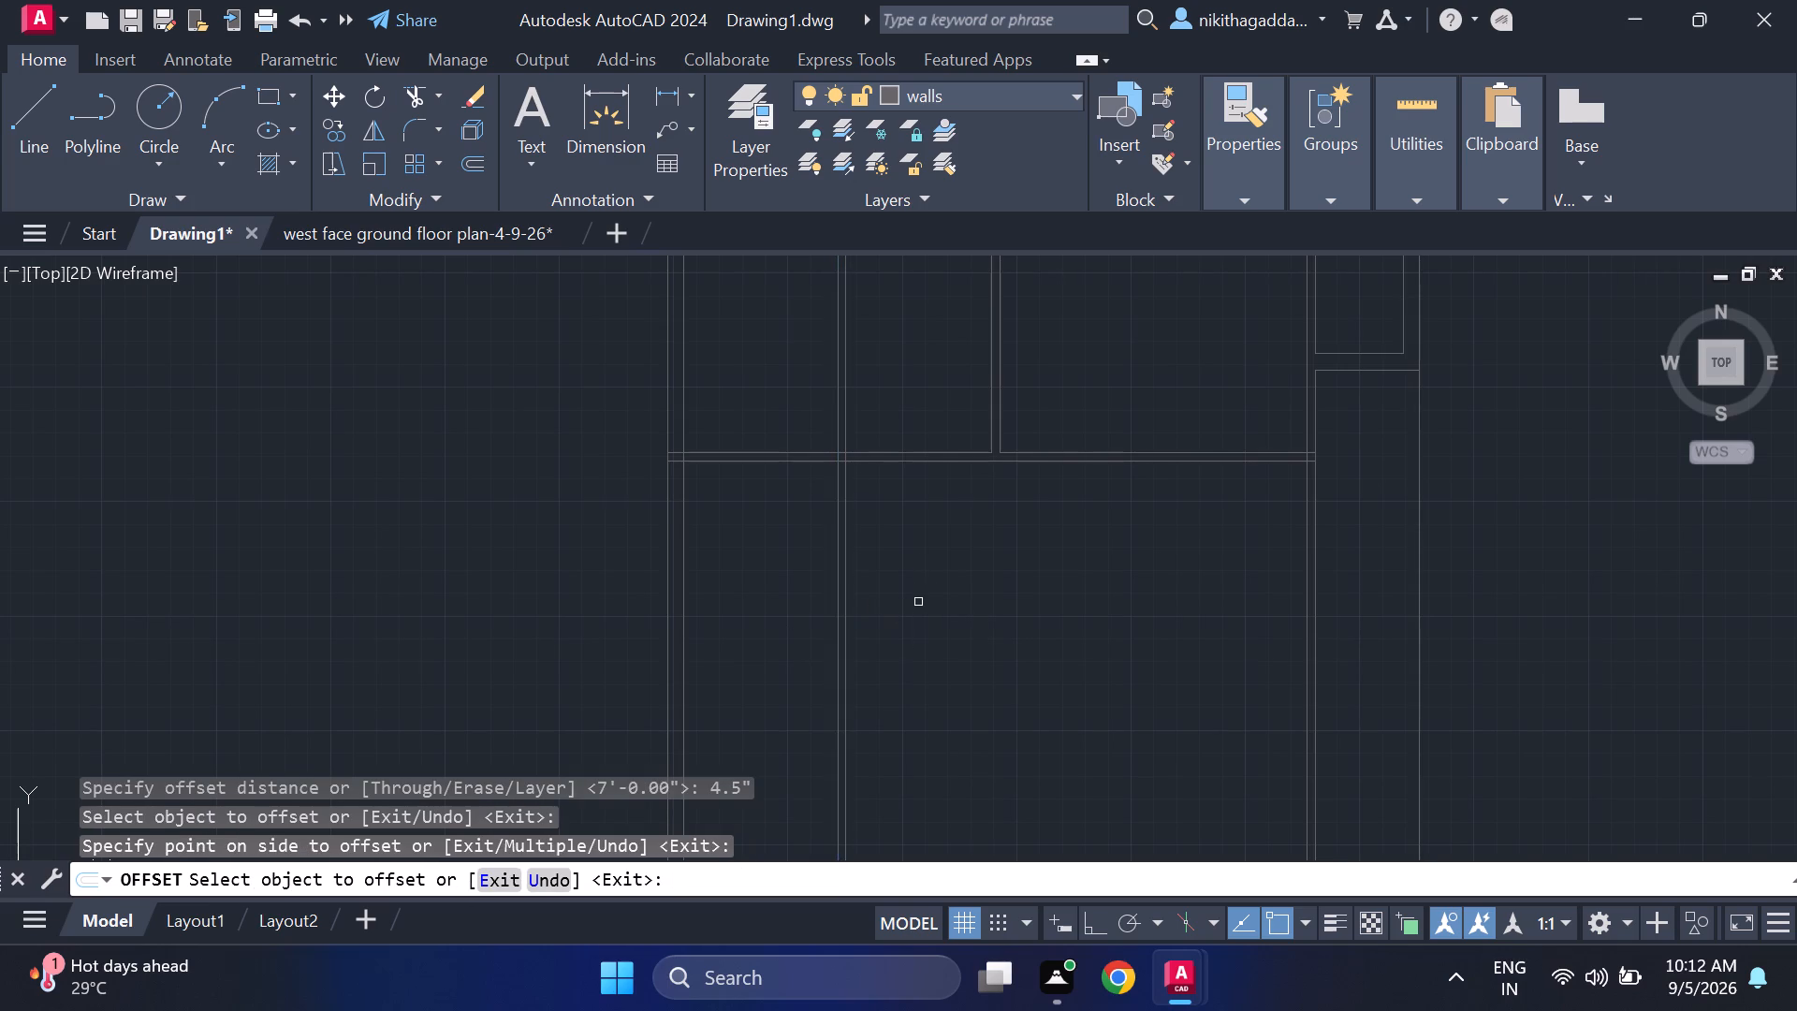
key(Escape)
Offset the south line of the 4.5" horizontal partition 5' to the south.
text(of)
key(Return)
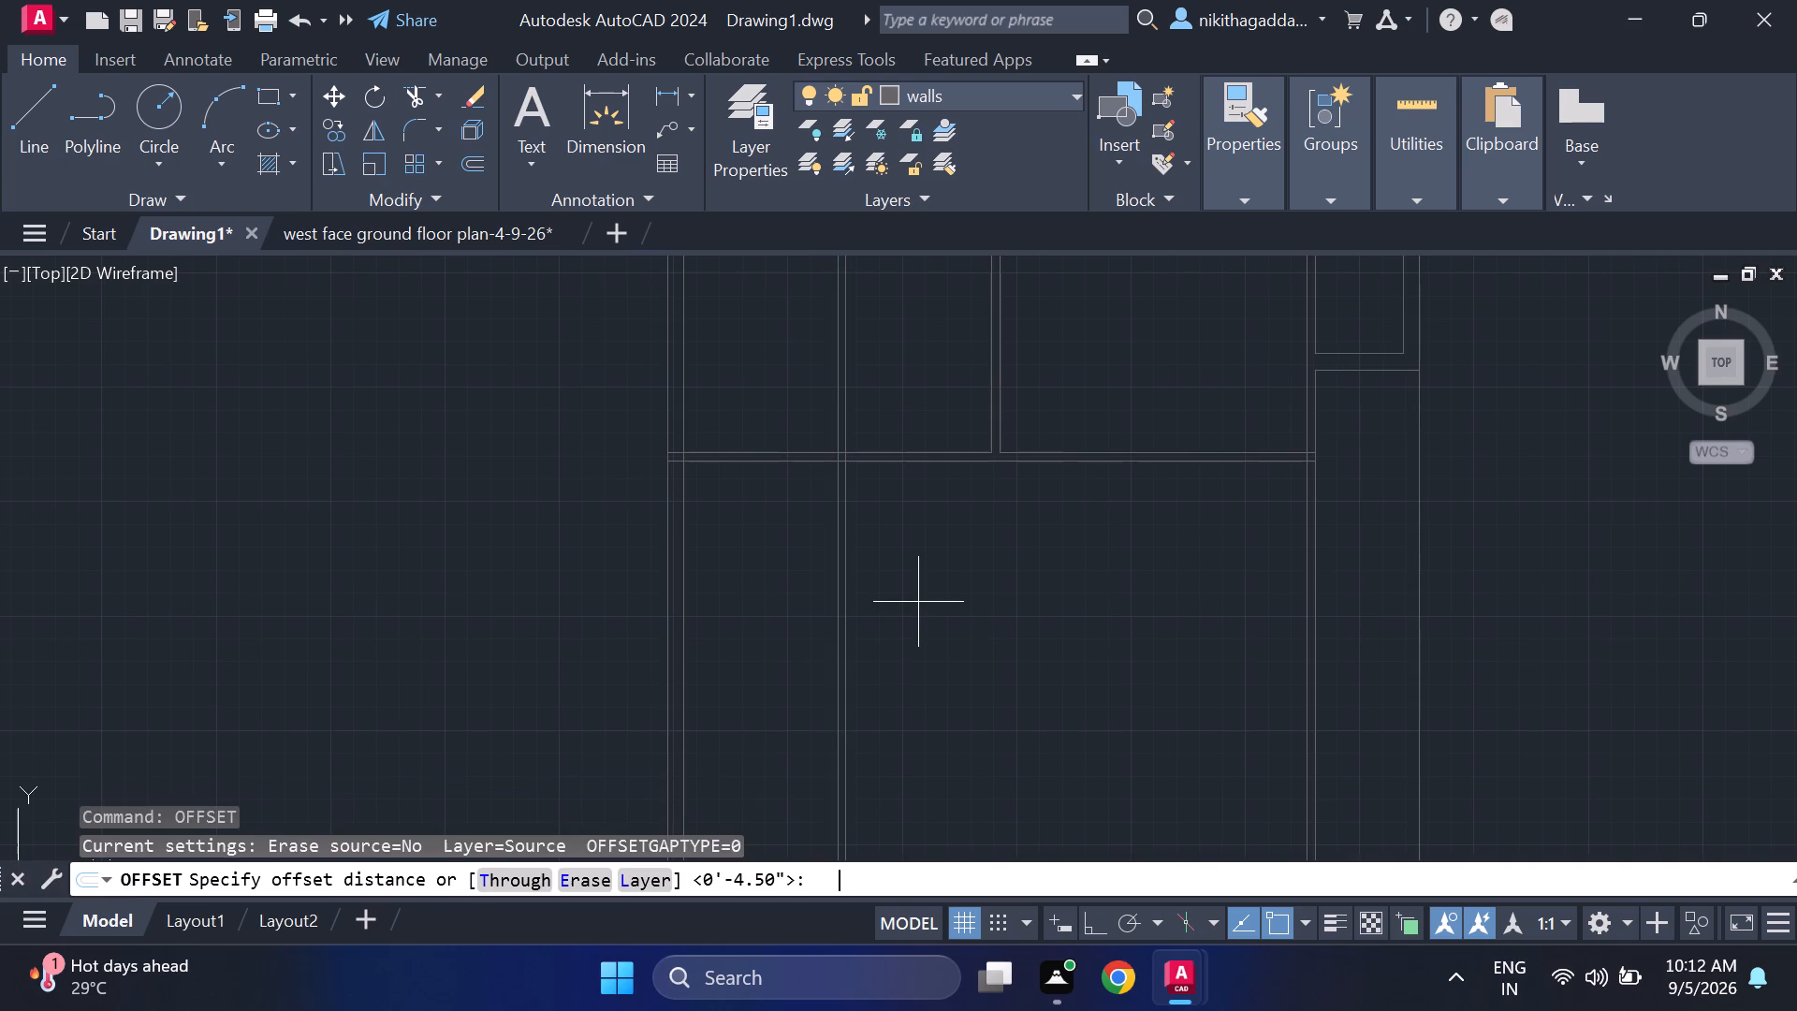
key(5)
key(apostrophe)
key(Return)
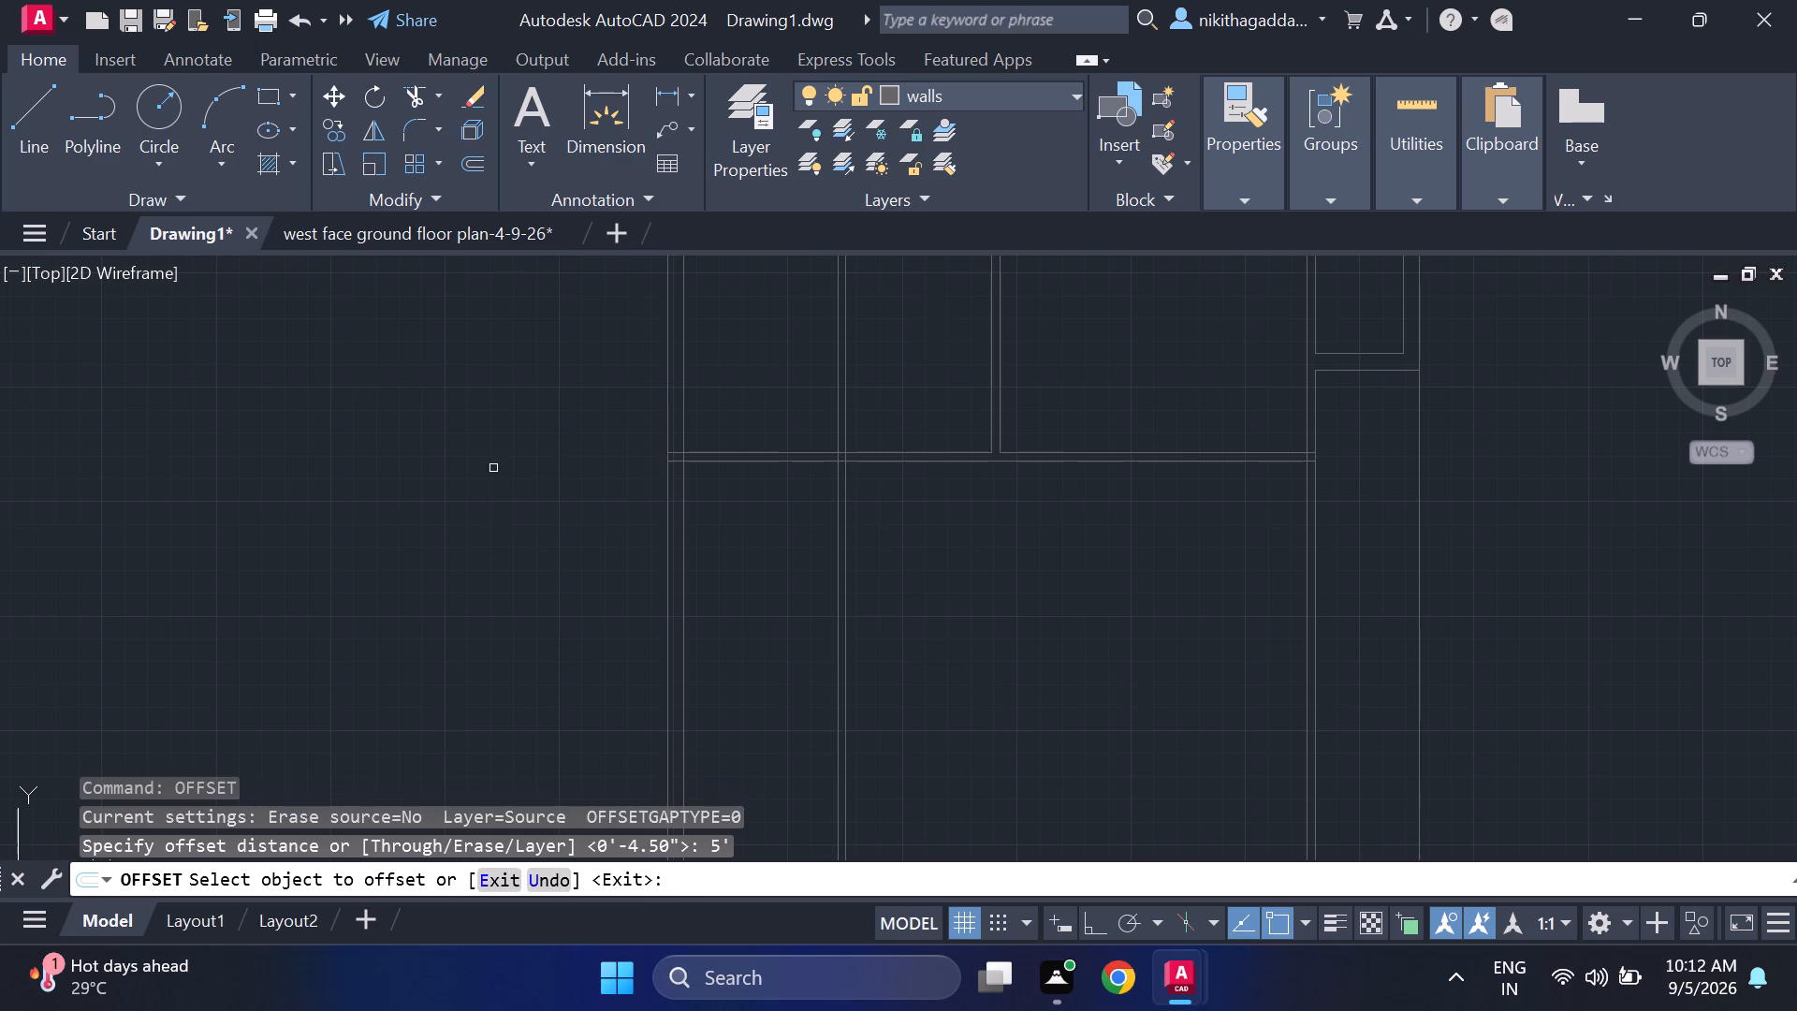
click(762, 460)
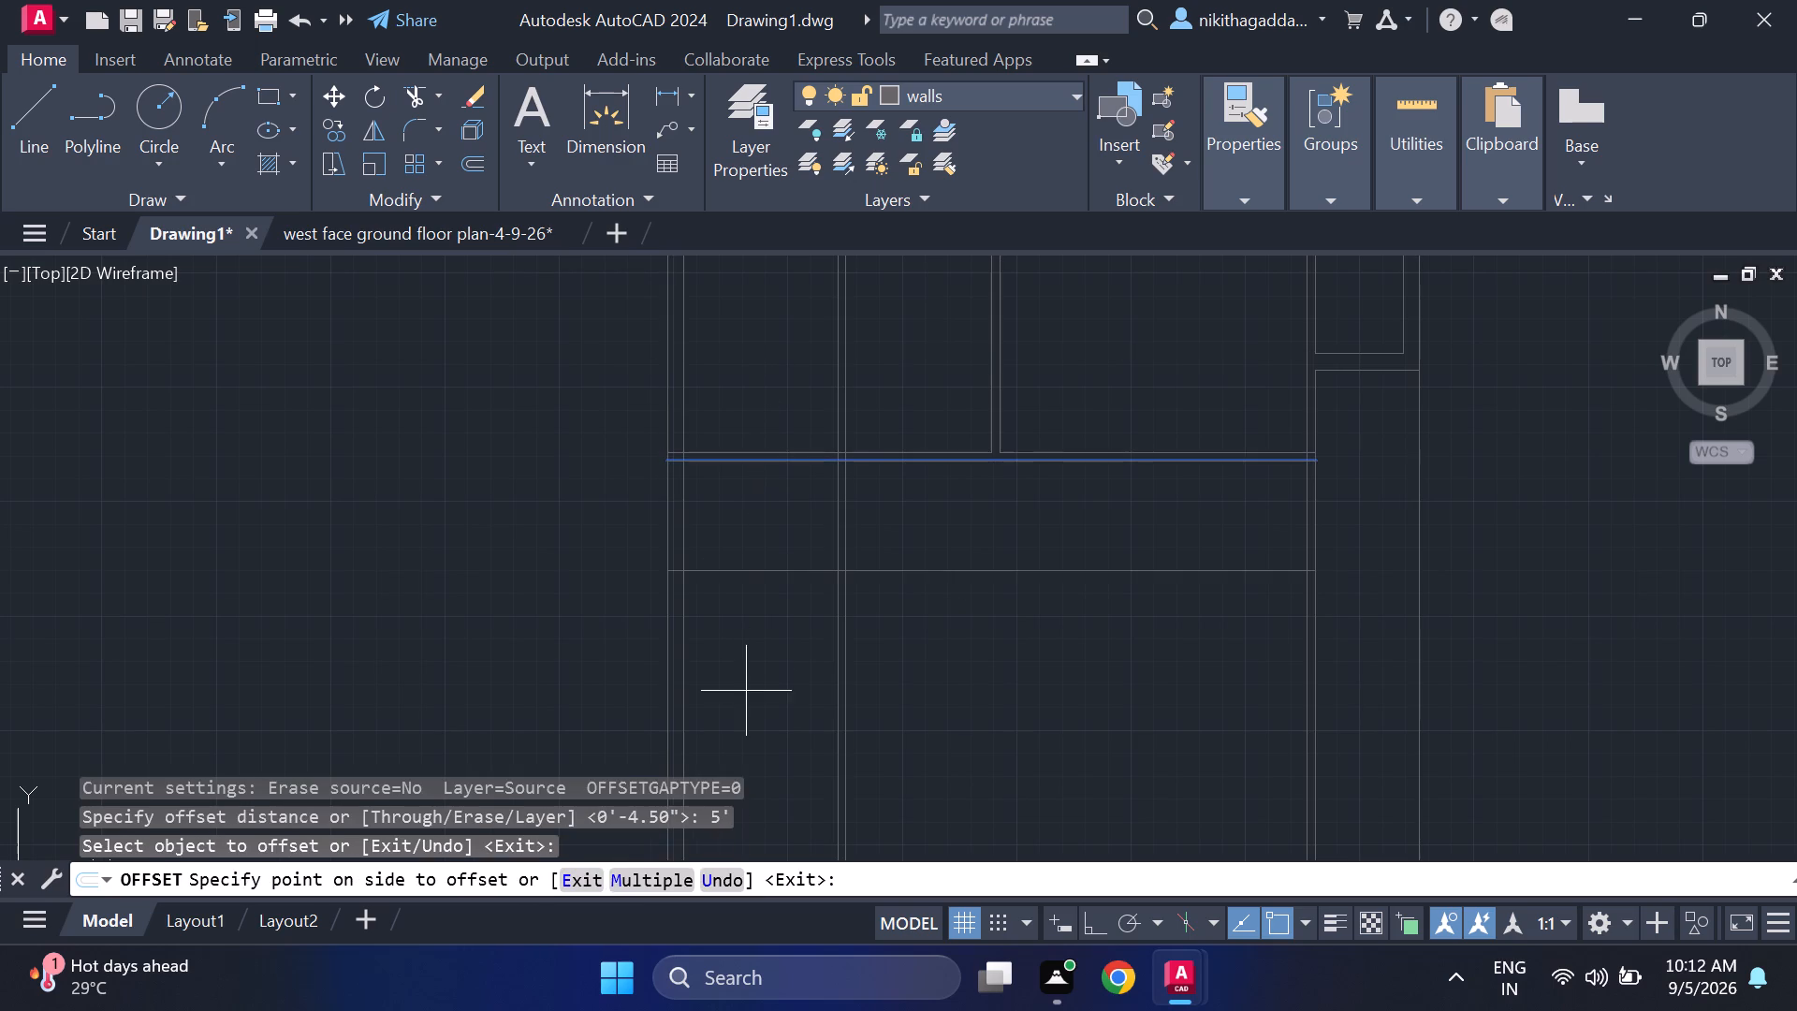
click(746, 691)
key(Escape)
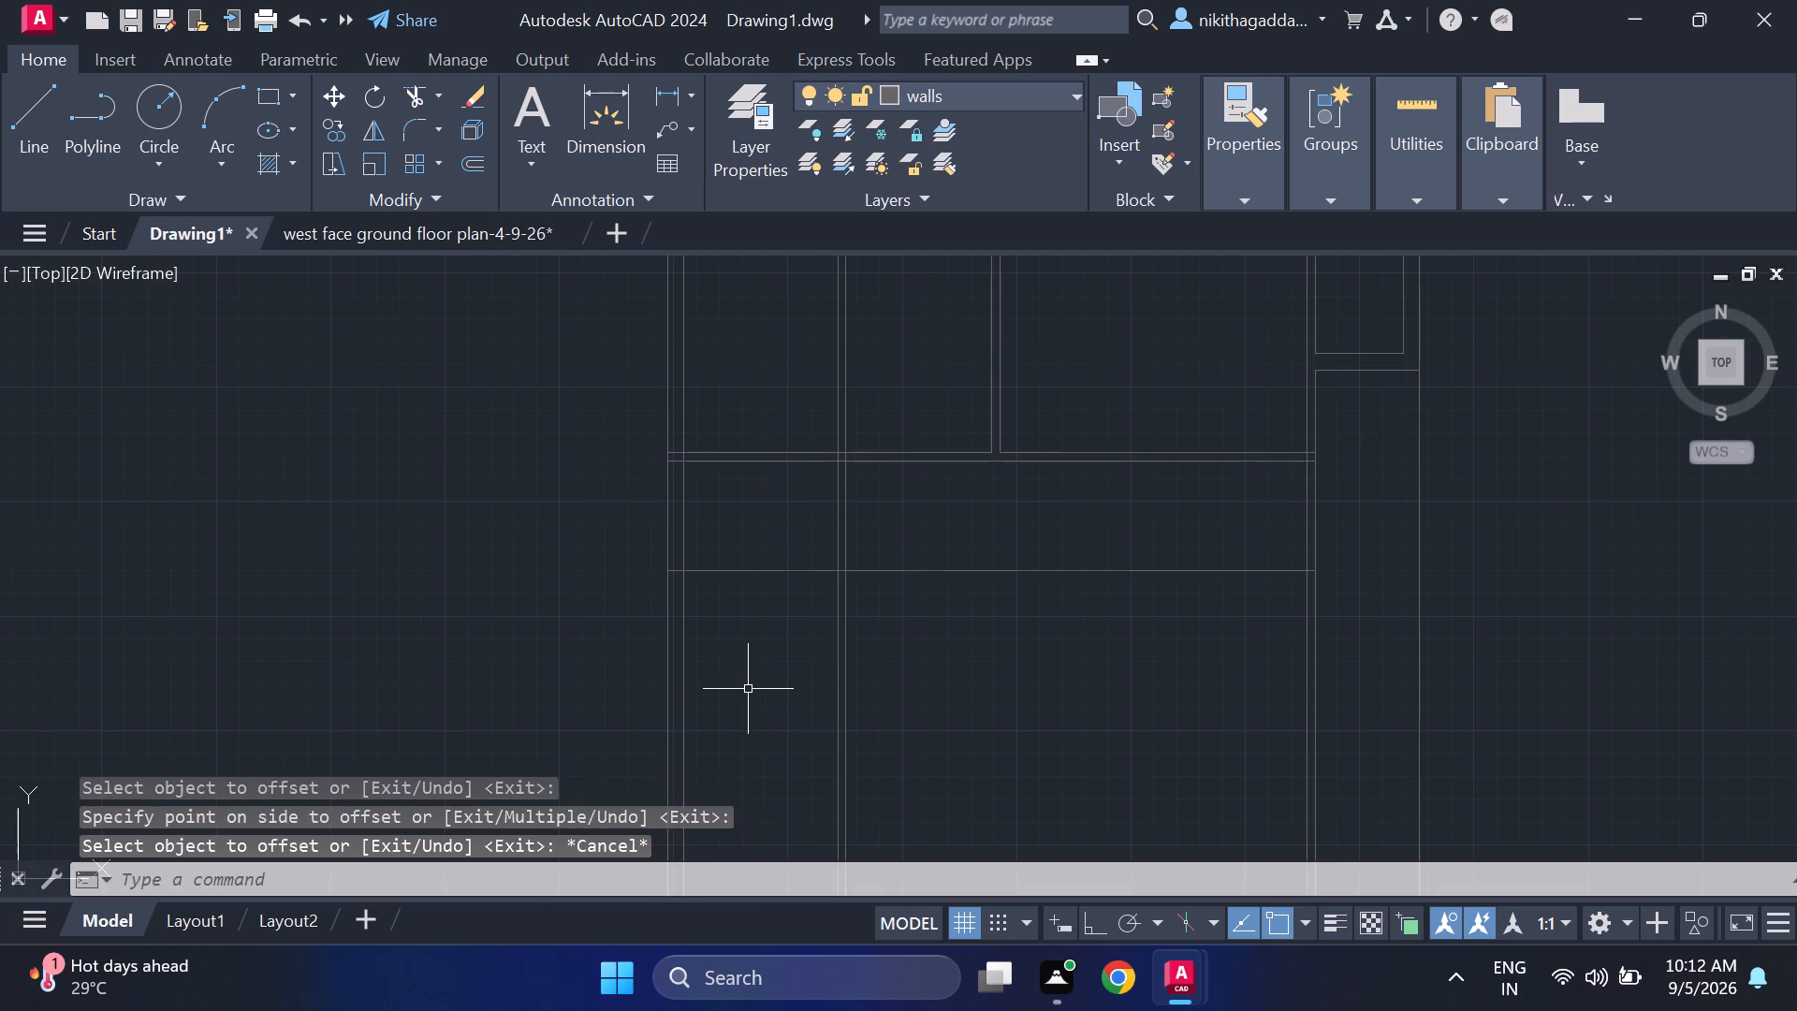
Offset the new horizontal line 4.5" to the south to give the partition its thickness.
text(of])
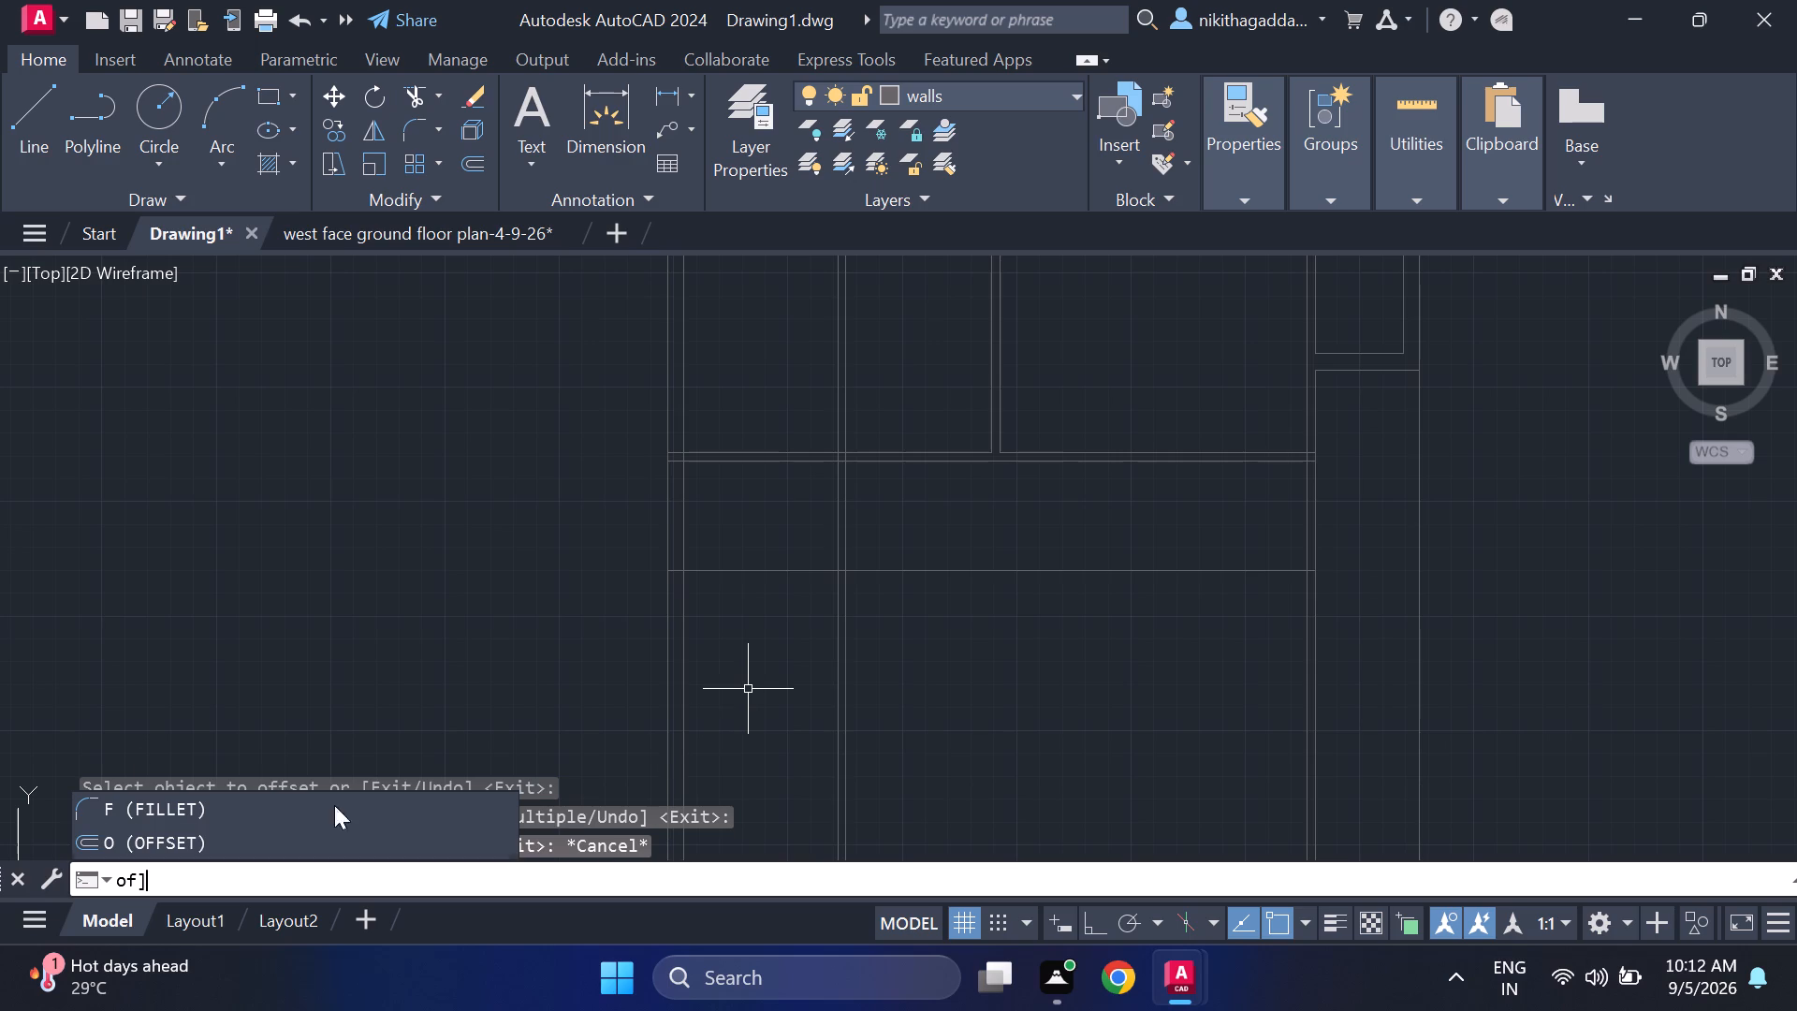
click(162, 855)
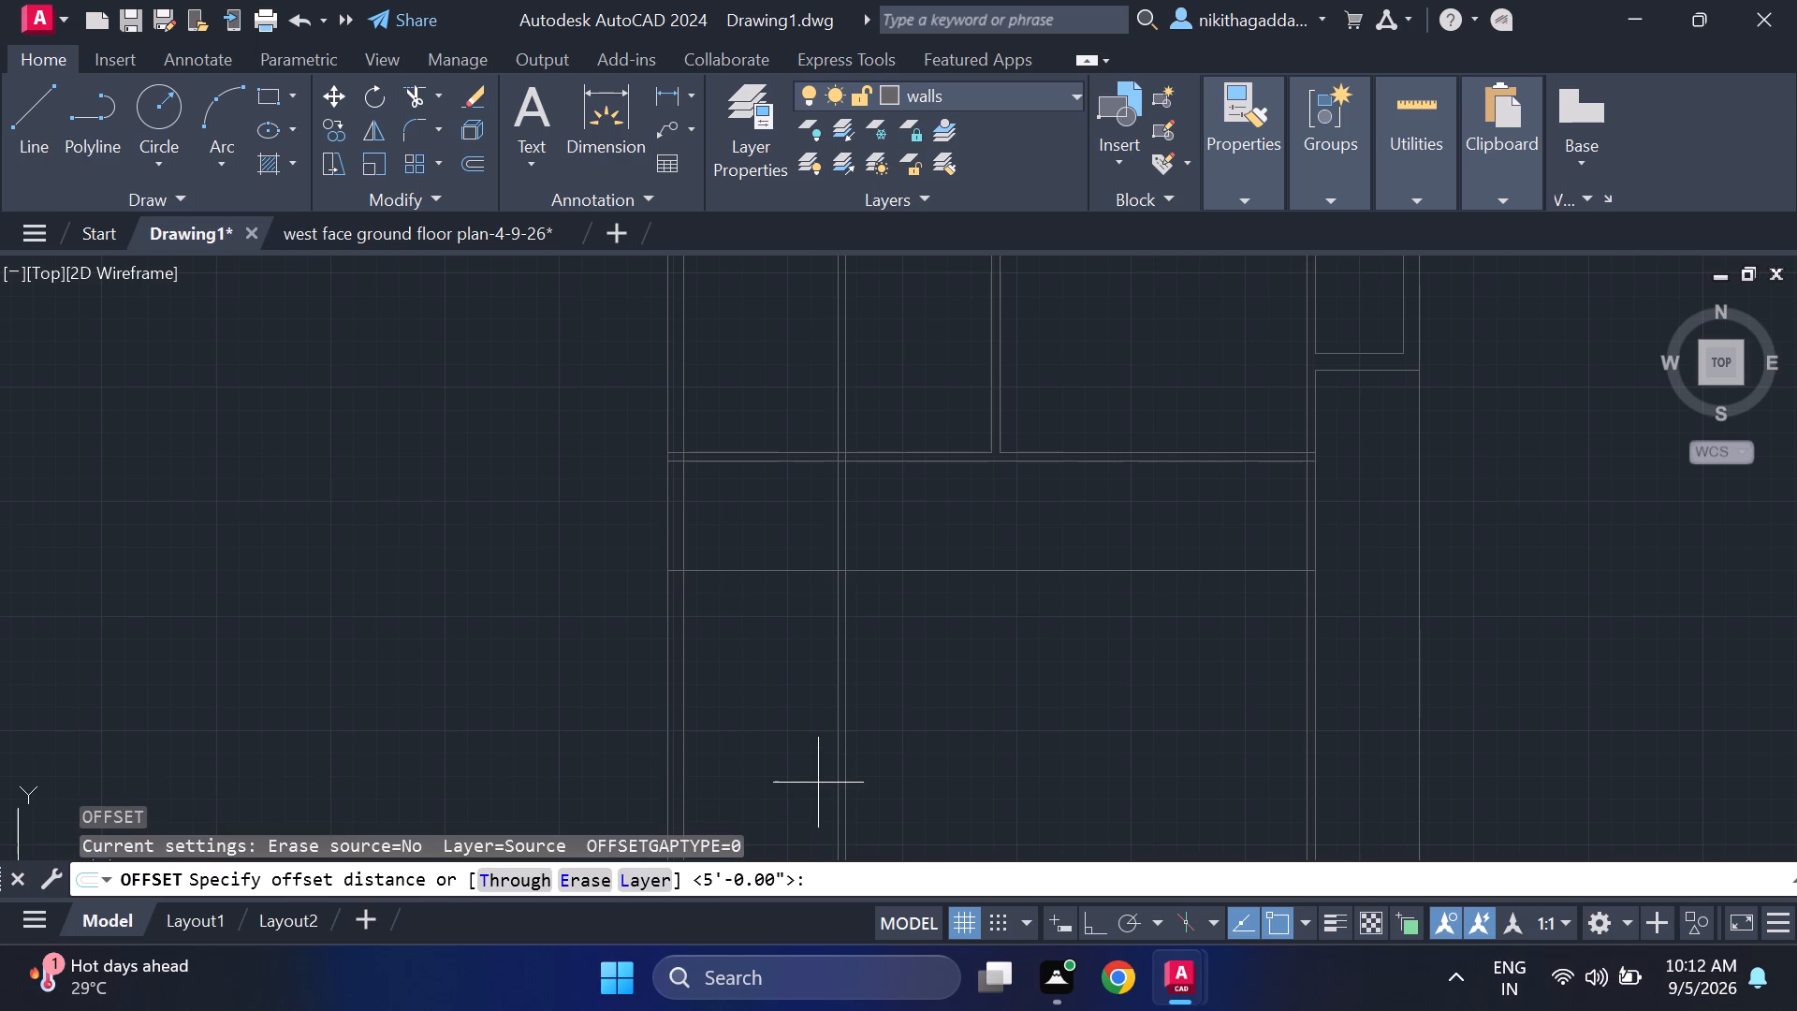
key(4)
text(.5")
key(Return)
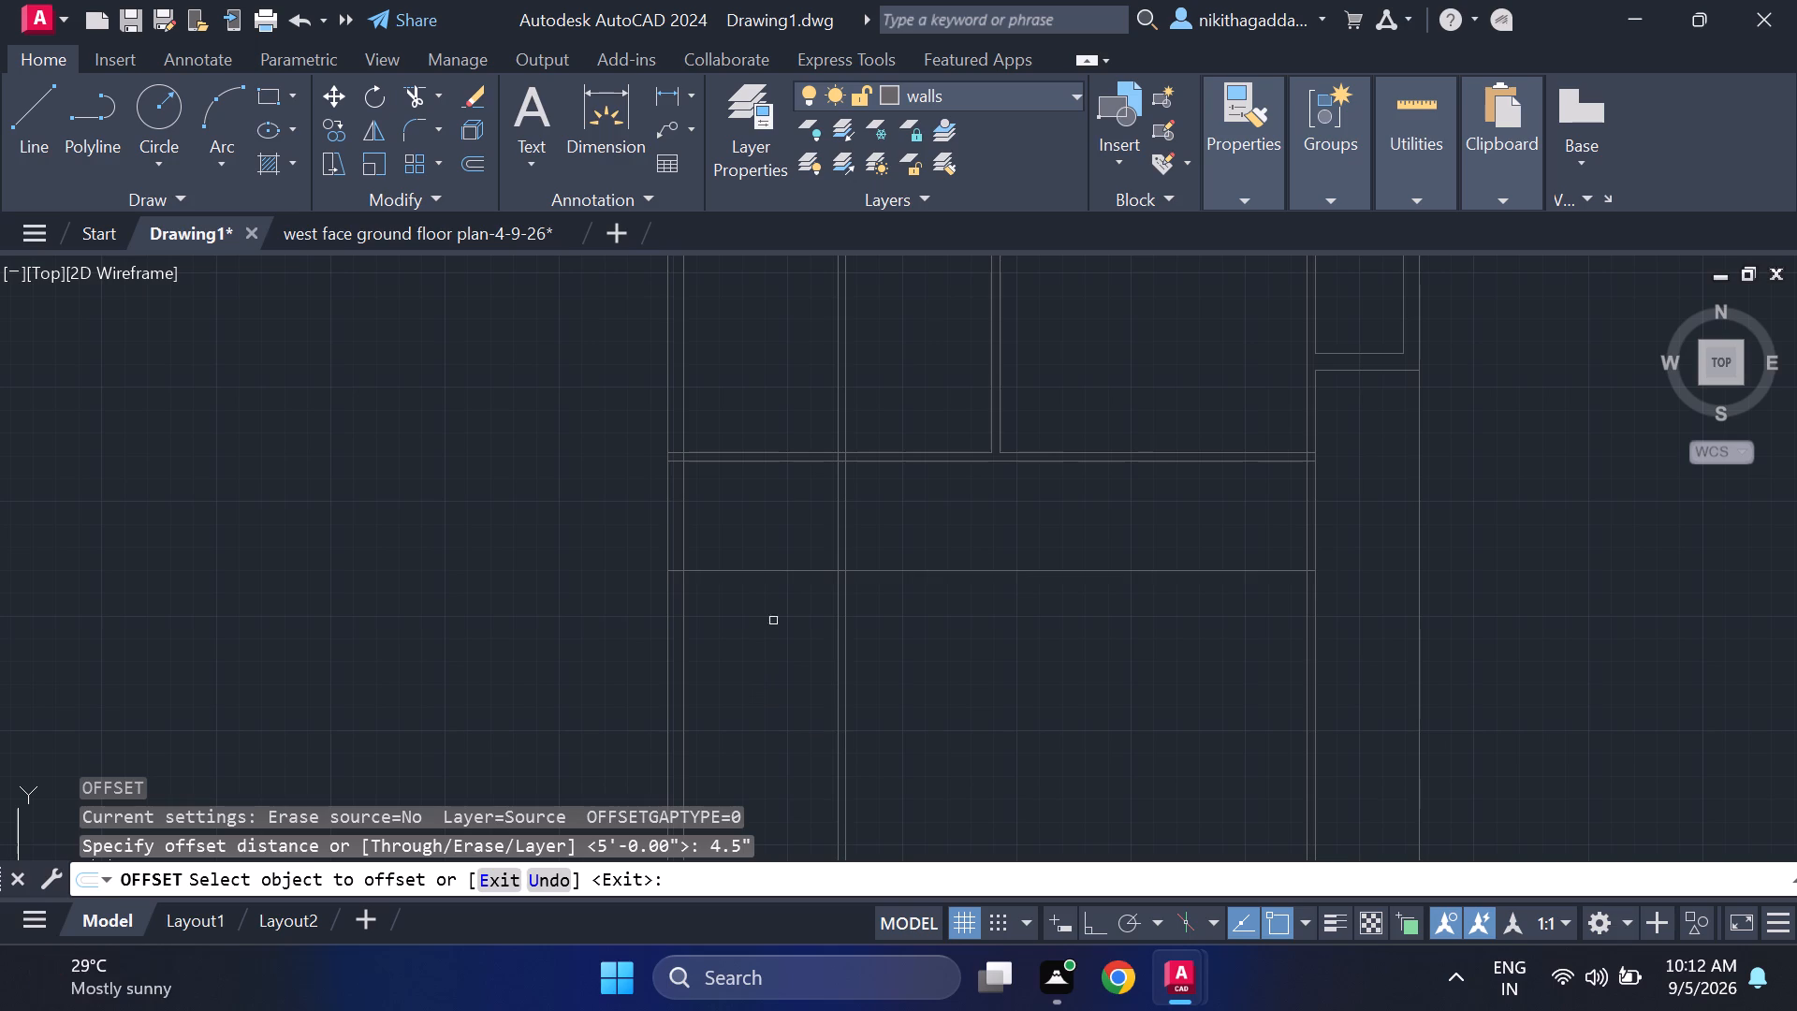
click(776, 573)
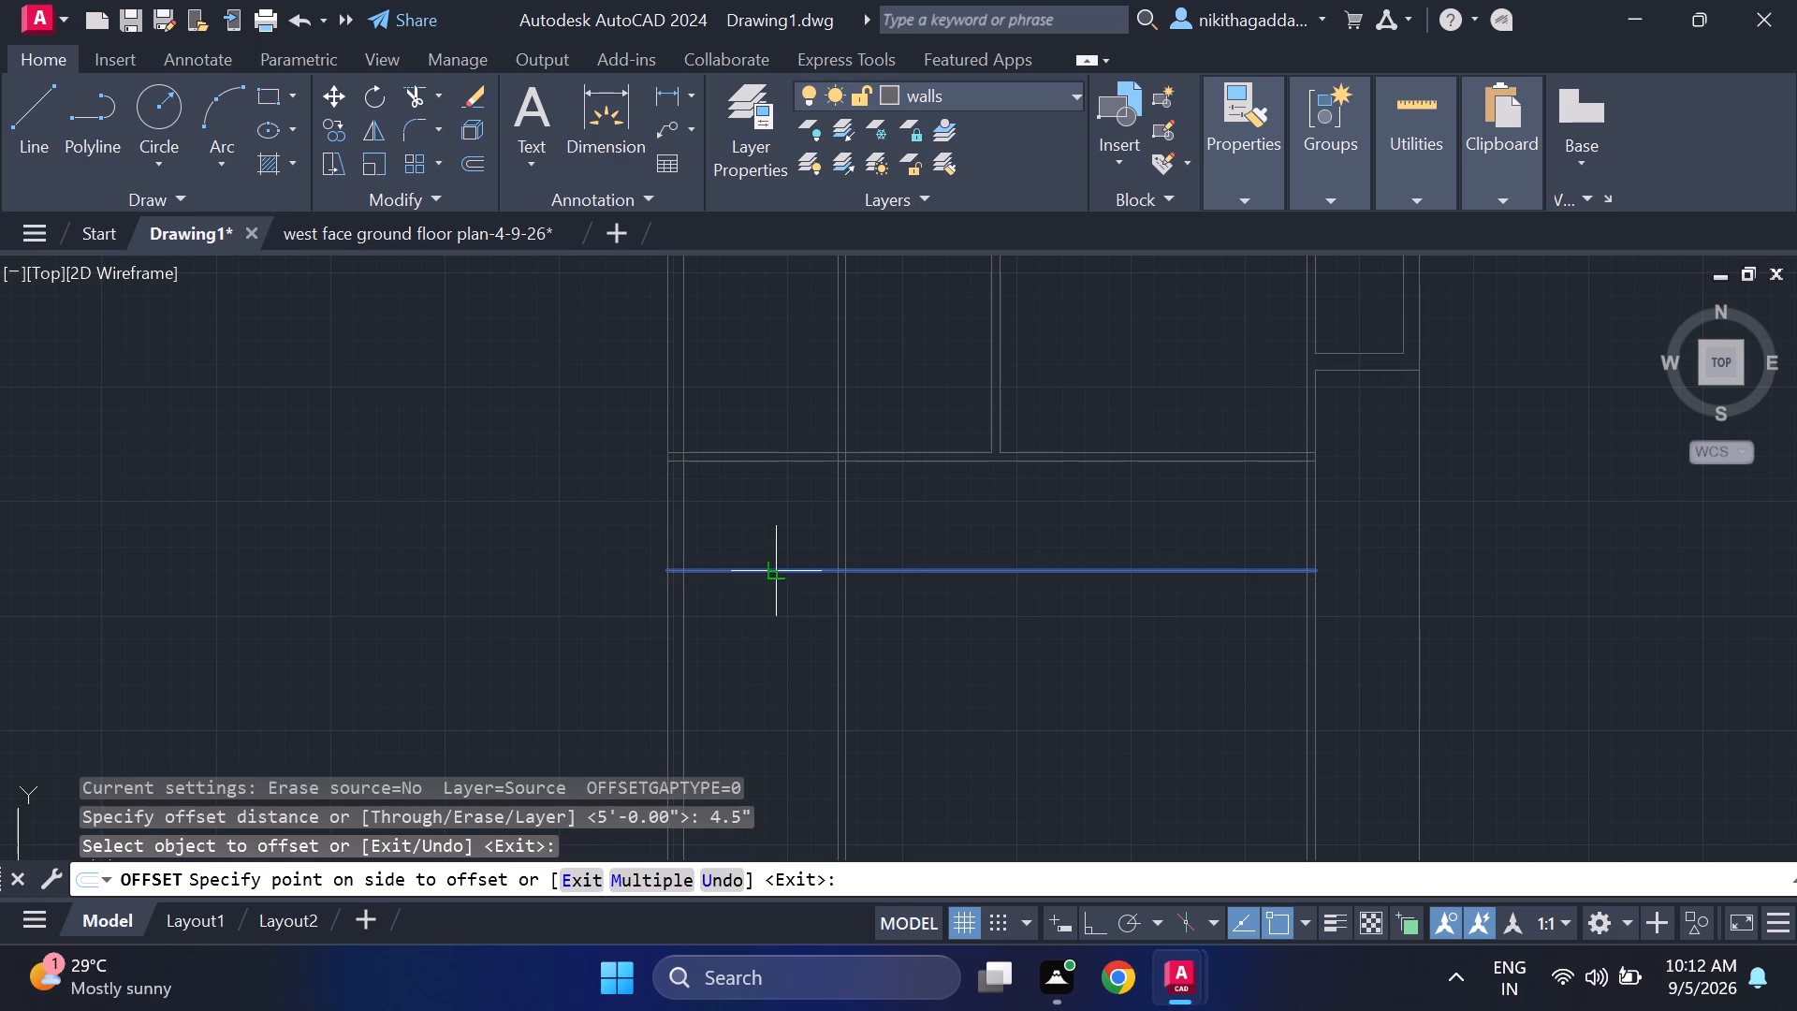
click(770, 605)
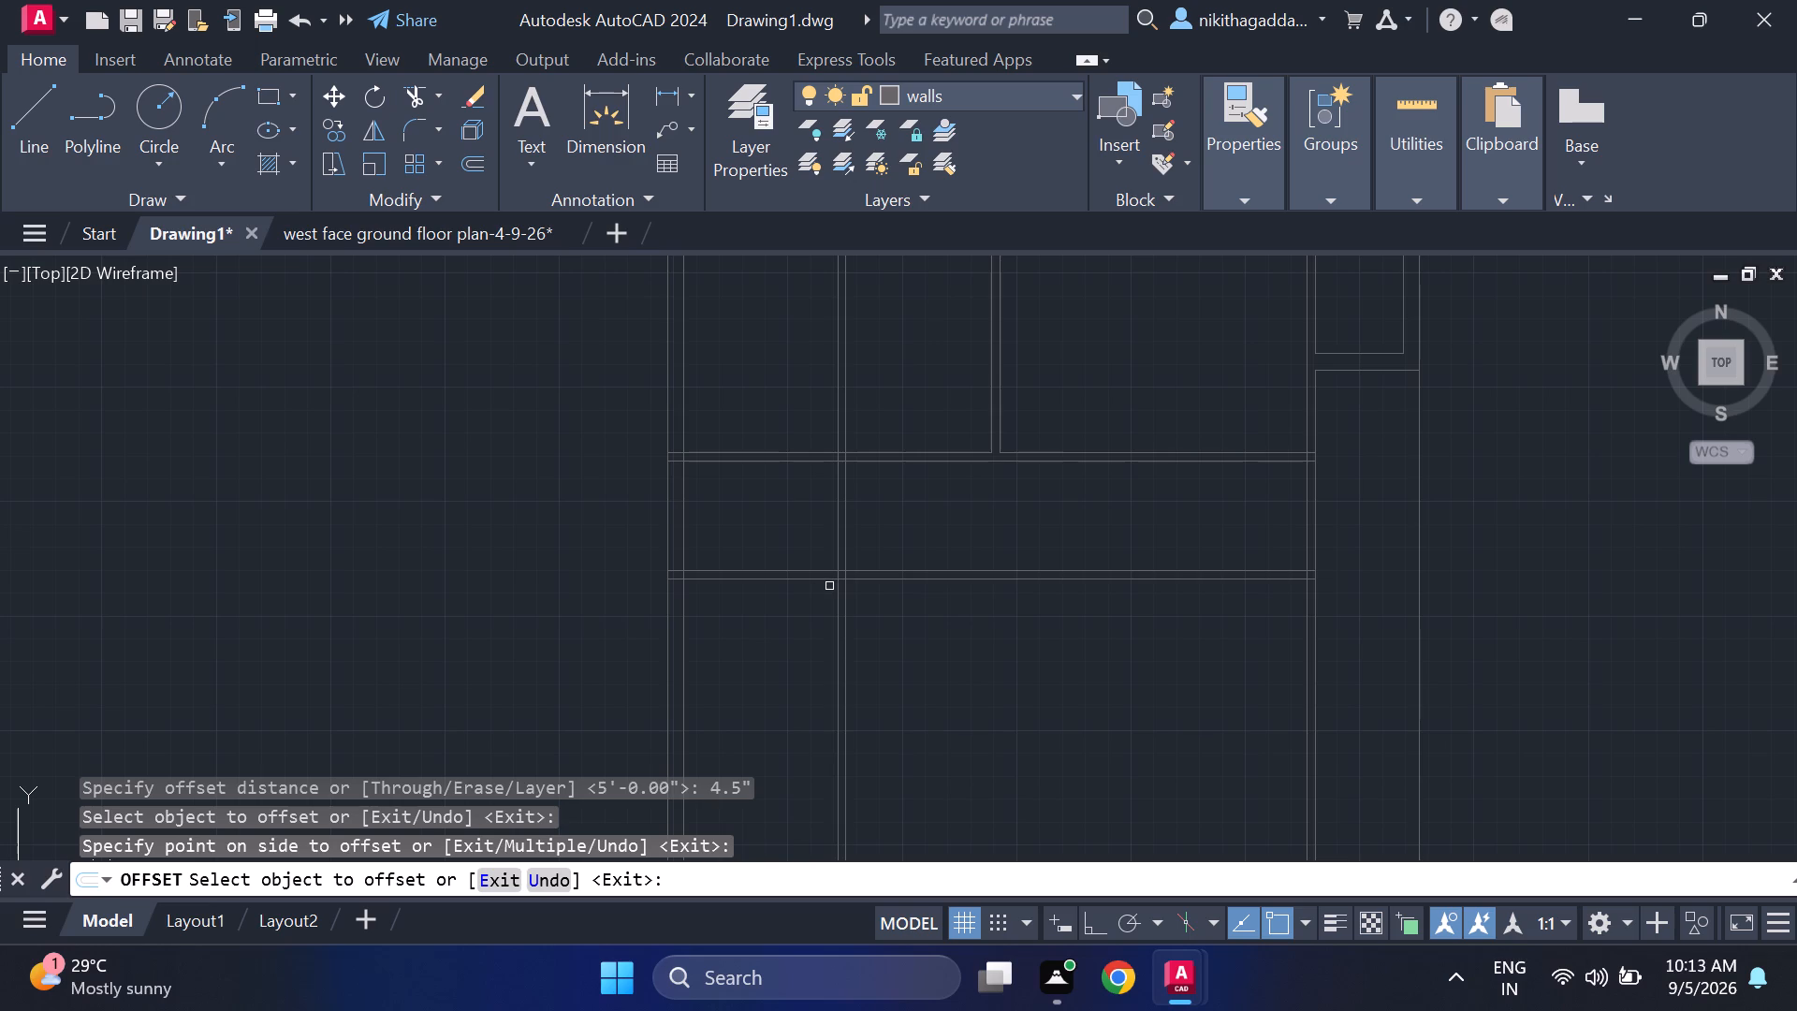
key(Escape)
Trim both lines of the new horizontal partition east of the new vertical partition, including the short pieces inside the far vertical wall.
text(tr)
key(Return)
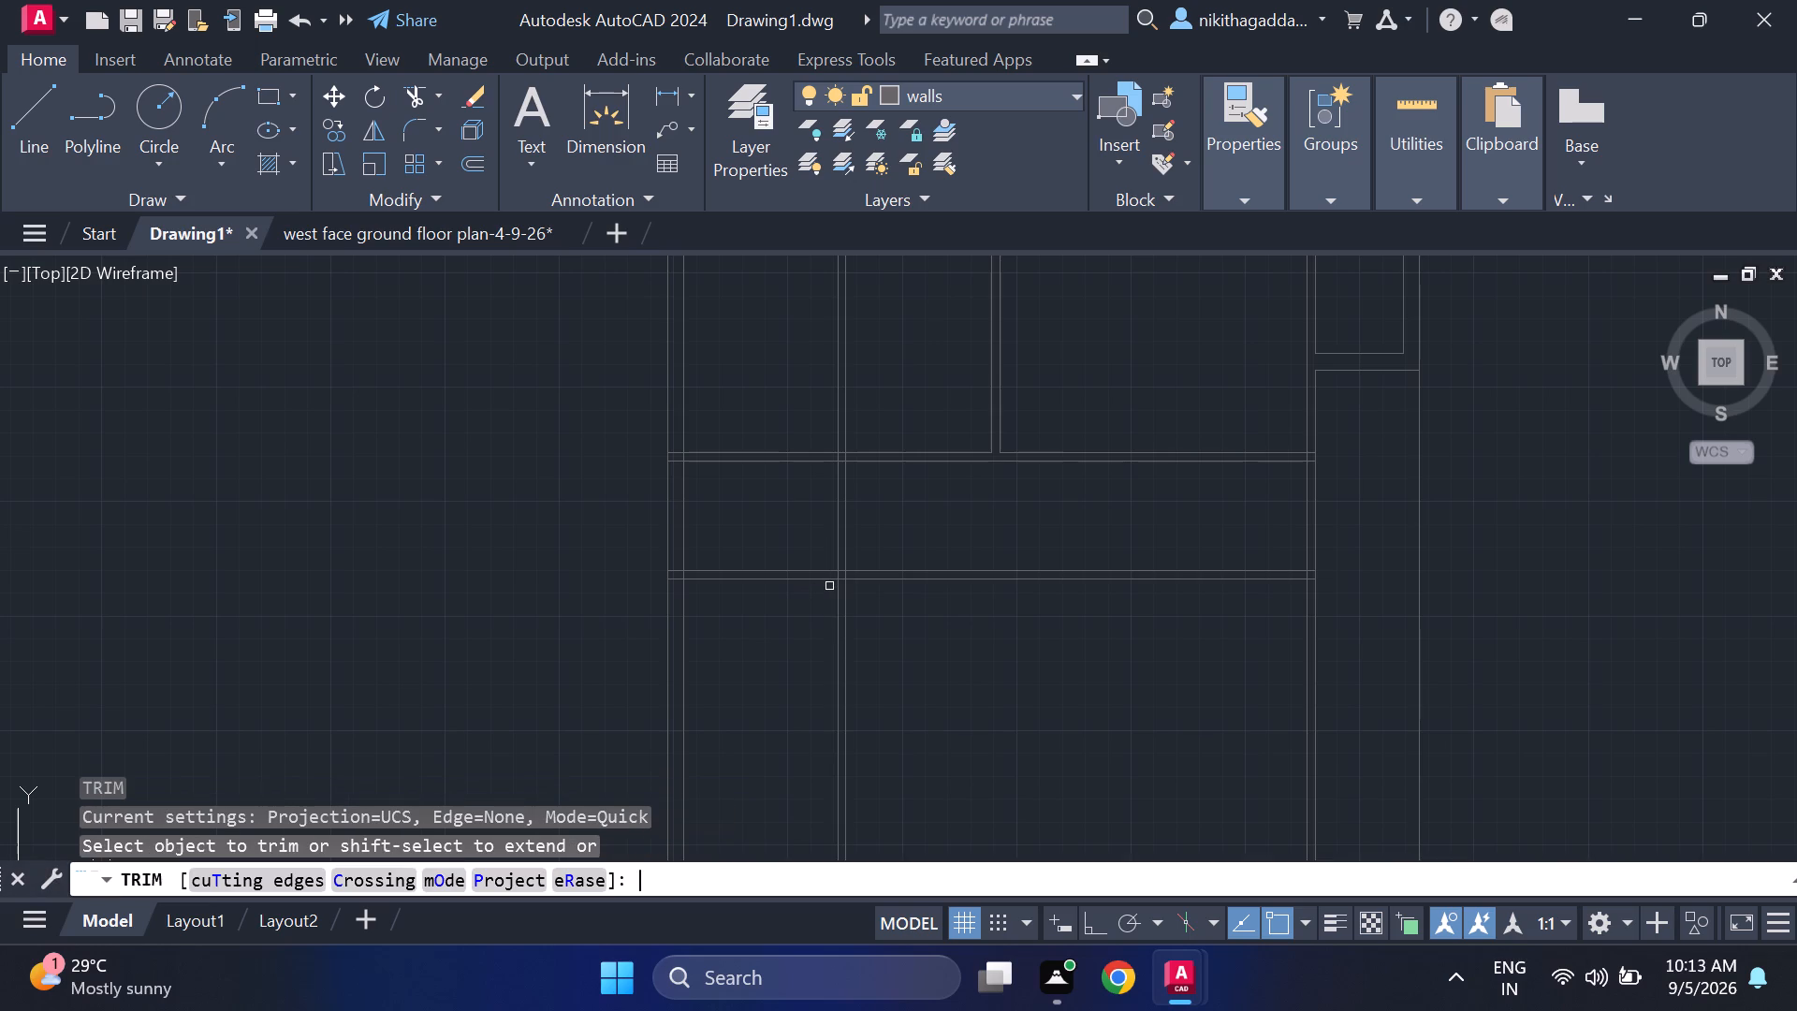
drag(957, 510, 1122, 800)
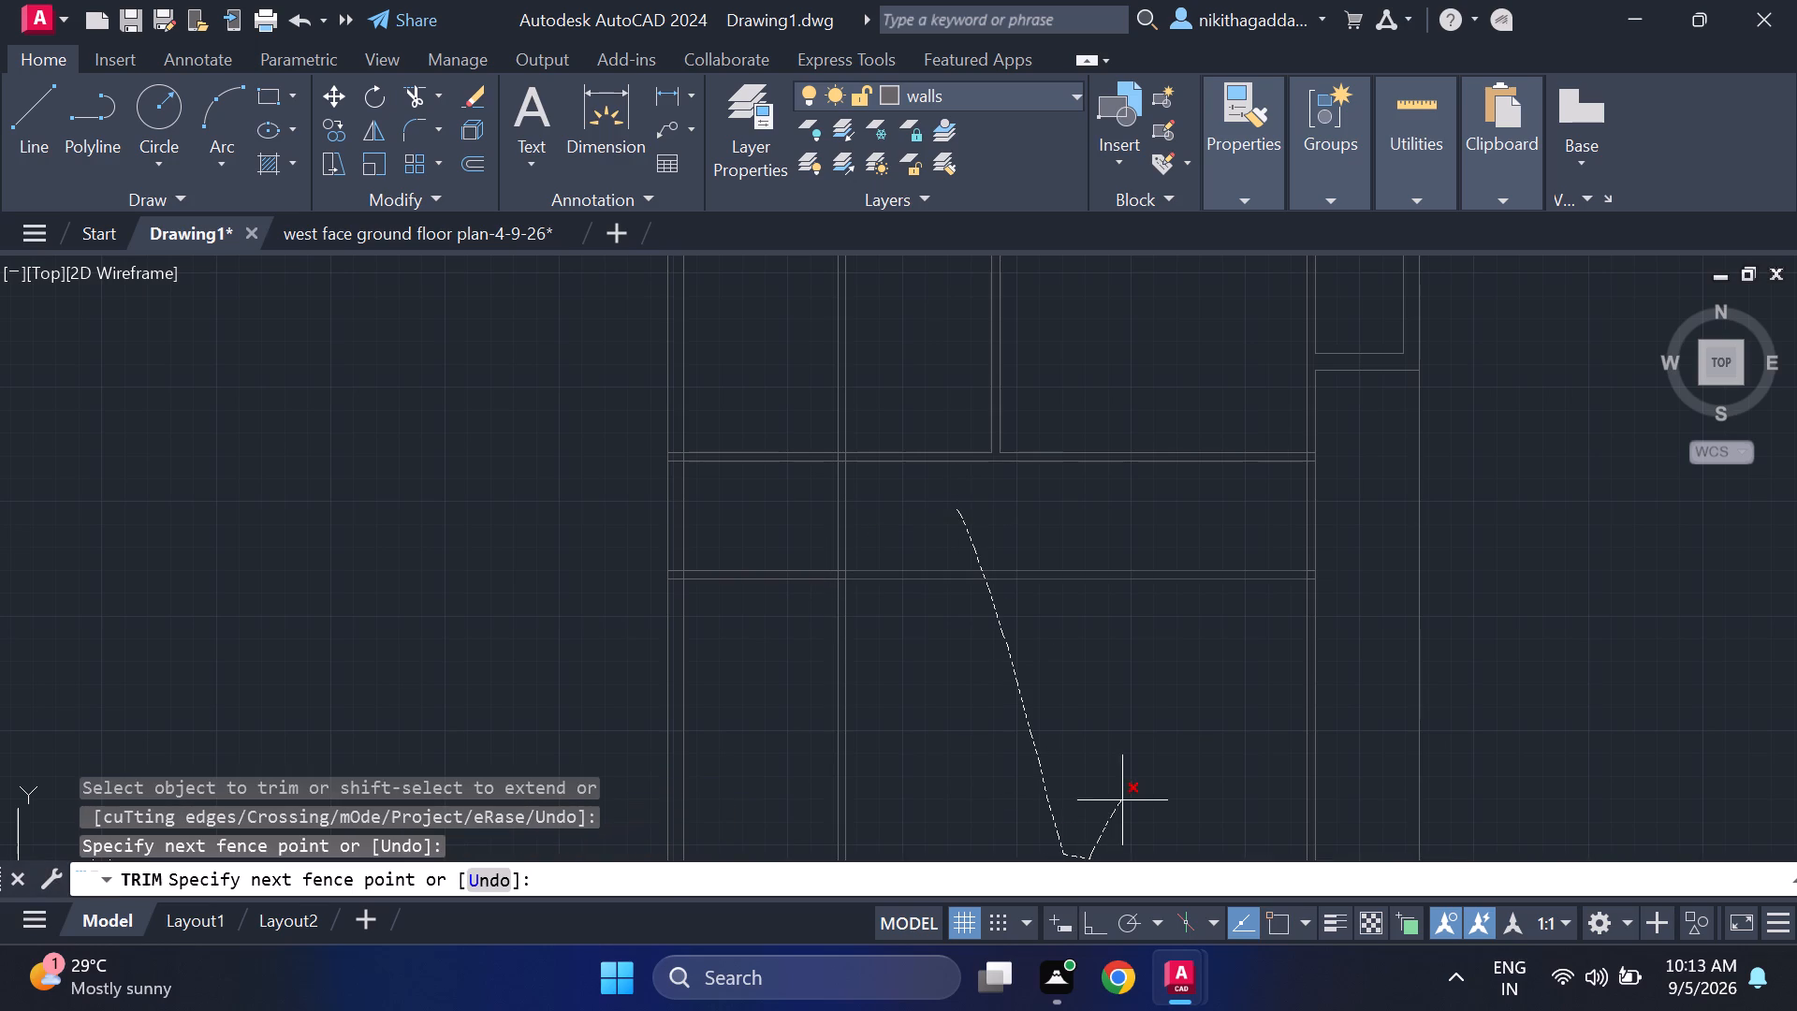
drag(1122, 800, 1133, 767)
scroll(1302, 576, up, 4)
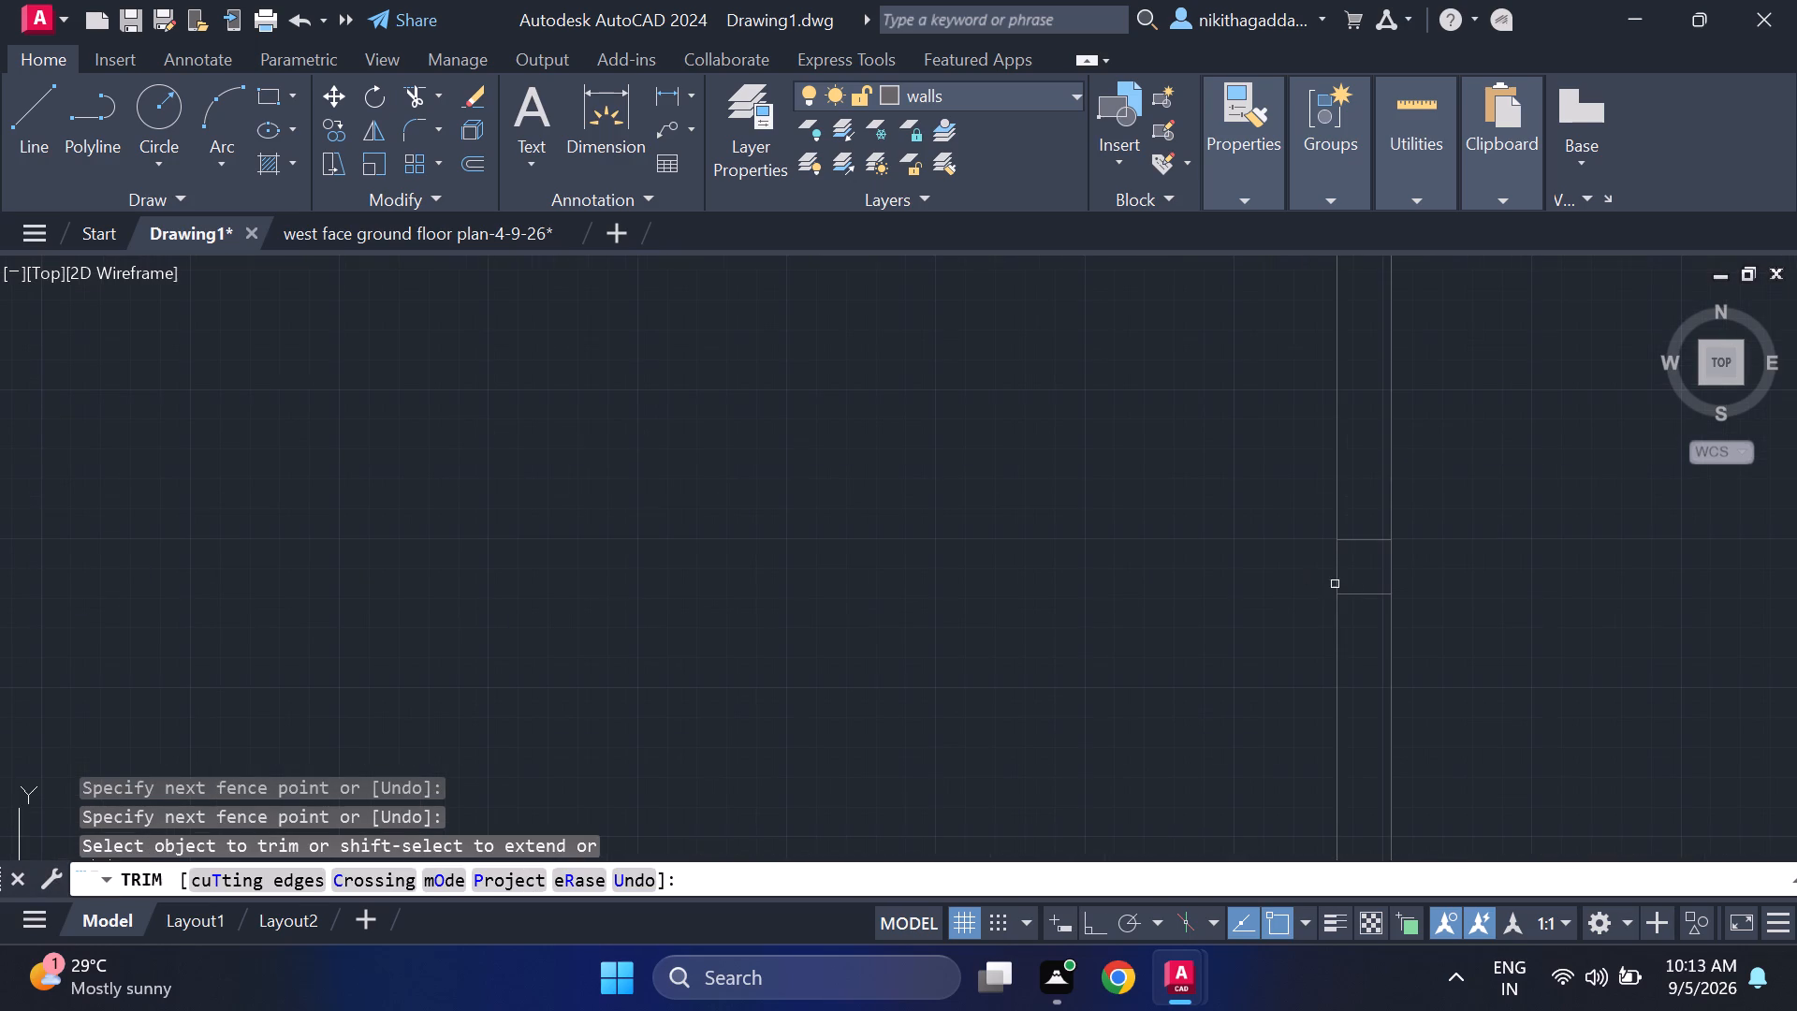
click(1366, 598)
click(1367, 539)
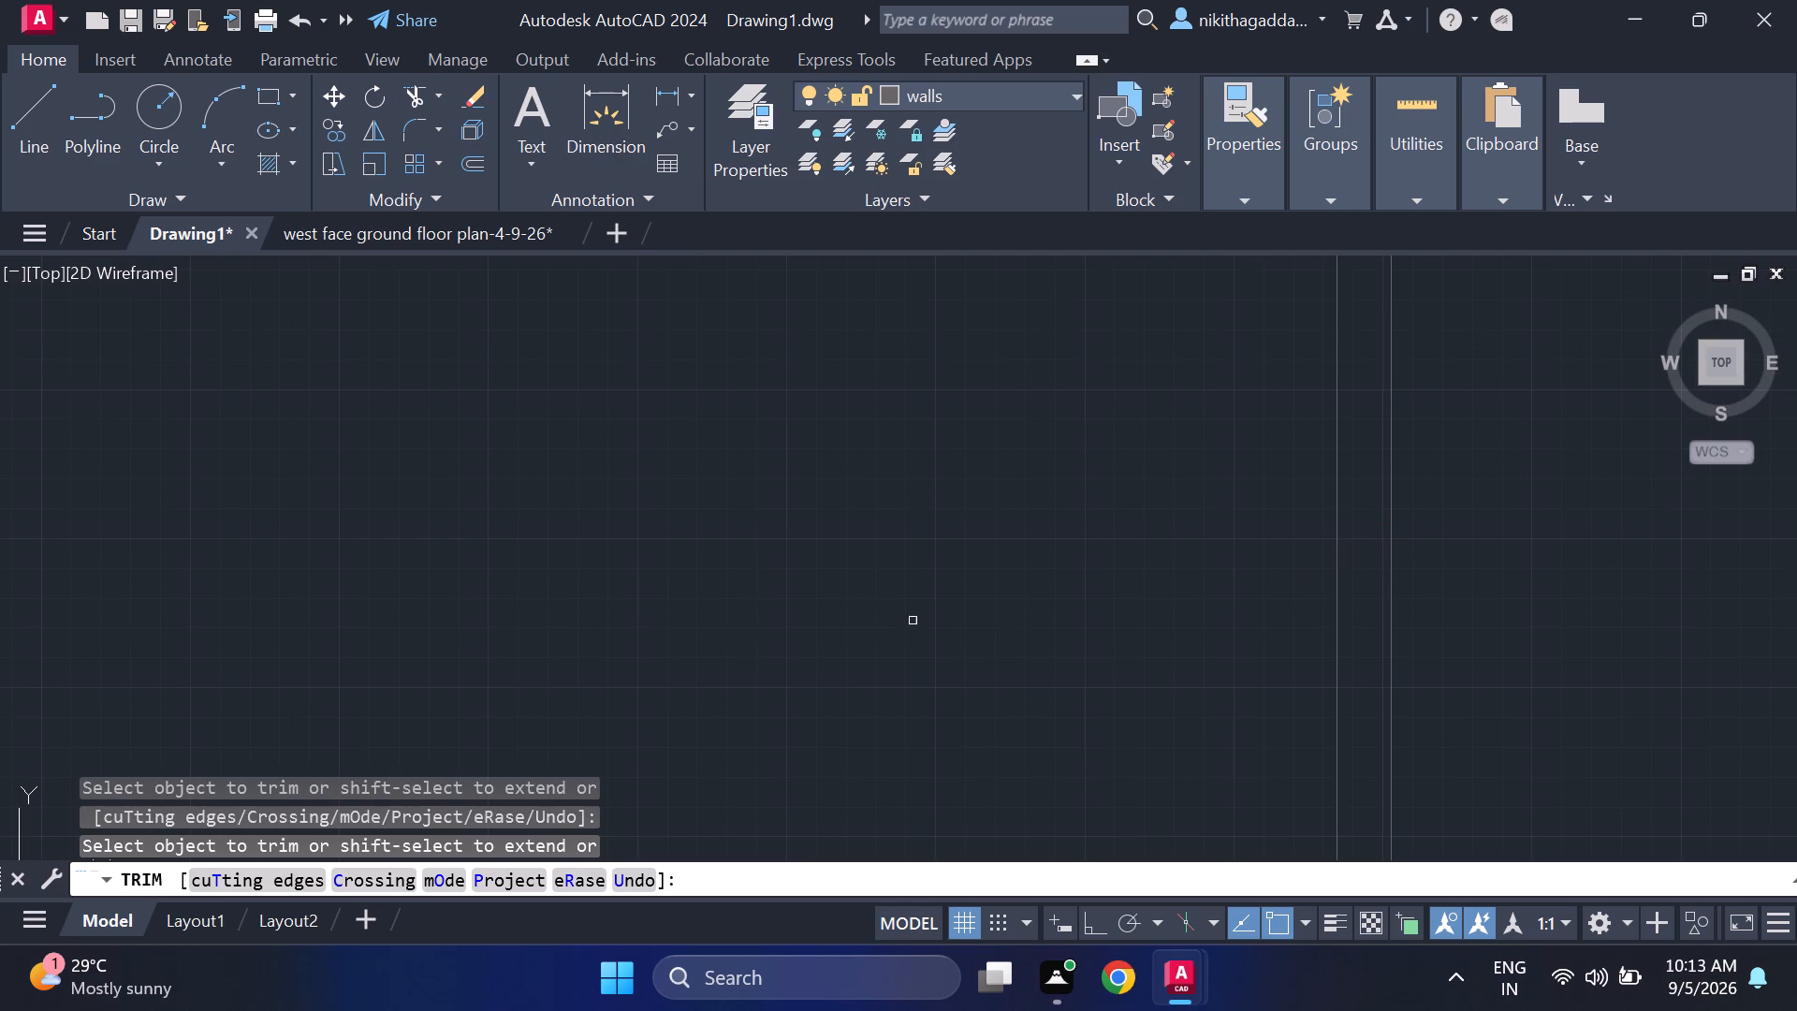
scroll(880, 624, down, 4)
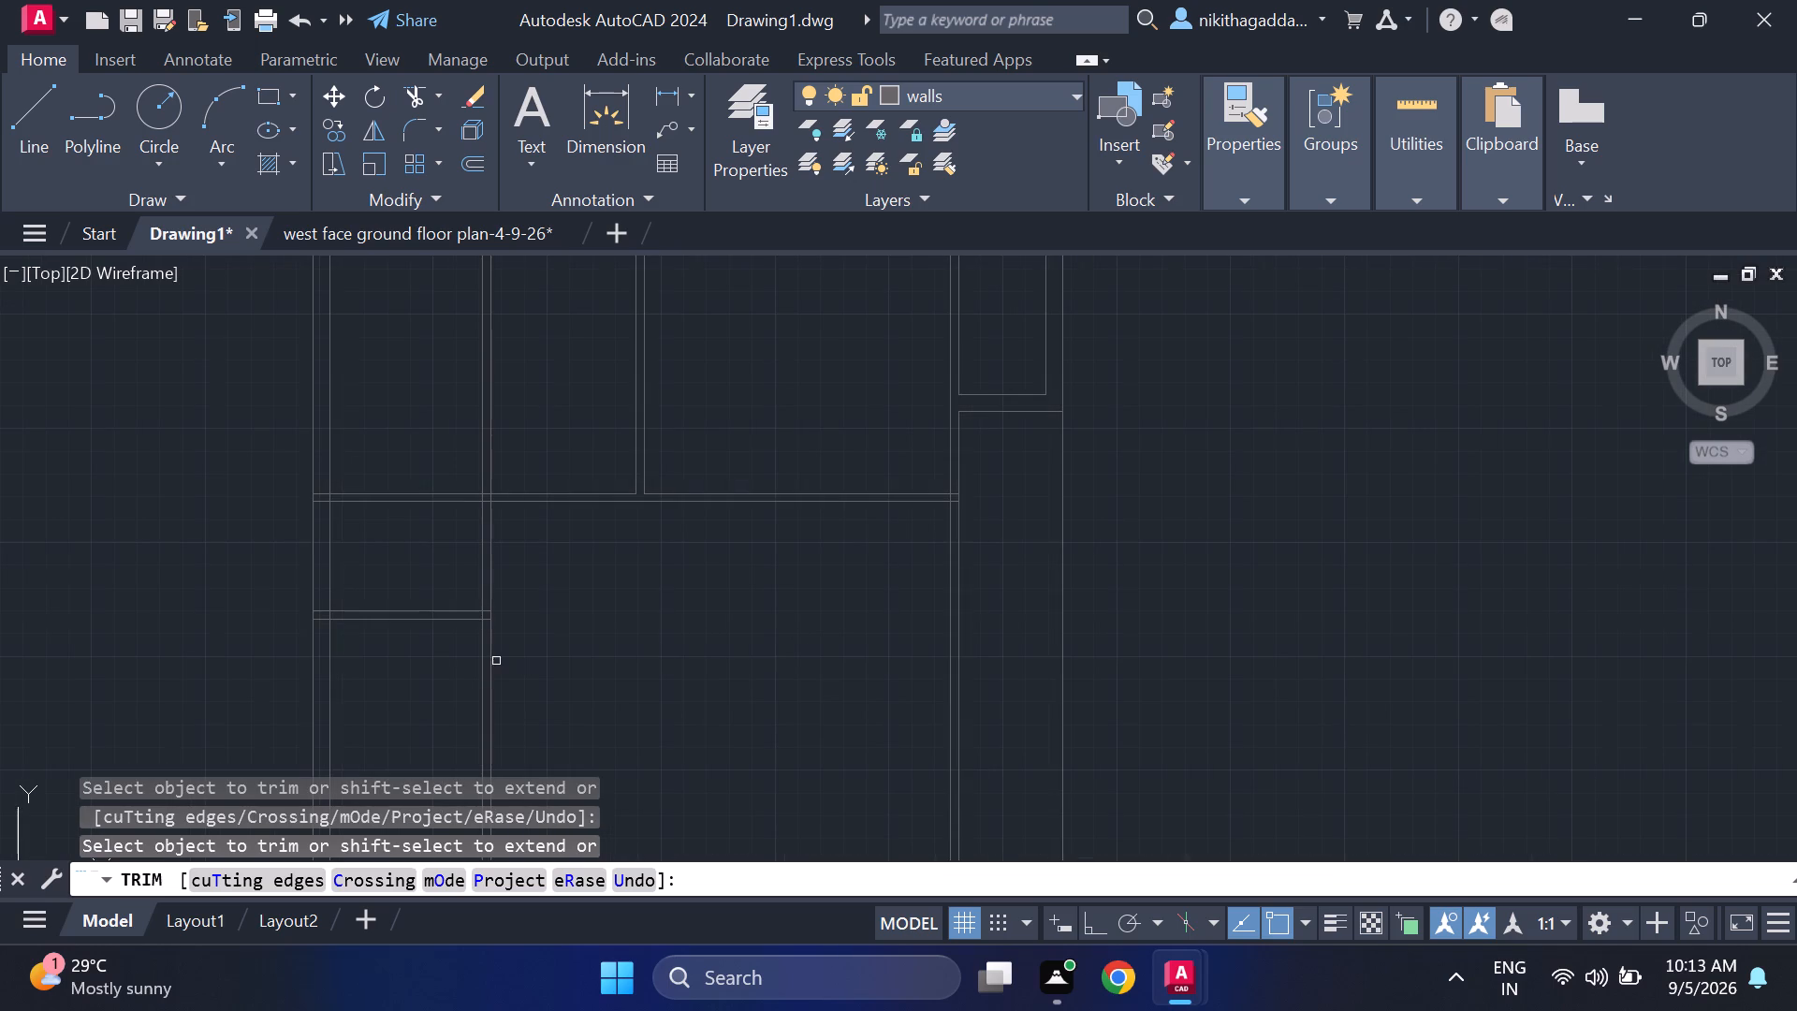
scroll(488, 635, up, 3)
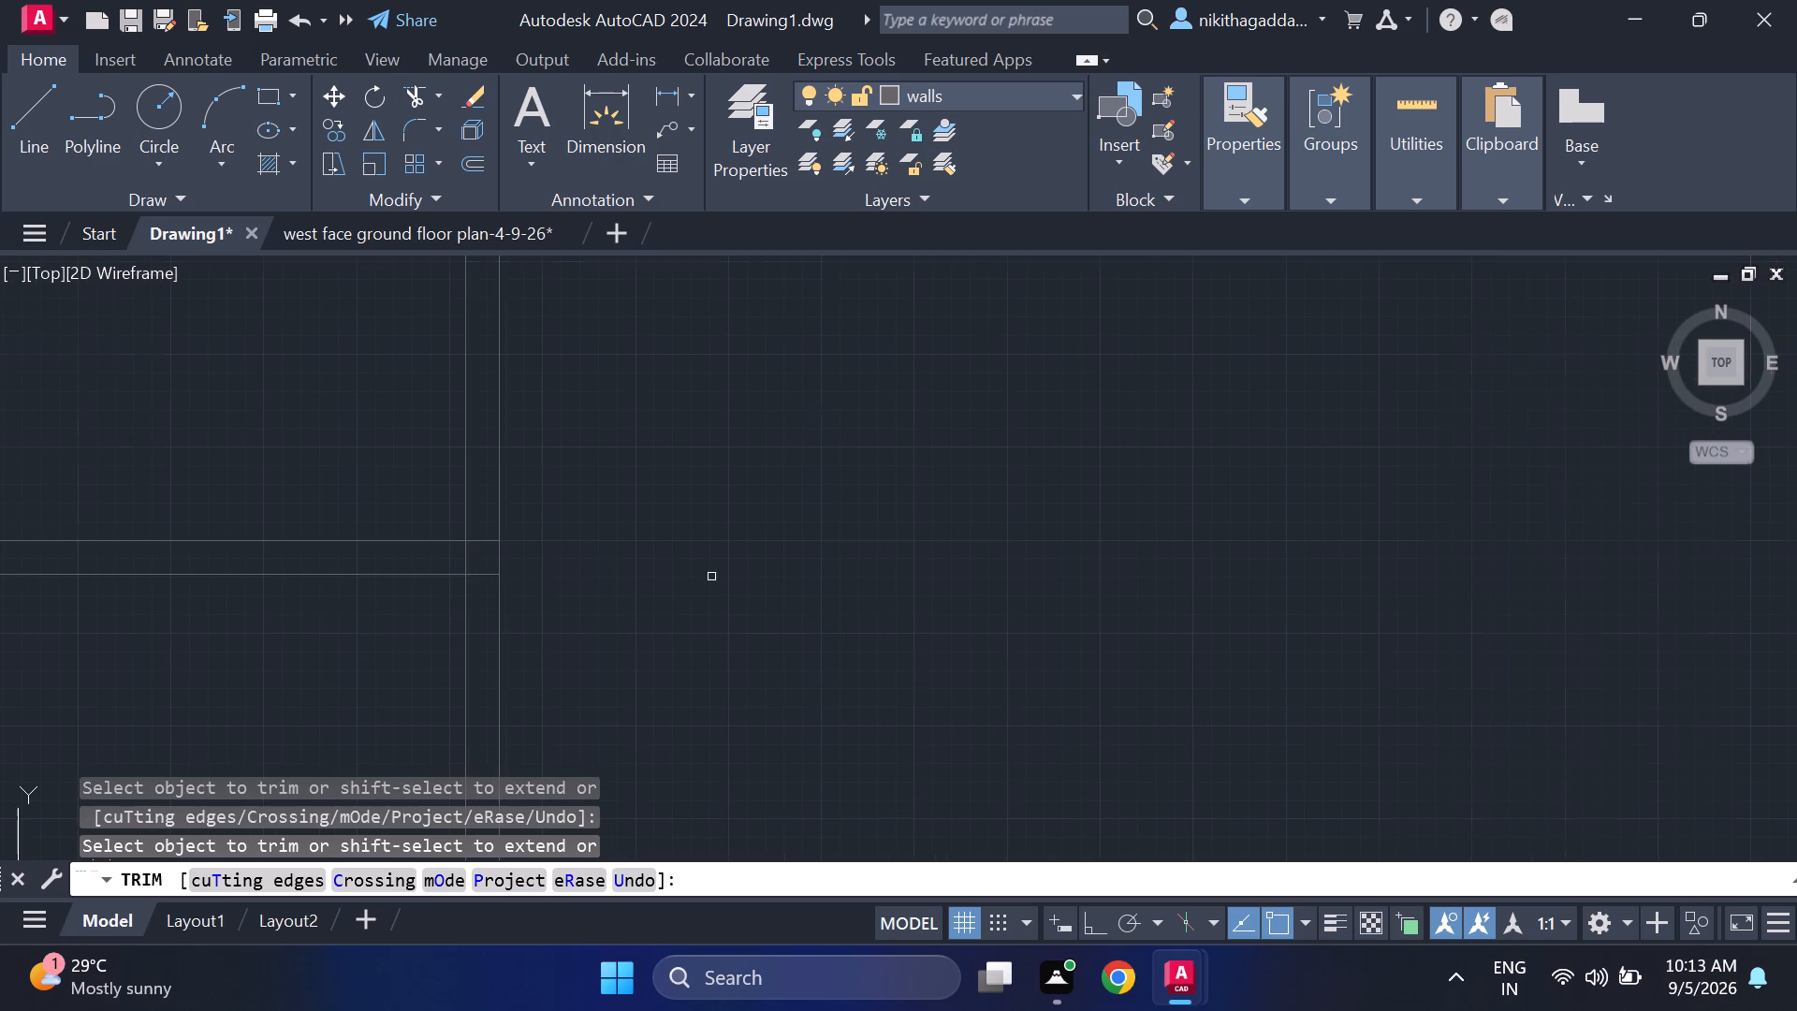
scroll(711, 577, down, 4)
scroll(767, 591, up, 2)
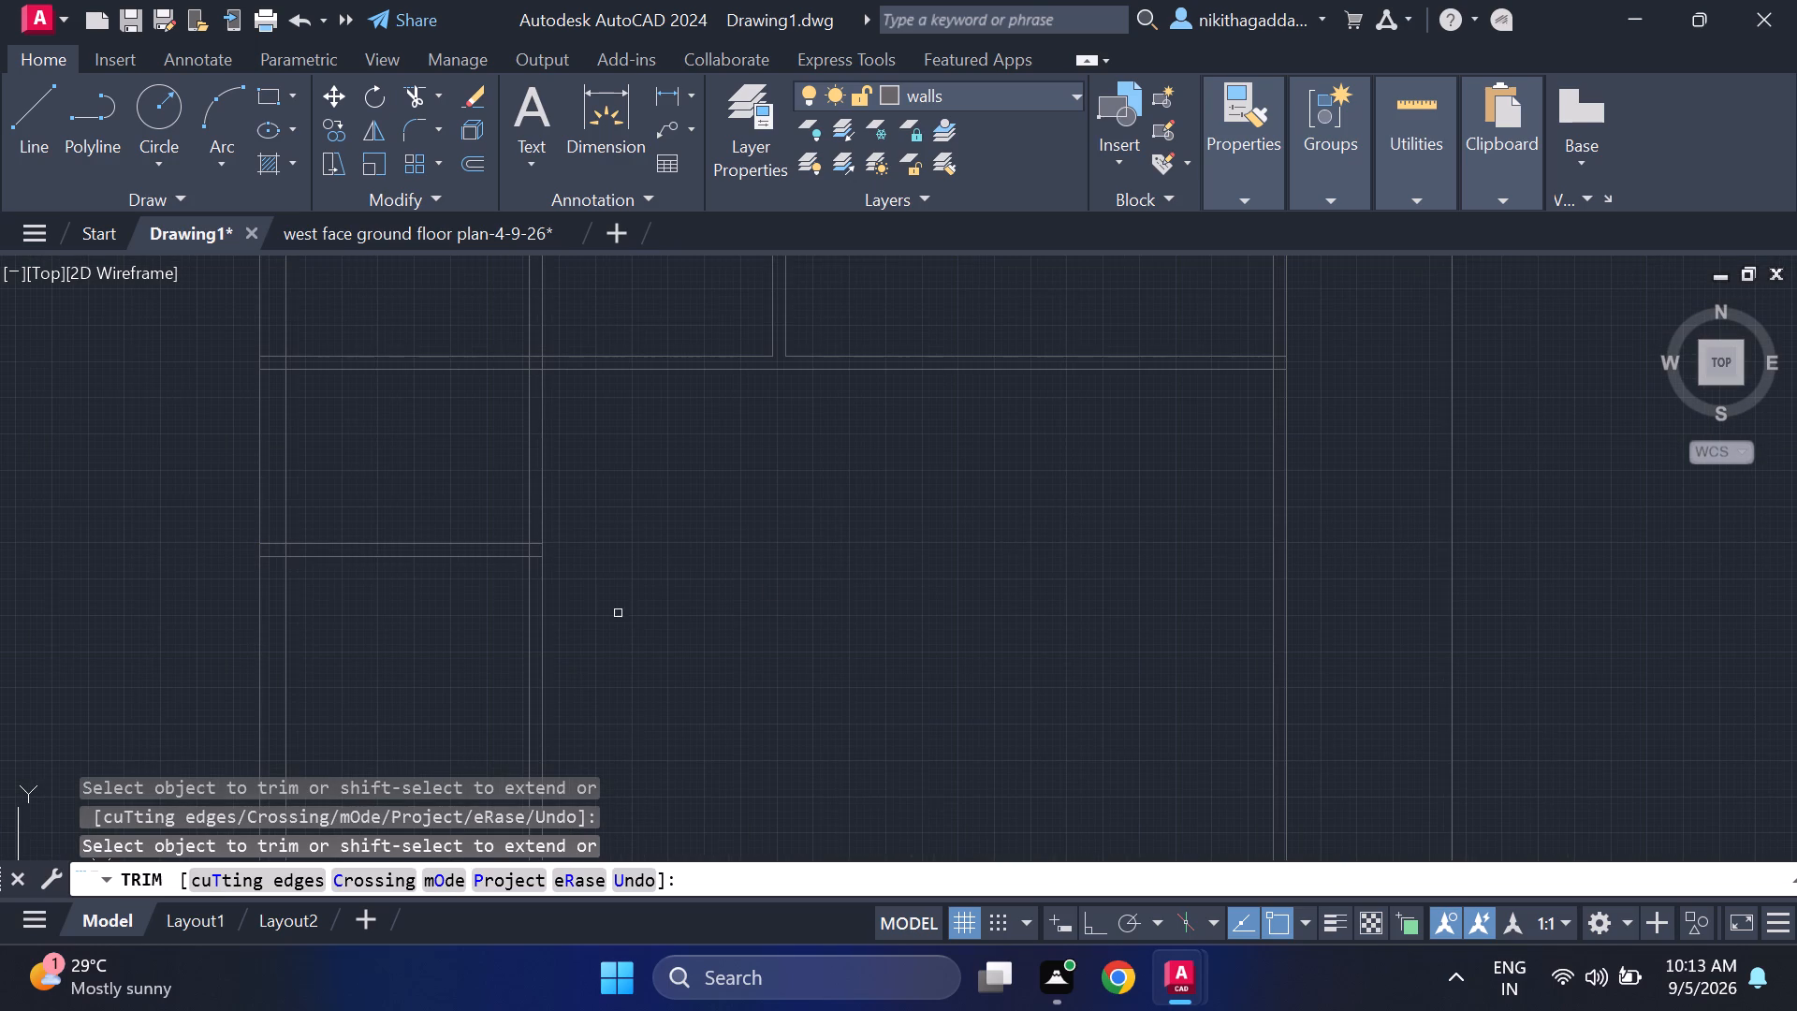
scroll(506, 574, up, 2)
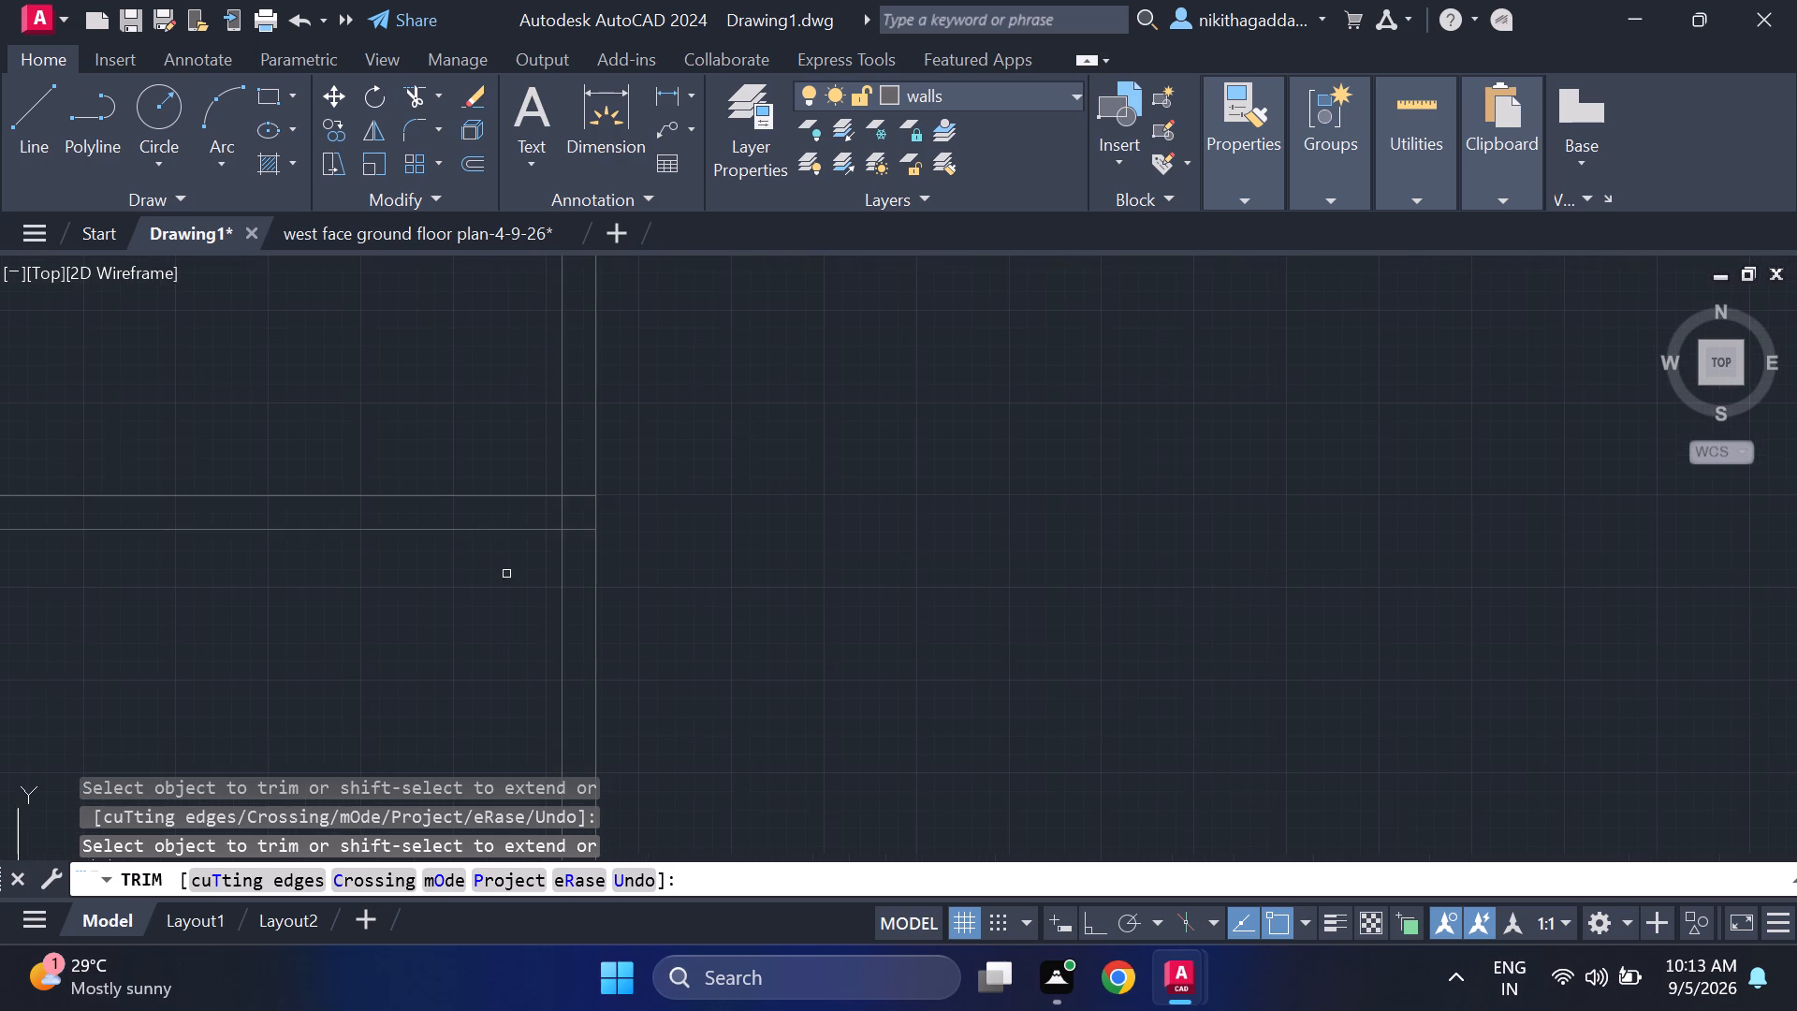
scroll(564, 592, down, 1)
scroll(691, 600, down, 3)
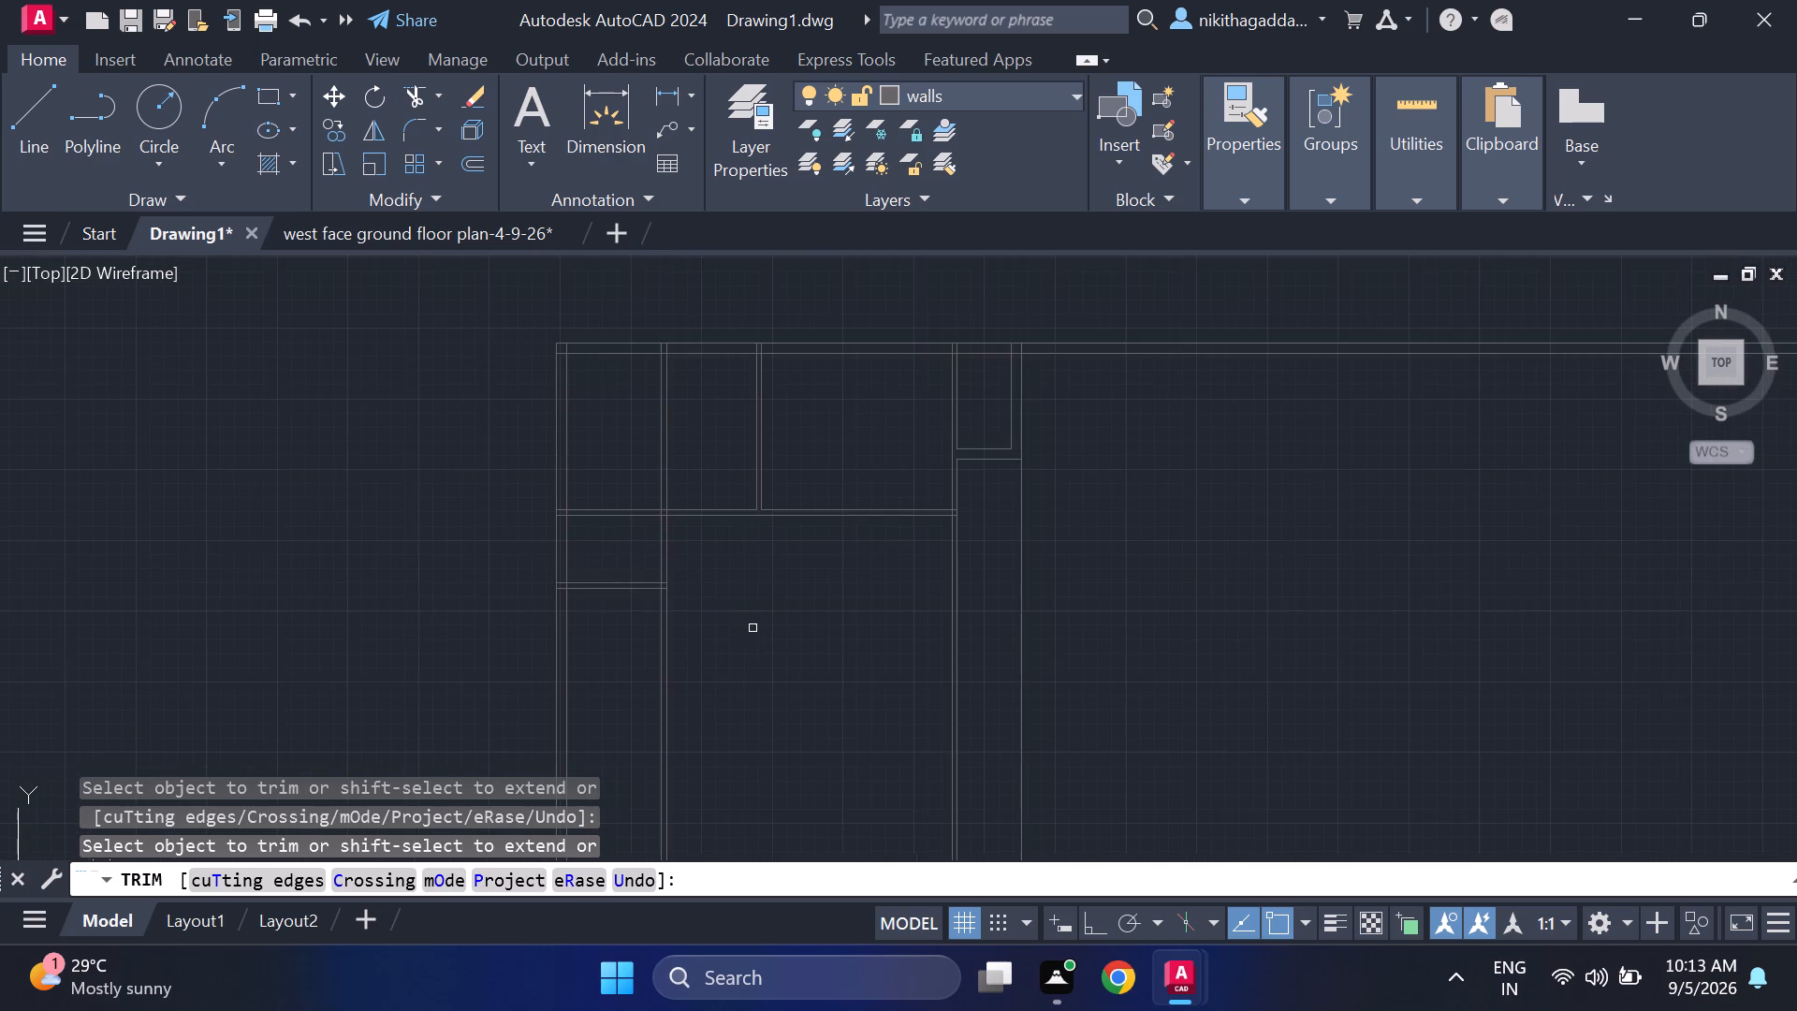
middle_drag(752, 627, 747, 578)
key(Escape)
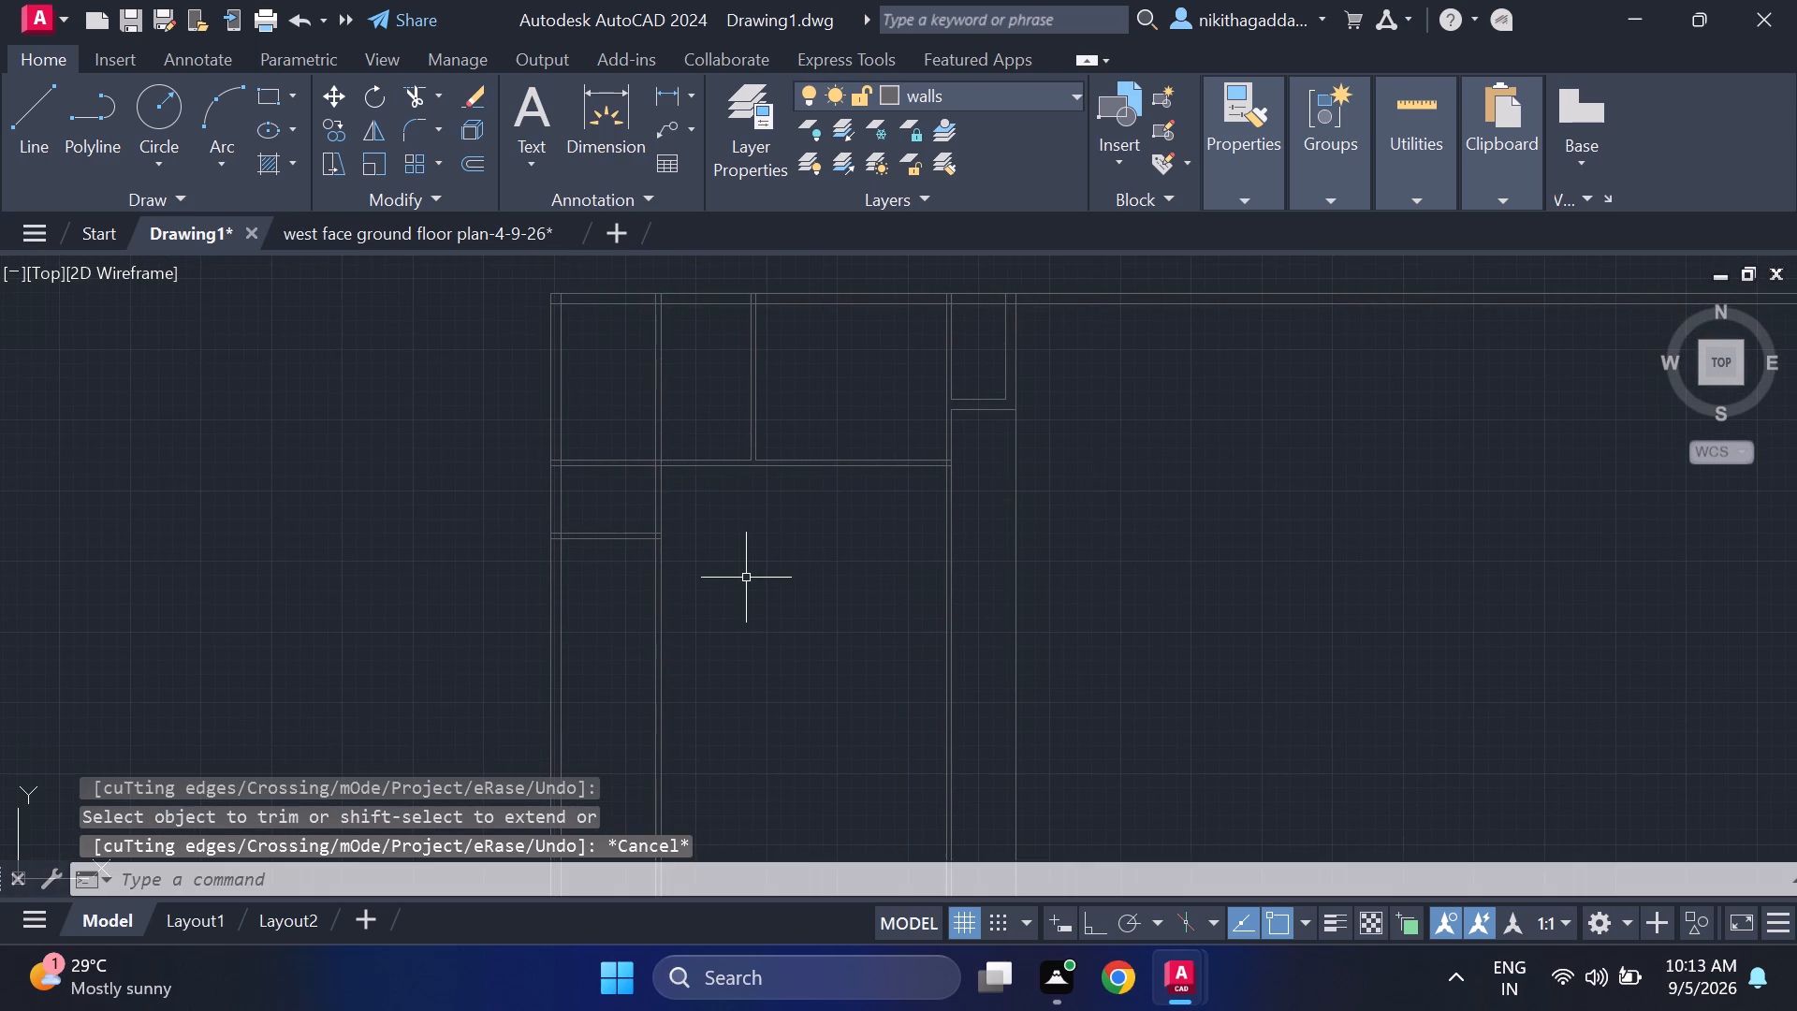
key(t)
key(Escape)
Offset the south line of the short horizontal partition by the west wall 5' to the south.
text(of)
key(Return)
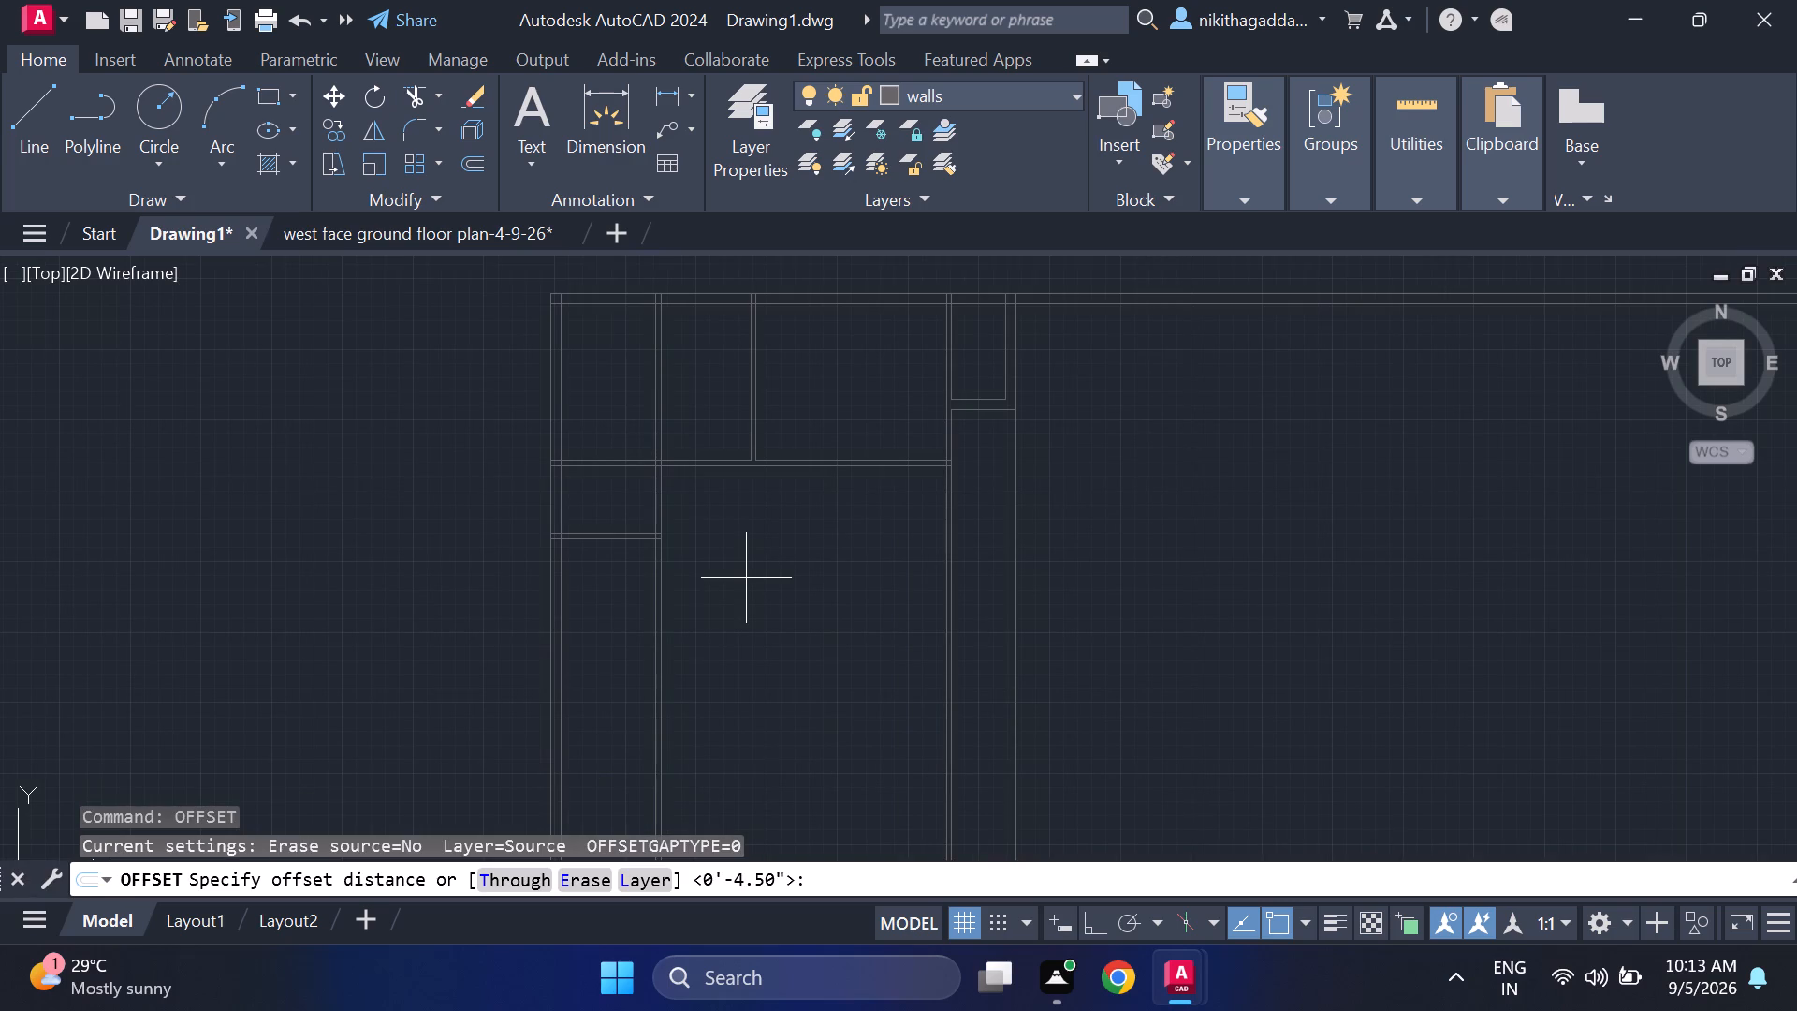
text(5')
key(Return)
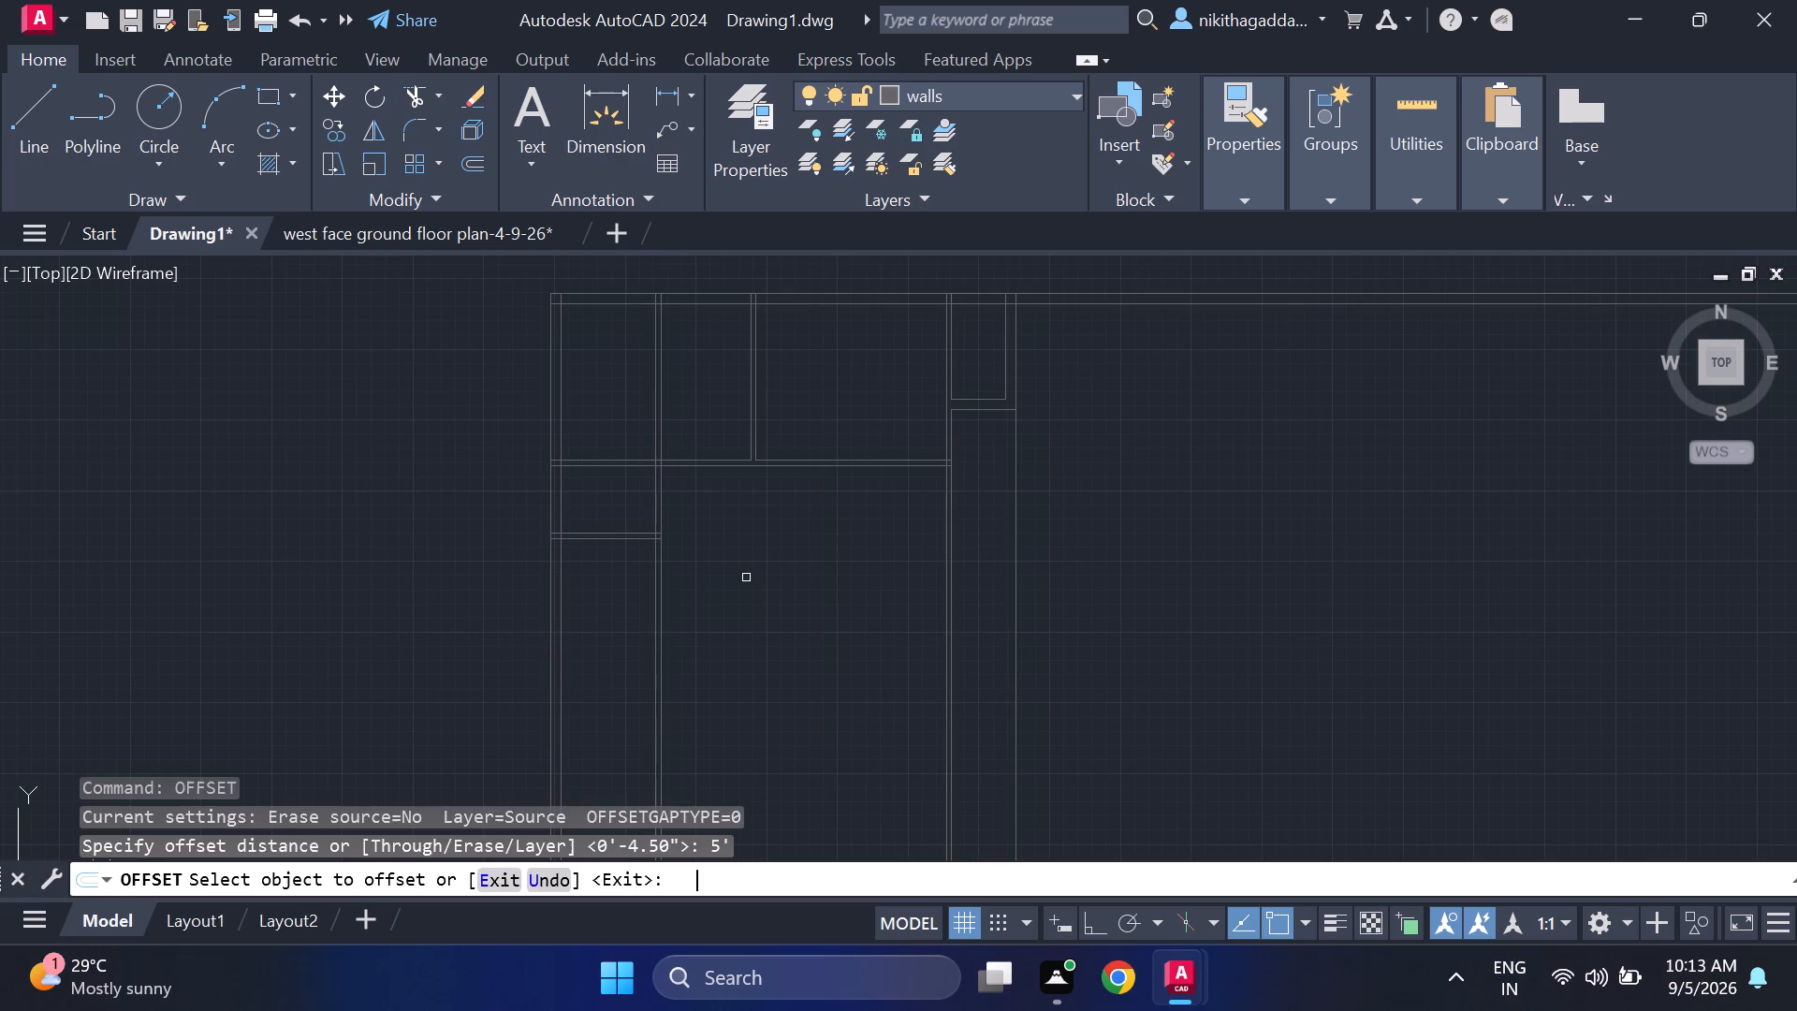
scroll(614, 564, up, 1)
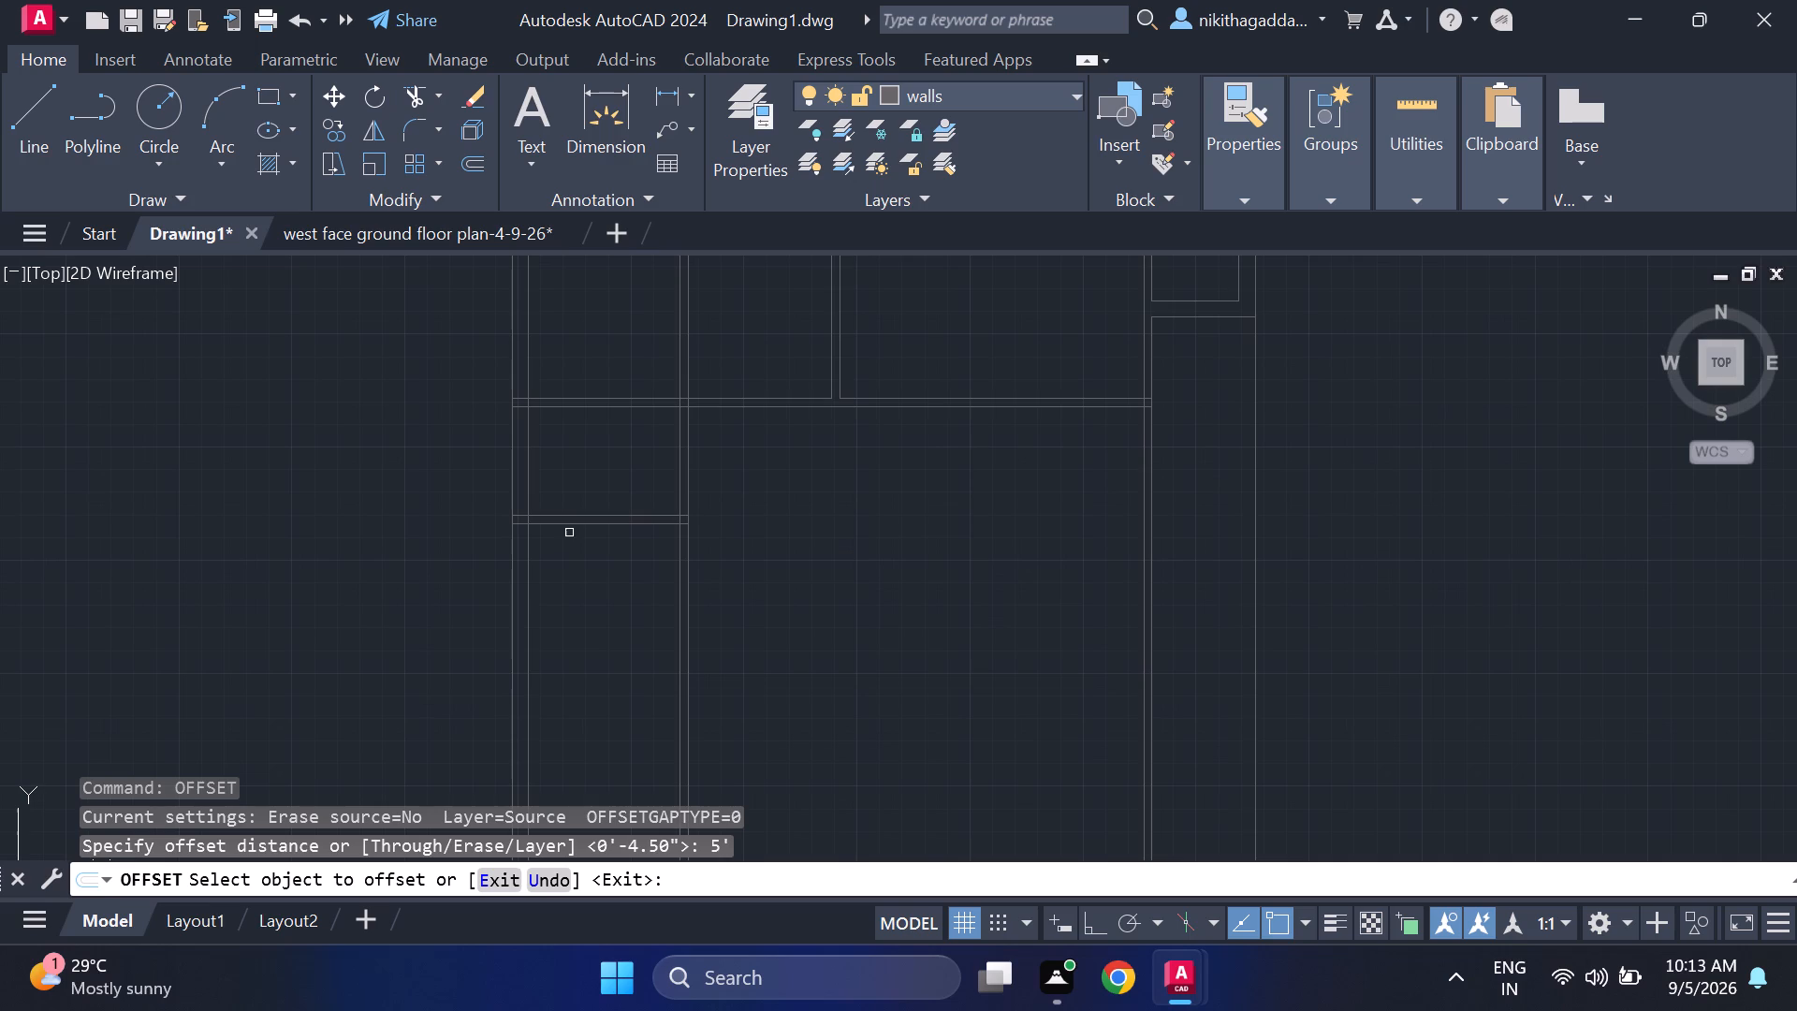
click(586, 524)
click(611, 712)
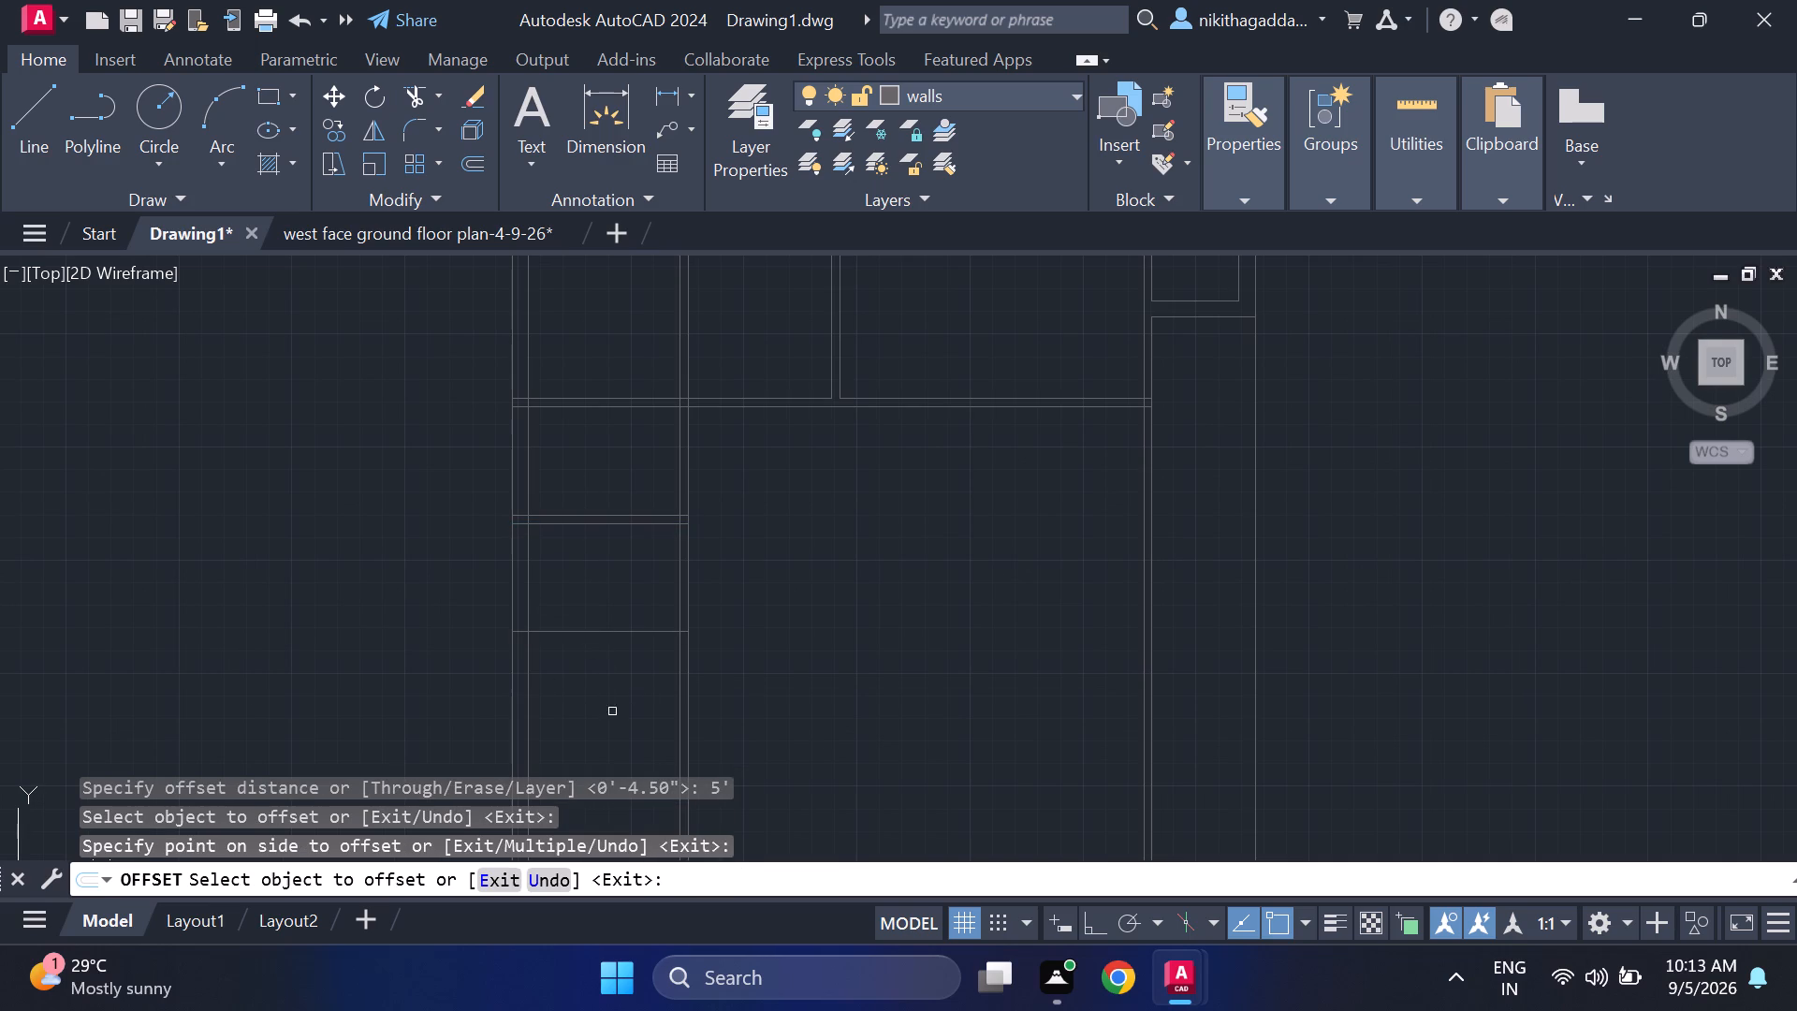
key(Escape)
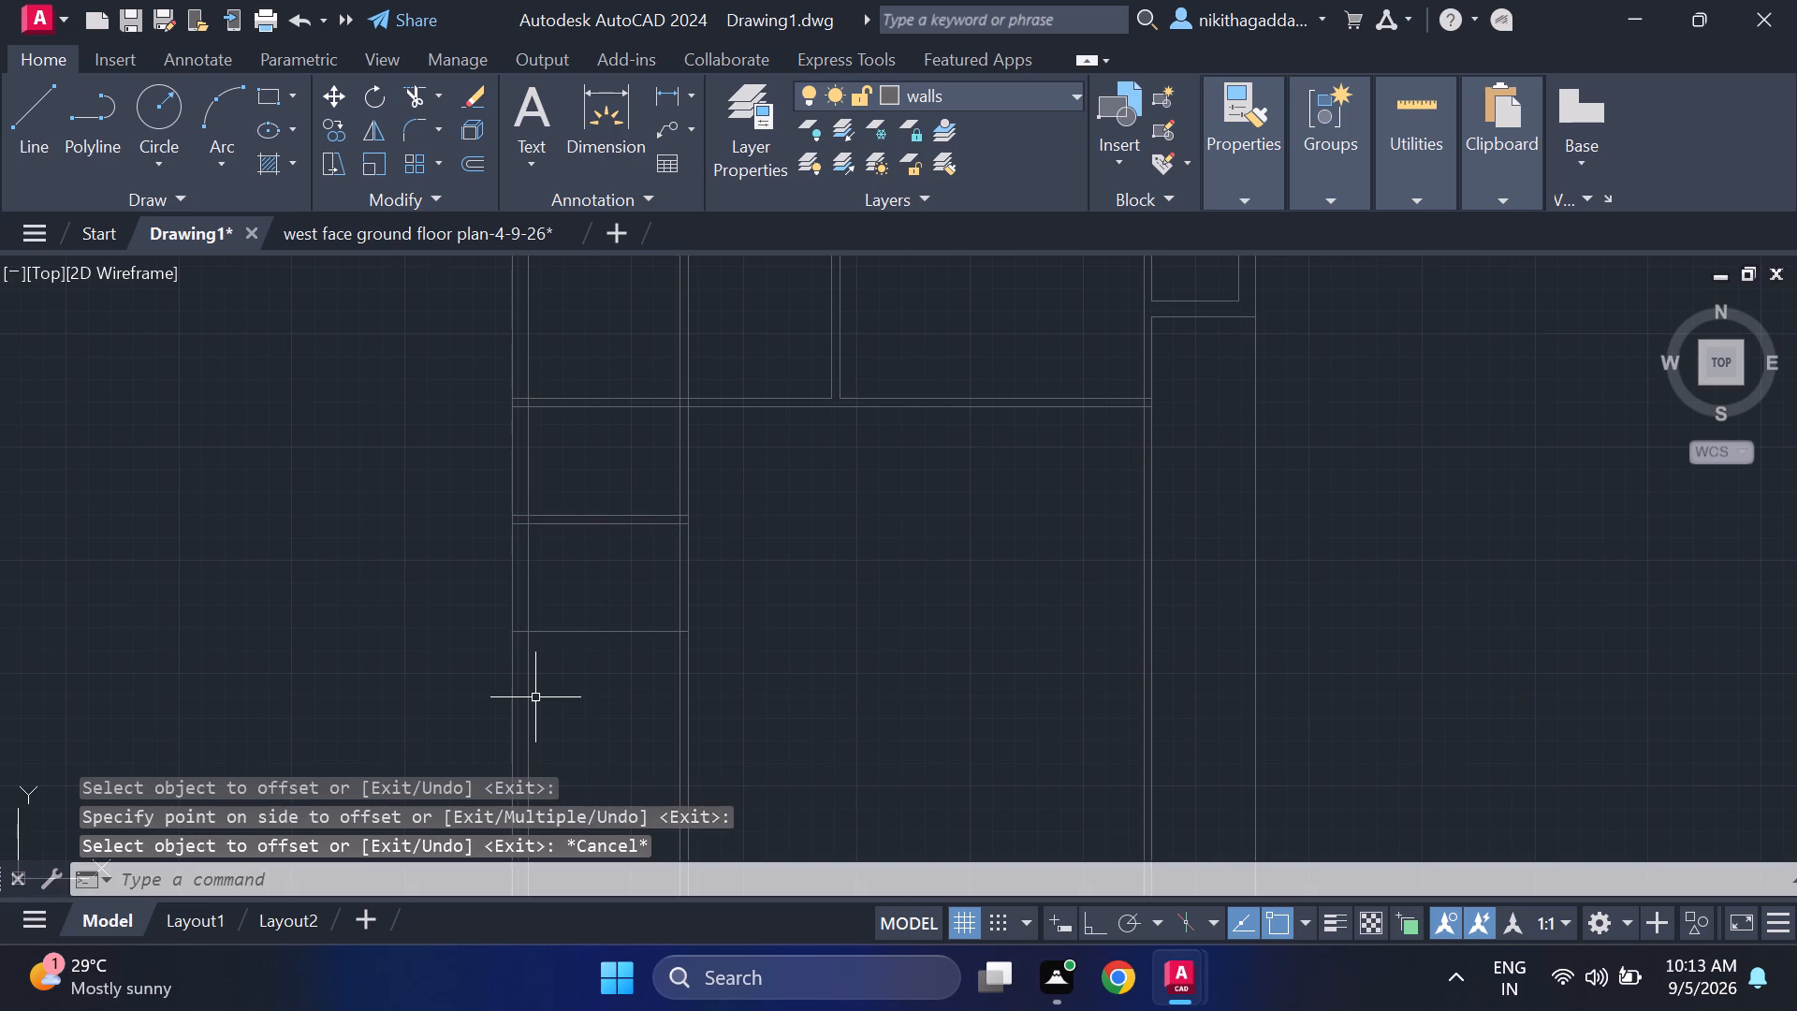
key(Escape)
Offset the new short horizontal line 4.5" to the south to give the partition its thickness.
text(of)
key(Return)
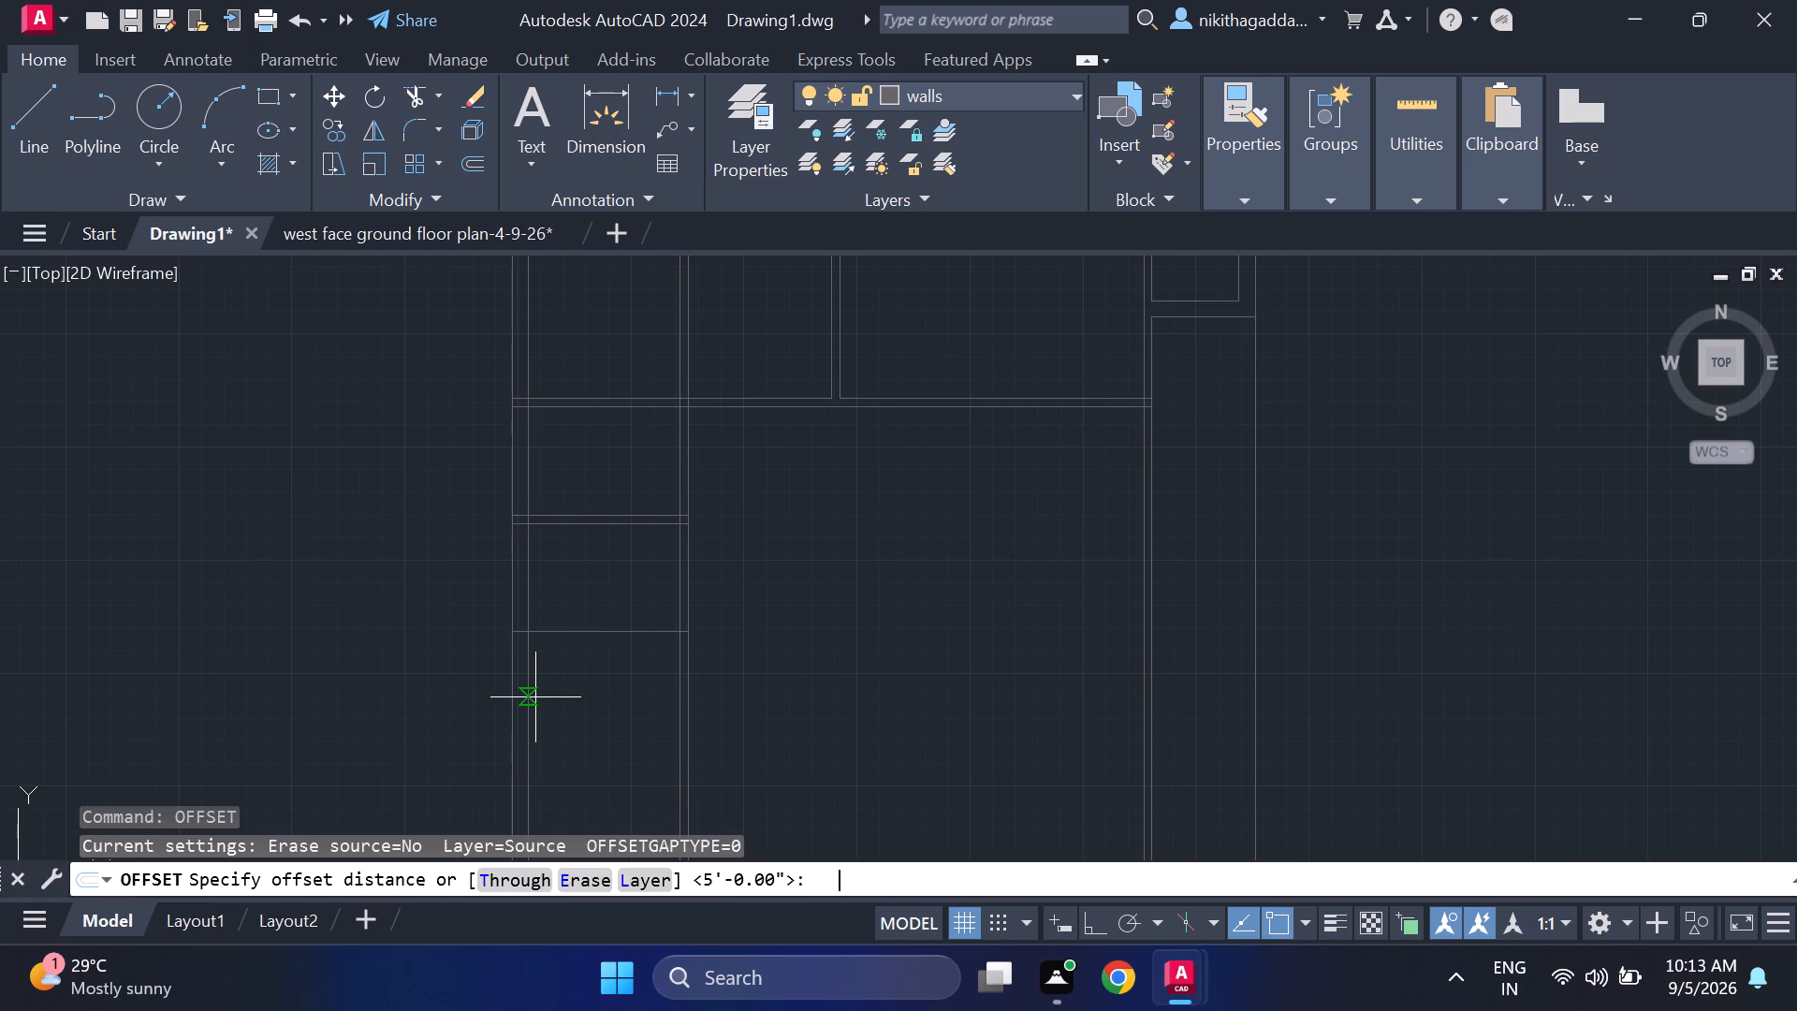
text(4.5")
key(Return)
click(596, 634)
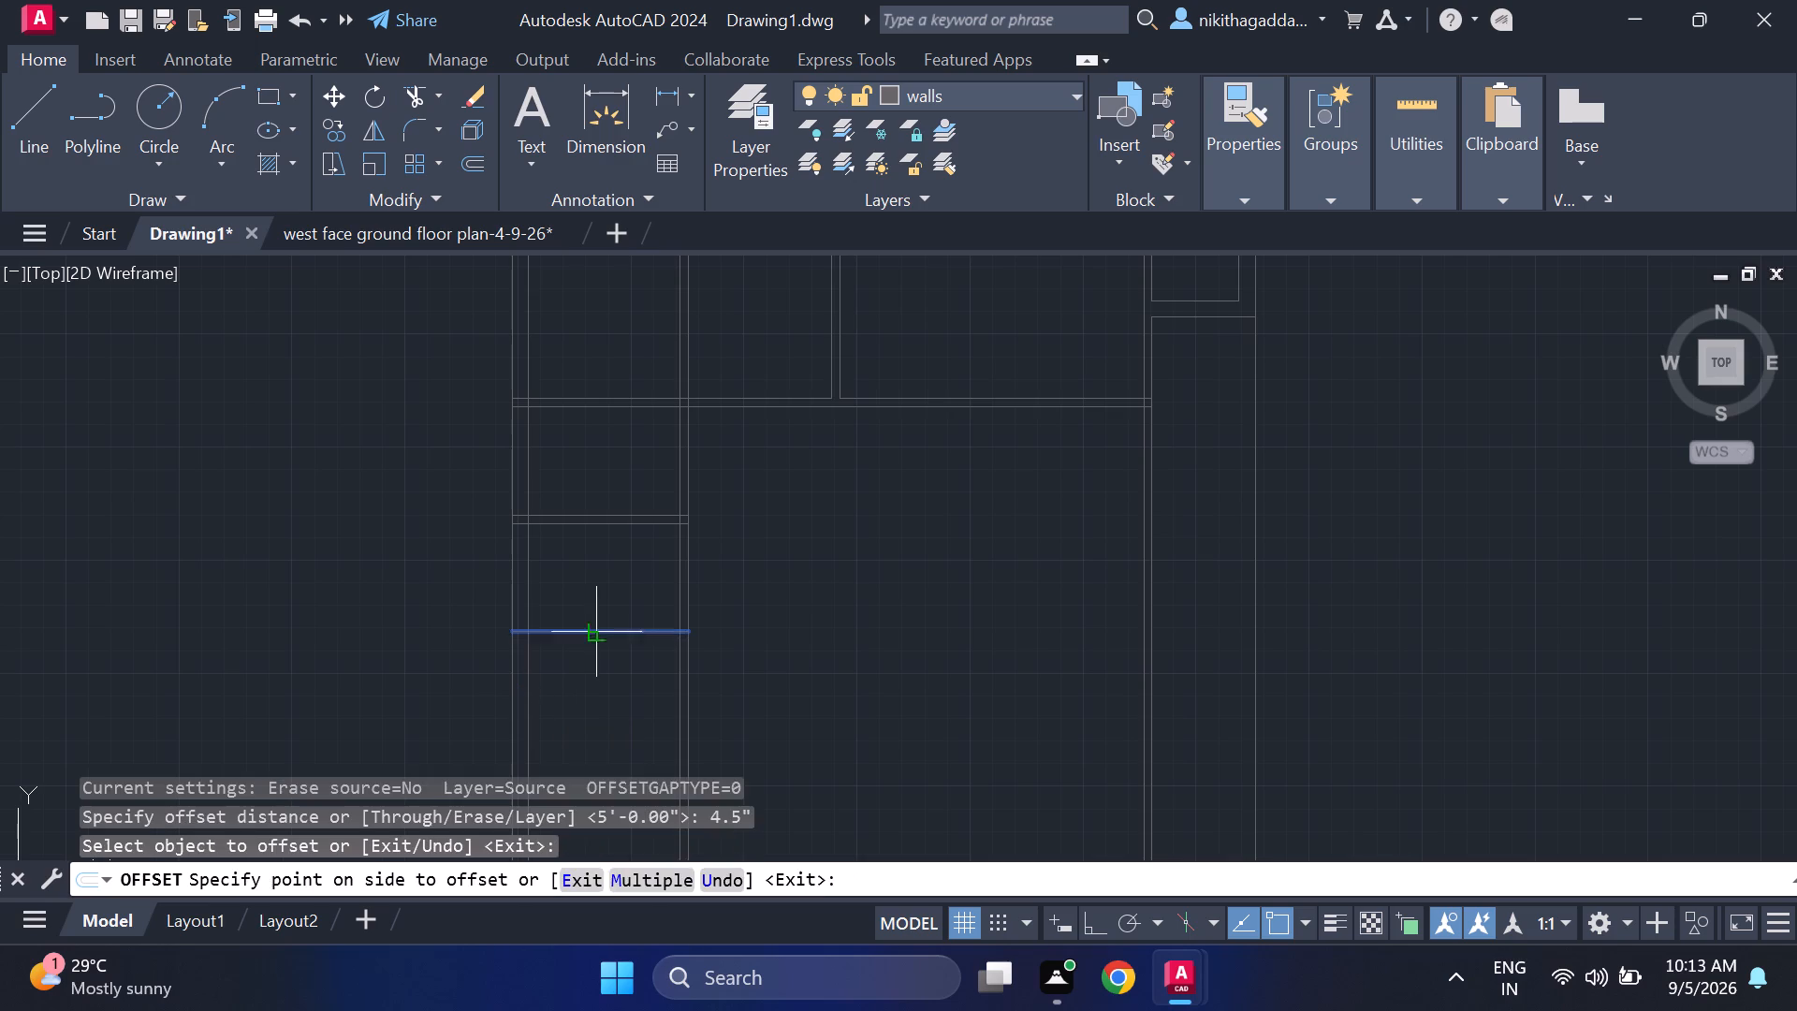
click(571, 707)
key(Escape)
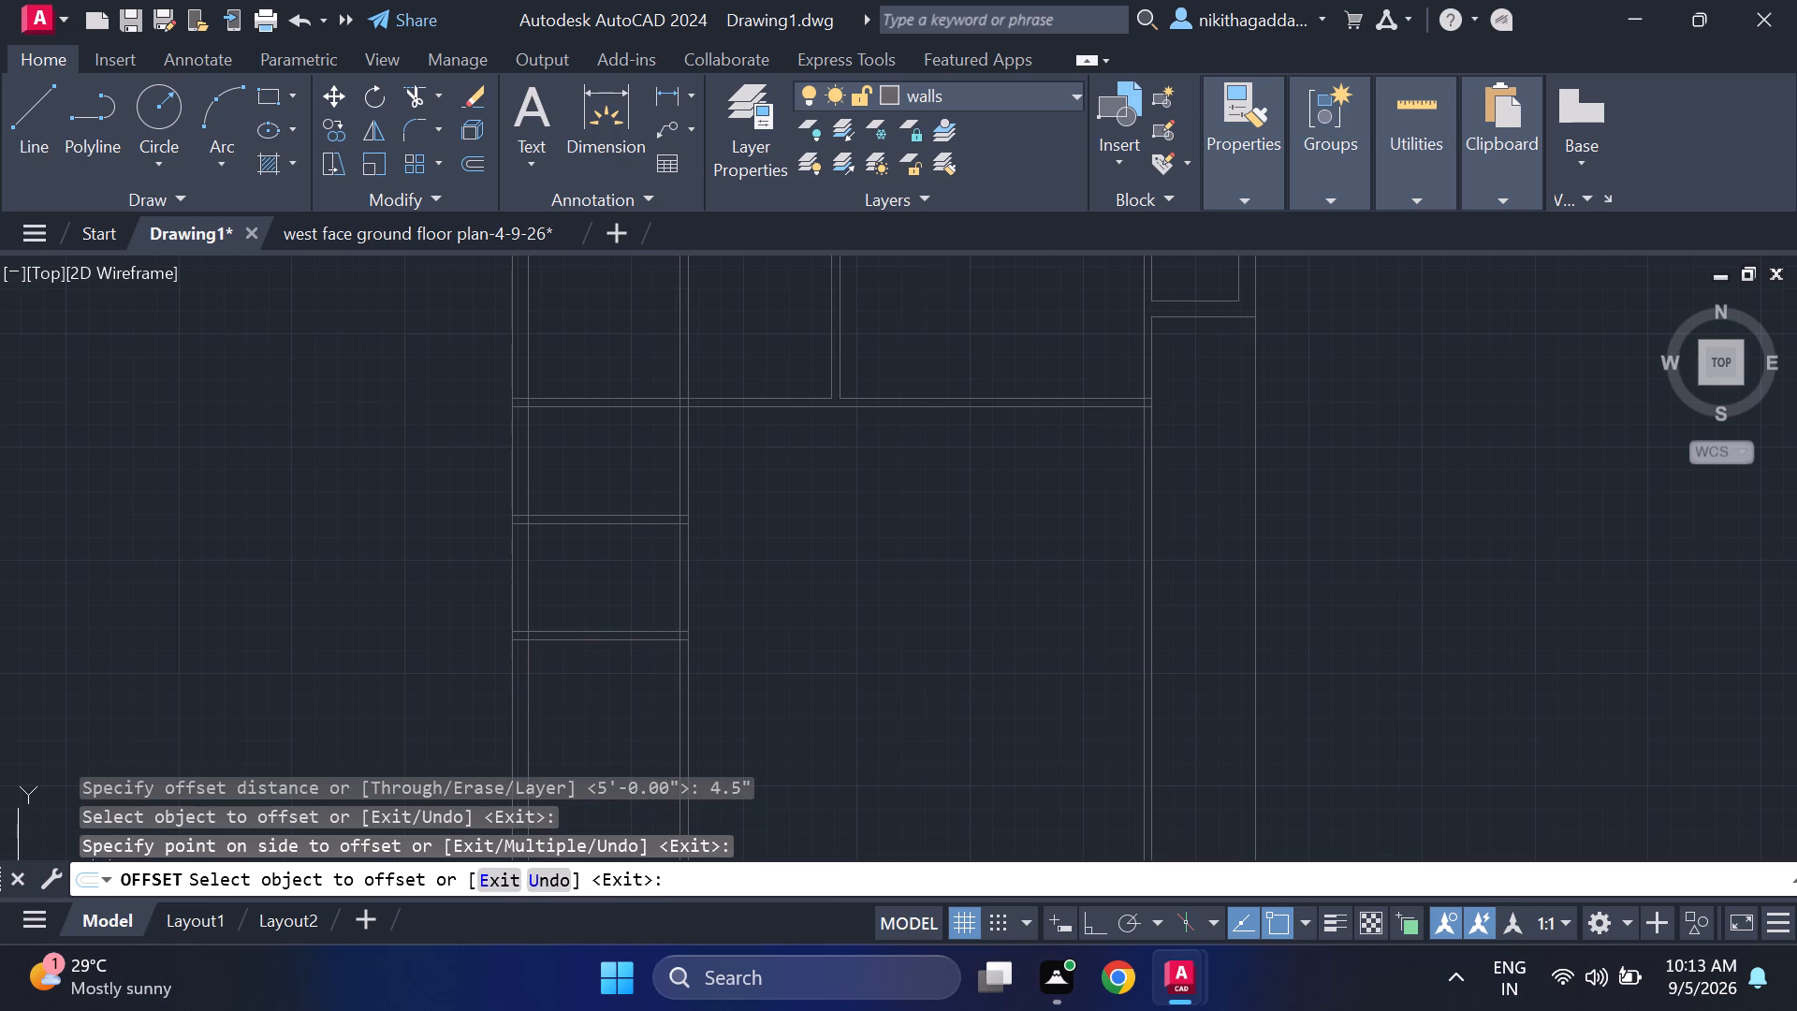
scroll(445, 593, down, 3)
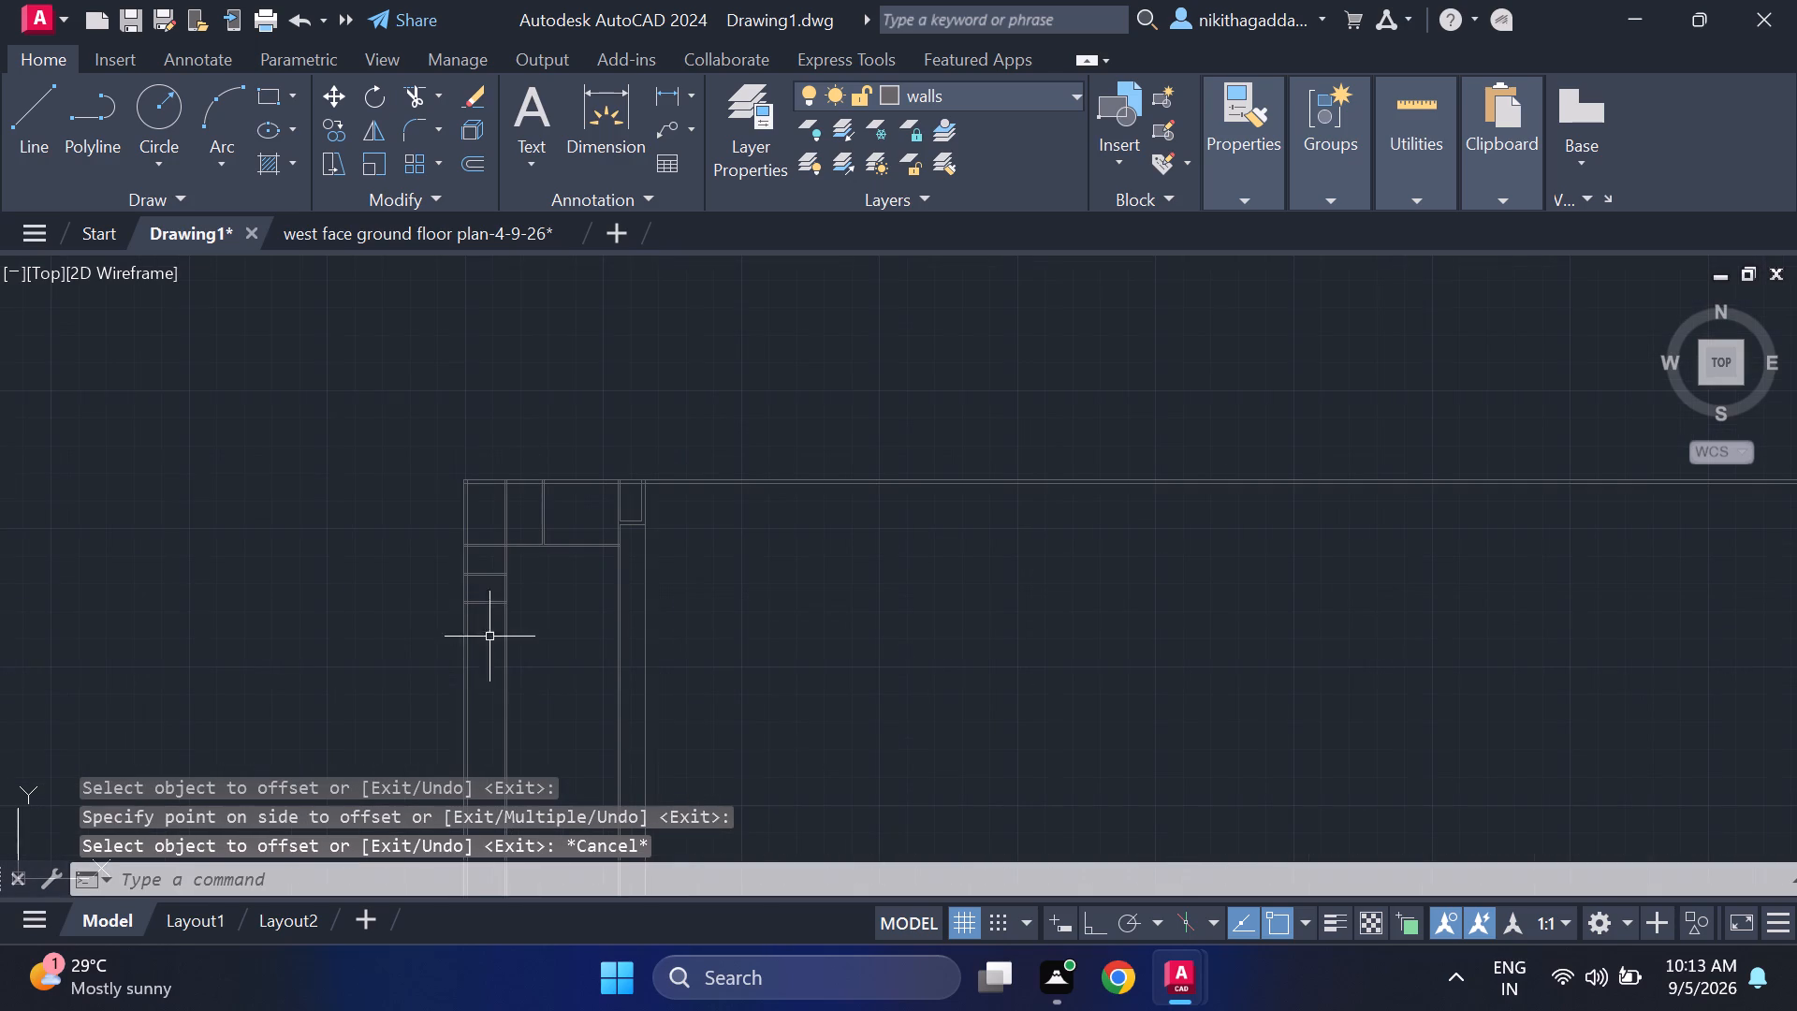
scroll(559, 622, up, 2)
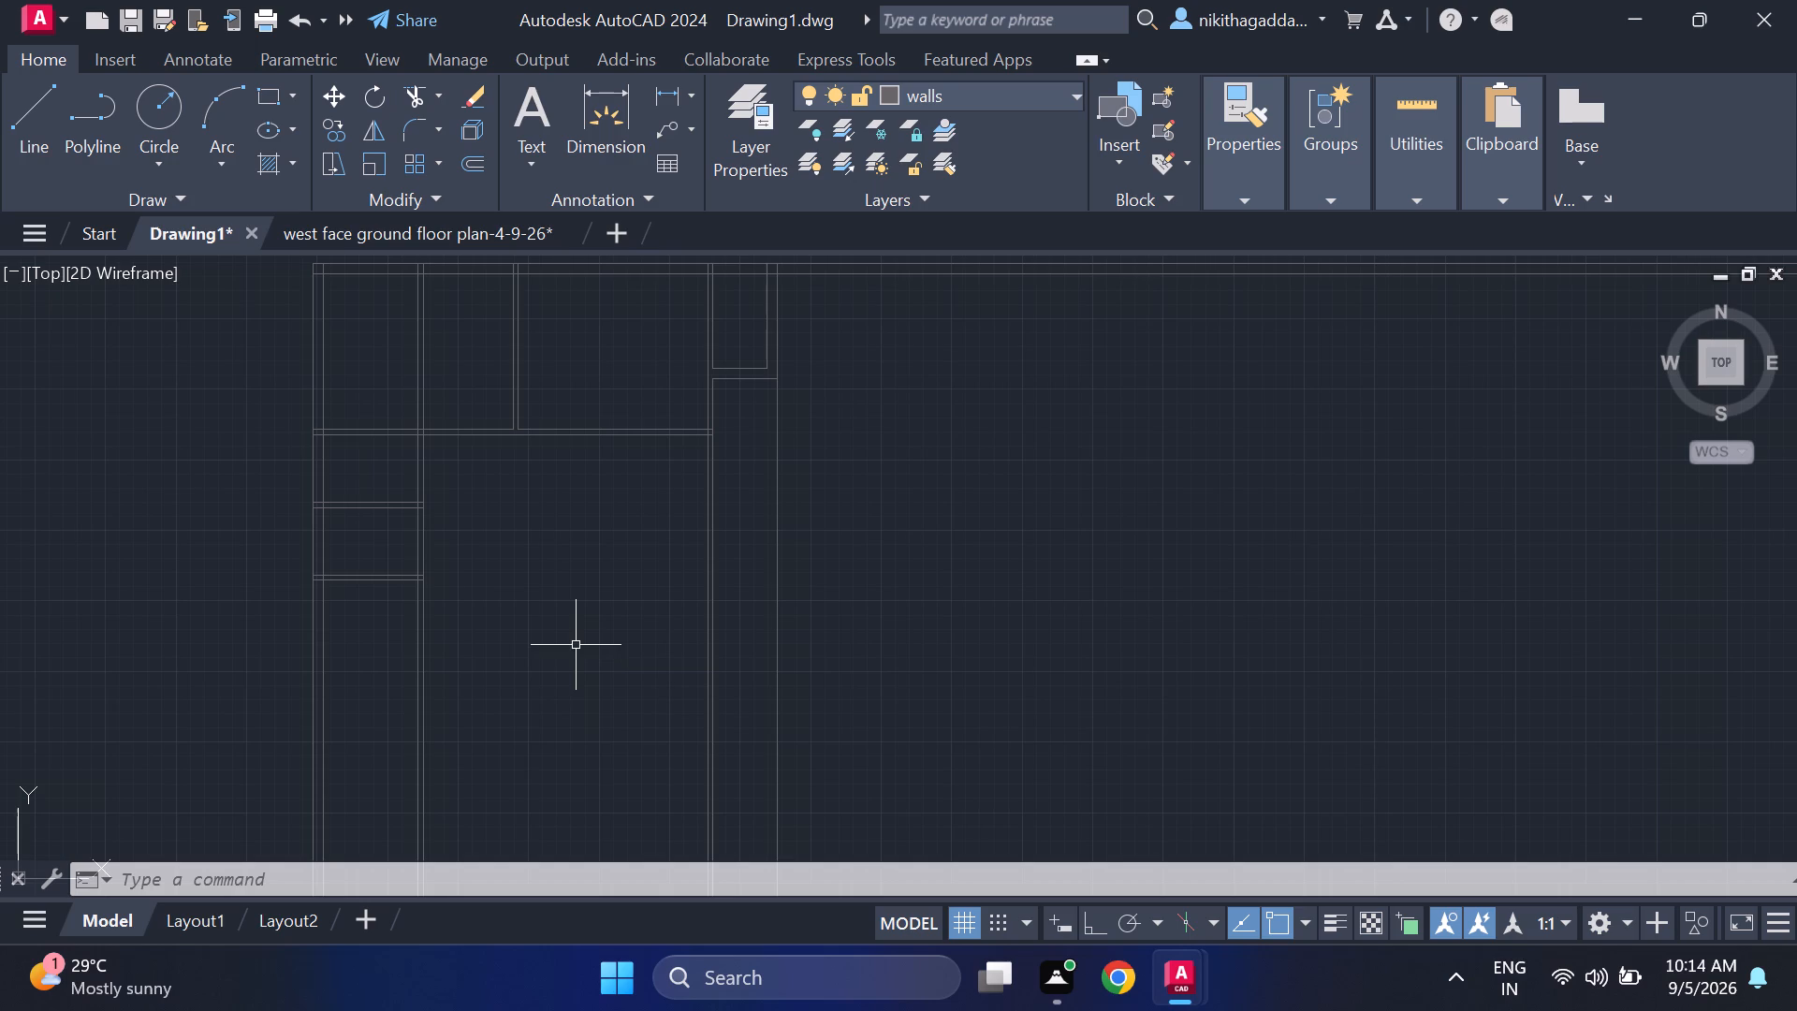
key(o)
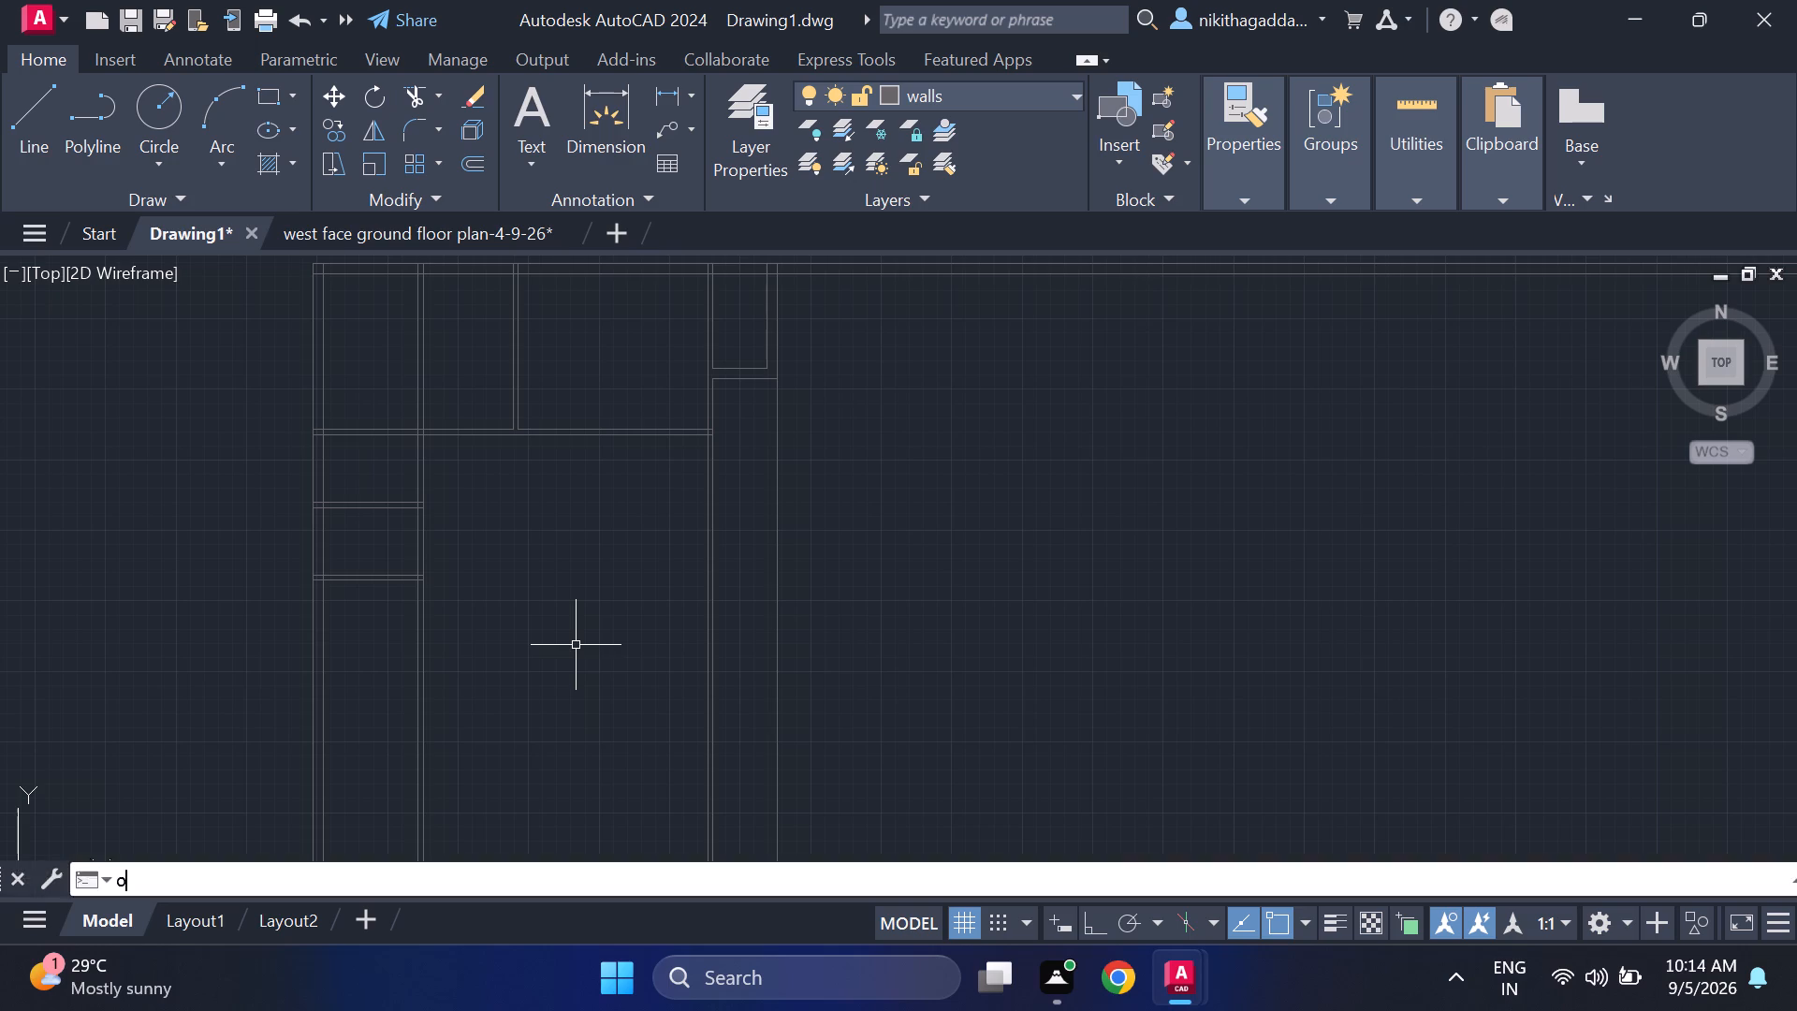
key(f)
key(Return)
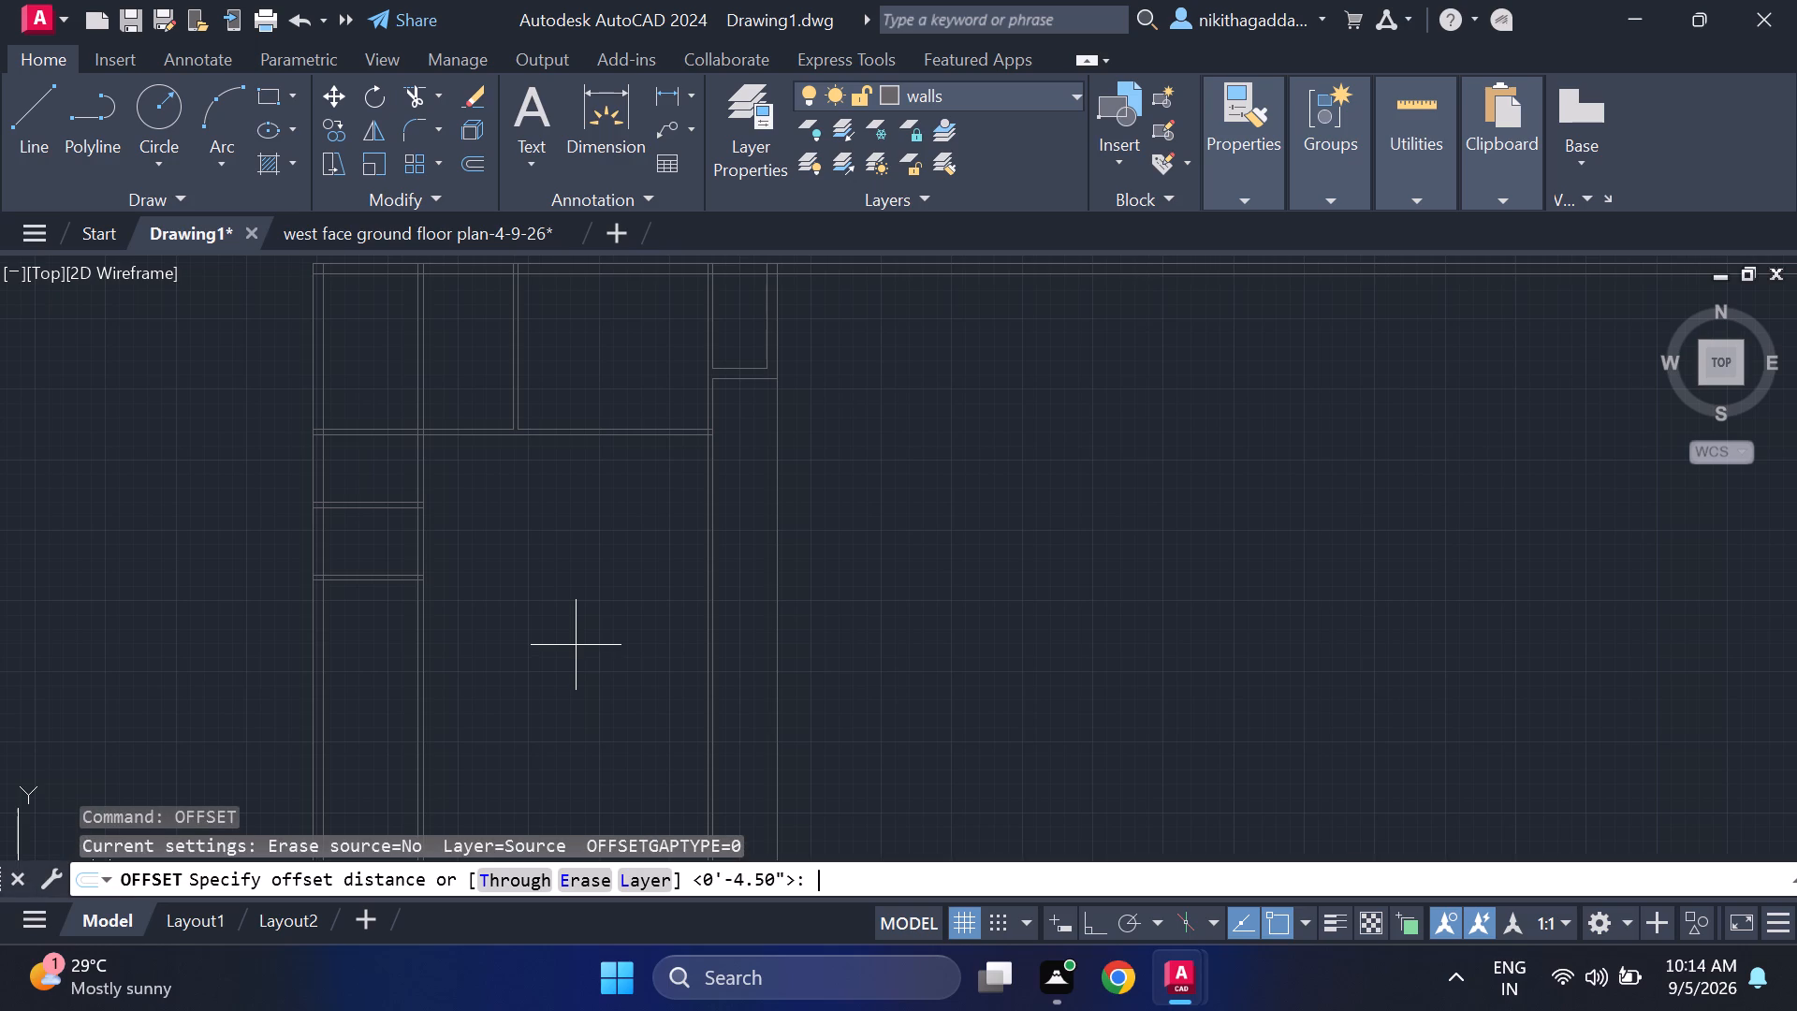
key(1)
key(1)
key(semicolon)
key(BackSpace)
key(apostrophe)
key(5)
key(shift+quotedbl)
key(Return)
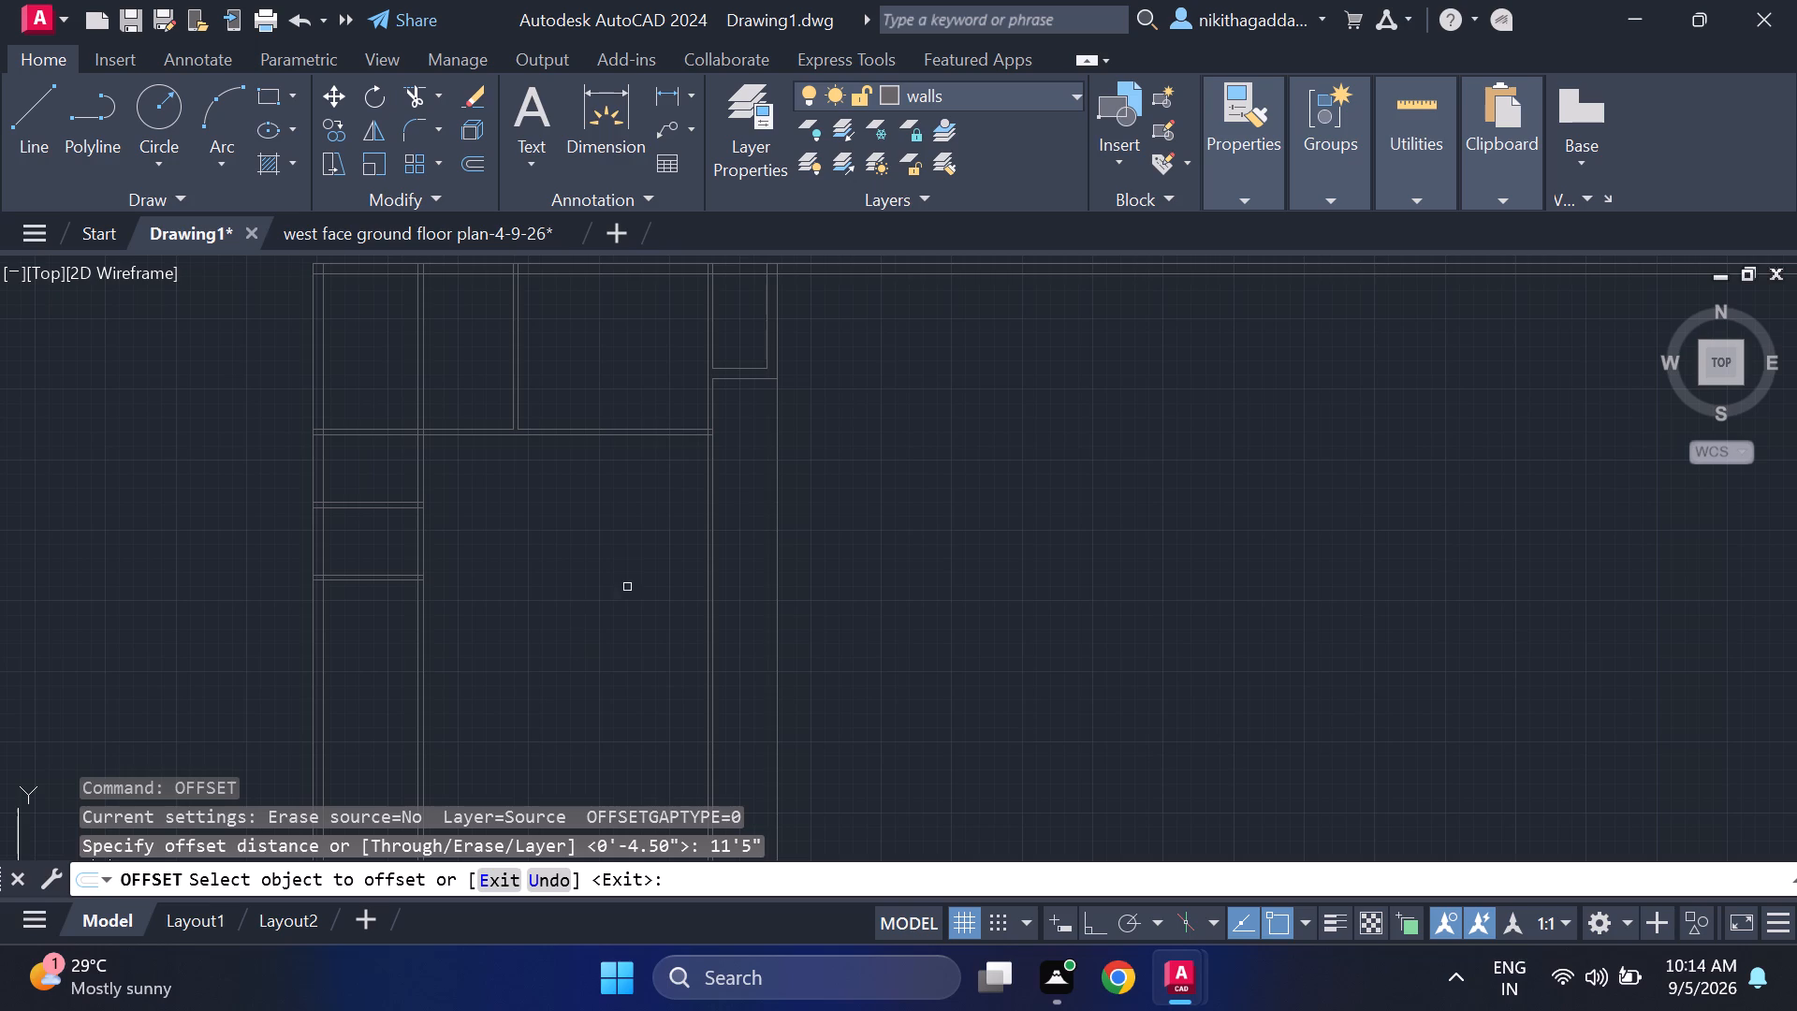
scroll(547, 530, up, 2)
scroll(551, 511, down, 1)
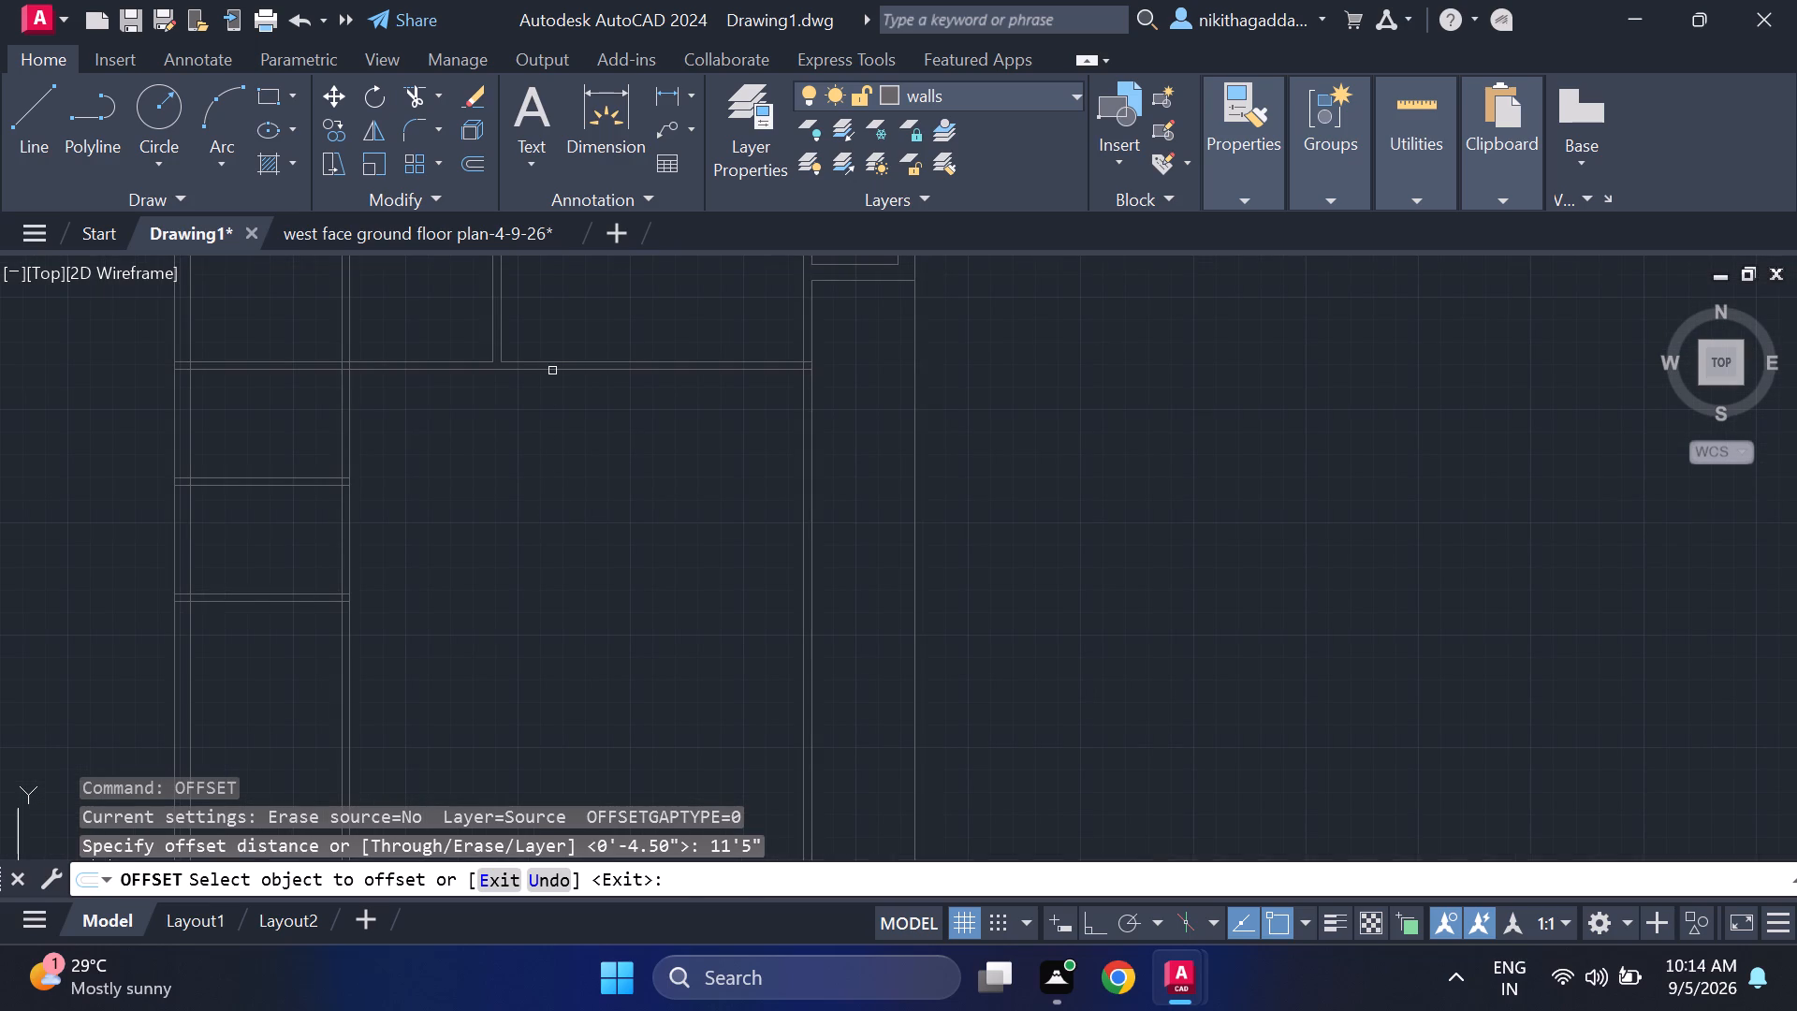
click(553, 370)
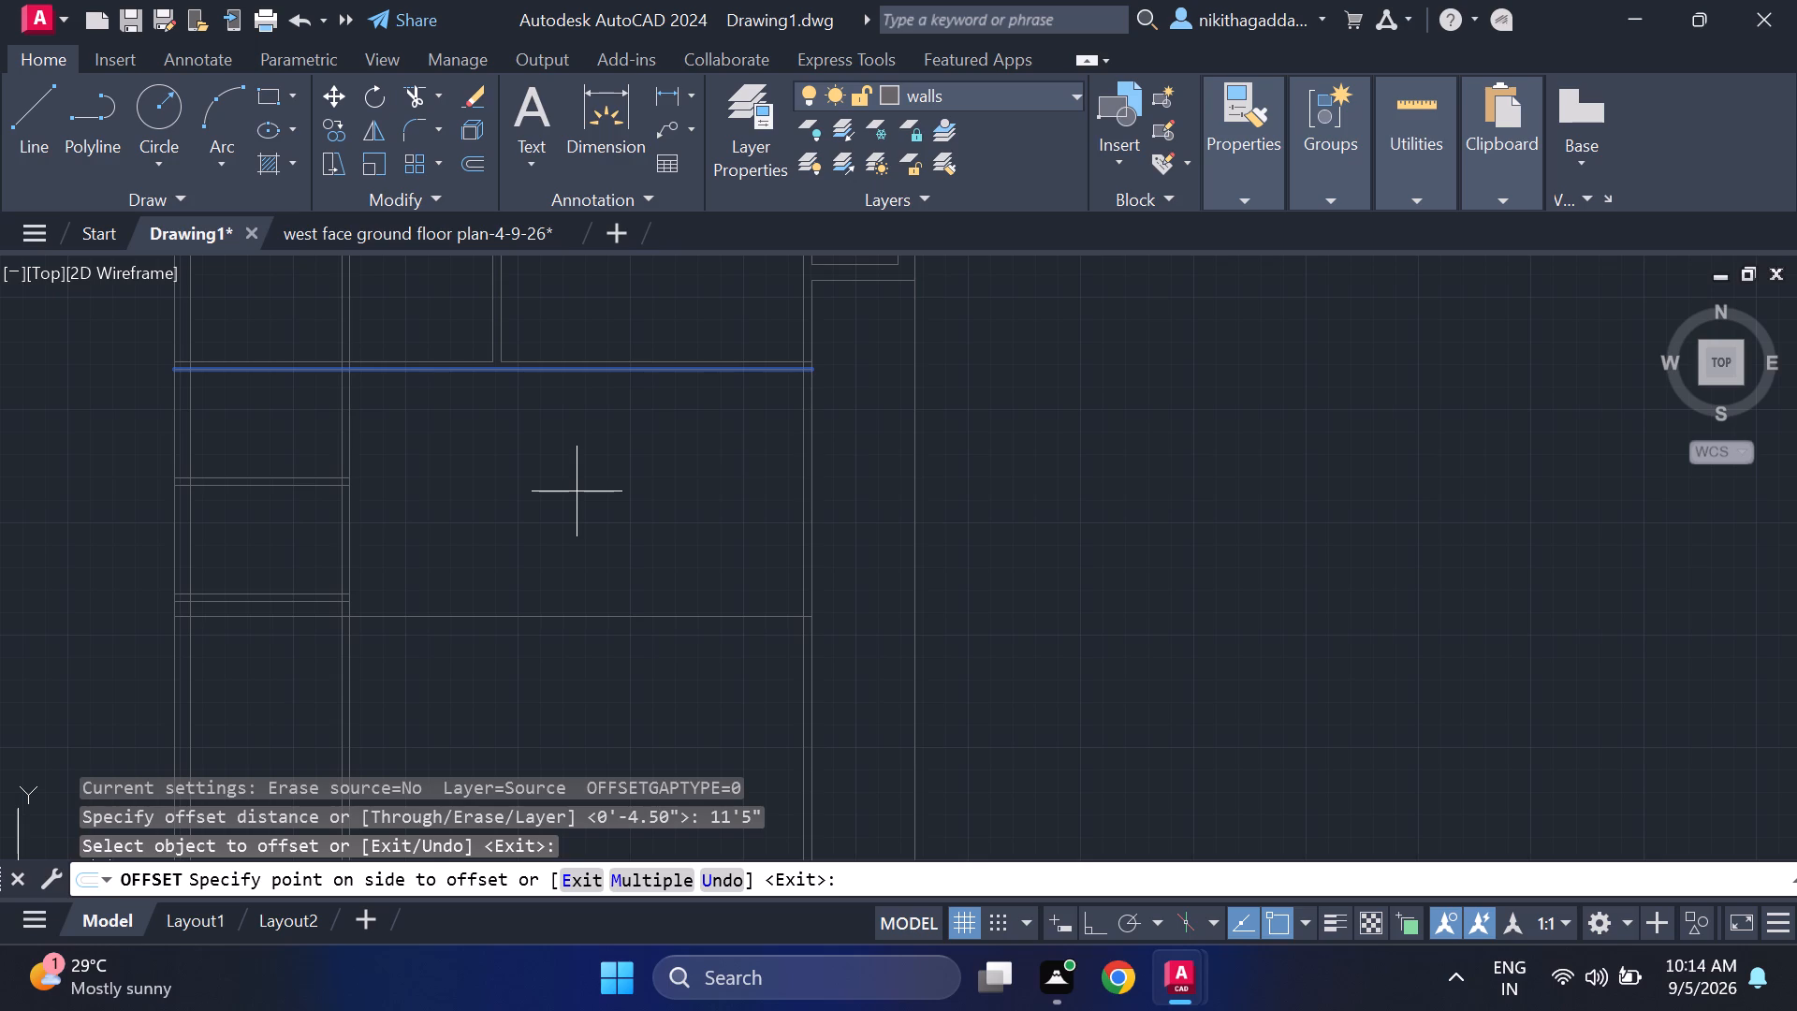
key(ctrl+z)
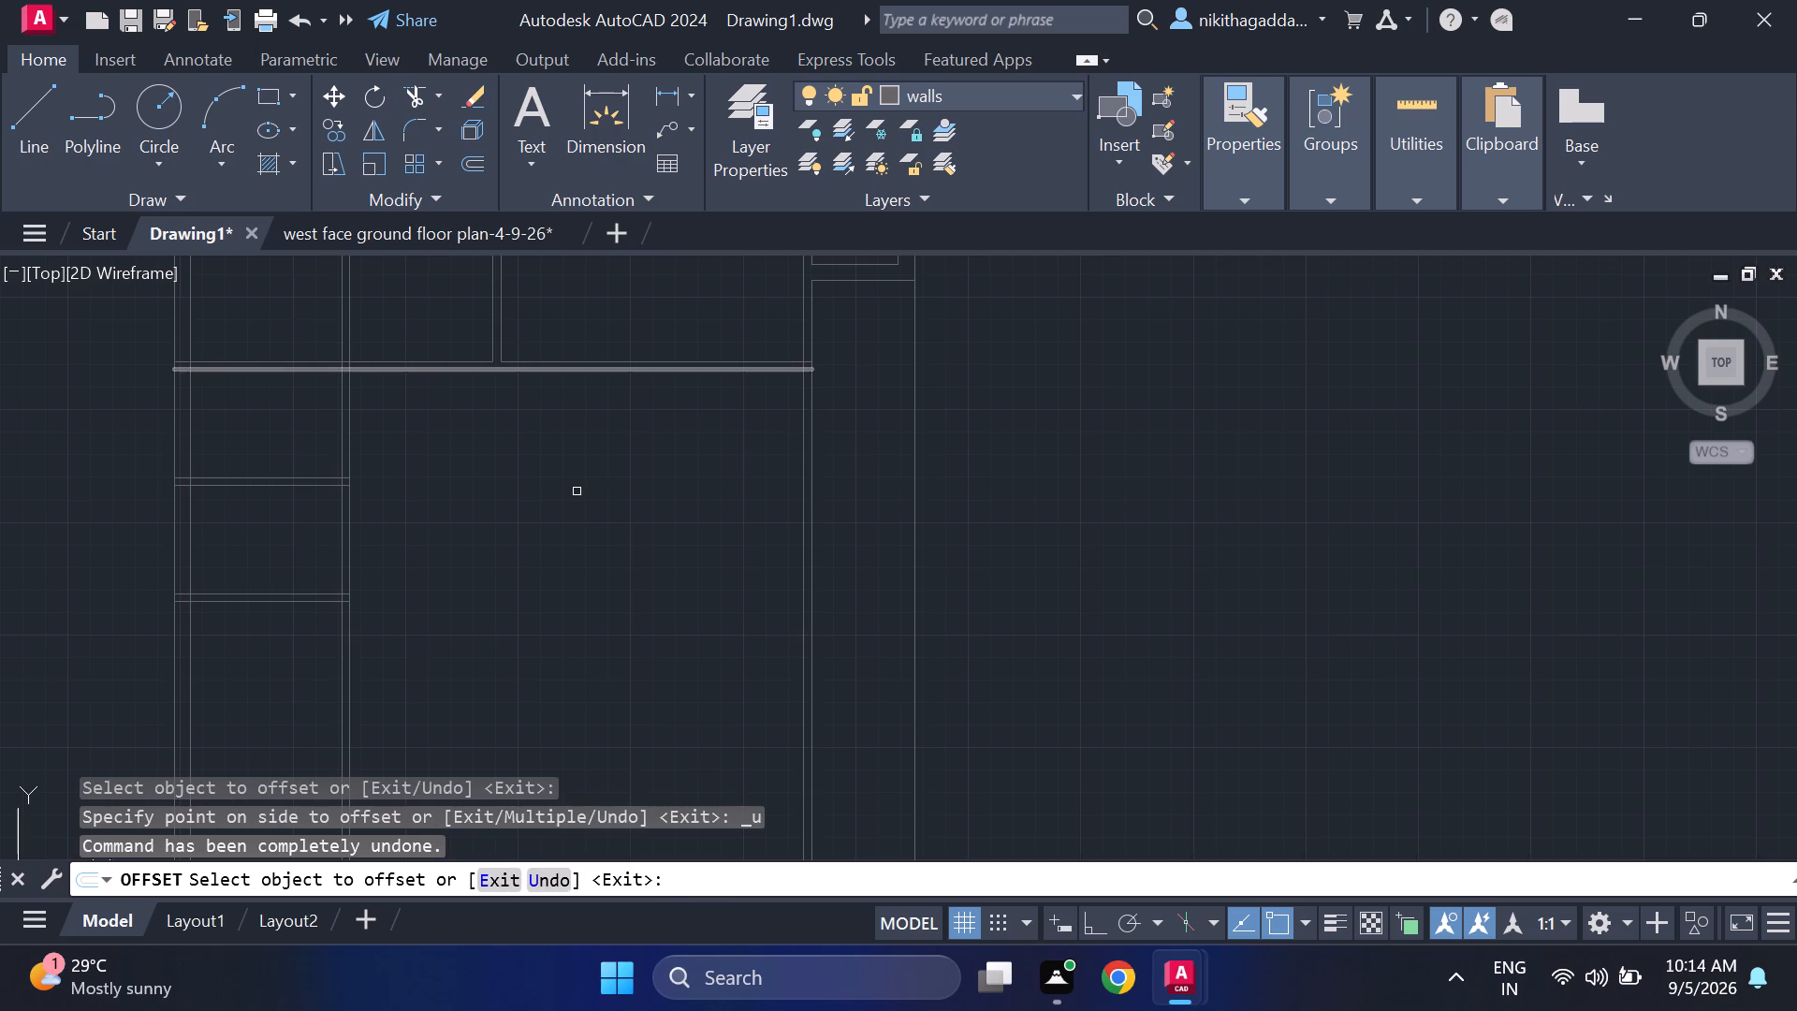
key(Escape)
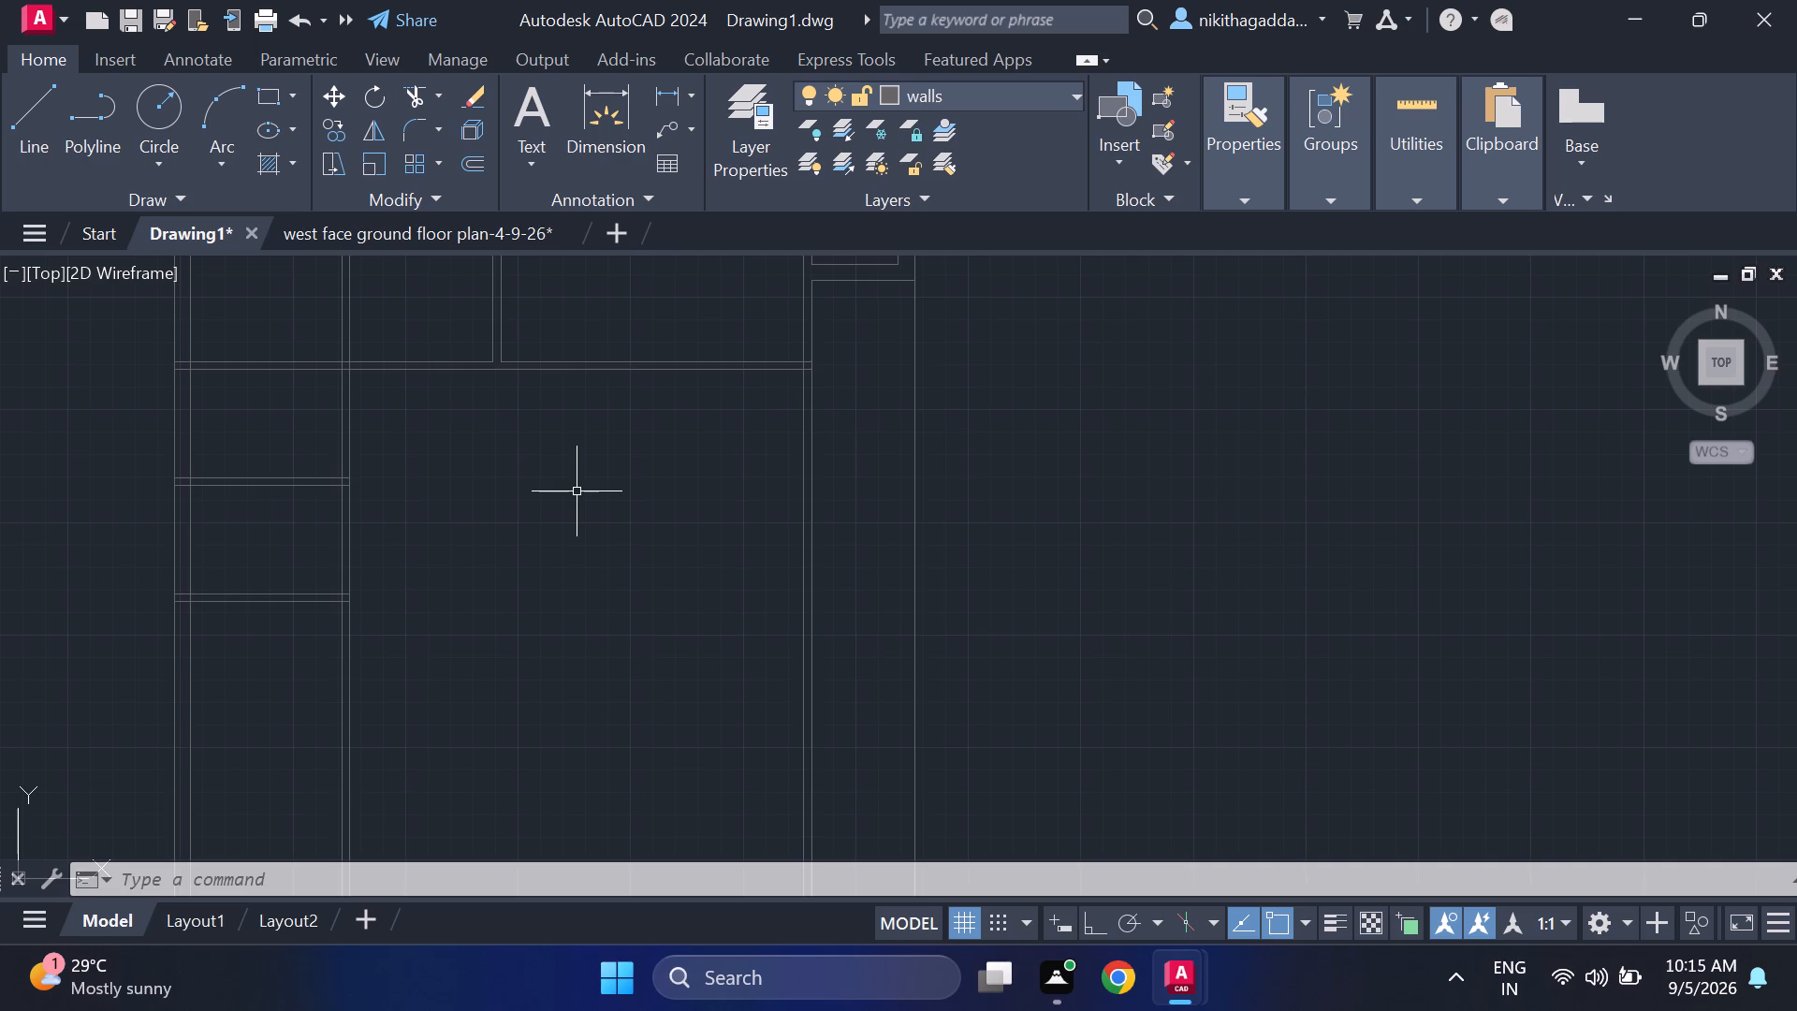
Offset the south line of the lowest short horizontal partition 10' to the south.
text(of)
key(Return)
text(10')
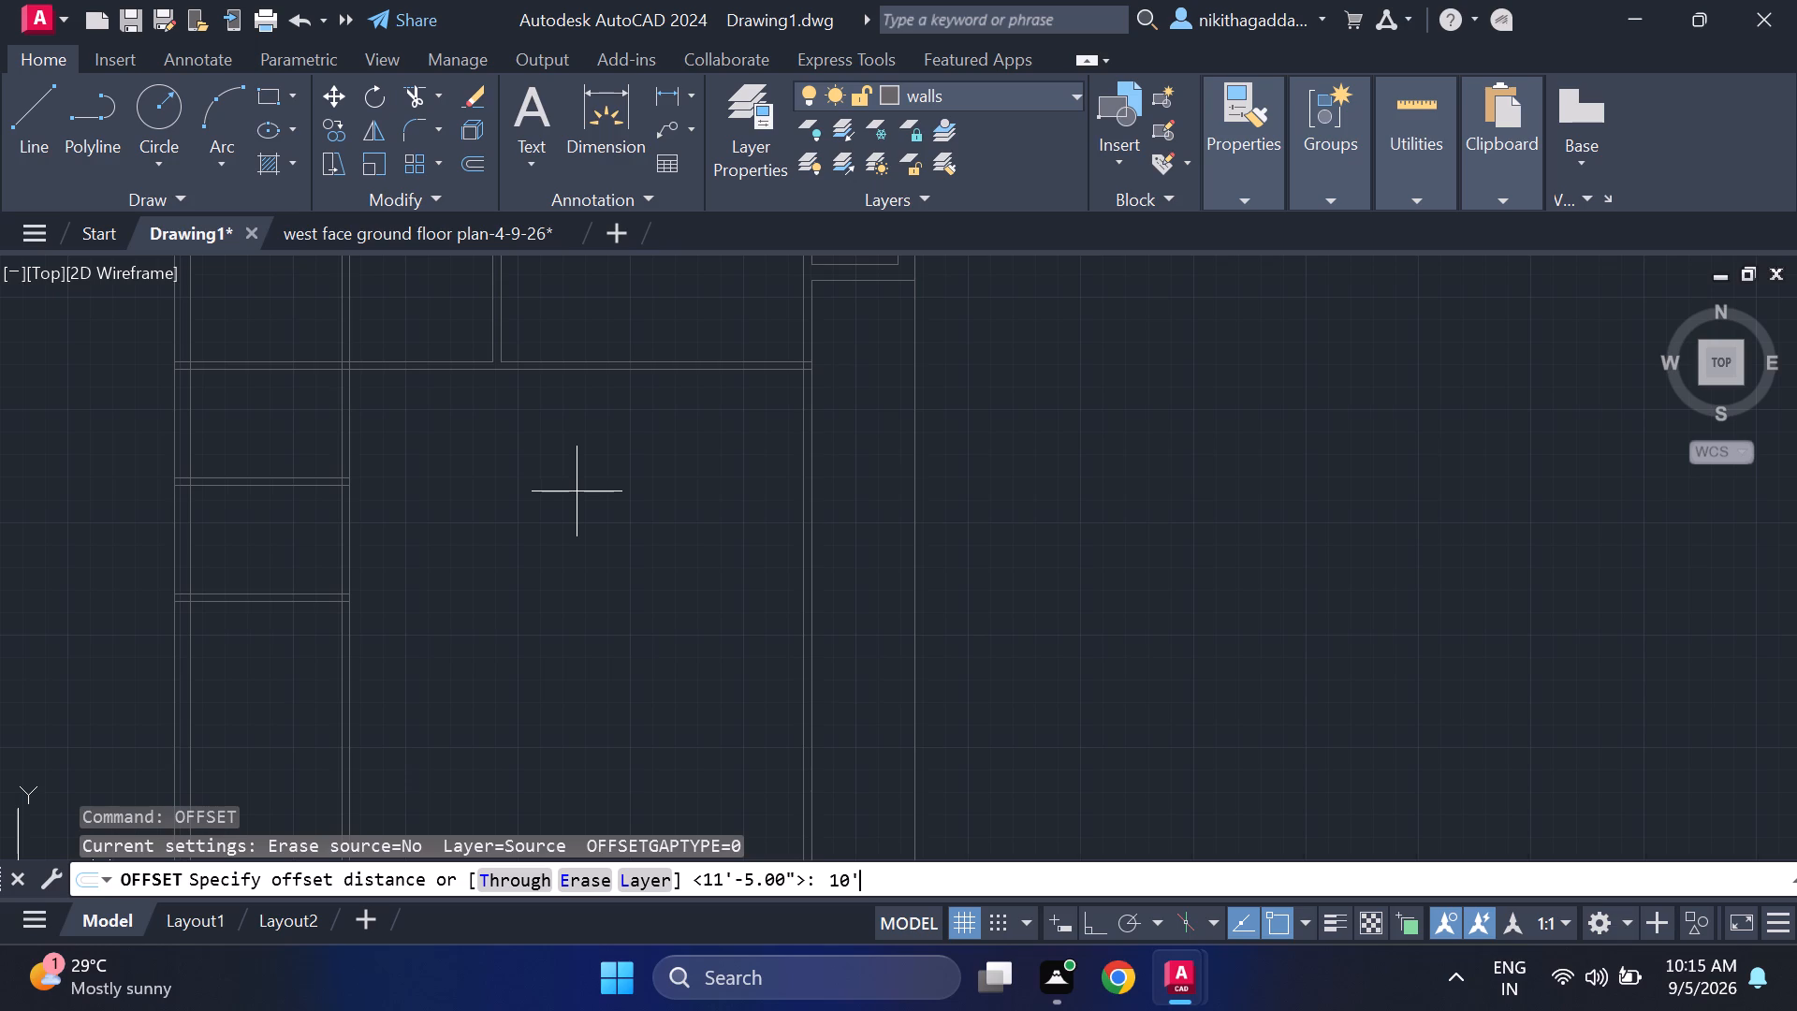
key(Return)
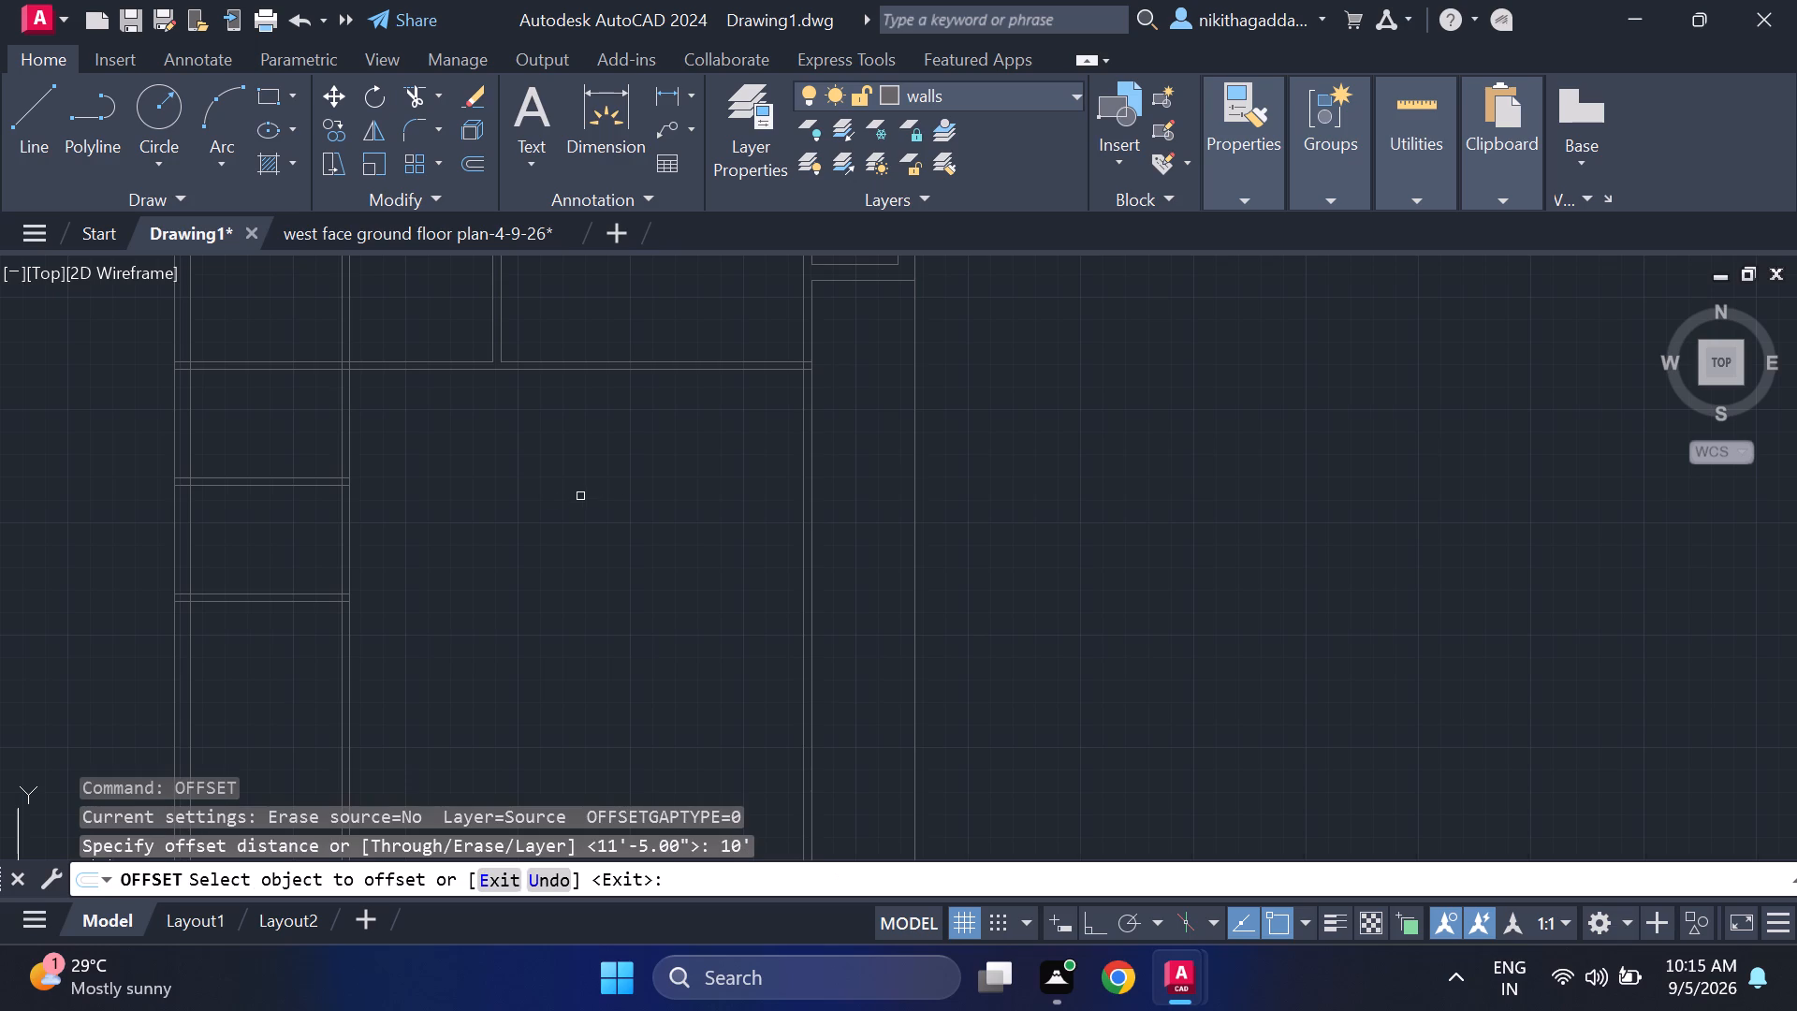
middle_drag(214, 685, 265, 562)
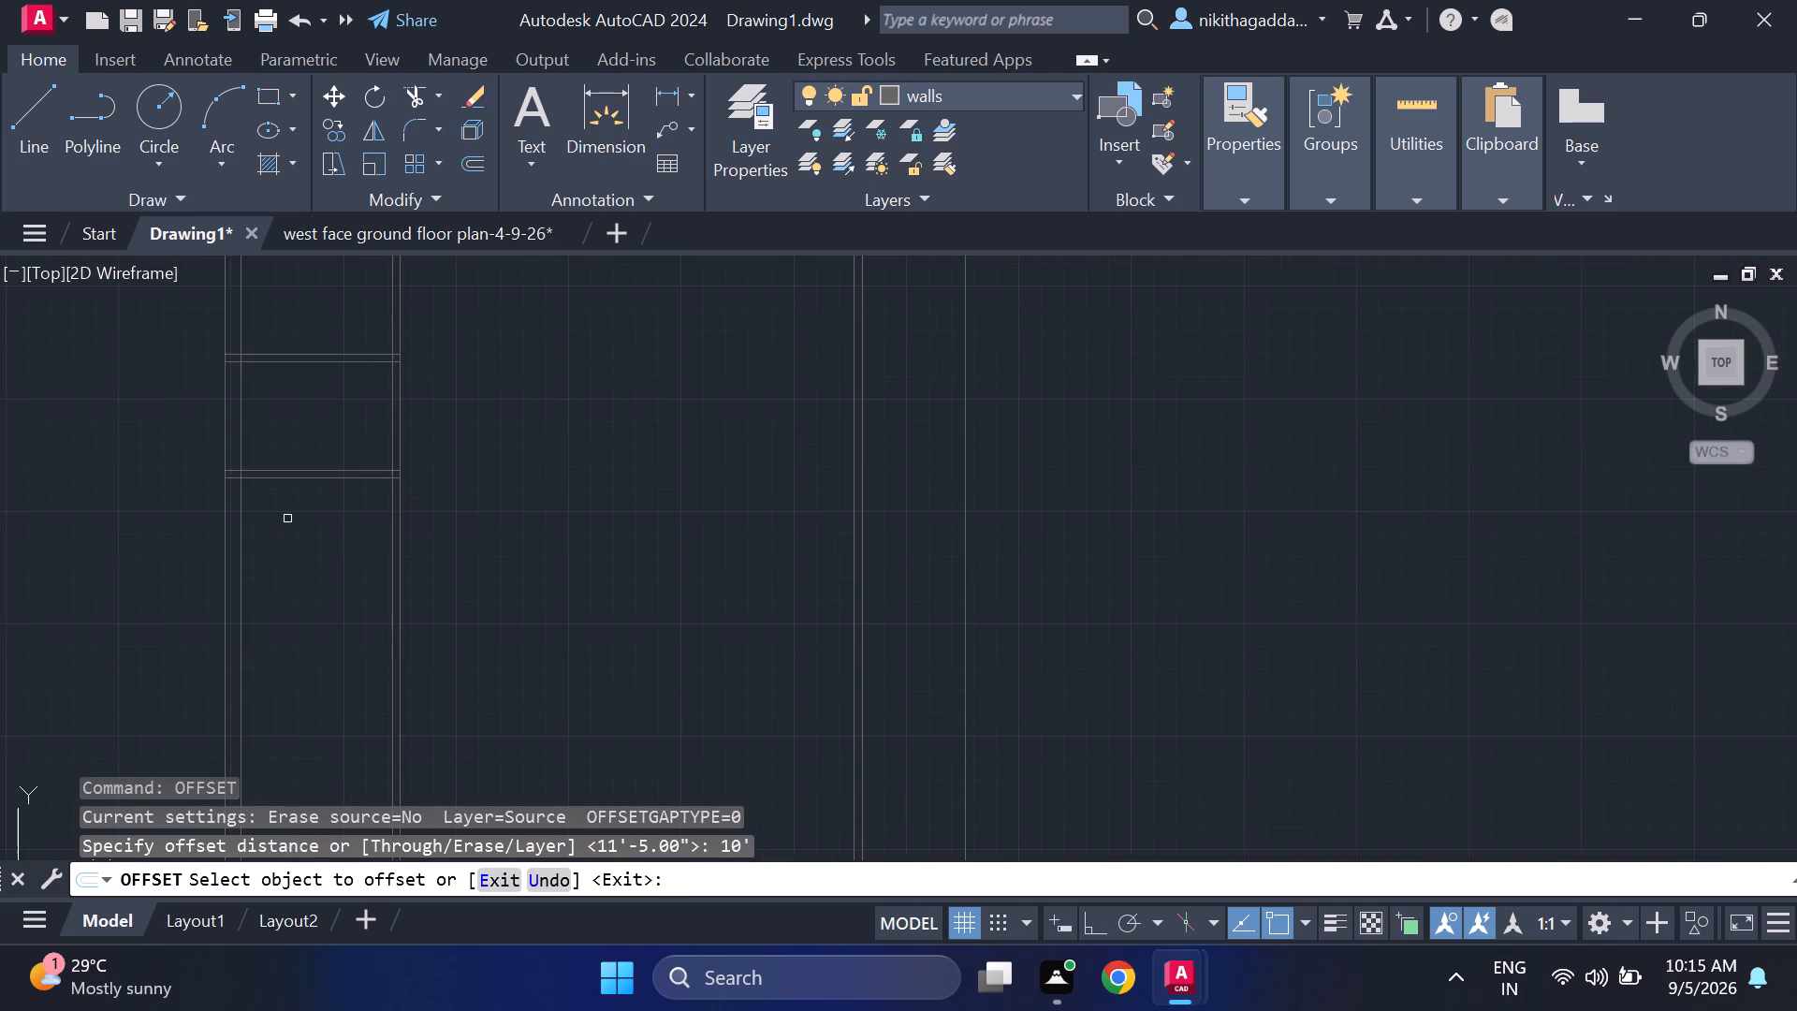
click(309, 476)
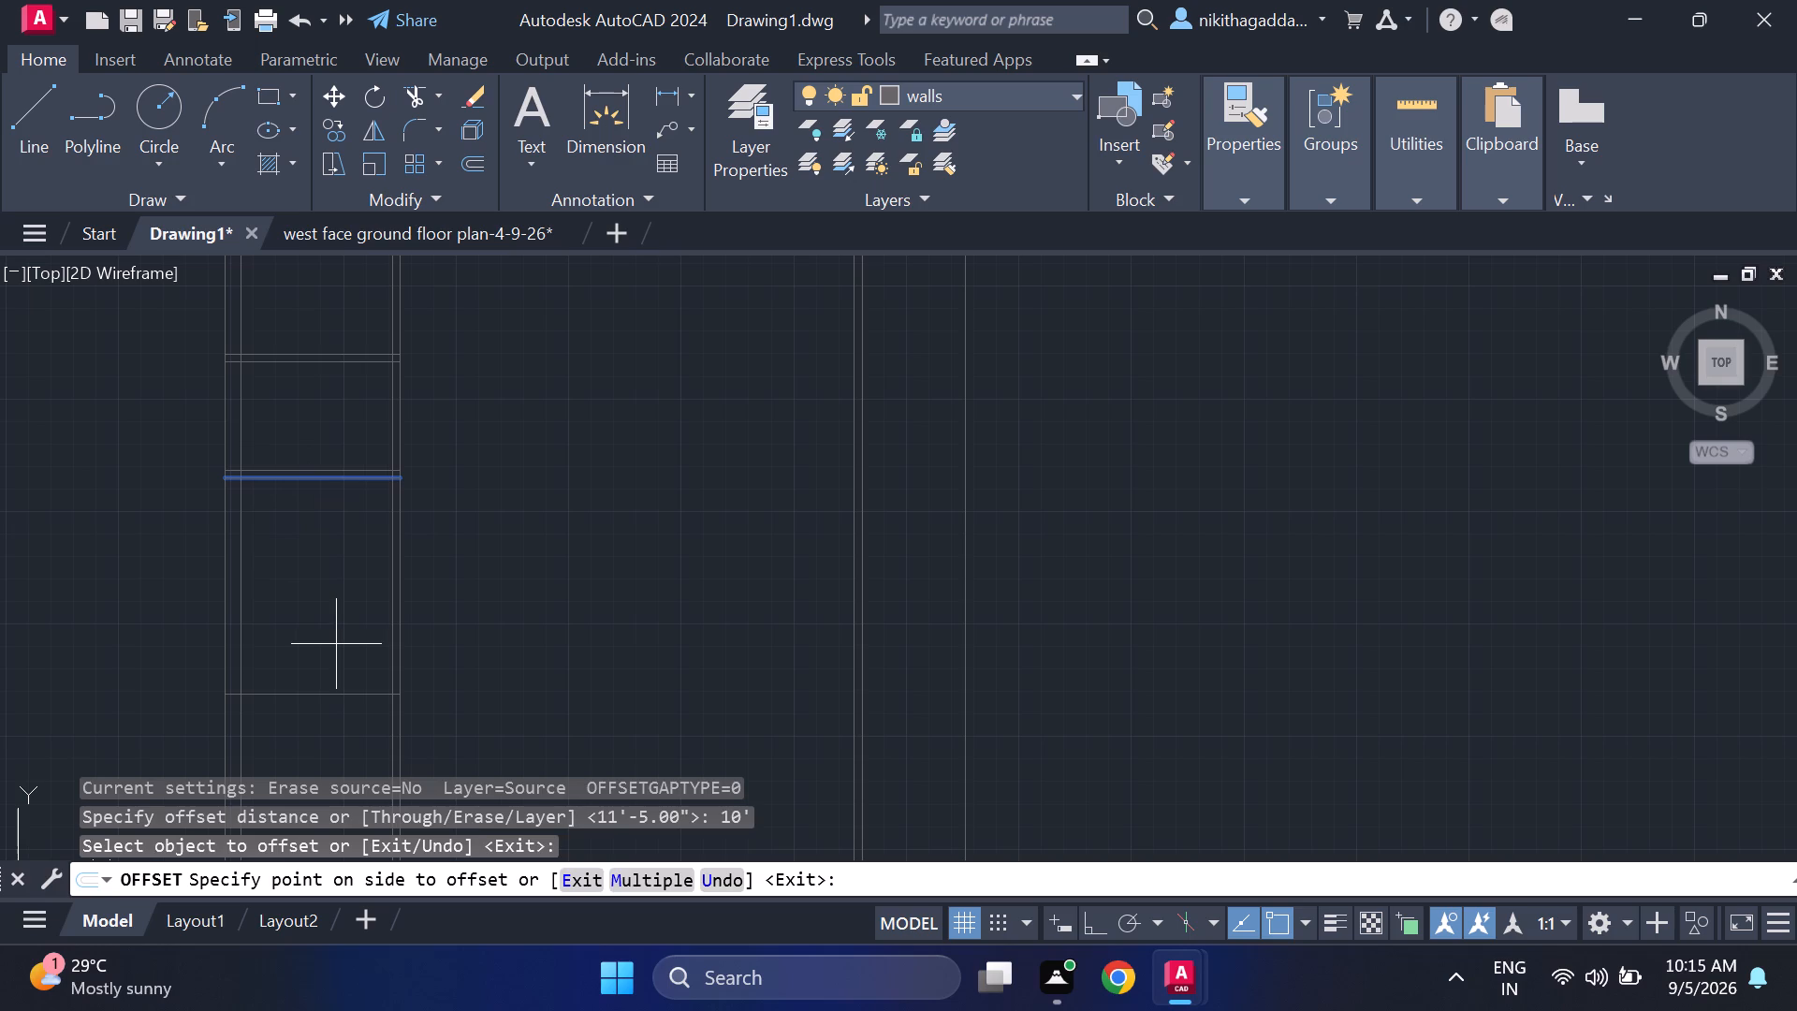
click(336, 644)
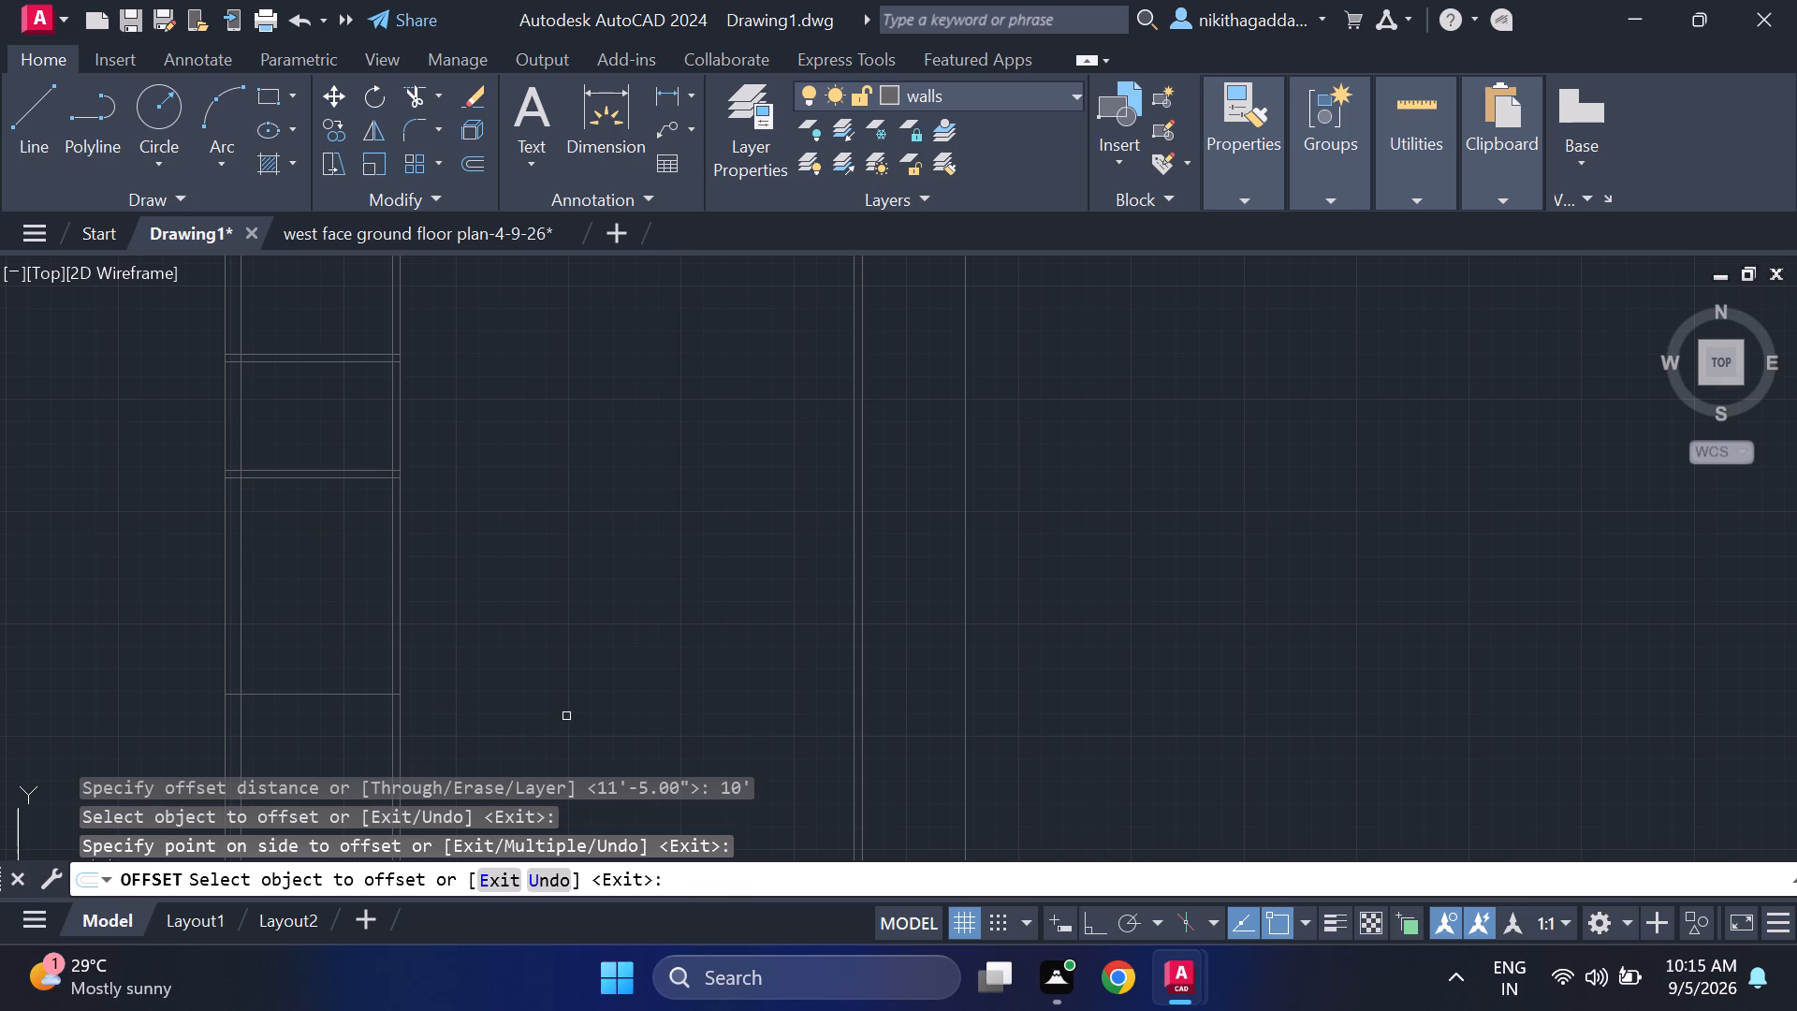
middle_click(566, 716)
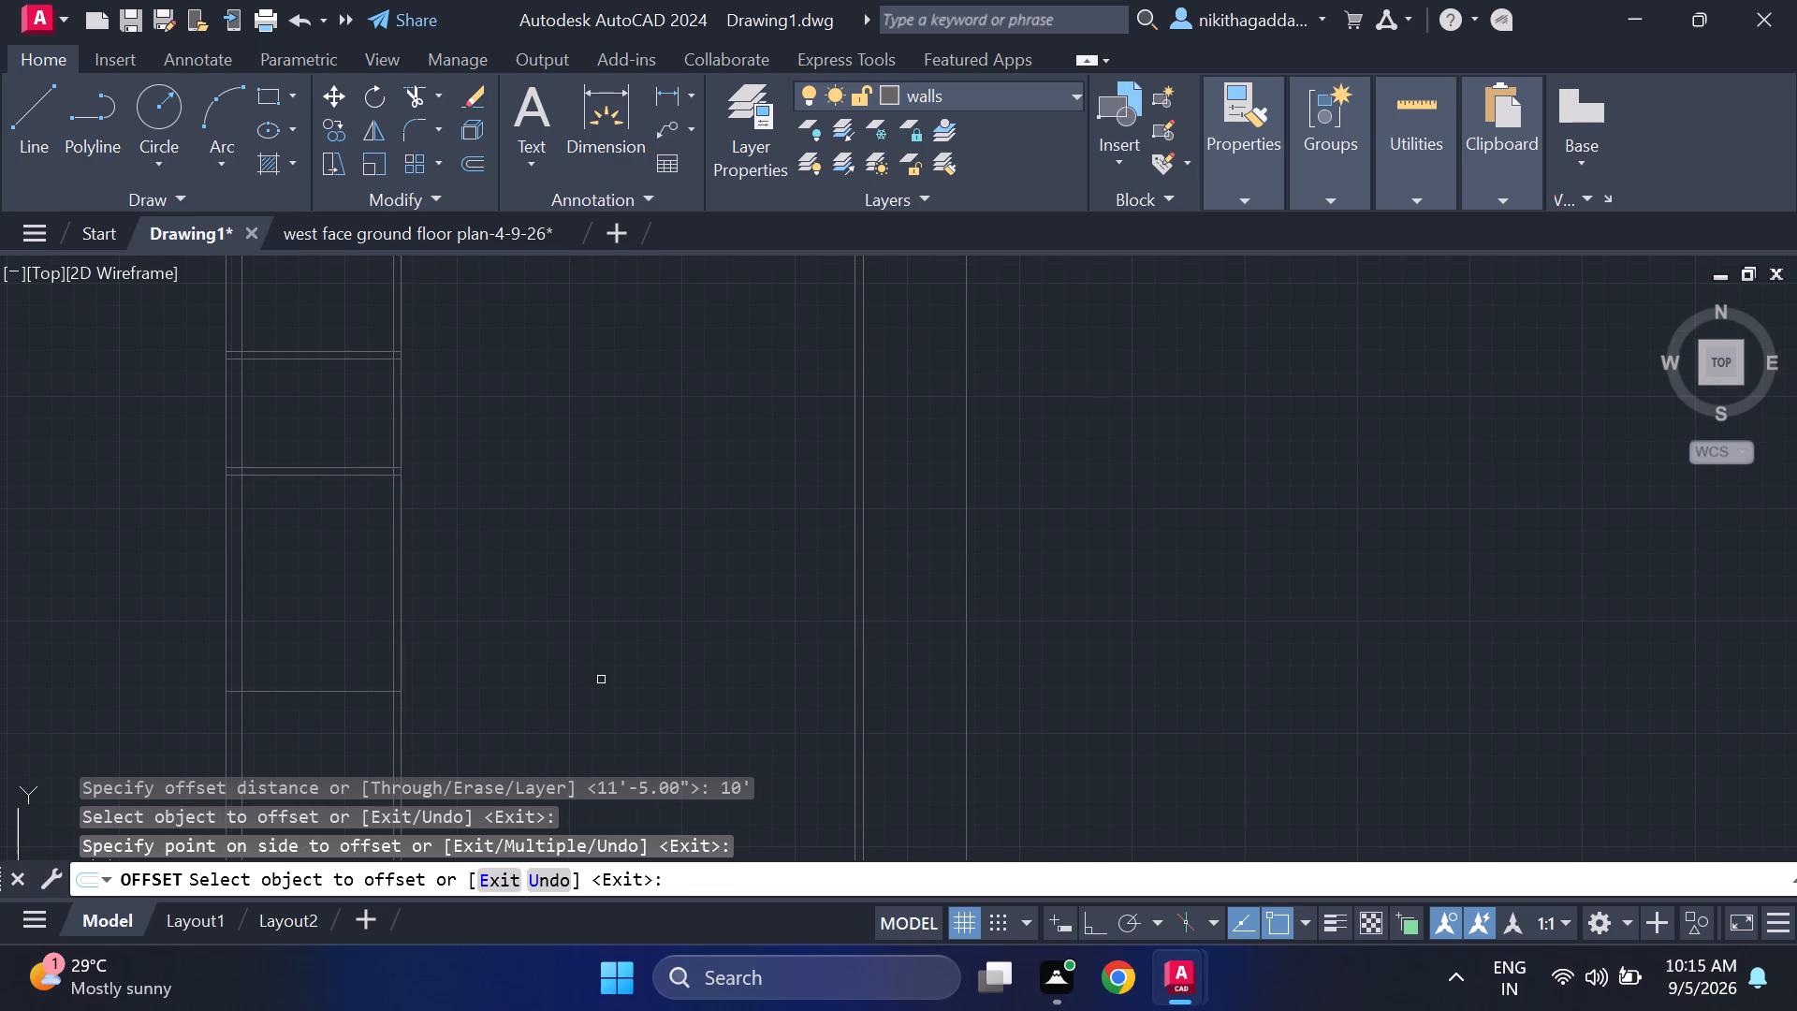
key(Escape)
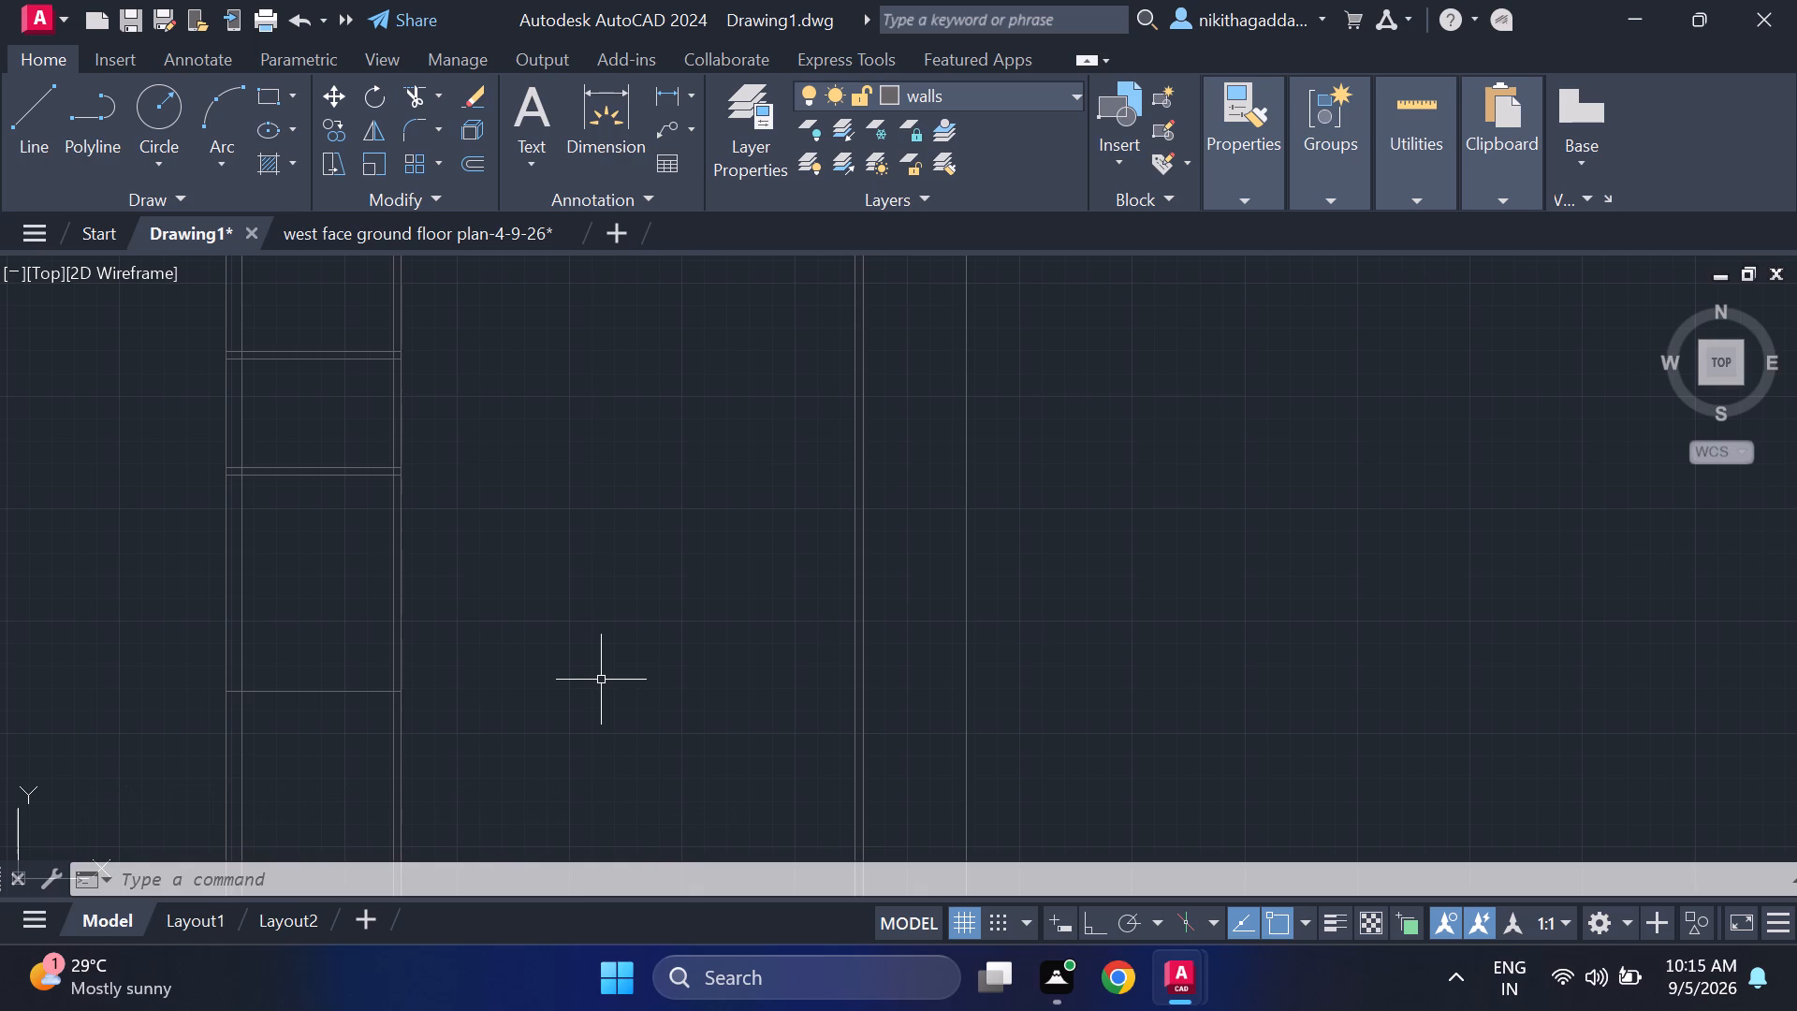
Trim both lines of the vertical partition between the lowest short horizontal partition and the new line south of it, keeping the west wall.
text(tr)
key(Return)
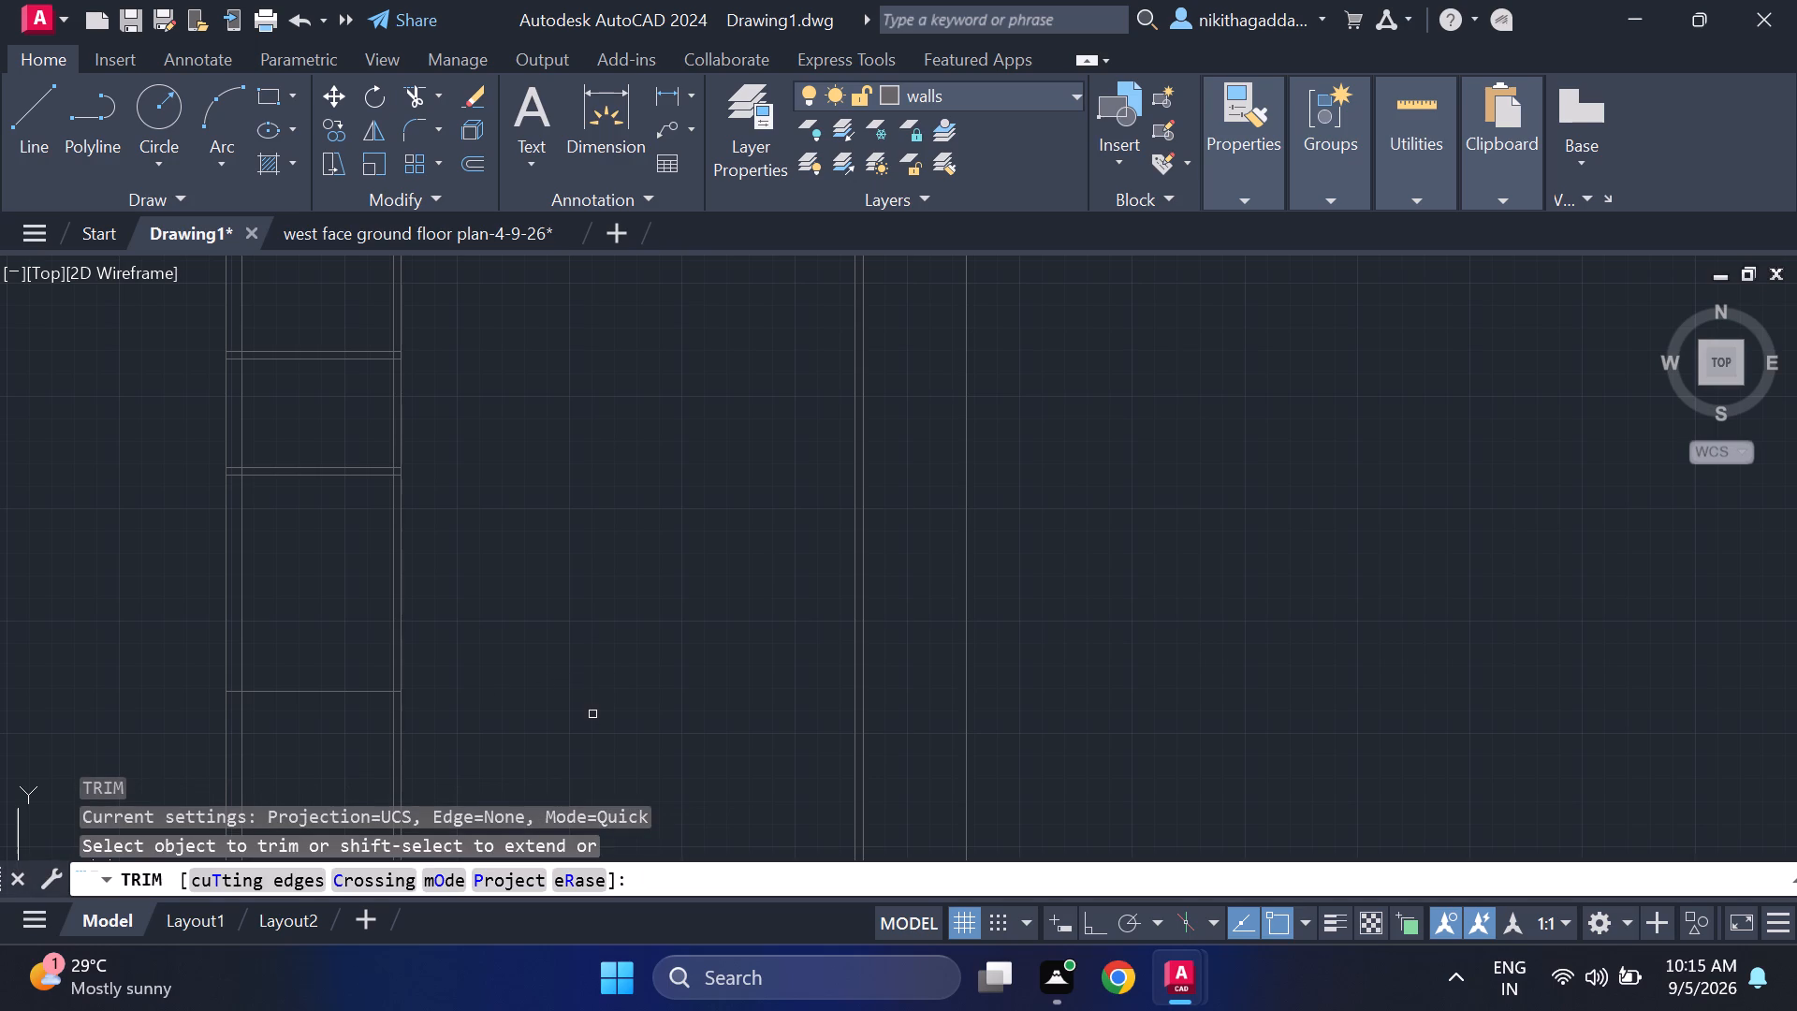
drag(436, 518, 89, 359)
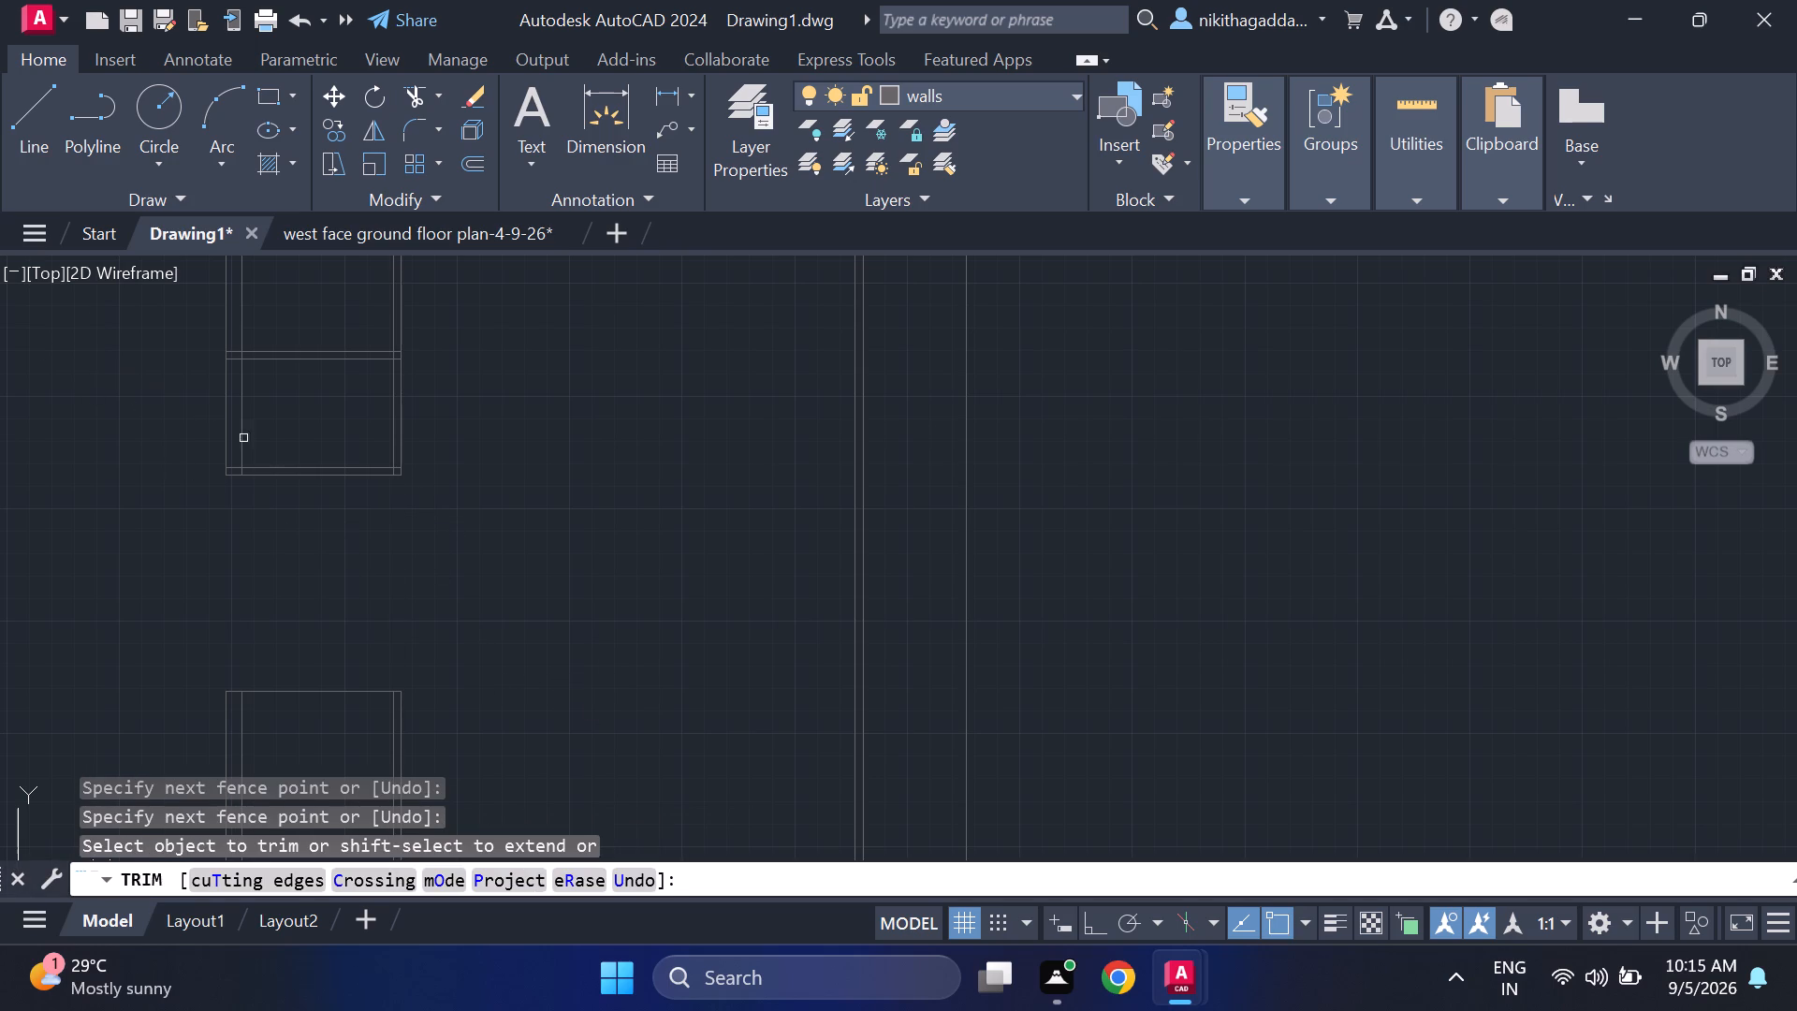
key(ctrl+z)
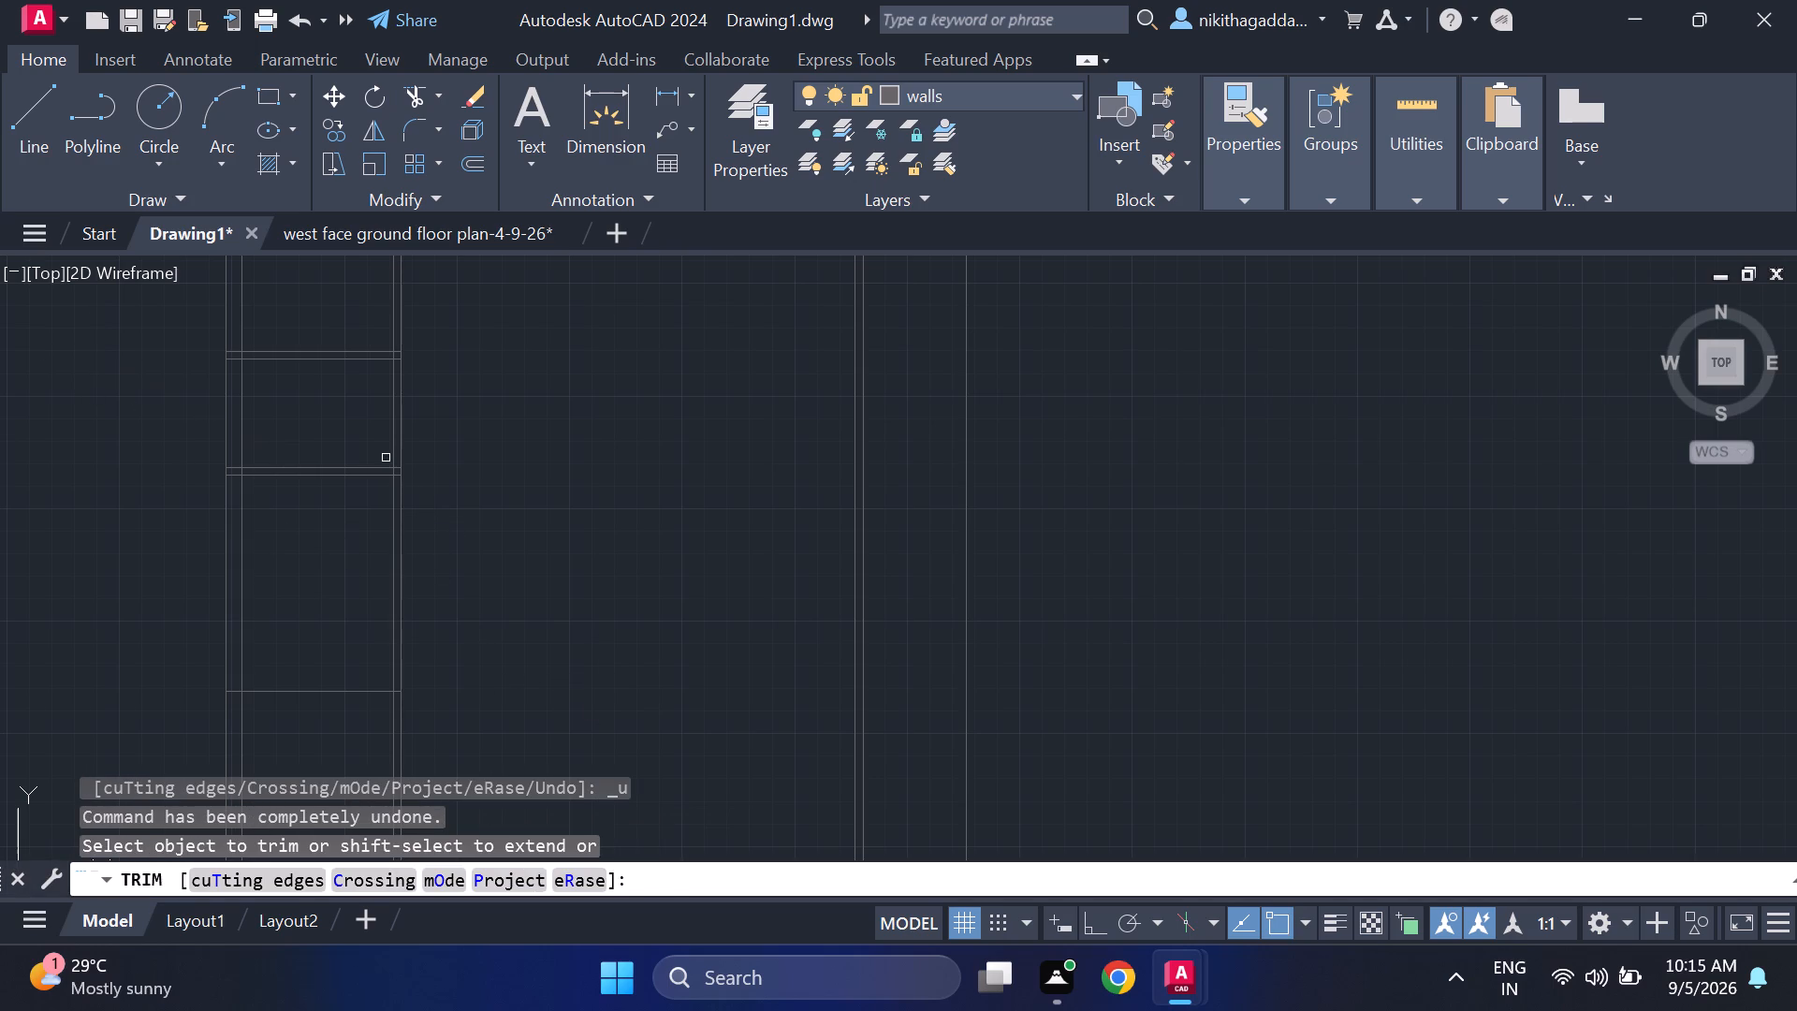
drag(441, 513, 380, 607)
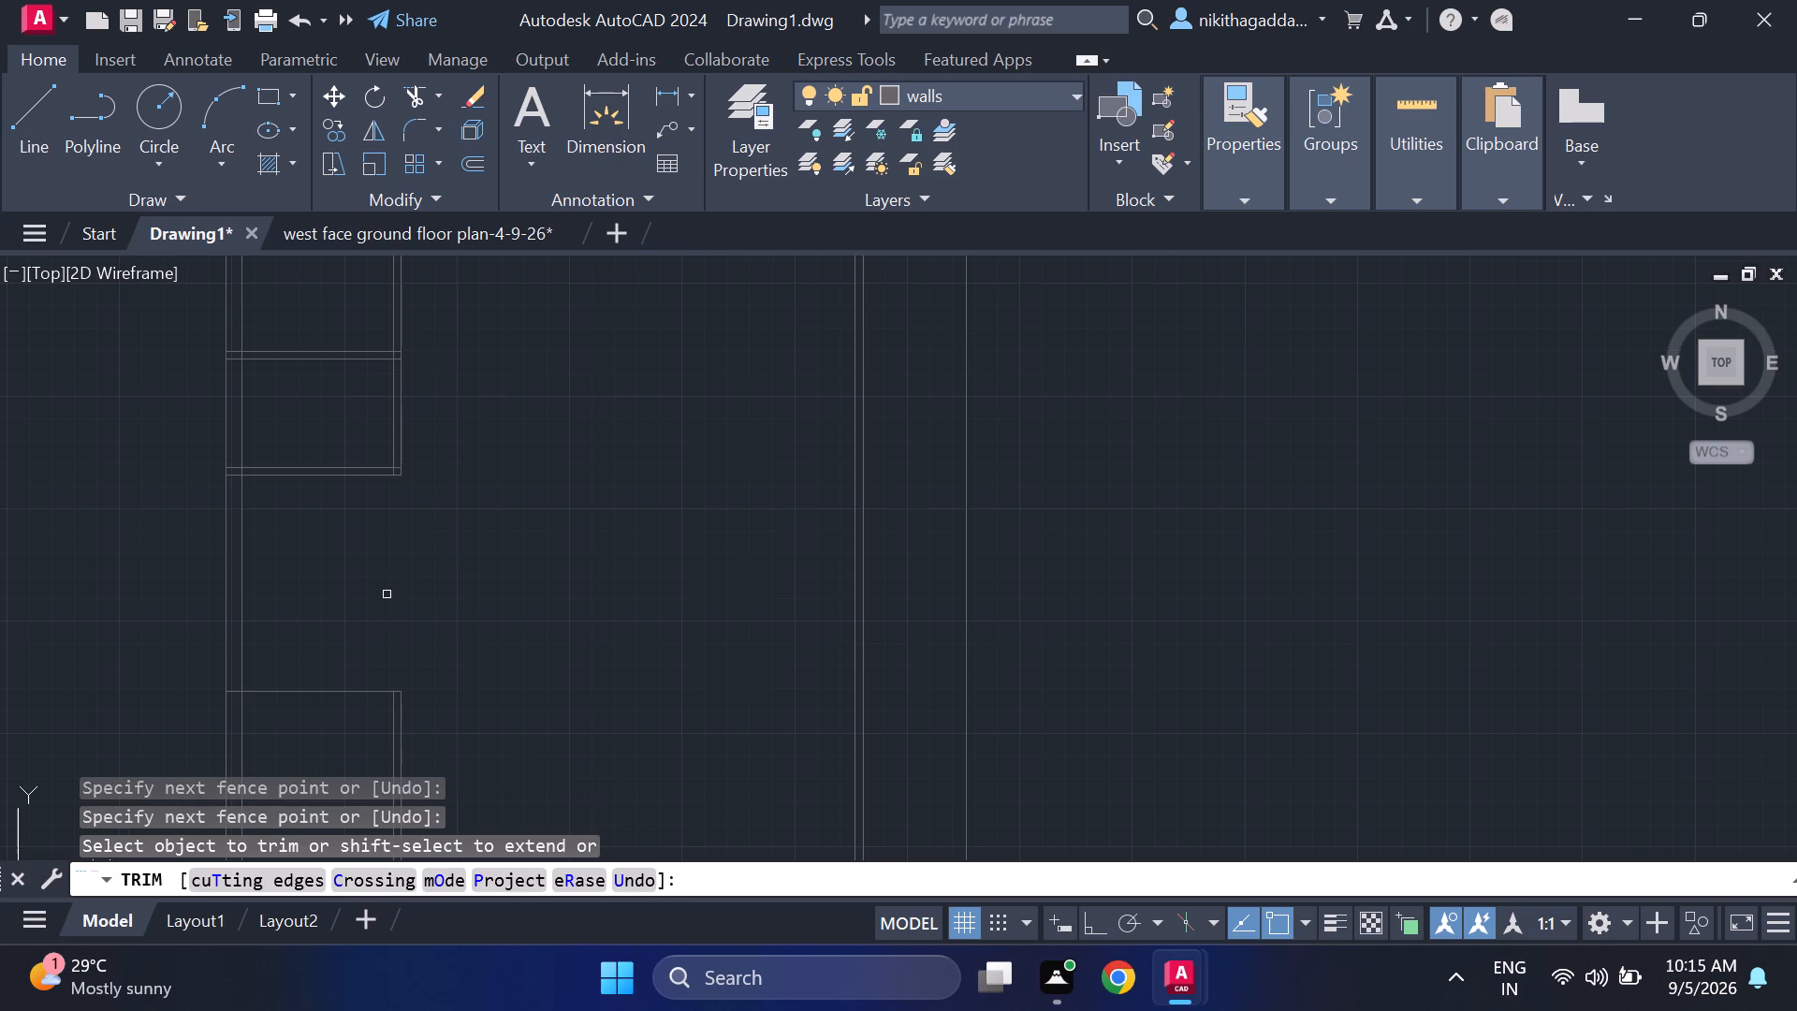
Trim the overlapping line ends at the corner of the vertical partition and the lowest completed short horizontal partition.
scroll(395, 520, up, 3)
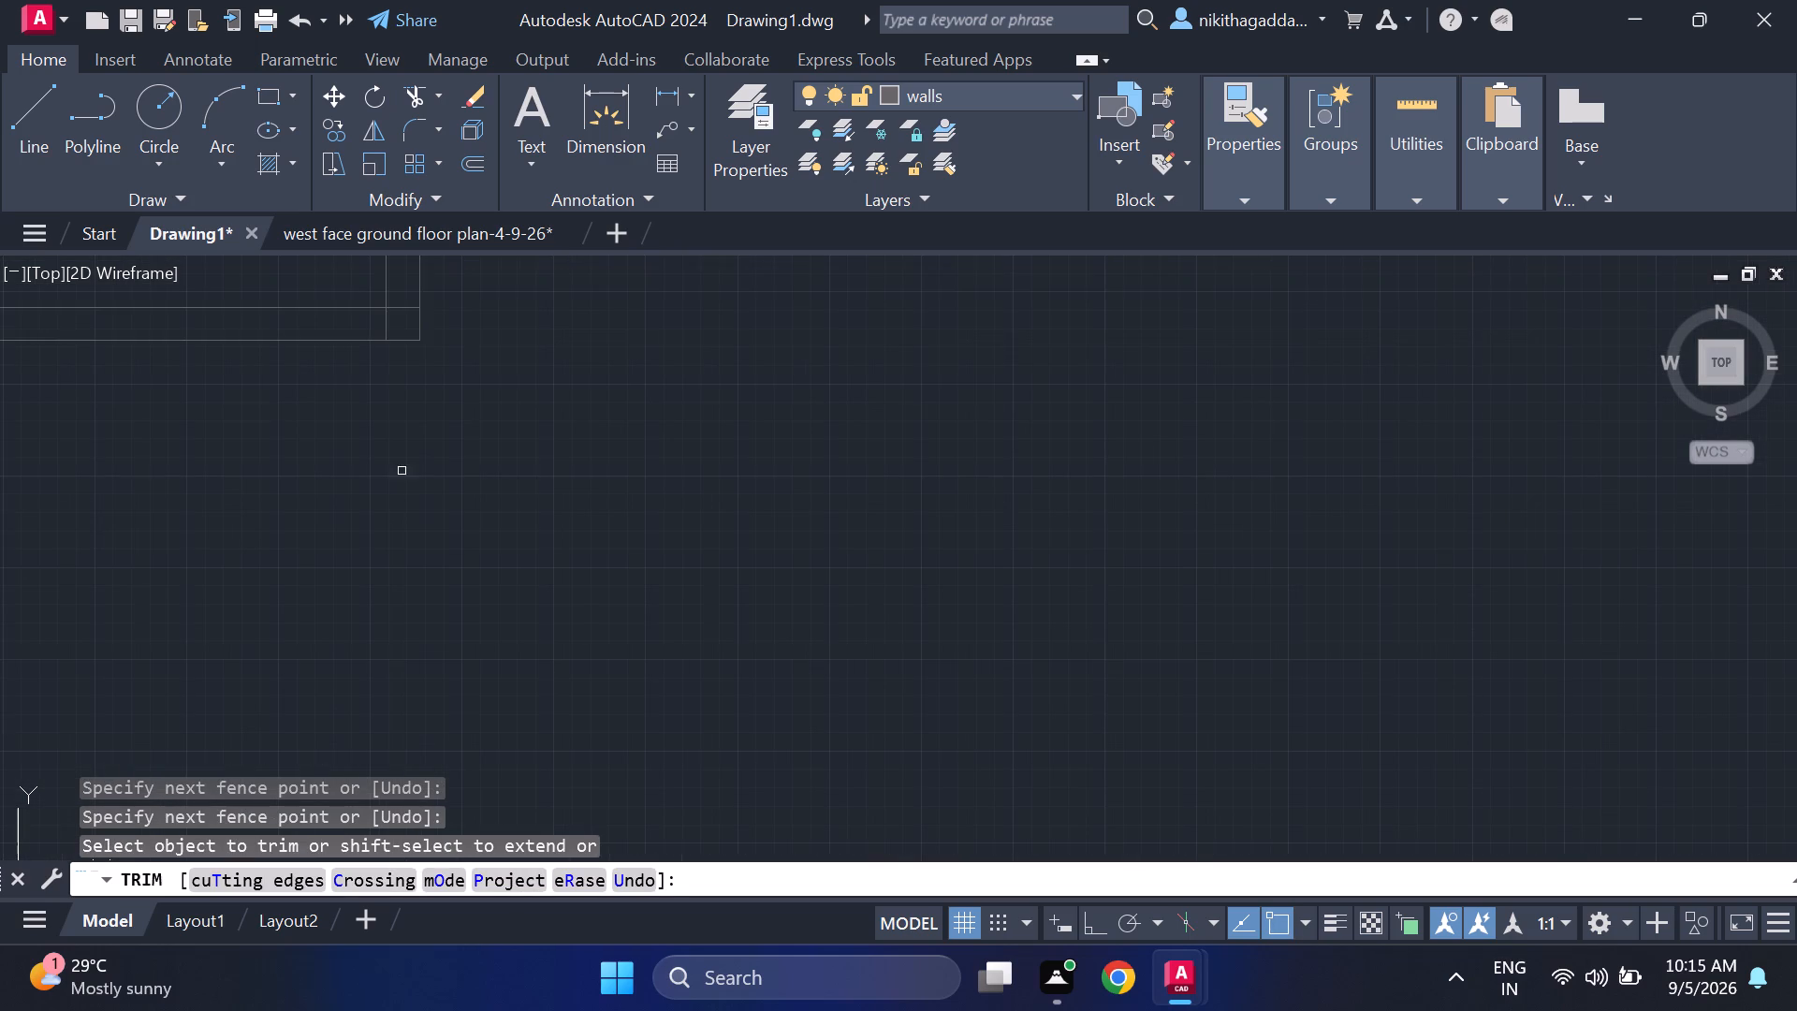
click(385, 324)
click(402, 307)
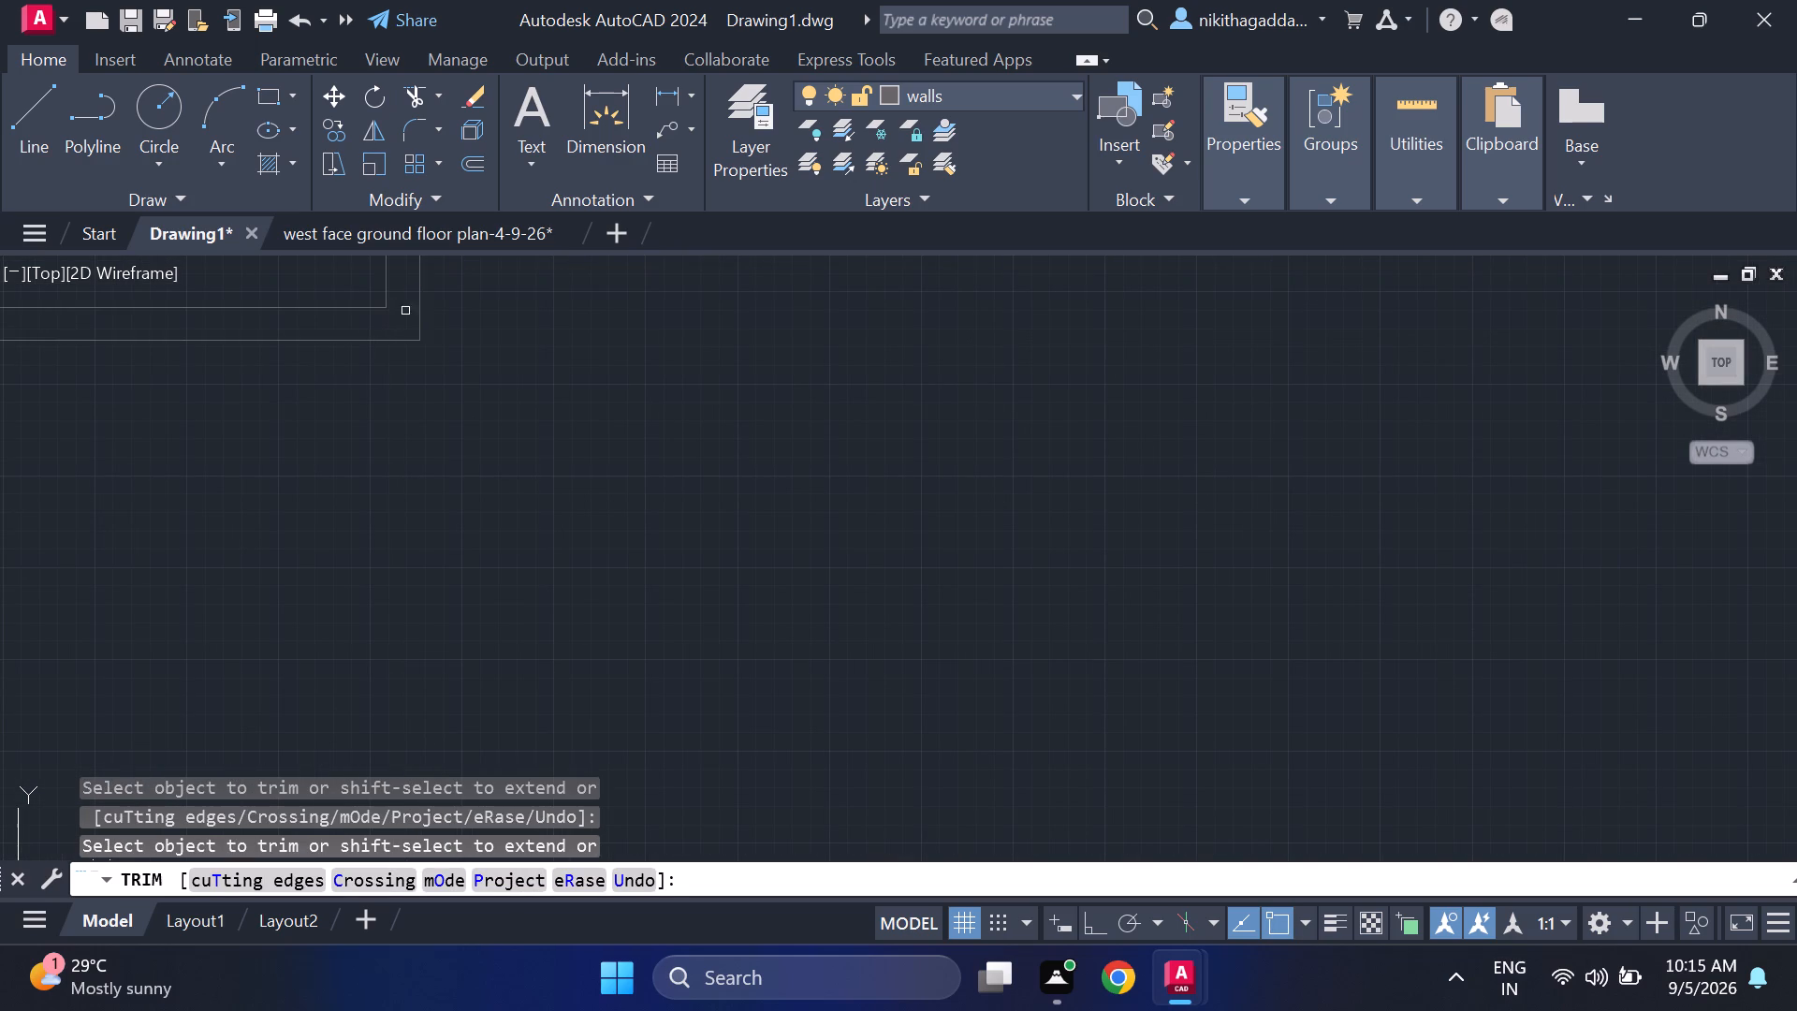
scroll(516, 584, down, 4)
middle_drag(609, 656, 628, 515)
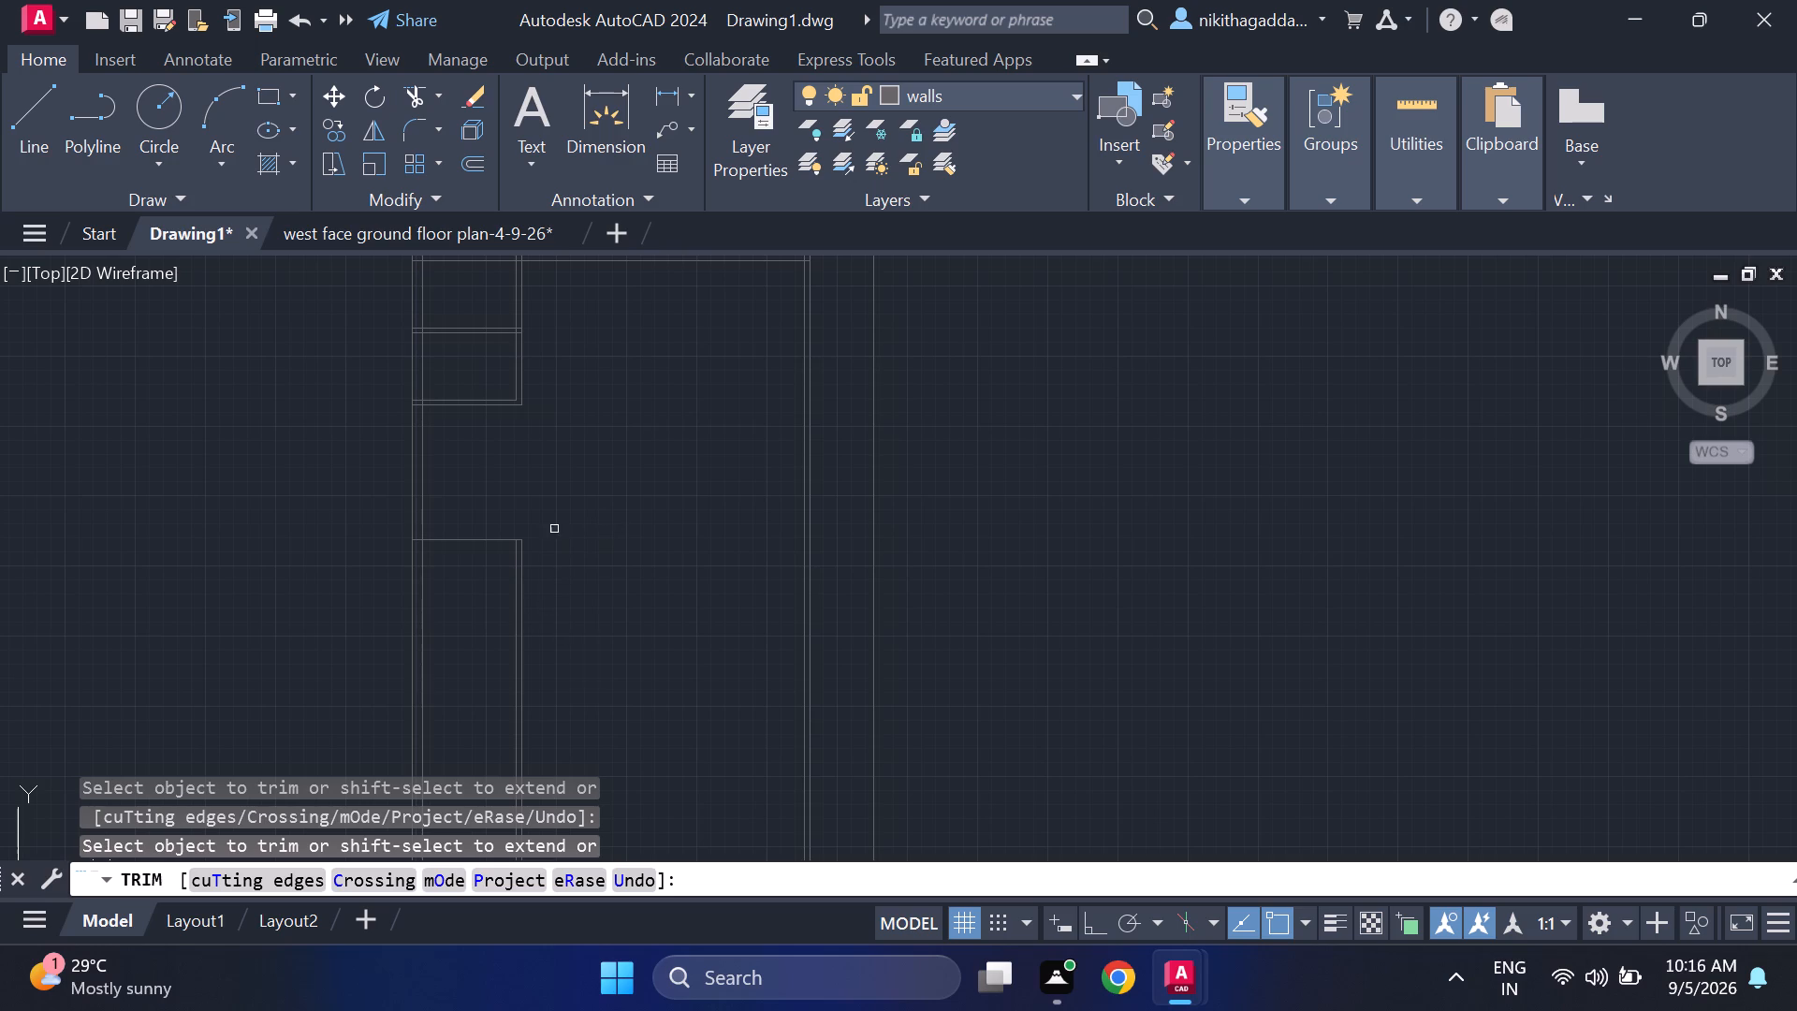
Undo the recent partition trims and the 10' offset line south of the lowest completed short horizontal partition.
key(ctrl+z)
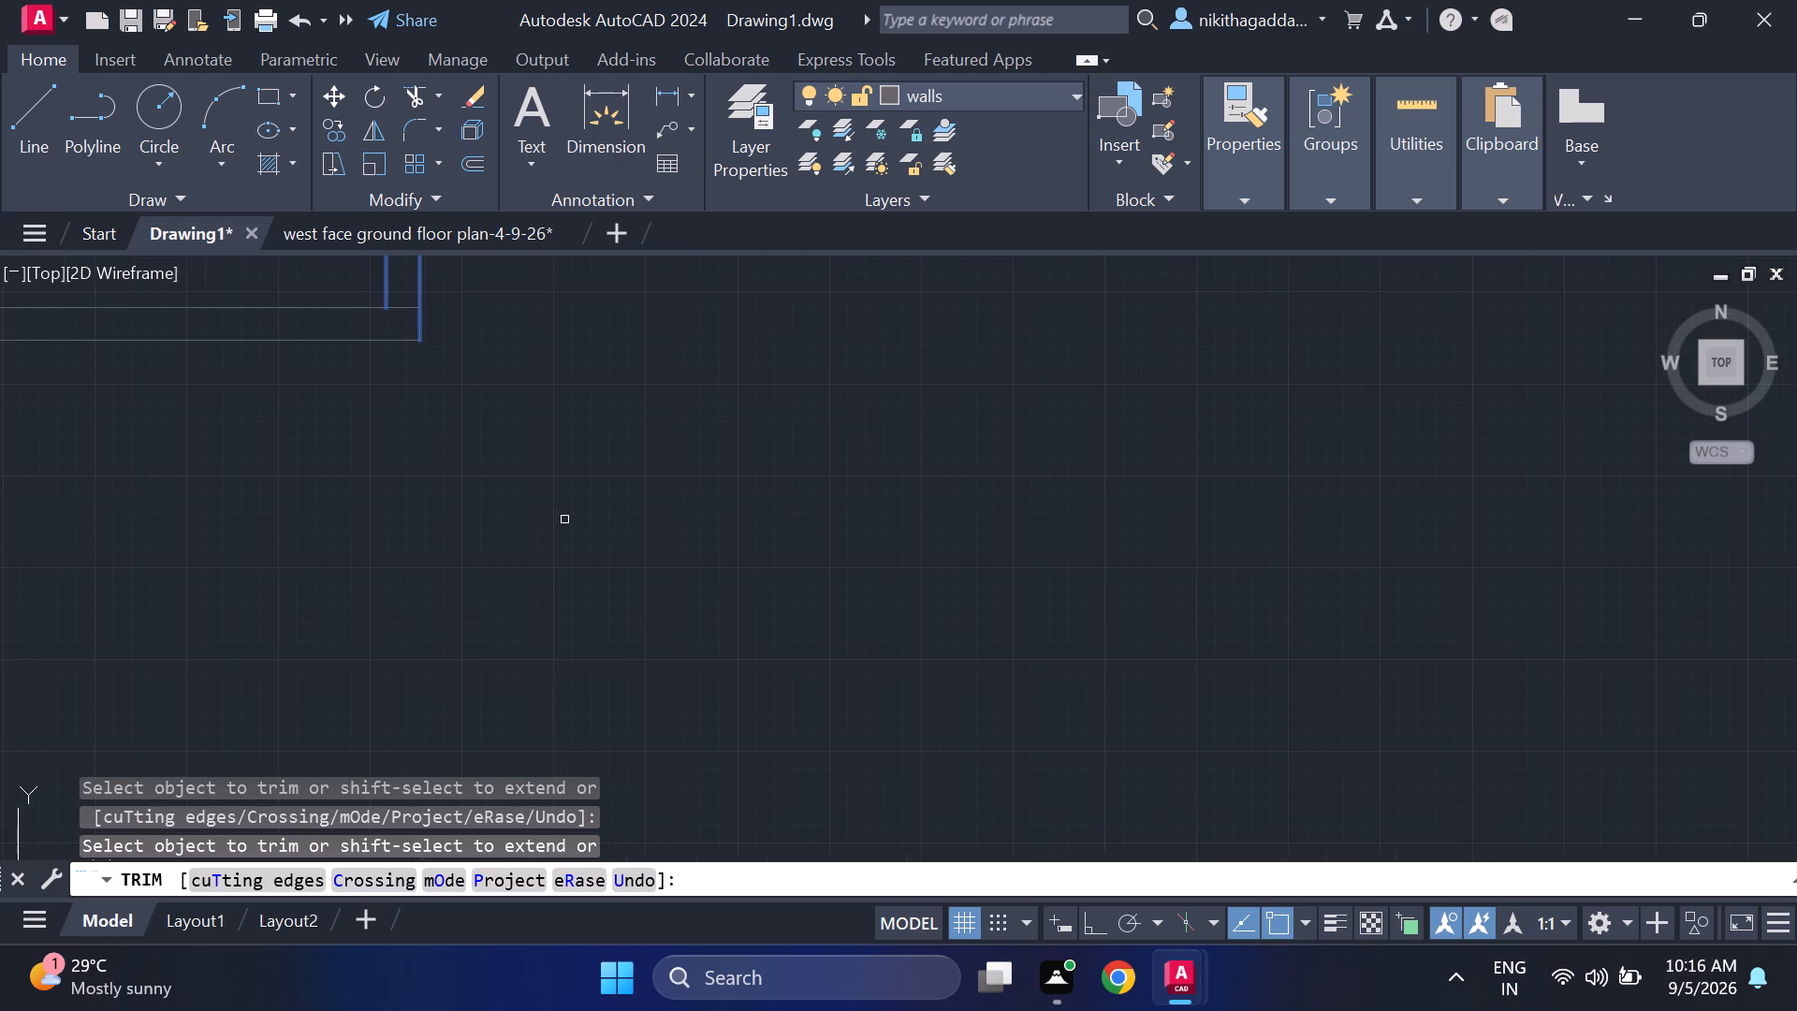
click(564, 520)
scroll(636, 530, down, 3)
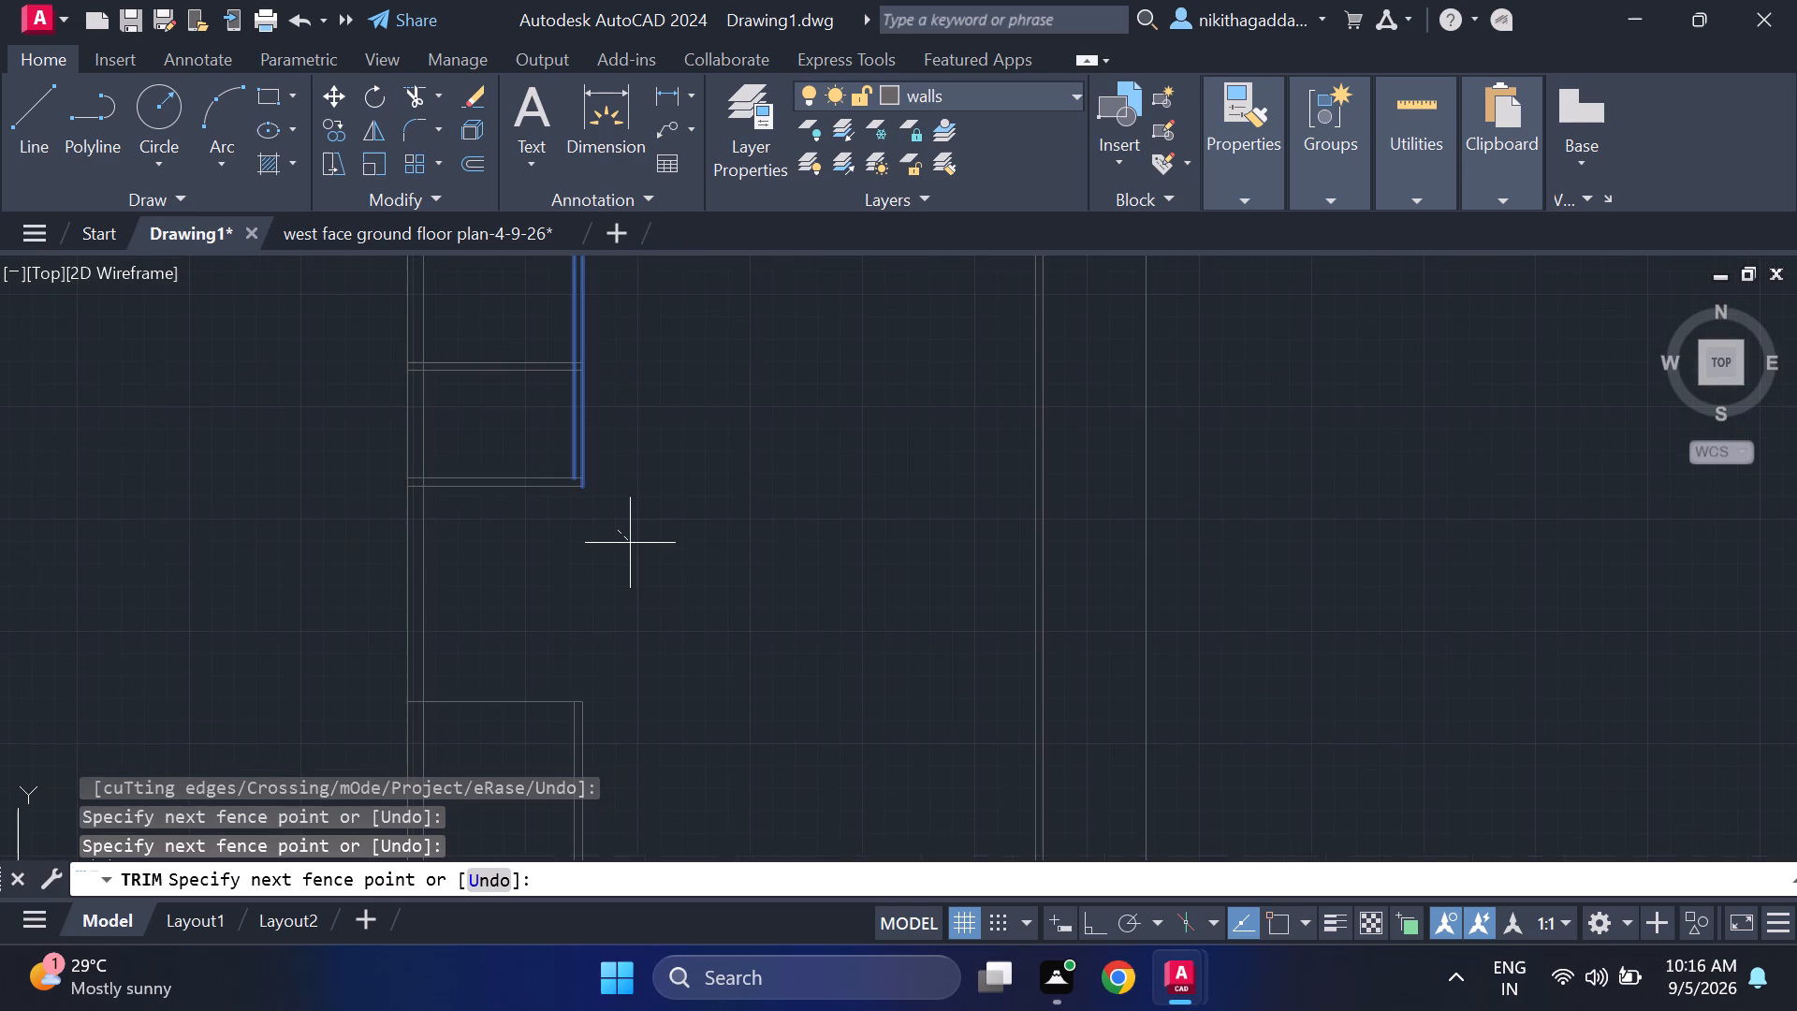
scroll(630, 544, down, 3)
scroll(658, 609, up, 2)
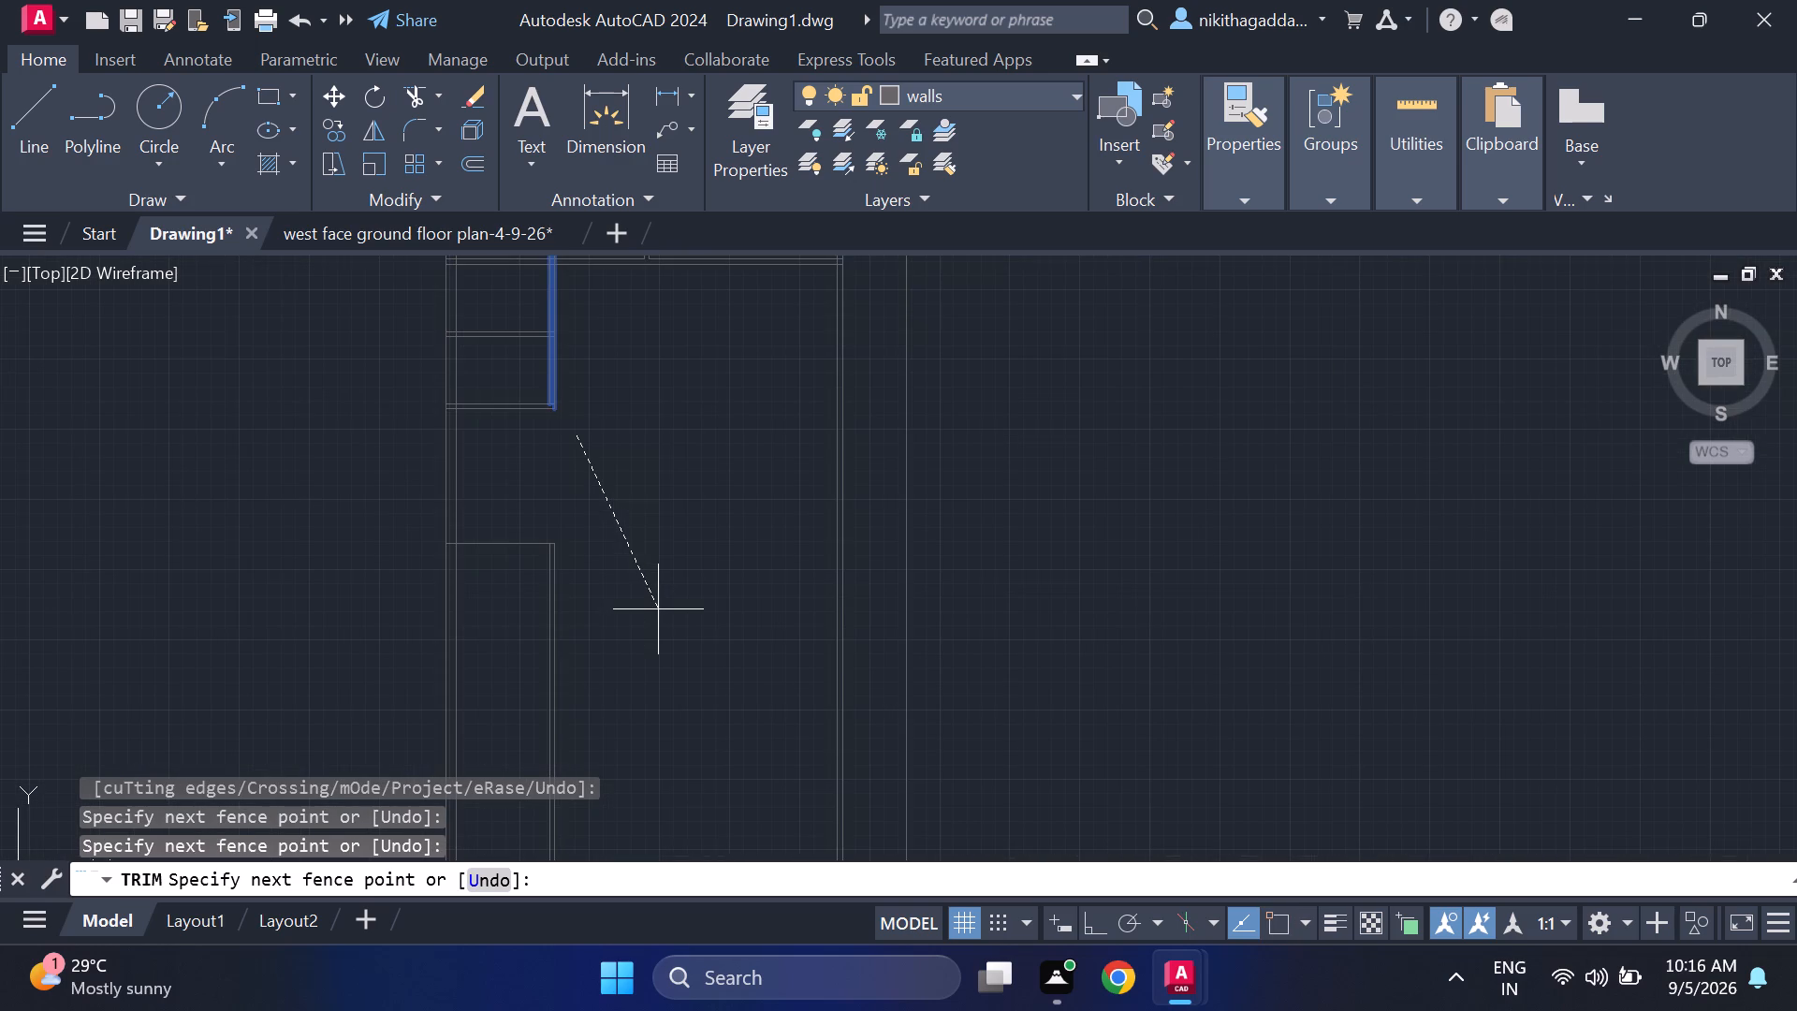
key(Escape)
key(ctrl+z)
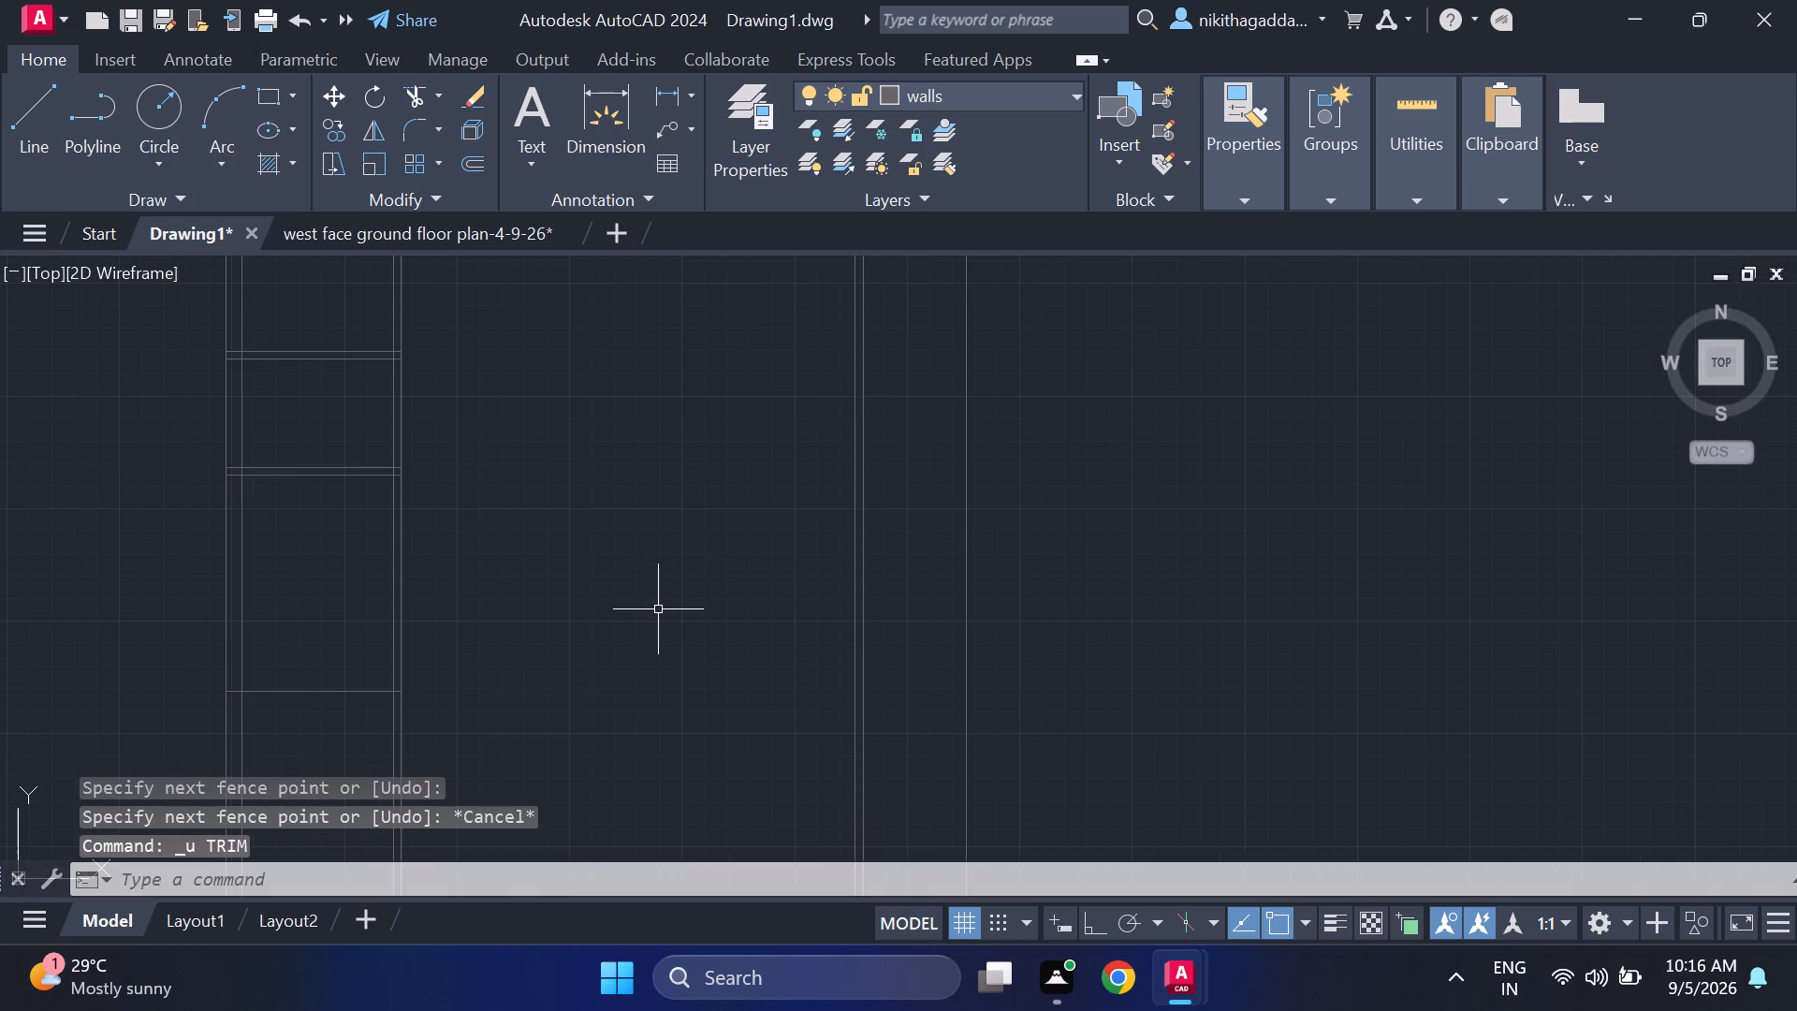
key(ctrl+z)
scroll(711, 640, down, 4)
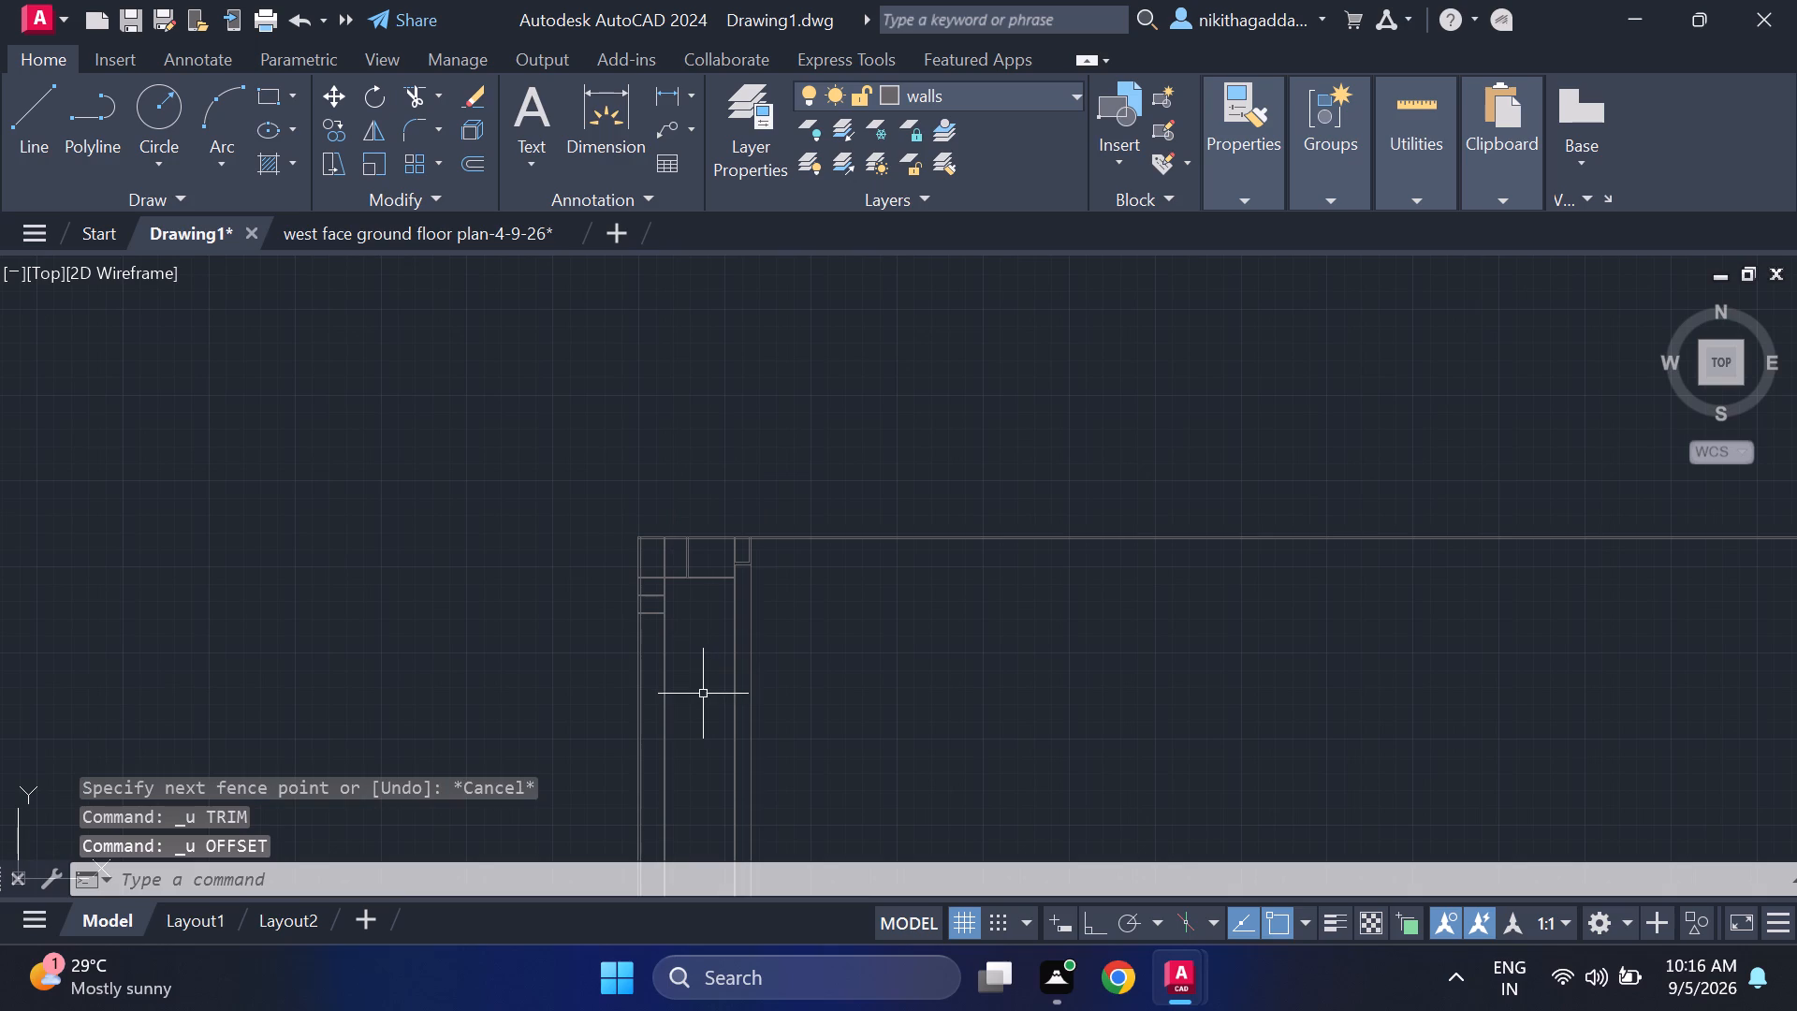
scroll(675, 652, up, 3)
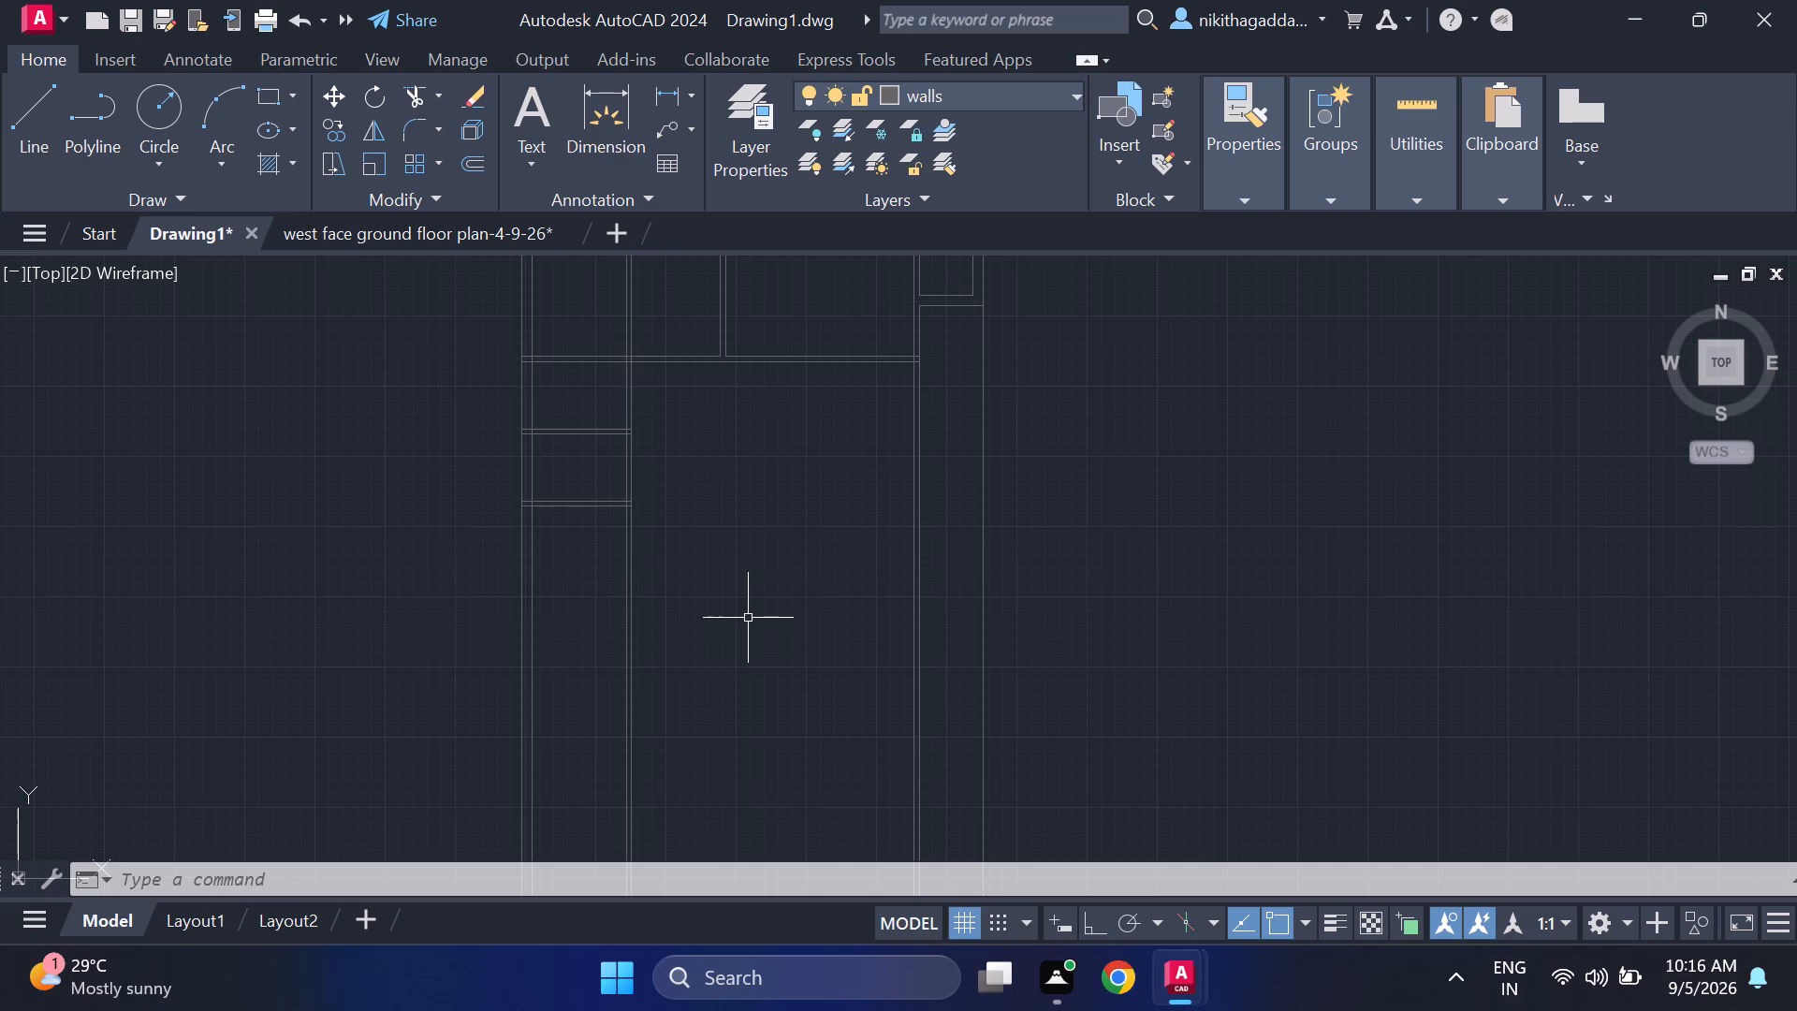
Trim both vertical partition lines south of the lowest short horizontal partition and clean up the overlapping line ends at their corner.
text(tr)
key(Return)
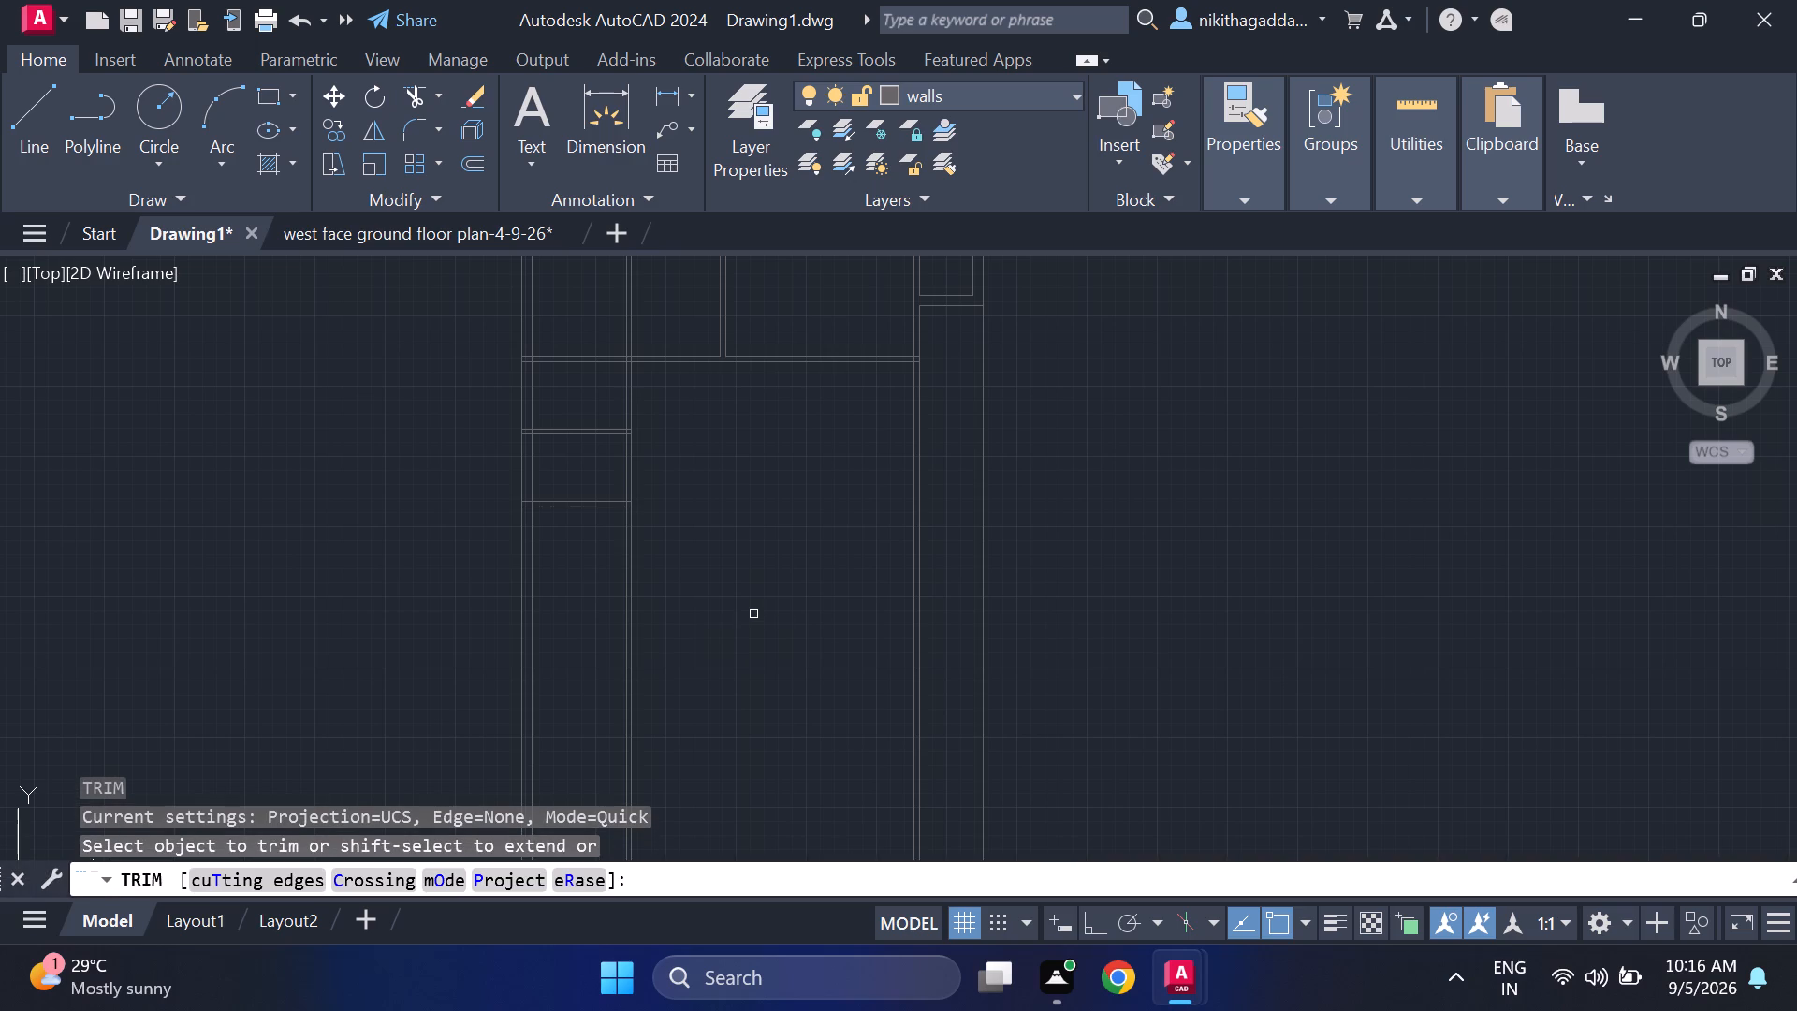
click(704, 579)
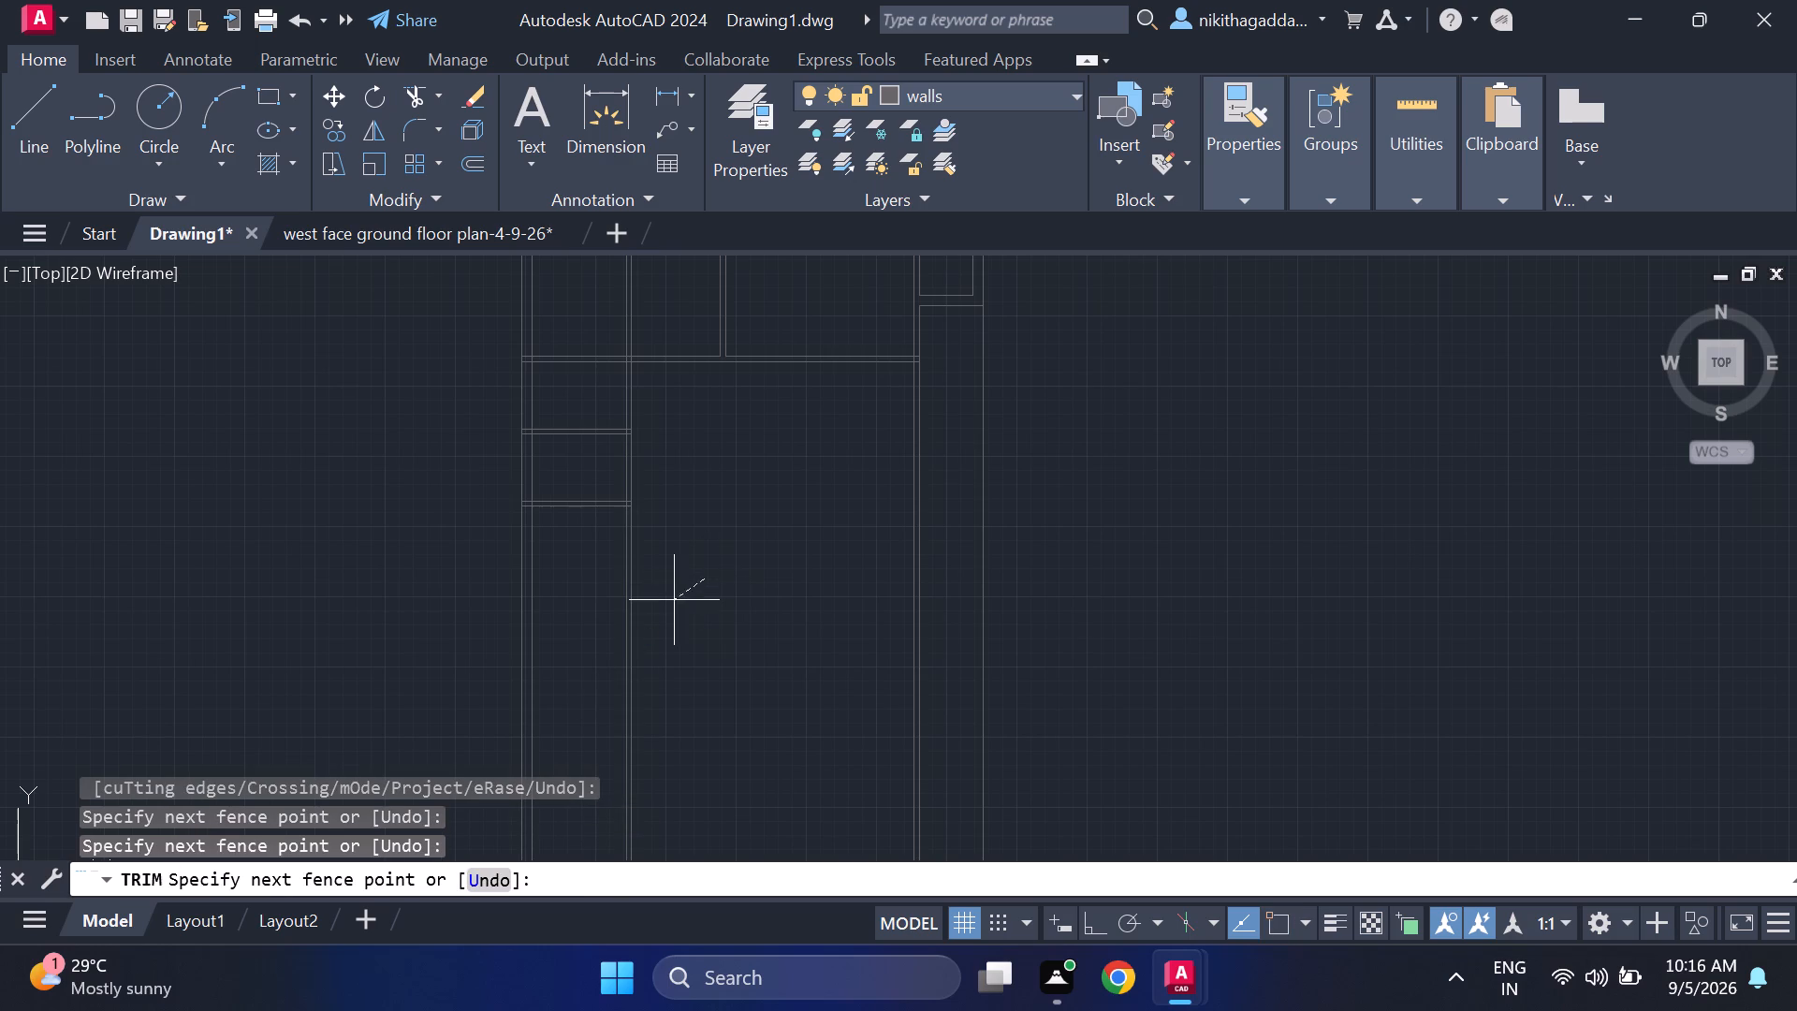
click(585, 636)
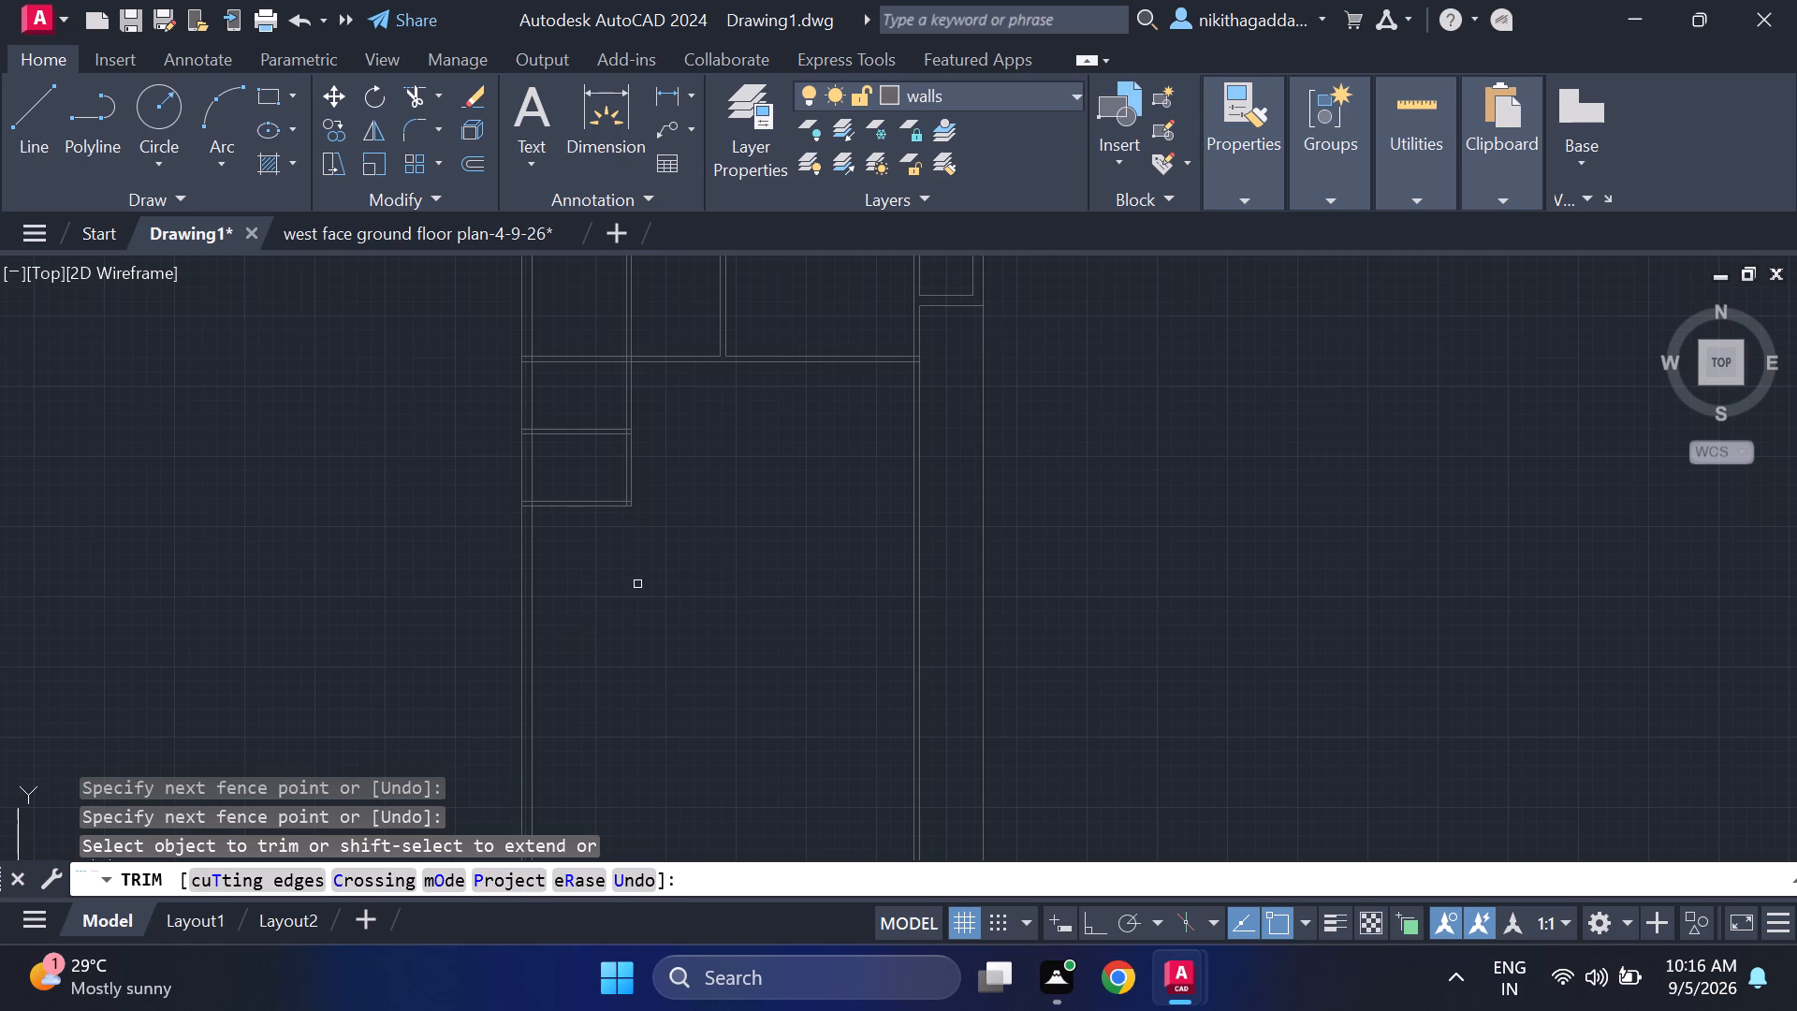
scroll(658, 487, up, 3)
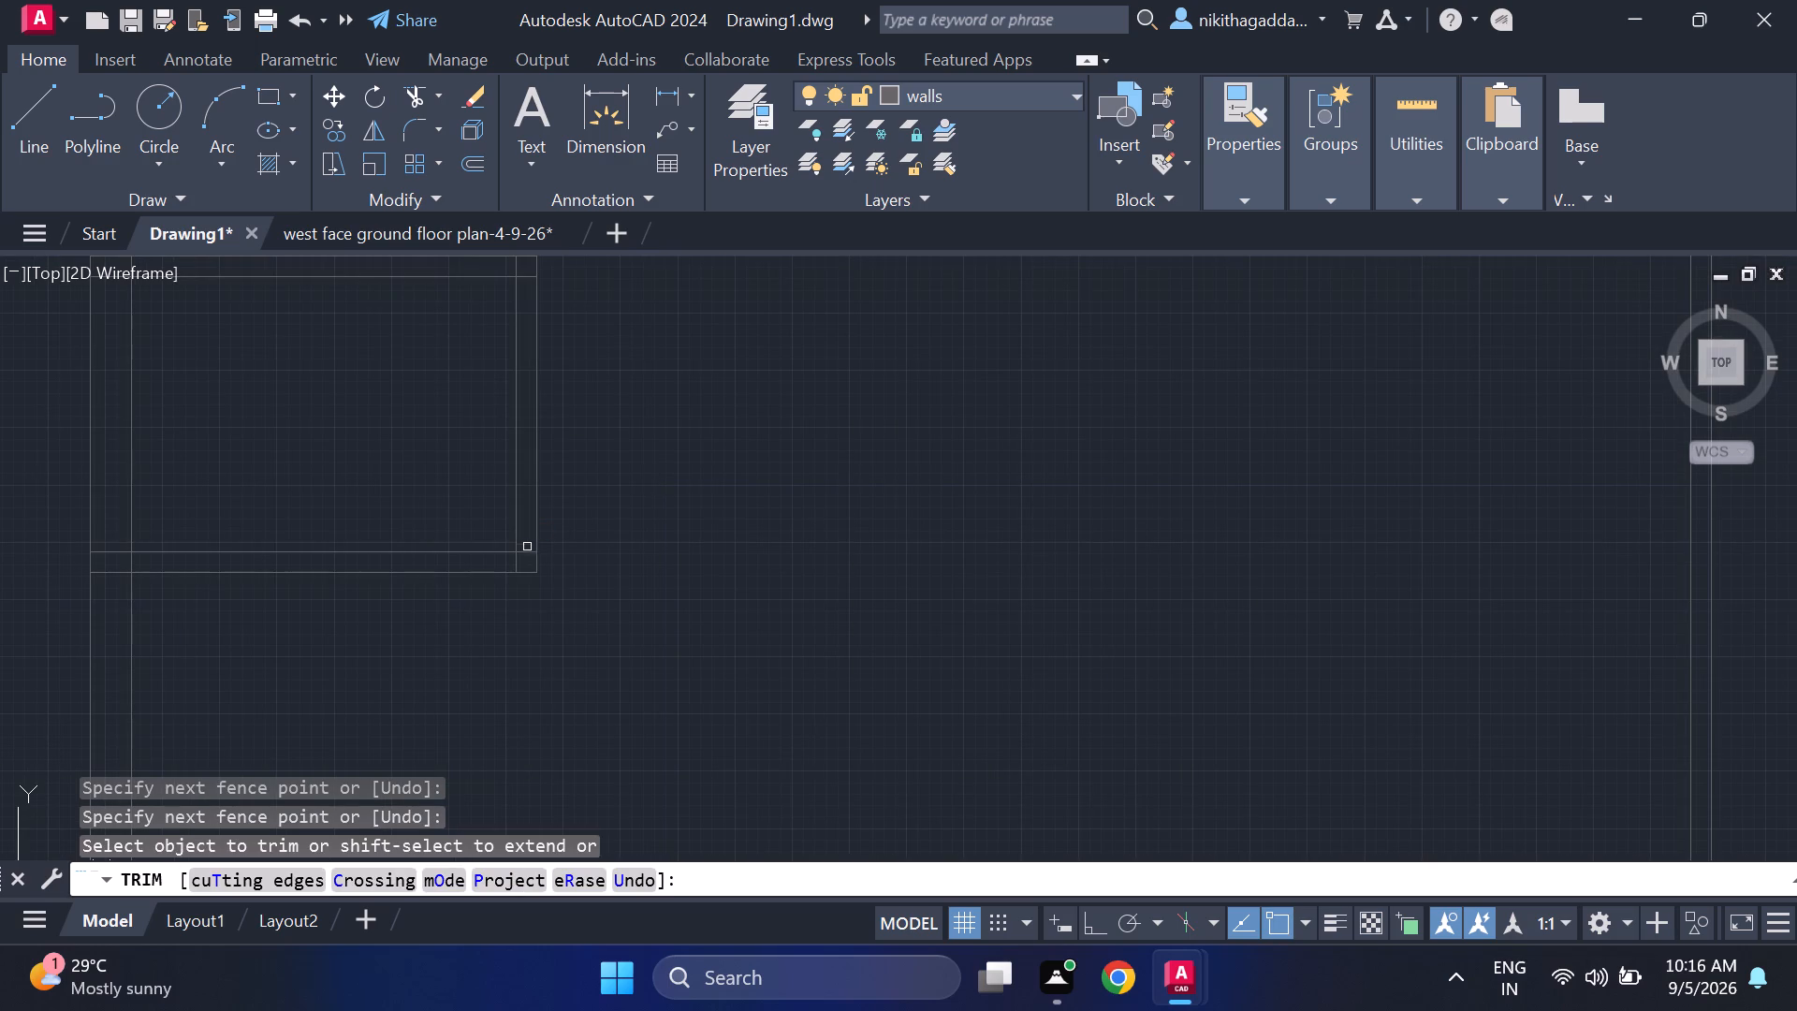
scroll(496, 558, up, 2)
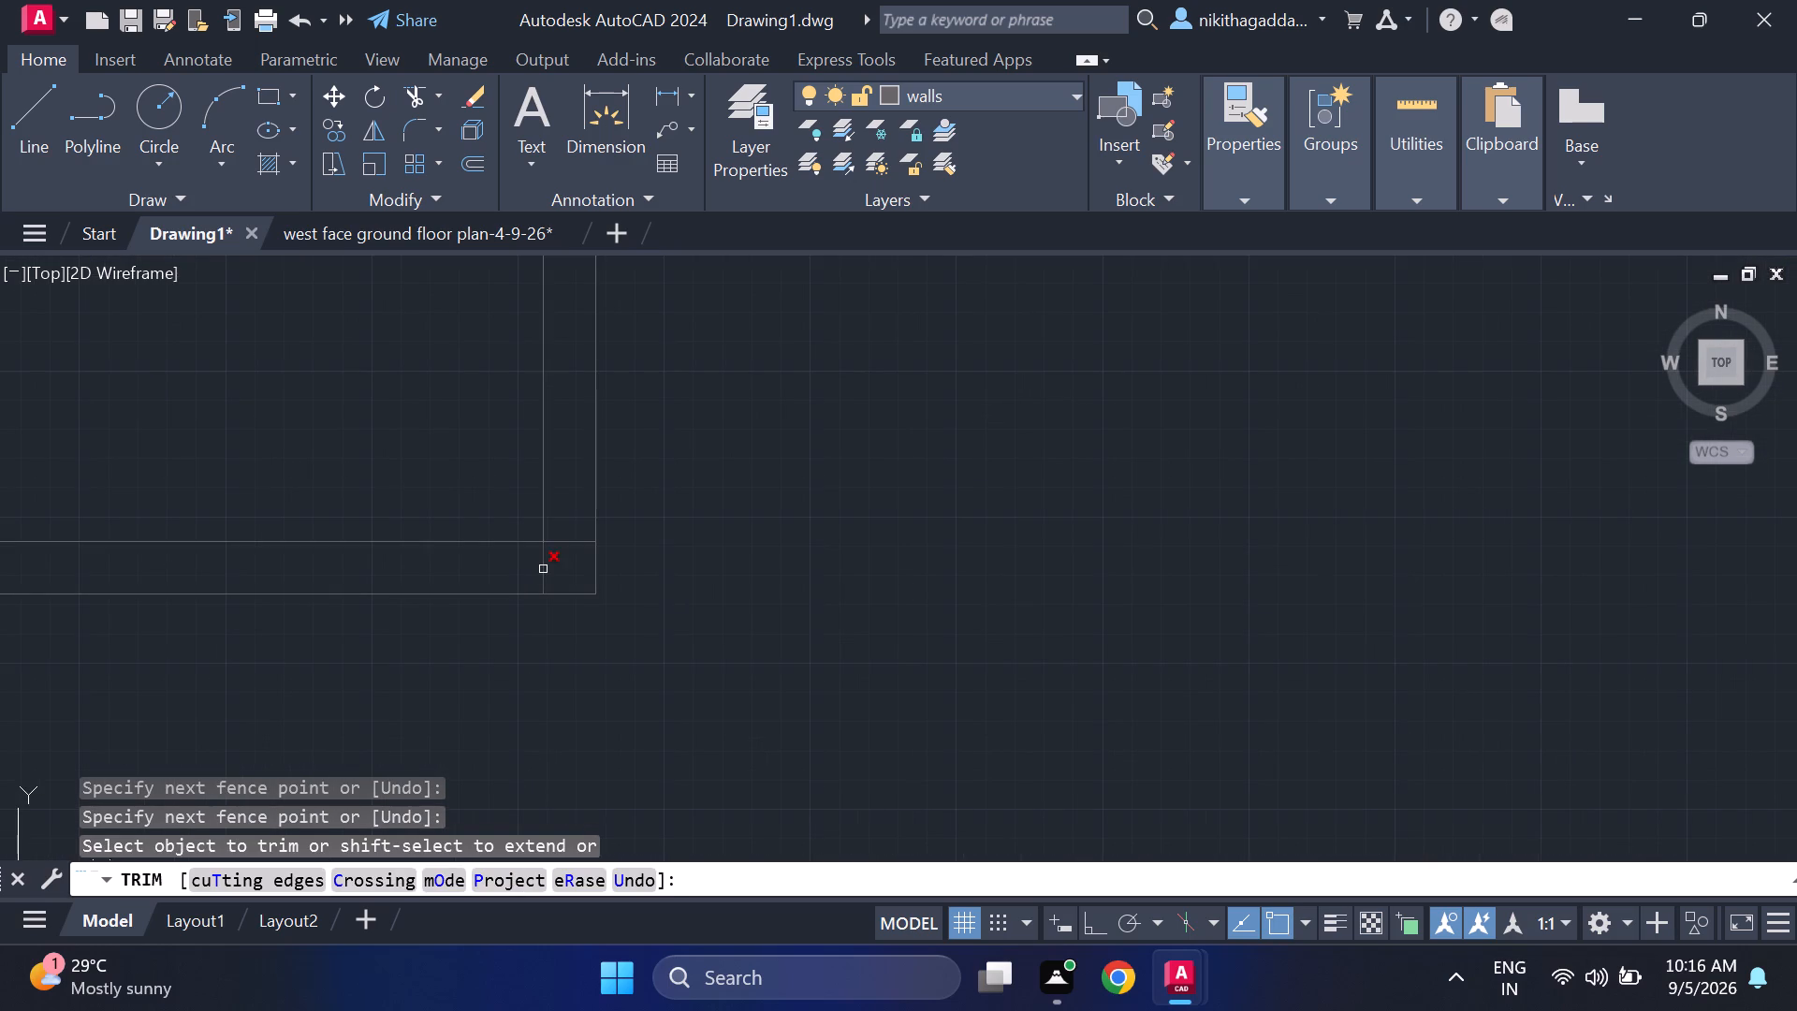
click(543, 569)
click(562, 539)
scroll(709, 593, down, 4)
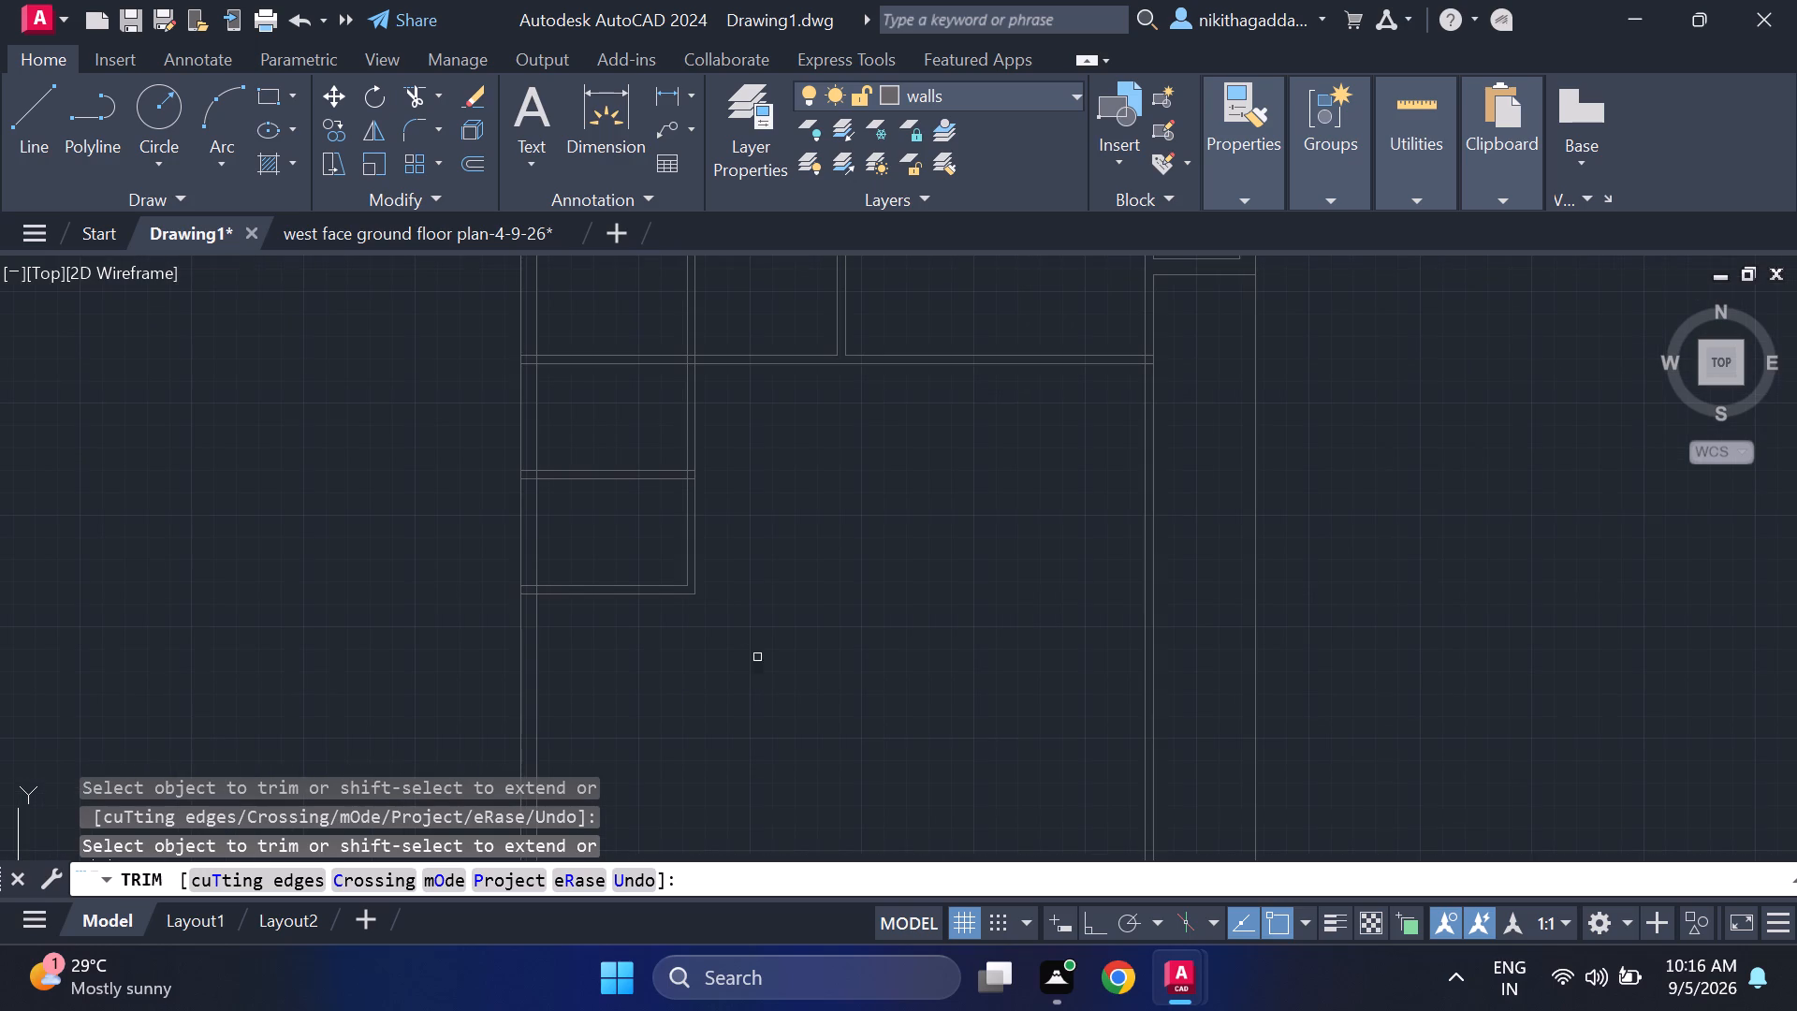
key(Escape)
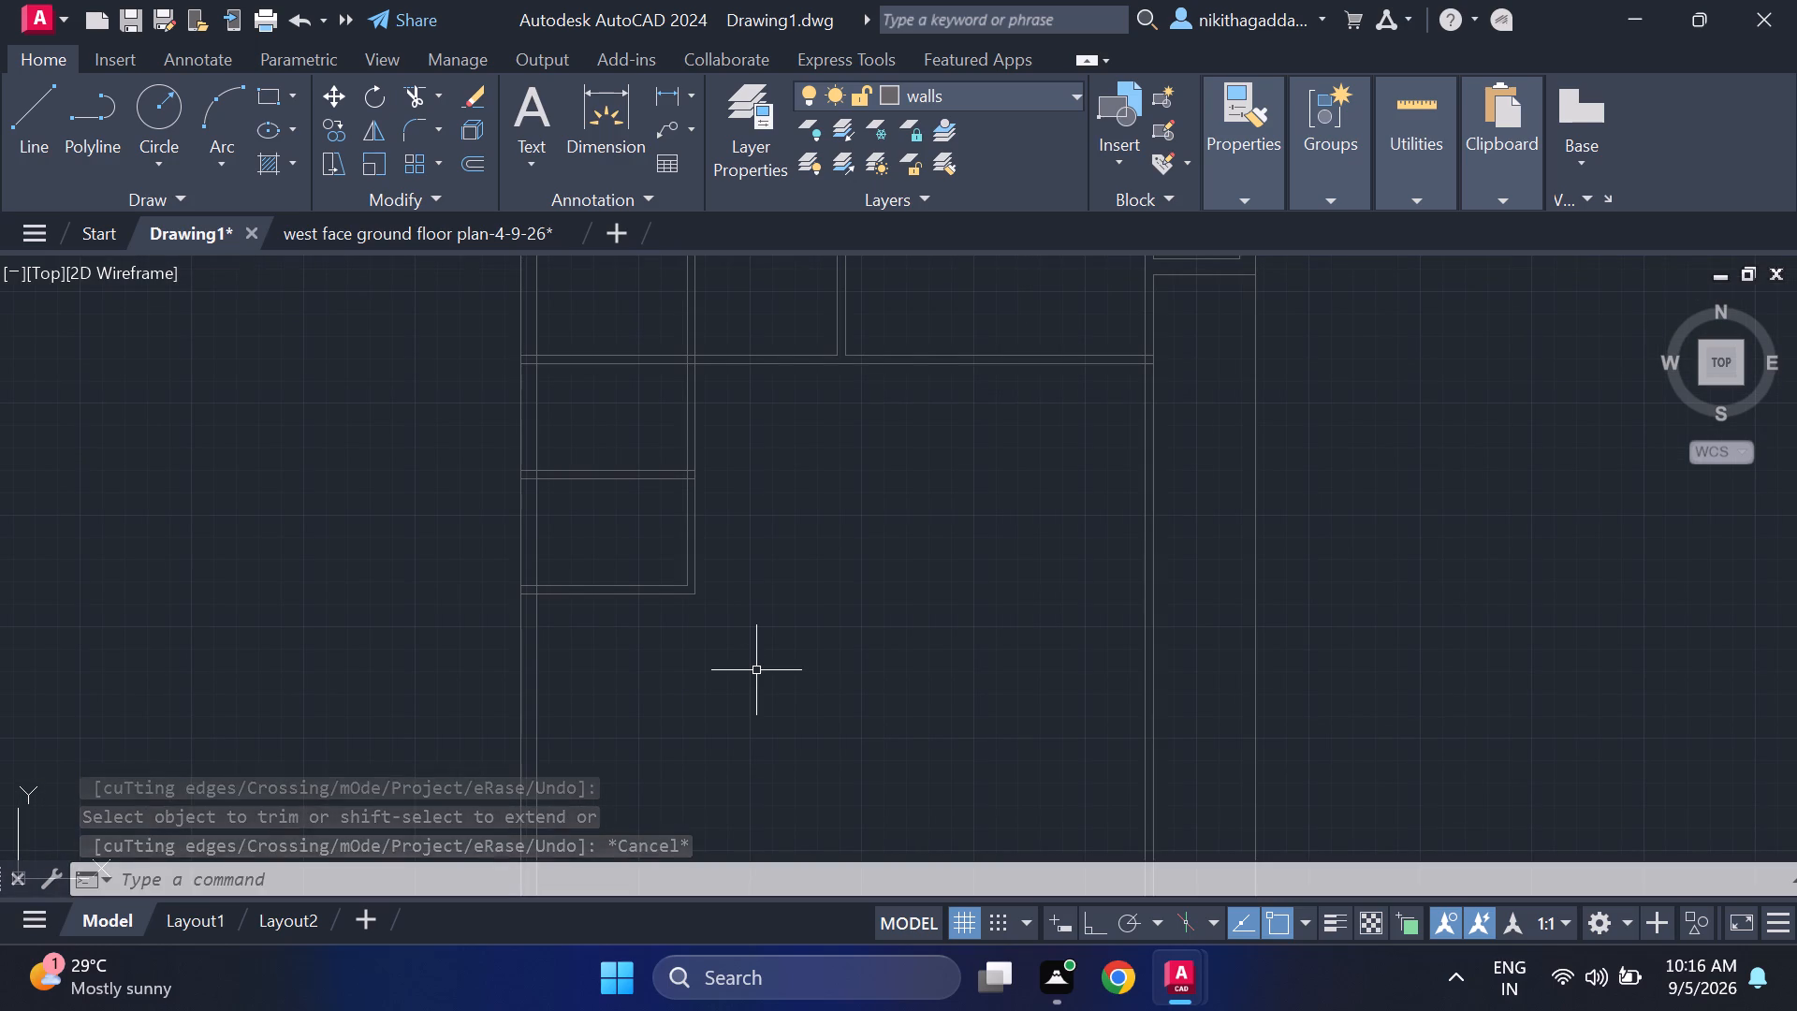
Offset the inner line of the west wall 11'6" to the east.
text(of)
key(Return)
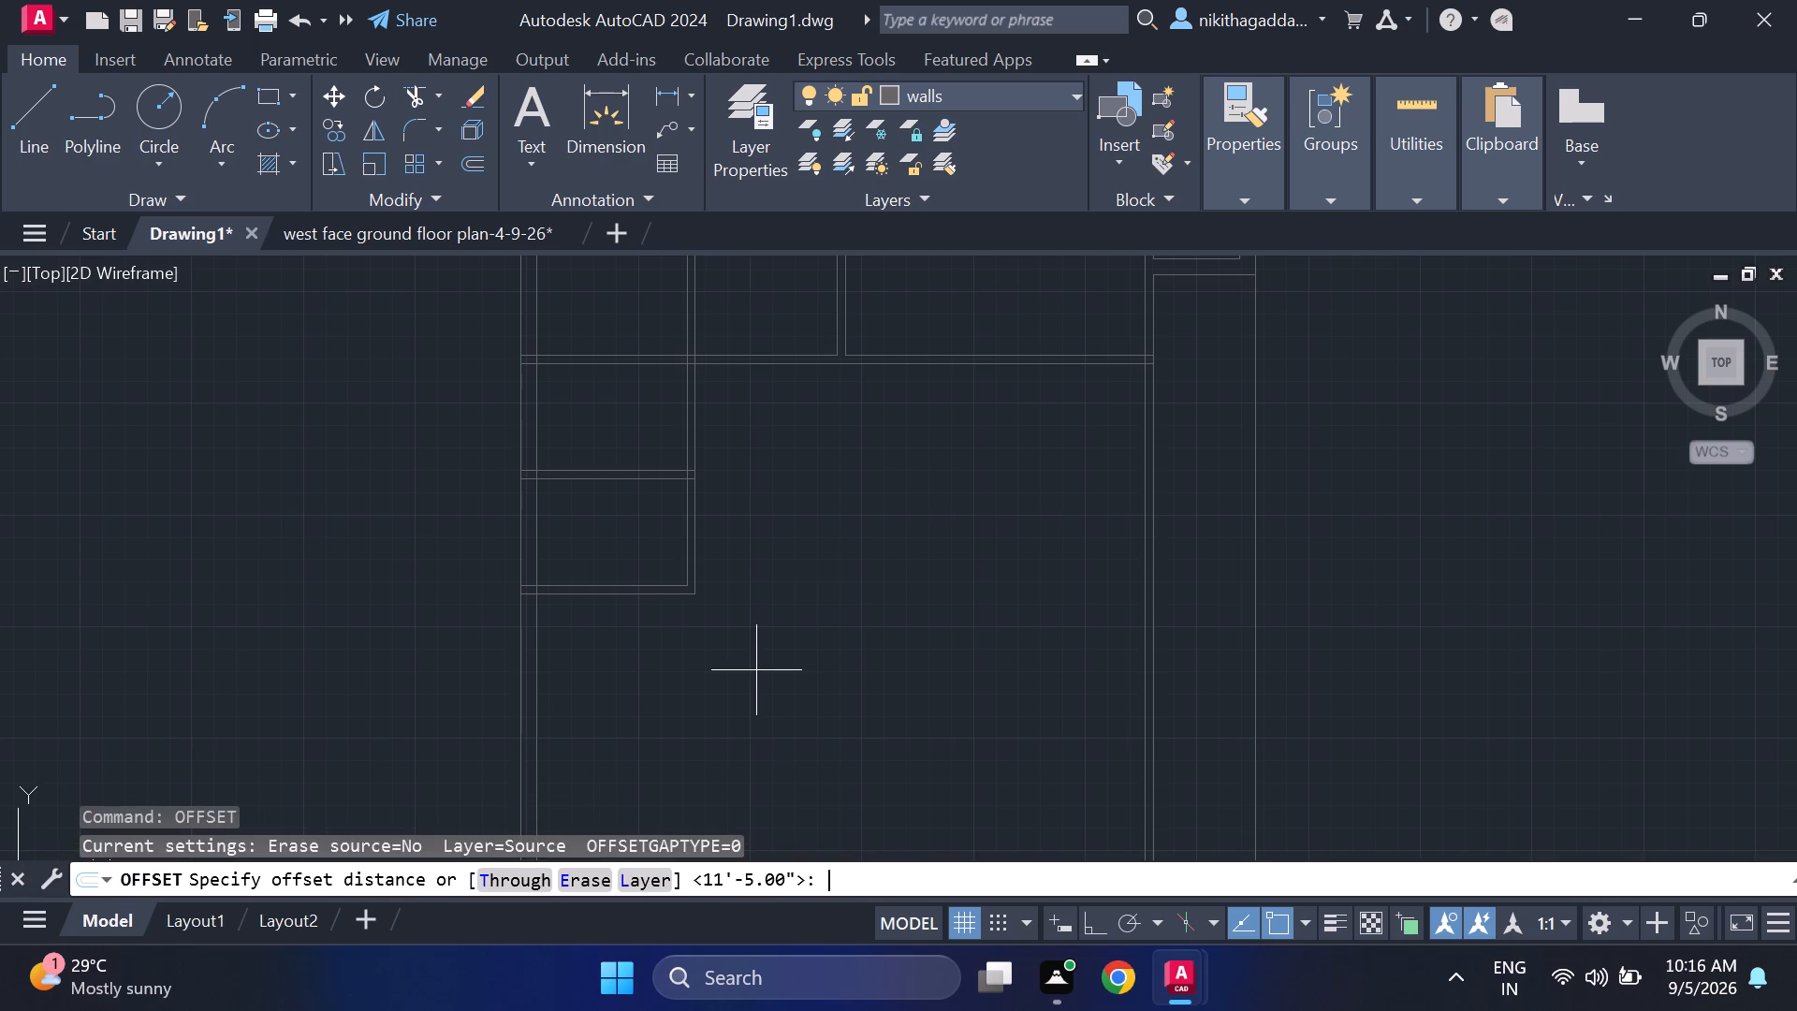
text(11)
key(semicolon)
key(BackSpace)
key(apostrophe)
text(6")
key(Return)
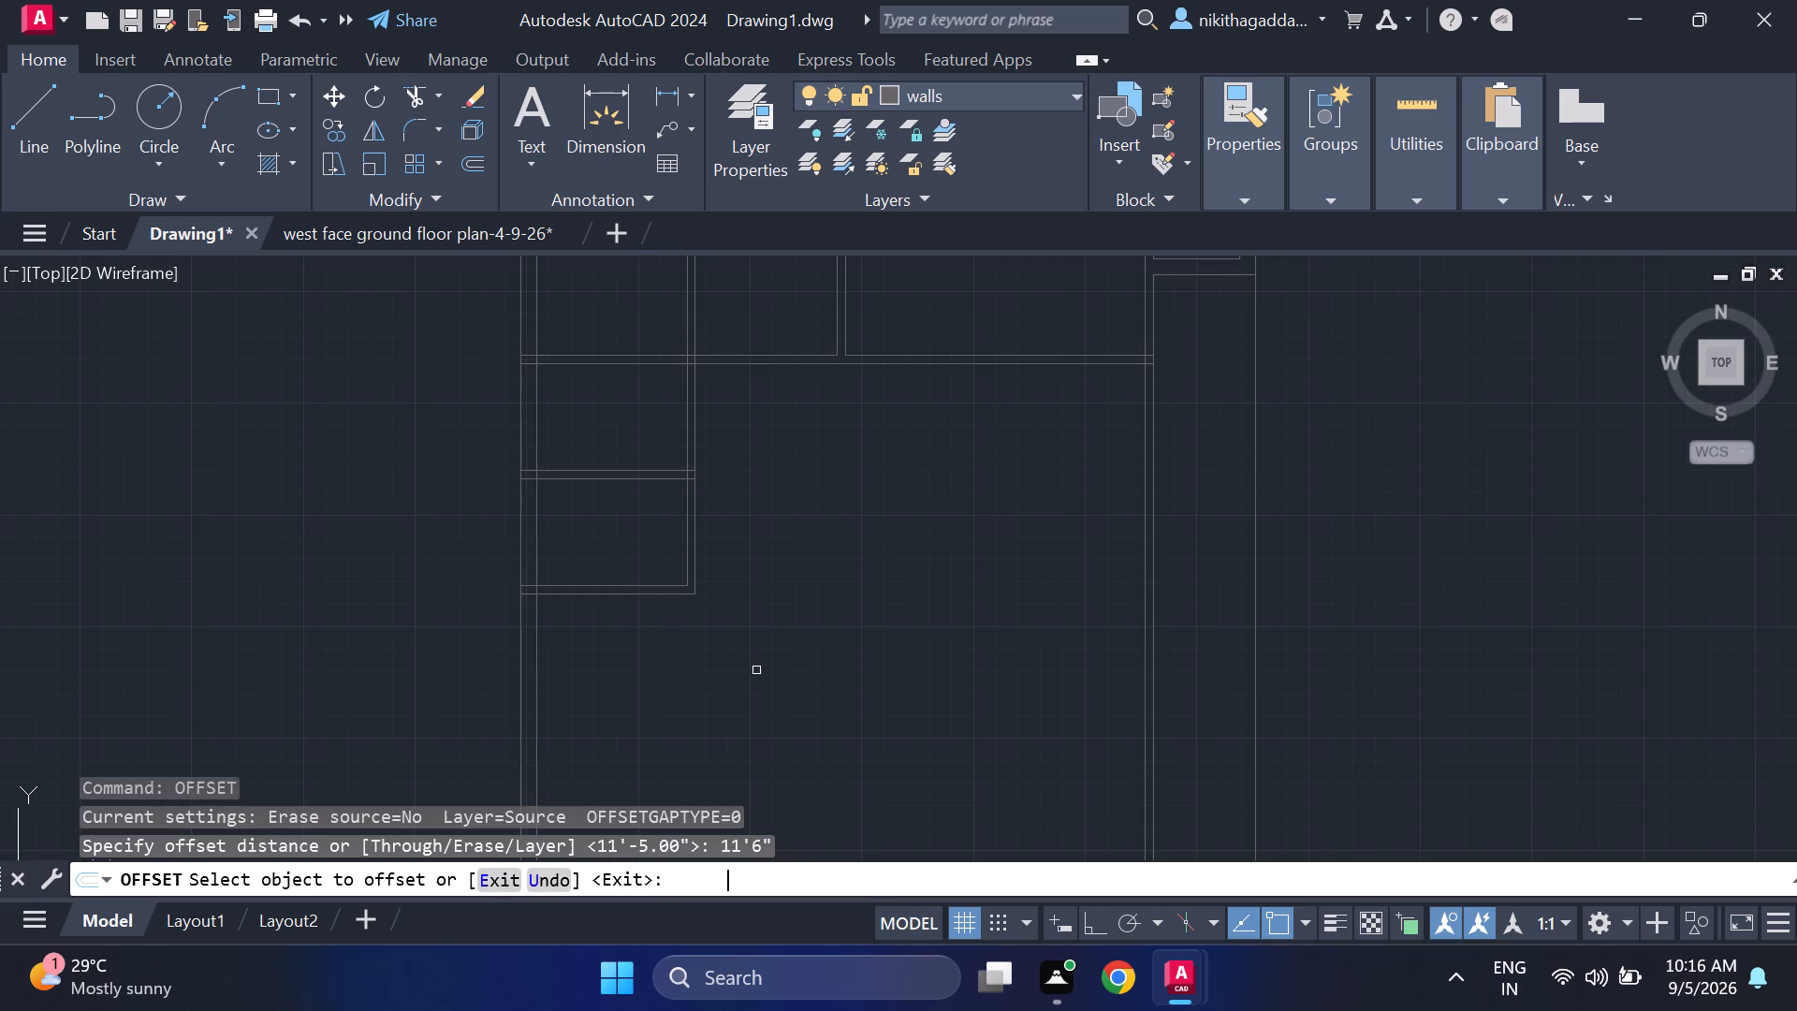
click(540, 733)
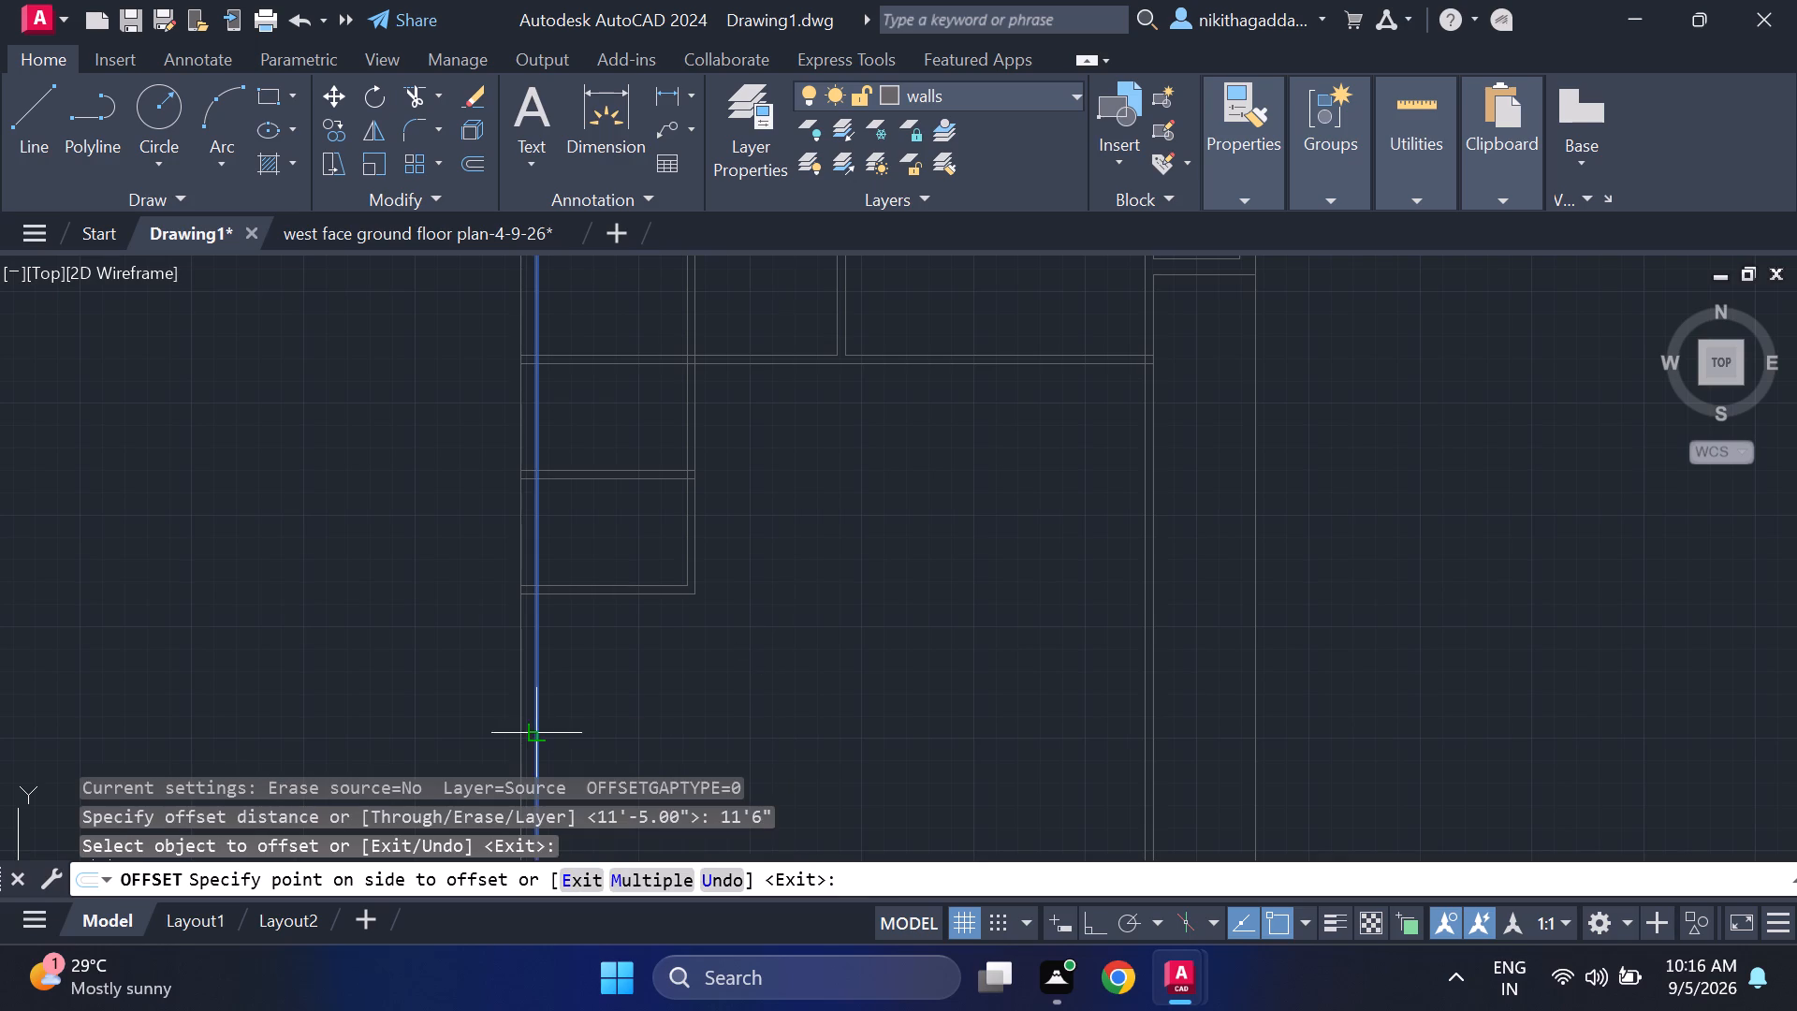
click(822, 733)
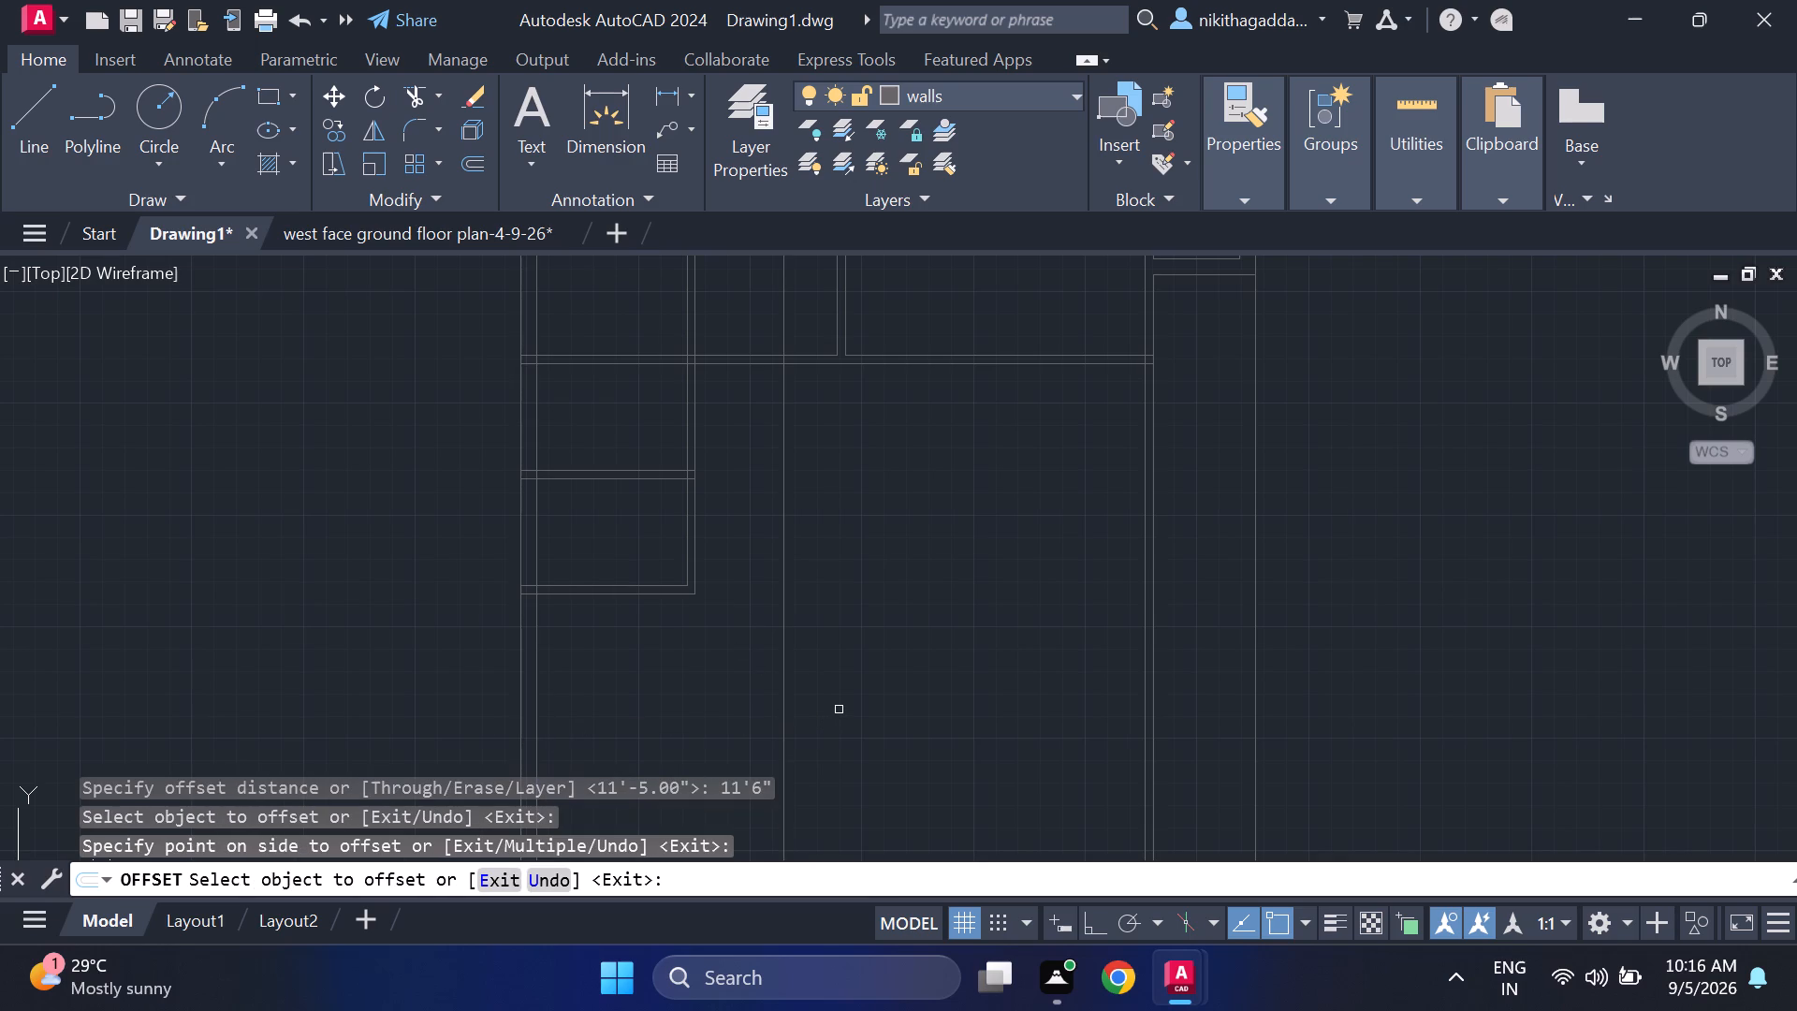
key(Escape)
Offset the new vertical line 4.5" to the east to give the partition its thickness.
text(of)
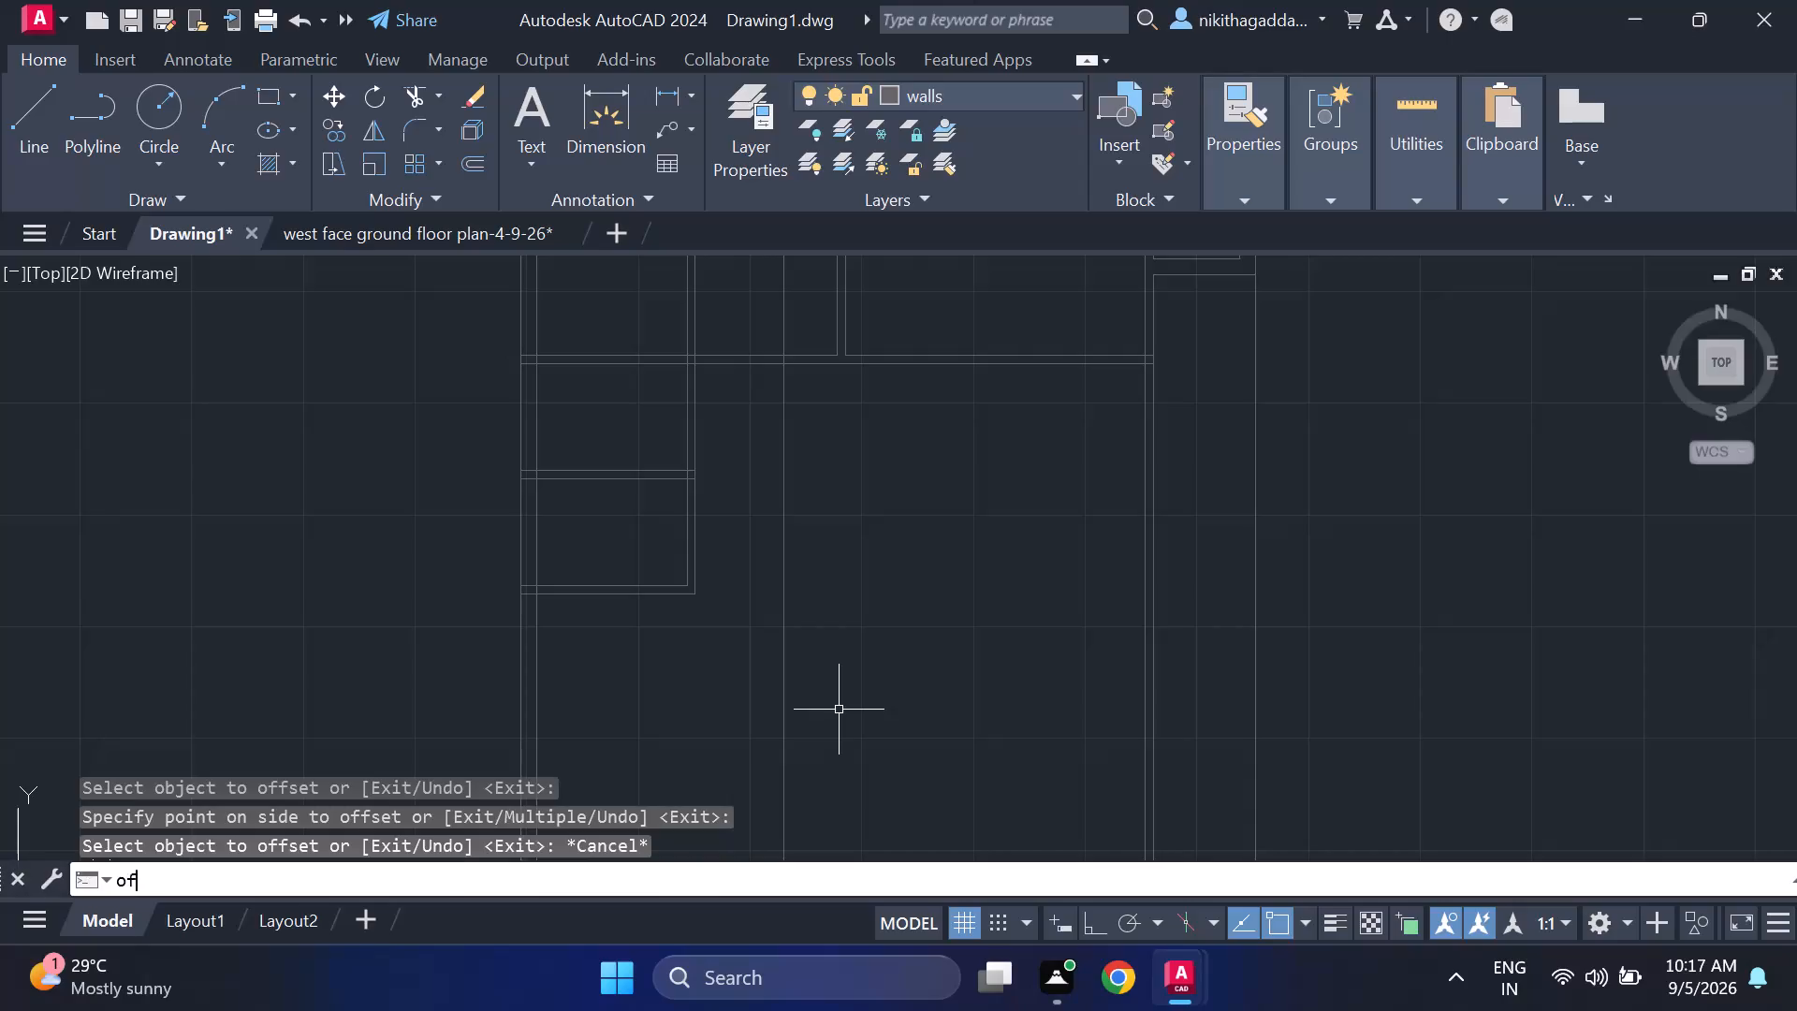
key(Return)
key(4)
text(.5")
key(Return)
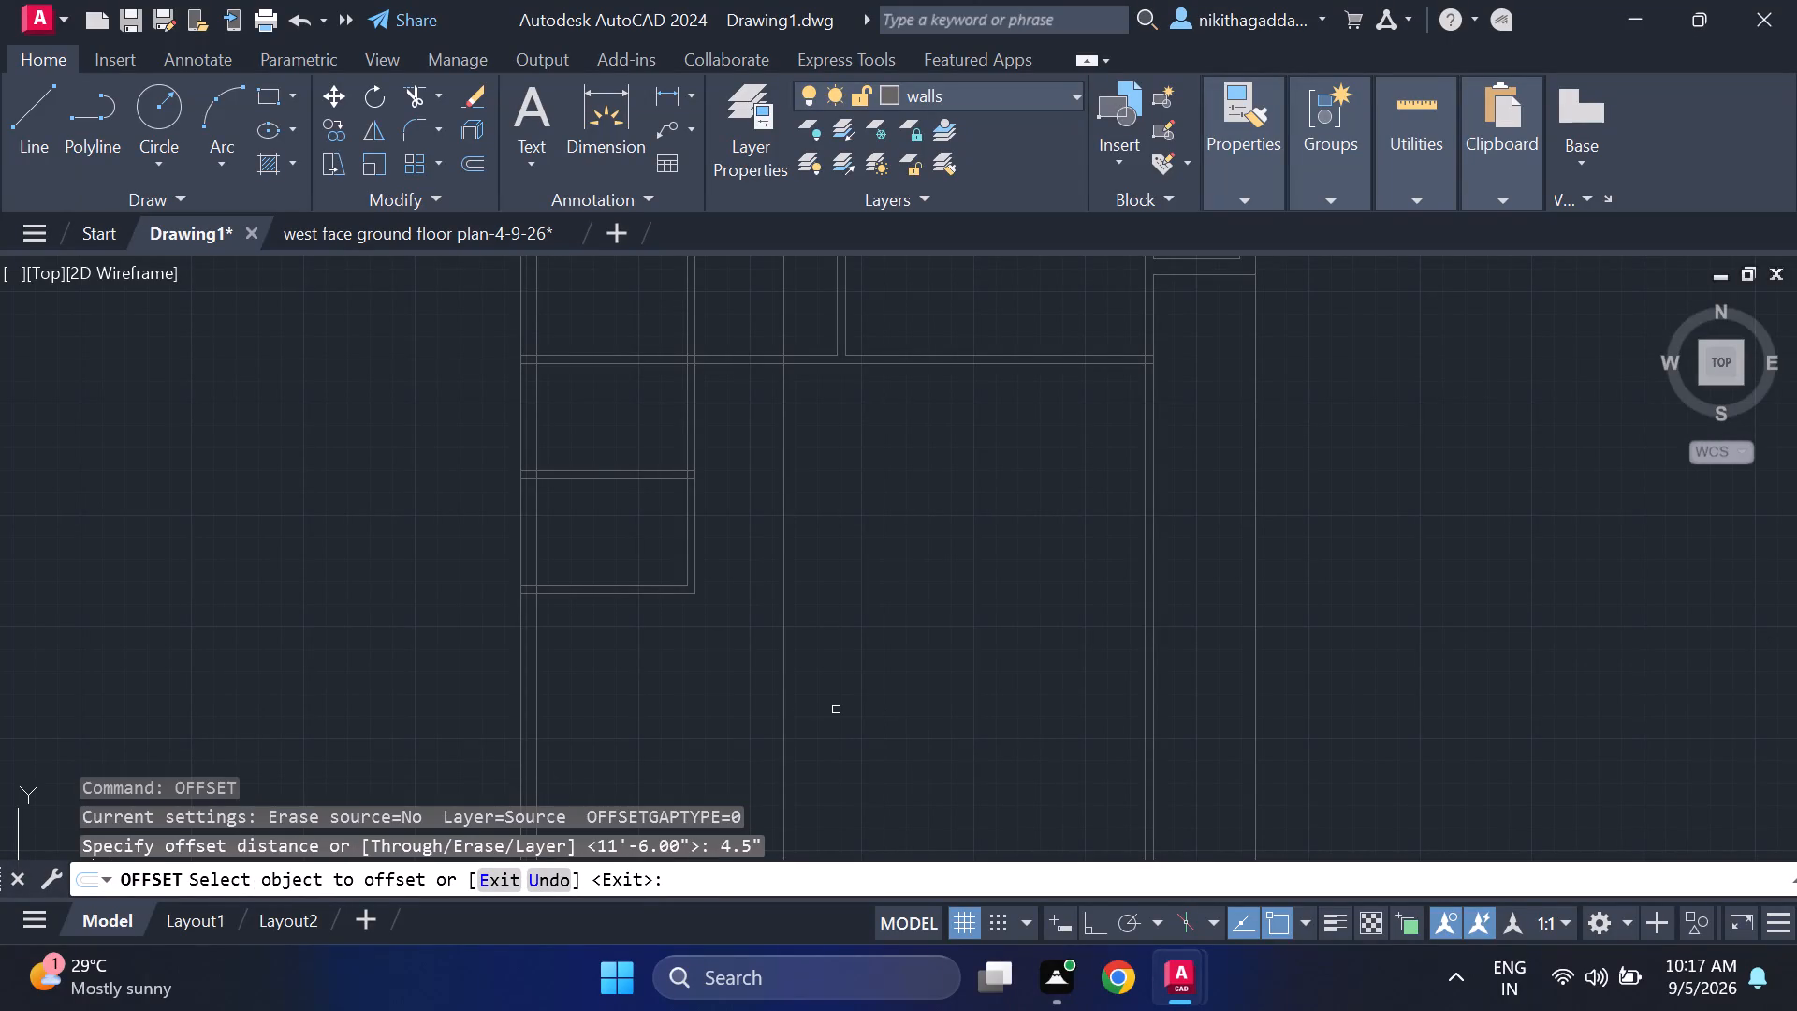
click(782, 737)
click(831, 729)
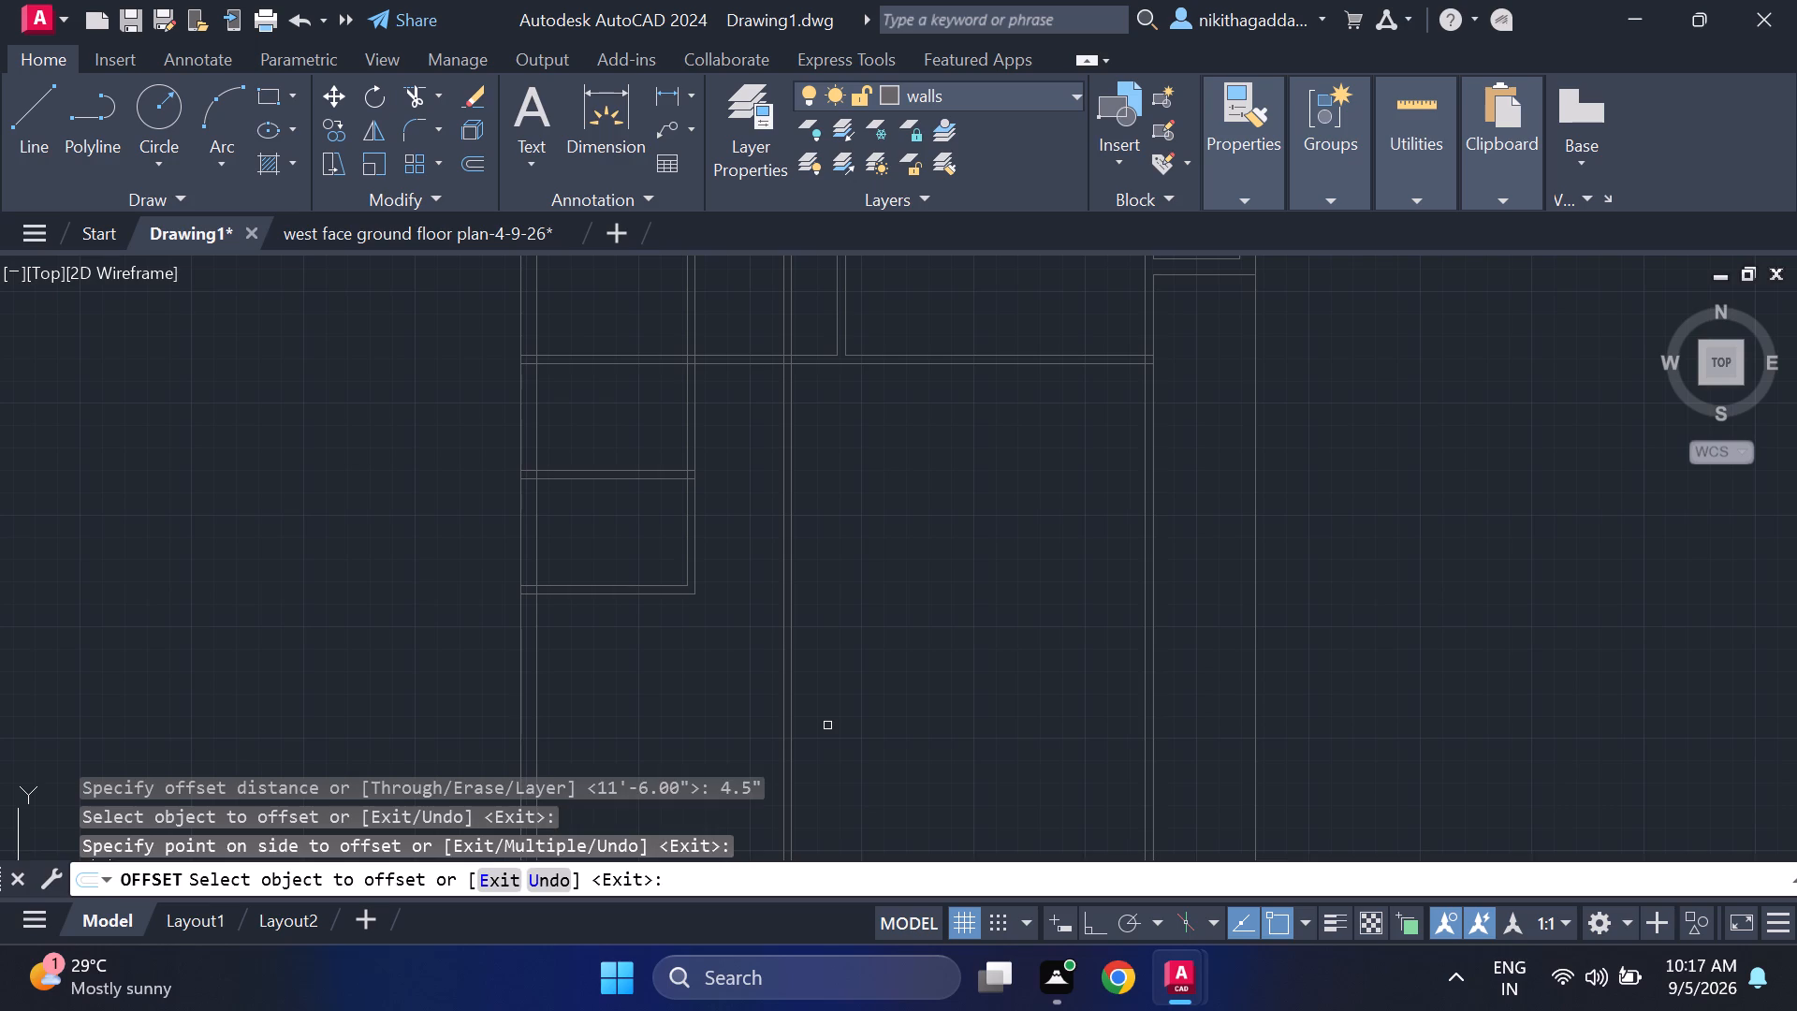
key(Escape)
Extend both lines of the lowest short horizontal partition east to the new vertical partition.
text(ex)
key(Return)
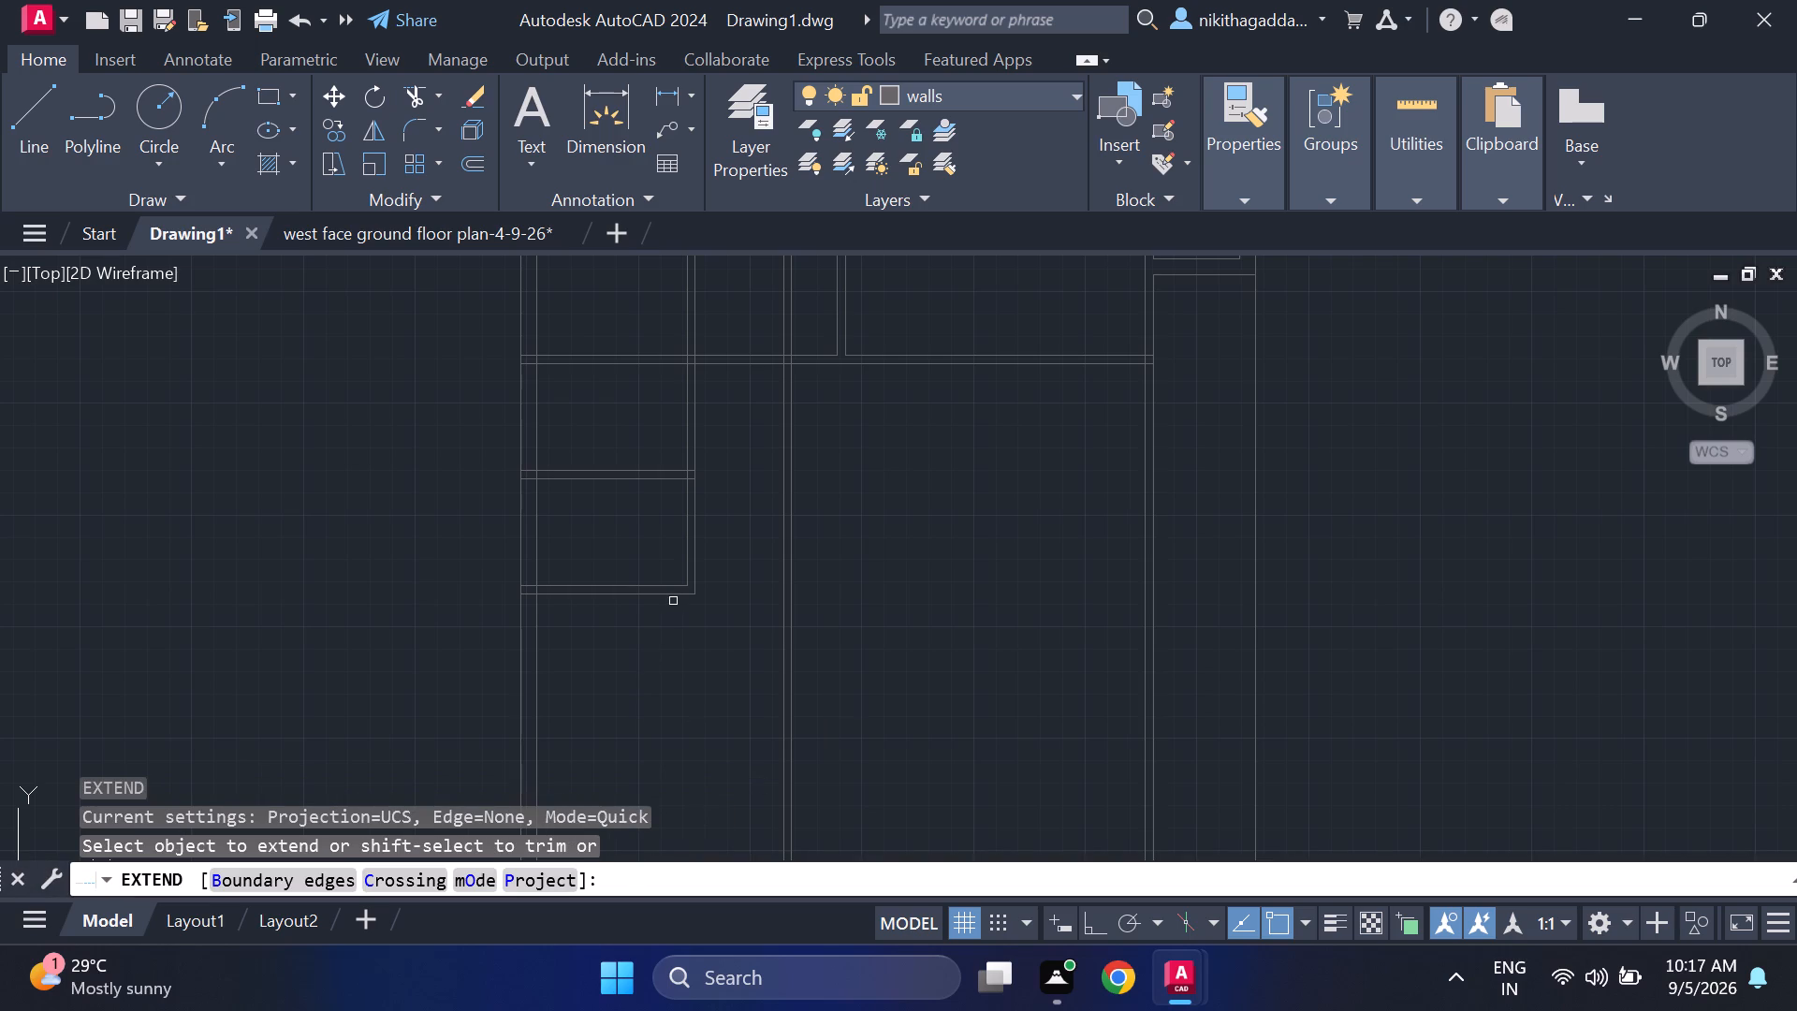
click(676, 585)
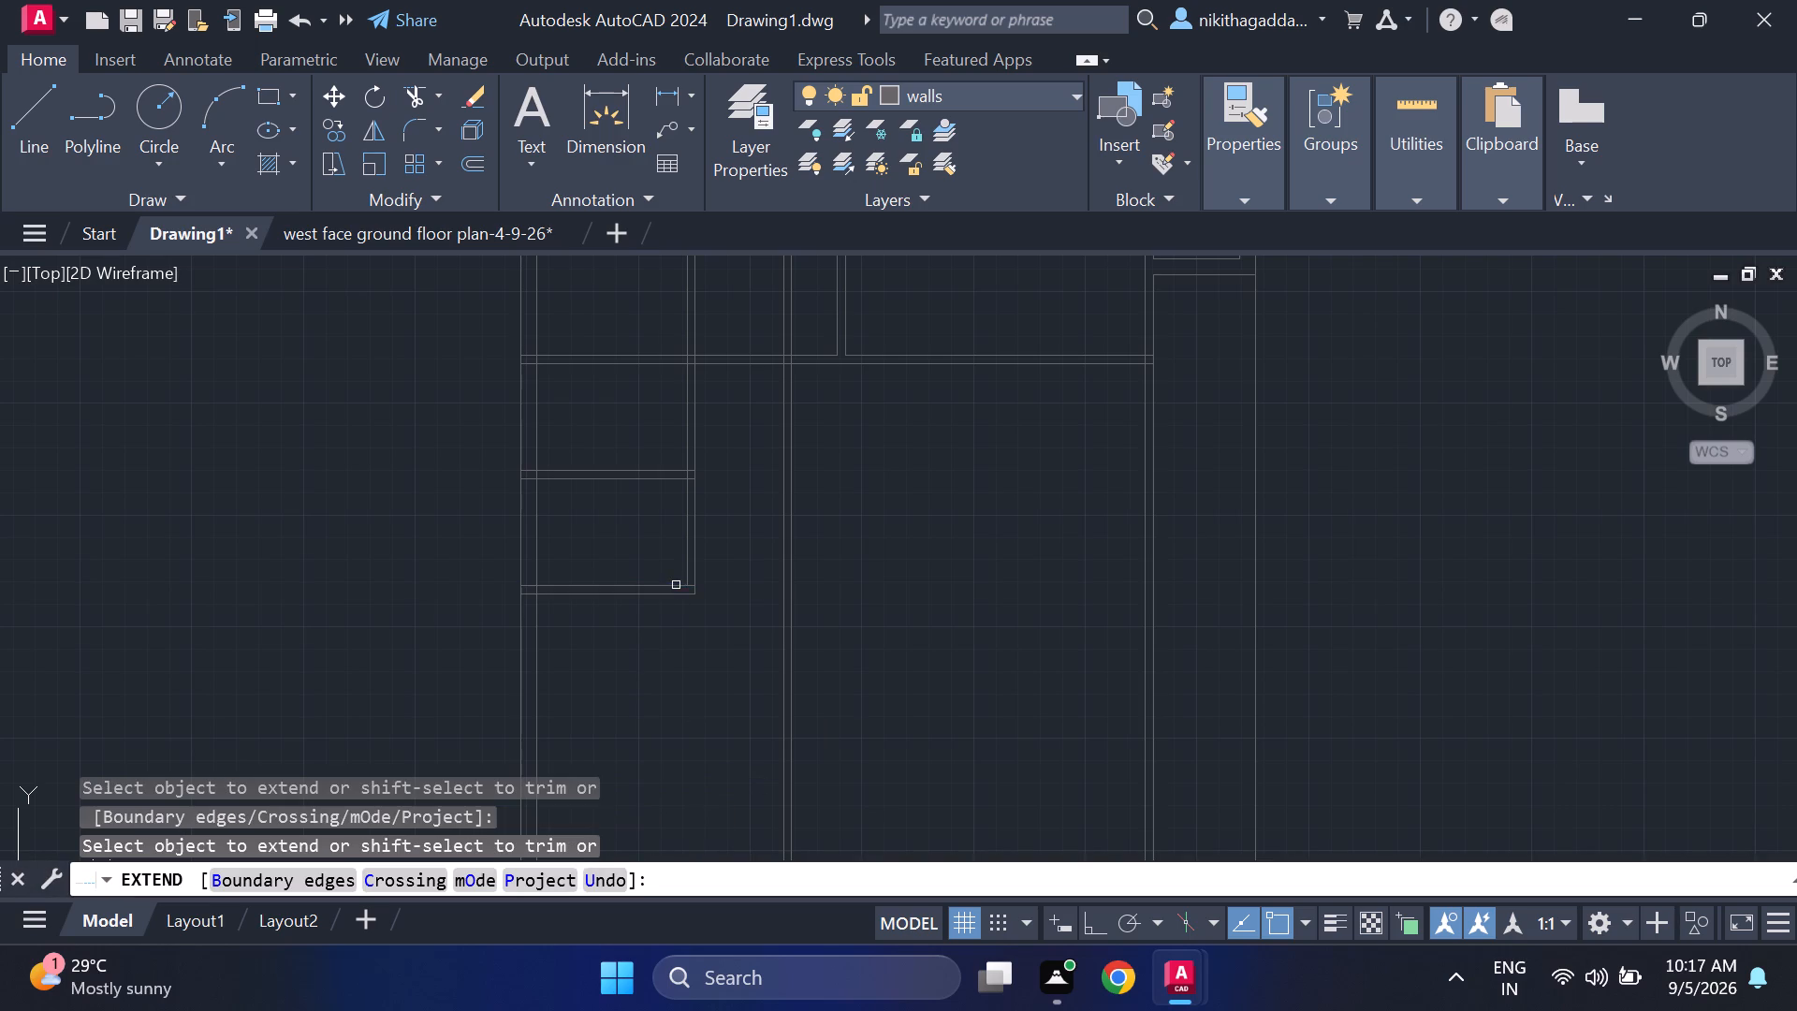
scroll(691, 588, up, 1)
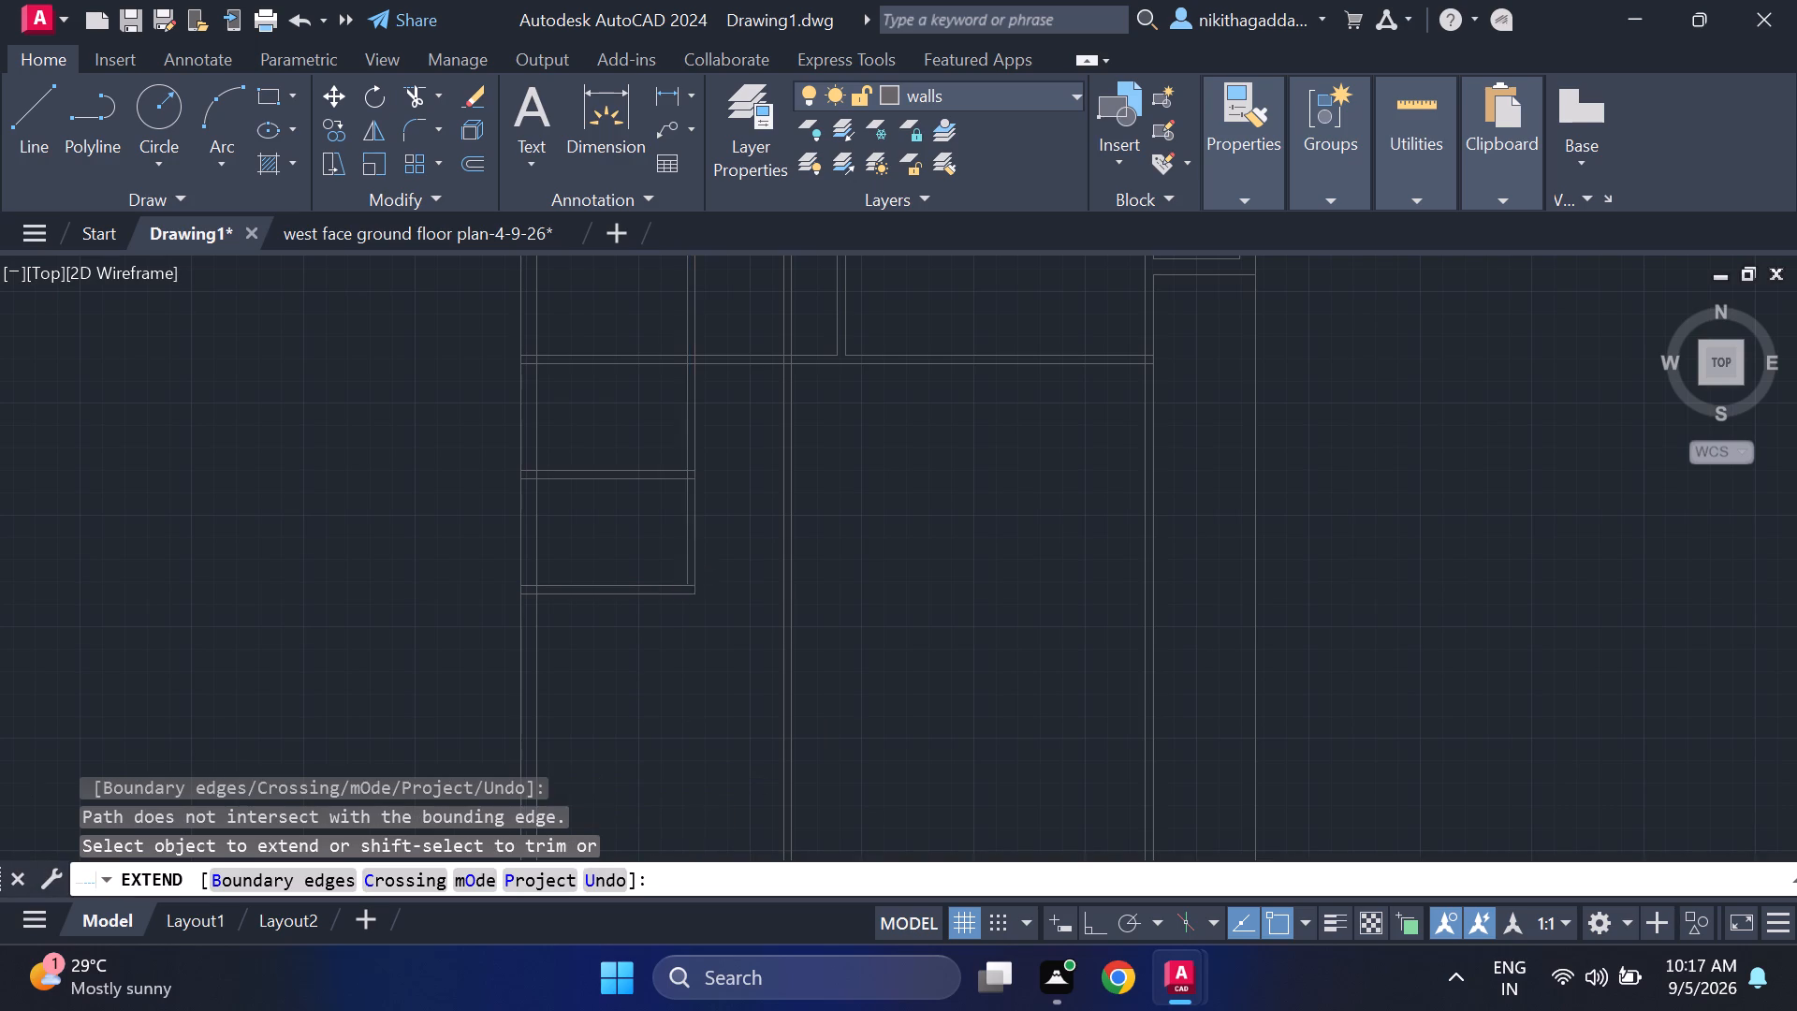
scroll(691, 588, up, 2)
click(690, 588)
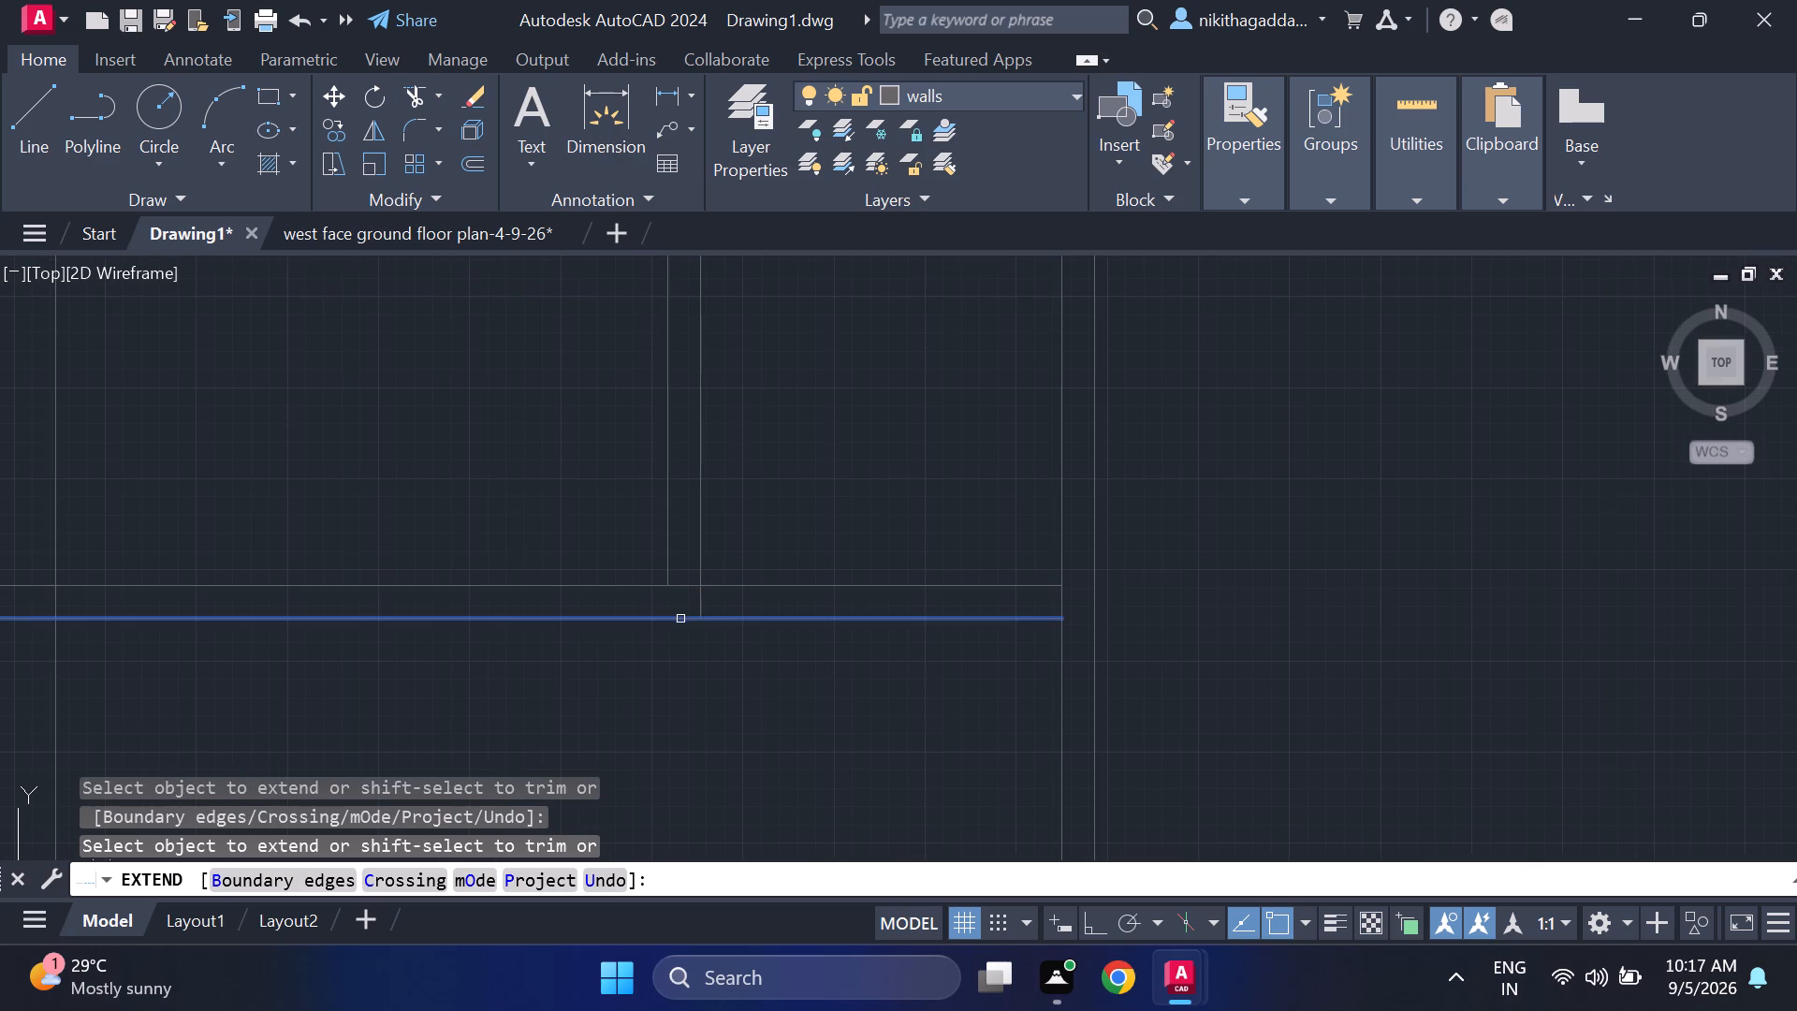
click(680, 619)
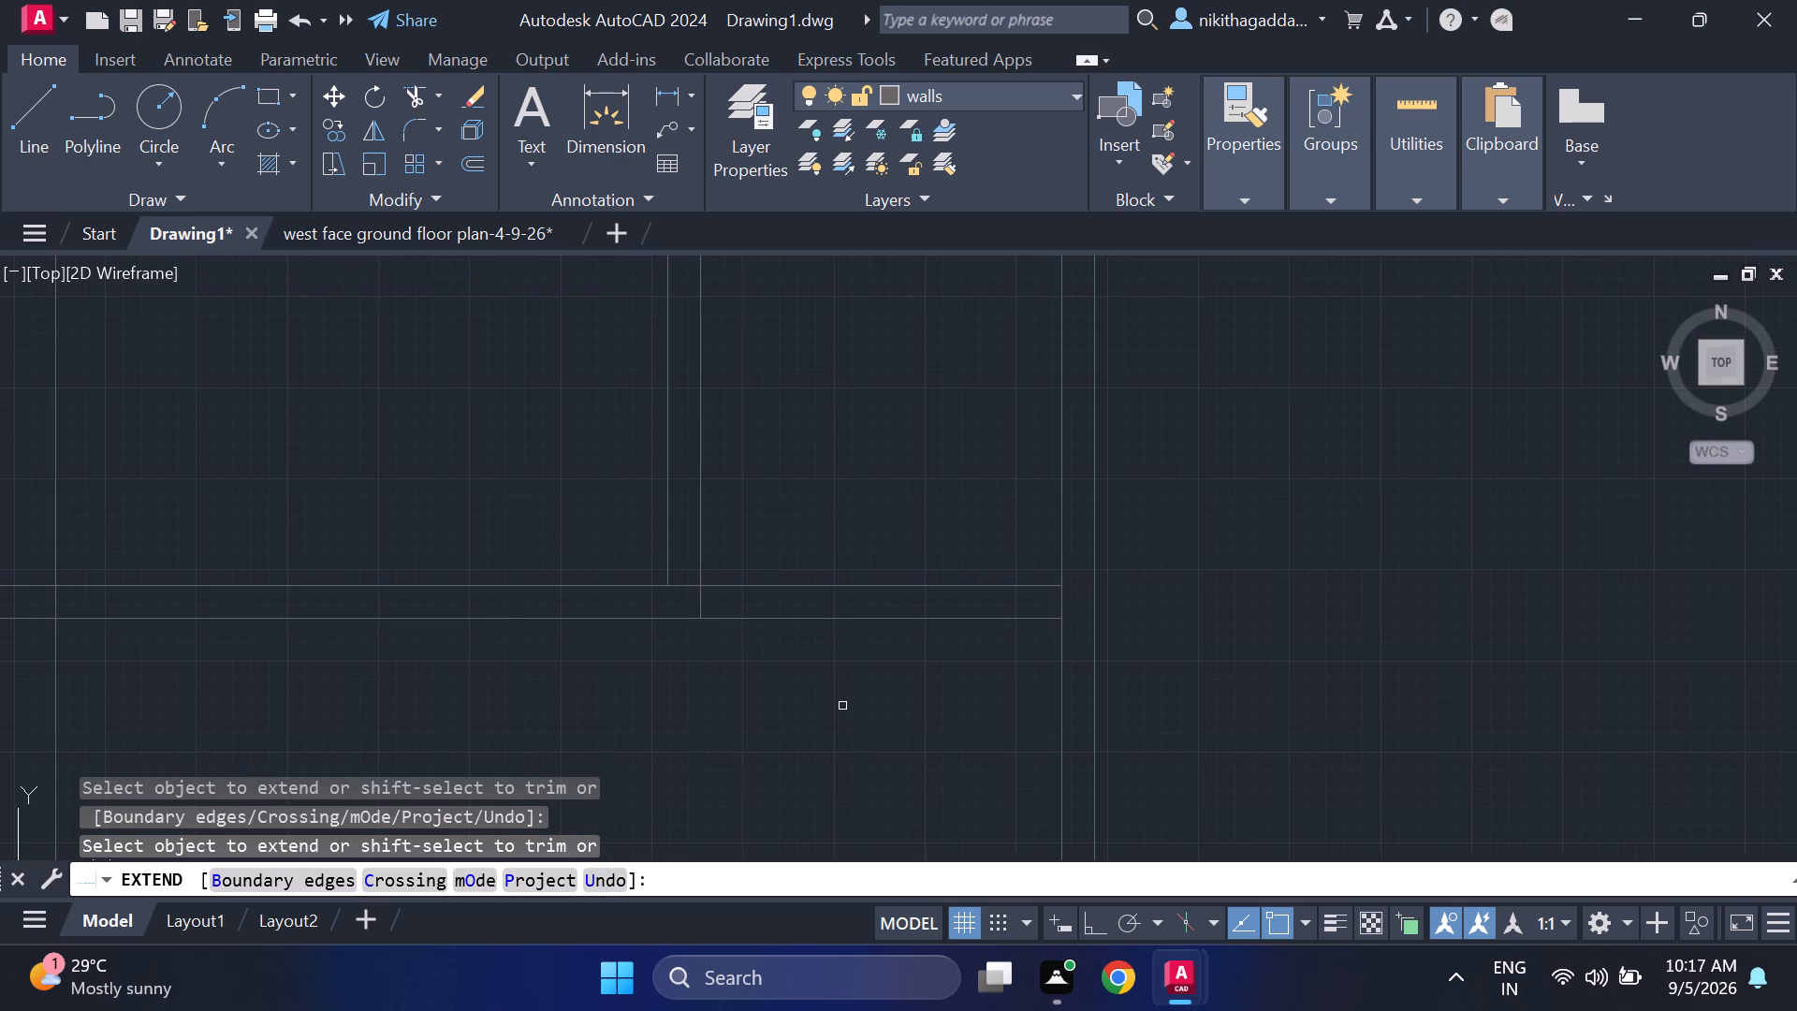
scroll(889, 715, down, 3)
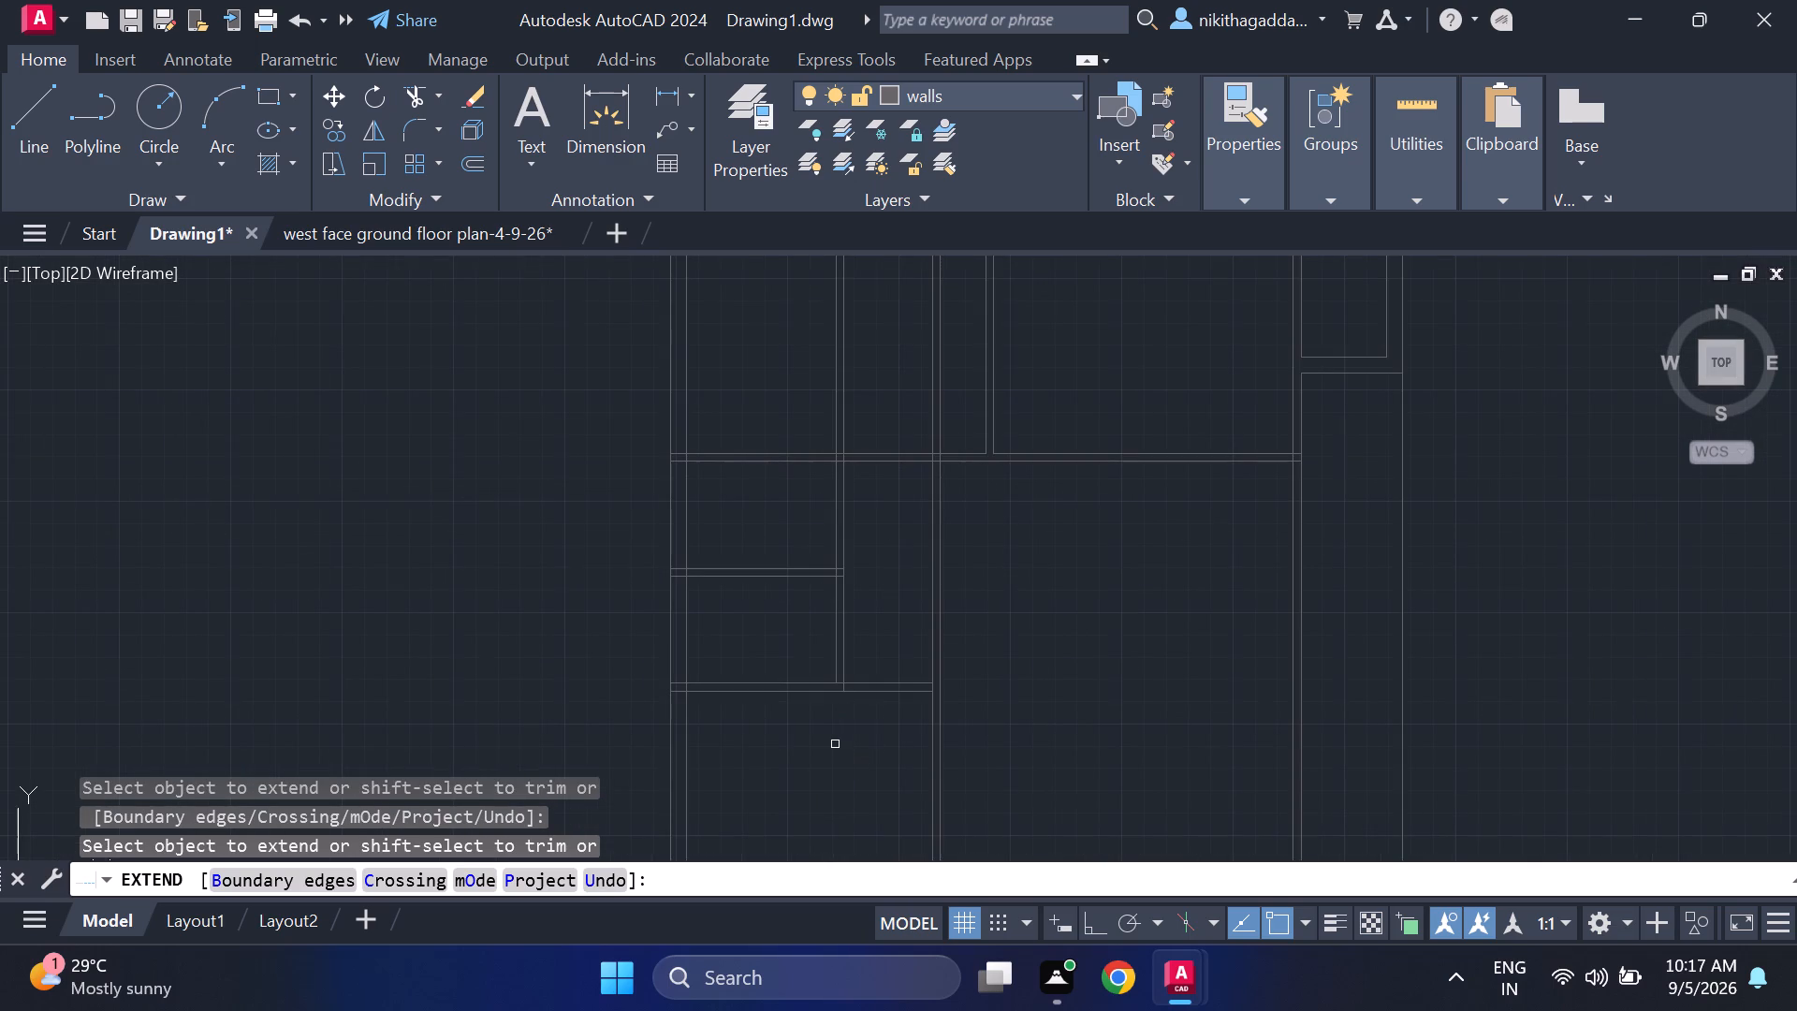
key(Escape)
Trim the overlapping lines where the western vertical partition meets the extended horizontal partition to form an open T-junction.
text(tr)
key(Return)
scroll(827, 719, up, 3)
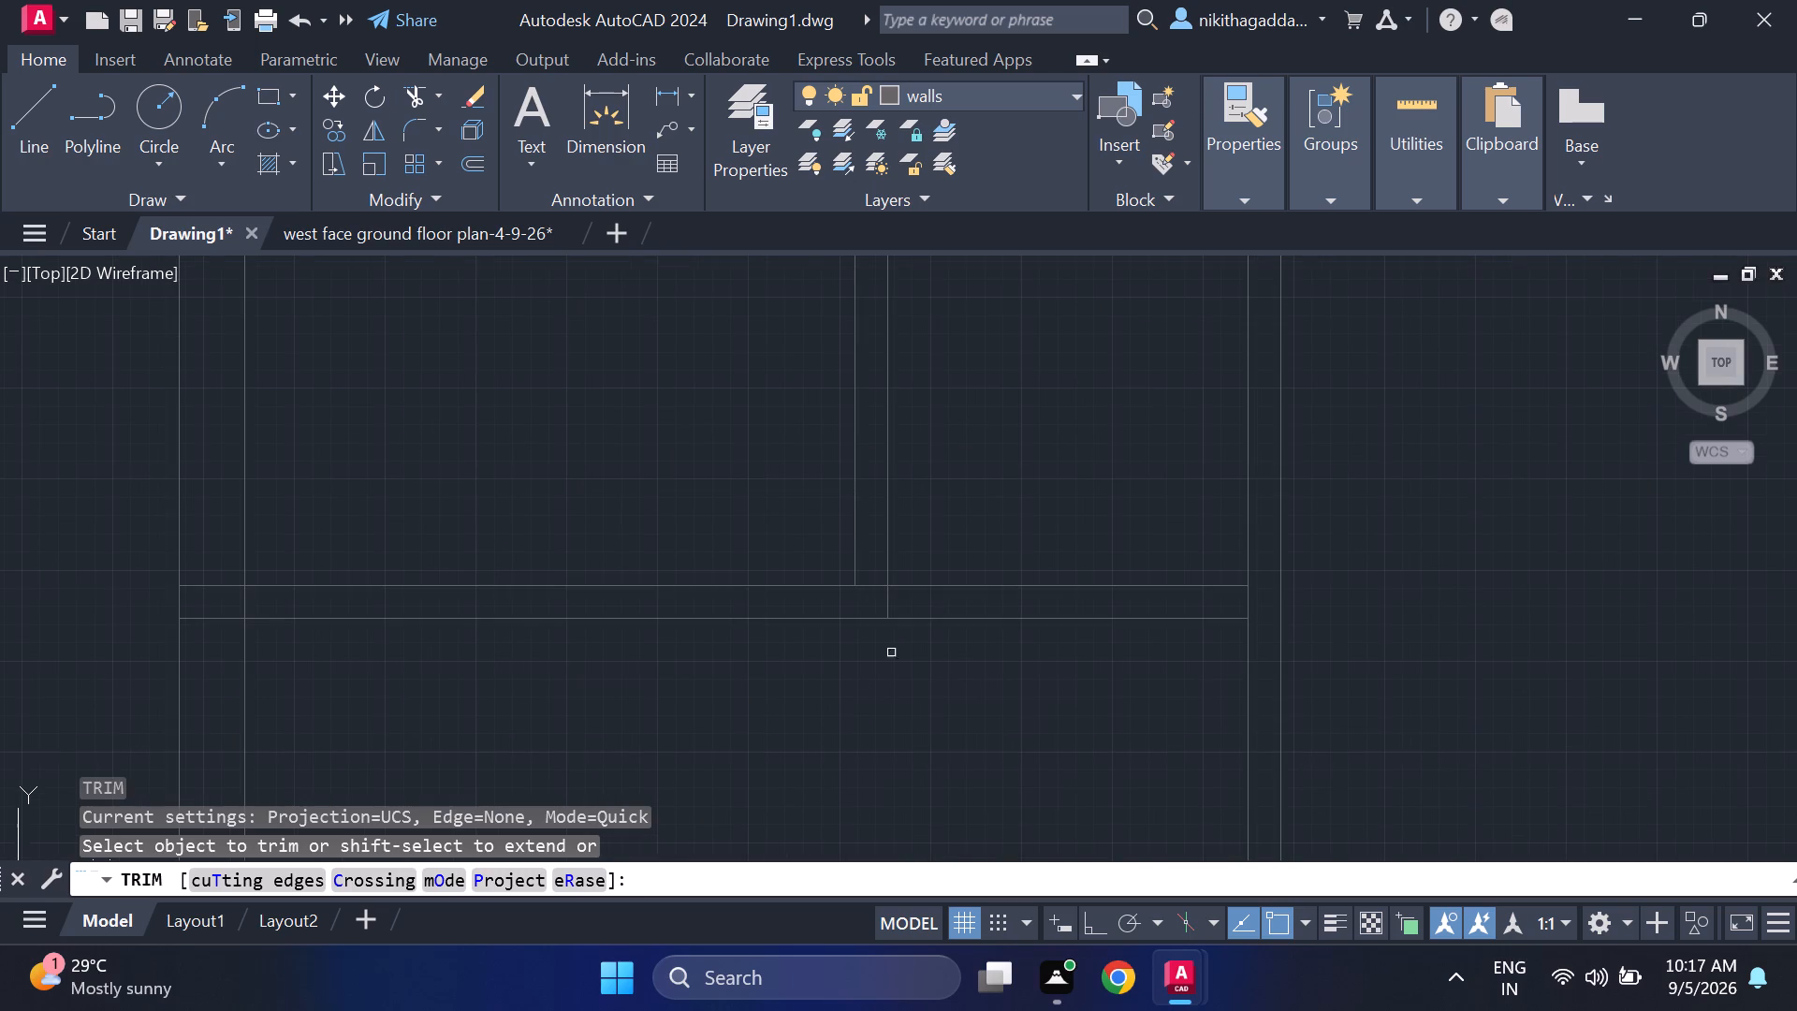
click(891, 603)
scroll(912, 694, down, 4)
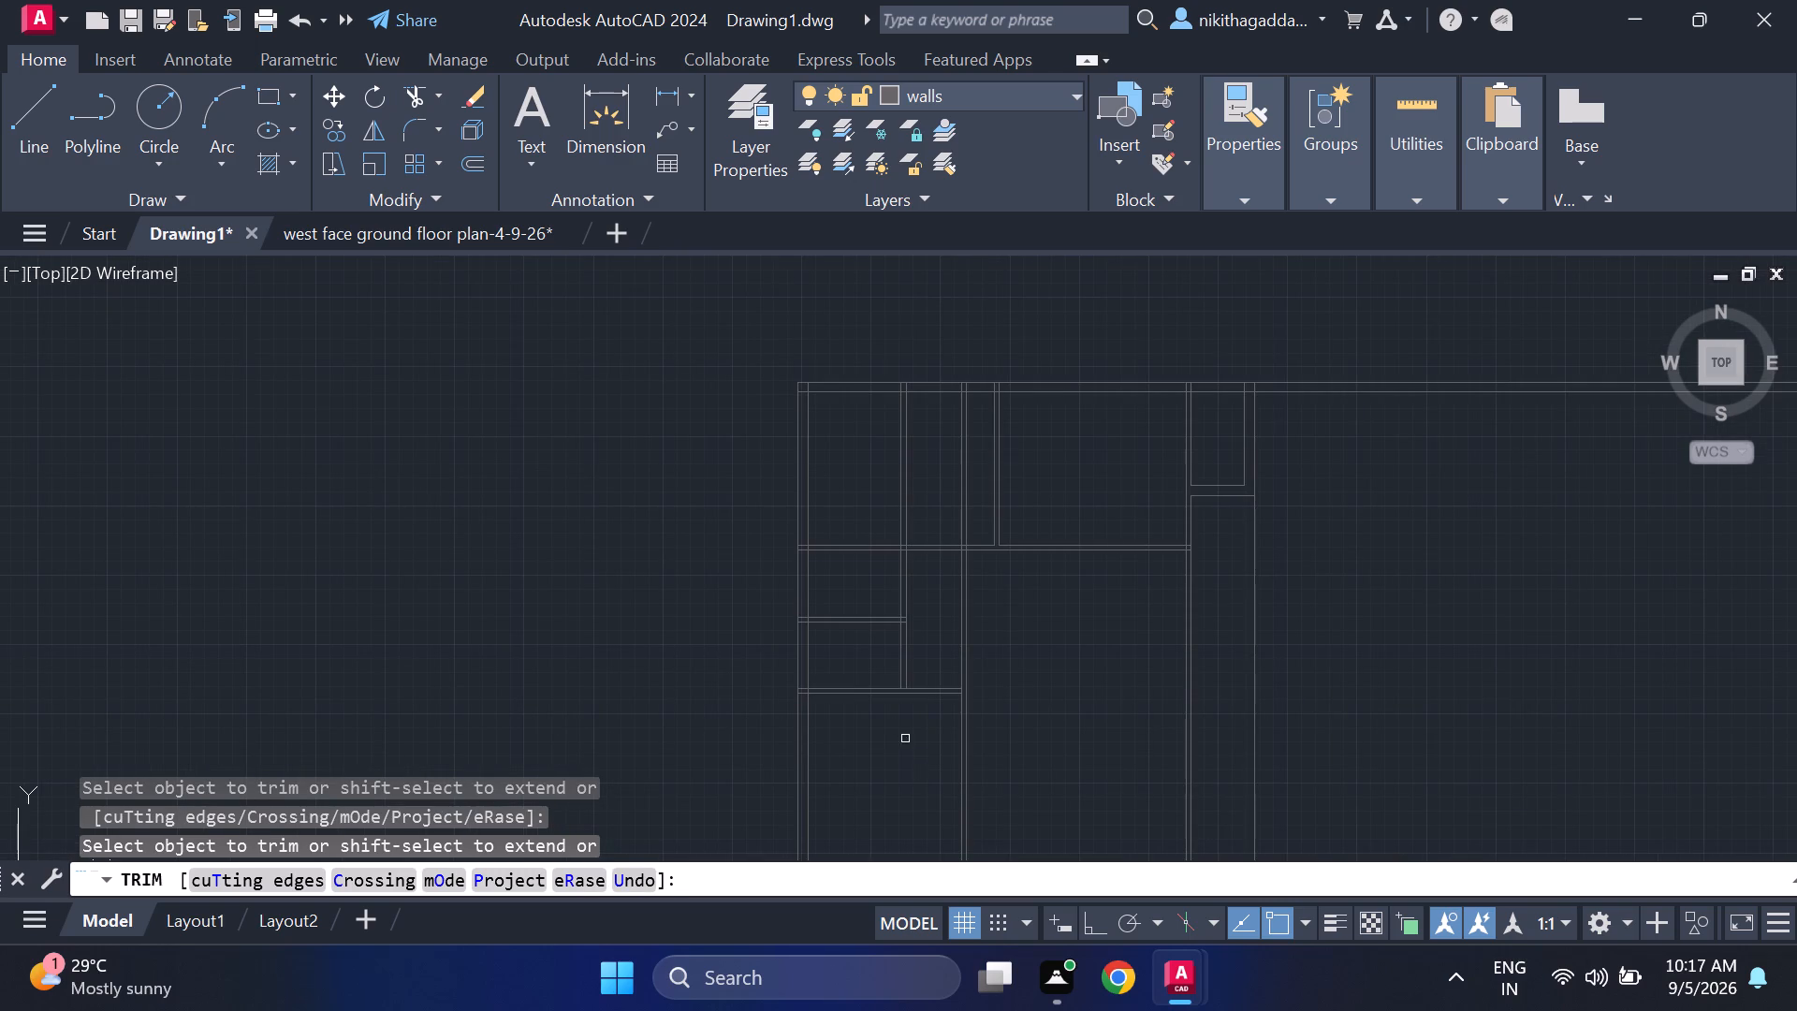
scroll(897, 706, up, 4)
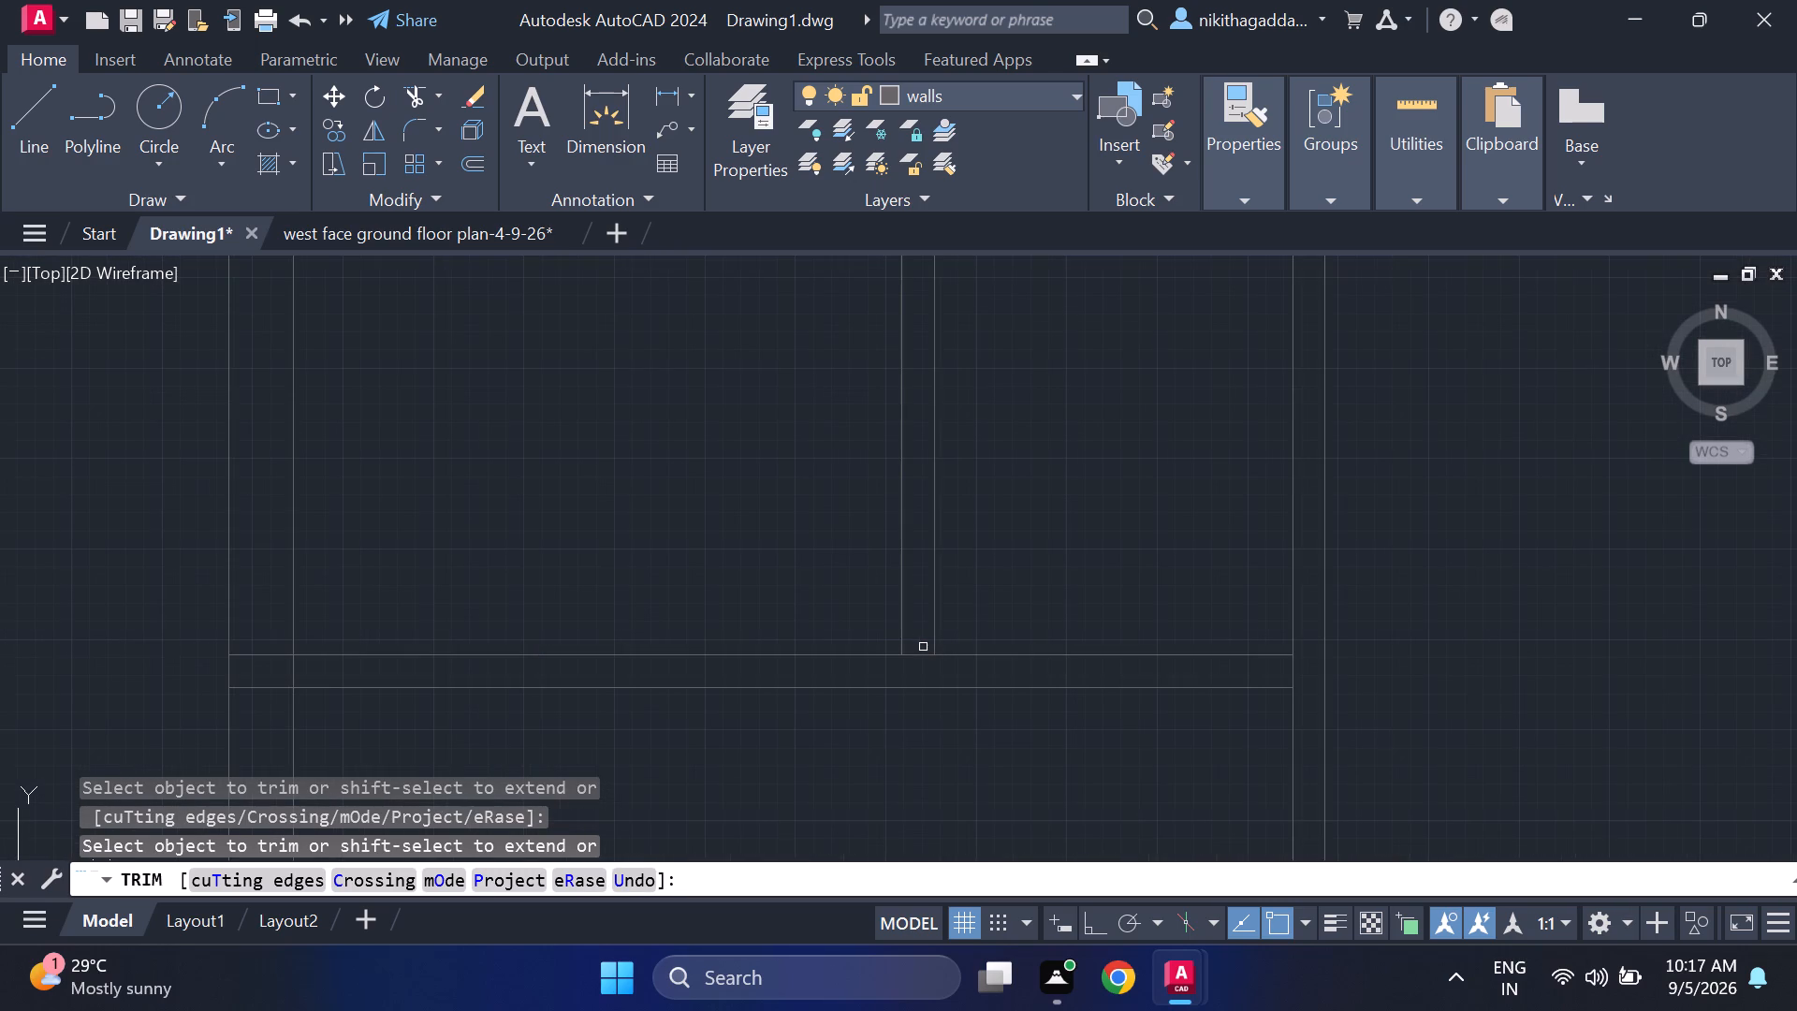
click(917, 657)
scroll(919, 705, down, 3)
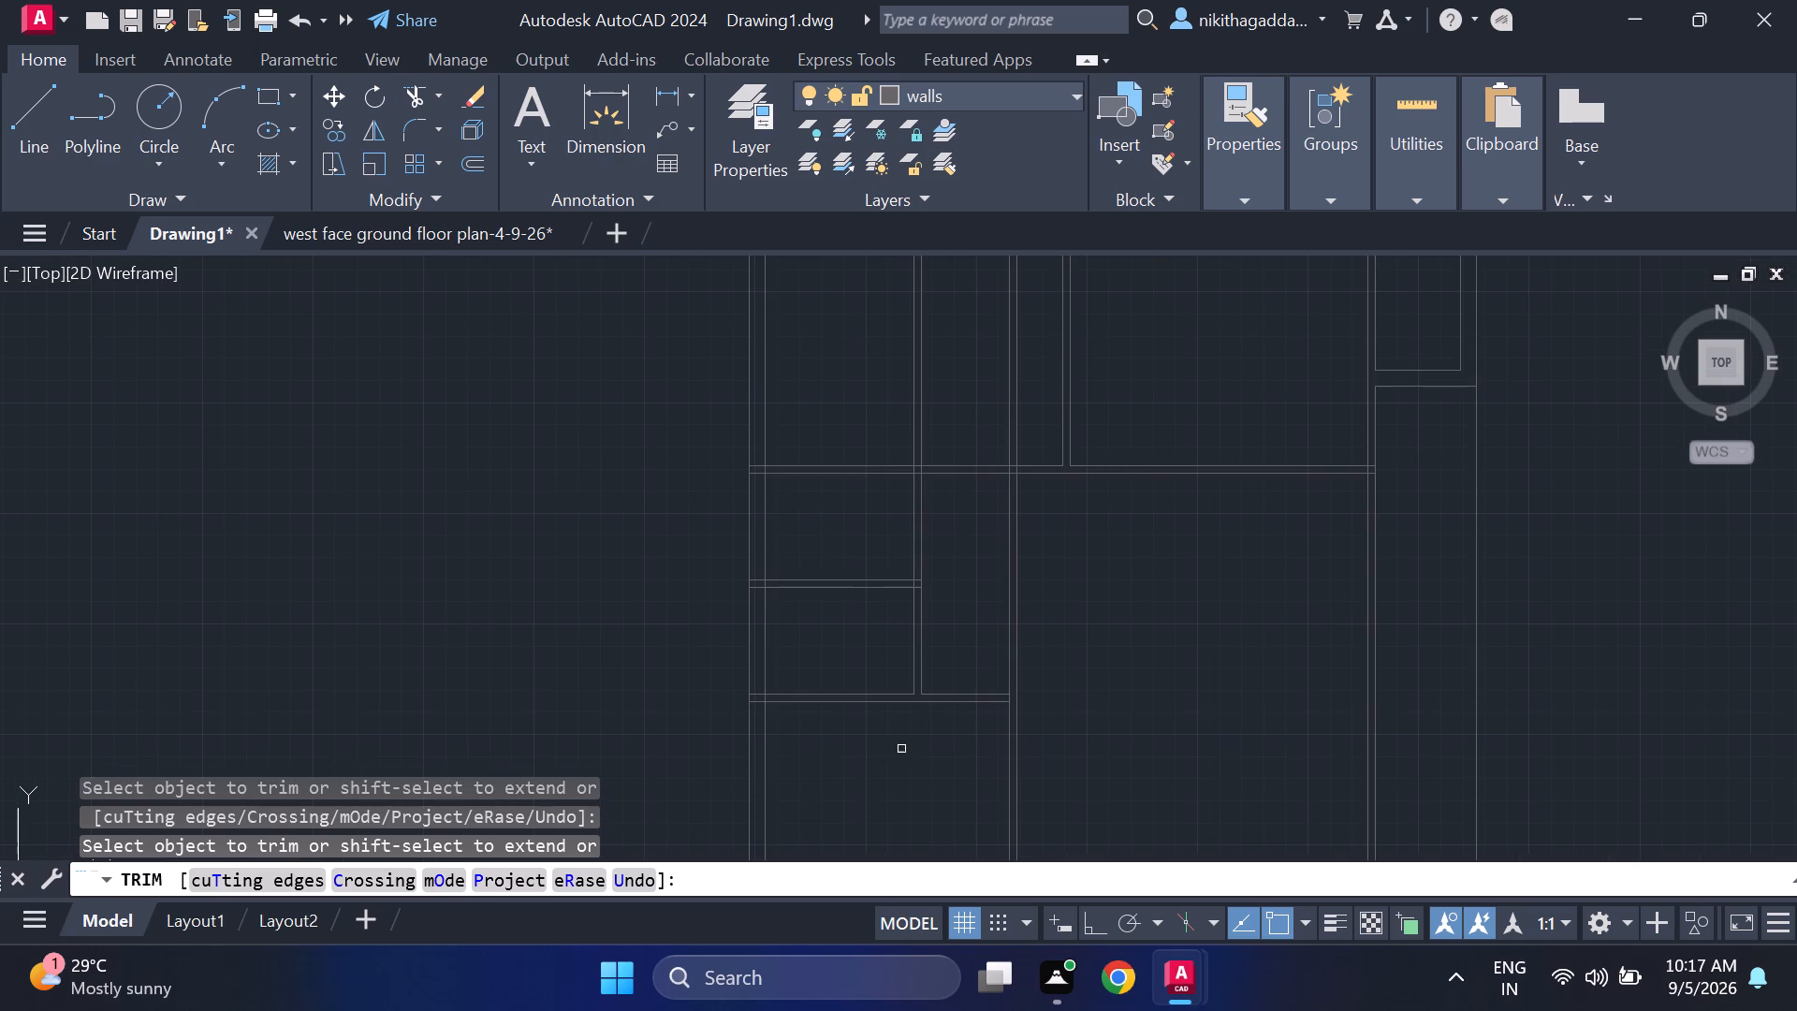
Trim the overlapping lines where the upper short horizontal partition meets the western vertical partition to form an open T-junction.
scroll(940, 562, up, 4)
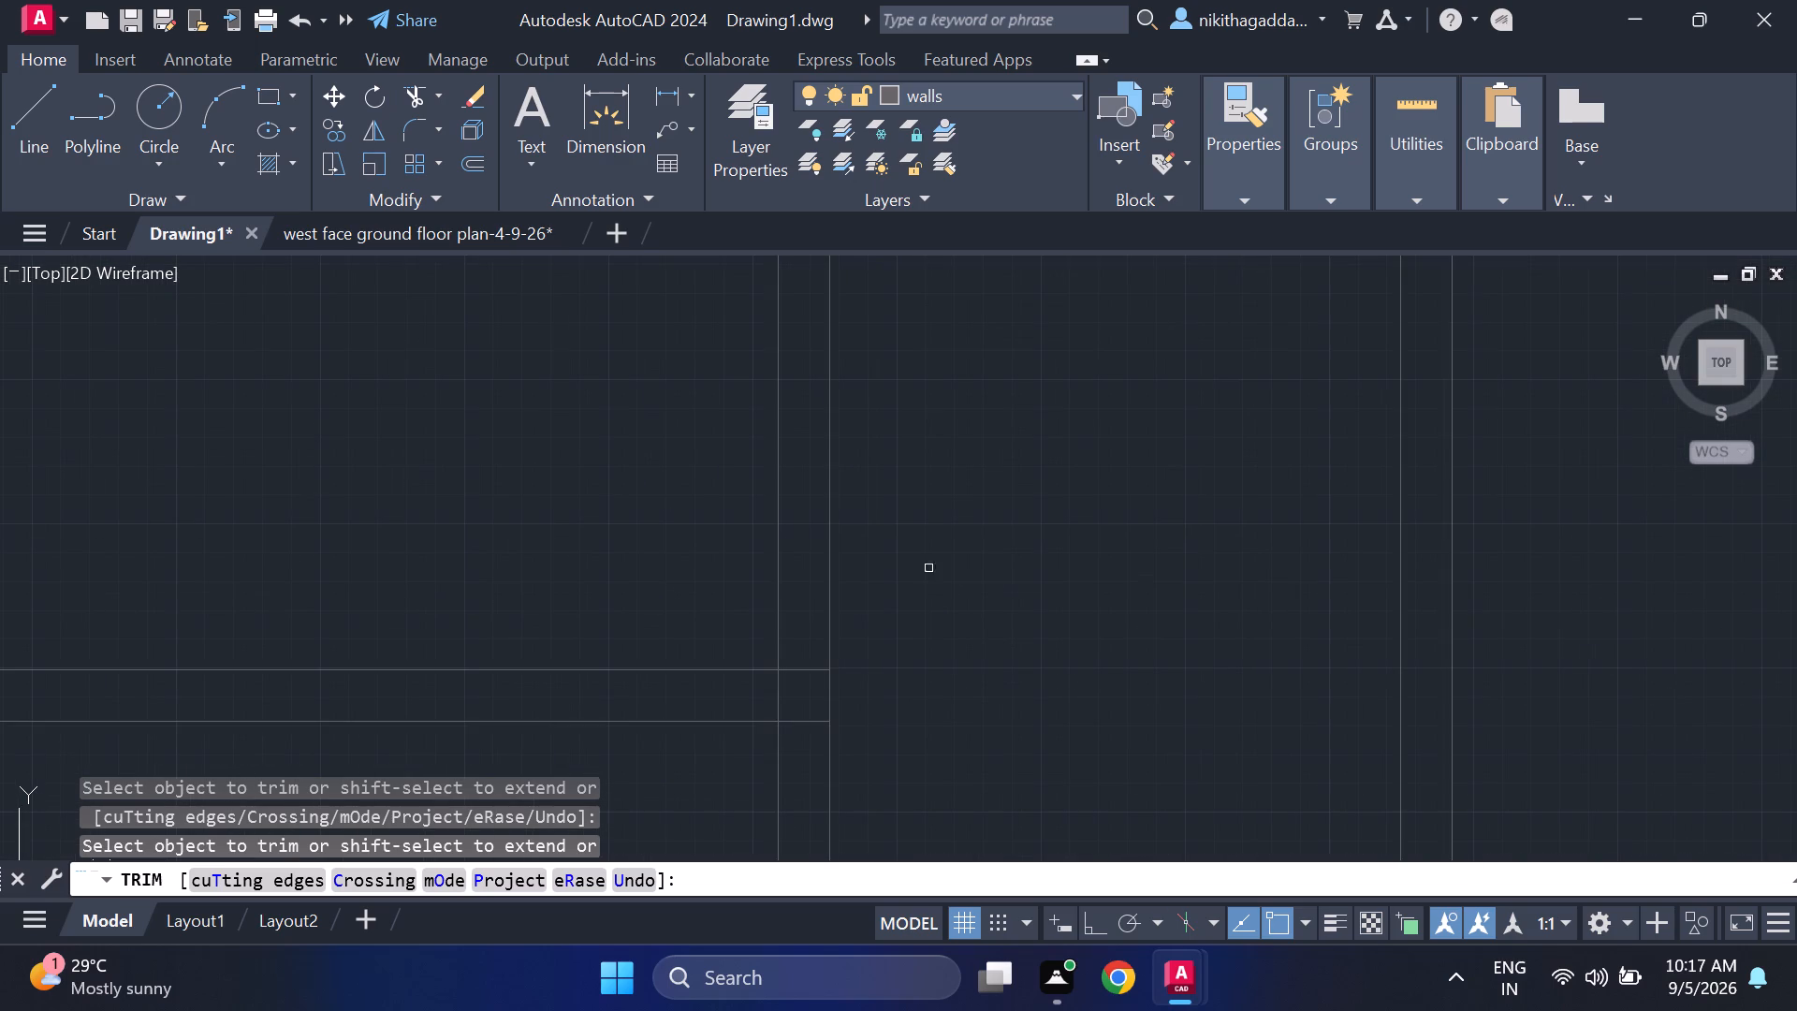
scroll(912, 588, up, 2)
scroll(704, 691, down, 2)
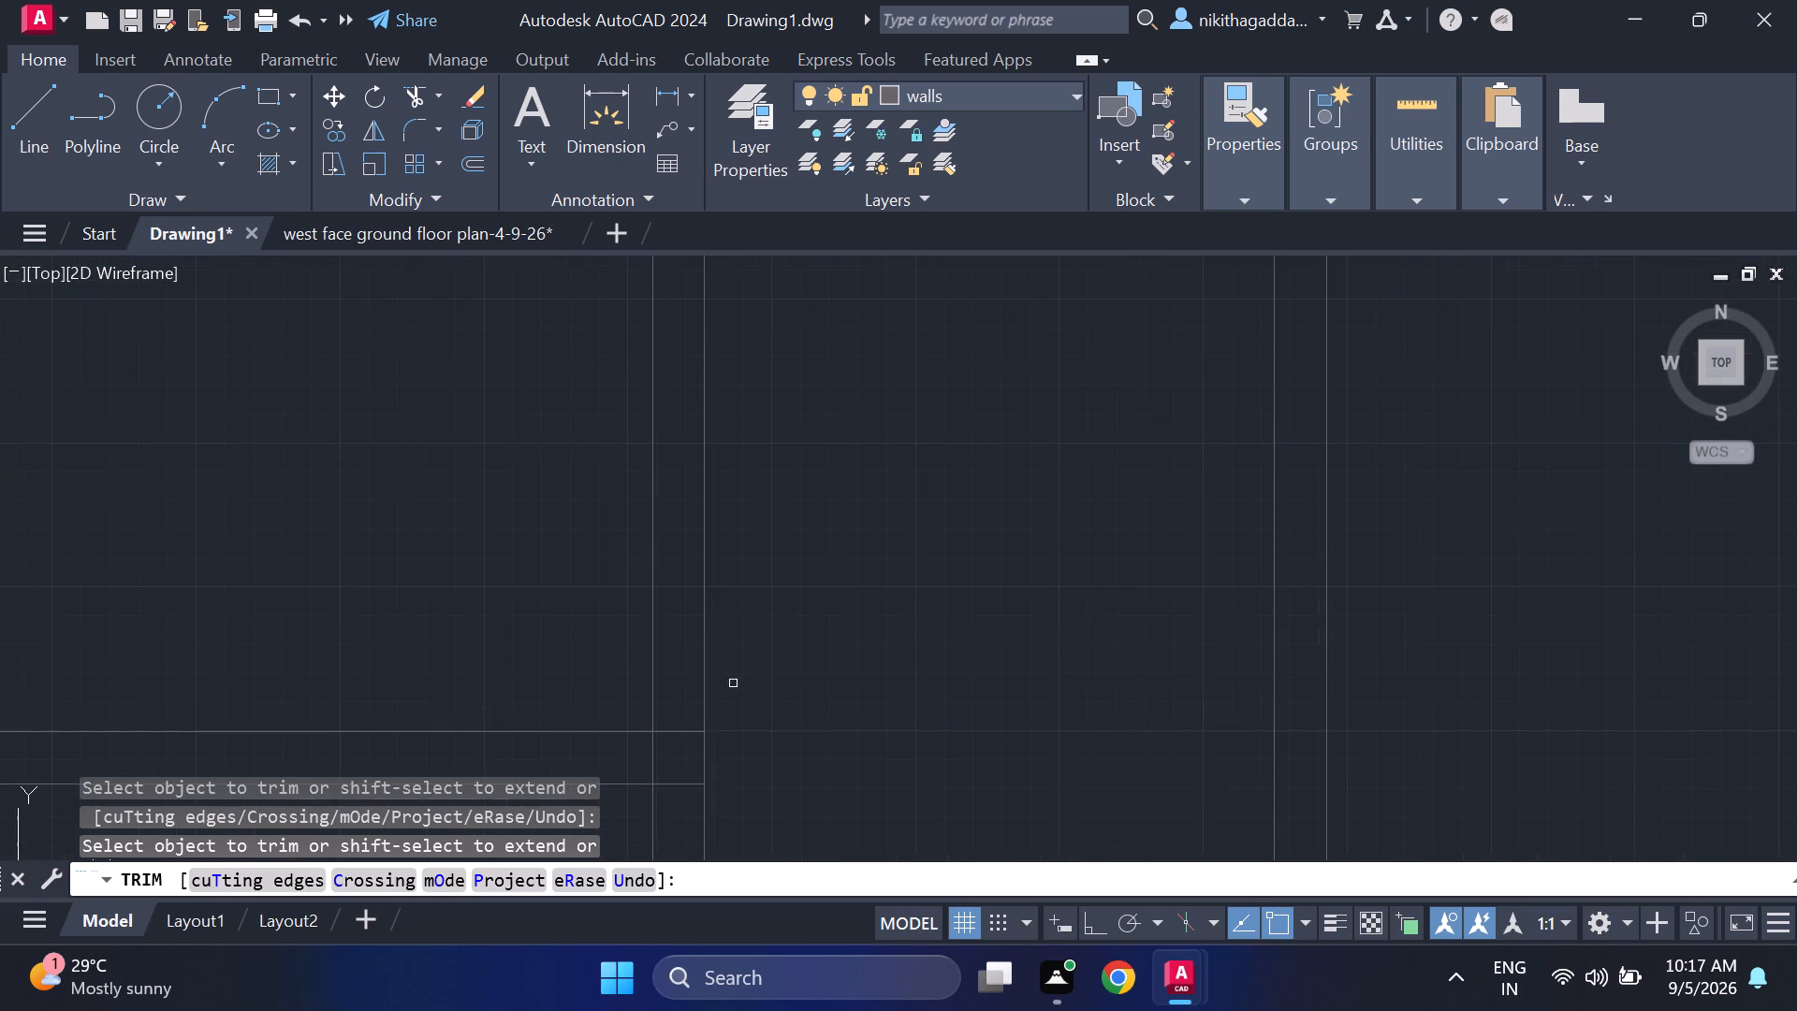
click(686, 734)
click(678, 784)
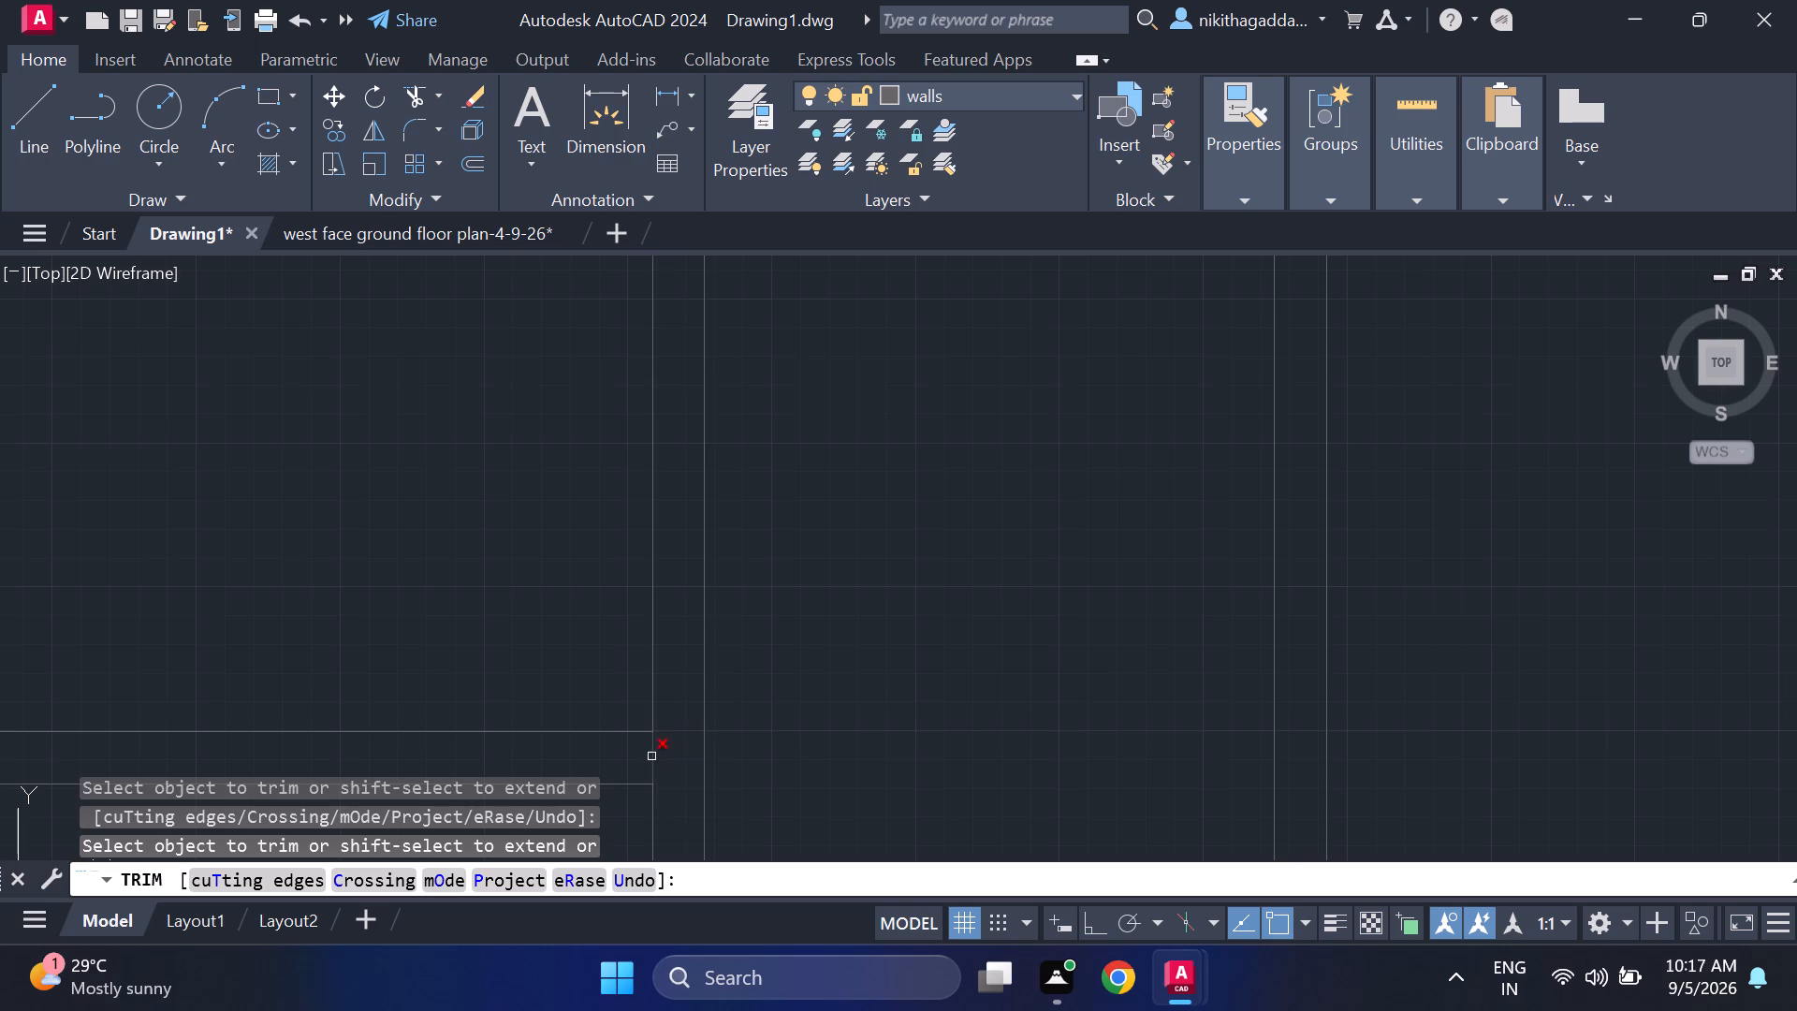
click(651, 756)
Trim the overlapping lines where the western vertical partition crosses the long horizontal partition, leaving its southern side open.
scroll(760, 681, down, 5)
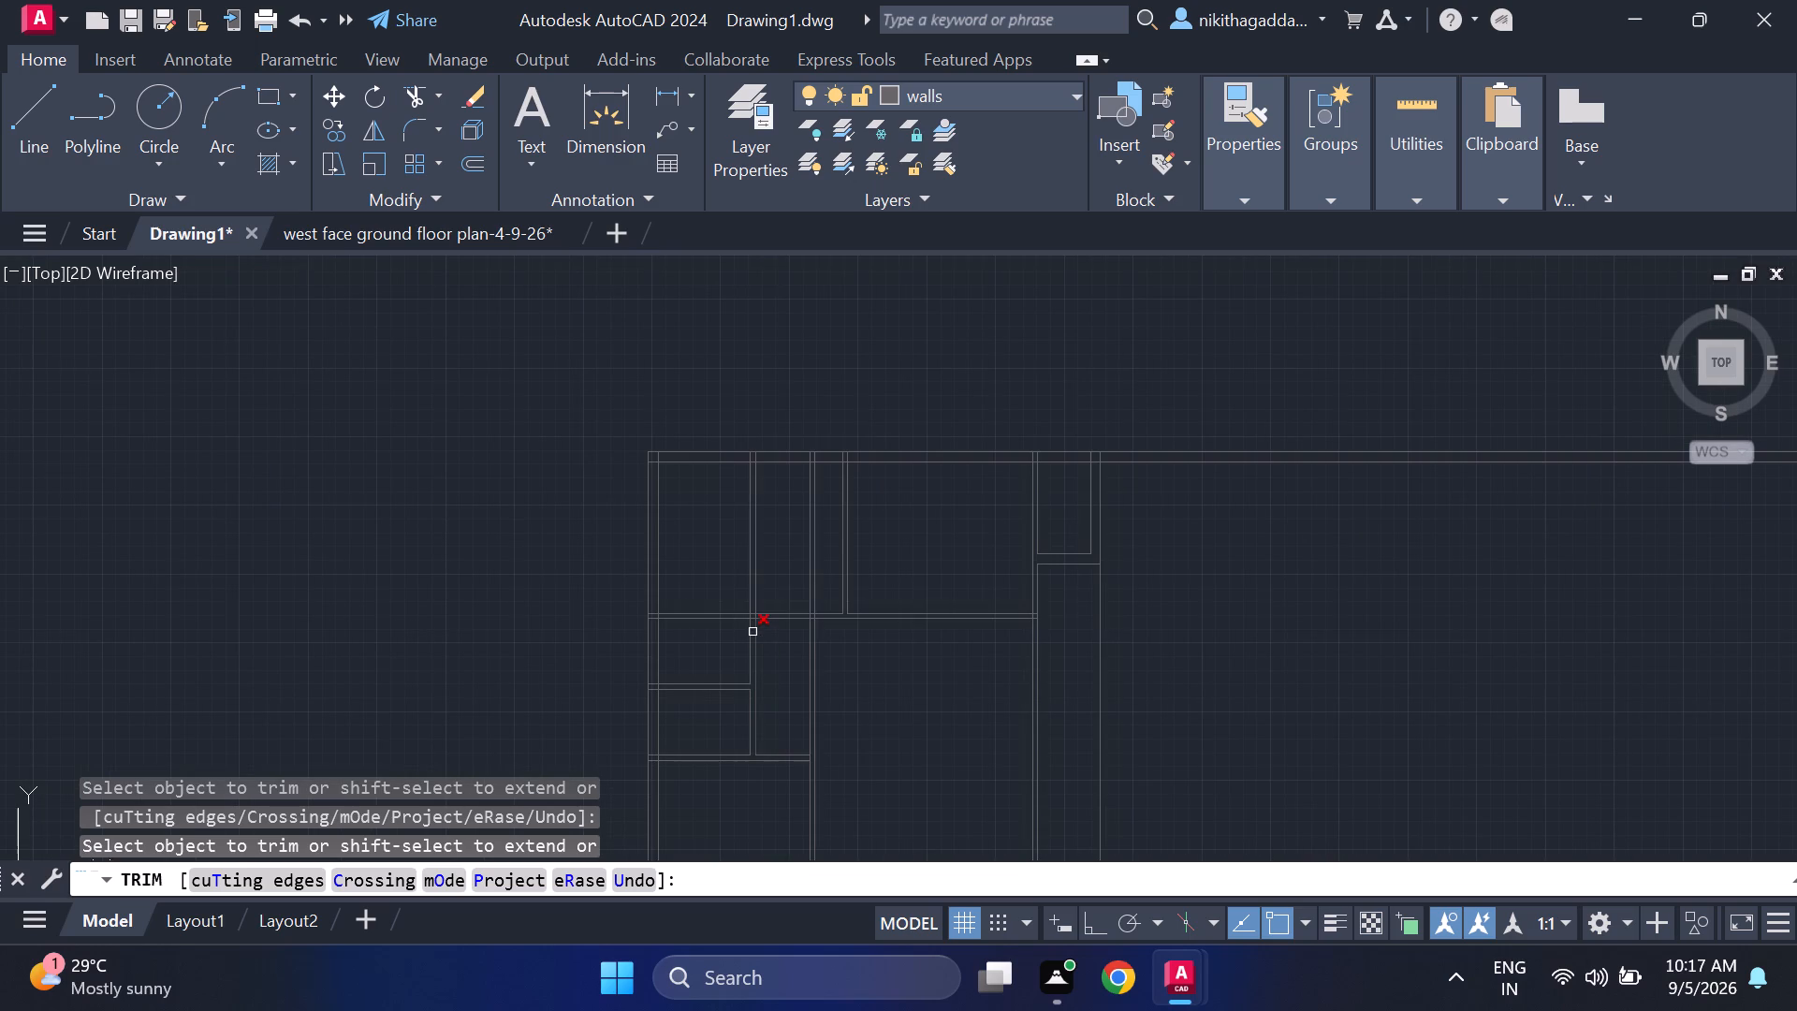
scroll(749, 625, up, 4)
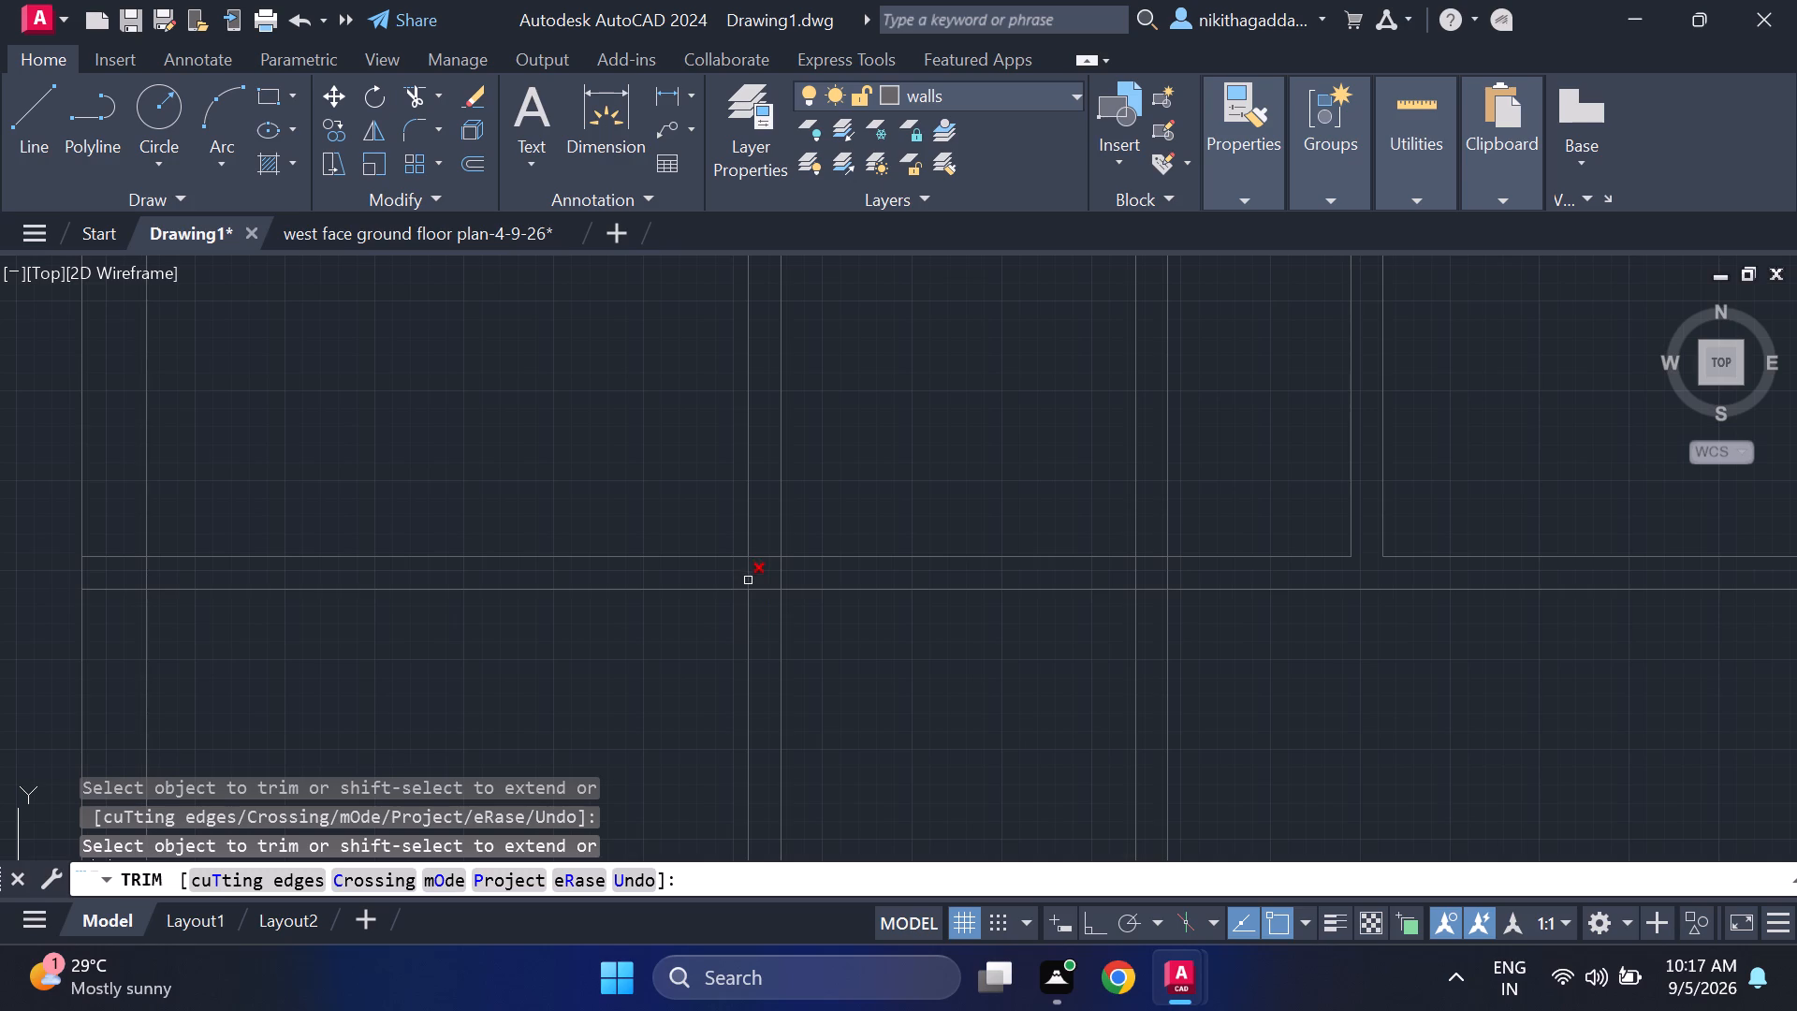
click(747, 579)
click(780, 576)
click(767, 593)
Trim both lines of the 11'6" vertical partition back to the southern line of the long horizontal partition.
scroll(876, 656, down, 3)
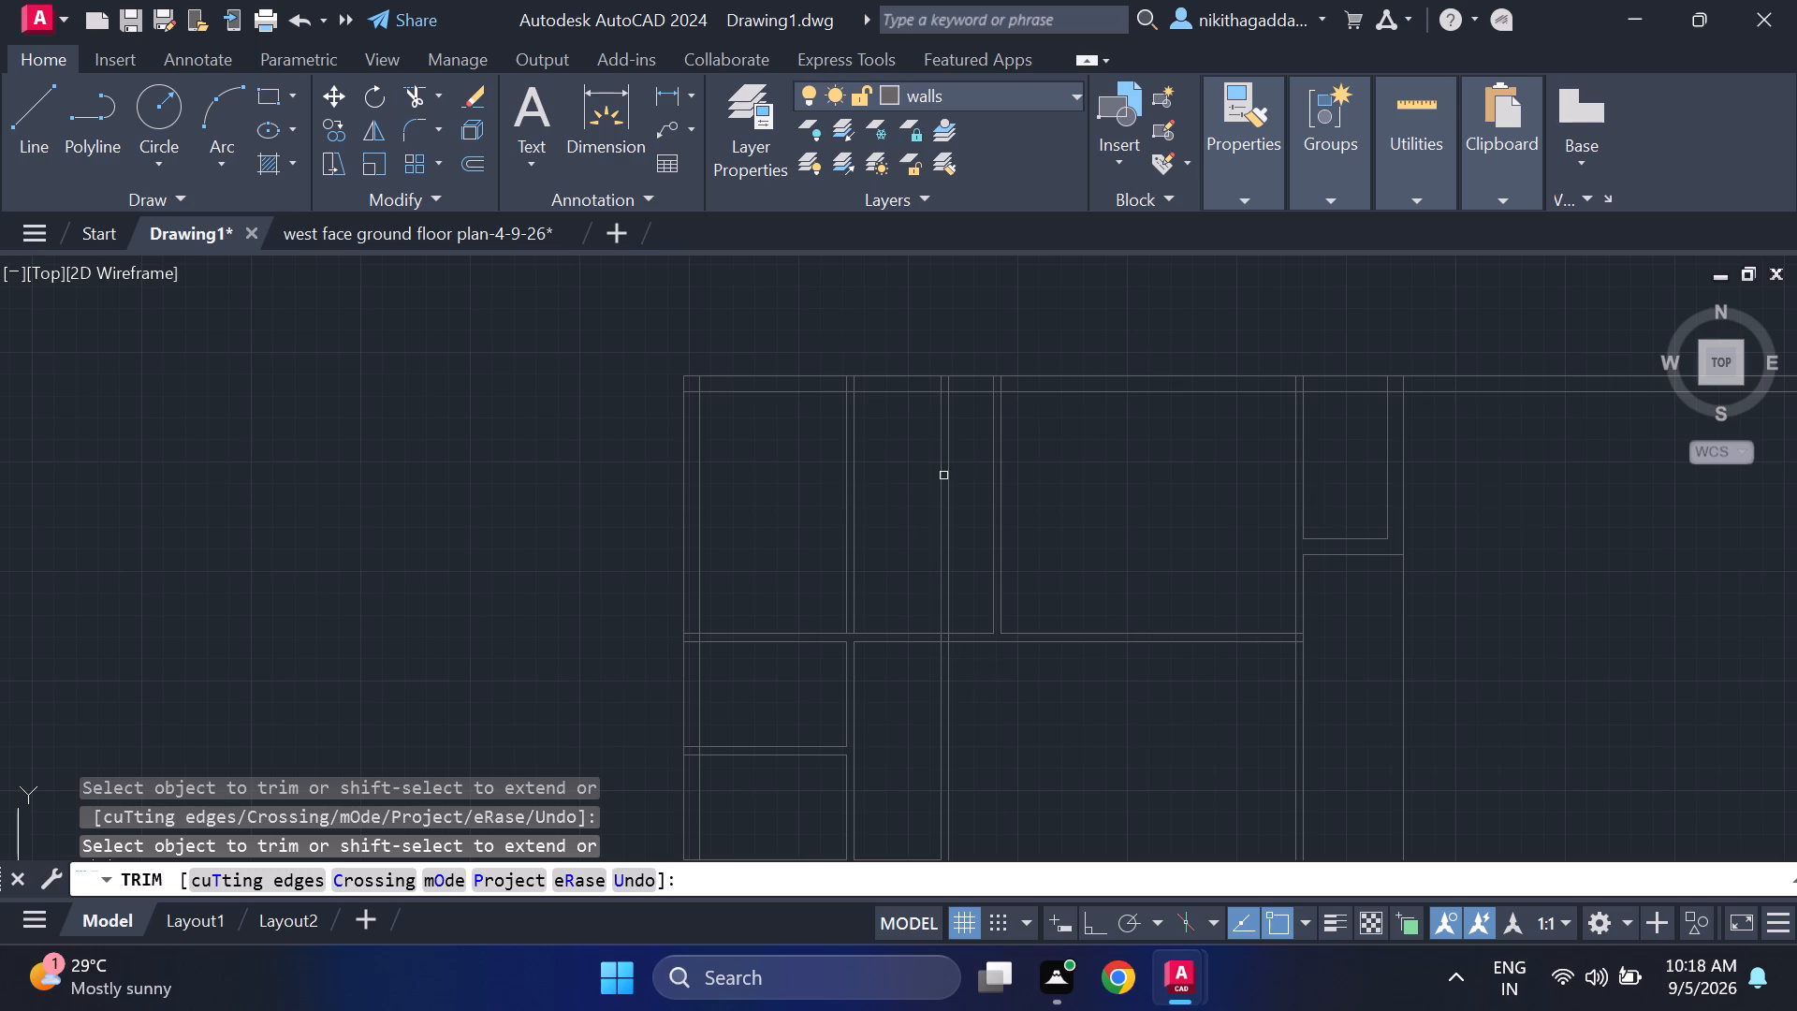
drag(965, 462, 953, 480)
drag(963, 464, 942, 555)
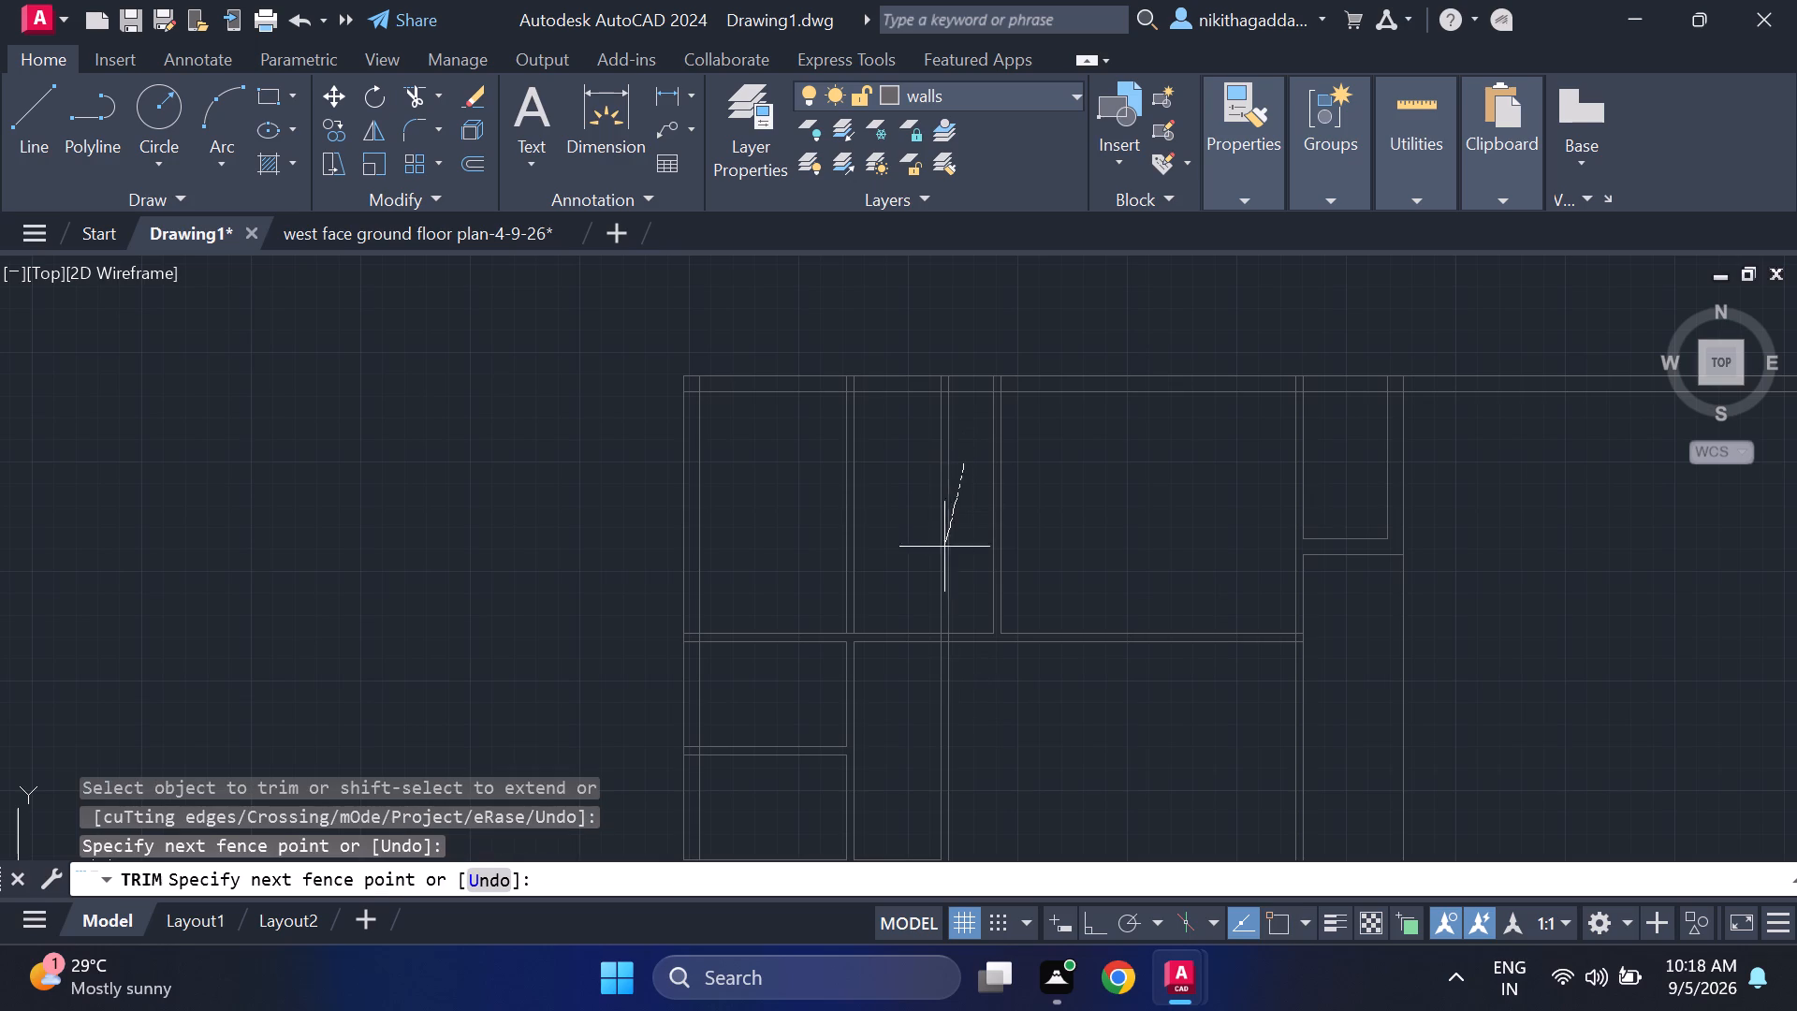
drag(942, 555, 928, 581)
scroll(945, 418, up, 3)
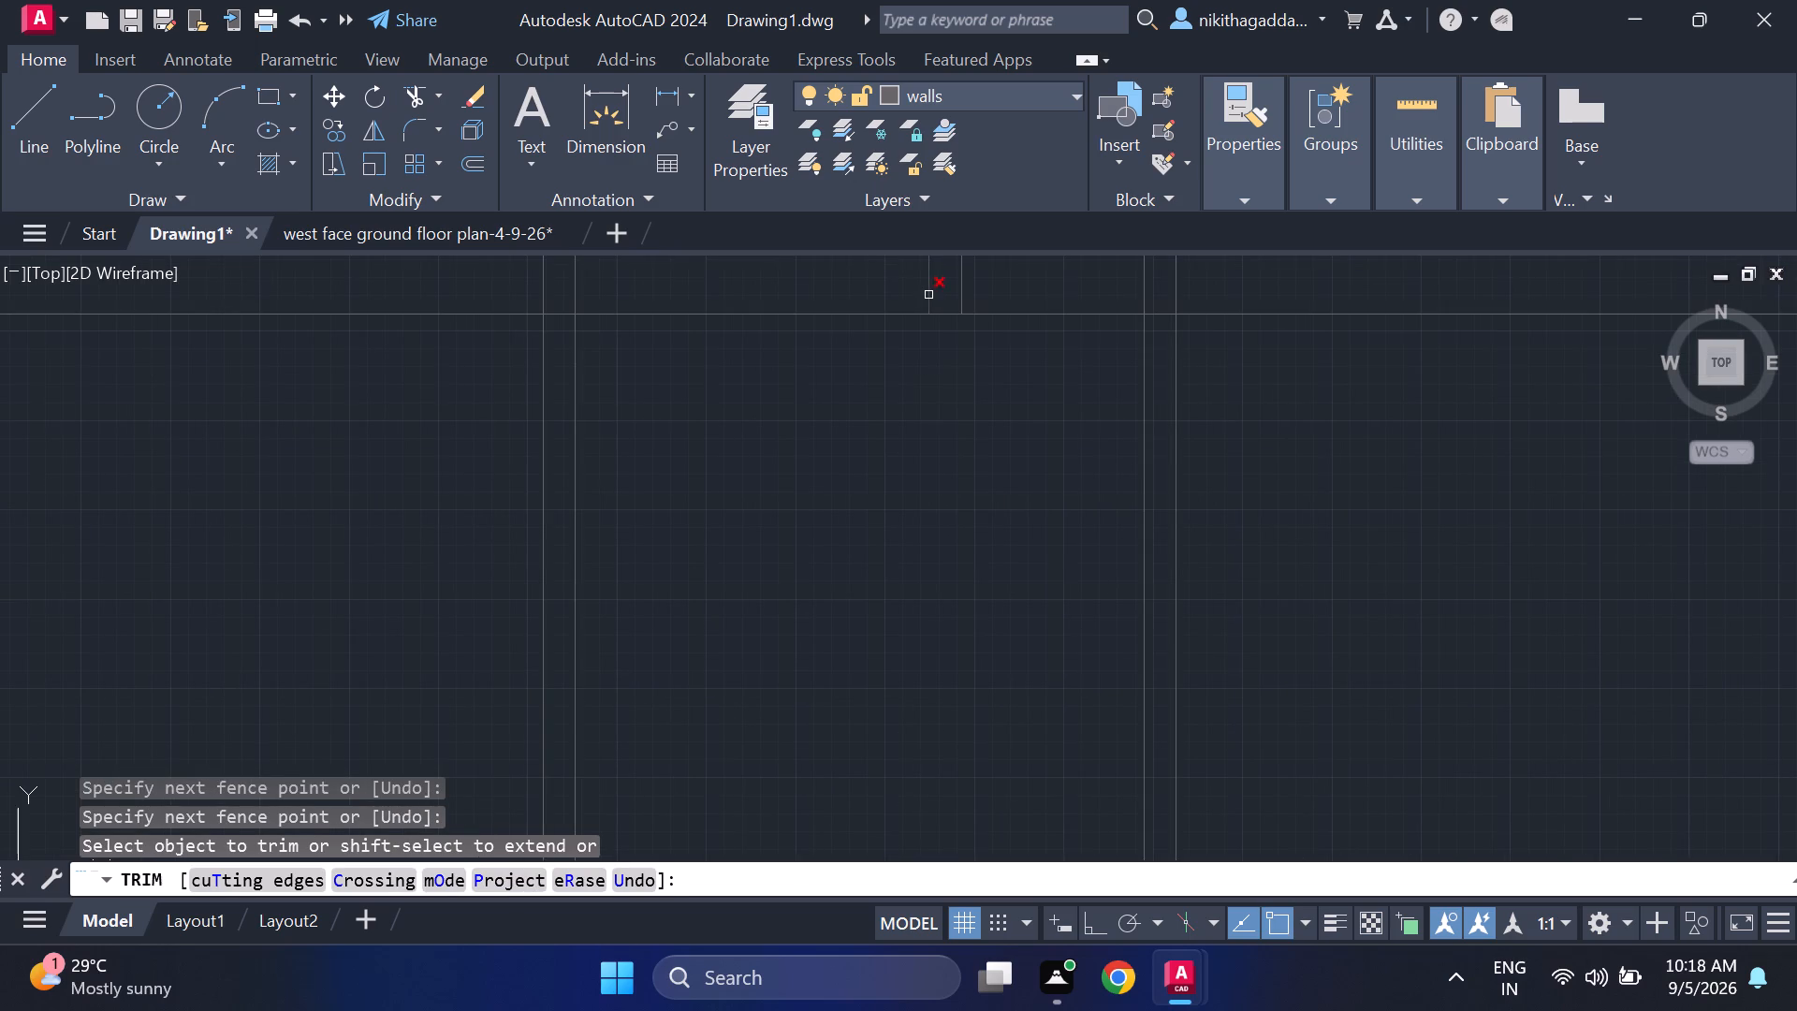
click(928, 295)
click(963, 283)
scroll(965, 465, down, 4)
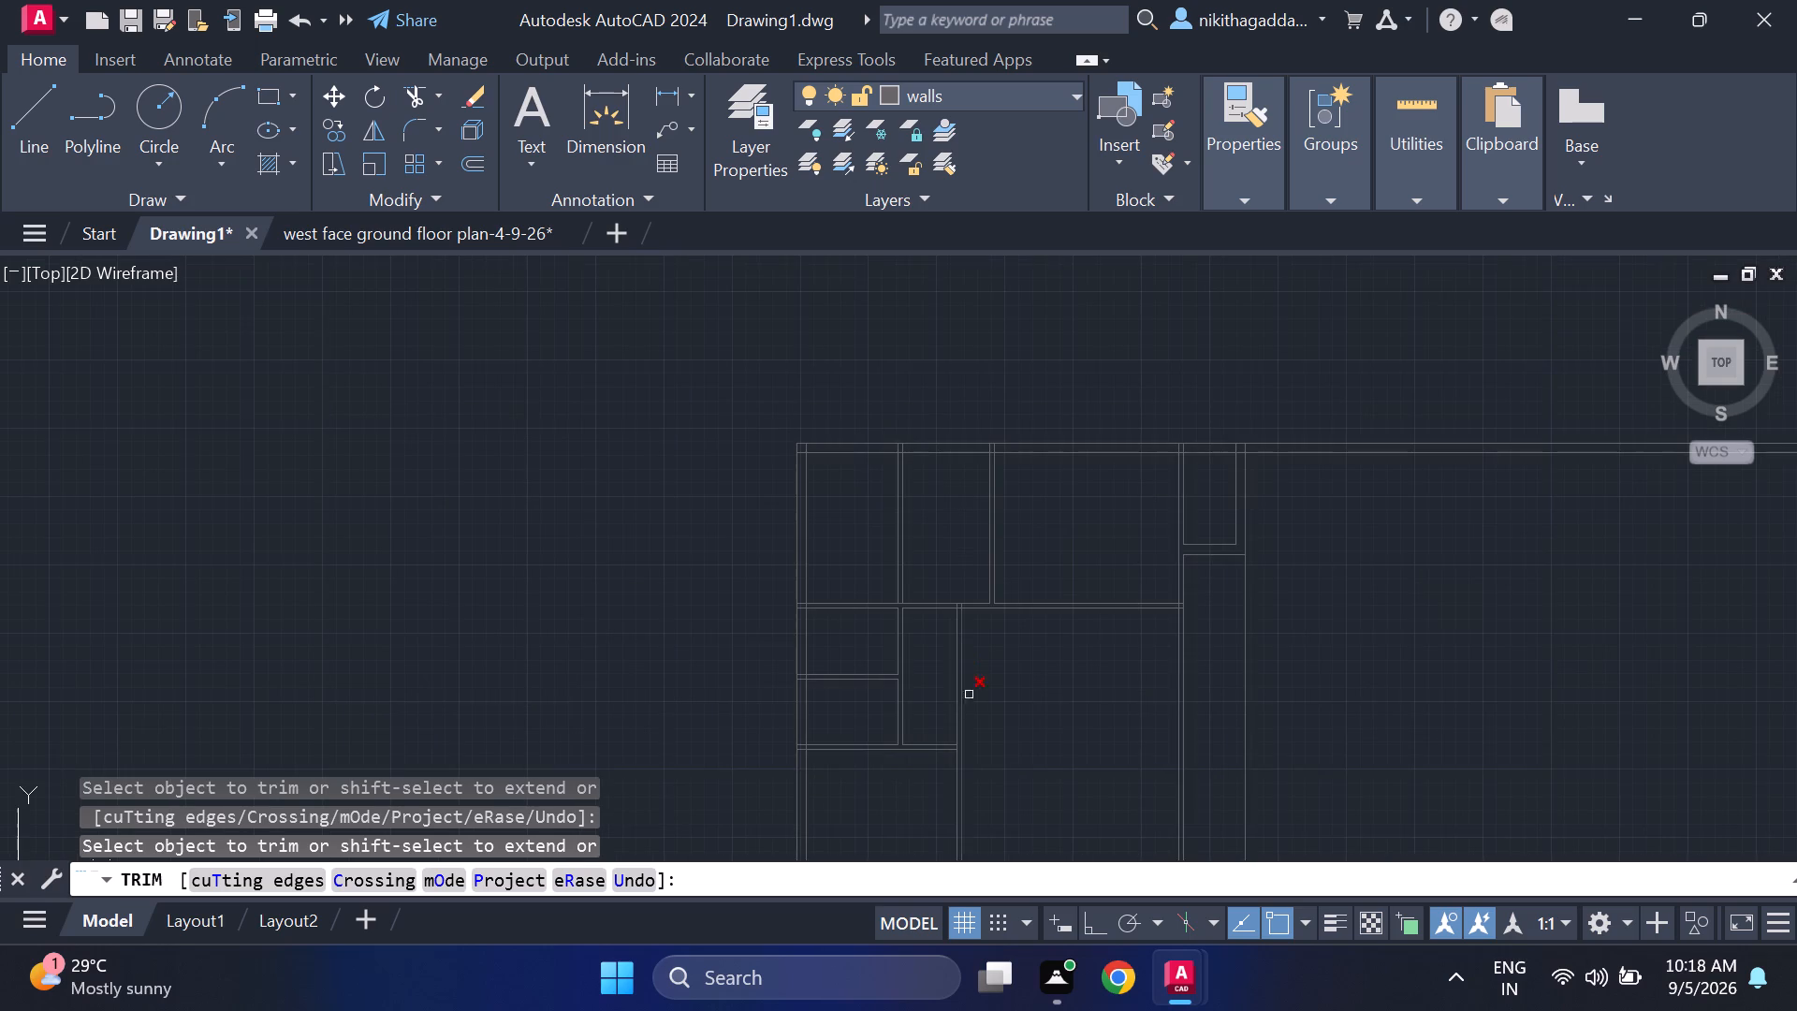
scroll(959, 628, up, 5)
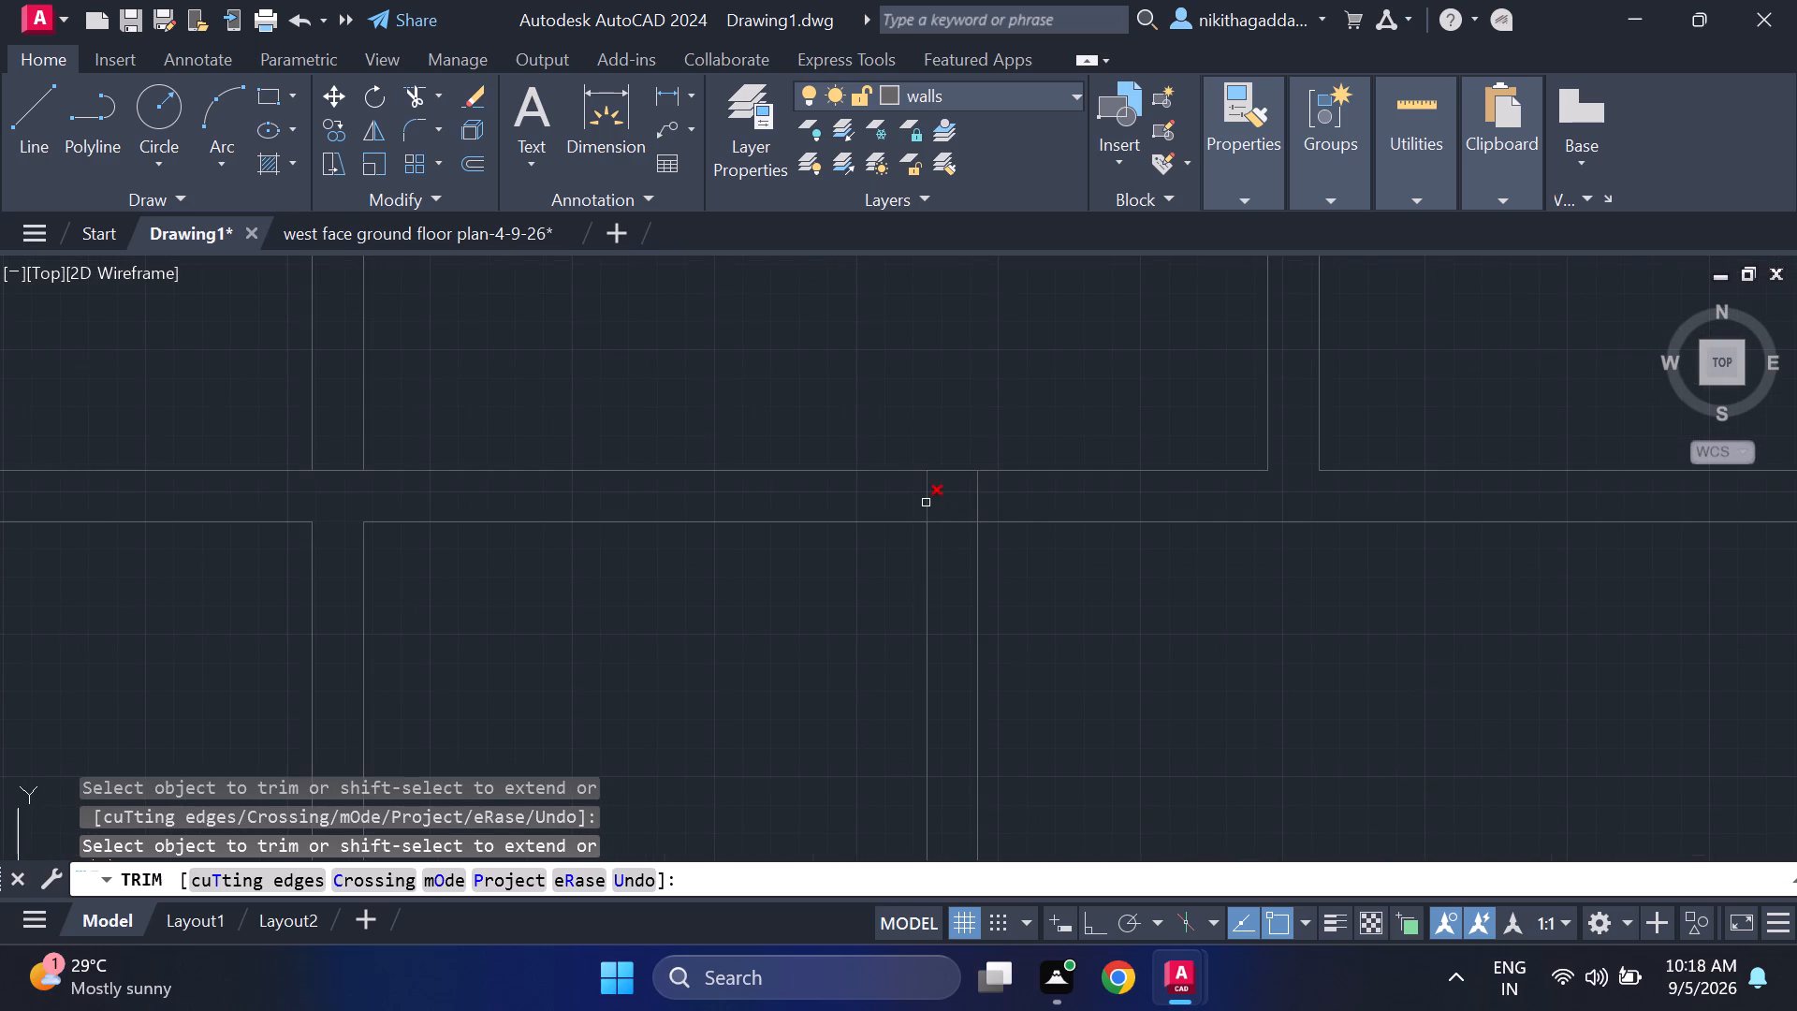
click(926, 503)
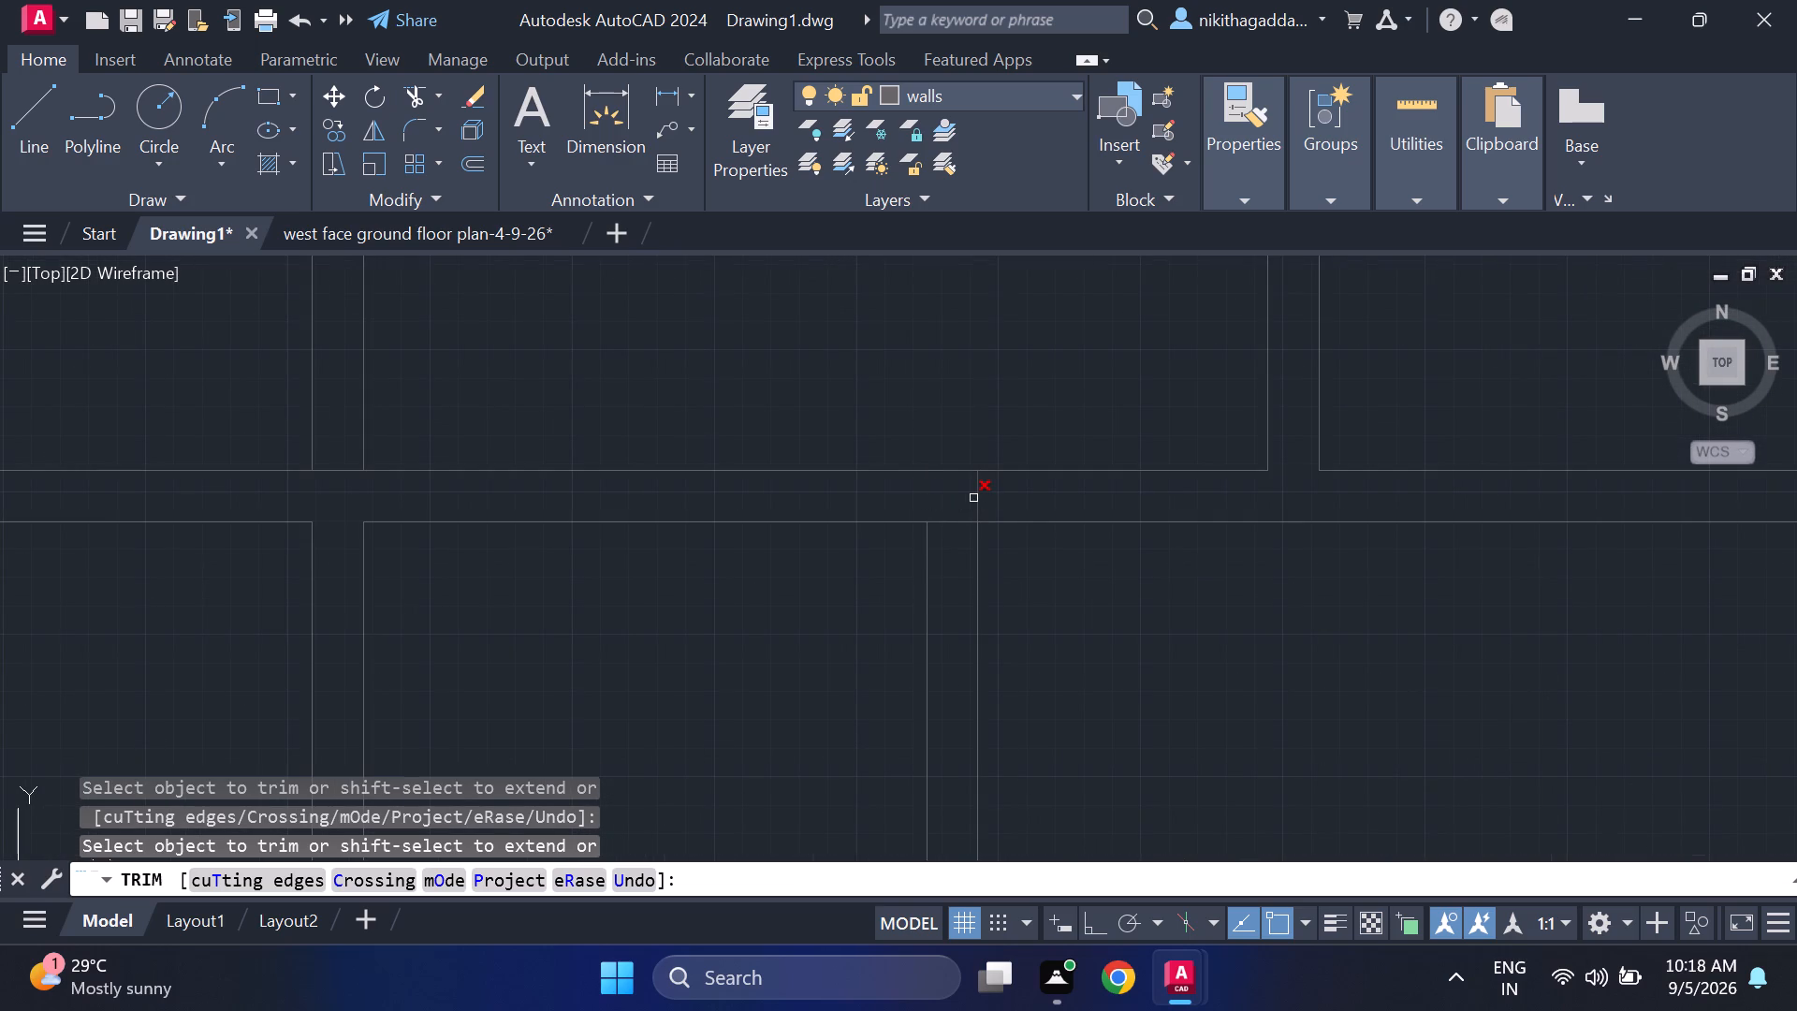
click(973, 498)
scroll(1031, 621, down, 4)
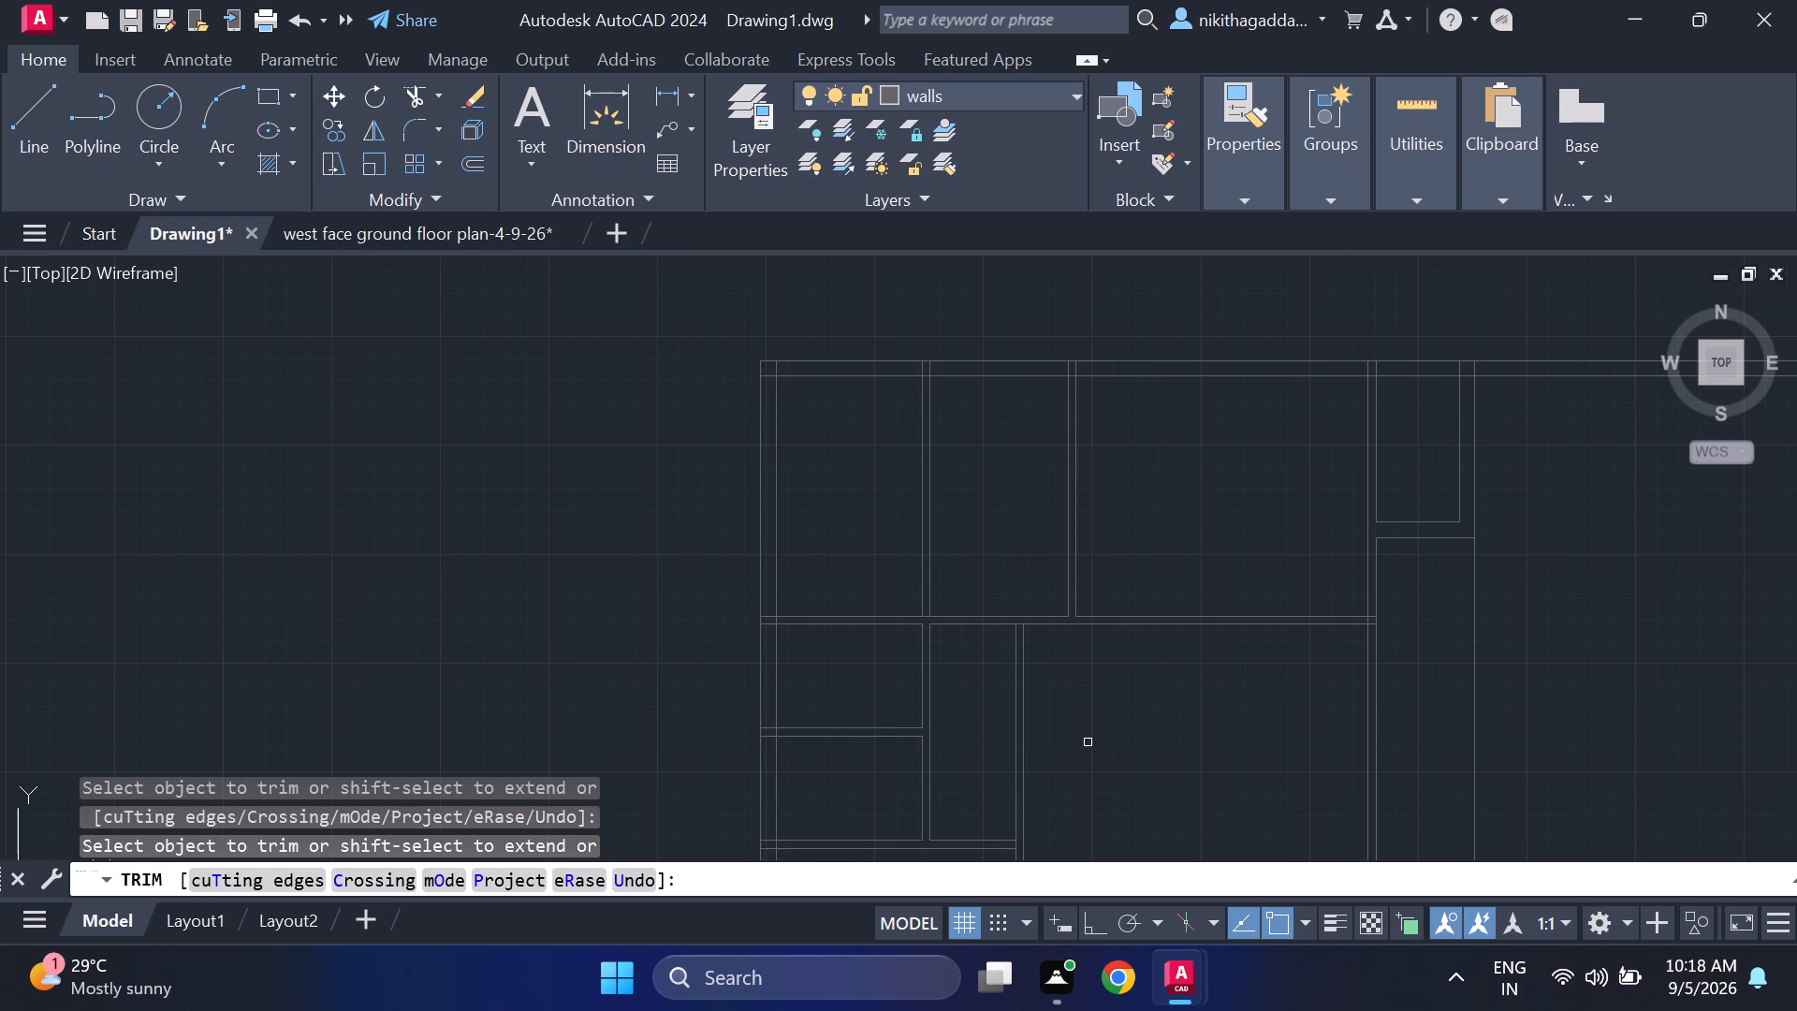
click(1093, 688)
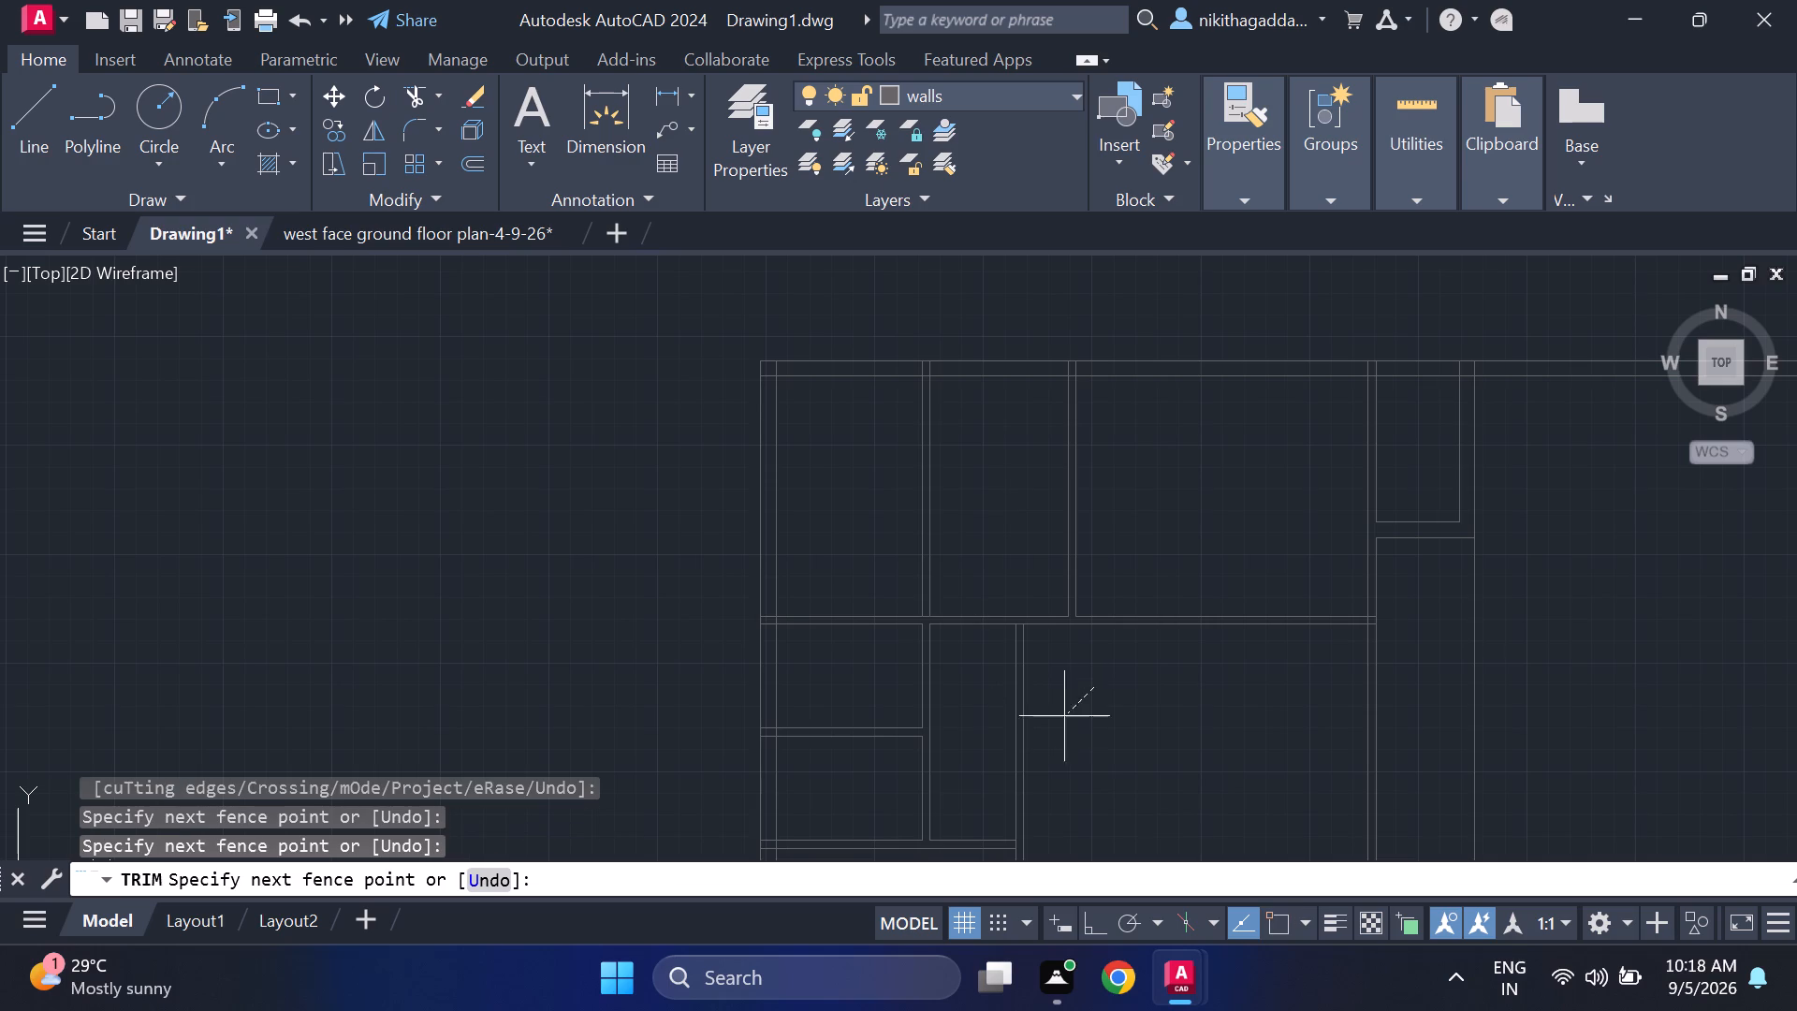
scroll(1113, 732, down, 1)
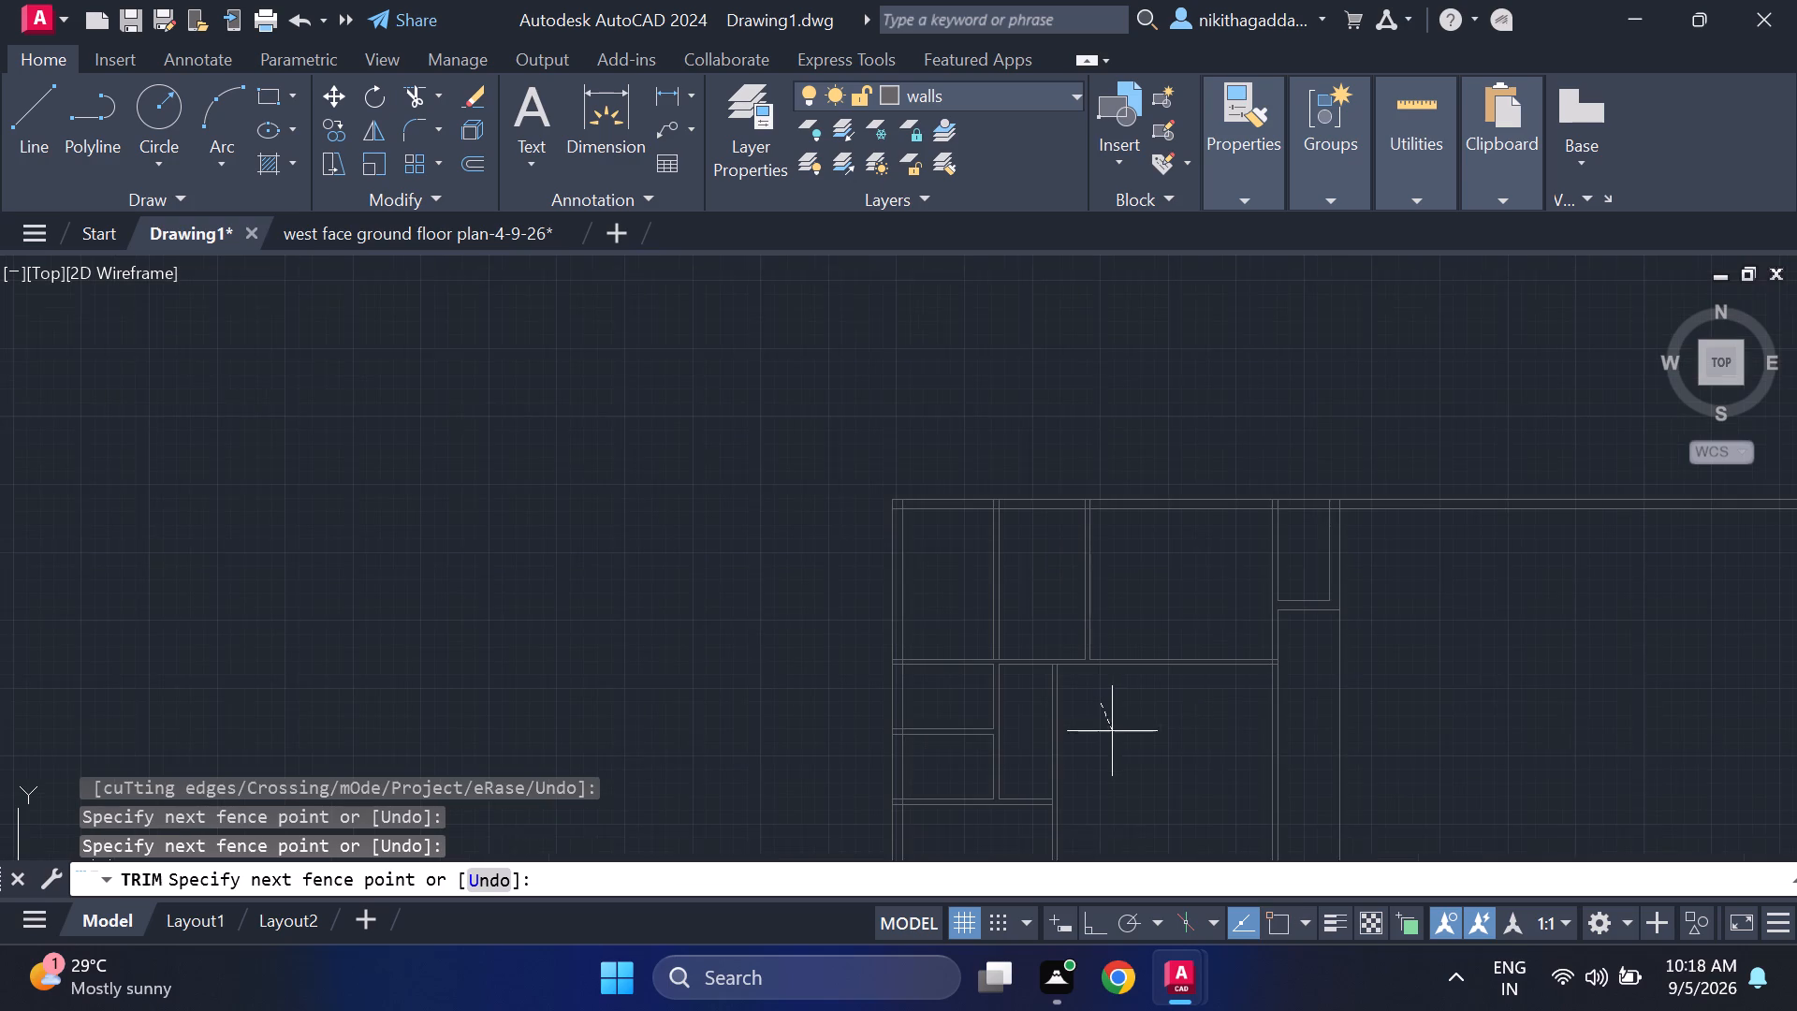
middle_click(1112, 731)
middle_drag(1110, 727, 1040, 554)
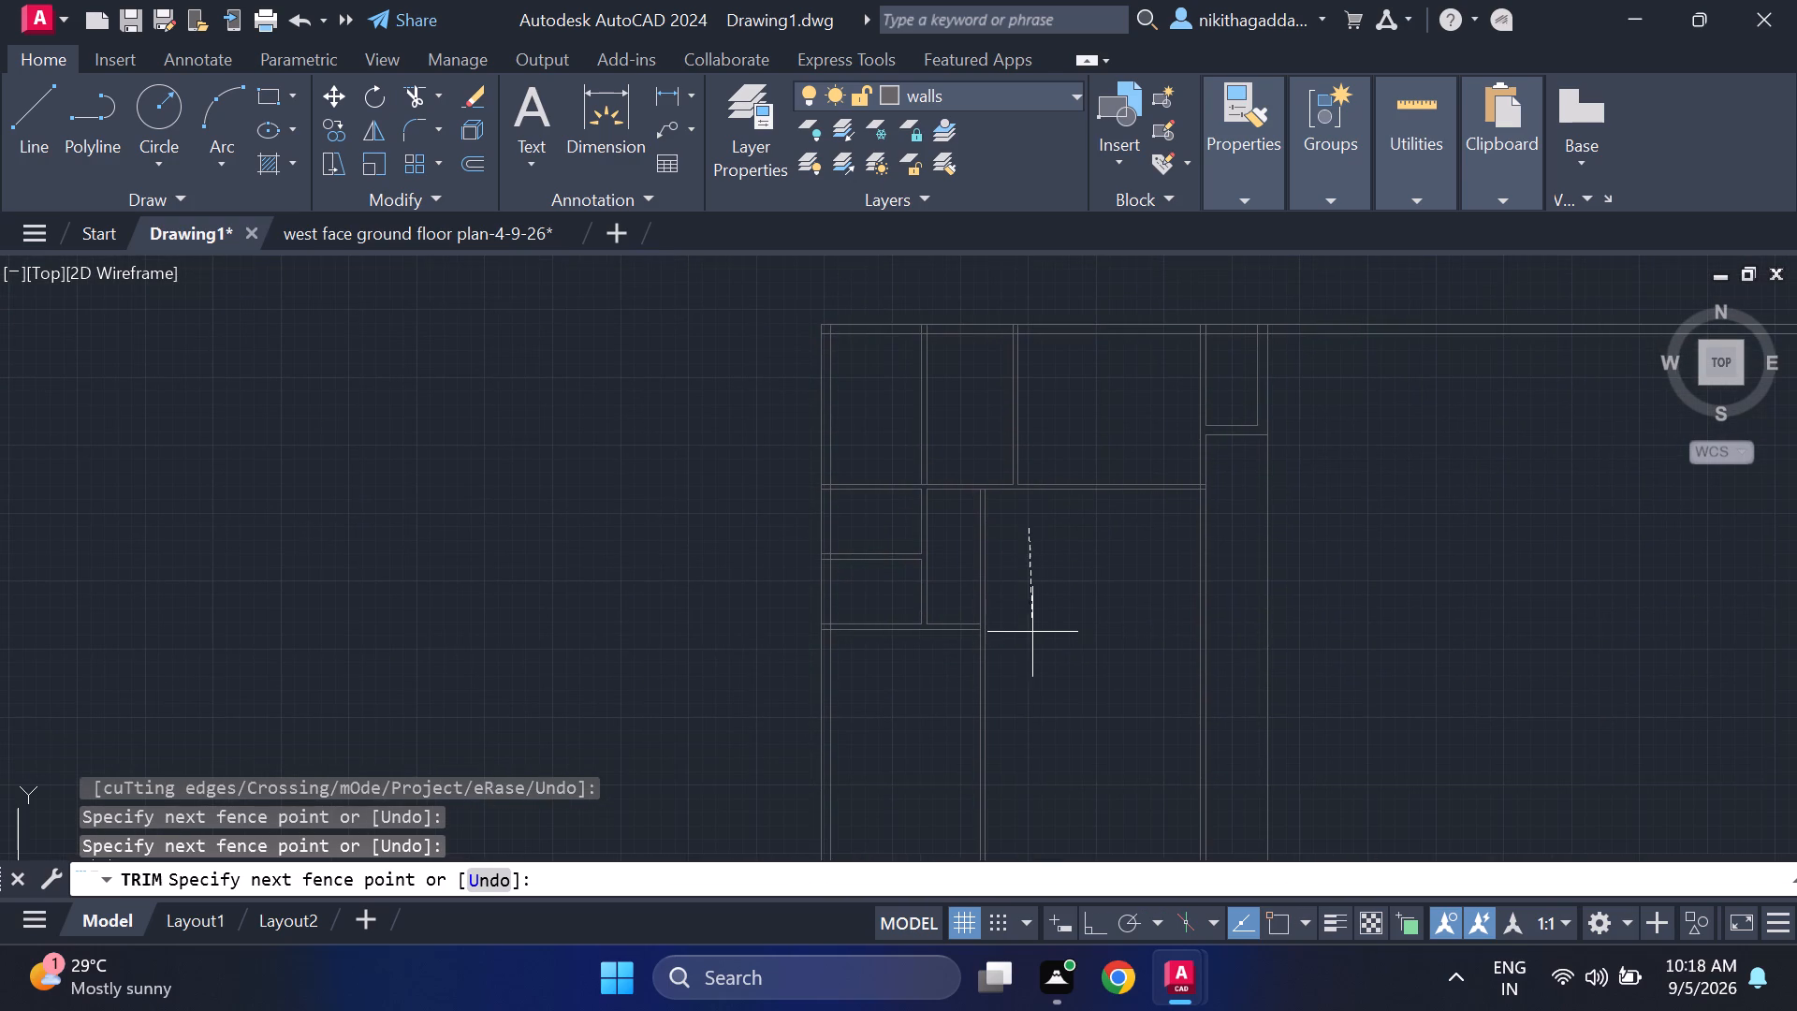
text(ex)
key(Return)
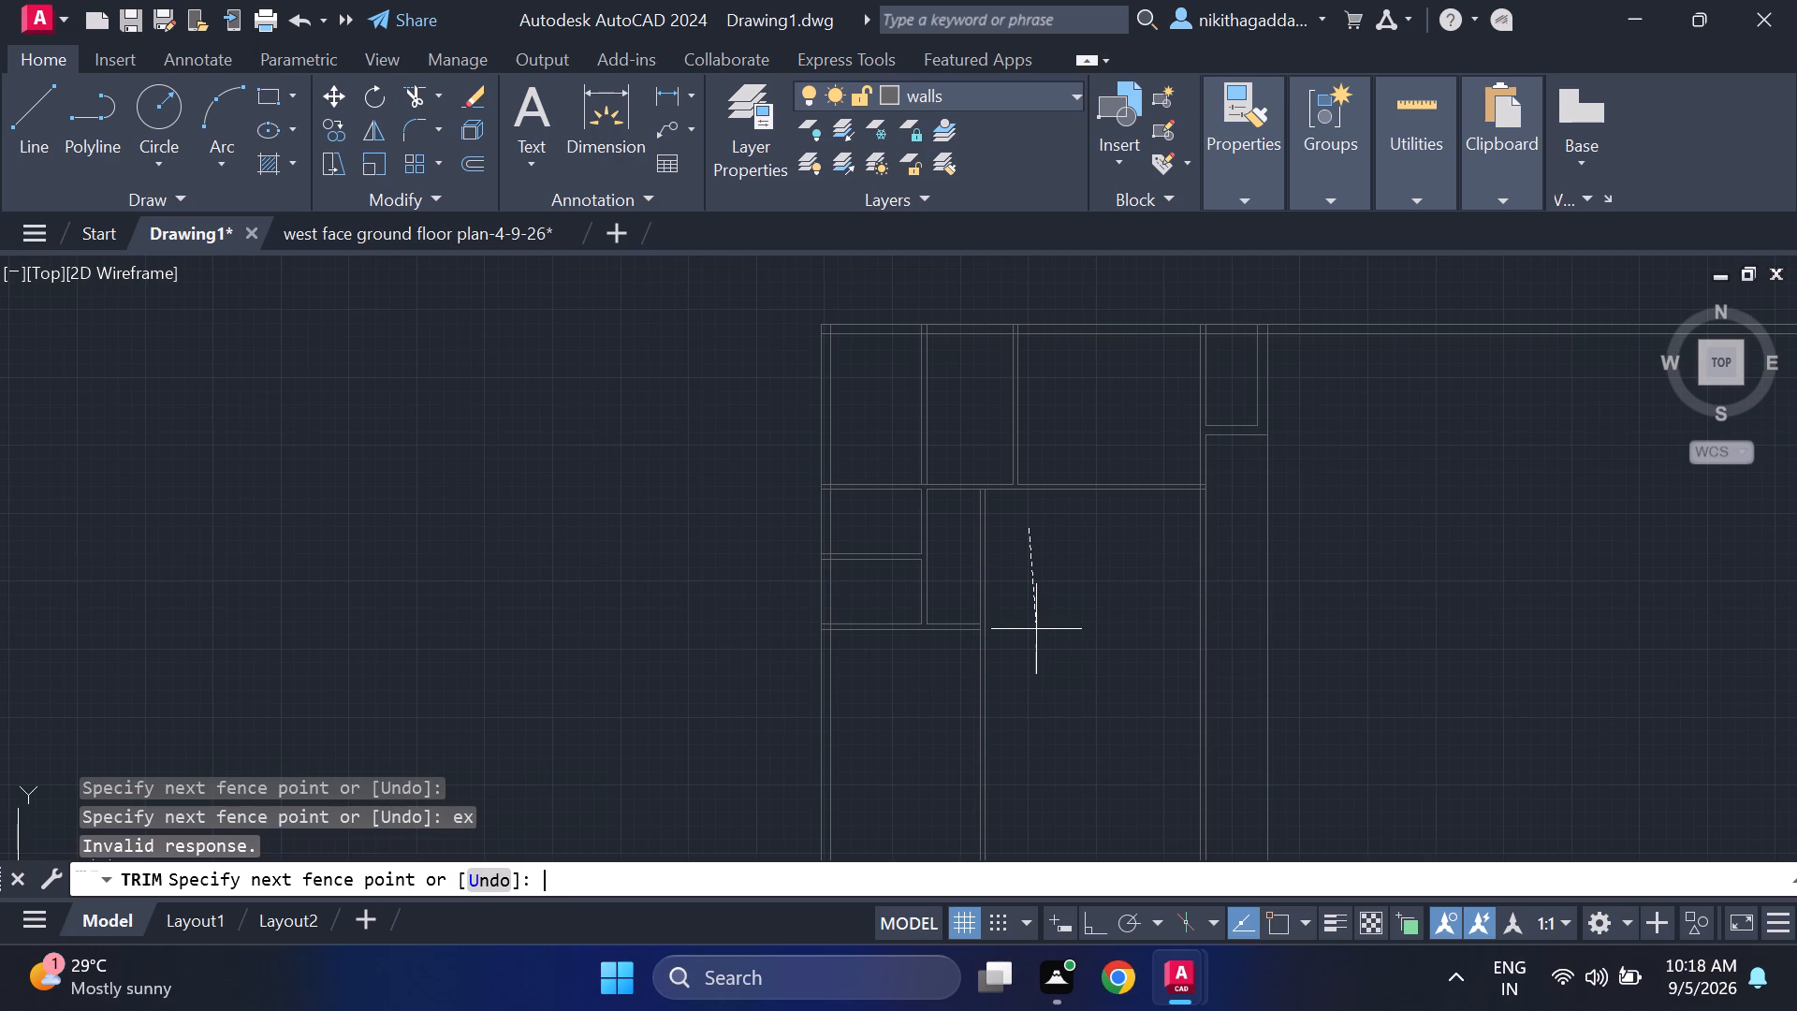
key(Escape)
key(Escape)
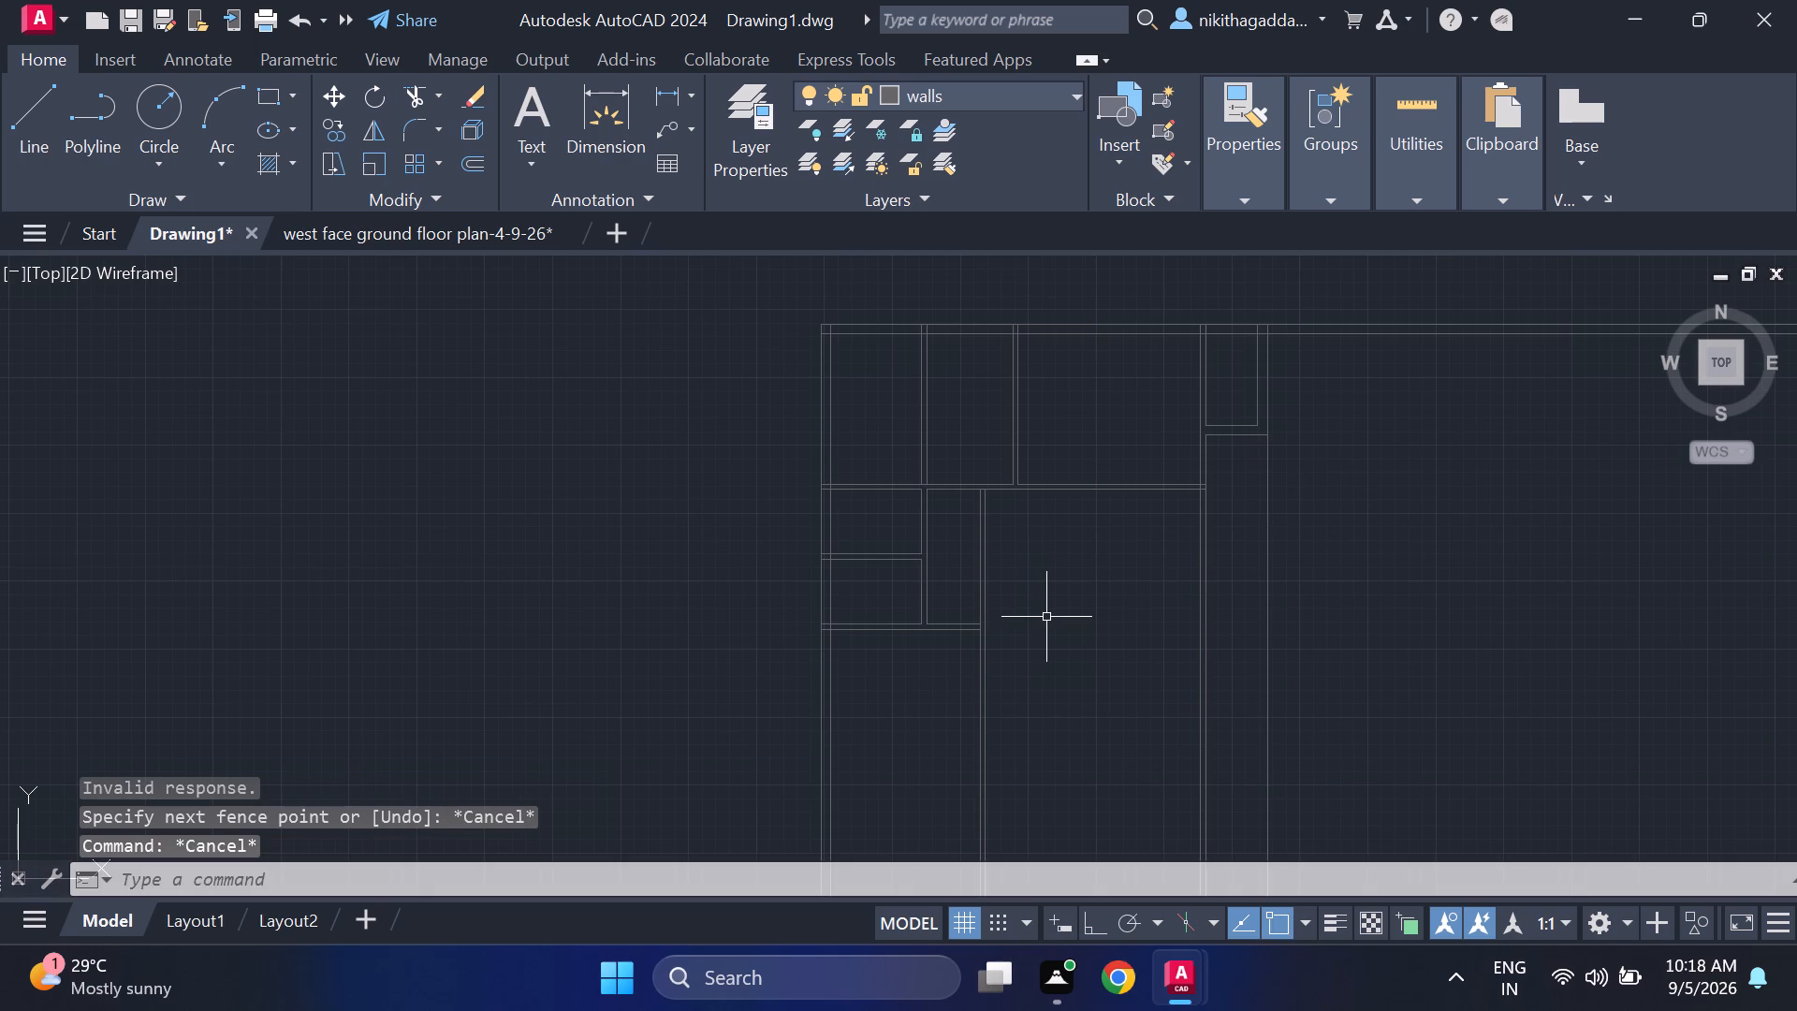
Extend both lines of the lowest short horizontal partition east to the eastern line of the 11'6" vertical partition.
text(ex)
key(Return)
scroll(965, 582, up, 1)
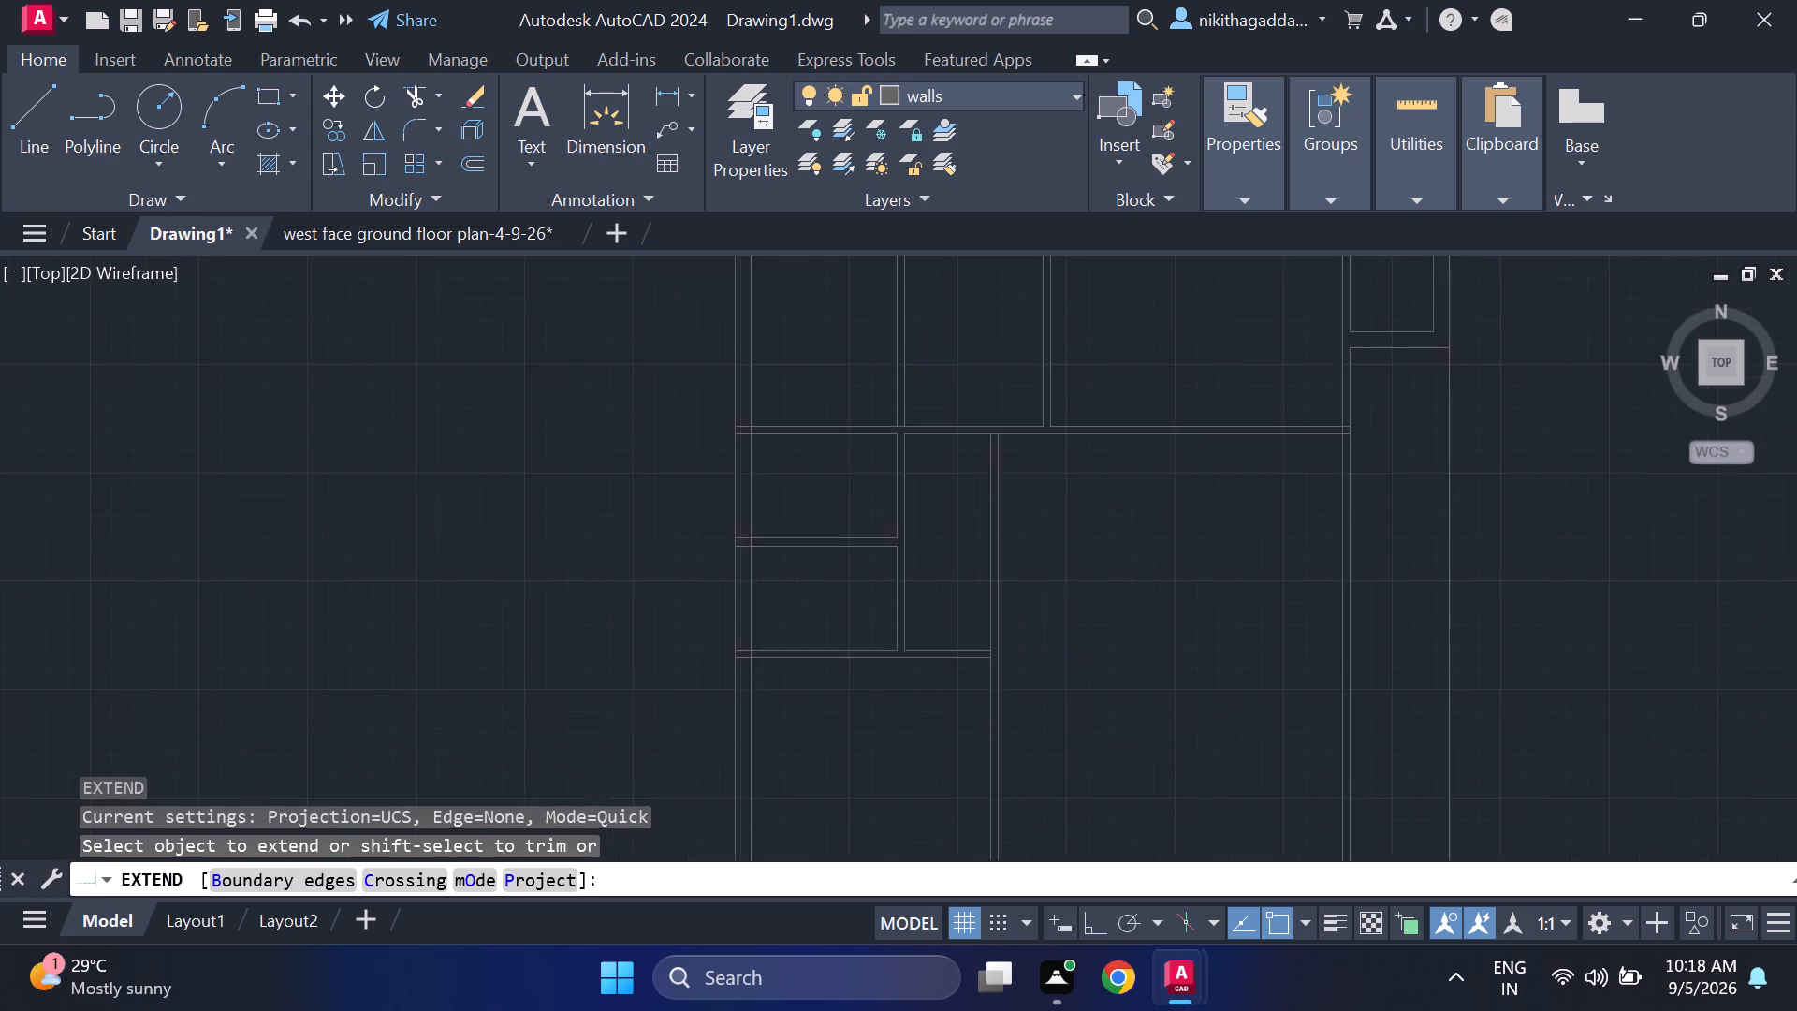
scroll(964, 580, up, 1)
click(990, 692)
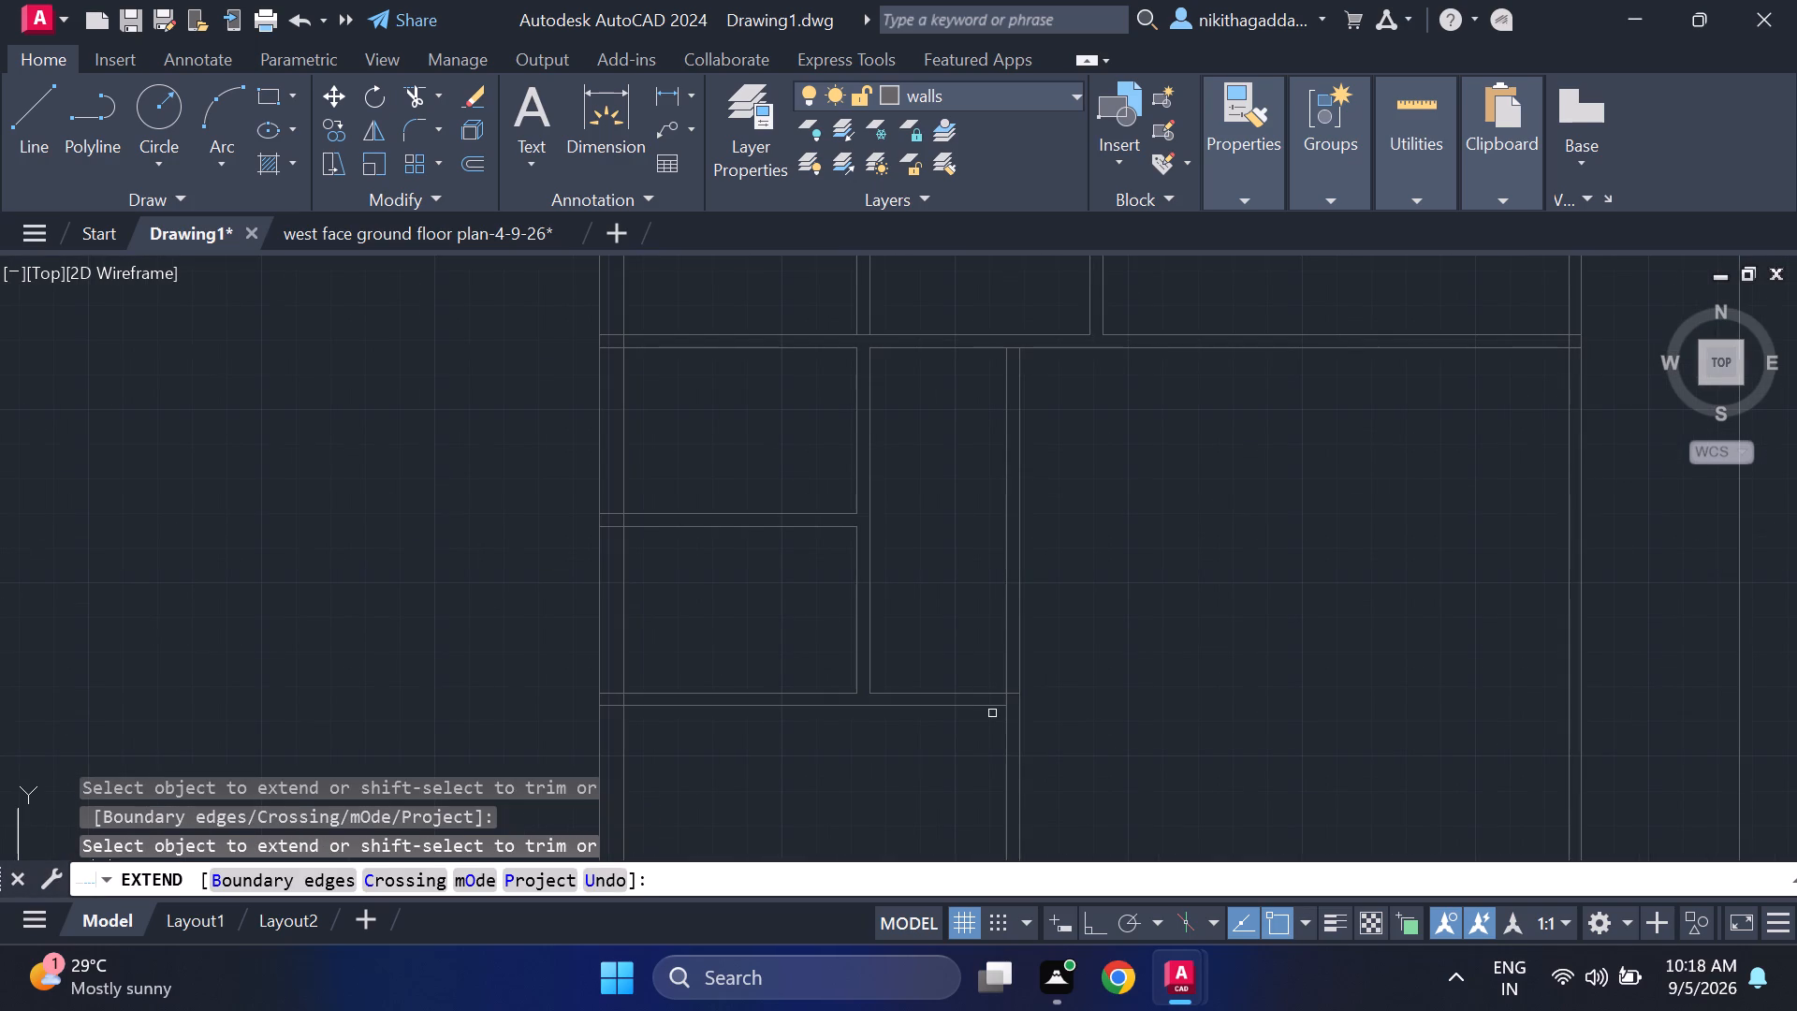
click(997, 709)
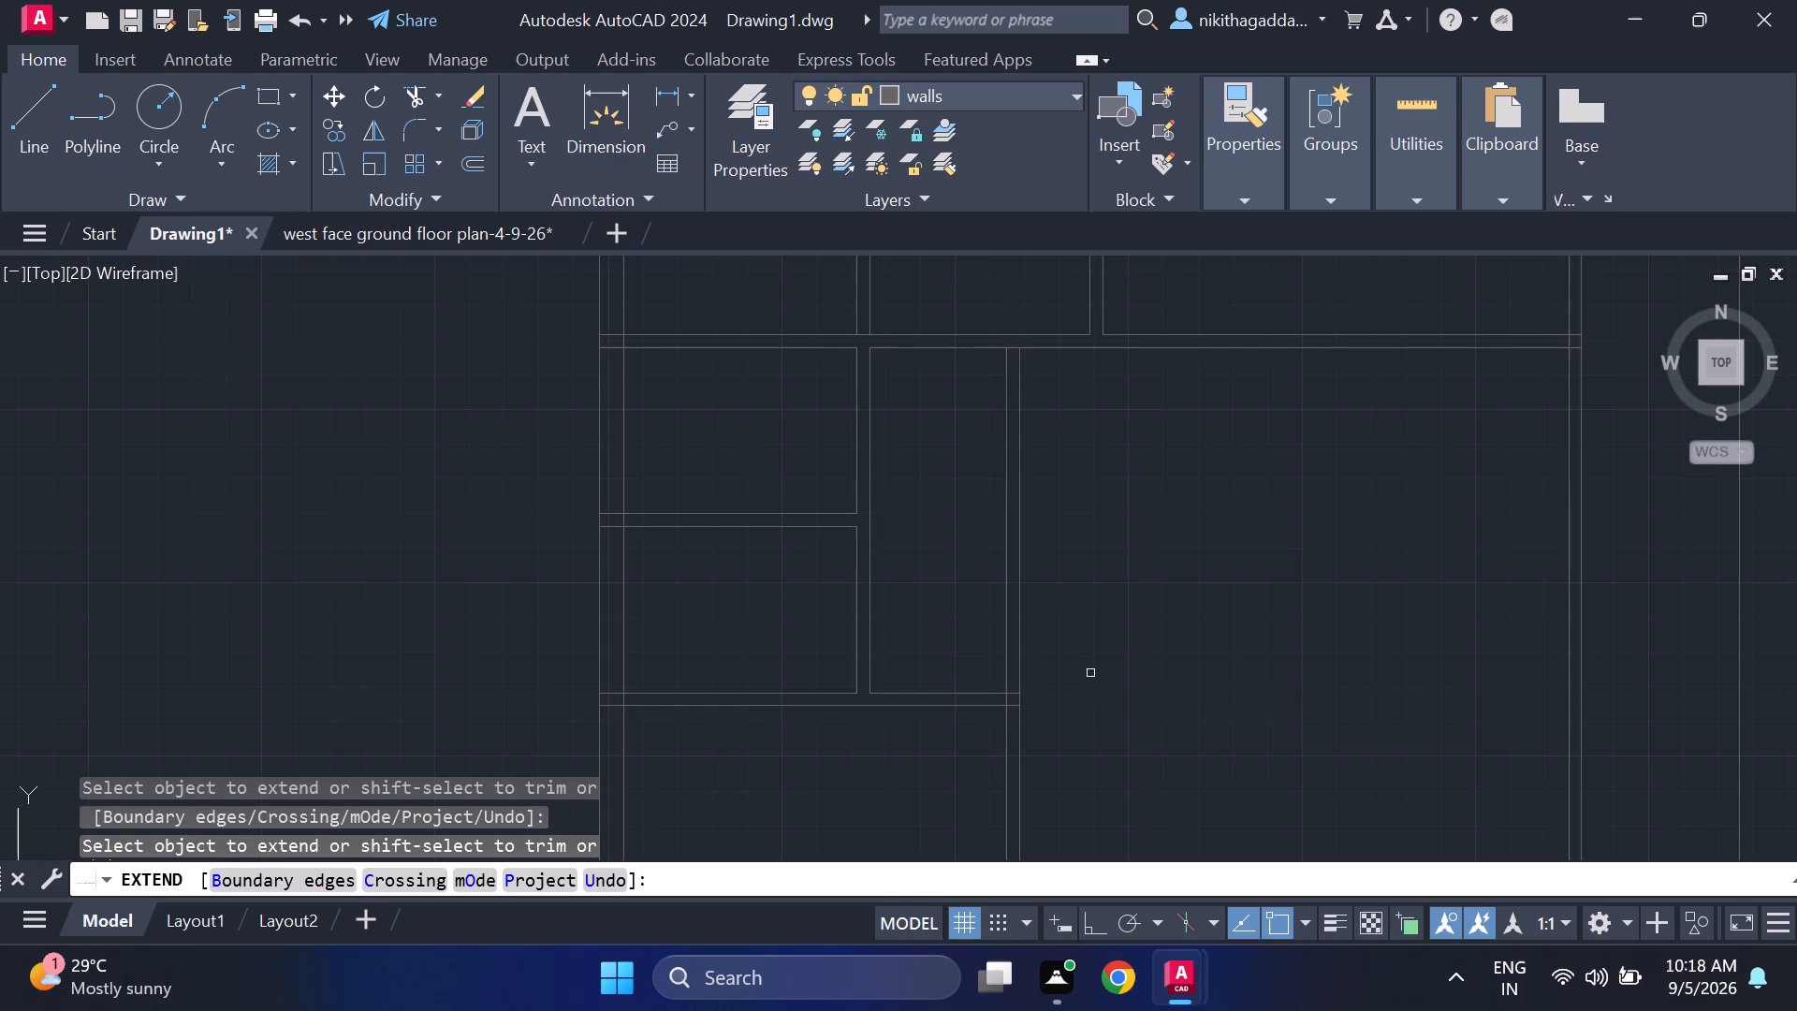
key(Escape)
Trim away both lines of the 11'6" vertical partition between the long and the lowest horizontal partitions.
text(tr)
key(Return)
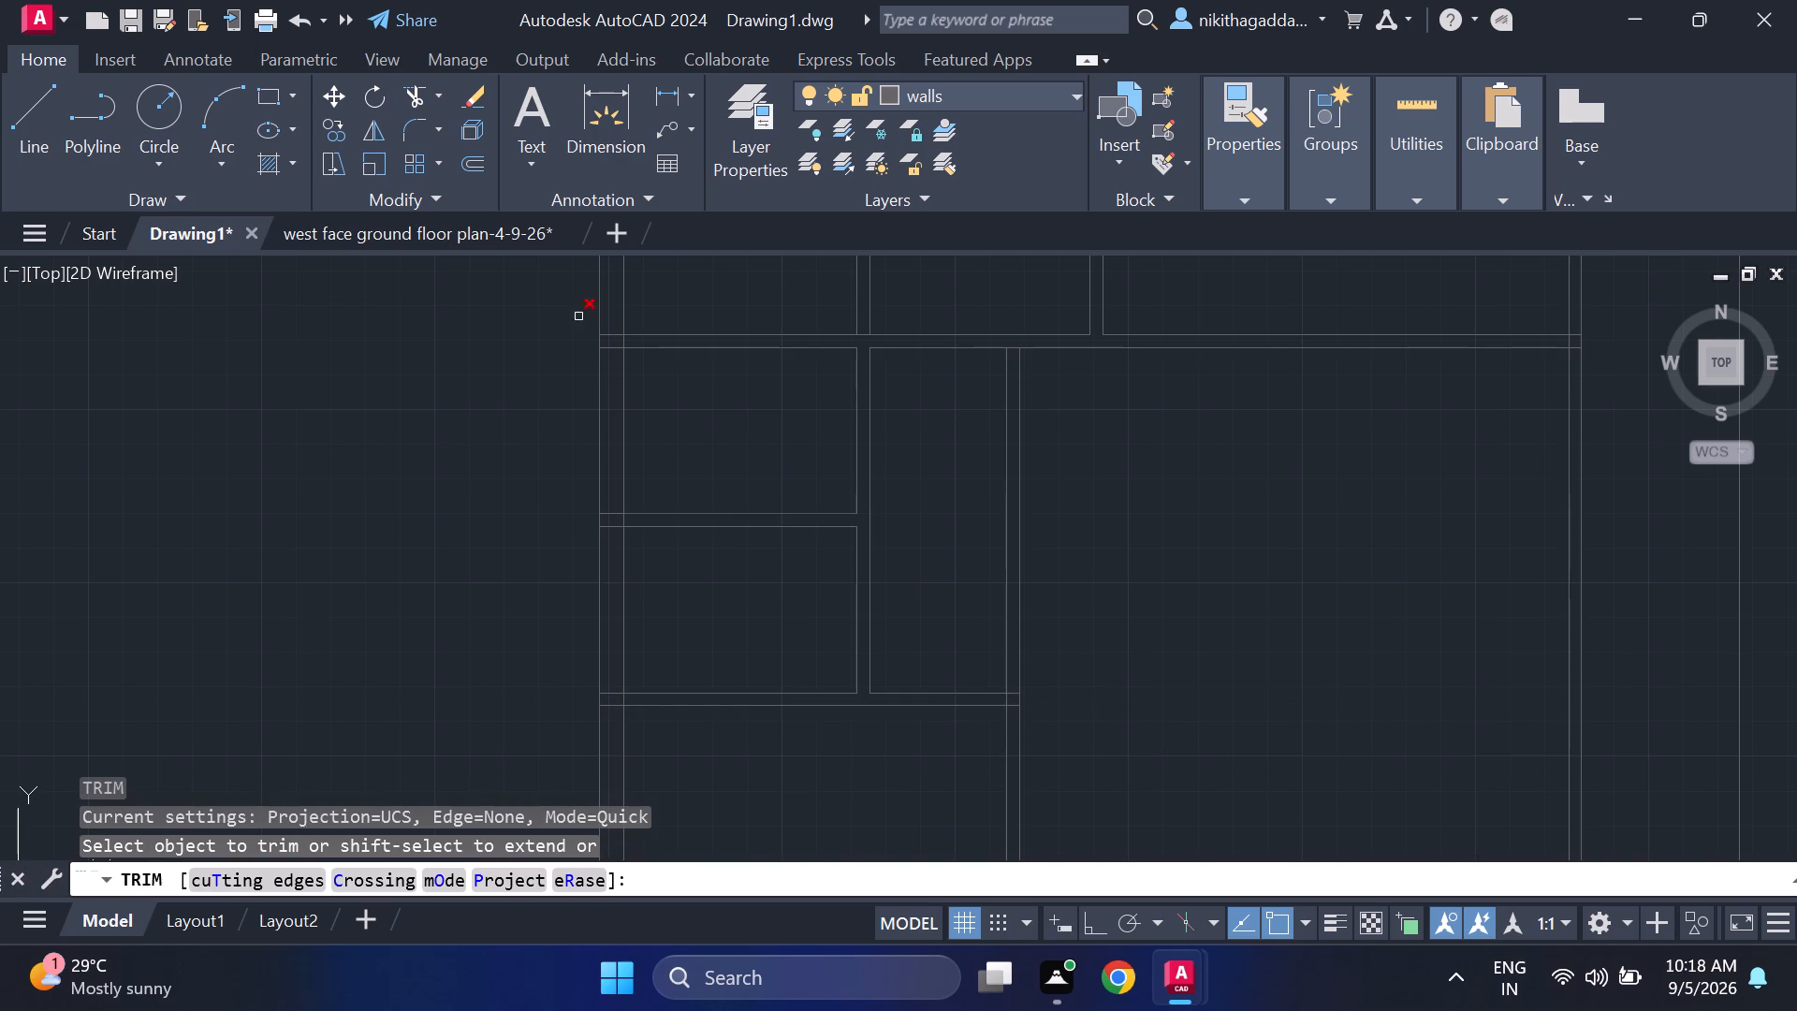
drag(1103, 487, 989, 620)
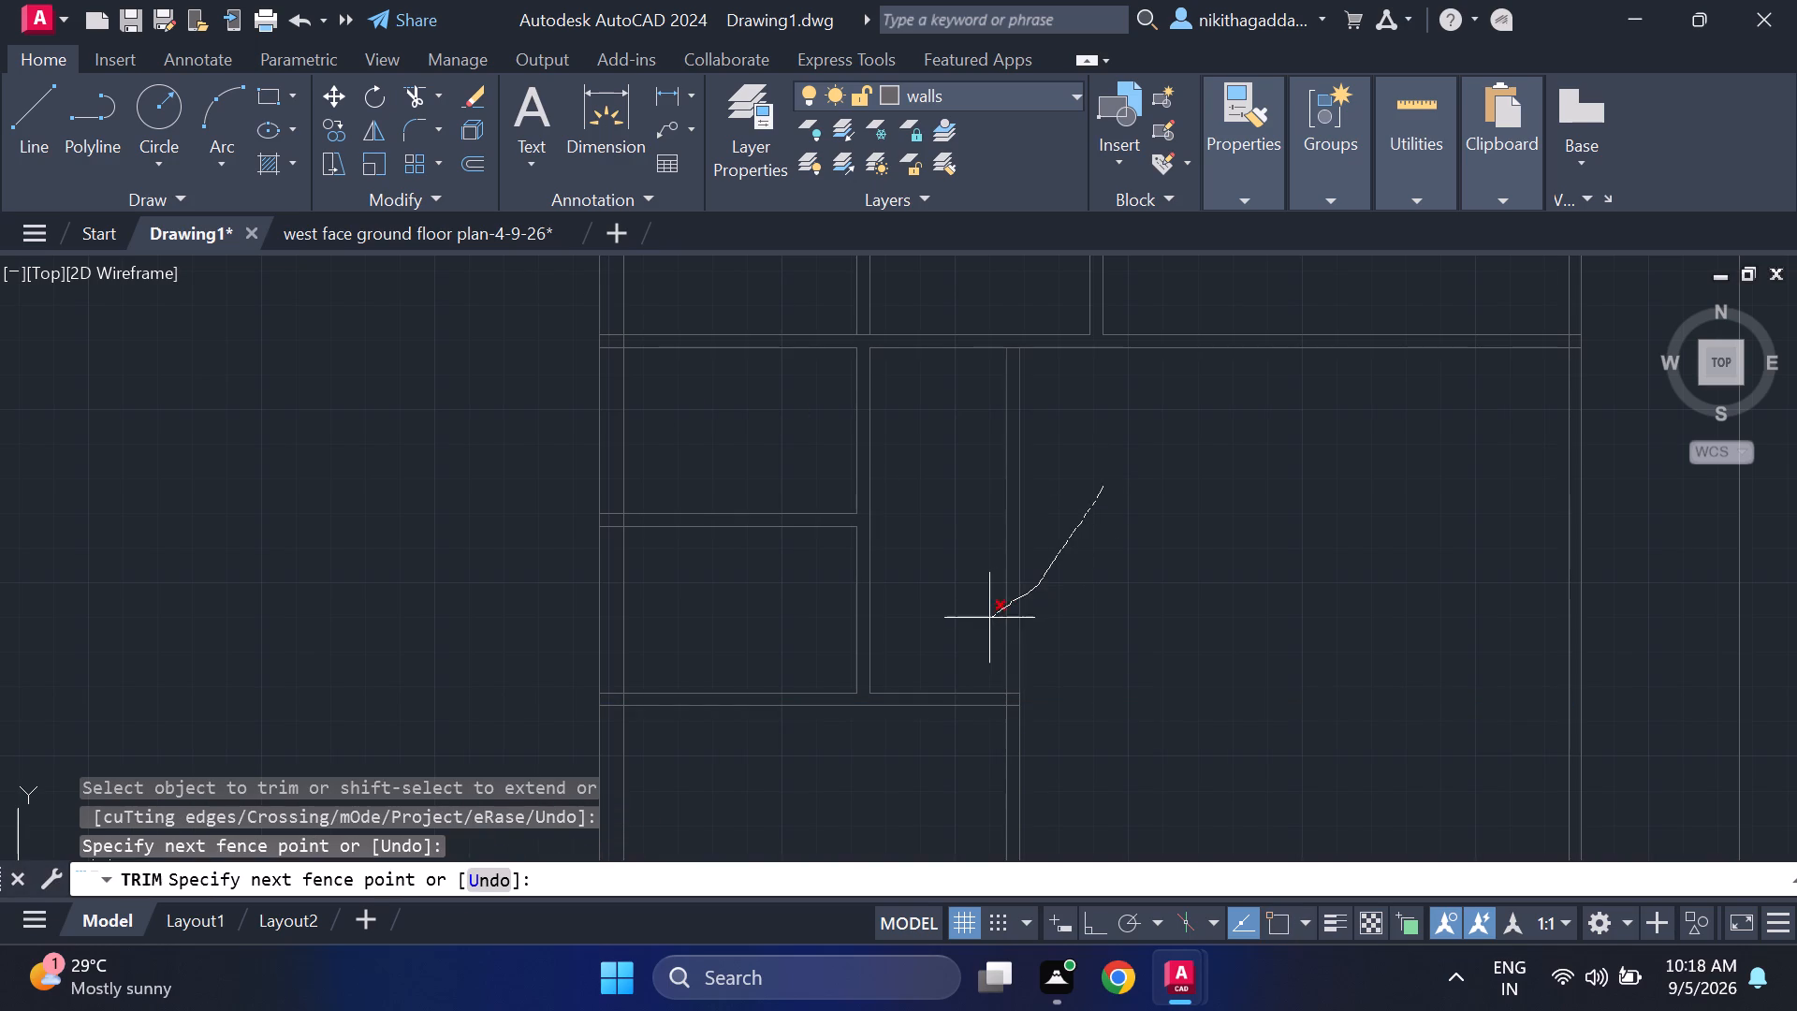
drag(989, 620, 972, 632)
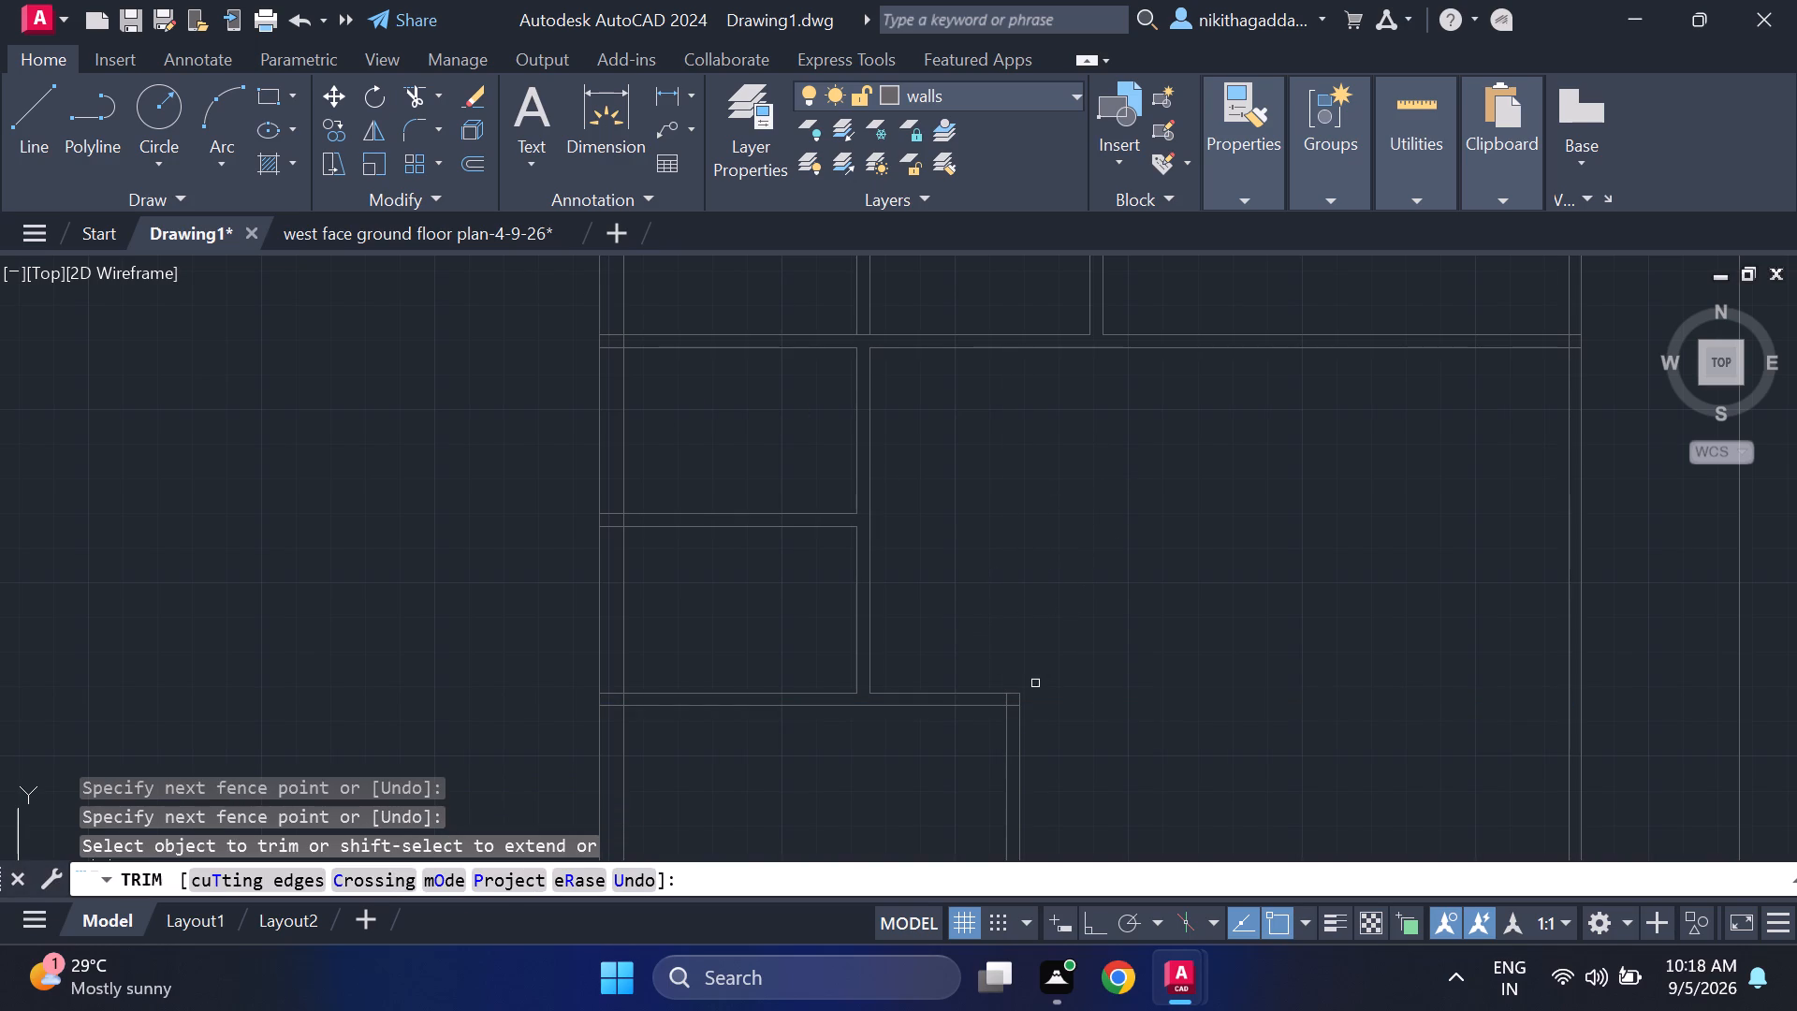
Trim the overlapping lines where the lowest horizontal partition meets the 11'6" vertical partition to form a clean L-corner.
scroll(1010, 736, up, 3)
click(1002, 614)
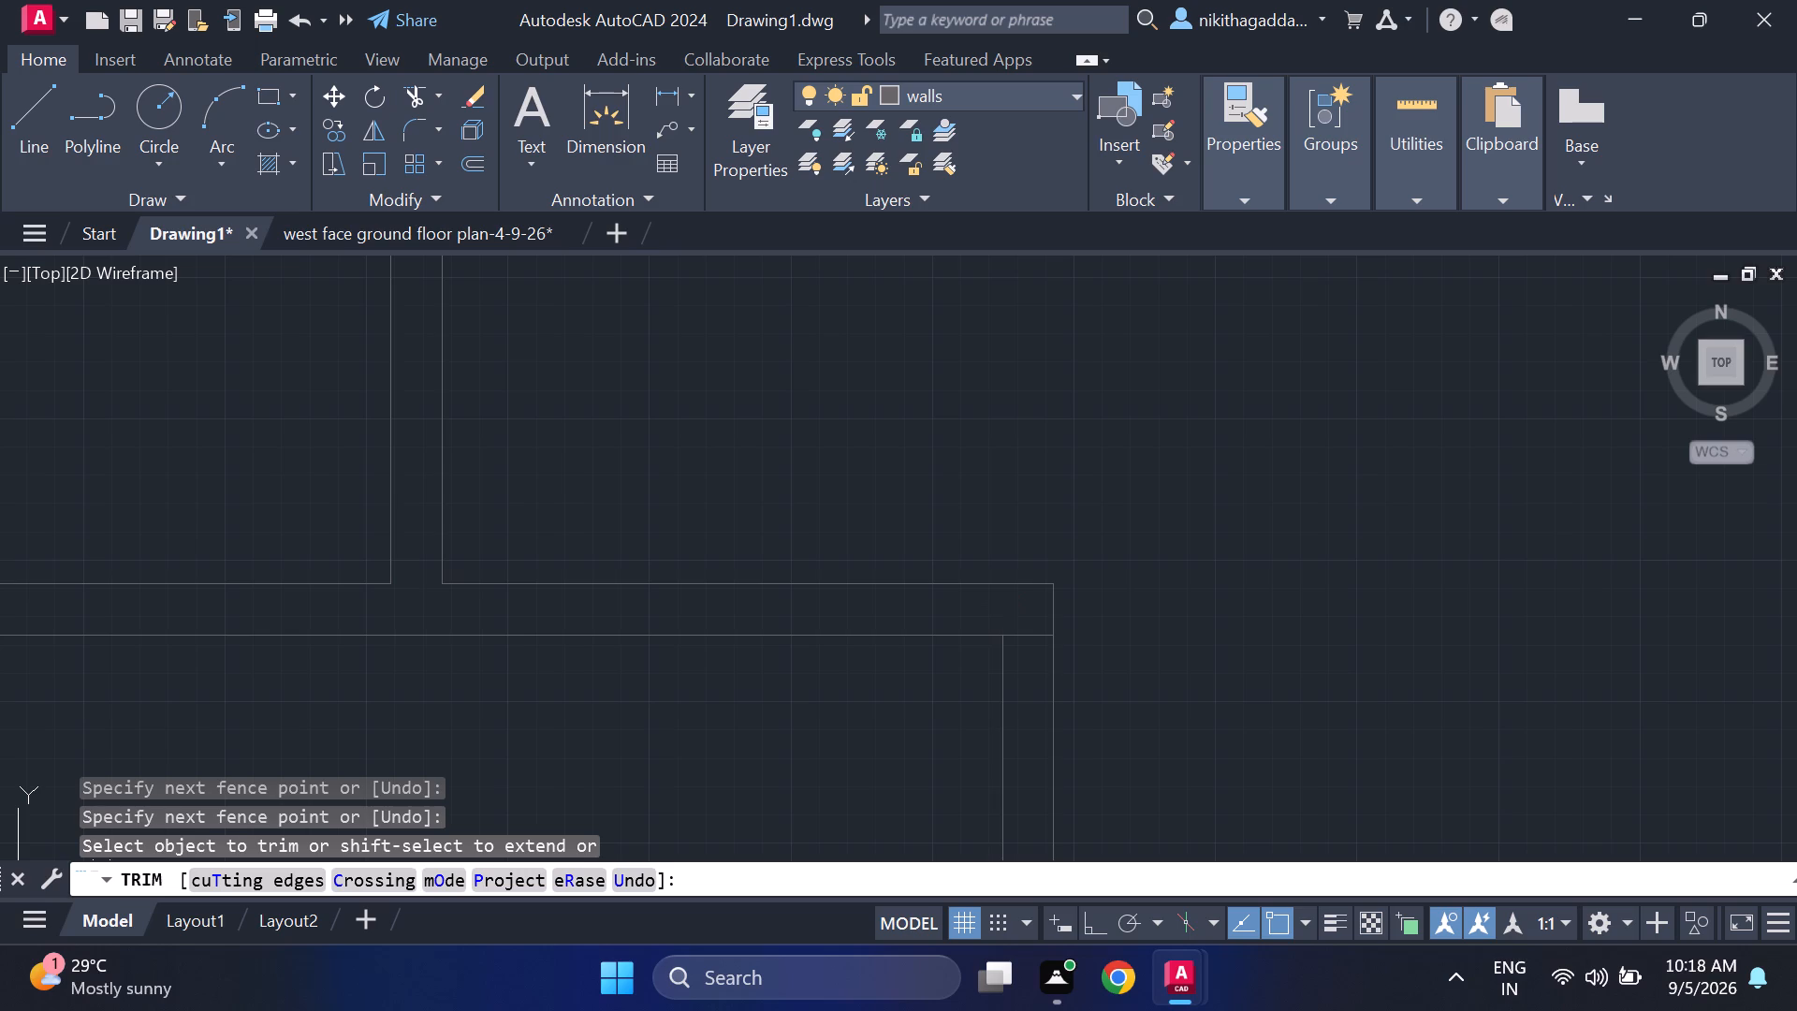
click(1022, 633)
Trim the ends of all three horizontal partitions inside the west wall back to the wall's inner line.
scroll(1079, 698, down, 4)
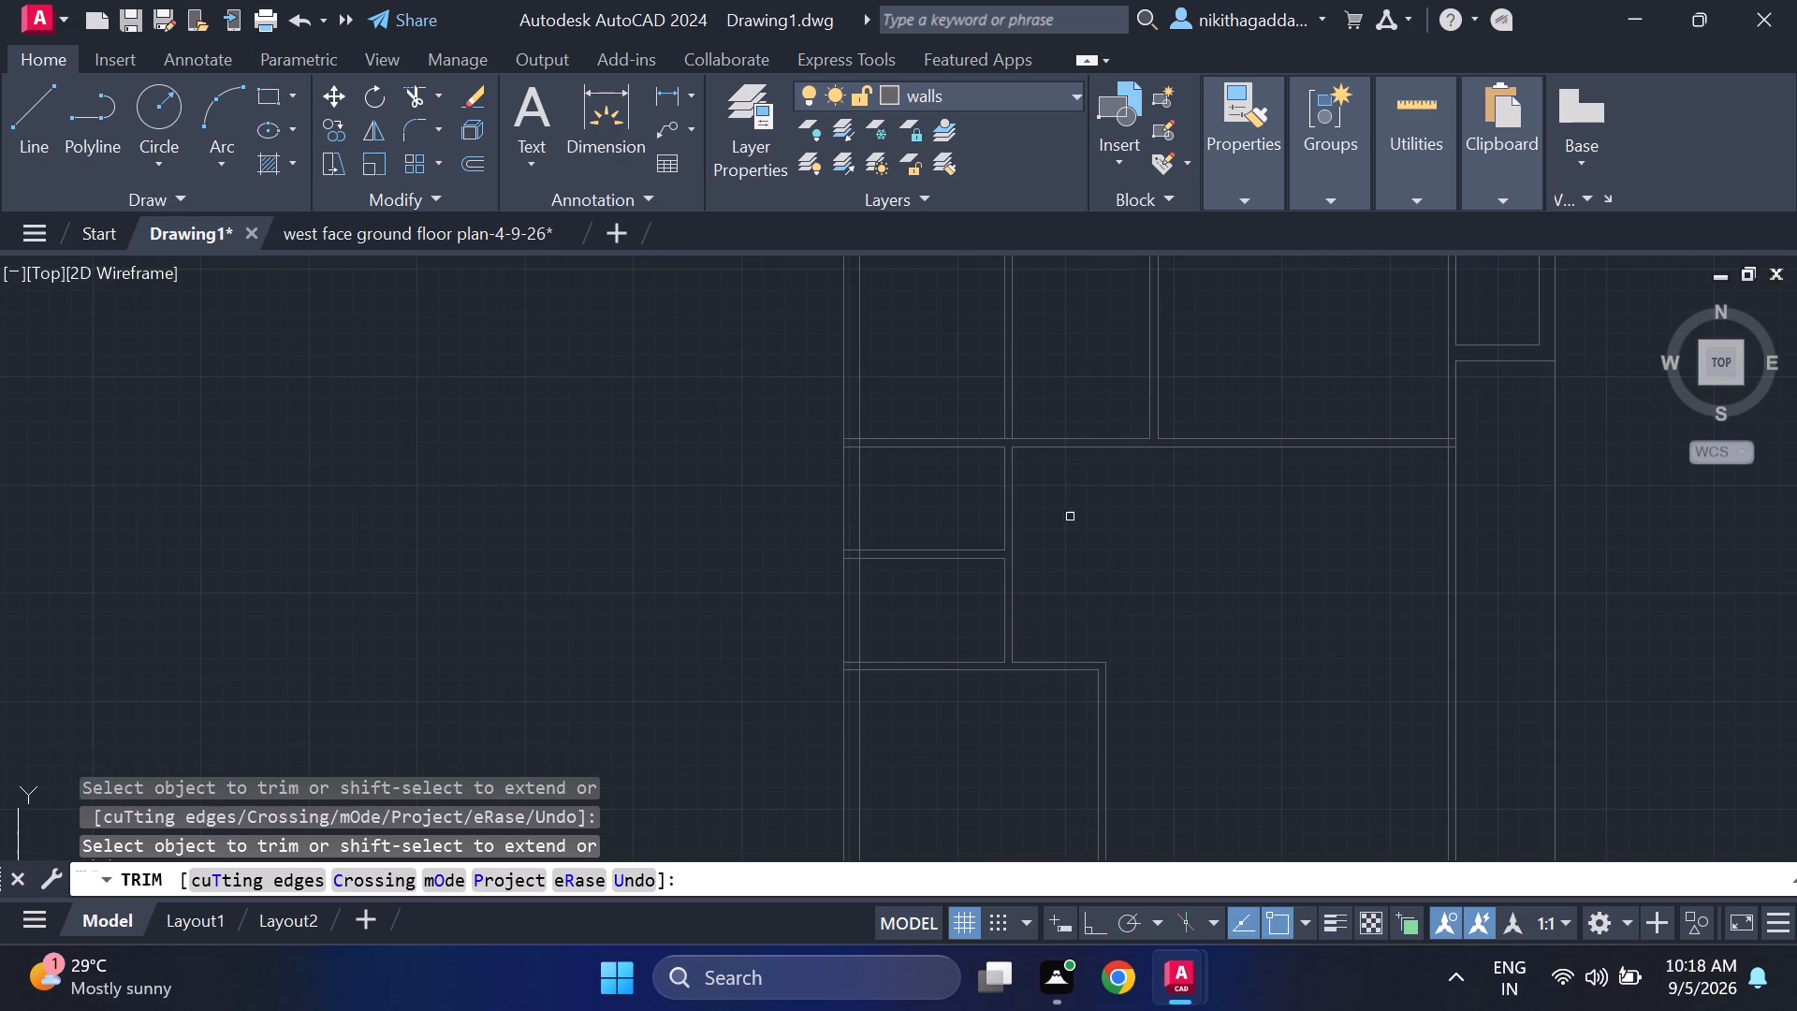
scroll(1183, 629, down, 2)
middle_drag(1236, 716, 1226, 705)
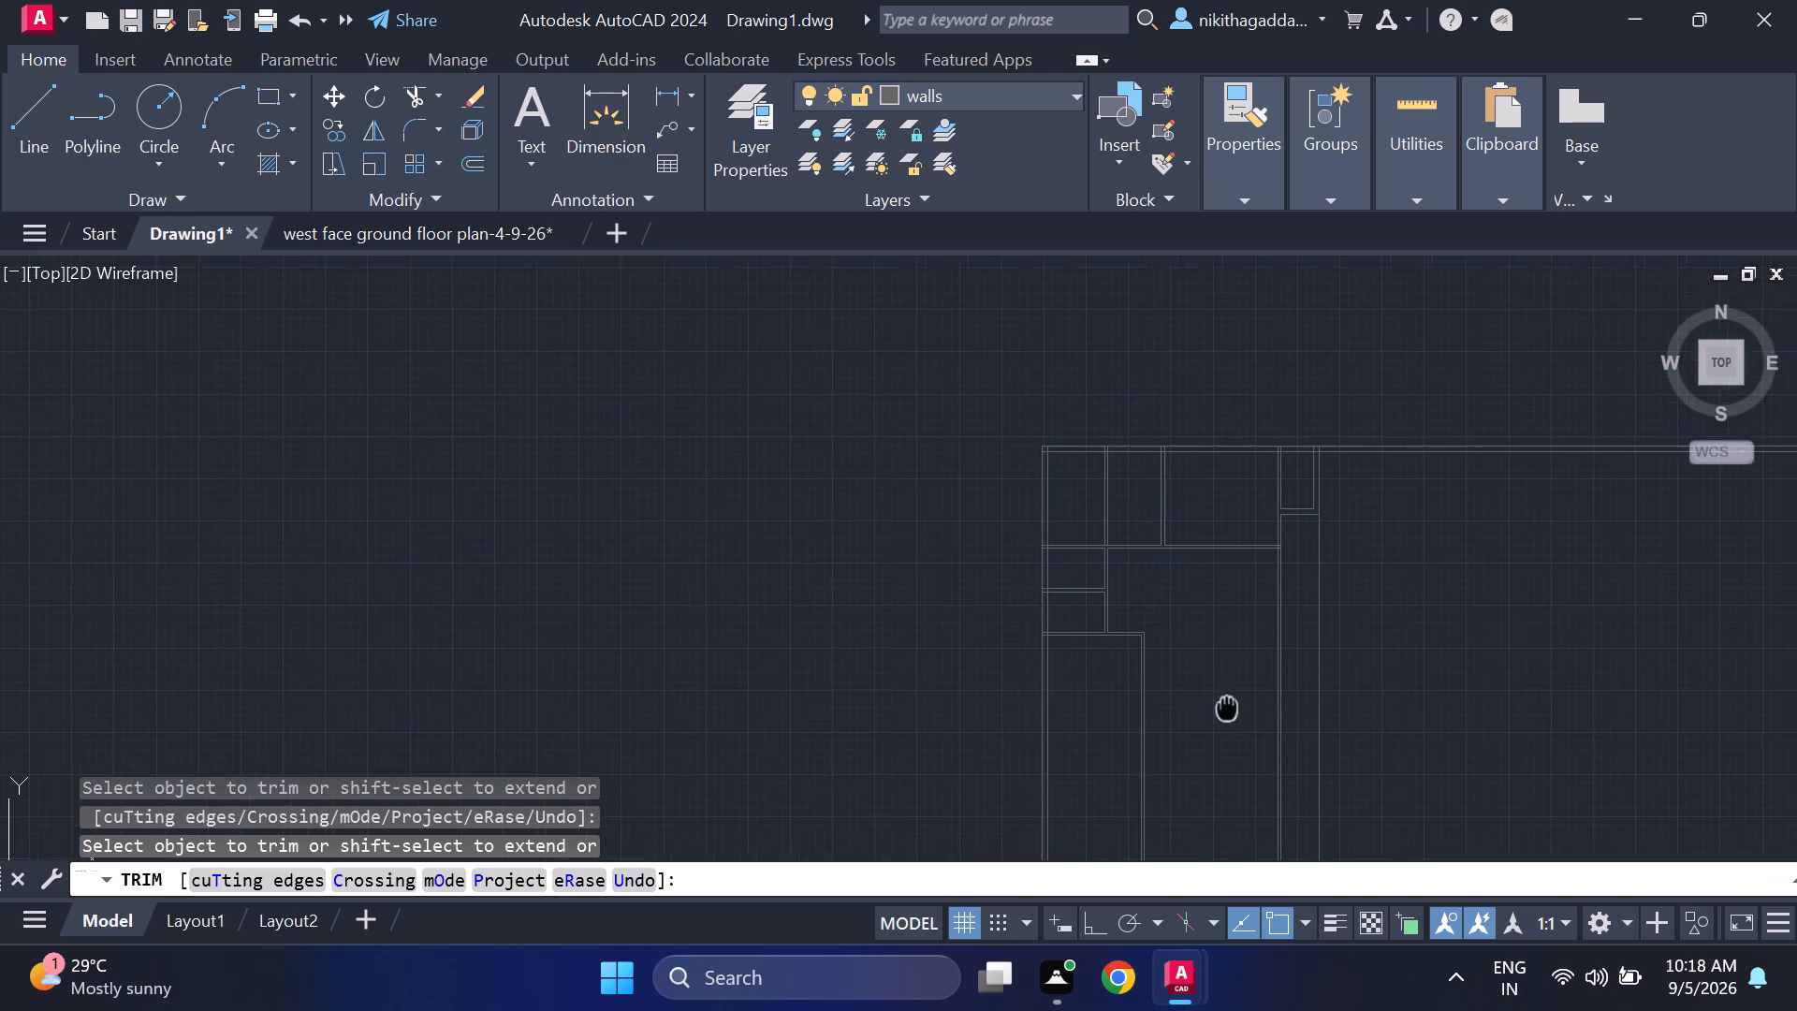
middle_drag(1226, 705, 1210, 662)
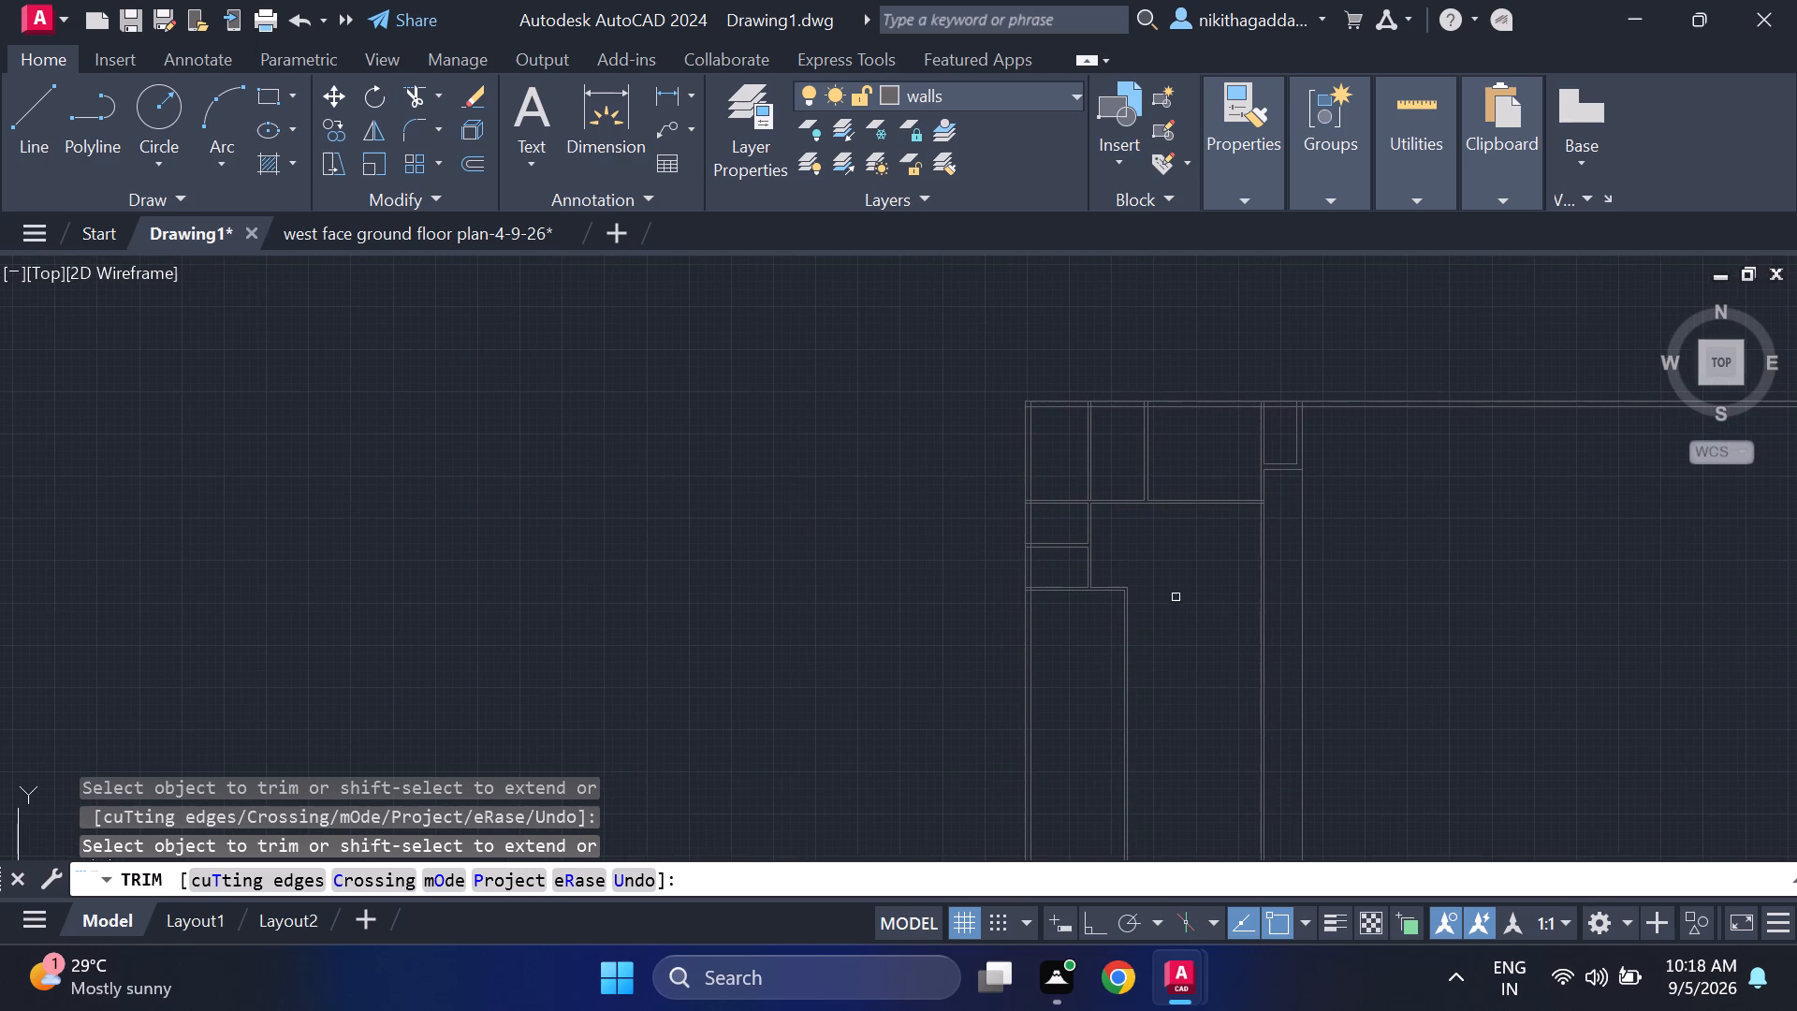
scroll(1027, 575, up, 4)
click(1046, 672)
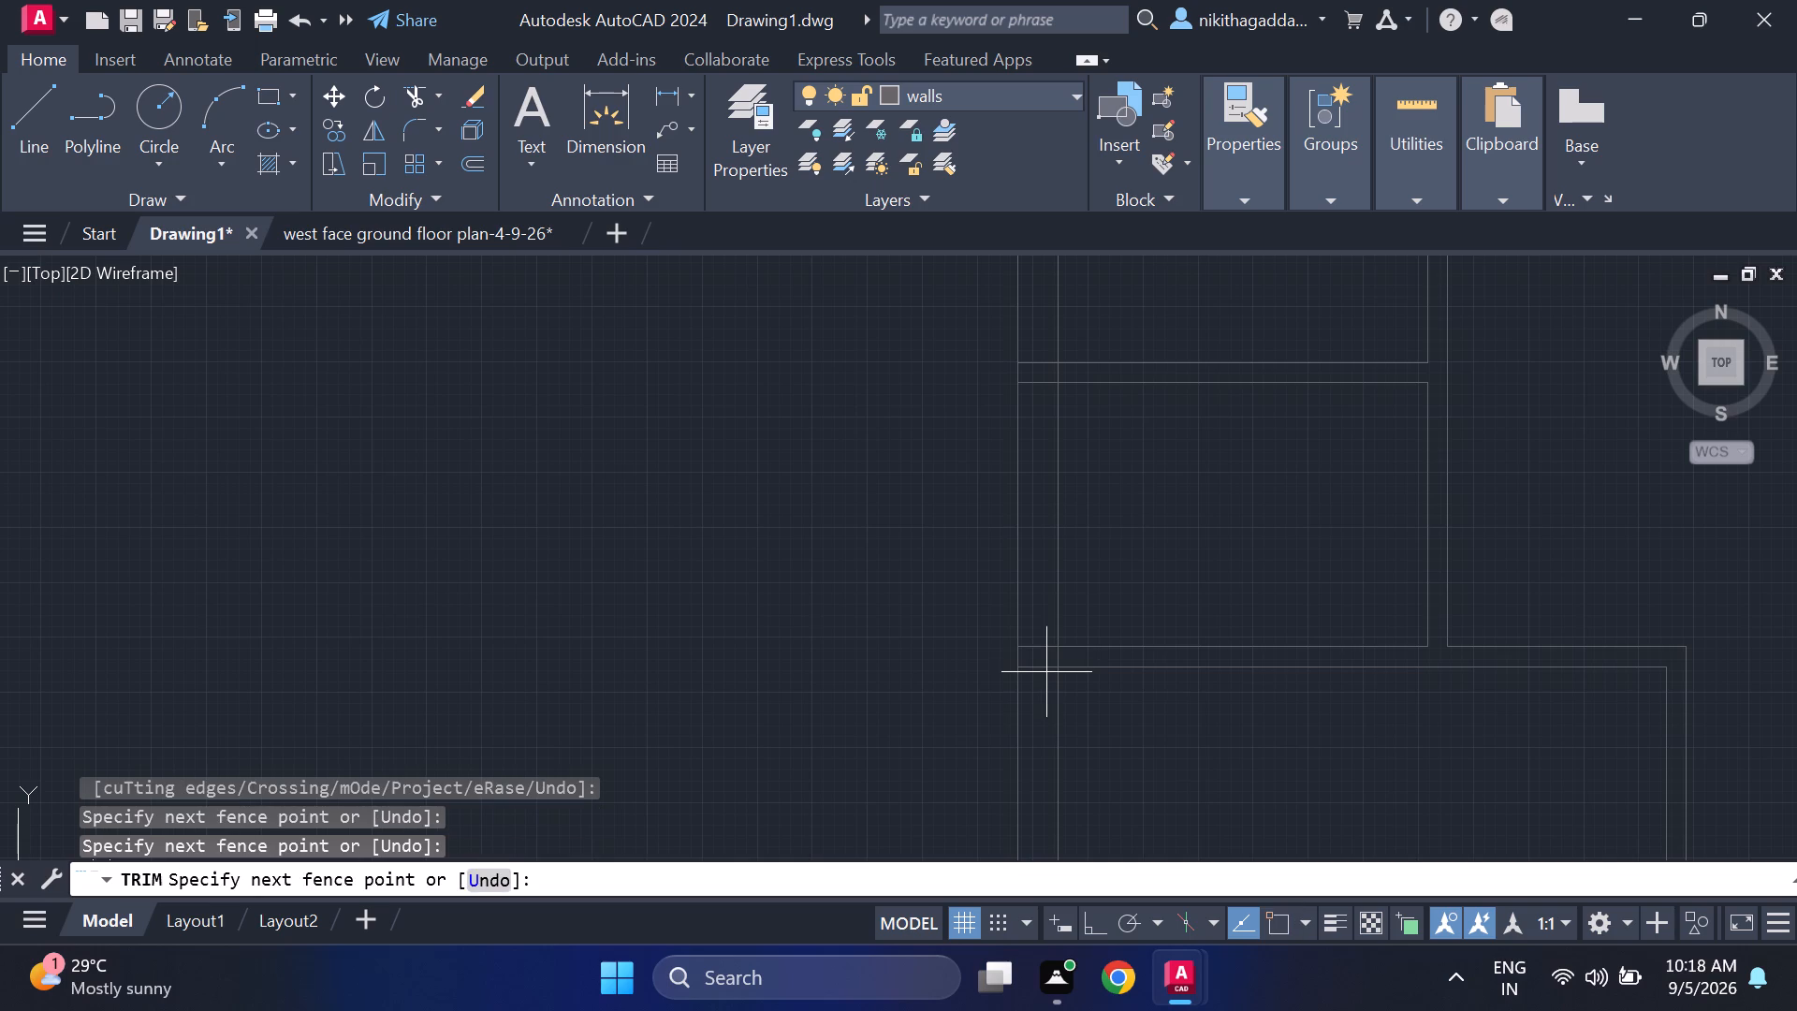
click(1044, 631)
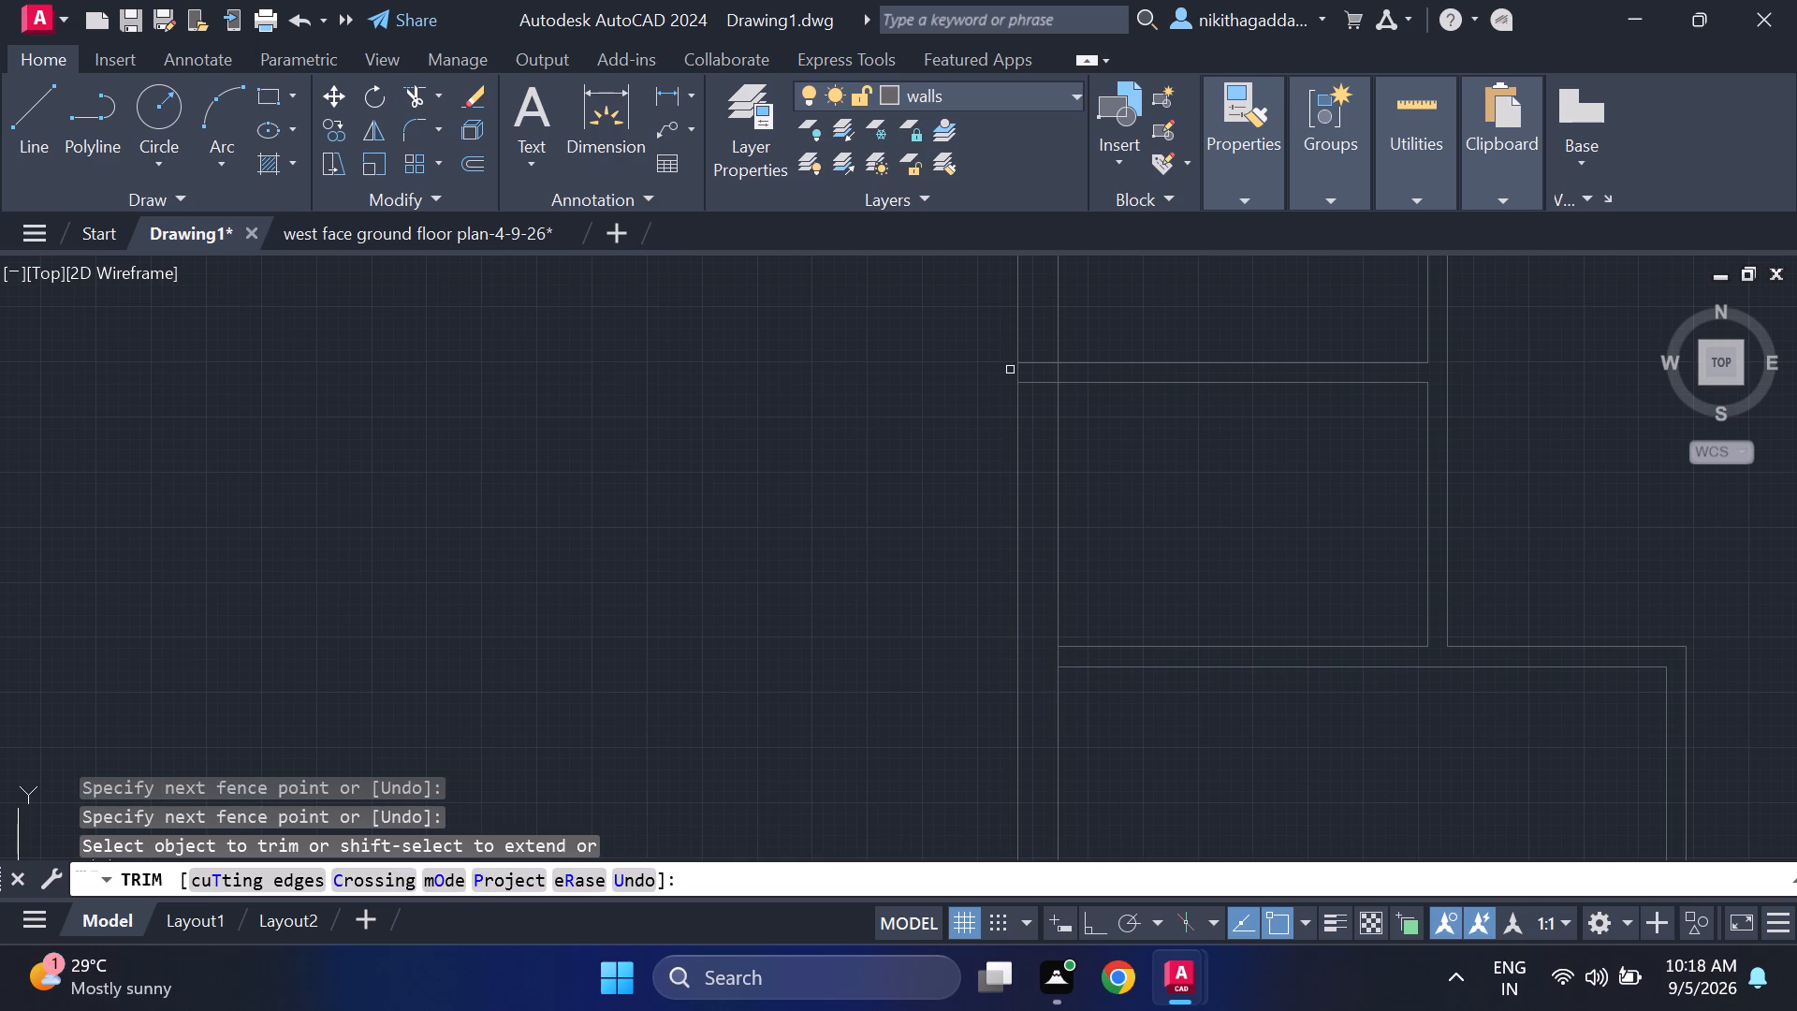
drag(1039, 338, 1042, 460)
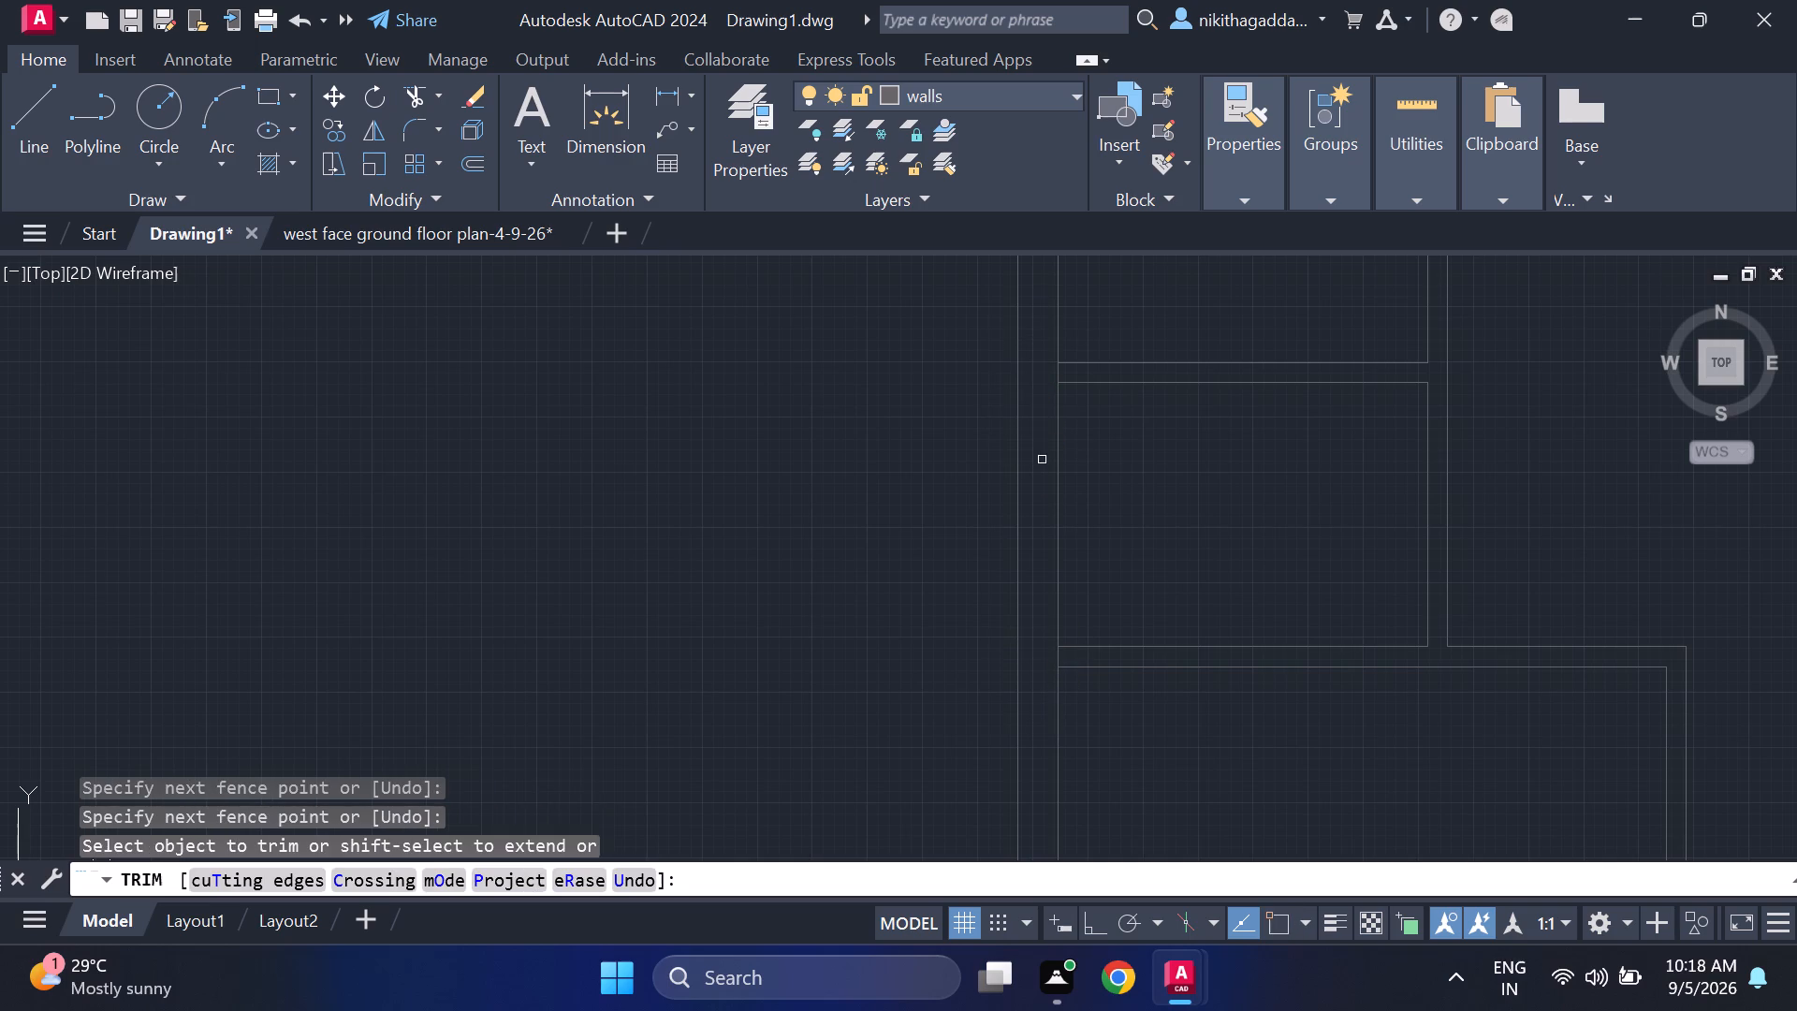
scroll(1042, 424, down, 4)
scroll(1053, 390, up, 4)
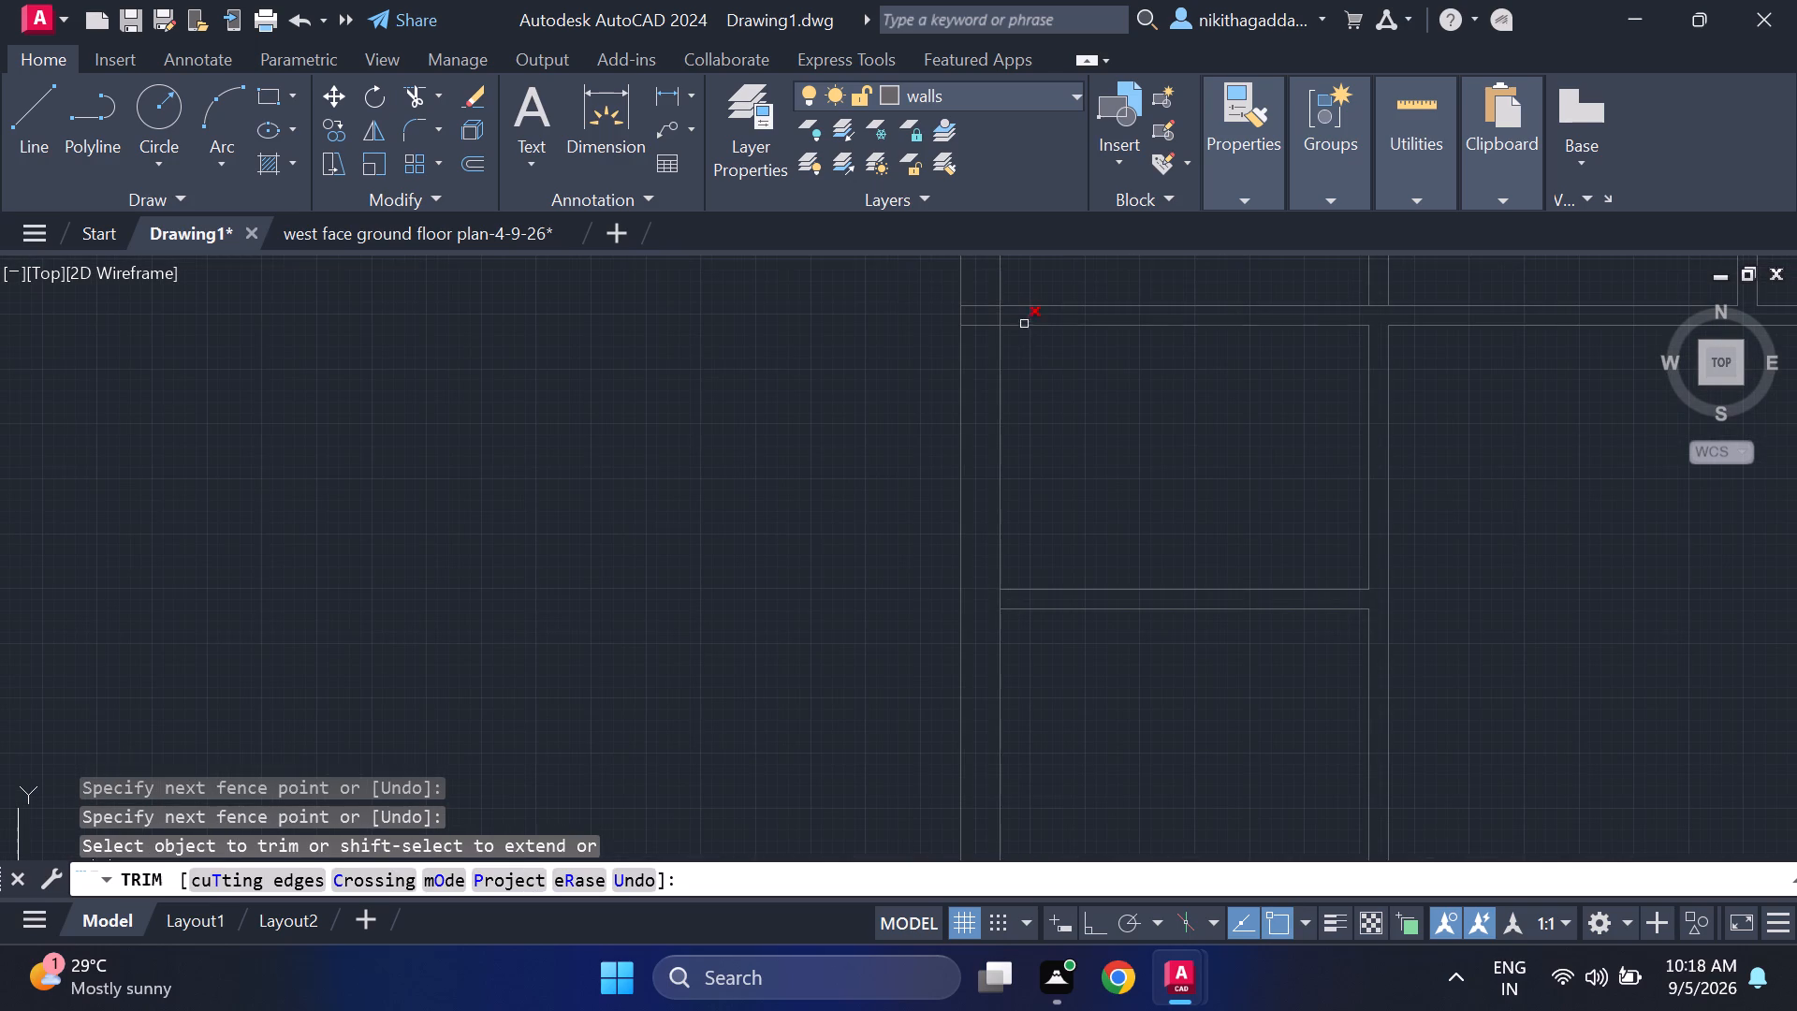
drag(985, 293, 984, 377)
scroll(1066, 476, down, 2)
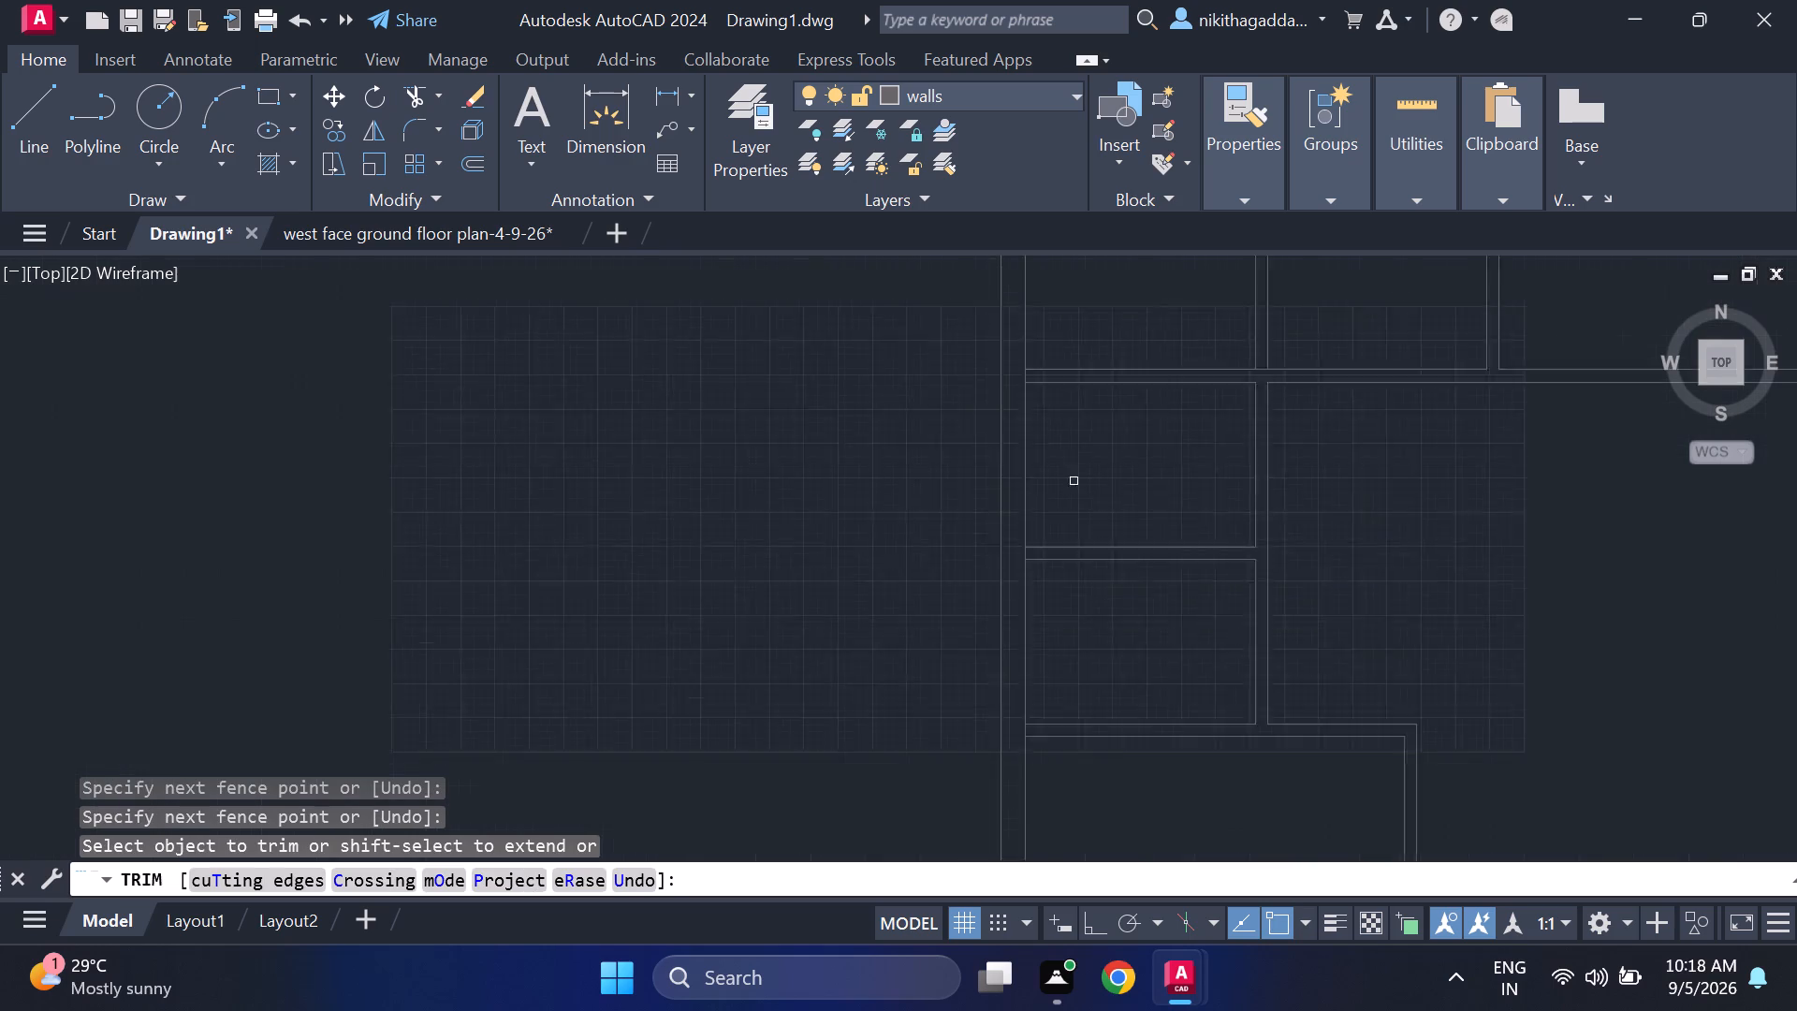
scroll(1075, 484, down, 1)
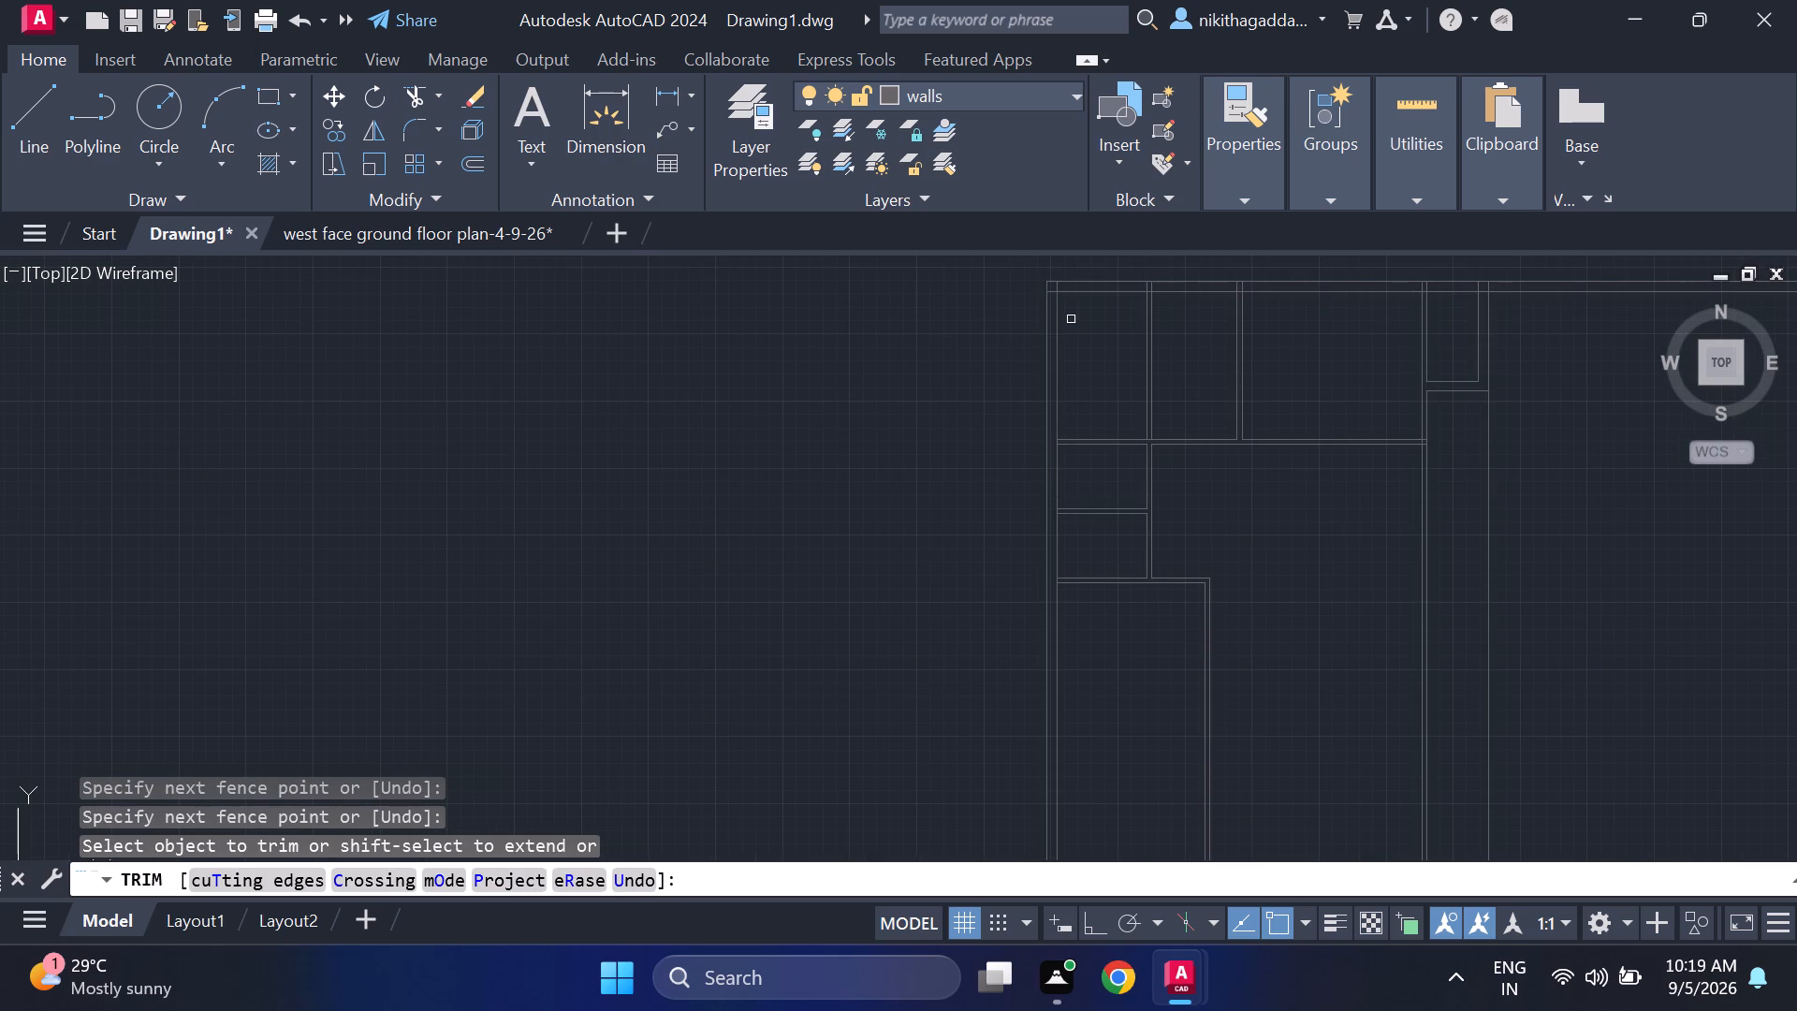
Trim the overlapping inner lines at the northwest corner of the outer walls to form a clean L-corner.
scroll(1071, 312, up, 3)
middle_drag(1053, 302, 1075, 667)
scroll(1048, 592, up, 2)
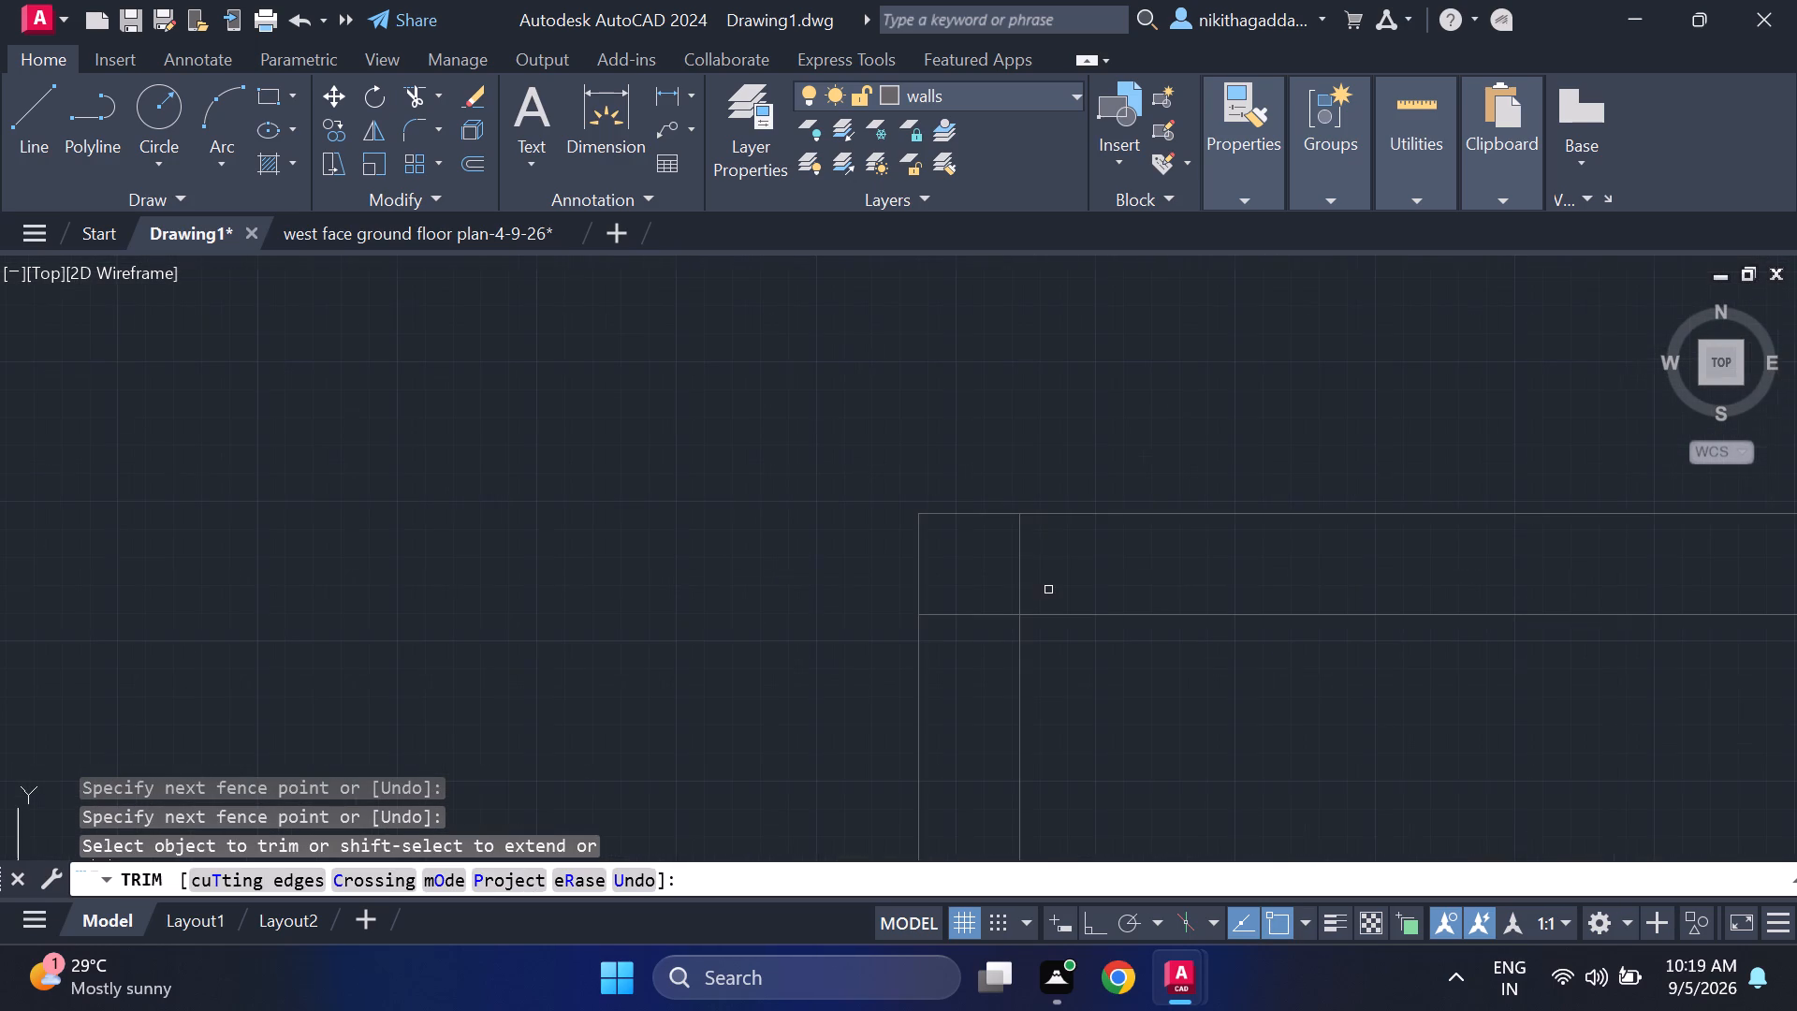
click(1017, 582)
click(978, 616)
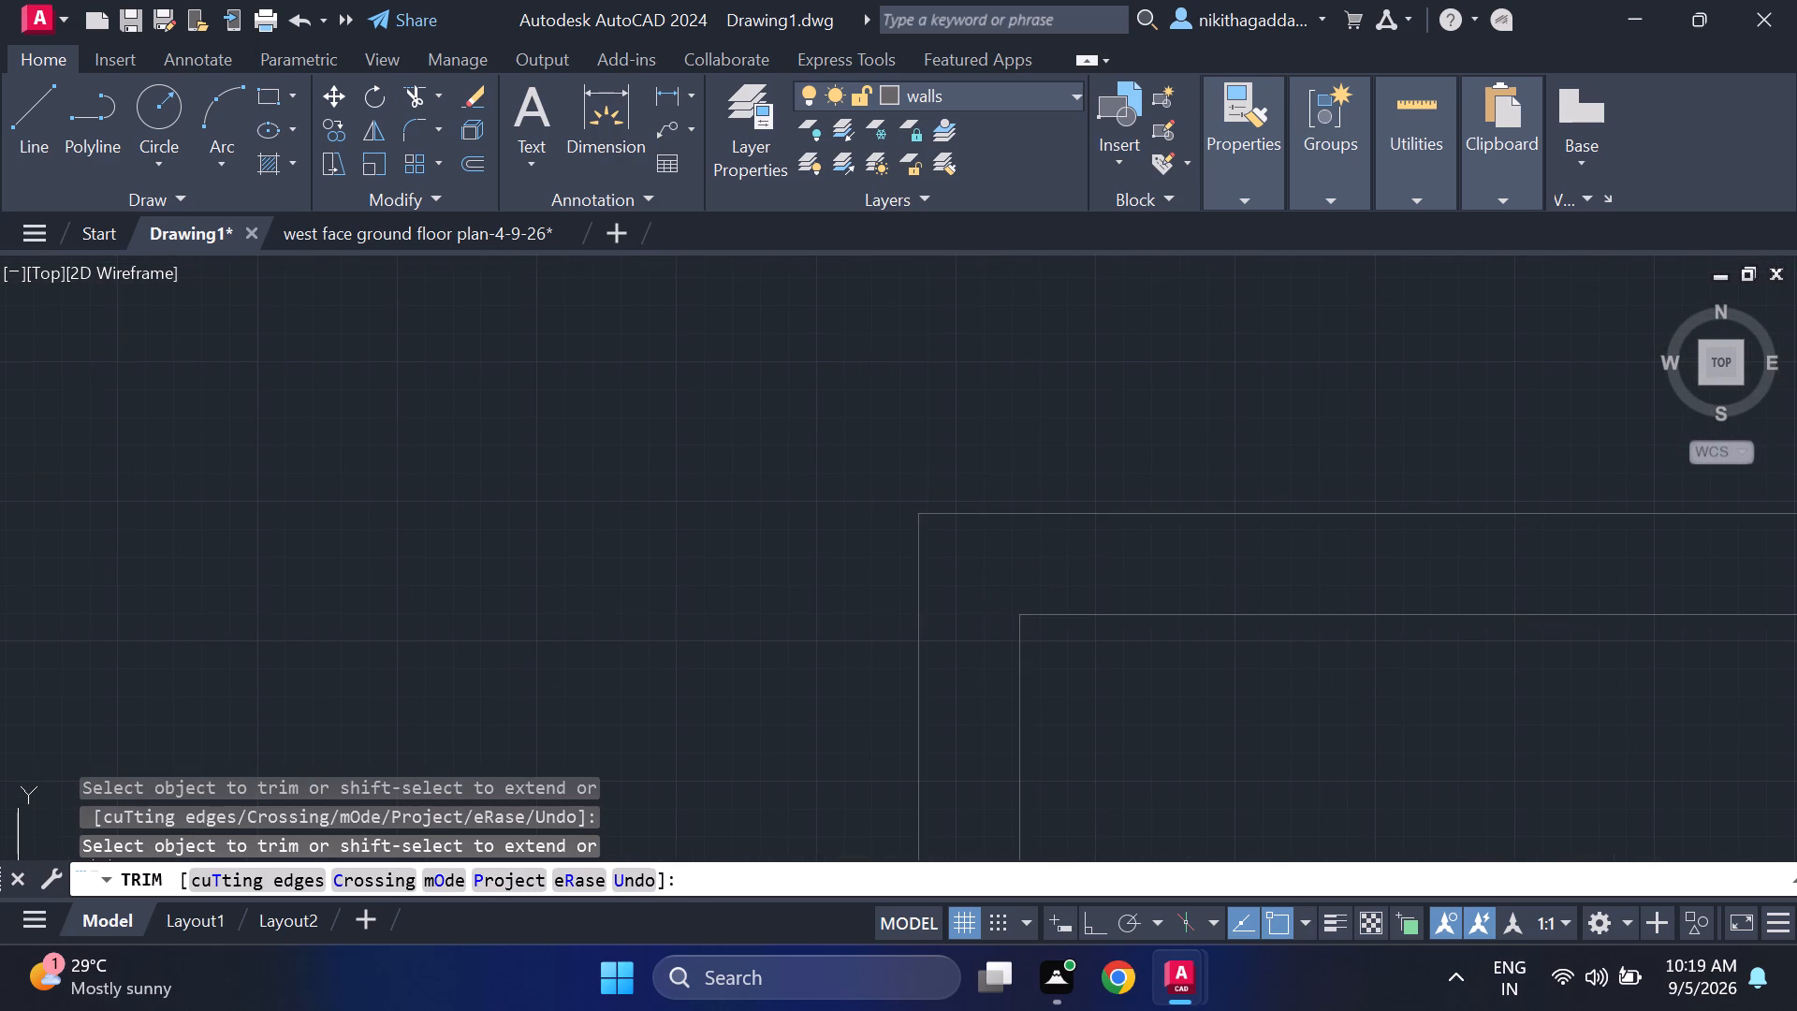
Trim away both lines of the westernmost vertical partition north of the long horizontal partition, including its ends inside the north wall.
scroll(1192, 696, down, 5)
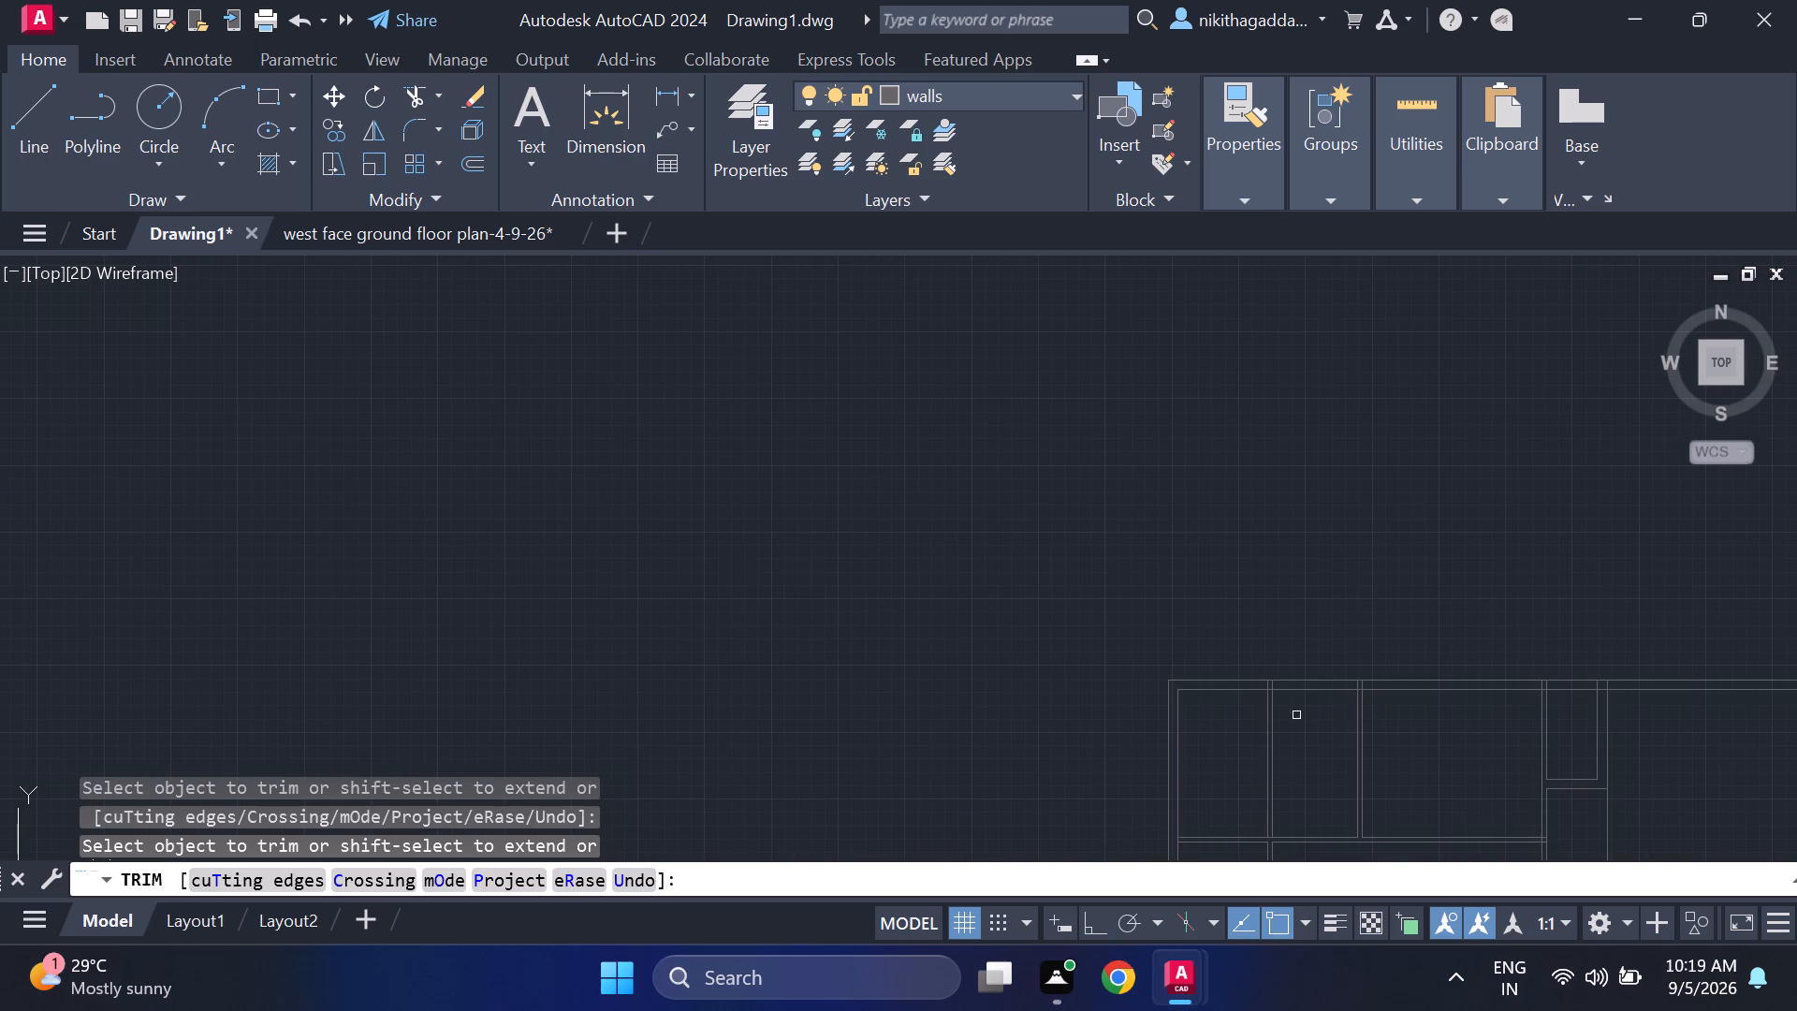
scroll(1280, 711, up, 4)
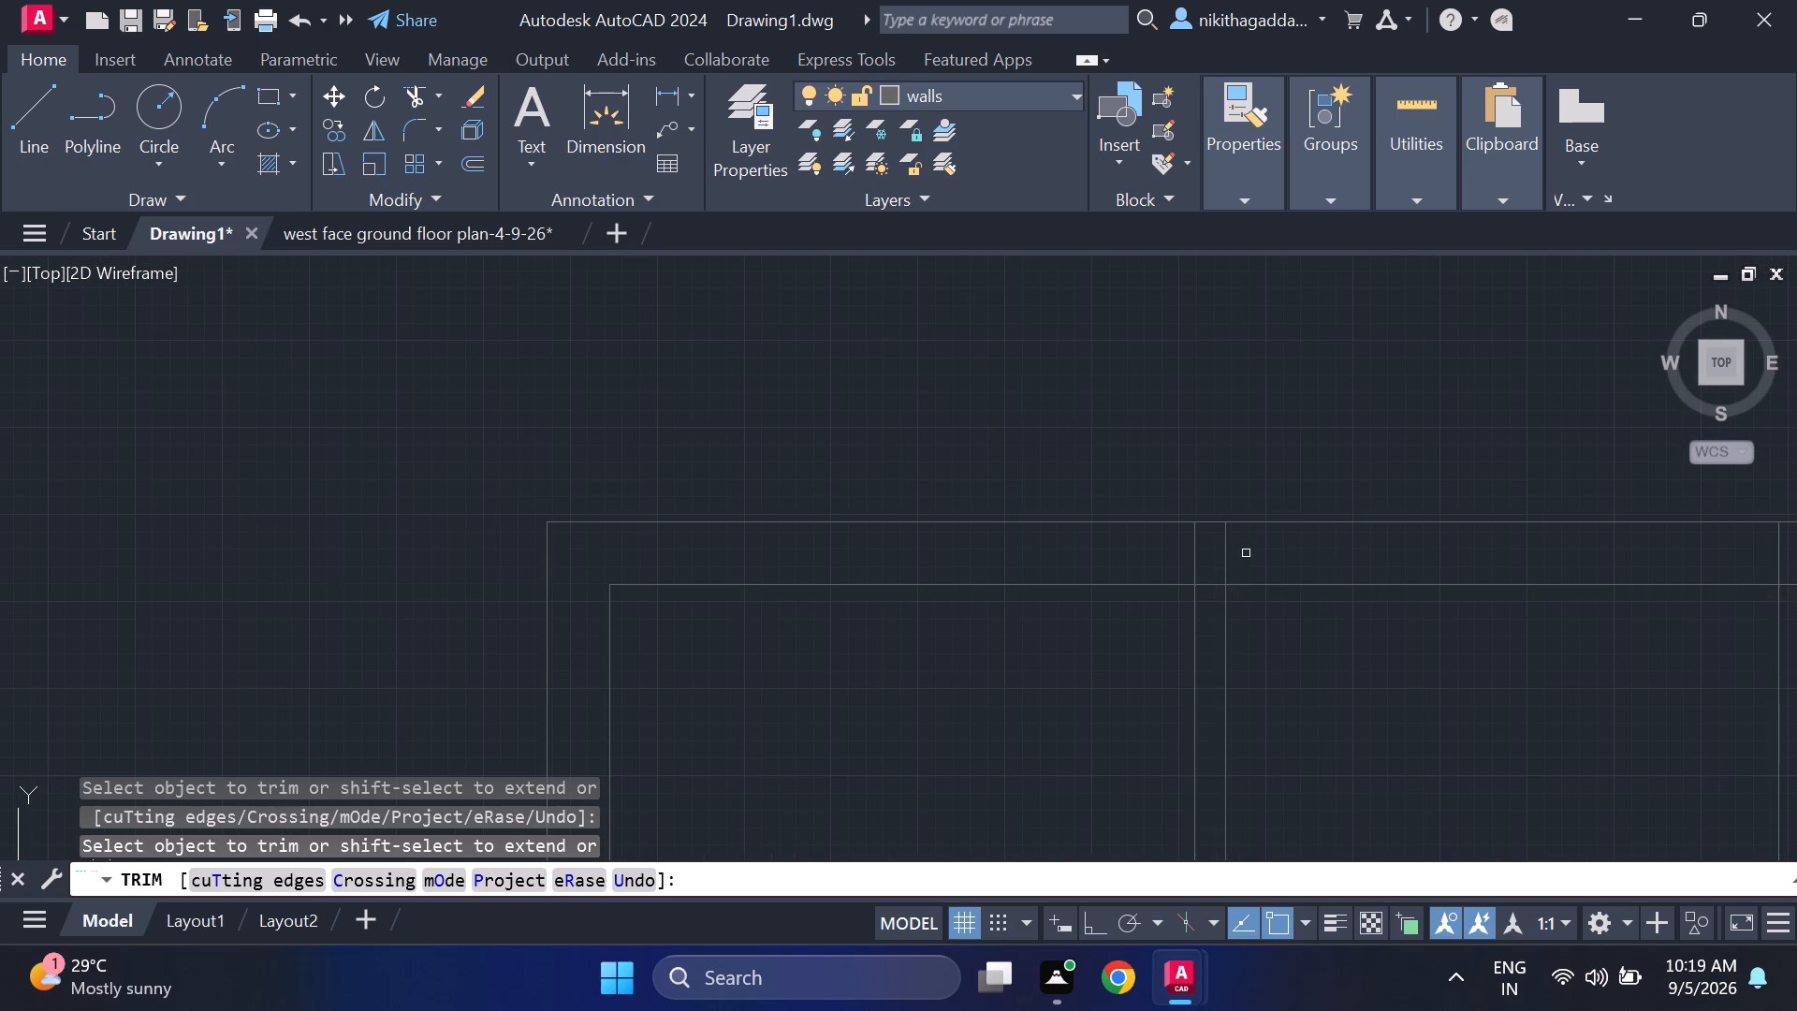
drag(1247, 553, 1156, 565)
scroll(1311, 627, down, 3)
middle_drag(1320, 645, 1292, 637)
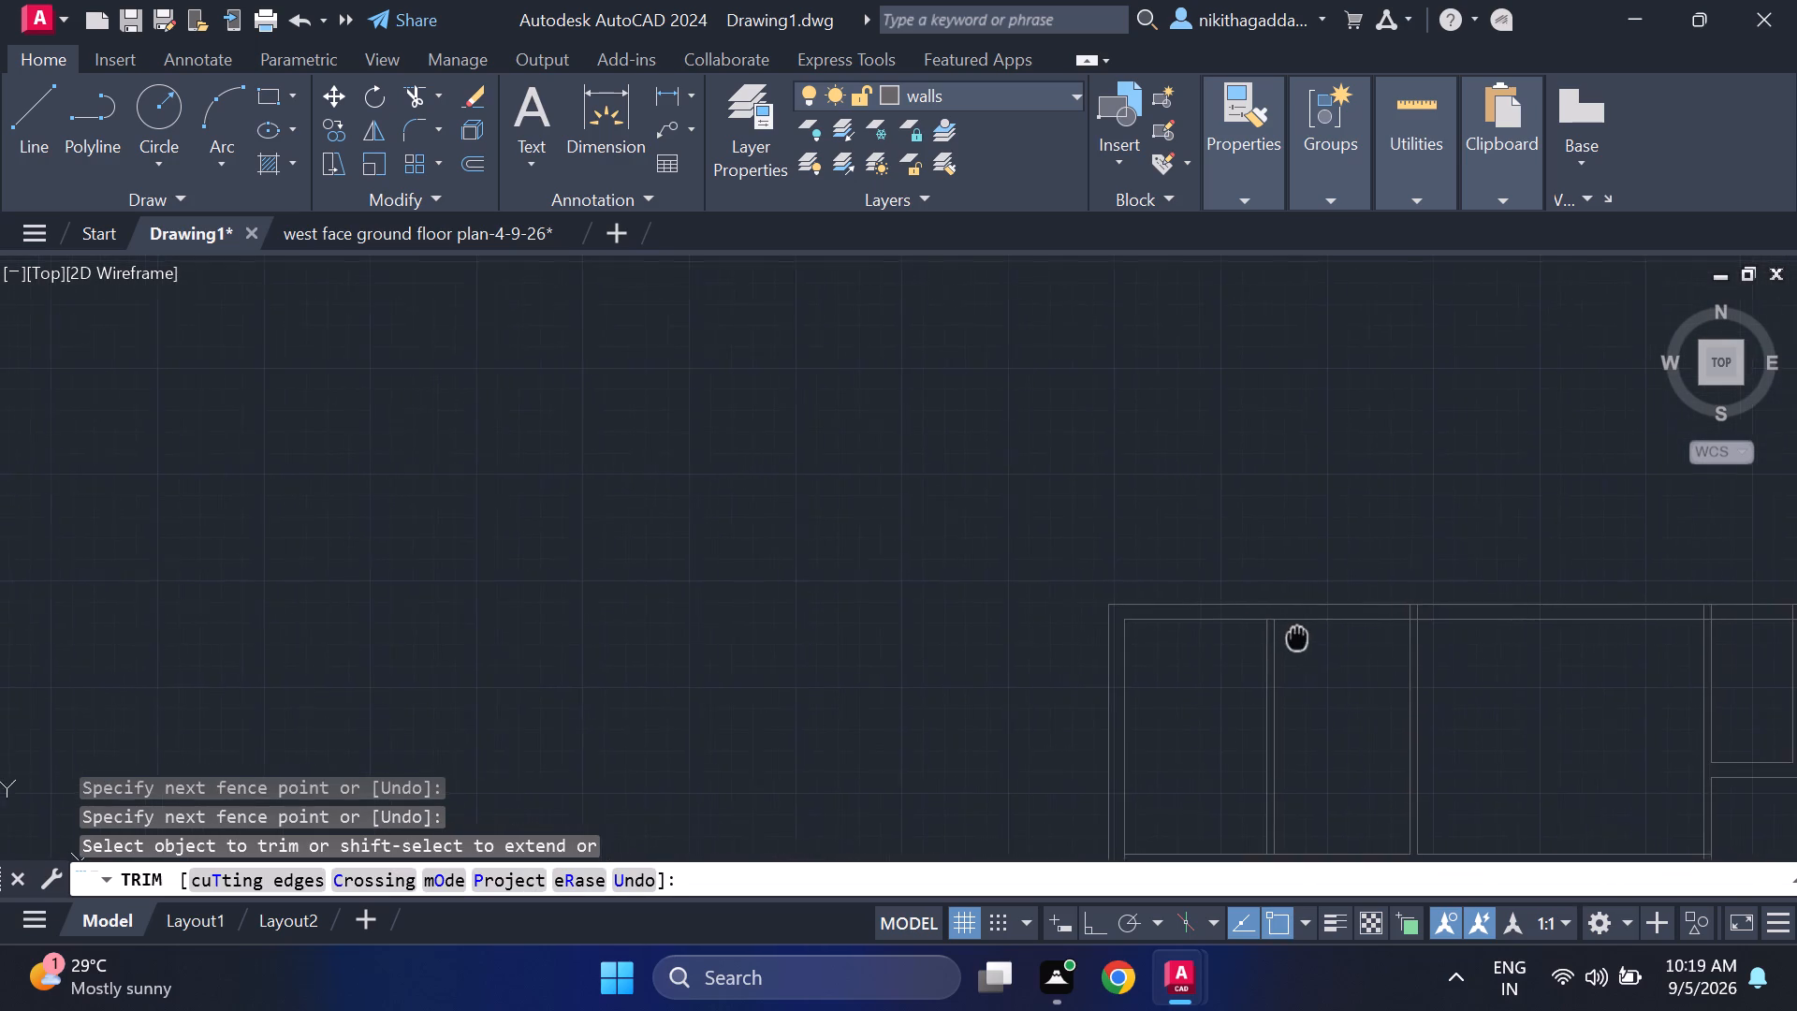
middle_drag(1292, 637, 903, 603)
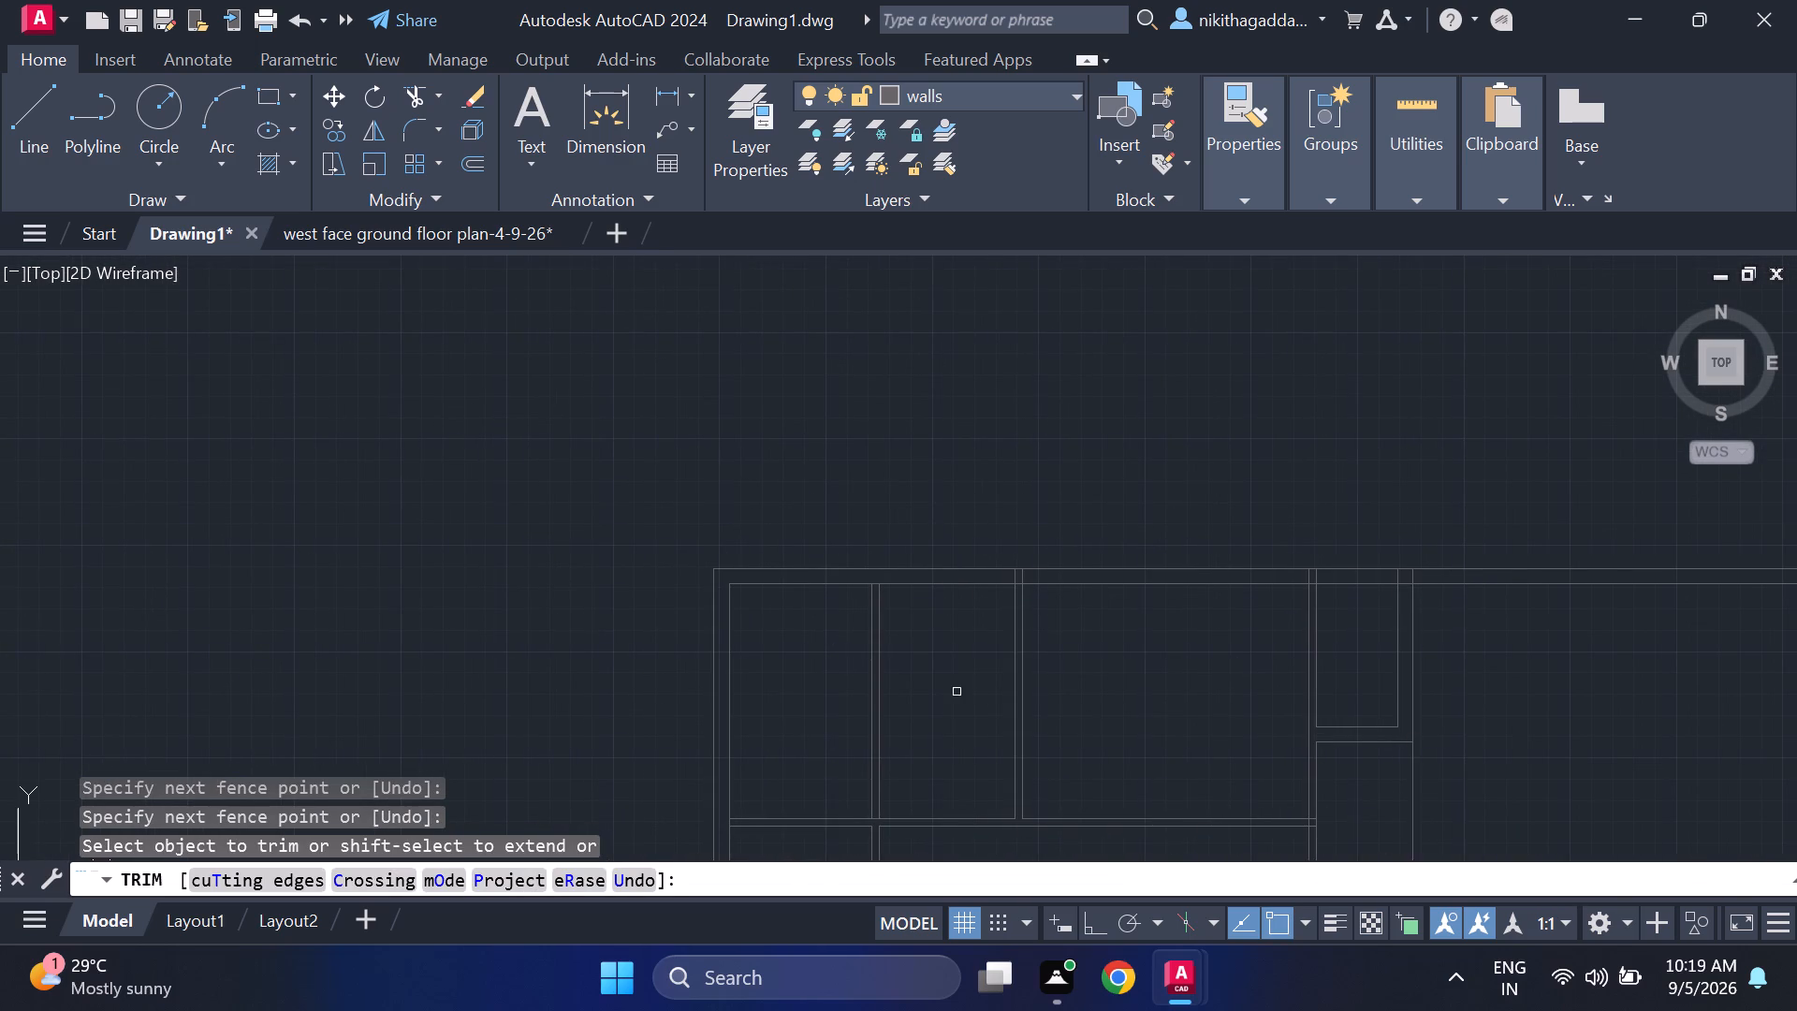
scroll(948, 686, down, 2)
middle_drag(930, 664, 926, 574)
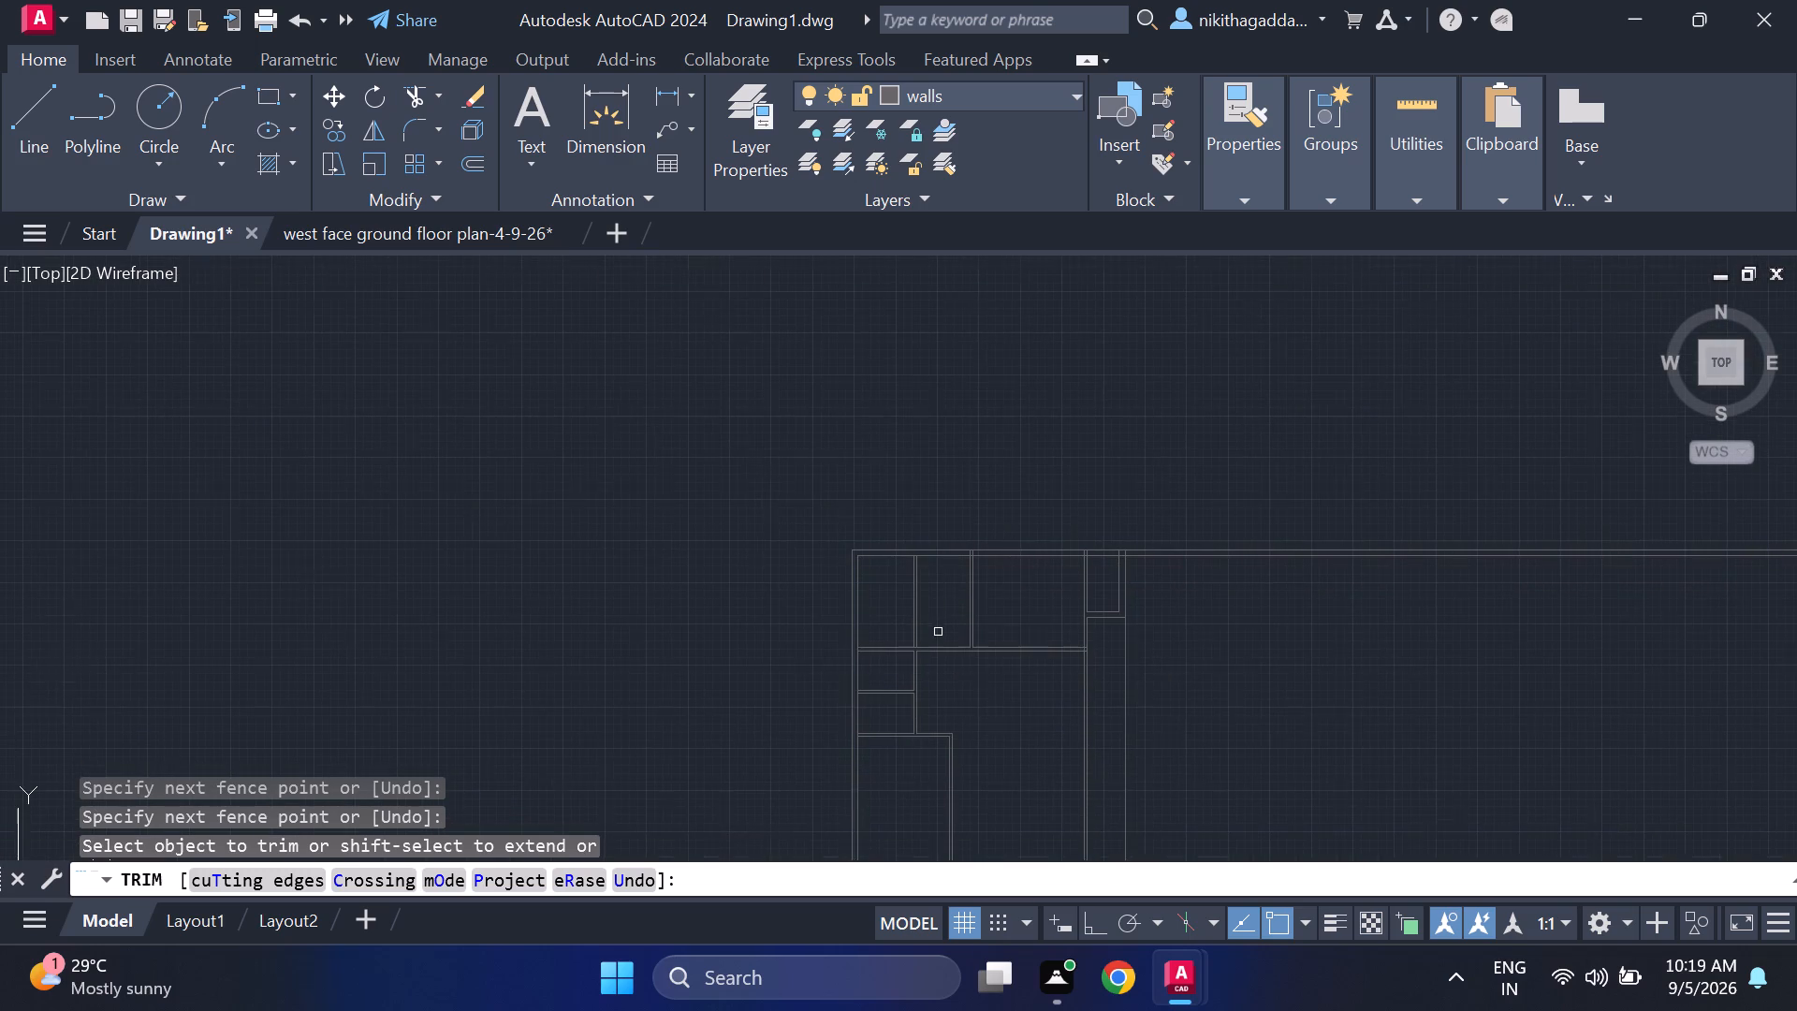
scroll(938, 632, up, 2)
drag(943, 542, 842, 637)
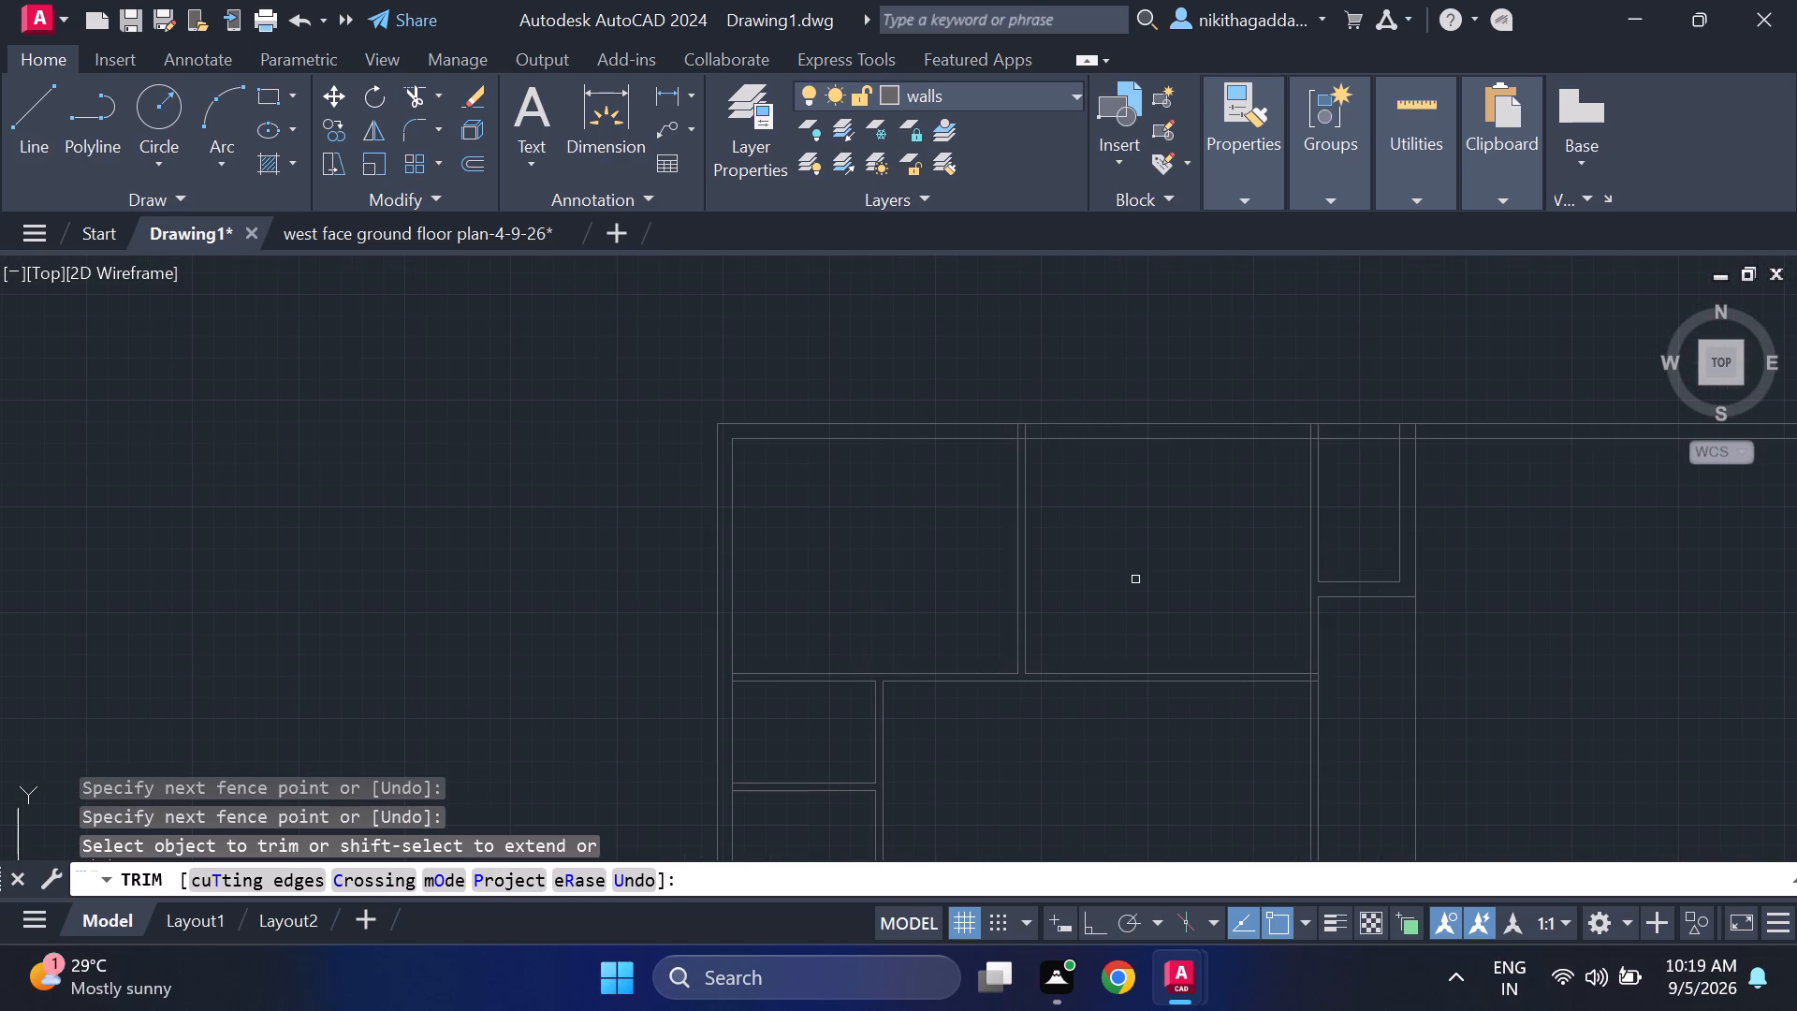
Trim the ends of the two remaining 4.5" vertical partitions inside the north wall back to the wall's inner line.
scroll(1021, 445, up, 2)
click(1051, 413)
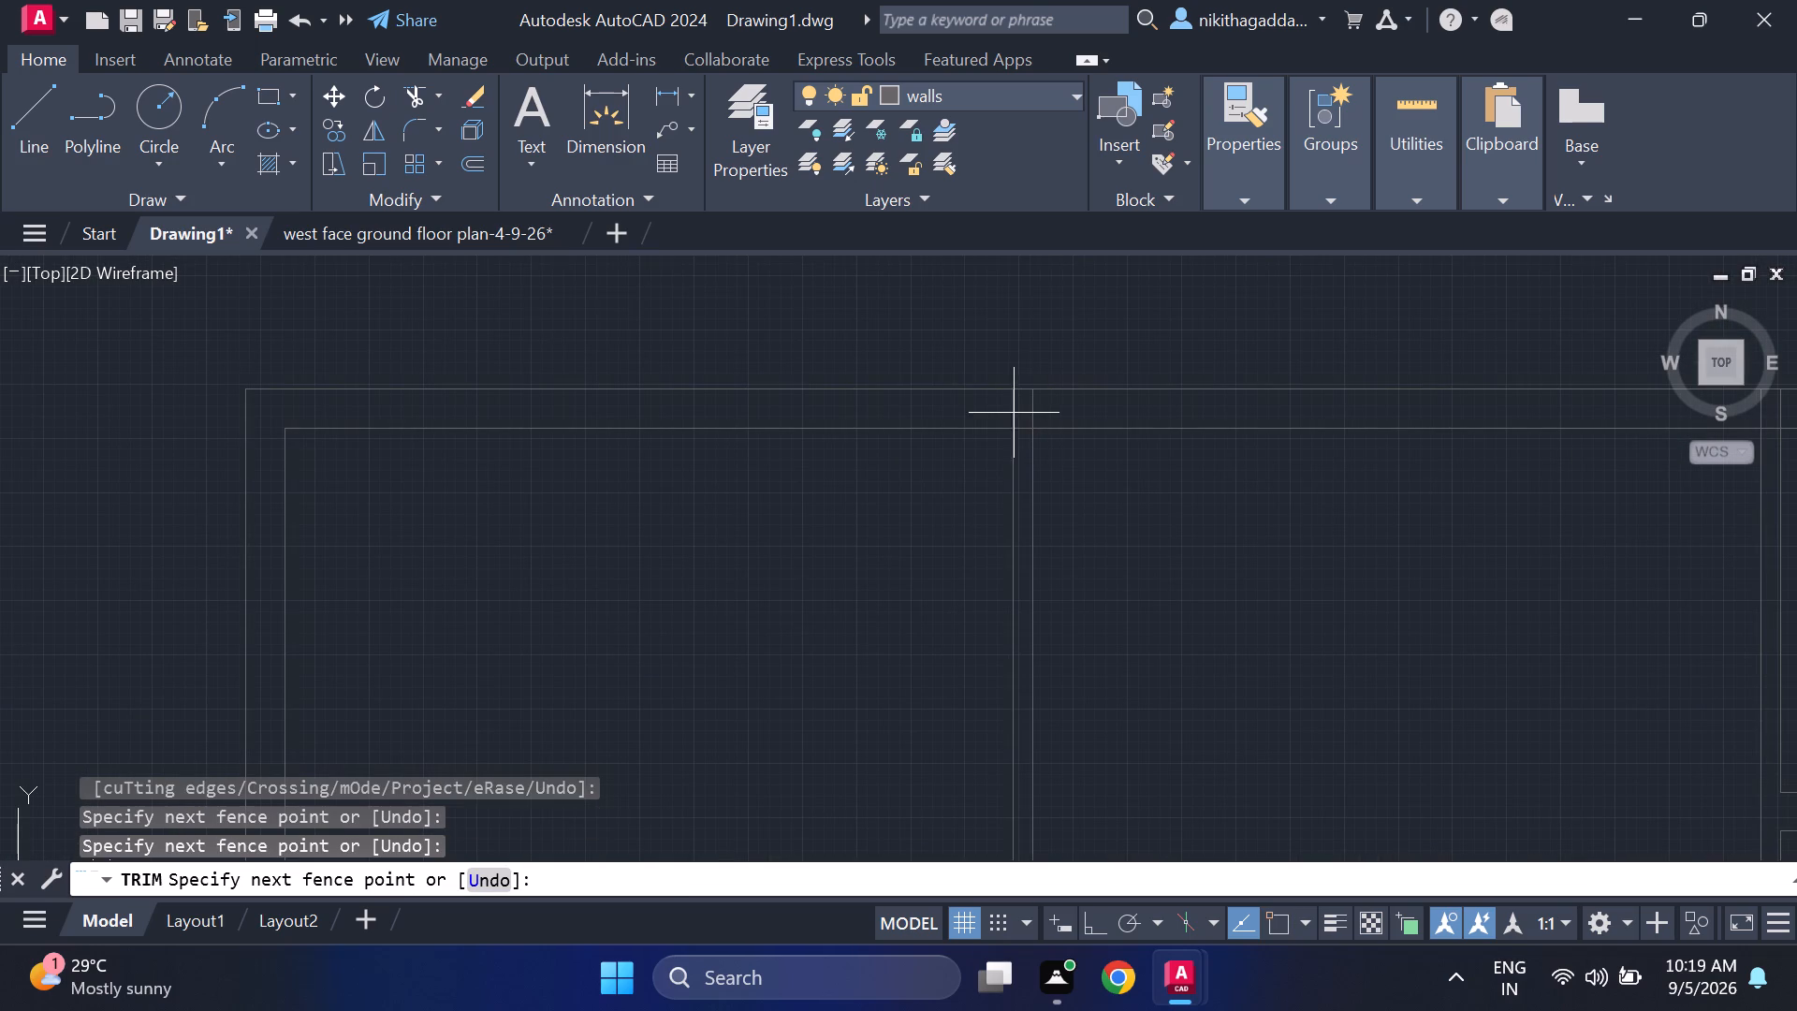
click(963, 414)
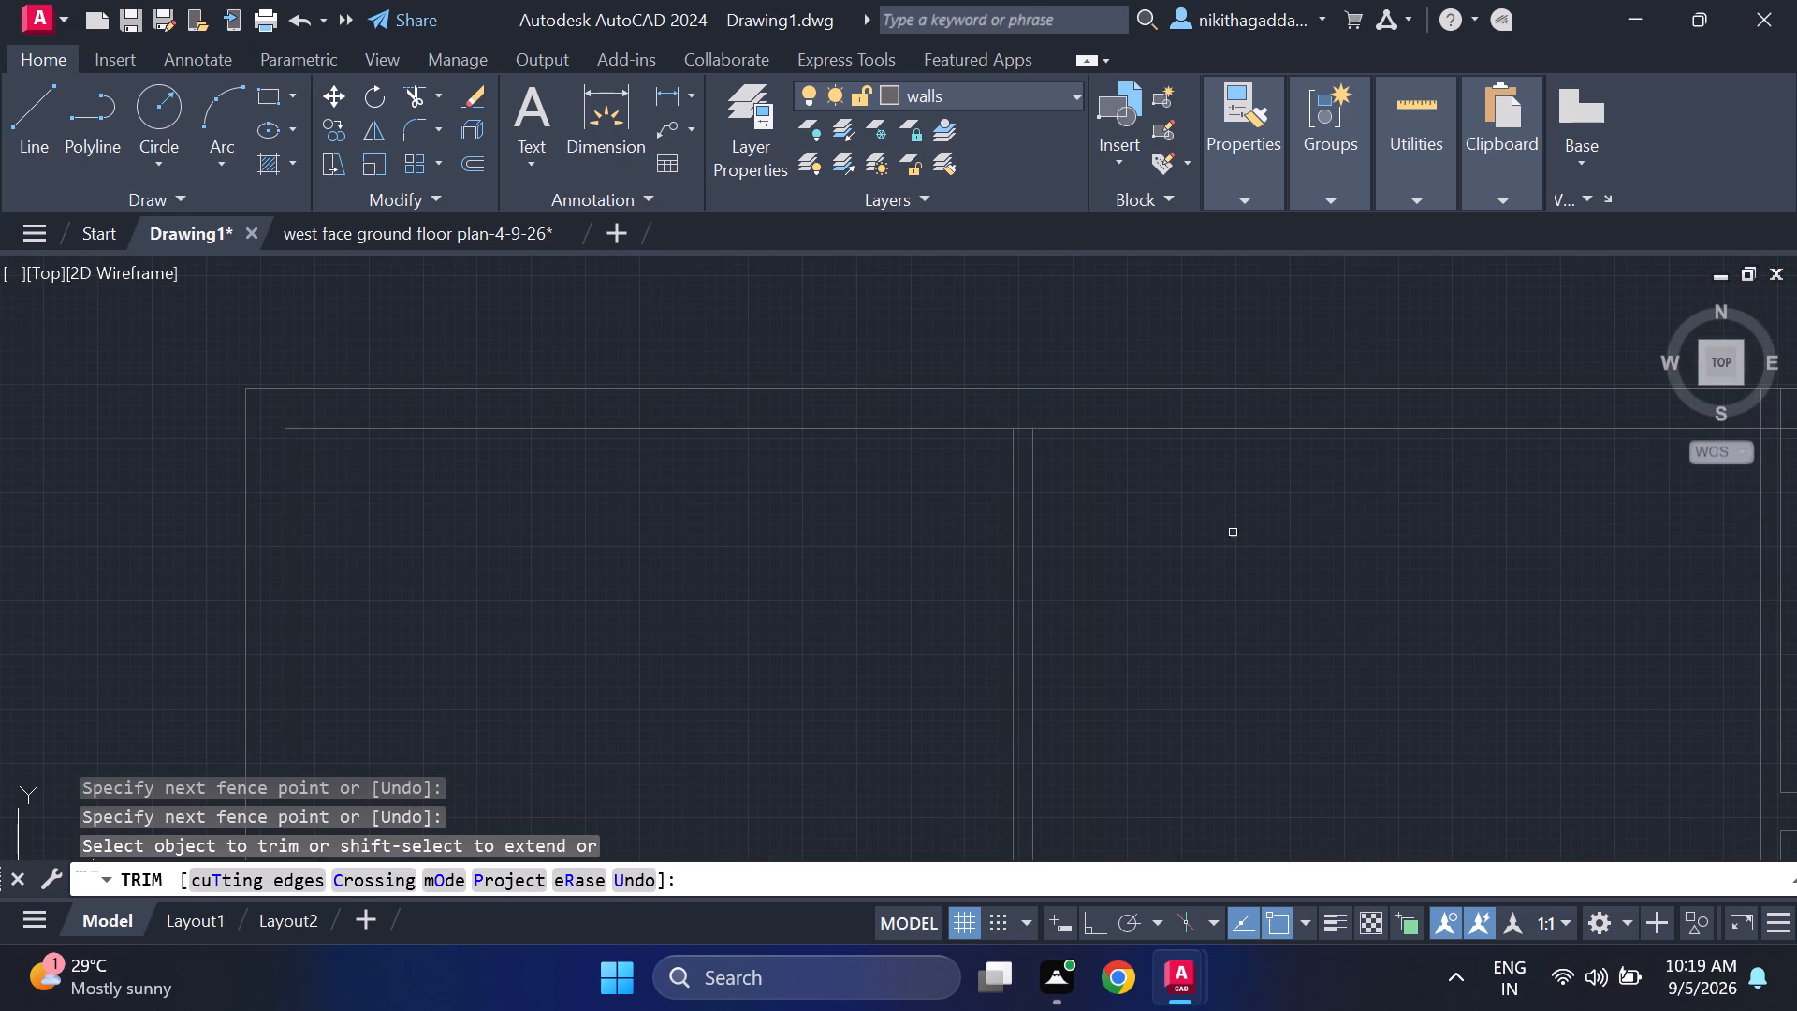
scroll(1237, 545, down, 1)
scroll(1264, 615, down, 2)
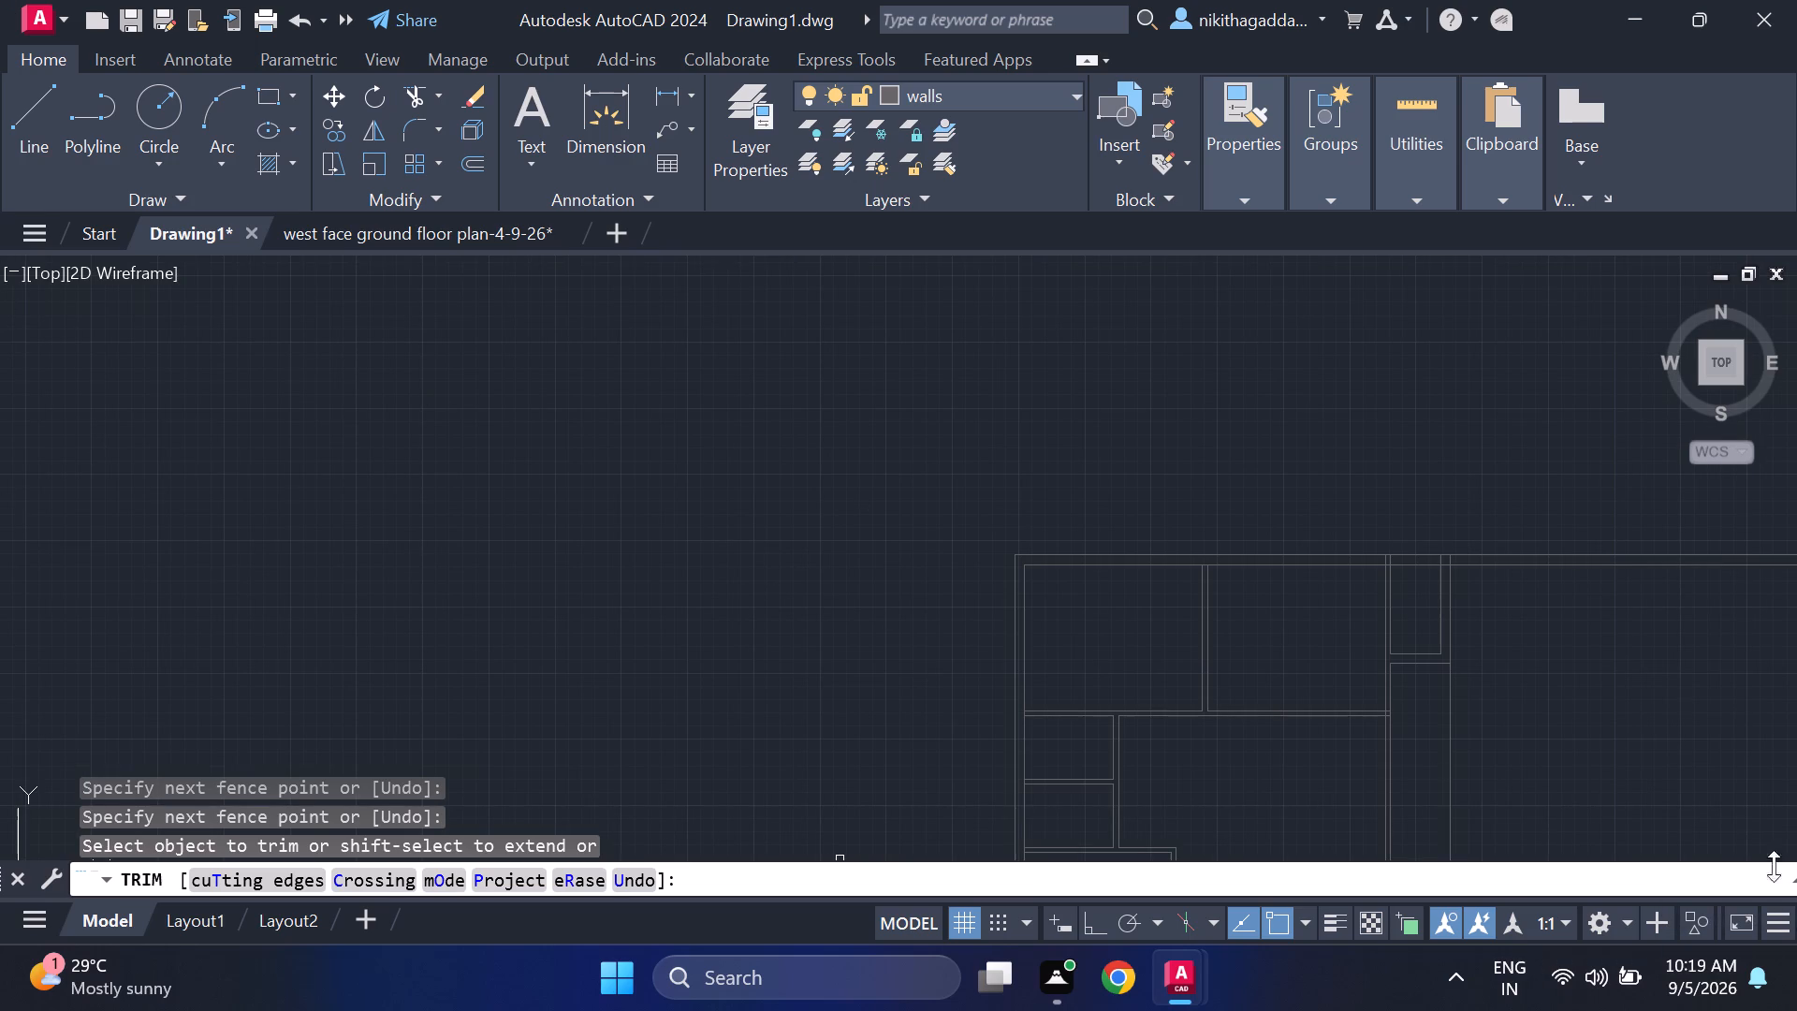
middle_drag(1355, 637, 1226, 667)
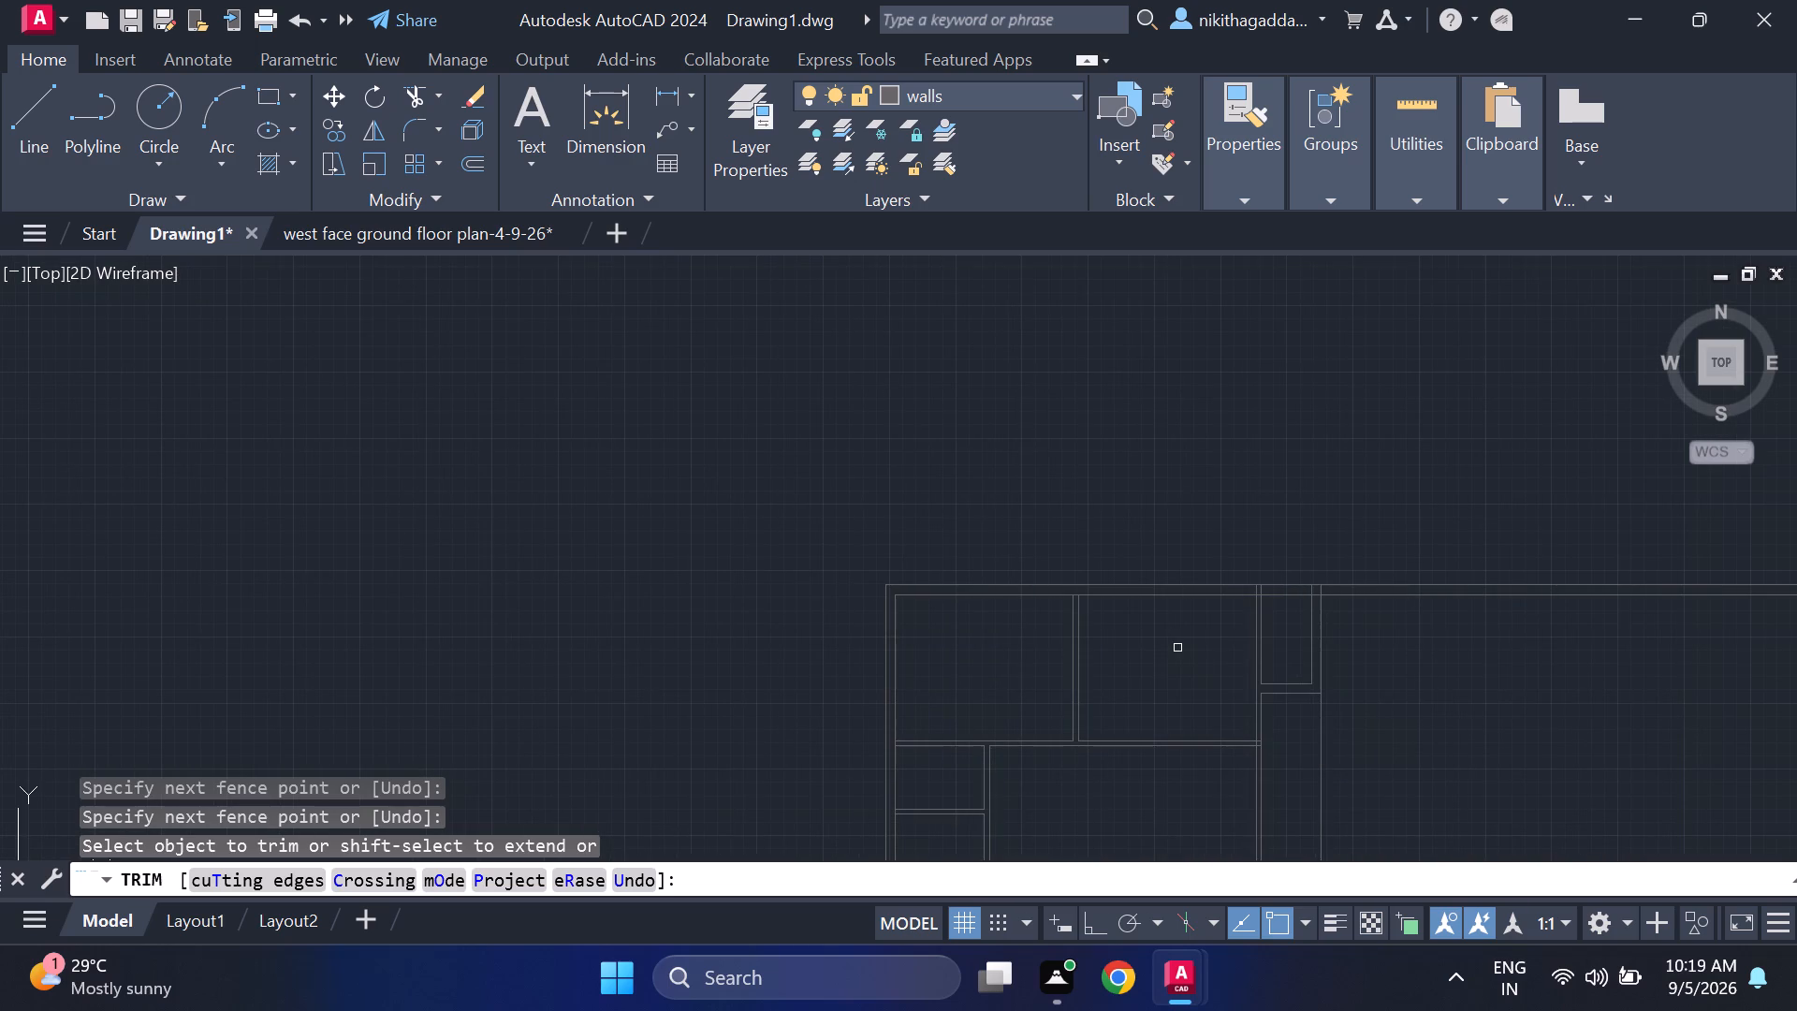
scroll(1270, 606, up, 2)
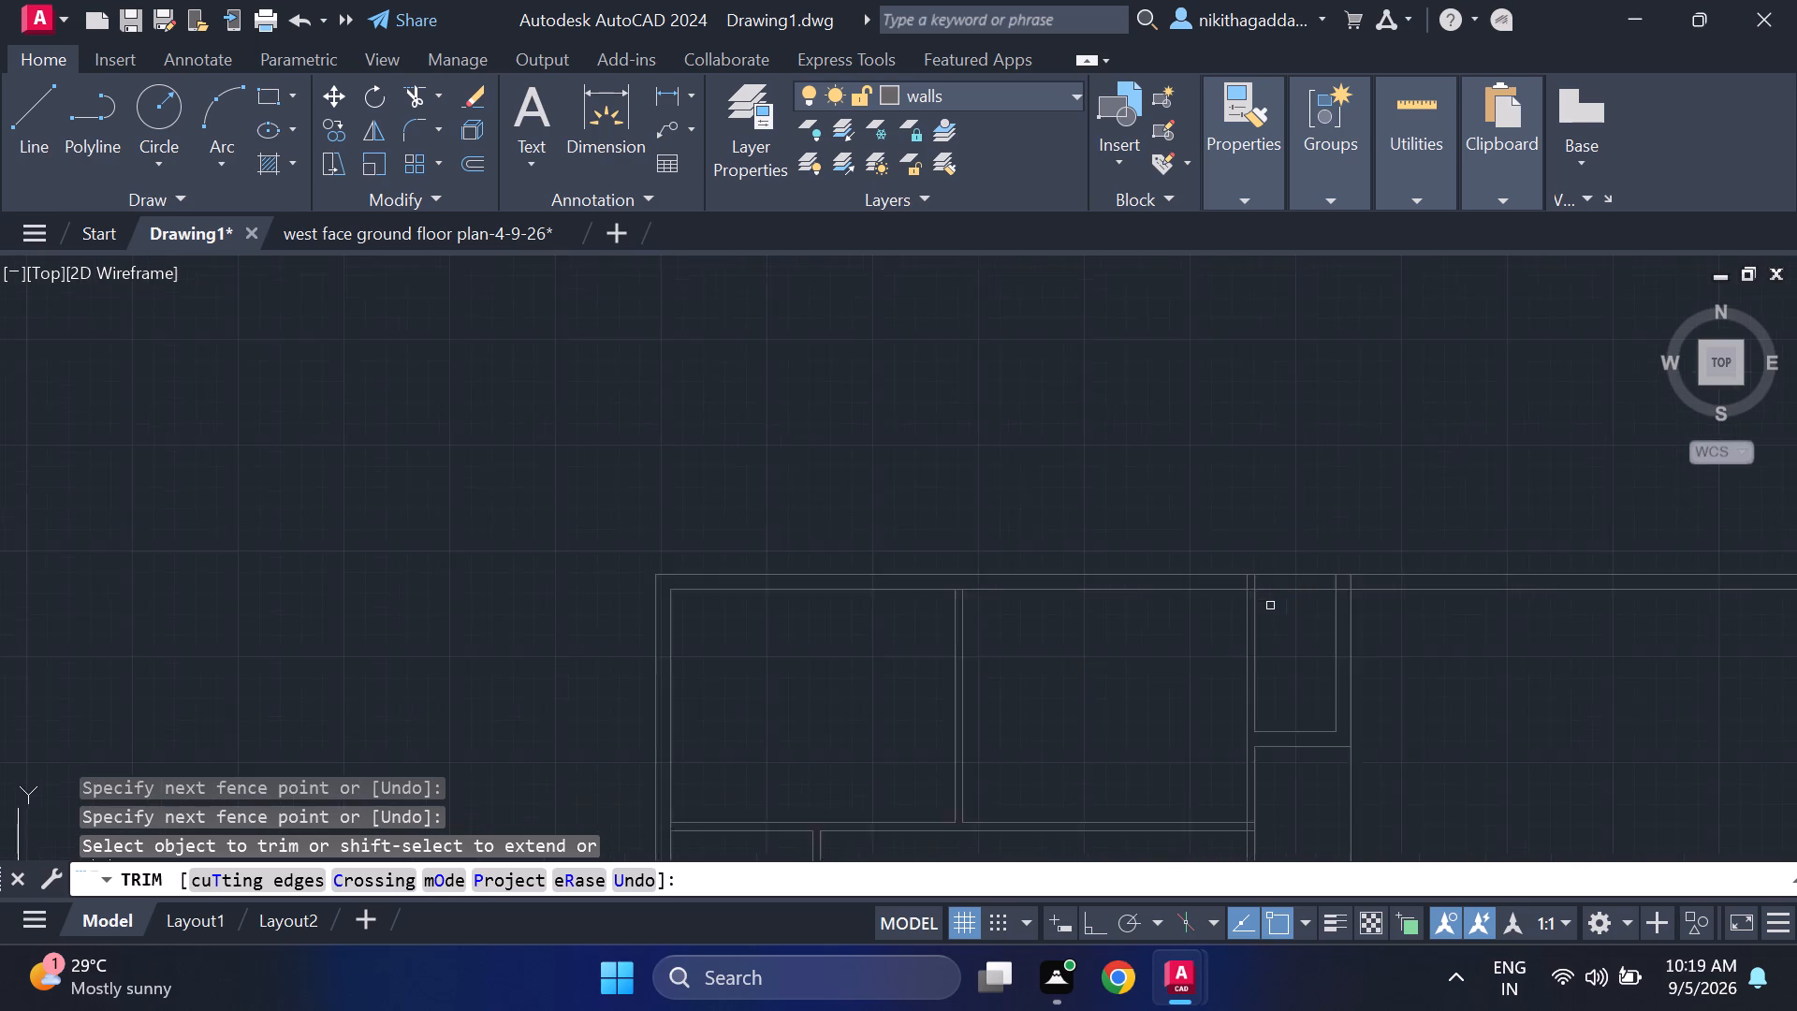
scroll(1270, 606, up, 2)
drag(1257, 520, 1055, 517)
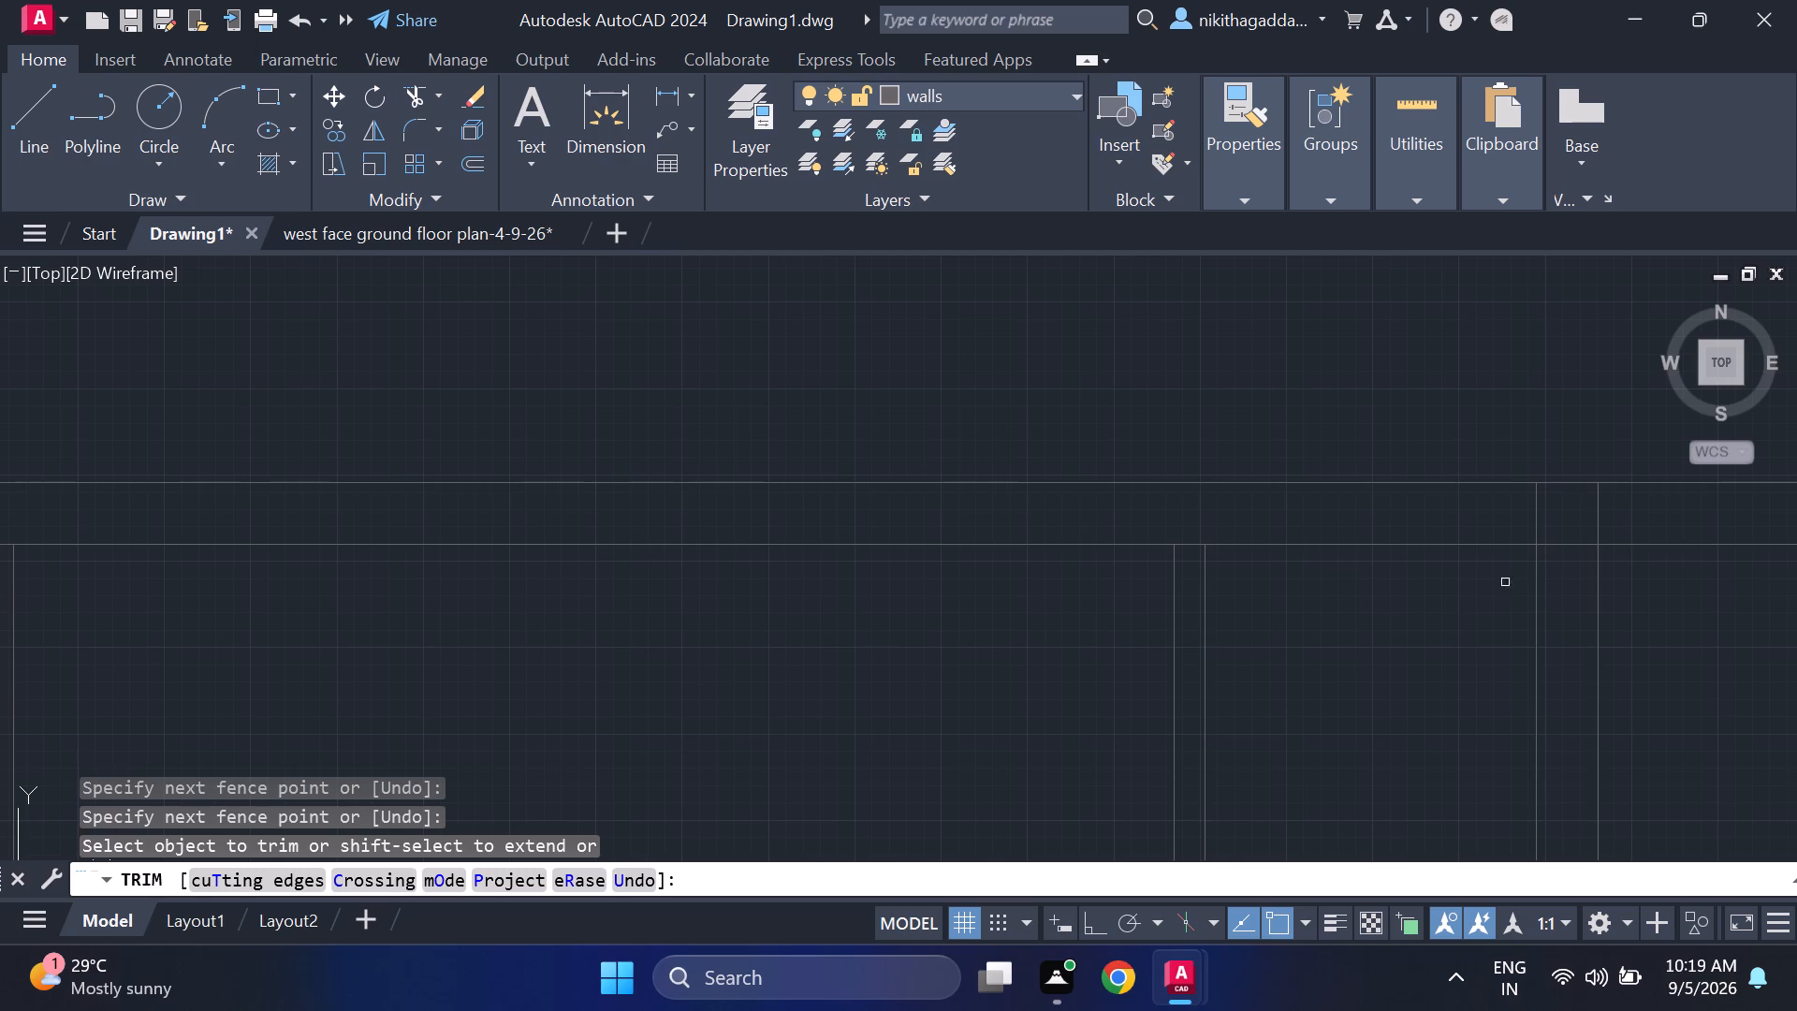
Trim the overlapping inner wall lines at the northeast corner of the small northeast room to form a clean L-corner.
scroll(1520, 583, down, 4)
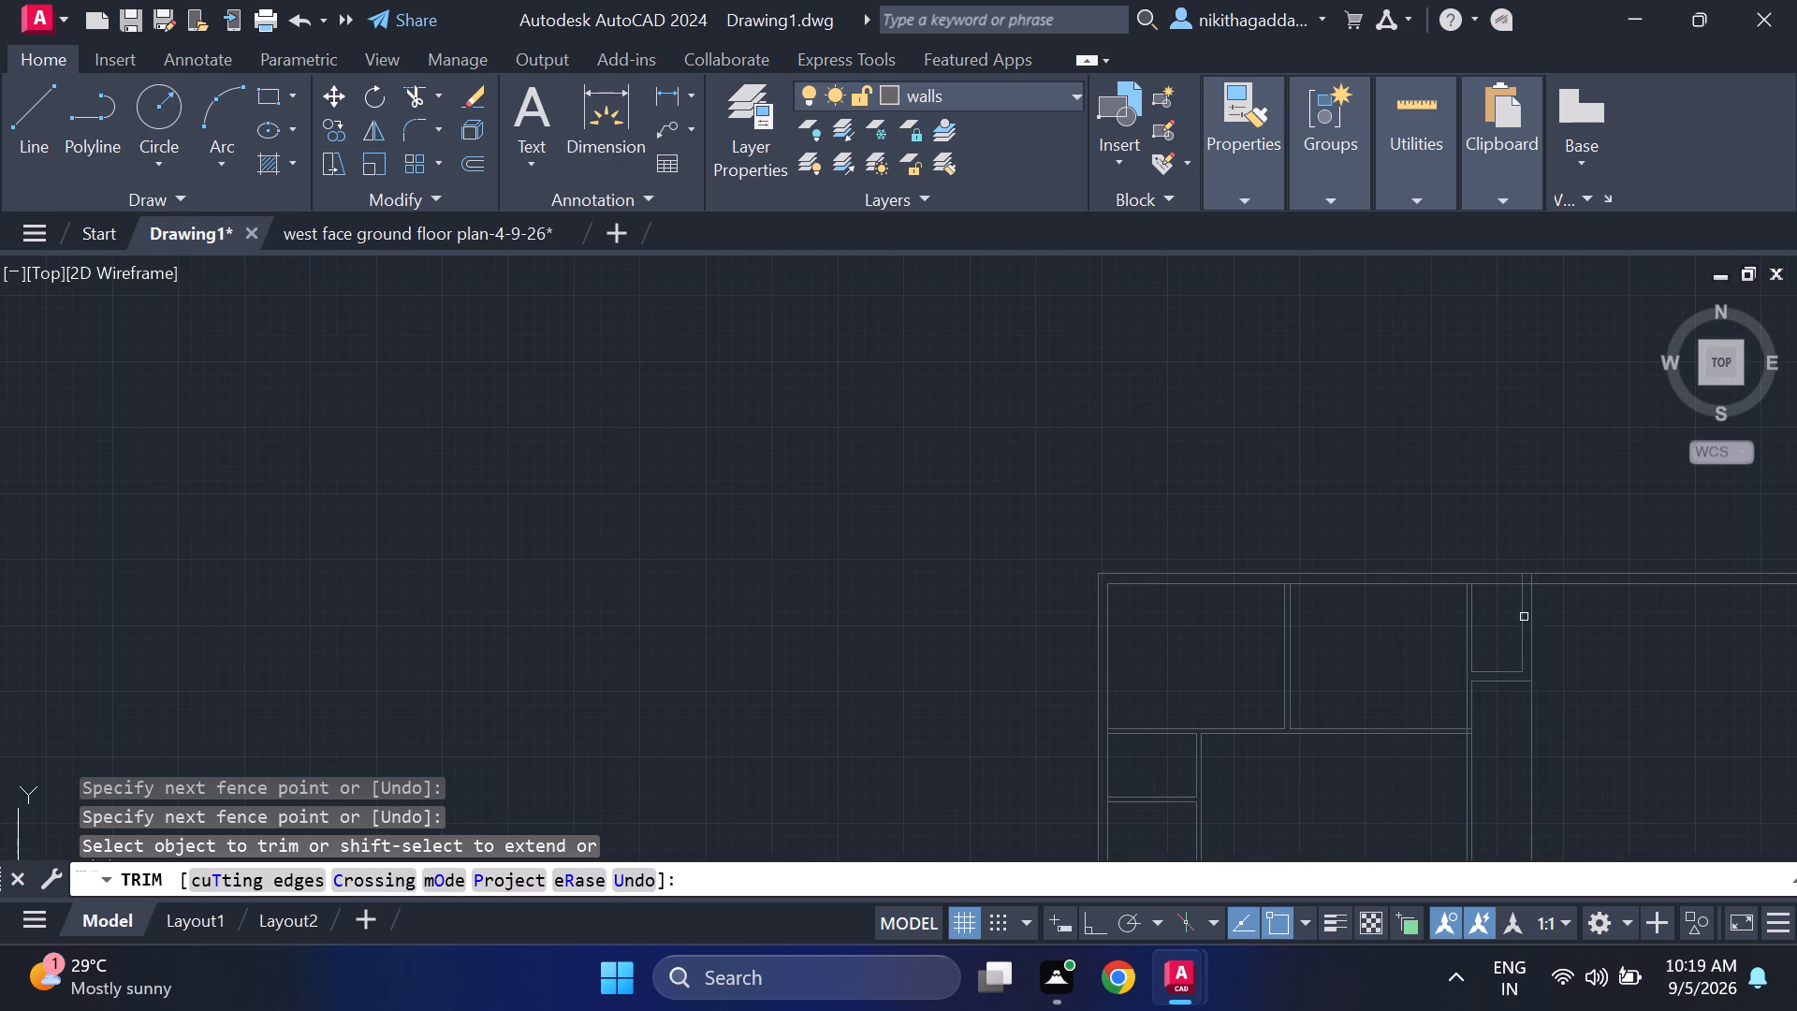
scroll(1528, 595, up, 4)
click(1485, 505)
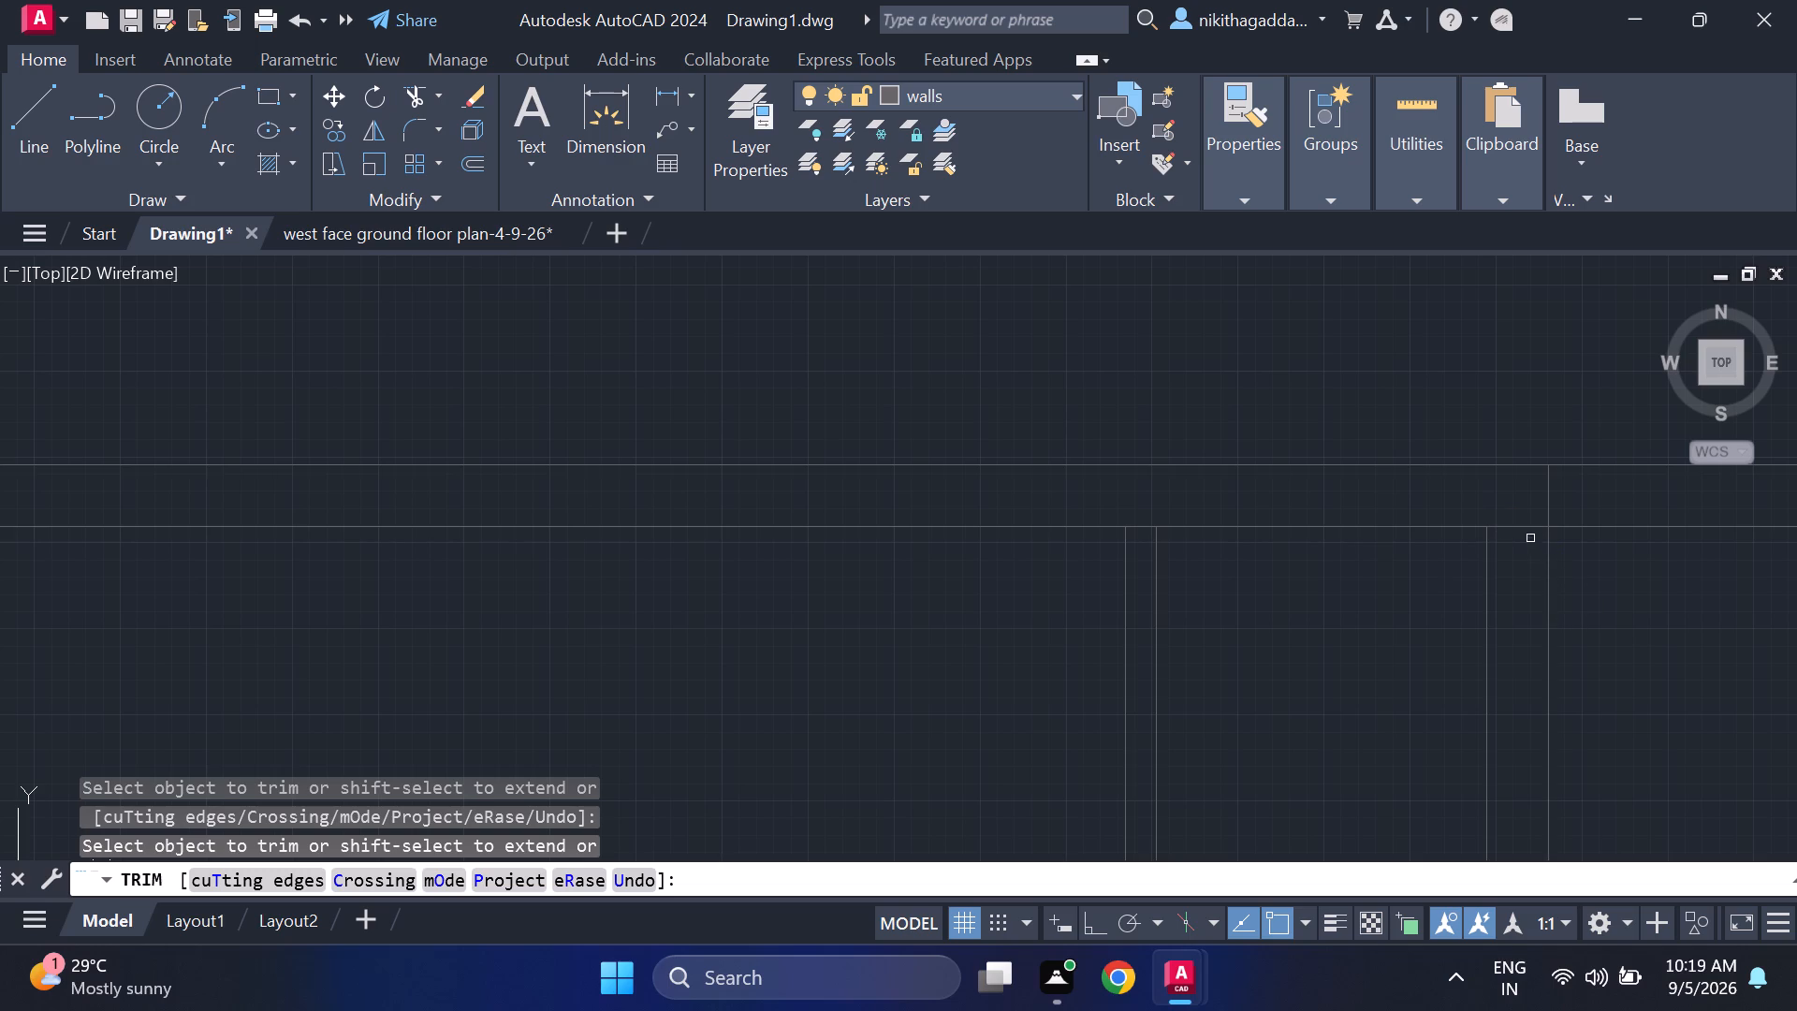
click(1525, 530)
Trim off both north wall lines that run east beyond the outer line of the east wall.
scroll(1621, 718, down, 2)
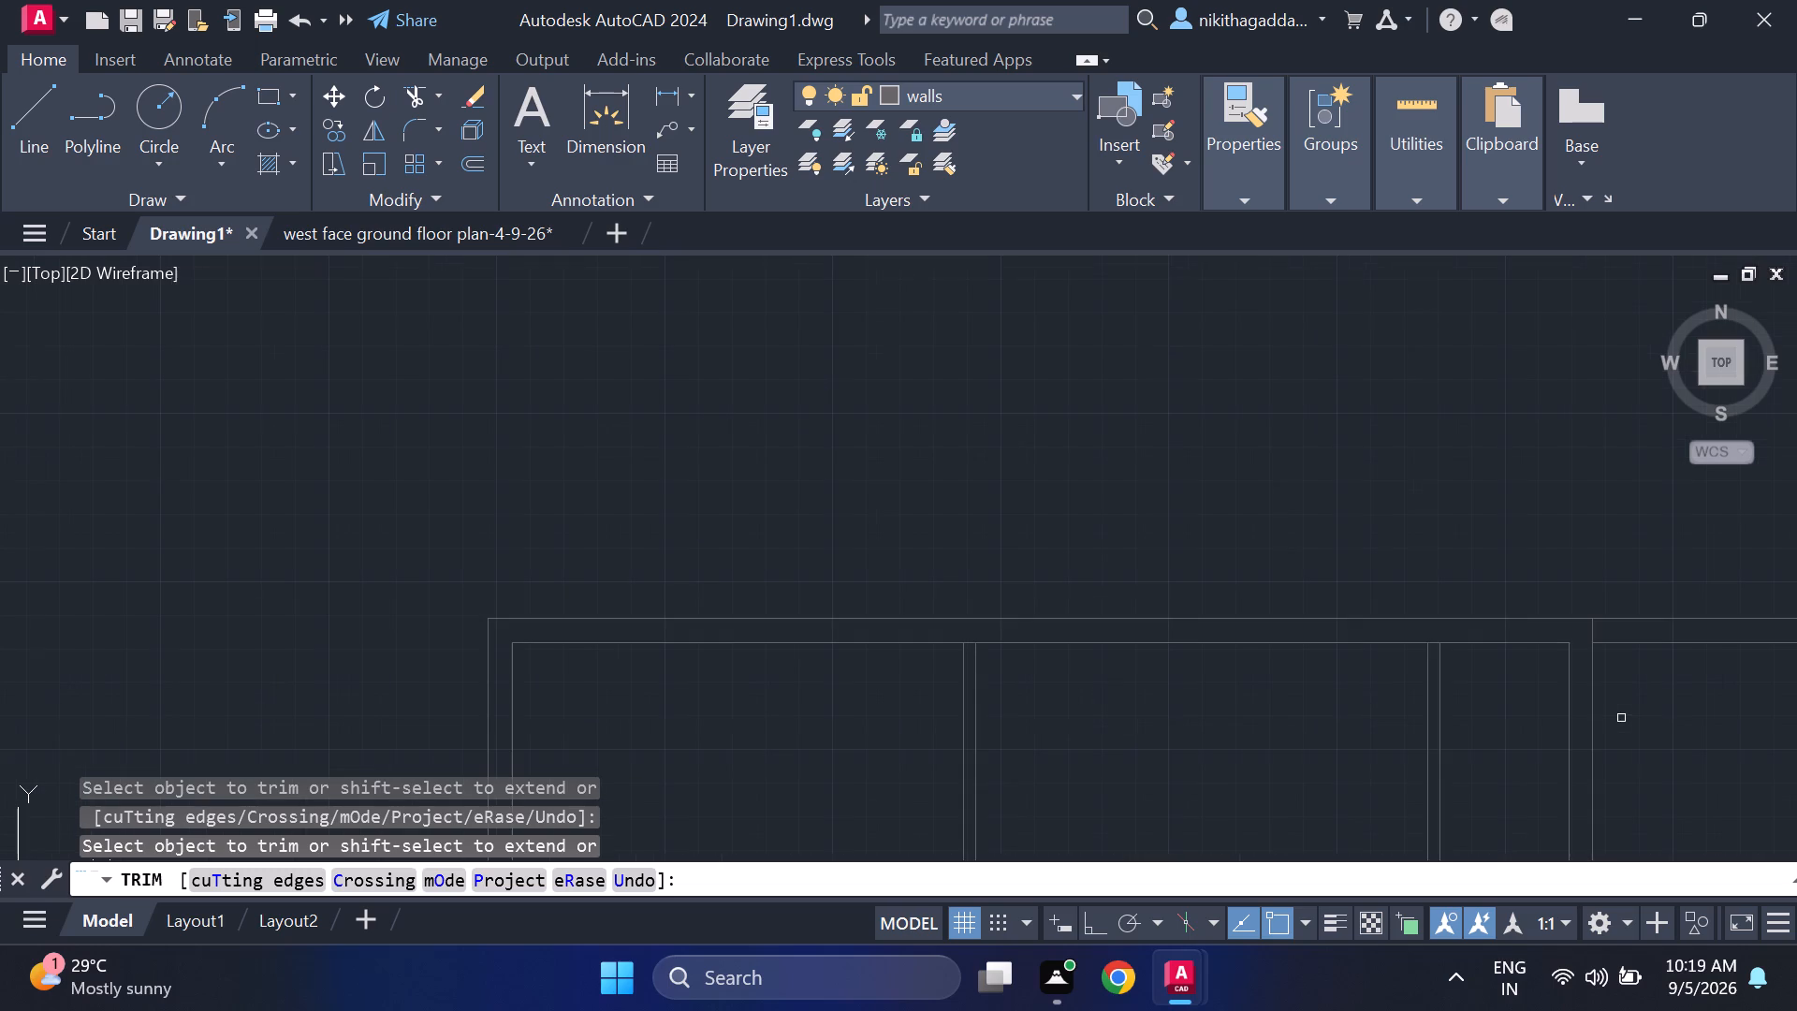
scroll(1415, 491, down, 3)
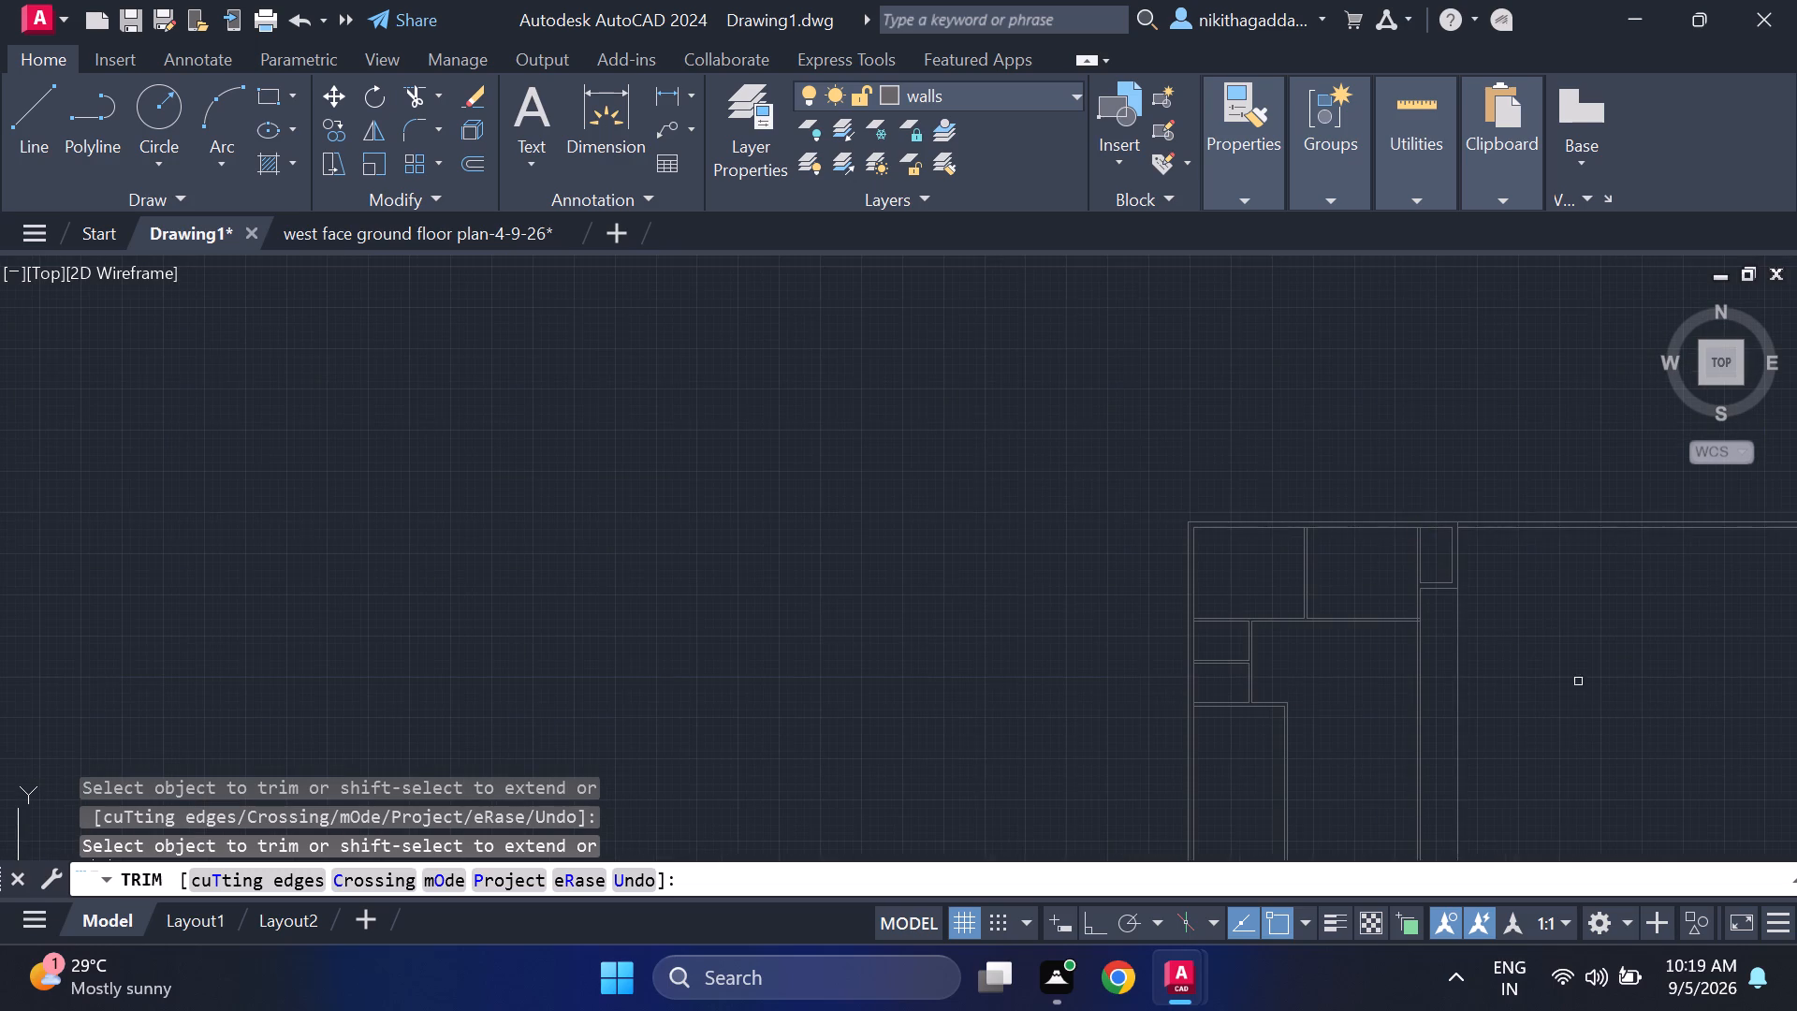
scroll(1539, 622, up, 2)
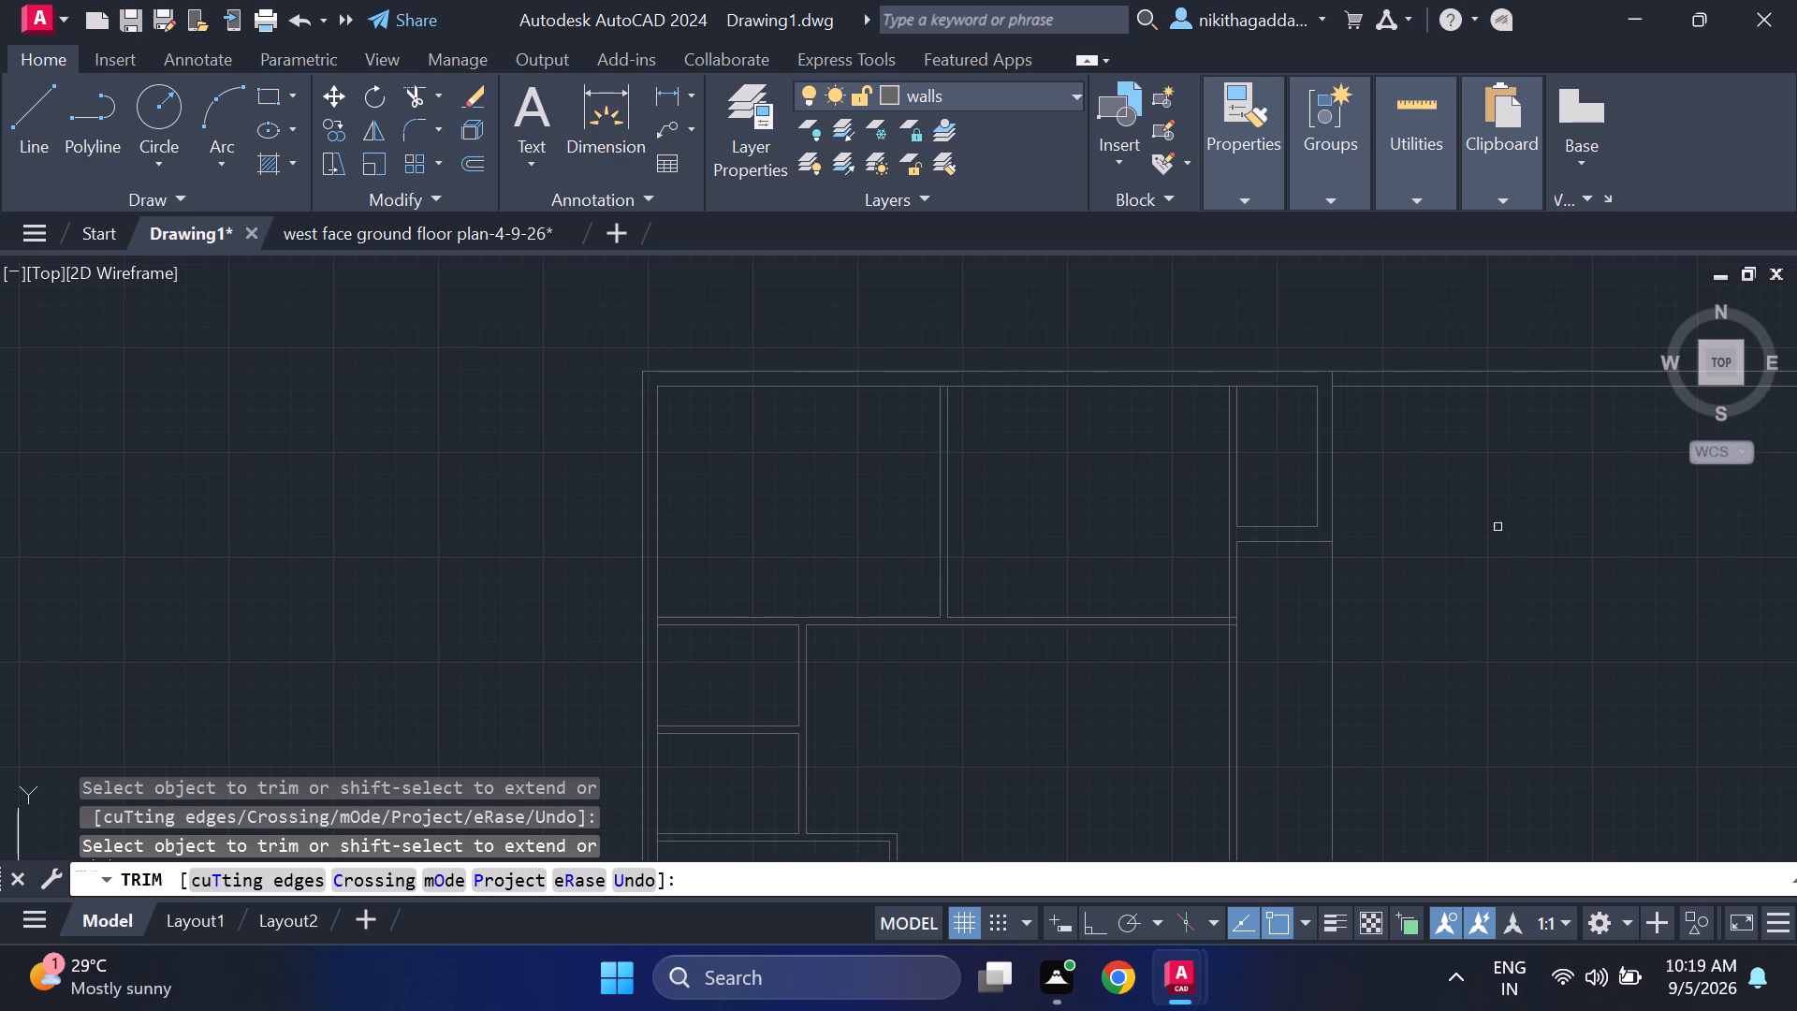
drag(1406, 317, 1475, 537)
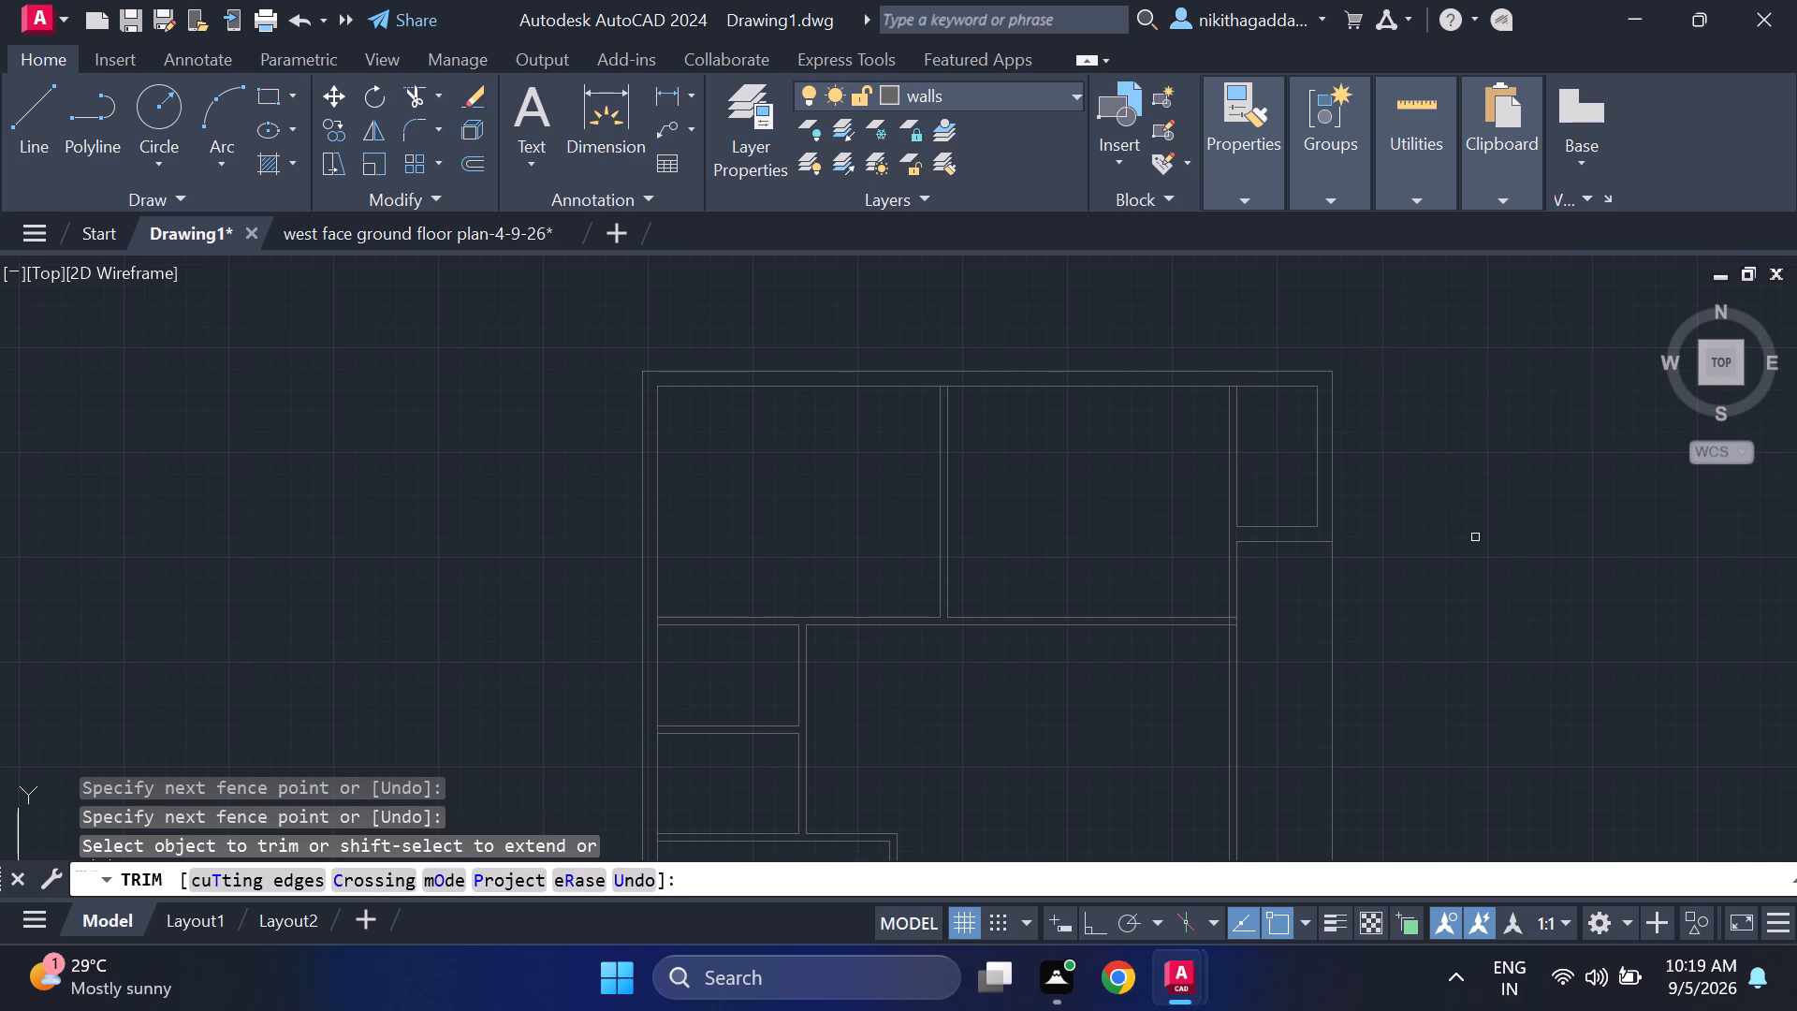
scroll(1474, 747, down, 2)
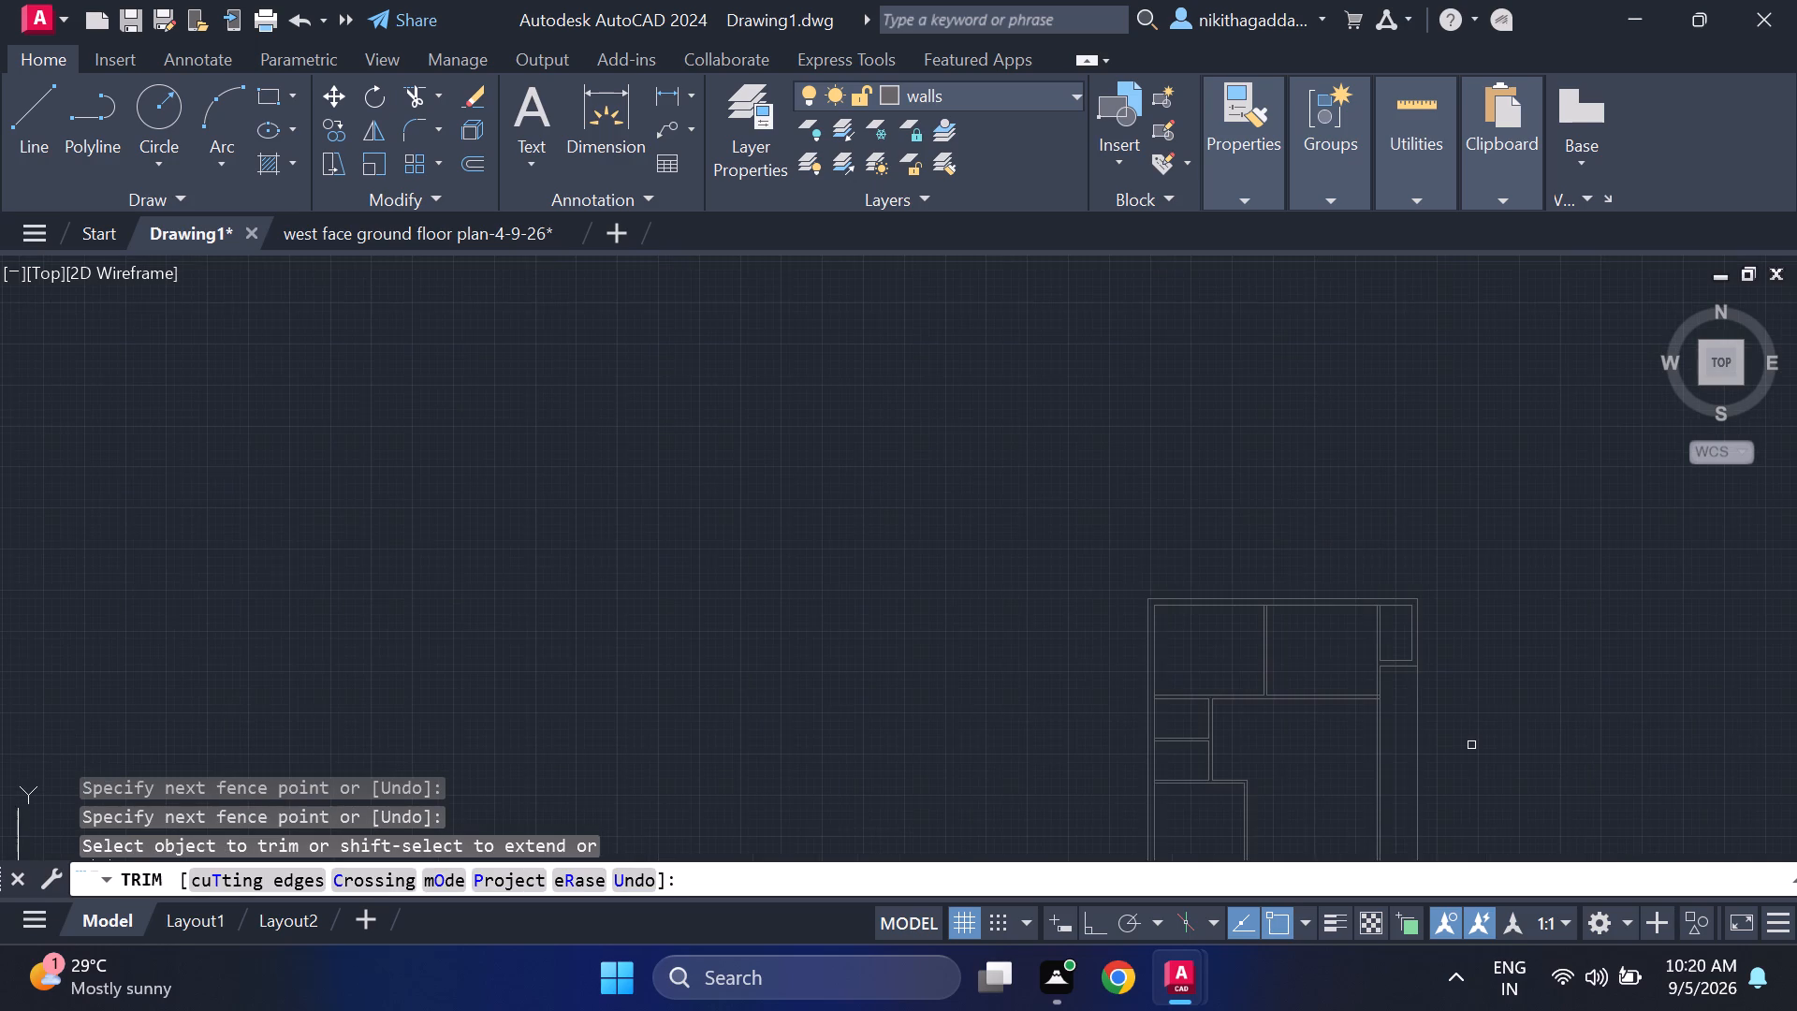
middle_drag(1466, 735, 1196, 614)
scroll(1191, 595, up, 1)
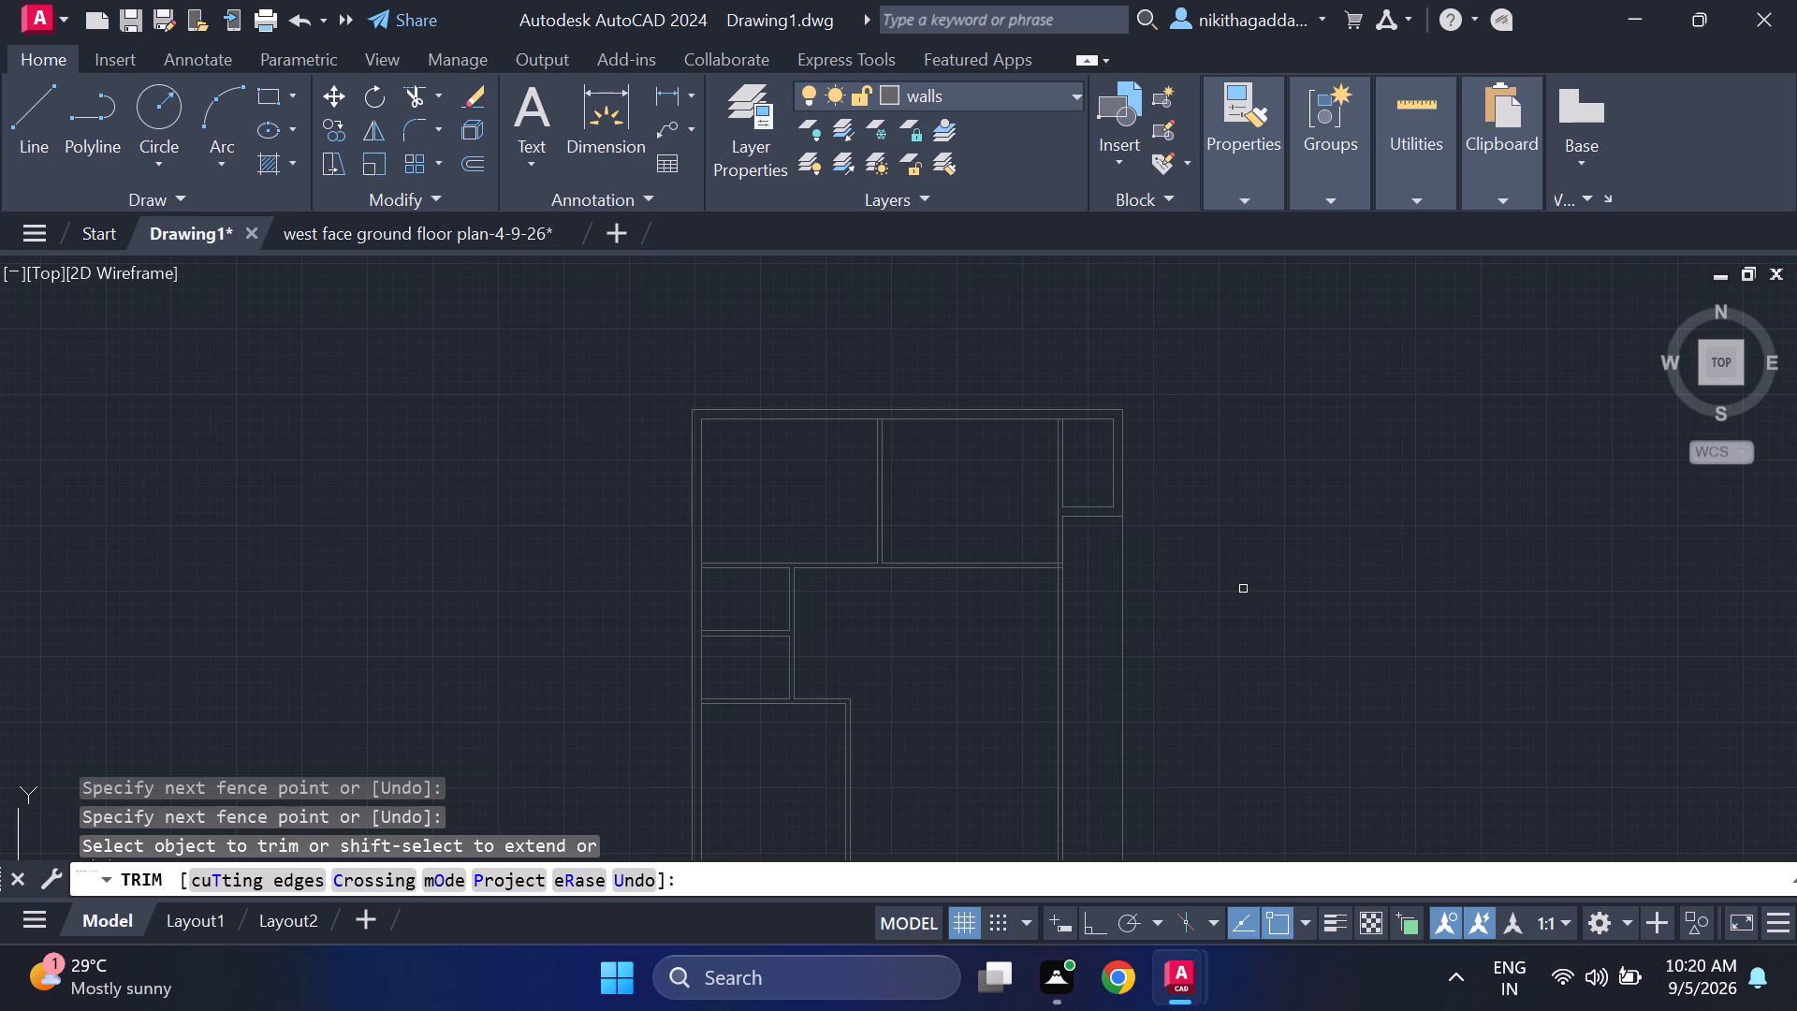
scroll(1243, 589, up, 2)
scroll(1243, 589, down, 1)
middle_drag(1243, 588, 1297, 461)
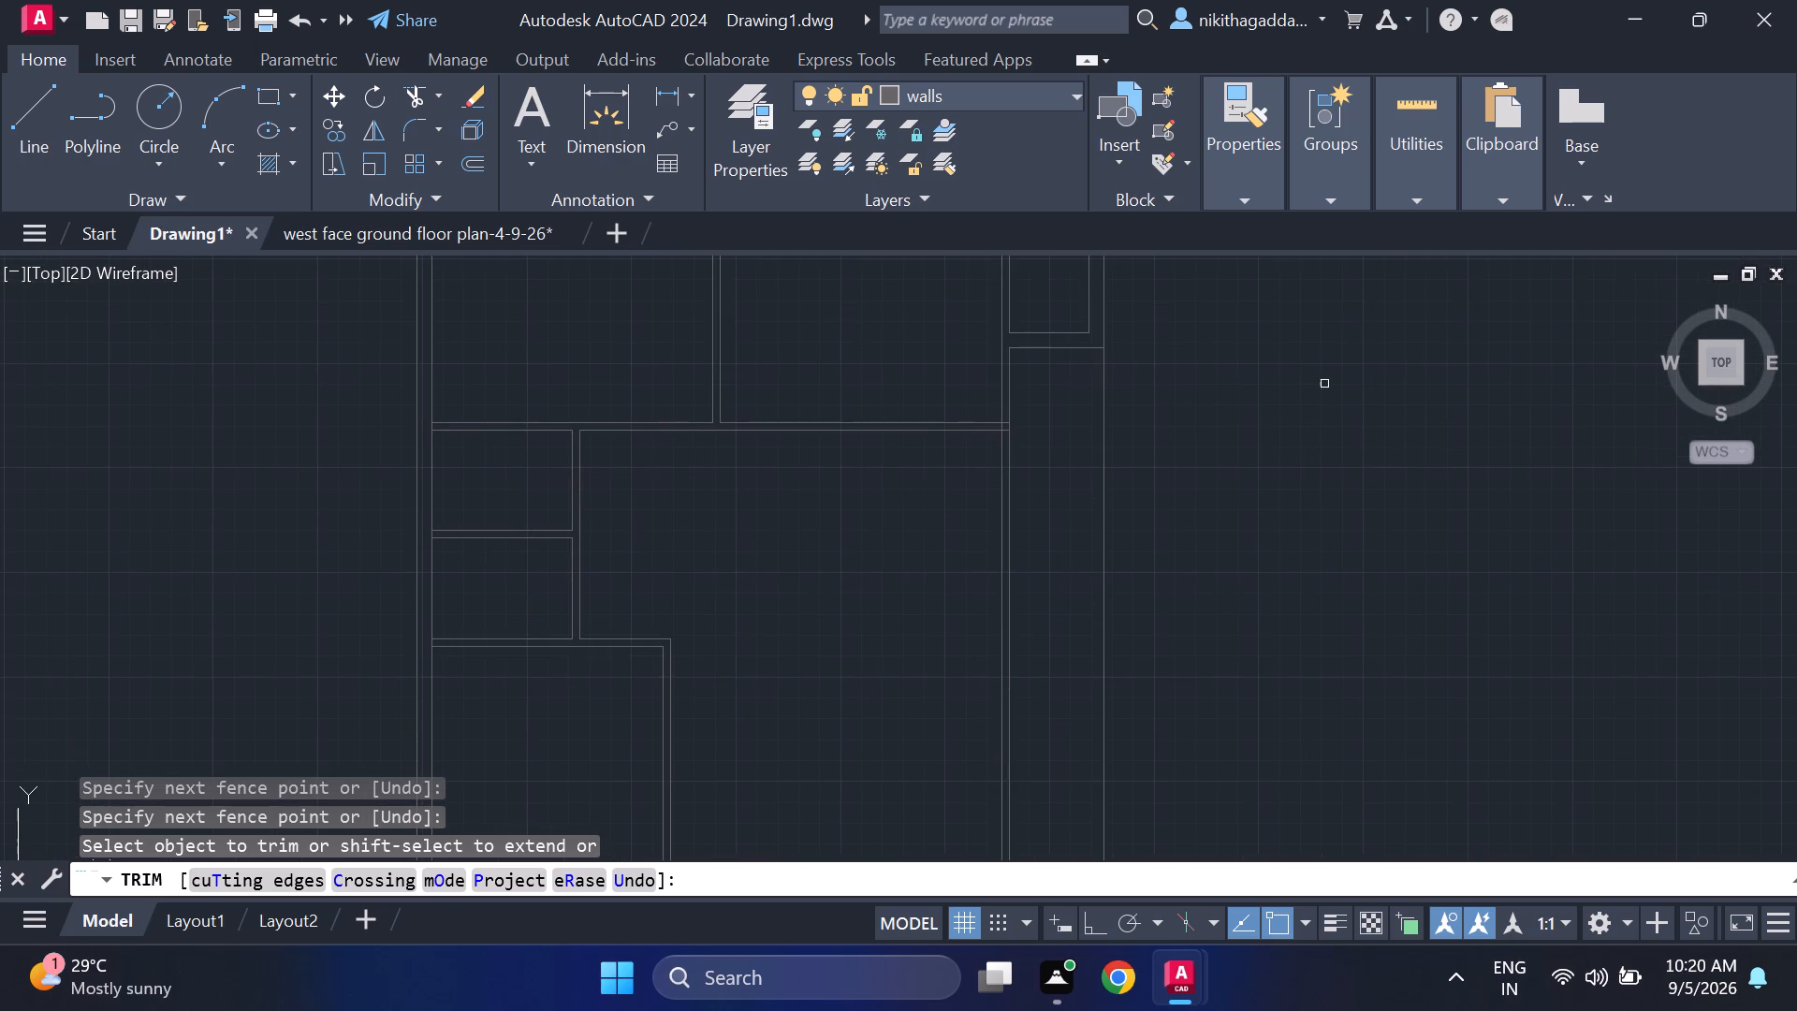
key(Escape)
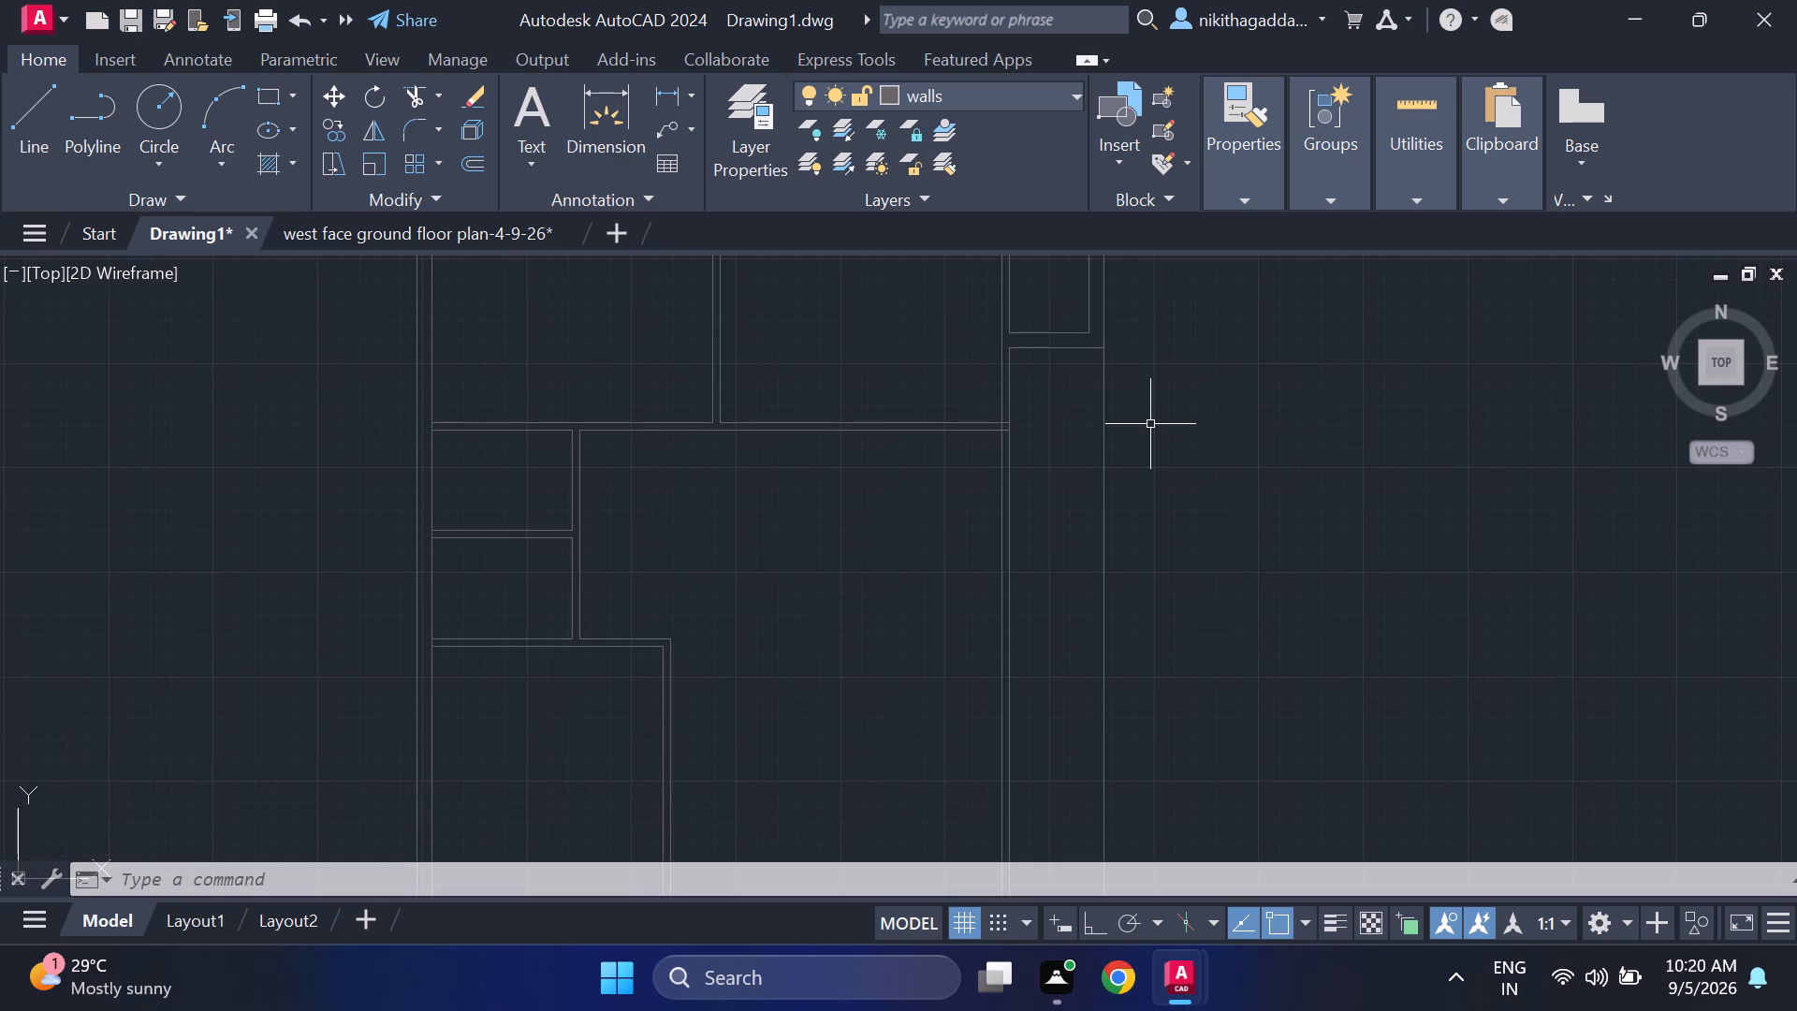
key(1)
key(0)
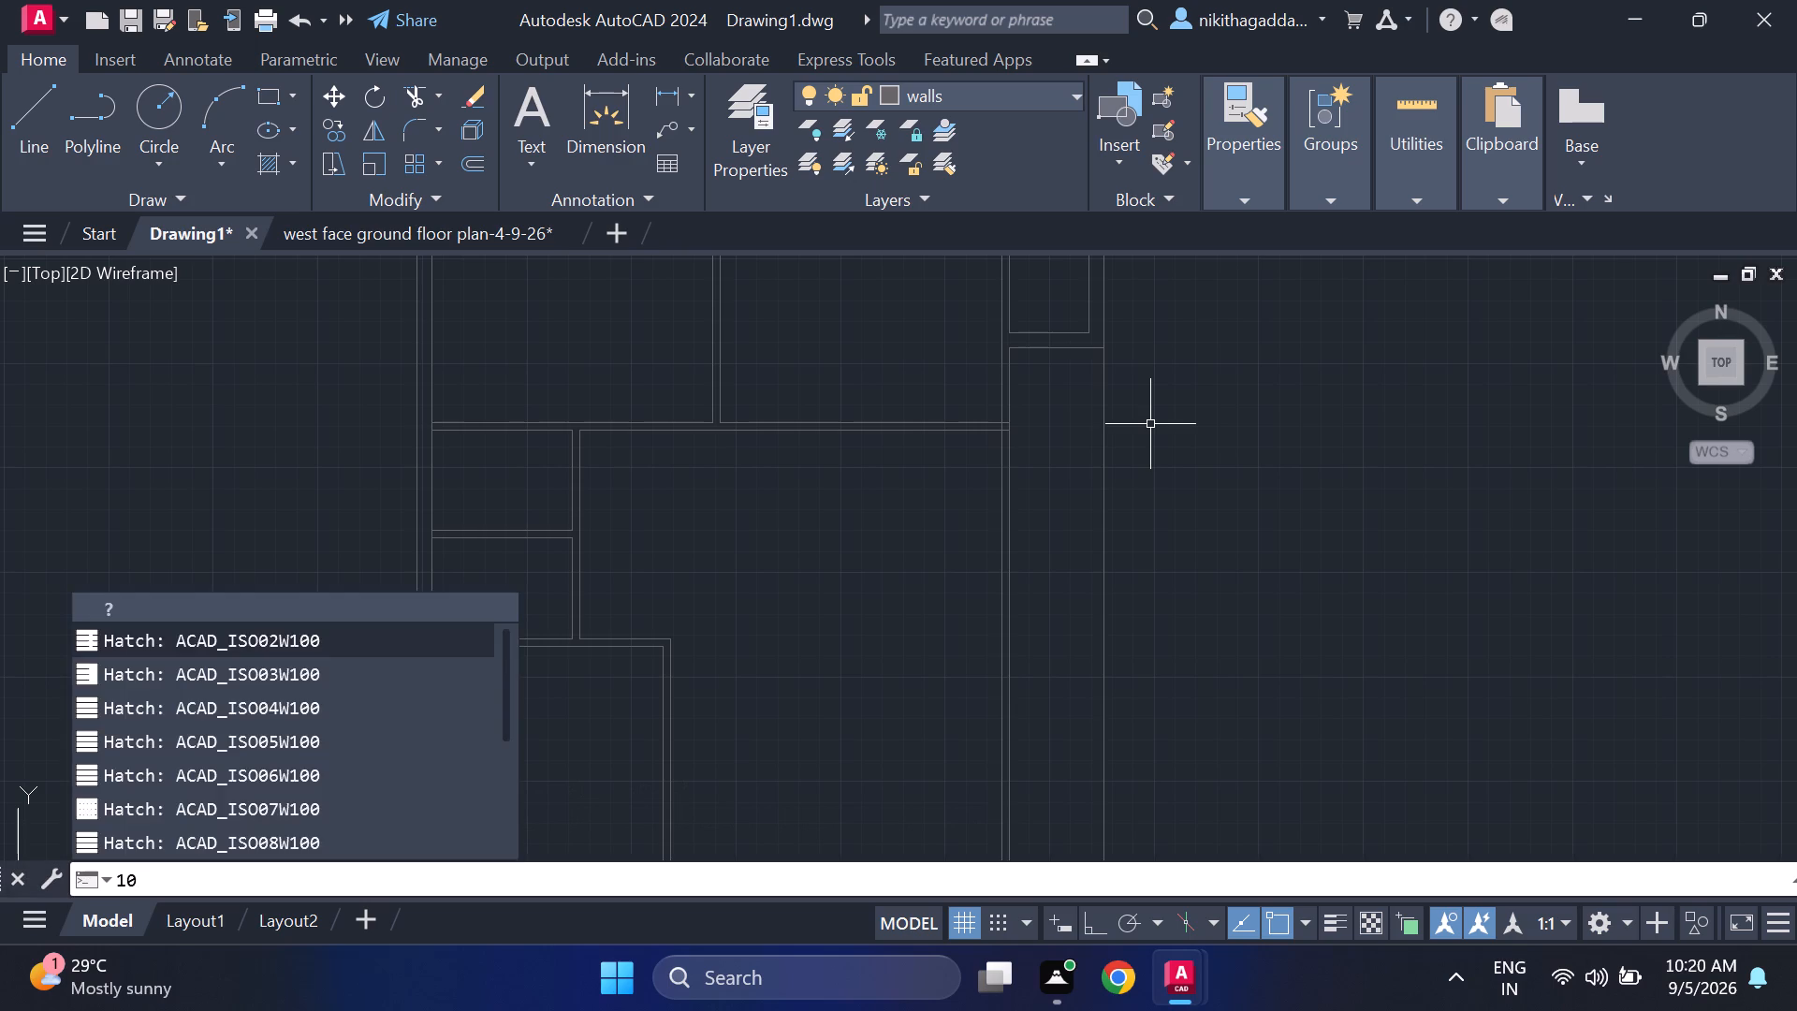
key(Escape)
Offset the lower line of the lowest short horizontal partition 10' to the south.
text(of)
key(Return)
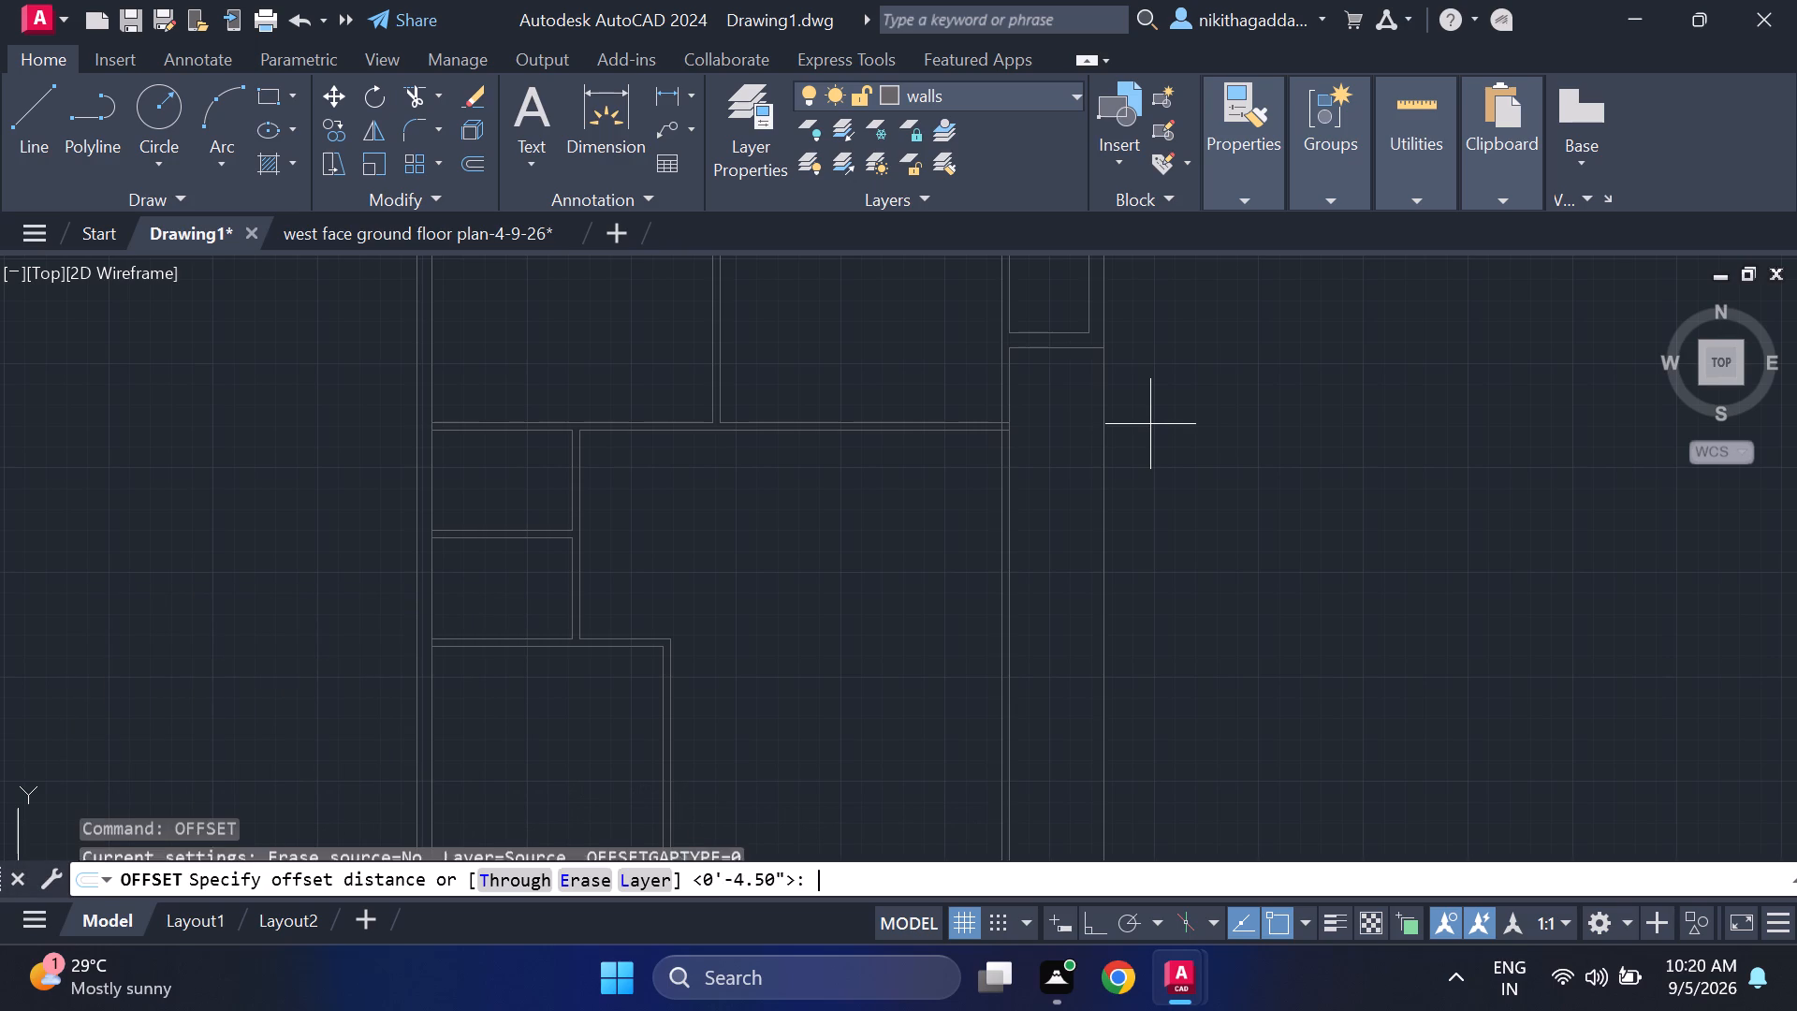
text(10')
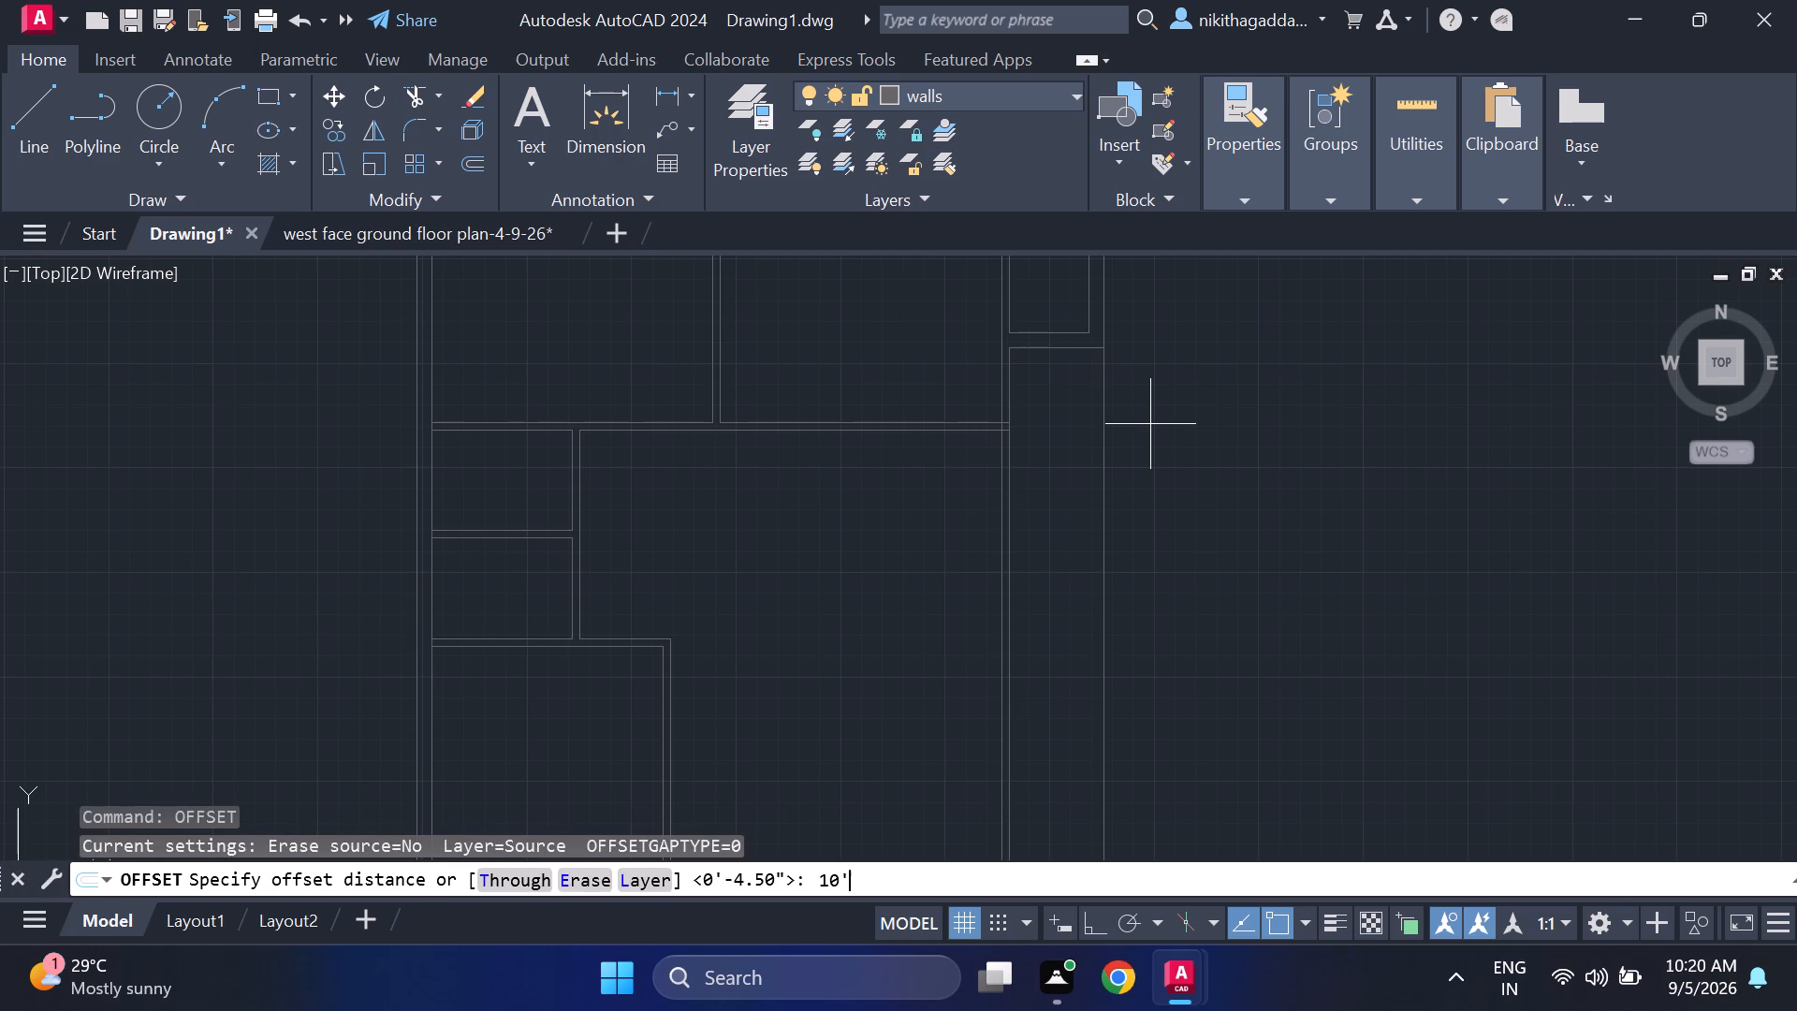
key(Return)
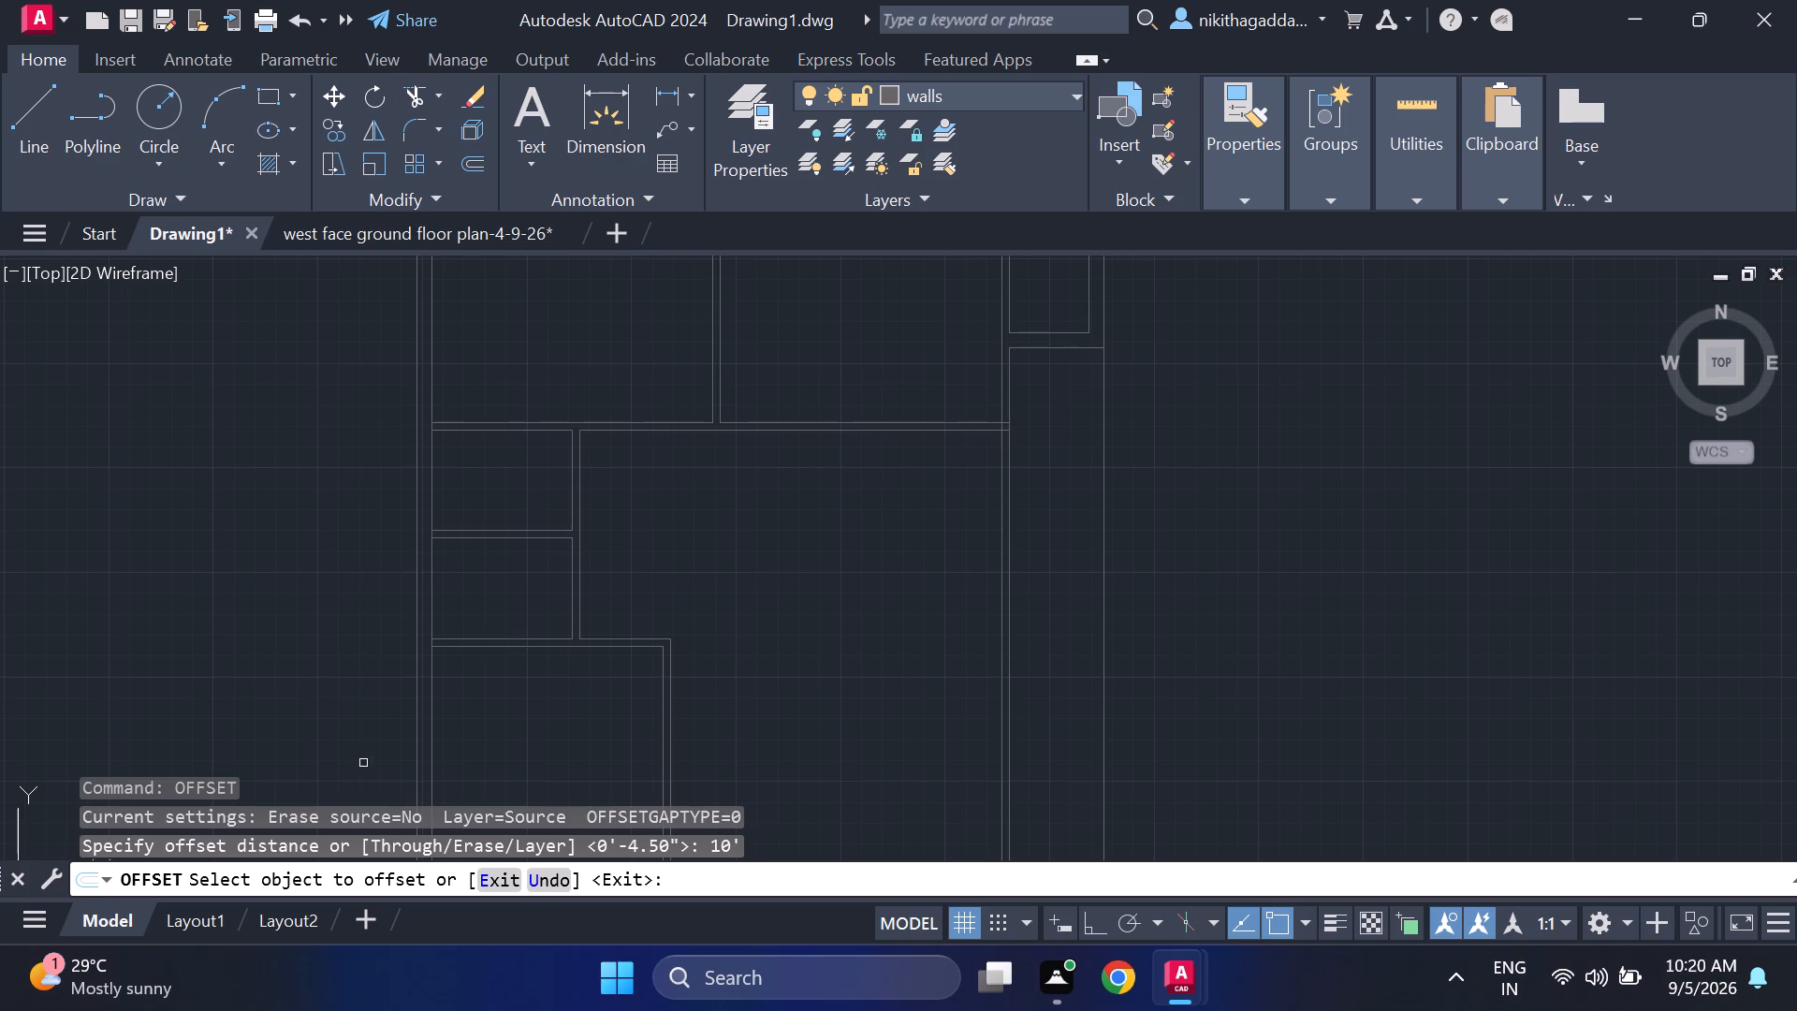
middle_drag(495, 731, 547, 513)
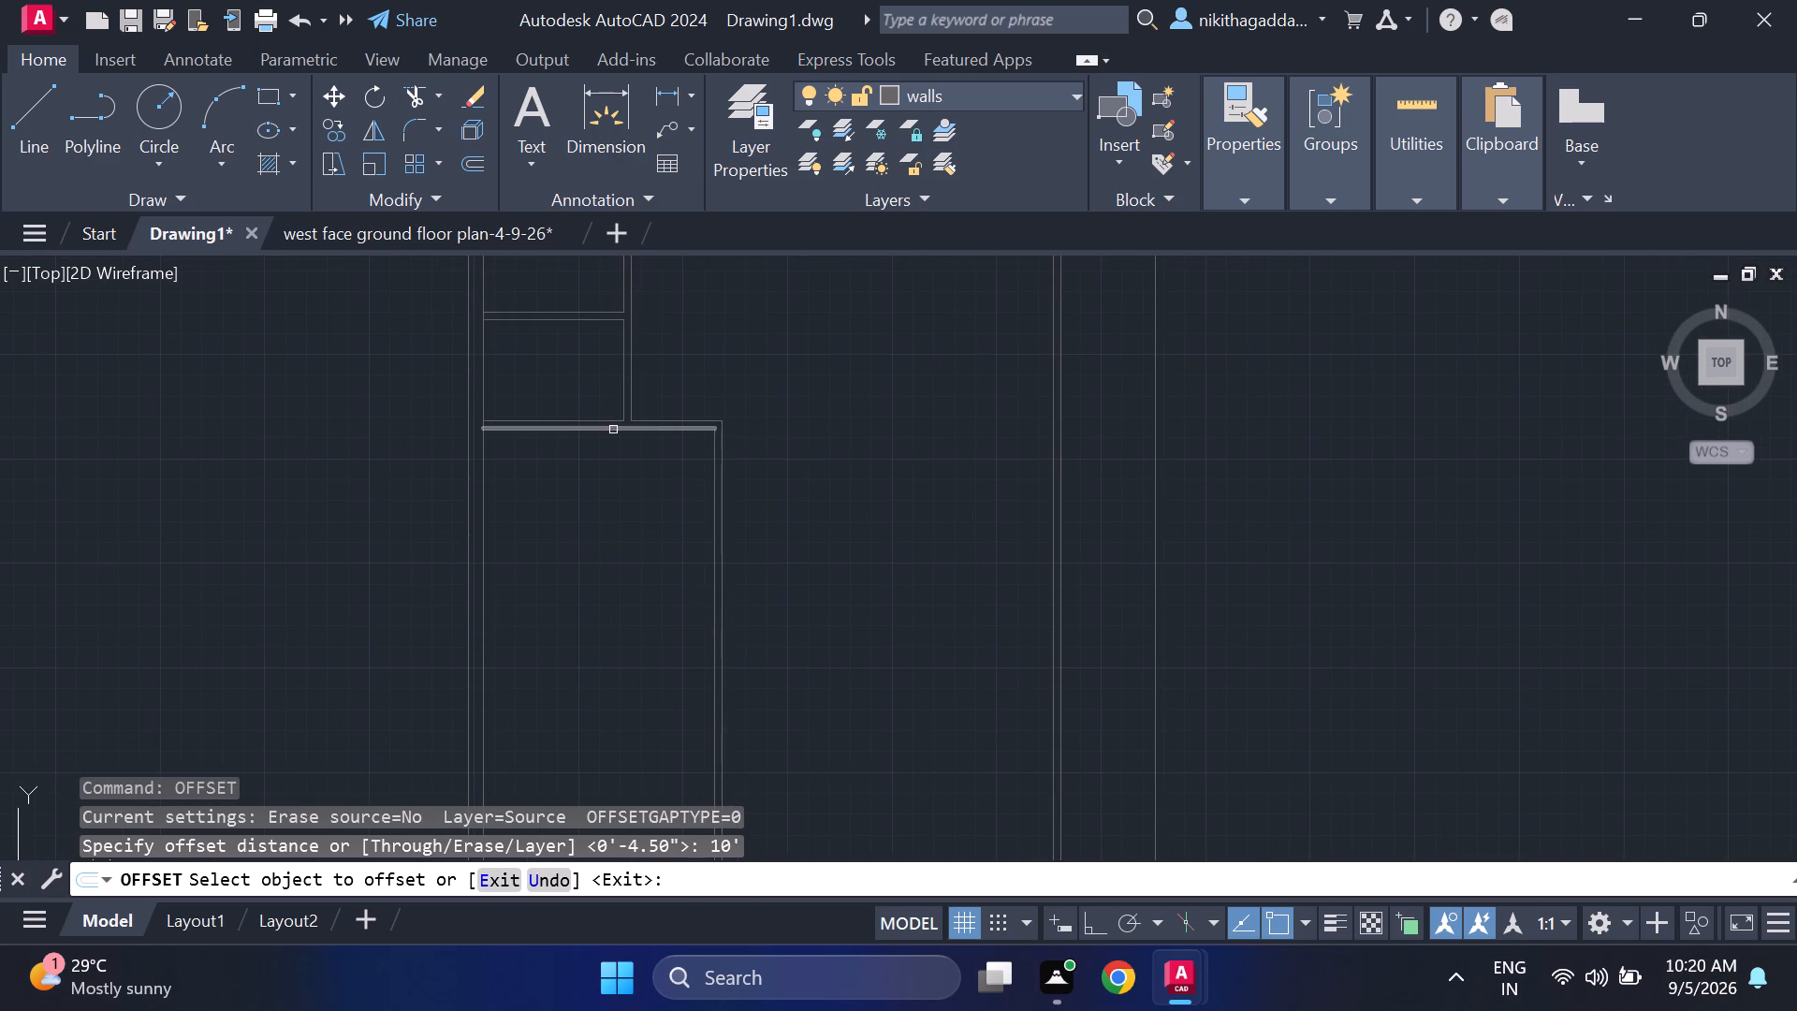
click(613, 428)
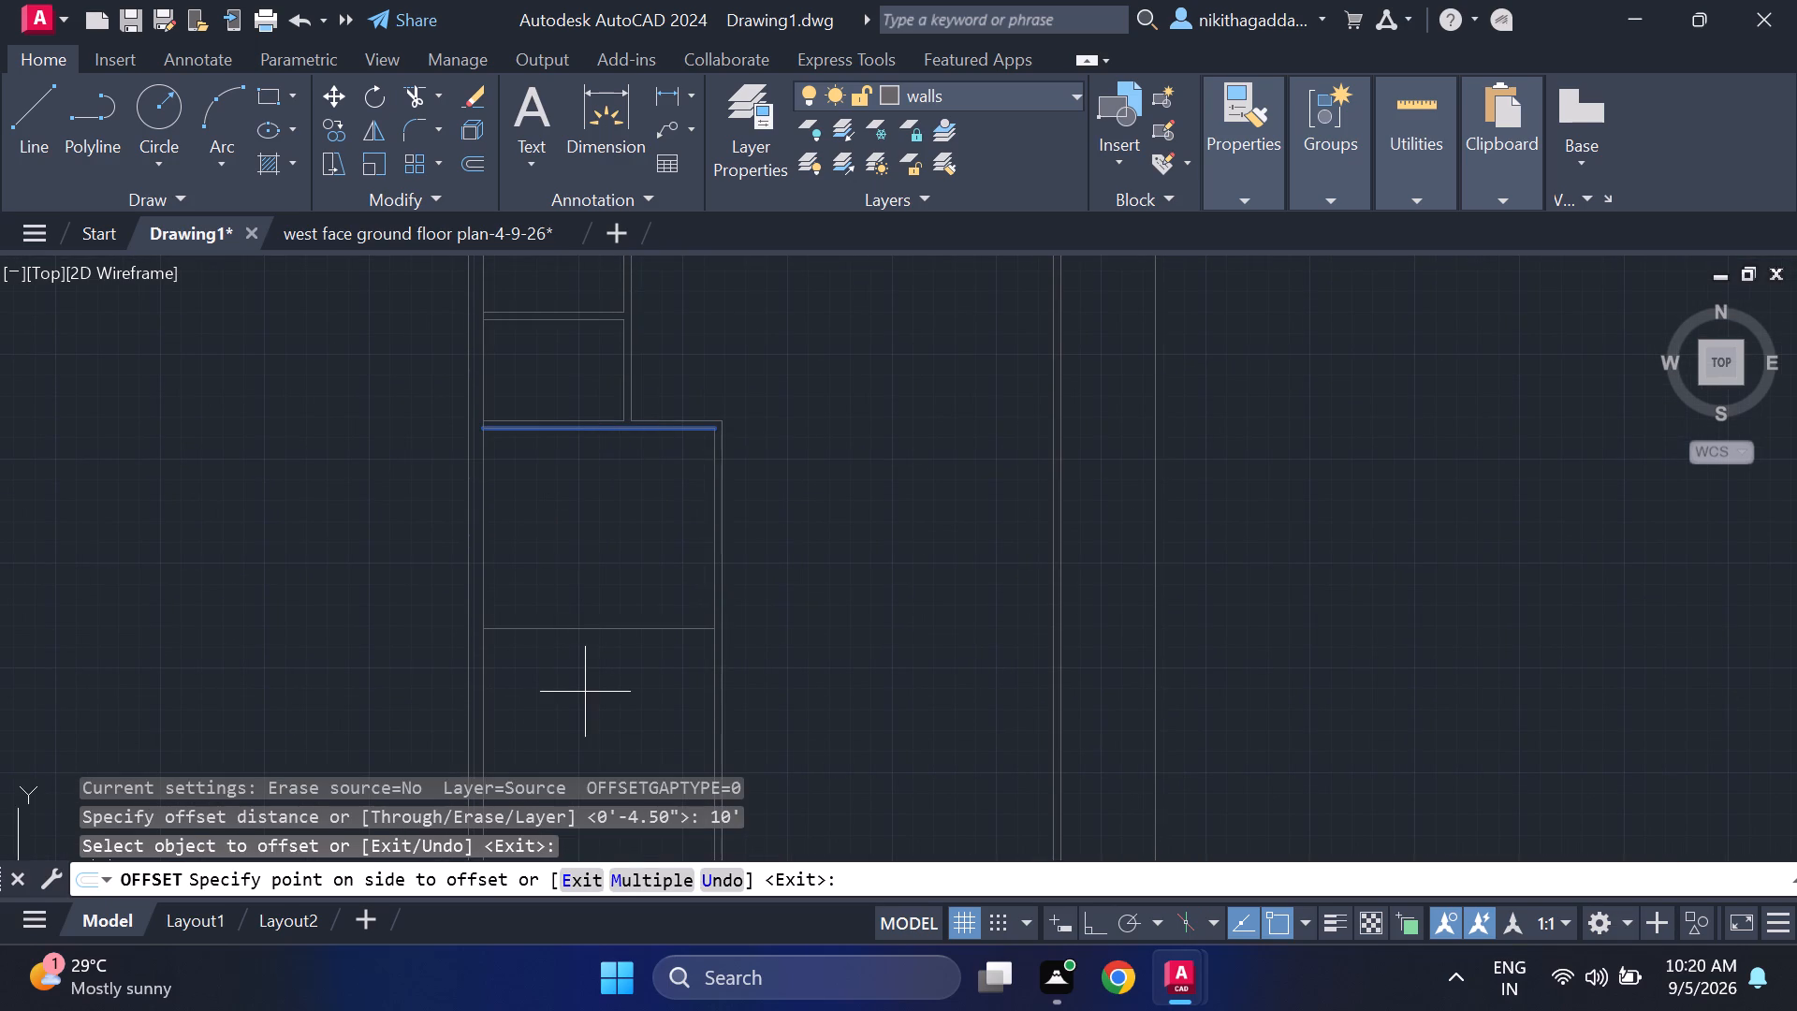
click(585, 692)
key(Escape)
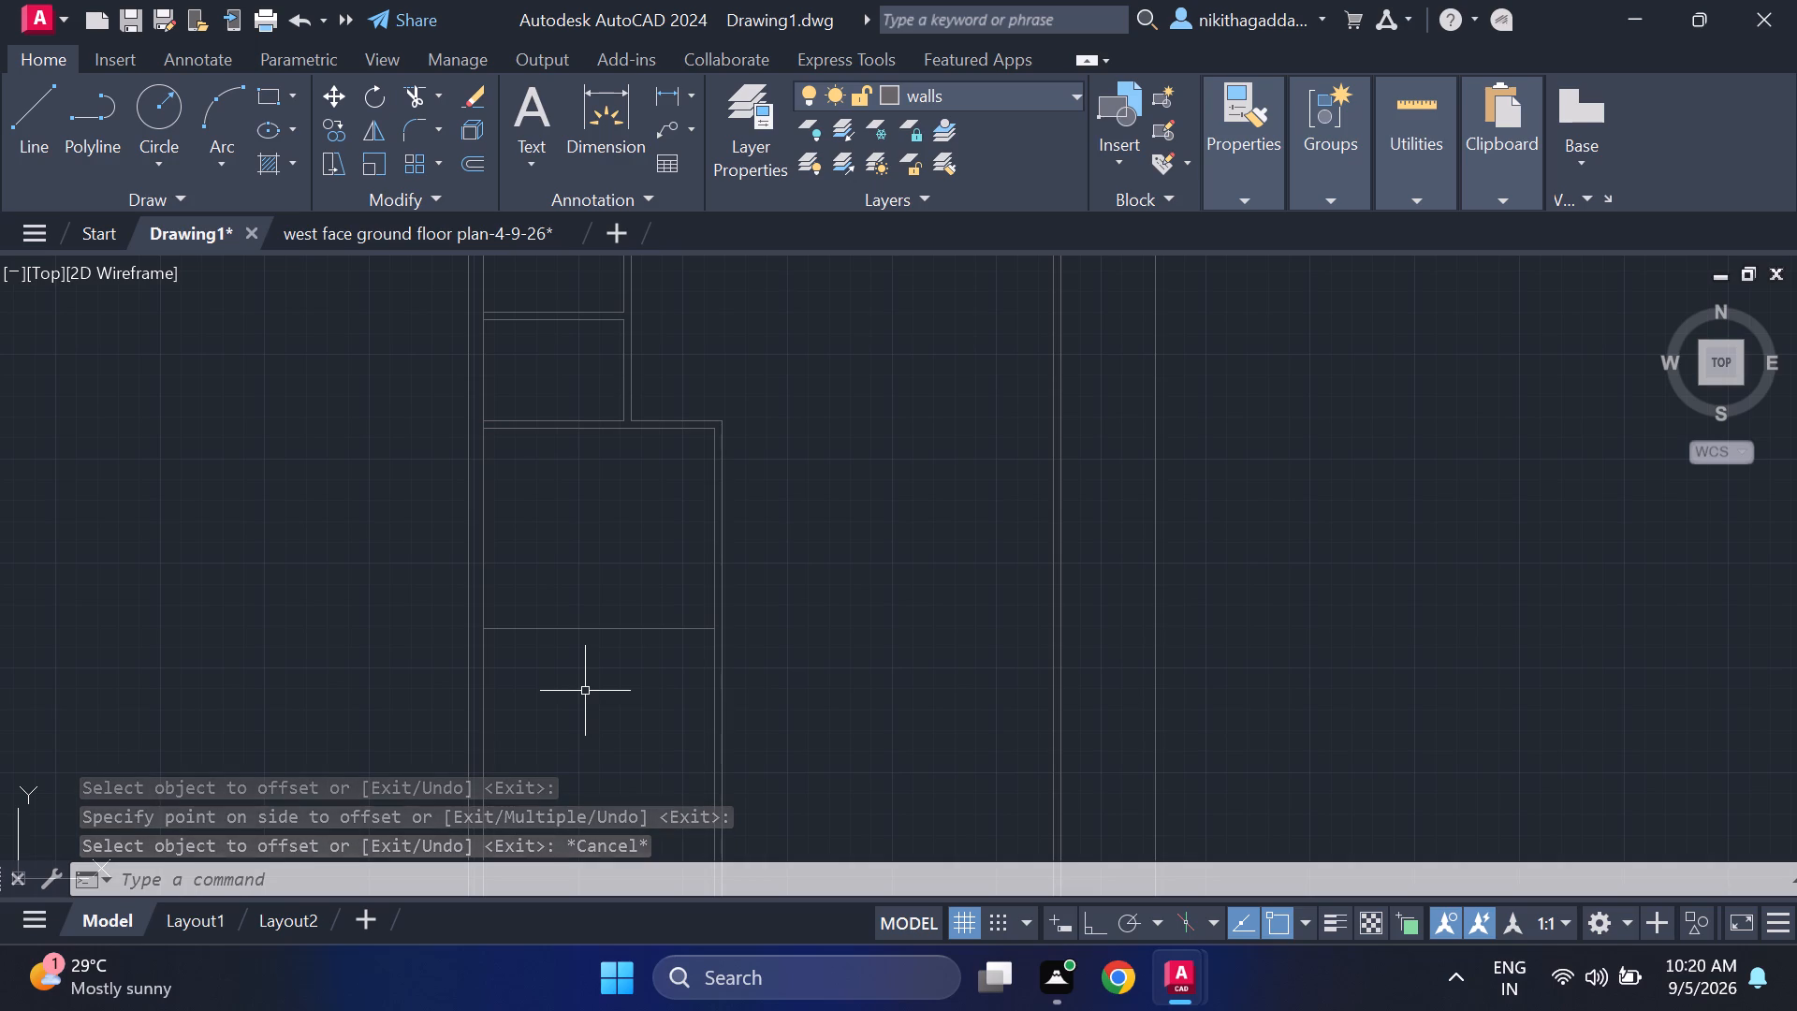
Offset the new horizontal line in the lower west room 9" to the south to form a 9" wall.
key(0)
key(f)
key(shift+Return)
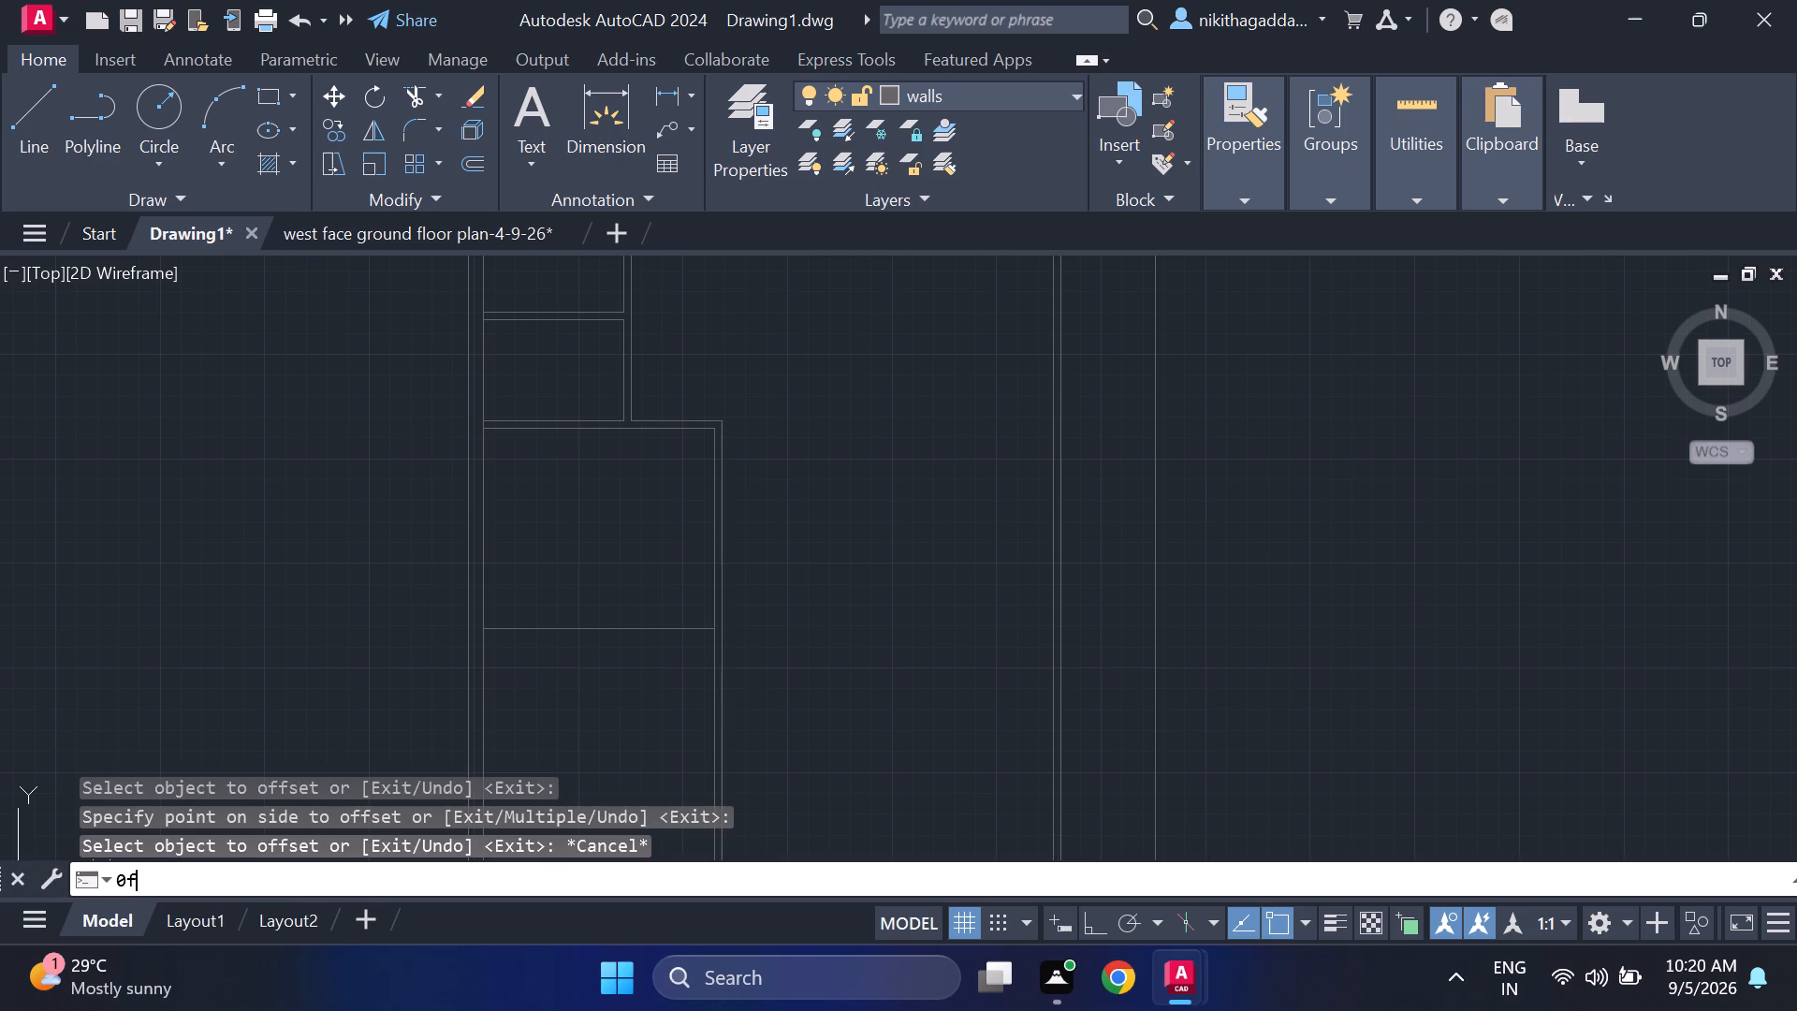
key(Return)
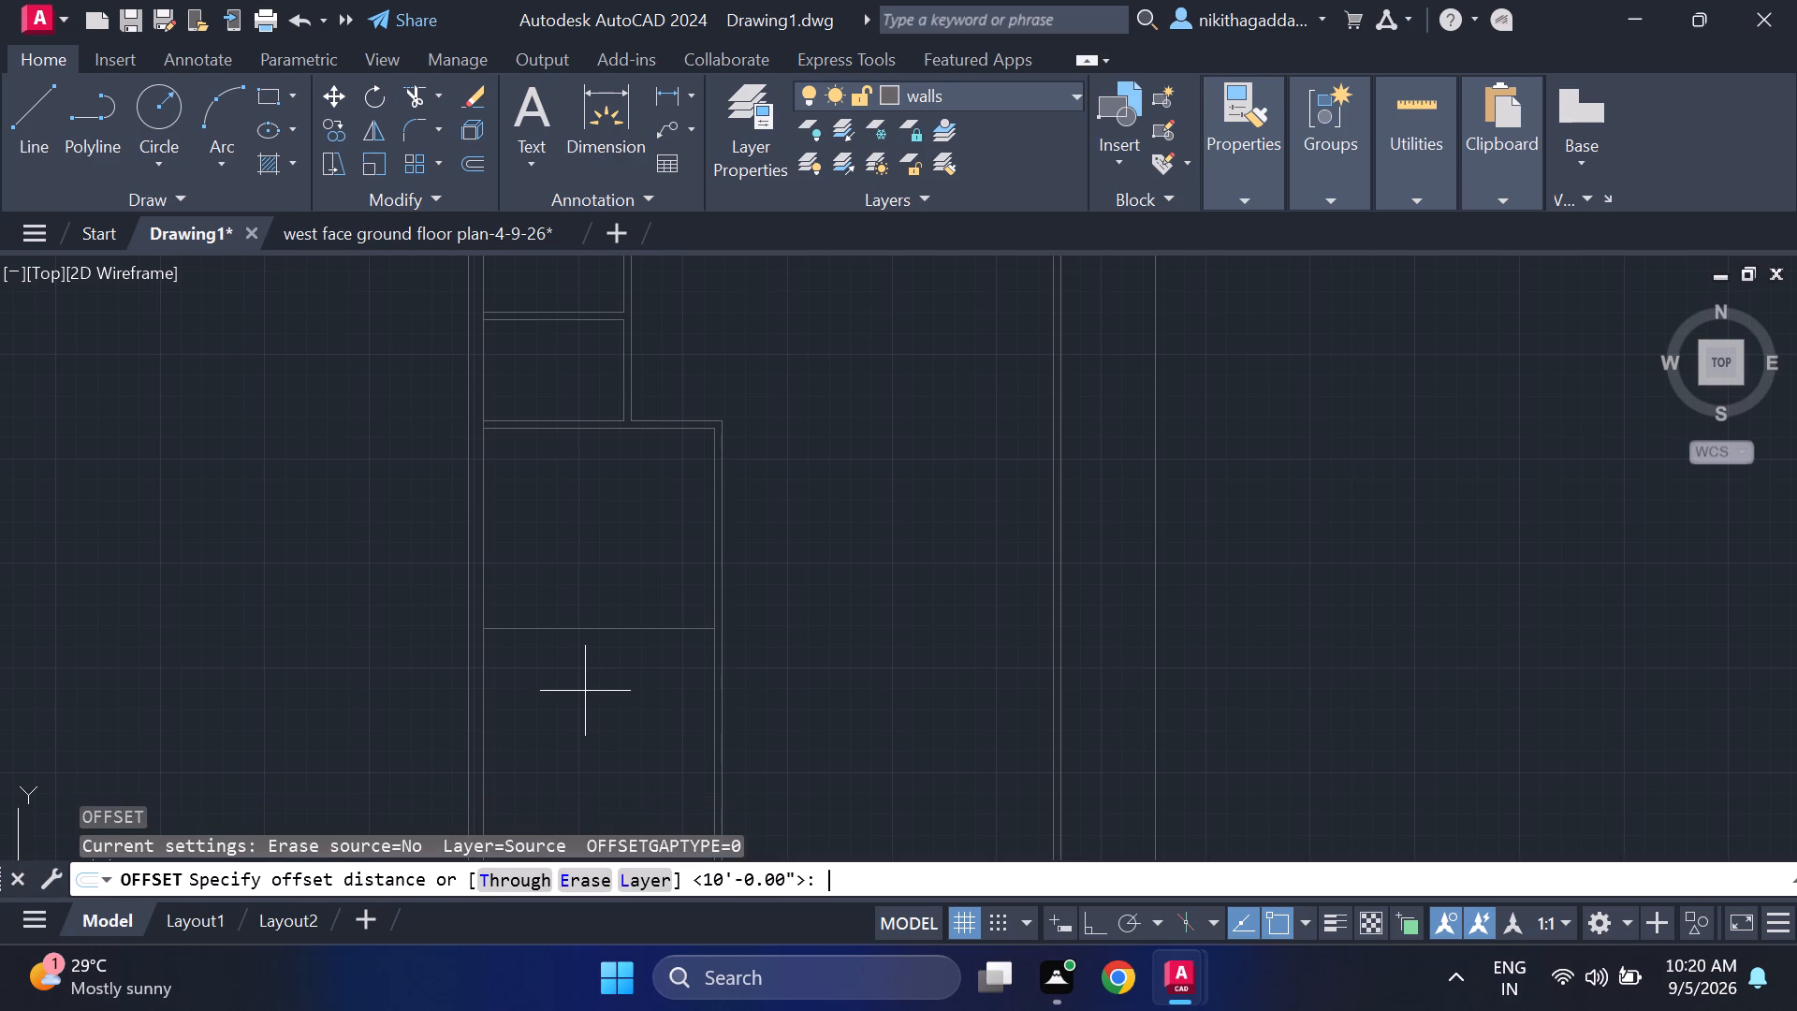
text(9")
key(Return)
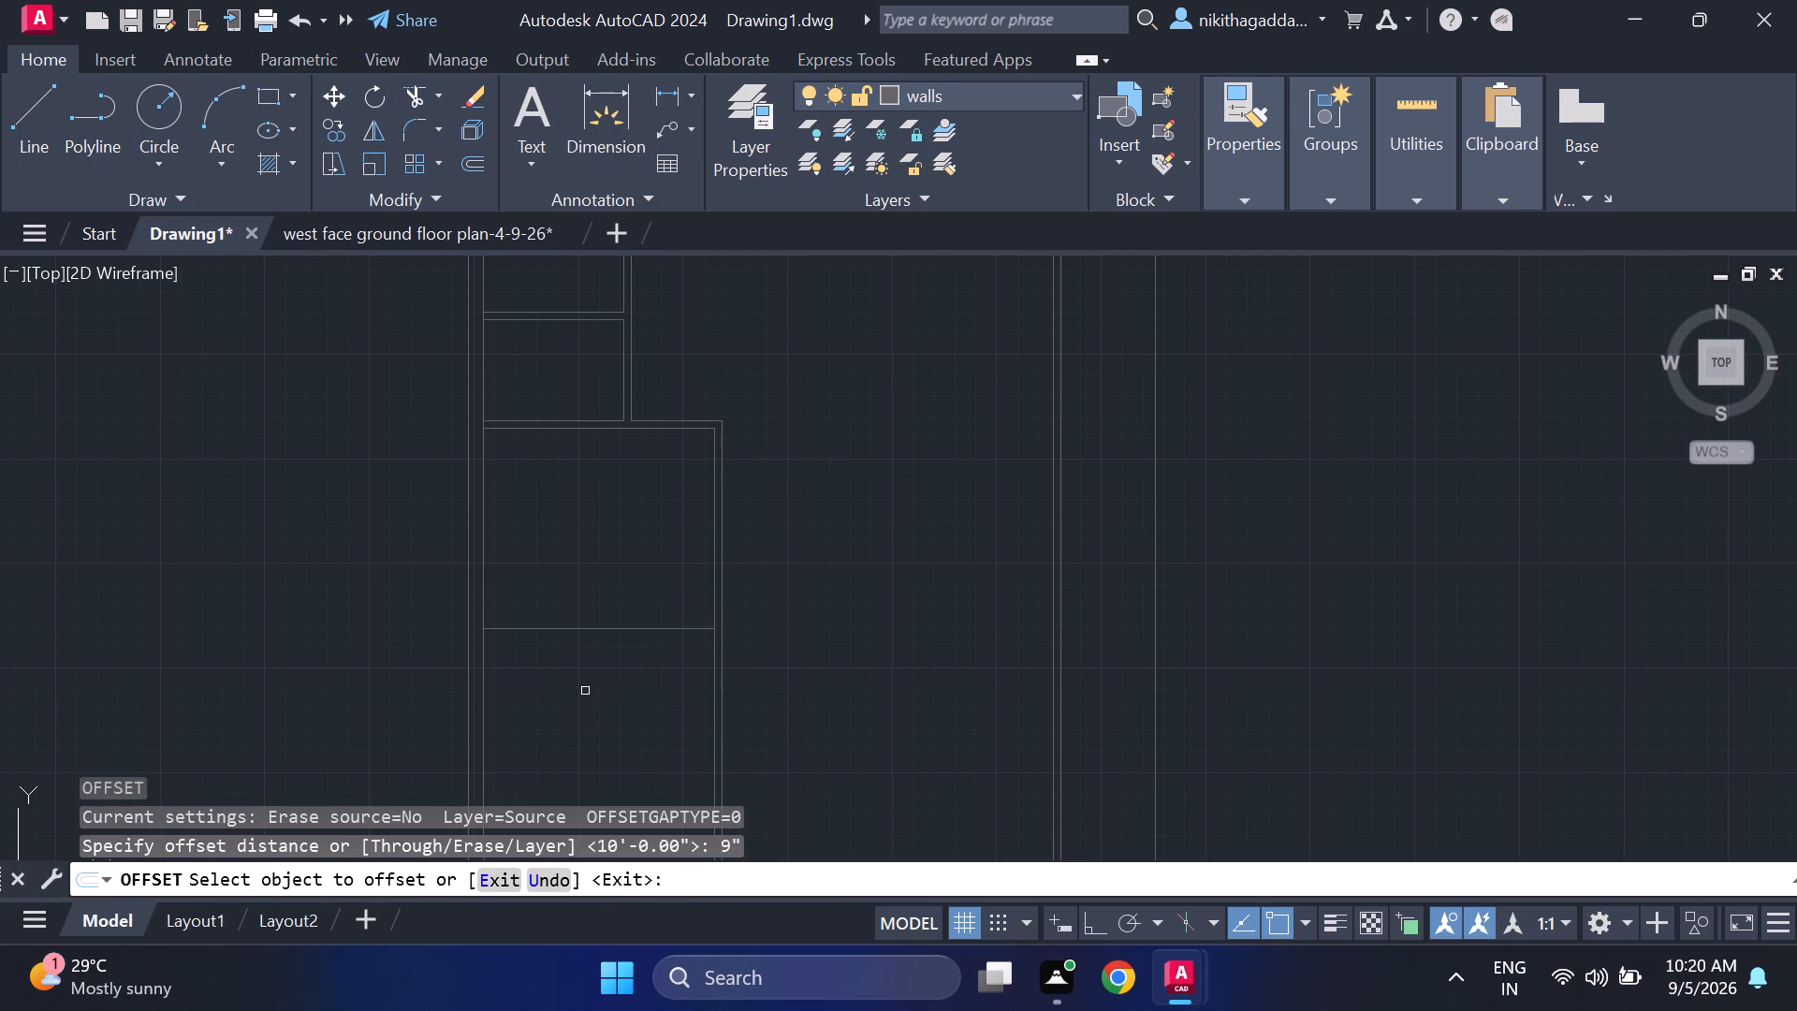
click(582, 631)
click(572, 685)
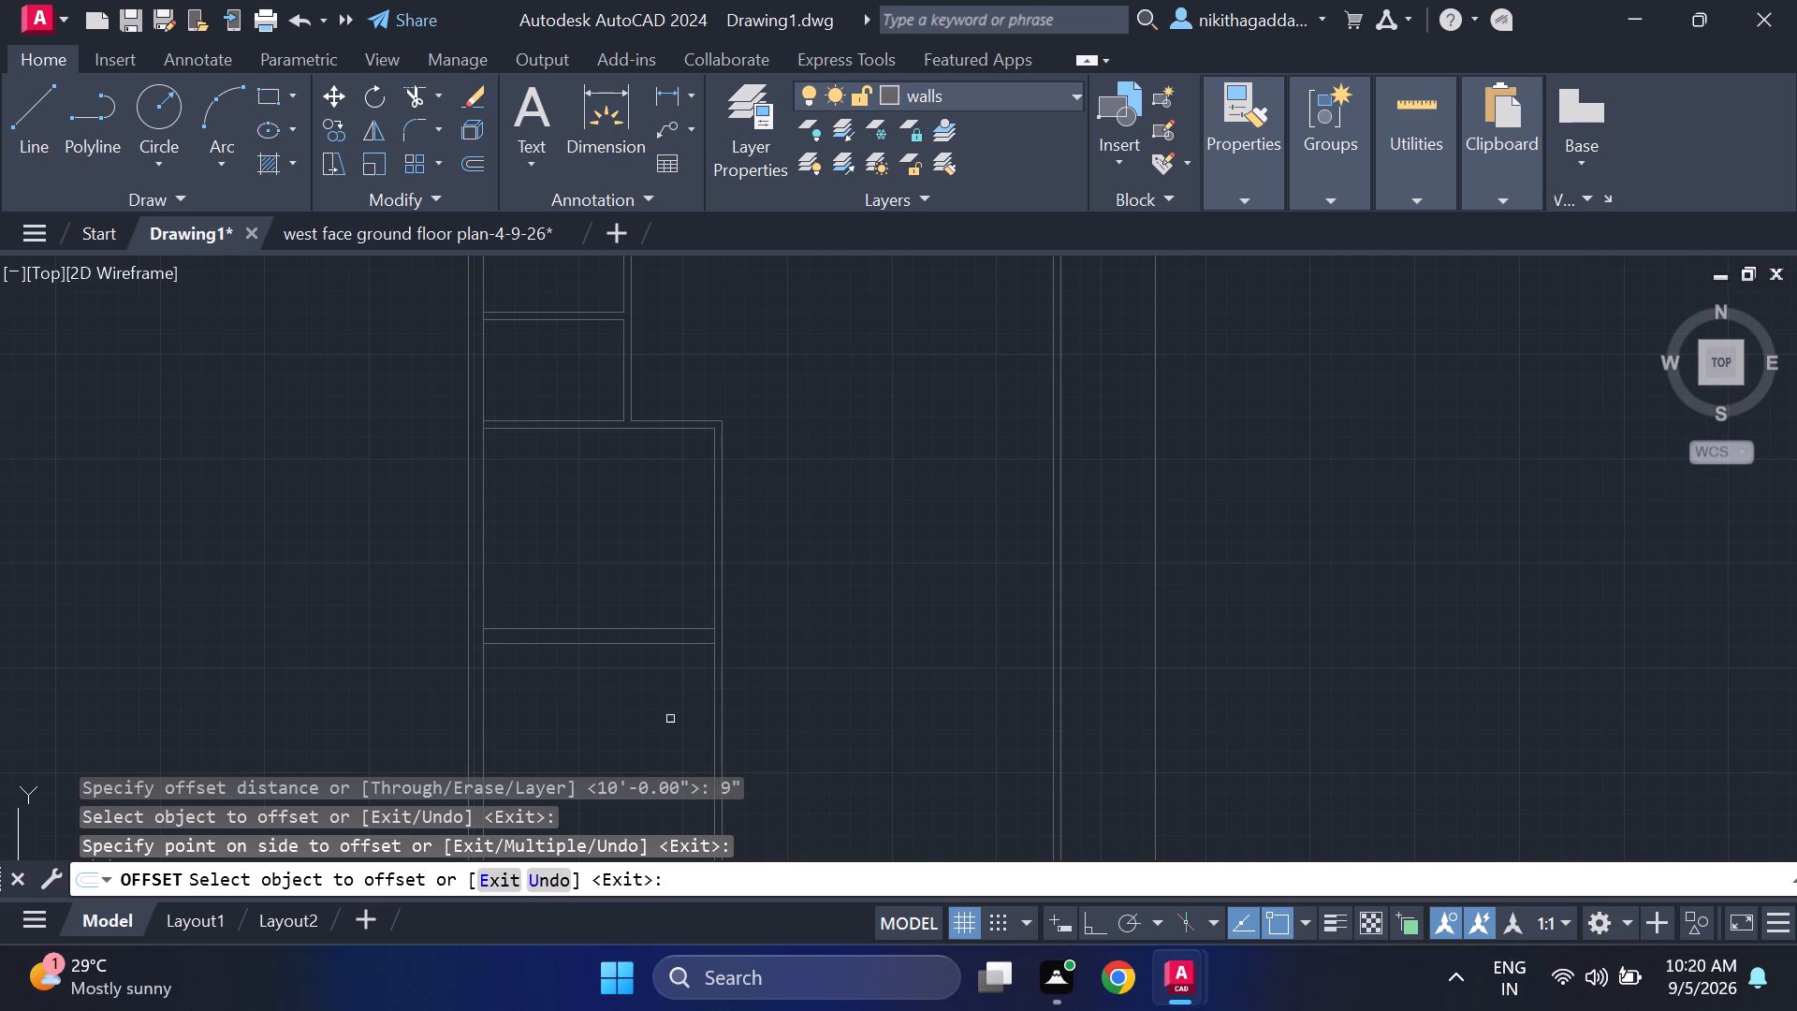
scroll(913, 714, down, 3)
scroll(942, 690, up, 2)
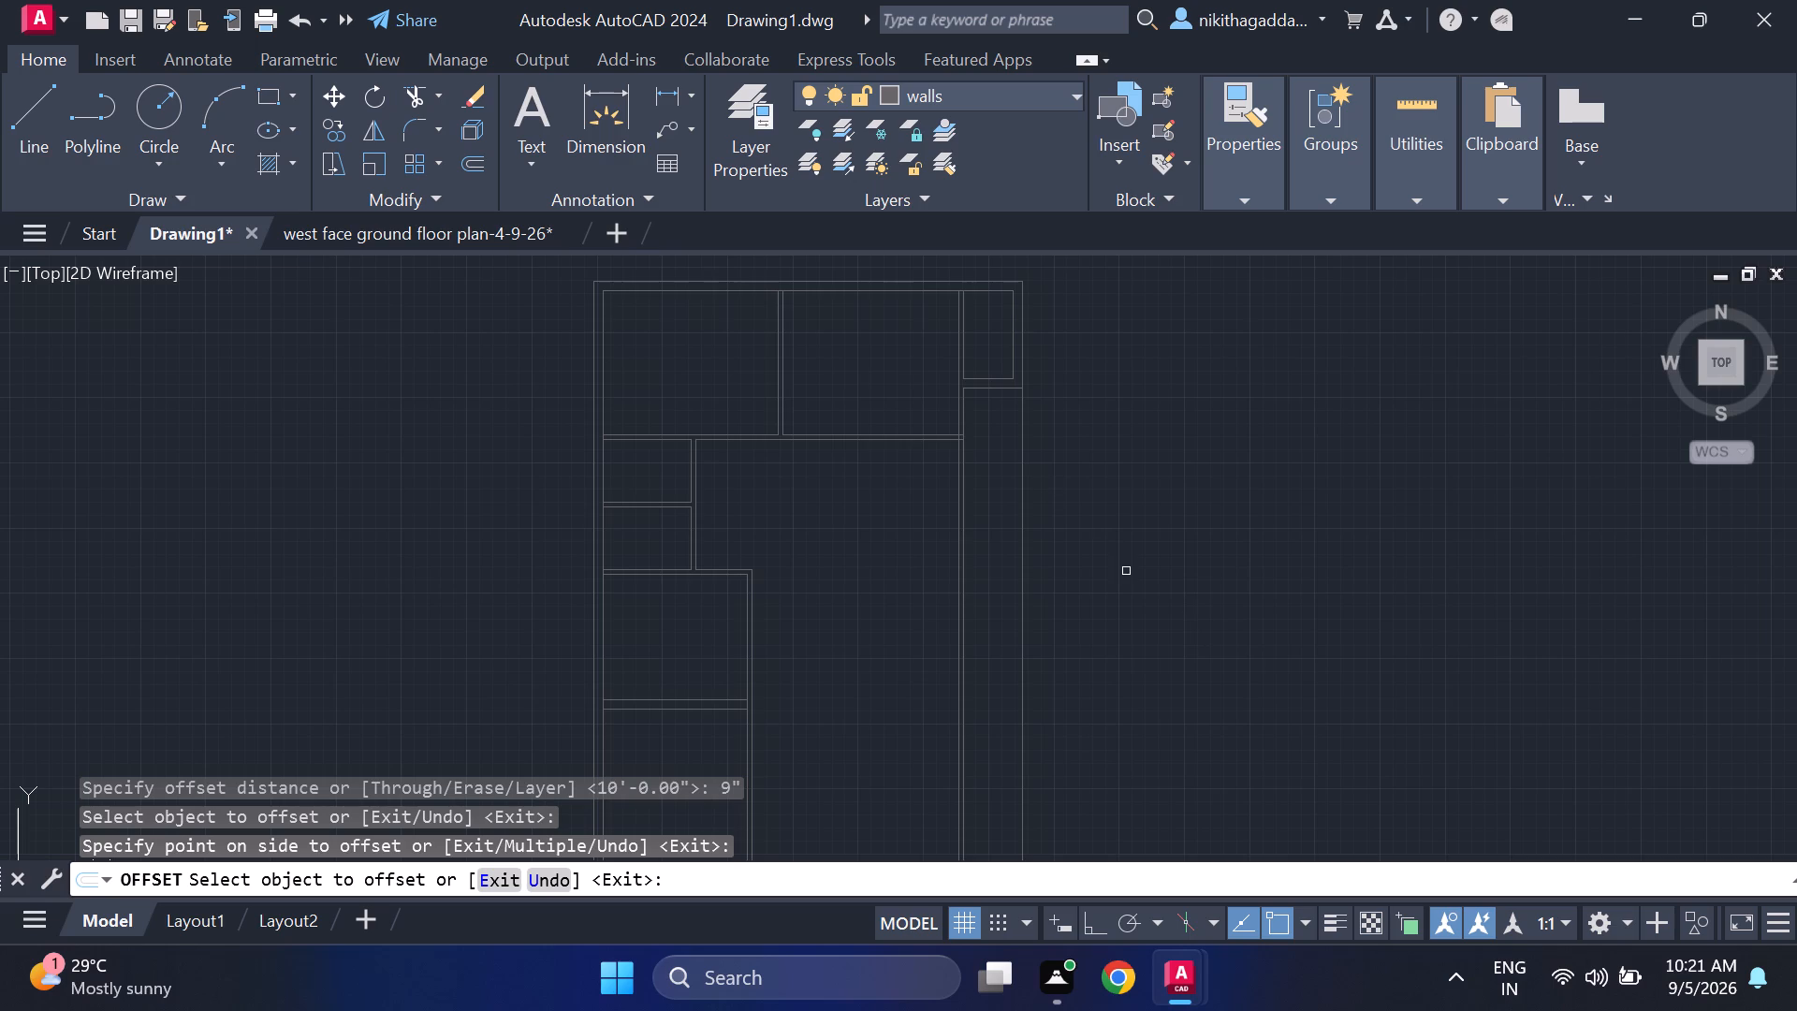
key(Escape)
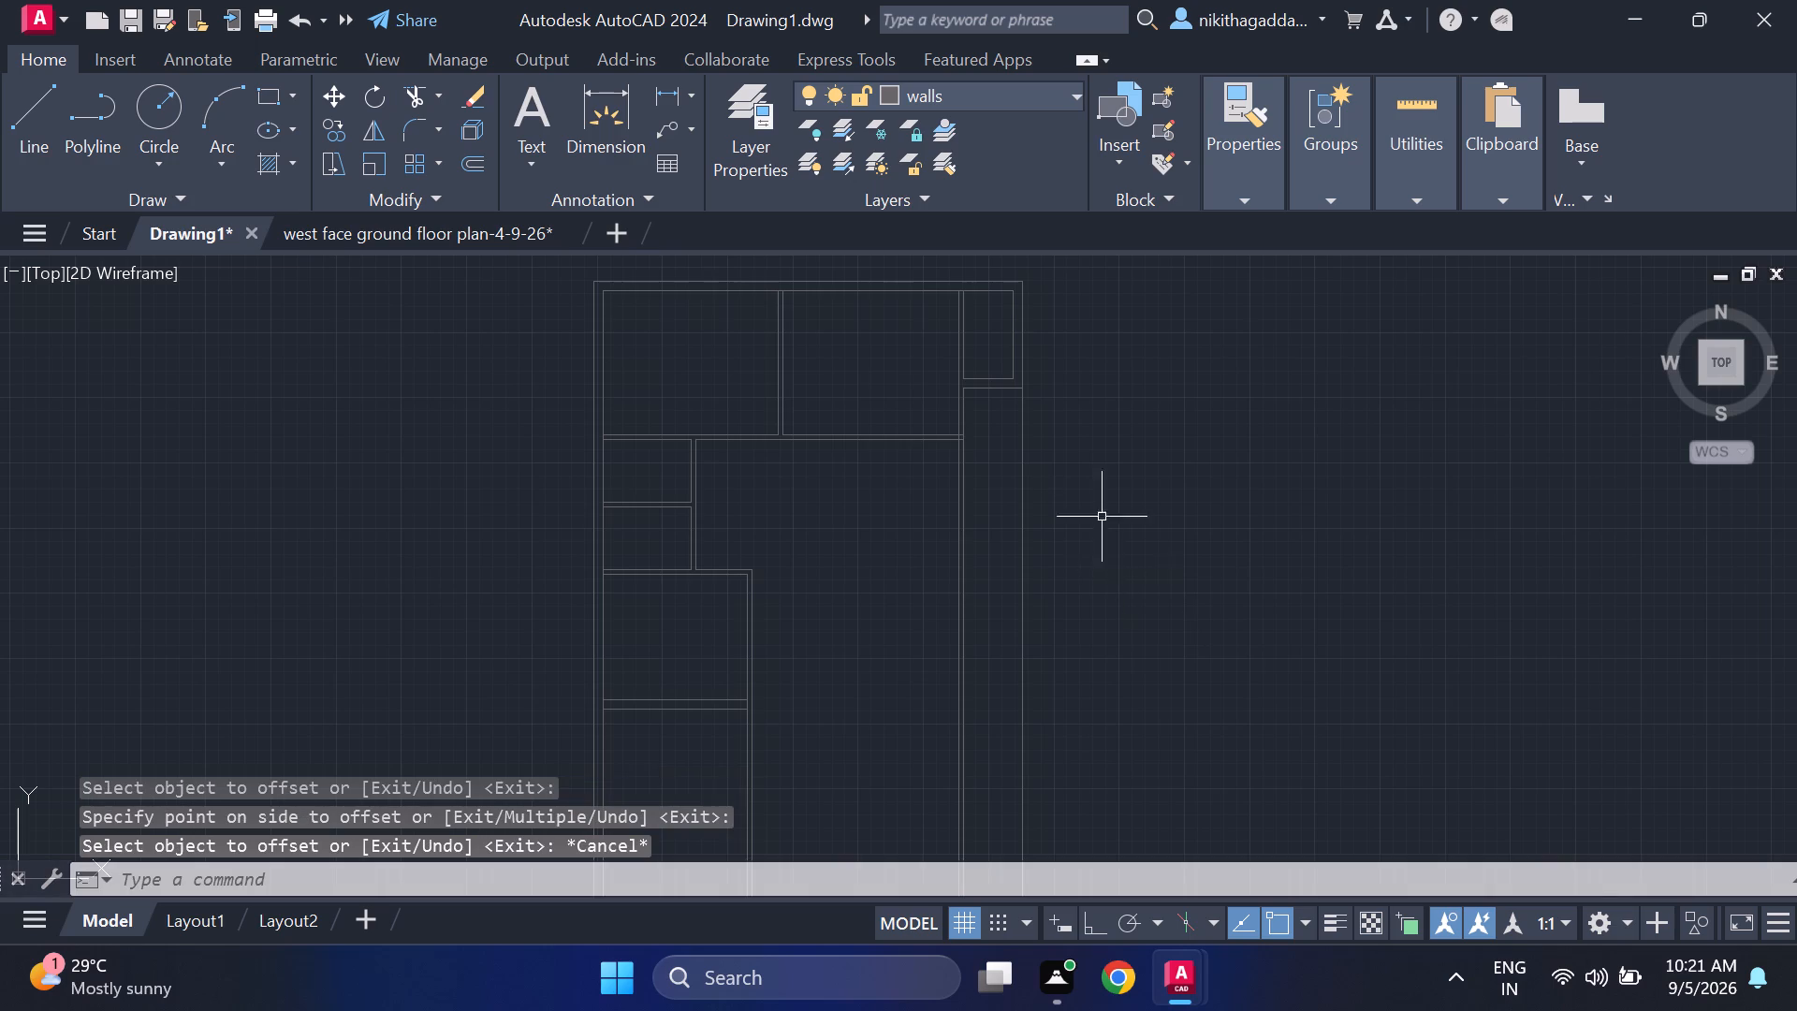
Trim away the east line of the long vertical partition between the small northeast room and the horizontal partition.
scroll(1093, 502, up, 1)
scroll(913, 330, up, 2)
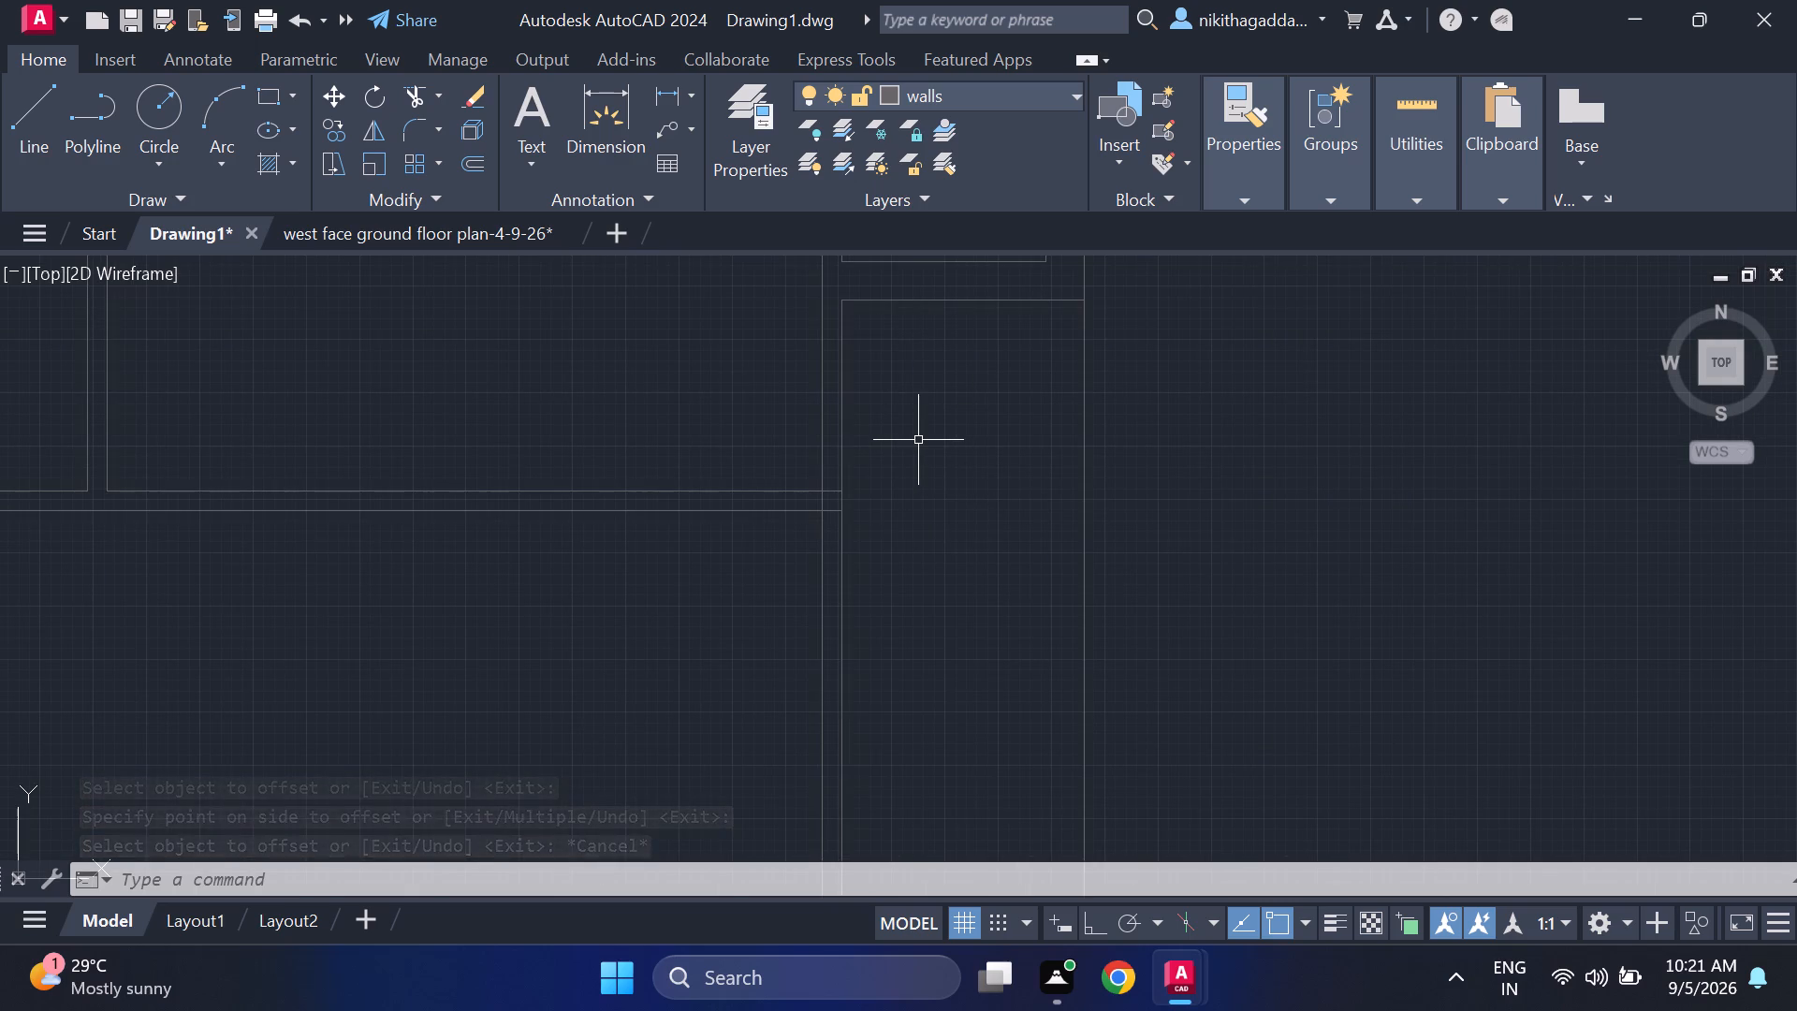
key(Escape)
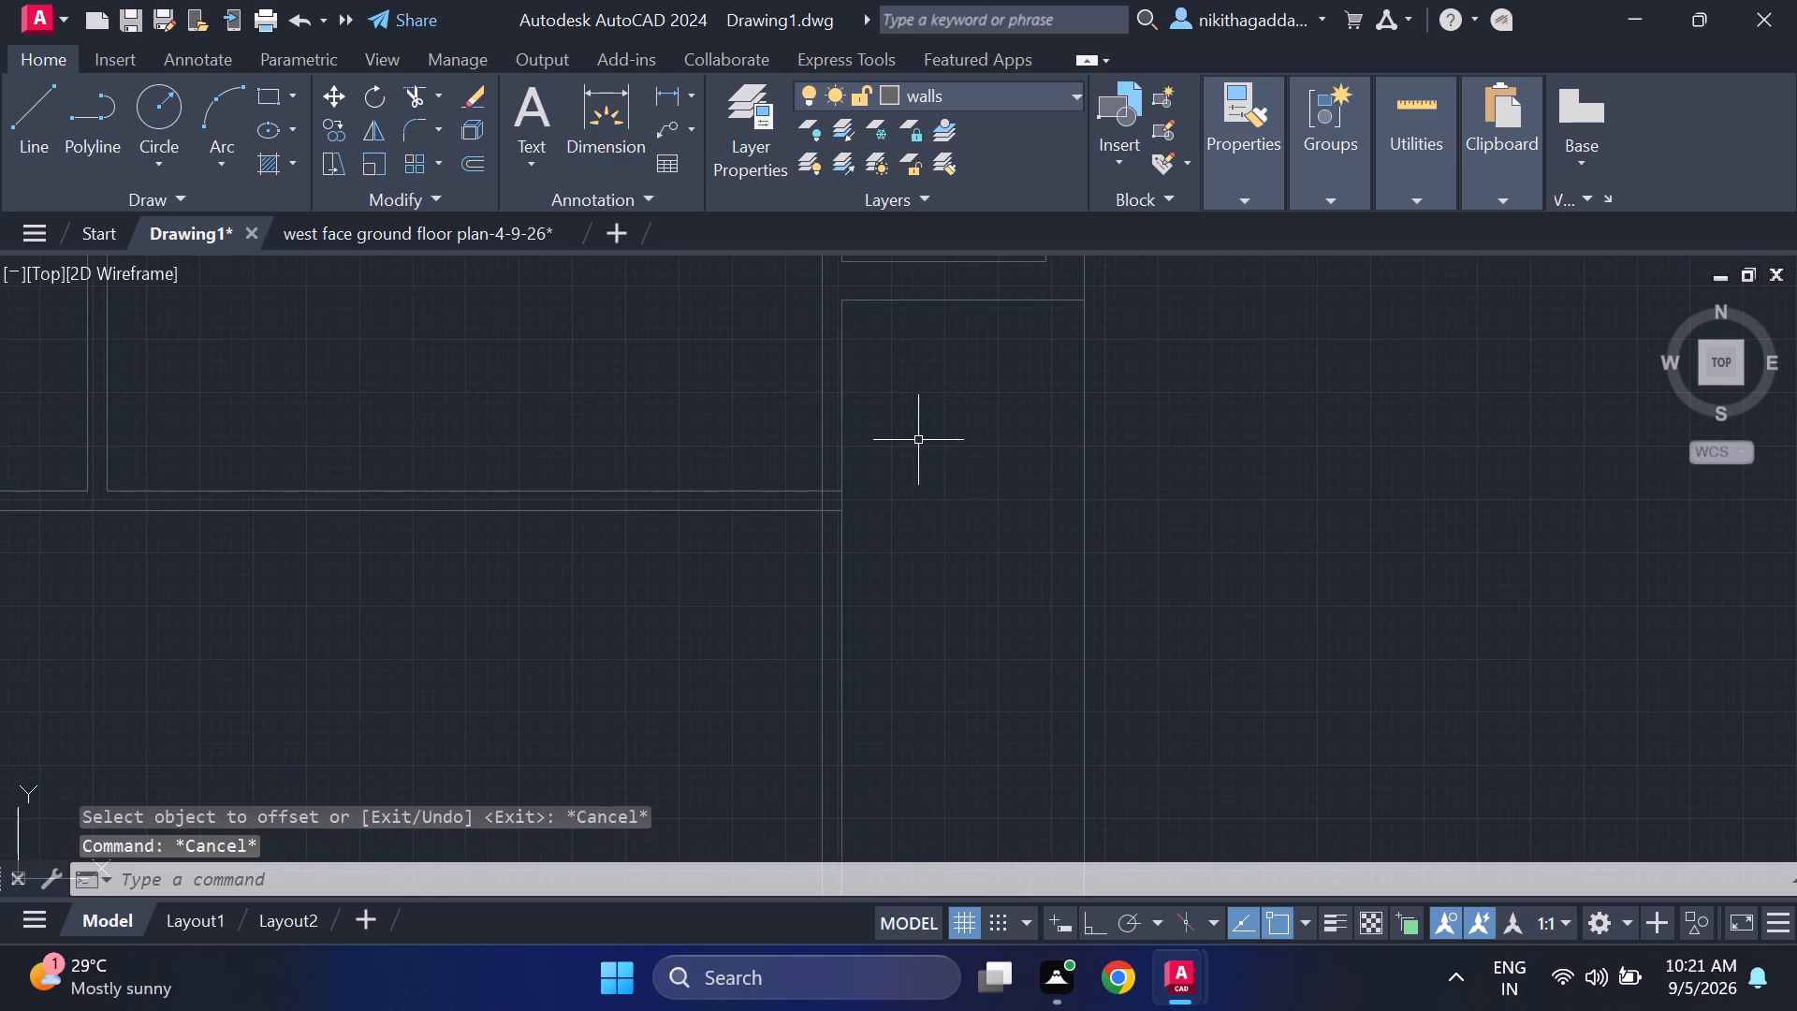
key(r)
key(Escape)
text(tr)
key(Return)
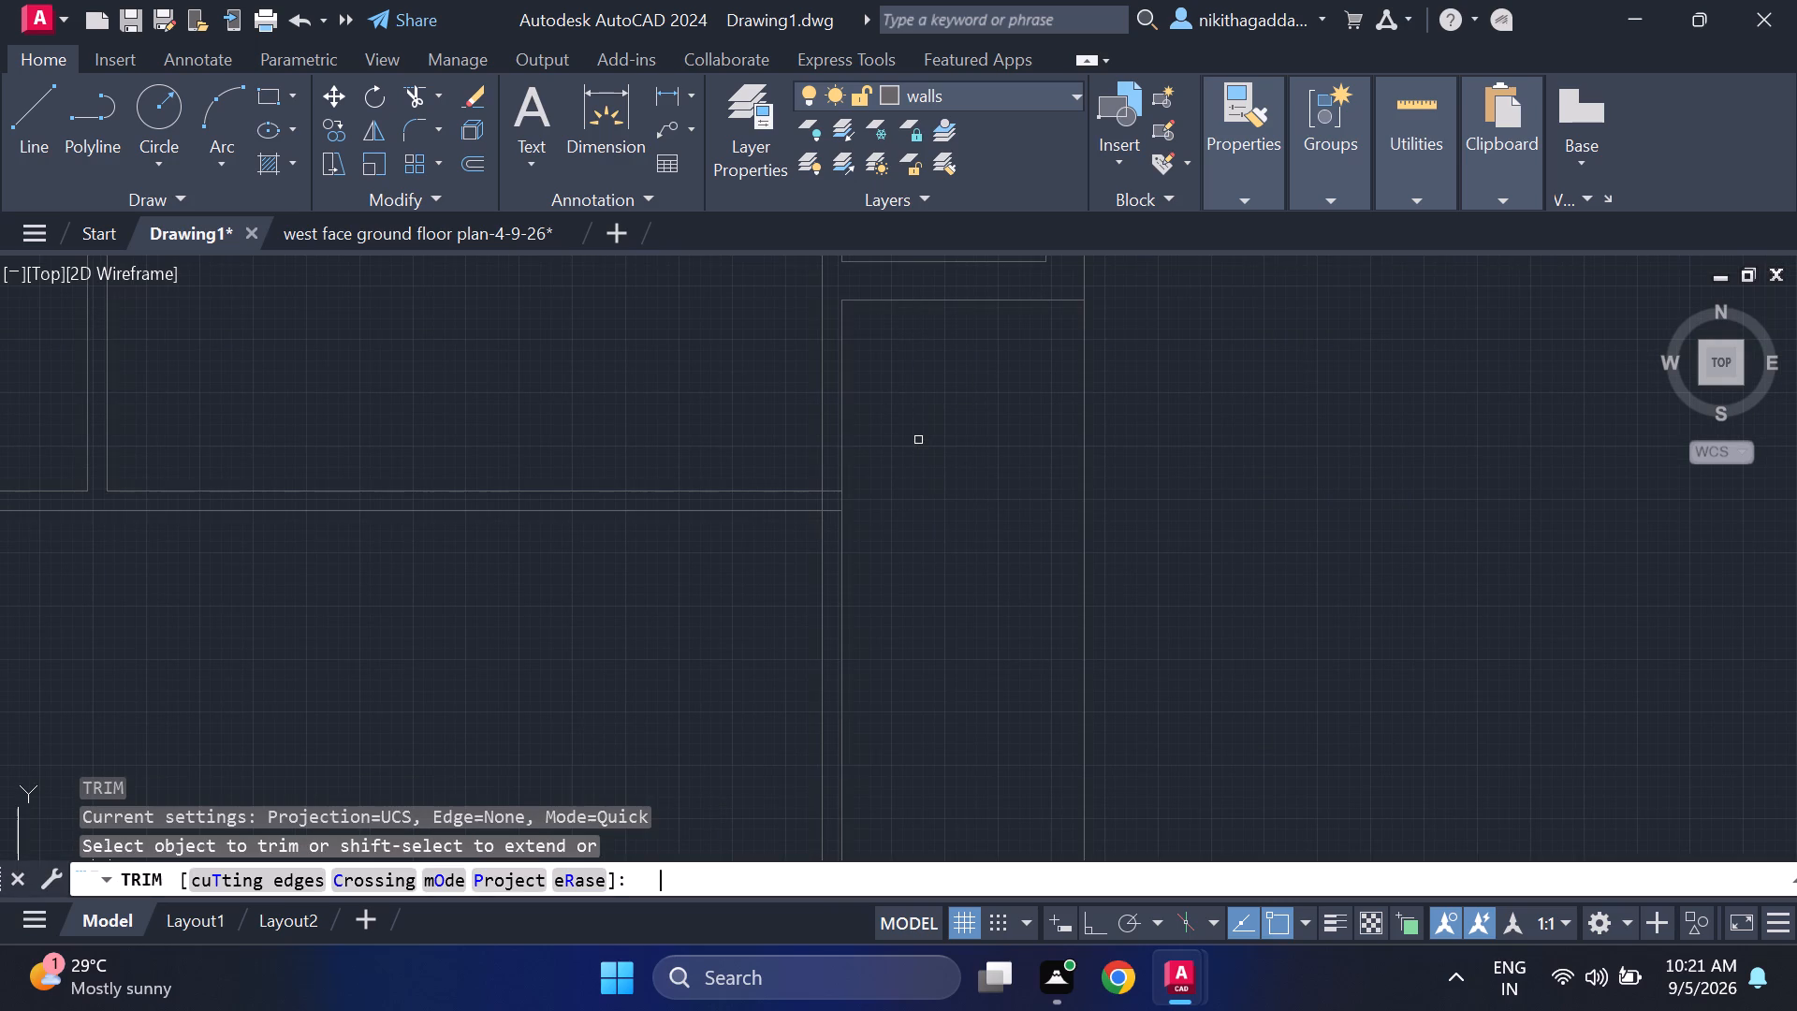
click(840, 431)
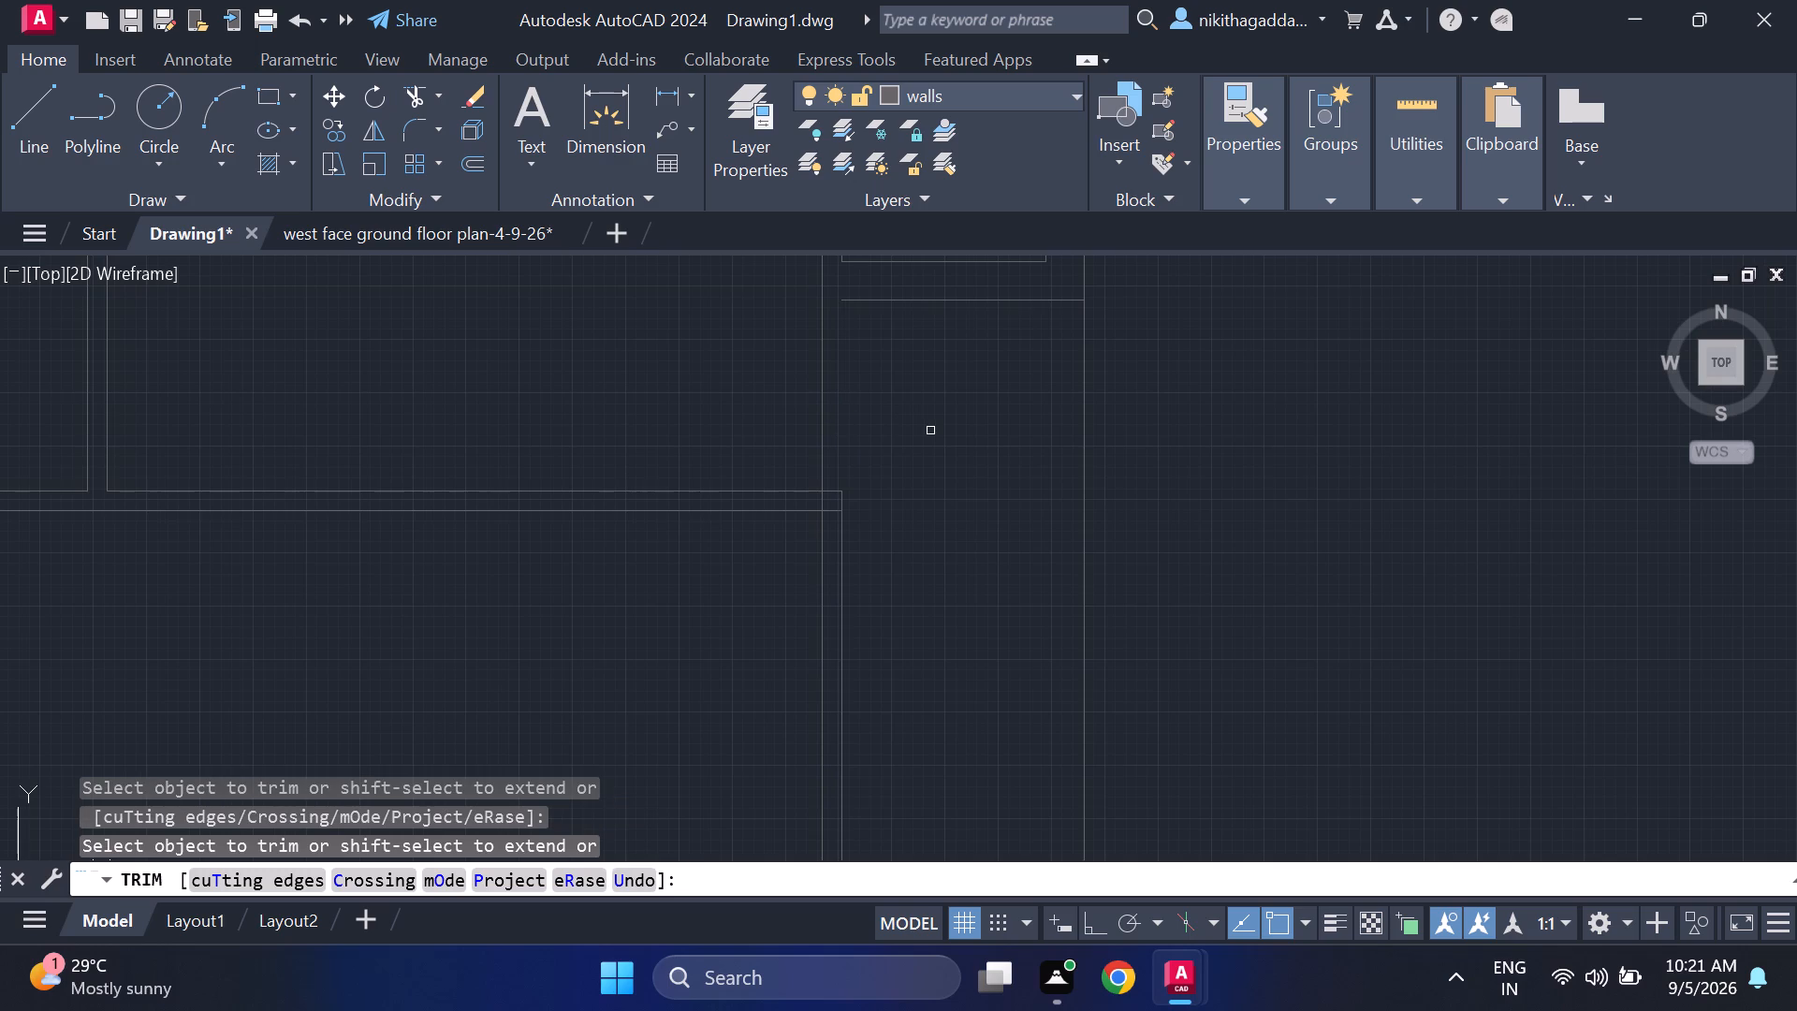
key(Escape)
Offset the west line of the long vertical partition 9" to the east to make it a 9" wall.
text(of)
key(Return)
key(9)
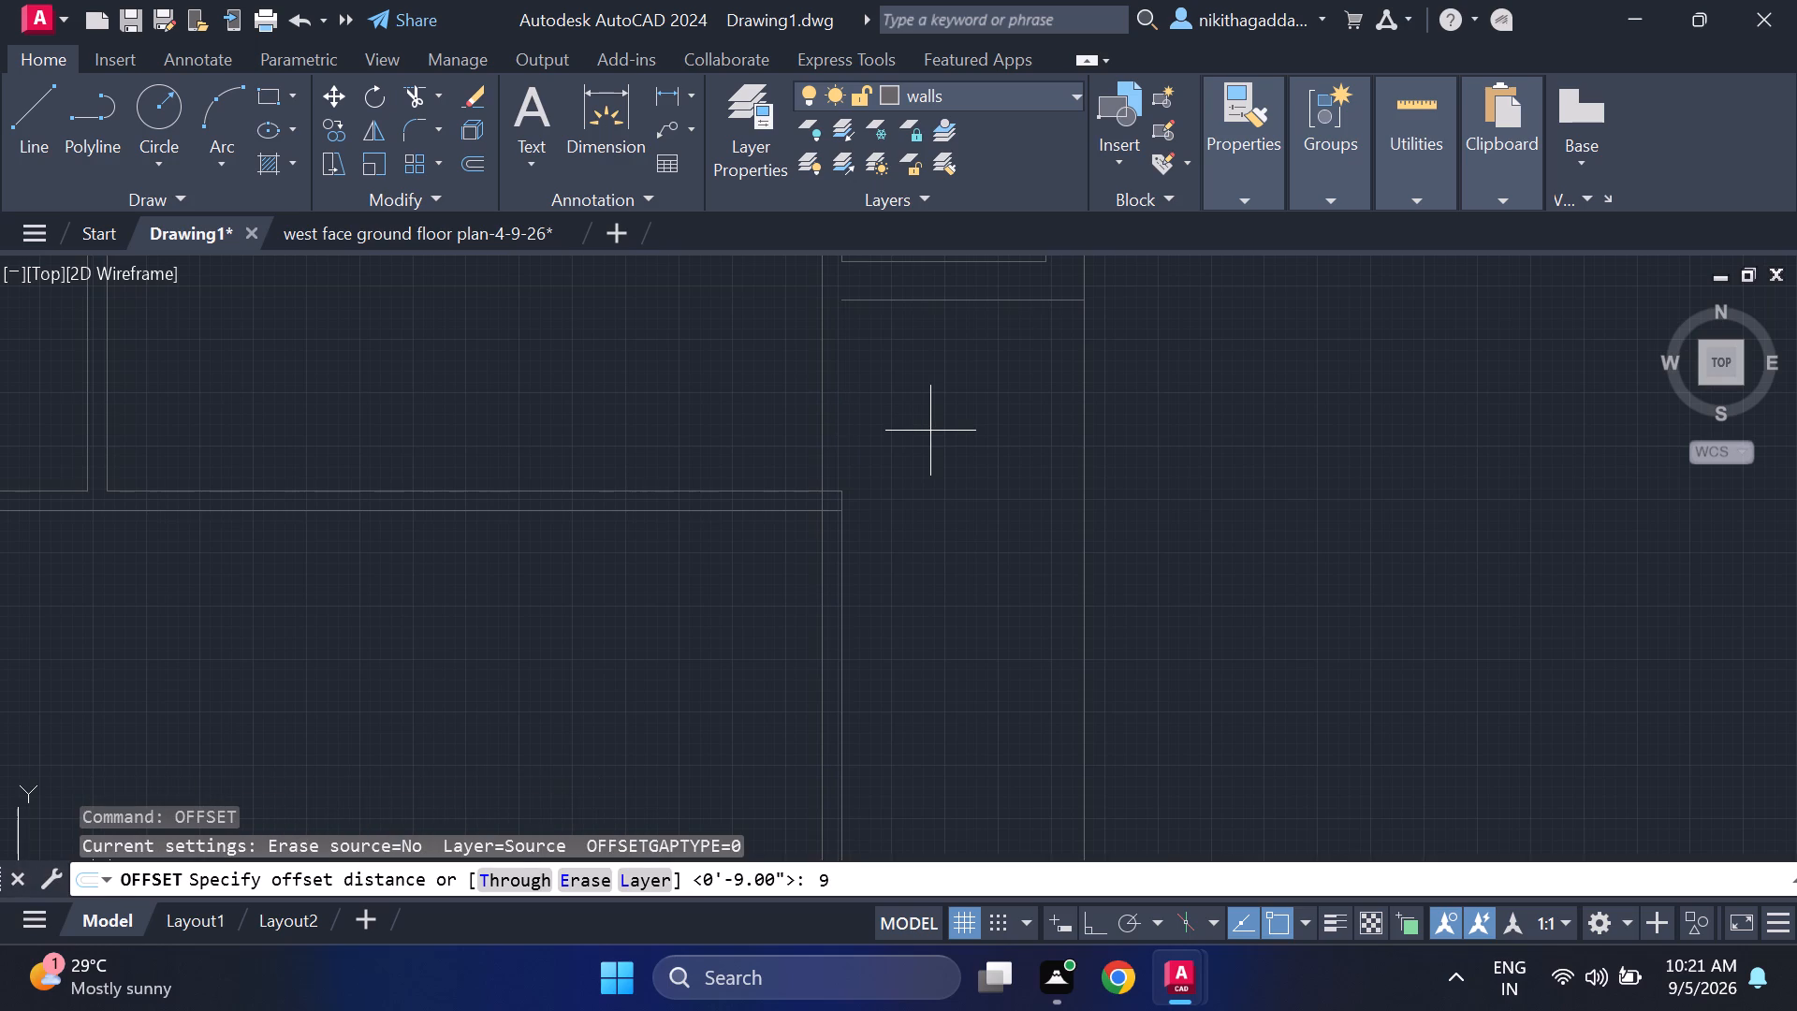
key(shift+quotedbl)
key(Return)
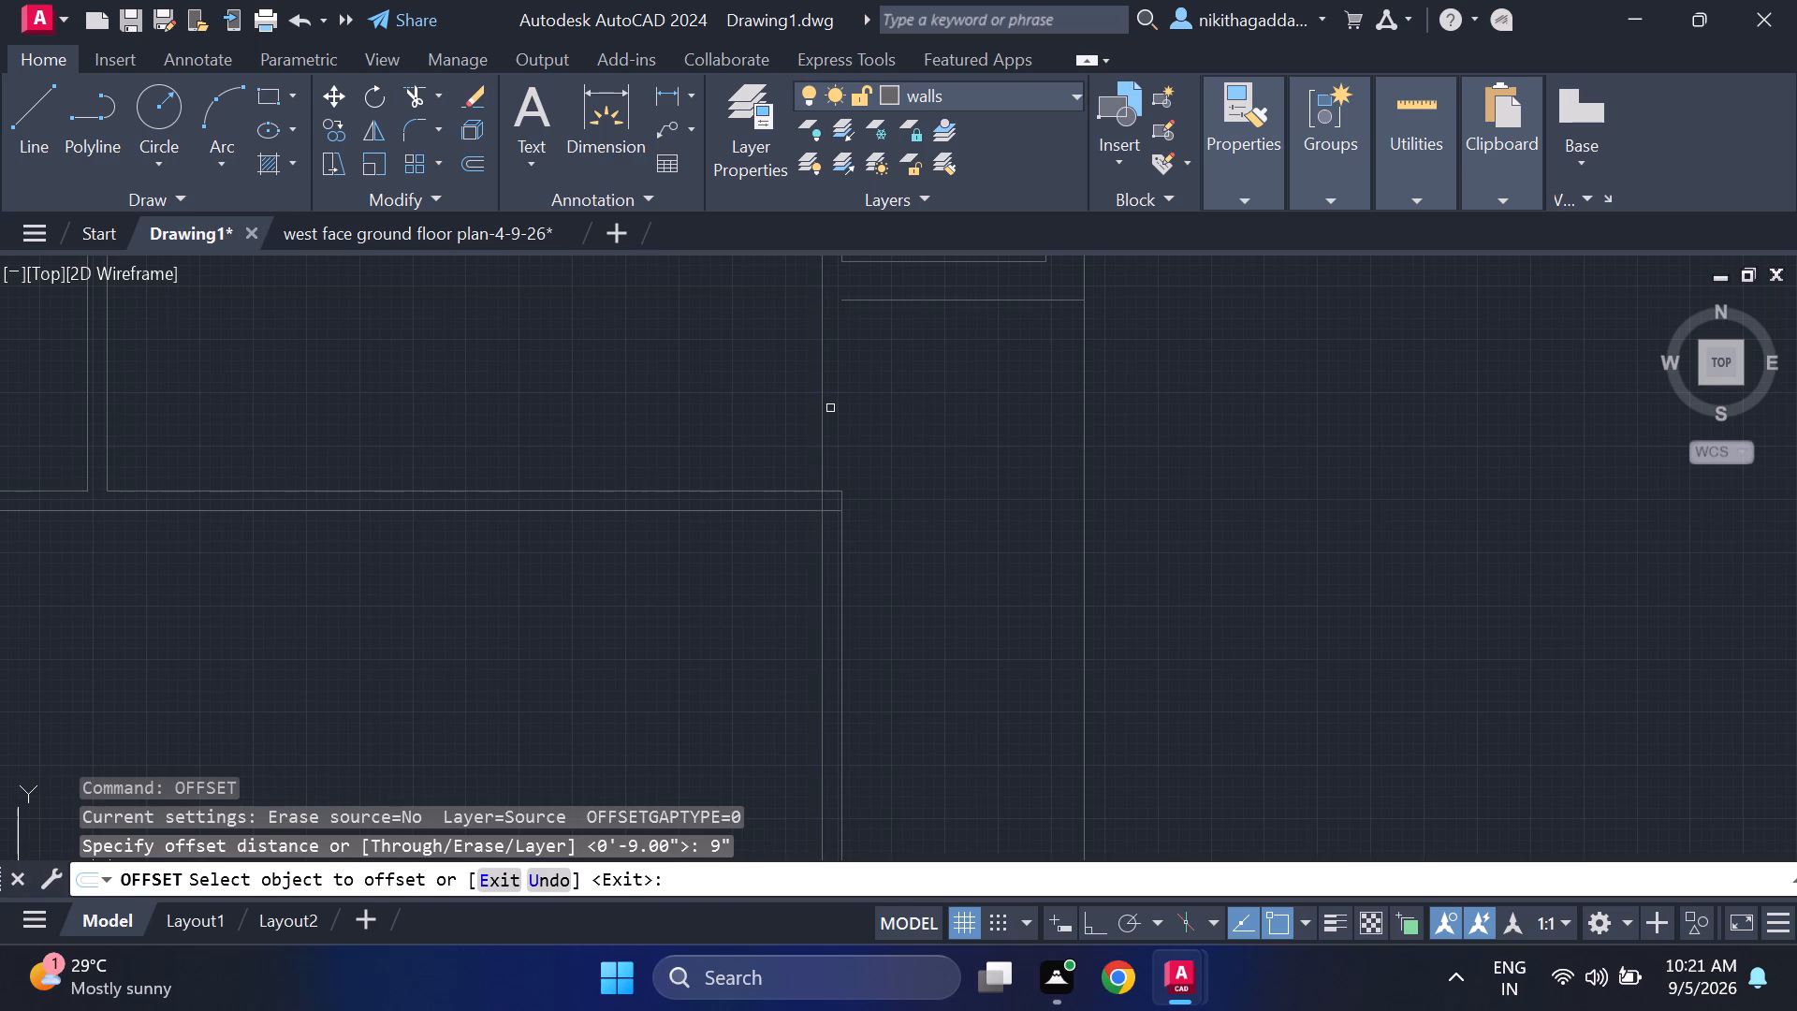
click(823, 409)
click(867, 415)
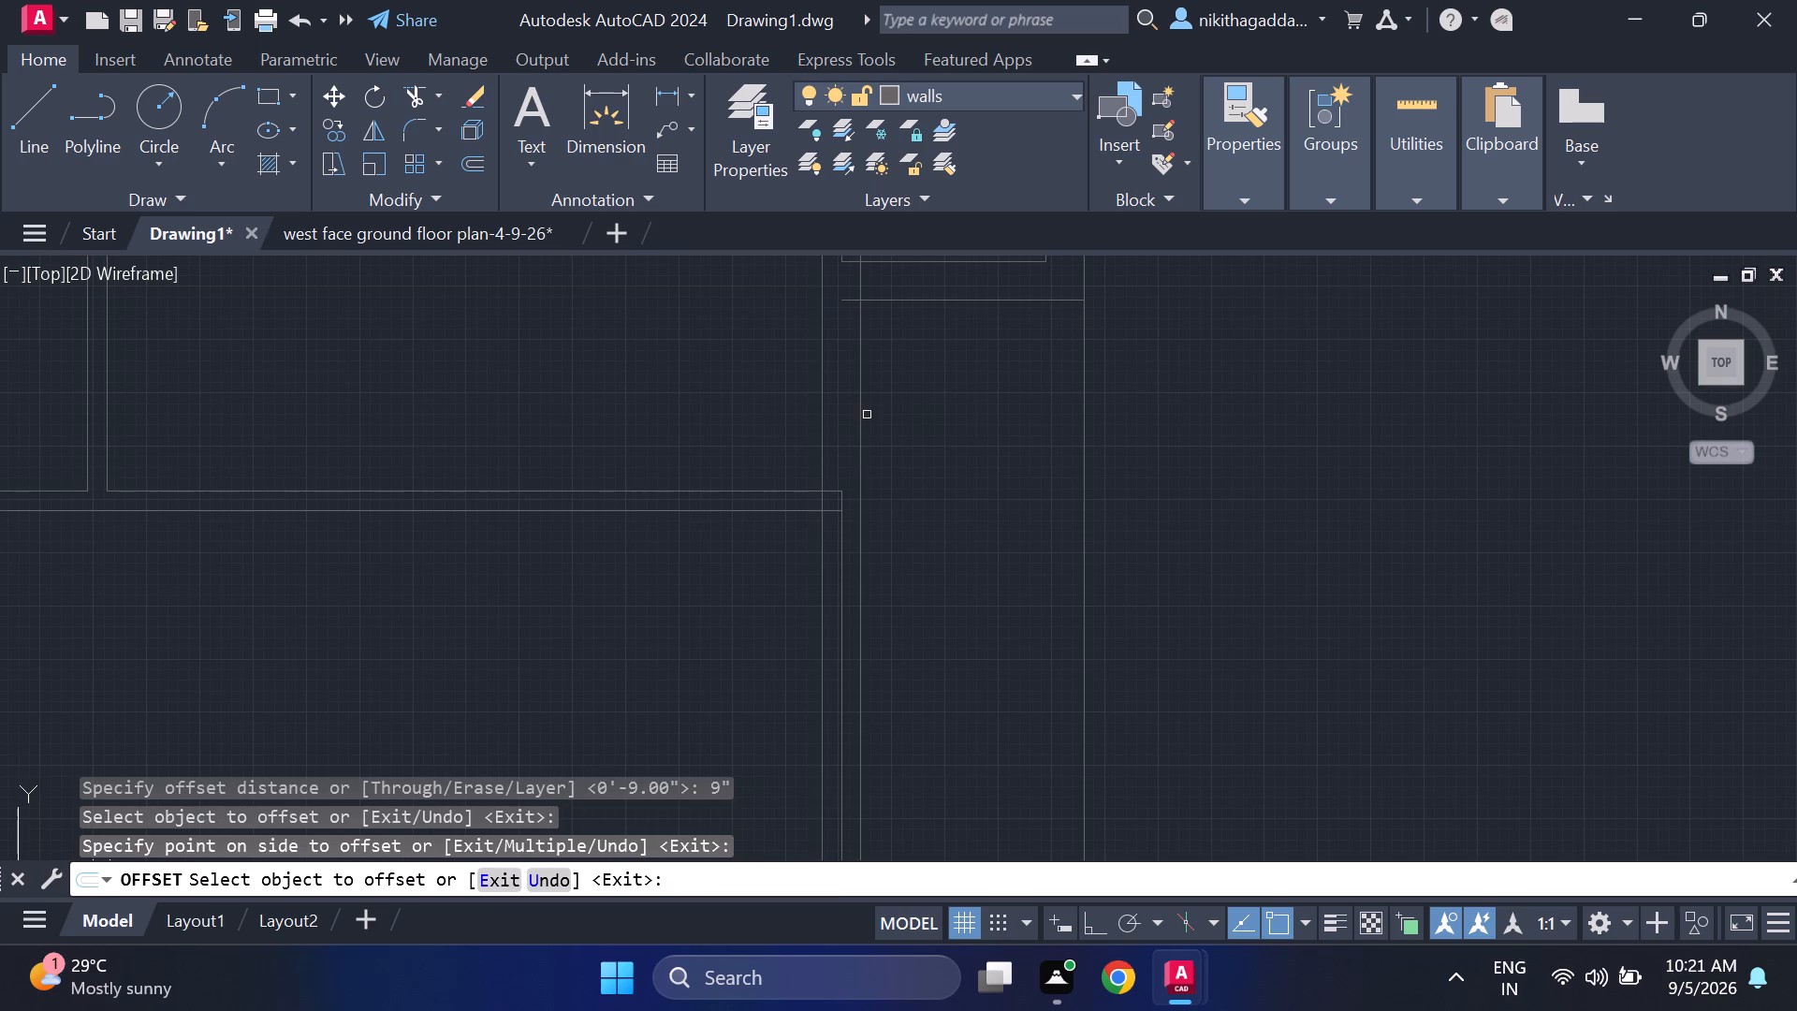
scroll(1002, 476, down, 2)
scroll(974, 587, up, 2)
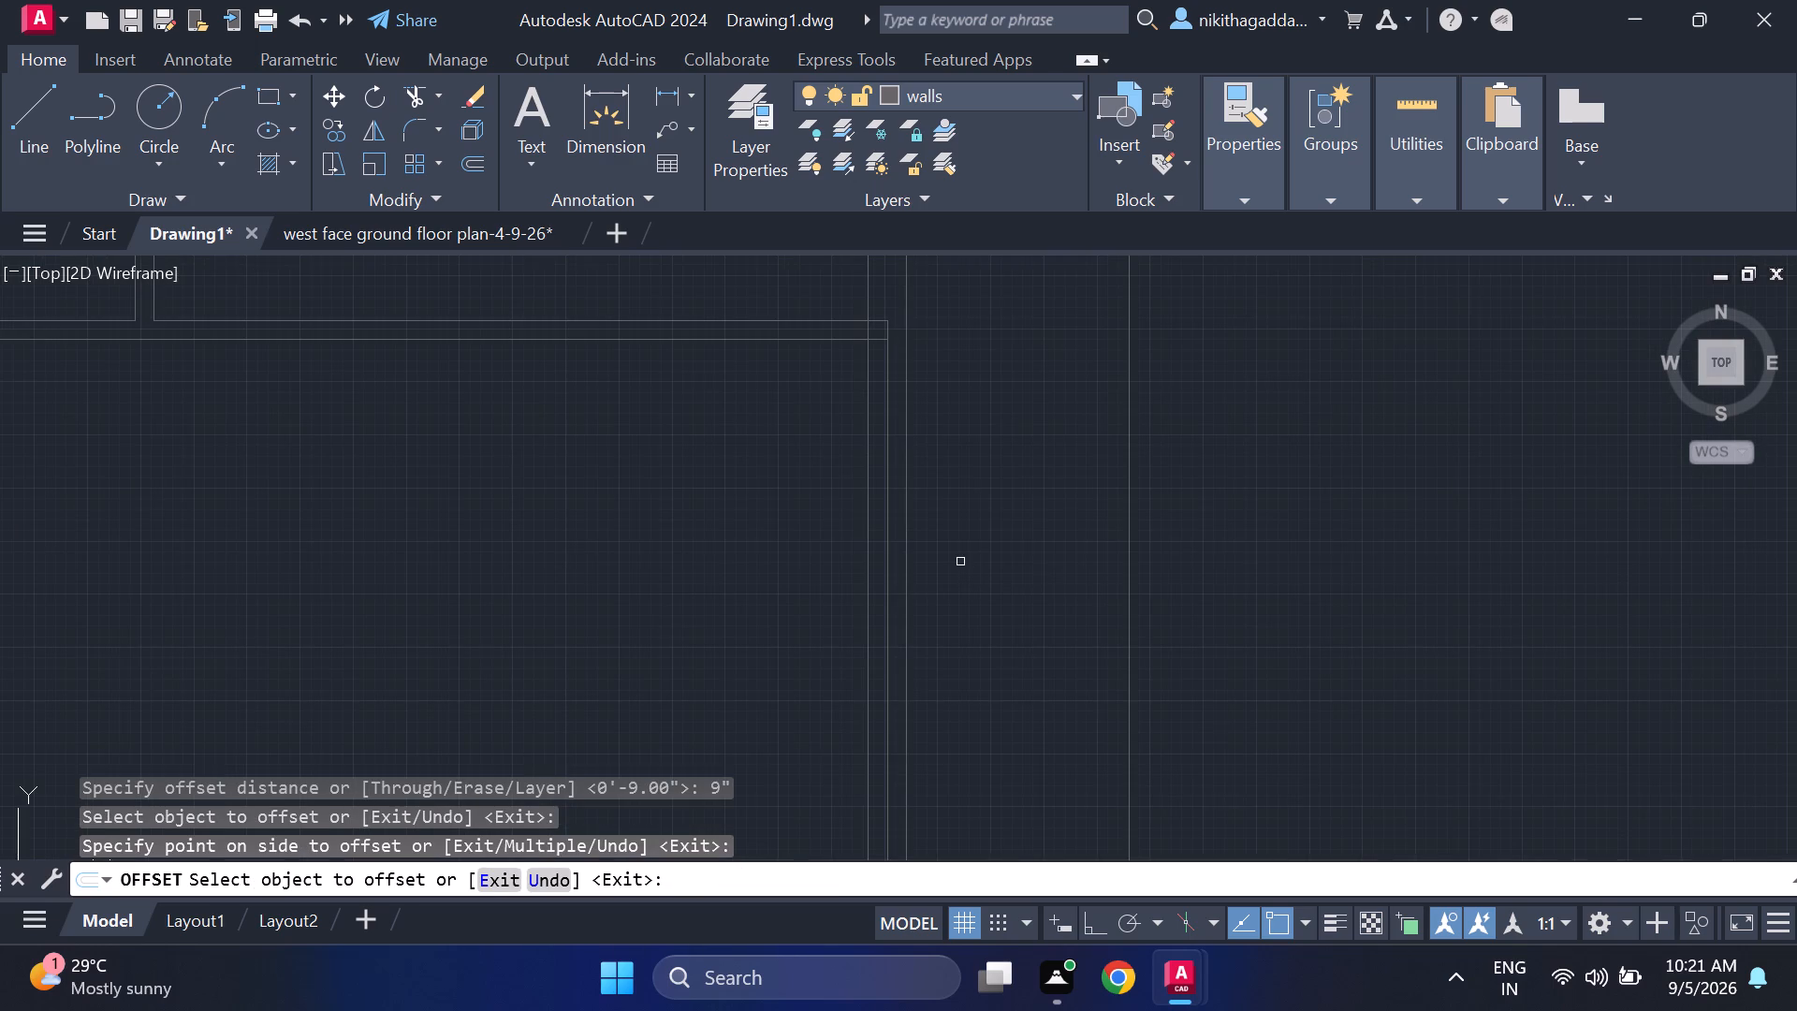
key(Escape)
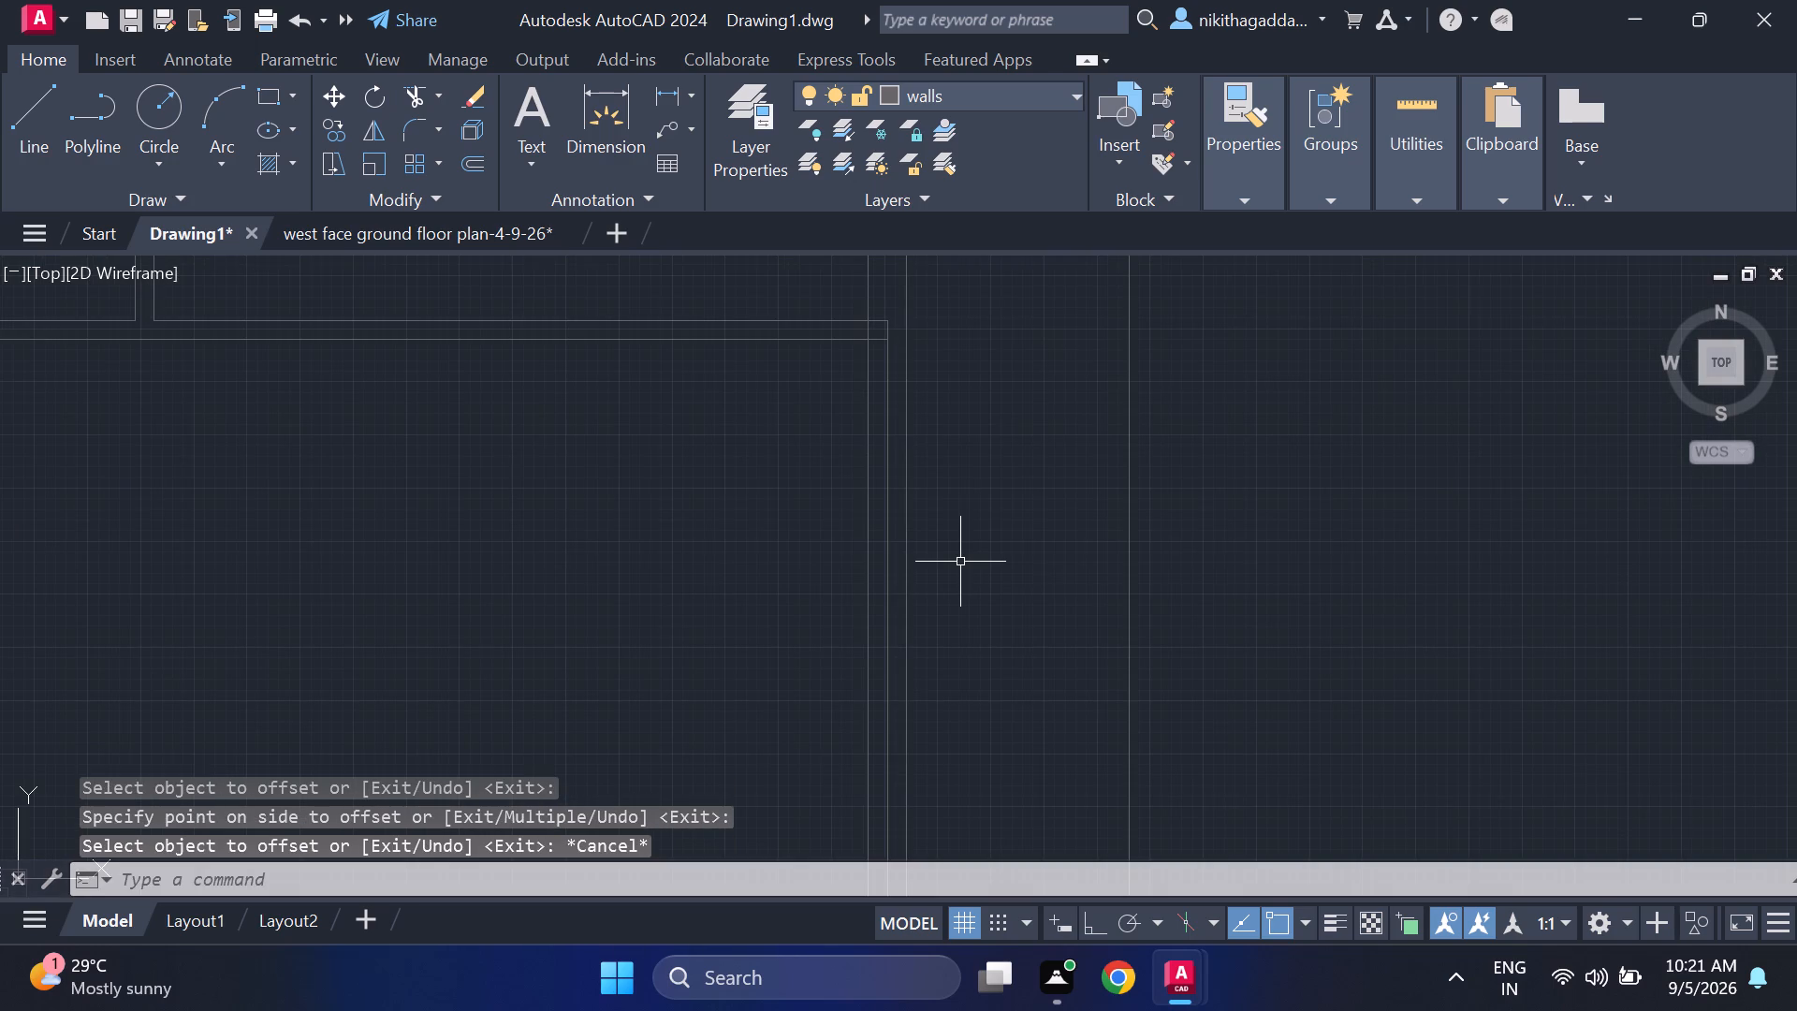
Remove the leftover 4.5" line inside the long vertical wall south of the horizontal partition.
text(tr\)
key(Return)
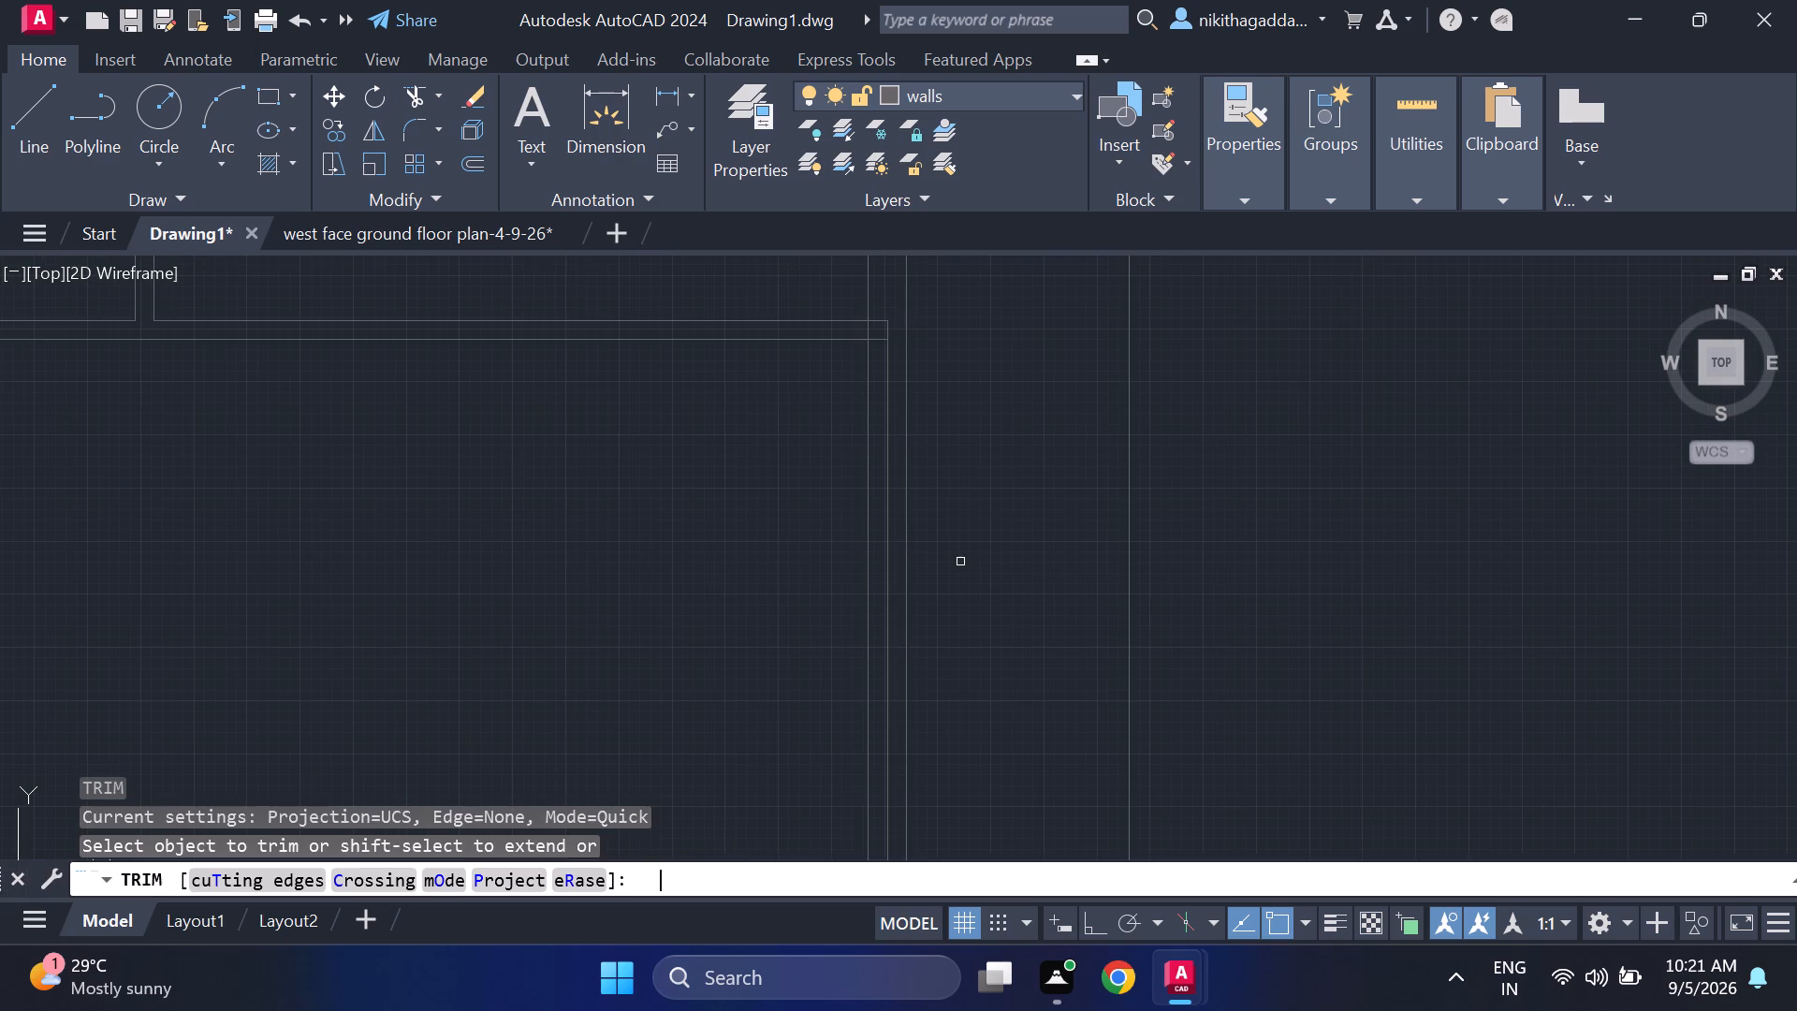
click(890, 401)
scroll(932, 687, down, 3)
scroll(1161, 677, up, 1)
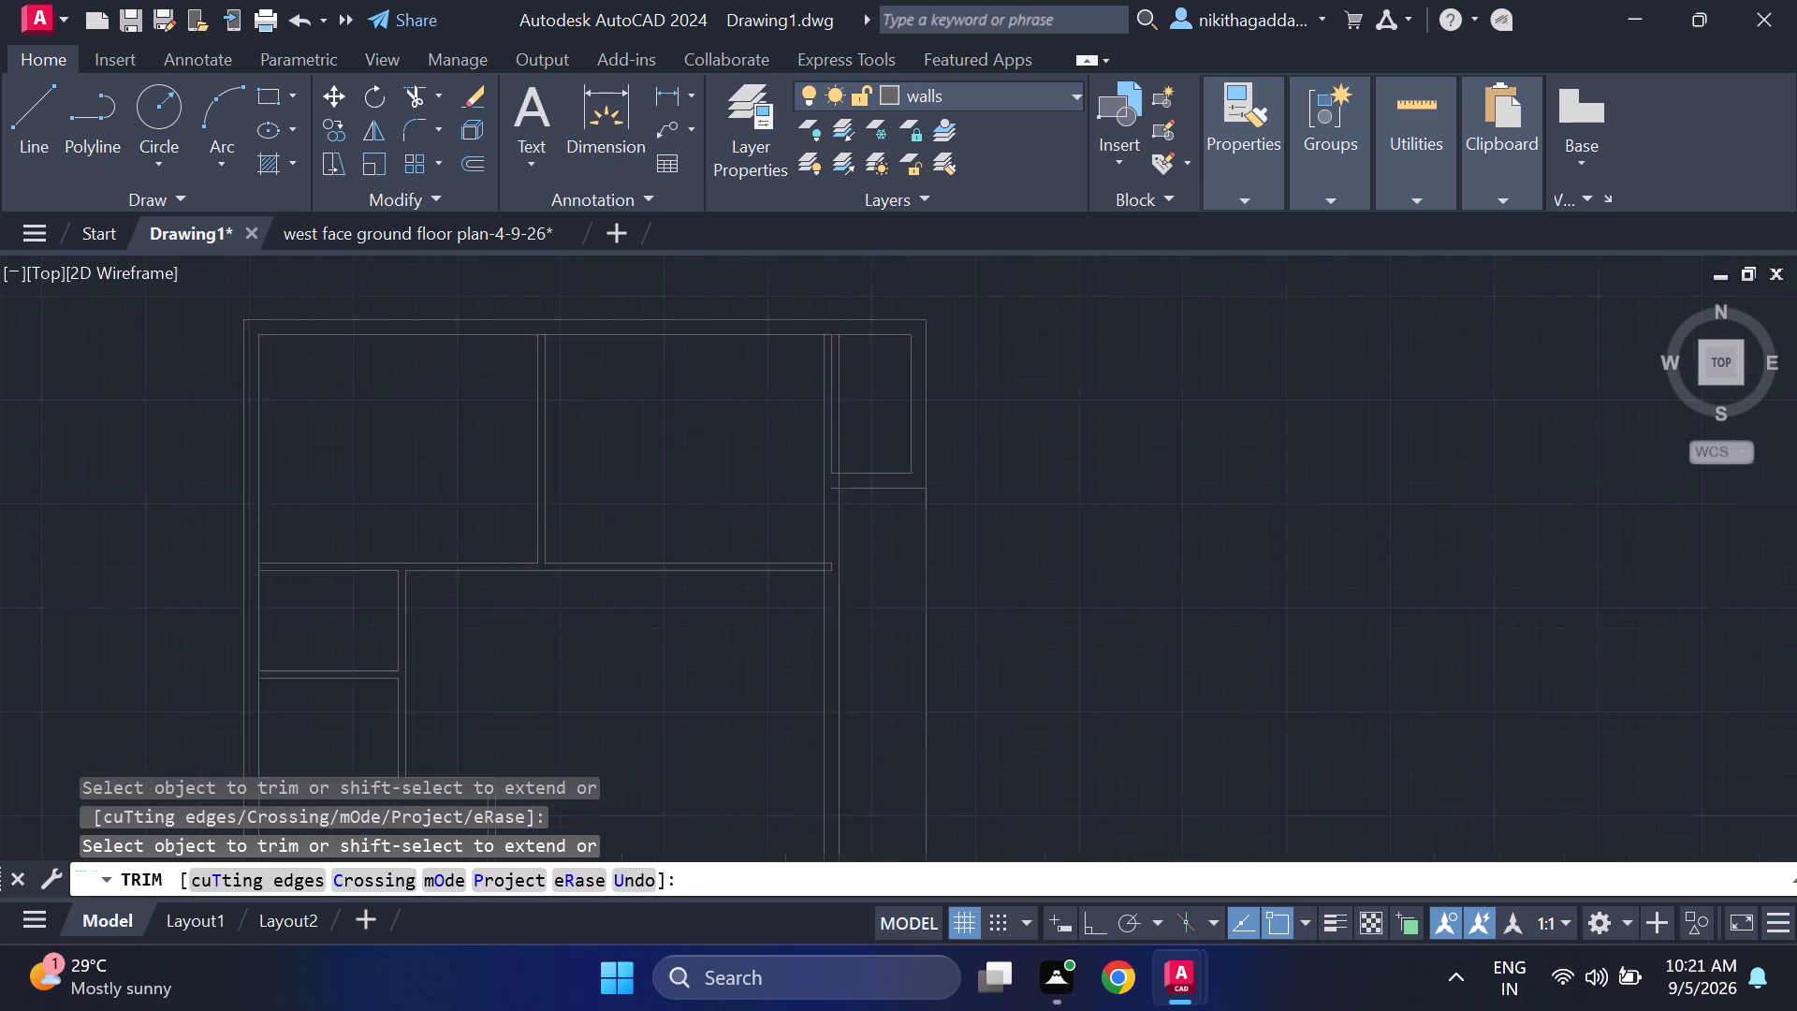
scroll(1161, 677, up, 1)
scroll(1059, 638, down, 2)
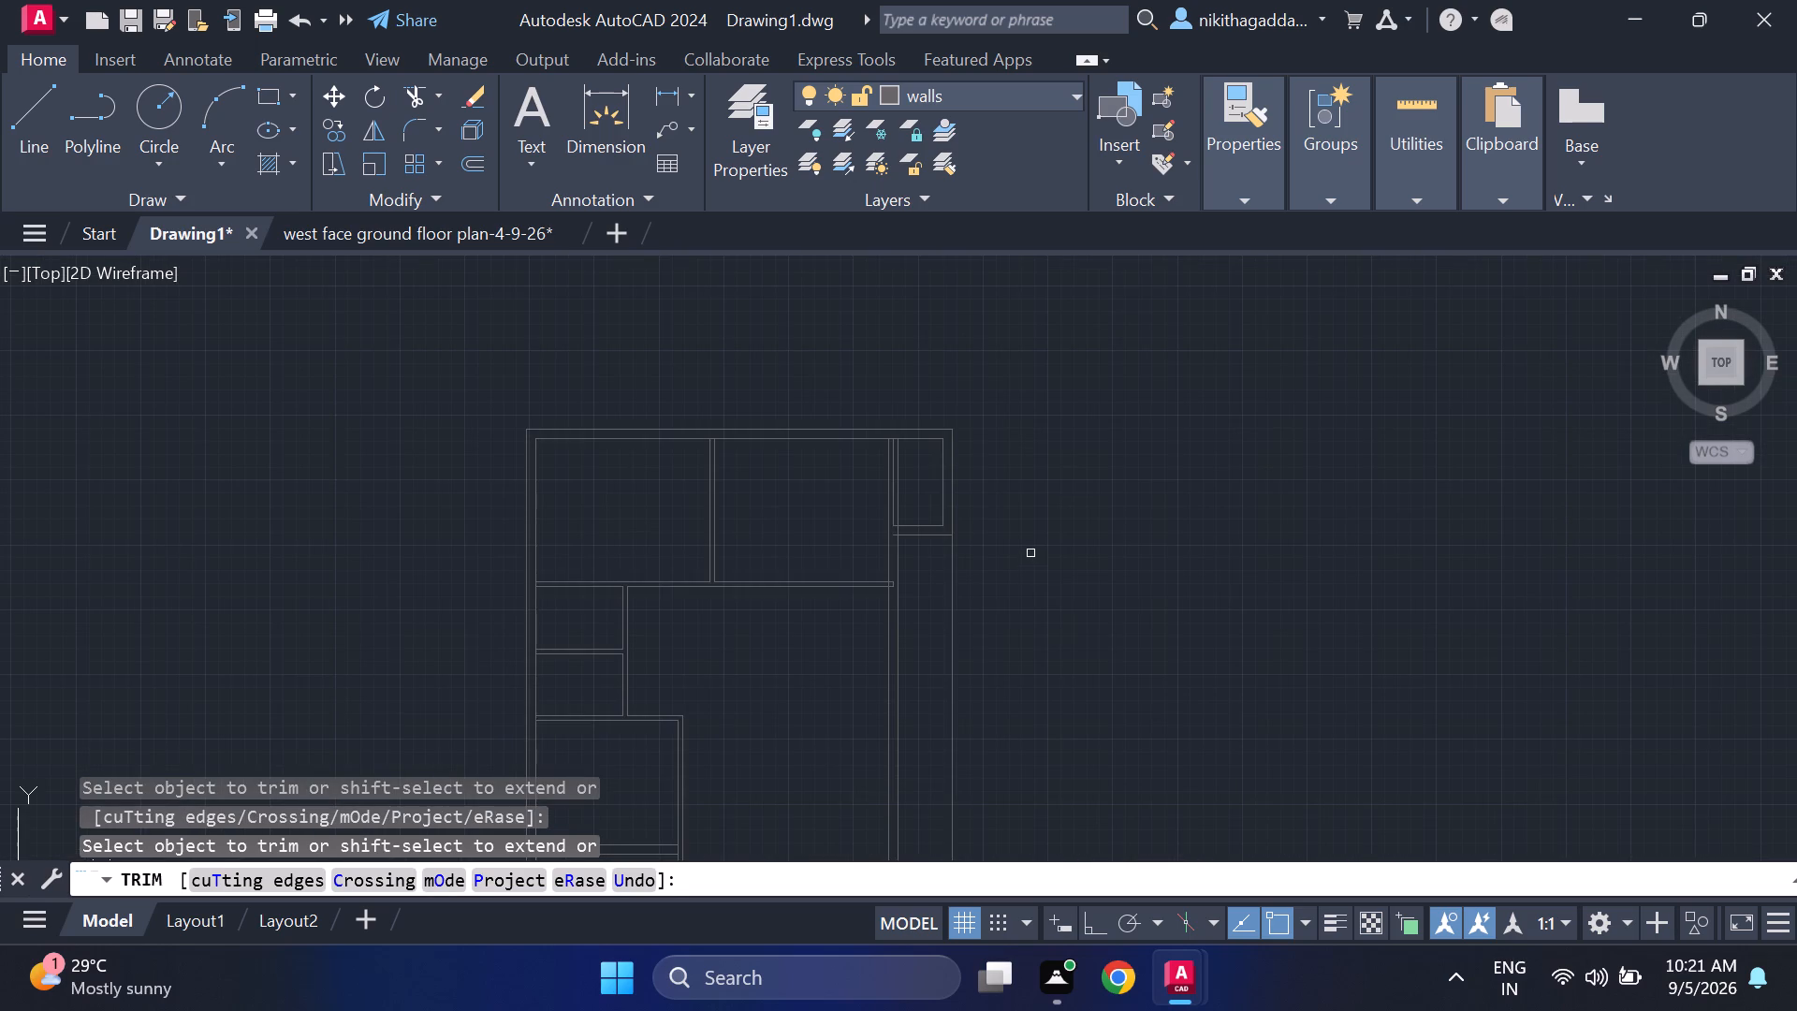
scroll(910, 487, up, 3)
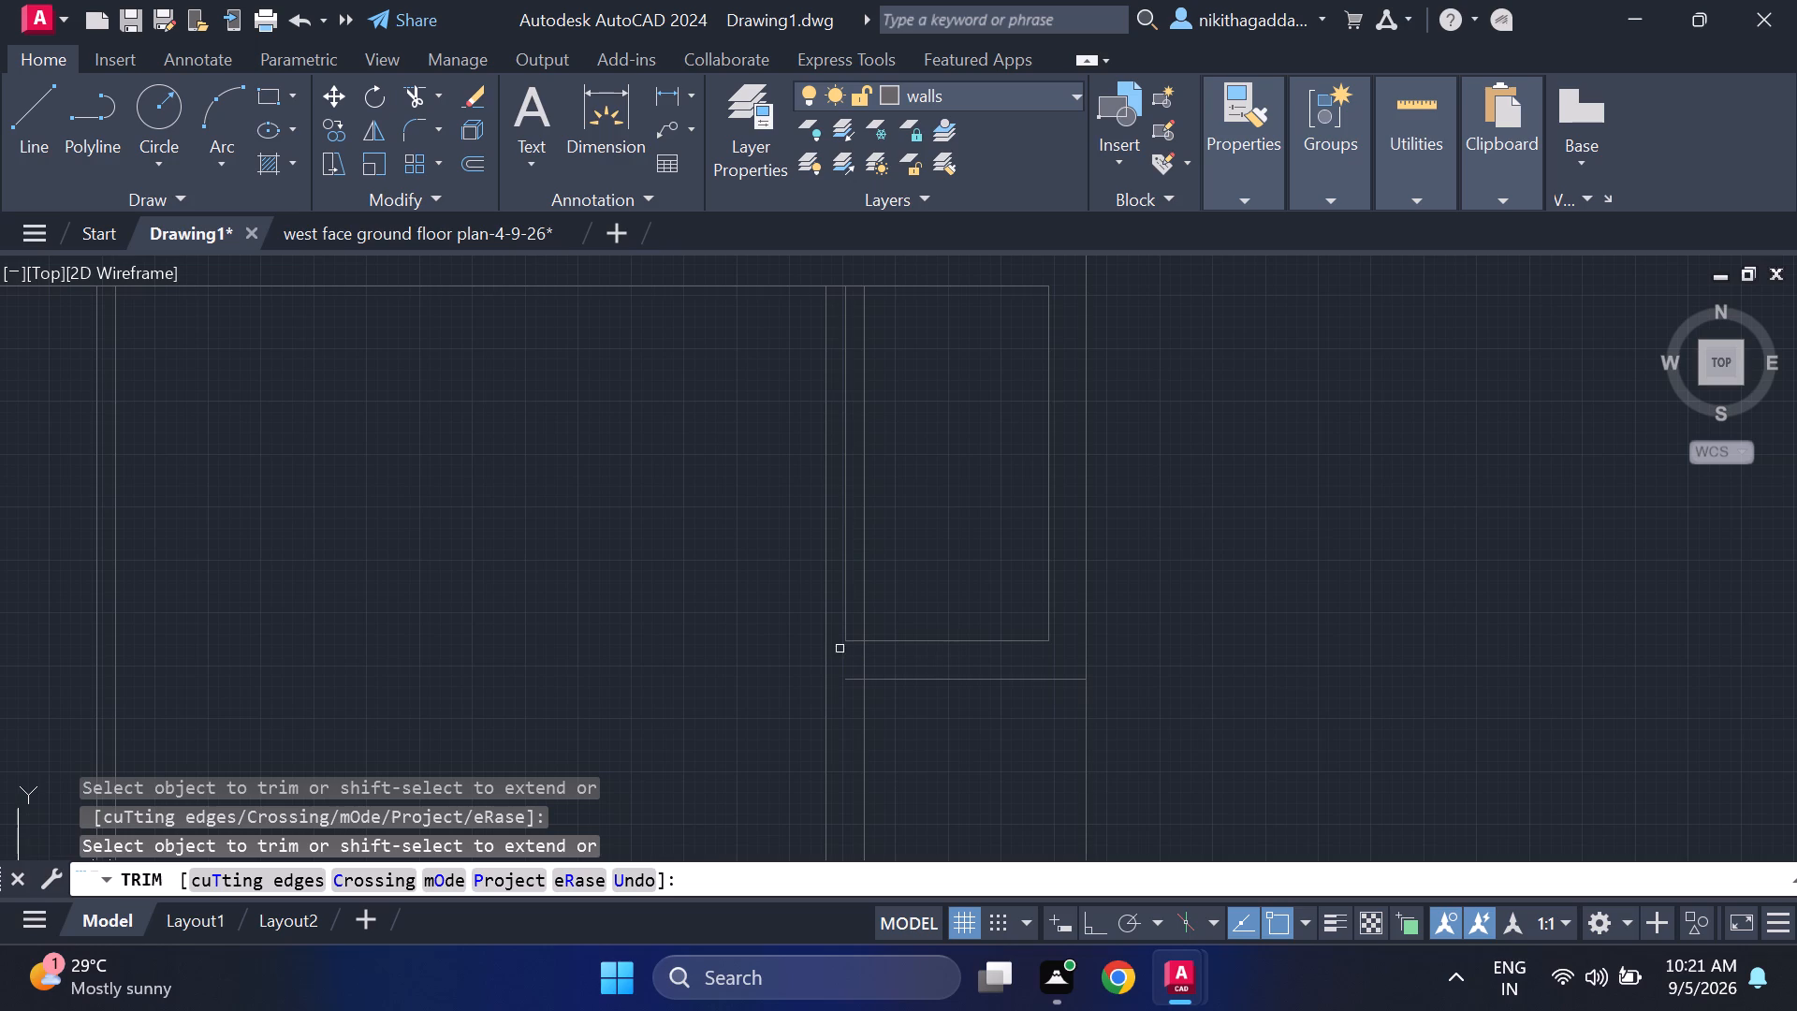
key(Escape)
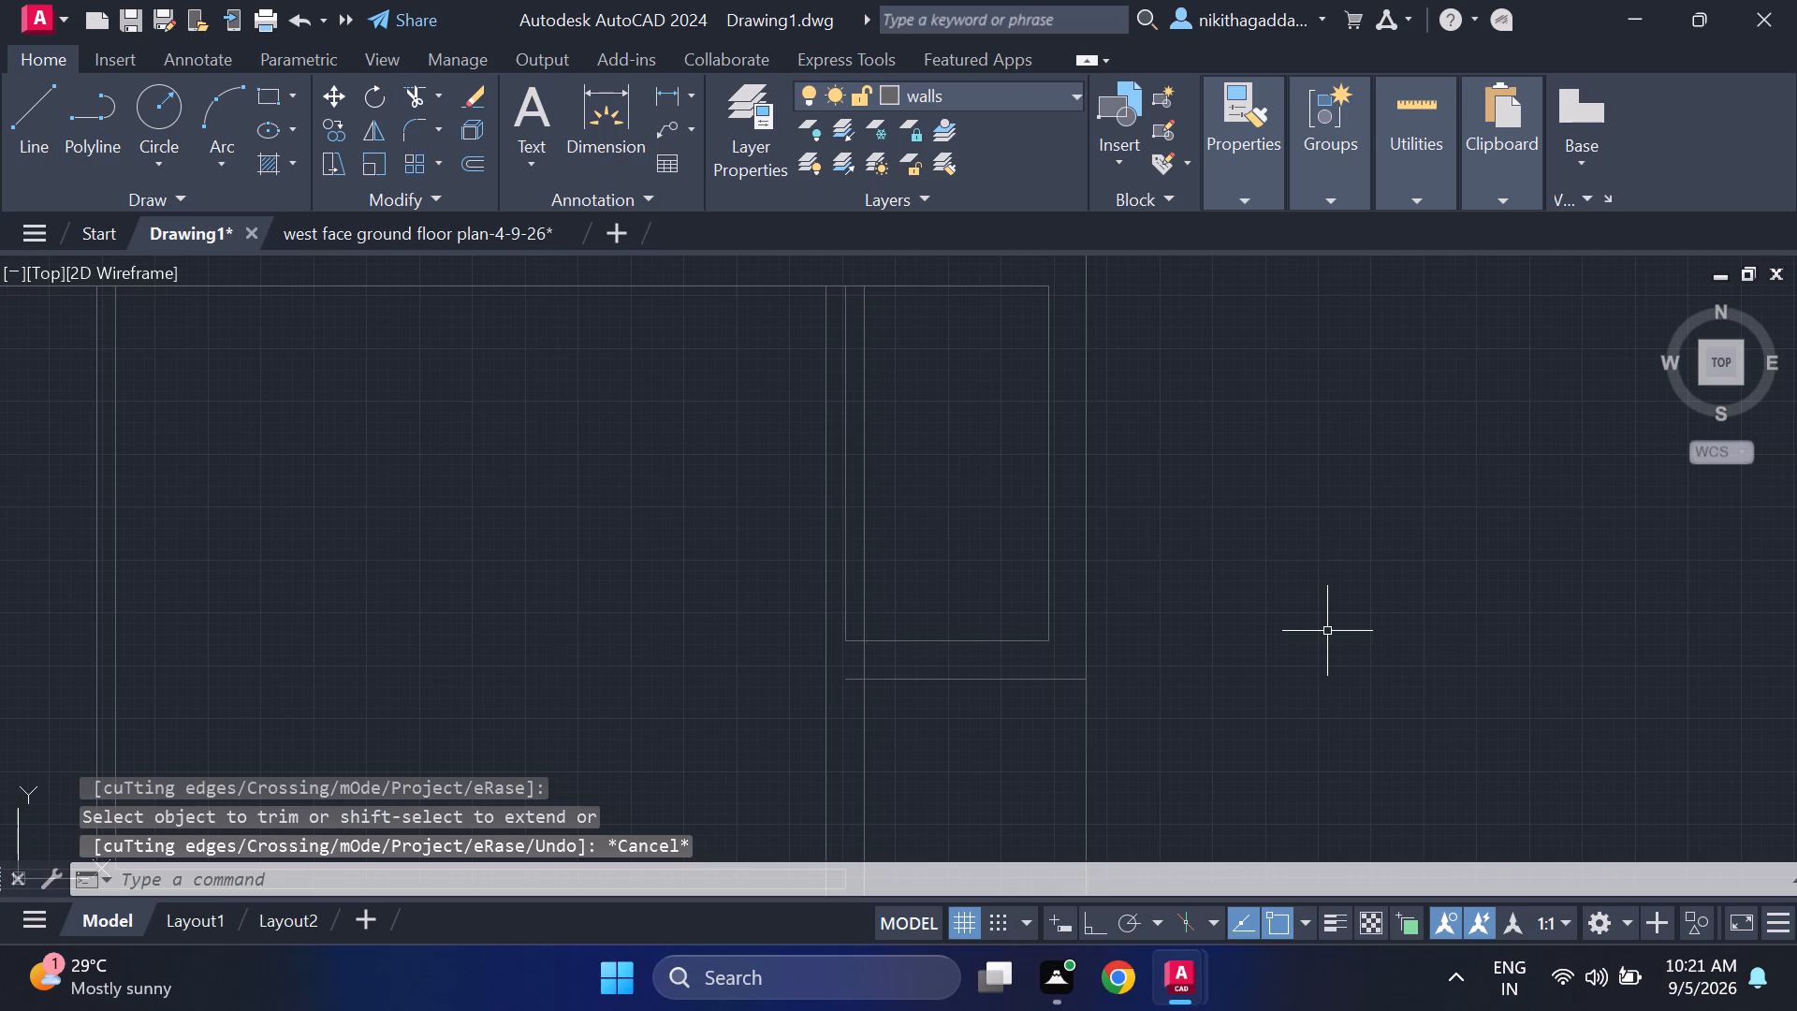
Extend both south wall lines of the small northeast room west to the long vertical wall's west line.
text(ex)
key(Return)
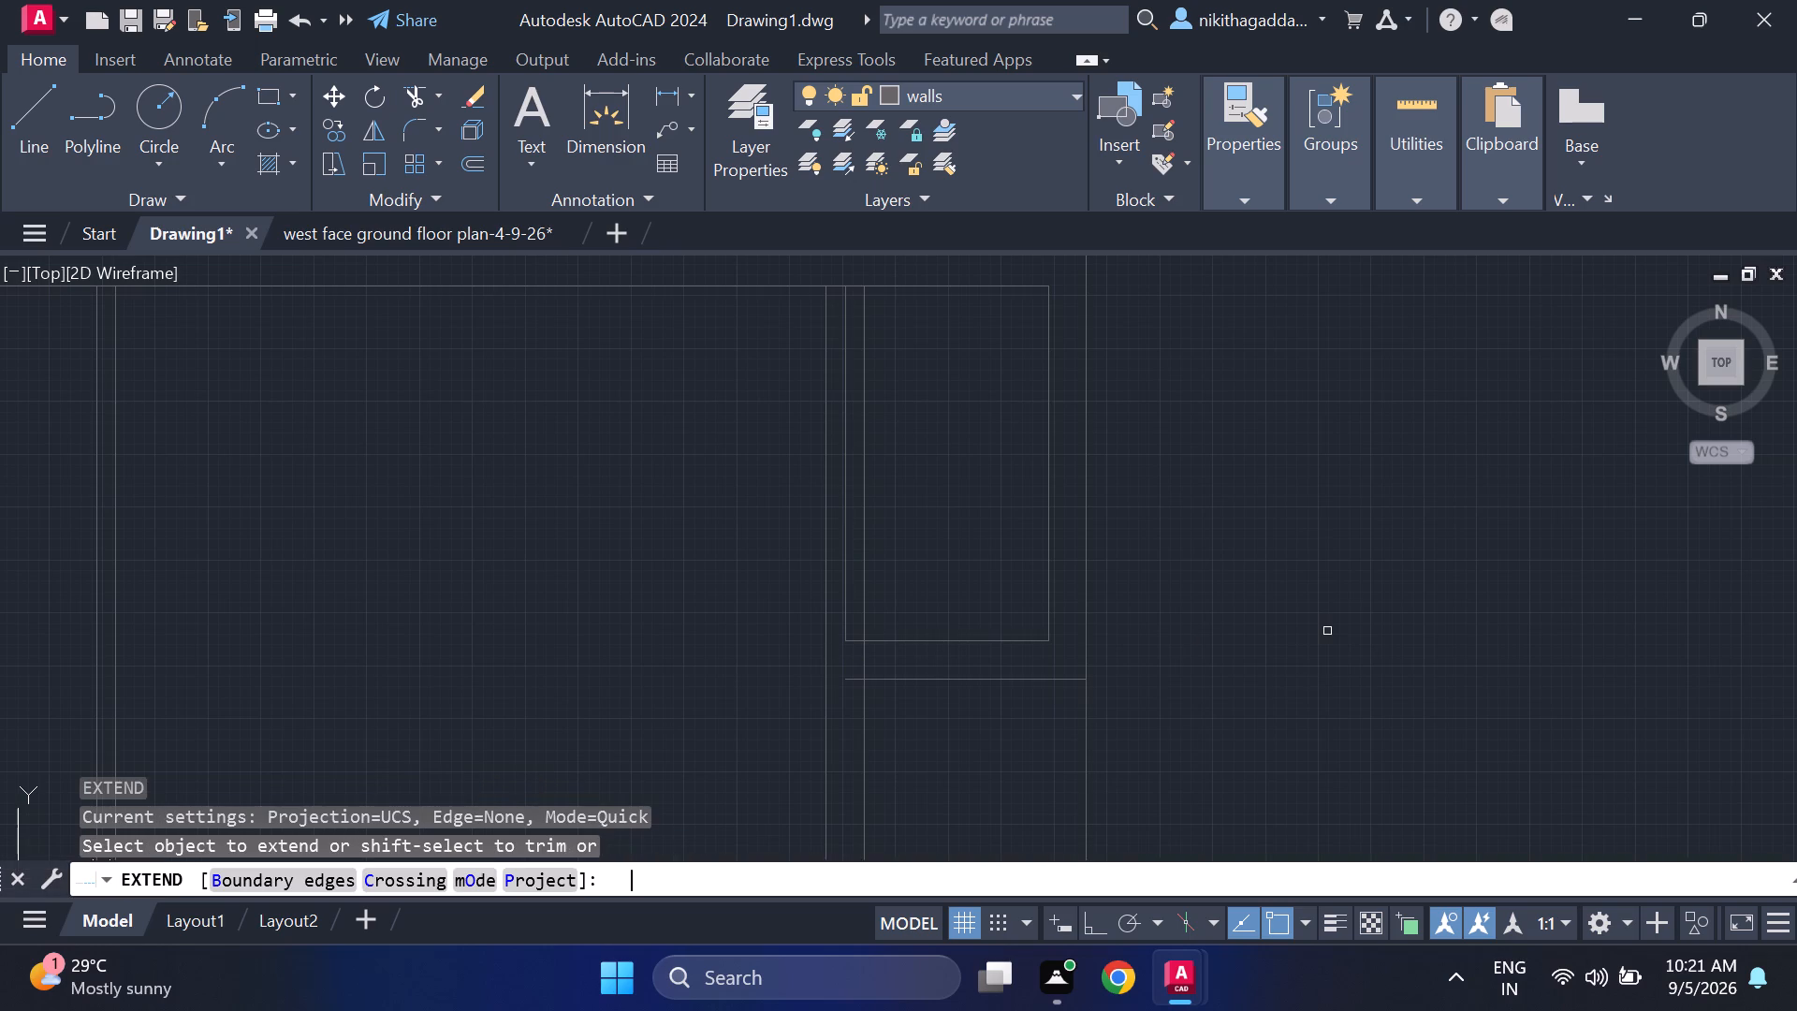
click(858, 642)
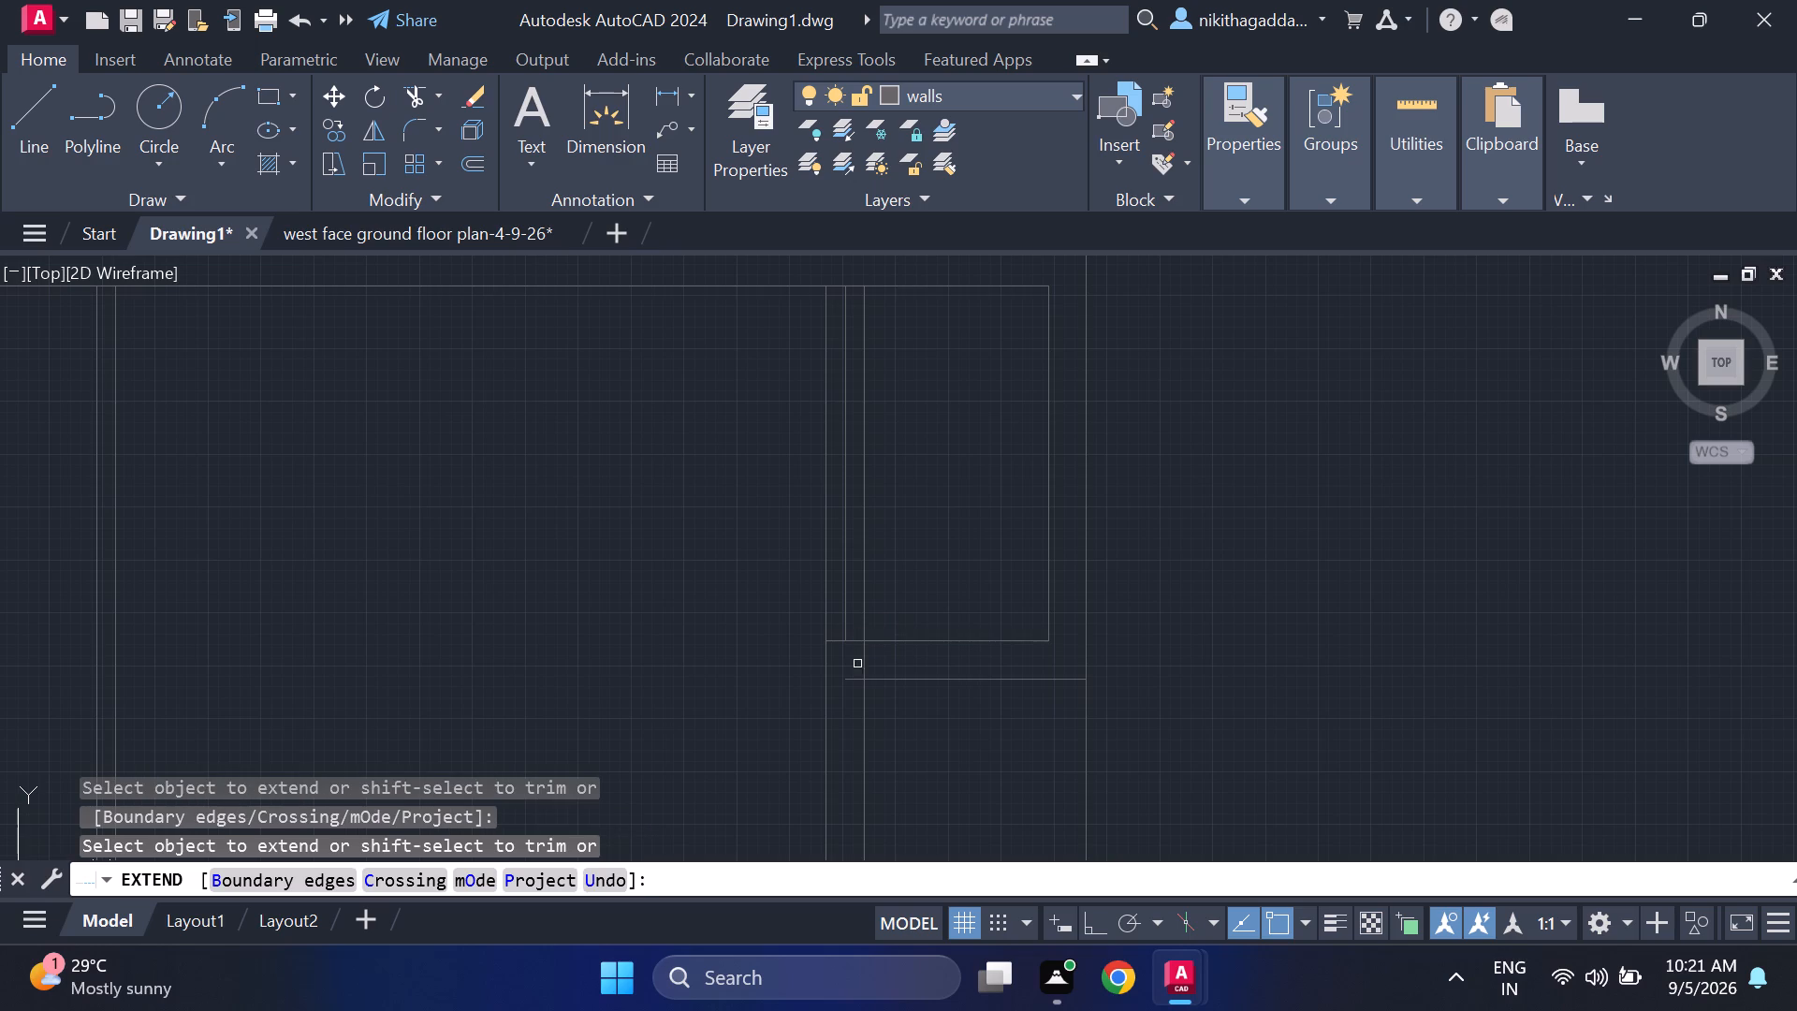
click(857, 678)
scroll(952, 762, down, 2)
scroll(960, 747, up, 2)
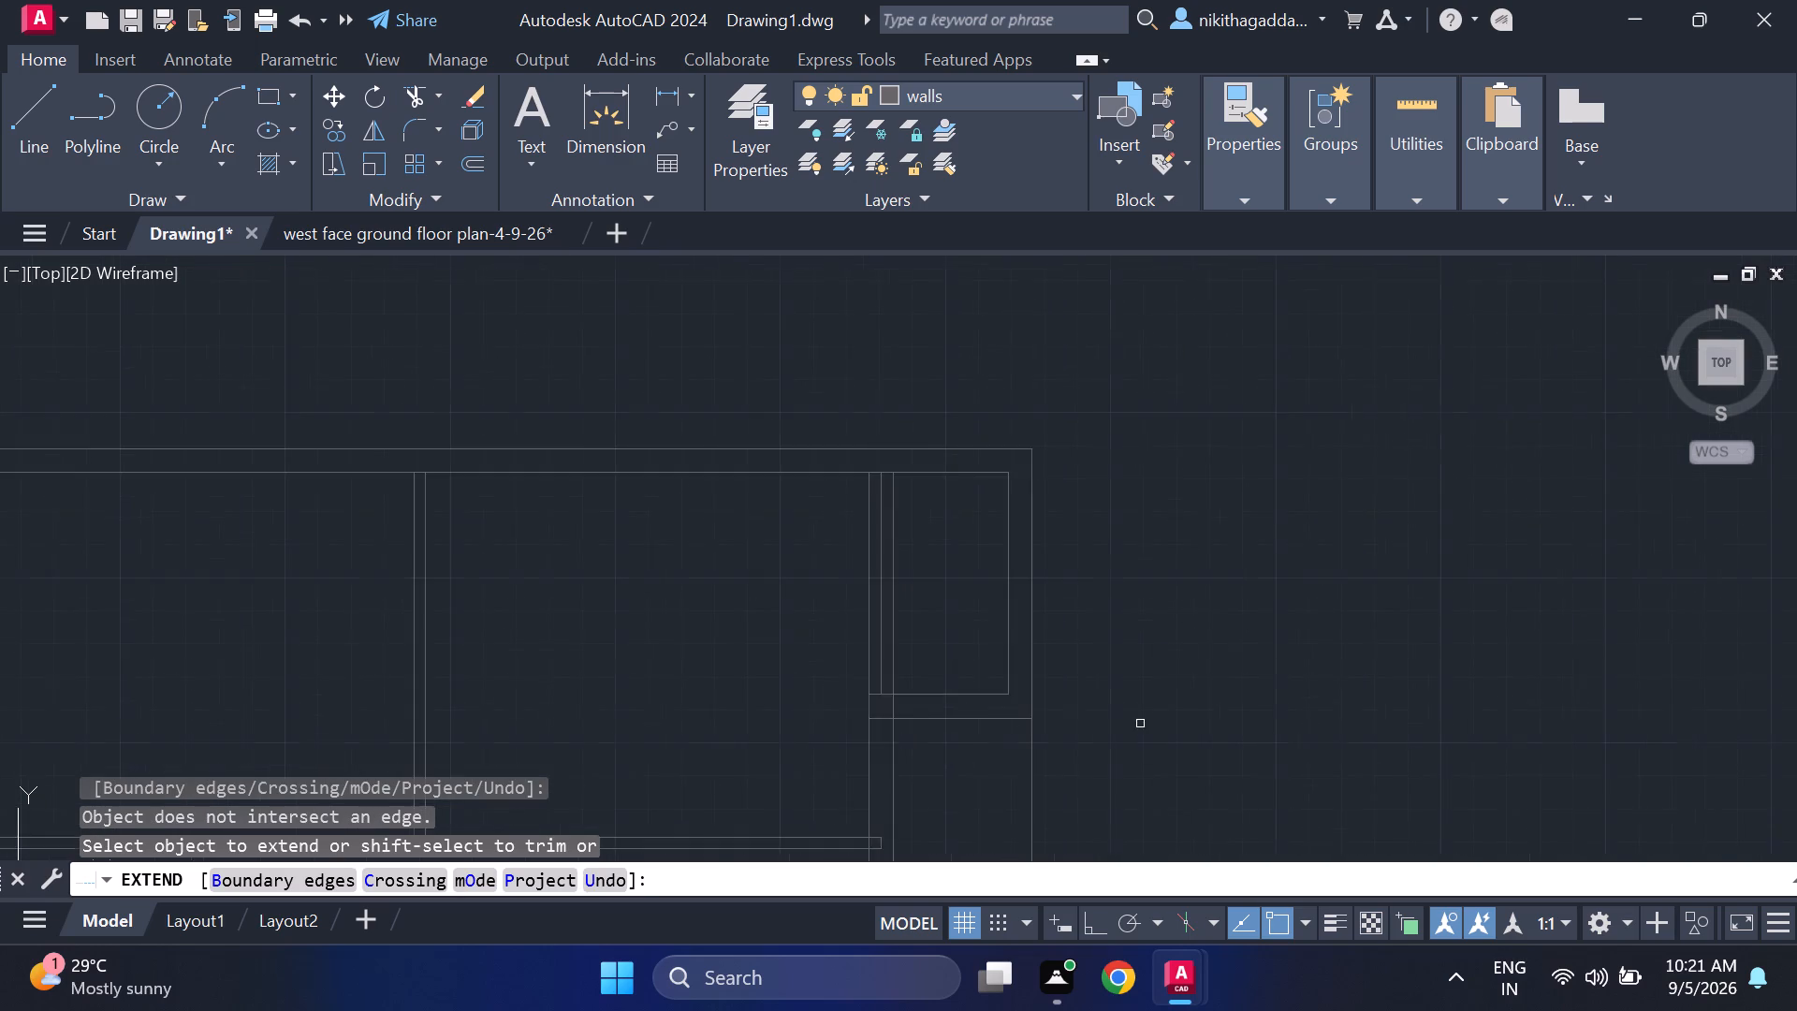
key(Escape)
Remove the leftover middle line inside the 9" vertical wall beside the small northeast room.
text(tr)
key(Return)
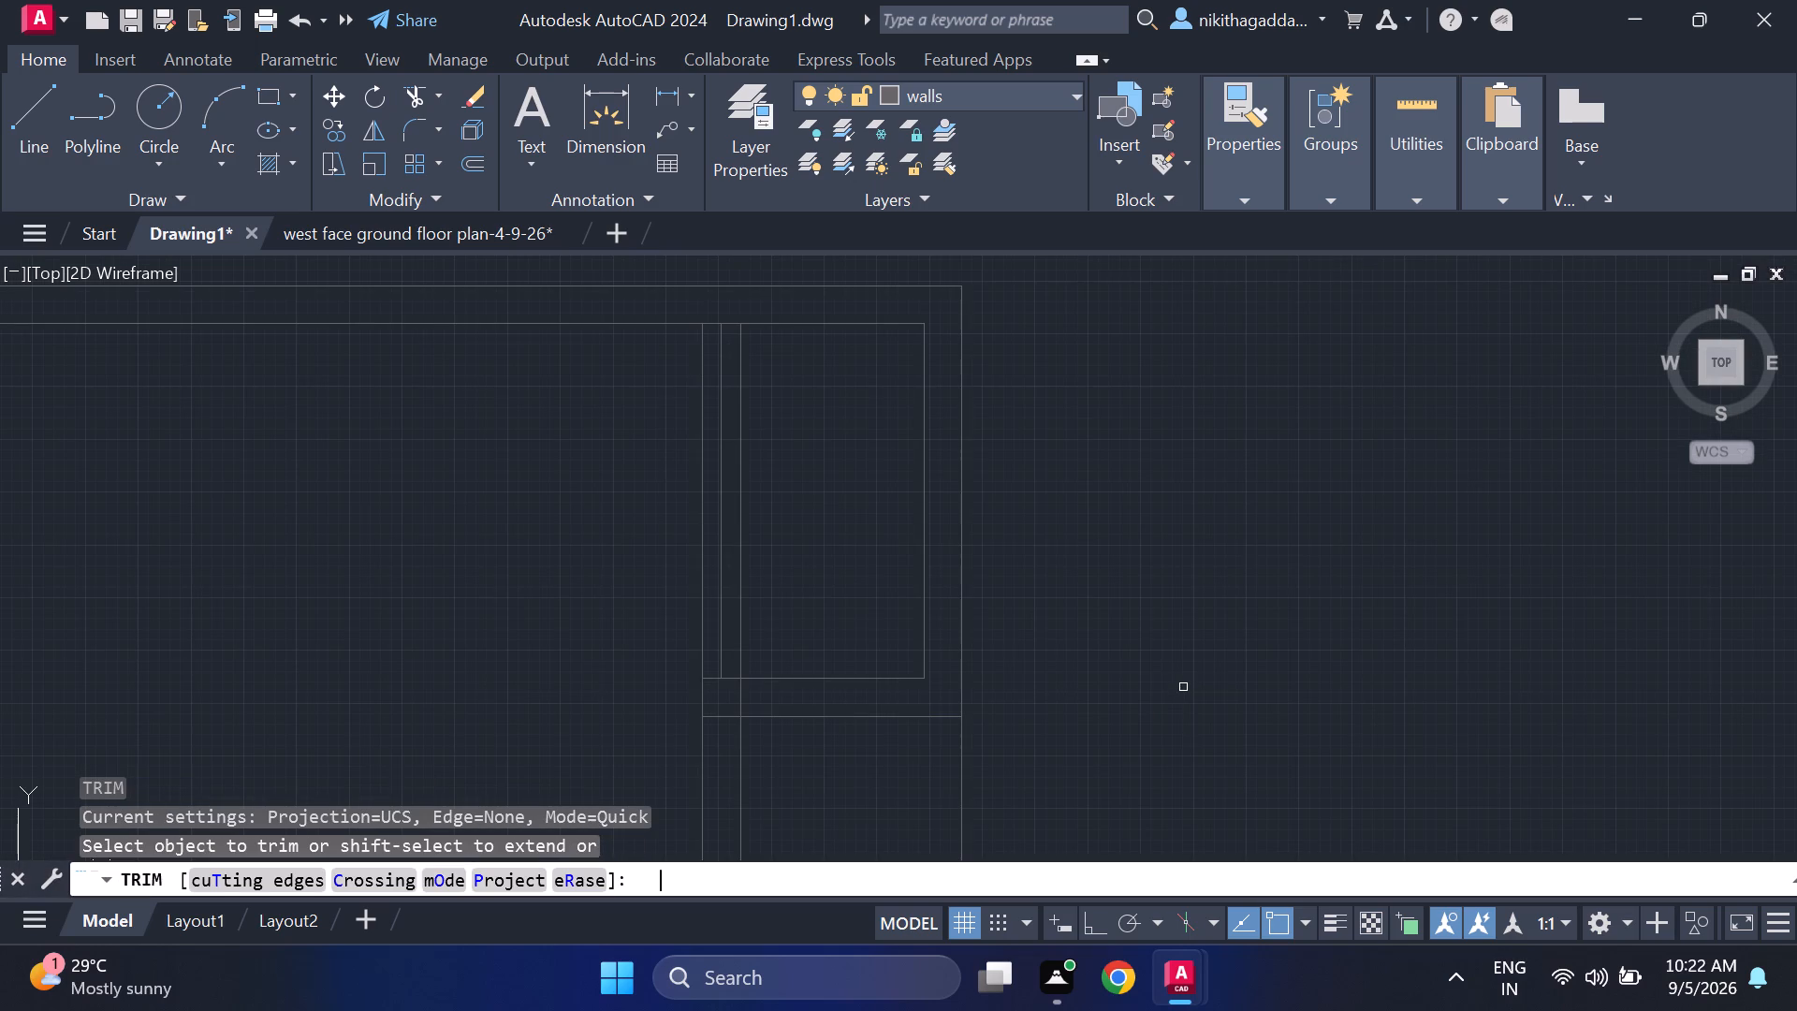
click(722, 648)
Trim the small northeast room's south wall lines inside the 9" vertical wall, and open the wall's east line at that junction.
scroll(788, 712, down, 4)
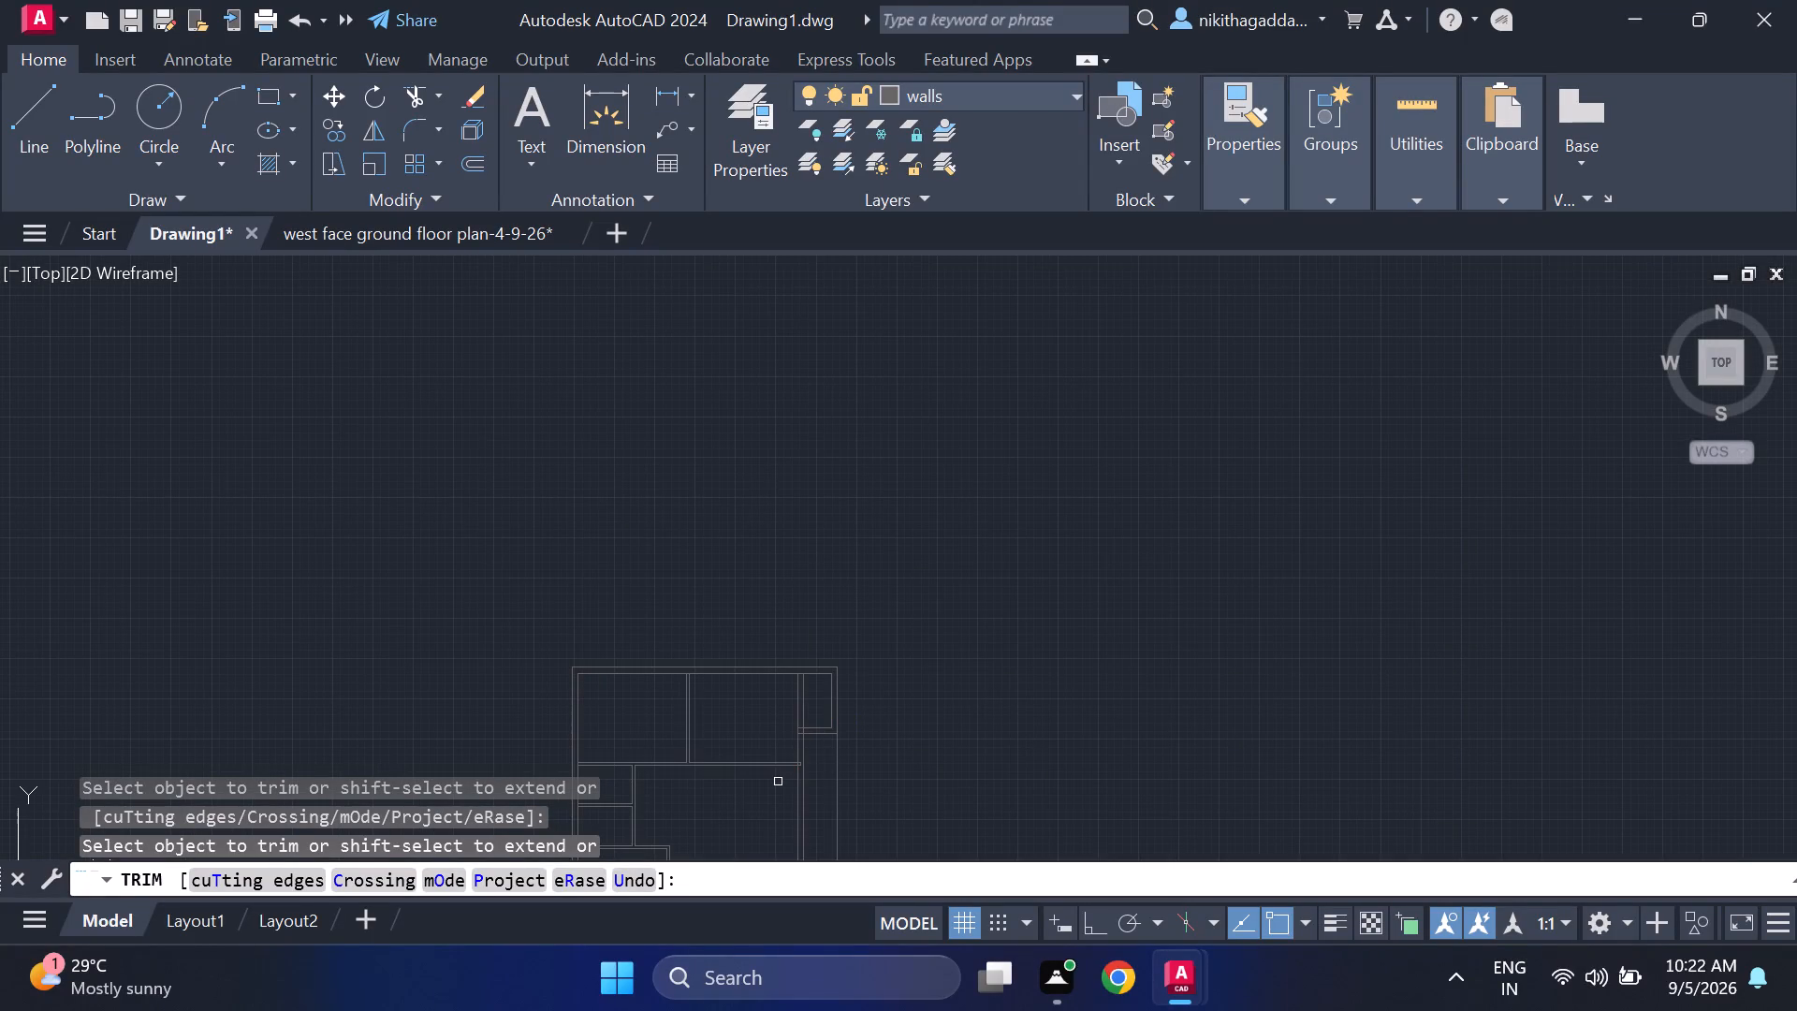
scroll(775, 782, up, 4)
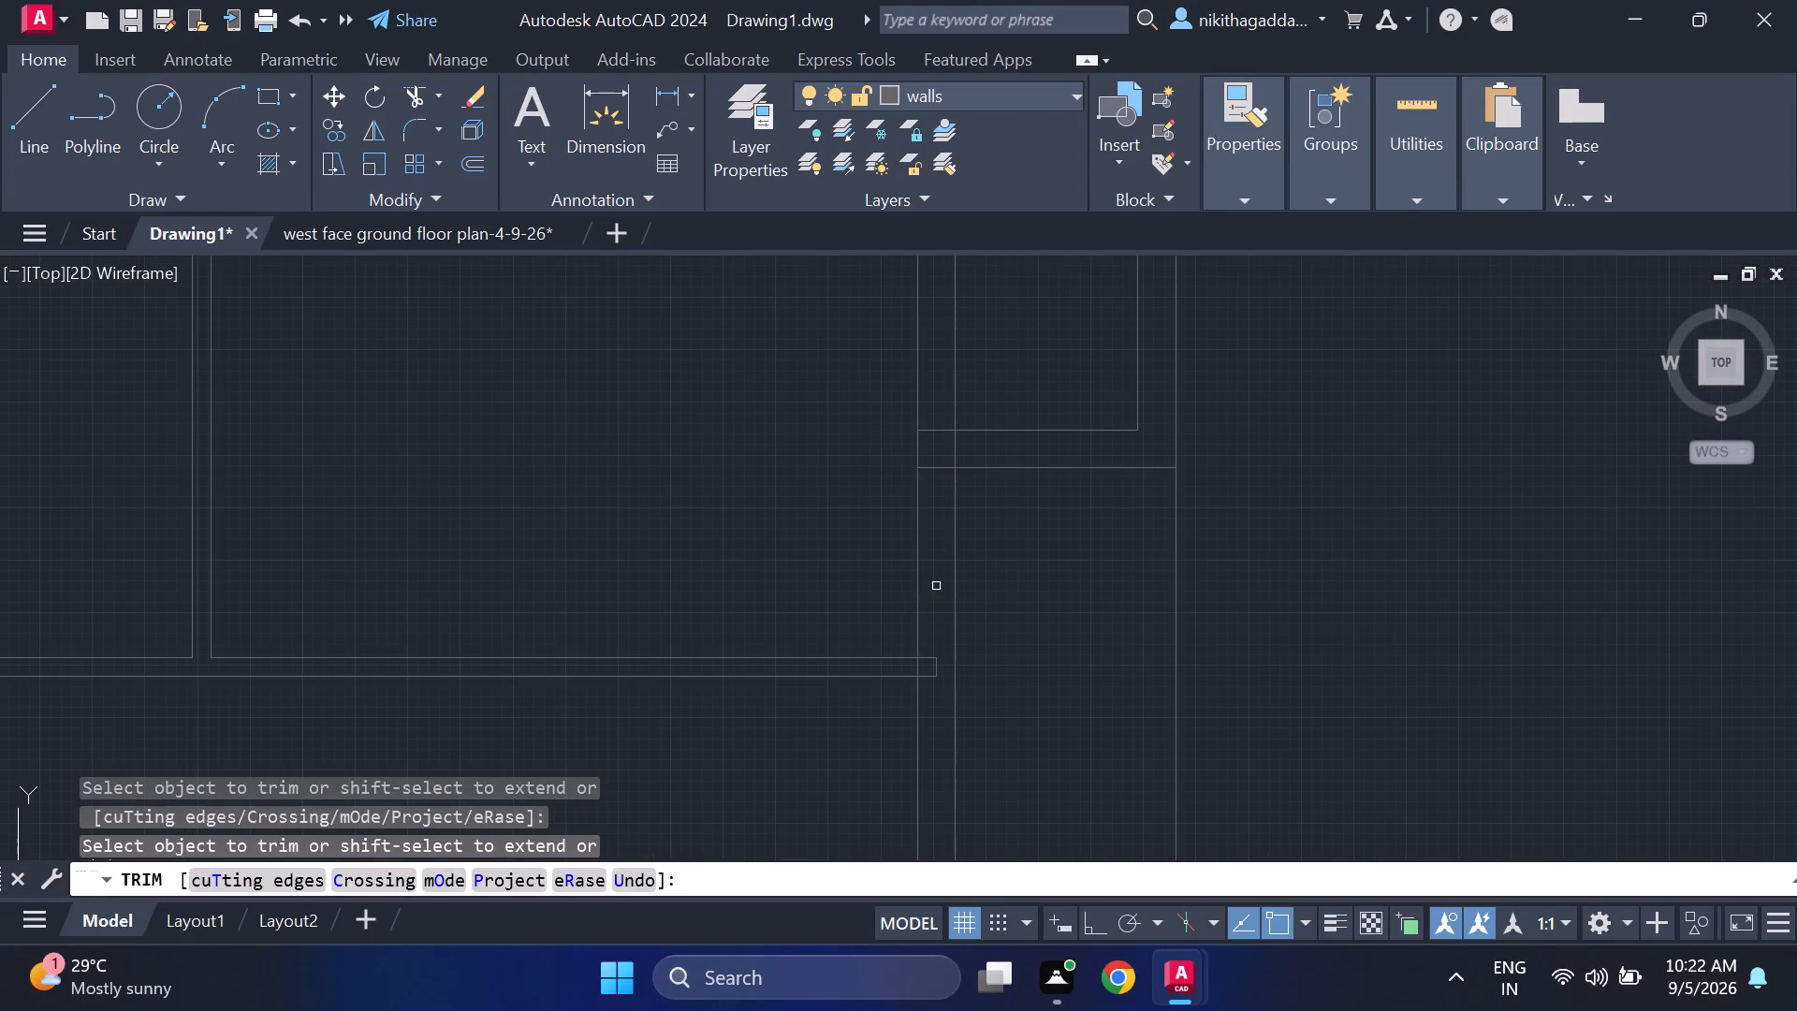
drag(936, 397, 936, 398)
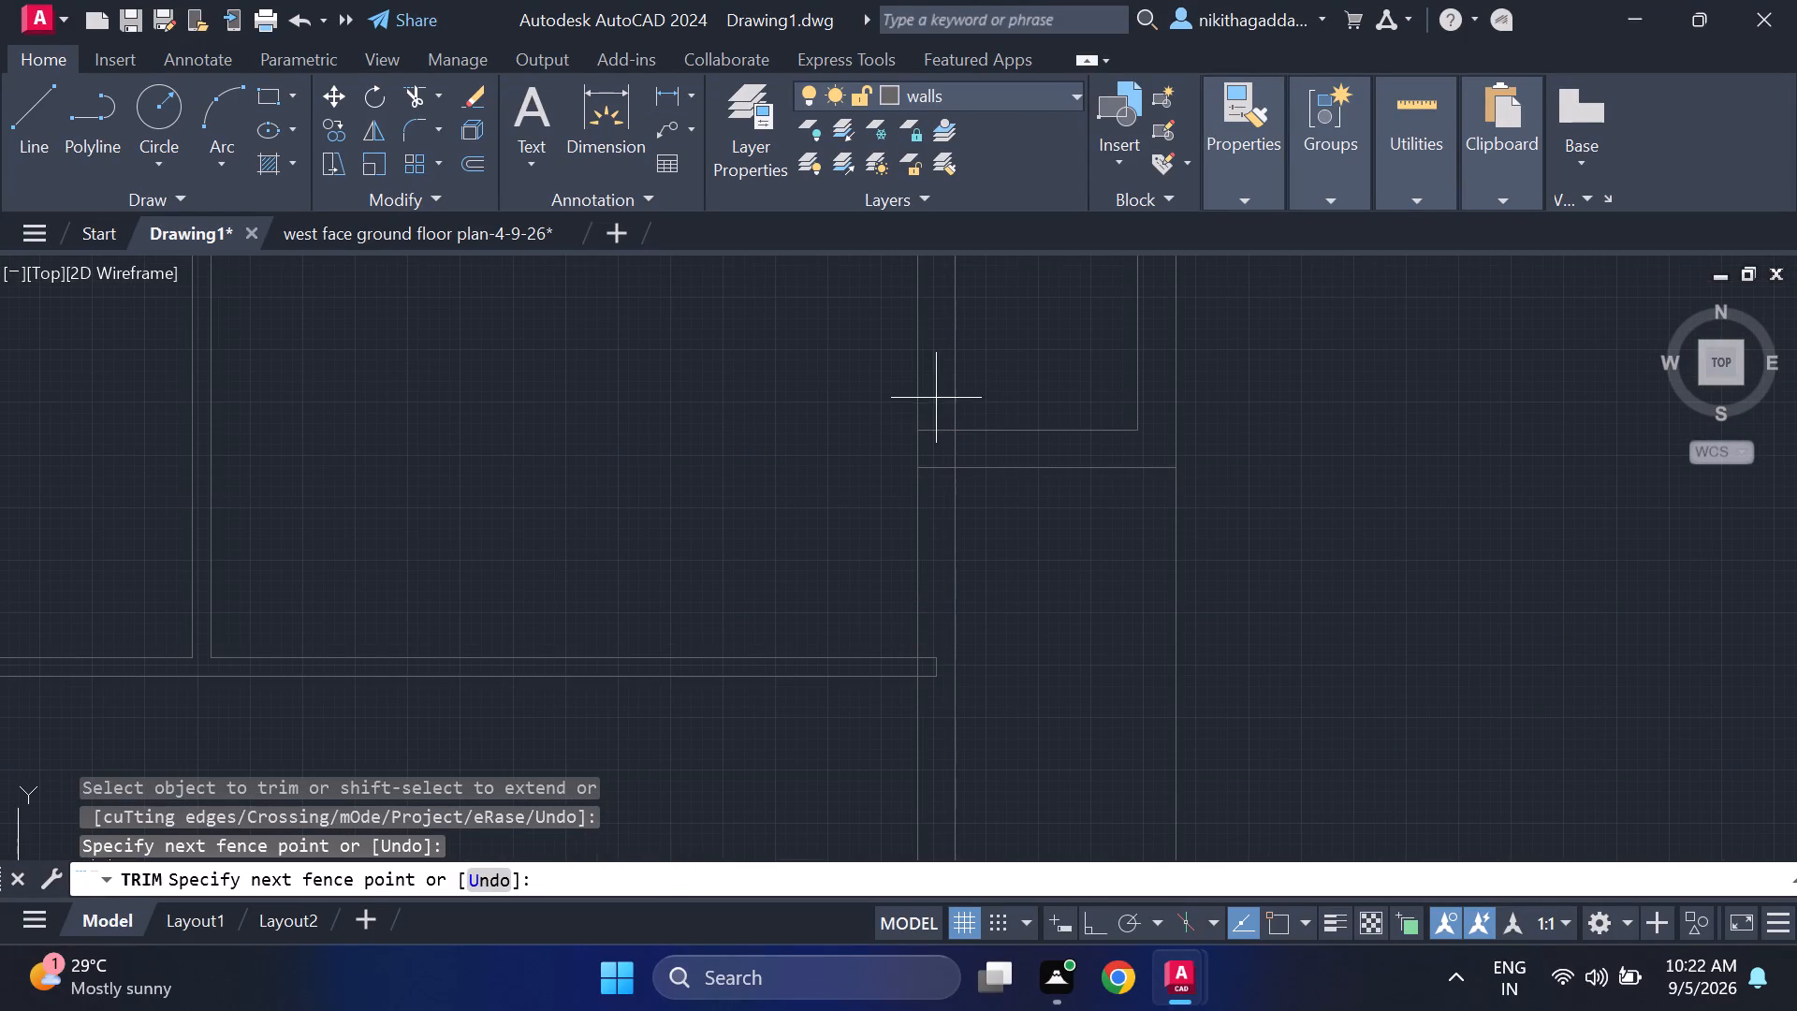
drag(936, 398, 942, 506)
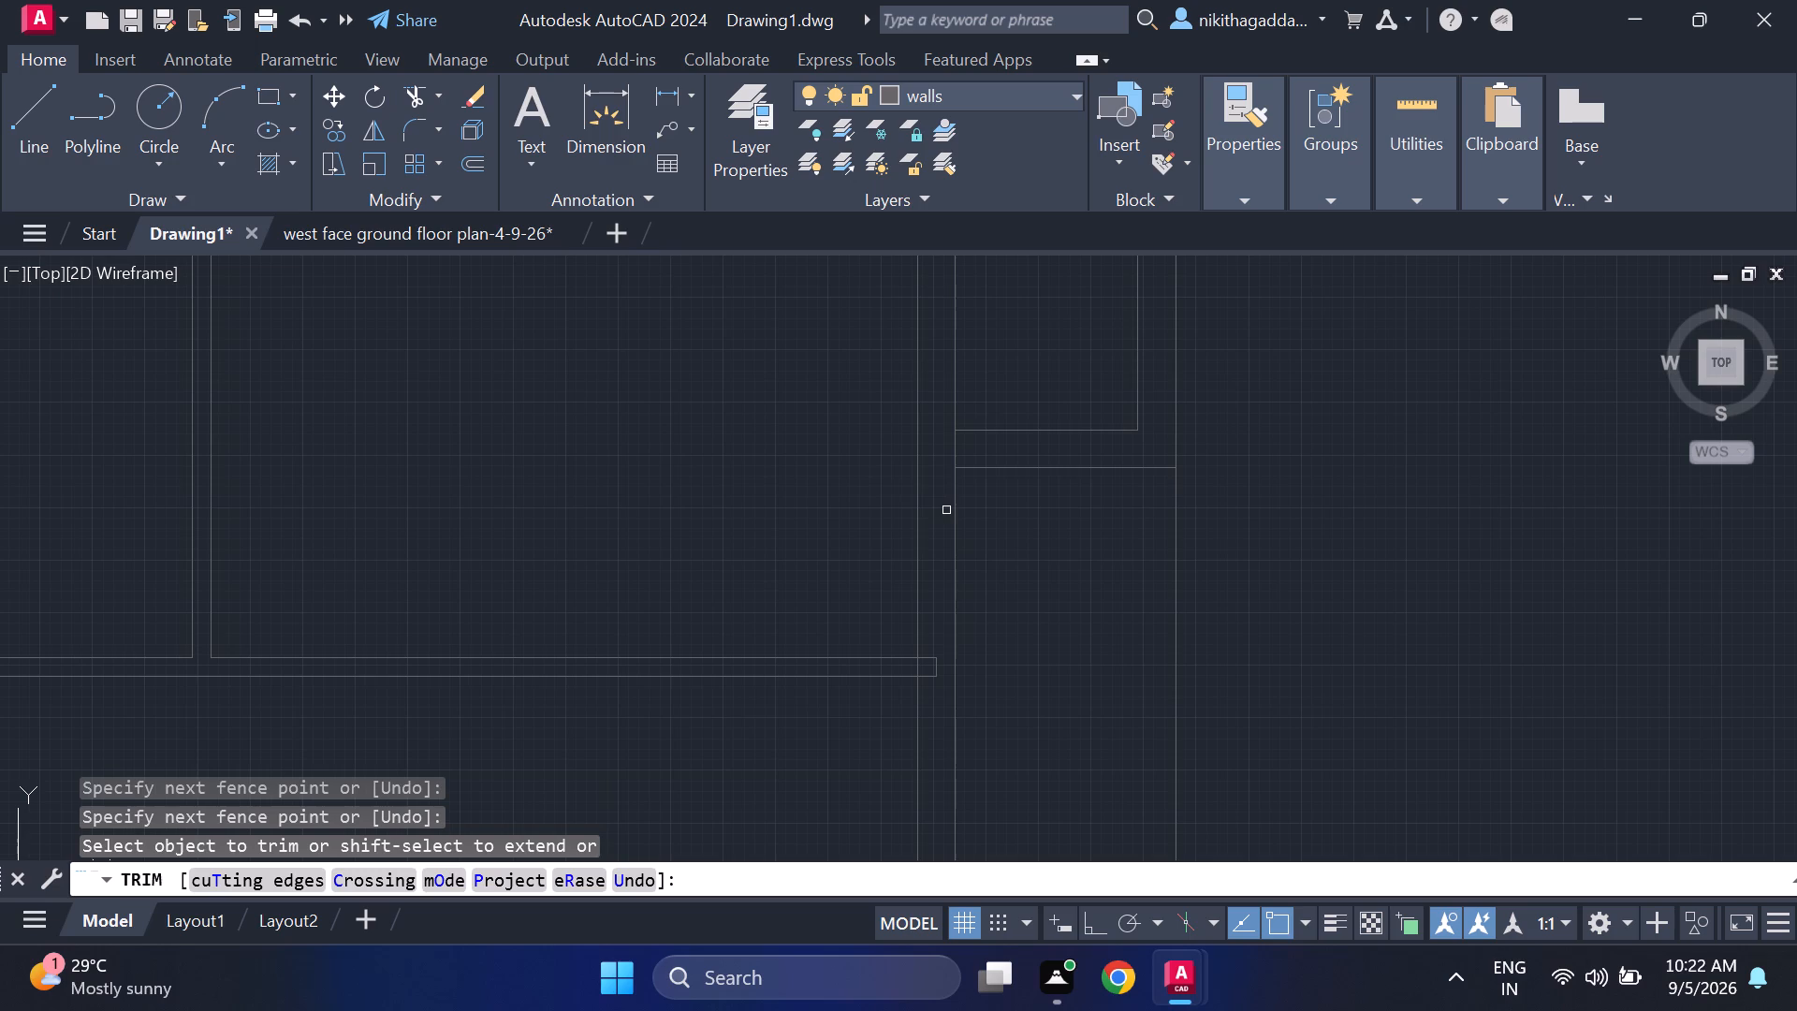
click(957, 452)
Trim the horizontal partition's east end back to the 9" vertical wall's west line, removing the end stub and opening the T-junction.
scroll(1030, 587, down, 2)
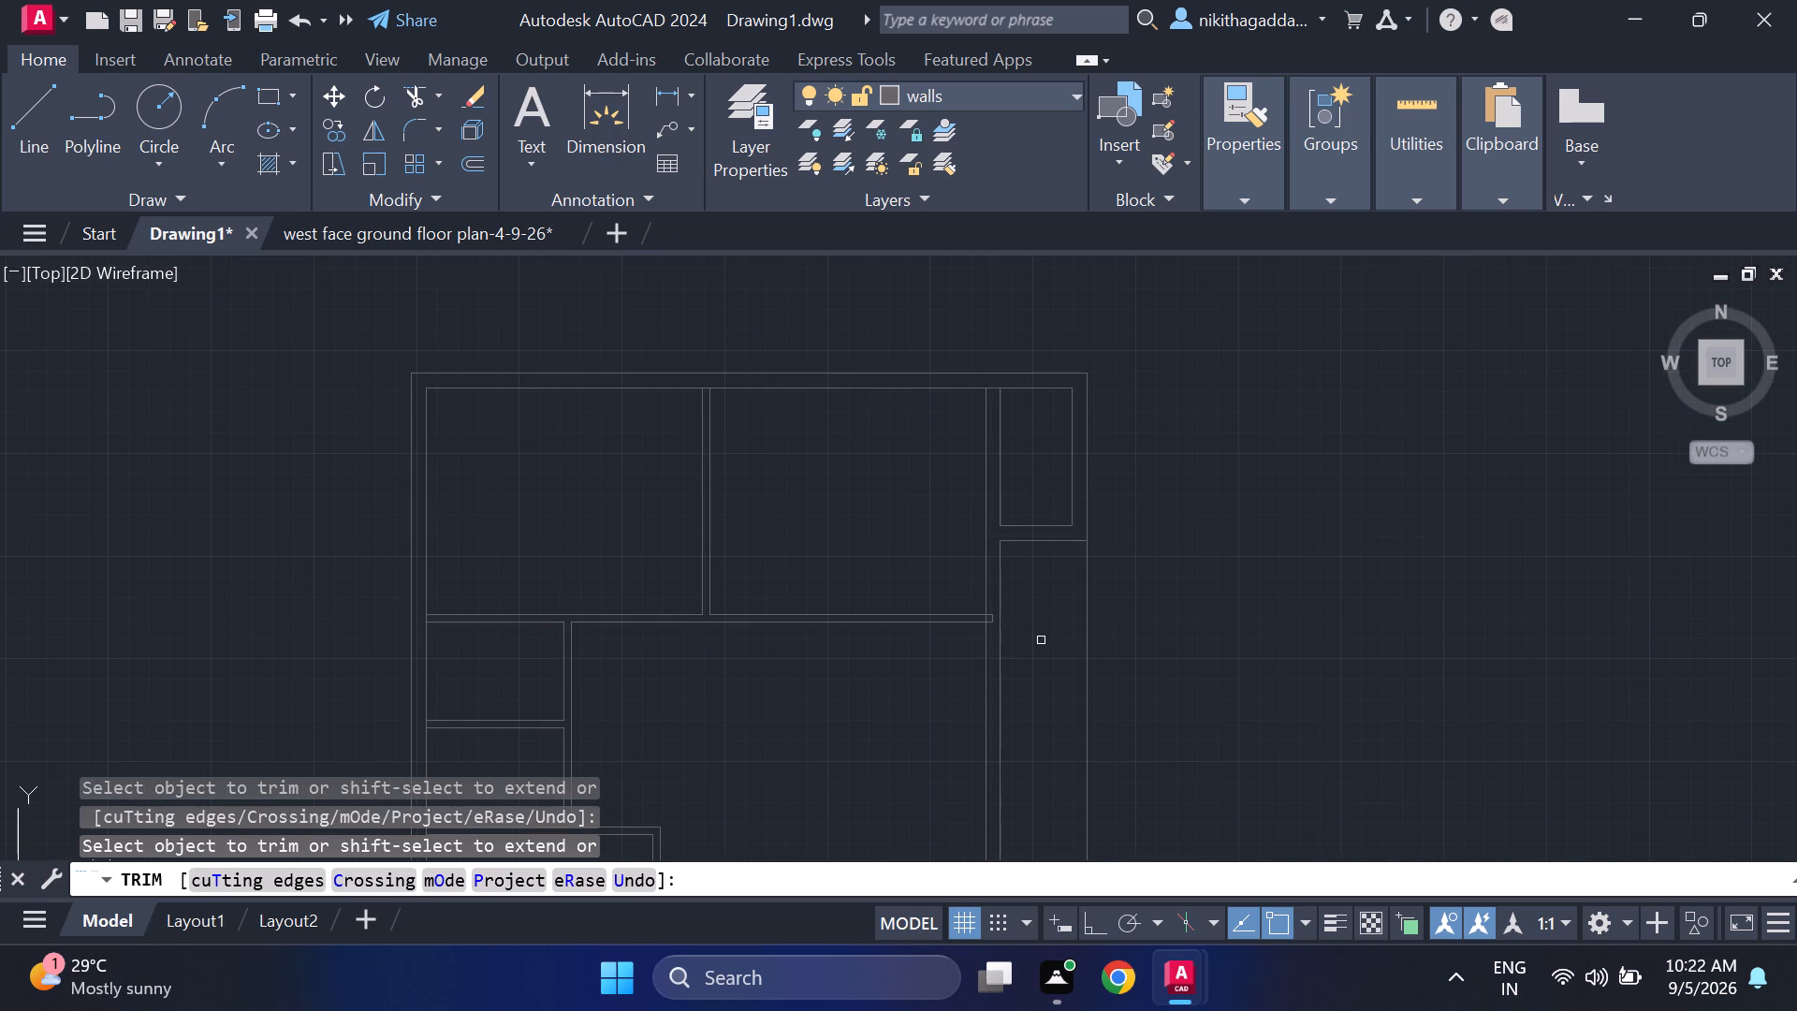
middle_drag(1041, 640, 1042, 482)
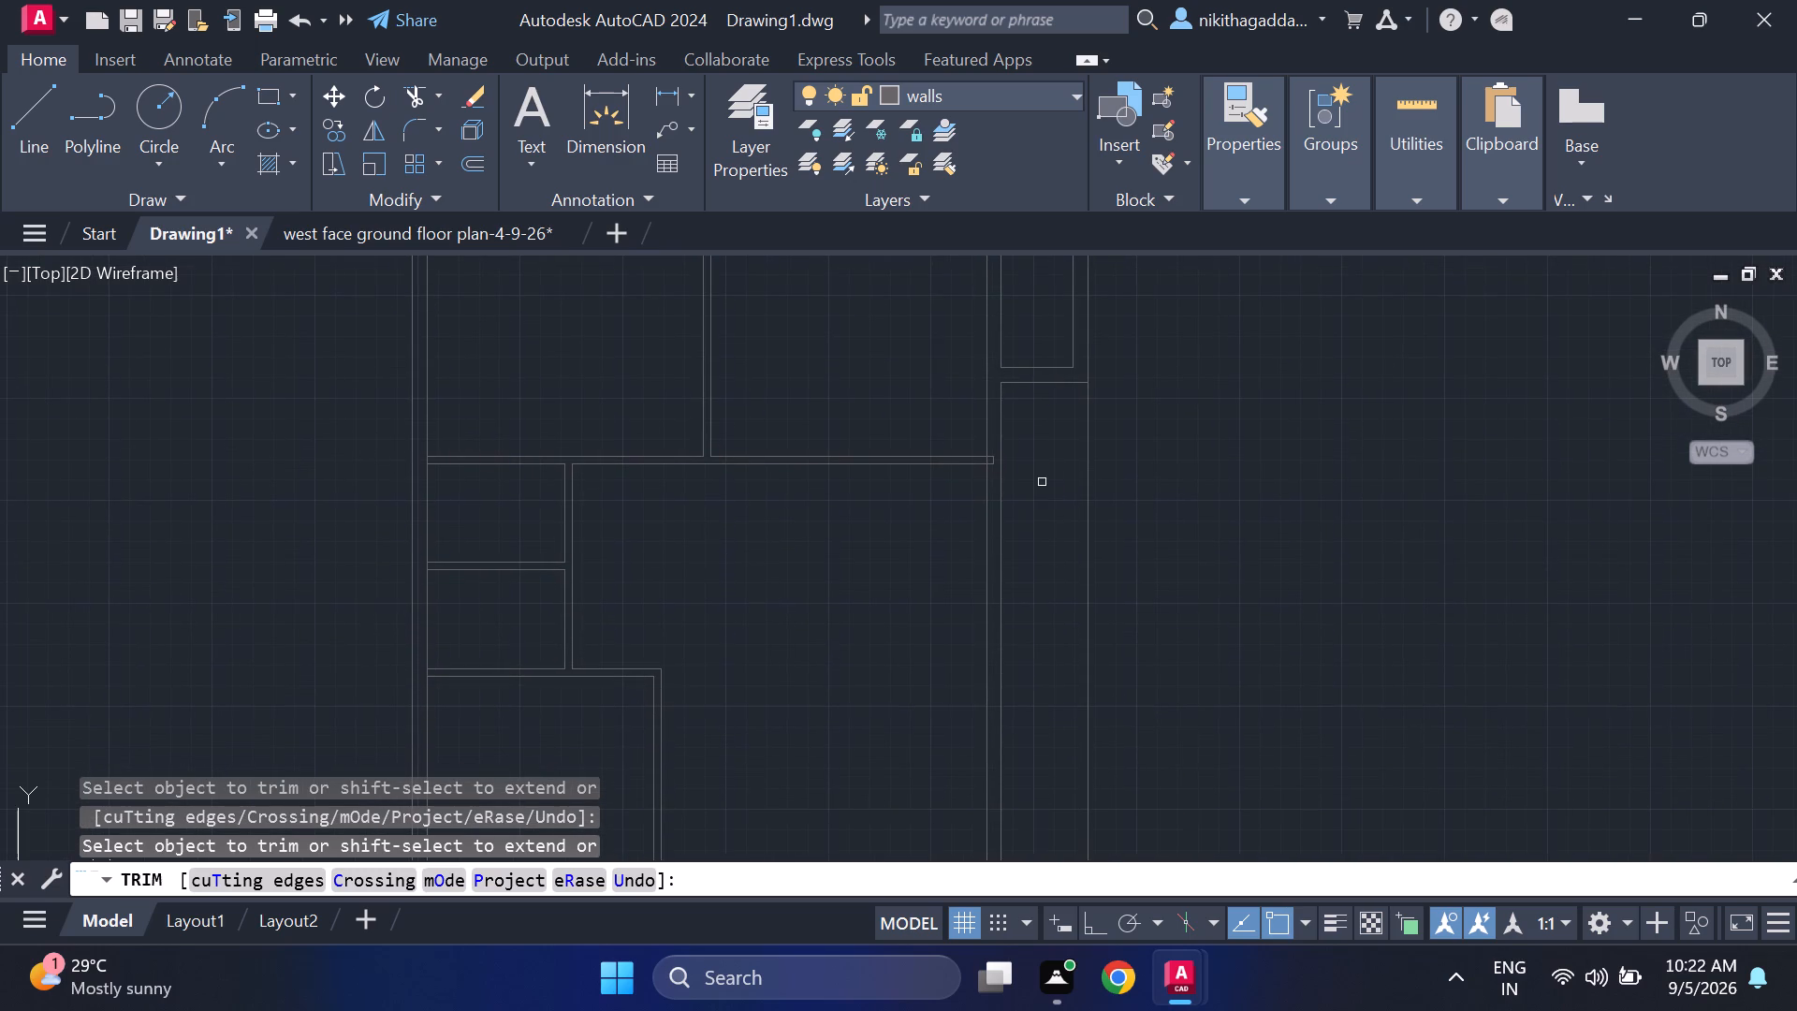
scroll(992, 450, up, 3)
click(986, 474)
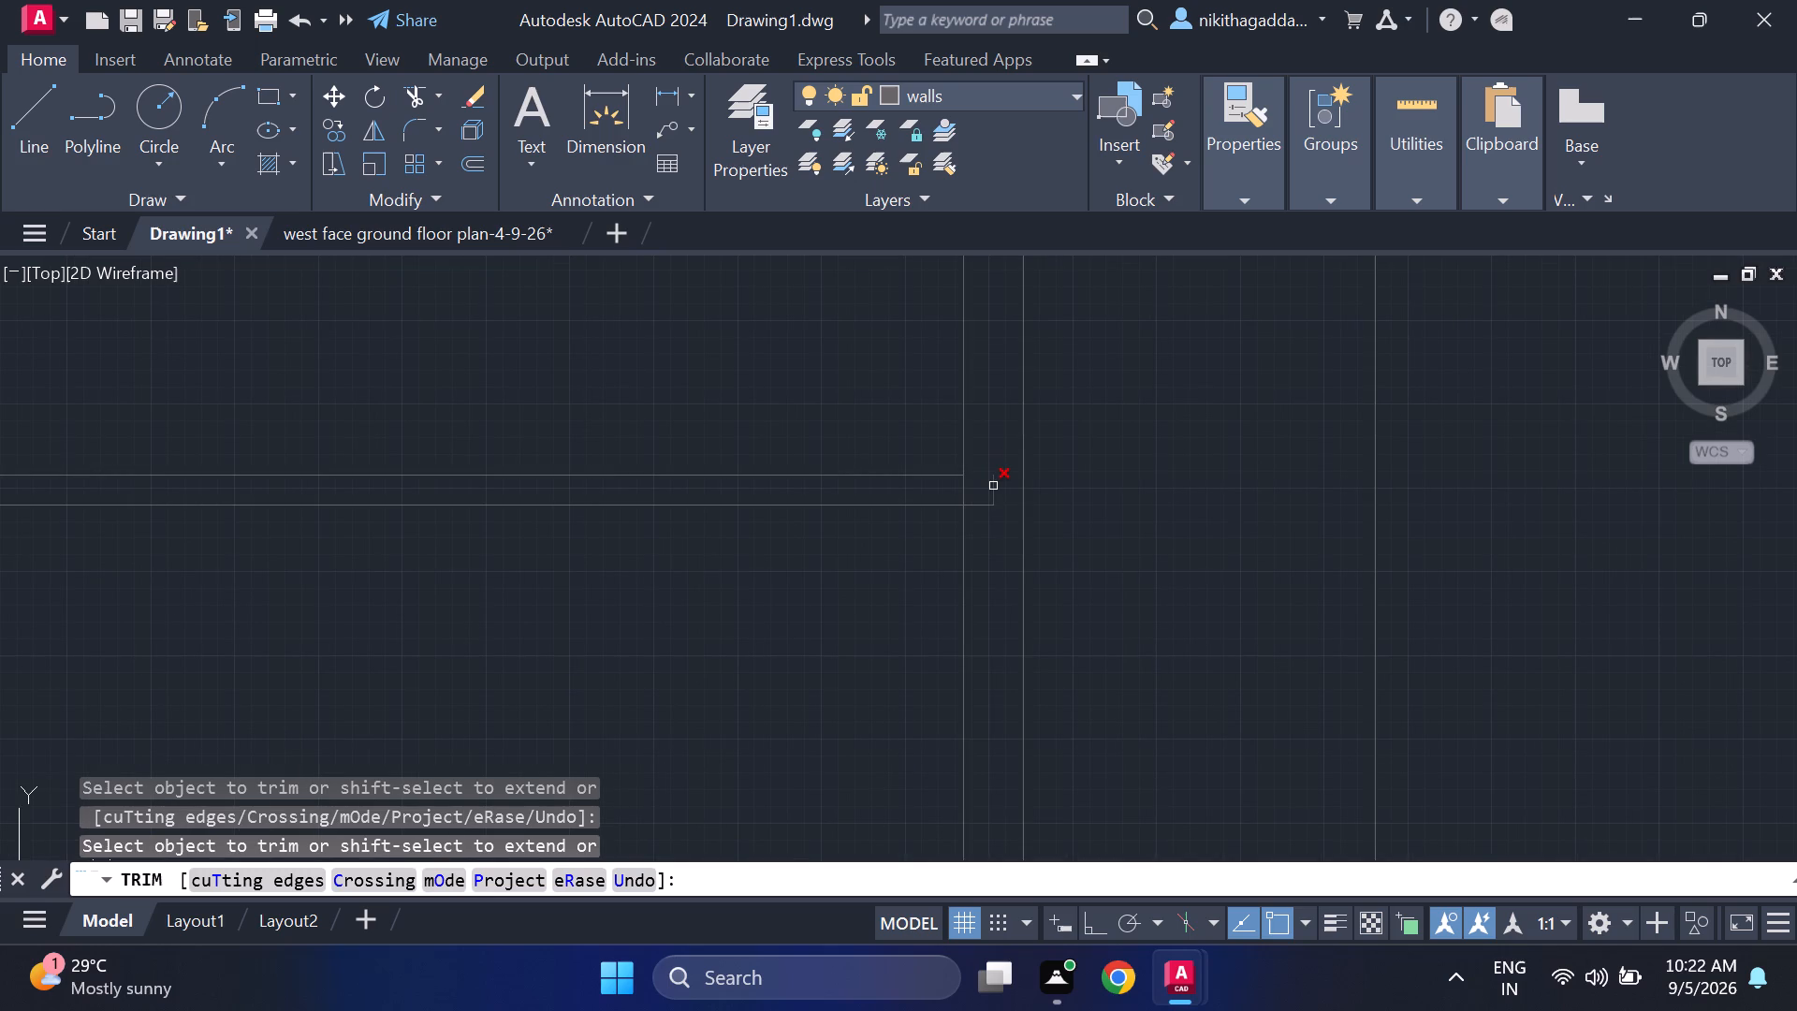
click(993, 486)
click(979, 505)
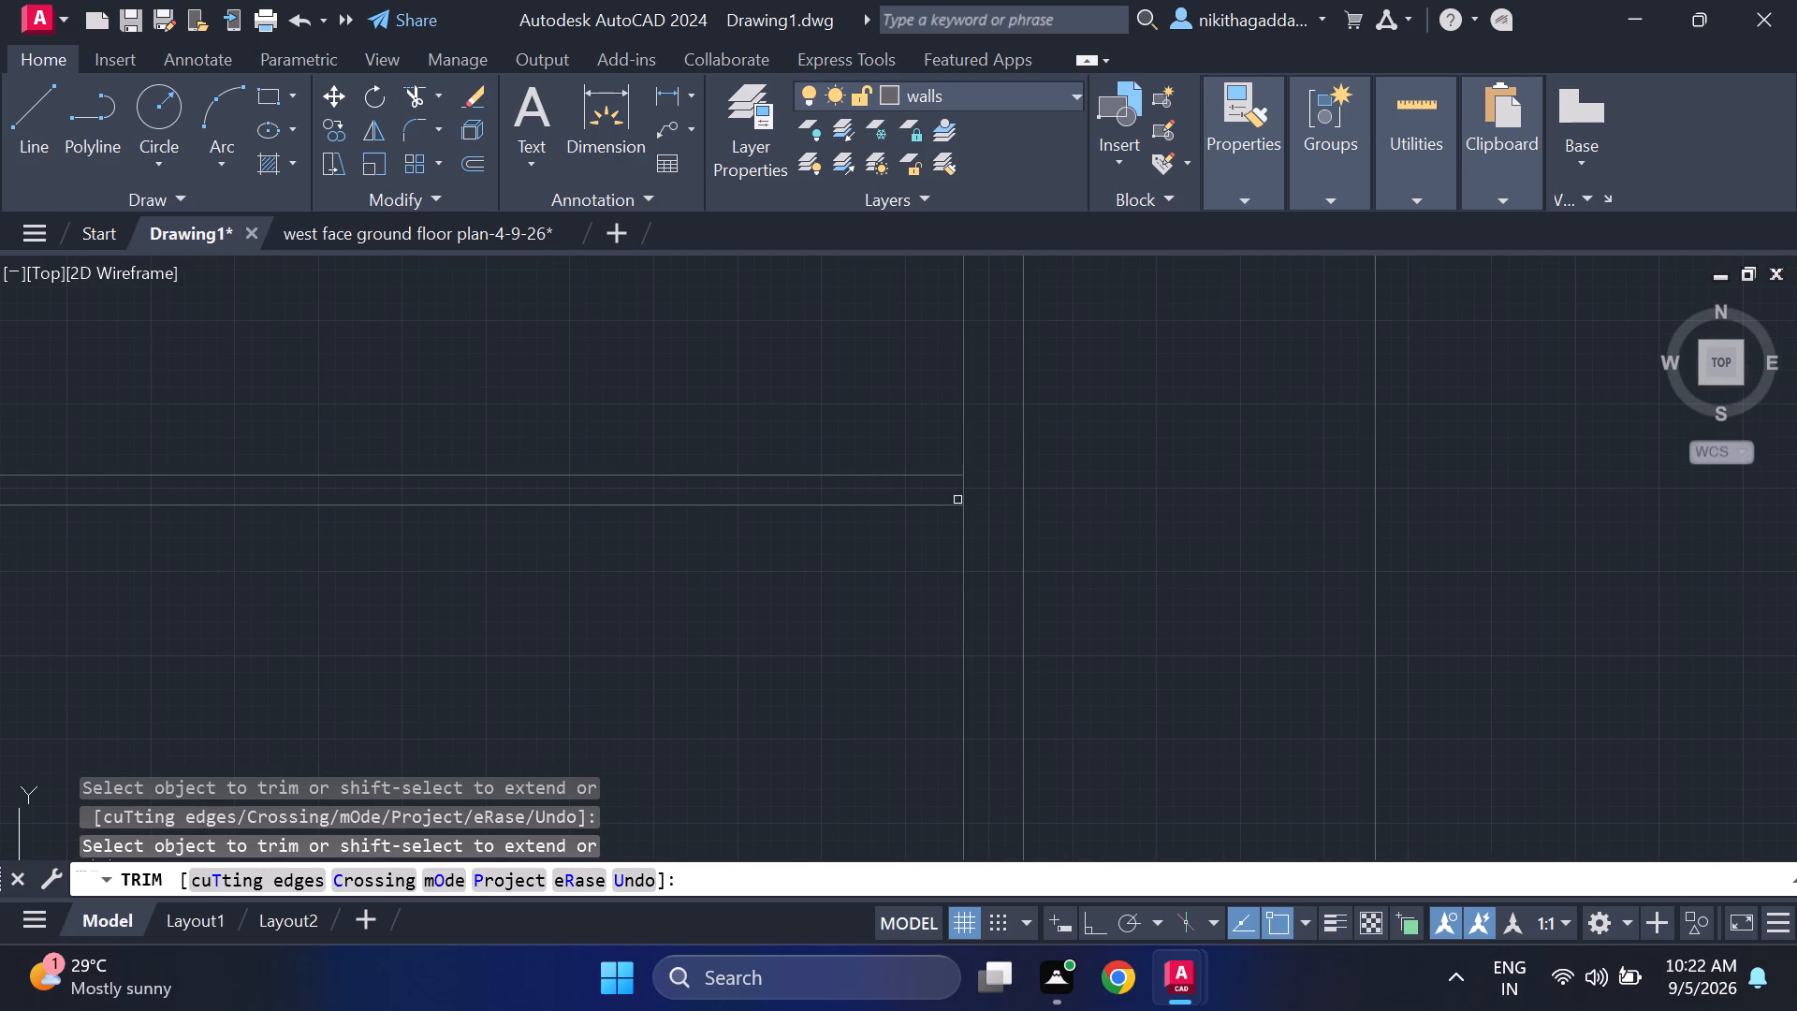
click(966, 493)
scroll(1106, 651, down, 3)
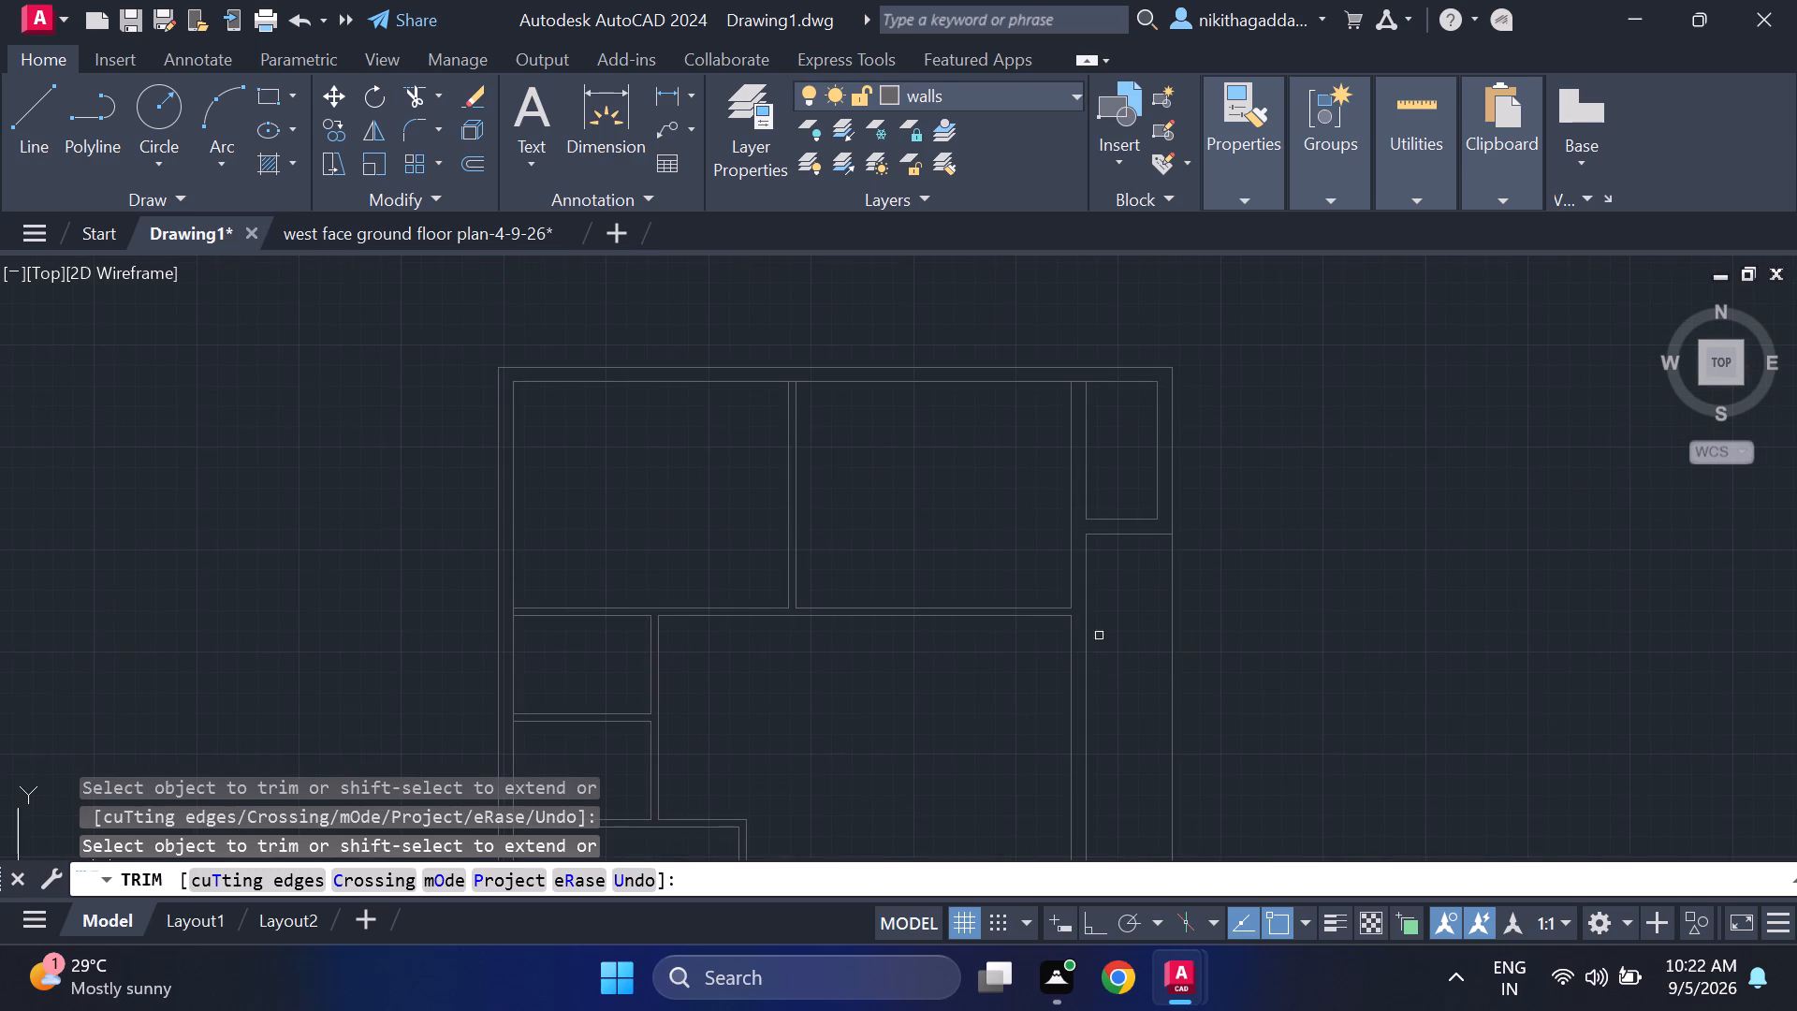
scroll(1284, 785, down, 3)
middle_drag(1264, 755, 1239, 706)
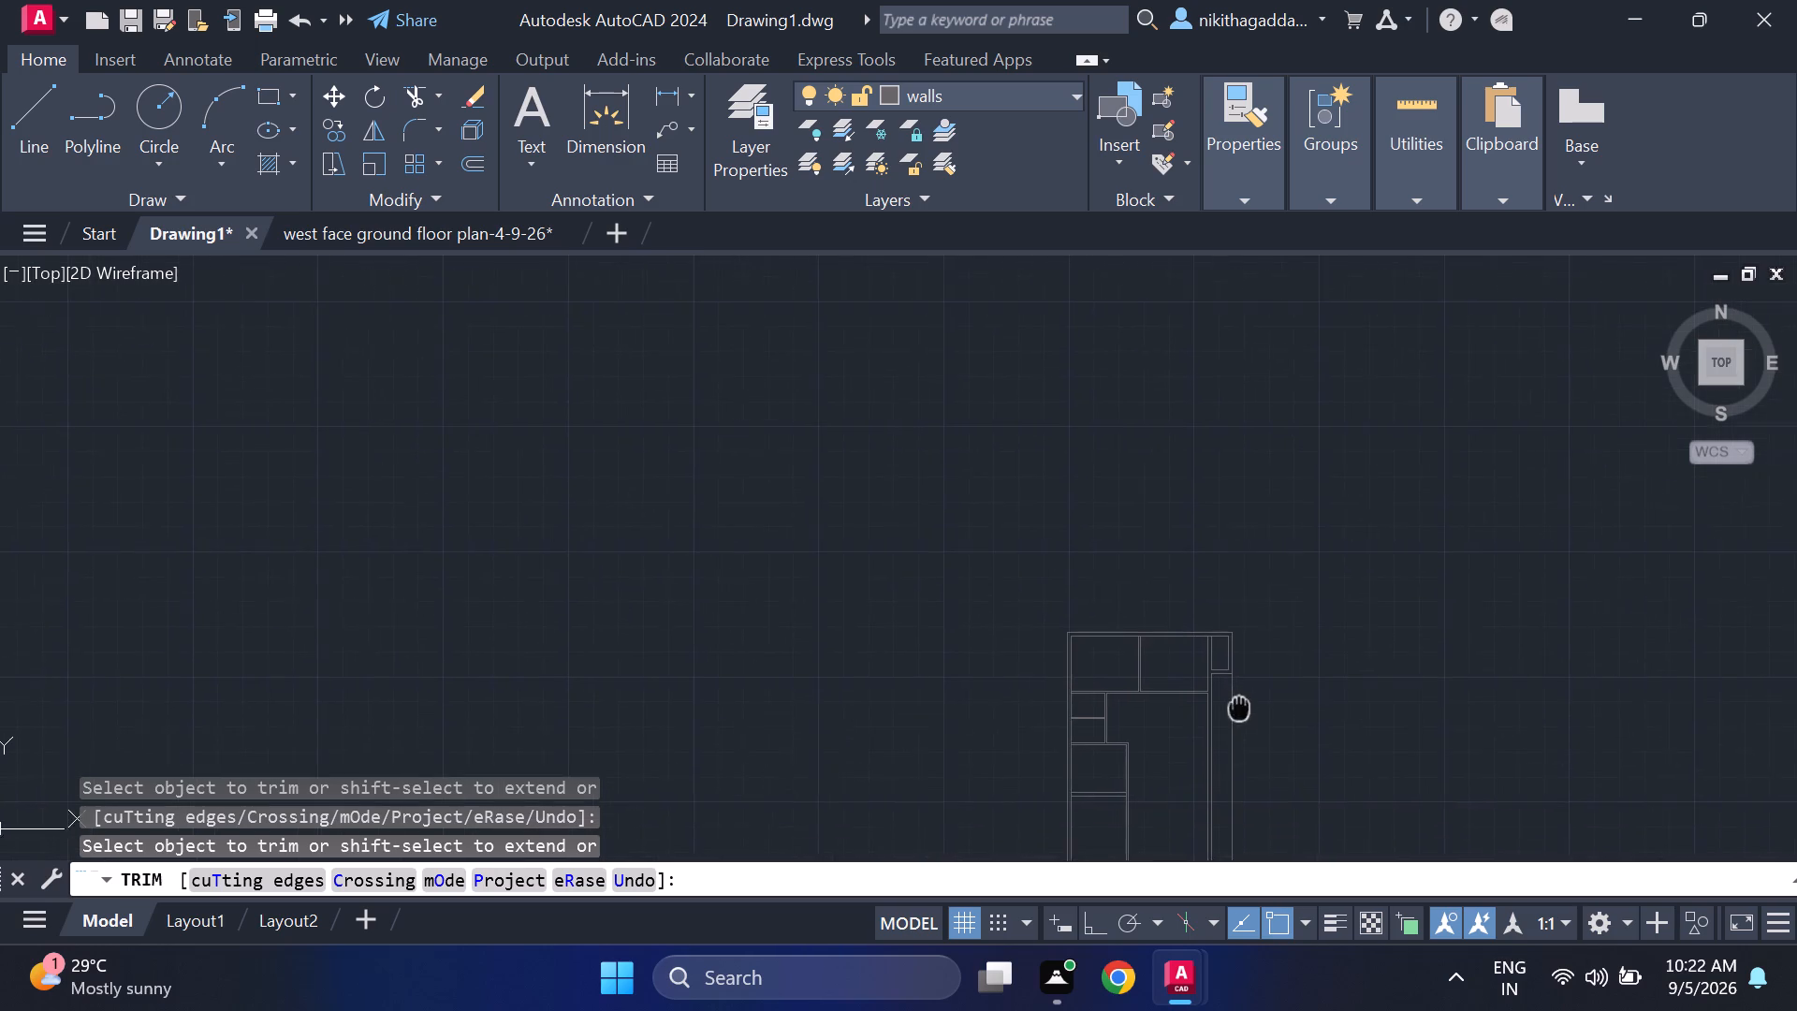
Measure the clear width from the small west rooms' east partition to the 9" vertical wall with a linear dimension.
middle_drag(1239, 706, 1249, 667)
middle_drag(1197, 565, 903, 330)
scroll(920, 432, up, 2)
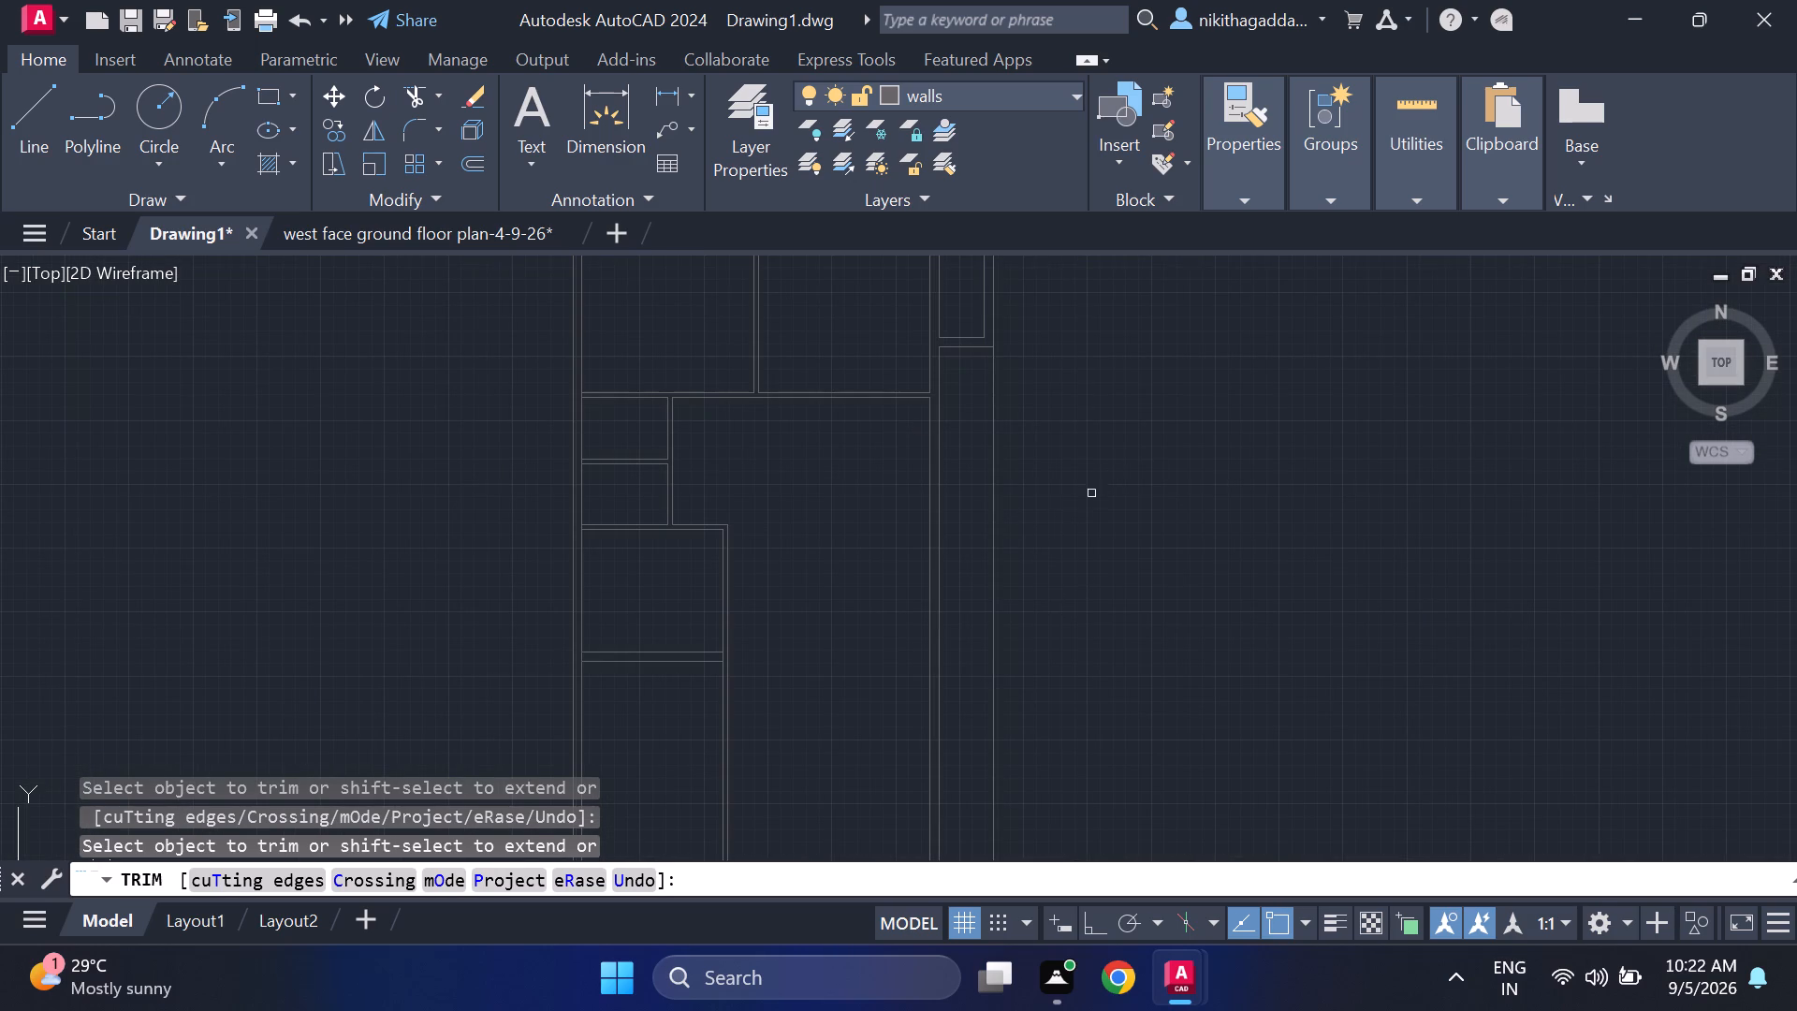
scroll(1045, 501, up, 1)
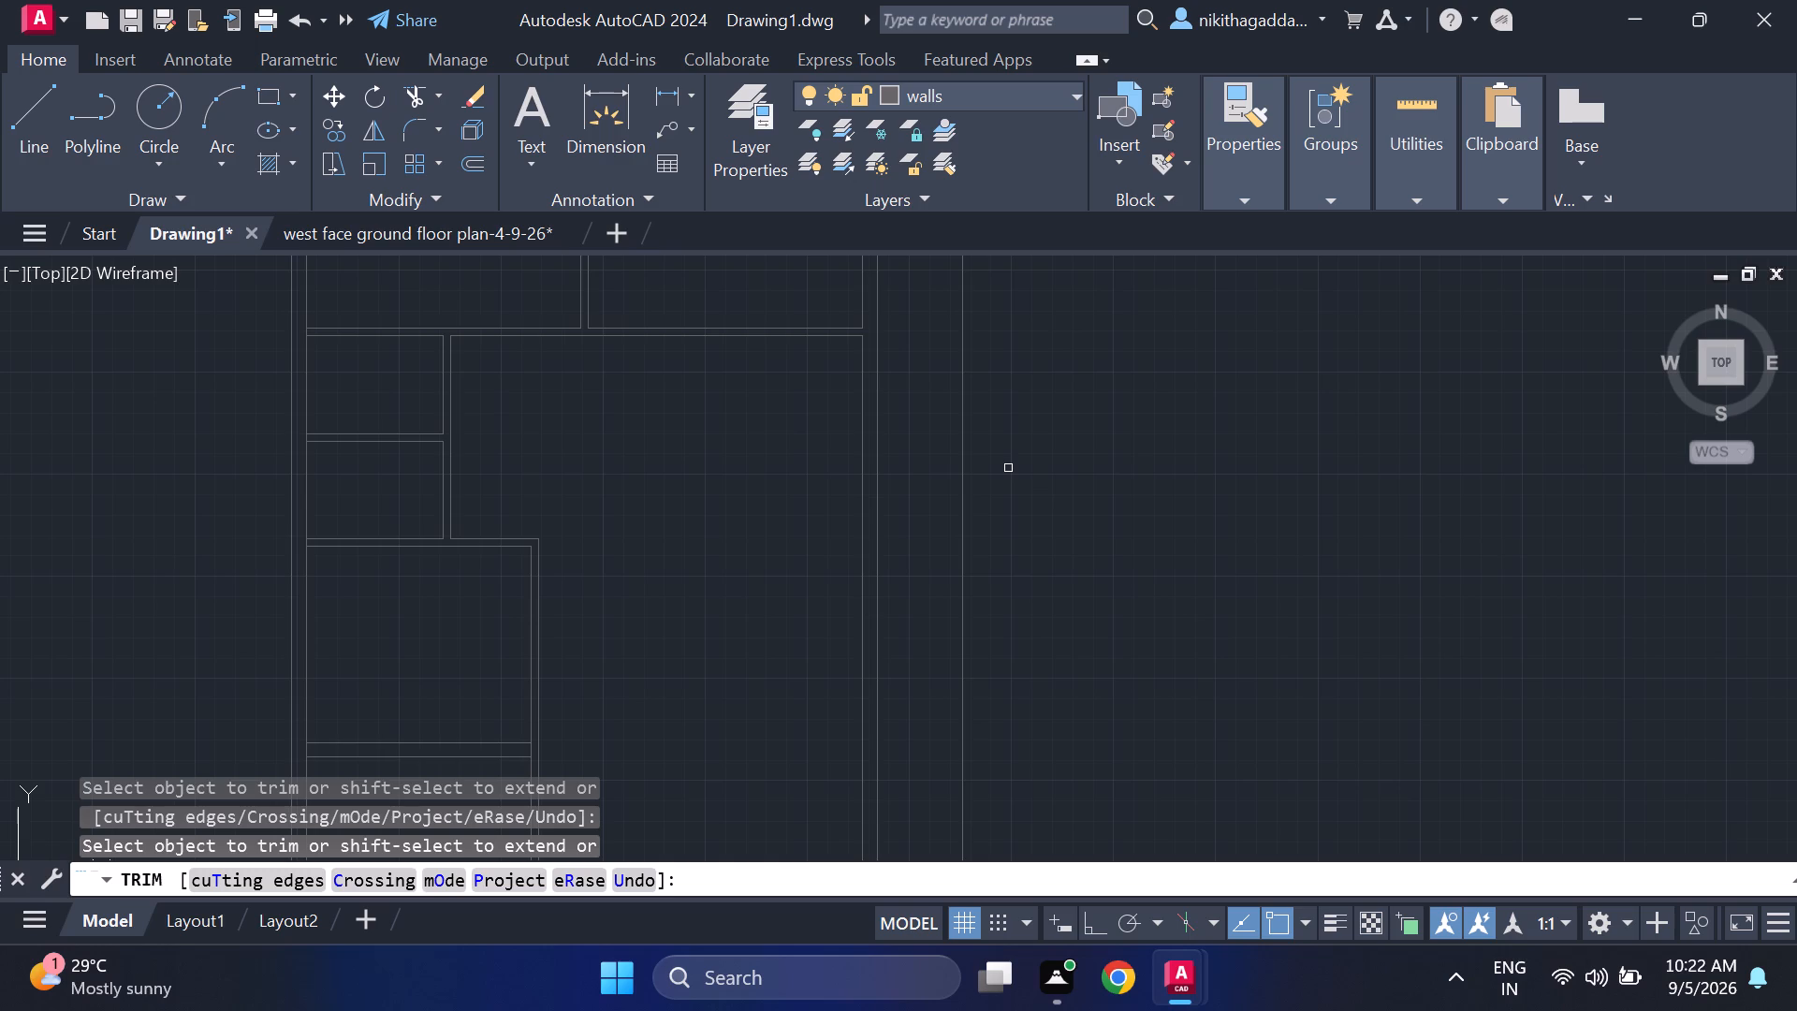
key(Escape)
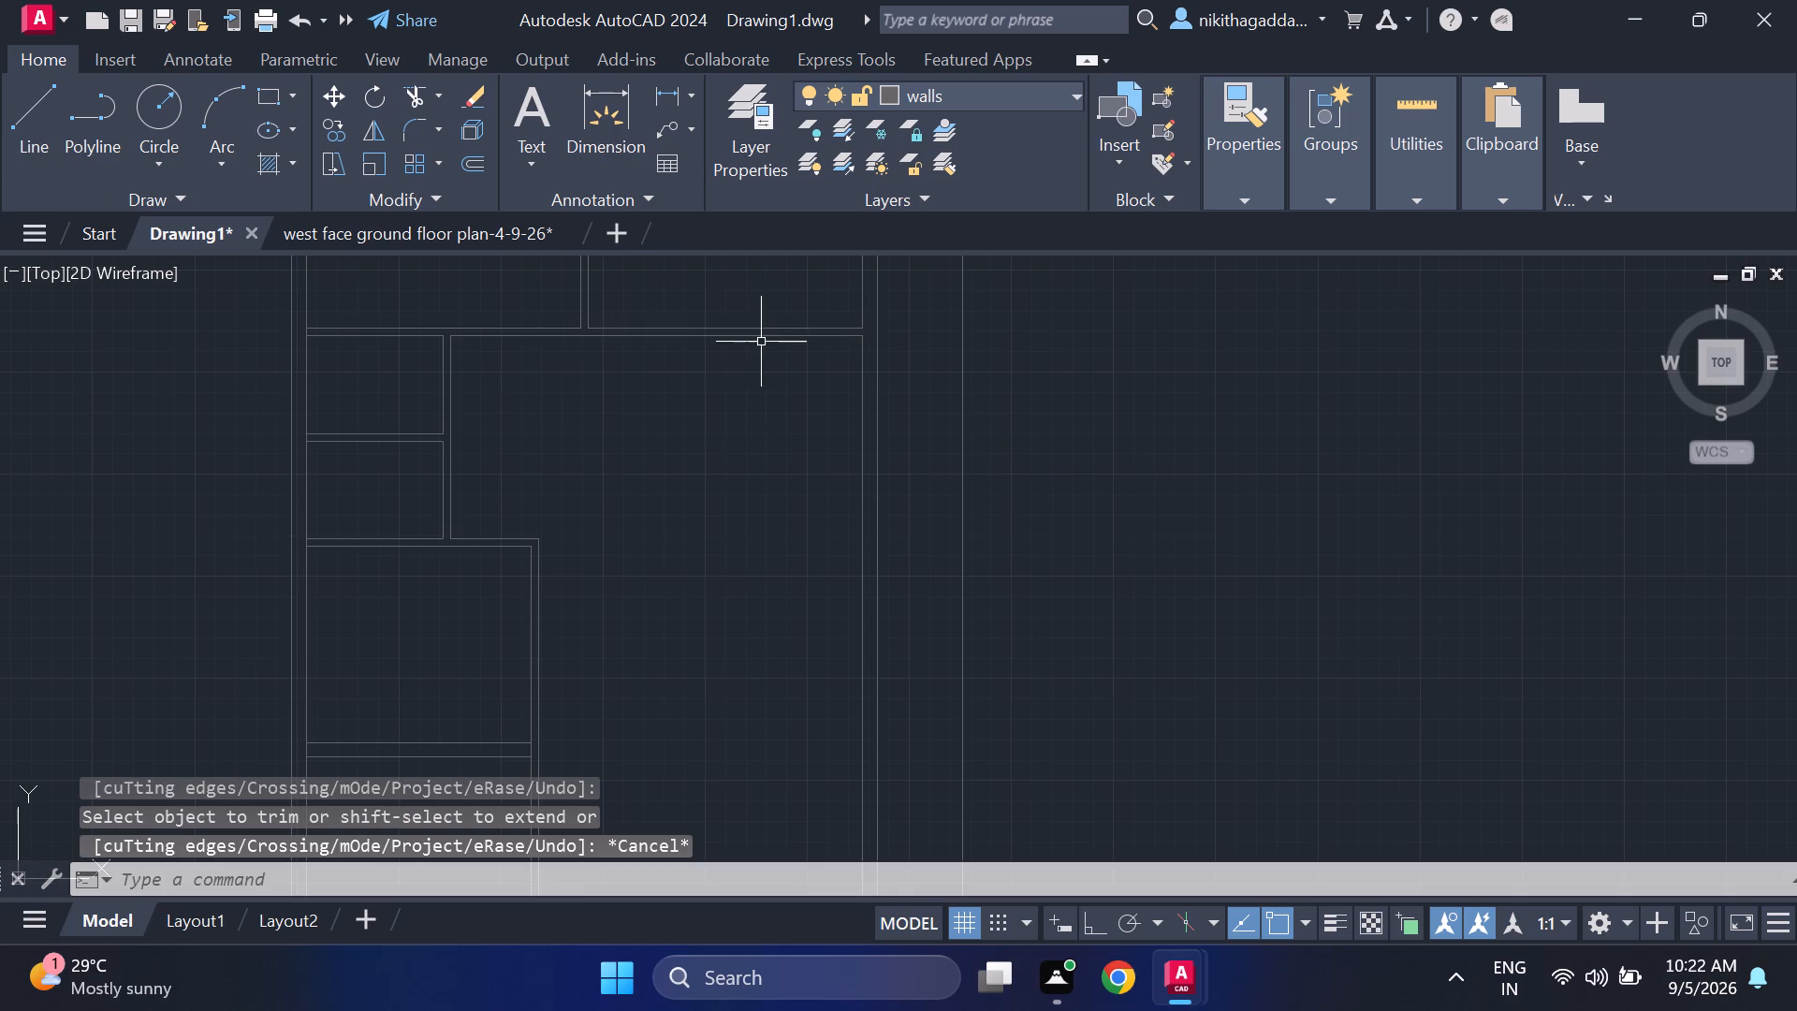
click(668, 97)
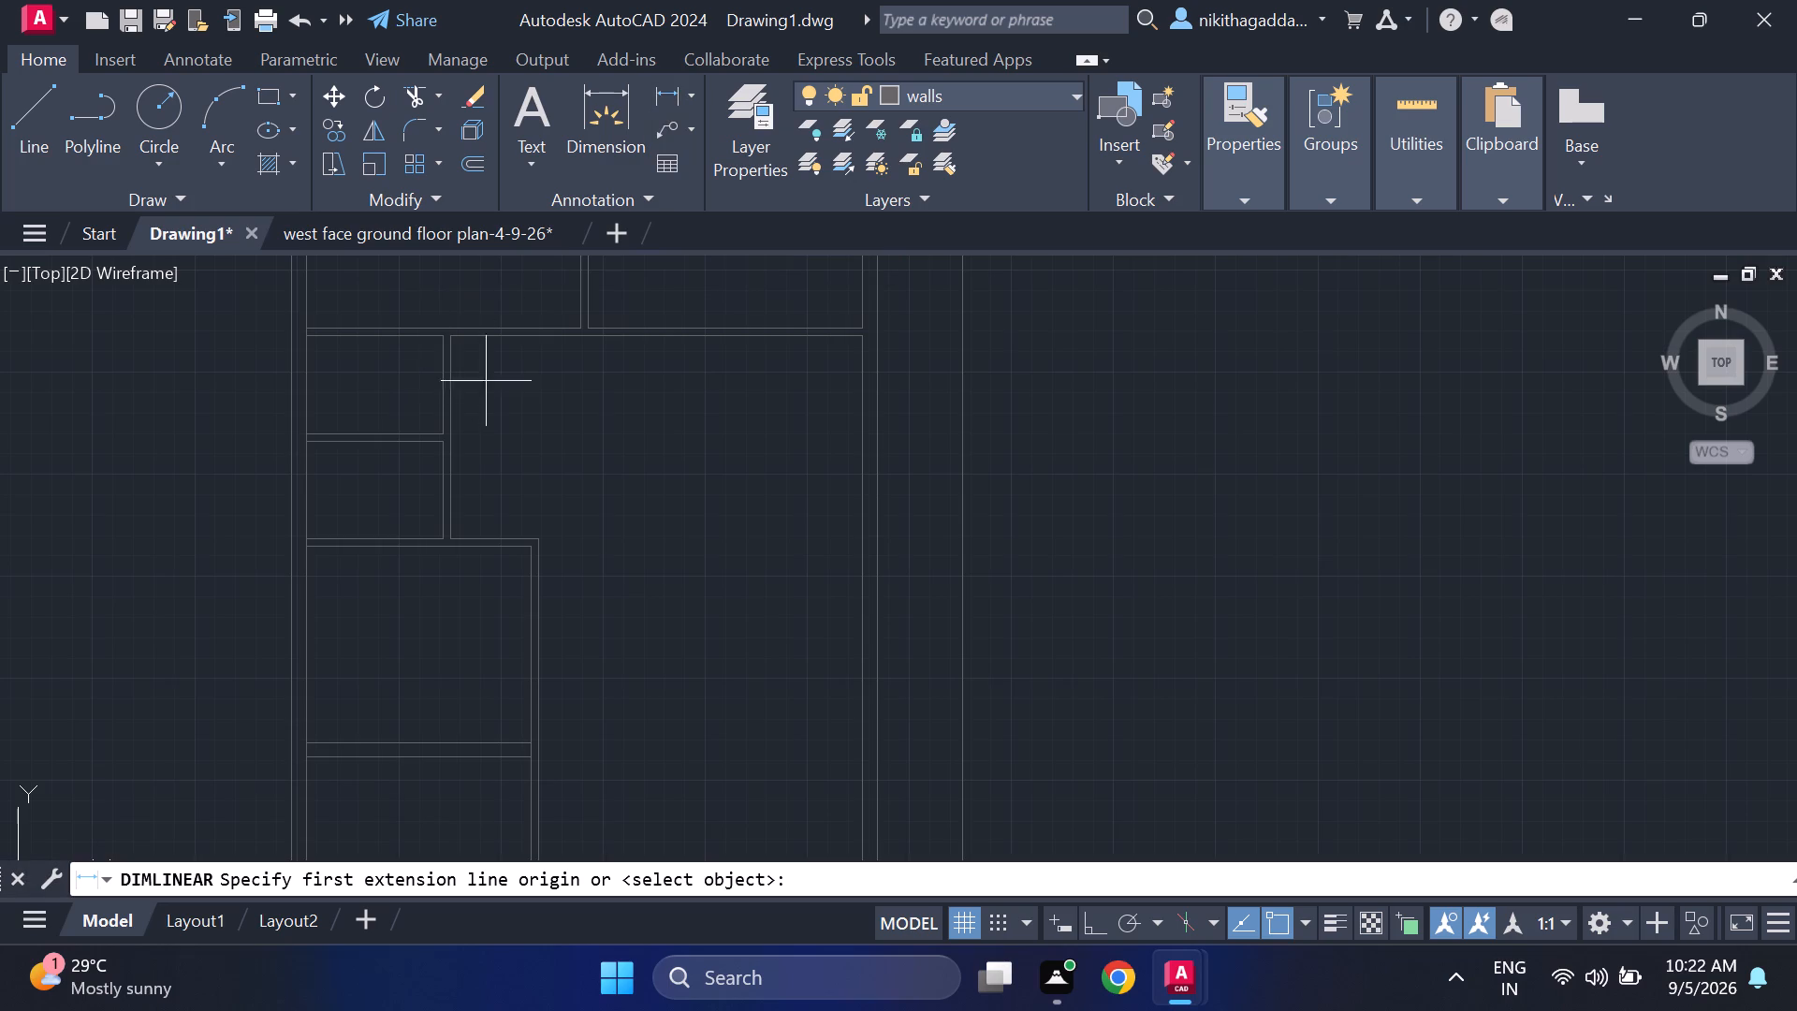
click(459, 437)
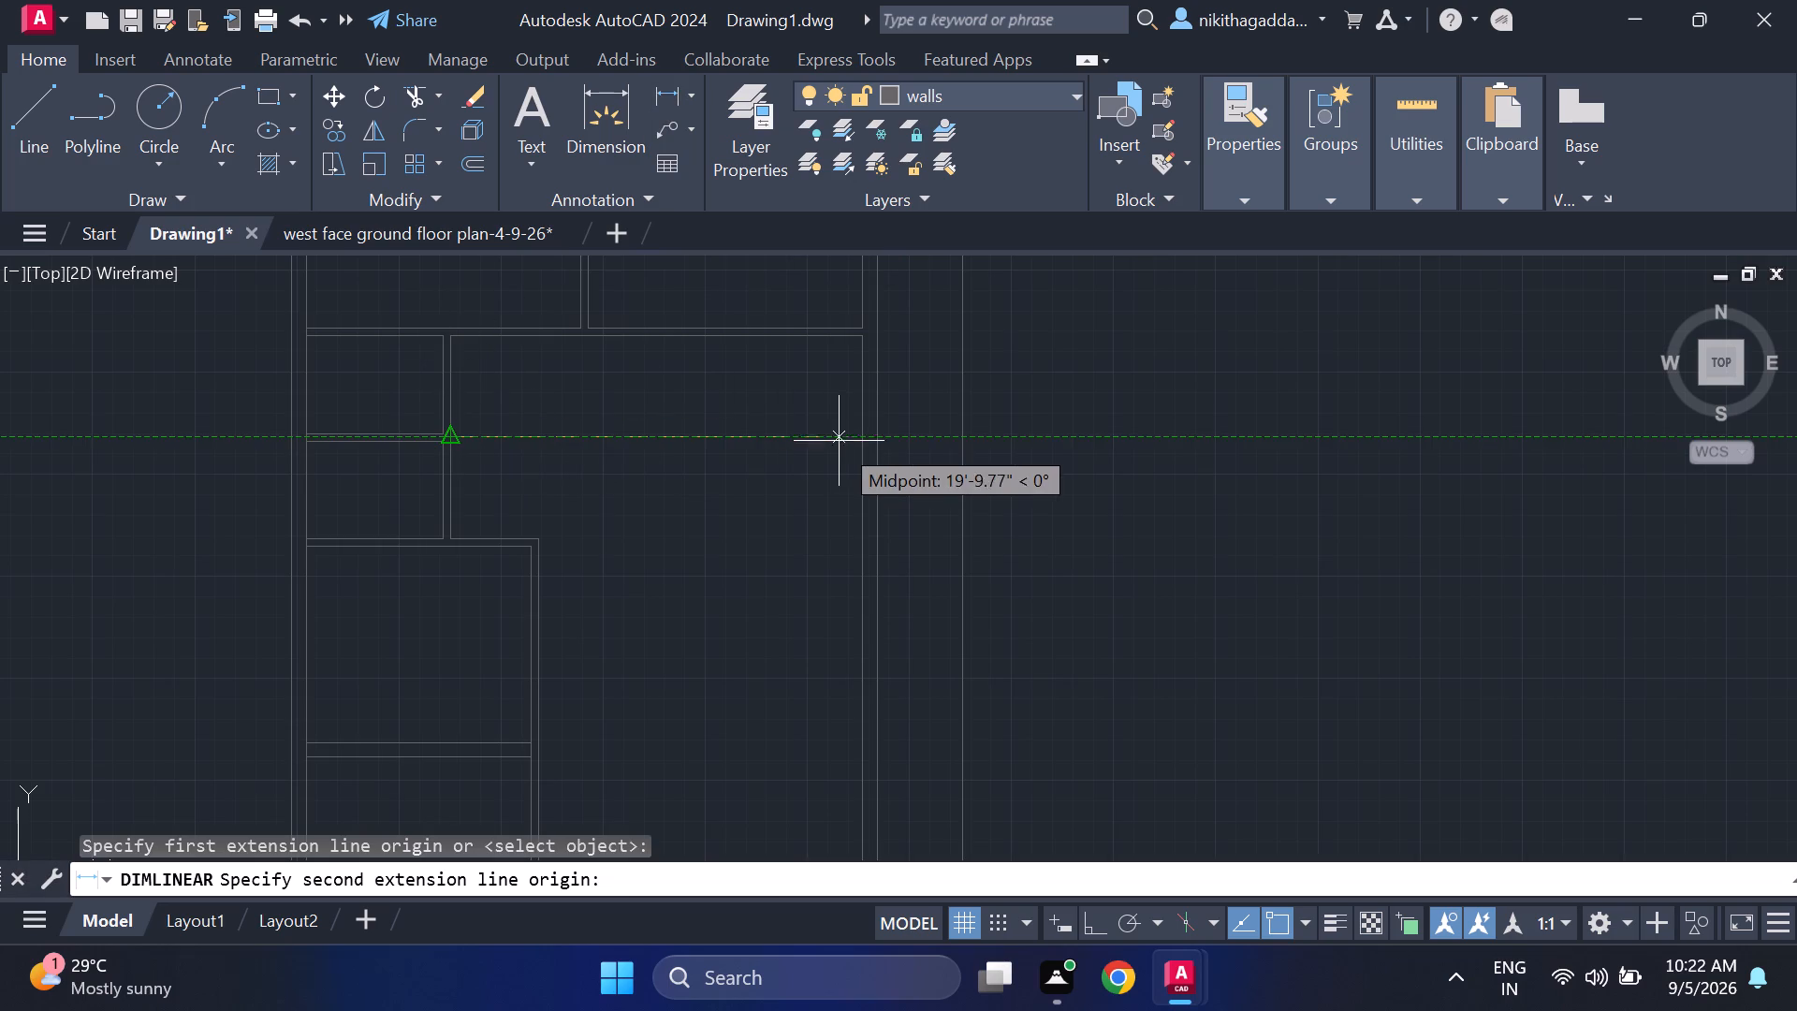
click(855, 443)
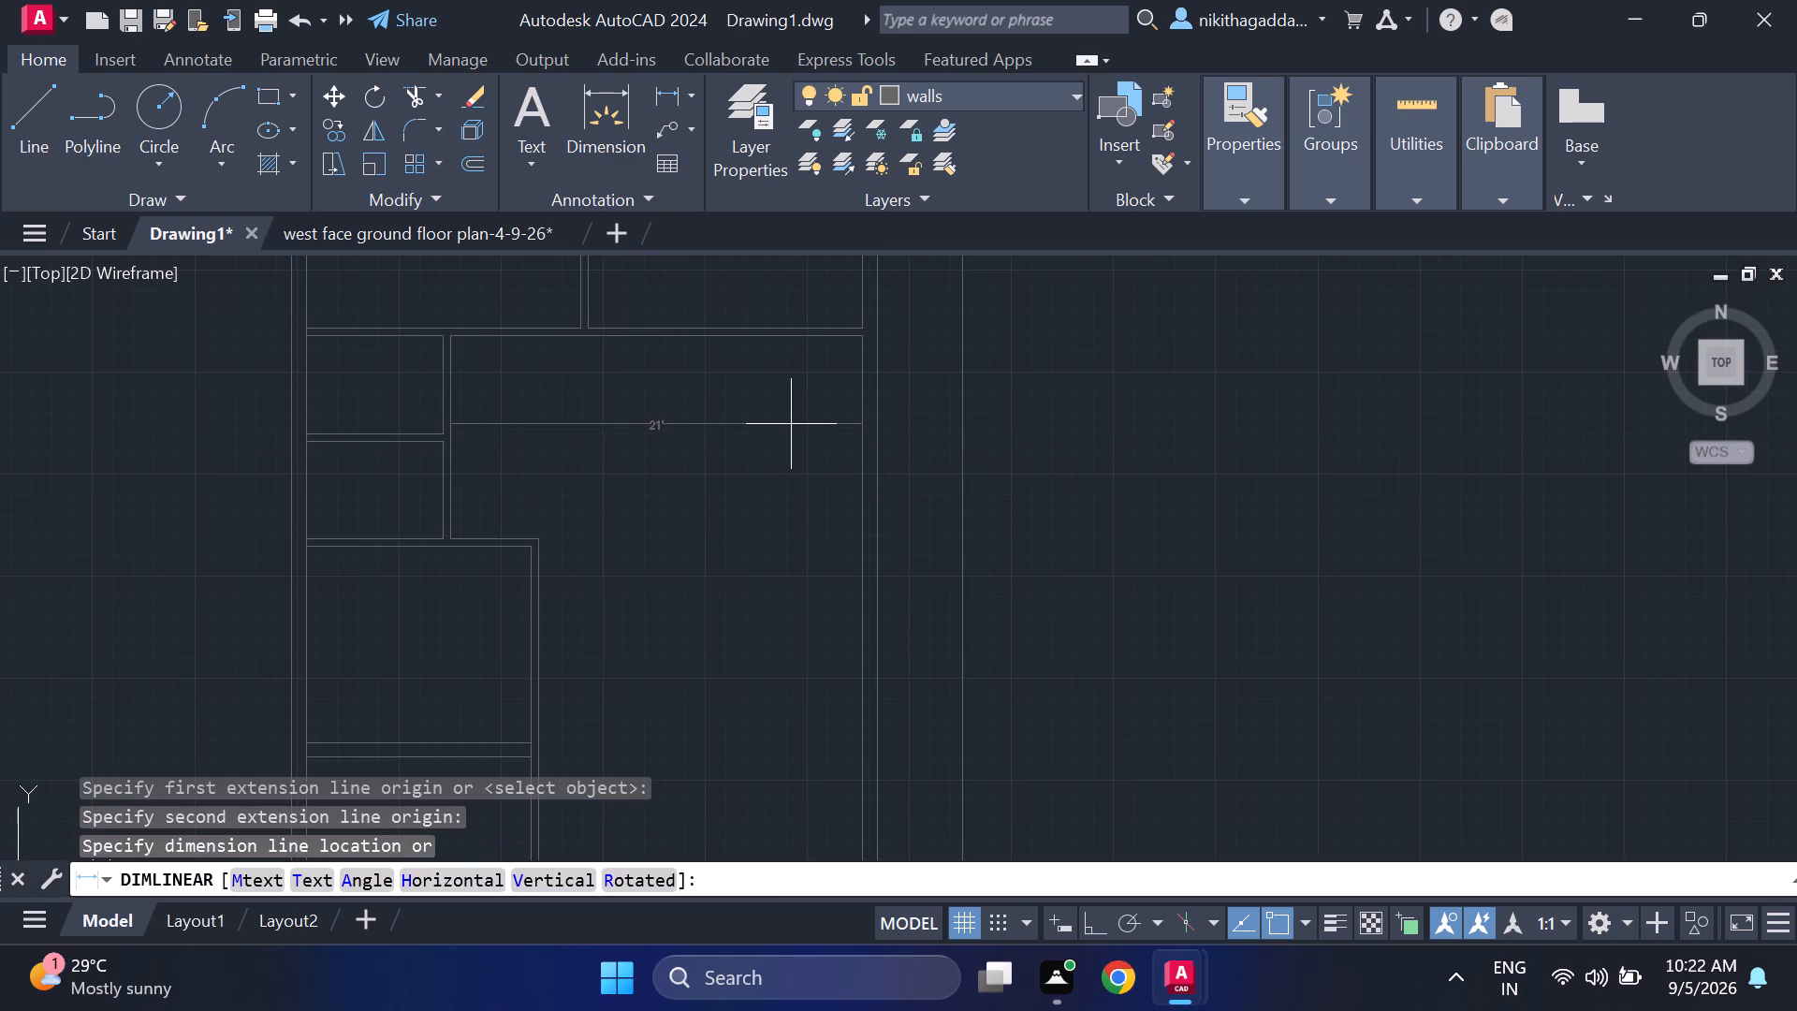
key(Escape)
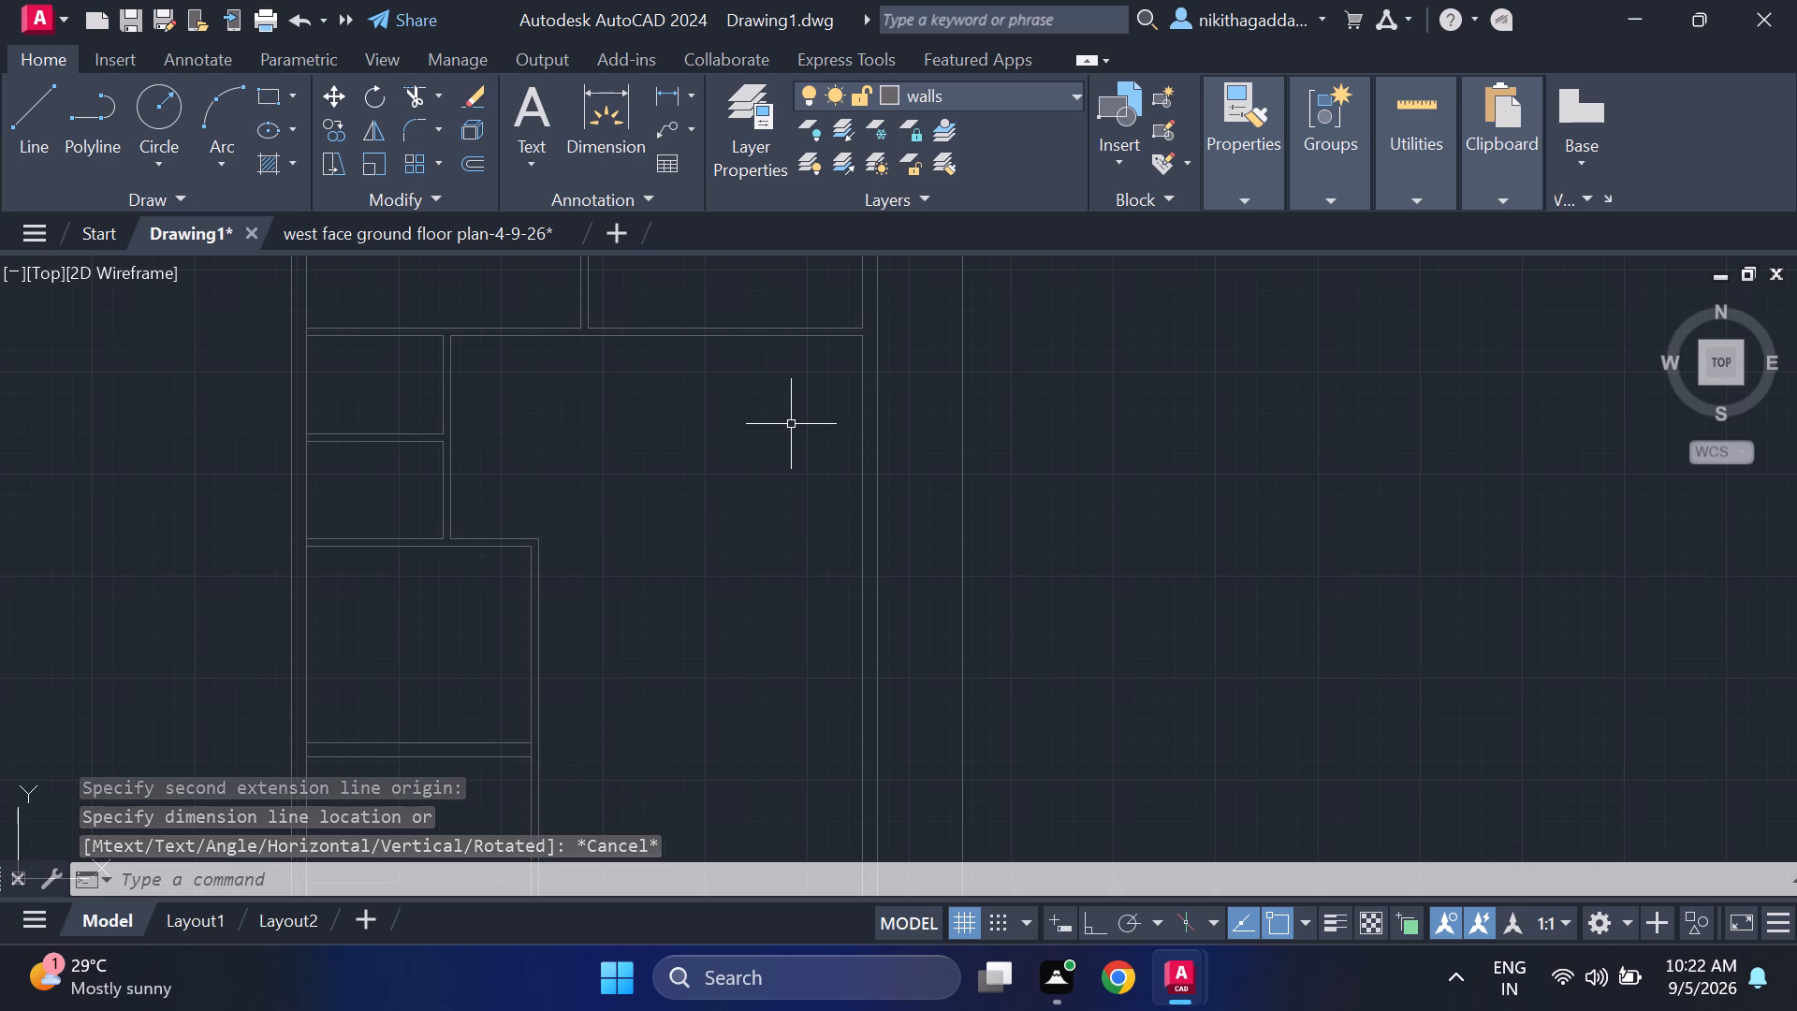
Offset the south line of the horizontal partition below the north rooms 11'5" to the south.
text(of)
key(Return)
text(11'5)
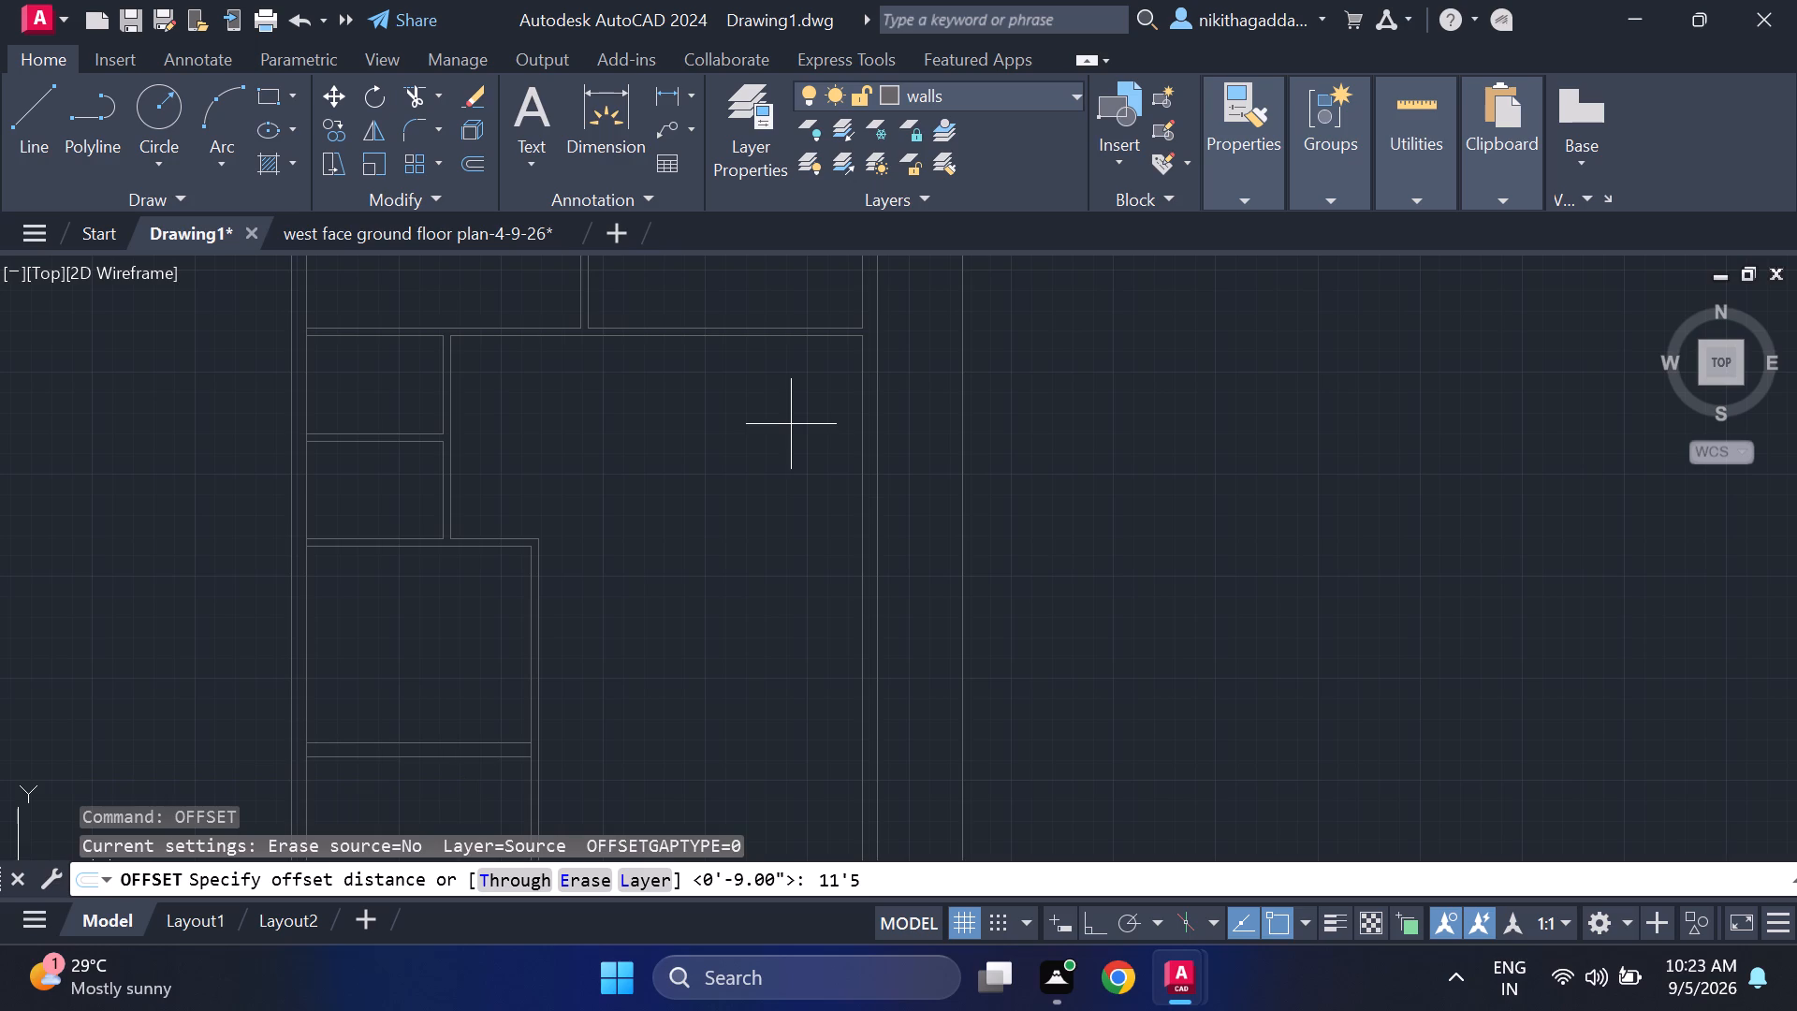
key(shift+quotedbl)
key(Return)
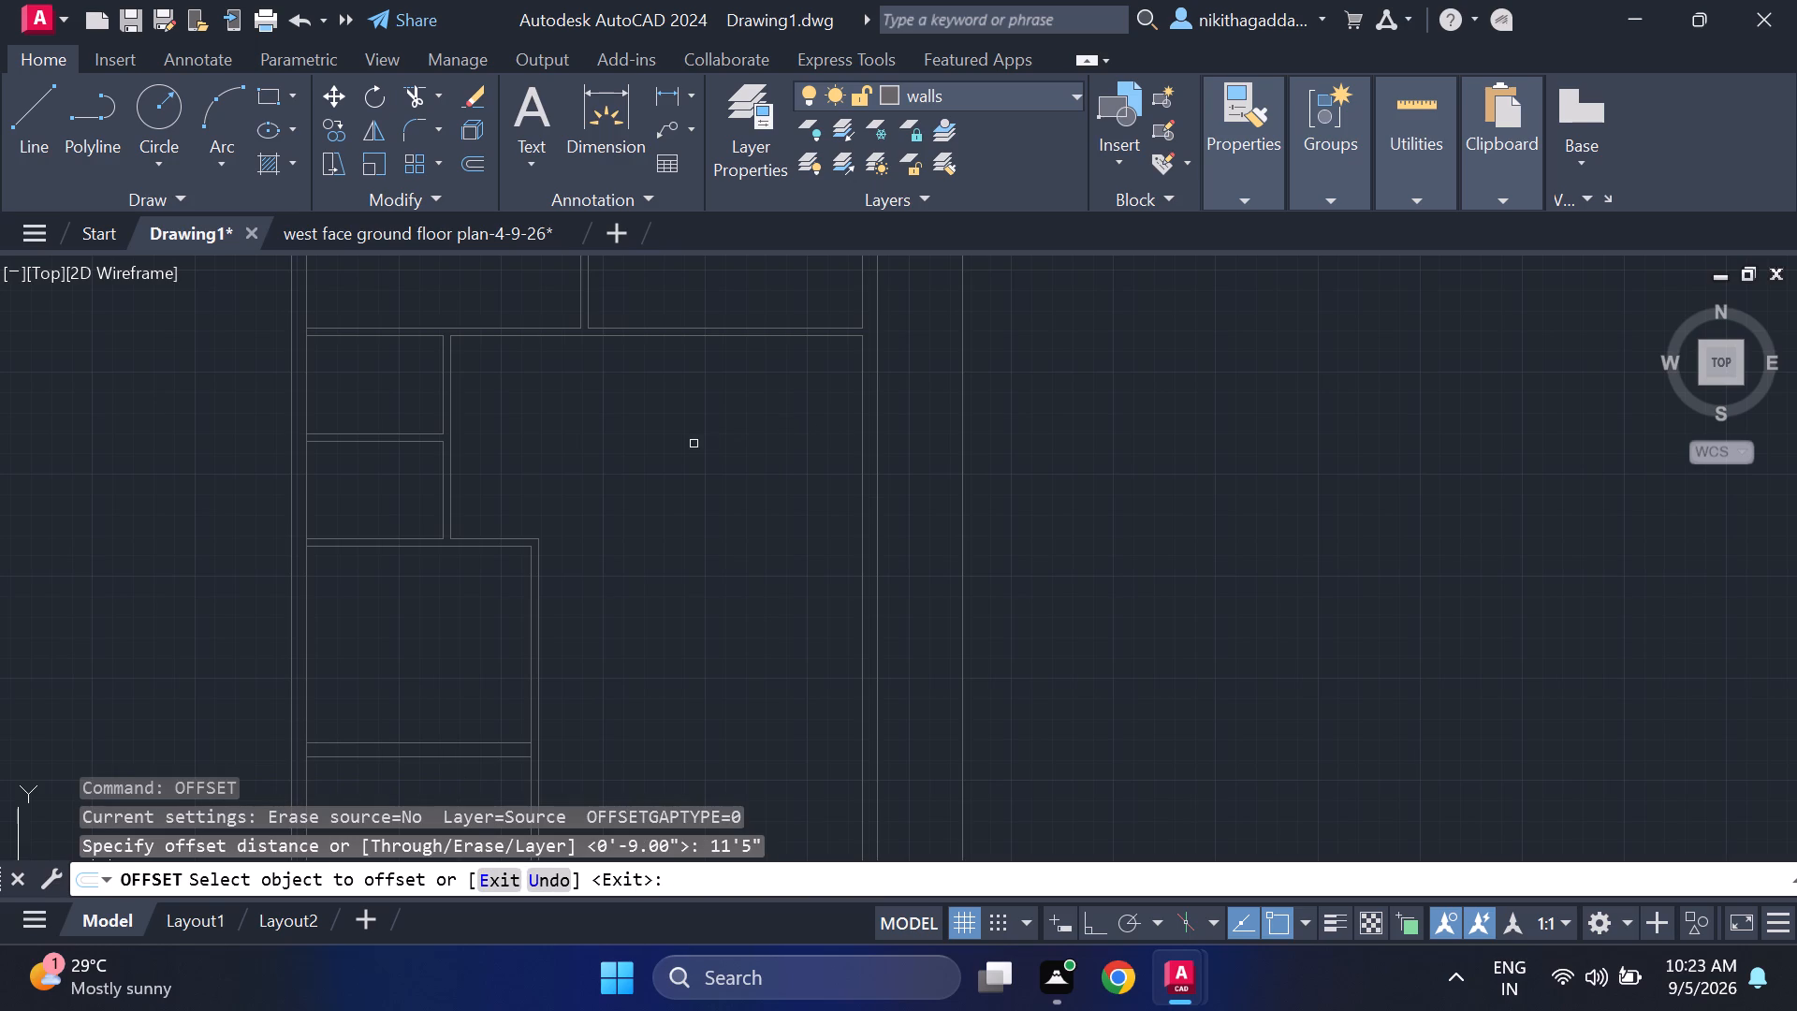
click(667, 337)
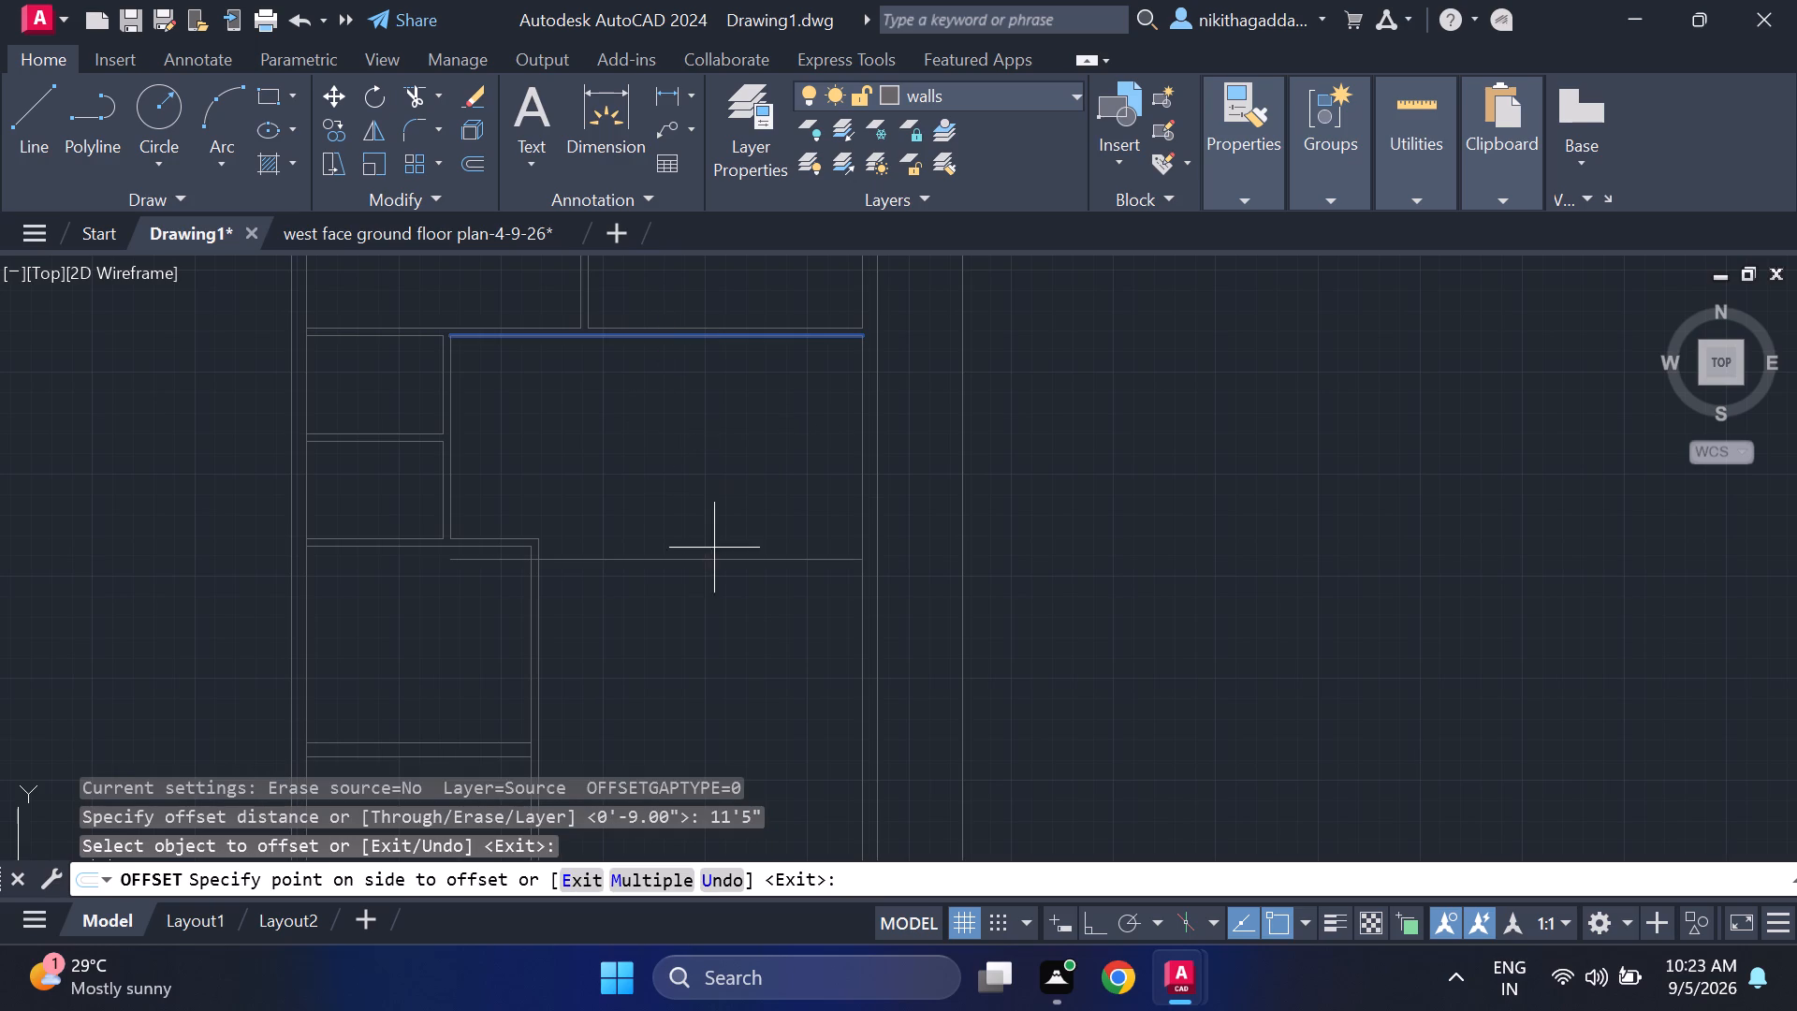
click(715, 639)
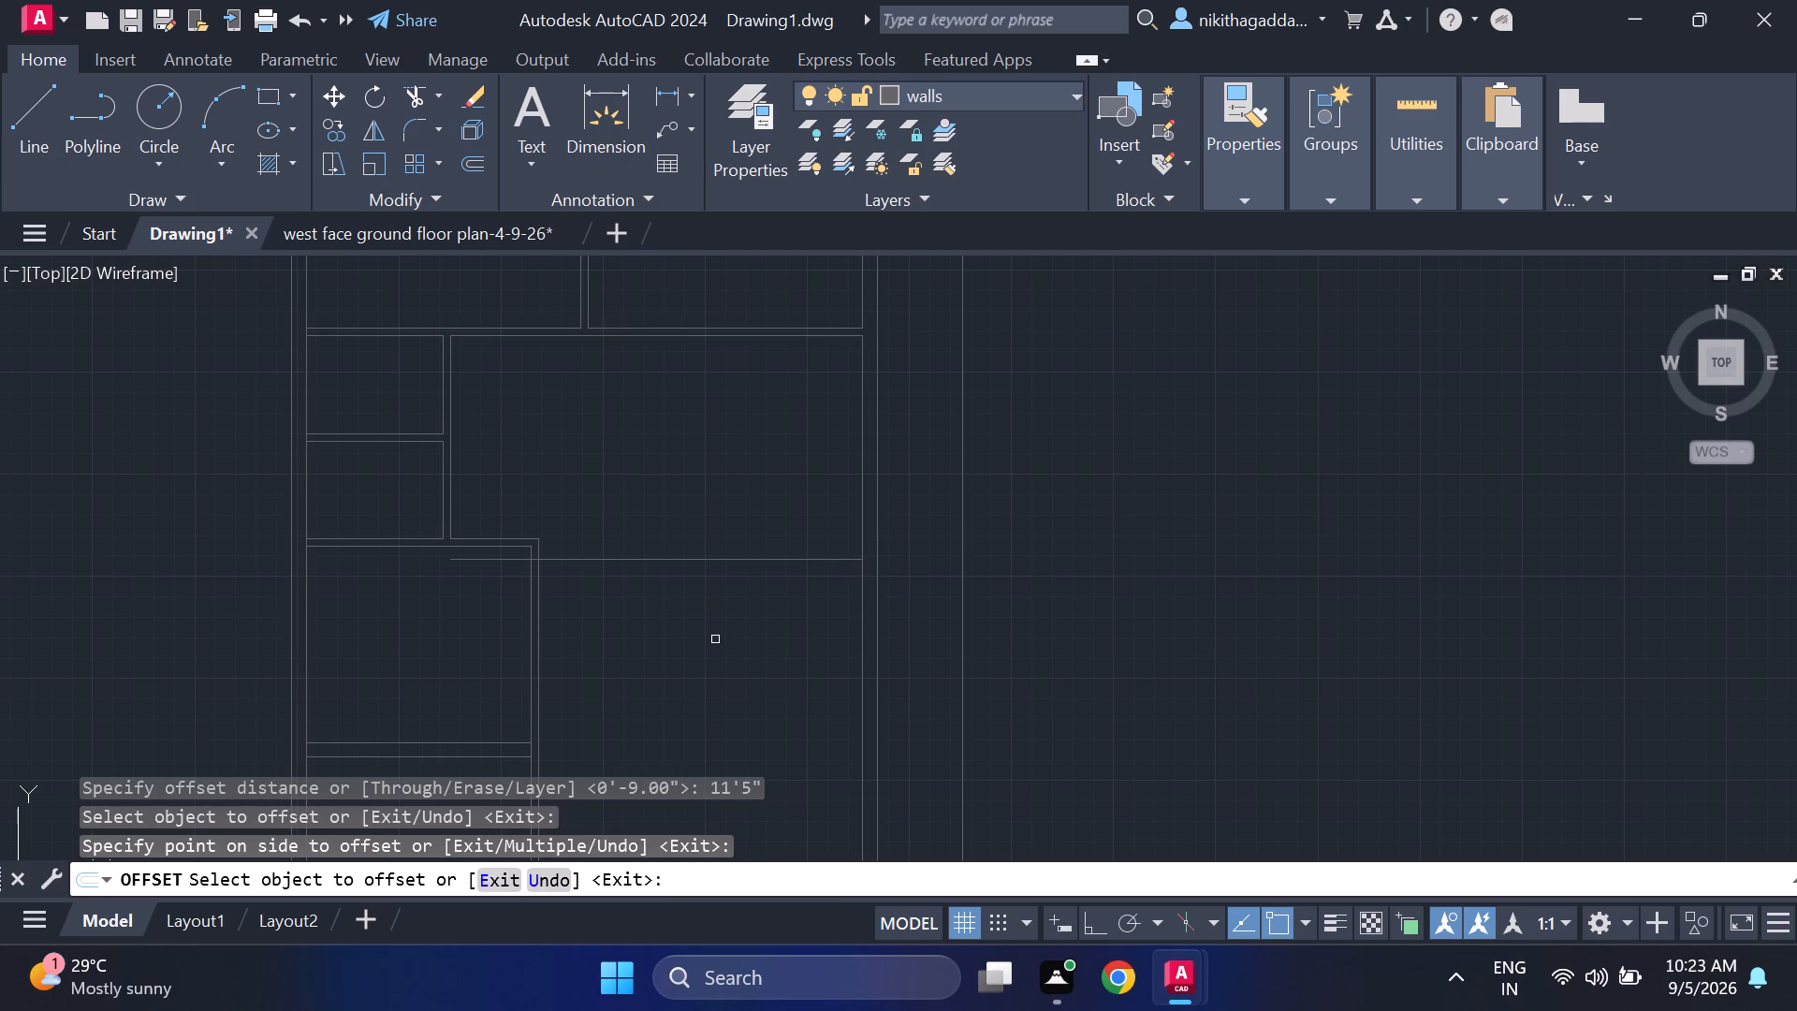
key(Escape)
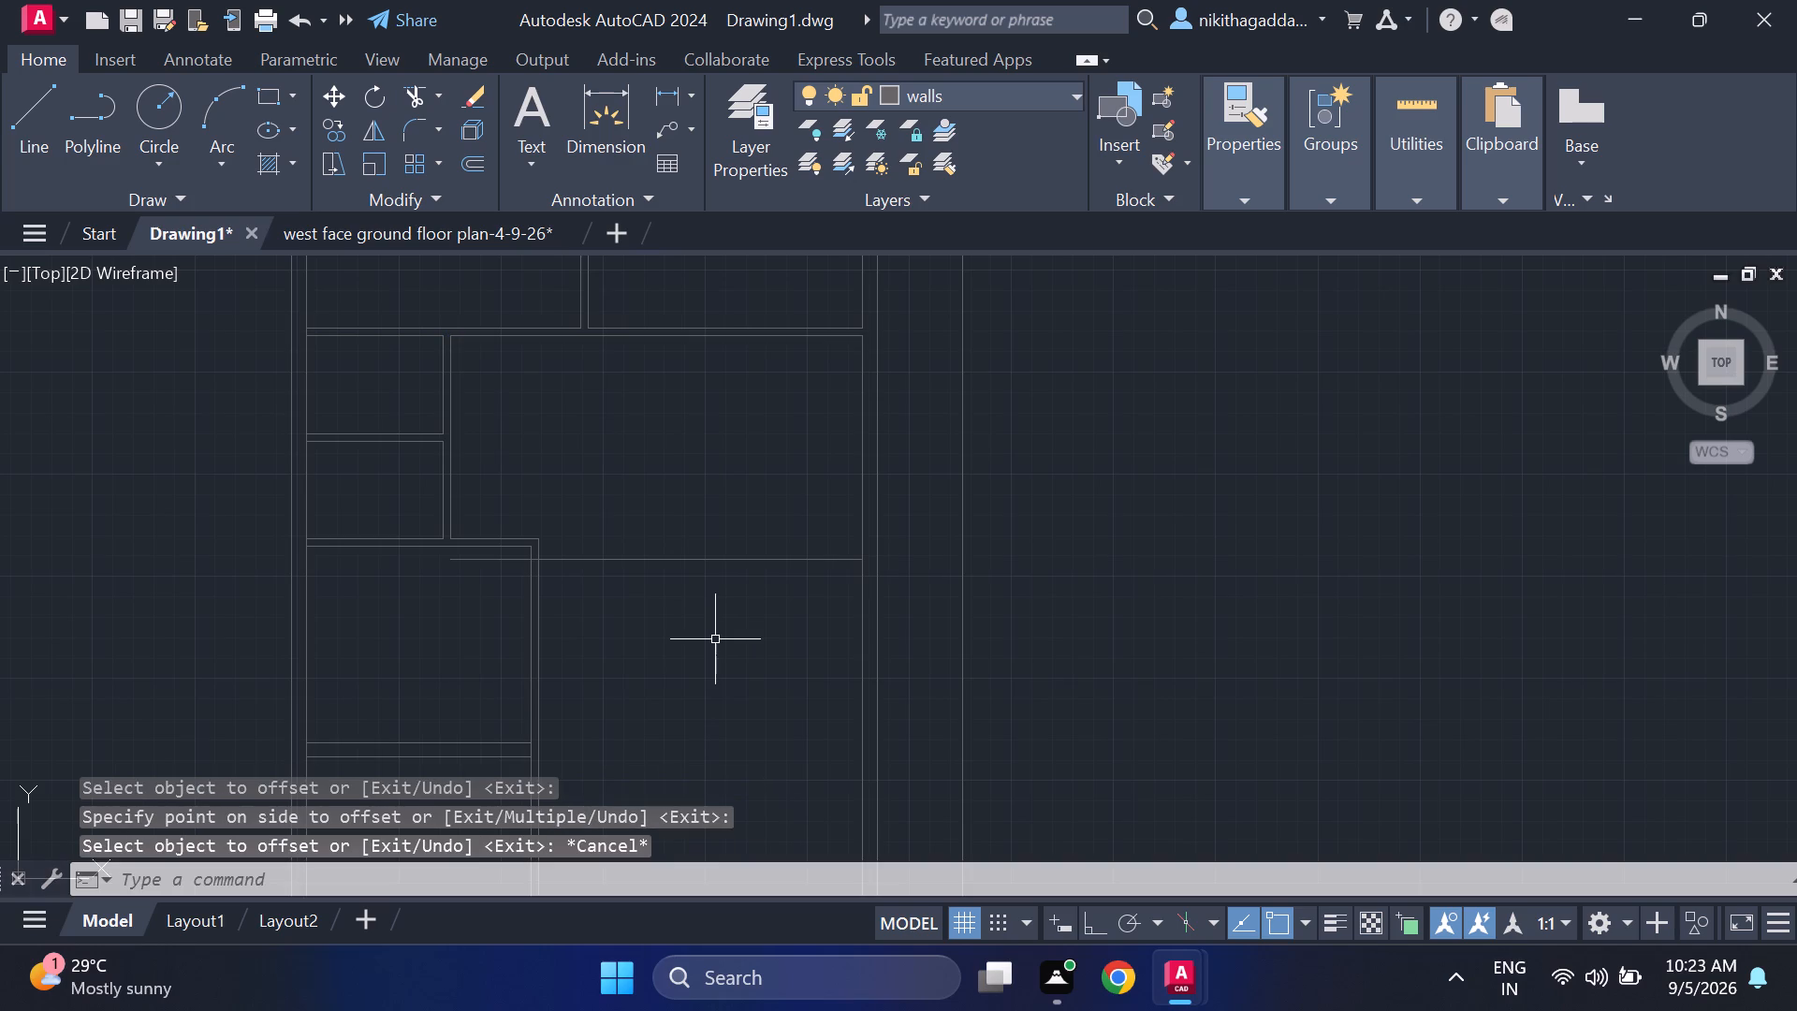
Offset the new horizontal line 4.5" south to form a partition.
text(of)
key(Return)
key(4)
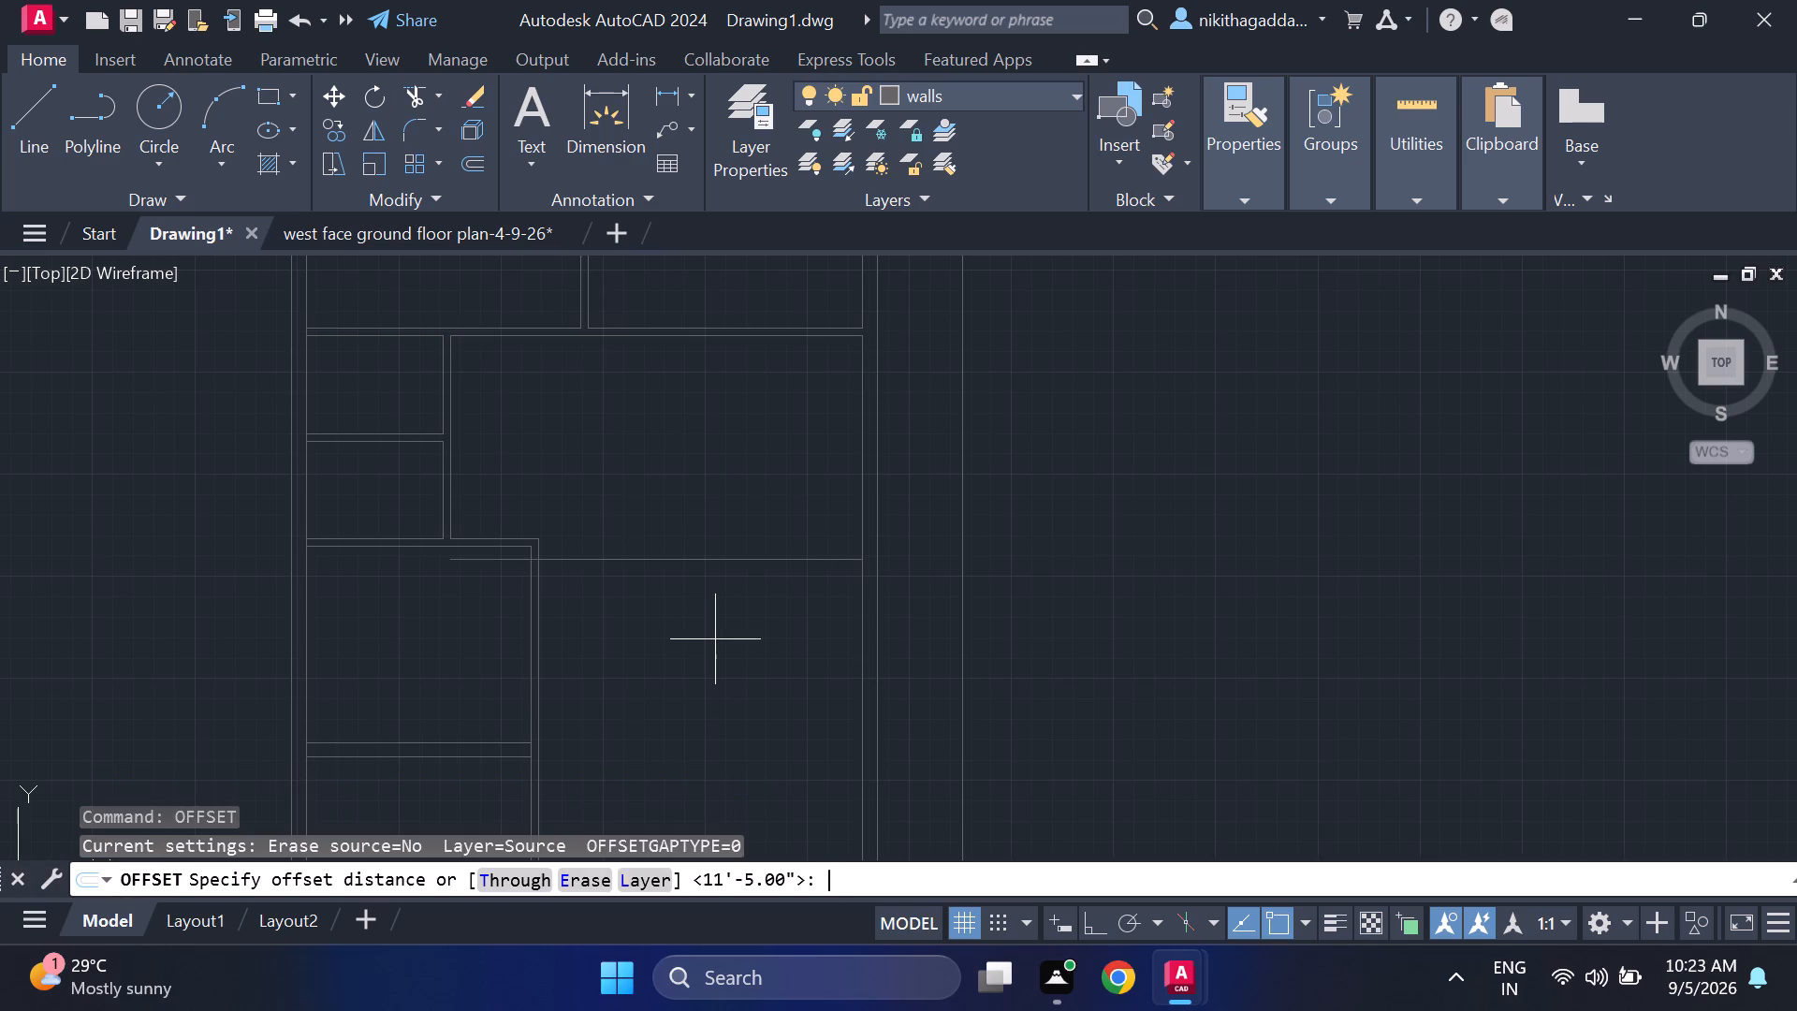
text(.6)
key(BackSpace)
key(5)
key(shift+quotedbl)
key(Return)
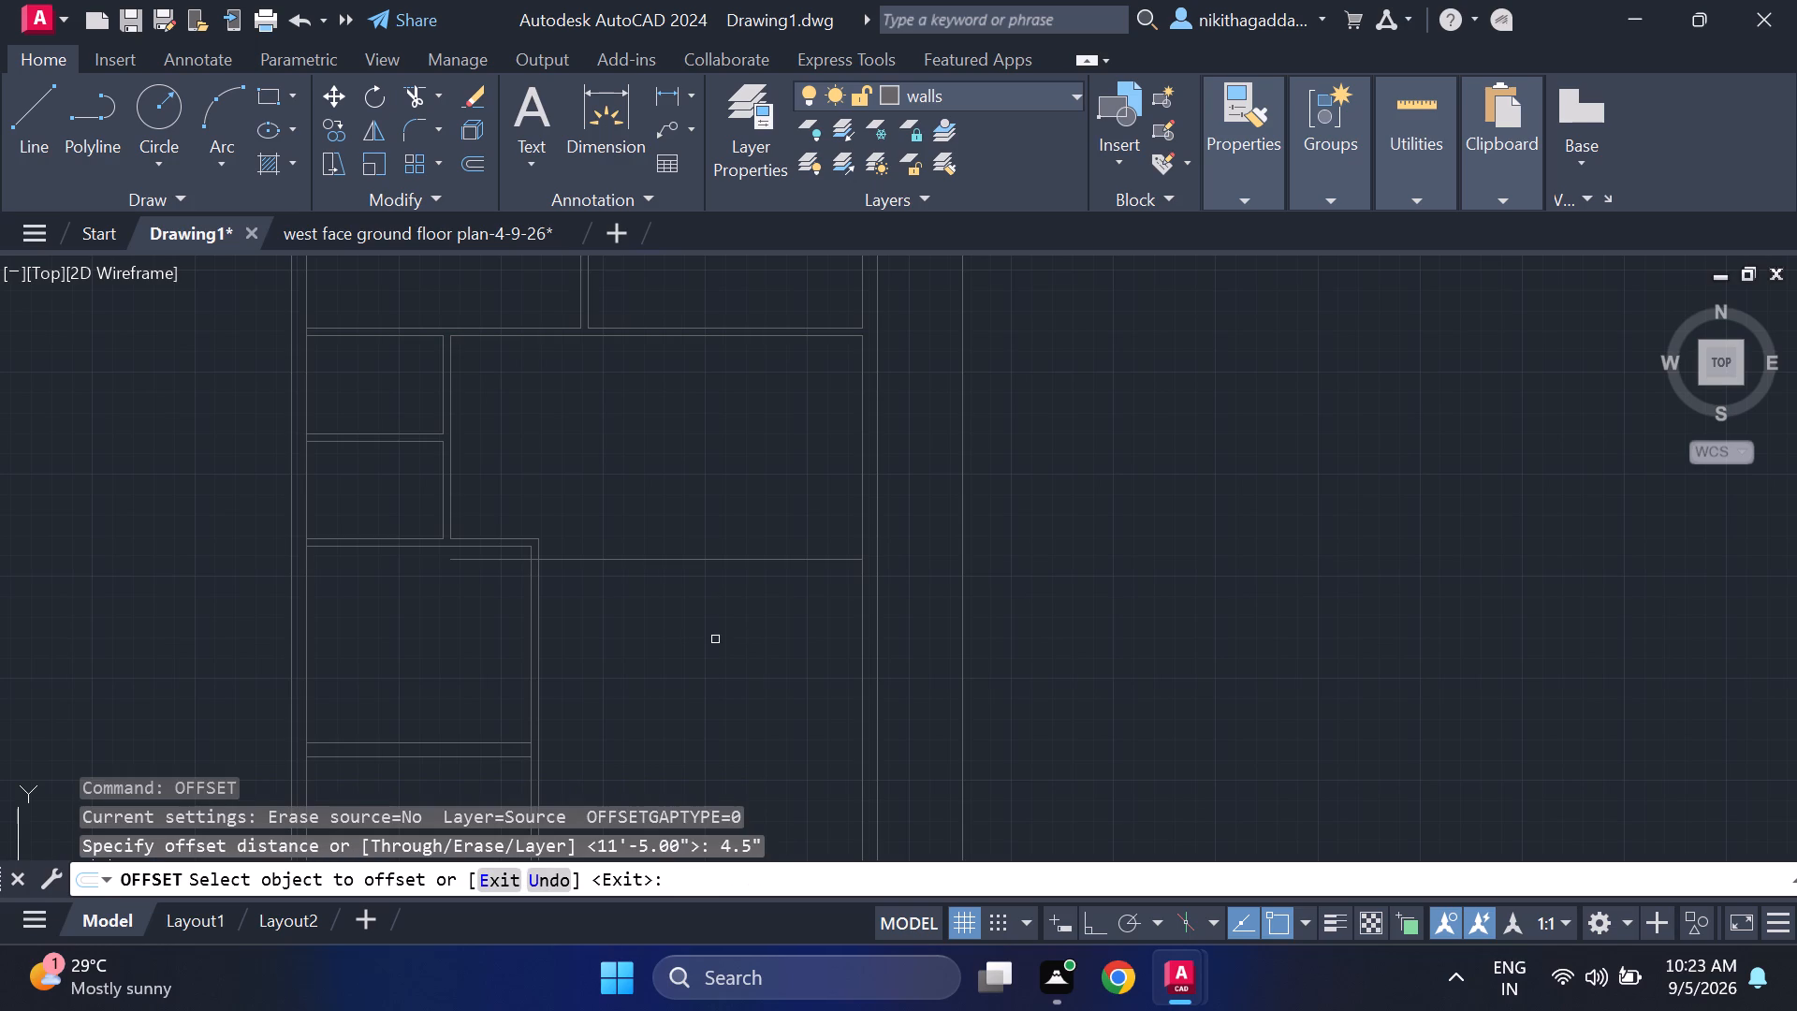
click(777, 557)
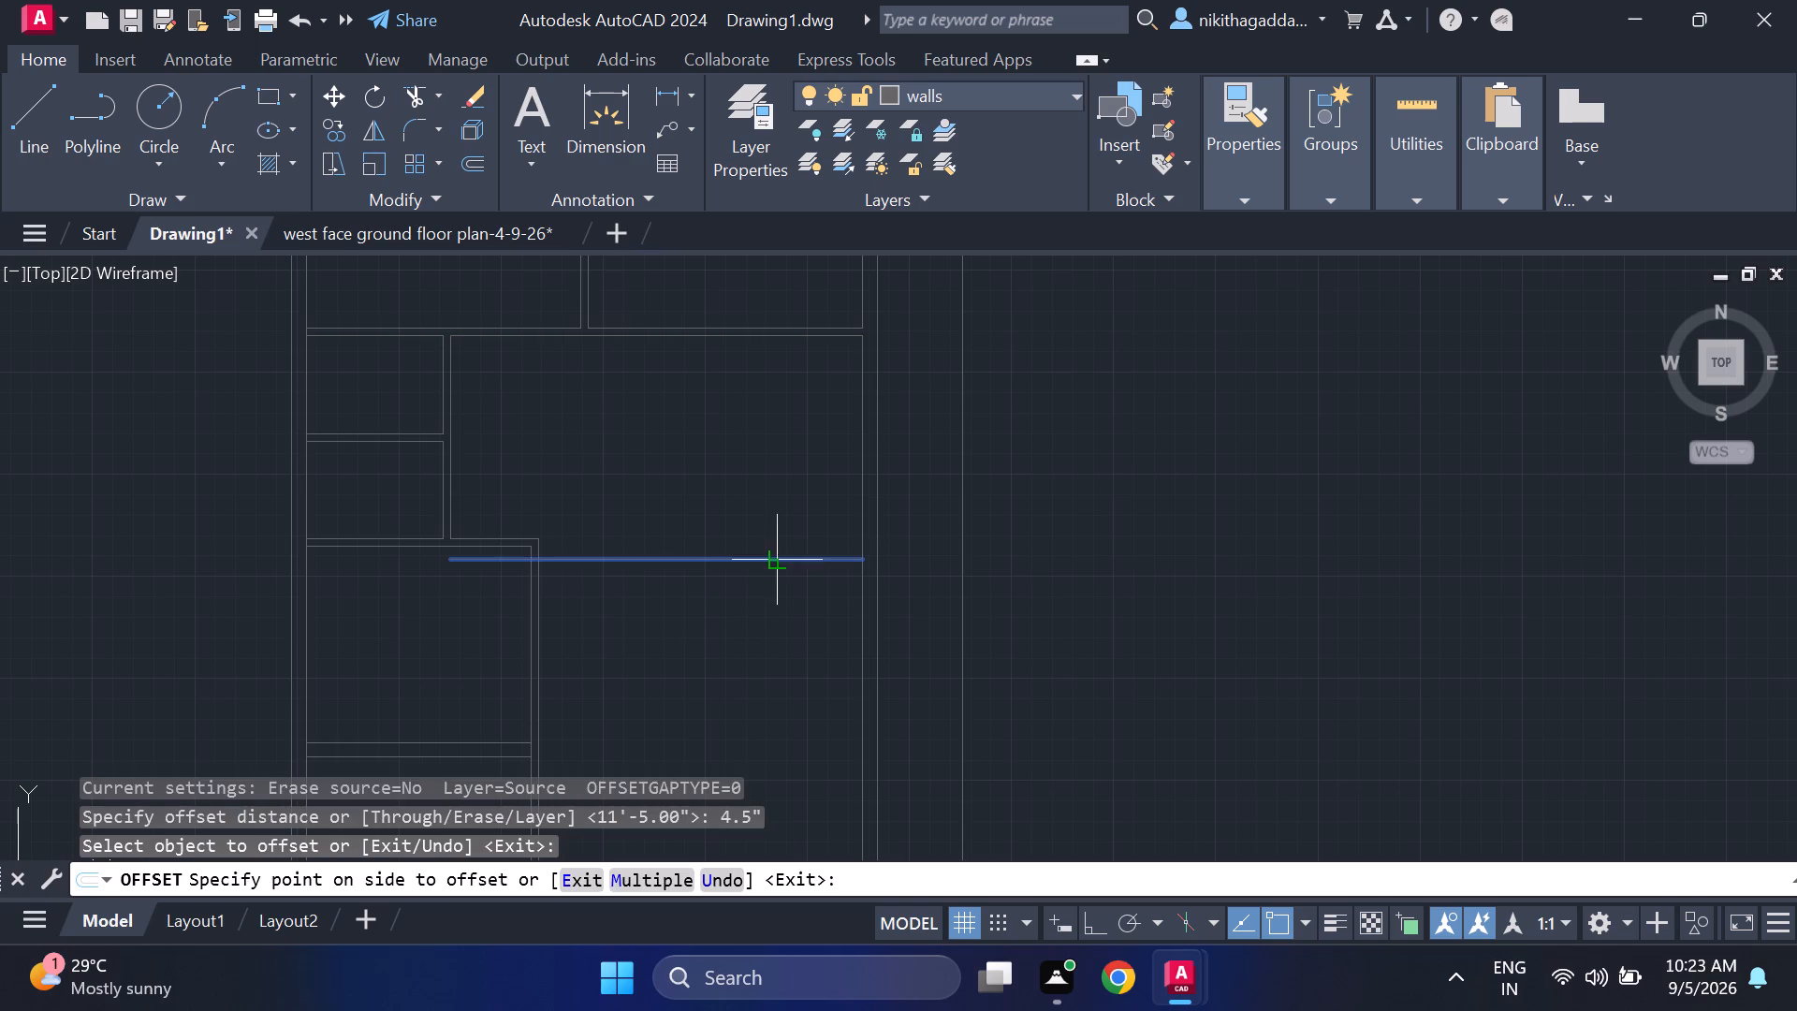
click(792, 631)
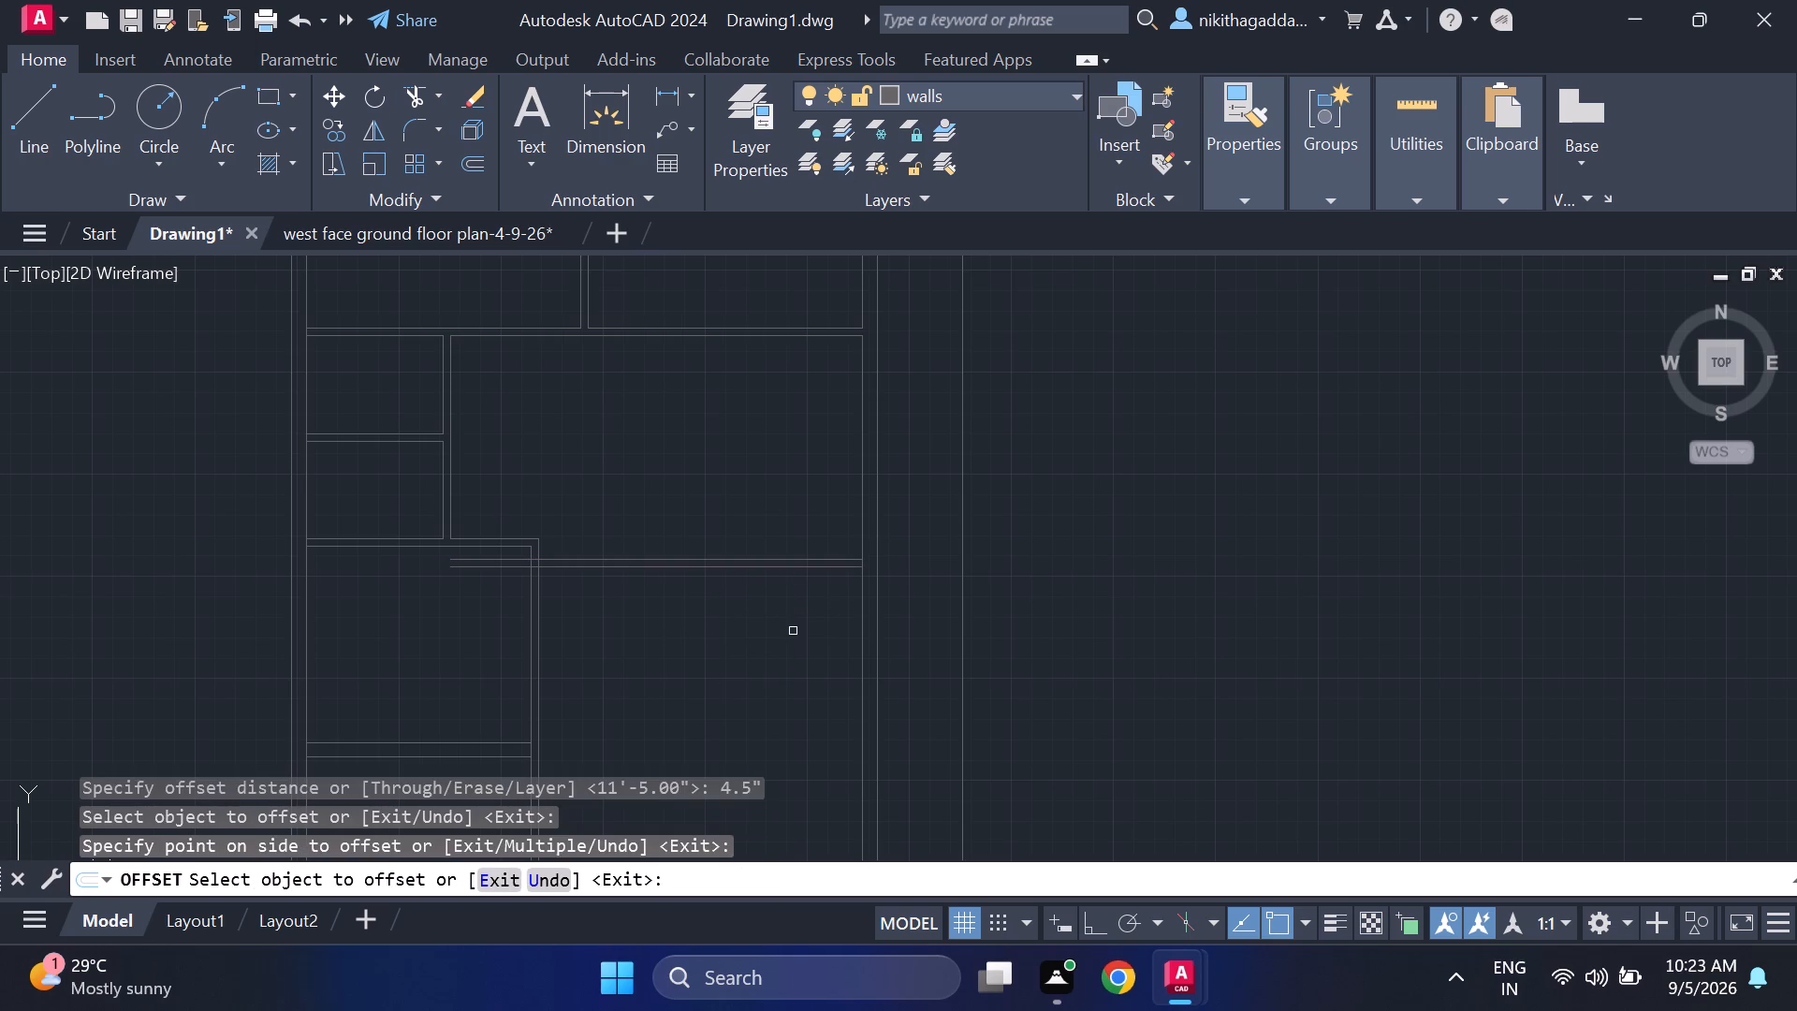
key(Escape)
Trim the new 4.5" partition's west ends back to the east line of the west room's vertical partition.
text(tr)
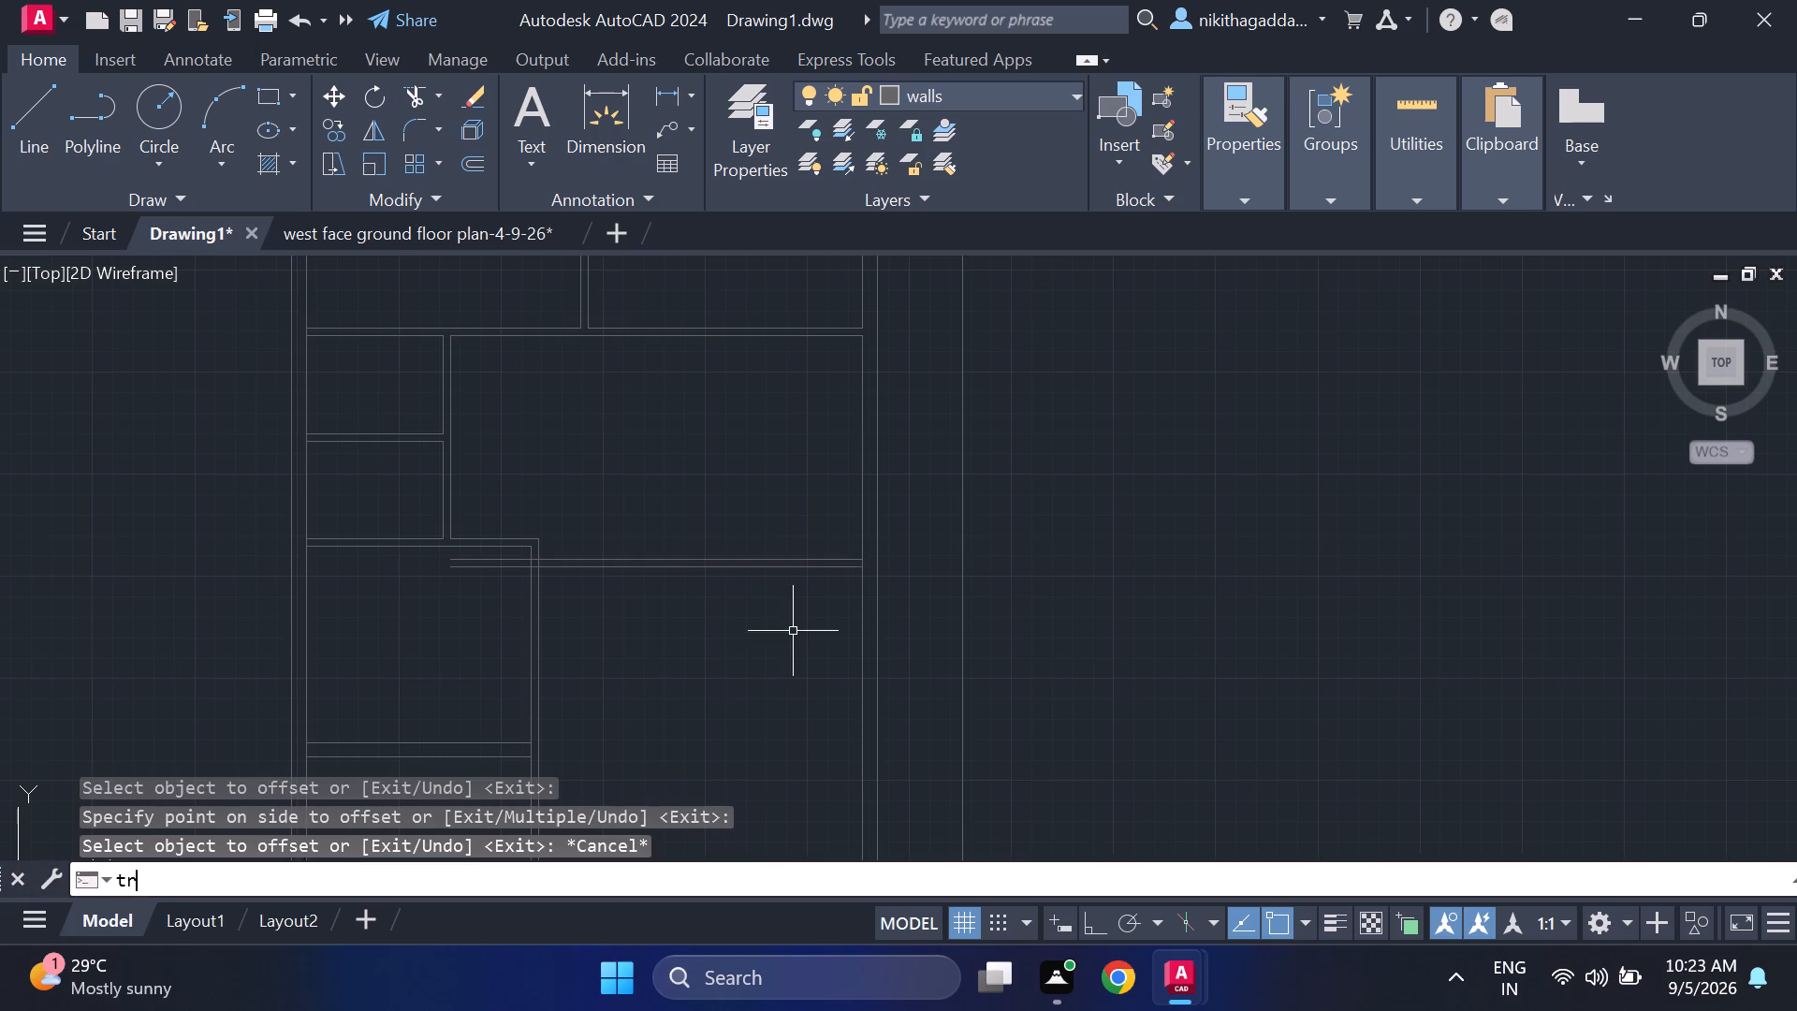
key(Return)
scroll(477, 581, up, 2)
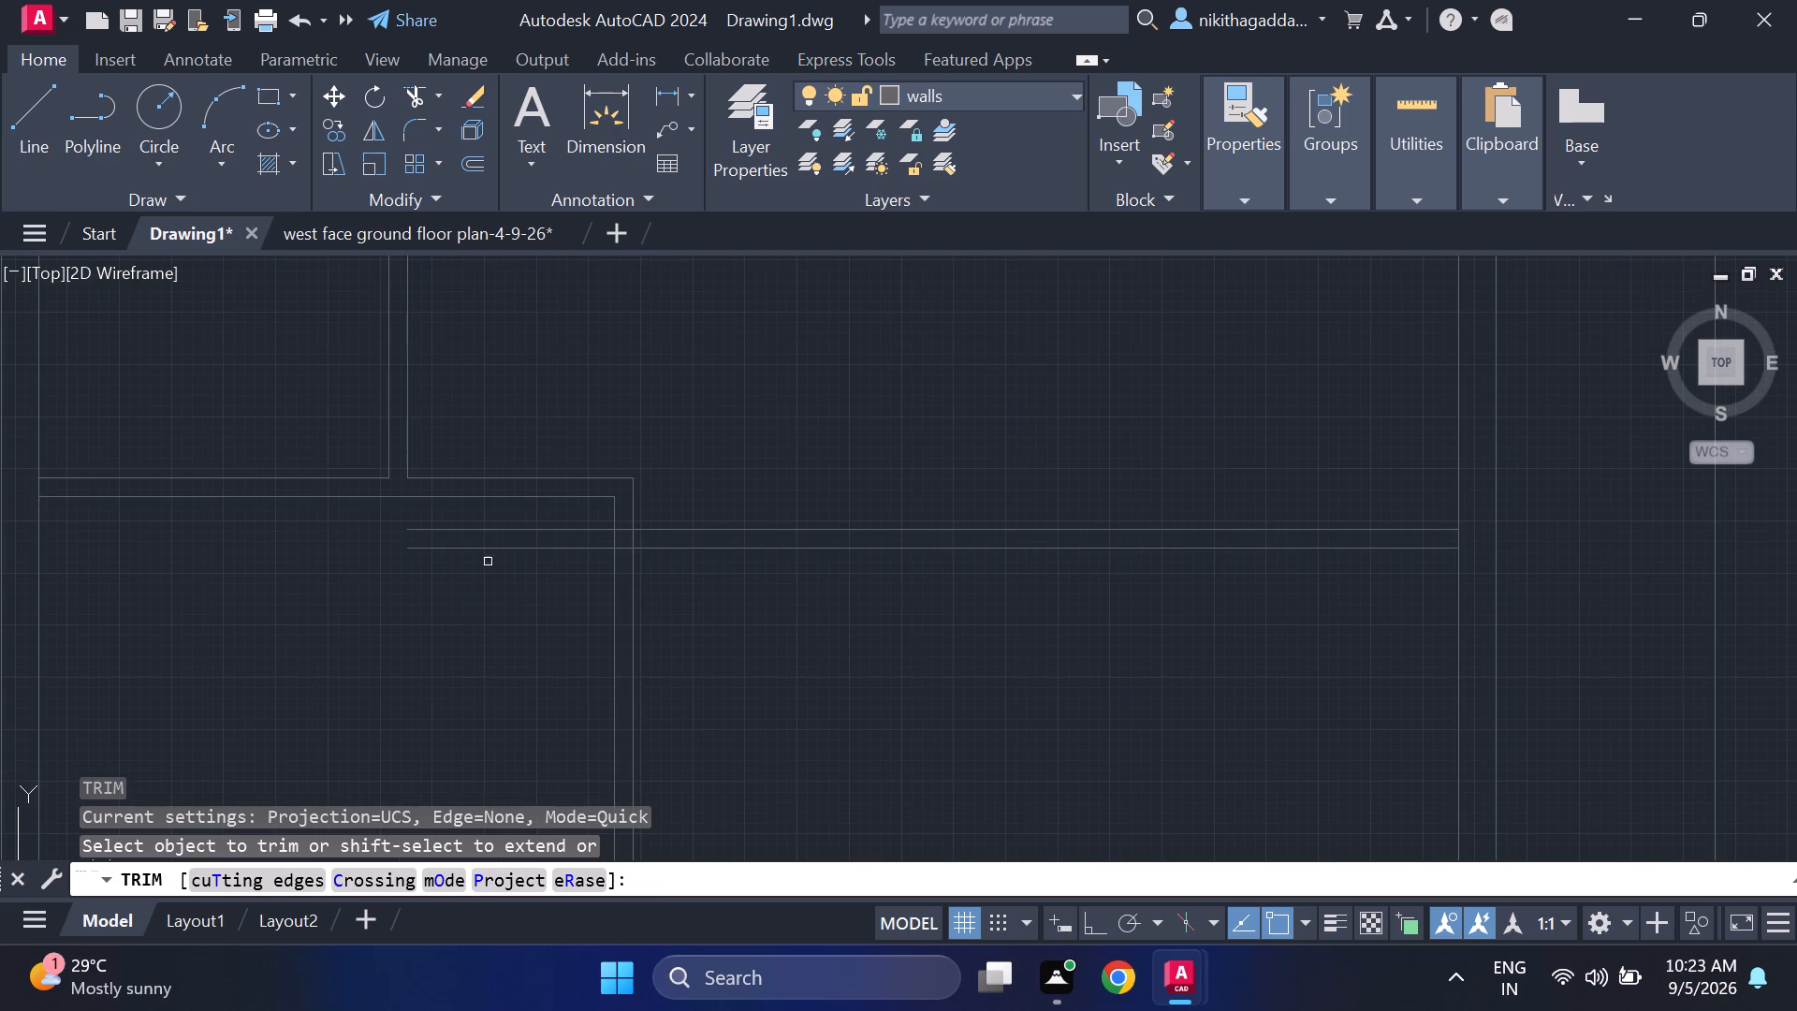
drag(534, 517, 534, 526)
click(543, 677)
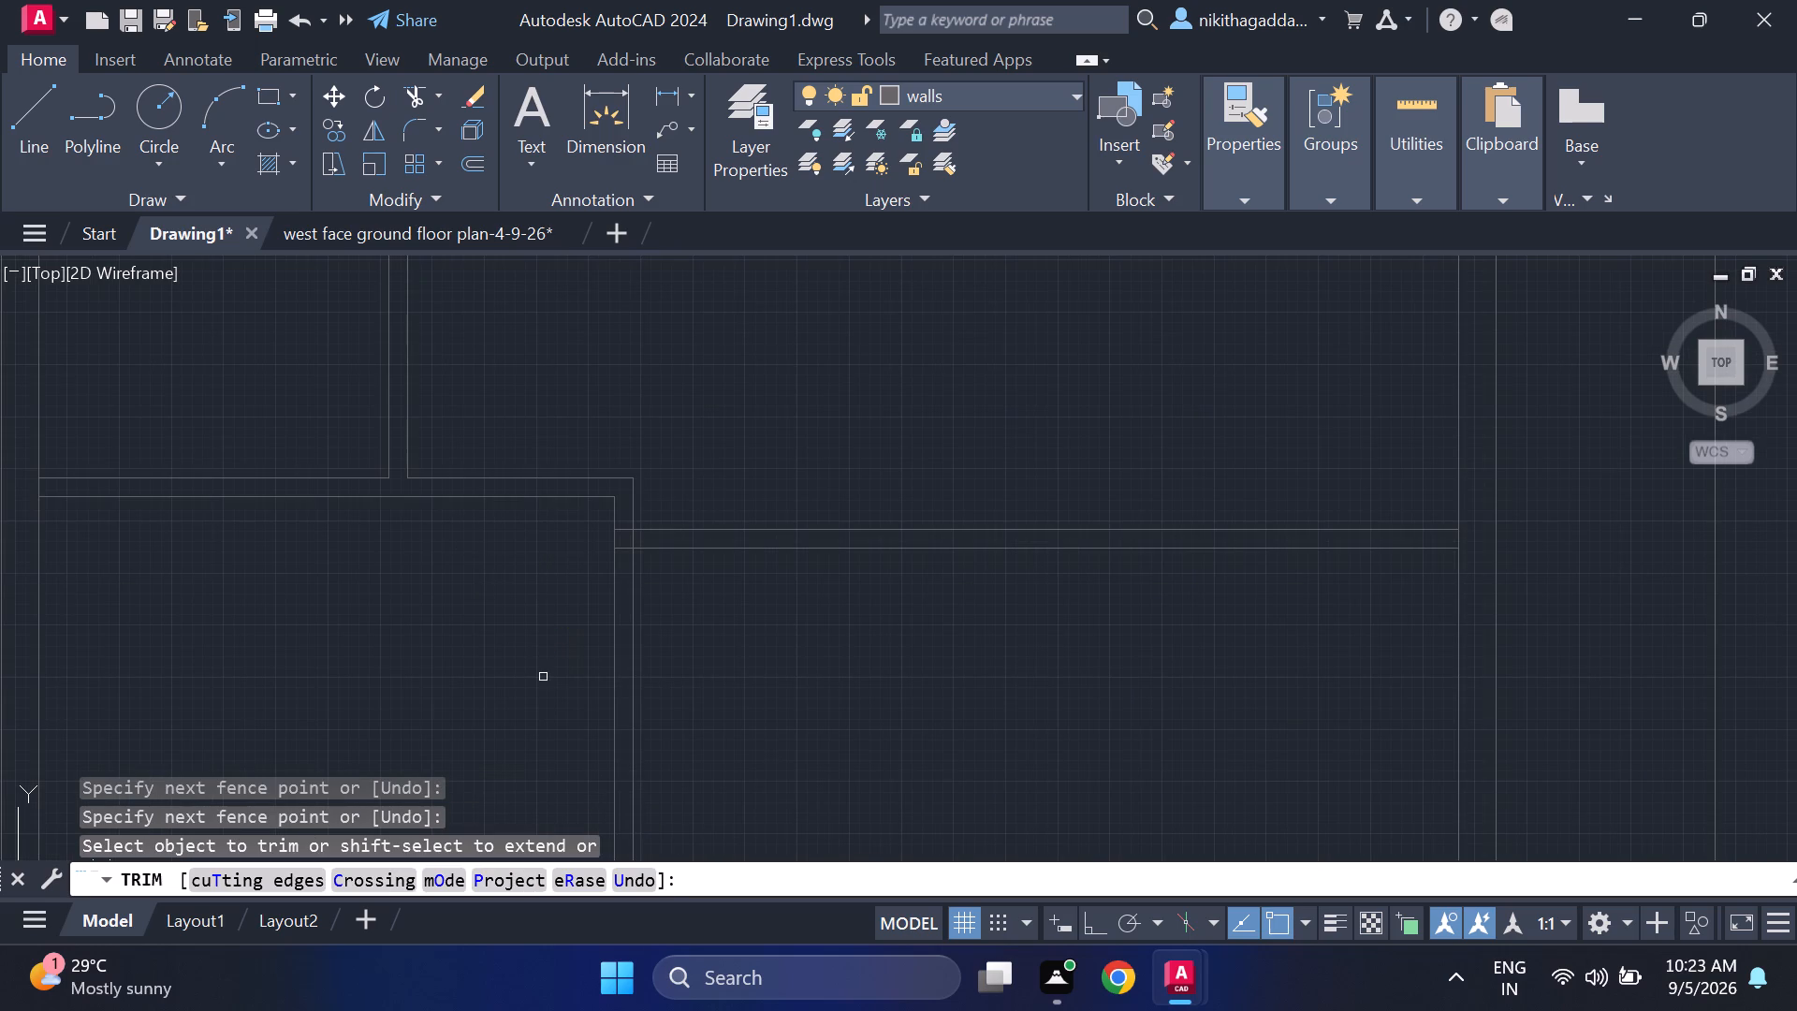
scroll(636, 562, up, 2)
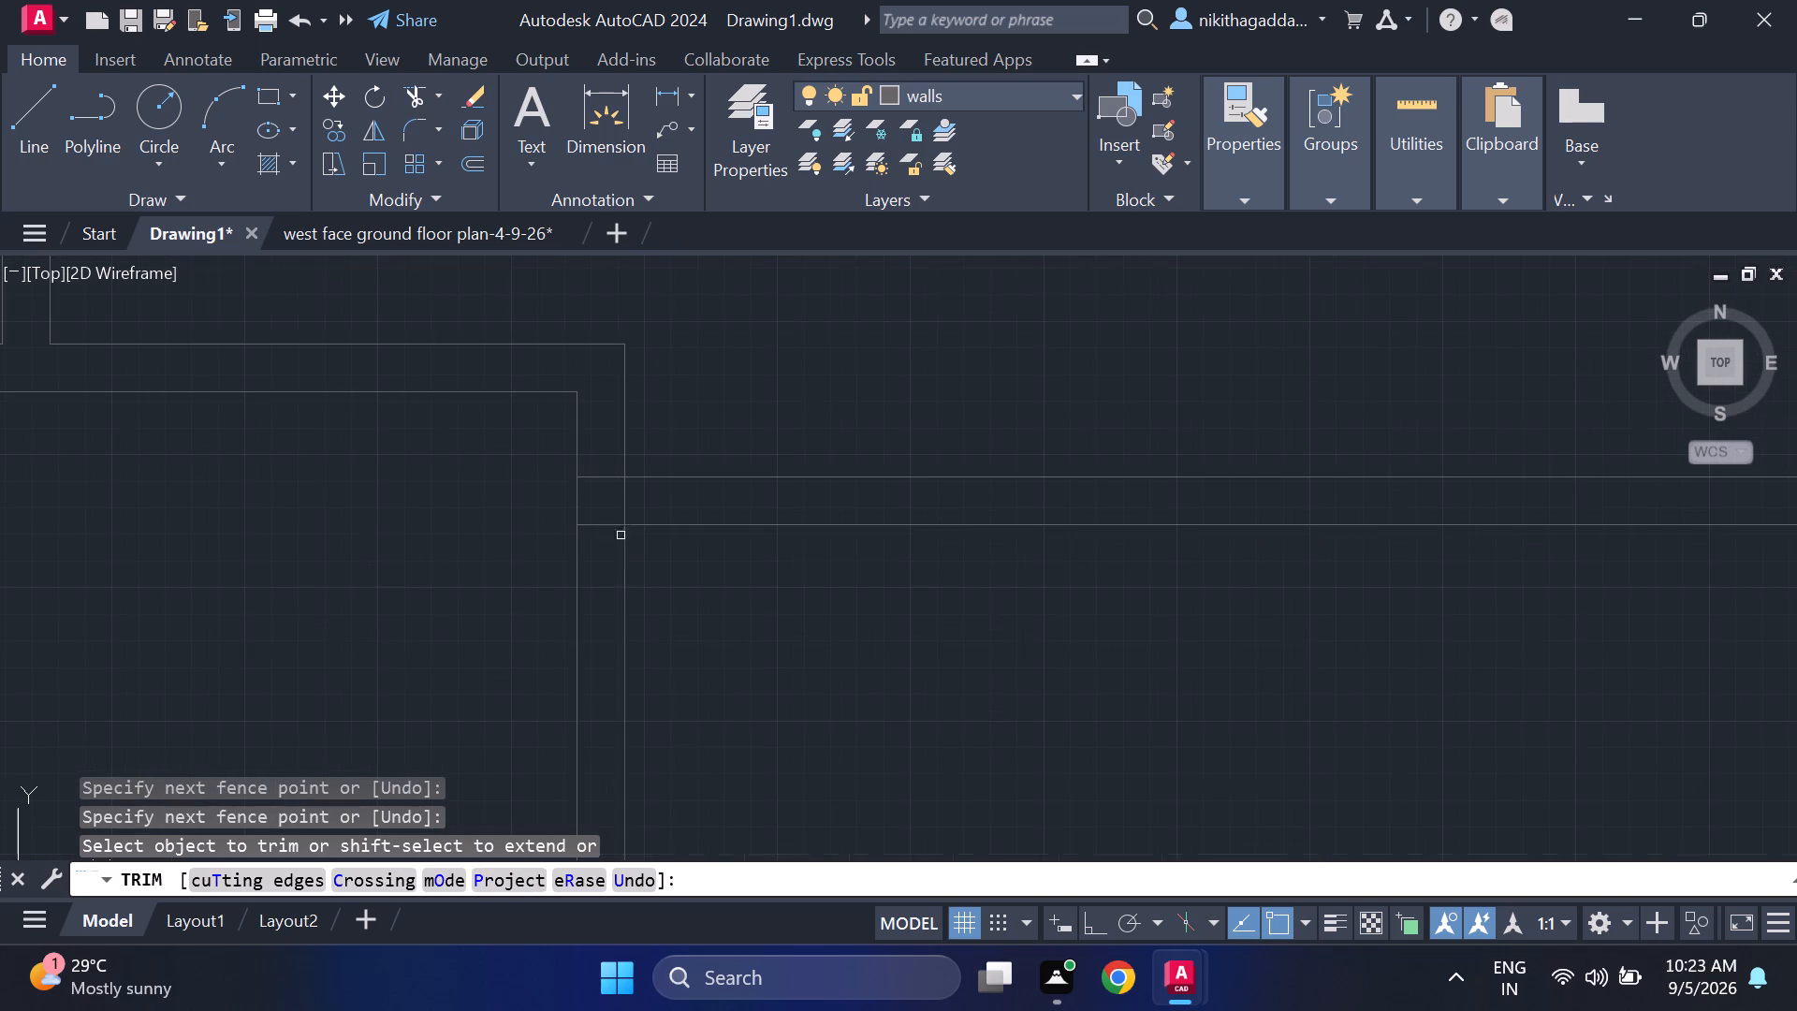
click(606, 525)
click(598, 479)
scroll(915, 659, down, 3)
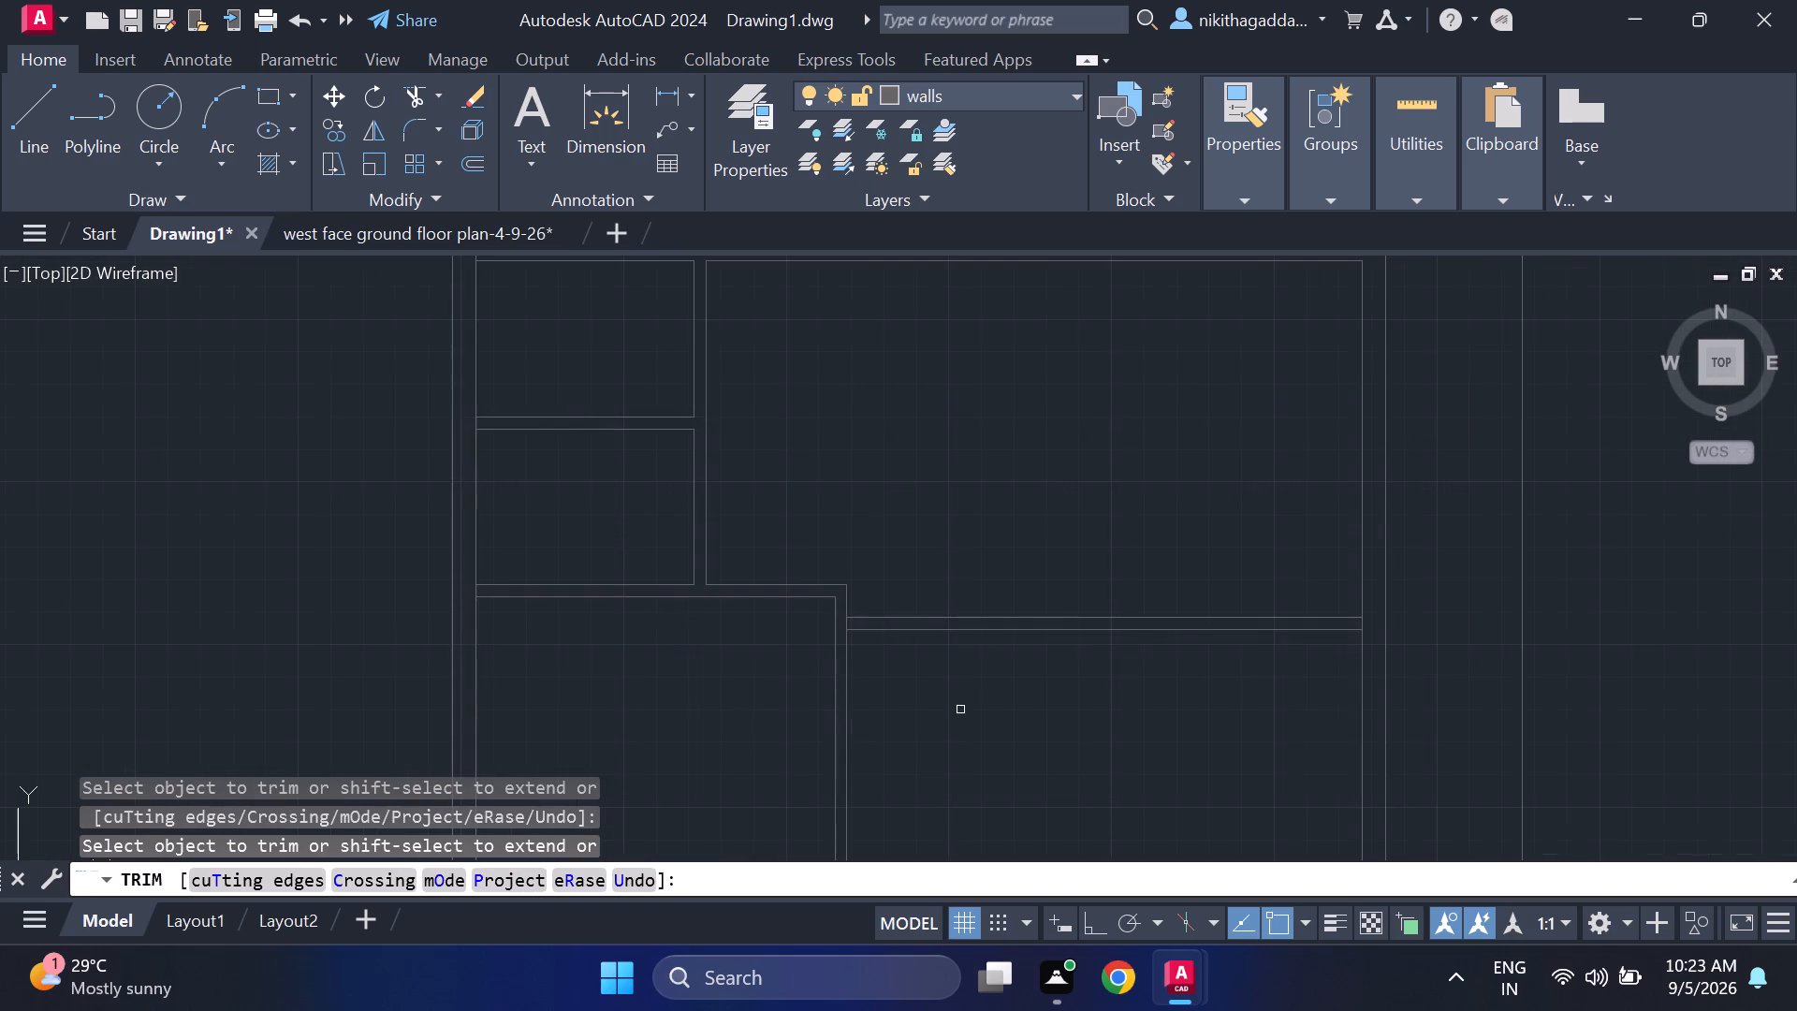
middle_drag(1077, 740, 896, 639)
scroll(913, 678, down, 2)
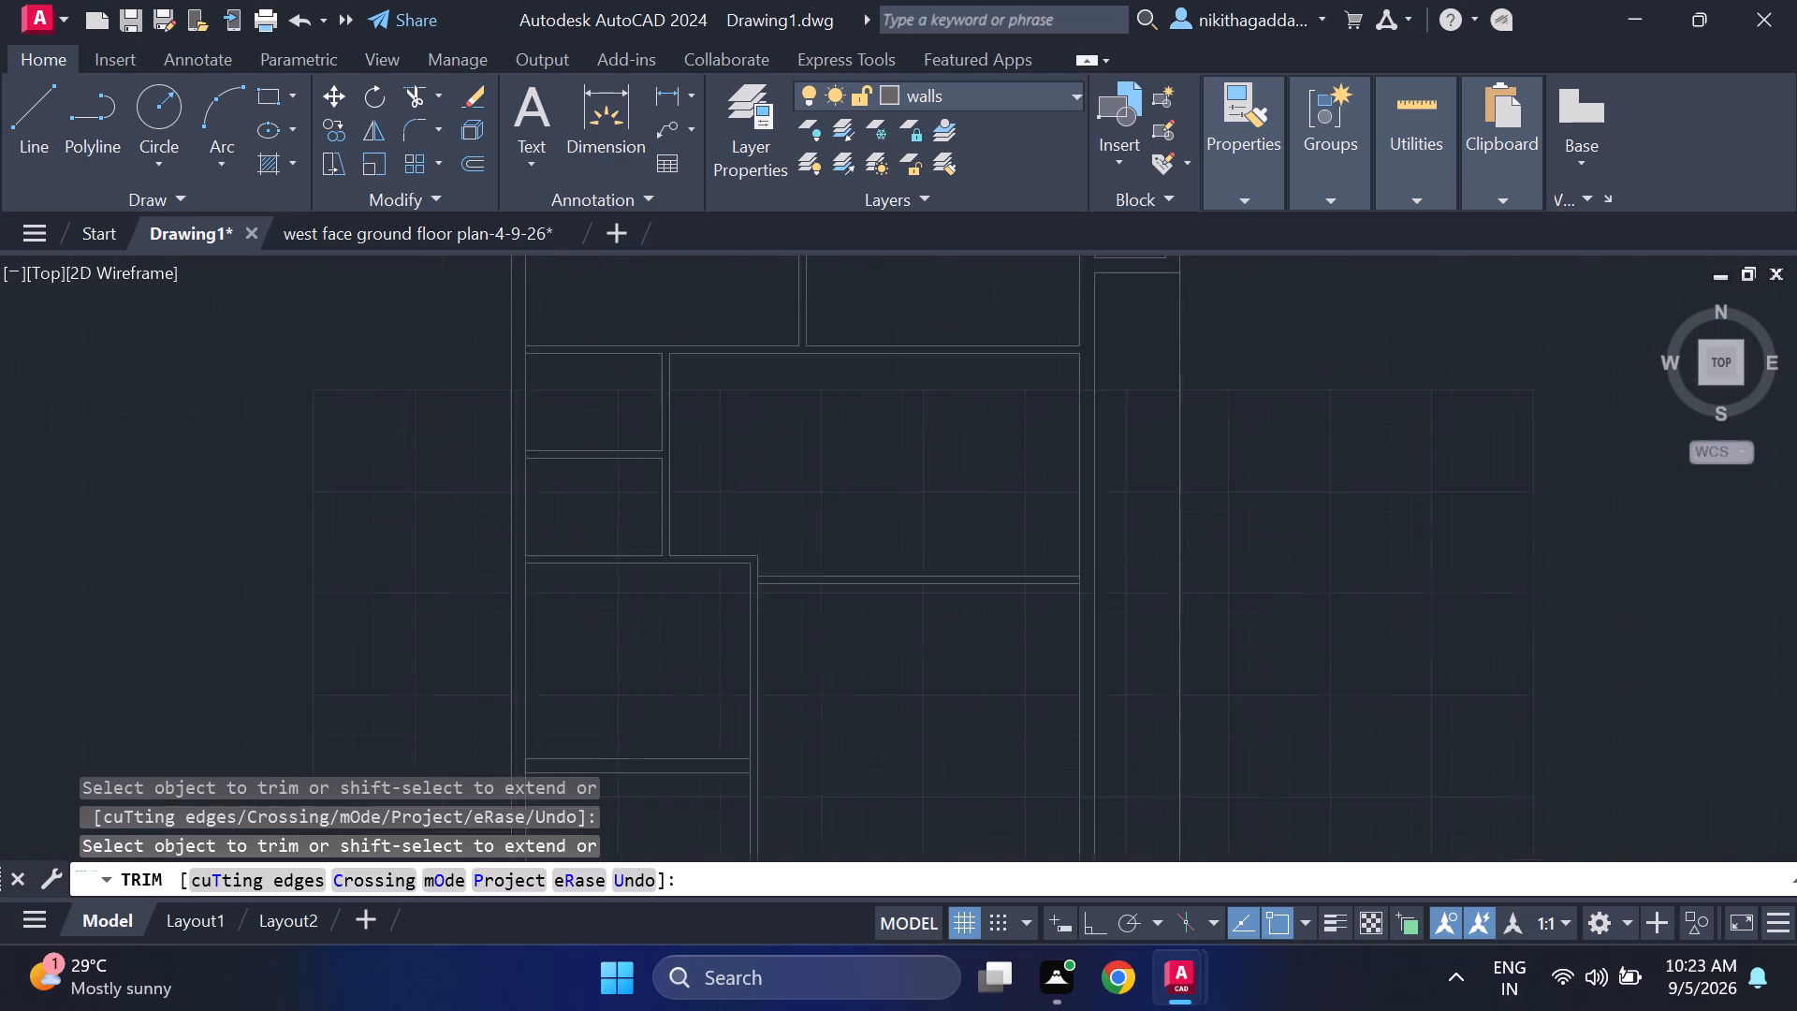
scroll(913, 680, down, 1)
scroll(912, 723, up, 1)
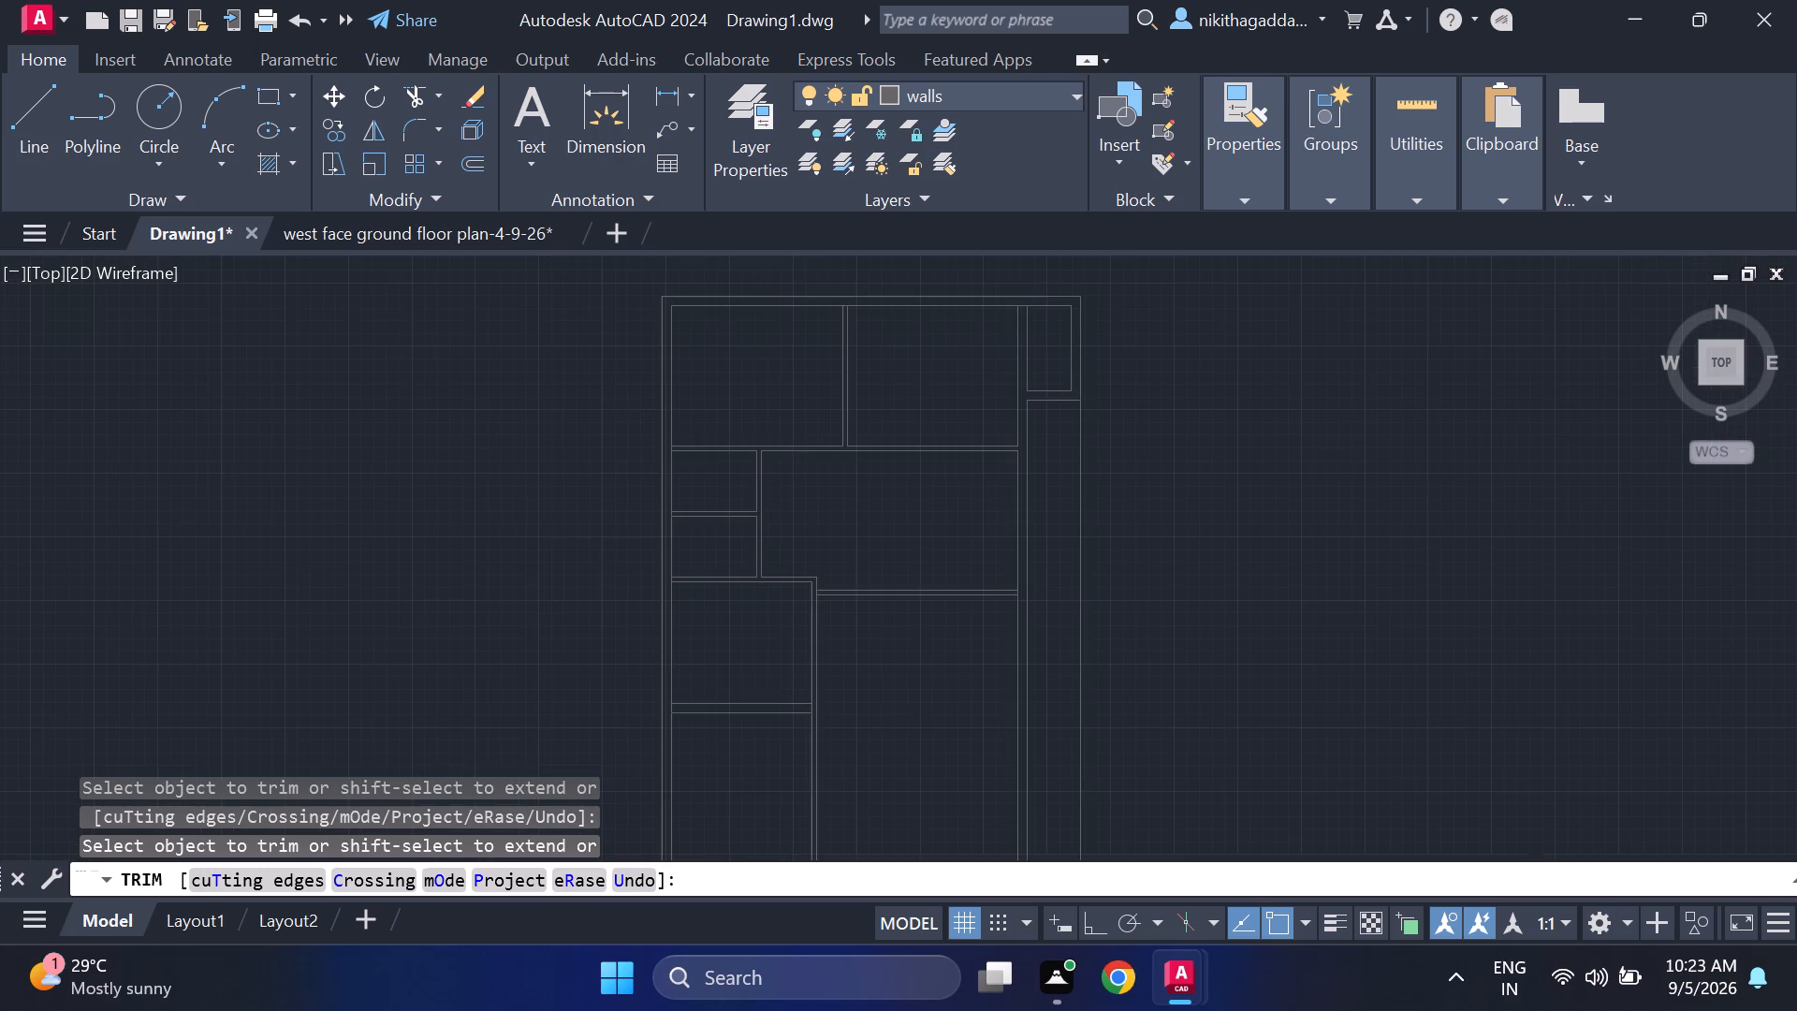
scroll(912, 723, up, 1)
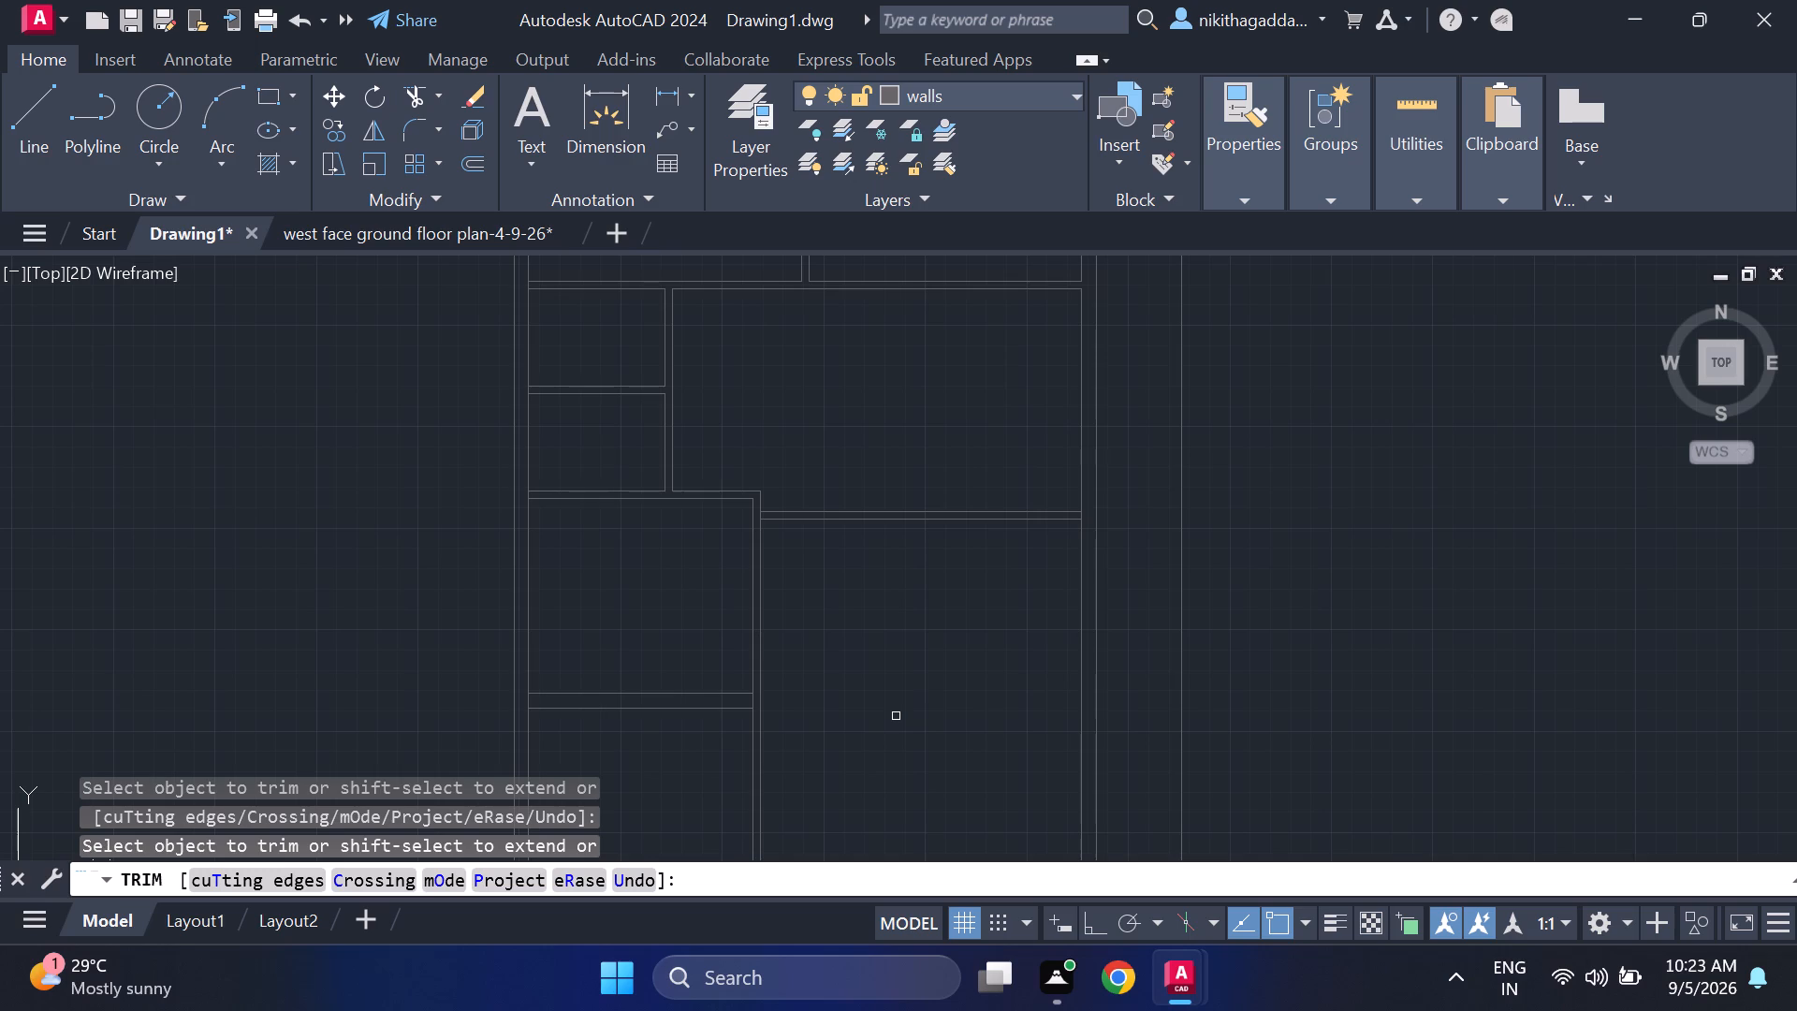
key(Escape)
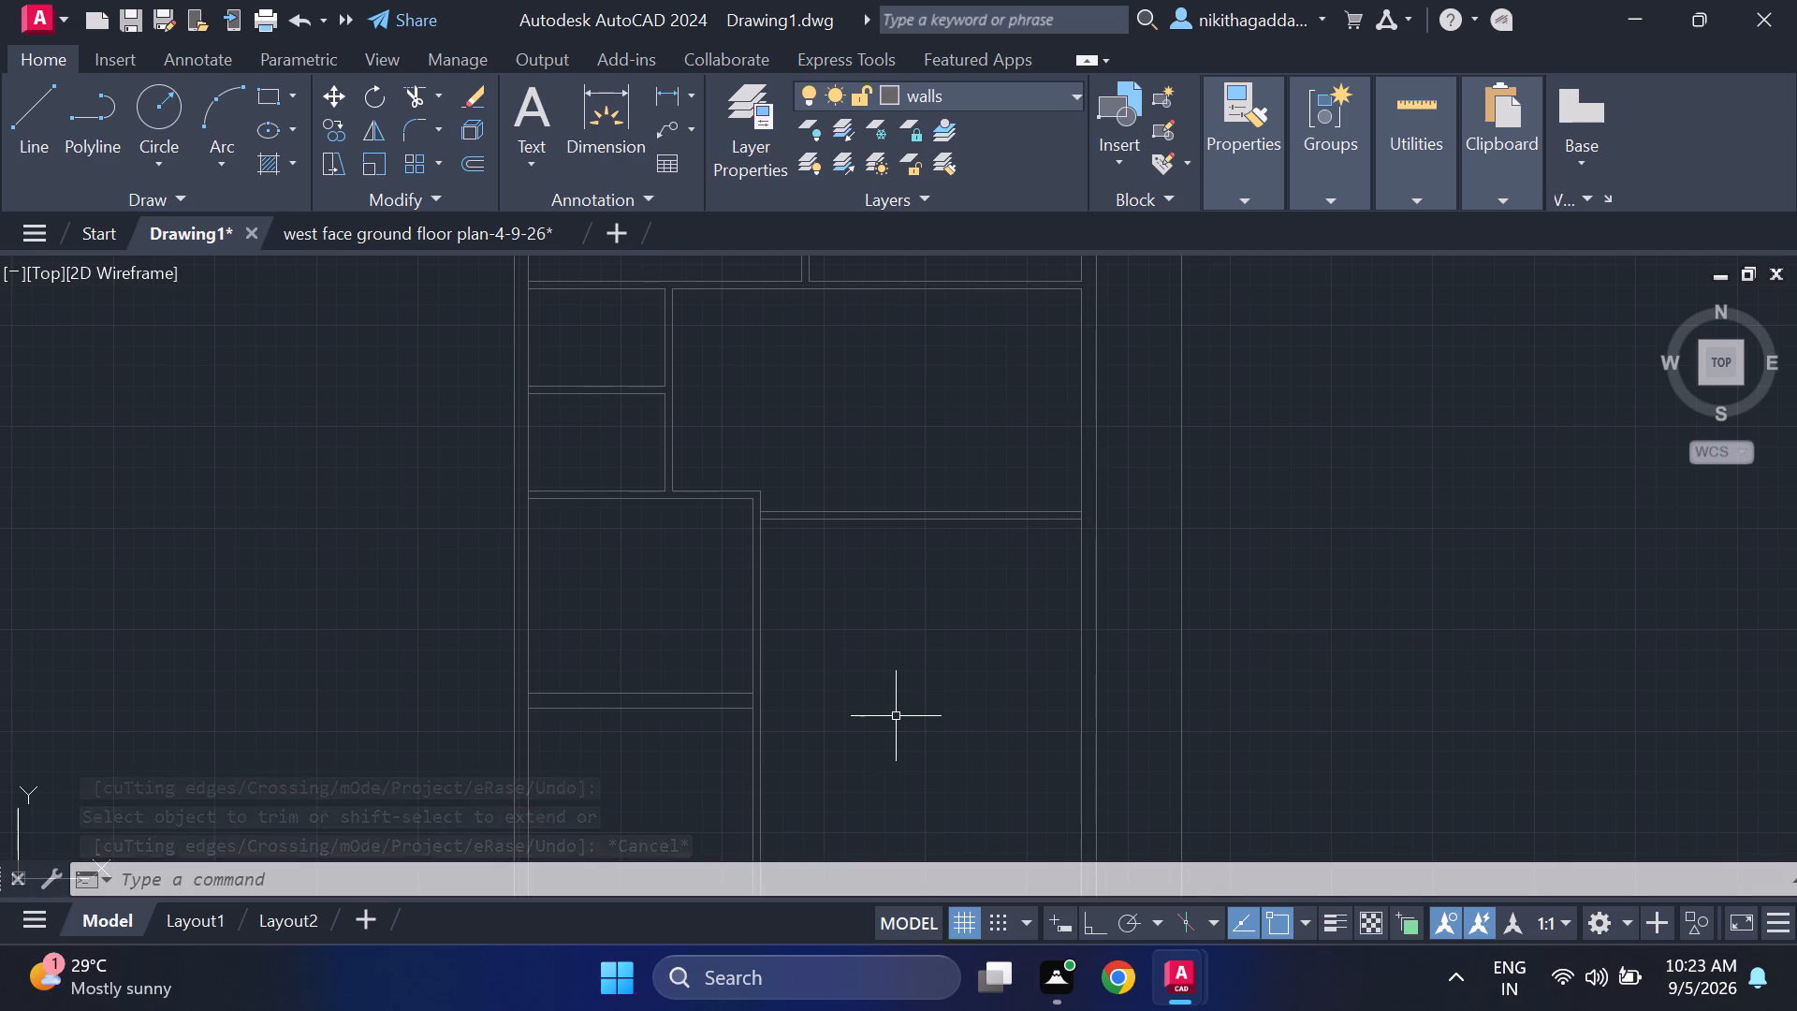
Offset the south line of the new 4.5" partition 13' to the south.
key(1)
key(Escape)
text(of)
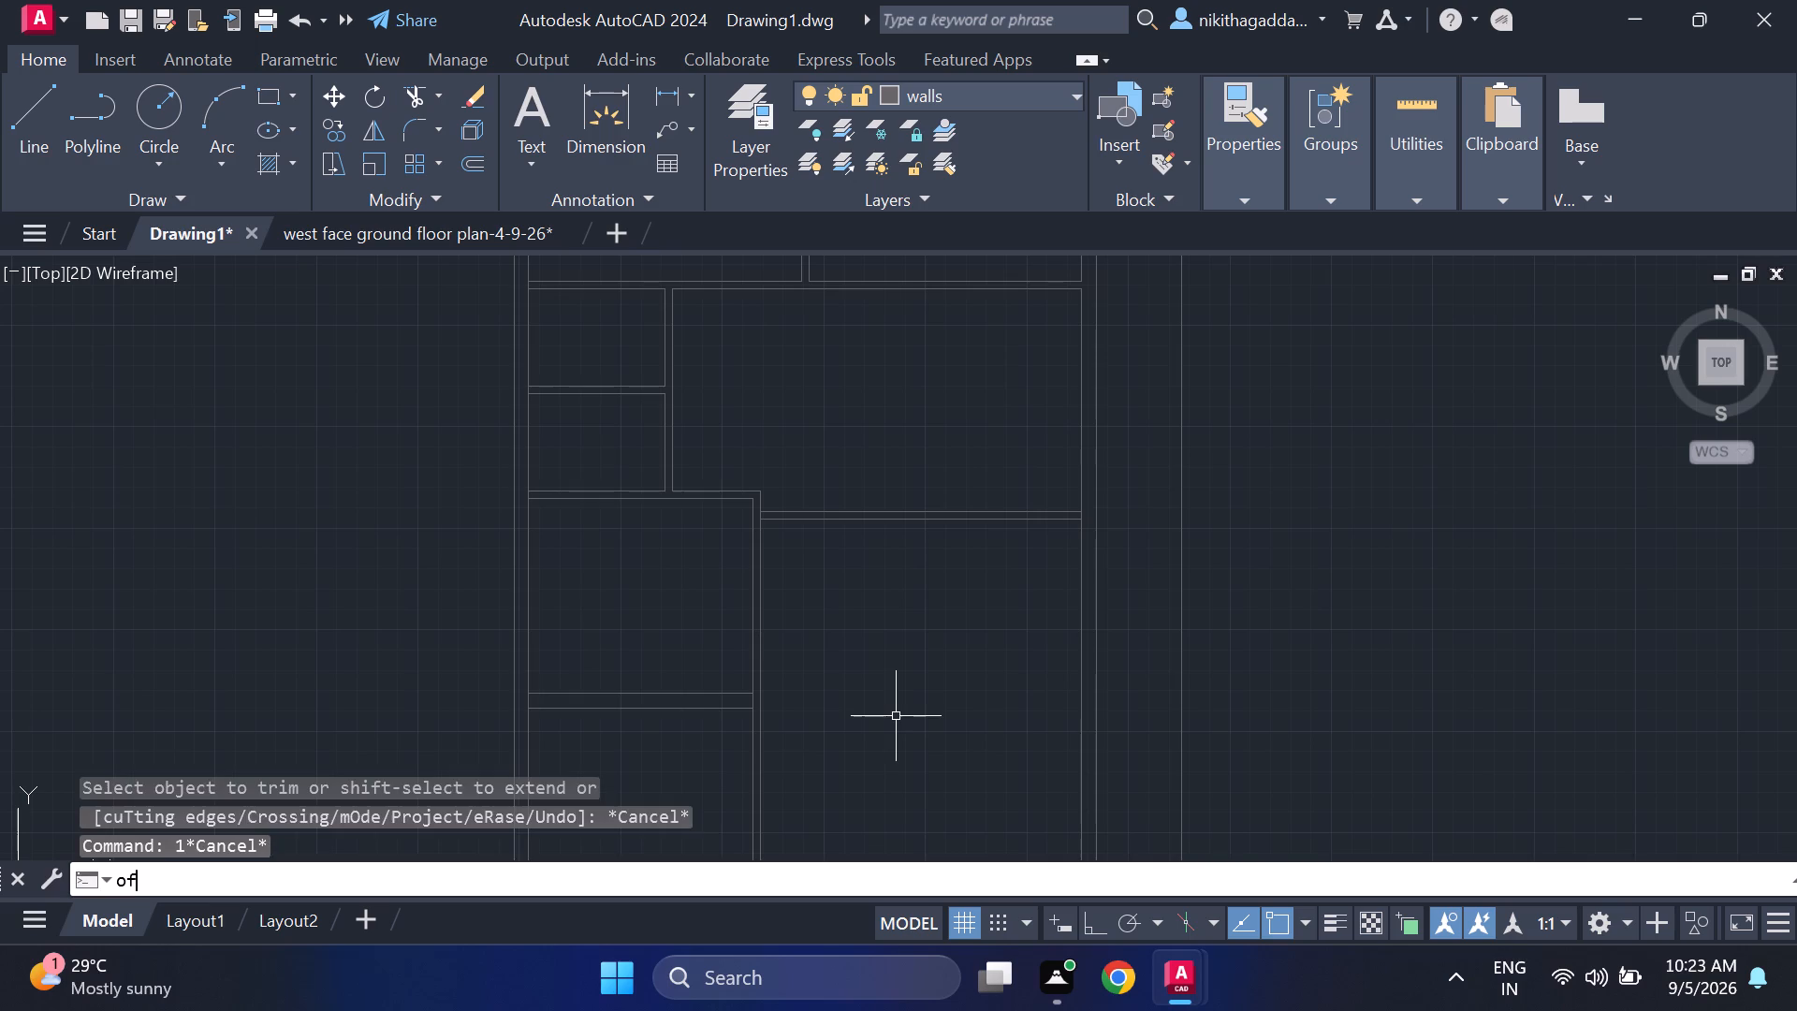
key(Return)
text(13)
key(F3)
key(apostrophe)
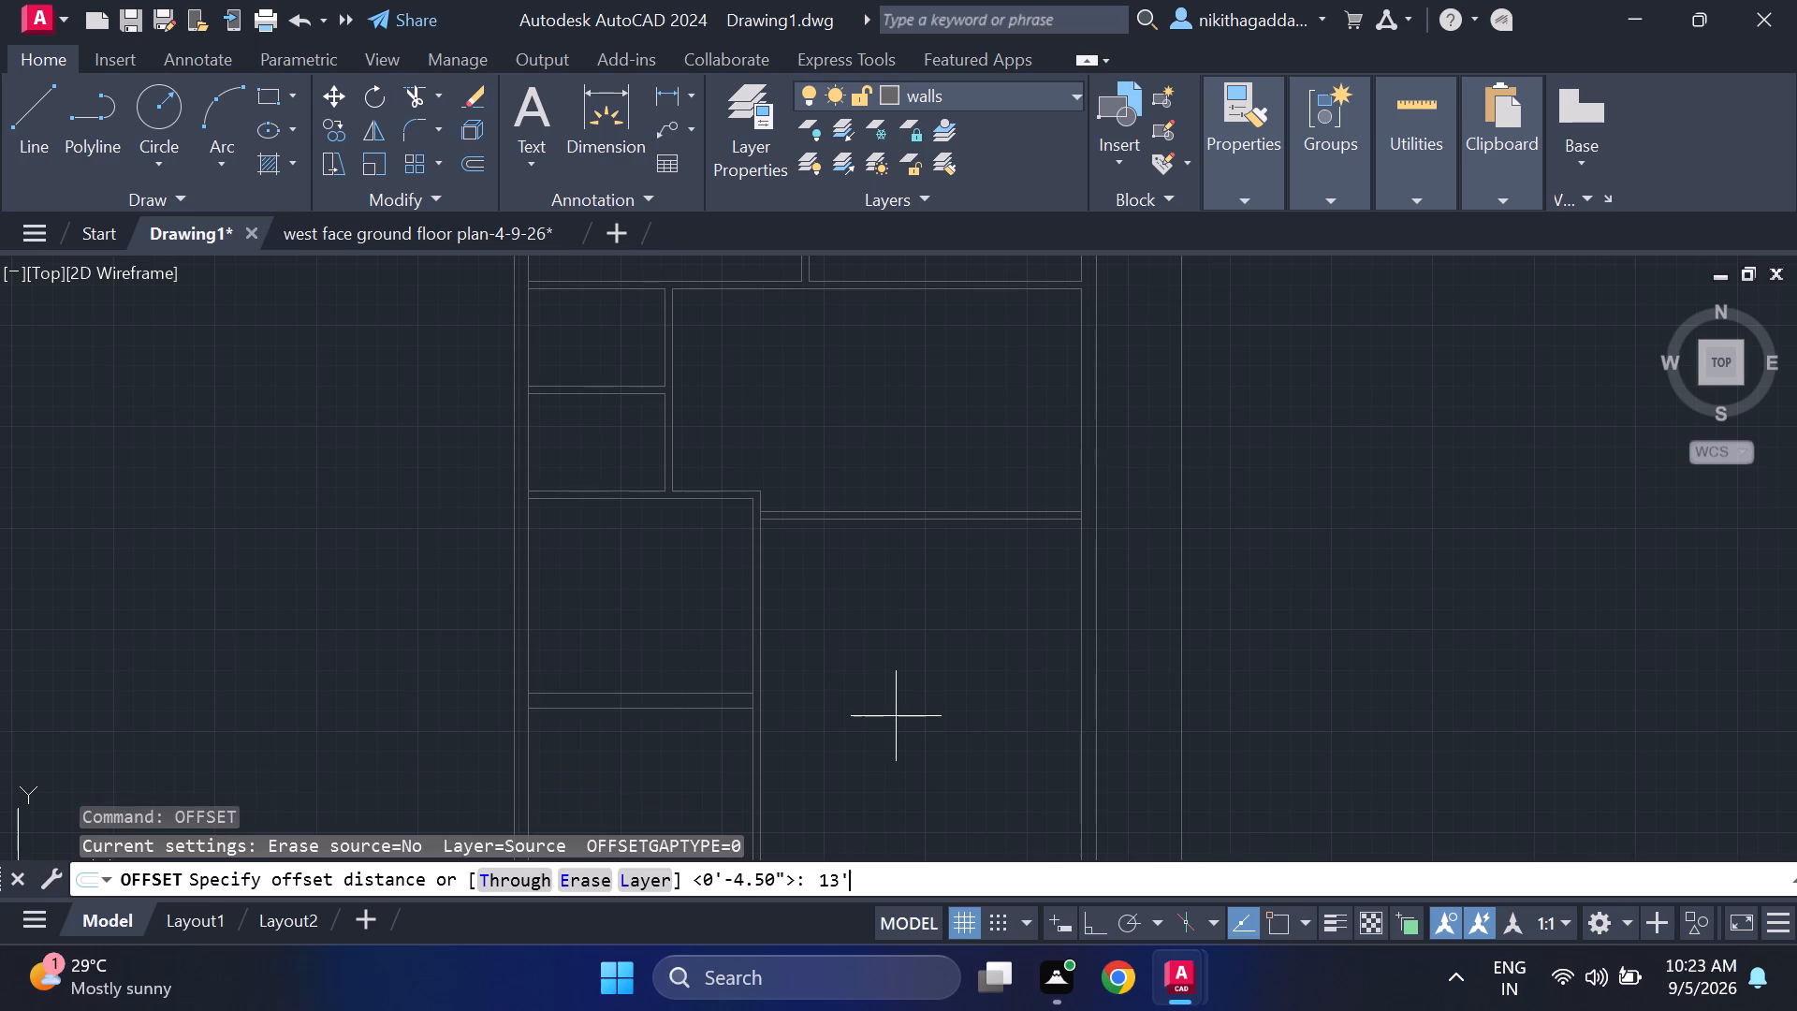
key(Return)
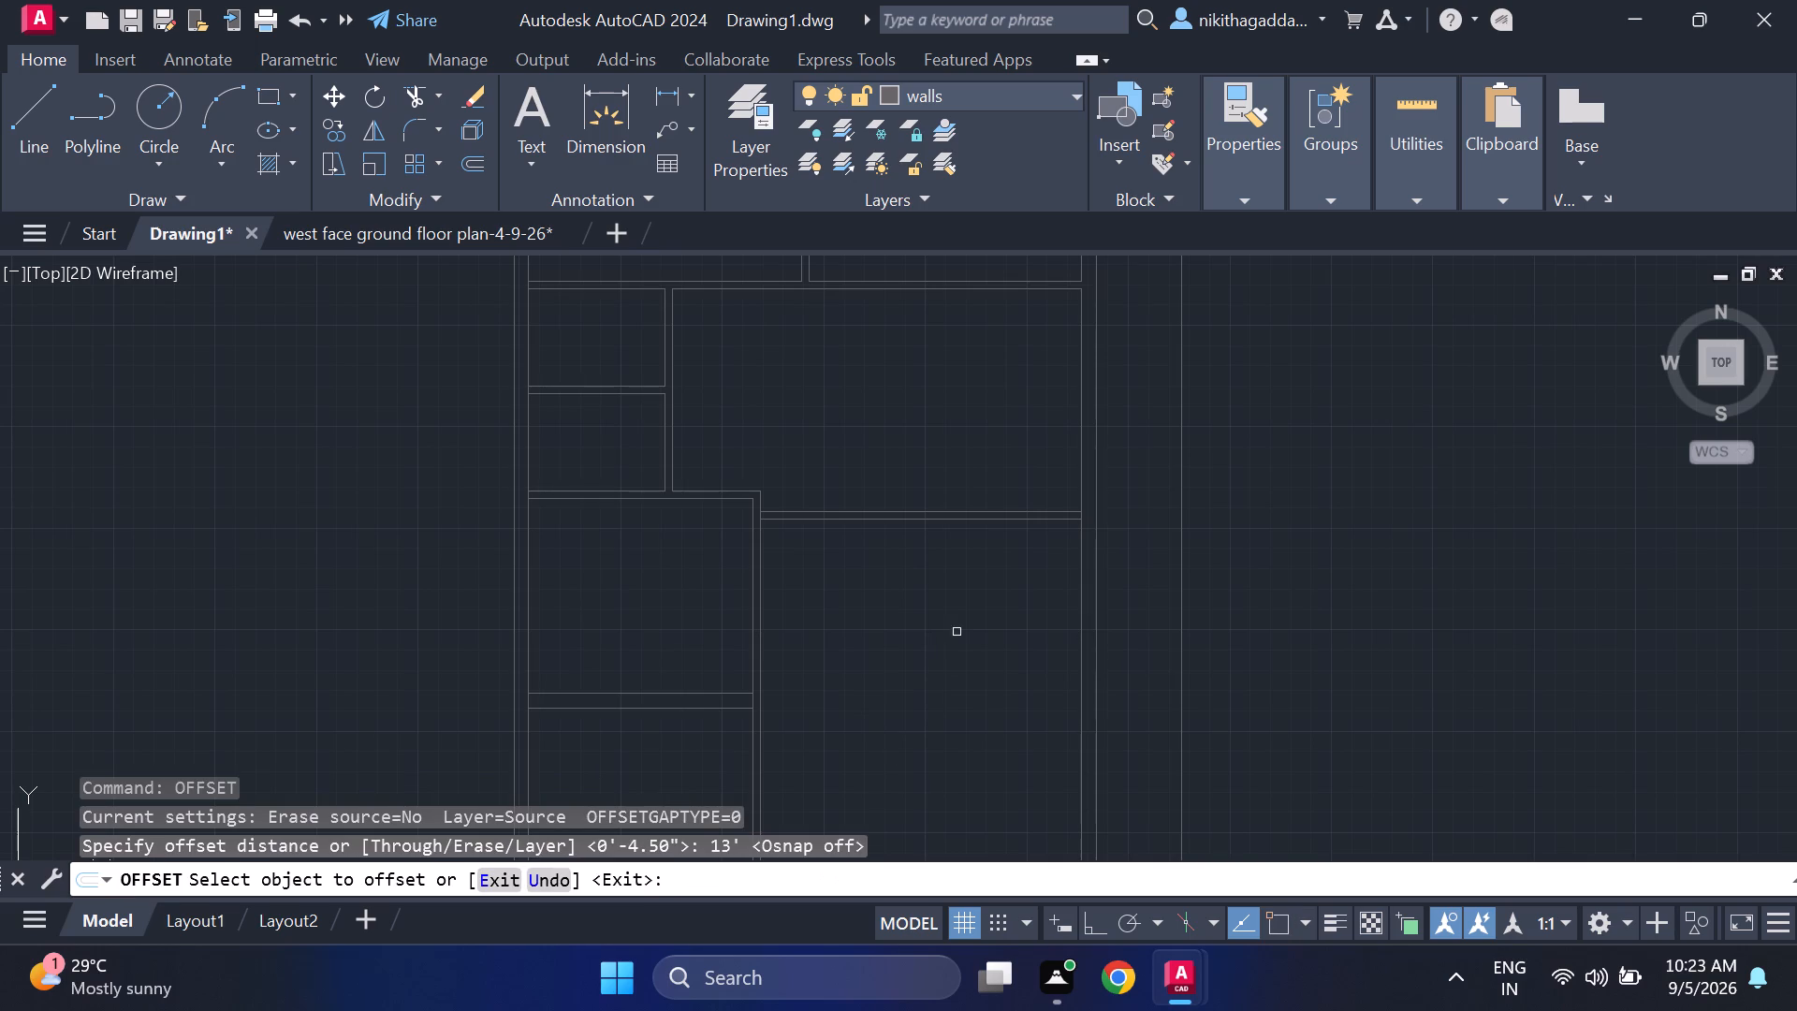
click(991, 520)
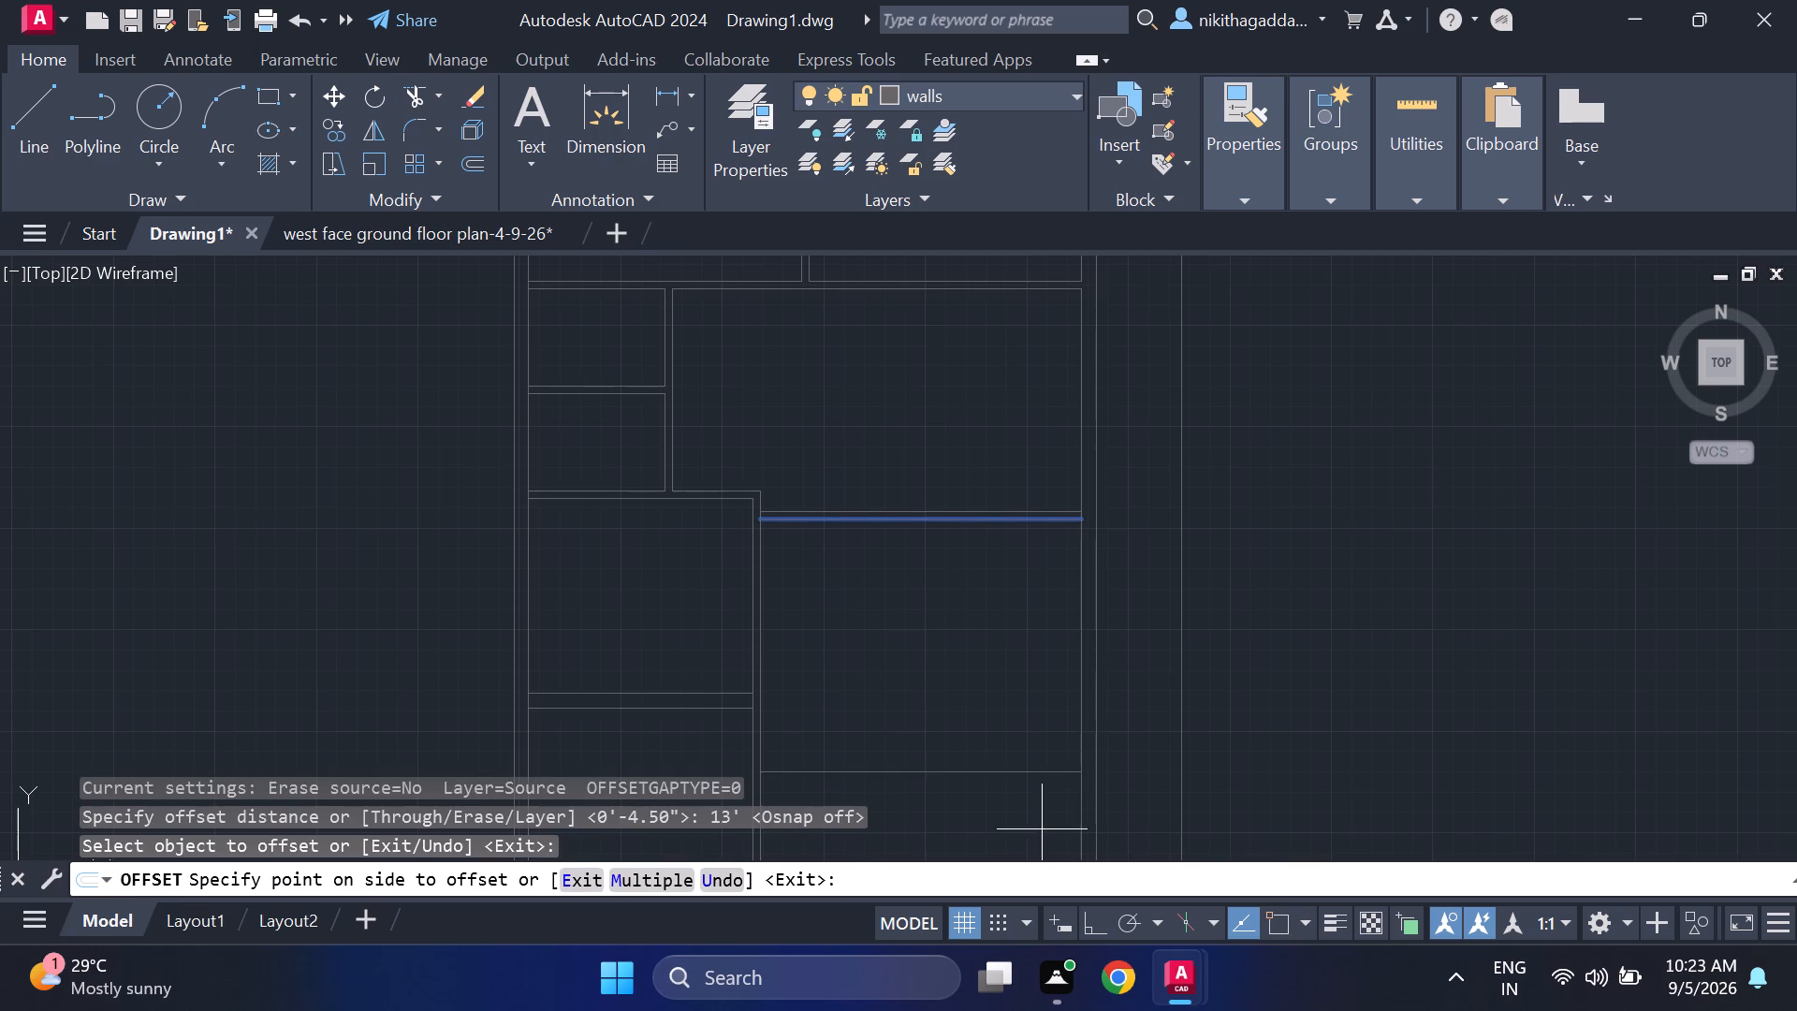
click(1007, 818)
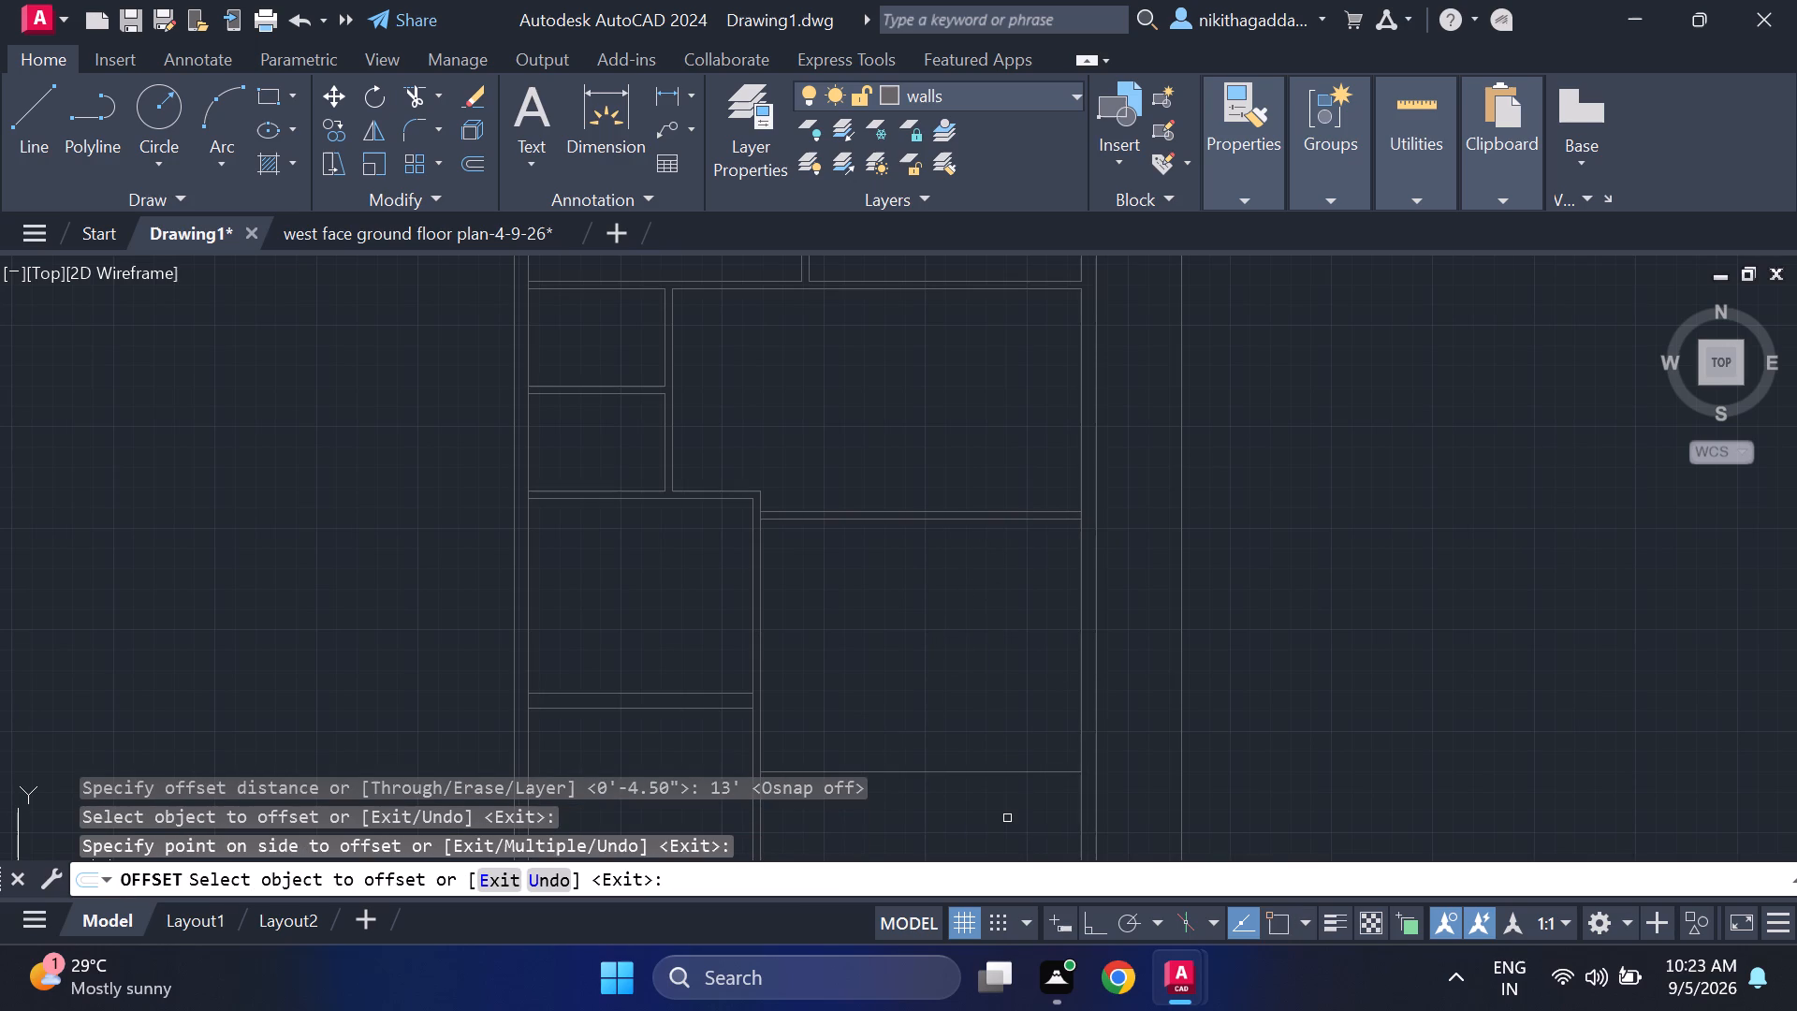
middle_drag(1007, 818, 1004, 801)
middle_drag(1004, 781, 996, 706)
key(Escape)
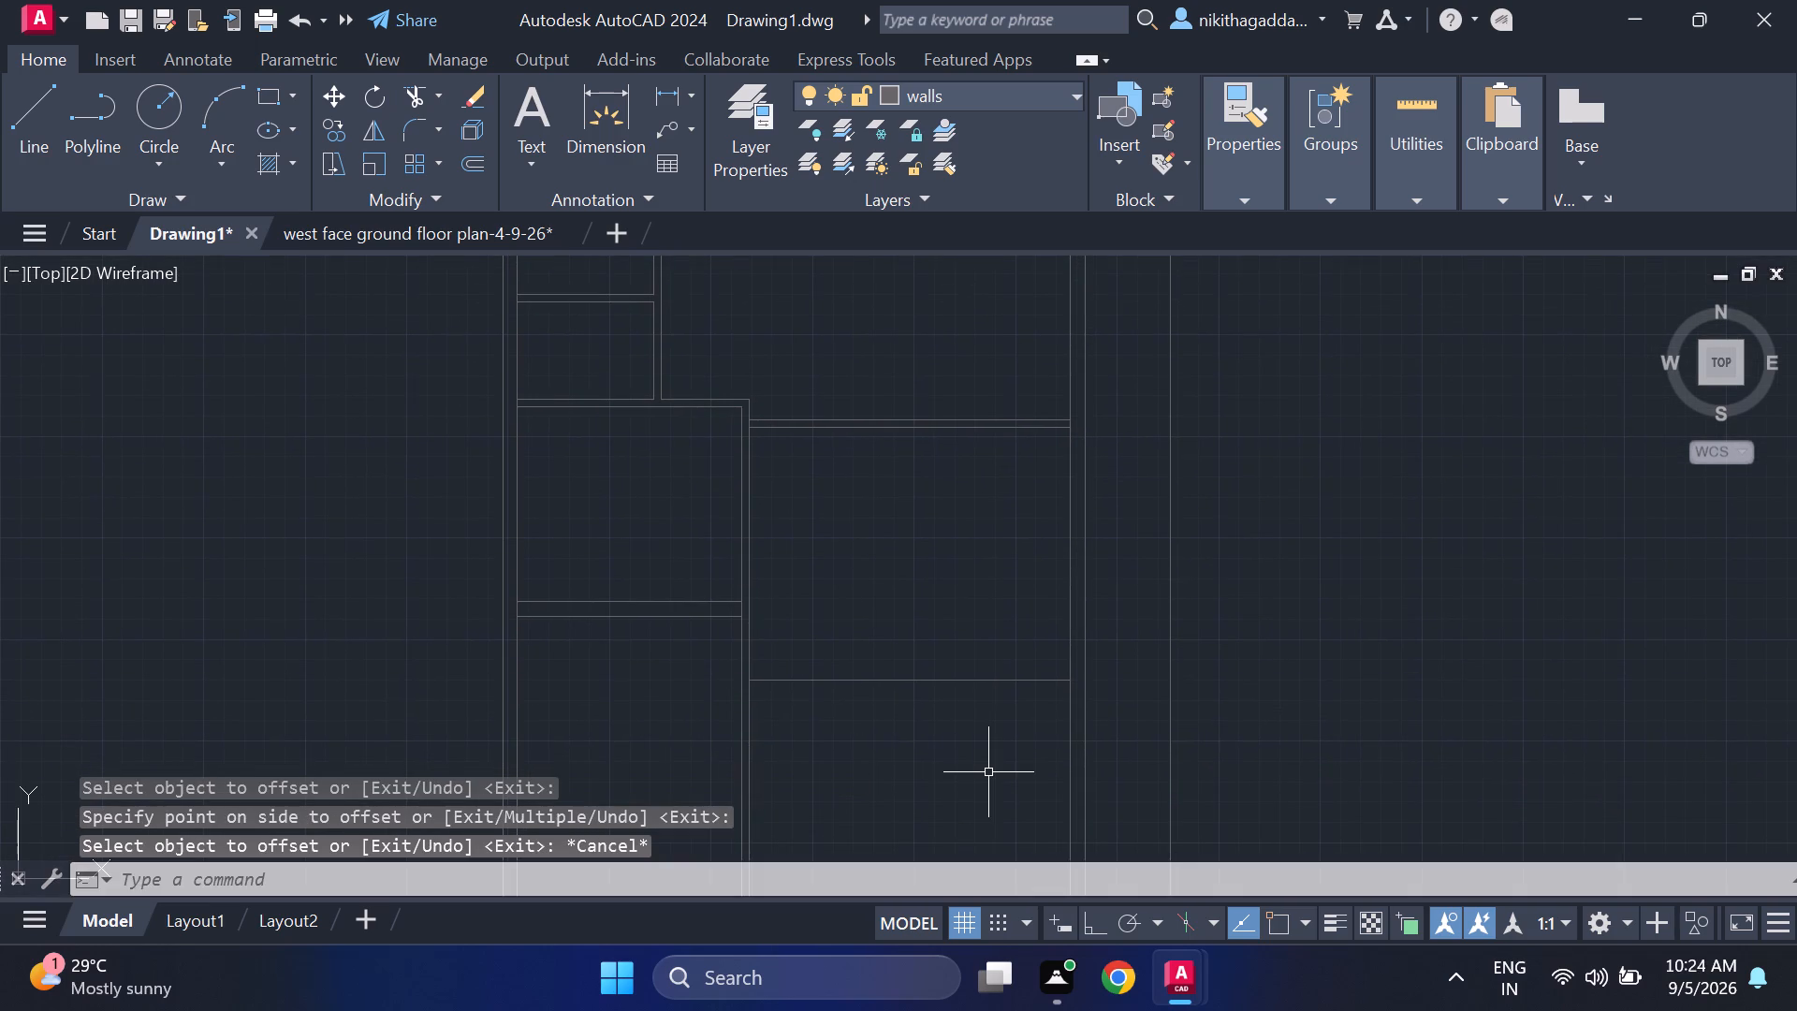
Offset the newest horizontal line in the east room 9" to the south to form a wall.
text(of)
key(Return)
key(9)
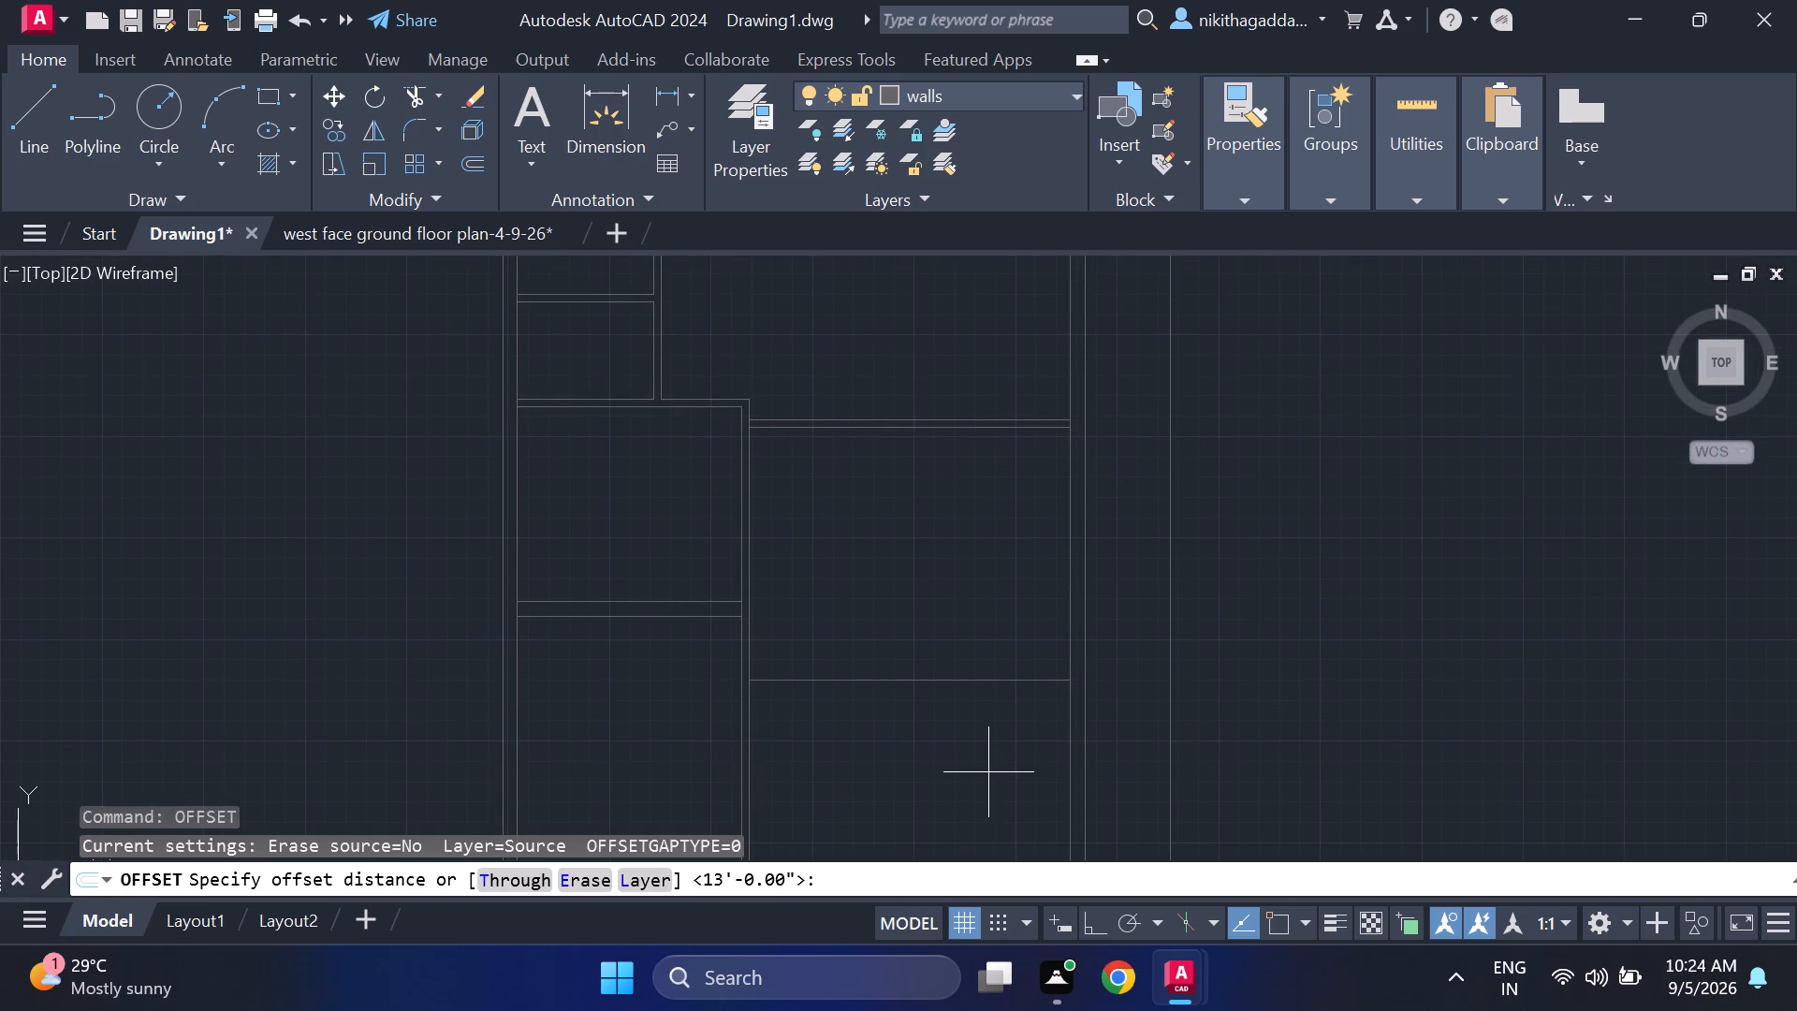
key(Right)
key(shift+quotedbl)
key(Return)
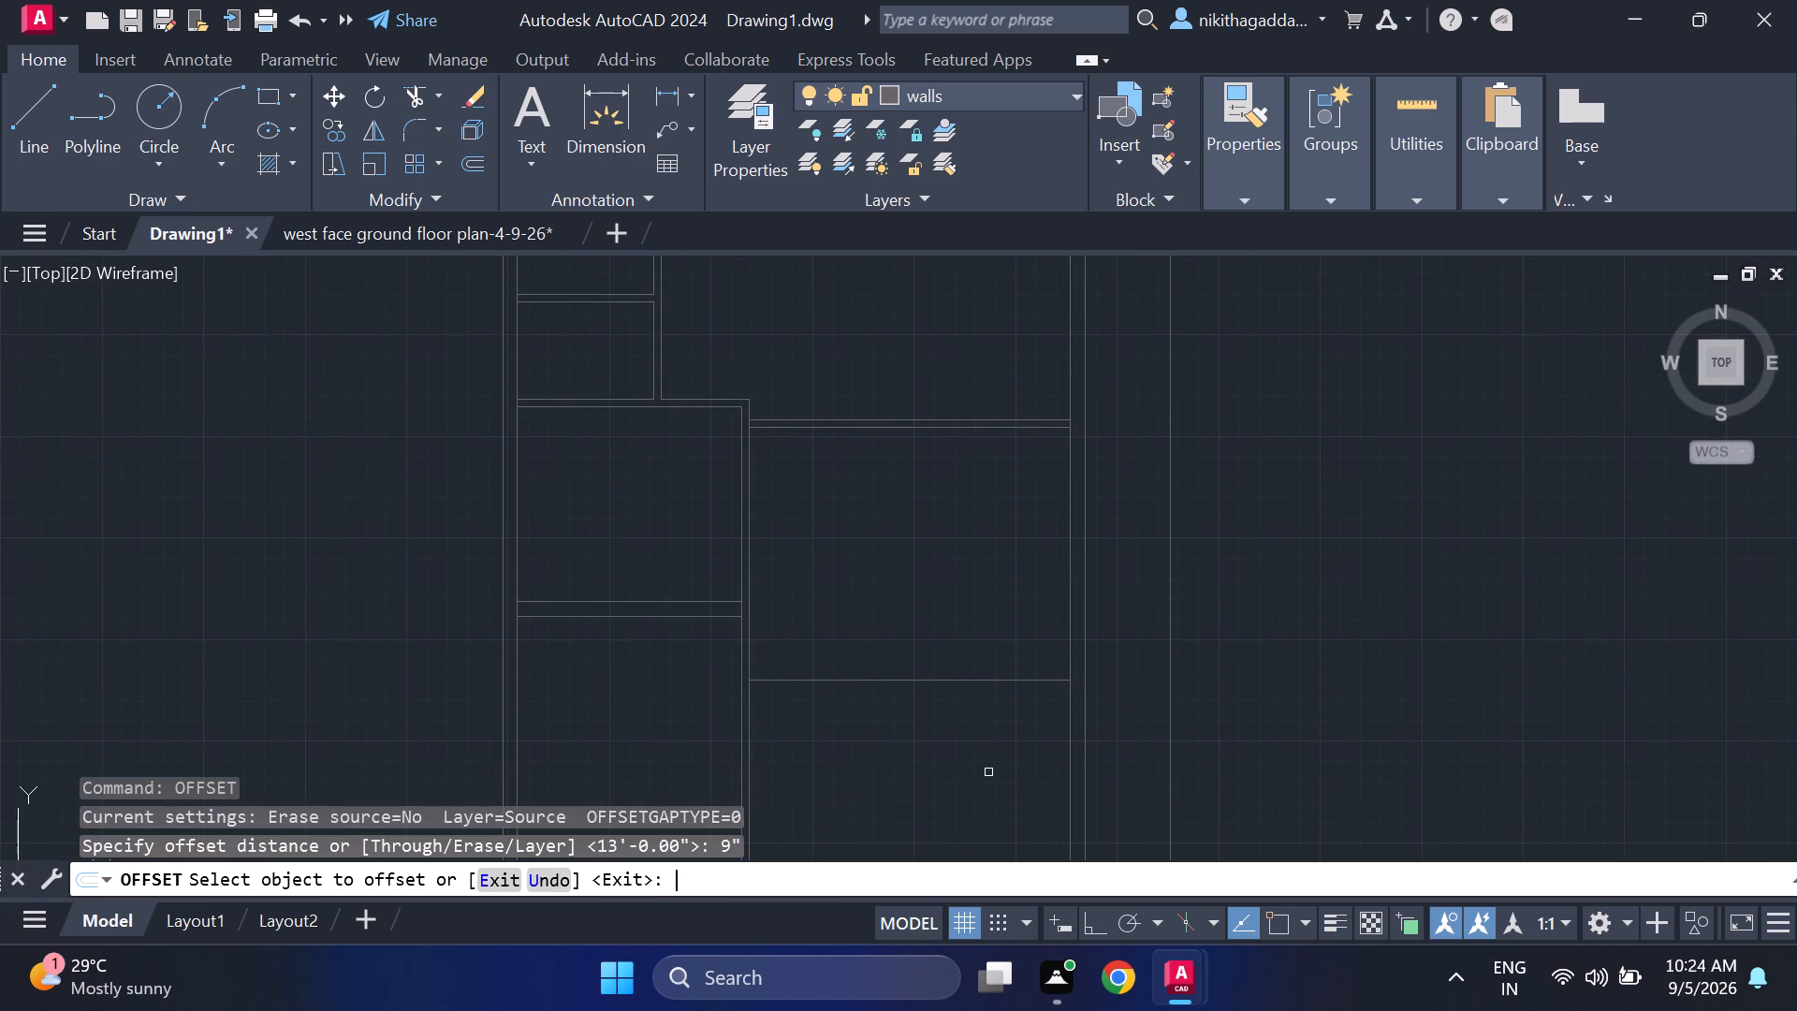
click(961, 682)
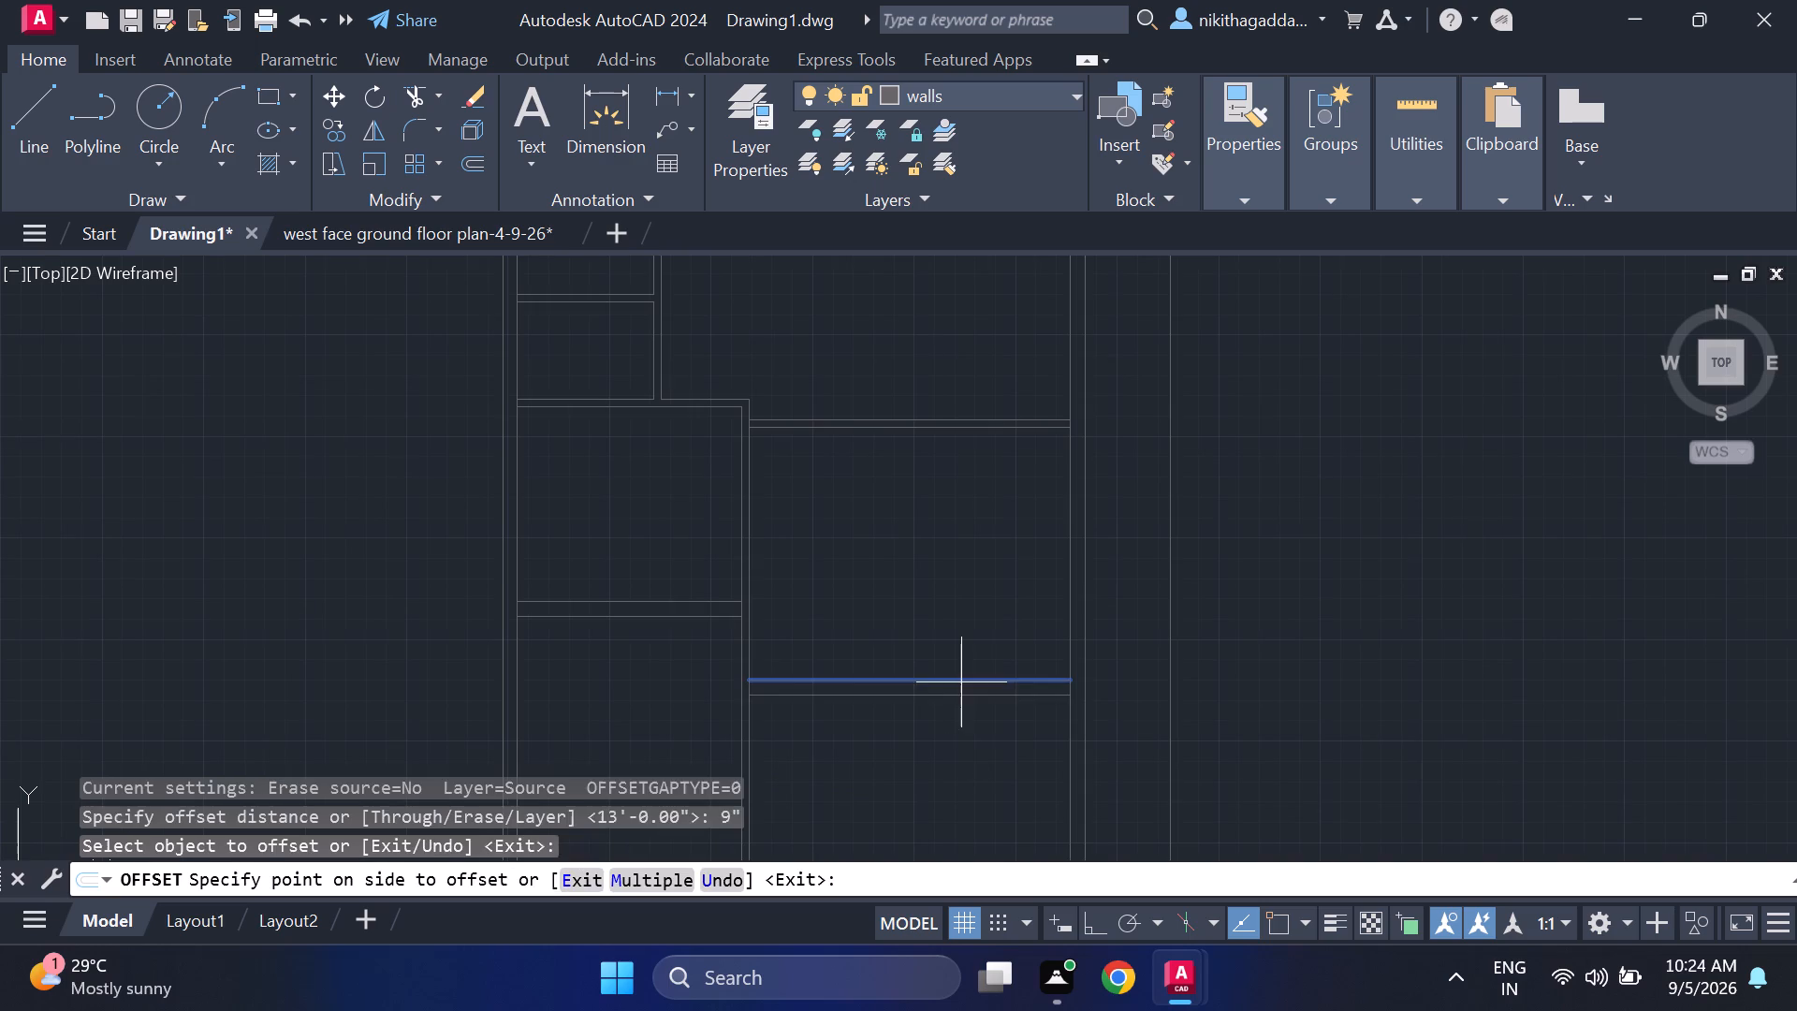
click(954, 759)
scroll(963, 768, down, 1)
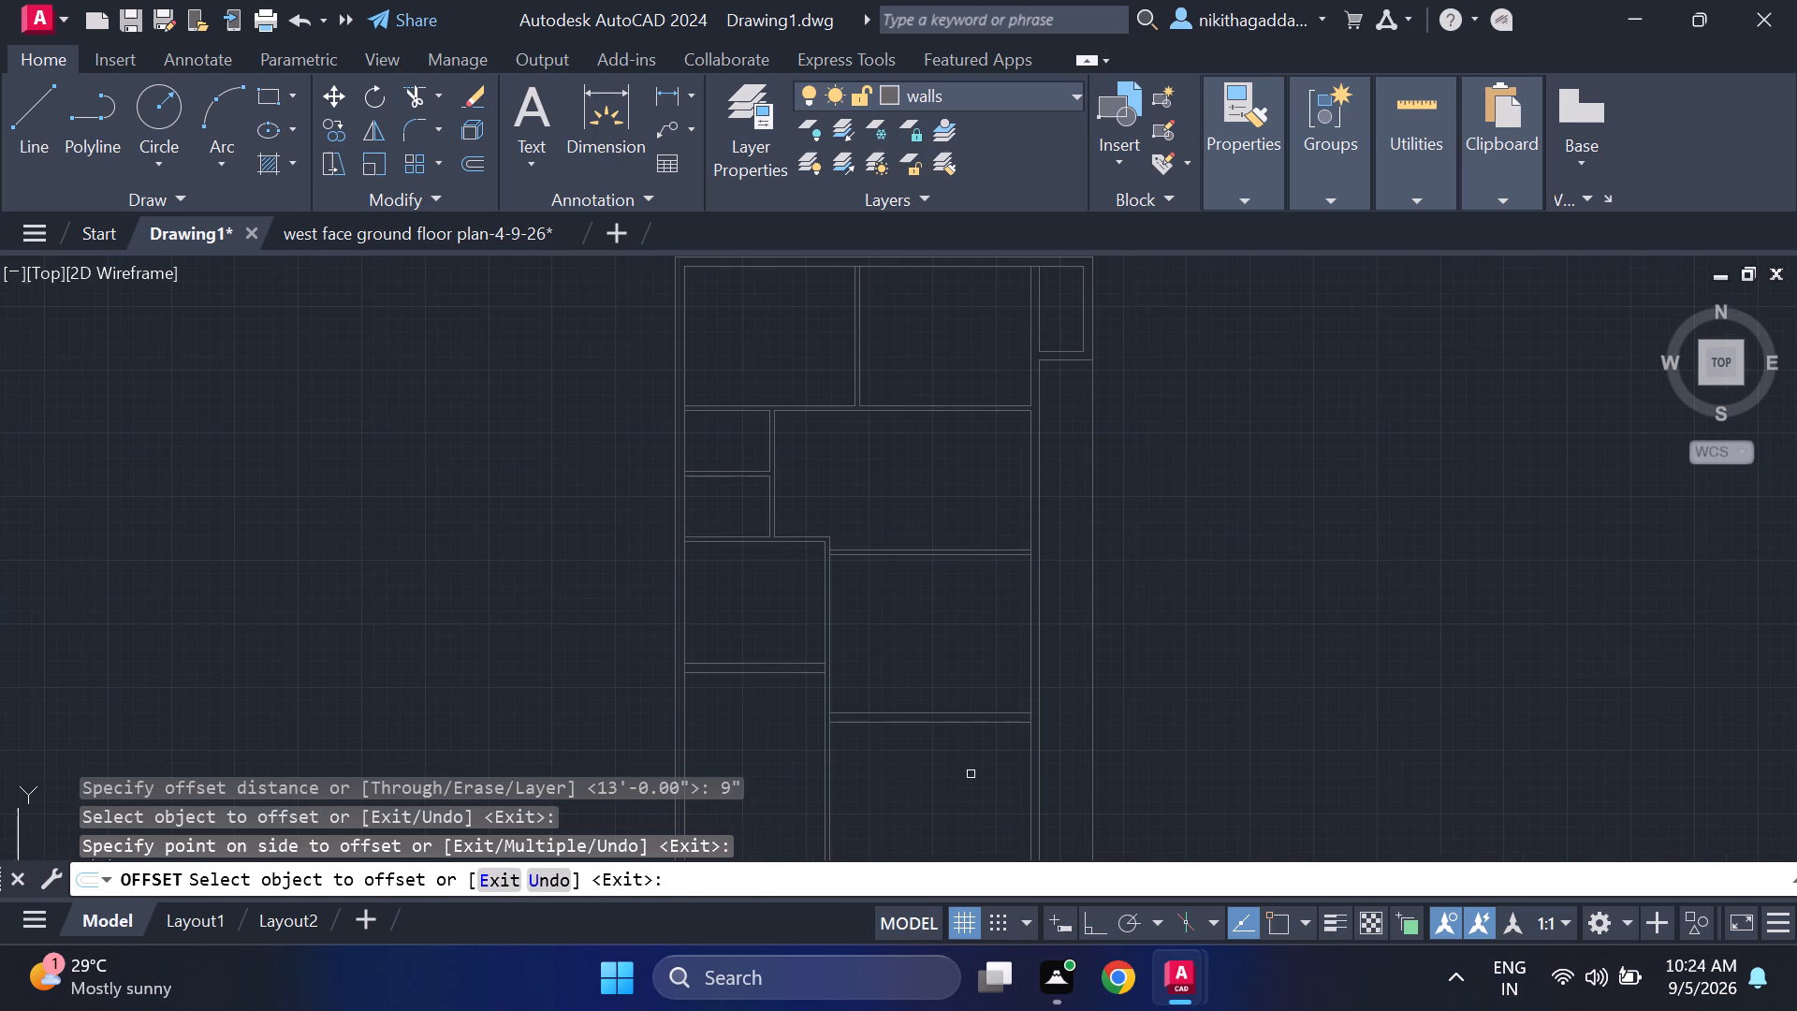
middle_drag(975, 786, 948, 689)
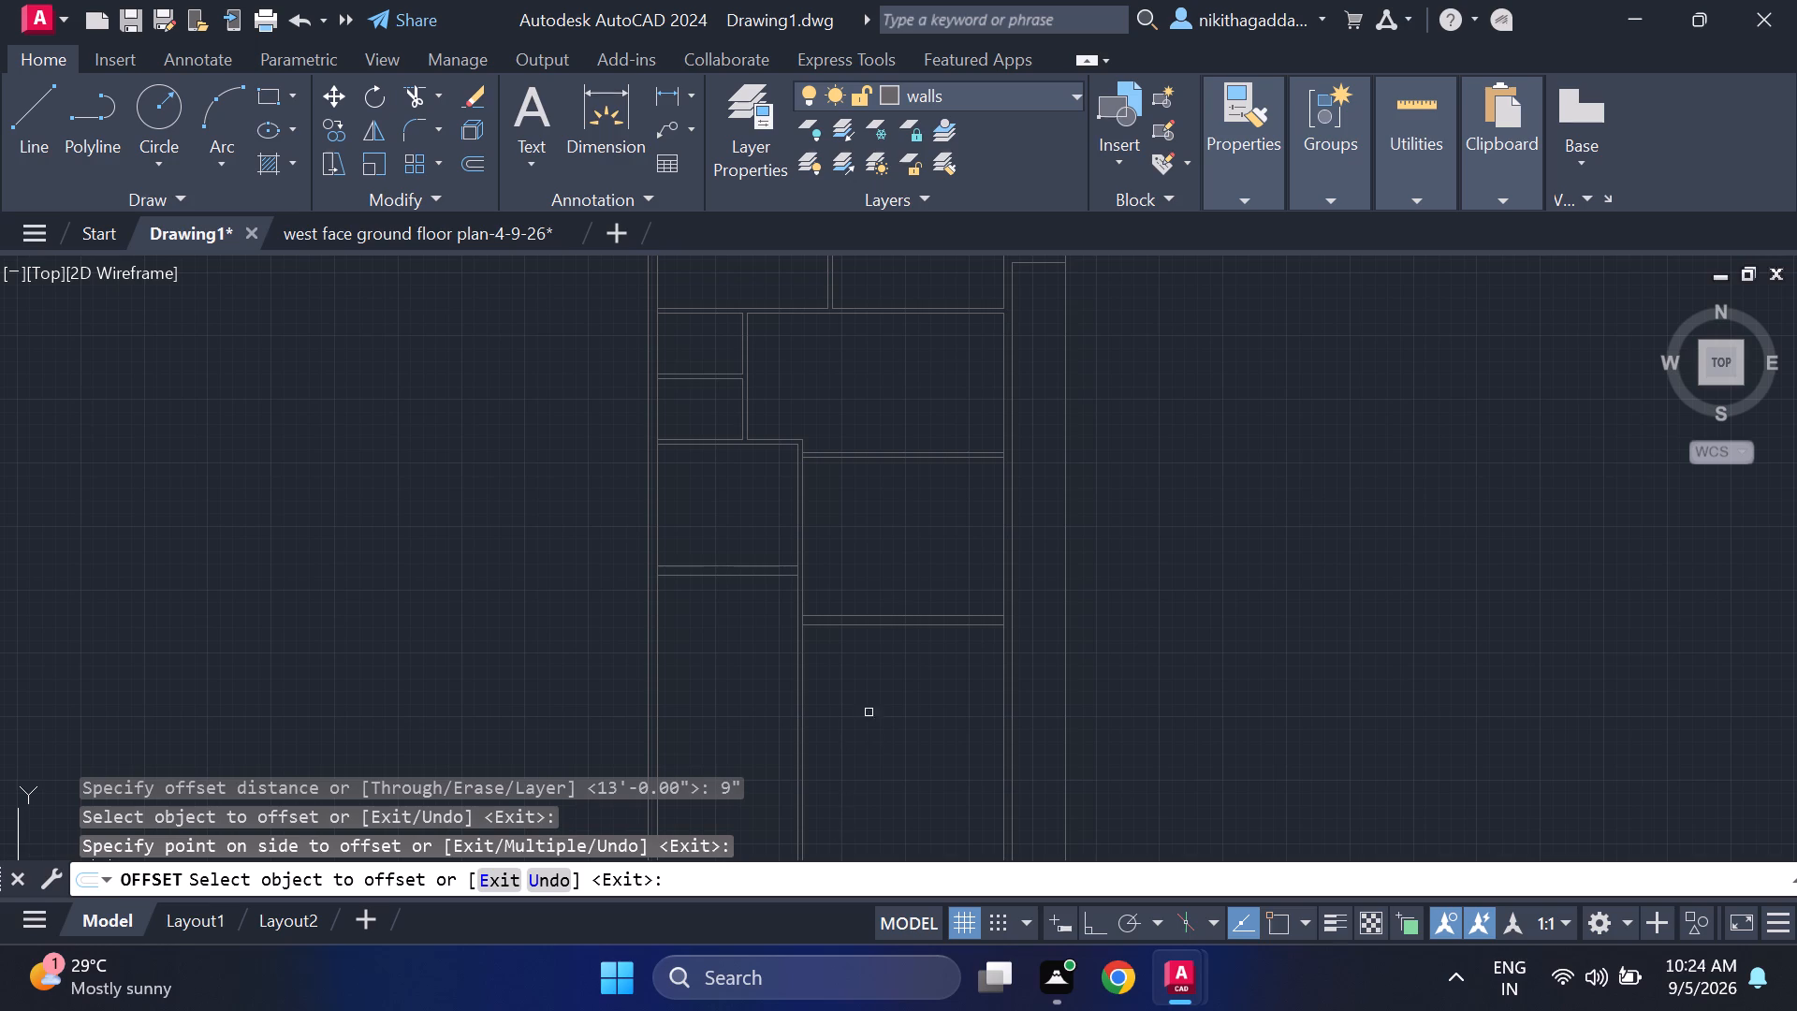
scroll(894, 546, up, 1)
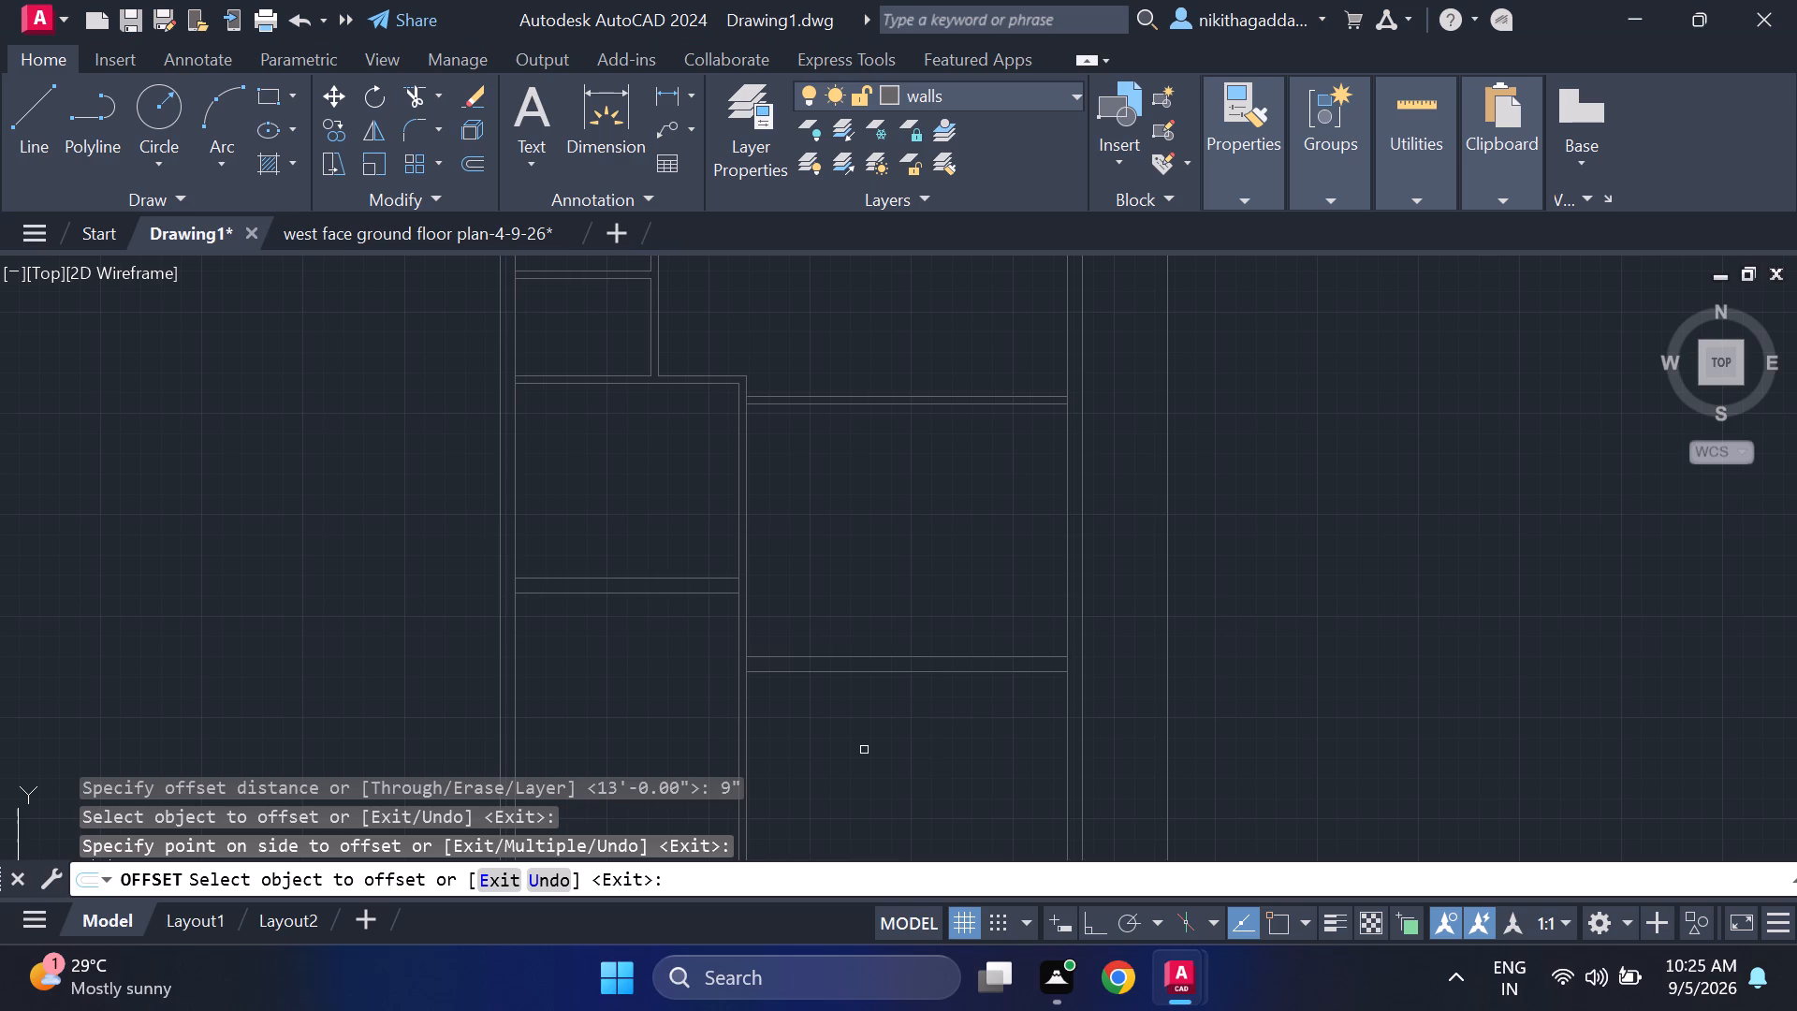
key(Escape)
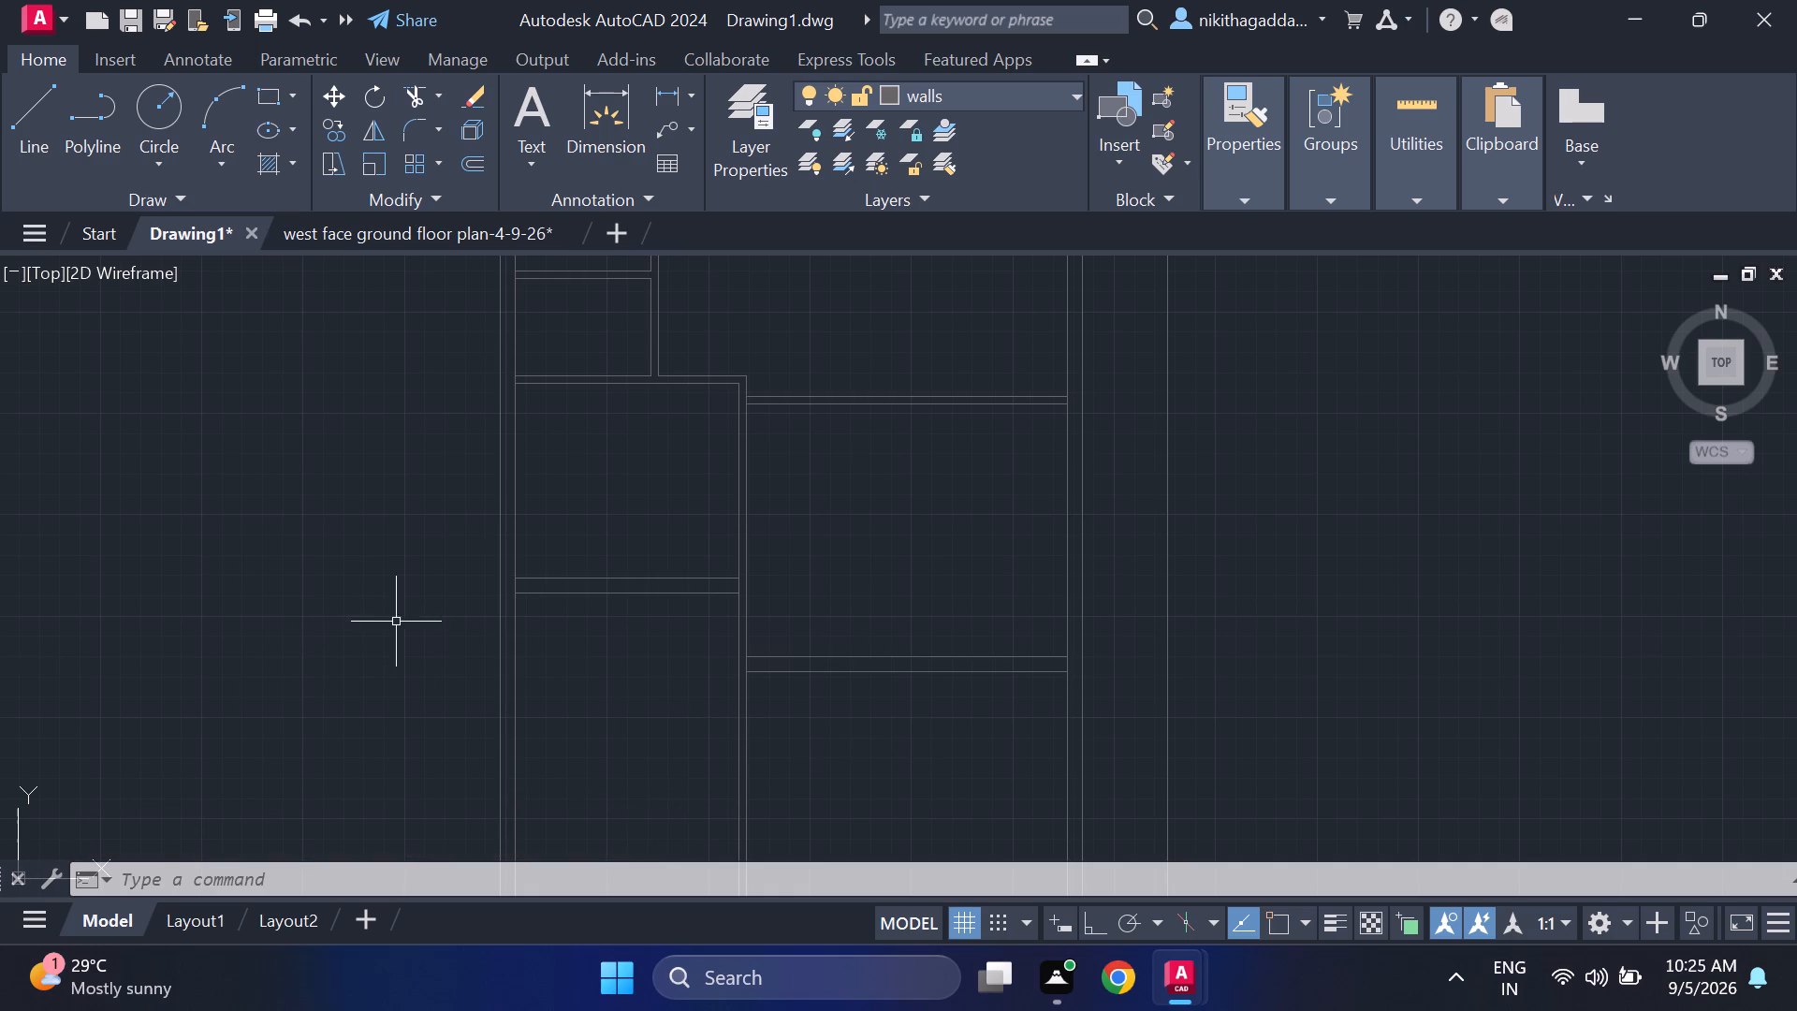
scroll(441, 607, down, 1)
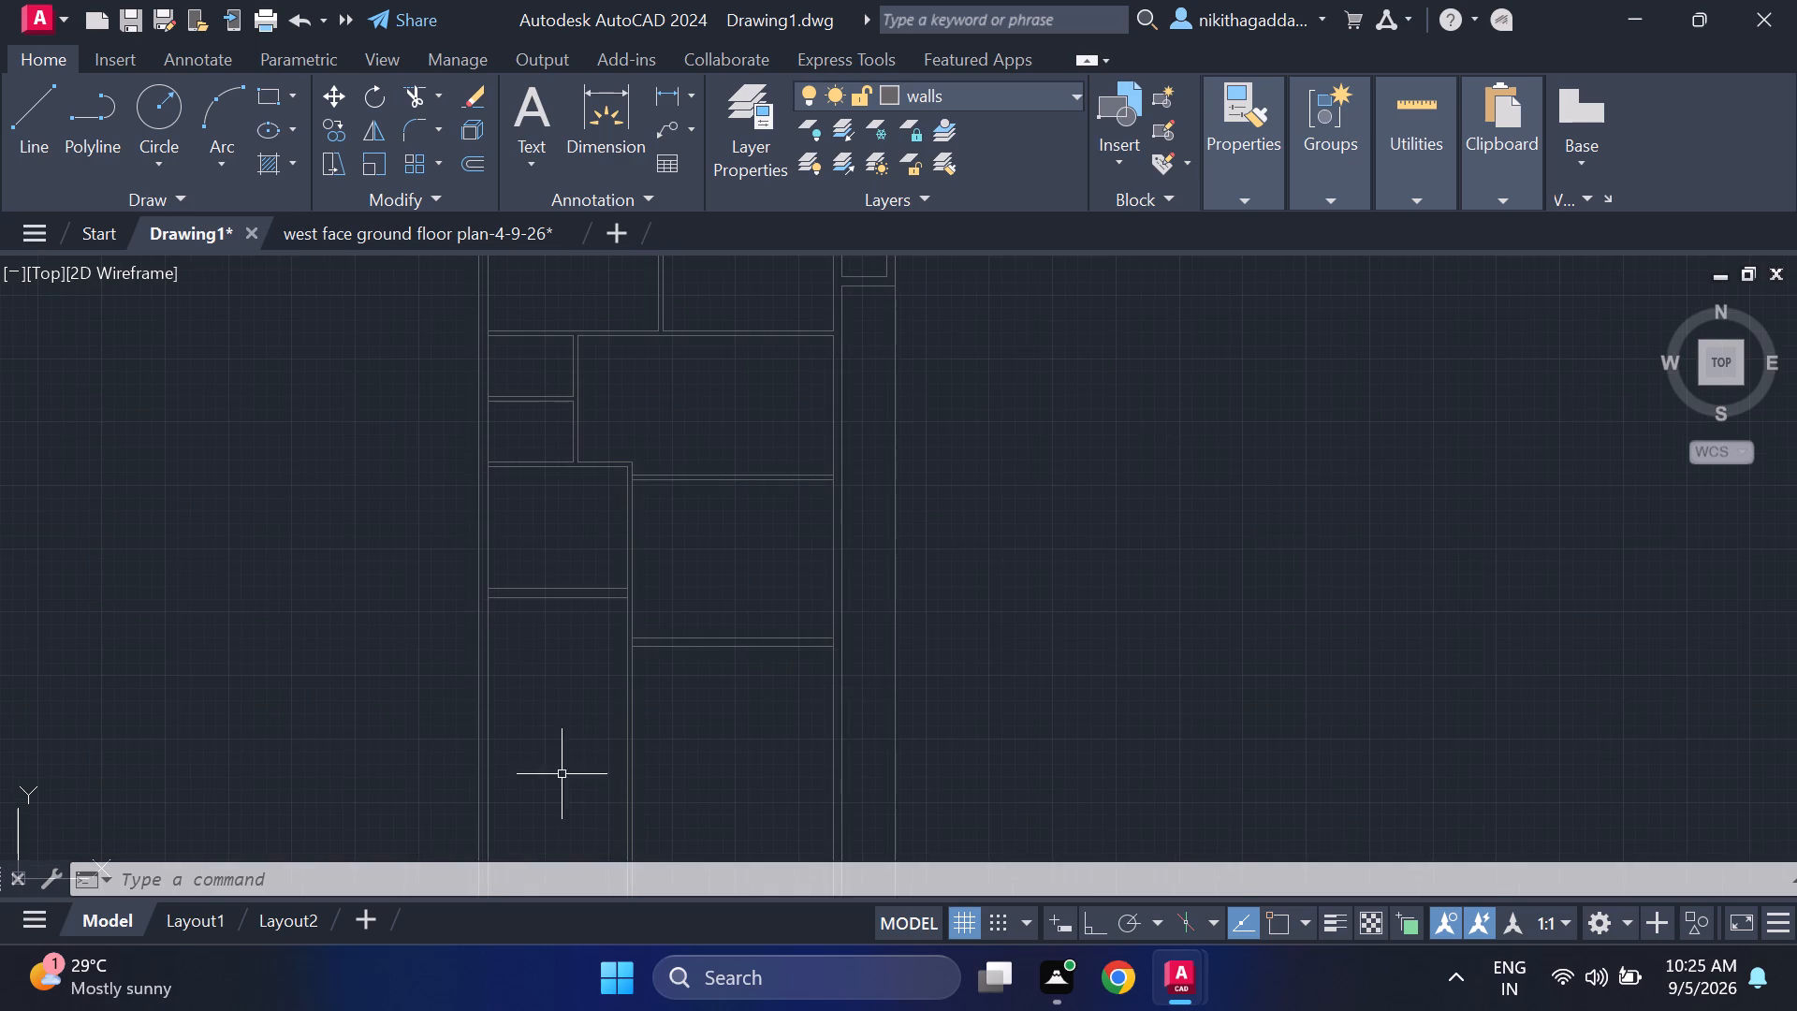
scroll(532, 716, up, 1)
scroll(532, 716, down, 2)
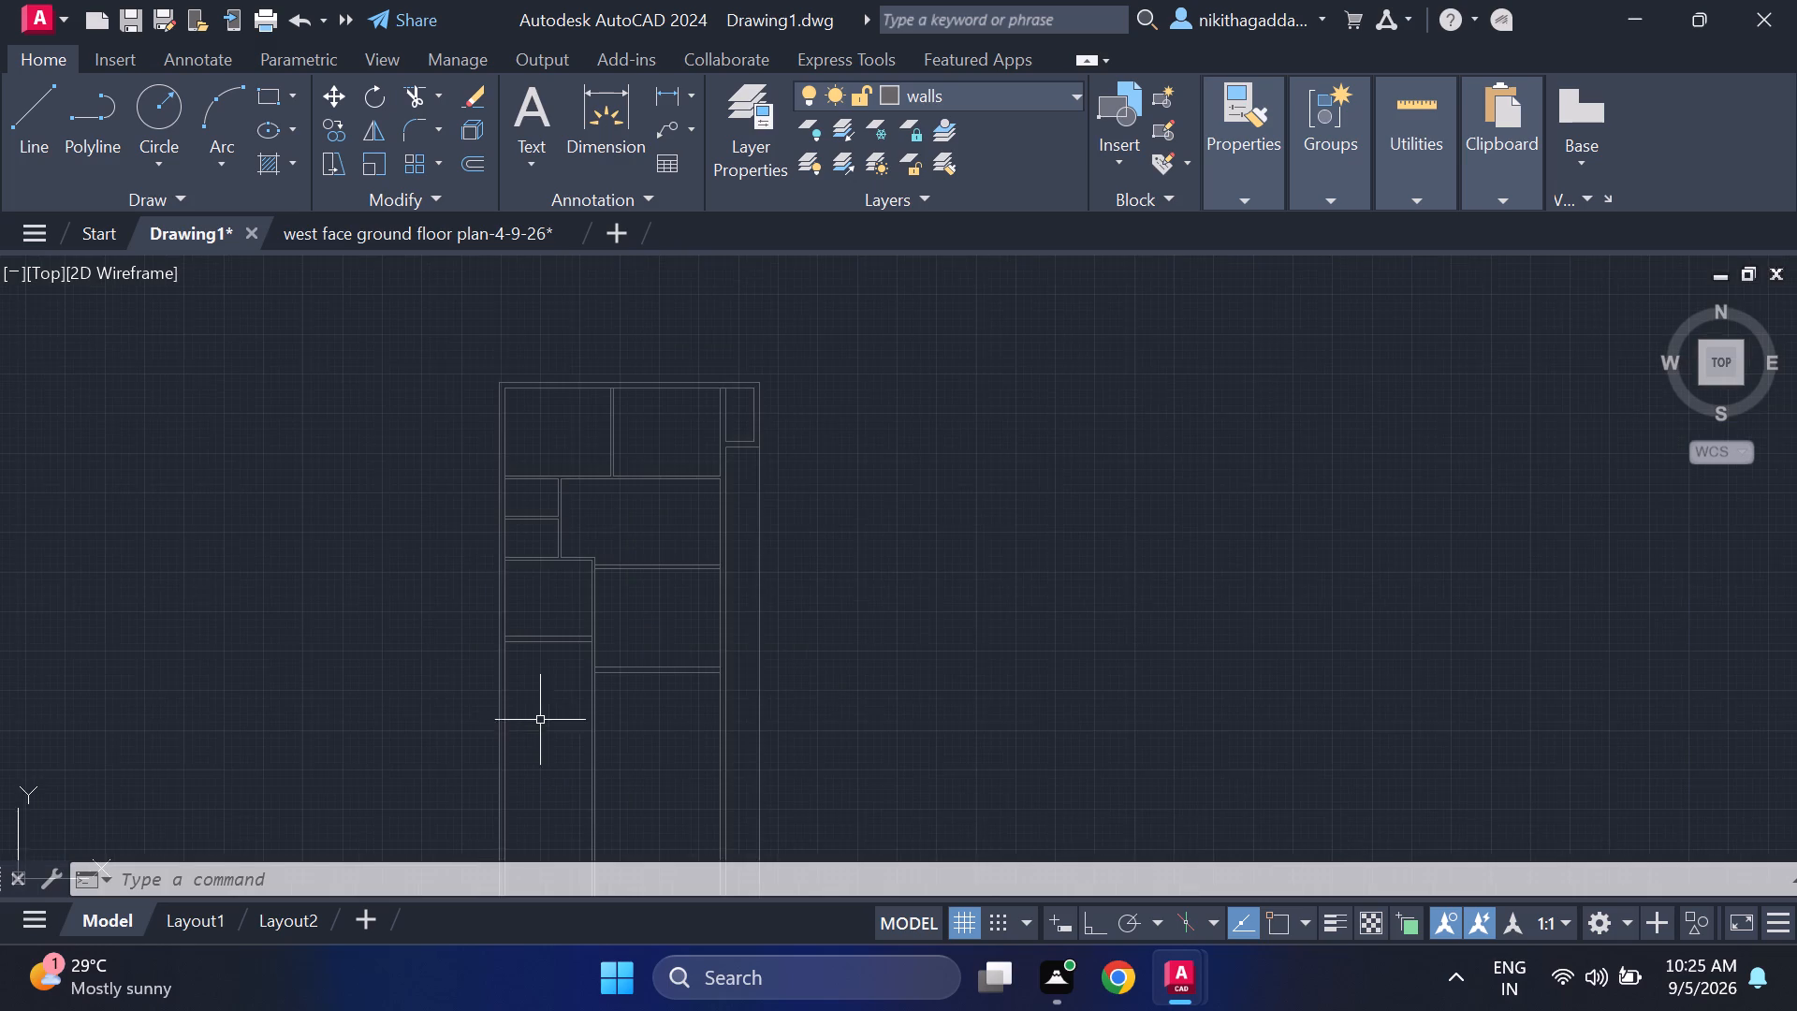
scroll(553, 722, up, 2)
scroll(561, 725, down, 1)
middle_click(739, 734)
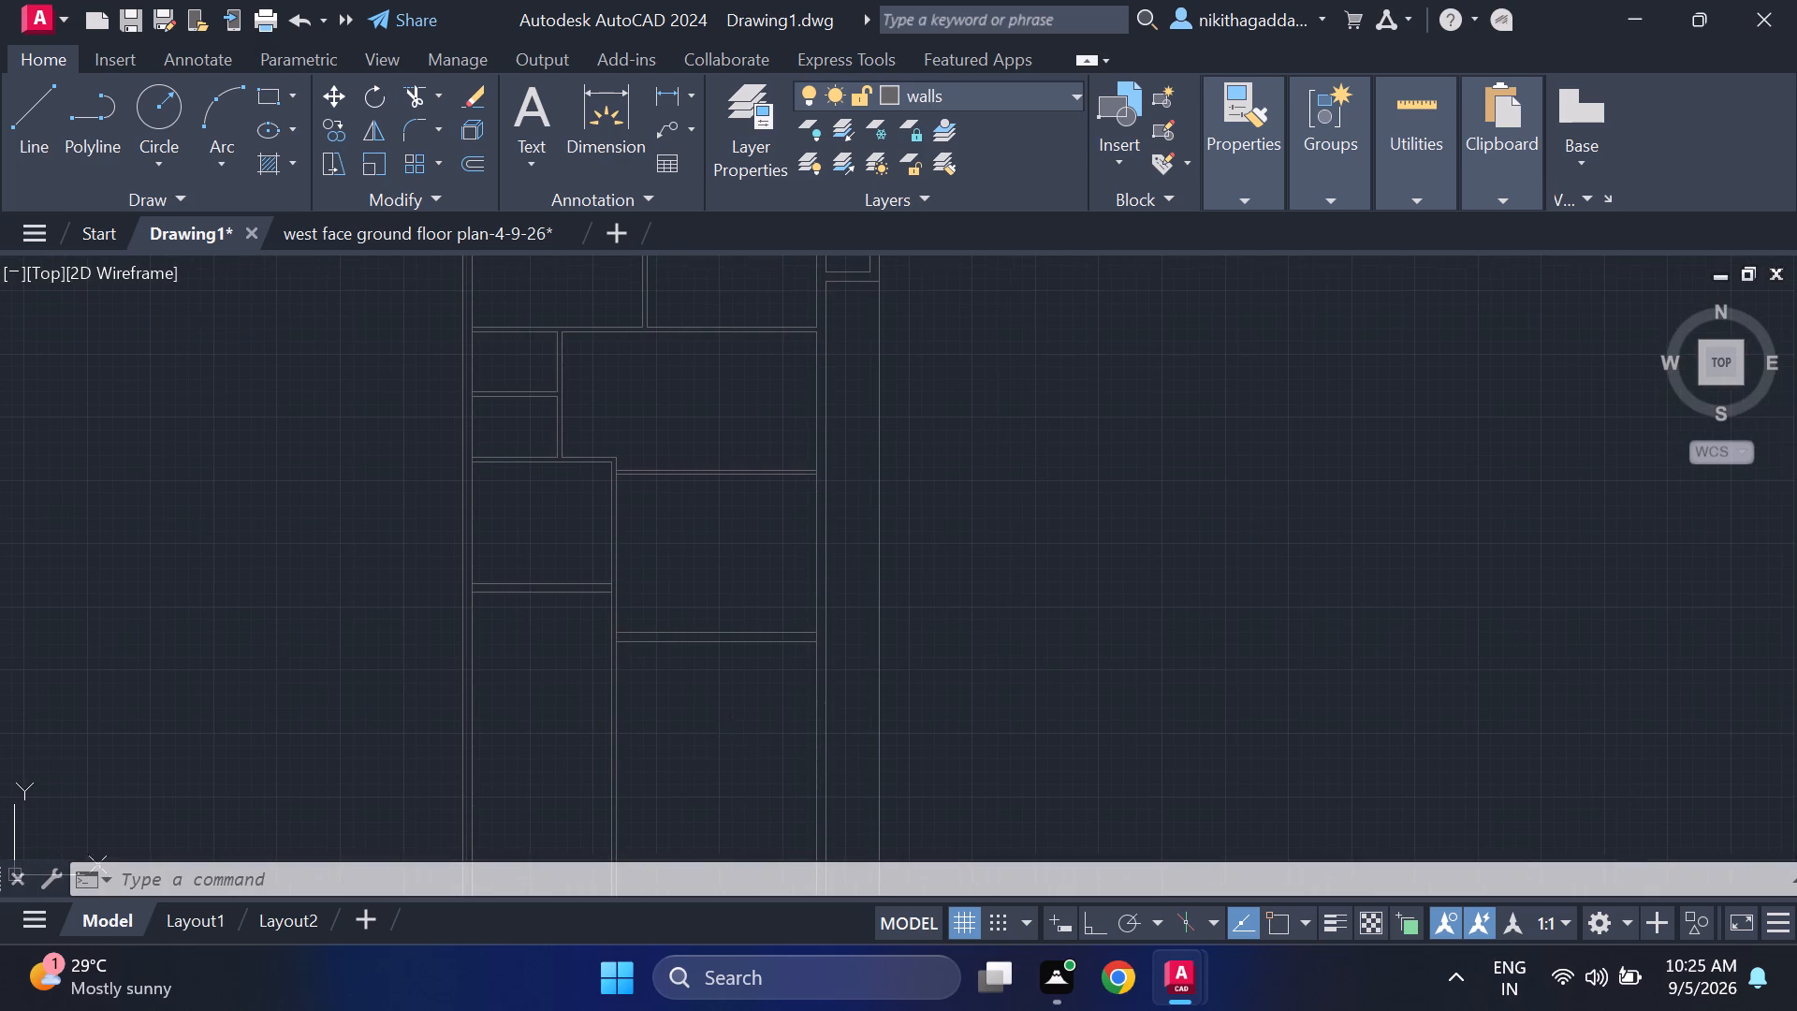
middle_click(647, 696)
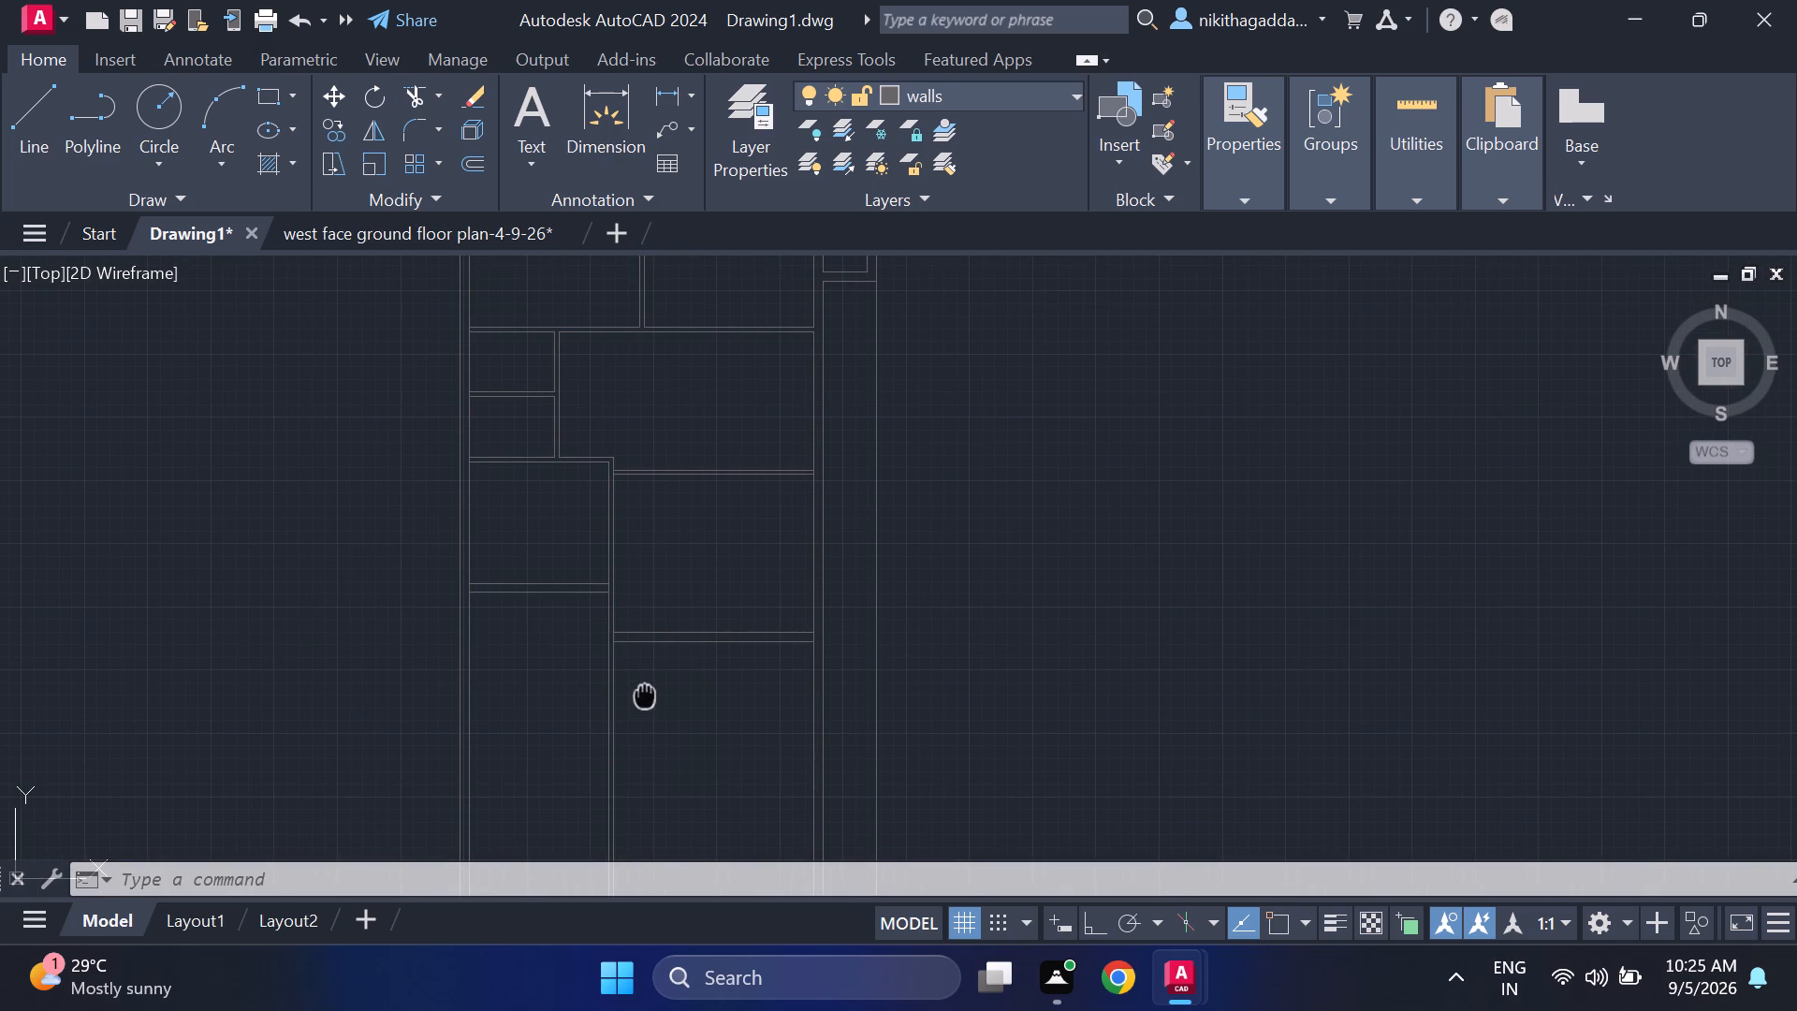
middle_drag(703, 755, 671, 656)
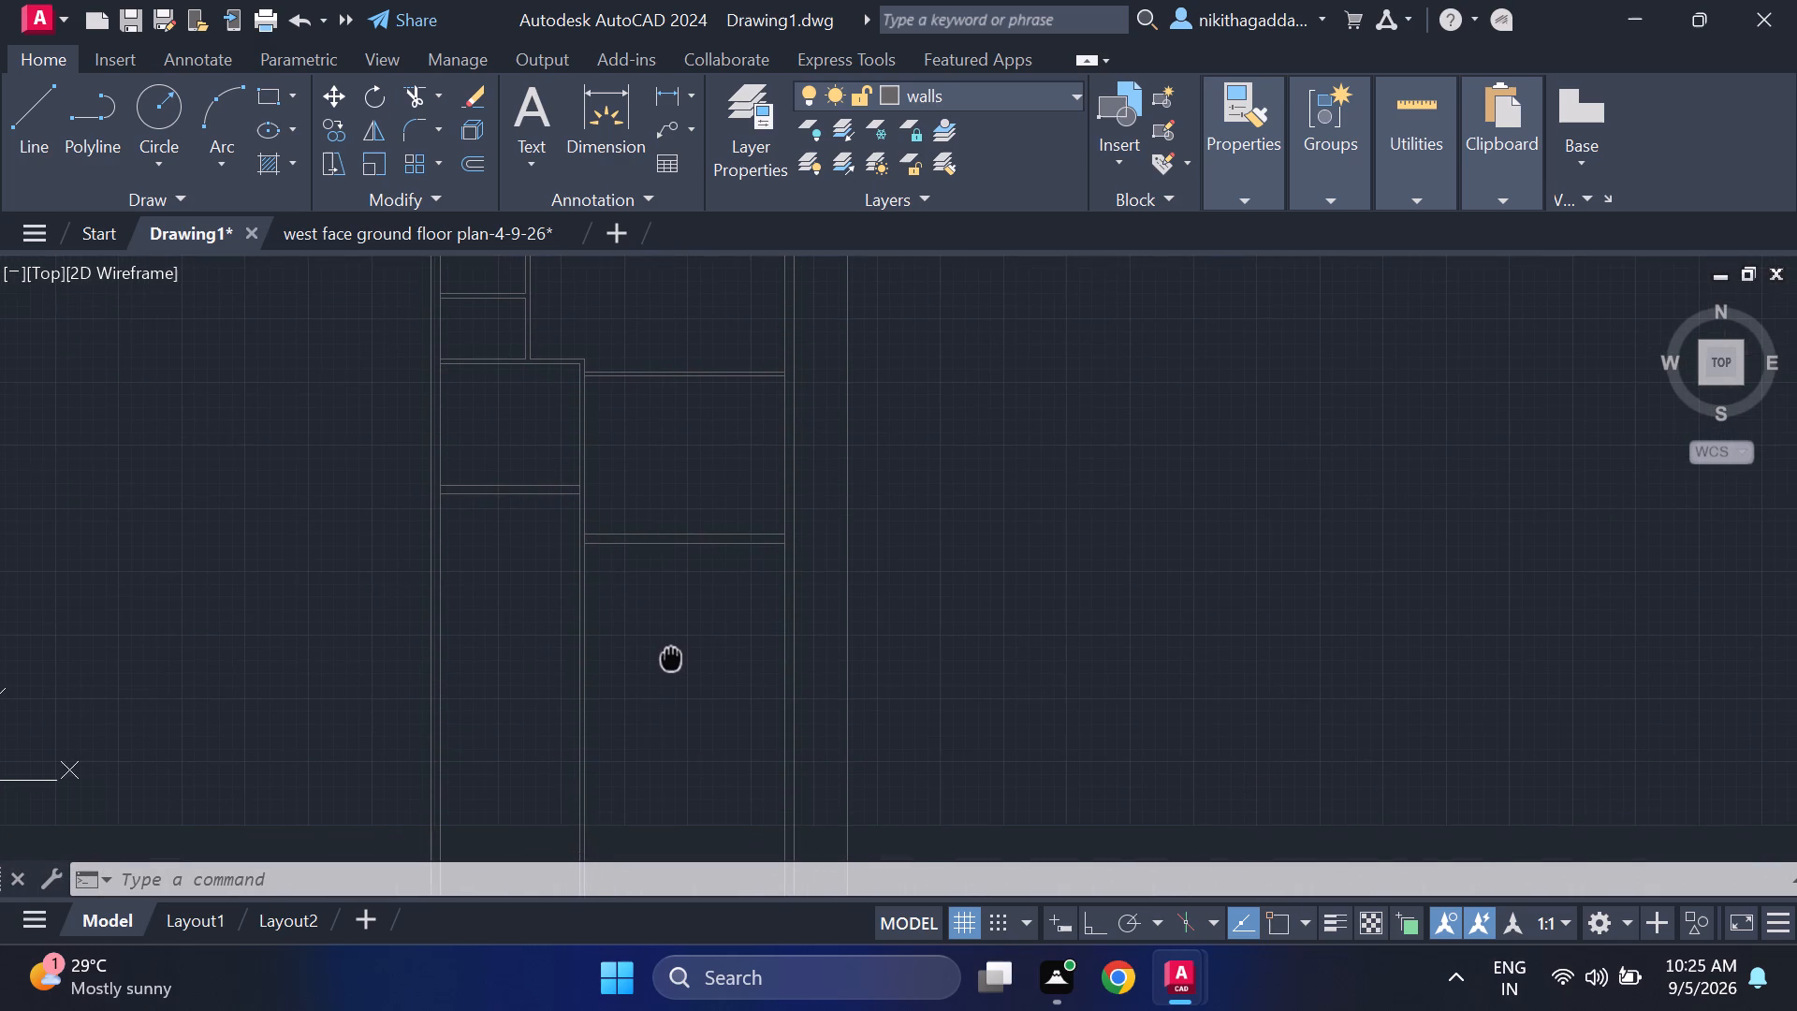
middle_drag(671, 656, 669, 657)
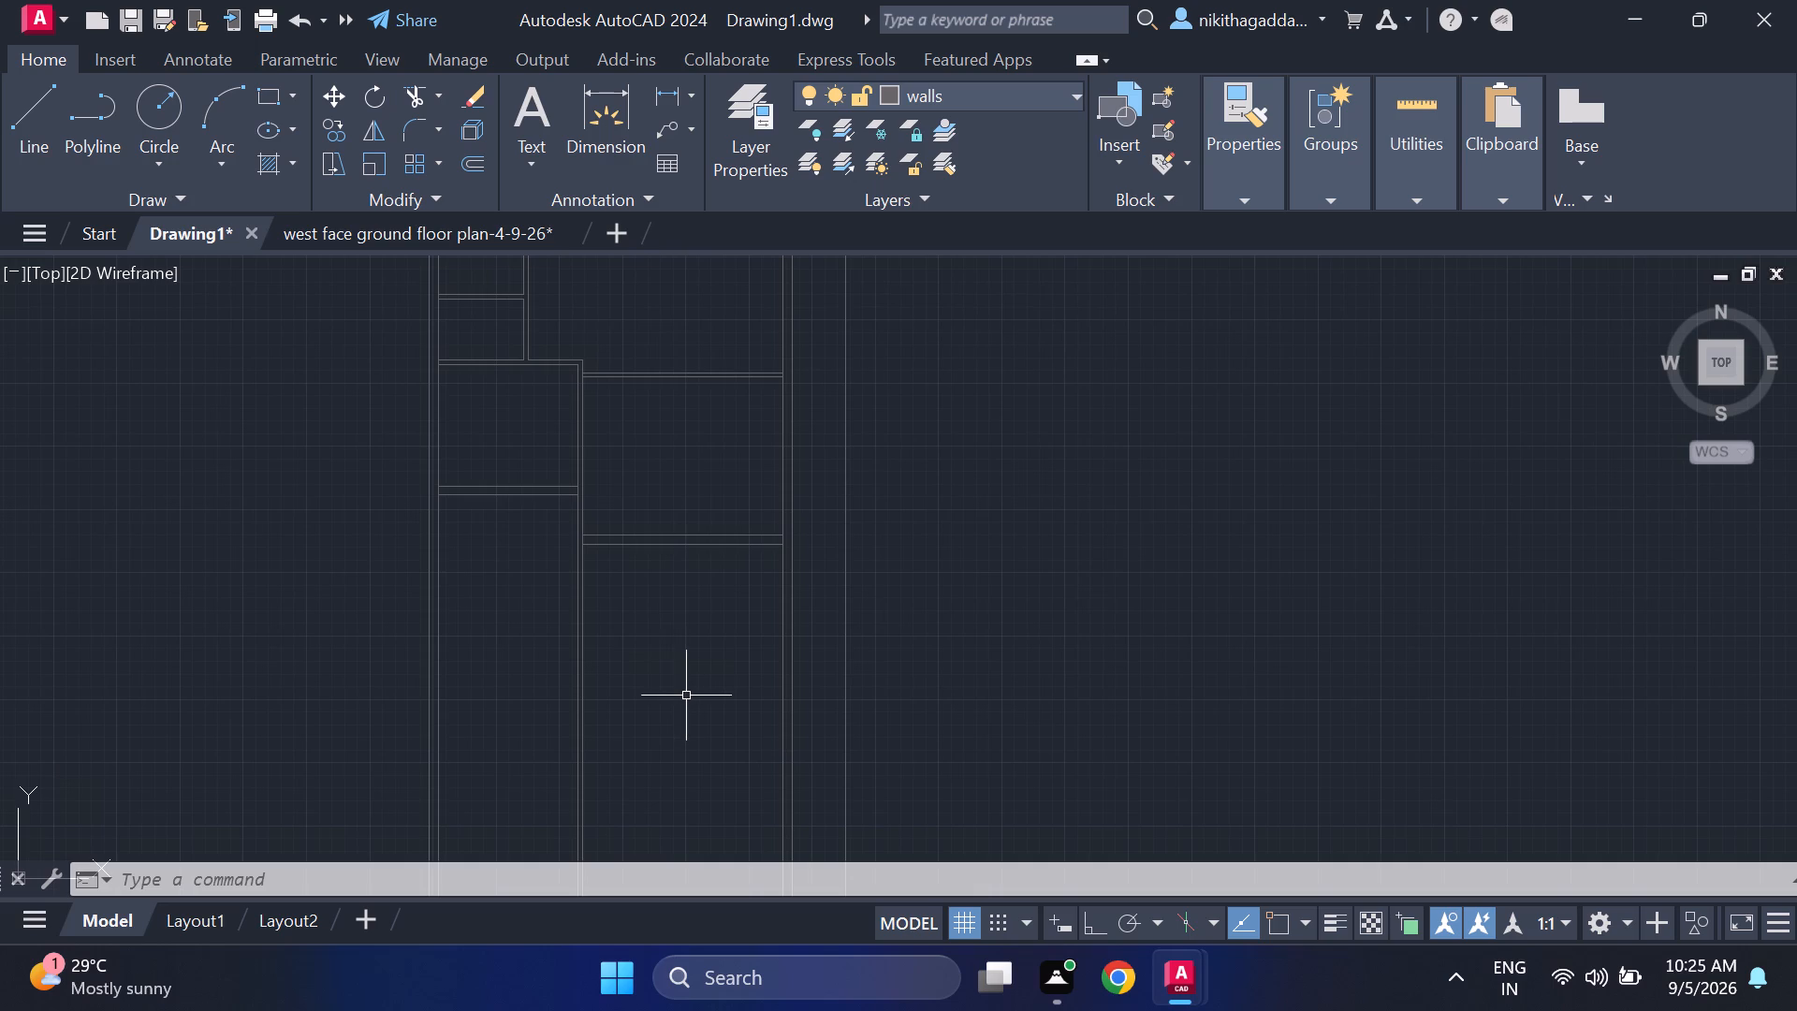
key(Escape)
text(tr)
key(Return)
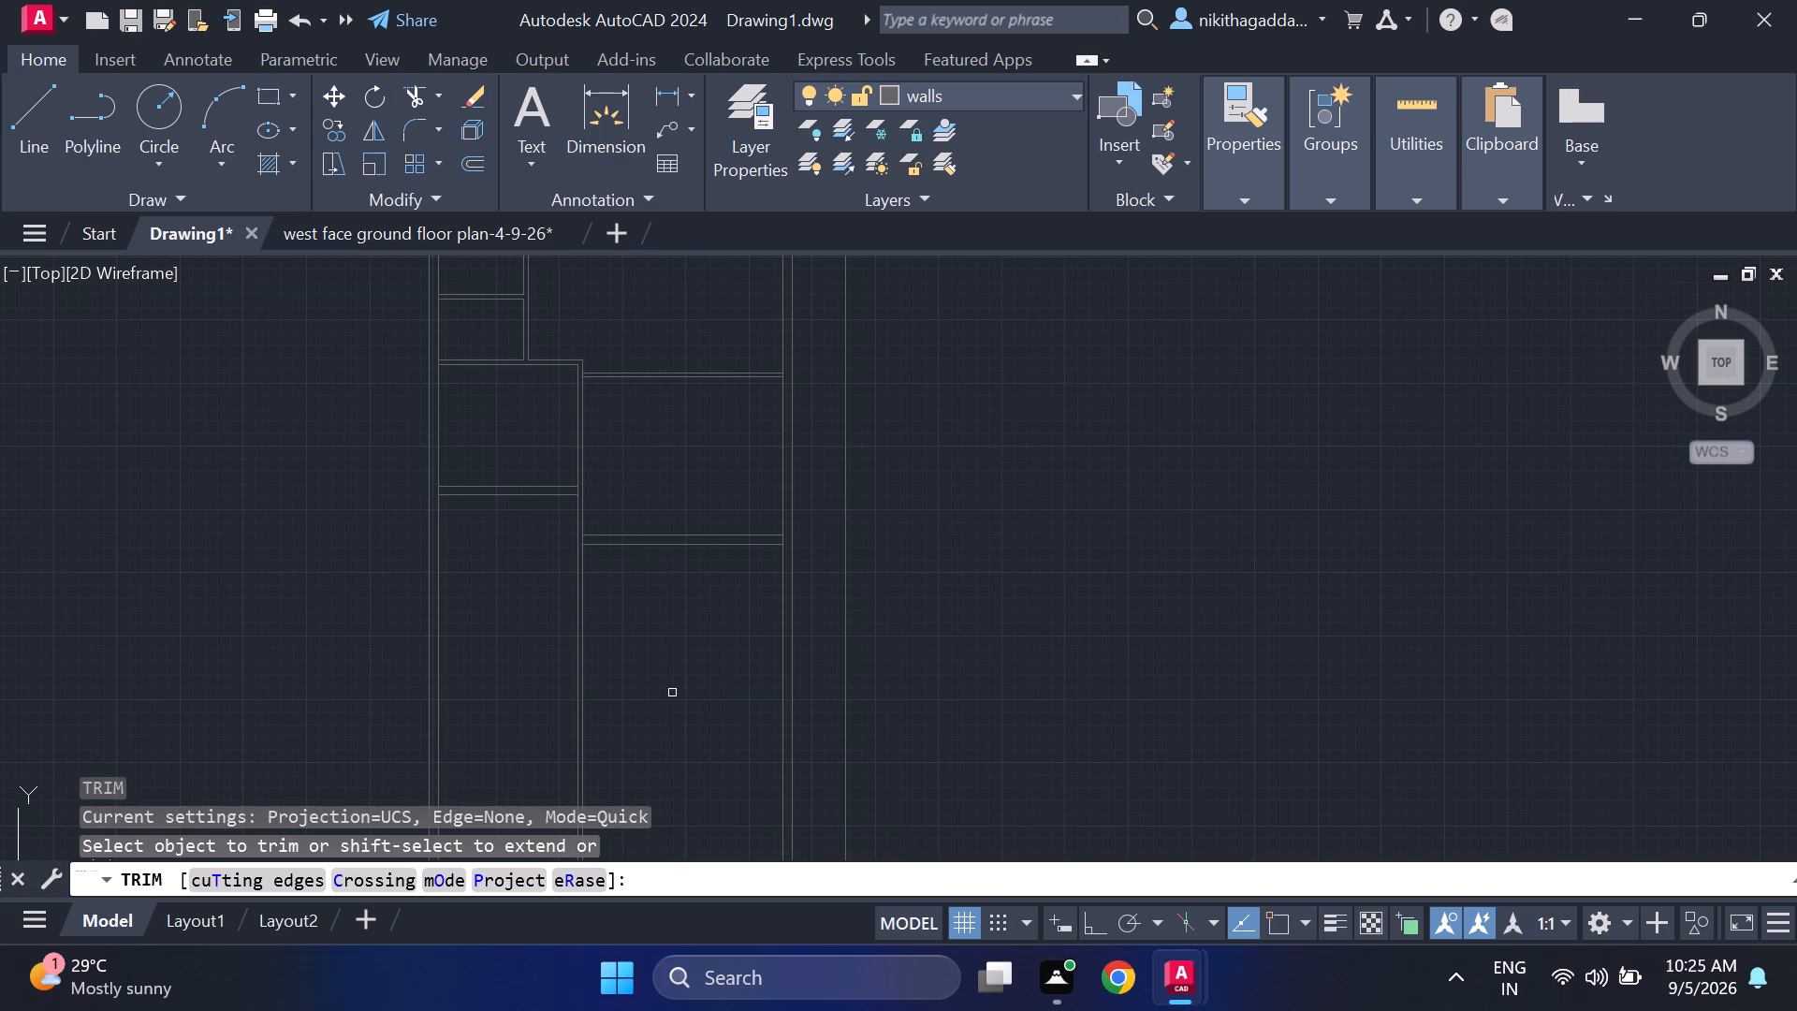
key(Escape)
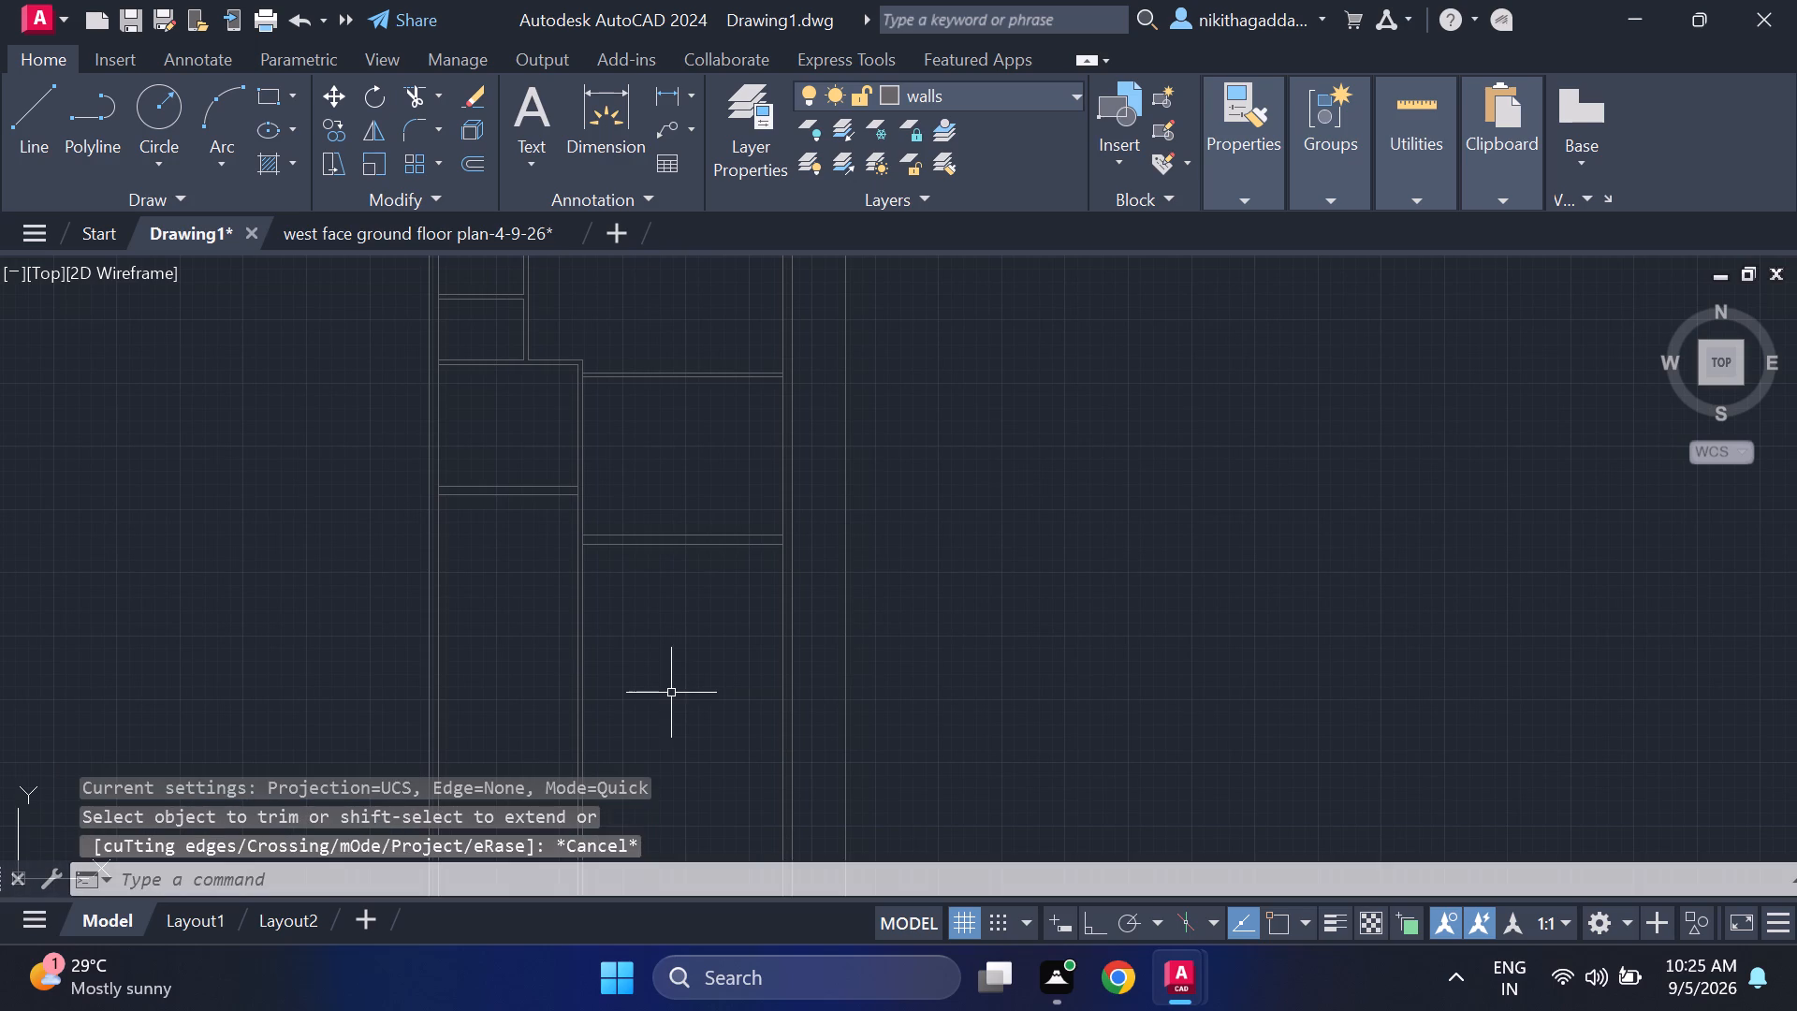
Extend both lines of the new 9" wall west to the west line of the vertical partition.
text(ex)
key(Return)
scroll(669, 691, up, 1)
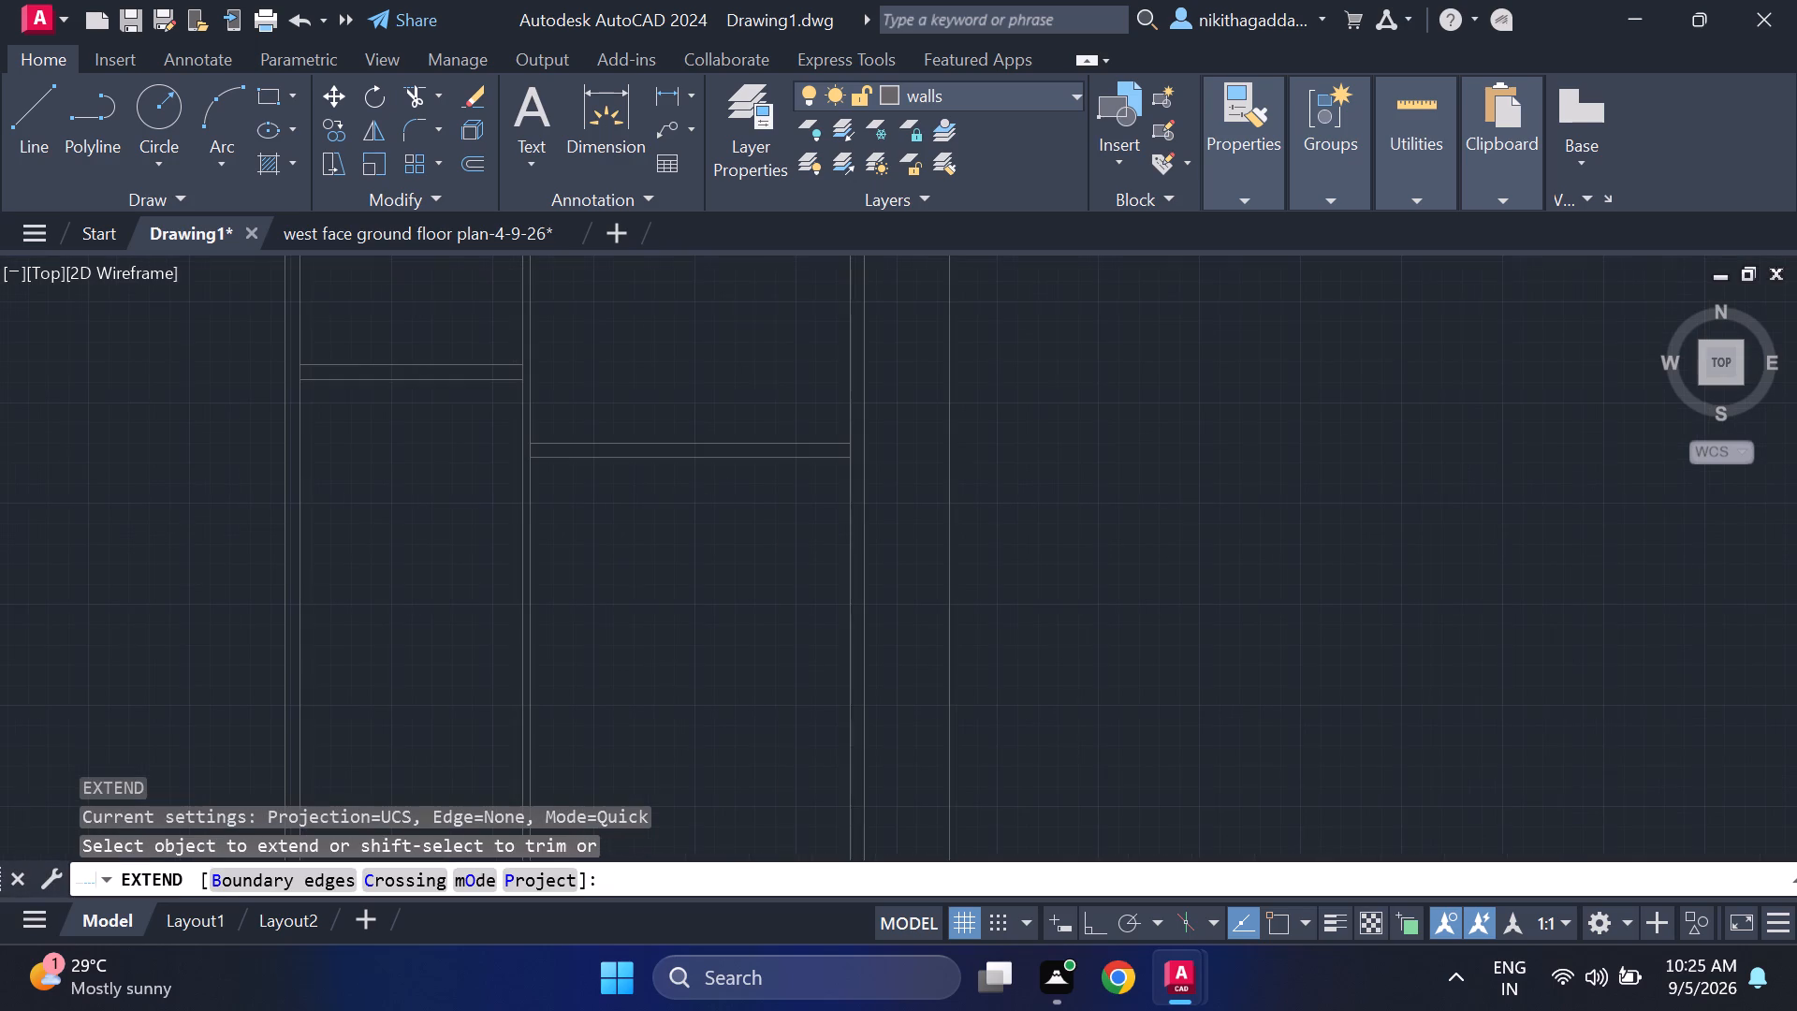
click(606, 446)
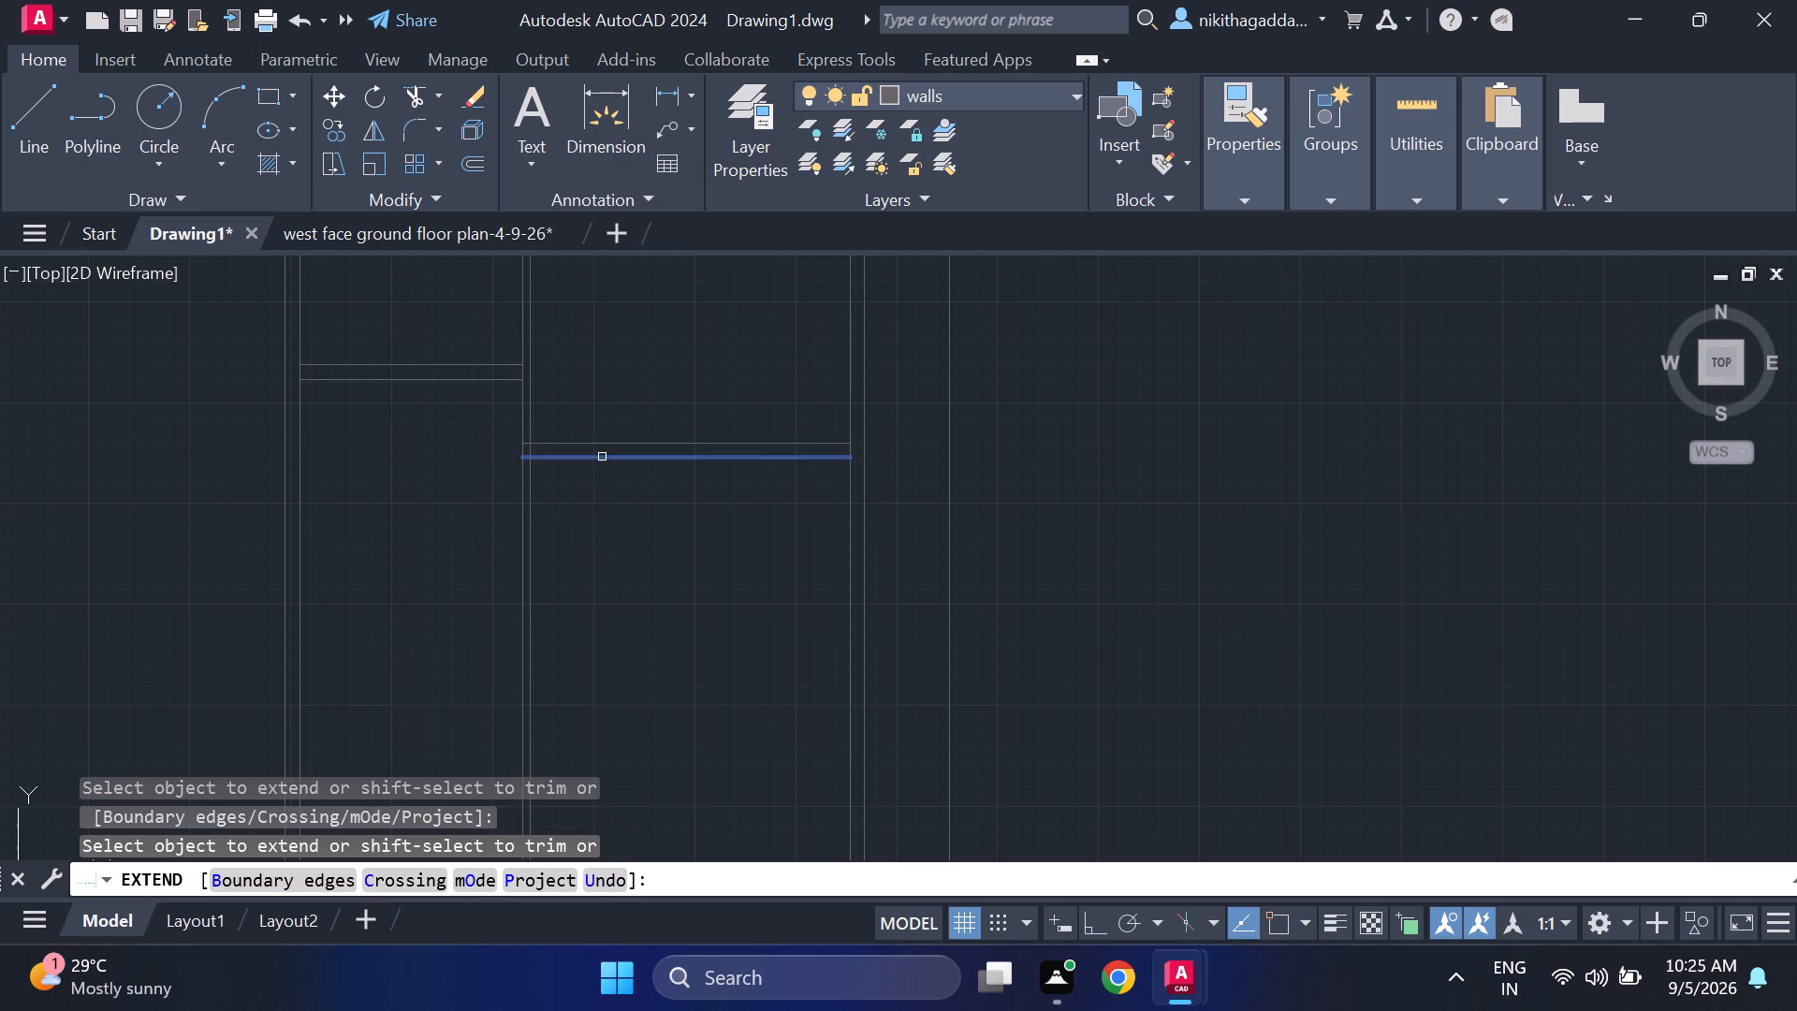
click(602, 457)
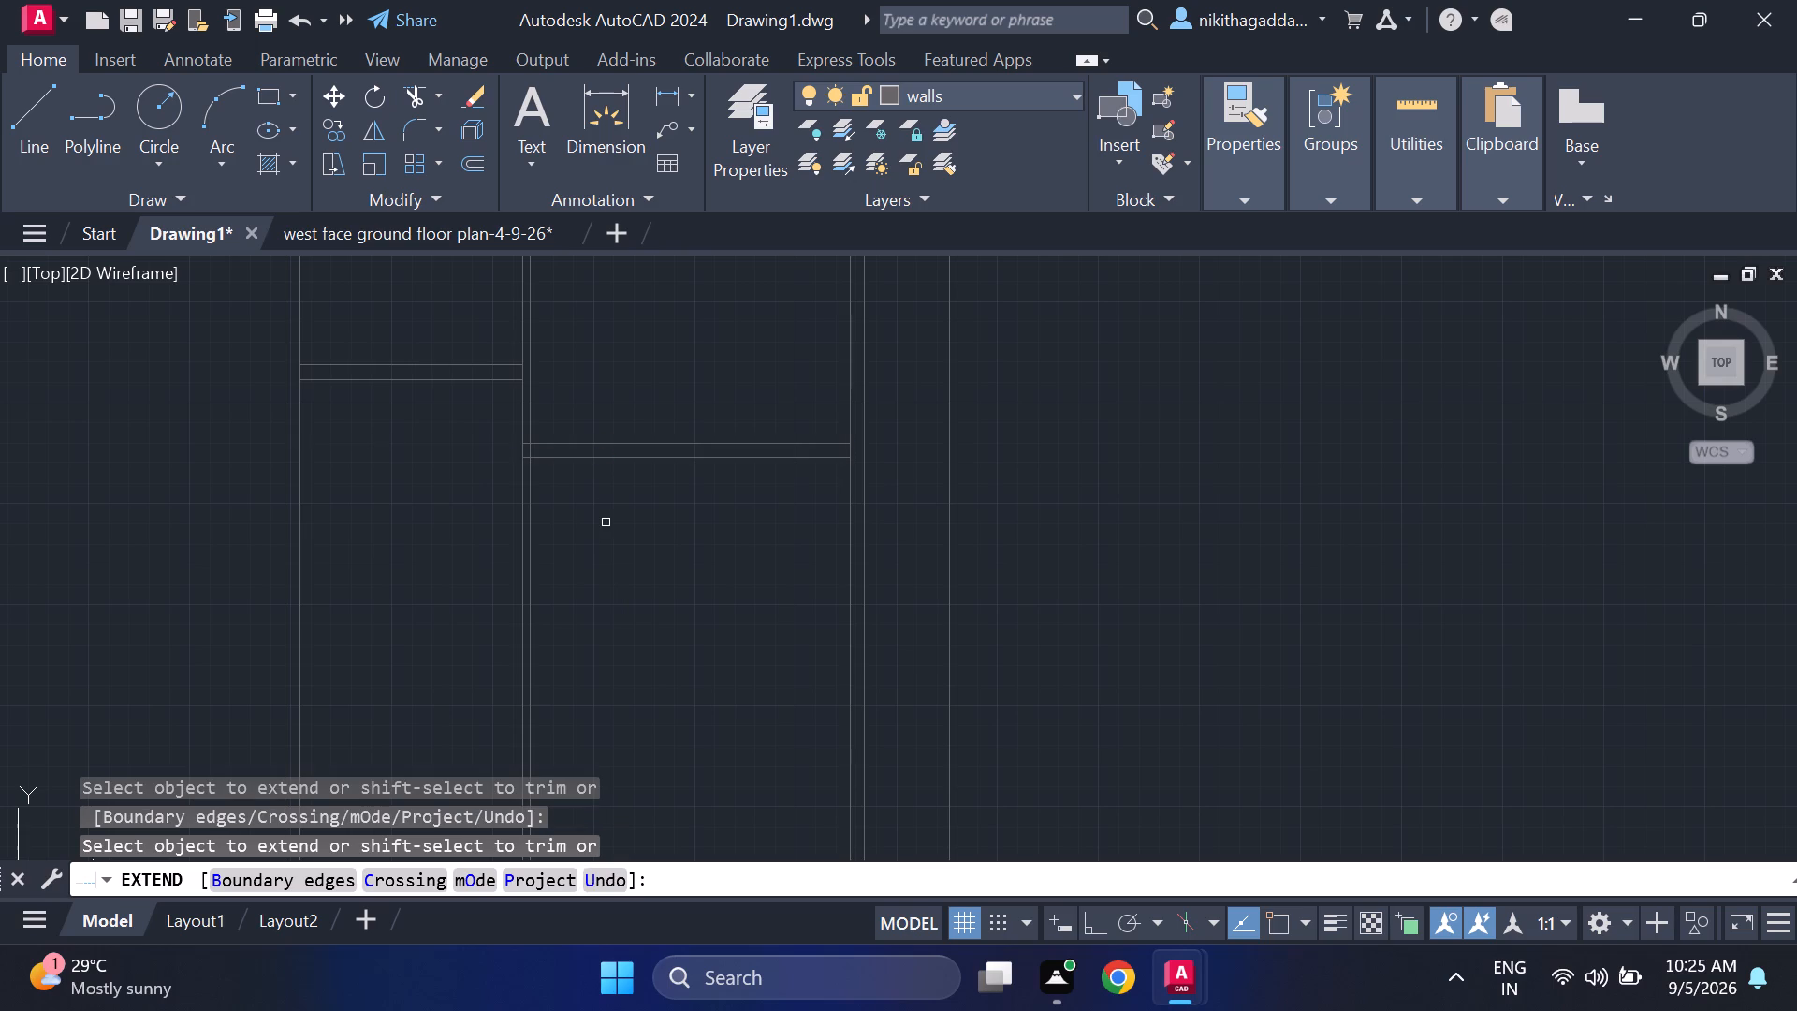
key(Escape)
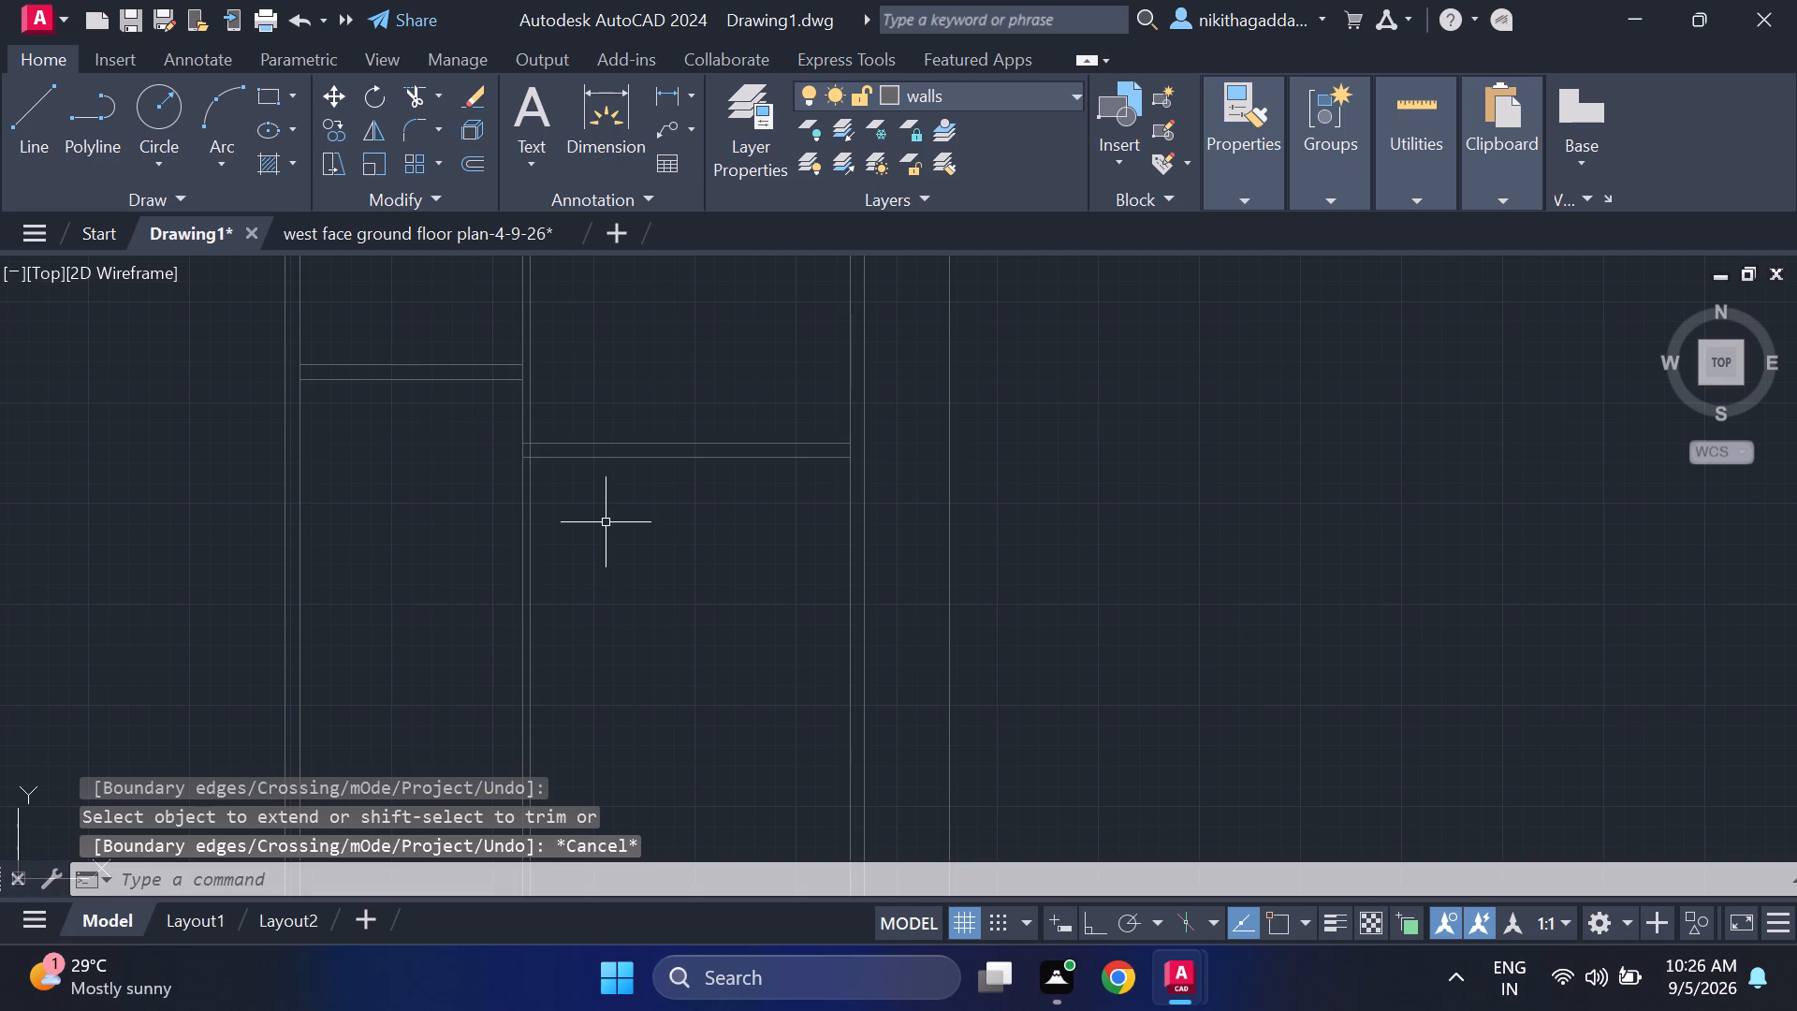
Trim away both lines of the vertical partition south of the new 9" wall.
scroll(189, 564, down, 2)
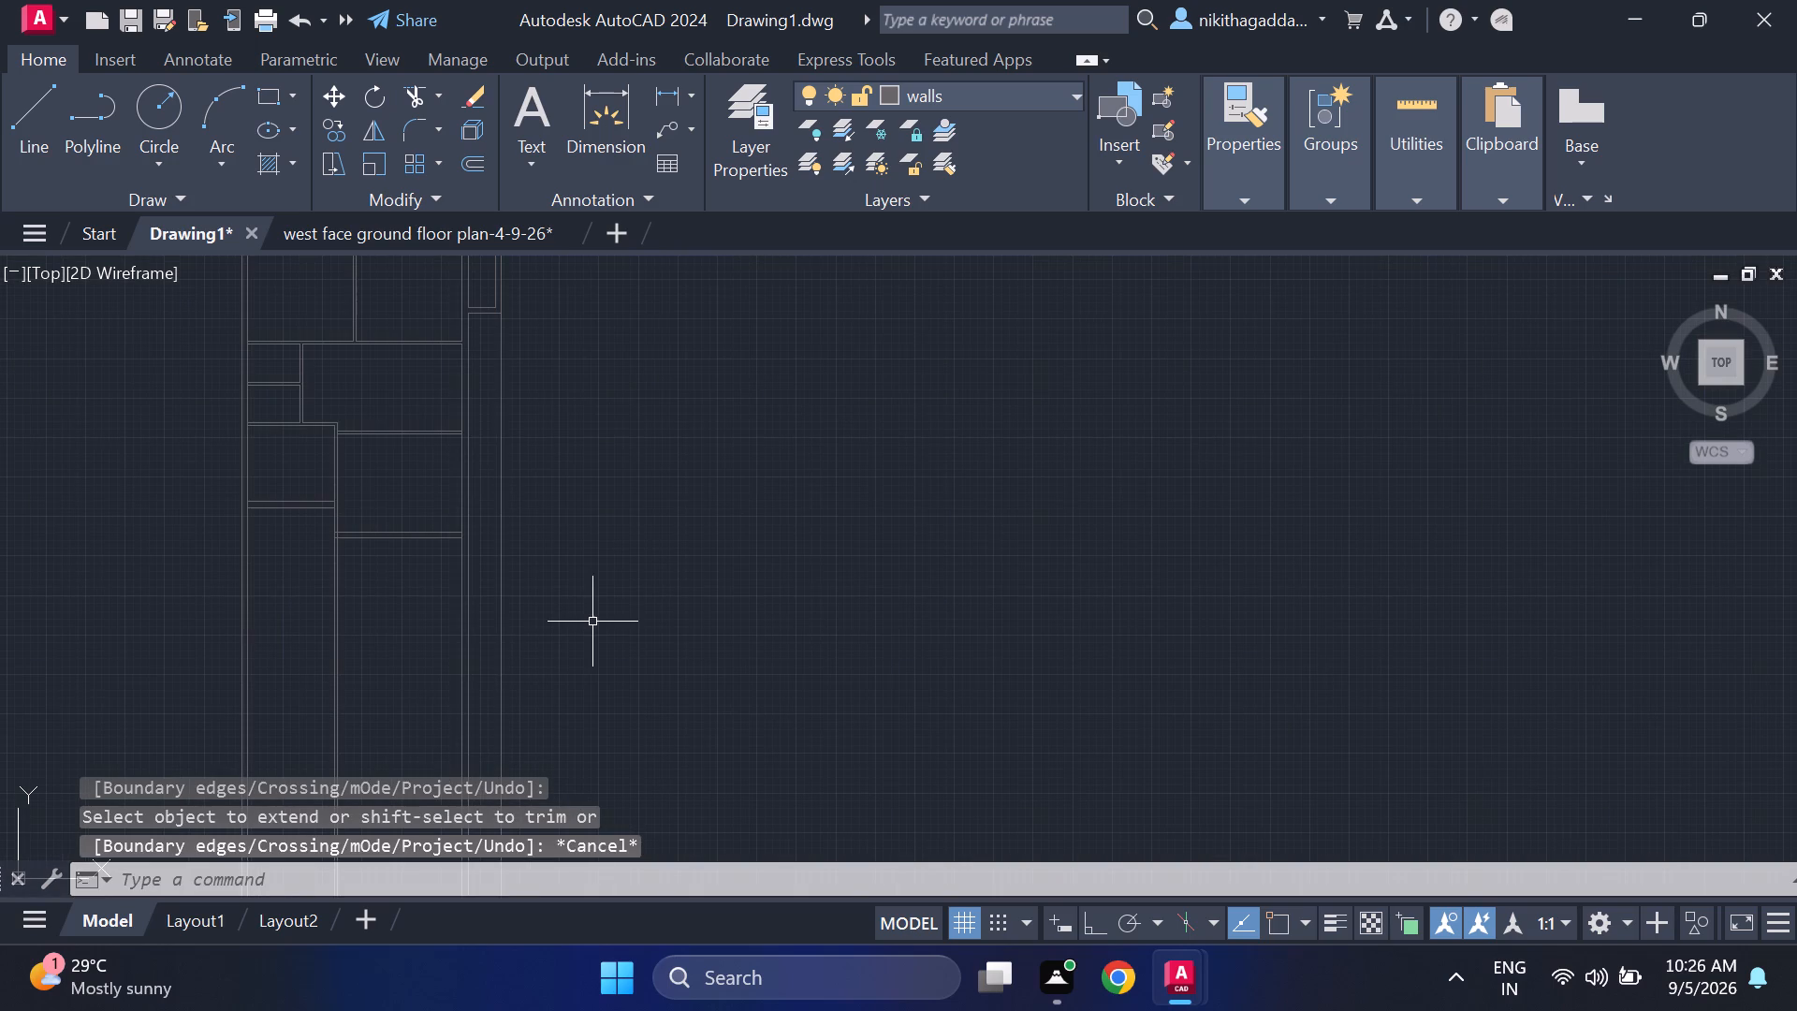
text(tr)
key(Return)
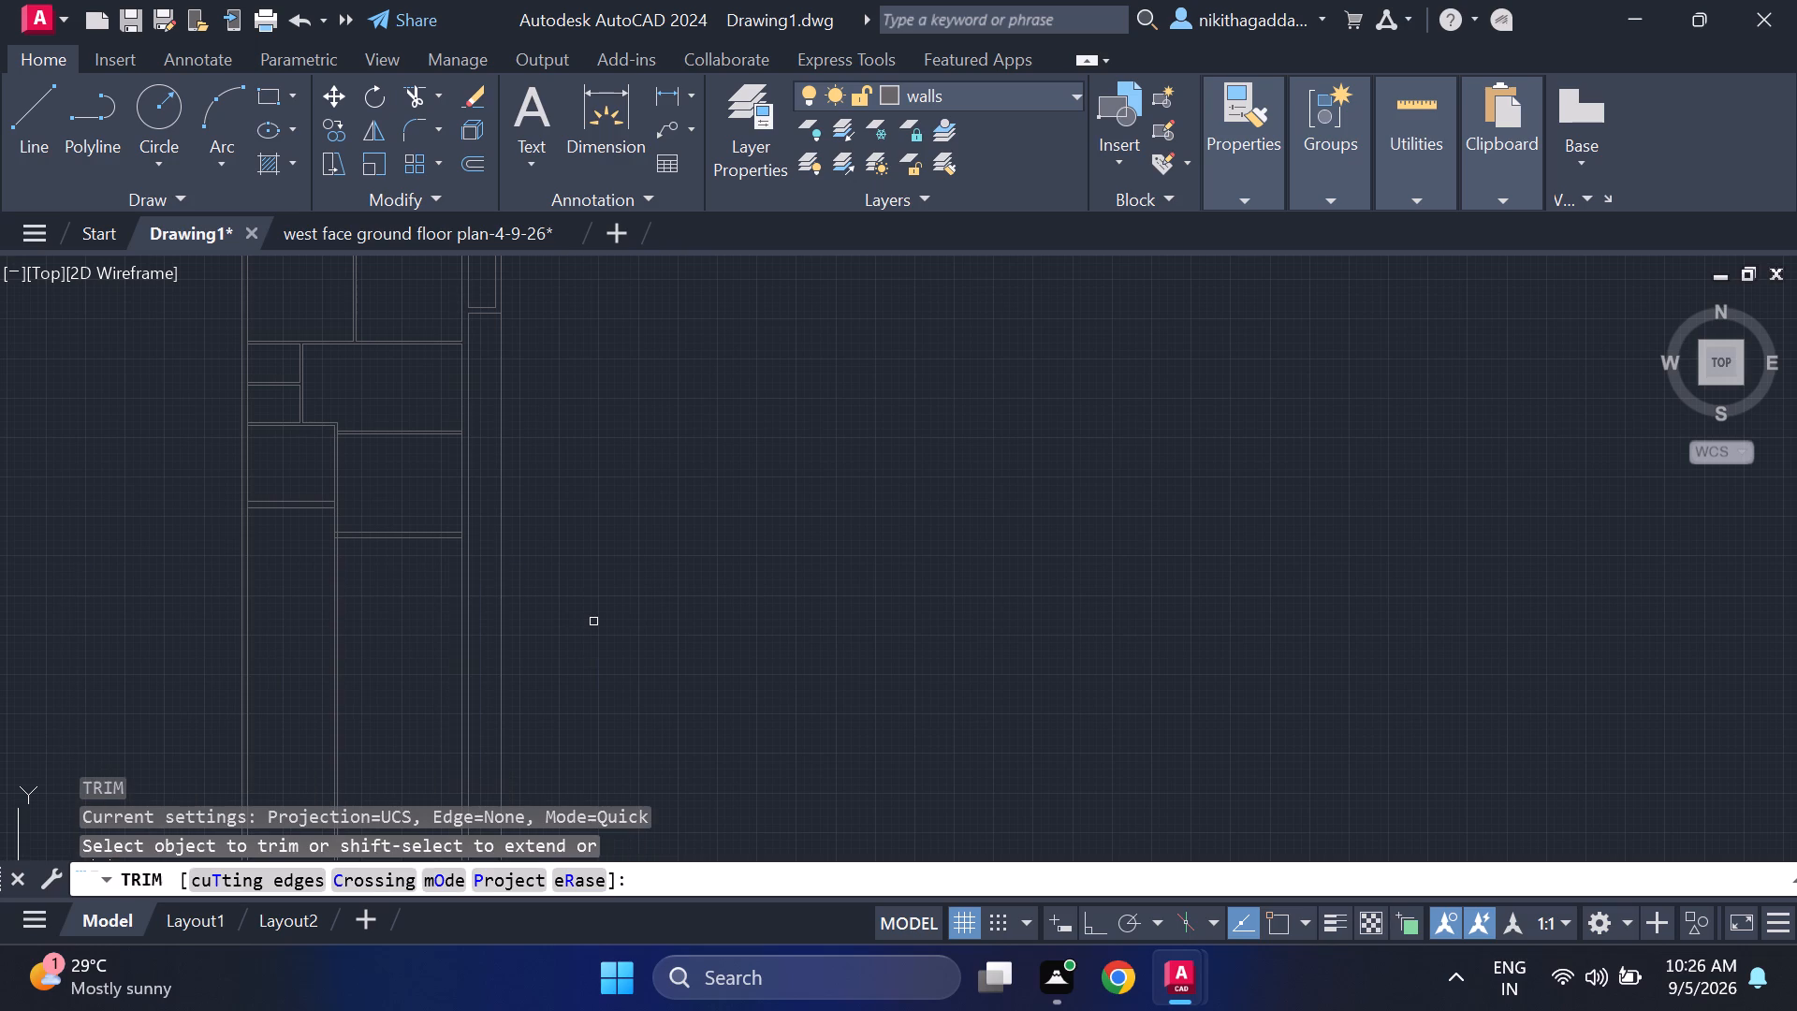
scroll(345, 584, up, 2)
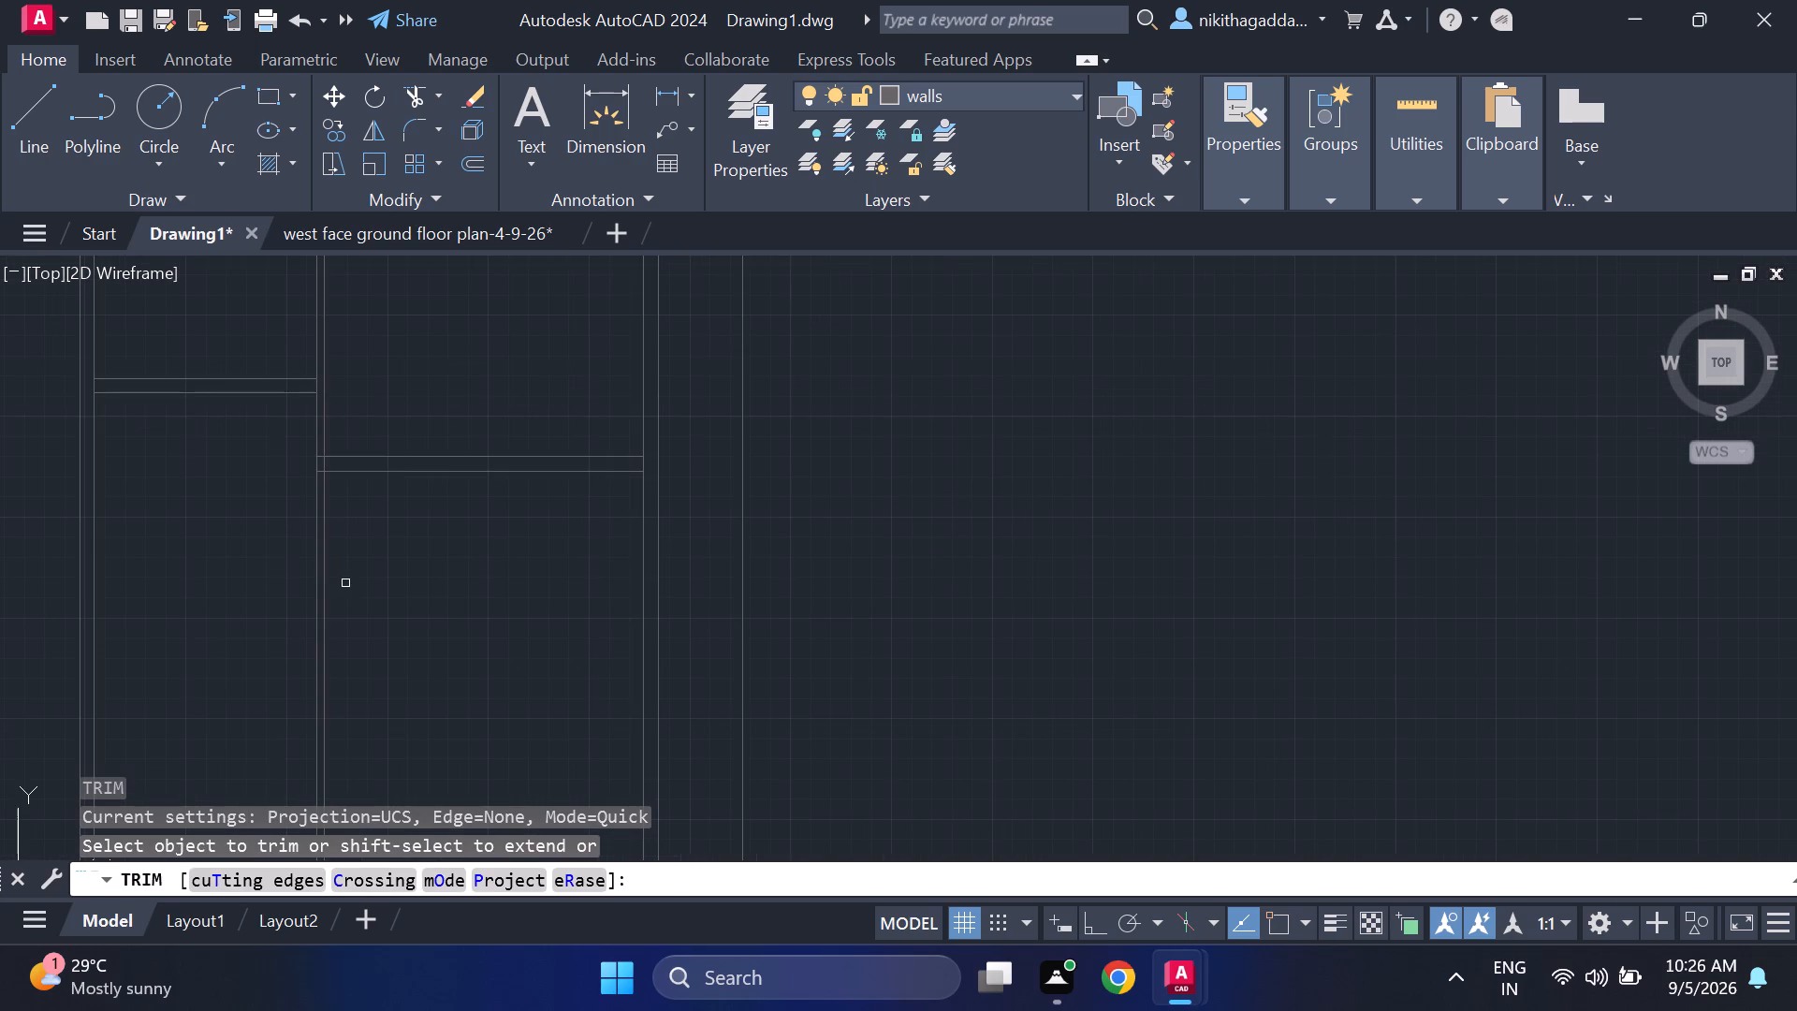
drag(352, 577, 320, 593)
click(313, 558)
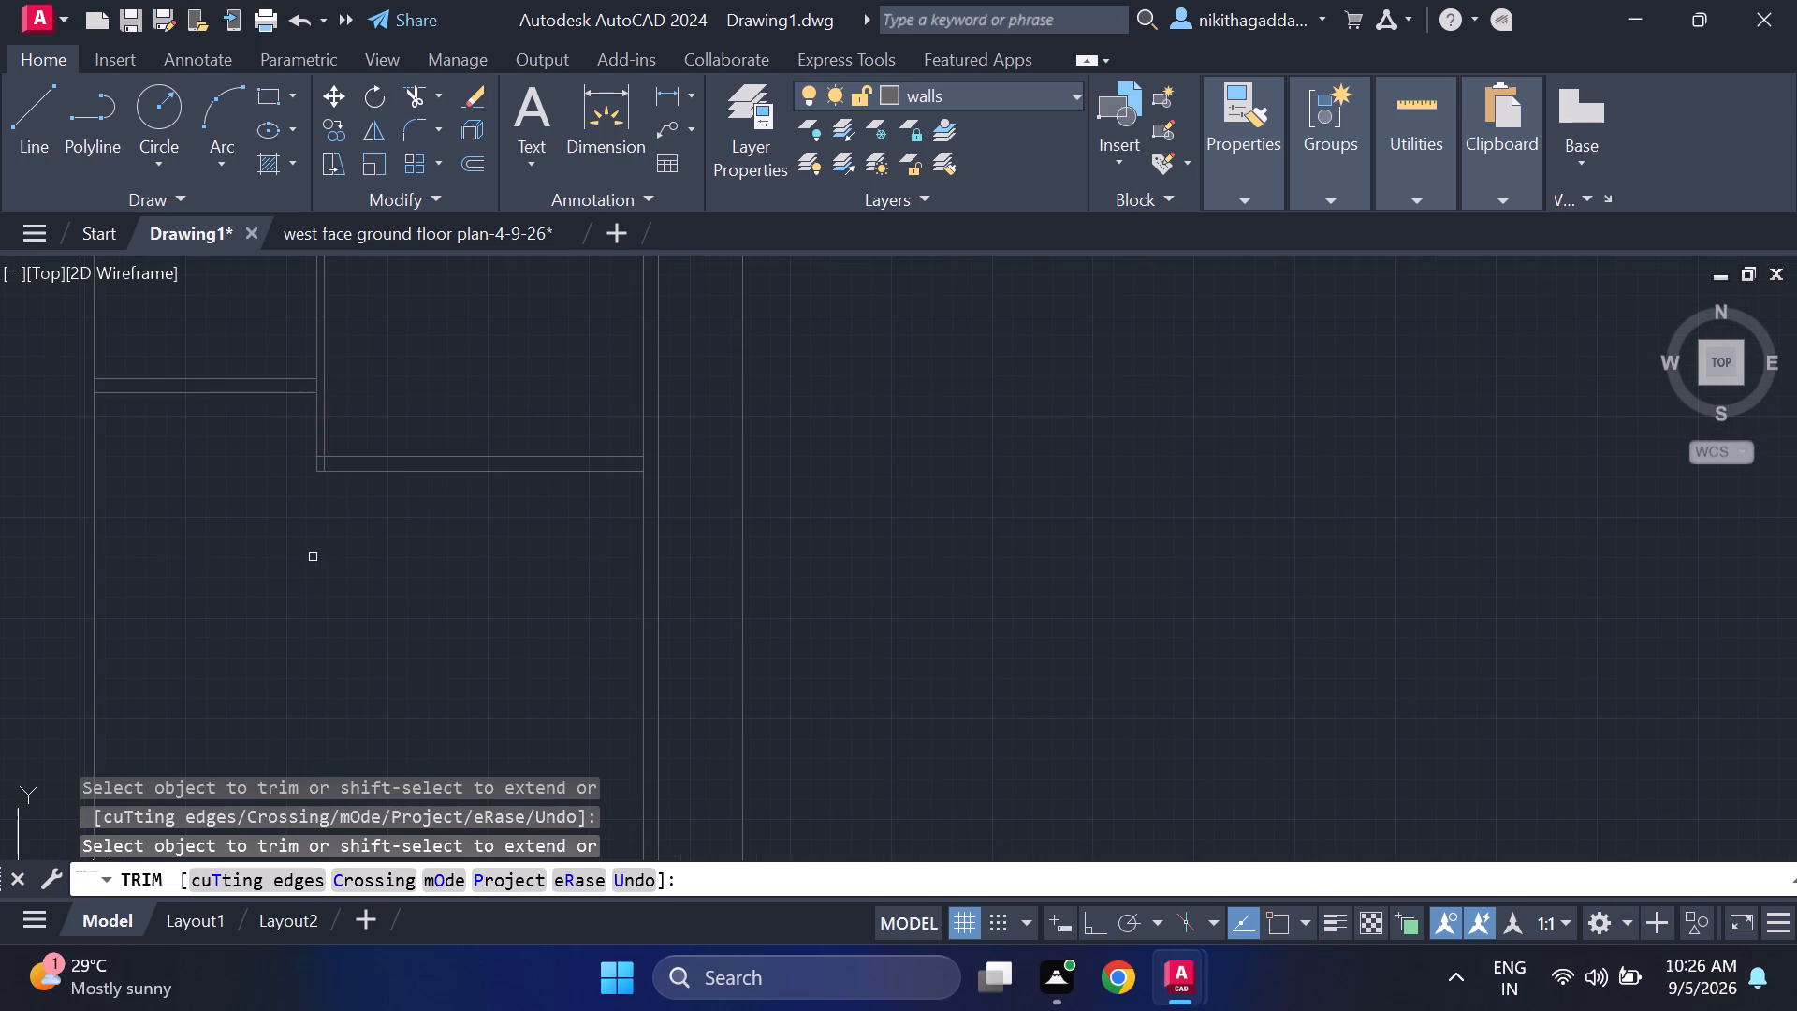
Trim the overlapping segments inside the new wall's southwest corner and the partition line crossing the west room's 9" wall junction.
scroll(314, 436, up, 3)
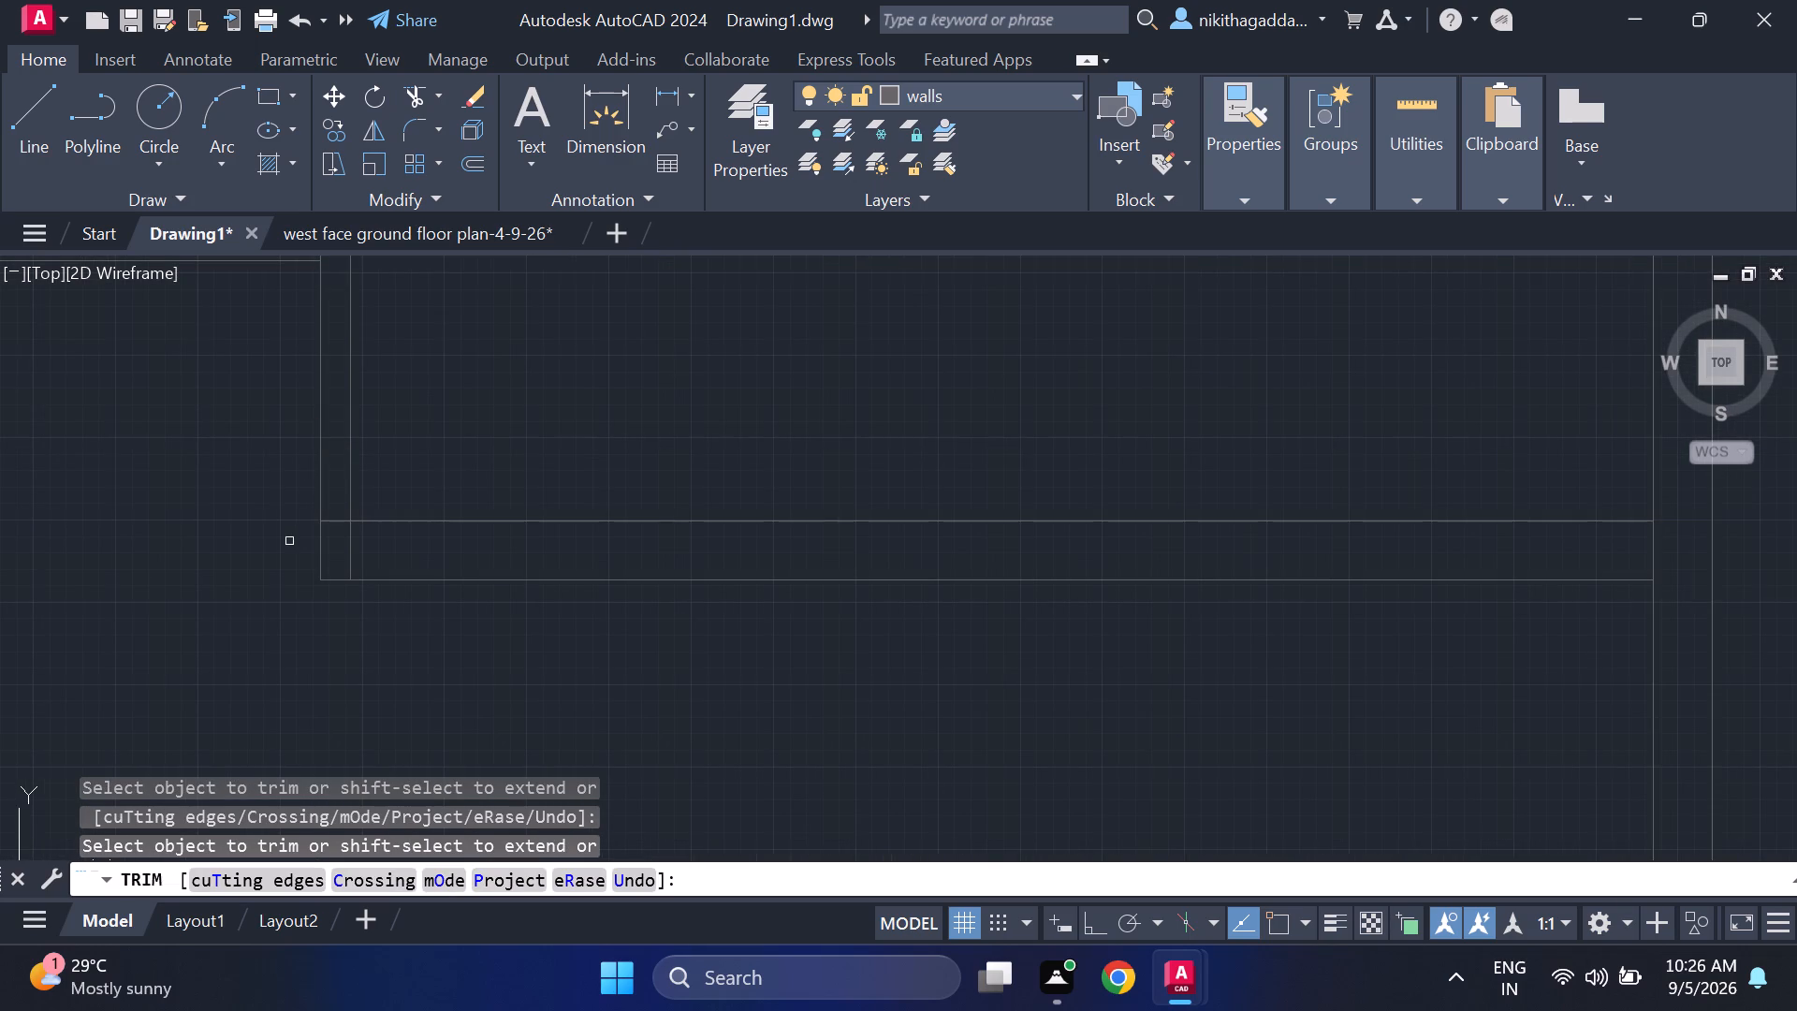
click(348, 558)
click(338, 520)
scroll(441, 469, down, 3)
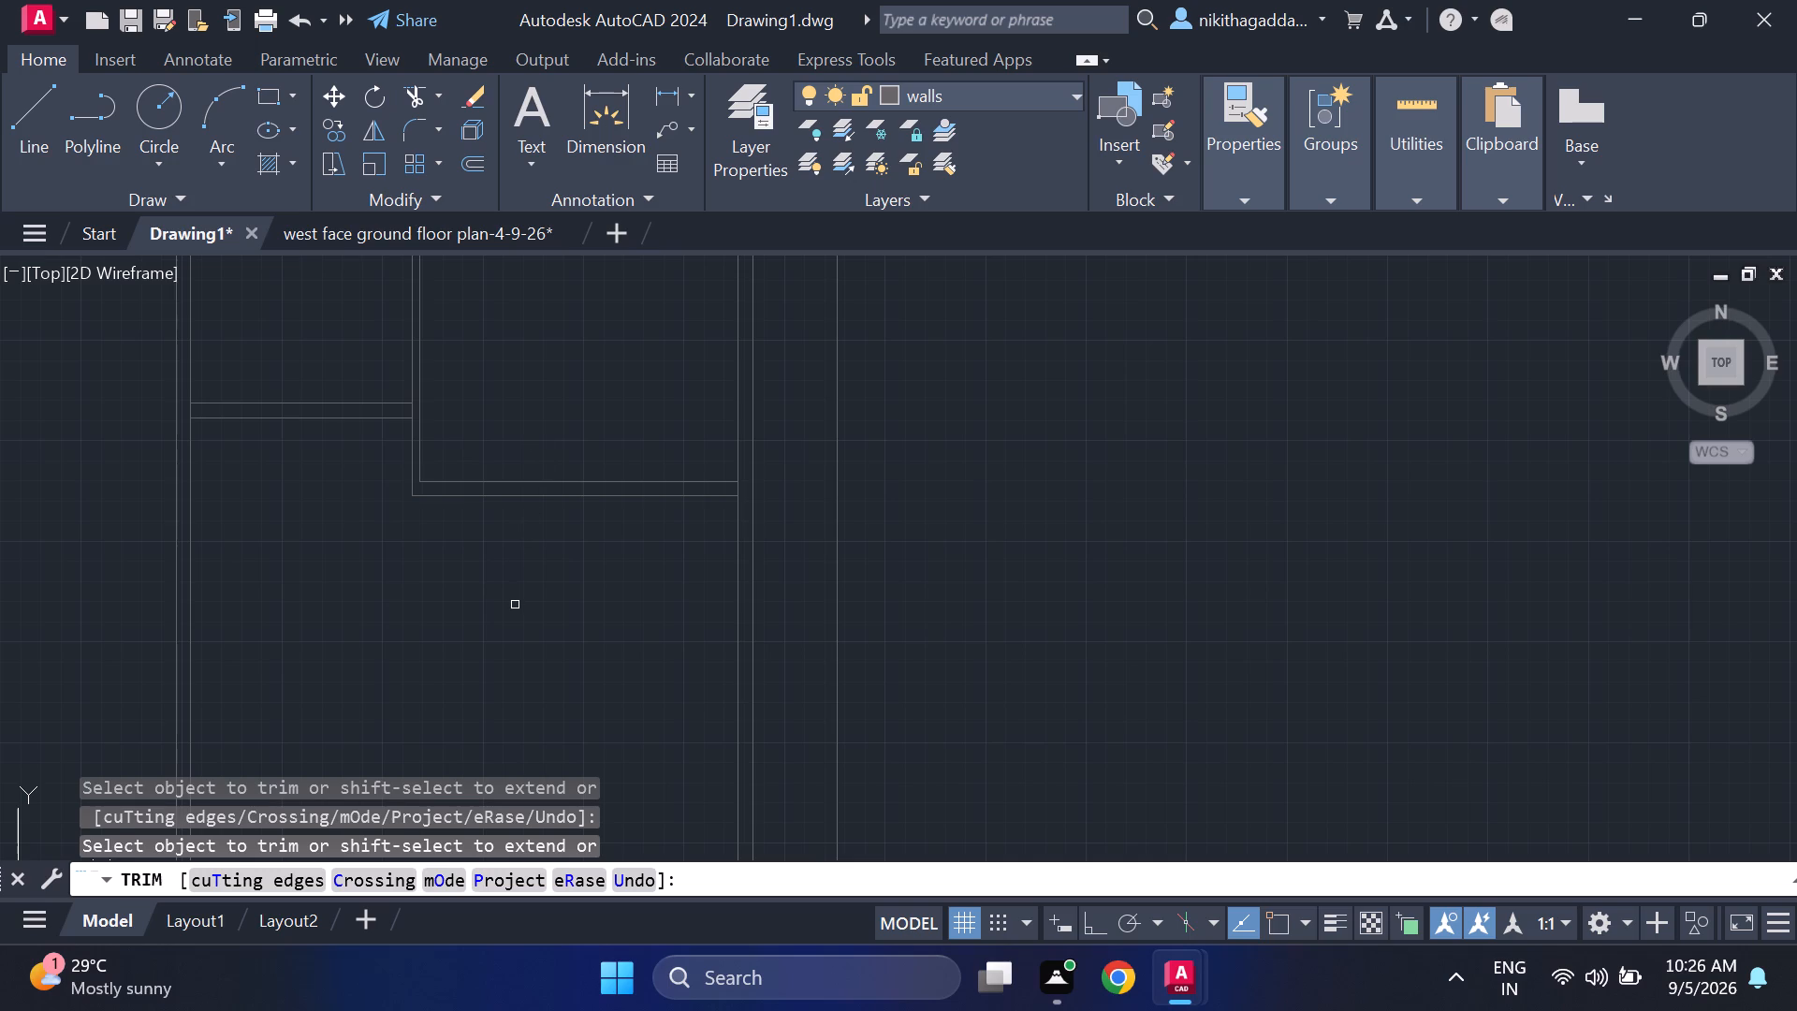
scroll(515, 605, down, 1)
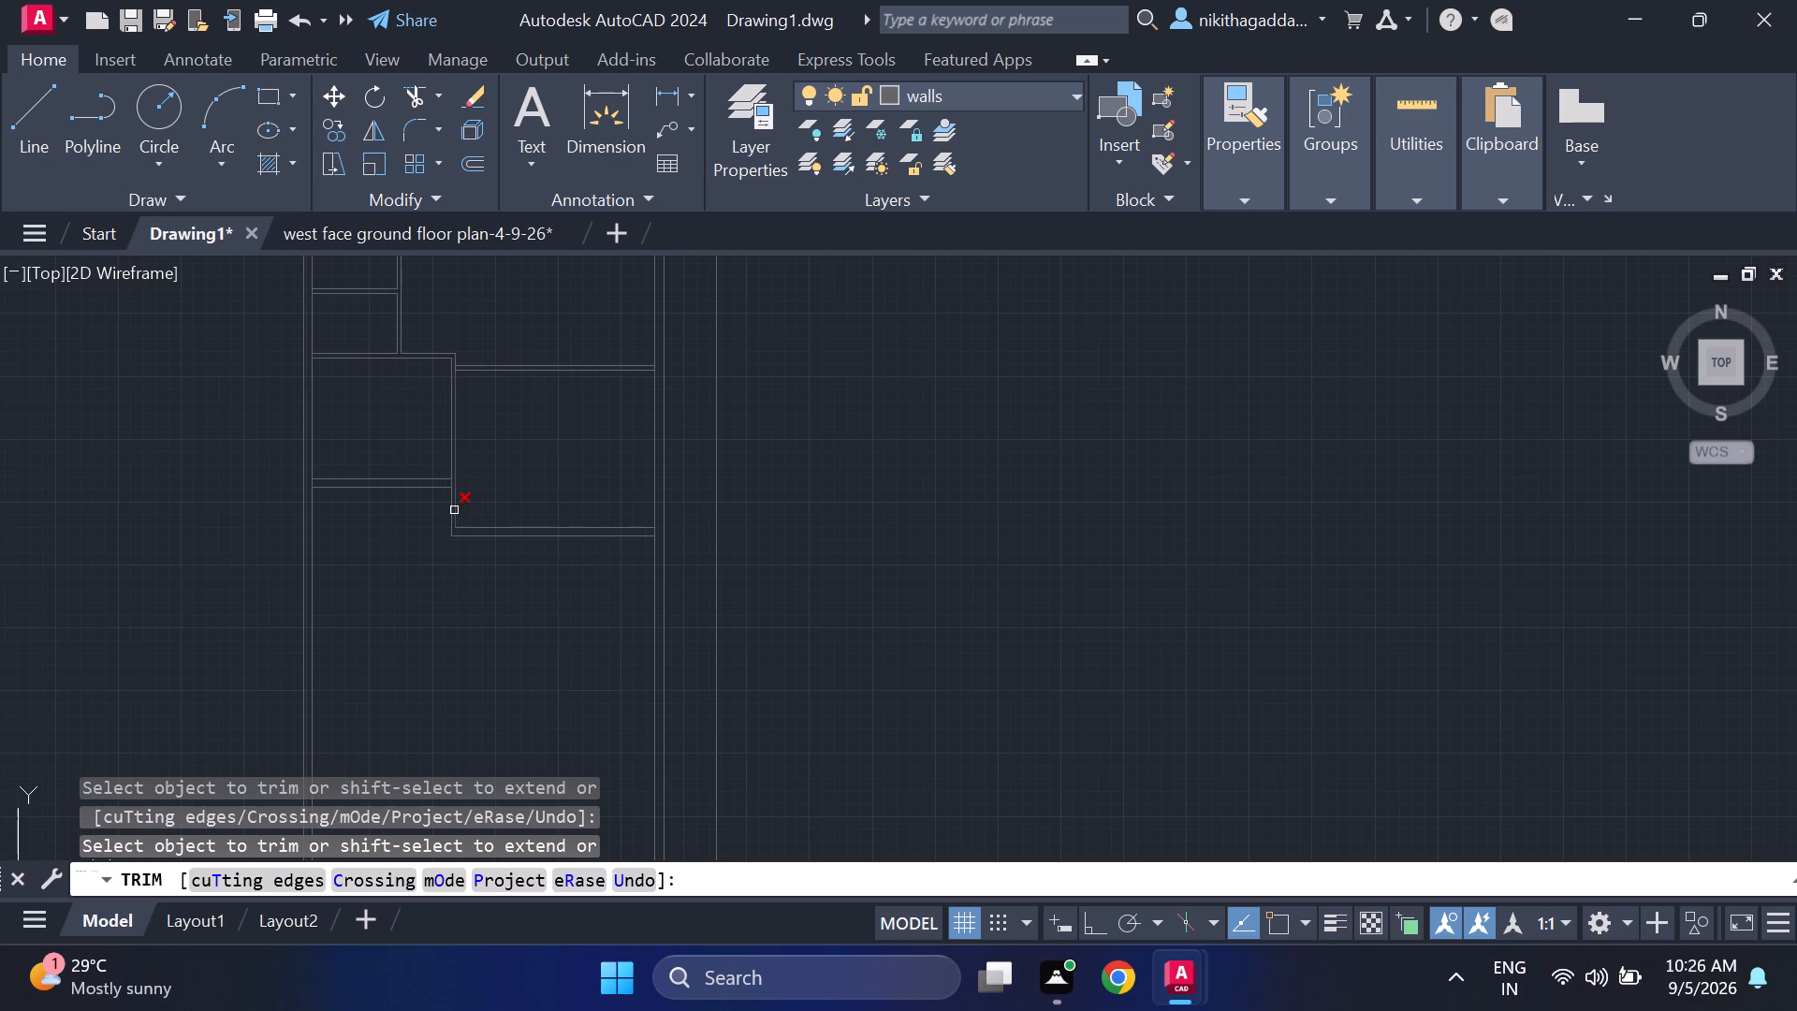
scroll(454, 510, up, 4)
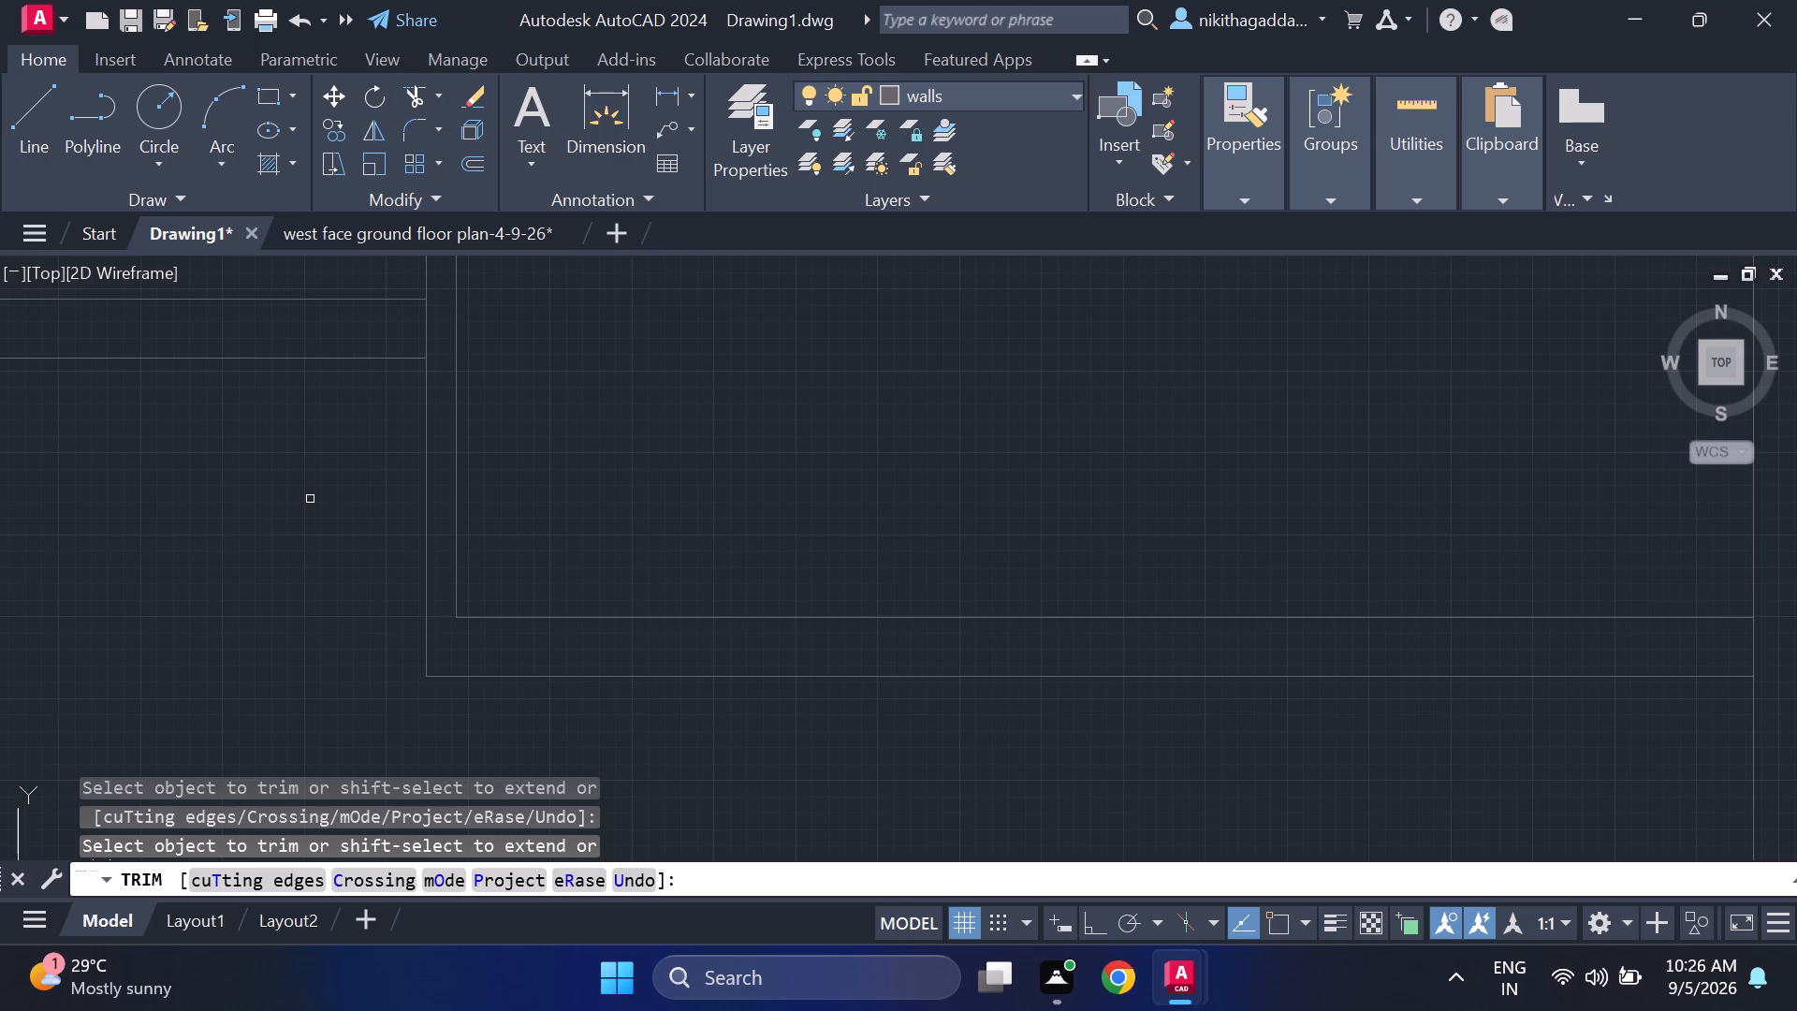
click(425, 322)
scroll(610, 522, down, 3)
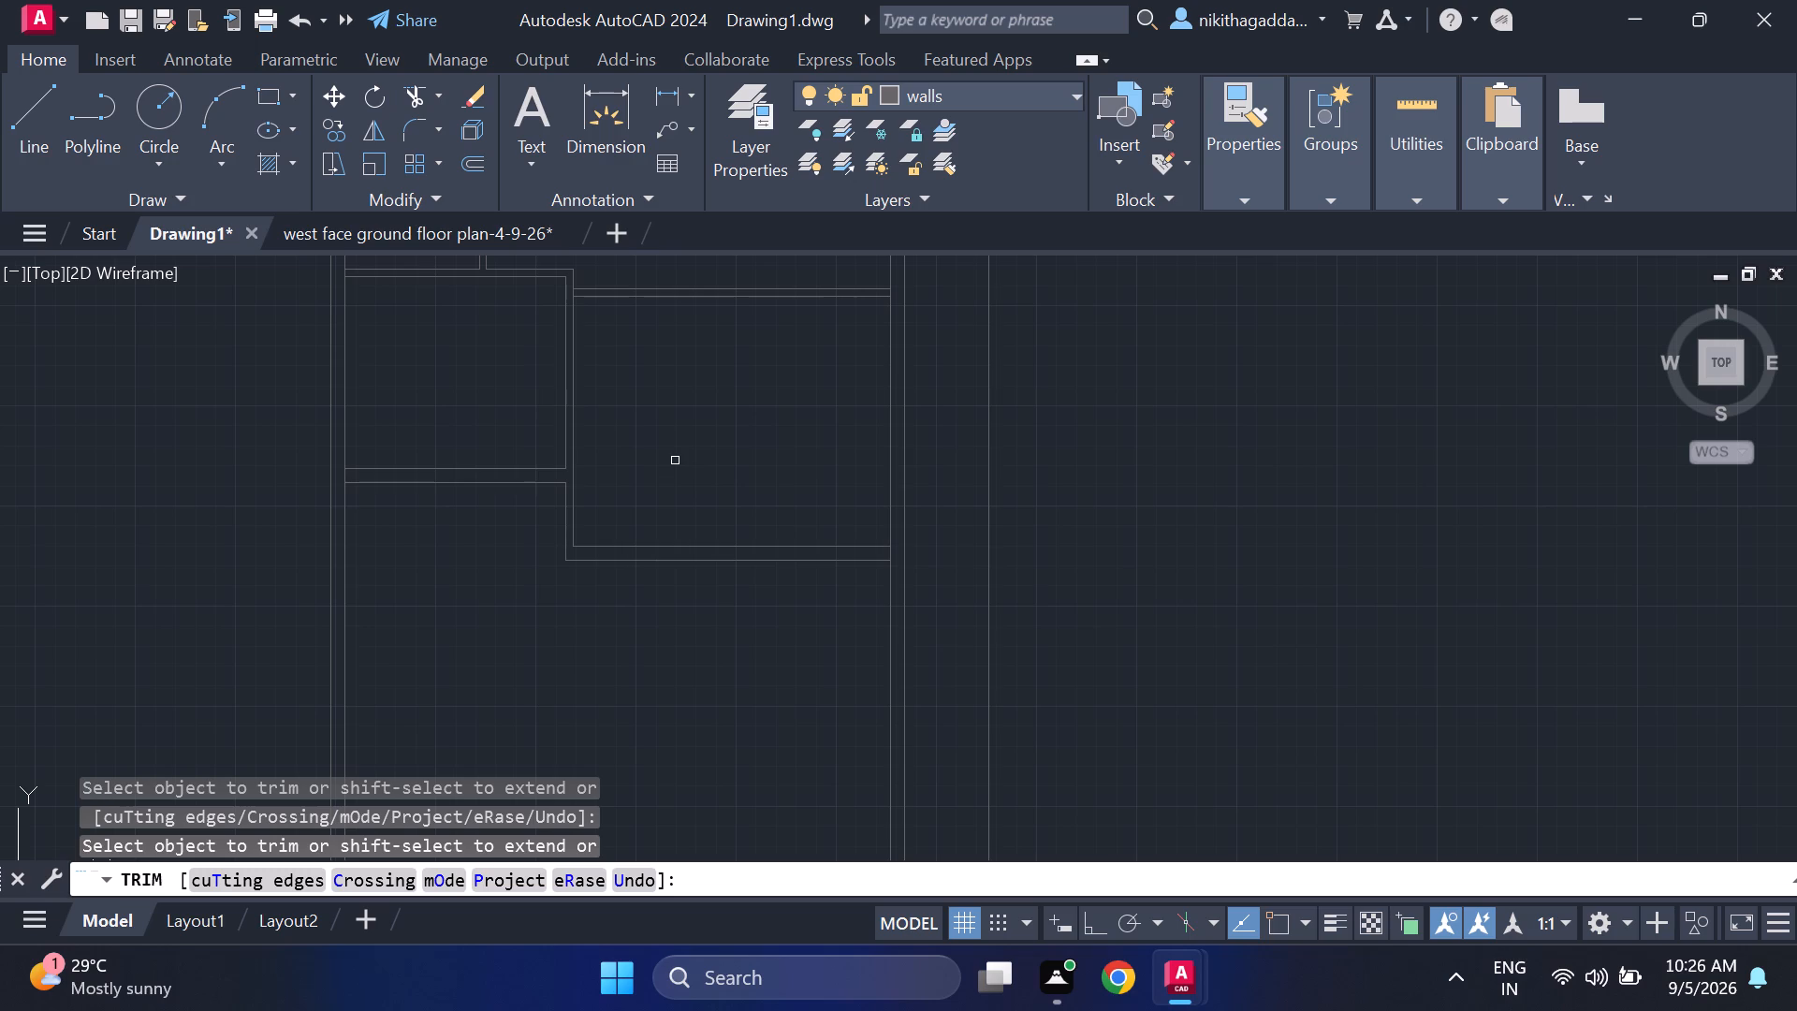
key(Escape)
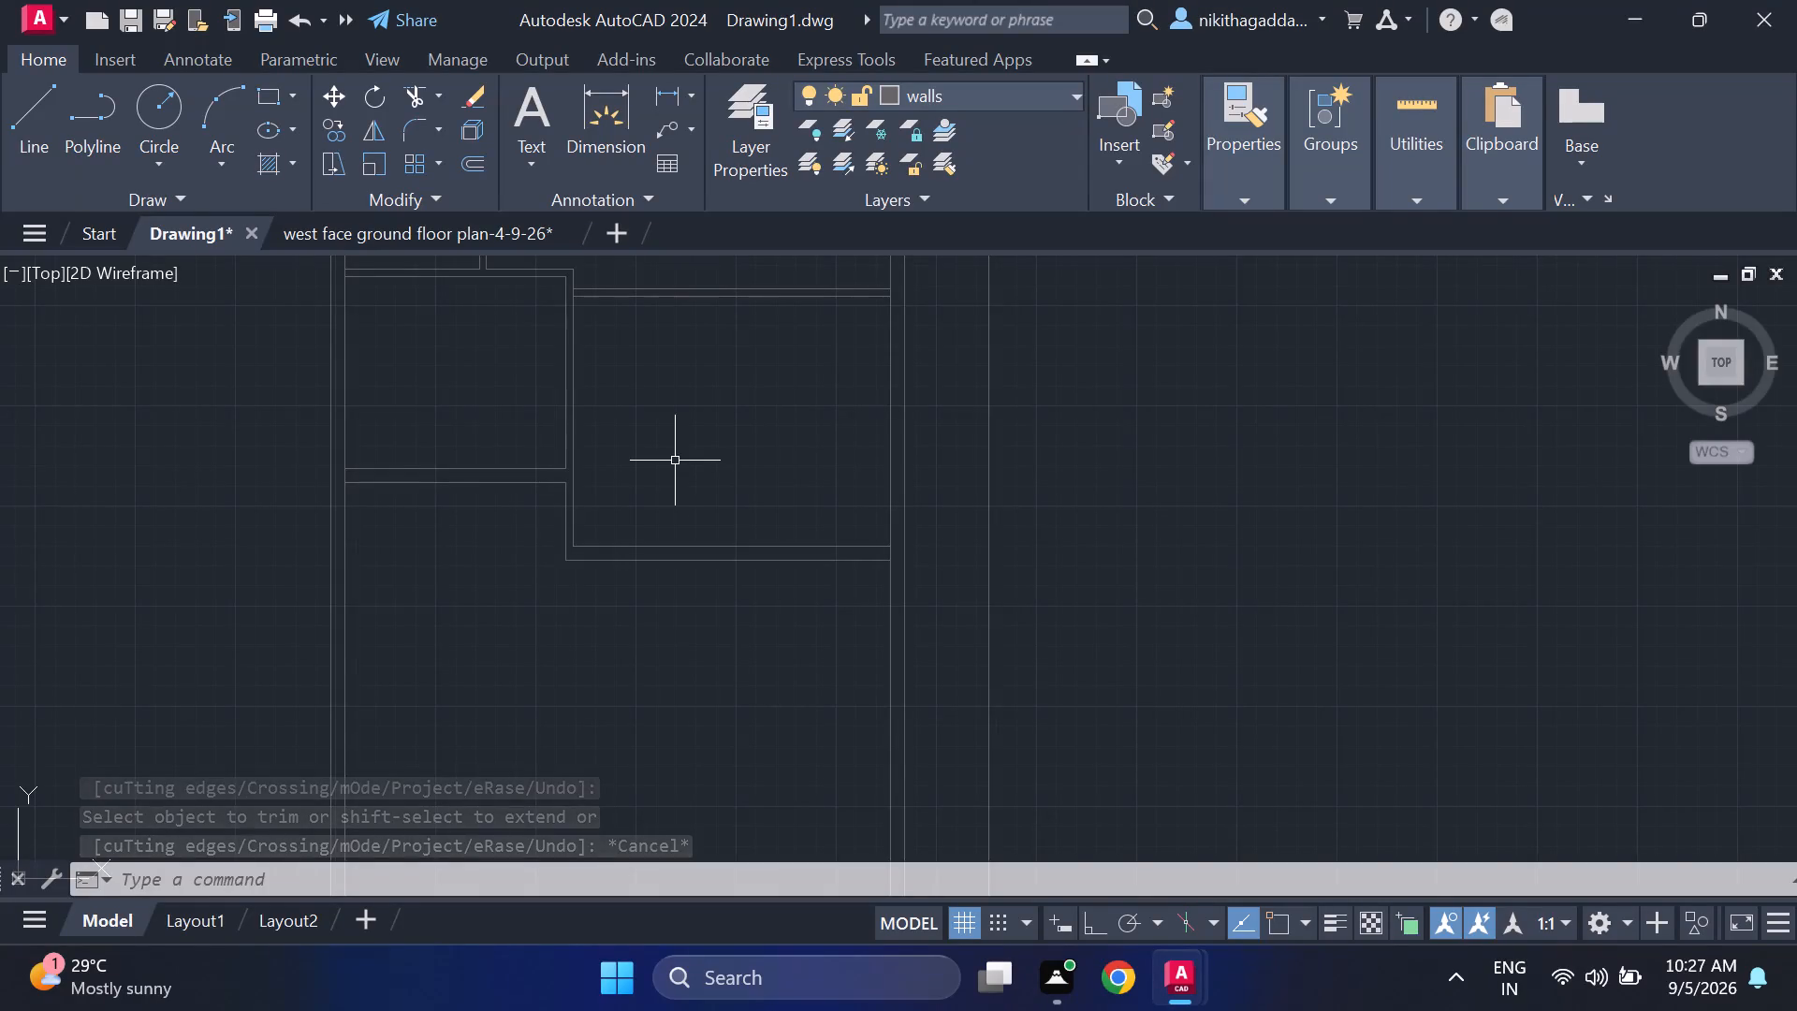
Measure the horizontal distance from the partition's west line to the west exterior wall's inner face, just south of the west room's 9" wall.
click(658, 94)
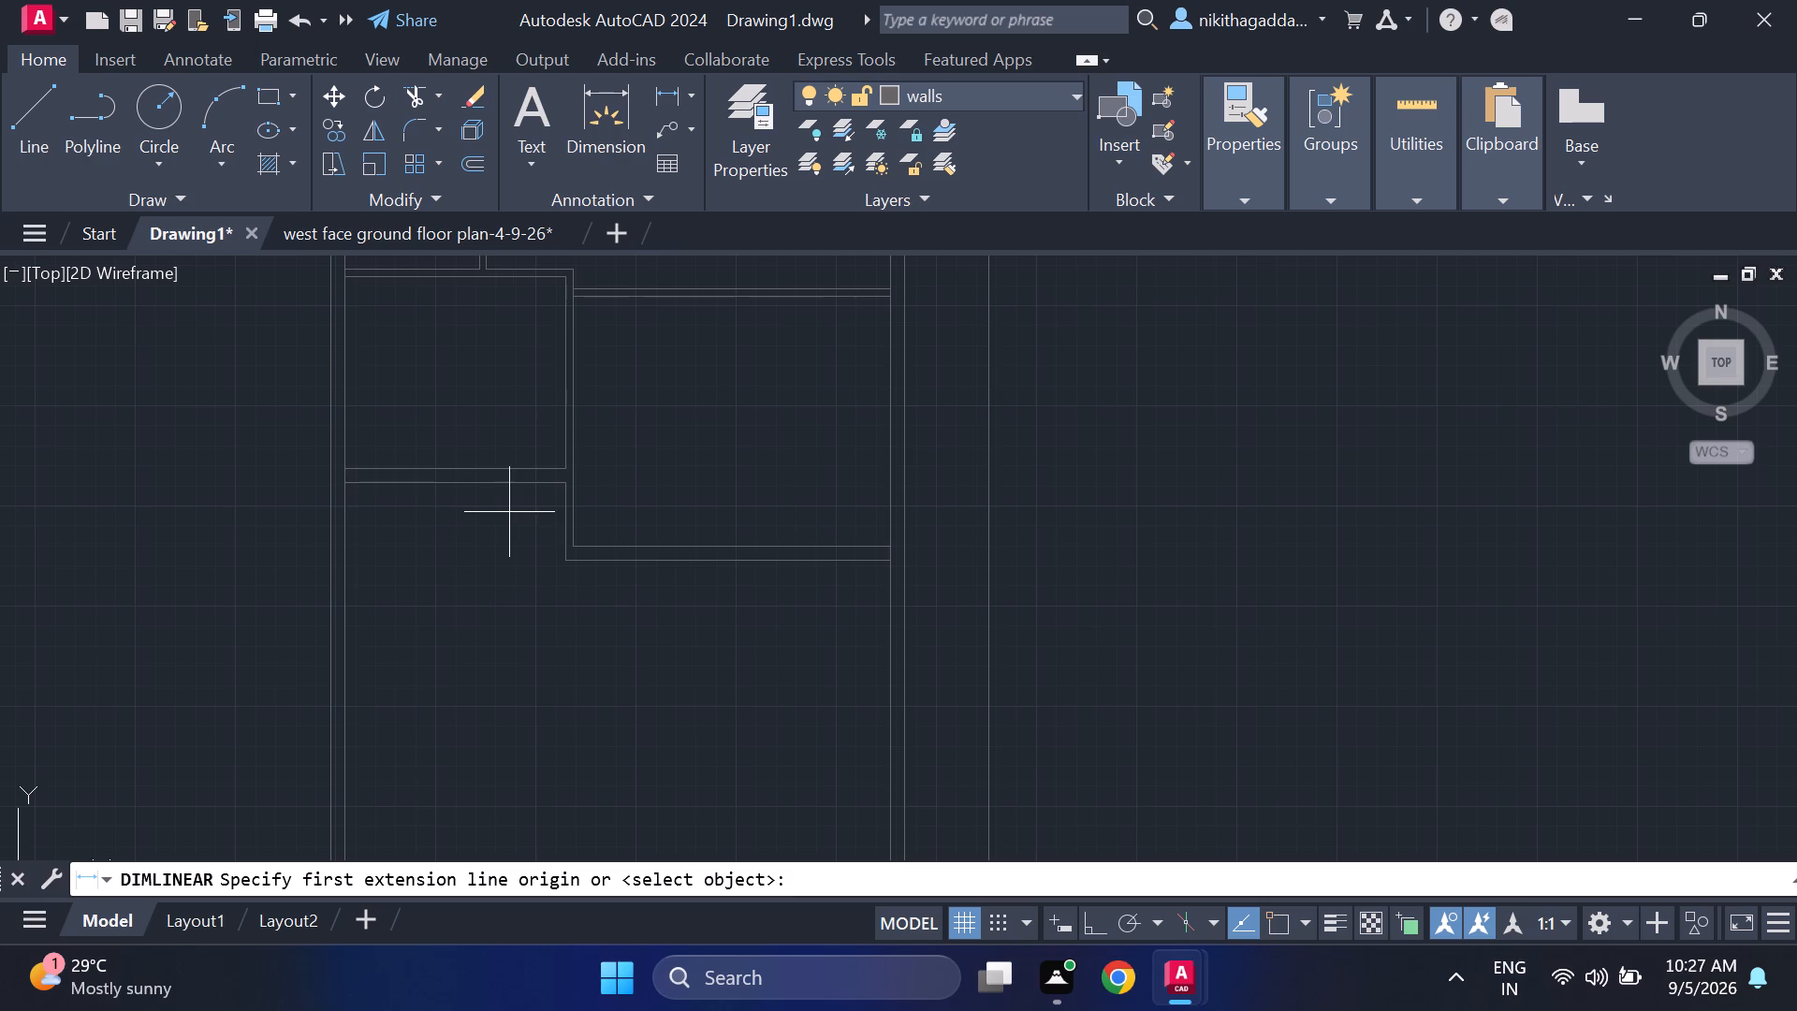
scroll(513, 505, up, 1)
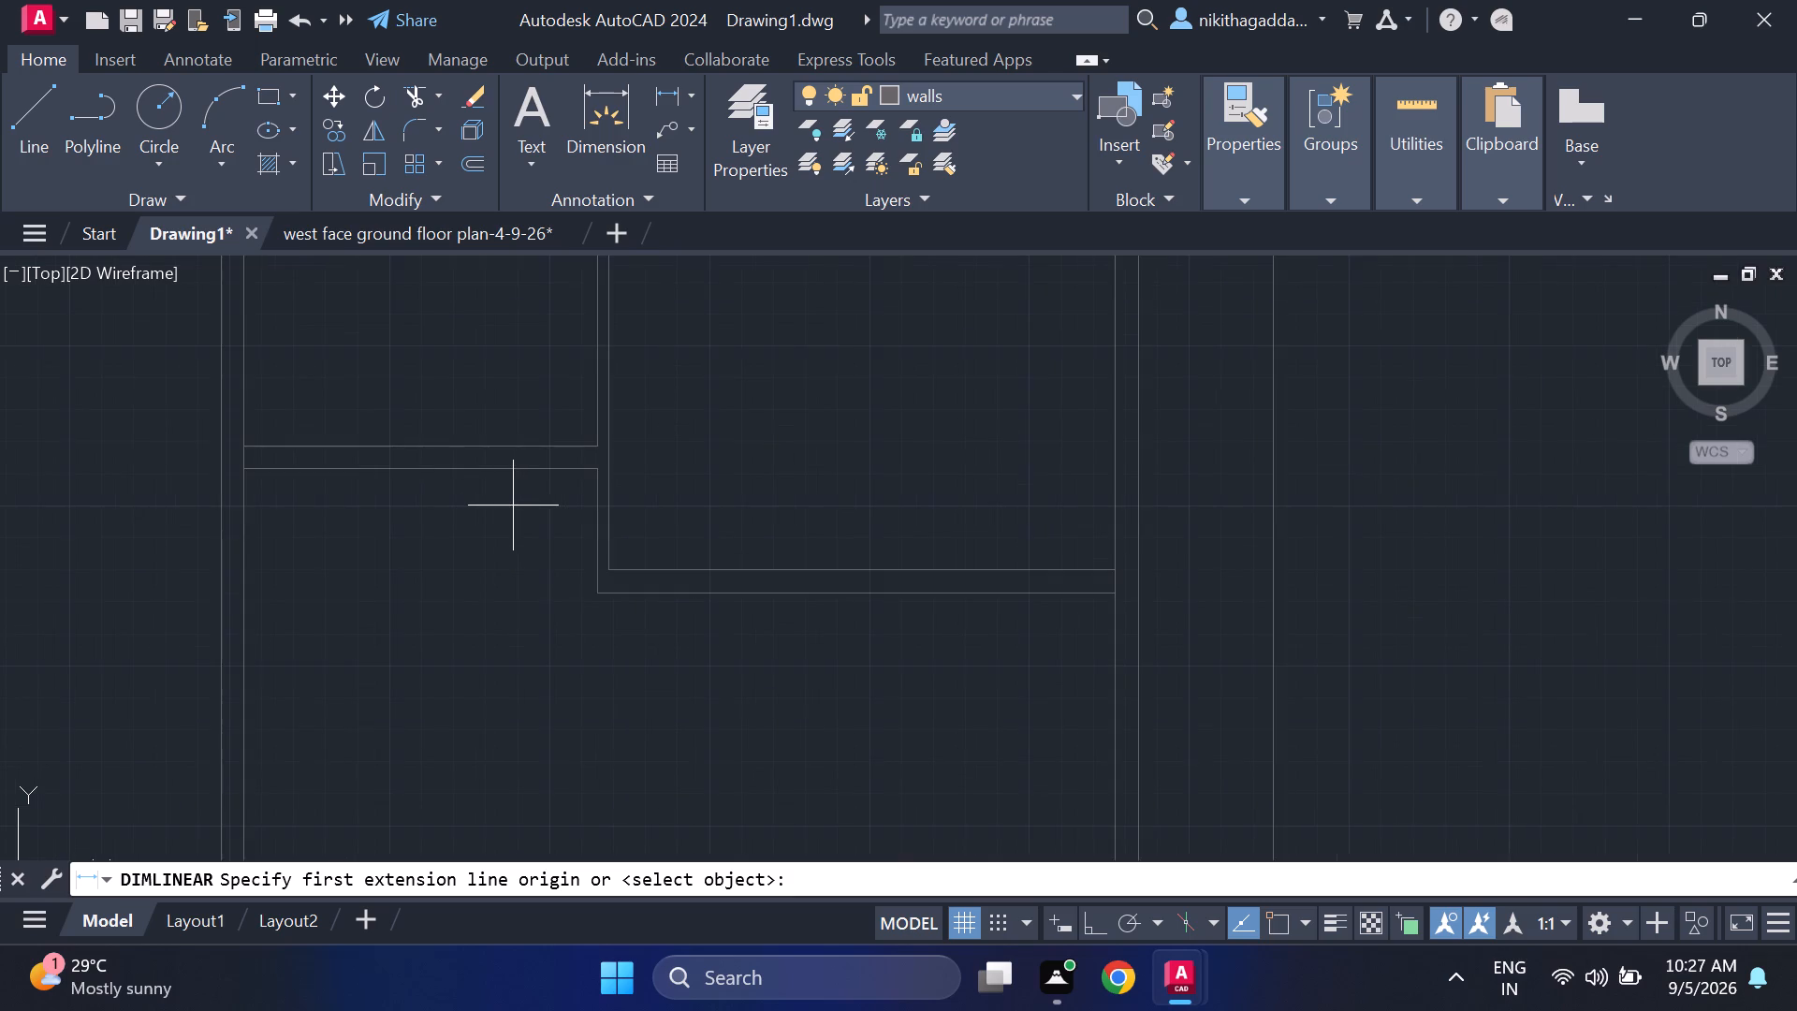
scroll(513, 505, up, 1)
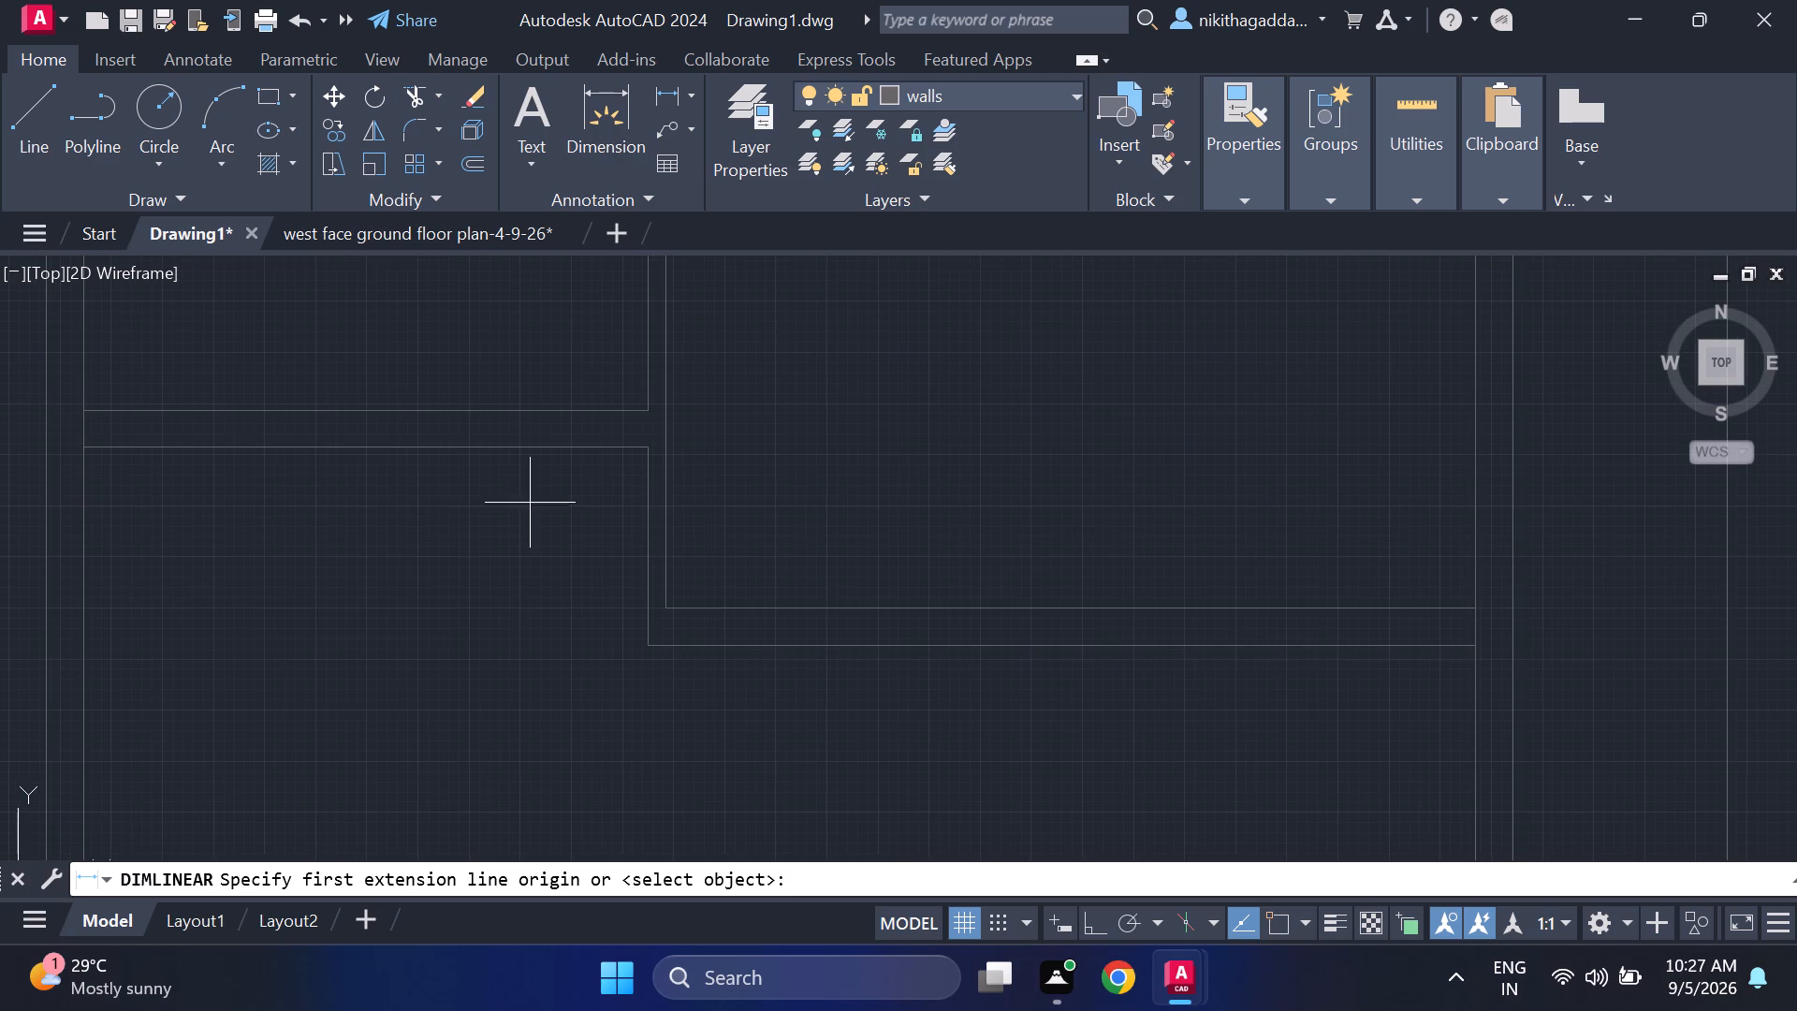
click(647, 494)
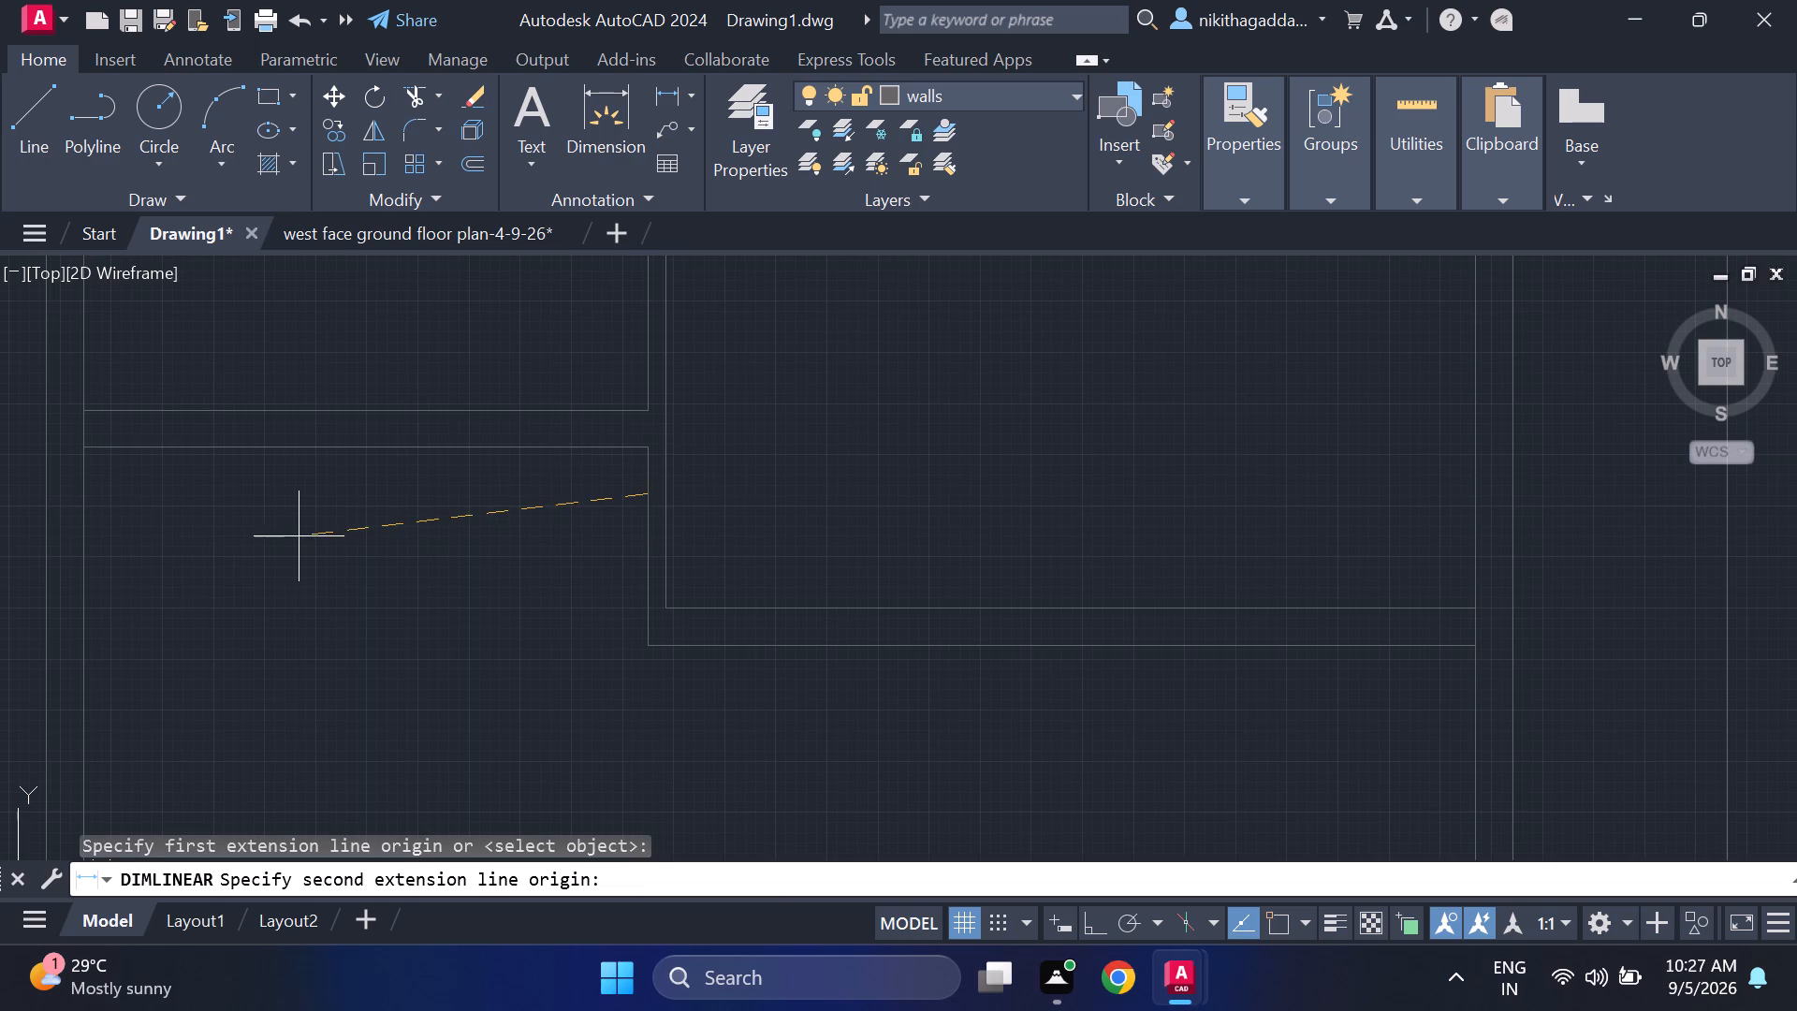
scroll(211, 564, down, 3)
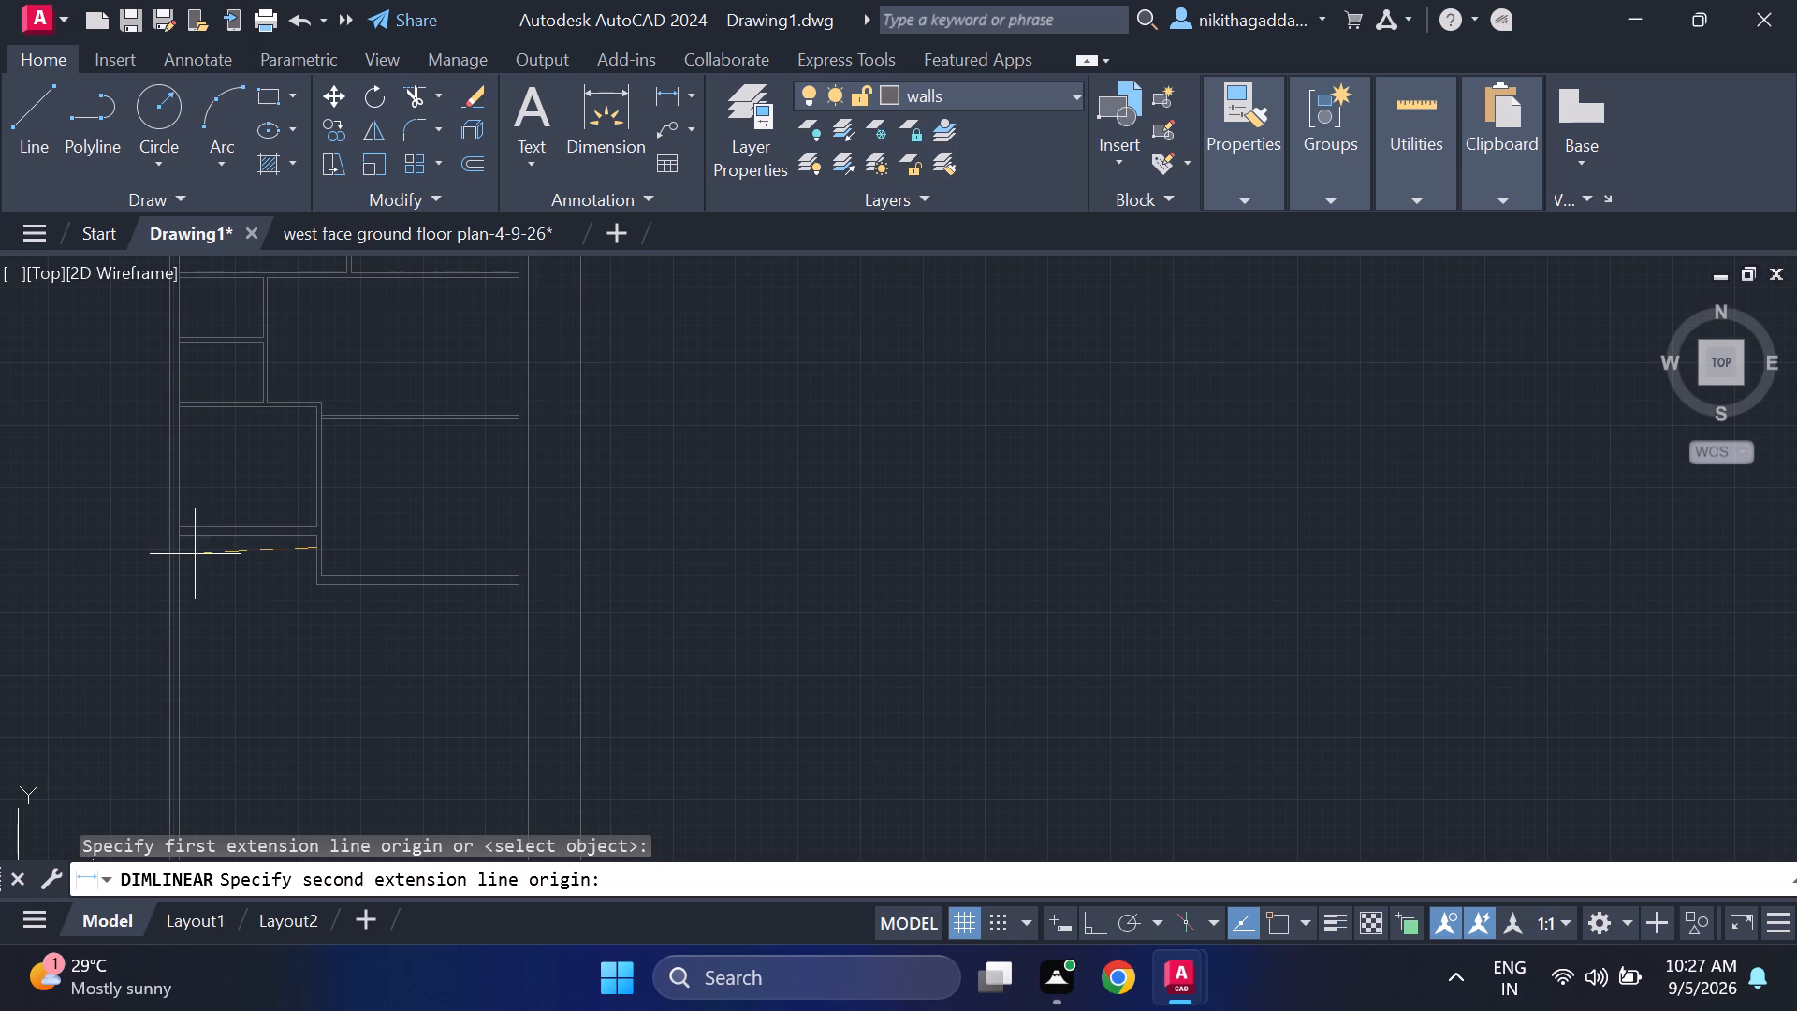
scroll(172, 542, up, 3)
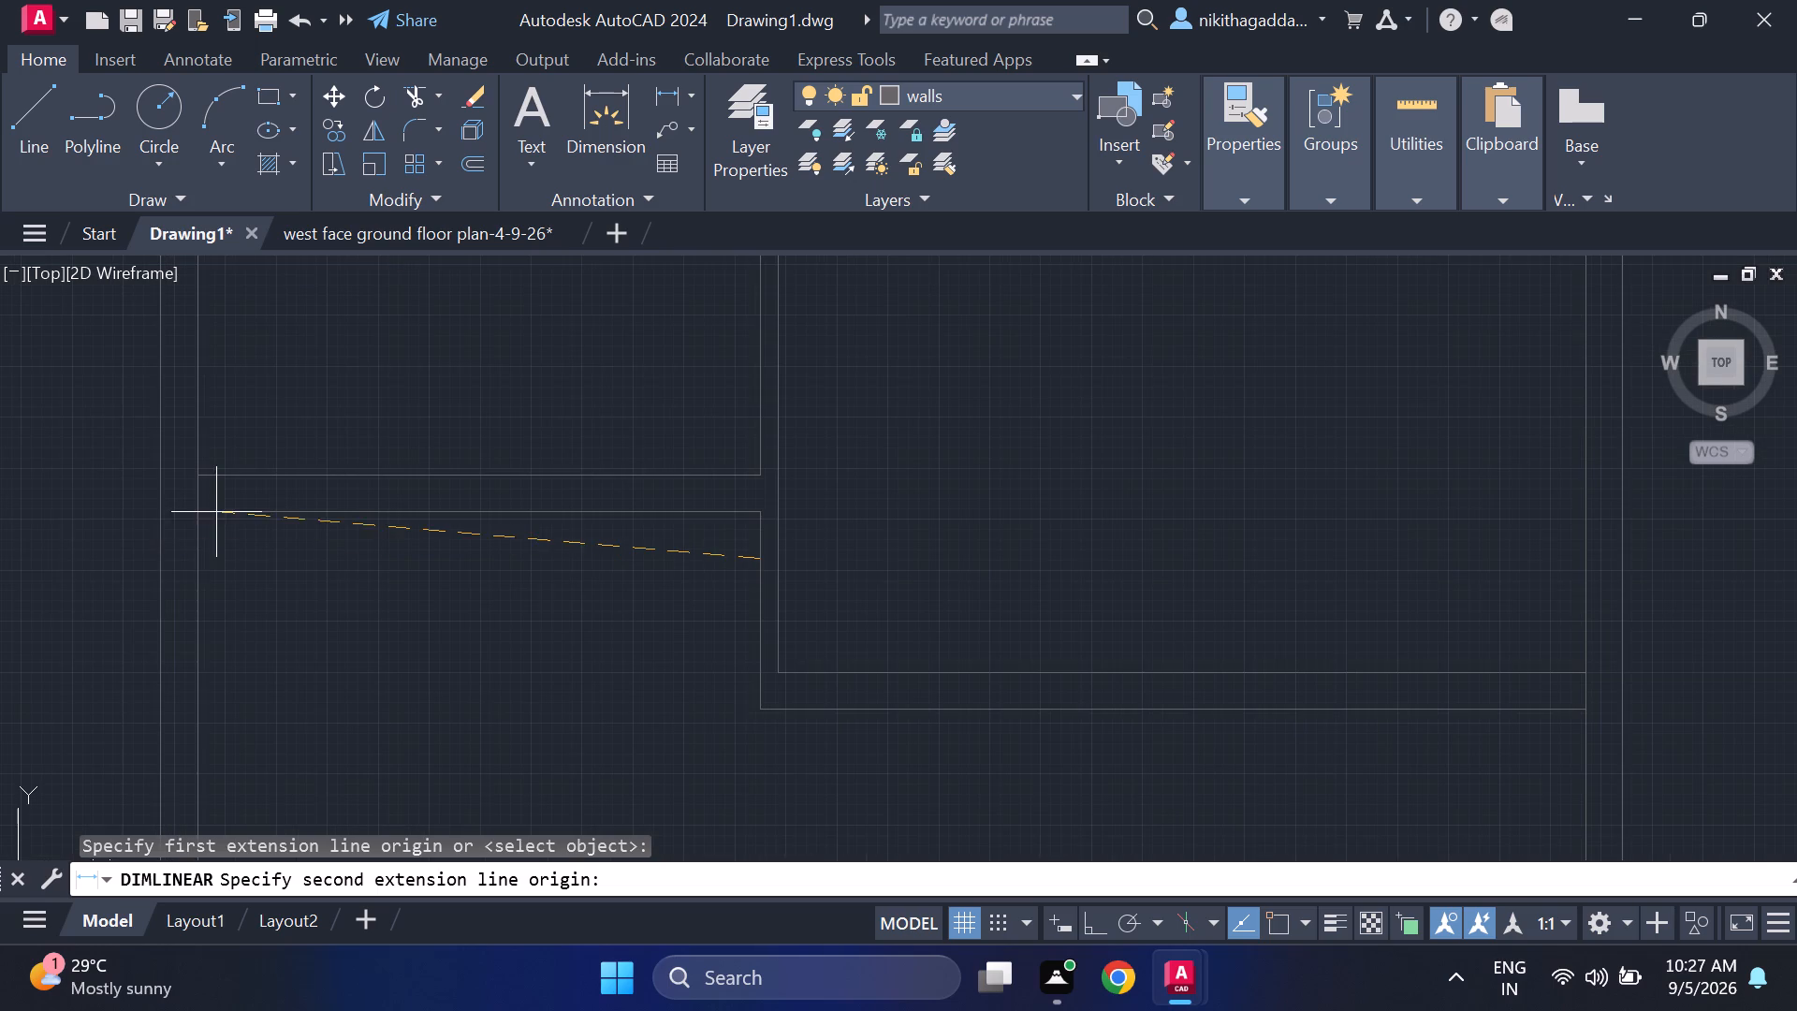
click(196, 512)
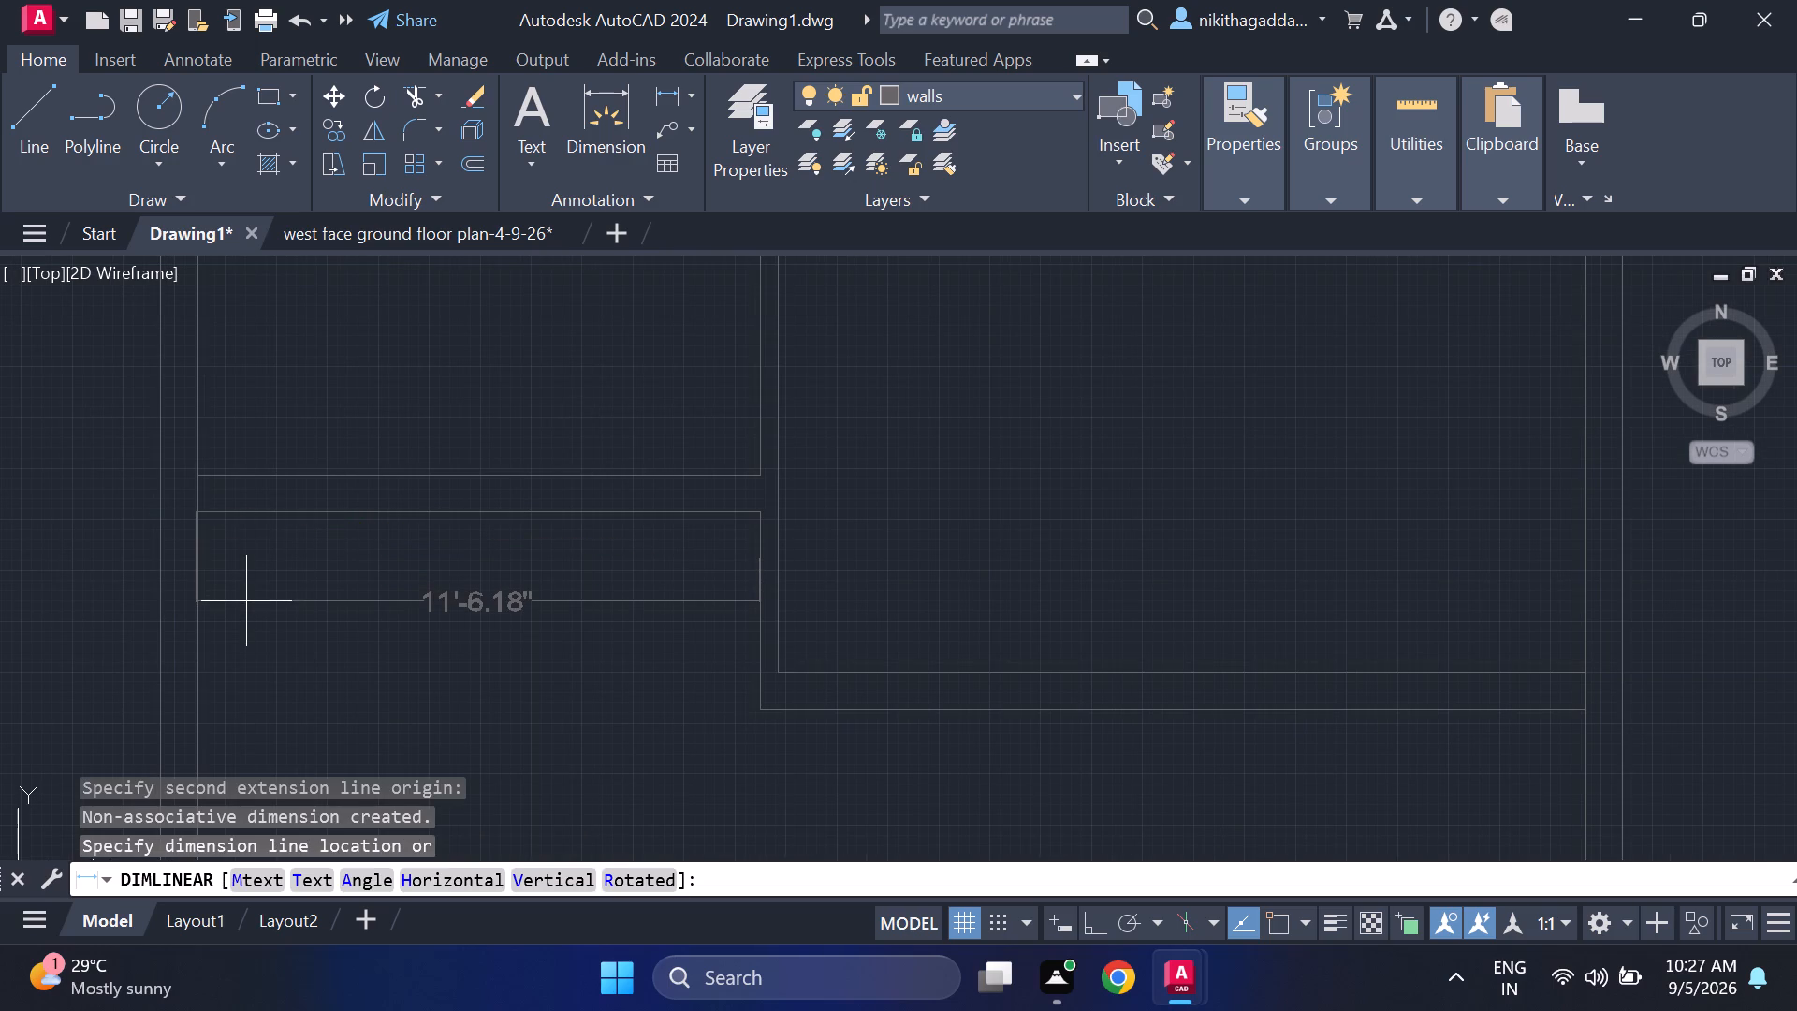
key(Escape)
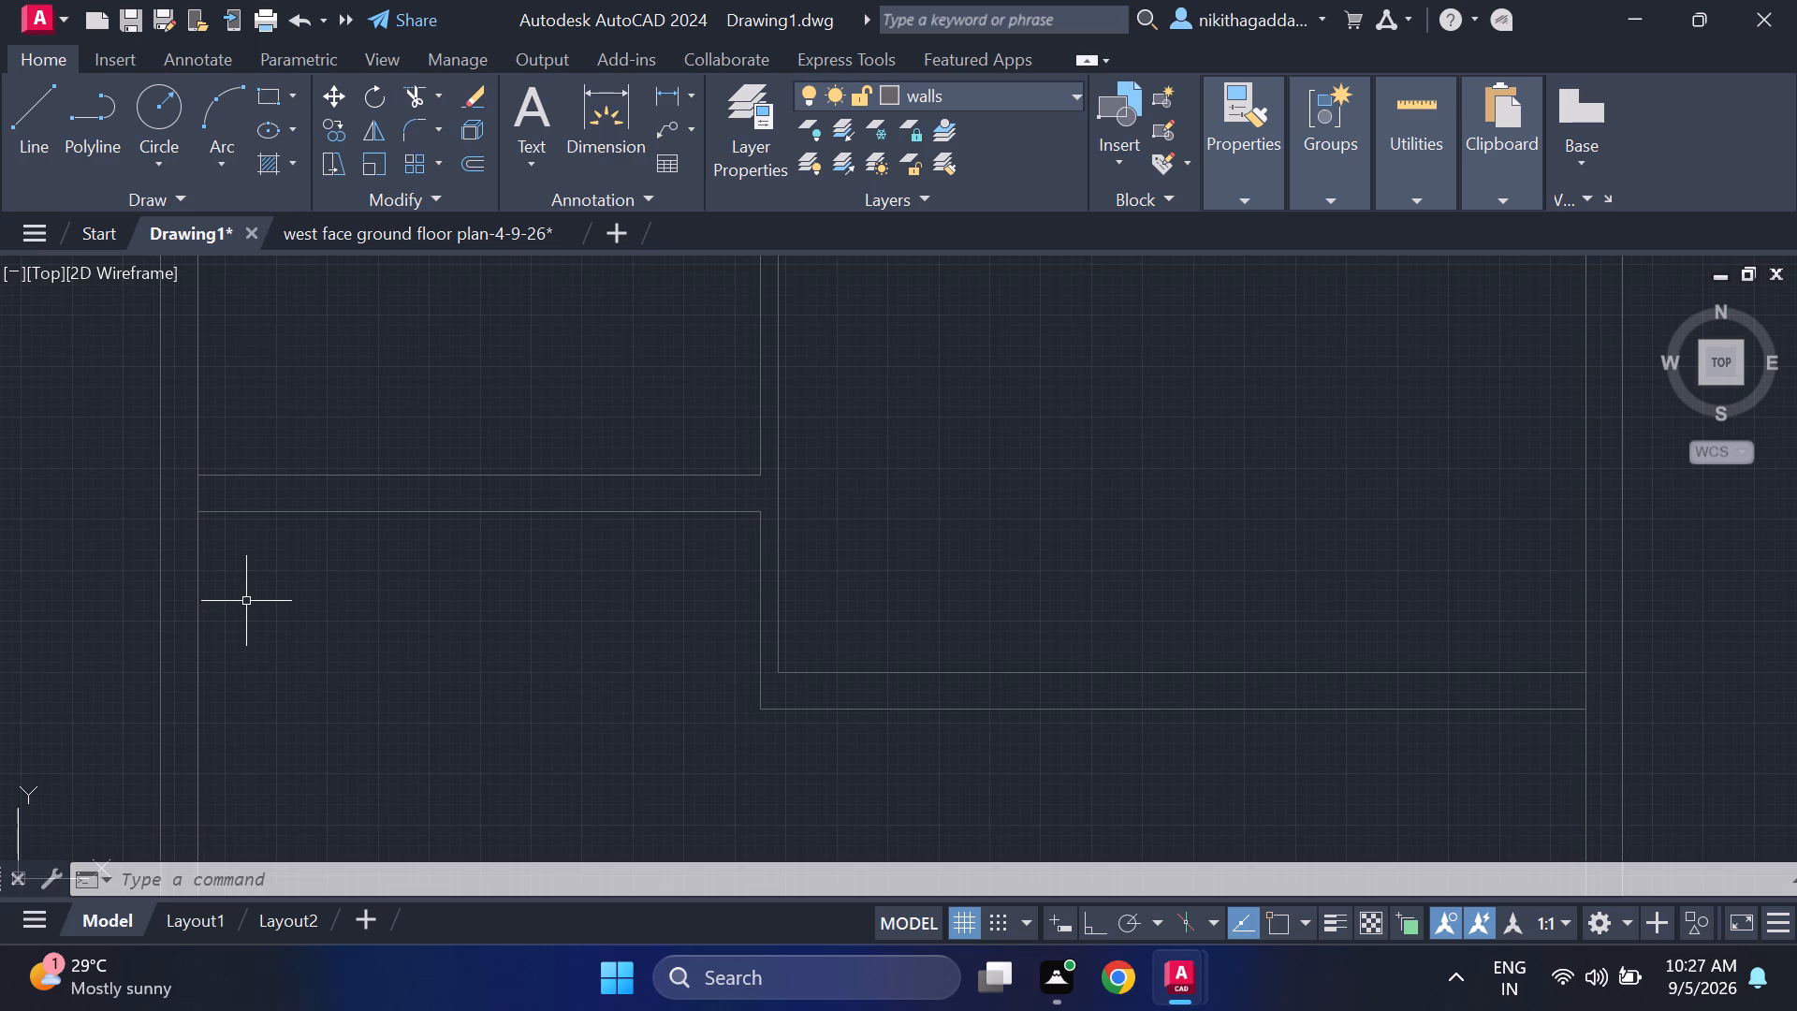
Offset the short vertical wall line south of the west room's 9" wall by 9" to the west.
text(of)
key(Return)
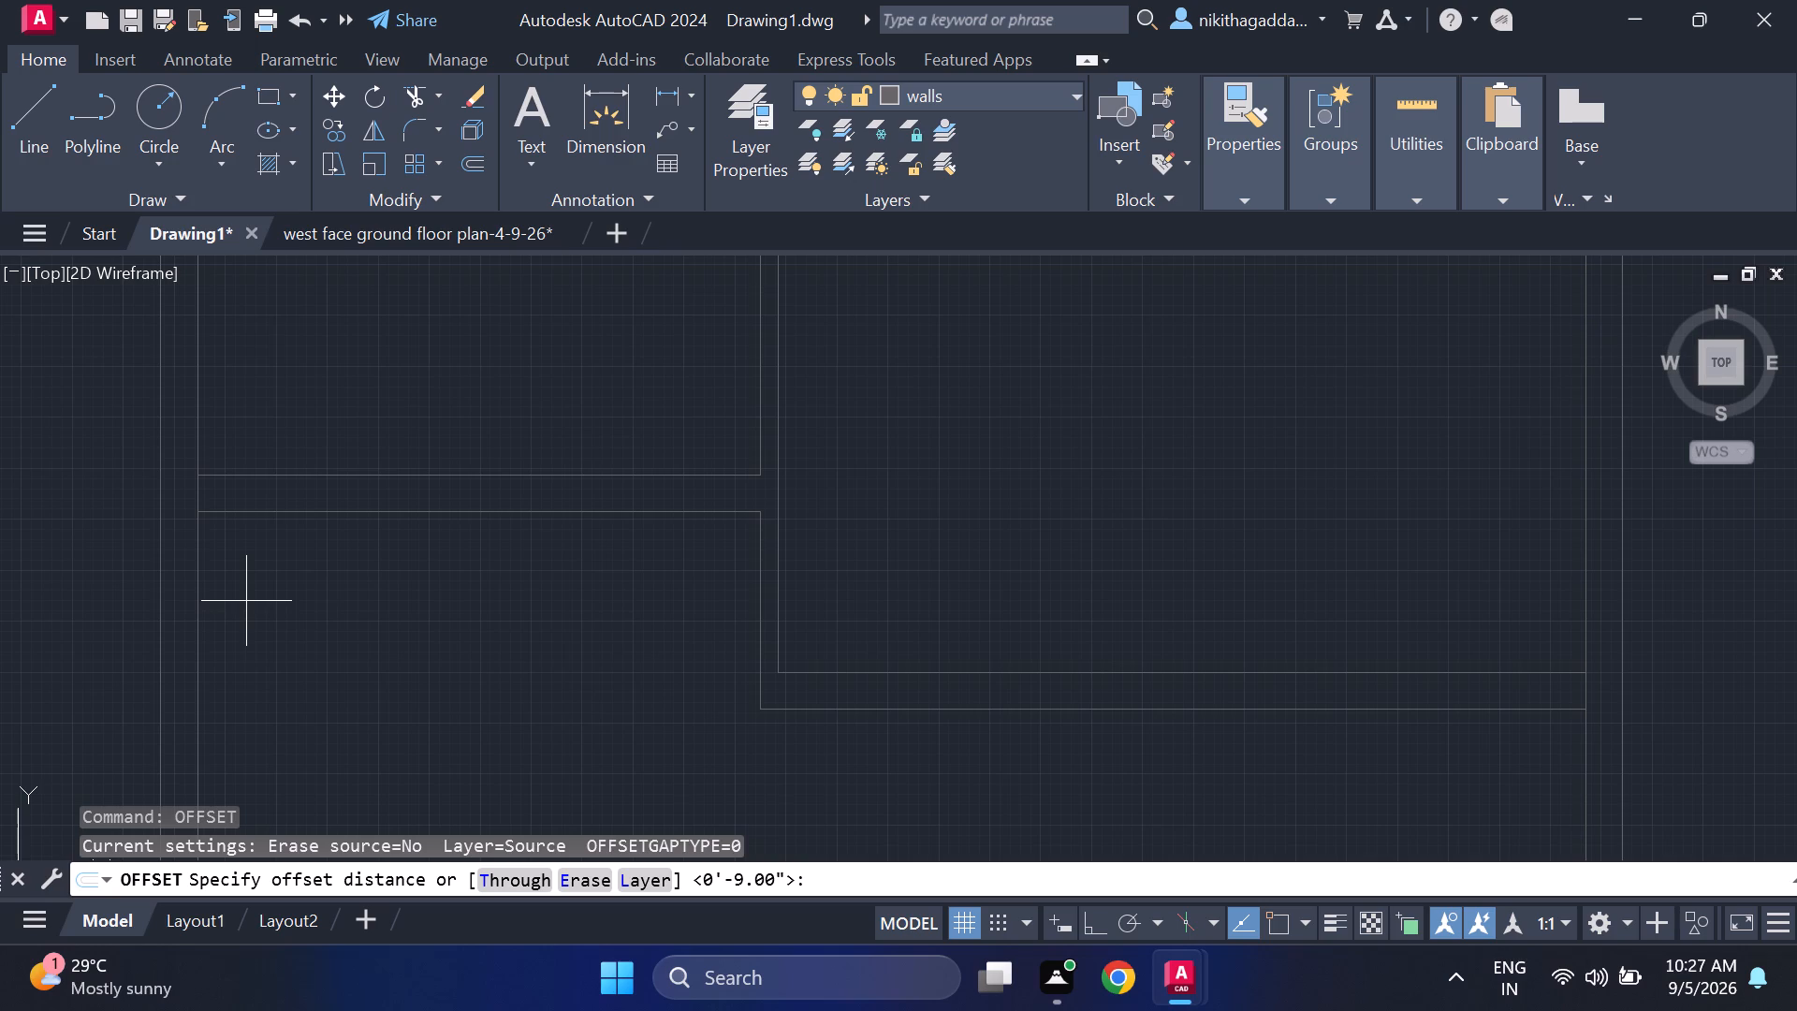
text(9")
key(Return)
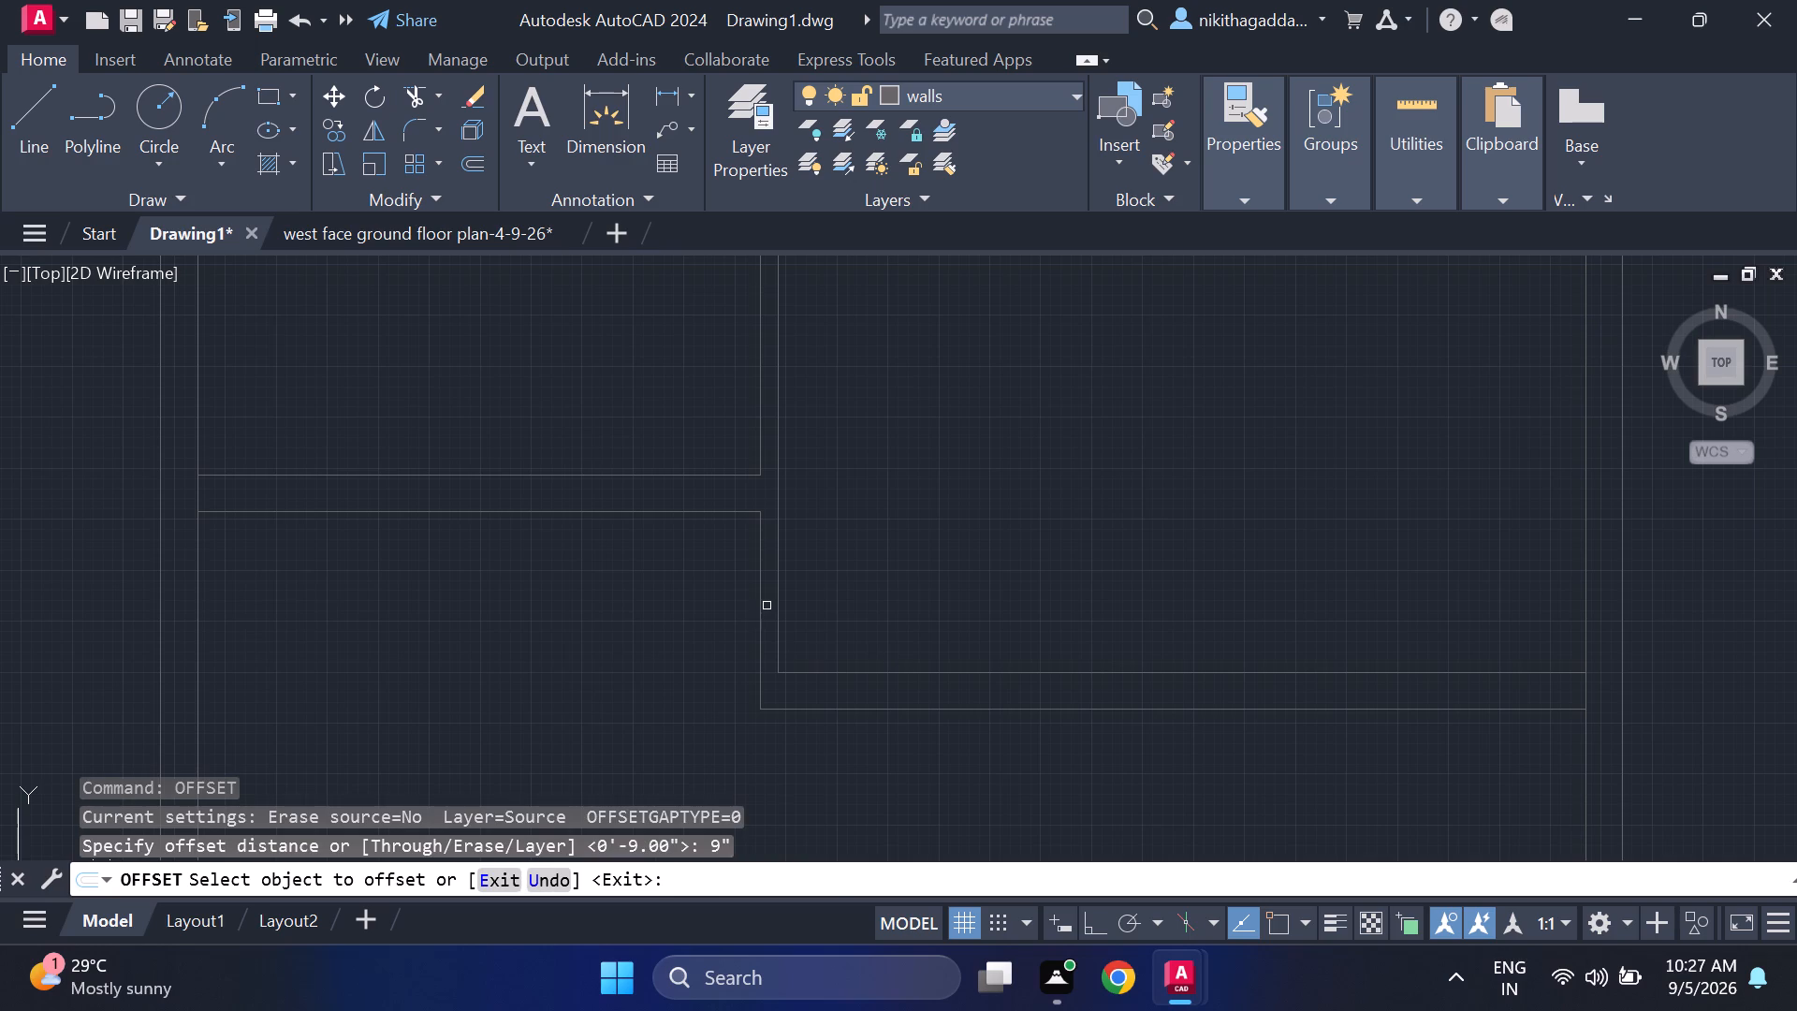
click(763, 603)
click(651, 634)
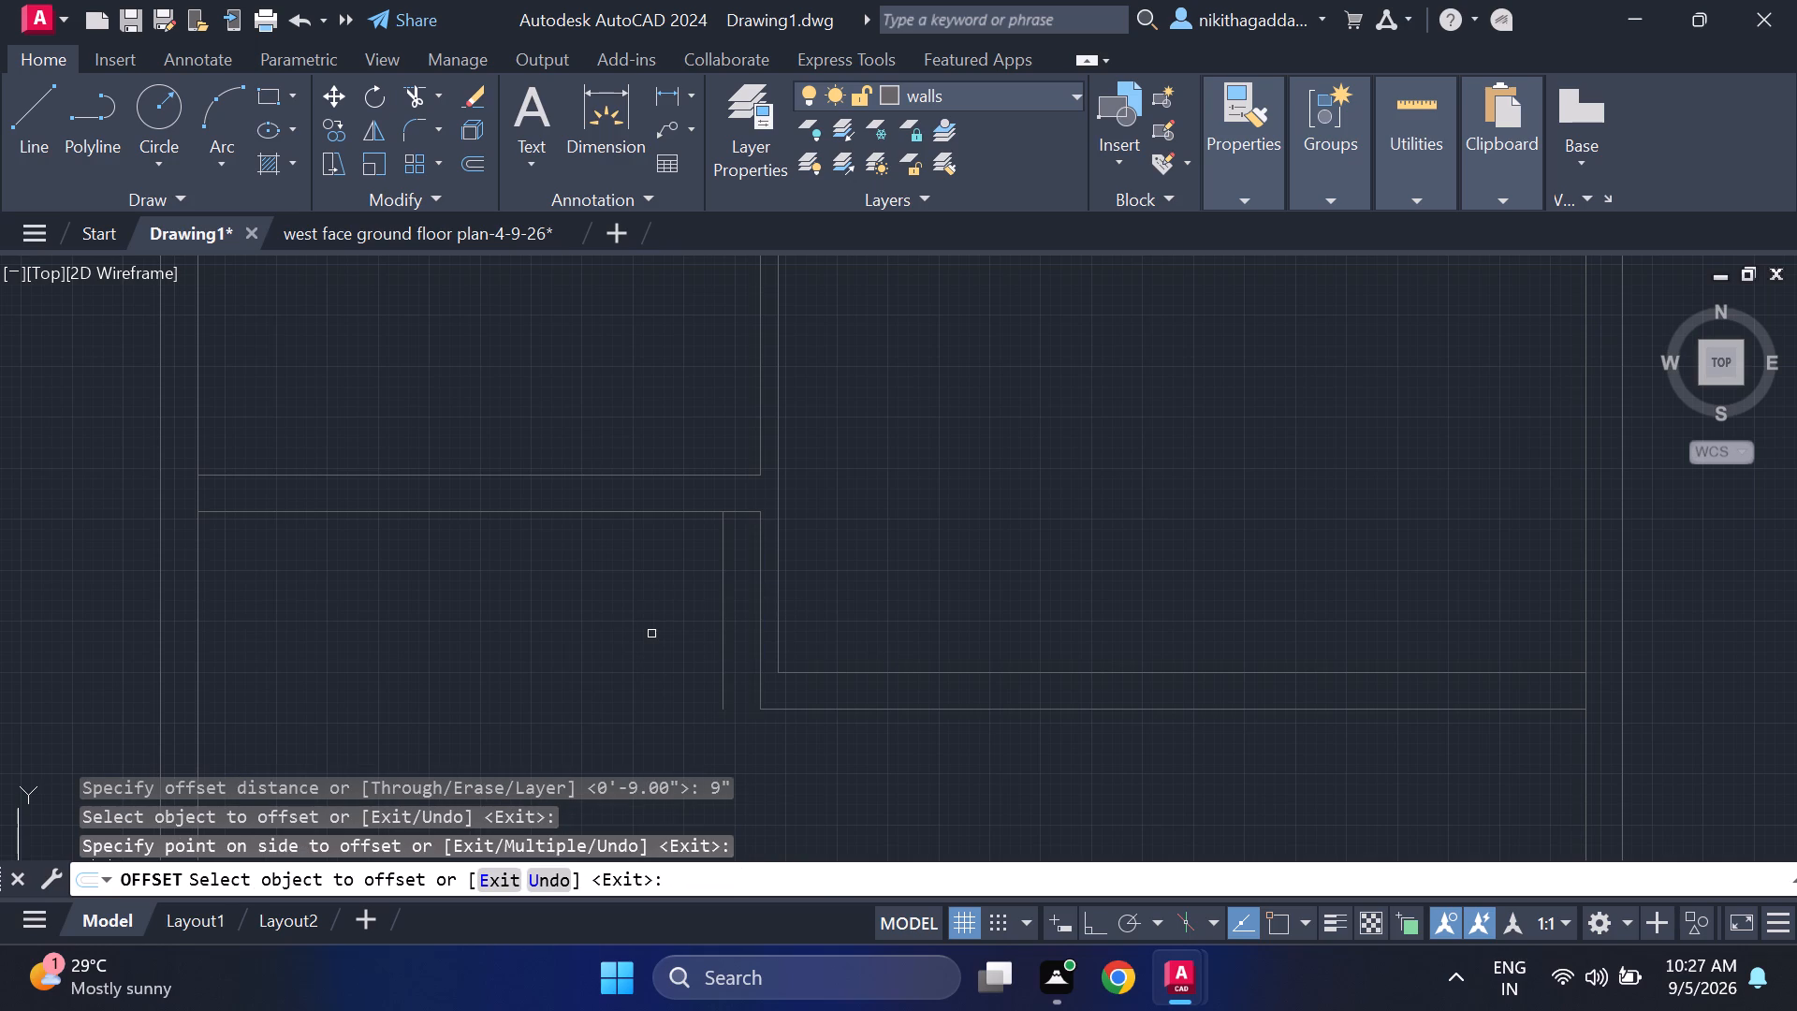
key(Escape)
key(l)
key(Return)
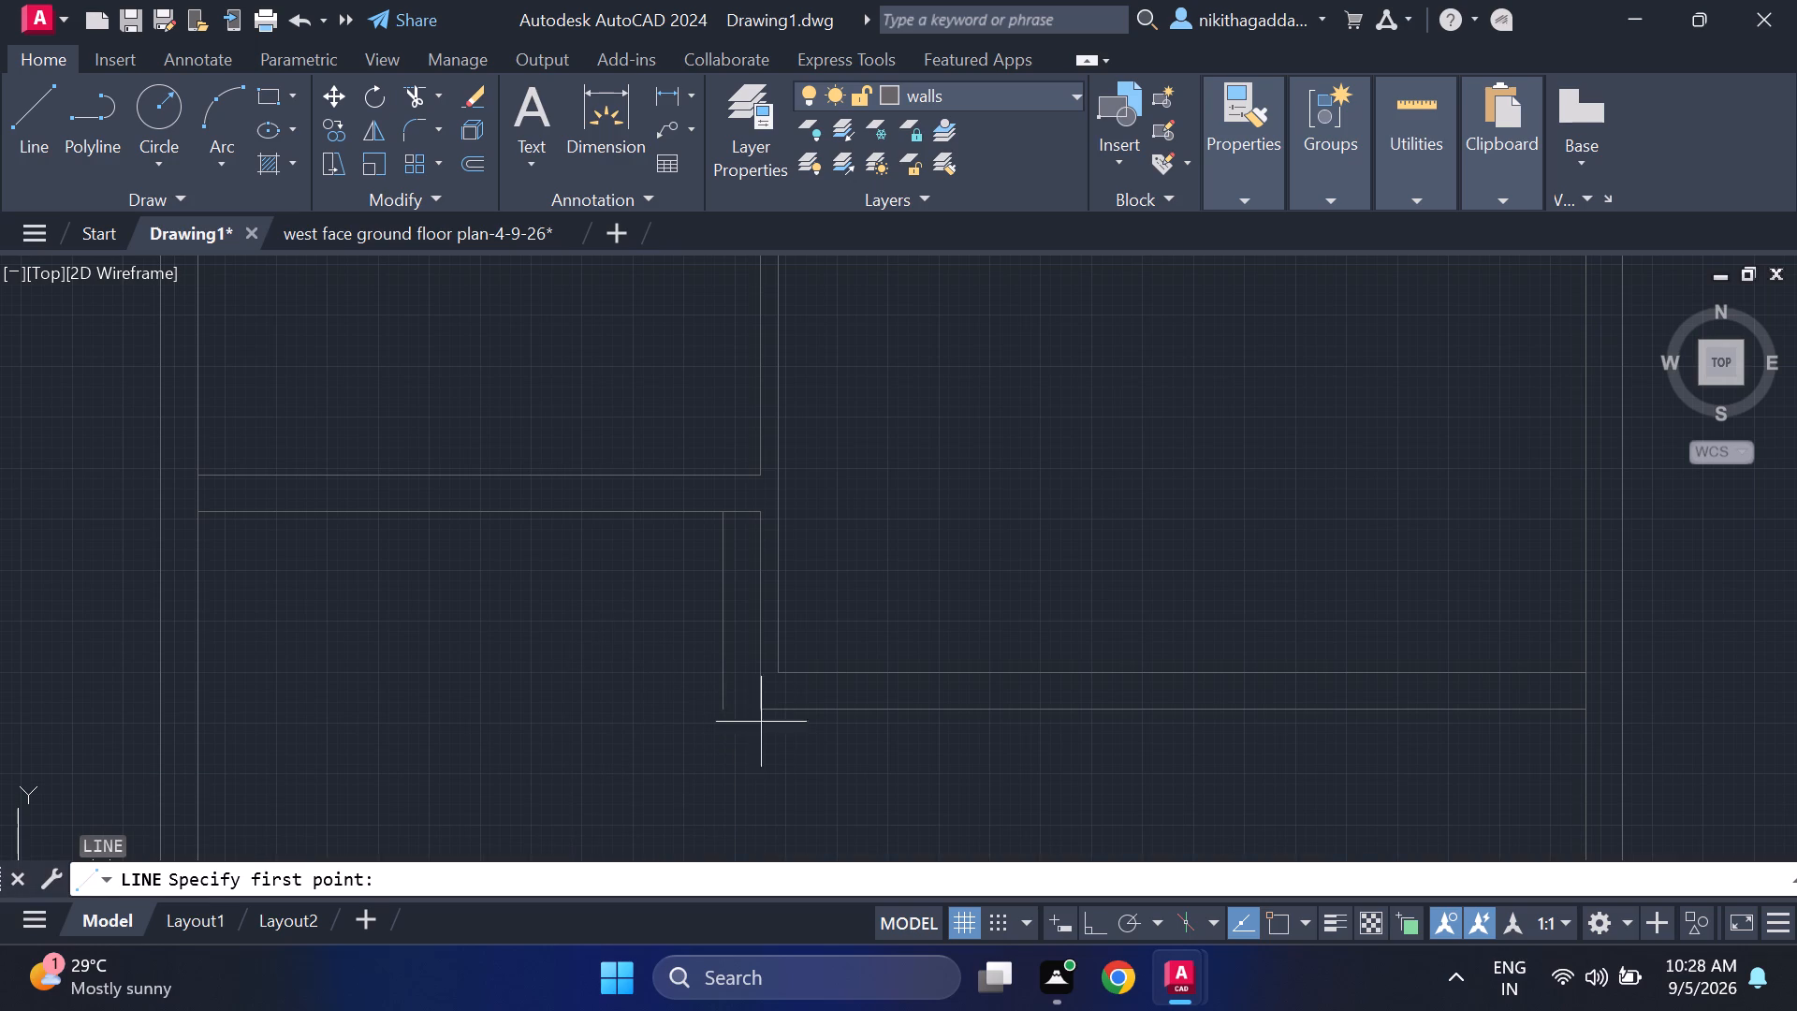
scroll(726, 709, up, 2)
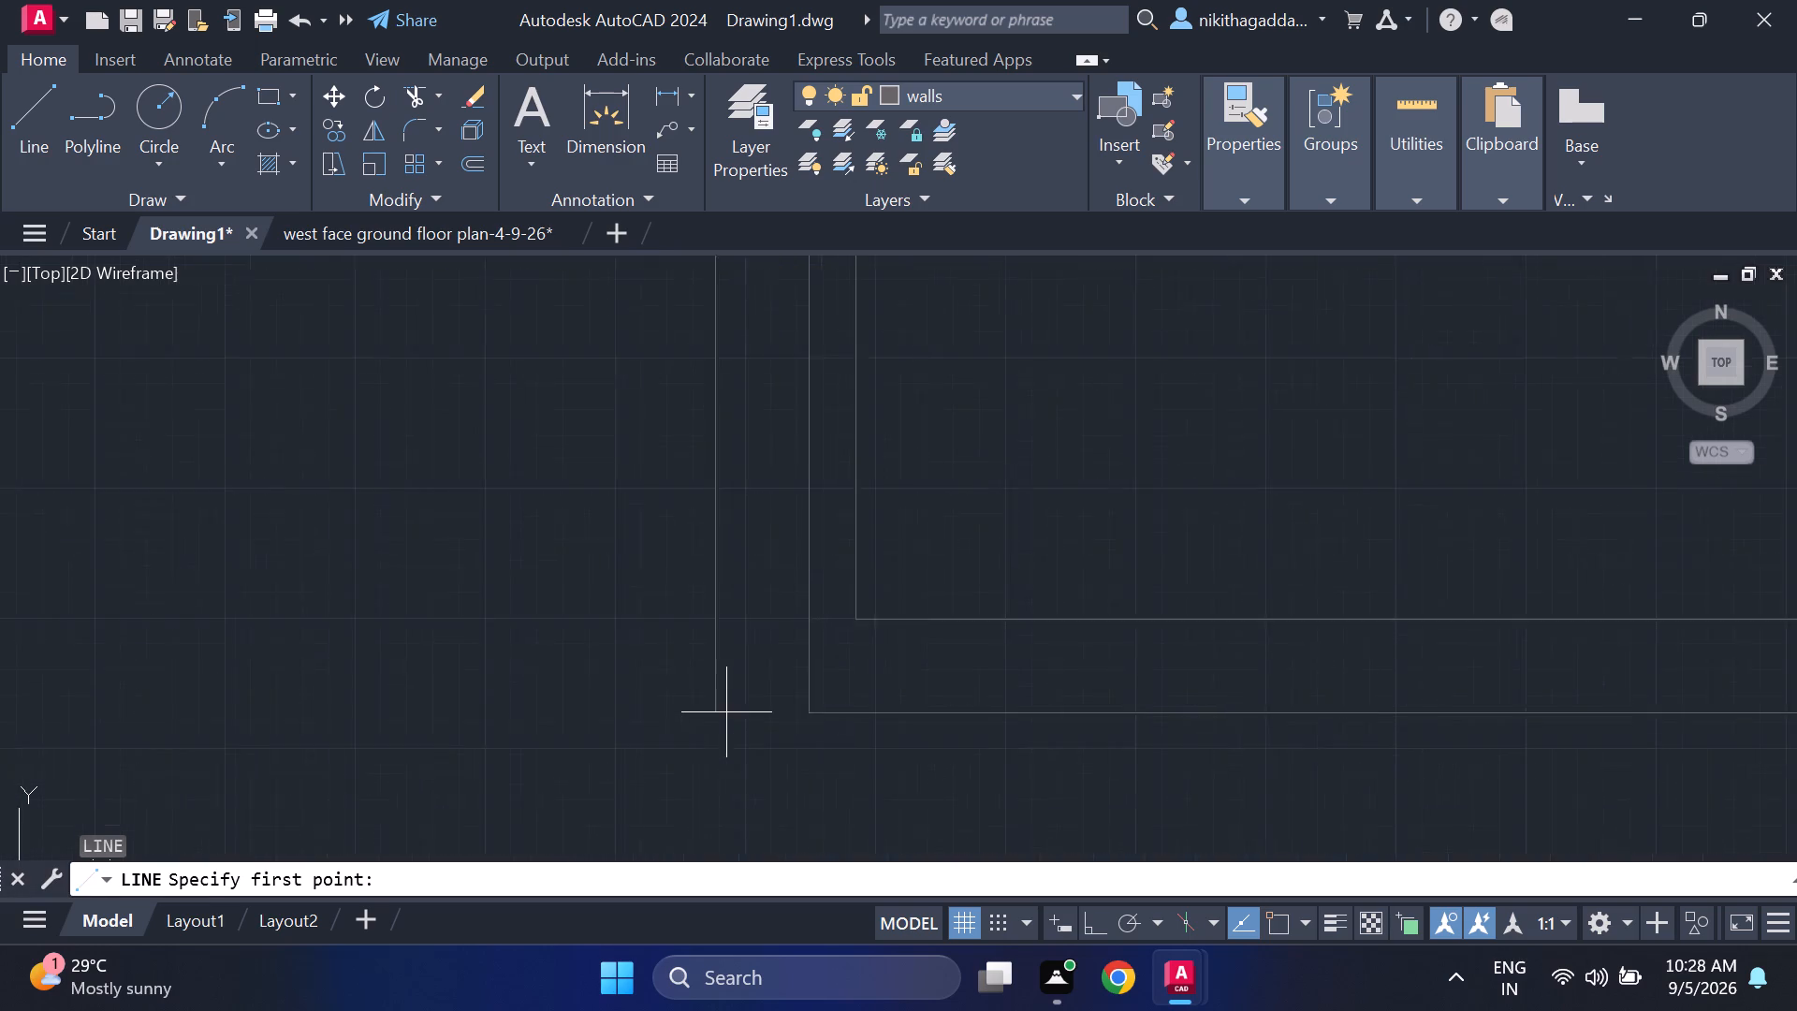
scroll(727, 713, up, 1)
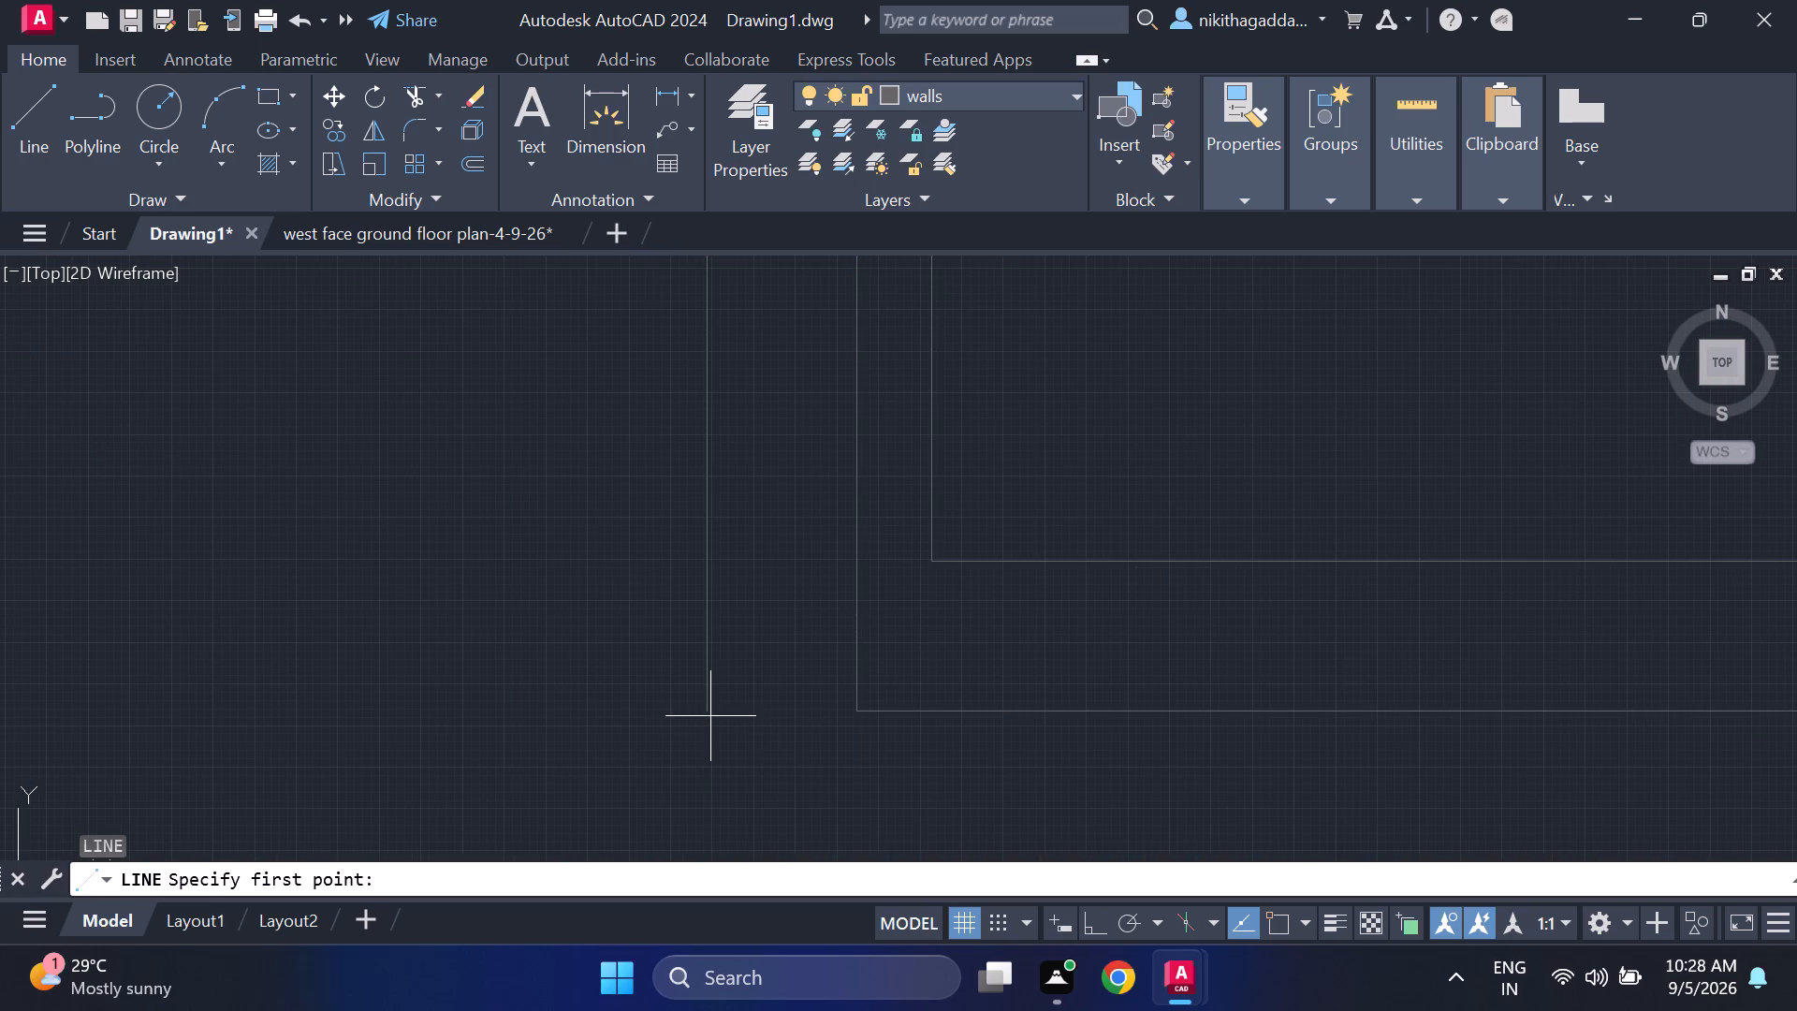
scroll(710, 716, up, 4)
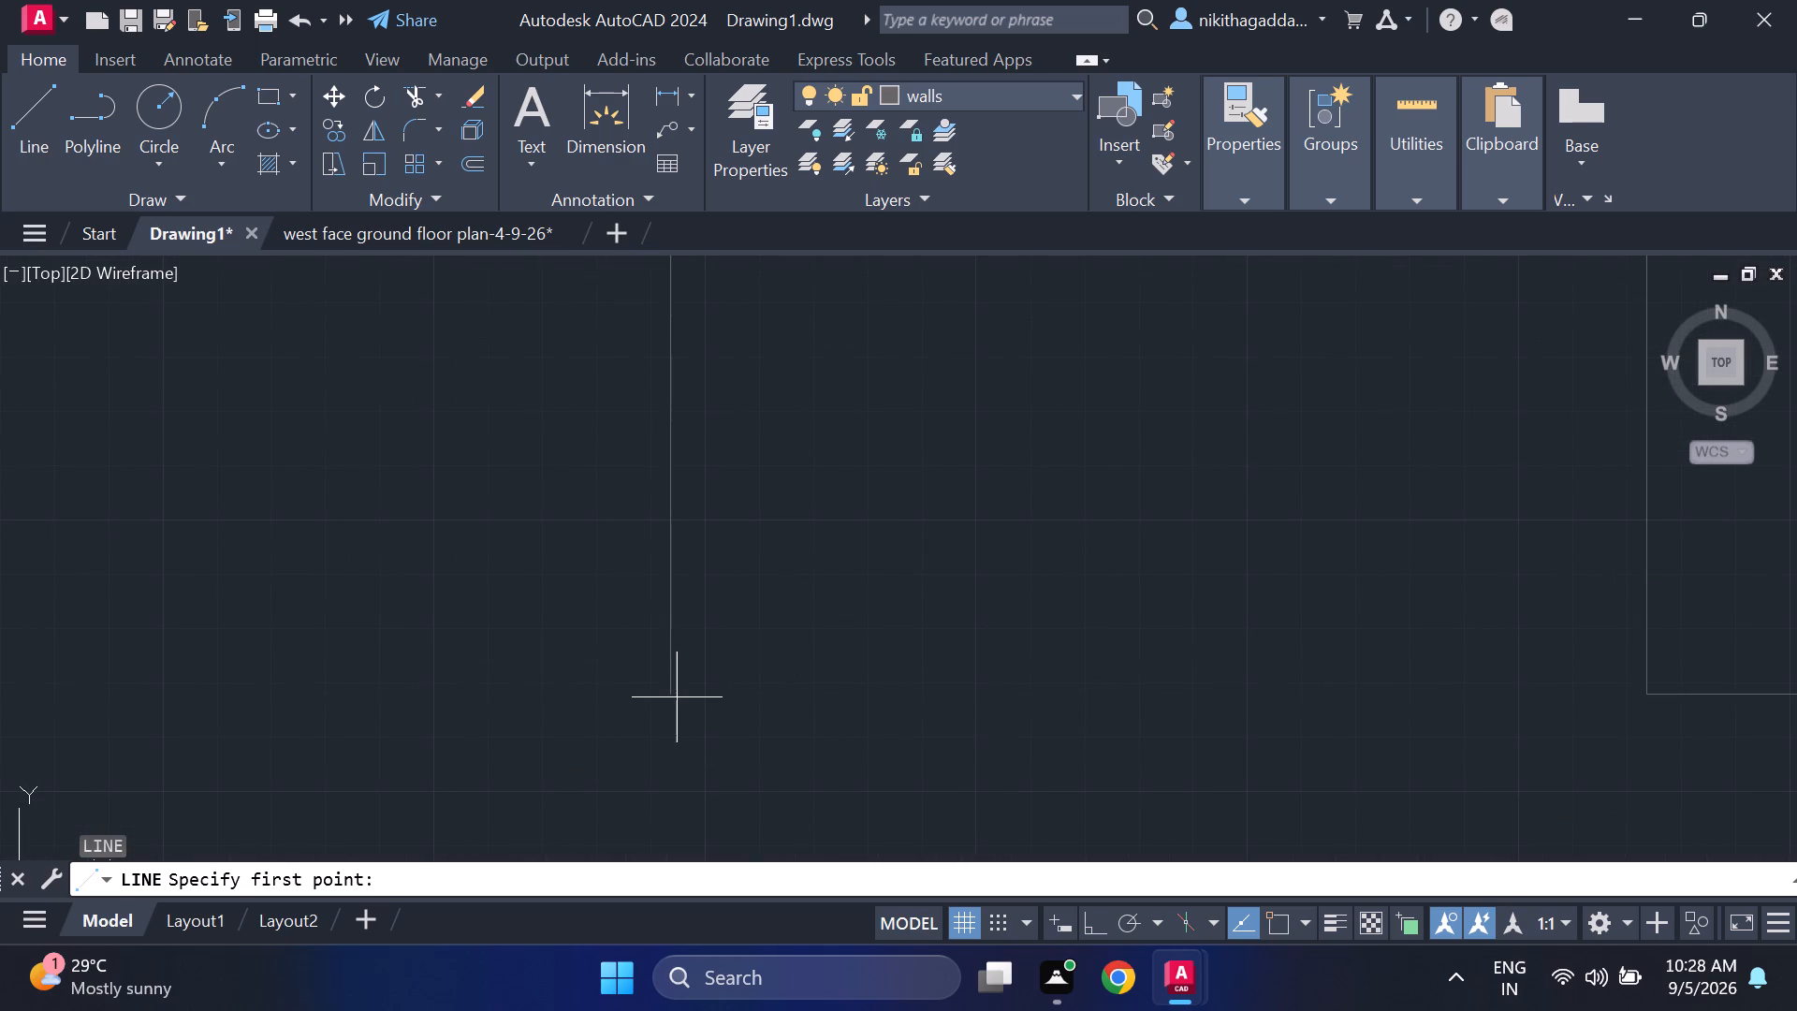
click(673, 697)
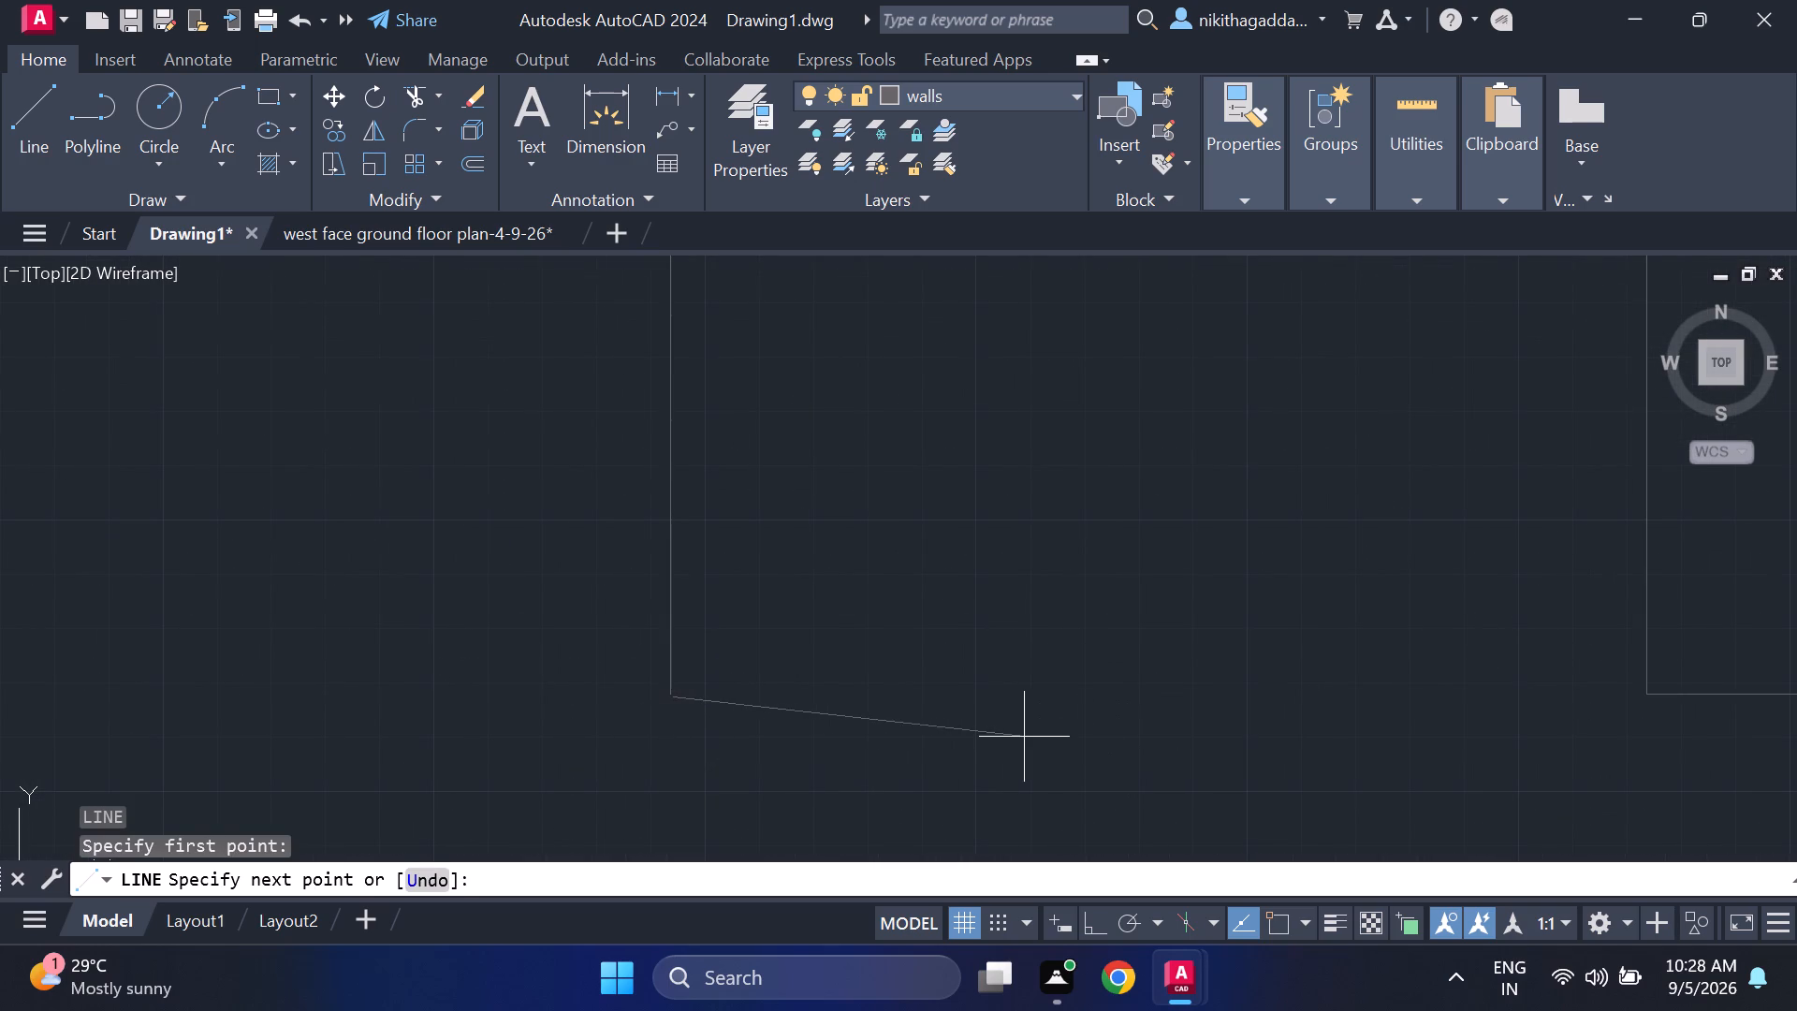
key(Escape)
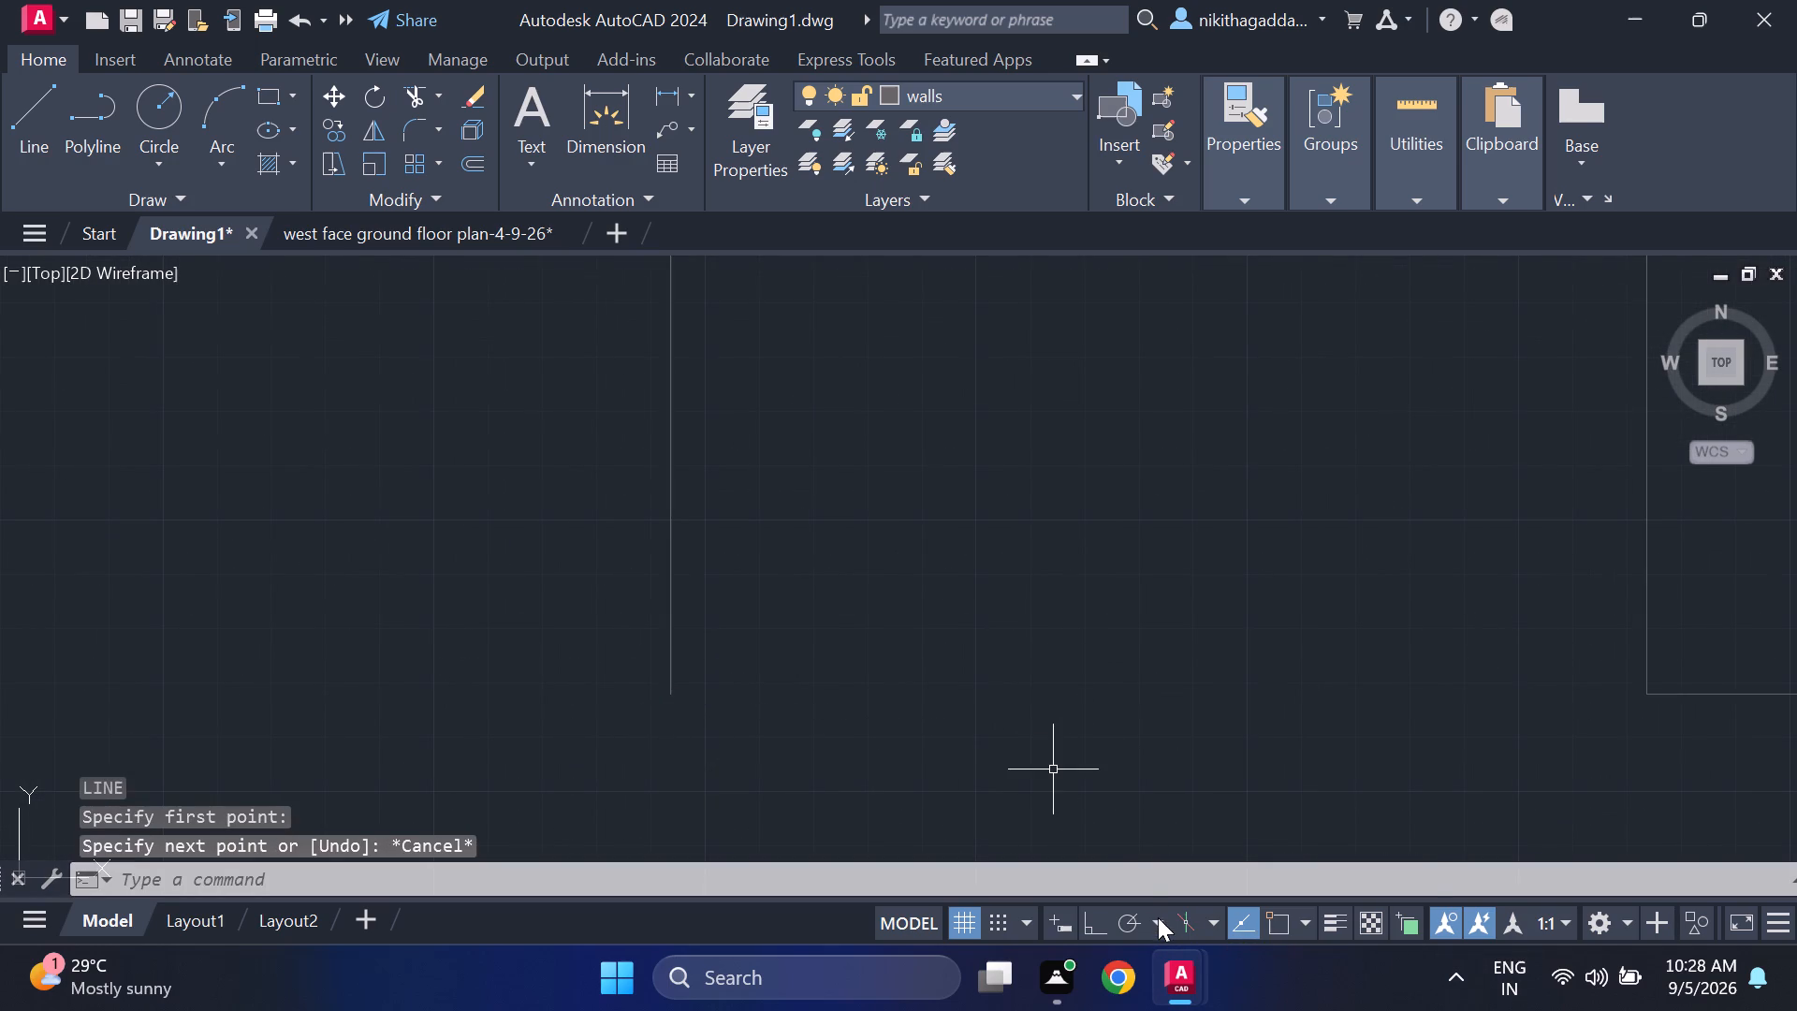
Turn on object snap for the drawing.
click(1028, 911)
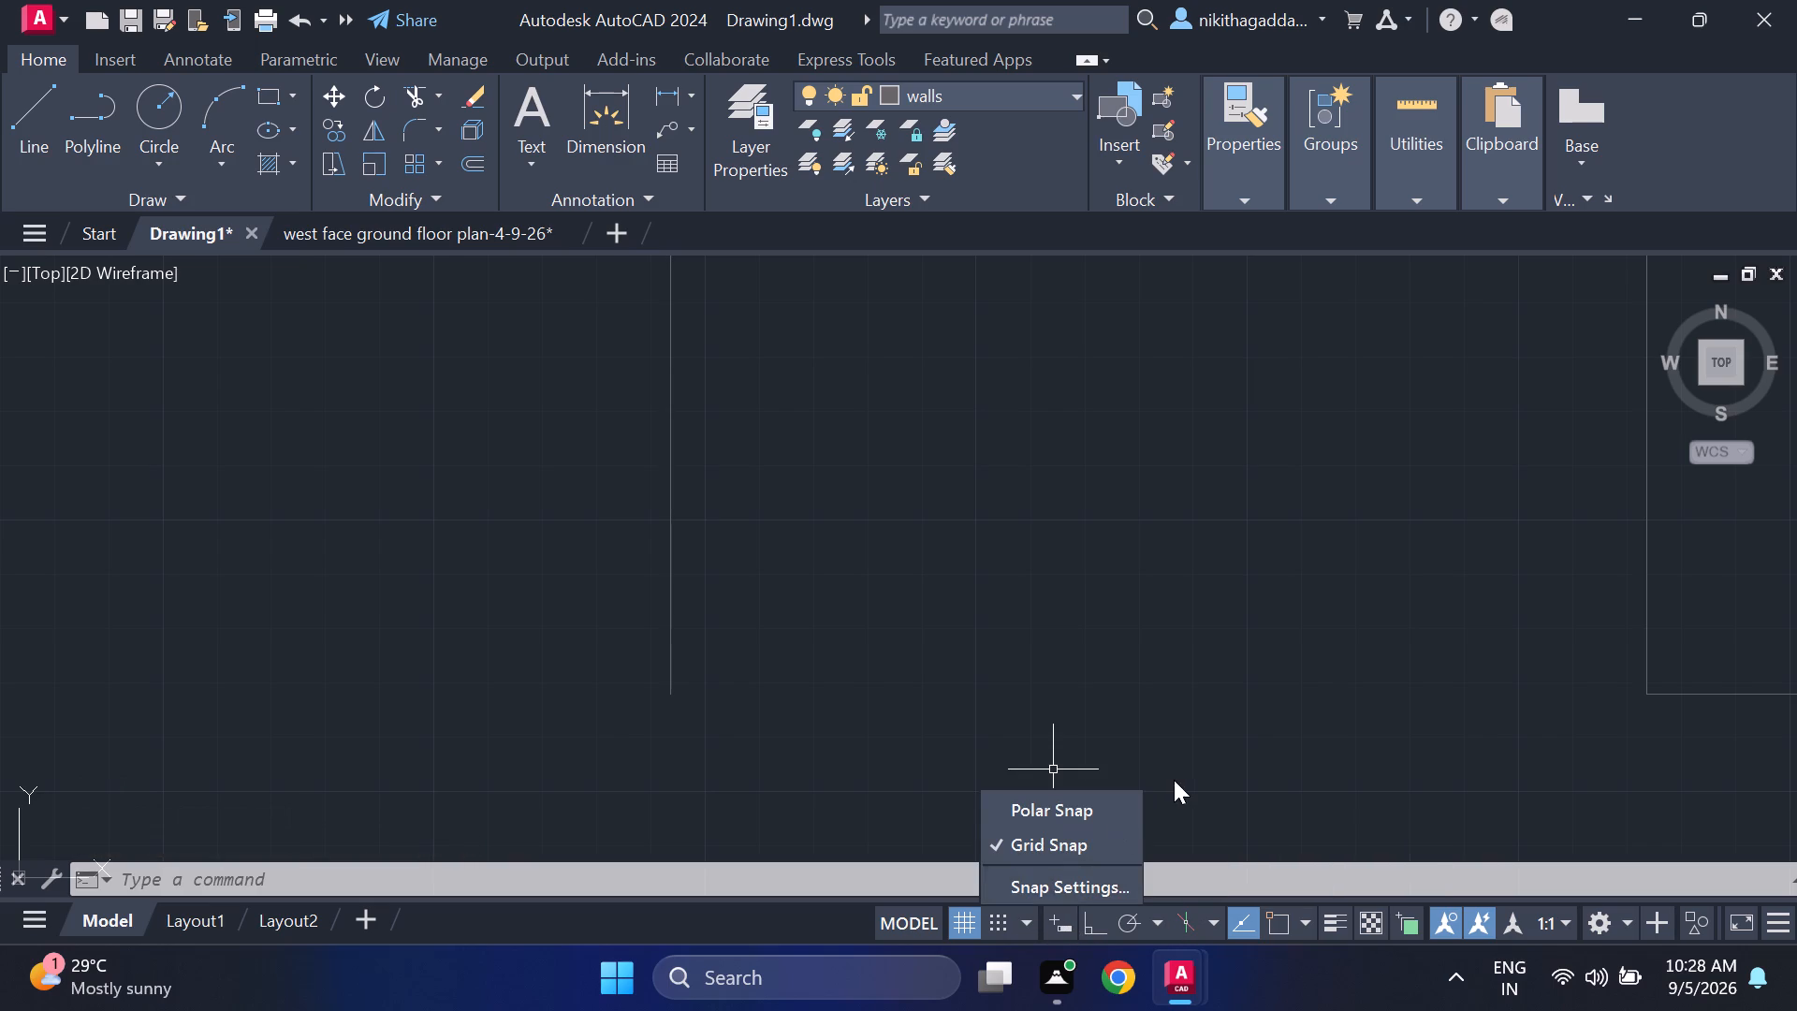
click(1174, 780)
click(1298, 924)
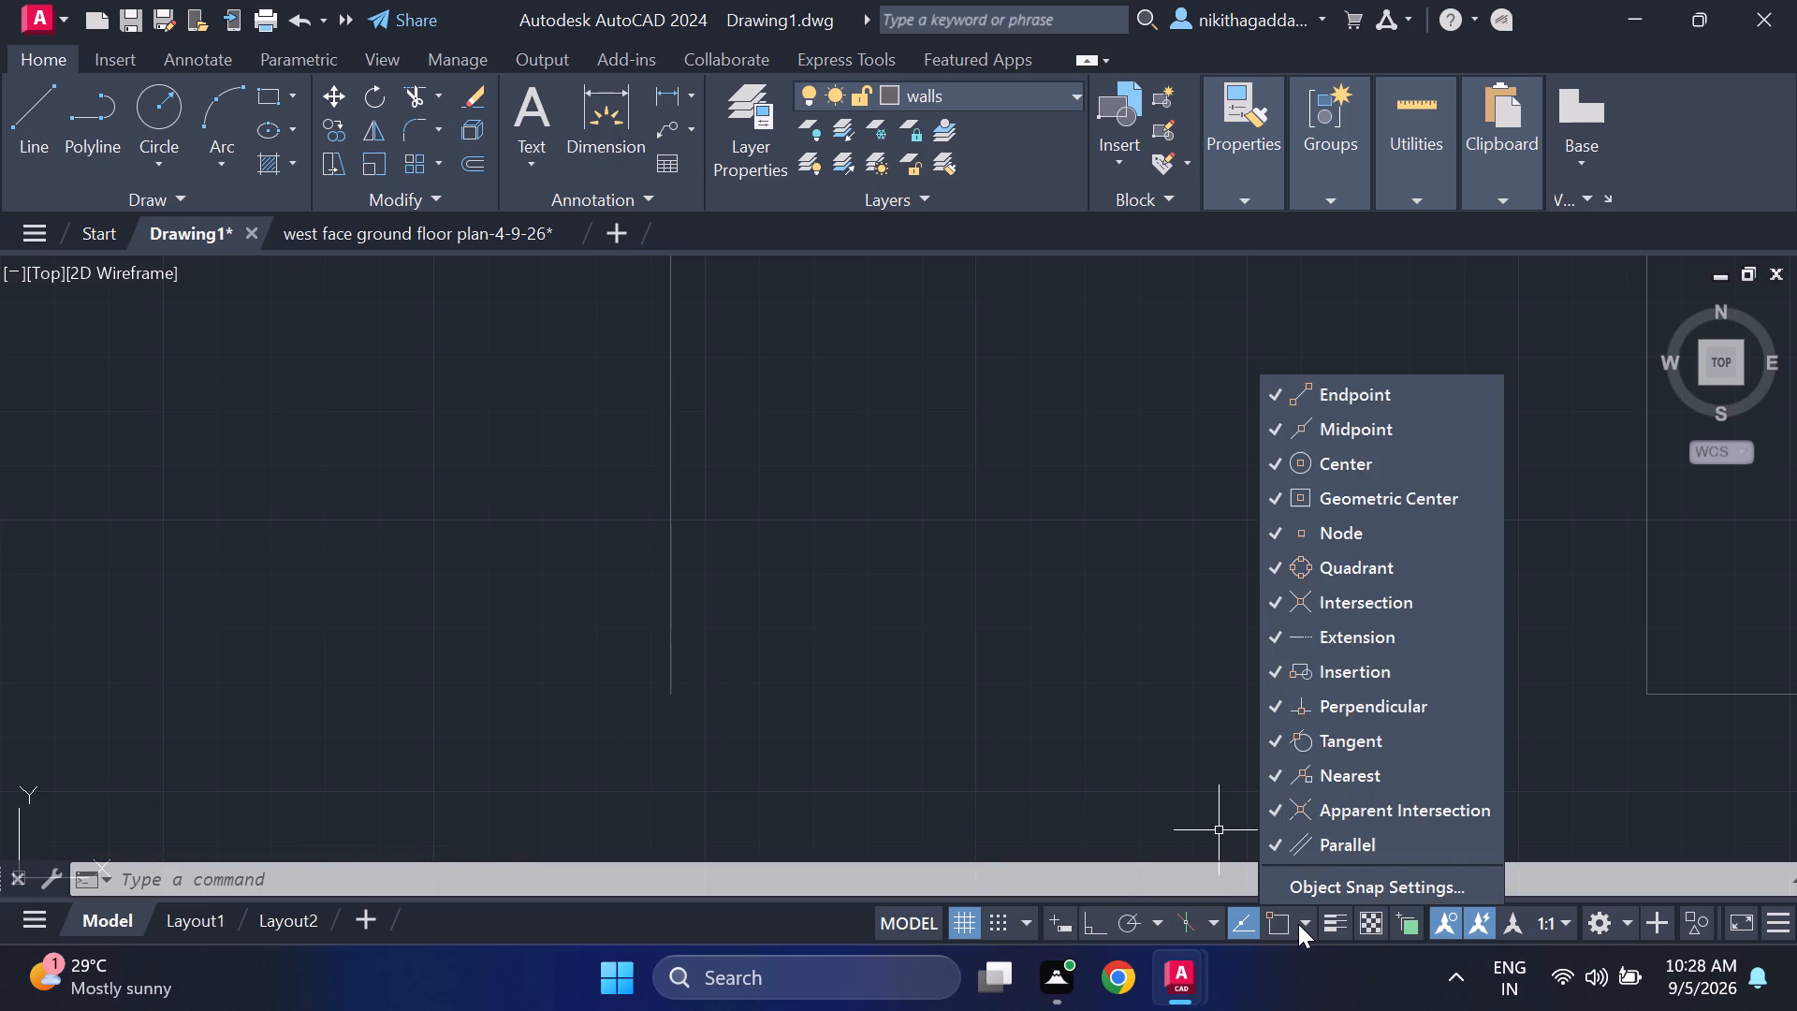
click(1275, 922)
click(1275, 921)
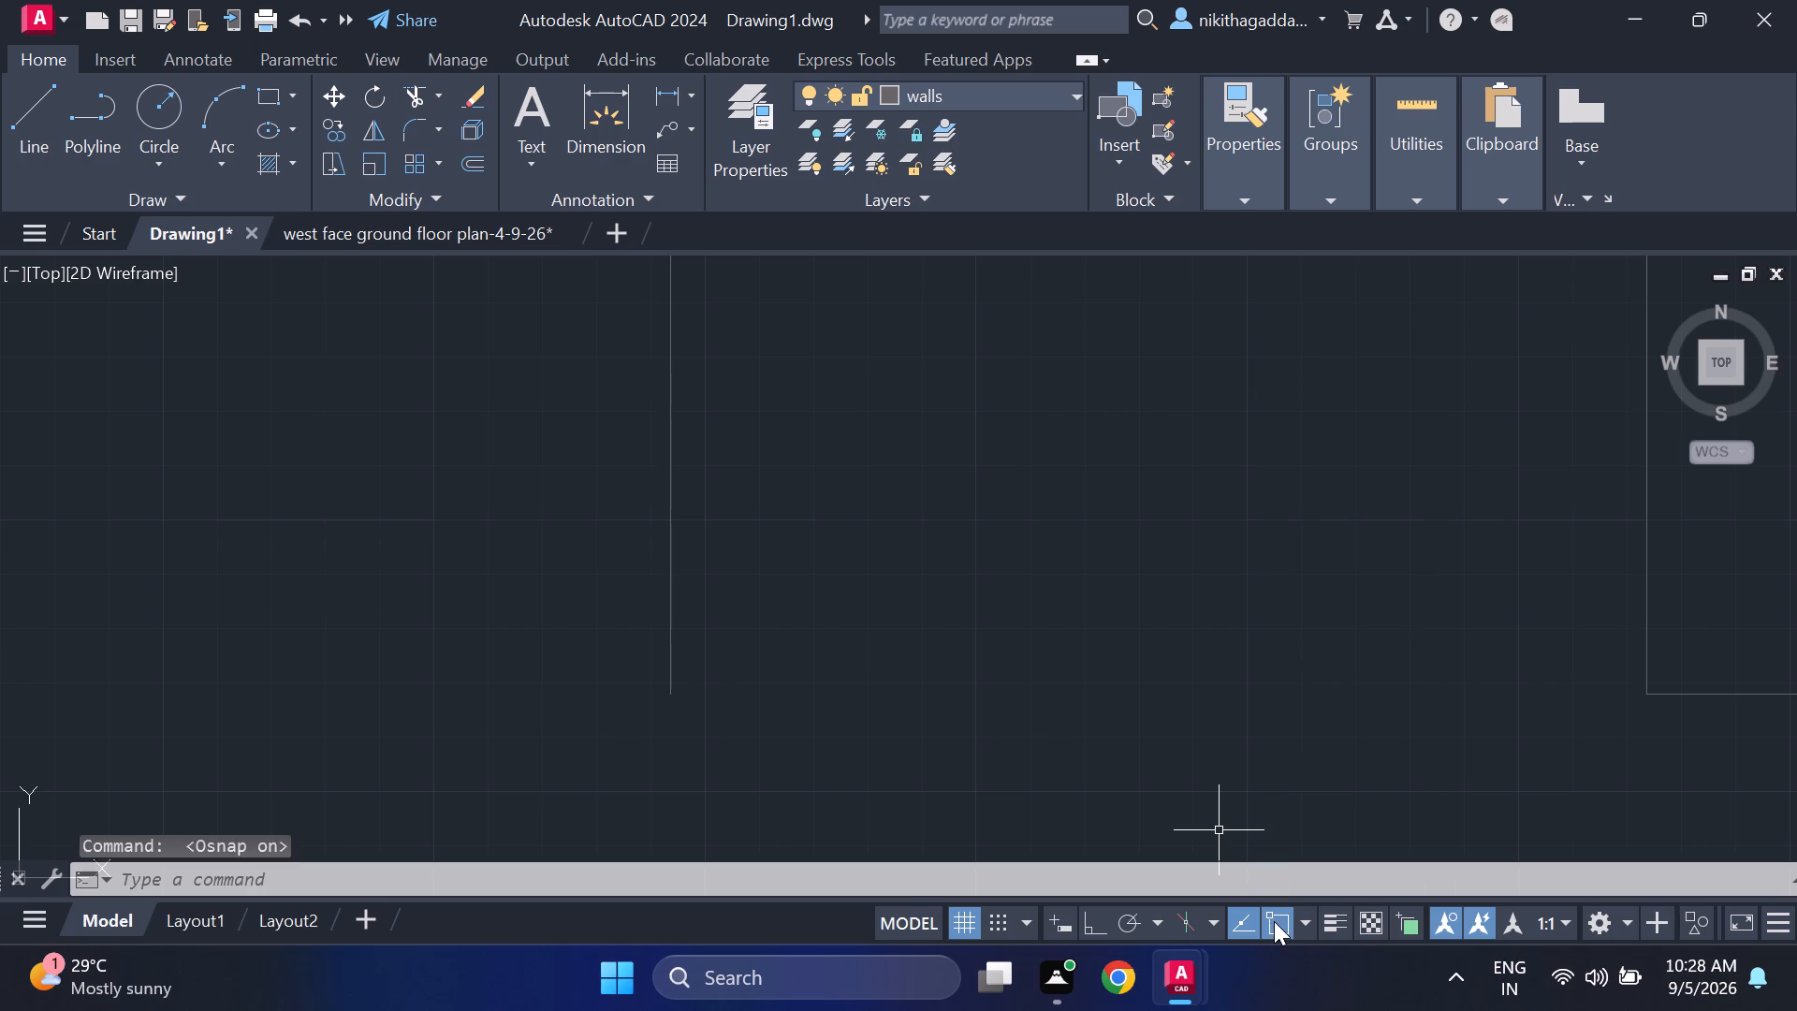
Draw a line closing the south end of the 9" offset, from the new line's endpoint to the east room wall's southwest corner.
scroll(882, 688, down, 4)
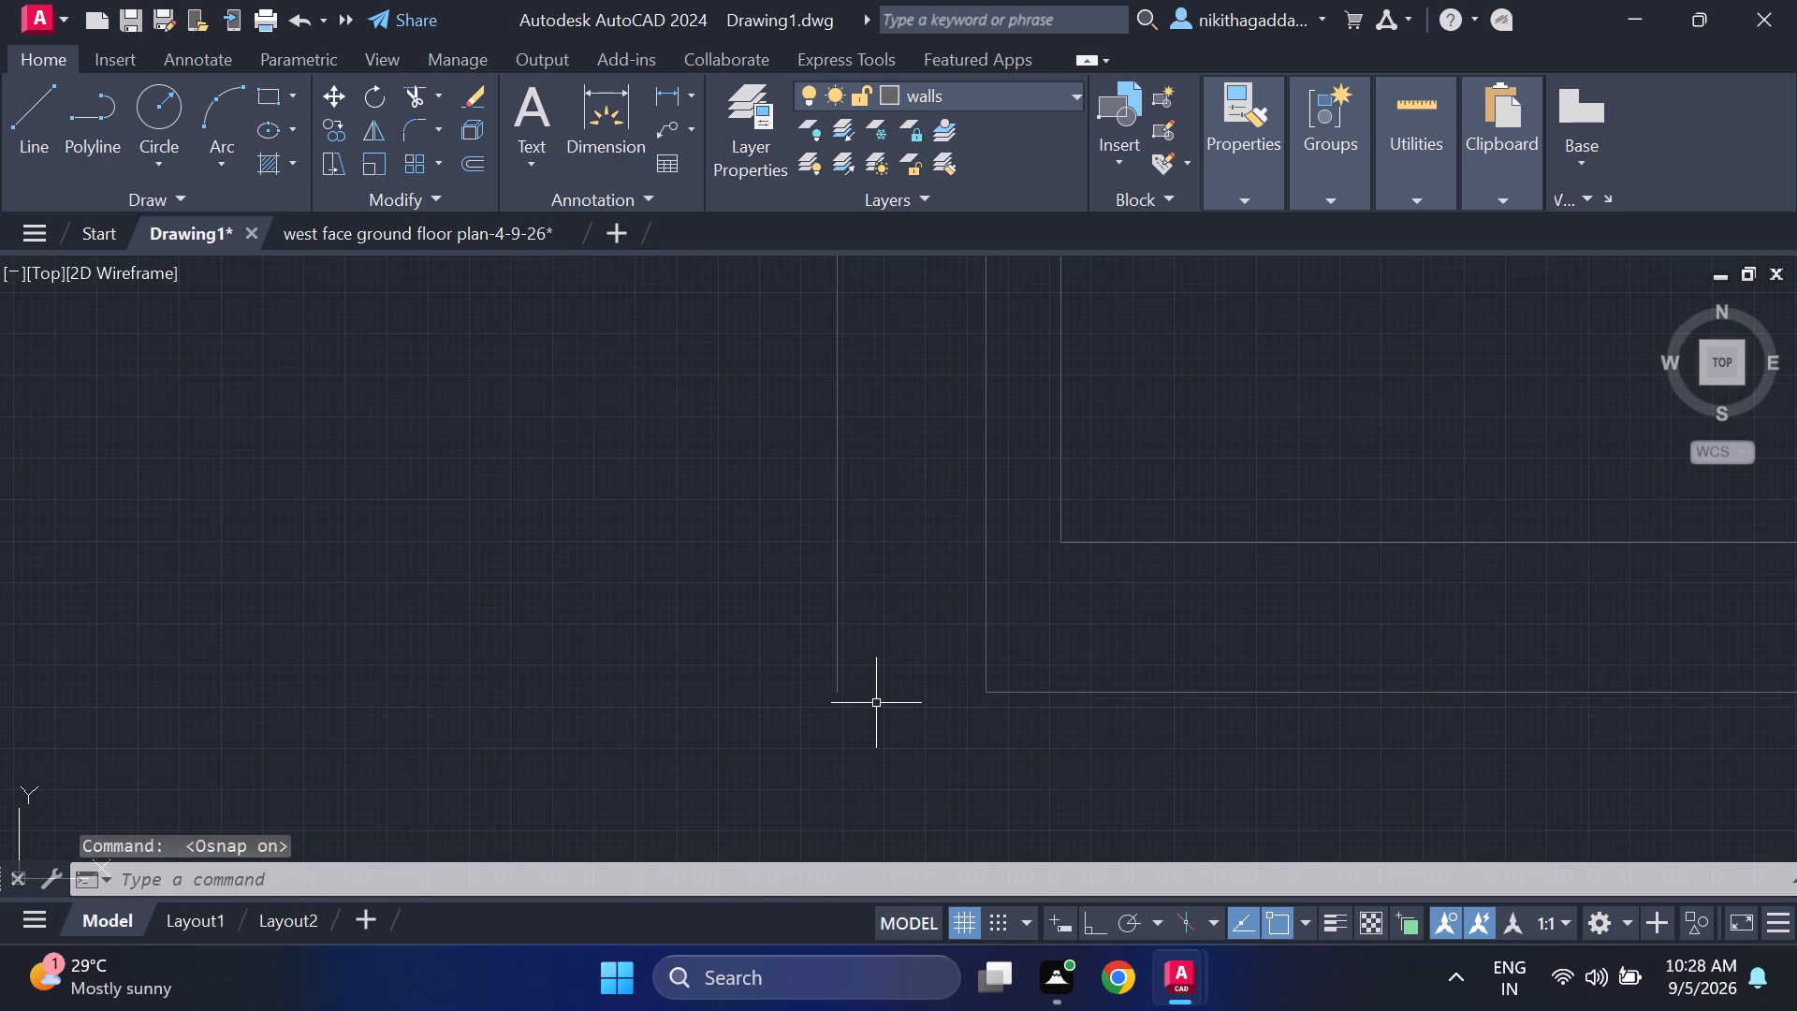
key(l)
key(Return)
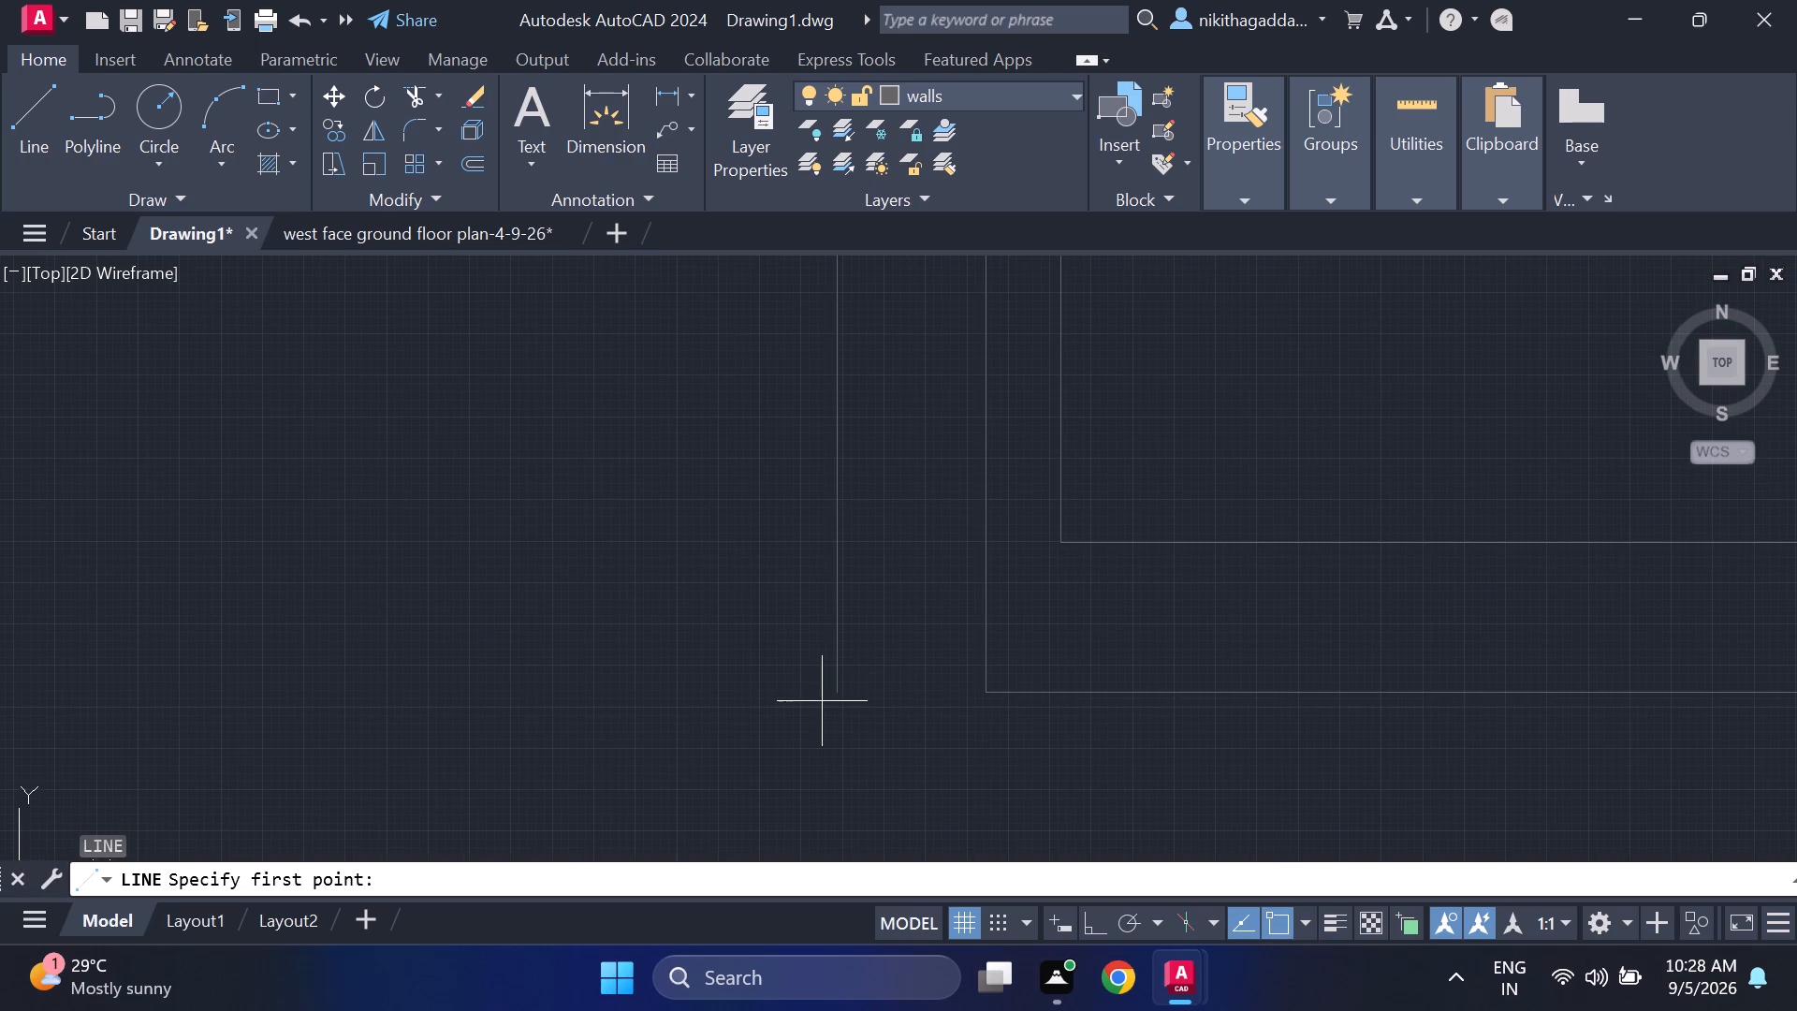
click(840, 691)
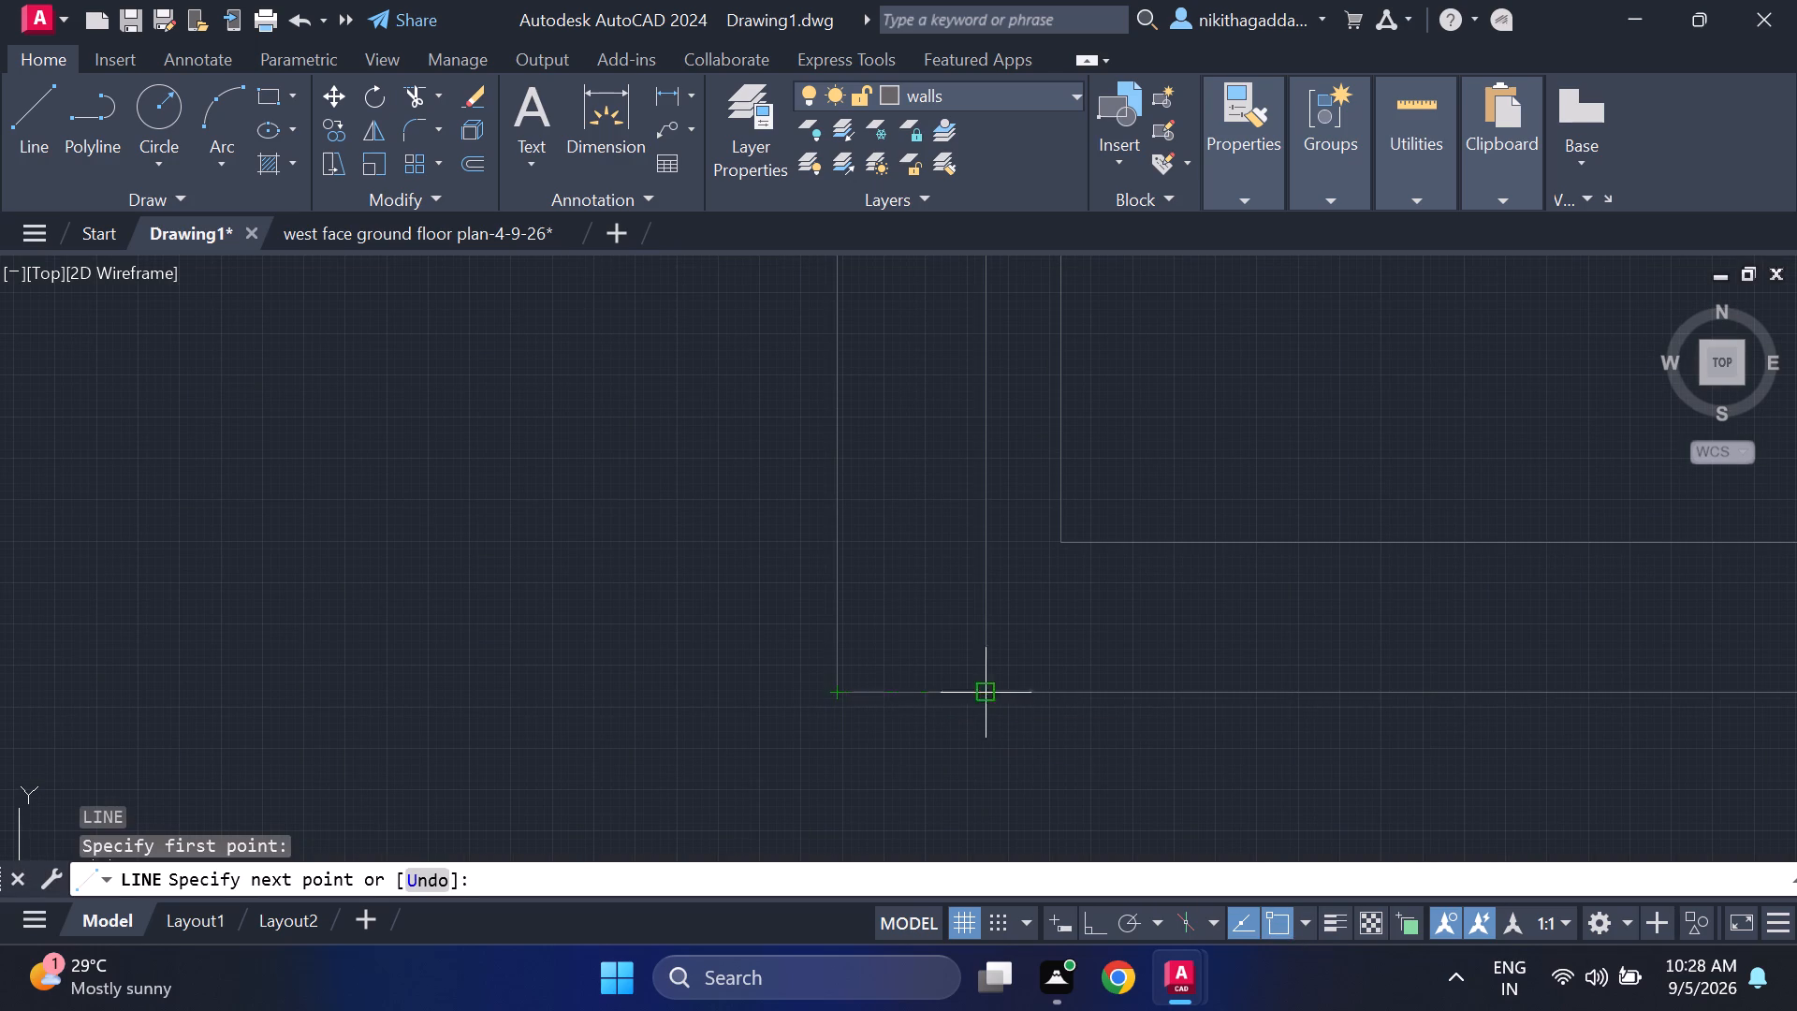
click(983, 689)
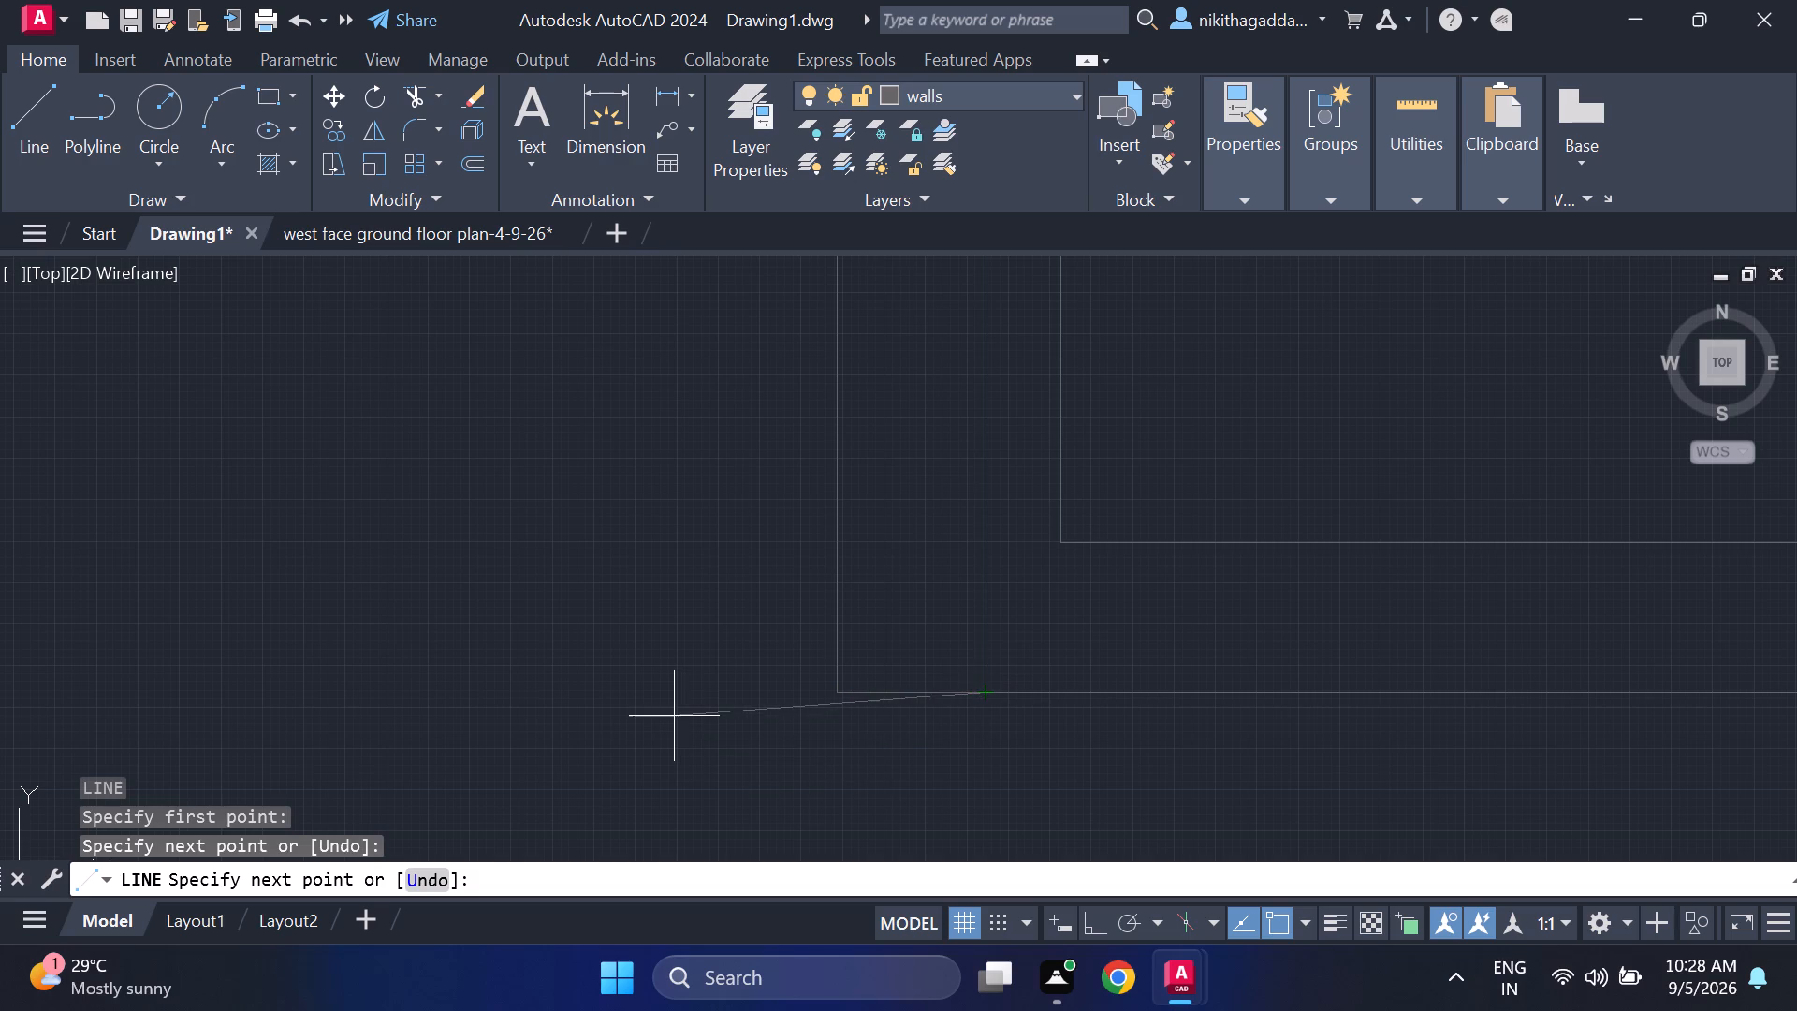
key(Escape)
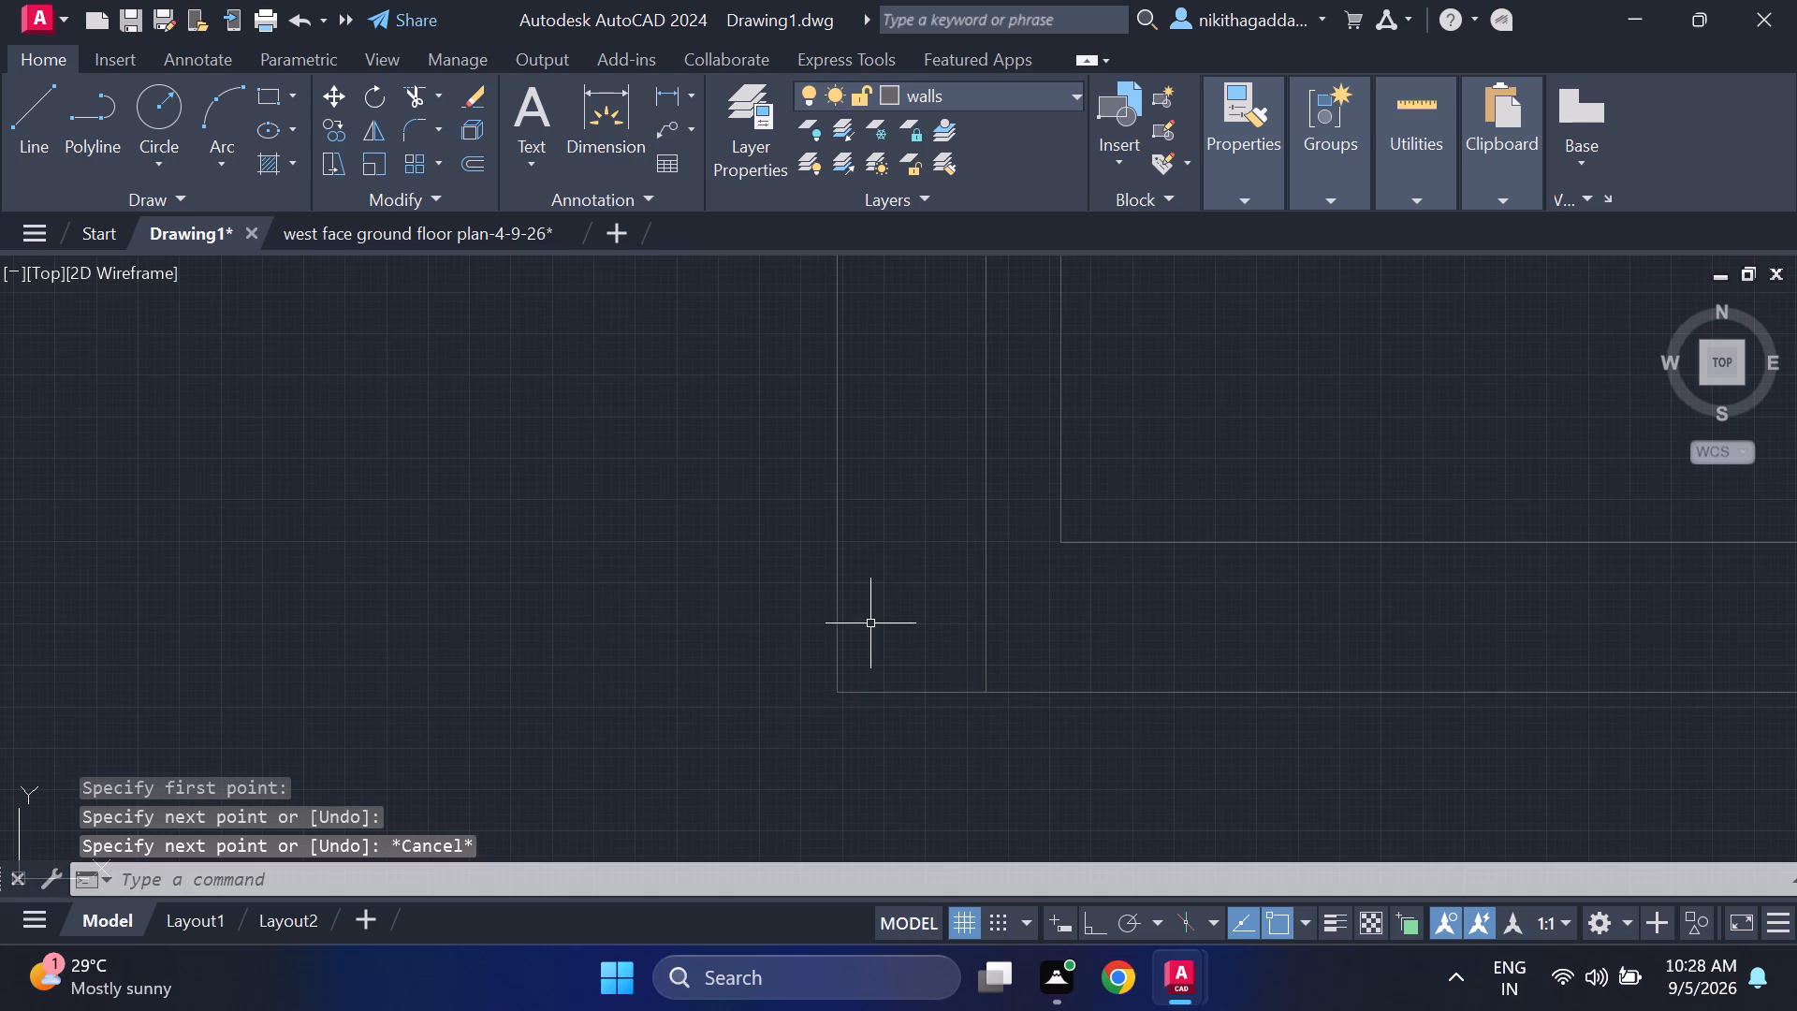
Draw a short horizontal line across the 4.5" gap between the partition's two lines, just north of the east room's south wall.
scroll(877, 623, down, 4)
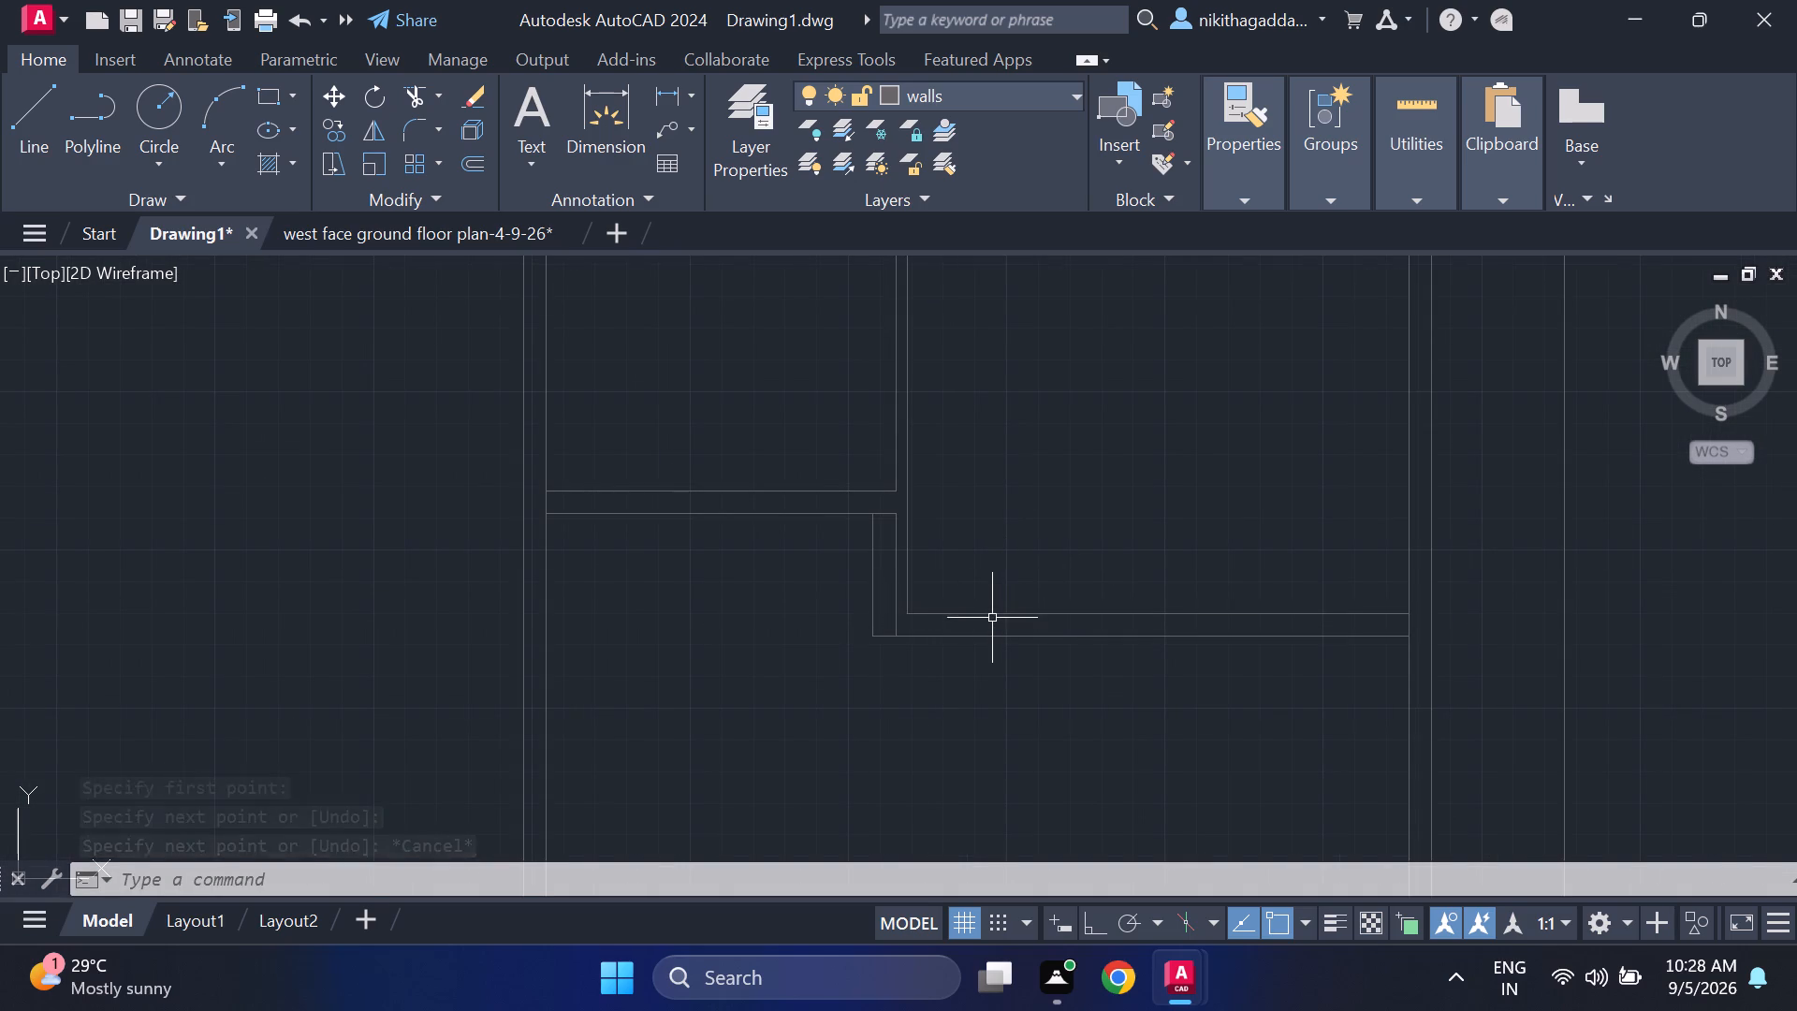
key(l)
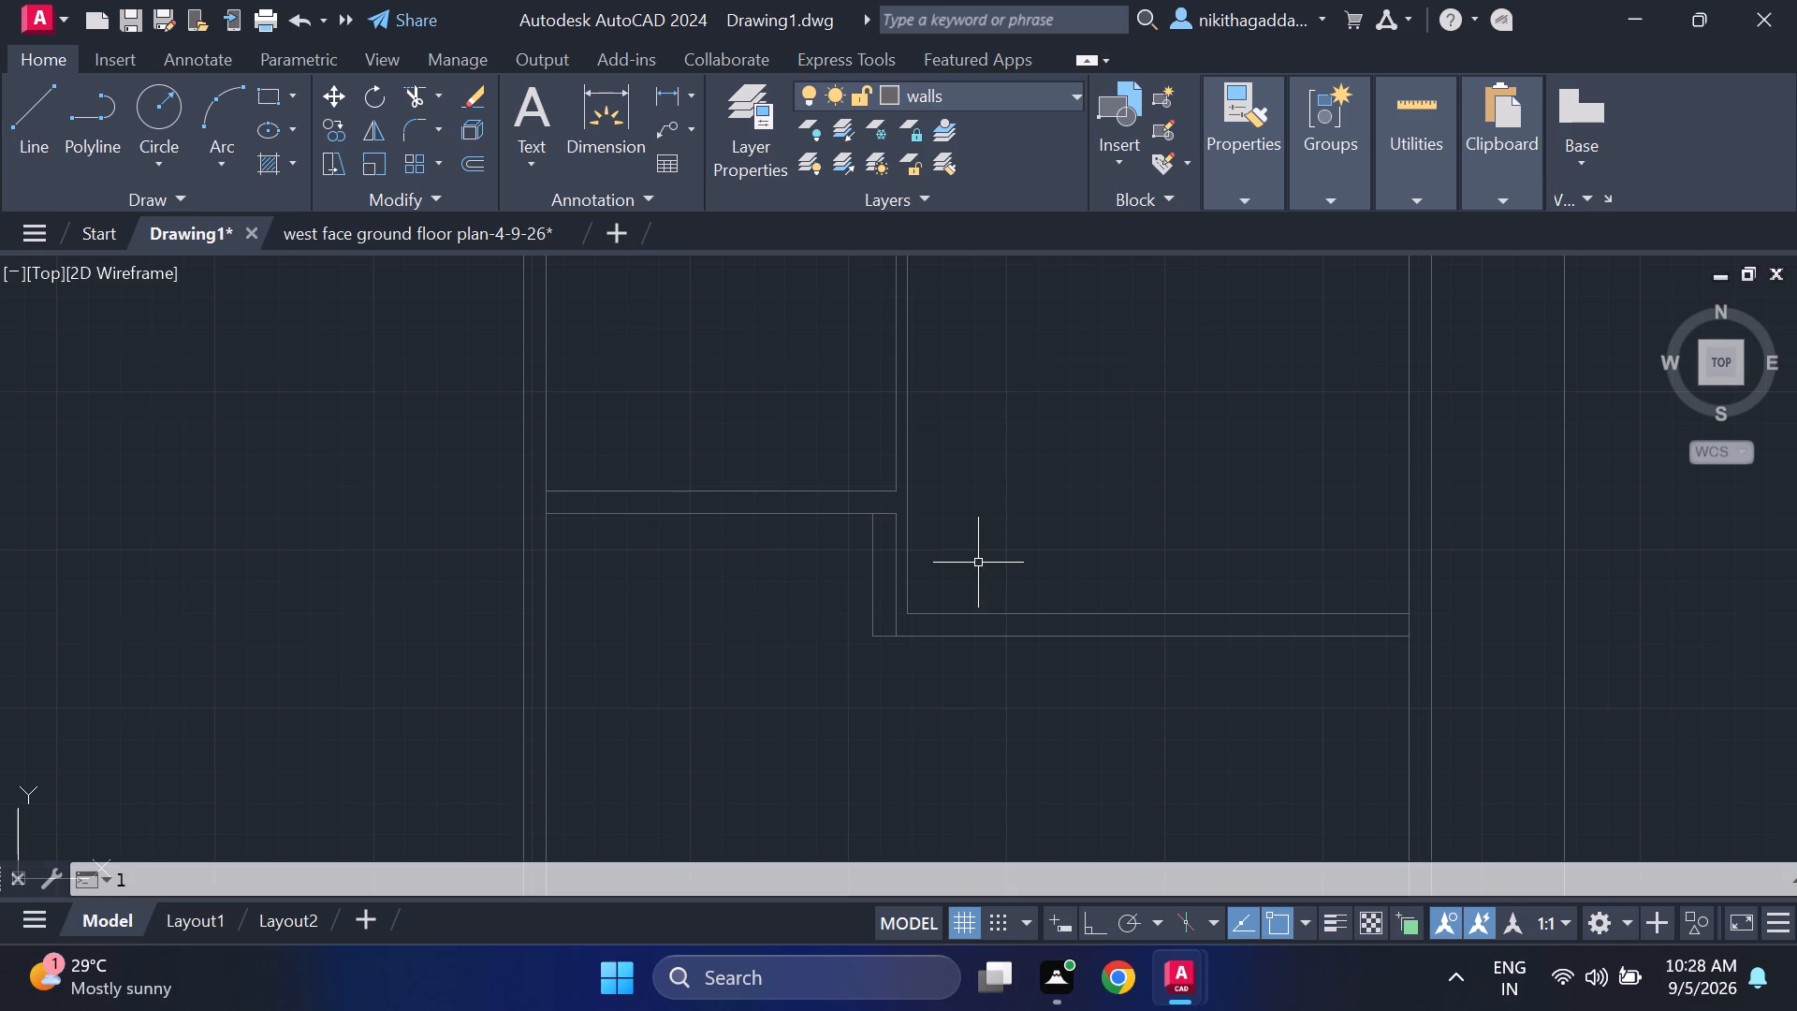
key(Return)
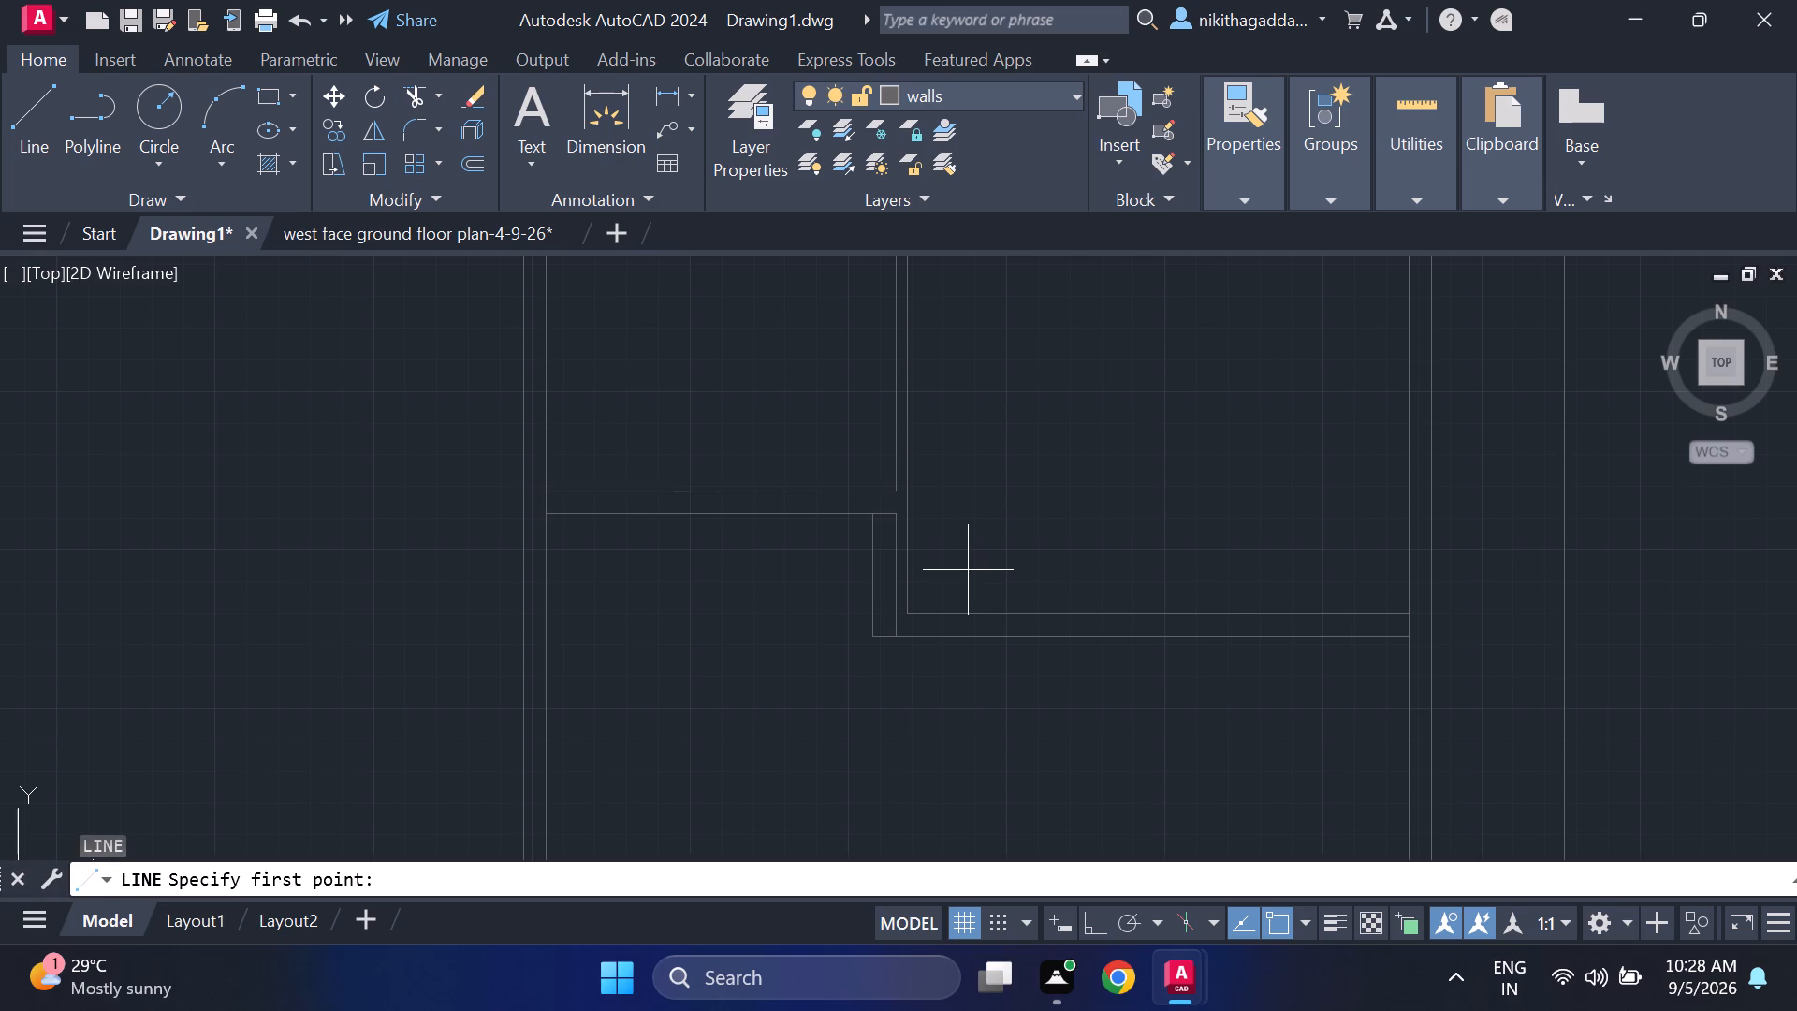
scroll(968, 570, up, 3)
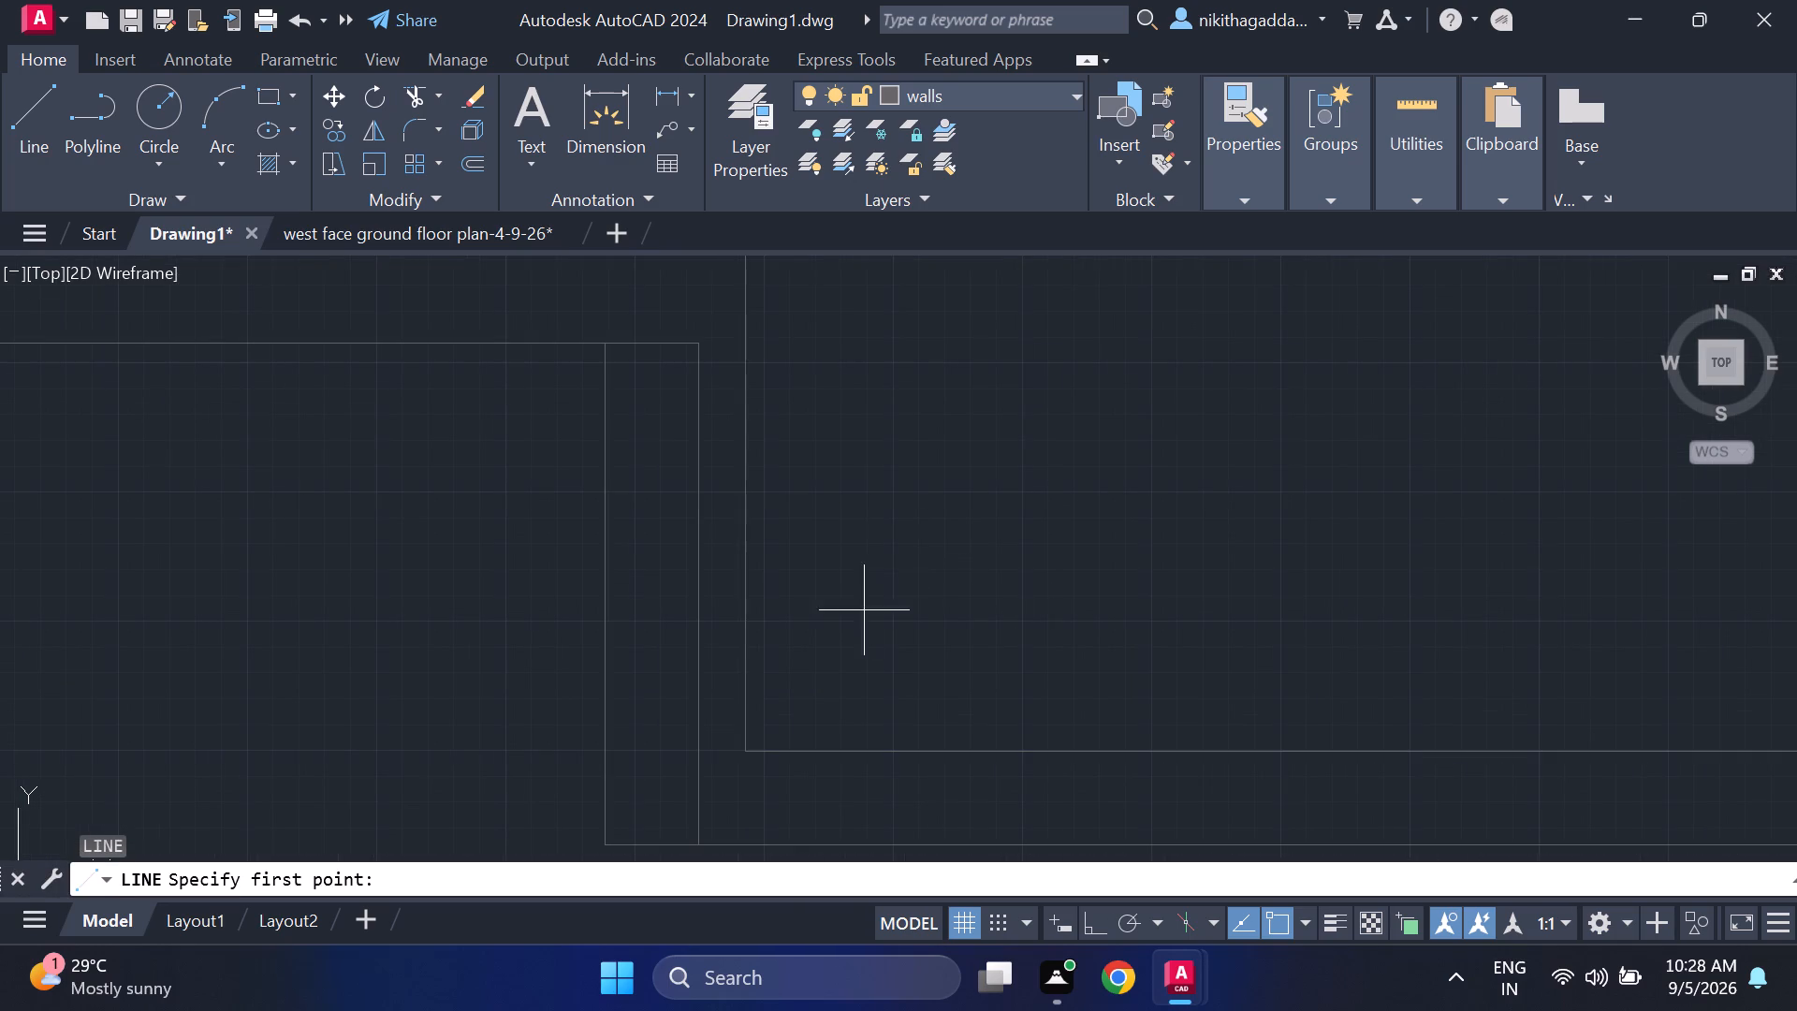
click(701, 716)
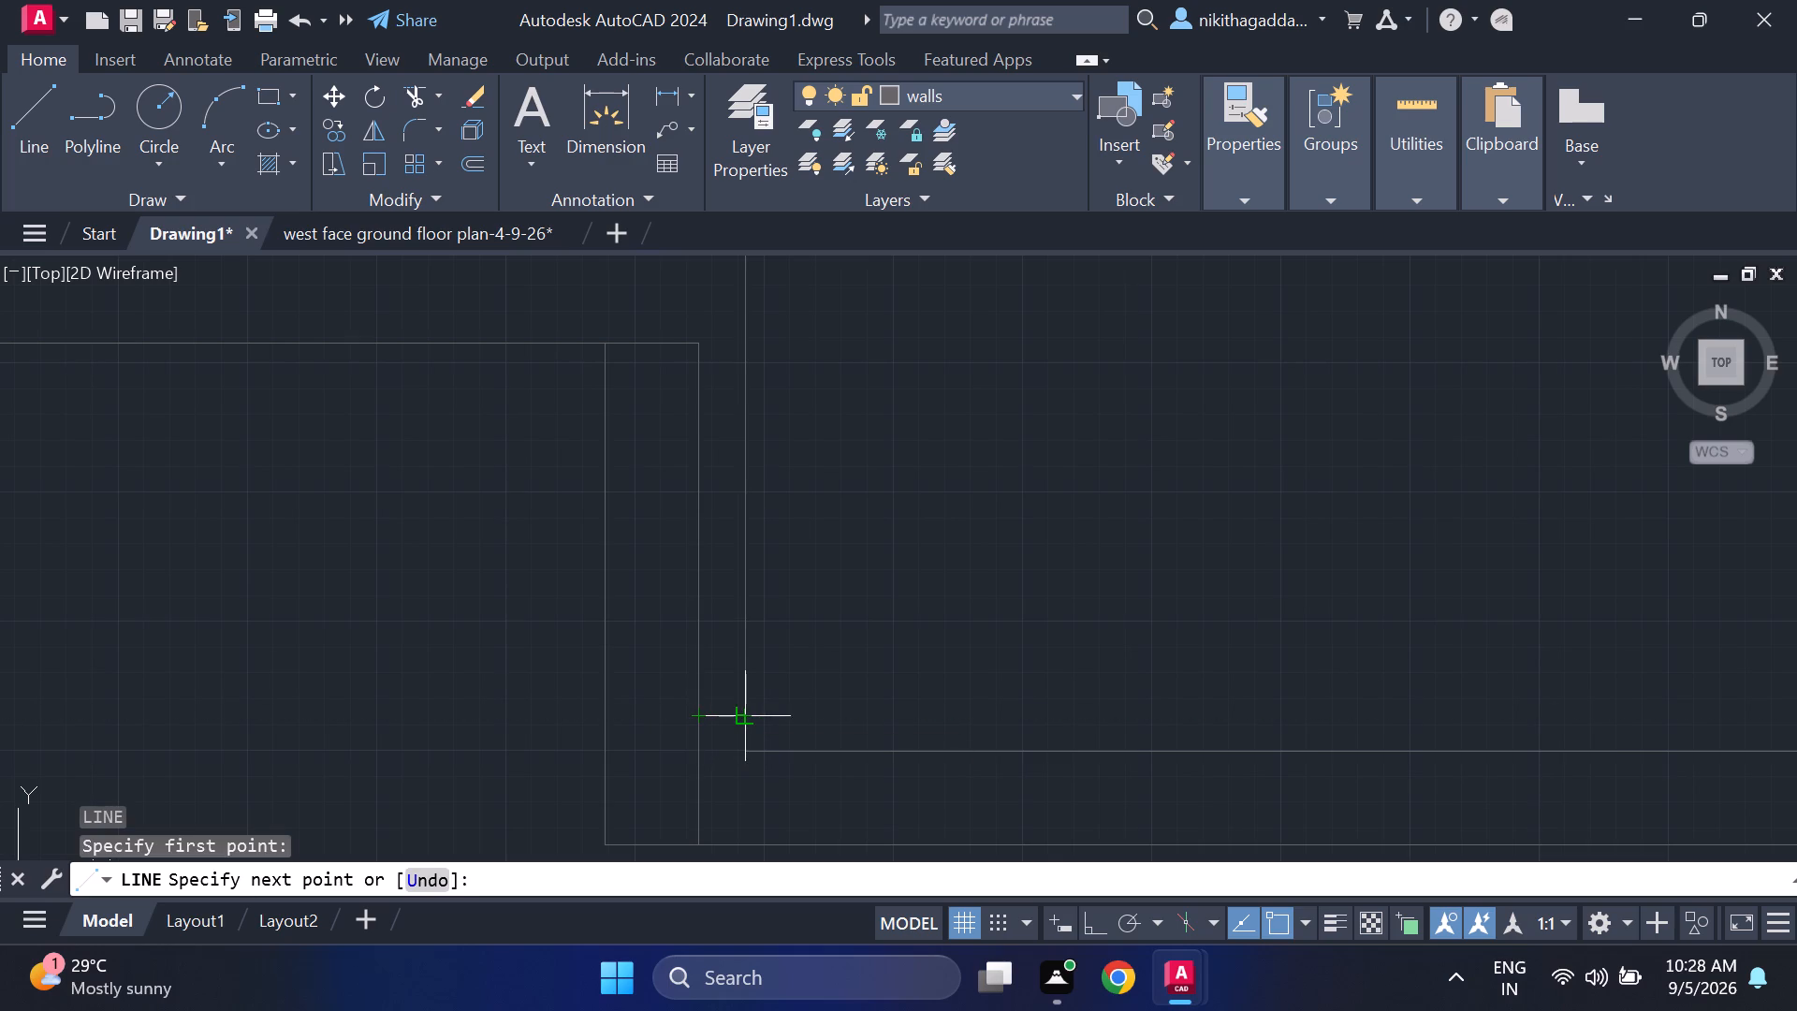
click(752, 716)
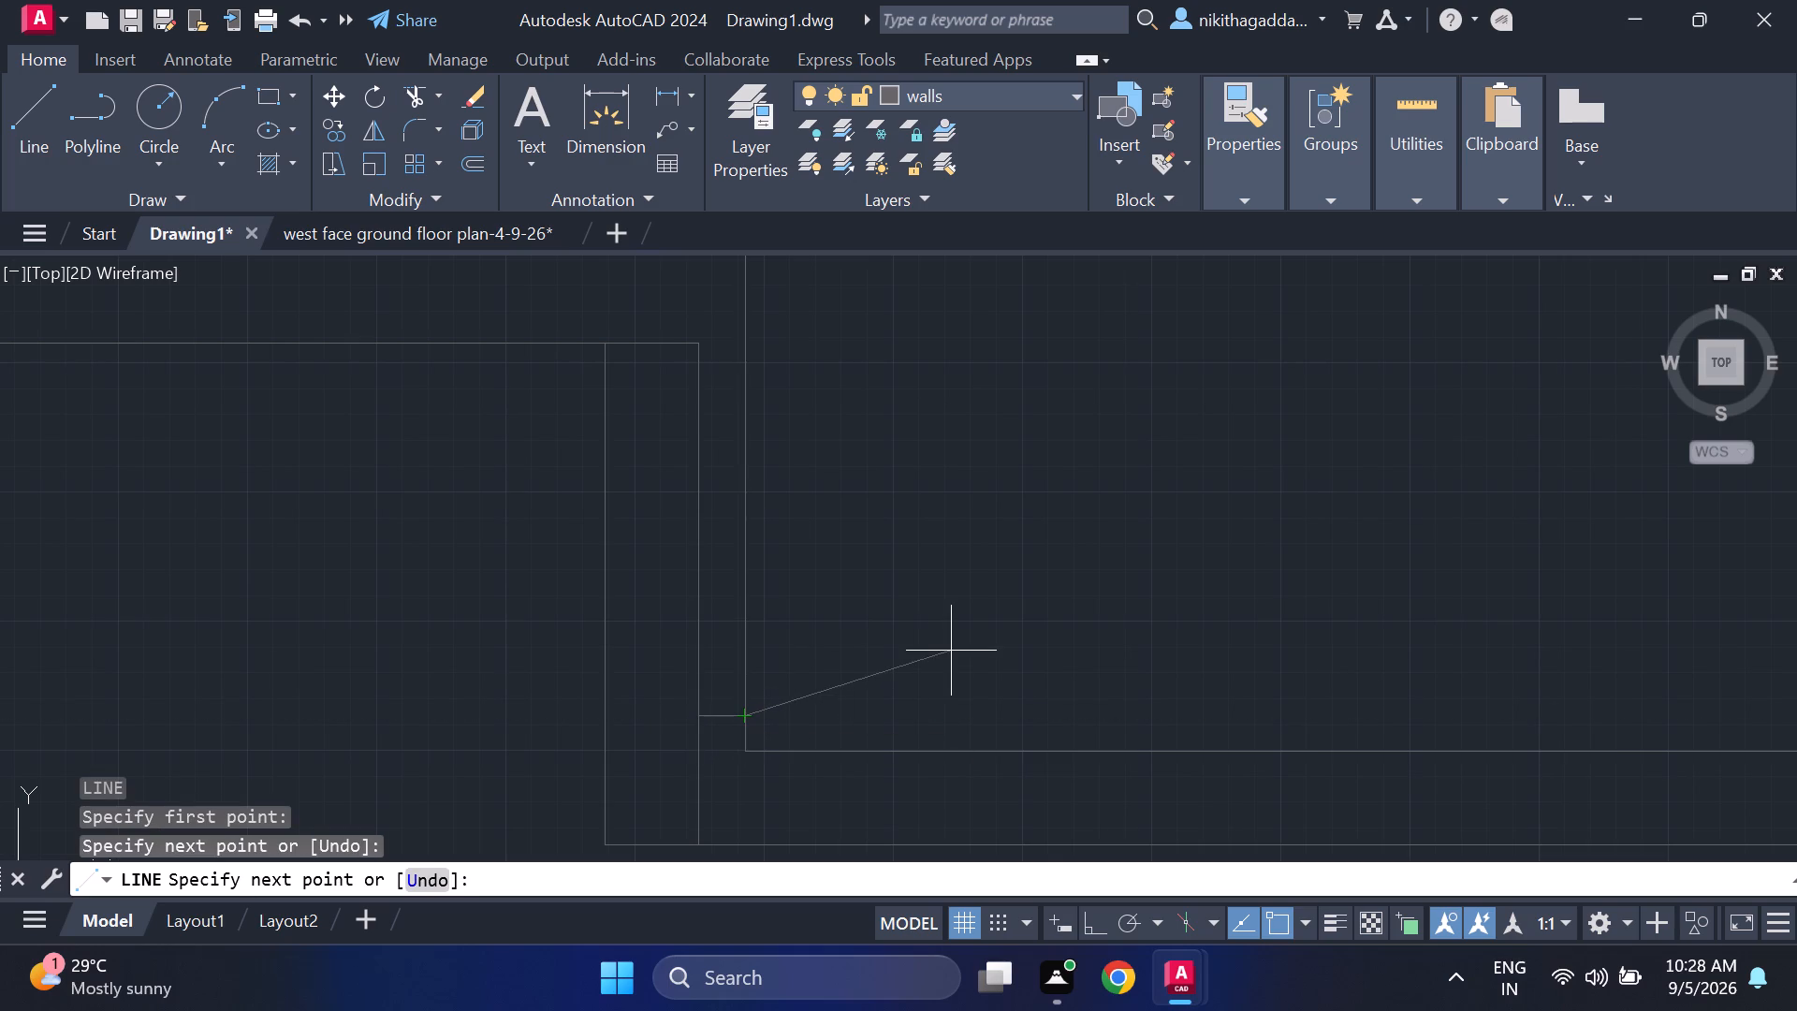
key(Escape)
Measure the clear width south of the west room's 9" wall, between the outer wall's inner face and the 9" offset line.
scroll(857, 740, down, 3)
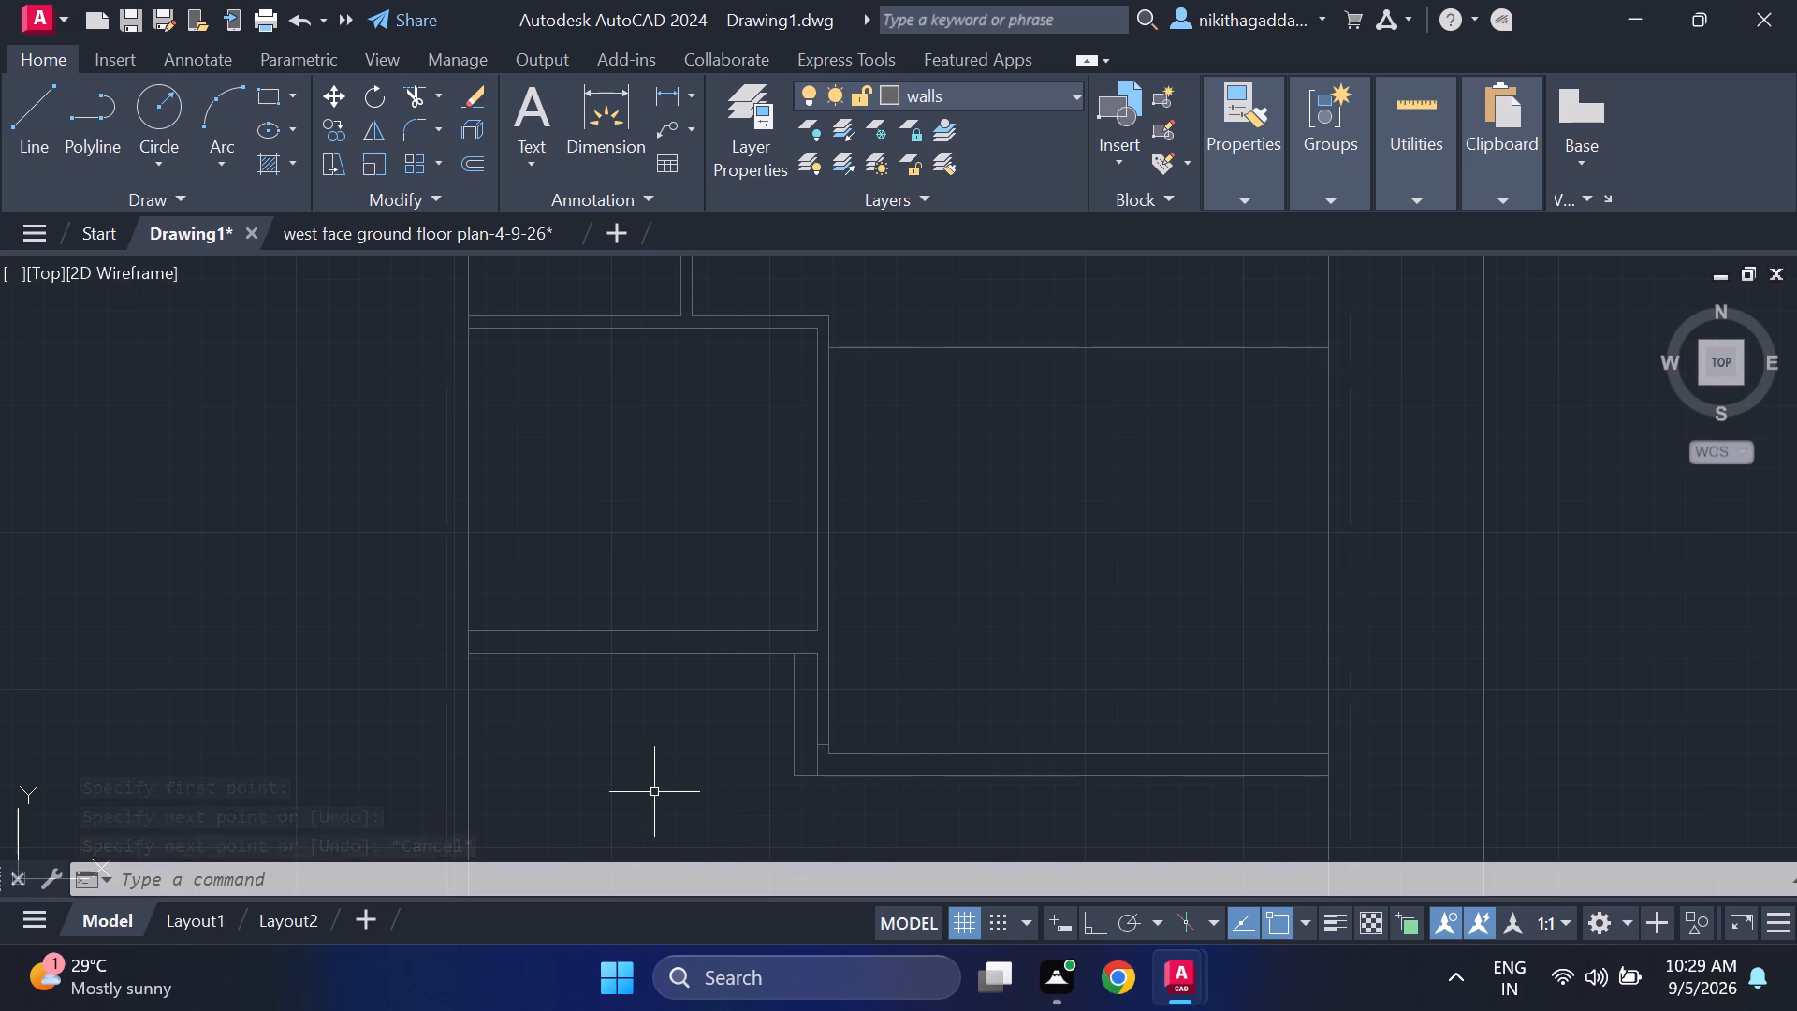
middle_drag(651, 788, 752, 591)
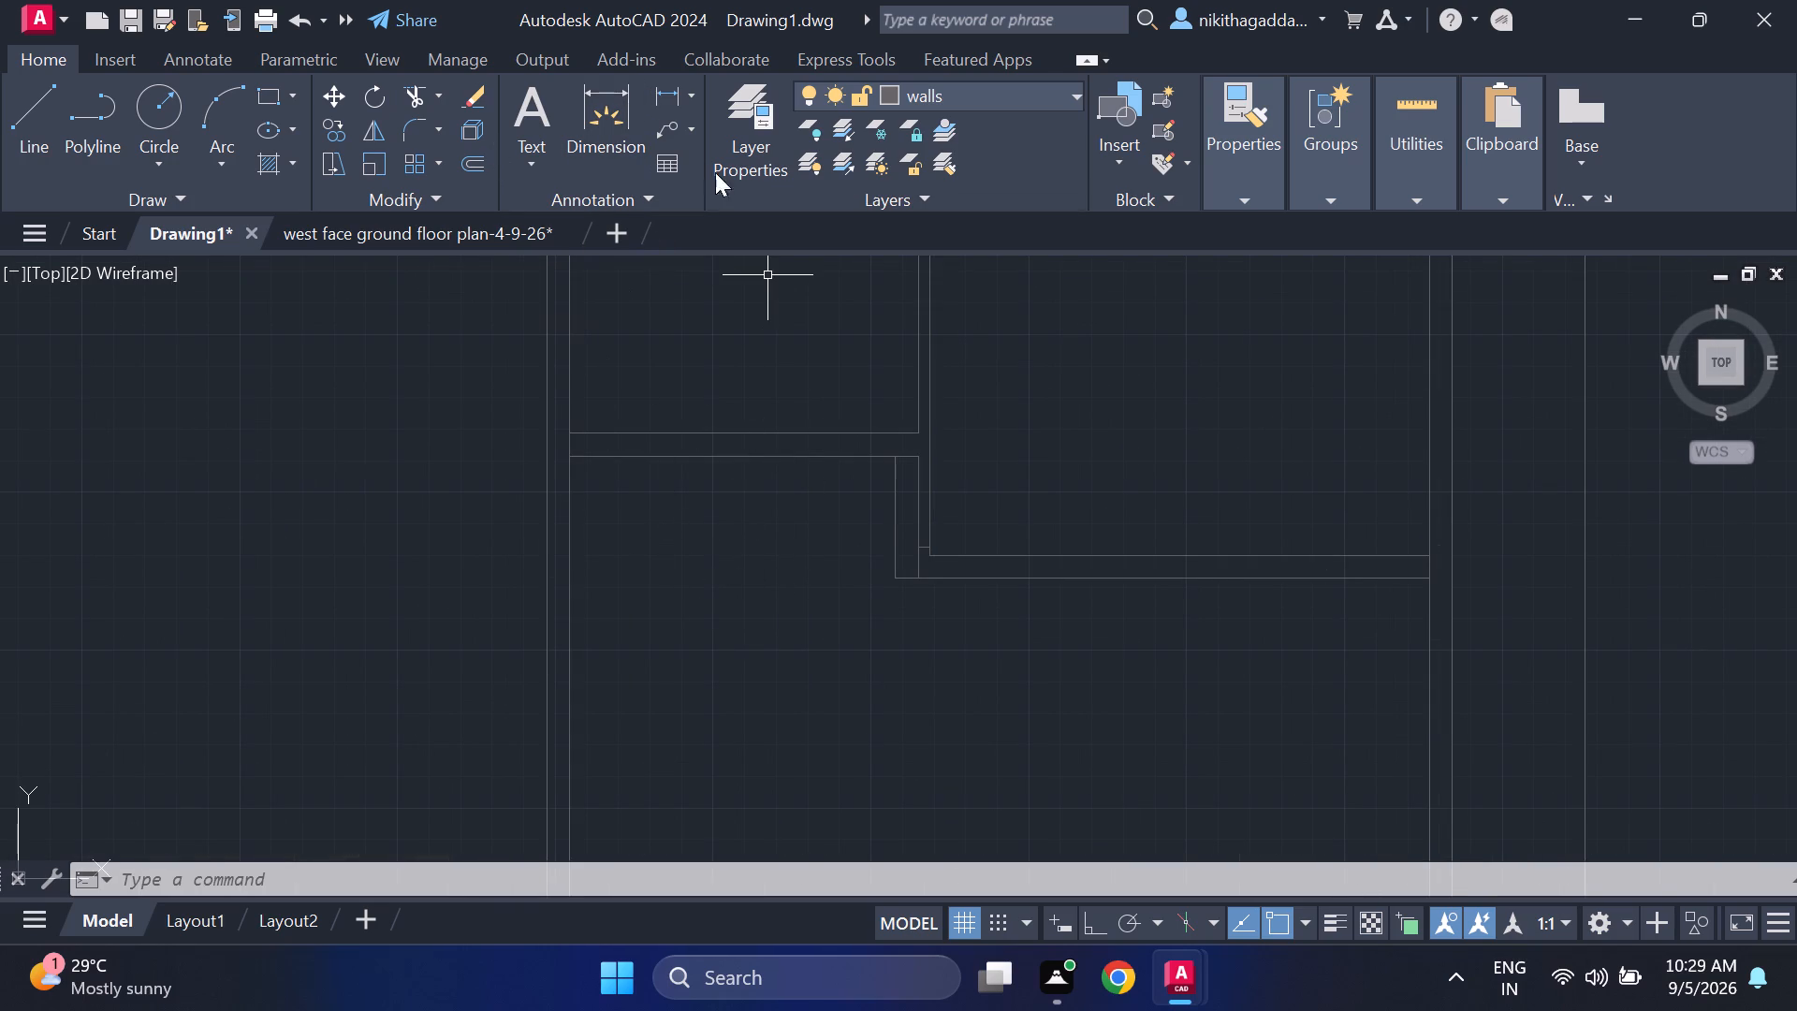
click(666, 100)
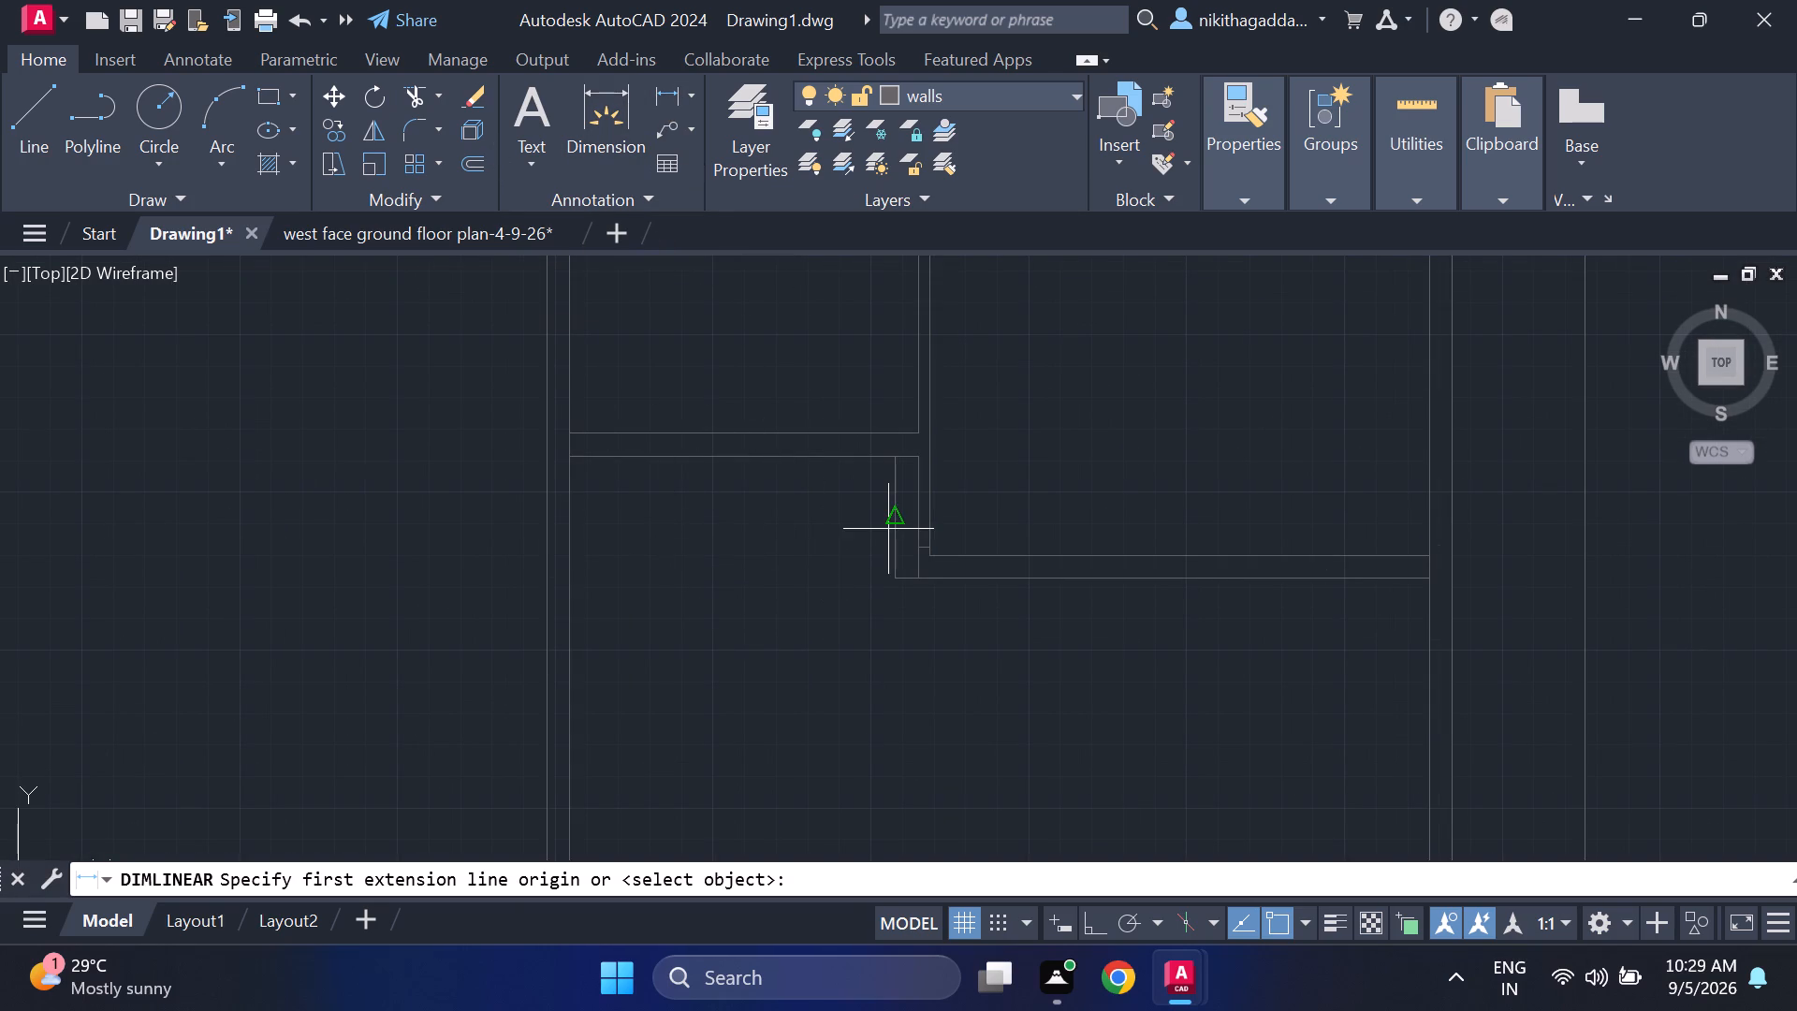
click(891, 521)
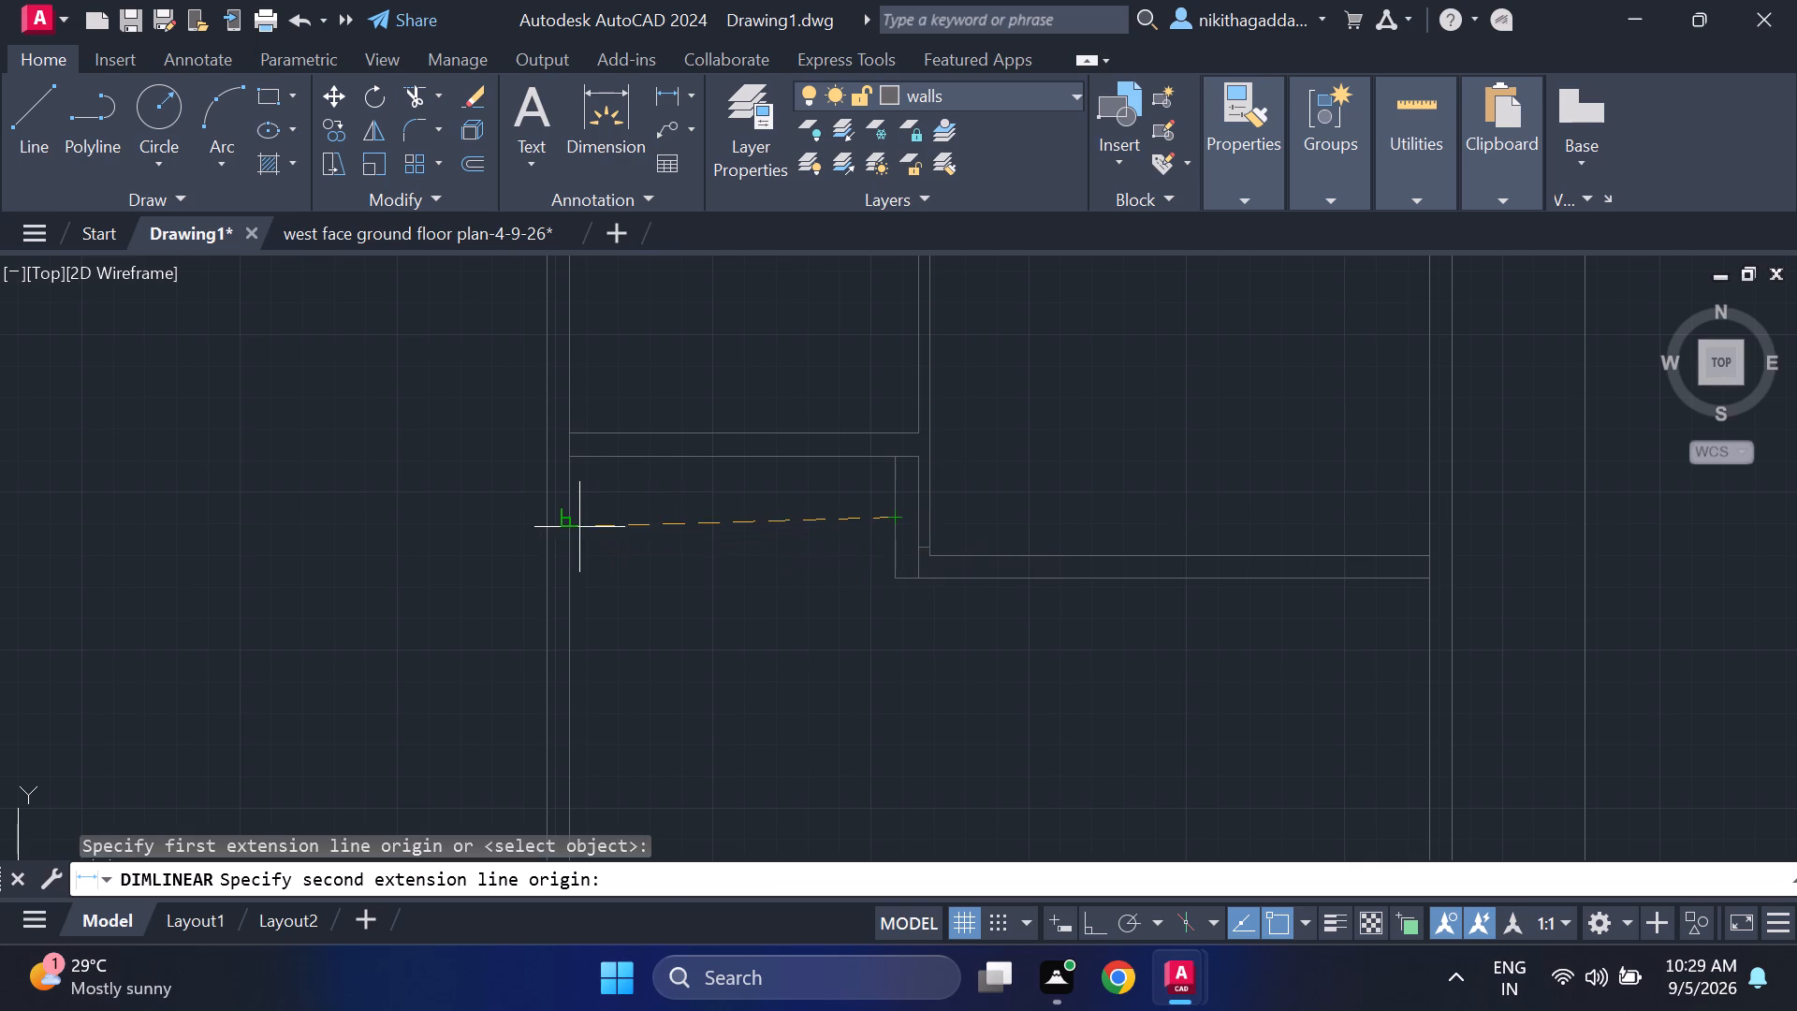
click(576, 530)
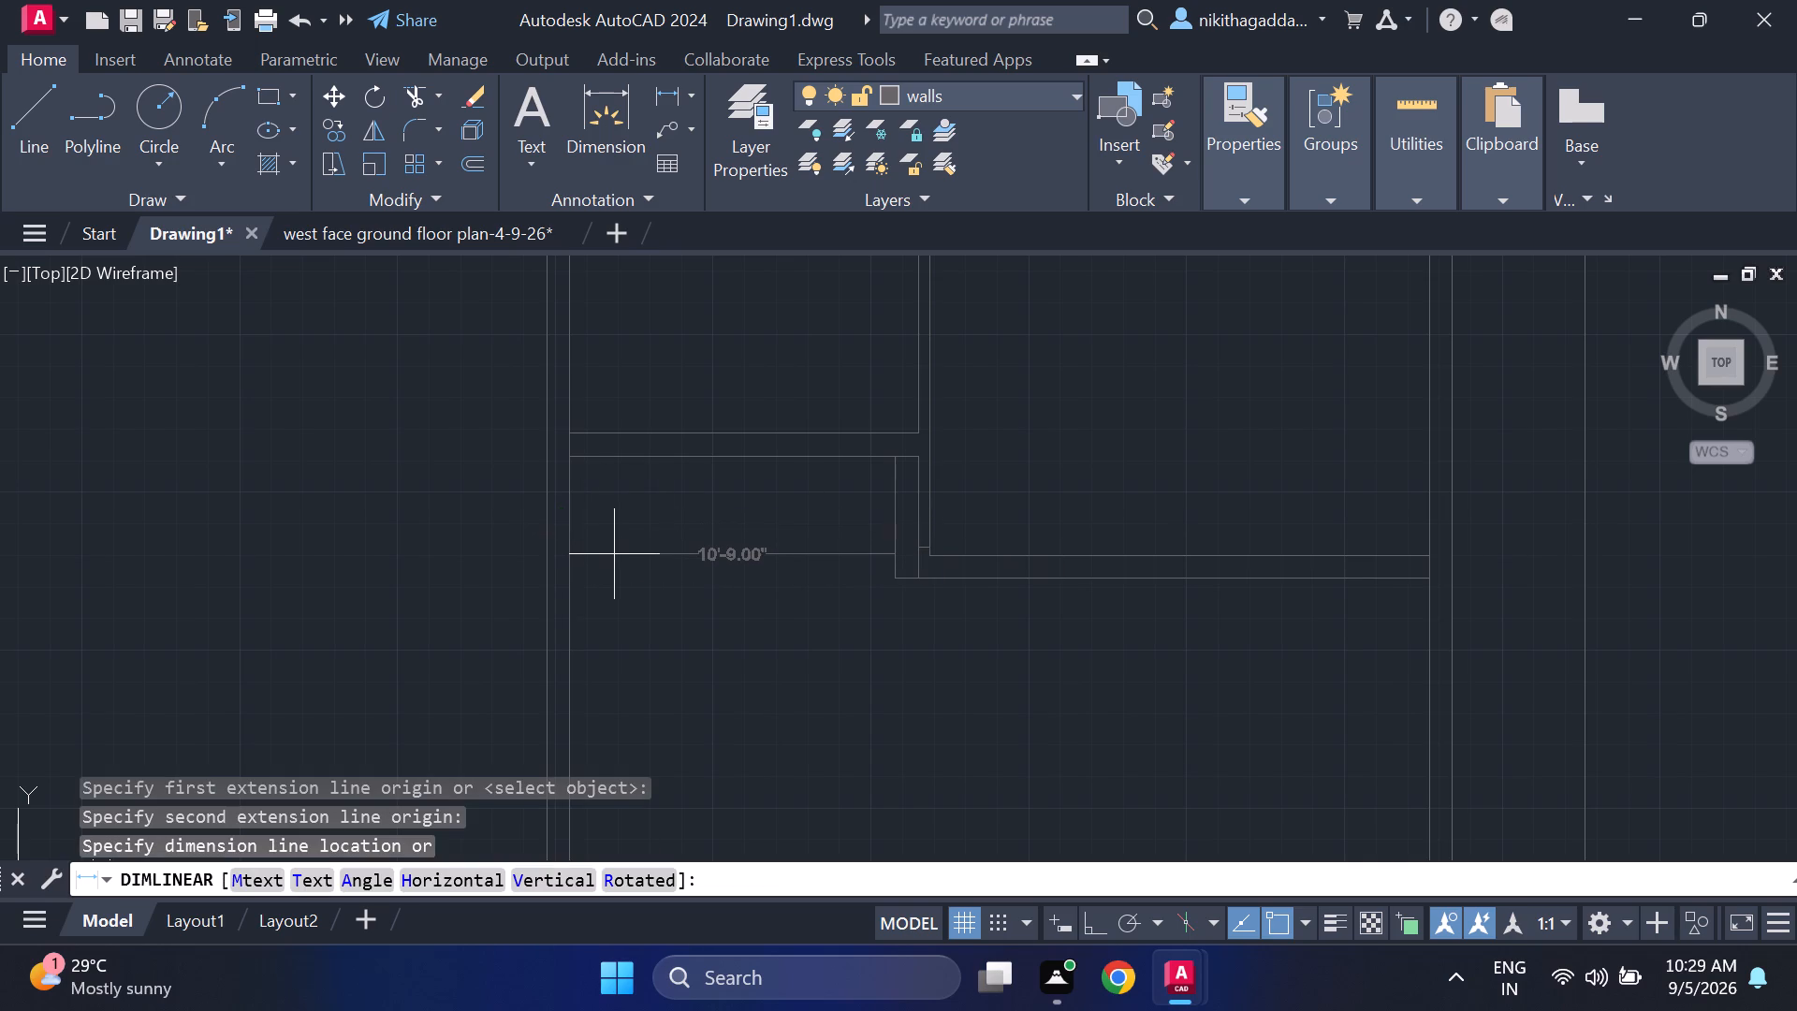
key(Escape)
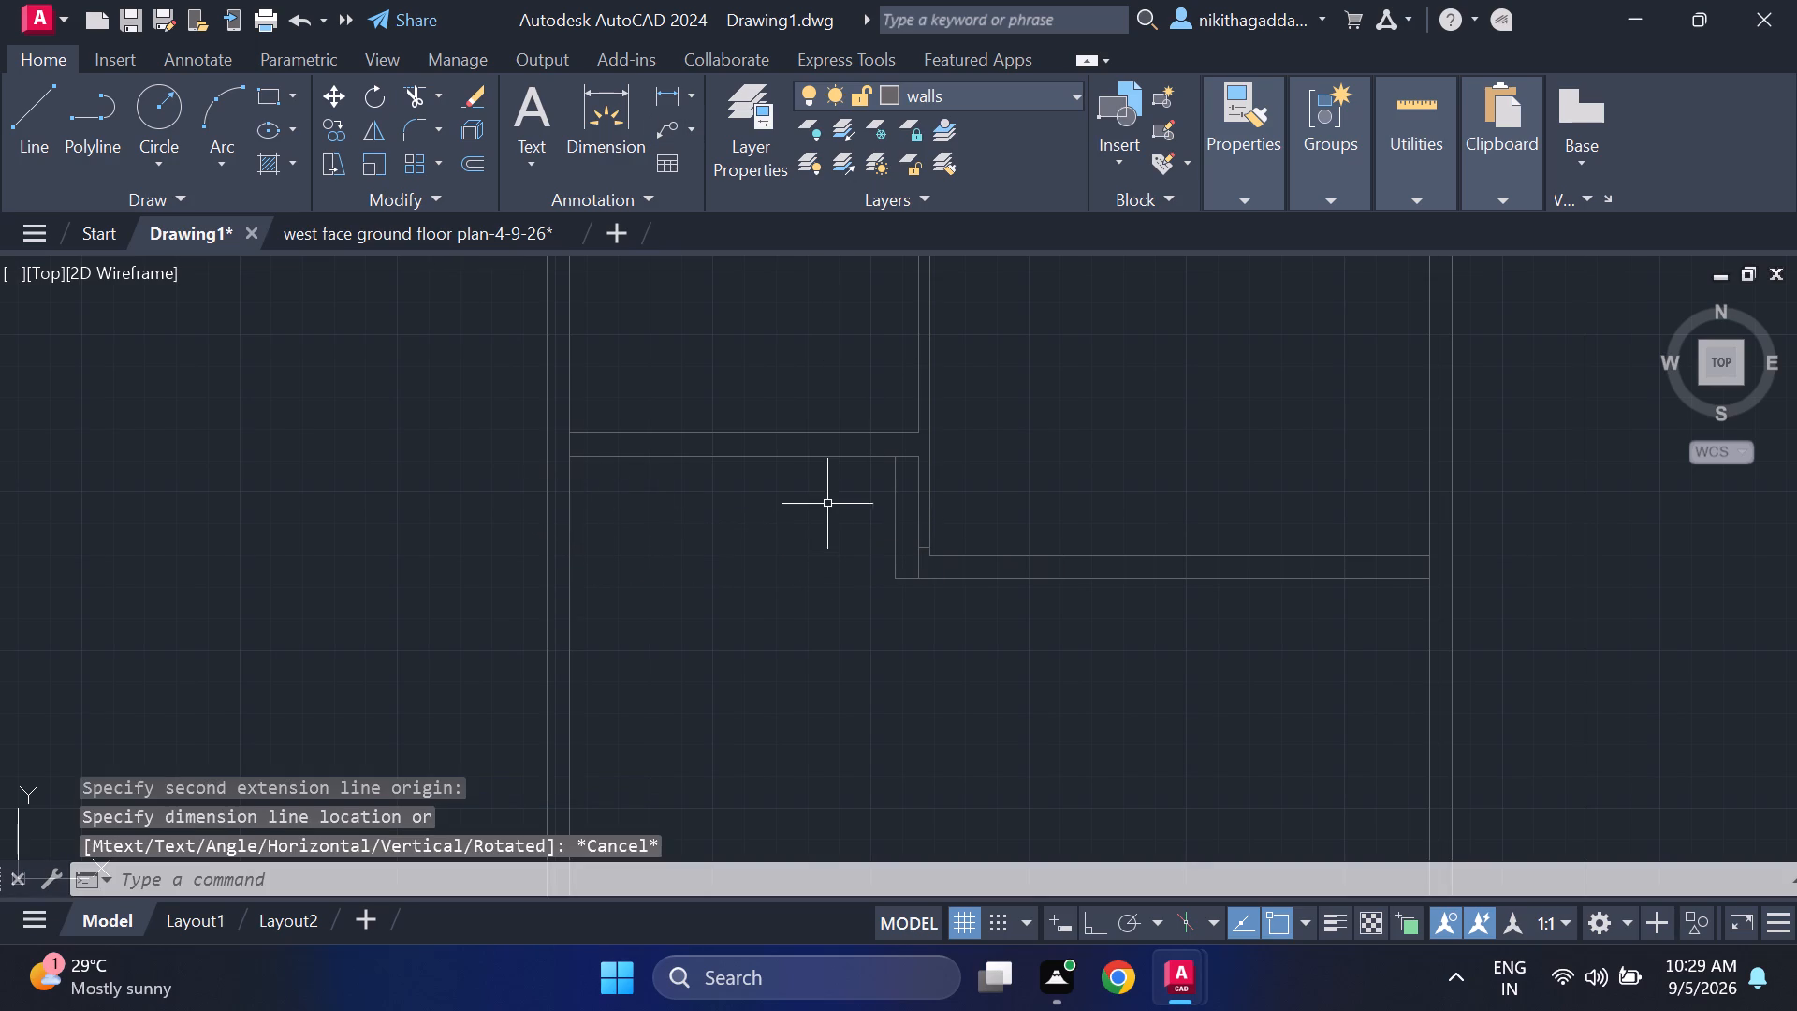
click(686, 94)
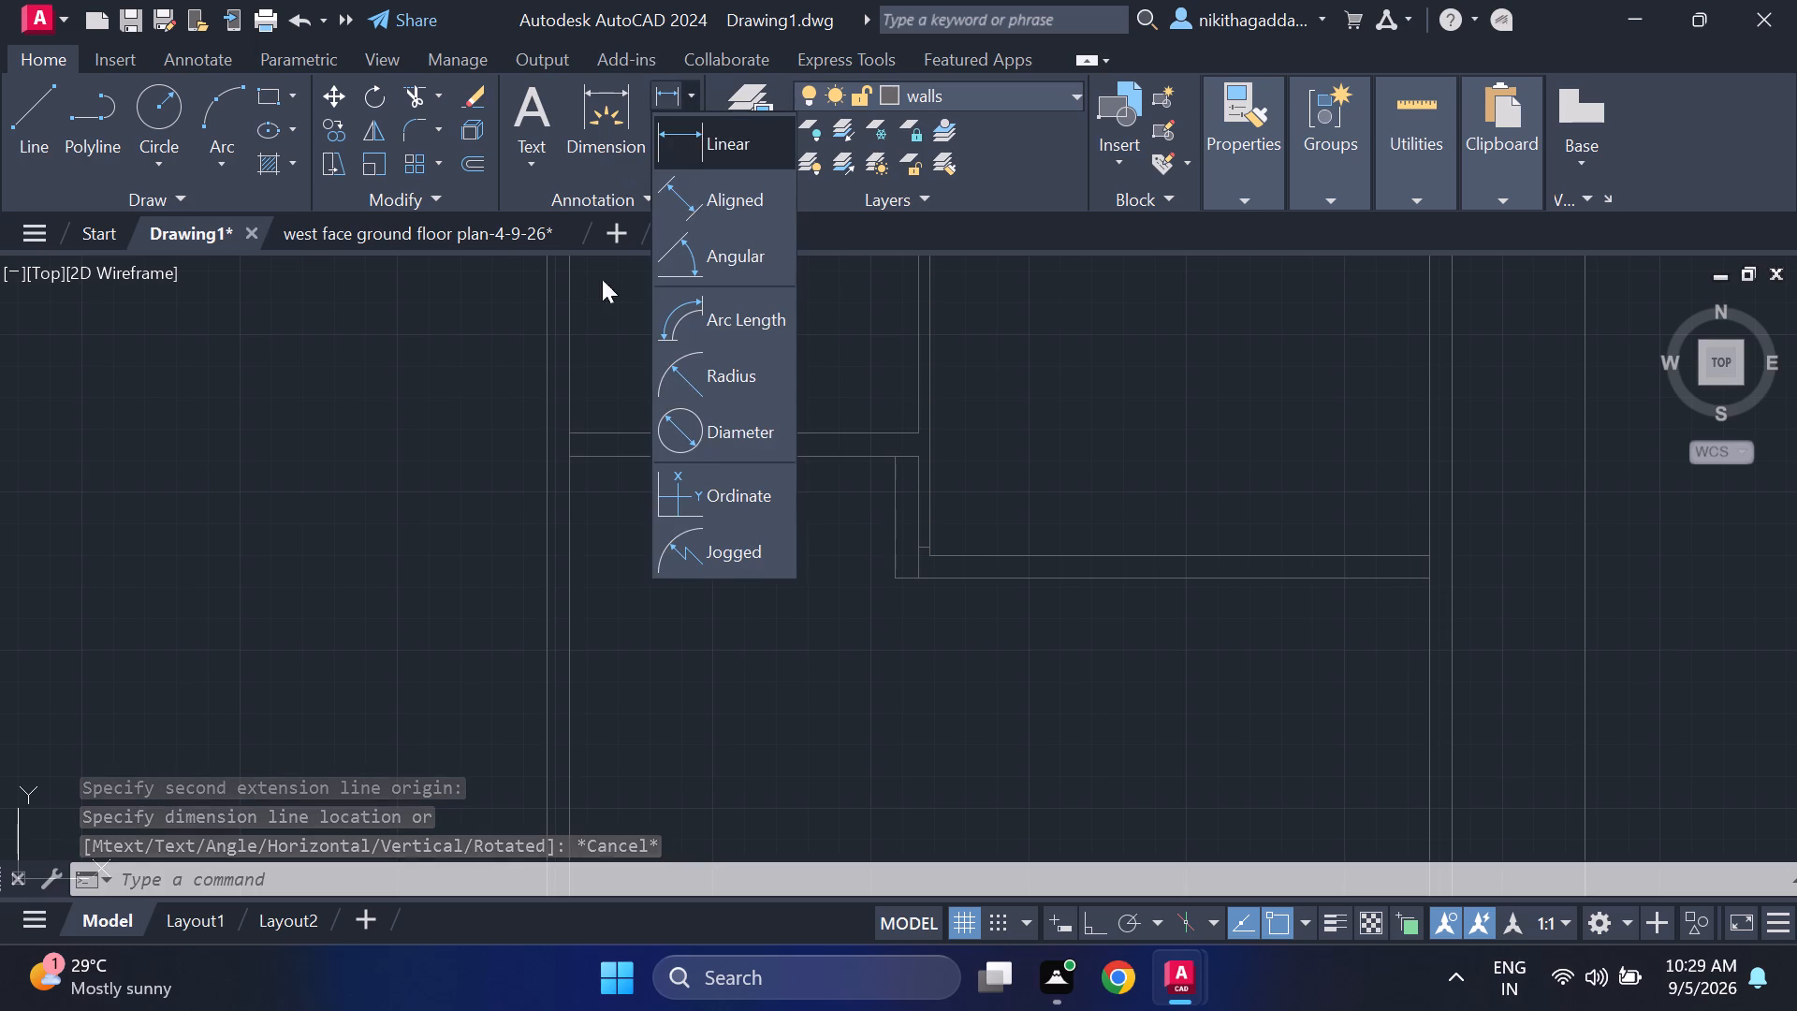
click(714, 152)
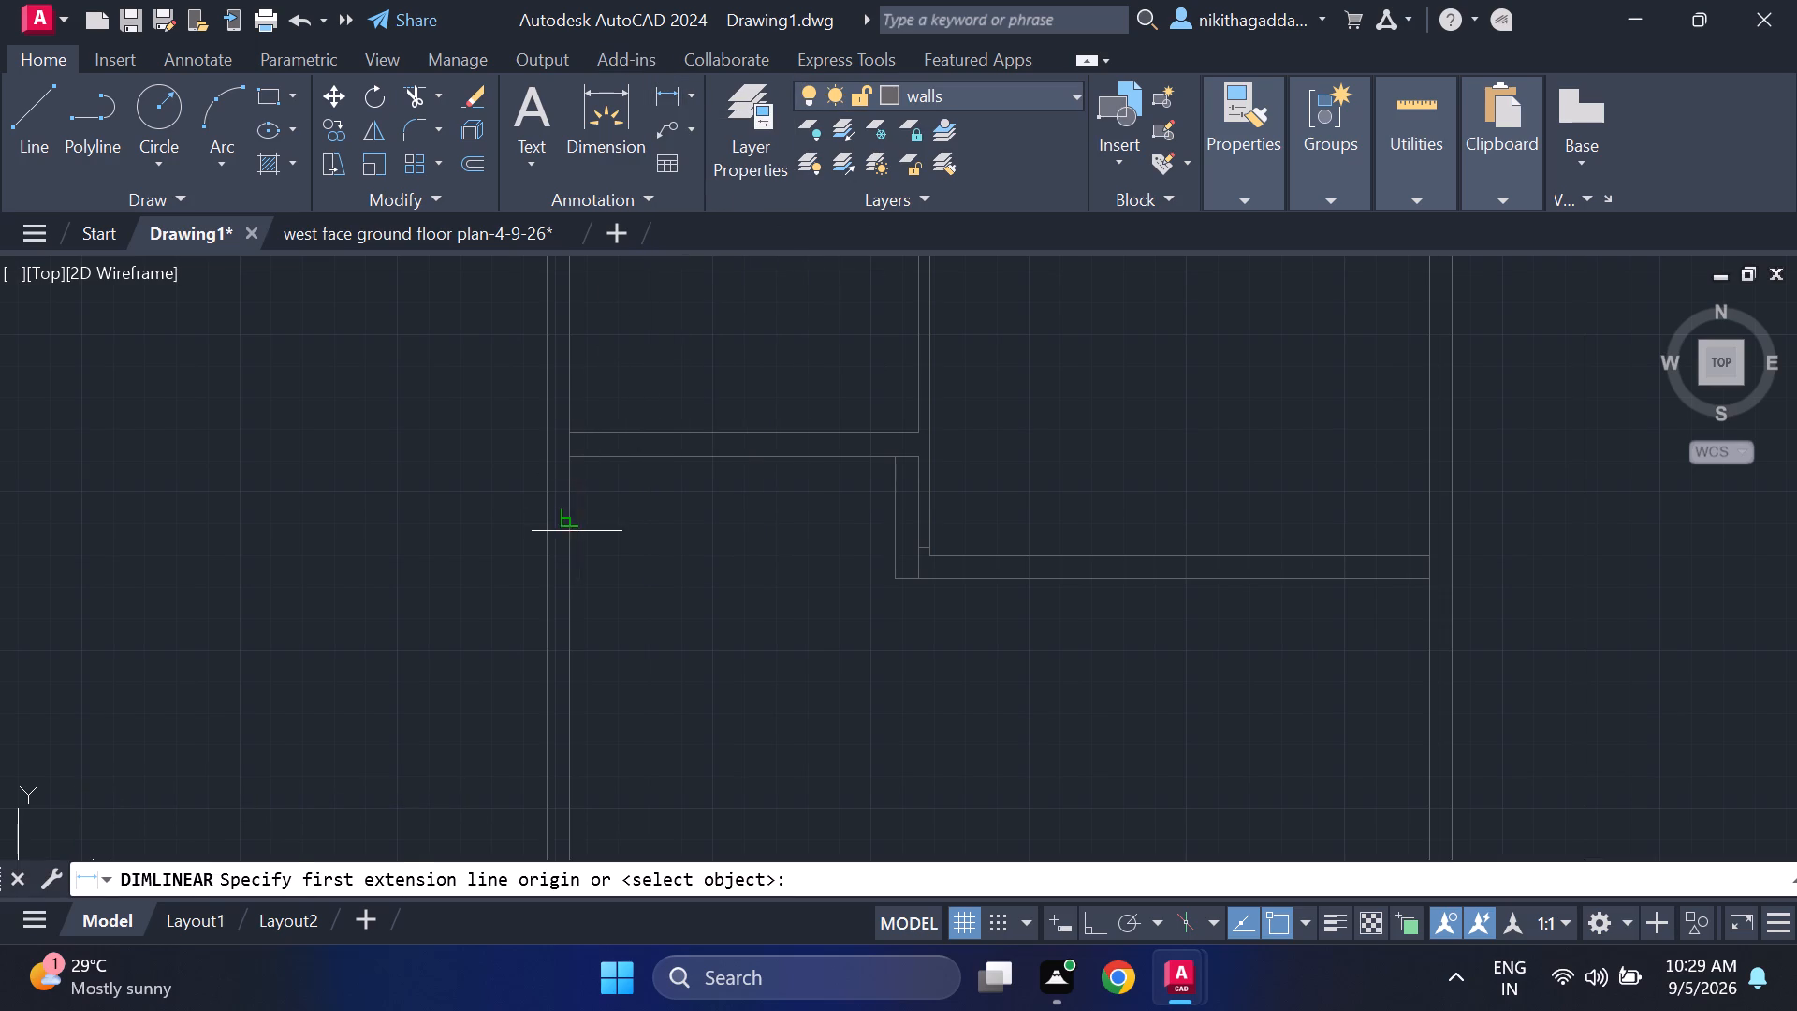
click(571, 538)
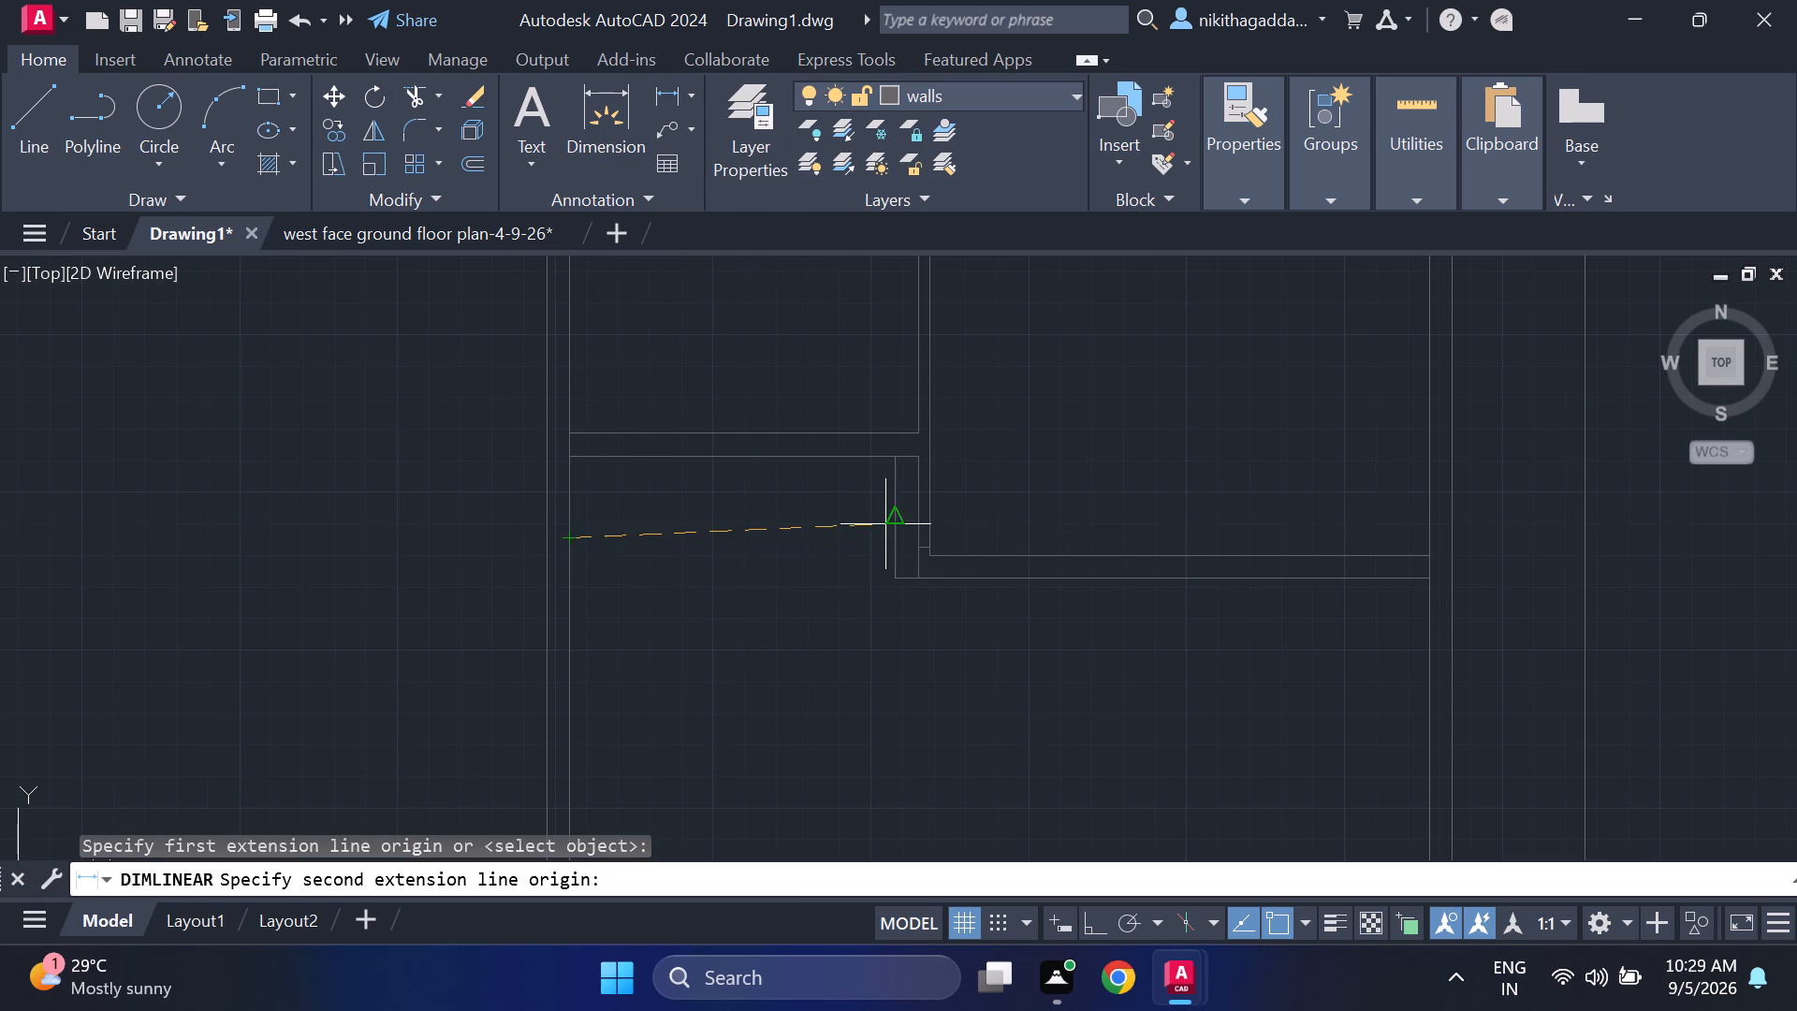
click(894, 537)
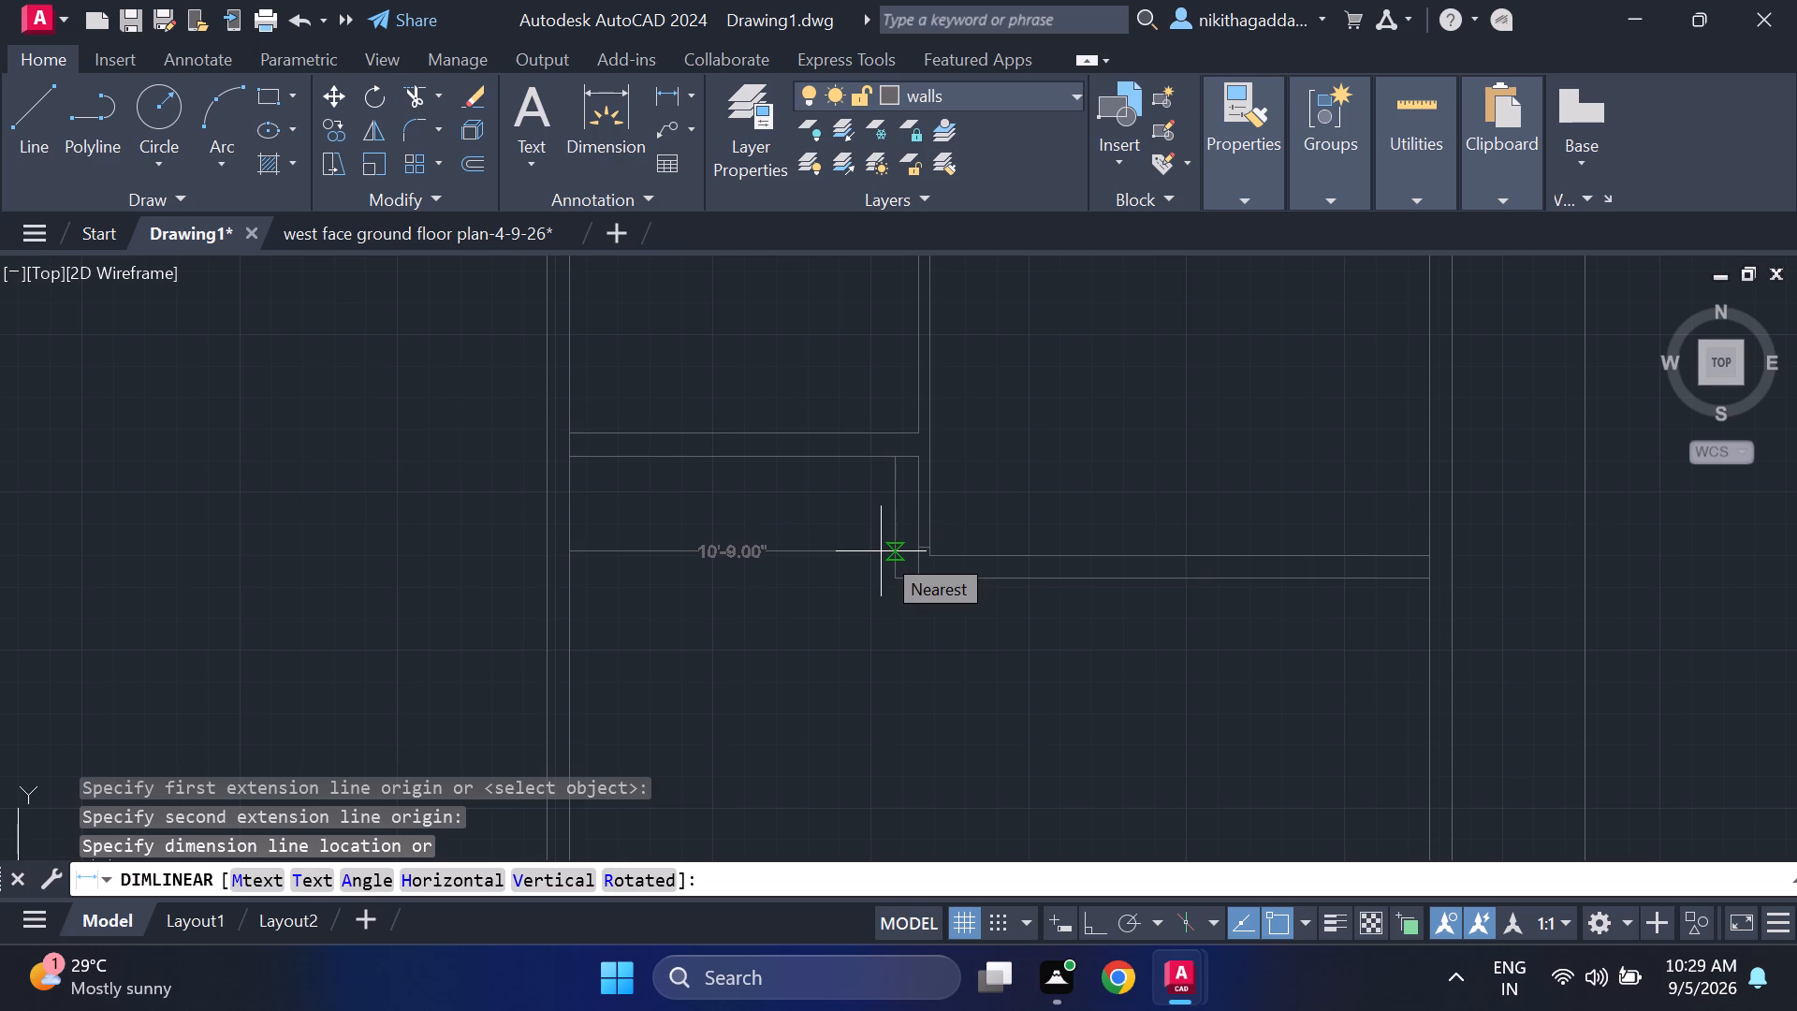
key(Escape)
Delete the vertical line offset 9" west of the short wall line south of the west room.
scroll(916, 497, up, 2)
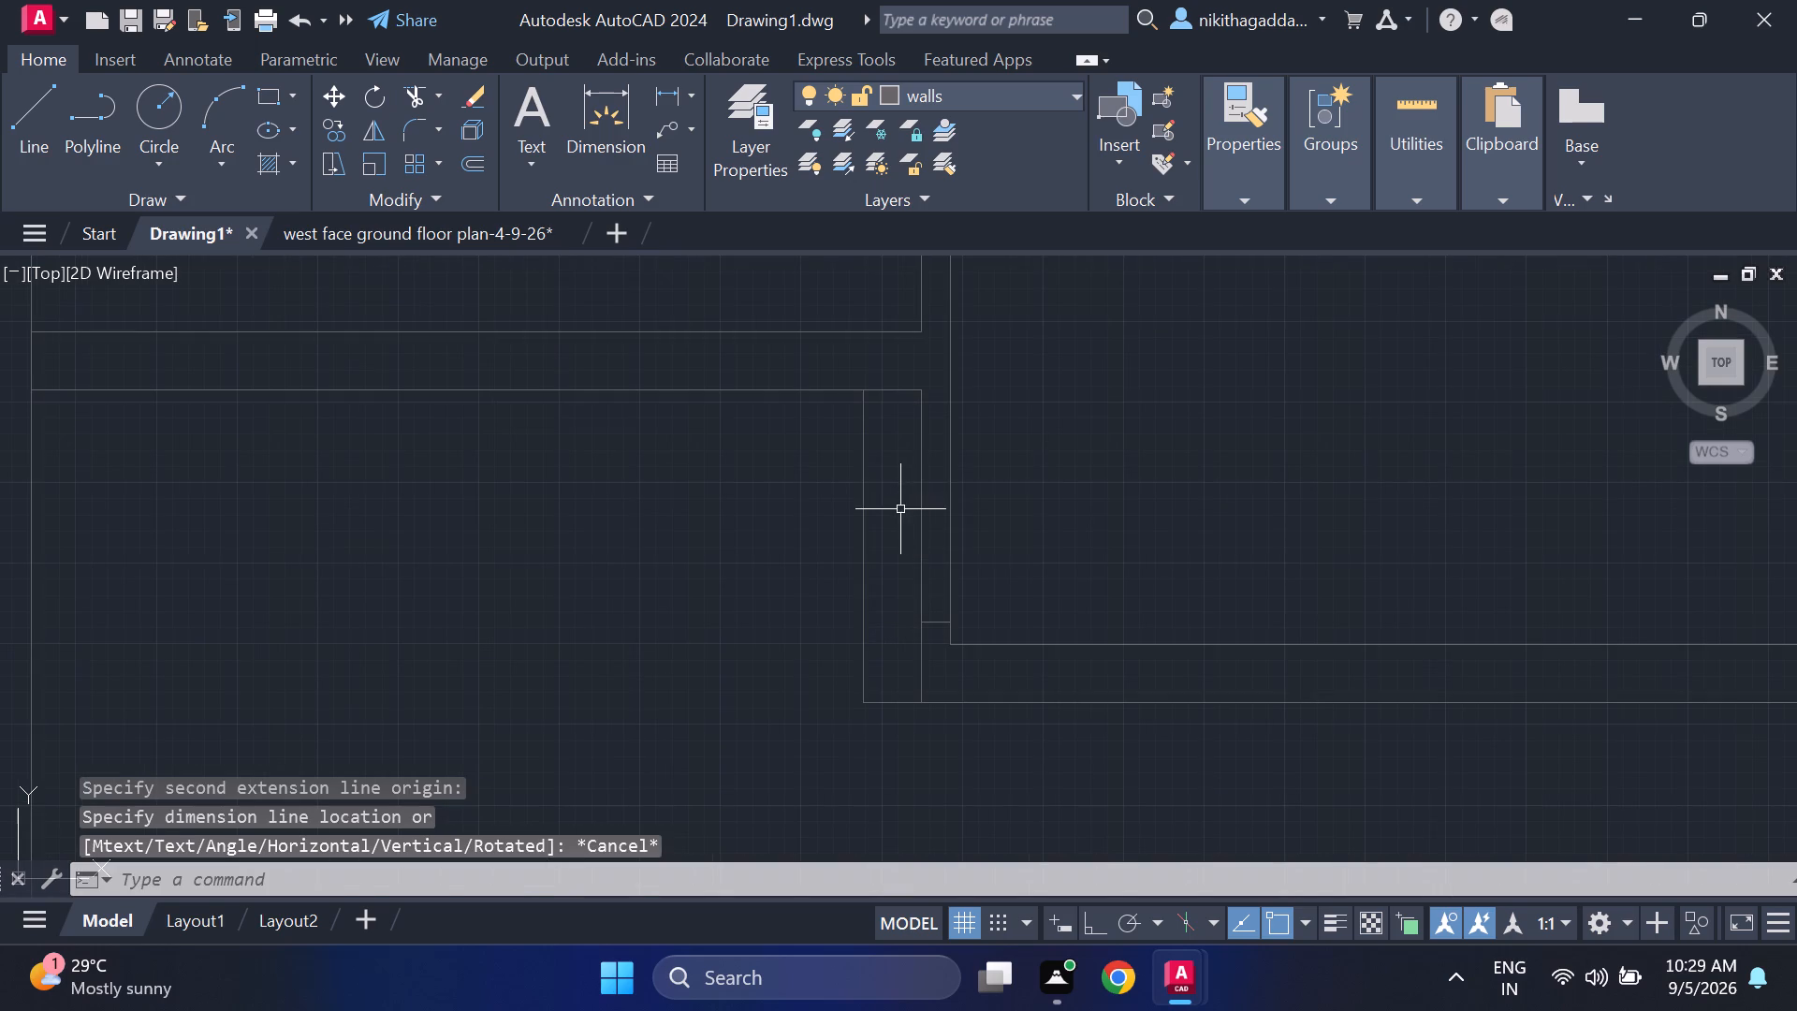
click(898, 509)
click(834, 549)
key(Delete)
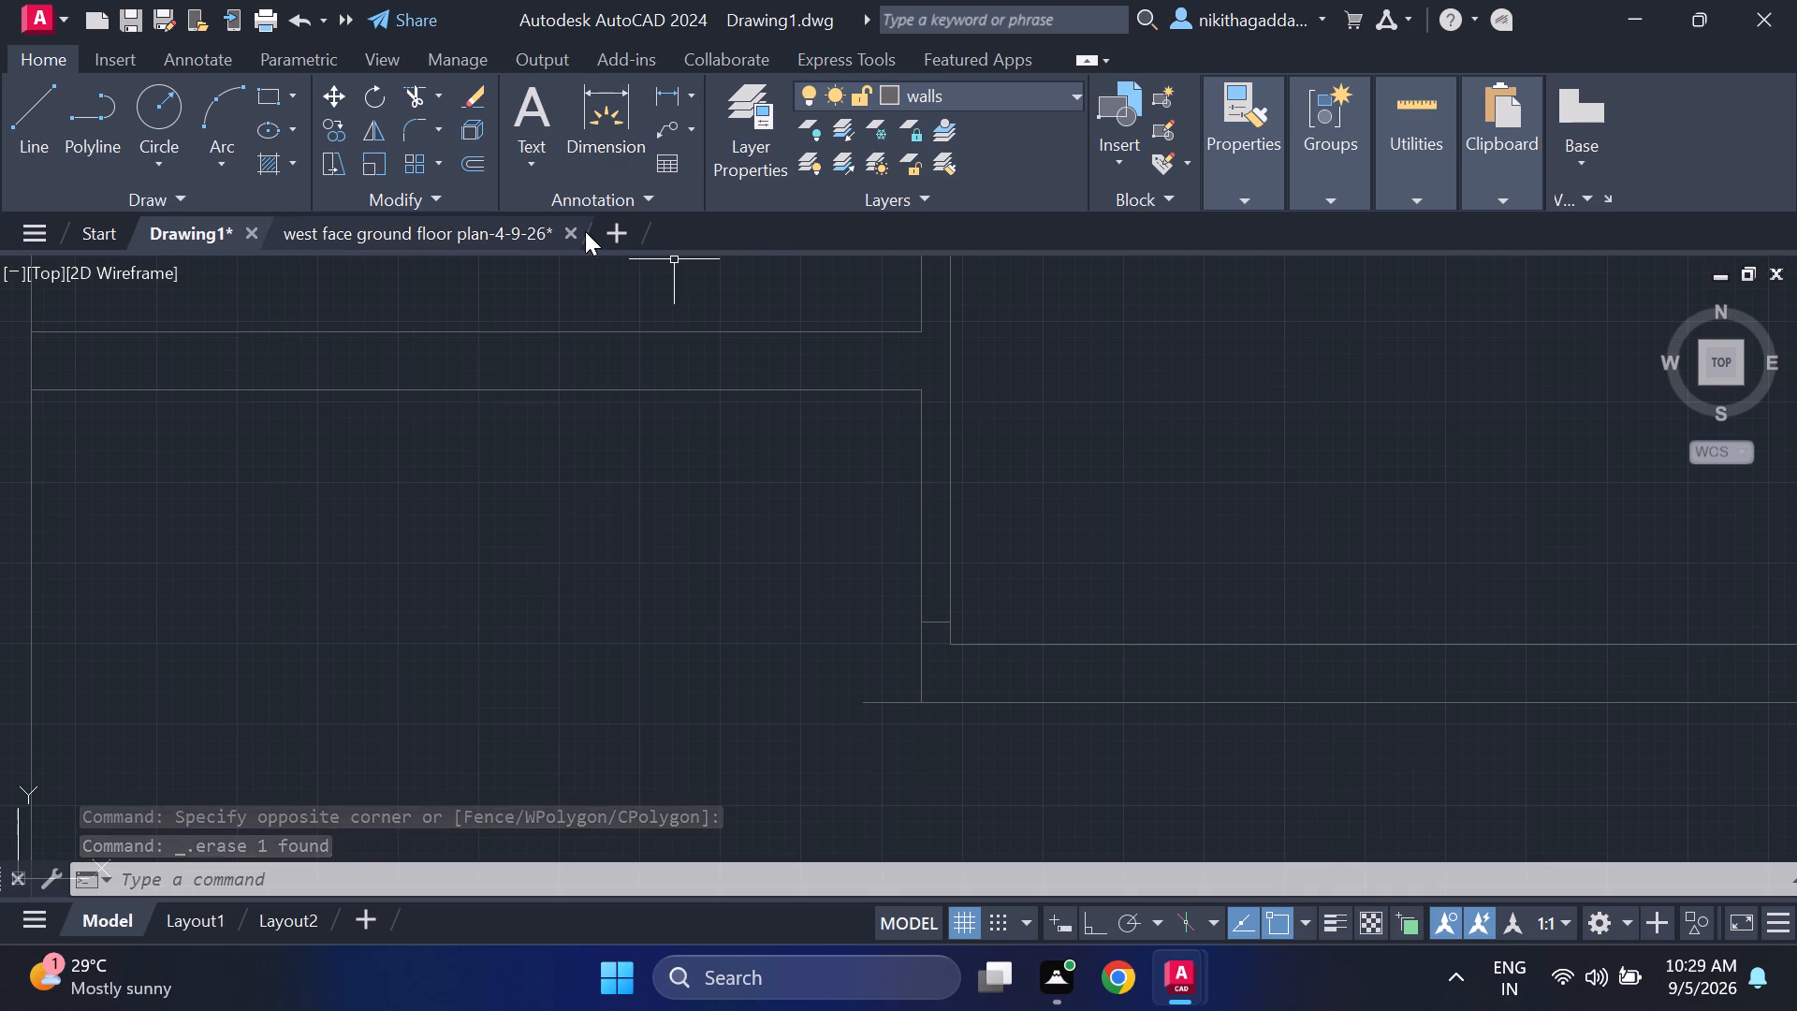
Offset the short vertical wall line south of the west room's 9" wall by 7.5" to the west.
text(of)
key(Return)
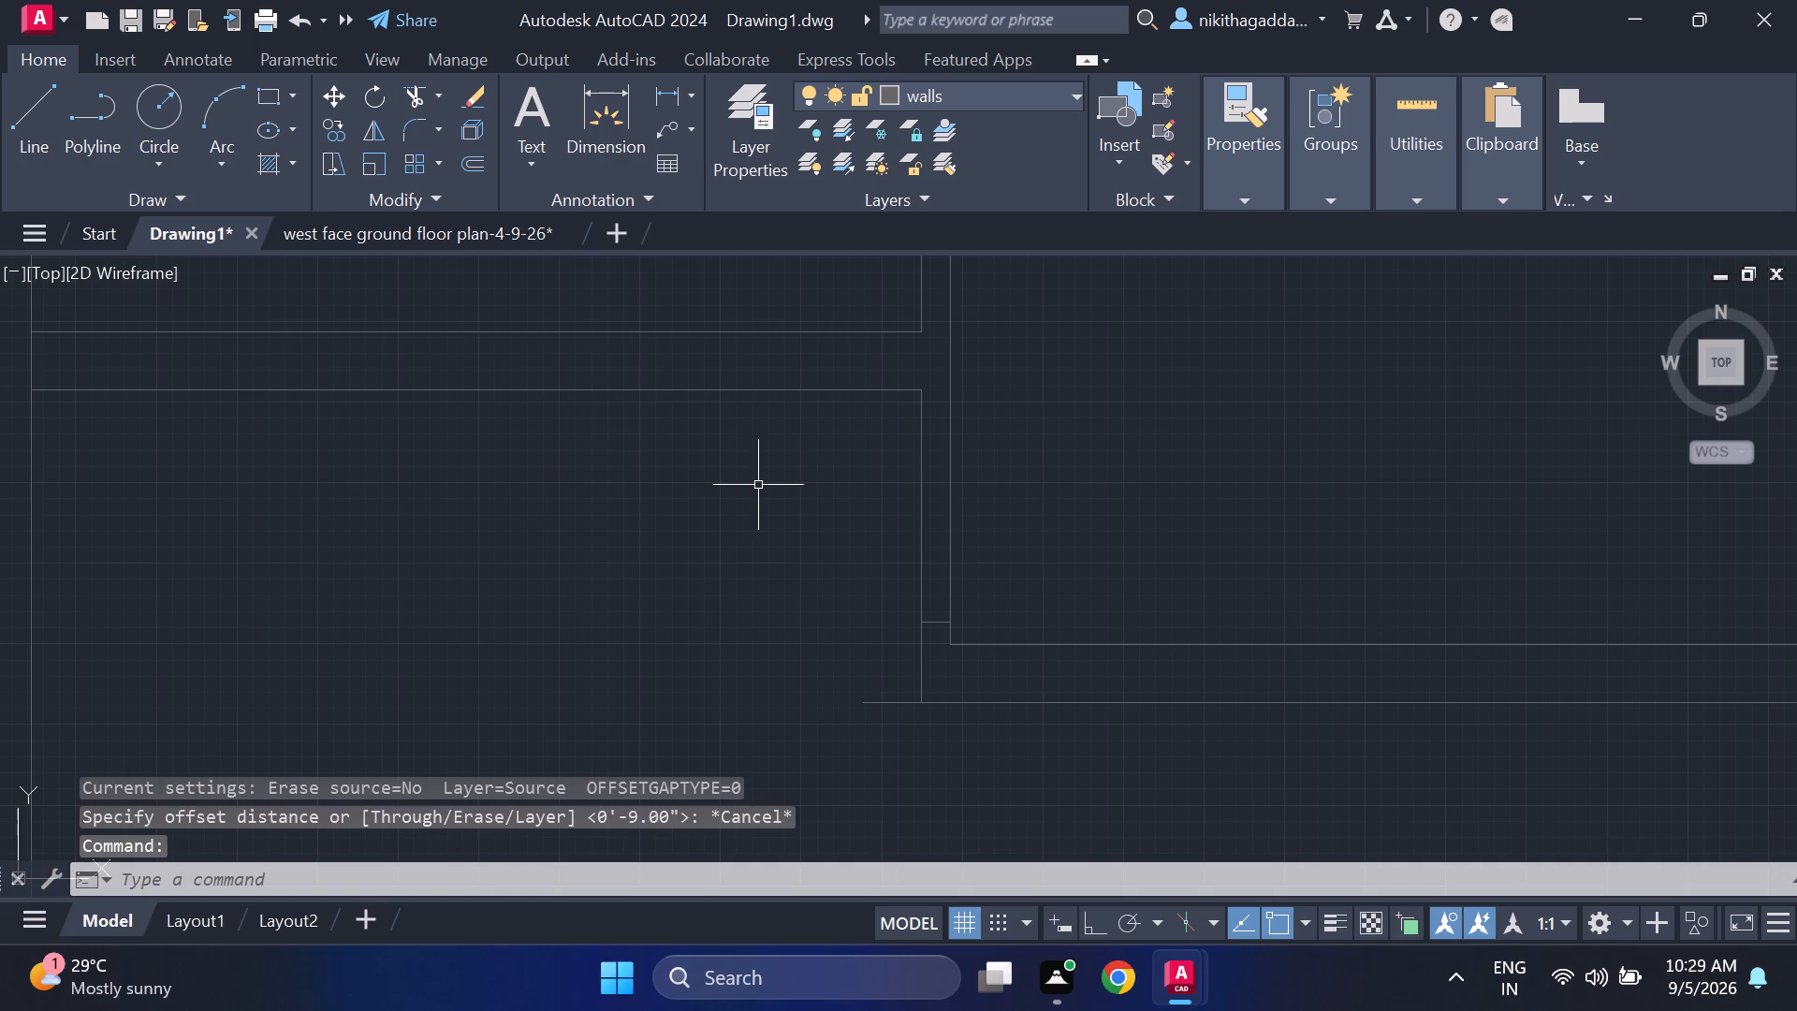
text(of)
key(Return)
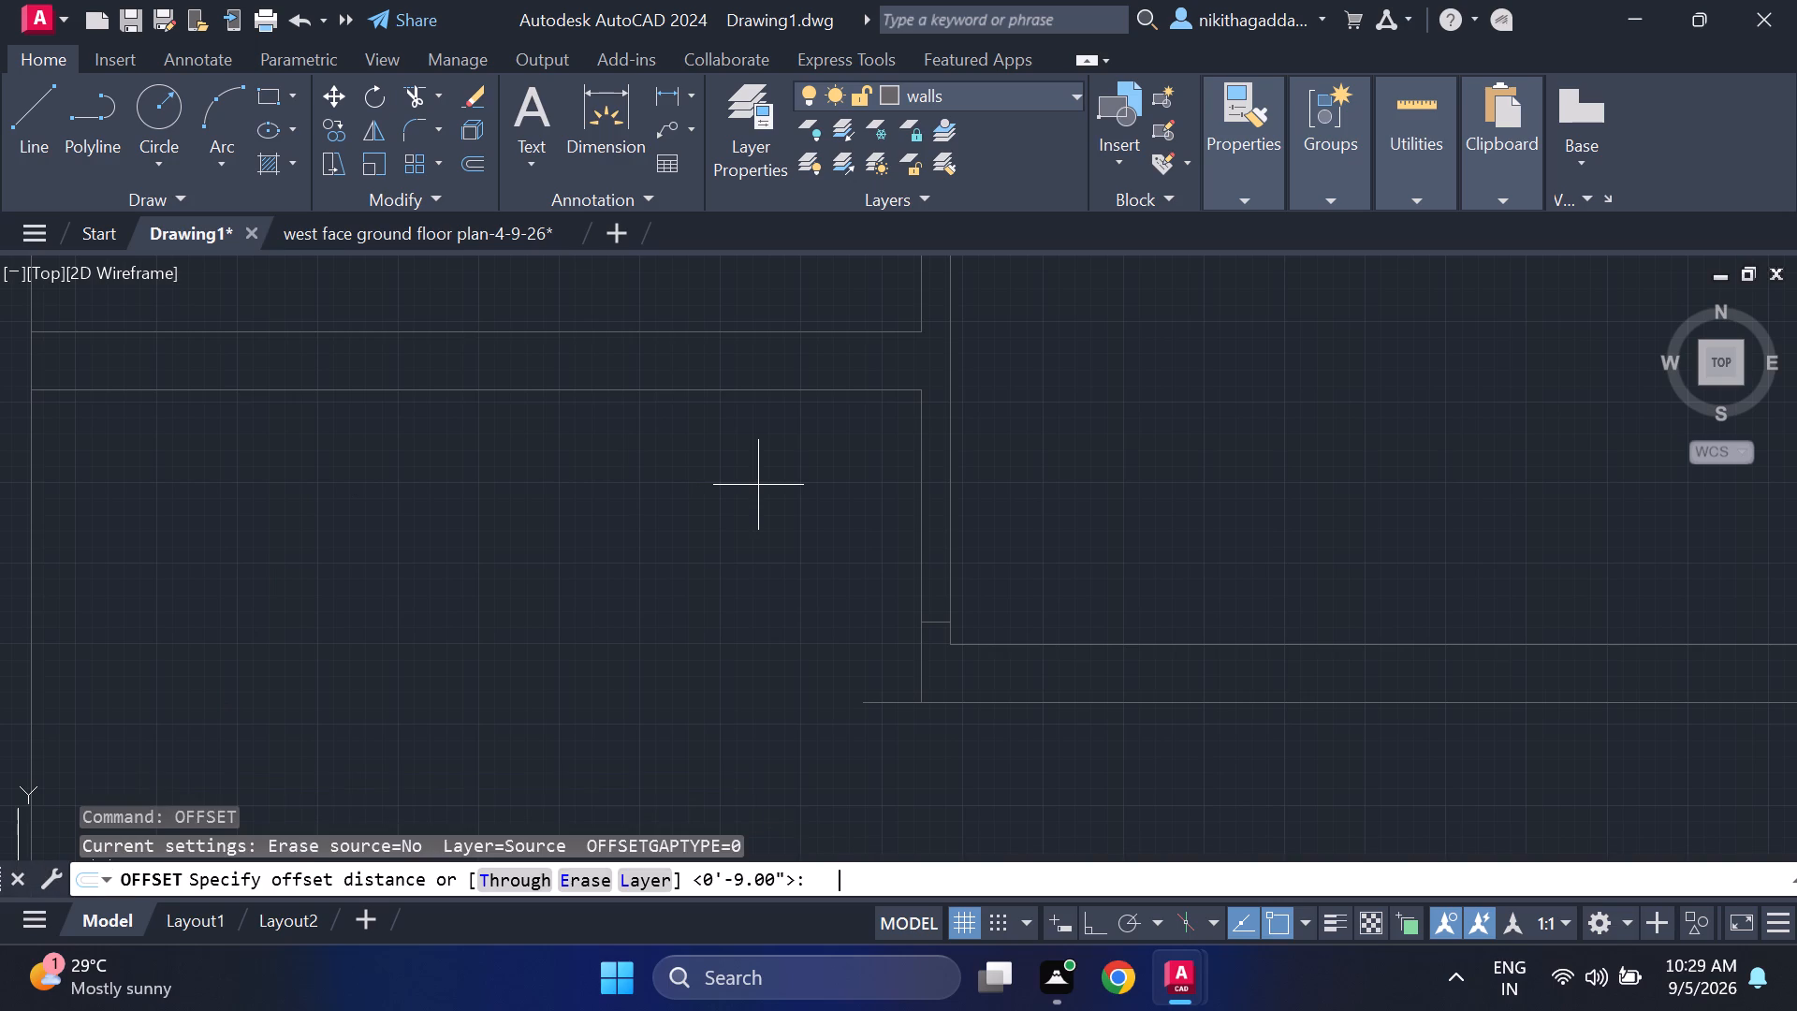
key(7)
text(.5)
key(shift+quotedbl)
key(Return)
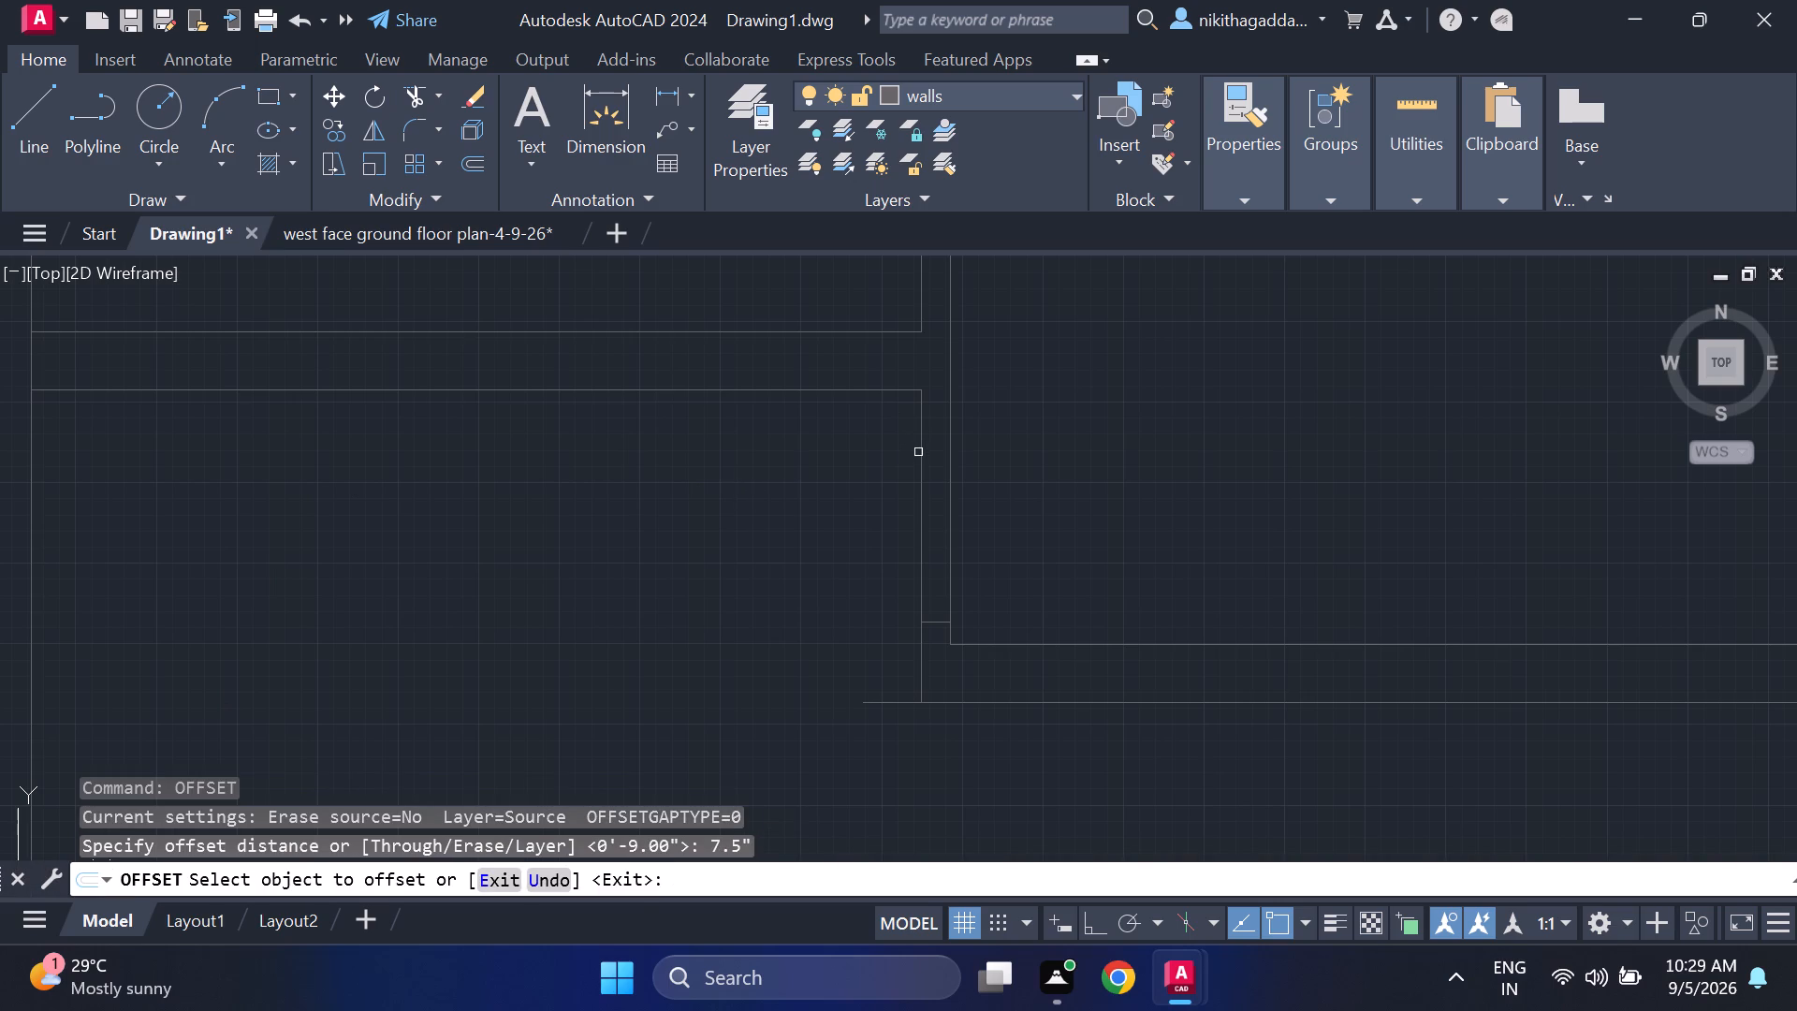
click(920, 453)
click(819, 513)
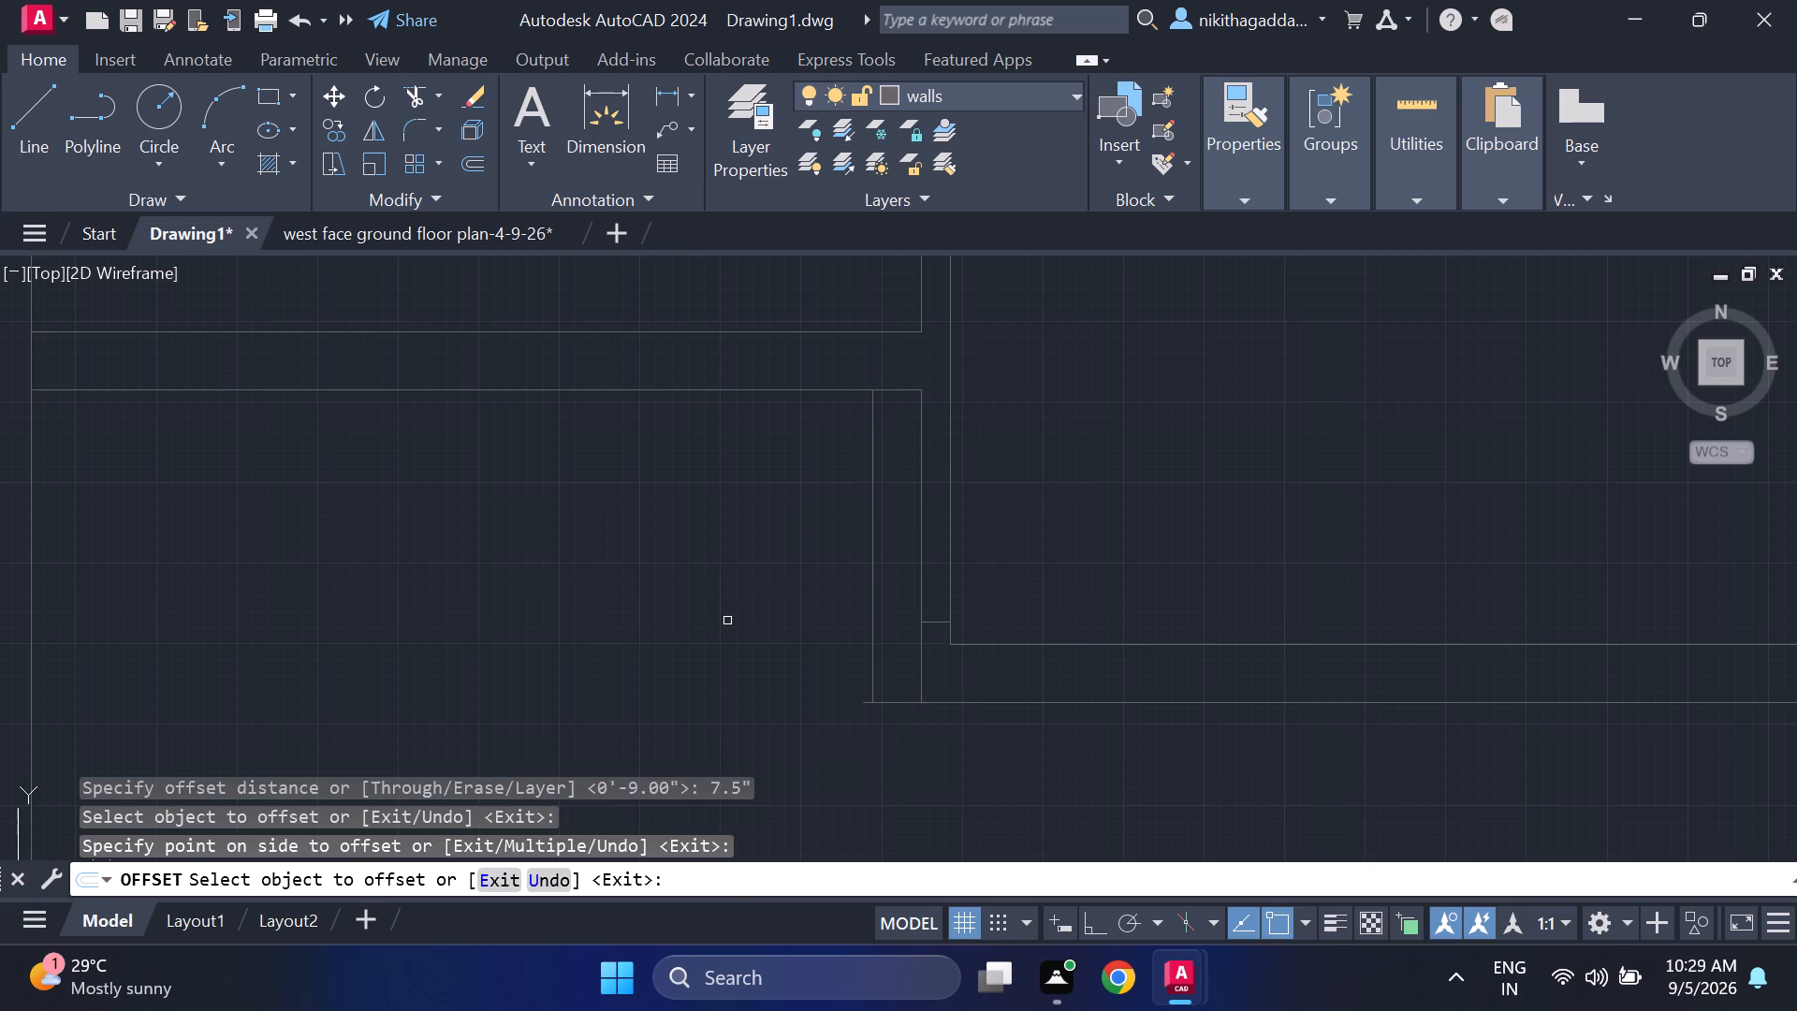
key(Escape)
Trim the overhang of the horizontal closing line west of the 7.5" offset line at the short wall's south end.
text(tr)
key(Return)
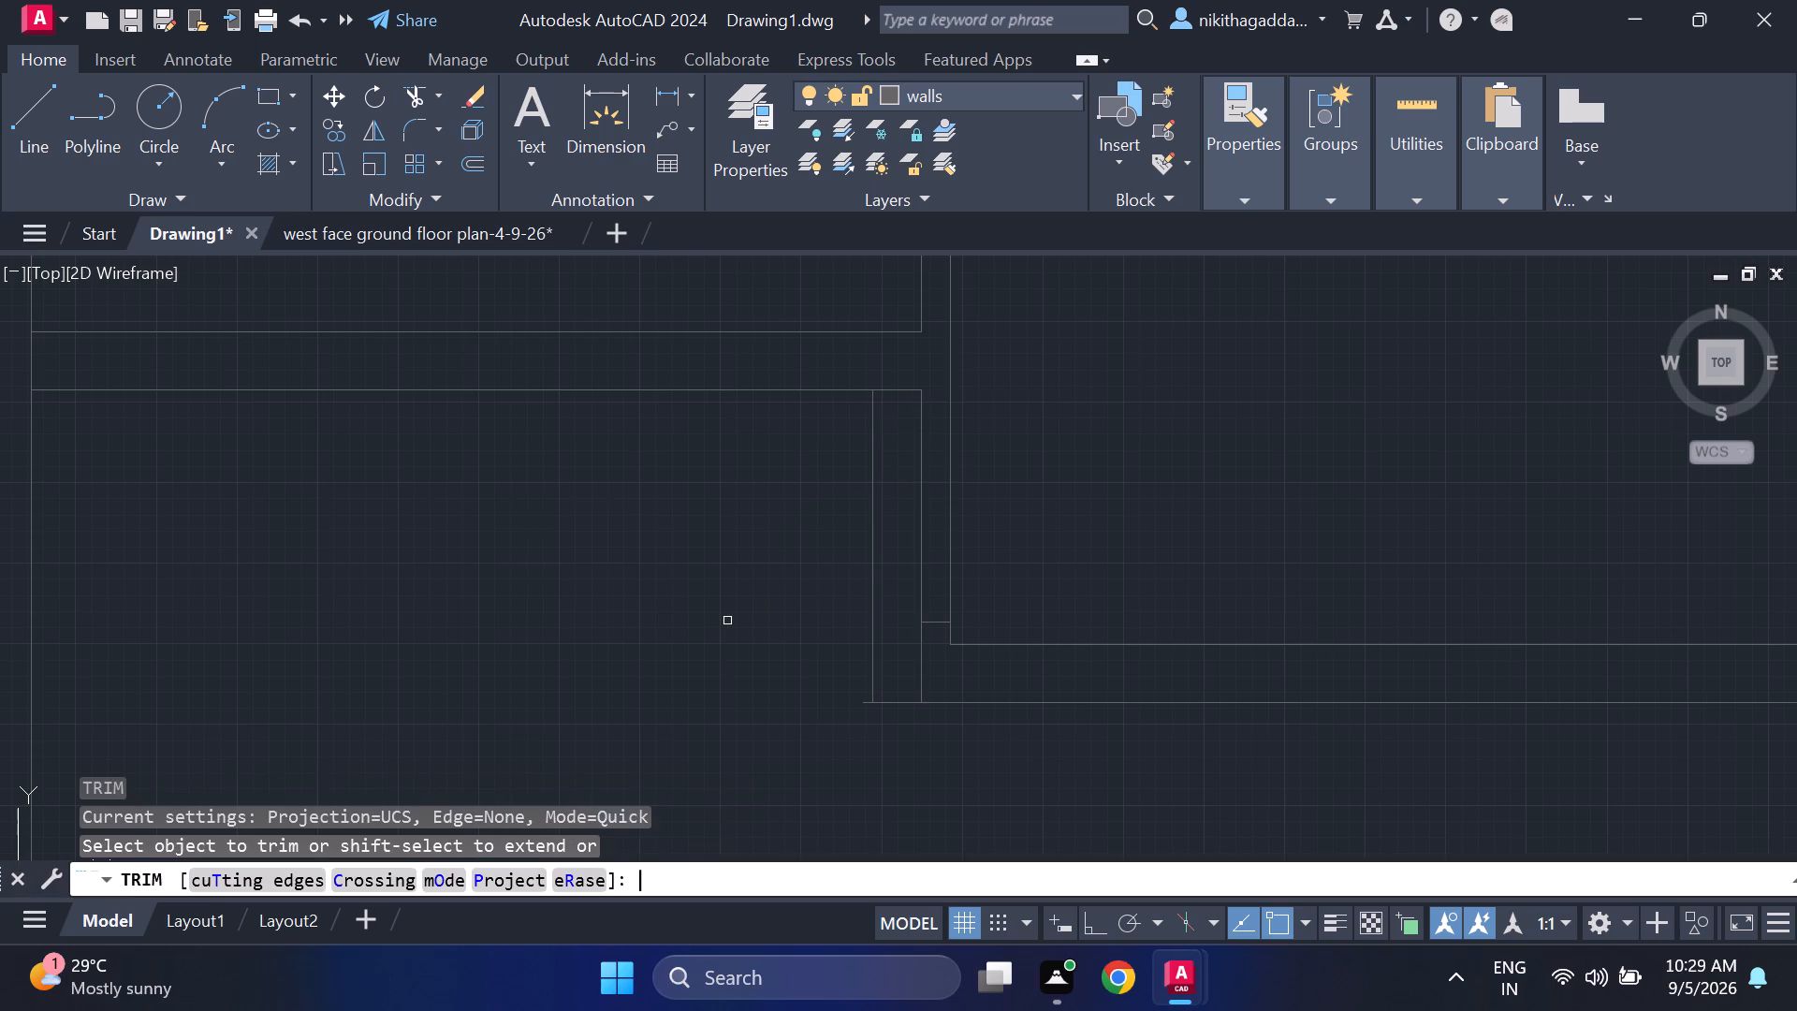
scroll(863, 705, up, 2)
click(863, 705)
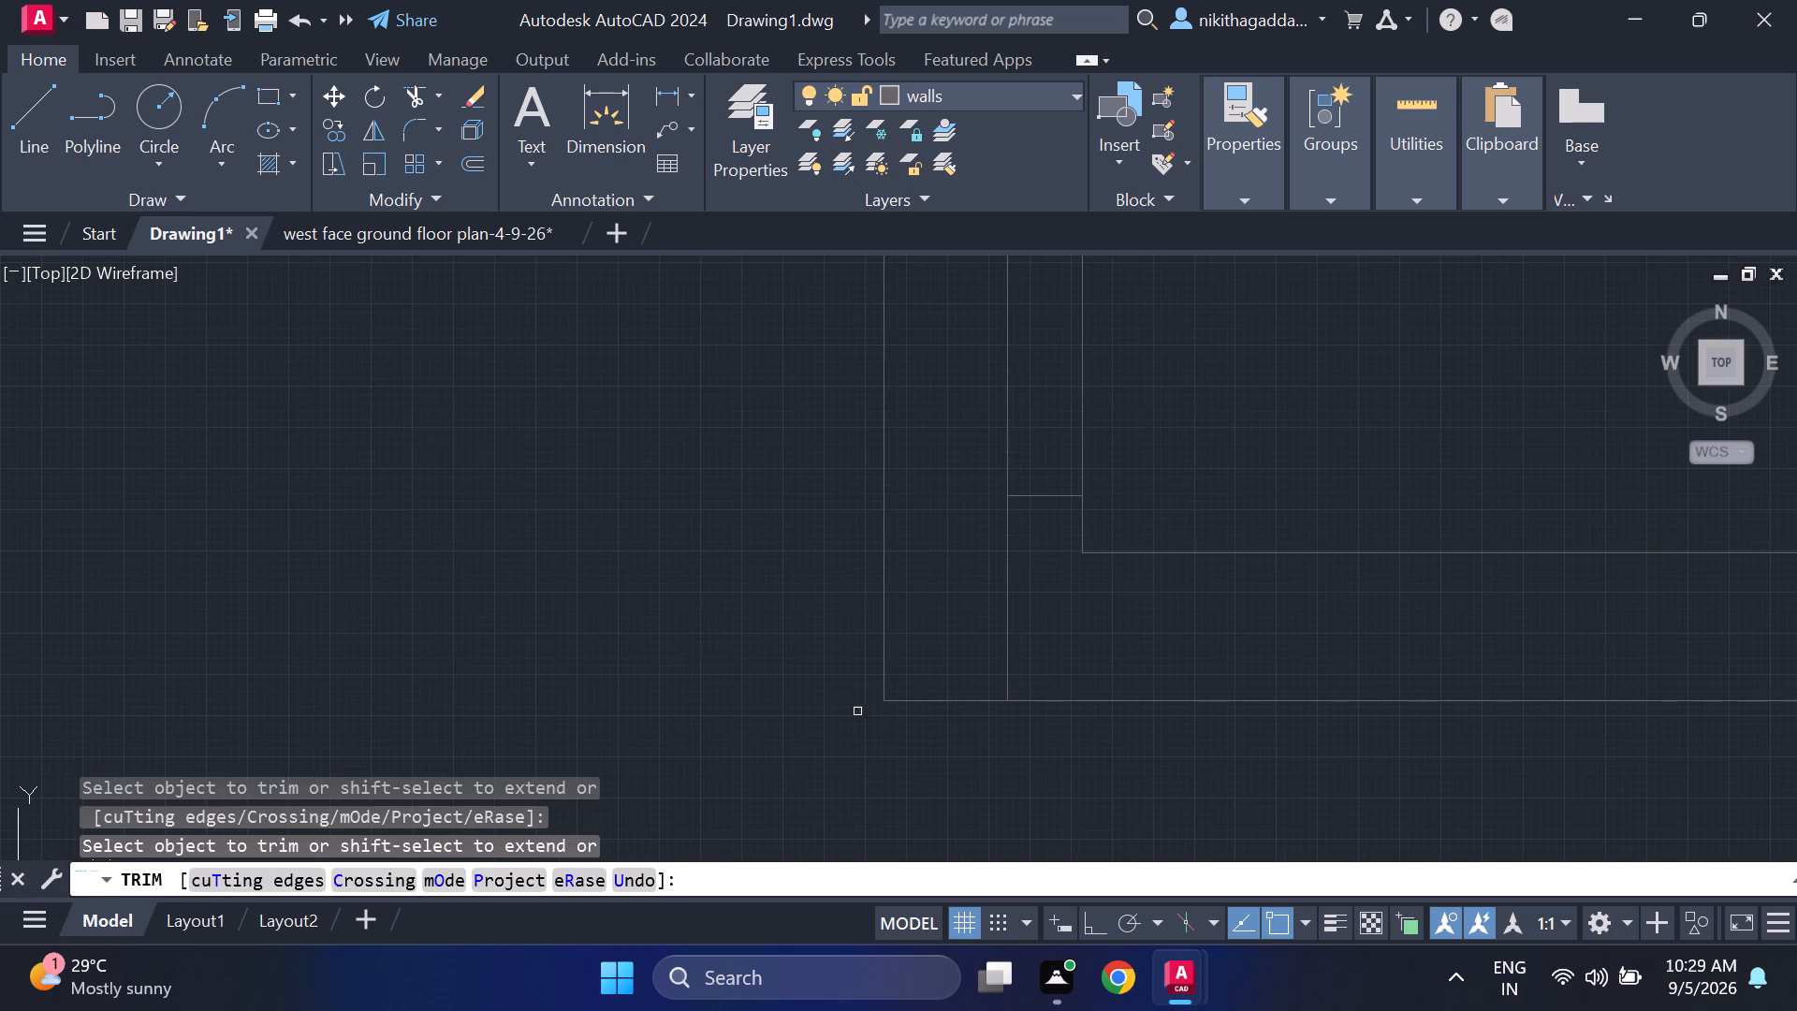
scroll(717, 734, down, 4)
scroll(531, 641, down, 1)
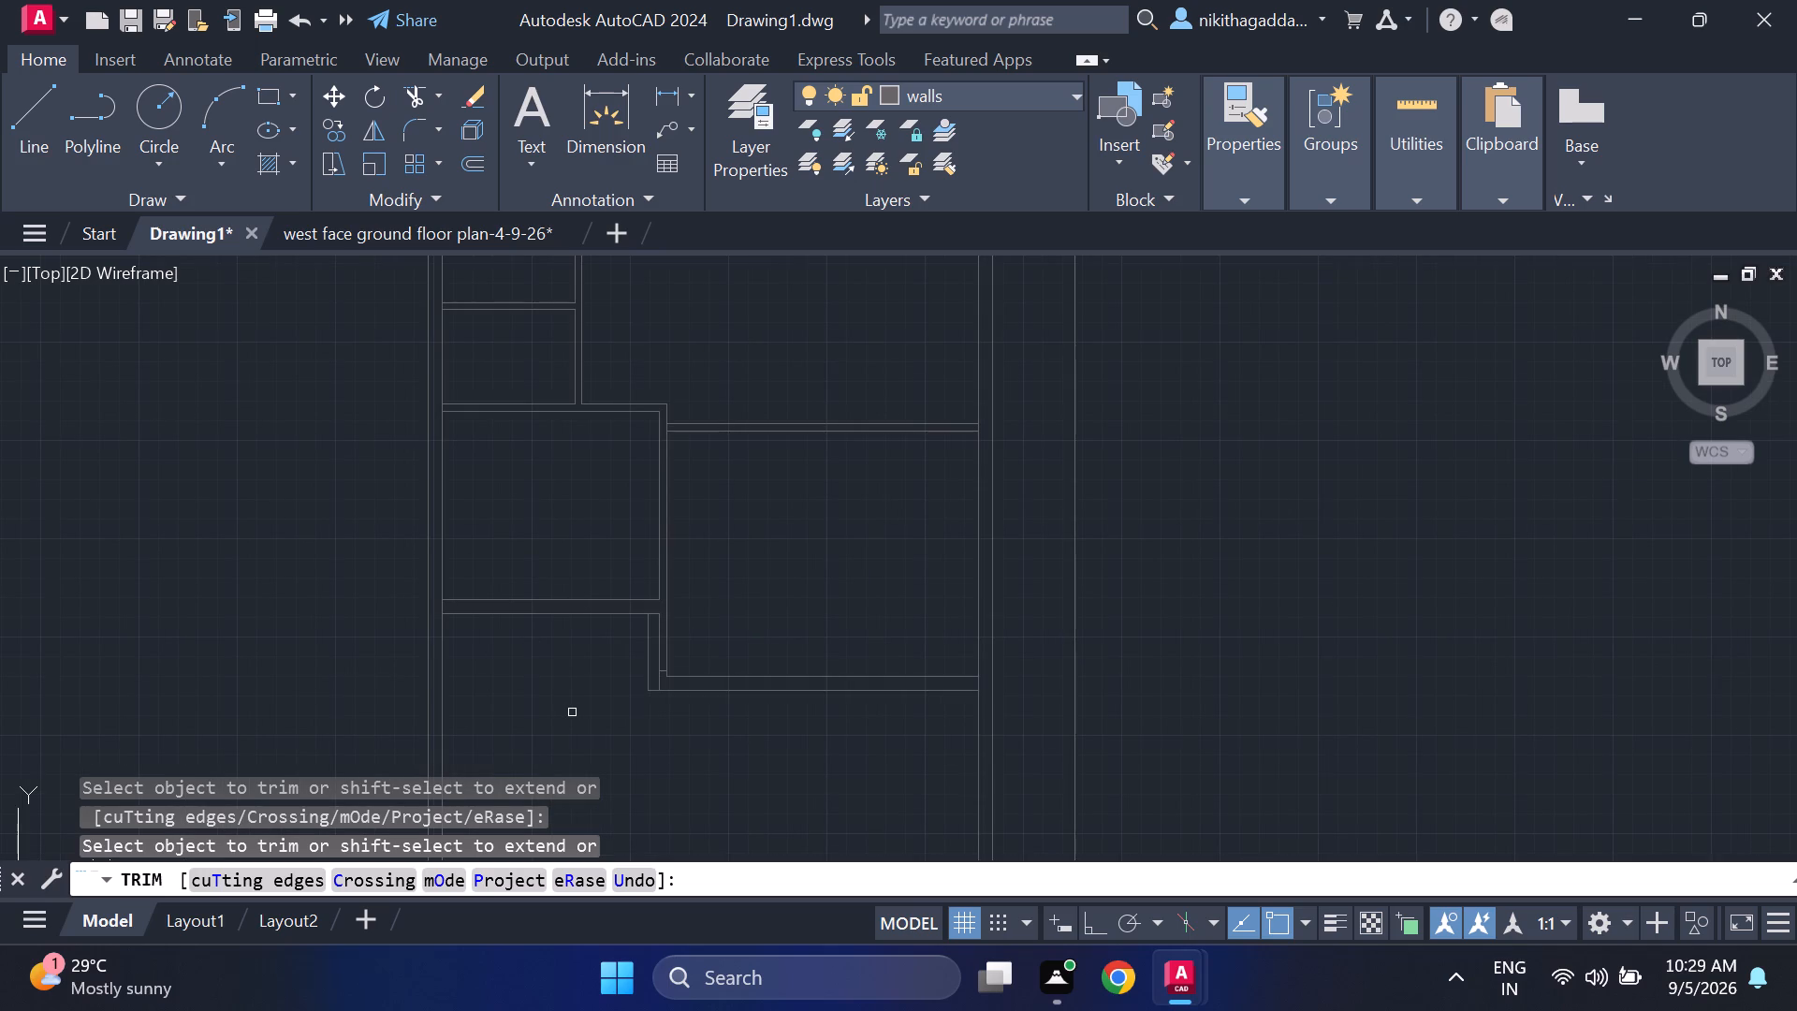
key(Escape)
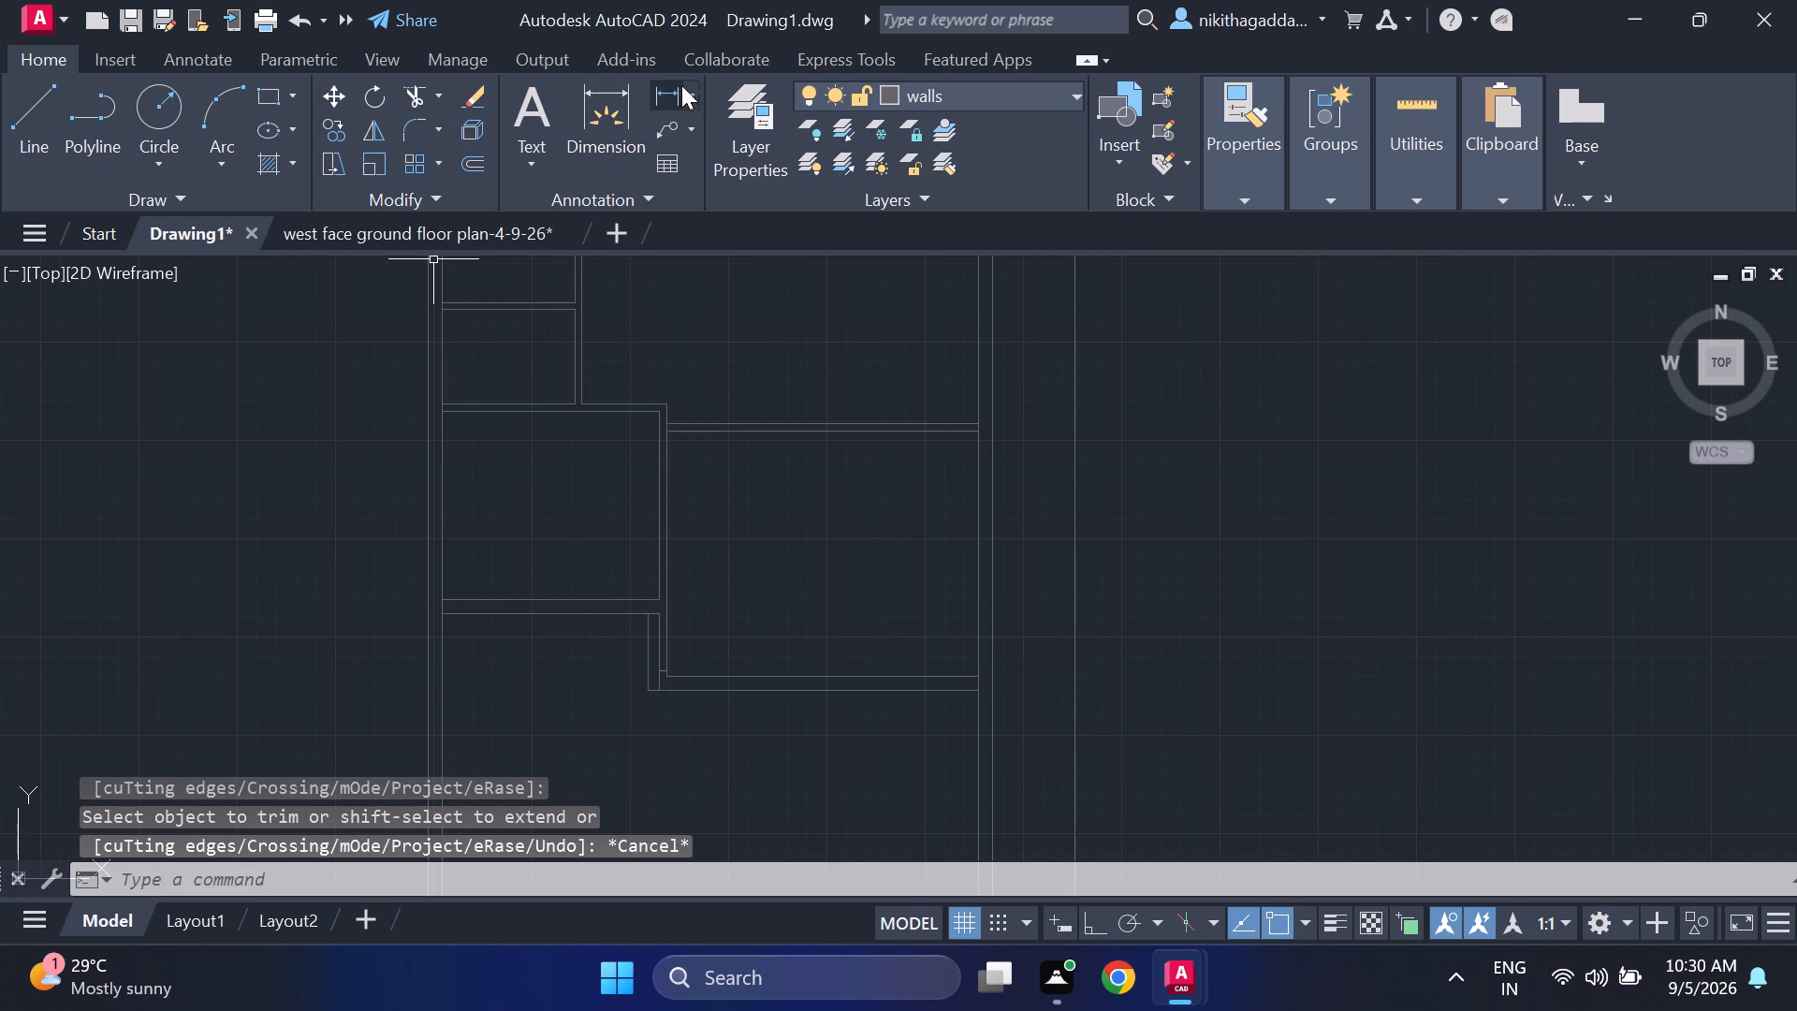
Measure the clear width from the outer wall's inner corner below the west room to the top of the 7.5" offset line.
click(669, 87)
scroll(408, 719, up, 2)
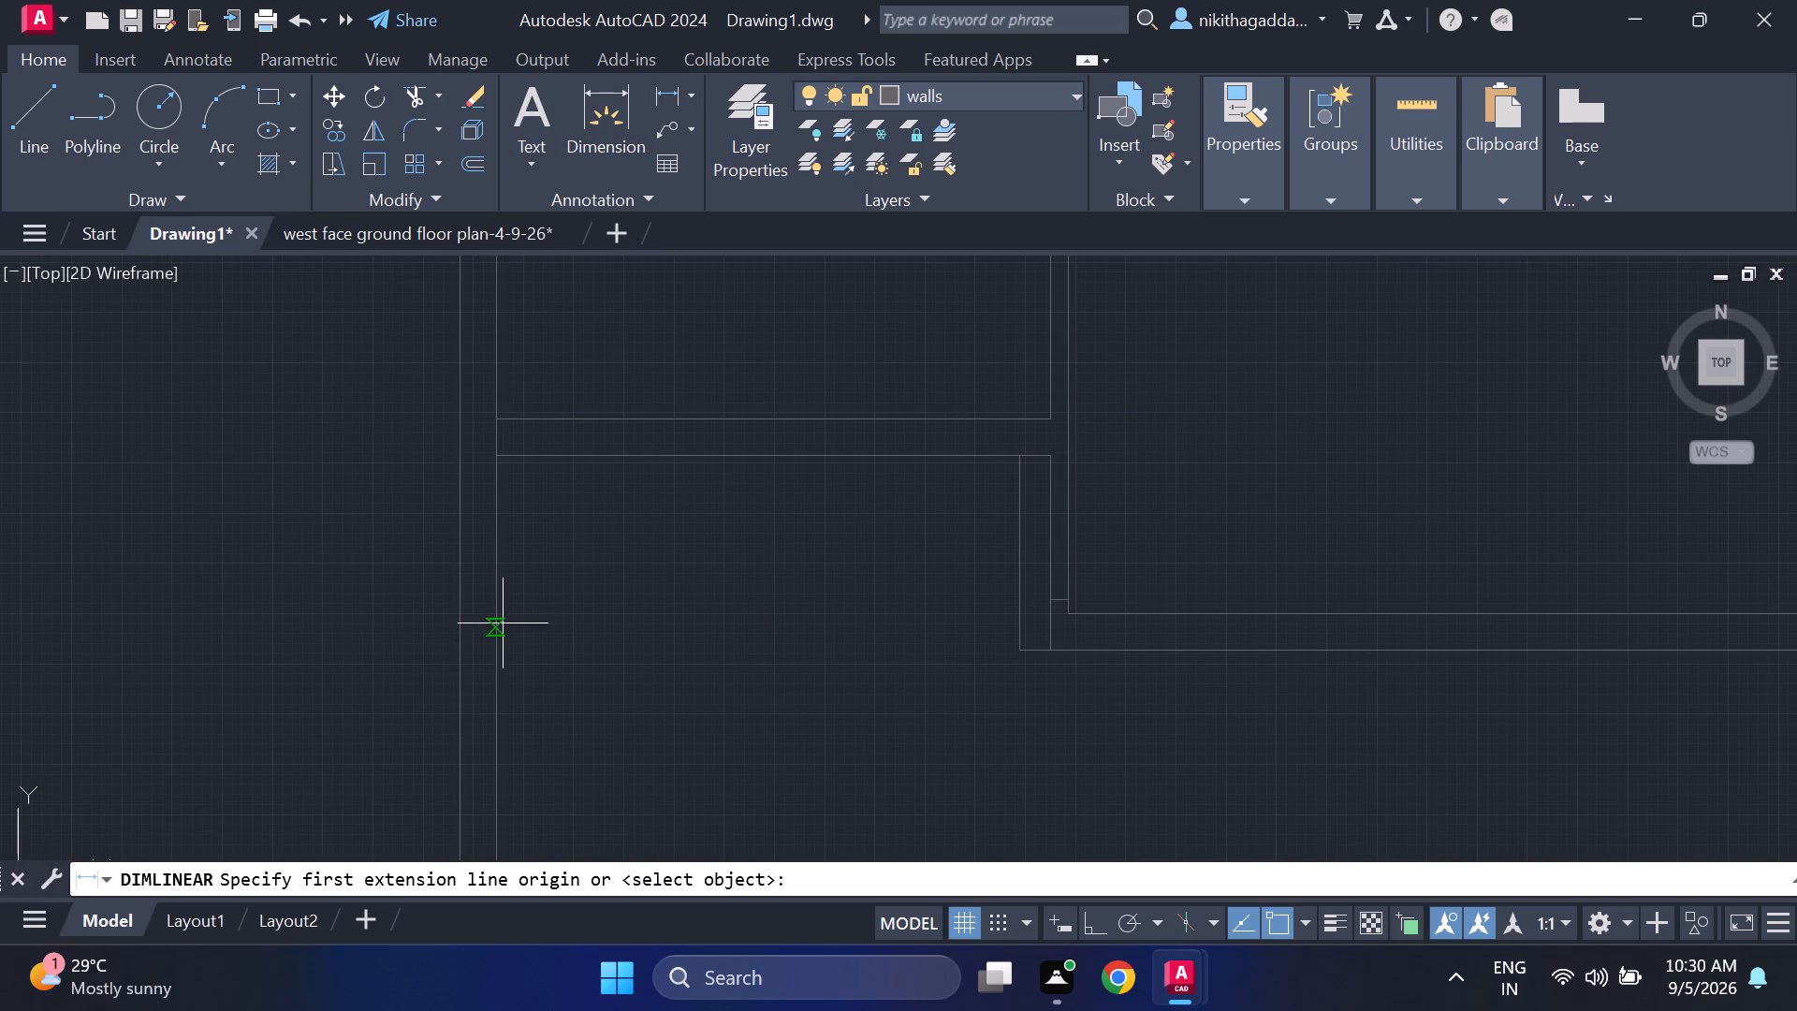
click(504, 460)
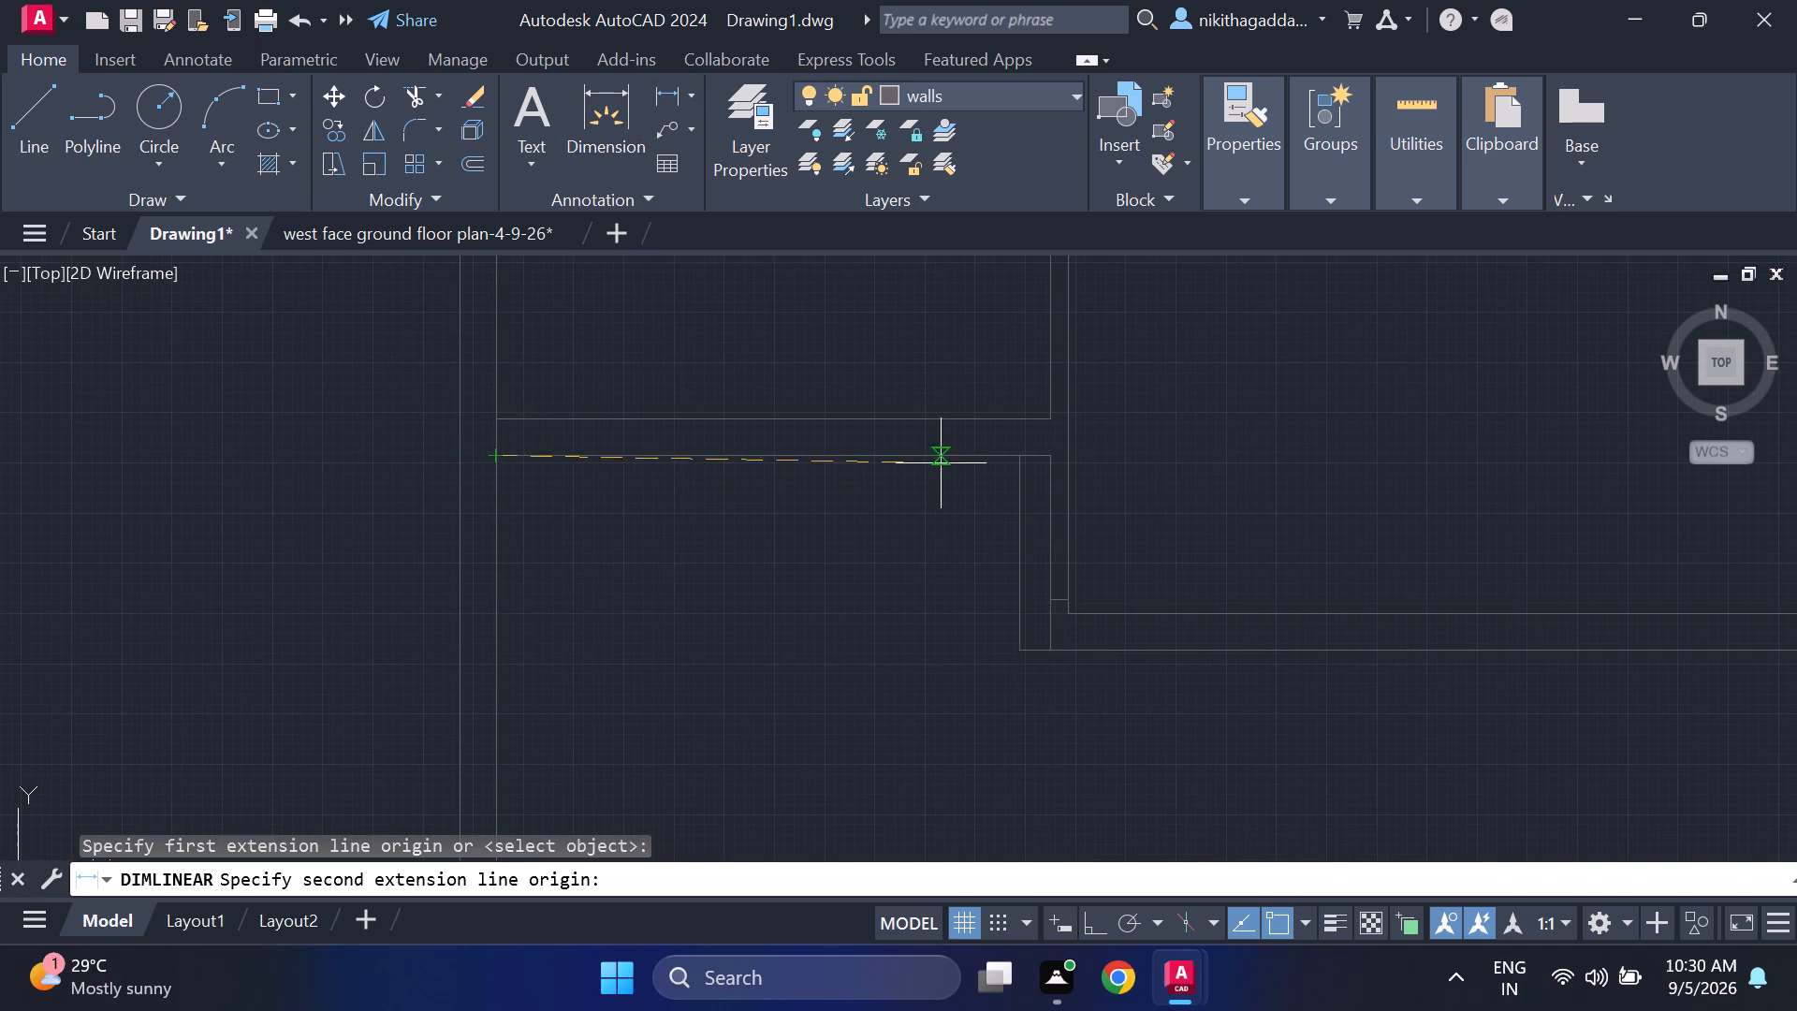
click(1021, 462)
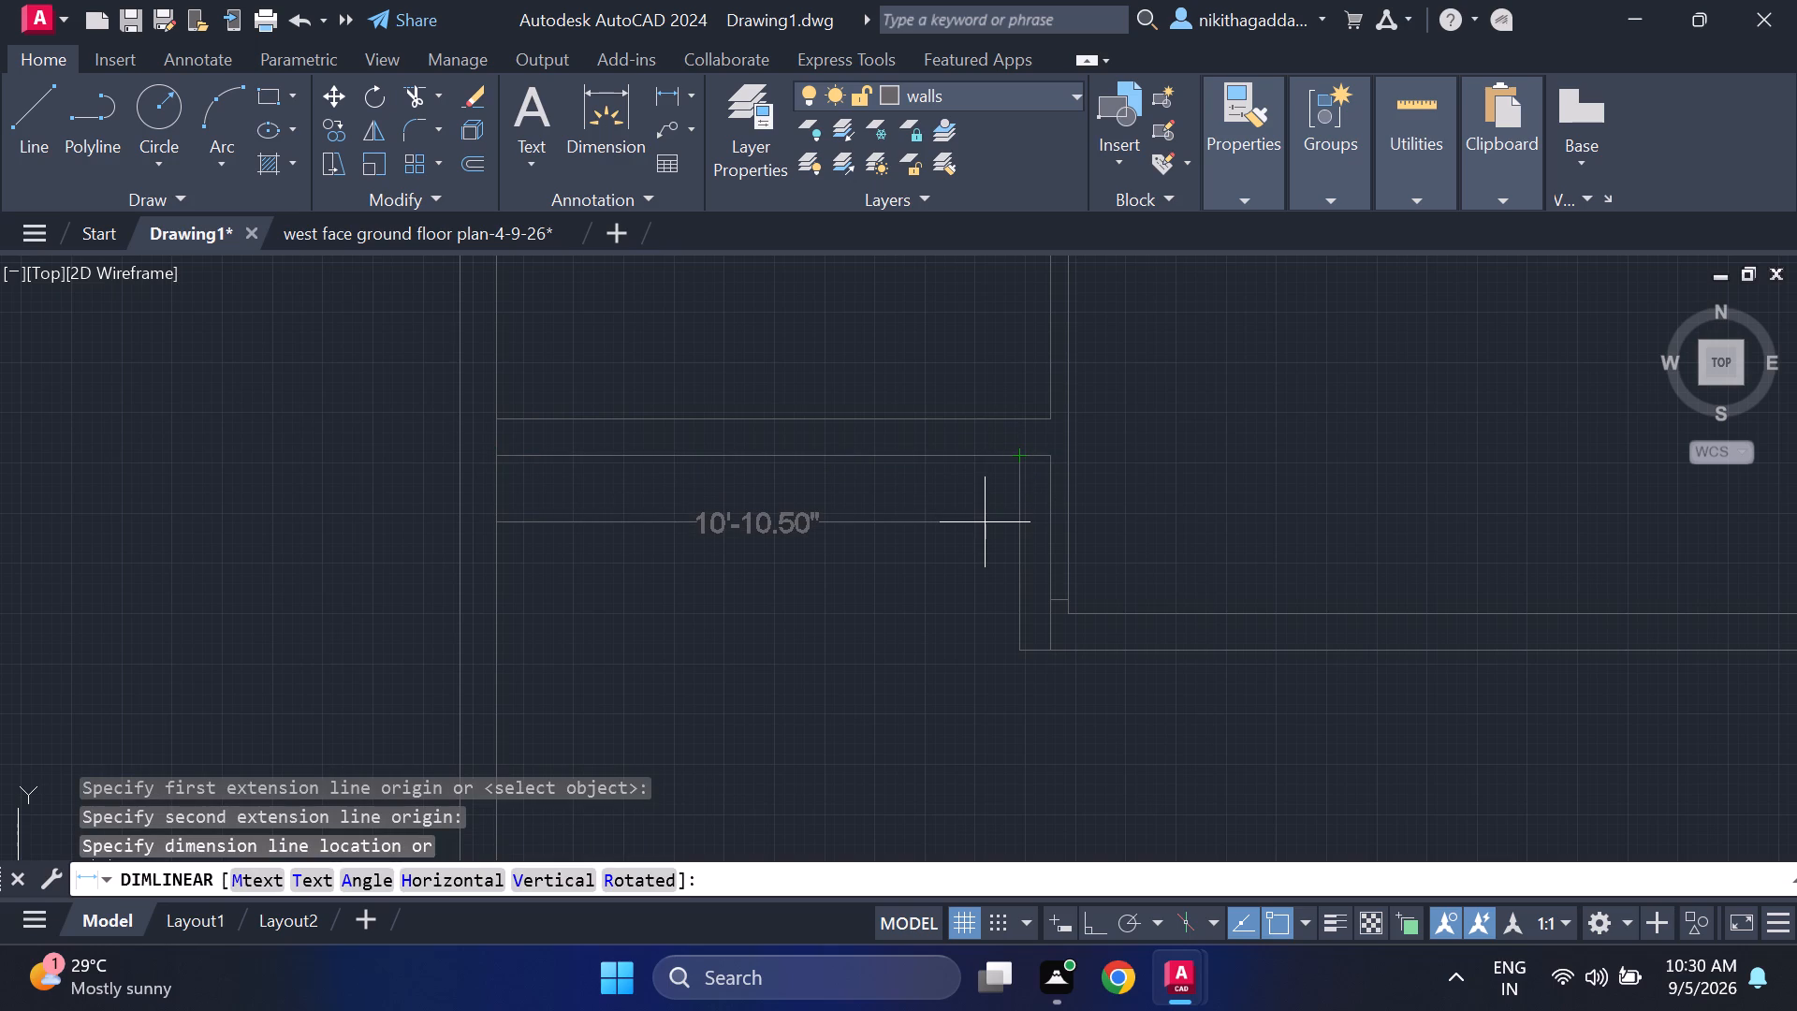
key(Escape)
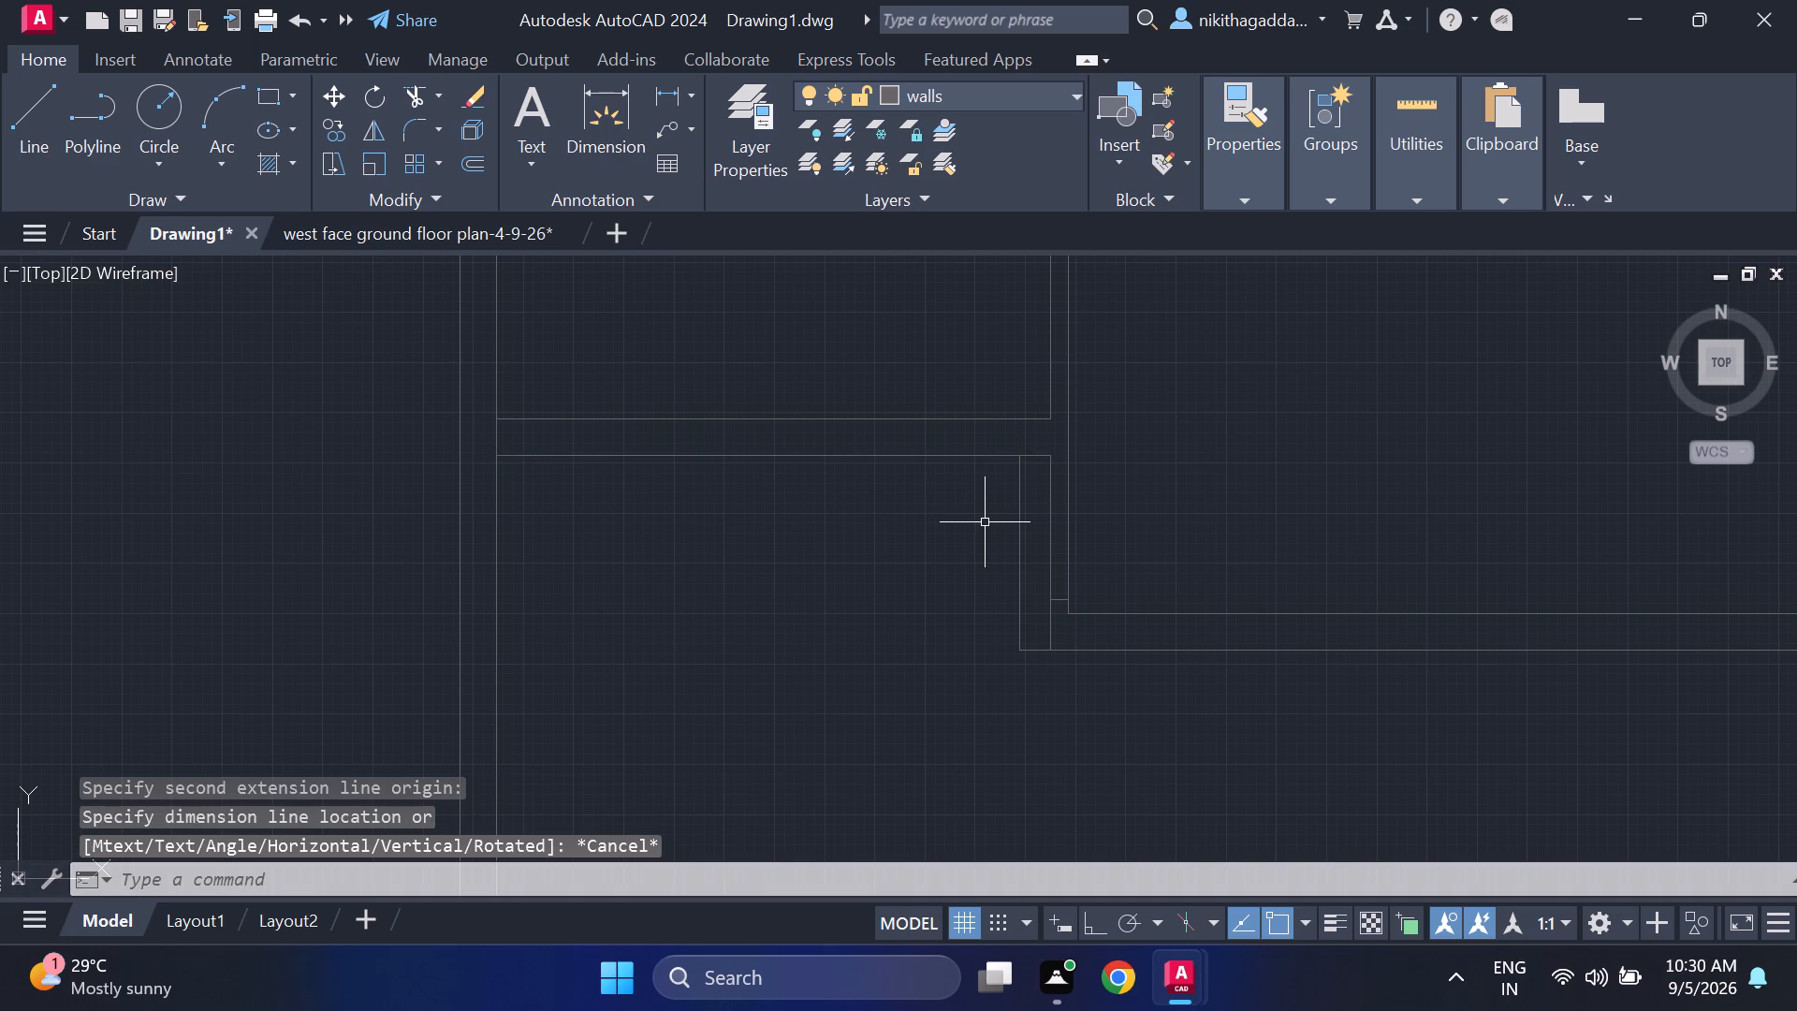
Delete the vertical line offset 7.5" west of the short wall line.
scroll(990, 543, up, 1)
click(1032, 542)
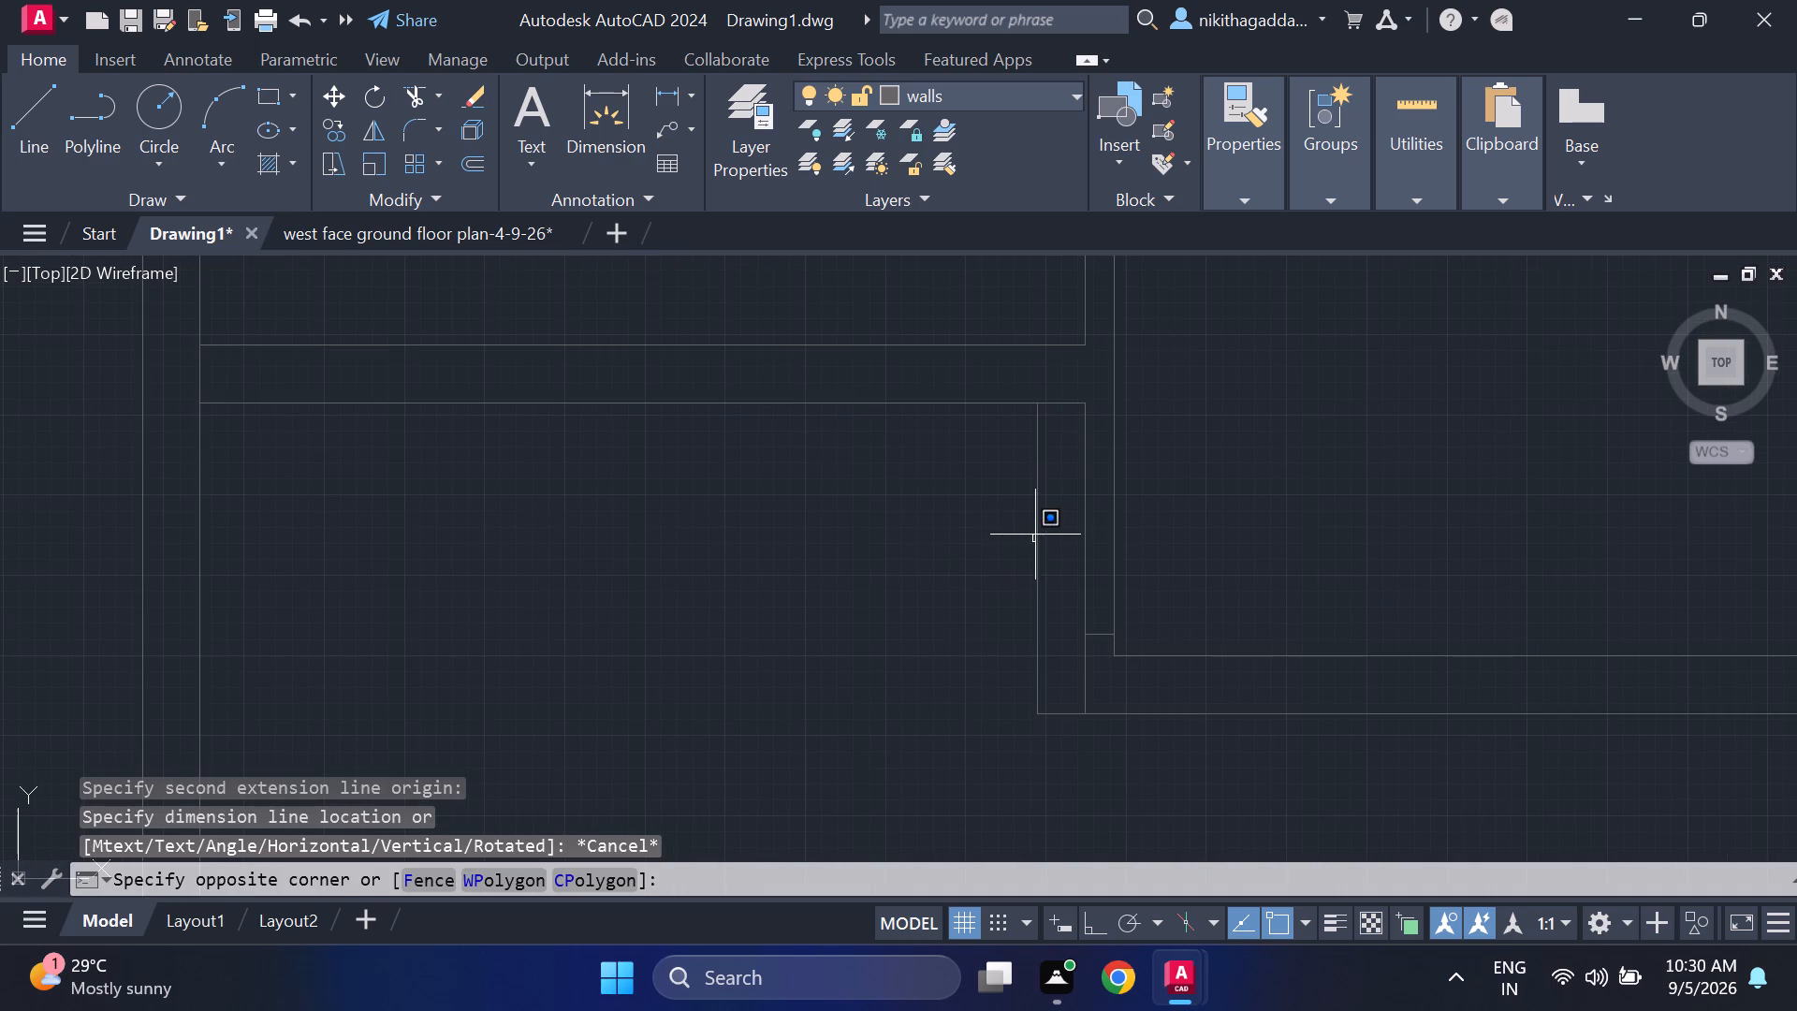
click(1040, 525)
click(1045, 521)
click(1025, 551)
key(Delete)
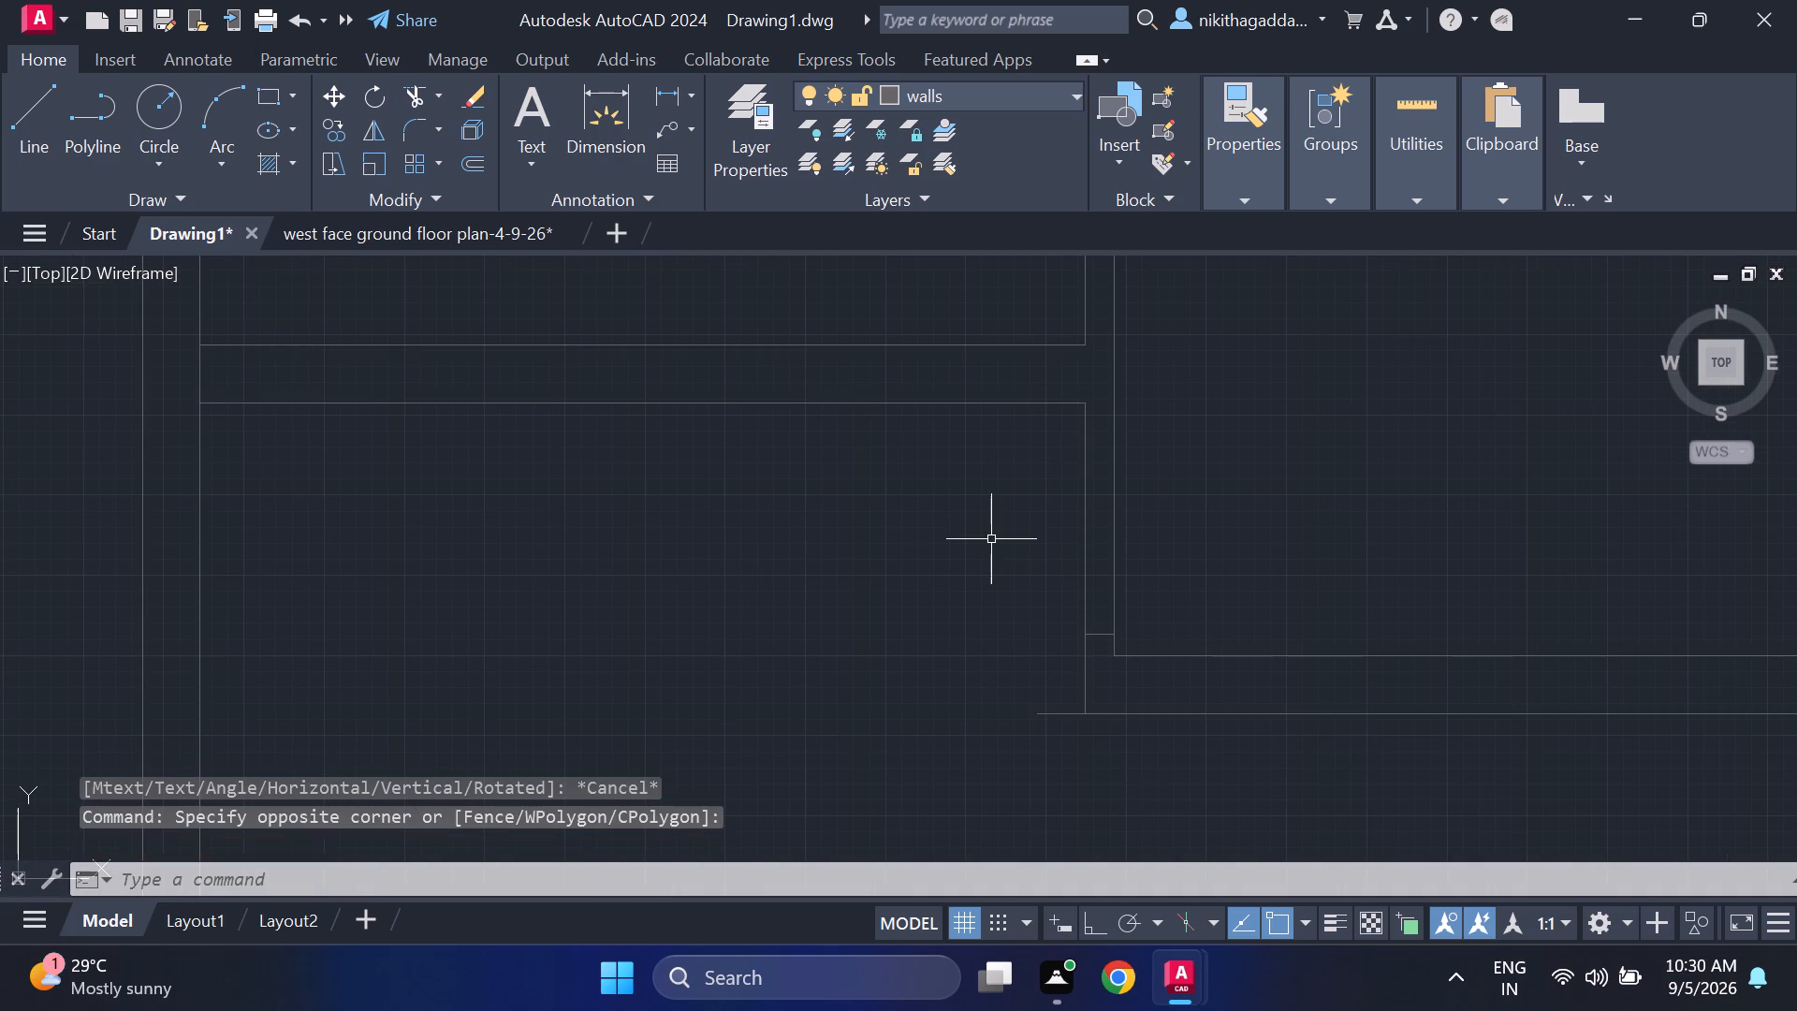
Offset the short vertical wall line south of the west room's 9" wall by 6" to the west.
text(of)
key(Return)
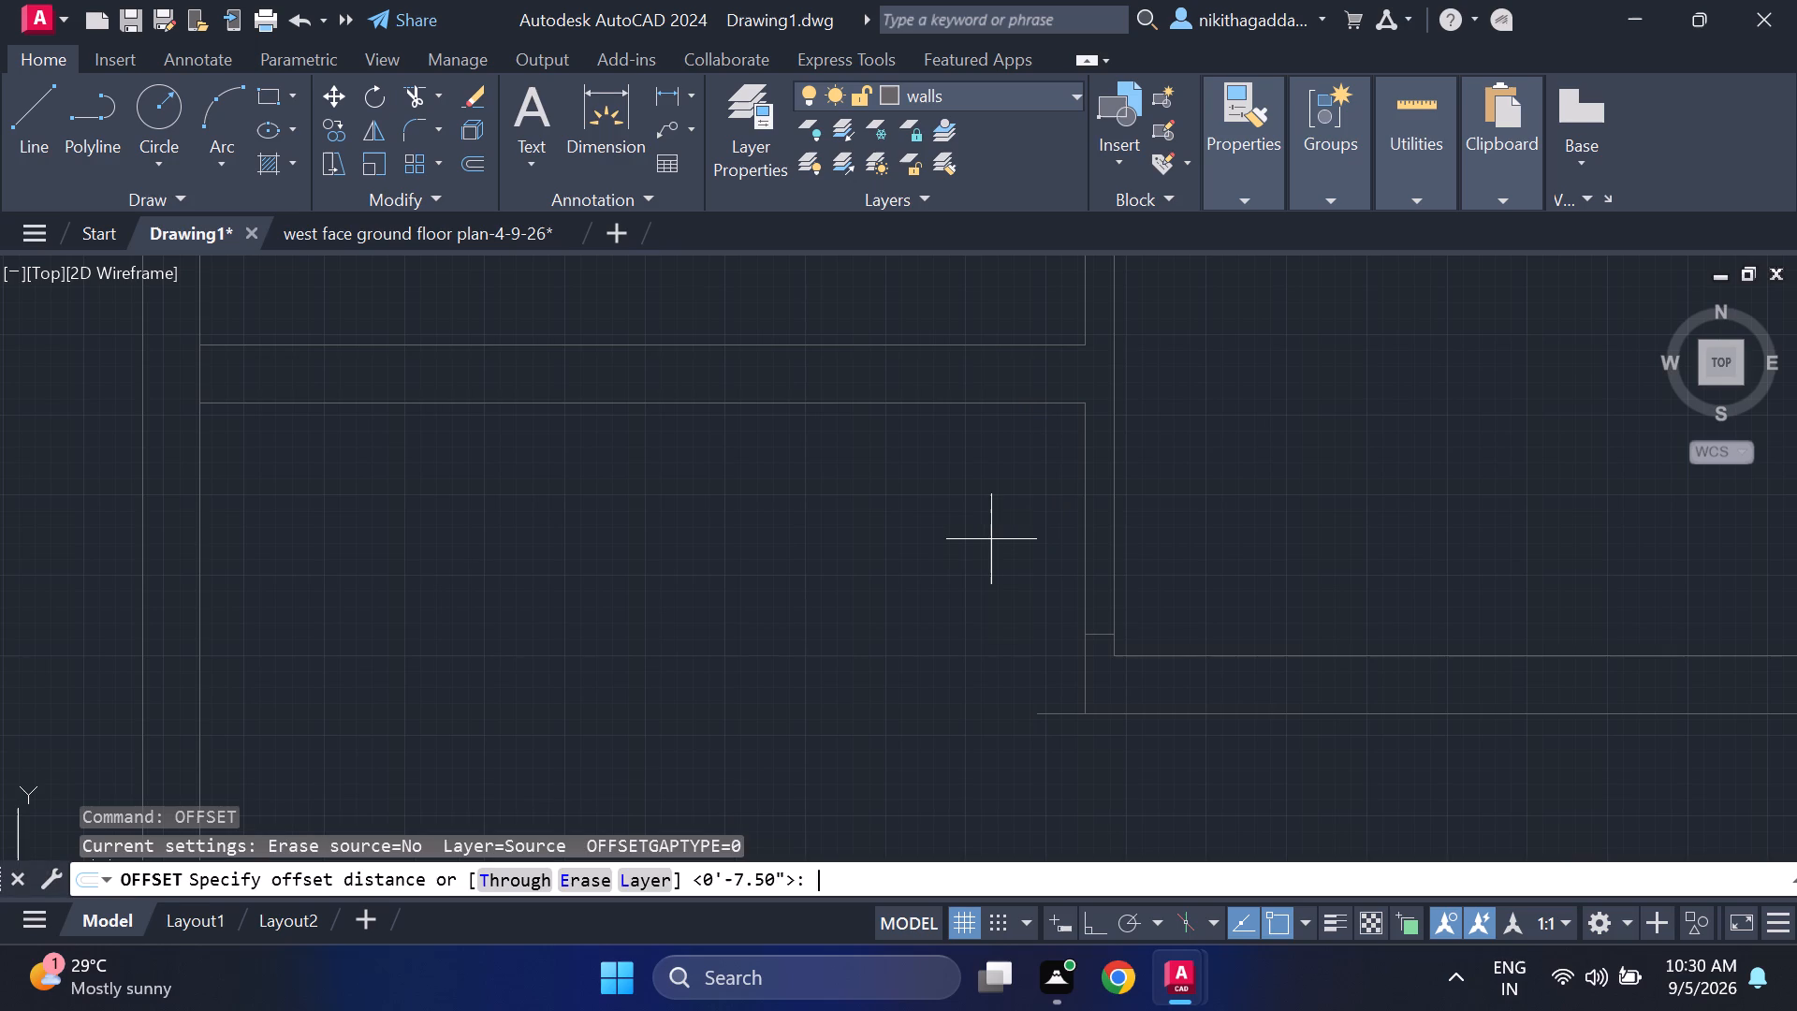
key(6)
text(.6)
key(BackSpace)
key(BackSpace)
key(shift+quotedbl)
key(Return)
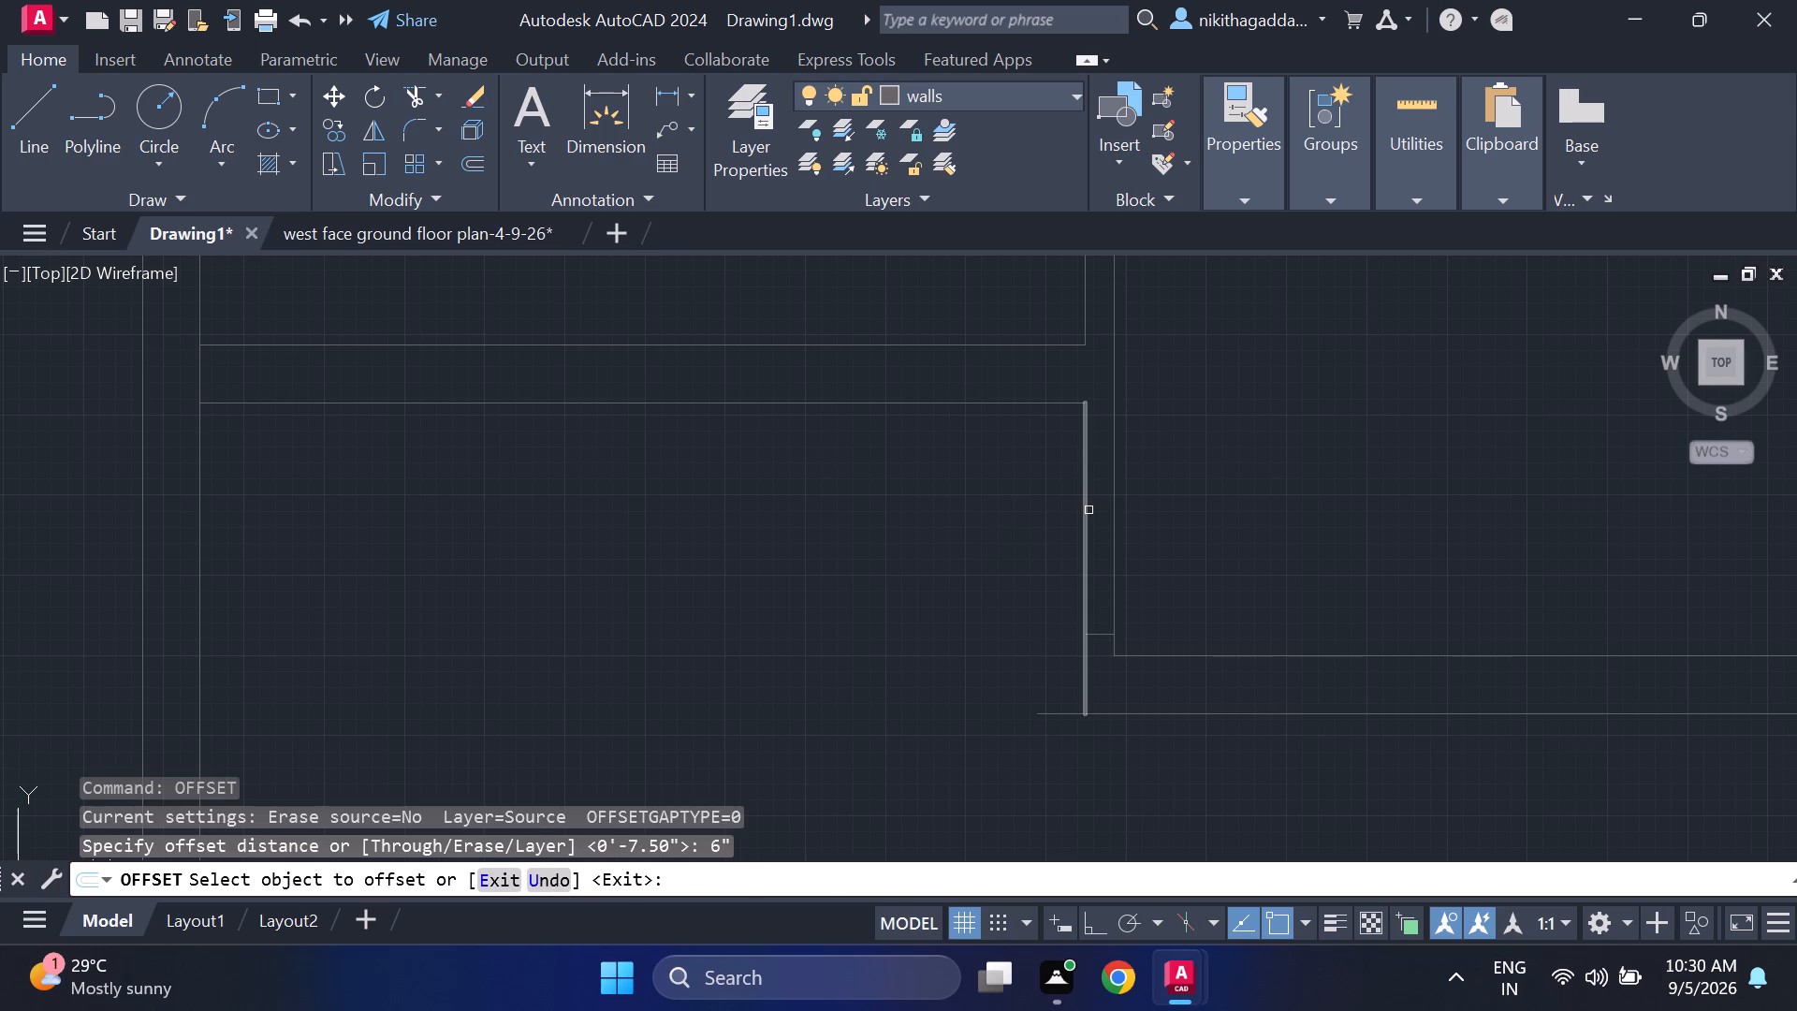
click(1088, 510)
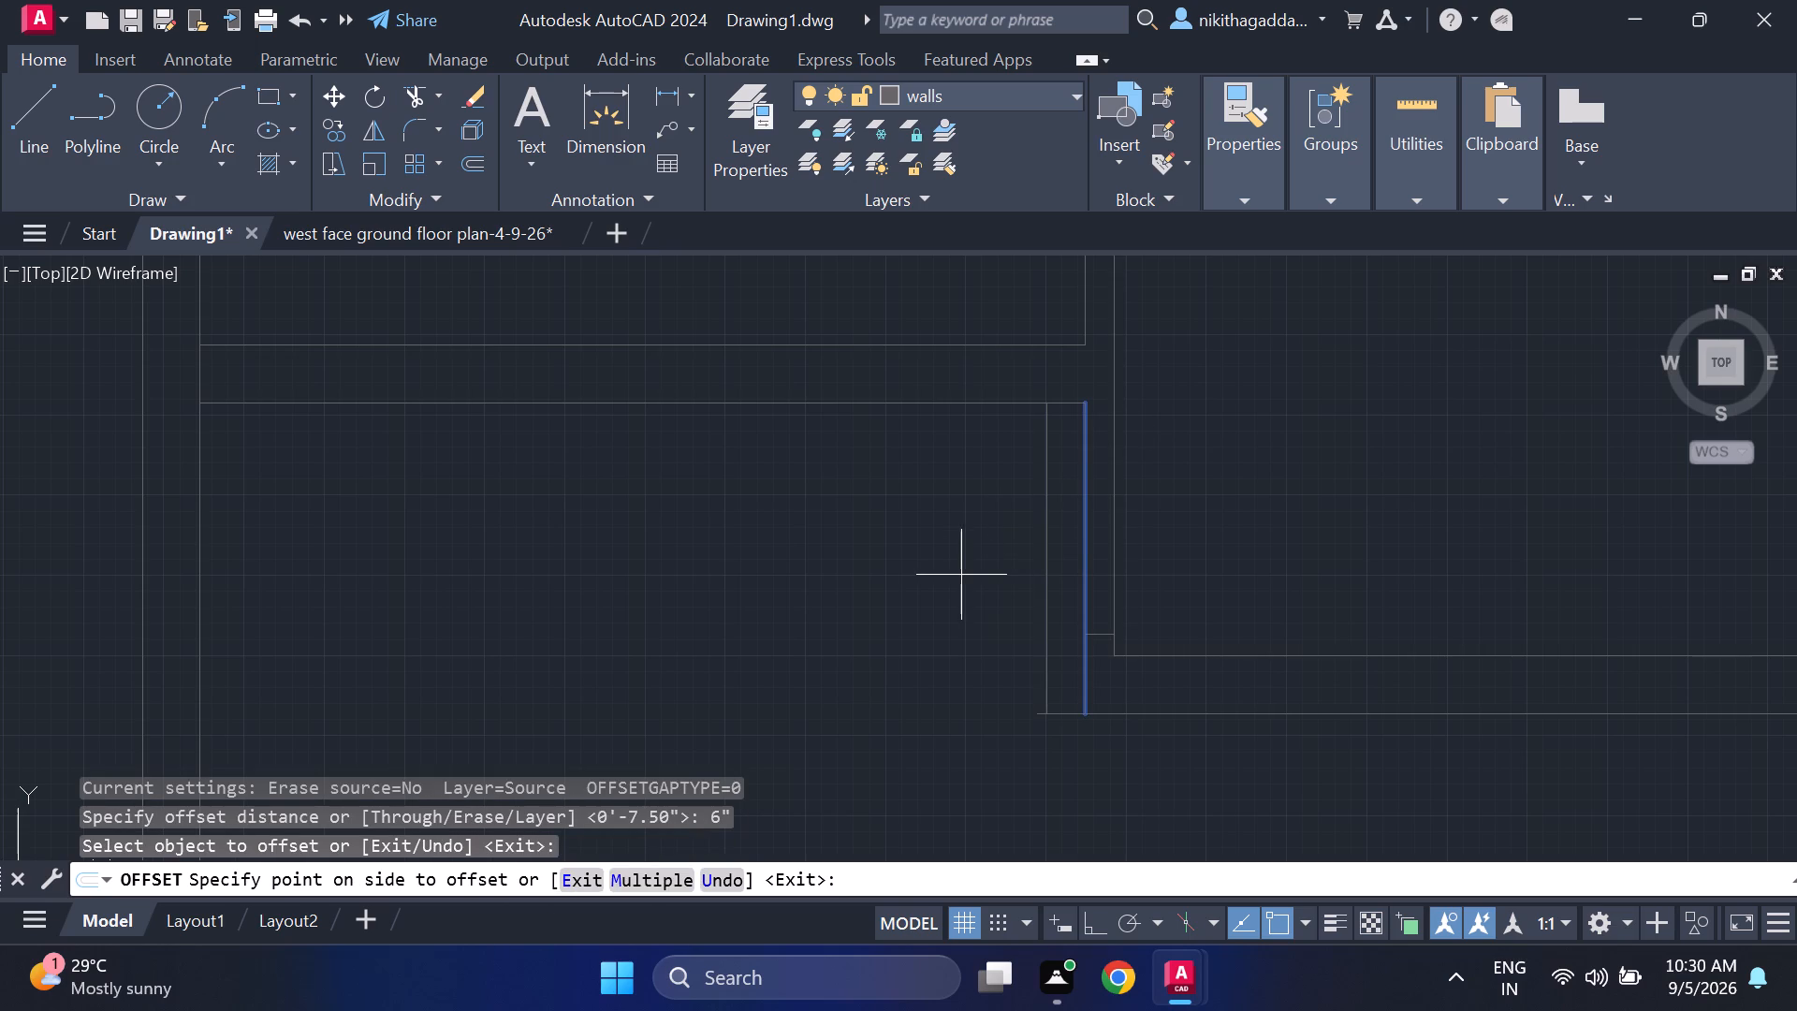
click(964, 564)
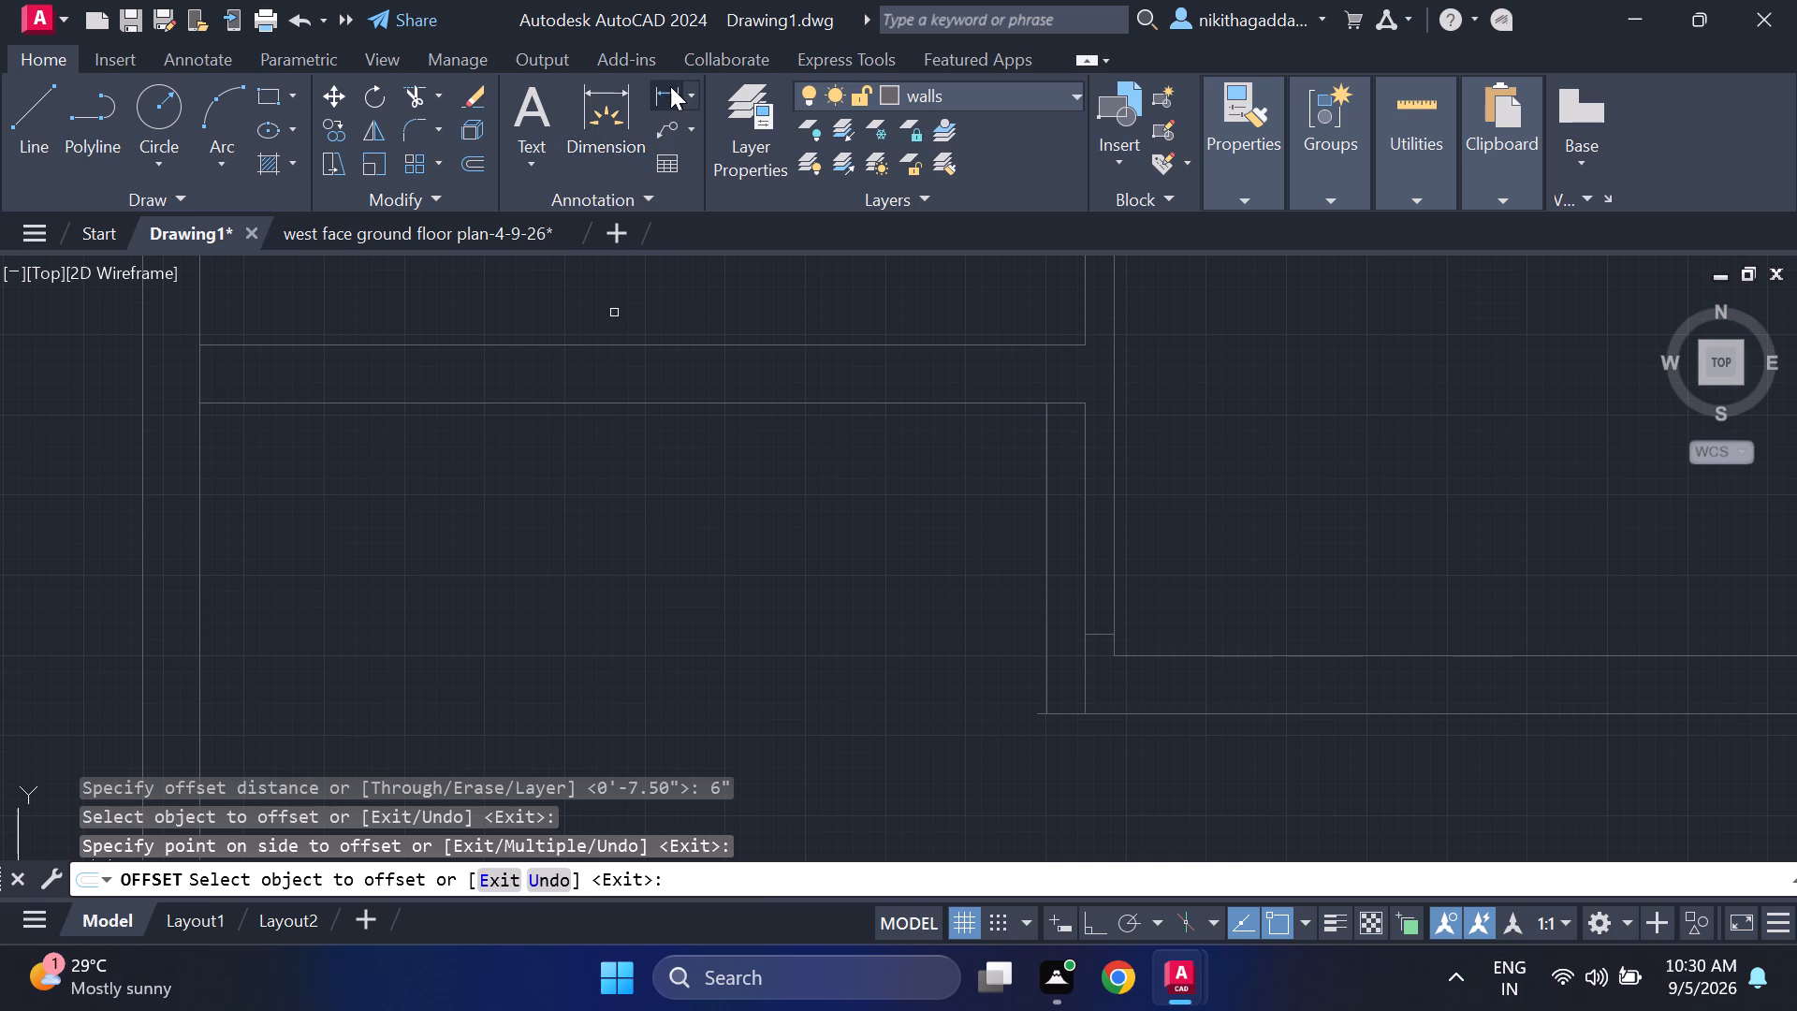
Measure the clear width from the outer wall's inner corner below the west room to the top of the 6" offset line.
click(671, 86)
click(194, 407)
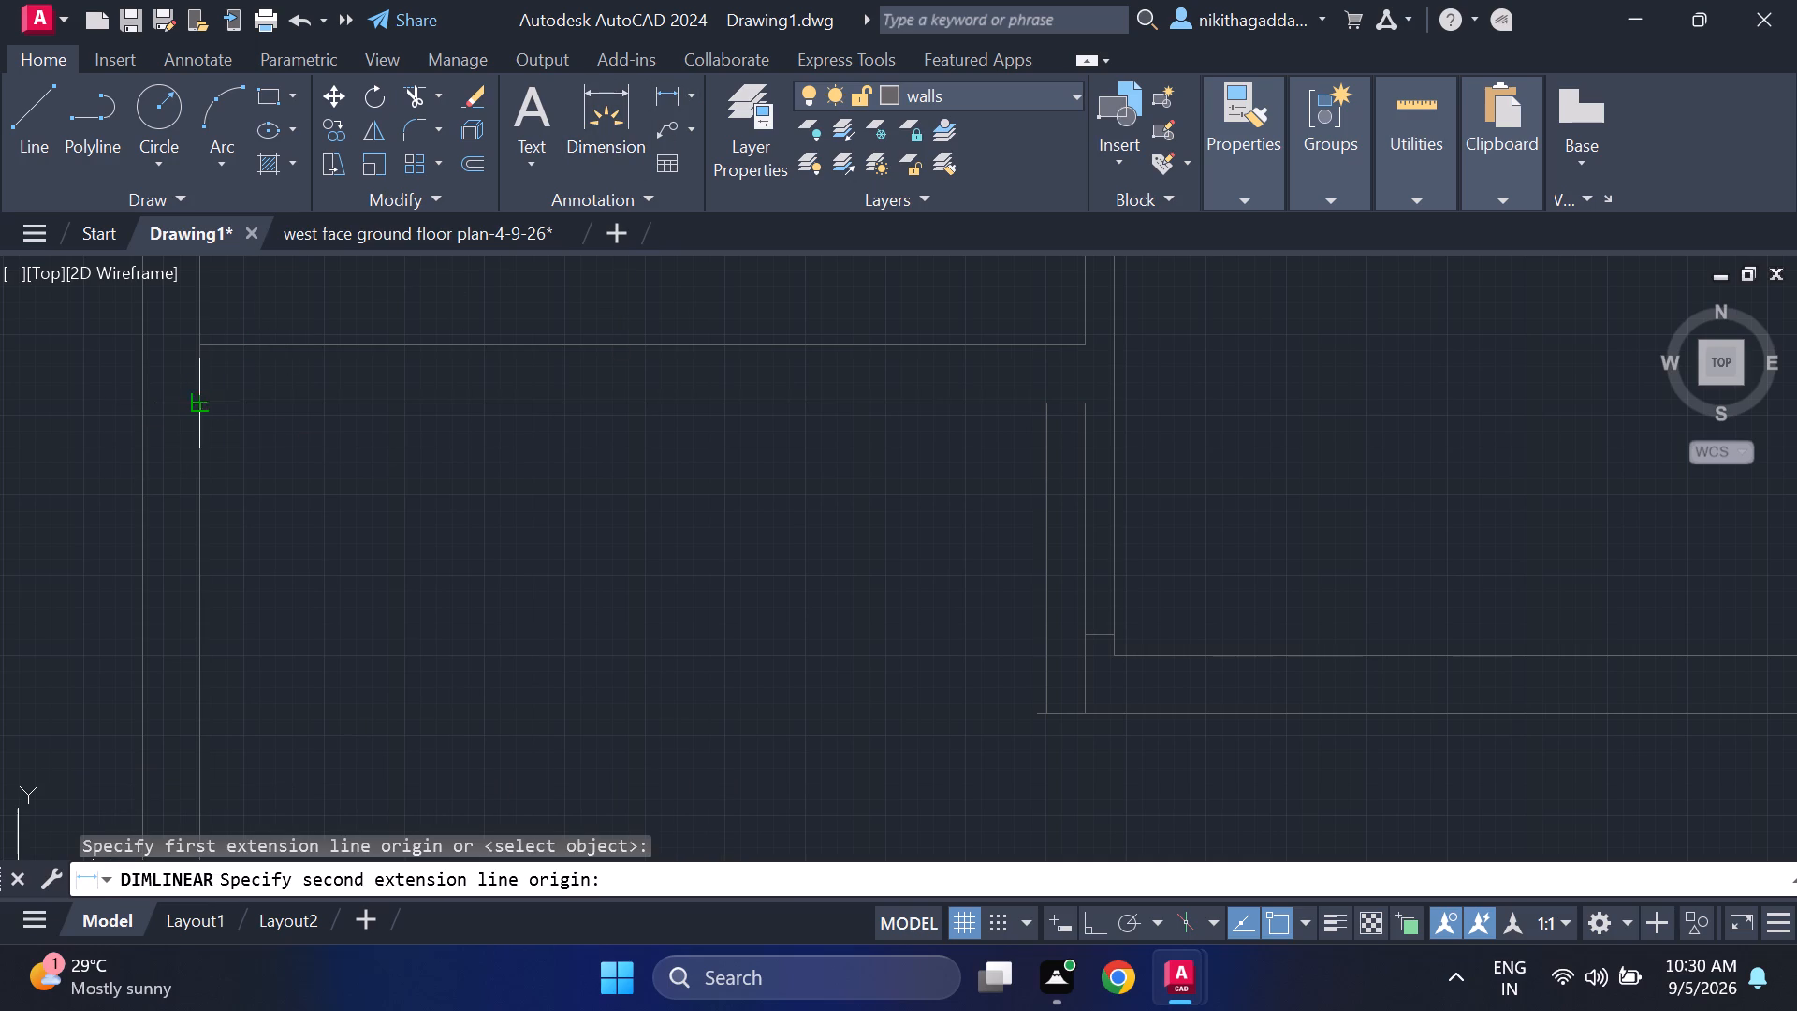
click(1047, 404)
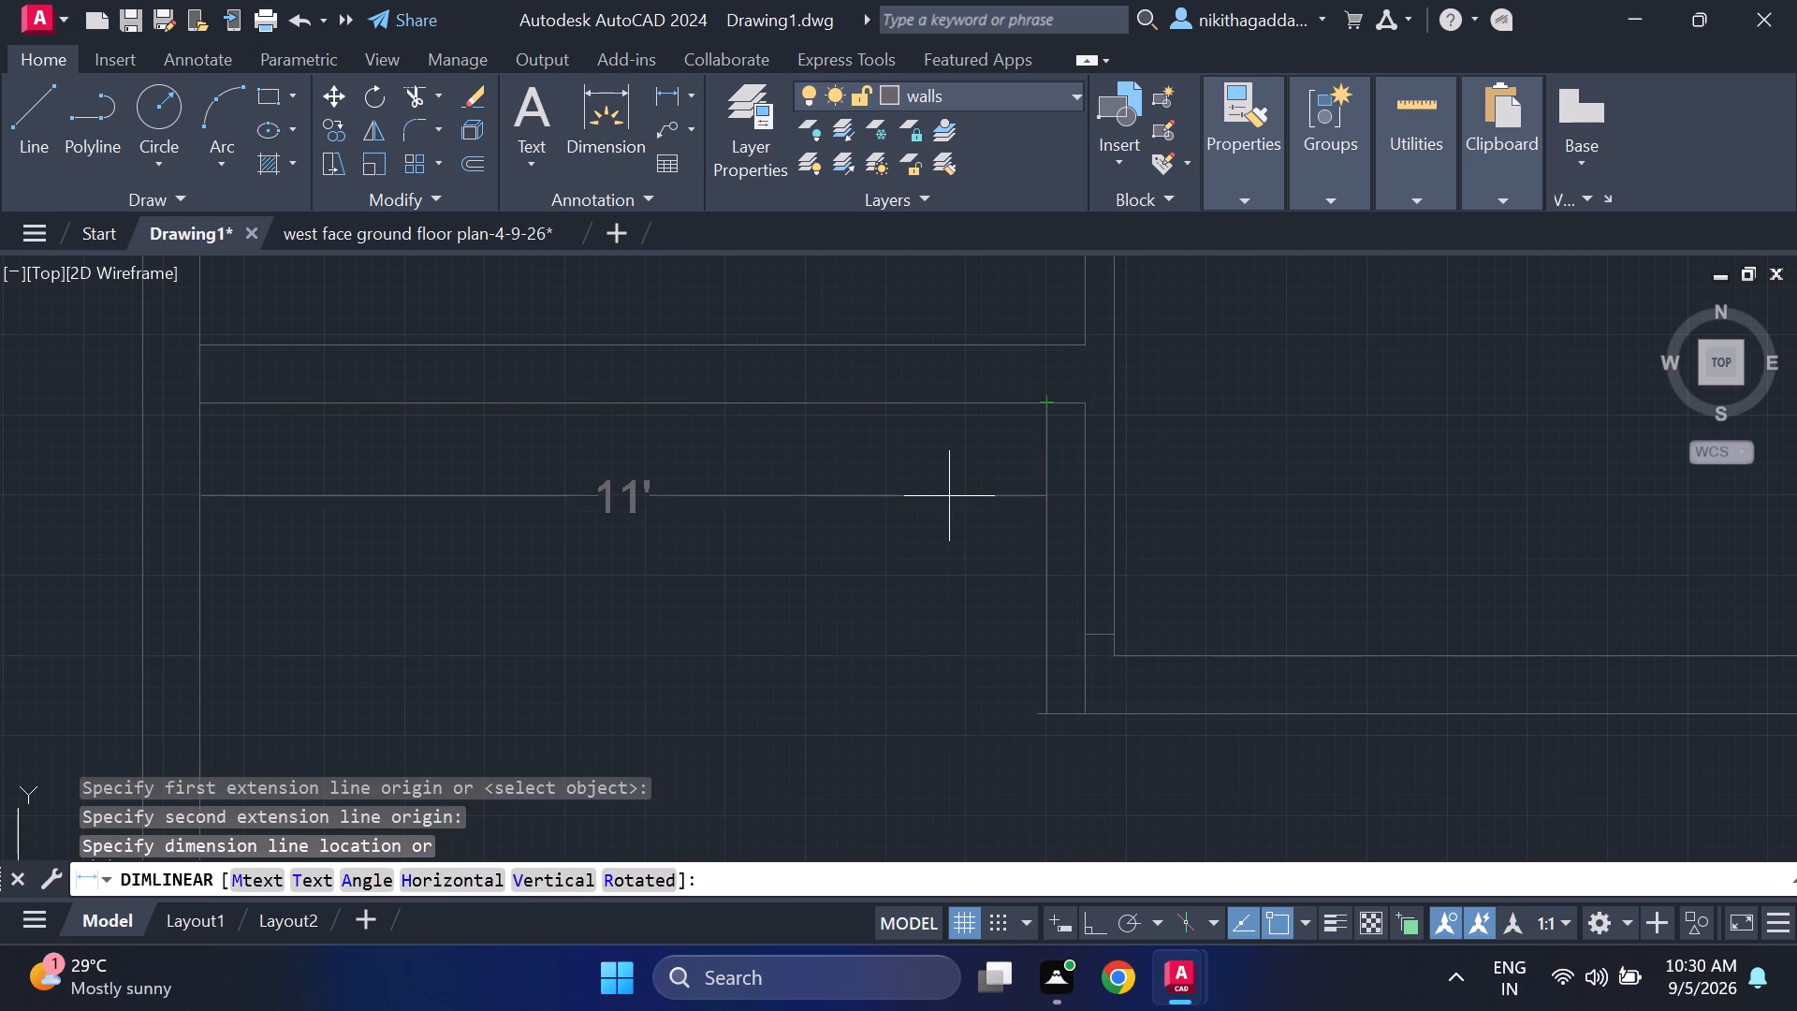
key(Escape)
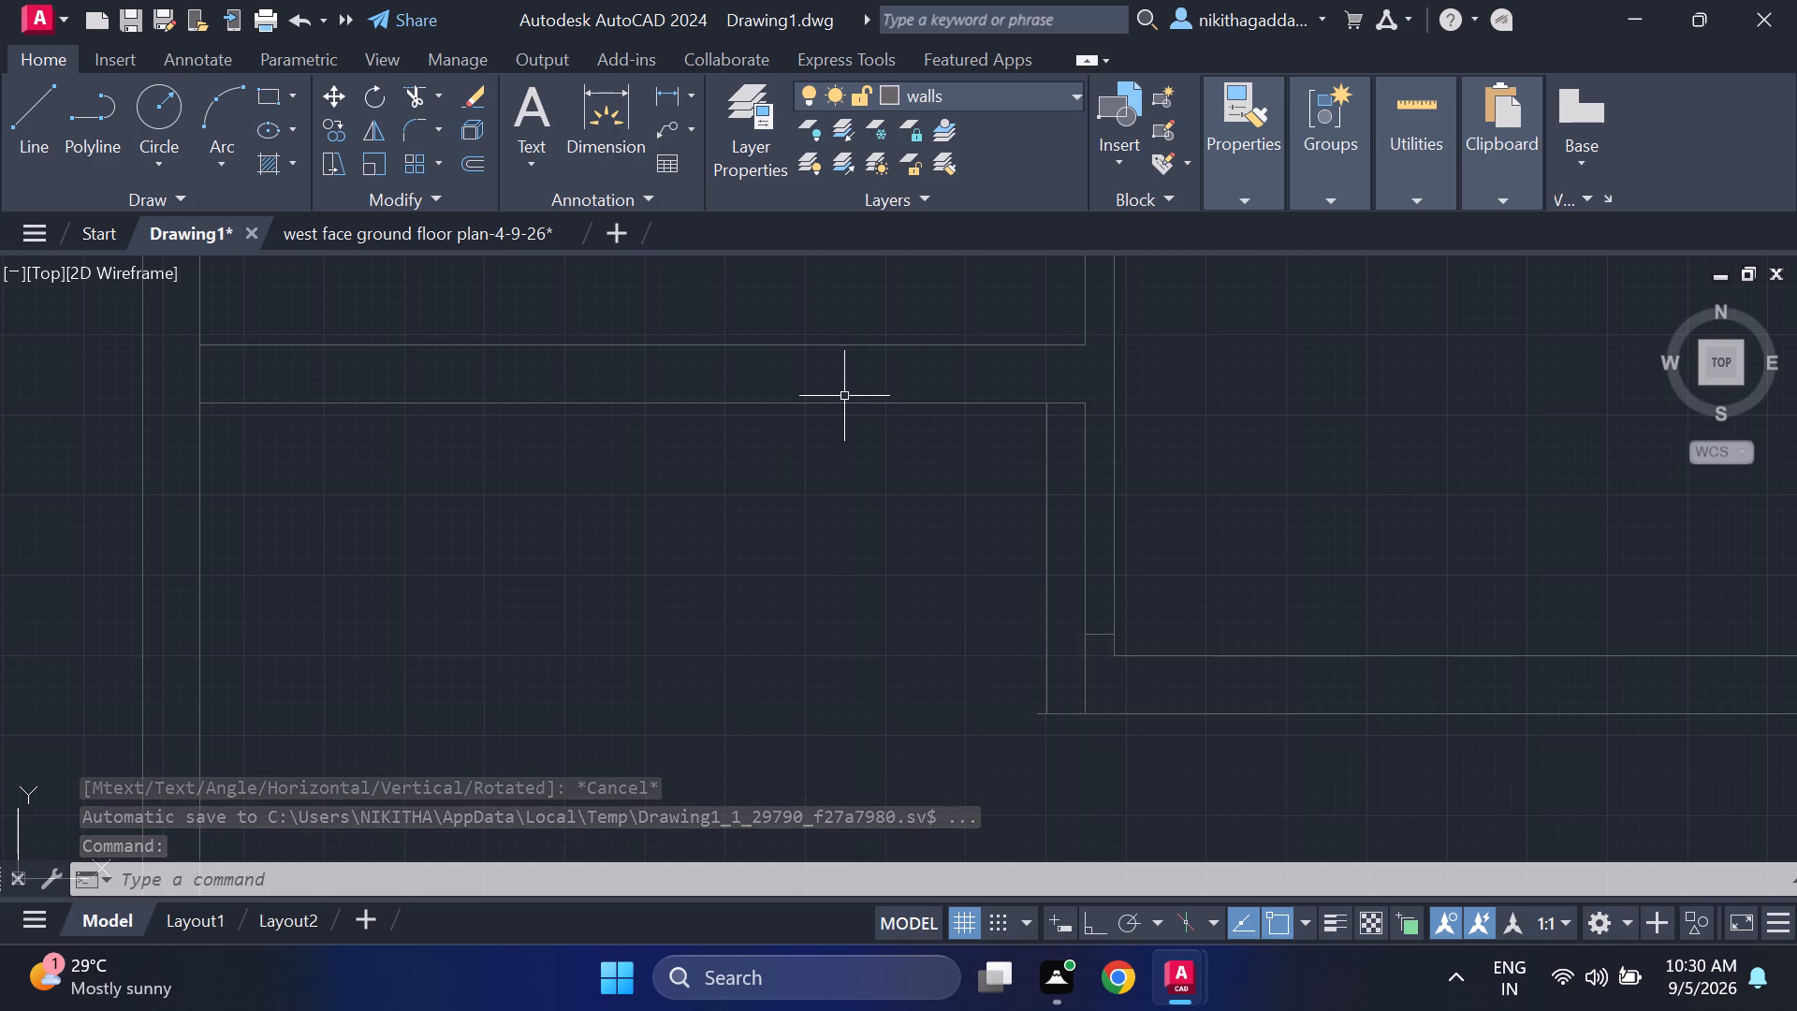
Trim the overhang of the horizontal closing line west of the 6" offset line at the short wall's south end.
scroll(814, 666, down, 3)
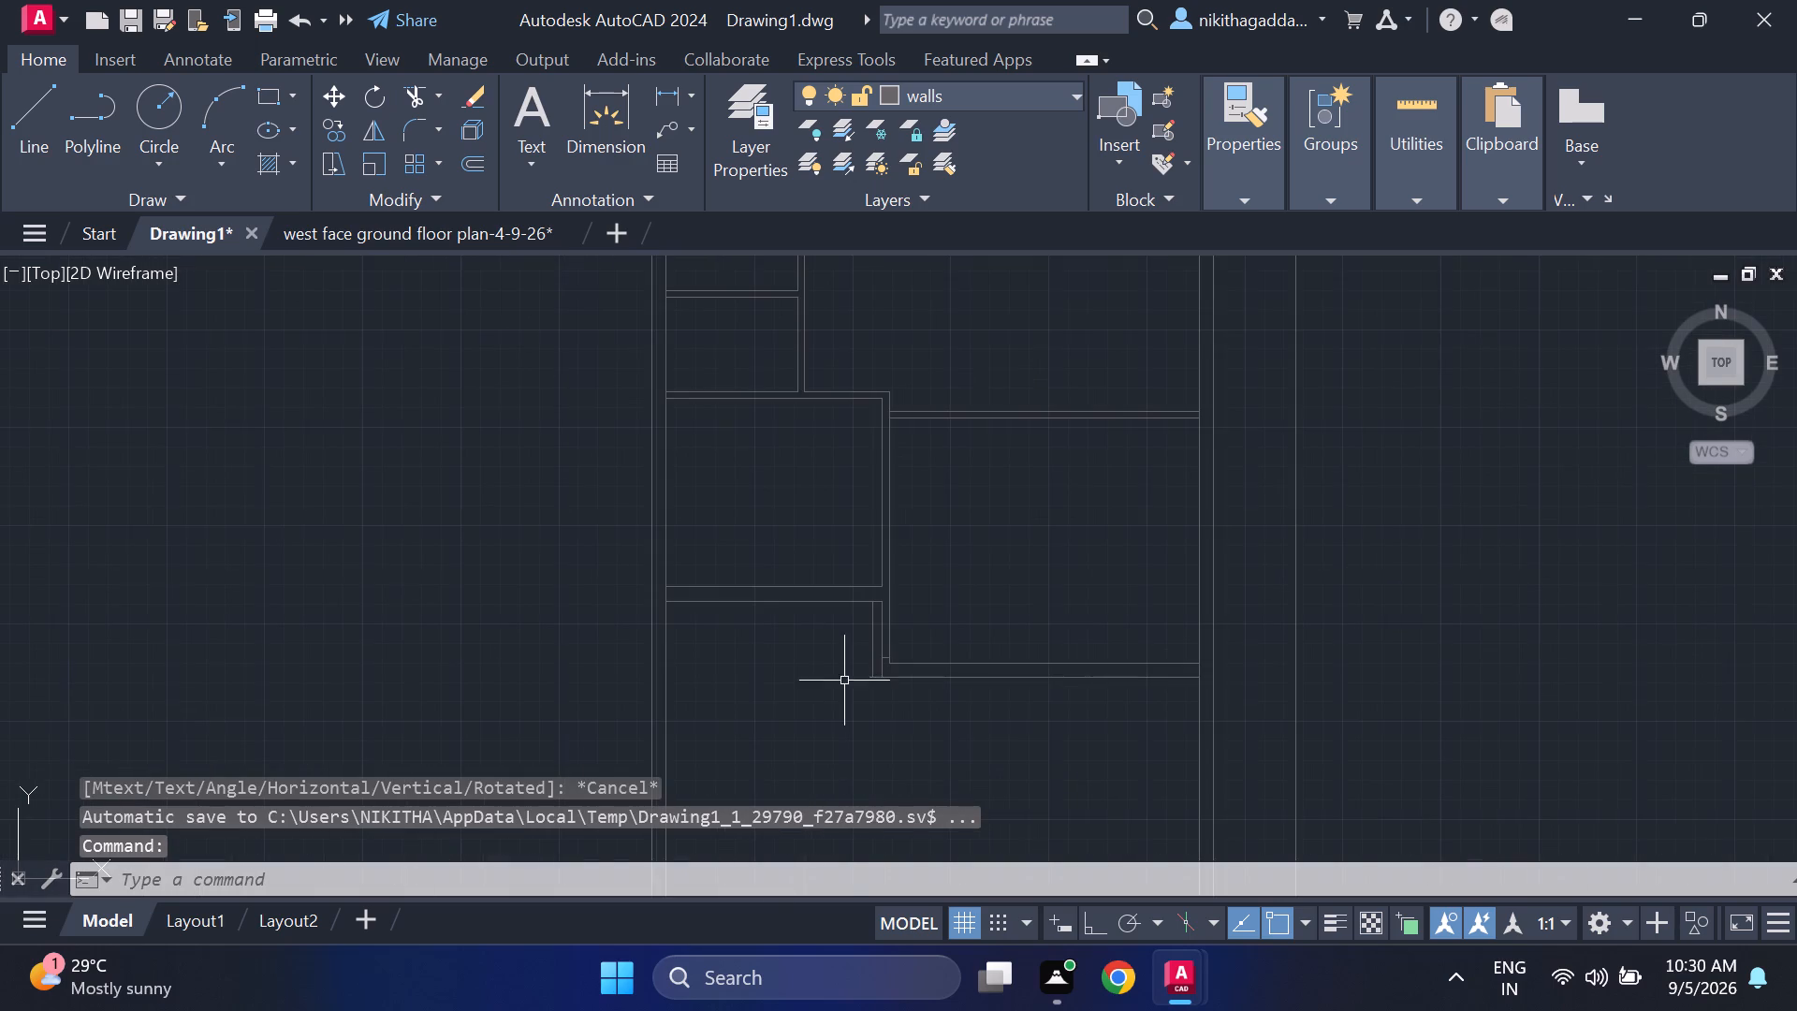
text(tr)
key(Return)
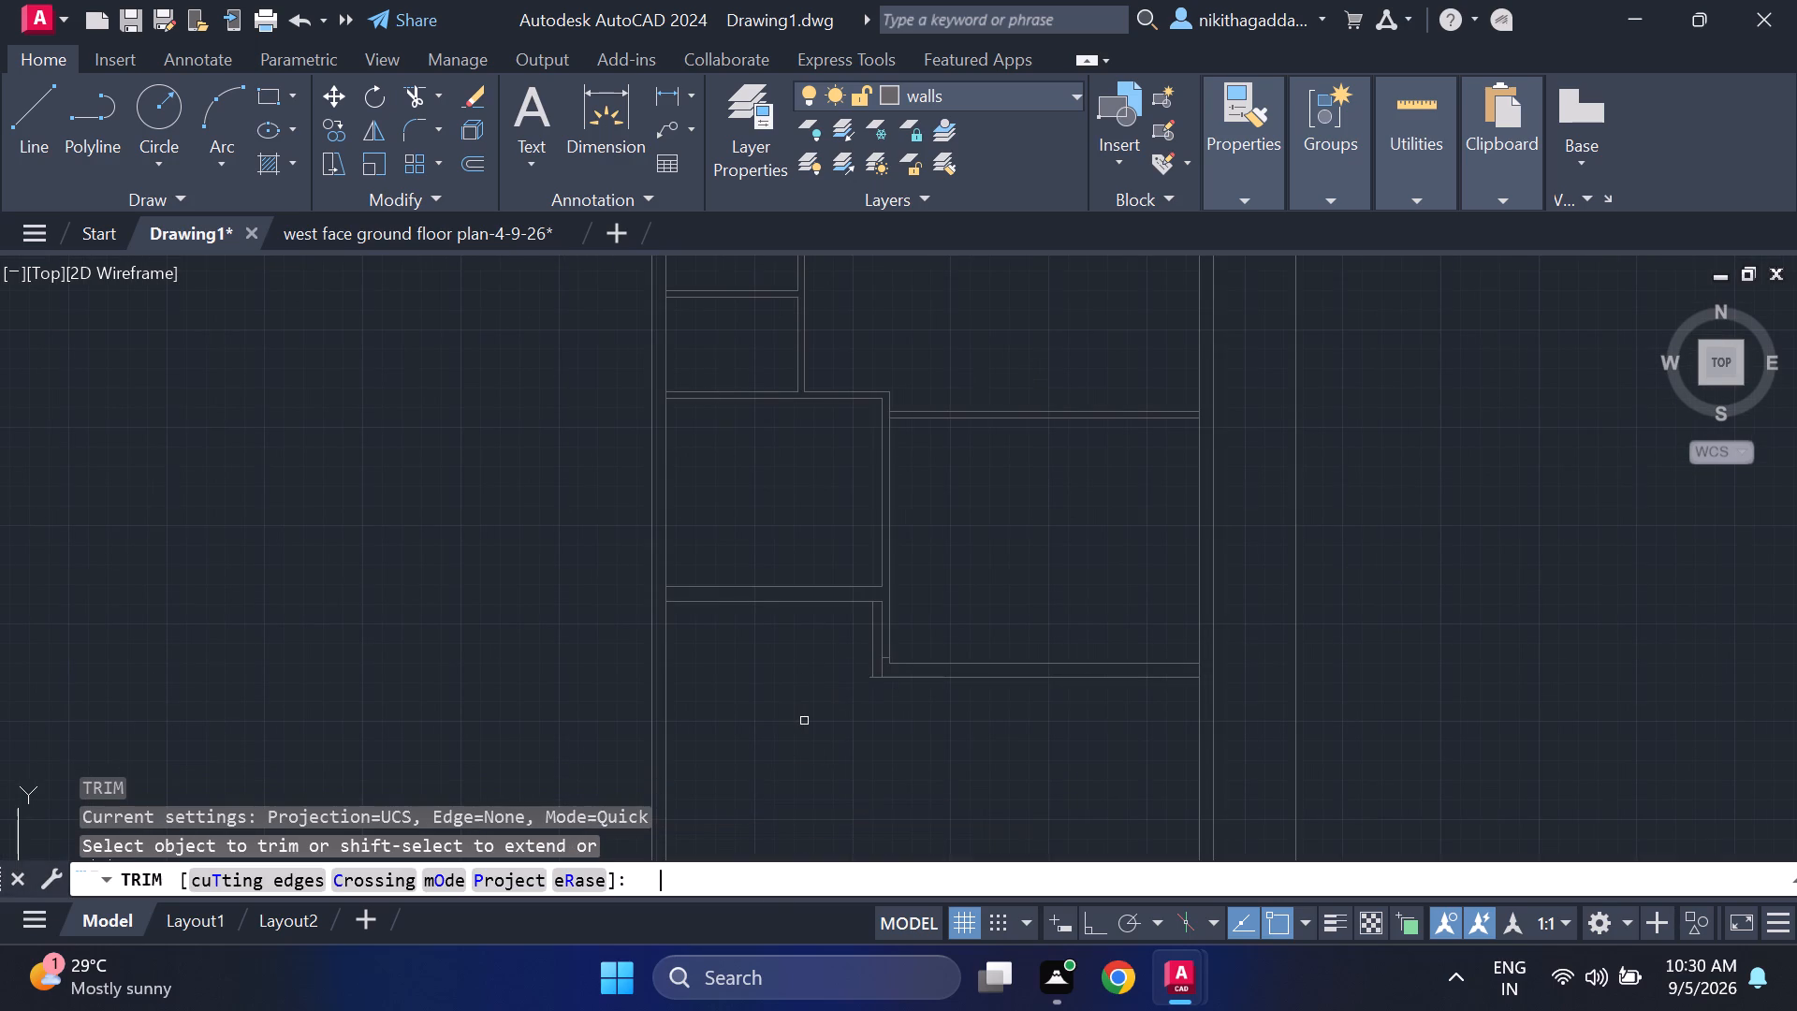
scroll(865, 678, up, 5)
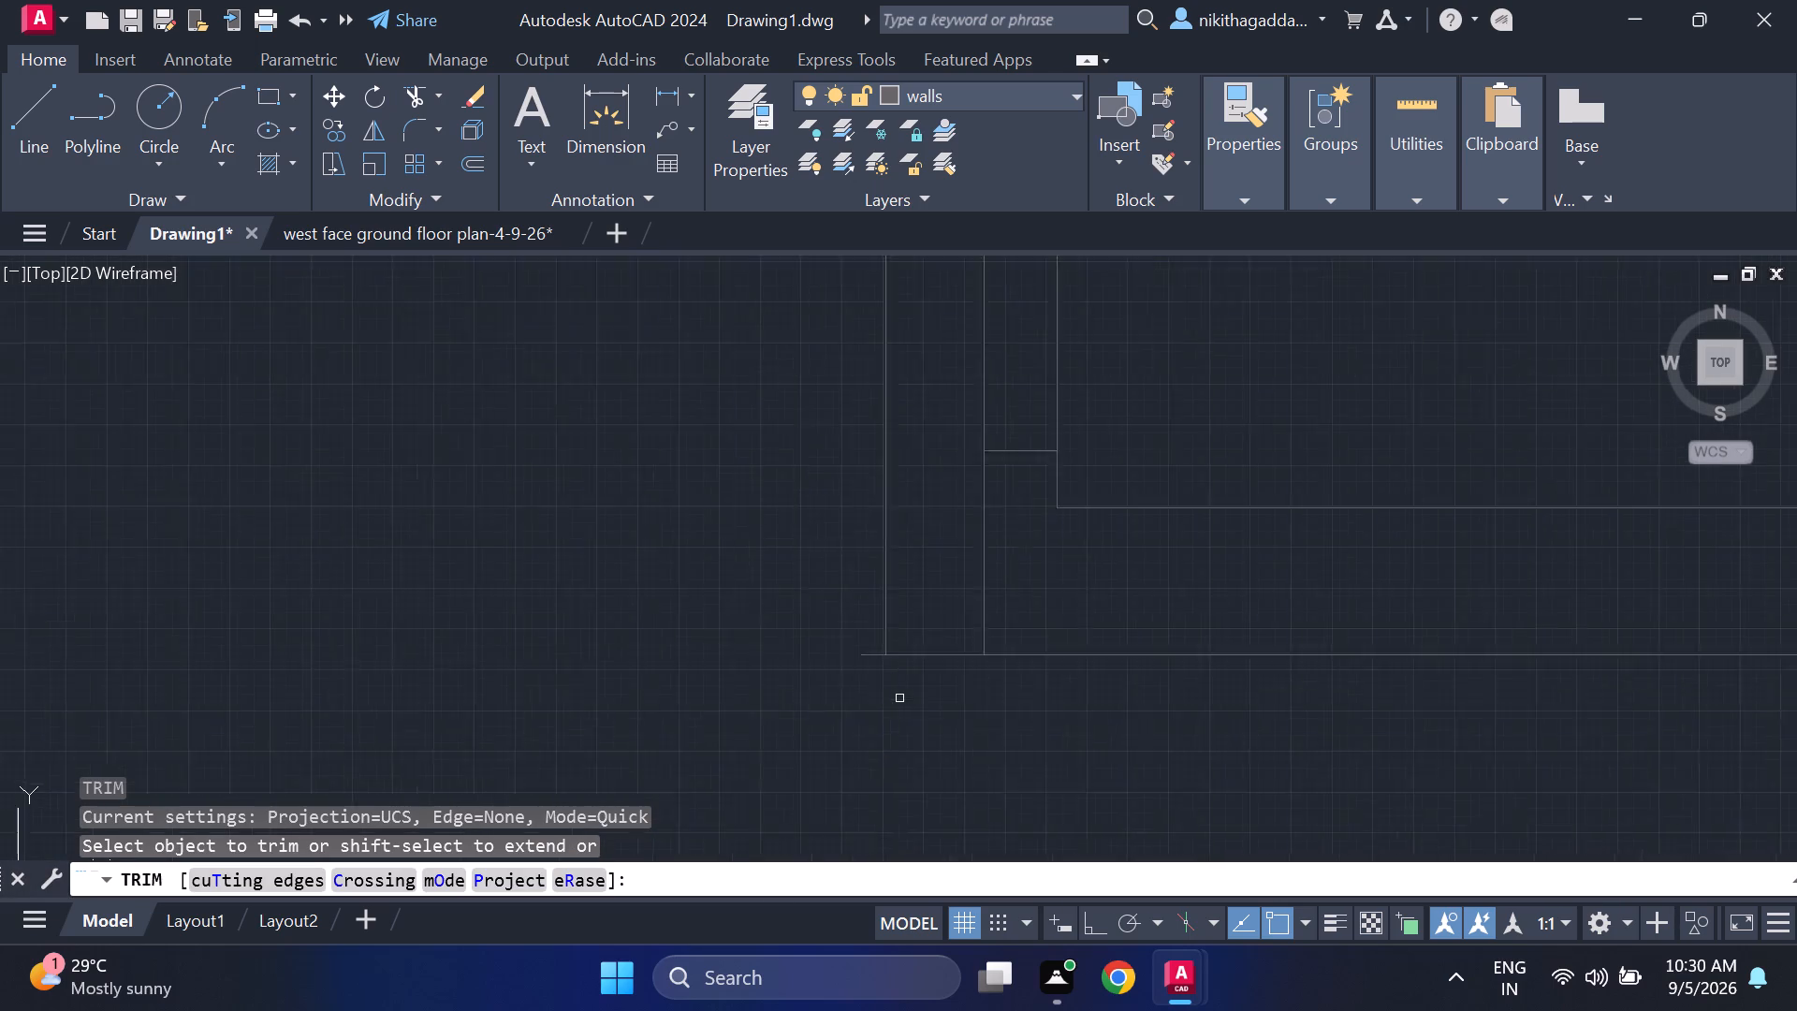
scroll(899, 698, up, 2)
click(834, 593)
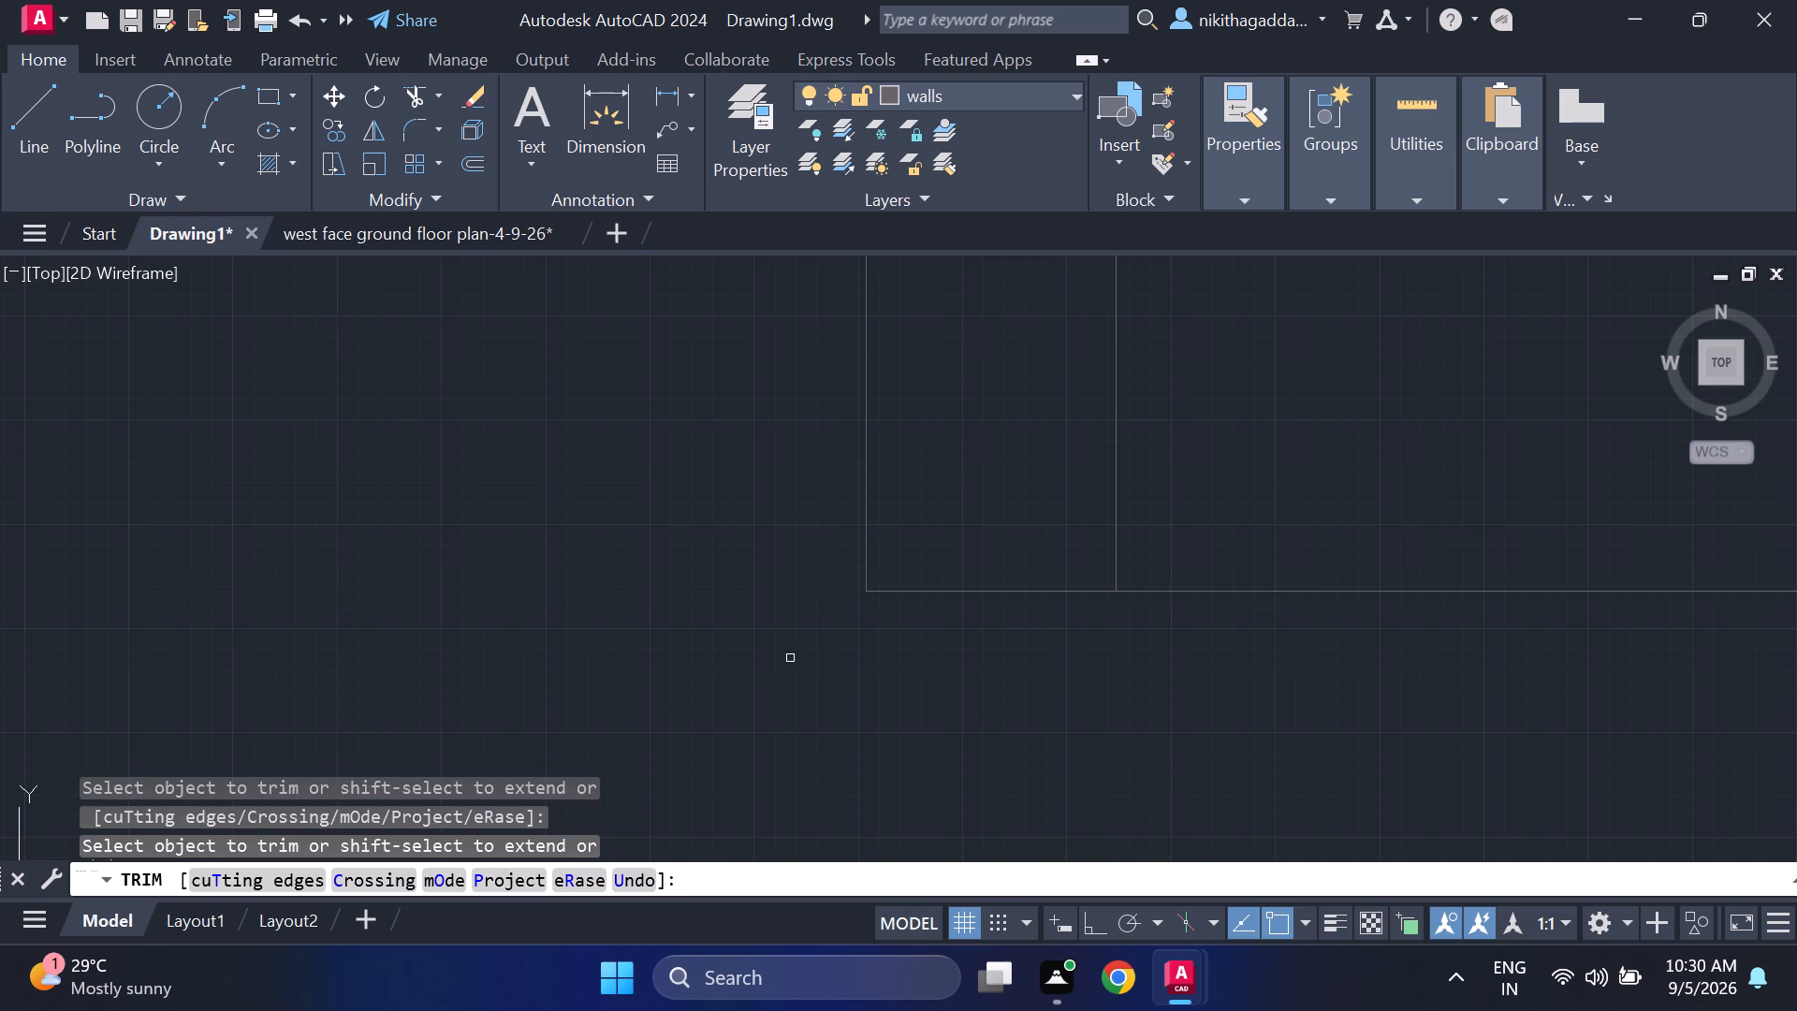
Trim away the short horizontal stub between the vertical wall lines just above the east room's southwest inner corner.
scroll(790, 663, down, 6)
middle_drag(876, 732, 840, 666)
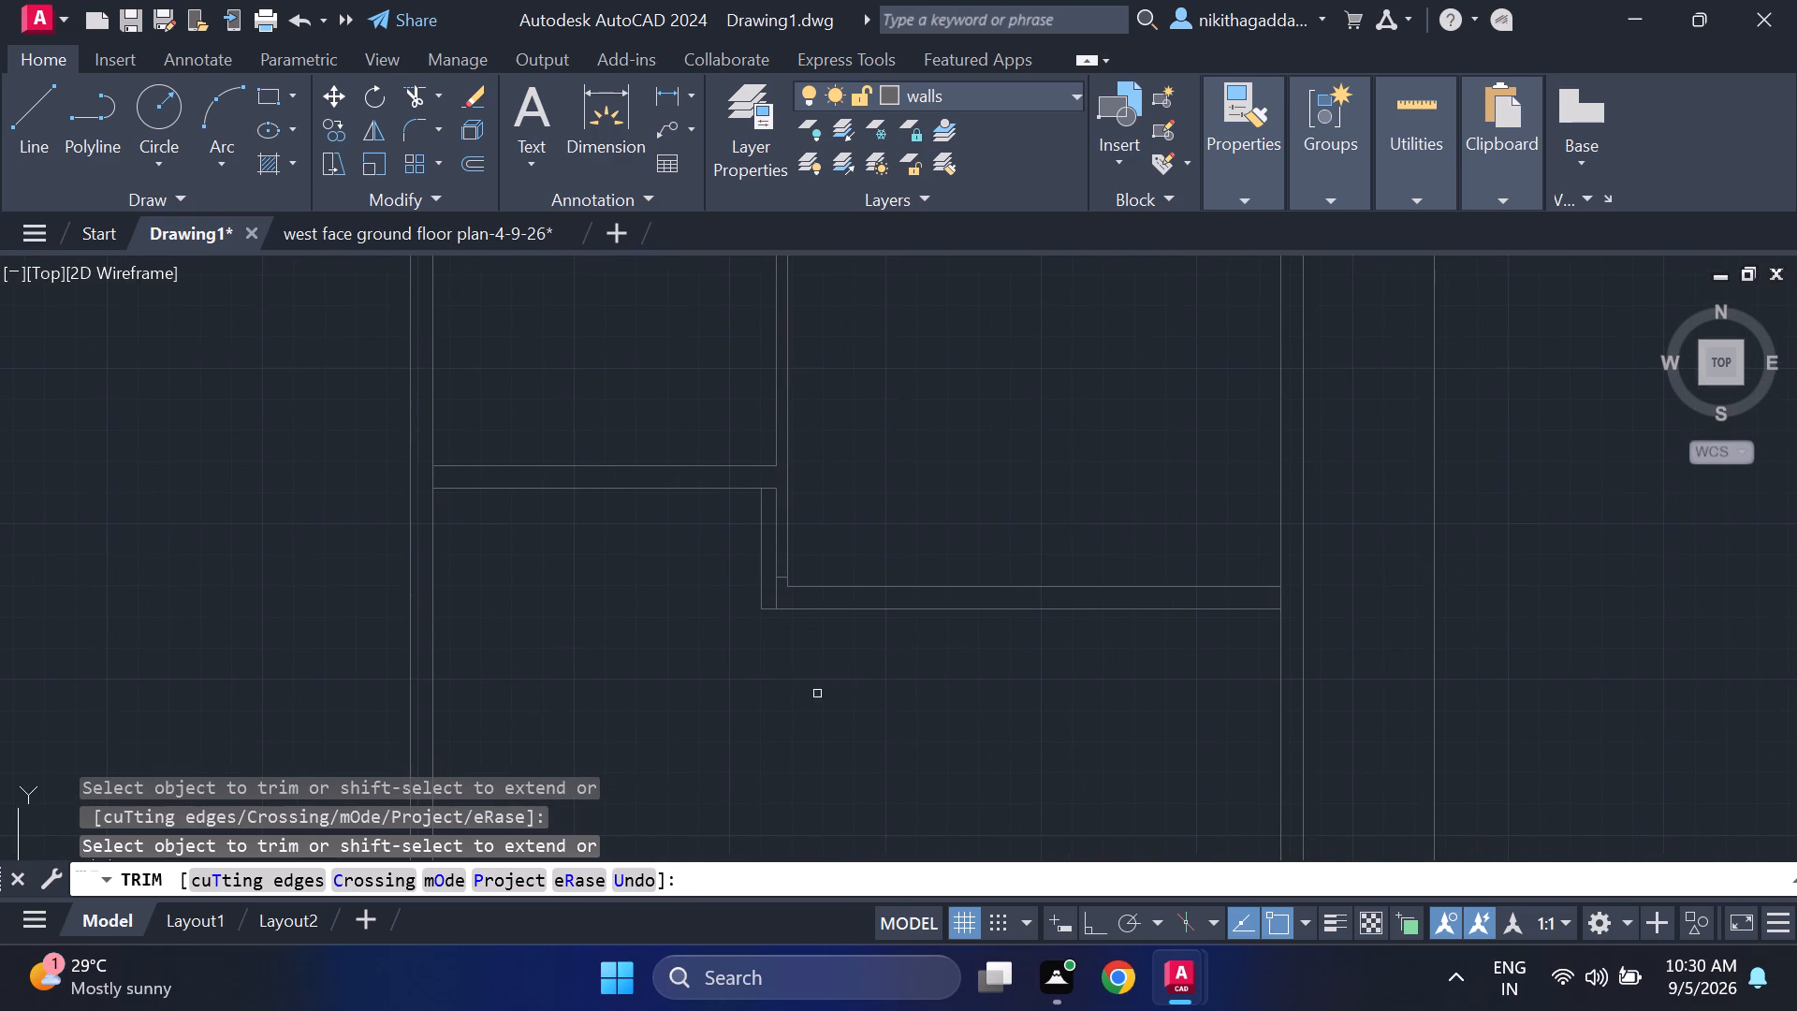
scroll(796, 590, up, 3)
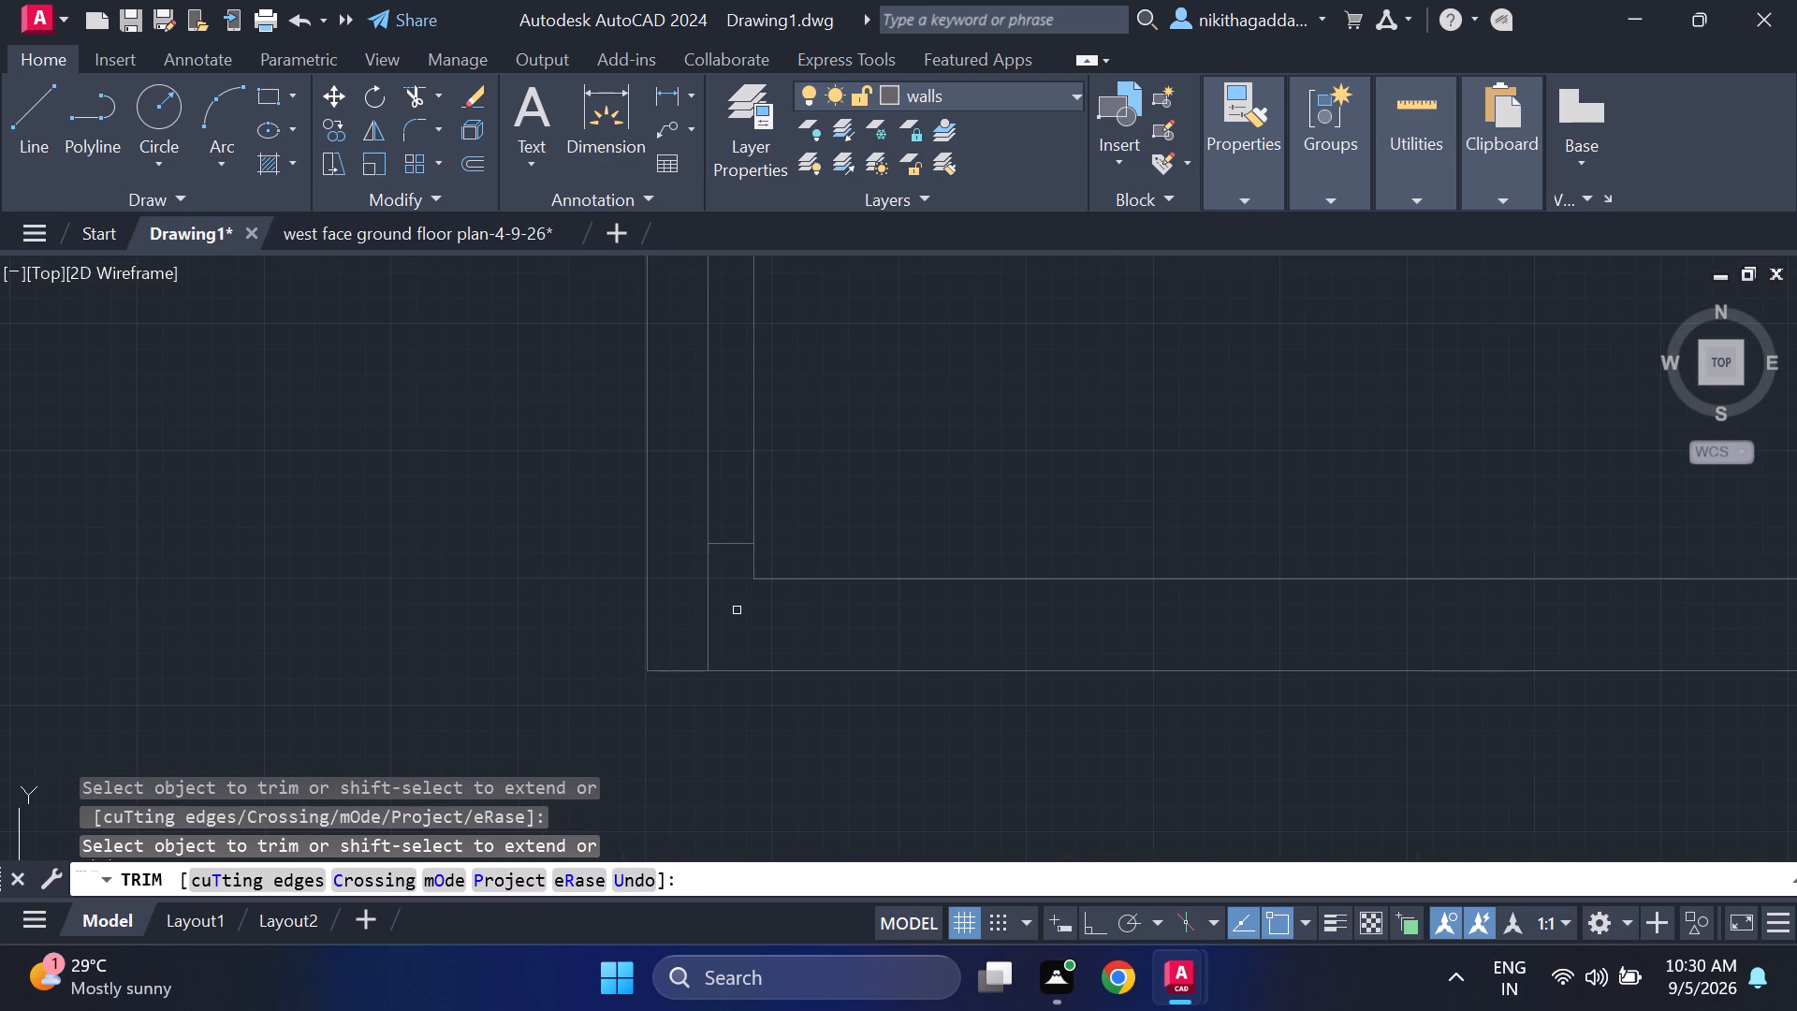
click(728, 544)
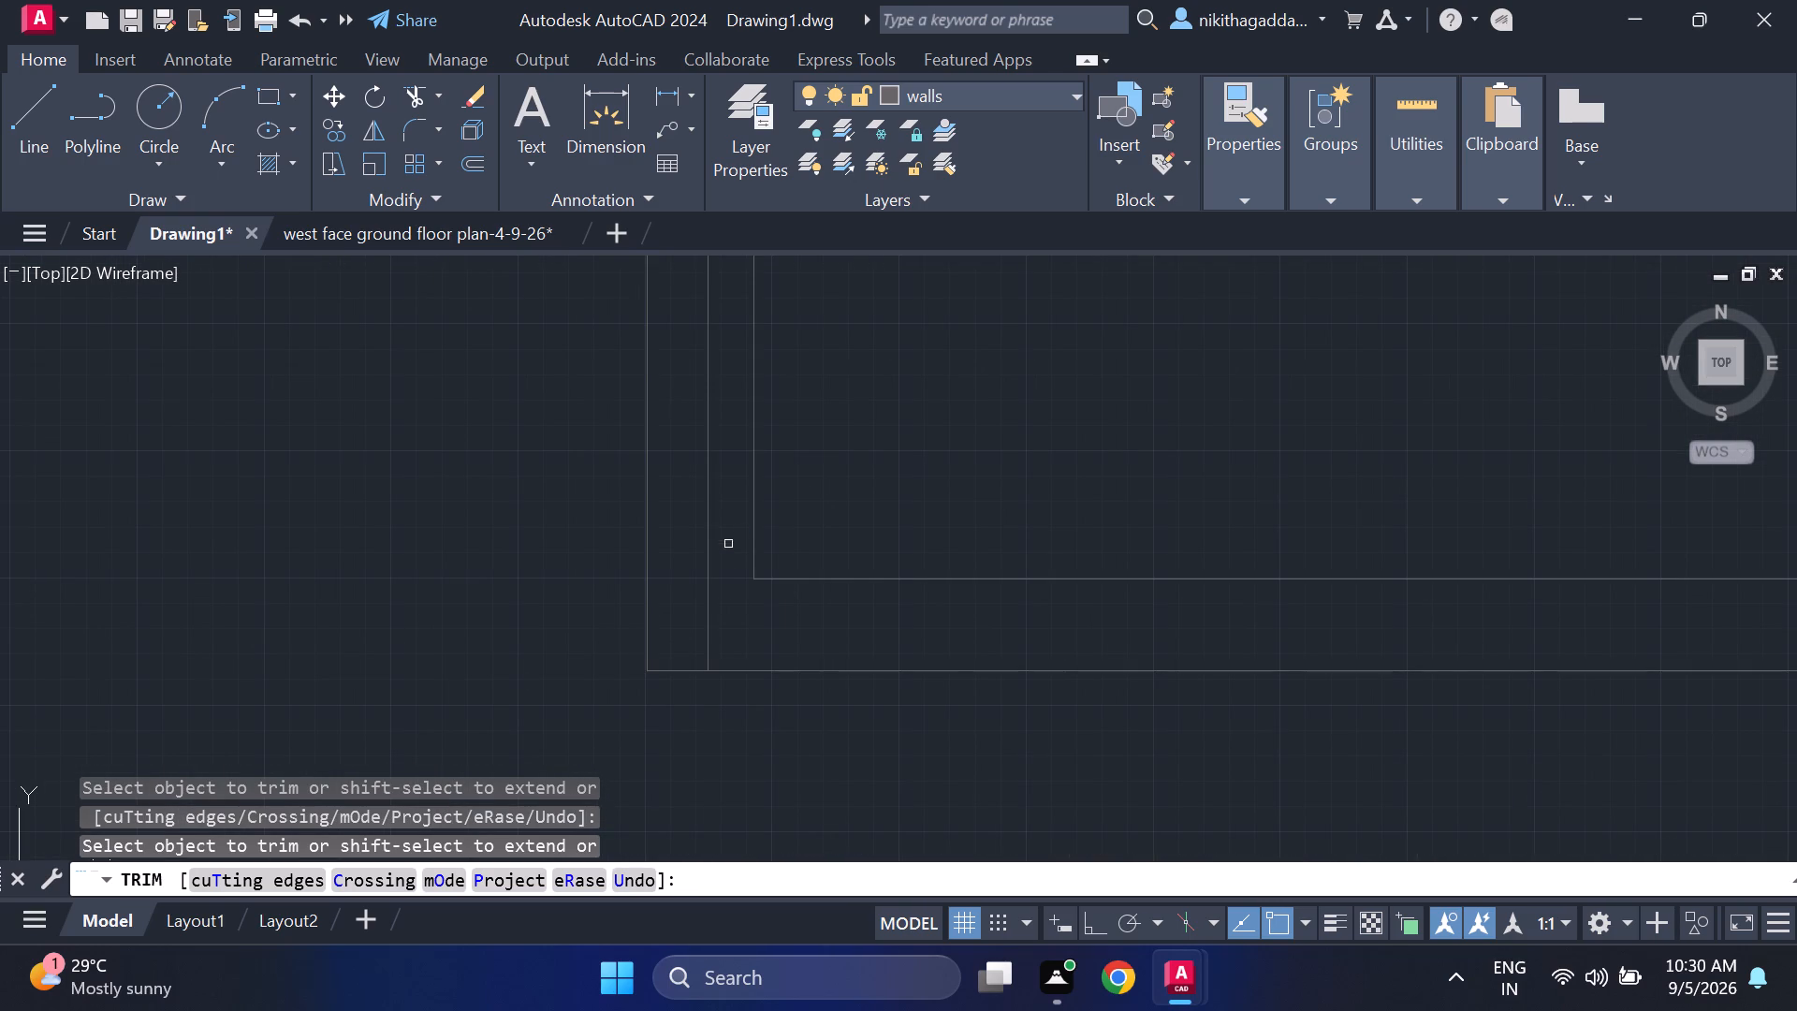
scroll(609, 636, down, 4)
middle_drag(702, 723, 653, 644)
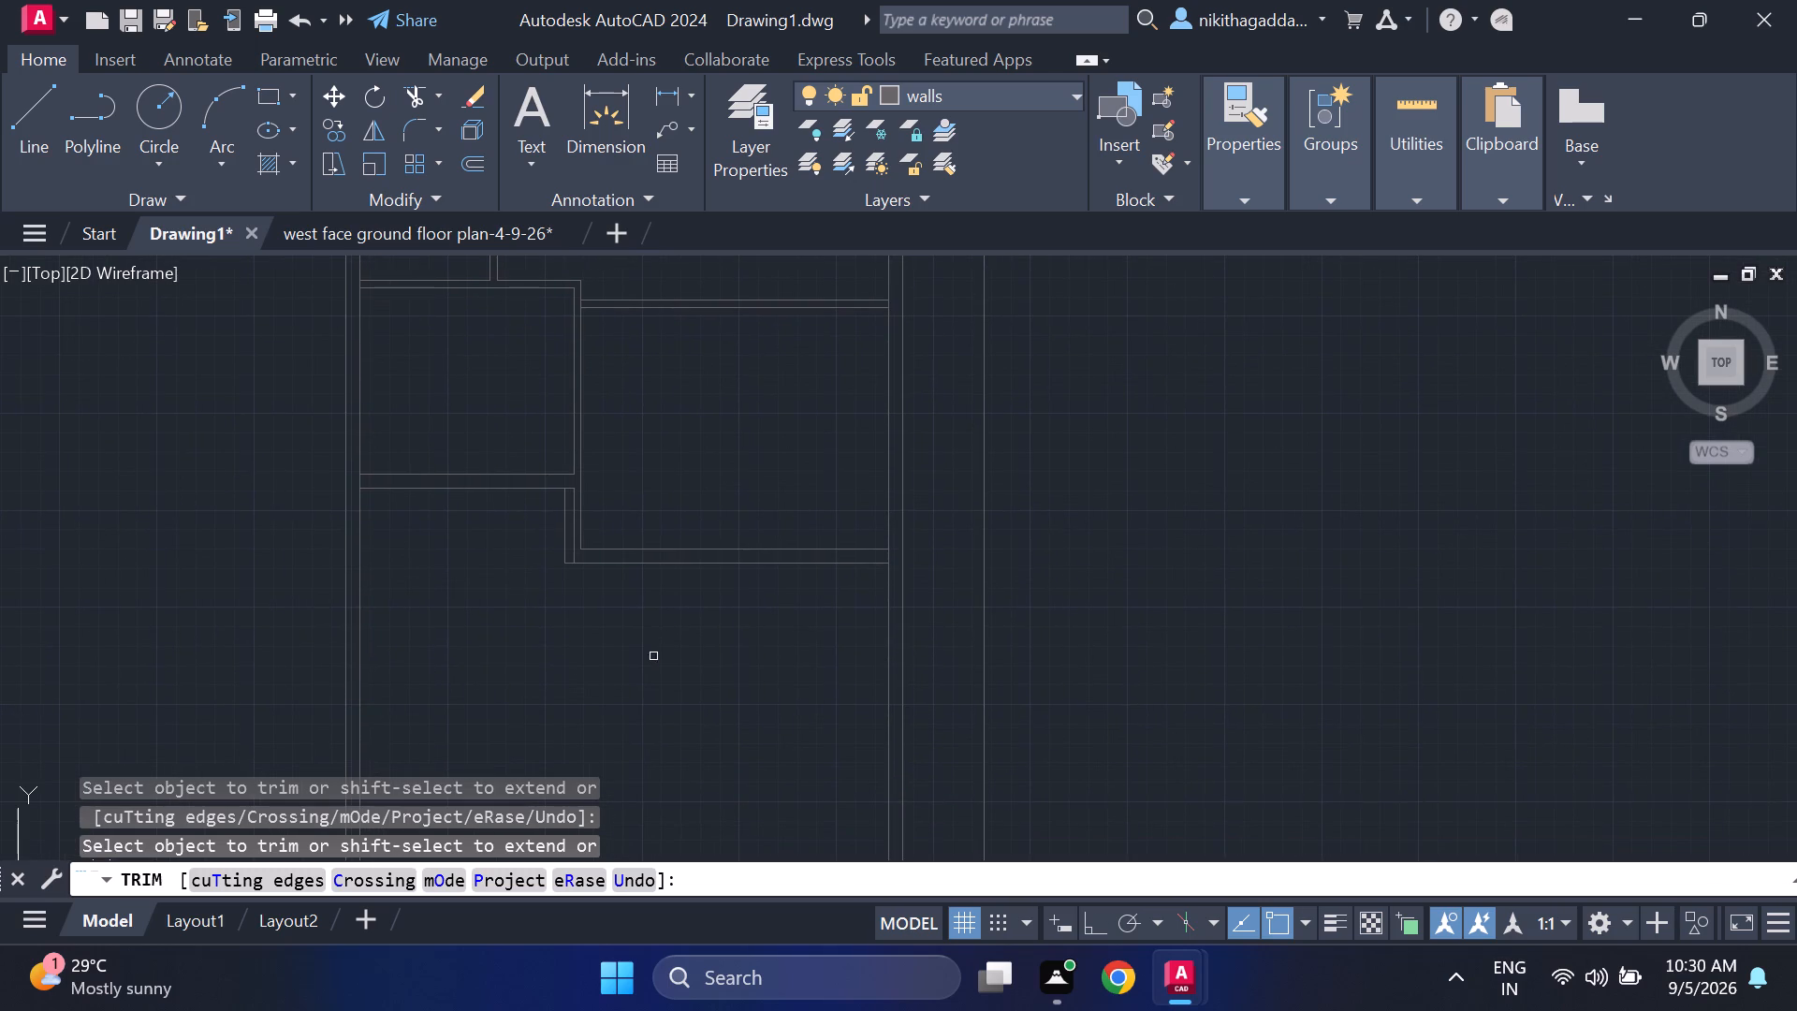
key(Escape)
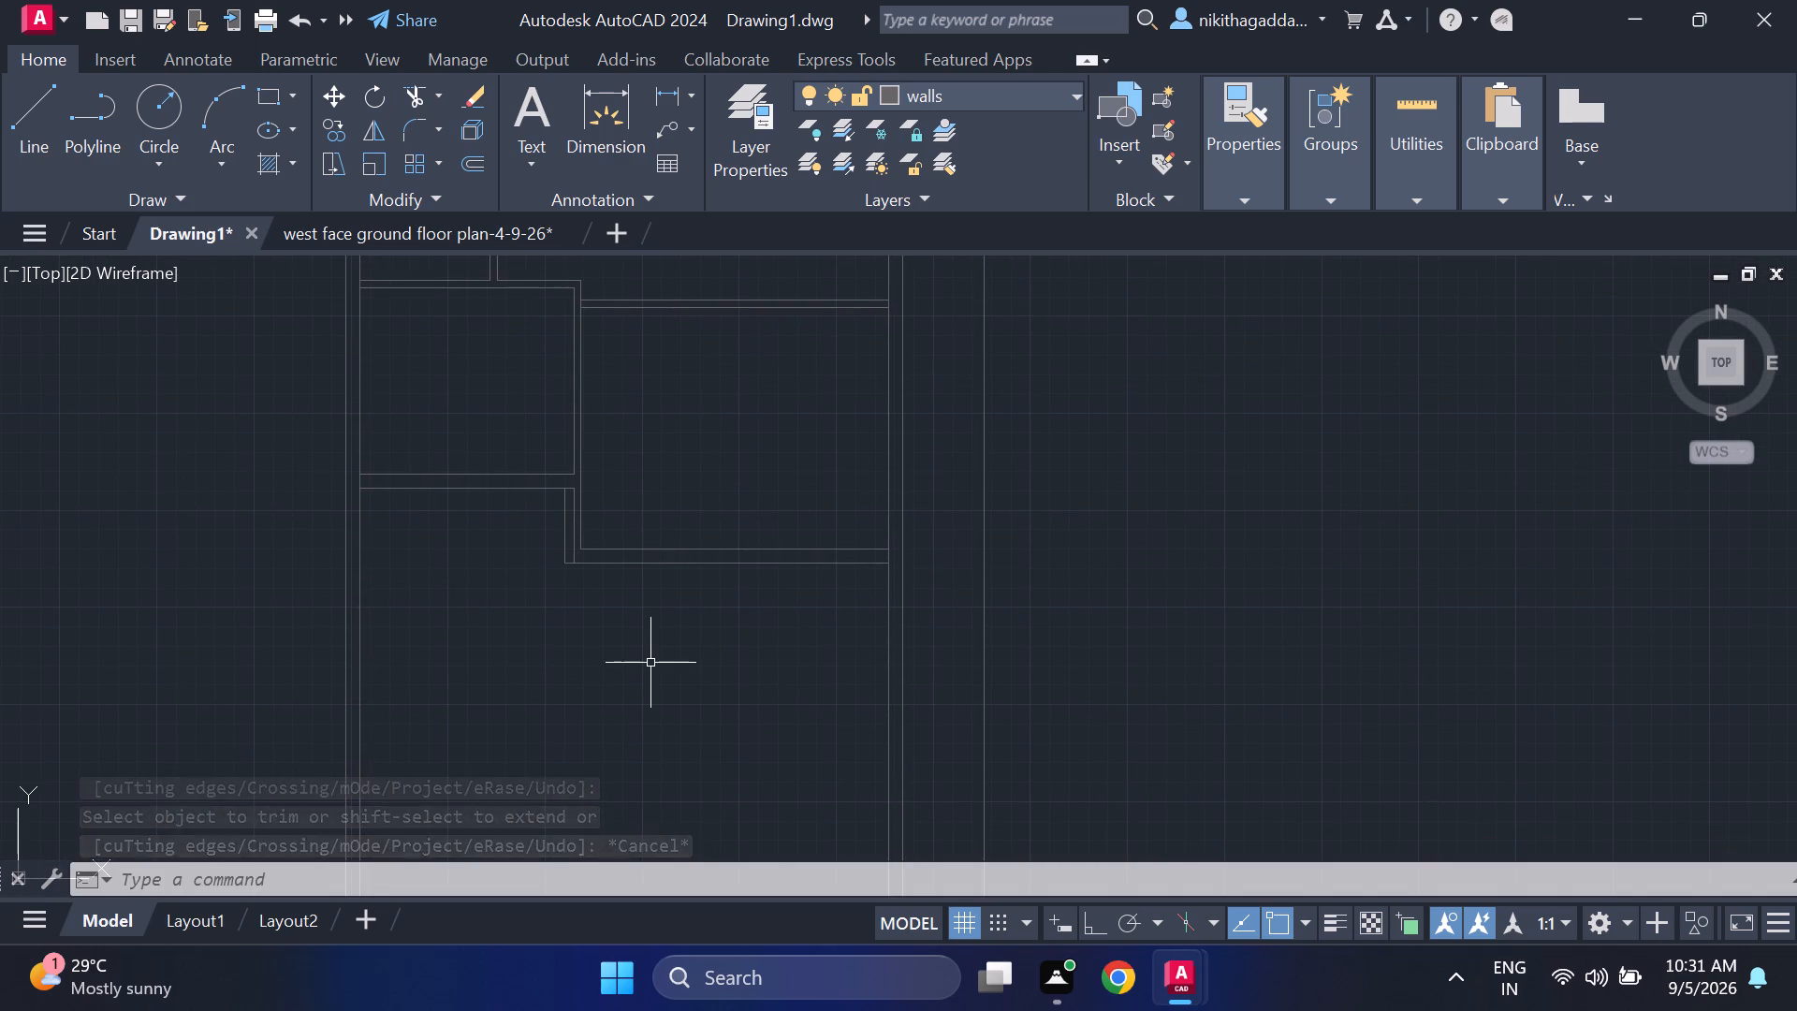
Offset the lower line of the west room's south wall by 16'2" to the south.
scroll(643, 678, down, 2)
middle_drag(624, 752, 608, 638)
scroll(558, 557, up, 2)
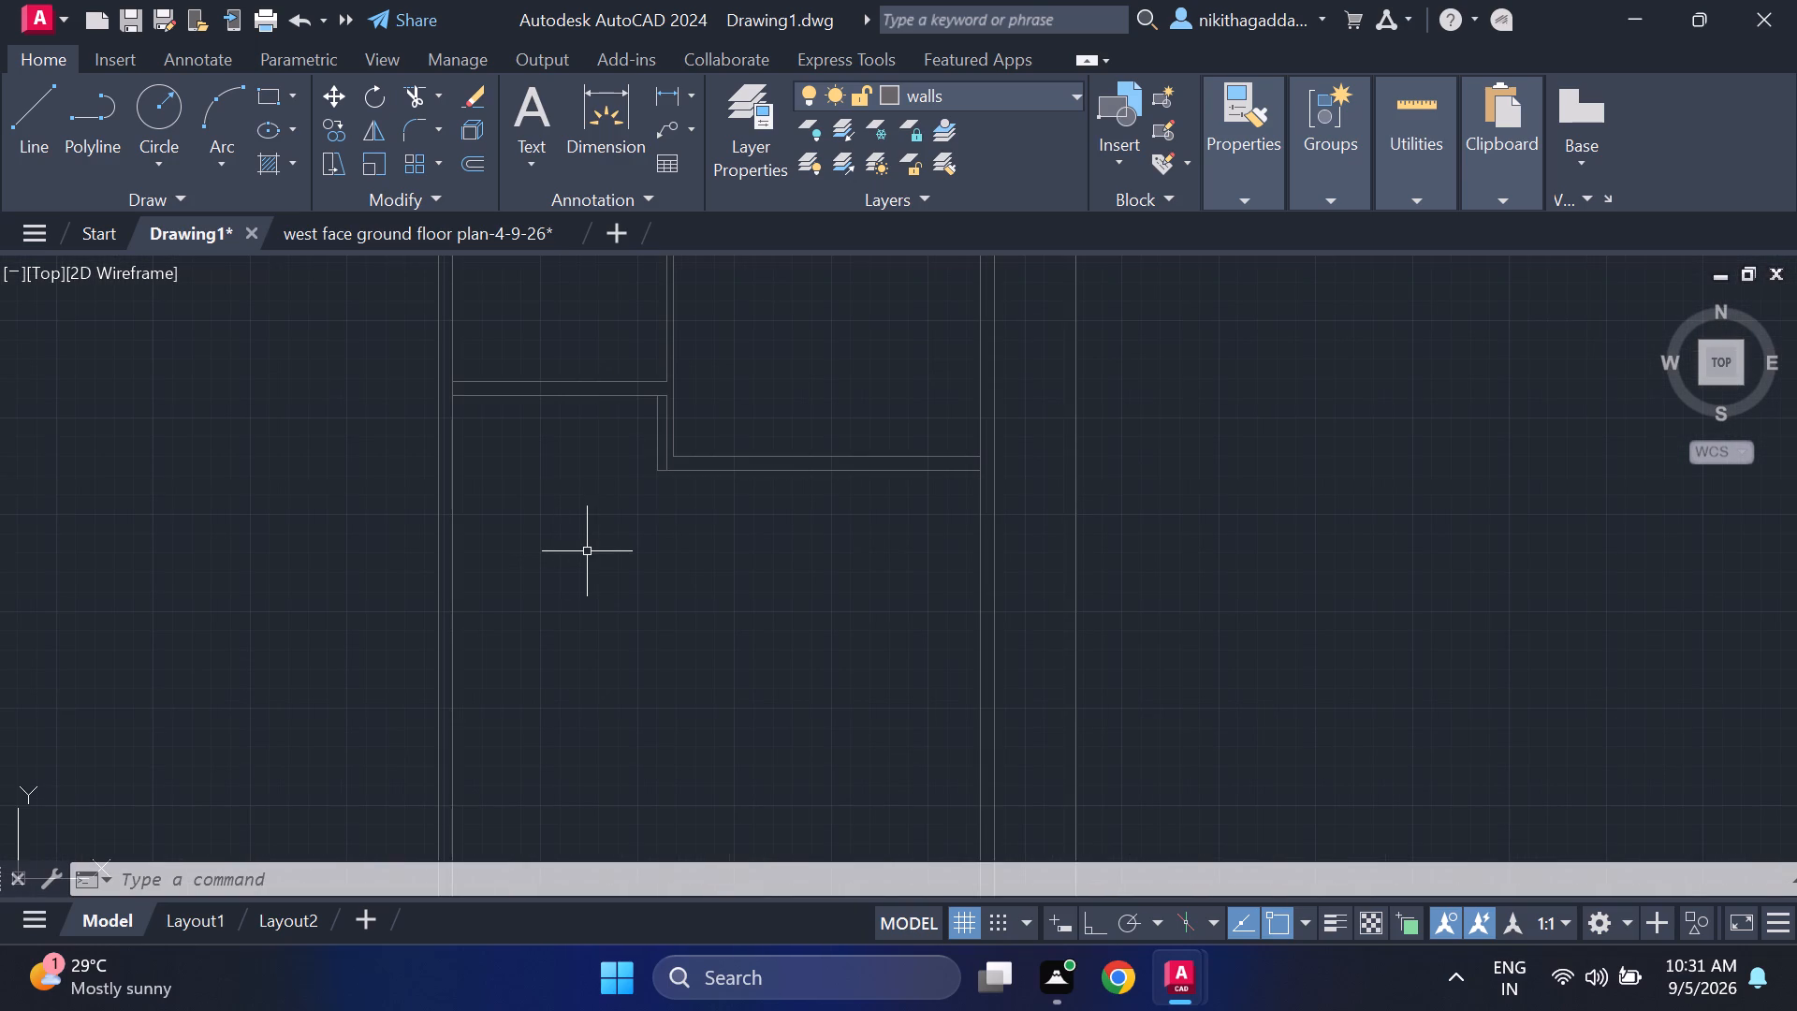
text(of)
key(Return)
text(16)
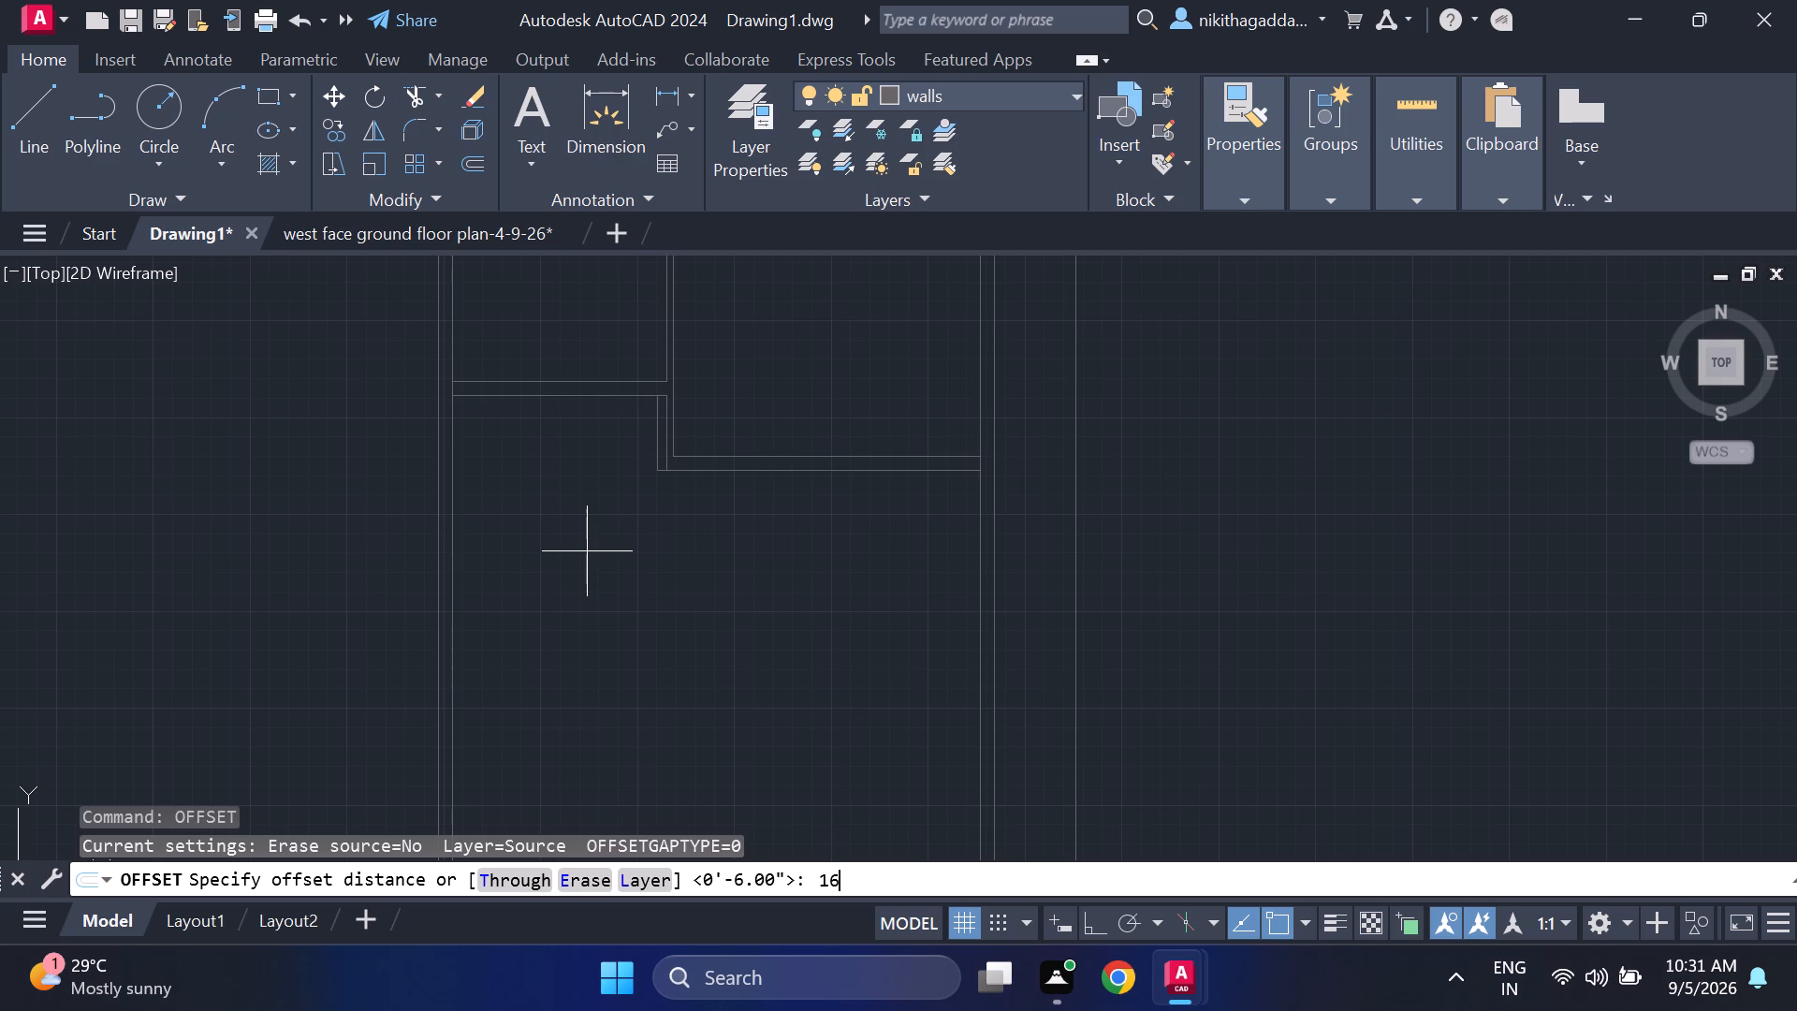
text('3)
key(BackSpace)
key(2)
key(shift+quotedbl)
key(Return)
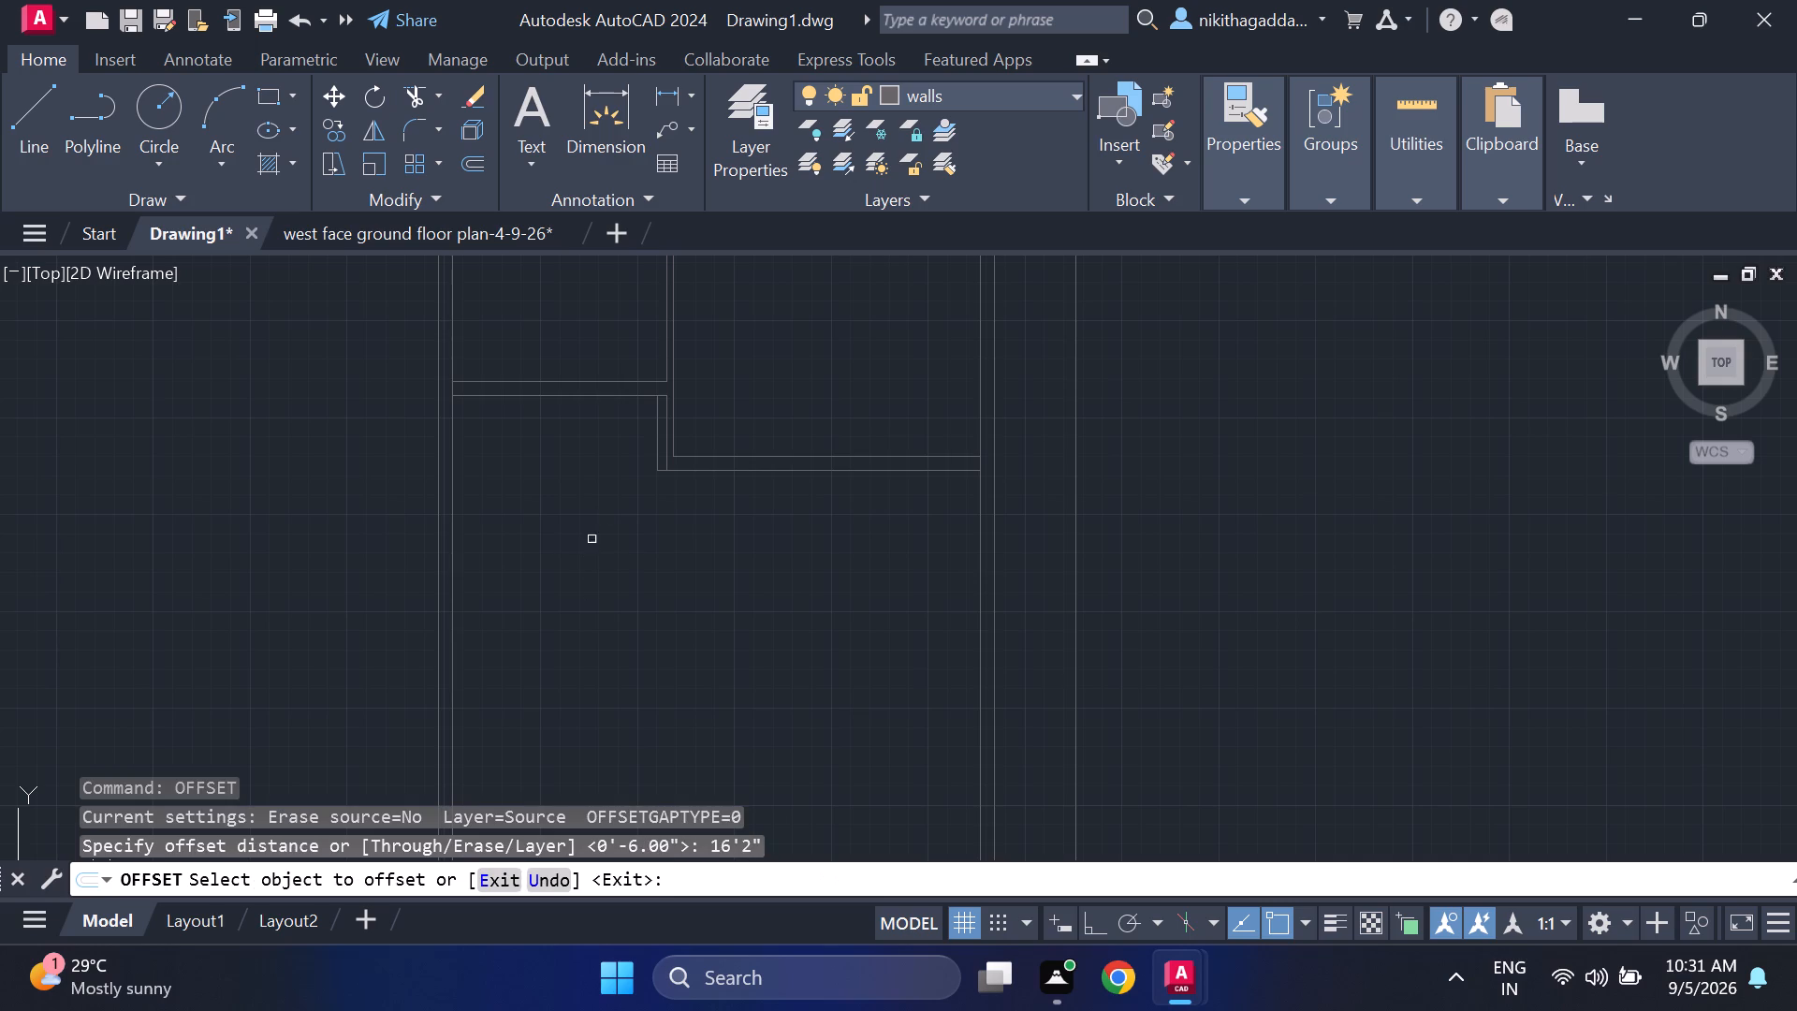
click(549, 395)
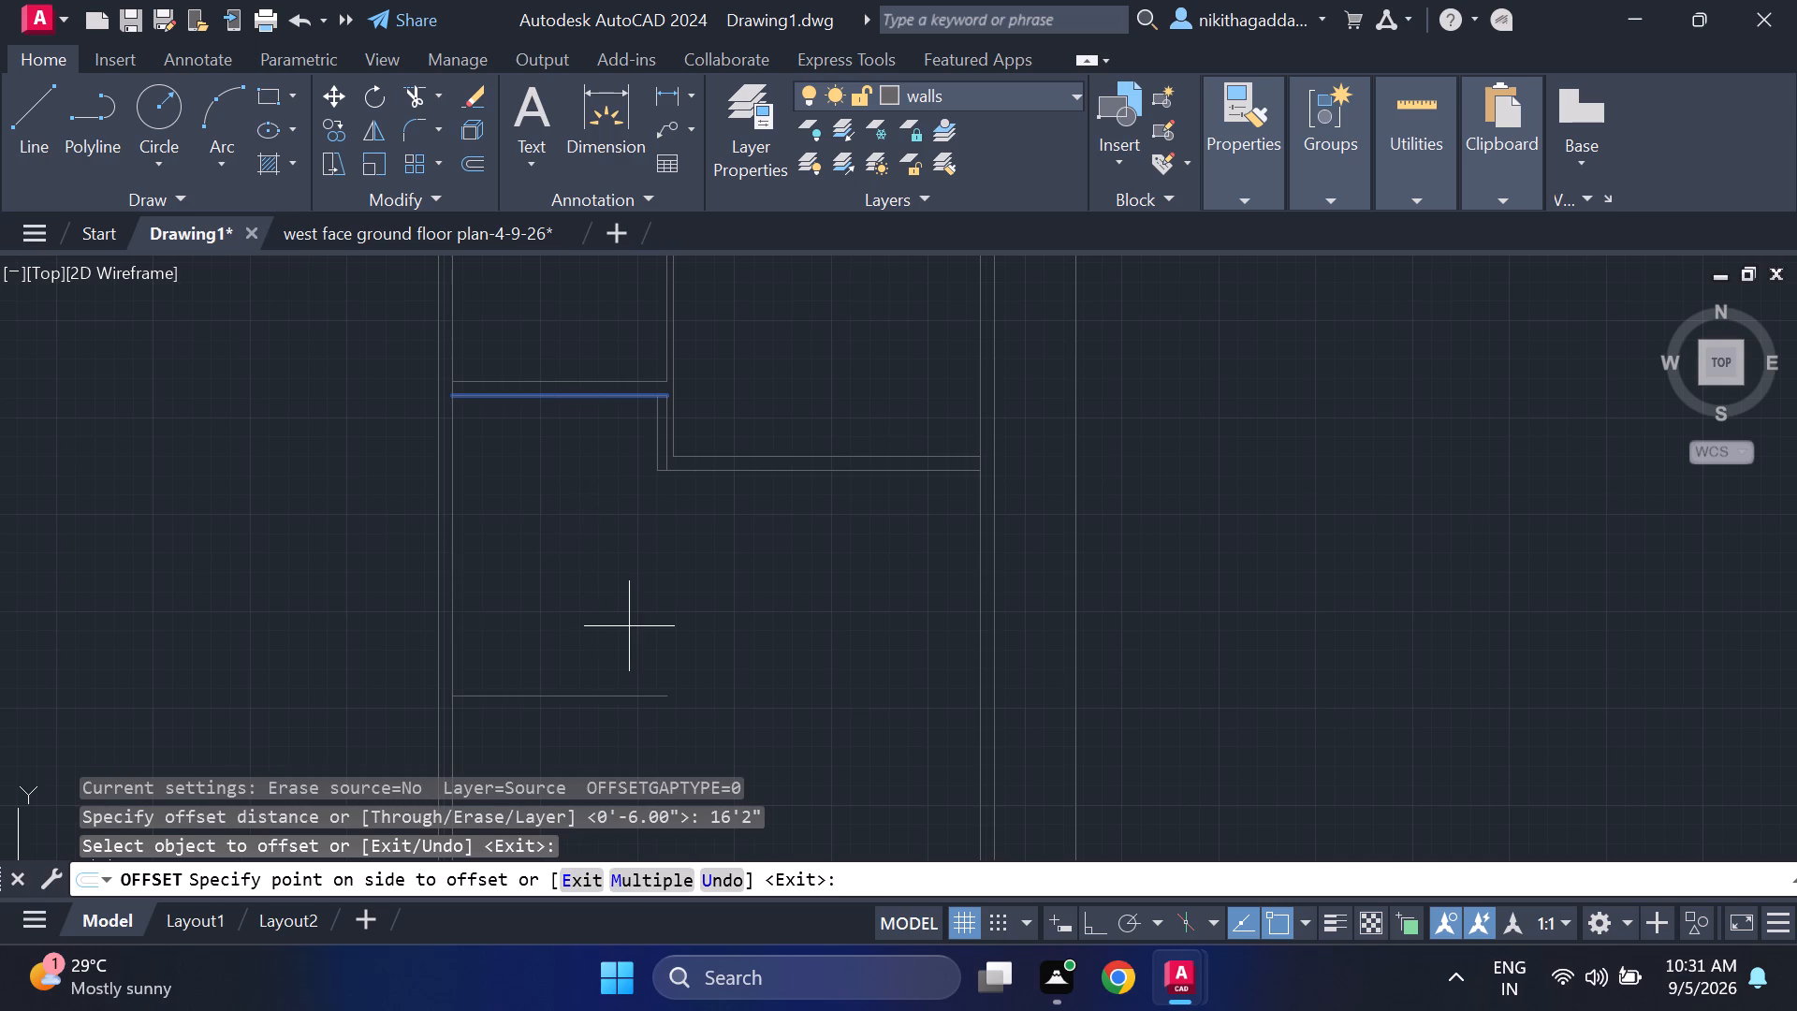
click(629, 626)
scroll(705, 638, down, 2)
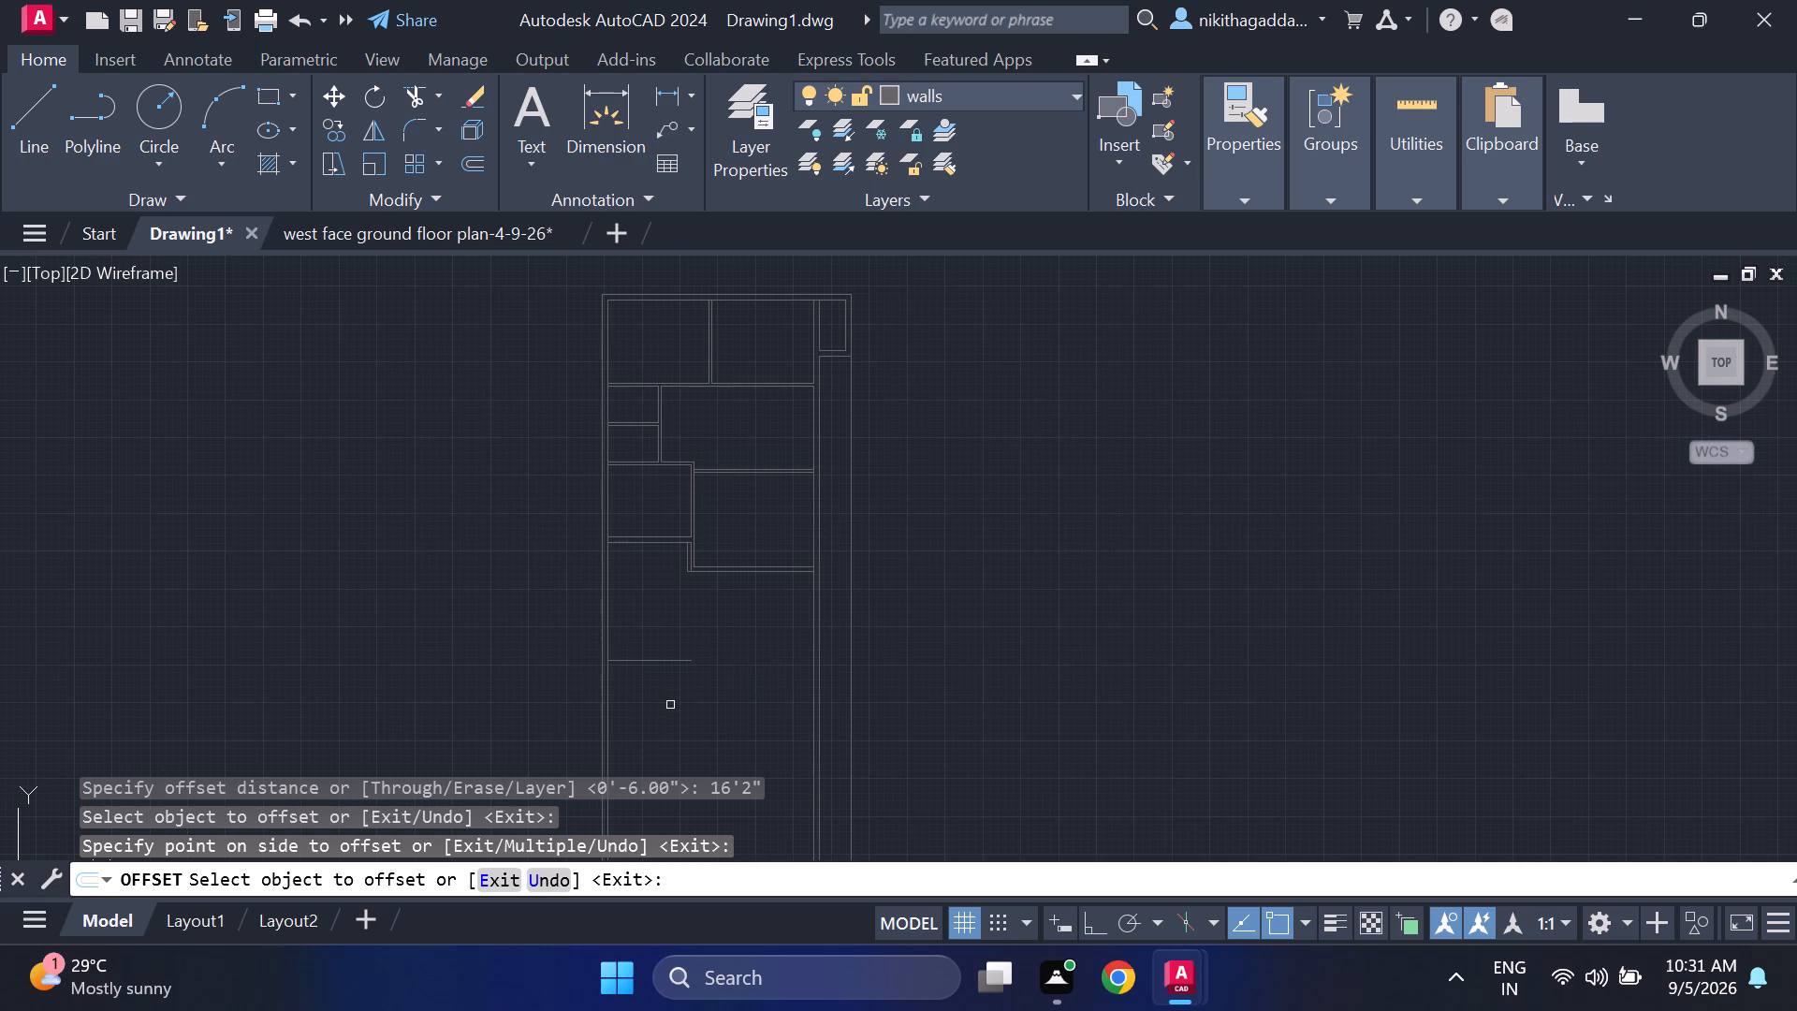
scroll(670, 705, up, 3)
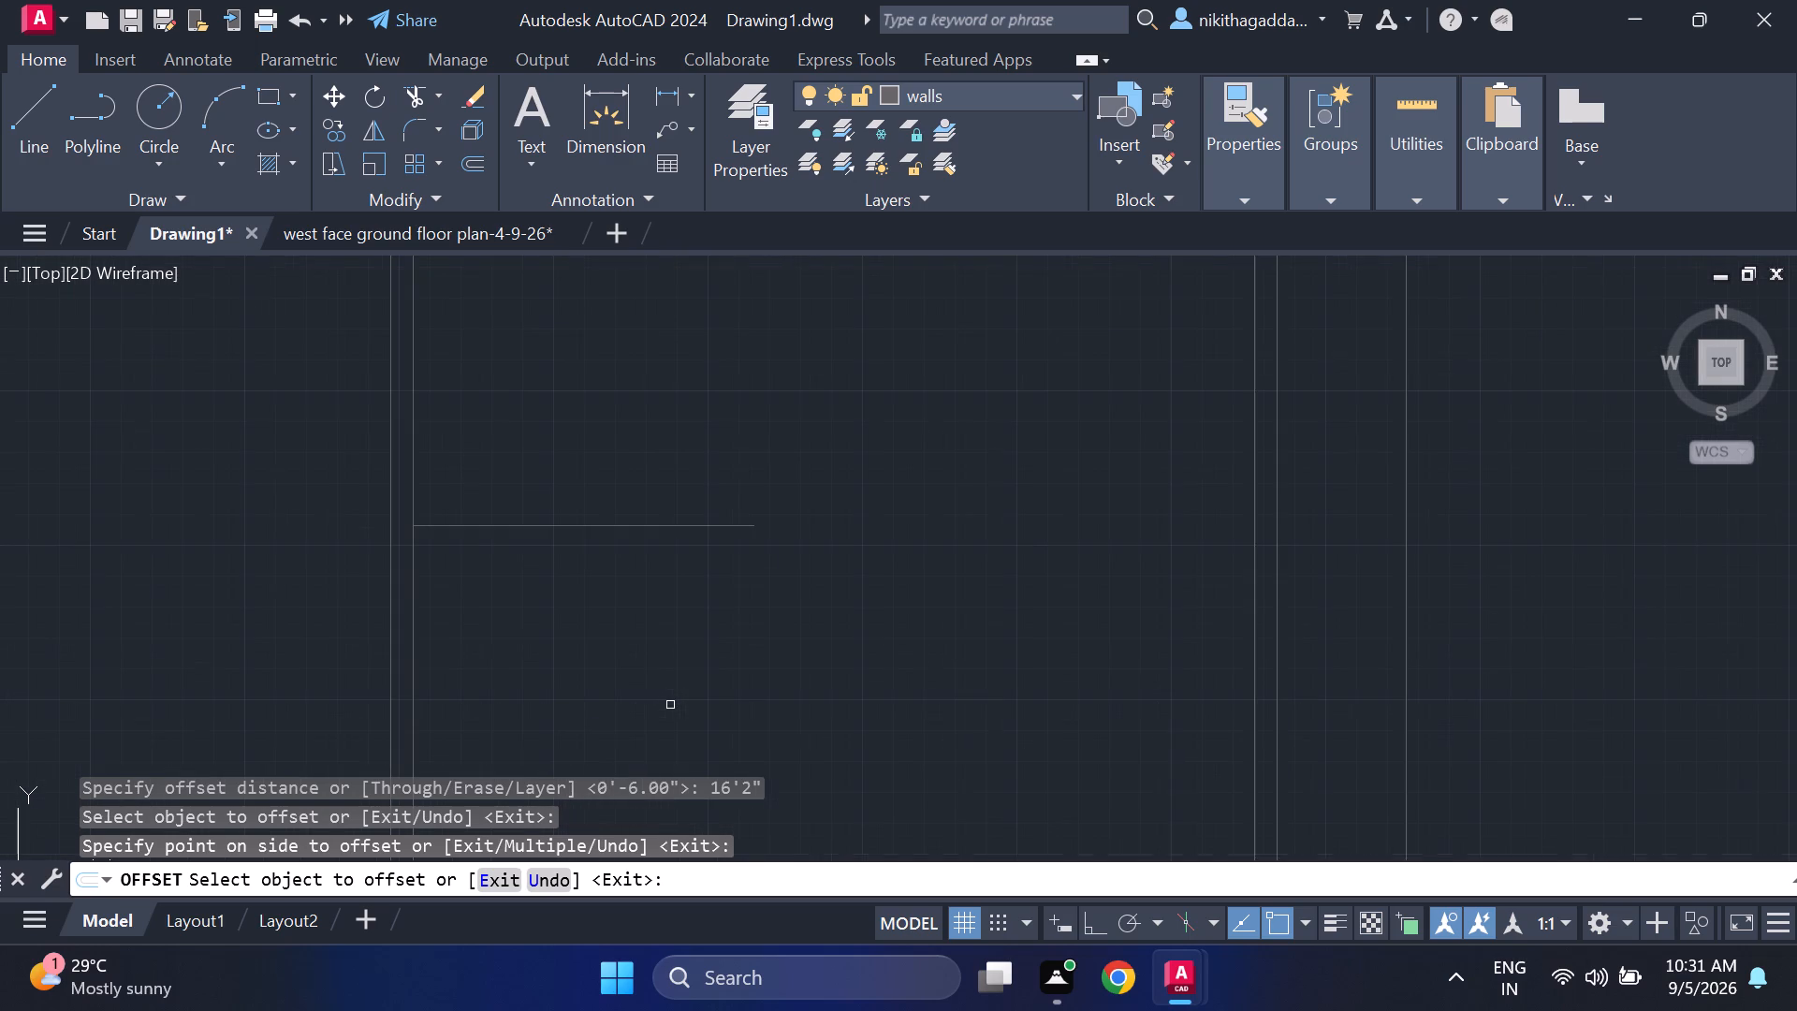
scroll(709, 614, down, 2)
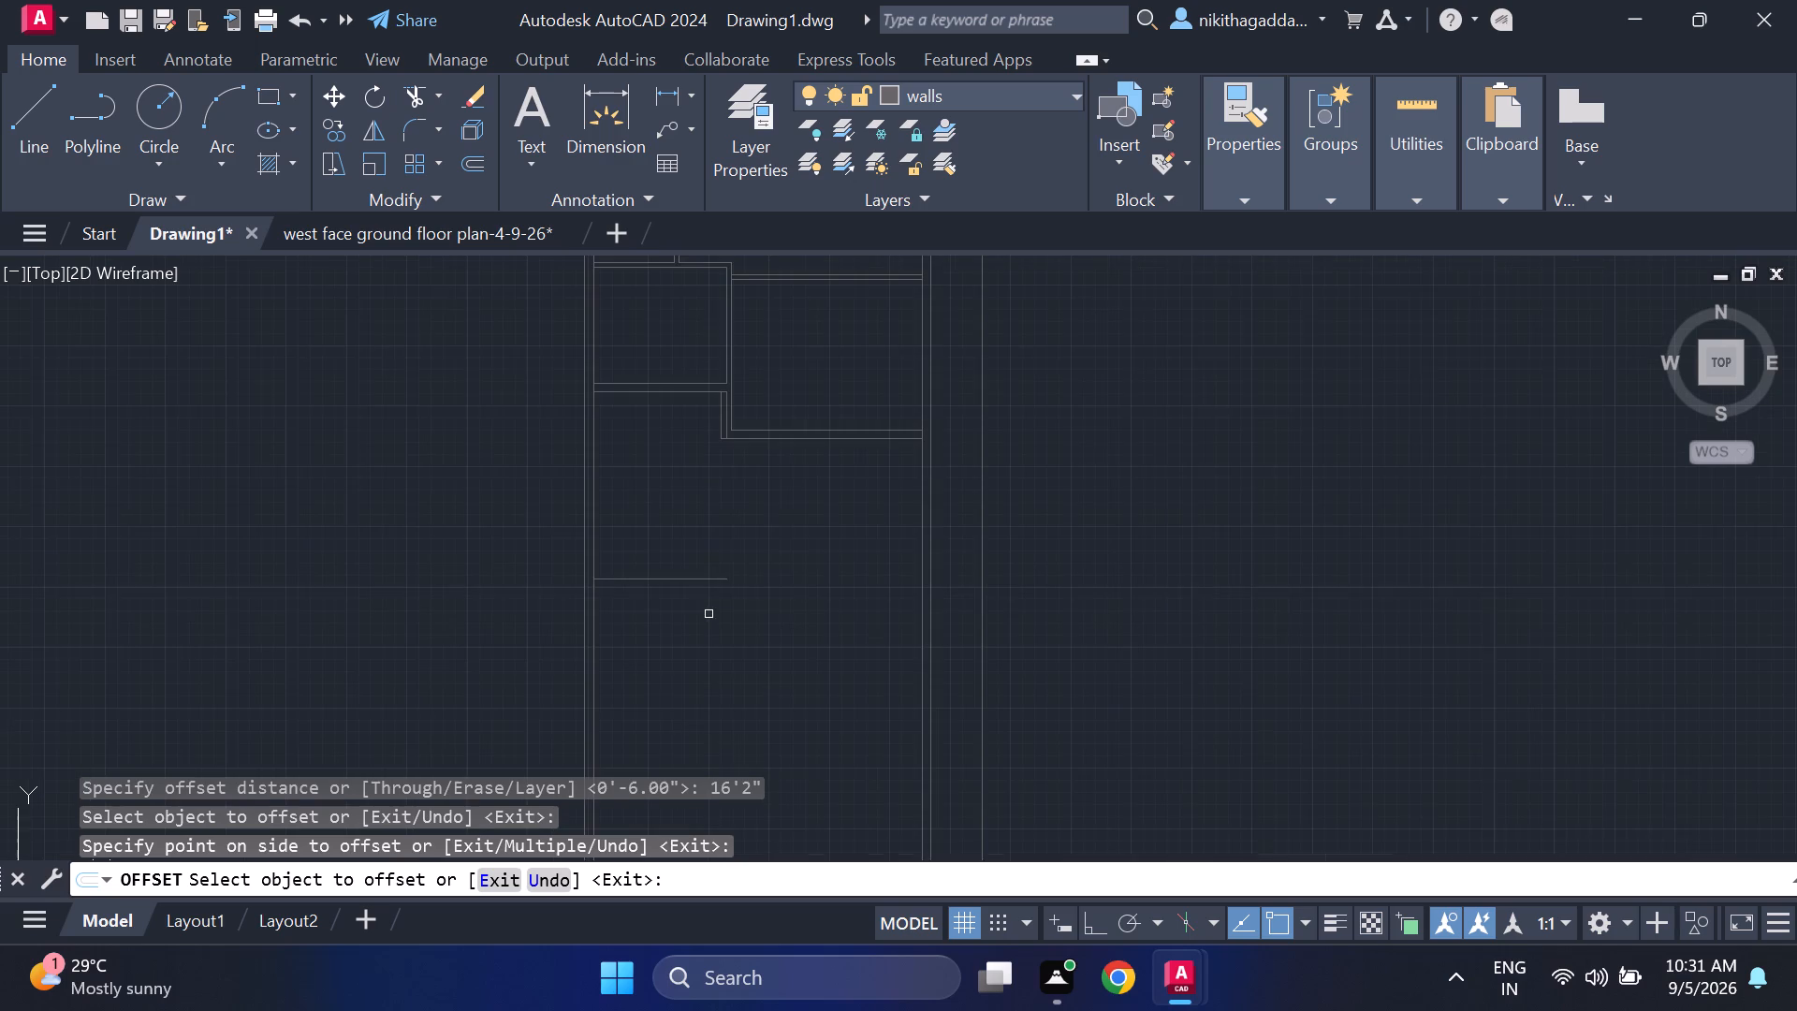
scroll(709, 614, down, 1)
key(Escape)
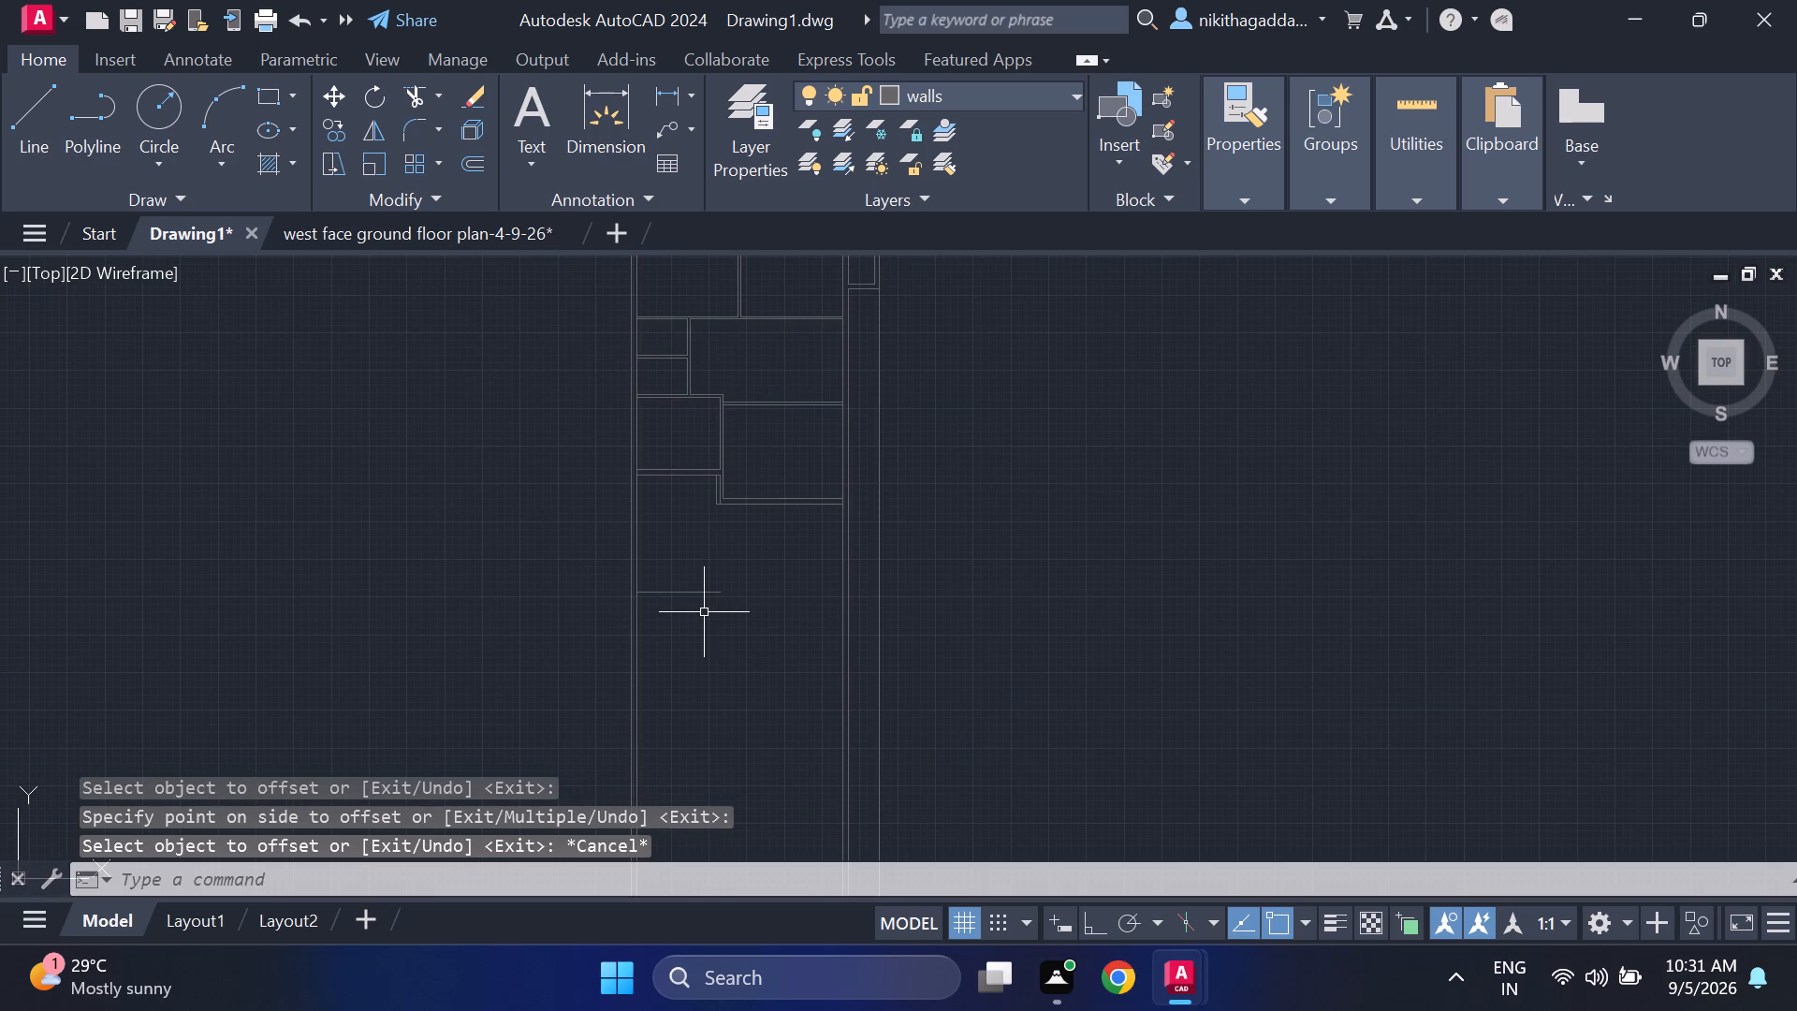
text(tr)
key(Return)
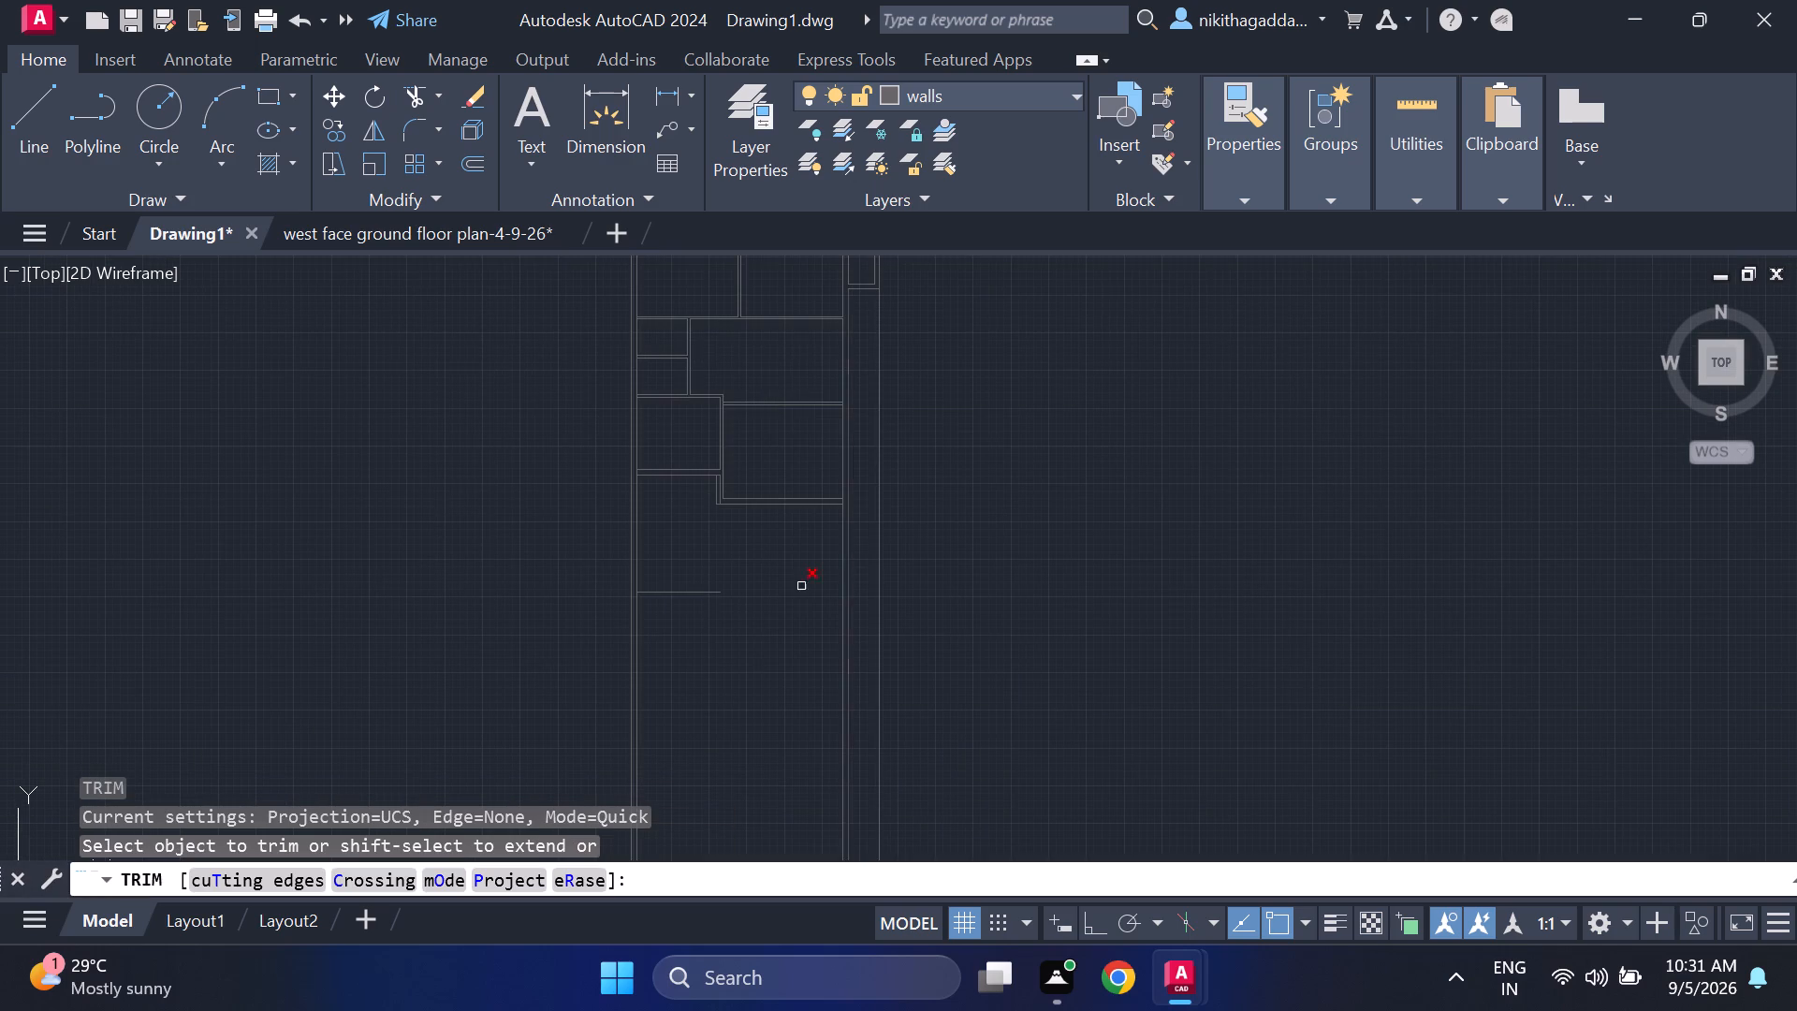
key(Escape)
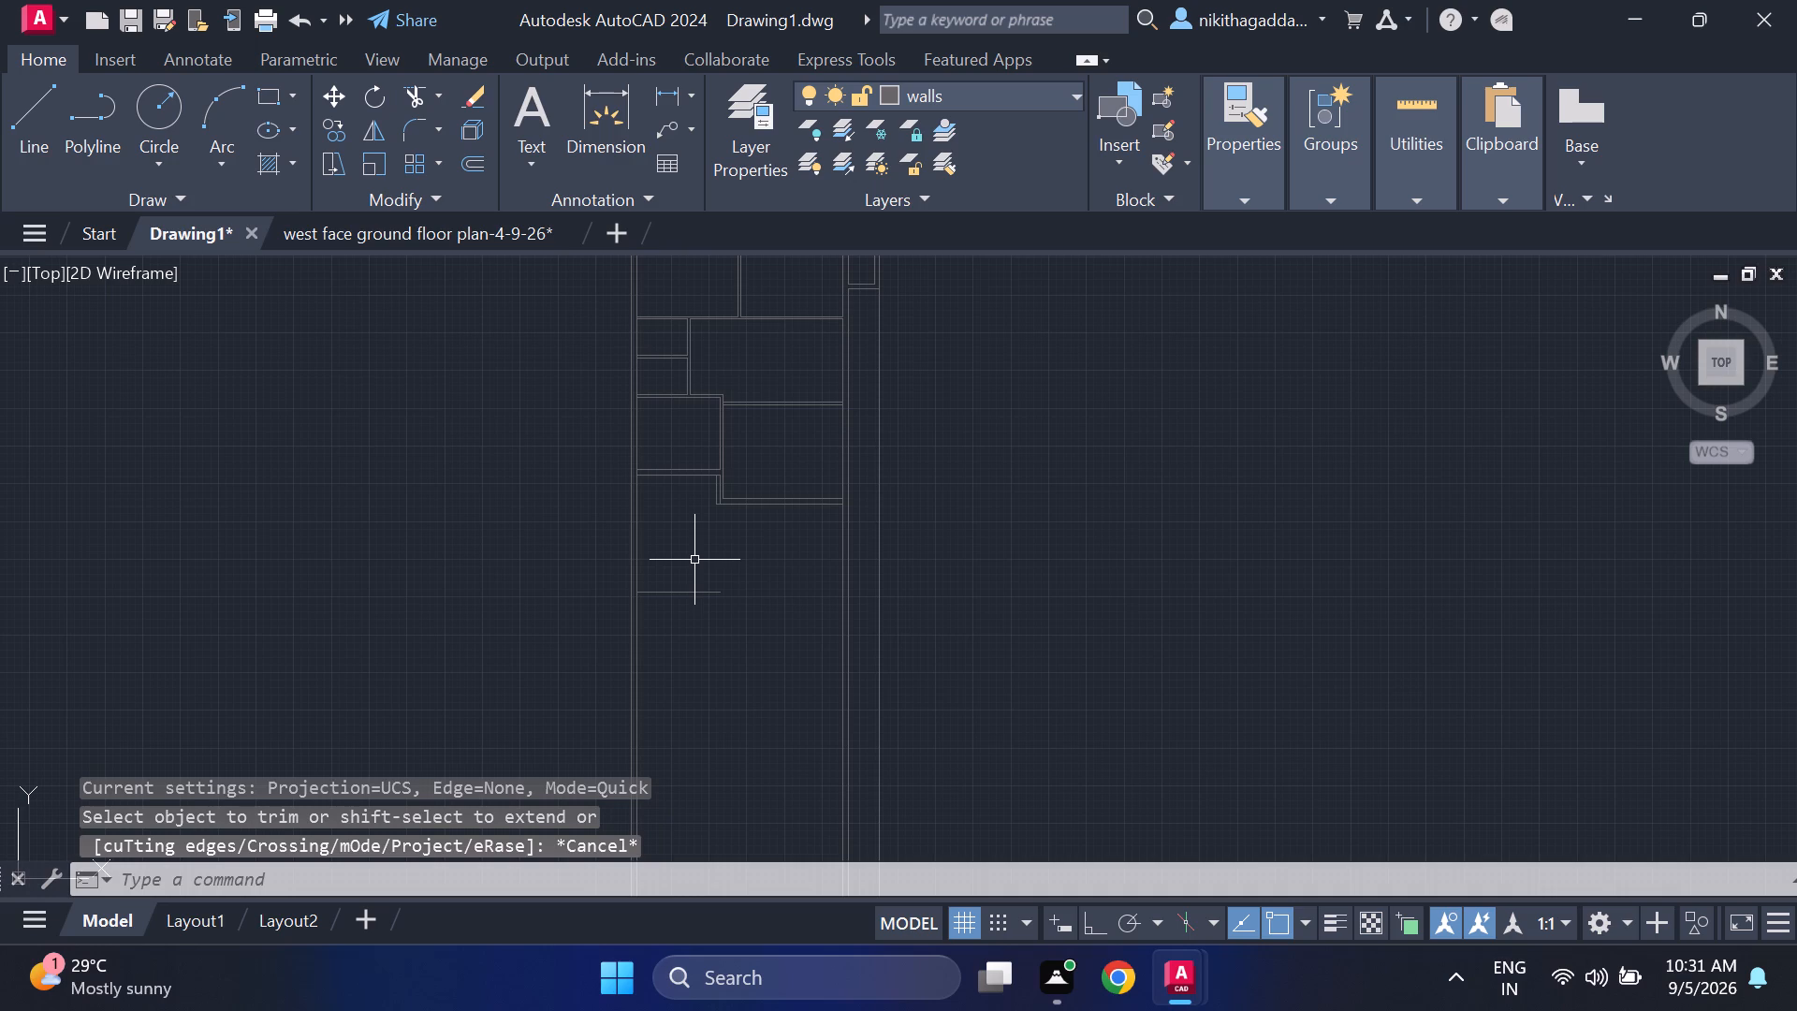
Extend the 16'2" offset line west to the outer wall's outer face and east to the easternmost vertical line.
text(ex)
key(Return)
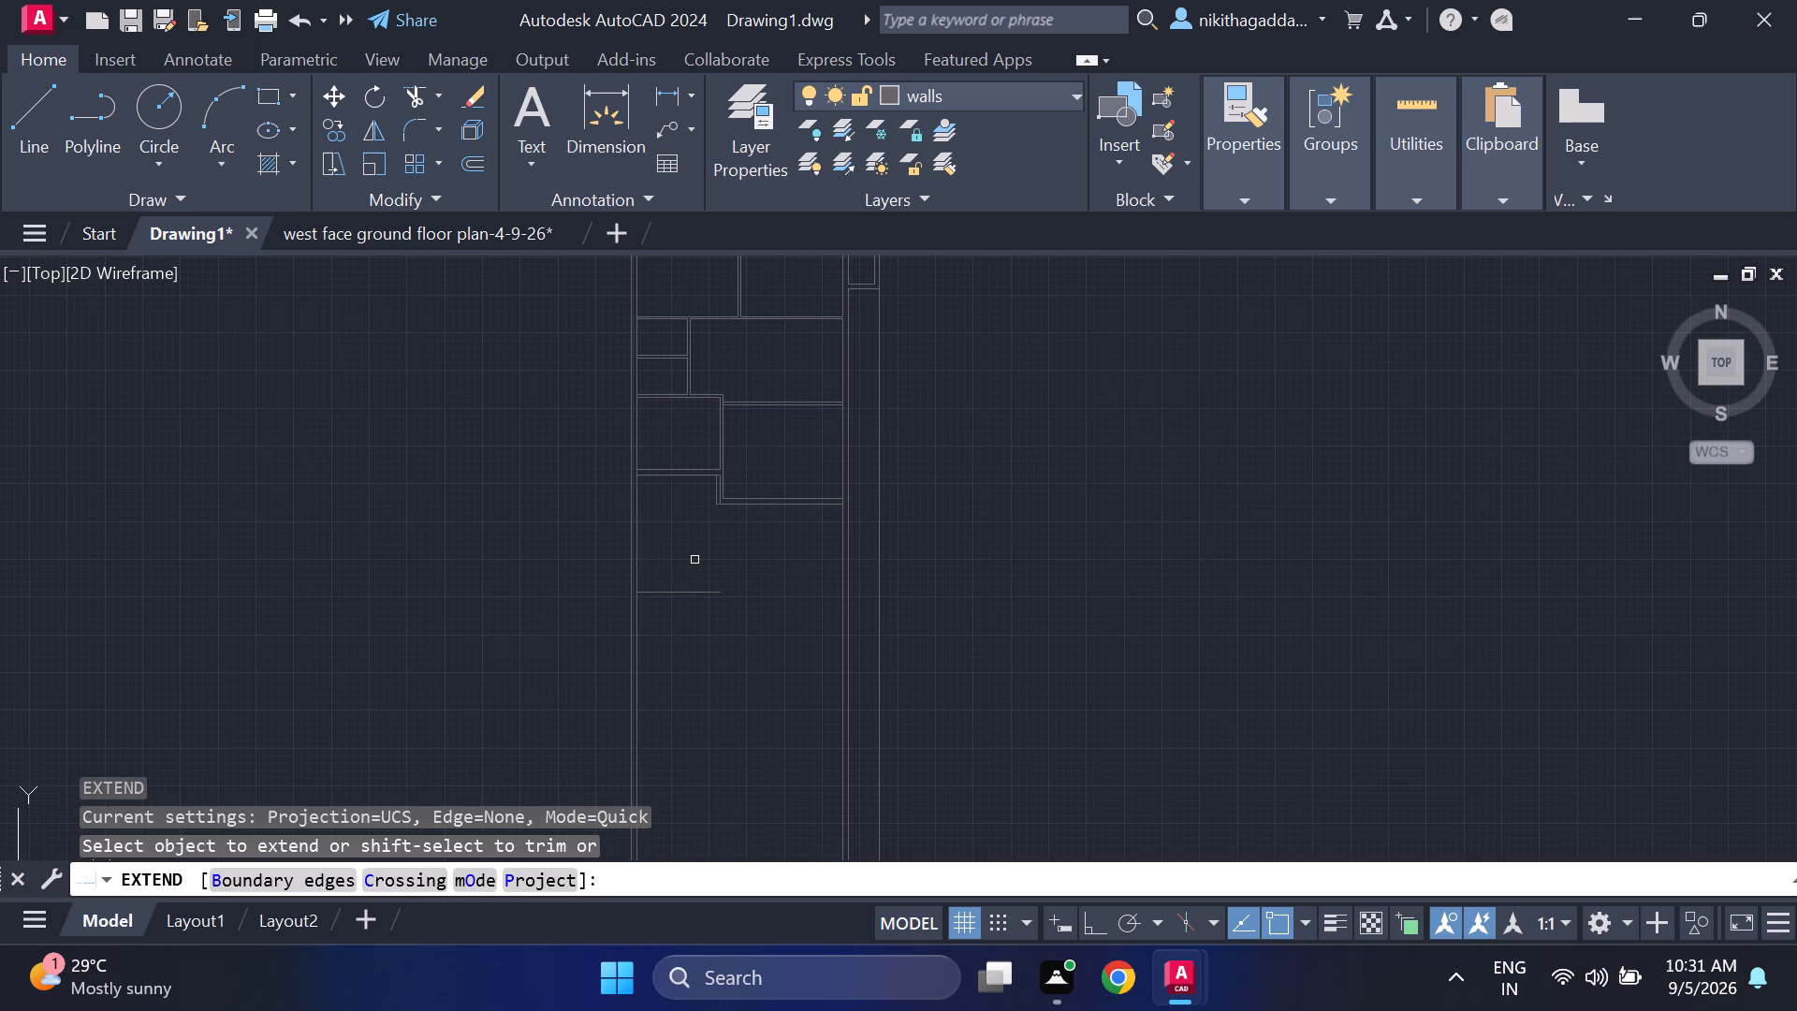
scroll(699, 586, up, 3)
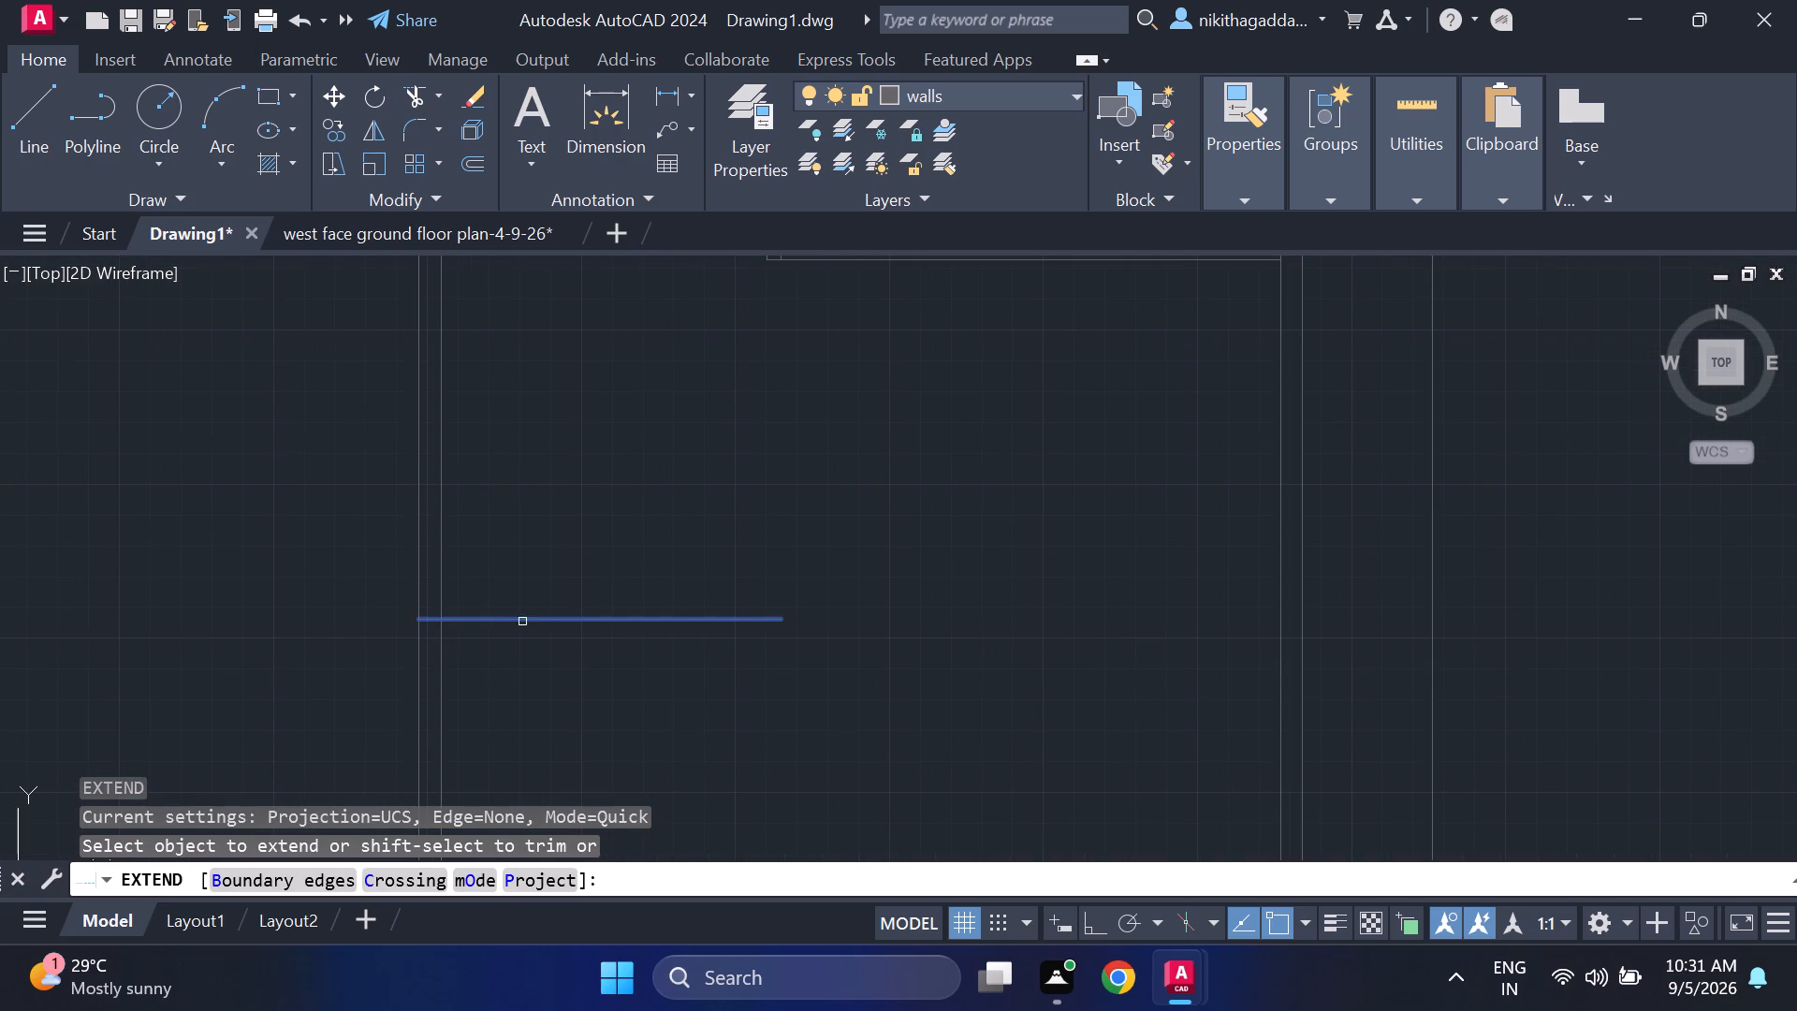
click(522, 622)
click(703, 618)
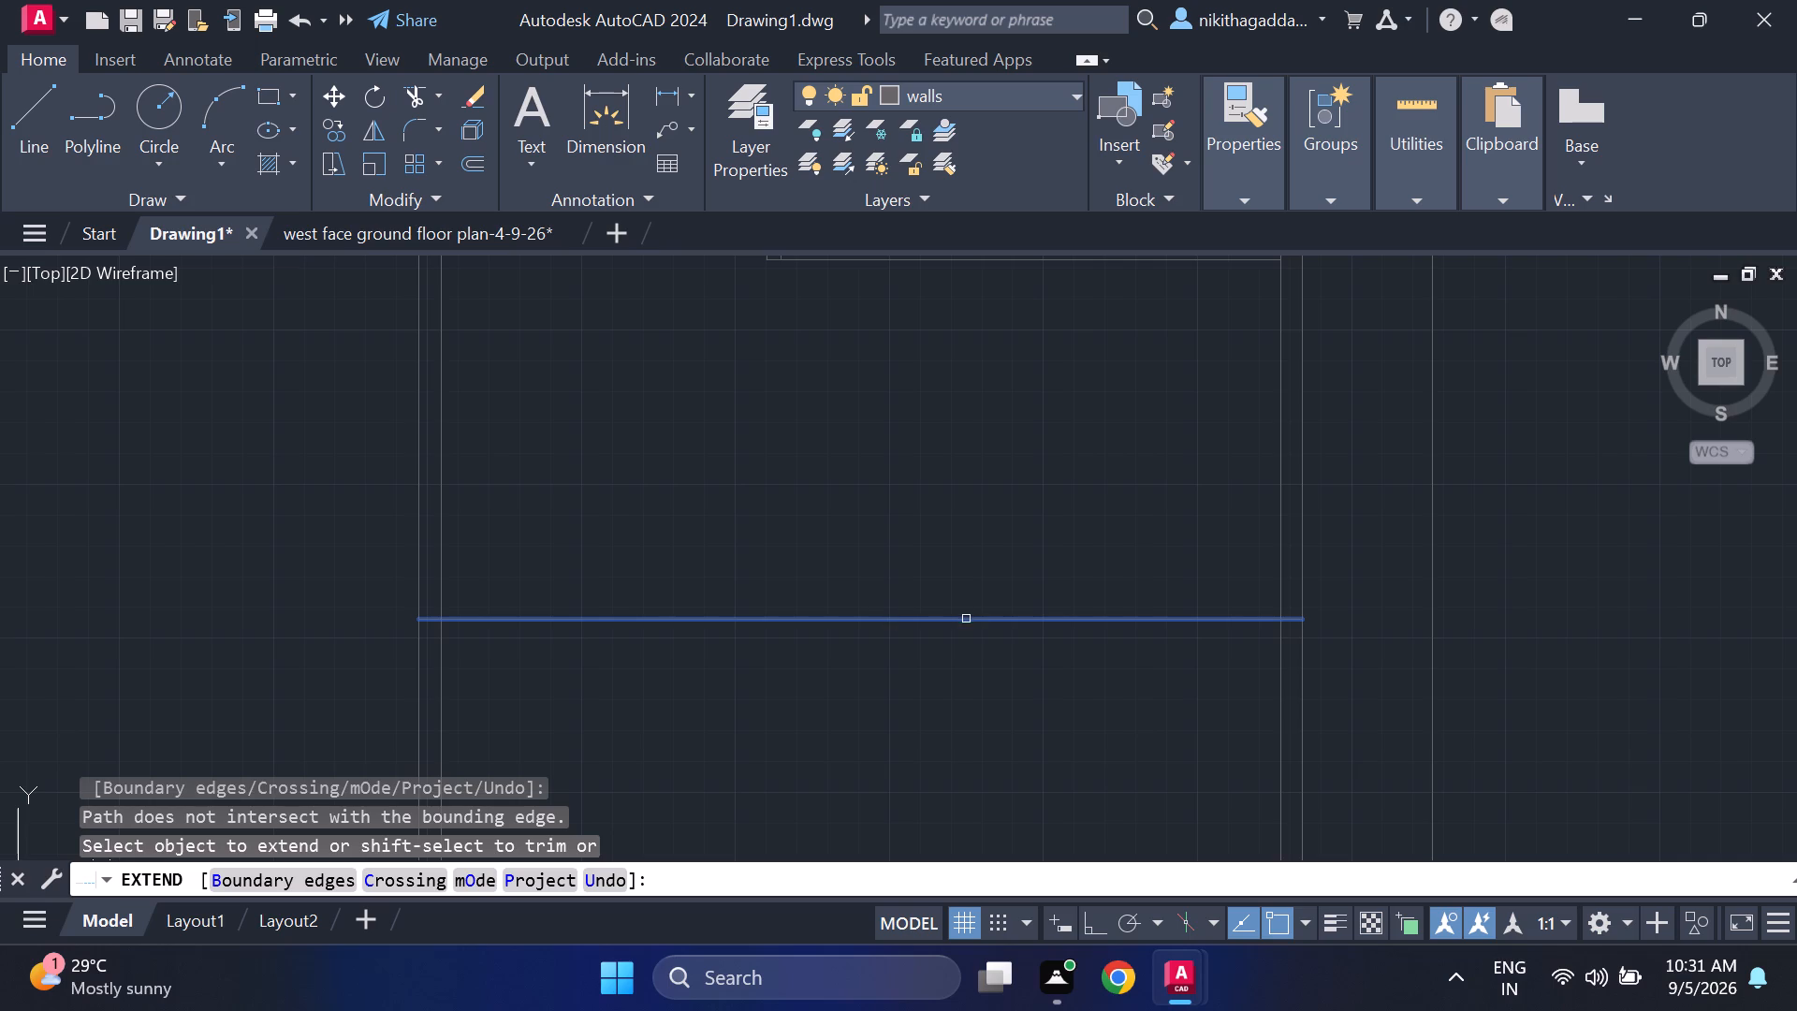
click(1040, 618)
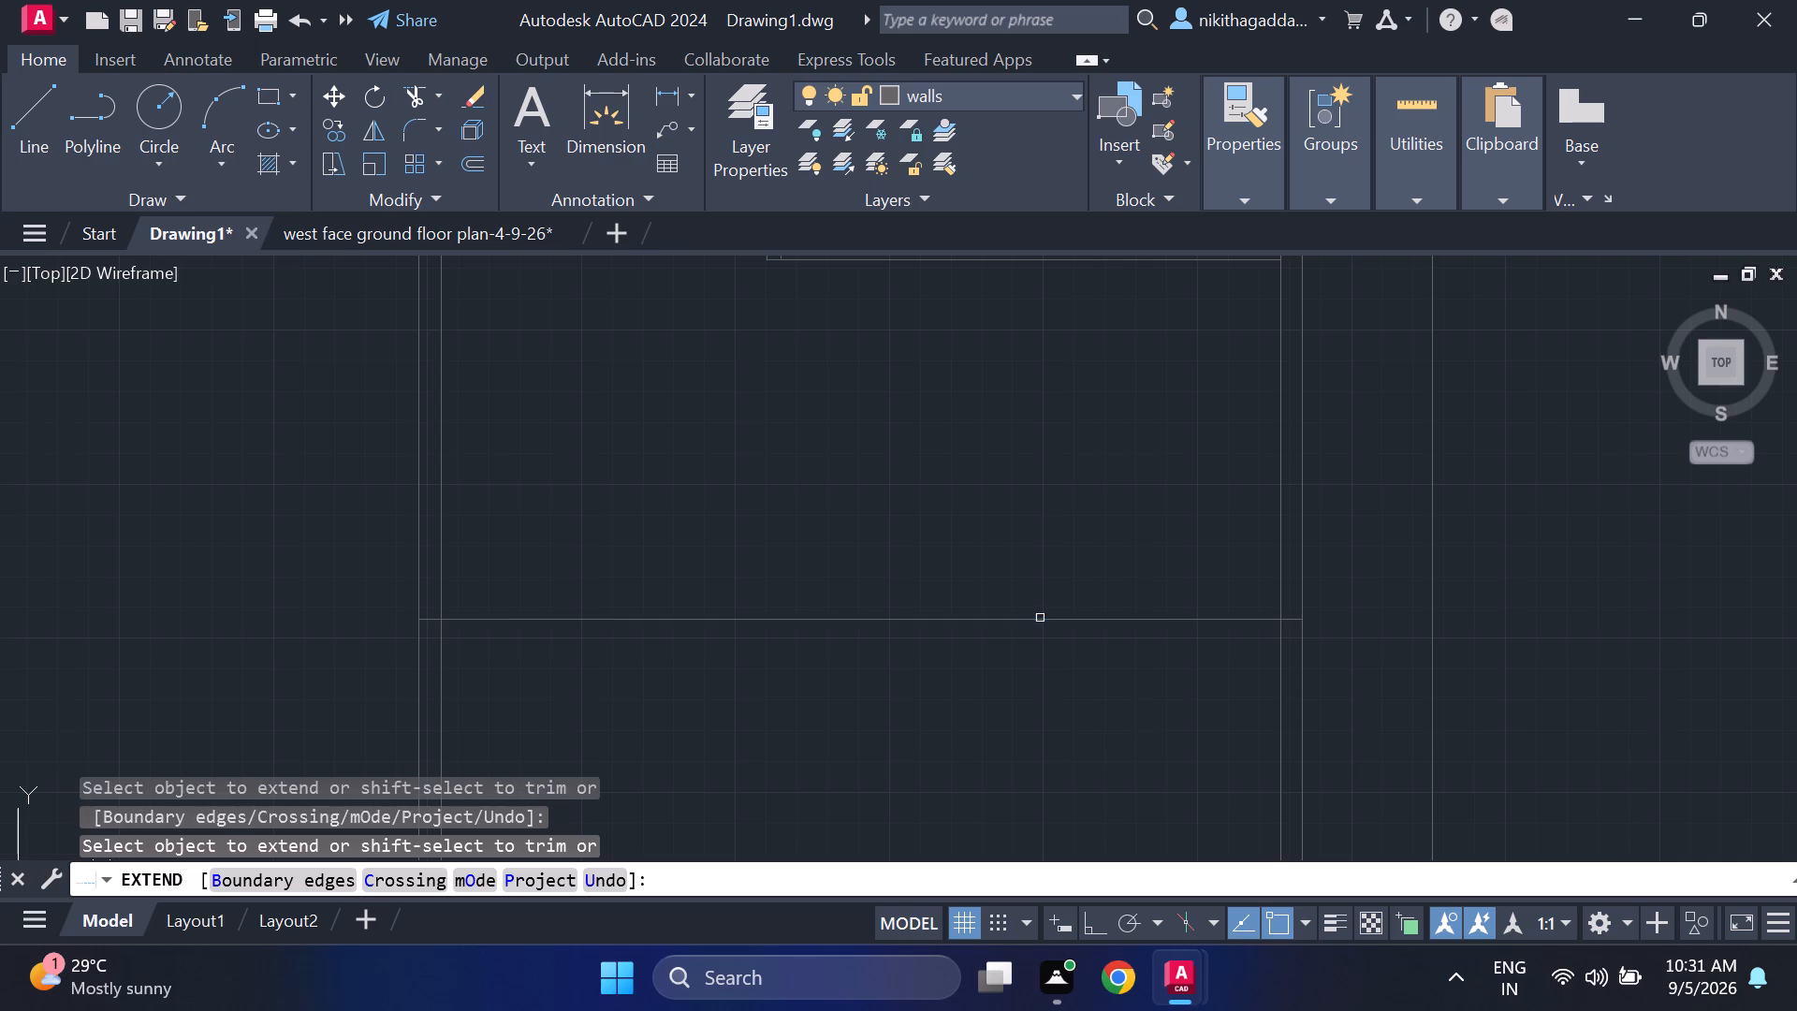
click(1217, 616)
scroll(1439, 634, down, 3)
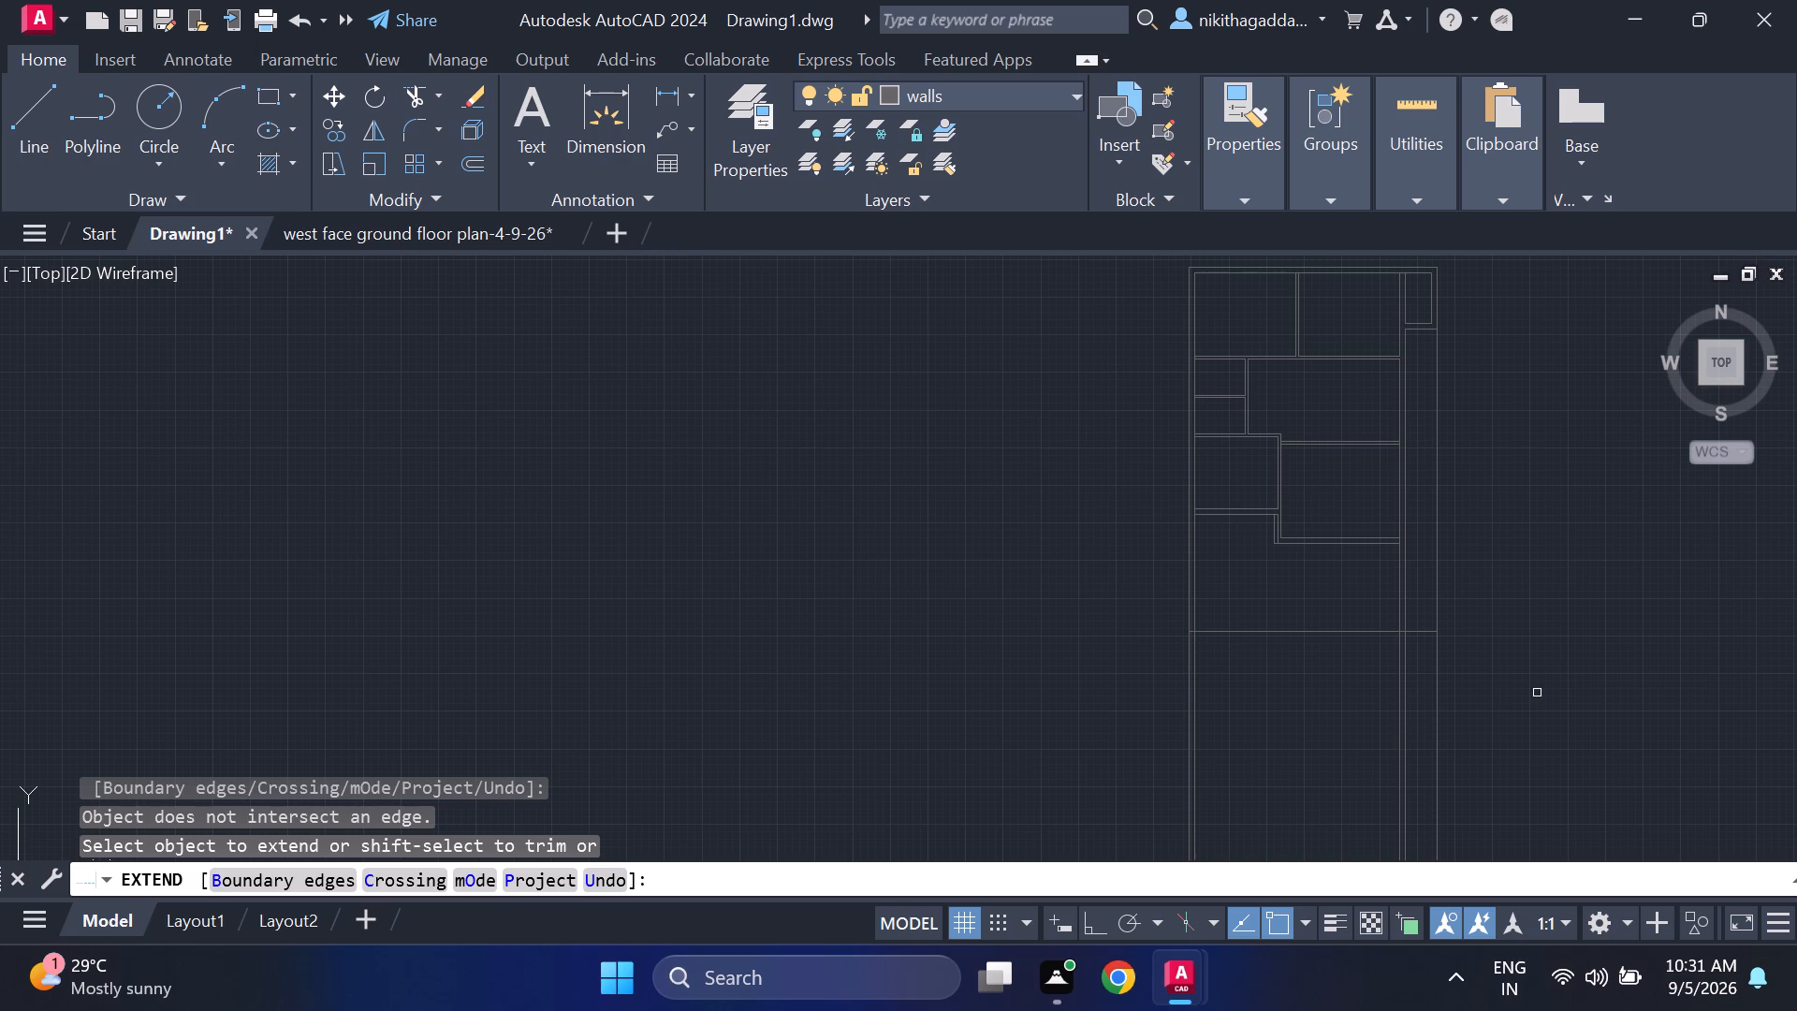
key(Escape)
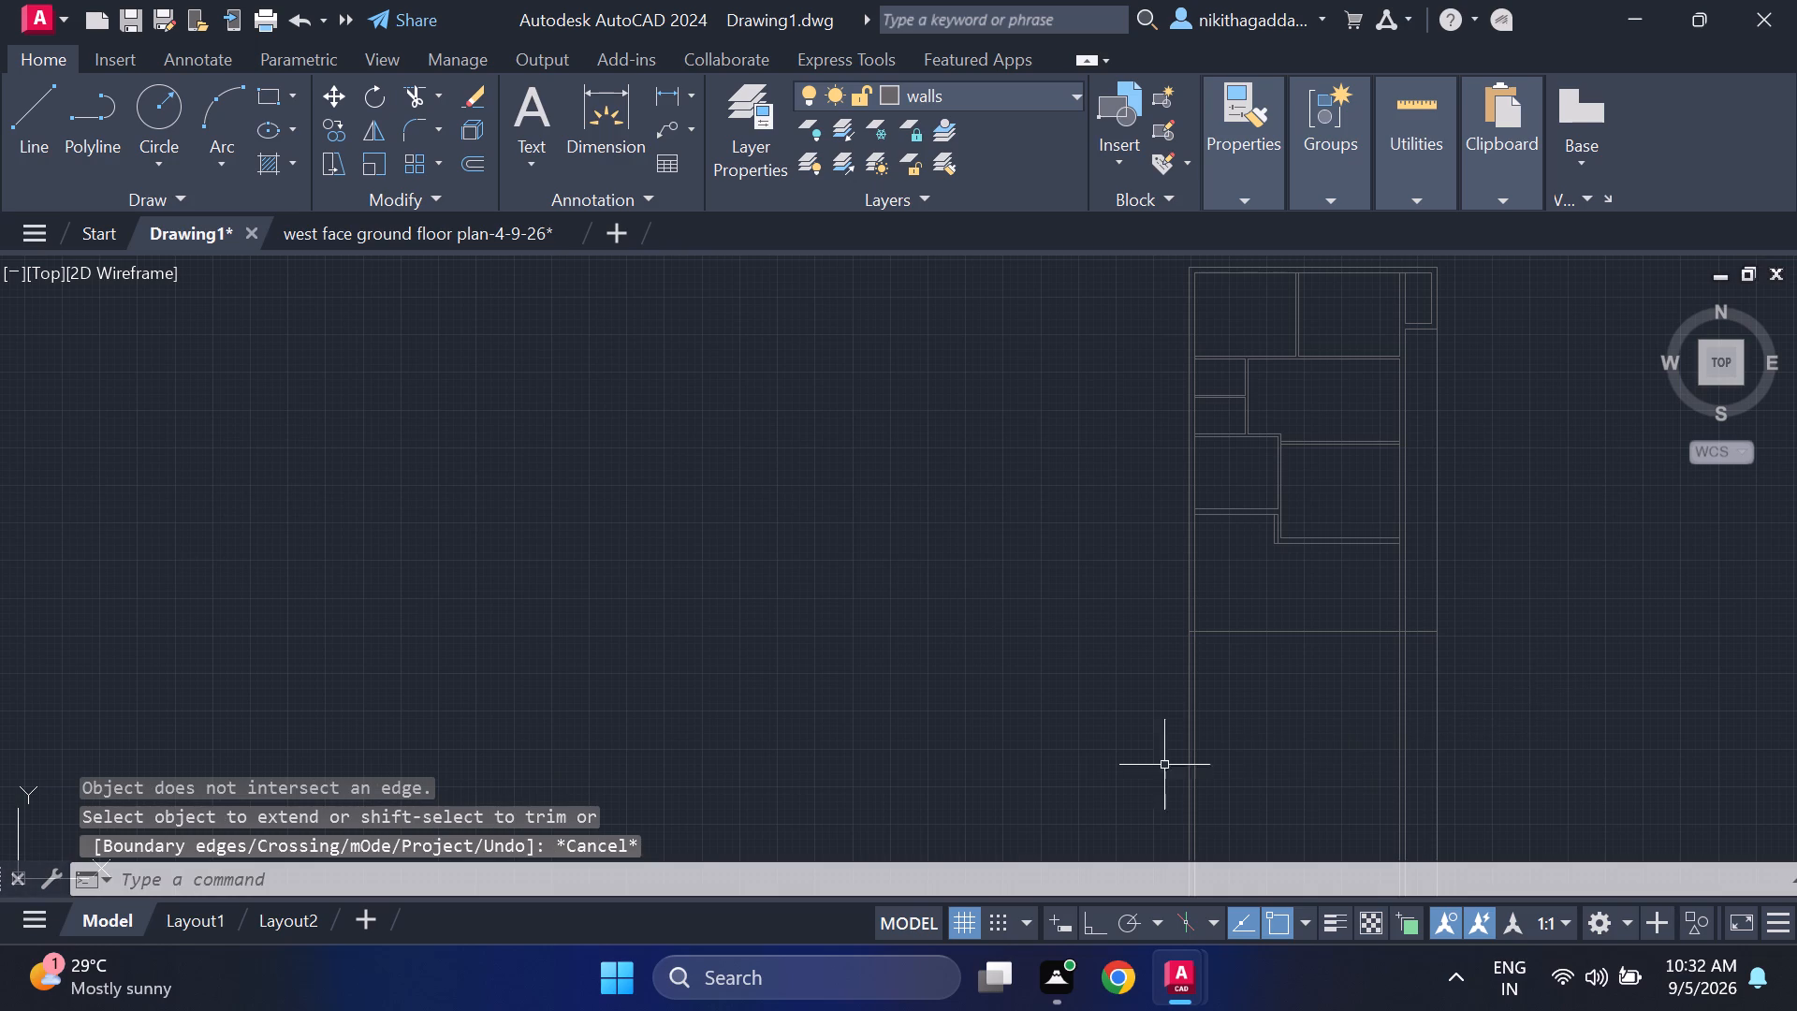
Offset the outer face line of the west outer wall by 3'1" to the west.
middle_drag(877, 574, 763, 656)
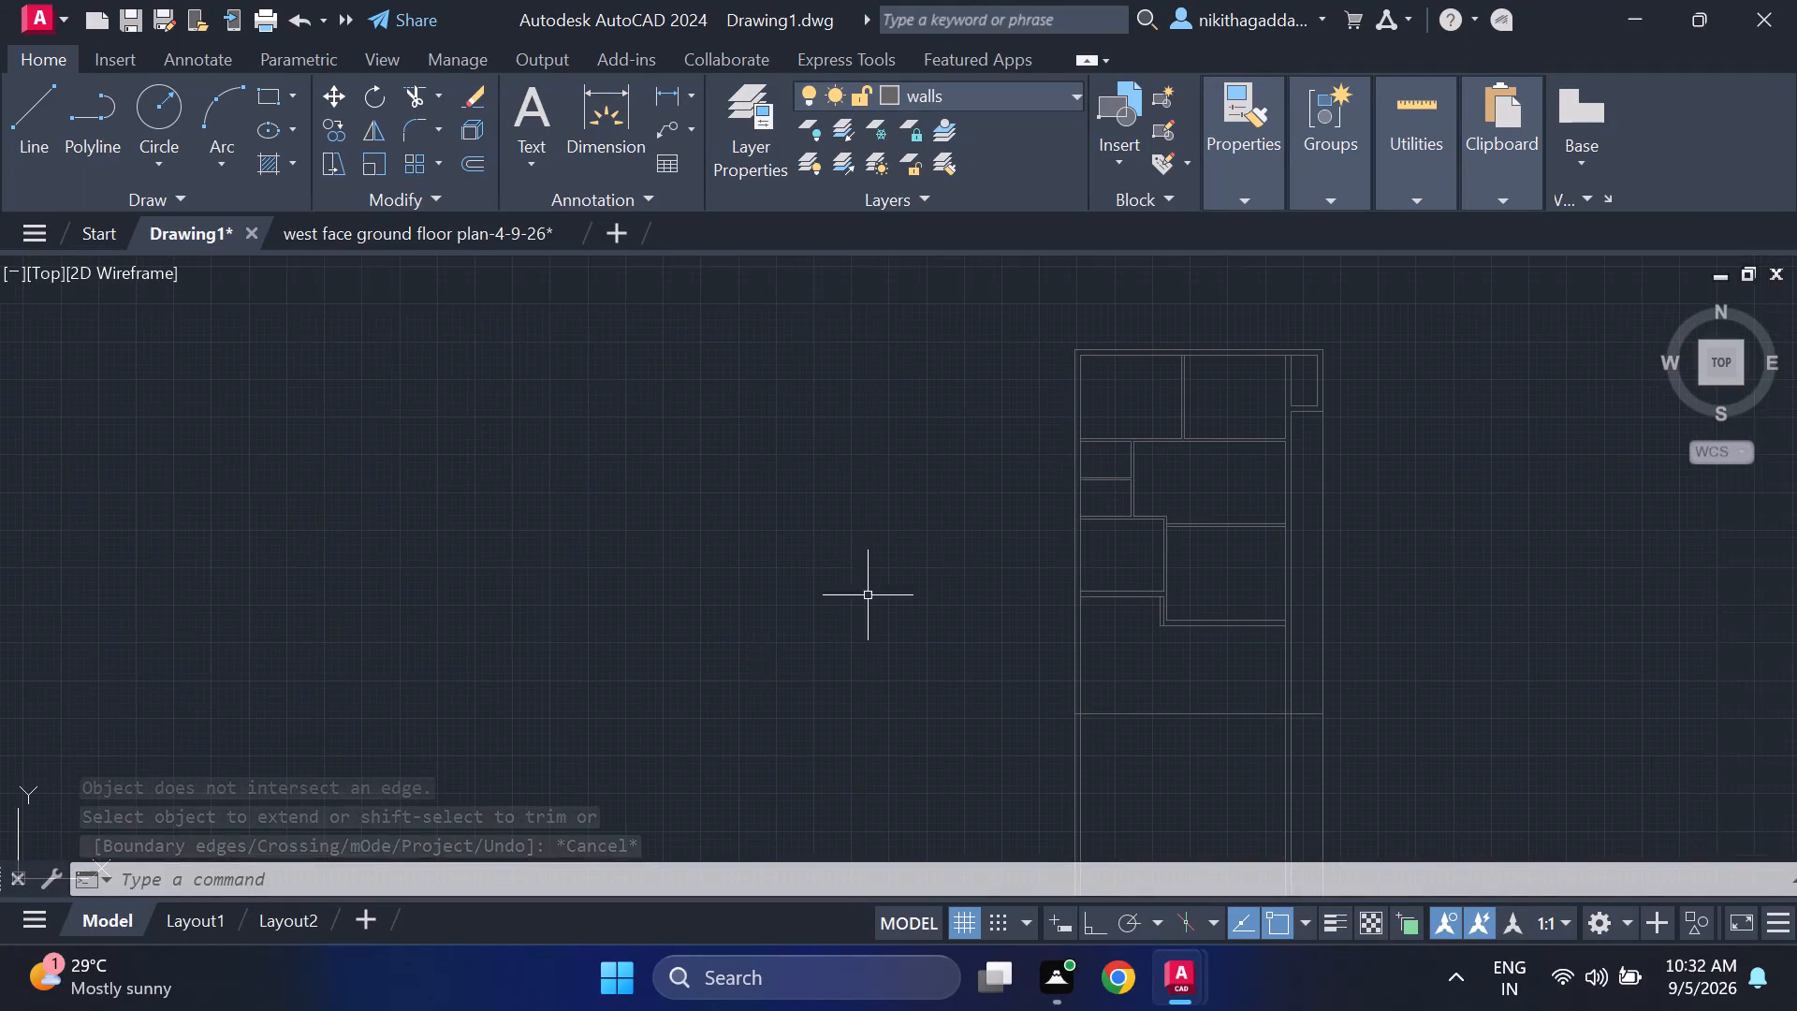
scroll(934, 560, up, 2)
scroll(941, 561, down, 1)
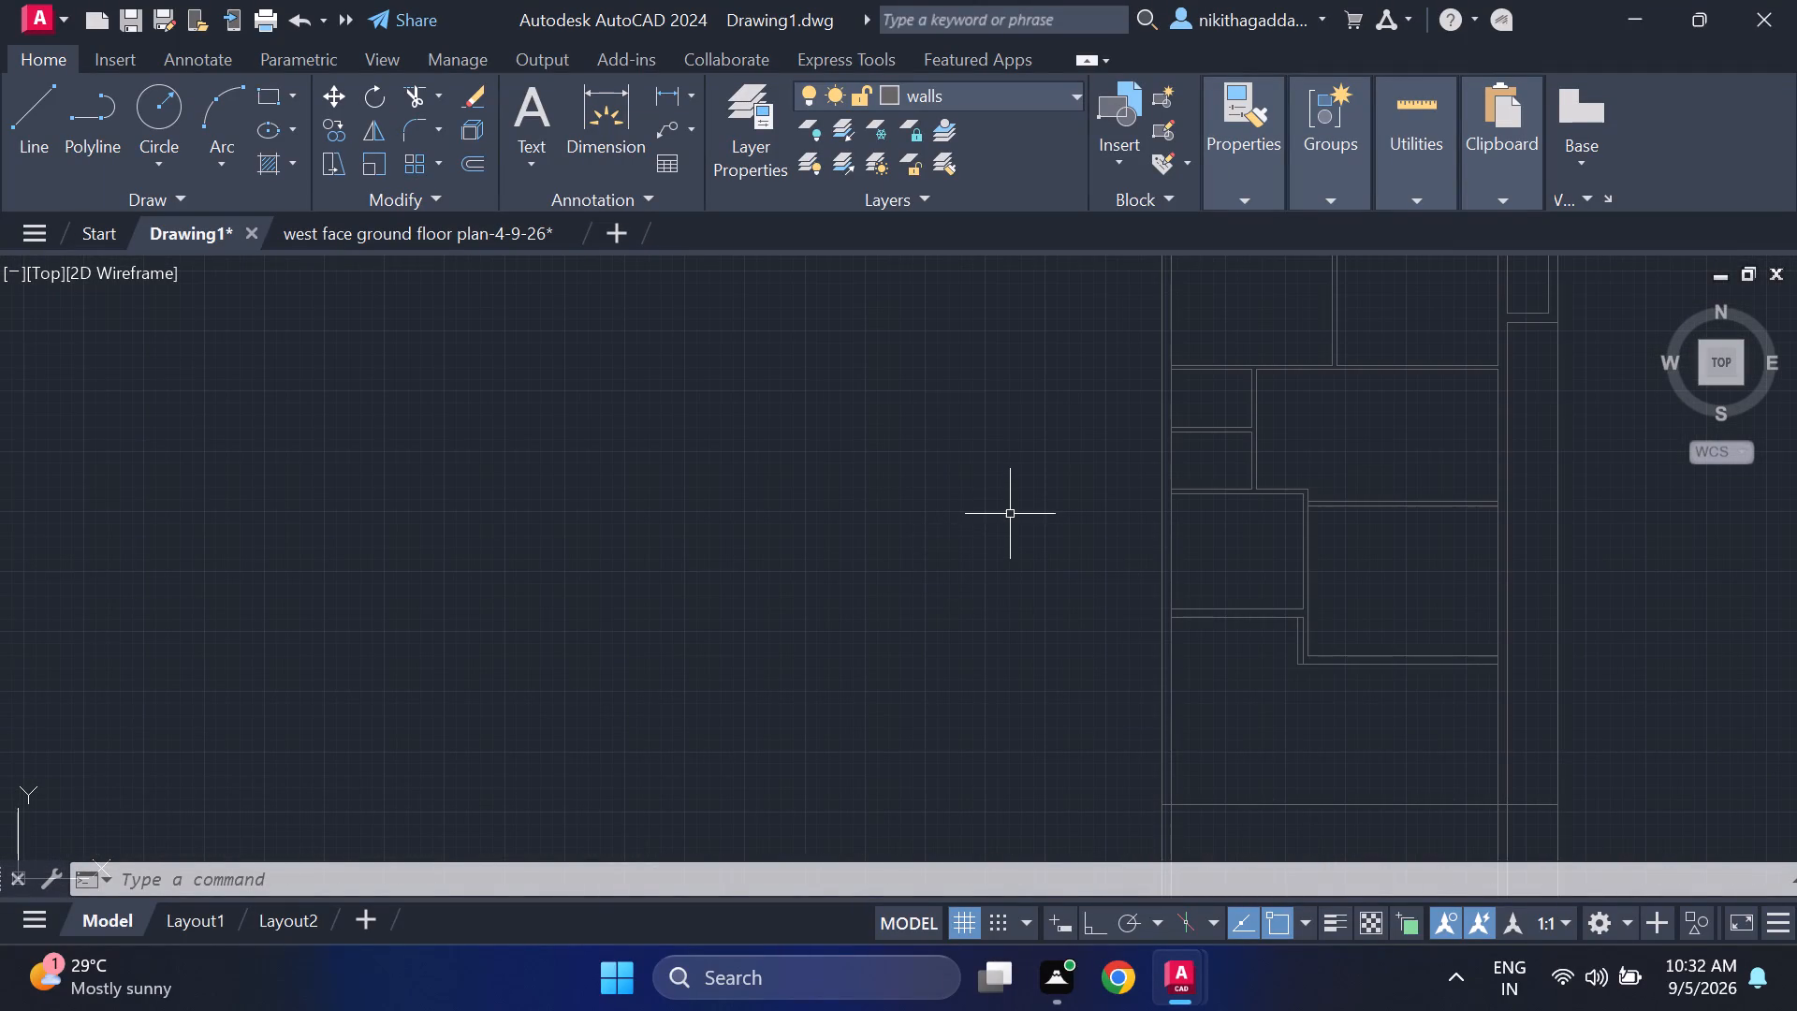
text(of)
key(Return)
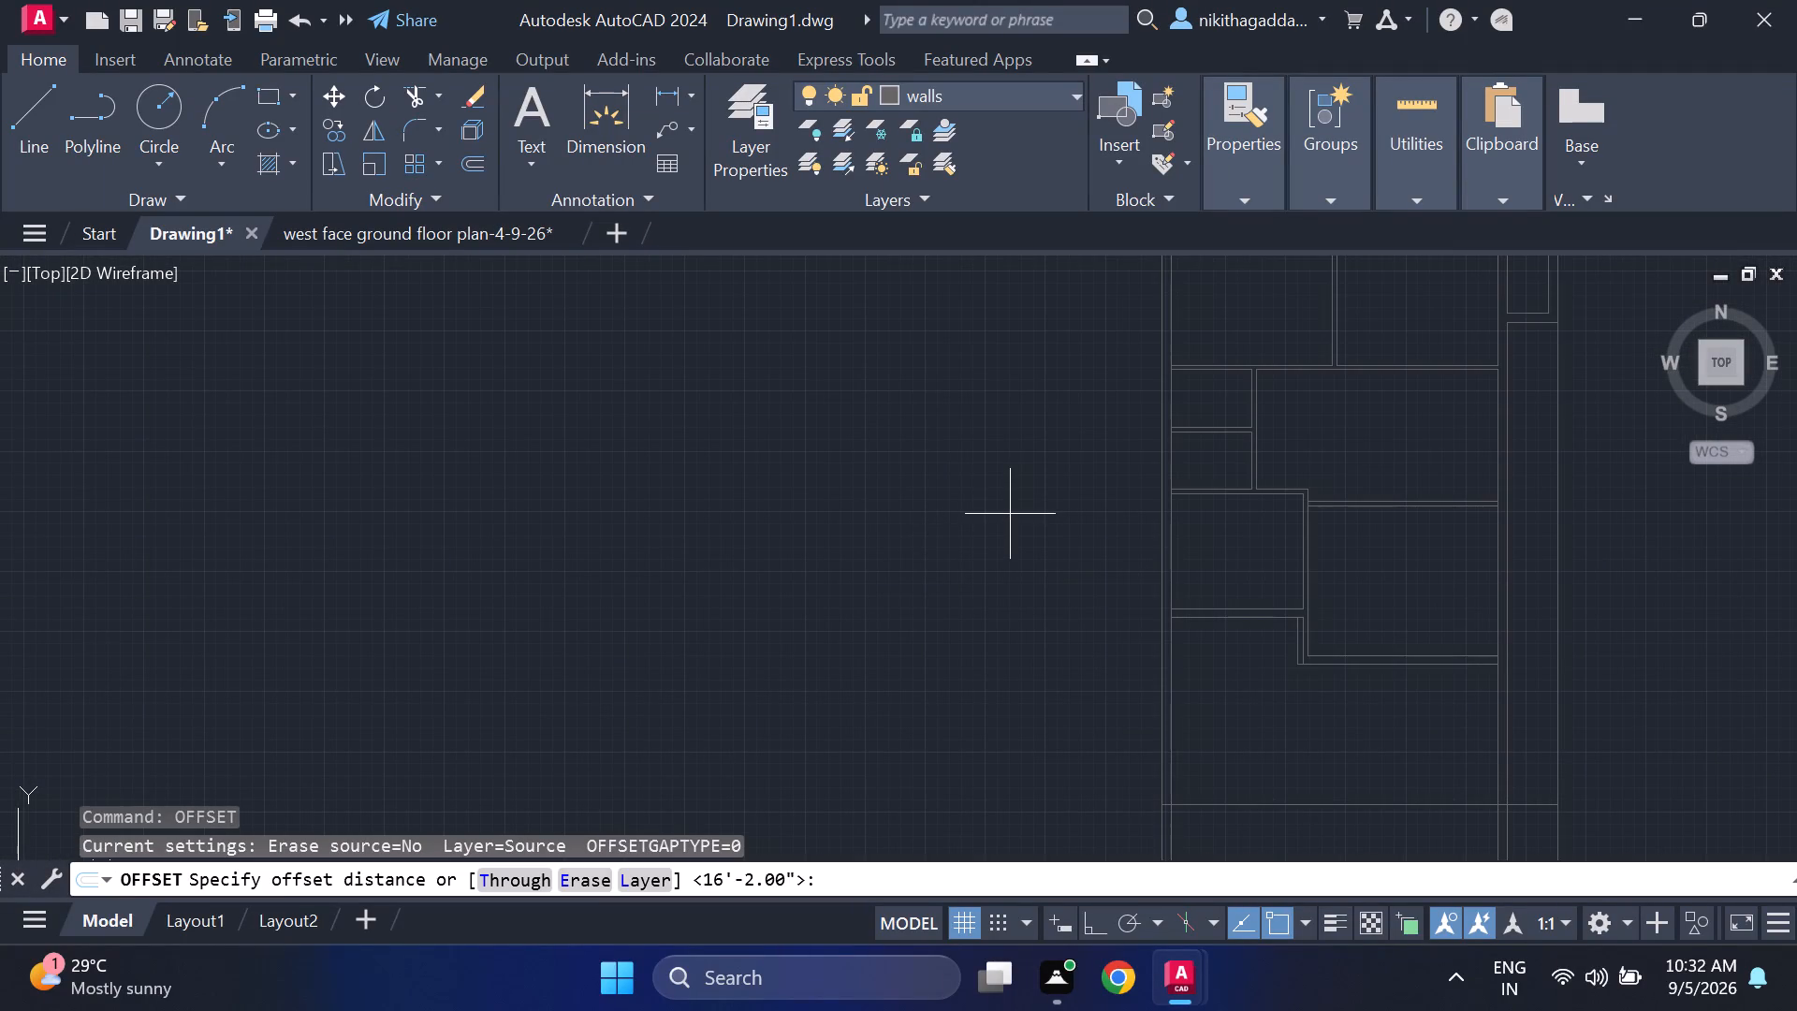
text(3'1)
key(shift+quotedbl)
key(Return)
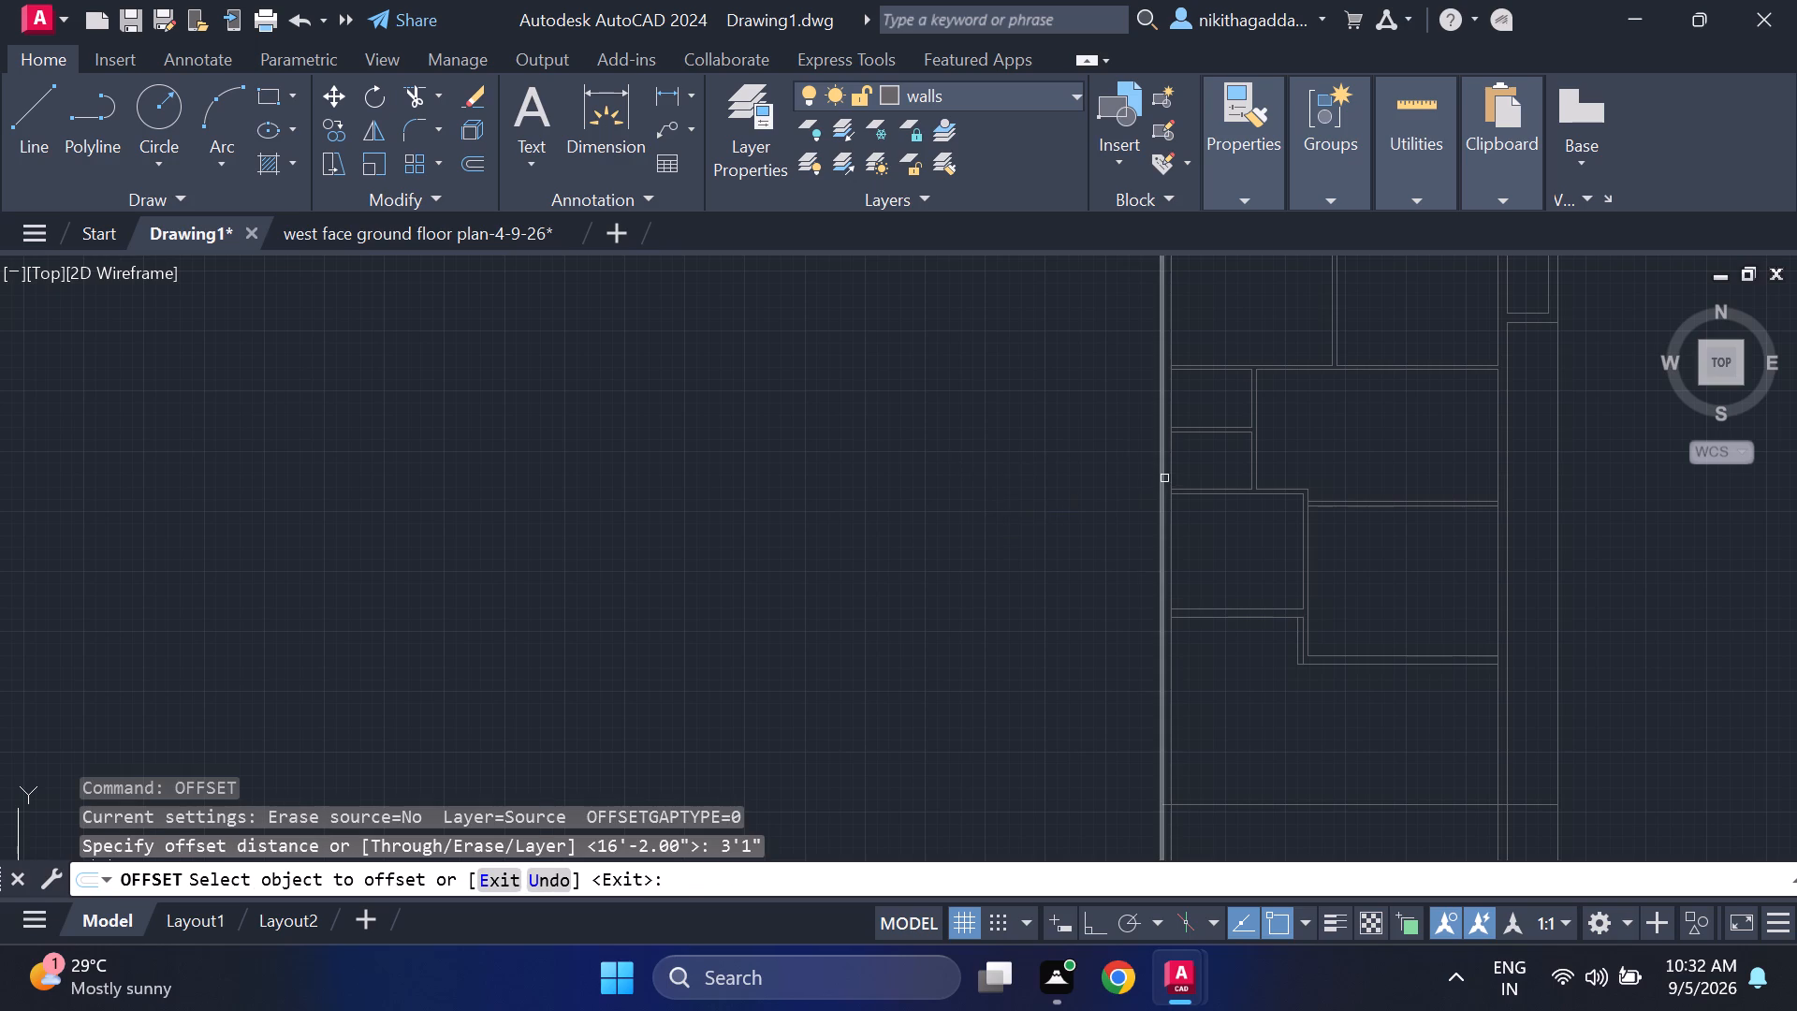
drag(1163, 478, 1154, 478)
click(933, 537)
scroll(961, 558, down, 3)
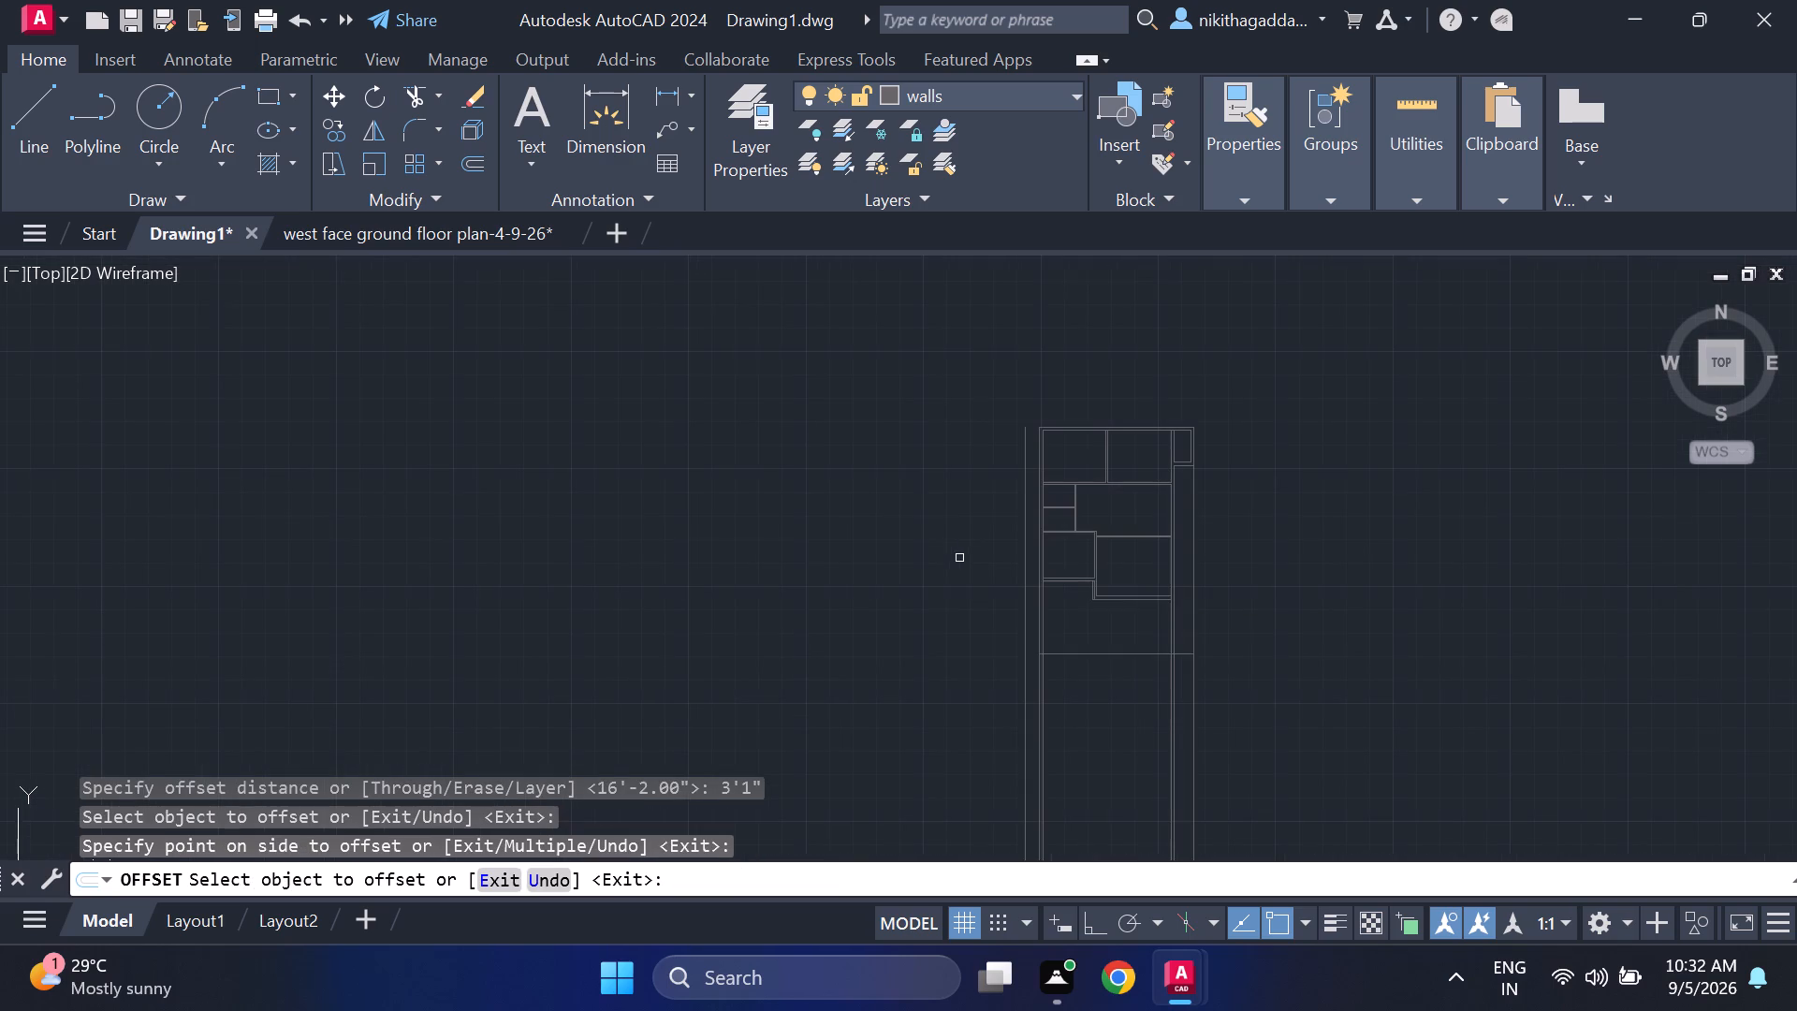
Extend the 16'2" offset line at the plan's south end west to the westernmost 3'1" offset line.
scroll(1012, 668, up, 2)
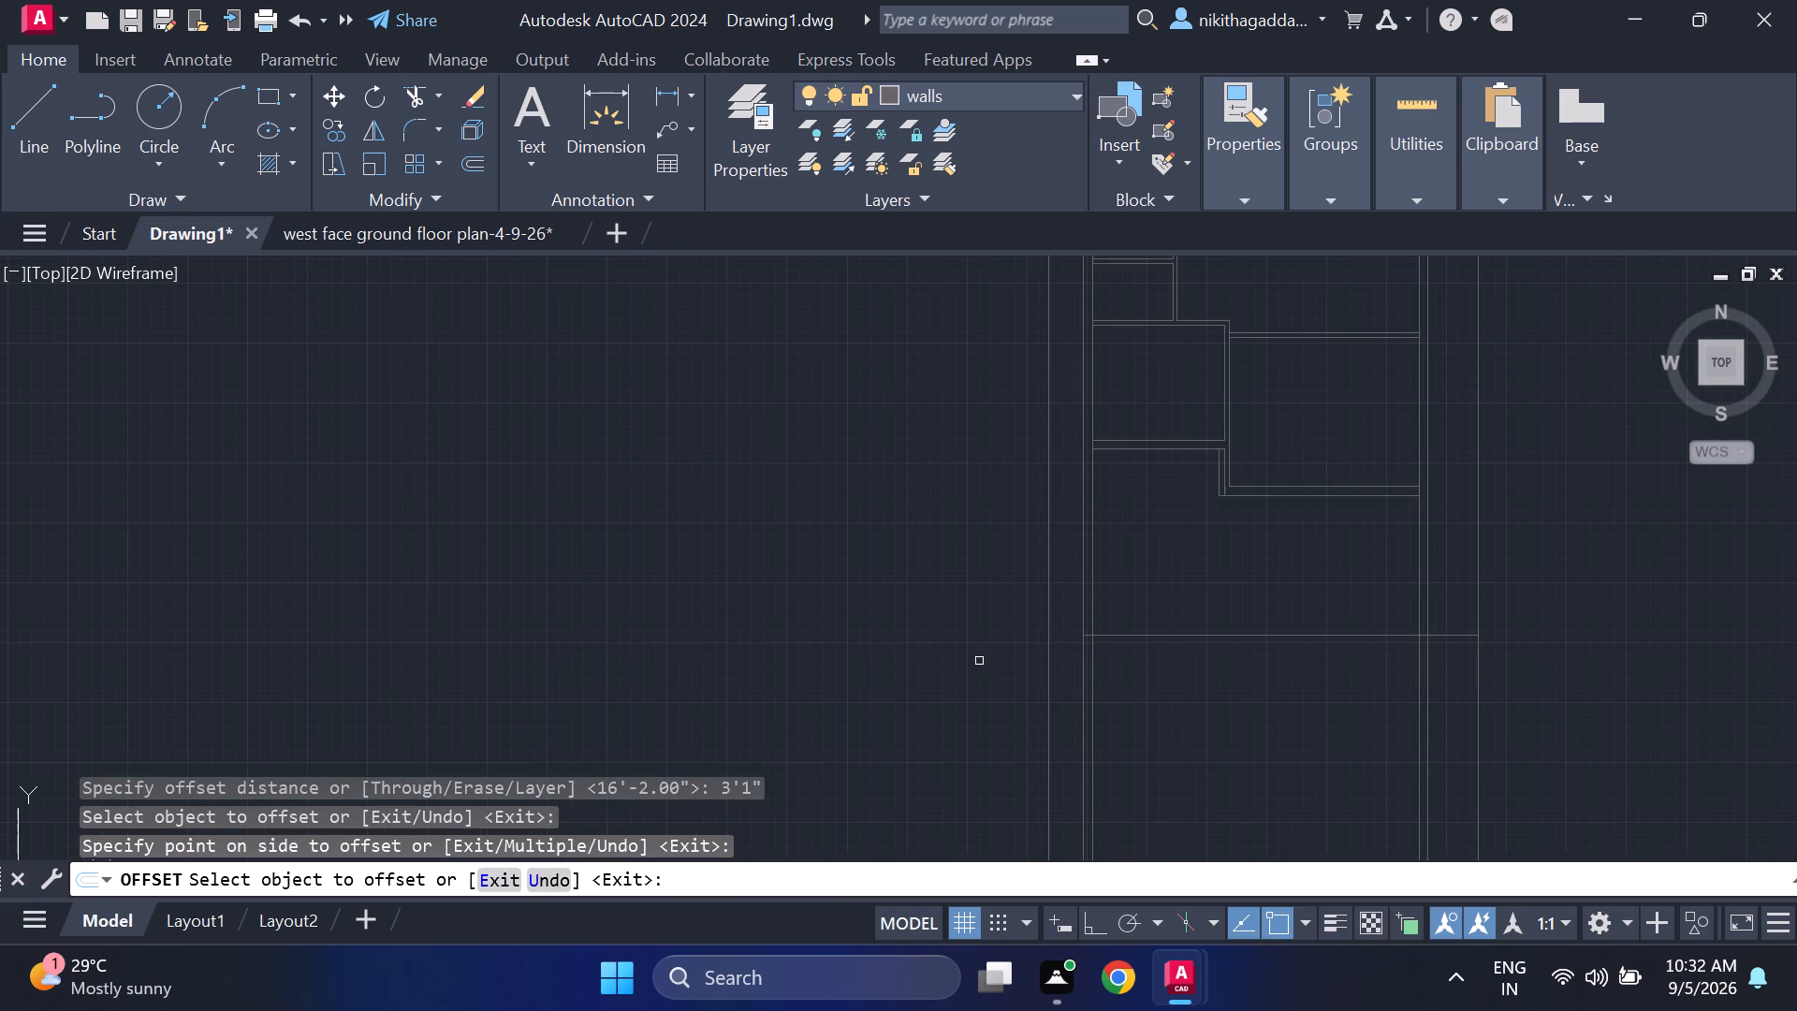
middle_drag(965, 657, 690, 623)
key(Escape)
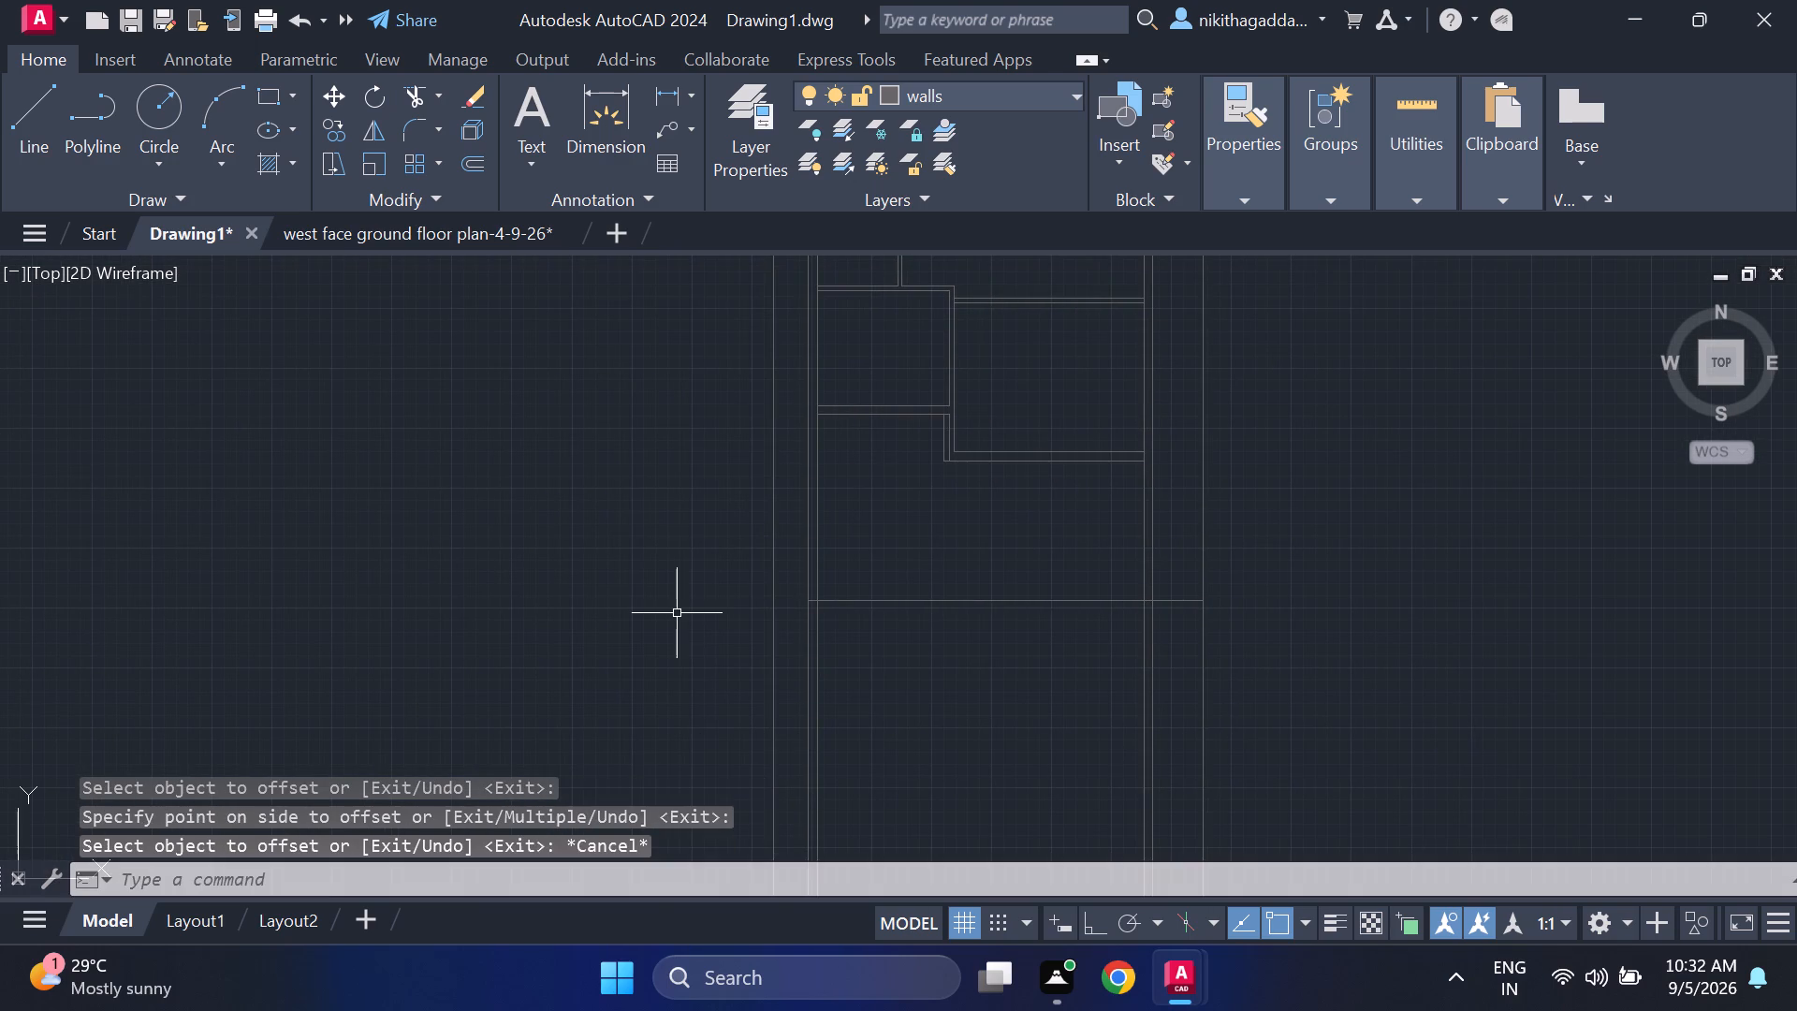
text(ex)
key(Return)
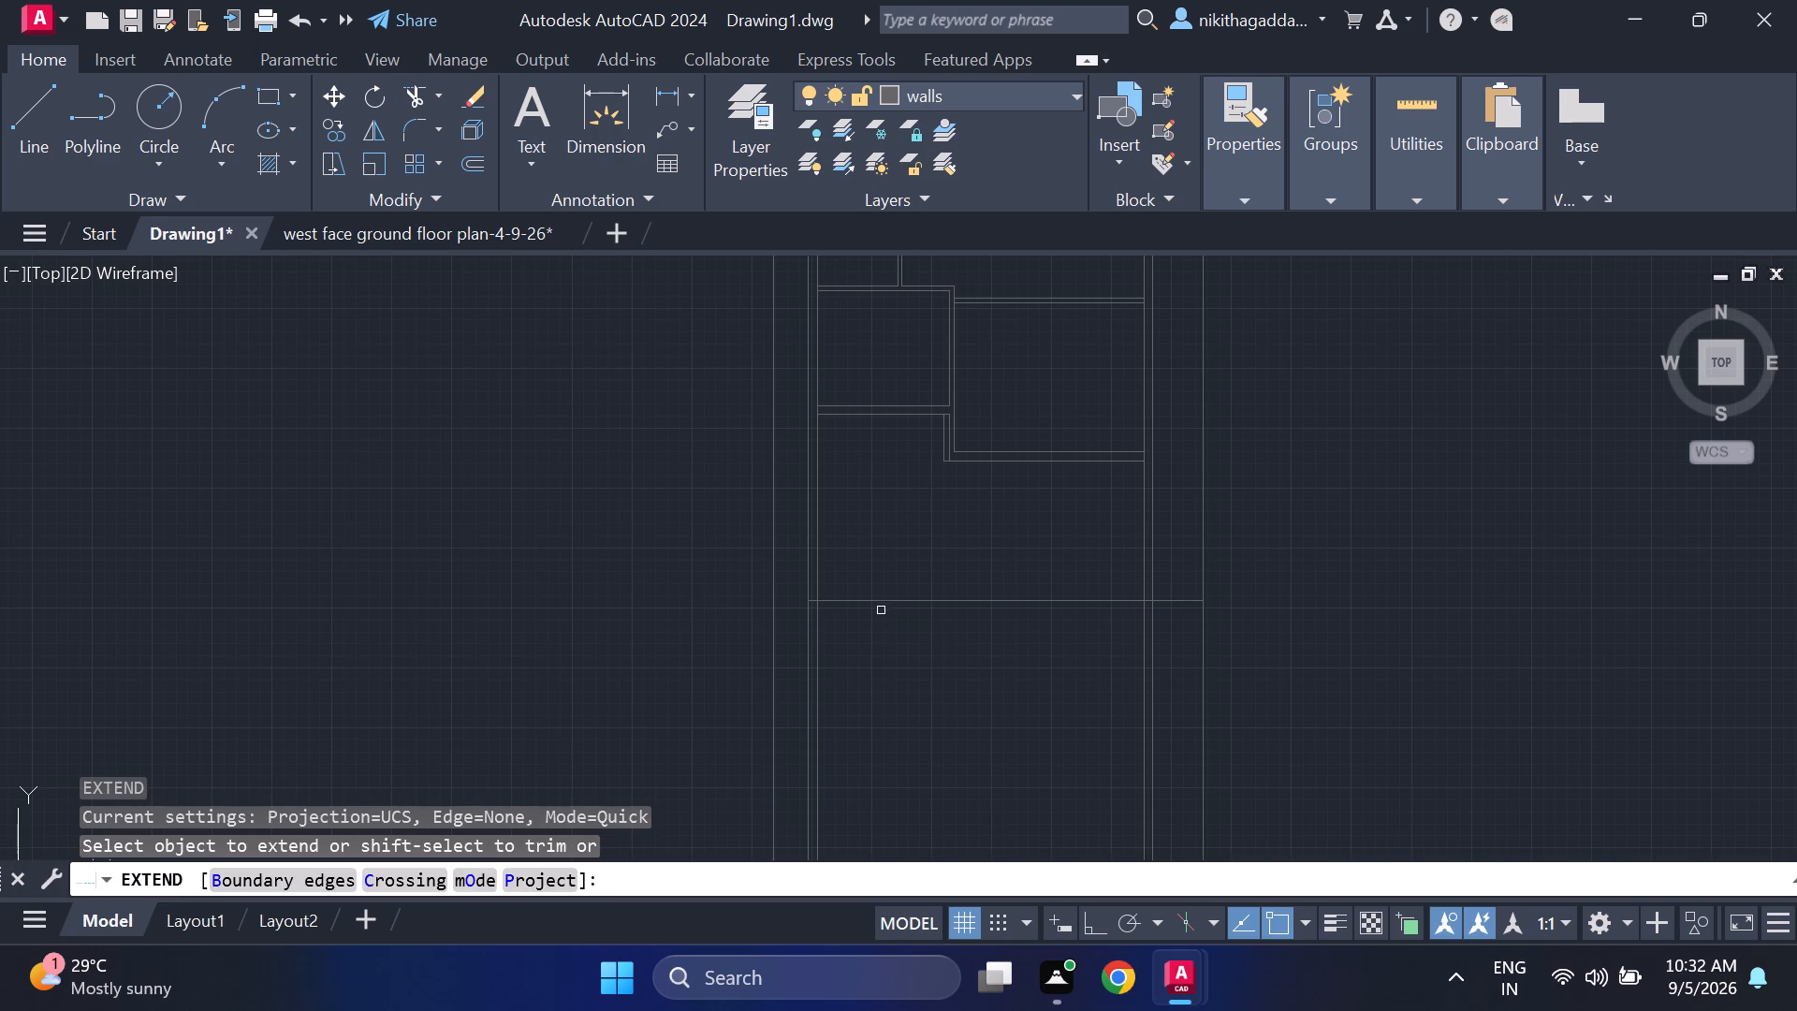
click(881, 601)
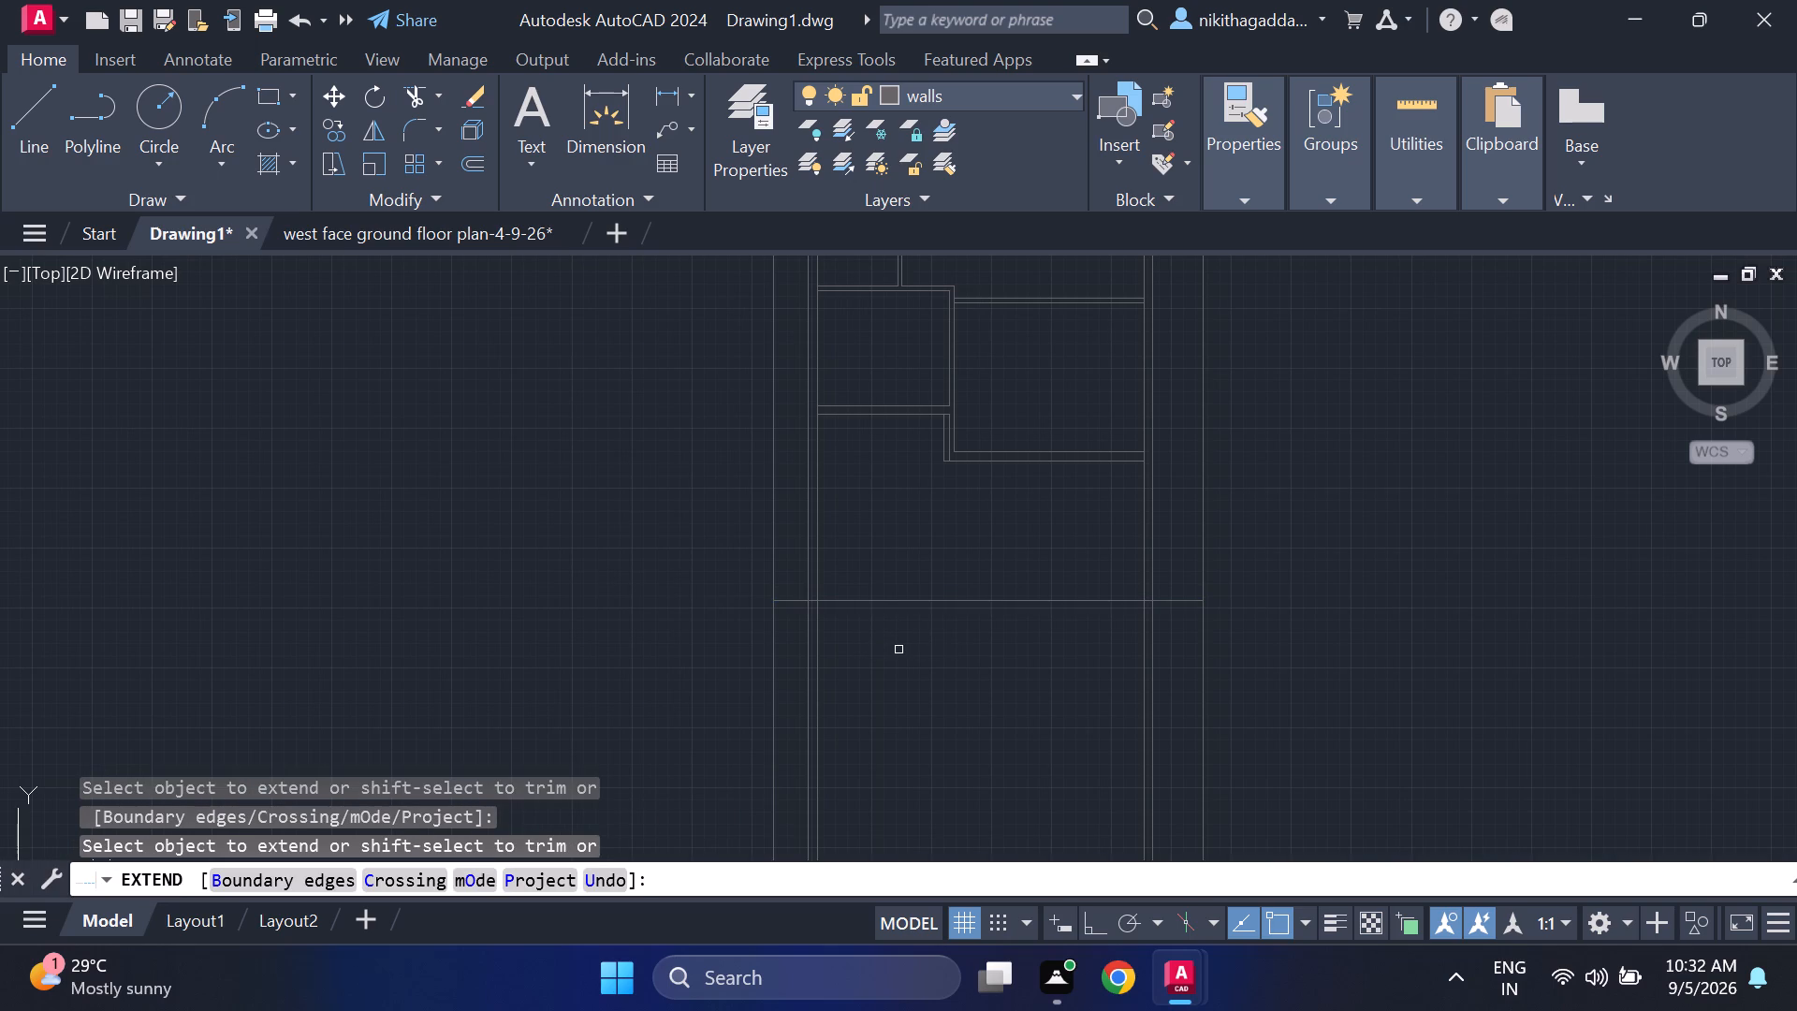
key(Escape)
Trim all the vertical lines that run south past the plan's southern boundary line.
text(tr)
key(Return)
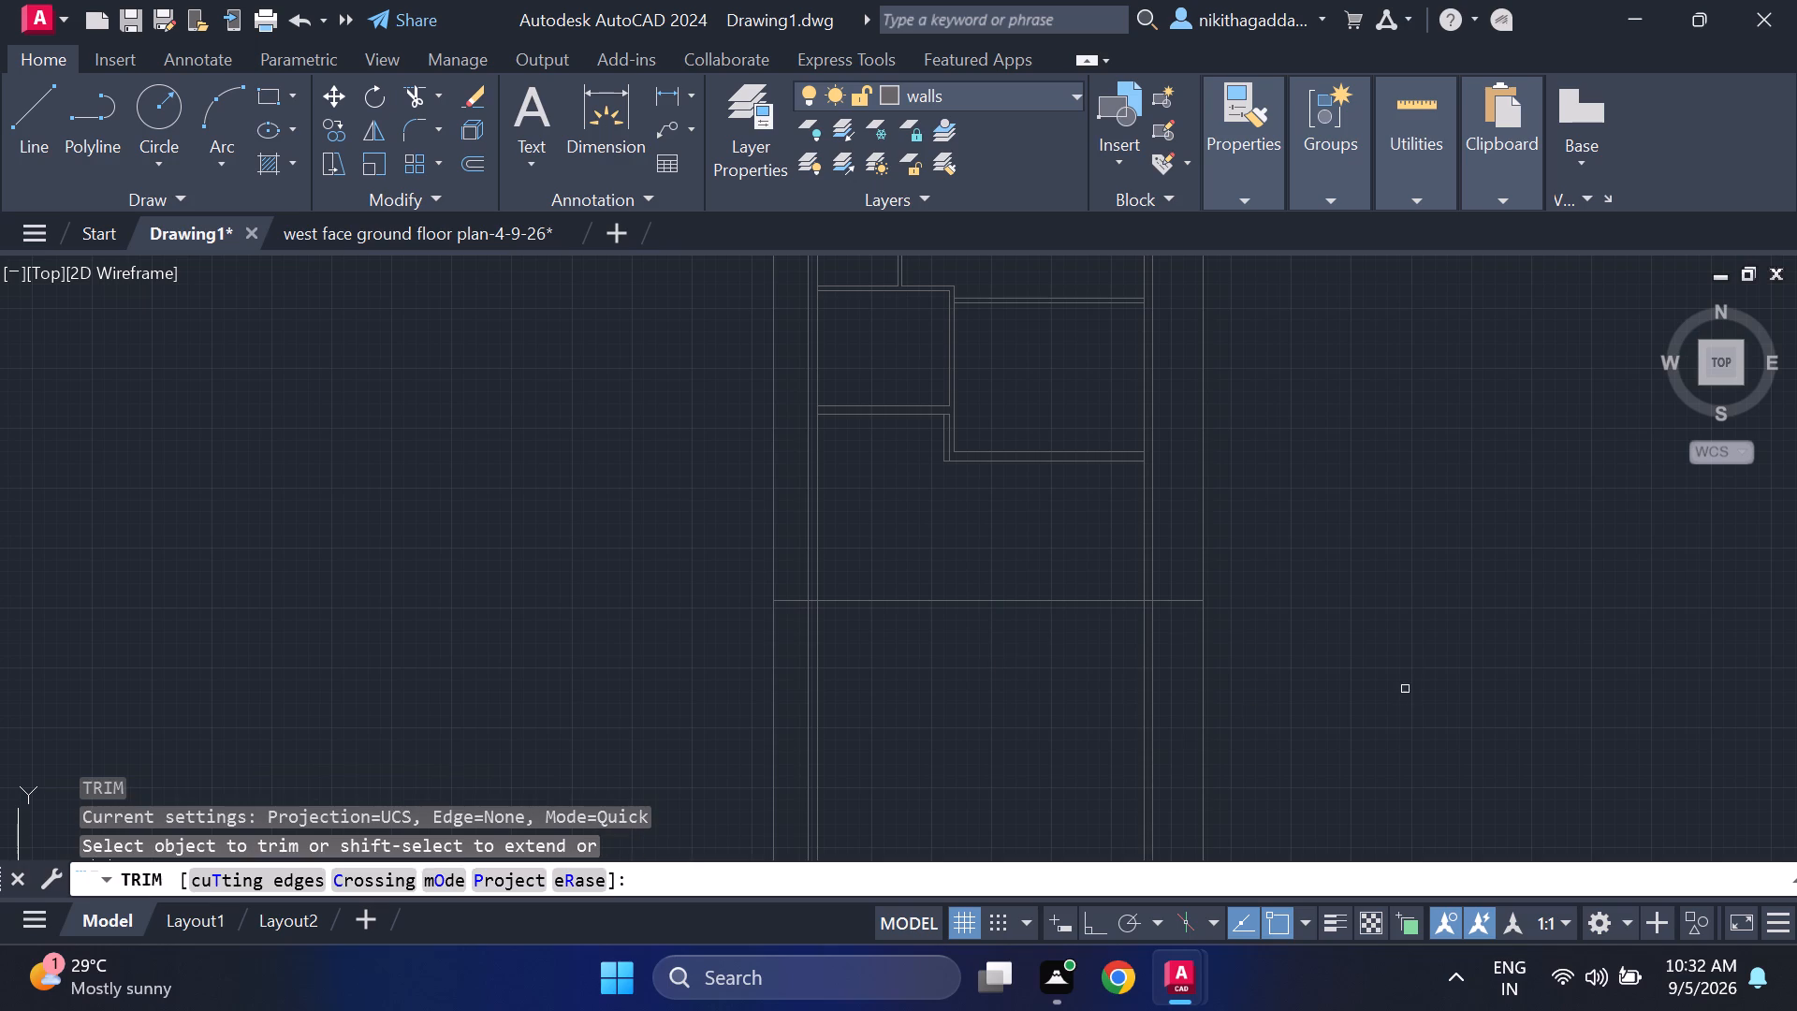
drag(1349, 651, 652, 731)
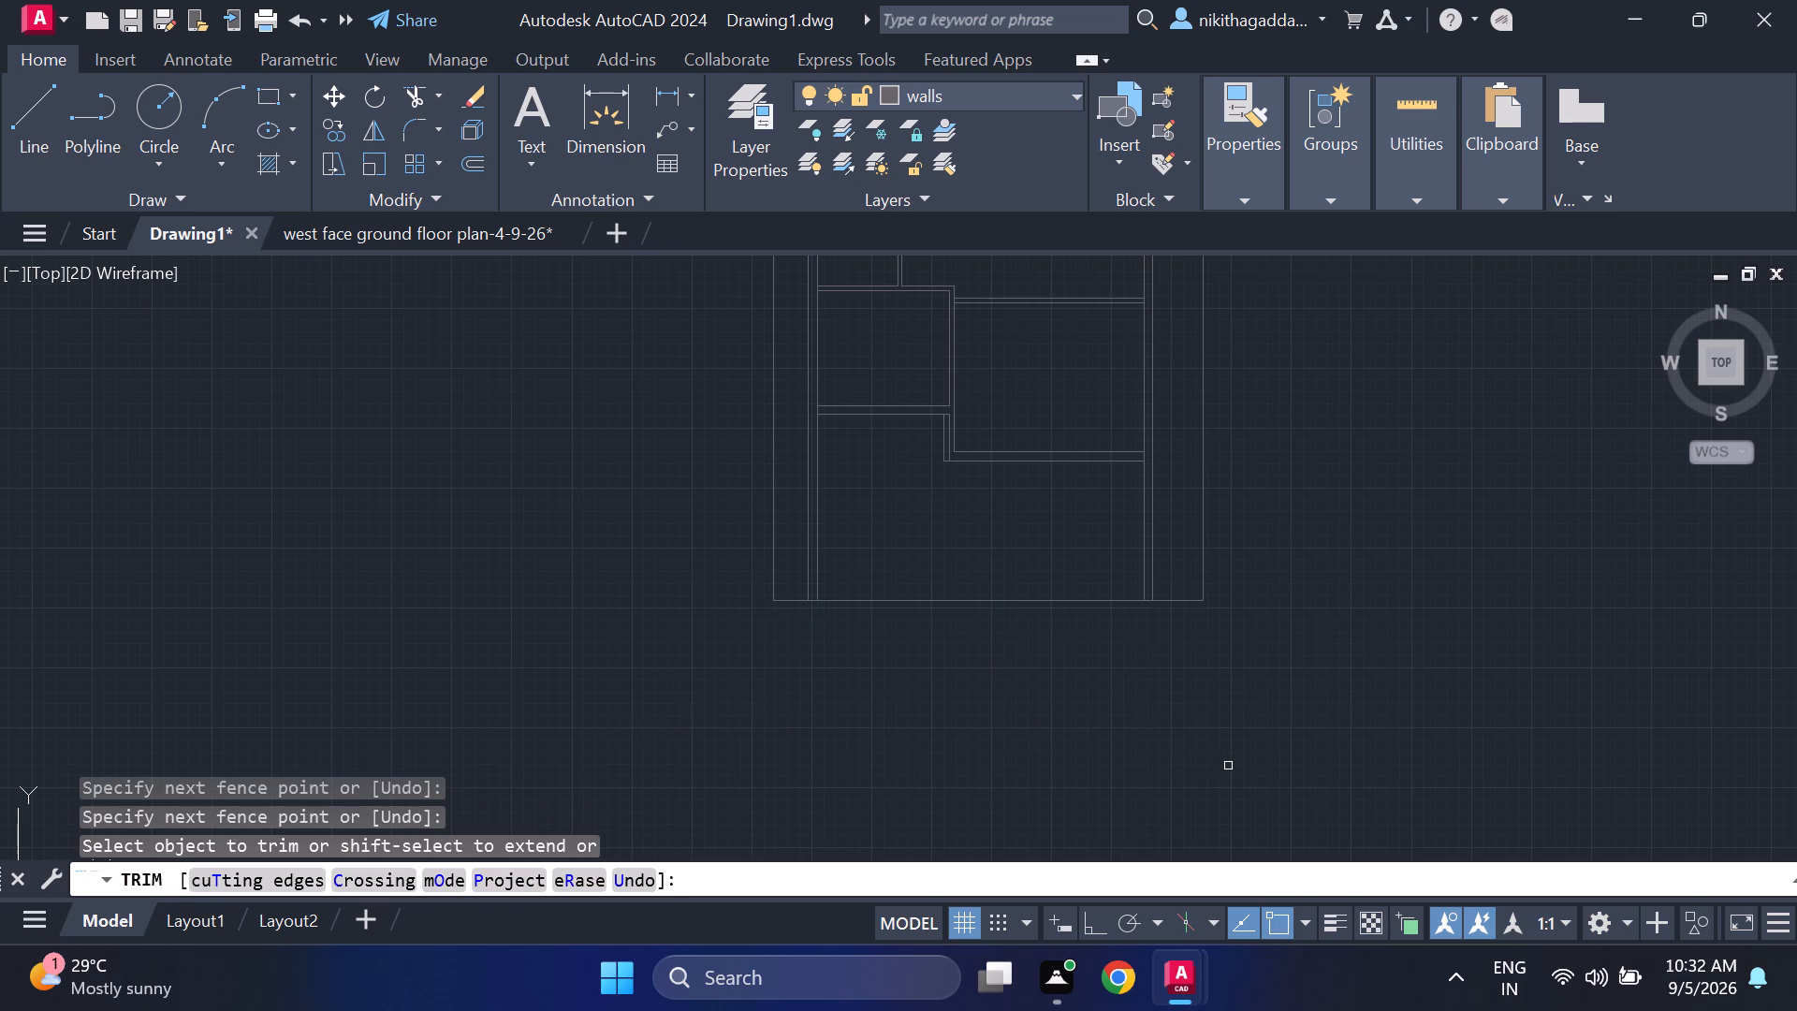
key(Escape)
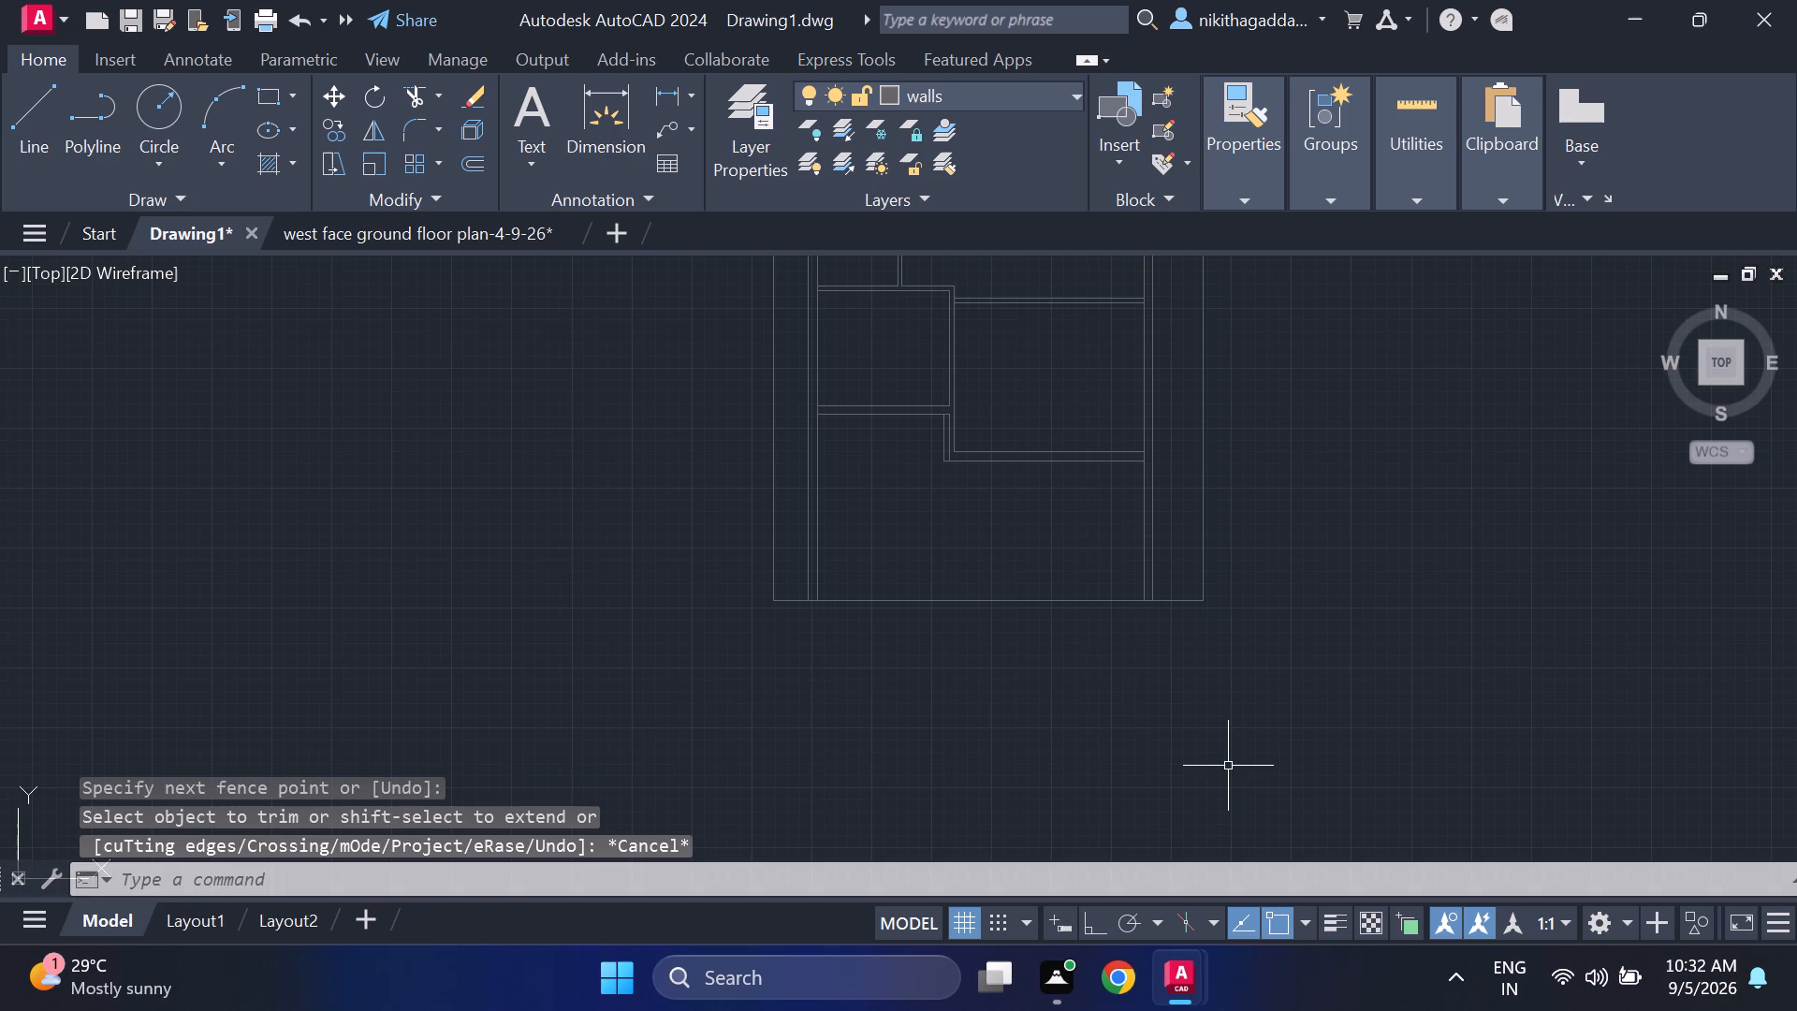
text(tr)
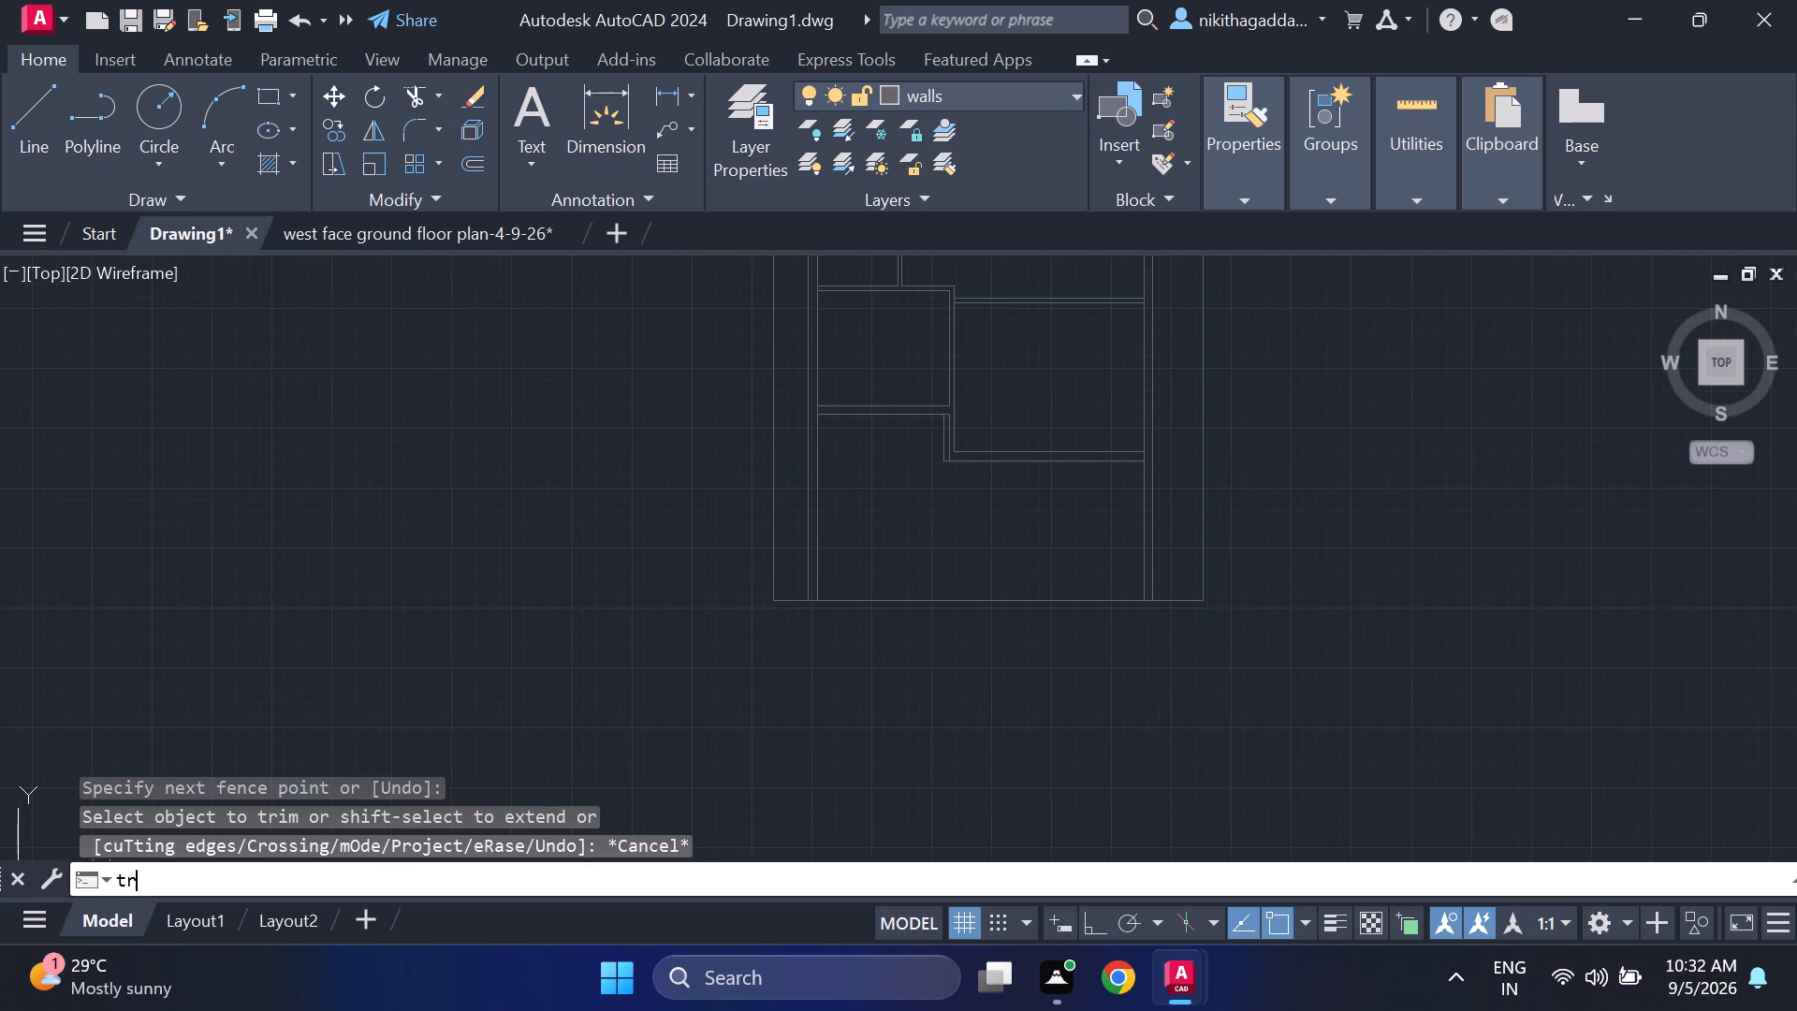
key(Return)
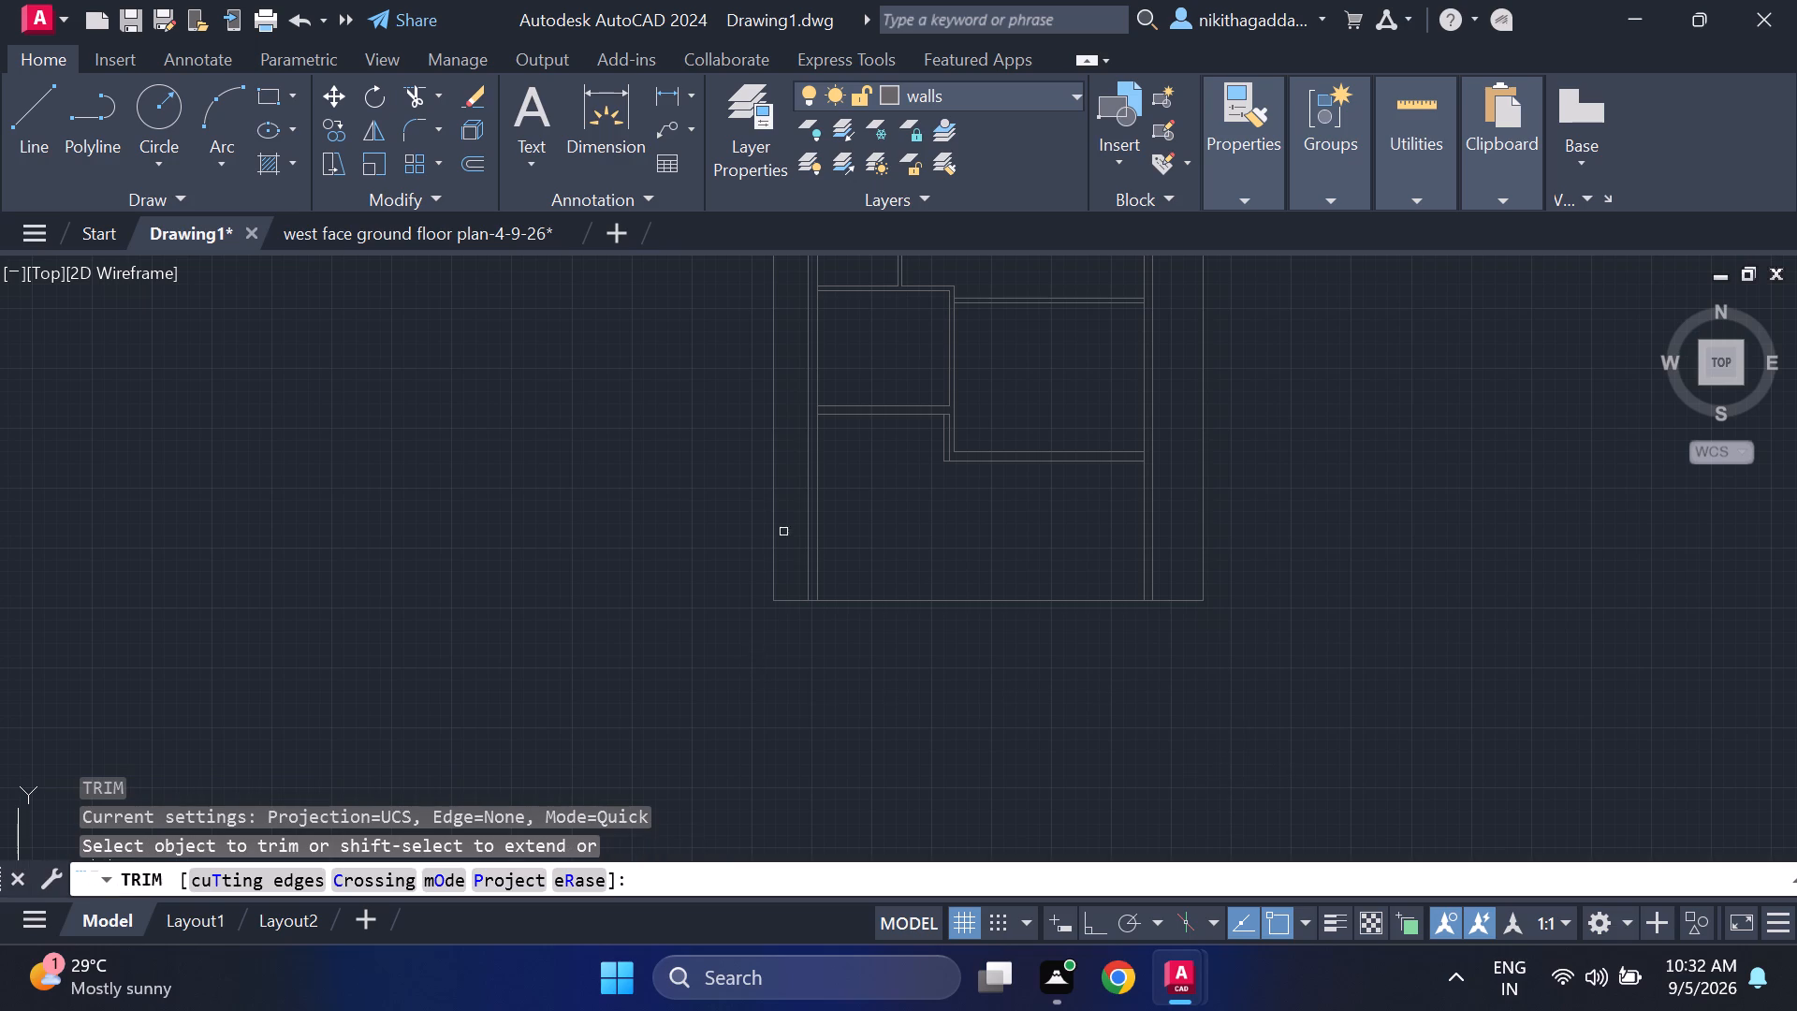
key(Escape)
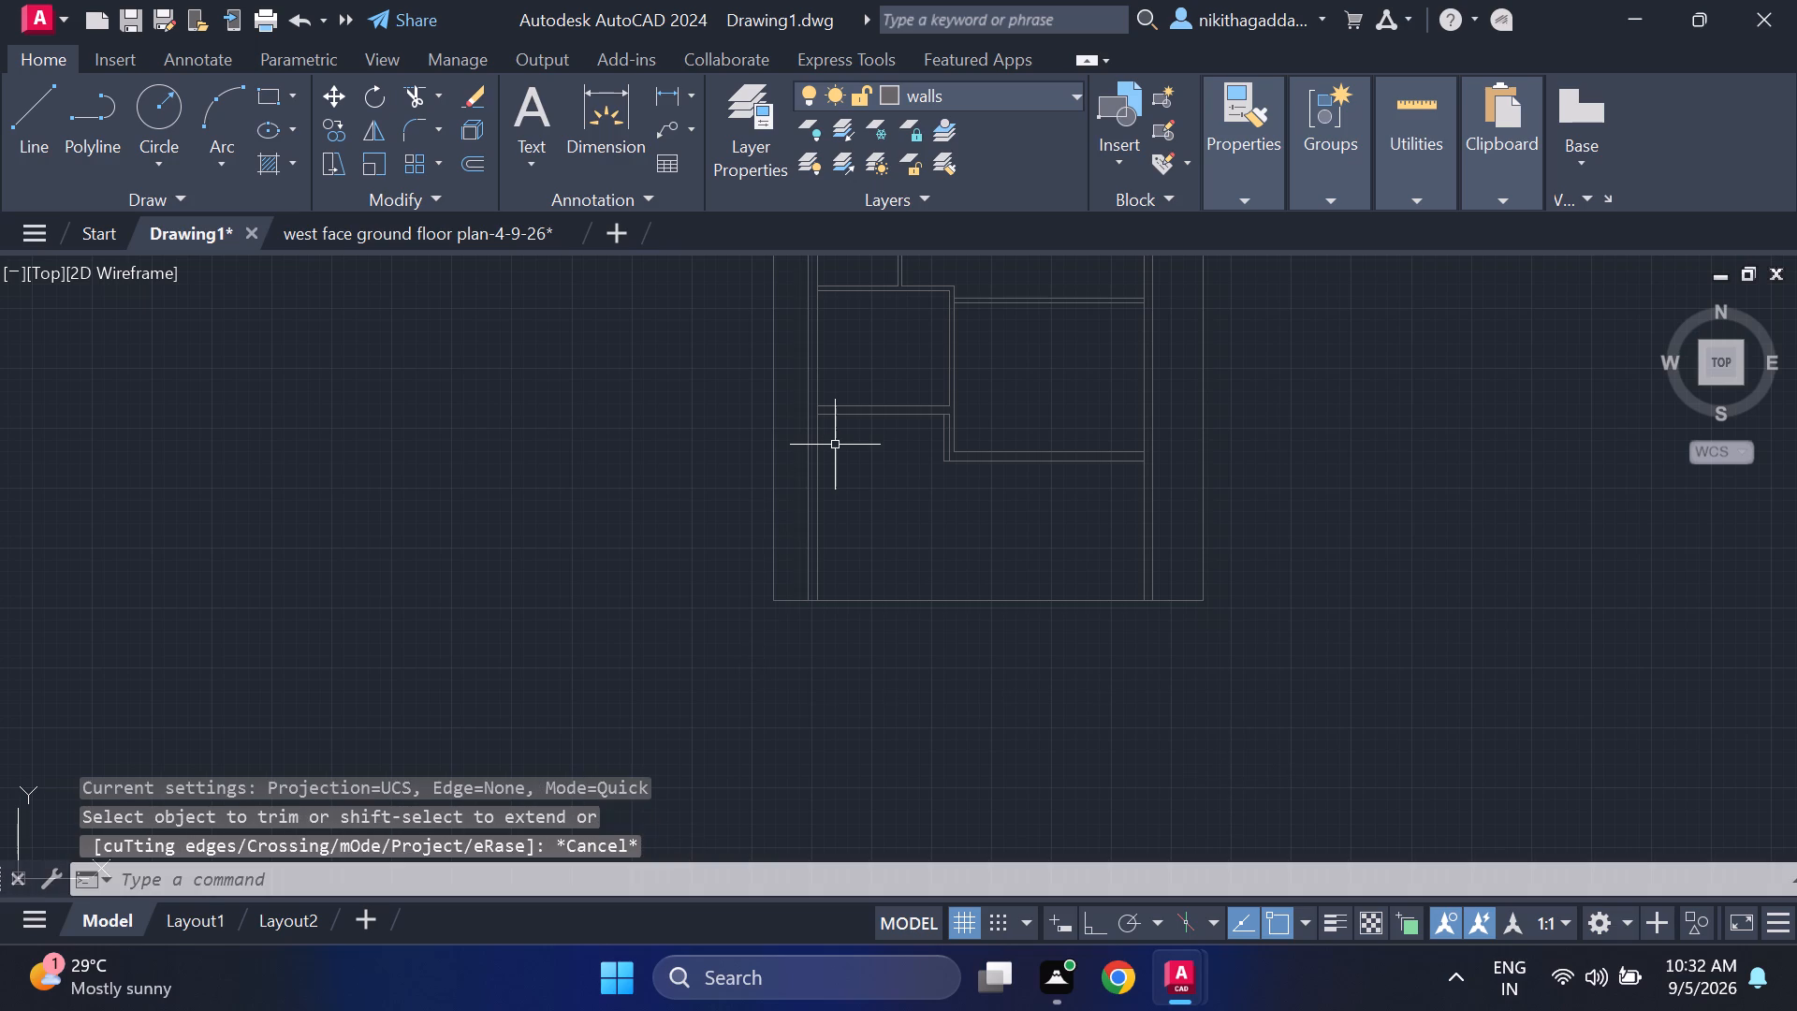
Extend both lines of the west room's south wall west to the outer face of the west outer wall.
key(r)
key(BackSpace)
text(ex)
key(Return)
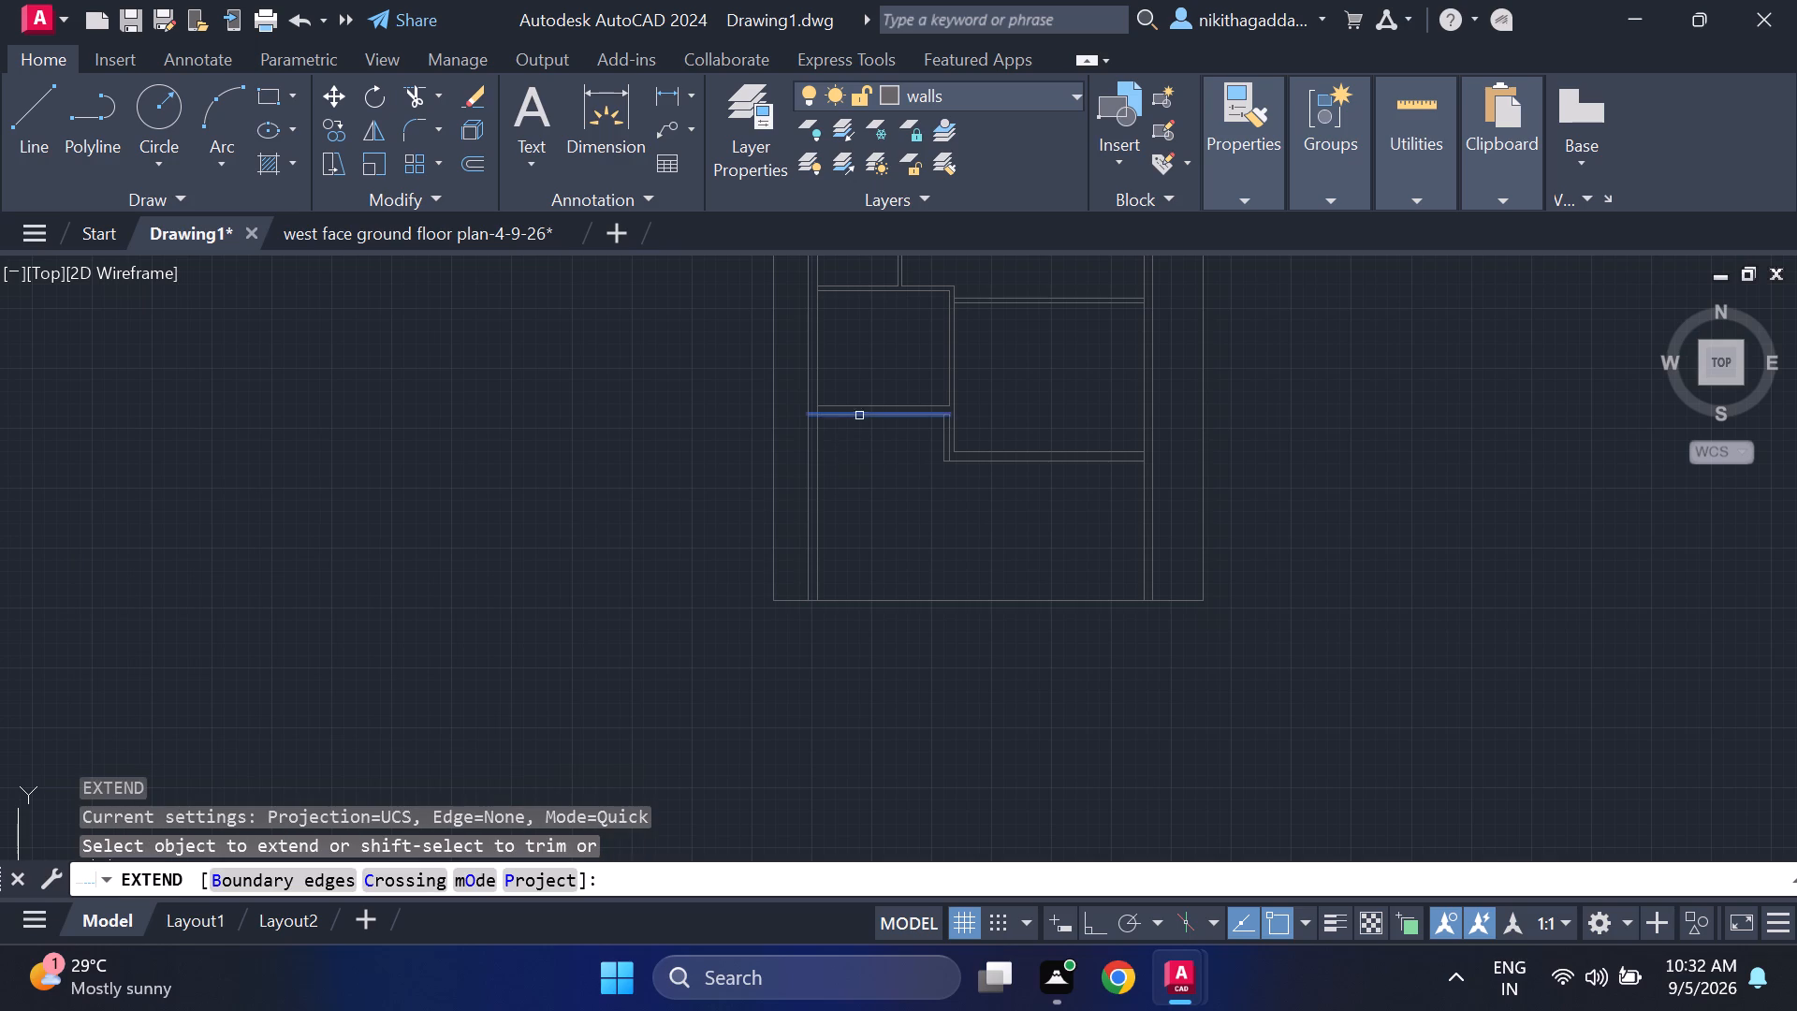
scroll(864, 420, up, 2)
click(836, 406)
click(837, 385)
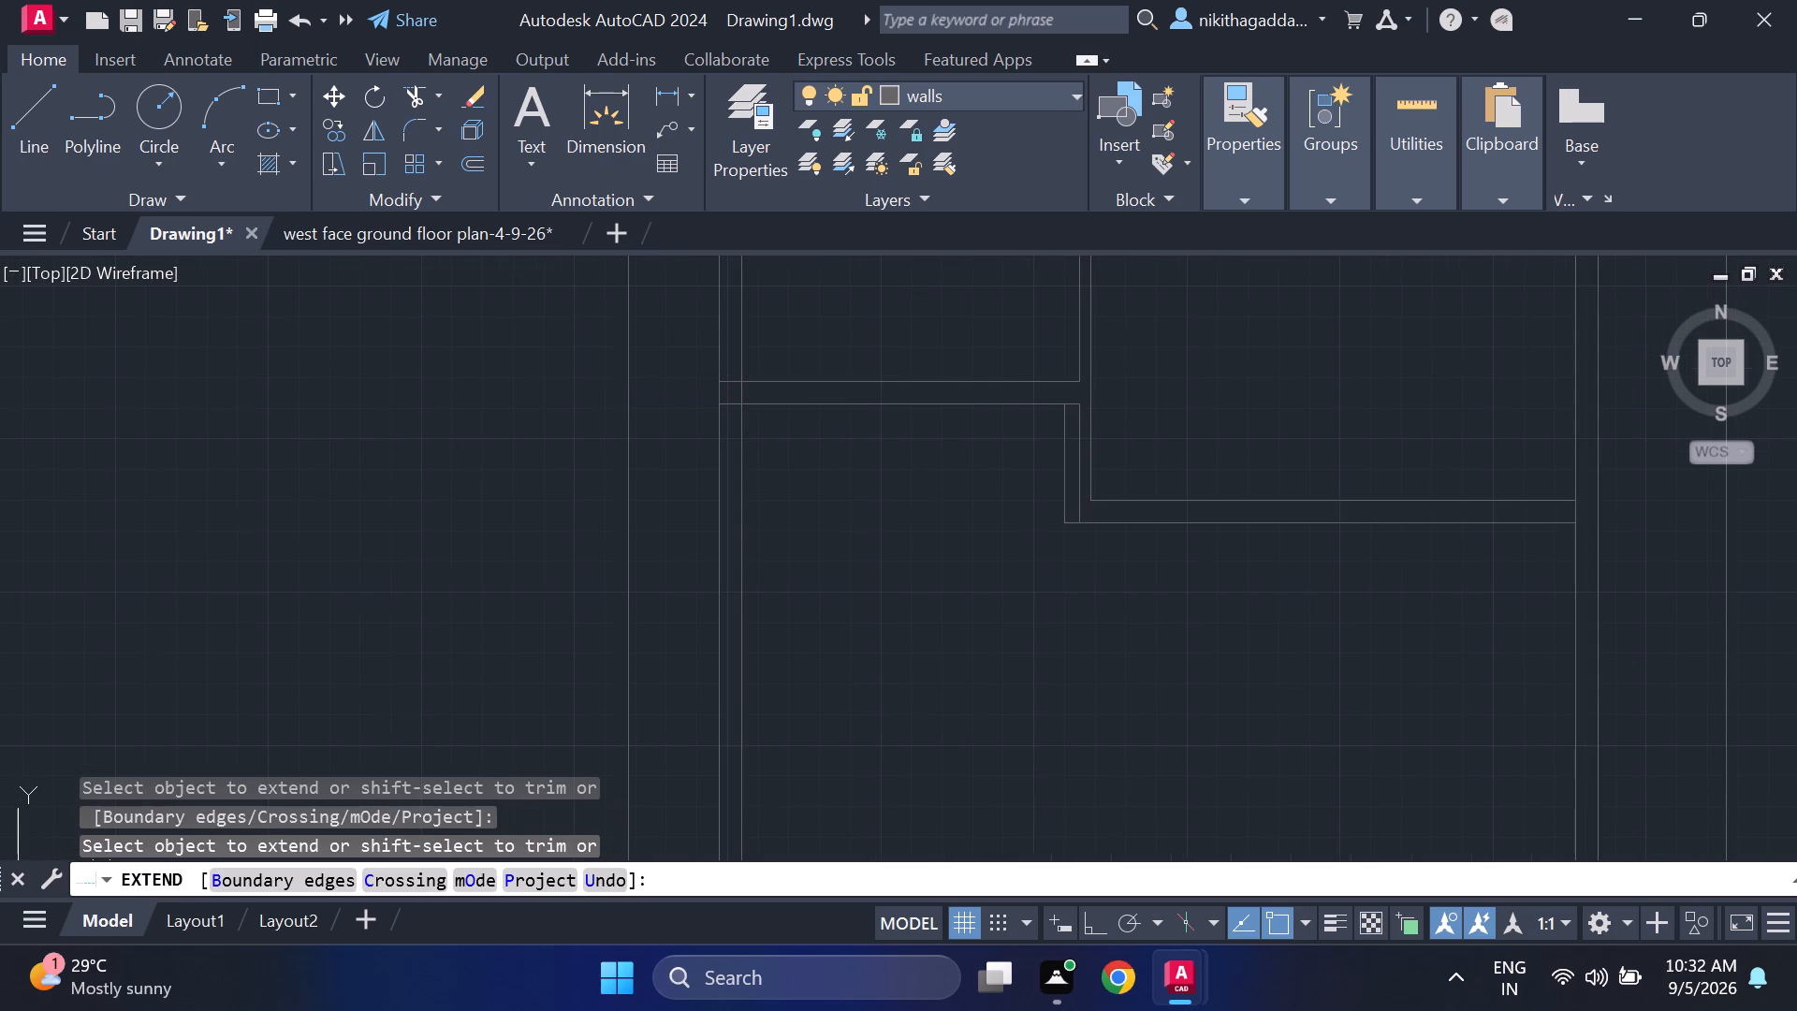
key(Escape)
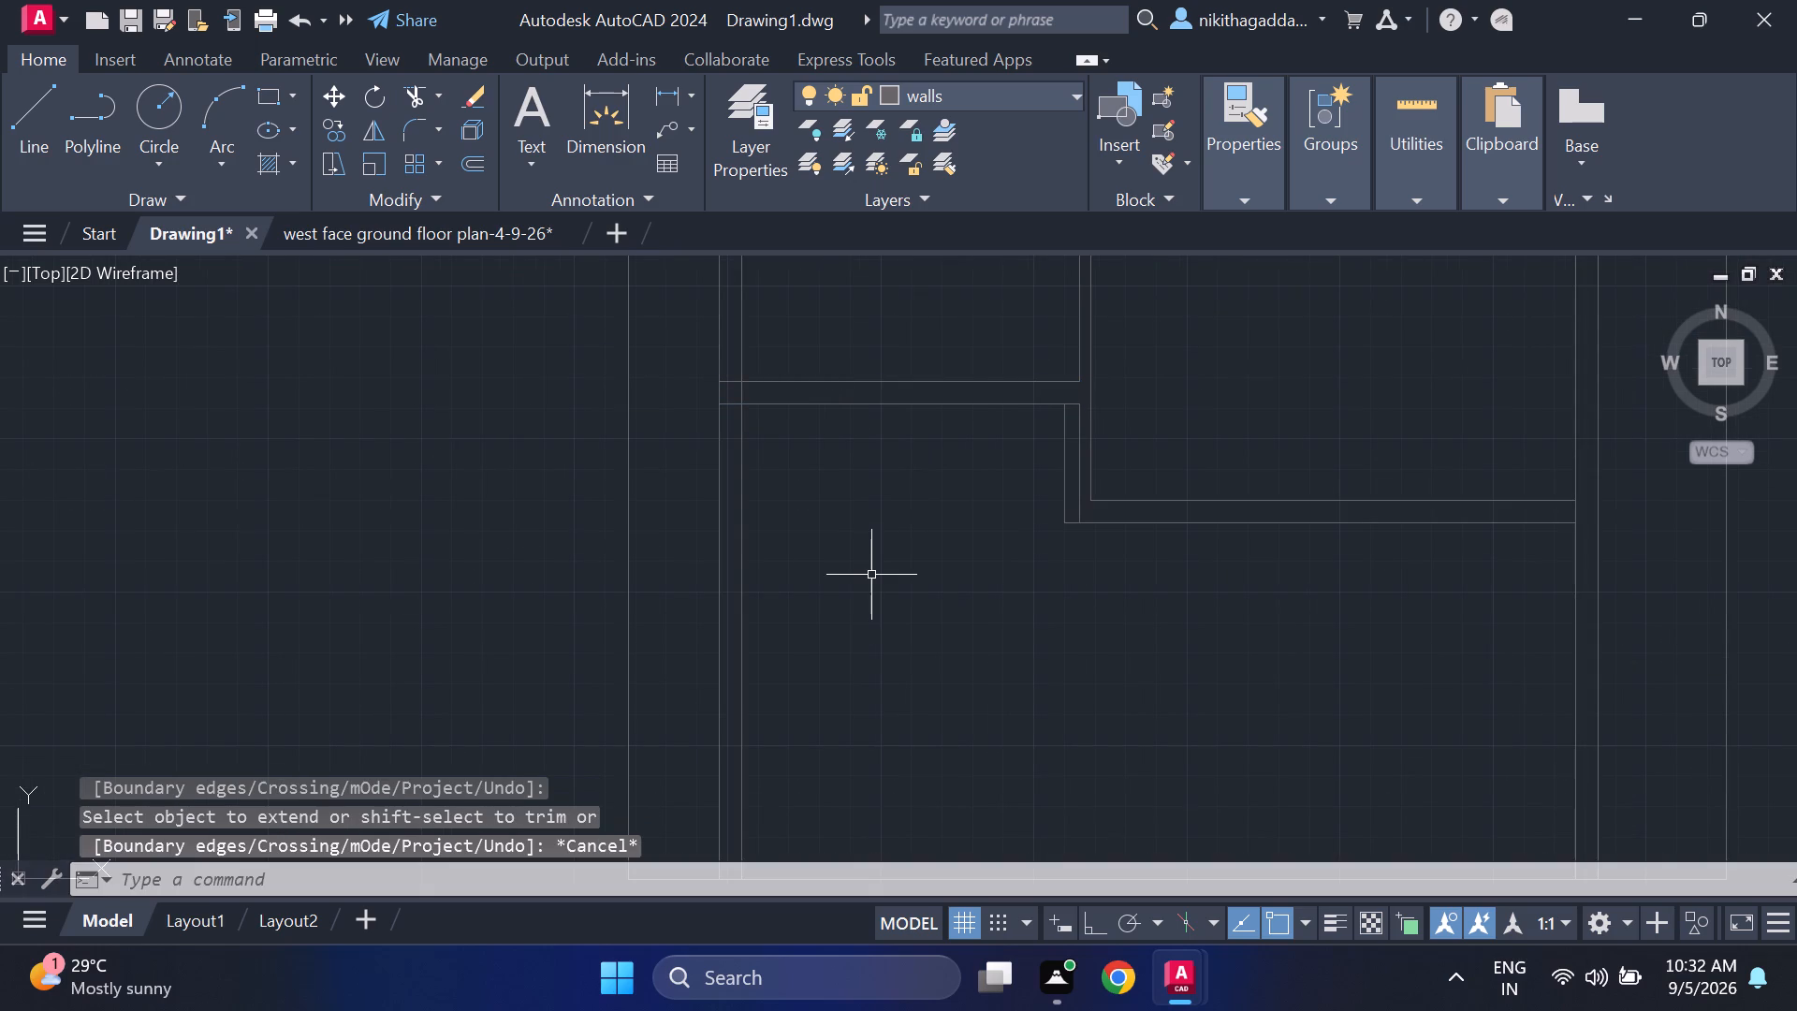
Trim both west outer wall lines between the west room's south wall and the southern boundary line.
text(tr)
key(Return)
scroll(793, 435, down, 3)
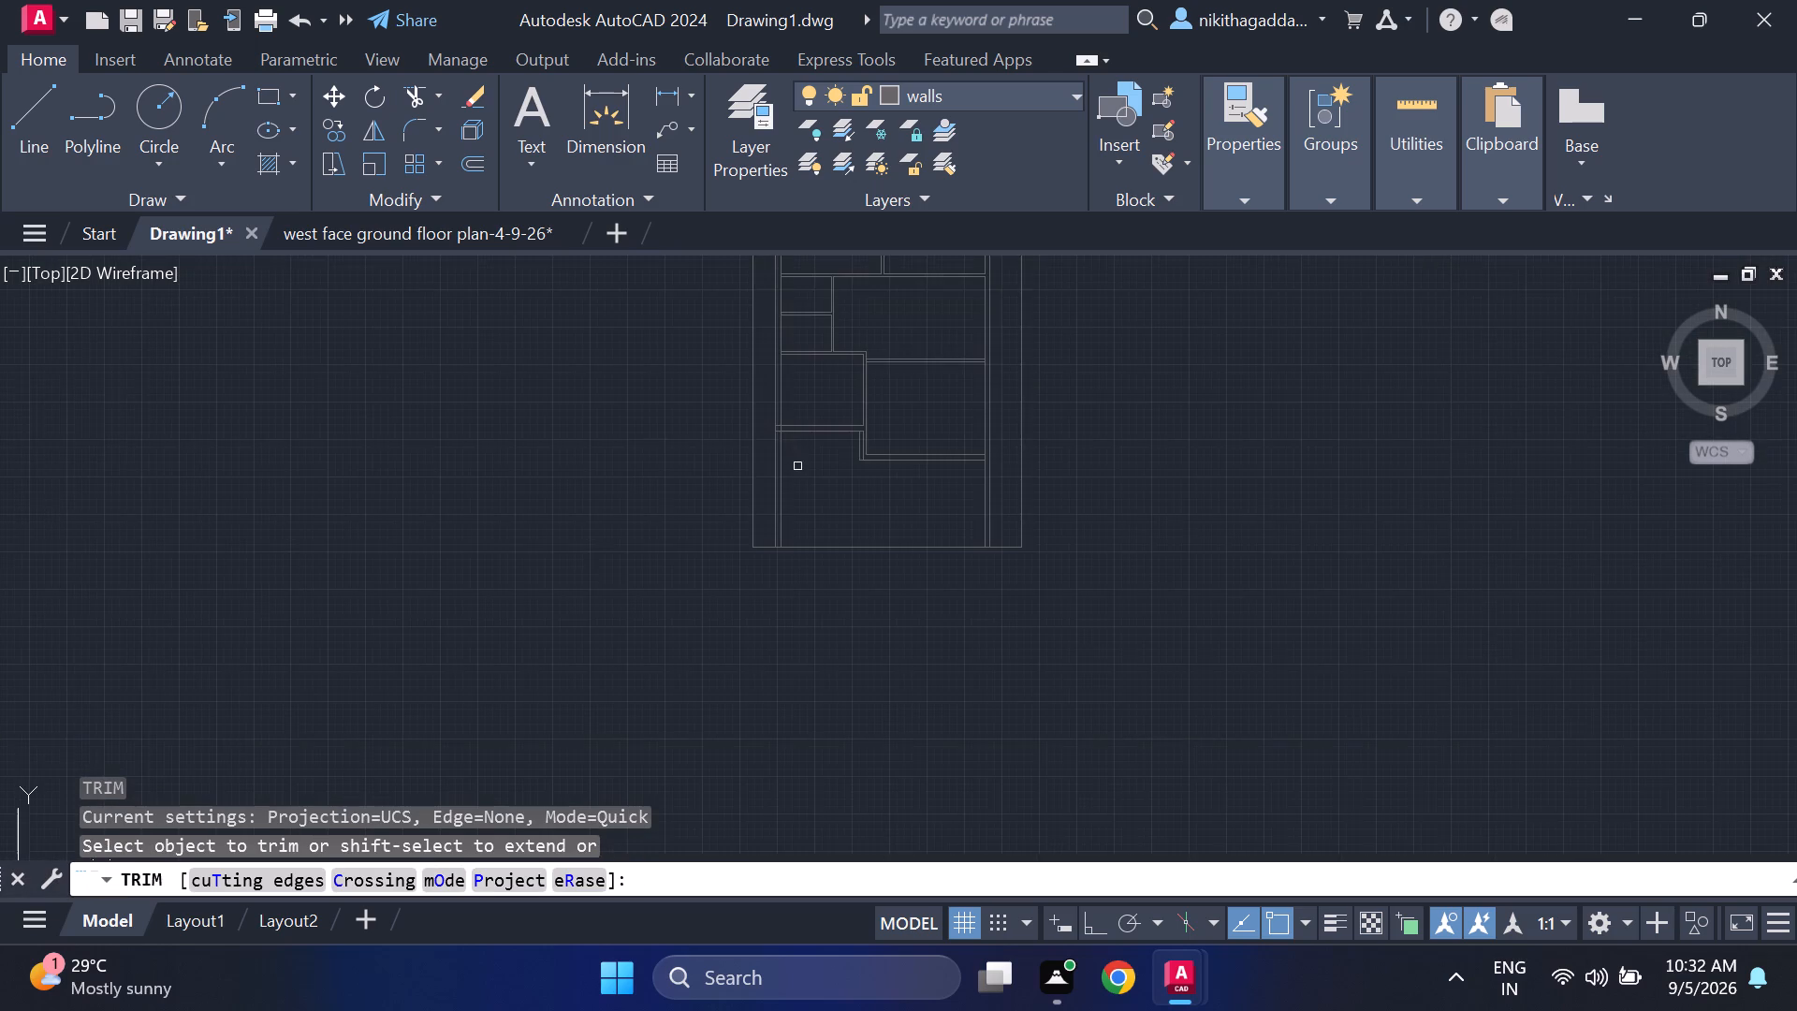
scroll(797, 470, down, 1)
scroll(797, 471, up, 2)
click(832, 461)
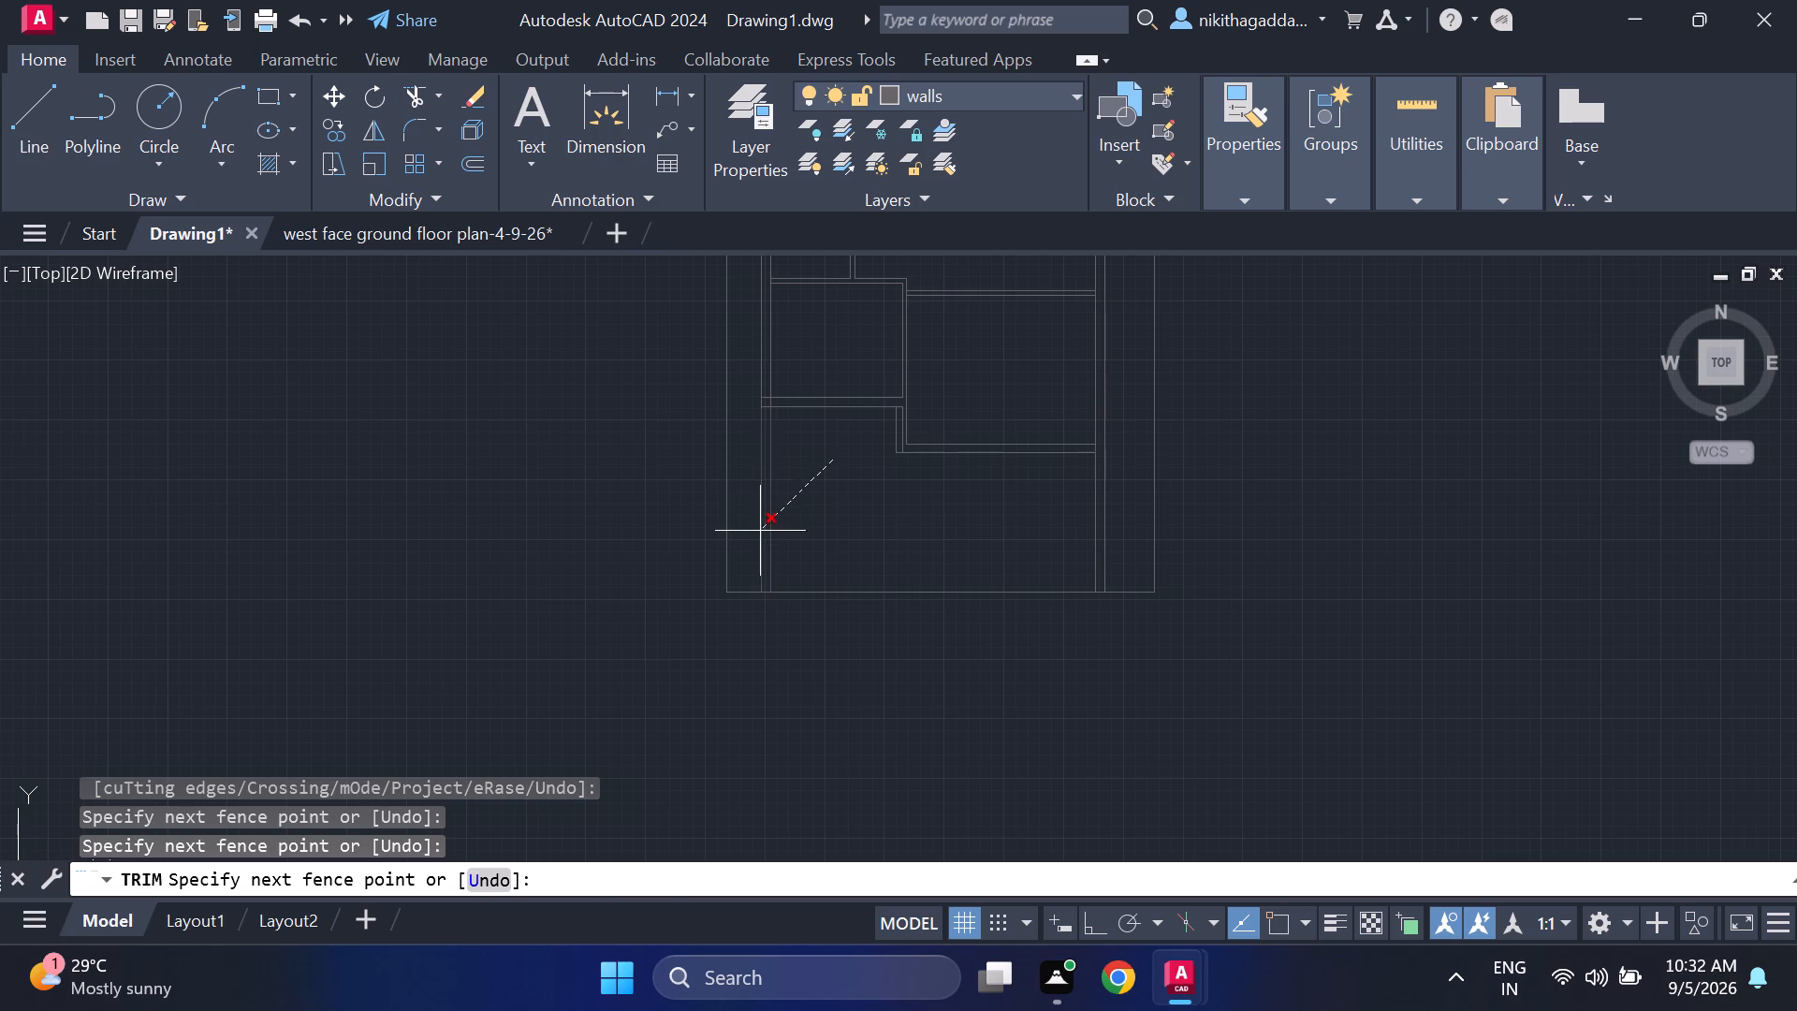
click(760, 531)
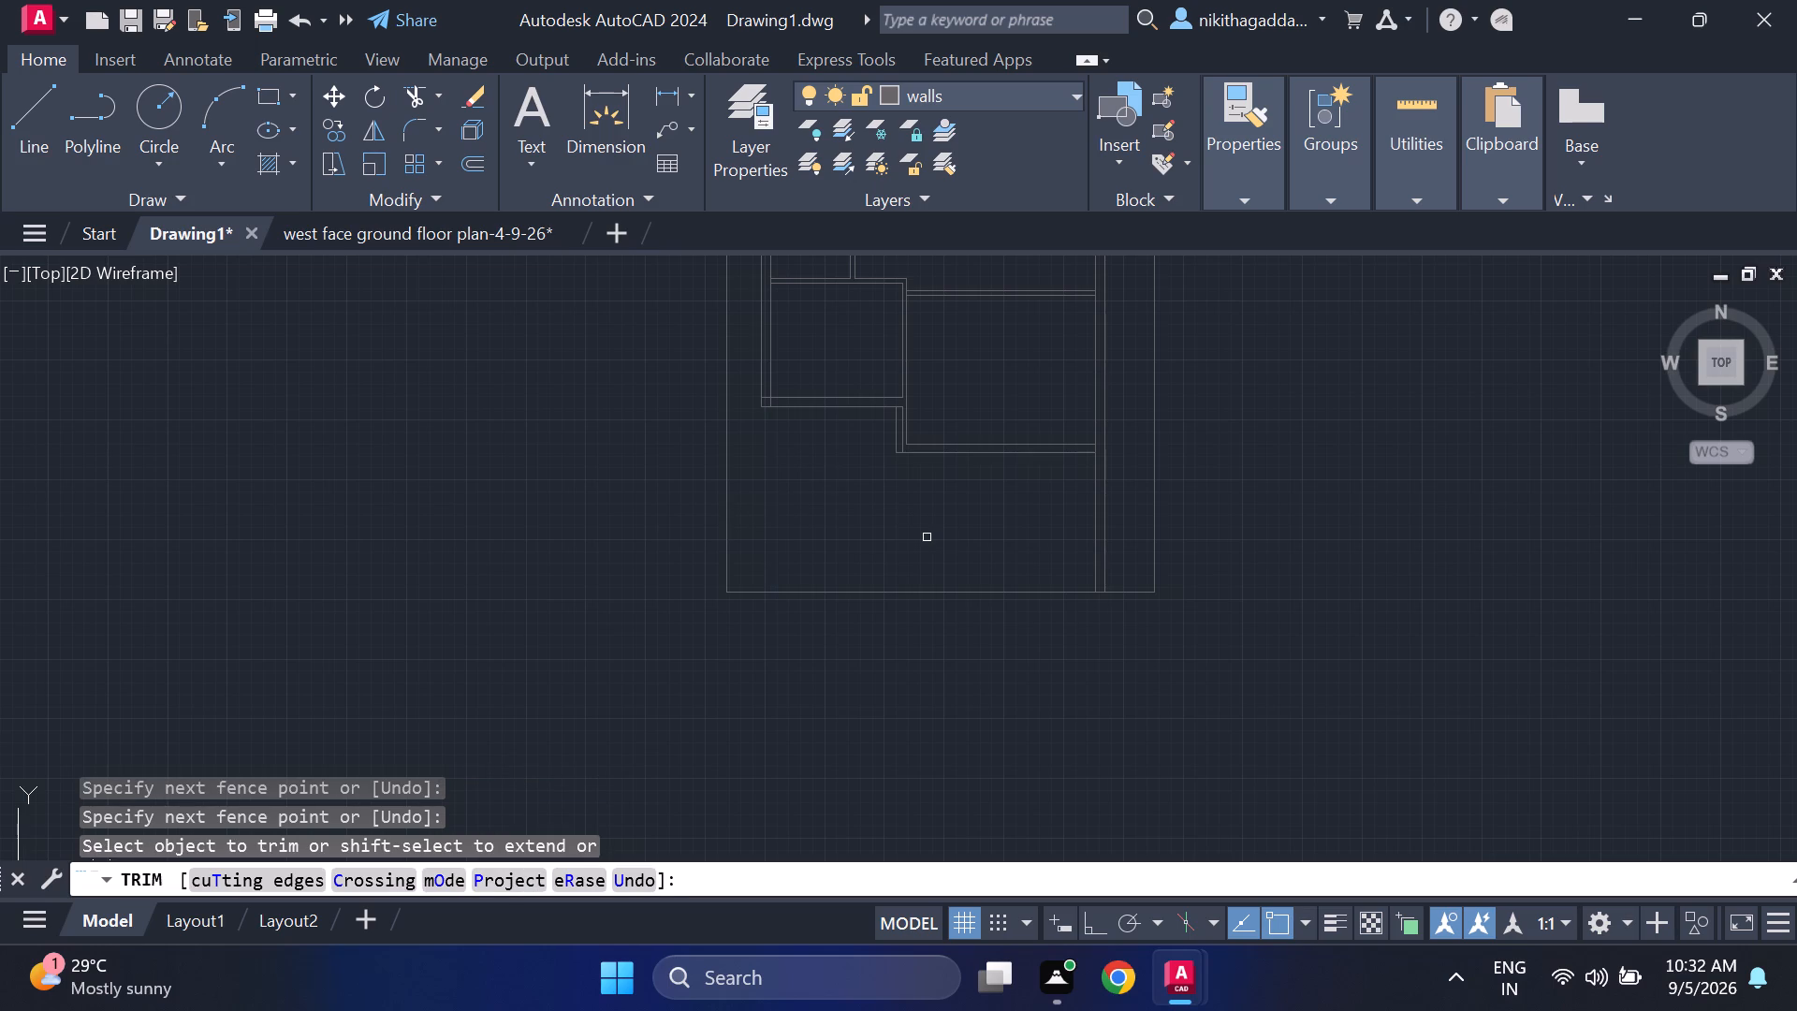
key(Escape)
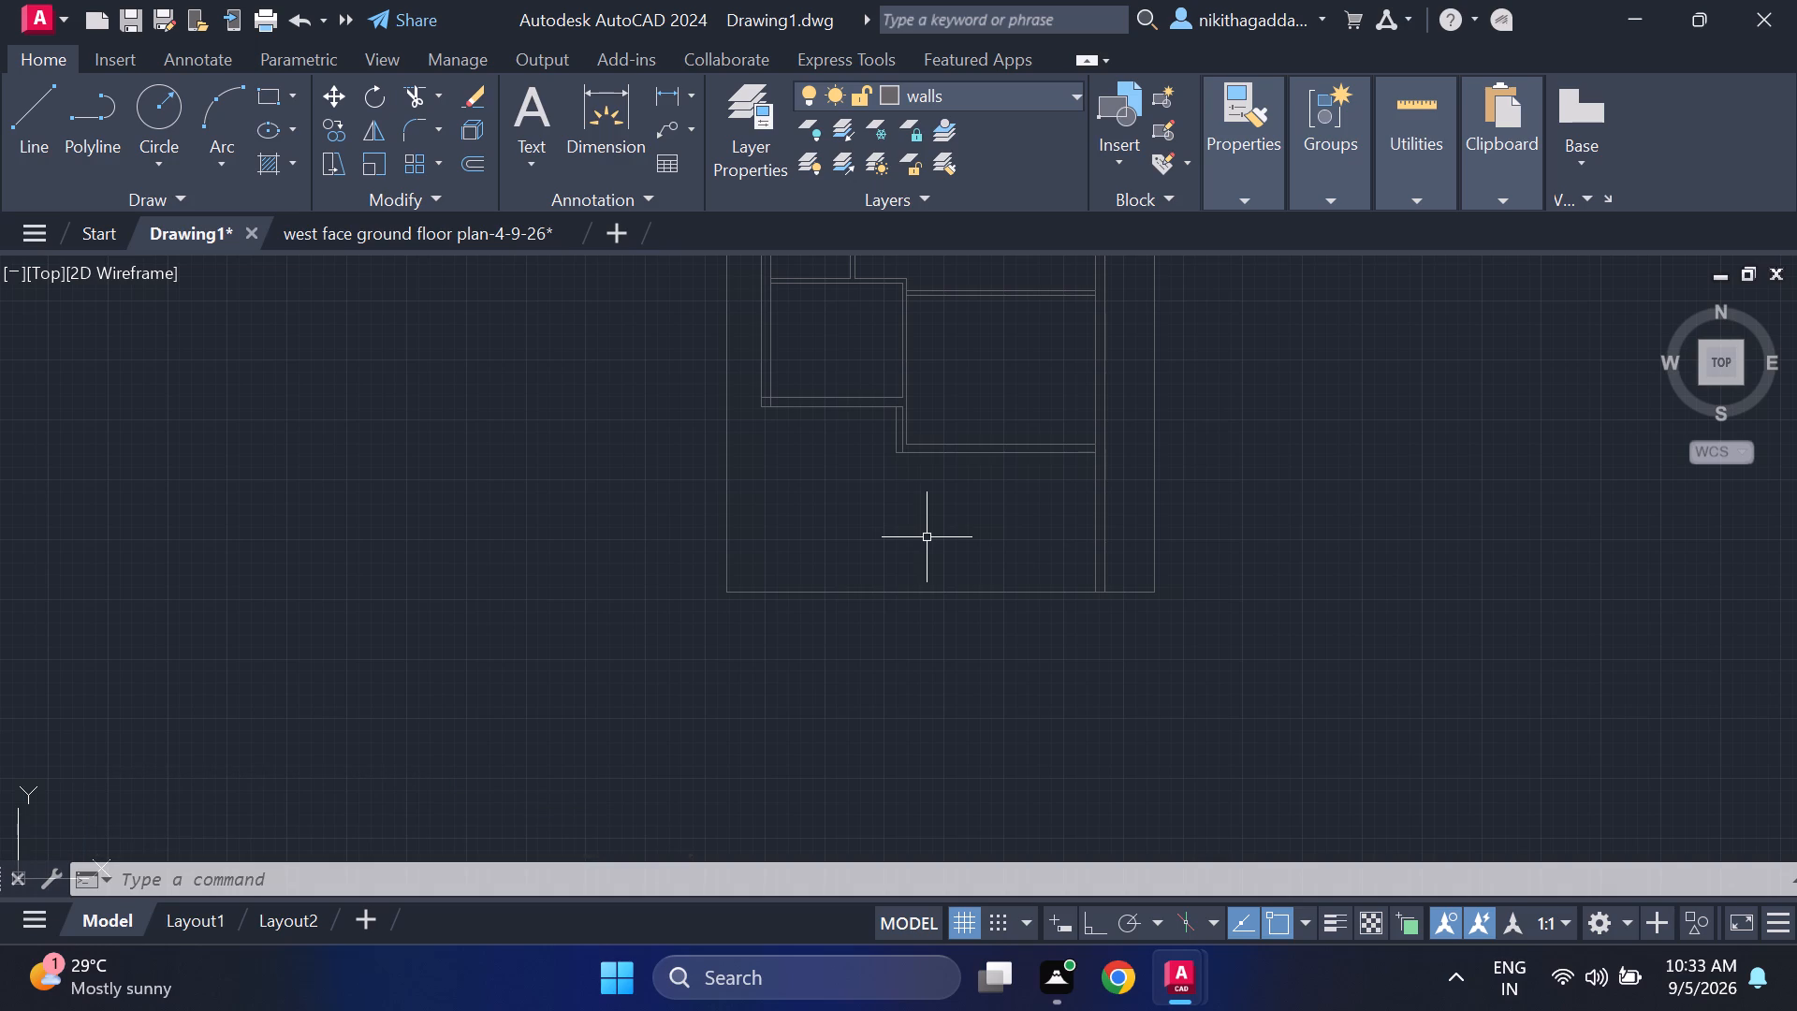
Offset the easternmost vertical line by 4.5" to the west.
text(of)
key(Return)
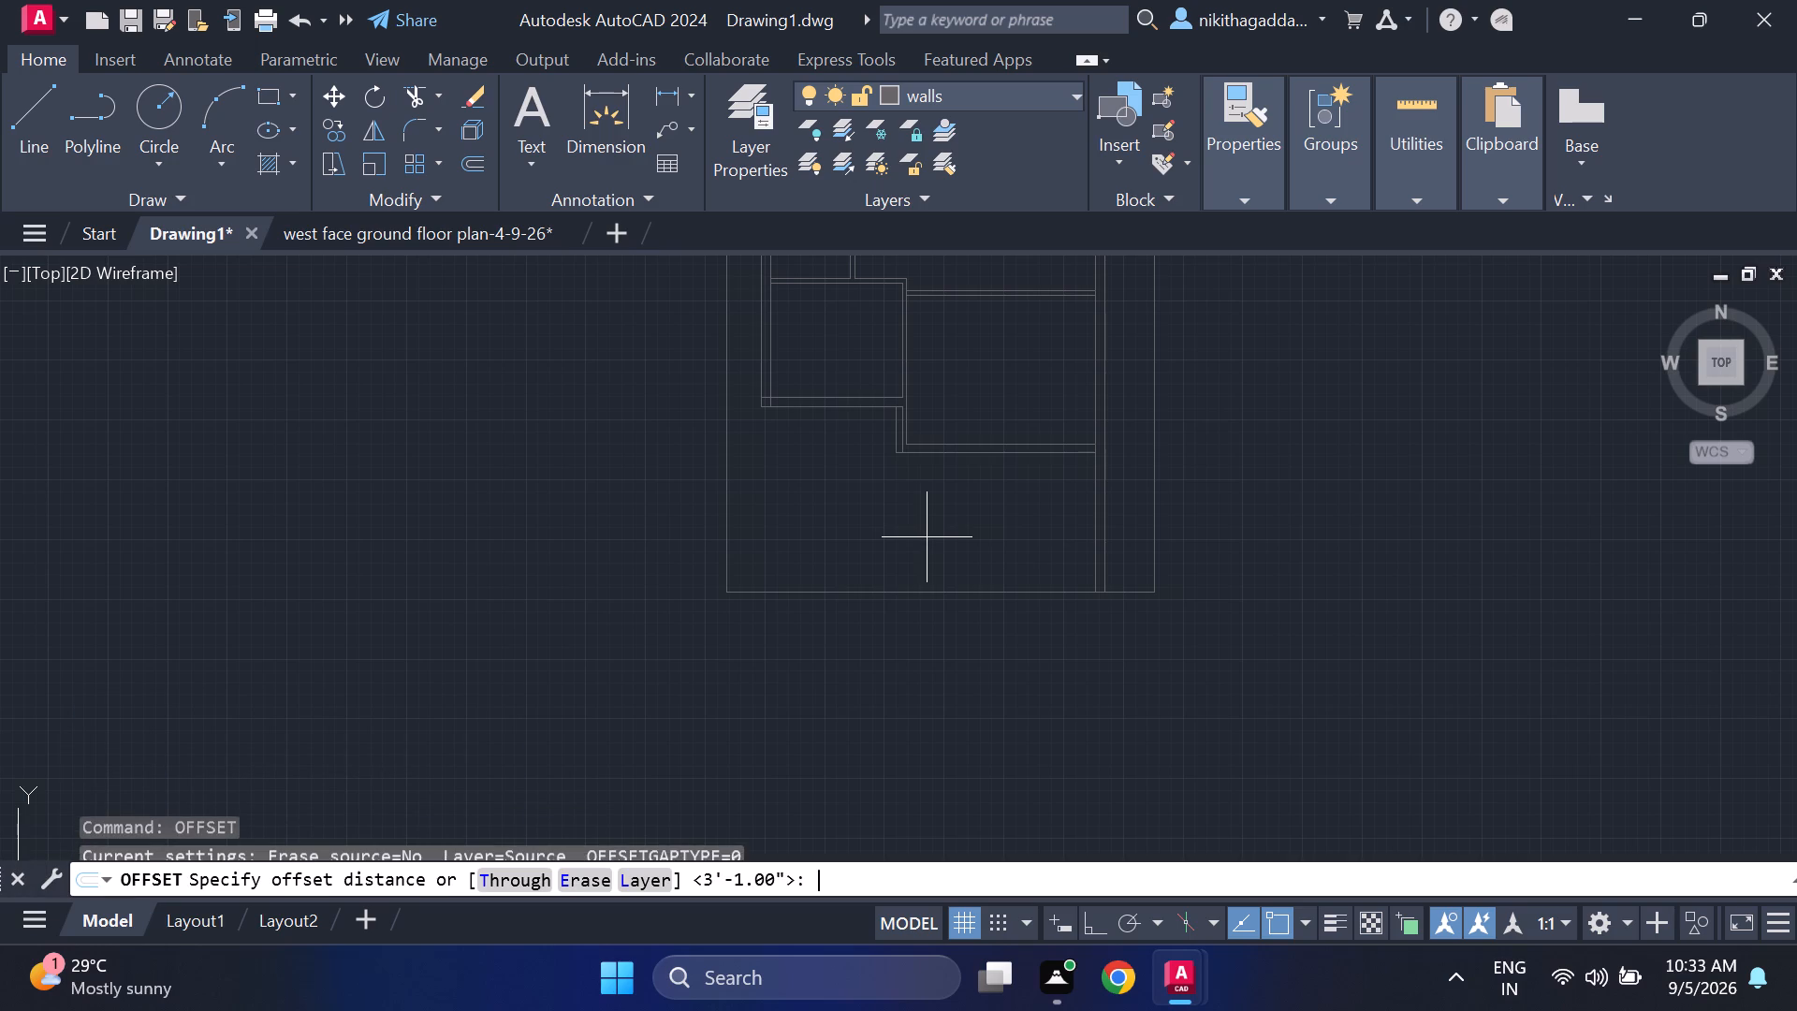
text(4.5)
key(shift+quotedbl)
key(Return)
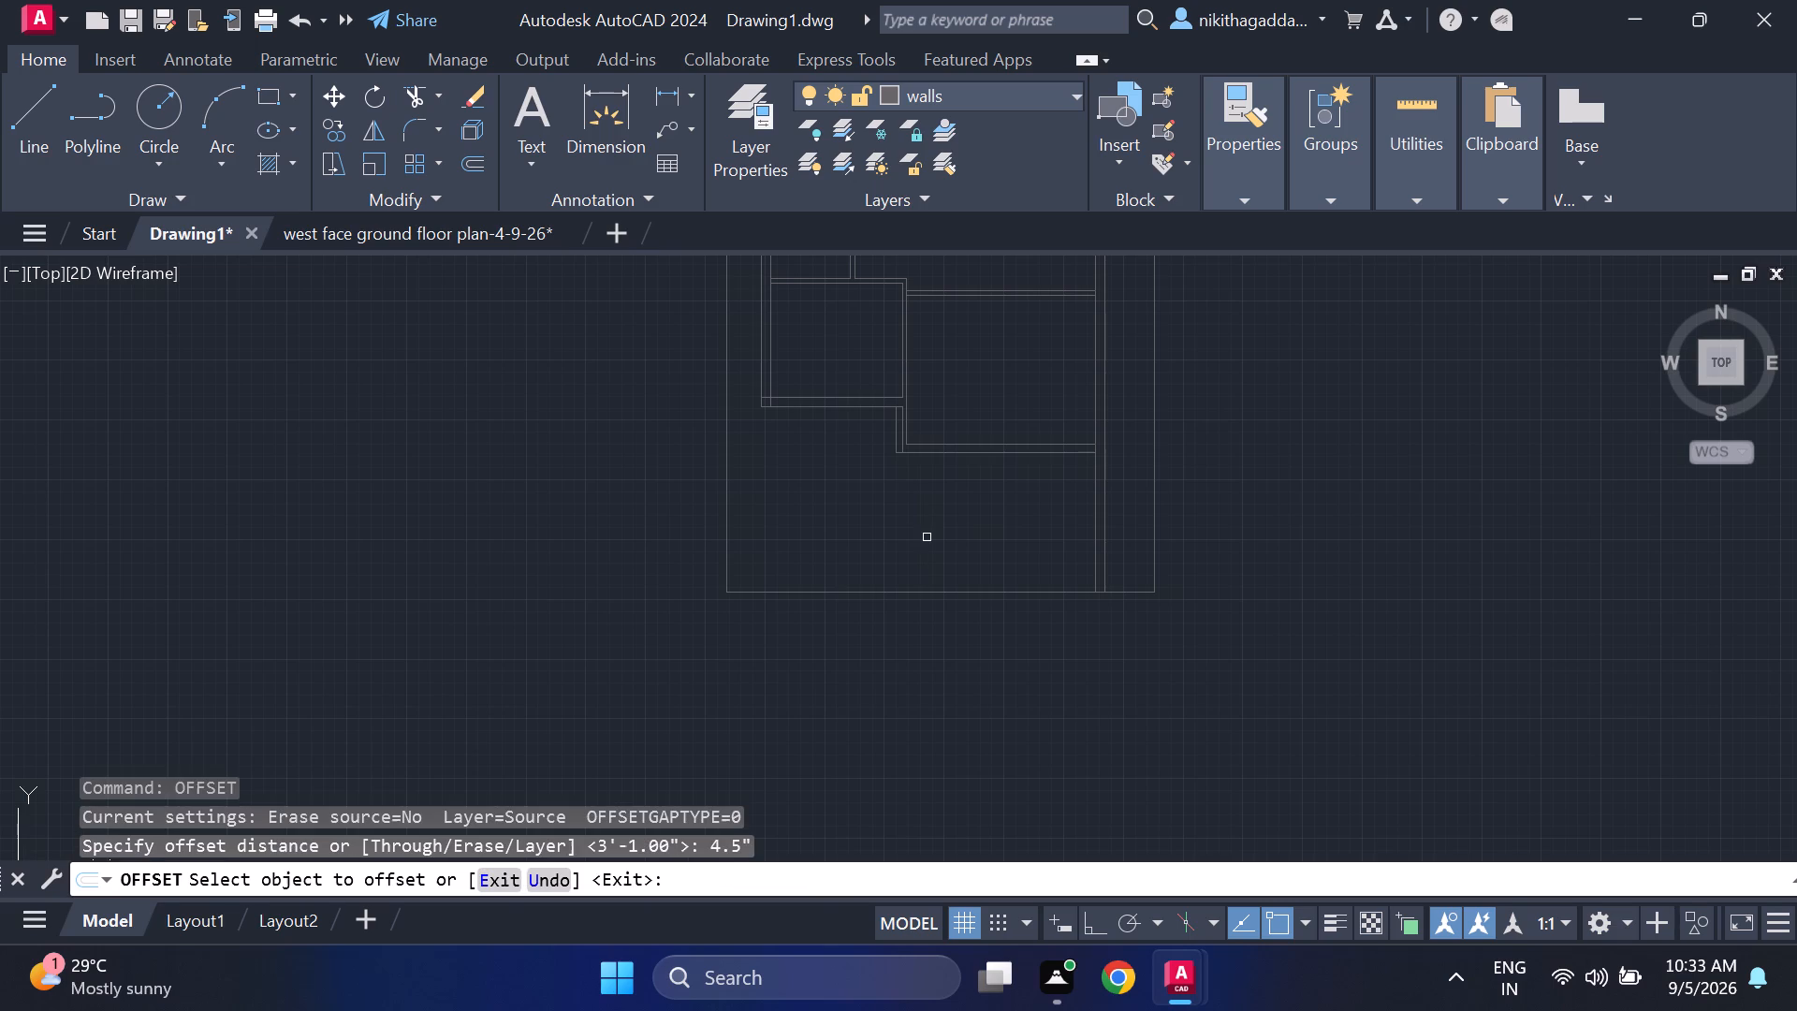
scroll(814, 537, down, 1)
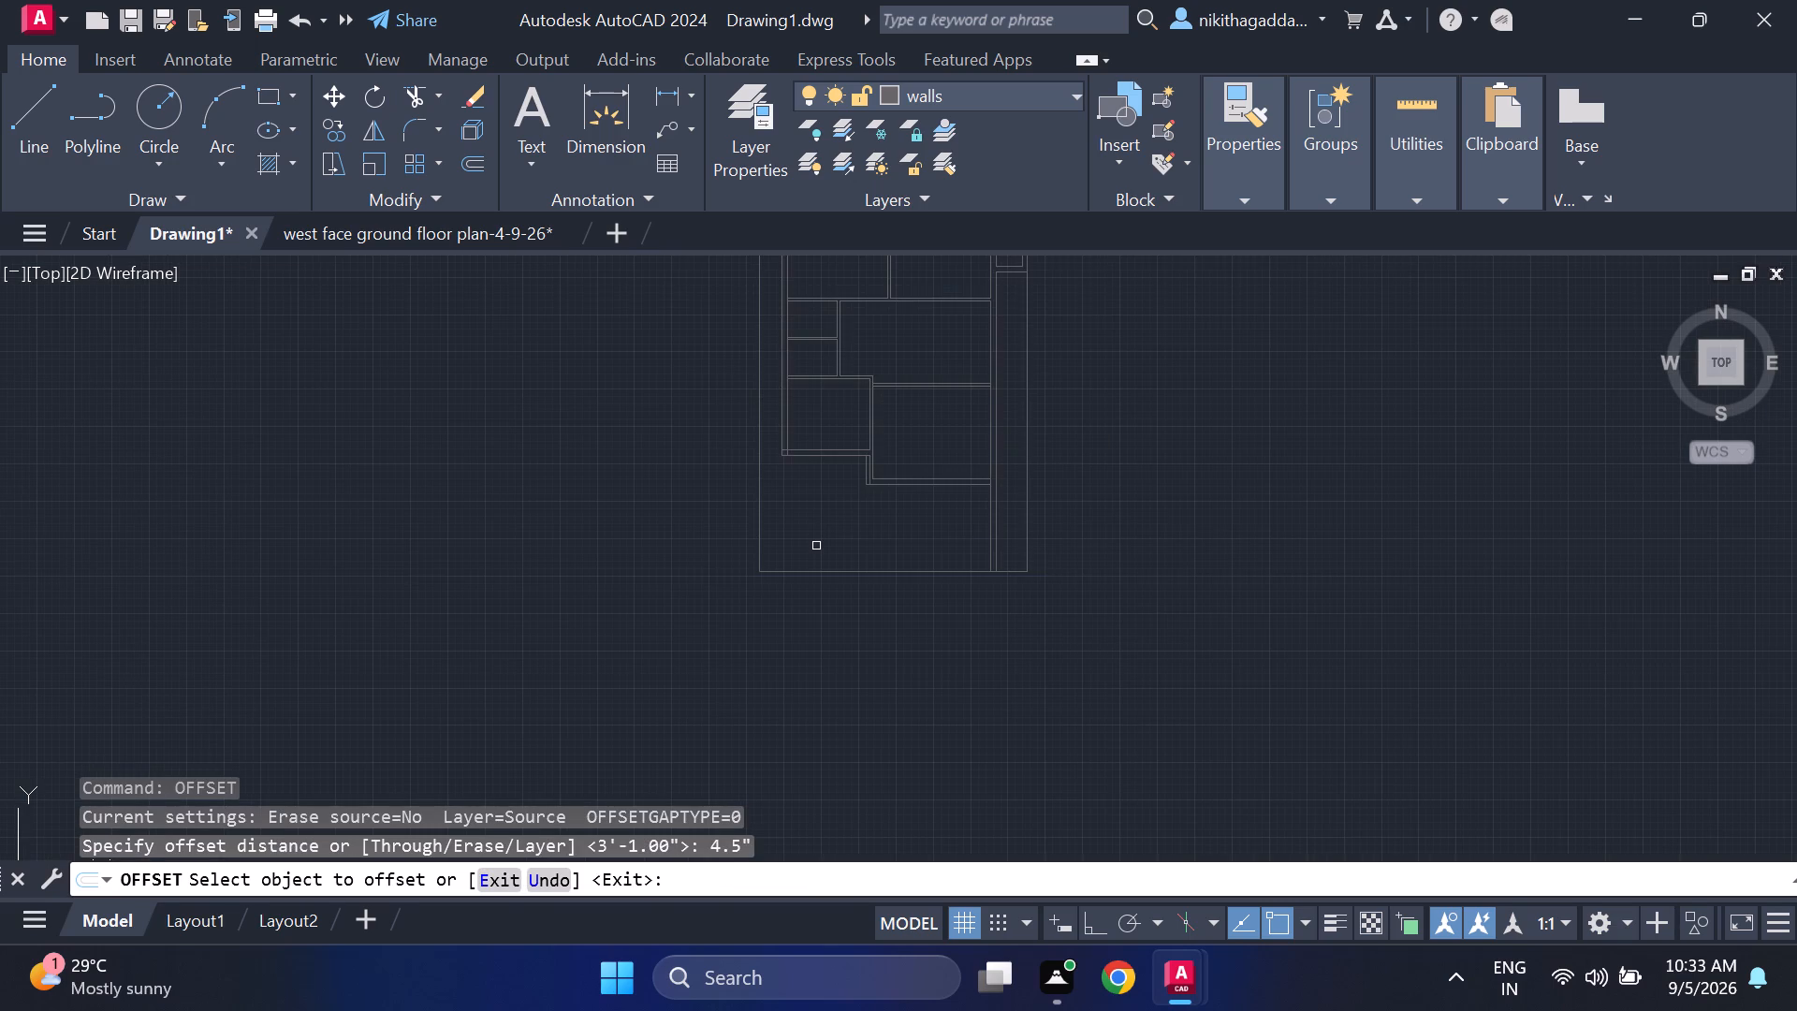
middle_drag(939, 717, 928, 785)
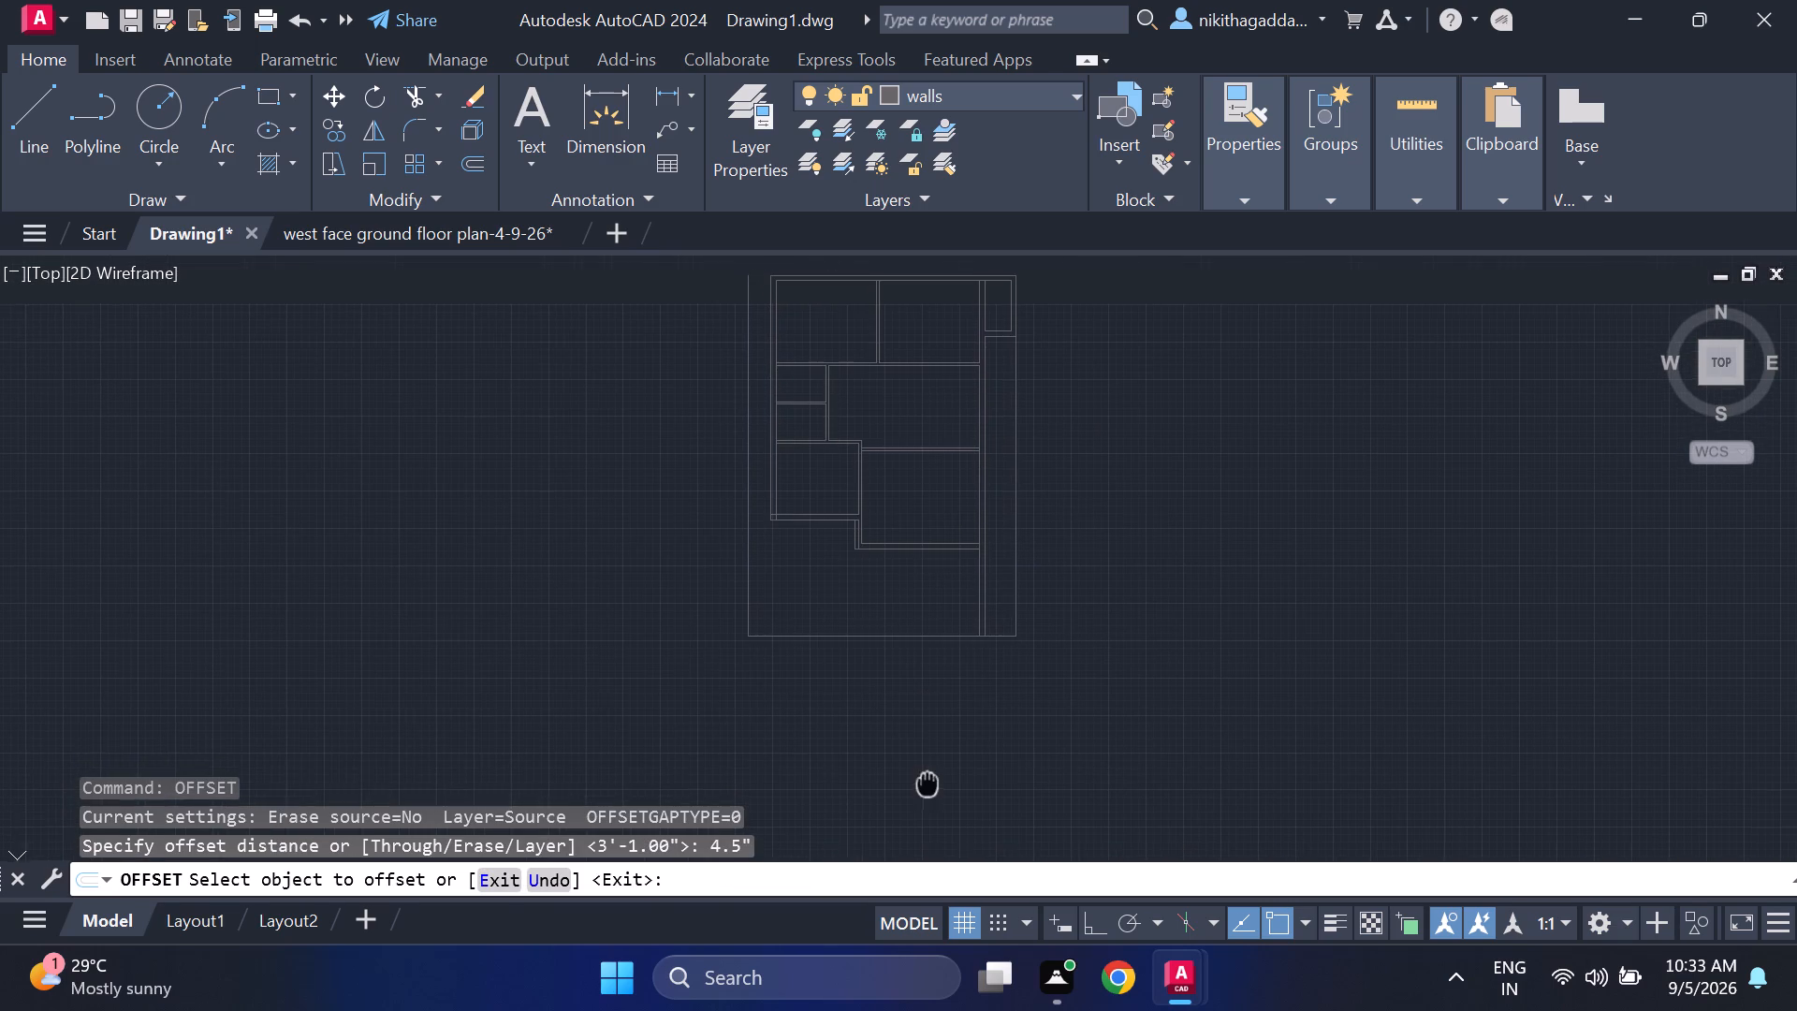
middle_drag(928, 785, 928, 796)
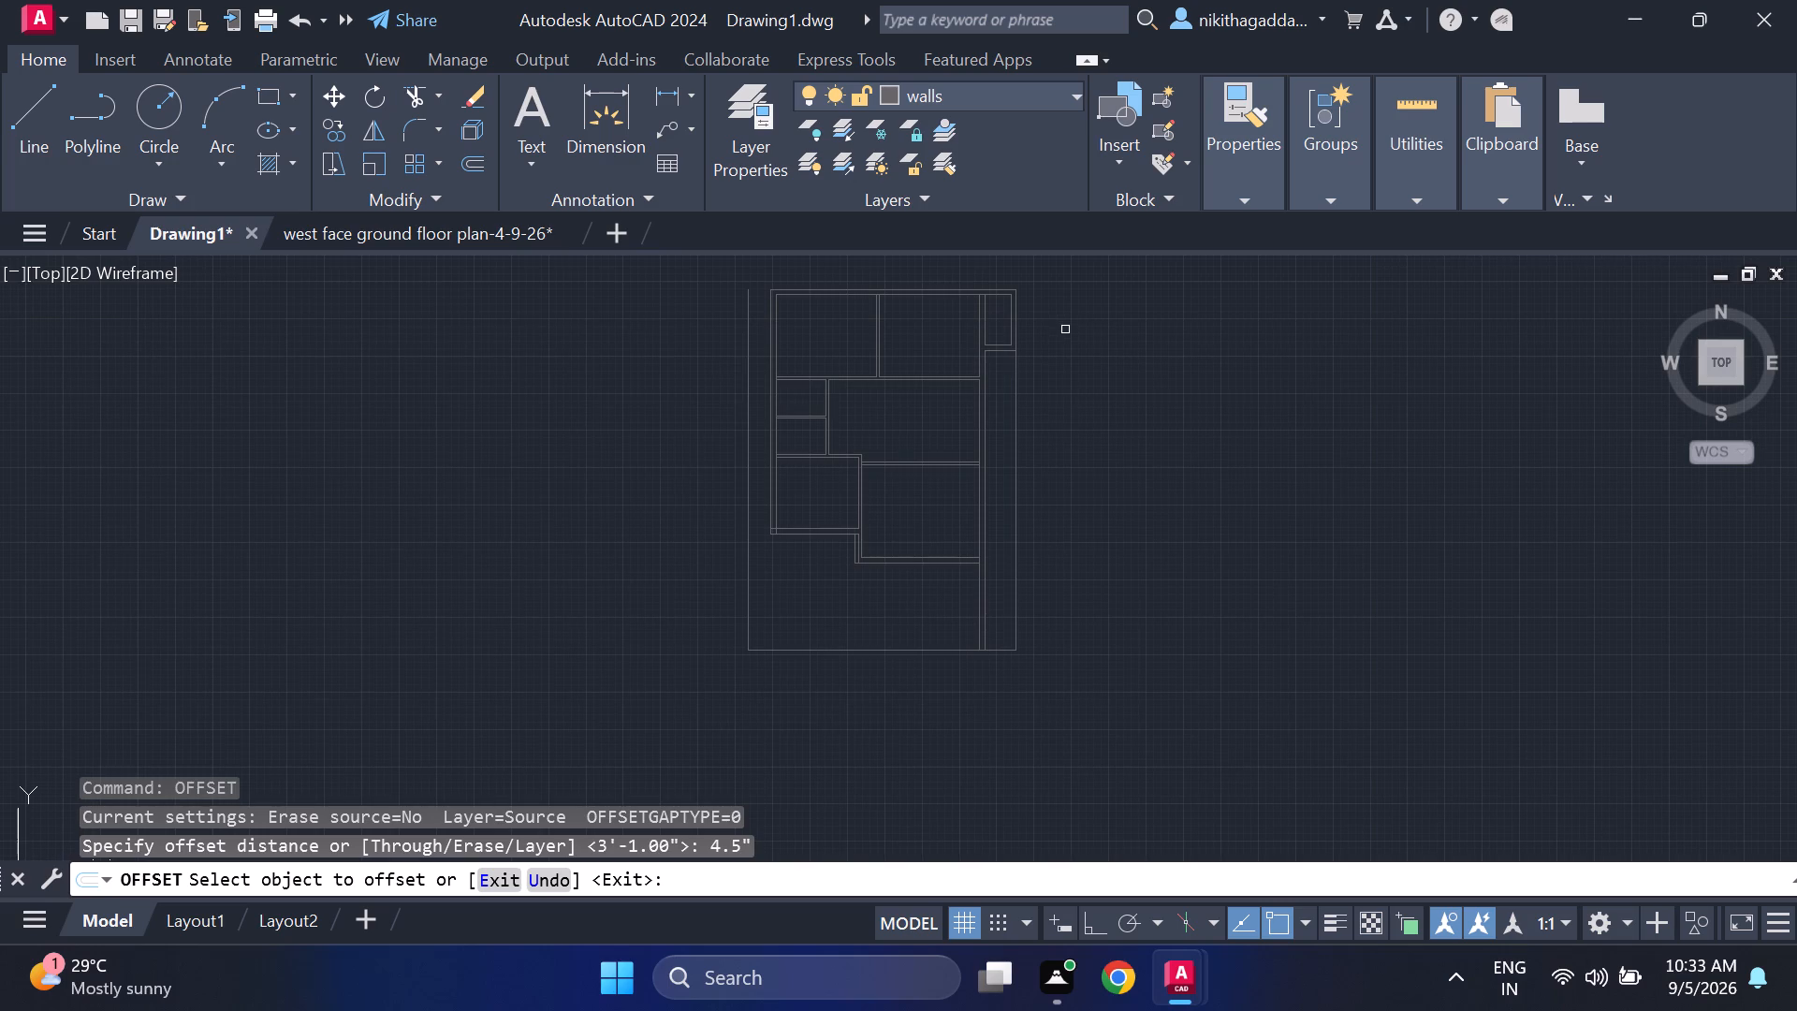
scroll(1020, 461, up, 2)
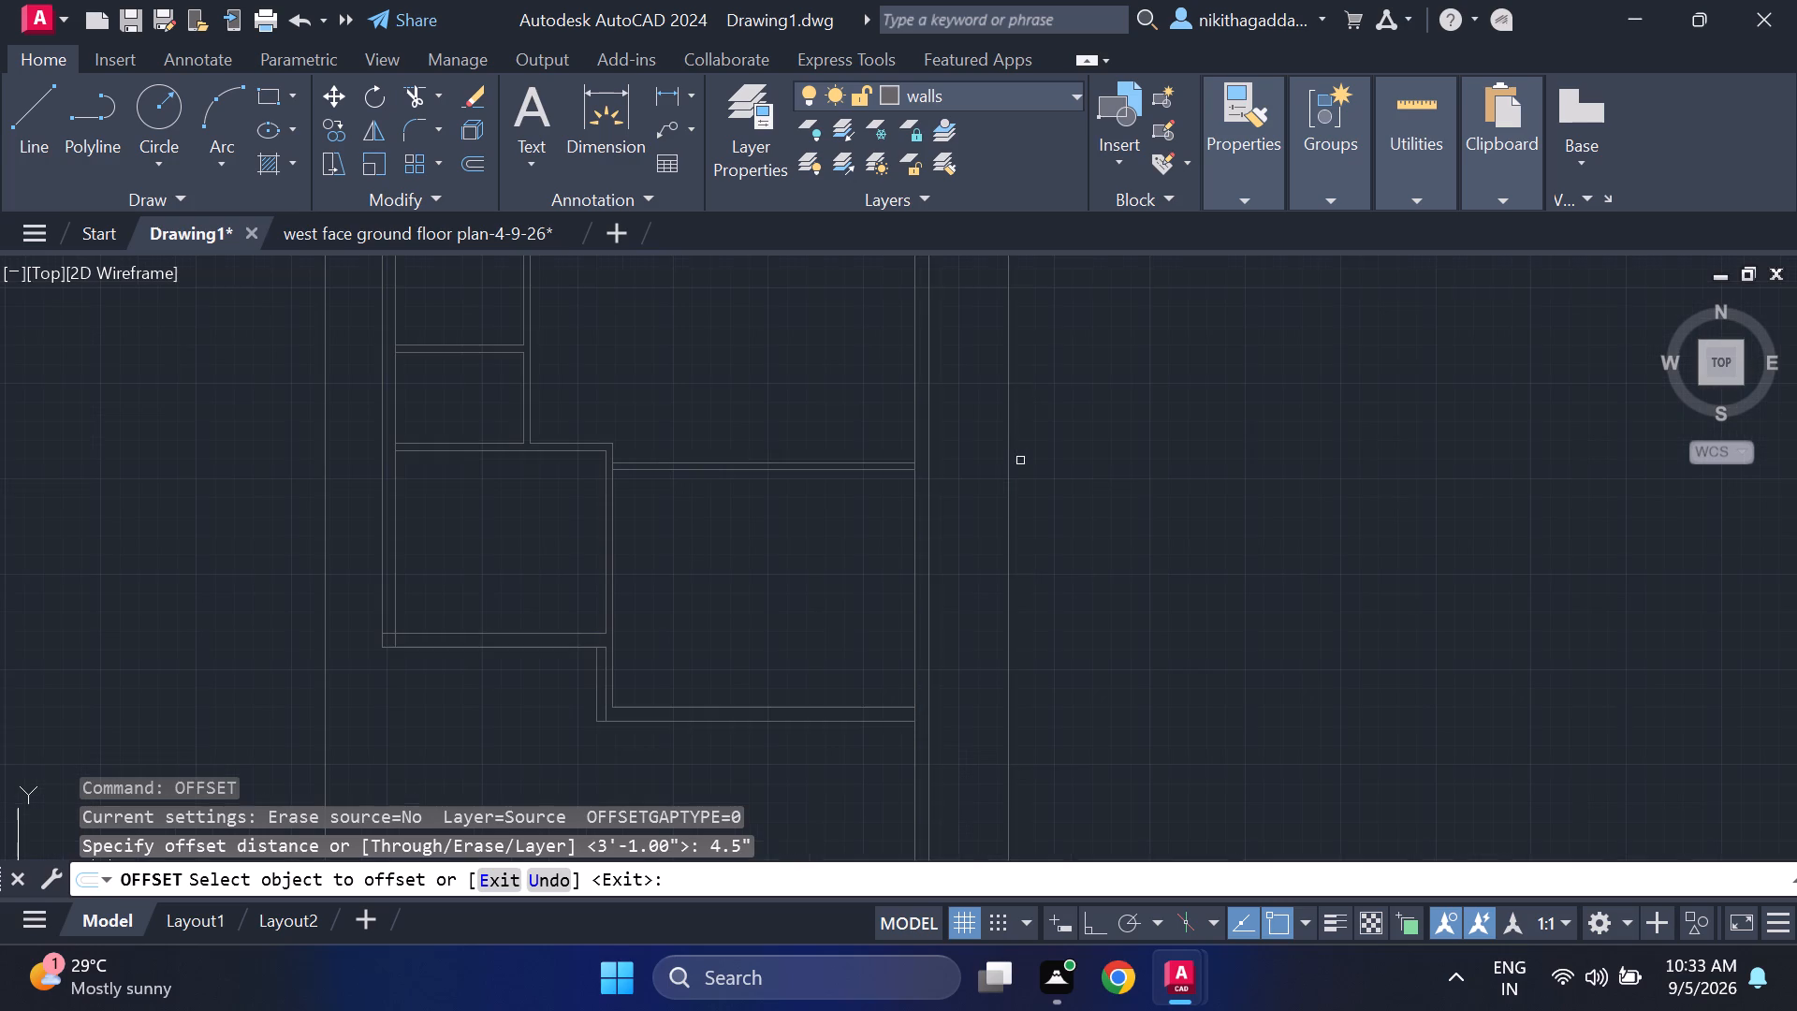
click(1008, 467)
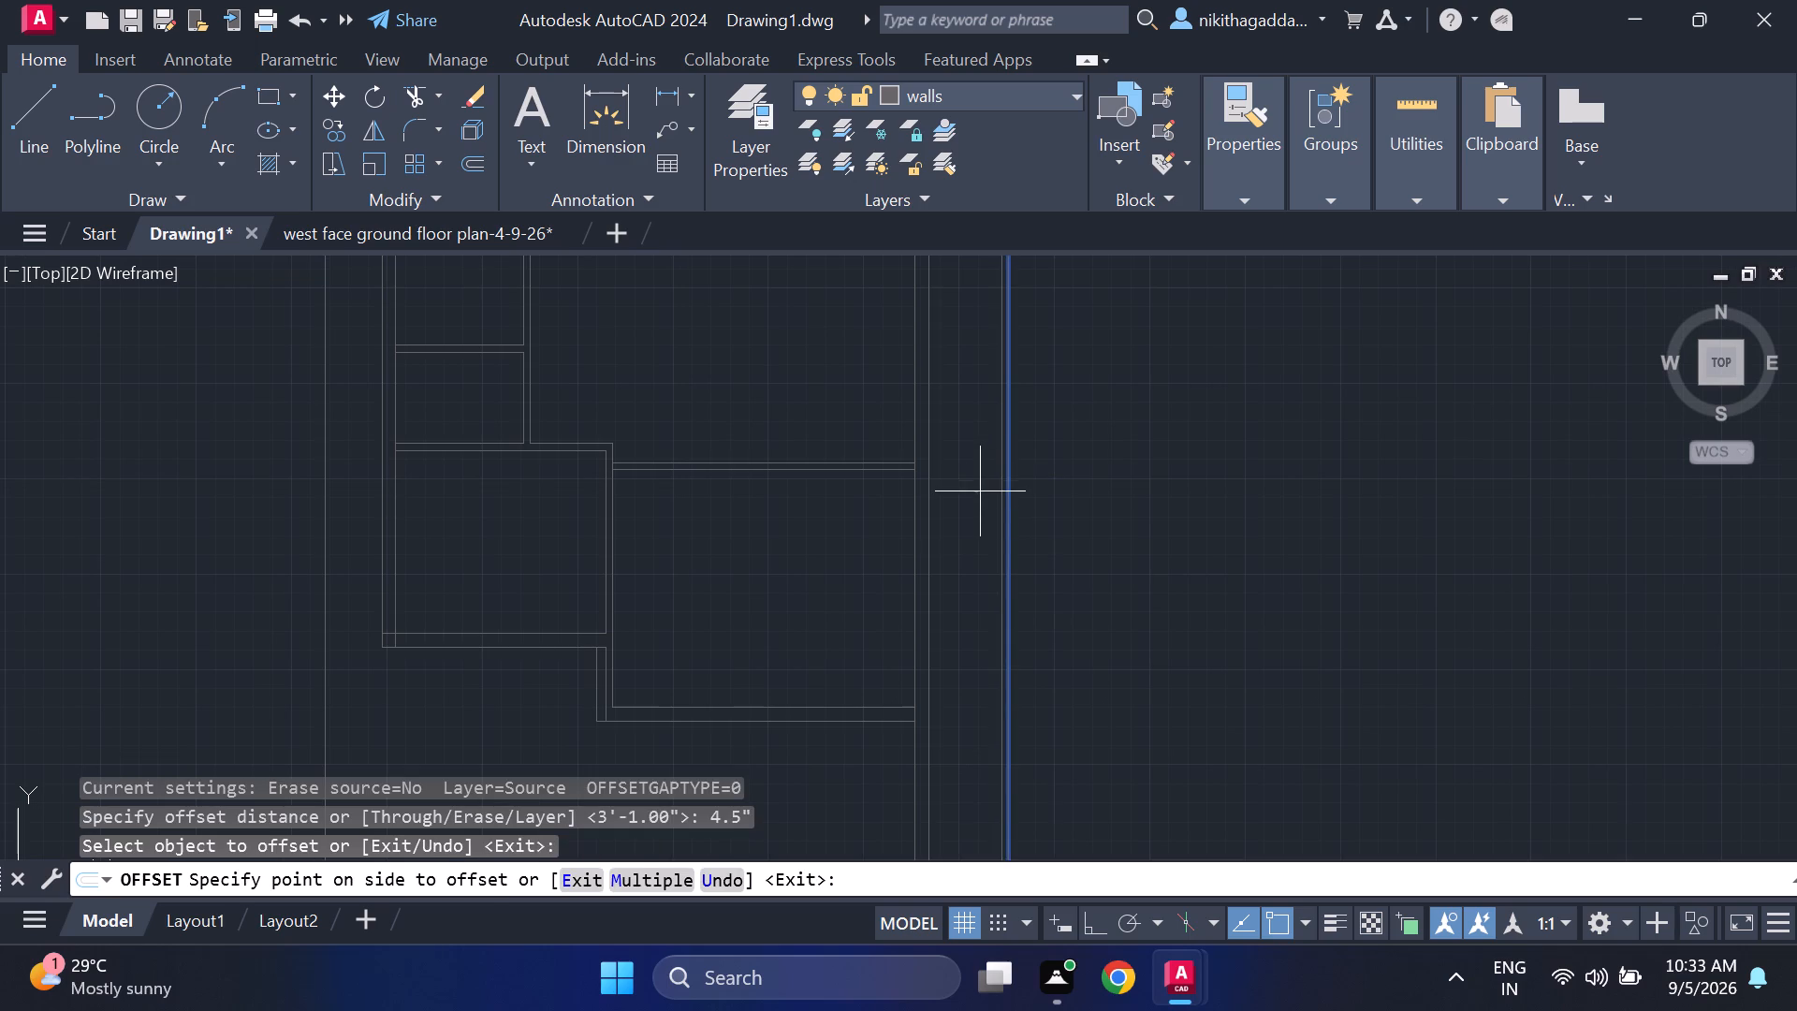
click(980, 491)
Offset the southern boundary line 4.5" to the south and the westernmost vertical line 4.5" to the west.
scroll(1099, 672, down, 2)
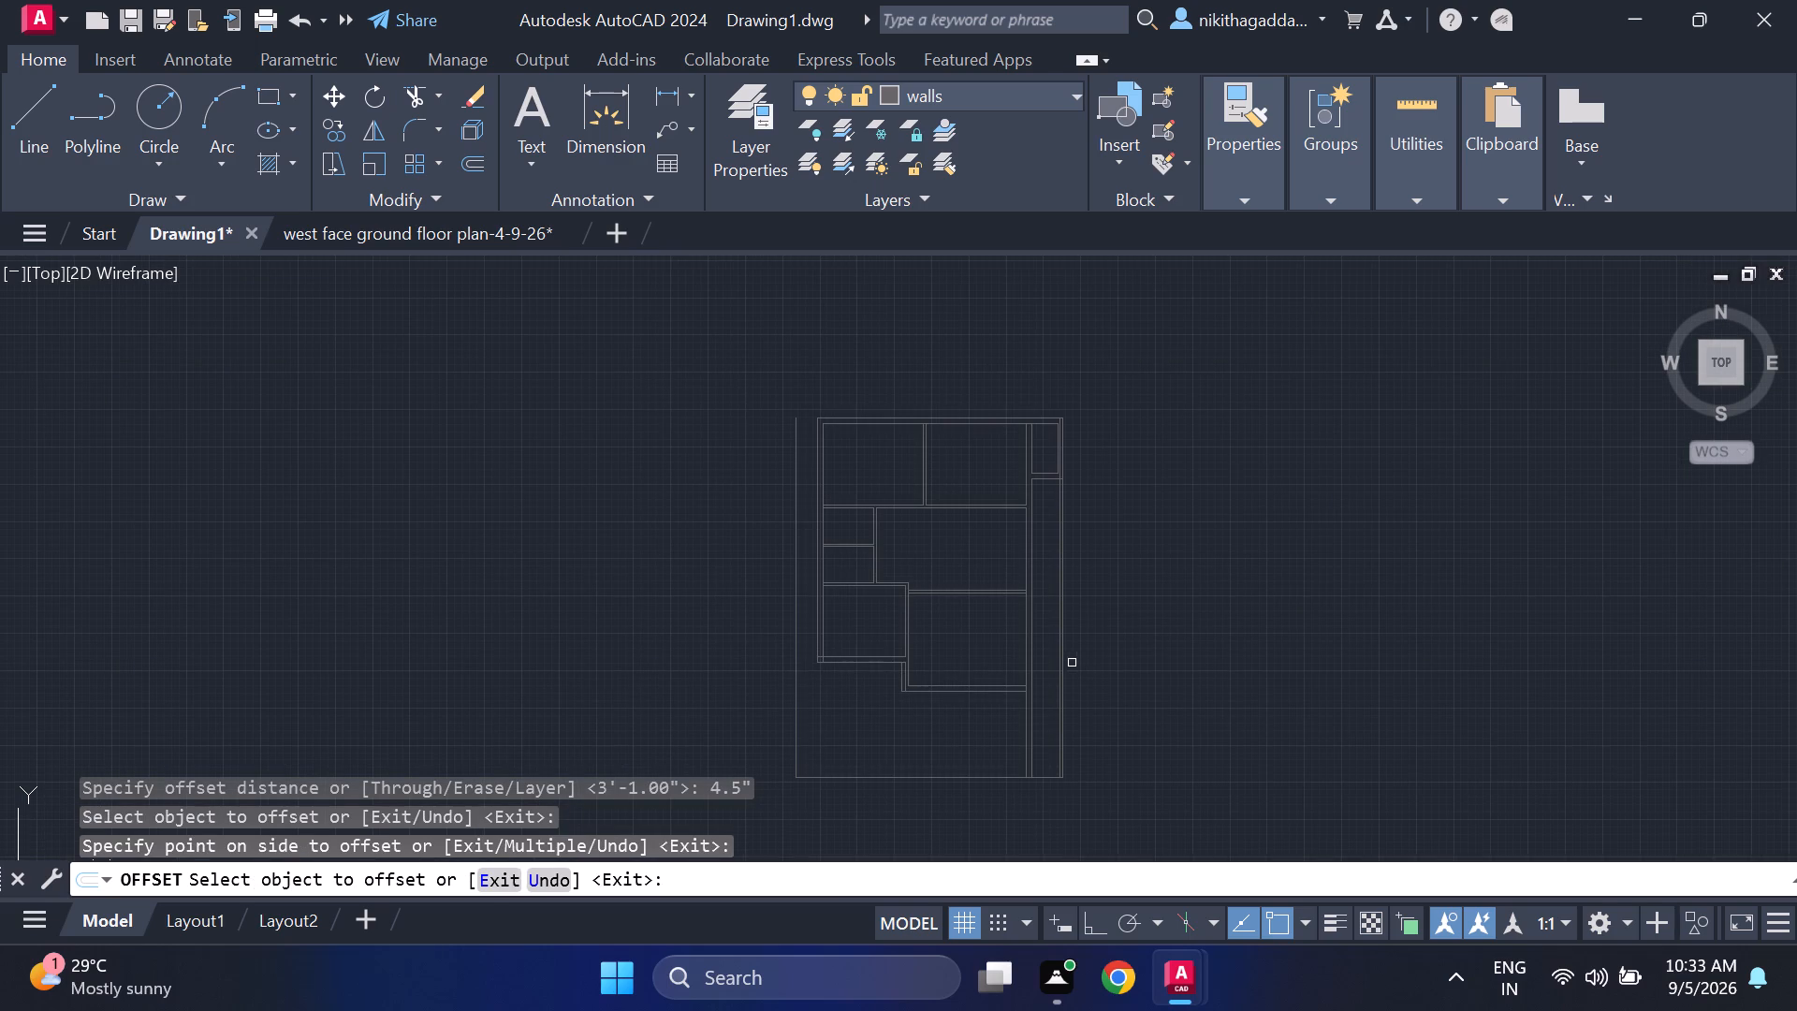
scroll(1072, 659, up, 2)
scroll(907, 466, down, 2)
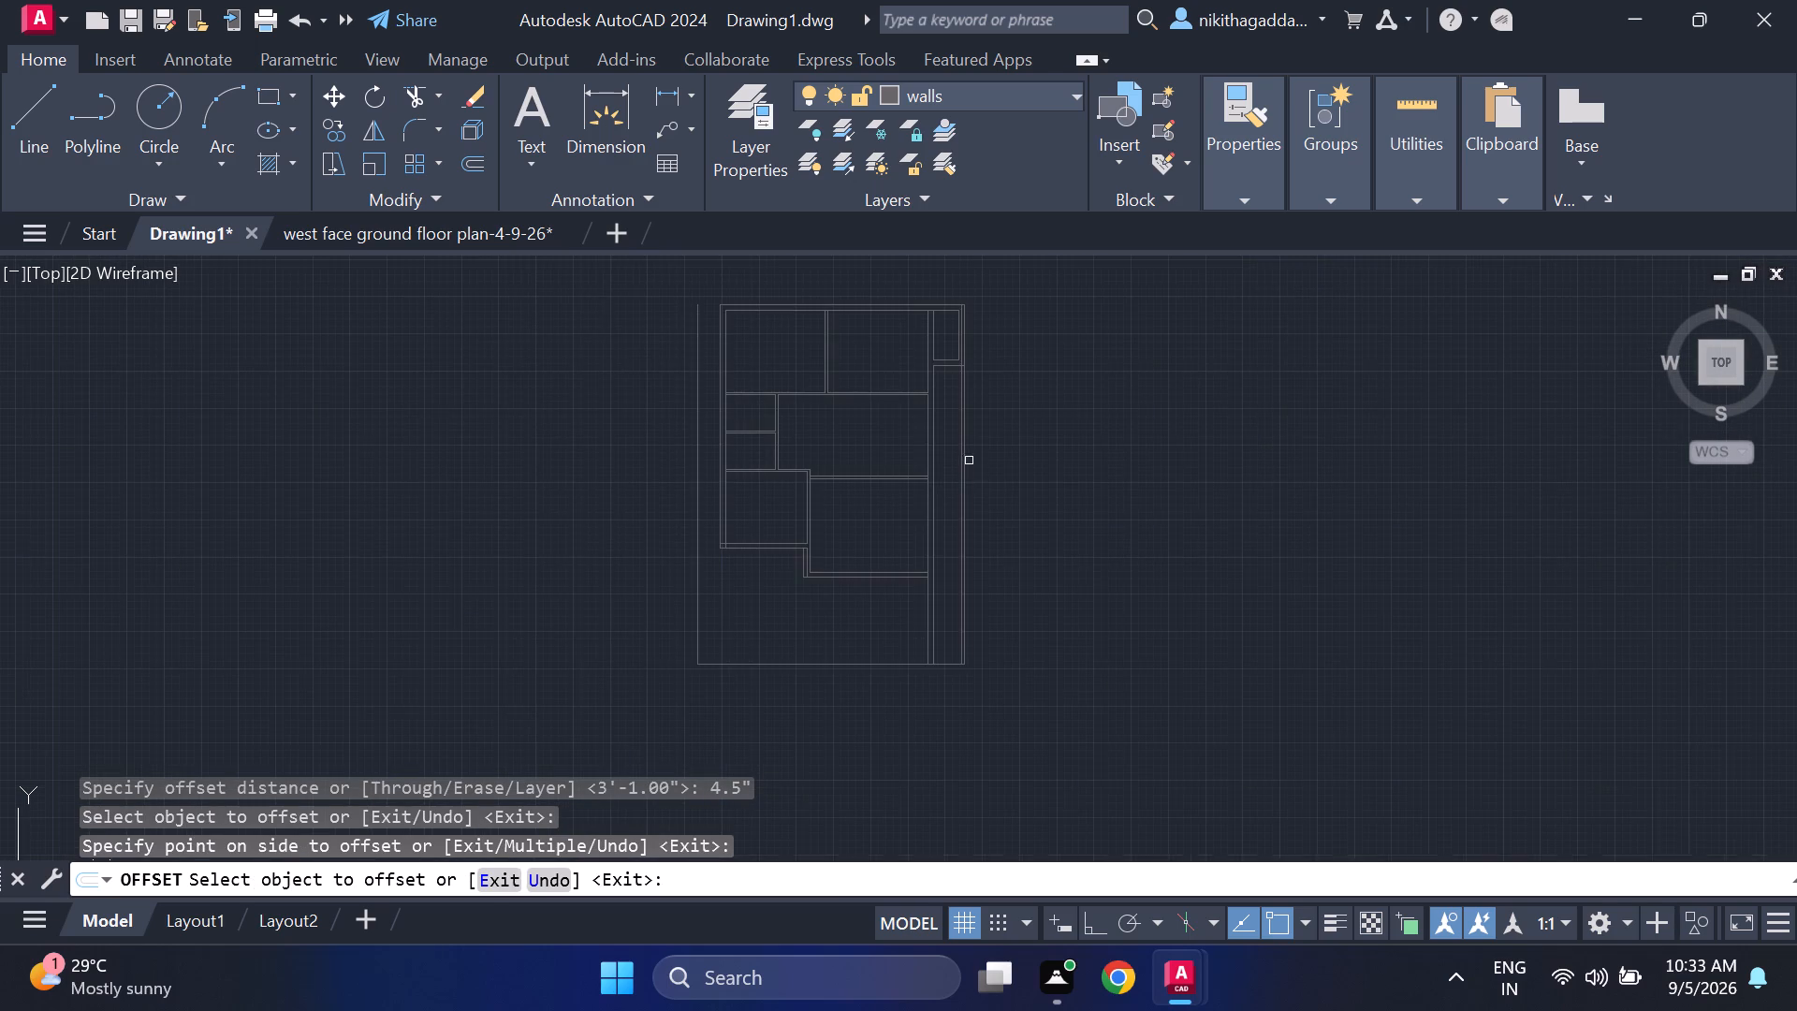
scroll(963, 448, up, 1)
middle_drag(1000, 404, 1155, 26)
middle_drag(1162, 32, 1176, 222)
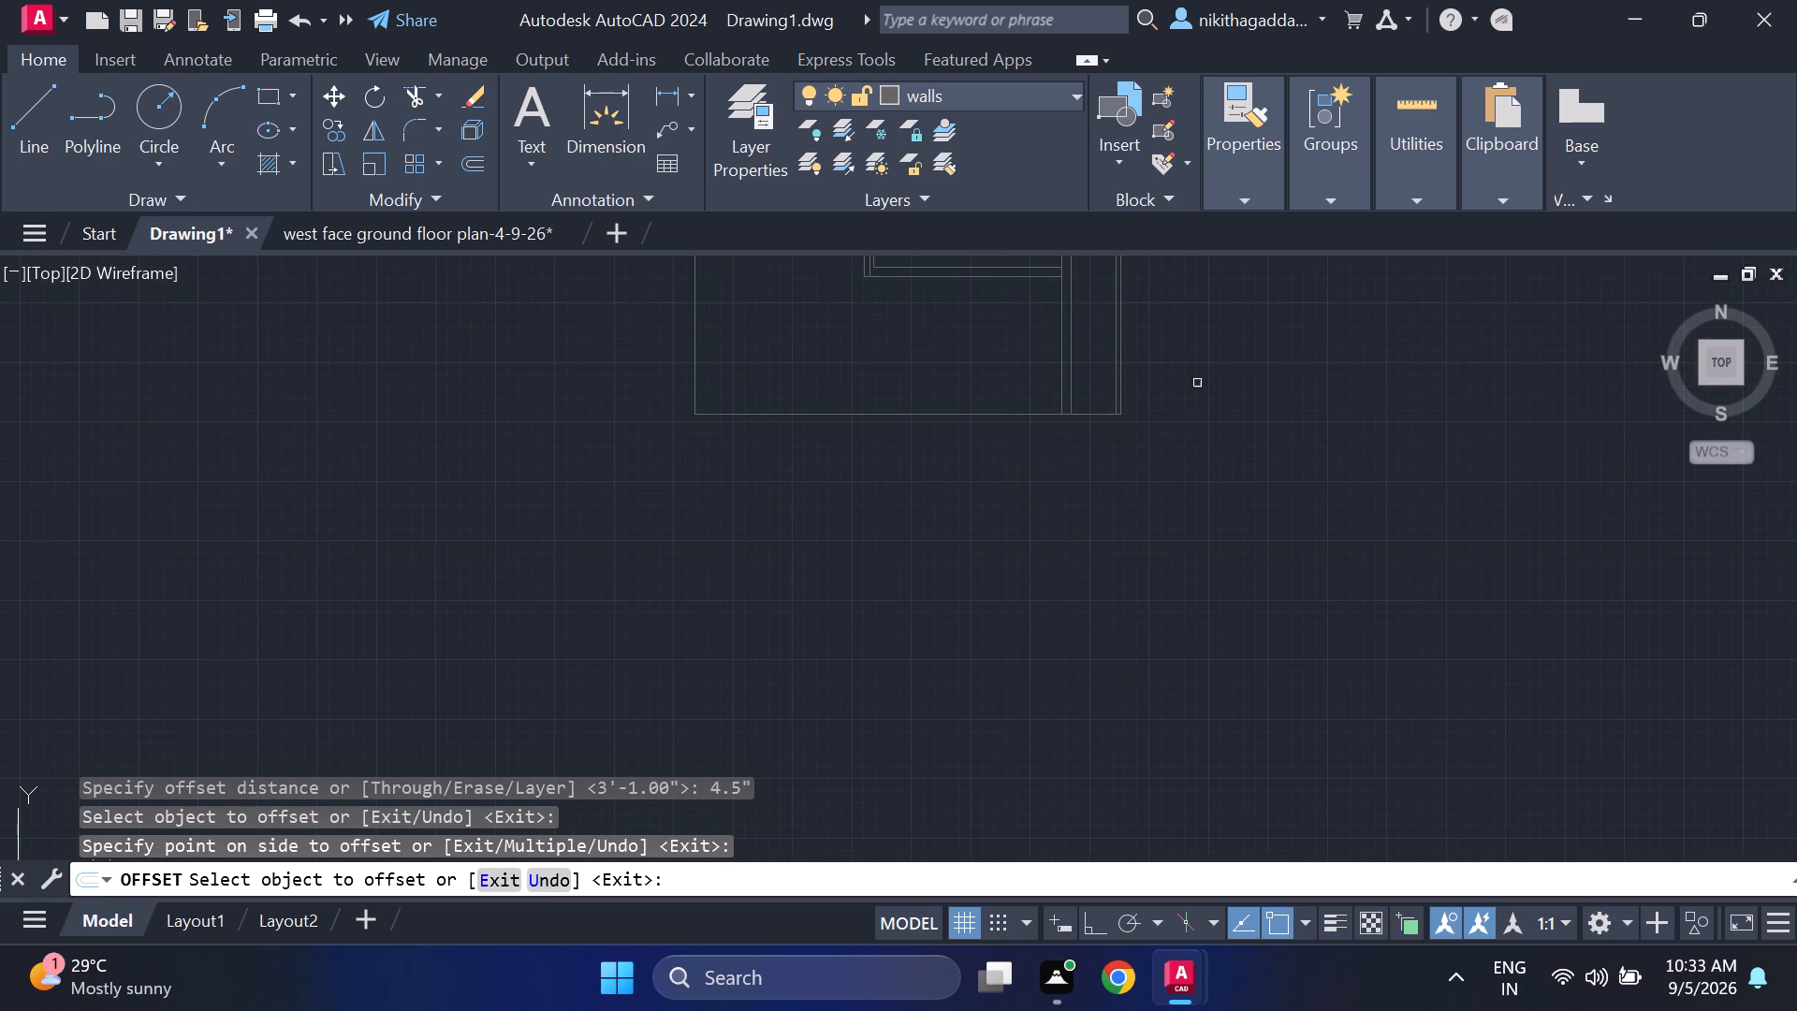
middle_drag(1198, 383, 1213, 436)
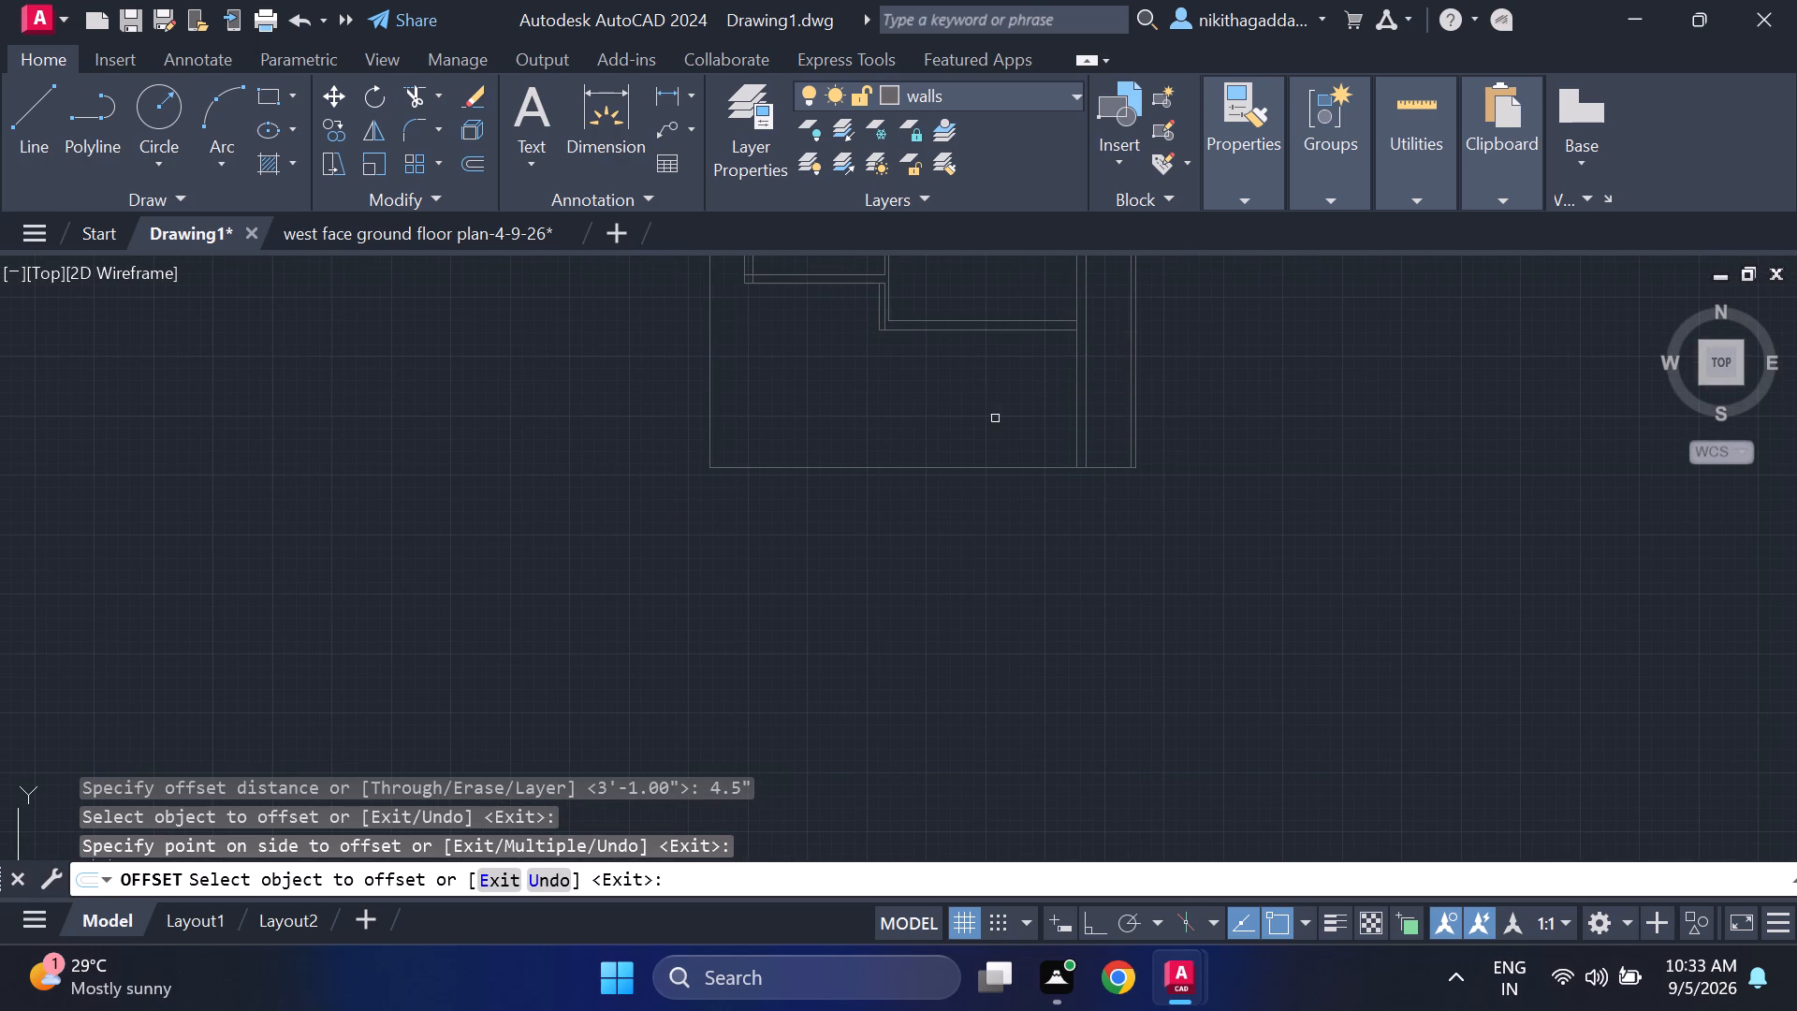
click(977, 470)
click(976, 521)
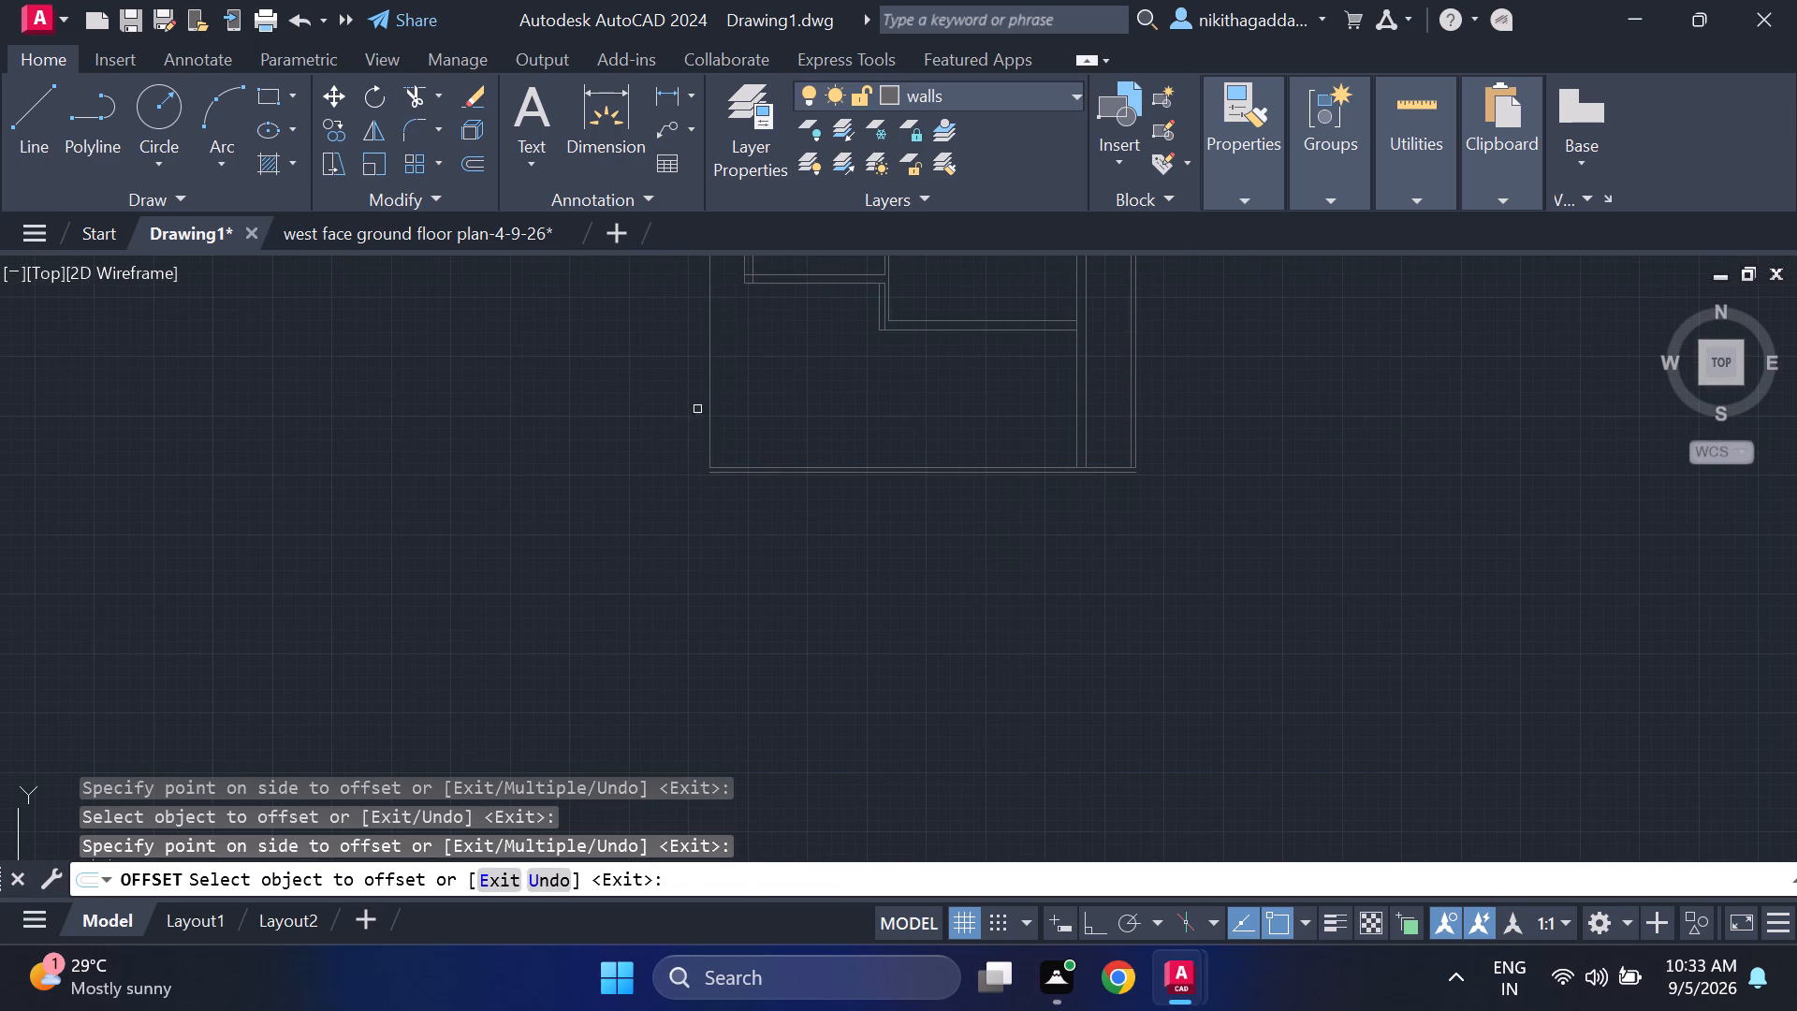
click(709, 401)
click(684, 407)
Examine the doubled boundary wall lines around the plan, including the southeast corner.
scroll(783, 455, down, 2)
middle_drag(846, 594, 846, 597)
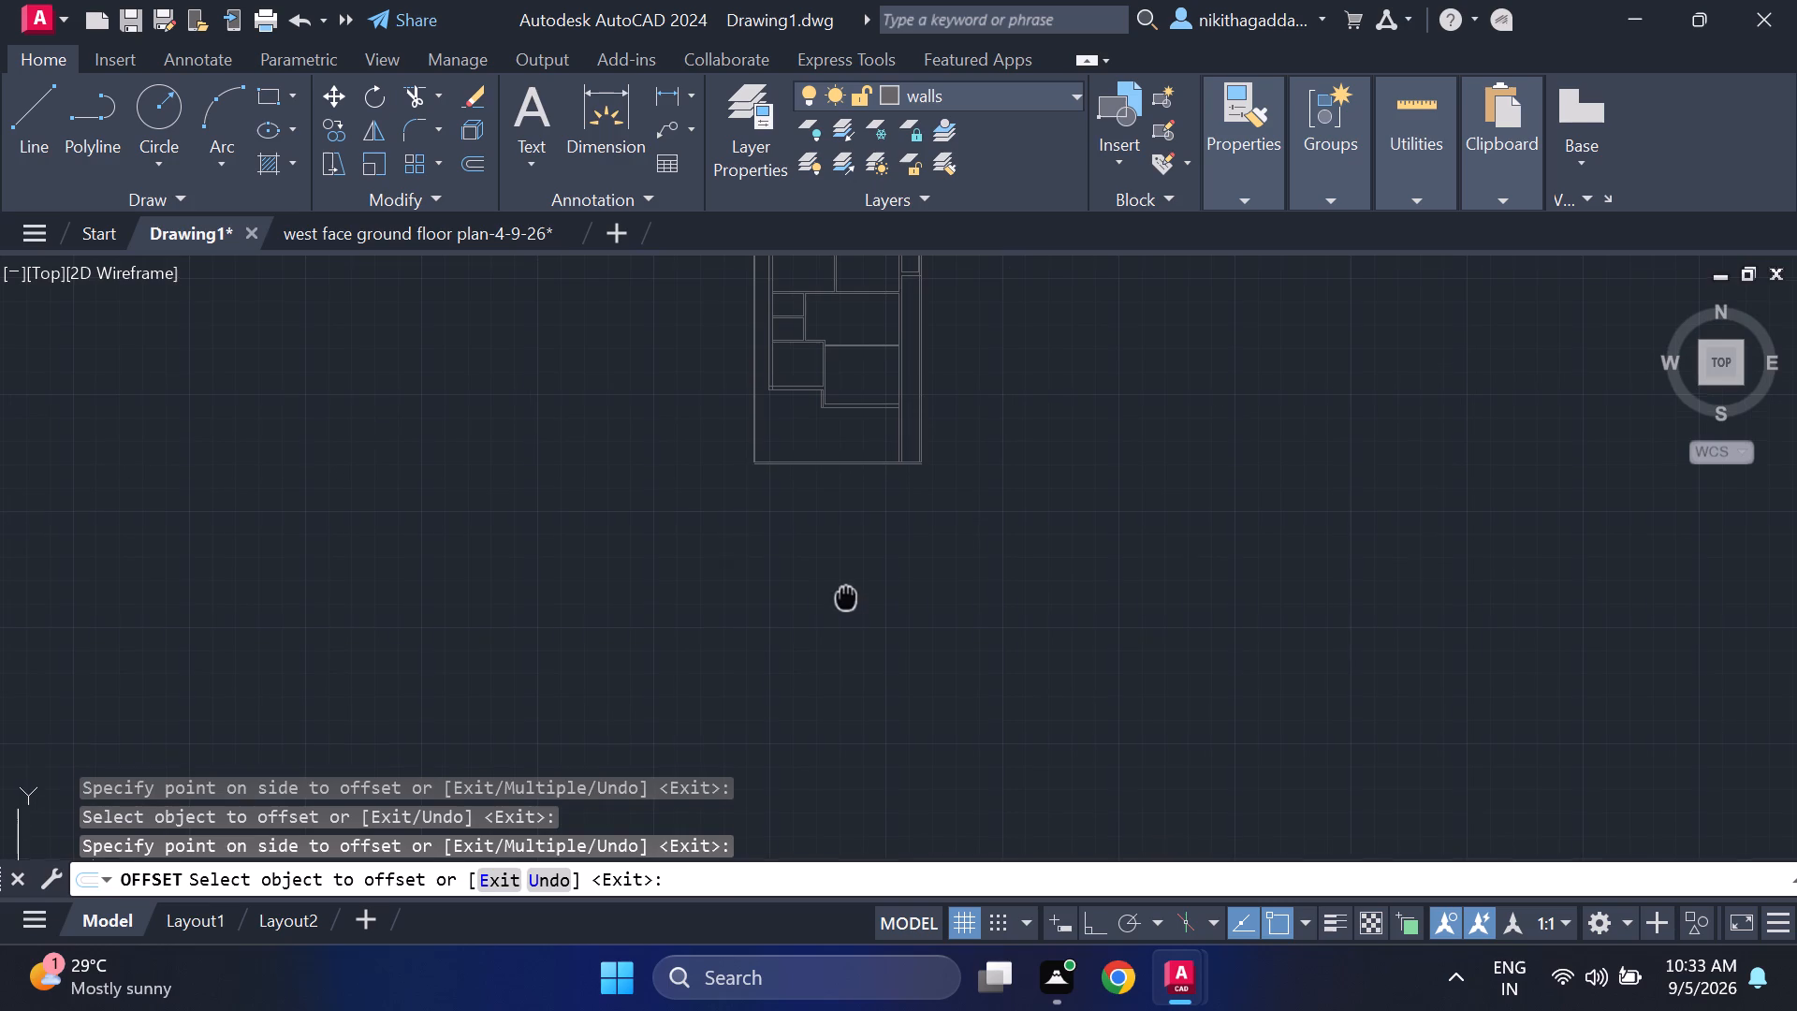
middle_drag(846, 597, 864, 737)
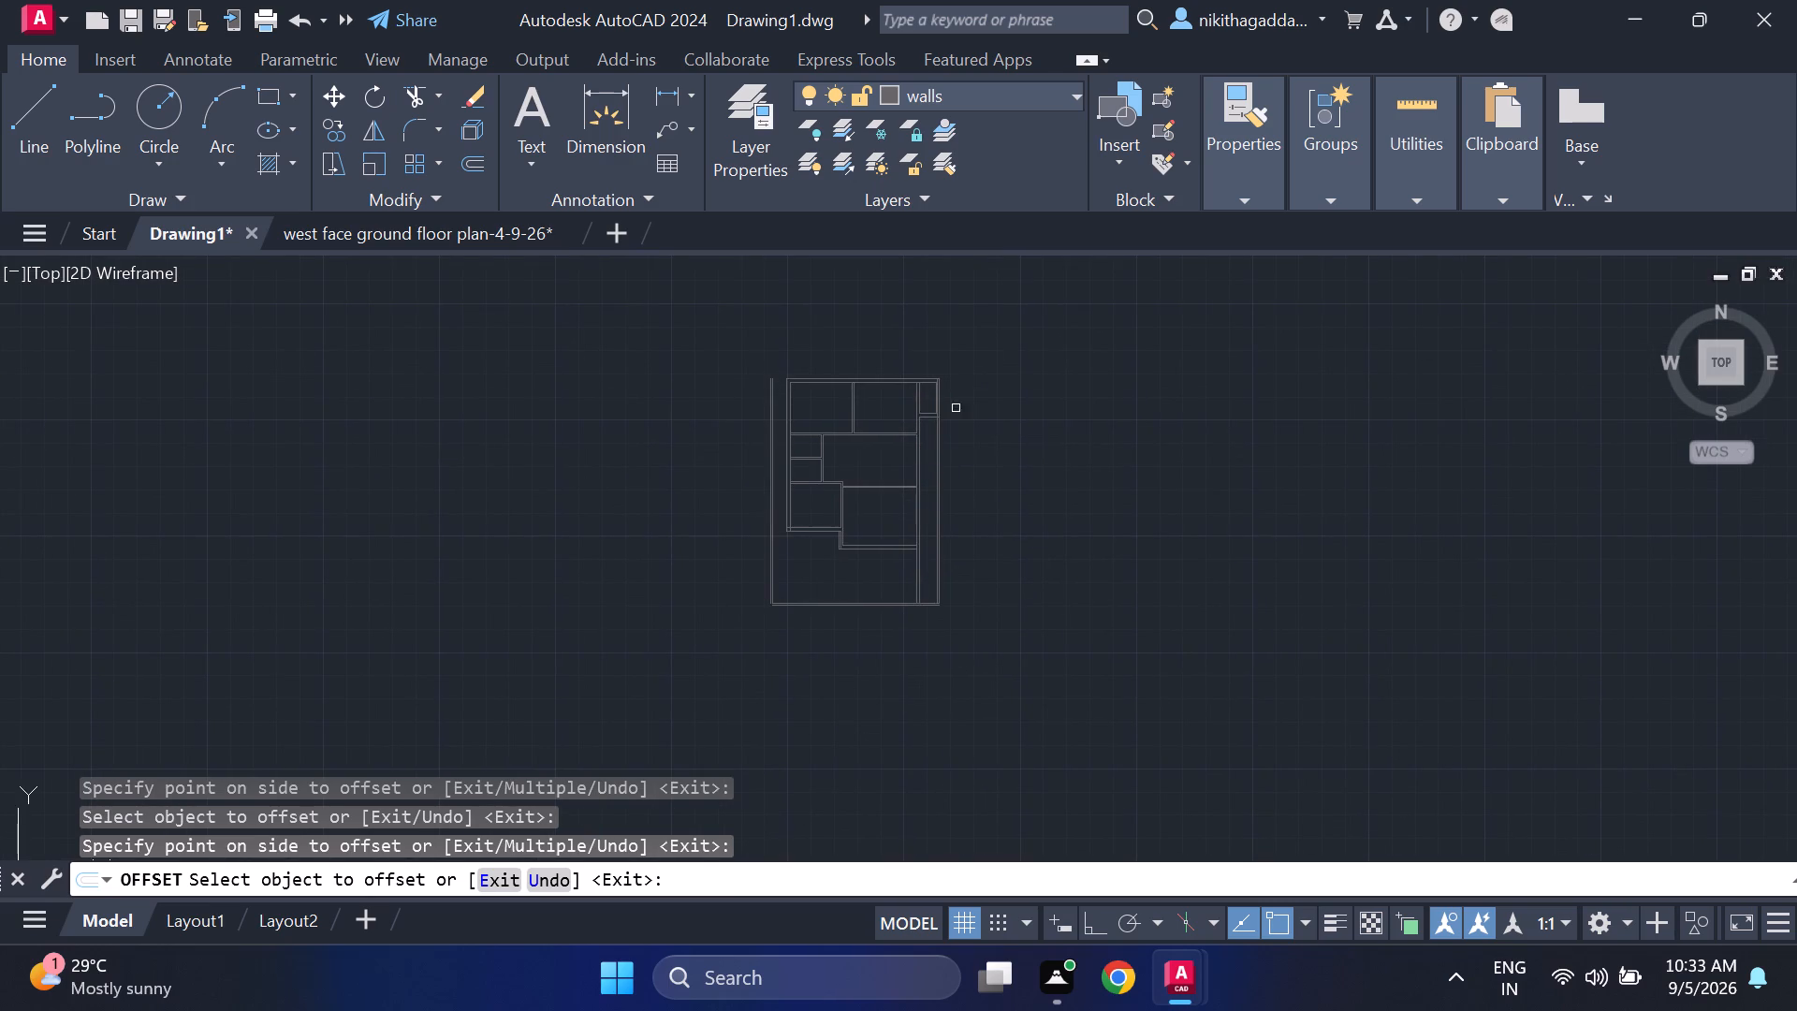
scroll(999, 428, up, 2)
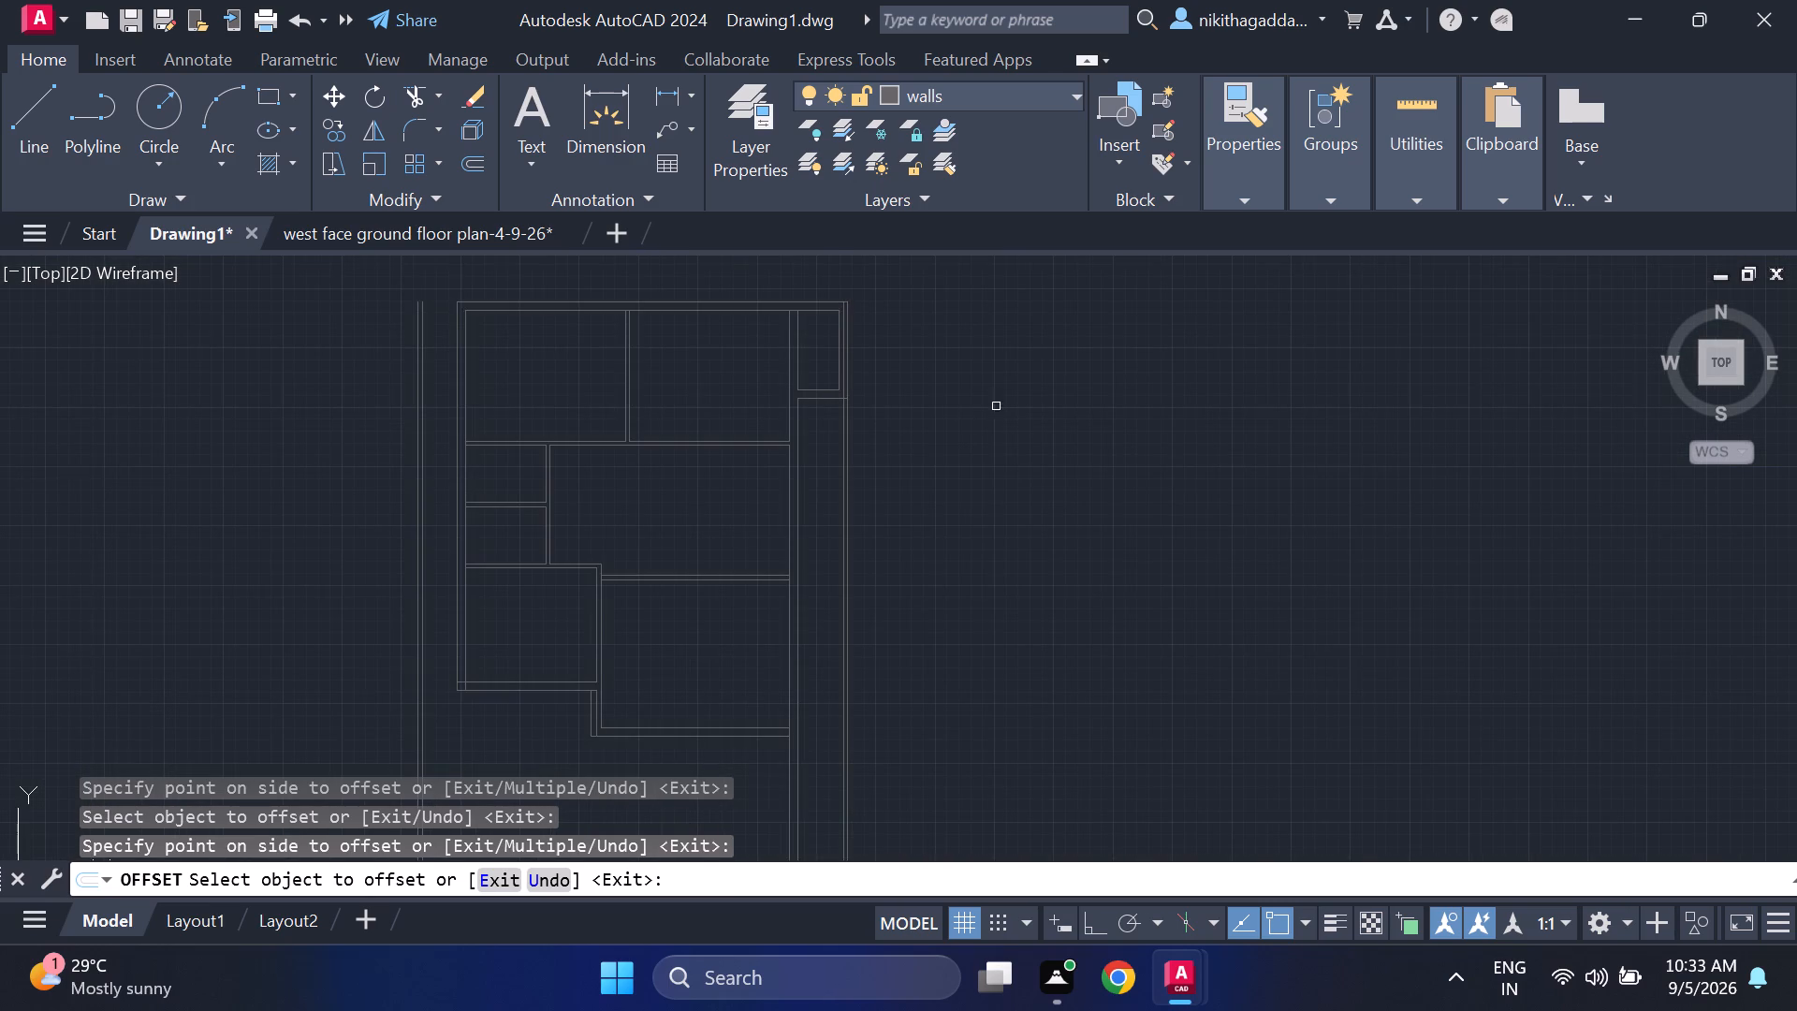
scroll(991, 568, down, 1)
scroll(898, 772, up, 4)
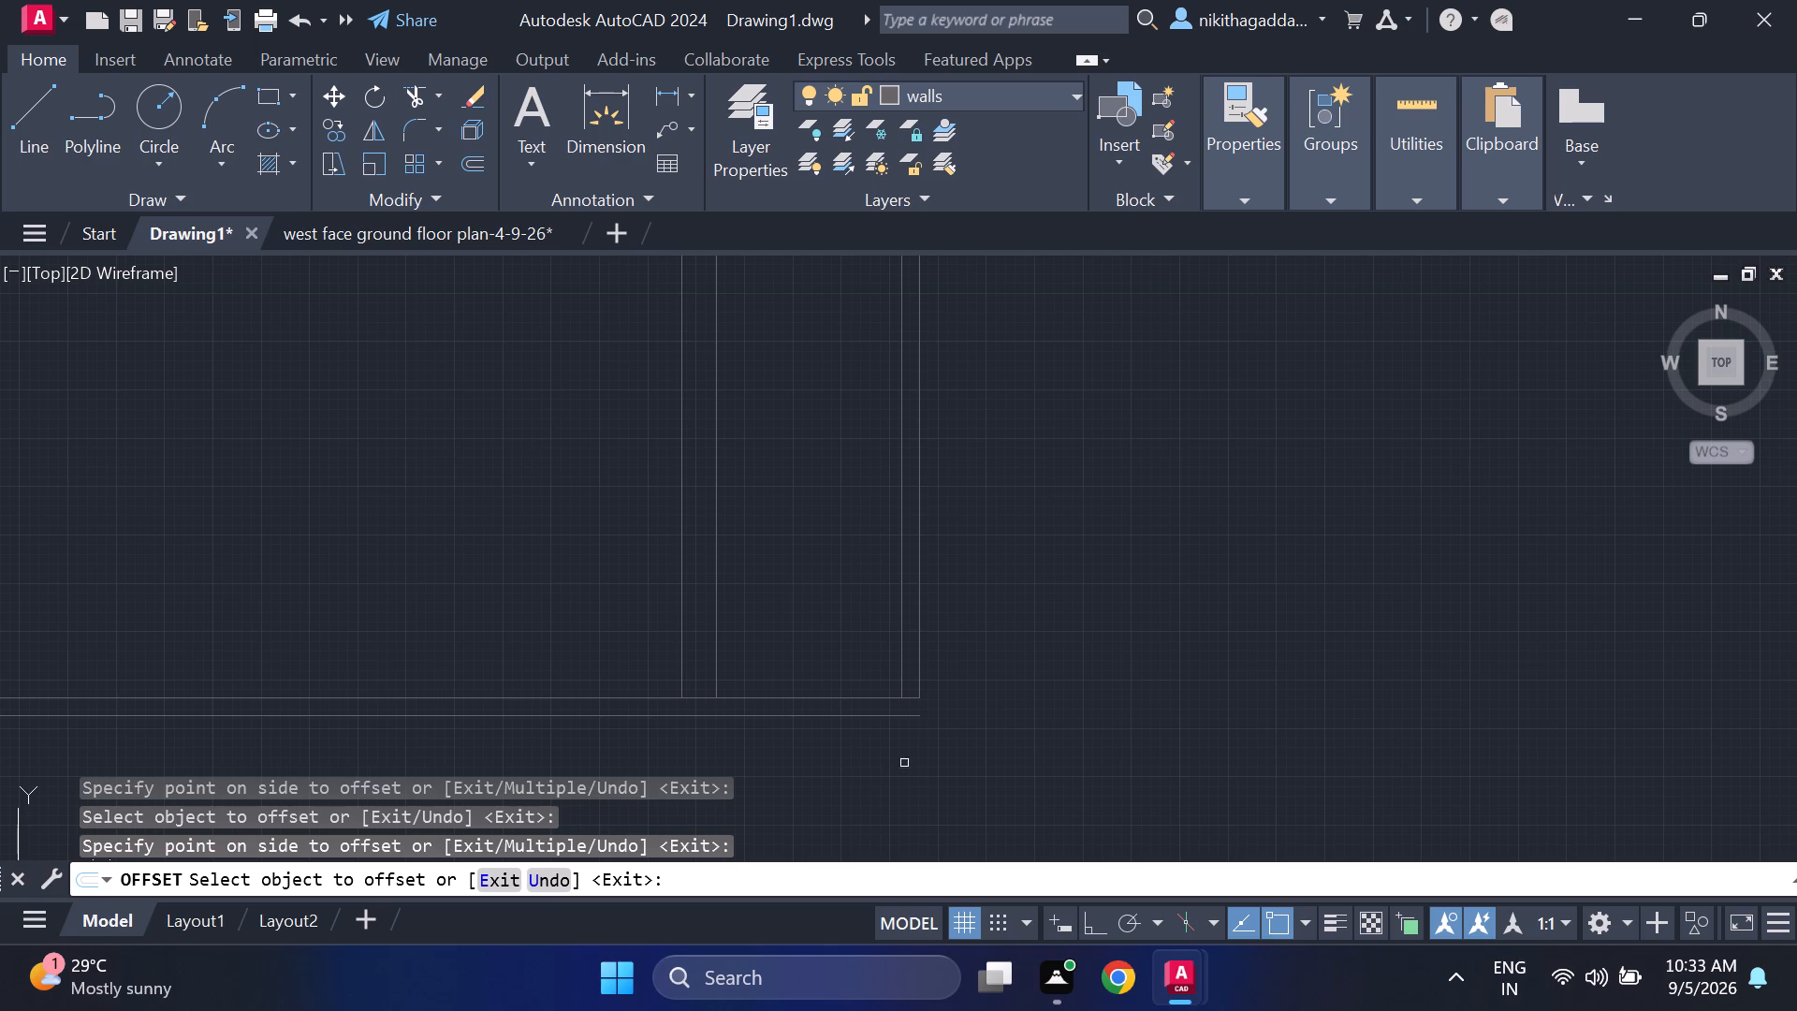
scroll(927, 713, down, 3)
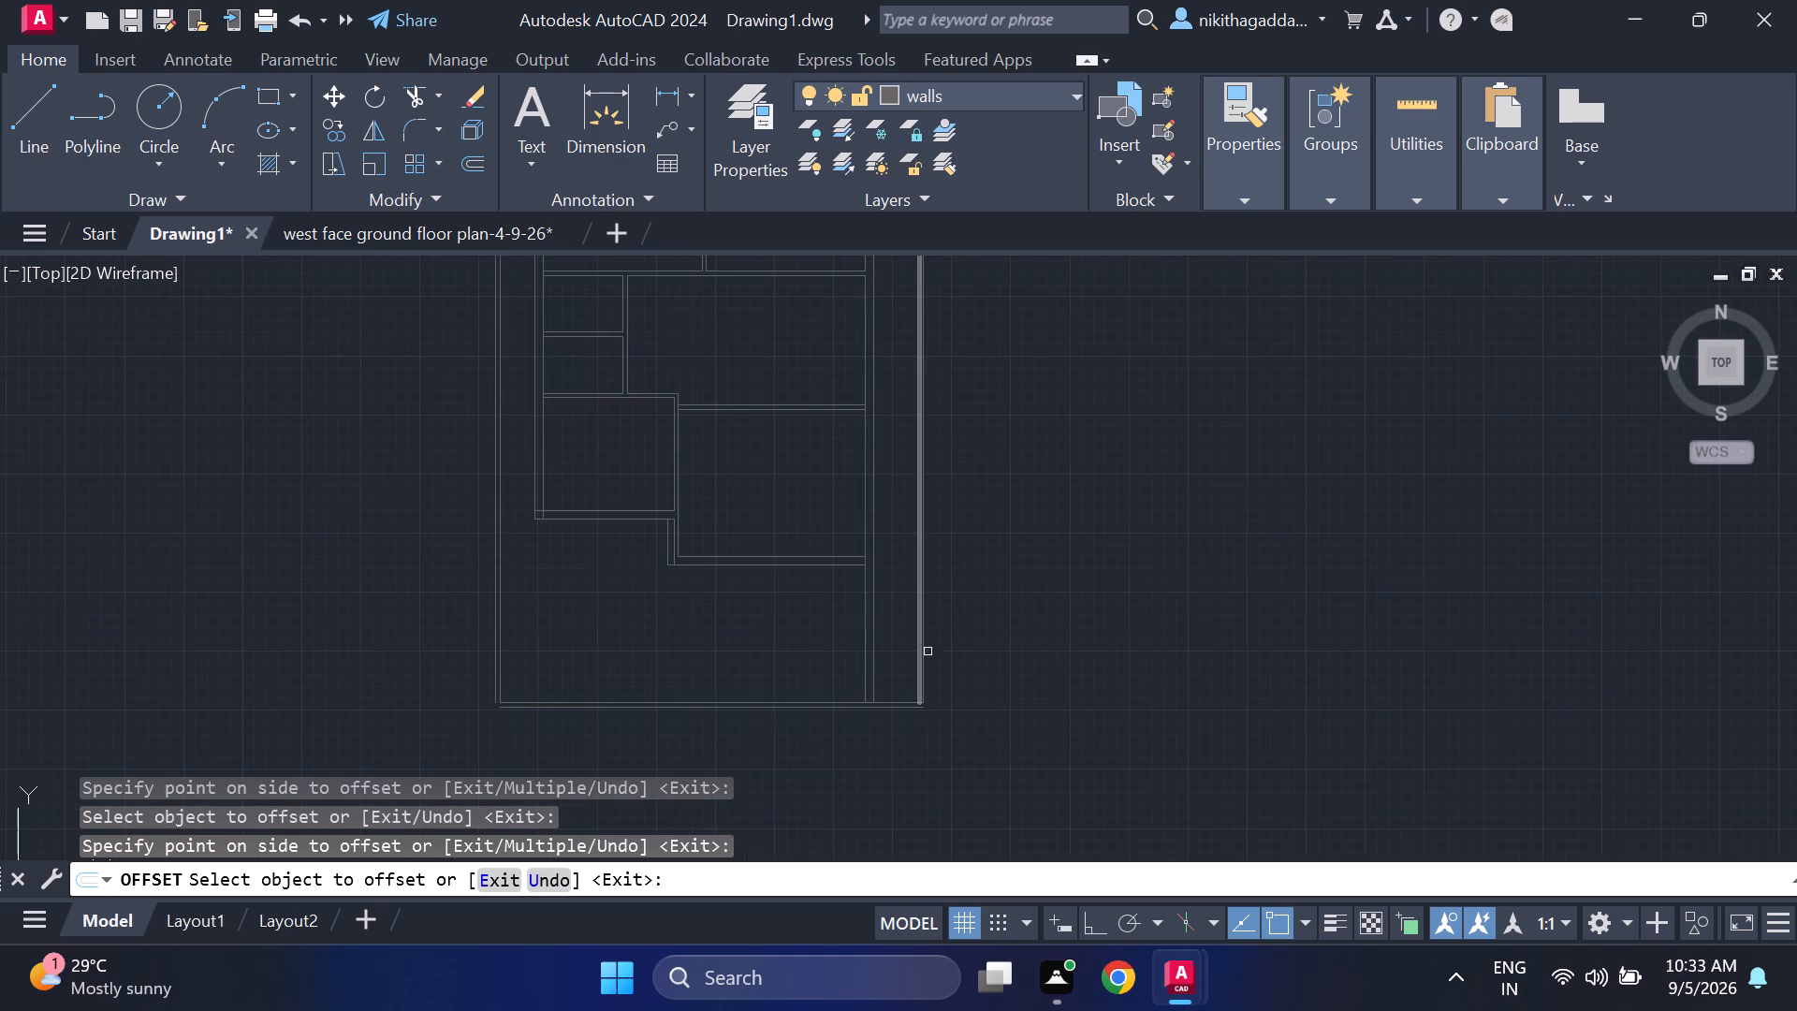
Trim the inner eastern boundary line alongside the small northeast room, down to that room's south wall.
middle_drag(949, 392, 942, 542)
middle_drag(939, 577, 932, 594)
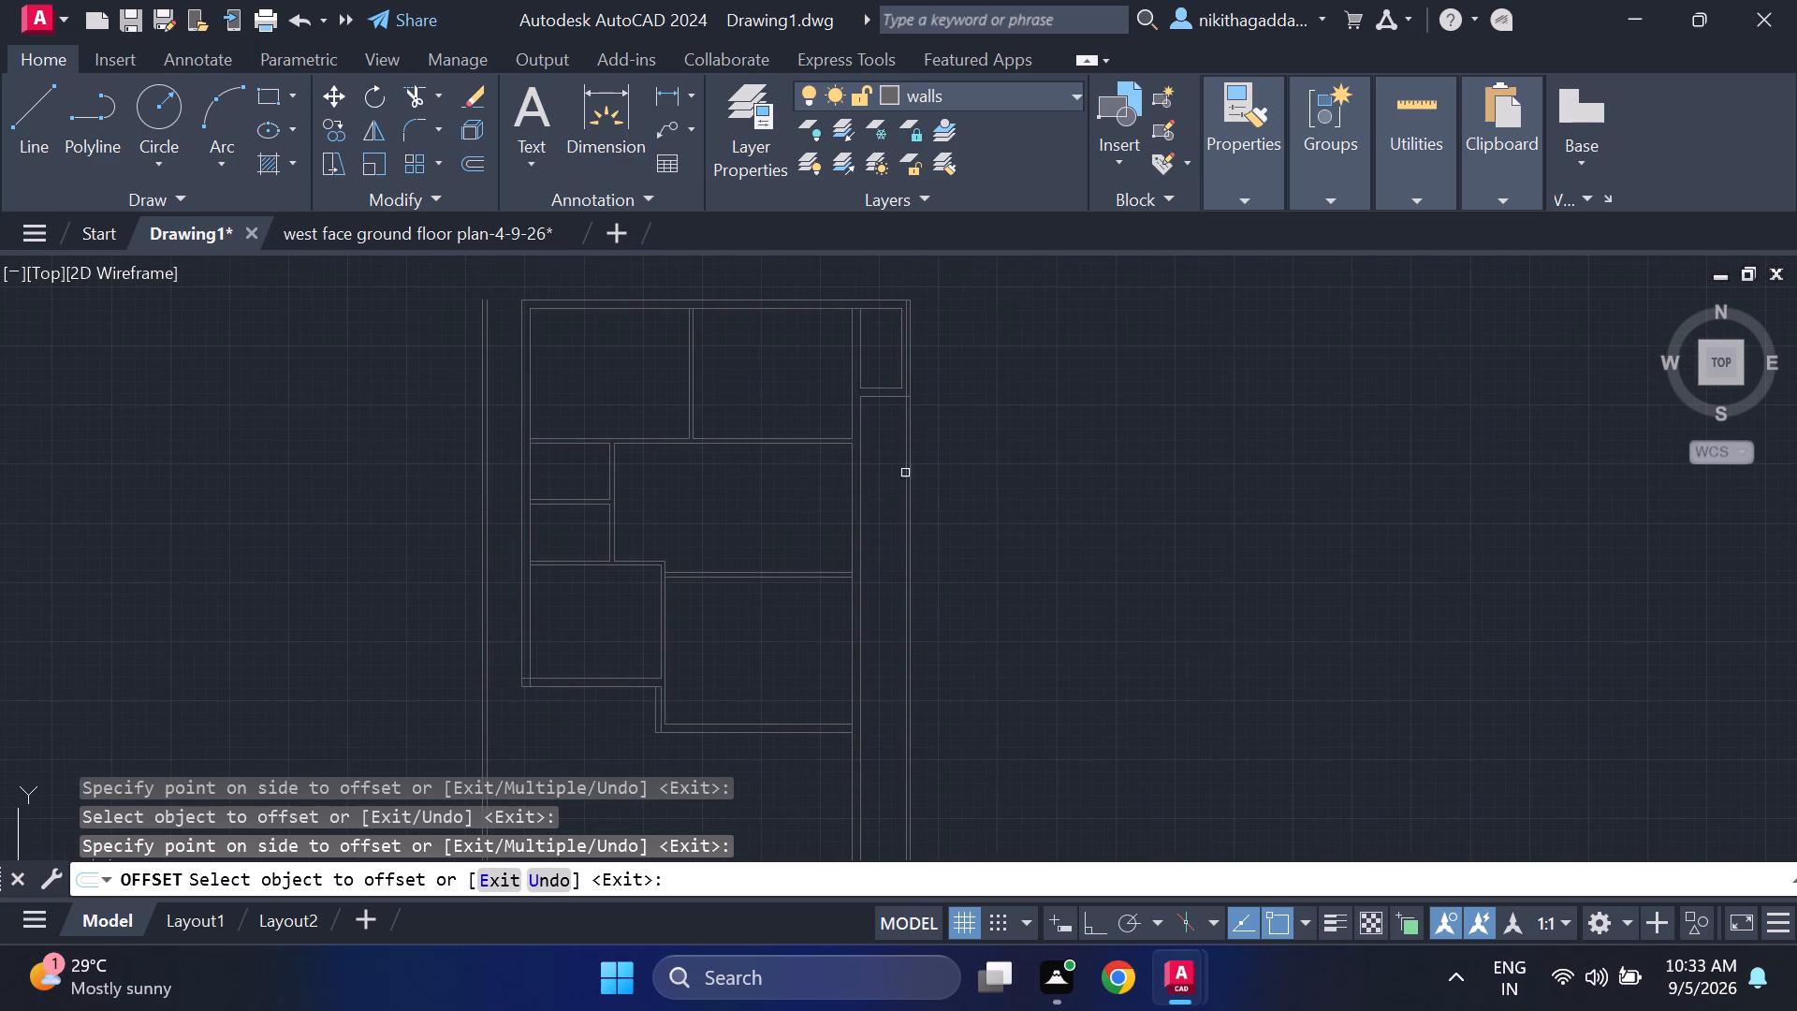
scroll(914, 454, up, 3)
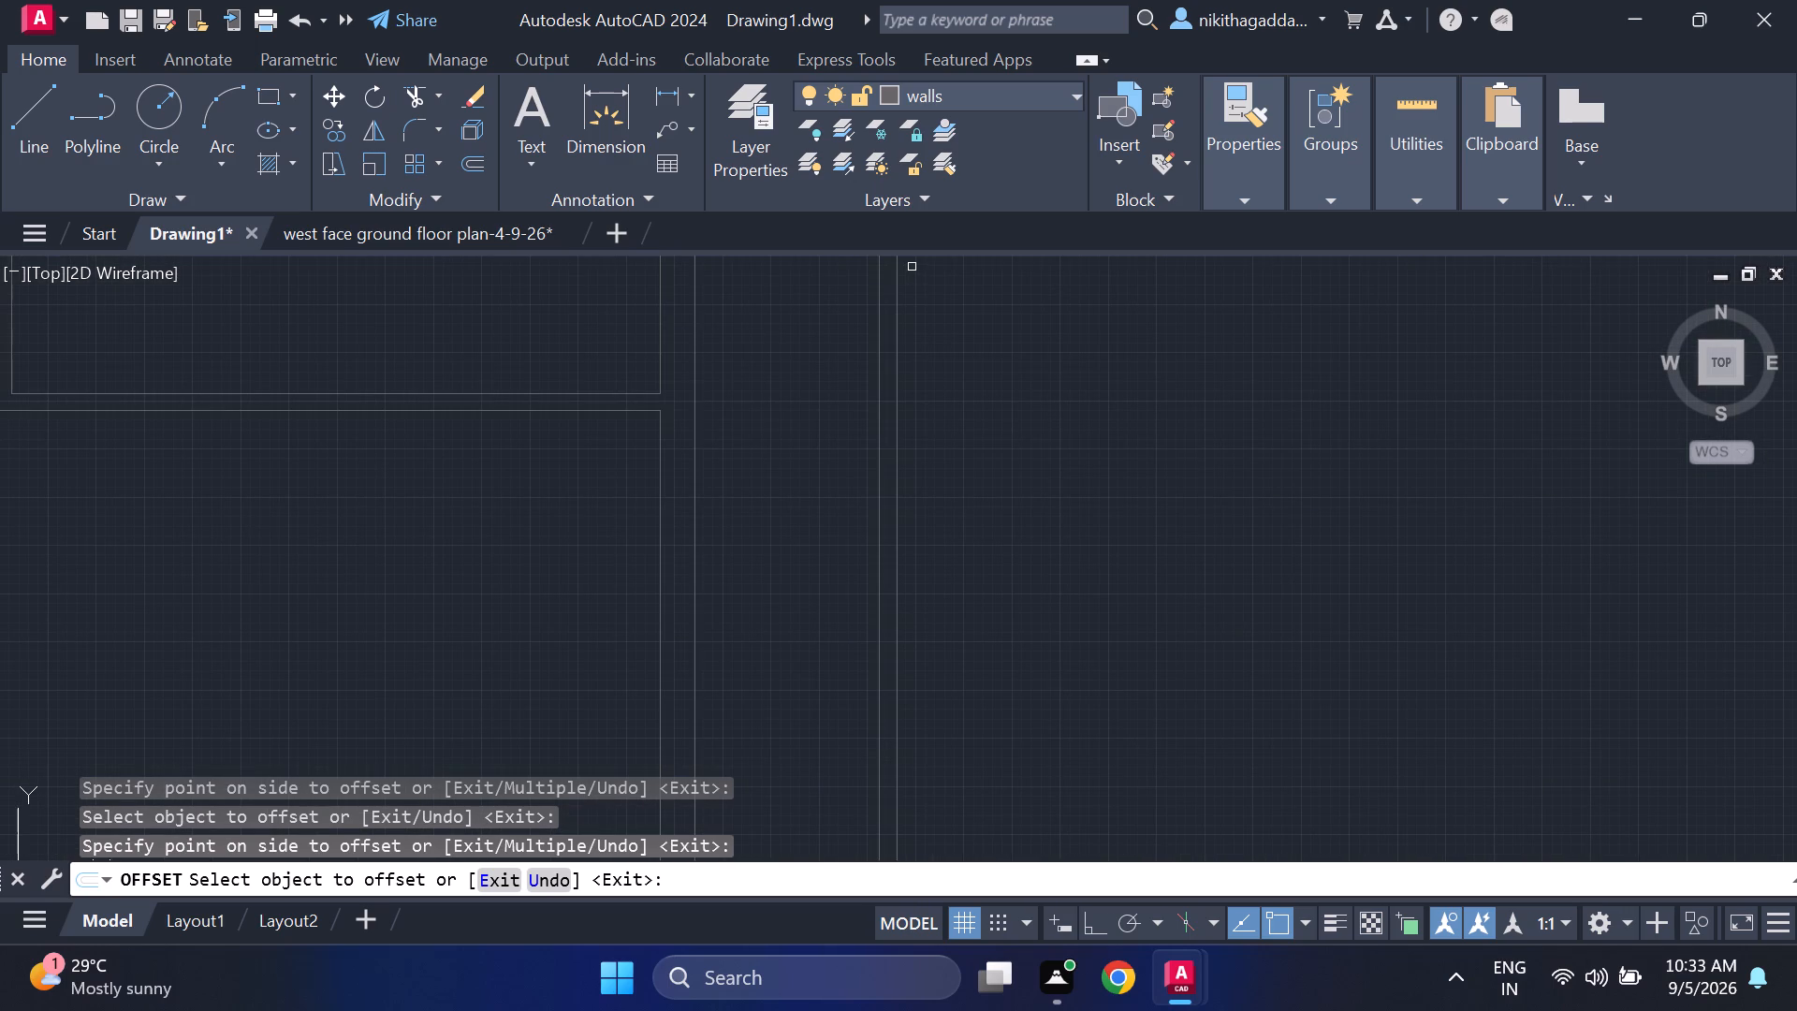
scroll(1018, 506, down, 2)
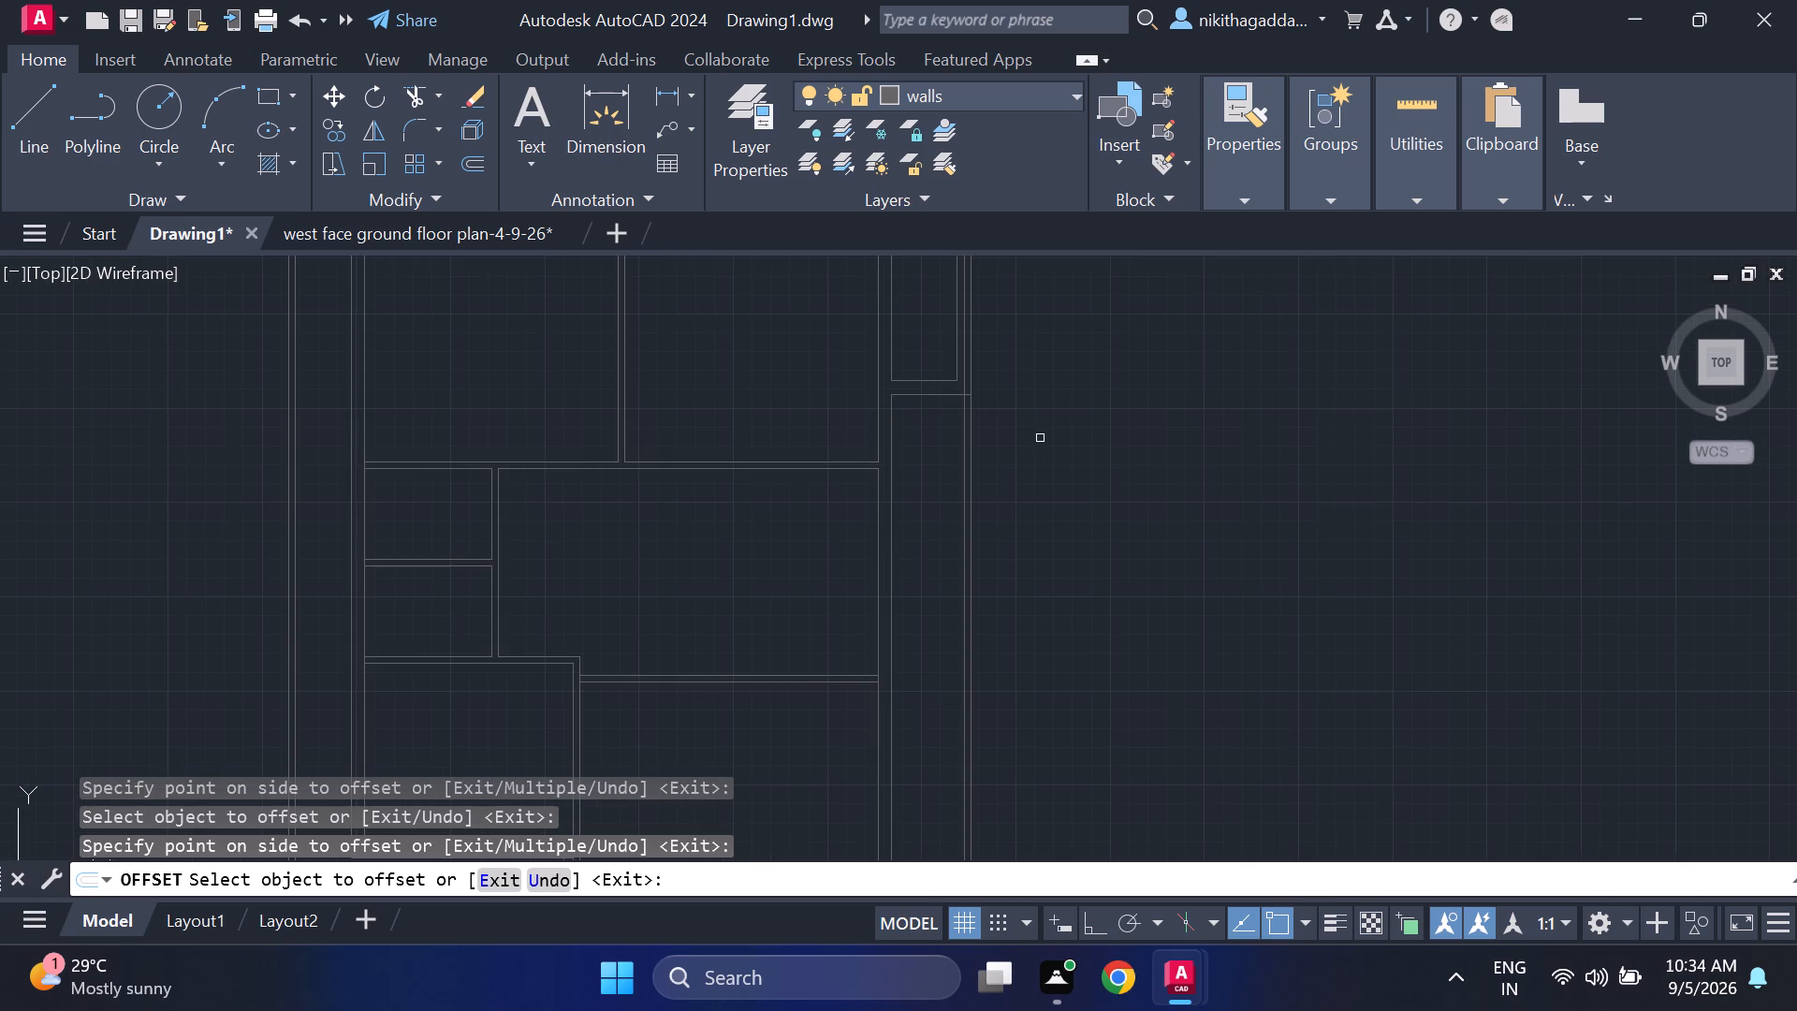
key(Escape)
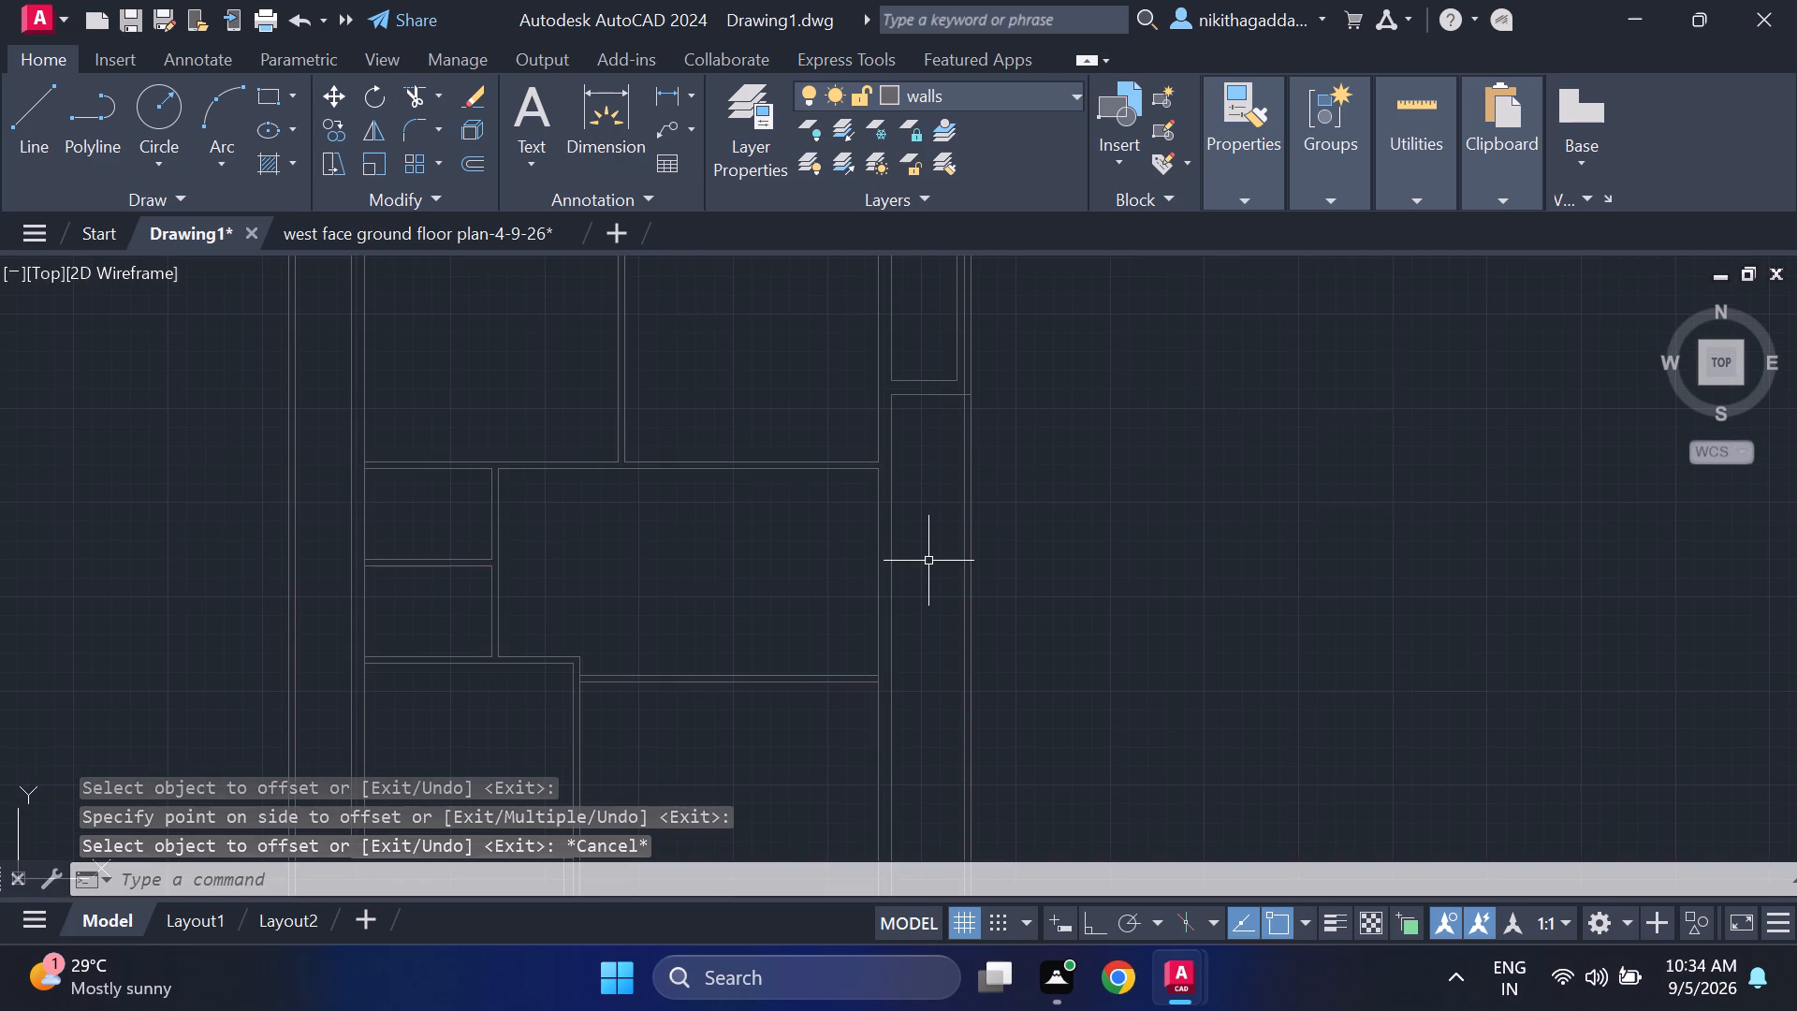
scroll(959, 493, up, 1)
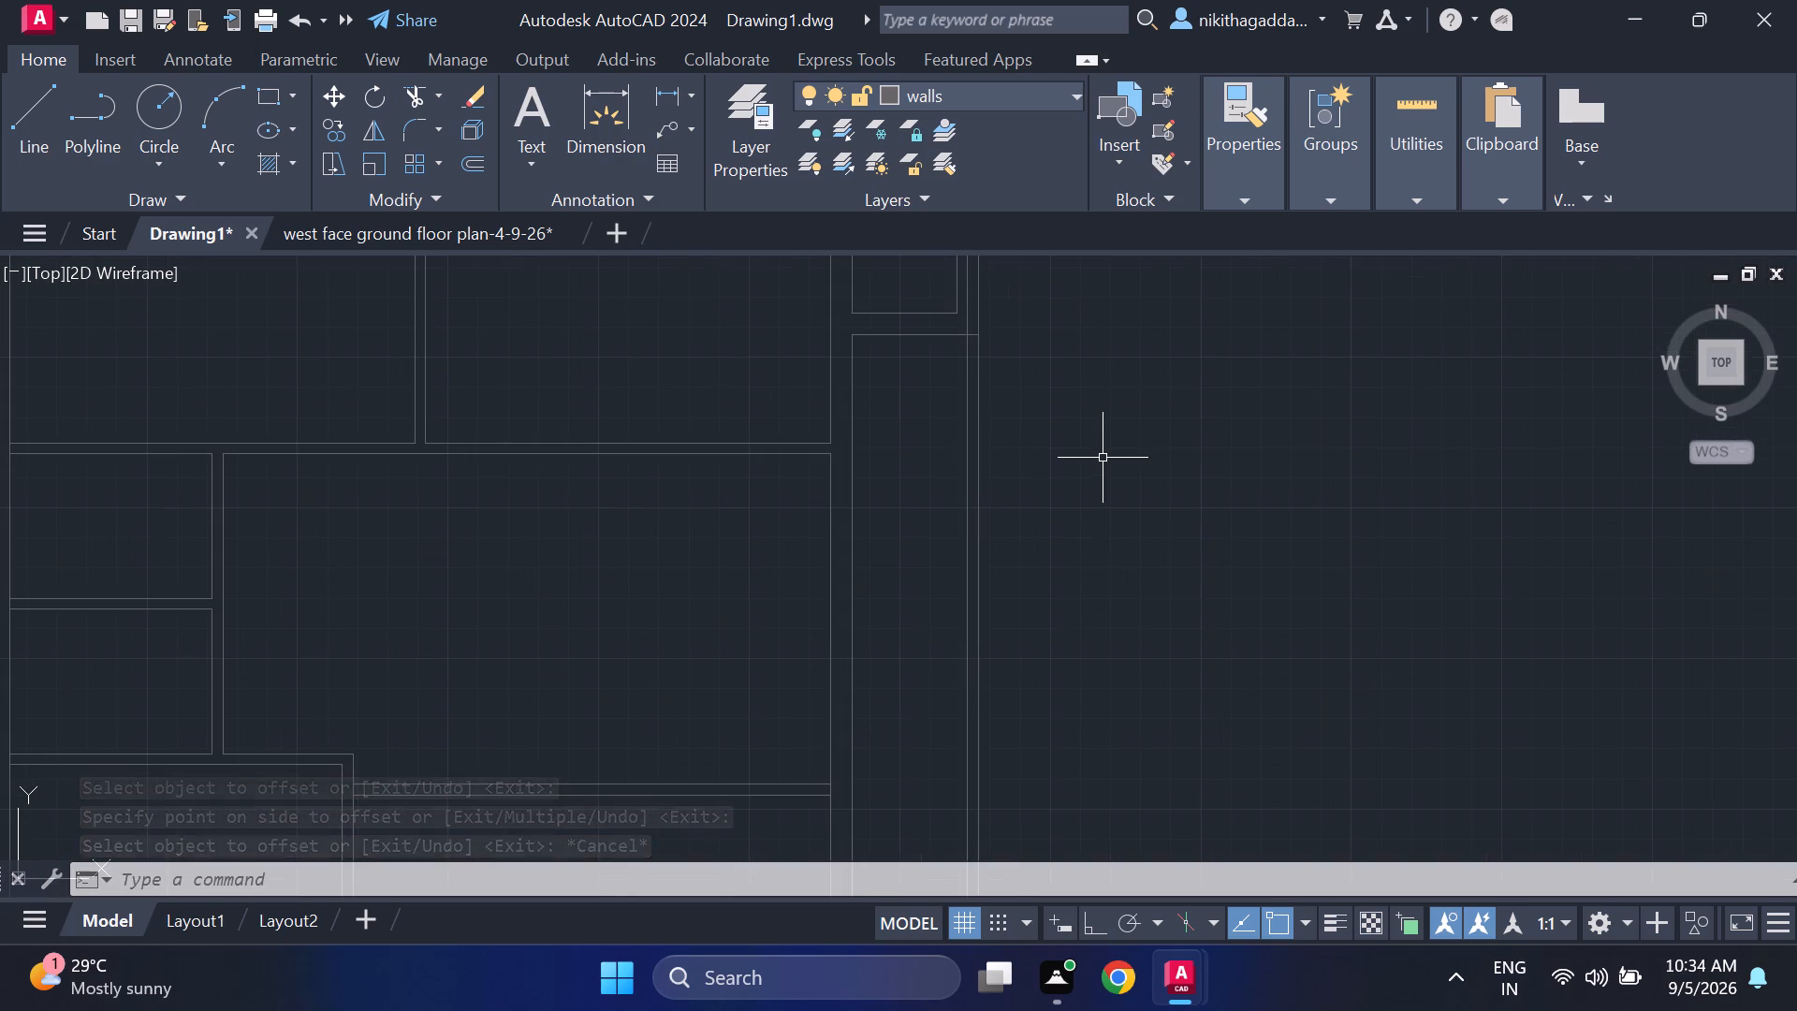
text(tr')
key(Return)
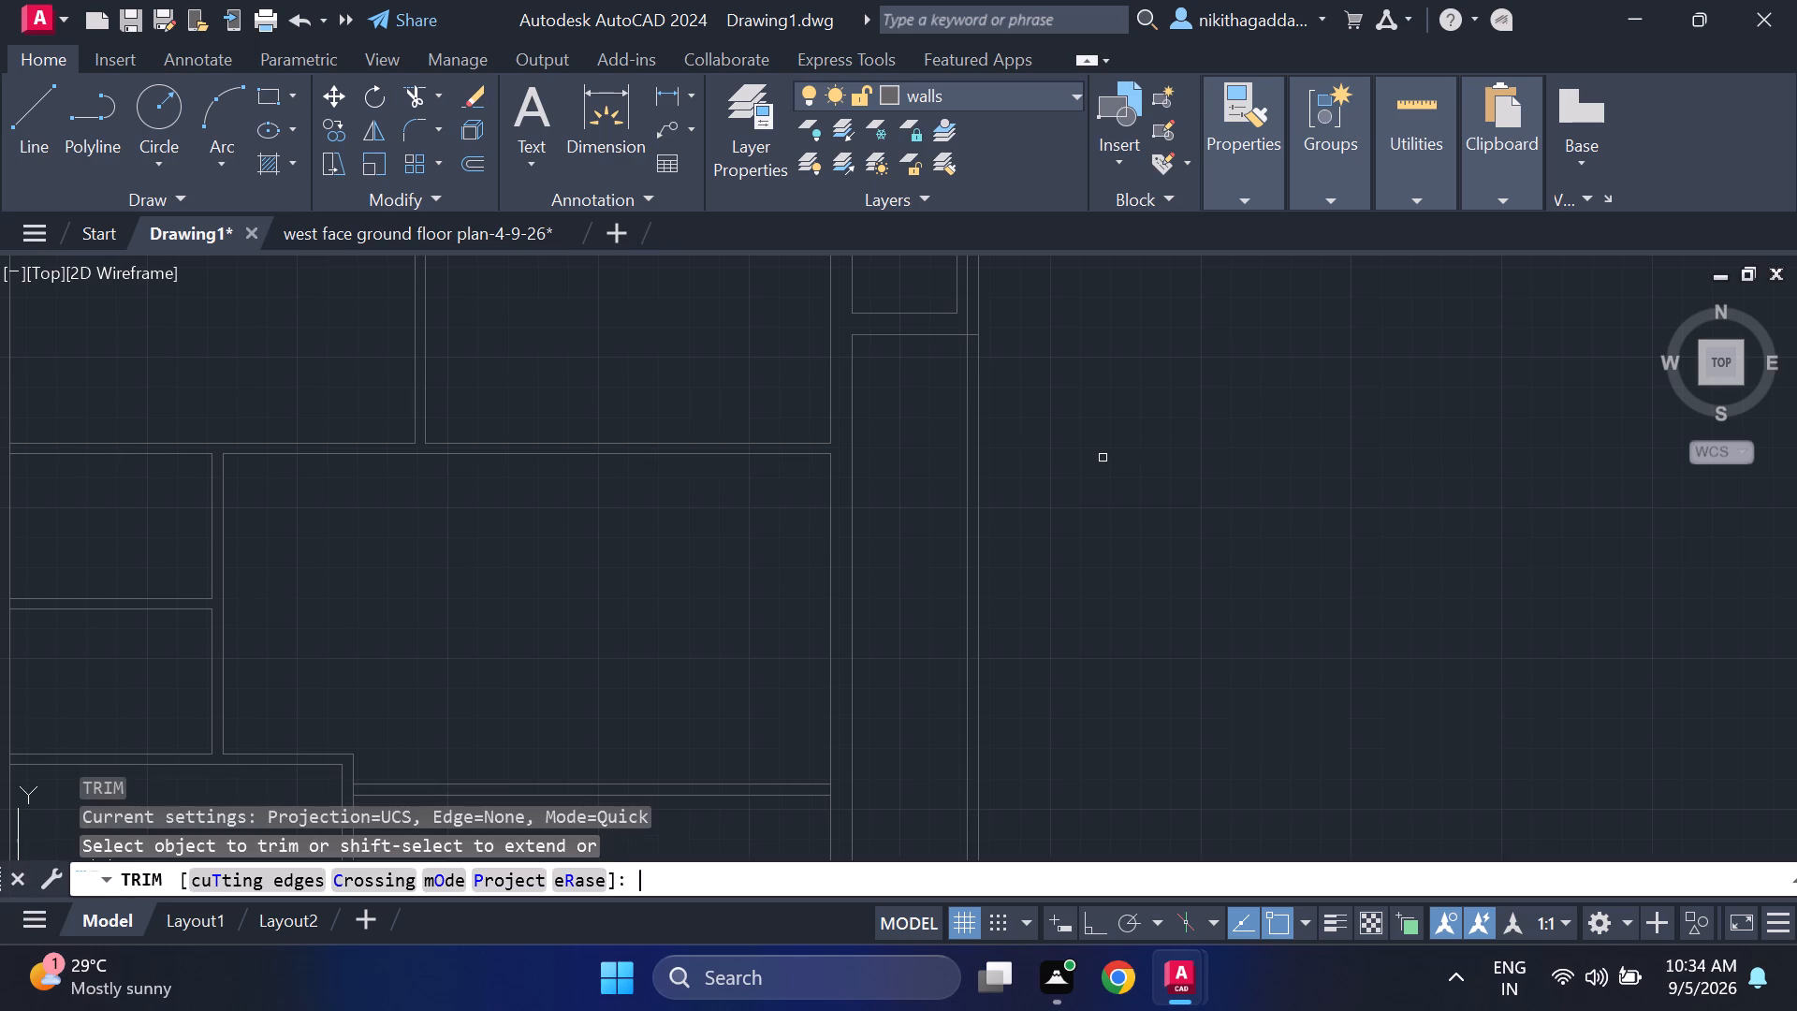
middle_drag(1099, 461, 1096, 933)
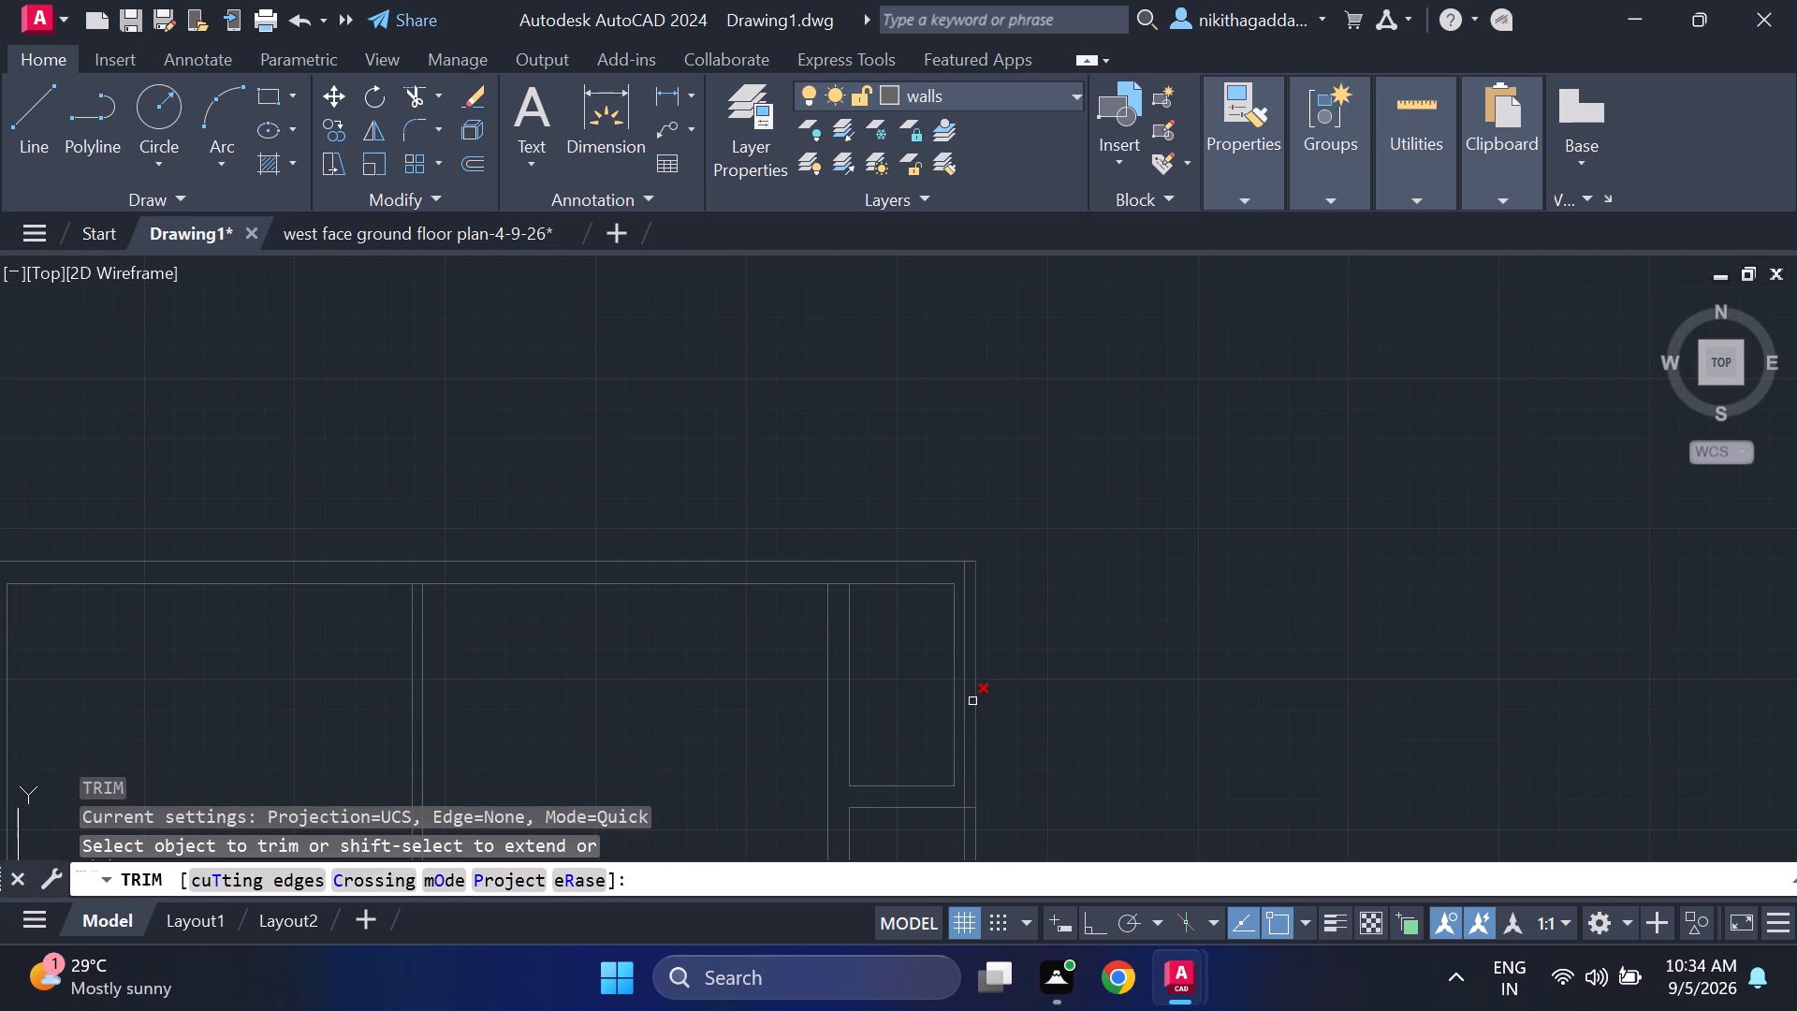
click(965, 707)
scroll(1072, 791, down, 1)
middle_drag(1072, 789, 1070, 764)
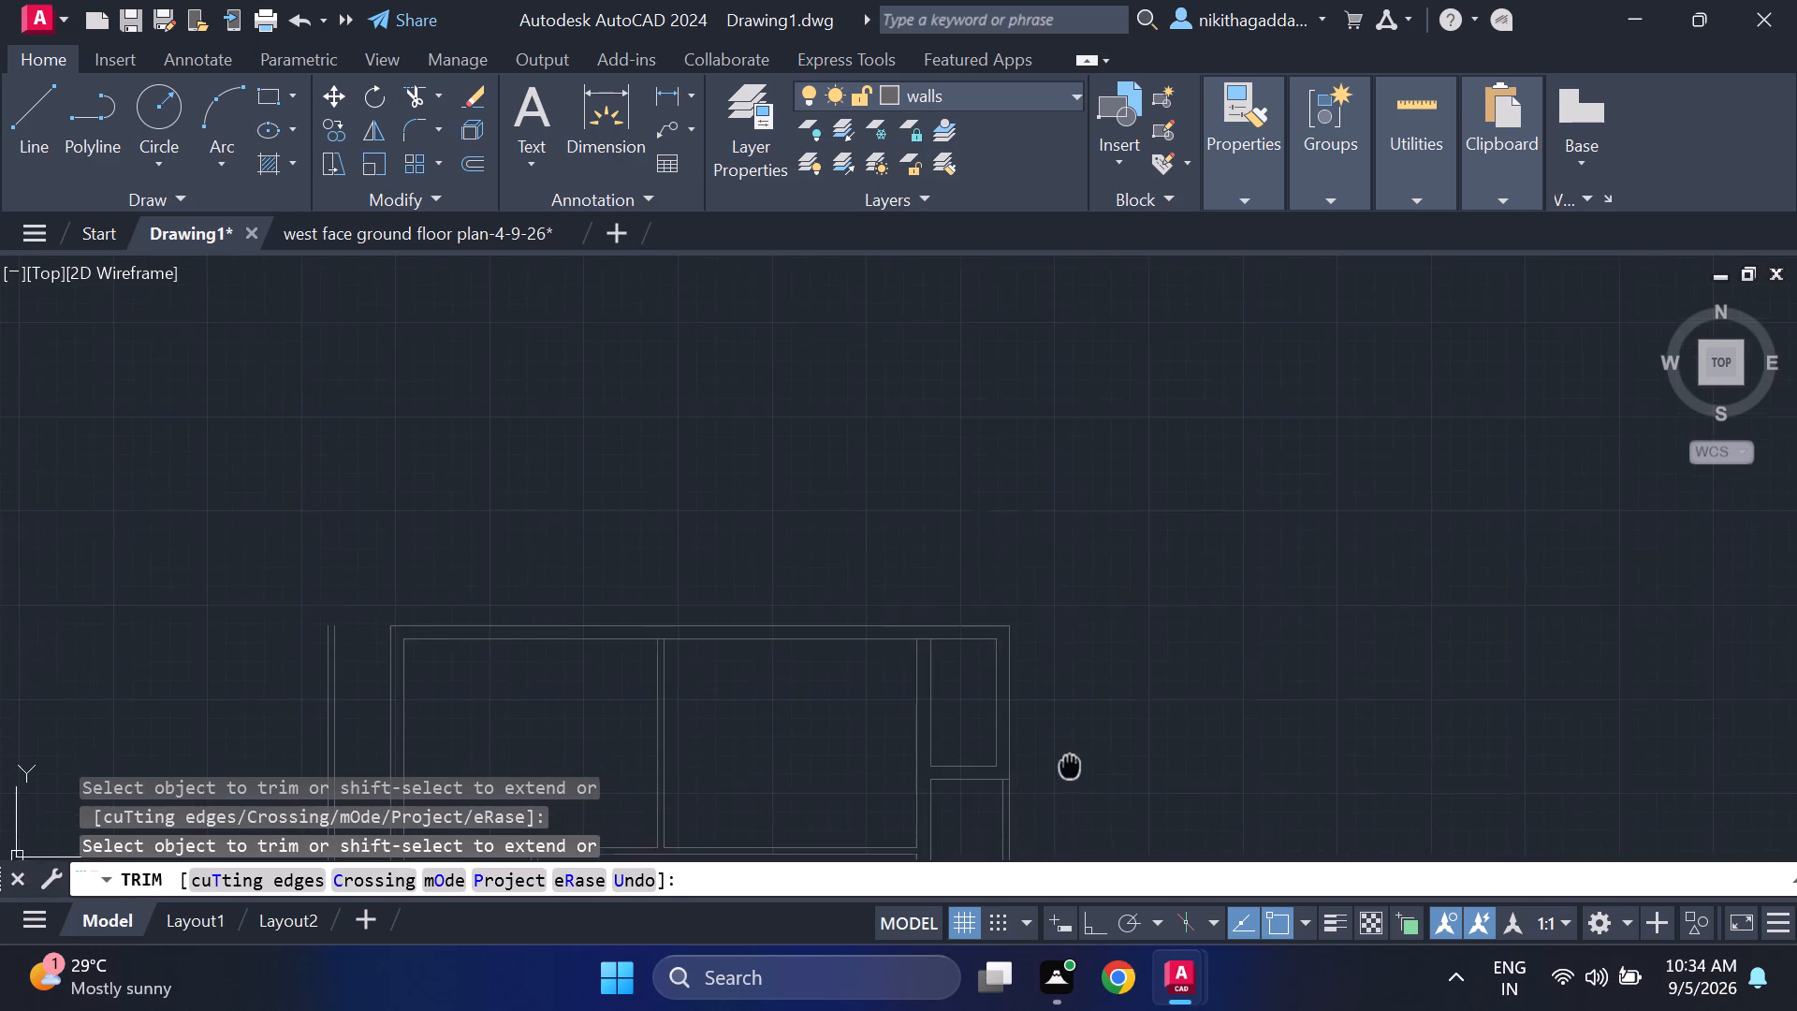
middle_drag(1070, 764, 1121, 629)
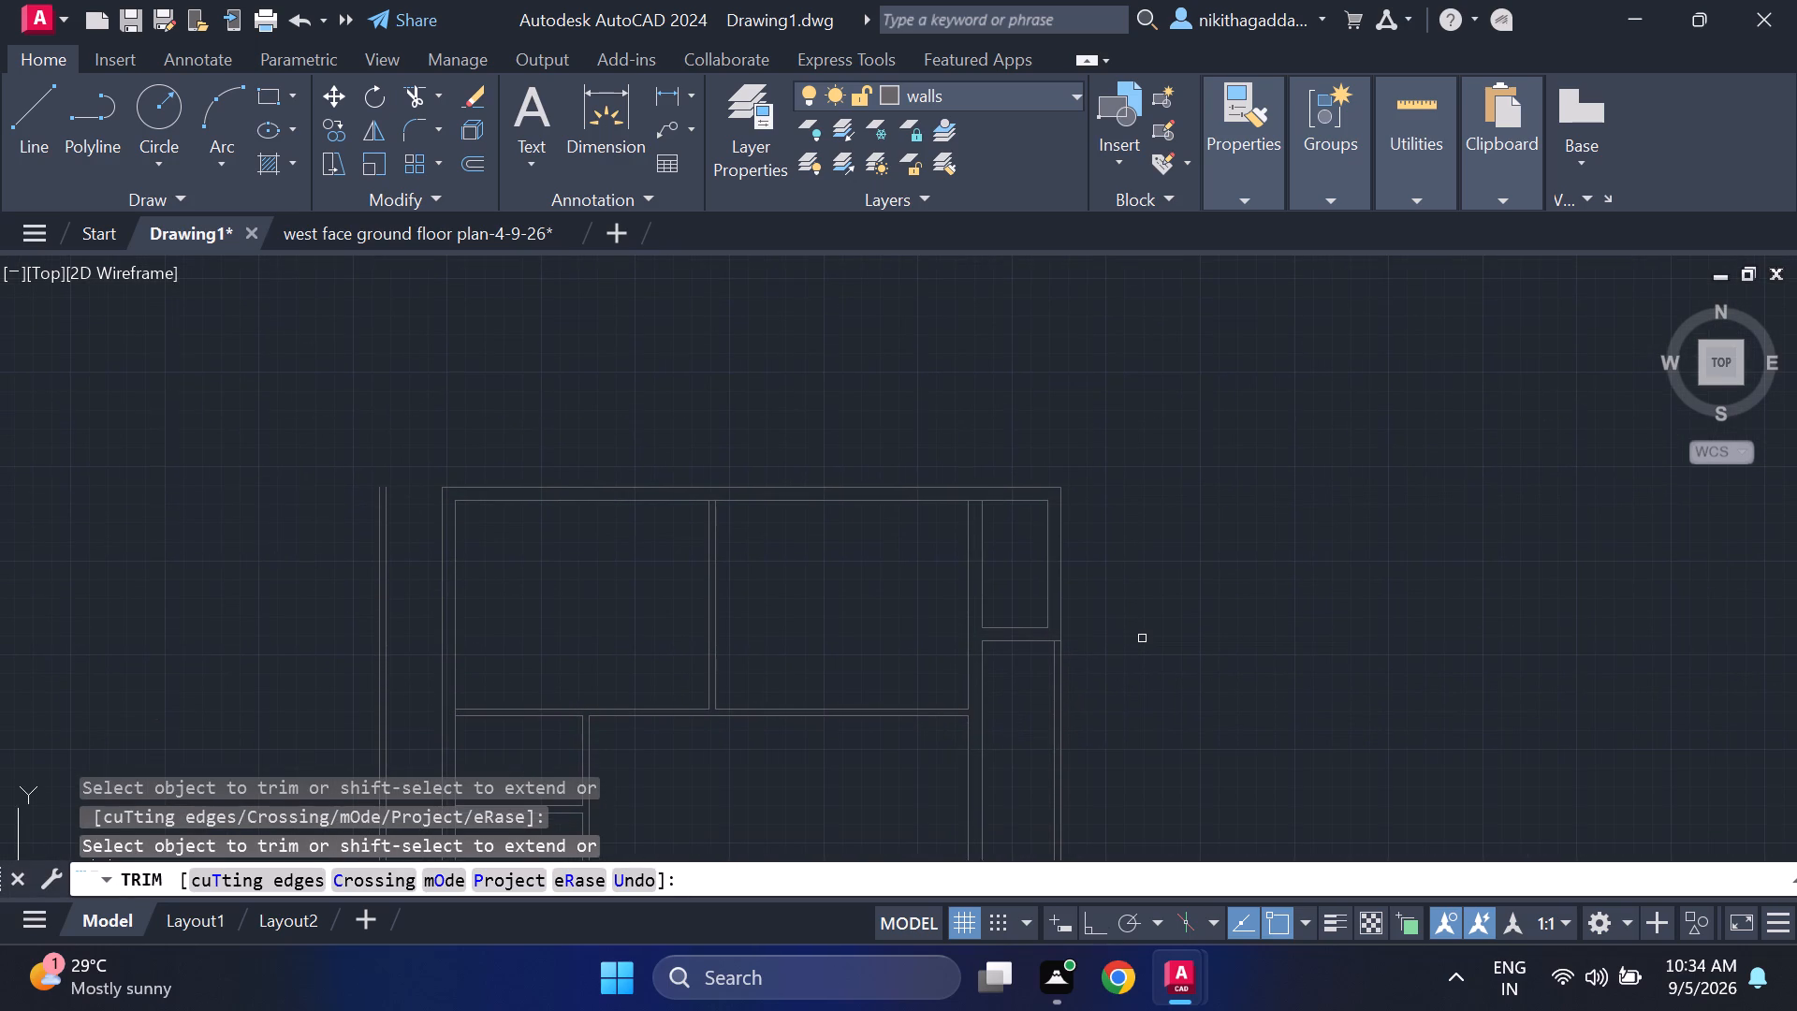
key(Escape)
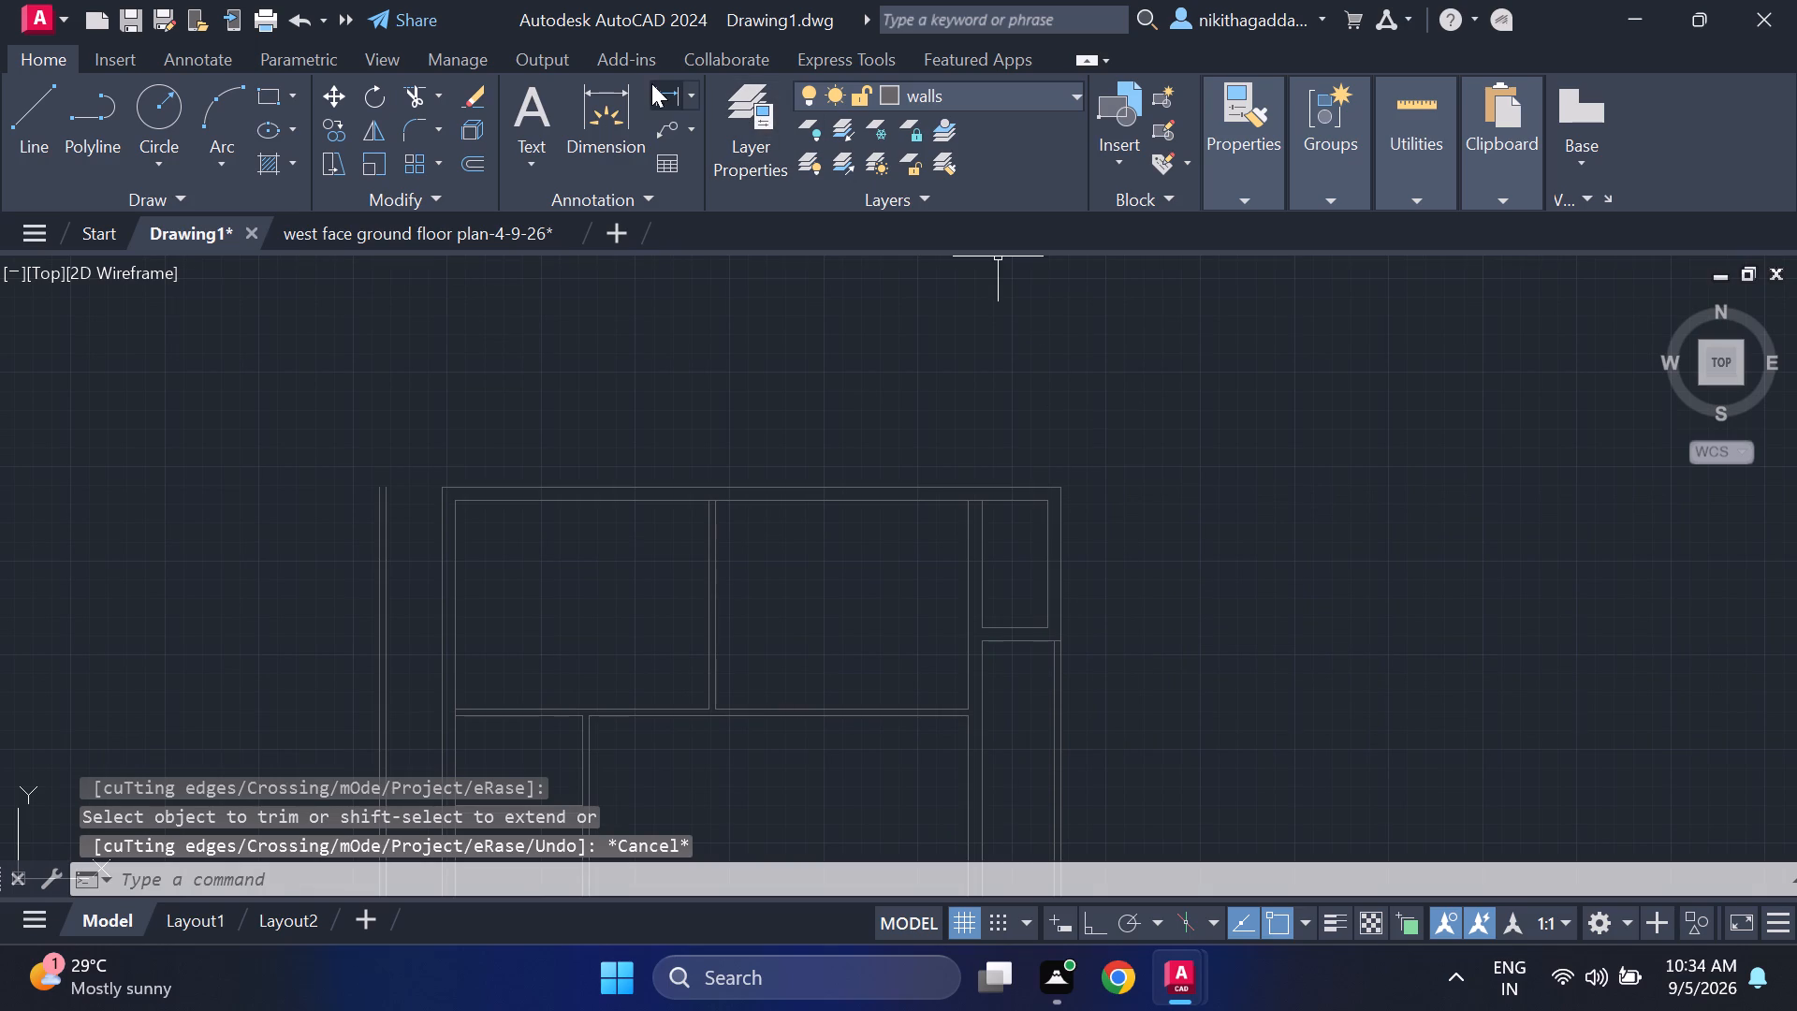
Measure the clear width of the east passage just south of the small northeast room, up to the inner boundary line.
drag(658, 86, 659, 95)
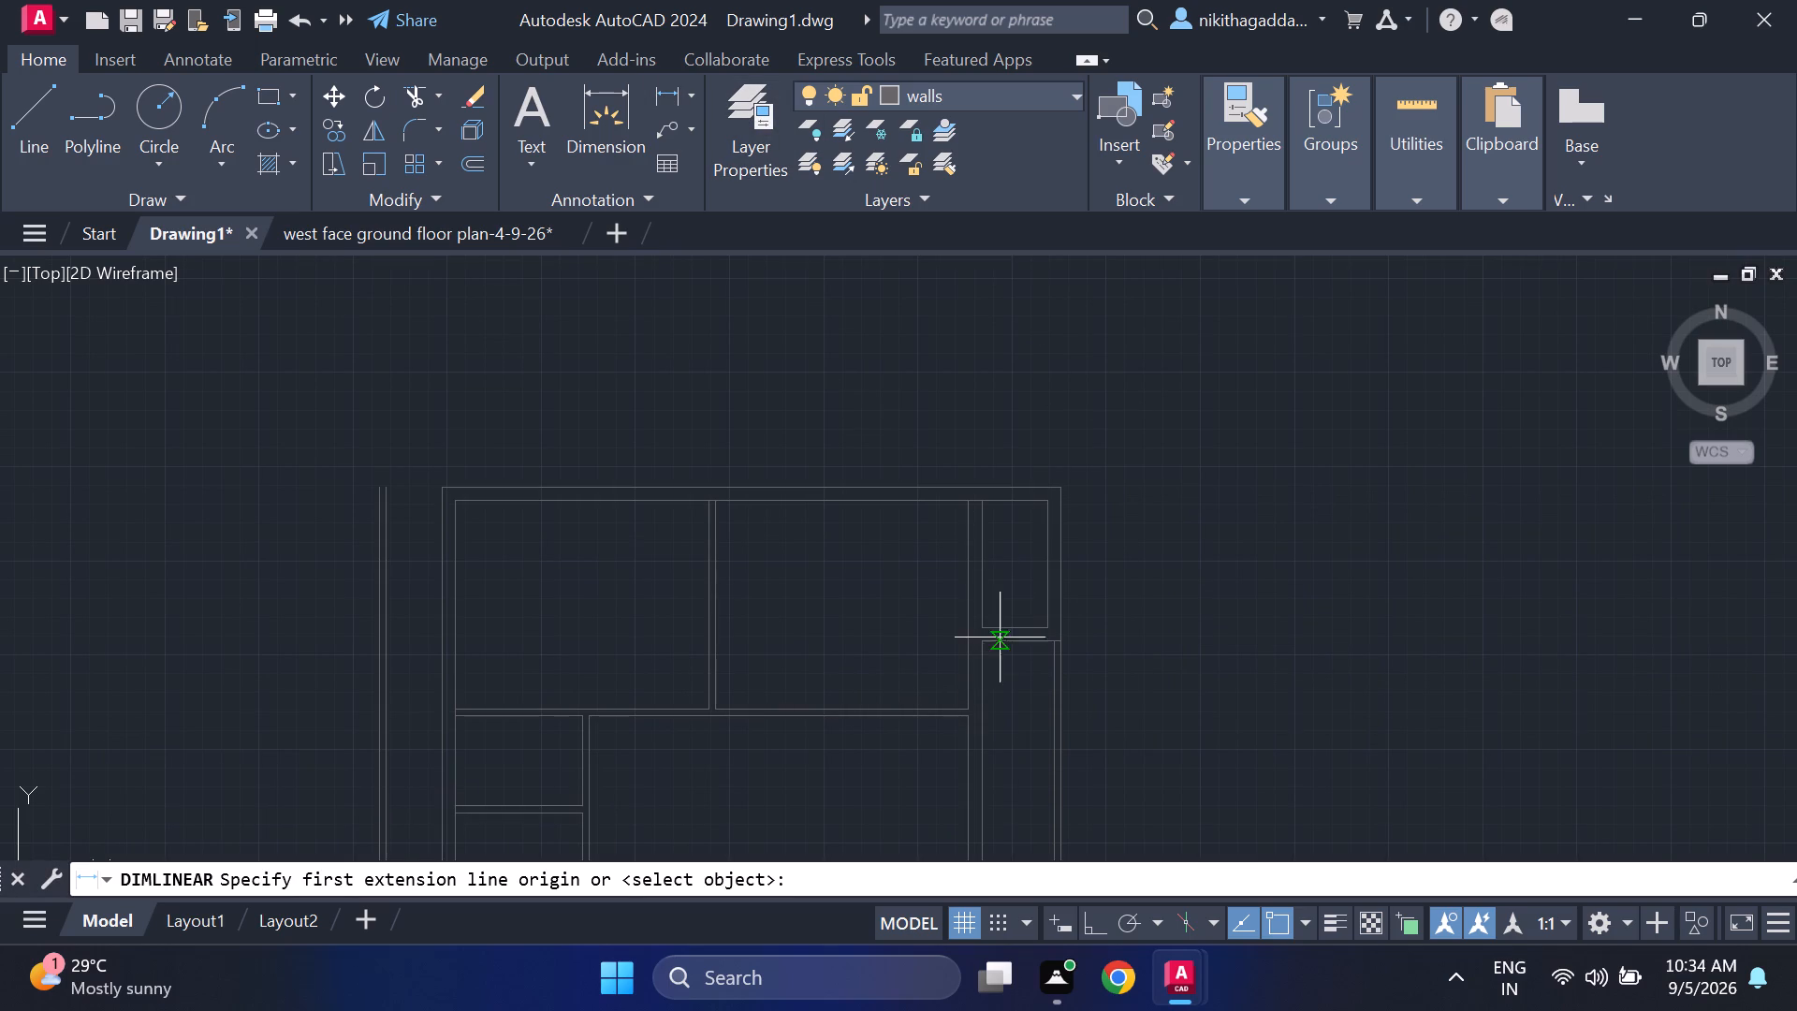
click(986, 644)
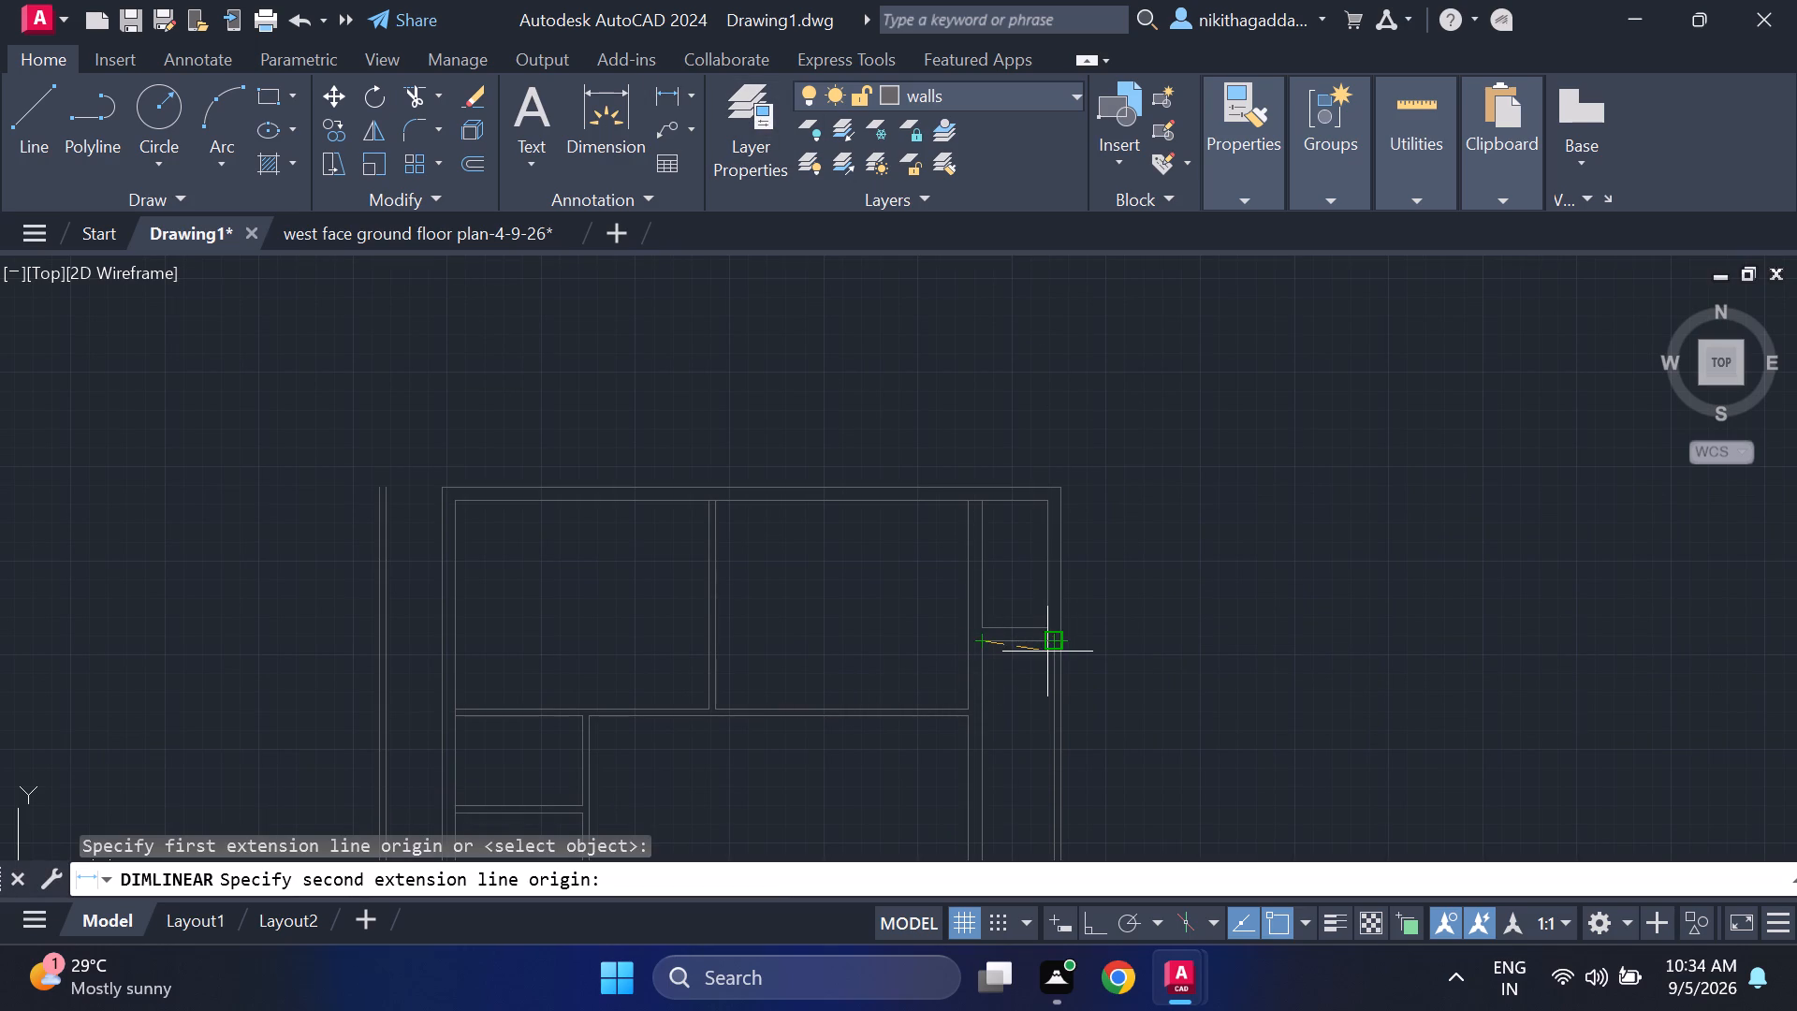
scroll(1055, 652, up, 3)
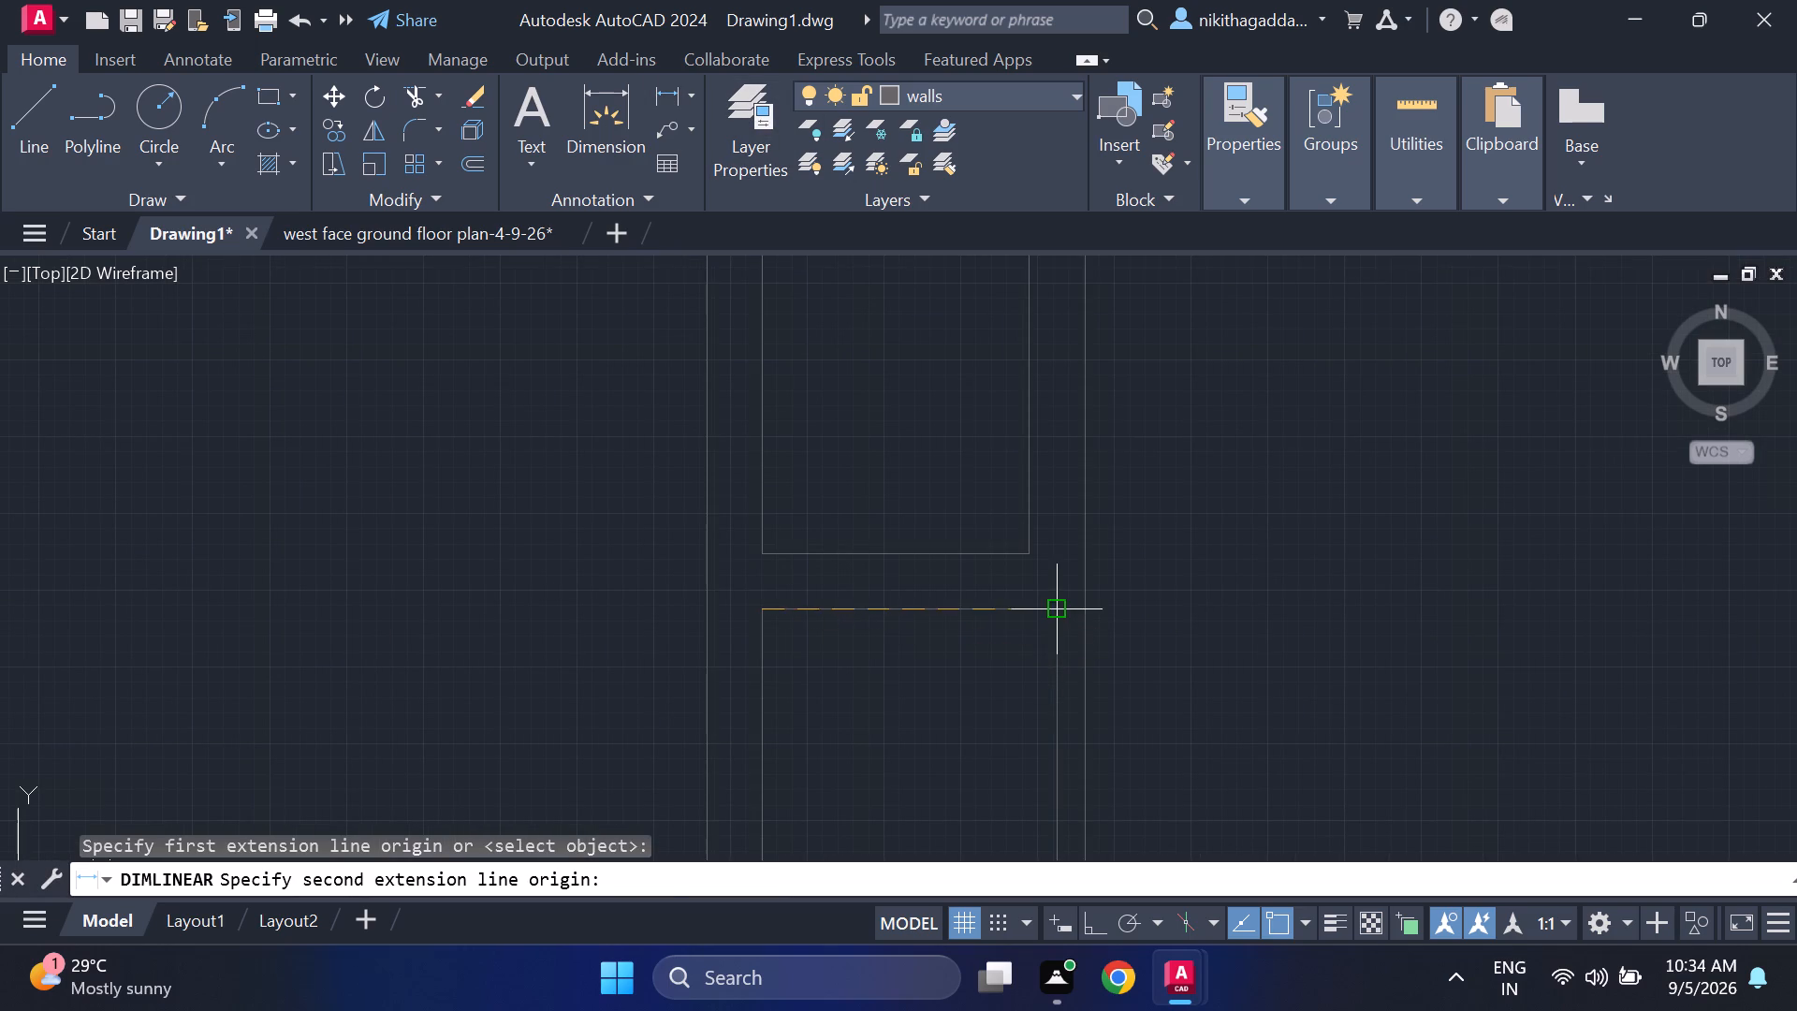
click(1054, 615)
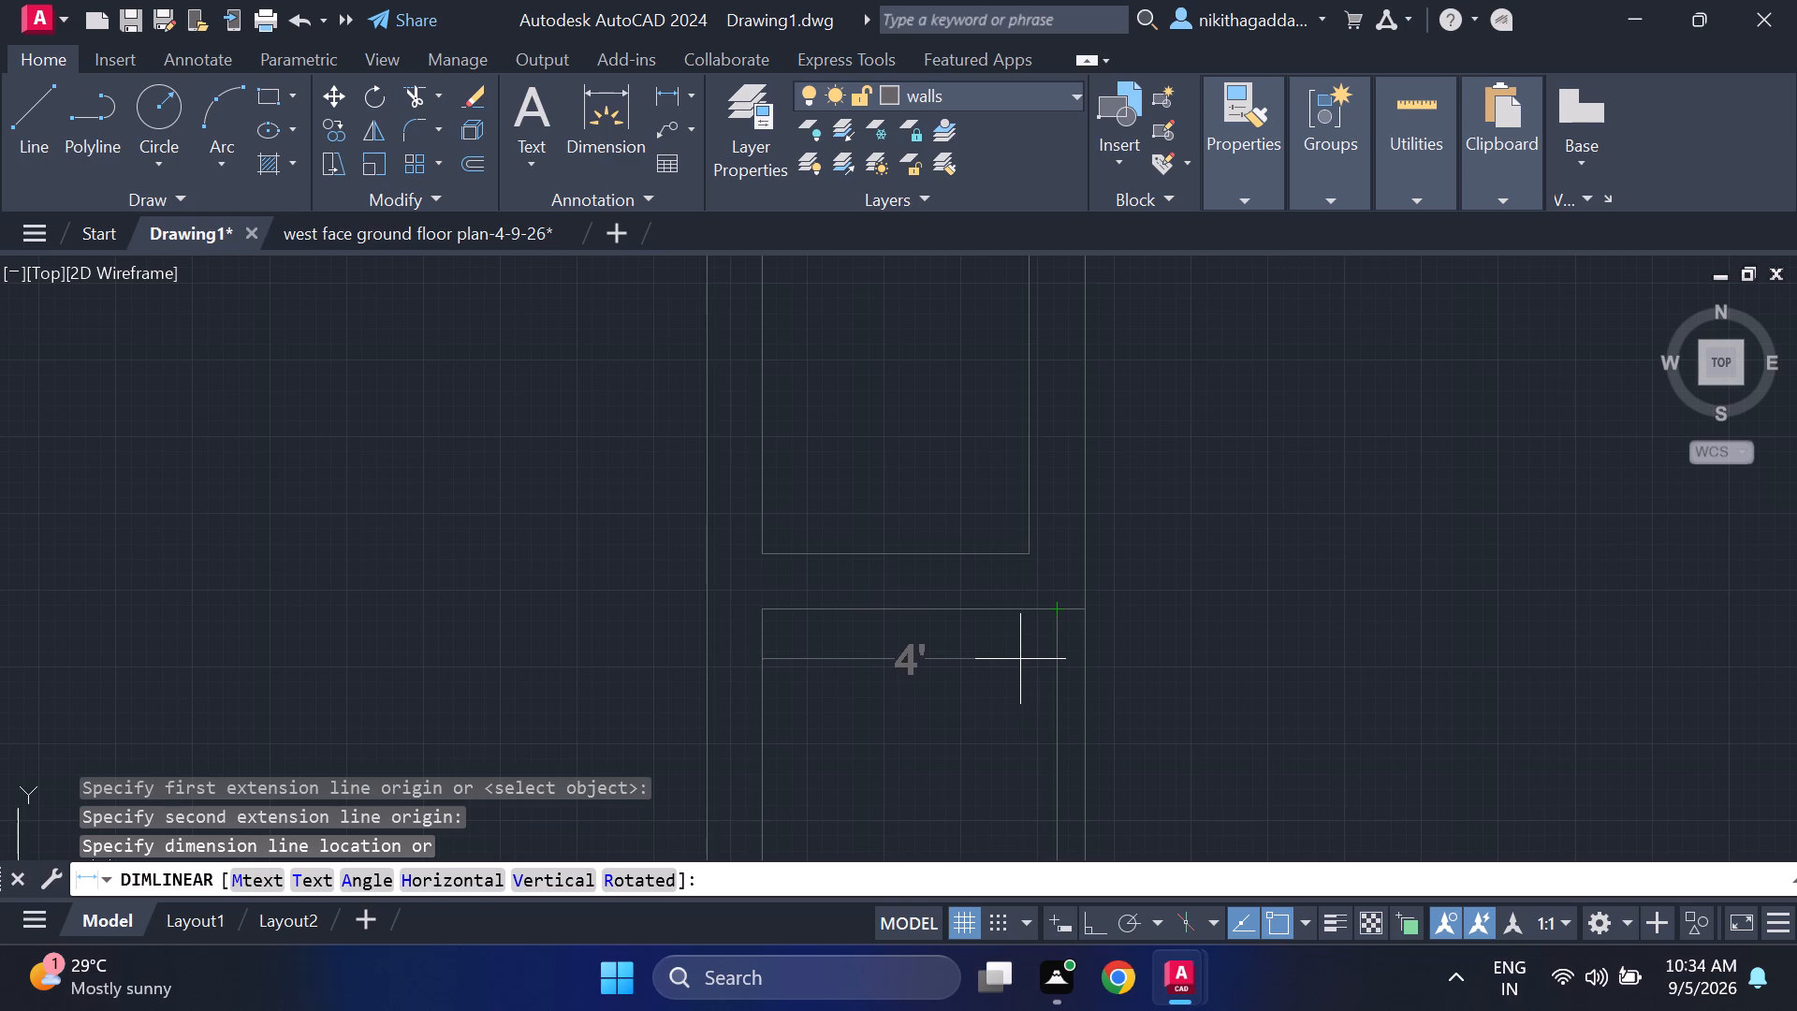
key(Escape)
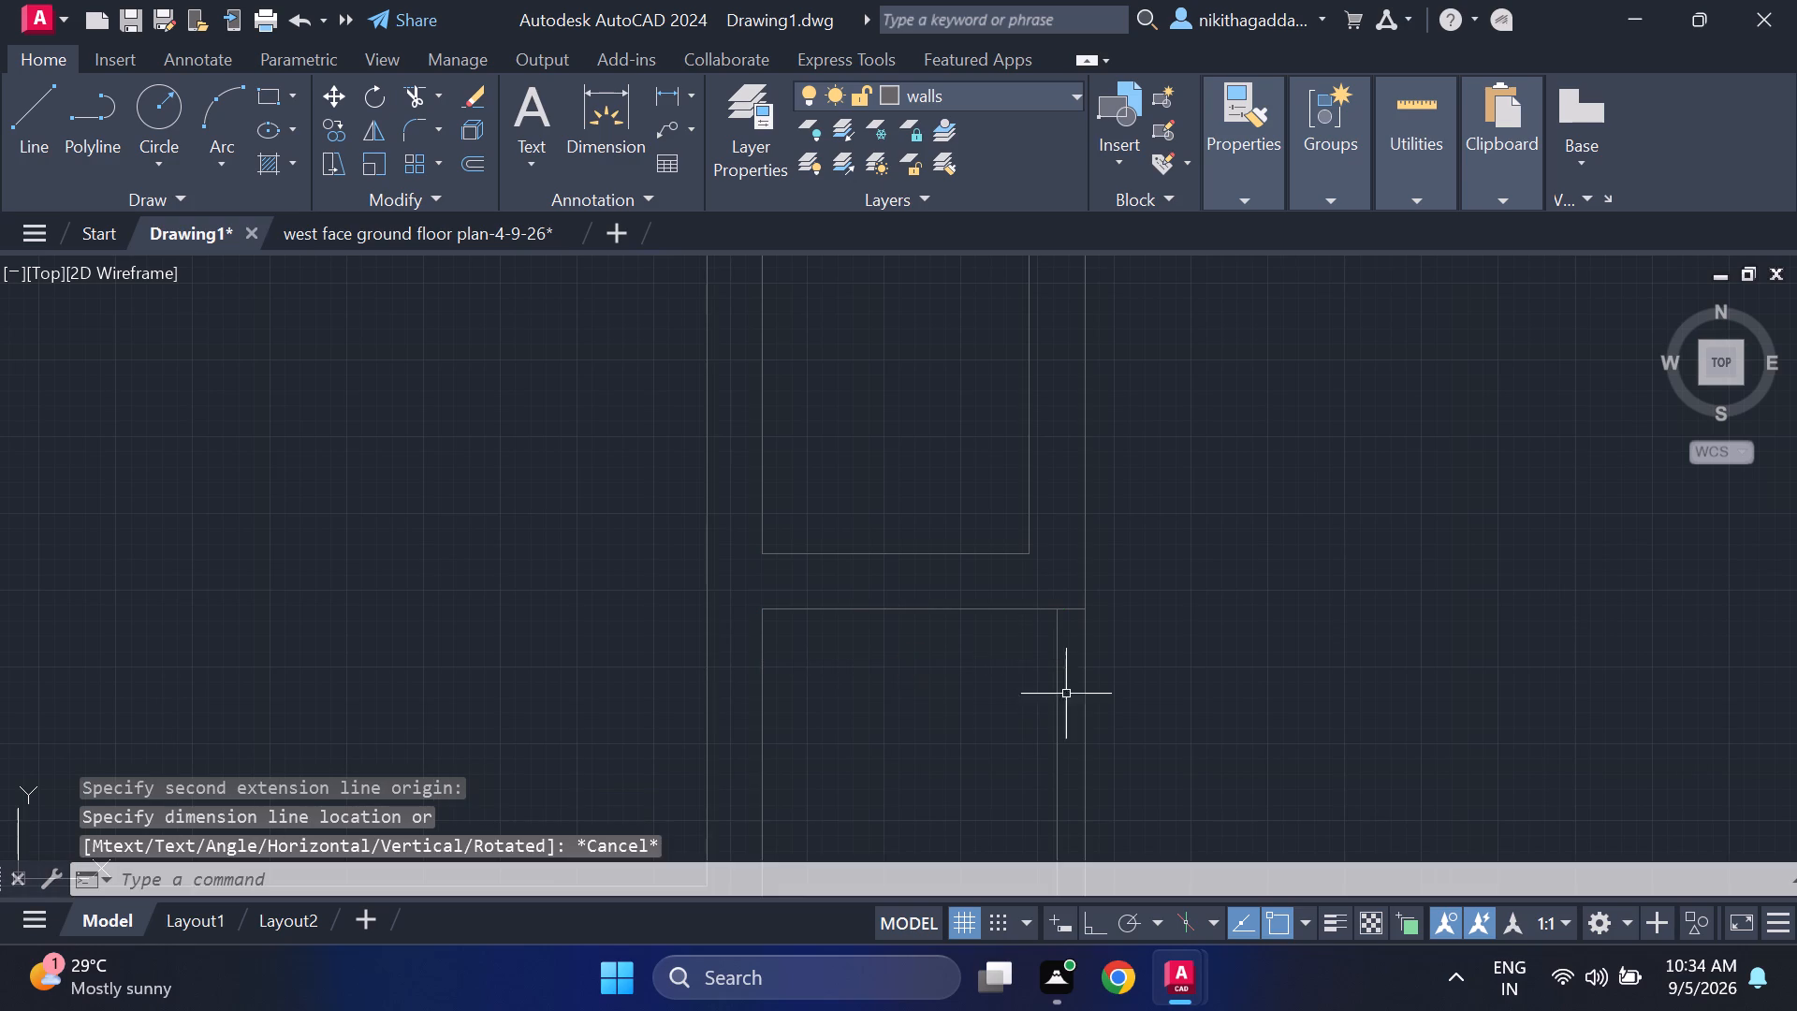
Measure the vertical distance from the house's southernmost wall to the inner southern boundary line.
scroll(1156, 728, down, 4)
middle_drag(1216, 781, 1182, 488)
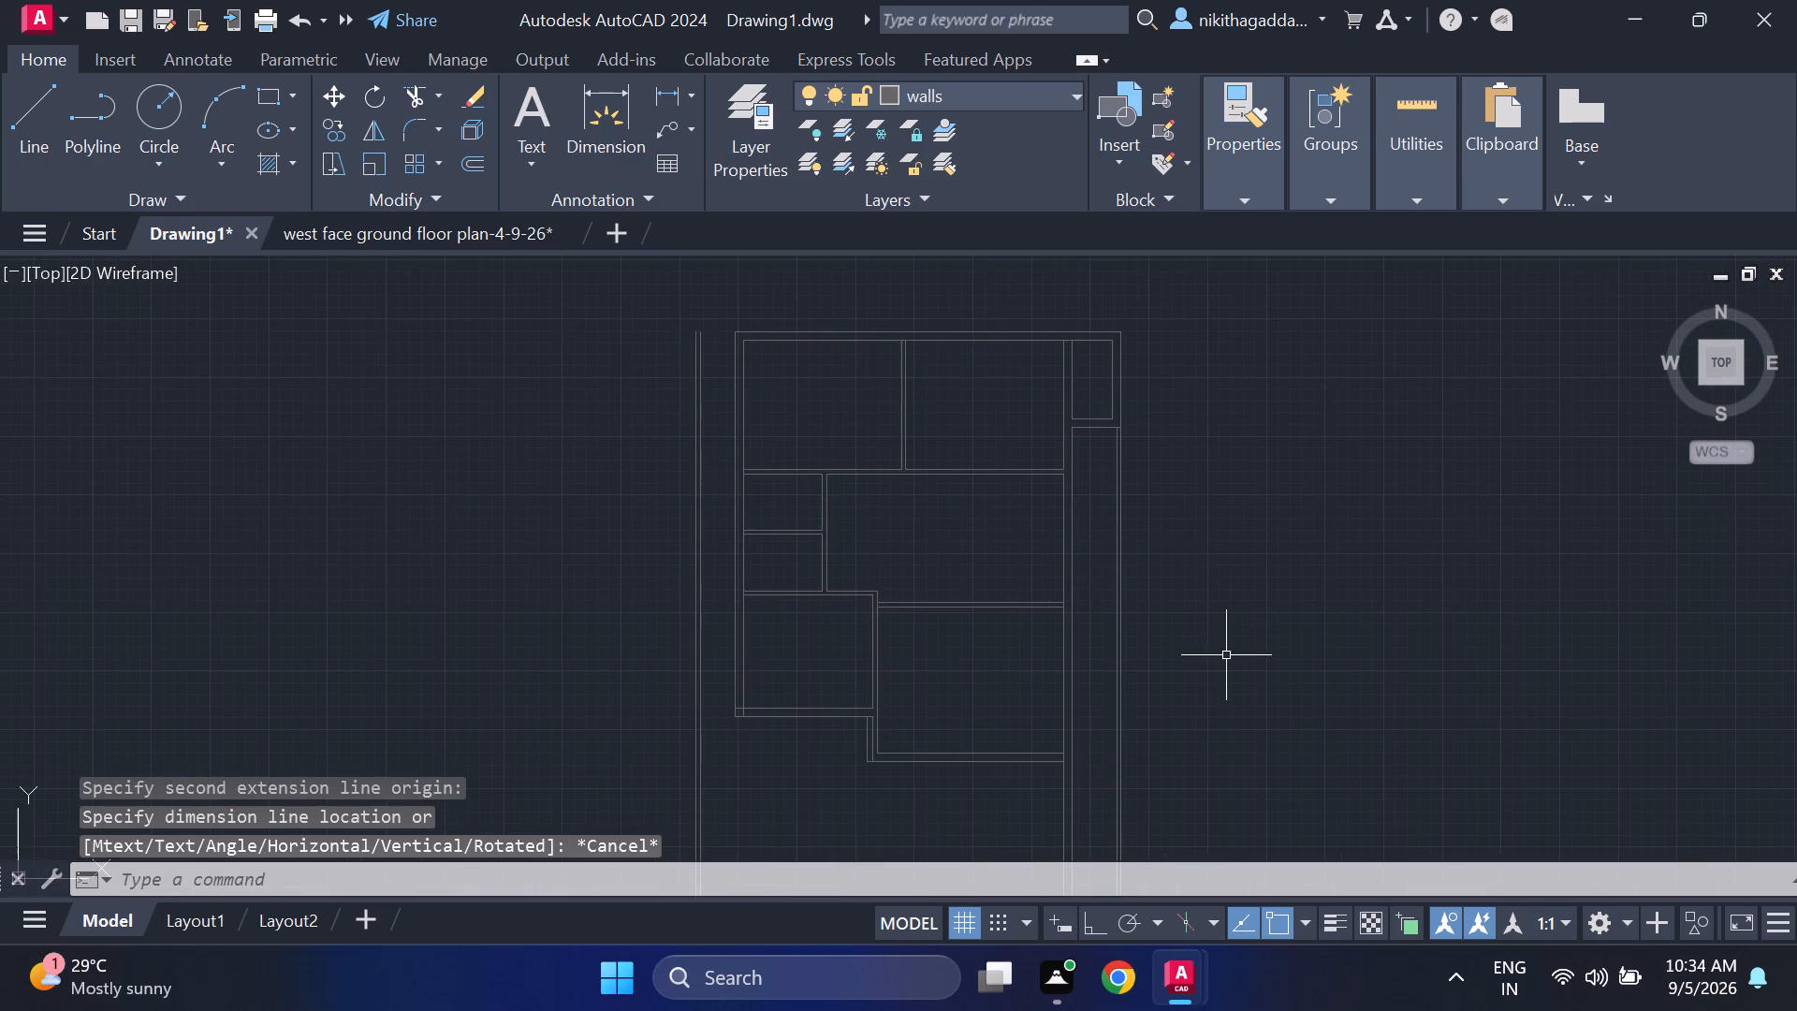
middle_drag(1223, 655, 1156, 491)
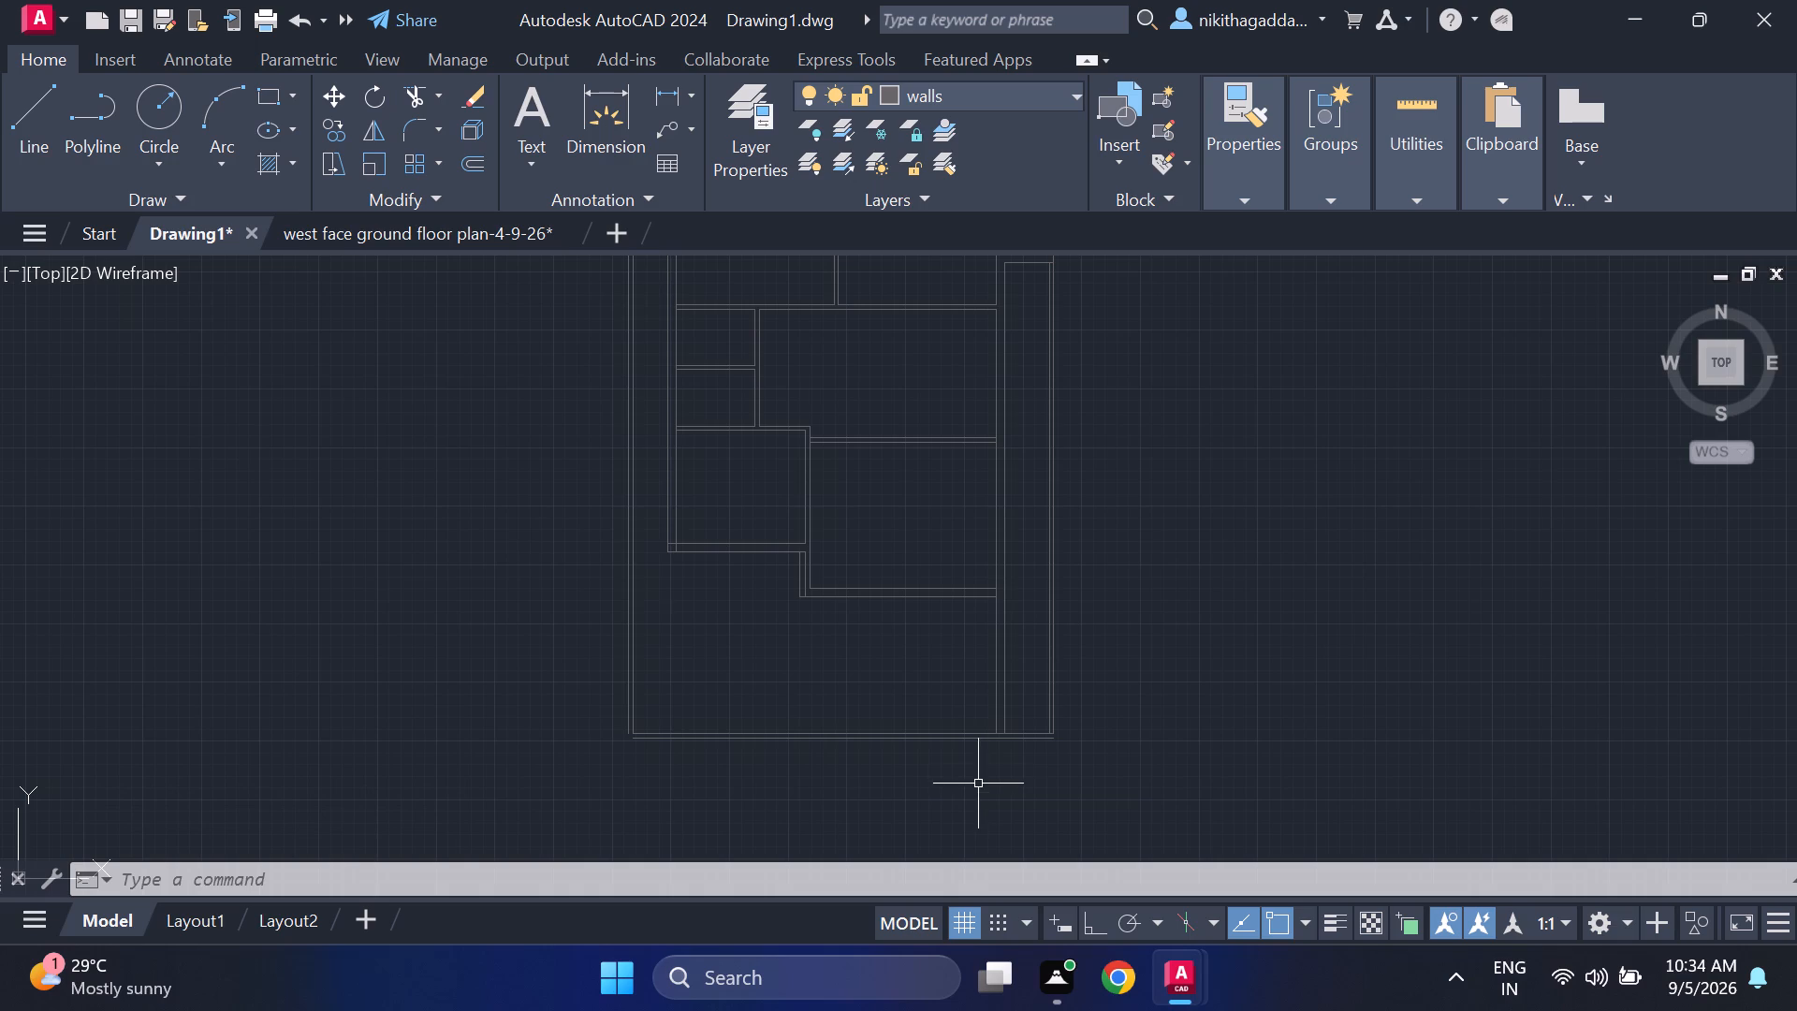
scroll(953, 720, up, 2)
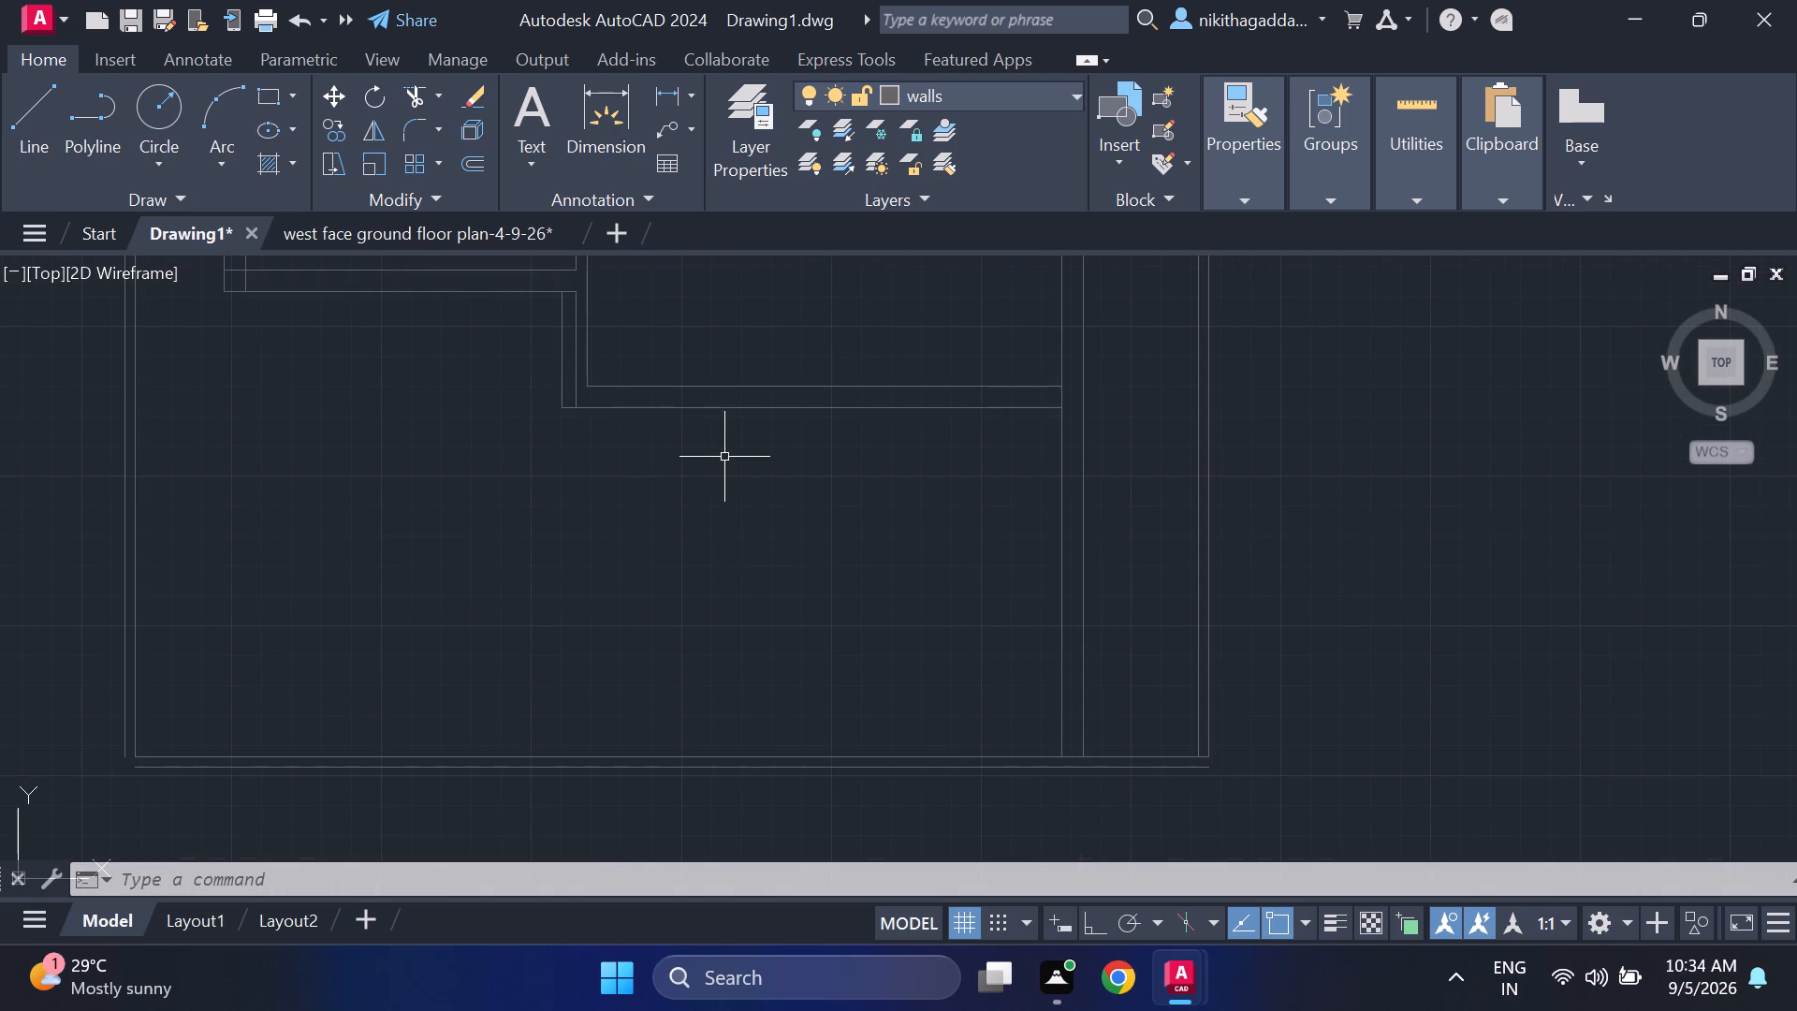
click(673, 90)
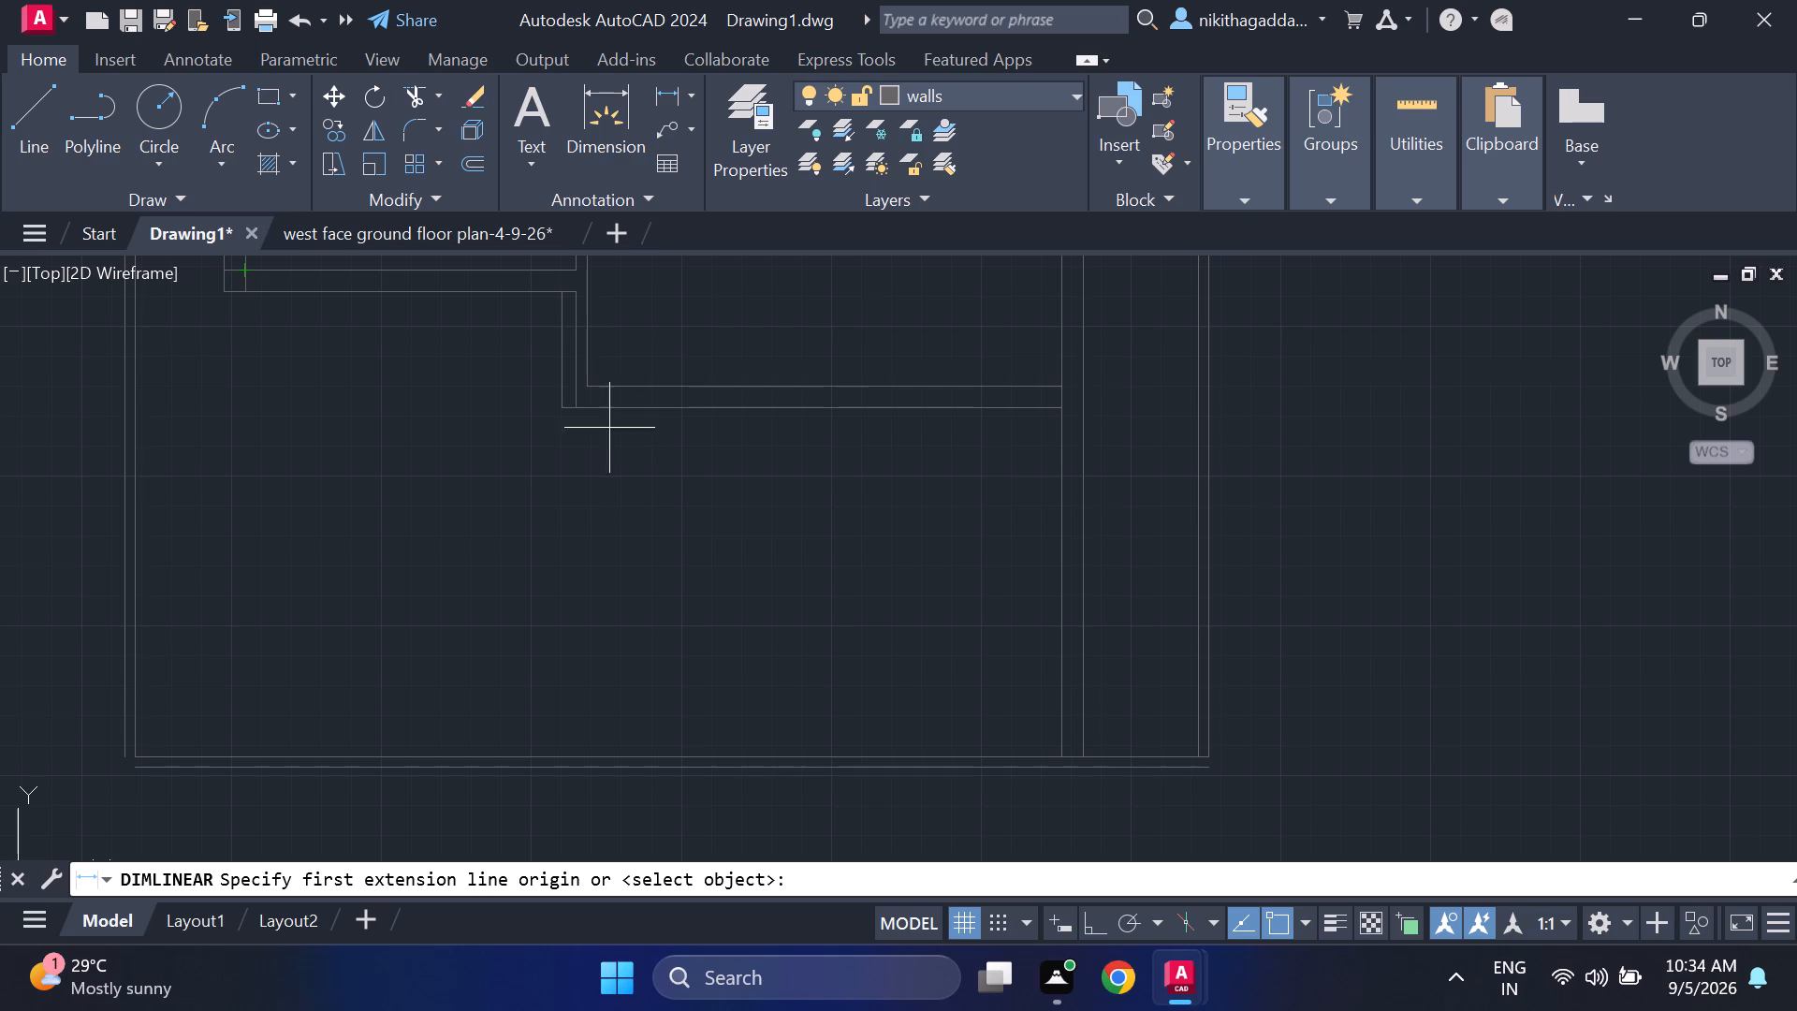
click(606, 411)
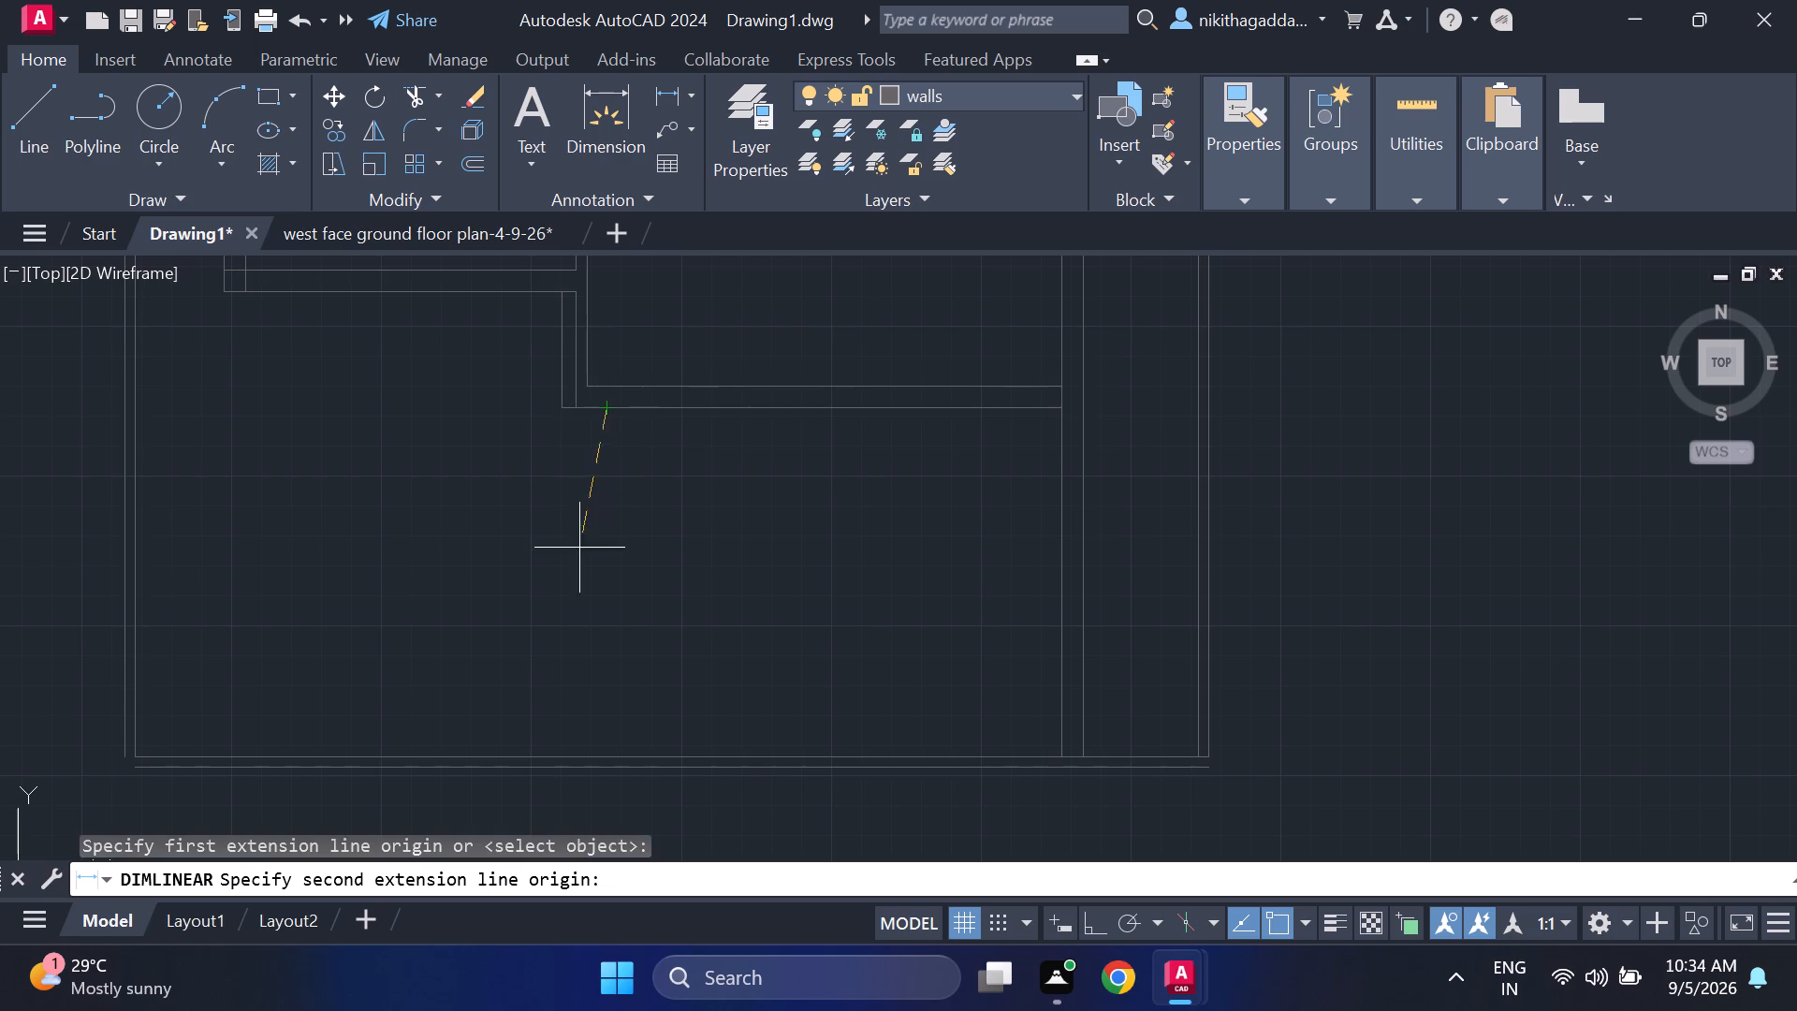
click(596, 749)
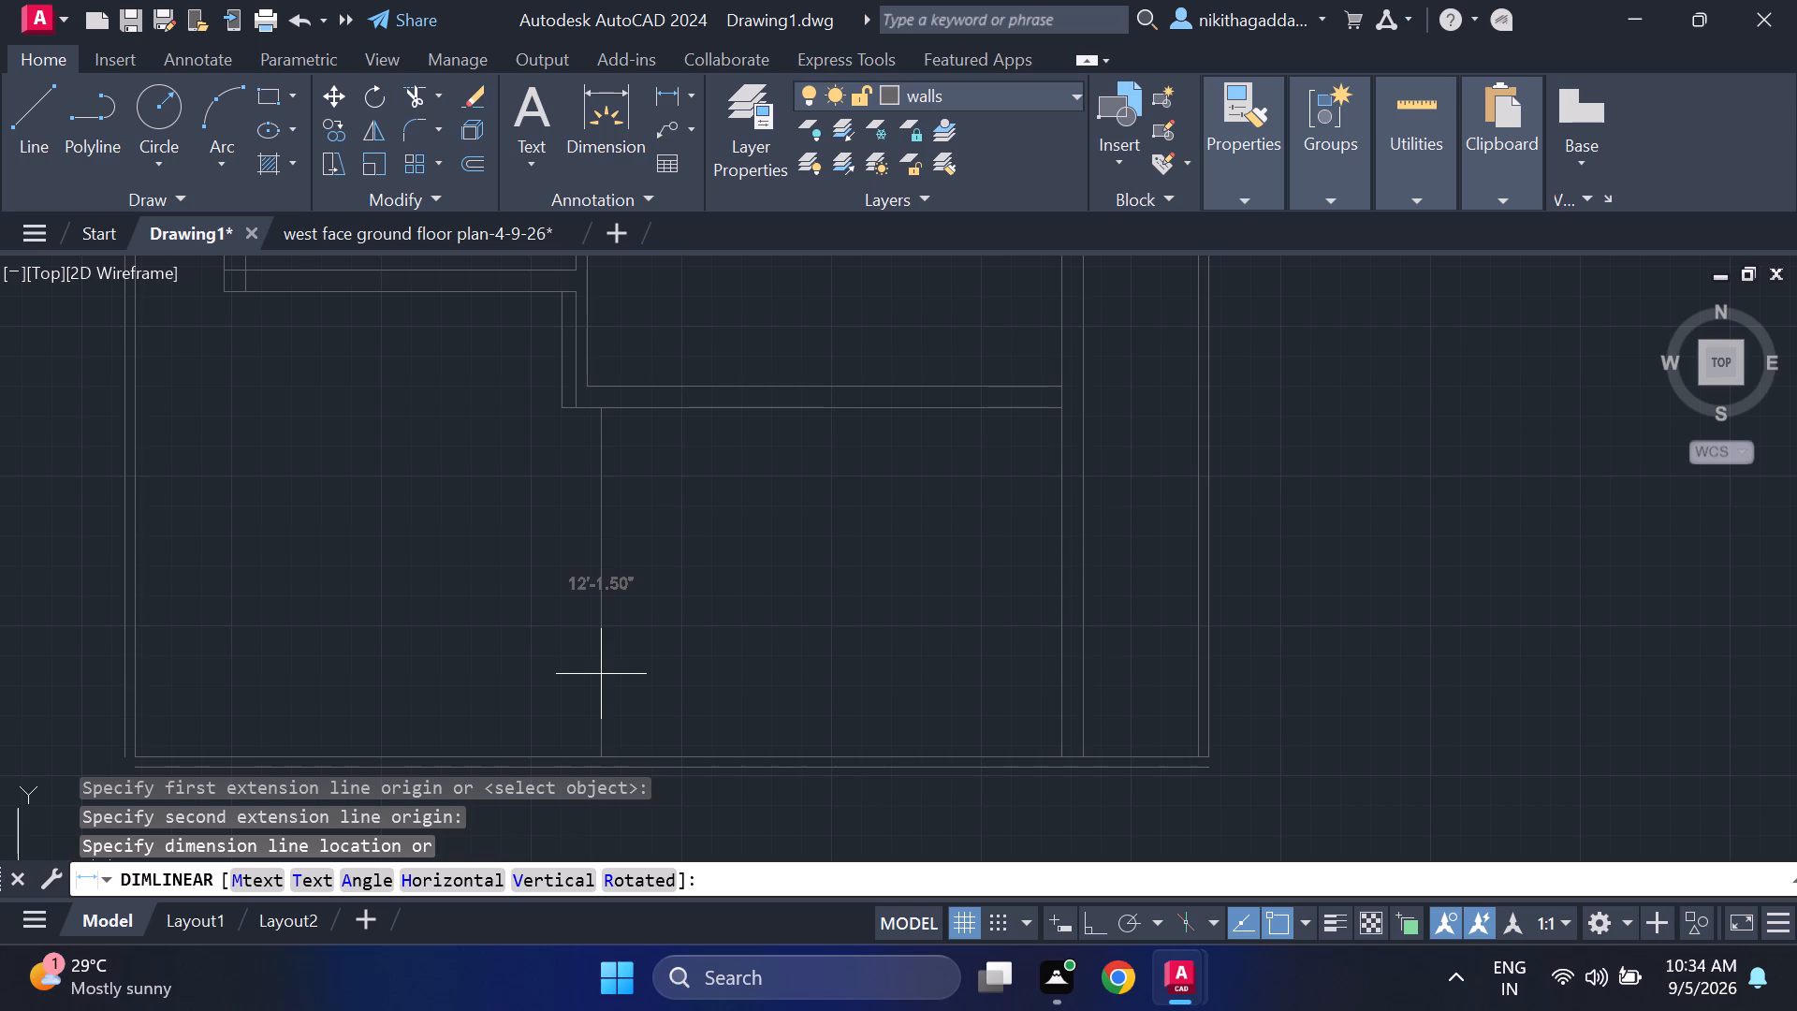
key(Escape)
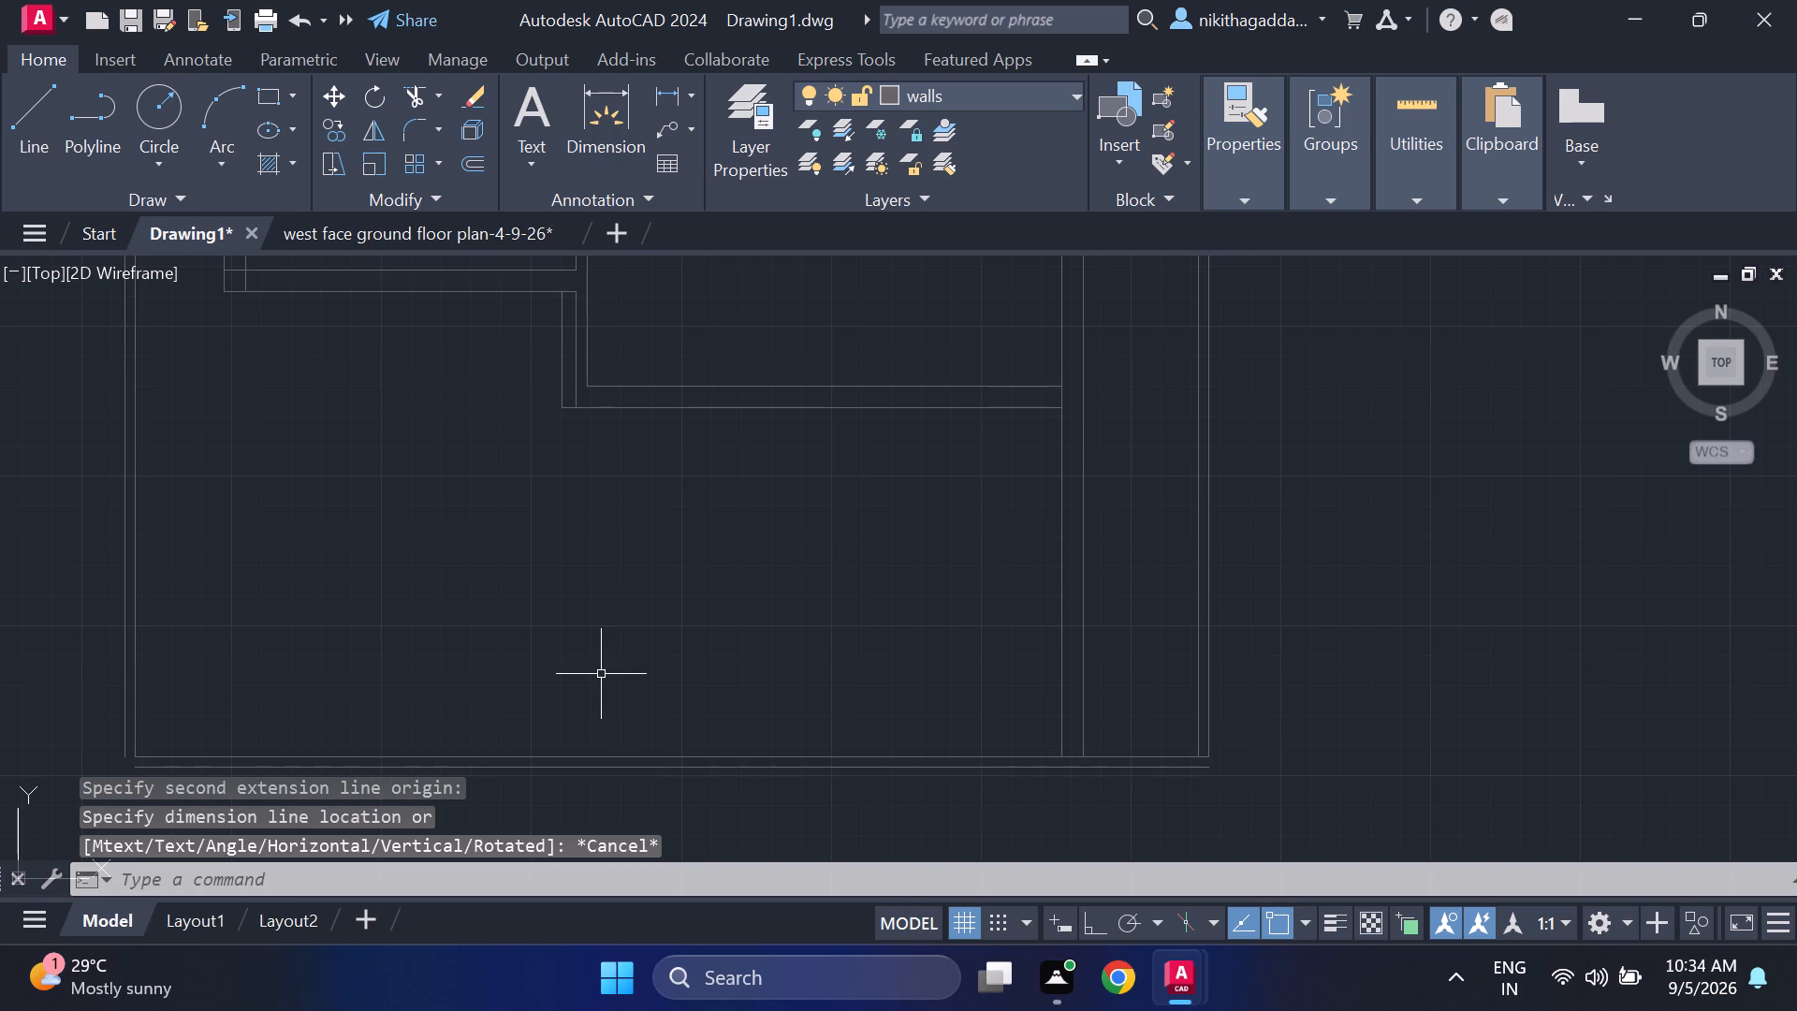
Delete the outer southern boundary line.
scroll(1110, 832, up, 1)
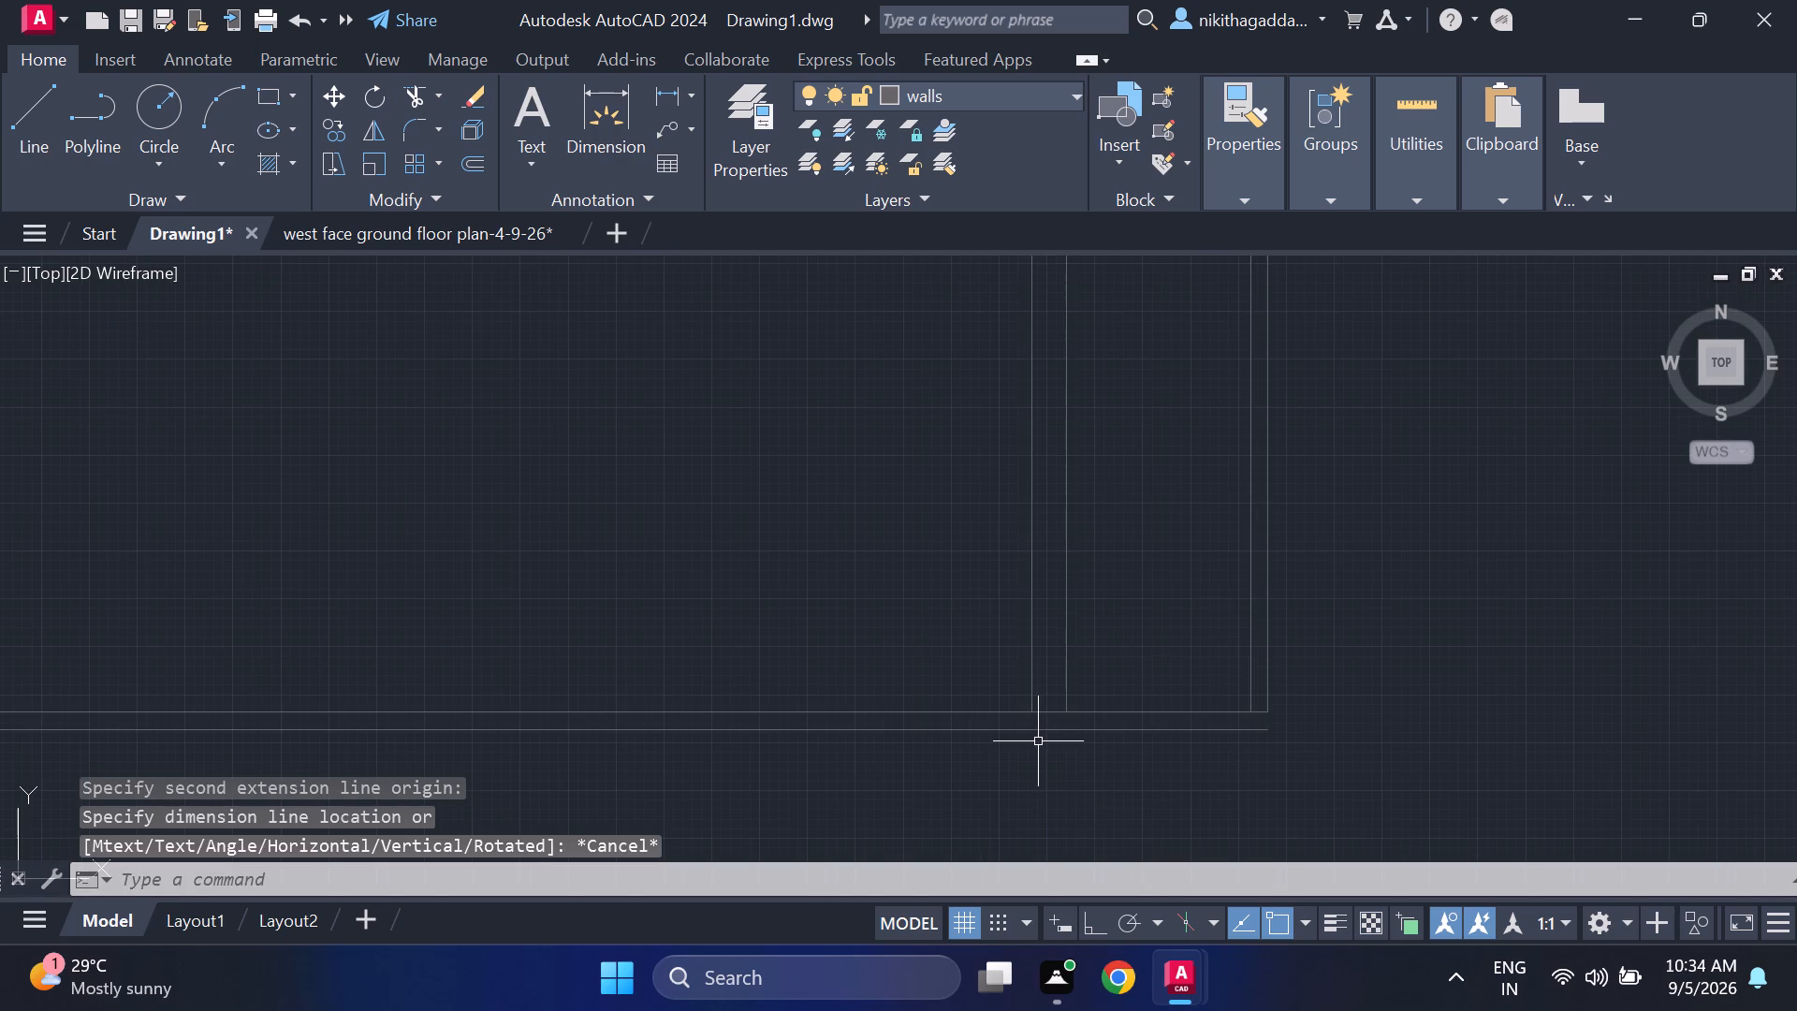
click(1038, 731)
key(Delete)
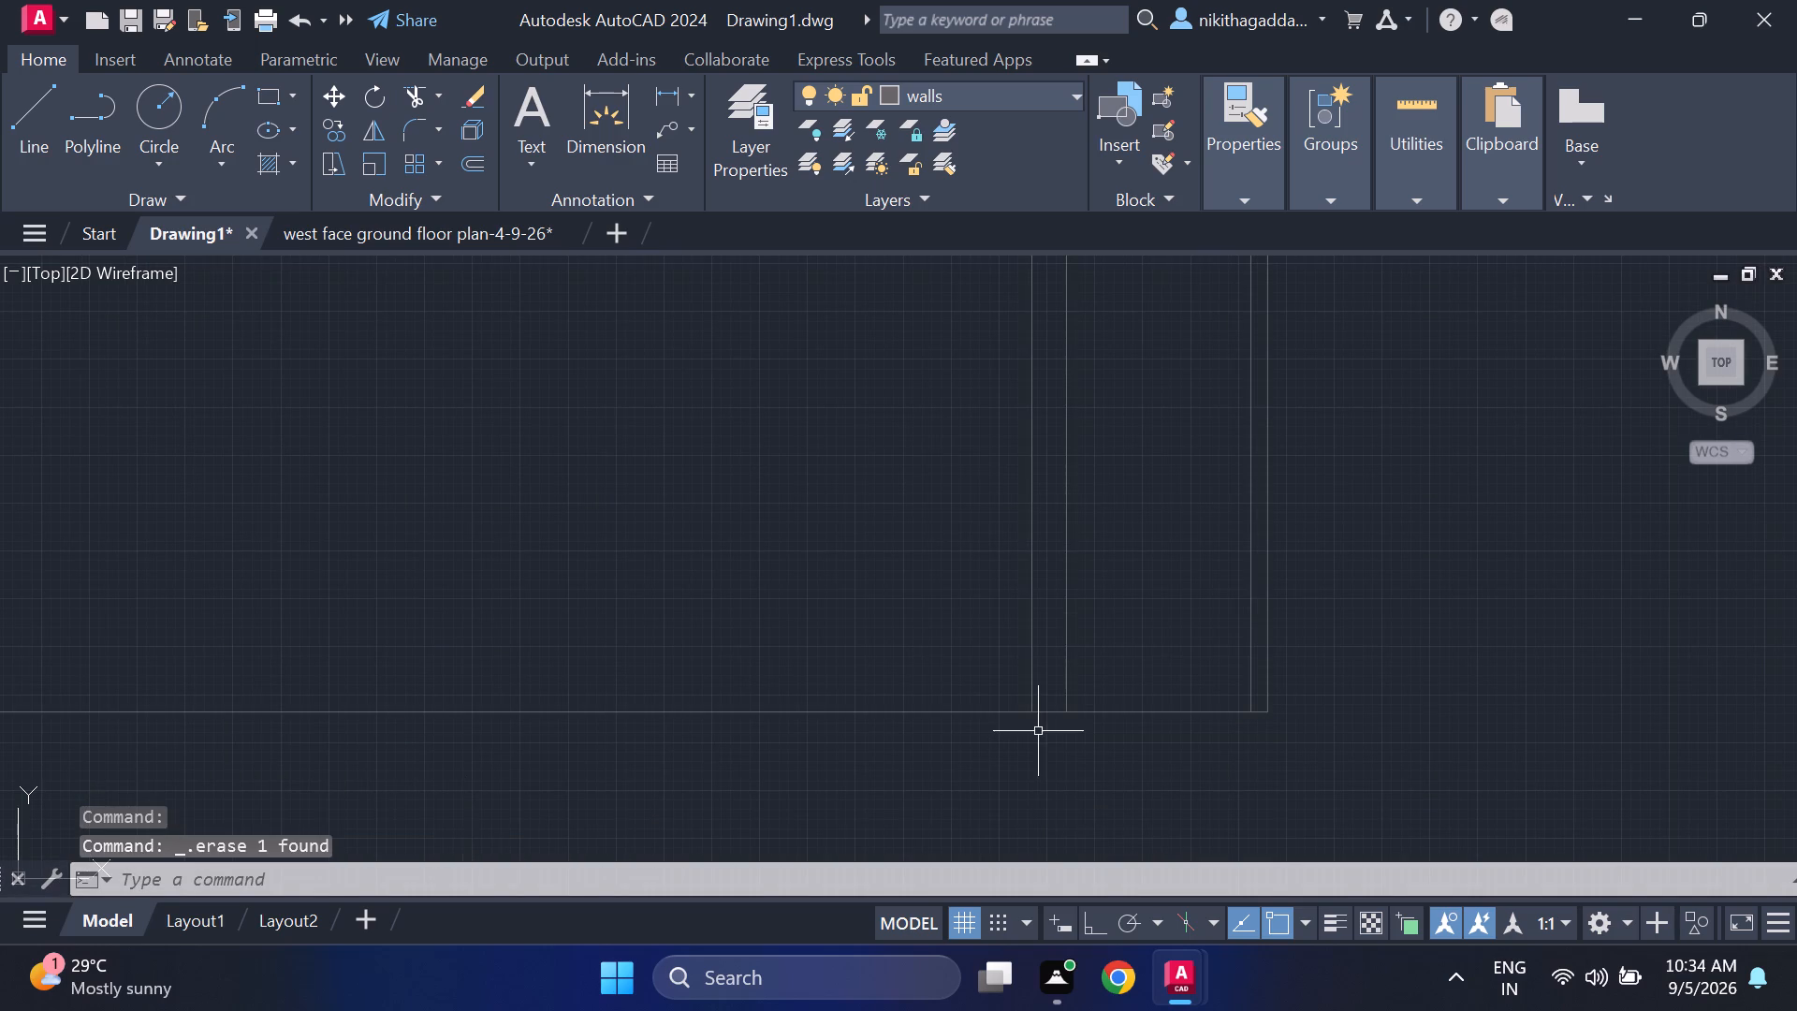
Offset the remaining southern boundary line 4.5" to the north.
scroll(1033, 660, down, 3)
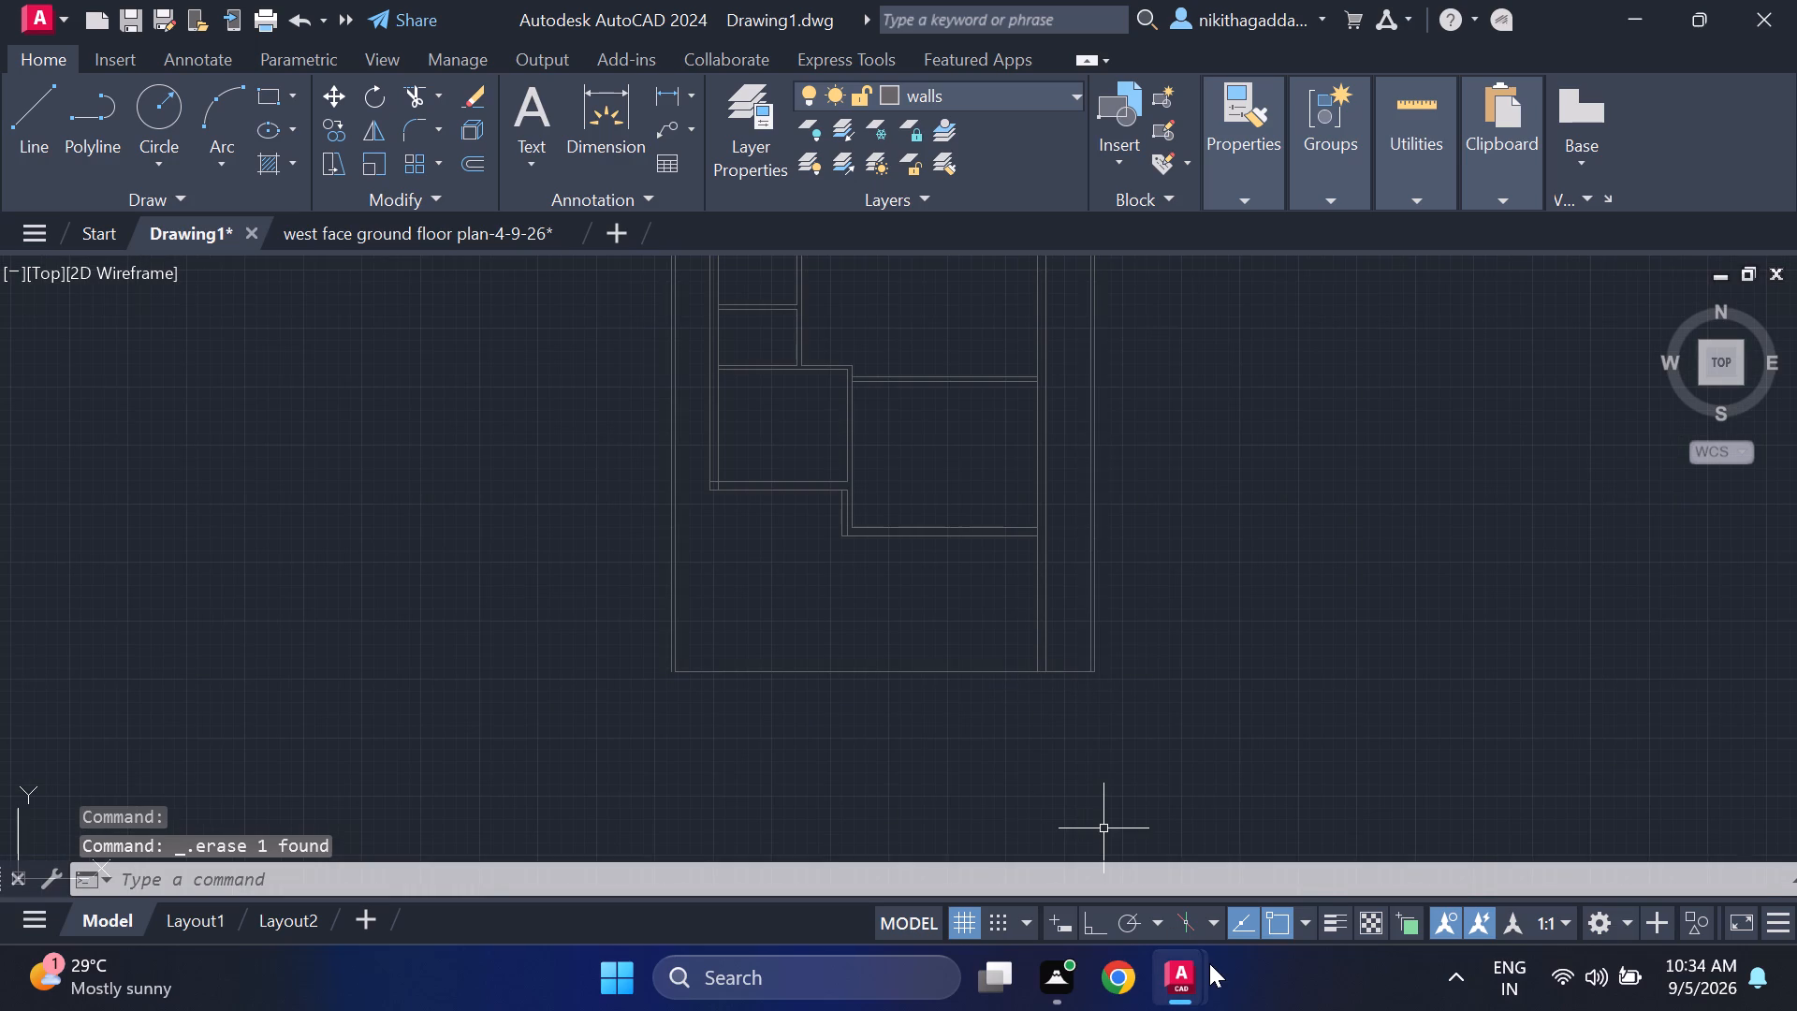
text(of)
key(Return)
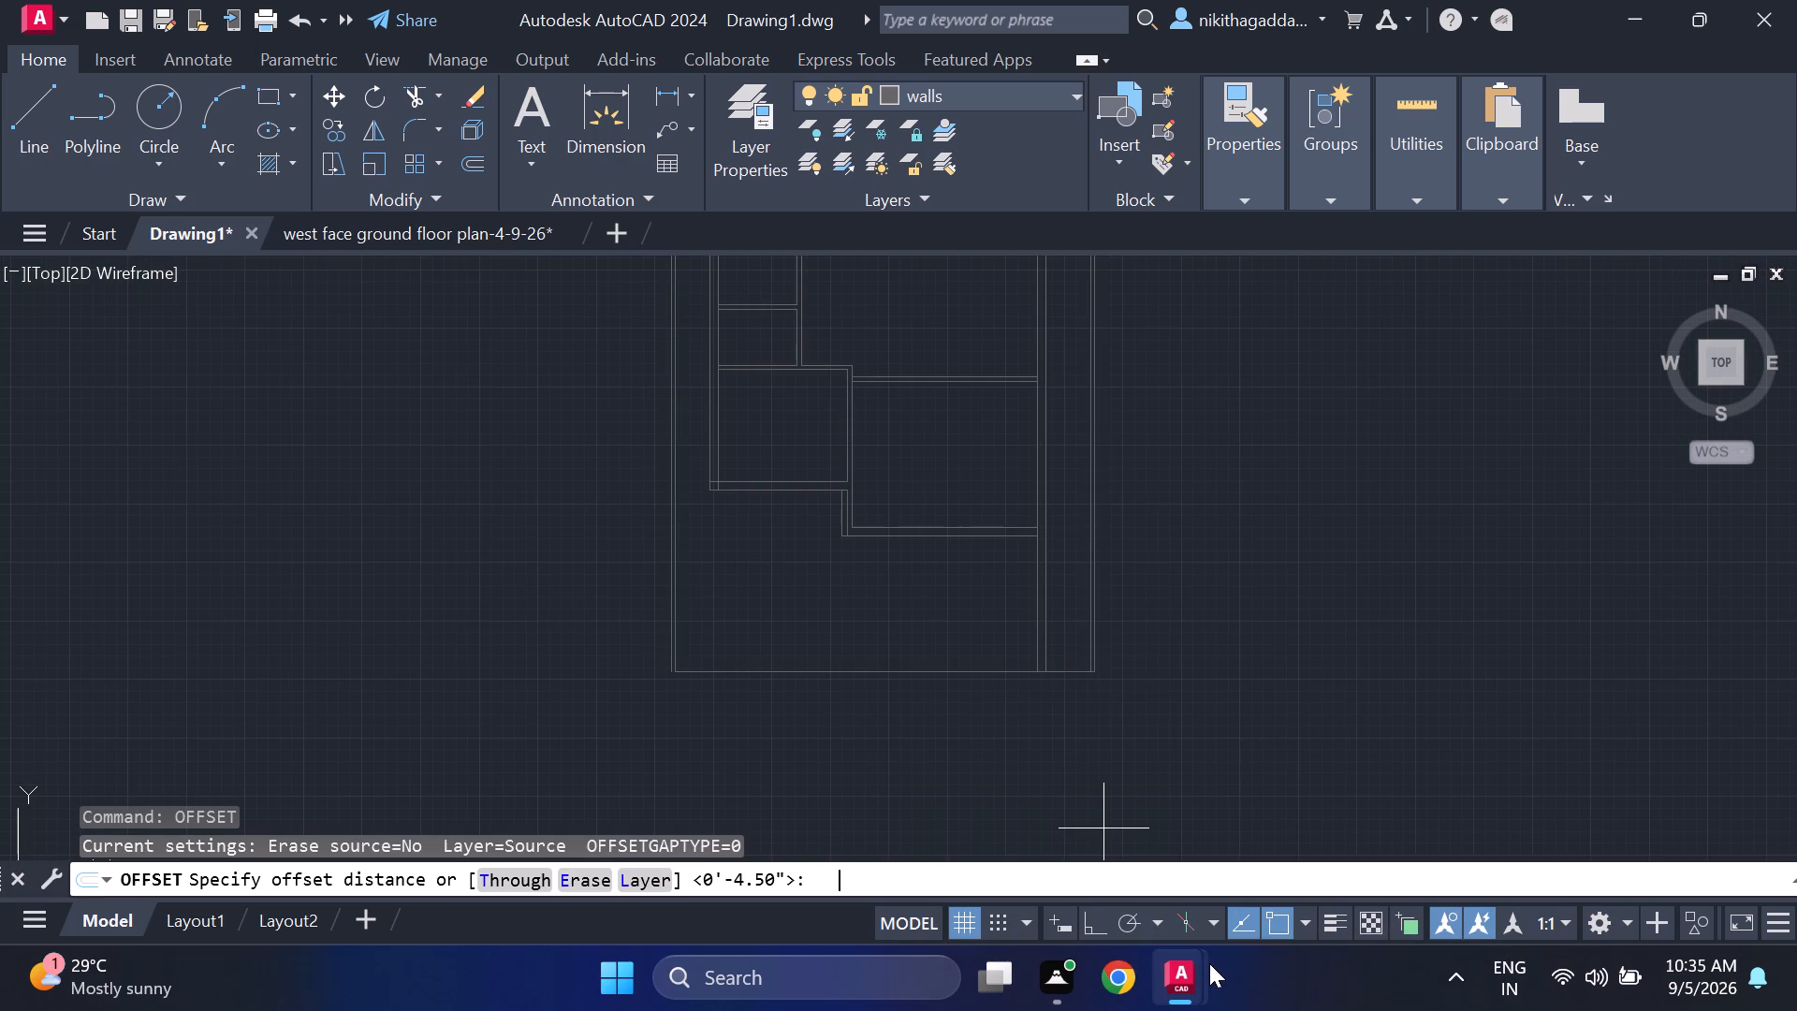
key(4)
text(.5")
key(Return)
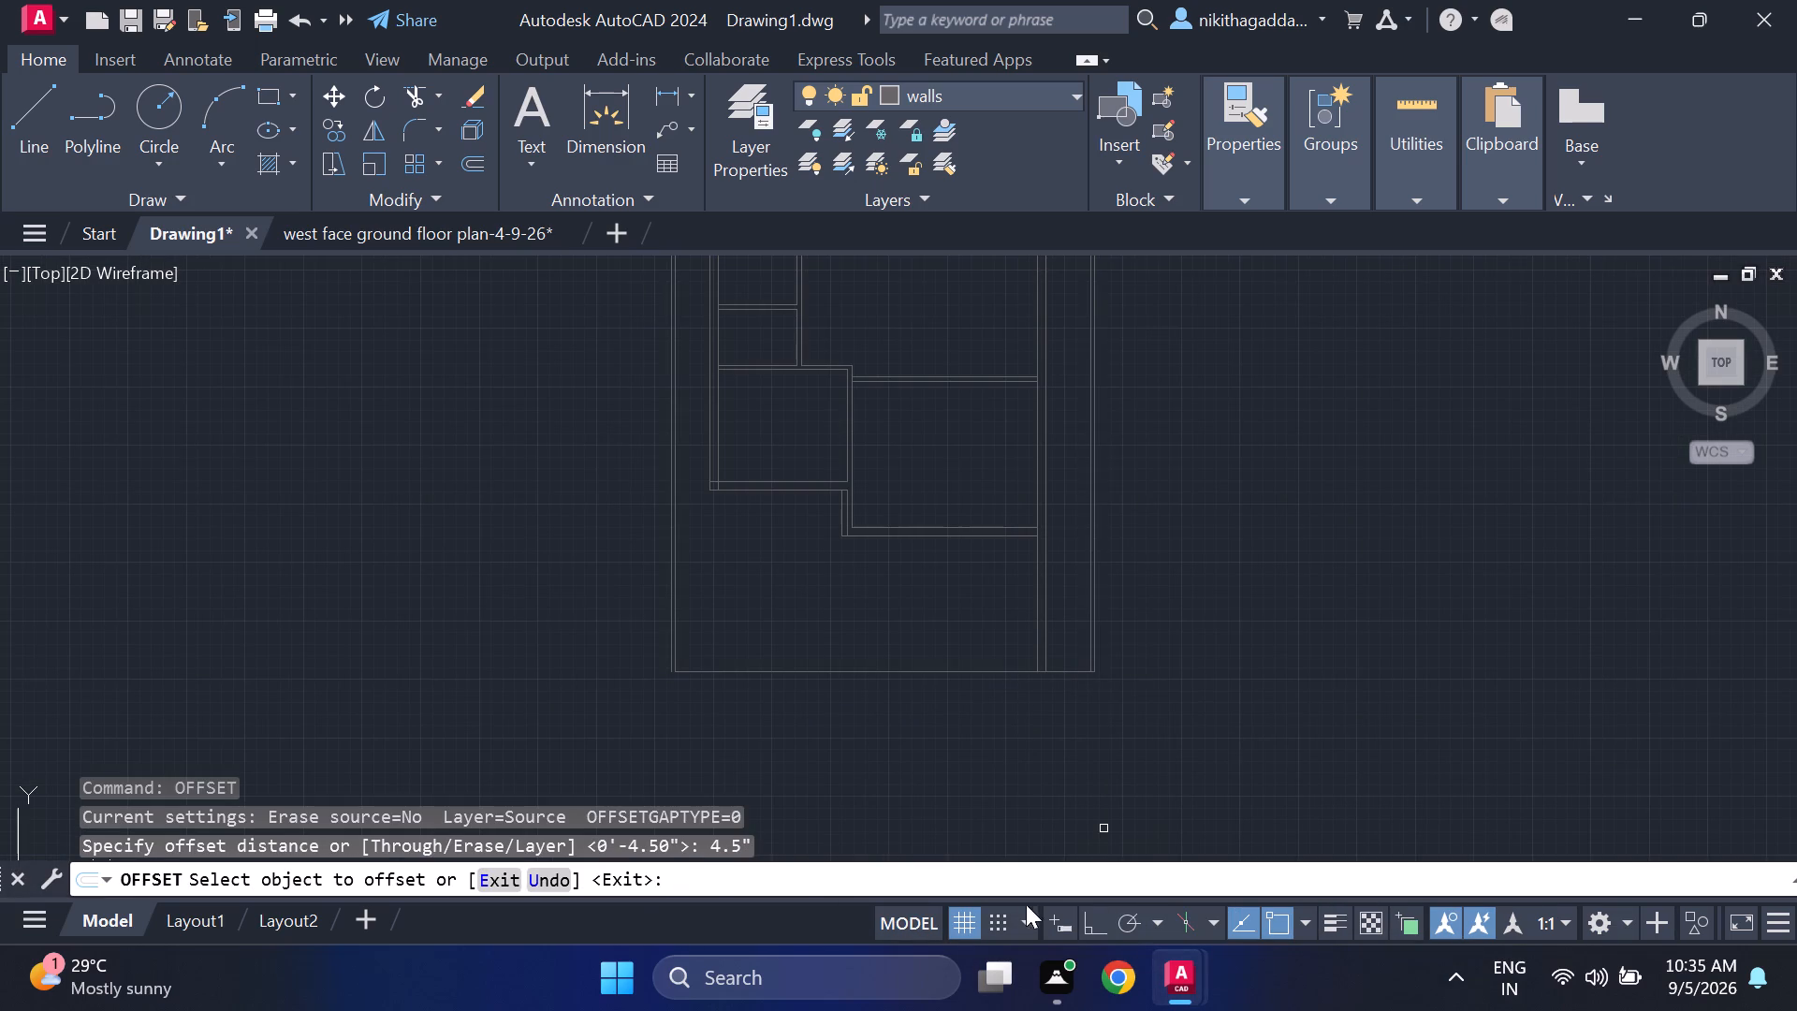
scroll(1042, 624, up, 2)
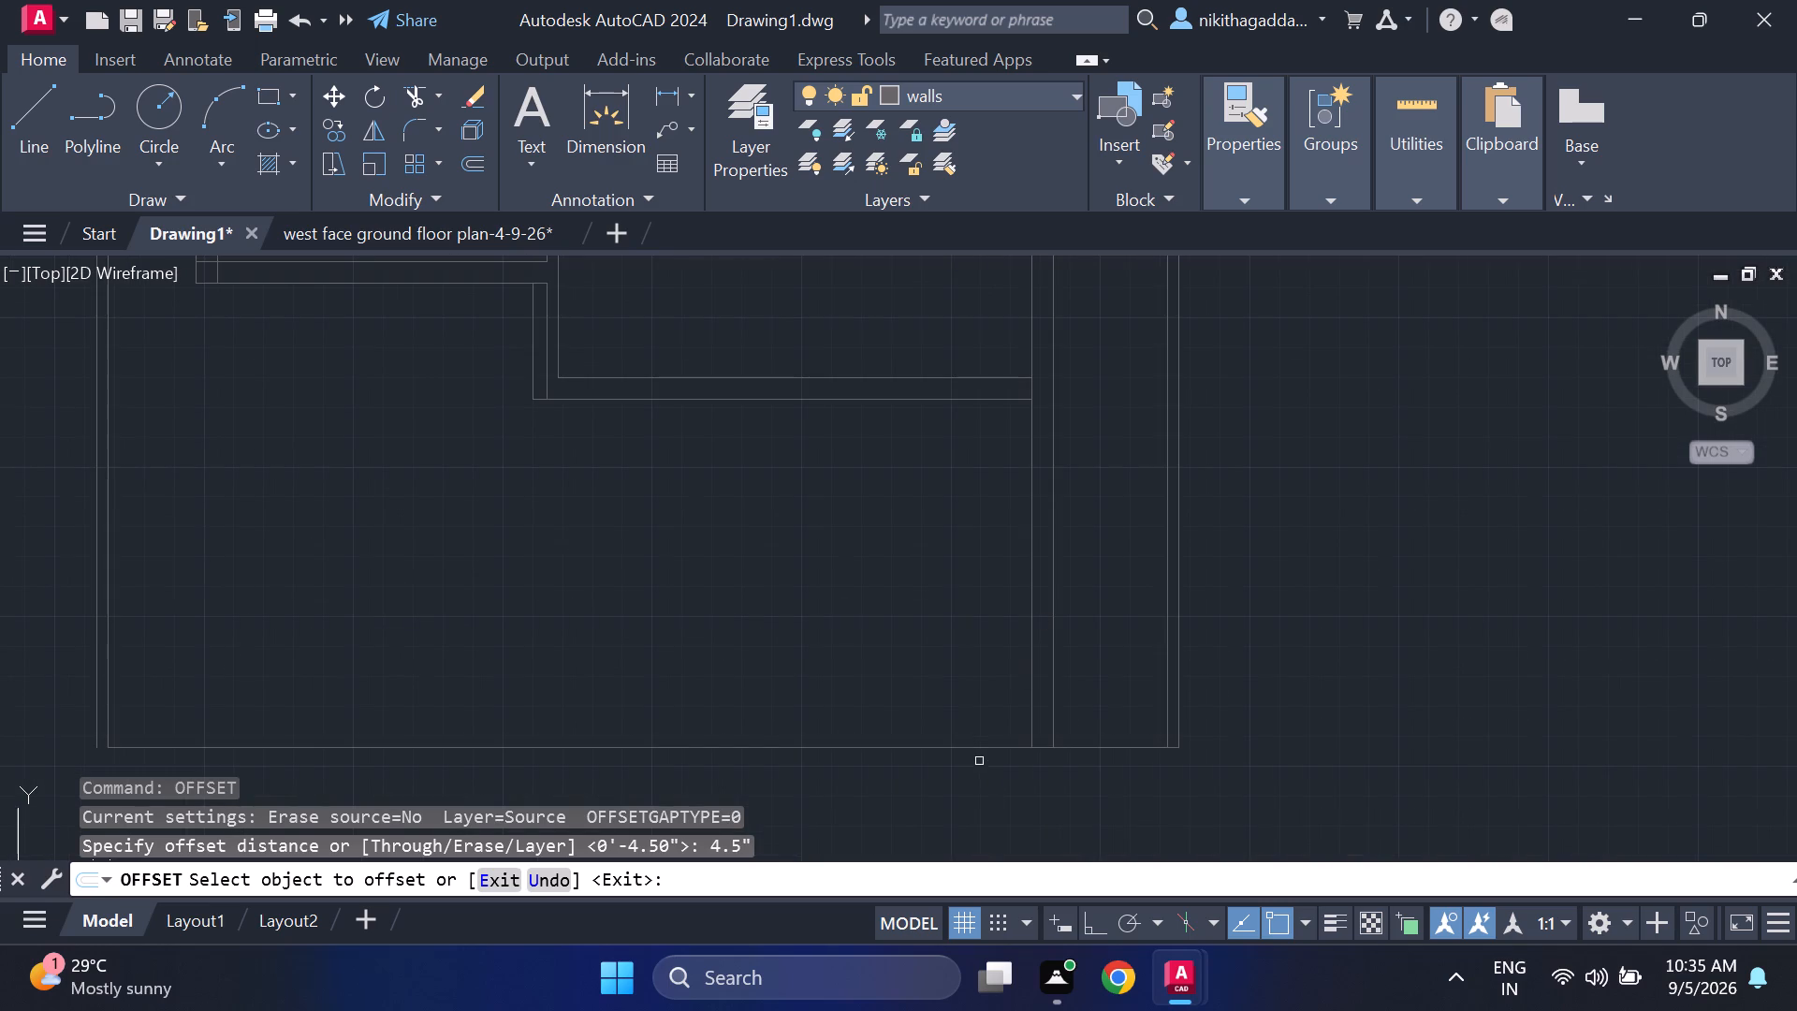
click(977, 748)
click(987, 675)
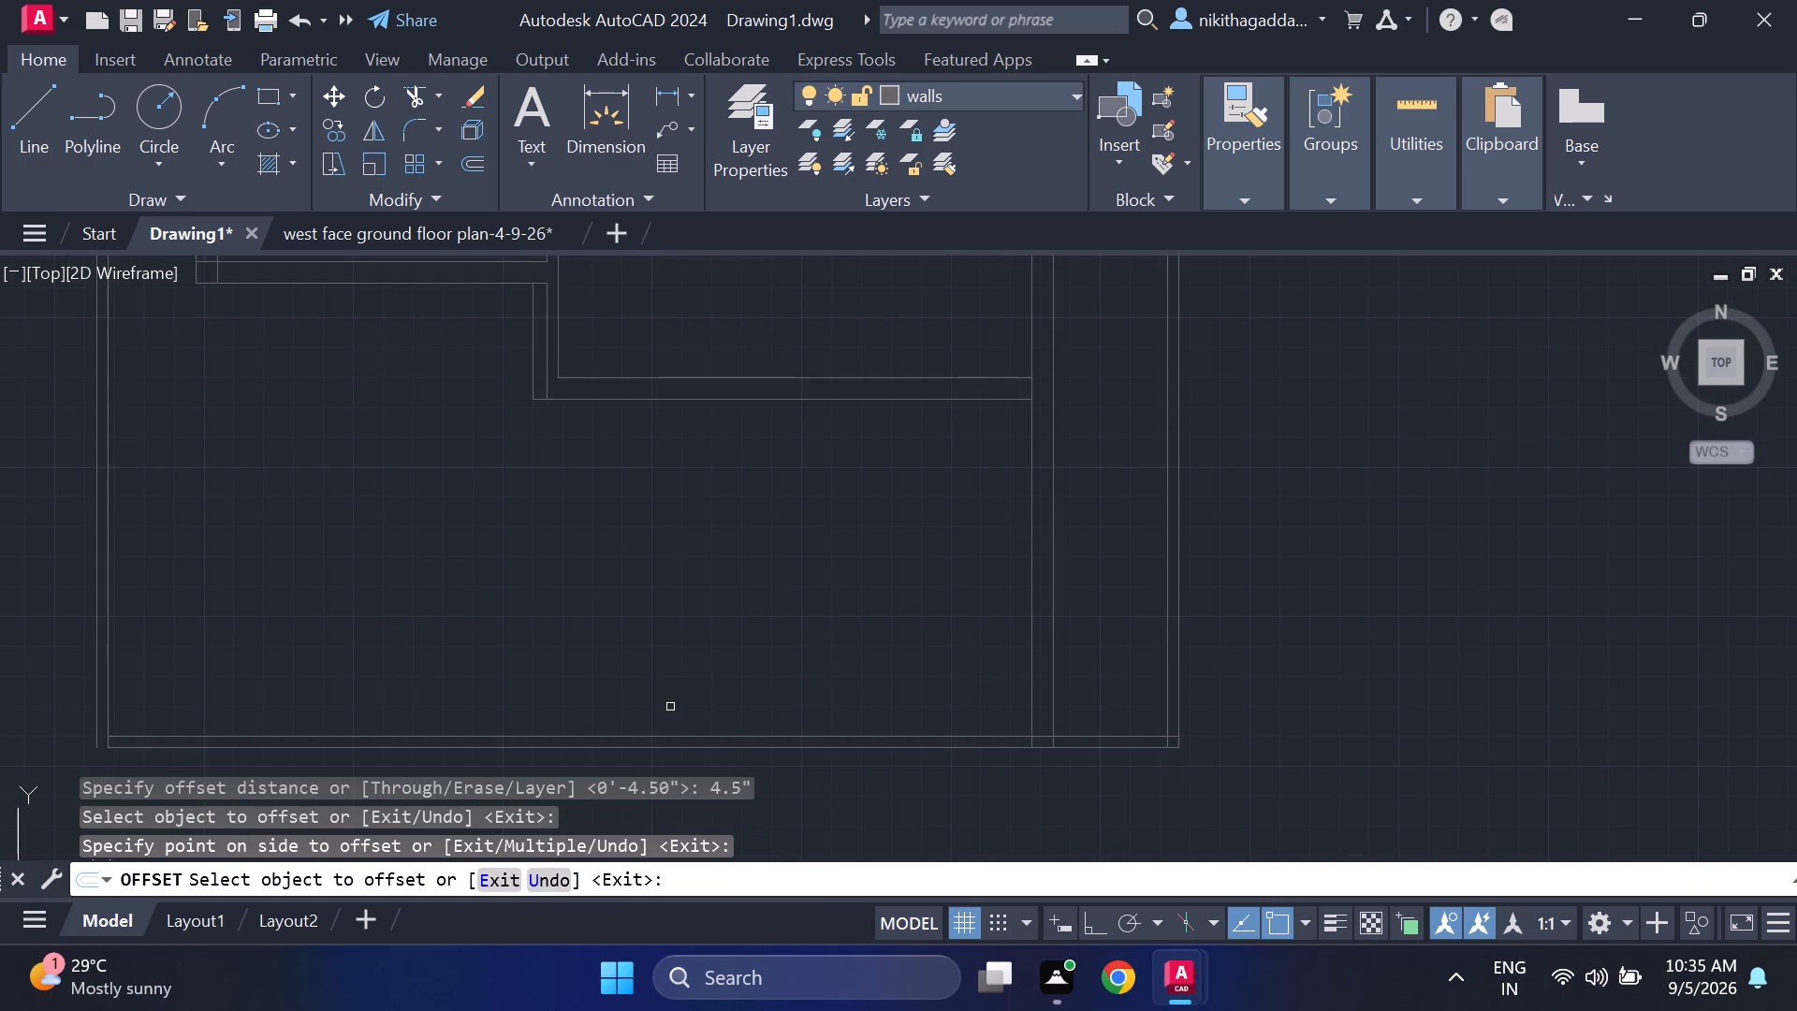
Offset the inner line of the western boundary pair 4.5" to the east.
scroll(383, 645, down, 1)
middle_drag(383, 644, 563, 666)
scroll(405, 633, up, 1)
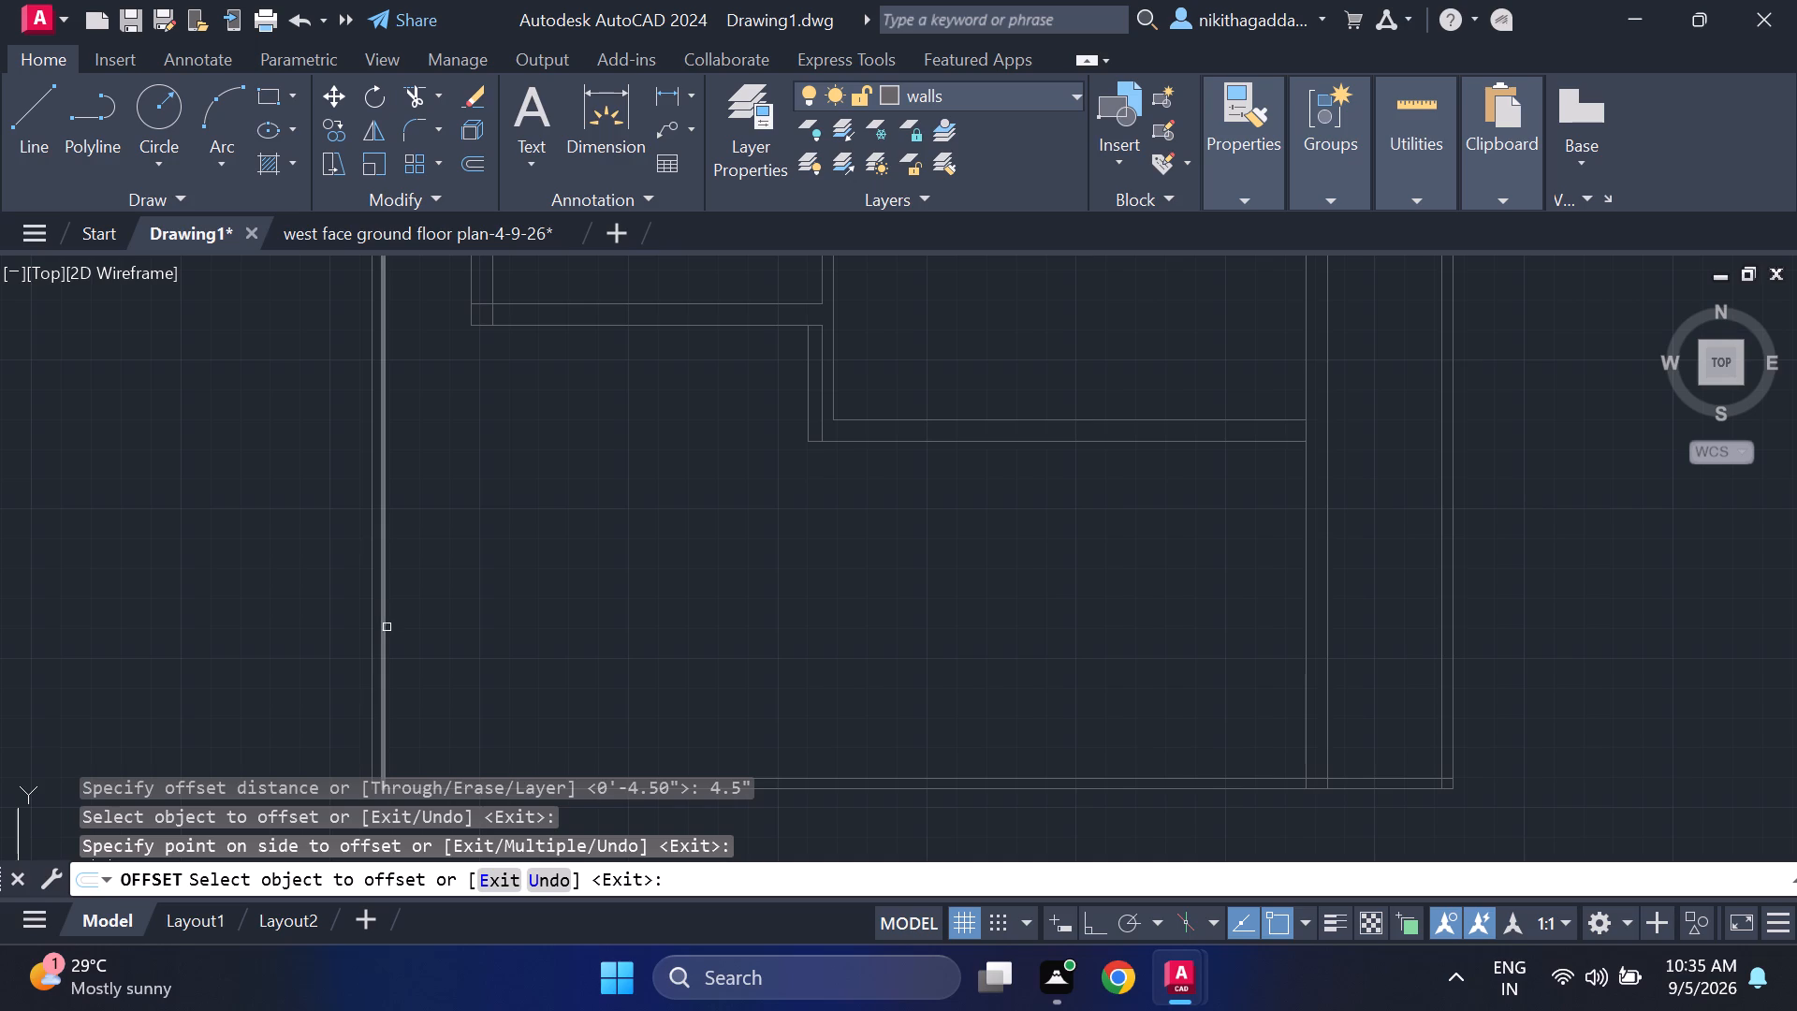
scroll(462, 657, down, 3)
scroll(451, 658, up, 2)
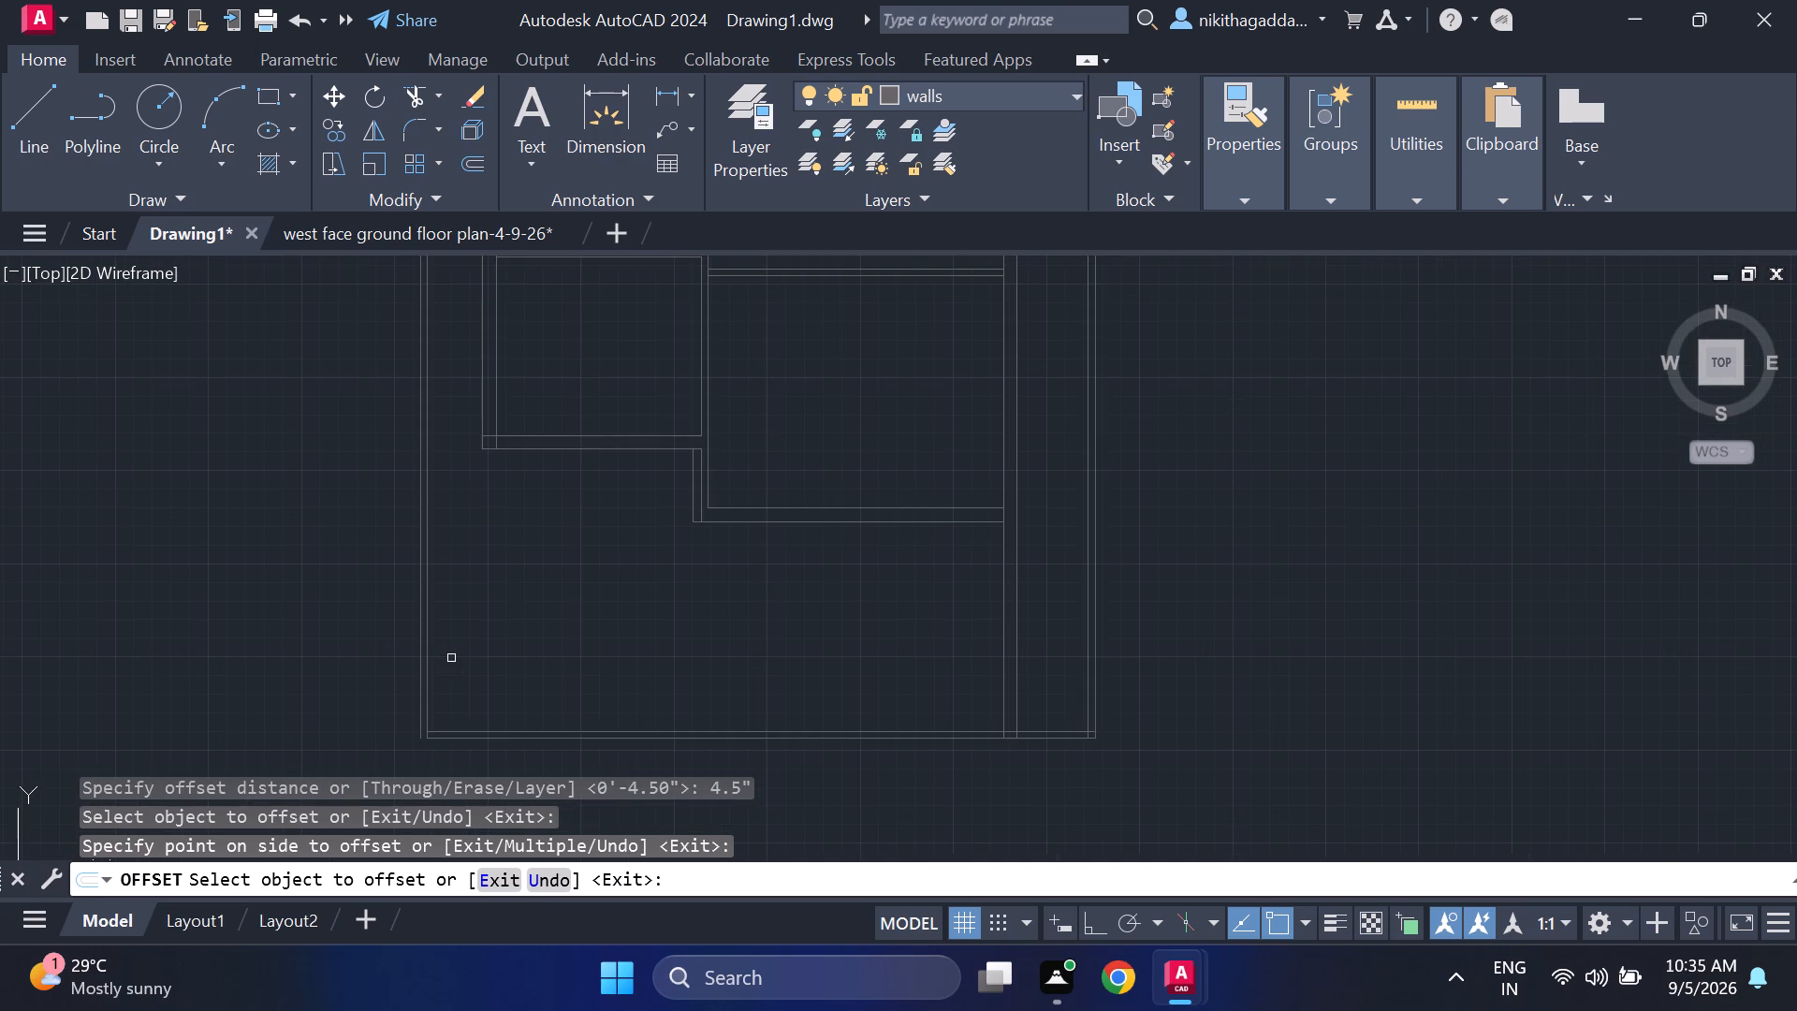
click(428, 656)
click(454, 648)
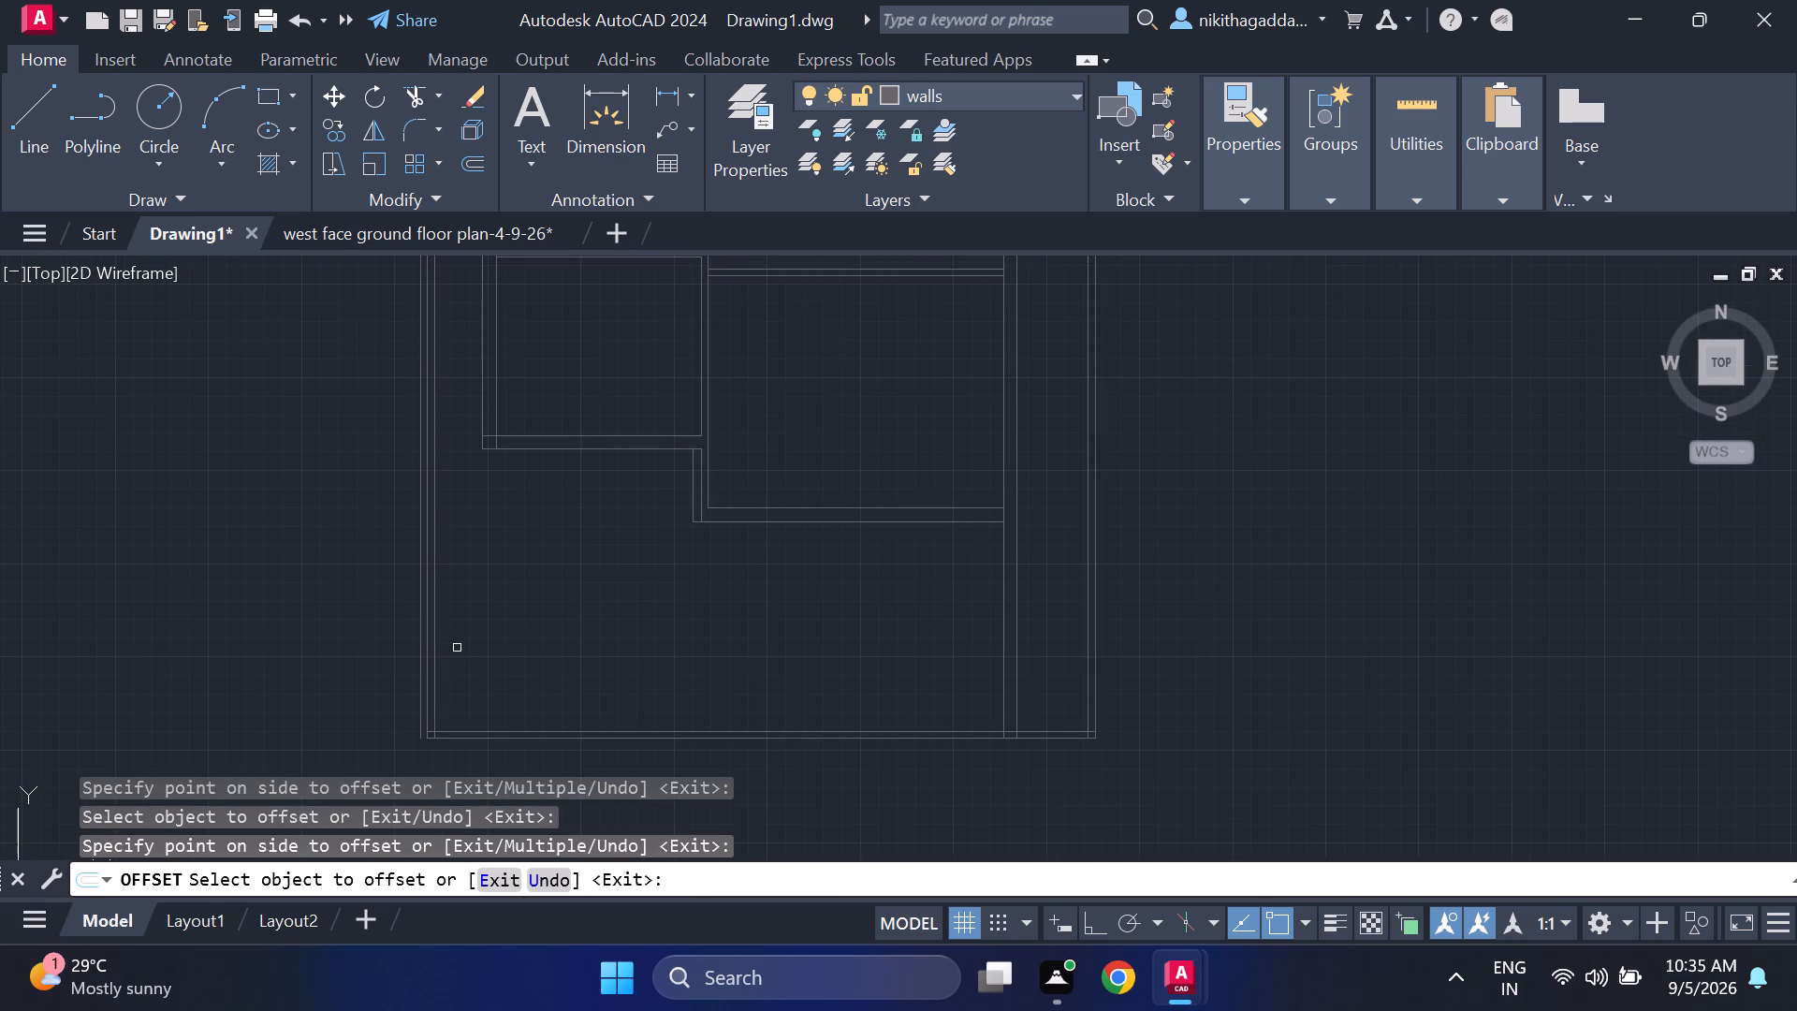
key(Escape)
Regenerate the drawing.
text(re)
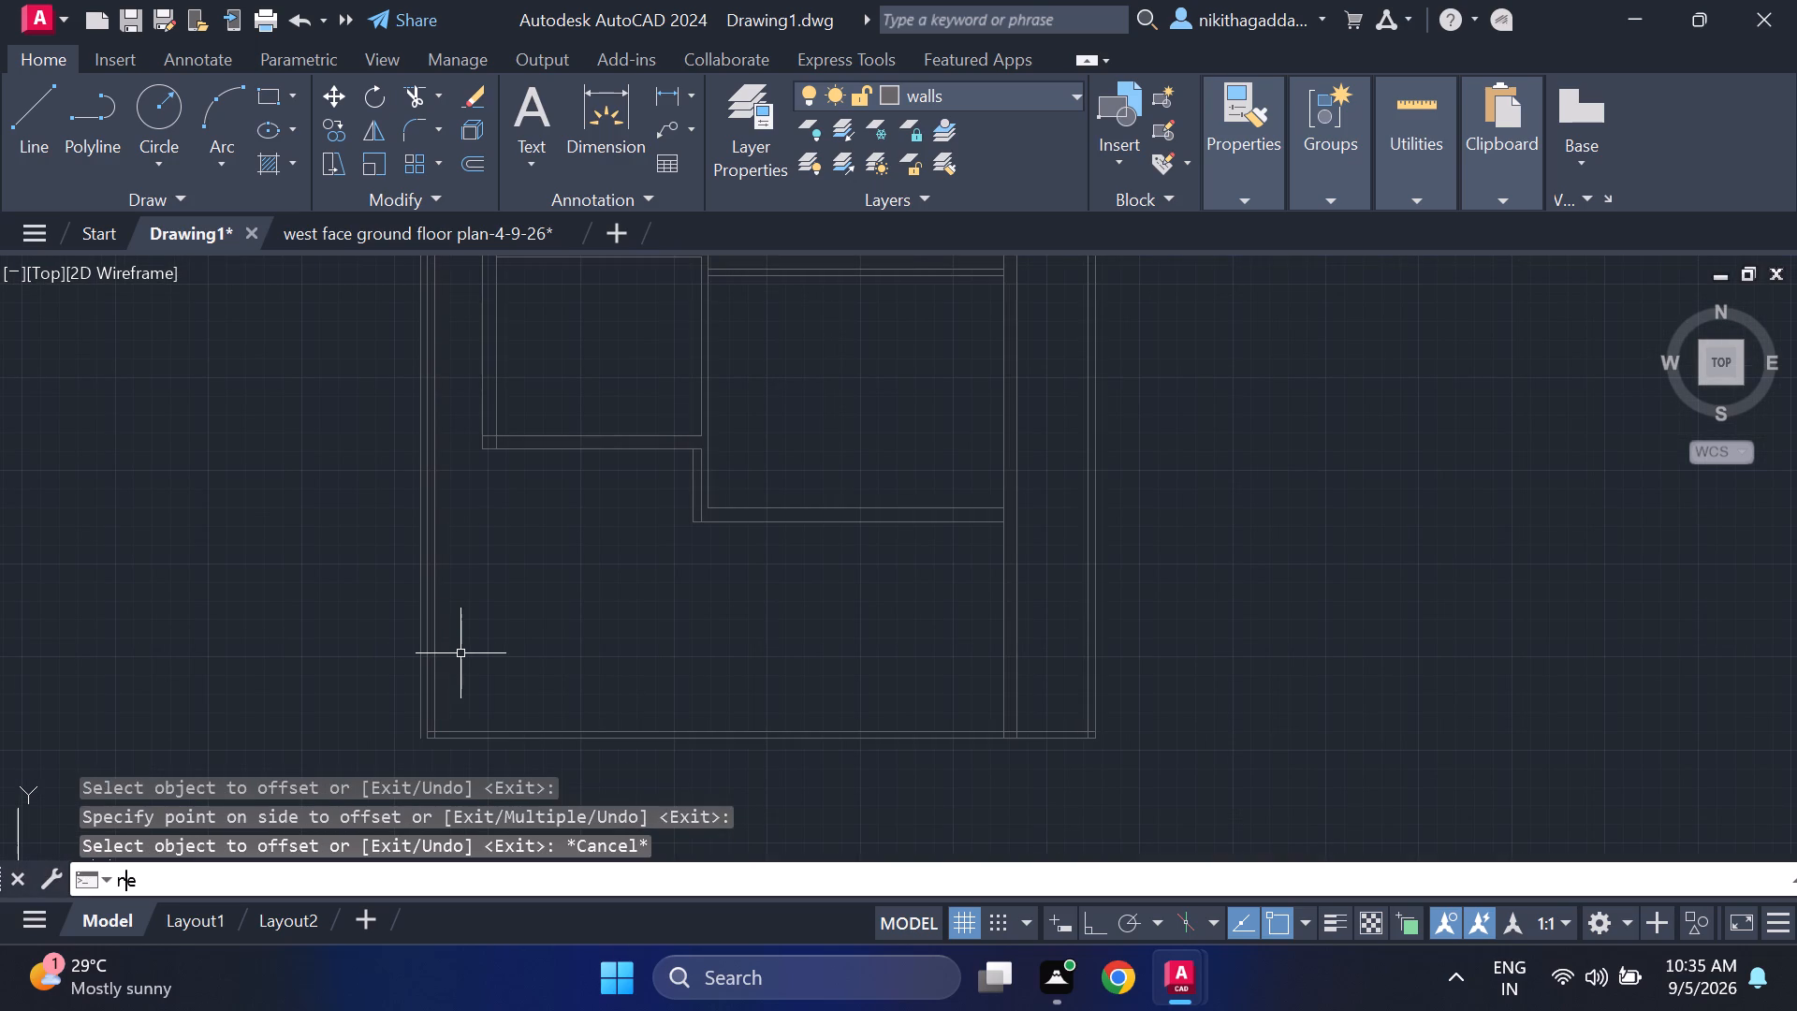
key(Return)
Trim away the outermost of the three western boundary lines.
text(tr)
key(Return)
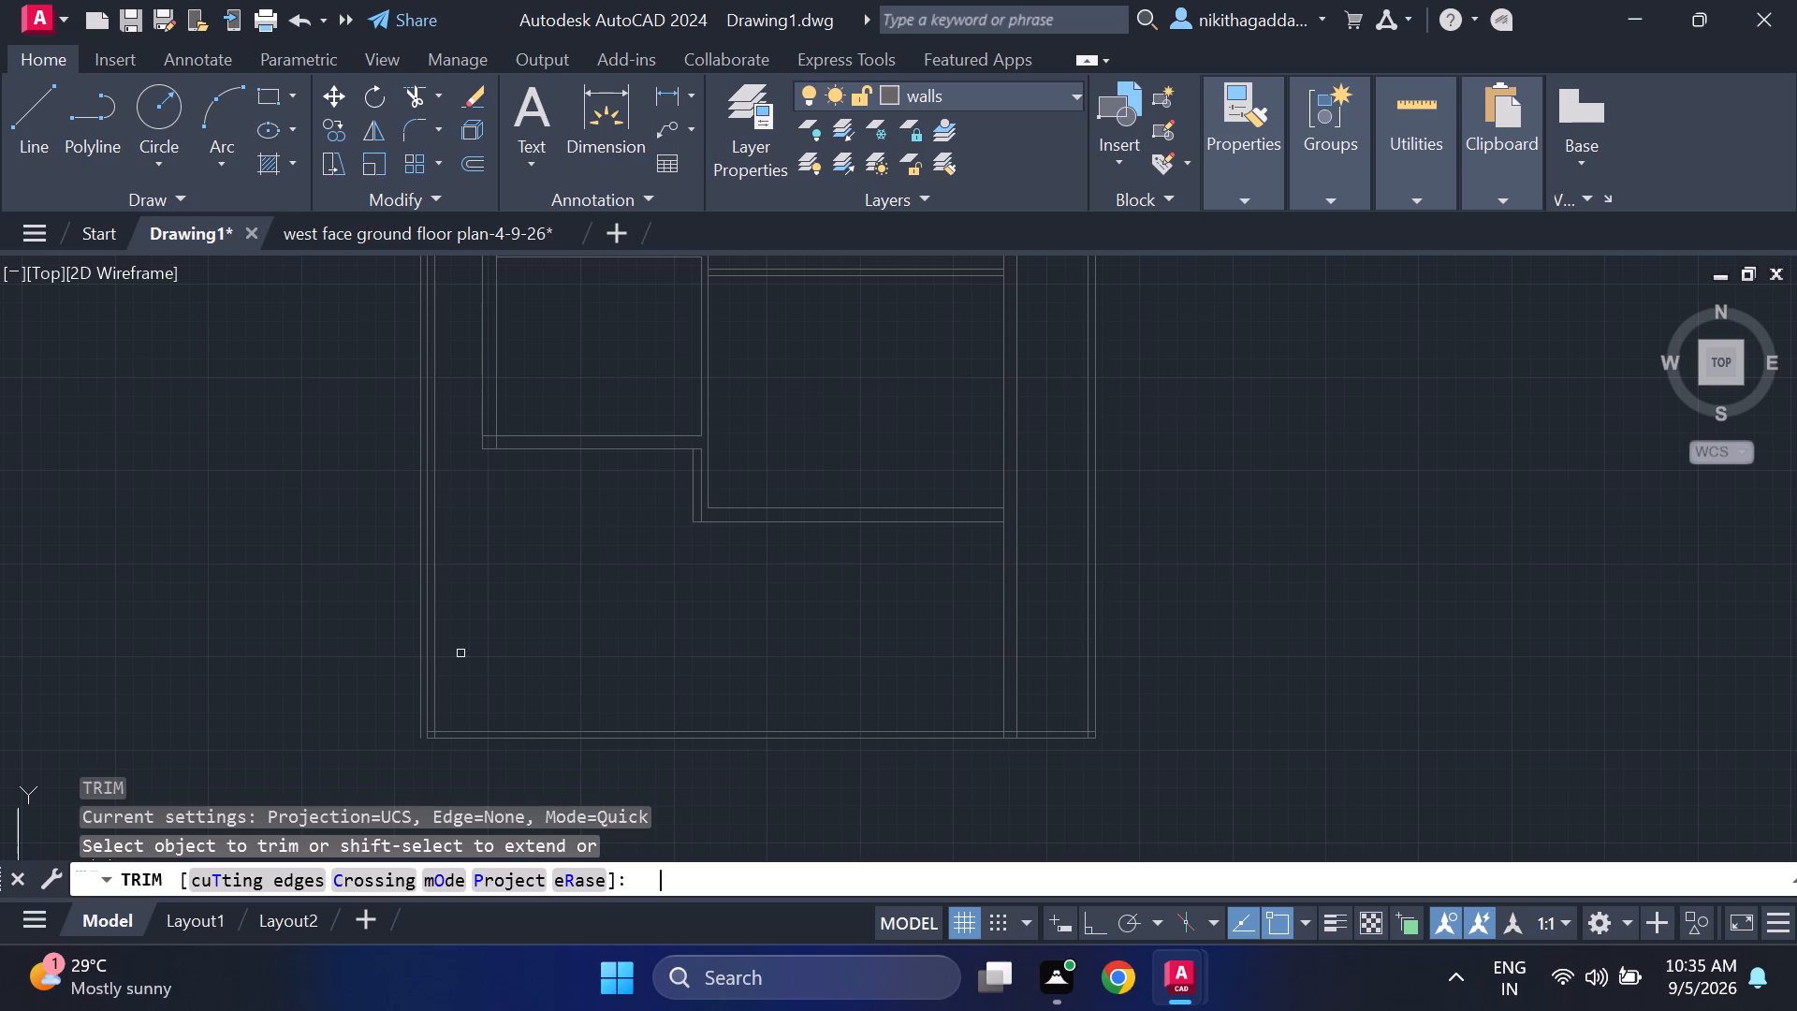
scroll(393, 640, up, 2)
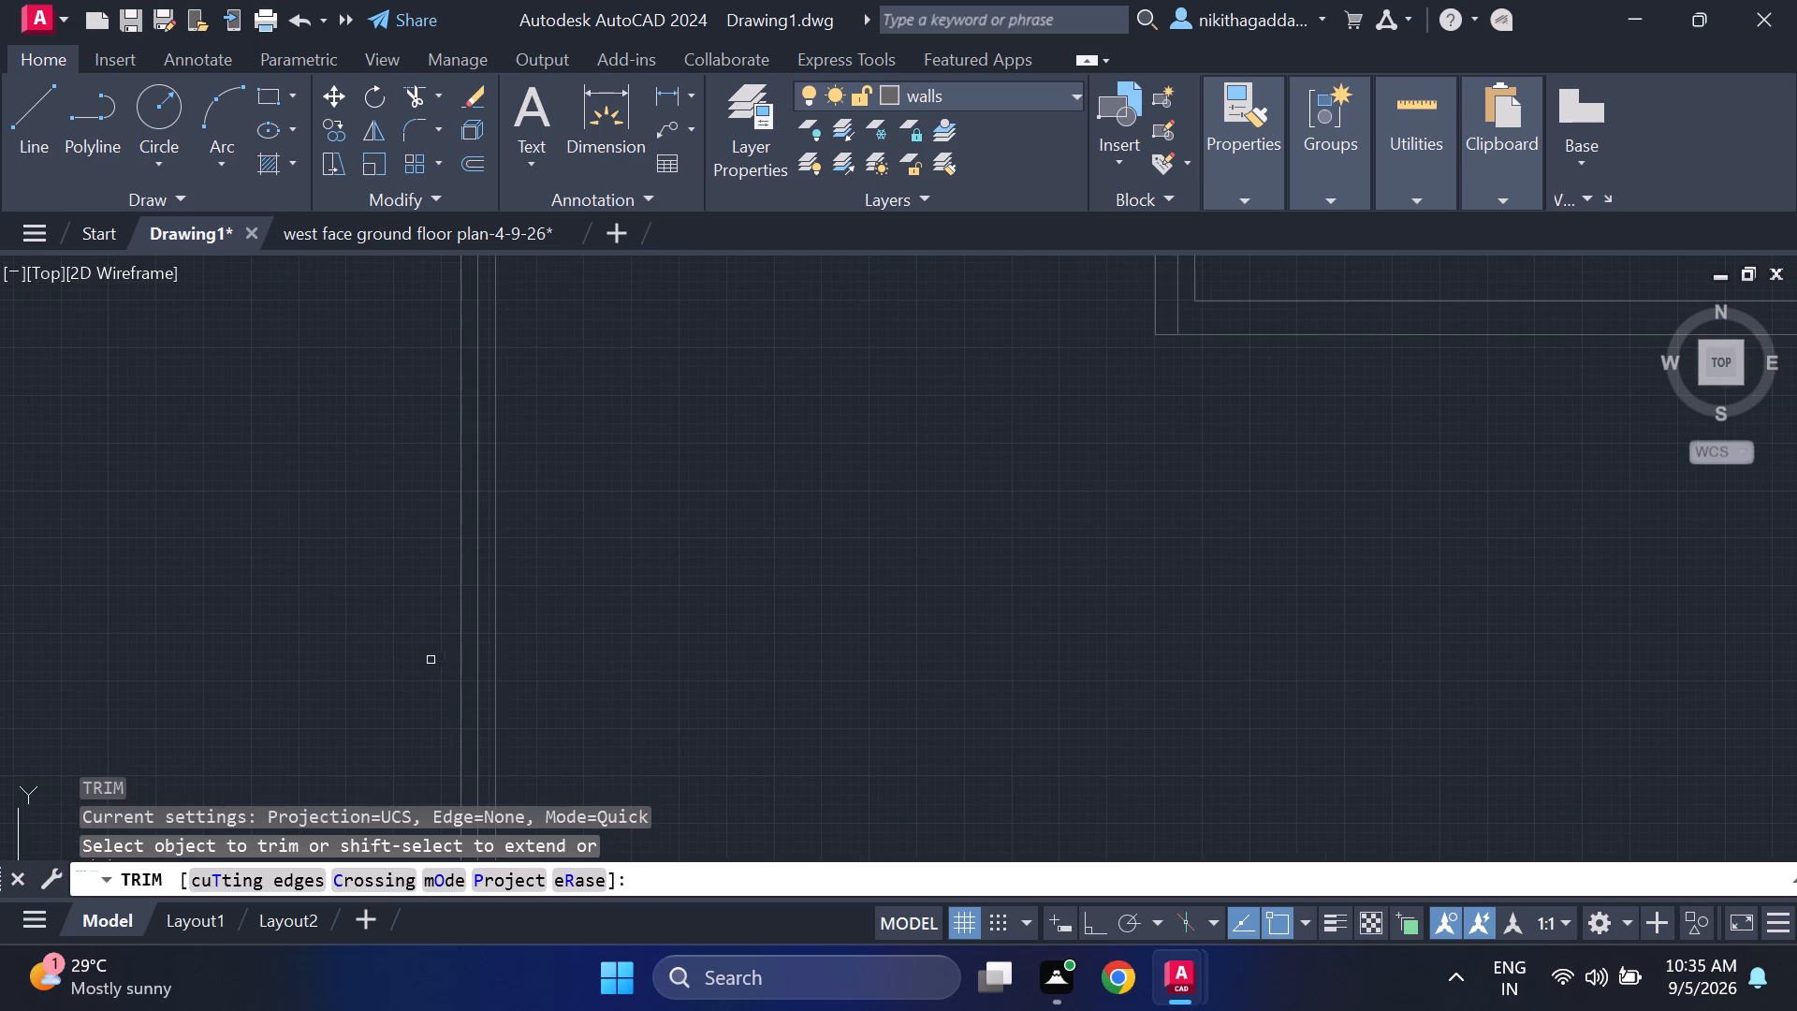
click(459, 635)
scroll(825, 539, down, 4)
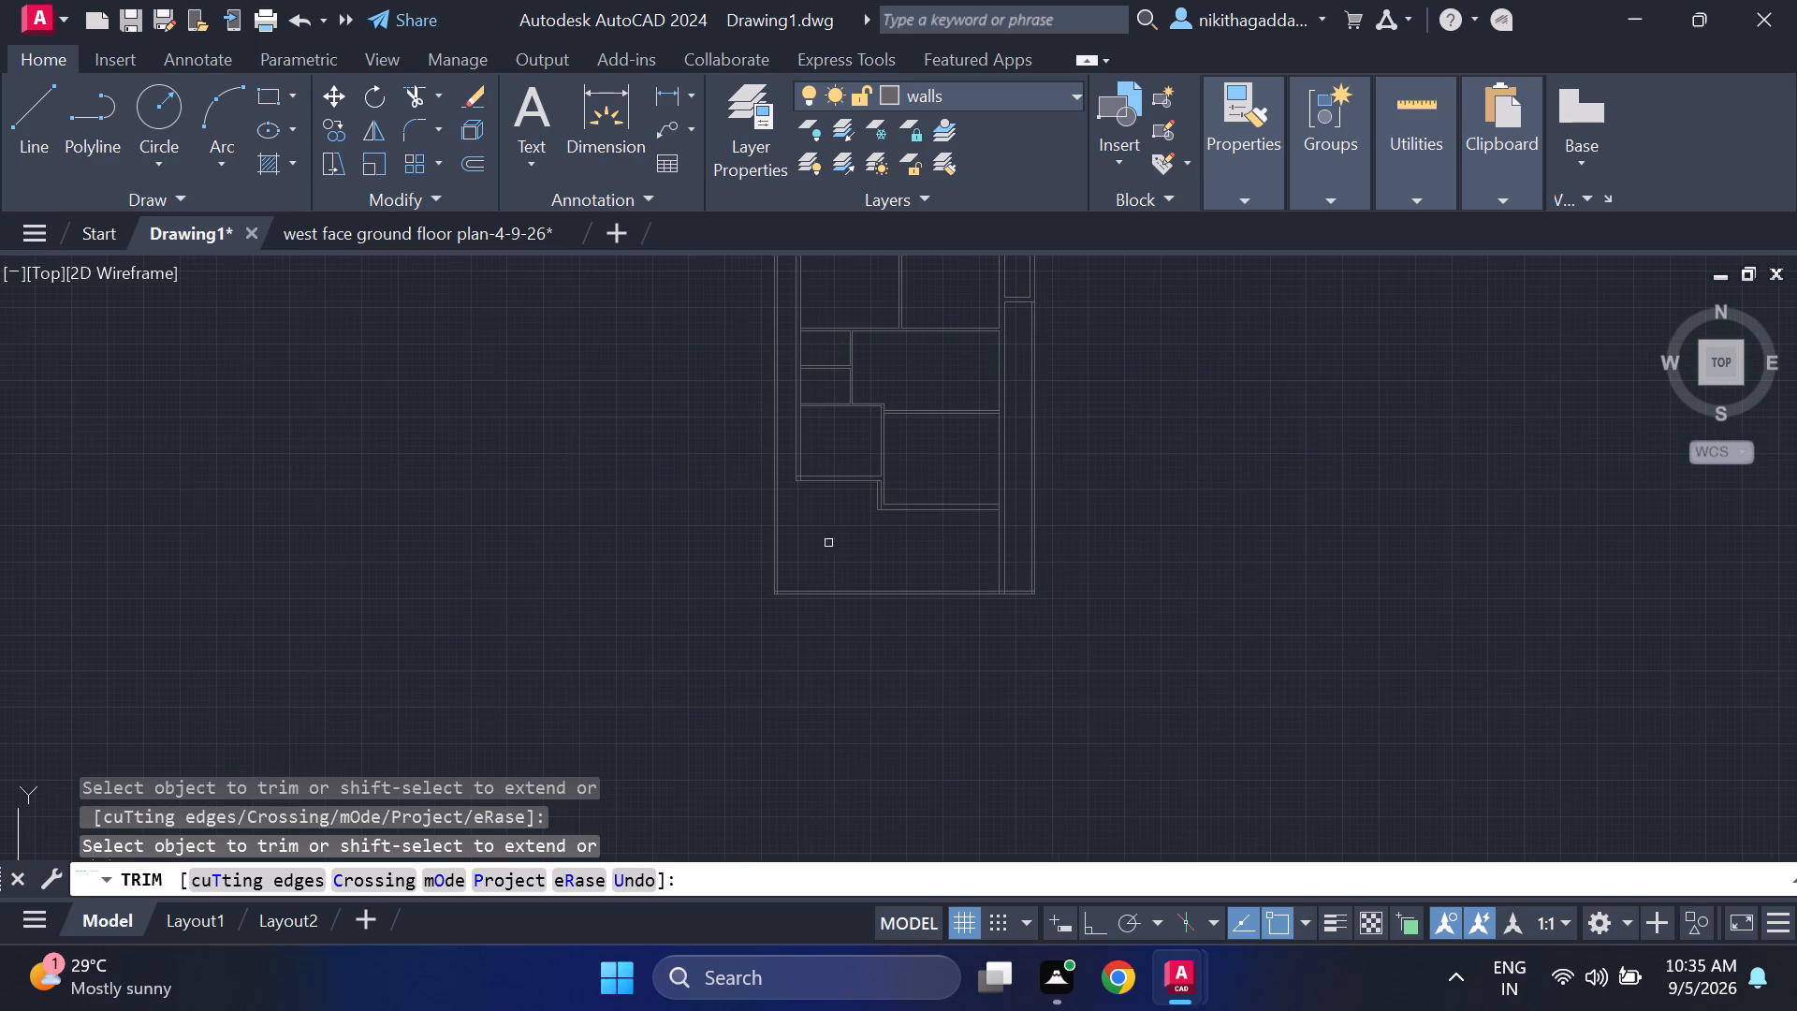
middle_click(893, 560)
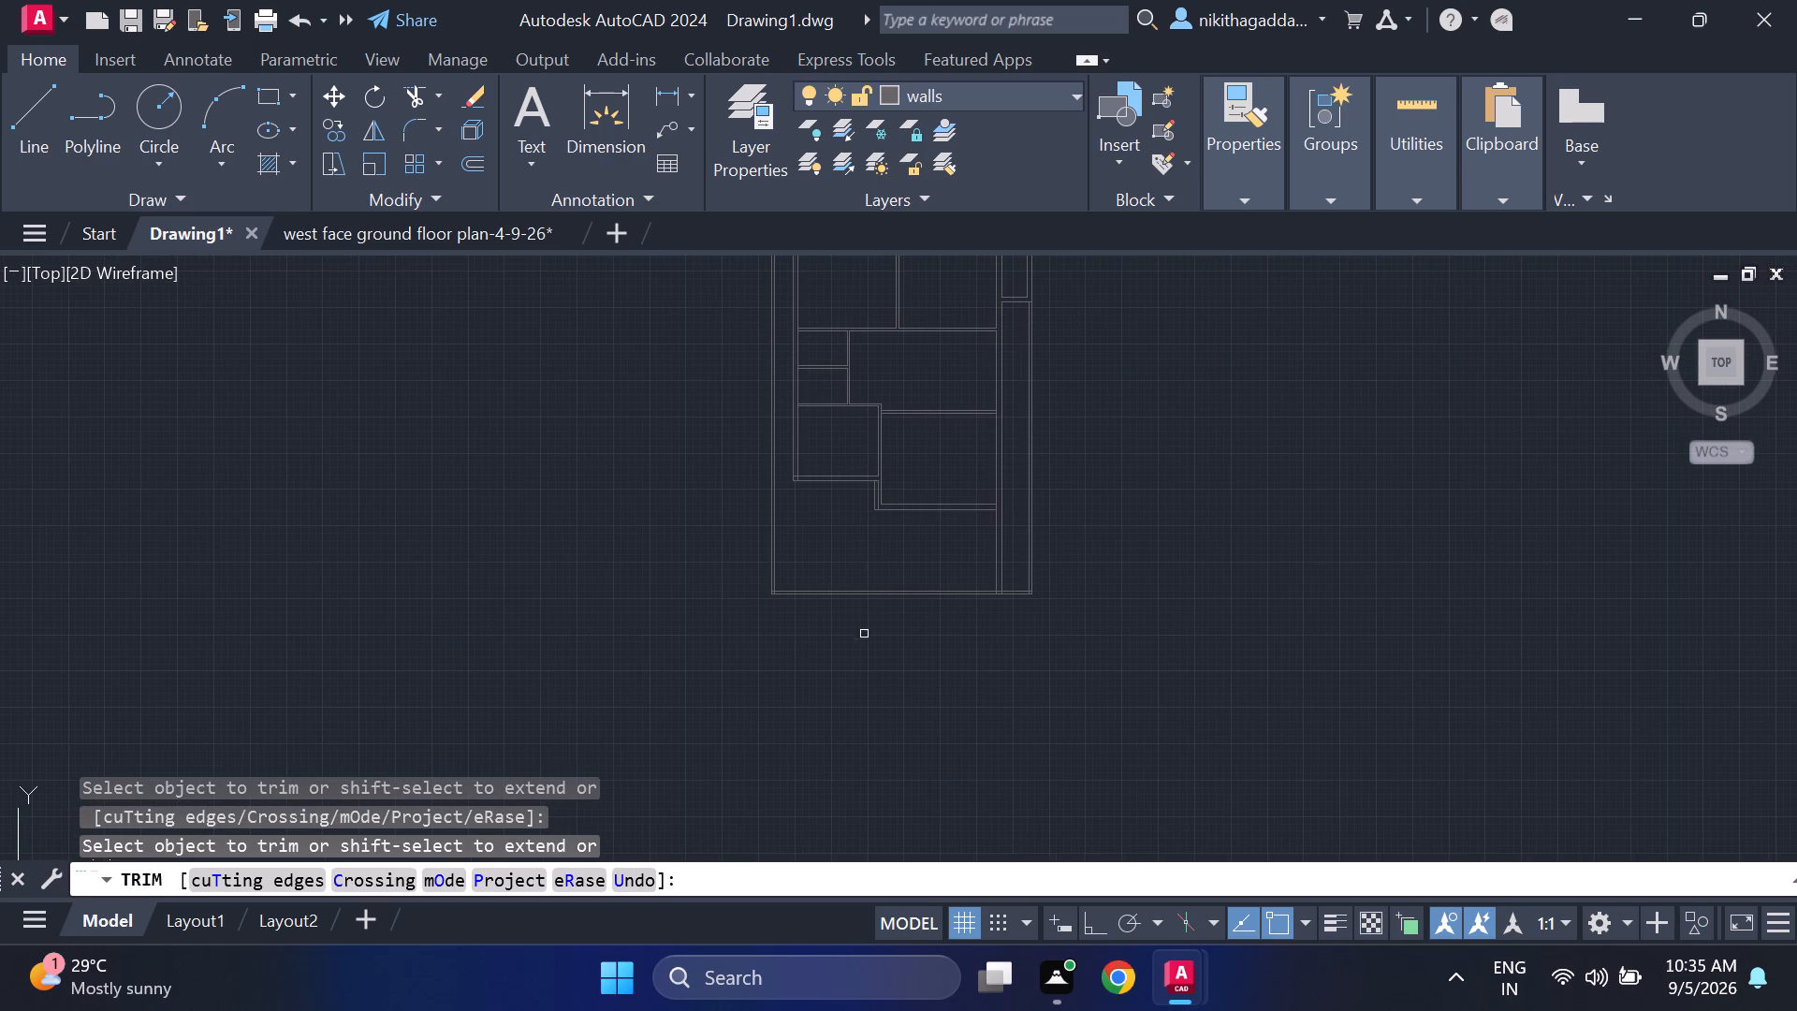
middle_click(864, 634)
middle_drag(900, 577, 886, 753)
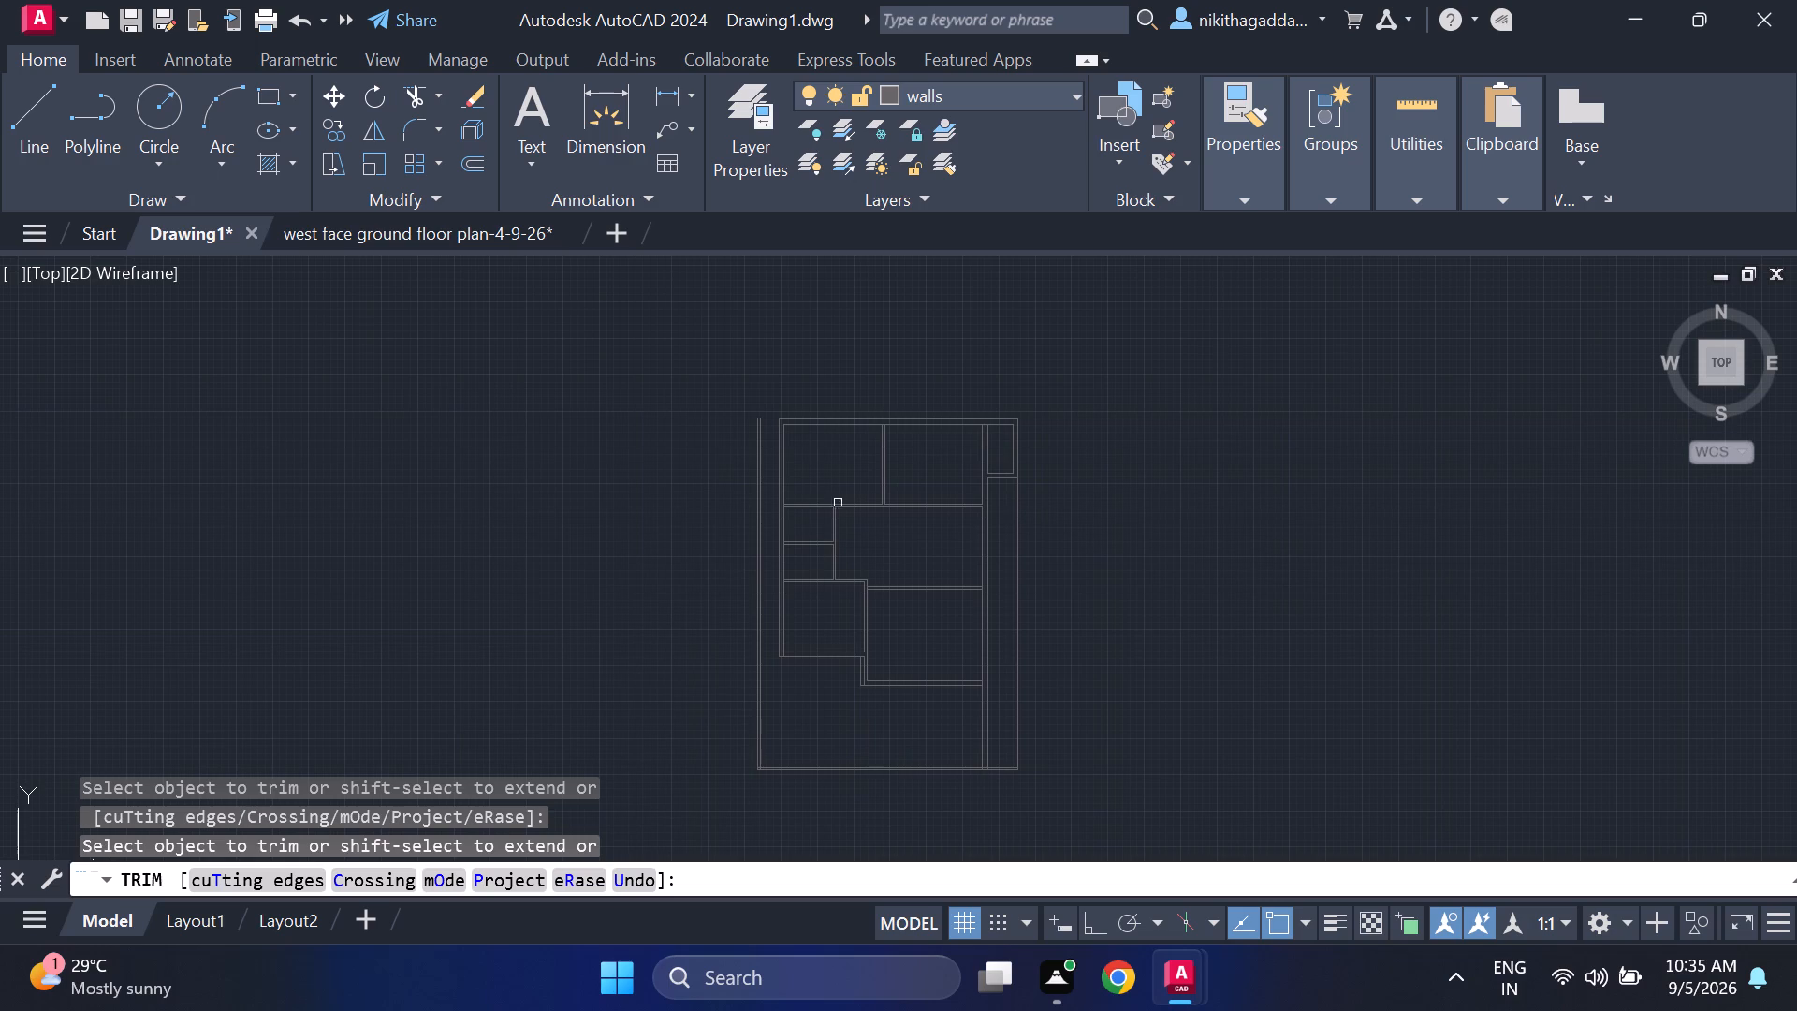
scroll(898, 420, up, 3)
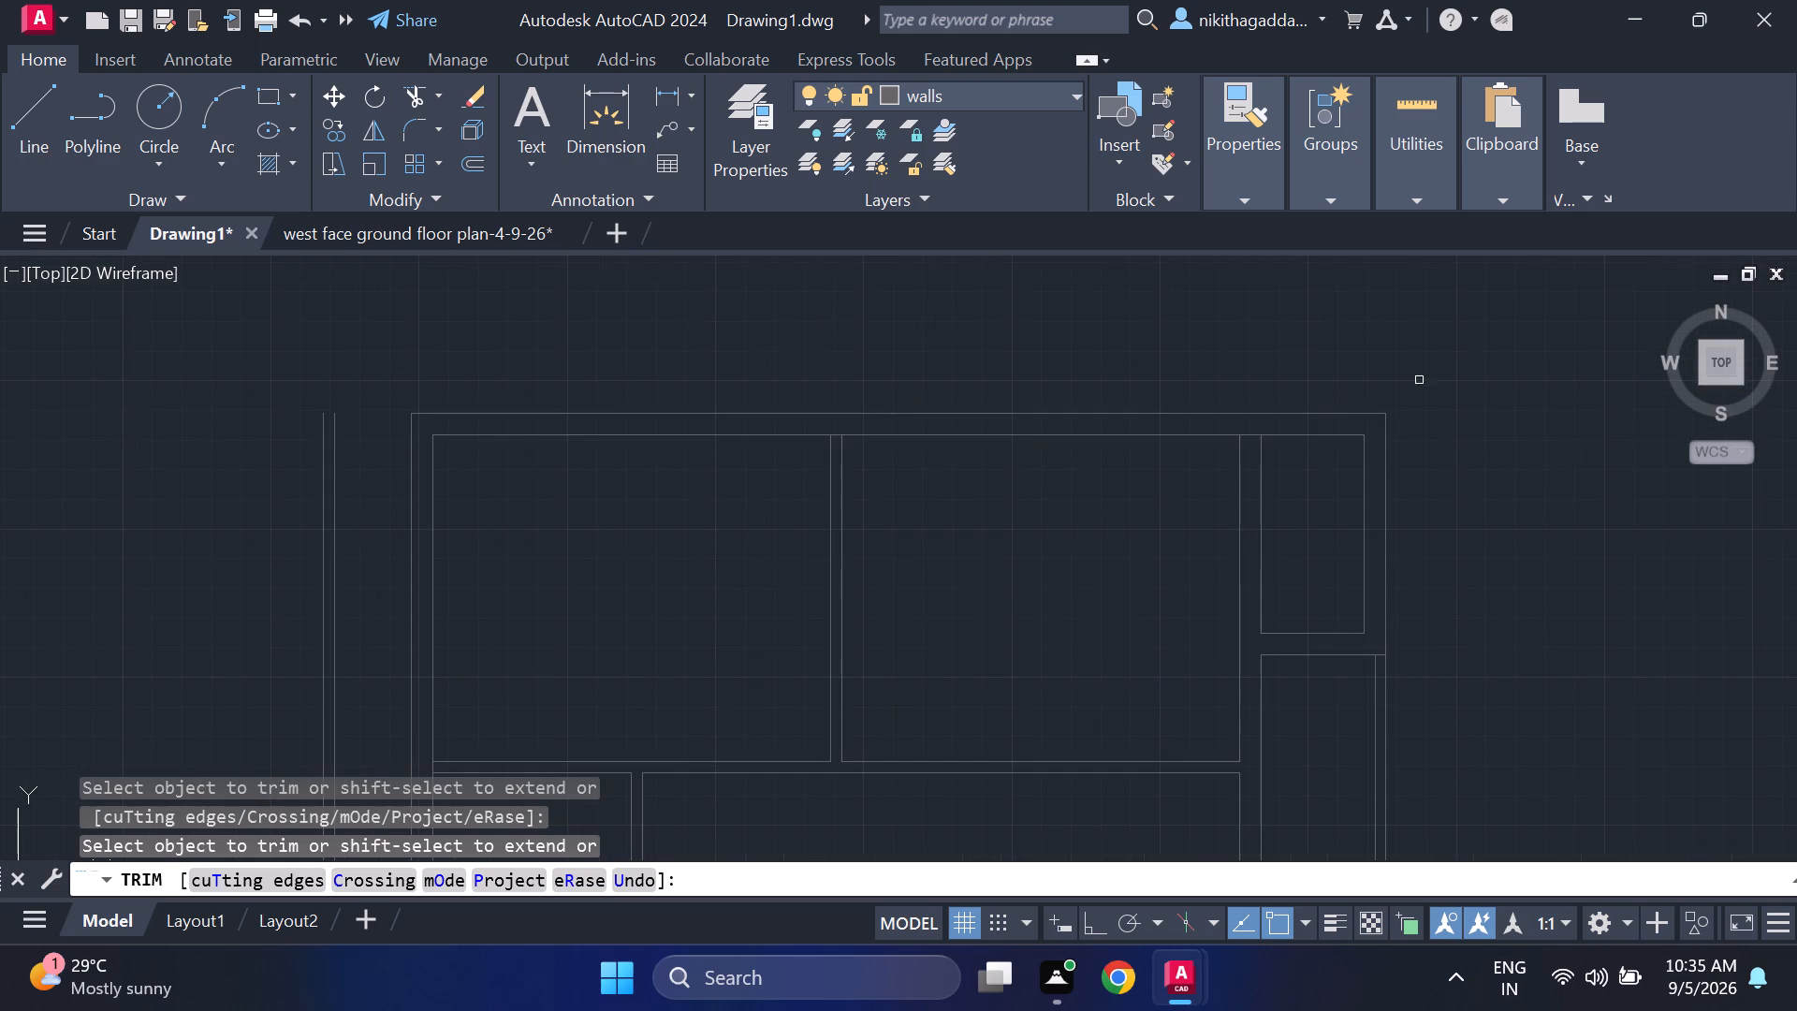
key(Escape)
Draw a line from the north end of the outer western boundary line to the house's northwest outer corner.
key(l)
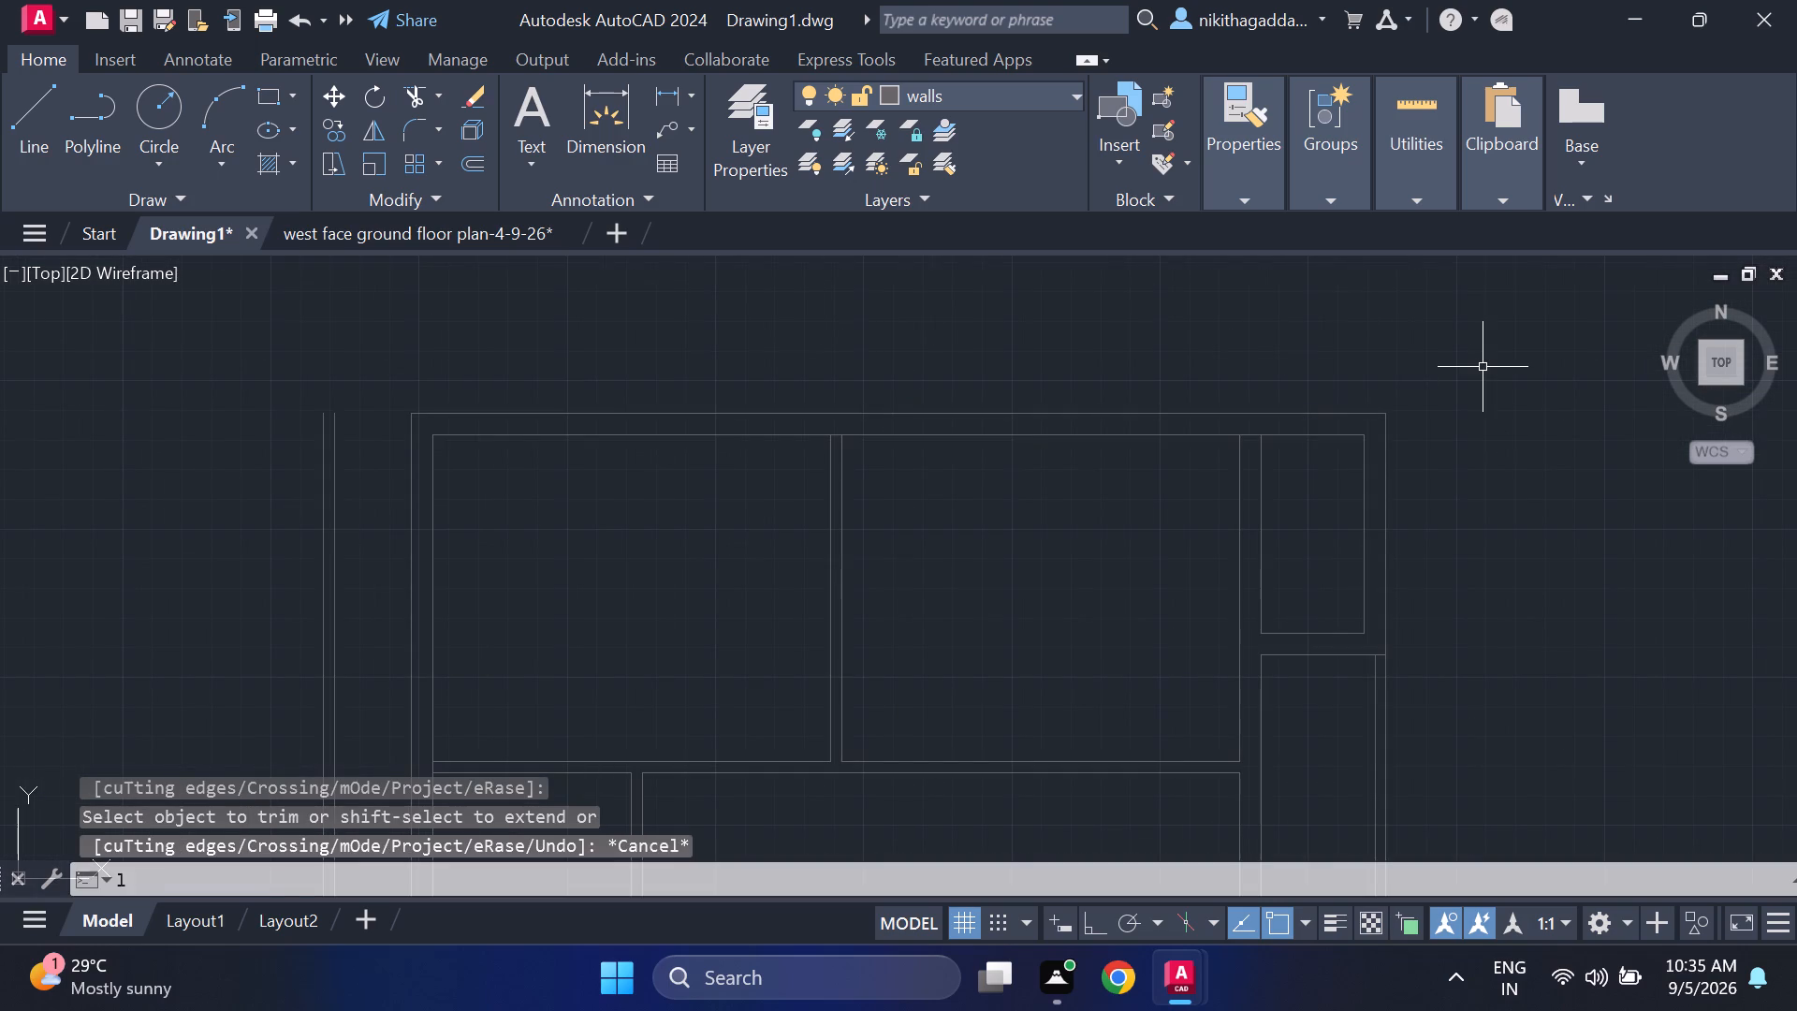
key(Return)
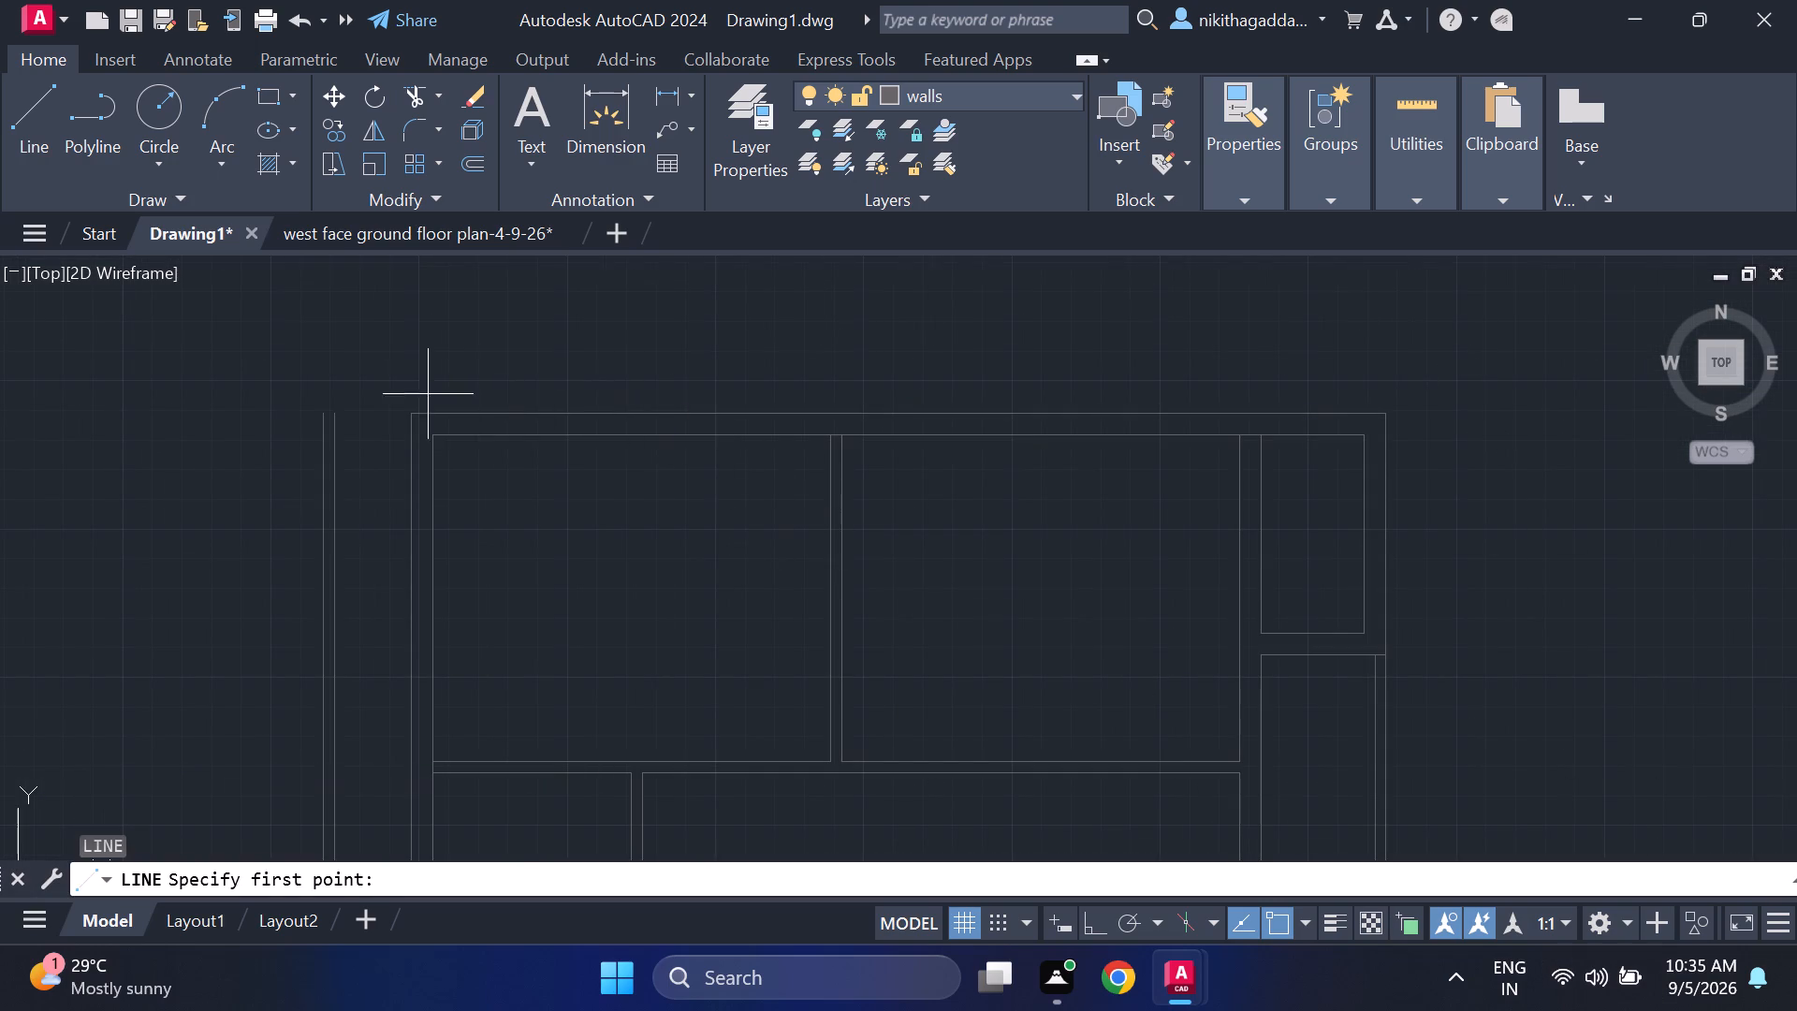
scroll(328, 389, up, 2)
click(314, 439)
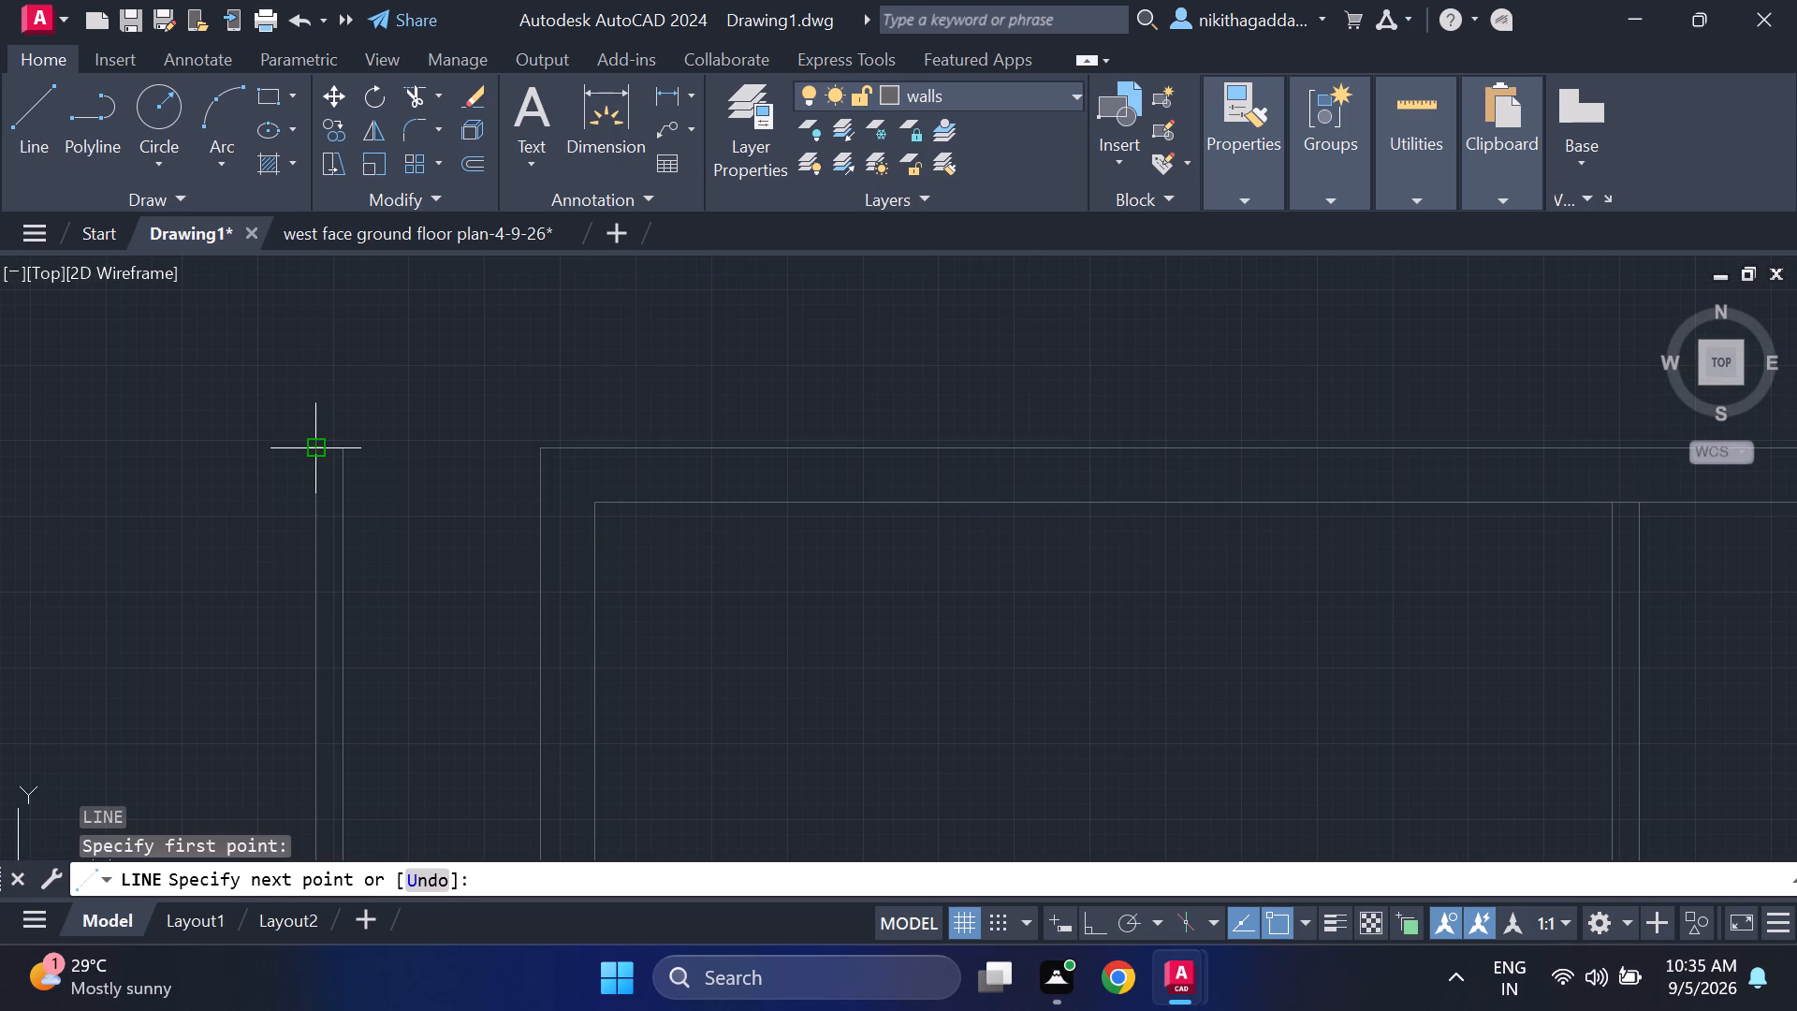
click(544, 453)
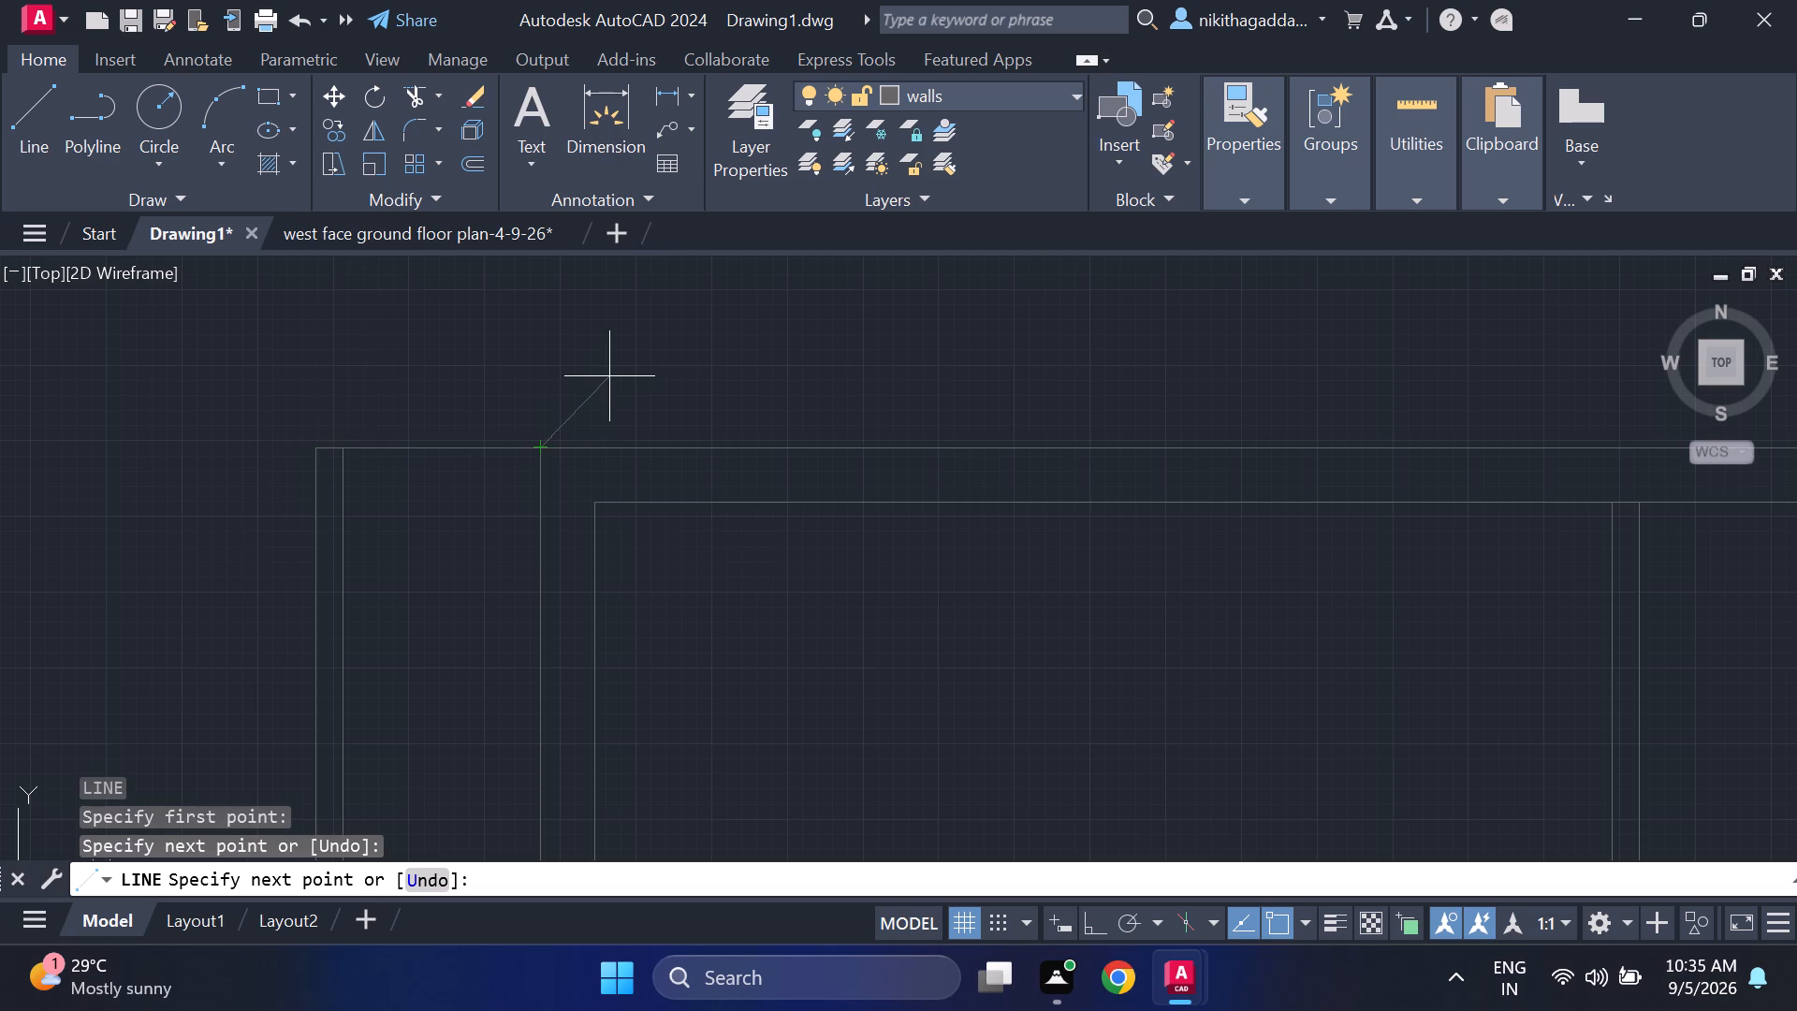
key(Escape)
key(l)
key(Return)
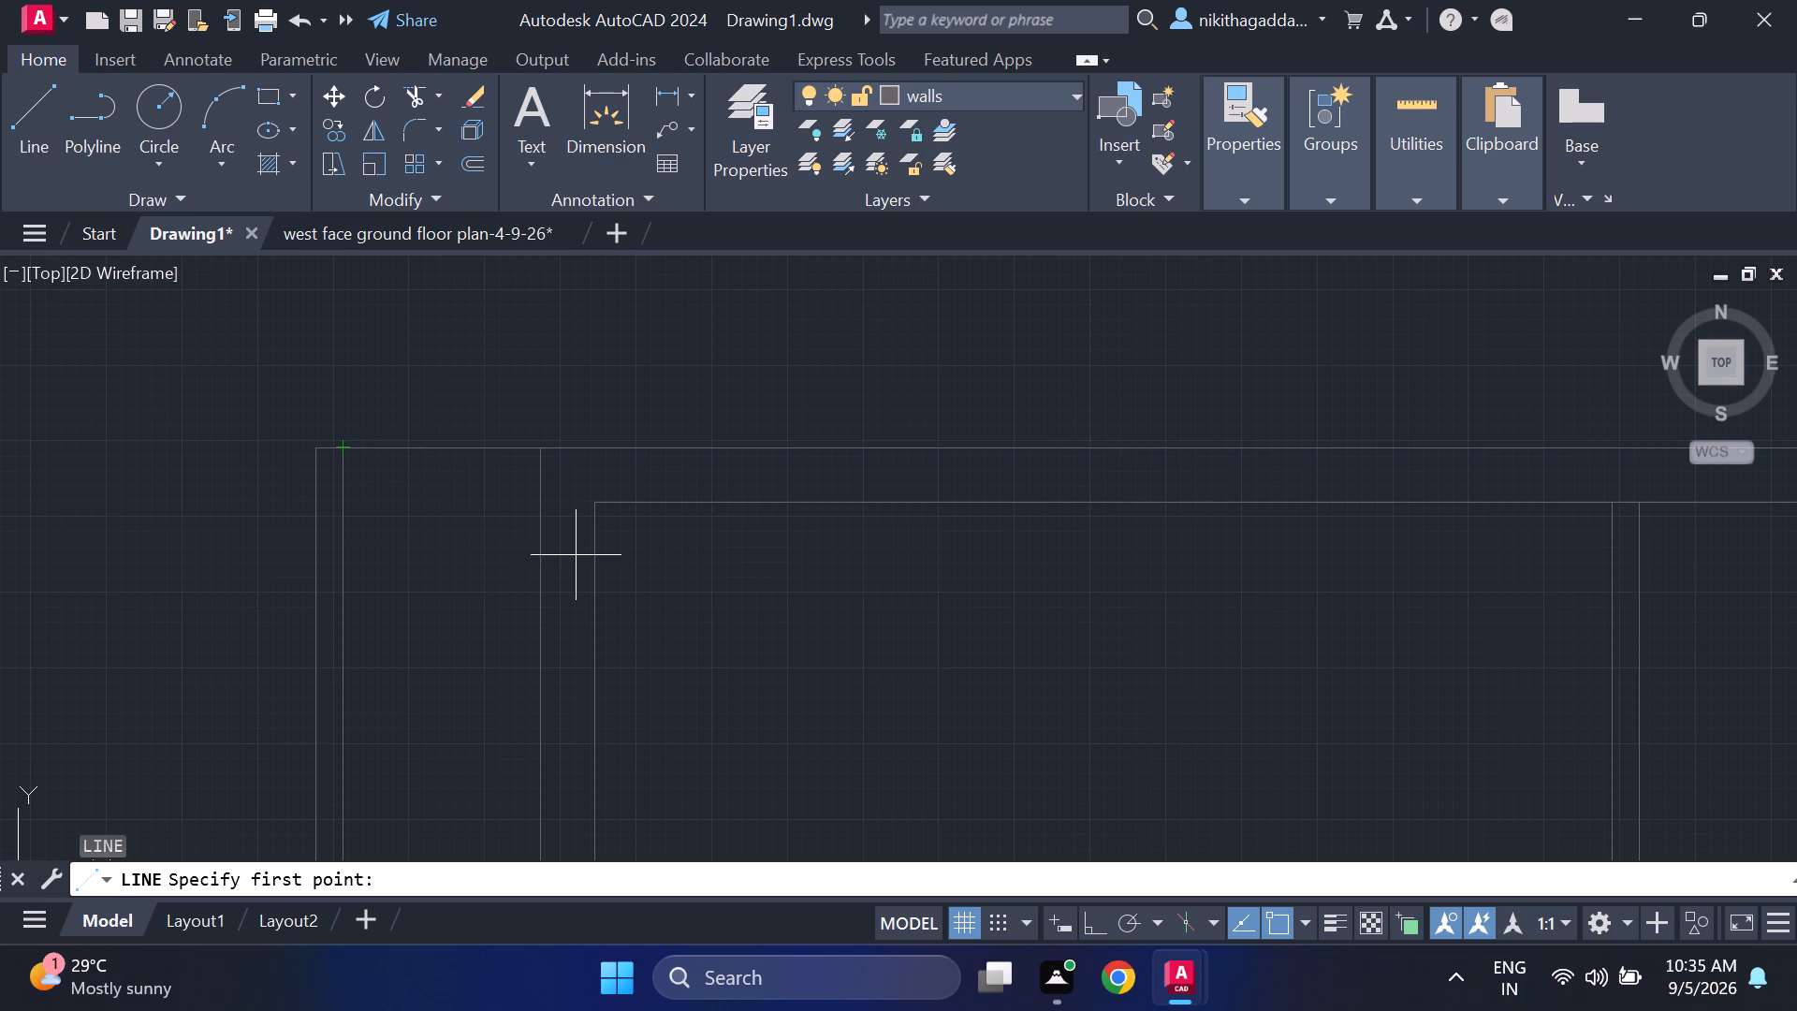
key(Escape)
Offset the short northern boundary line 4.5" to the south.
text(of)
key(Return)
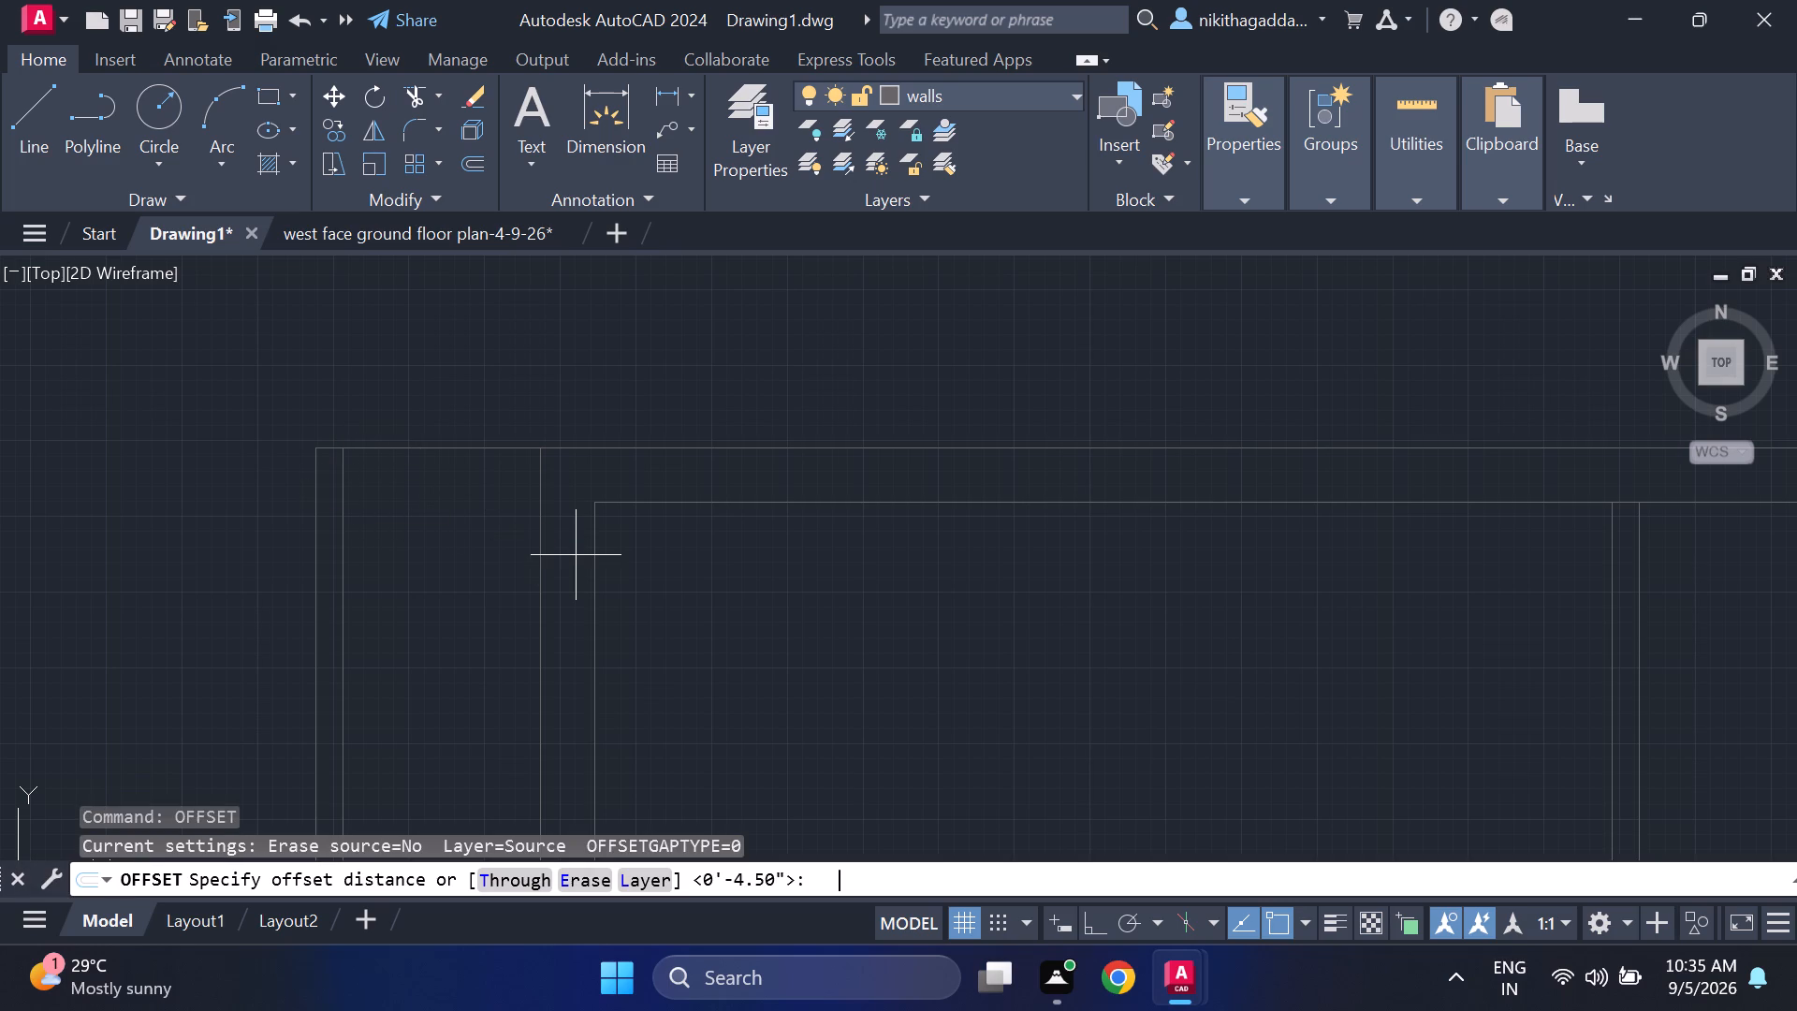
text(4.5")
key(Return)
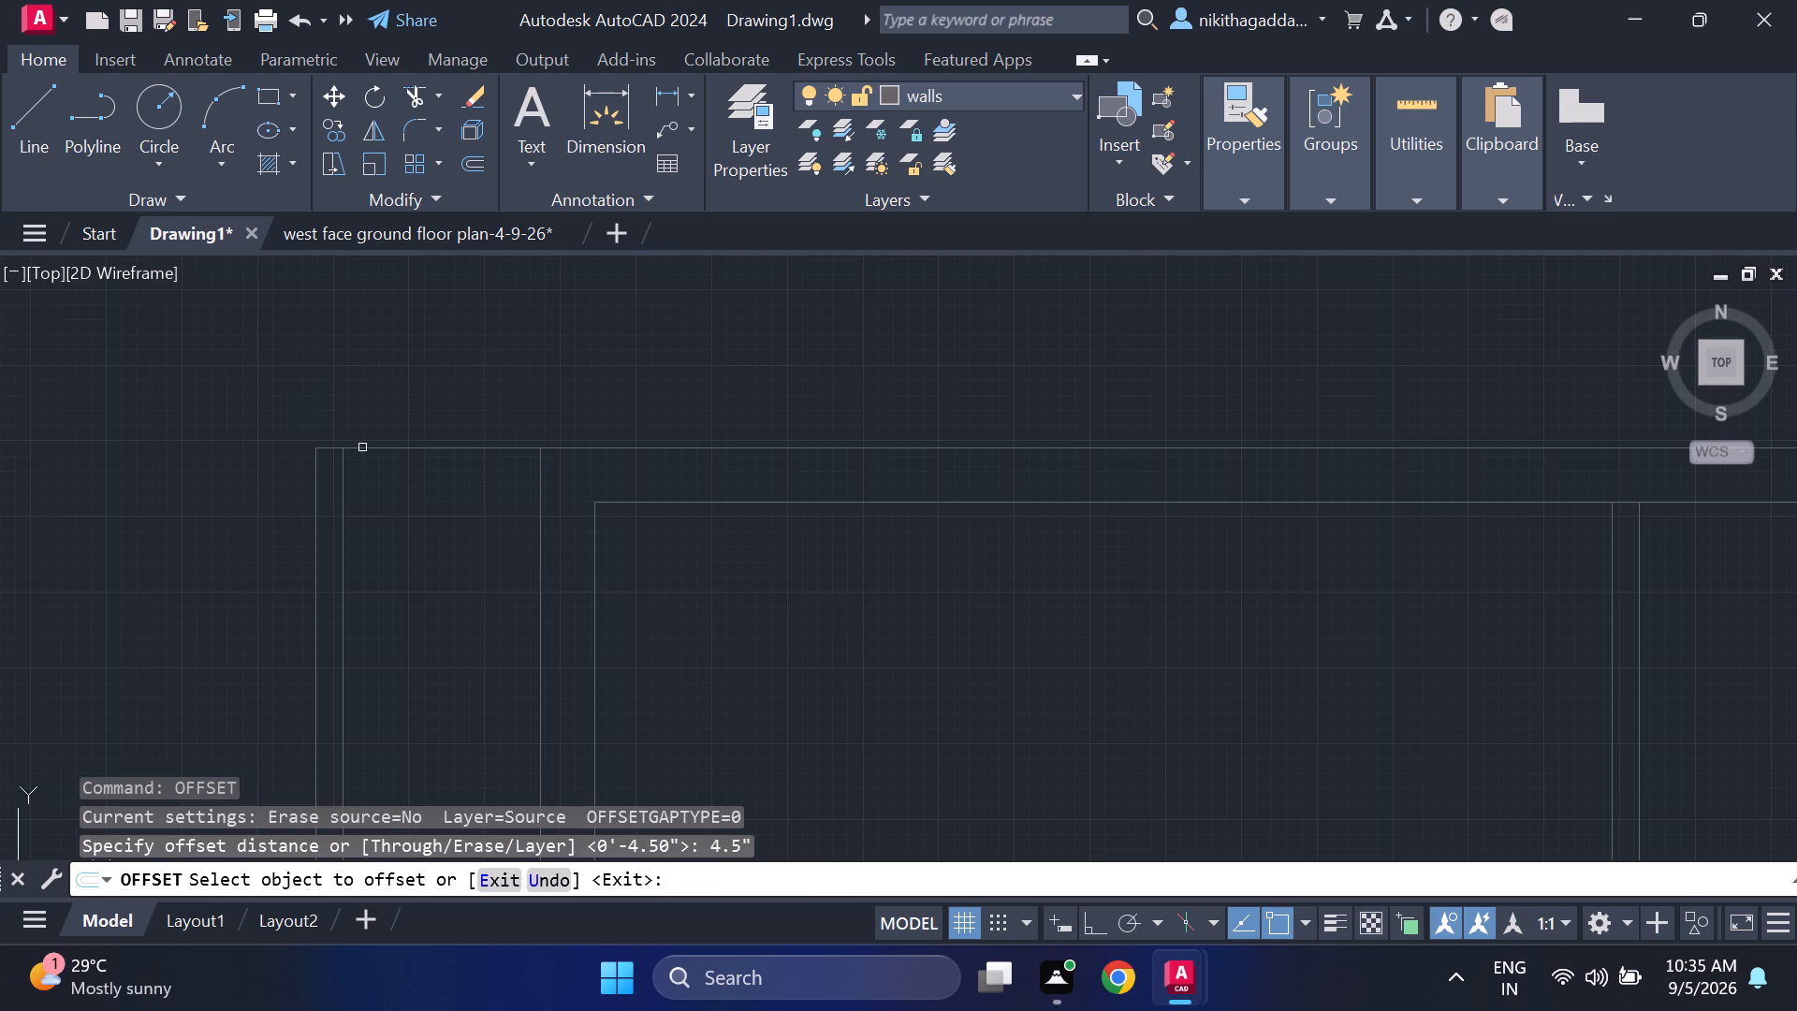
click(393, 447)
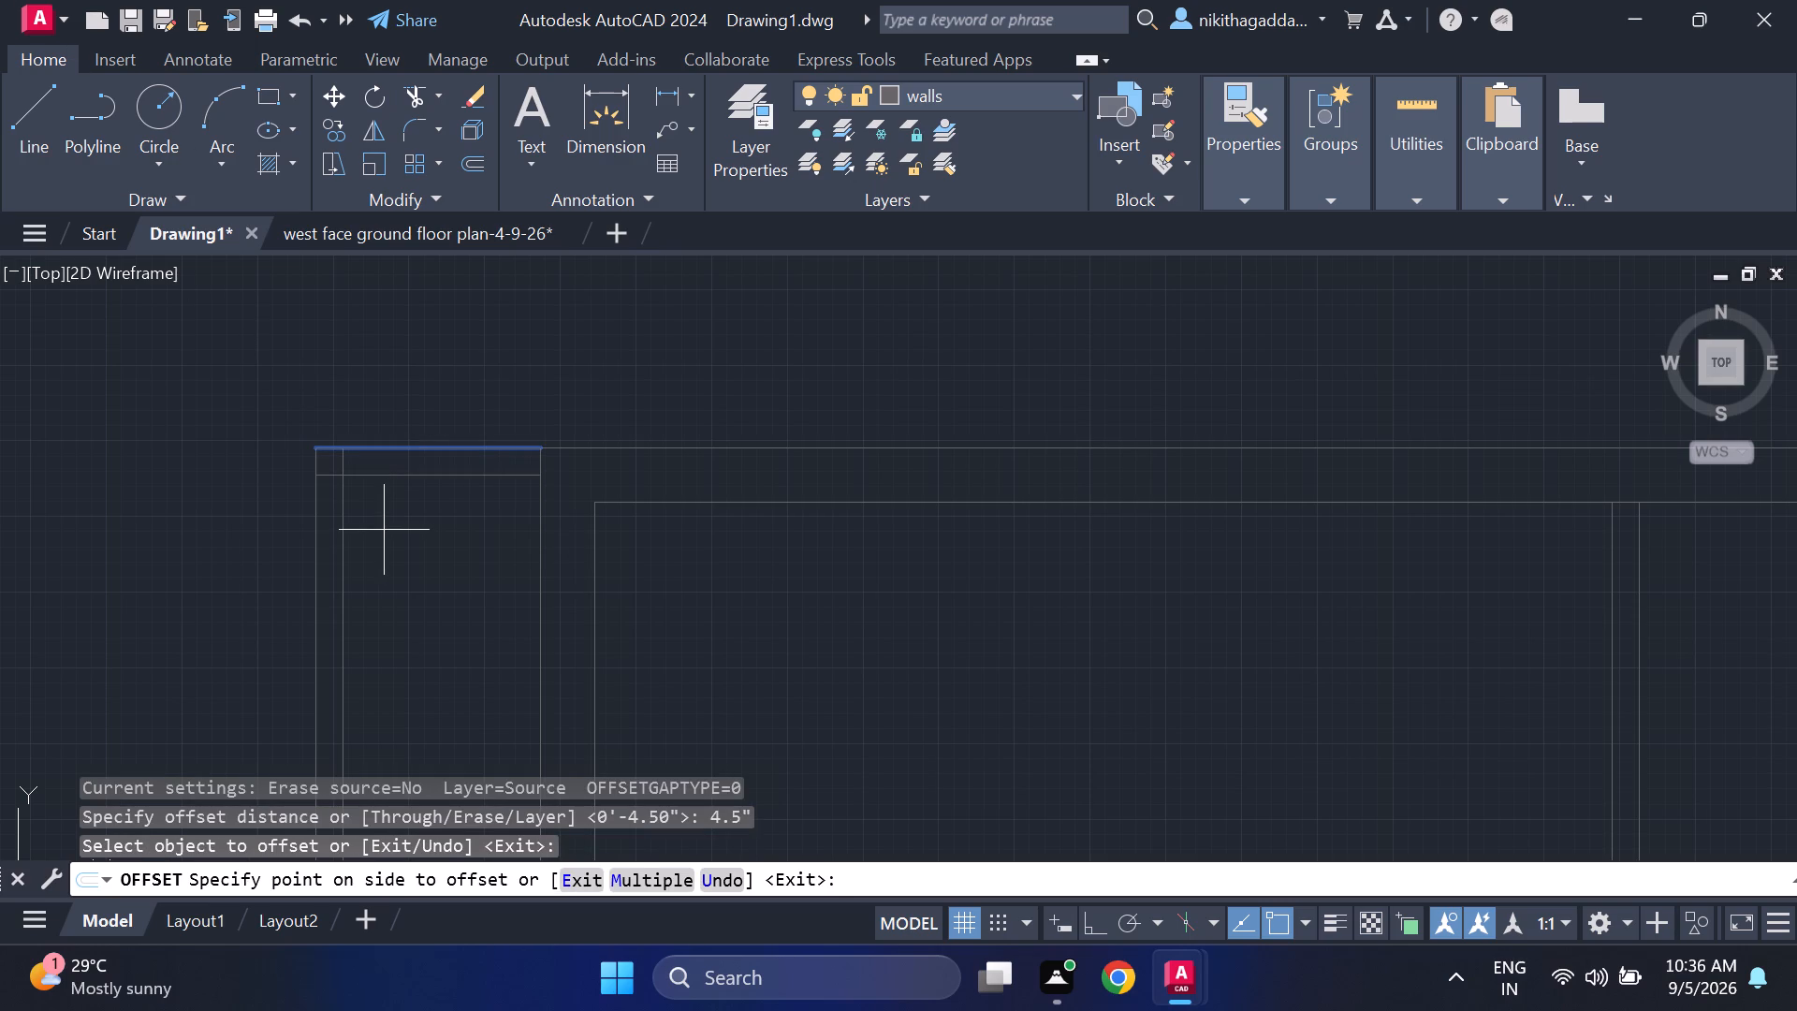
click(419, 495)
scroll(471, 544, down, 5)
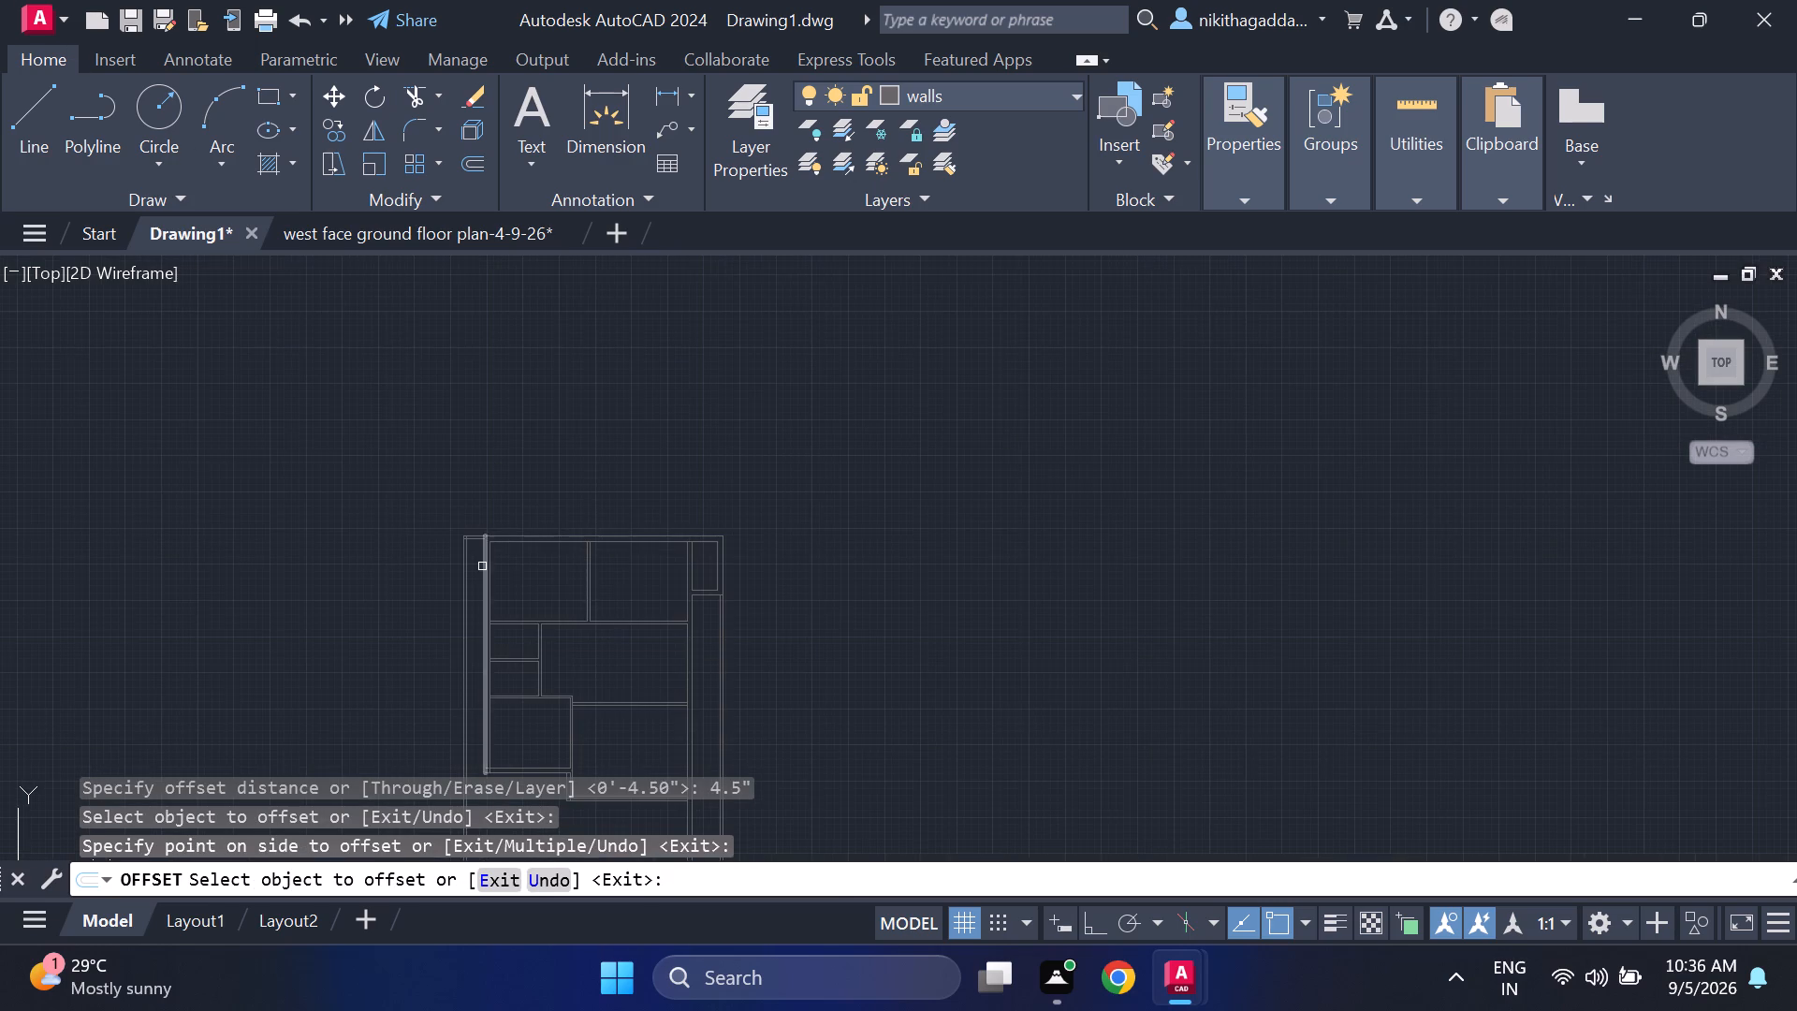
scroll(478, 564, up, 3)
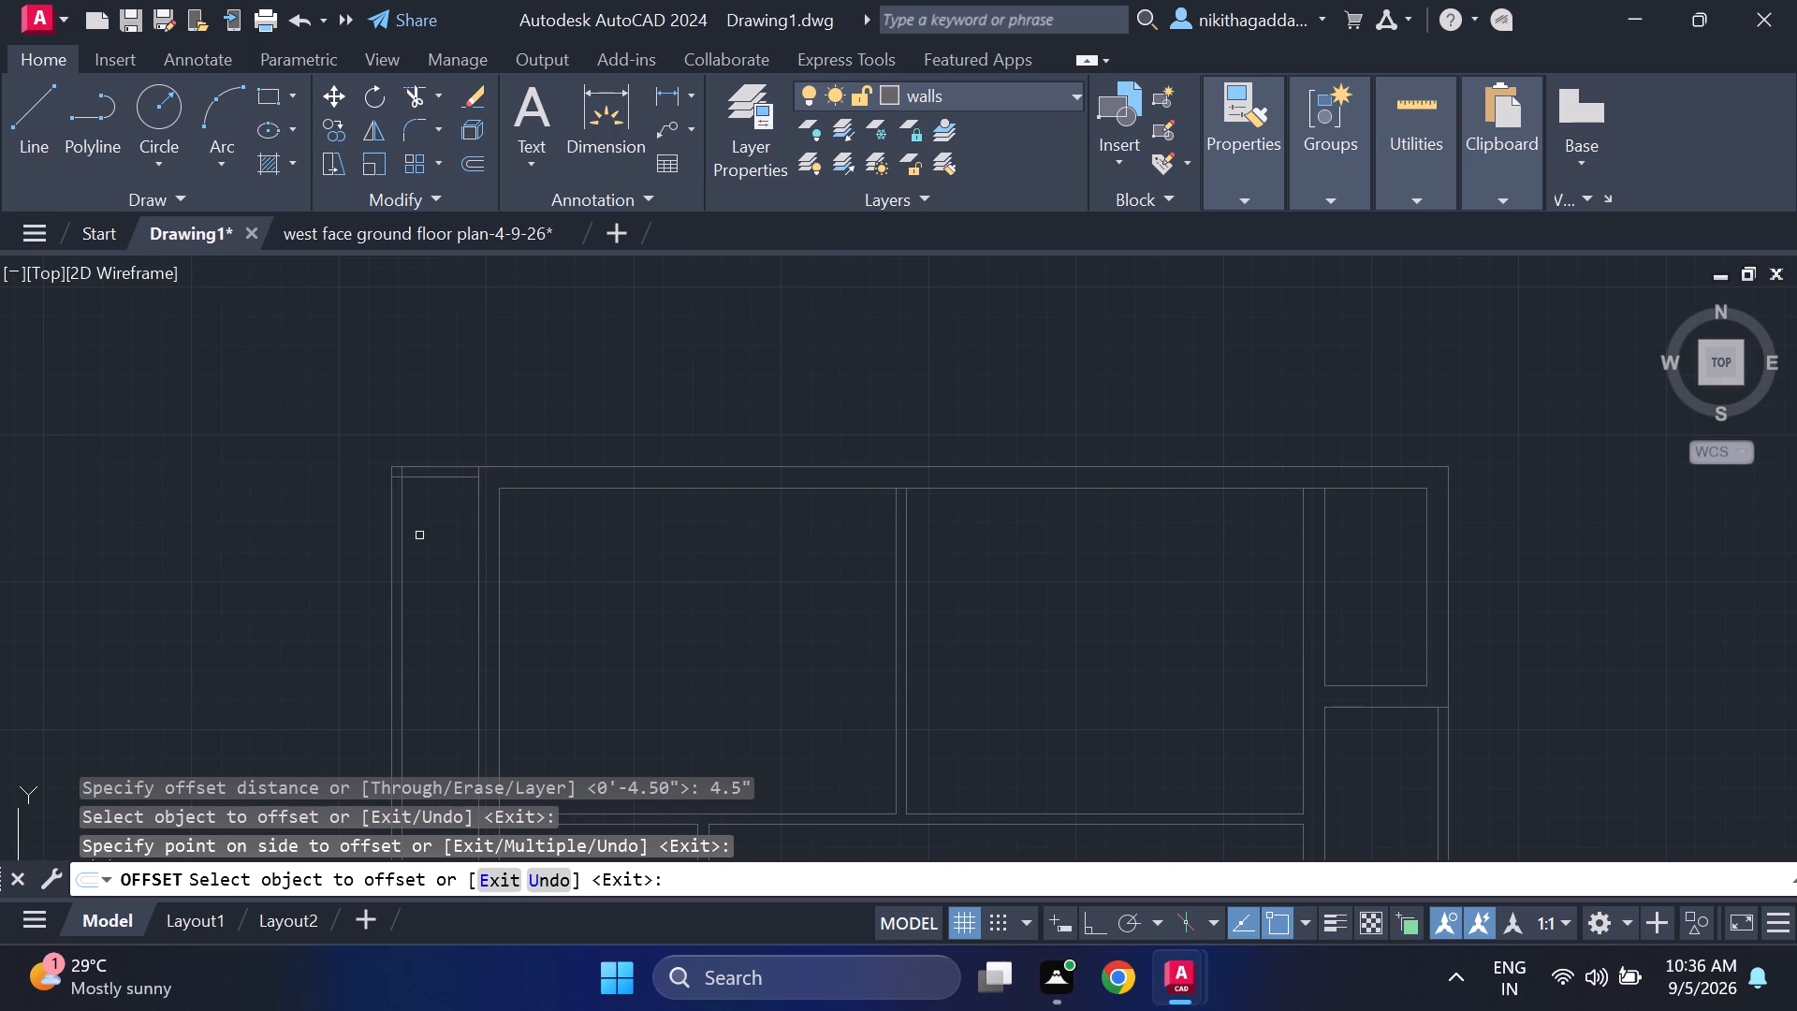
key(Escape)
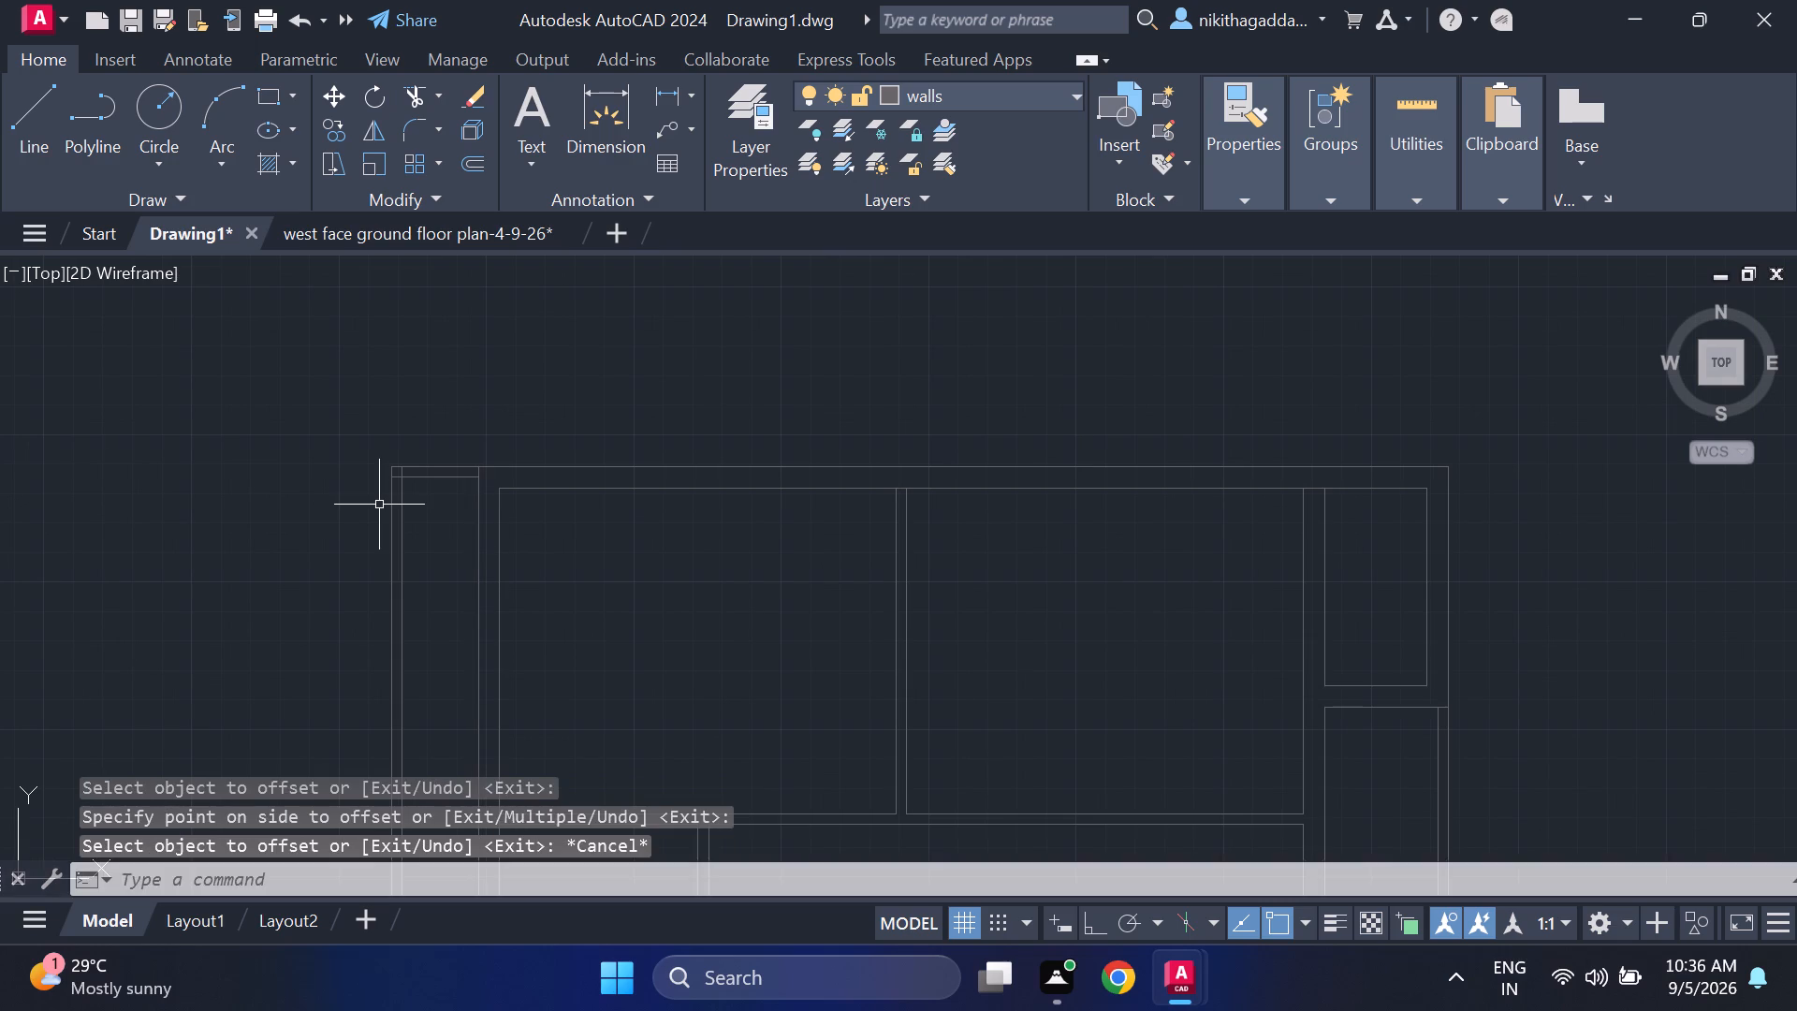
Trim the overlapping inner line ends at the northwest corner of the boundary wall.
text(tr)
key(Return)
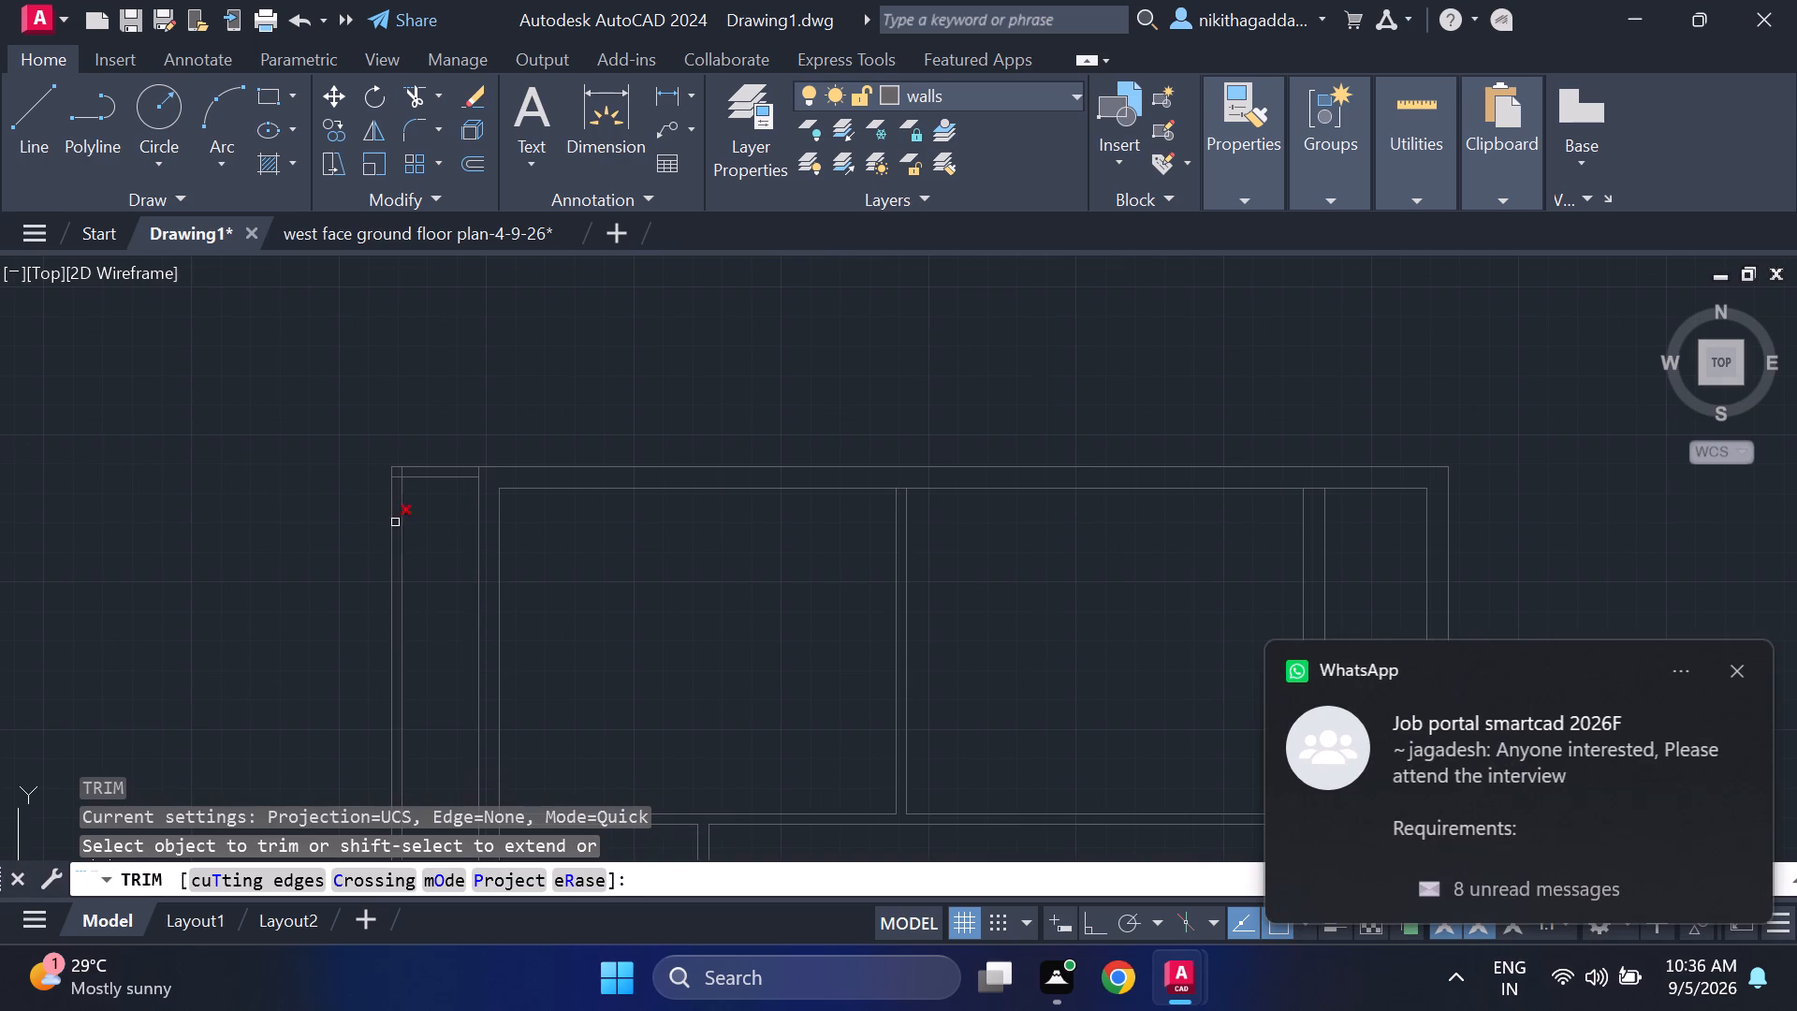
scroll(391, 458, up, 3)
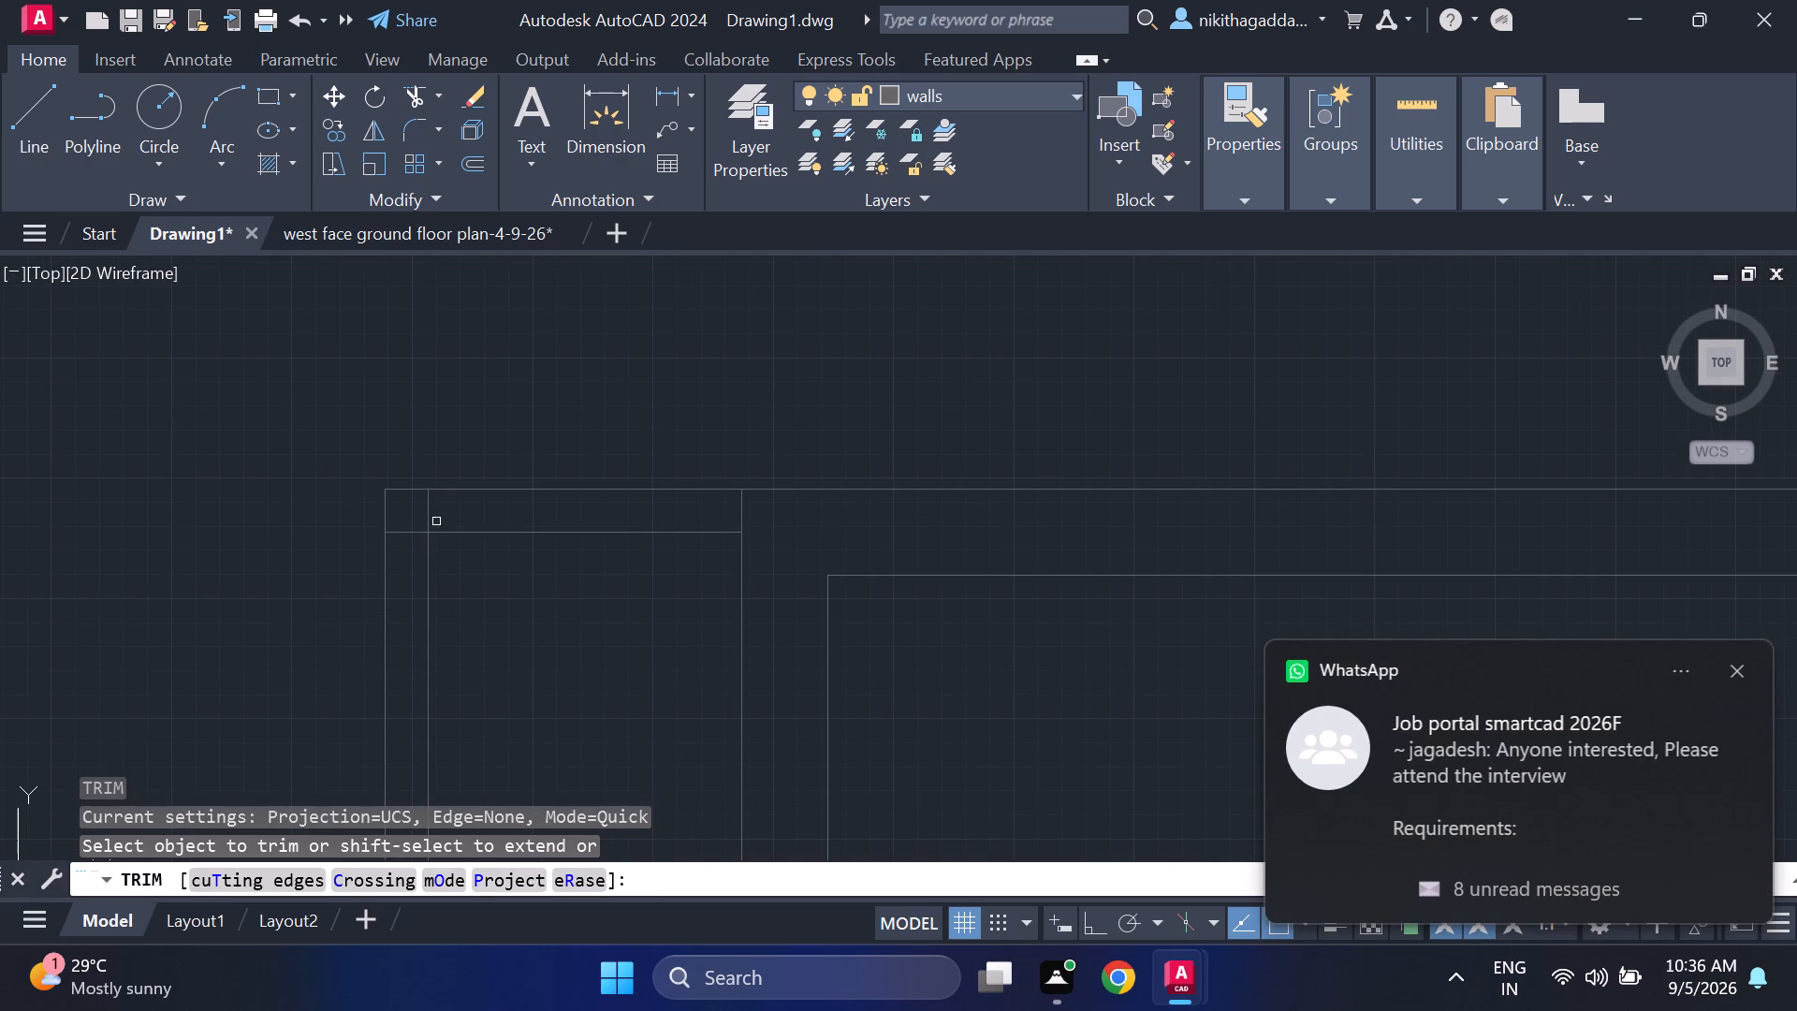
click(431, 517)
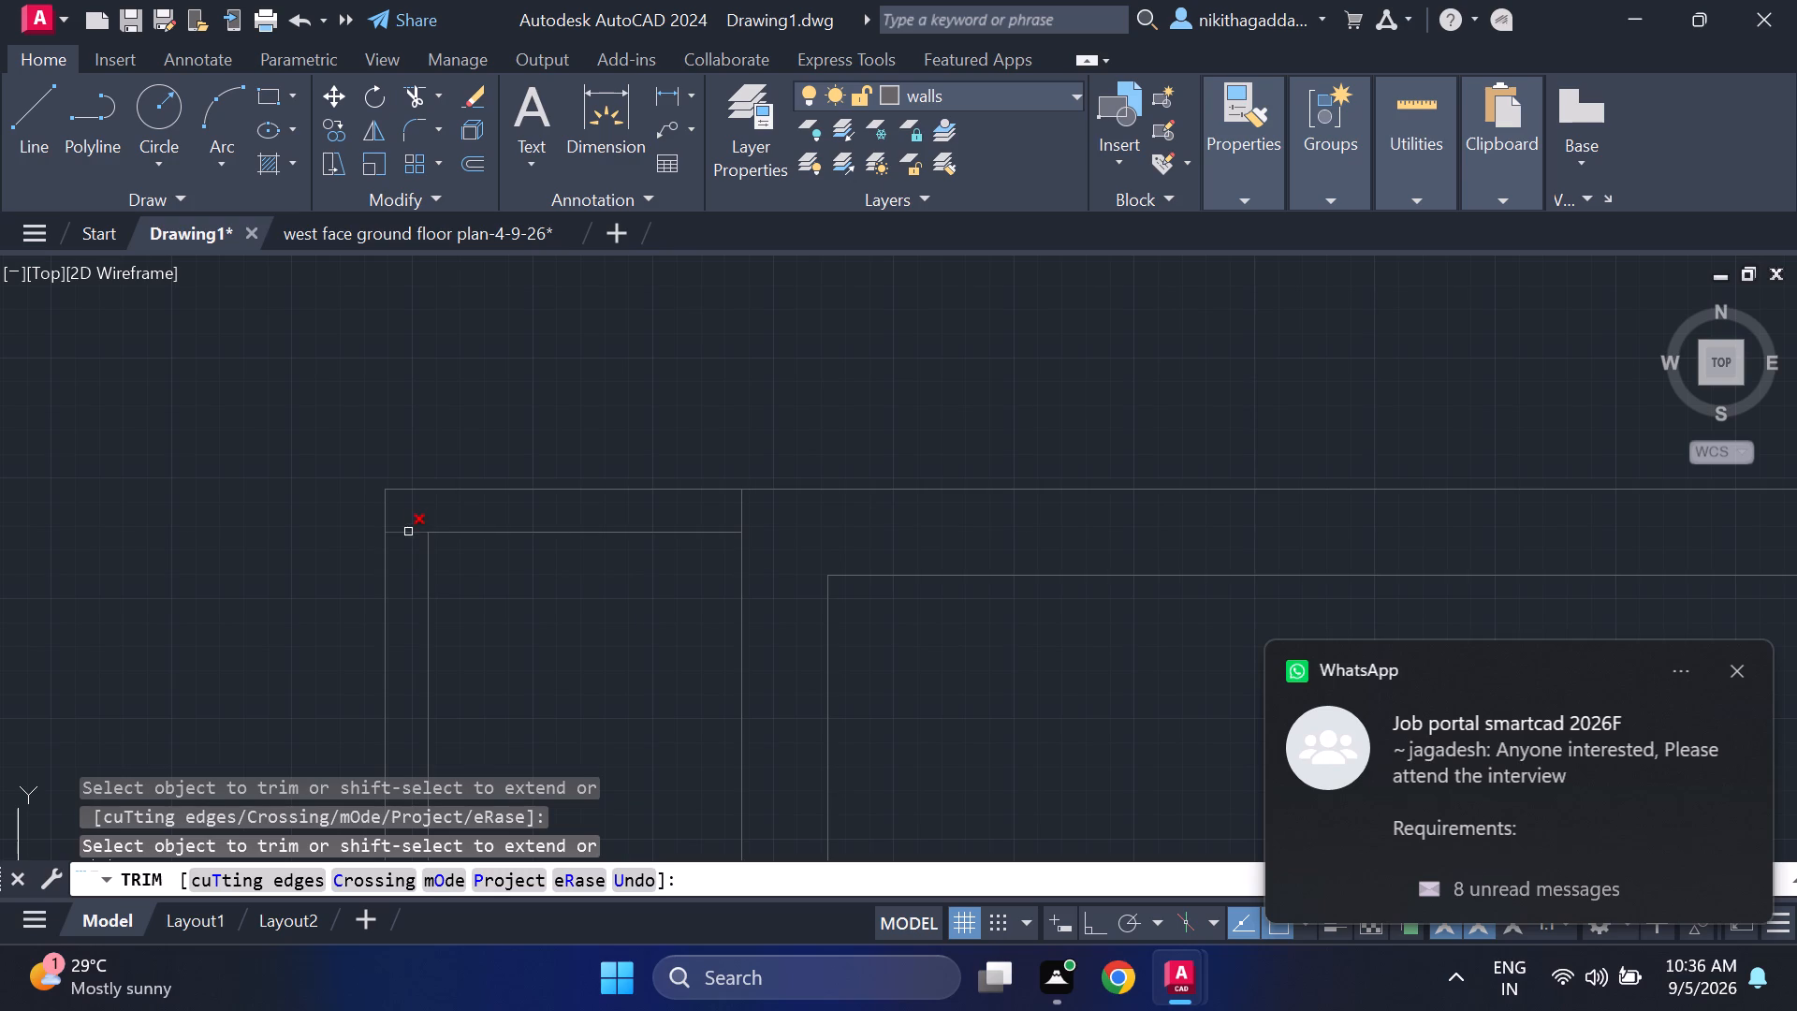
click(408, 532)
scroll(532, 627, down, 4)
Trim the overlapping inner line ends at the southwest corner of the boundary wall.
middle_drag(571, 679, 422, 479)
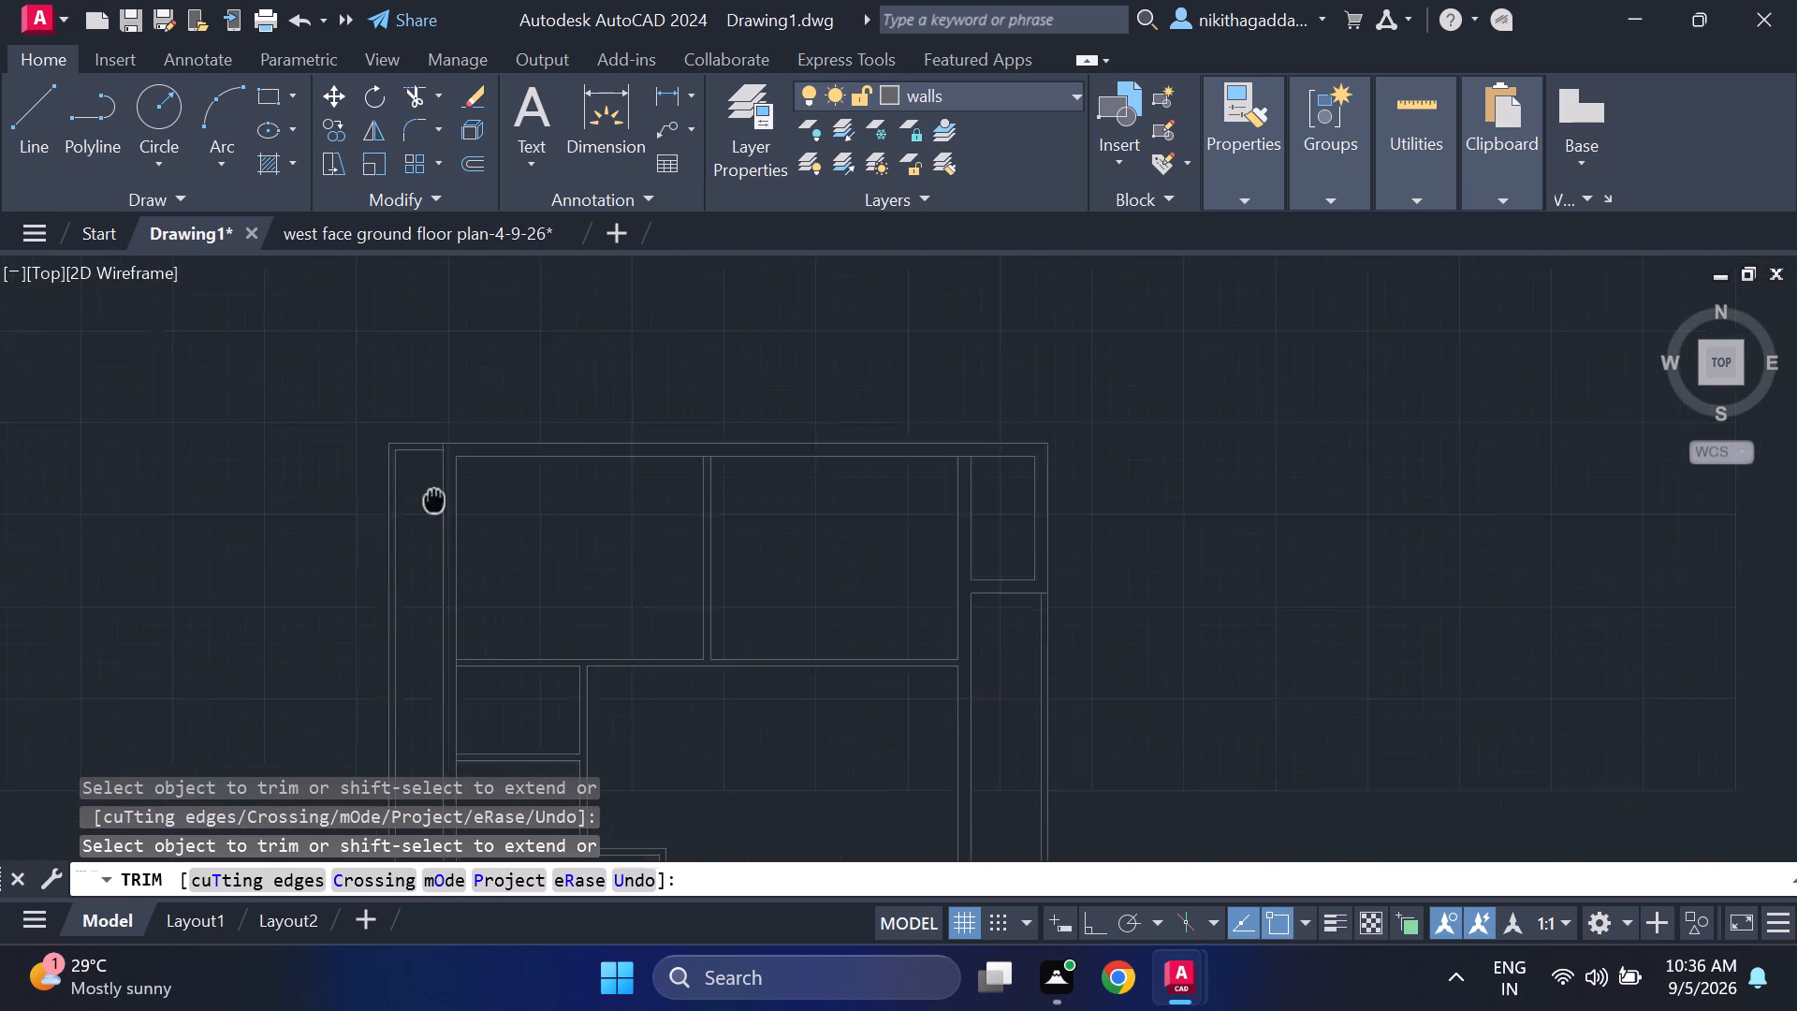
middle_drag(422, 479, 405, 448)
middle_drag(877, 740, 878, 437)
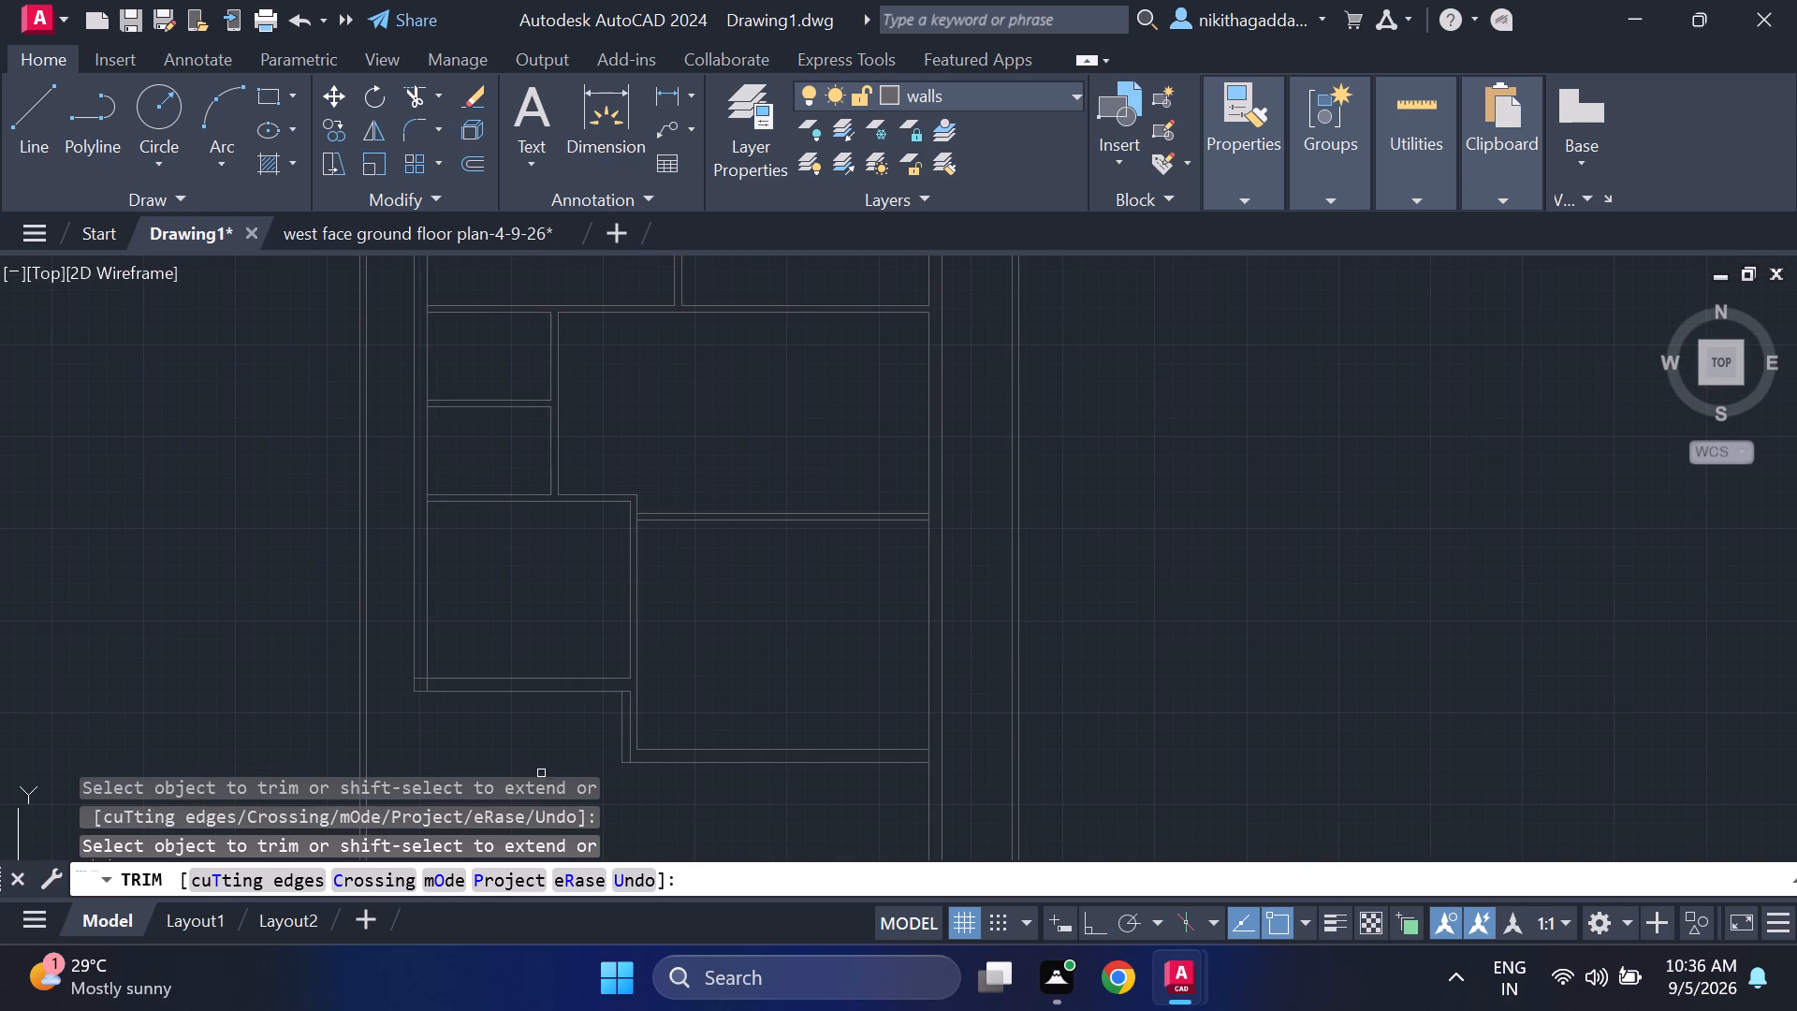
middle_drag(575, 680, 689, 403)
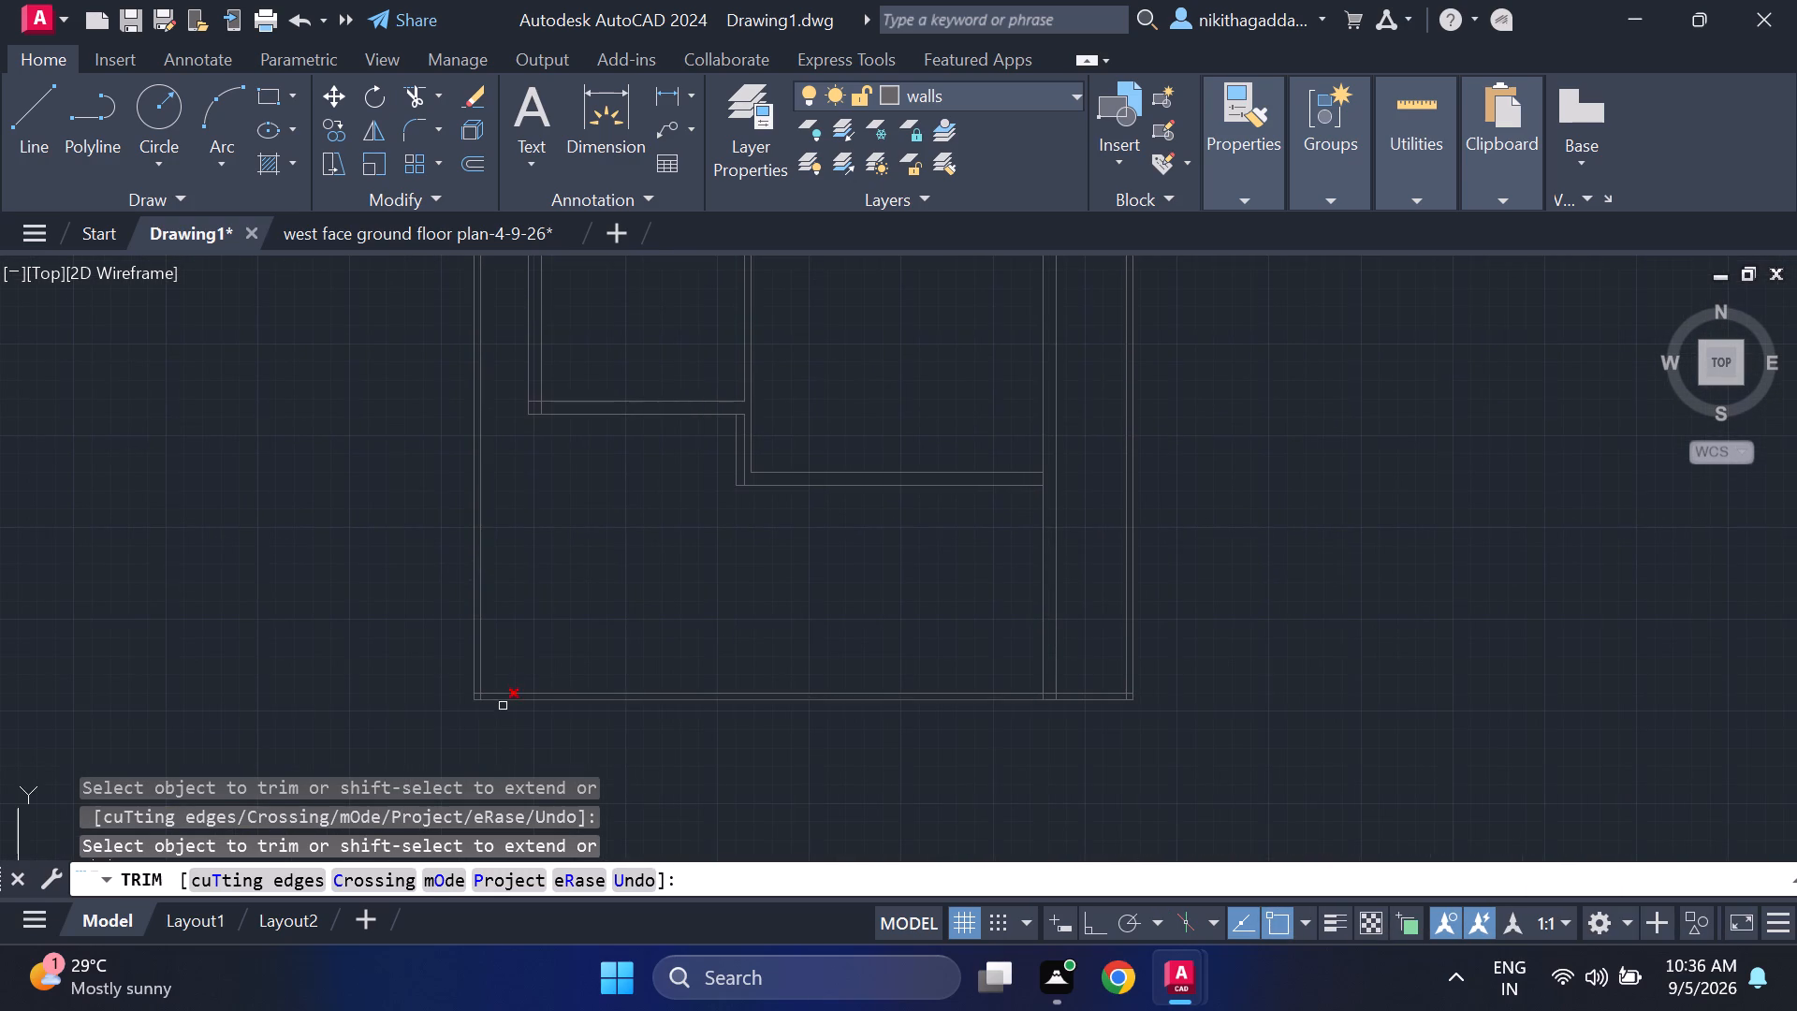
scroll(504, 705, up, 4)
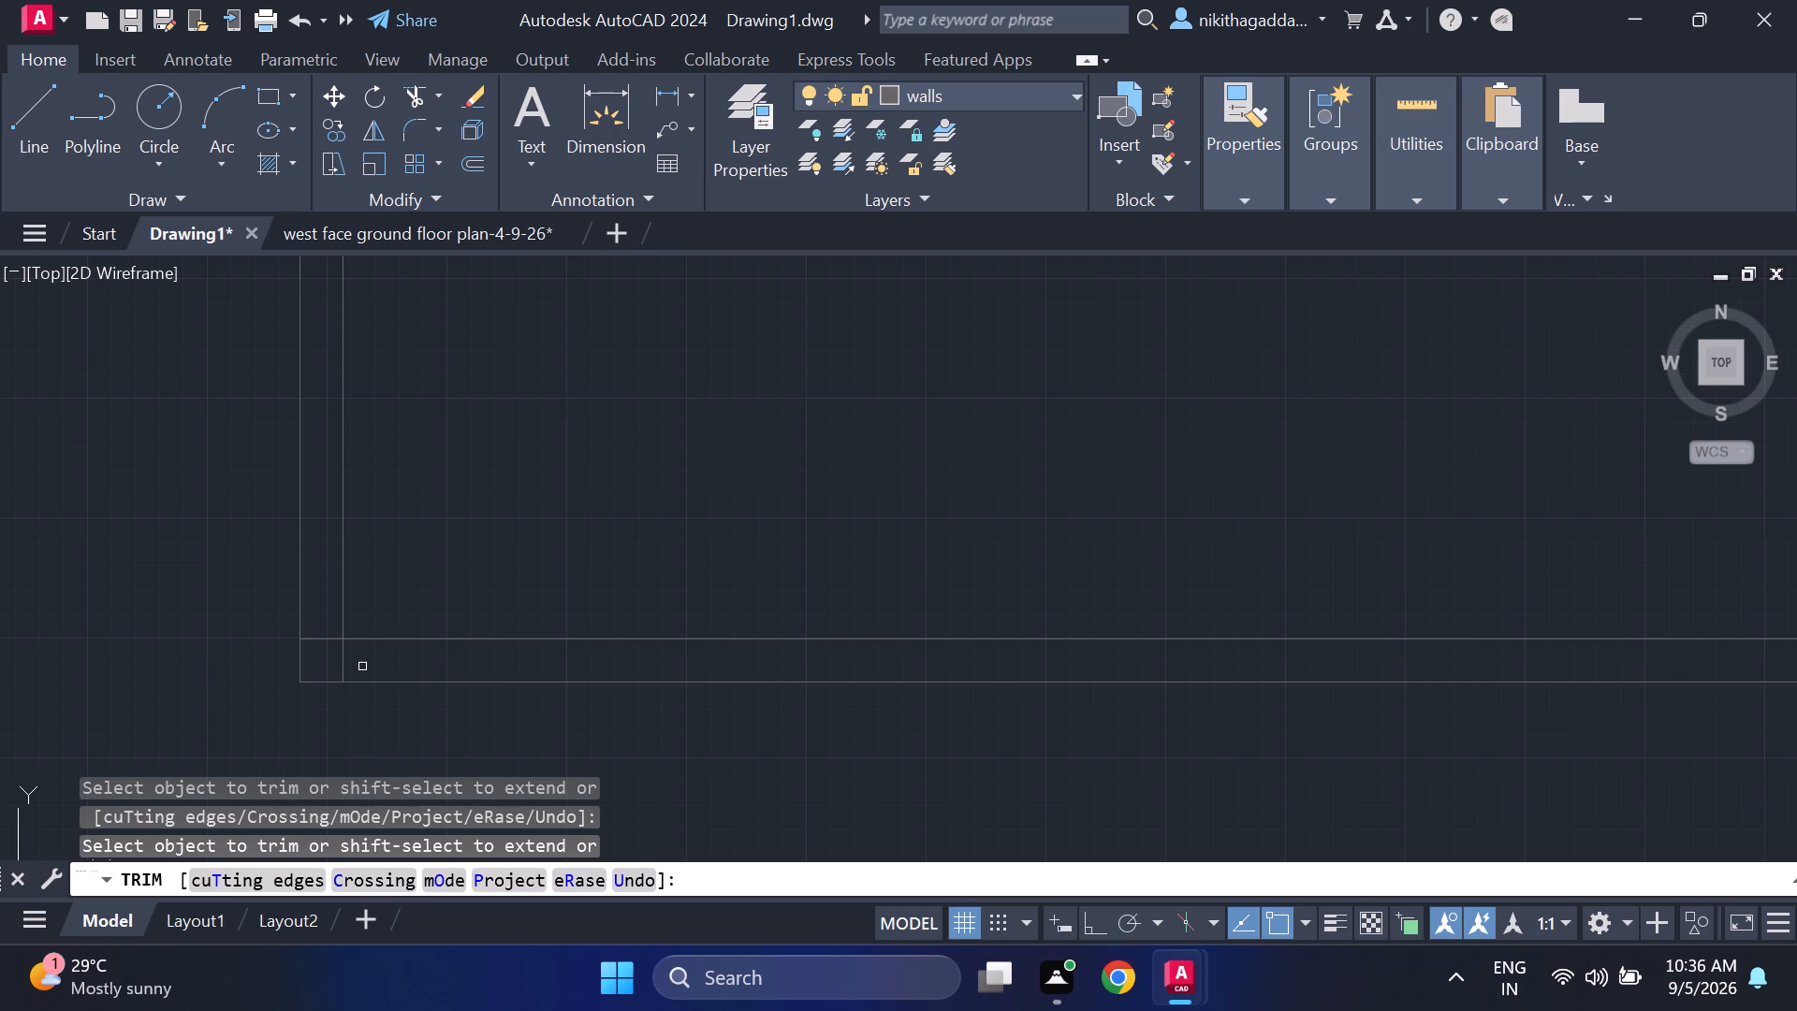
scroll(305, 625, up, 3)
click(349, 688)
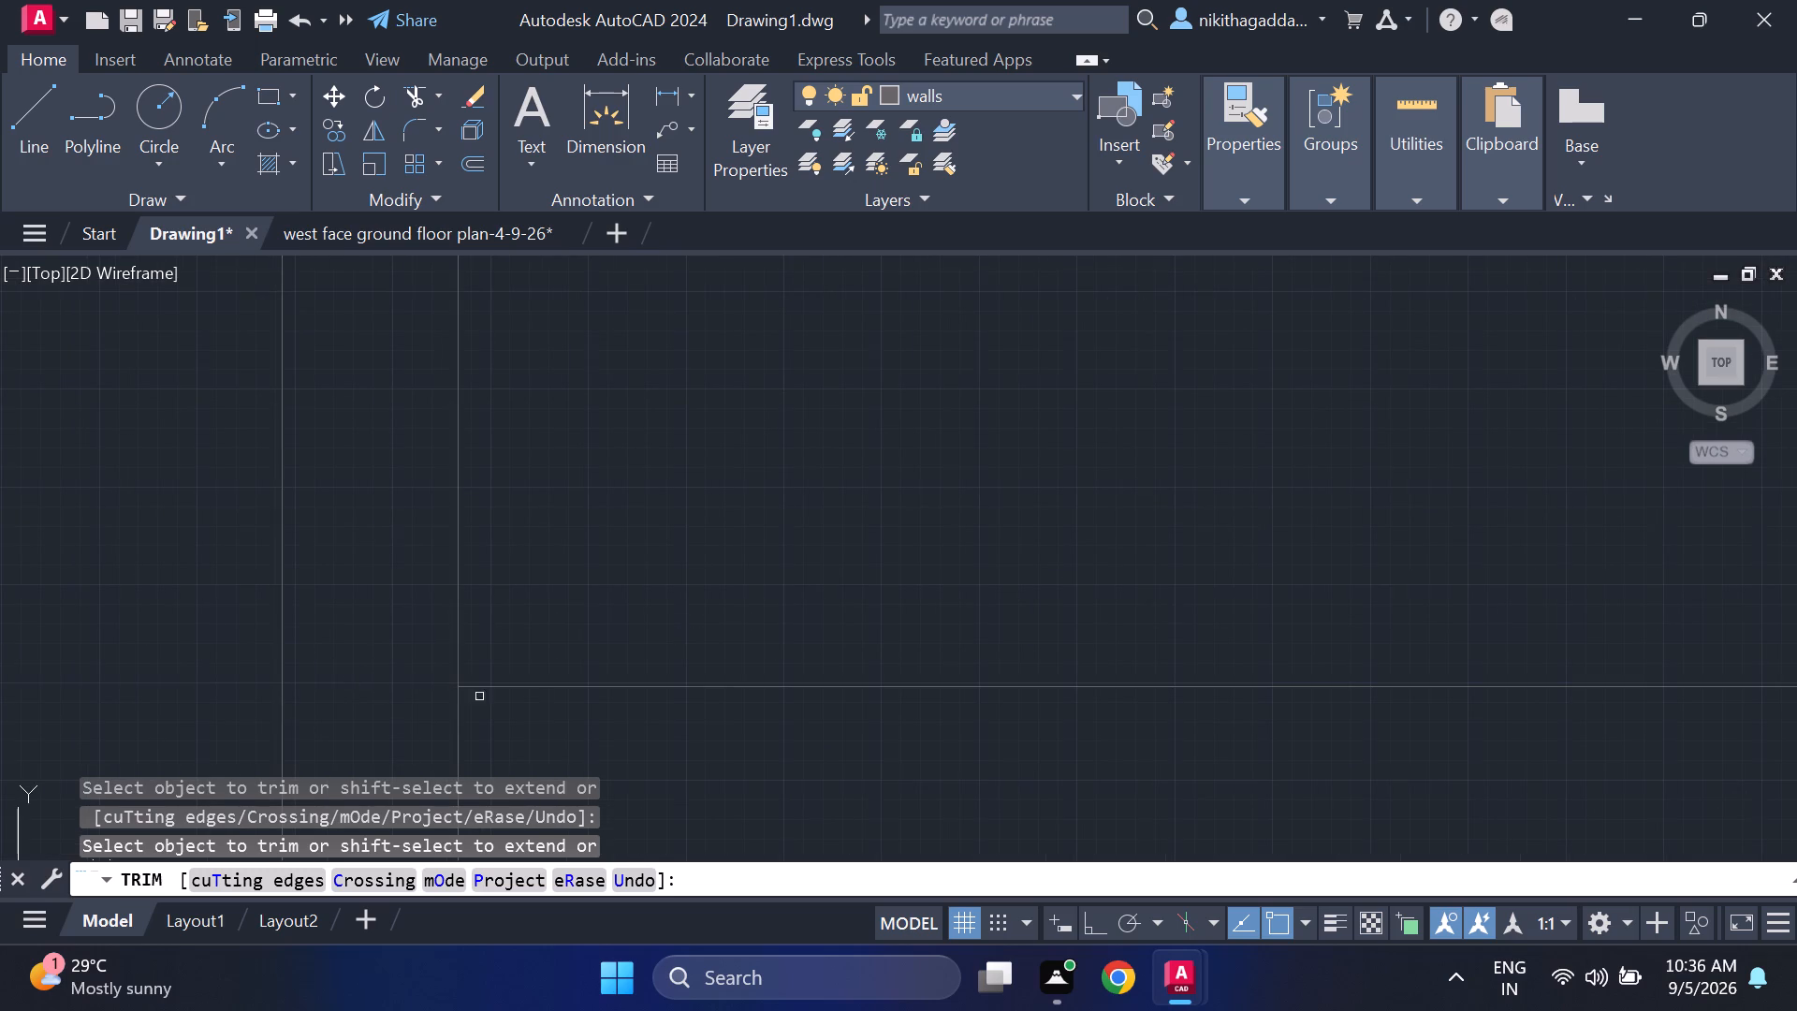
scroll(638, 727, down, 3)
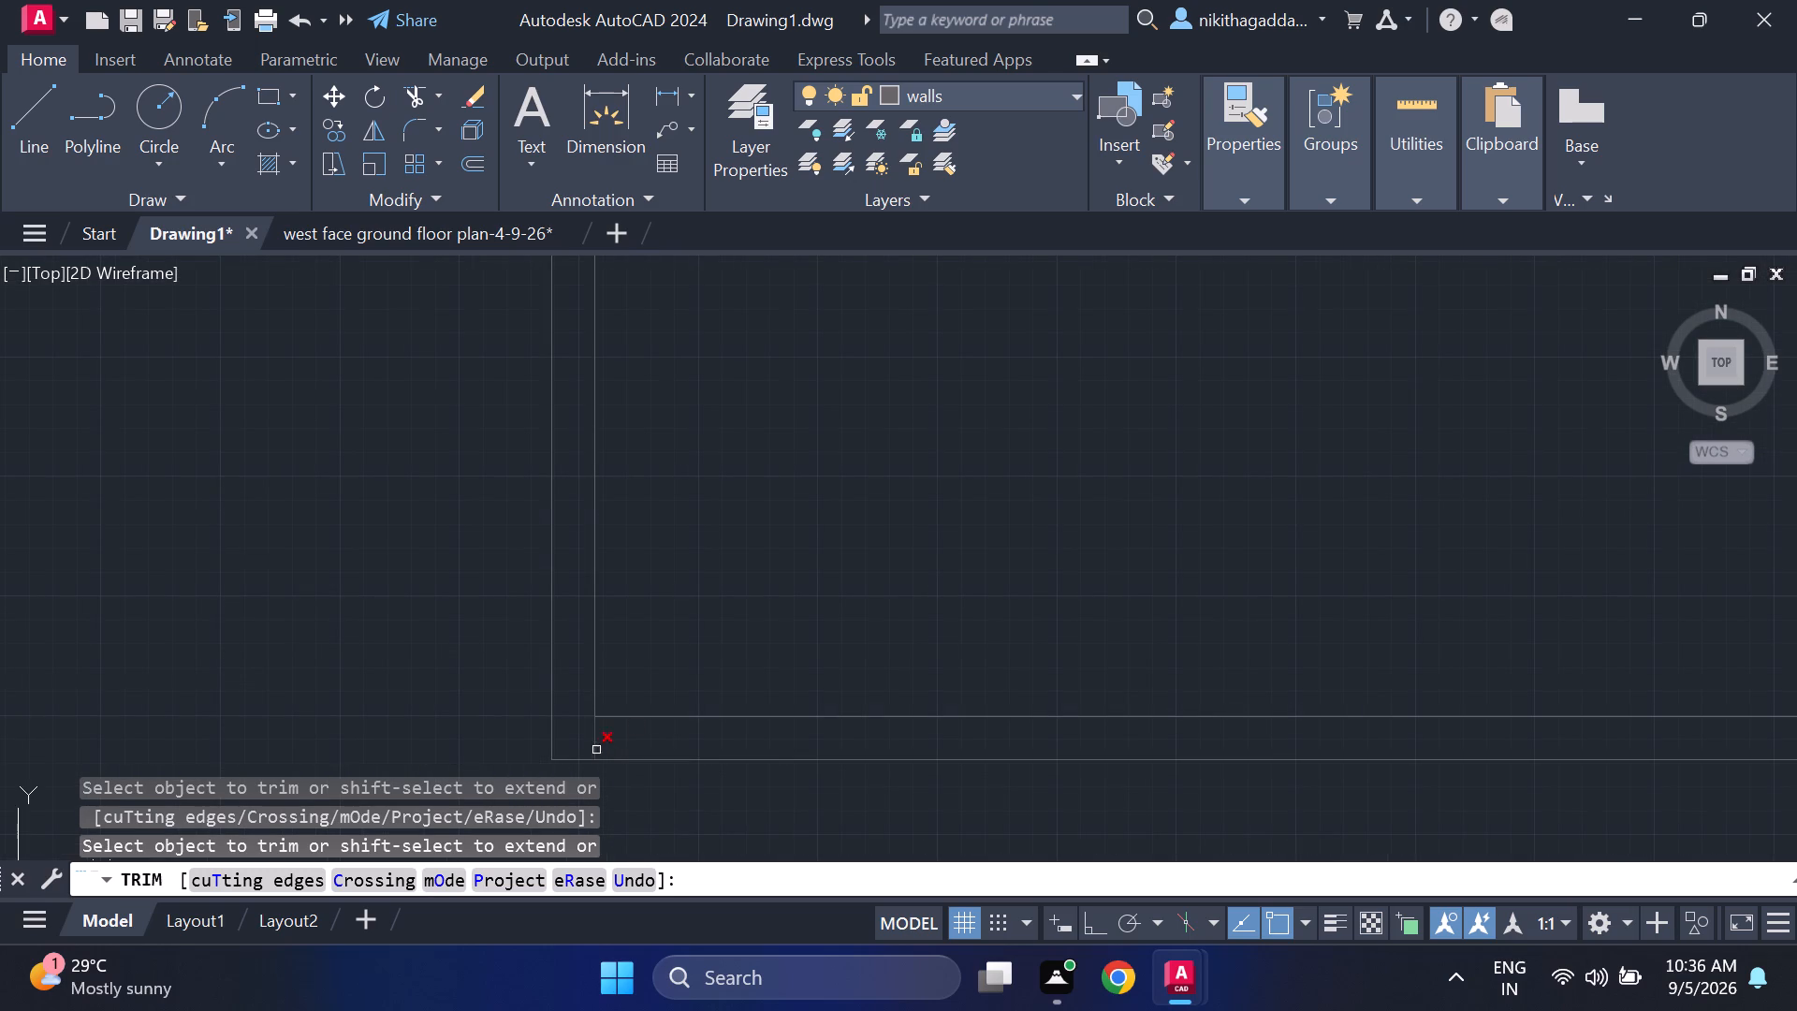
drag(602, 745, 584, 733)
scroll(667, 760, down, 3)
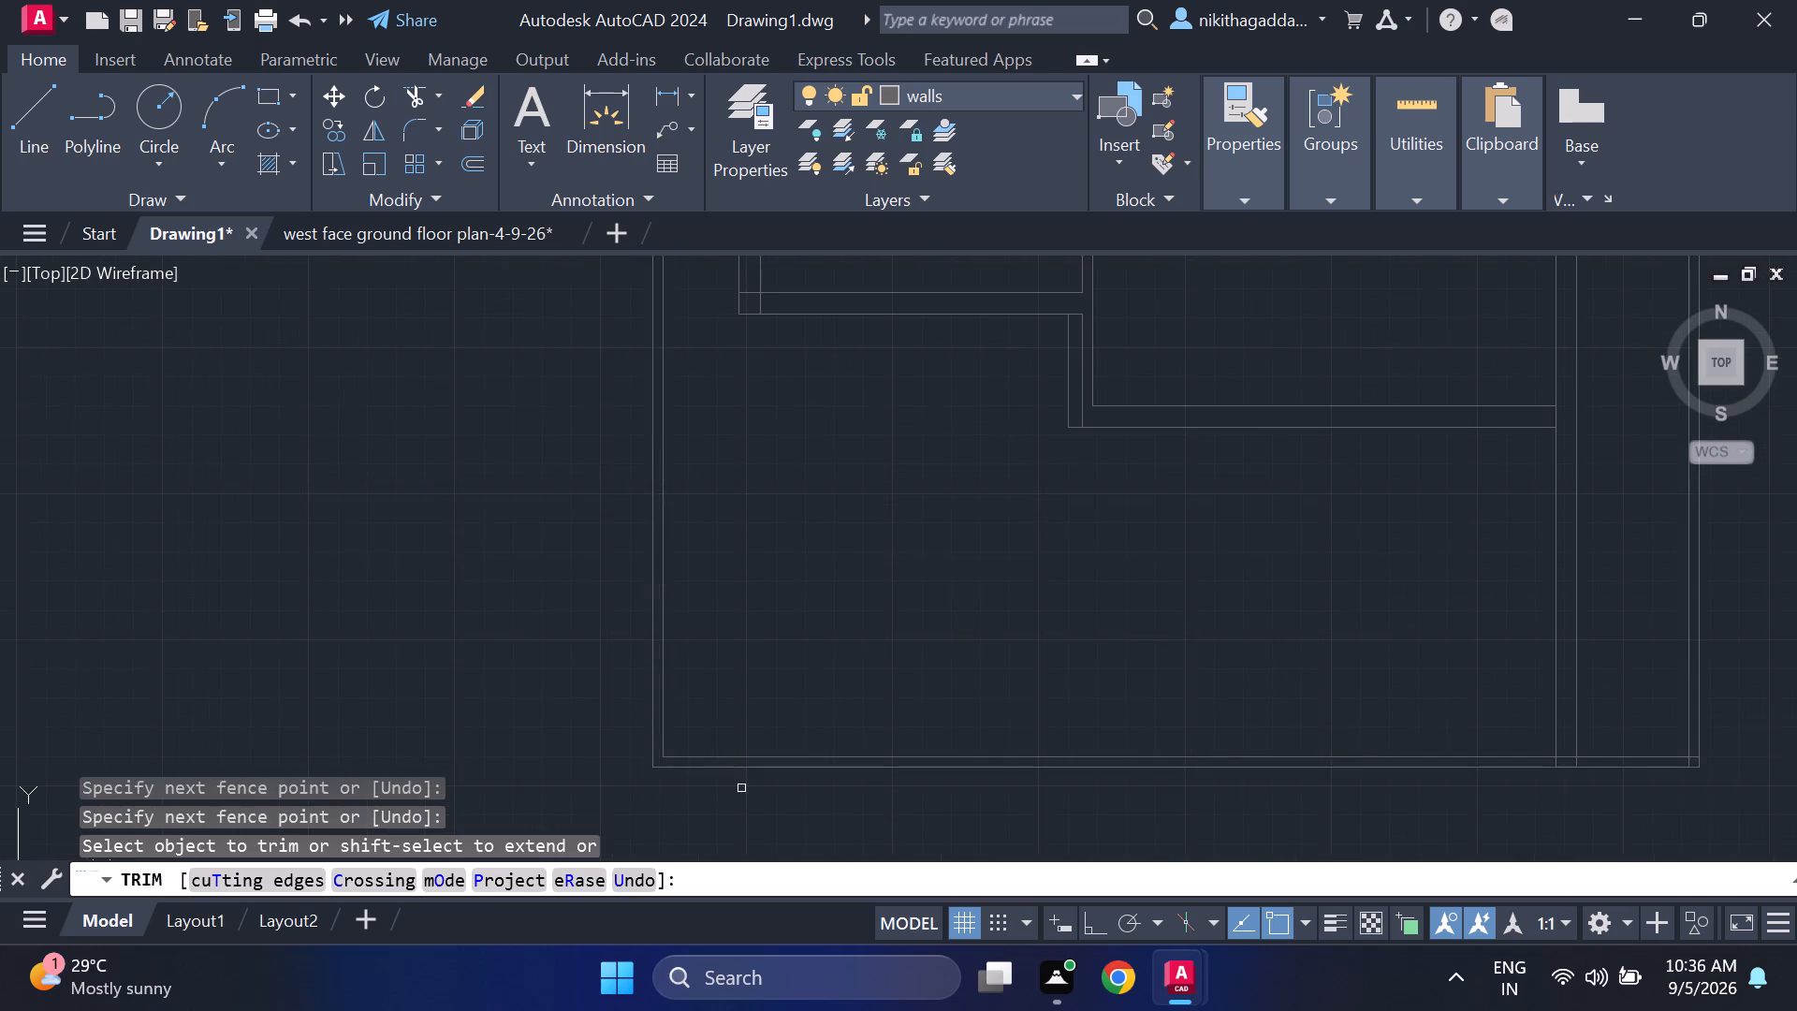
Trim the ends of the two long north-south wall lines that cross into the southern boundary wall.
middle_drag(739, 788, 265, 704)
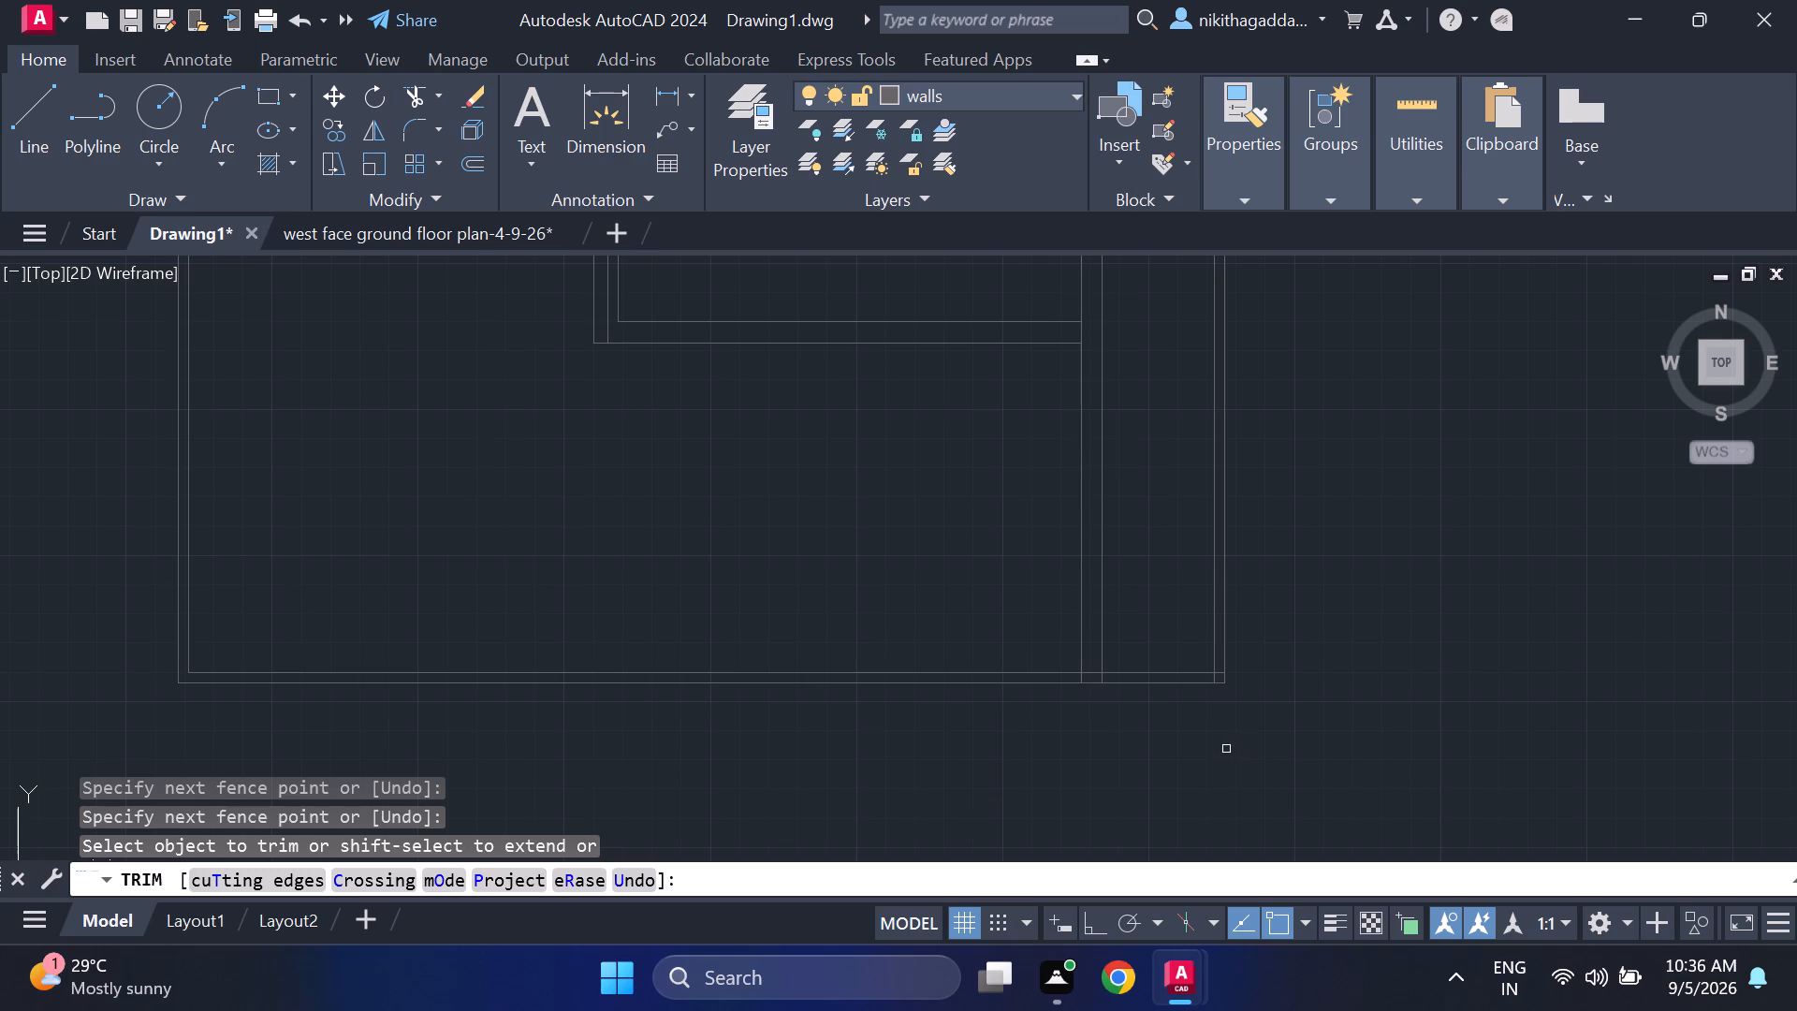
scroll(1126, 690, up, 2)
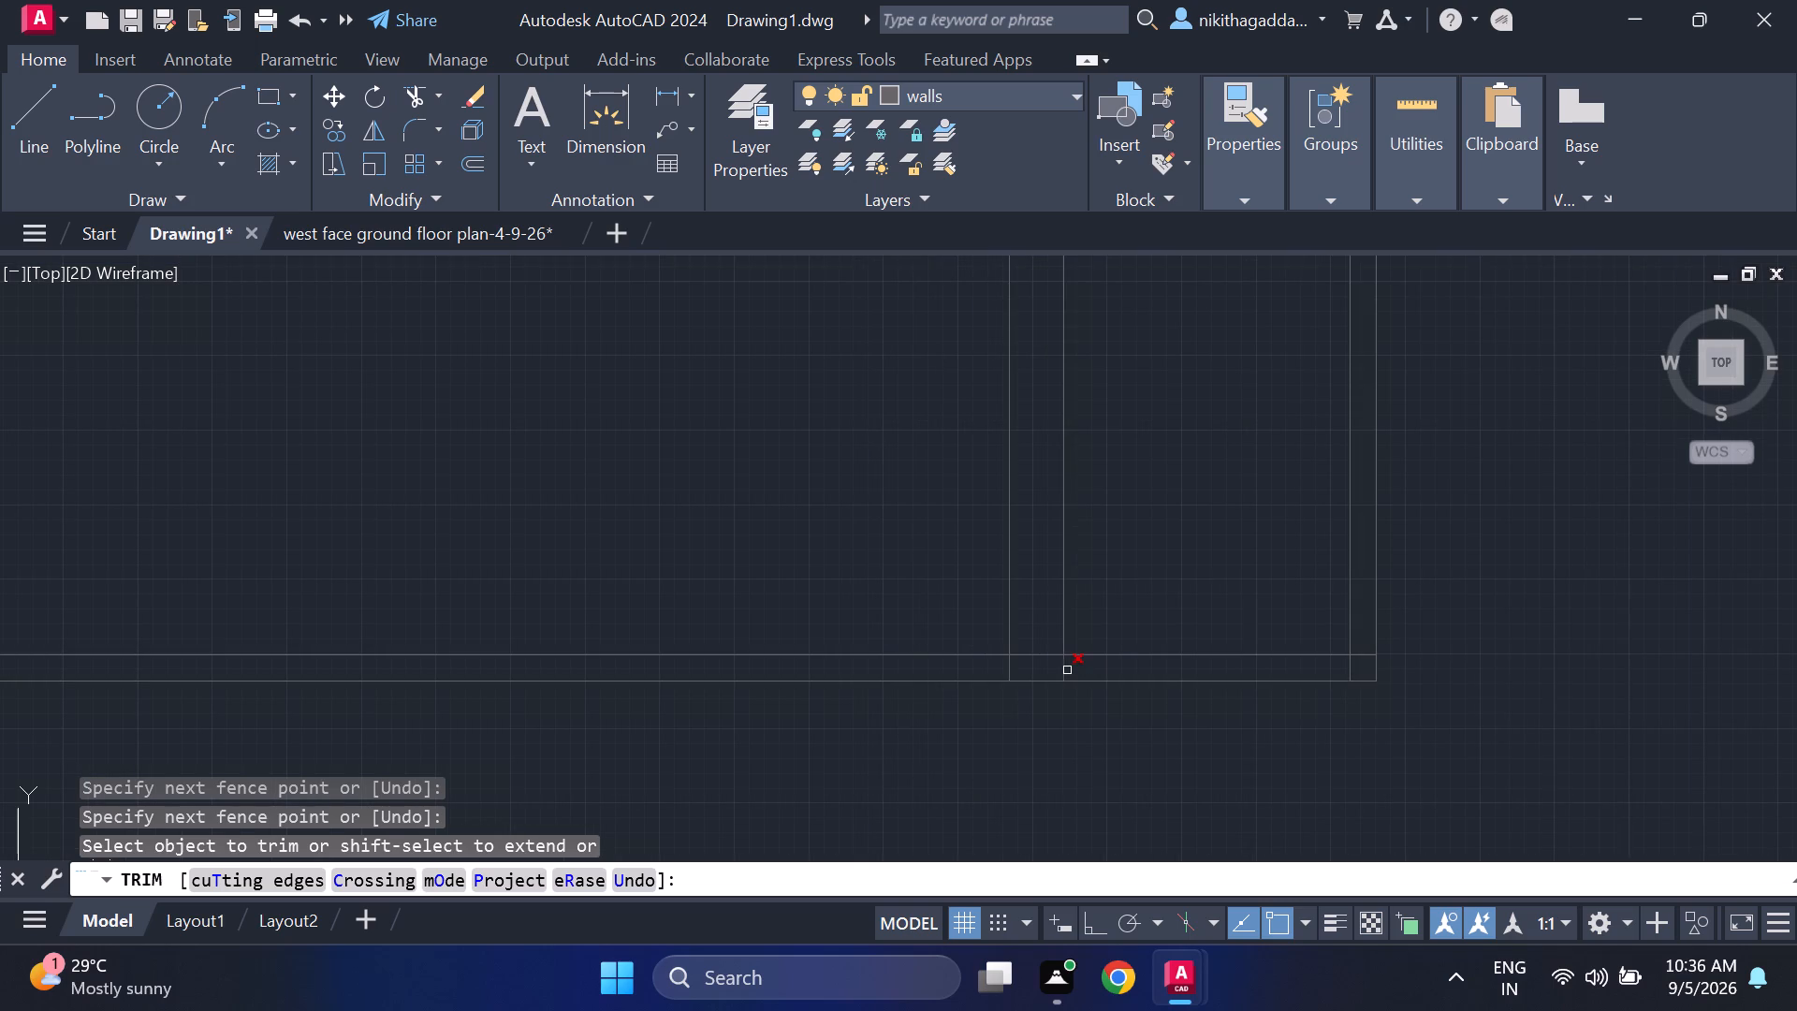
click(1066, 670)
click(1012, 669)
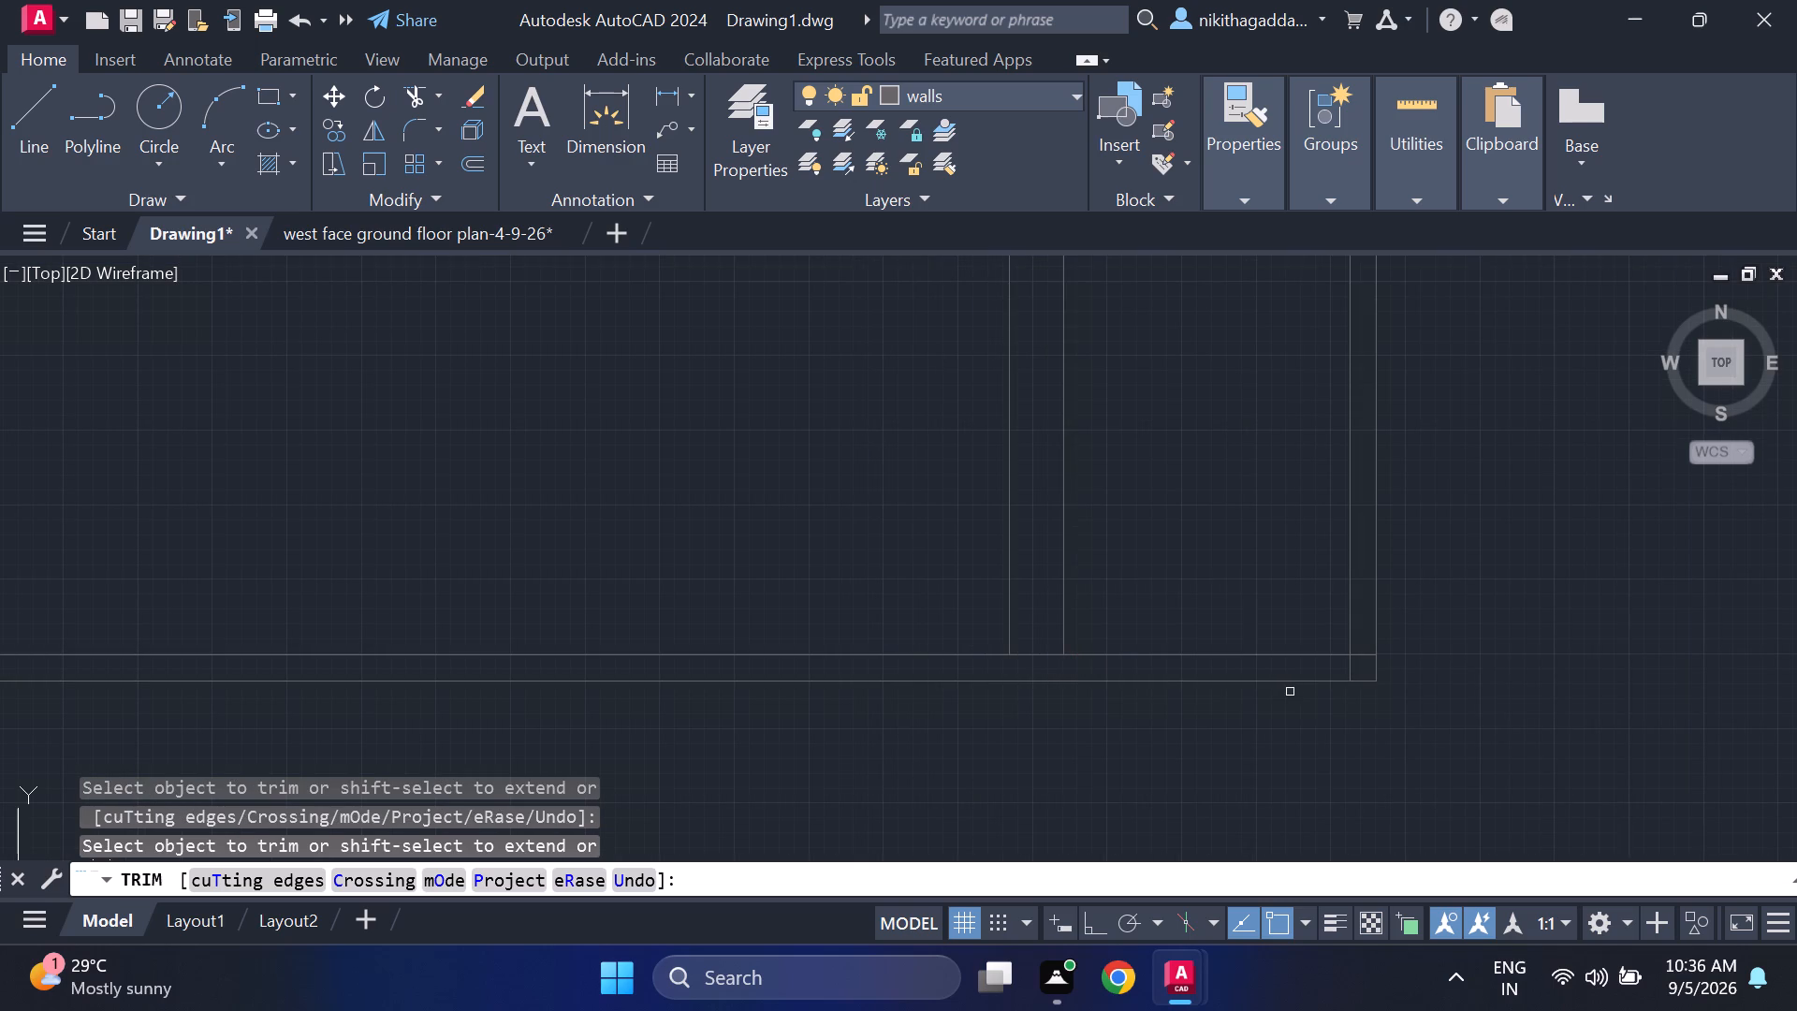
Trim the overlapping inner line ends at the southeast corner of the boundary wall.
scroll(1339, 669, up, 2)
click(1410, 633)
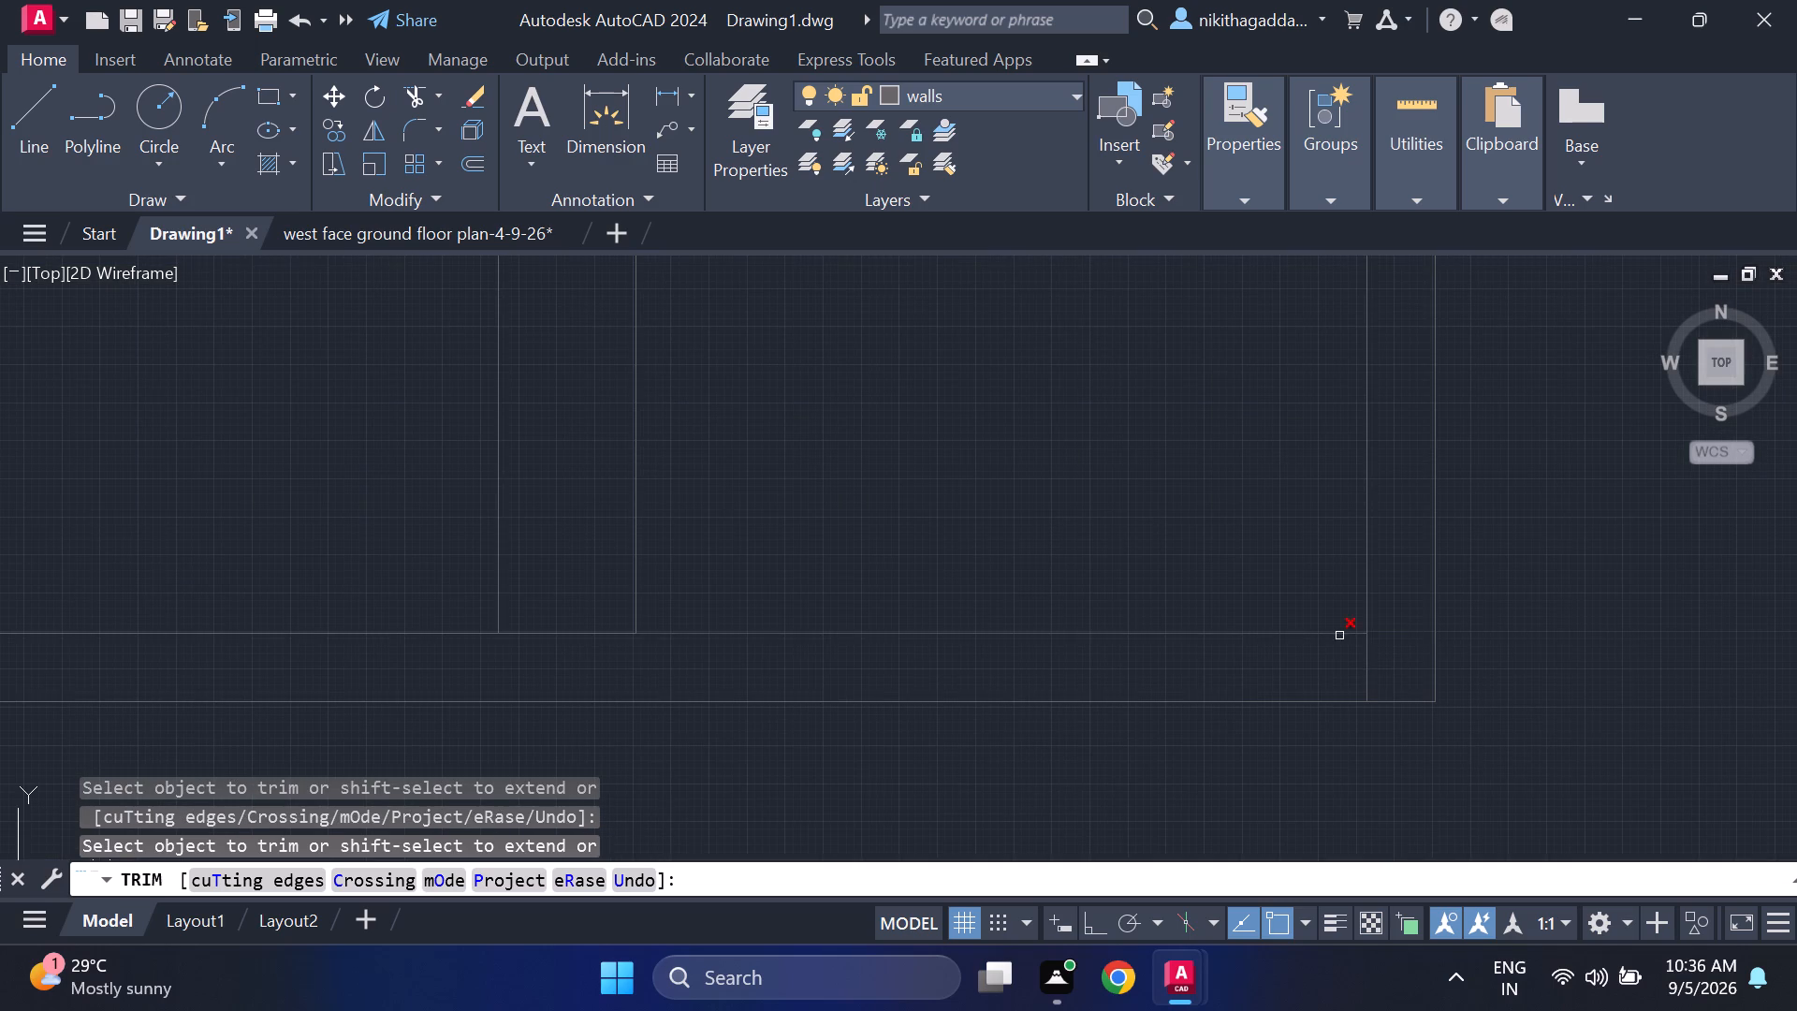
click(1364, 667)
scroll(1449, 608, down, 5)
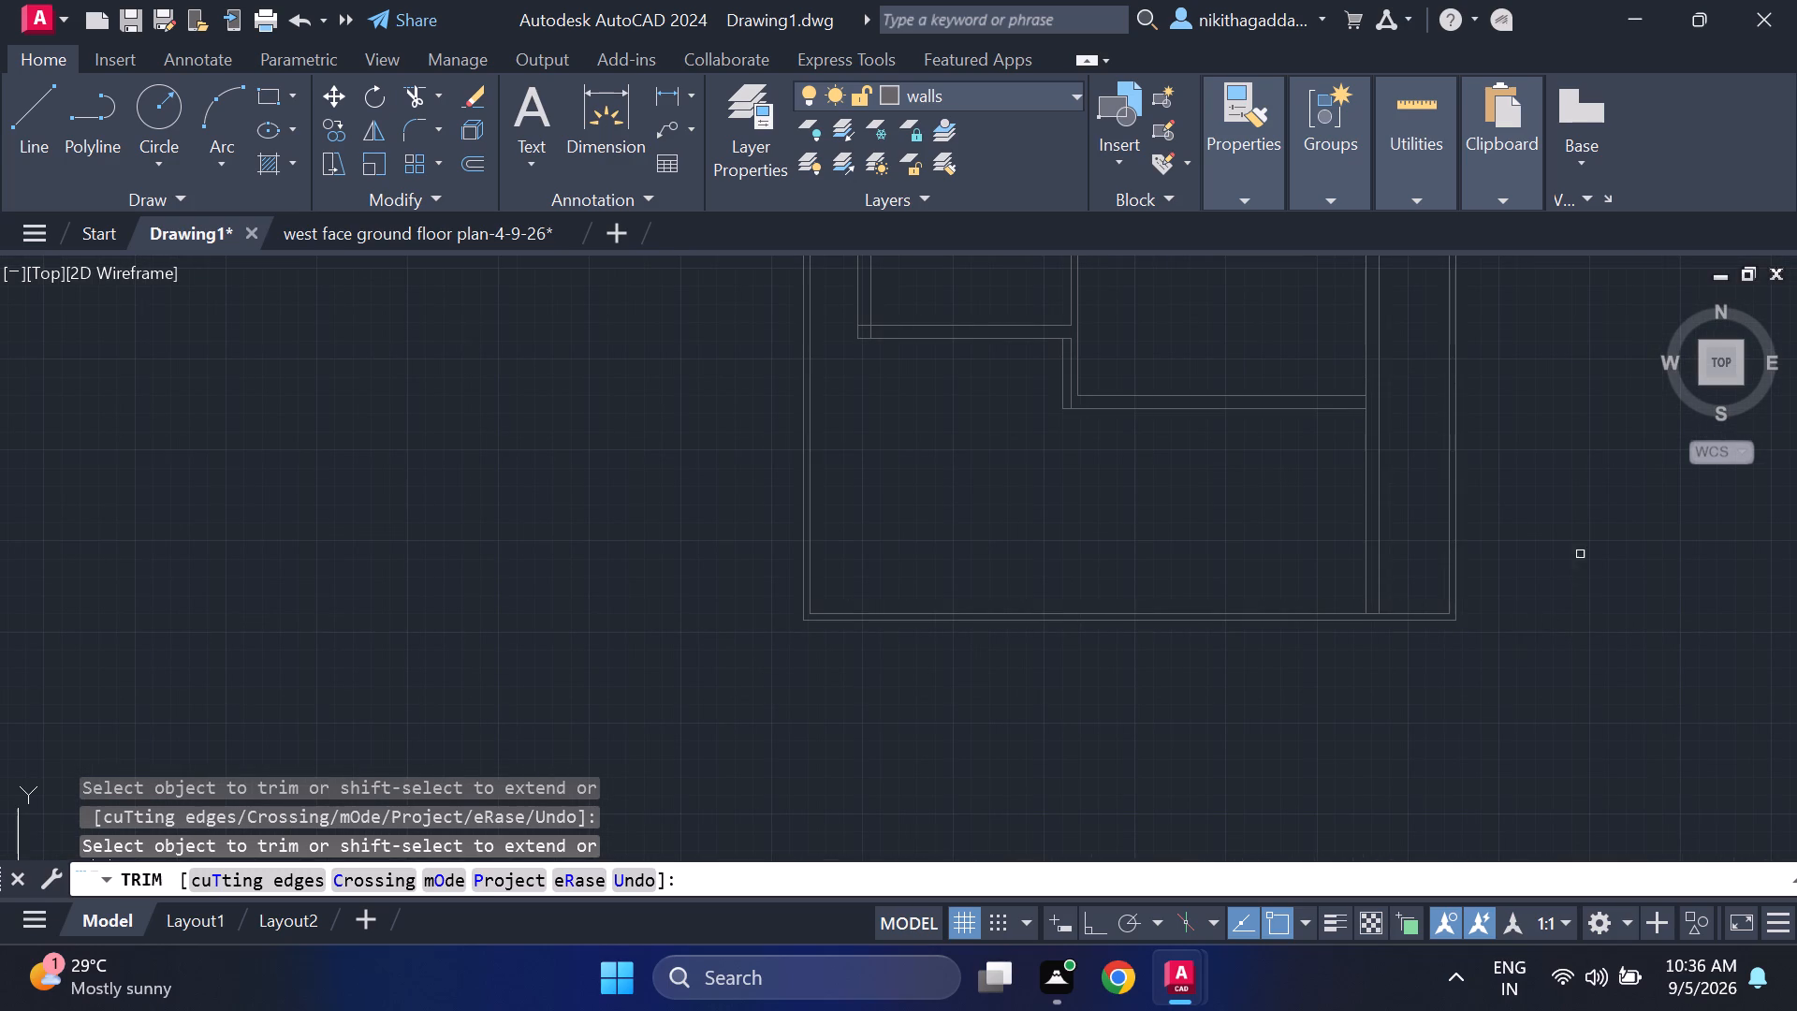
middle_drag(1566, 549, 1512, 574)
middle_click(1481, 606)
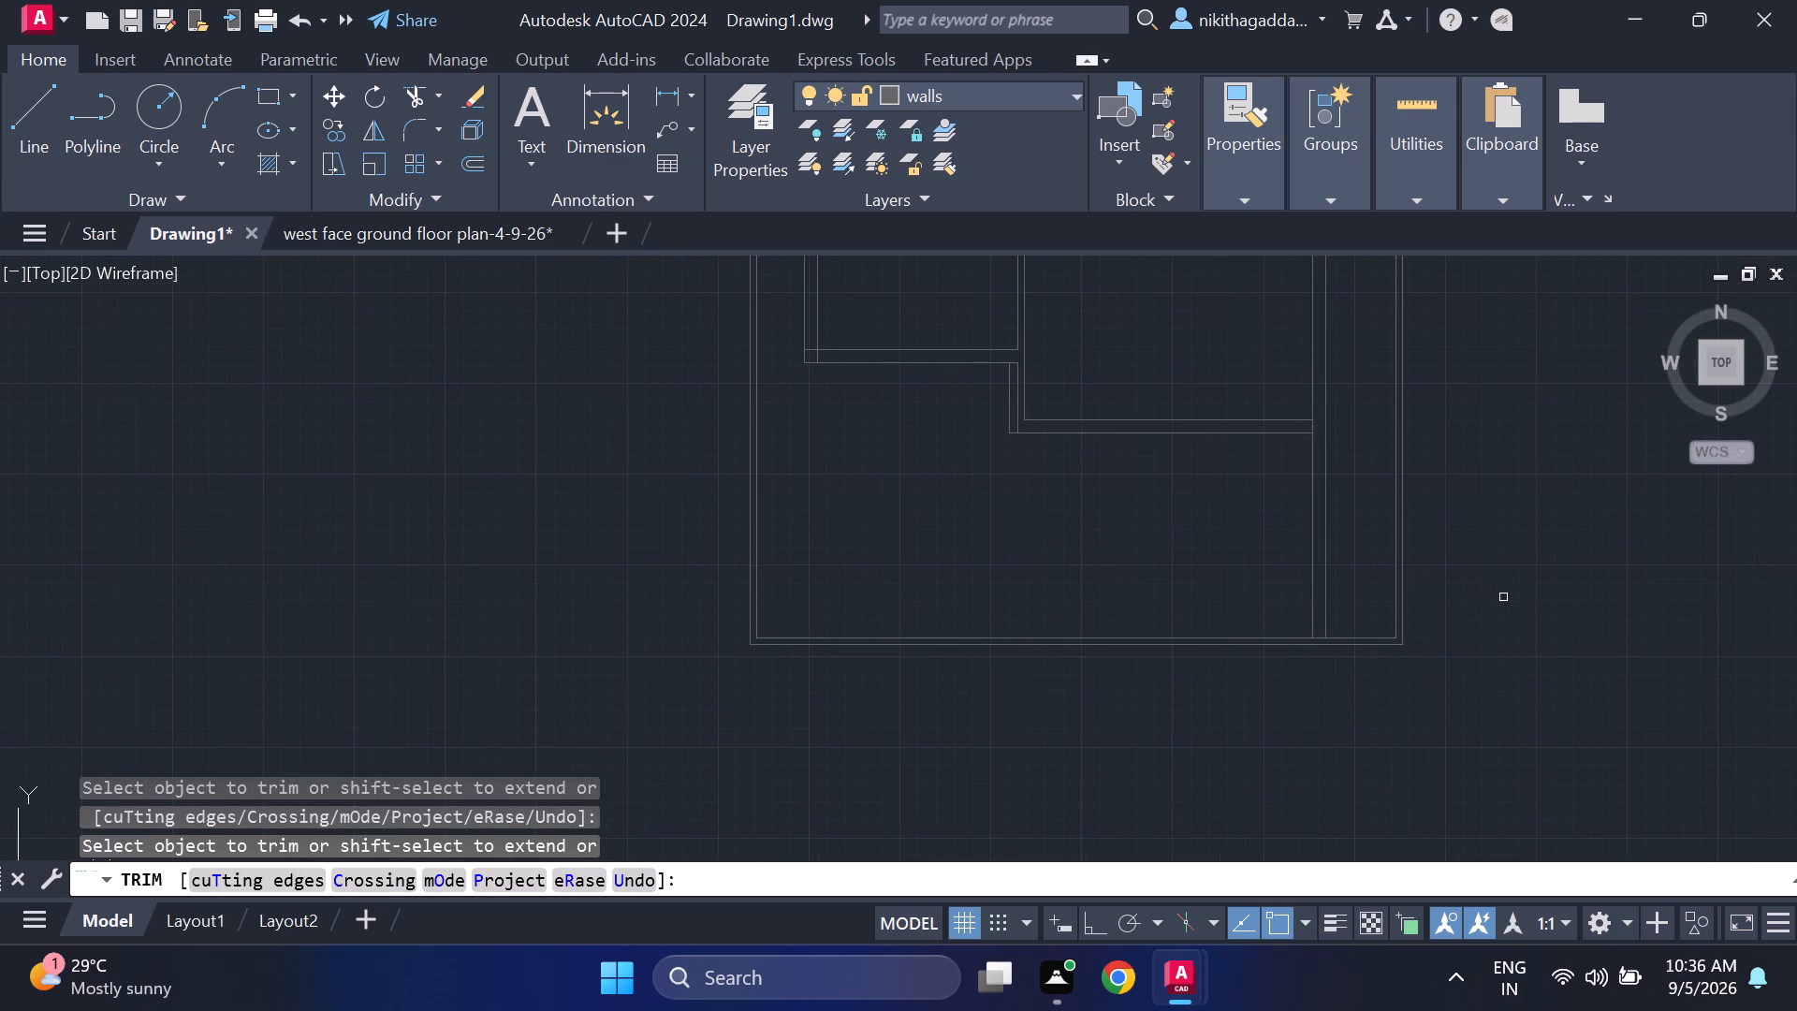
key(Escape)
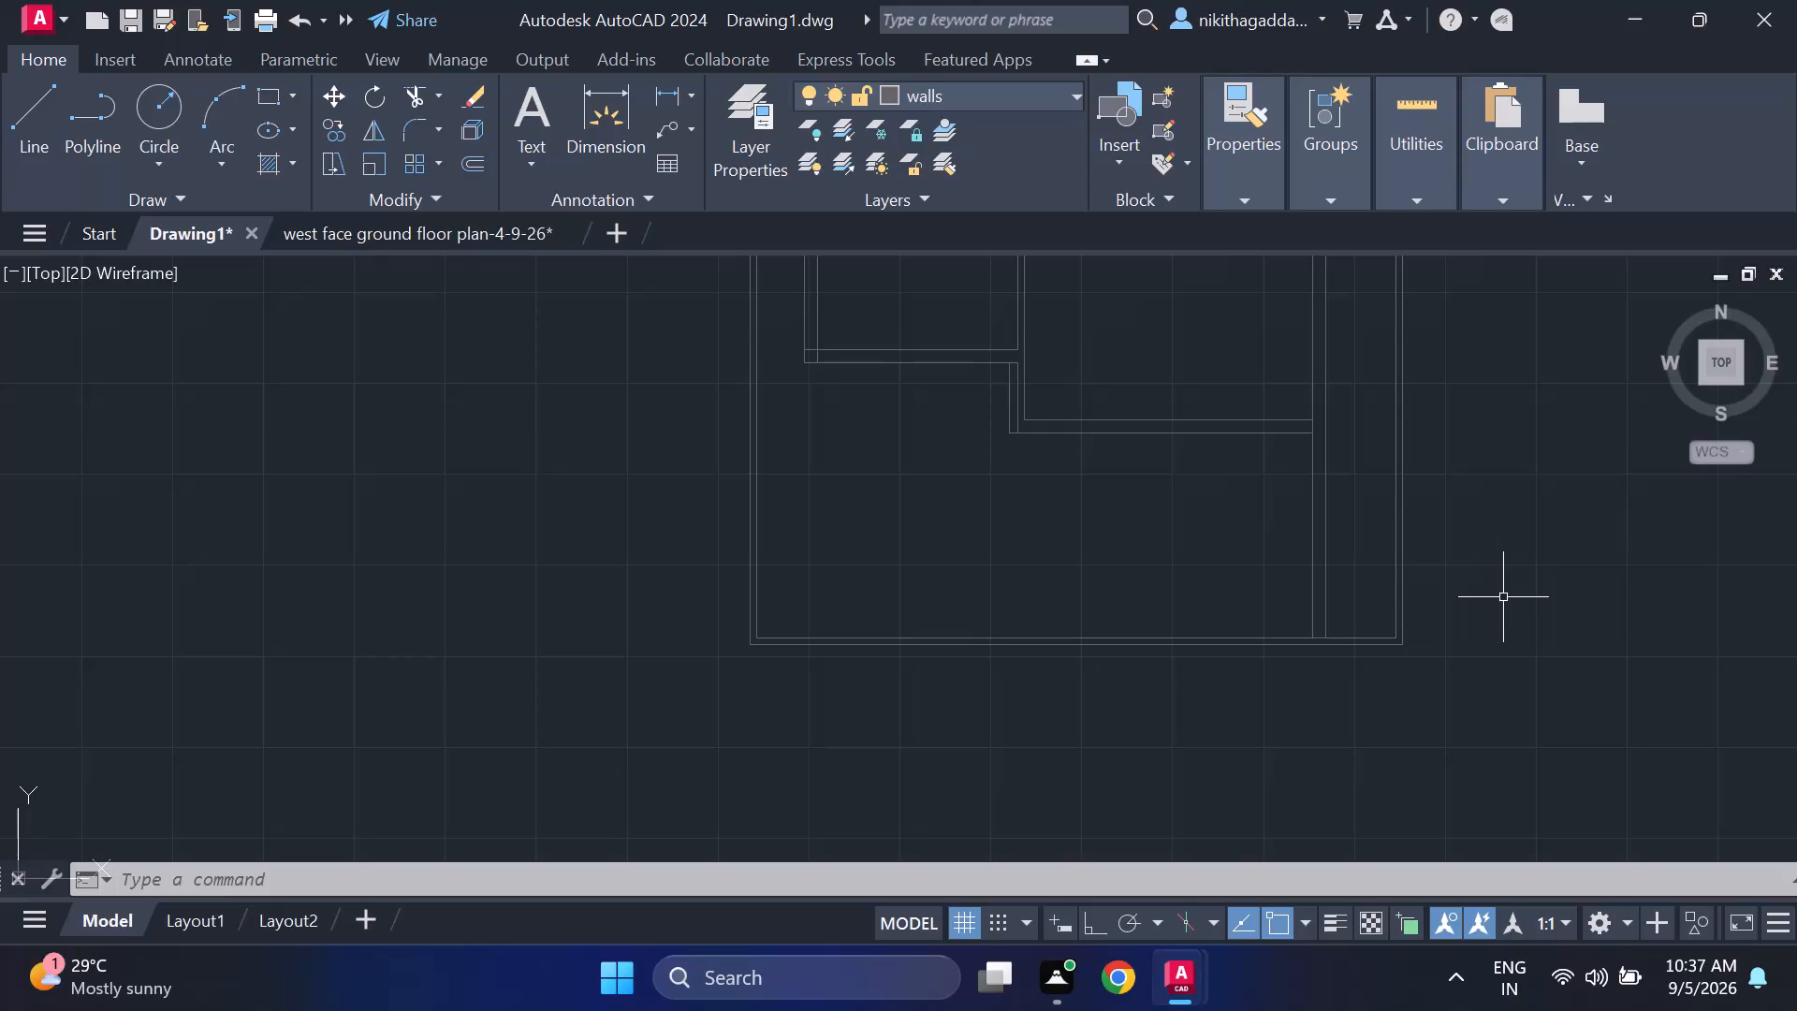
Offset the inner line of the southern boundary wall 3'10" north into the plot.
text(of)
key(Return)
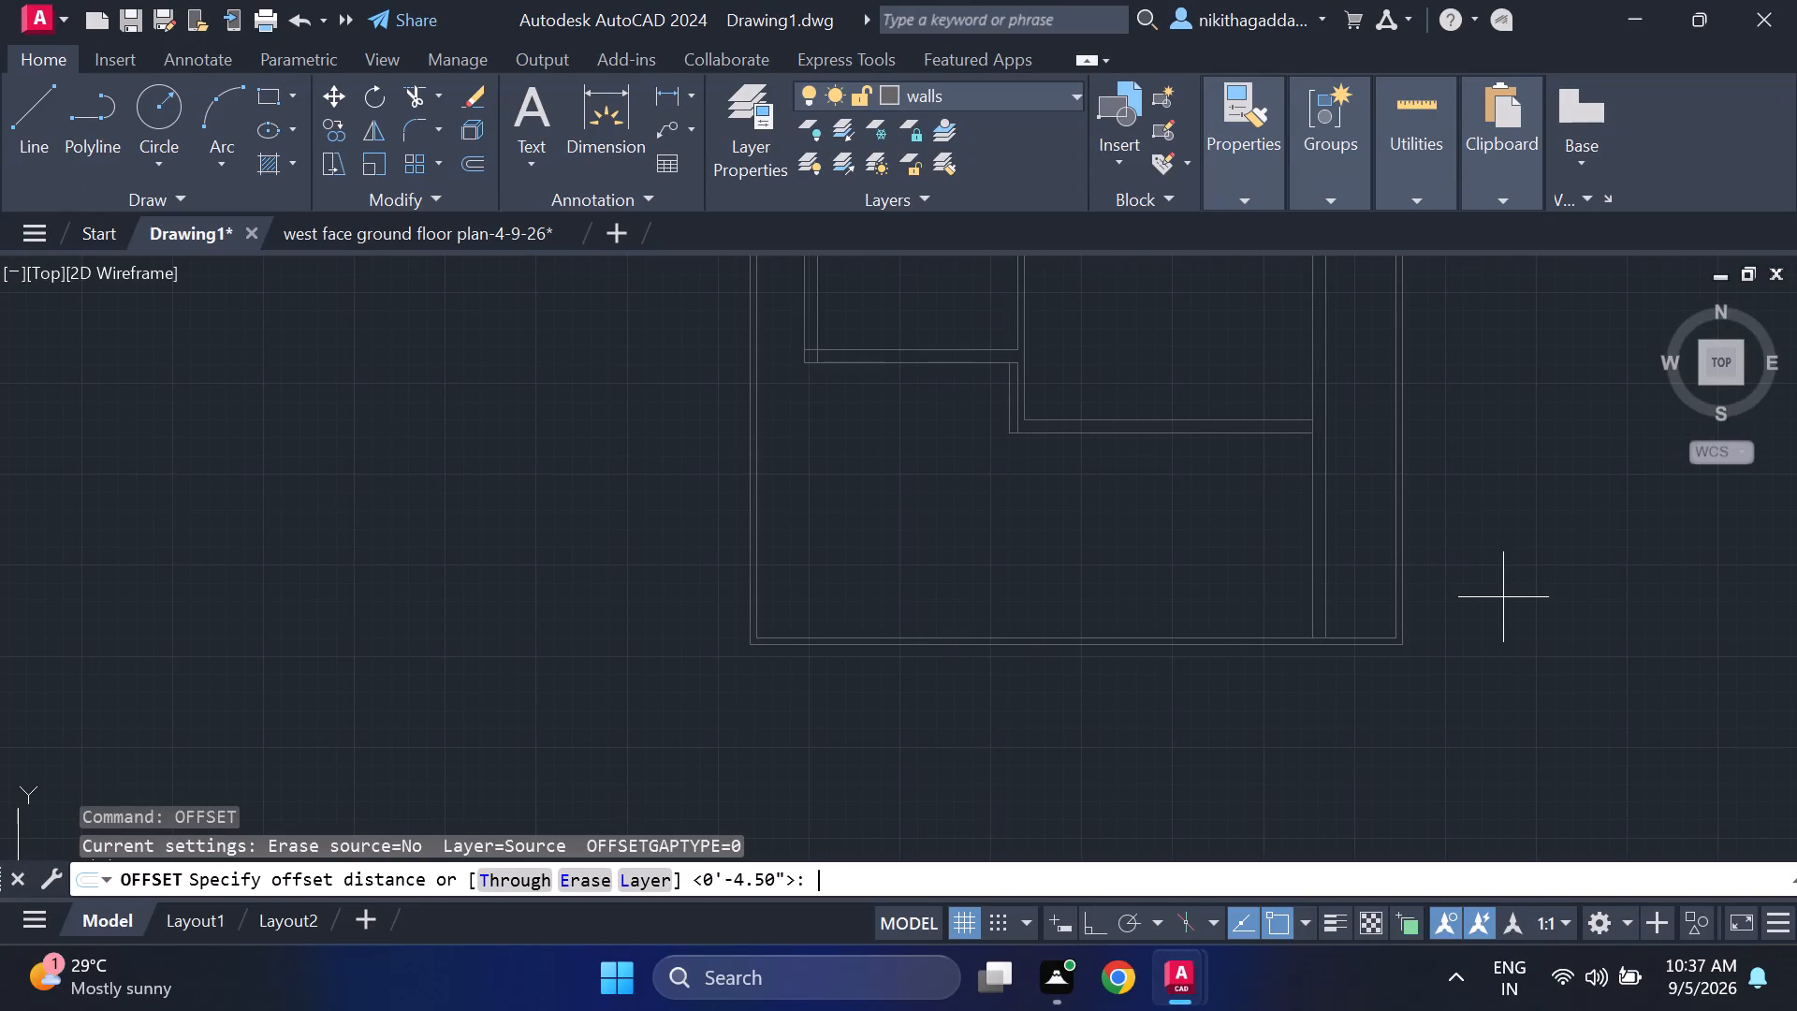
key(3)
key(apostrophe)
text(10)
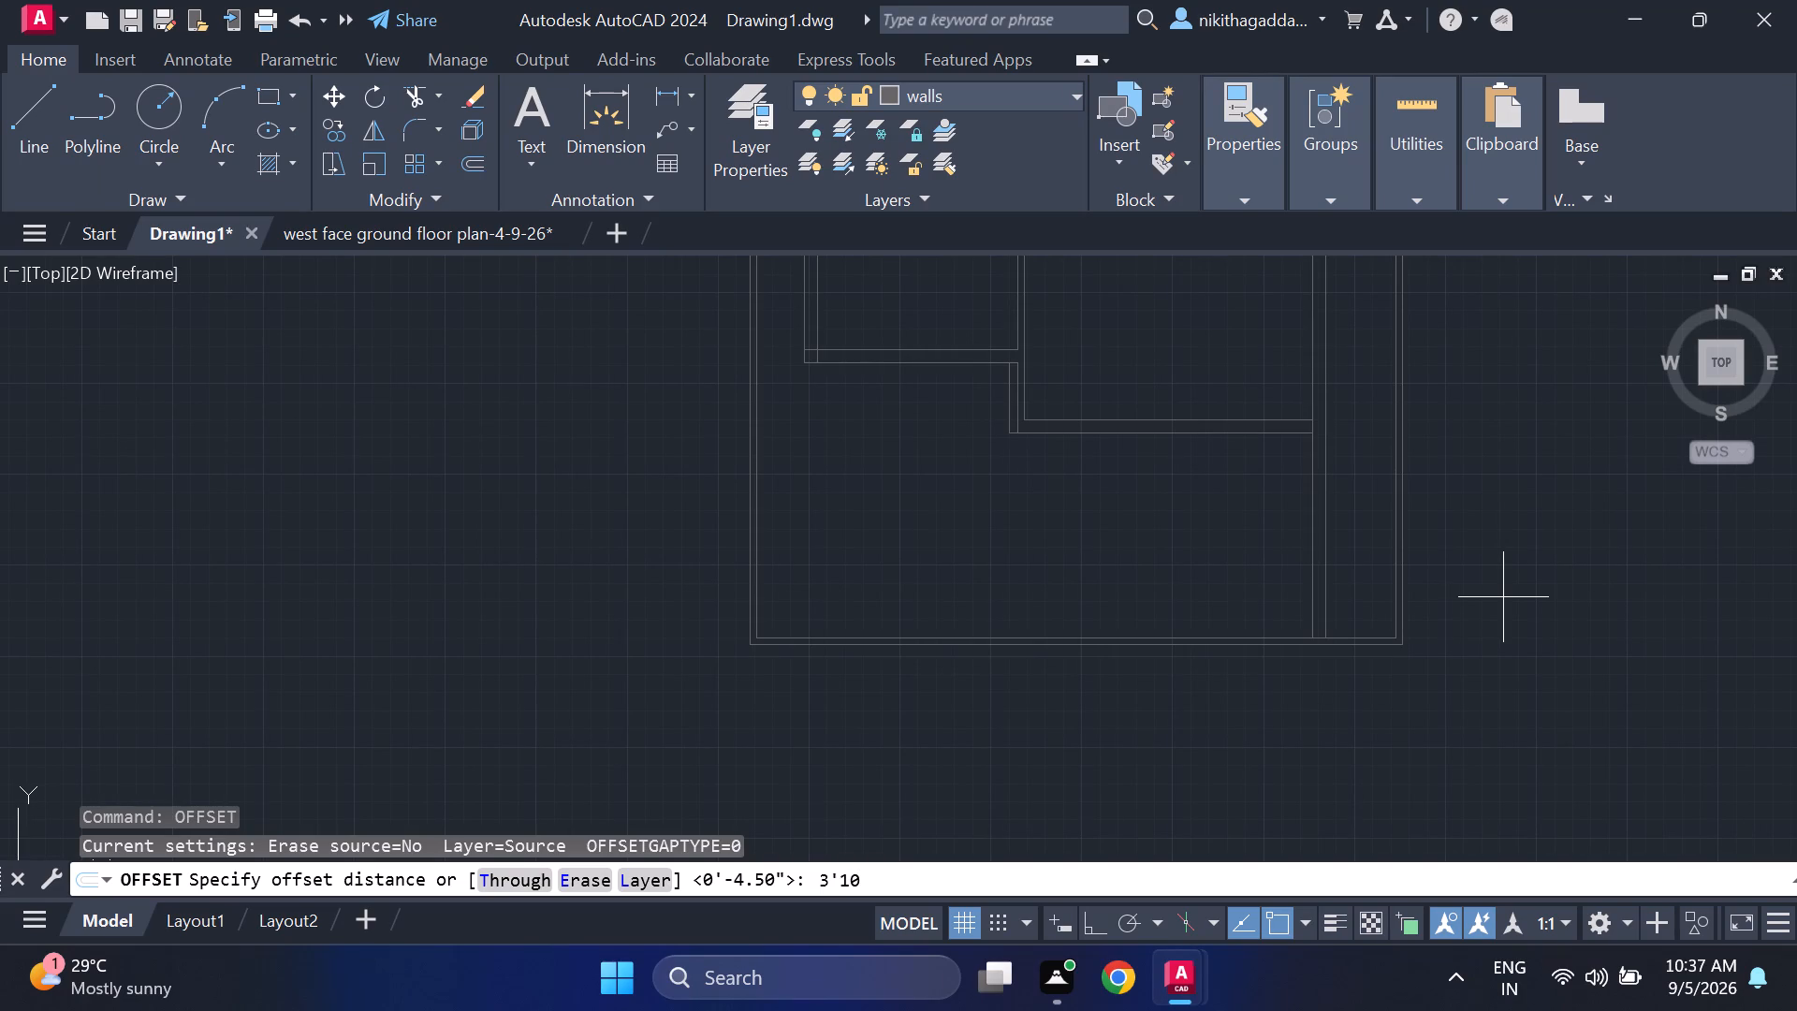
key(shift+quotedbl)
key(Return)
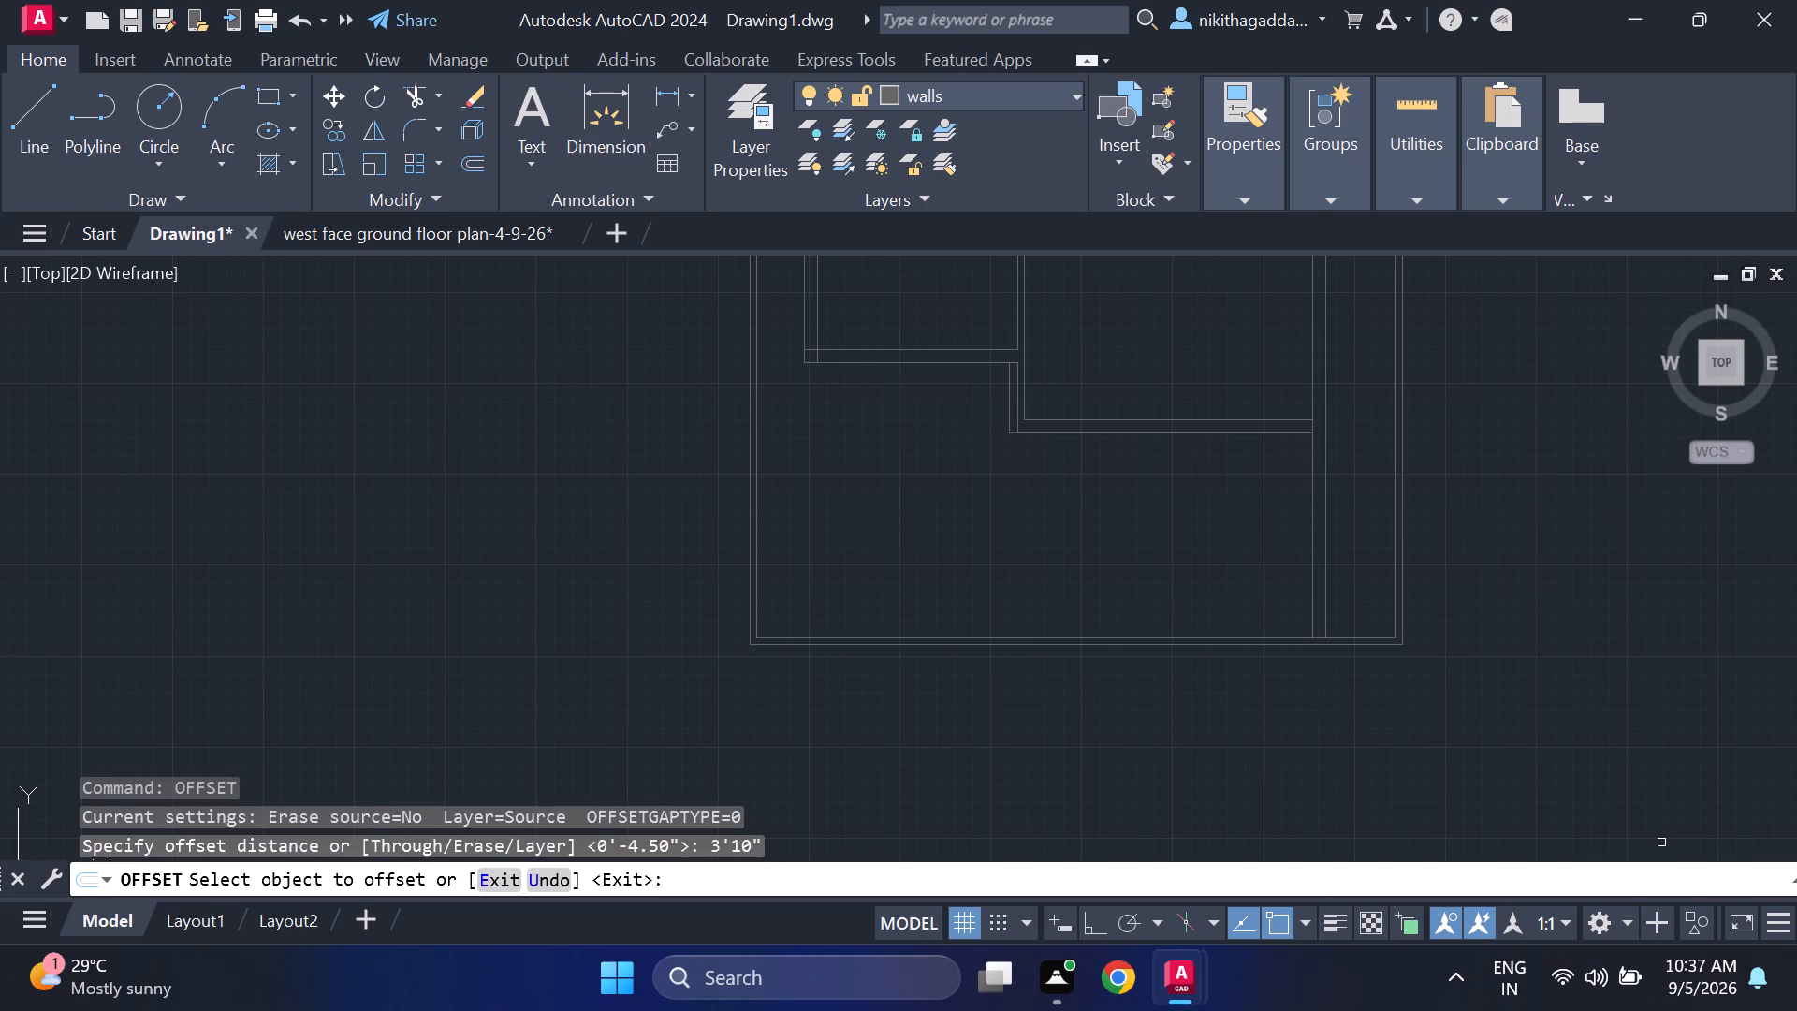
scroll(1200, 593, up, 2)
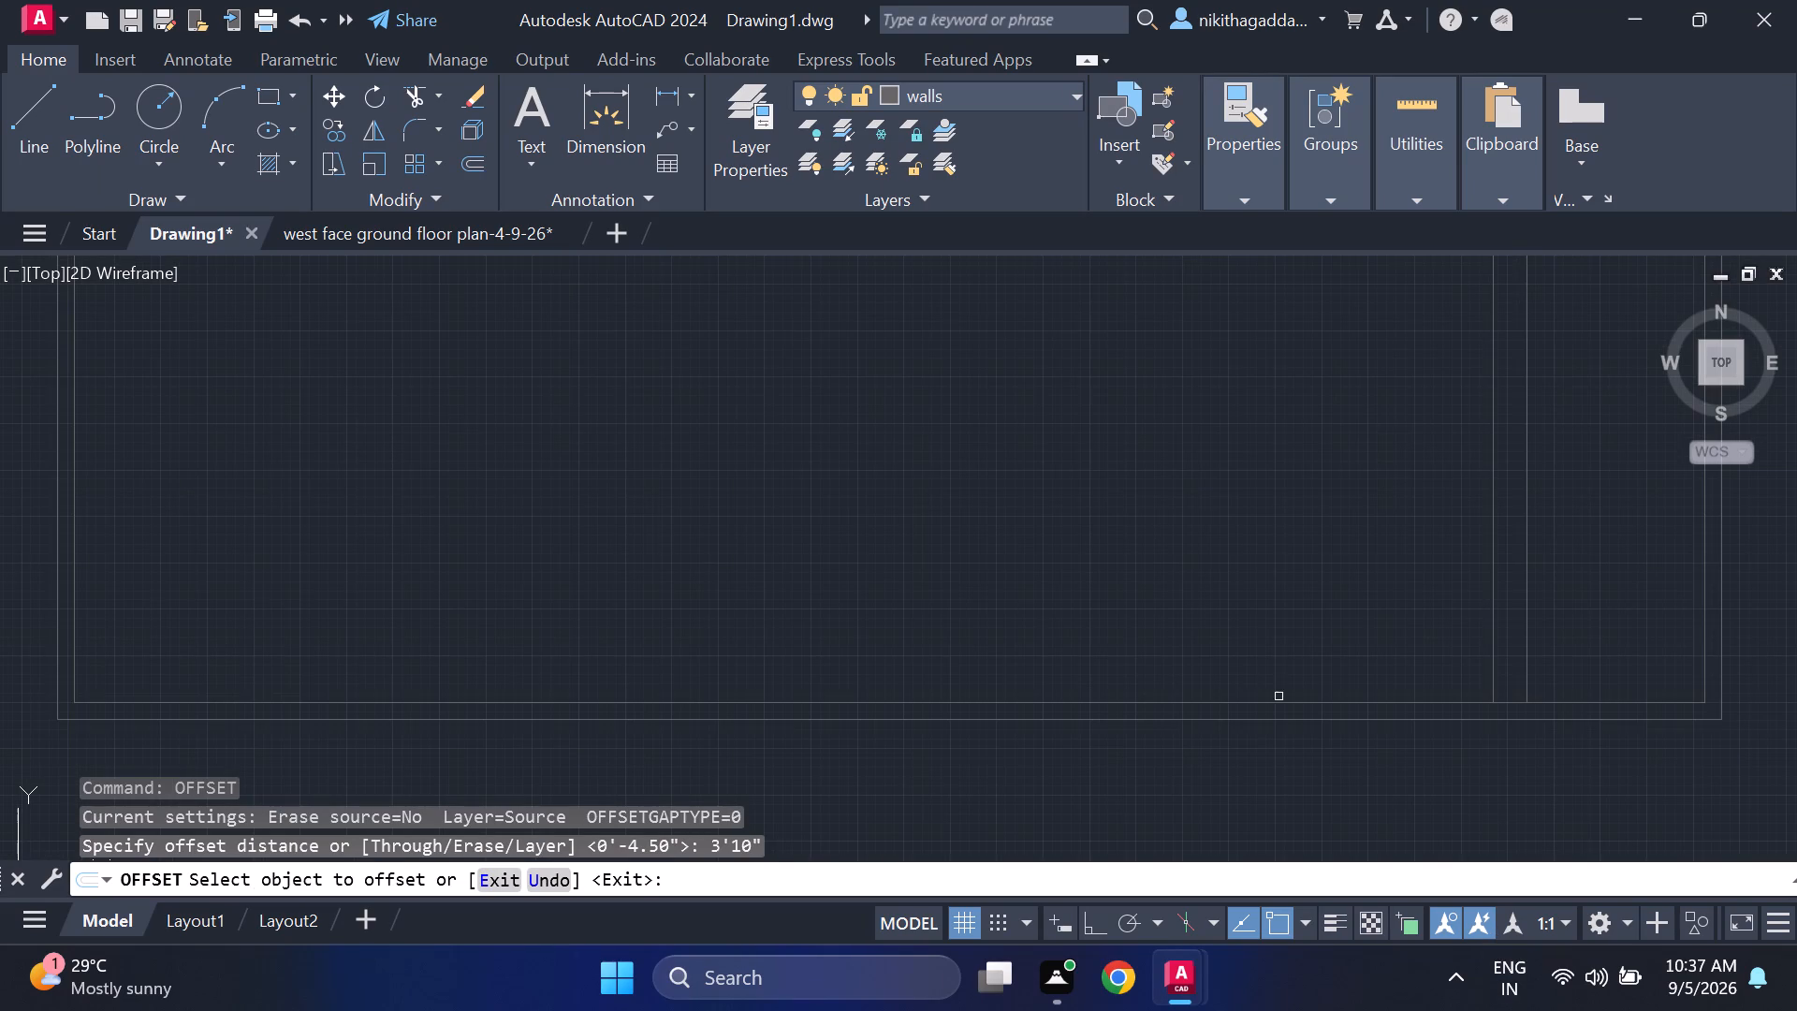
click(1279, 701)
click(1310, 501)
scroll(1310, 535, down, 3)
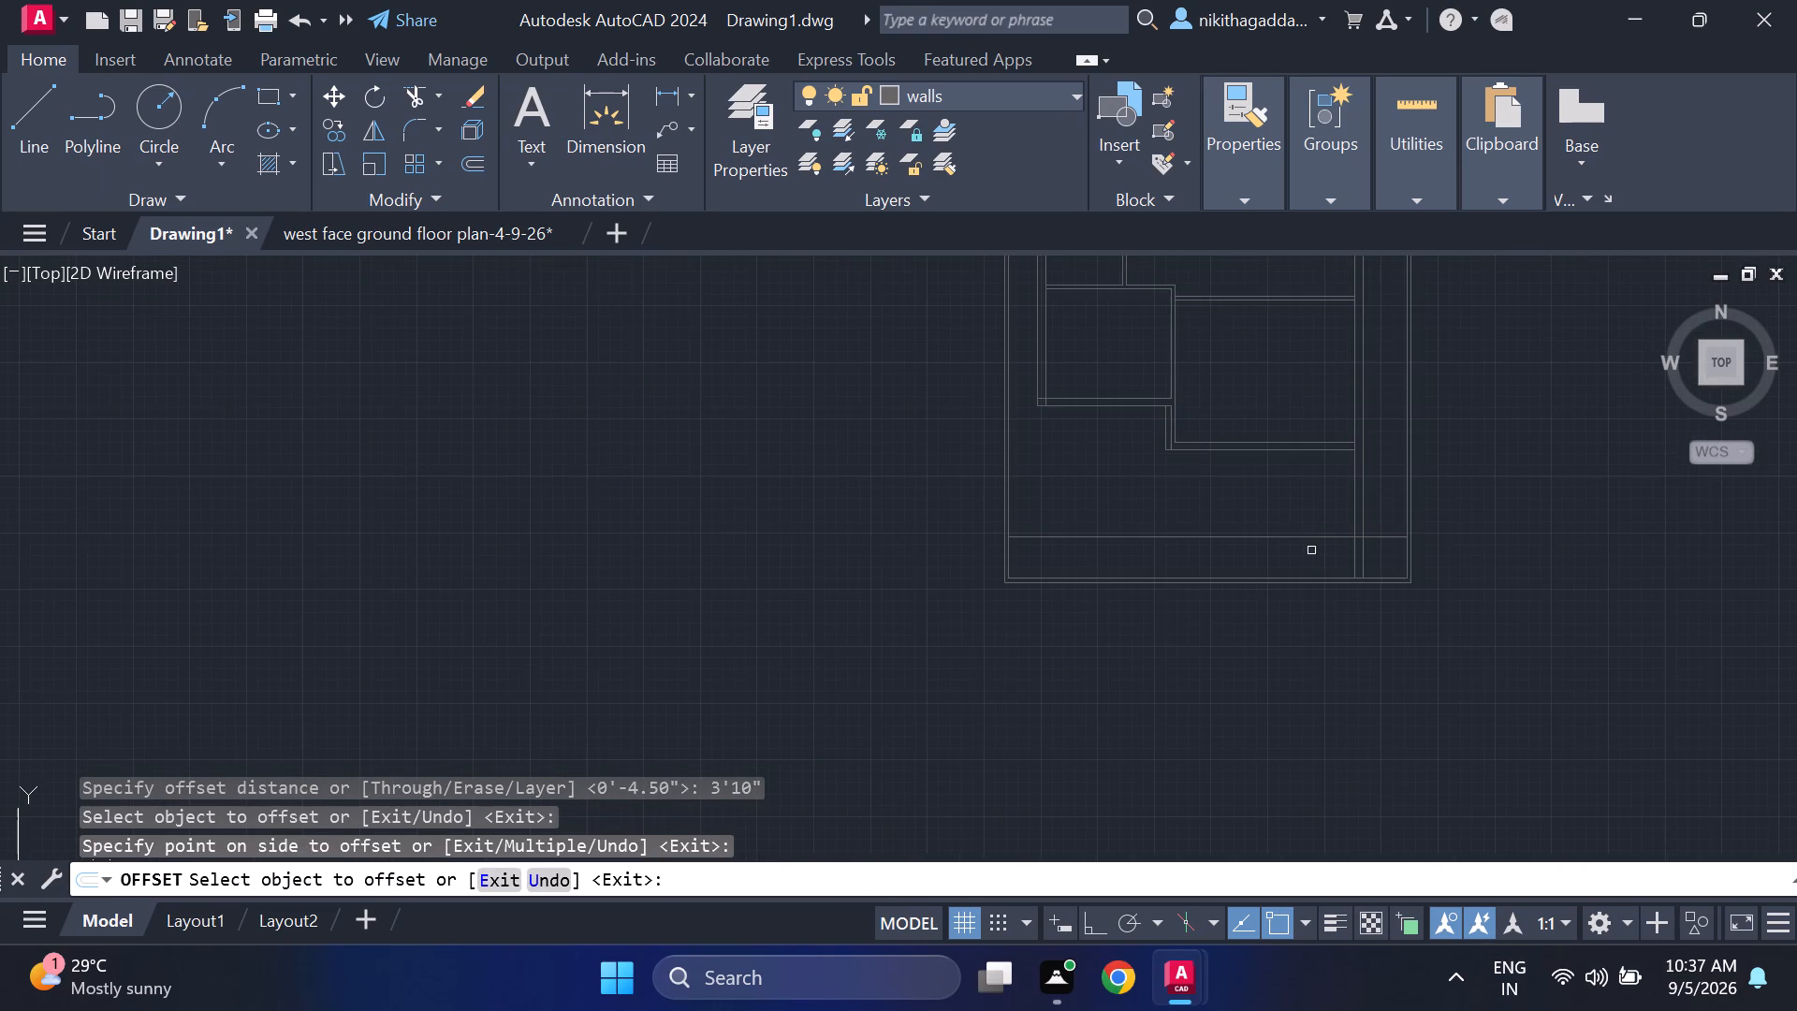
scroll(1318, 529, up, 1)
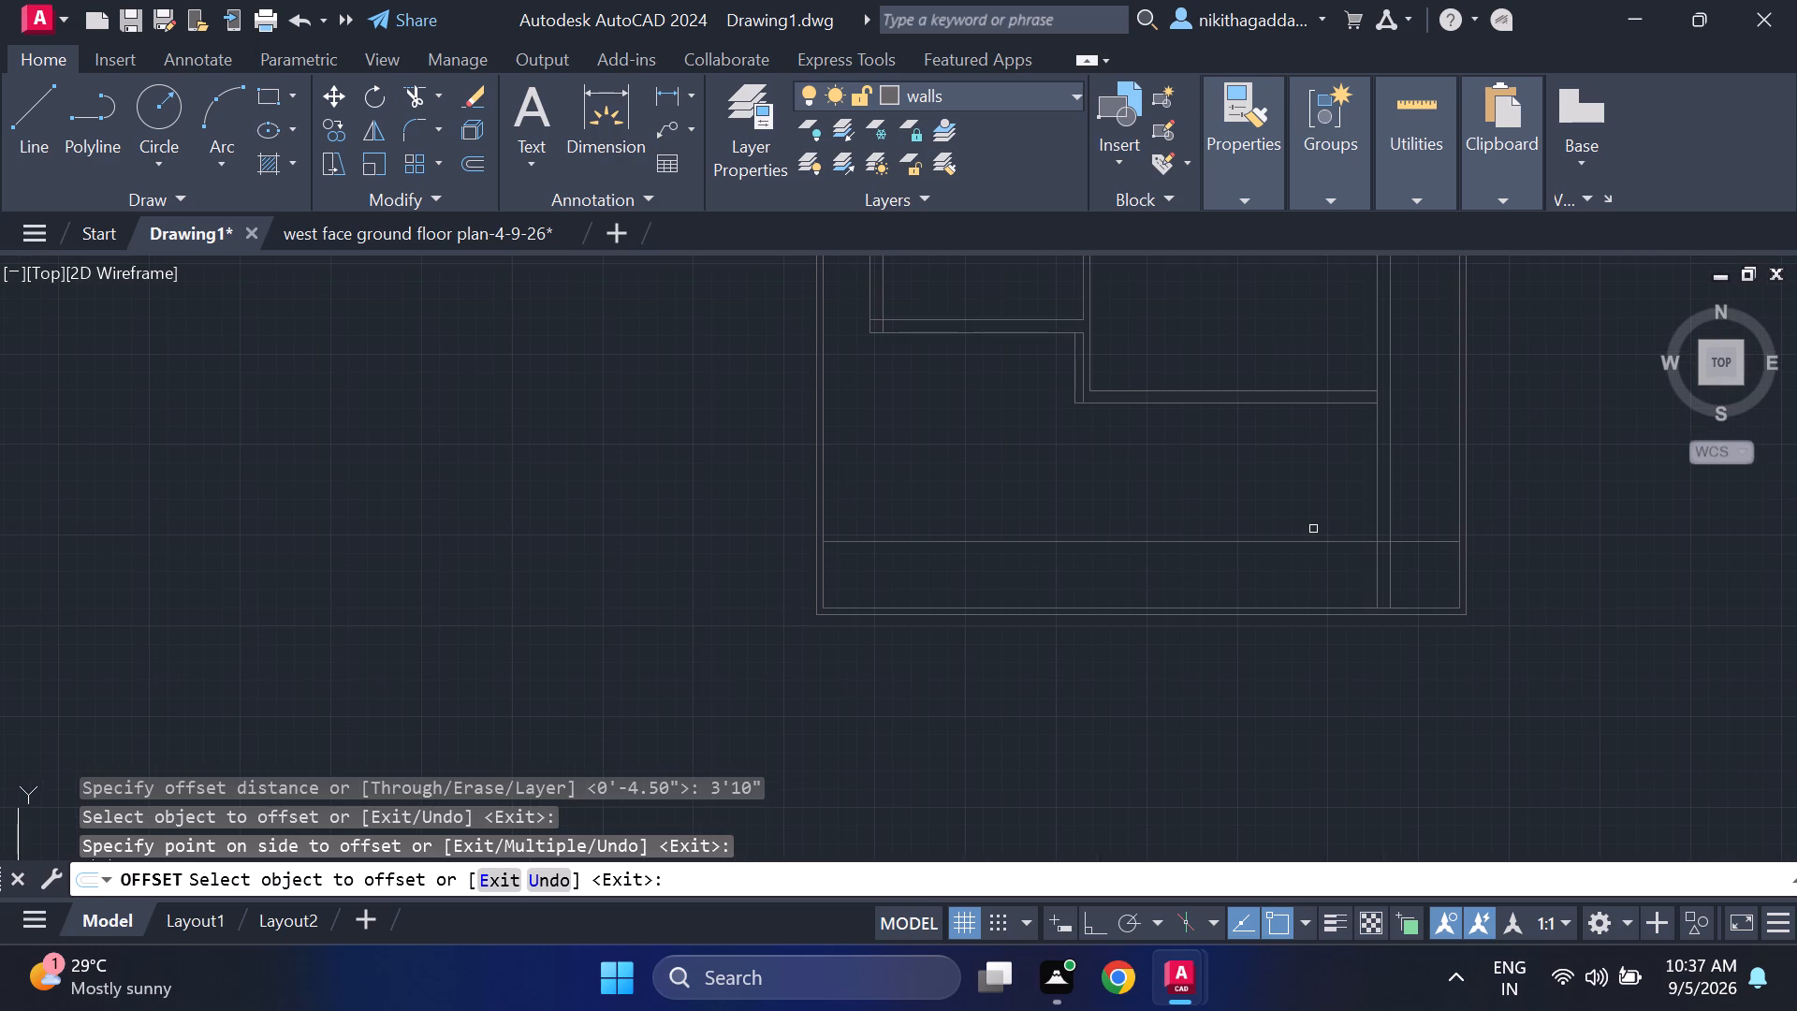
key(Escape)
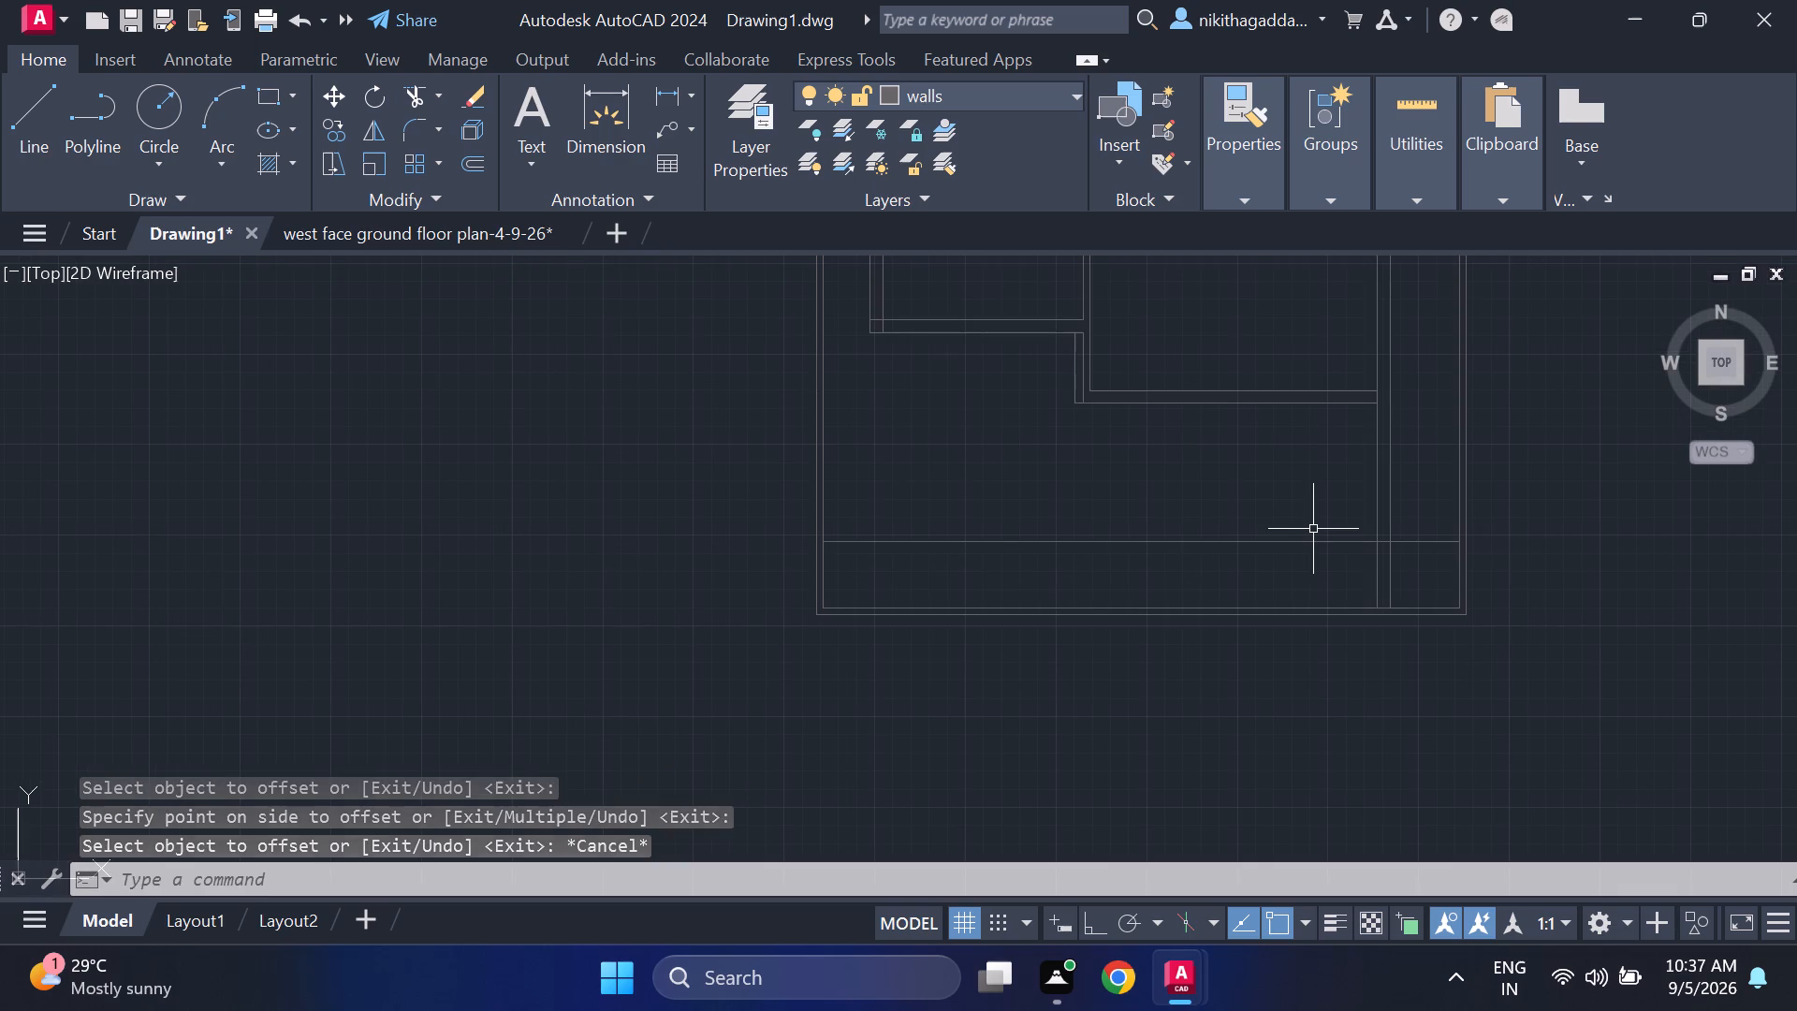
Offset the new east-west line 9" north to form the second face of the wall.
scroll(1308, 540, up, 2)
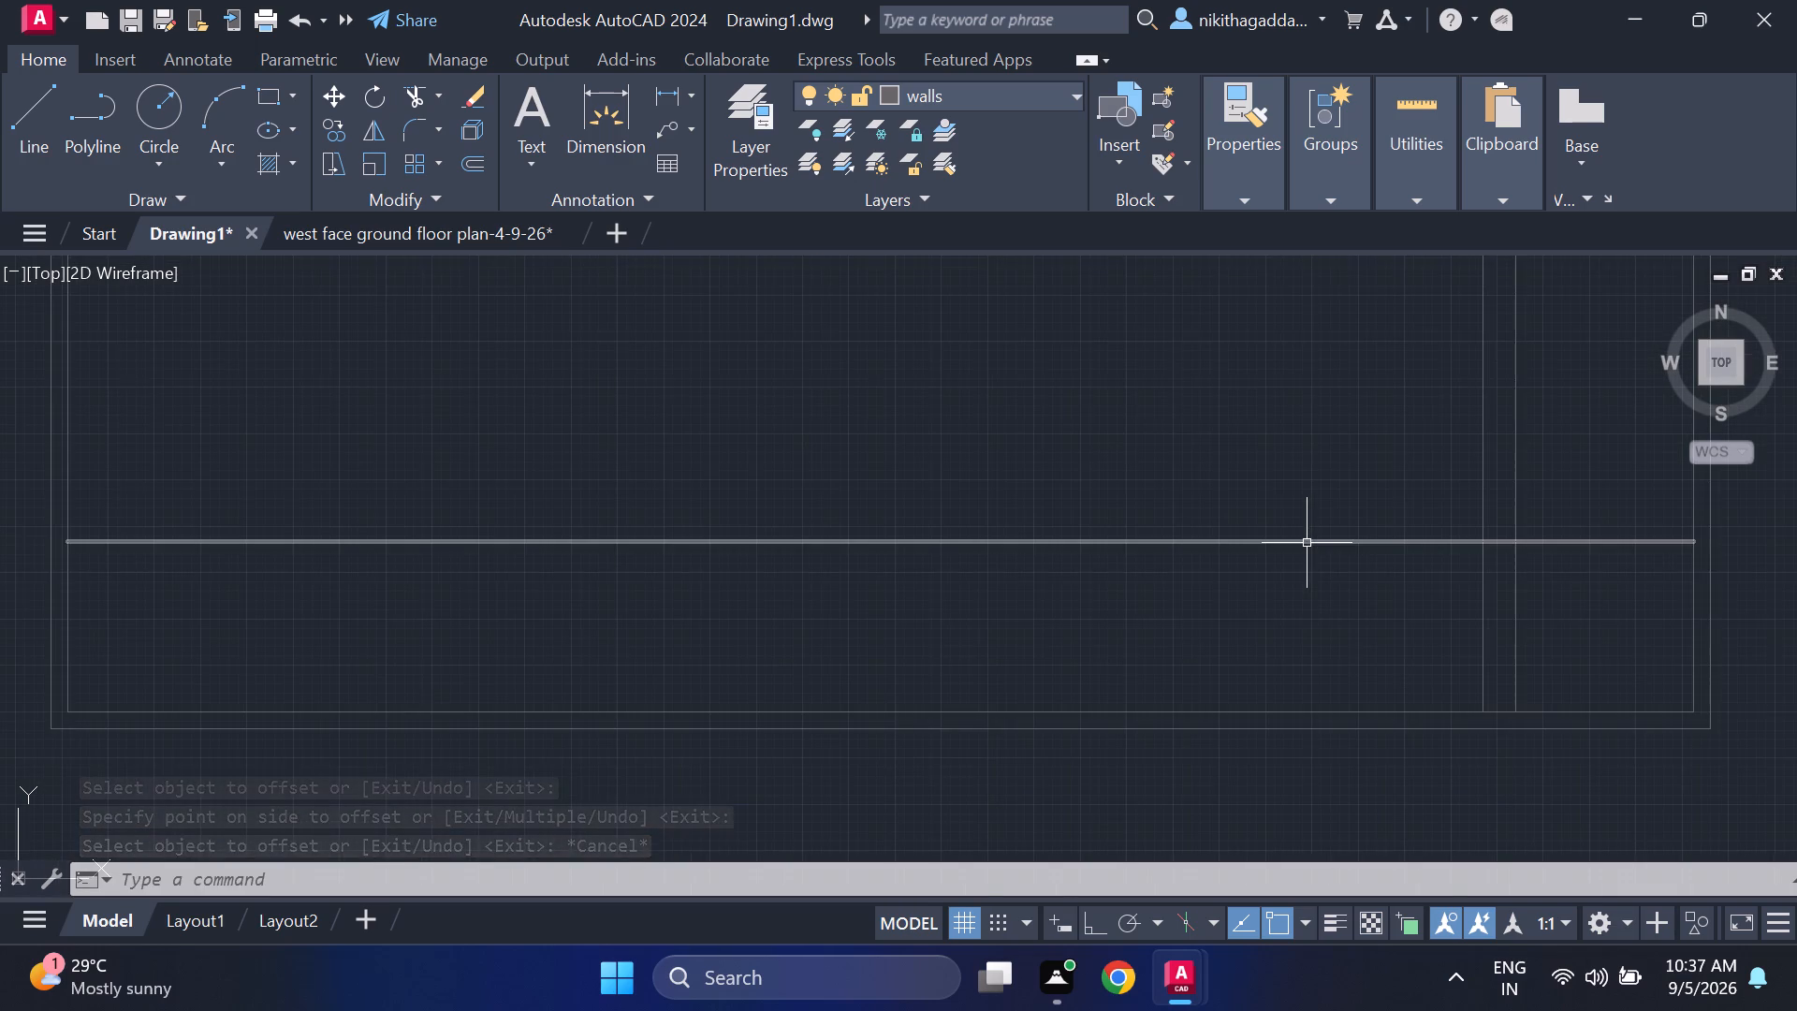
scroll(1304, 540, down, 2)
middle_drag(1308, 506, 937, 634)
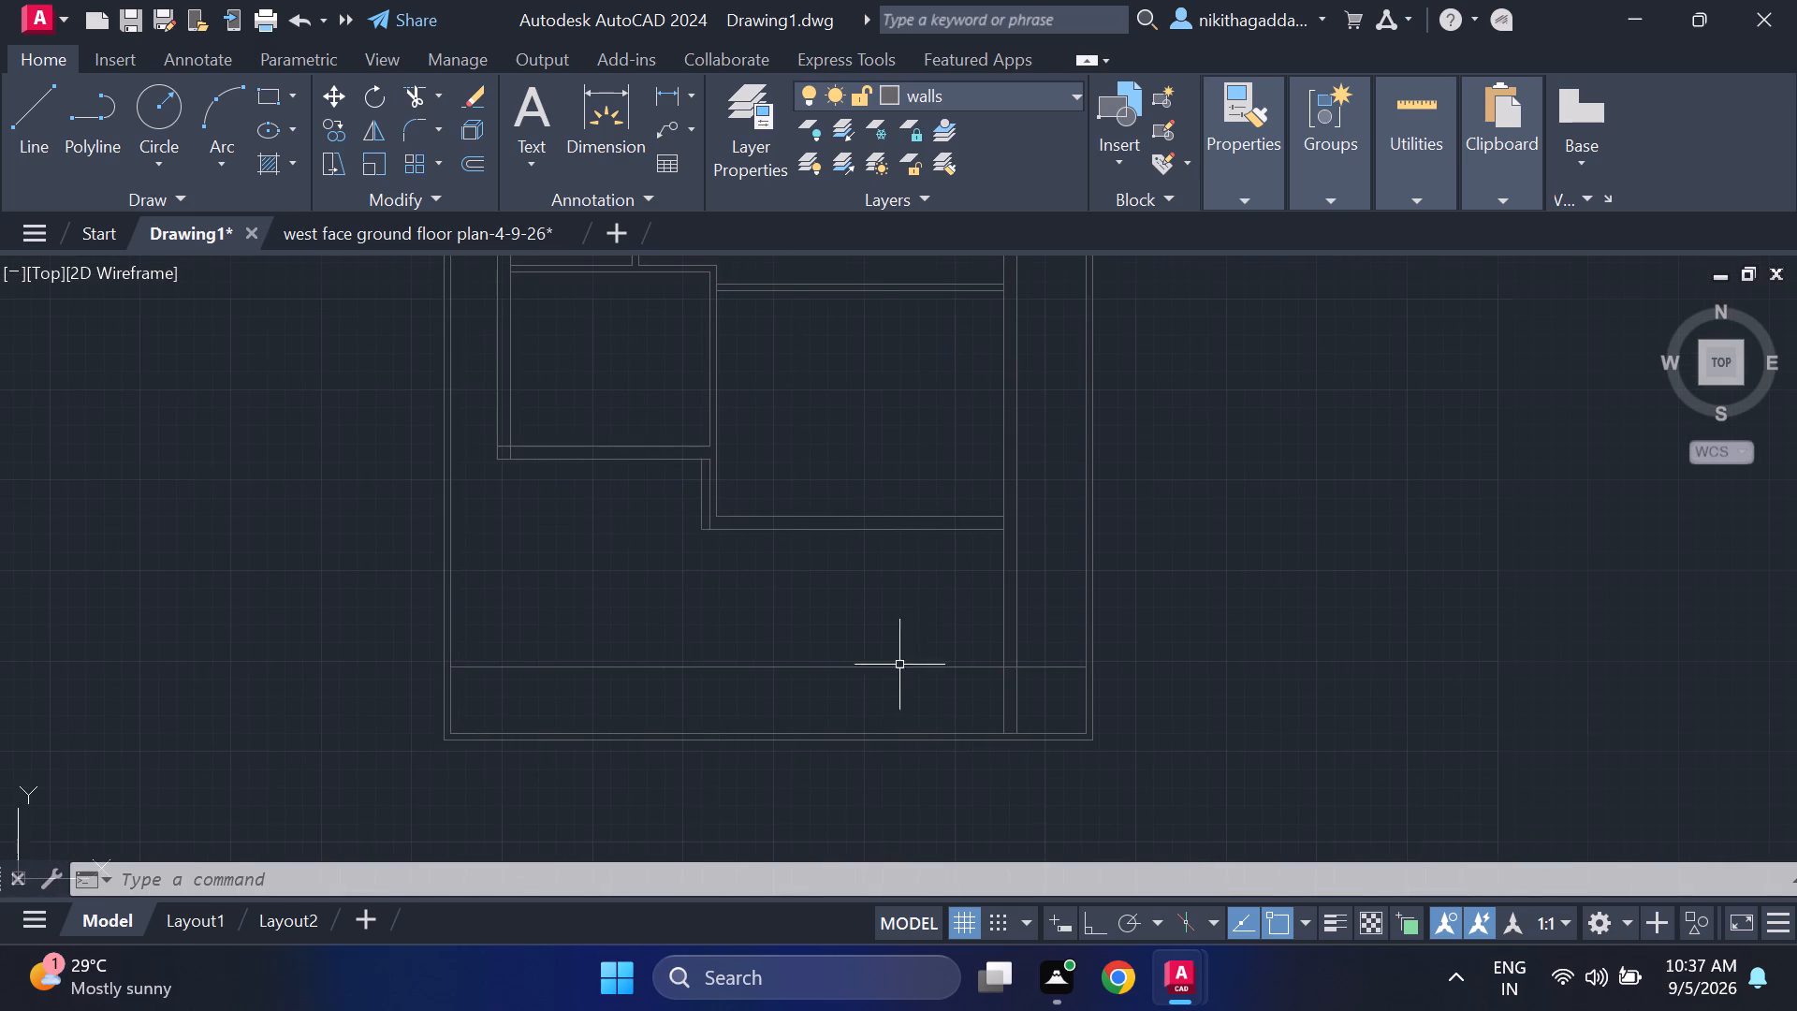
scroll(885, 680, up, 1)
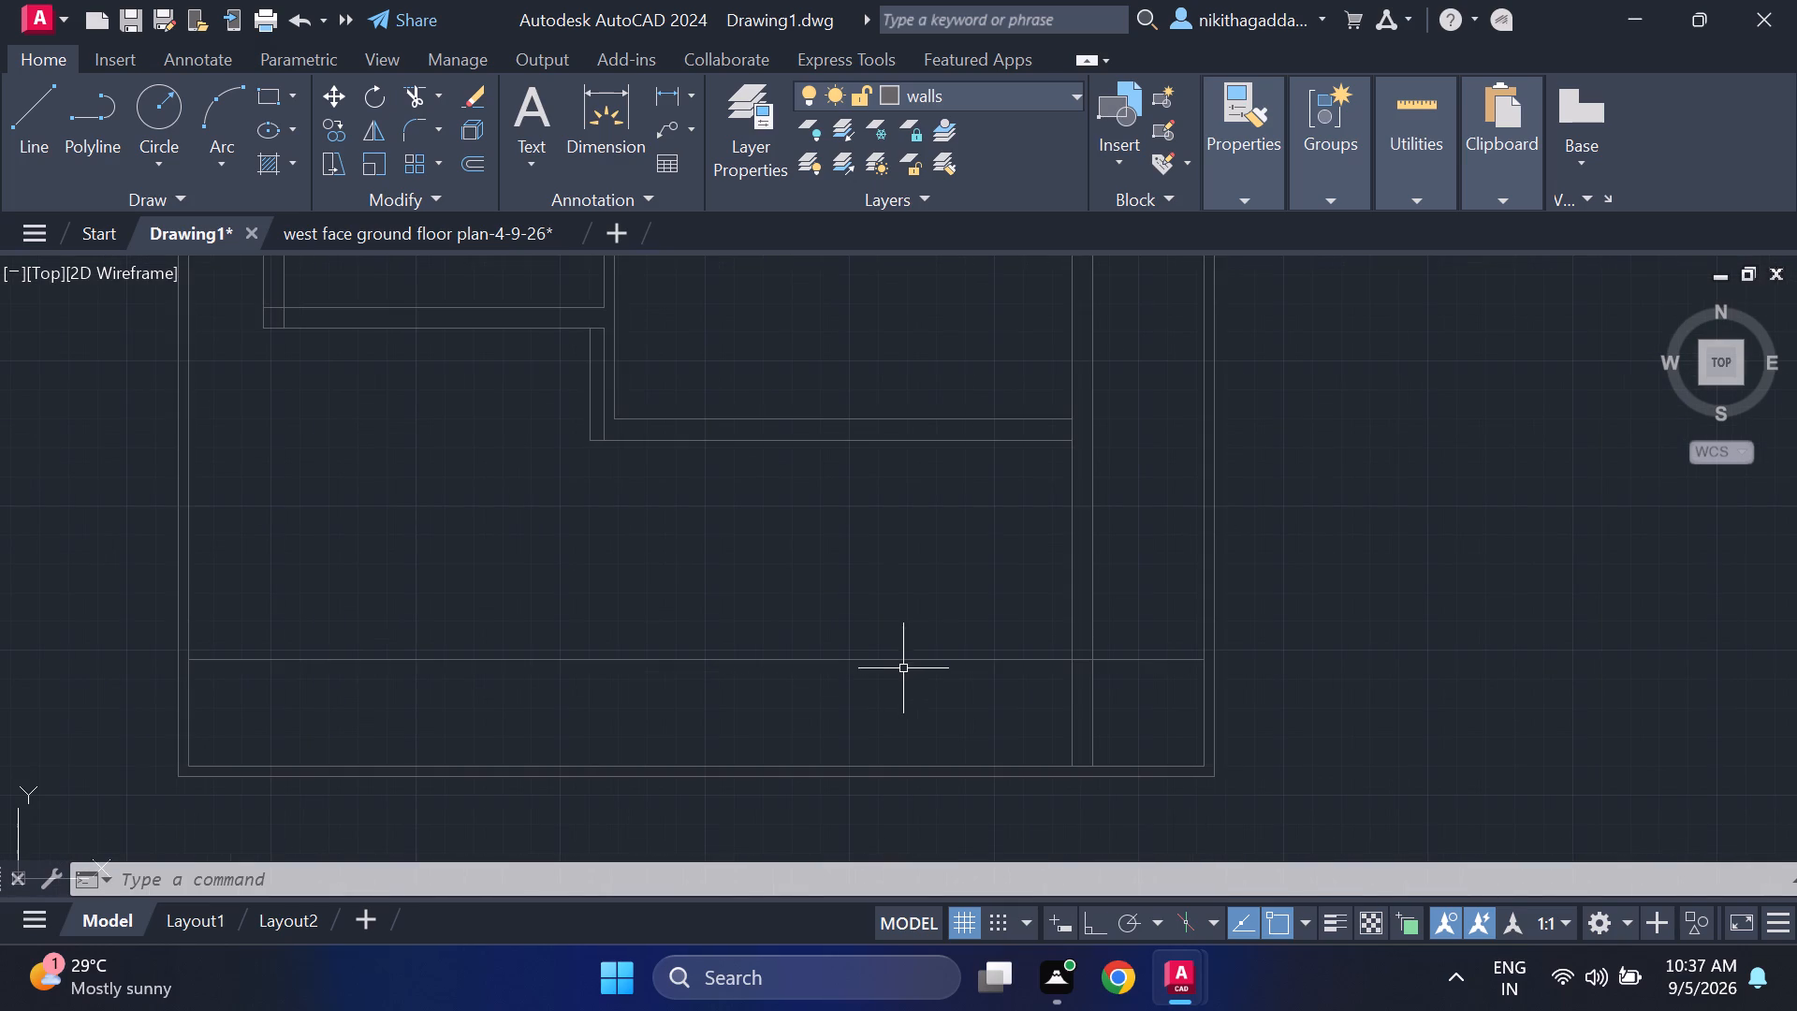
text(of)
key(Return)
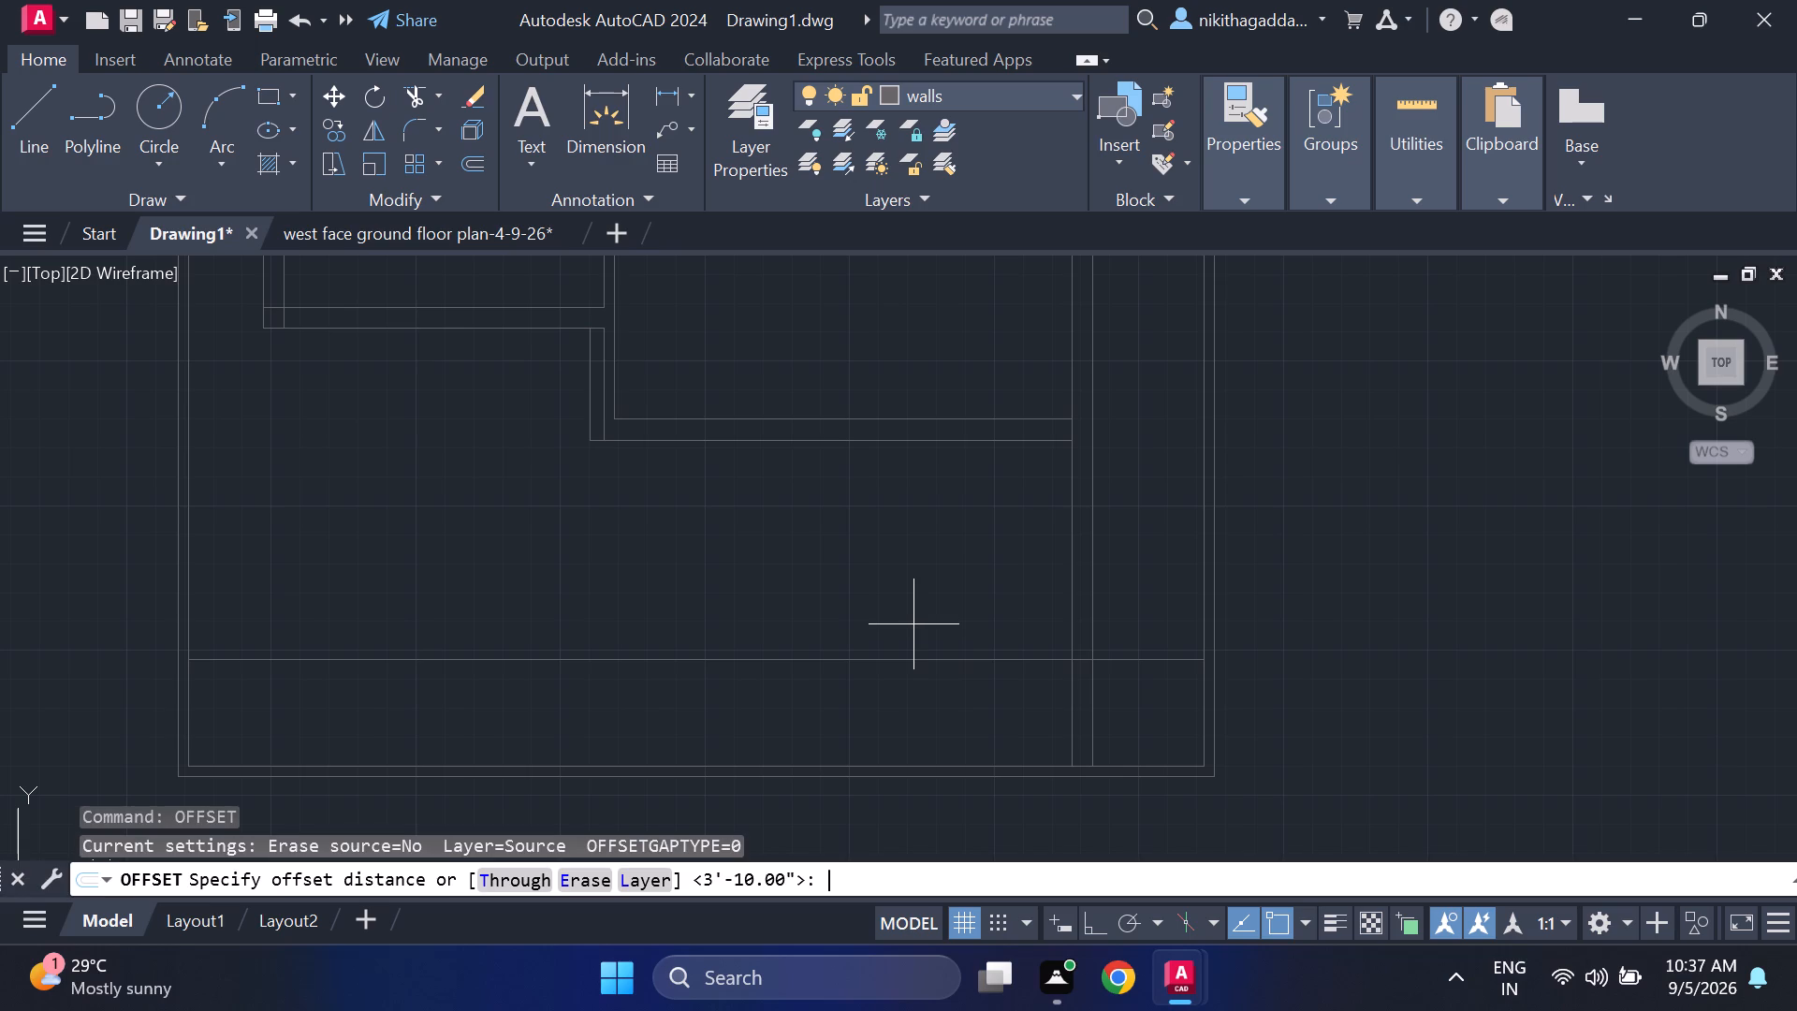
key(9)
key(shift+quotedbl)
key(Return)
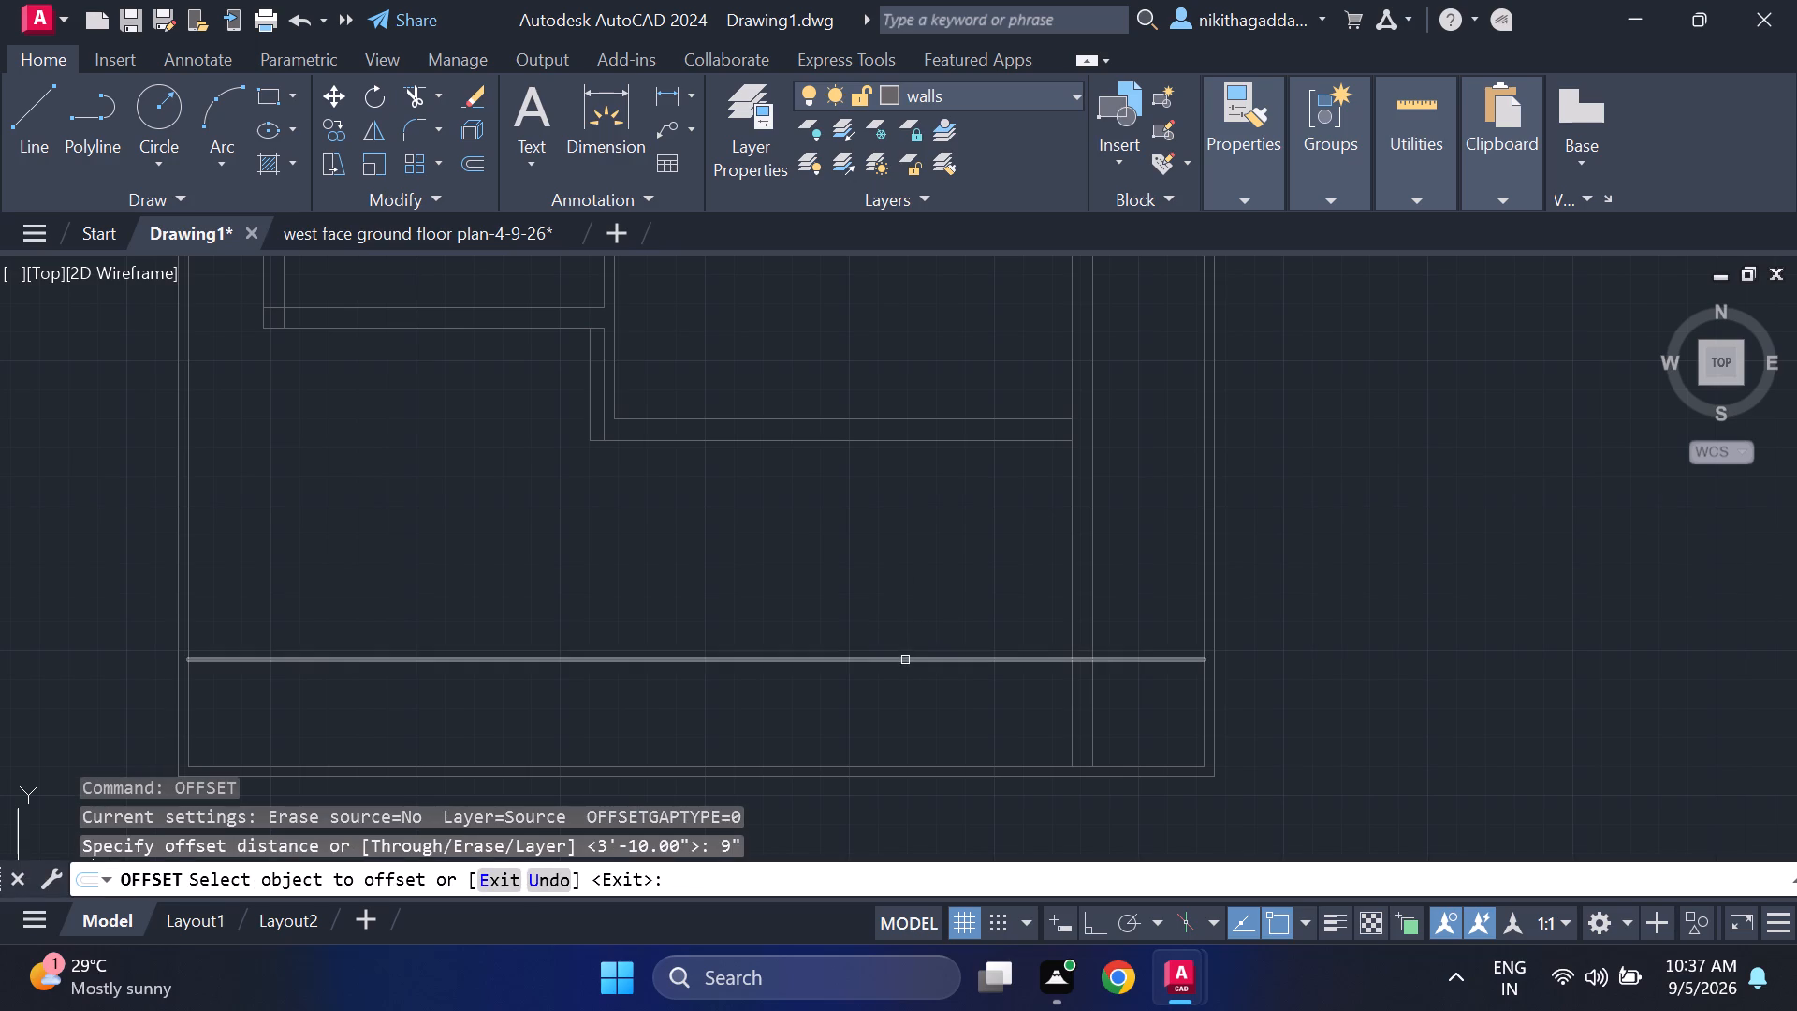
click(905, 660)
click(885, 574)
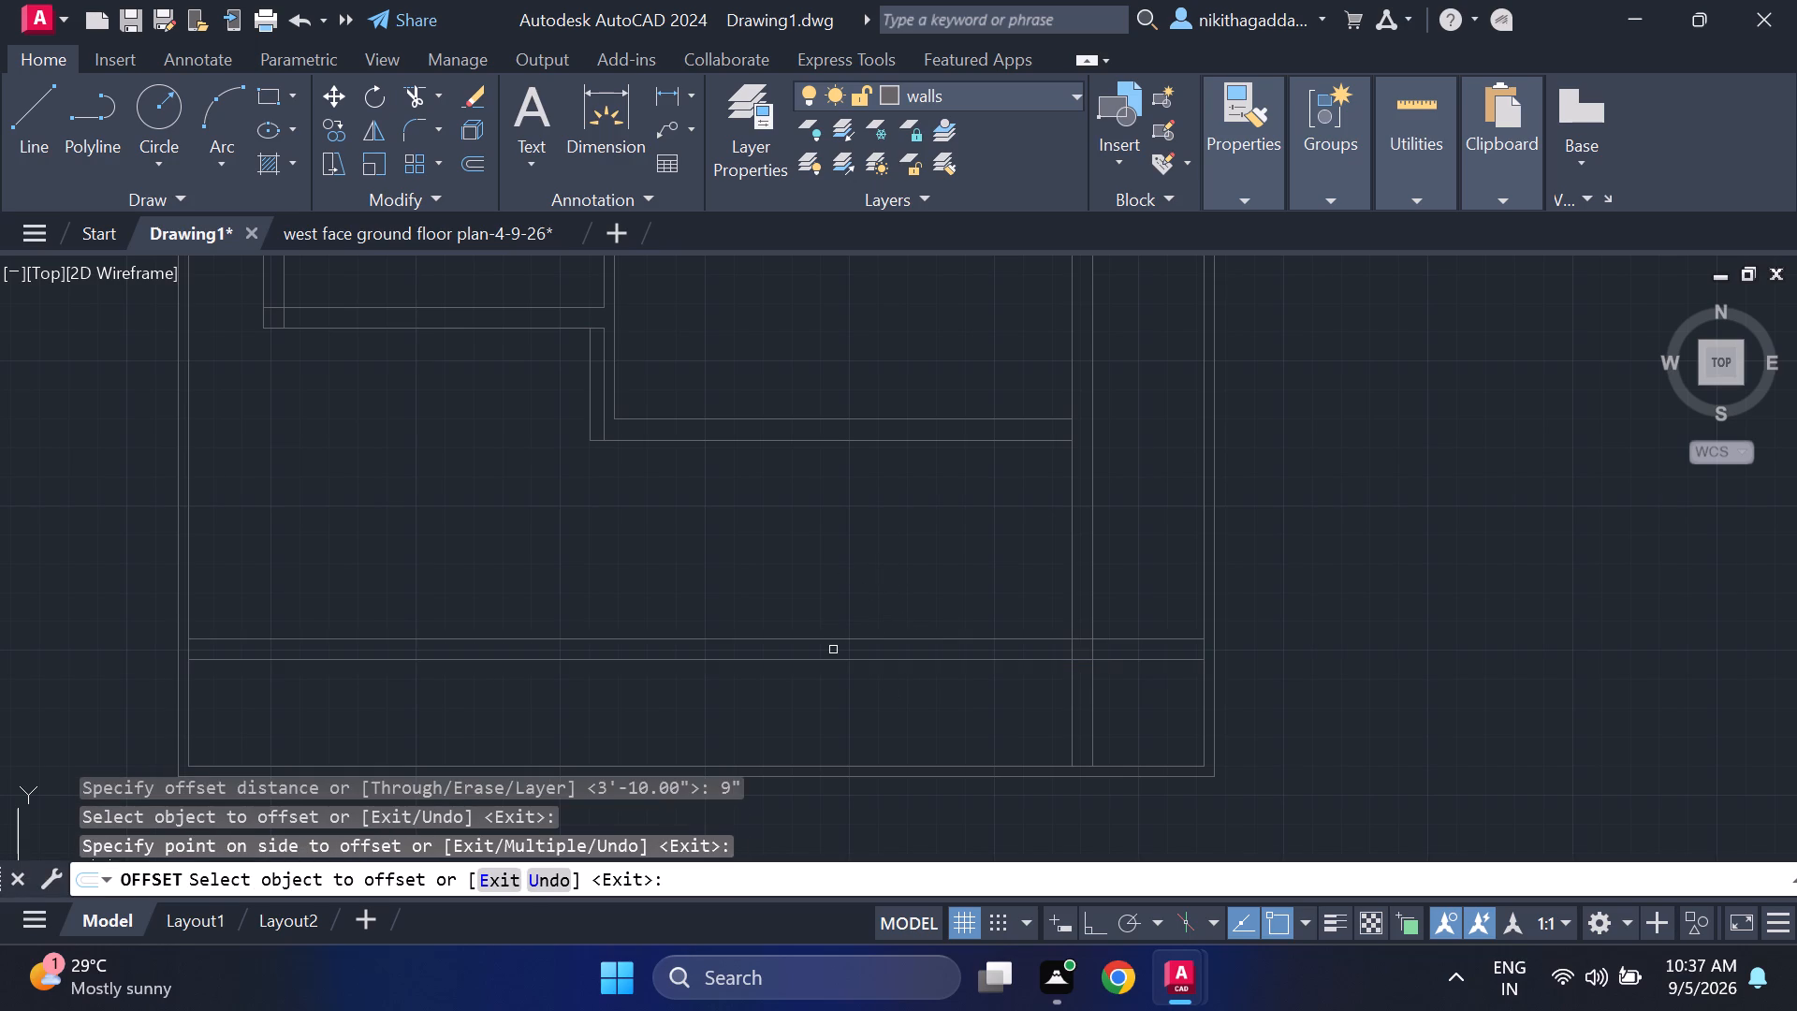
key(Escape)
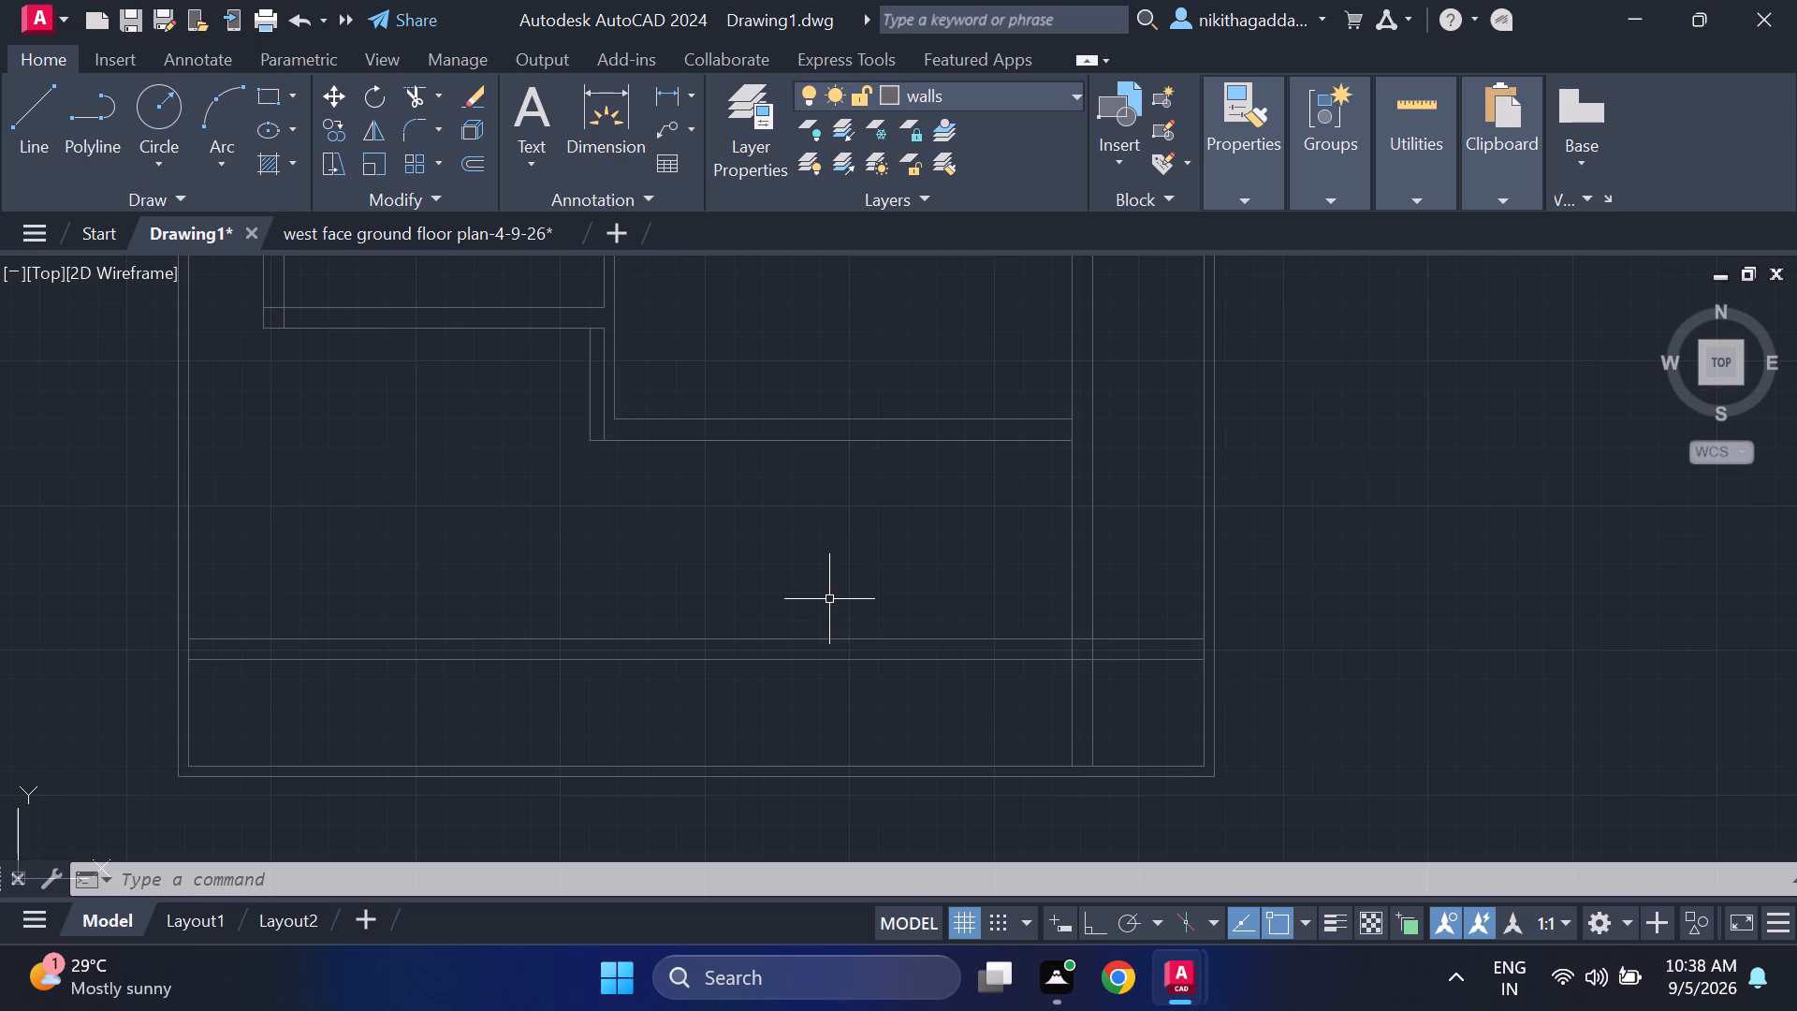
Draw a short perpendicular end line across the new 9" wall, slightly east of its midpoint.
key(l)
key(Return)
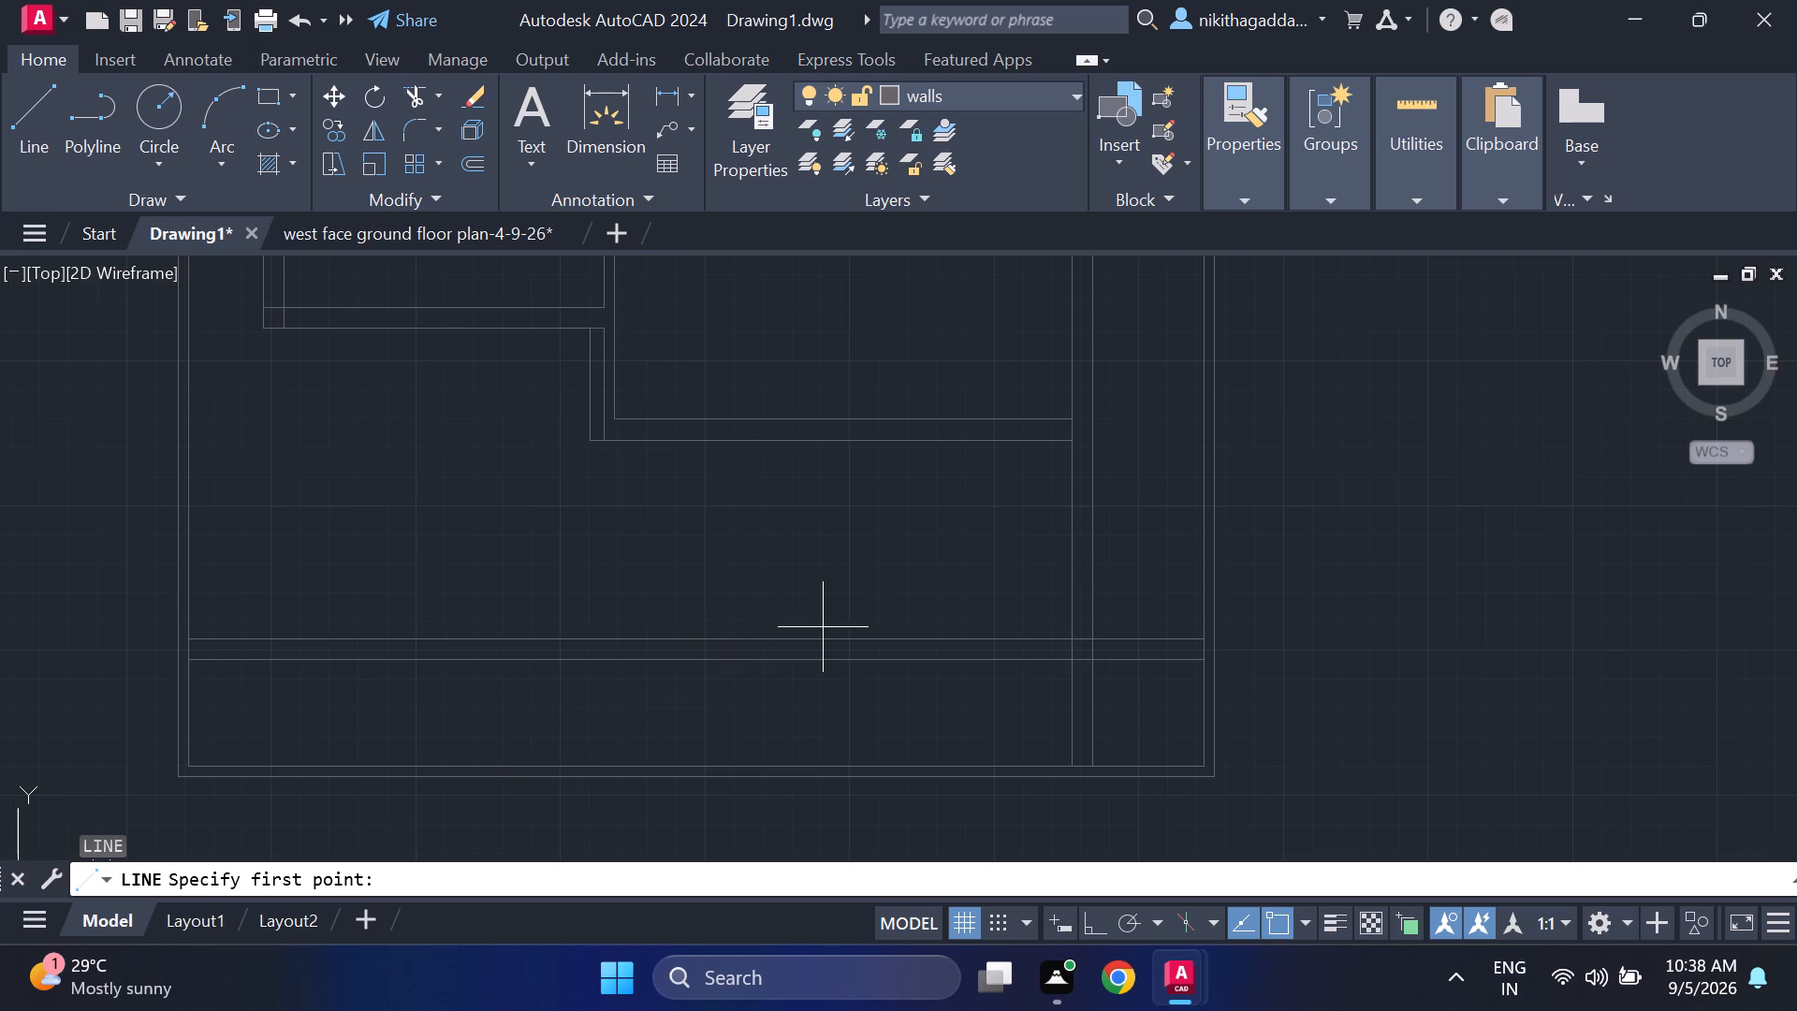
click(731, 642)
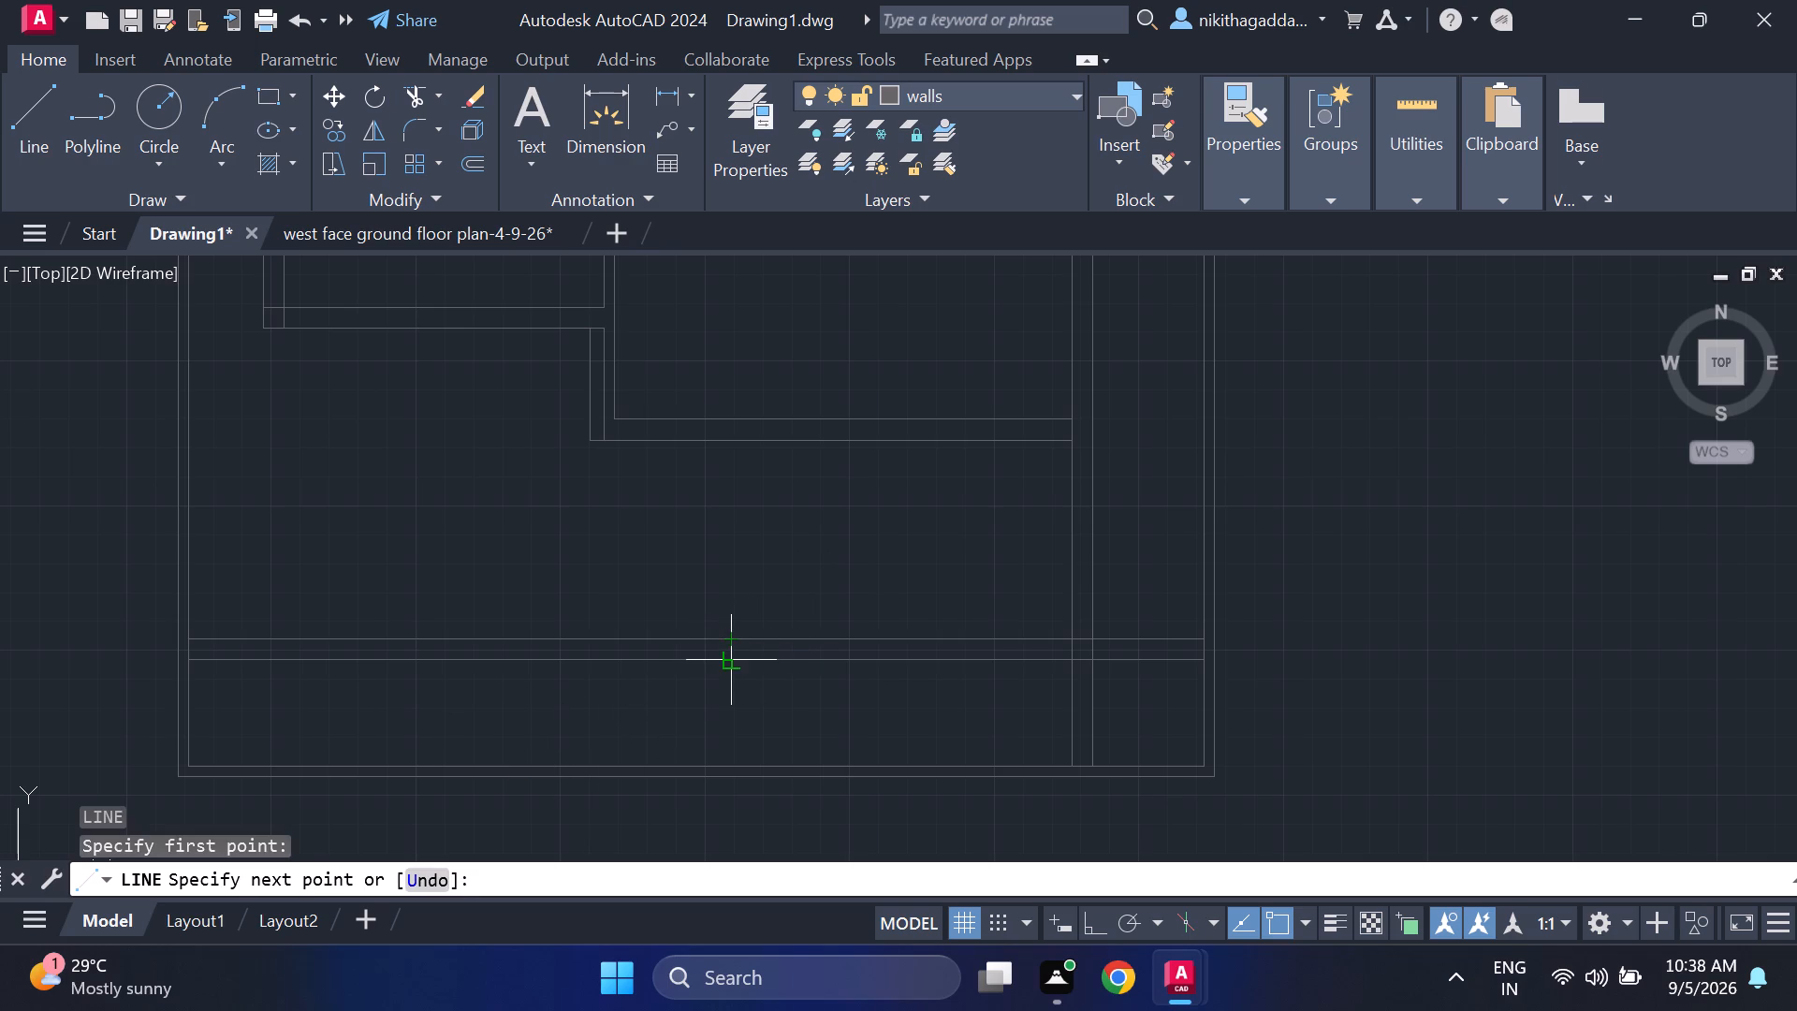
click(734, 665)
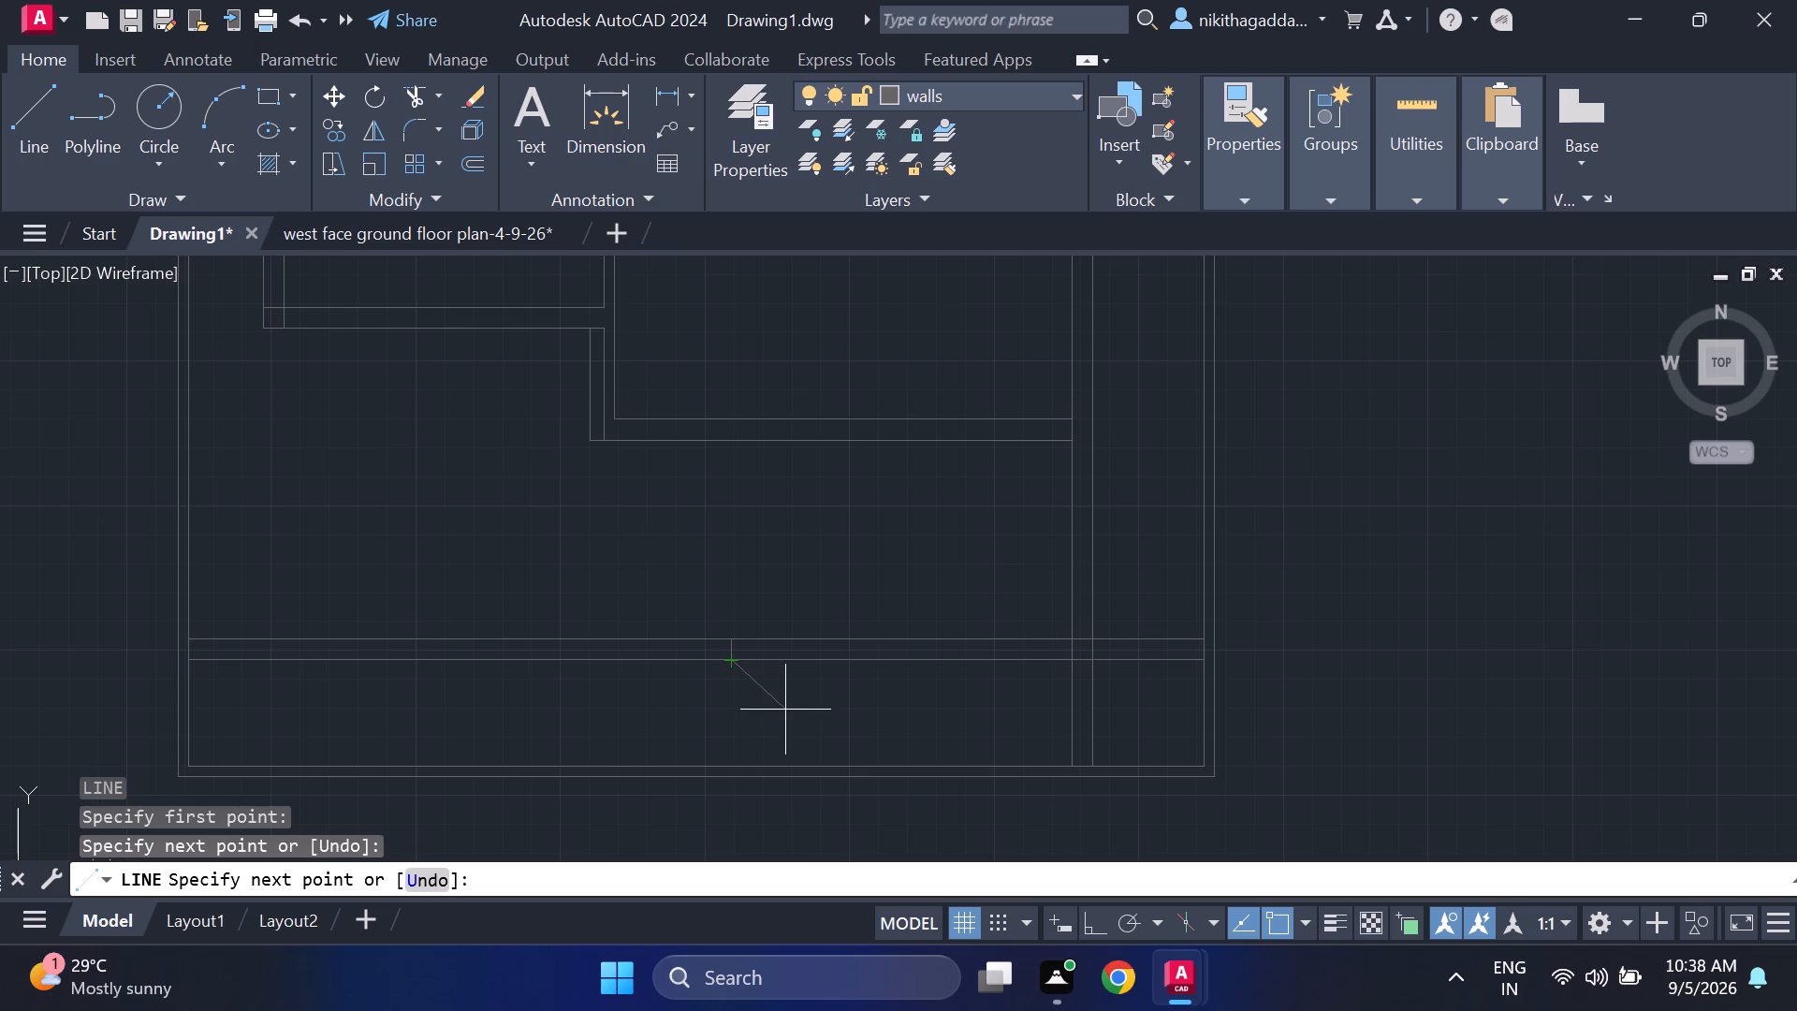
key(Escape)
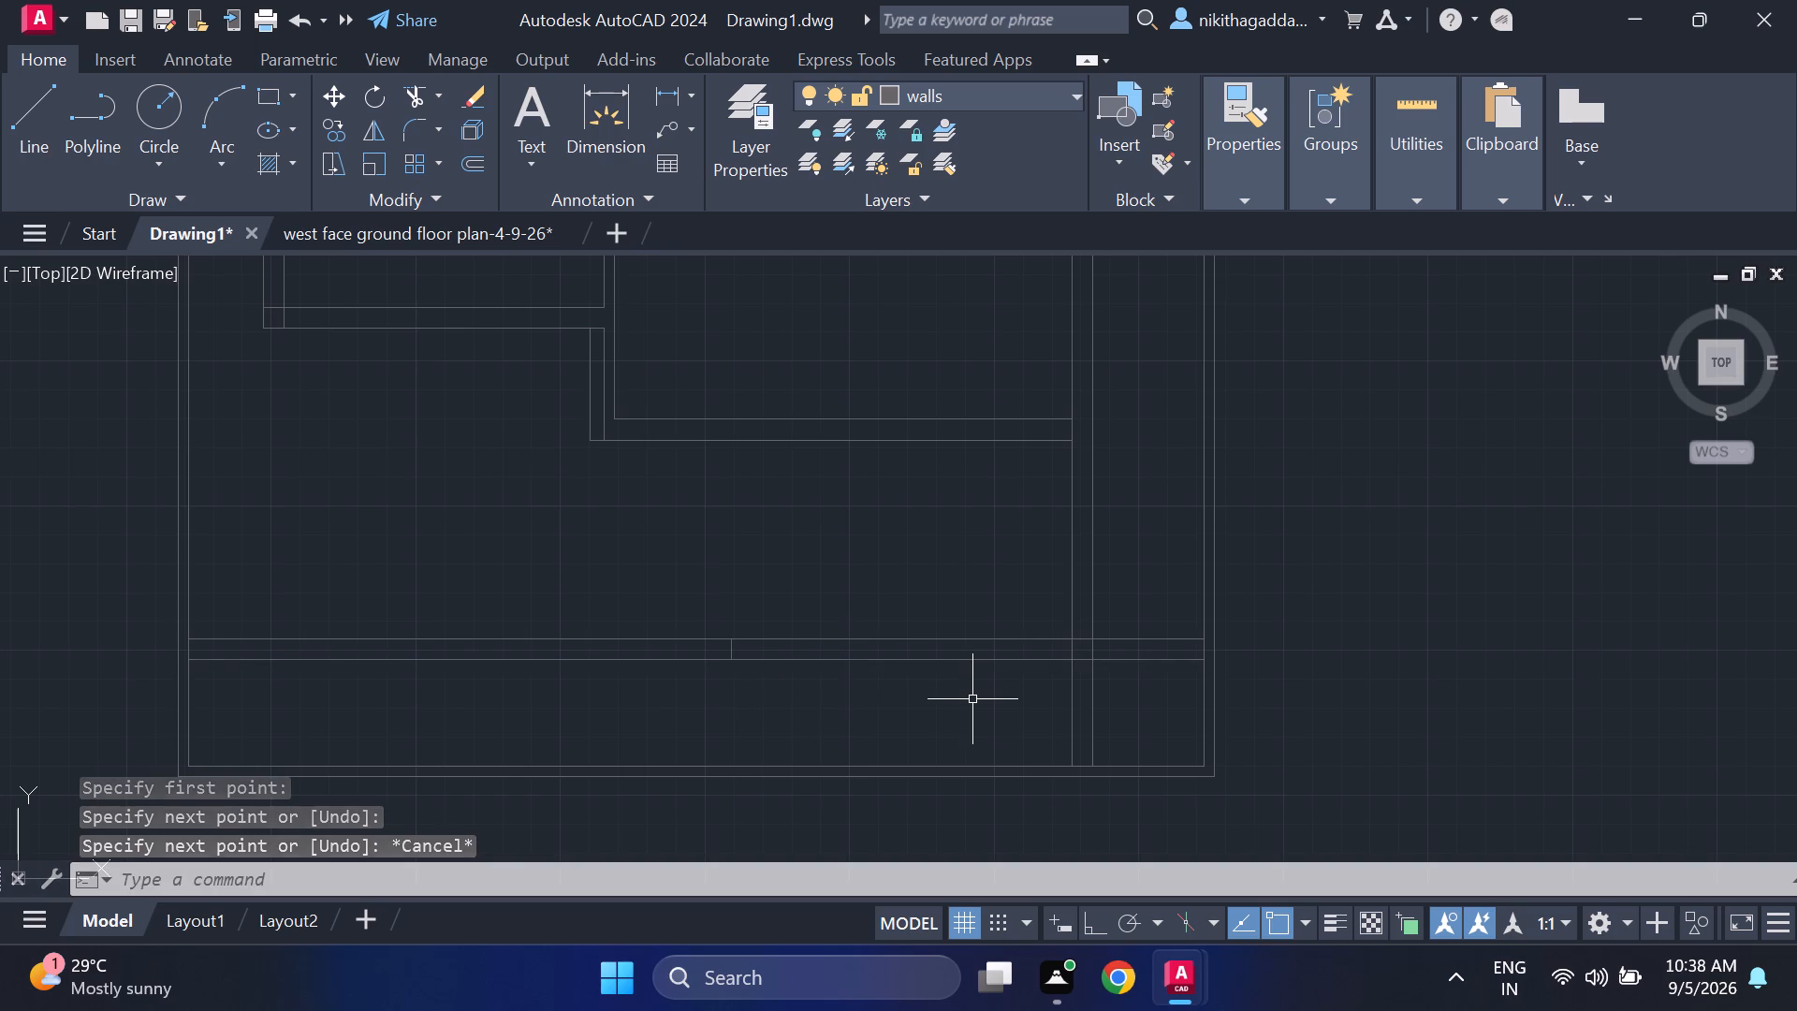
Trim the two long north-south wall lines back to the new wall's north face and open the junction between them.
text(tr)
key(Return)
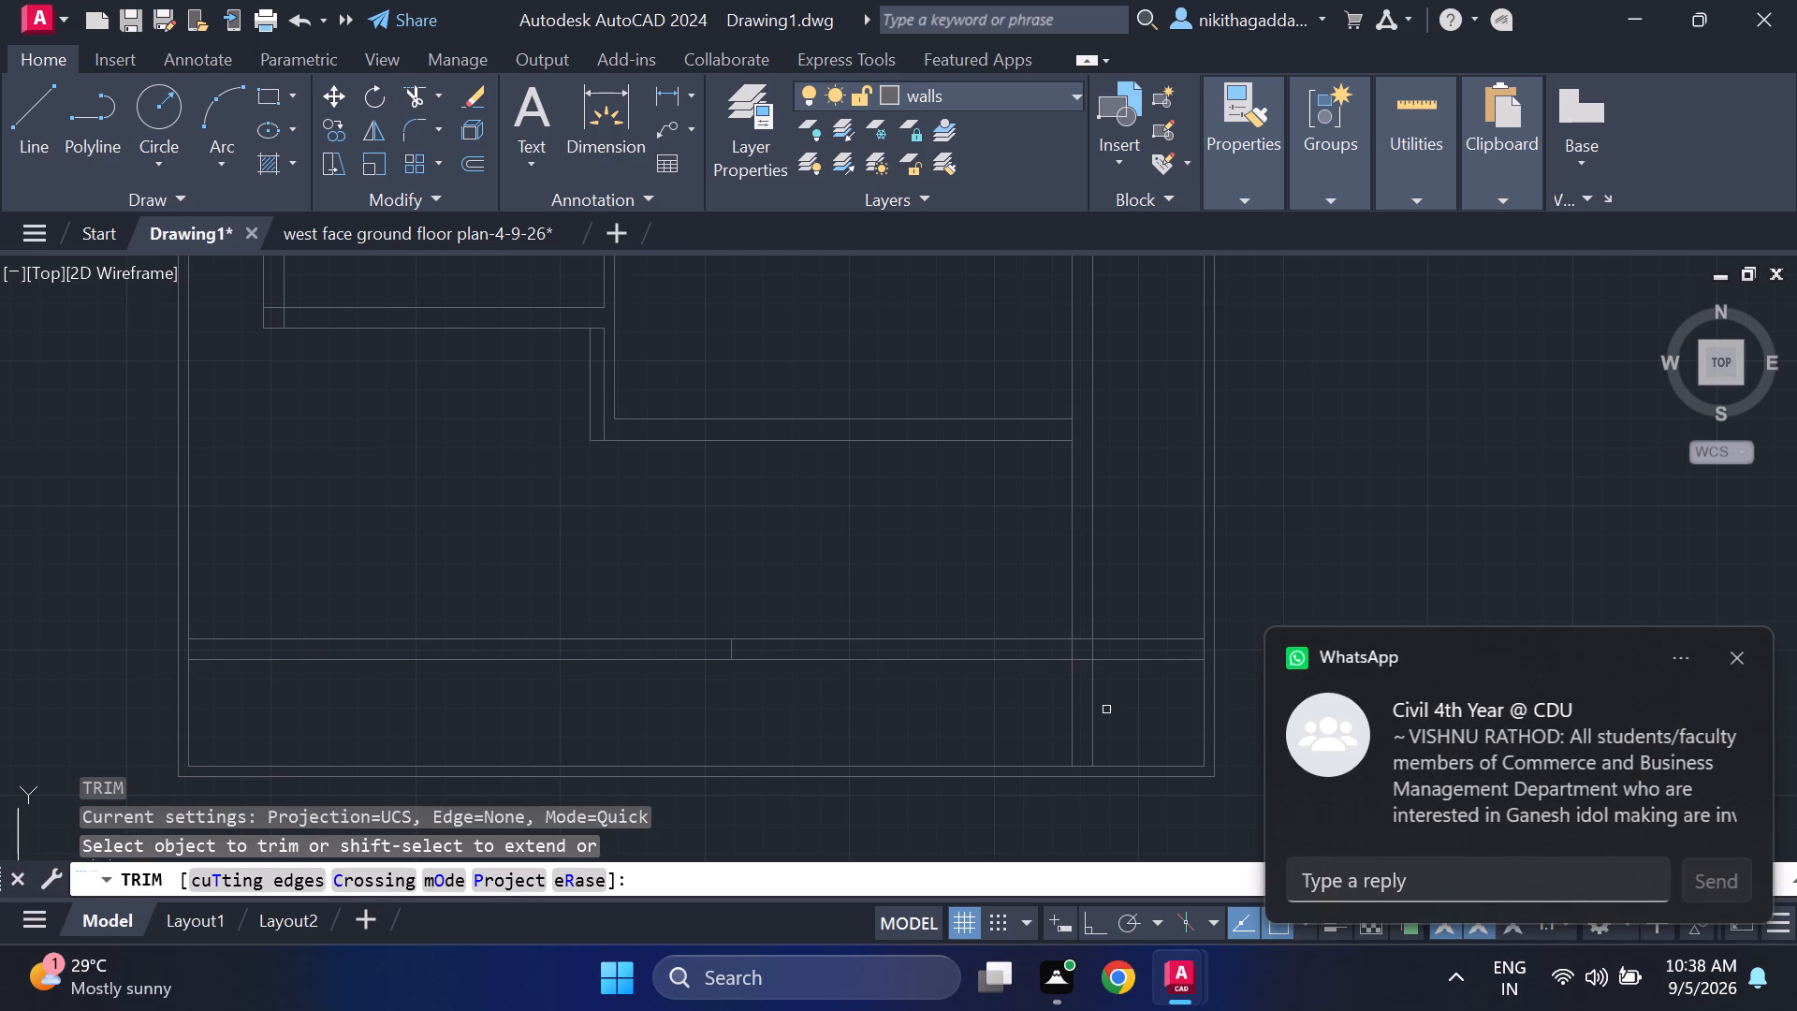
drag(1155, 704, 998, 732)
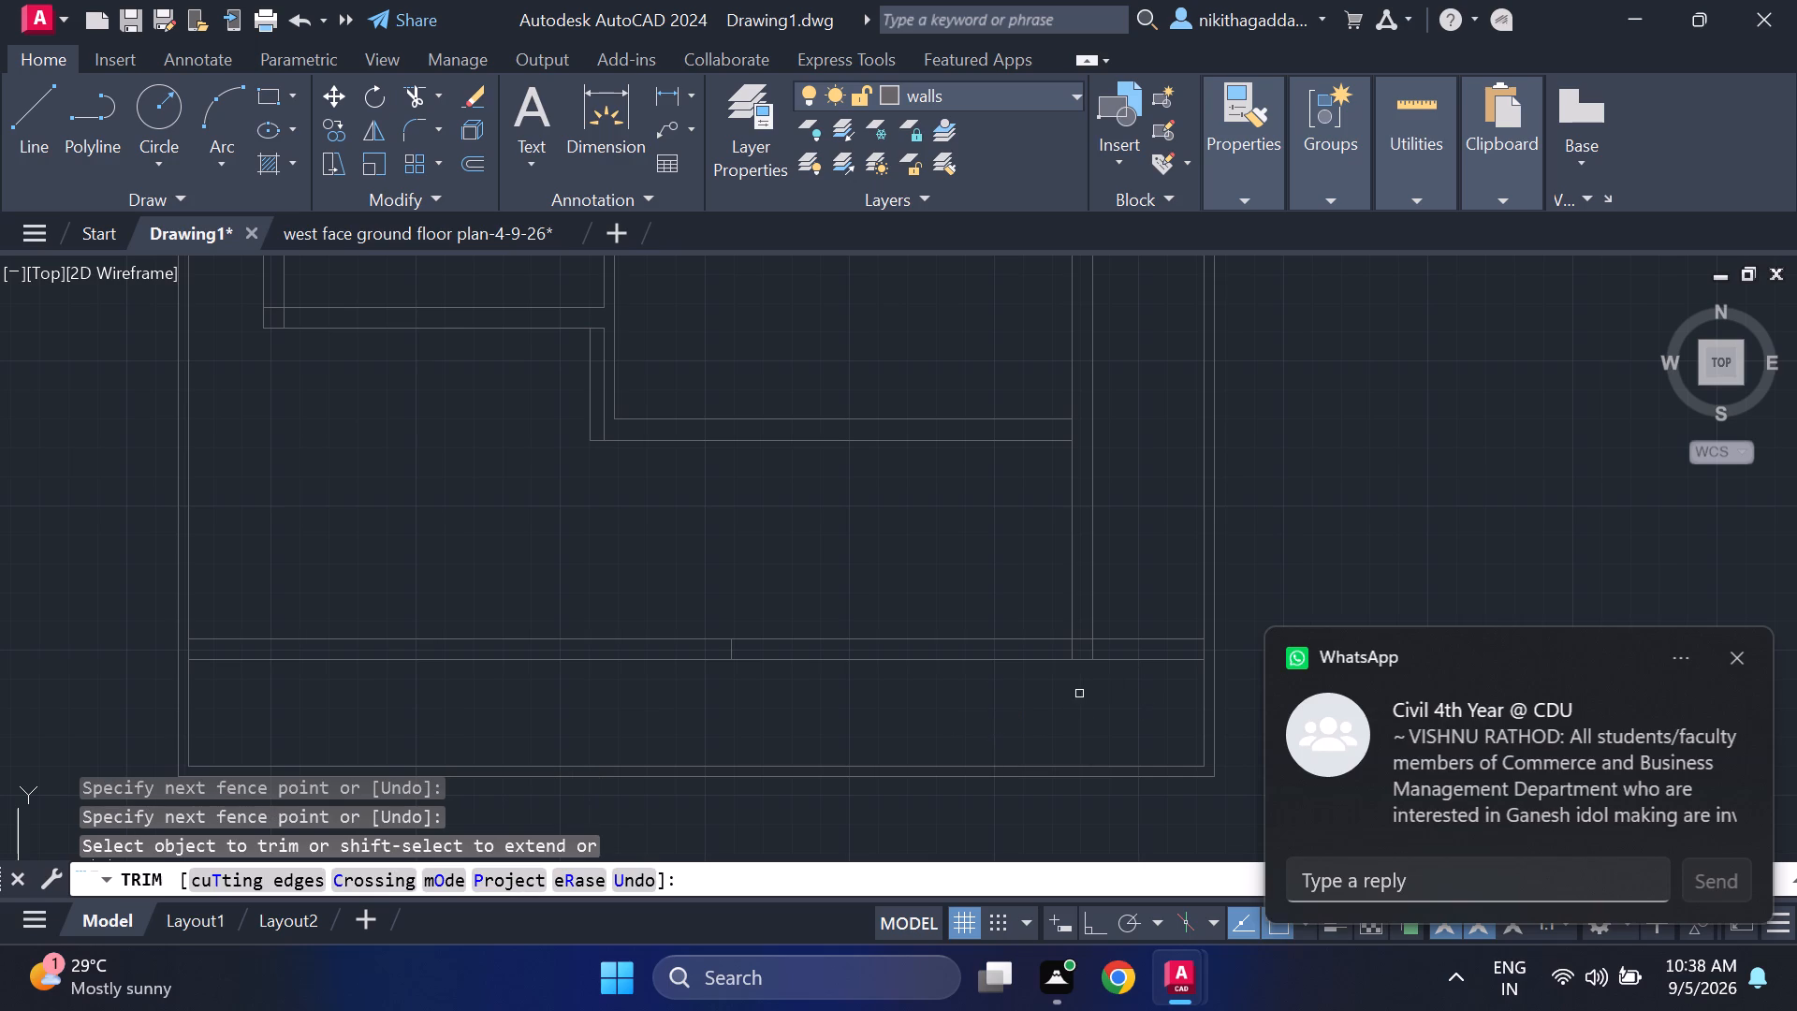
scroll(1079, 679, up, 3)
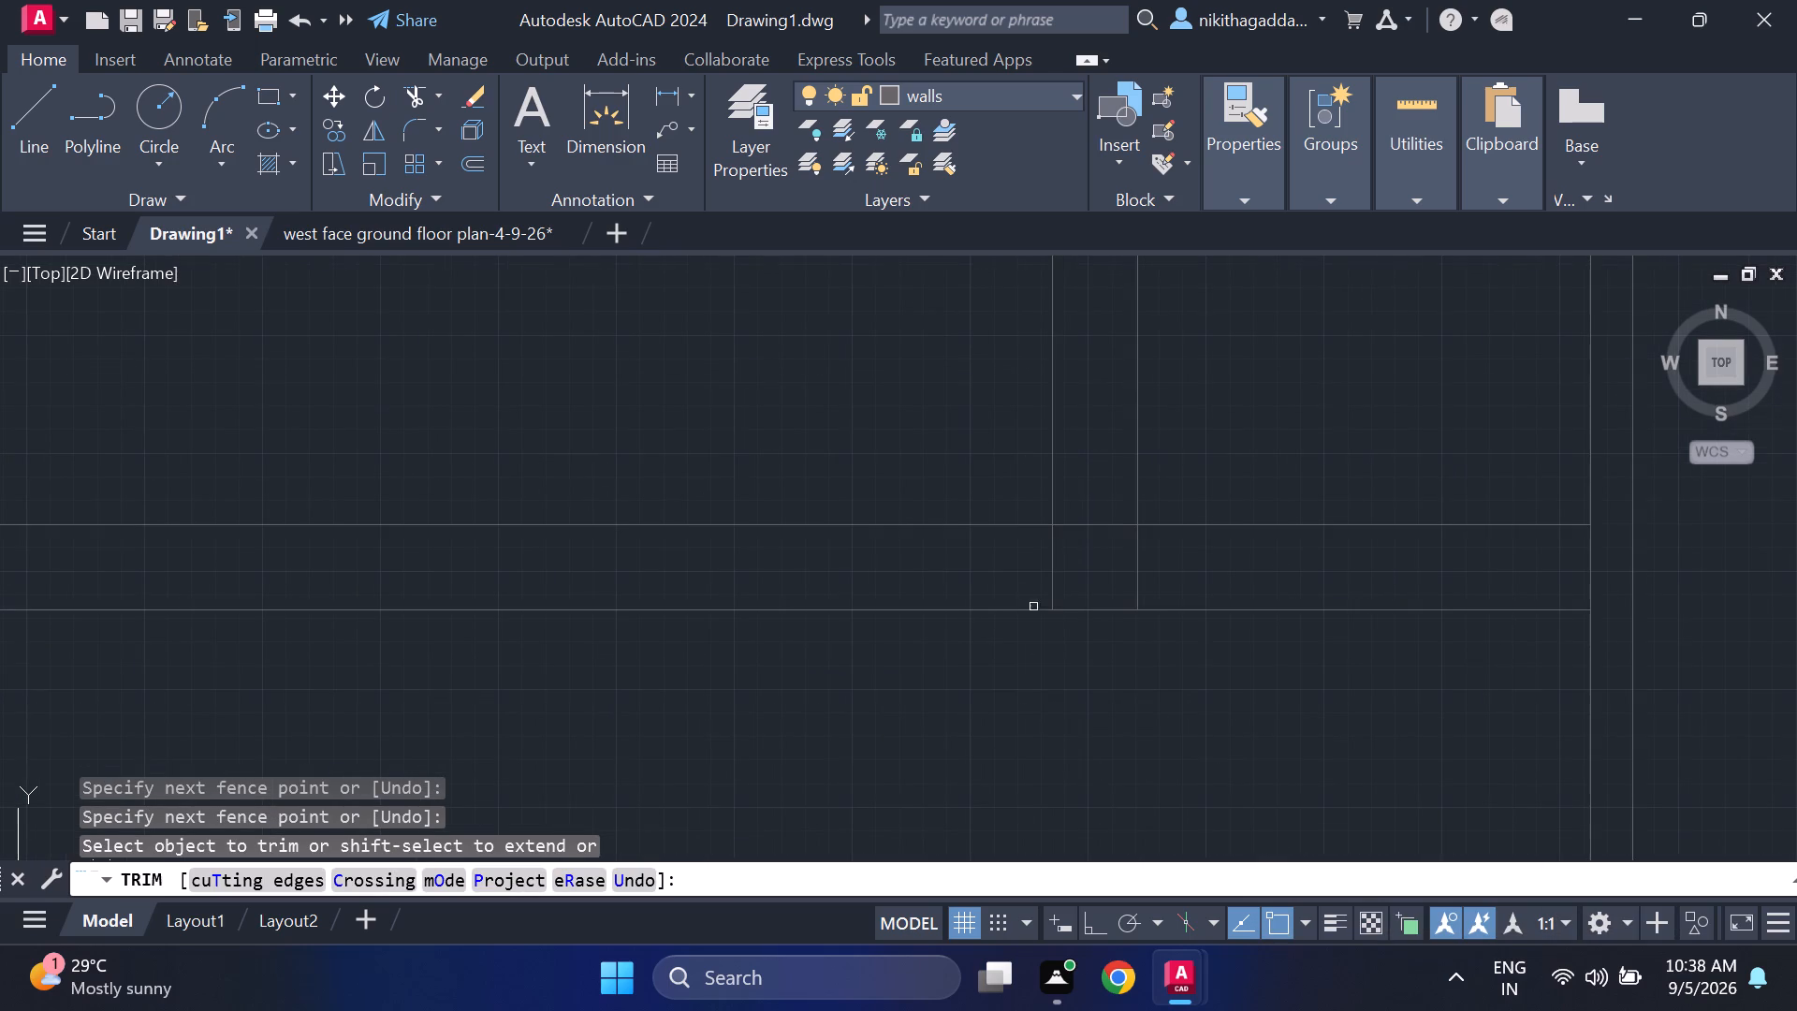
click(1051, 572)
click(1134, 561)
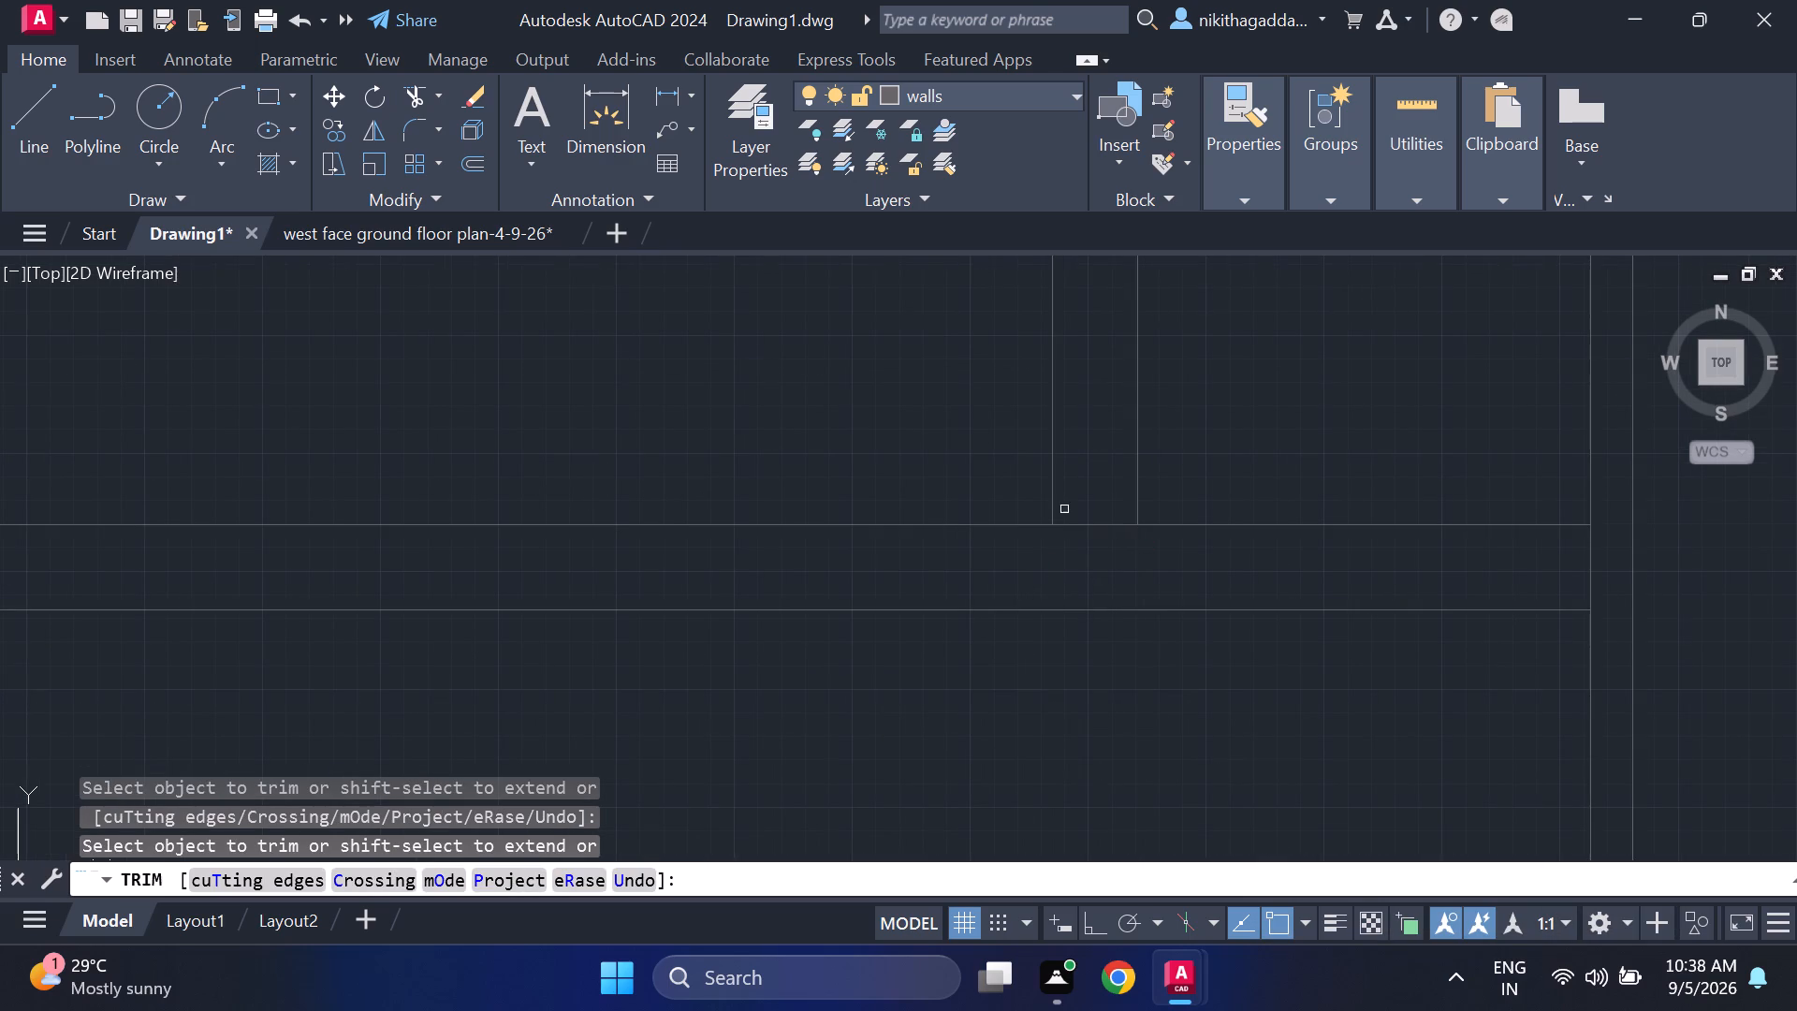
click(1106, 522)
scroll(1071, 704, down, 3)
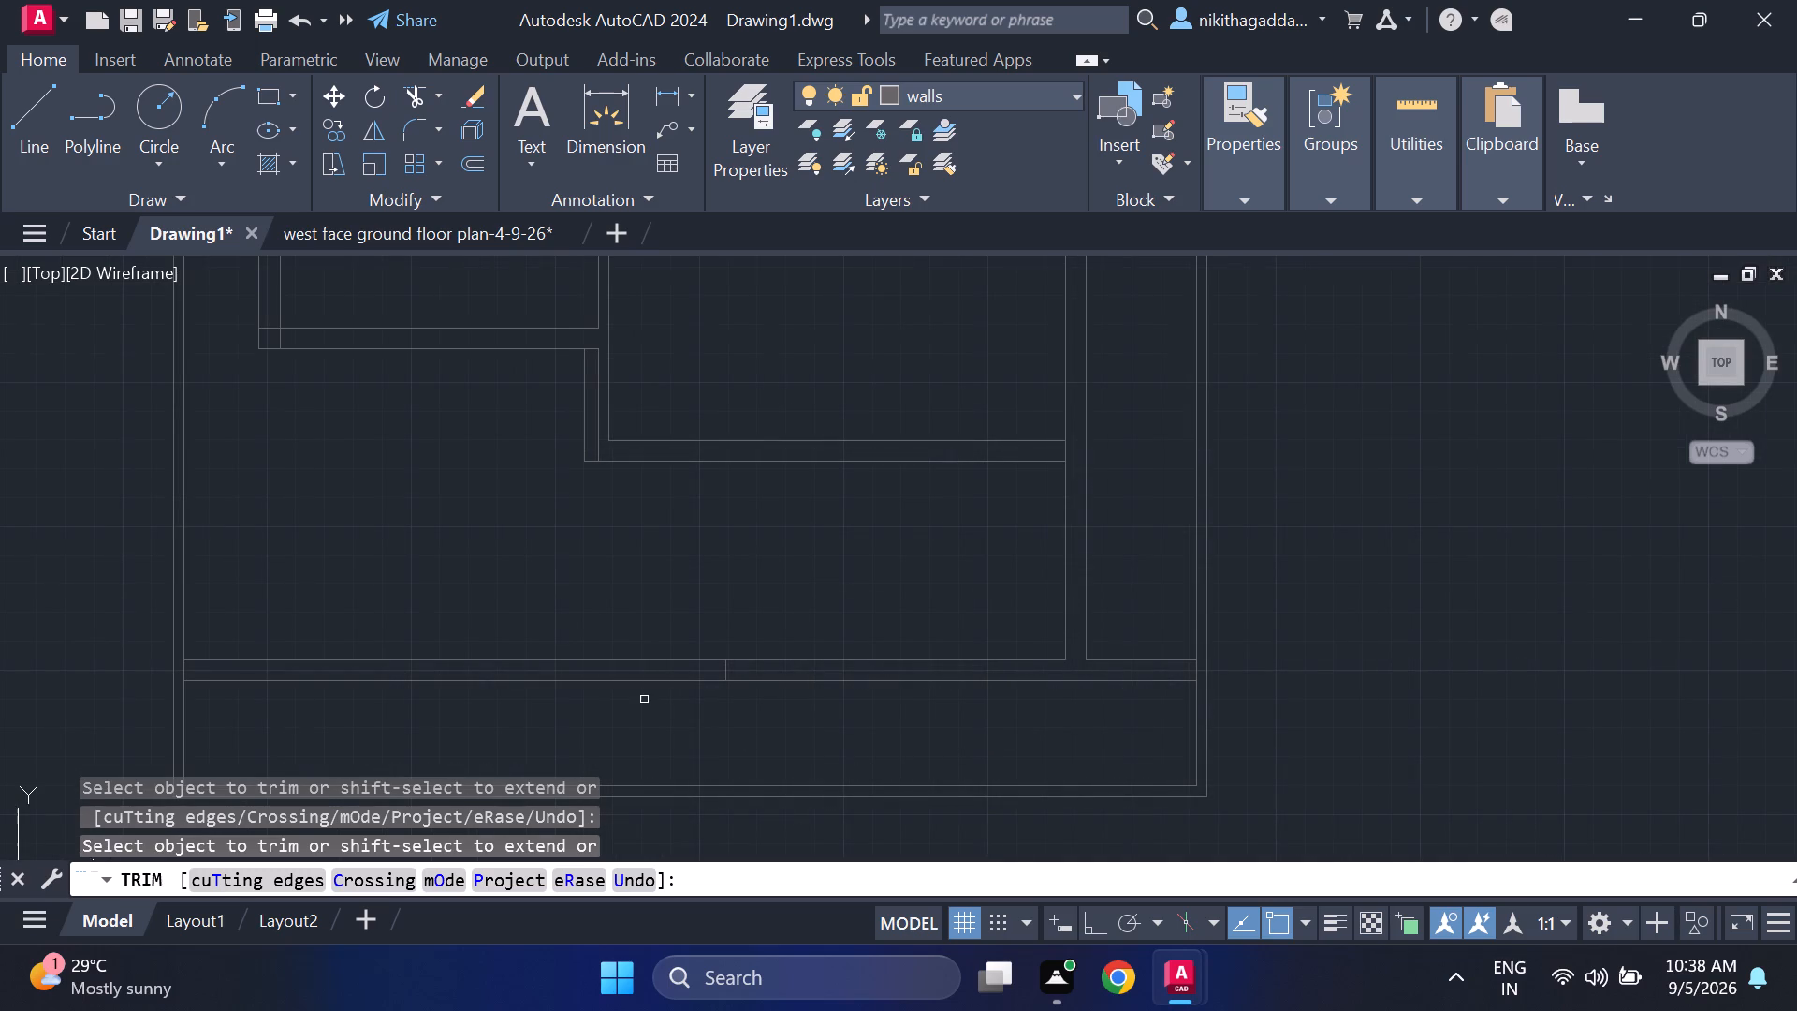
Trim away both faces of the new 9" wall west of its short end line.
click(607, 627)
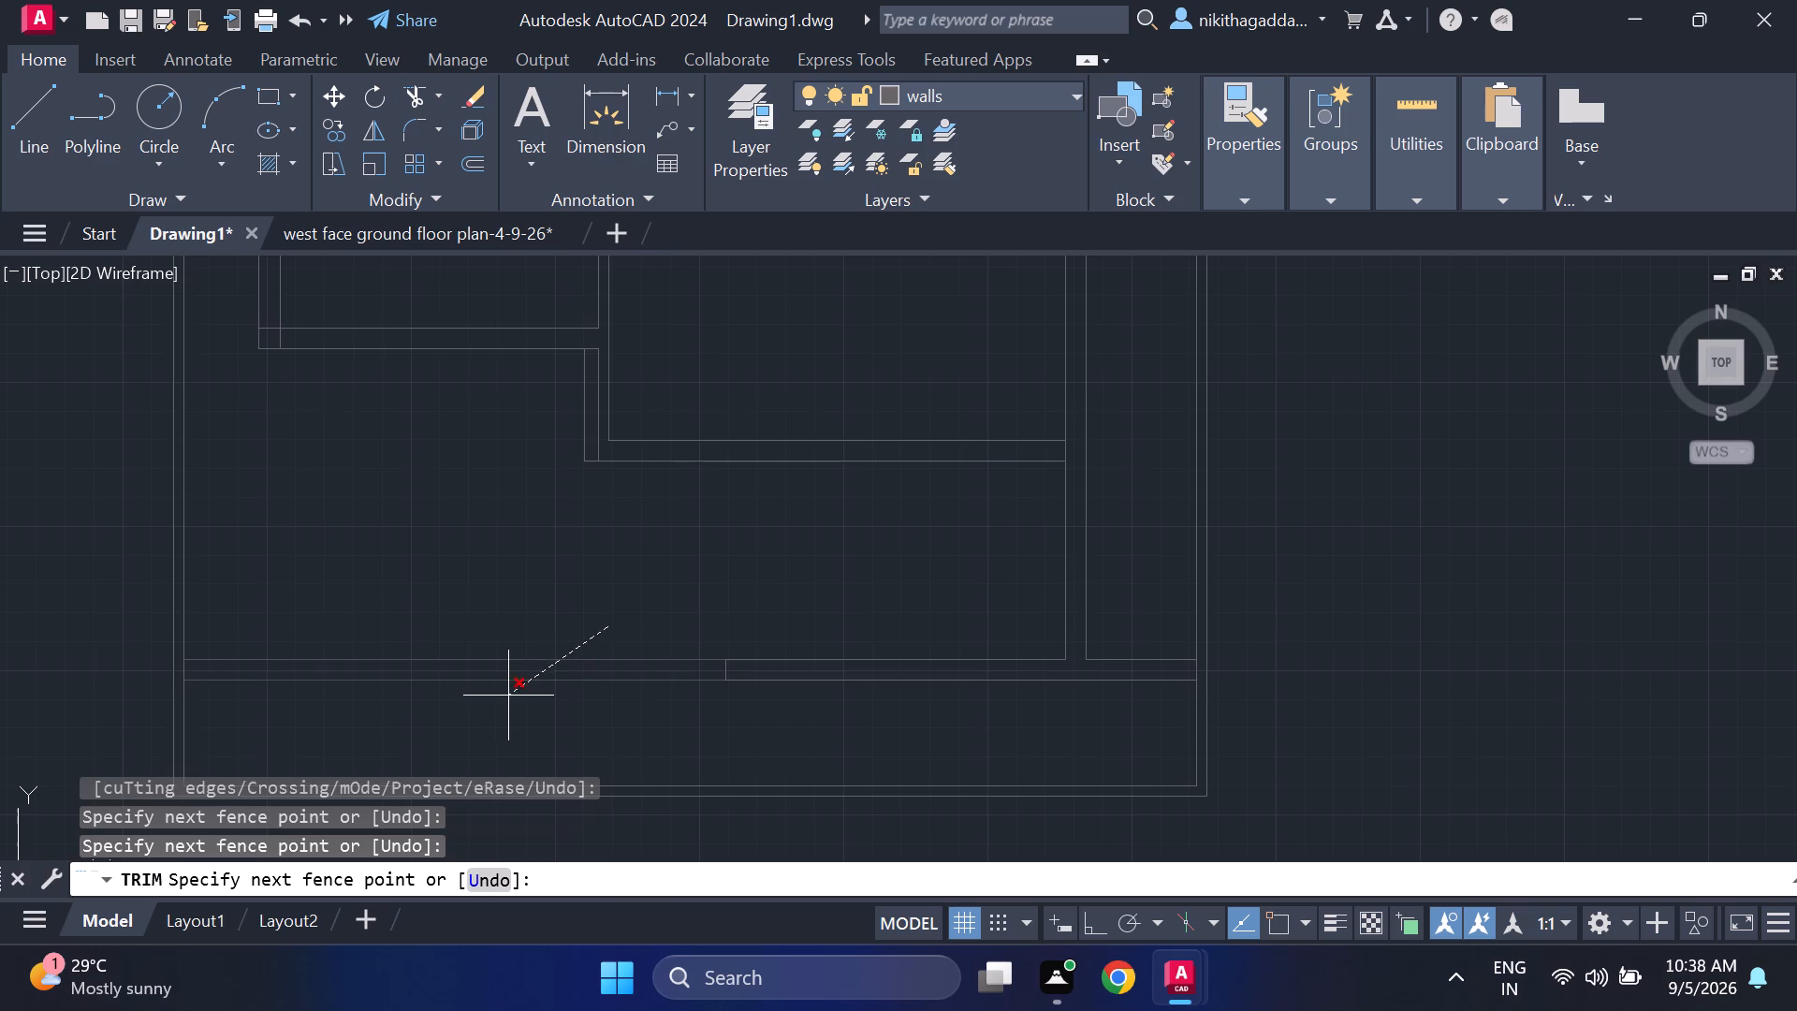
click(482, 709)
scroll(787, 724, down, 2)
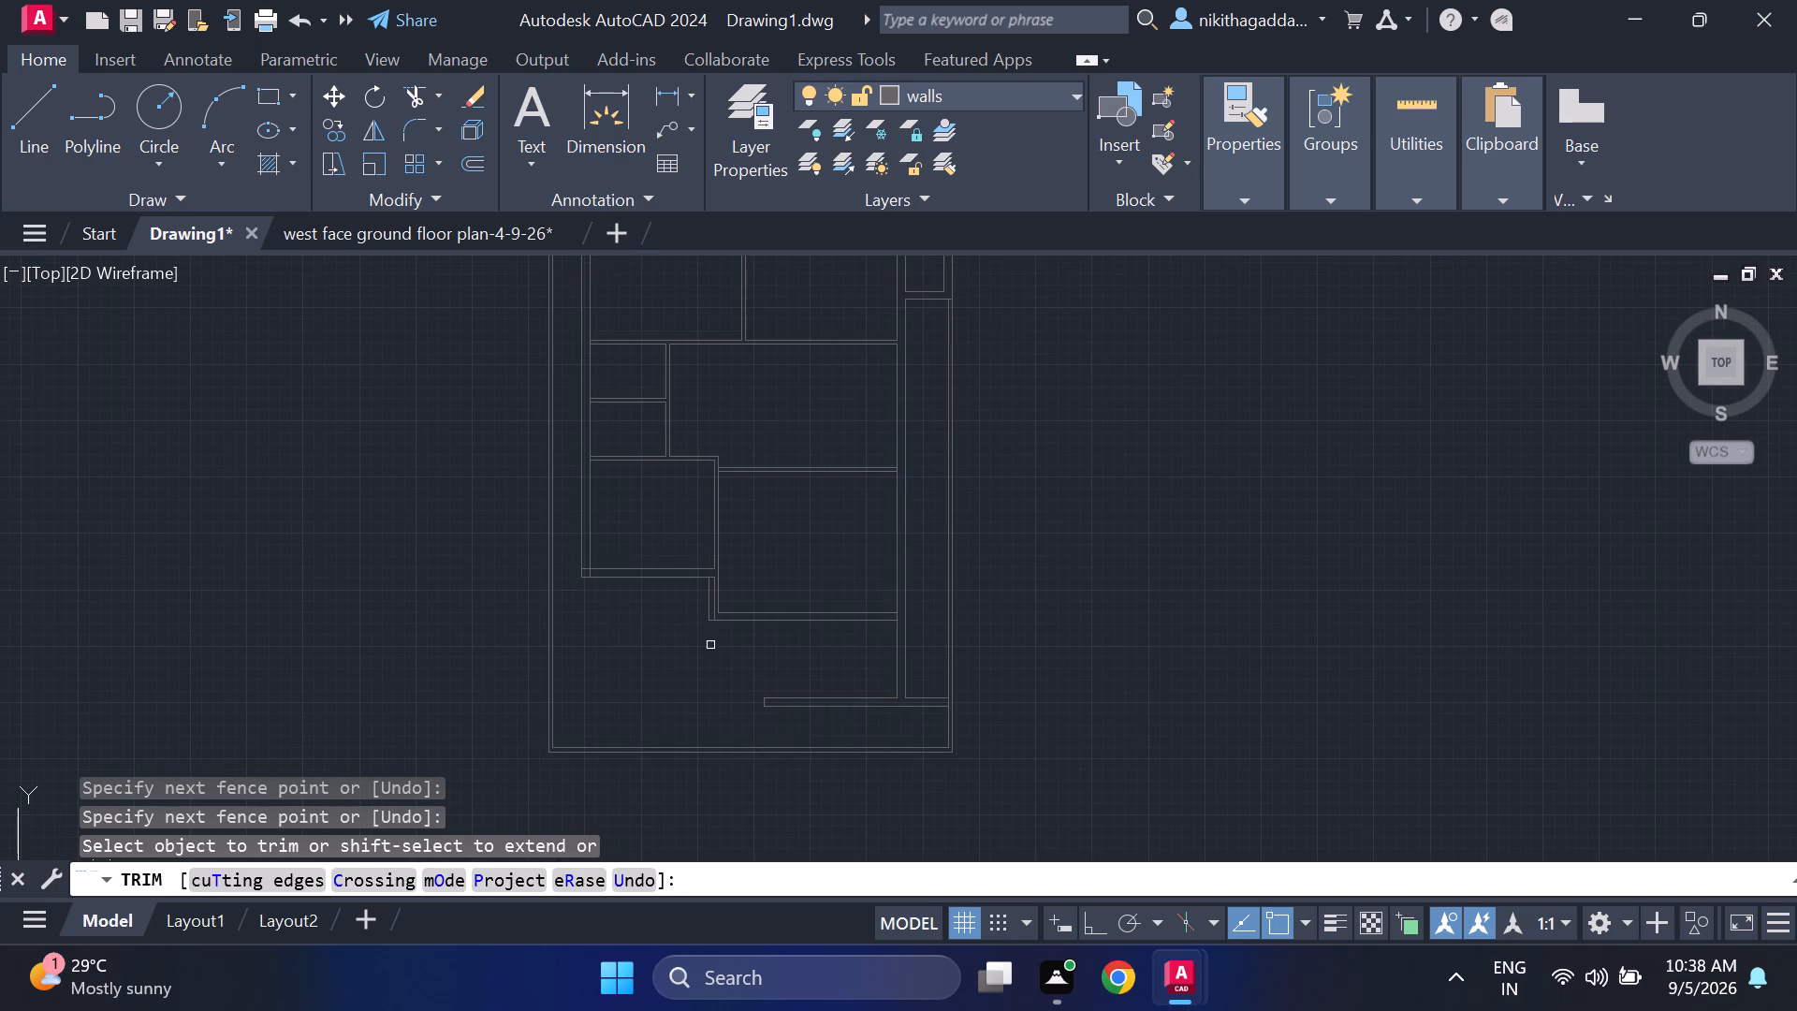
scroll(806, 760, up, 2)
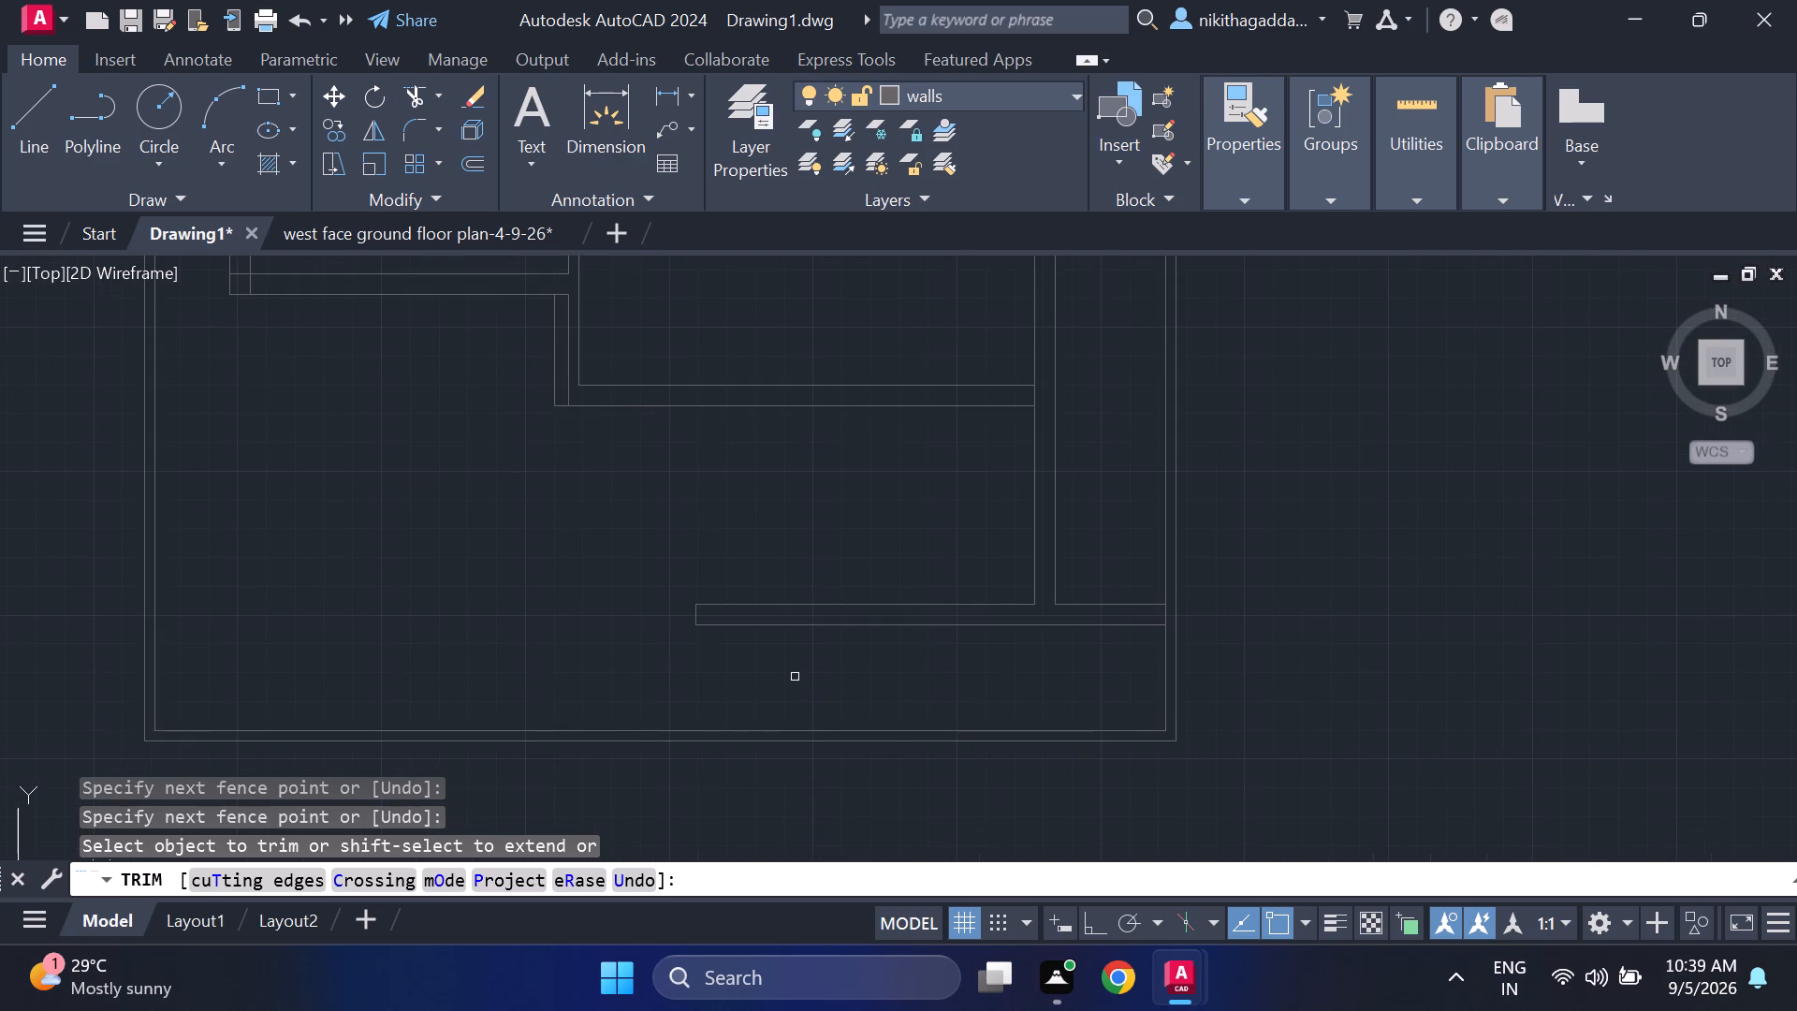
key(Escape)
Draw a second perpendicular end line across the 9" wall, a short distance east of its west end.
key(l)
key(Return)
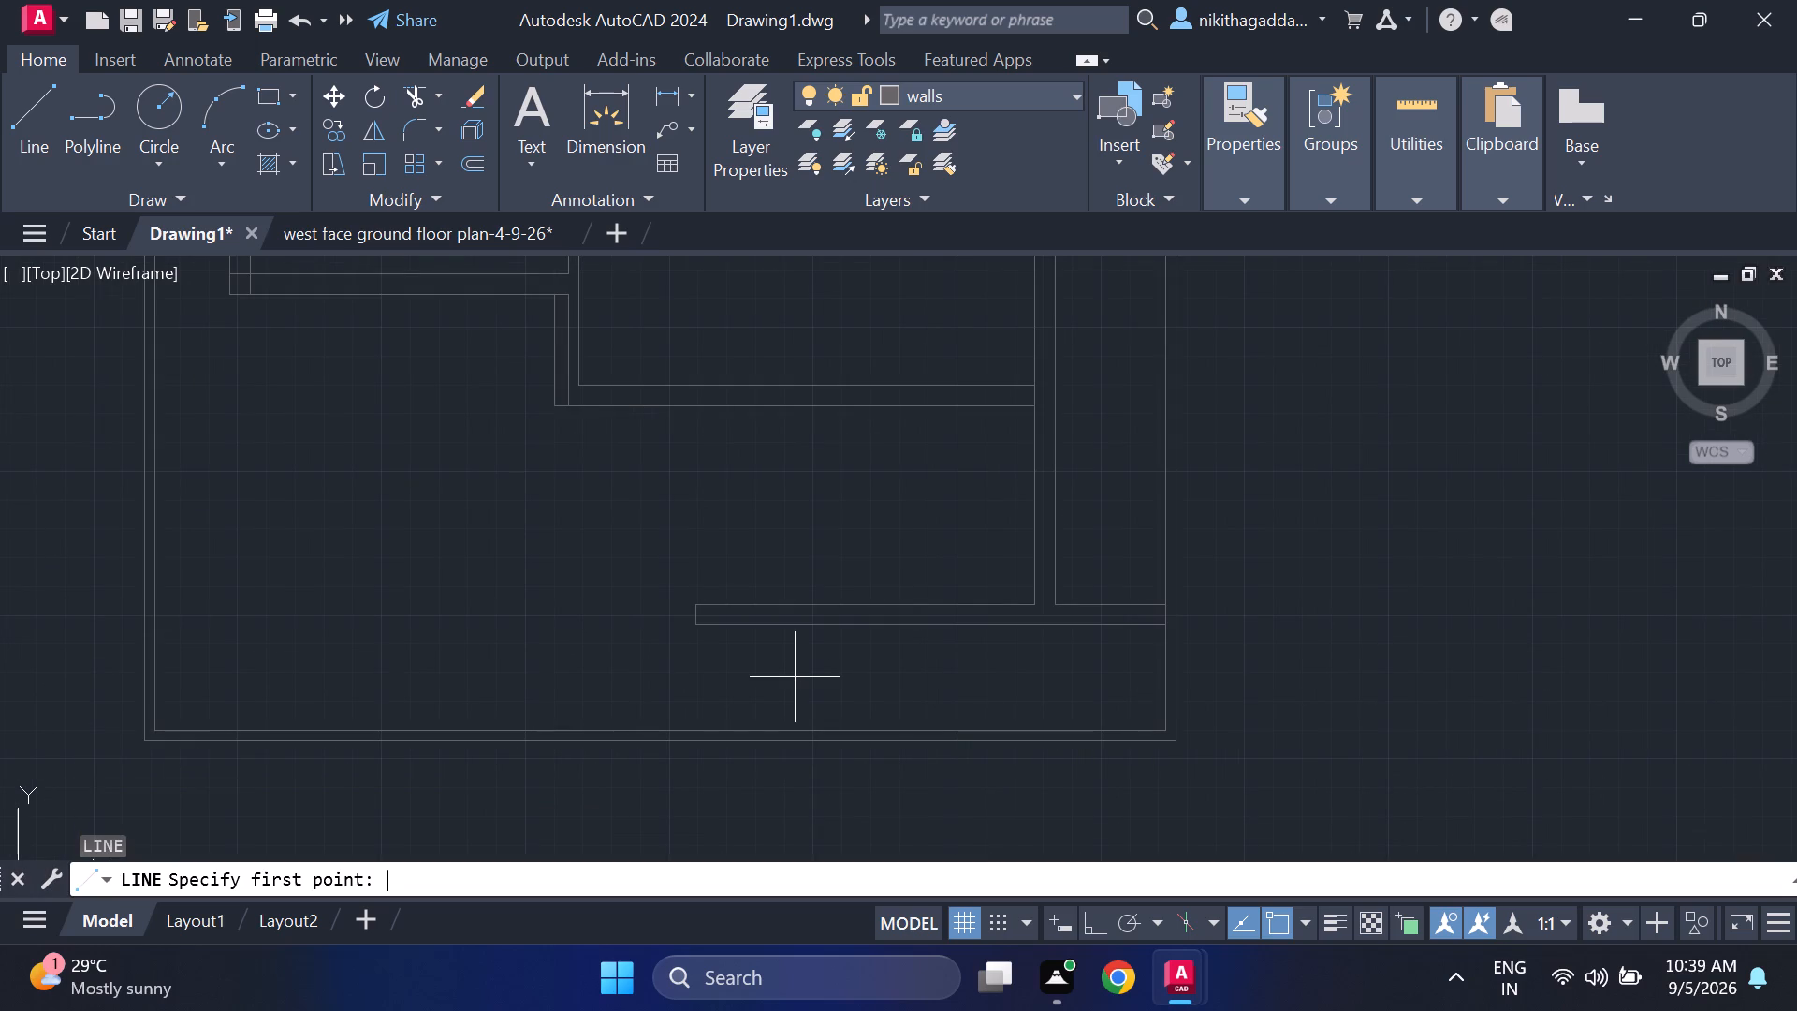
click(757, 604)
click(759, 628)
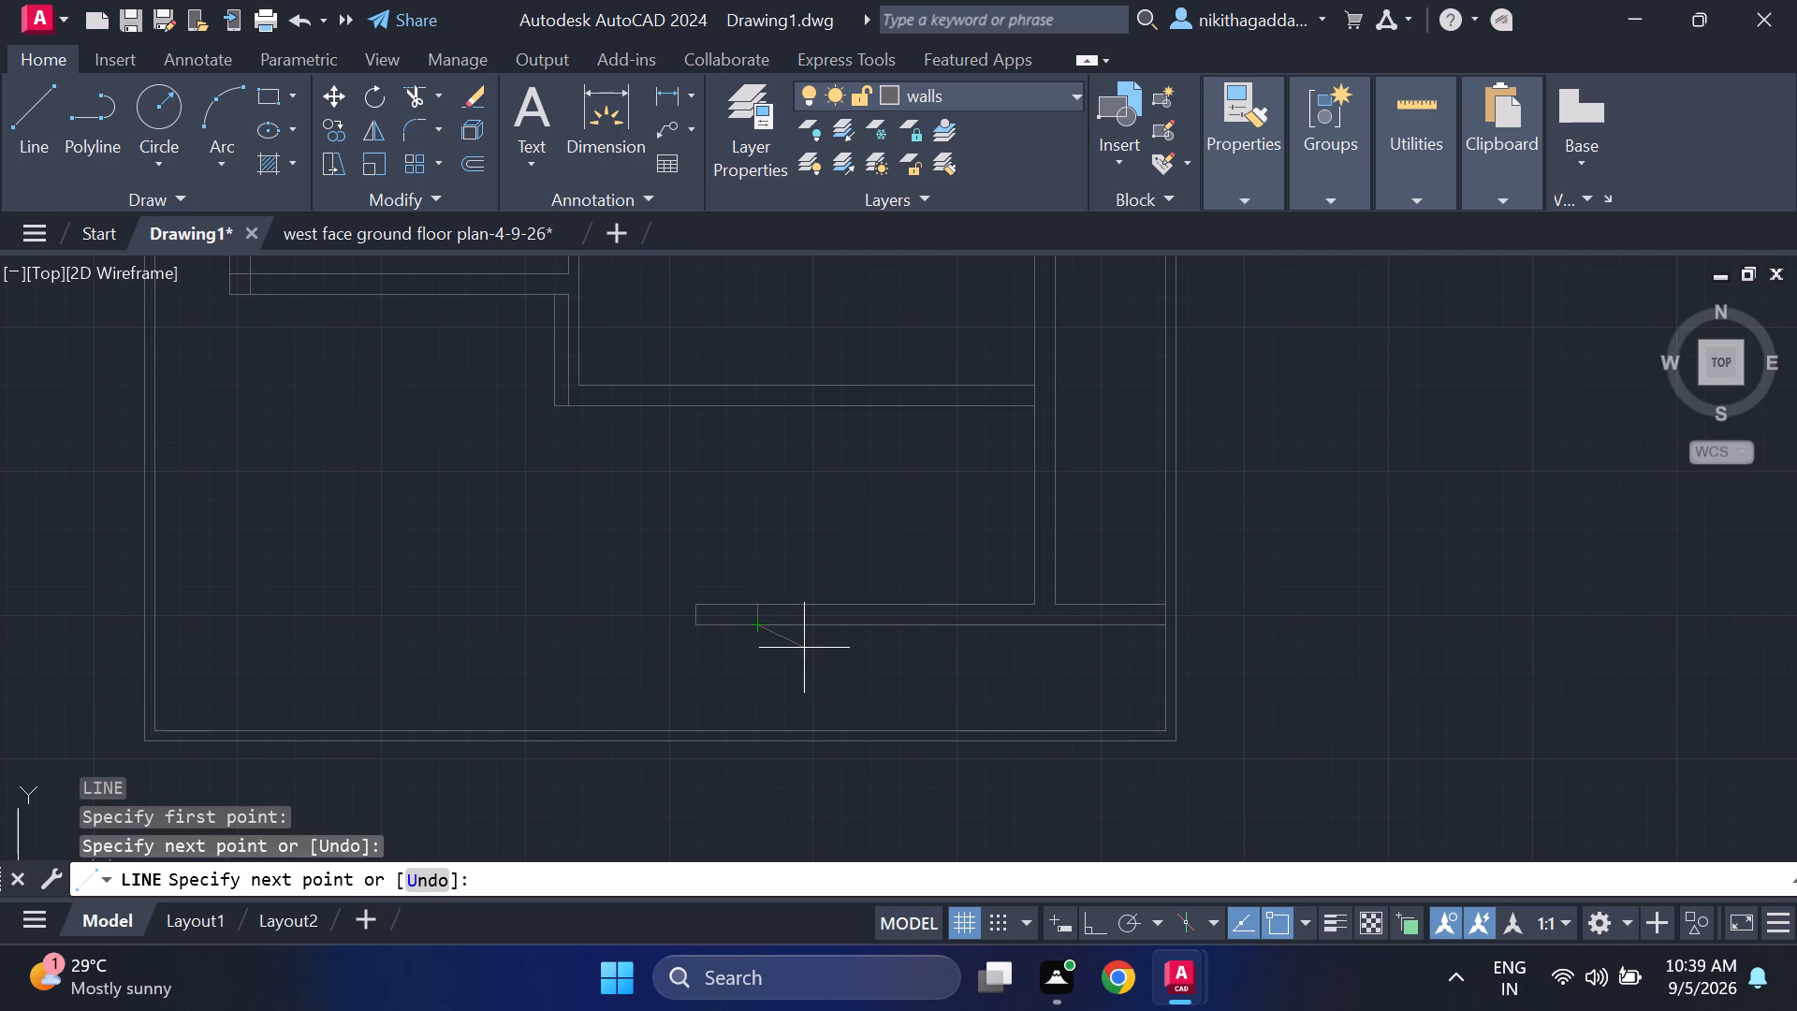
key(Escape)
Trim off the wall stub west of the second end line, including the old end line.
text(tr)
key(Return)
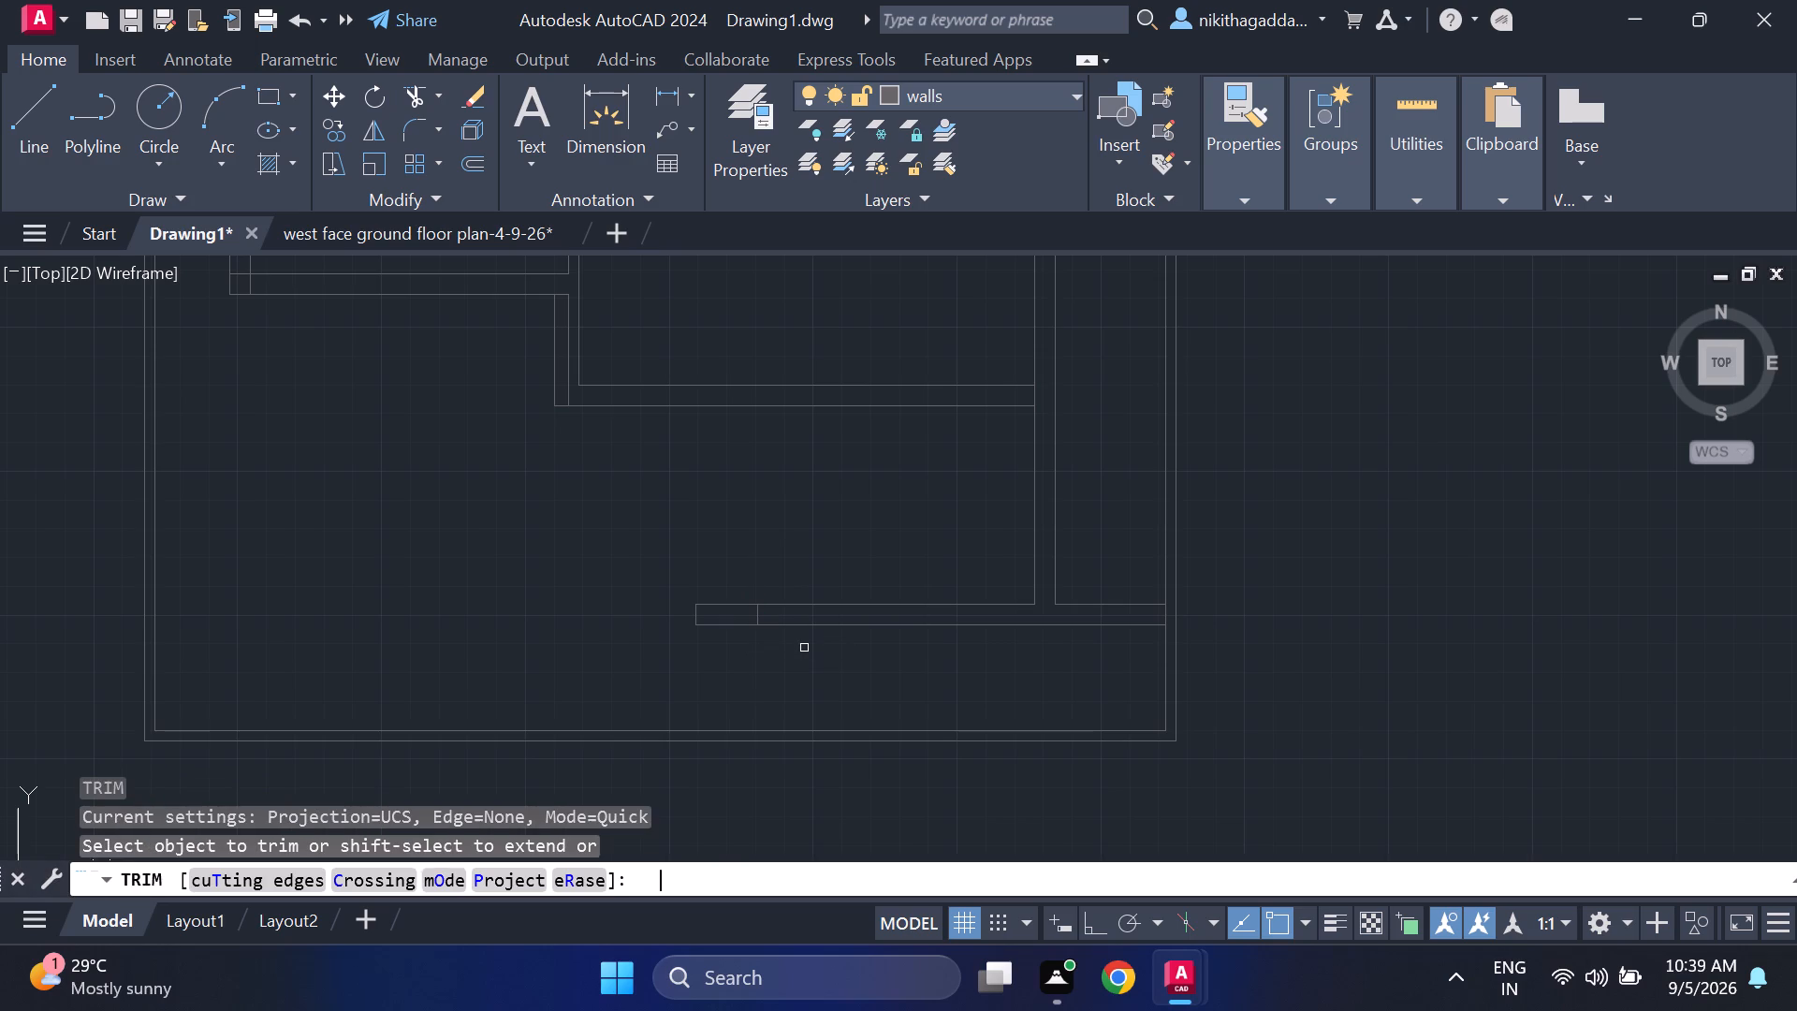
drag(720, 595, 718, 652)
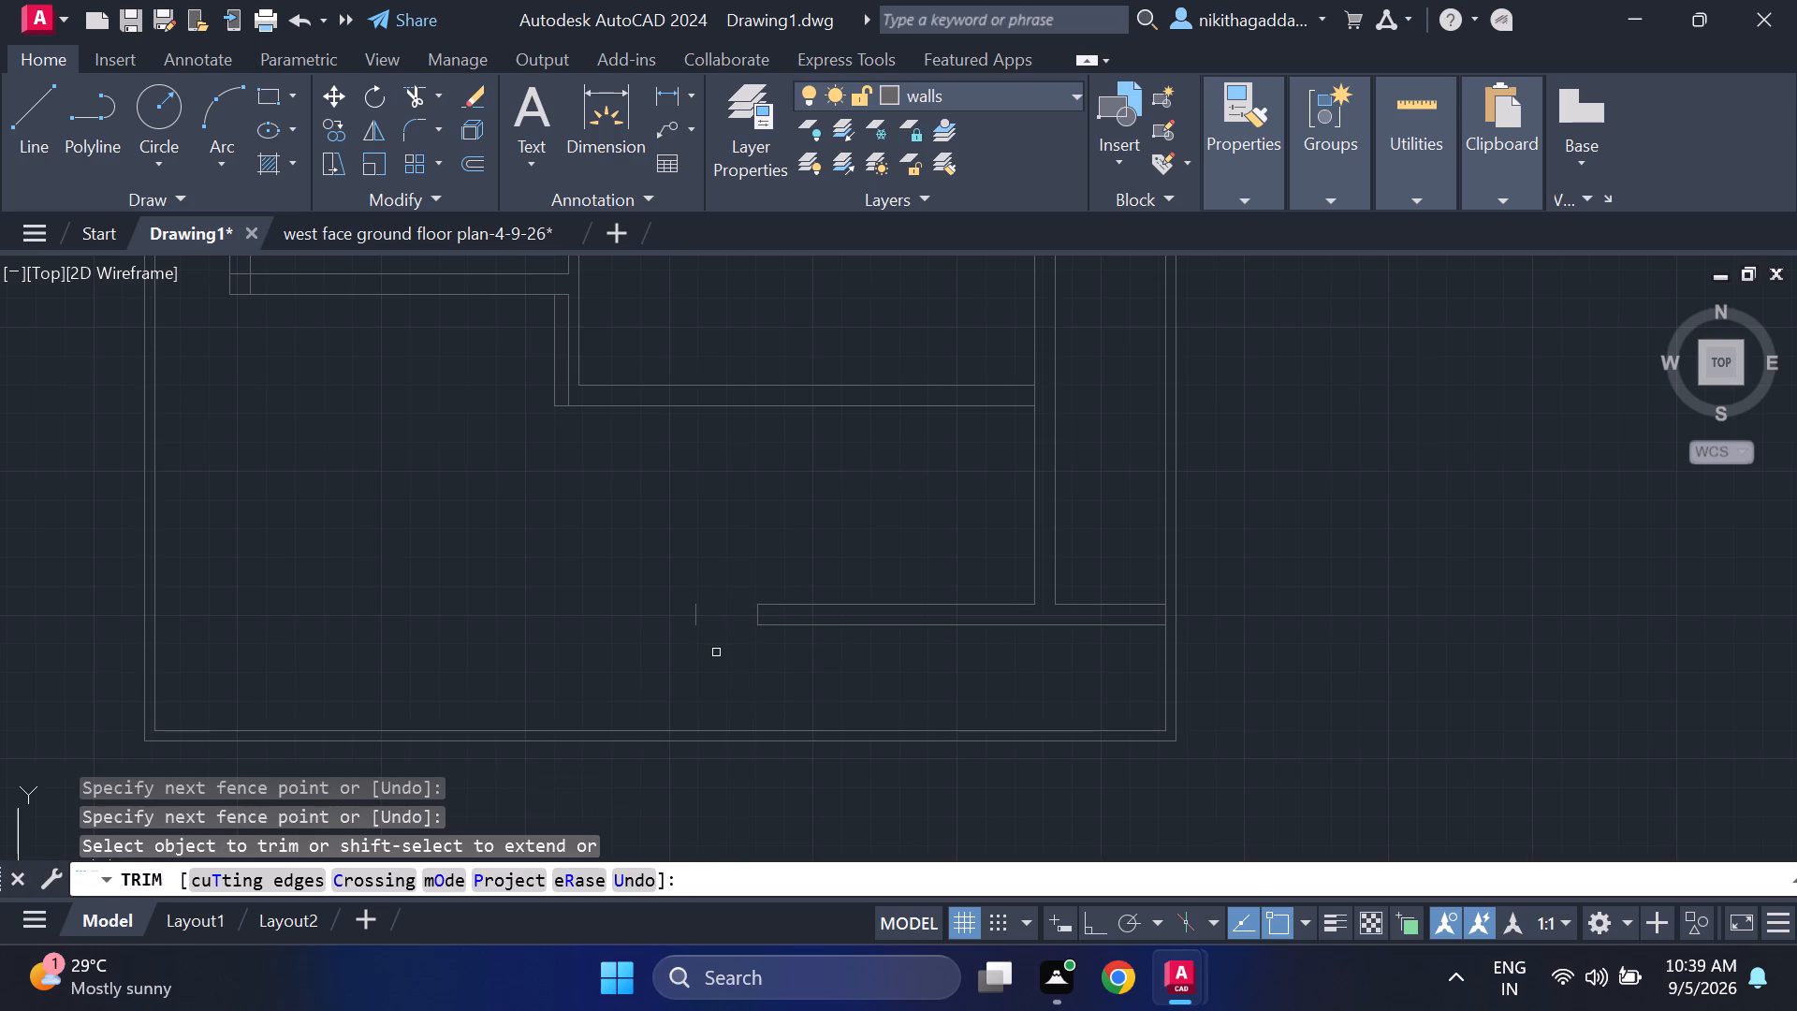
click(721, 610)
click(668, 637)
scroll(819, 638, down, 2)
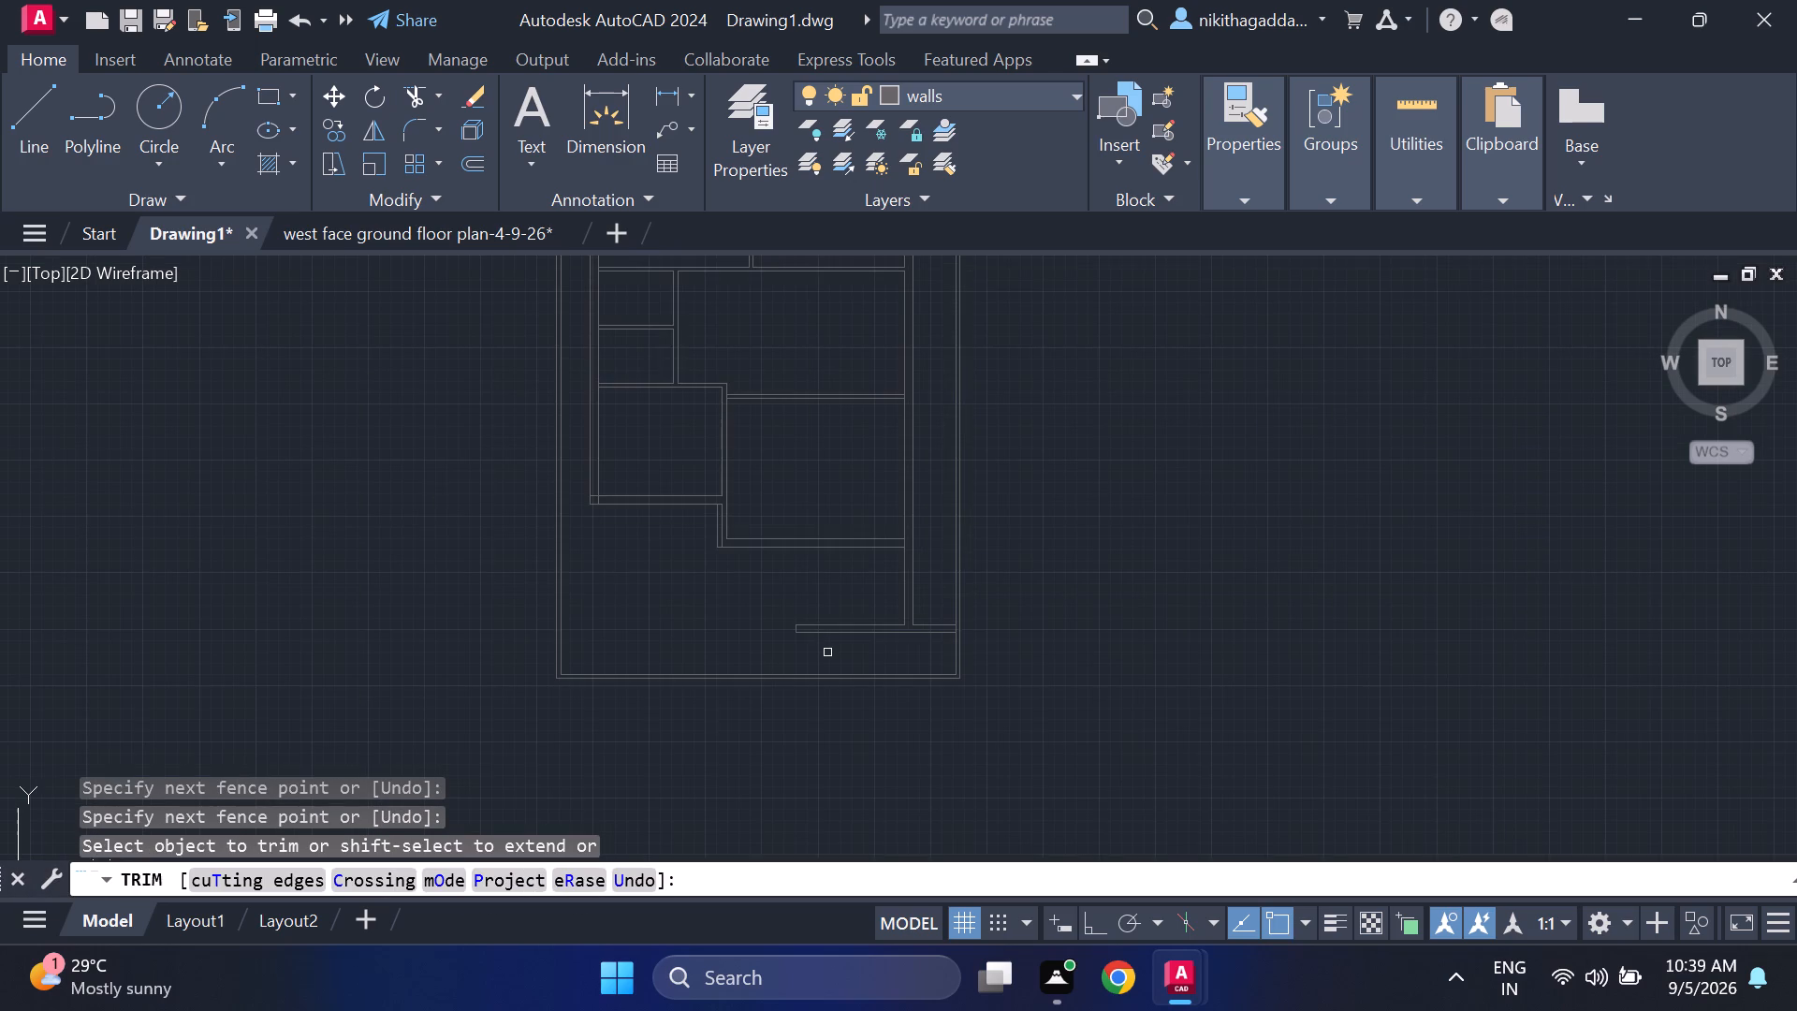
key(Escape)
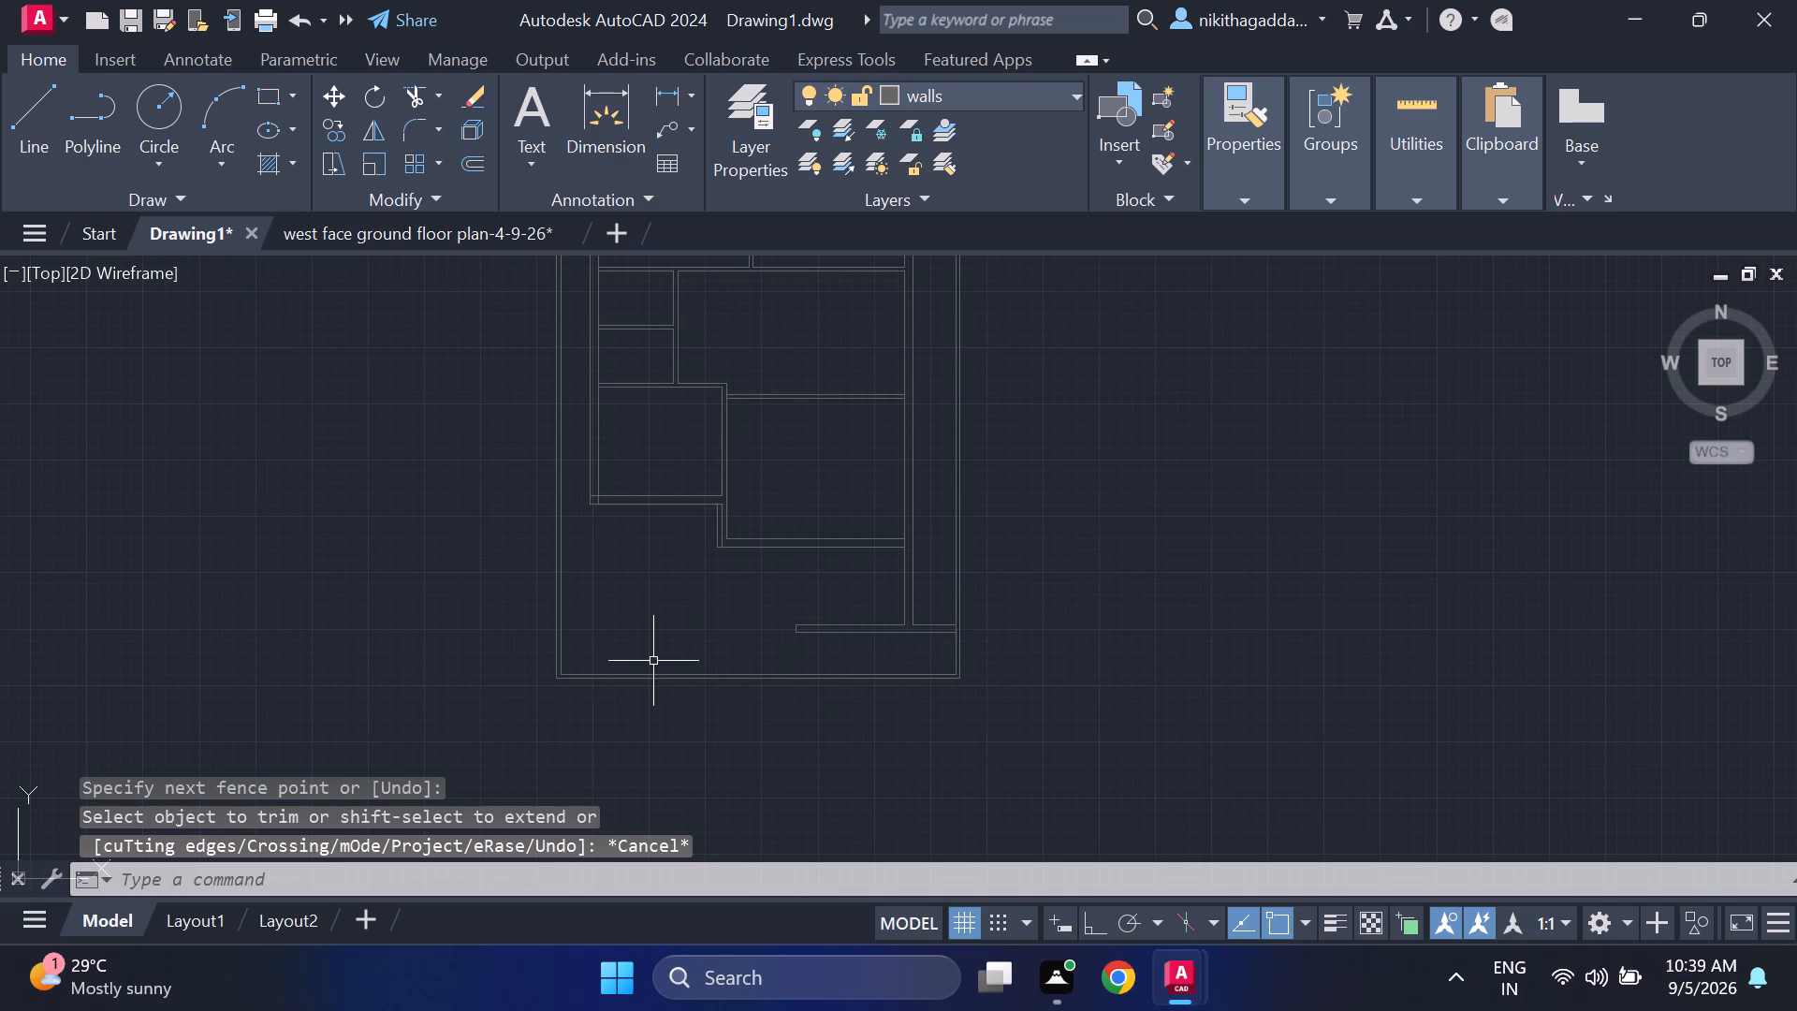
Add a vertical linear dimension from the central room's south wall face to the inner line of the southern boundary wall.
click(663, 95)
scroll(775, 413, up, 1)
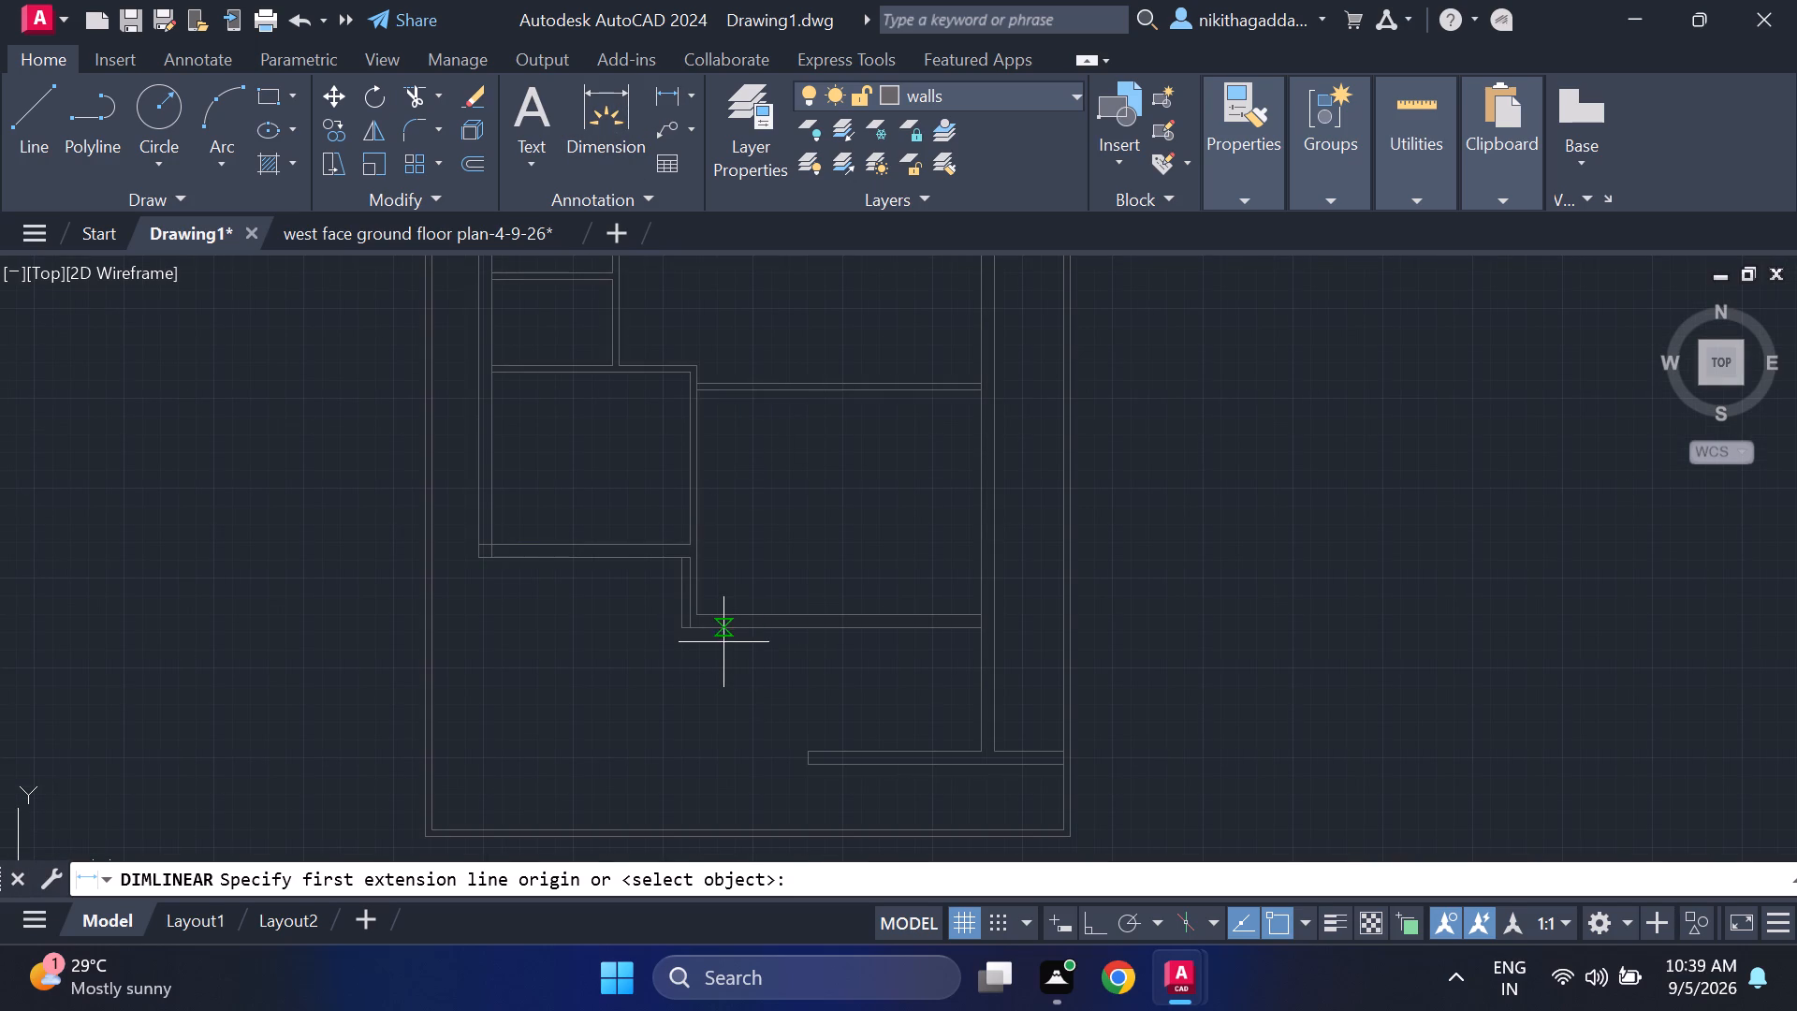
drag(720, 630, 717, 644)
middle_drag(707, 712, 672, 575)
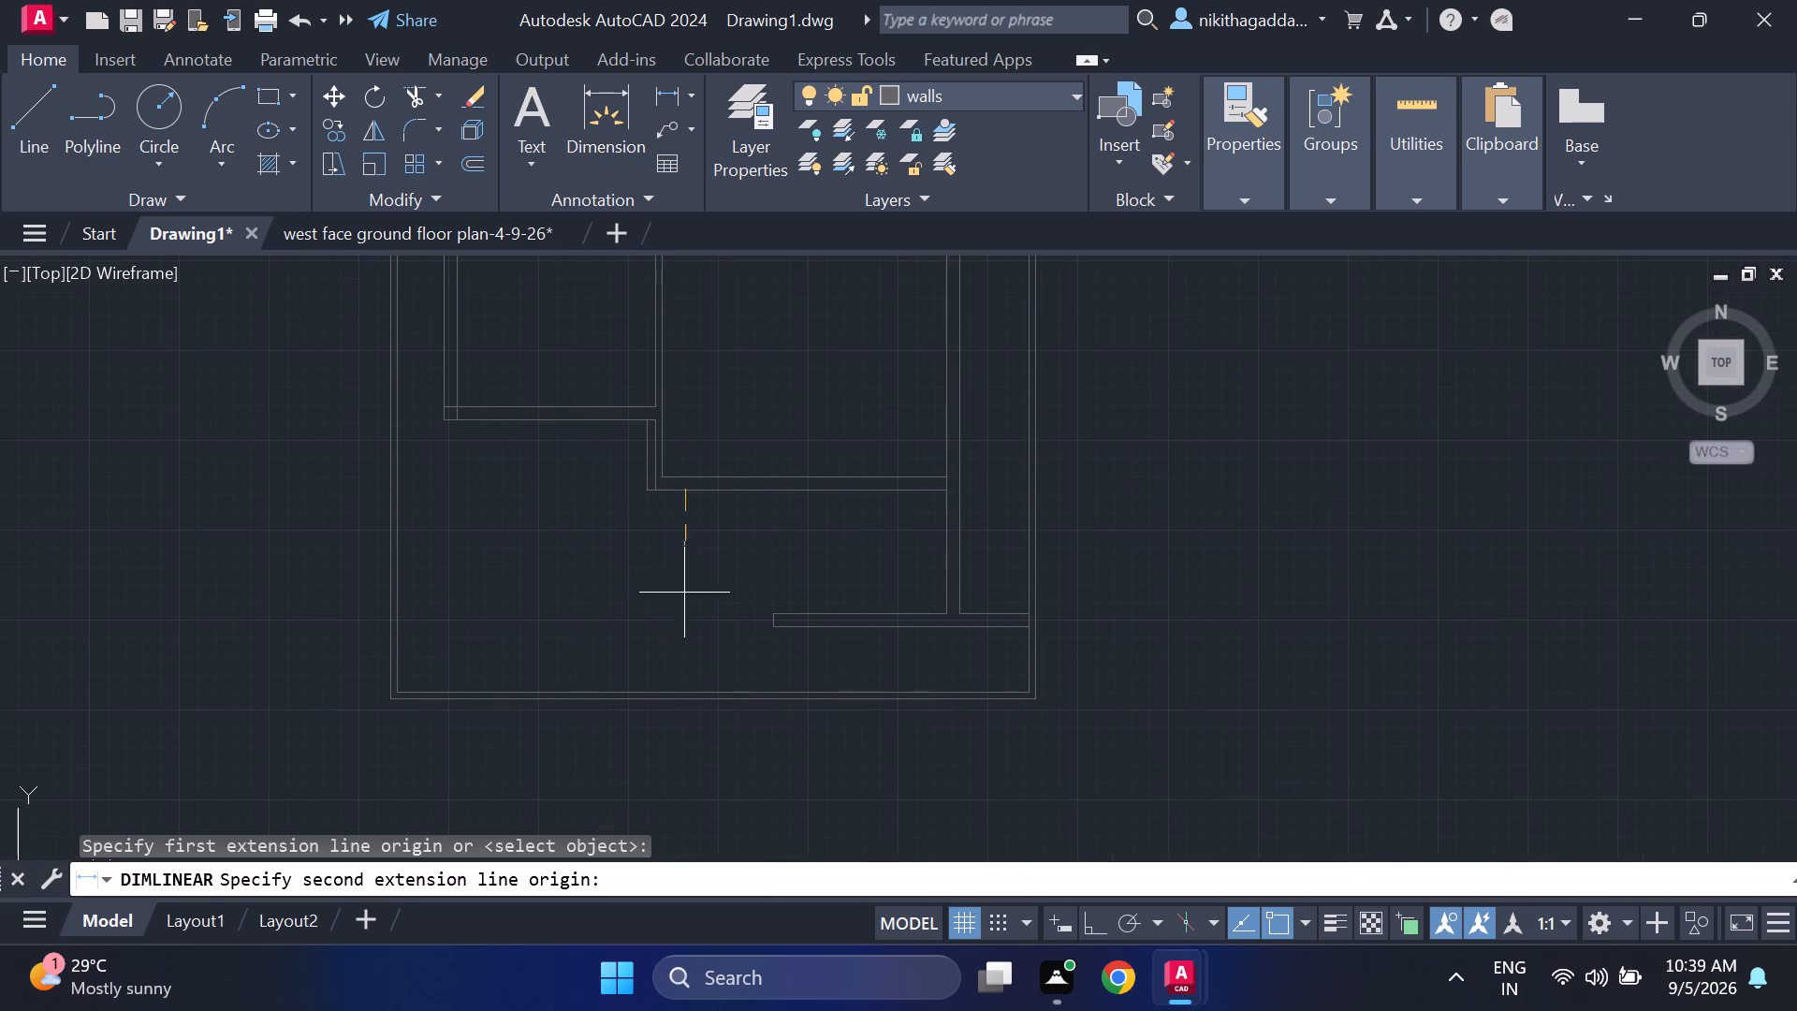
click(691, 693)
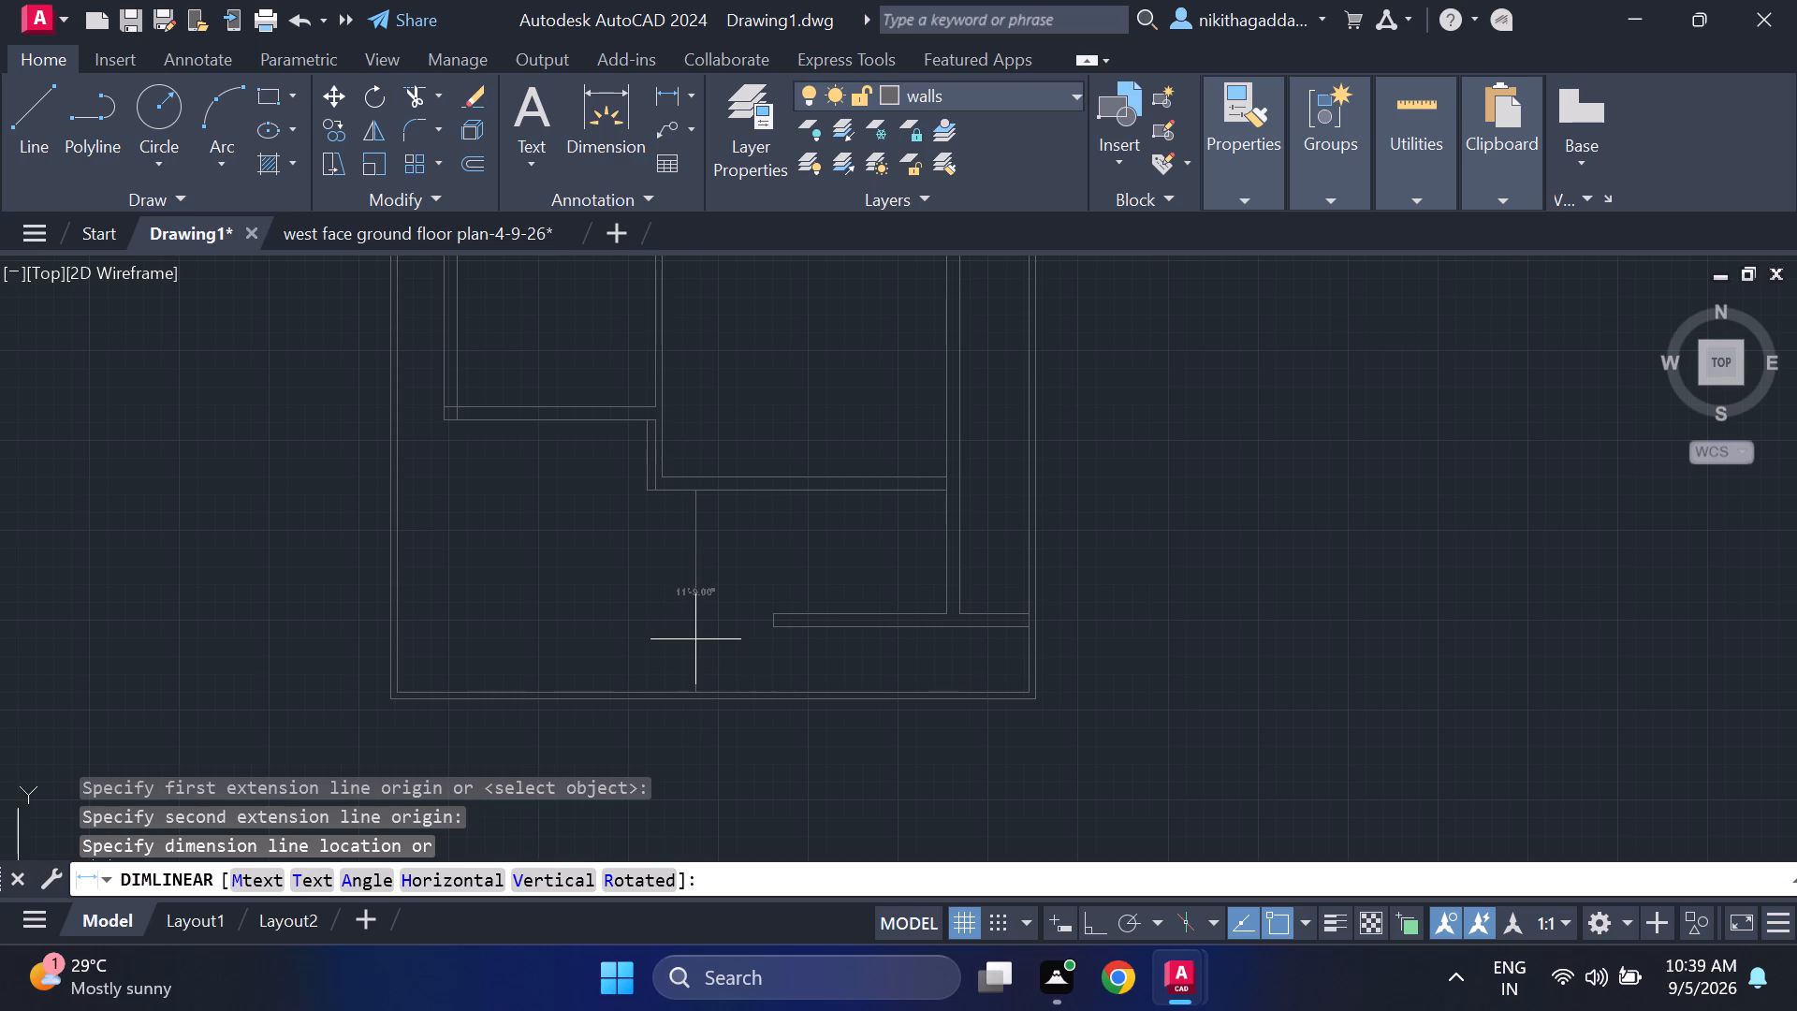
click(695, 639)
scroll(703, 620, up, 3)
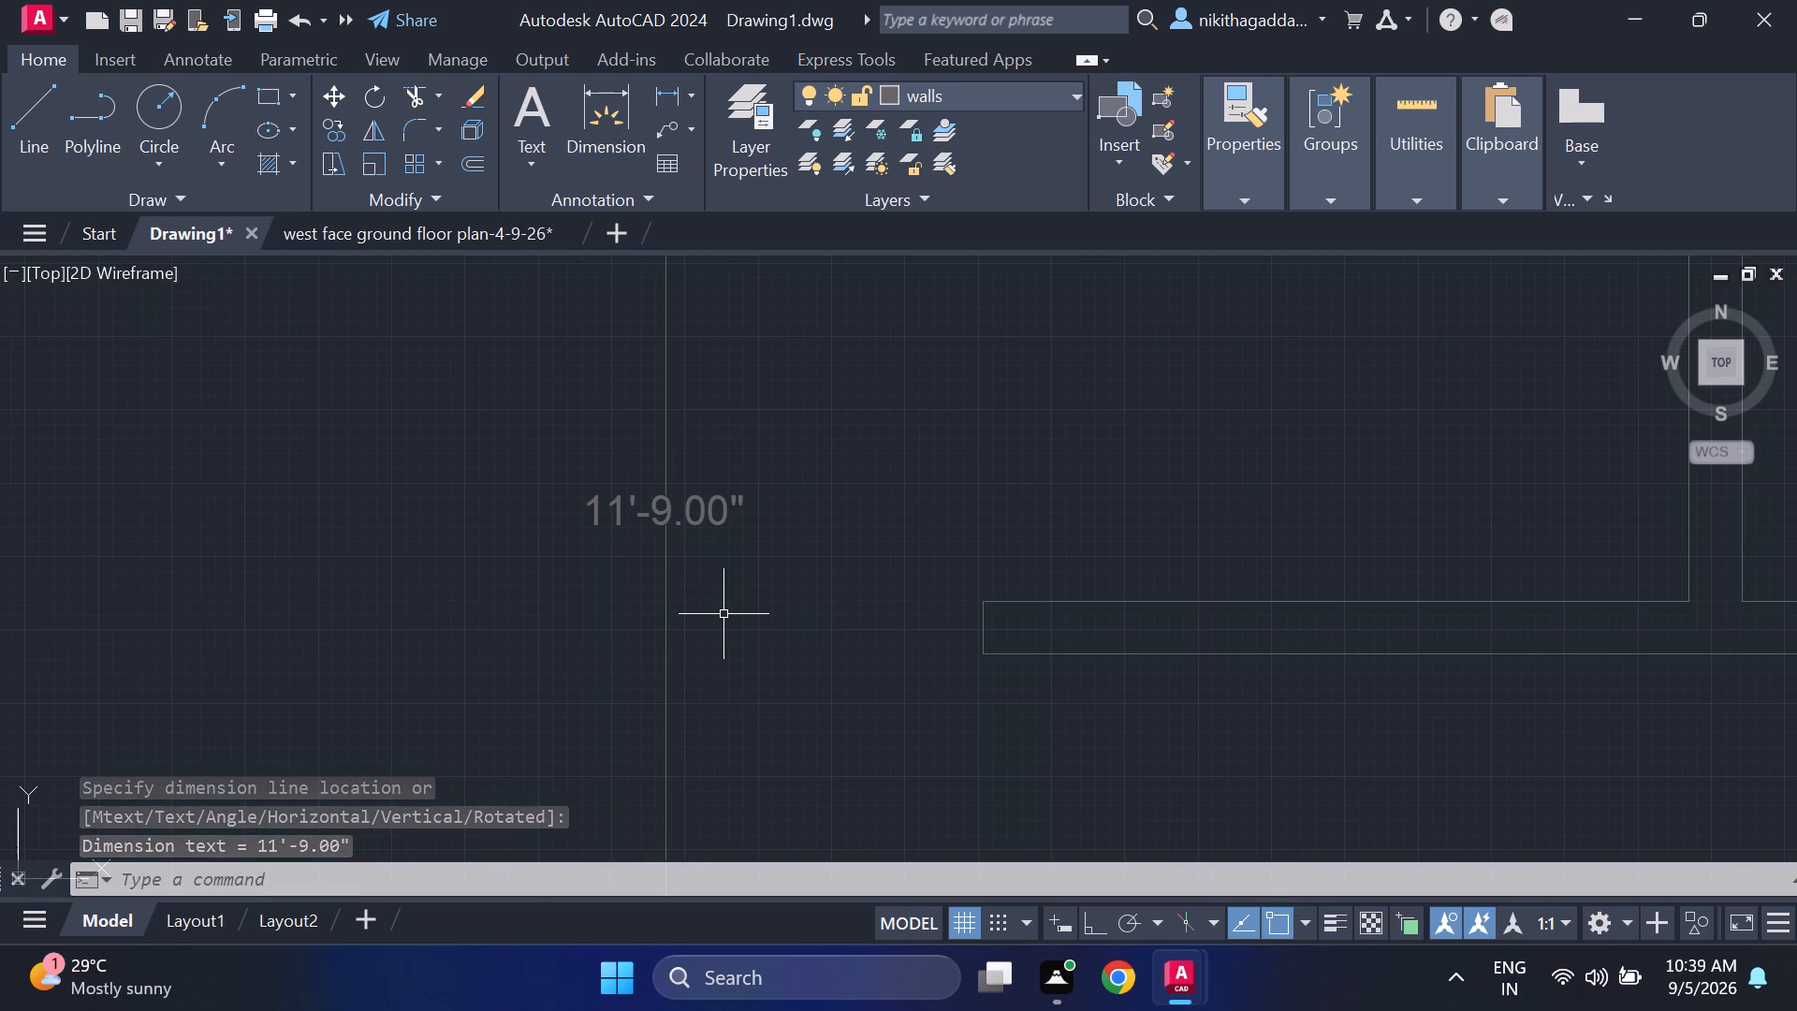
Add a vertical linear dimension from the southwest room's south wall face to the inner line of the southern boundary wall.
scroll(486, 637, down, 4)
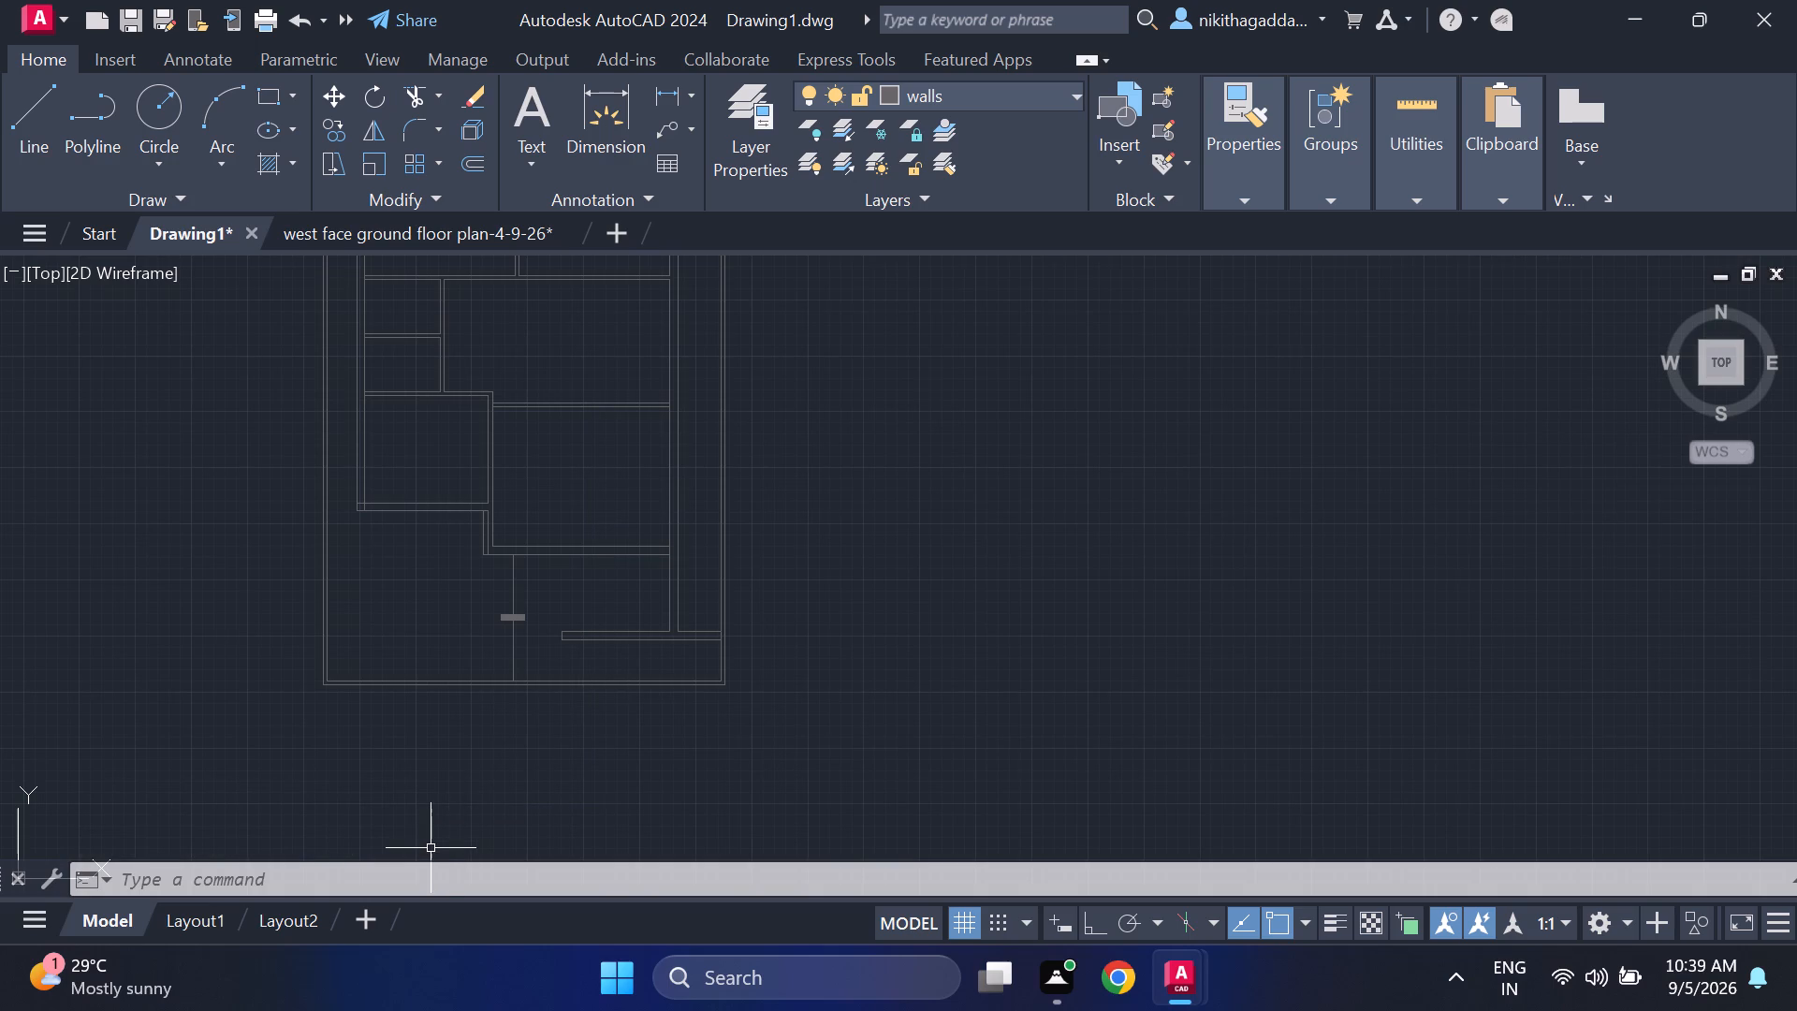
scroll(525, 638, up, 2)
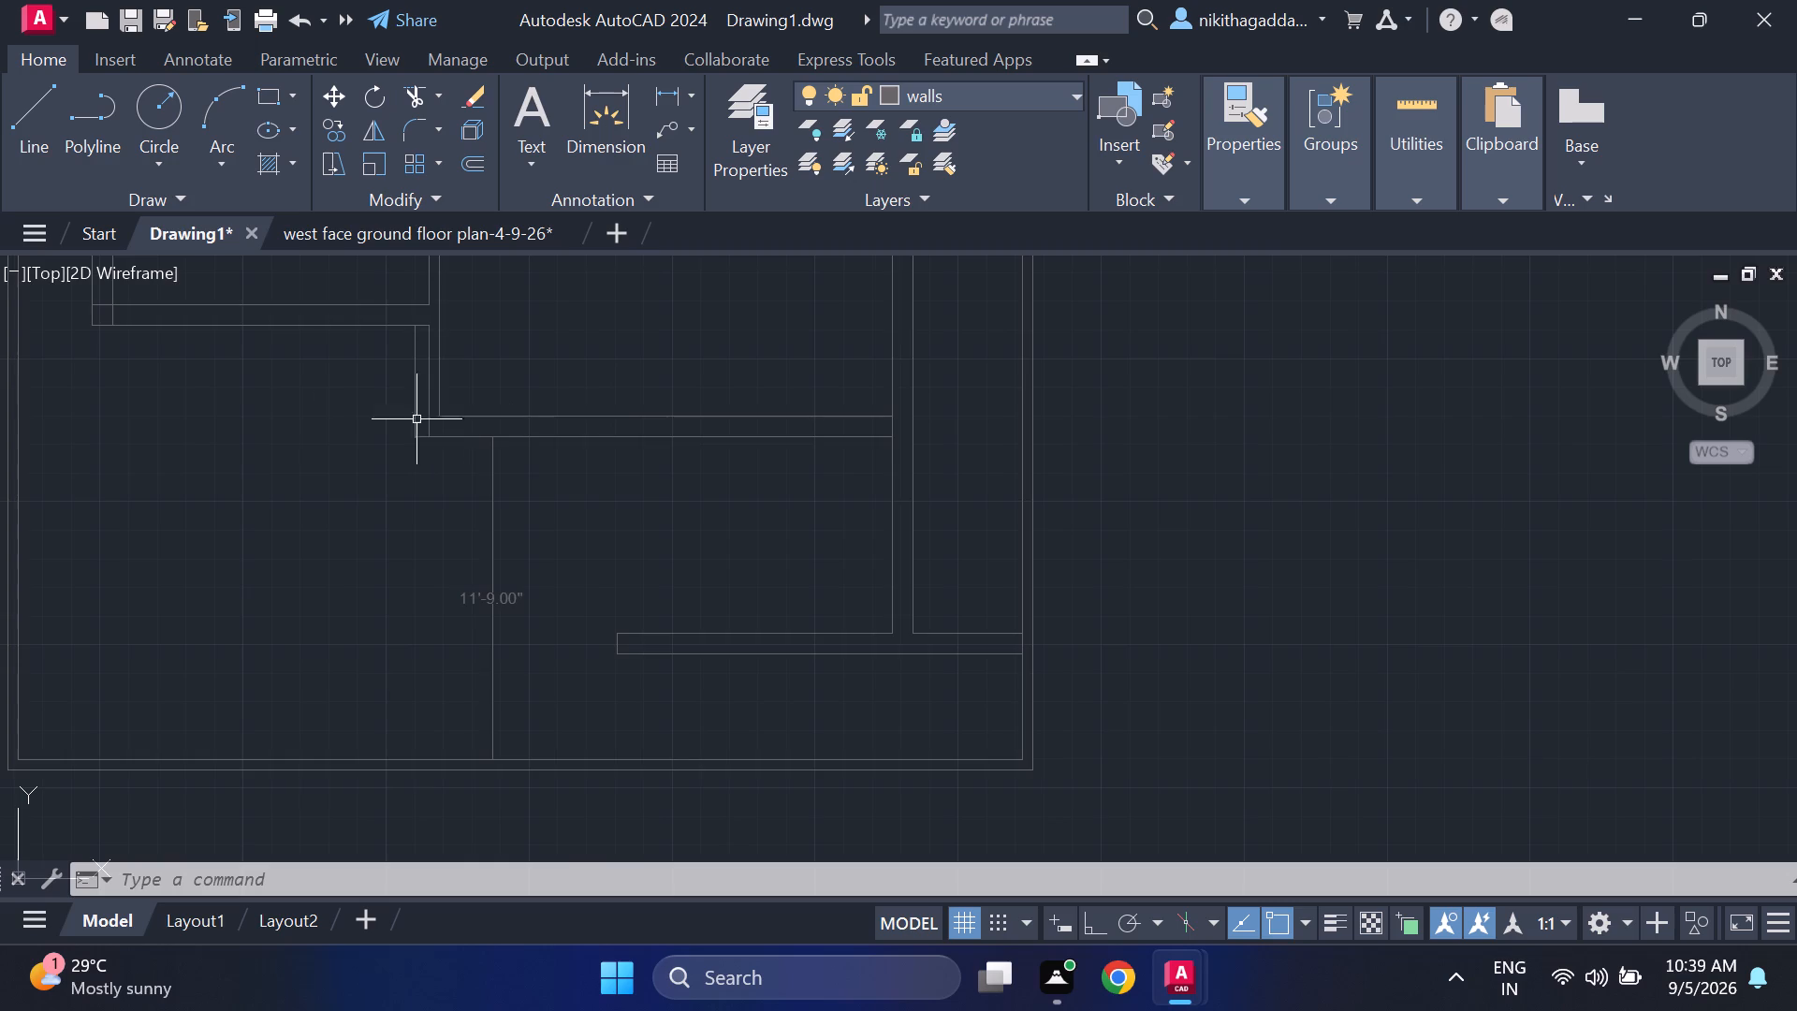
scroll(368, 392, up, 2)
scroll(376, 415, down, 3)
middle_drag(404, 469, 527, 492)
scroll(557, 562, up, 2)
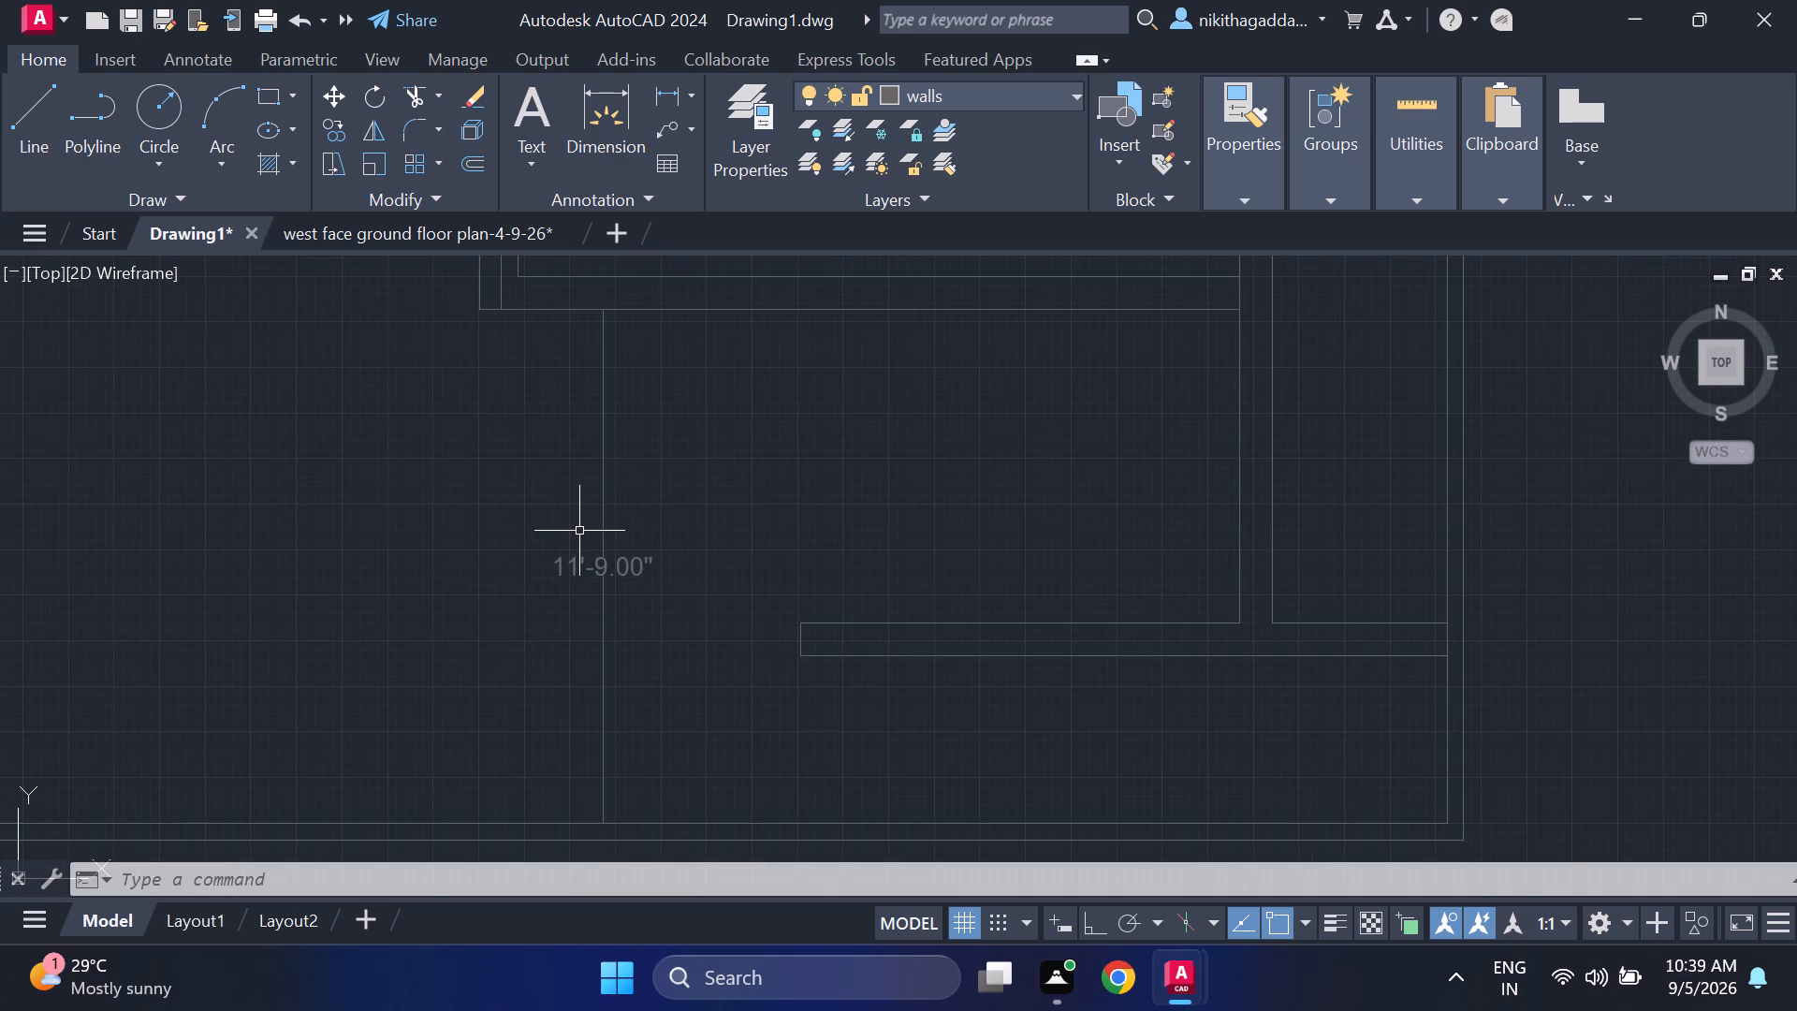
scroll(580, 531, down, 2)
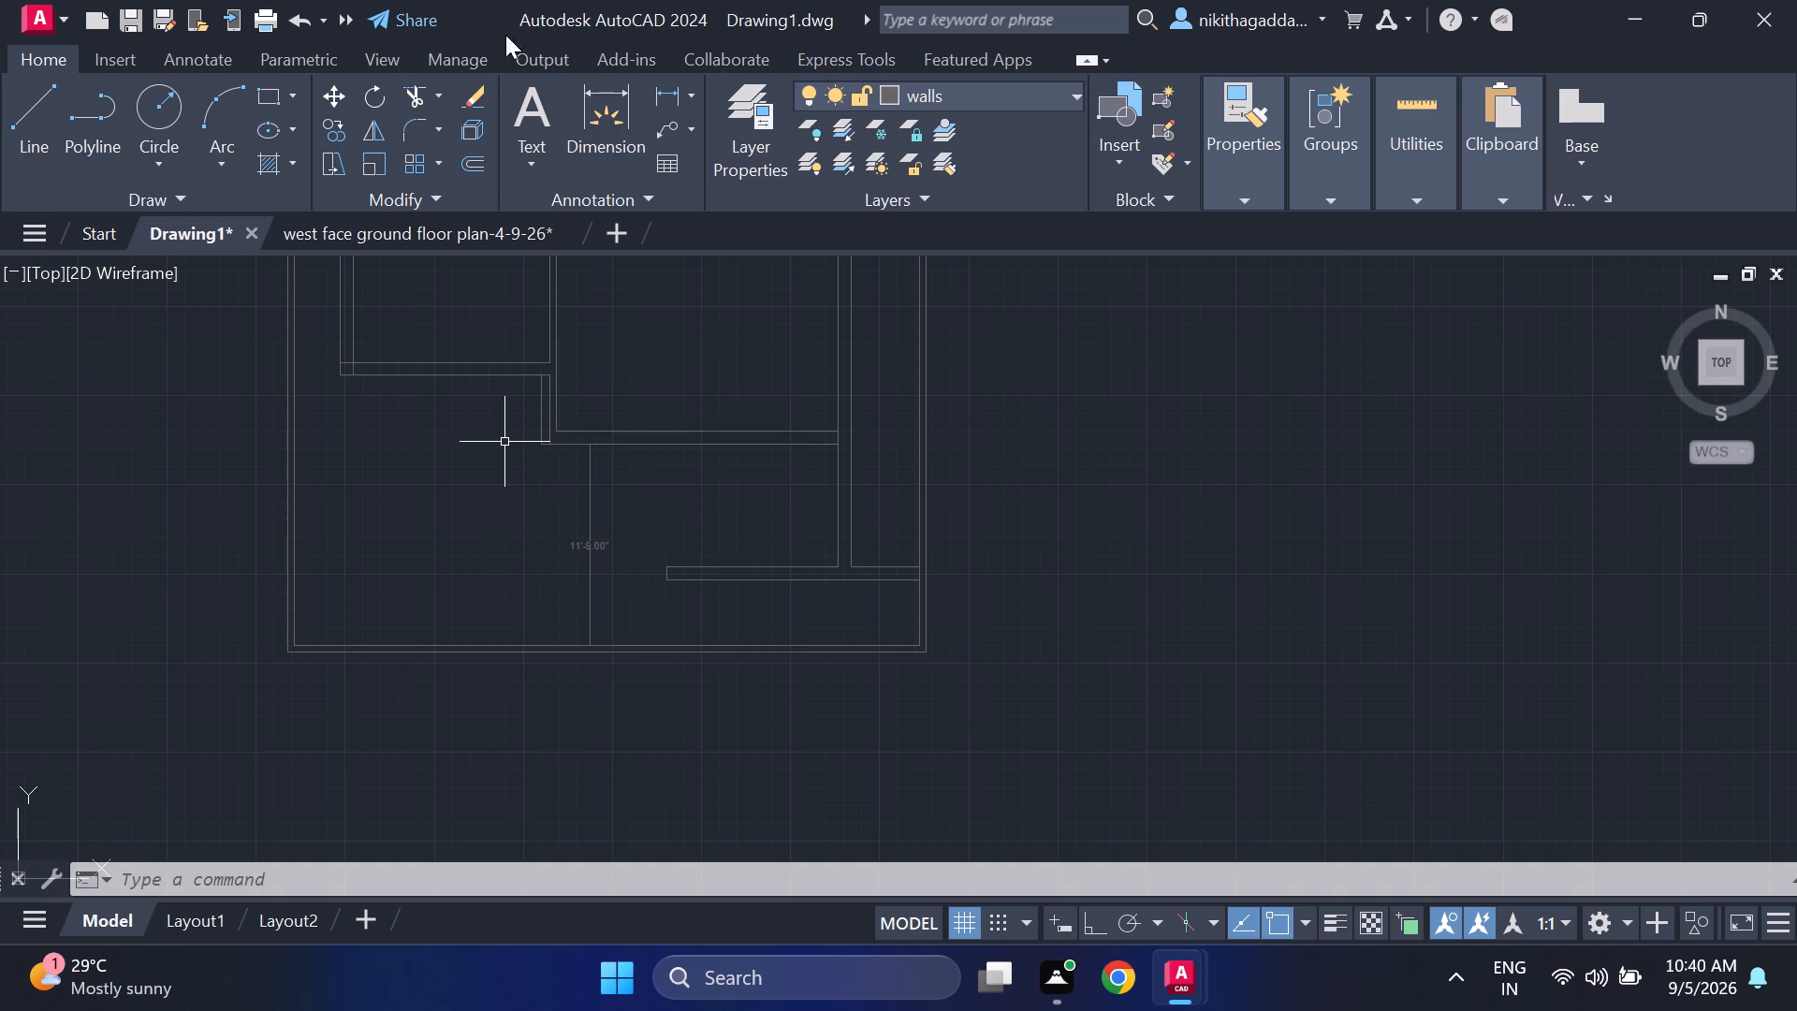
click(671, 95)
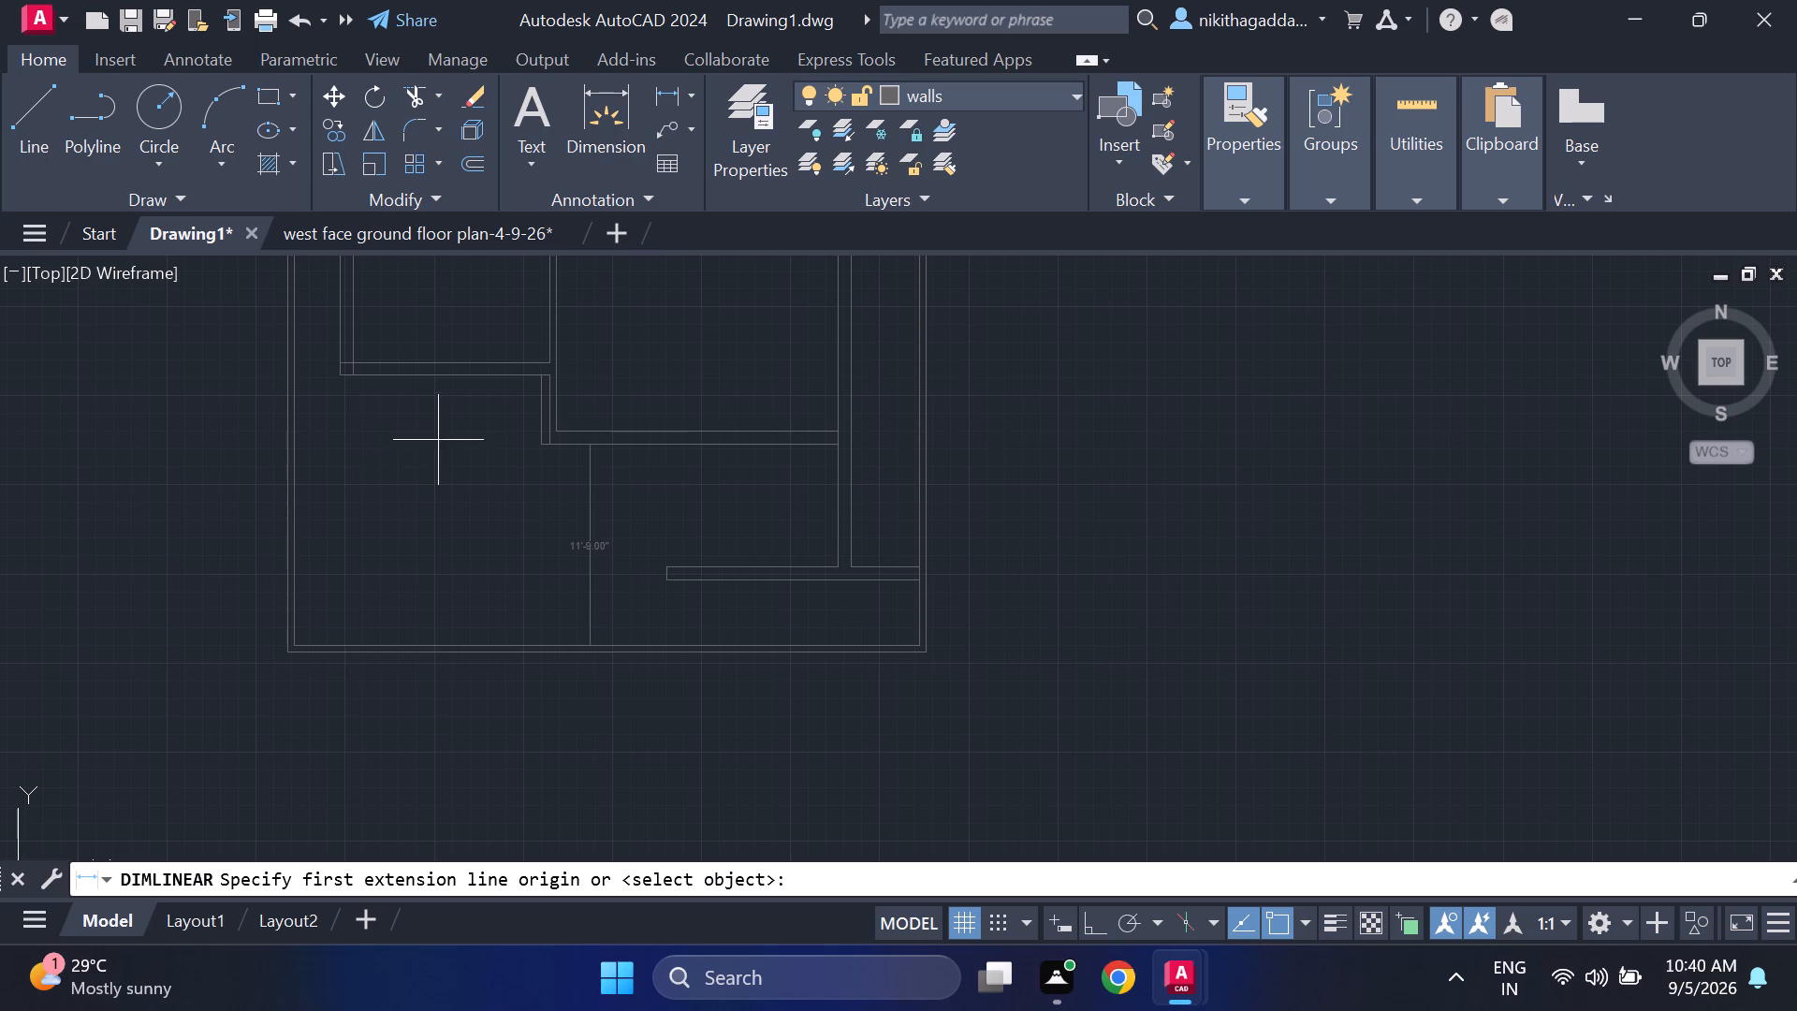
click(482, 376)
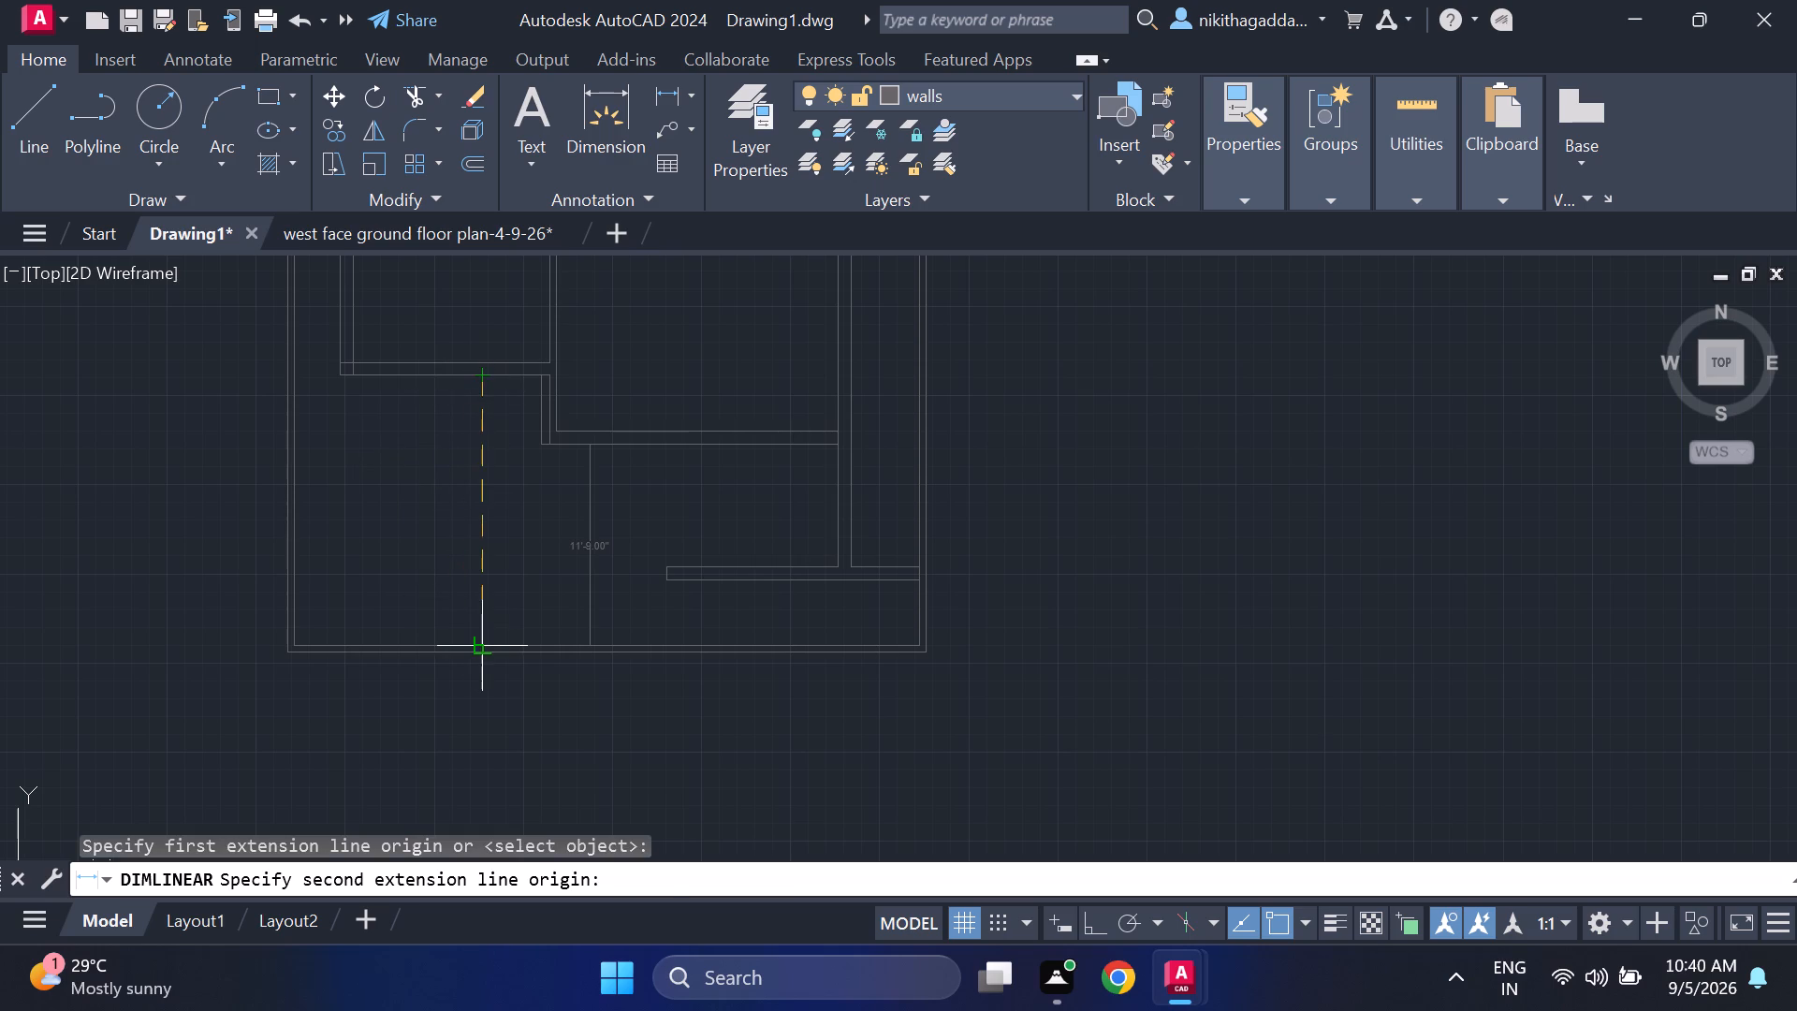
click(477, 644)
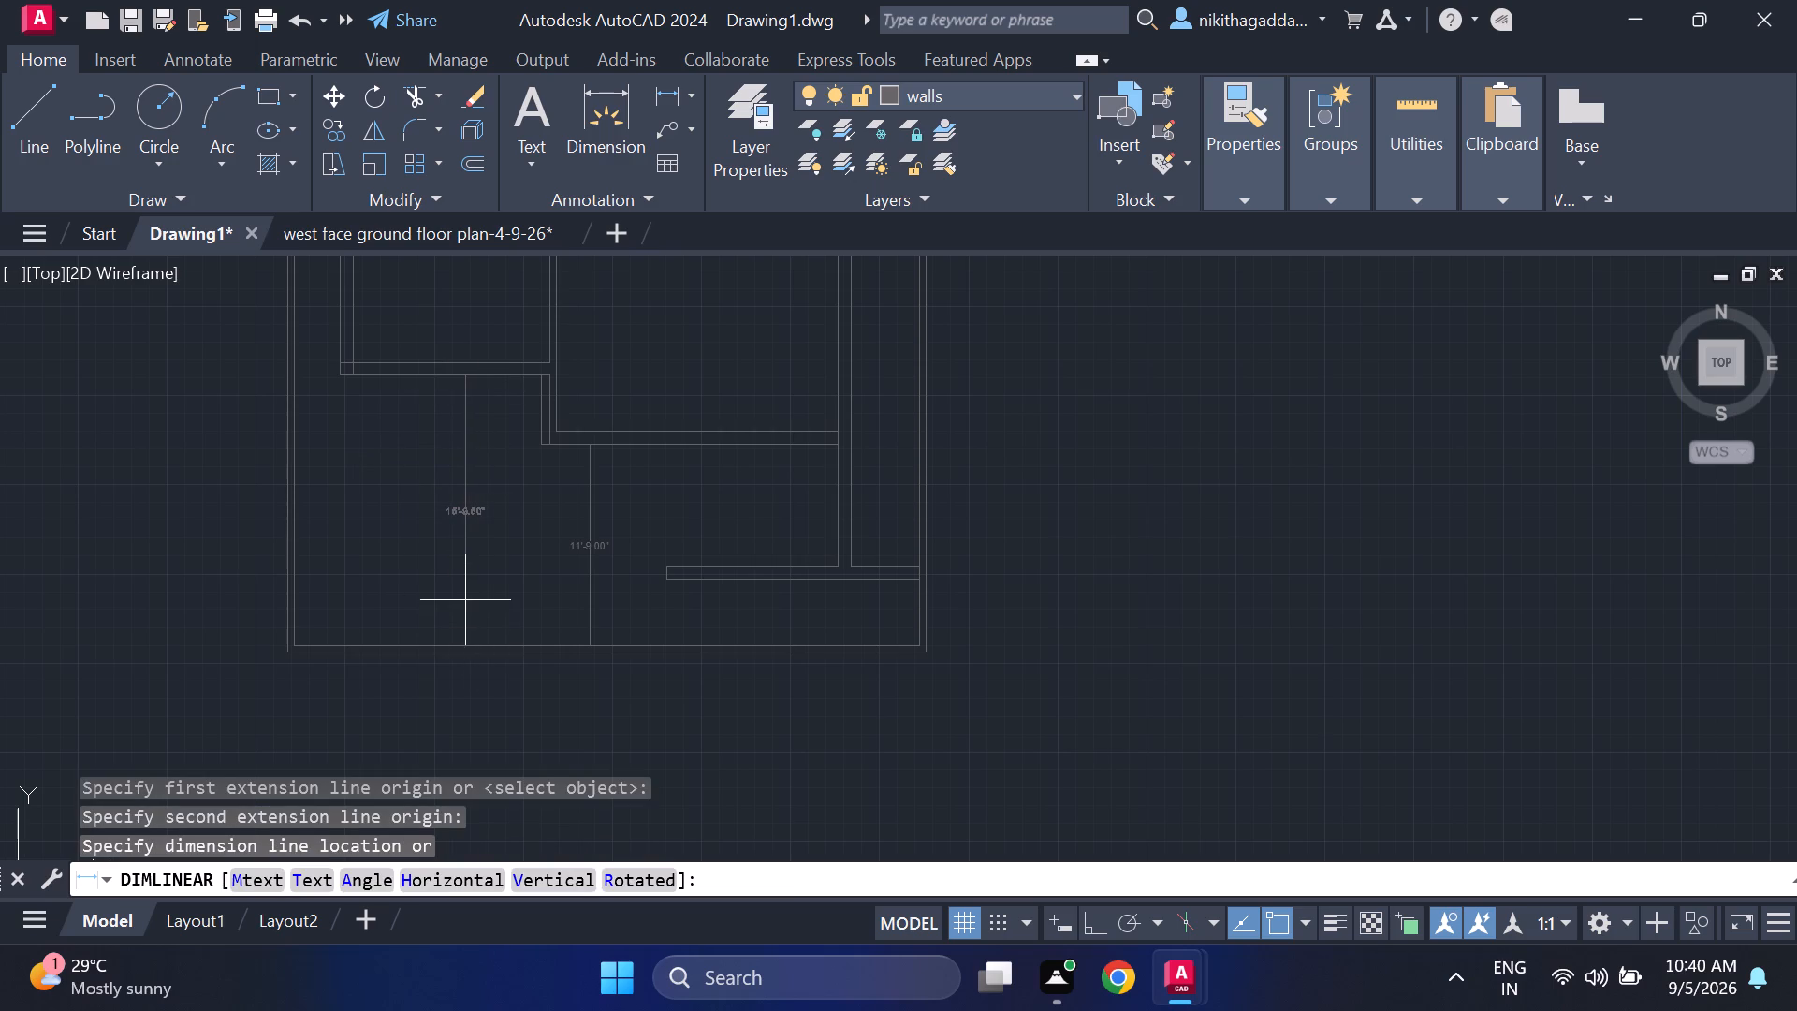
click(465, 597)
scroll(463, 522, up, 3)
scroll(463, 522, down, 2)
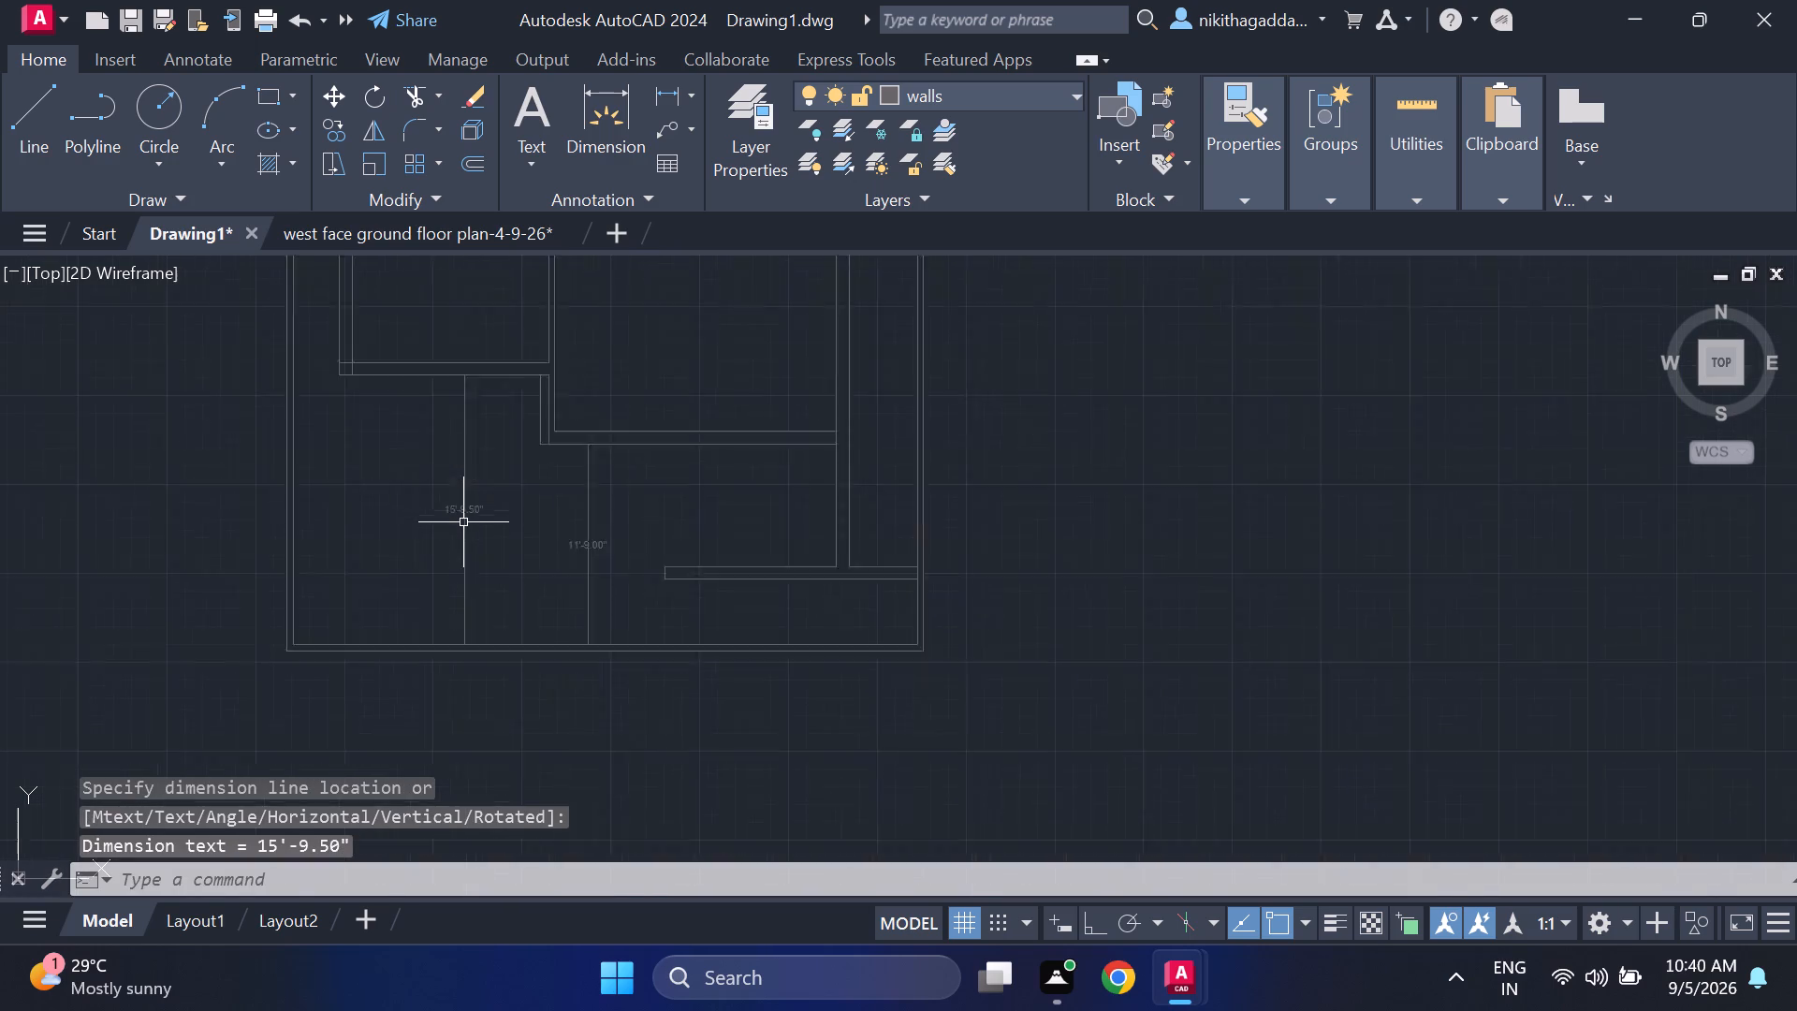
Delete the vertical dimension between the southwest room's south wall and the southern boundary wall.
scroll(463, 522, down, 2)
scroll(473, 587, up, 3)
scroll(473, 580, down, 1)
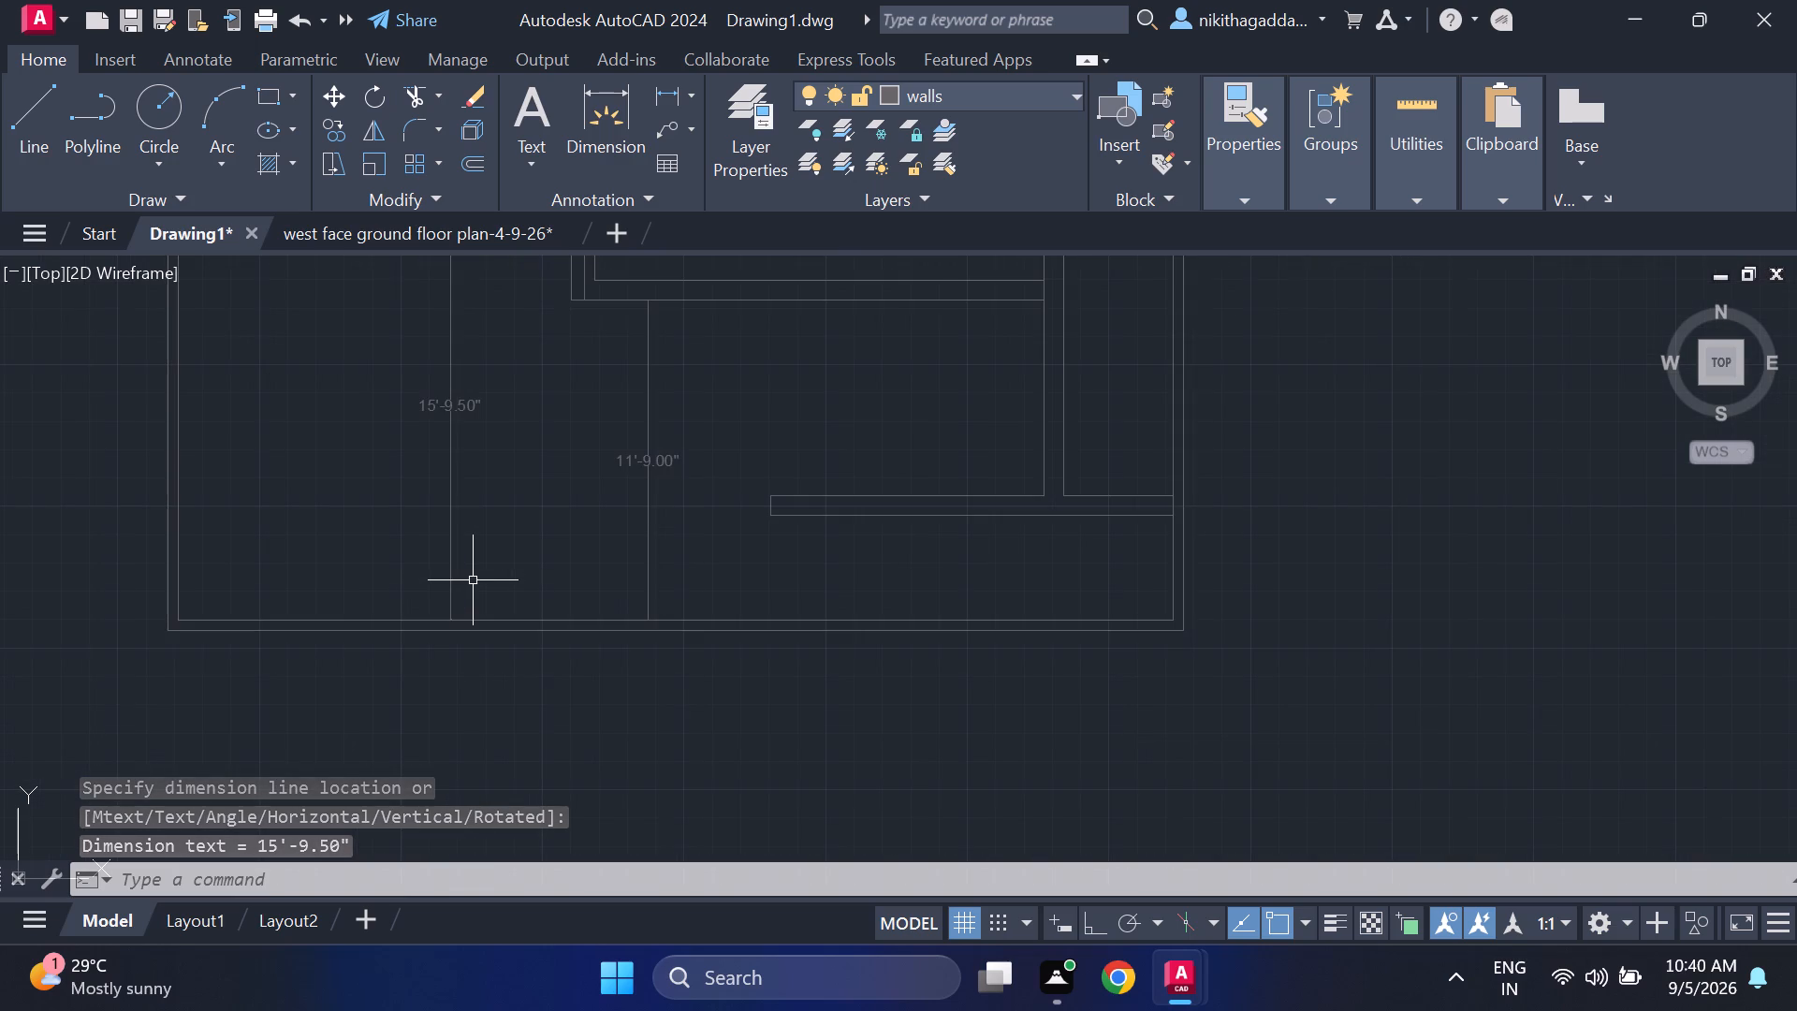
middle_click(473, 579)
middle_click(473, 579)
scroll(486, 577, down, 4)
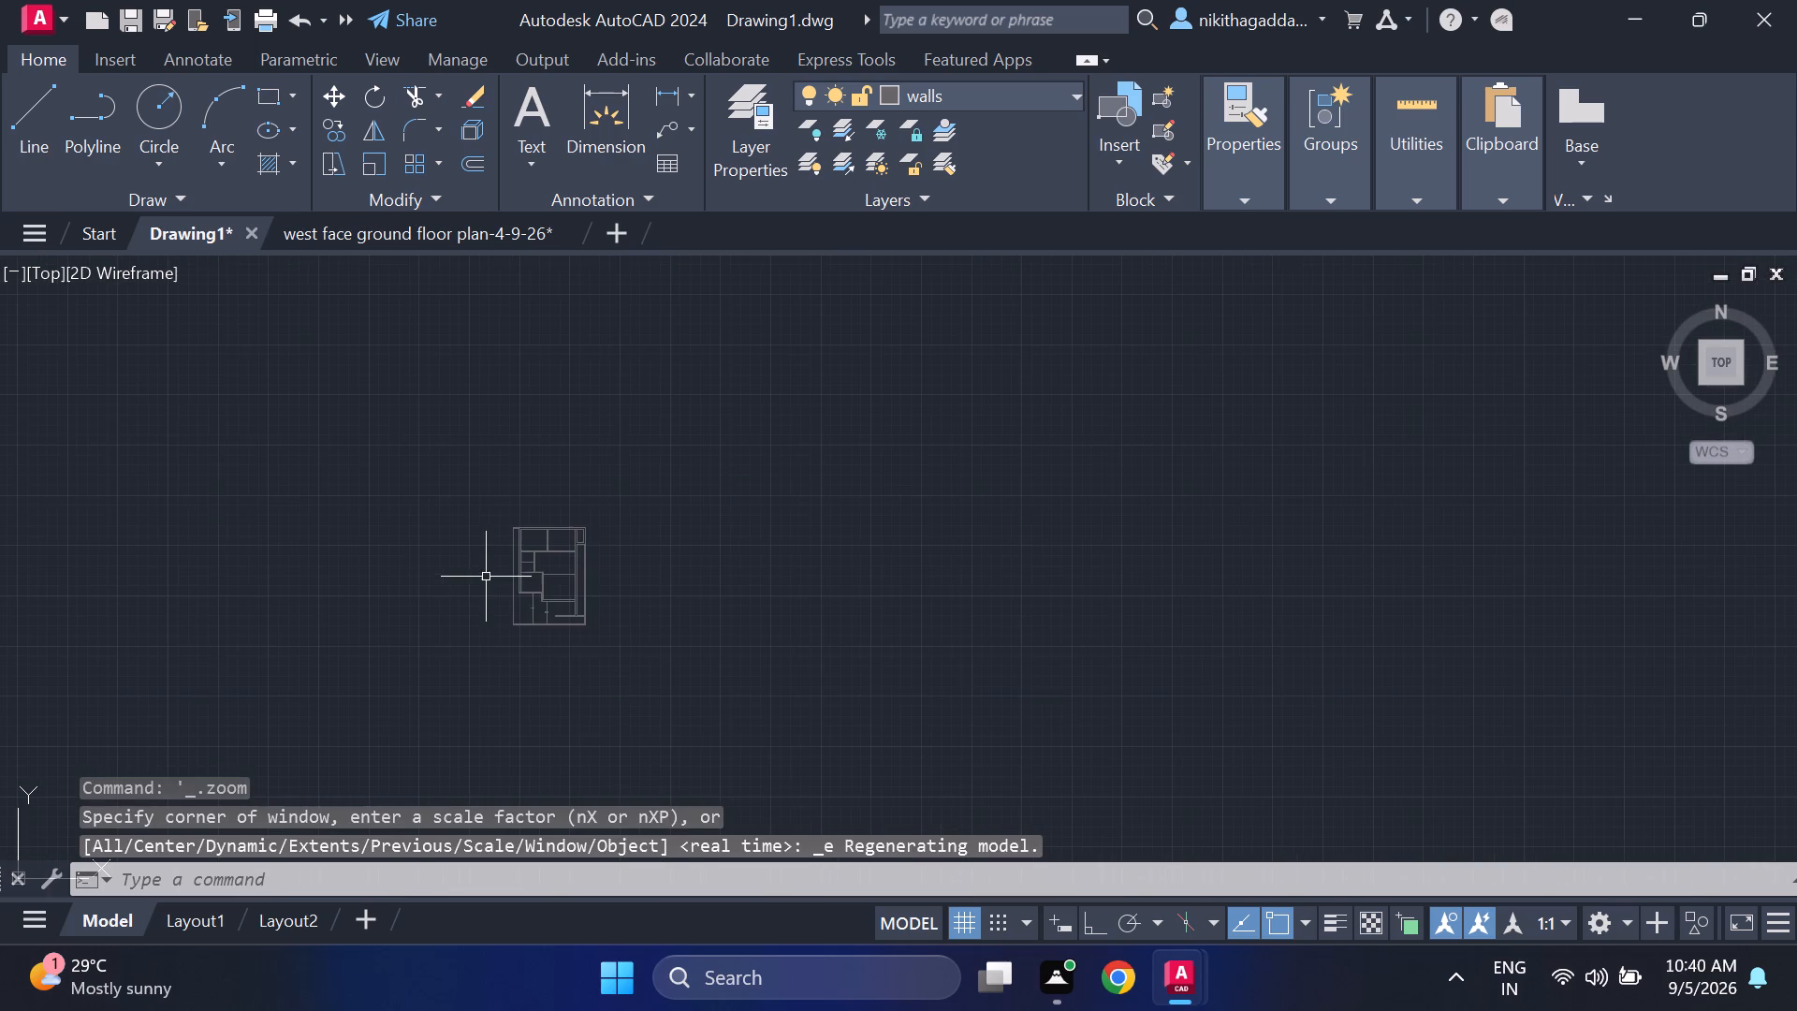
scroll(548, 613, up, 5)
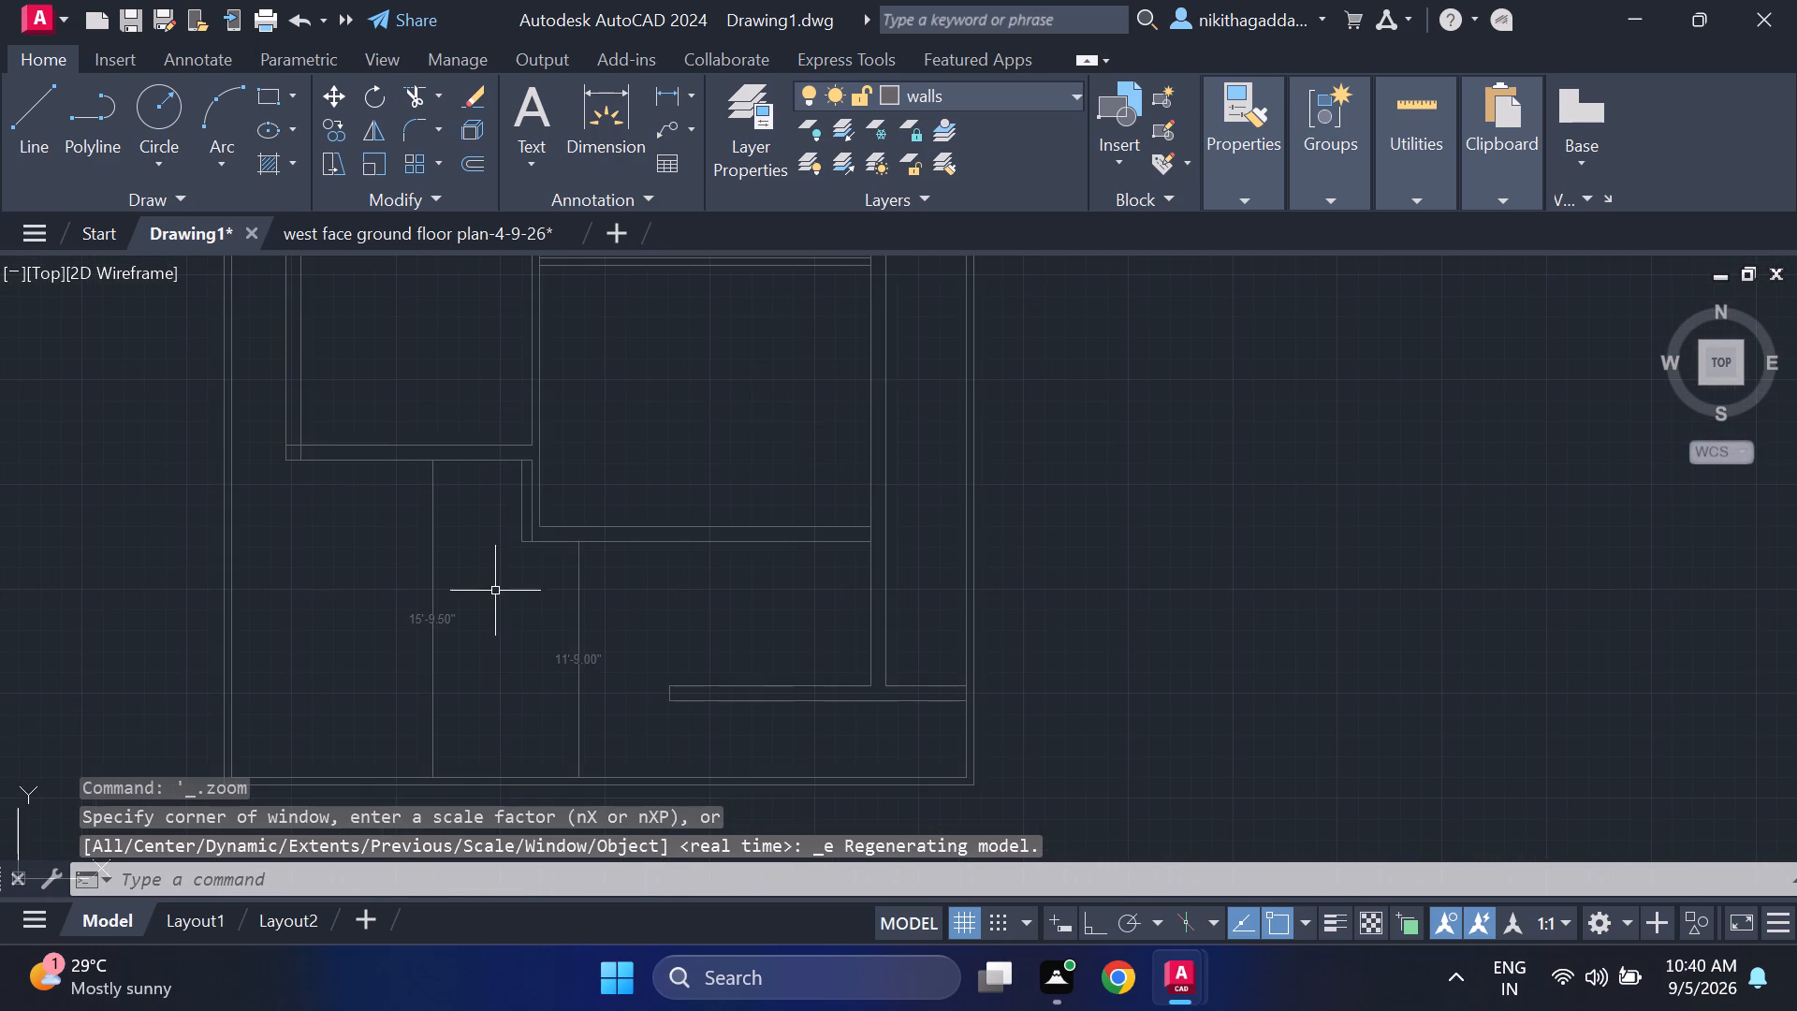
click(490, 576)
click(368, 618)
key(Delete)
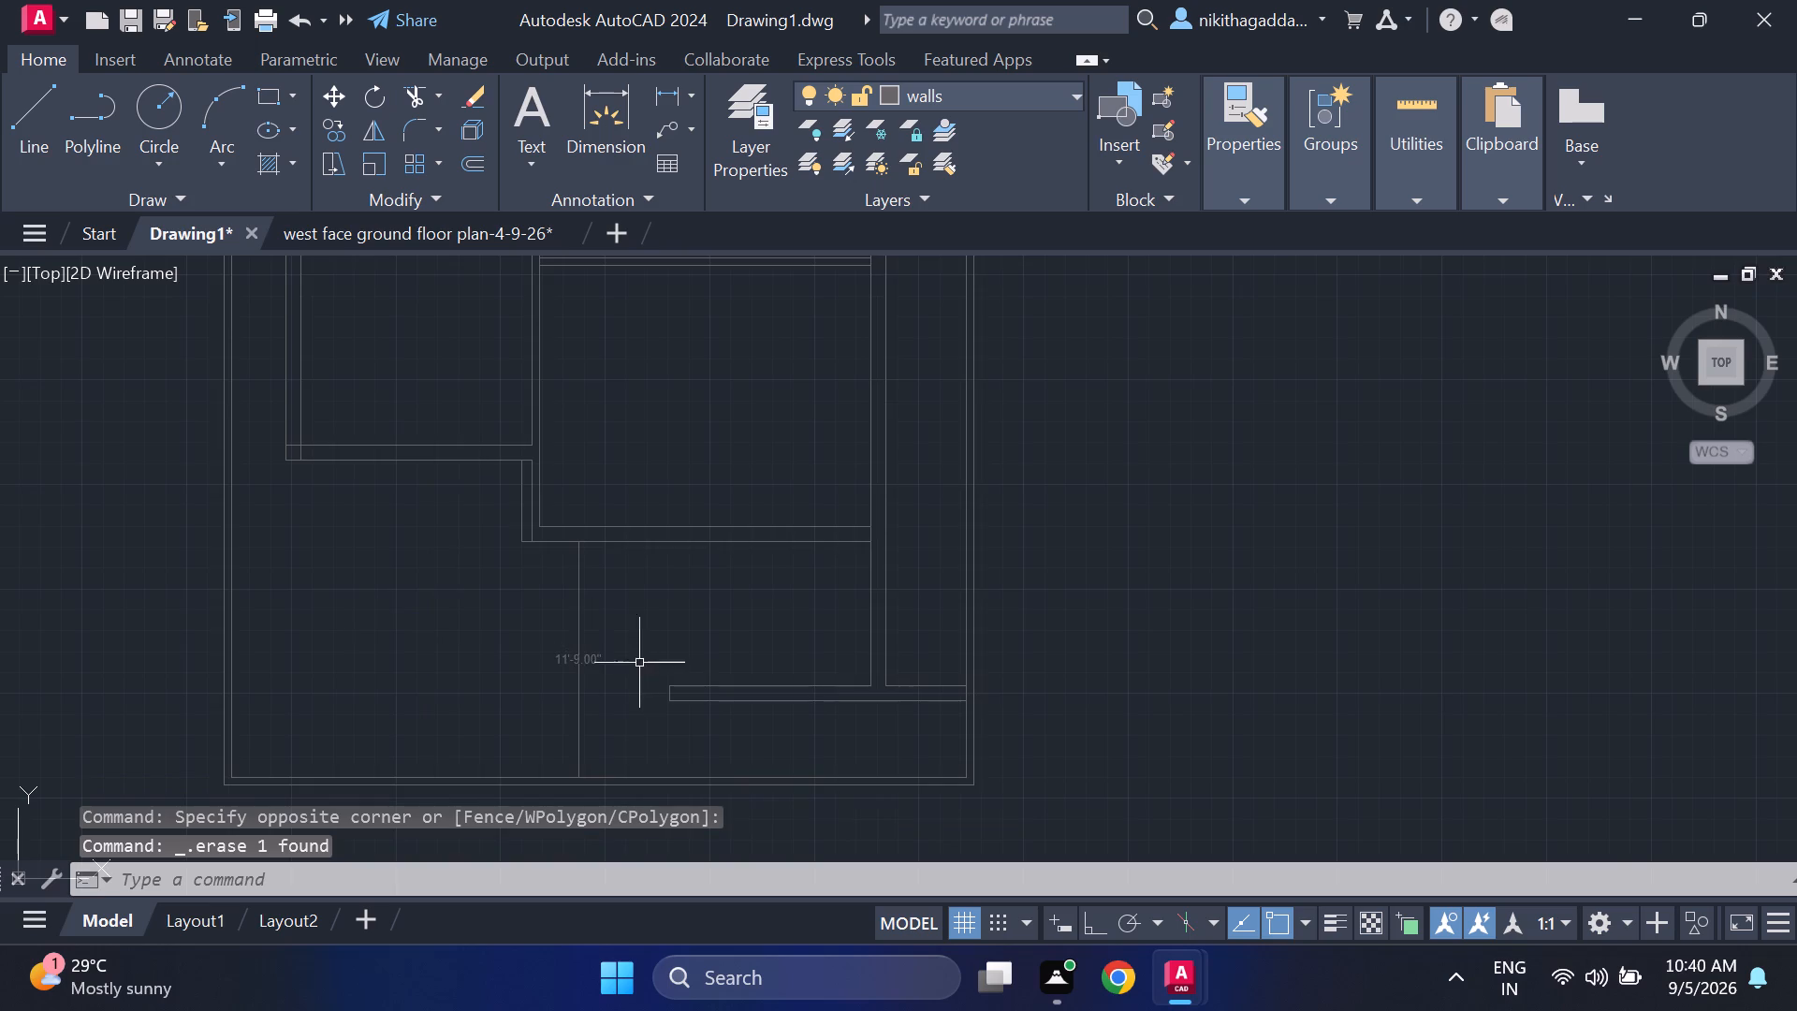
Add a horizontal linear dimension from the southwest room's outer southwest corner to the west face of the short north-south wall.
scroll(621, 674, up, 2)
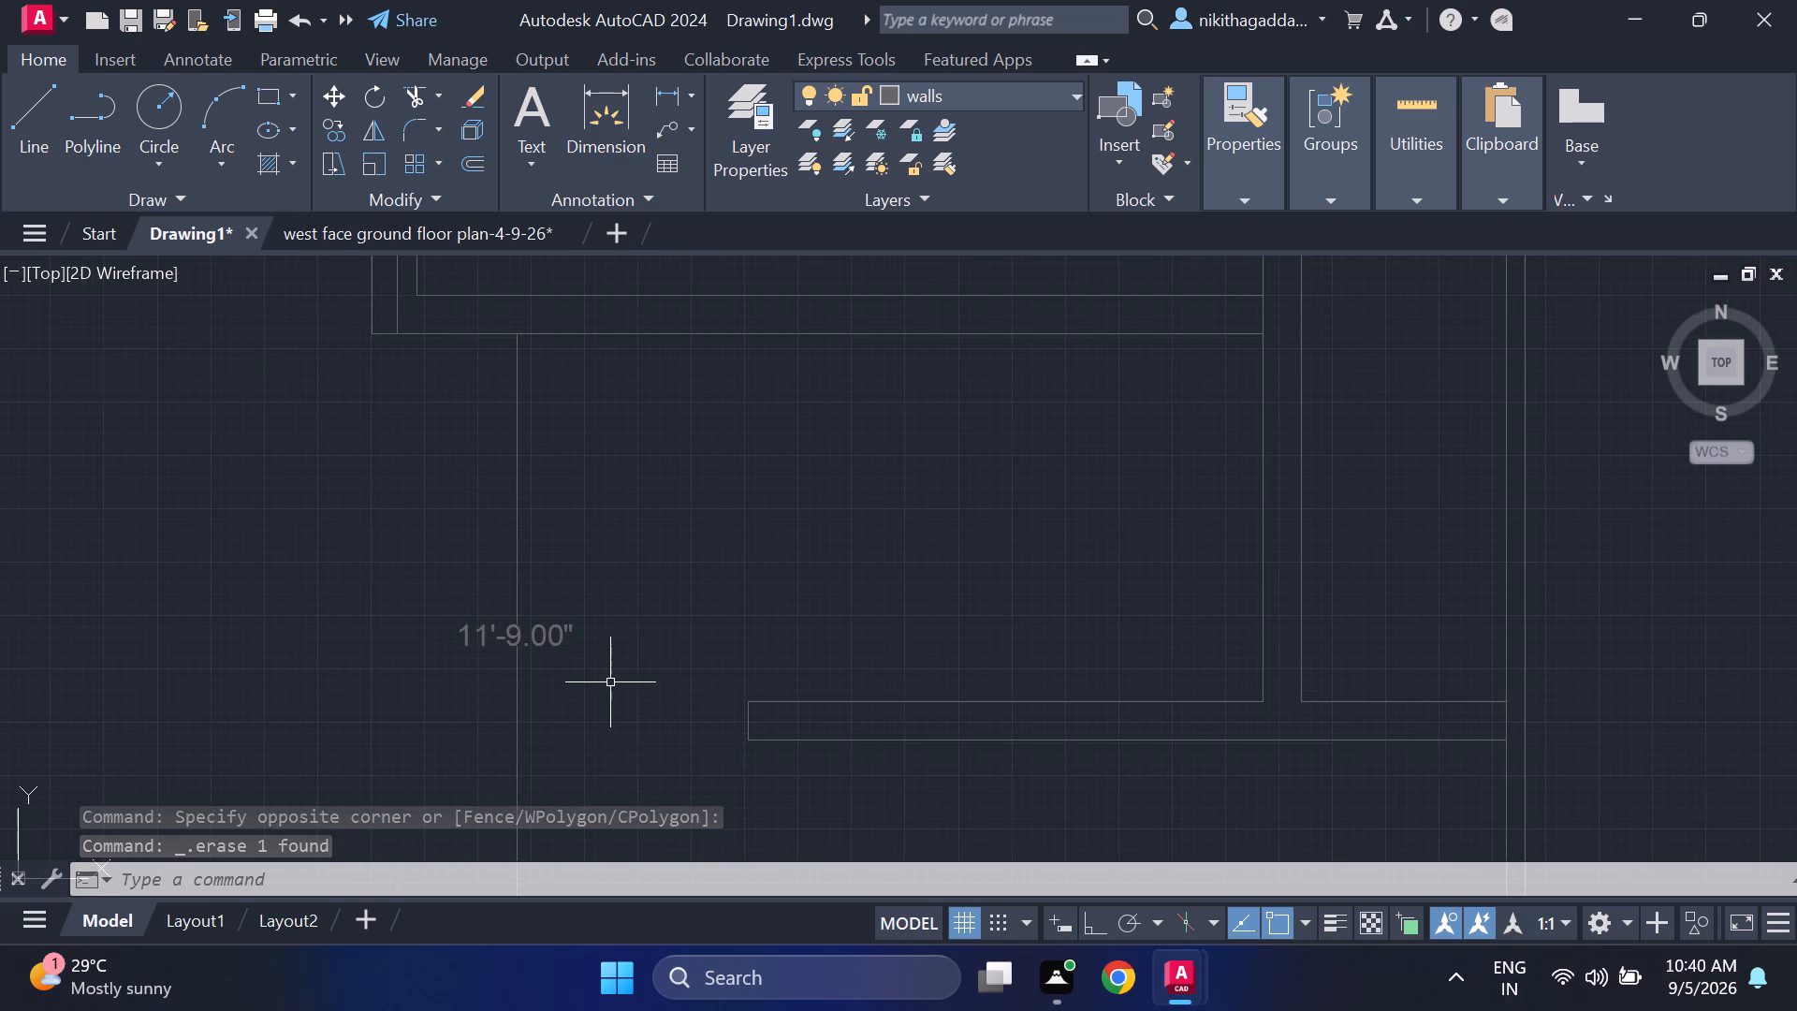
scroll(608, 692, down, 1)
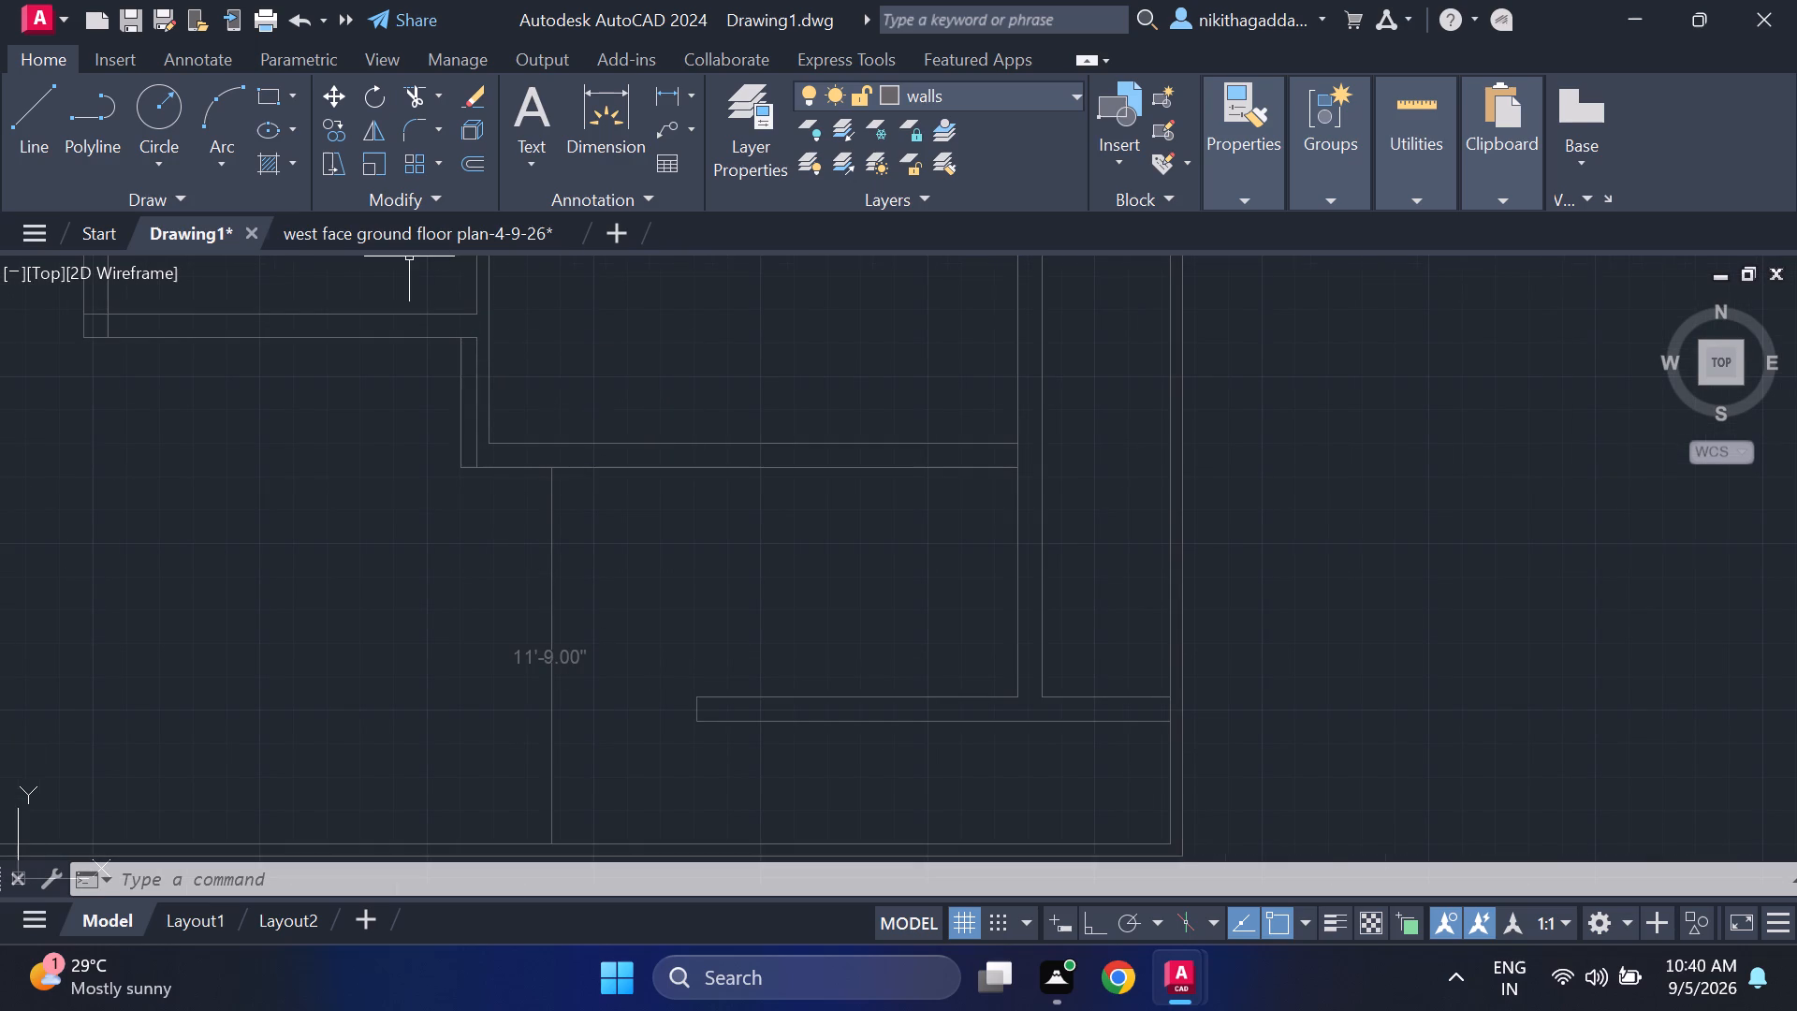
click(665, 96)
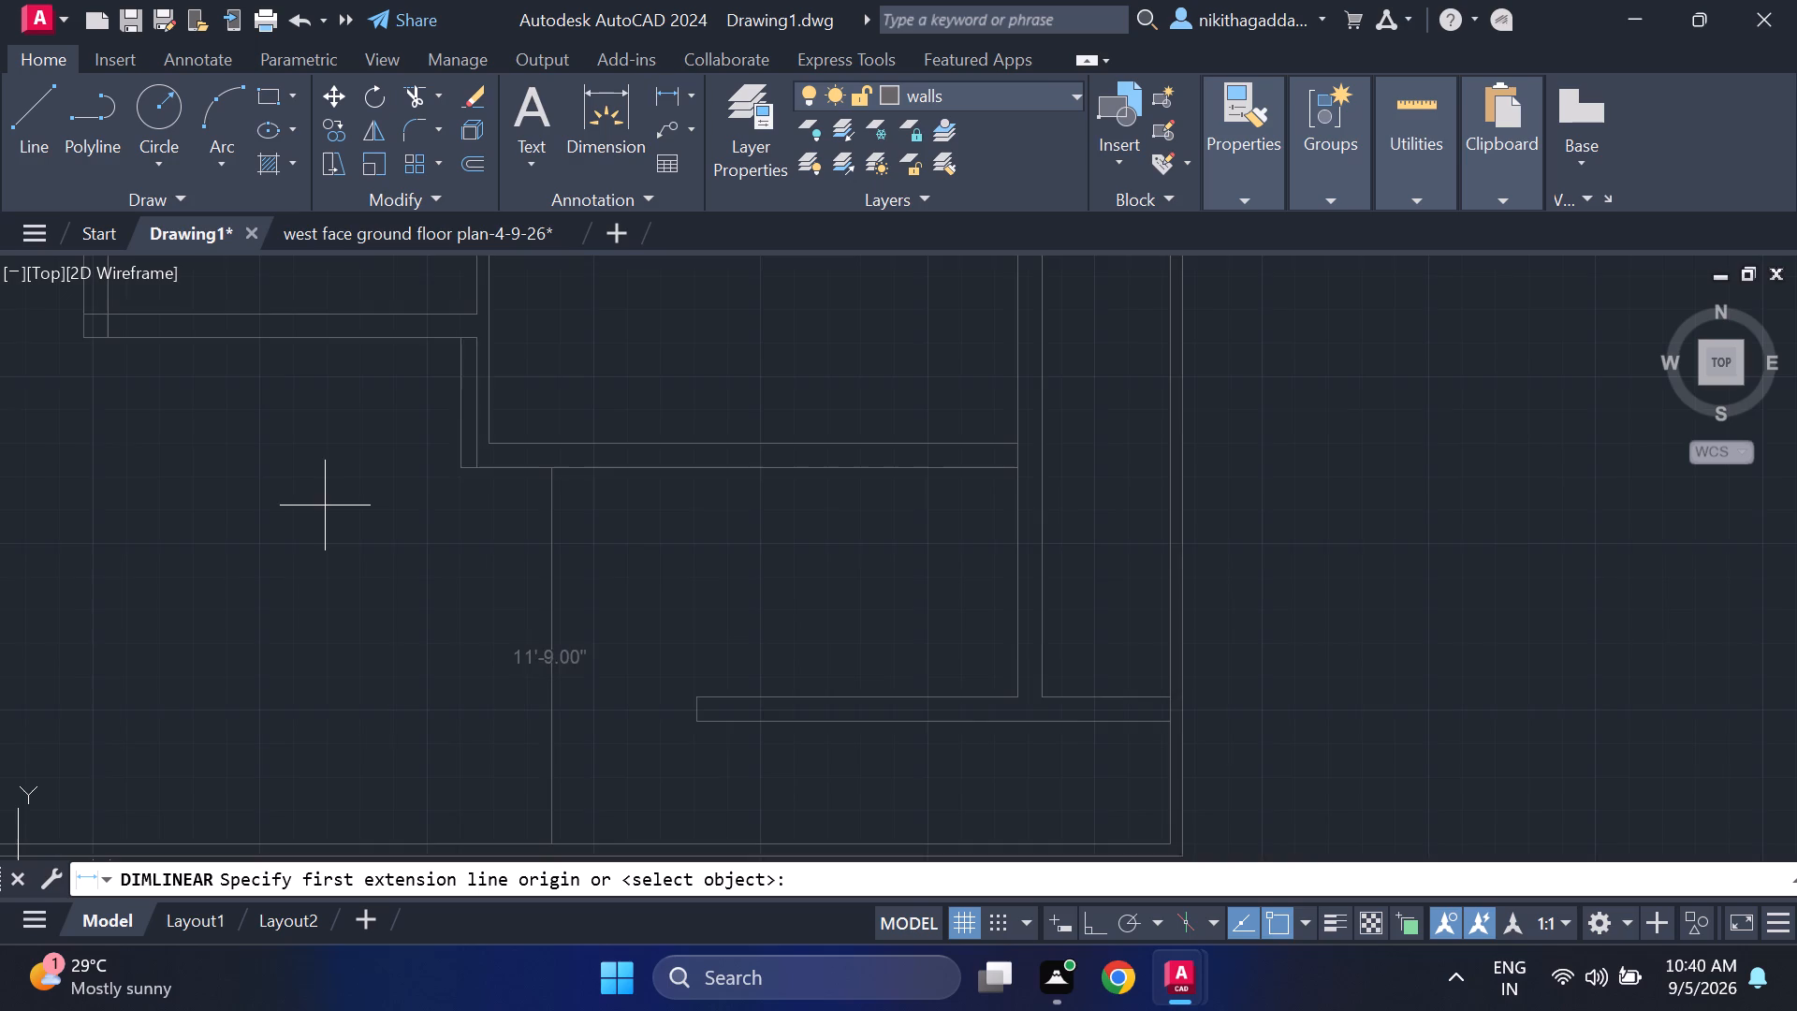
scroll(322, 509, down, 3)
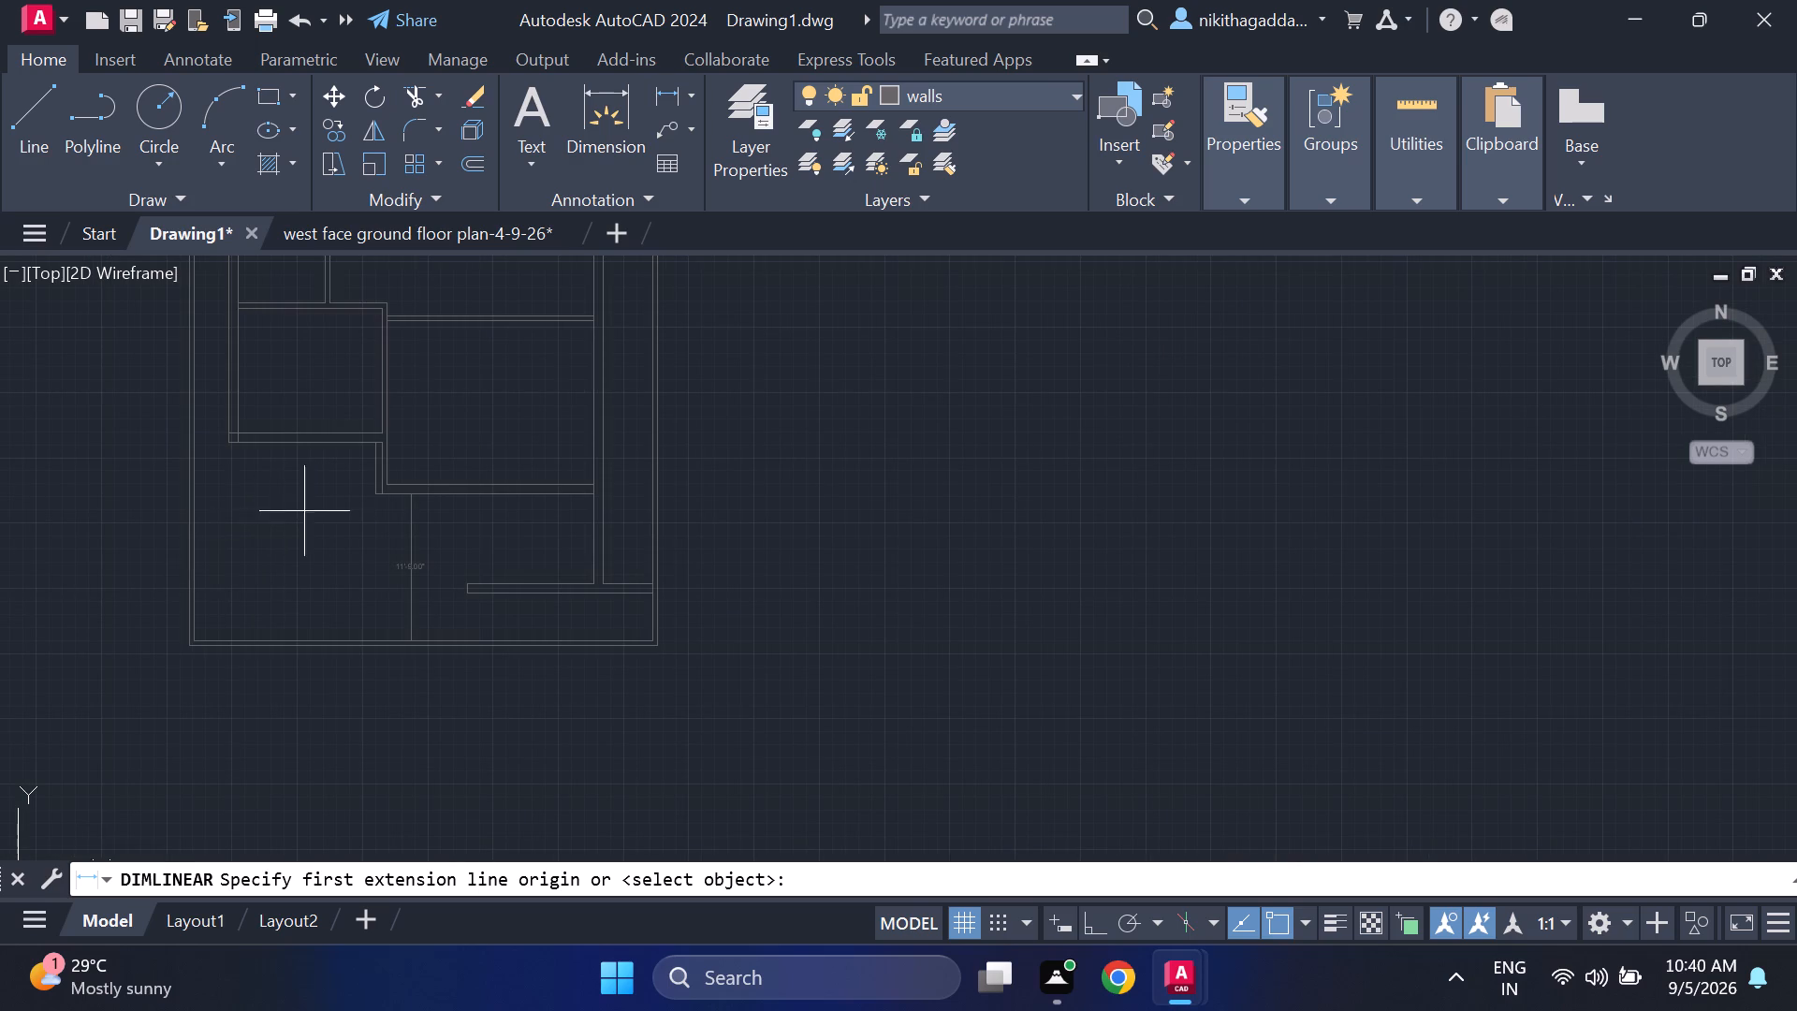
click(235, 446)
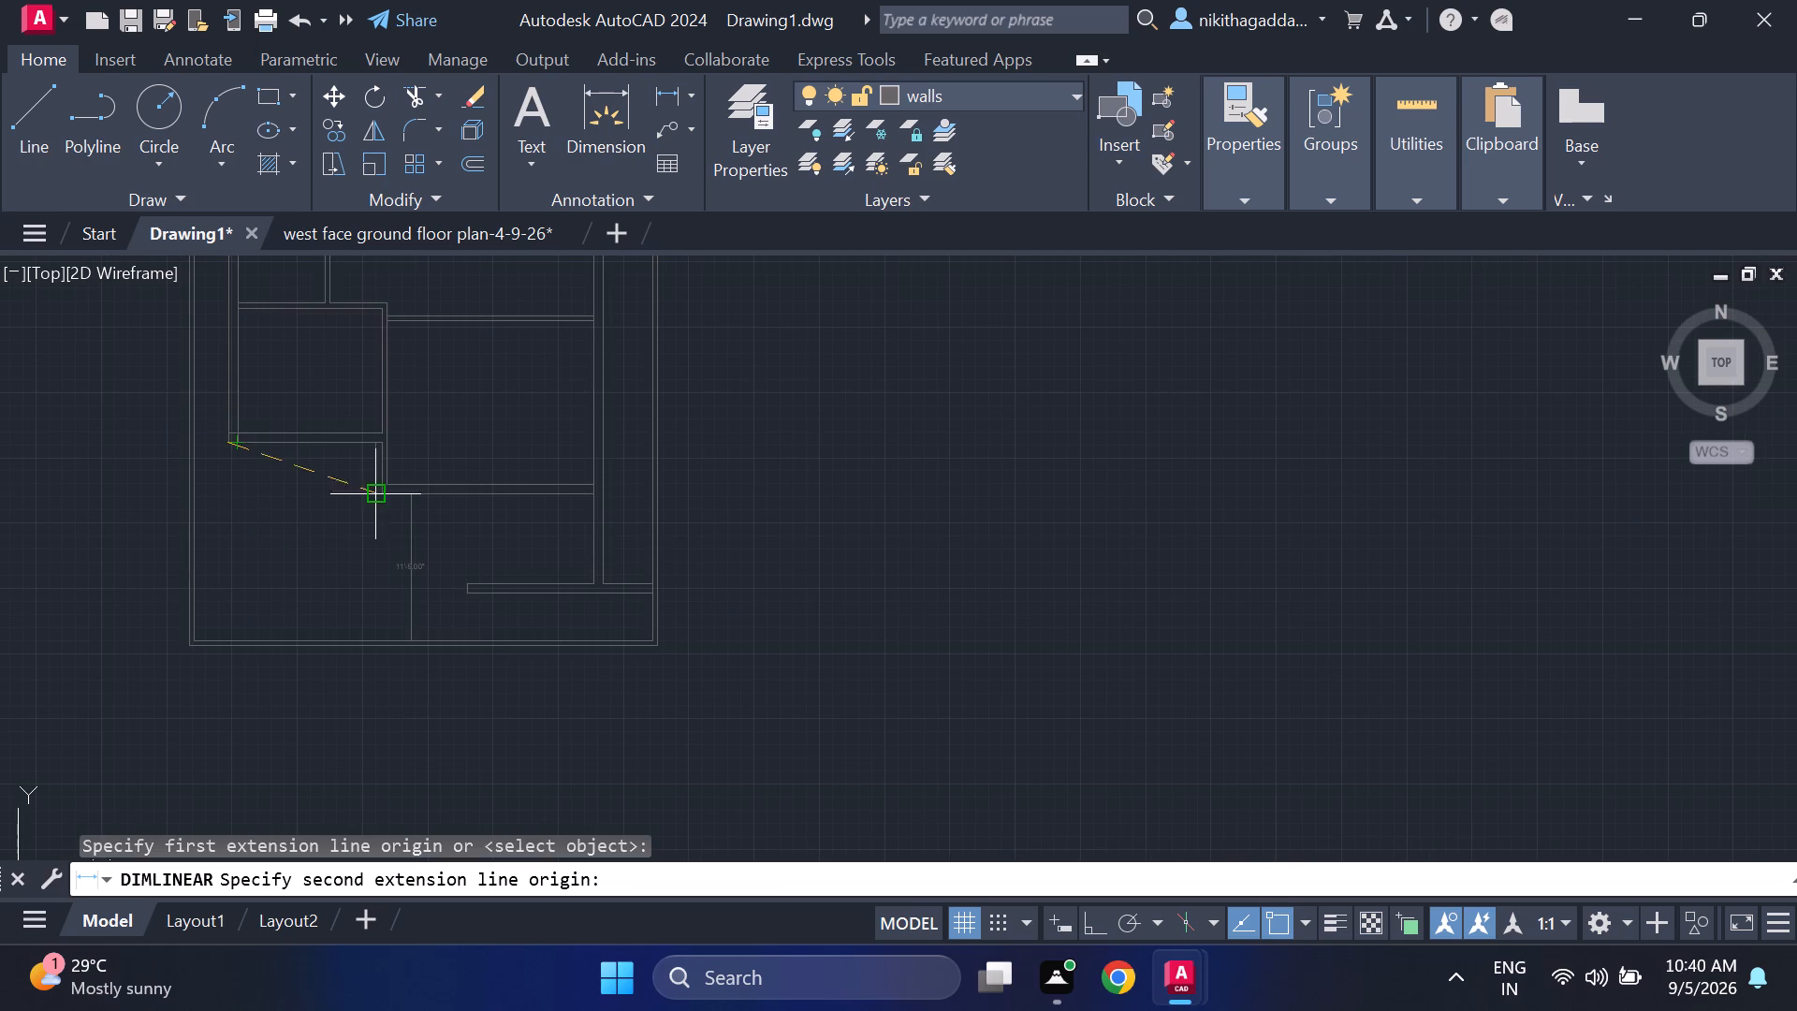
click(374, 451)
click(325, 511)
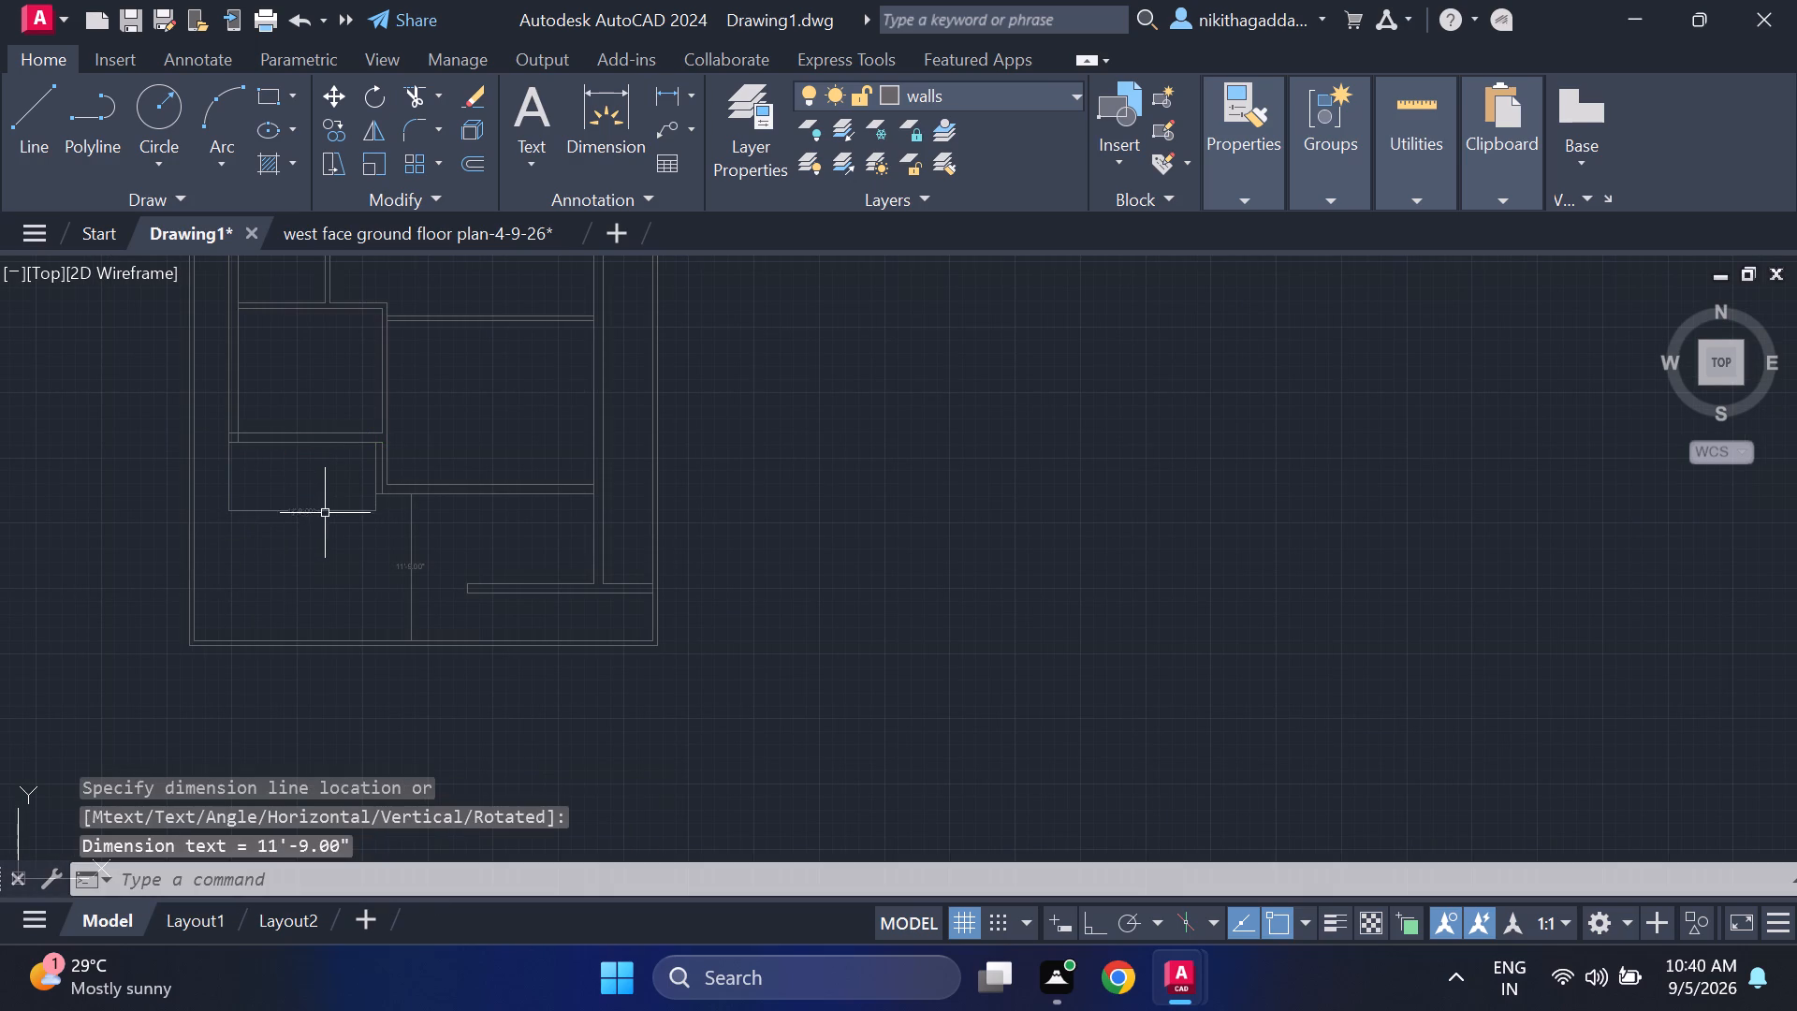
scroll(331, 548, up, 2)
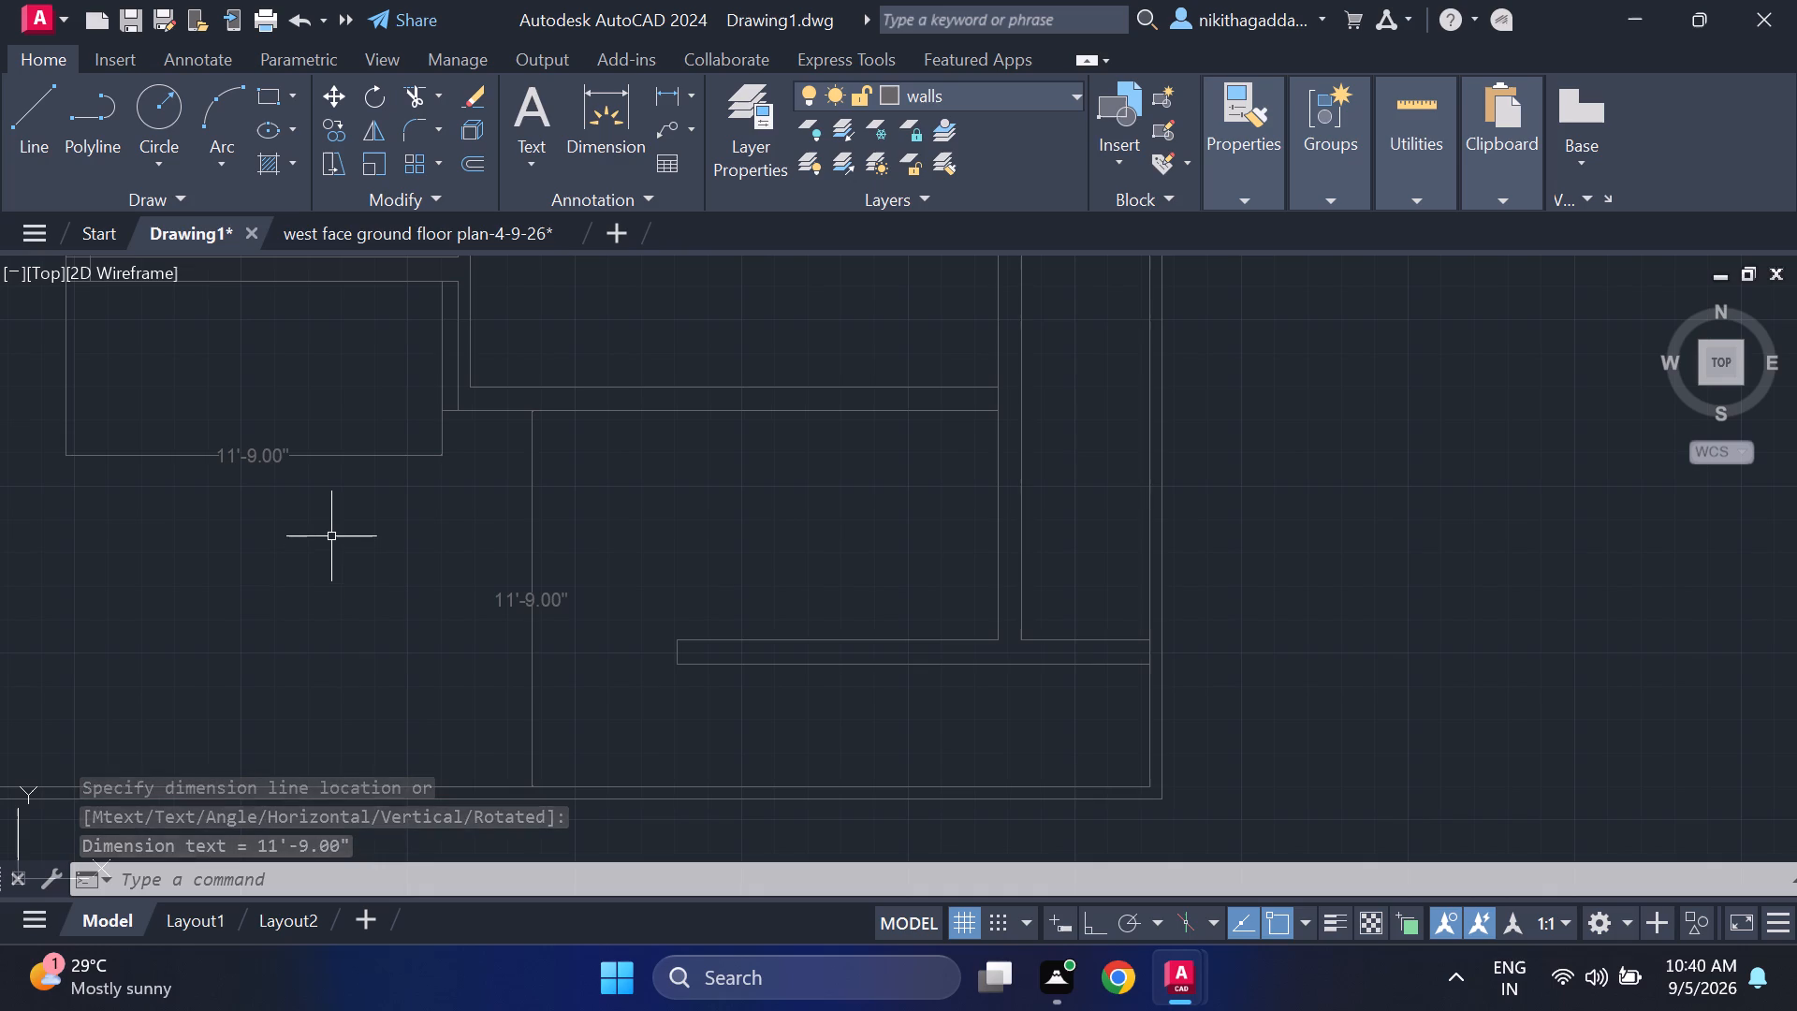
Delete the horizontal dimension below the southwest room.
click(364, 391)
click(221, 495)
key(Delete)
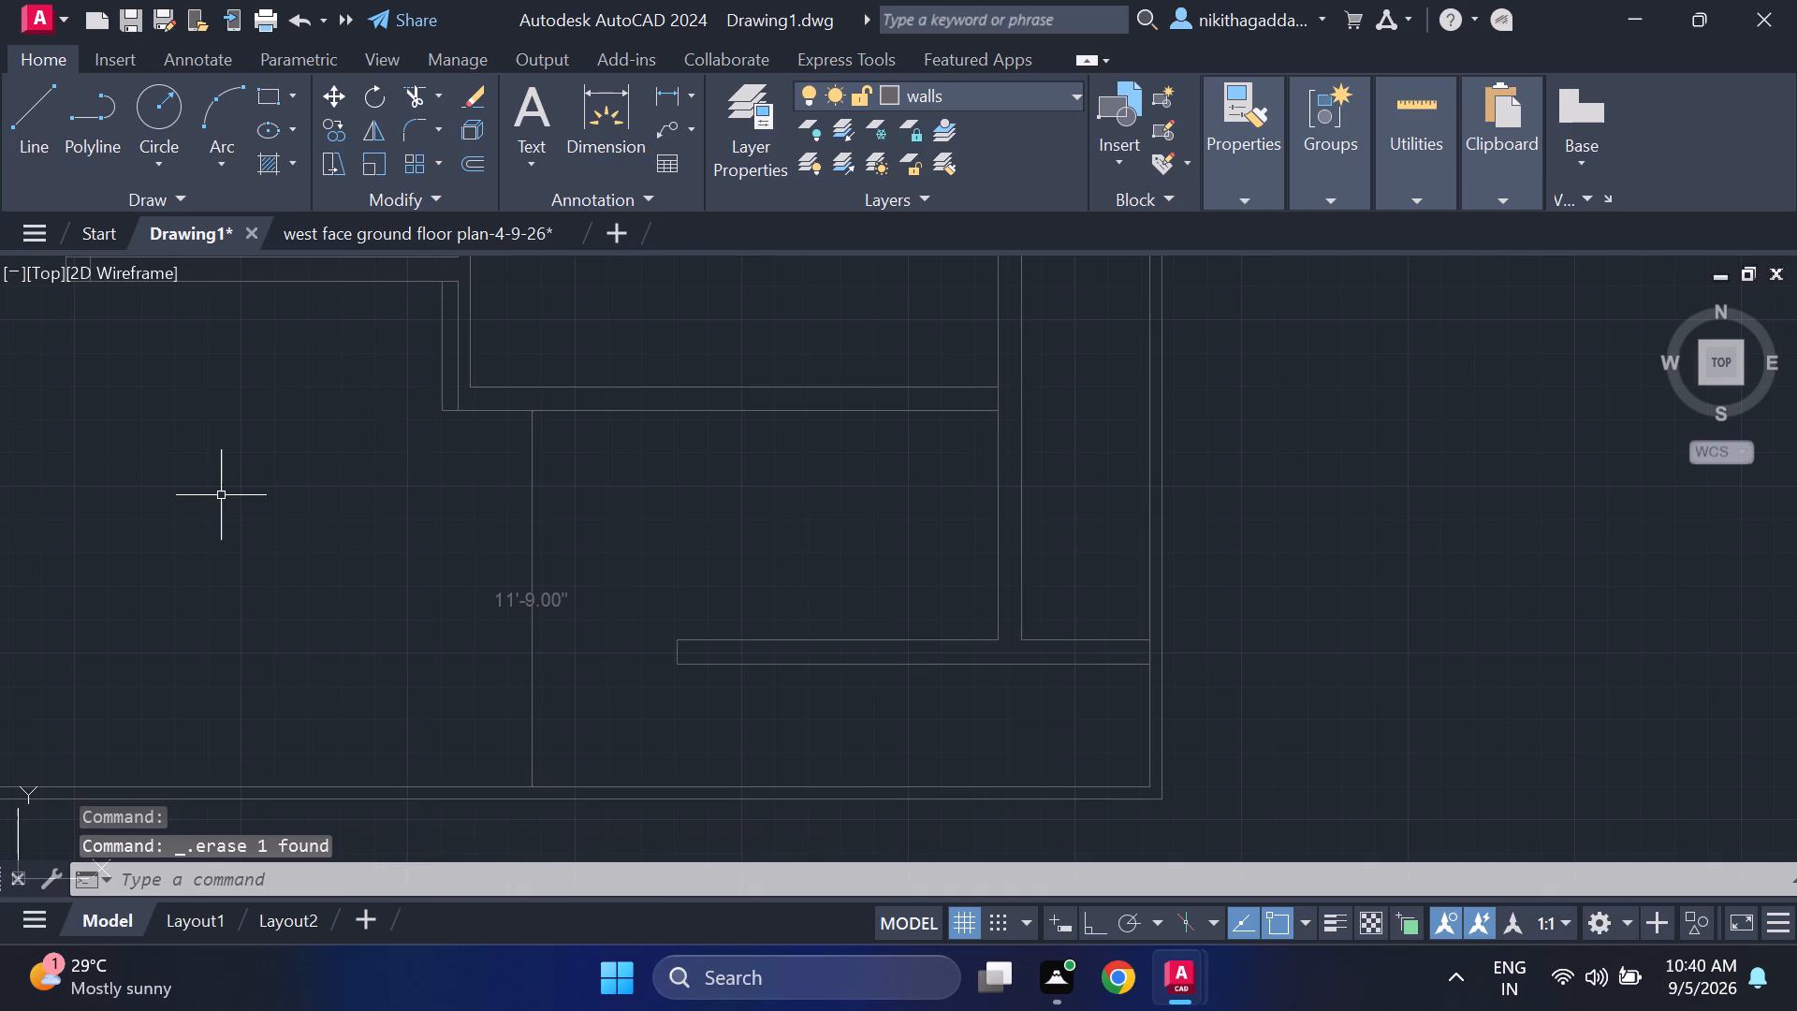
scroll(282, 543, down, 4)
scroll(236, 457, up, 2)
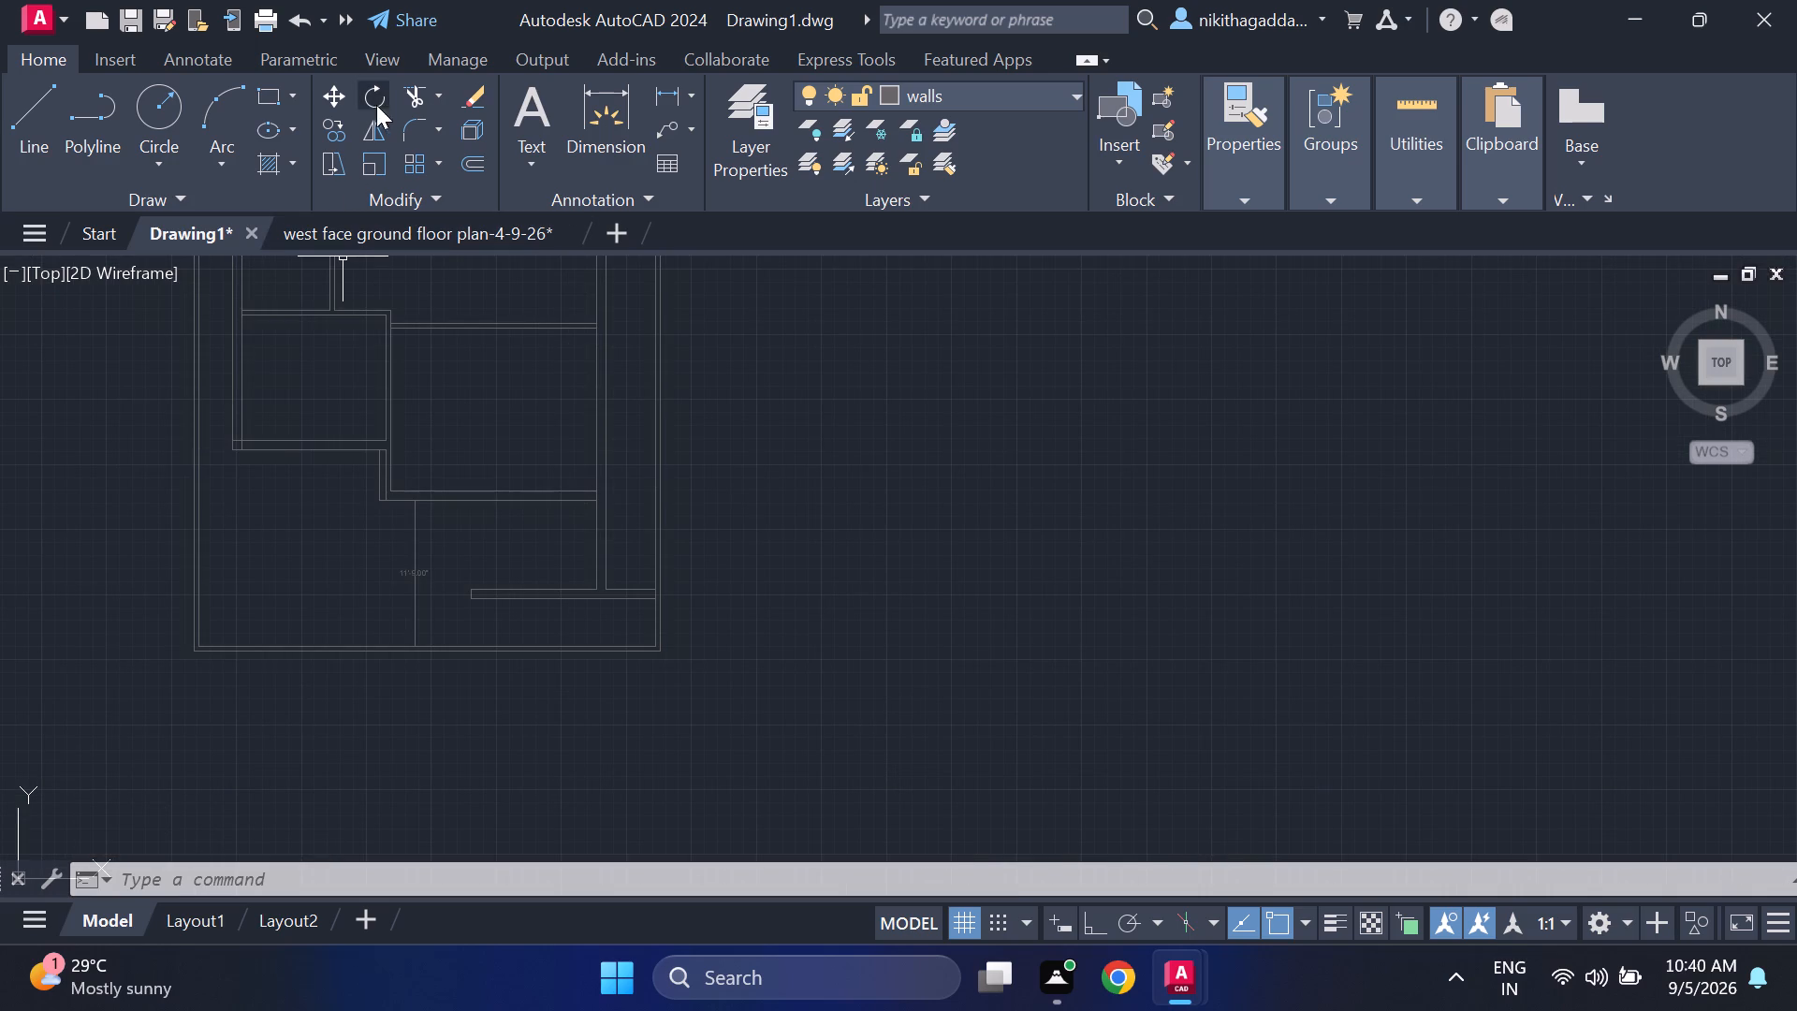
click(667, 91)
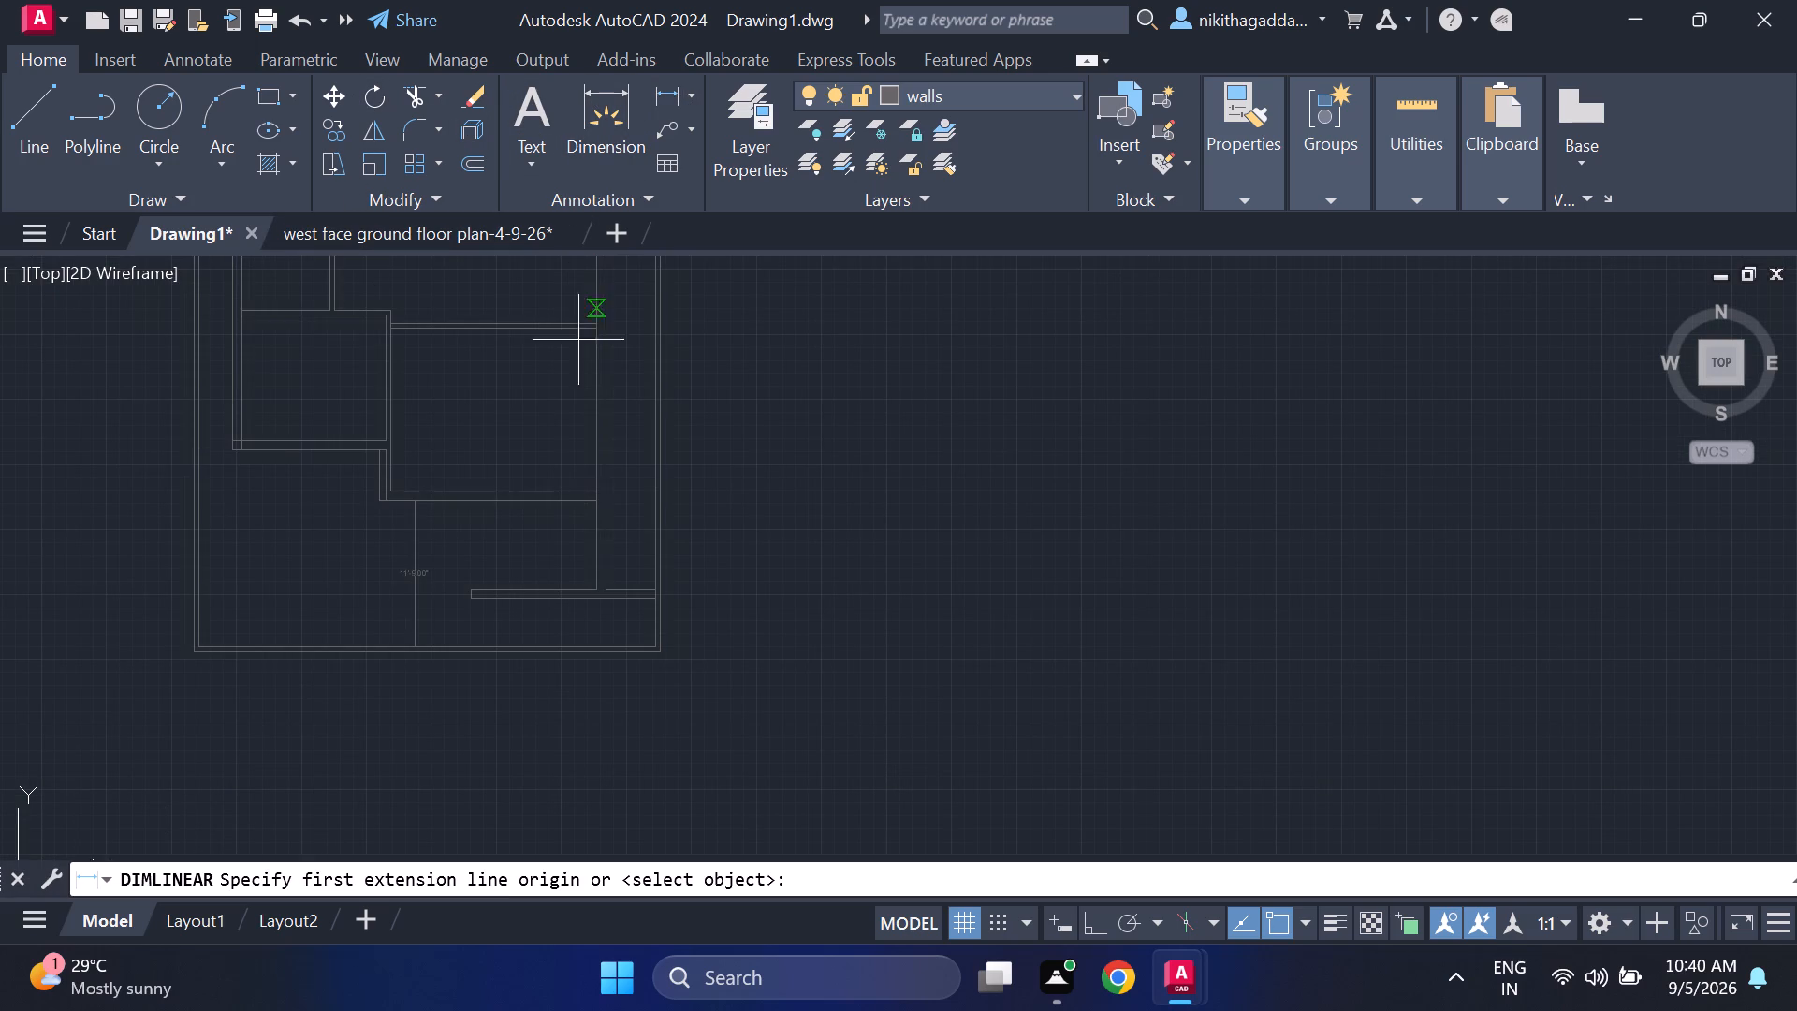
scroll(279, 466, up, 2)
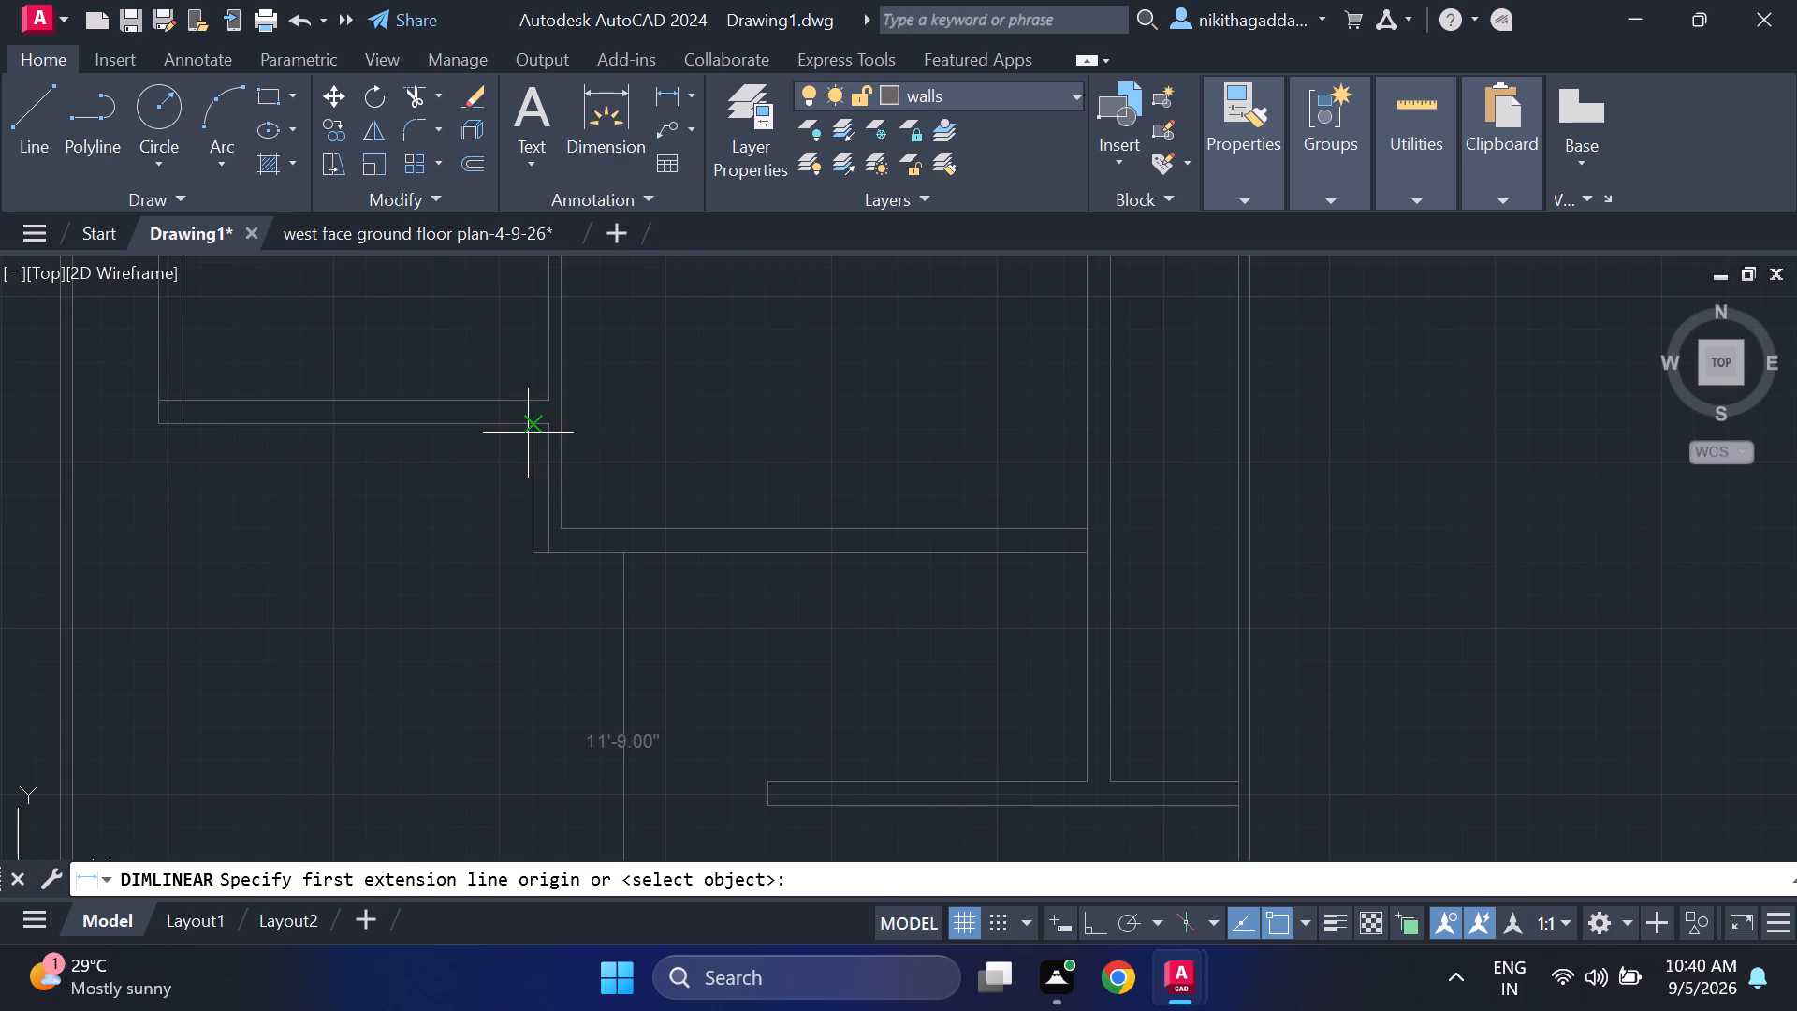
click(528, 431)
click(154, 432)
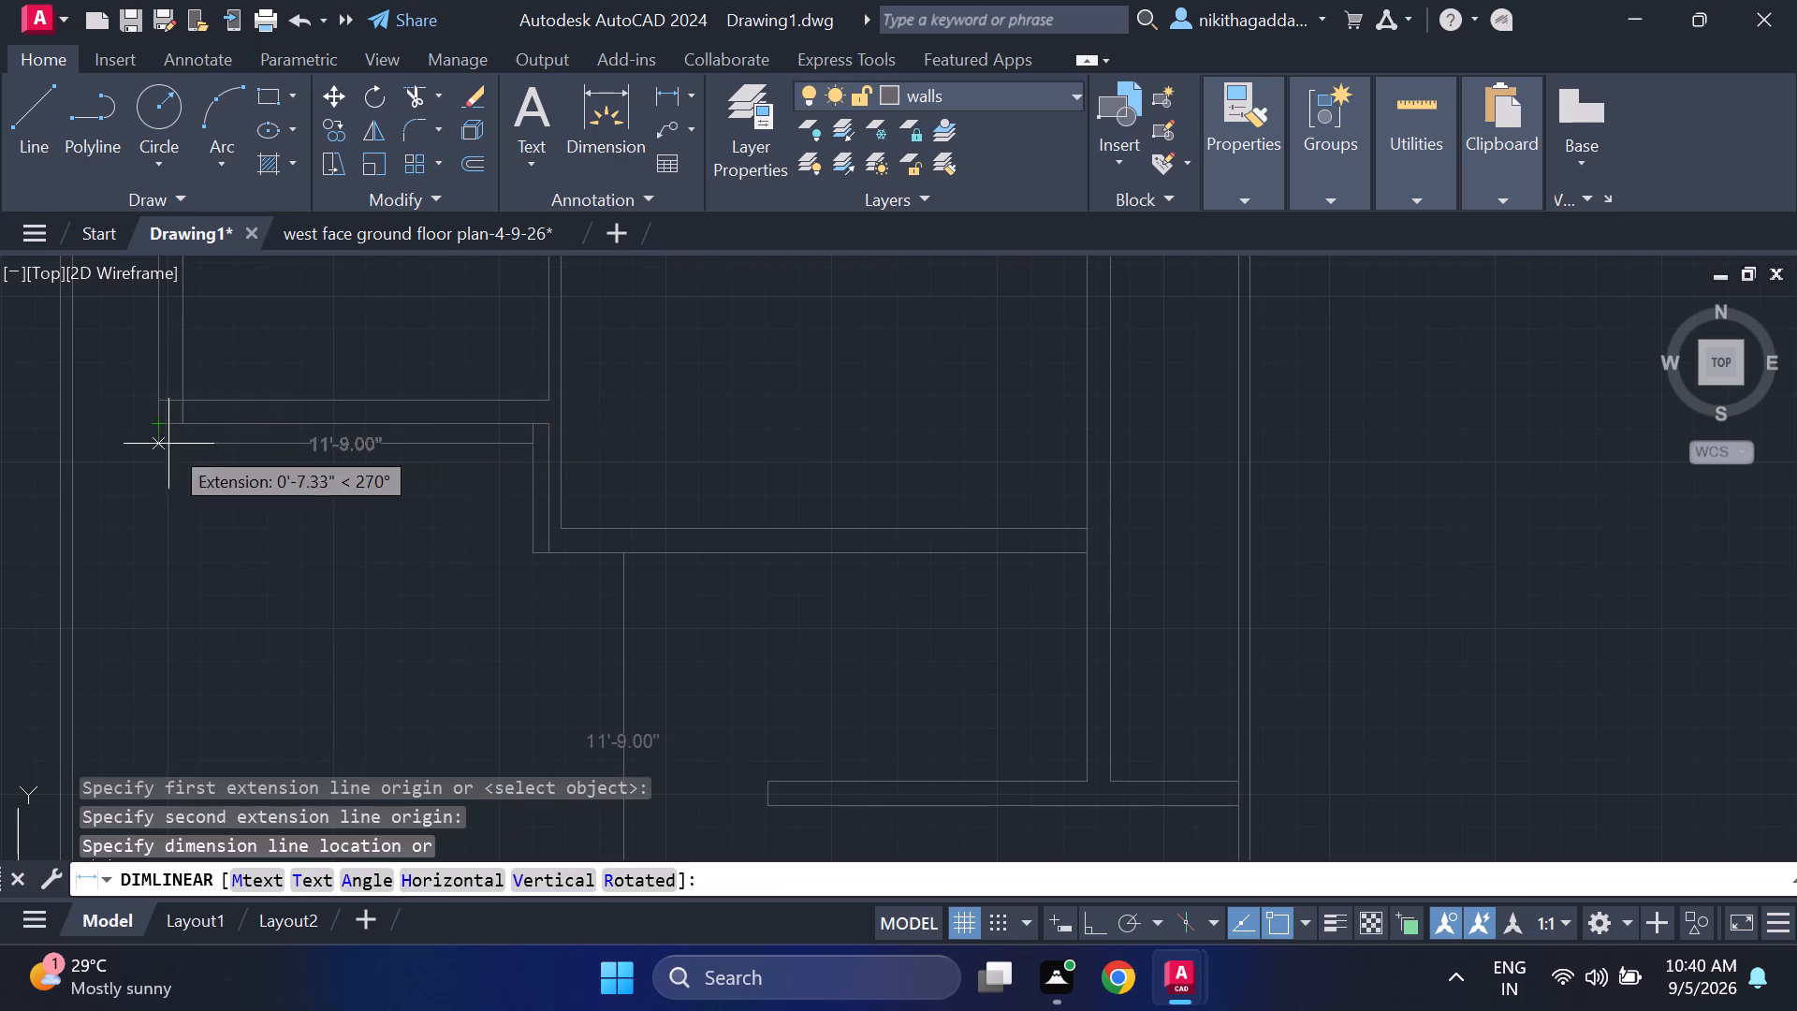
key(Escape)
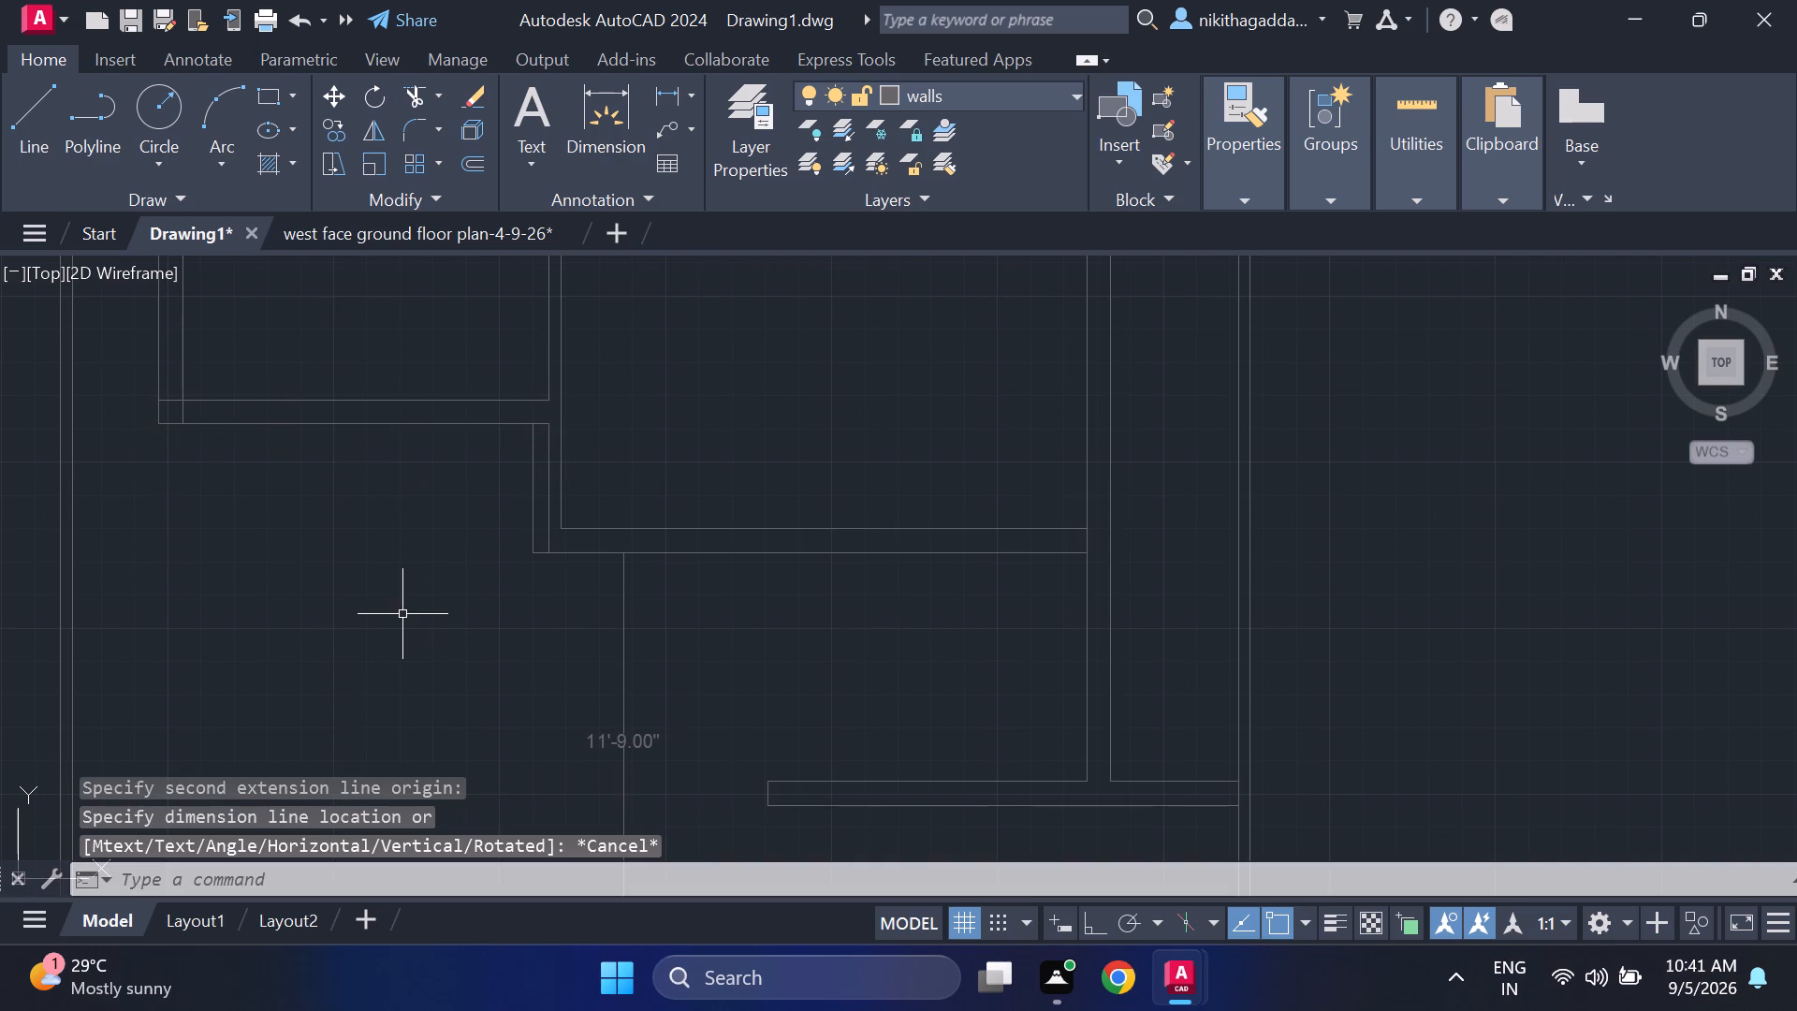
Move the west face line of the short north-south wall a short distance west along the southwest room's south wall face.
click(530, 484)
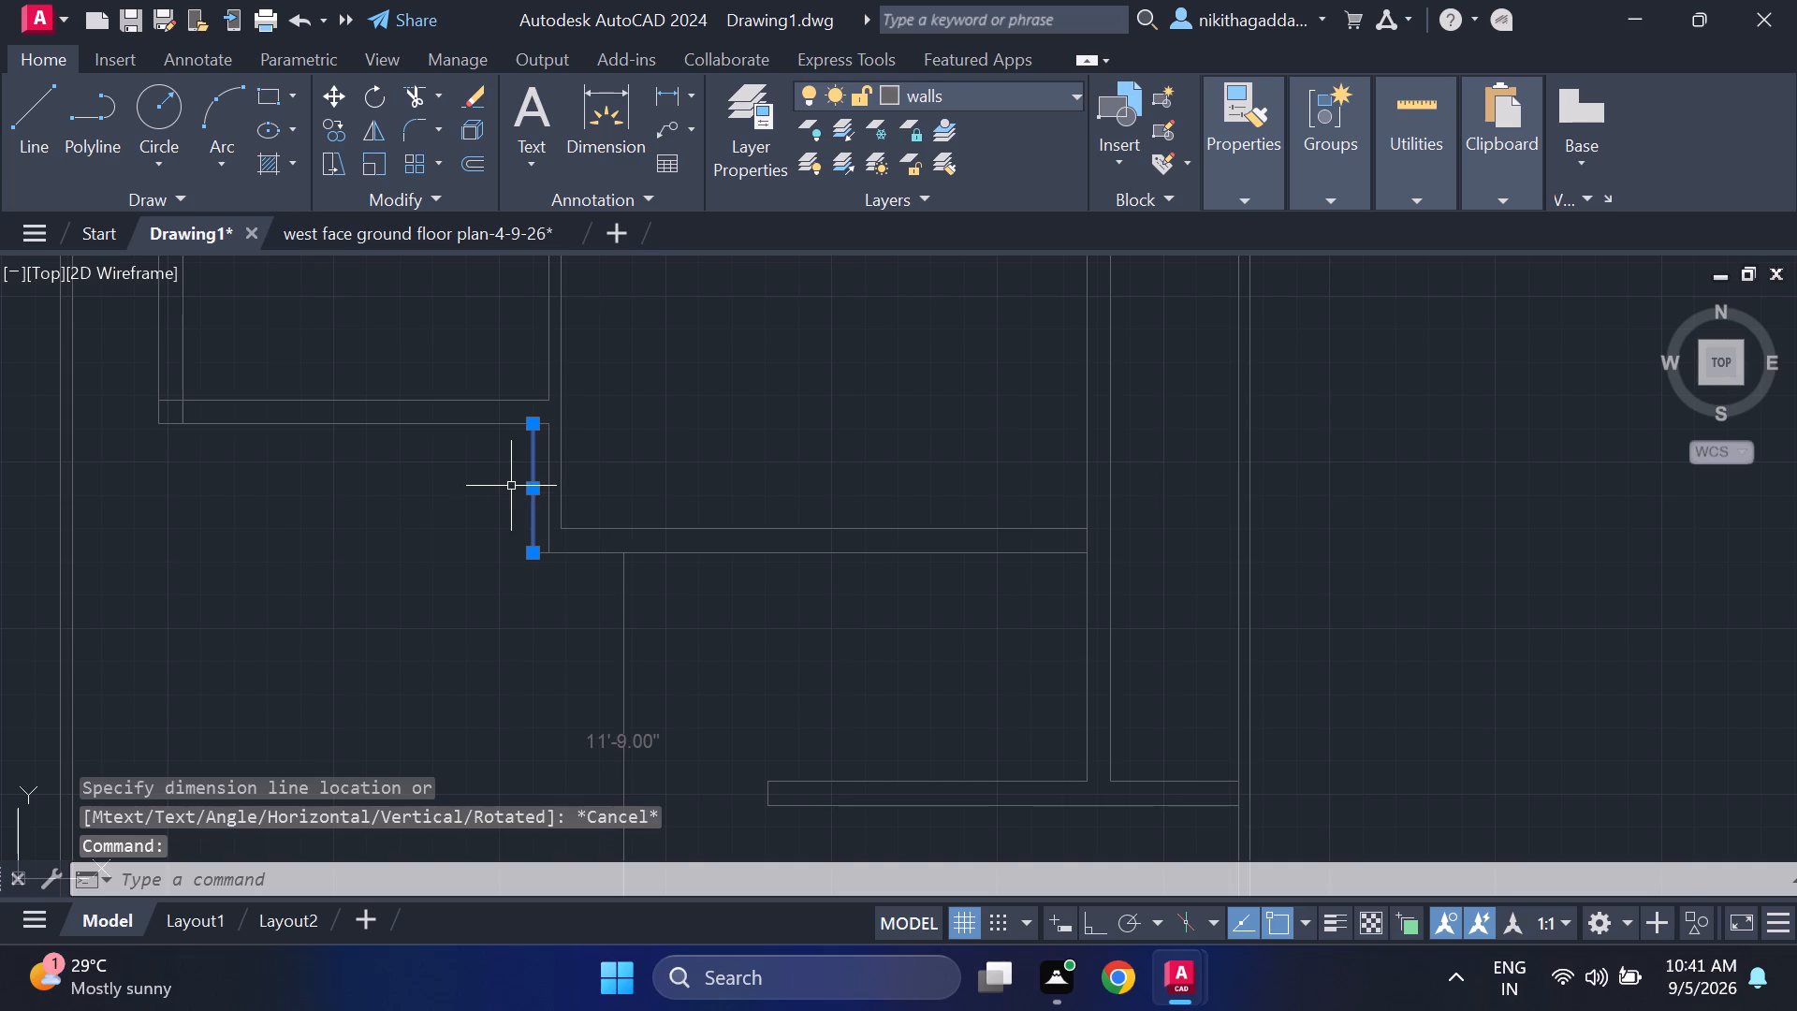
key(m)
key(Return)
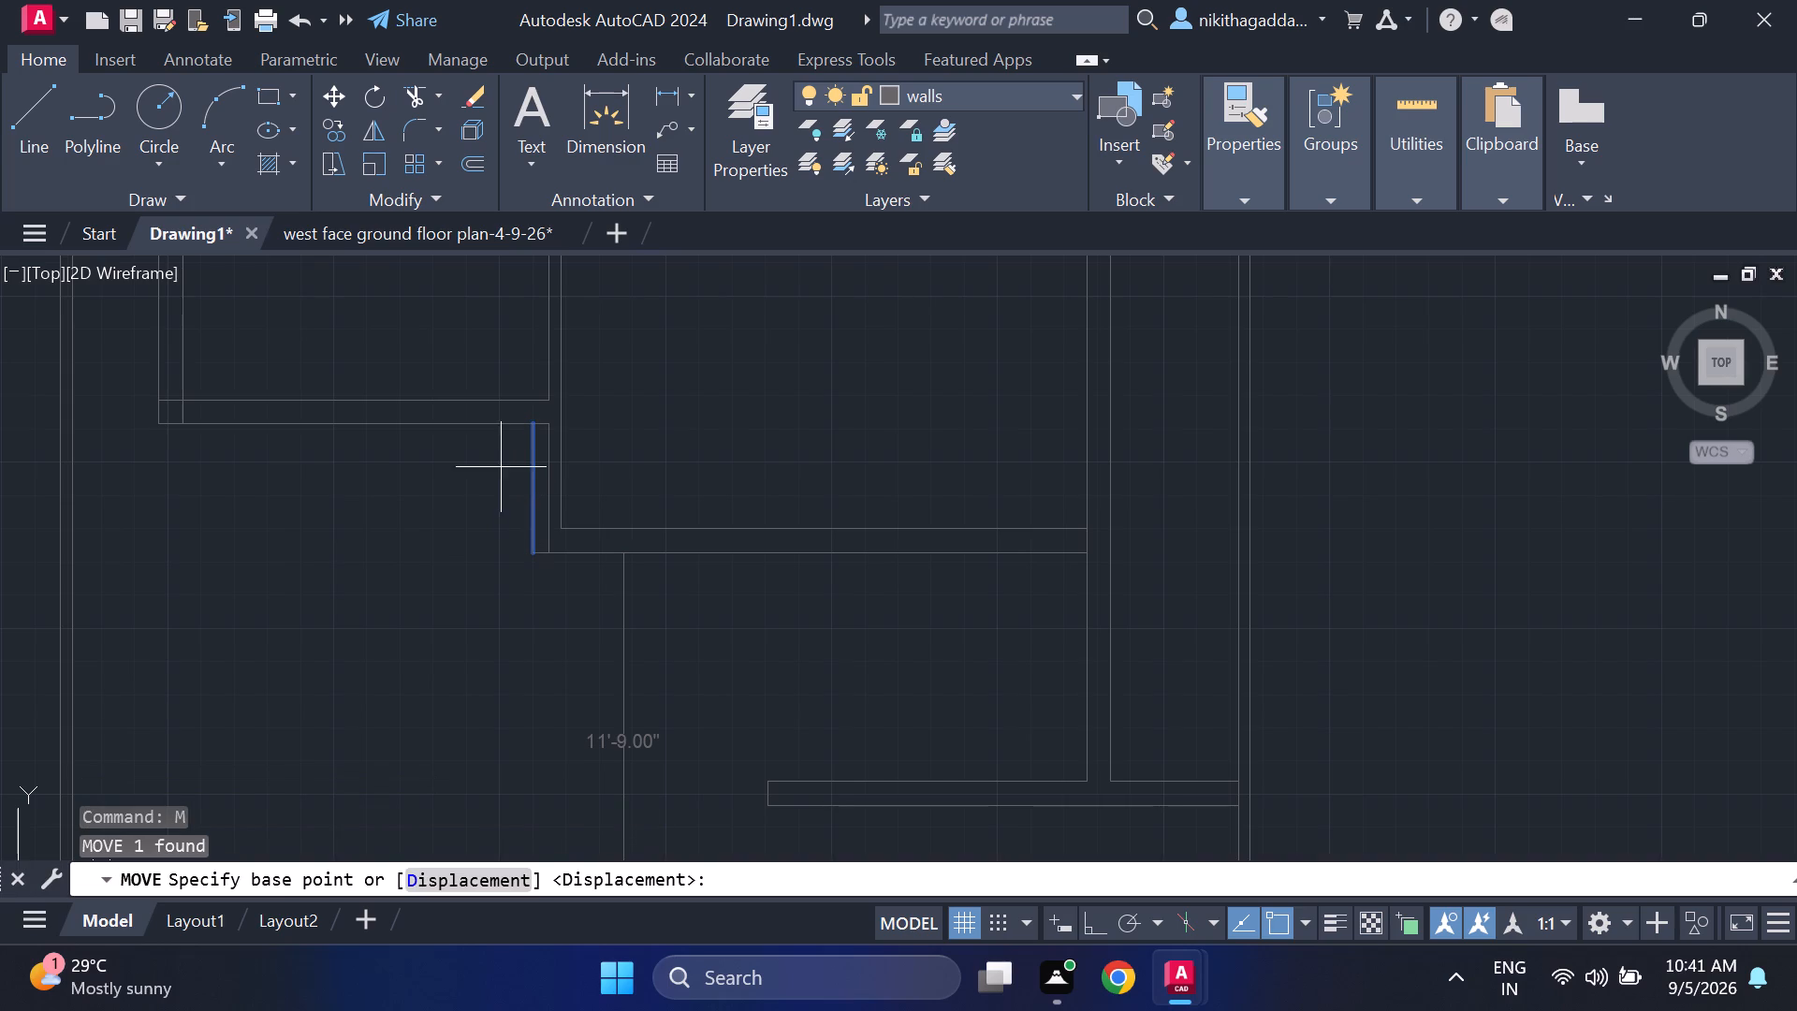
click(538, 425)
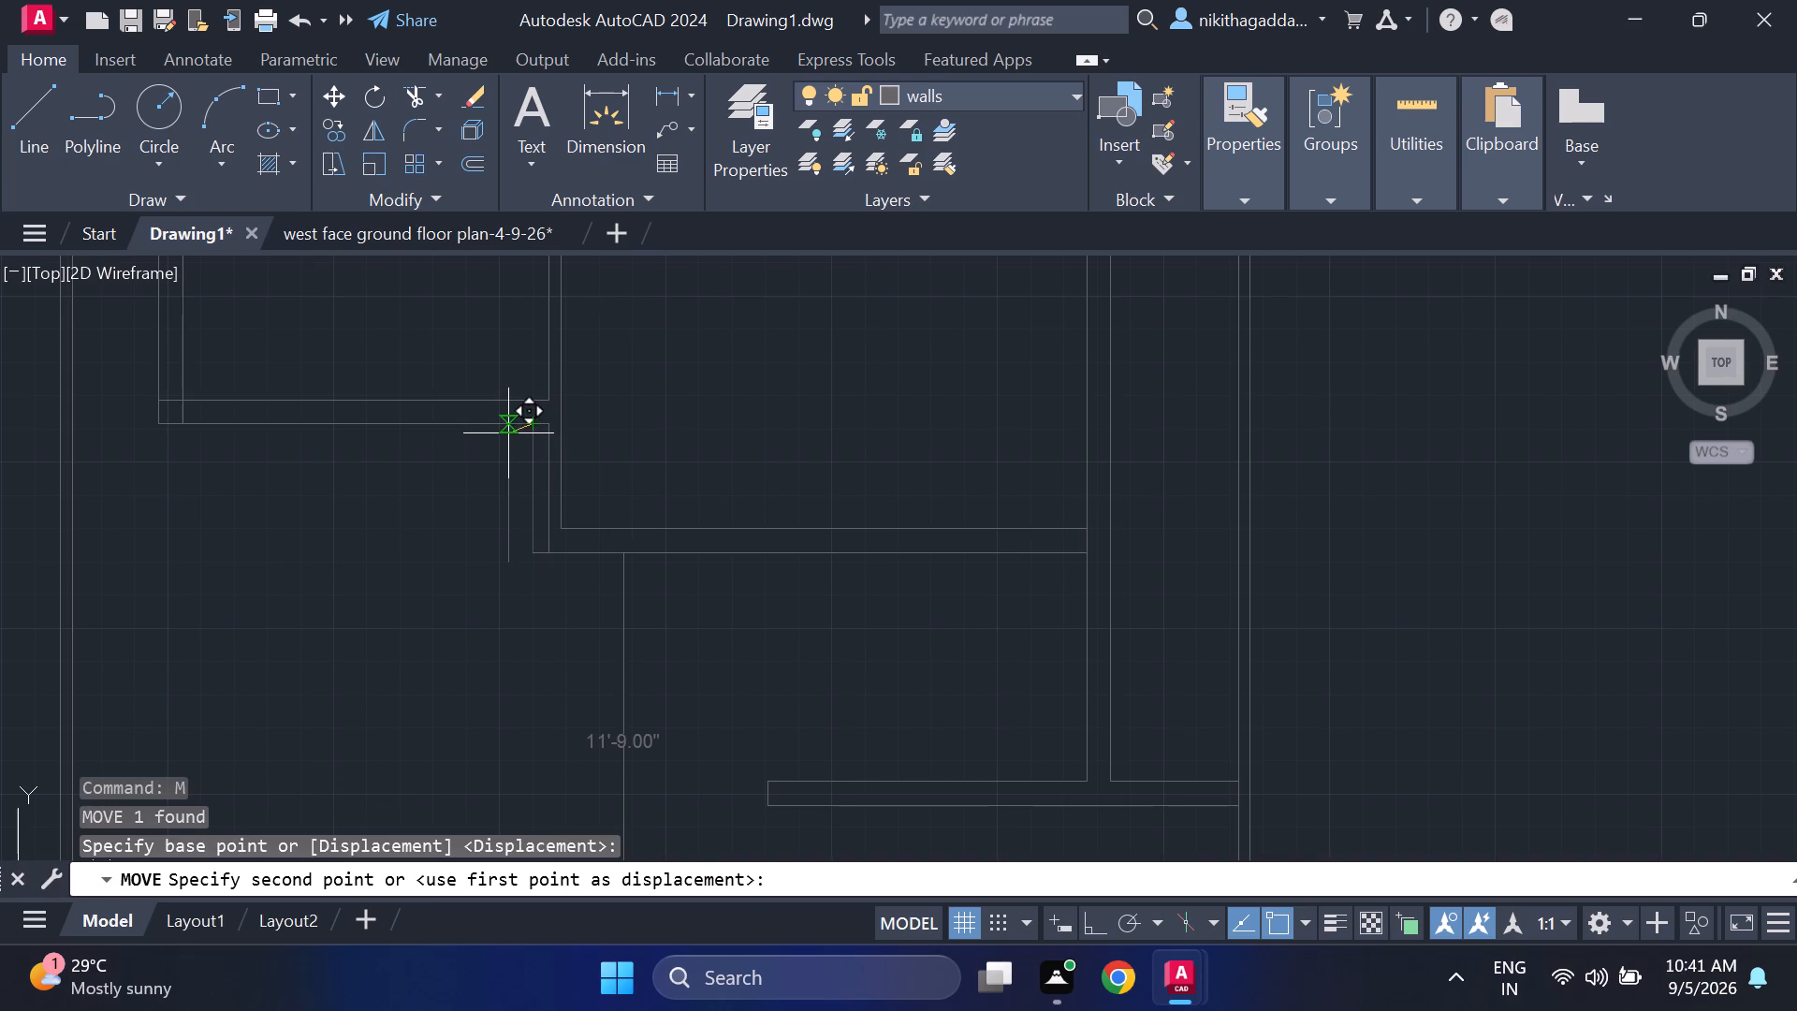
click(508, 431)
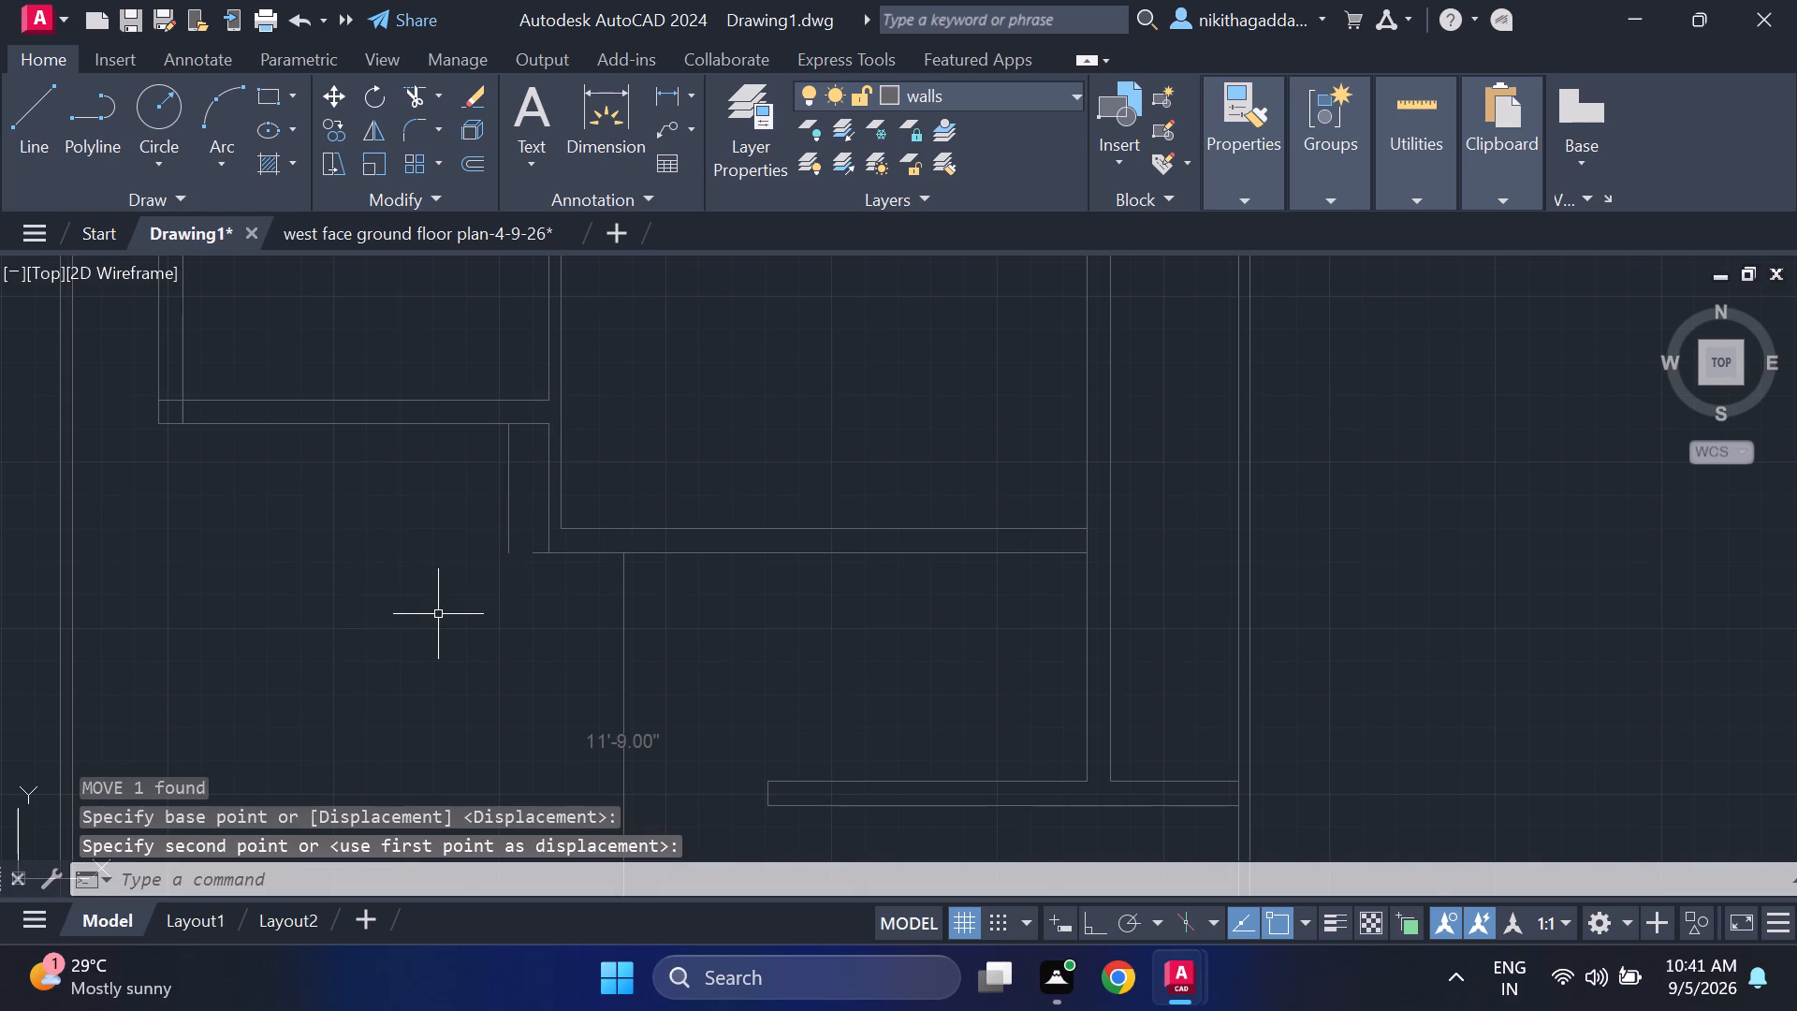
Measure the horizontal distance from the southwest room's outer southwest corner to the short wall's west face with a temporary linear dimension.
scroll(440, 614, down, 3)
scroll(440, 614, up, 2)
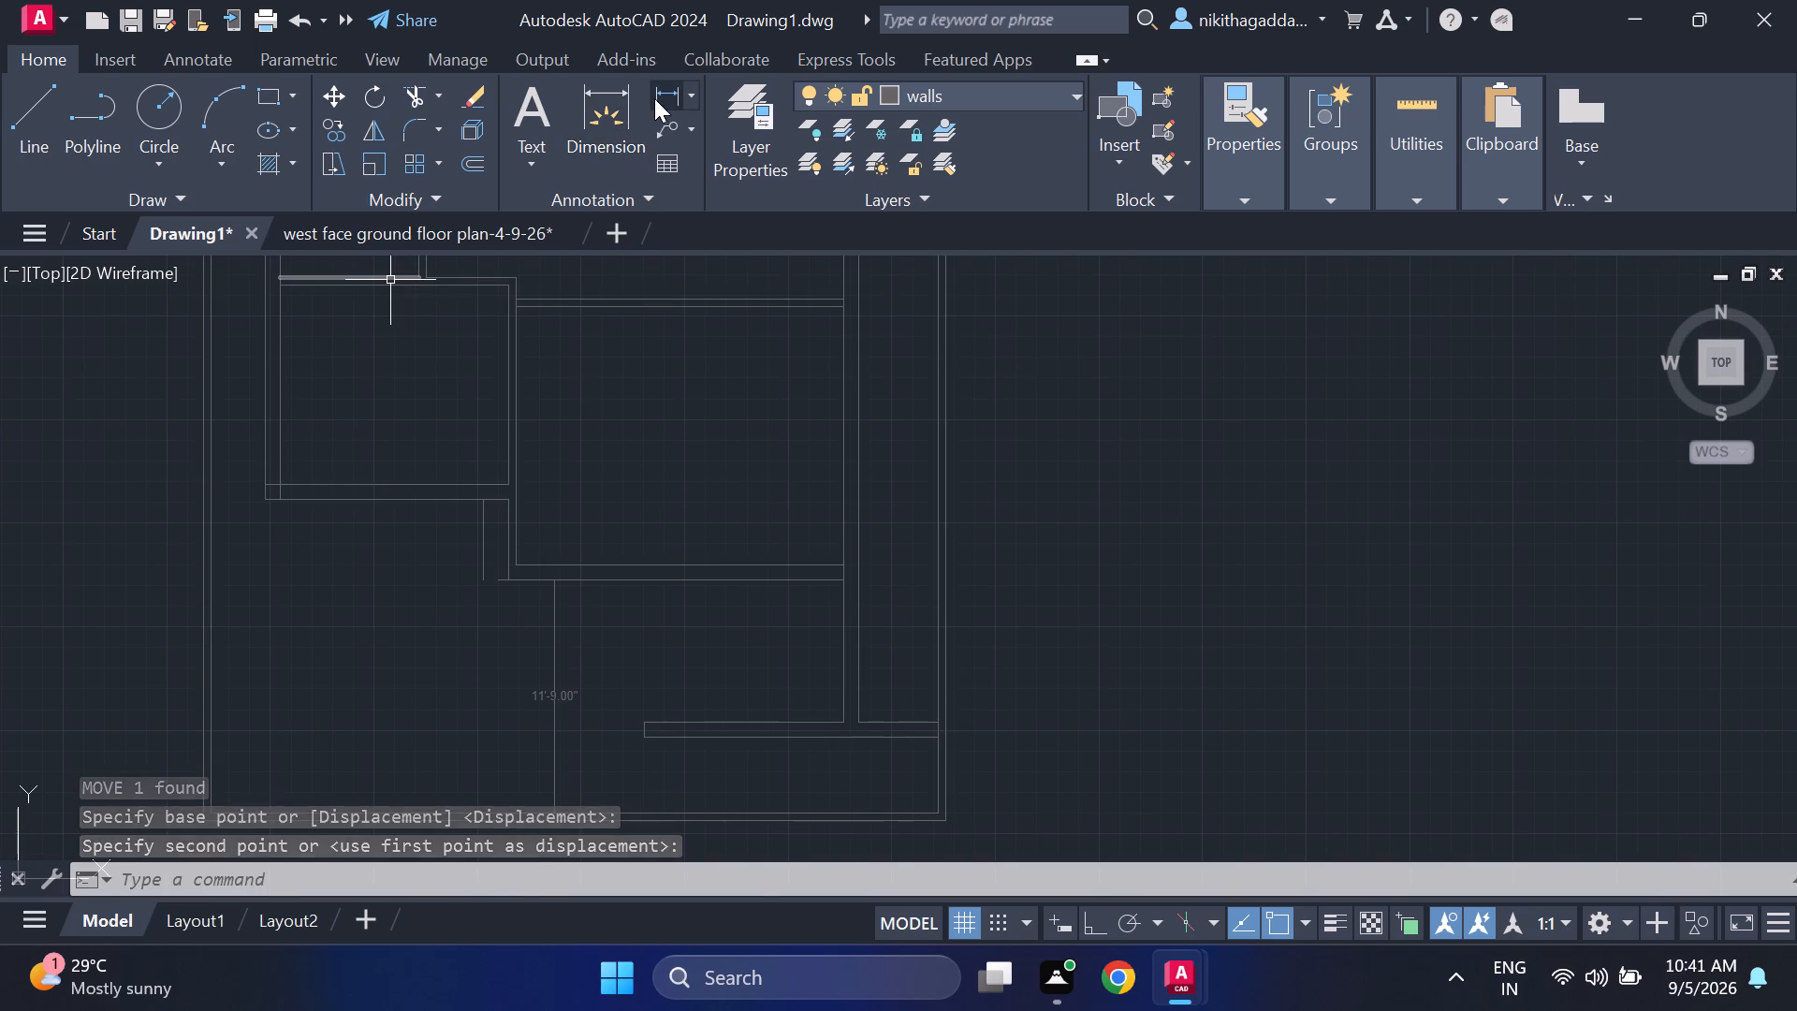
click(655, 98)
click(259, 505)
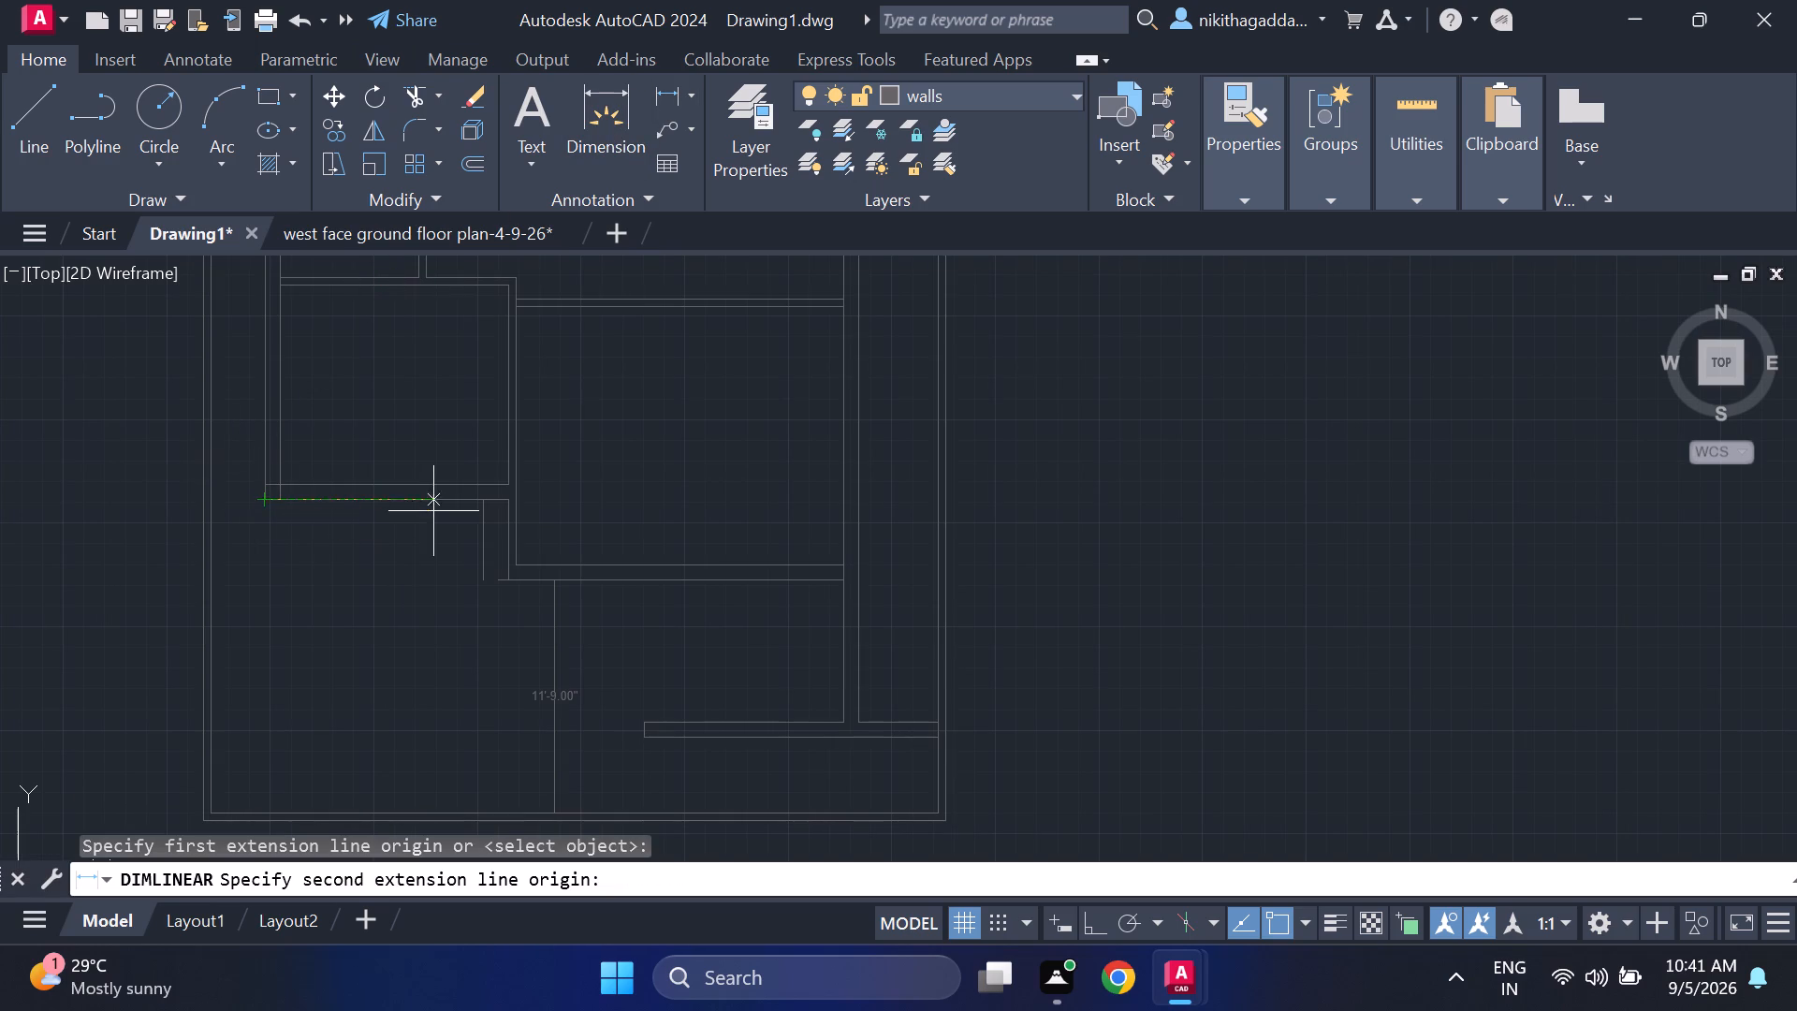
click(475, 503)
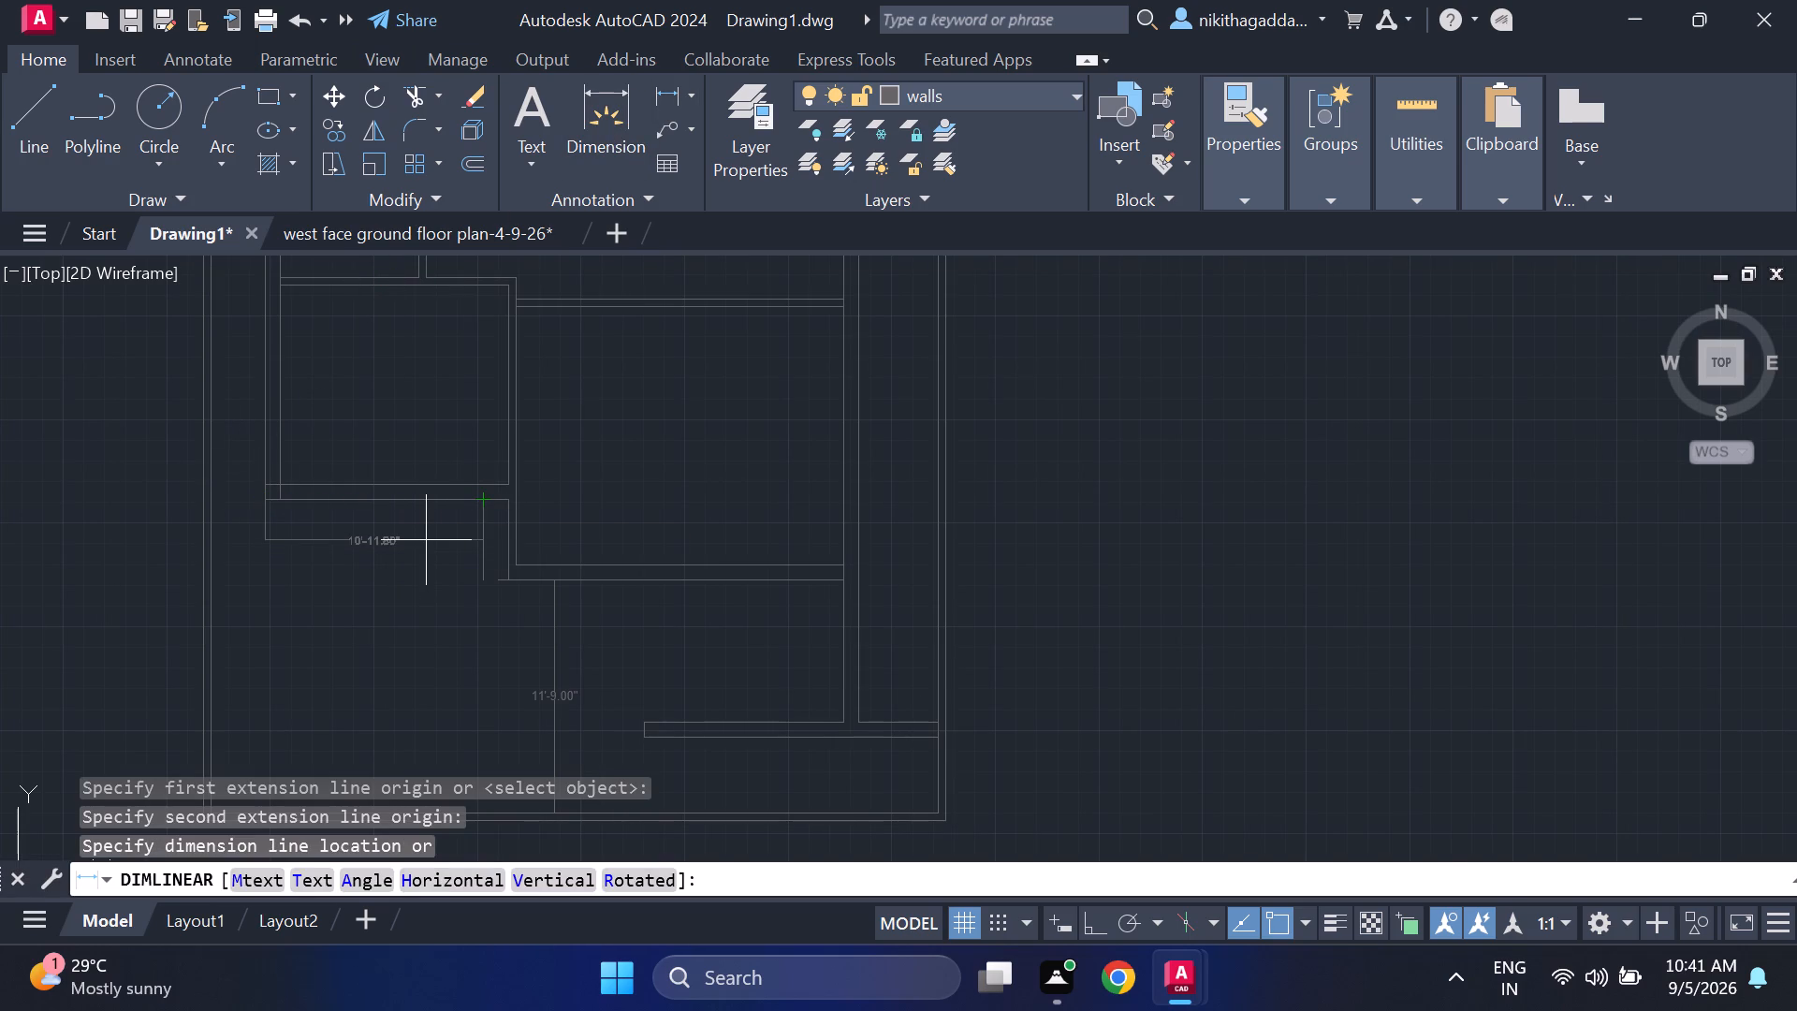
key(Escape)
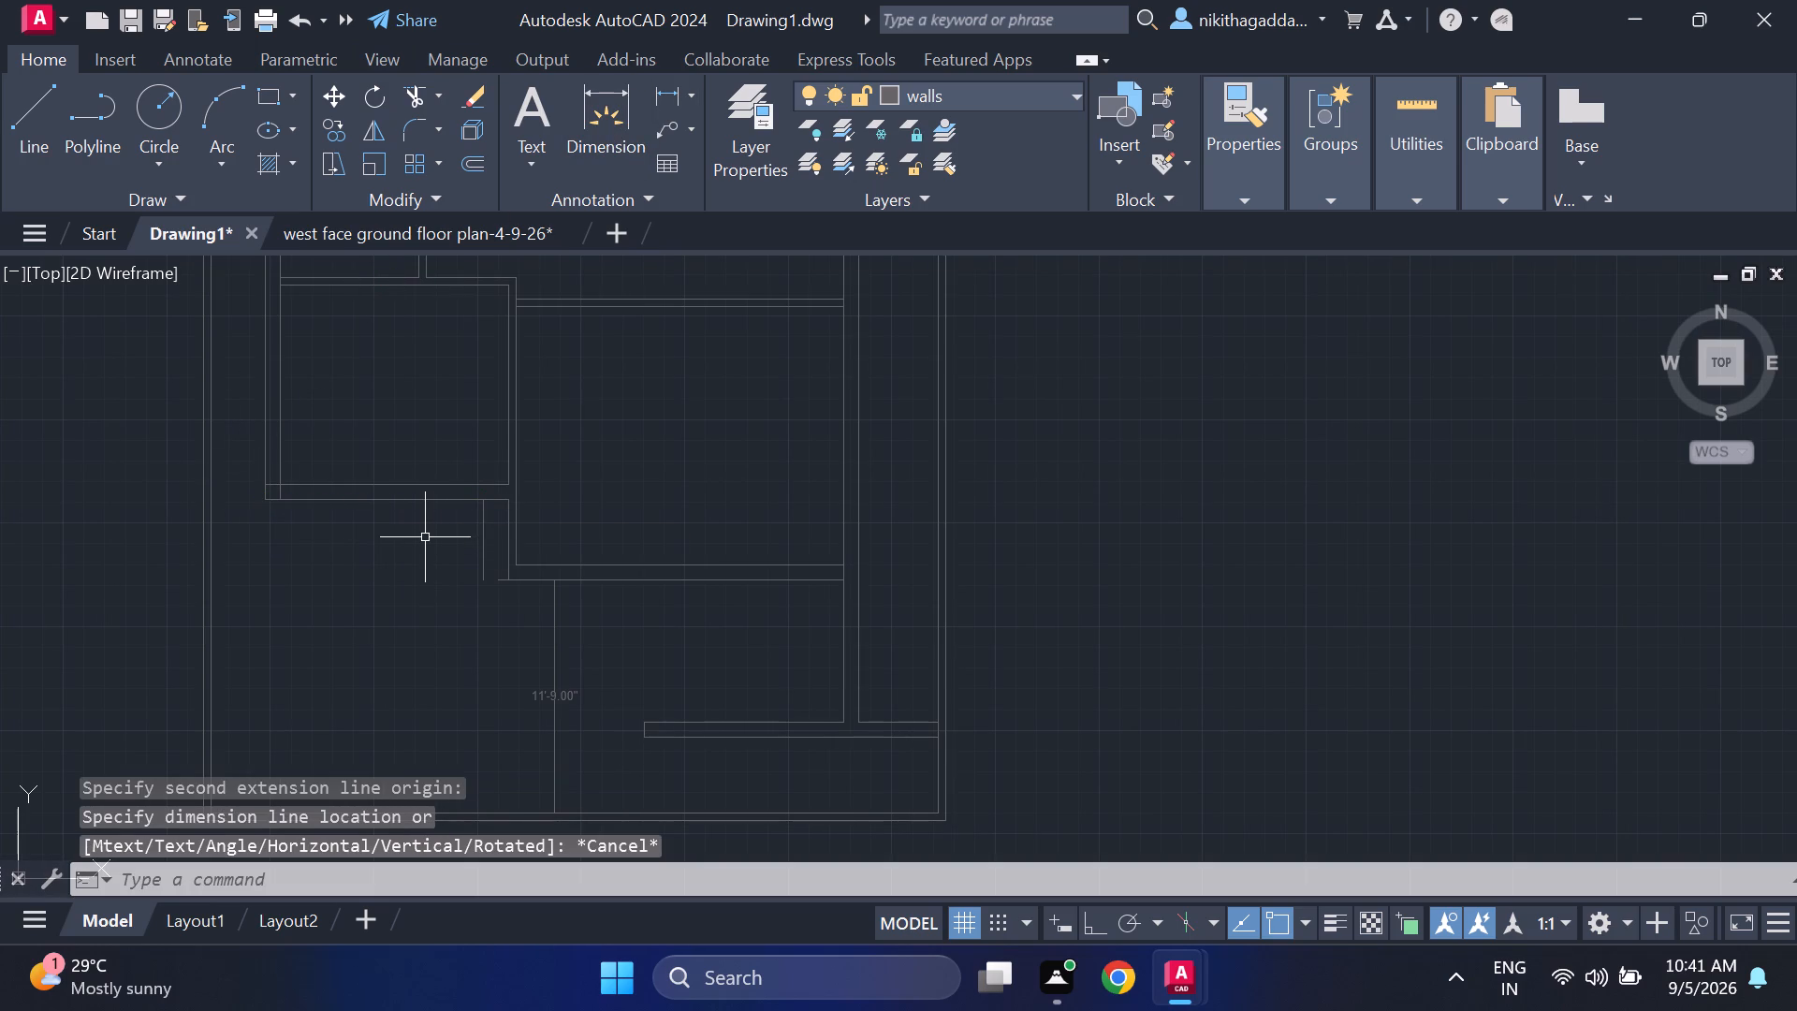
Move the short wall's west face line east along the room's south wall face, to about 11'-7" from the outer southwest corner.
key(m)
key(Return)
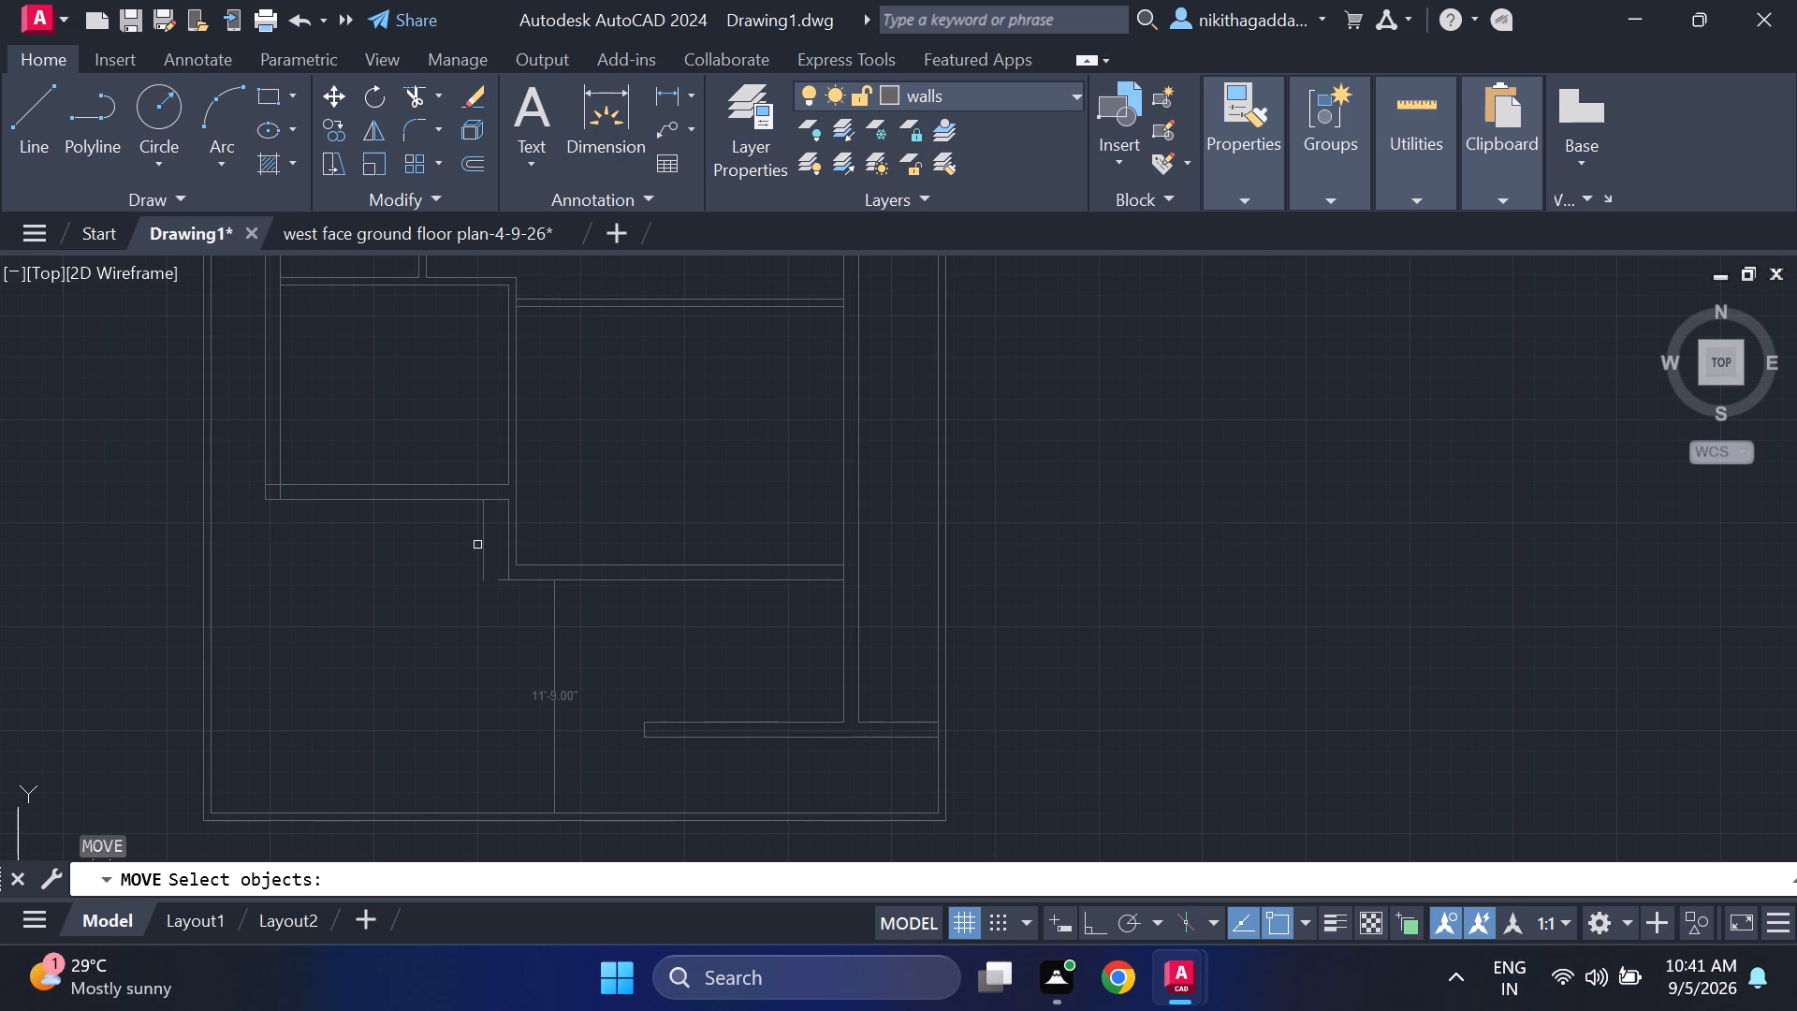
click(487, 536)
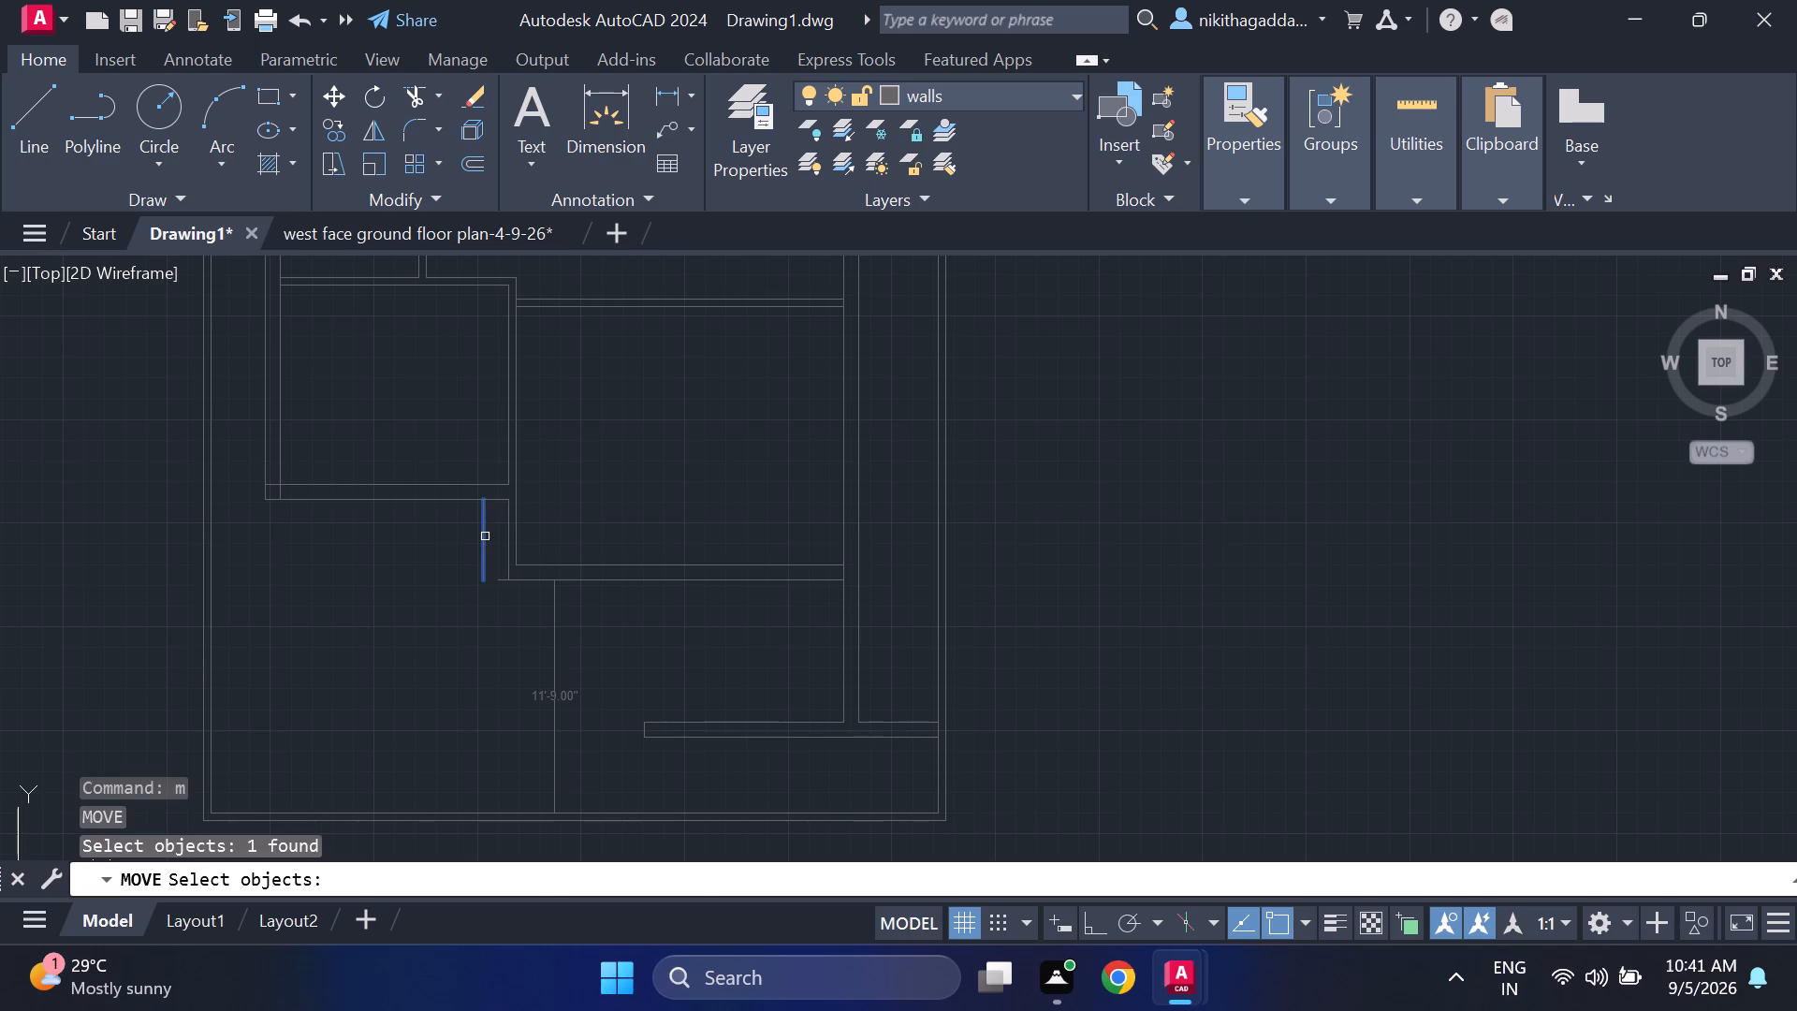
key(Return)
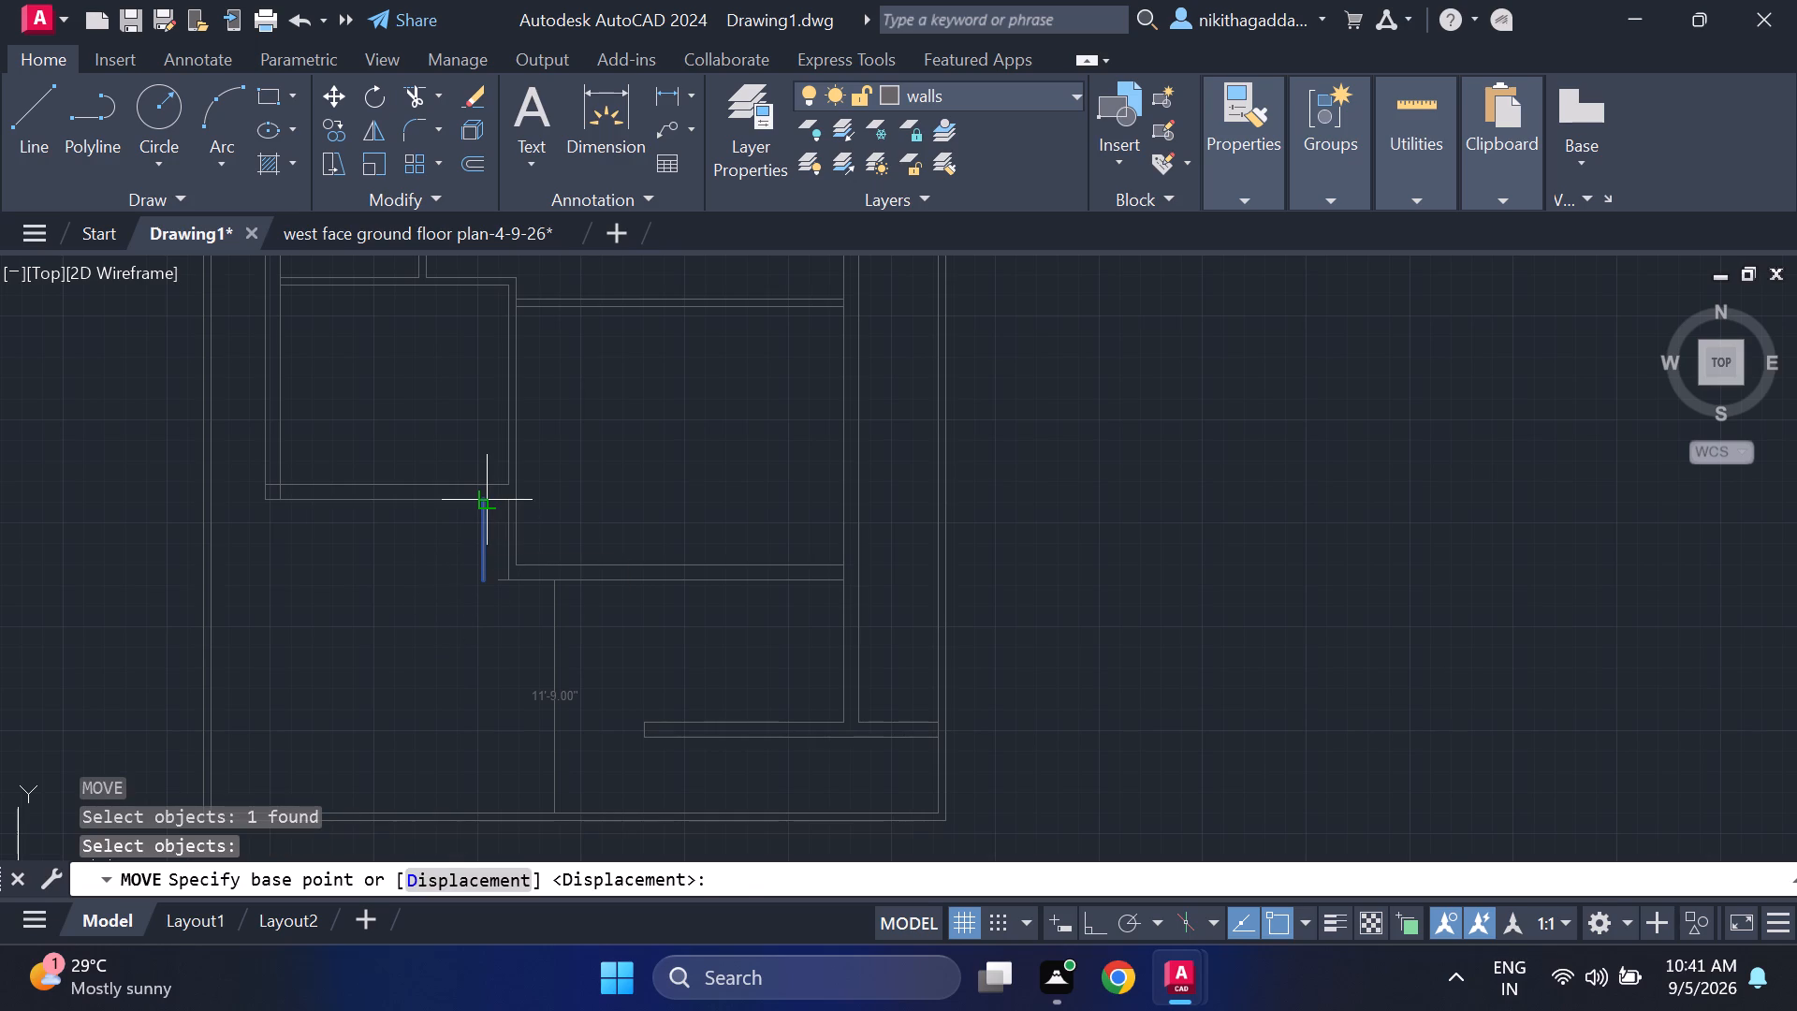
click(490, 507)
scroll(493, 511, up, 3)
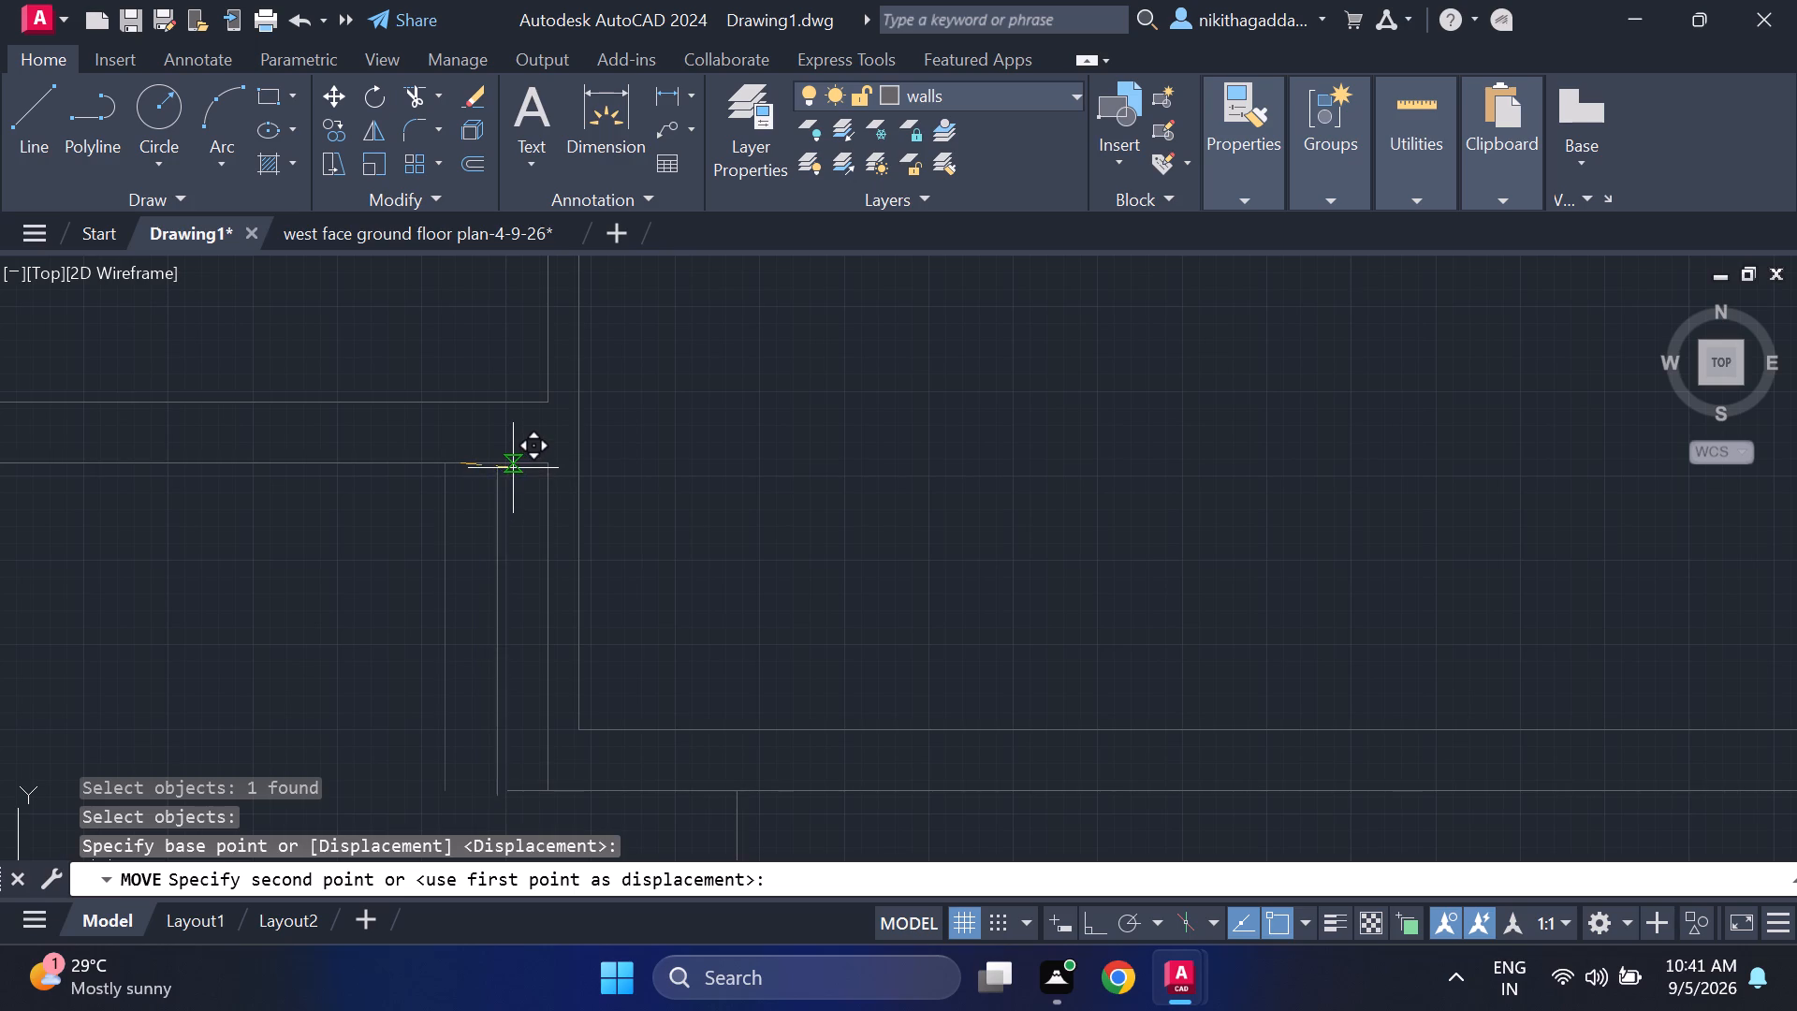
click(512, 465)
Measure the horizontal distance from the short wall's moved west face back to the southwest room's outer southwest corner, without placing a dimension.
scroll(389, 544, down, 1)
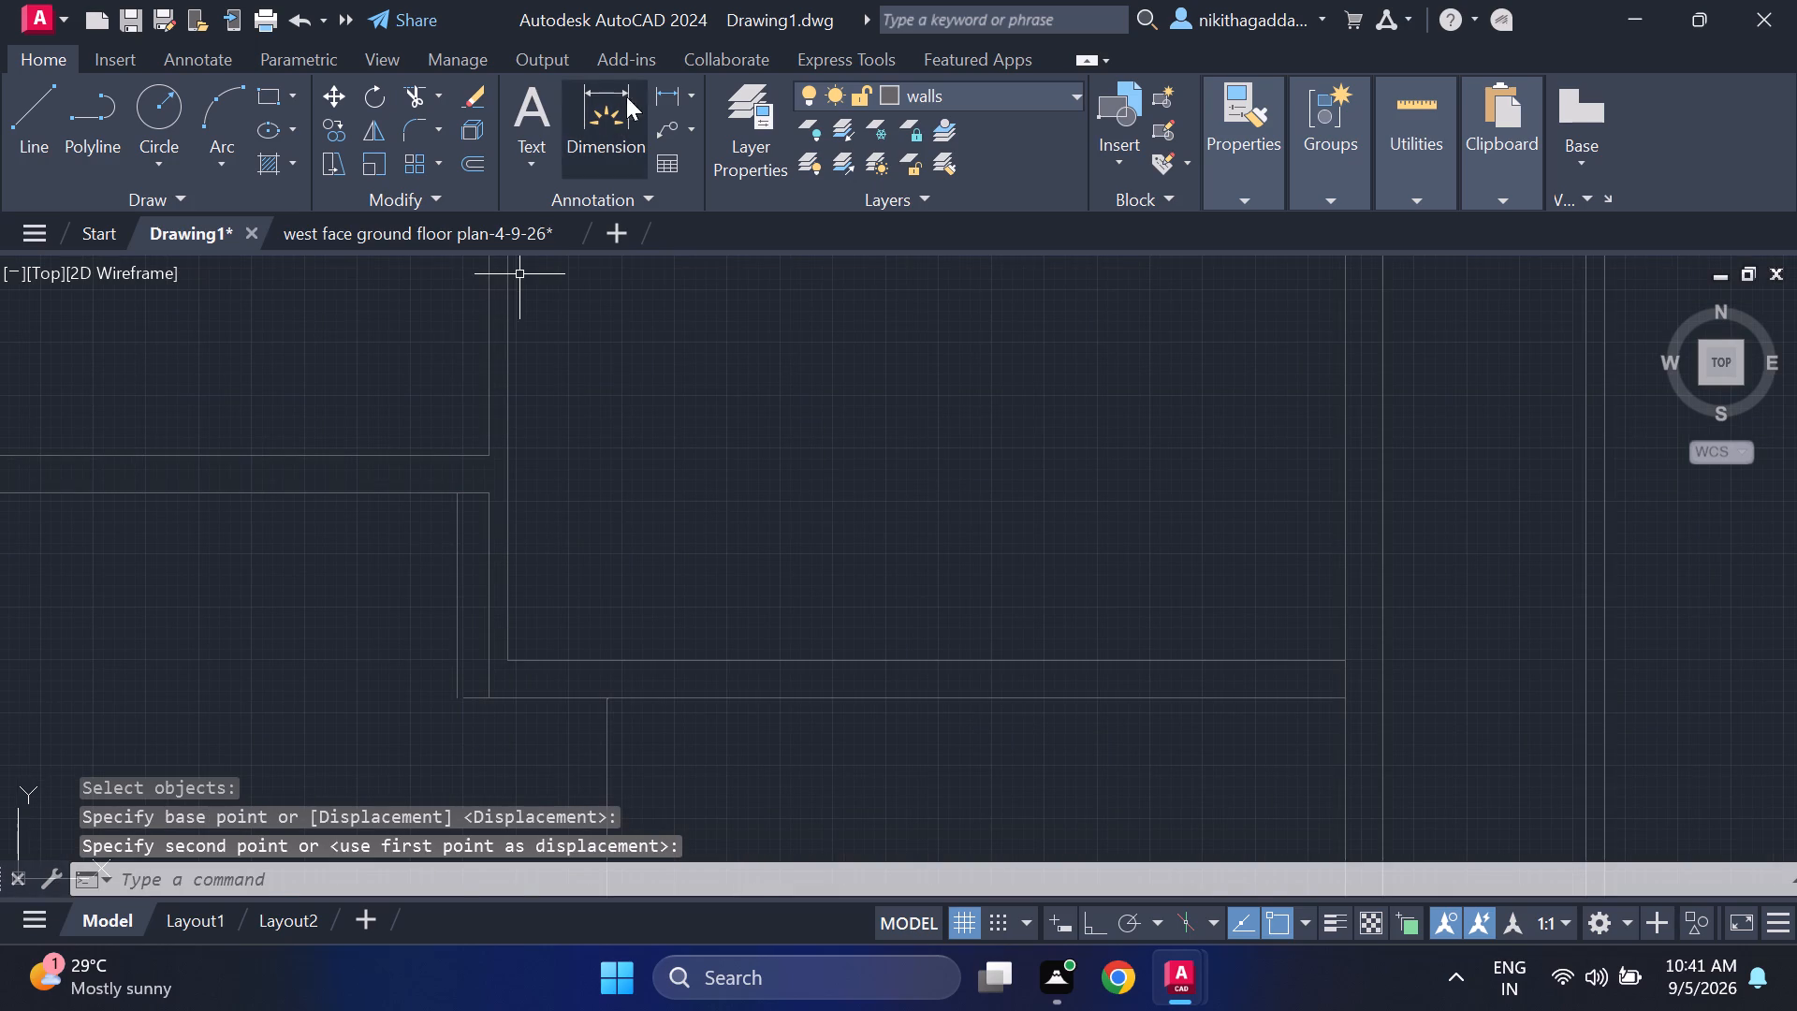
click(653, 88)
click(460, 489)
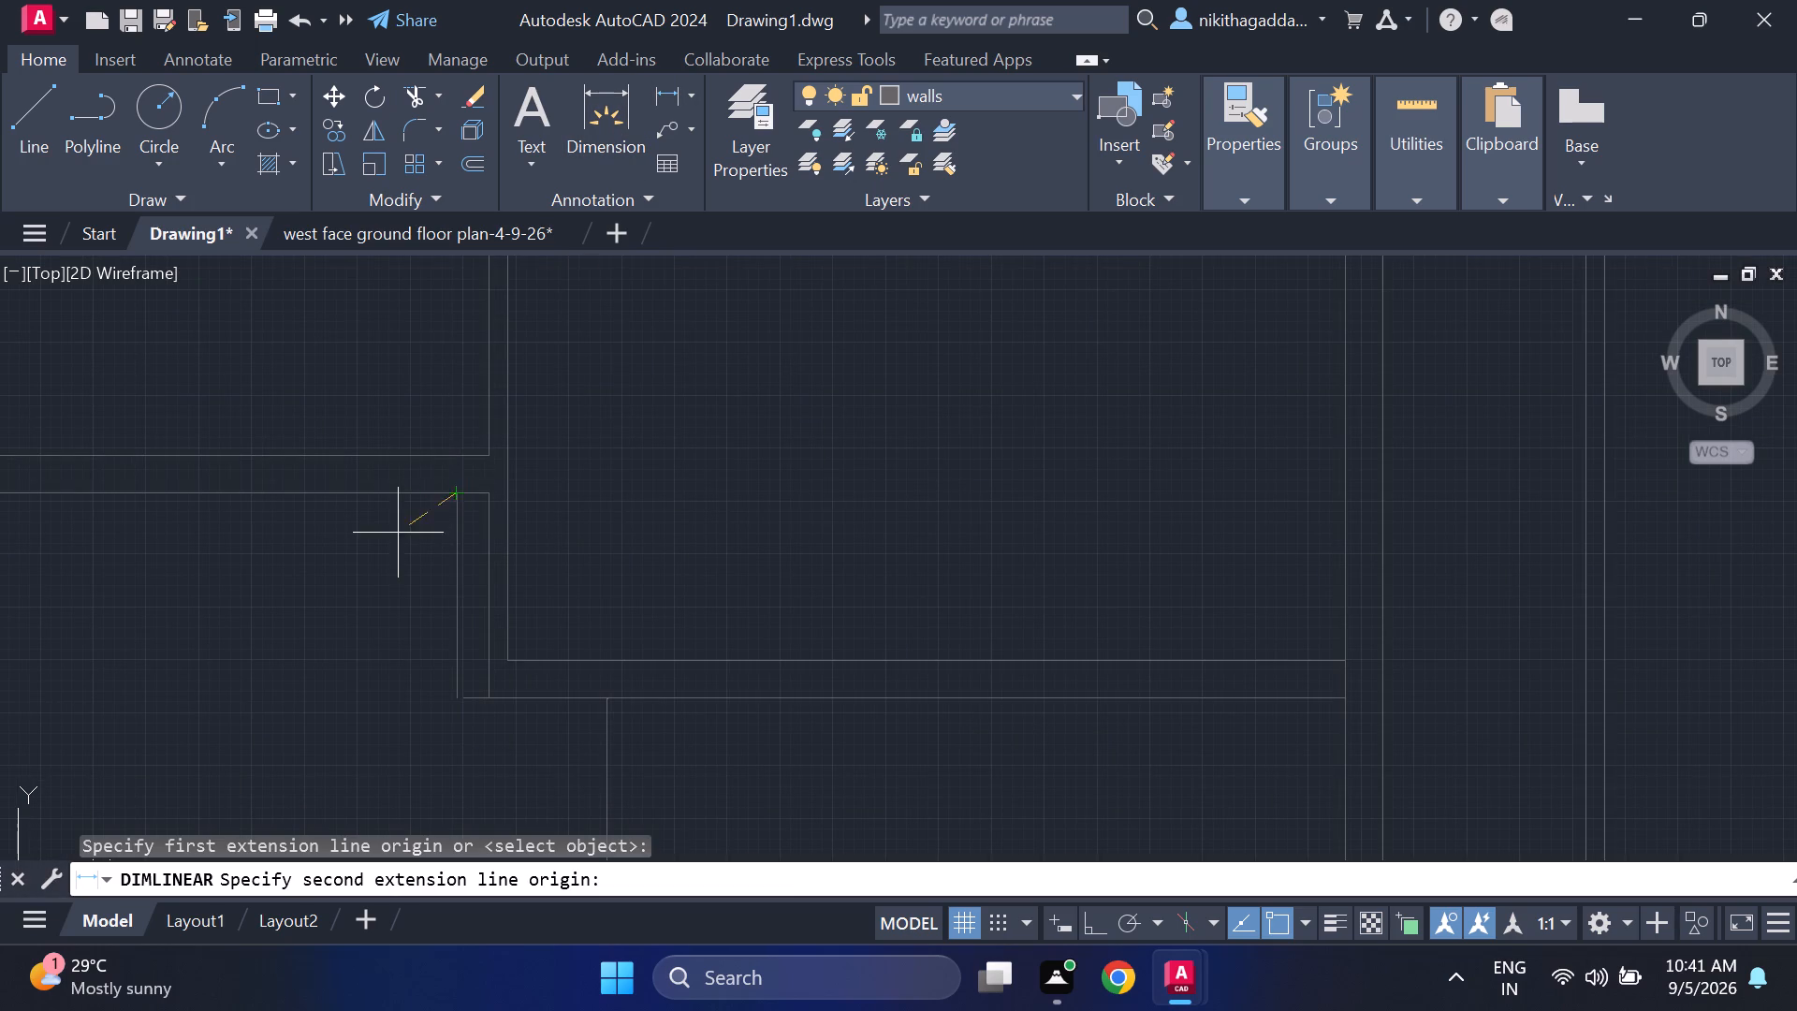
scroll(397, 534, down, 3)
scroll(274, 536, up, 2)
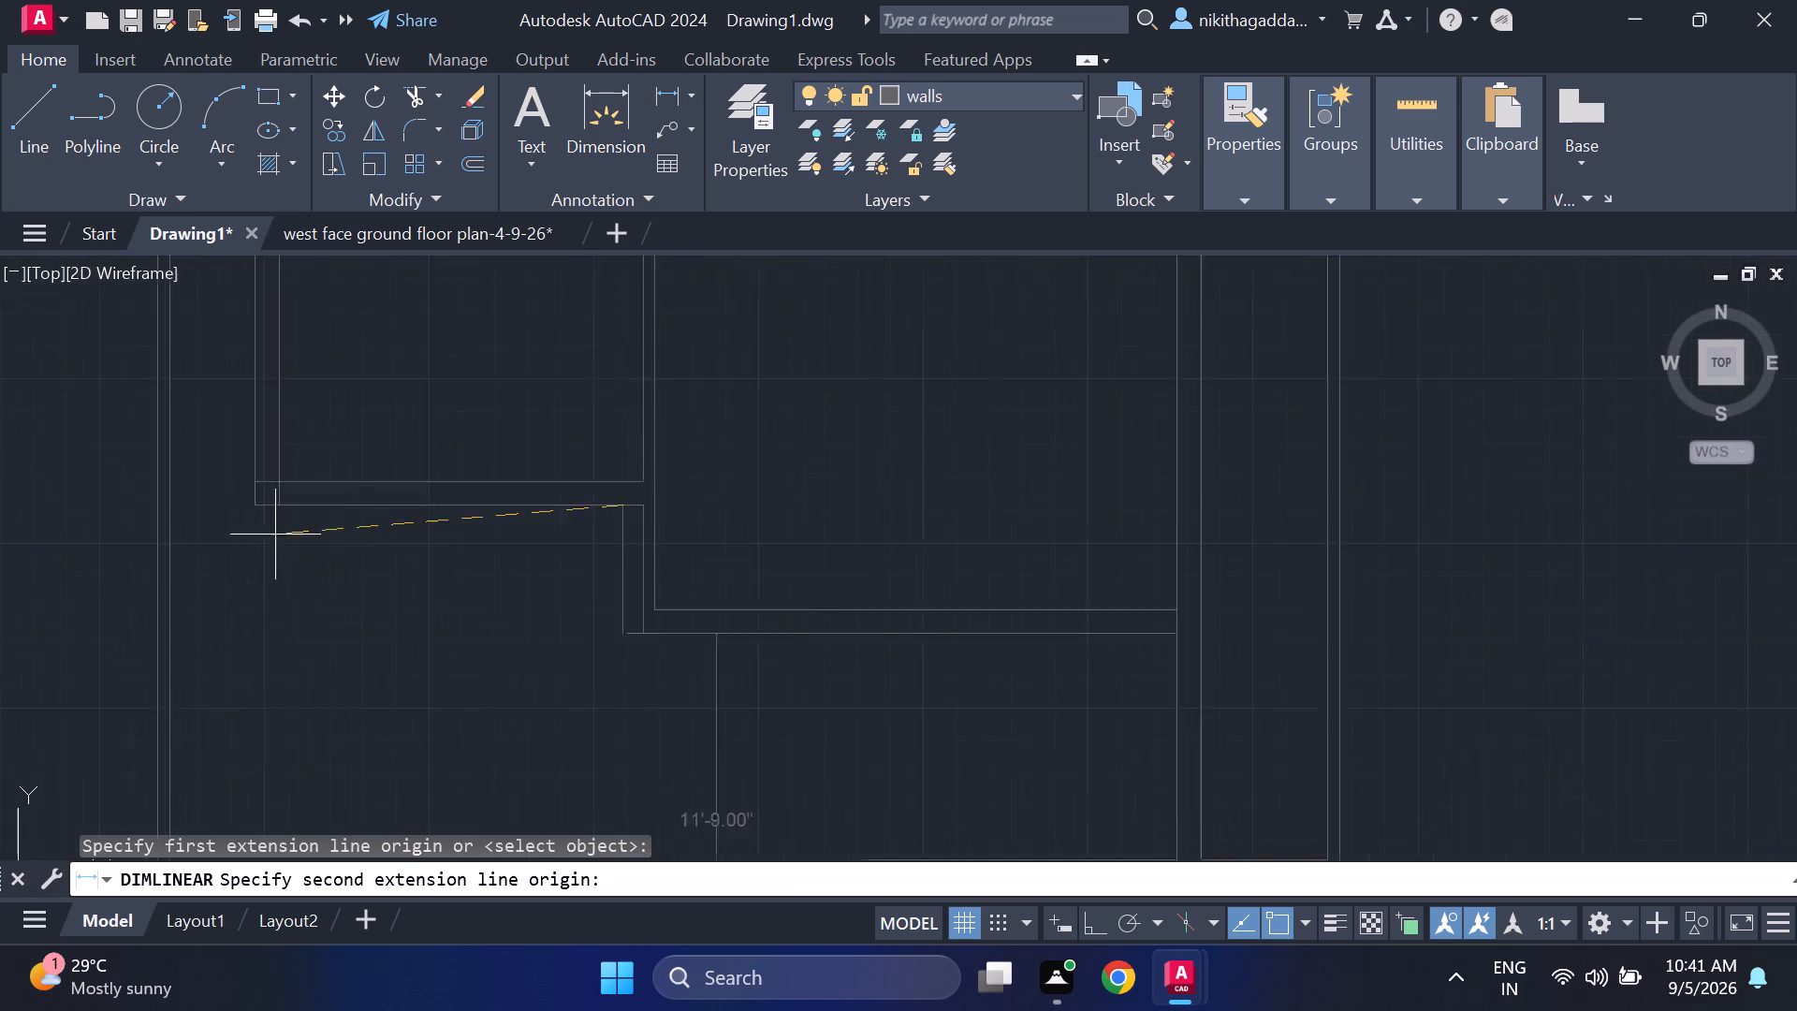
scroll(275, 535, up, 1)
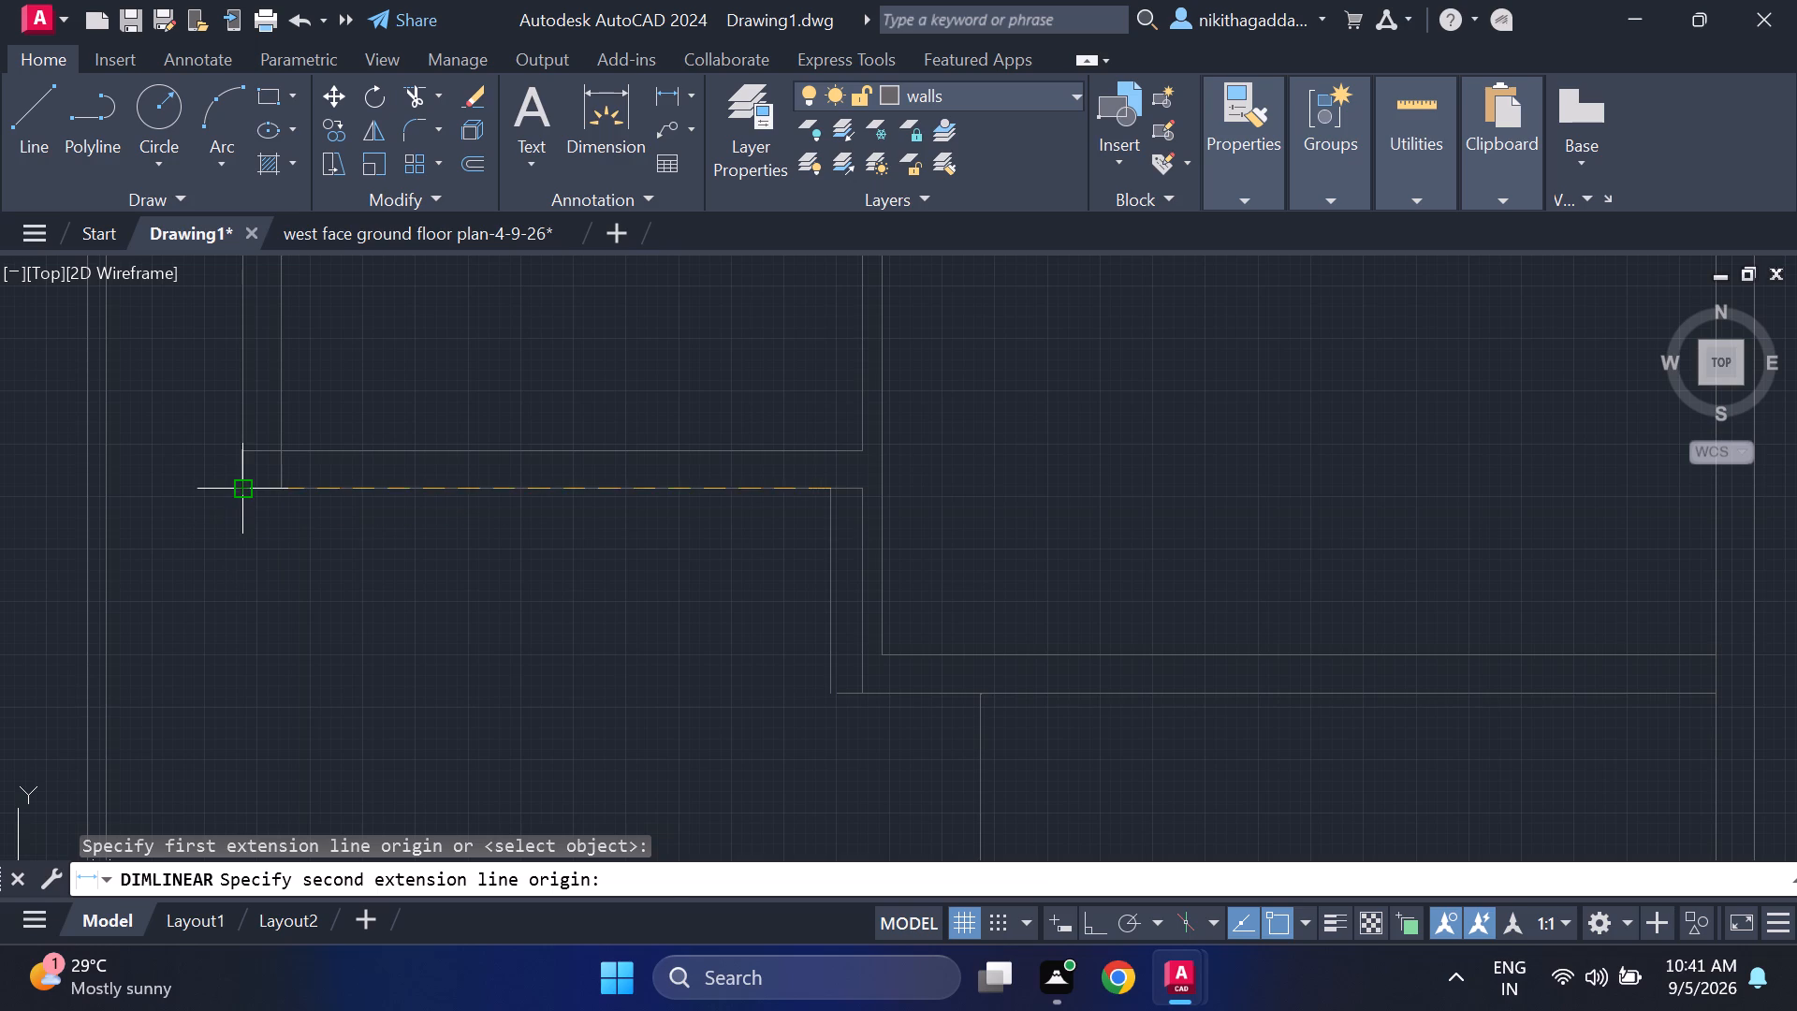
click(244, 490)
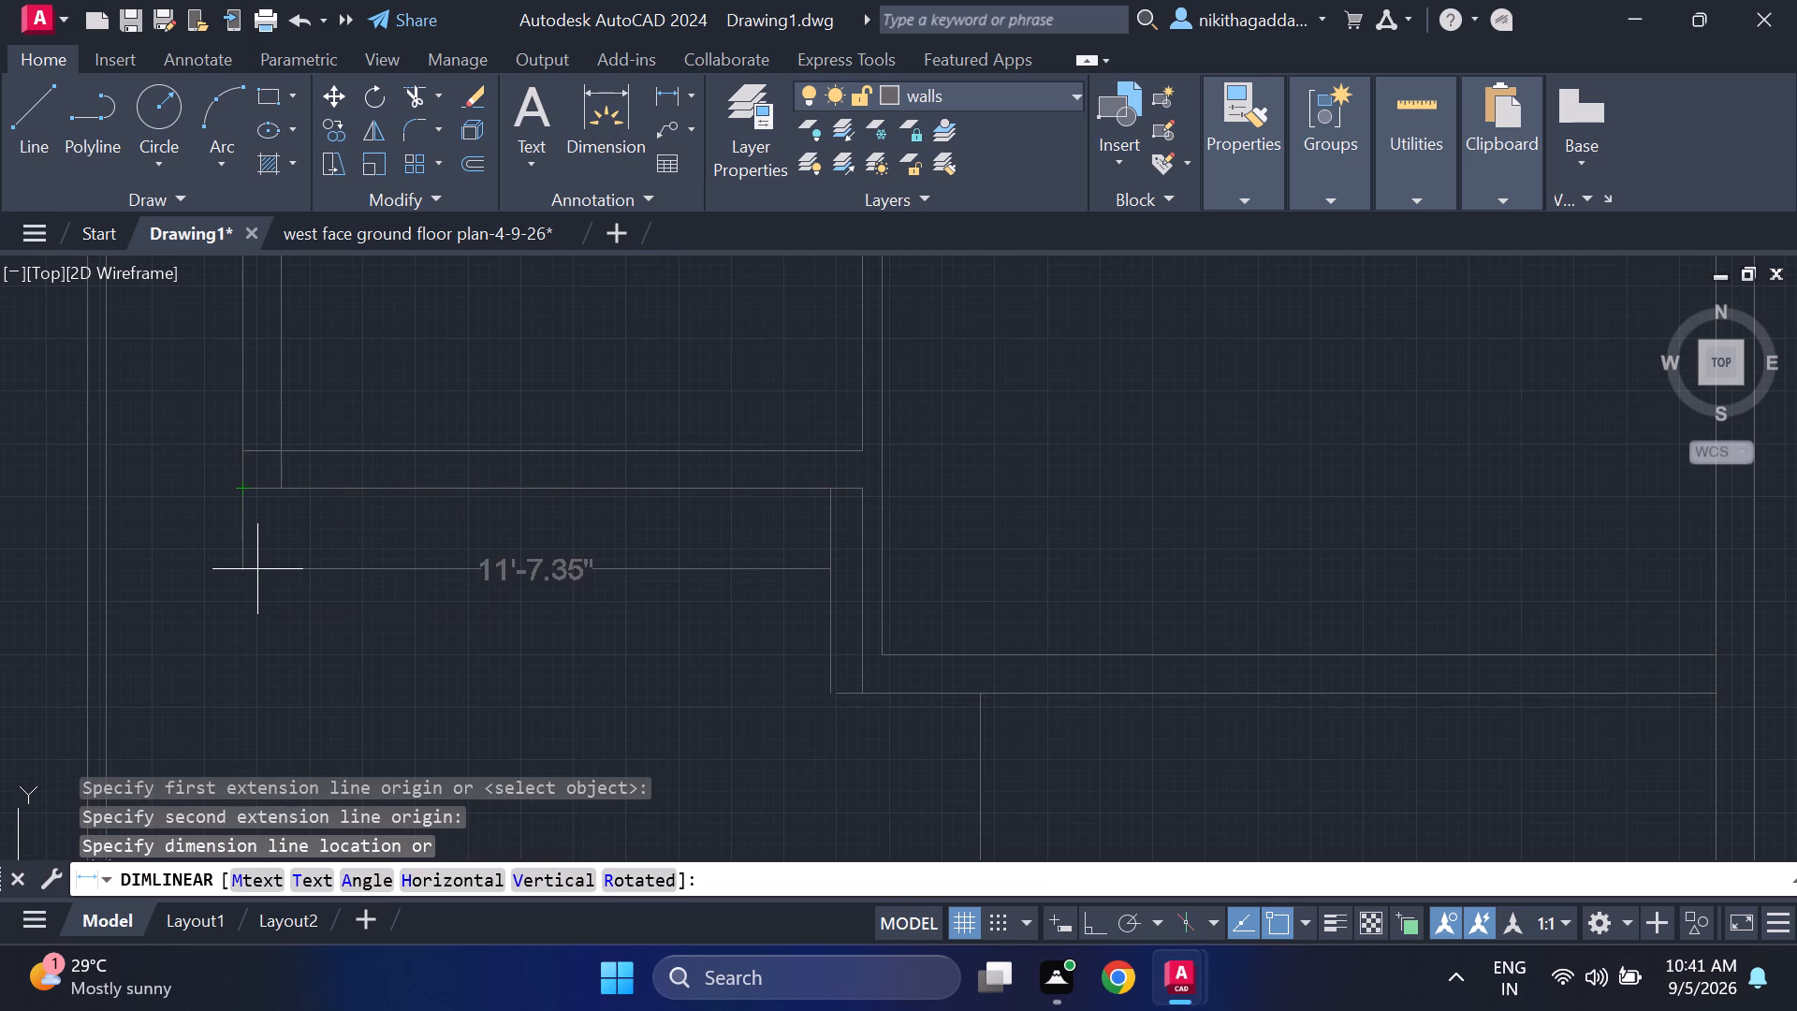
key(Escape)
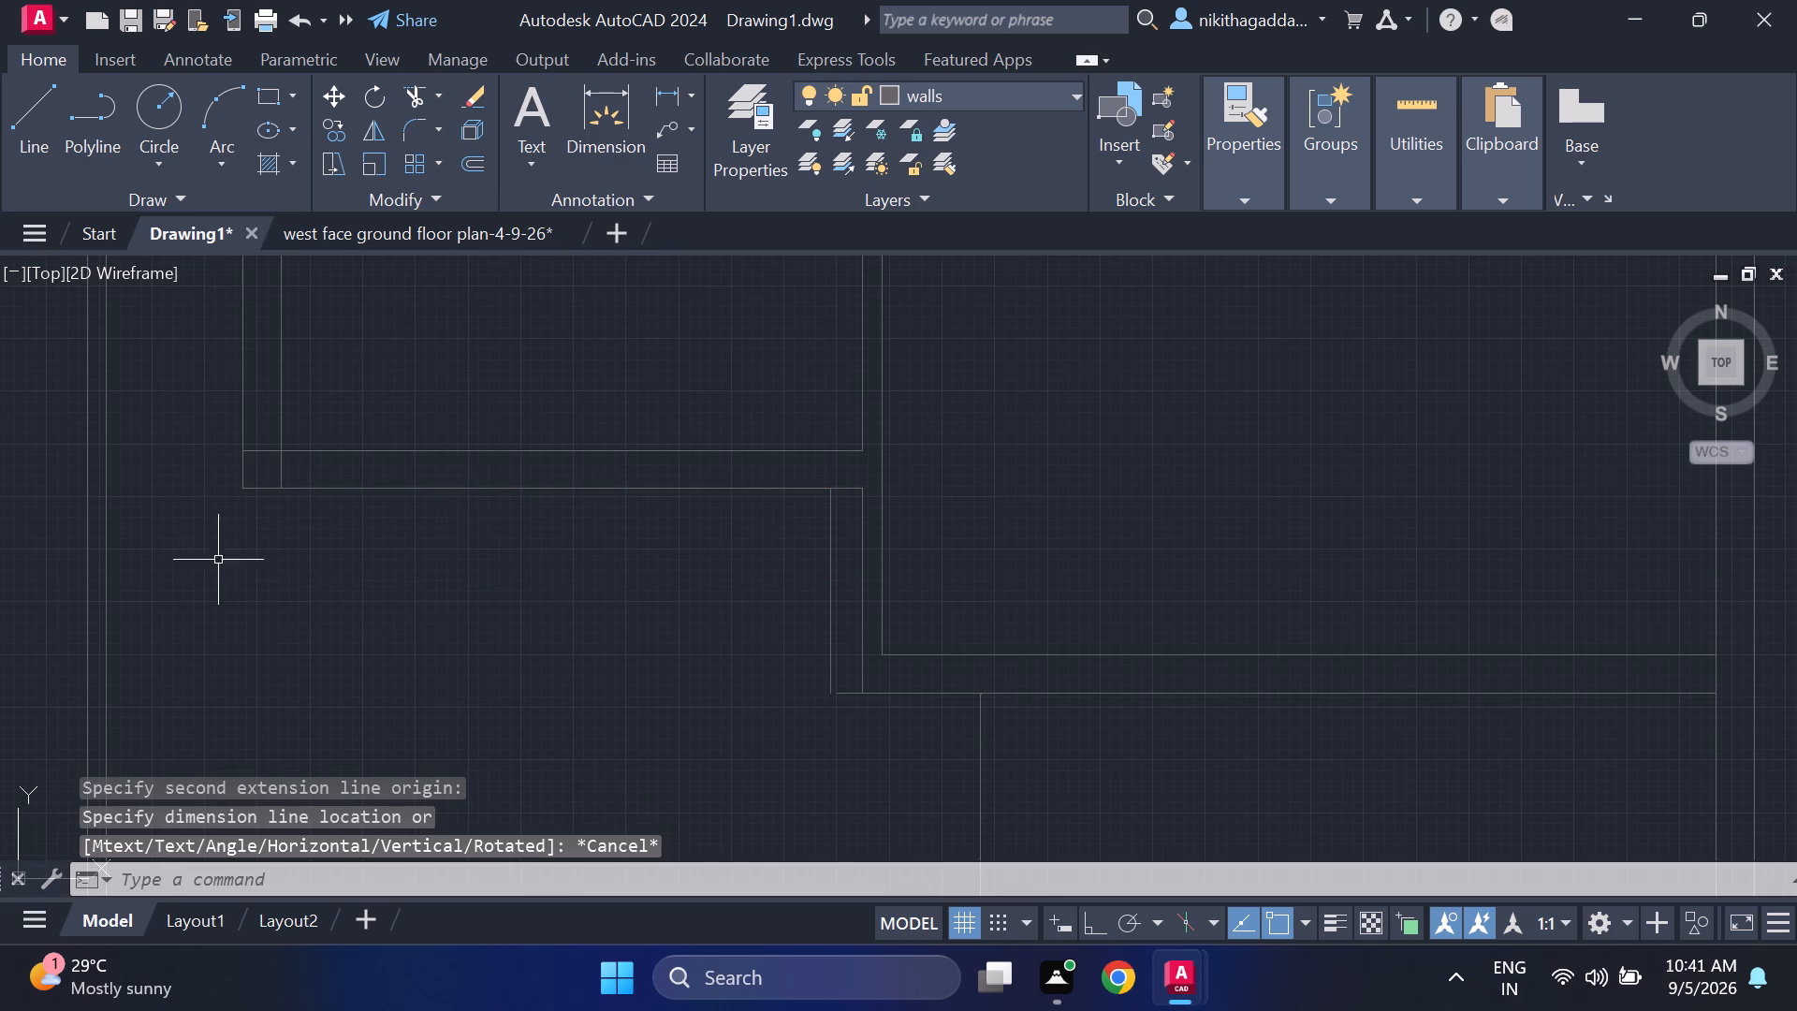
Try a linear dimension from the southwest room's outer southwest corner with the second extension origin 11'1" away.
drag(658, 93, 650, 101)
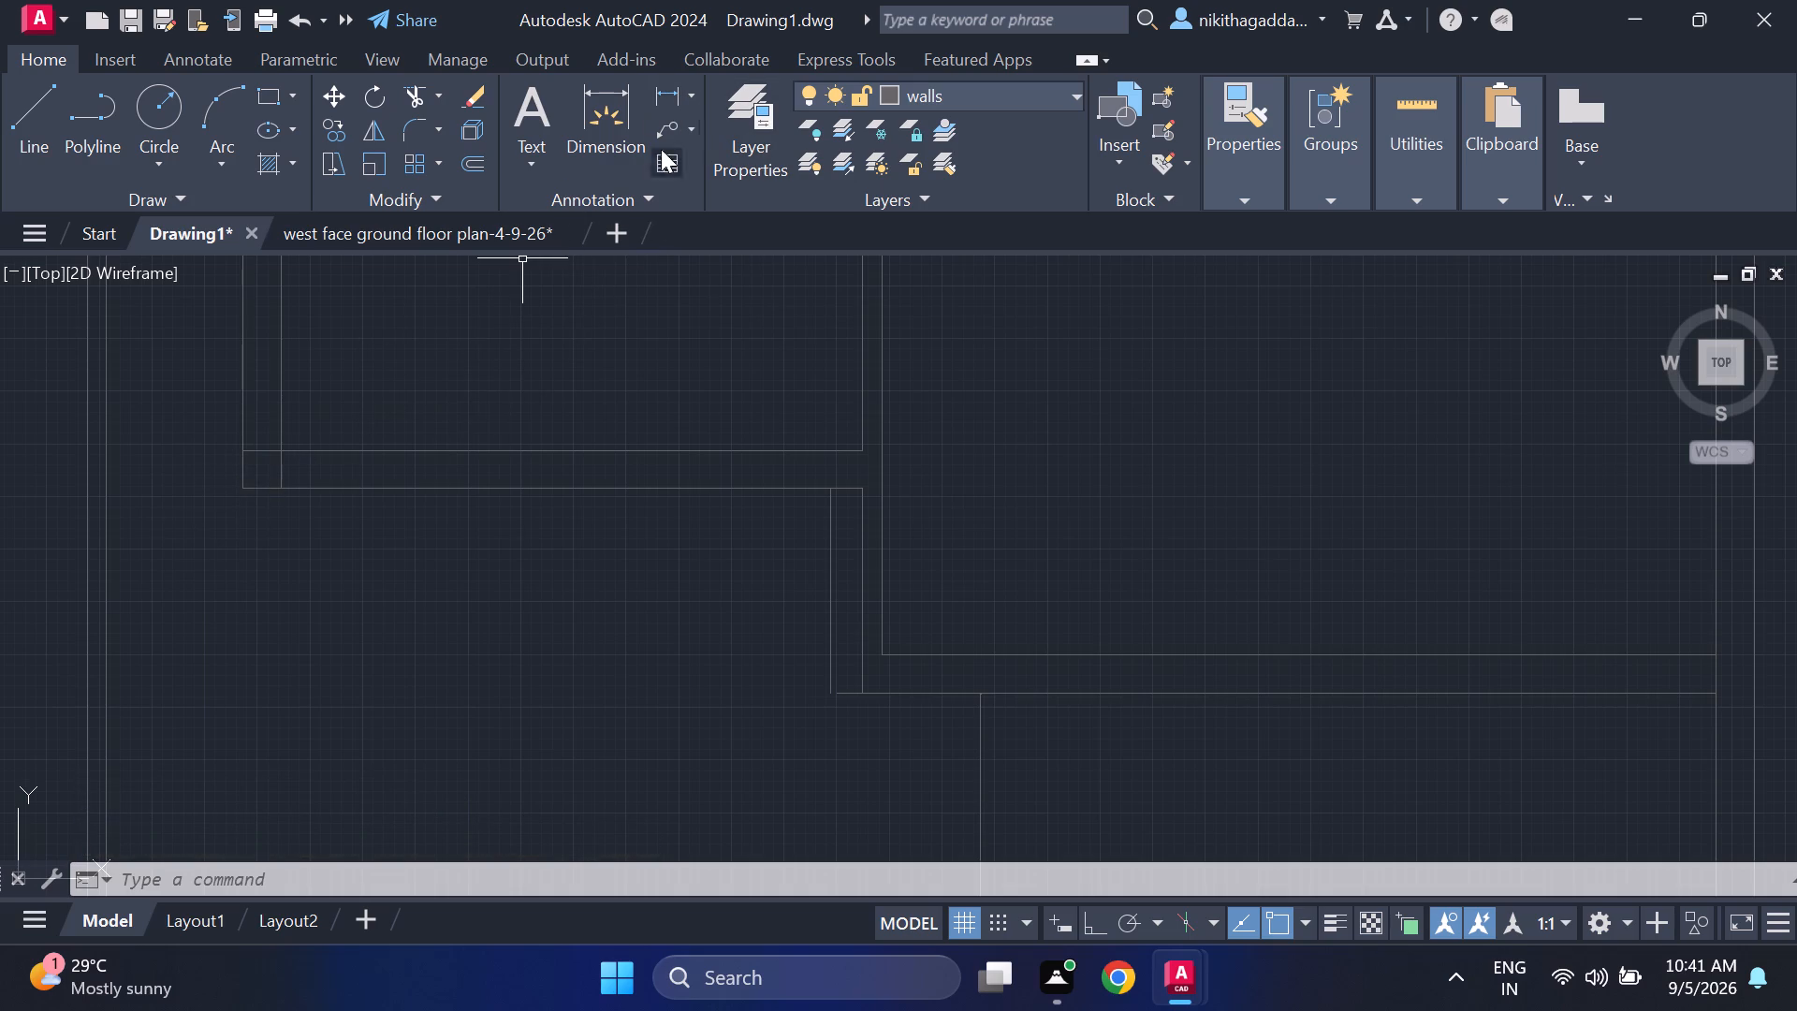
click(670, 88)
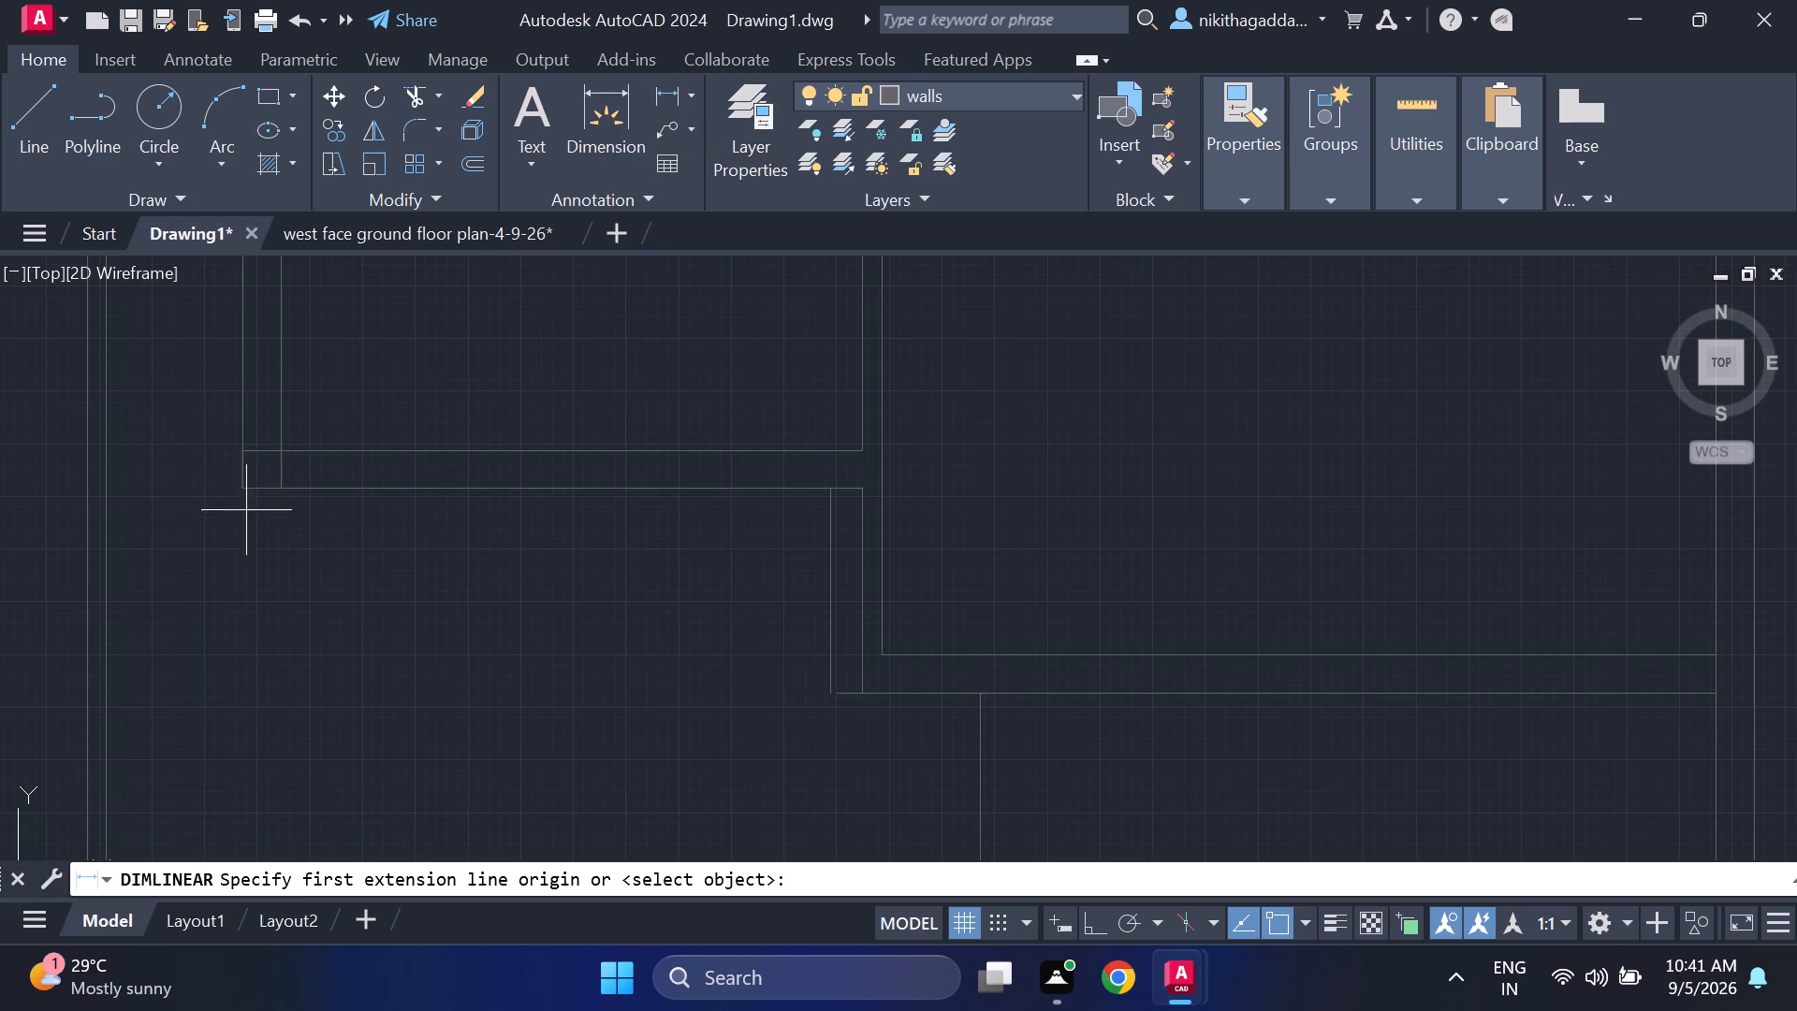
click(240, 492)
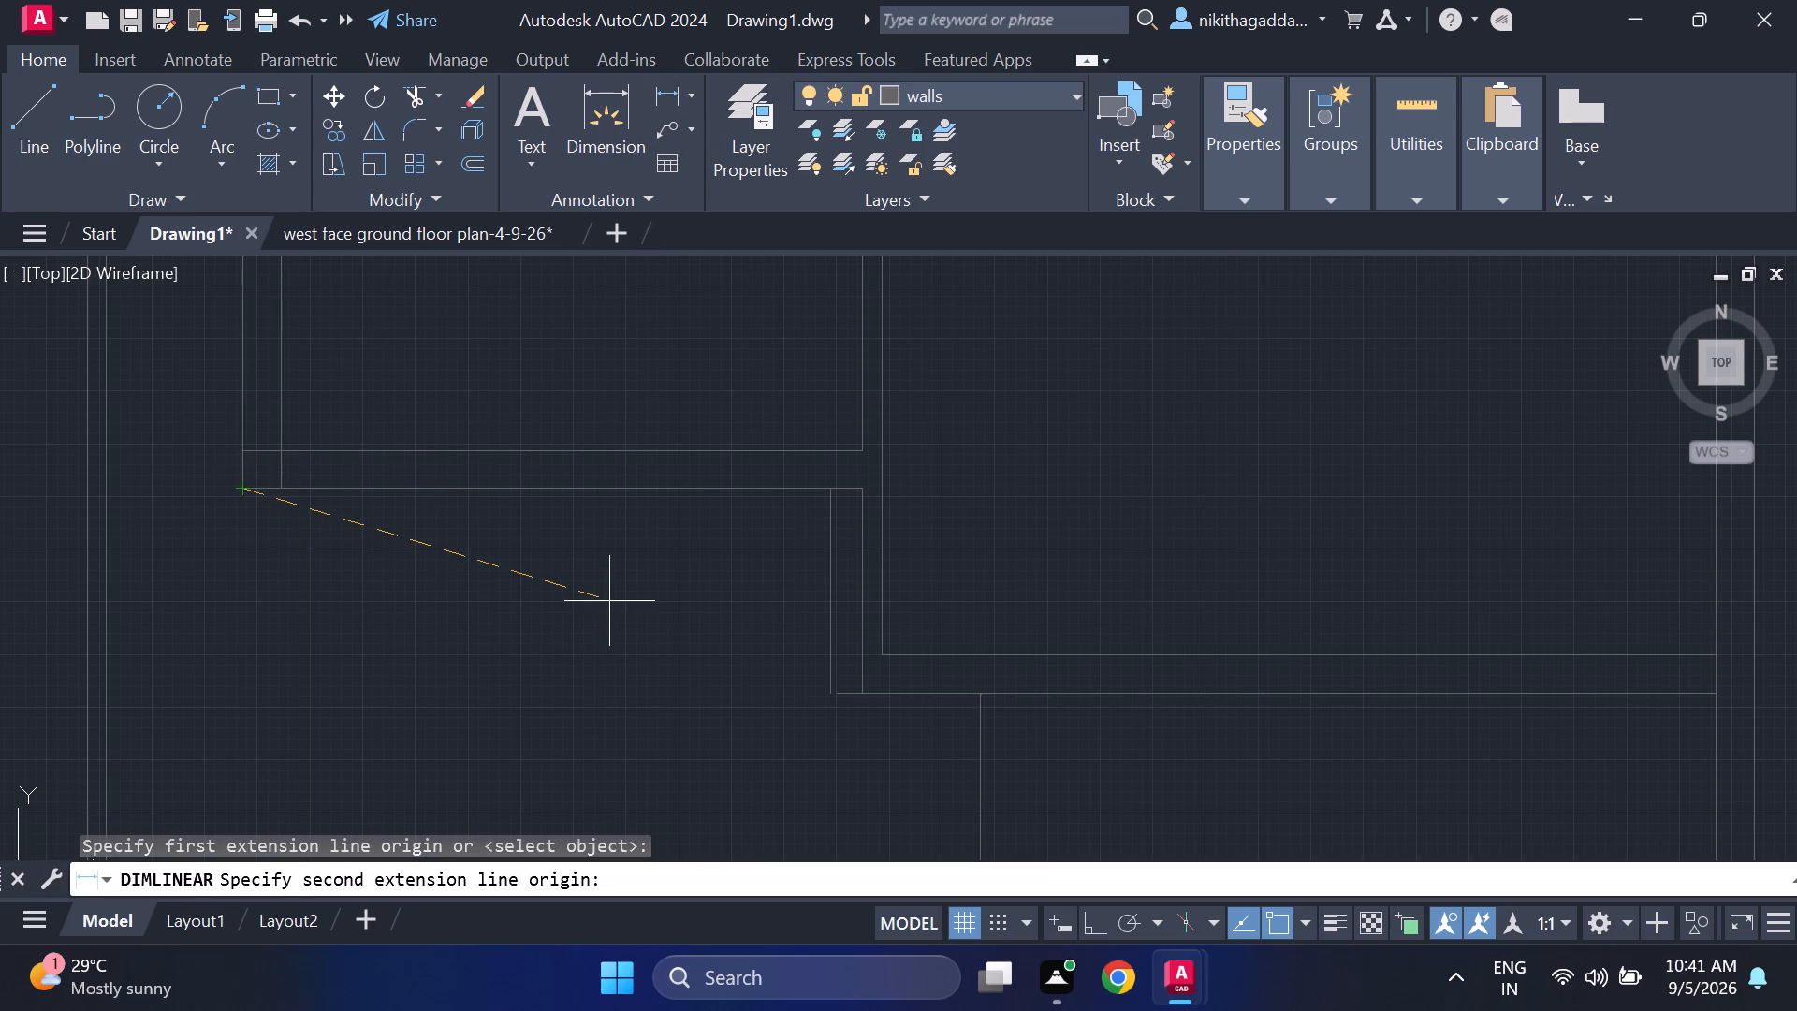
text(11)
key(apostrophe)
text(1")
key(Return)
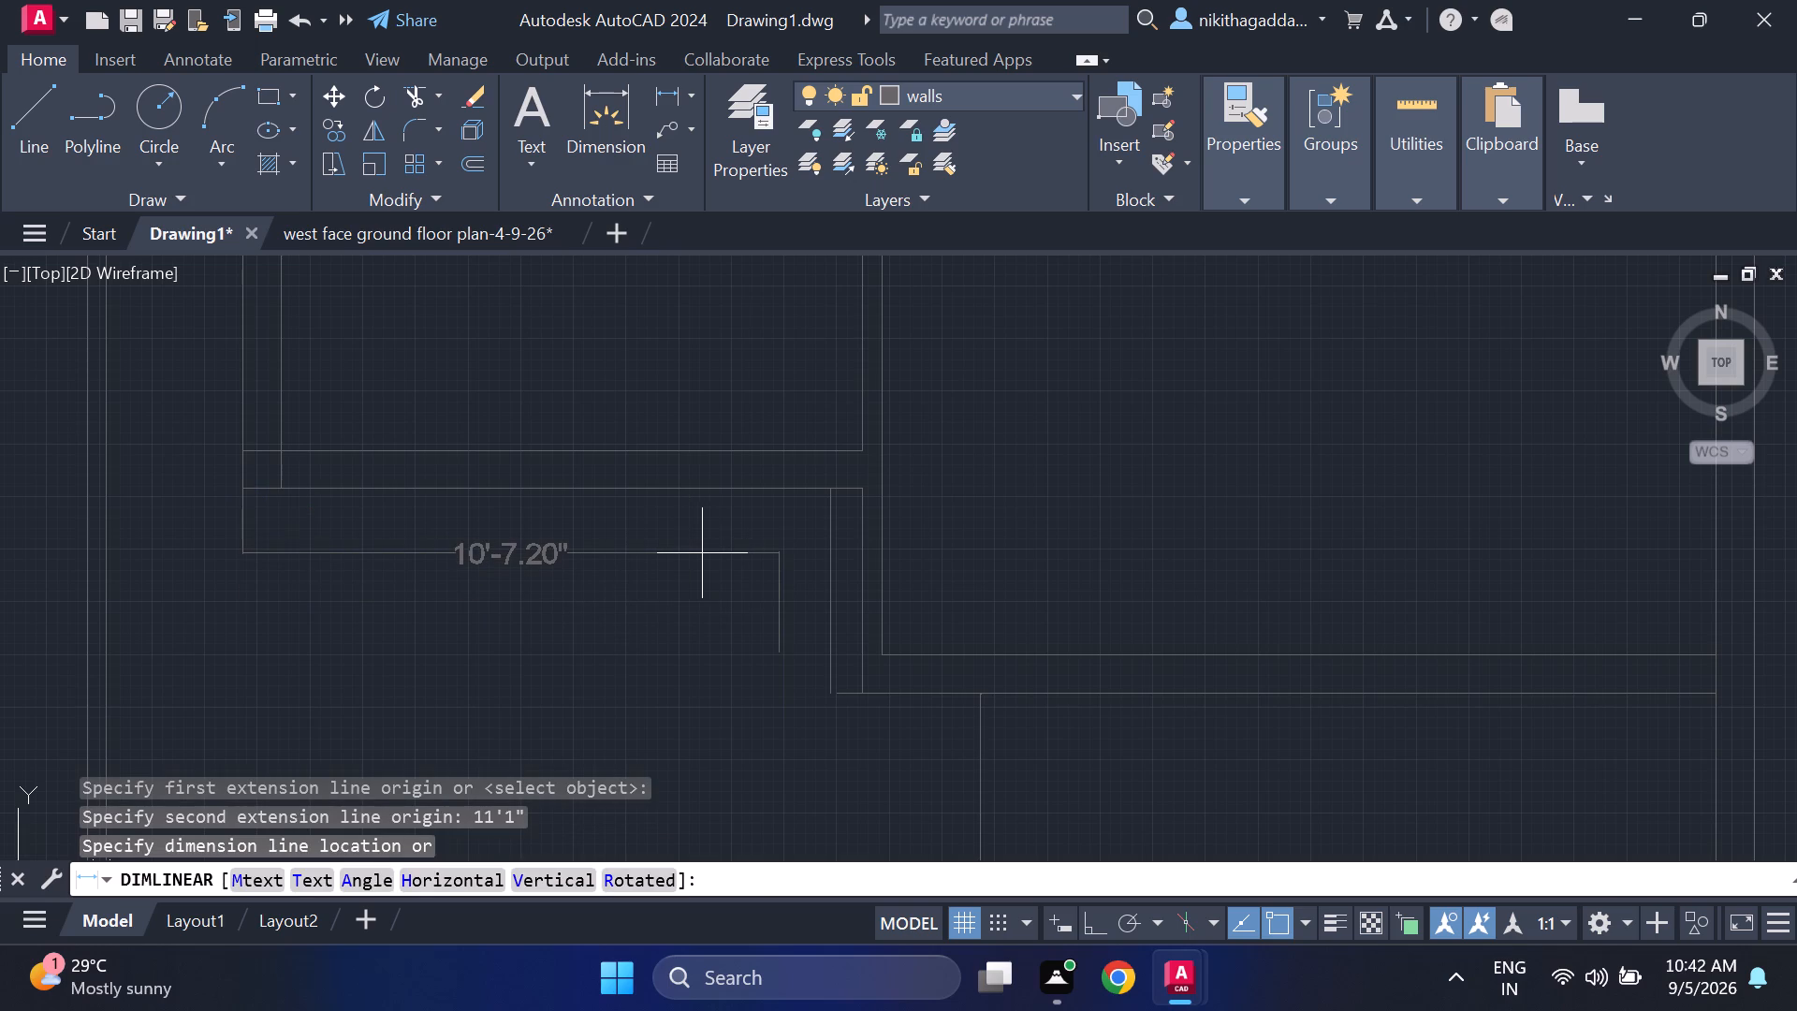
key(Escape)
Start another linear dimension from the southwest room's outer southwest corner.
key(space)
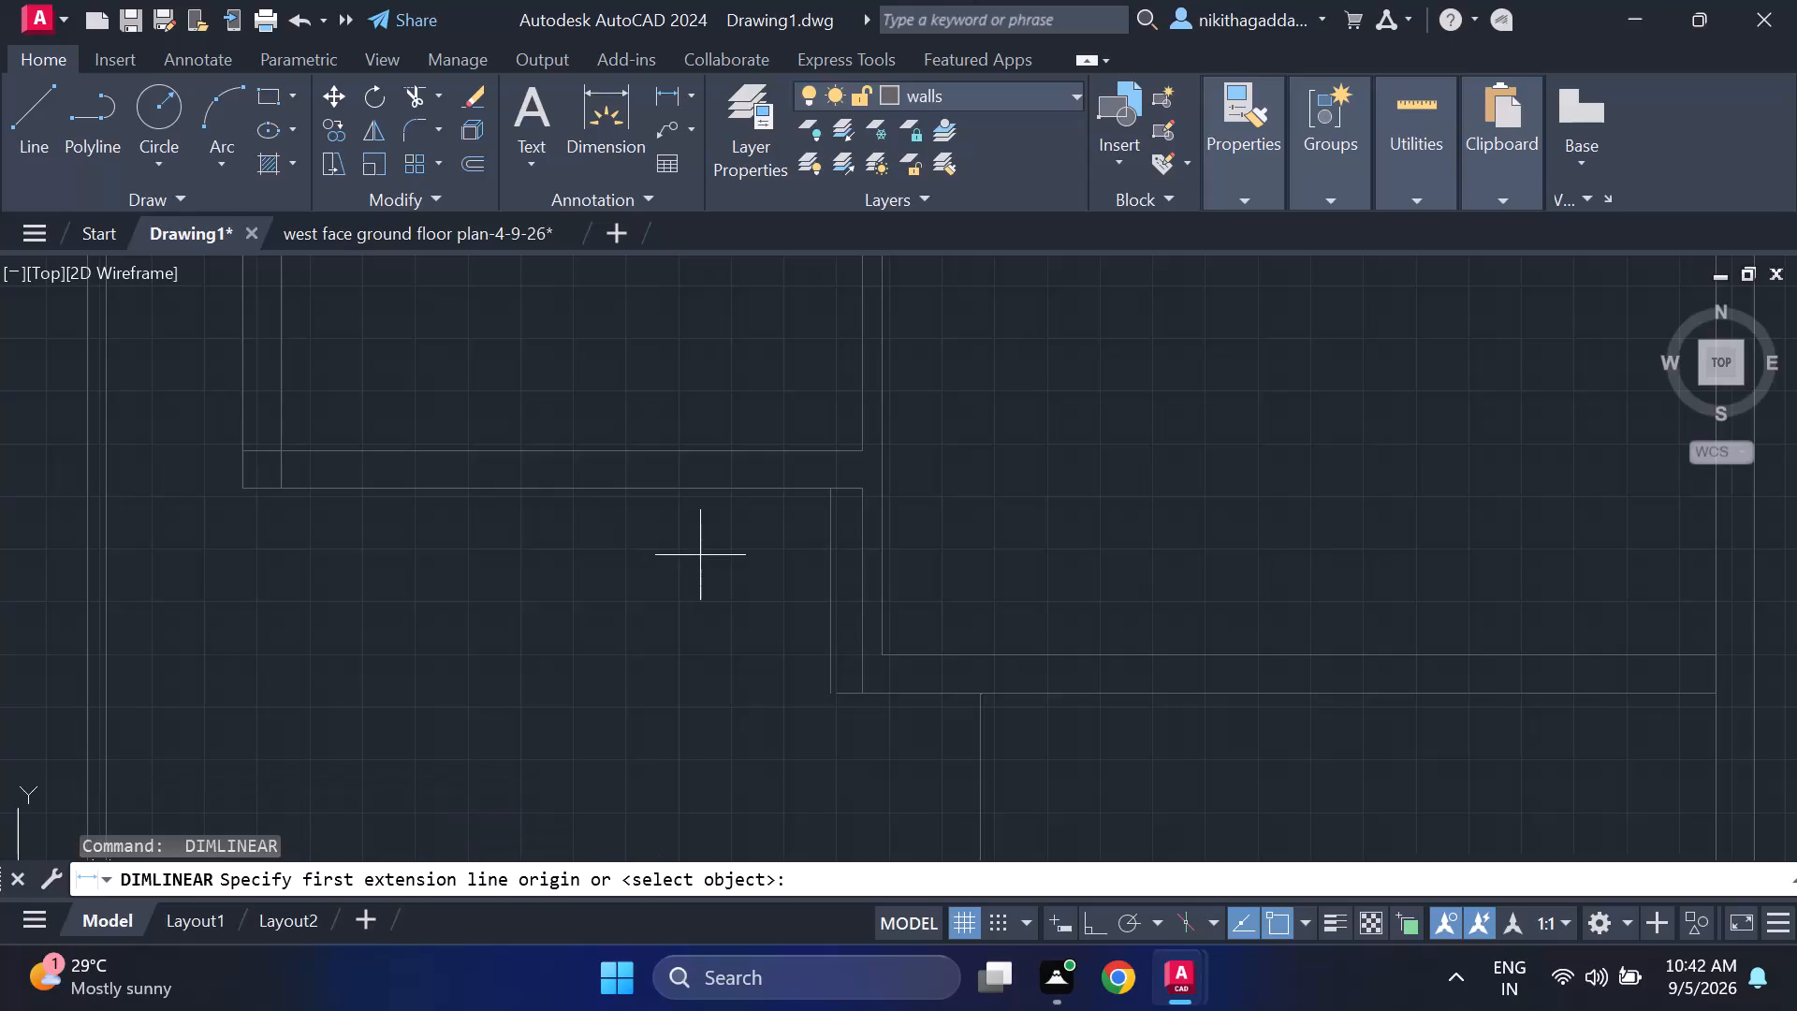
click(243, 498)
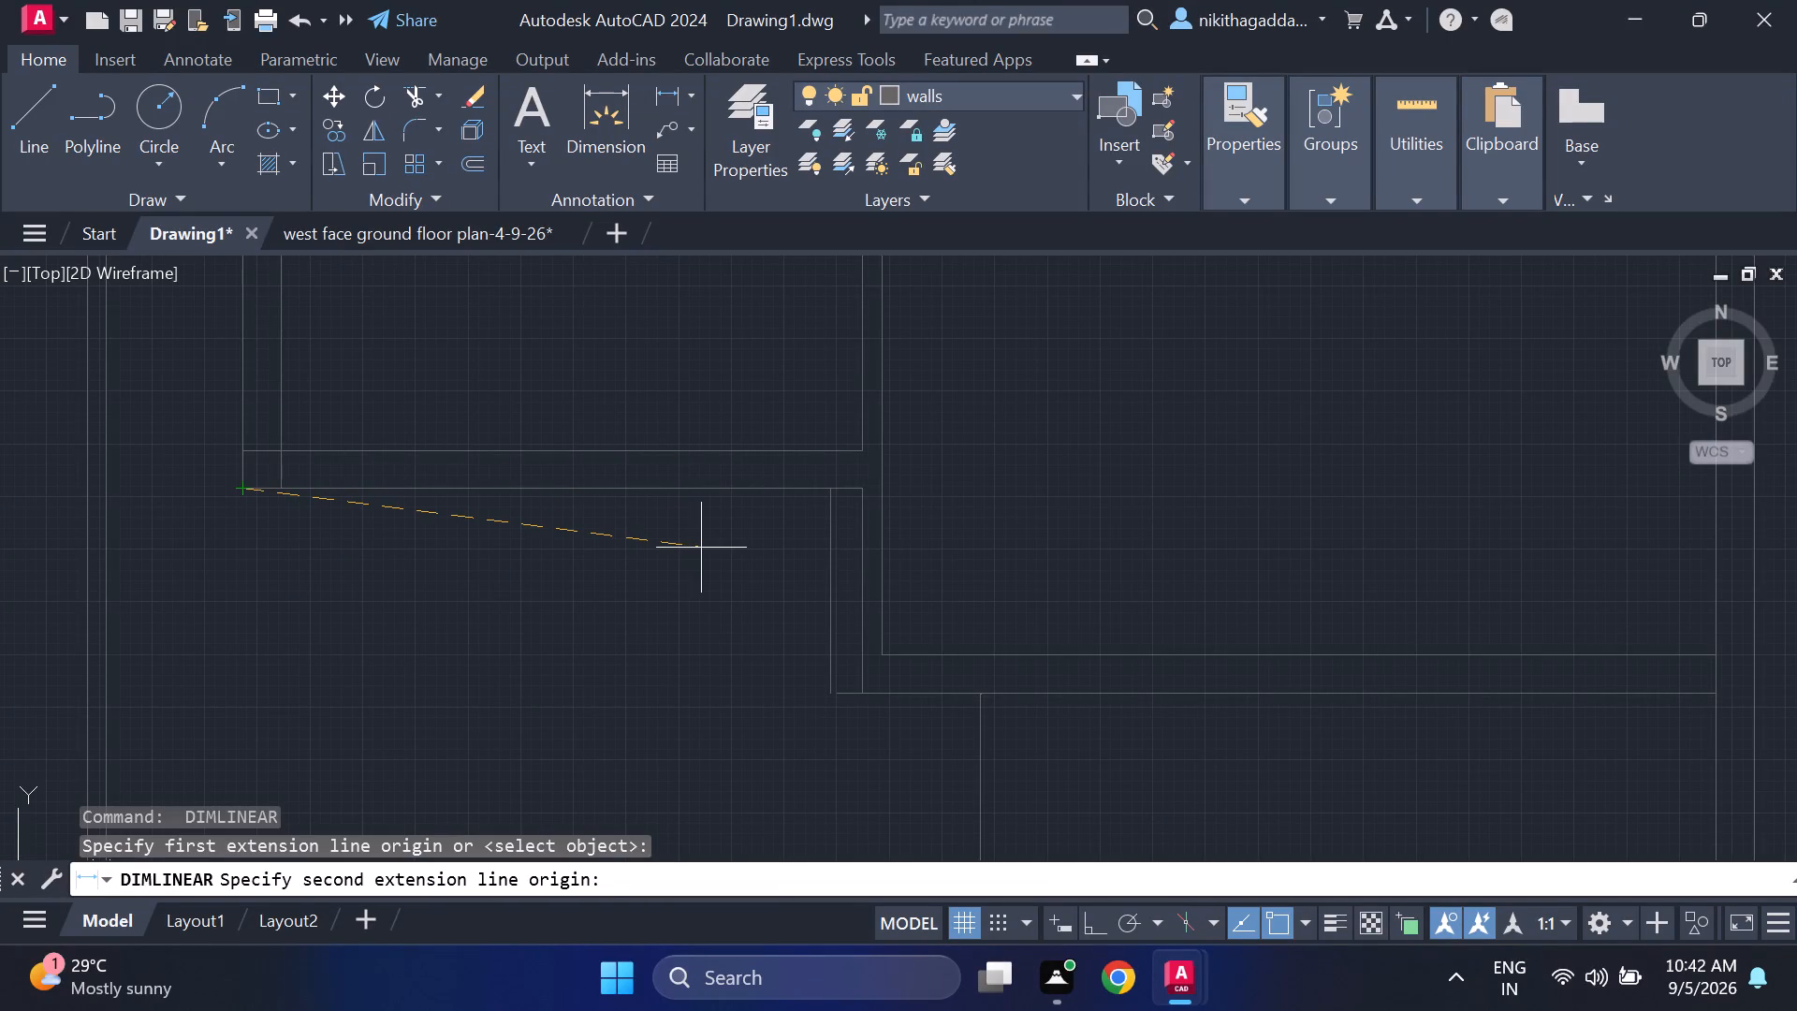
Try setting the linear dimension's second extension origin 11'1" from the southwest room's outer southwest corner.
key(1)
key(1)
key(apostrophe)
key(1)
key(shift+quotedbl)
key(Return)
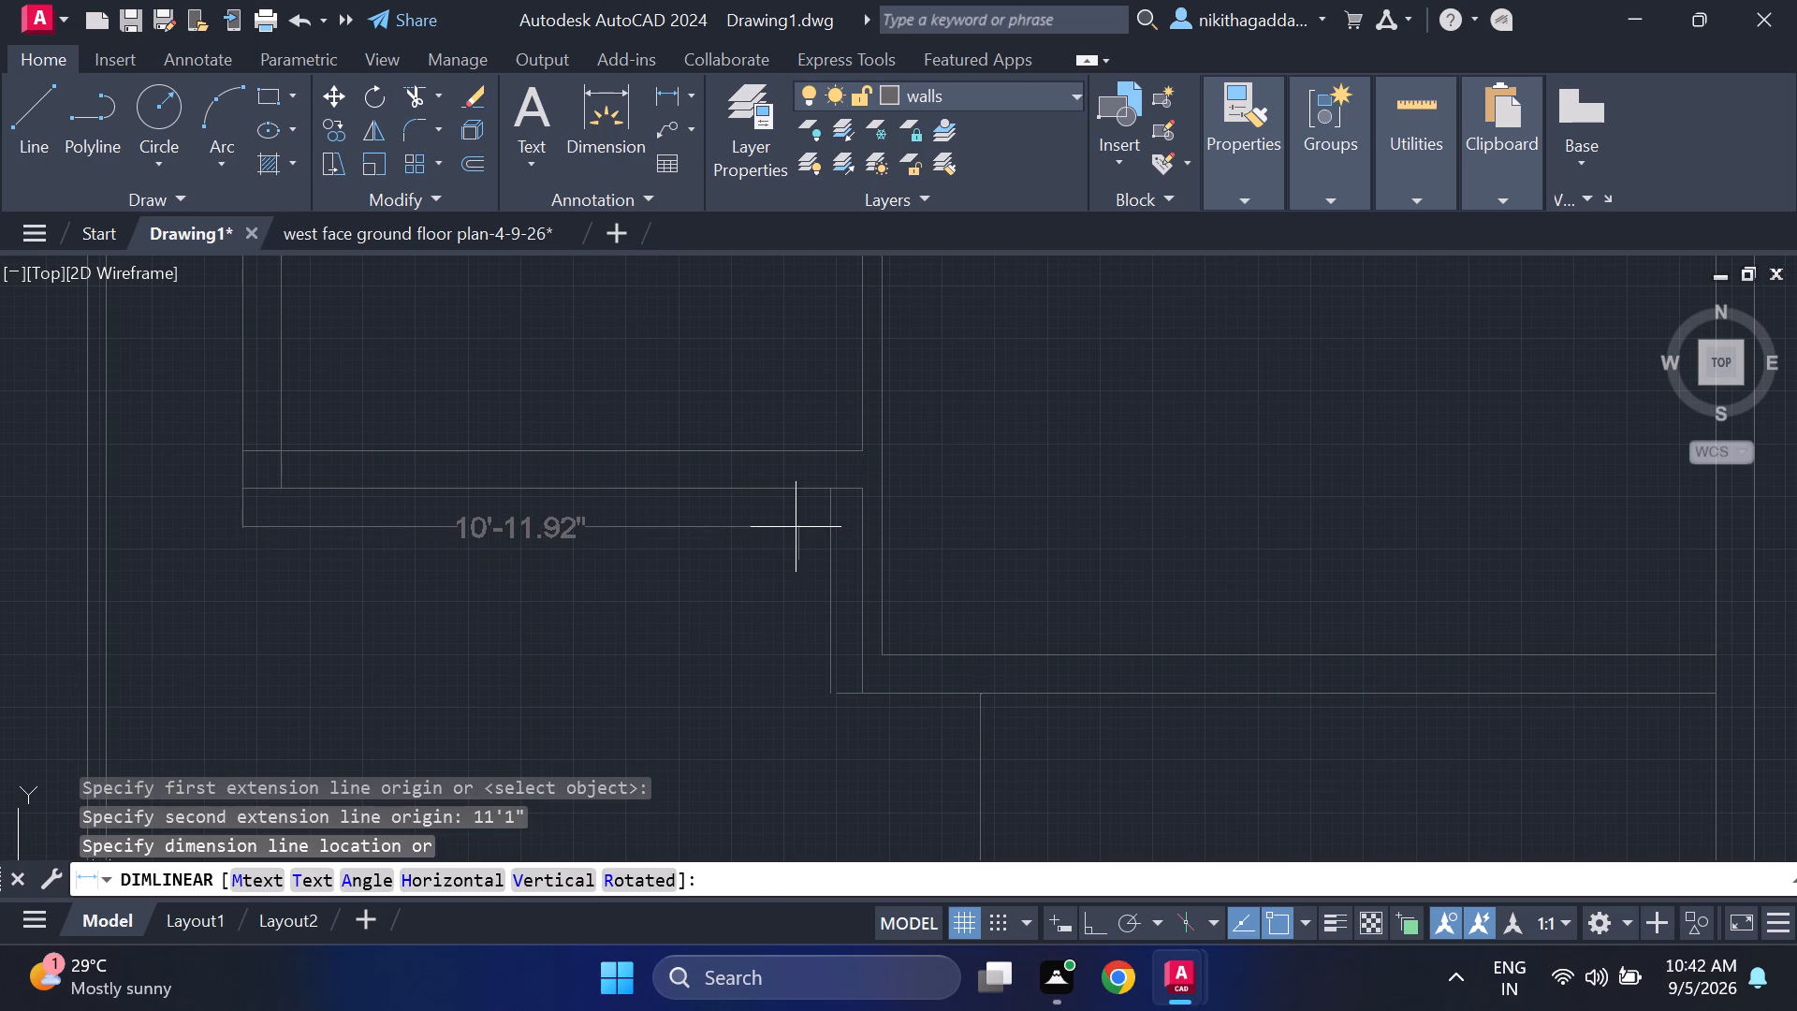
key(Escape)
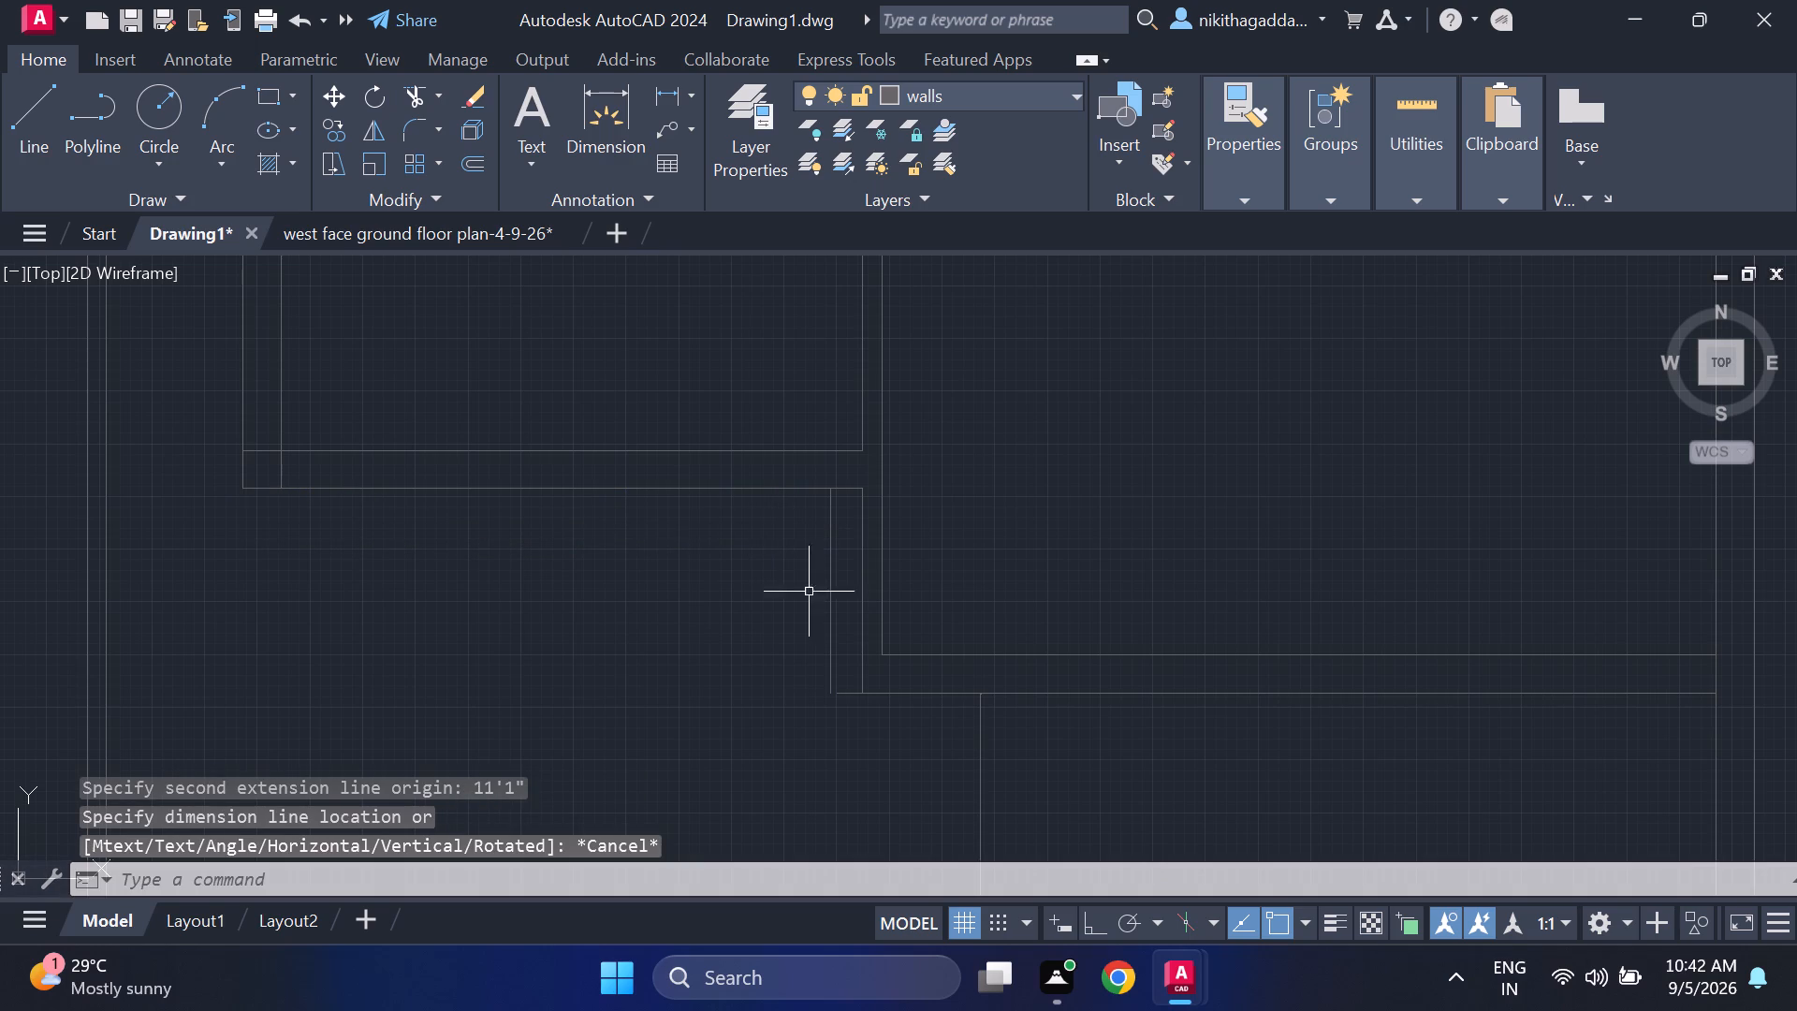
Extend the outer face line of the wall south of the large room west to the short wall's west face.
scroll(762, 725, up, 1)
scroll(900, 674, down, 2)
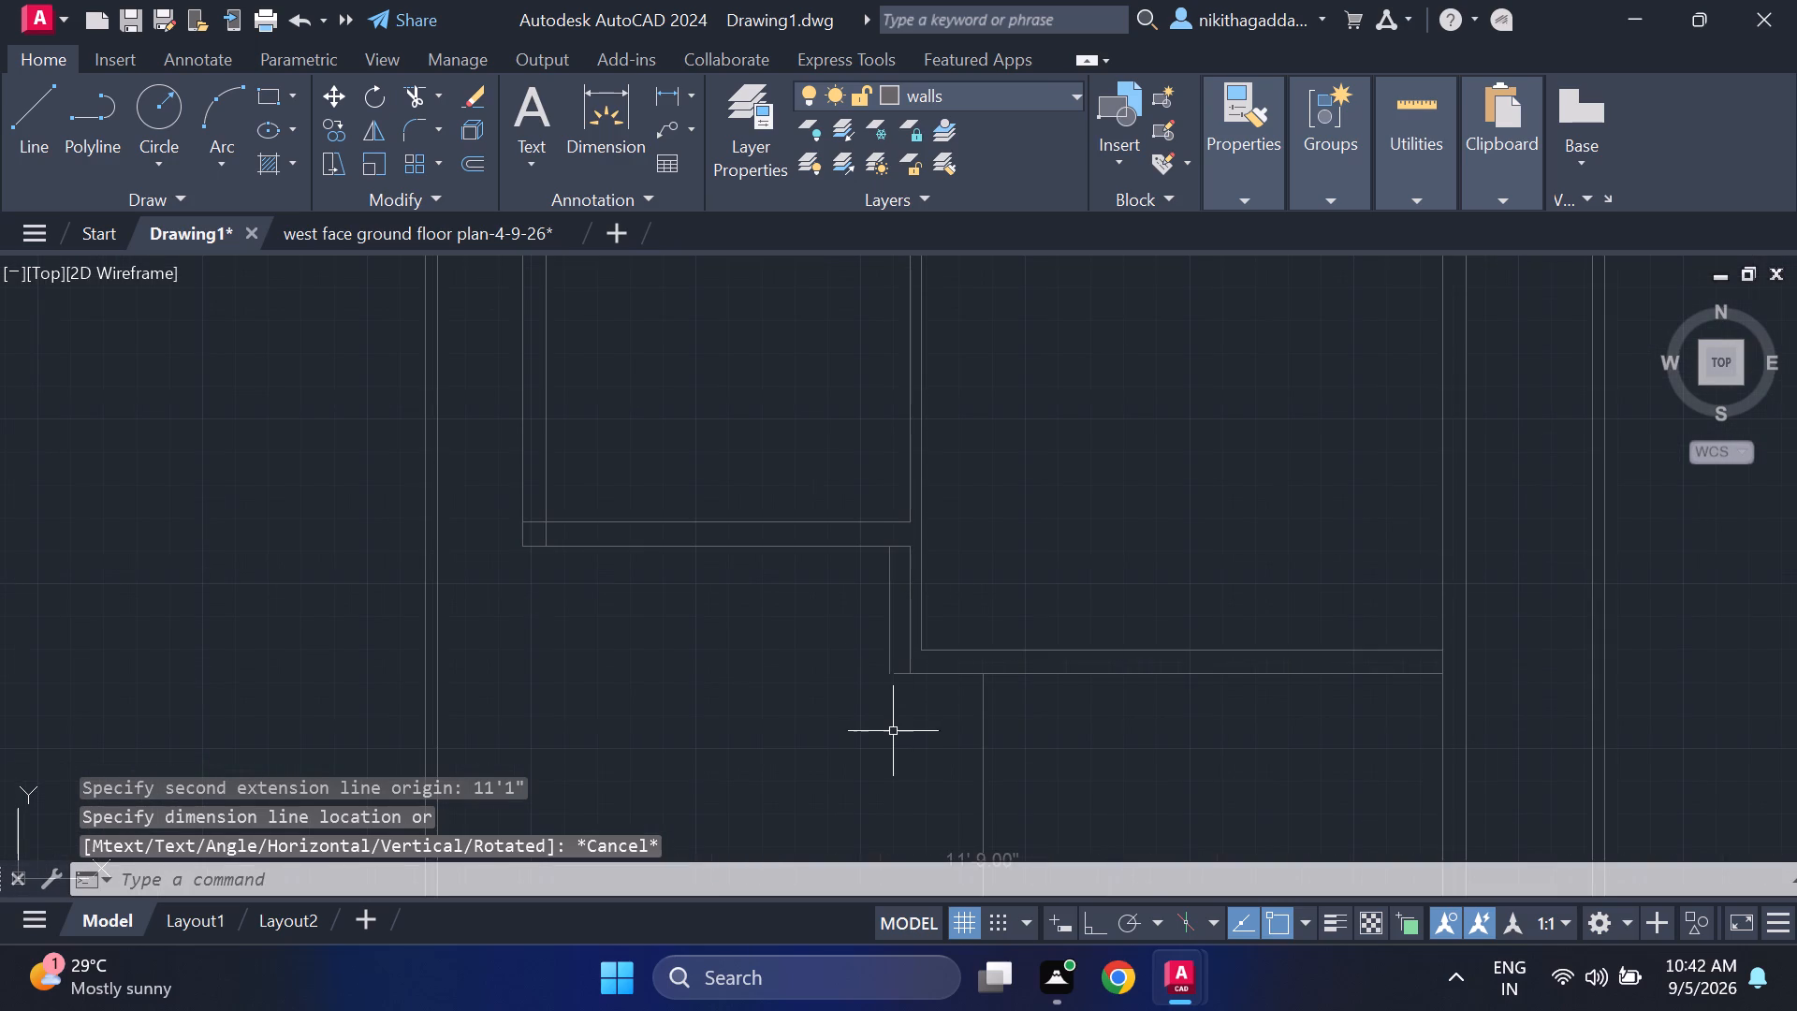
scroll(915, 732, down, 1)
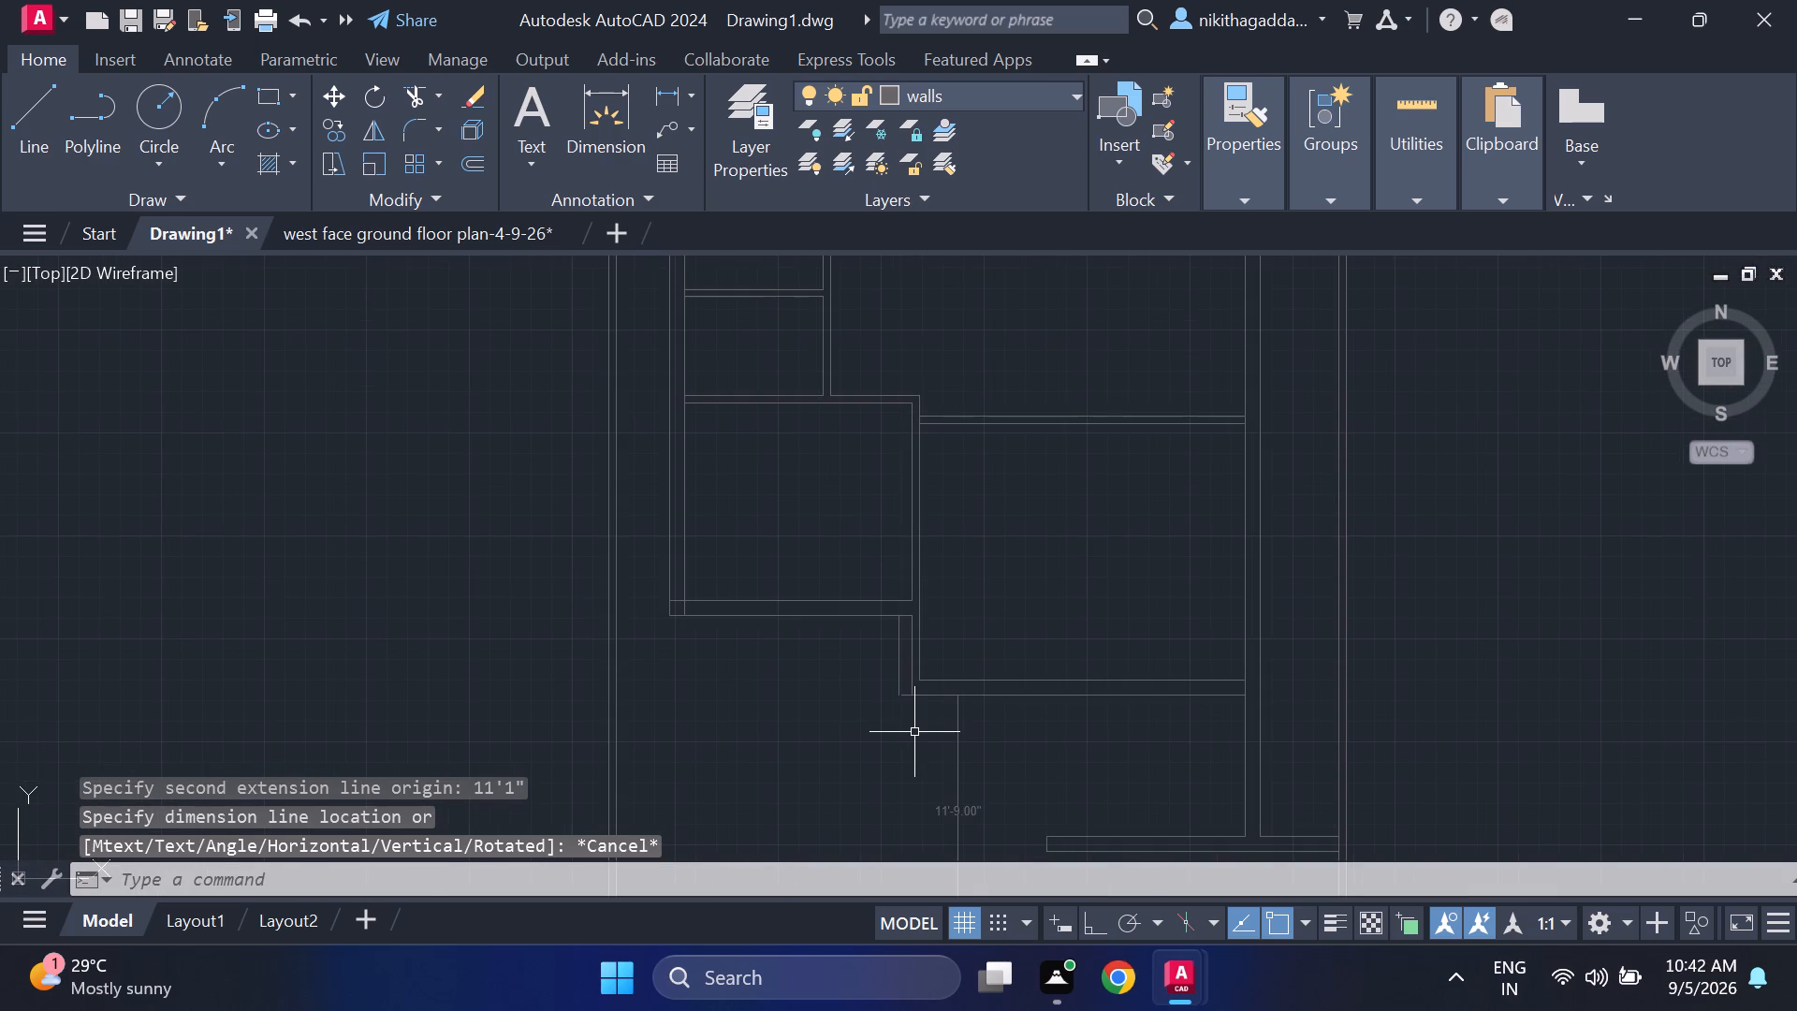
middle_drag(914, 732, 878, 667)
scroll(878, 652, up, 2)
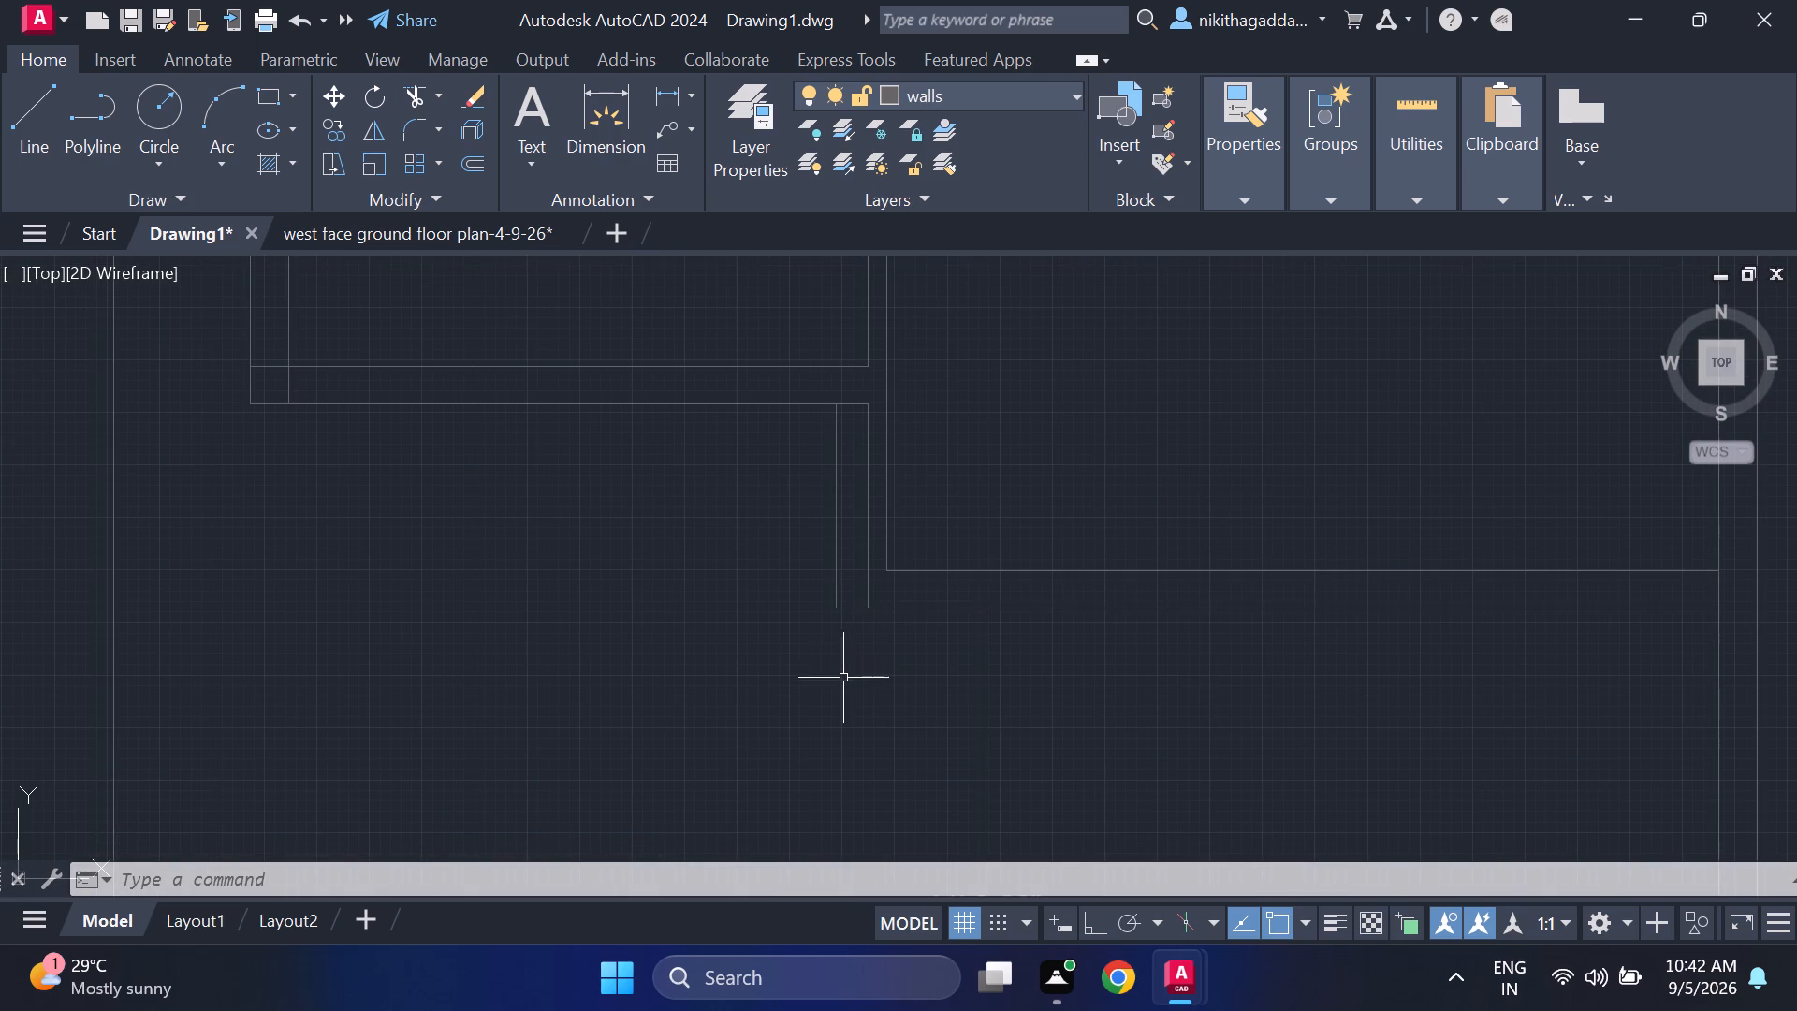
text(ex)
key(Return)
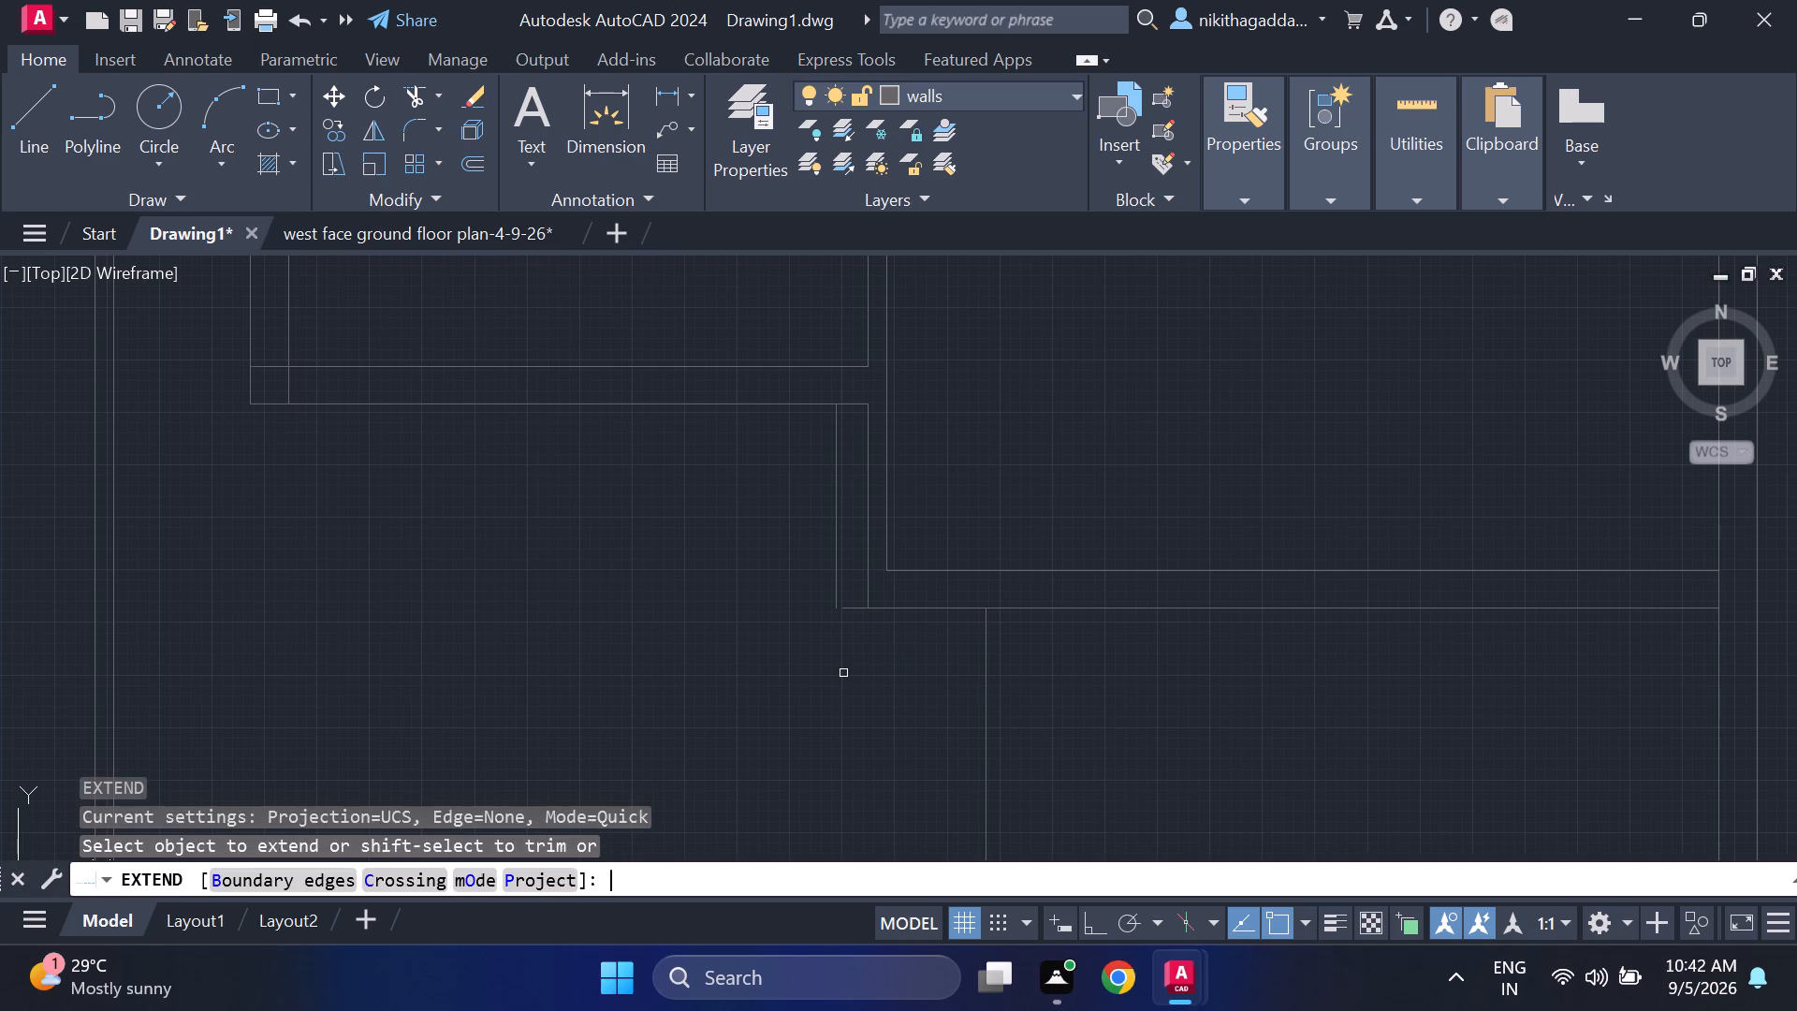
scroll(829, 624, up, 1)
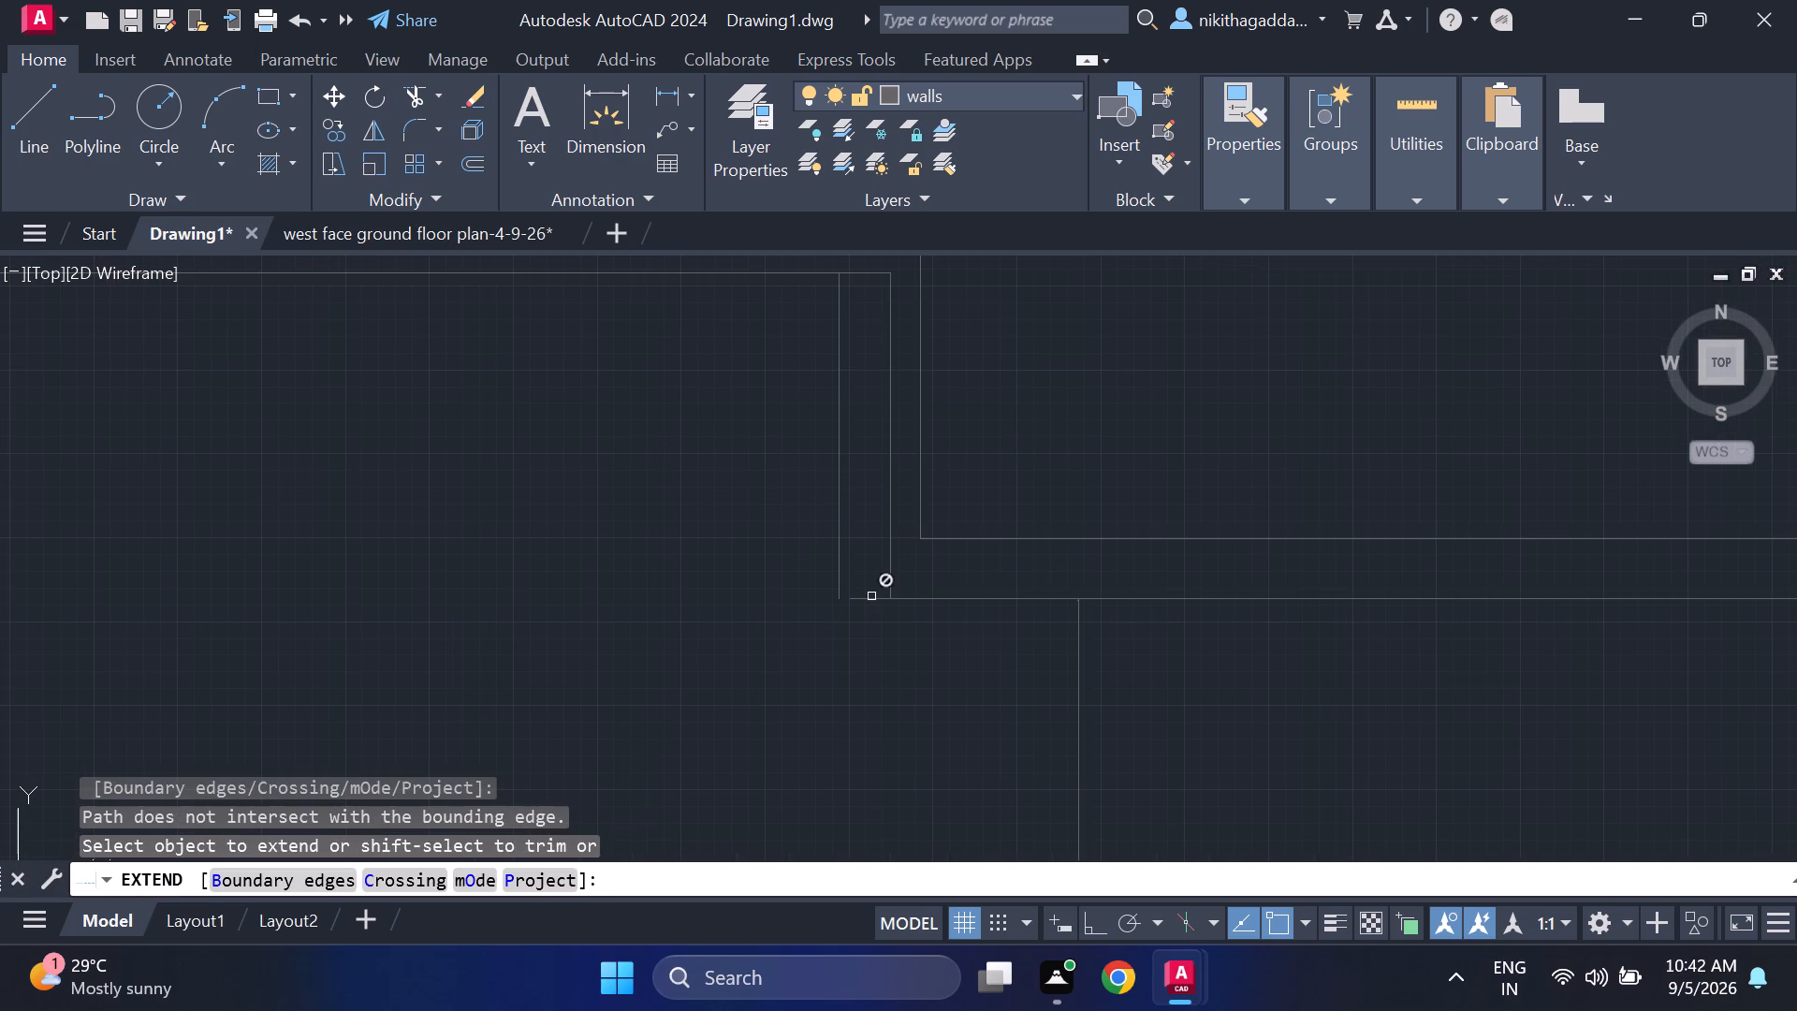
click(868, 600)
scroll(872, 660, down, 4)
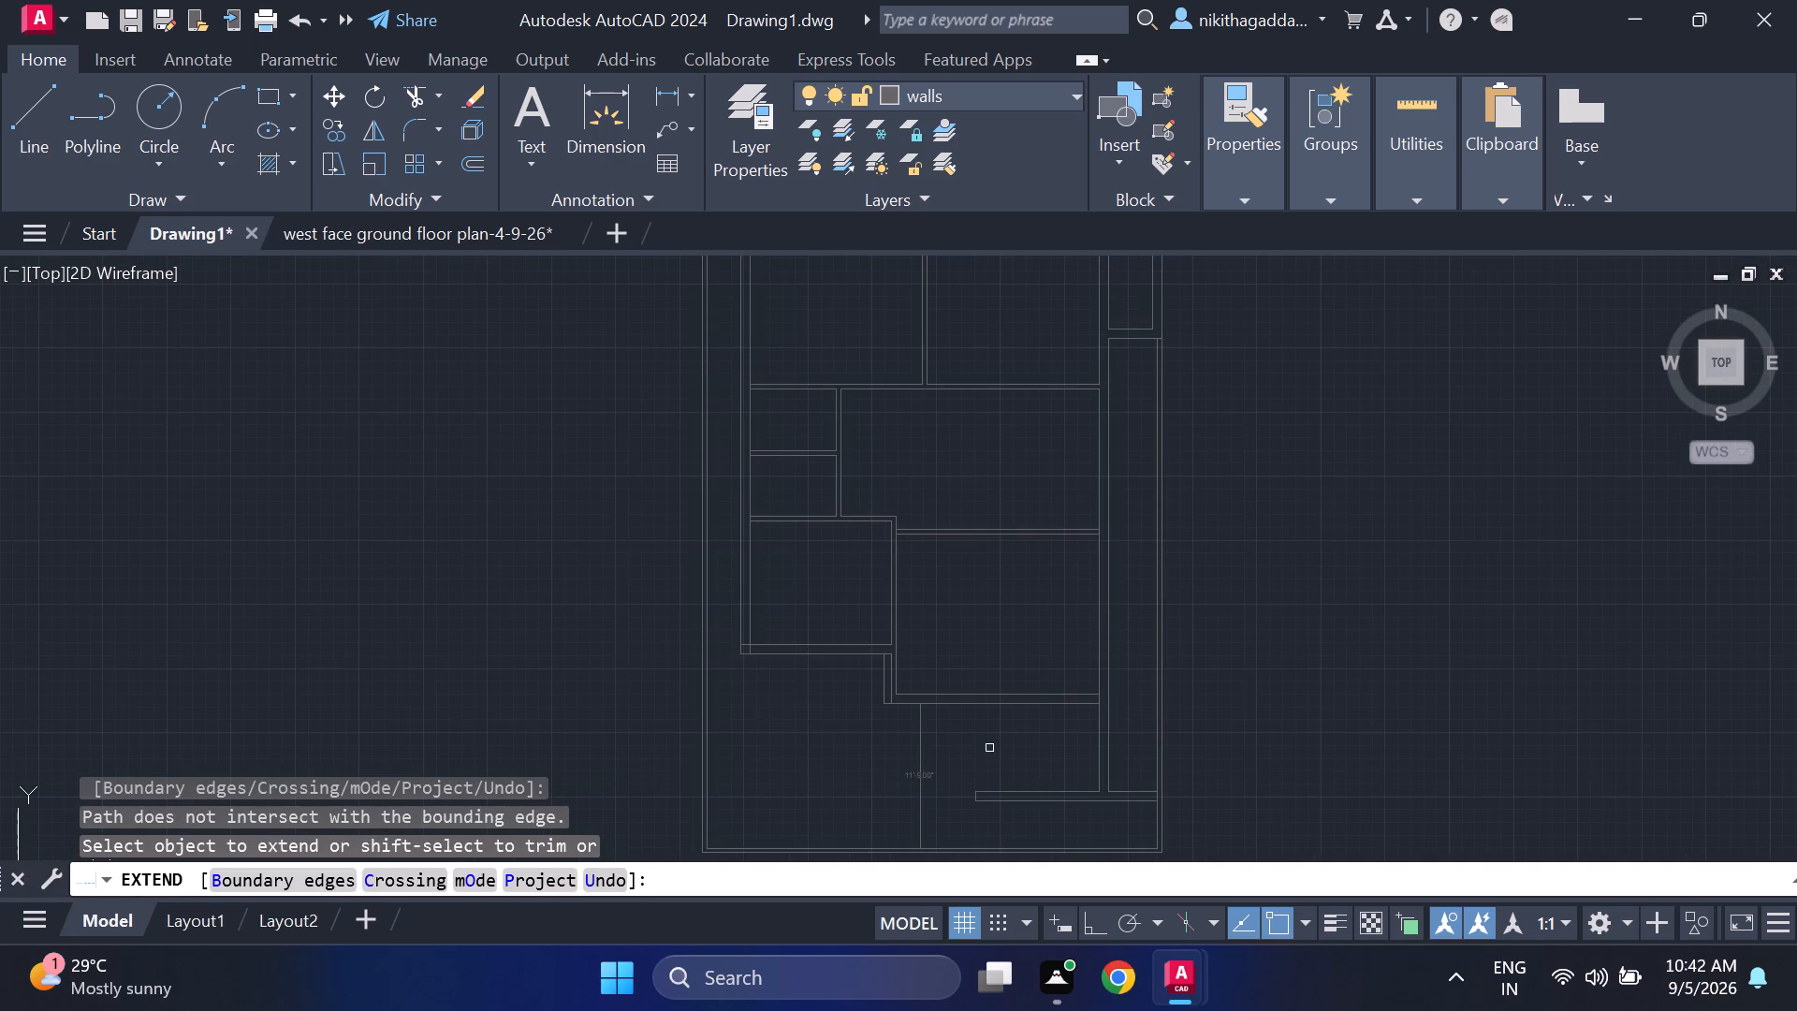
middle_drag(992, 744, 875, 634)
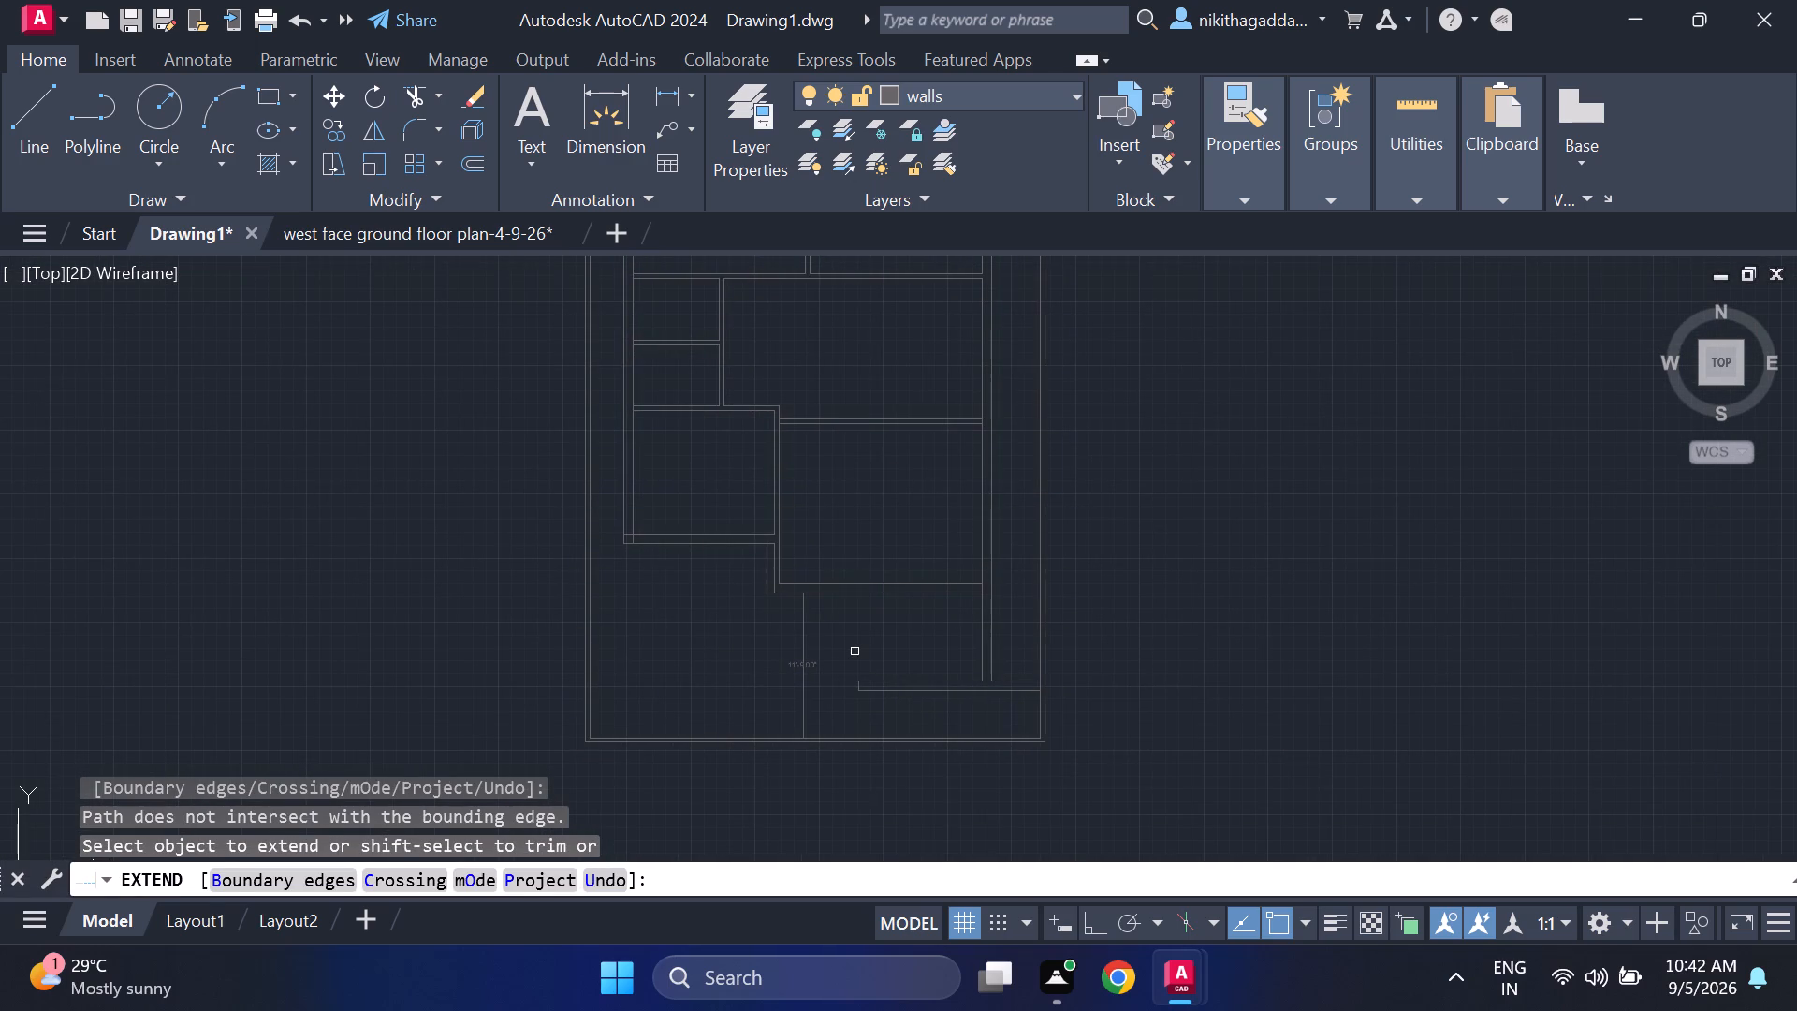
key(Escape)
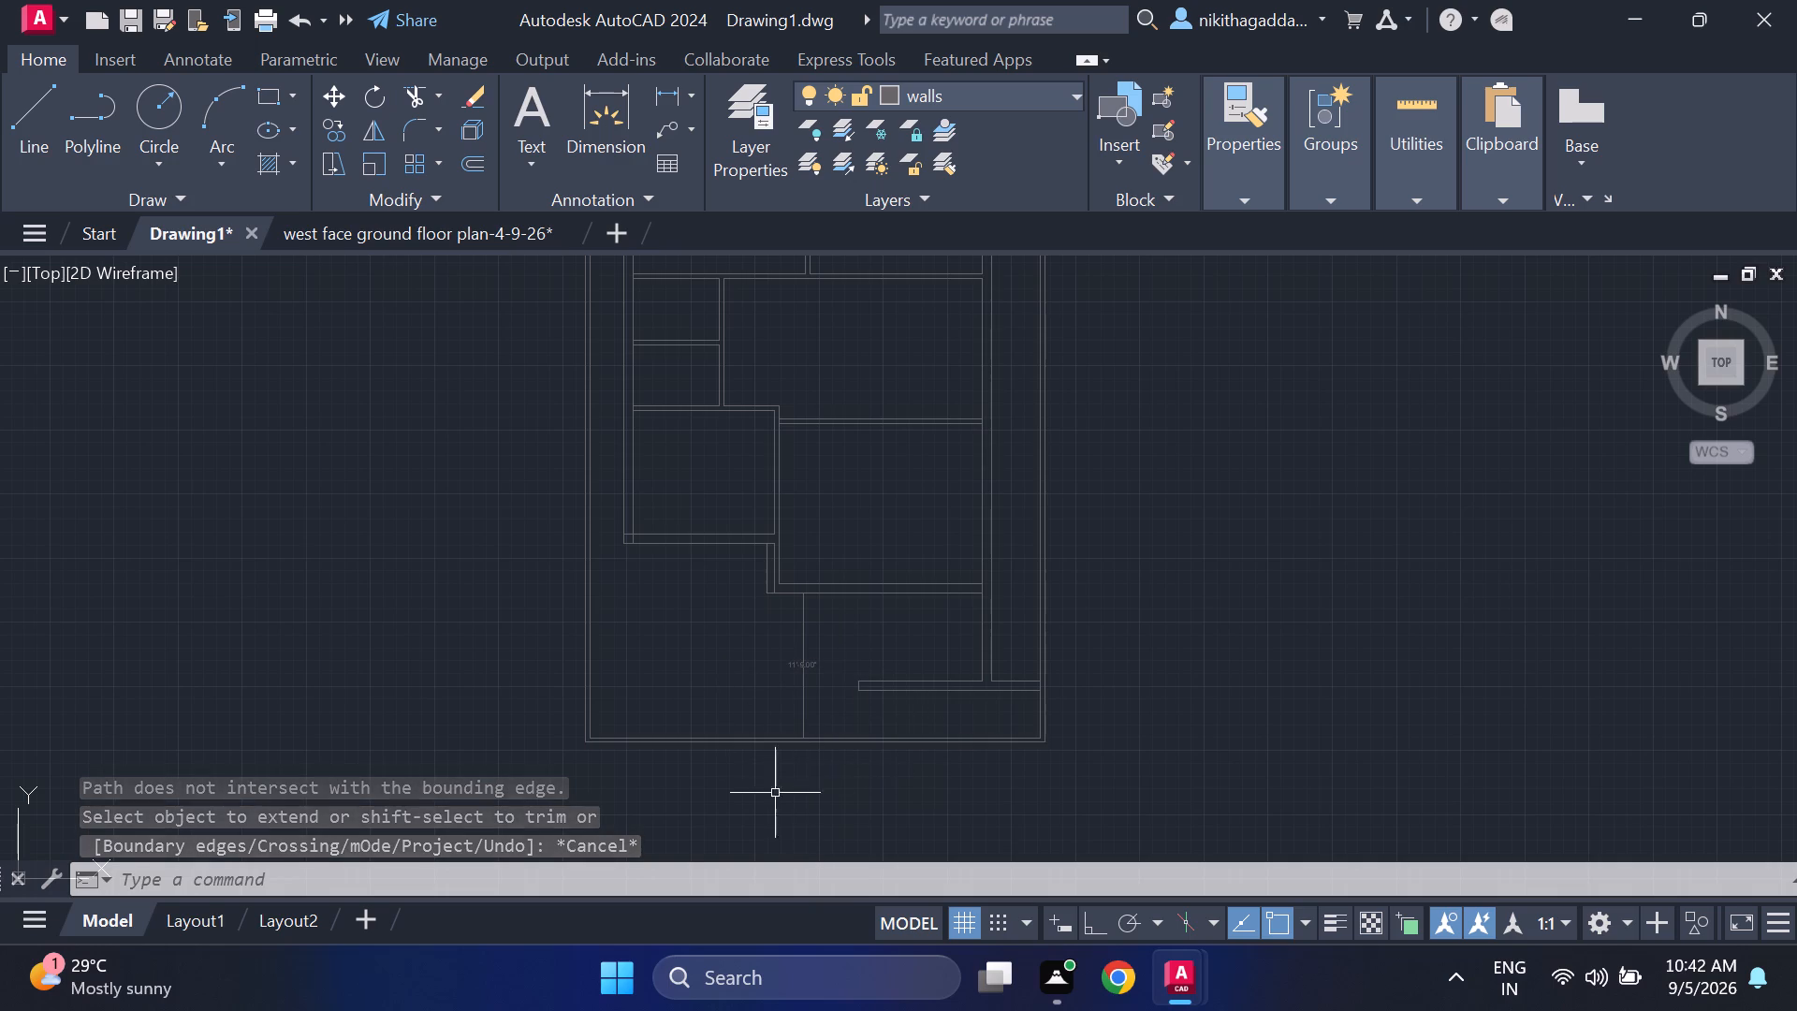
Measure the gap between the southeast stub wall's south face and the inner south boundary line with a temporary linear dimension, and erase it.
scroll(493, 858, down, 1)
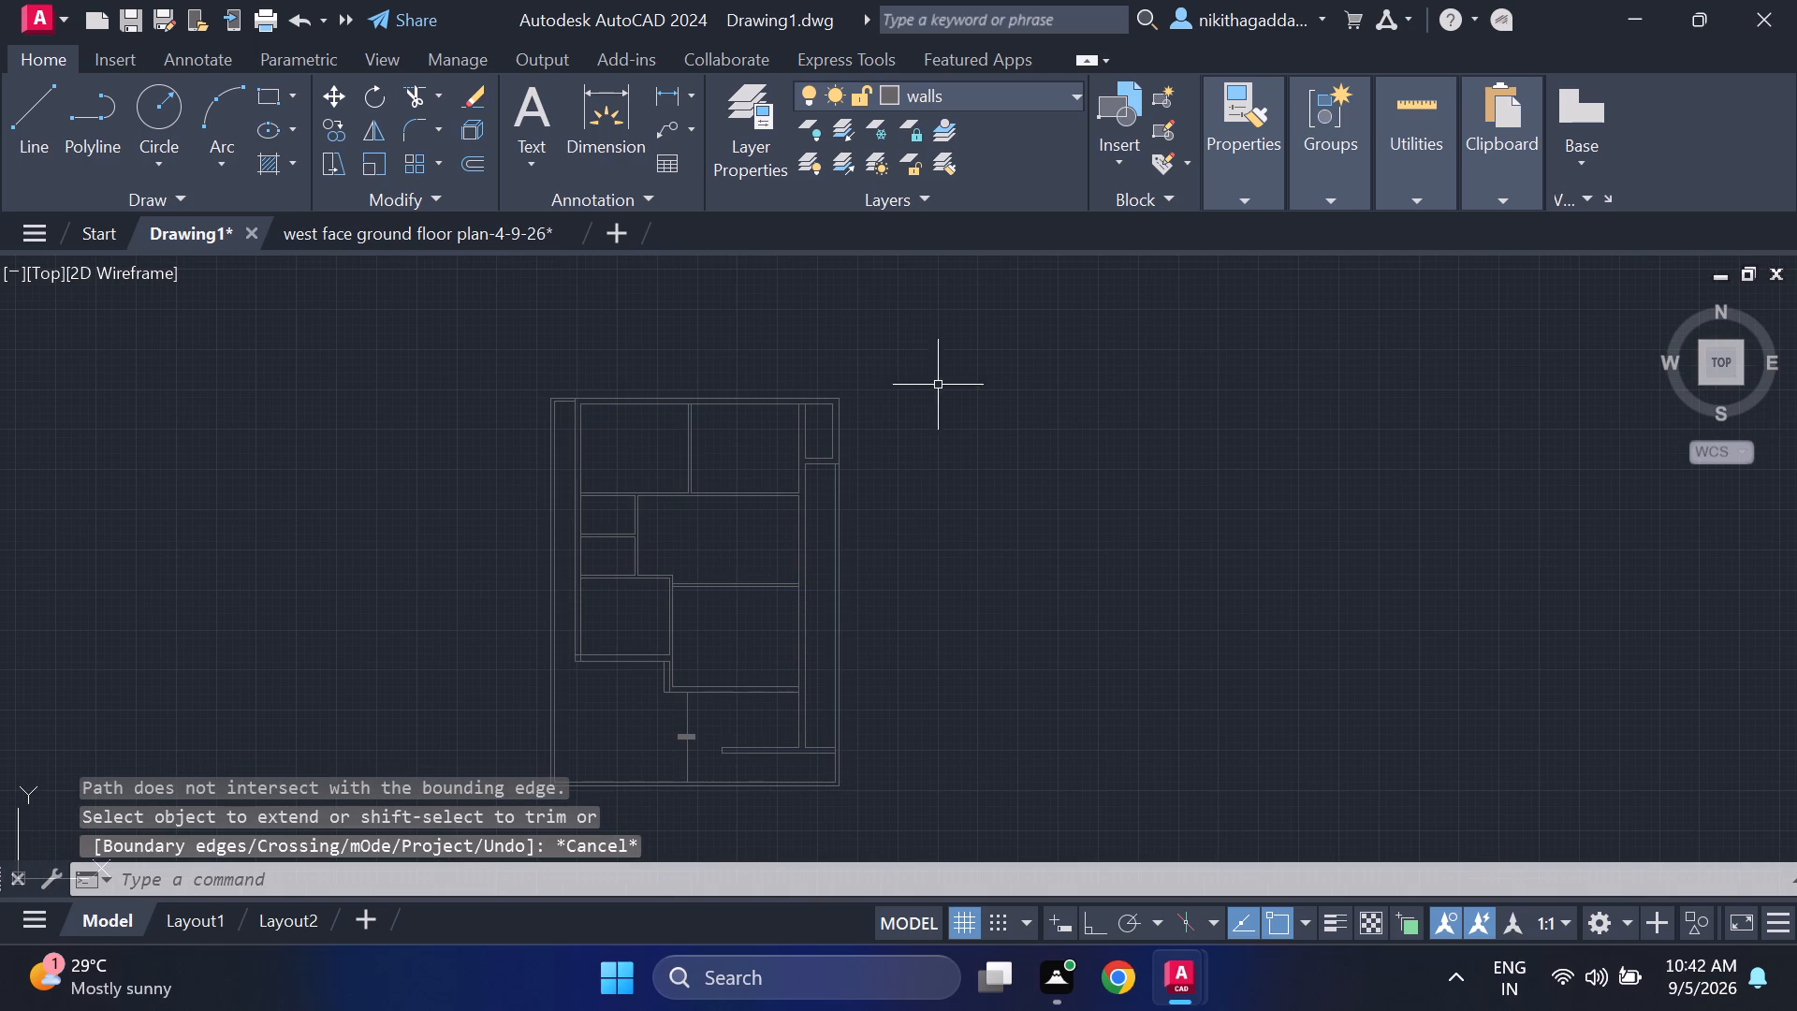
click(664, 89)
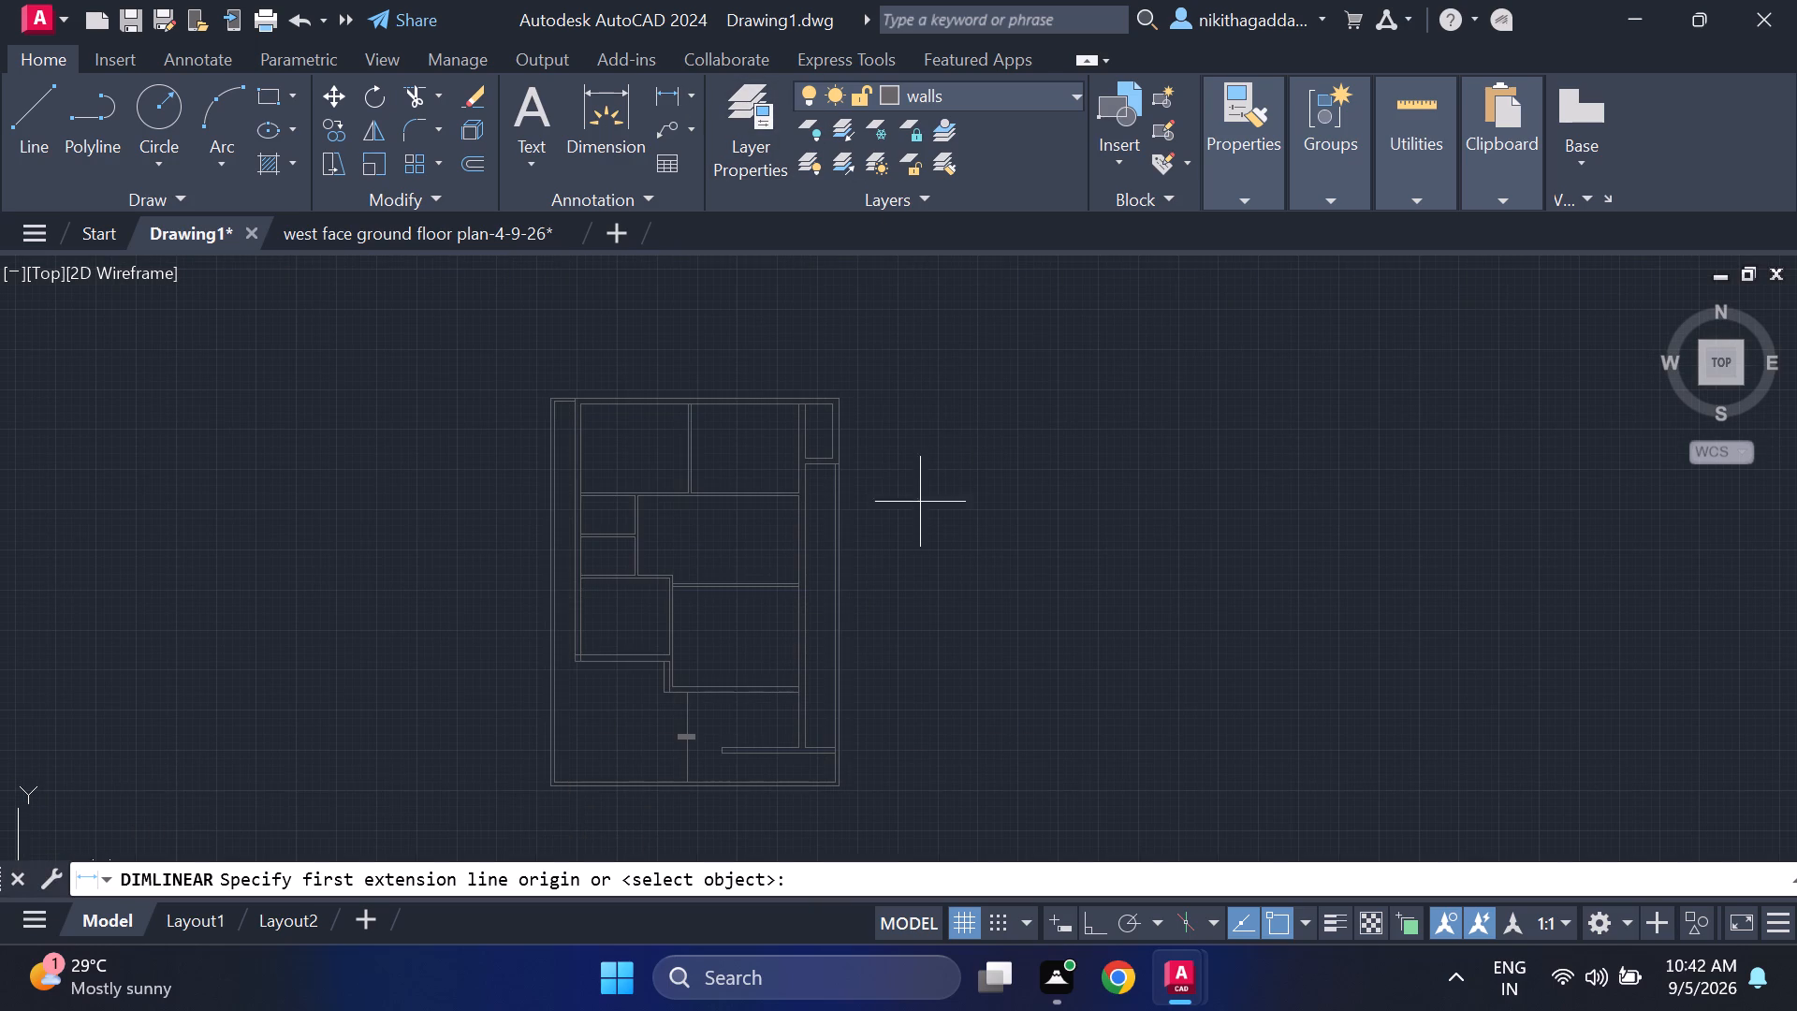
scroll(798, 833, up, 2)
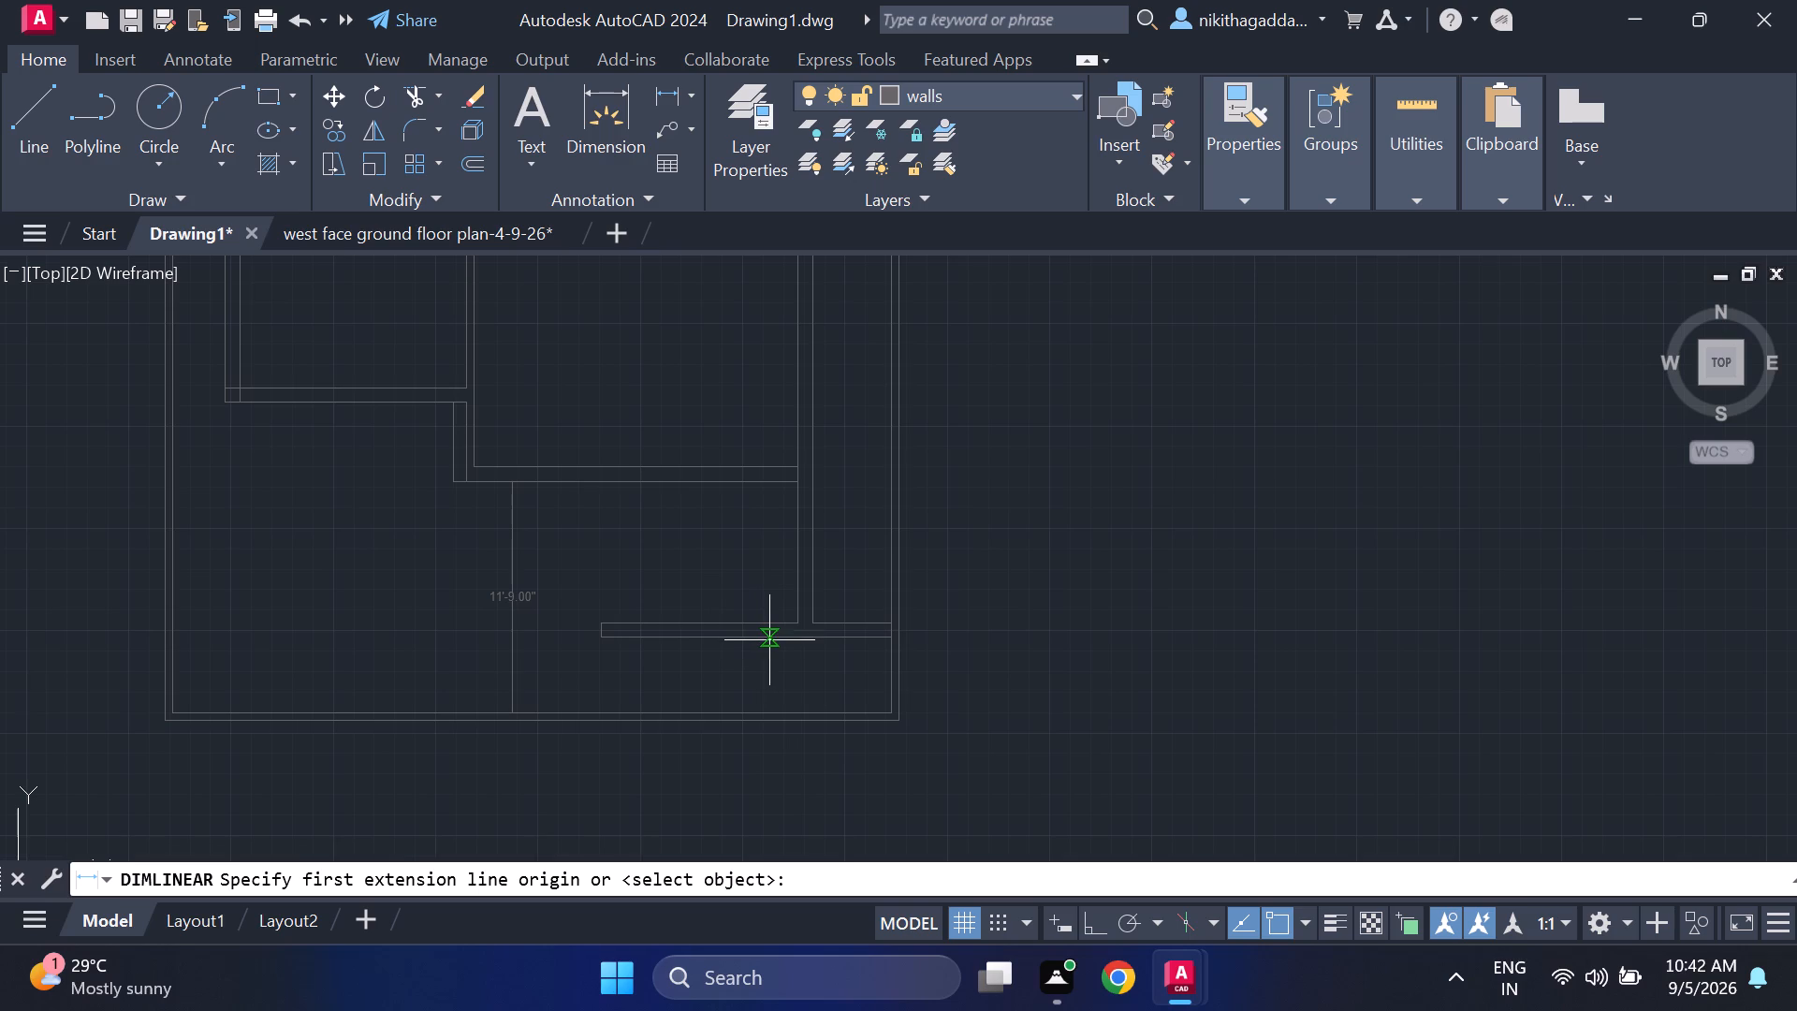
click(769, 640)
click(763, 706)
click(745, 700)
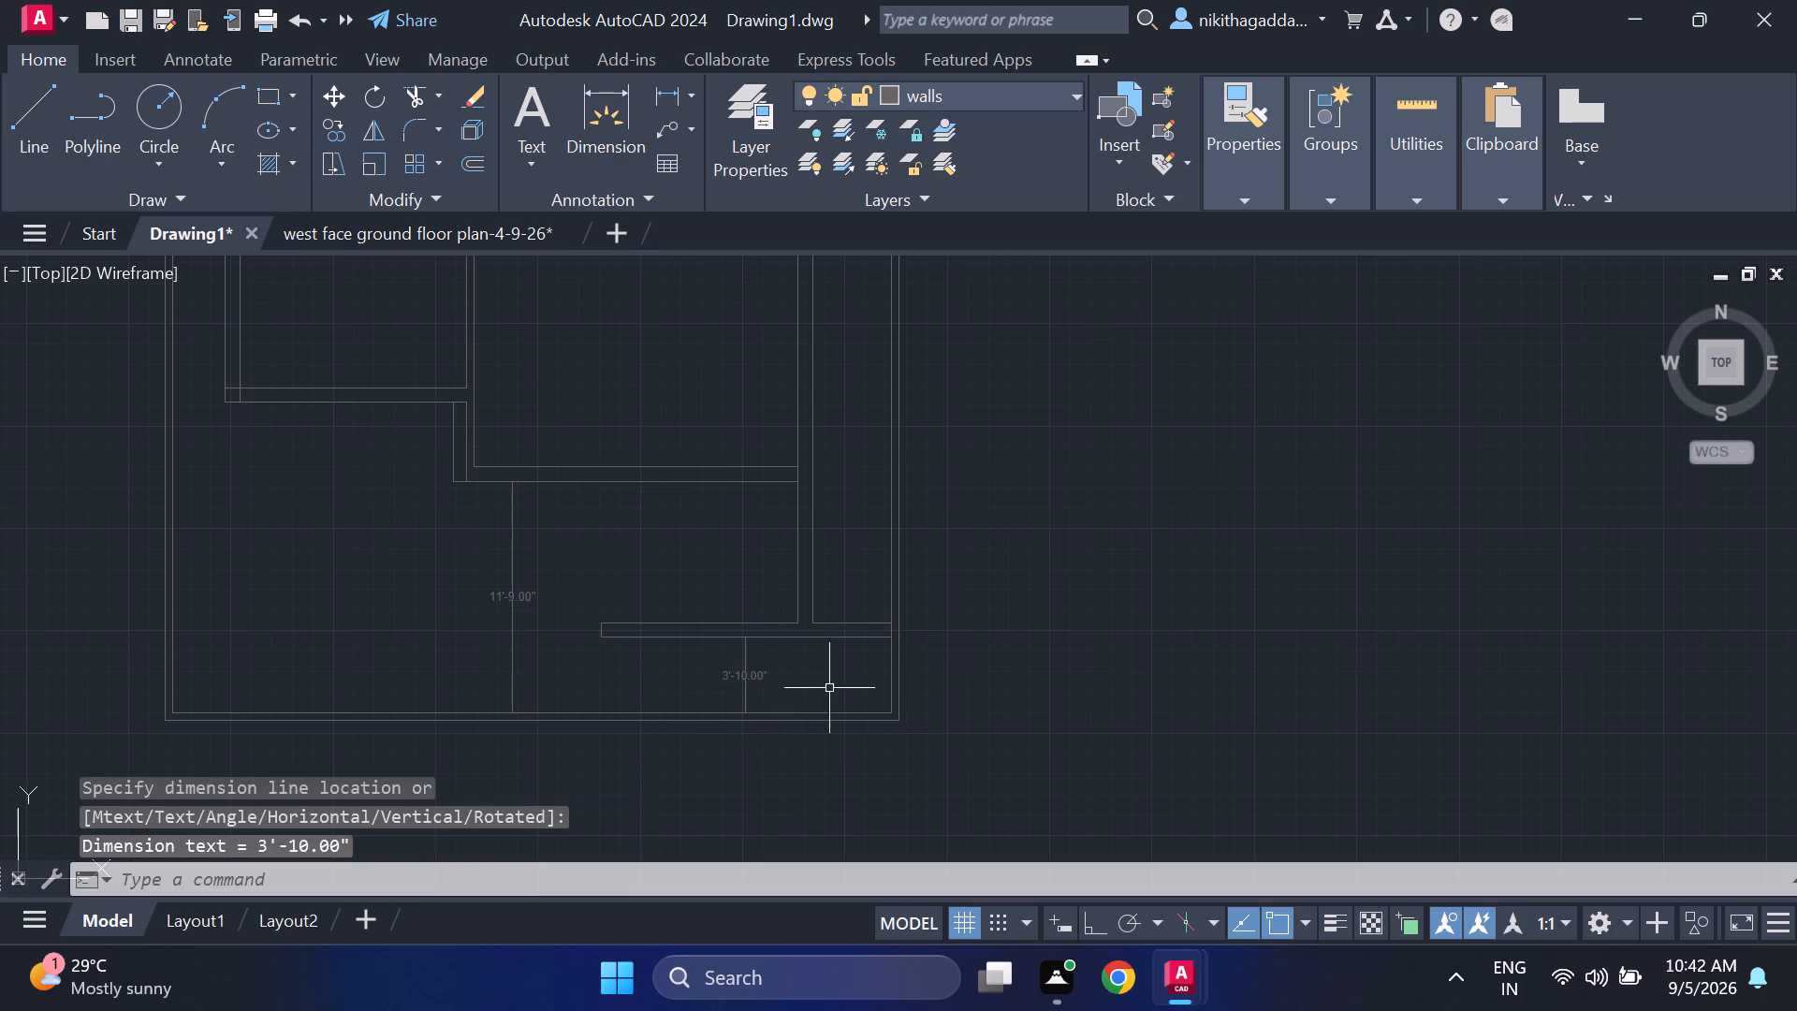
scroll(729, 671, up, 3)
scroll(904, 679, down, 2)
click(901, 665)
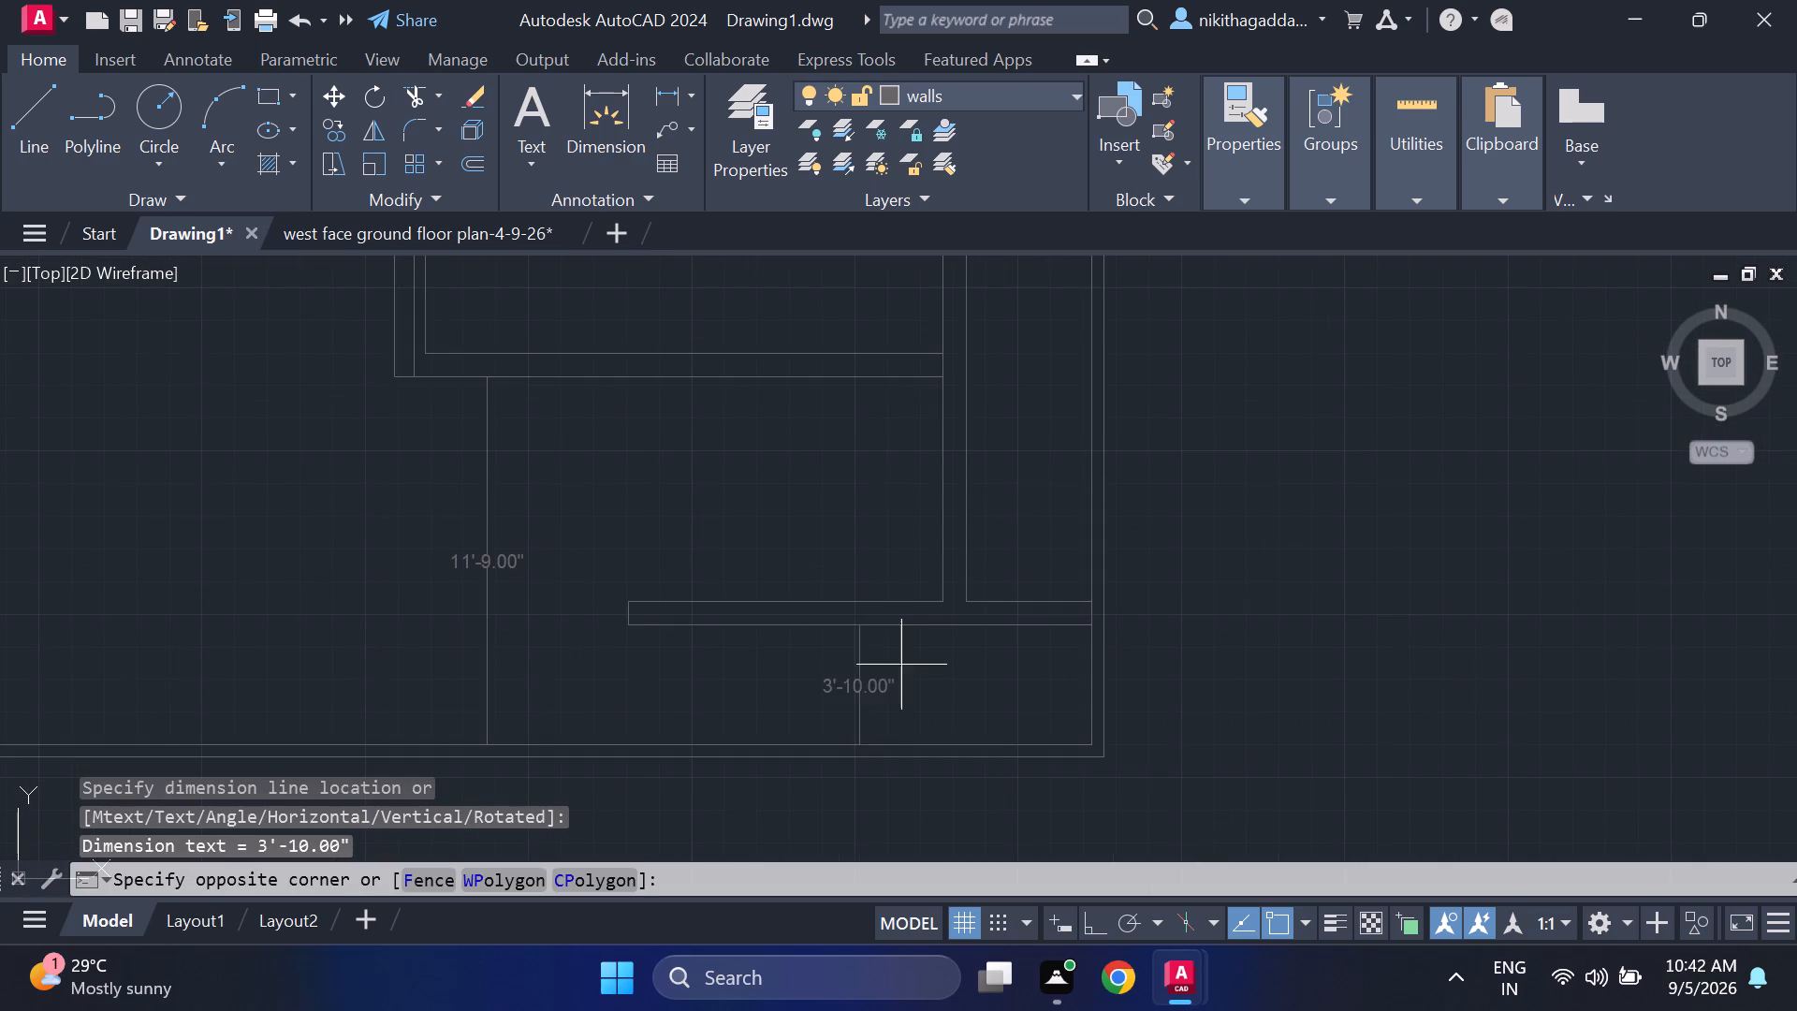
click(795, 681)
key(Delete)
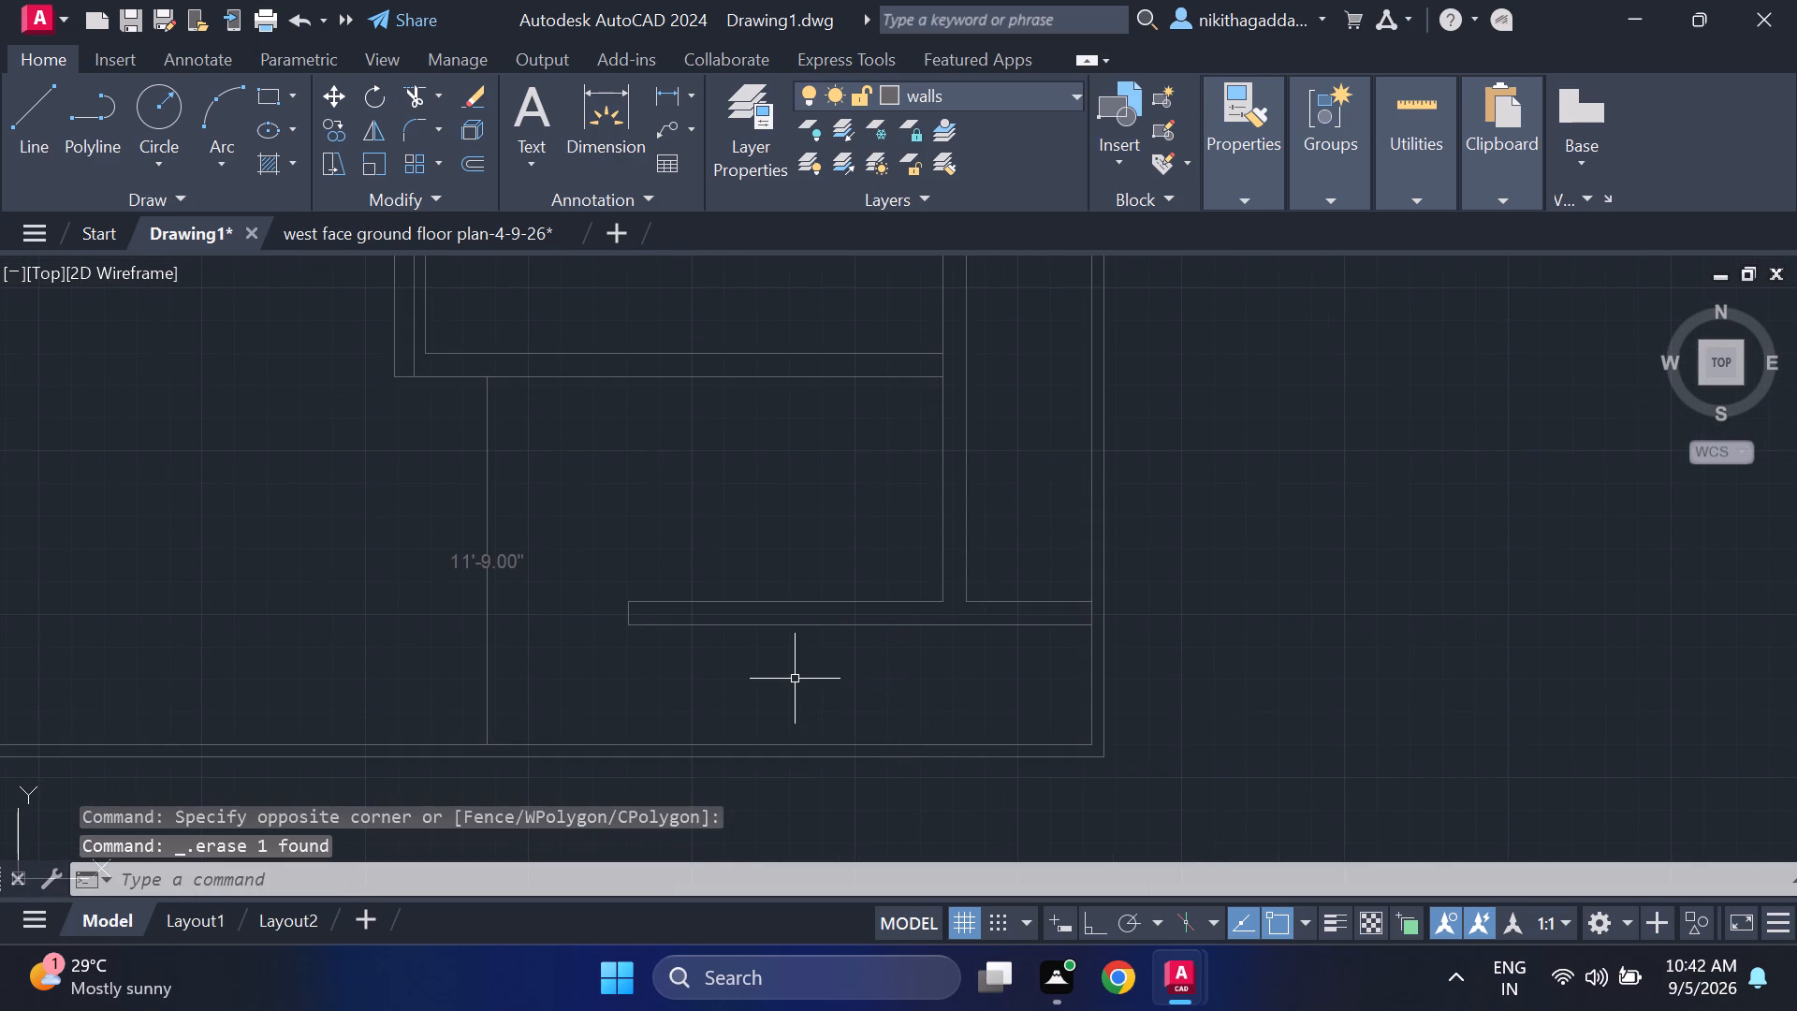
Delete the remaining vertical dimension between the large room's south wall and the south boundary wall.
scroll(790, 682, down, 1)
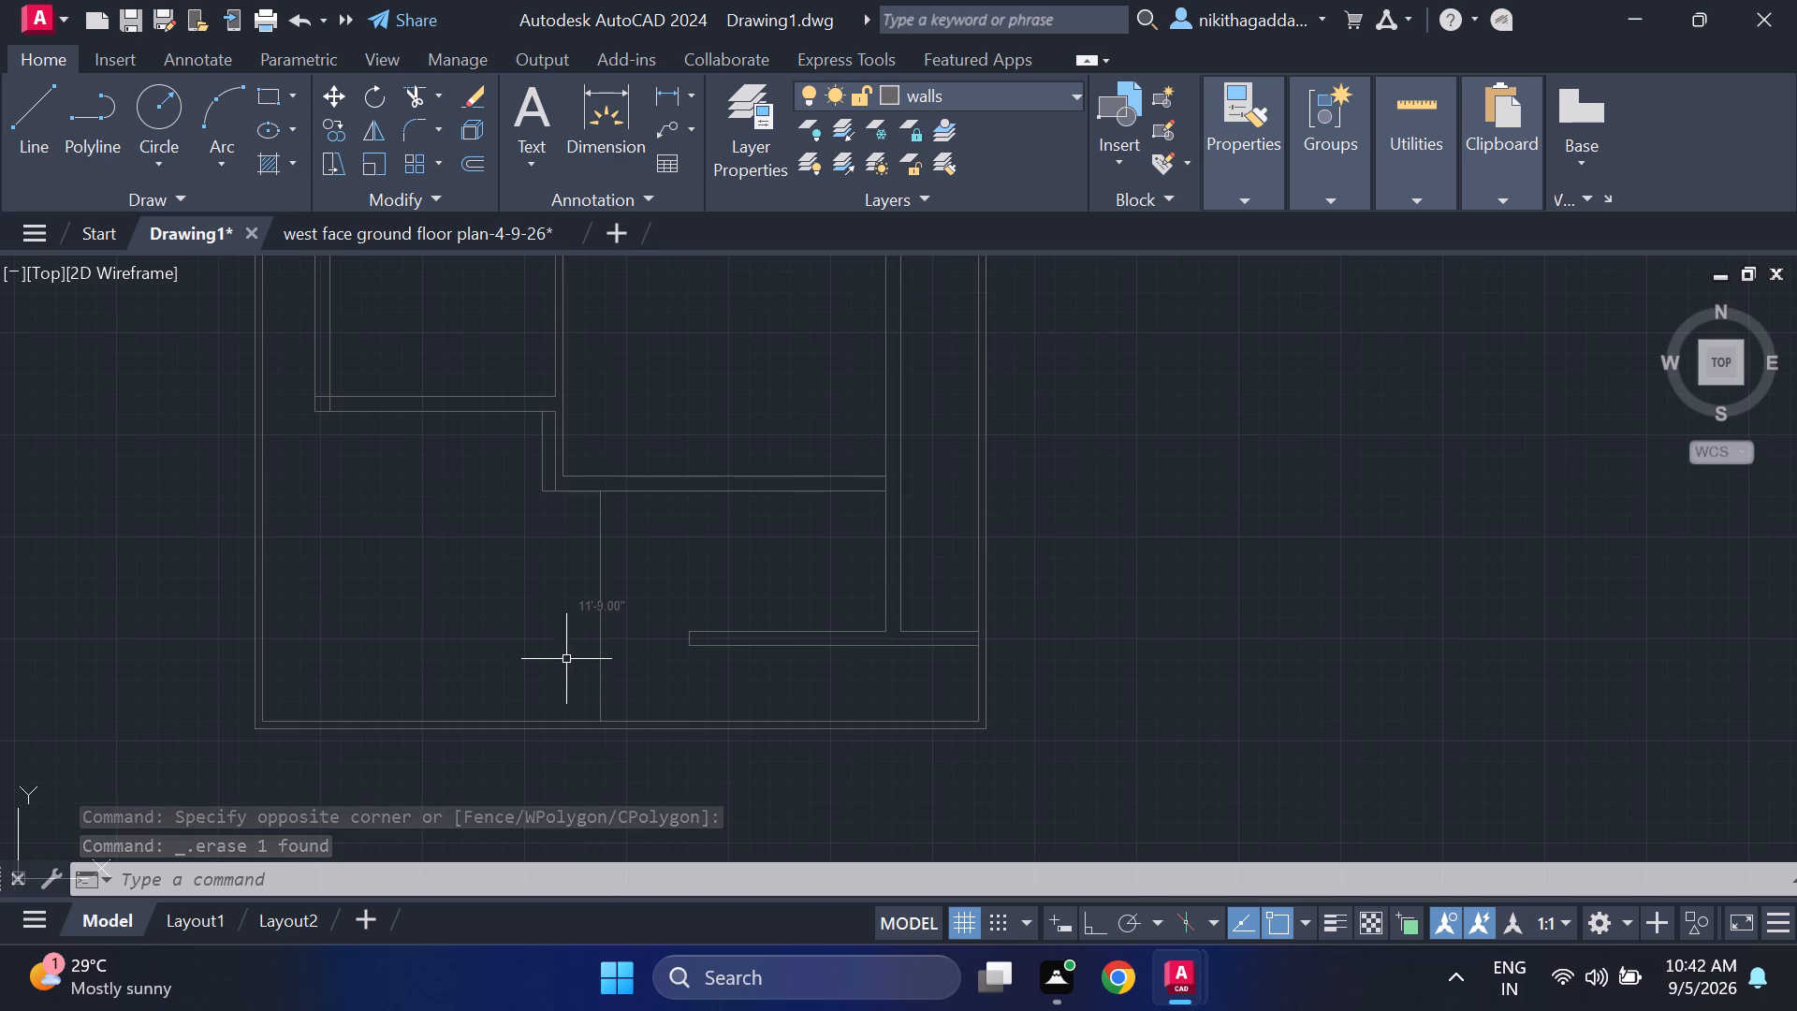
drag(698, 545, 650, 543)
click(540, 594)
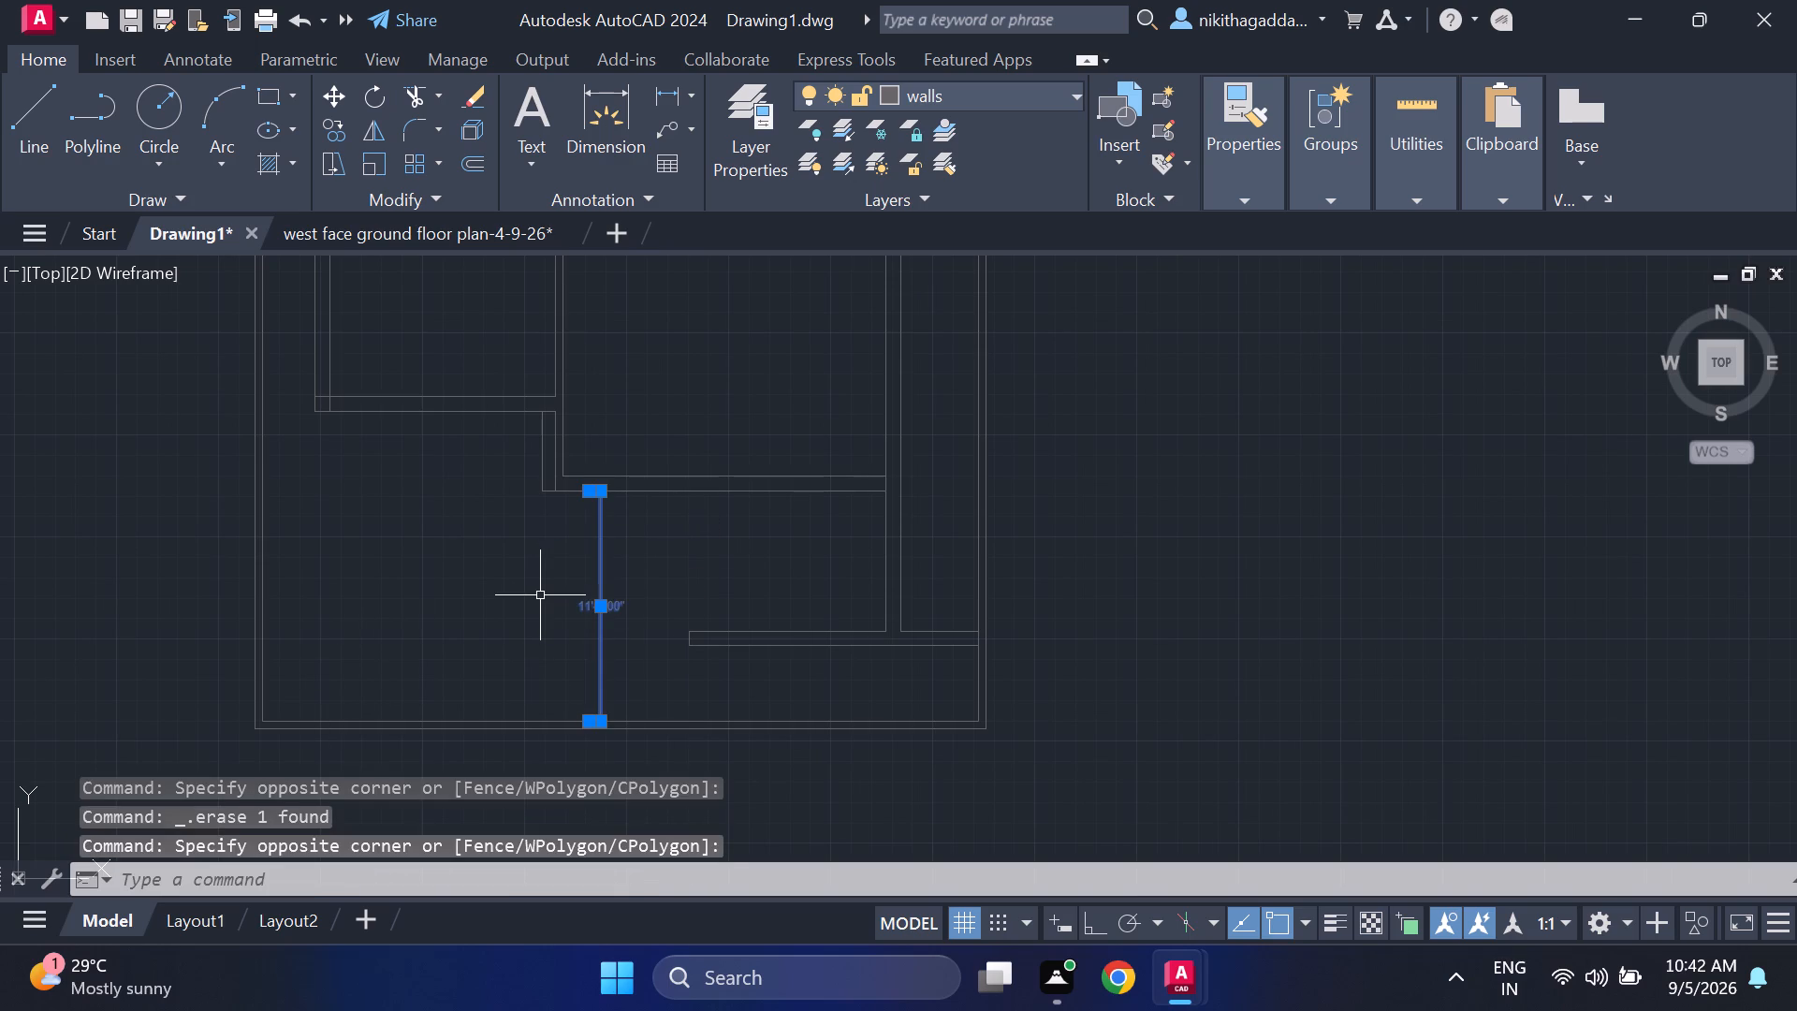
key(Delete)
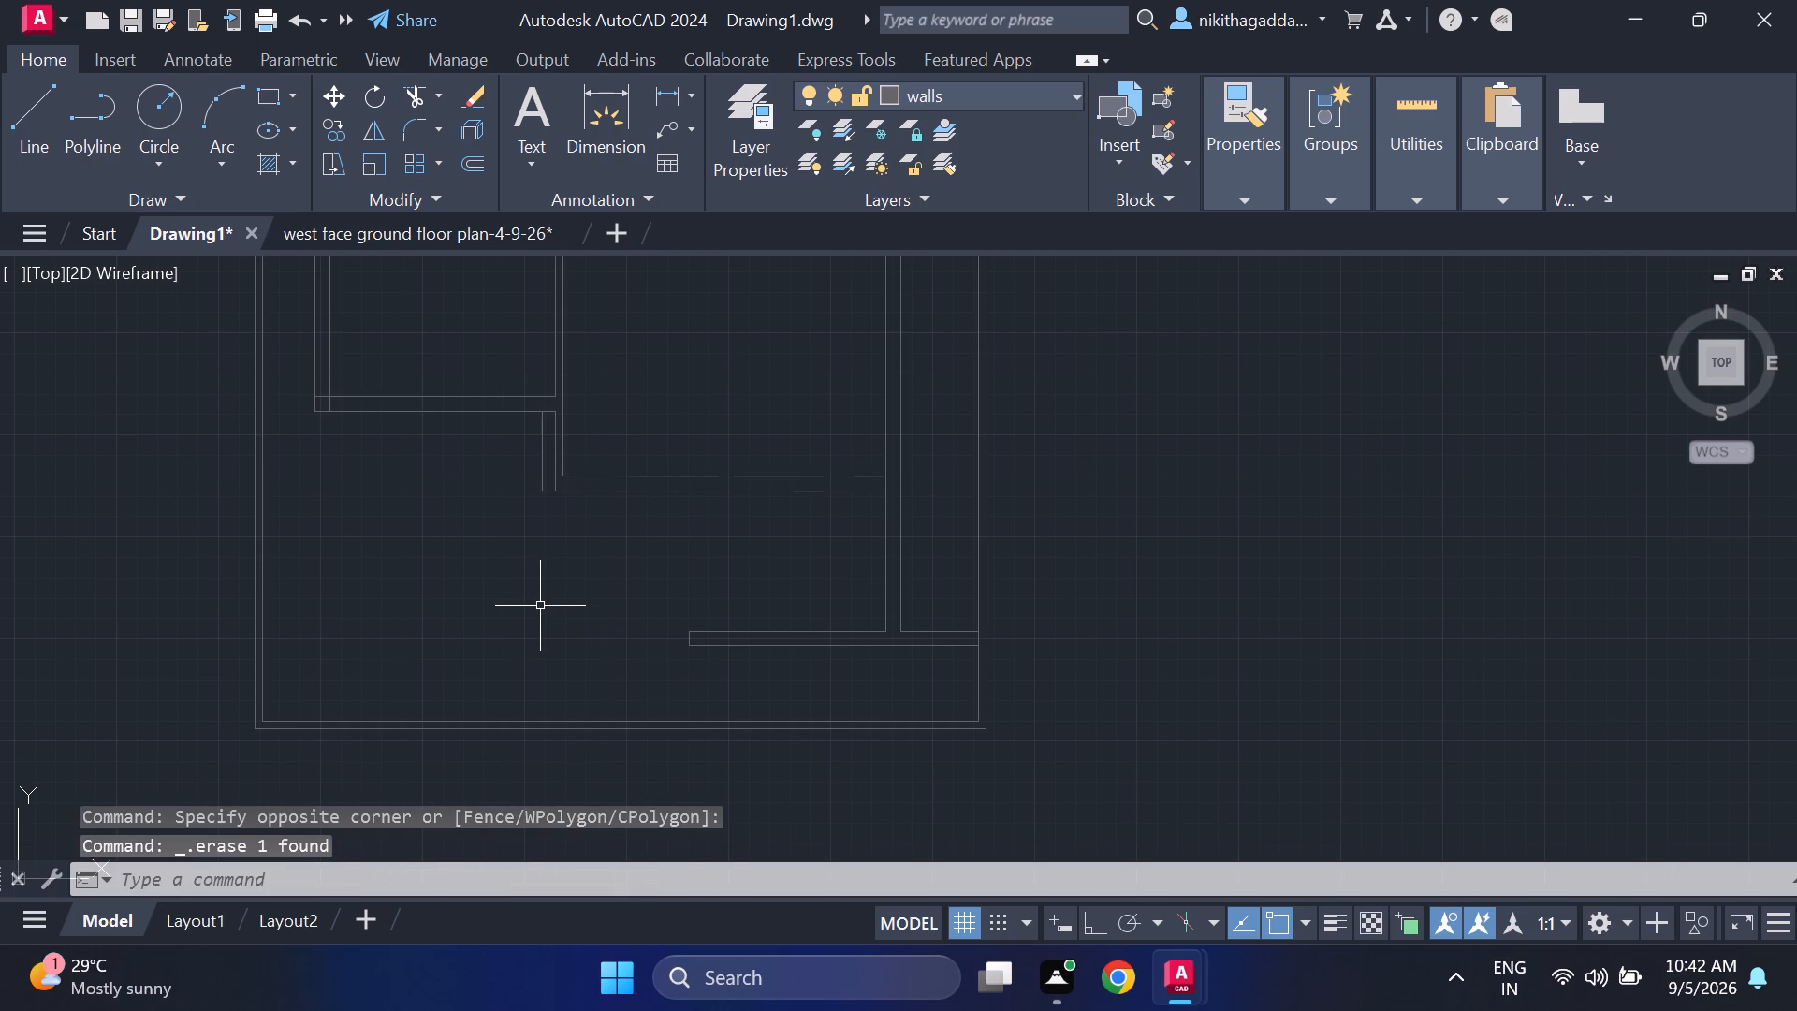
Examine the overall wall layout, from the southern open area to the northern rooms.
scroll(535, 618, down, 2)
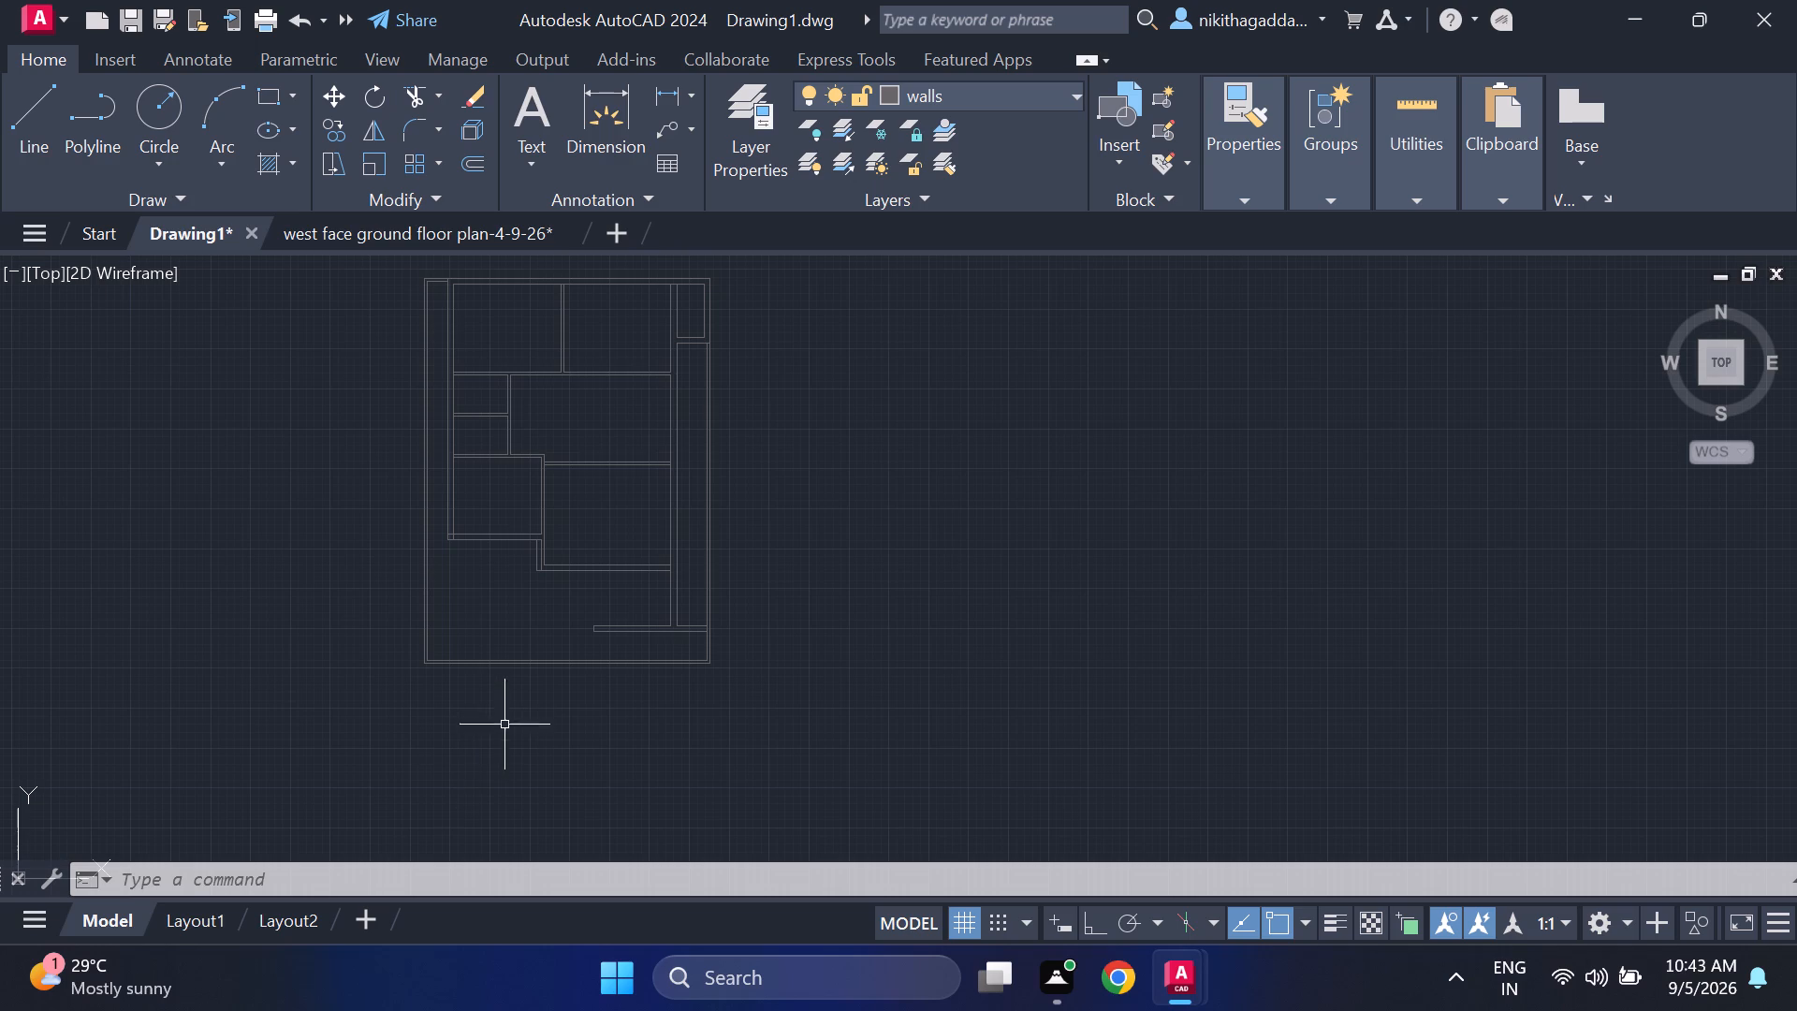
scroll(504, 726, down, 1)
scroll(516, 651, up, 2)
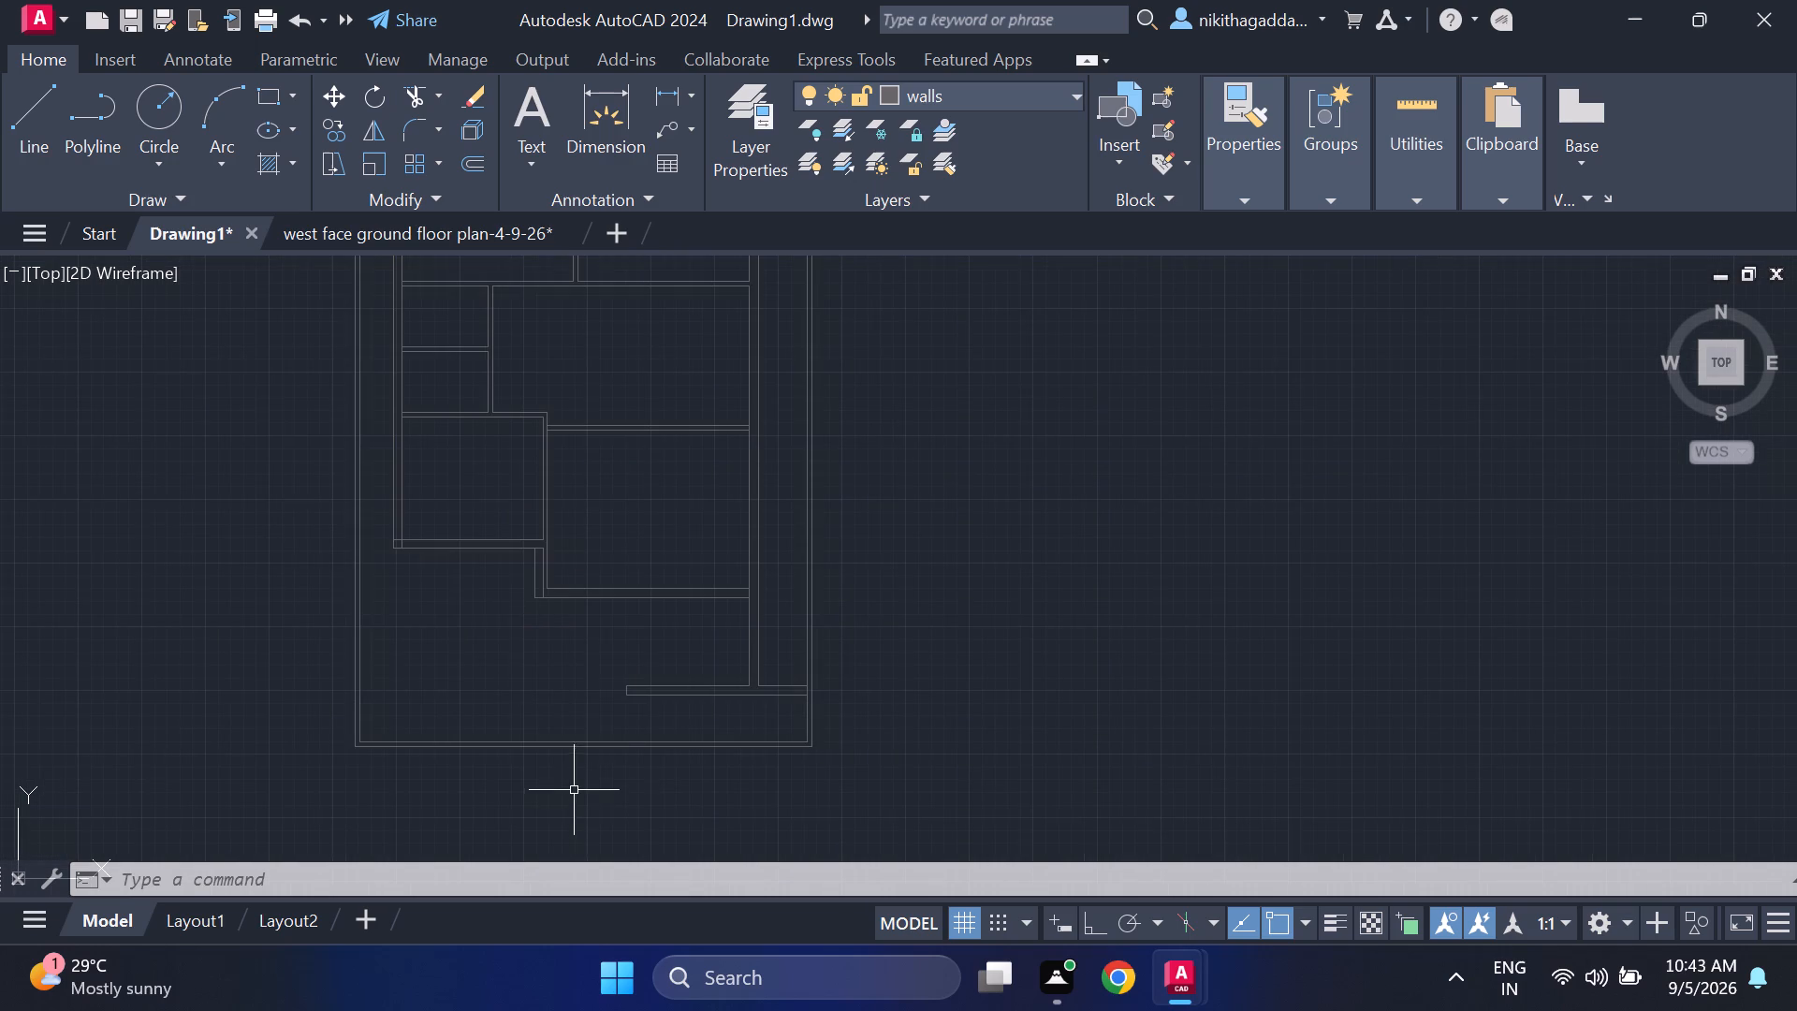
scroll(557, 673, down, 2)
scroll(515, 493, up, 2)
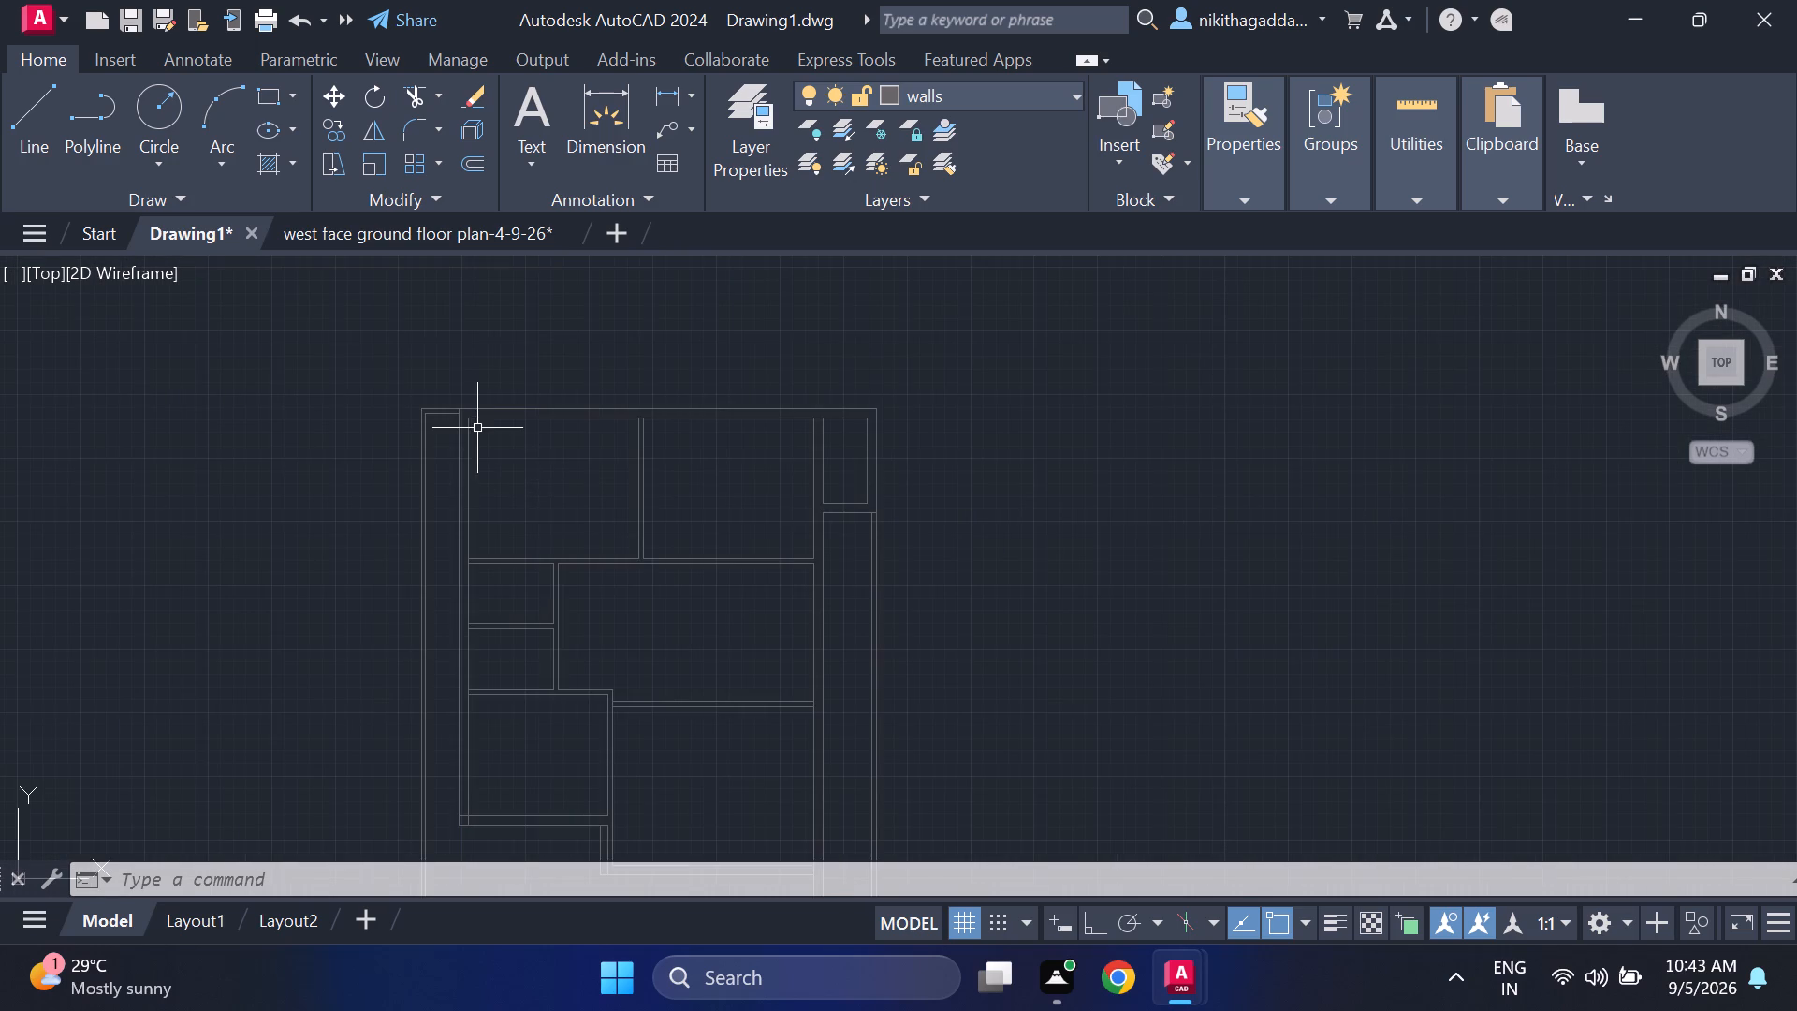
scroll(475, 426, up, 3)
scroll(463, 462, down, 4)
scroll(627, 606, up, 3)
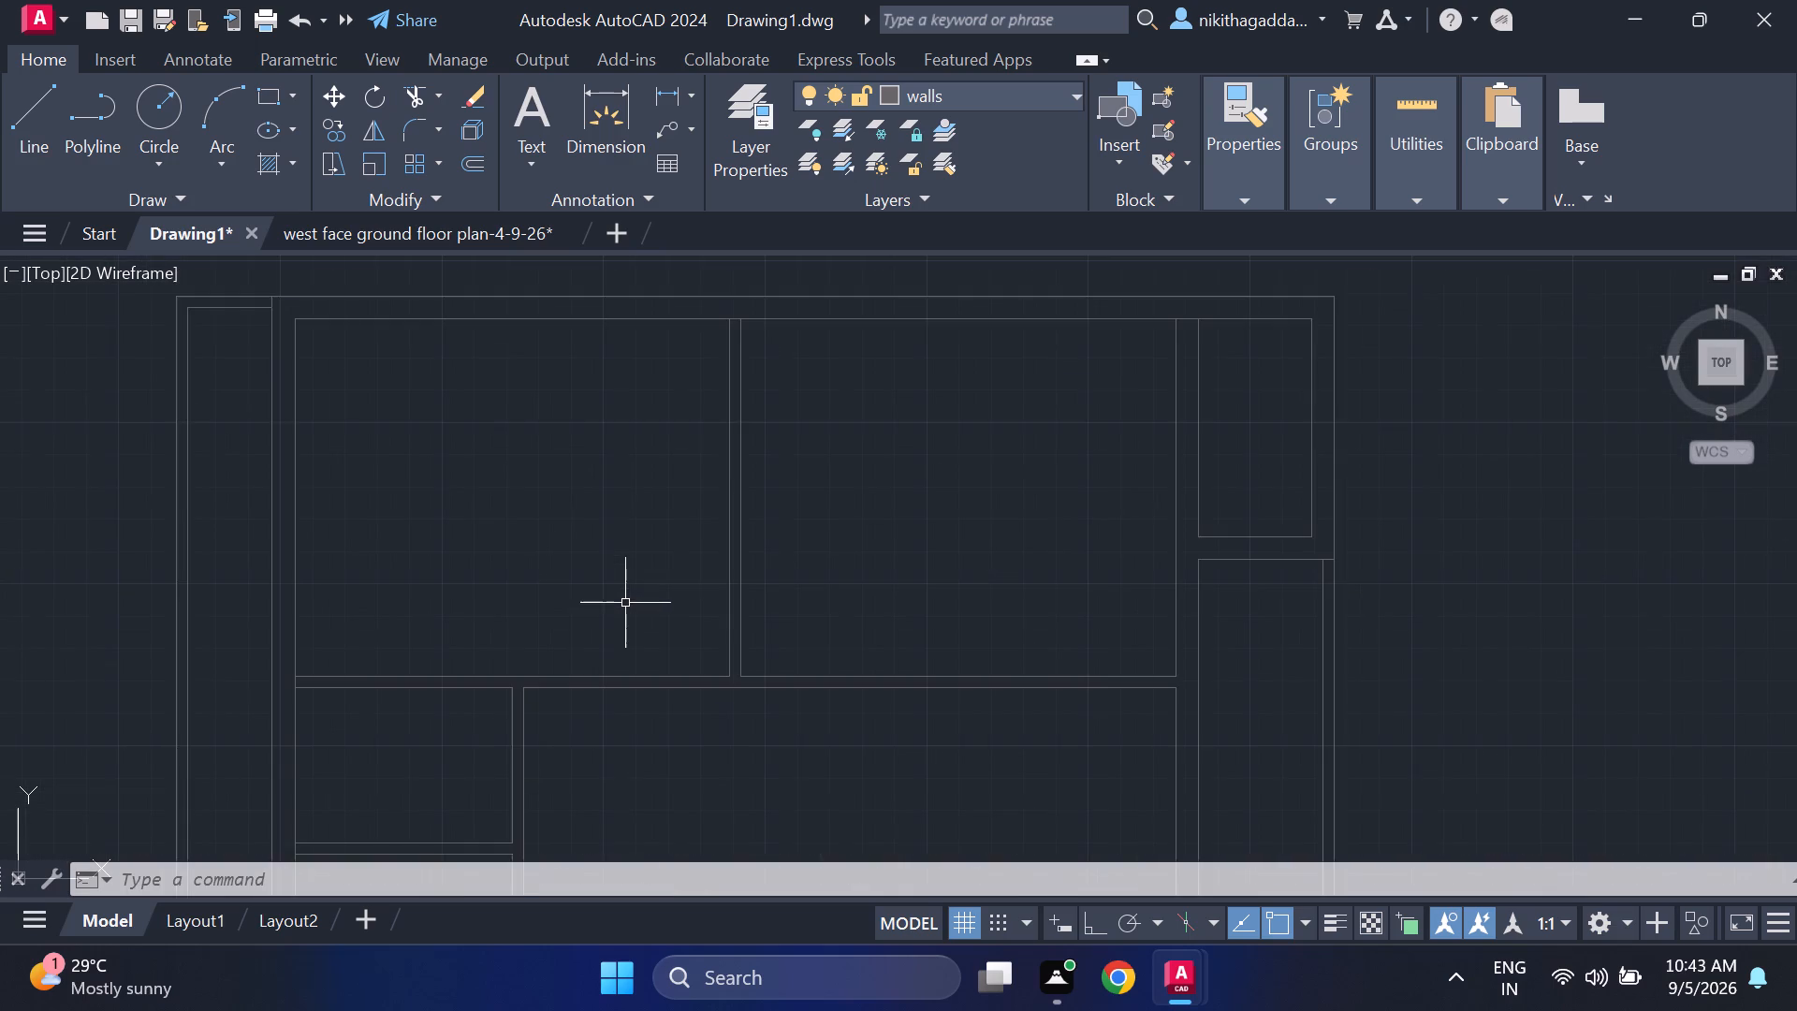
scroll(623, 610, down, 2)
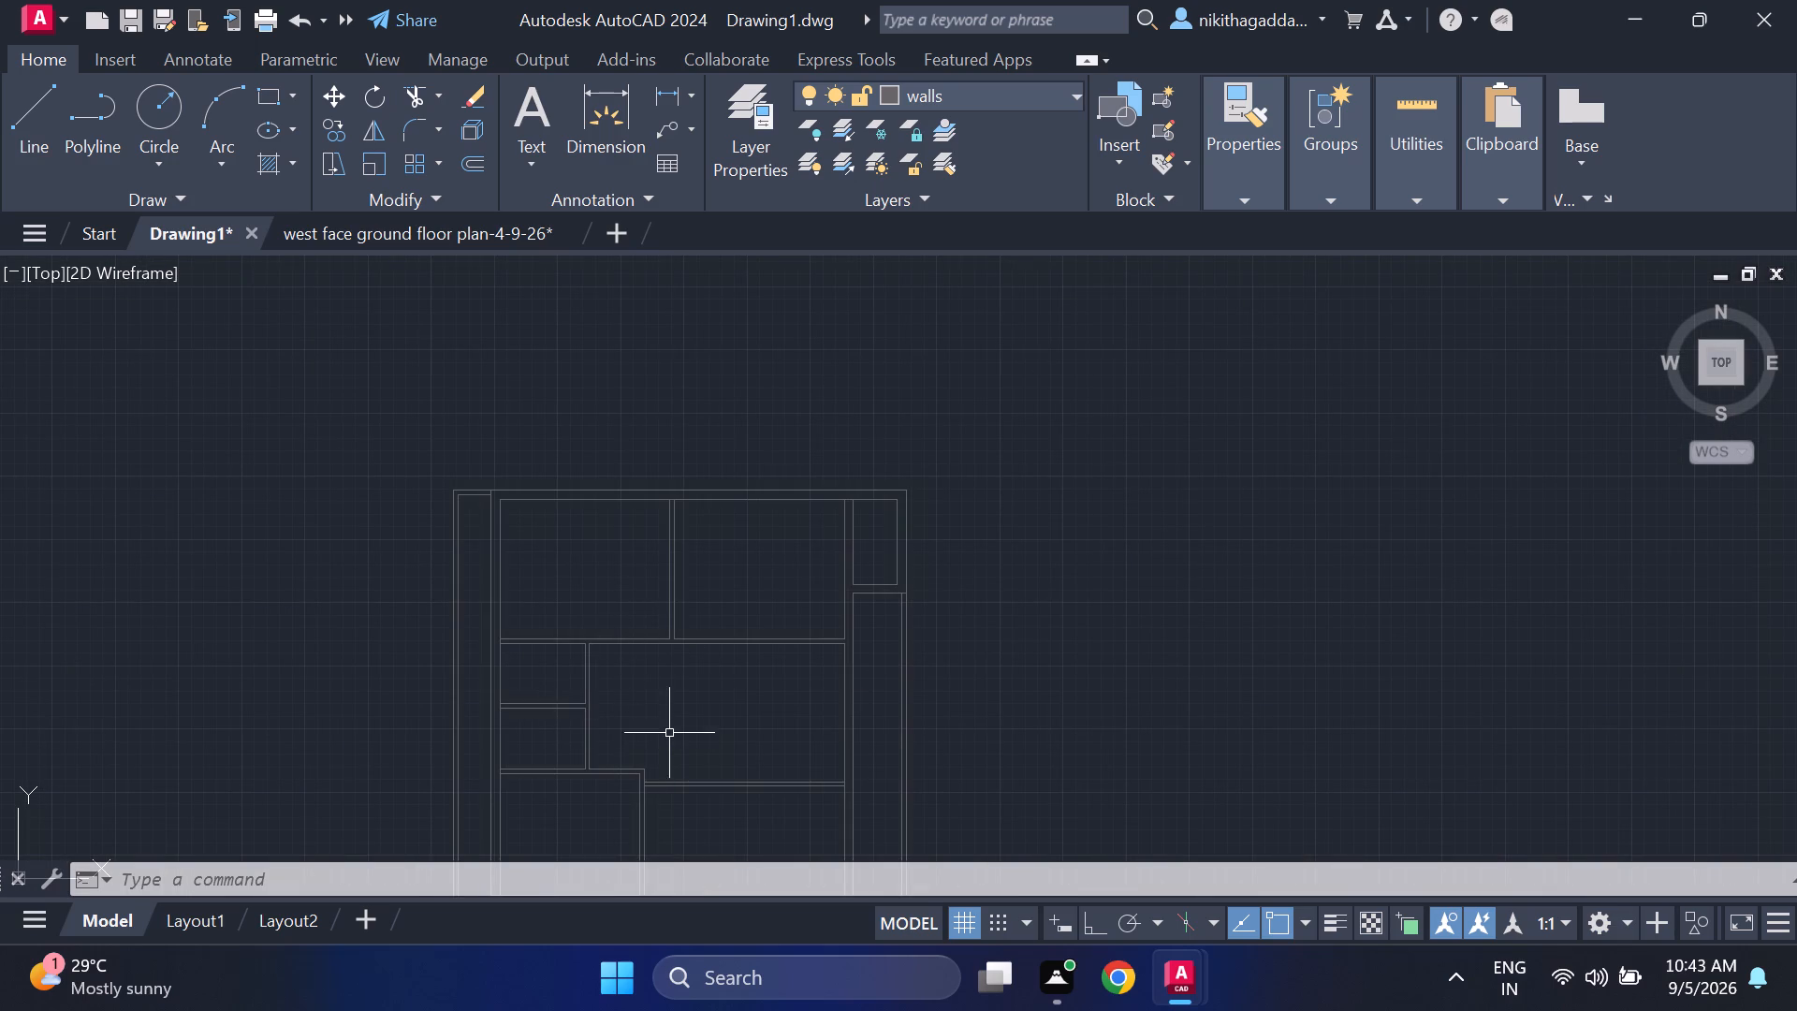
middle_drag(669, 733, 701, 576)
middle_drag(701, 573, 709, 557)
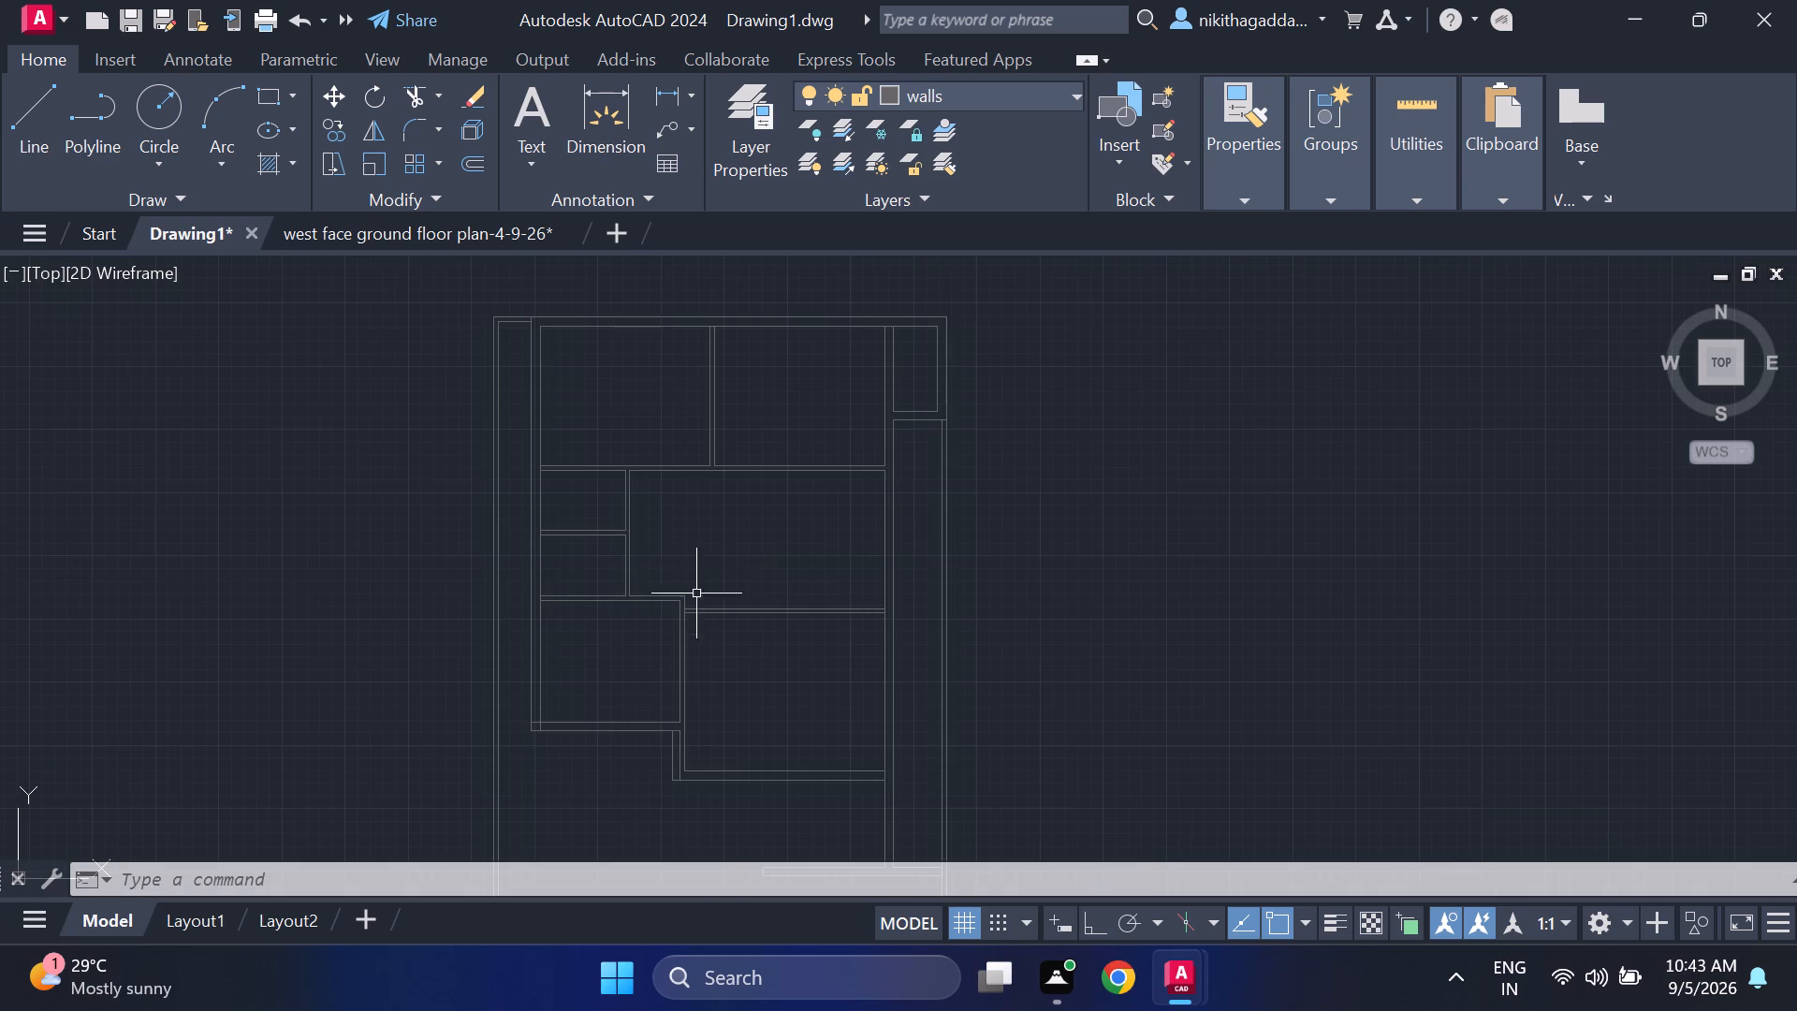
Measure the horizontal gap between the west boundary wall's inner face and the house's outer west wall face, without placing a dimension.
scroll(589, 516, up, 1)
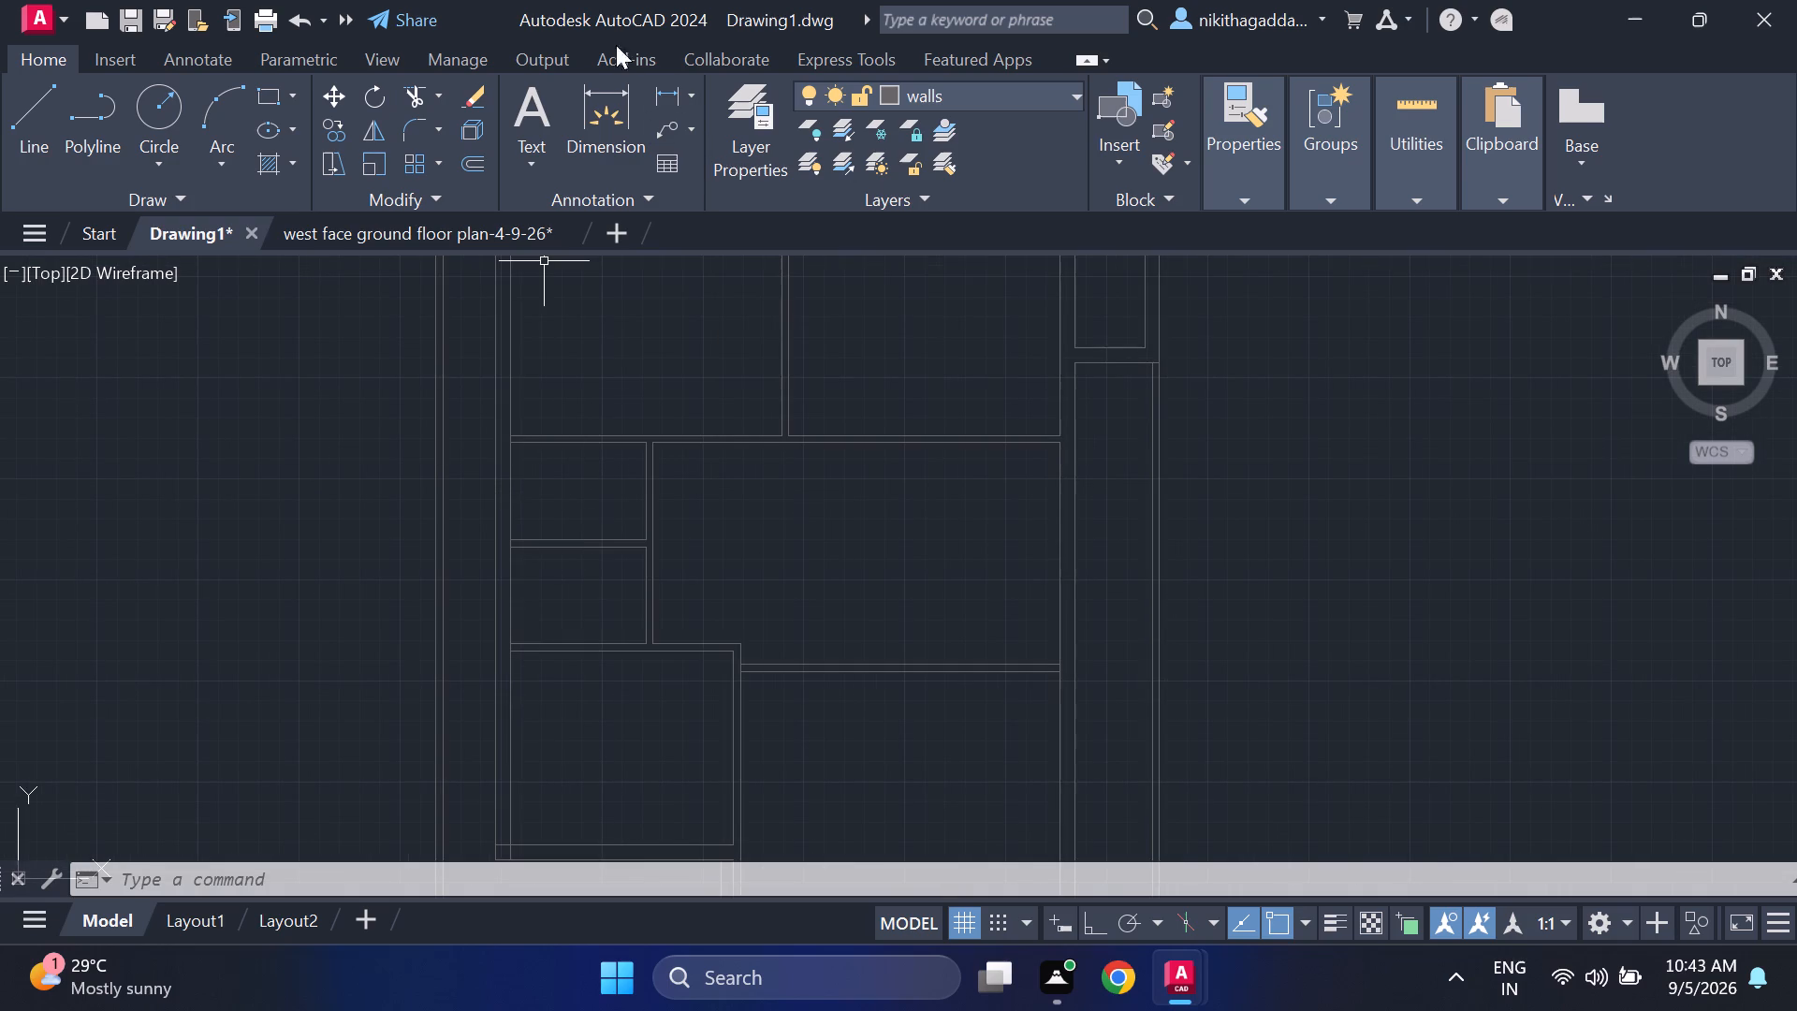
click(656, 85)
scroll(505, 323, up, 2)
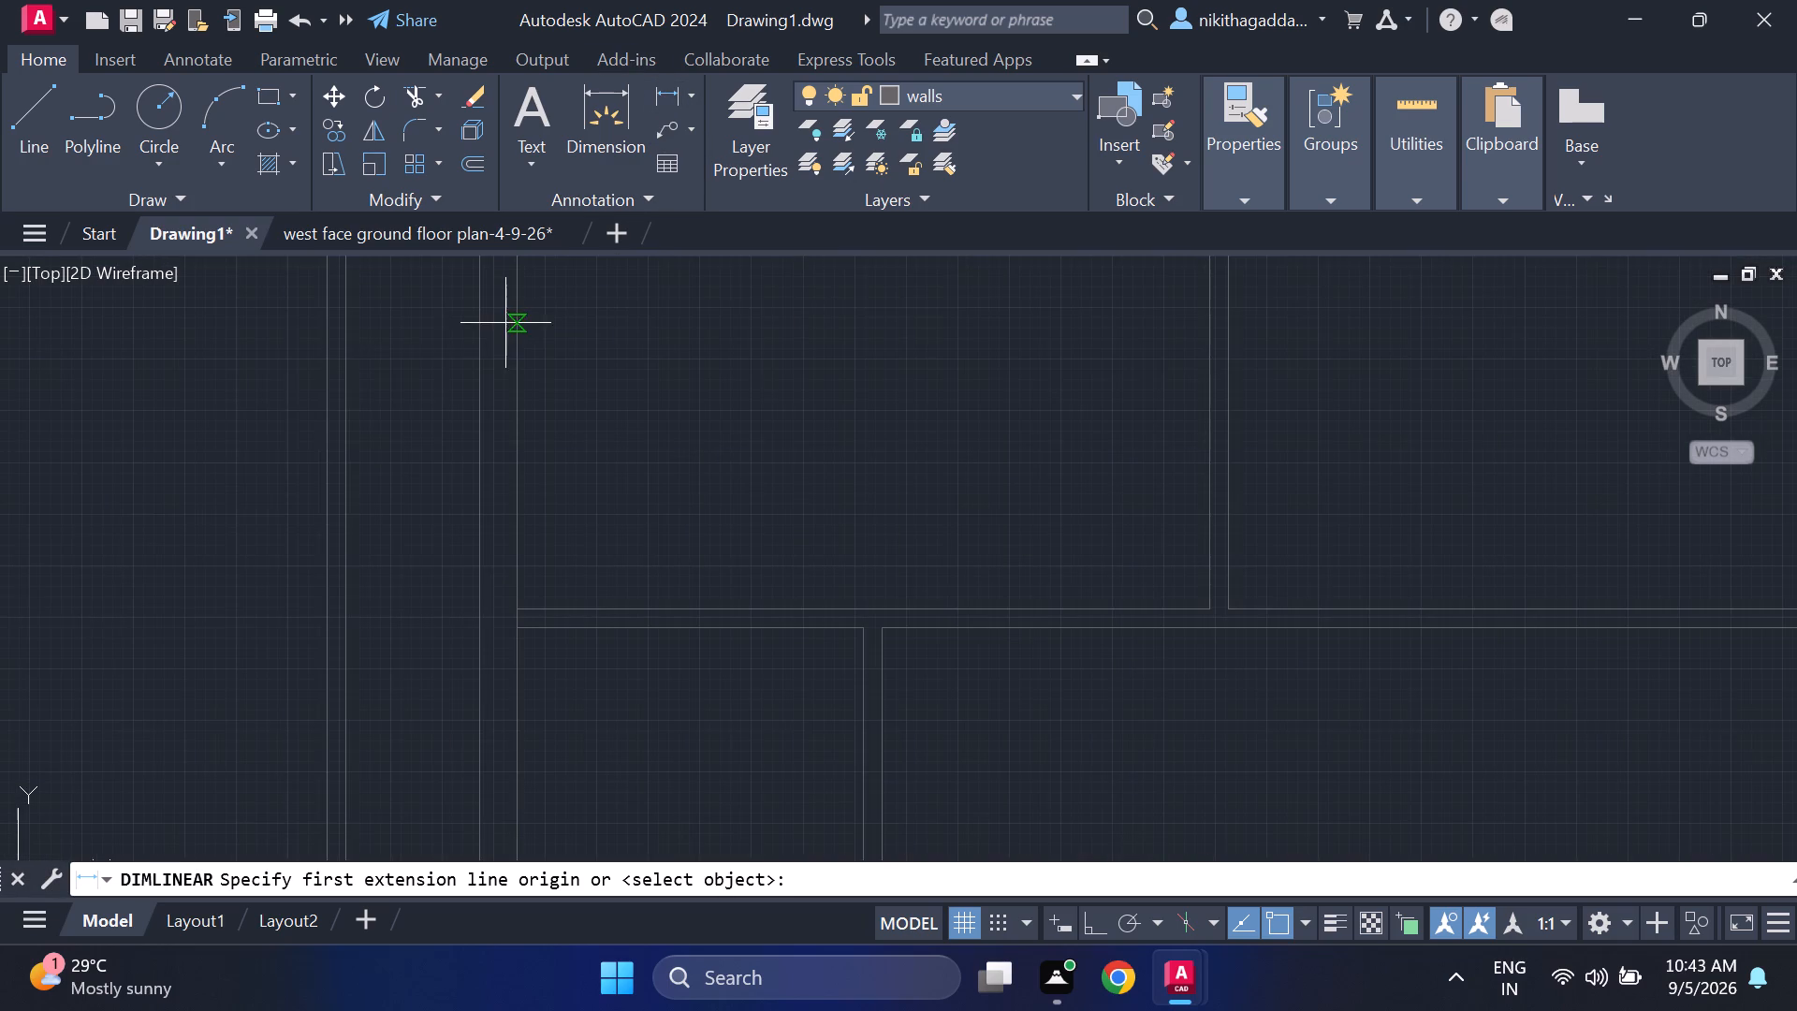
click(343, 492)
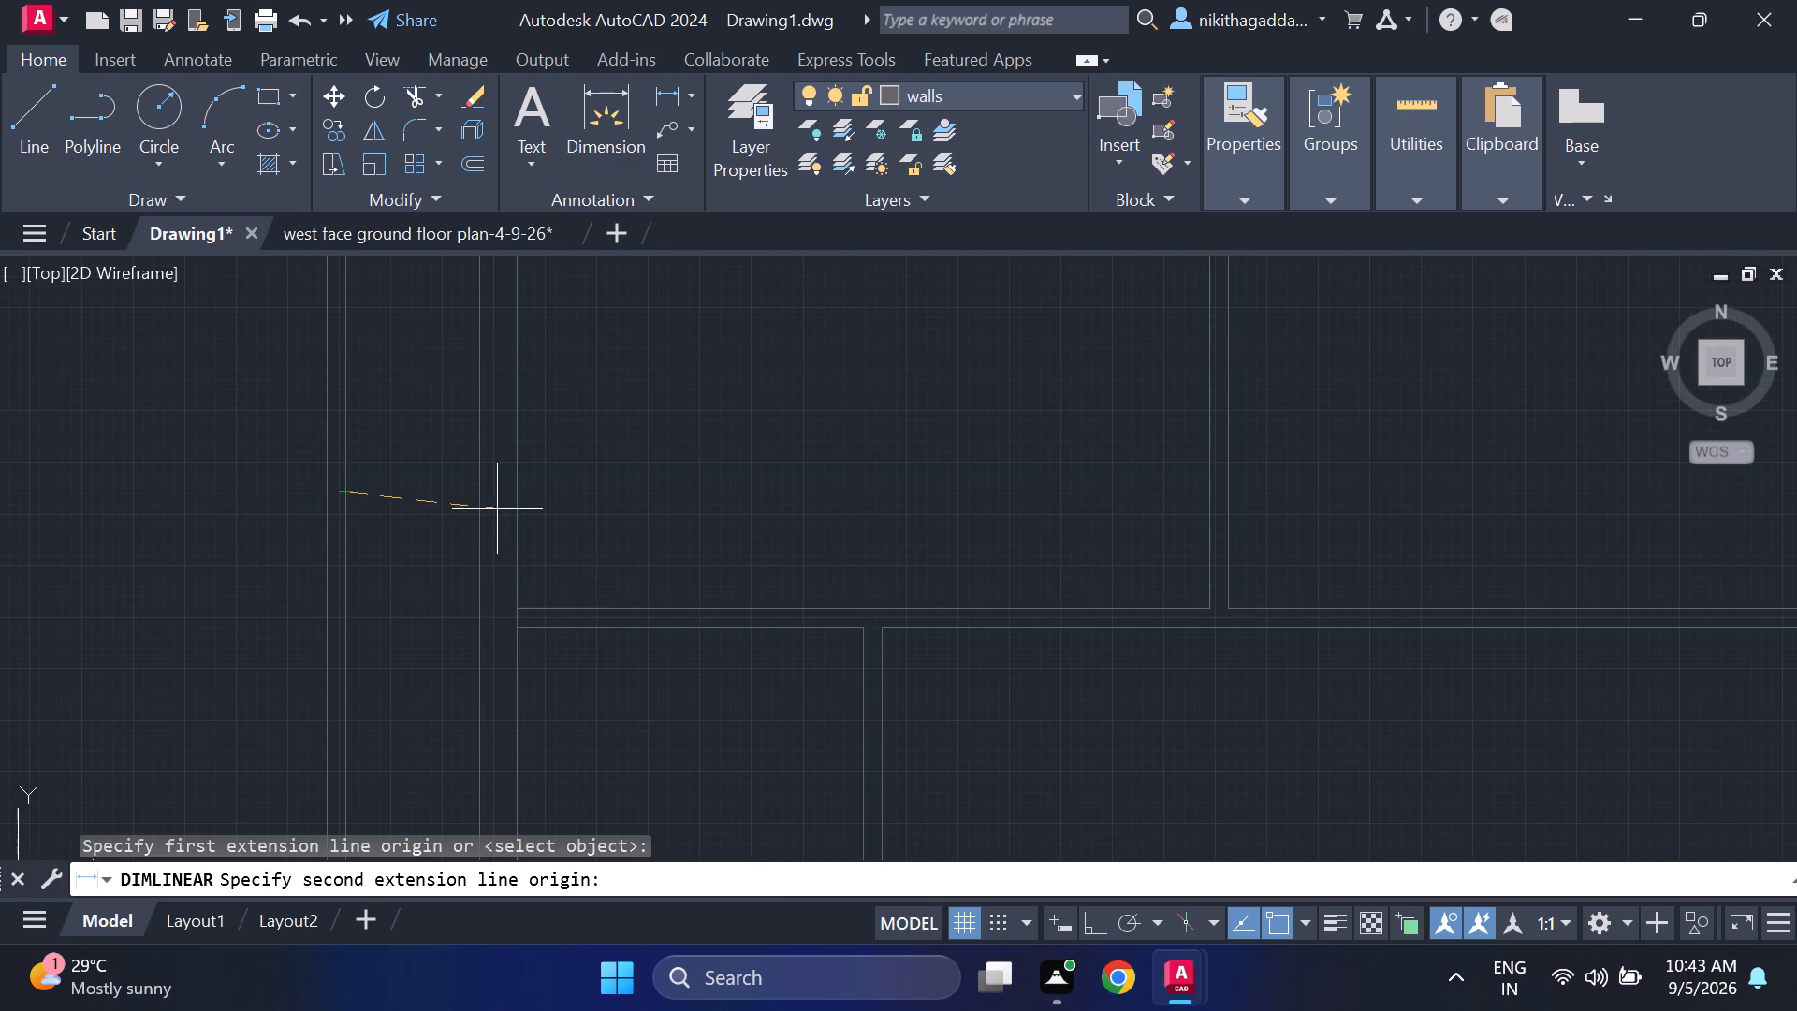
click(479, 505)
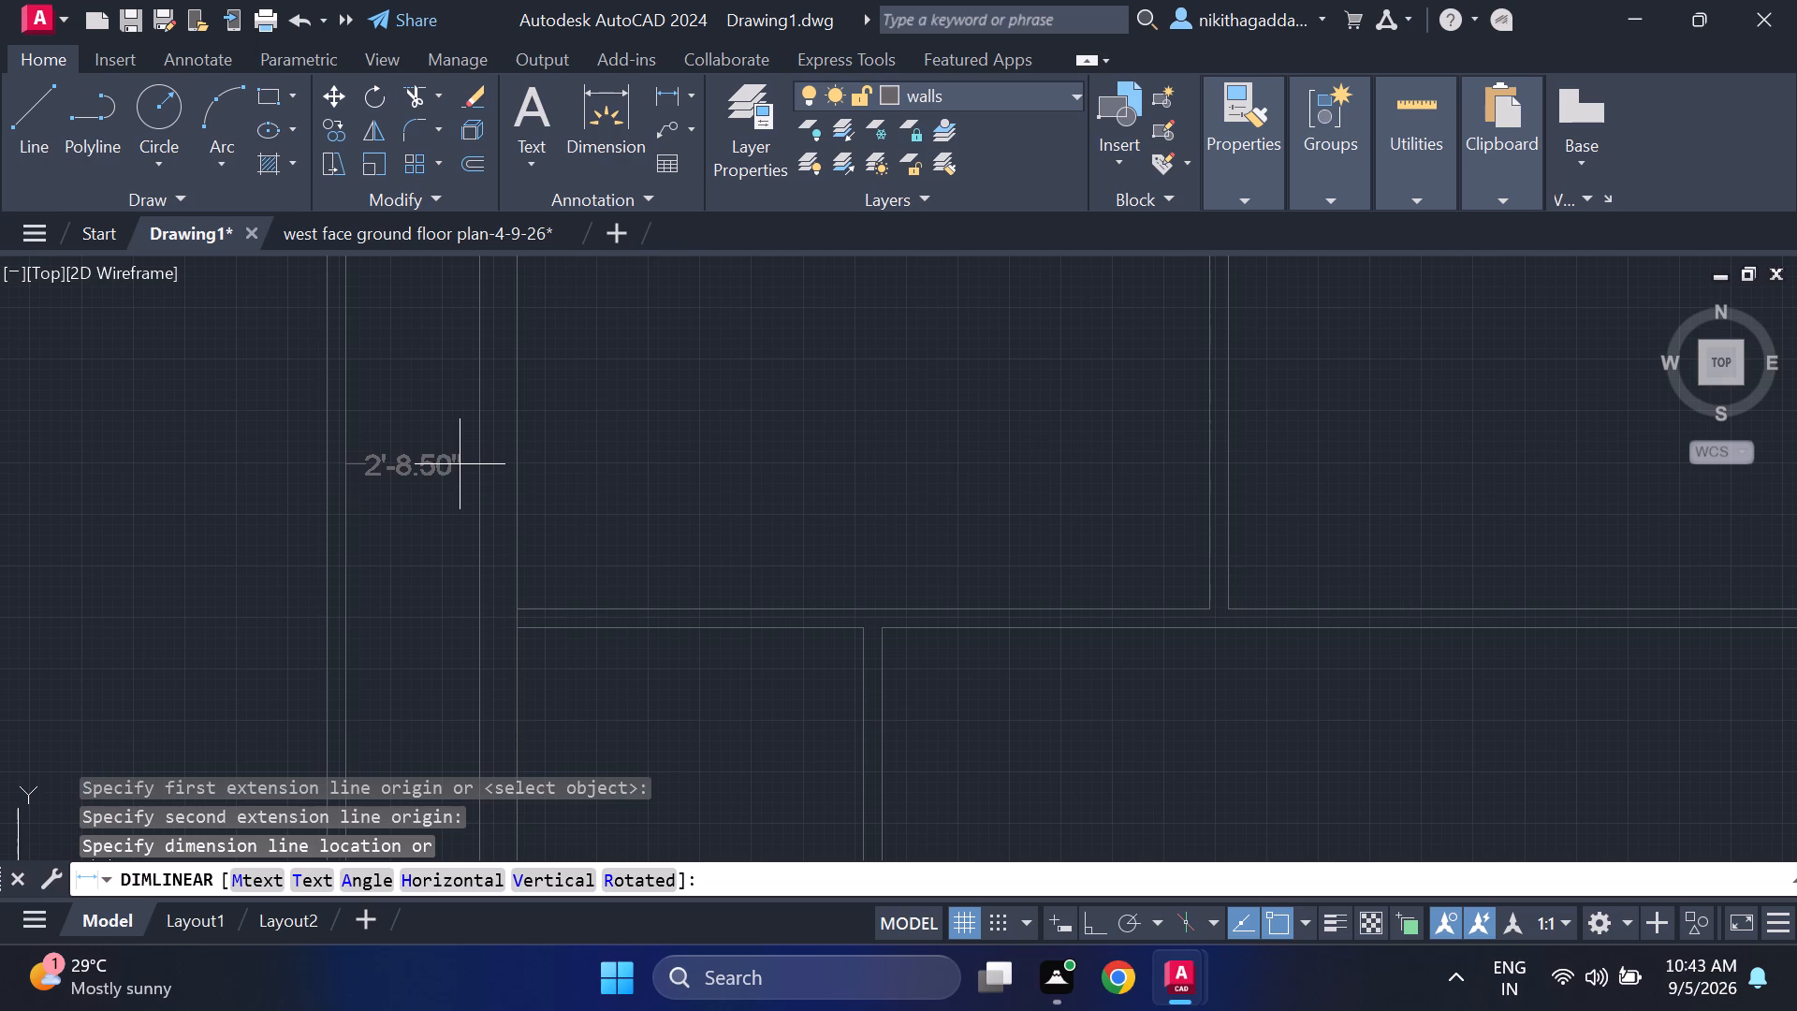
key(Escape)
key(grave)
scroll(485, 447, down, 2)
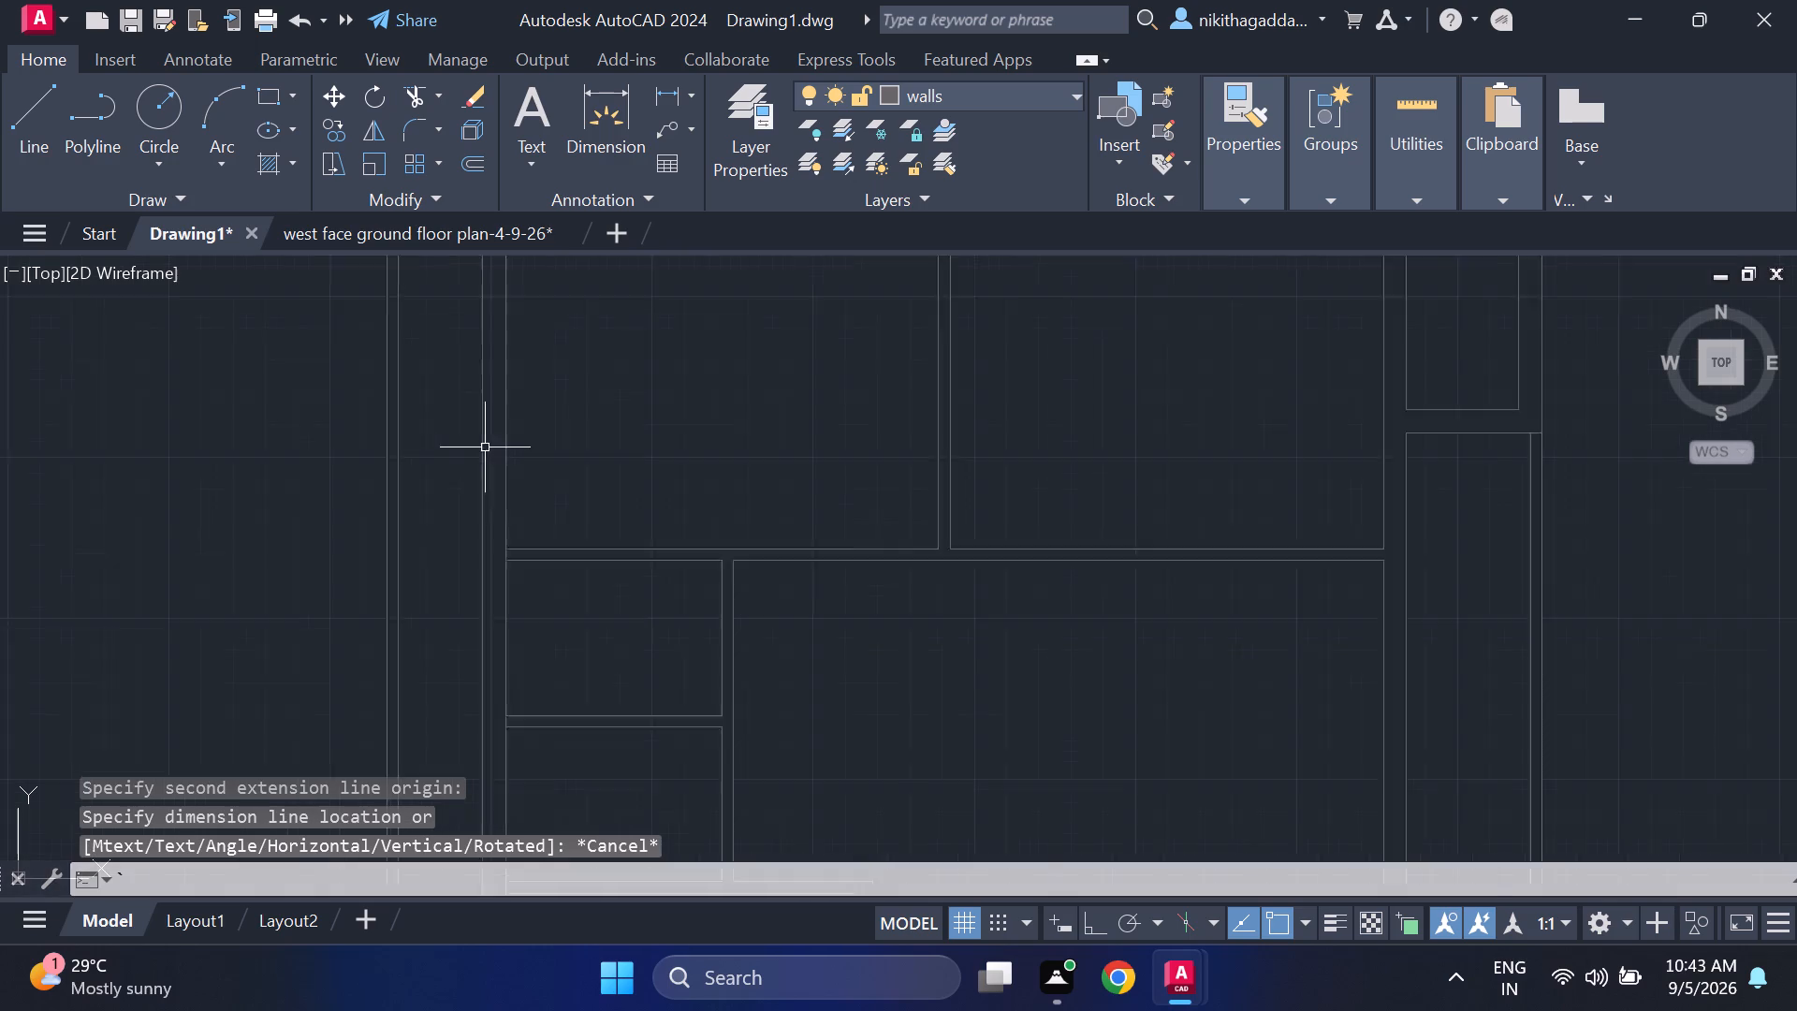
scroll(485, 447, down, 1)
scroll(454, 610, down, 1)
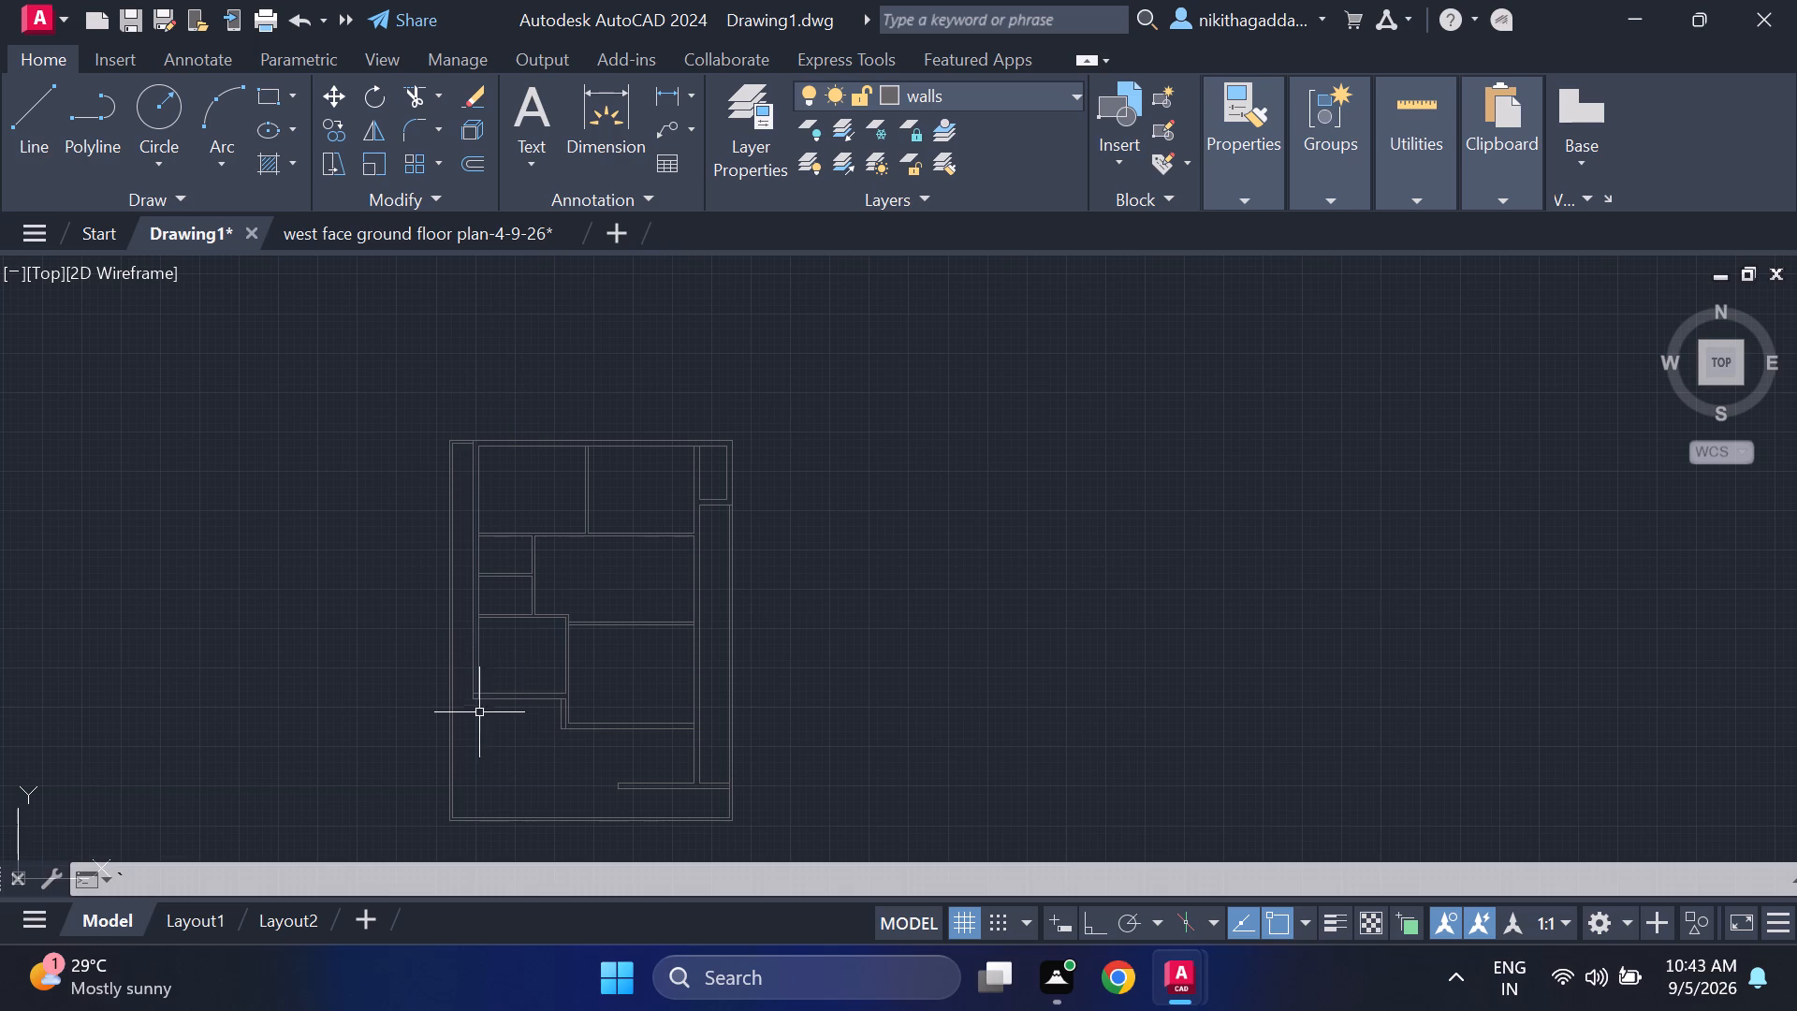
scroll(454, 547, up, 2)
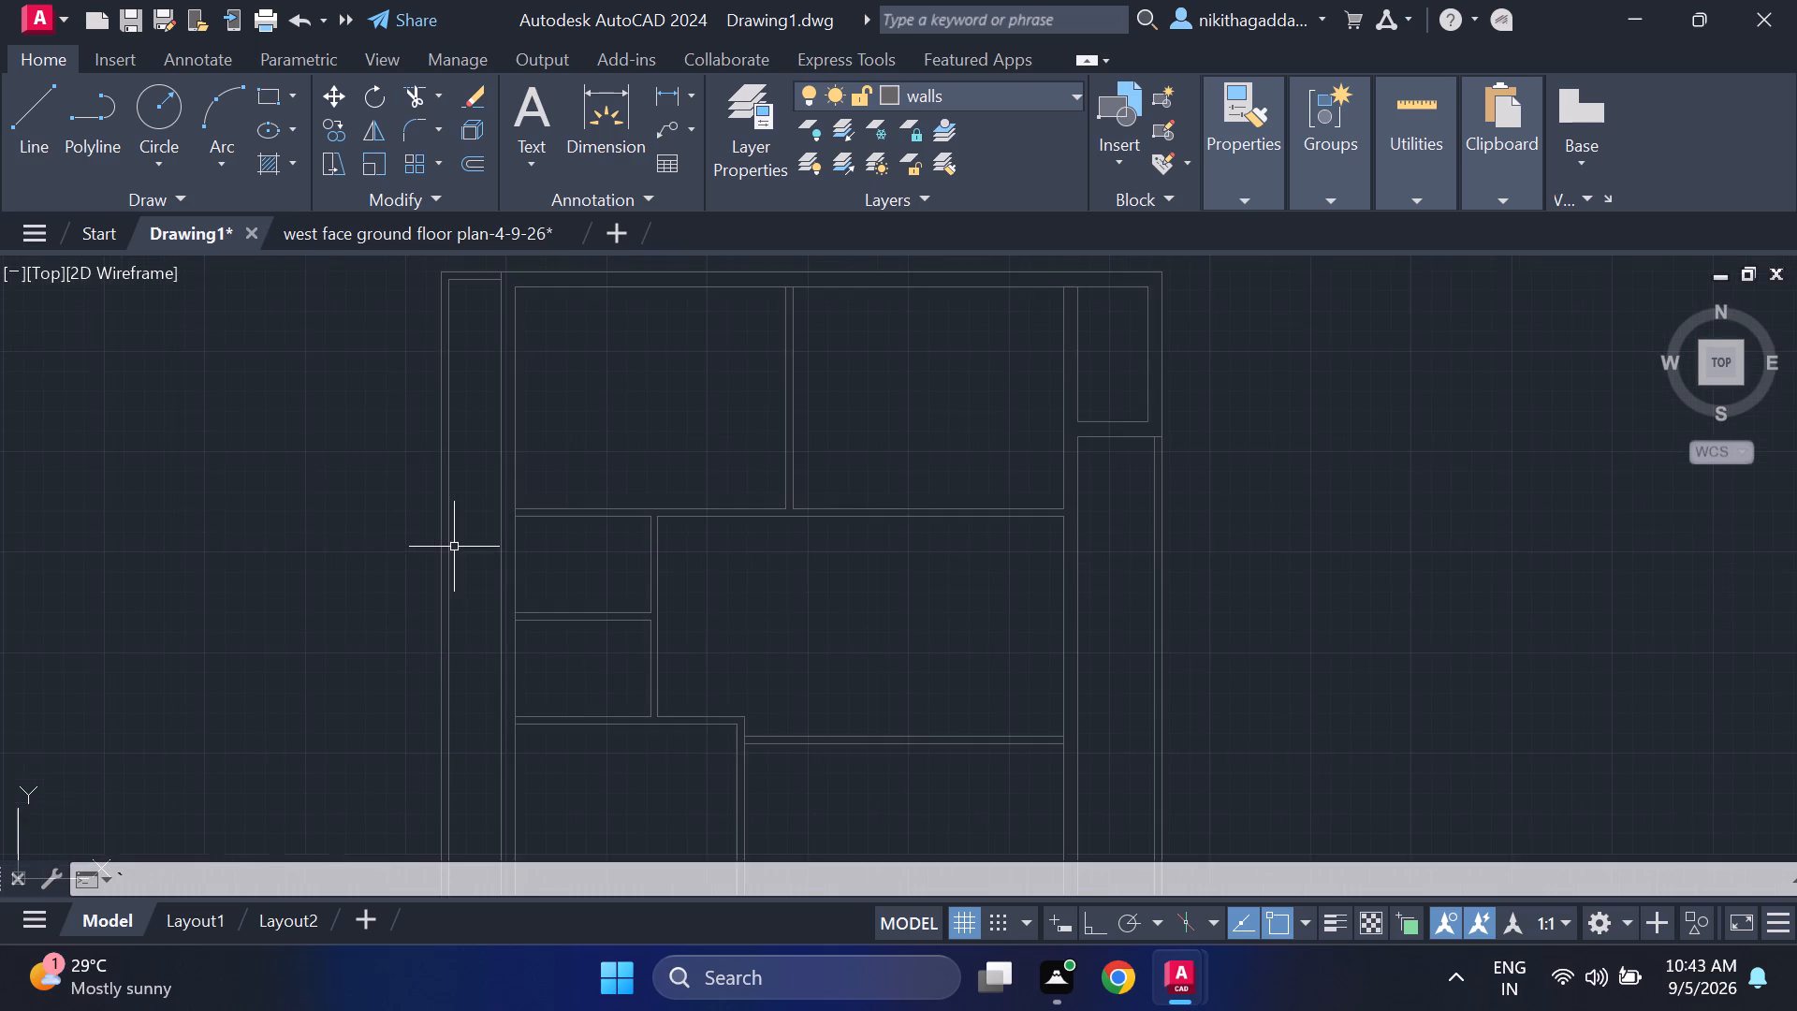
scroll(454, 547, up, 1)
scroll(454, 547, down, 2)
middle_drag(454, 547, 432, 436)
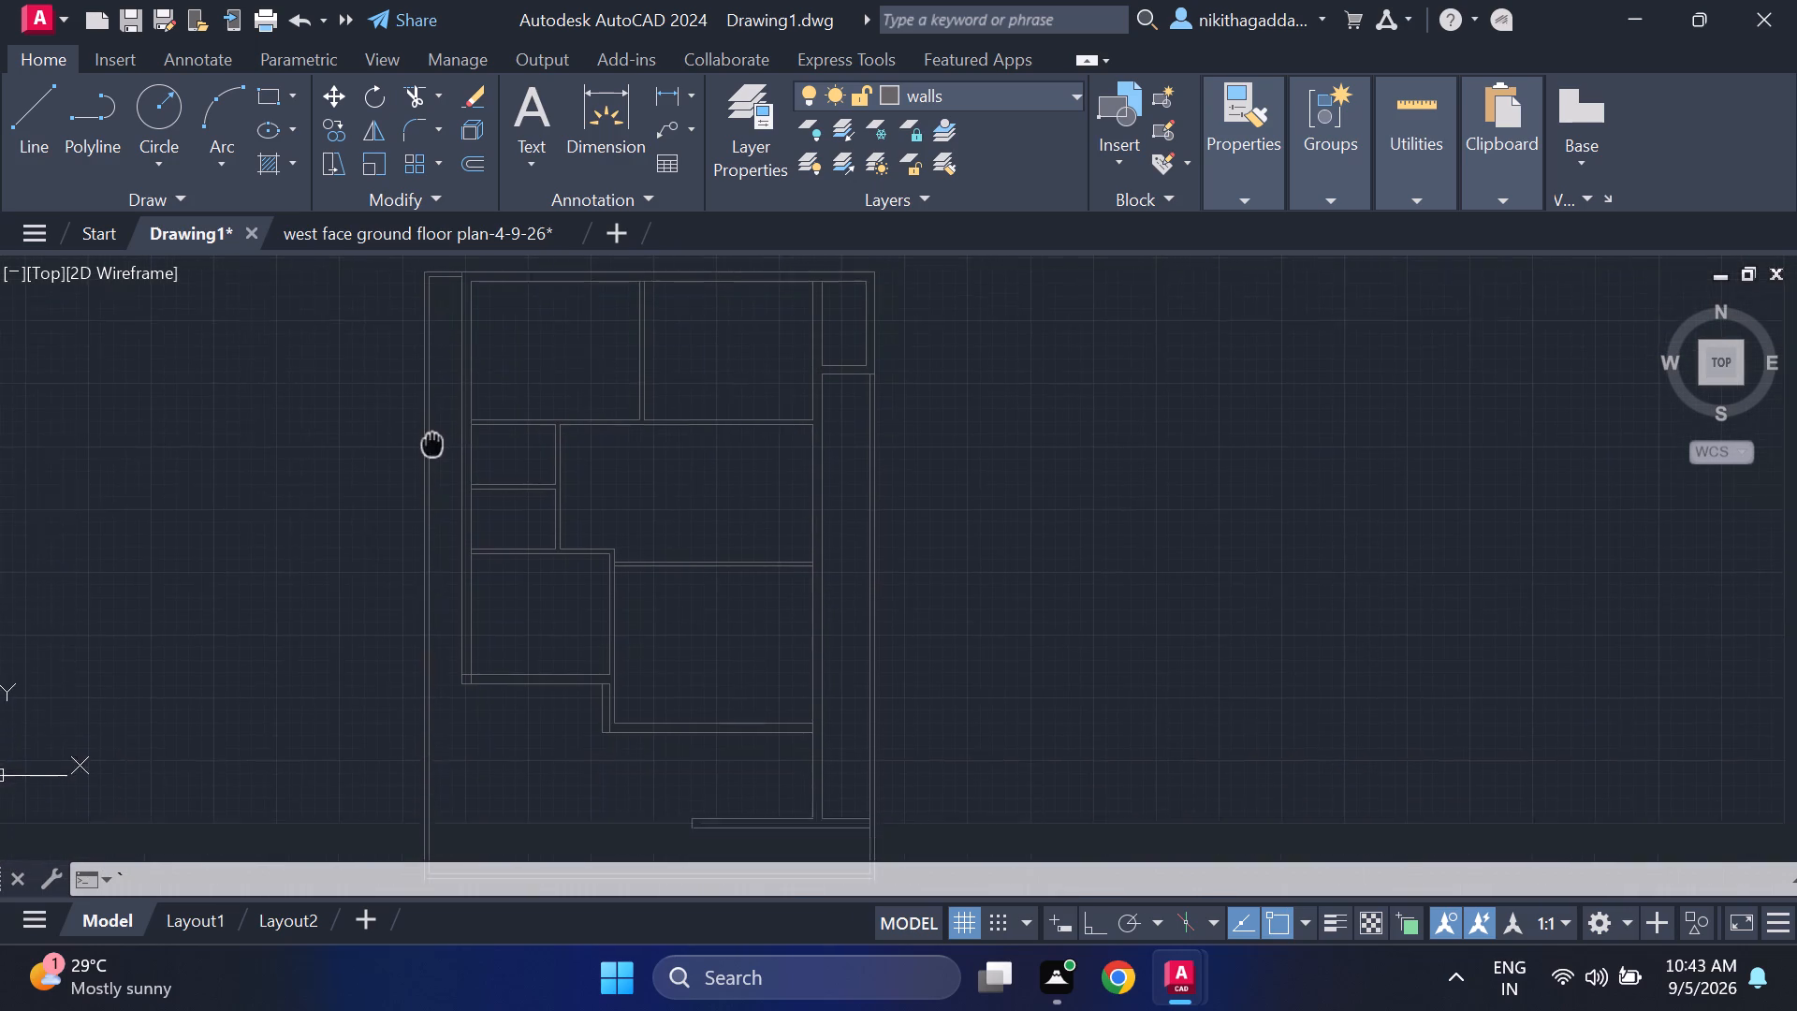
Delete the inner face line of the west boundary wall.
middle_drag(432, 436, 432, 425)
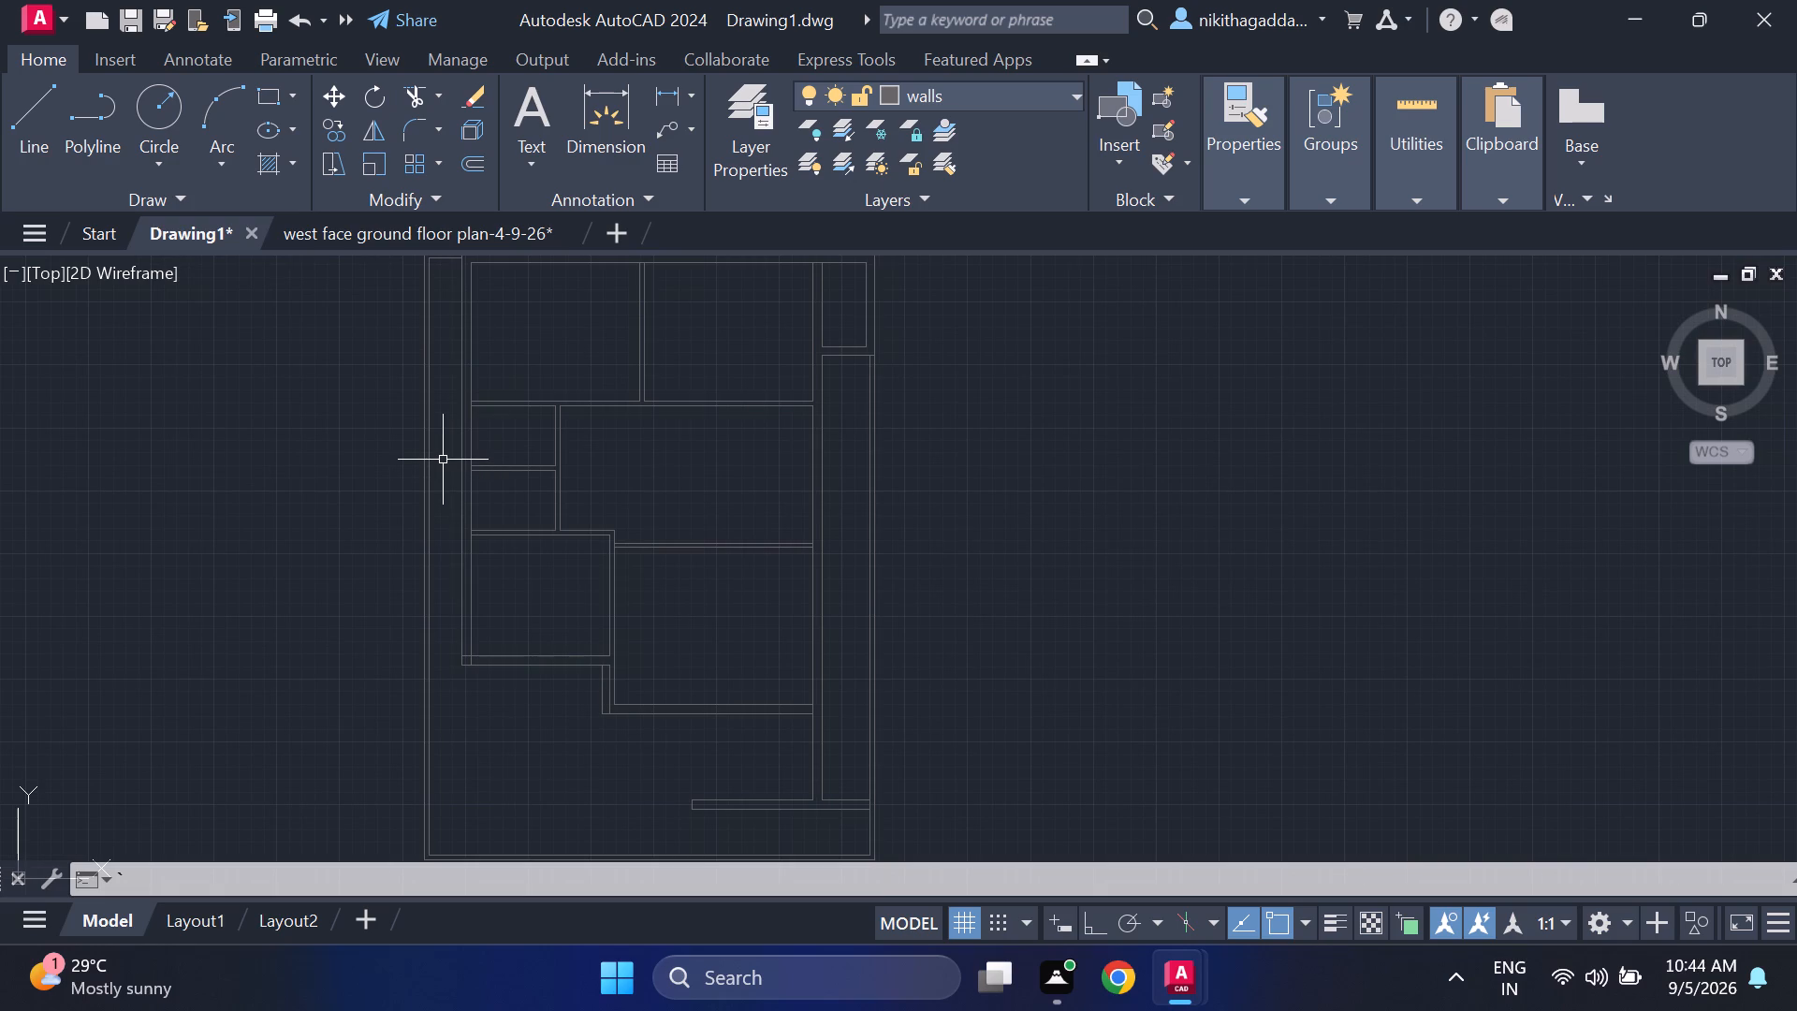
middle_drag(443, 460, 456, 521)
scroll(439, 475, up, 3)
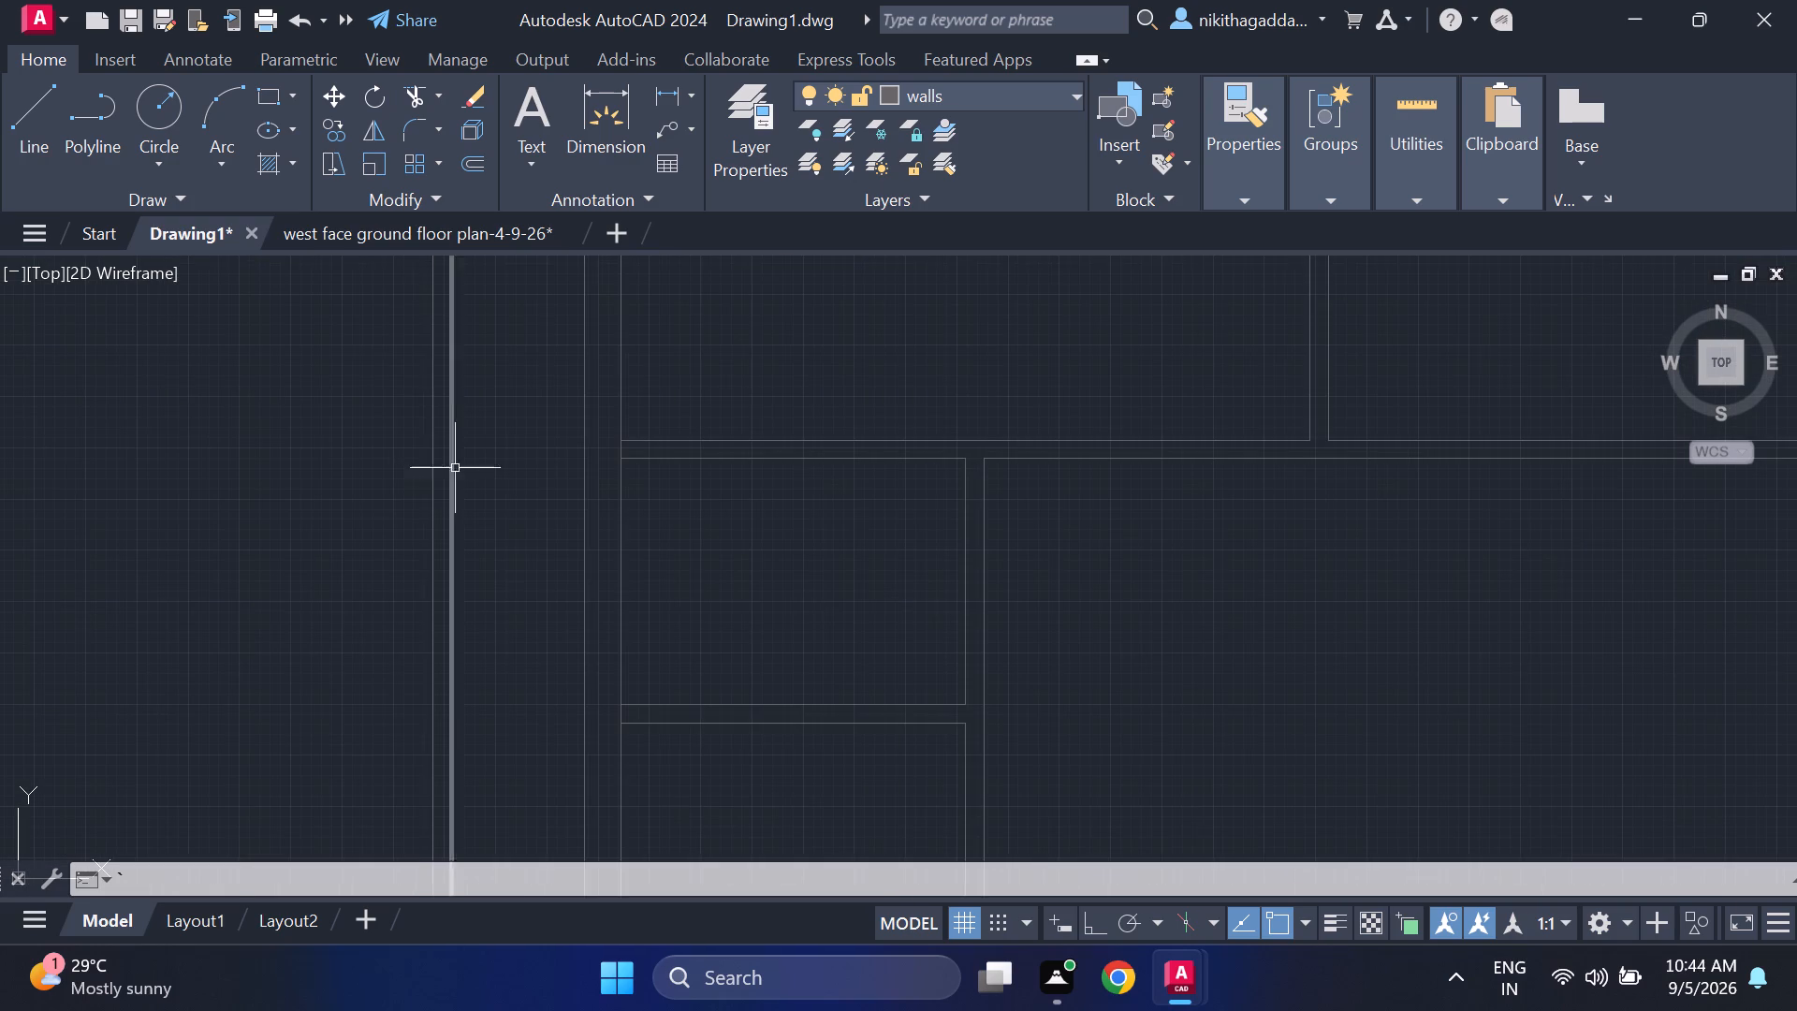
click(453, 467)
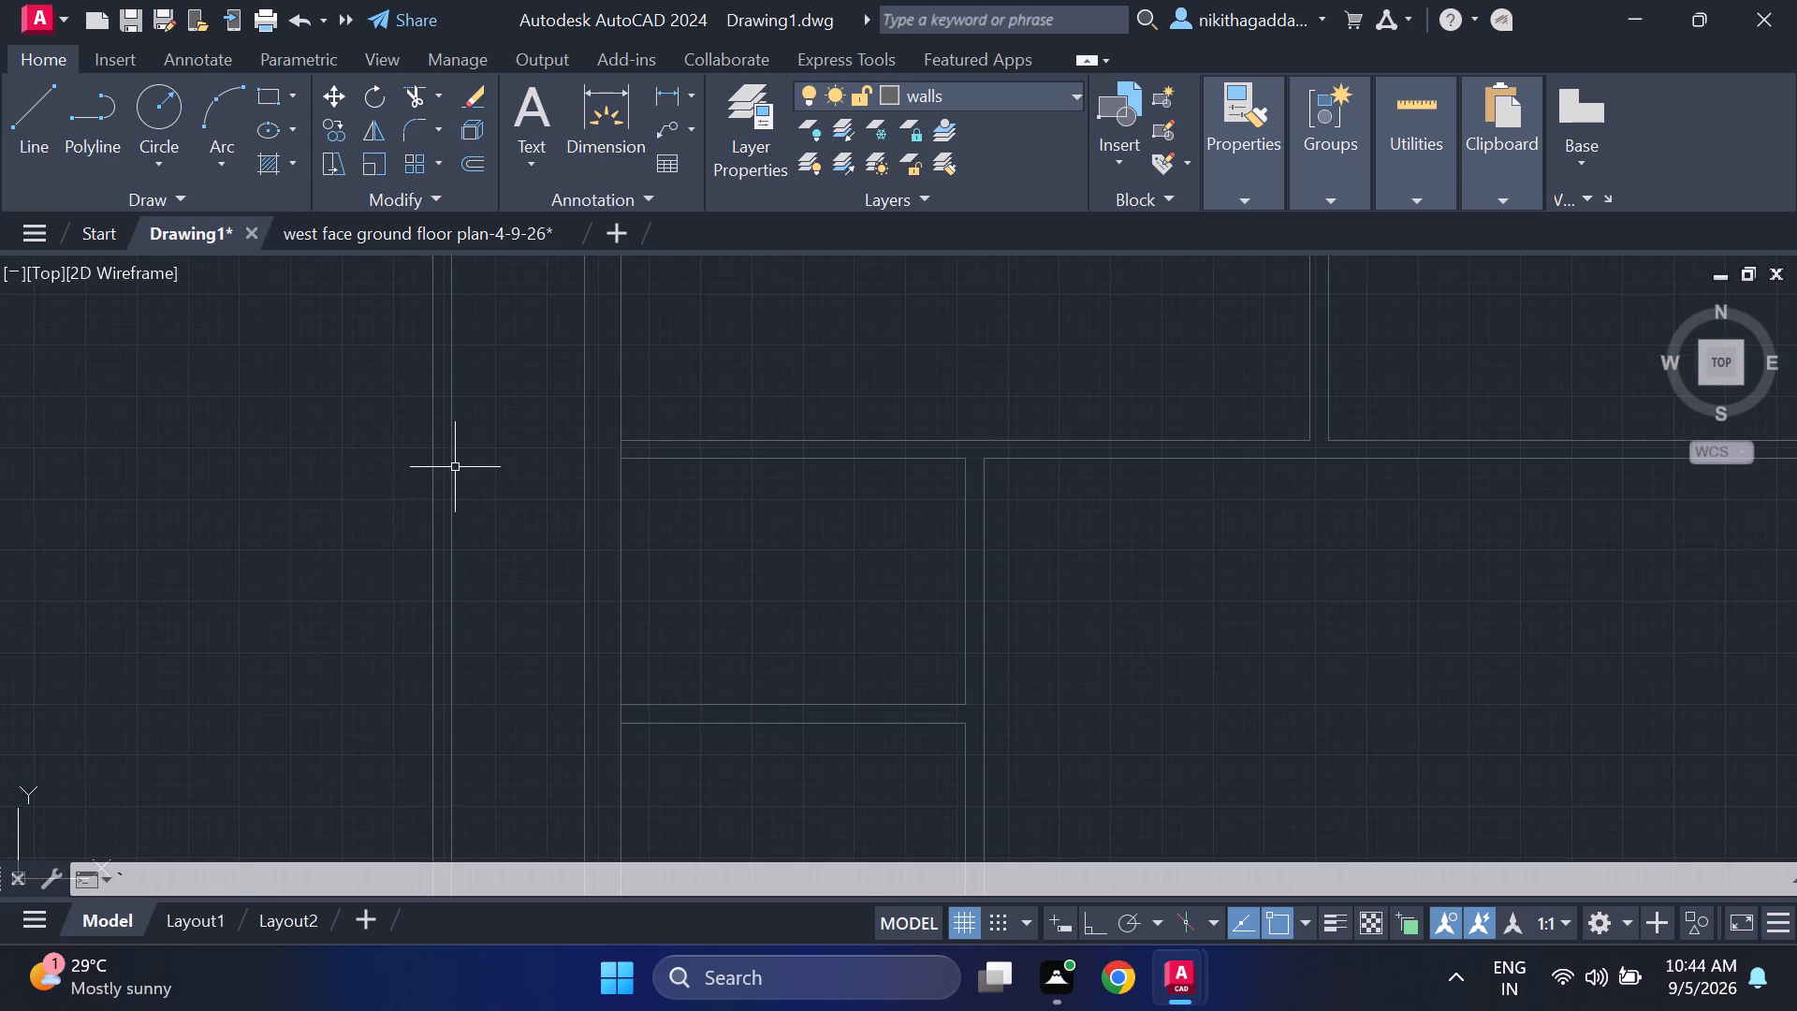
scroll(460, 450, up, 1)
click(460, 450)
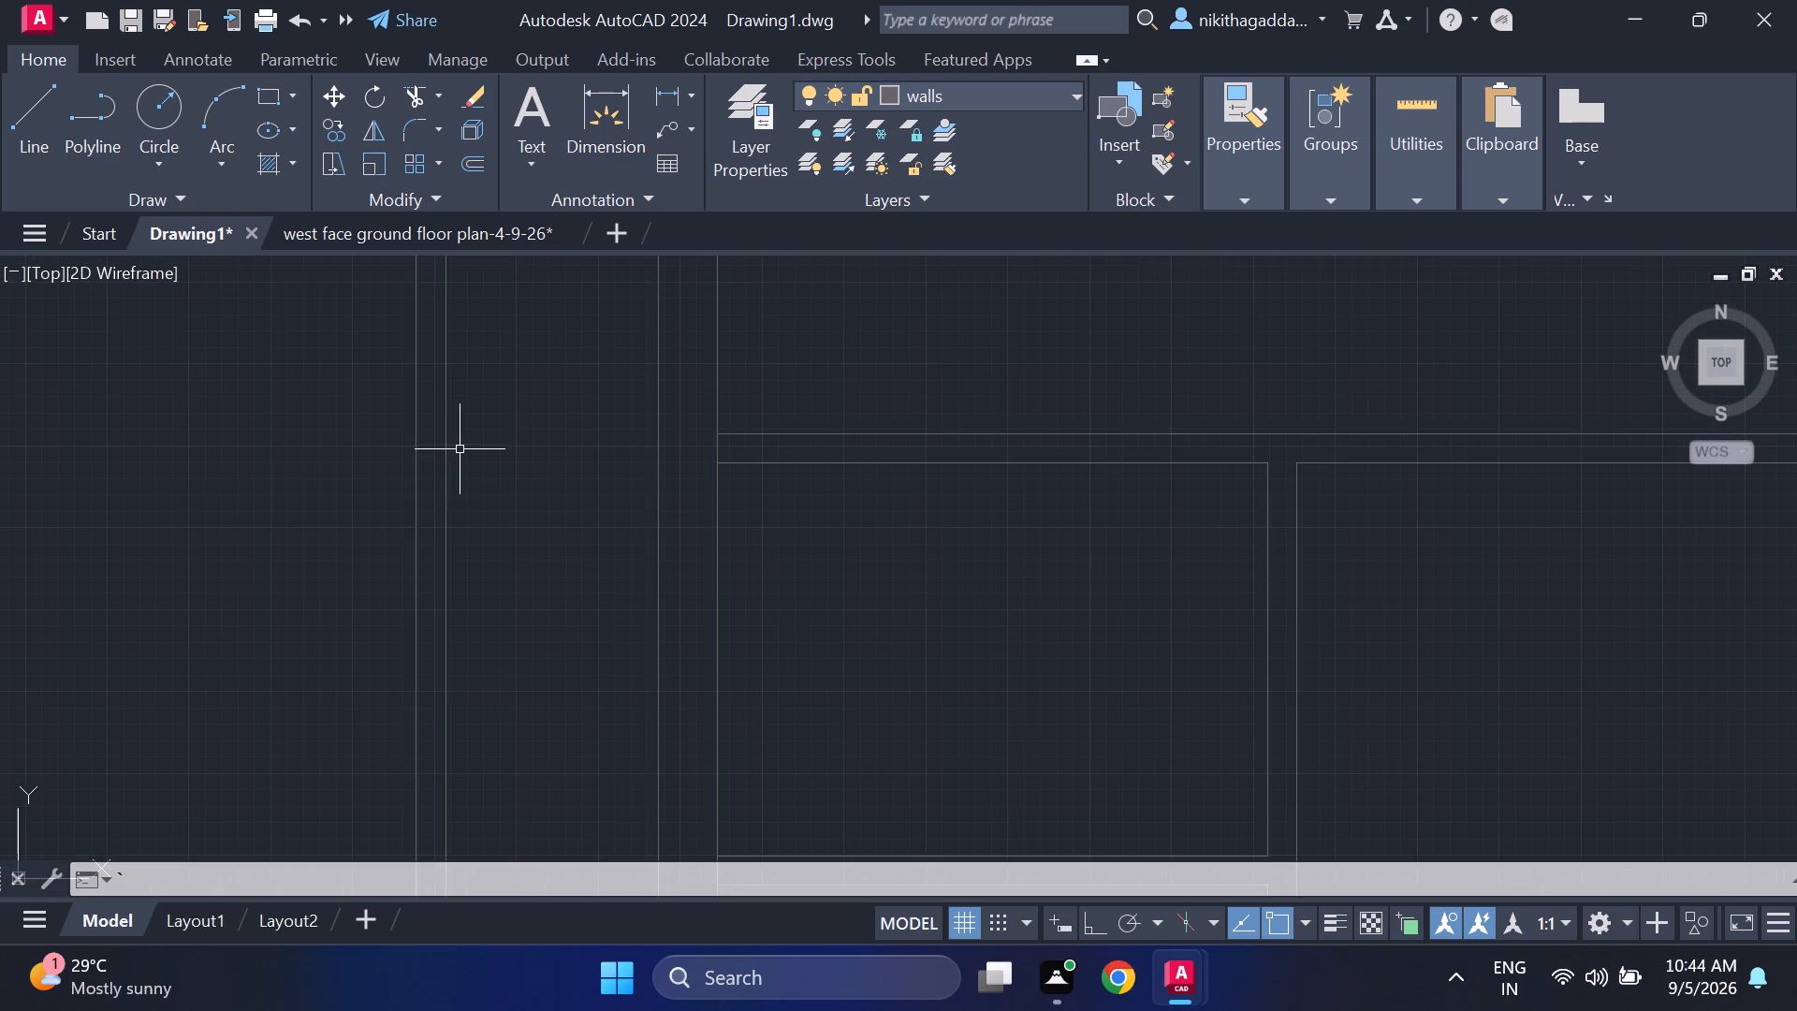
scroll(452, 433, up, 3)
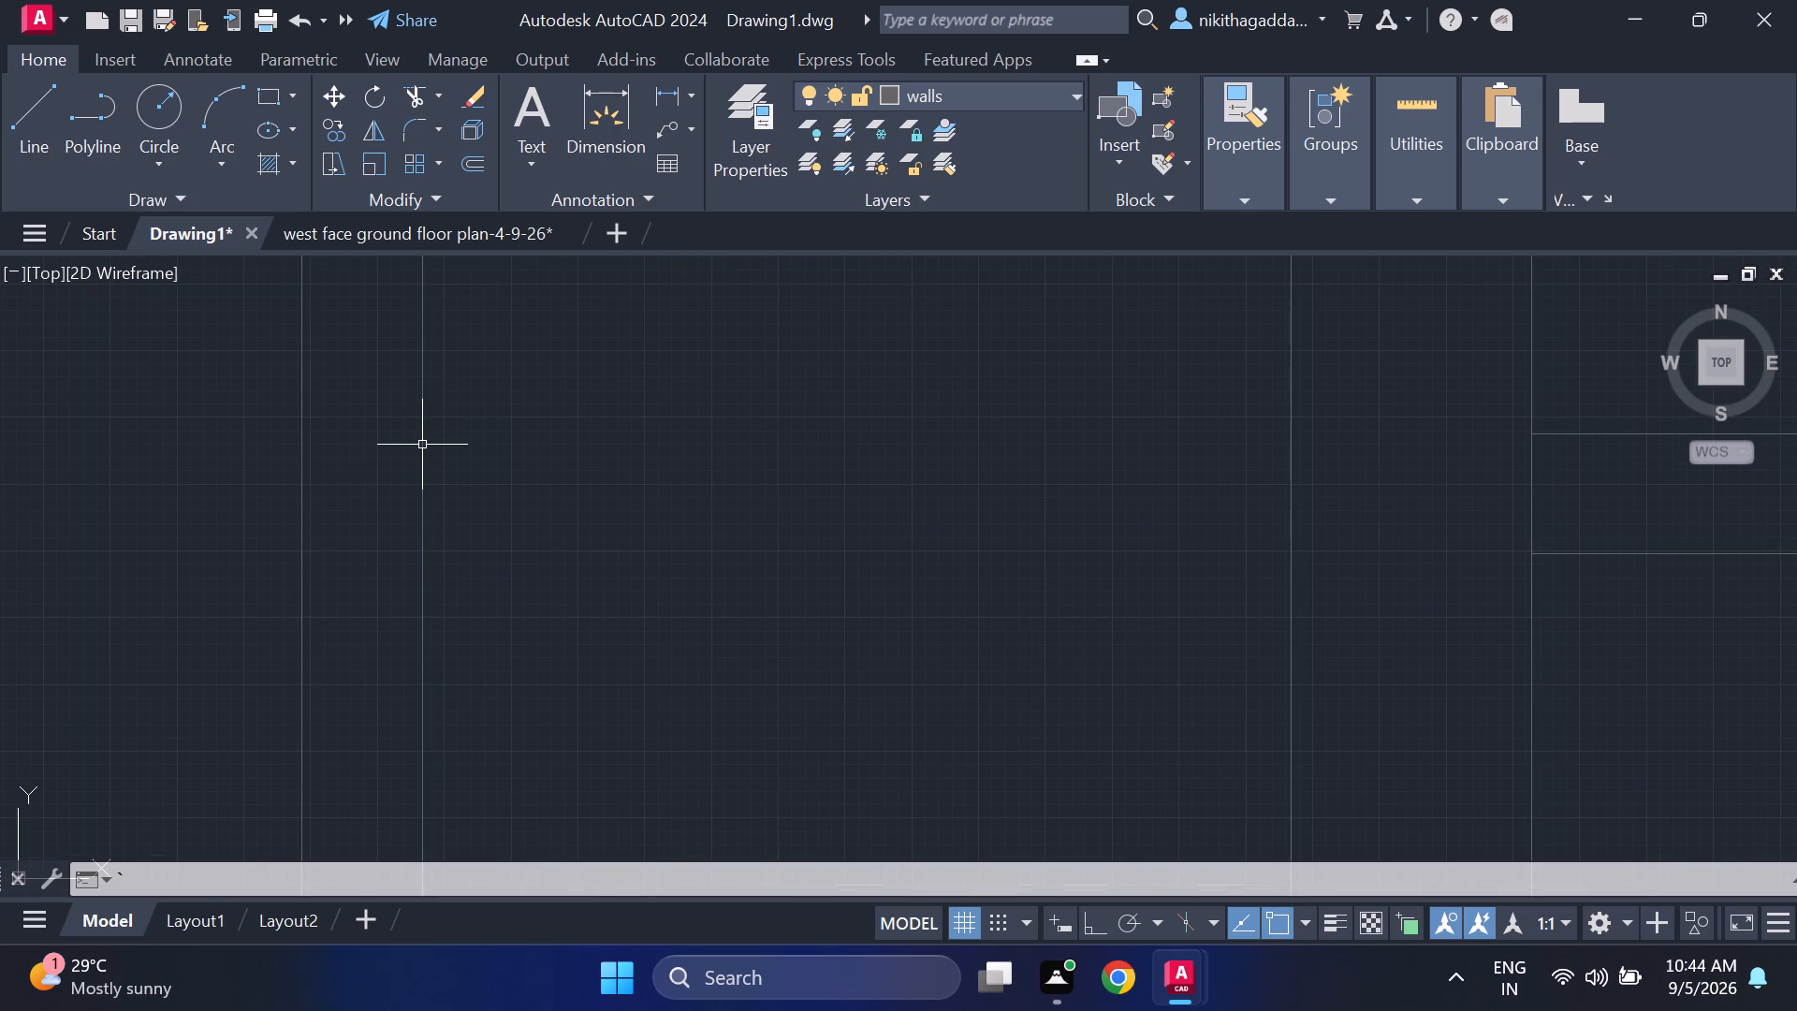
click(422, 446)
click(458, 433)
key(Escape)
key(Escape)
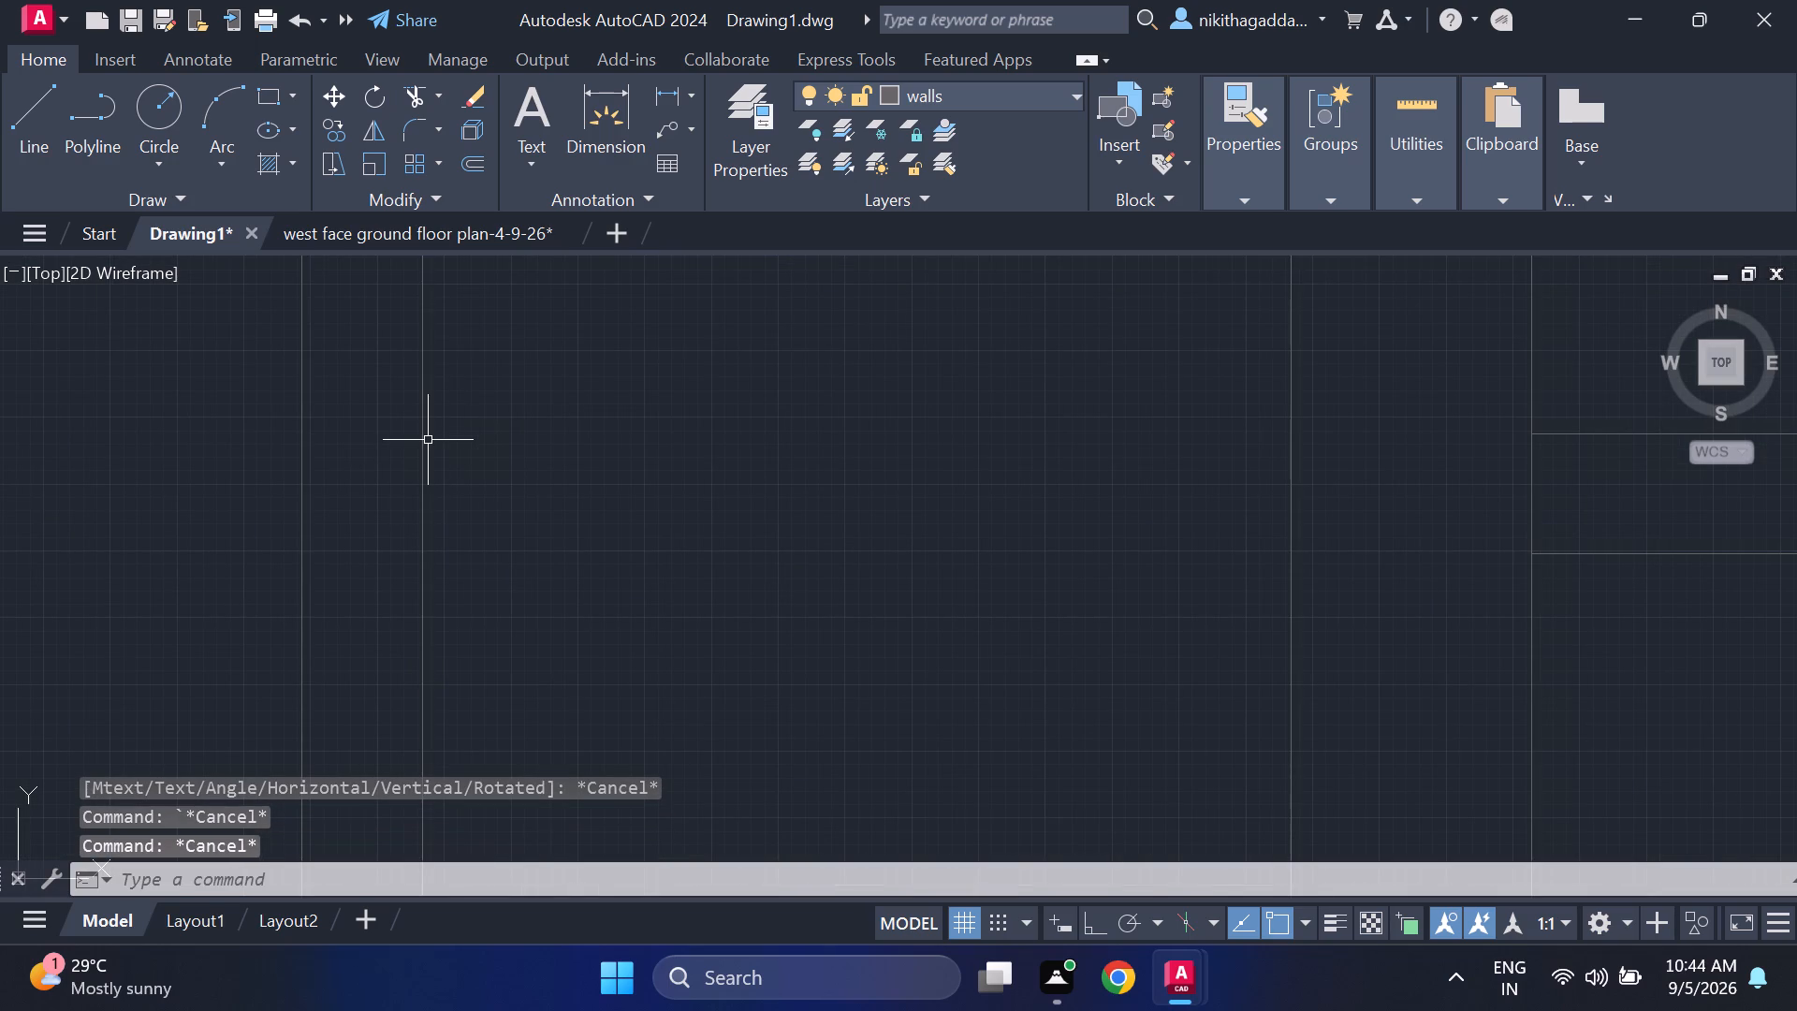
click(474, 335)
click(394, 445)
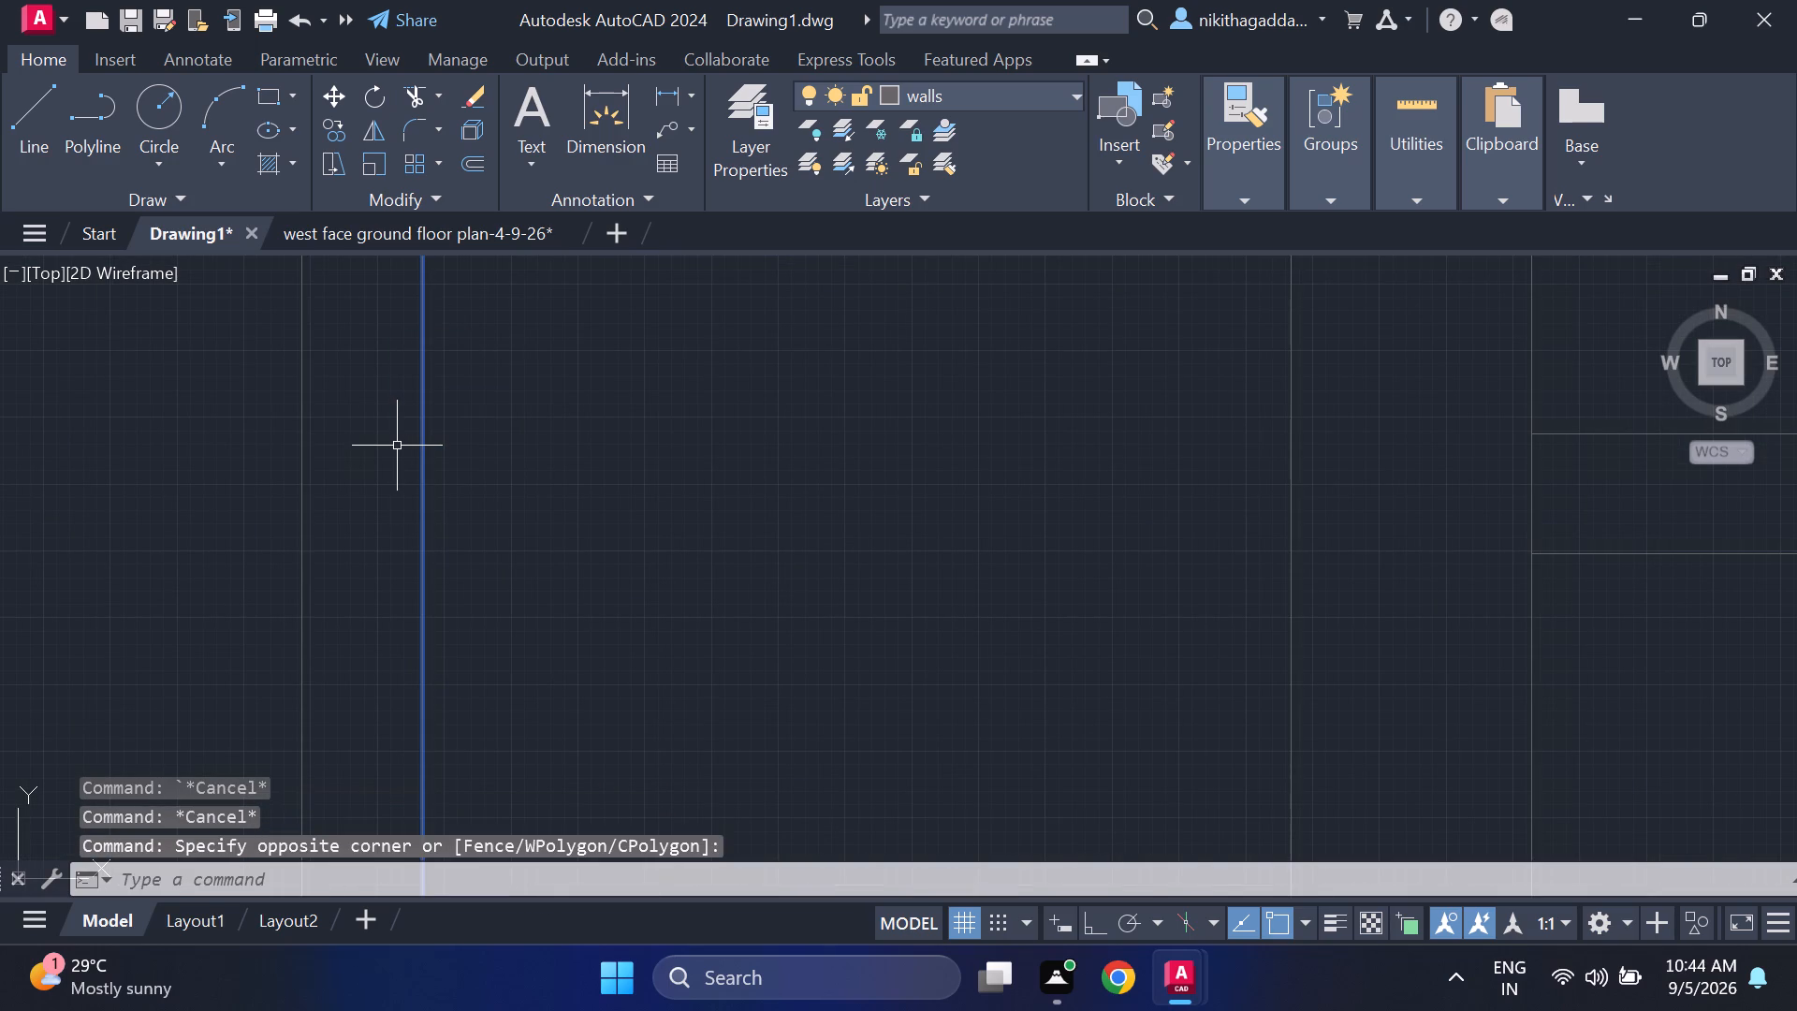
key(Delete)
Delete the short horizontal inner line of the north boundary wall at the plan's northwest corner.
scroll(462, 469, down, 5)
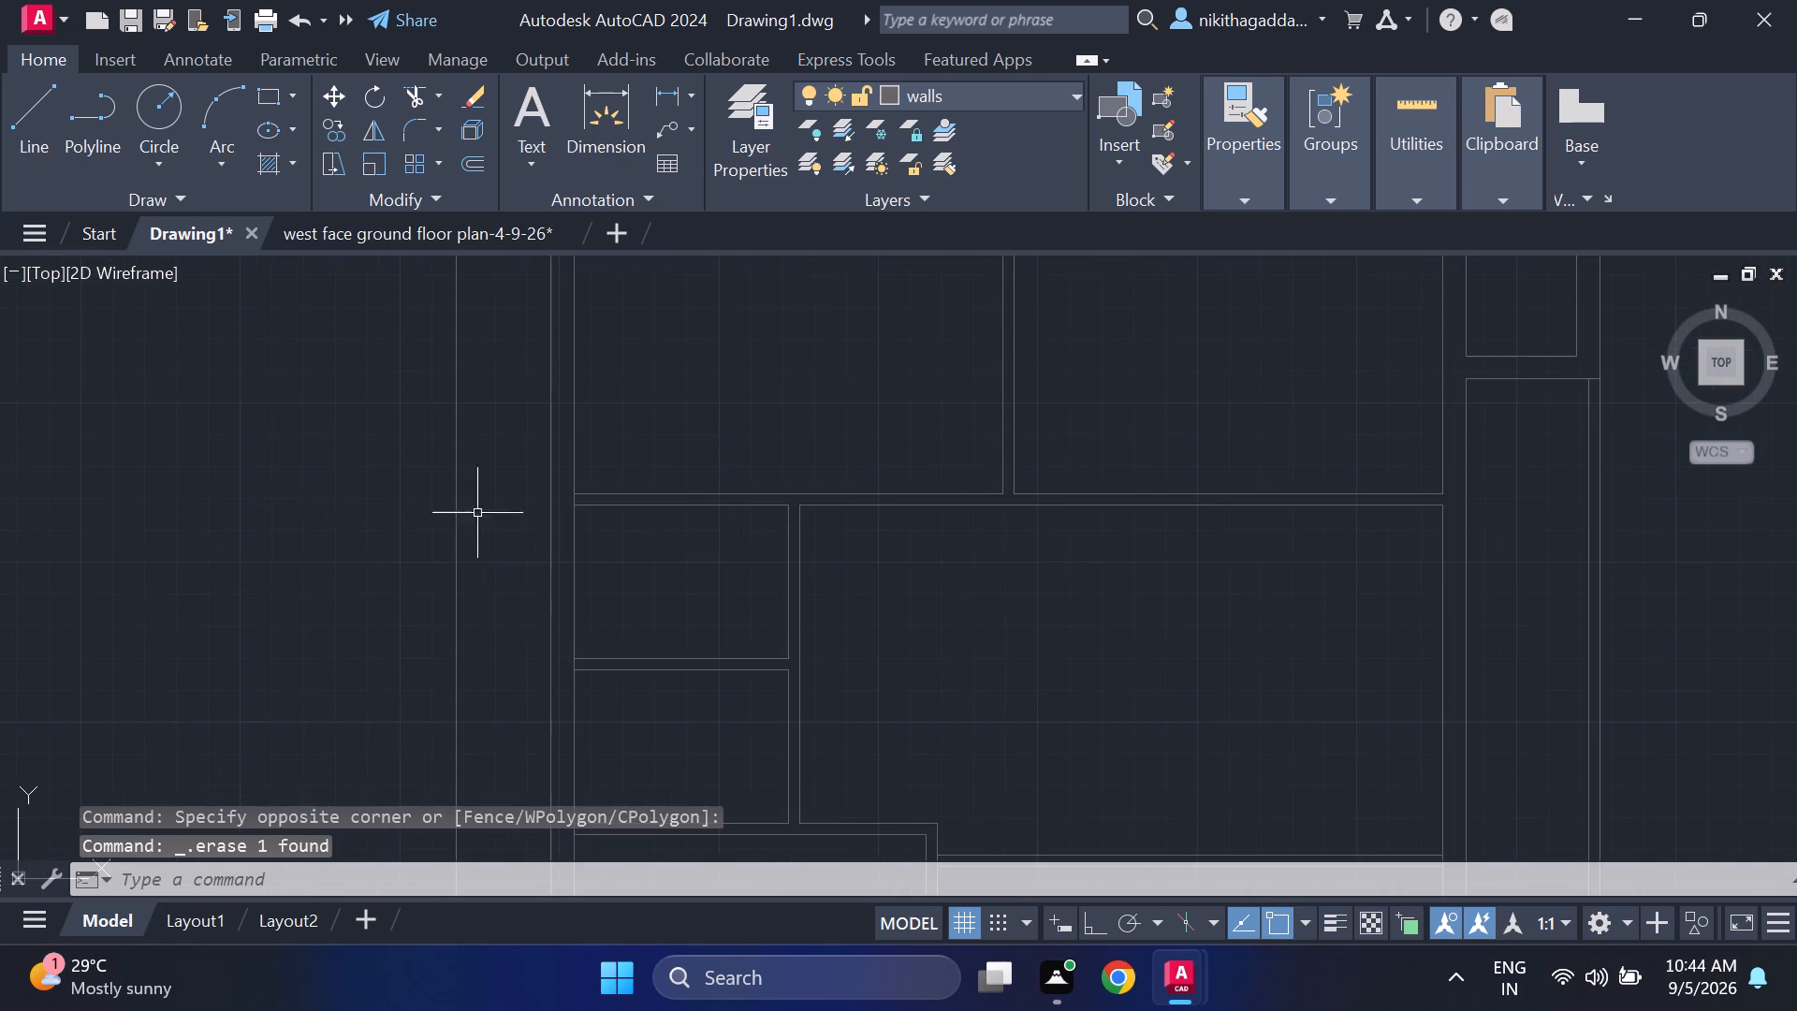
scroll(463, 581, down, 3)
scroll(440, 553, up, 2)
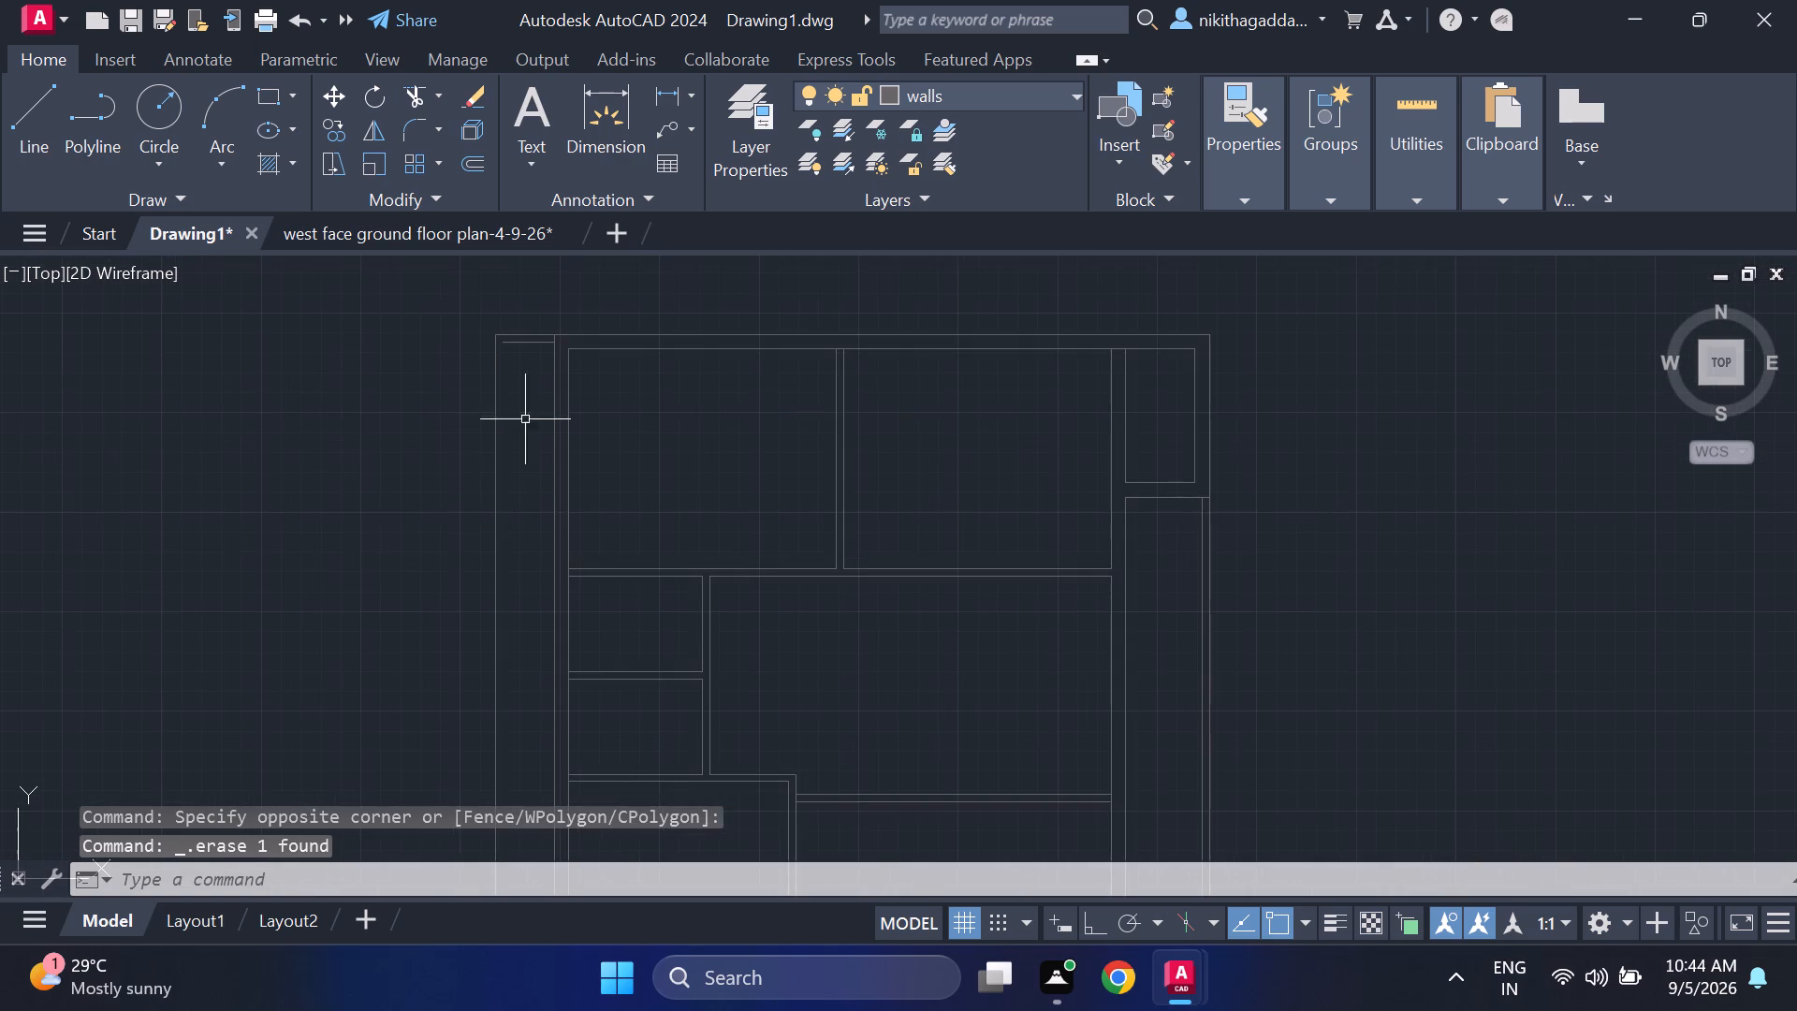
scroll(516, 310, up, 3)
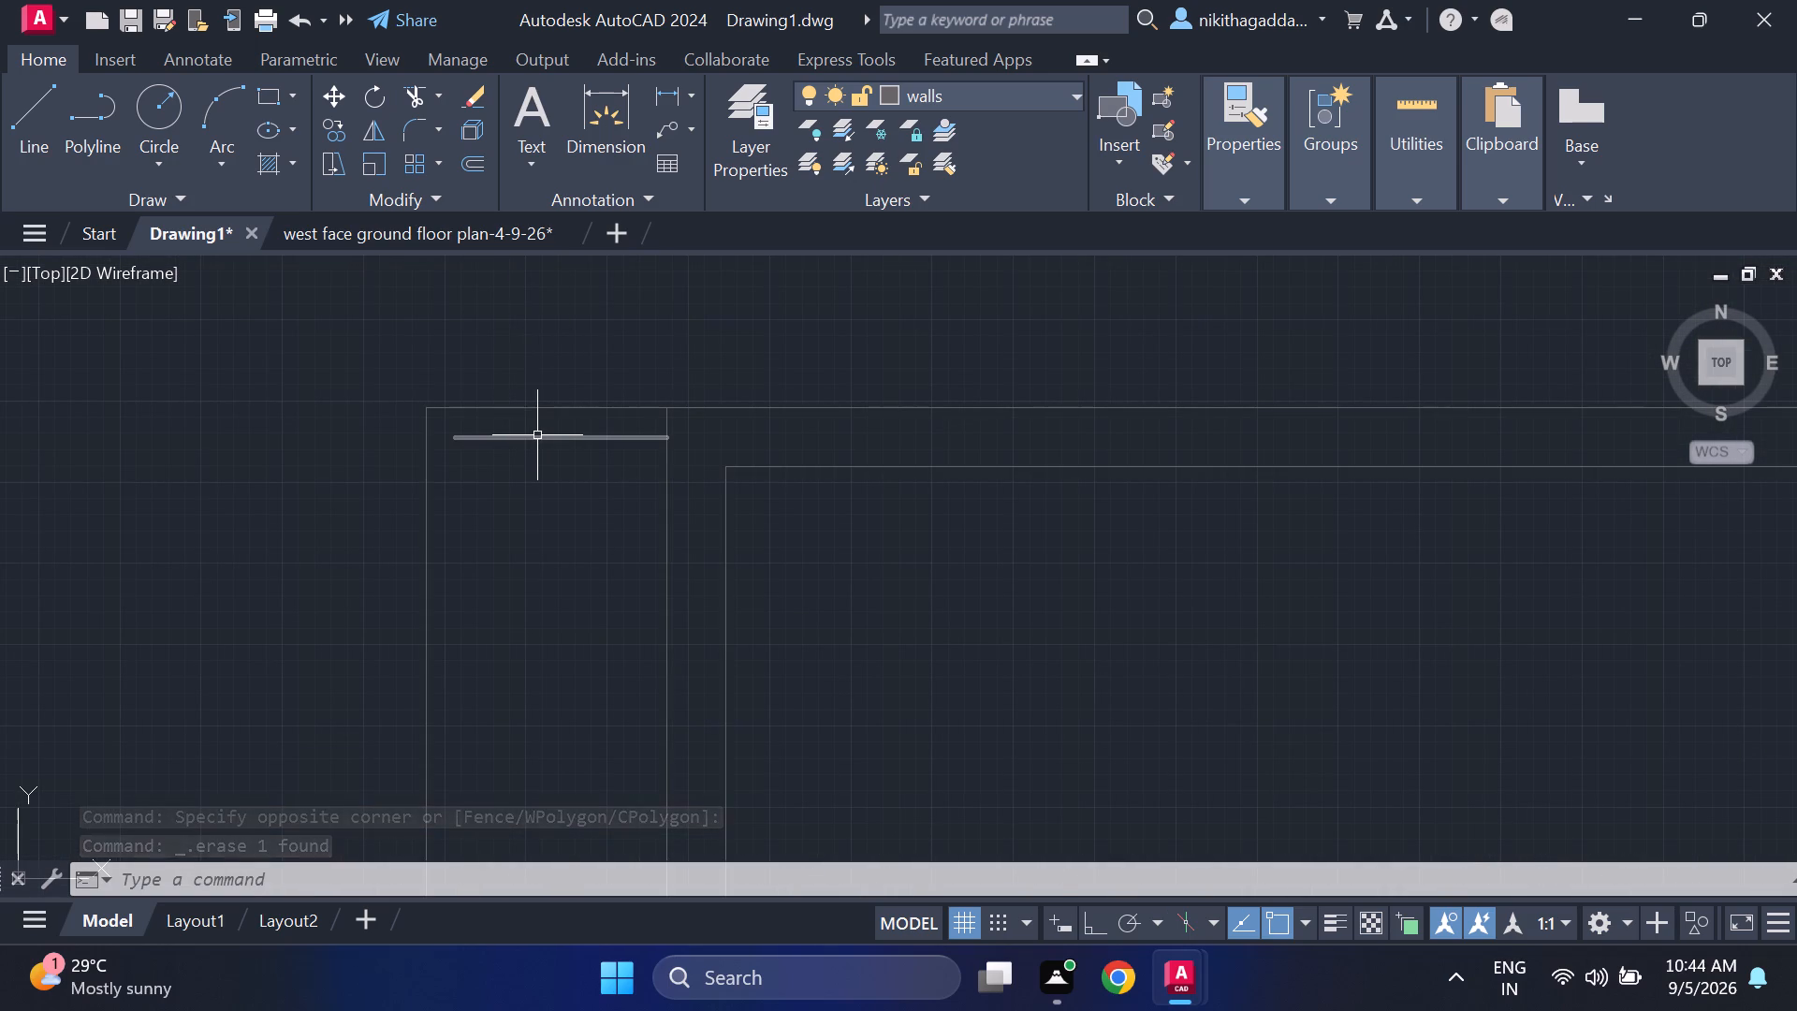
click(537, 435)
key(Delete)
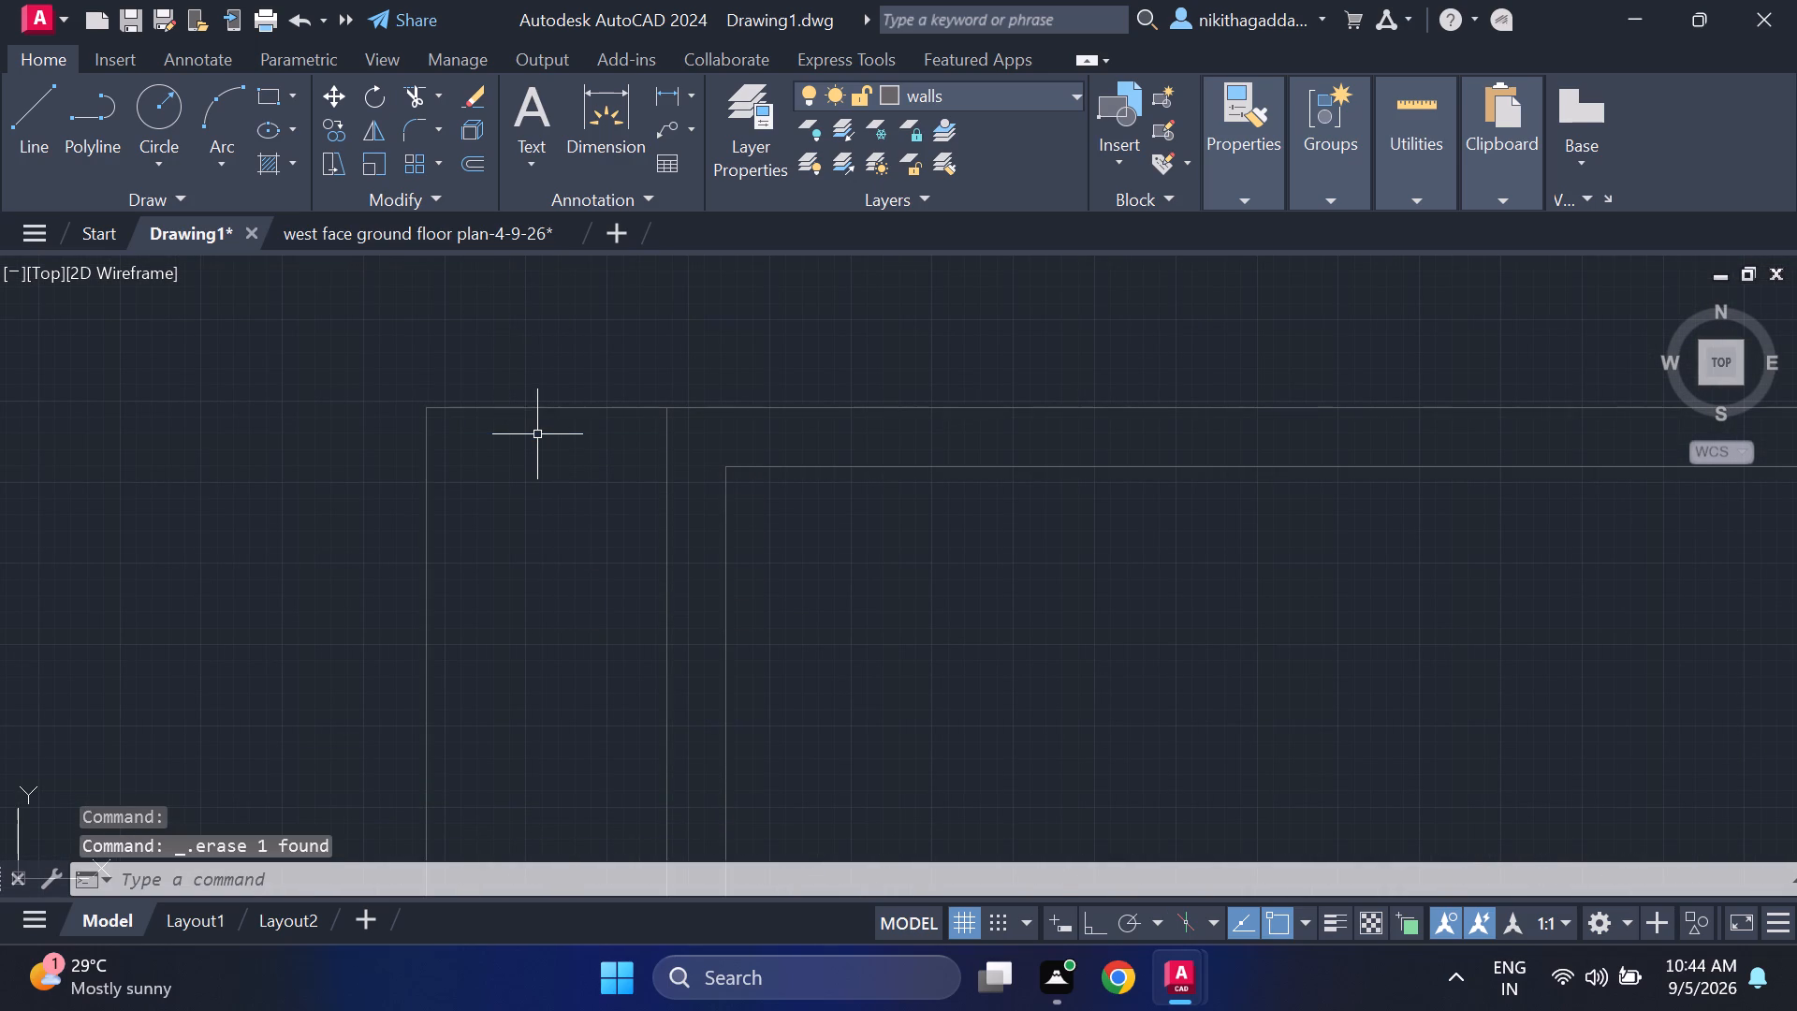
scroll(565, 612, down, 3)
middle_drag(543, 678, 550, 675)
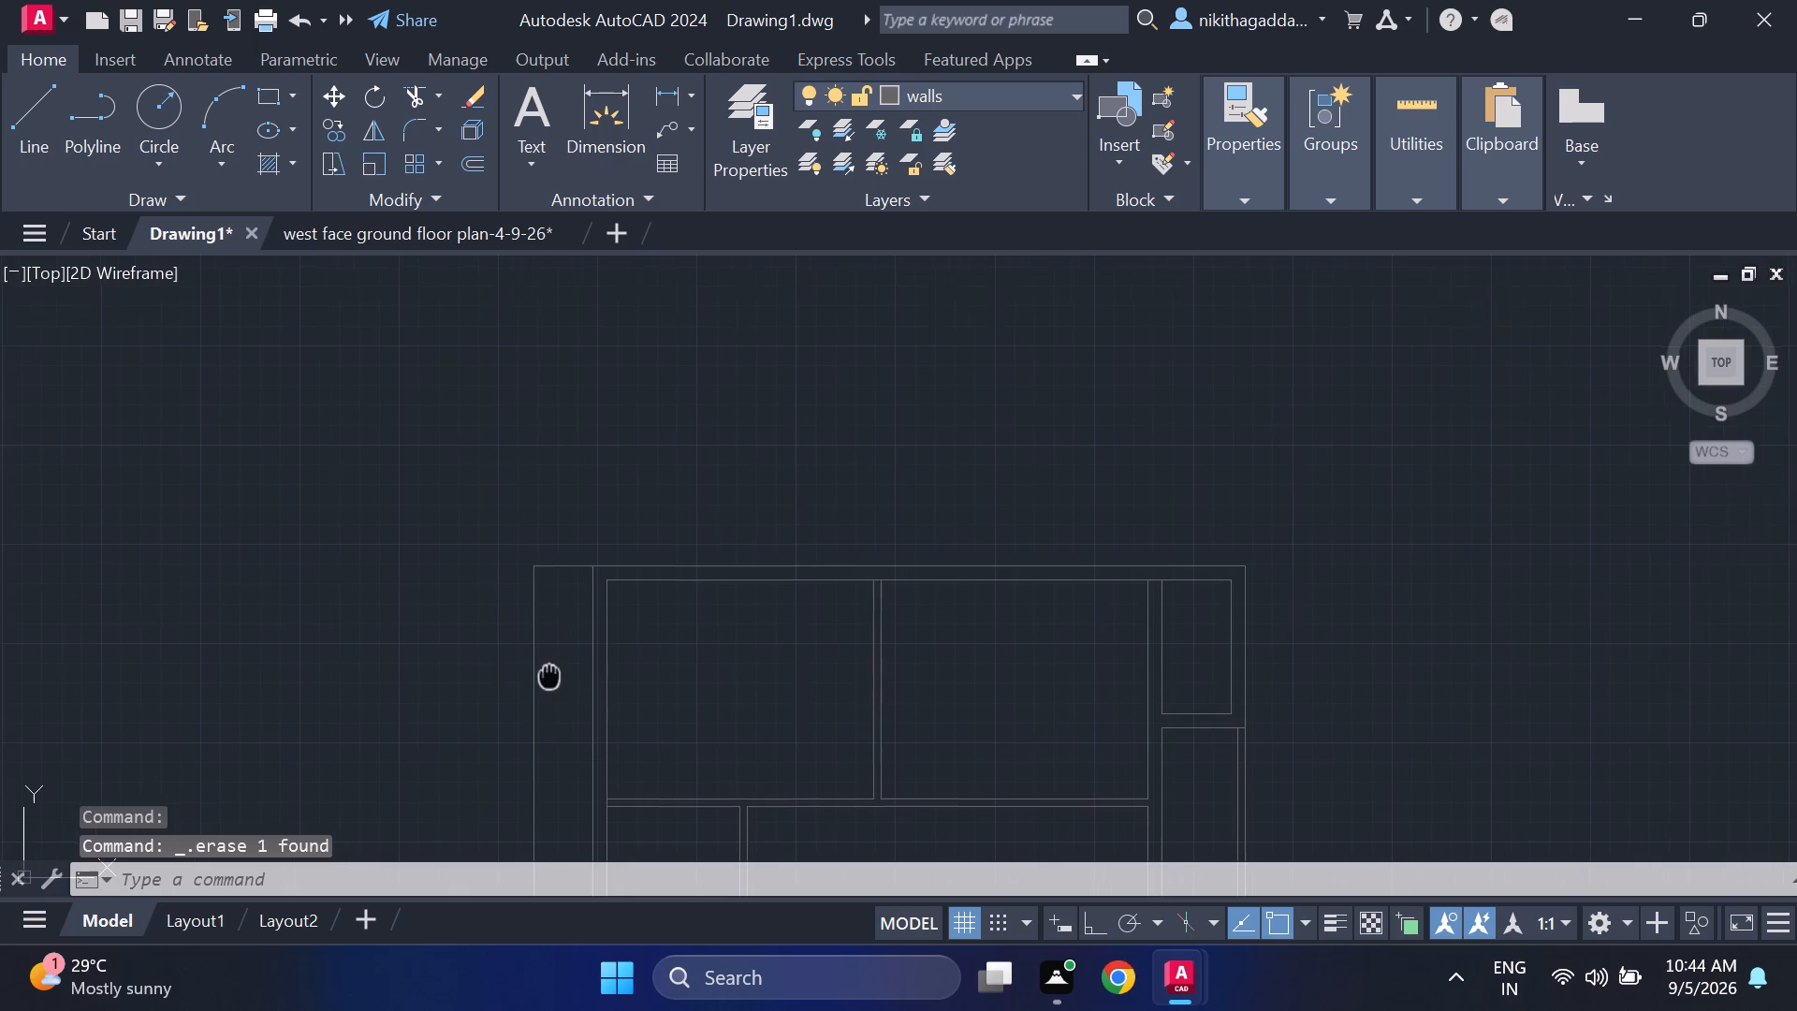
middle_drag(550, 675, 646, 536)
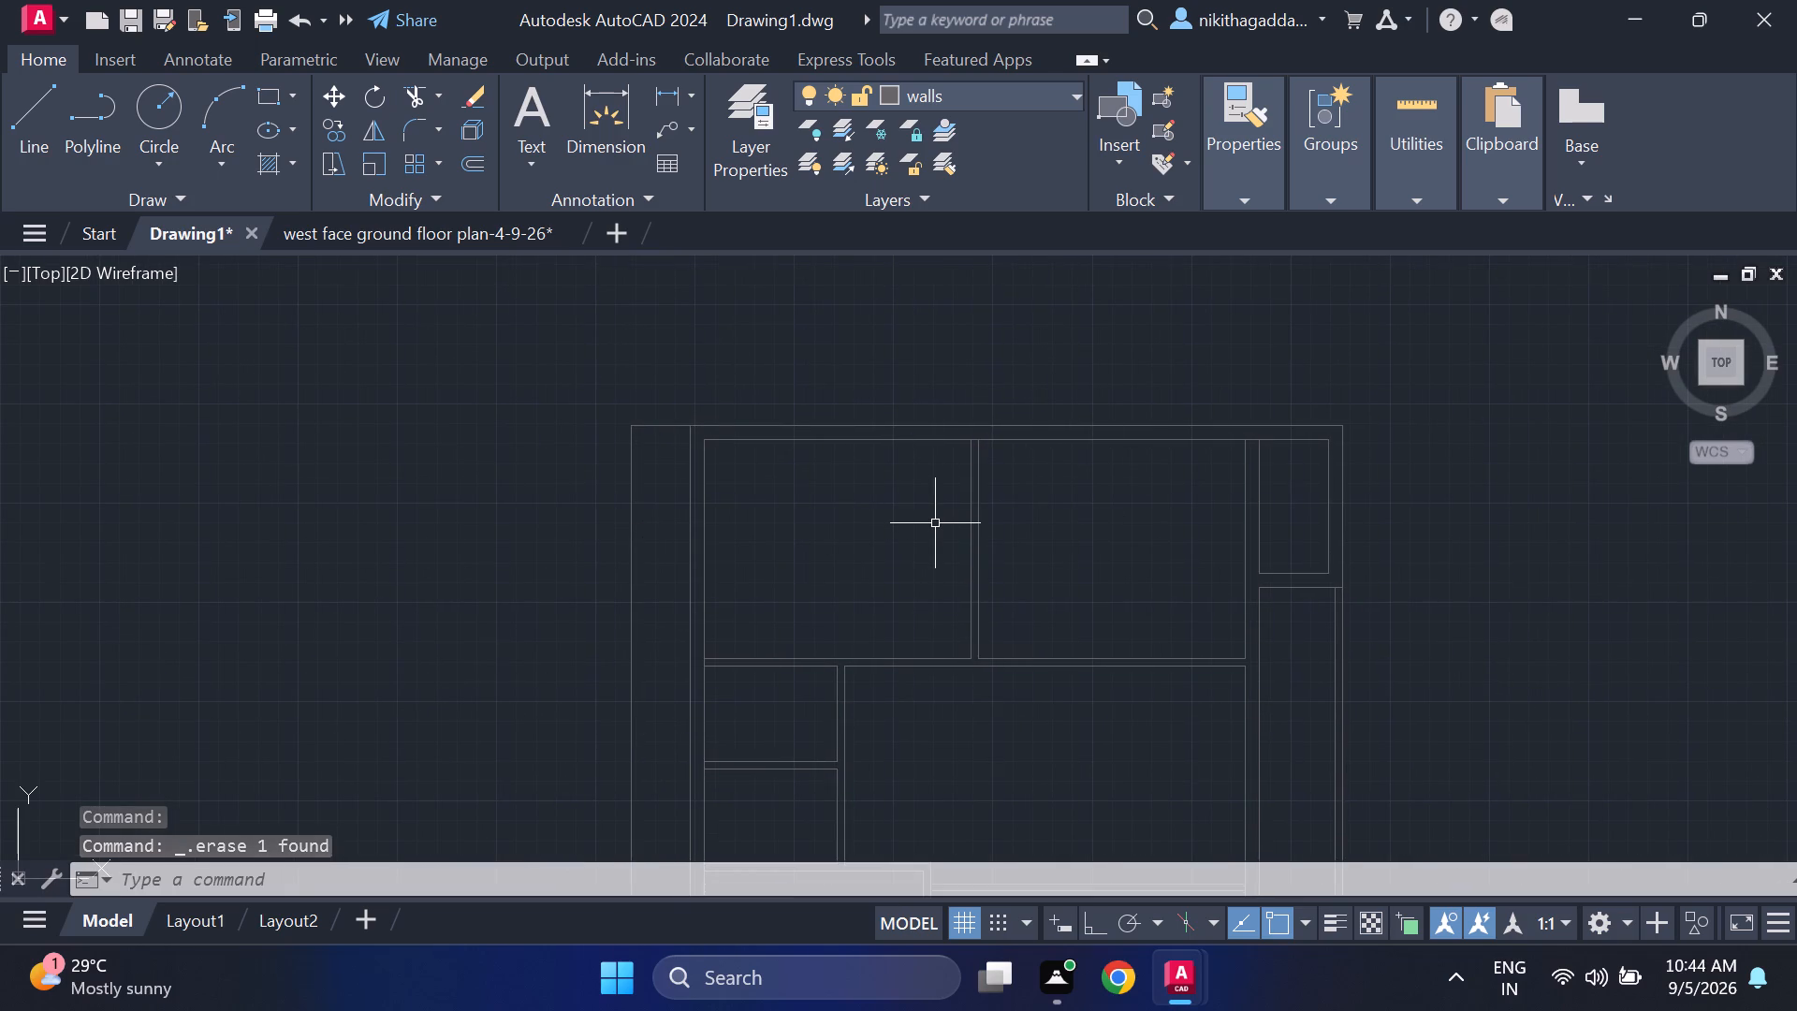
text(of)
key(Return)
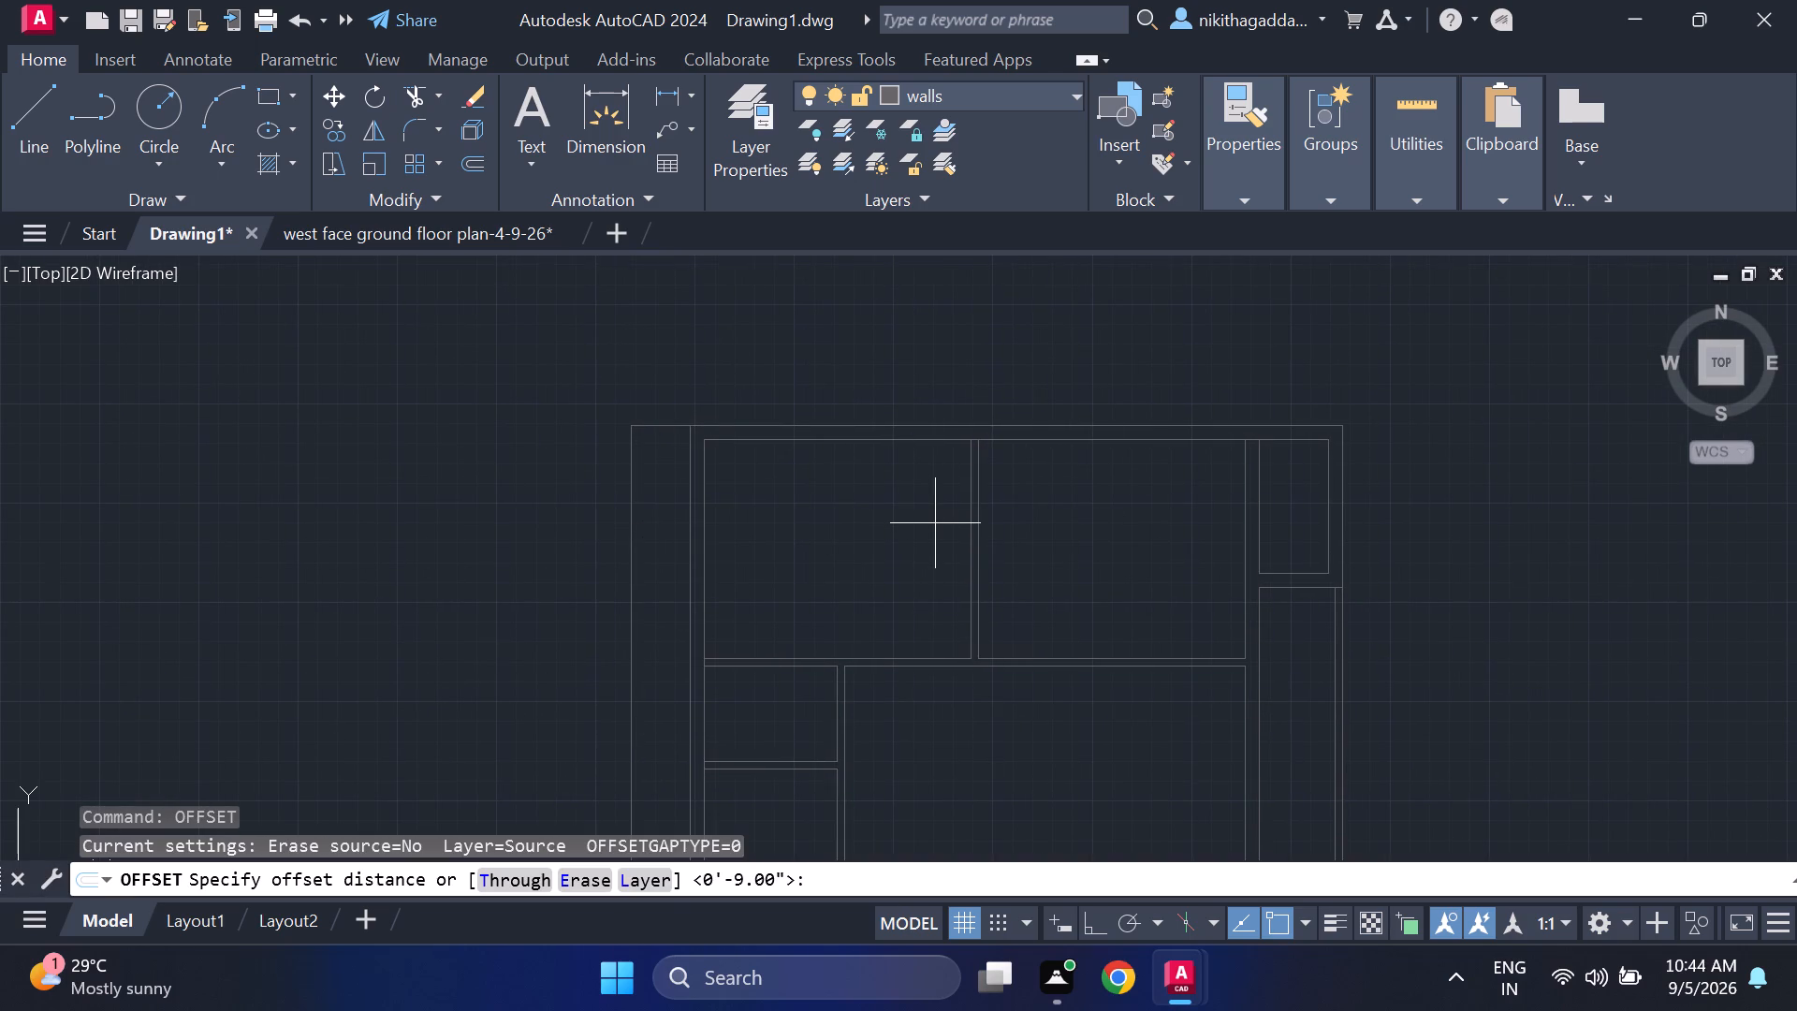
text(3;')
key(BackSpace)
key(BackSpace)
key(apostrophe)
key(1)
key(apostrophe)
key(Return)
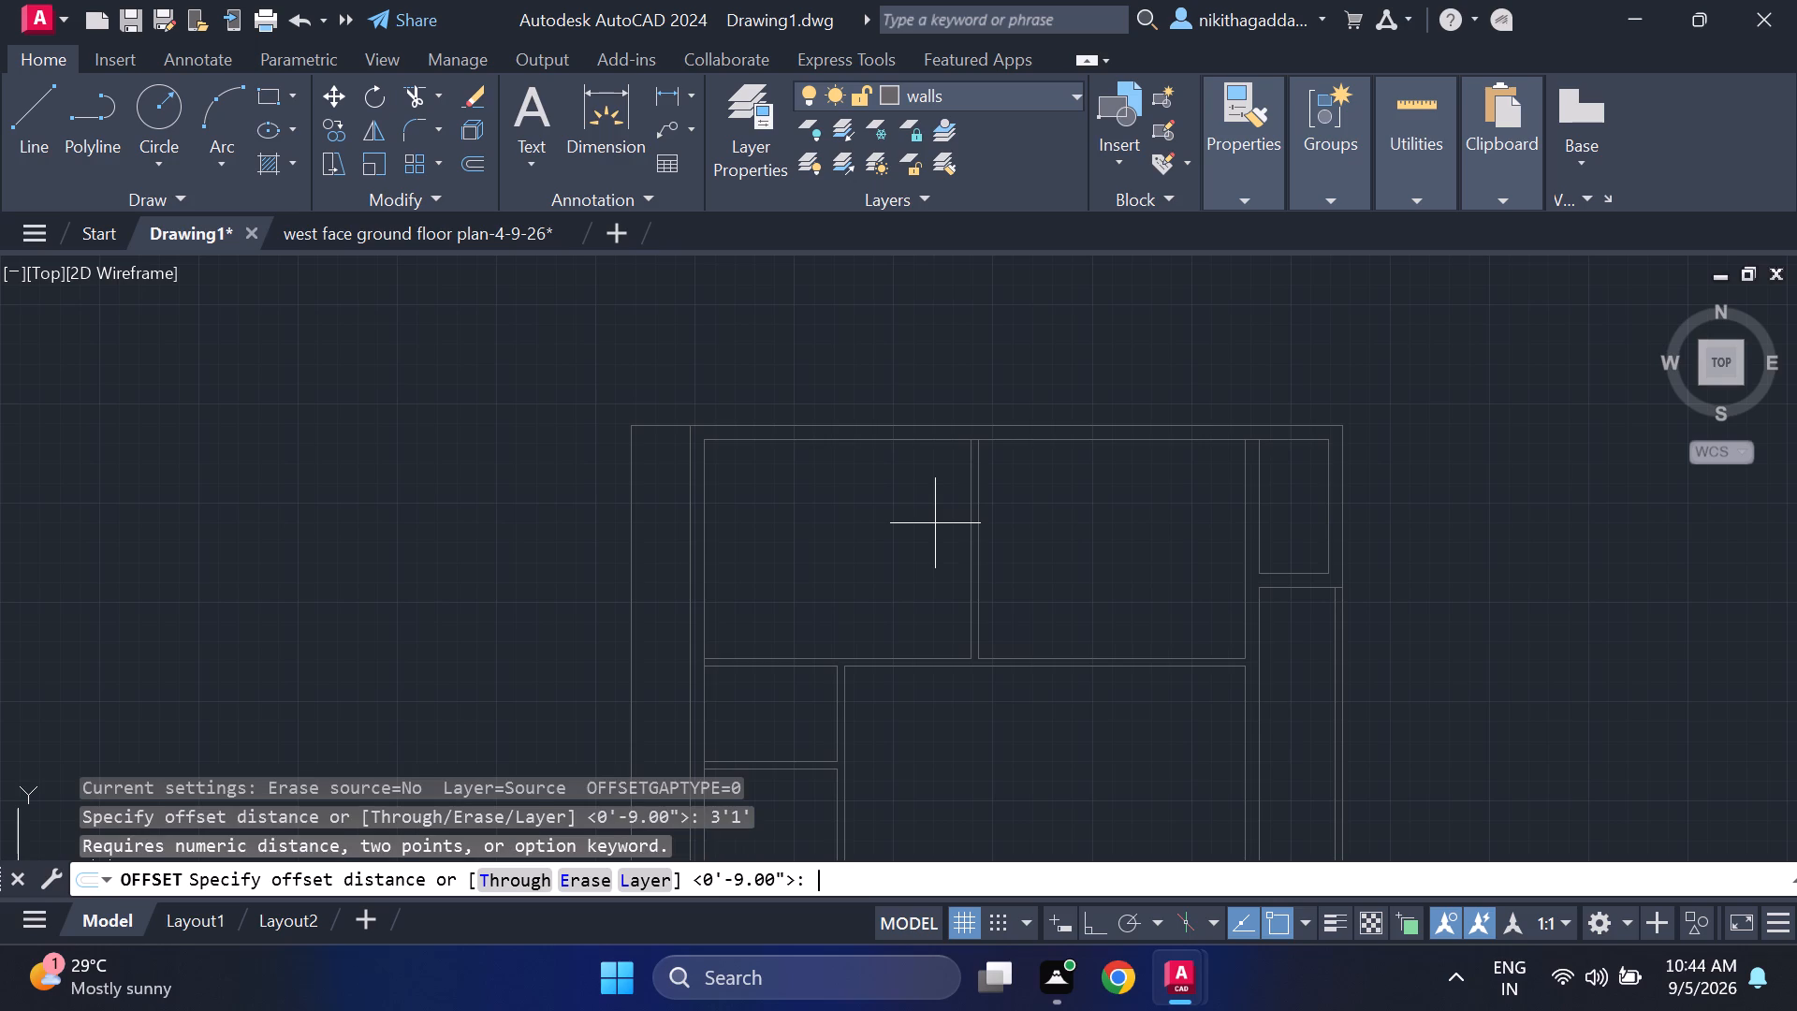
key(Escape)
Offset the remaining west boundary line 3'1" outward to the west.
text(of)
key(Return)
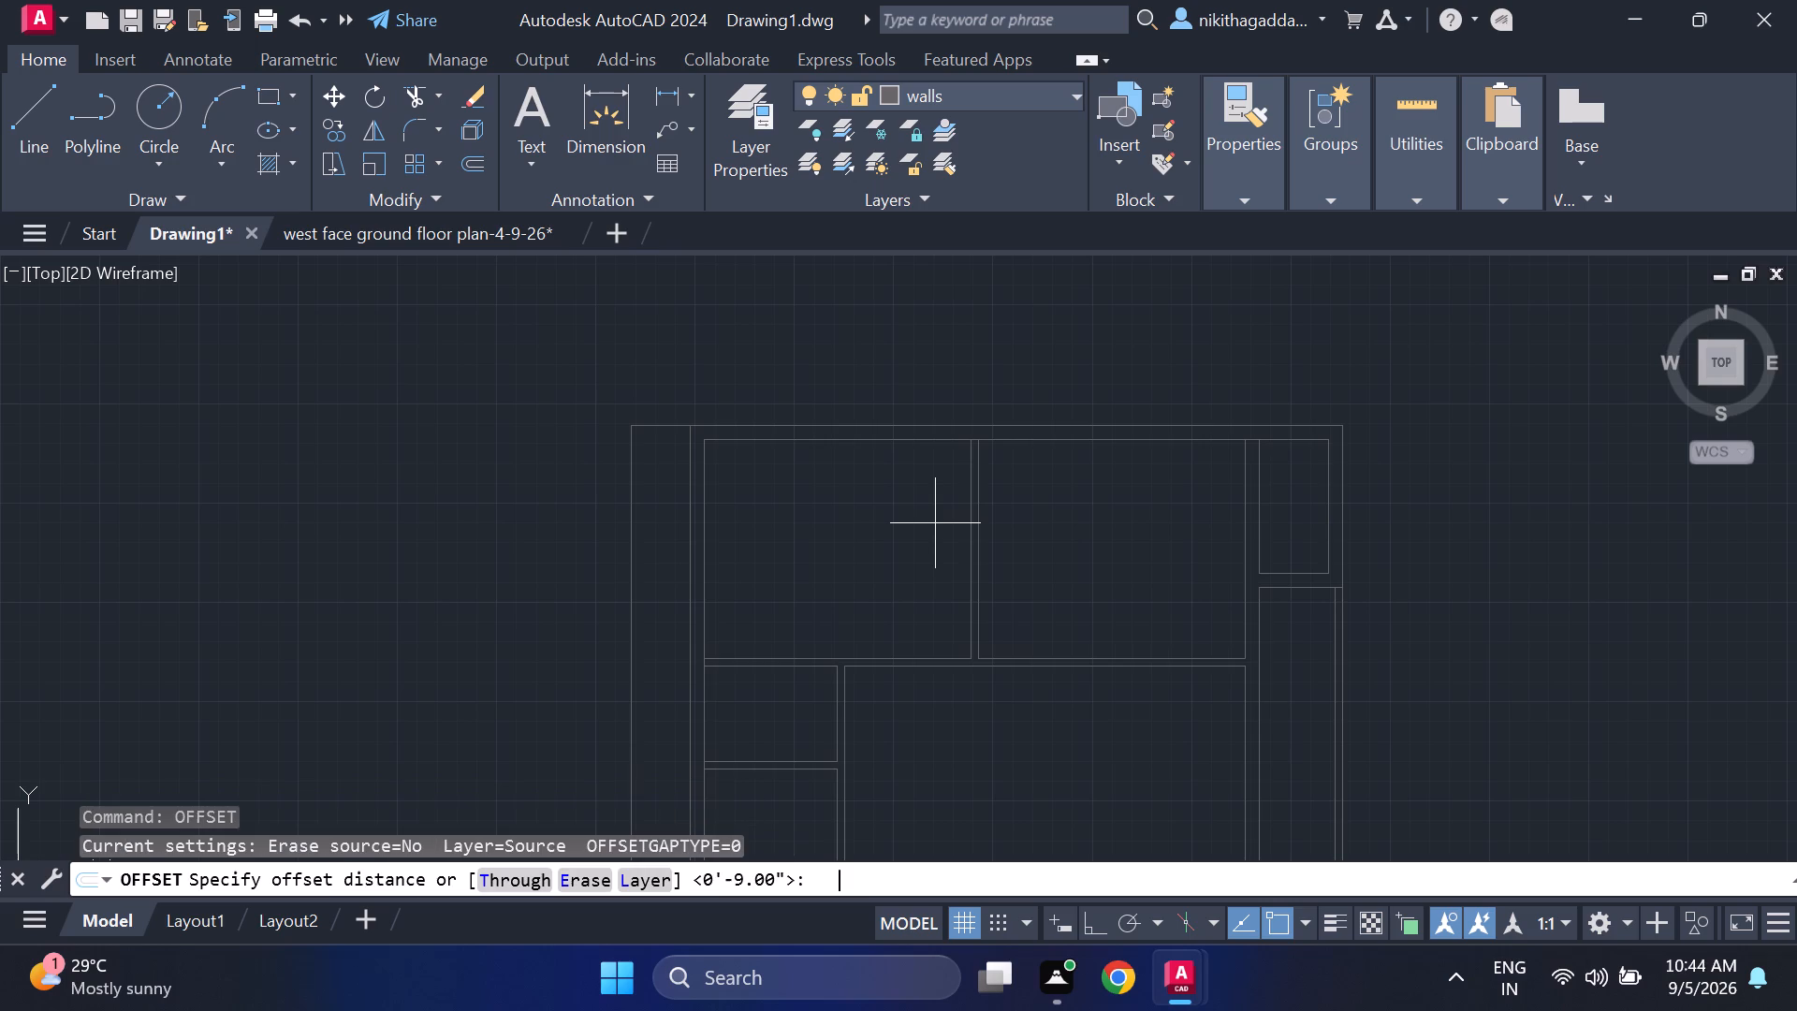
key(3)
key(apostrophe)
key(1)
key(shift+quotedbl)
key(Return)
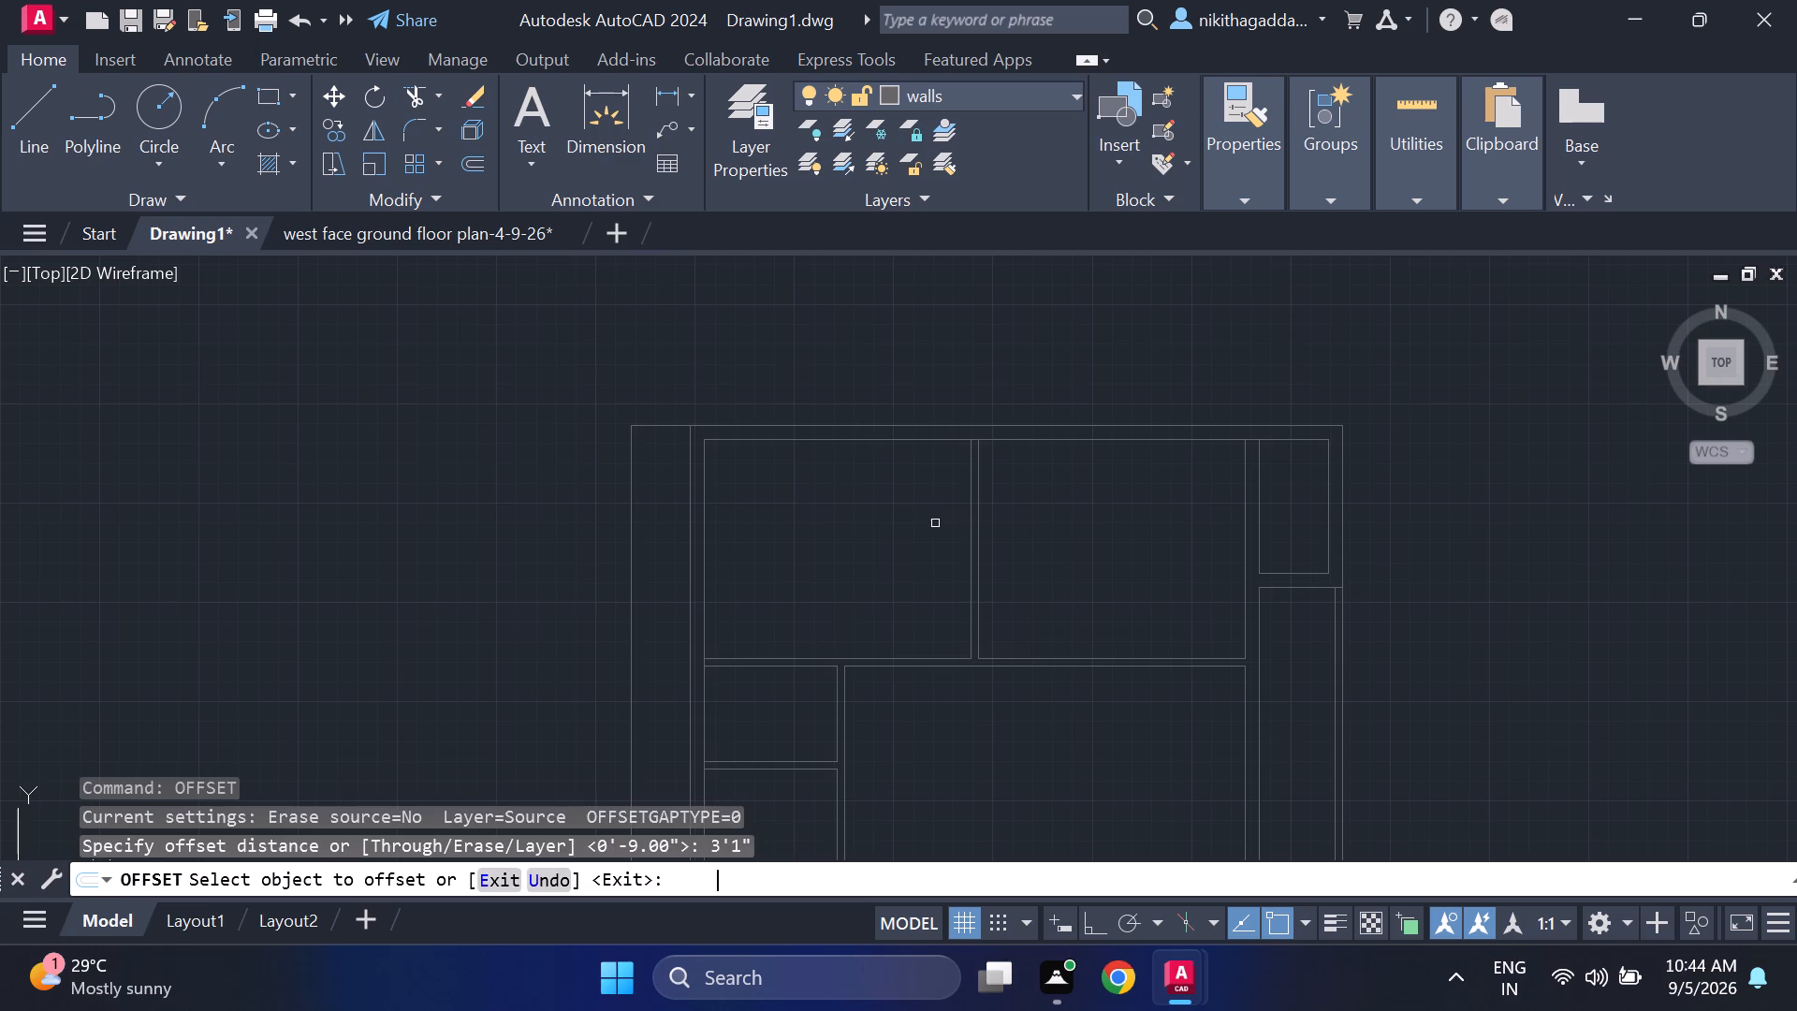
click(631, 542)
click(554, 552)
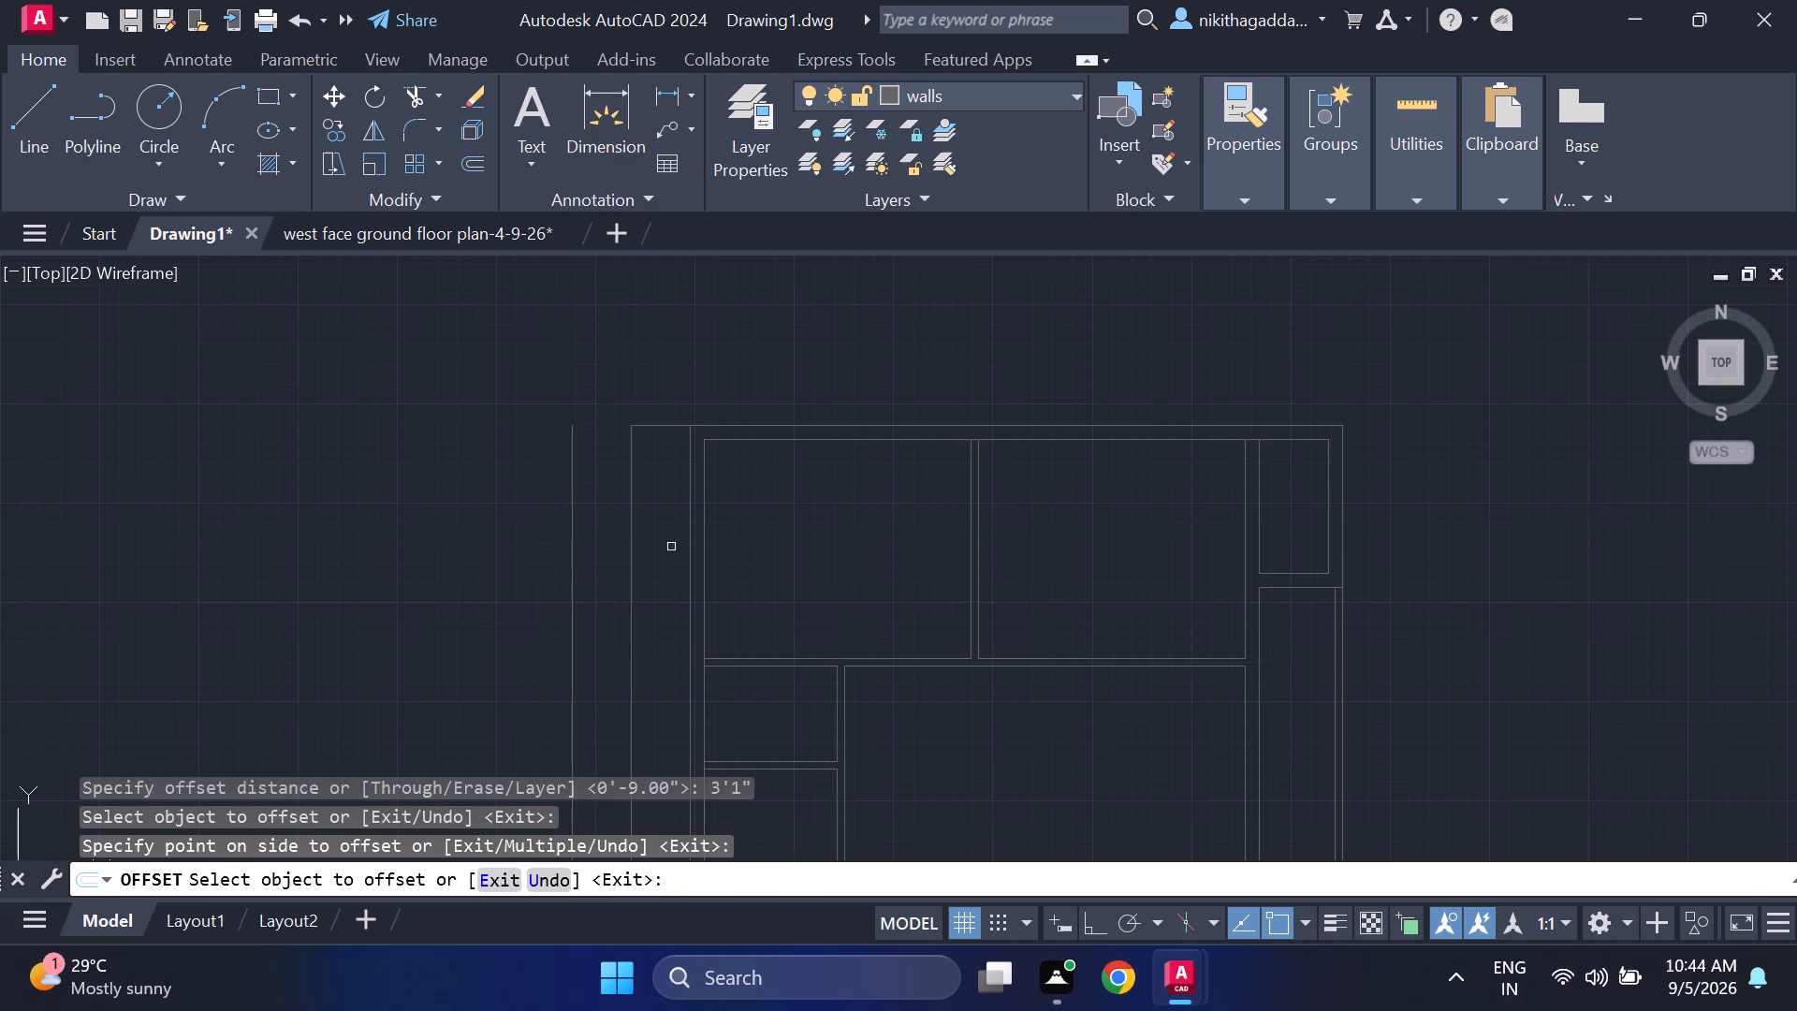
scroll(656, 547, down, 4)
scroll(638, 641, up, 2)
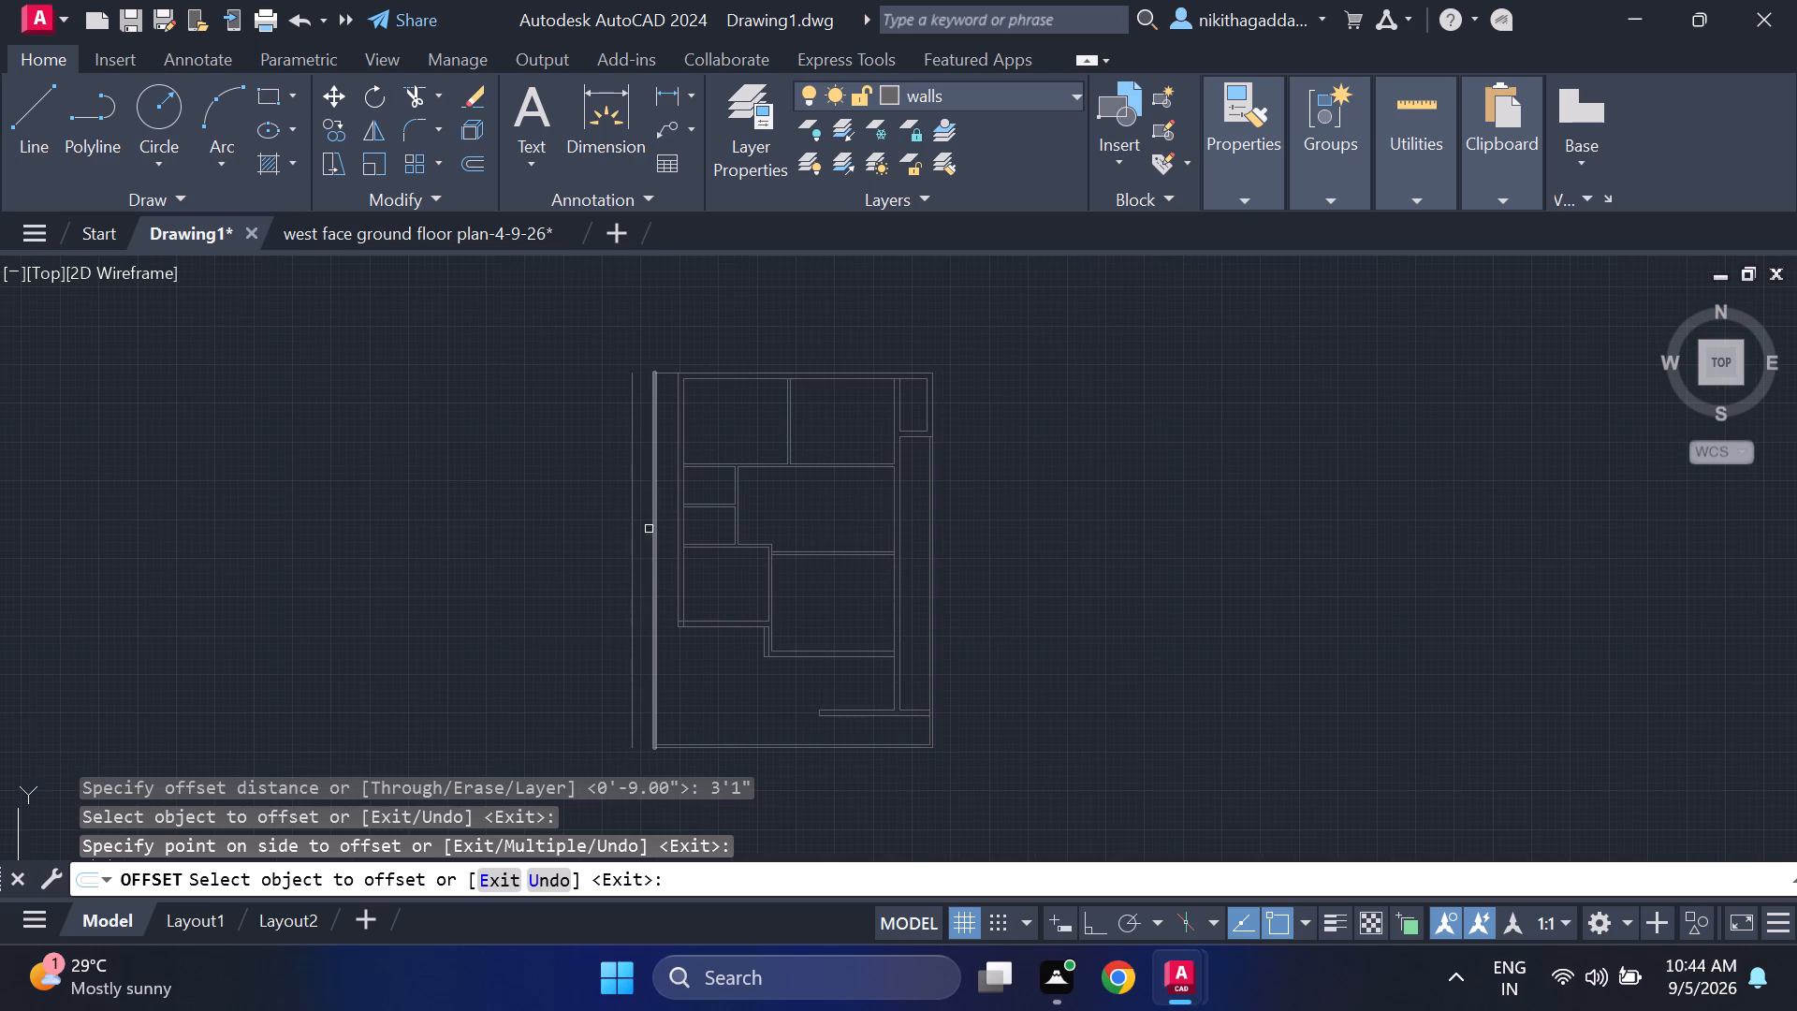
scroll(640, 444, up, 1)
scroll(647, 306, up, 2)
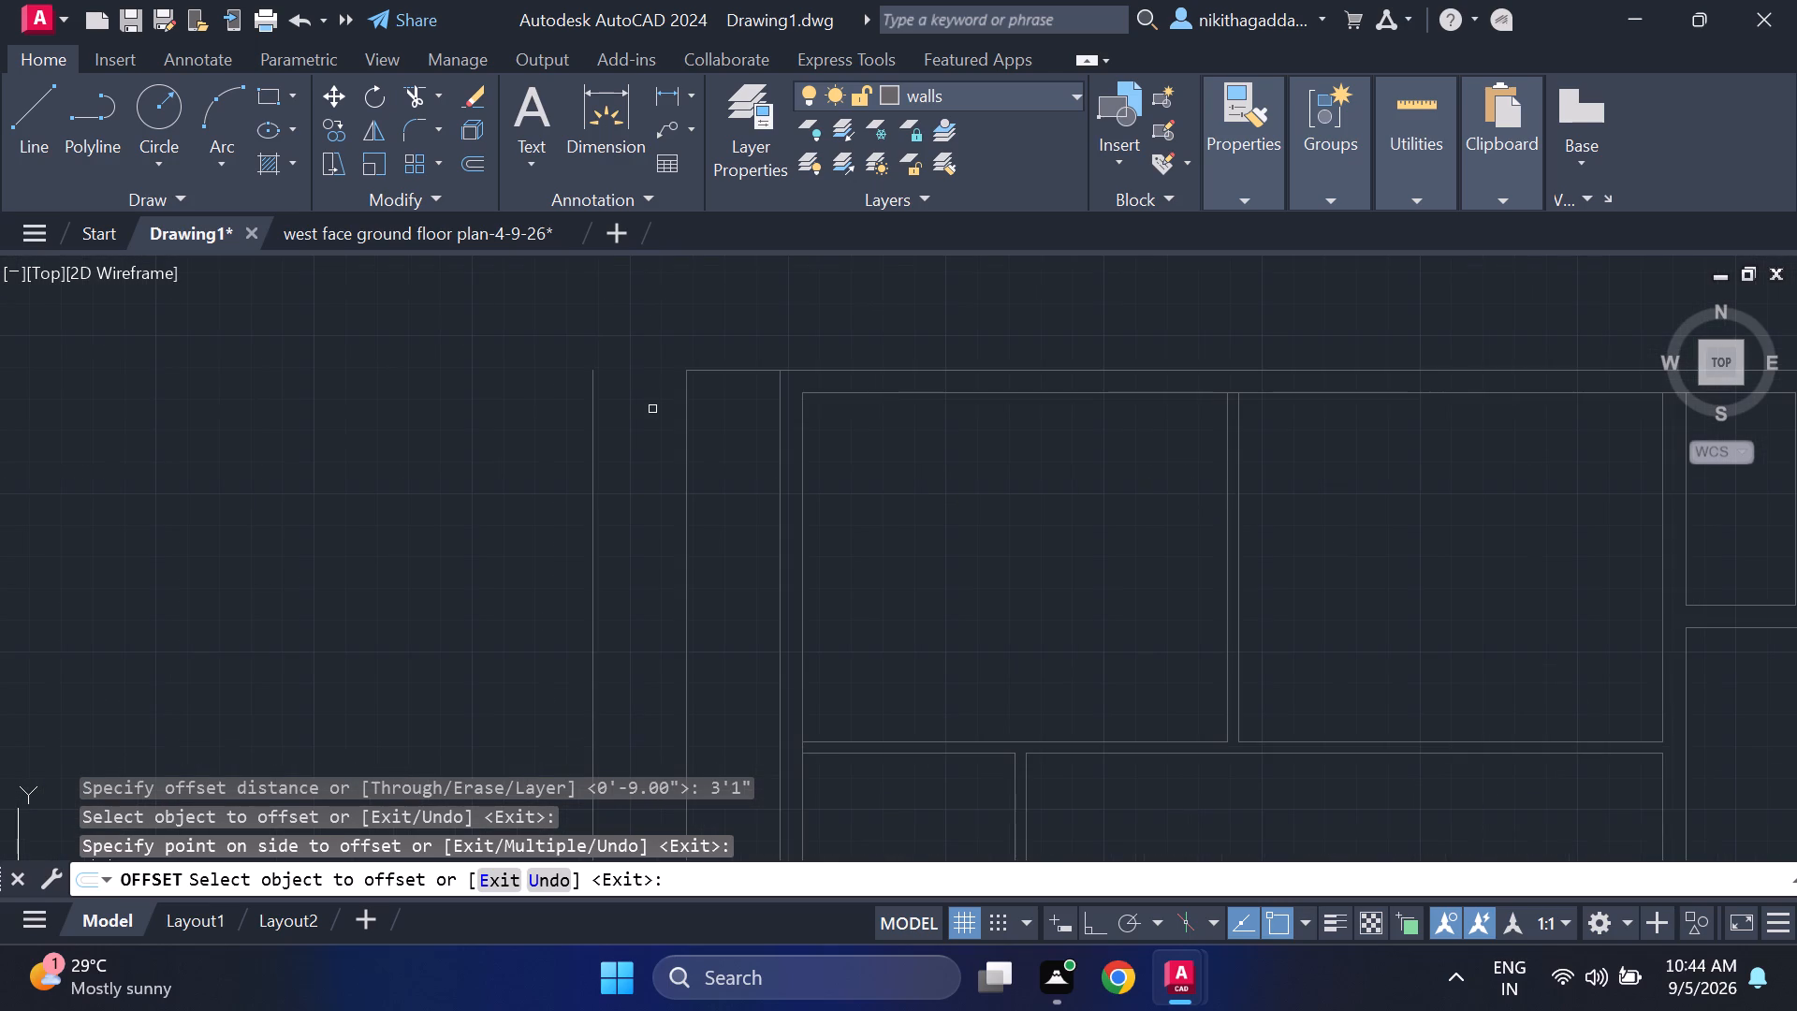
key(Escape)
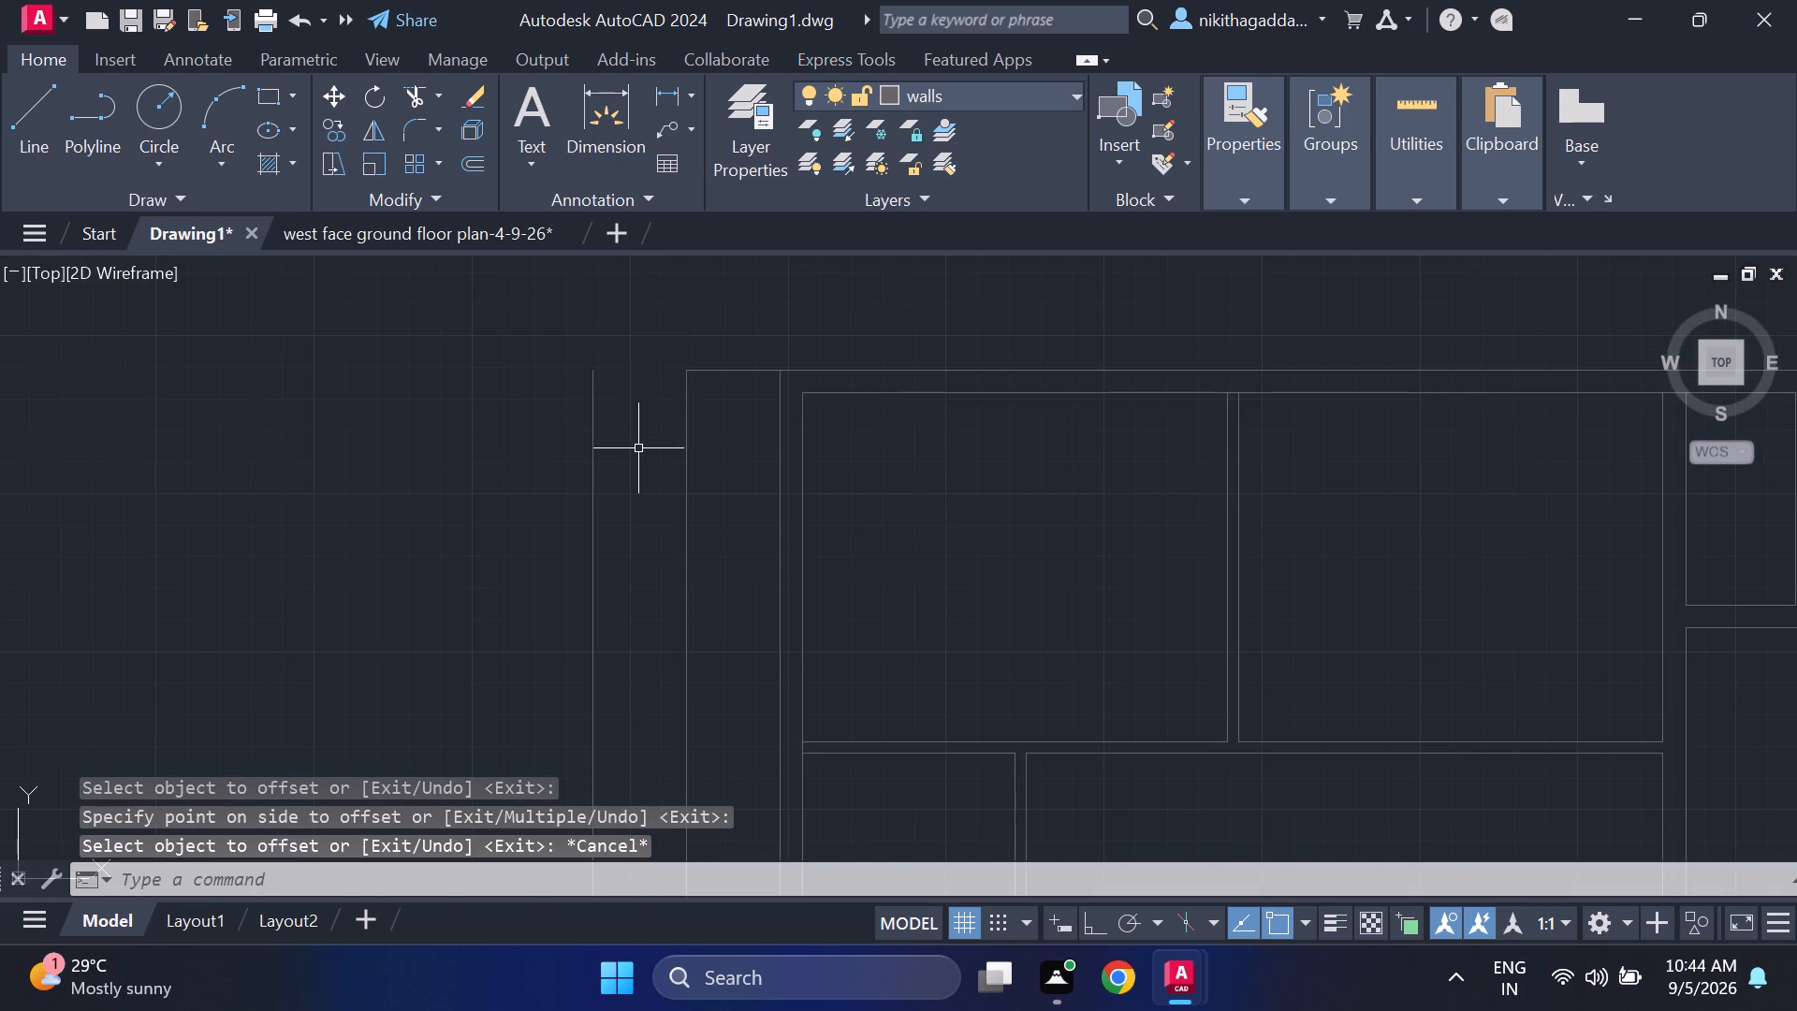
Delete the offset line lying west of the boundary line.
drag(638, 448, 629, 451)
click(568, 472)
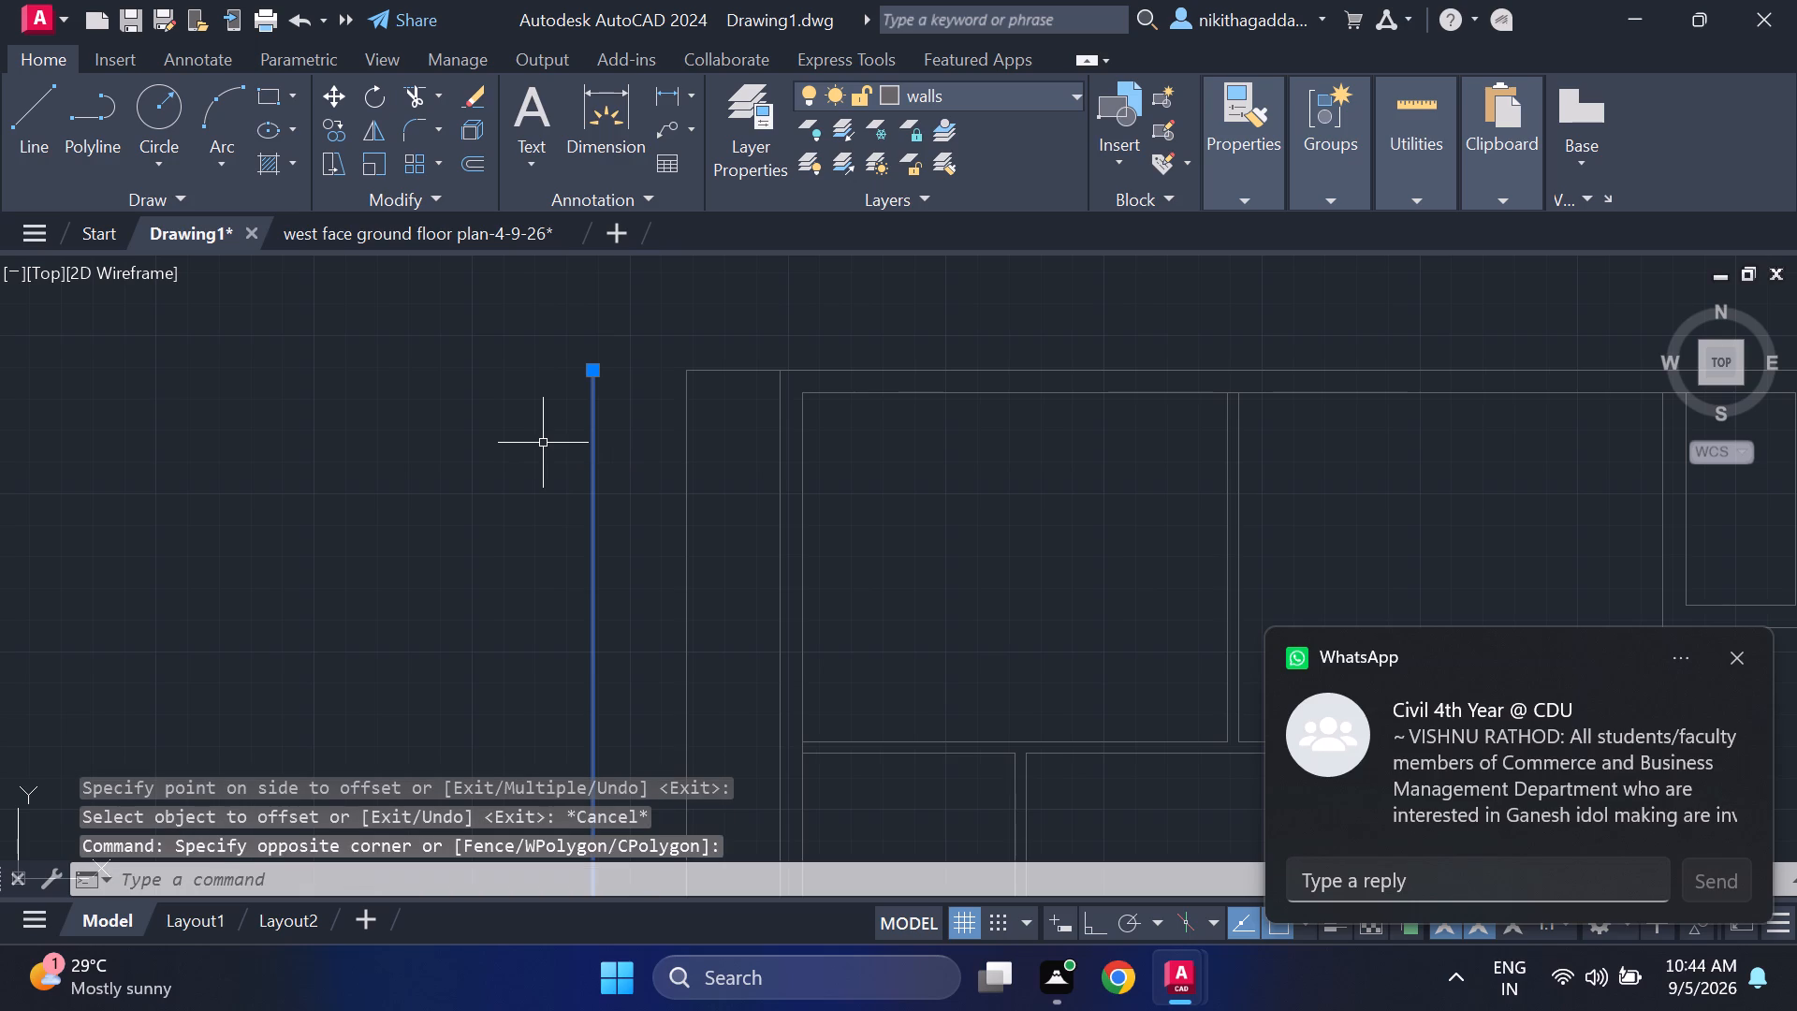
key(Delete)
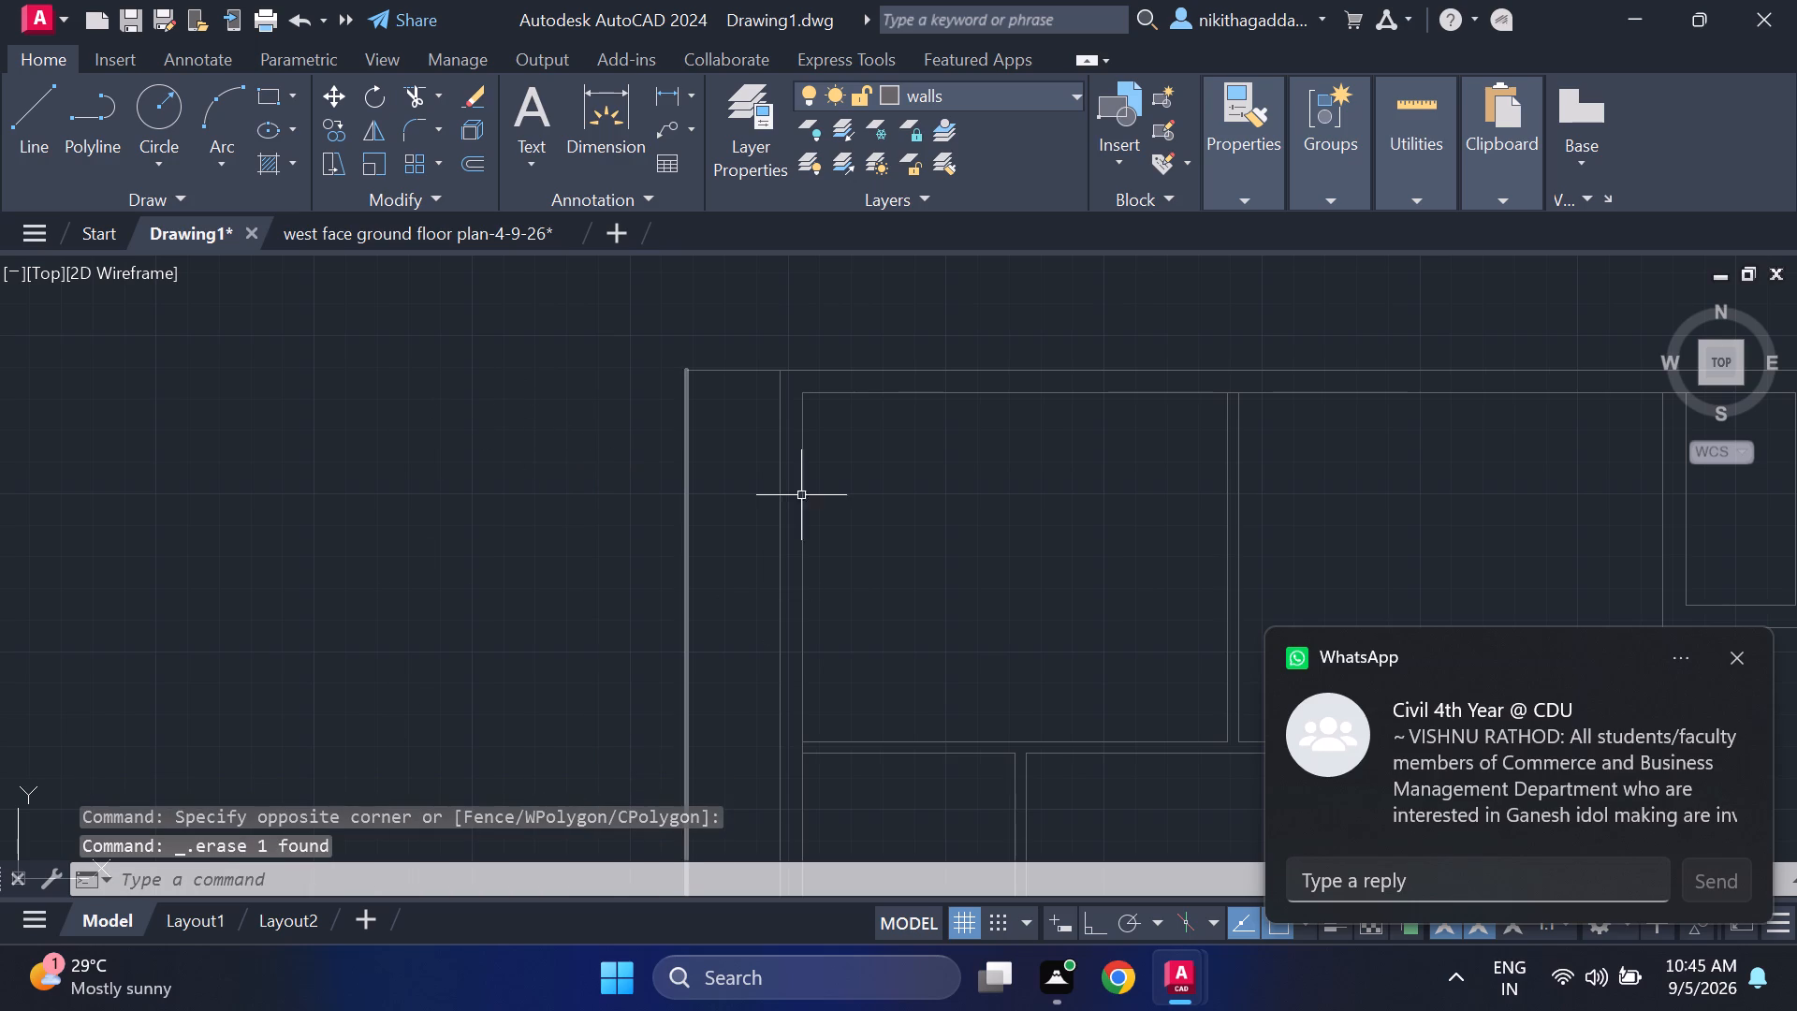
Measure the horizontal gap between the west boundary line and the house's outer west wall face, without placing a dimension.
click(654, 104)
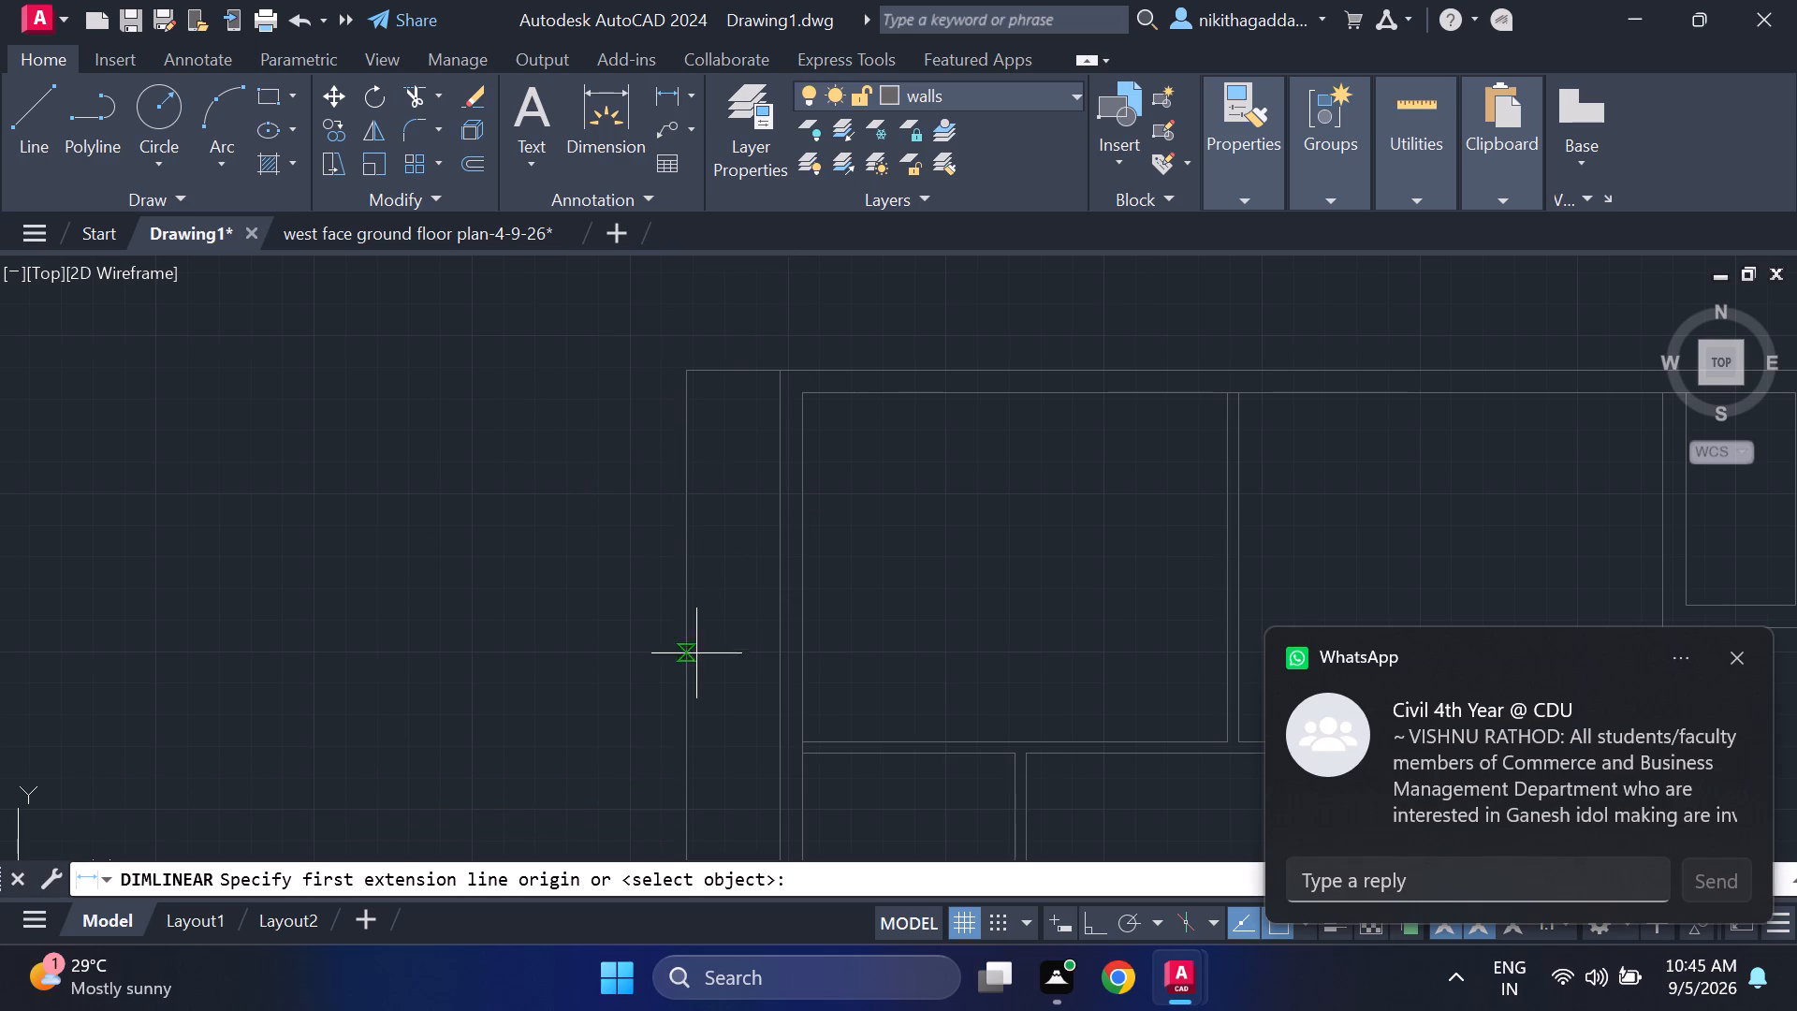
click(685, 665)
click(784, 664)
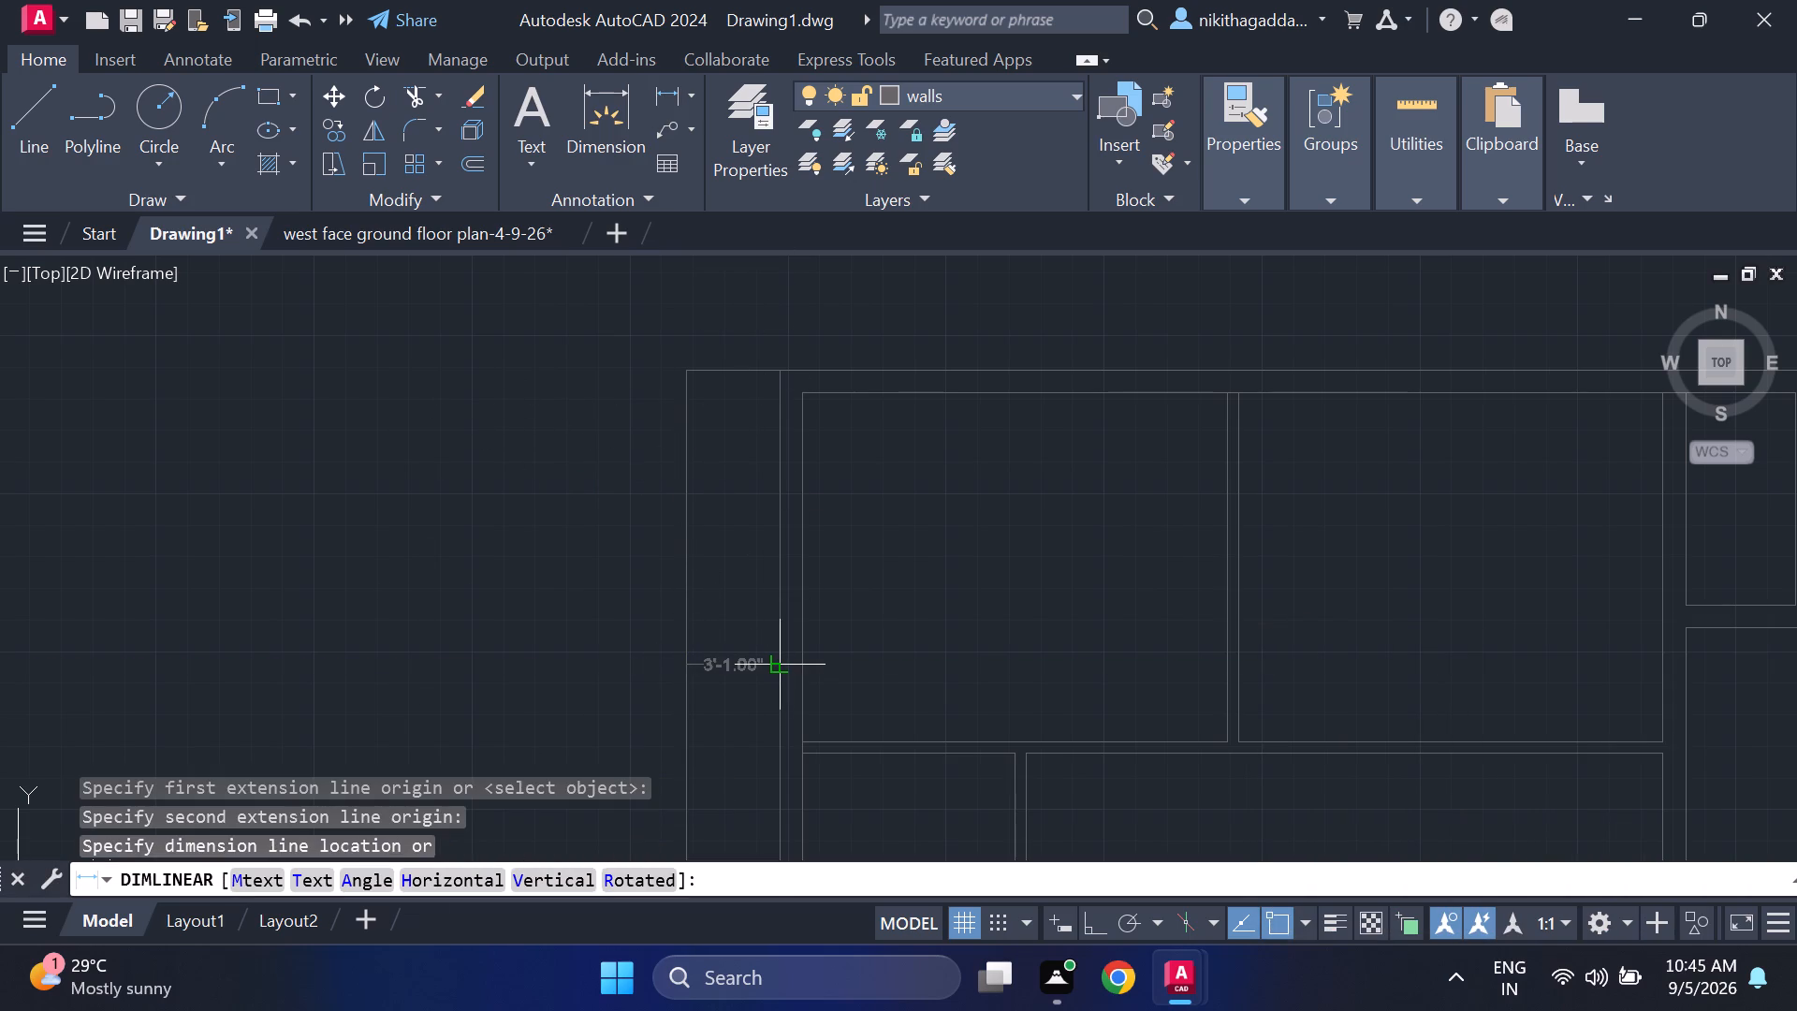
key(Escape)
Offset the west boundary line 4.5" outward to the west to form the boundary wall's outer face.
text(of)
key(Return)
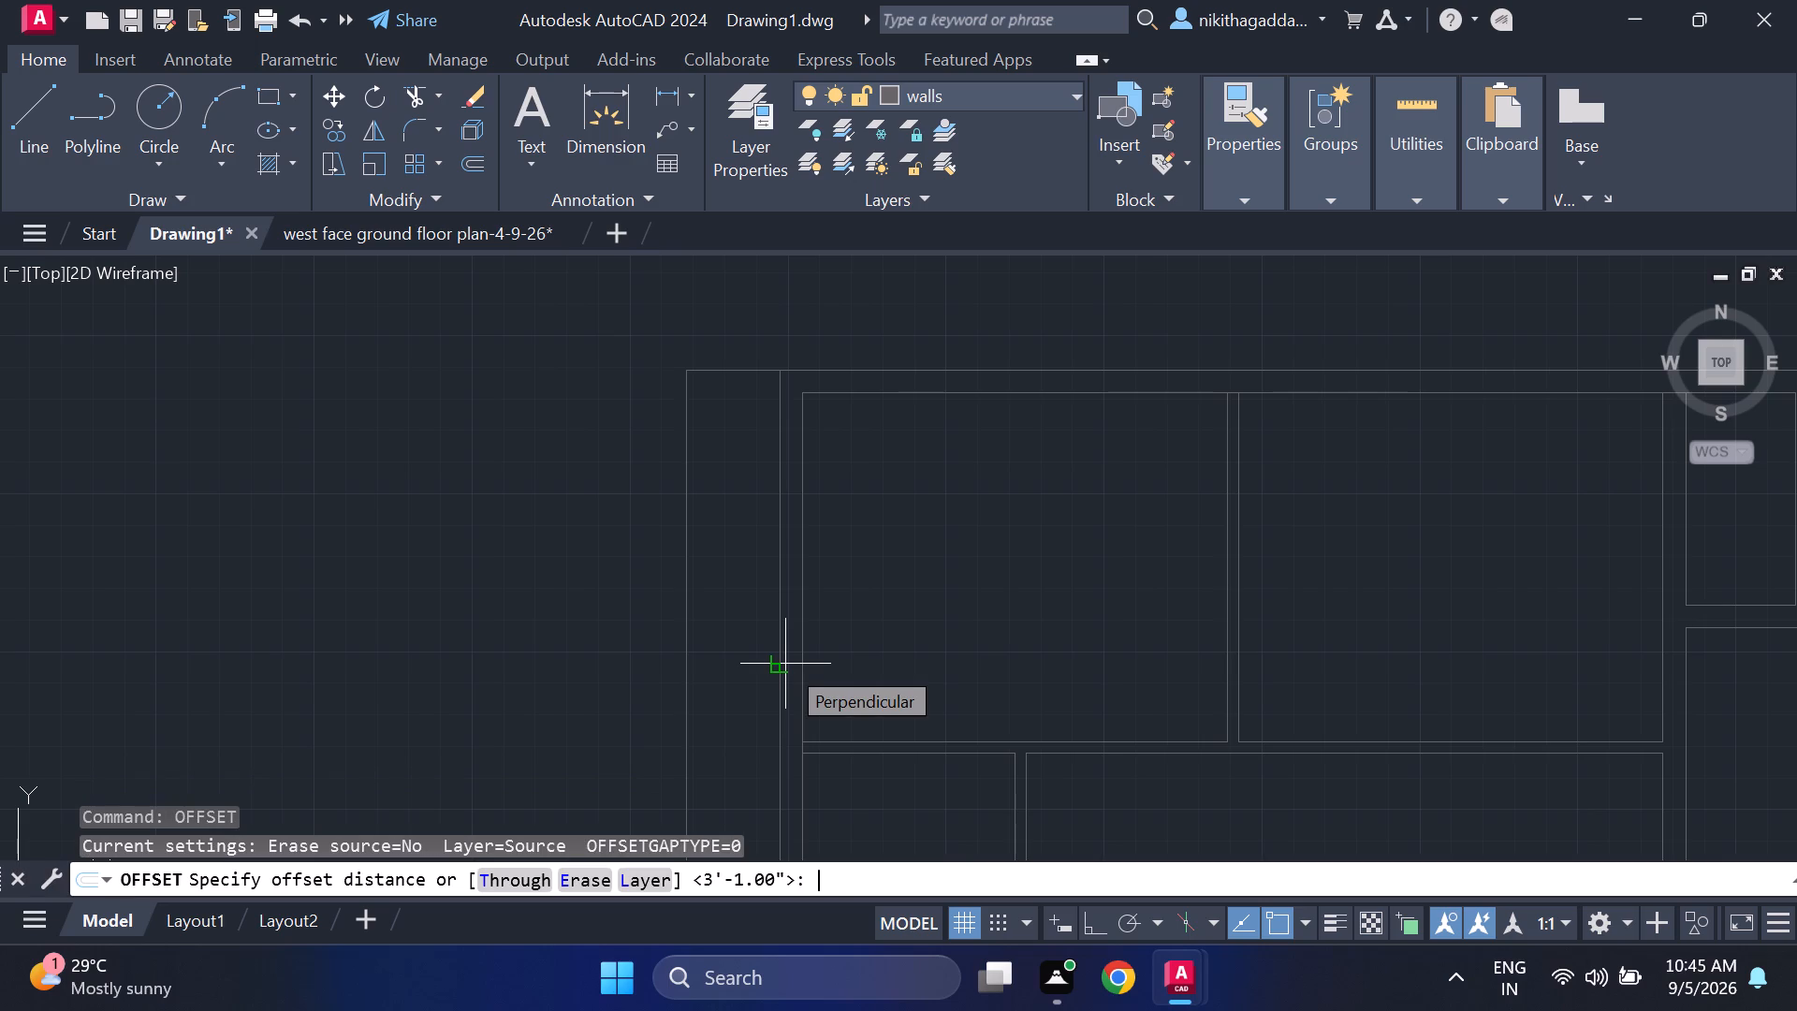
key(4)
text(.4)
key(BackSpace)
text(5")
key(Return)
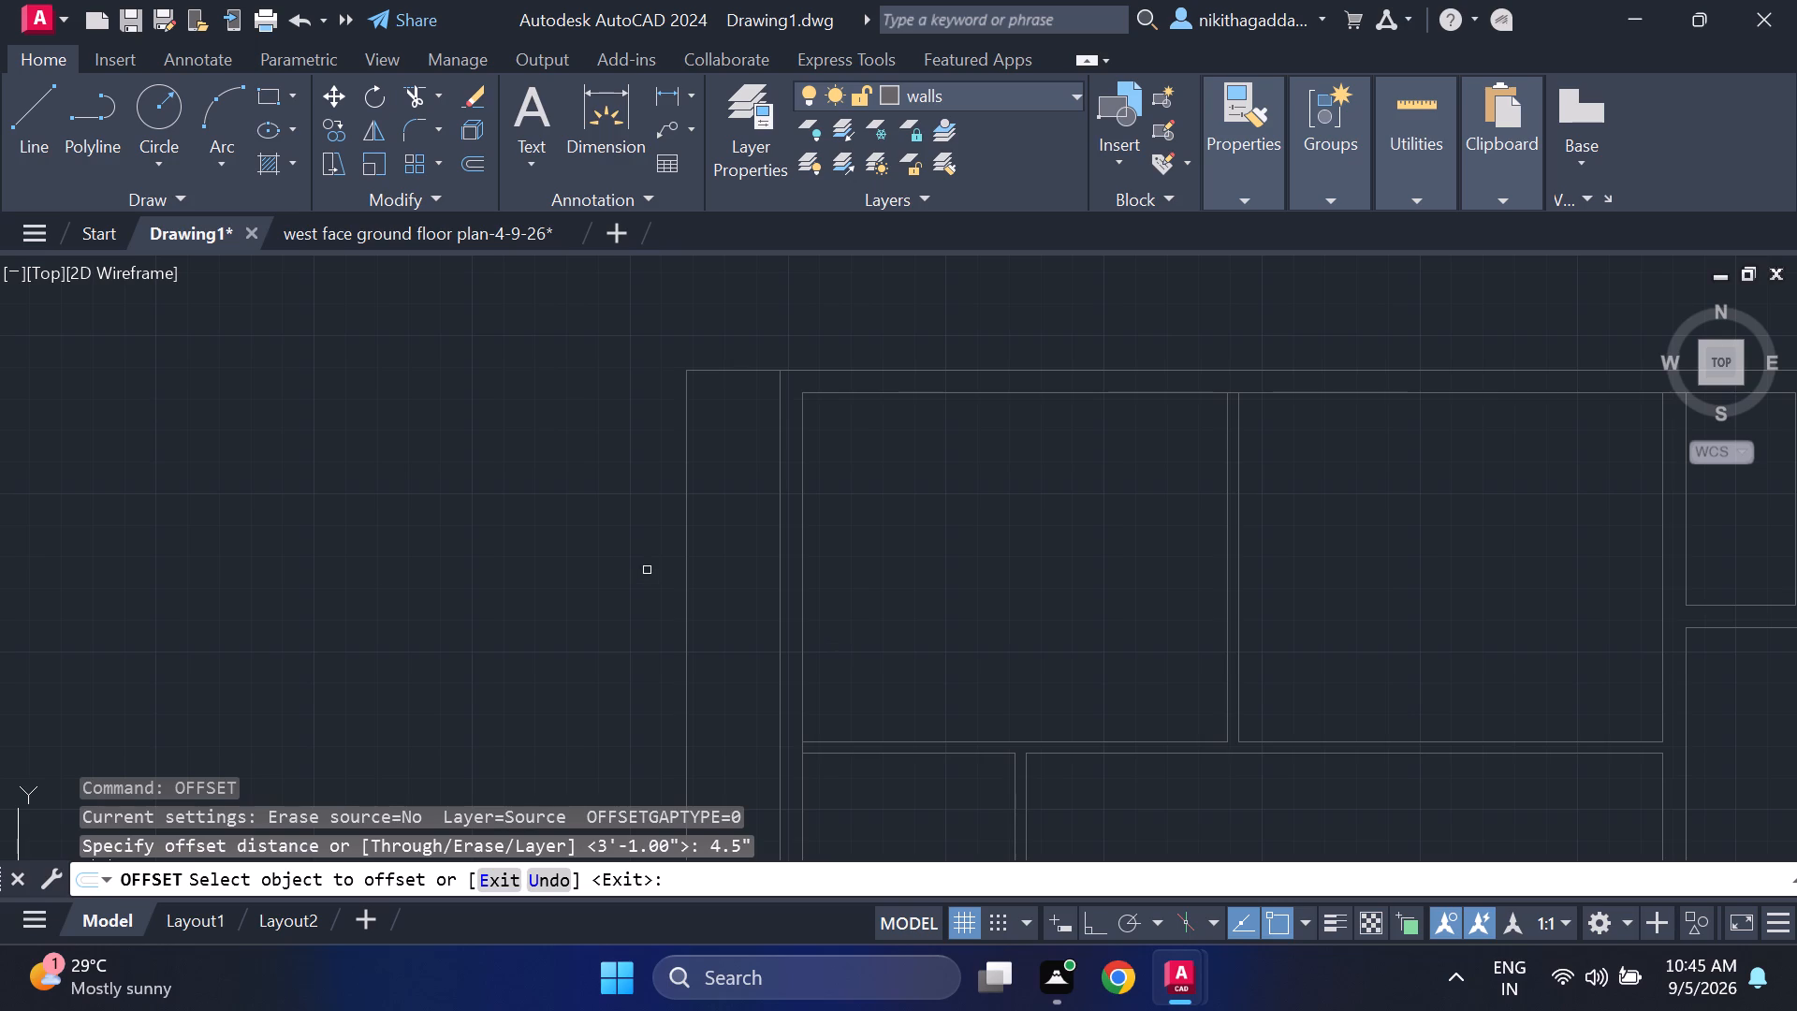
click(685, 569)
click(658, 589)
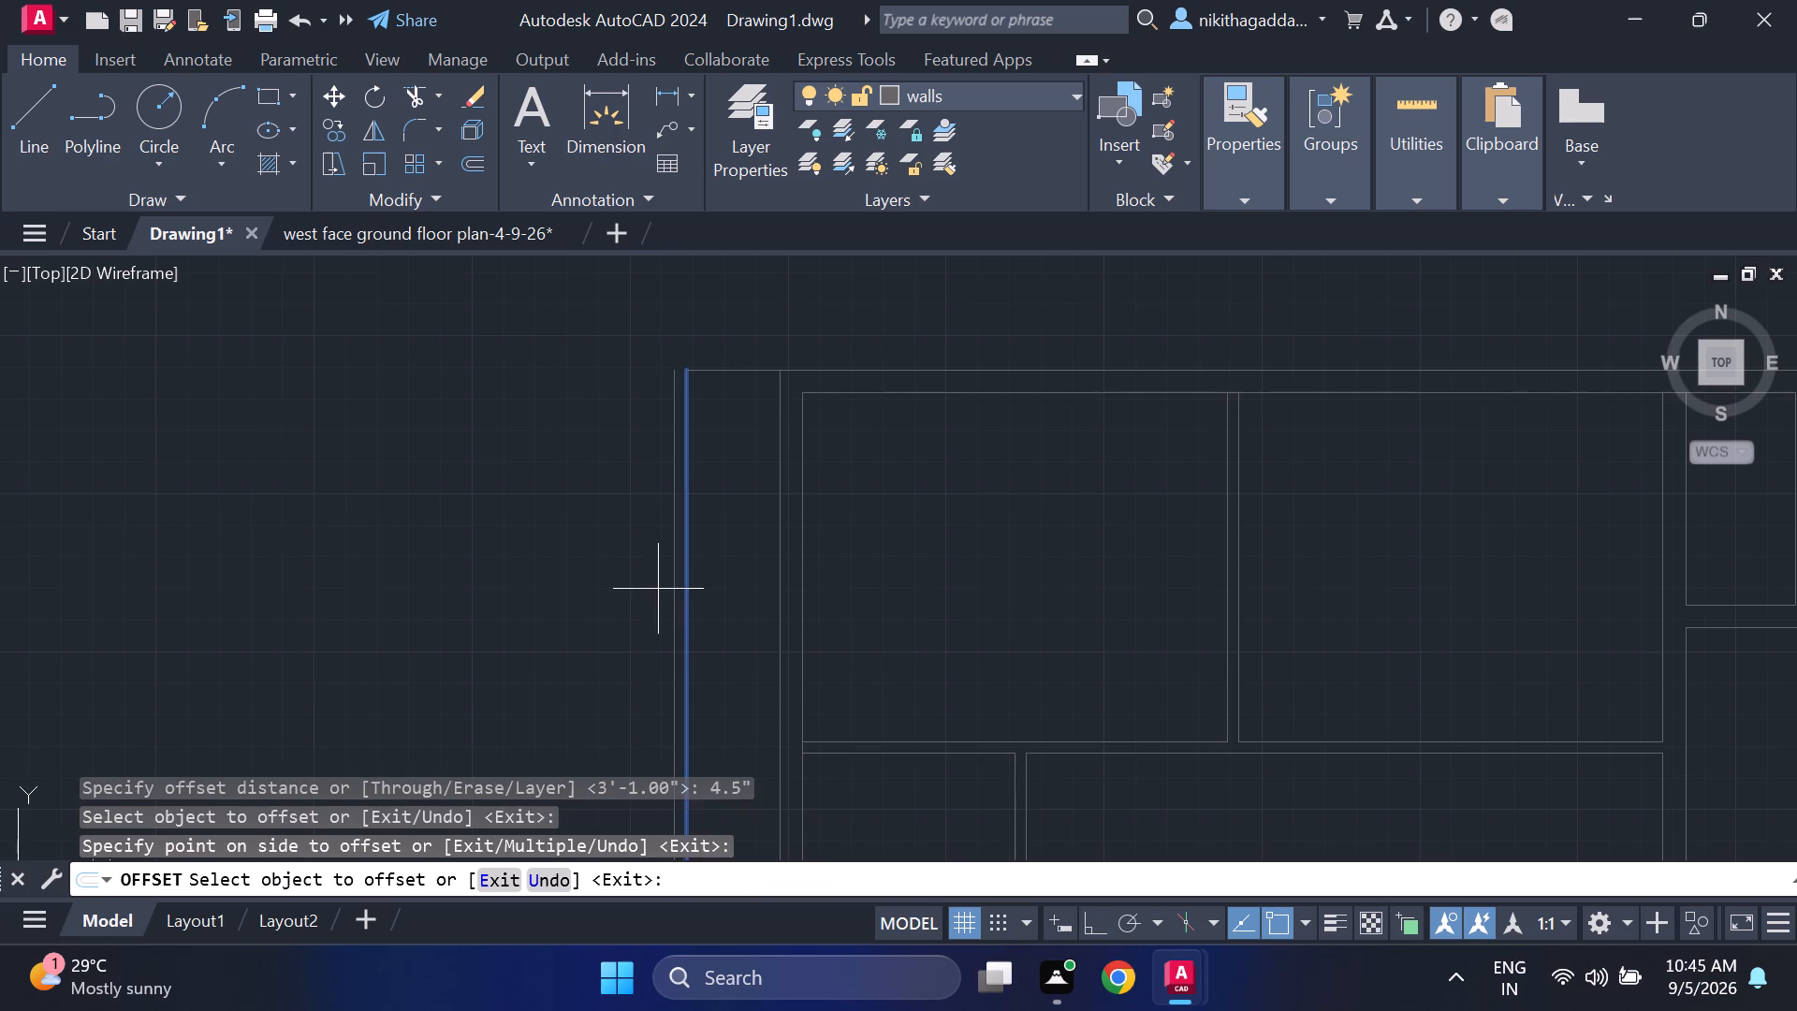
scroll(777, 644, down, 4)
middle_drag(825, 828, 793, 692)
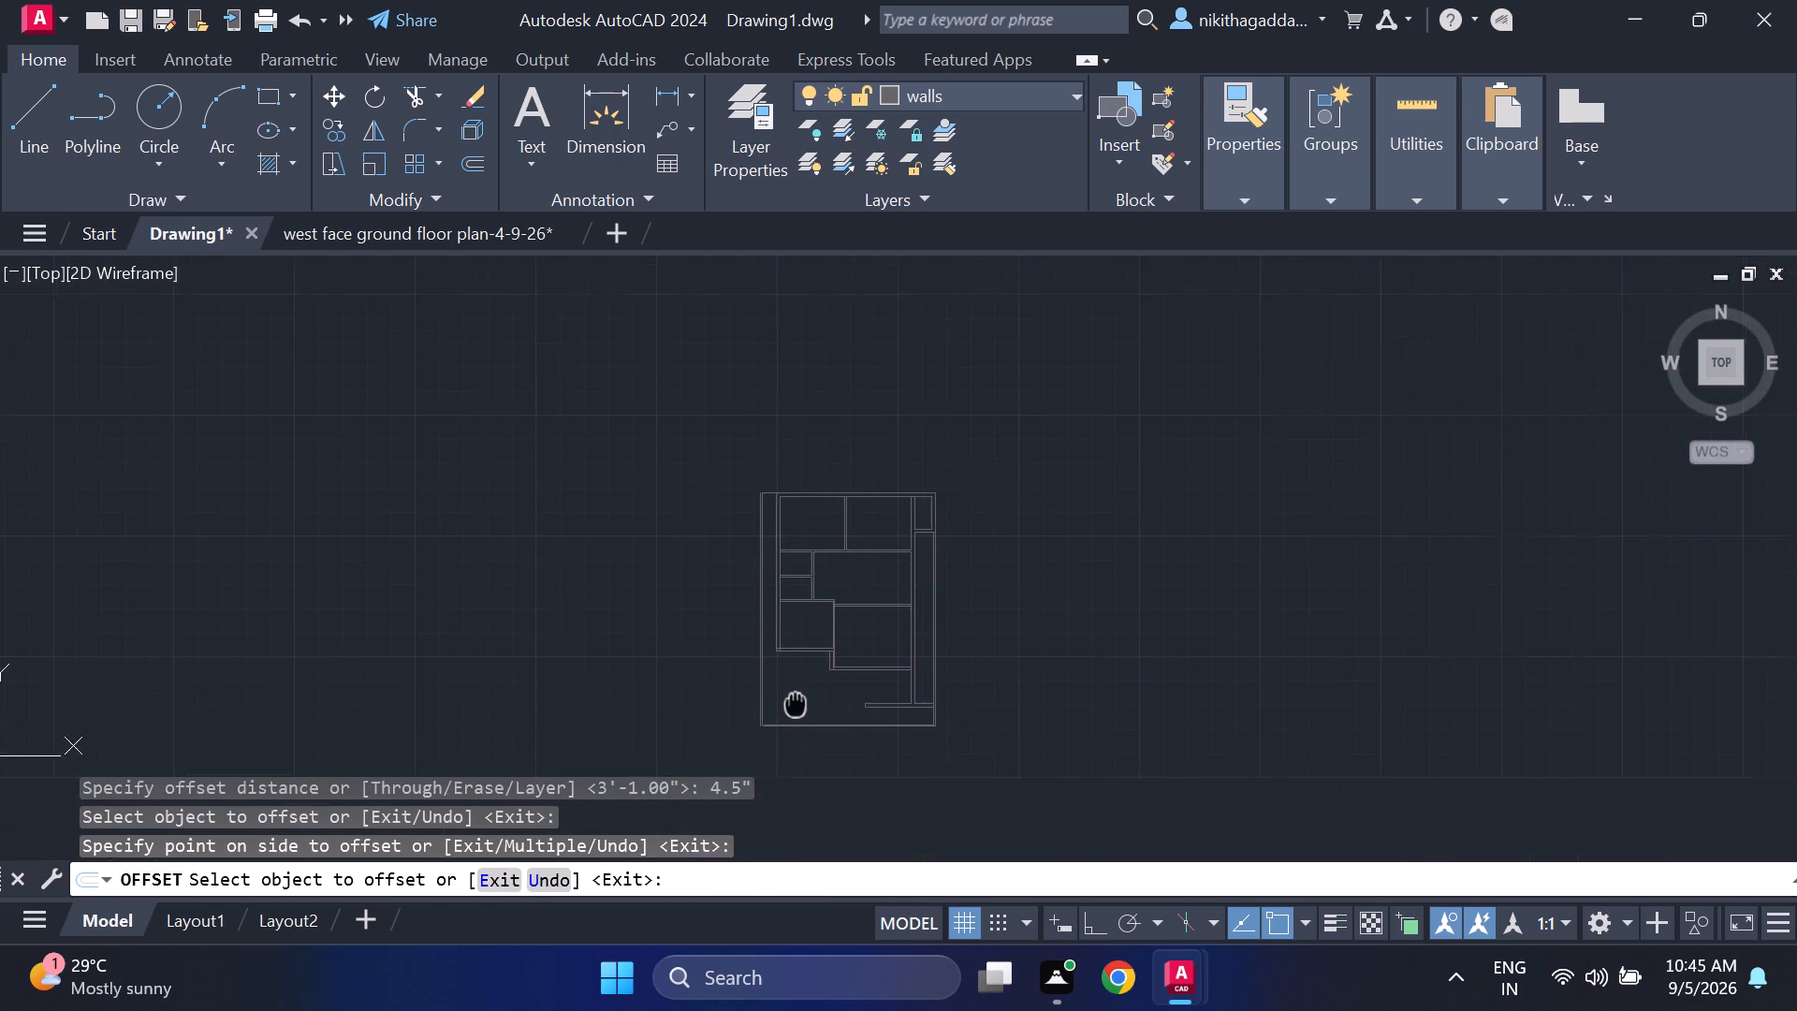
Draw a short line closing the boundary wall's southwest corner, joining the outer west line's south end to the existing boundary corner.
middle_drag(793, 692, 789, 666)
scroll(780, 677, up, 3)
scroll(704, 721, up, 2)
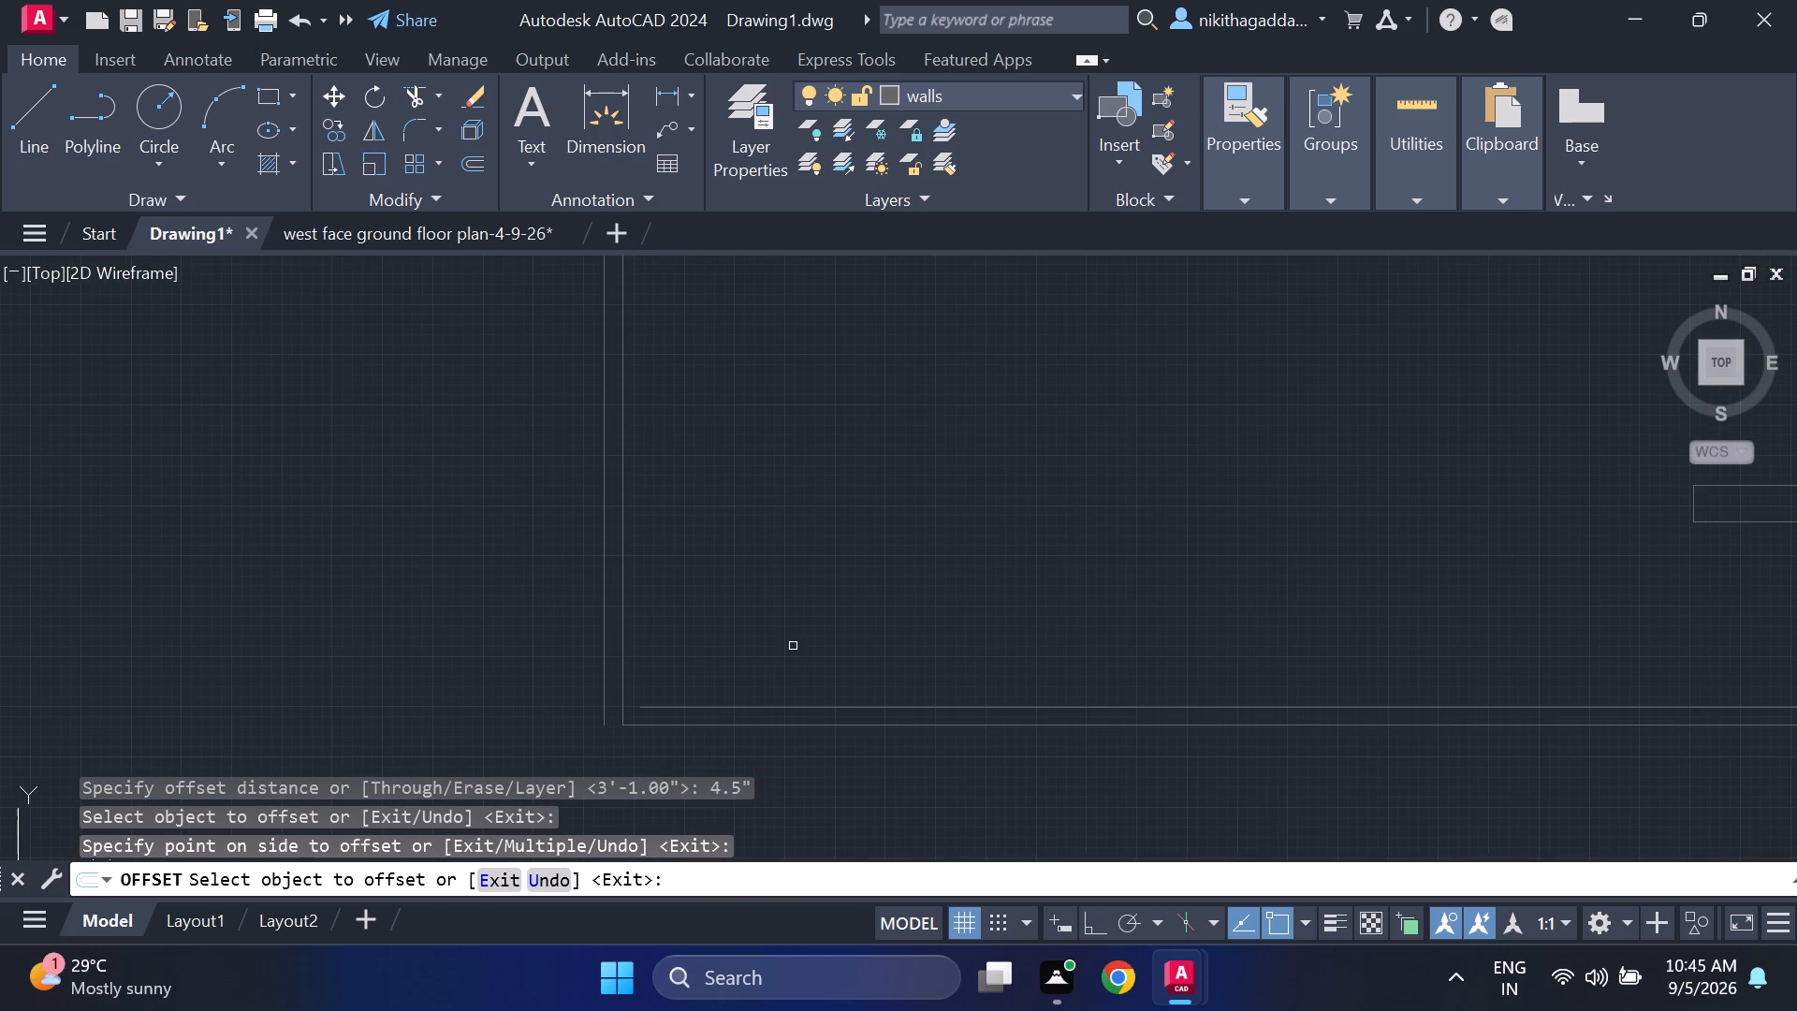
key(Escape)
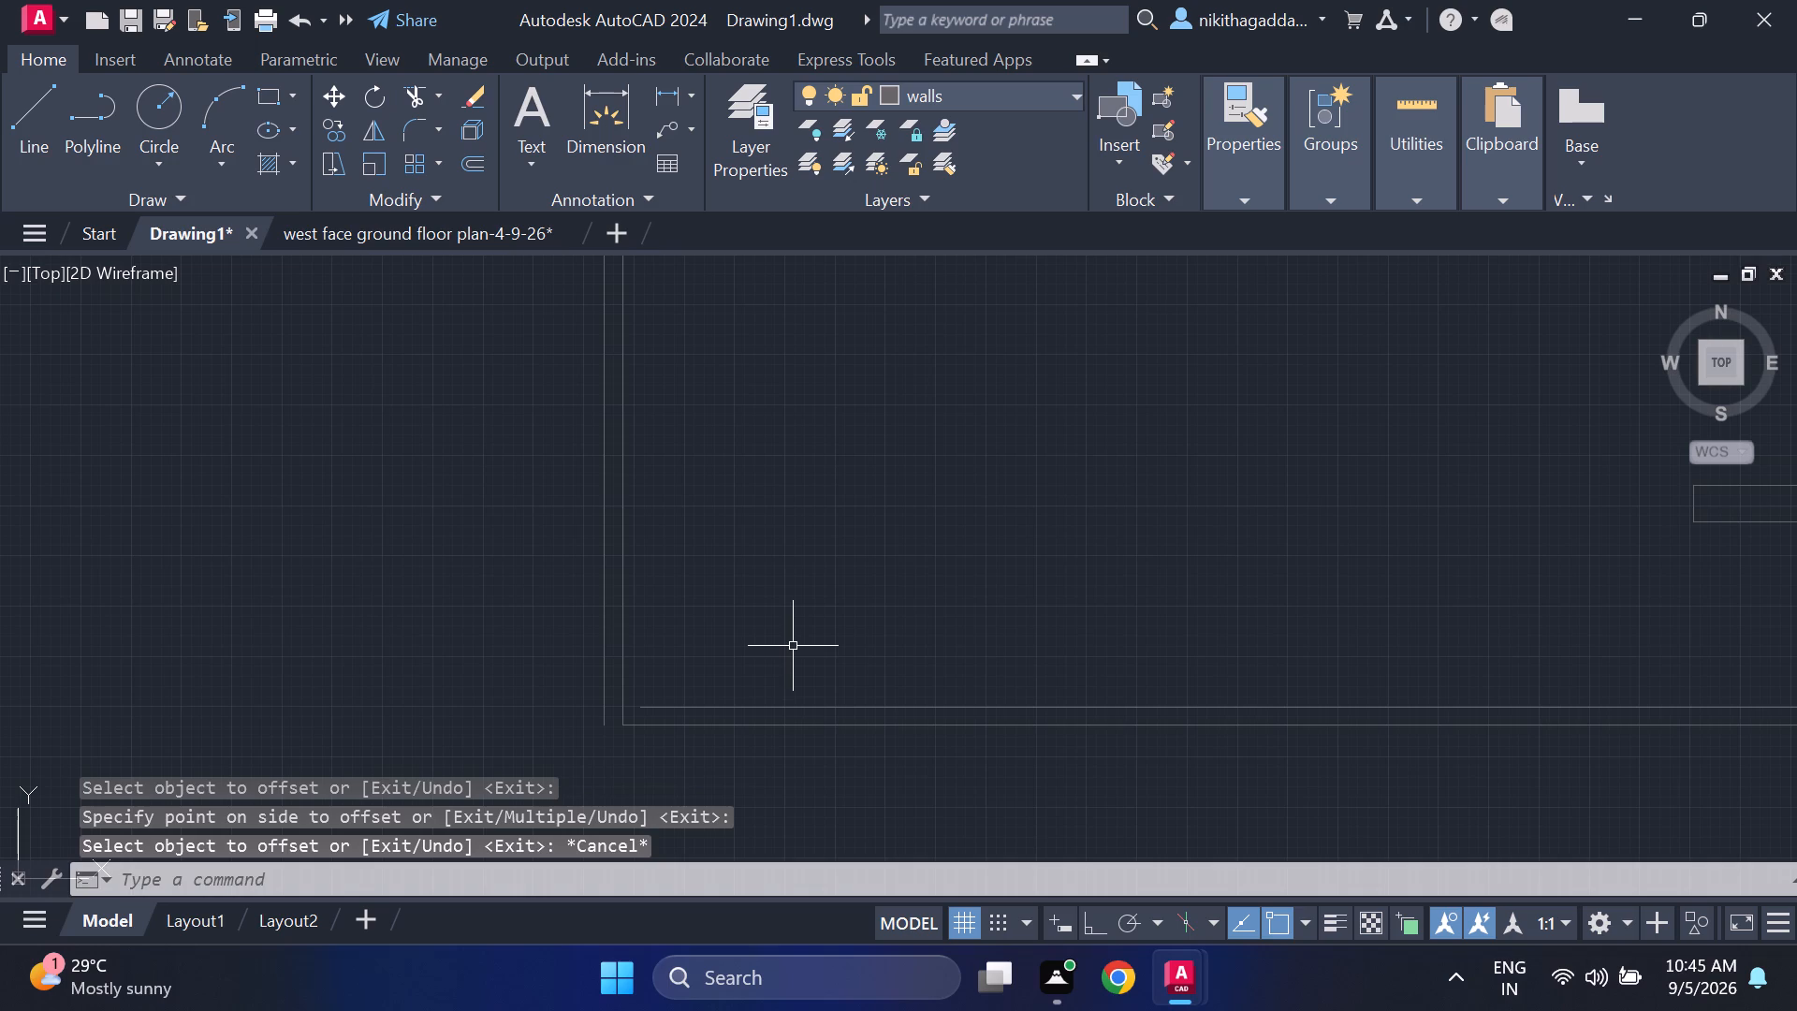
key(l)
key(Return)
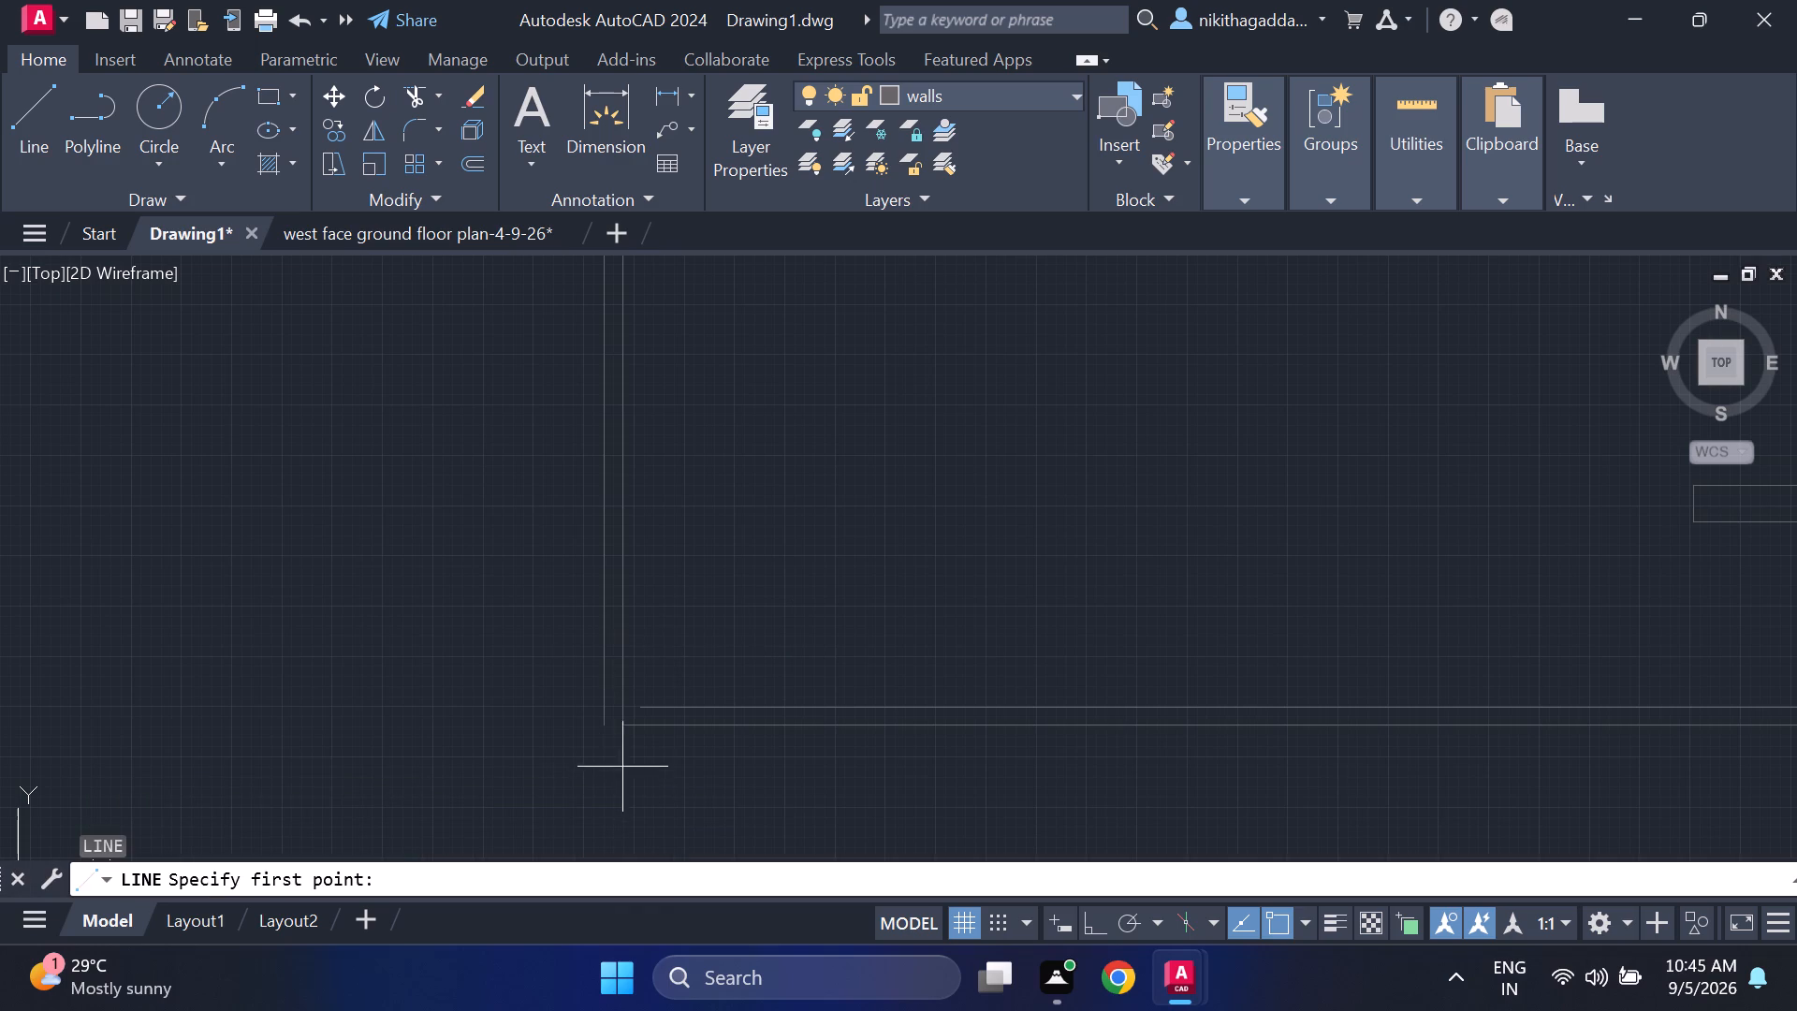
click(605, 740)
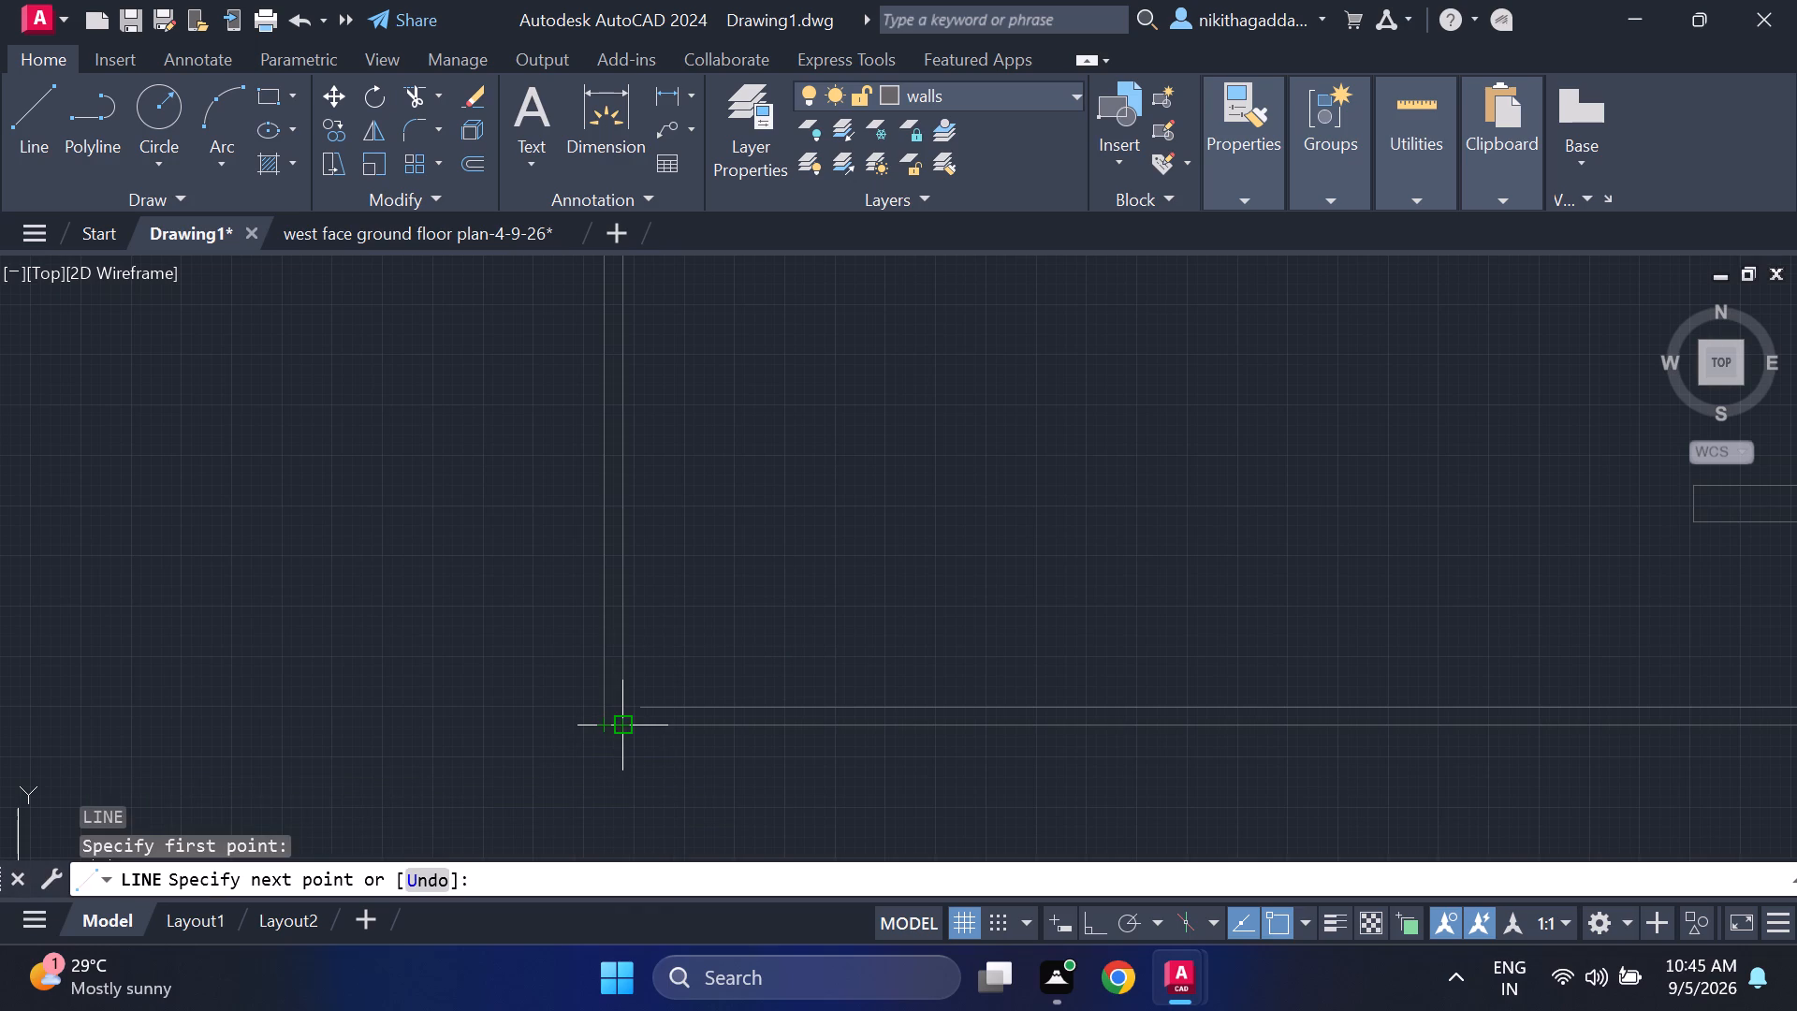
click(625, 734)
key(Escape)
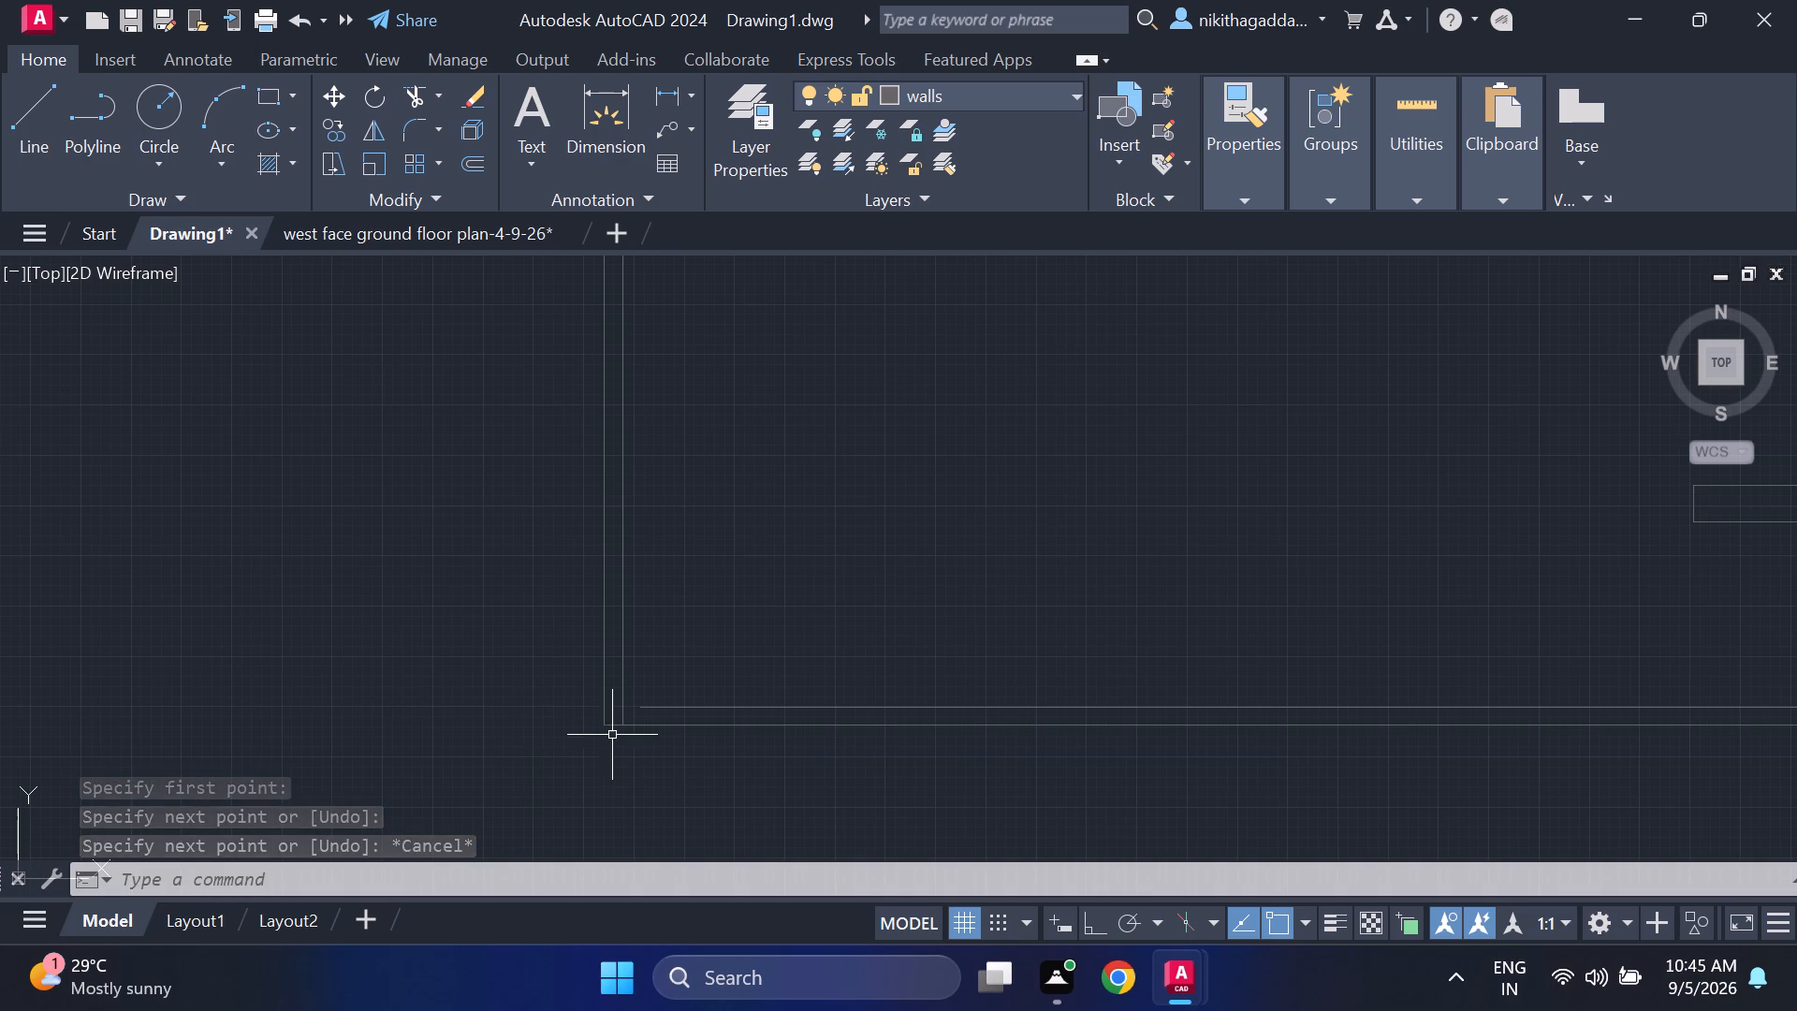
Extend the south boundary wall's inner line west to meet the west boundary wall's inner line.
scroll(672, 703, up, 2)
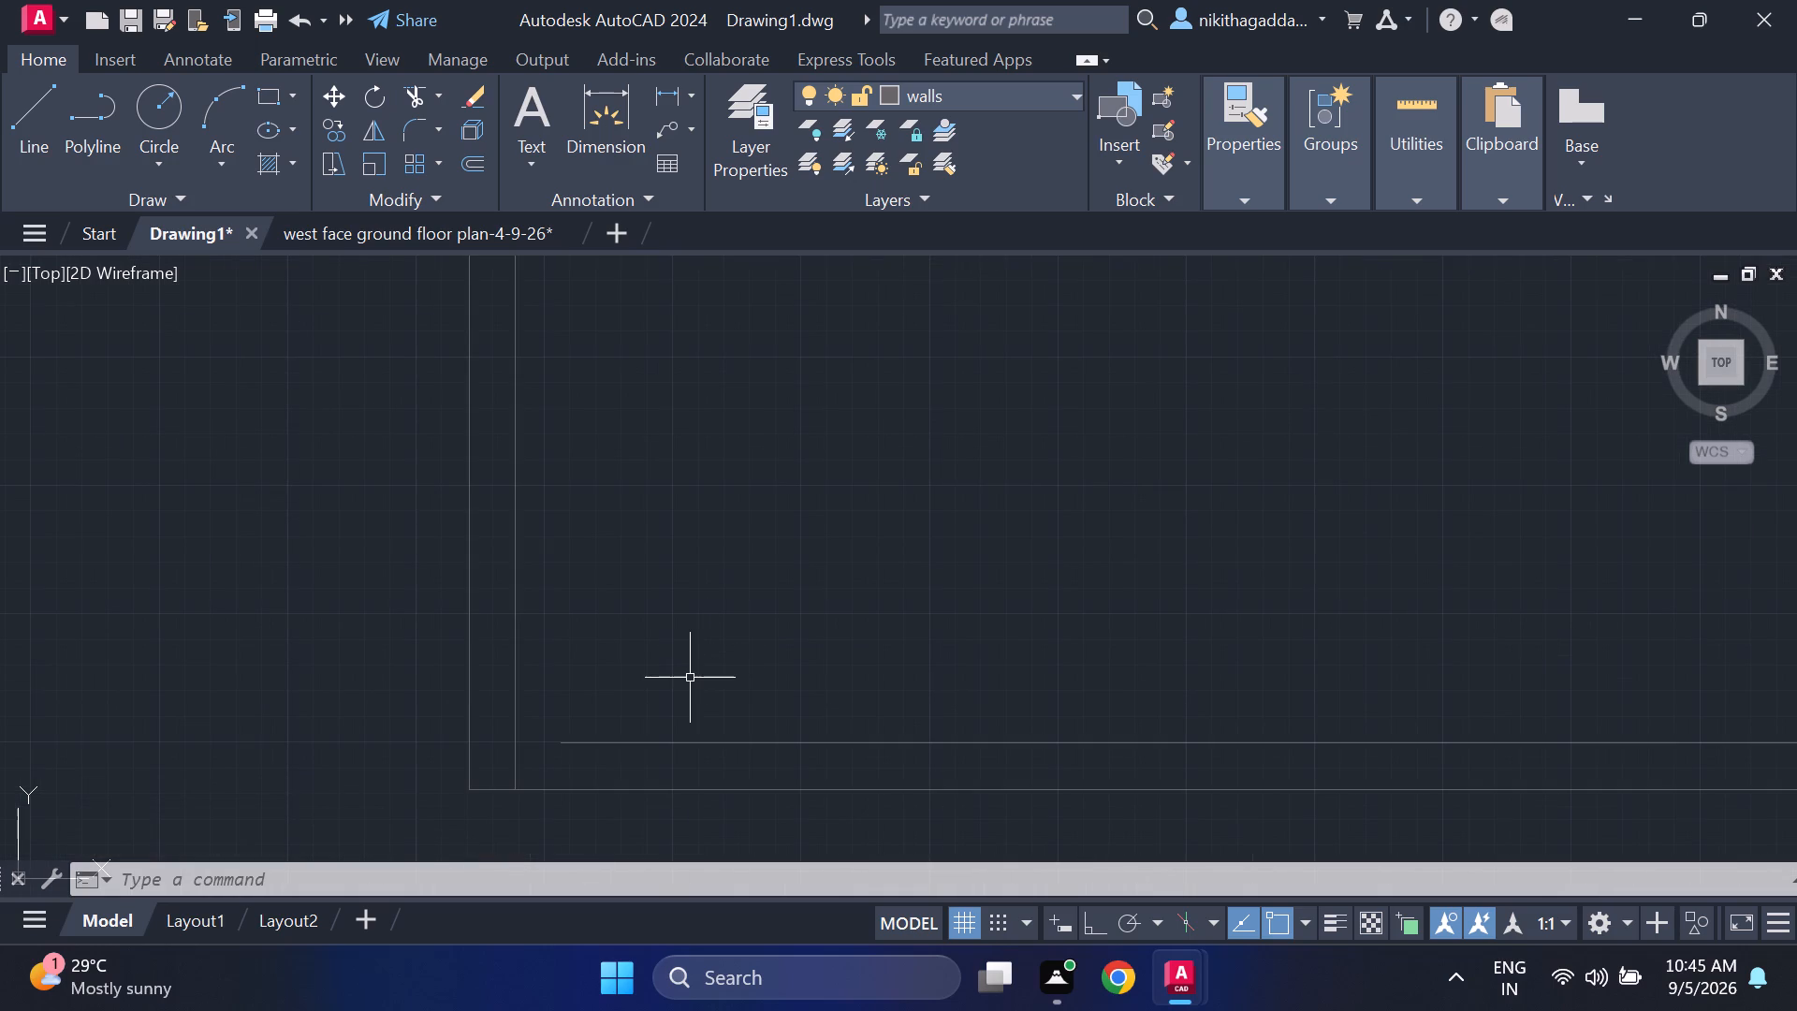
text(ex')
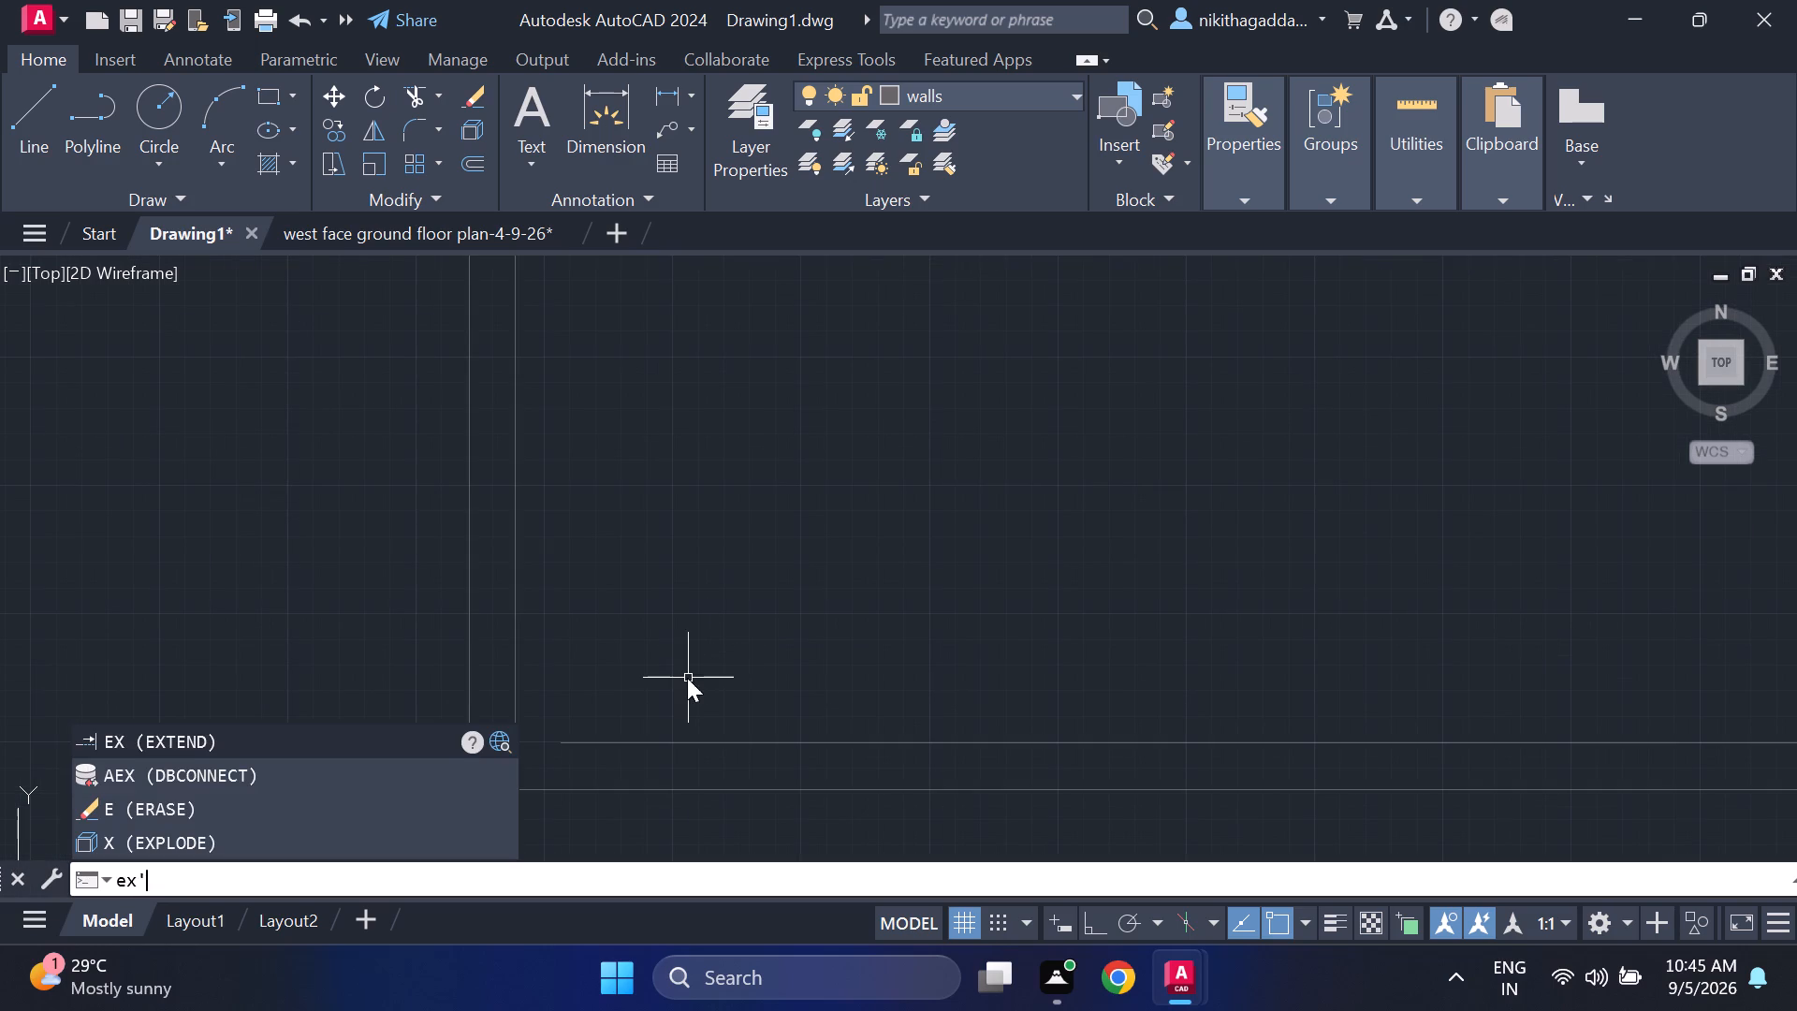
click(134, 745)
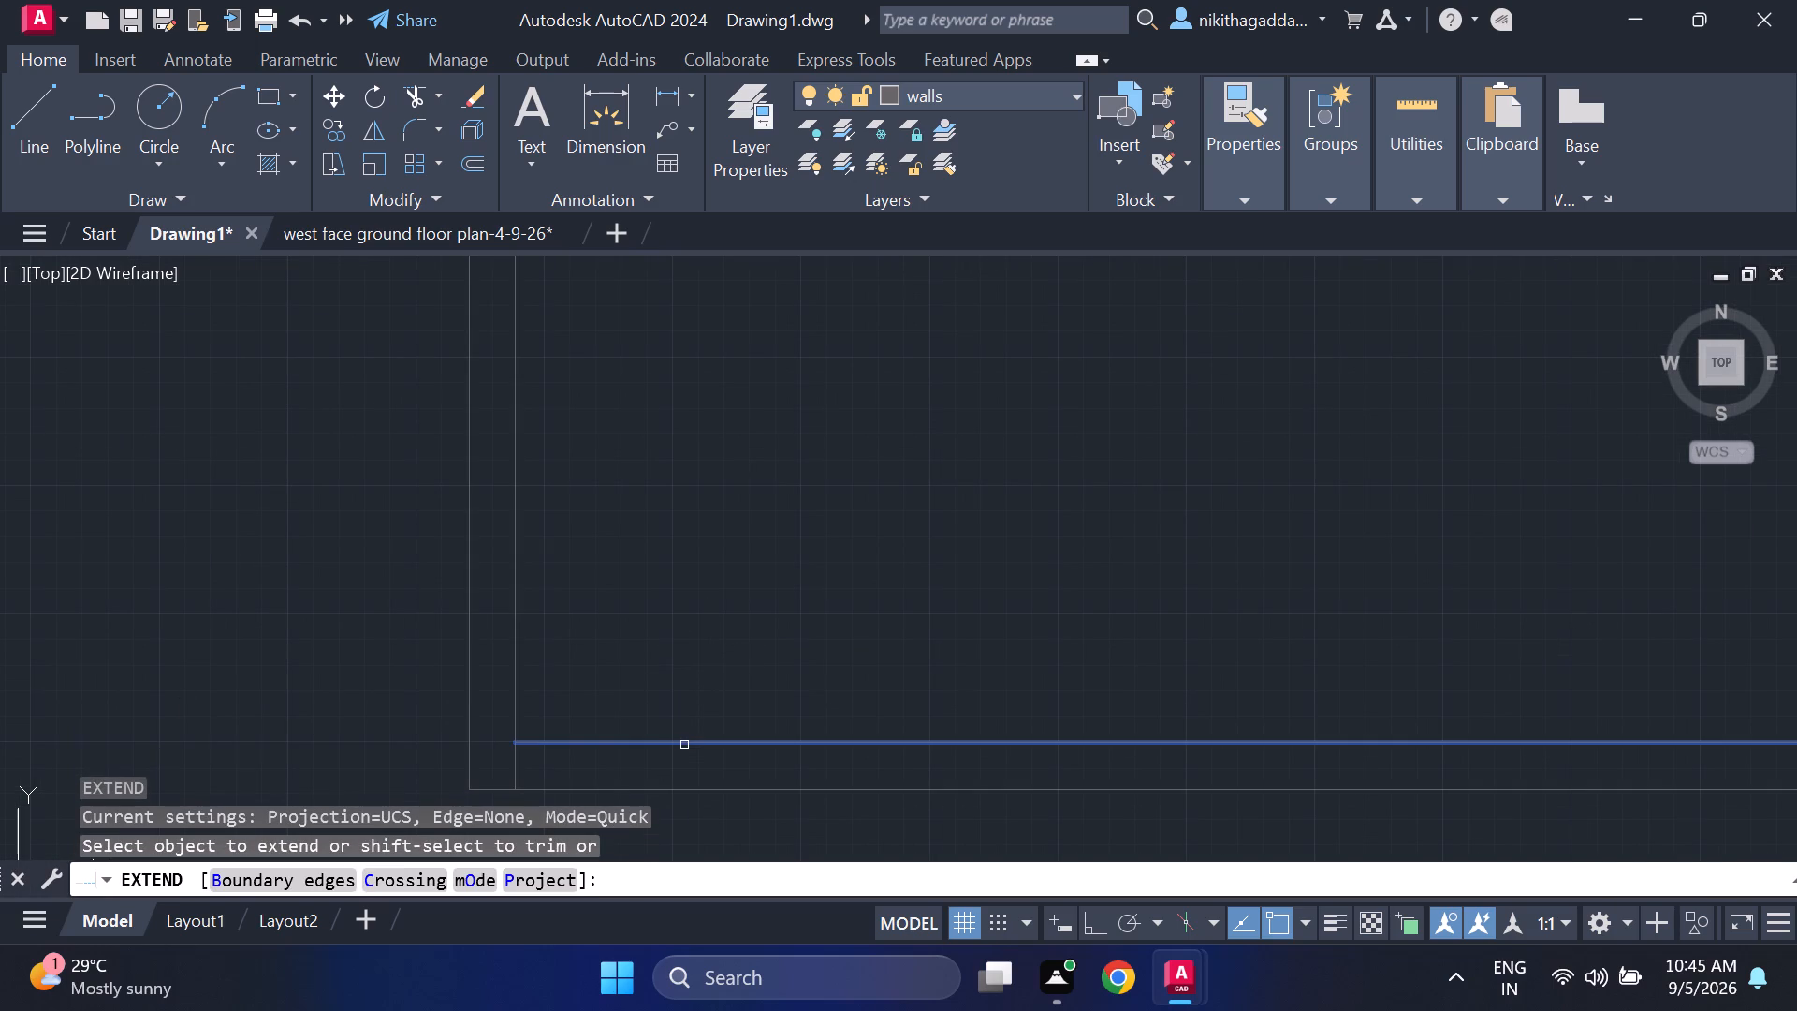
click(668, 742)
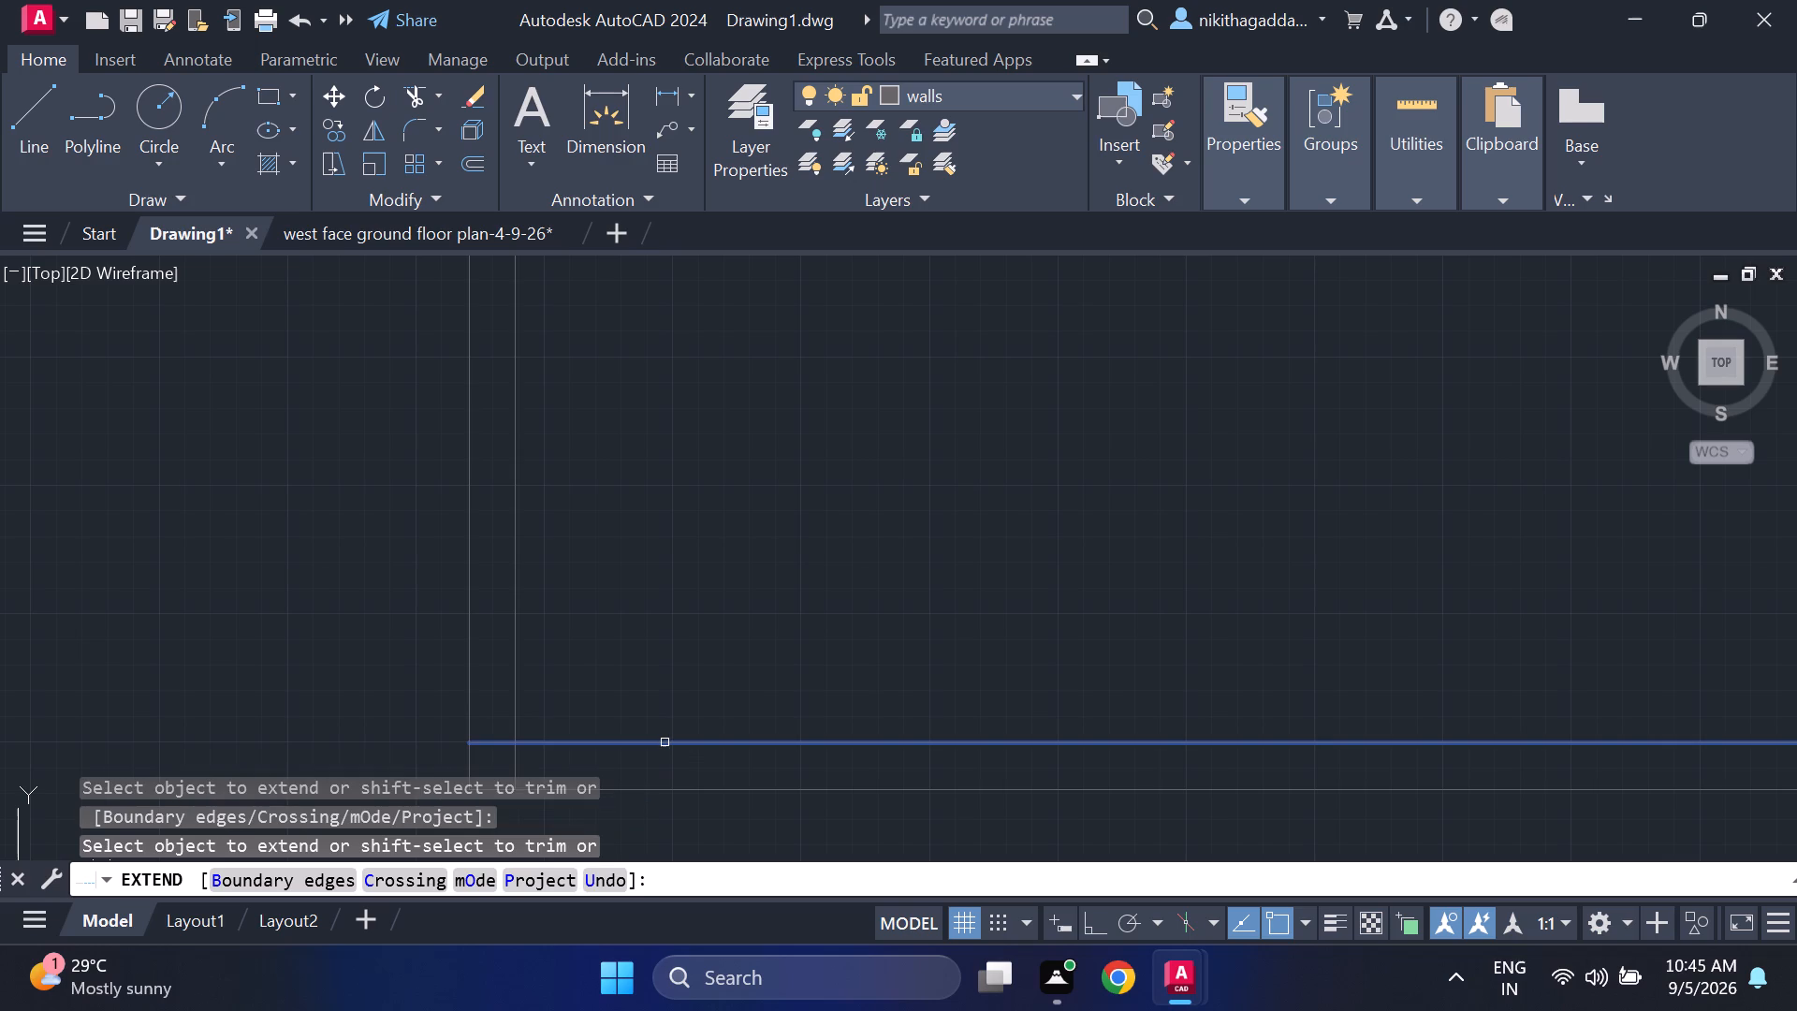
scroll(666, 741, down, 3)
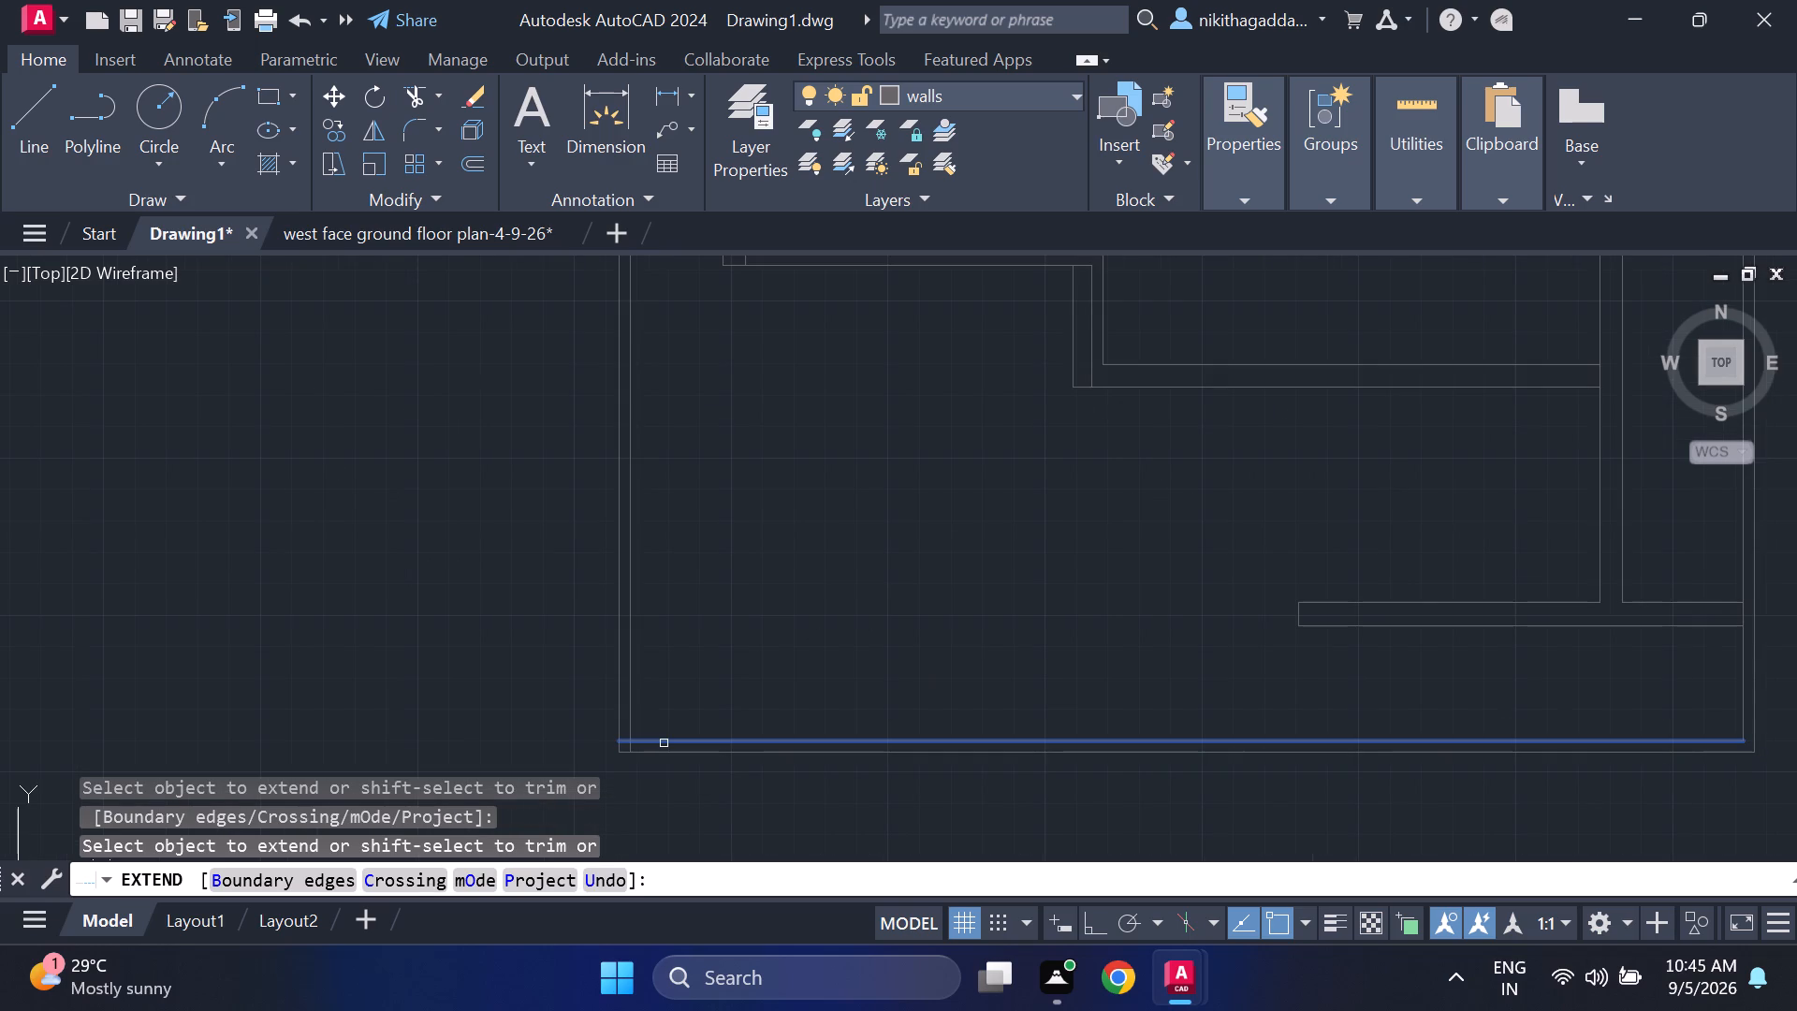
scroll(798, 678, down, 2)
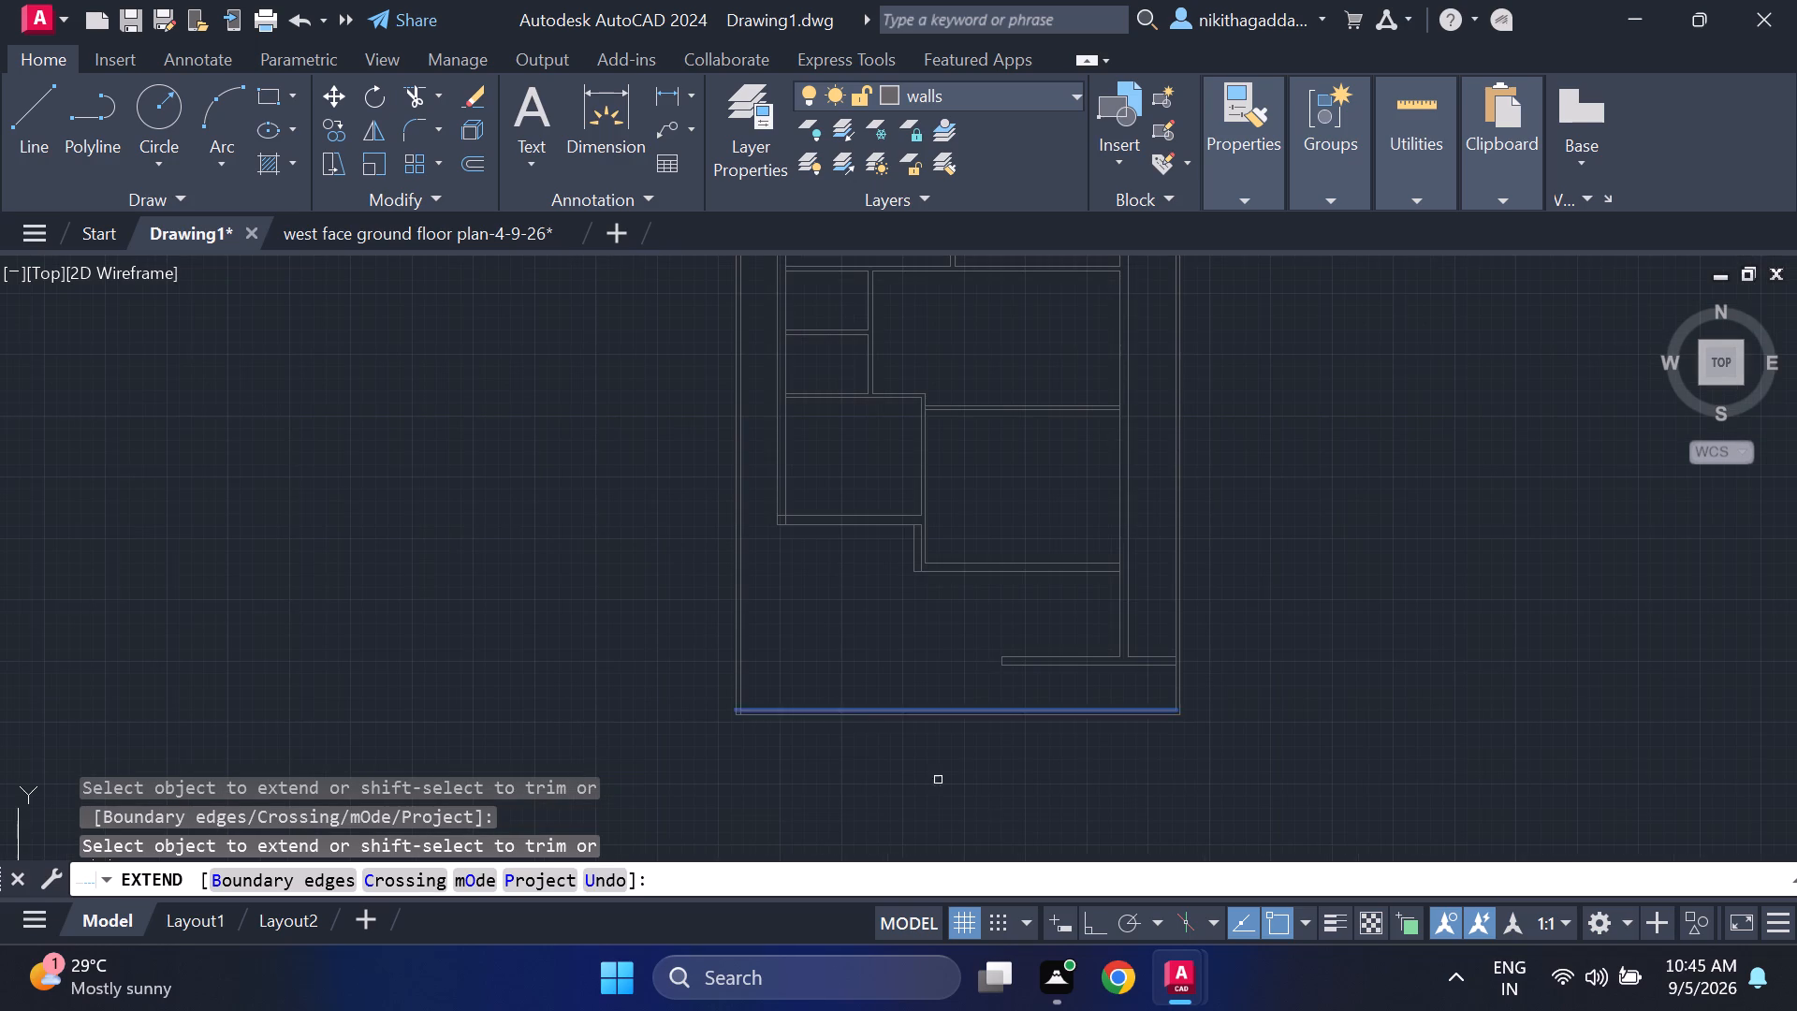
middle_drag(620, 483, 525, 770)
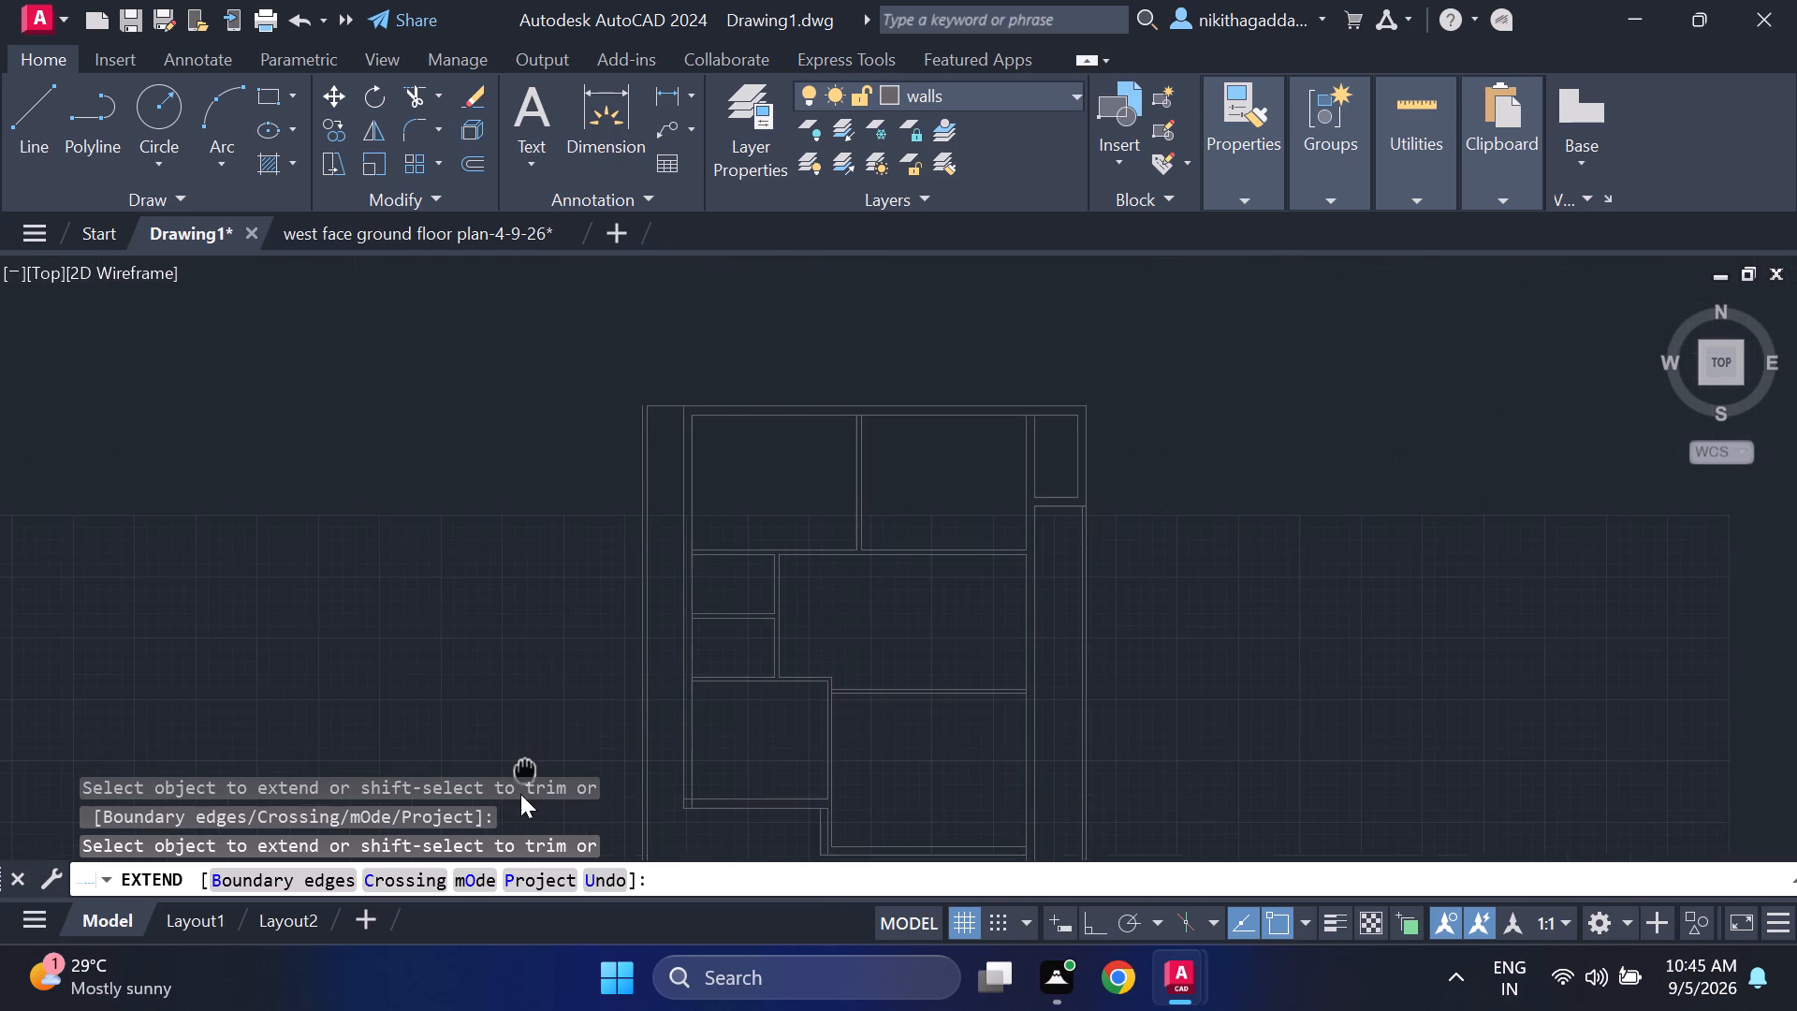
scroll(572, 404, up, 2)
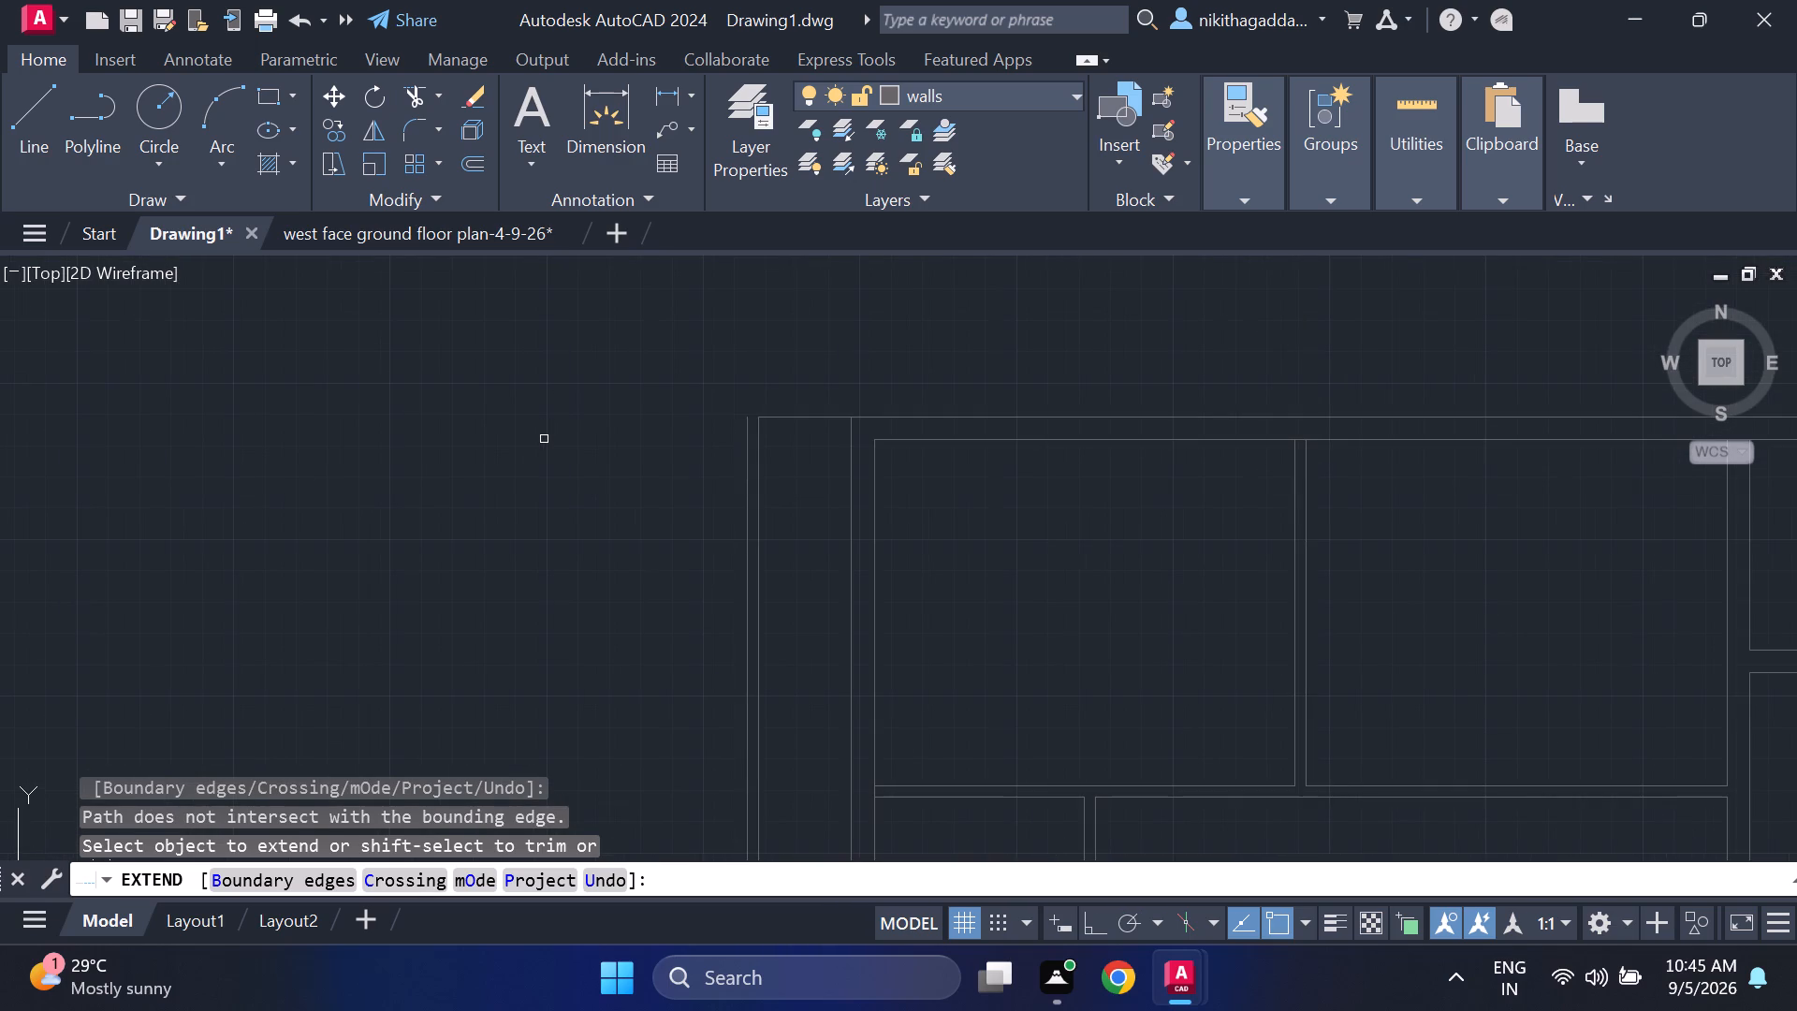
key(Escape)
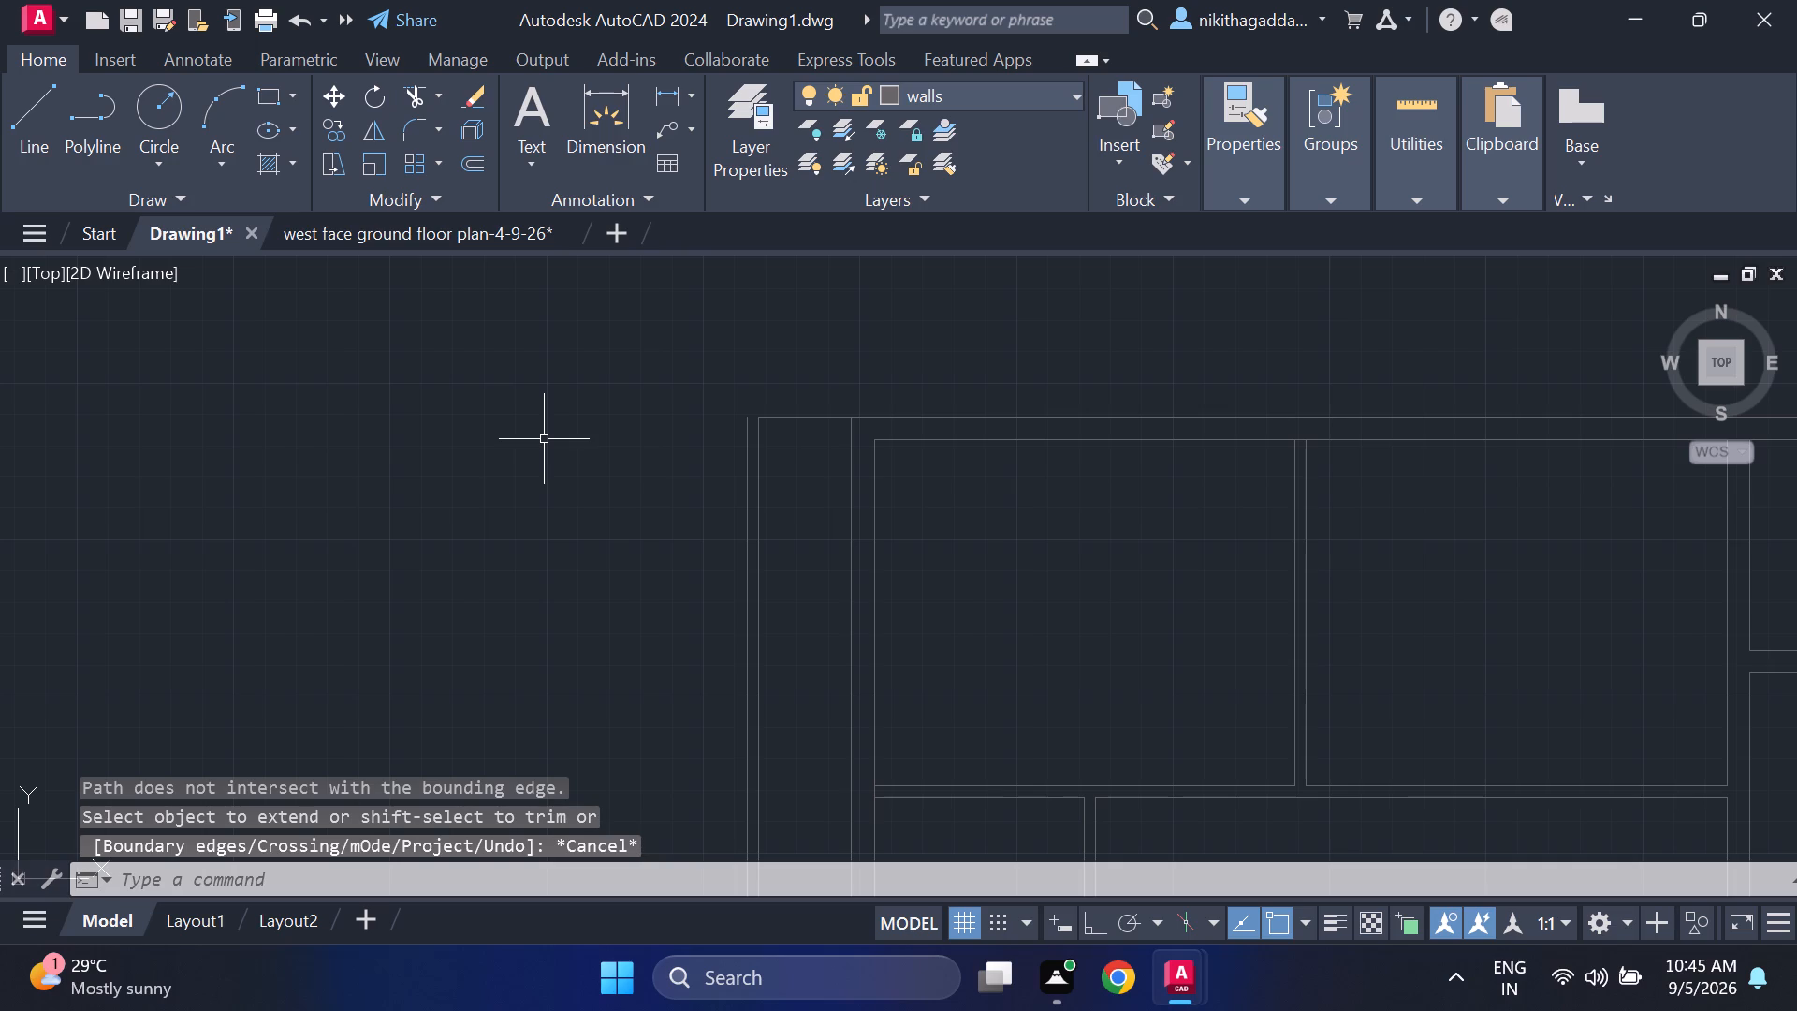
Trim the north boundary line between the west boundary wall's inner line and the house's outer west wall face.
text(tr)
key(Return)
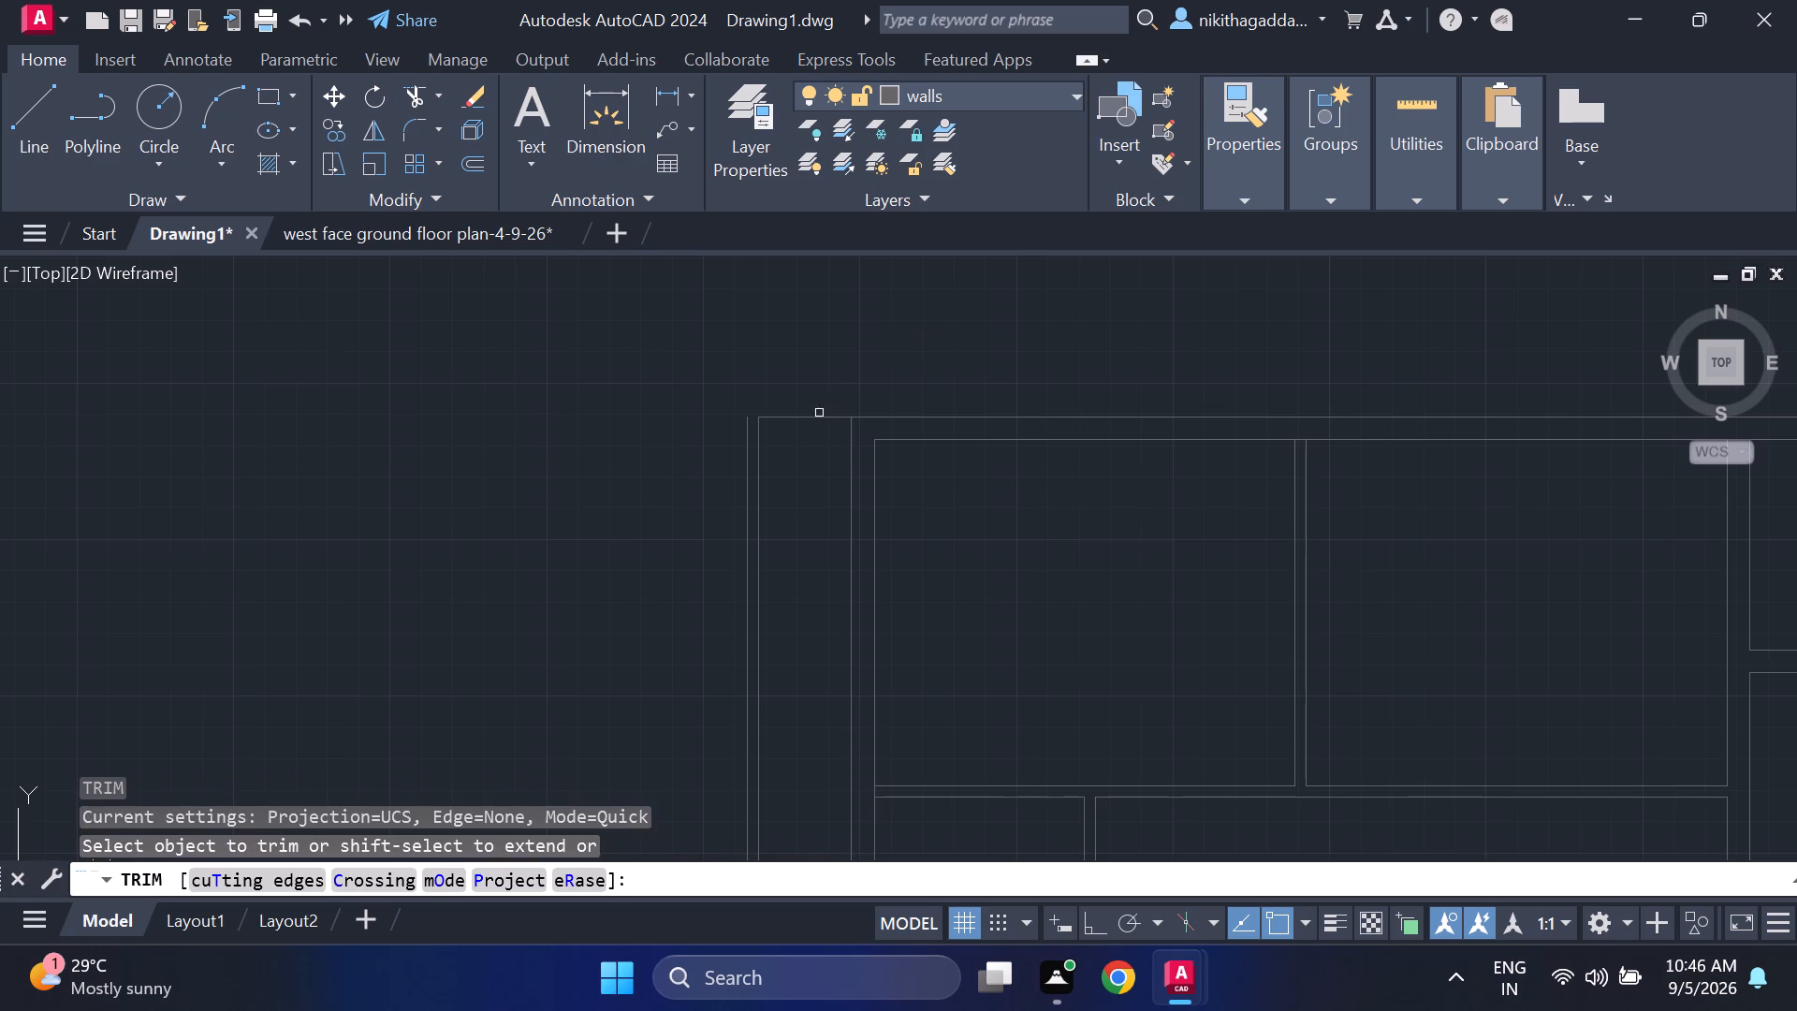
click(809, 419)
key(Escape)
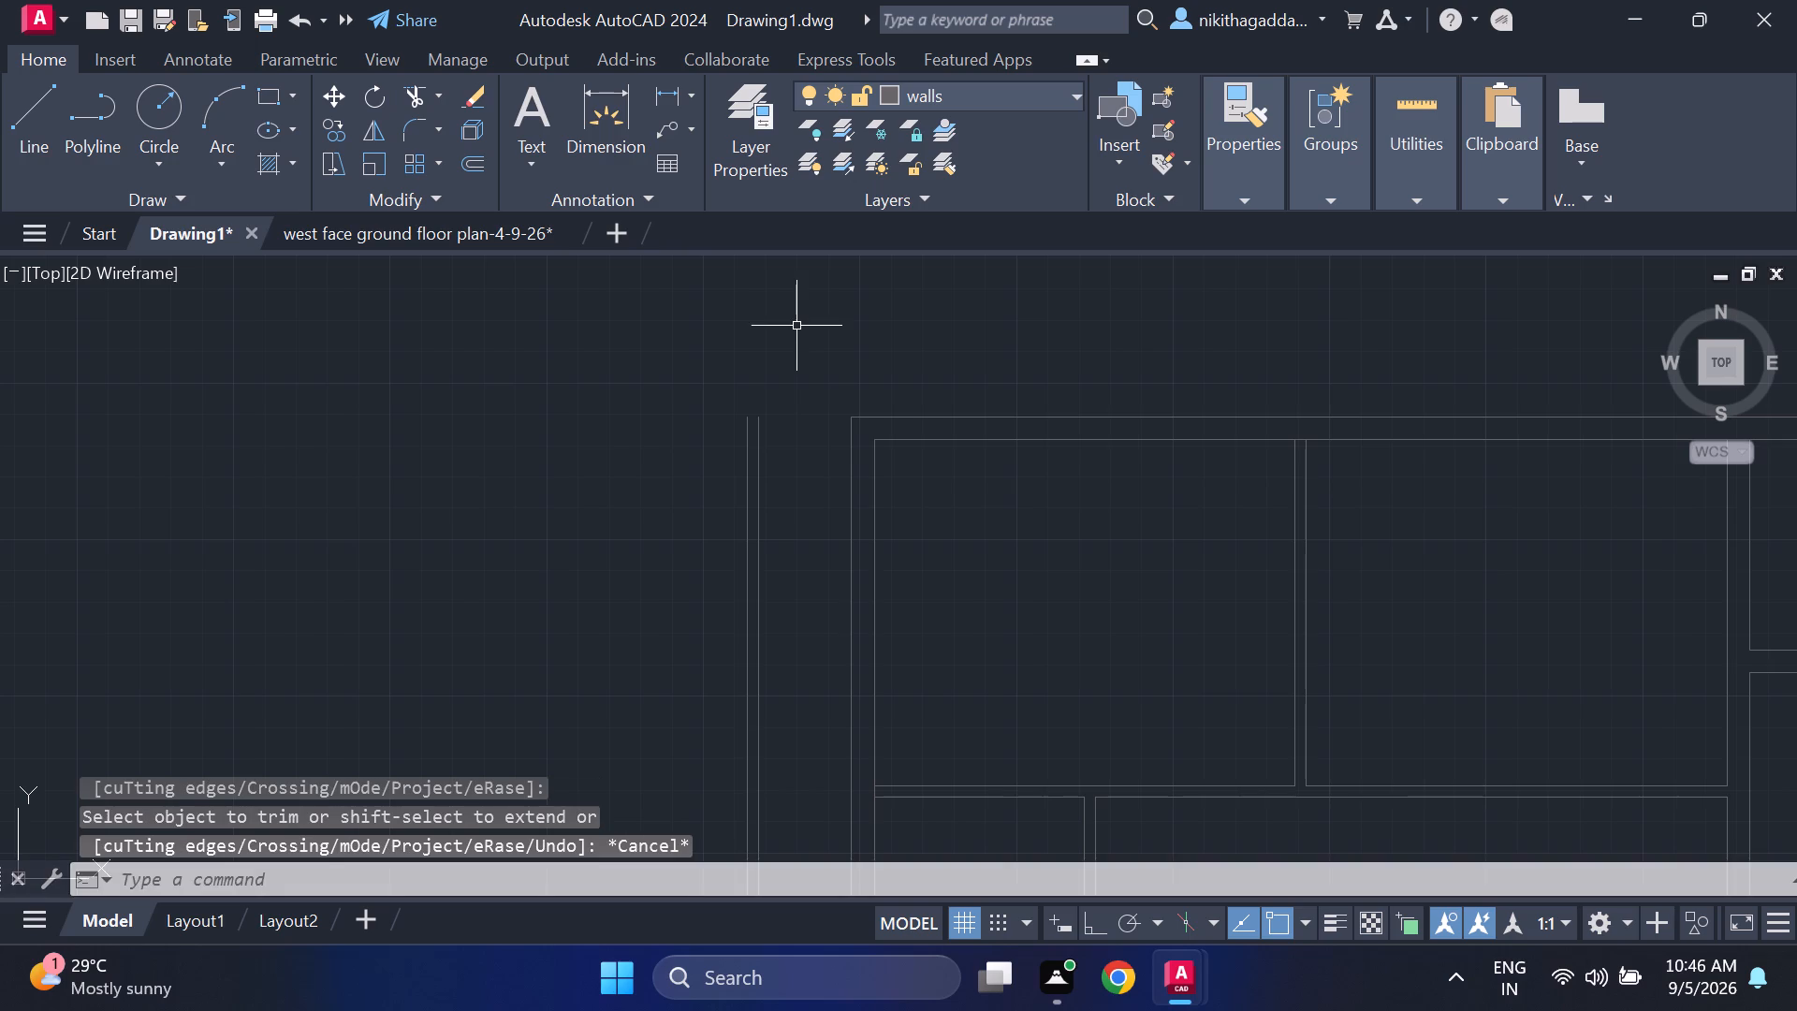
Draw a horizontal line from the outer west boundary line's north end to the house's outer northwest corner.
key(l)
key(Return)
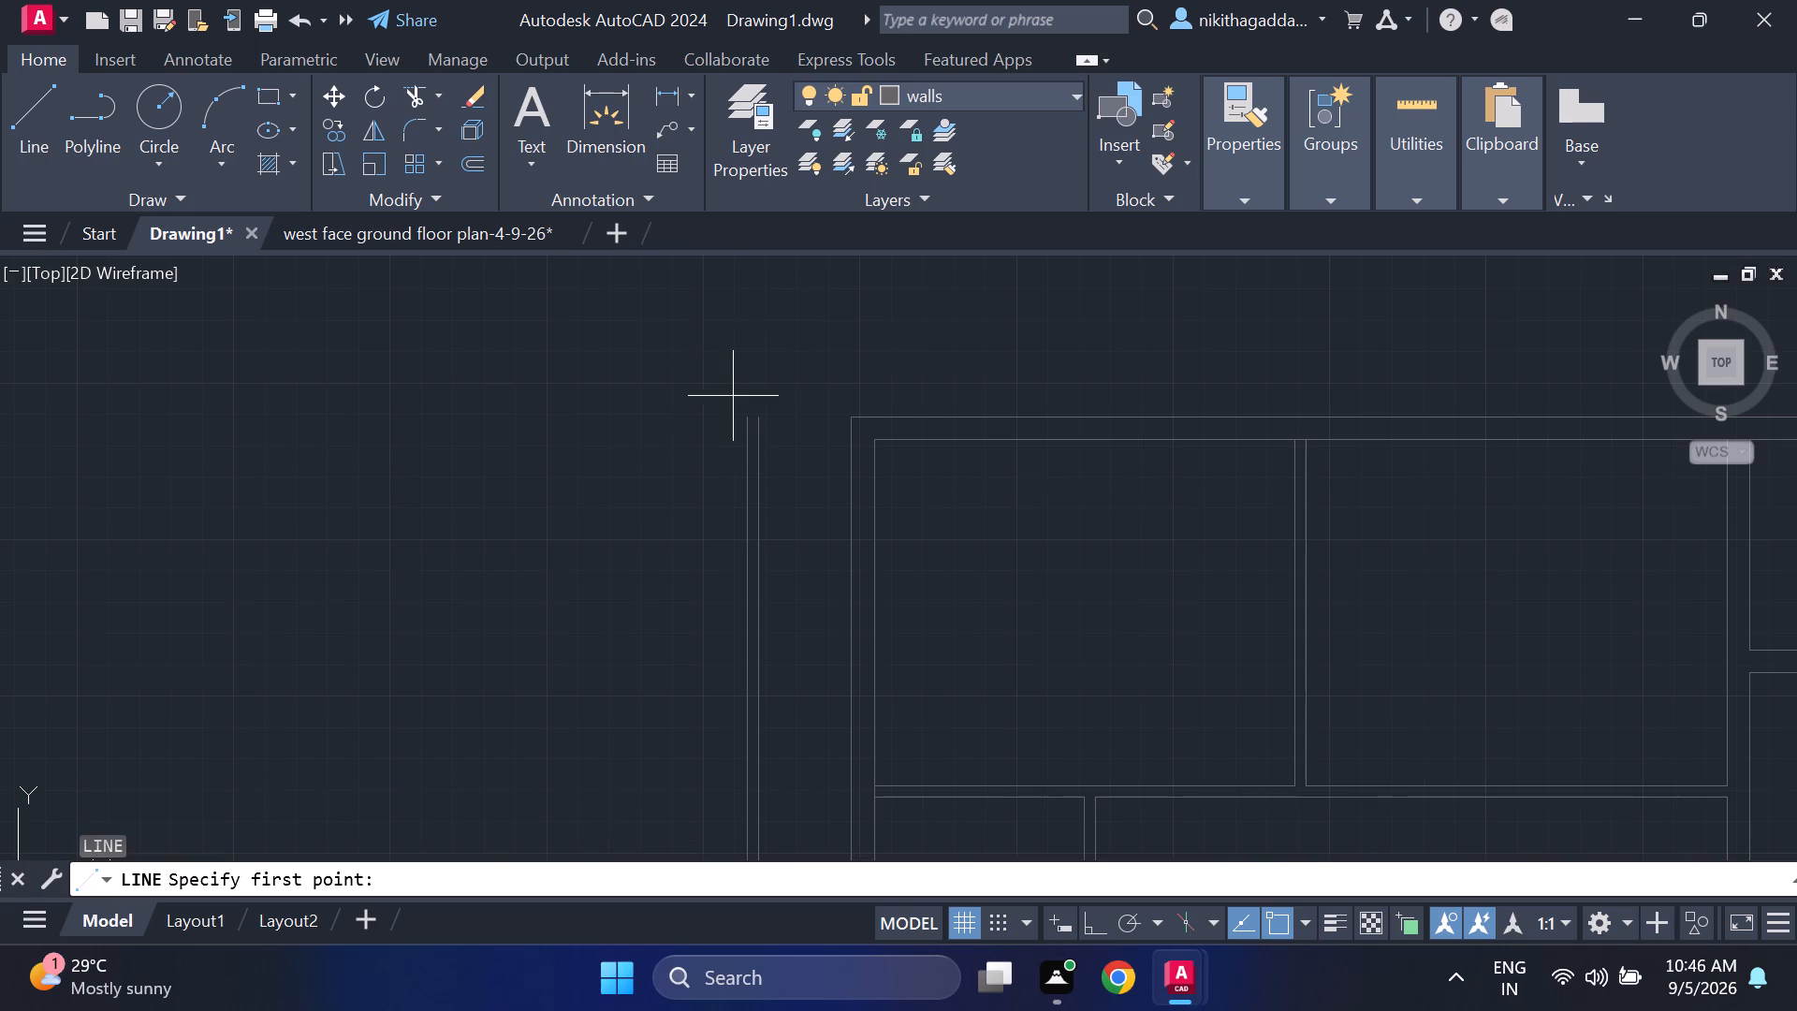
scroll(733, 390, up, 2)
click(764, 455)
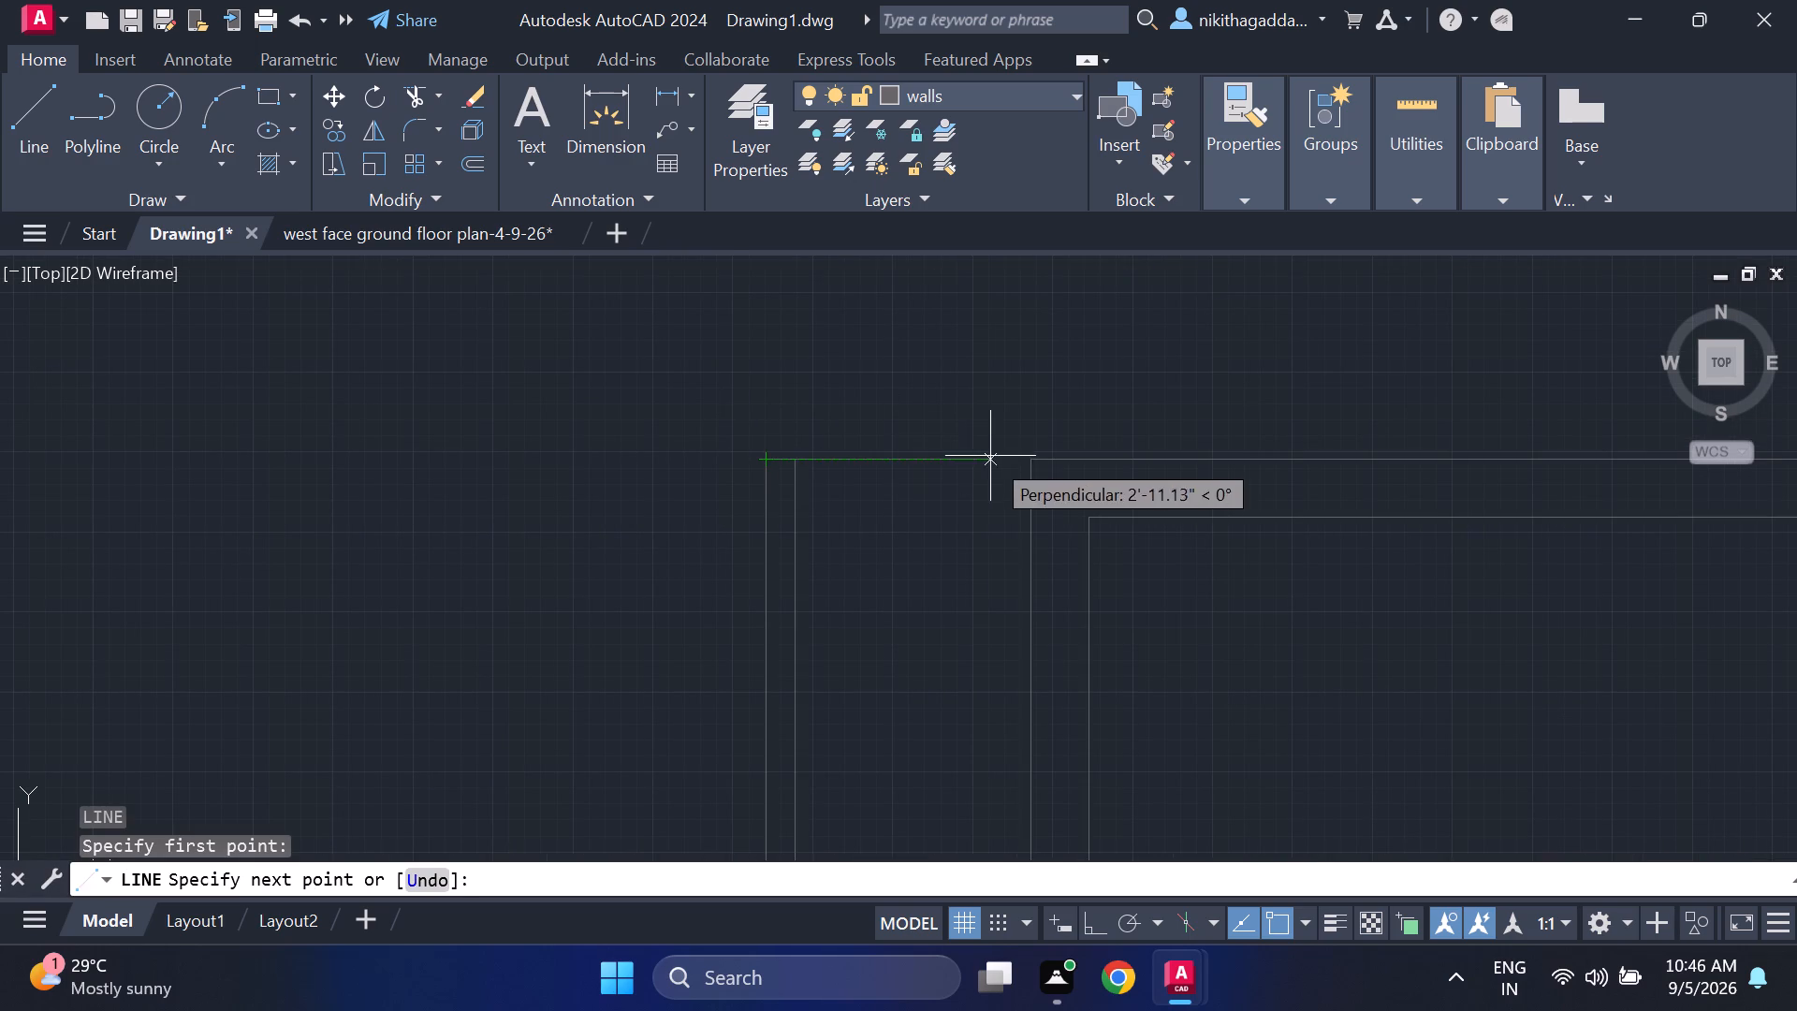
click(1032, 461)
key(Escape)
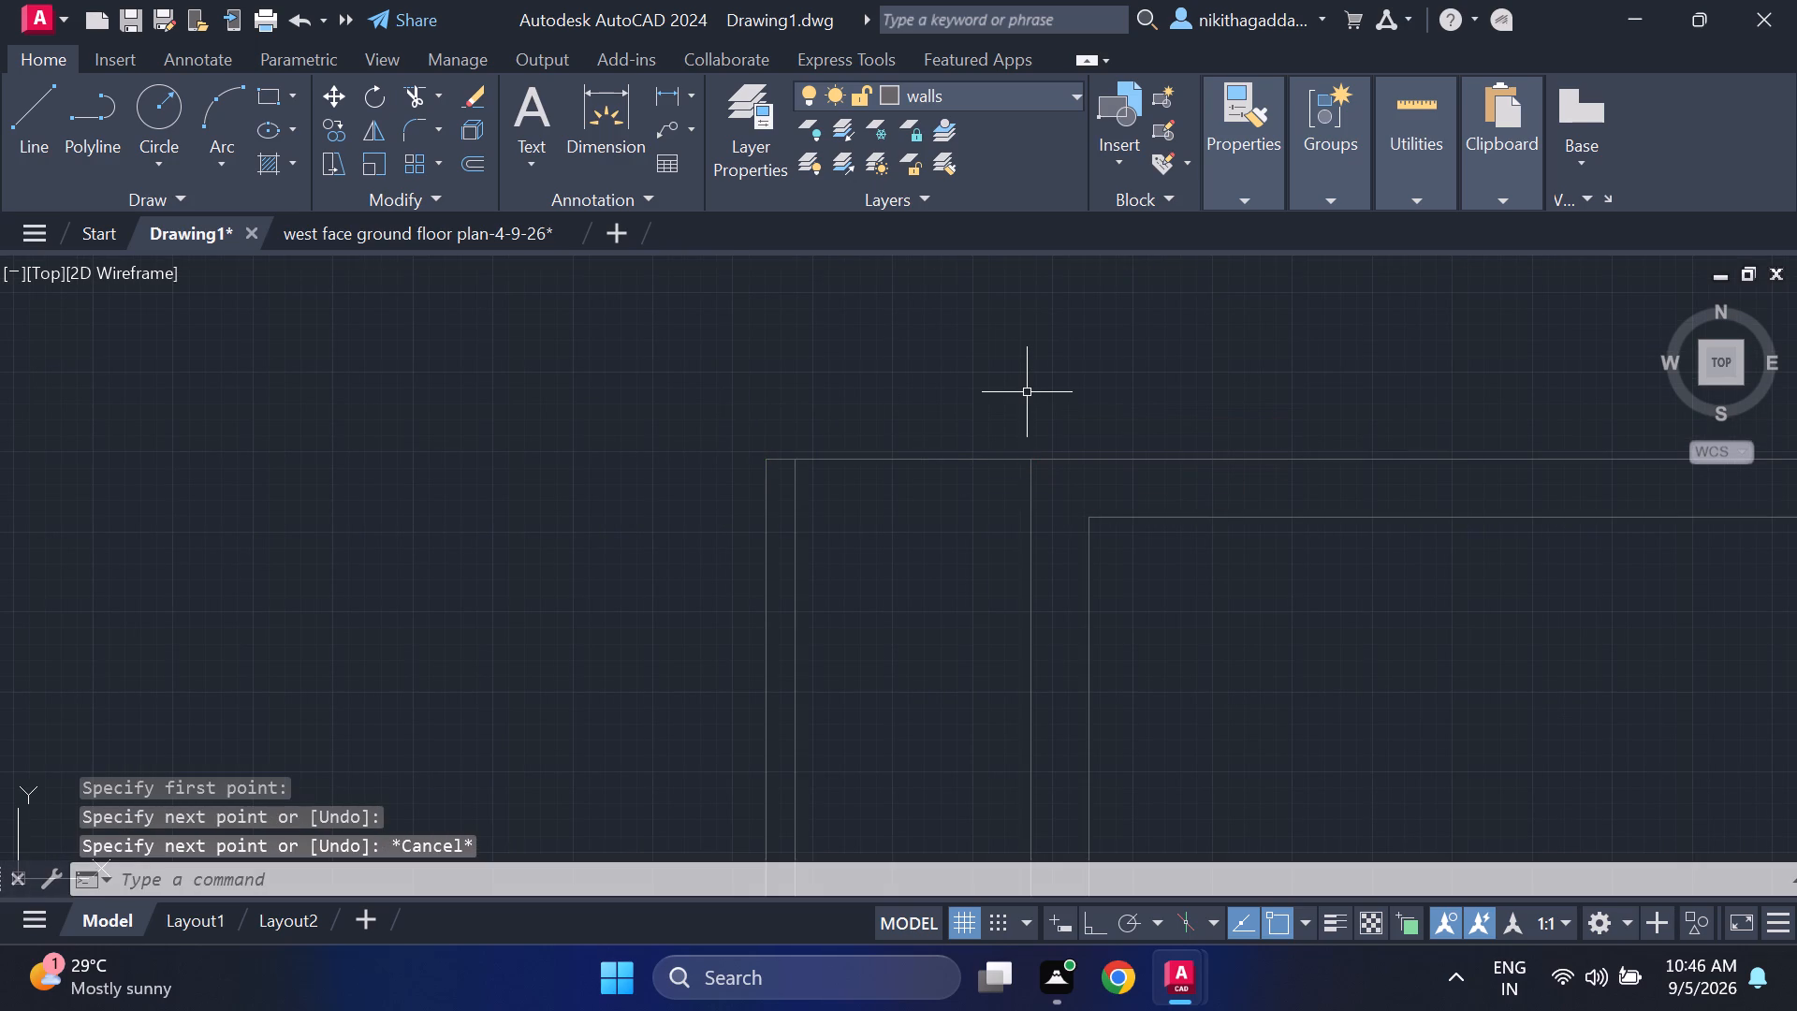
Offset the new north line 4.5" southward to form the boundary wall's inner face.
text(of)
key(Return)
text(4.5")
key(Return)
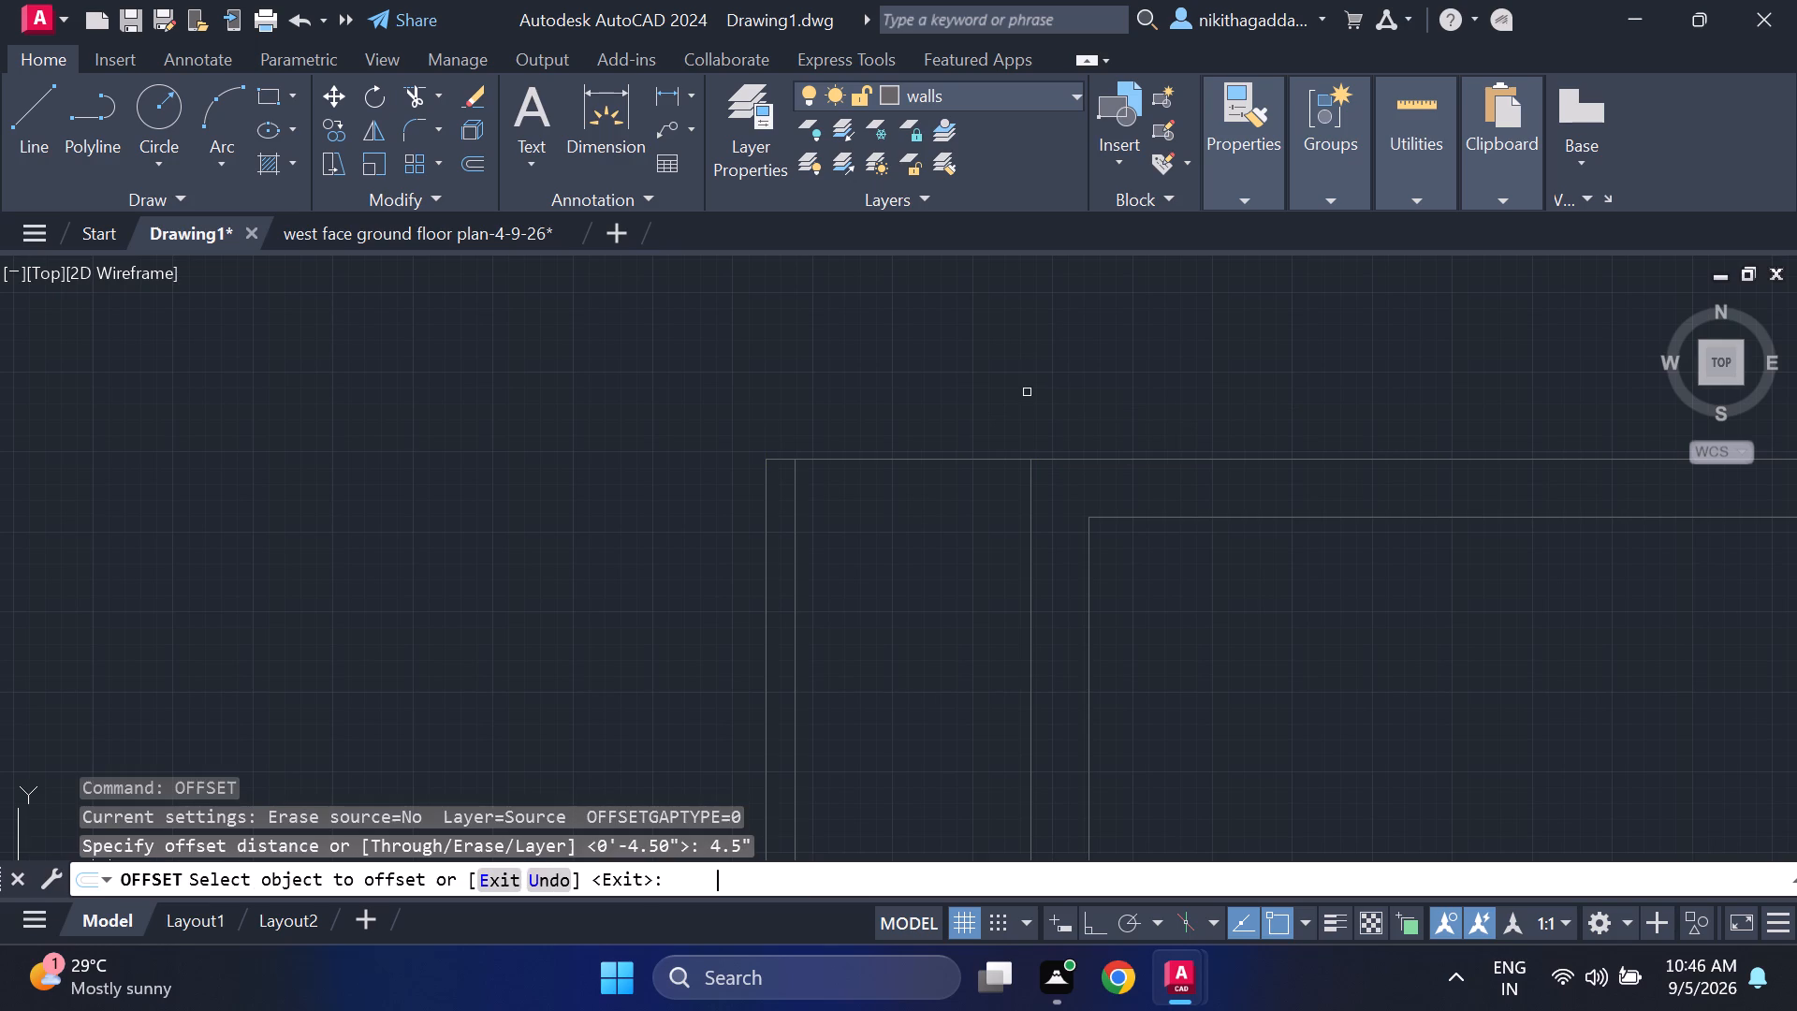
click(958, 460)
click(946, 521)
key(Escape)
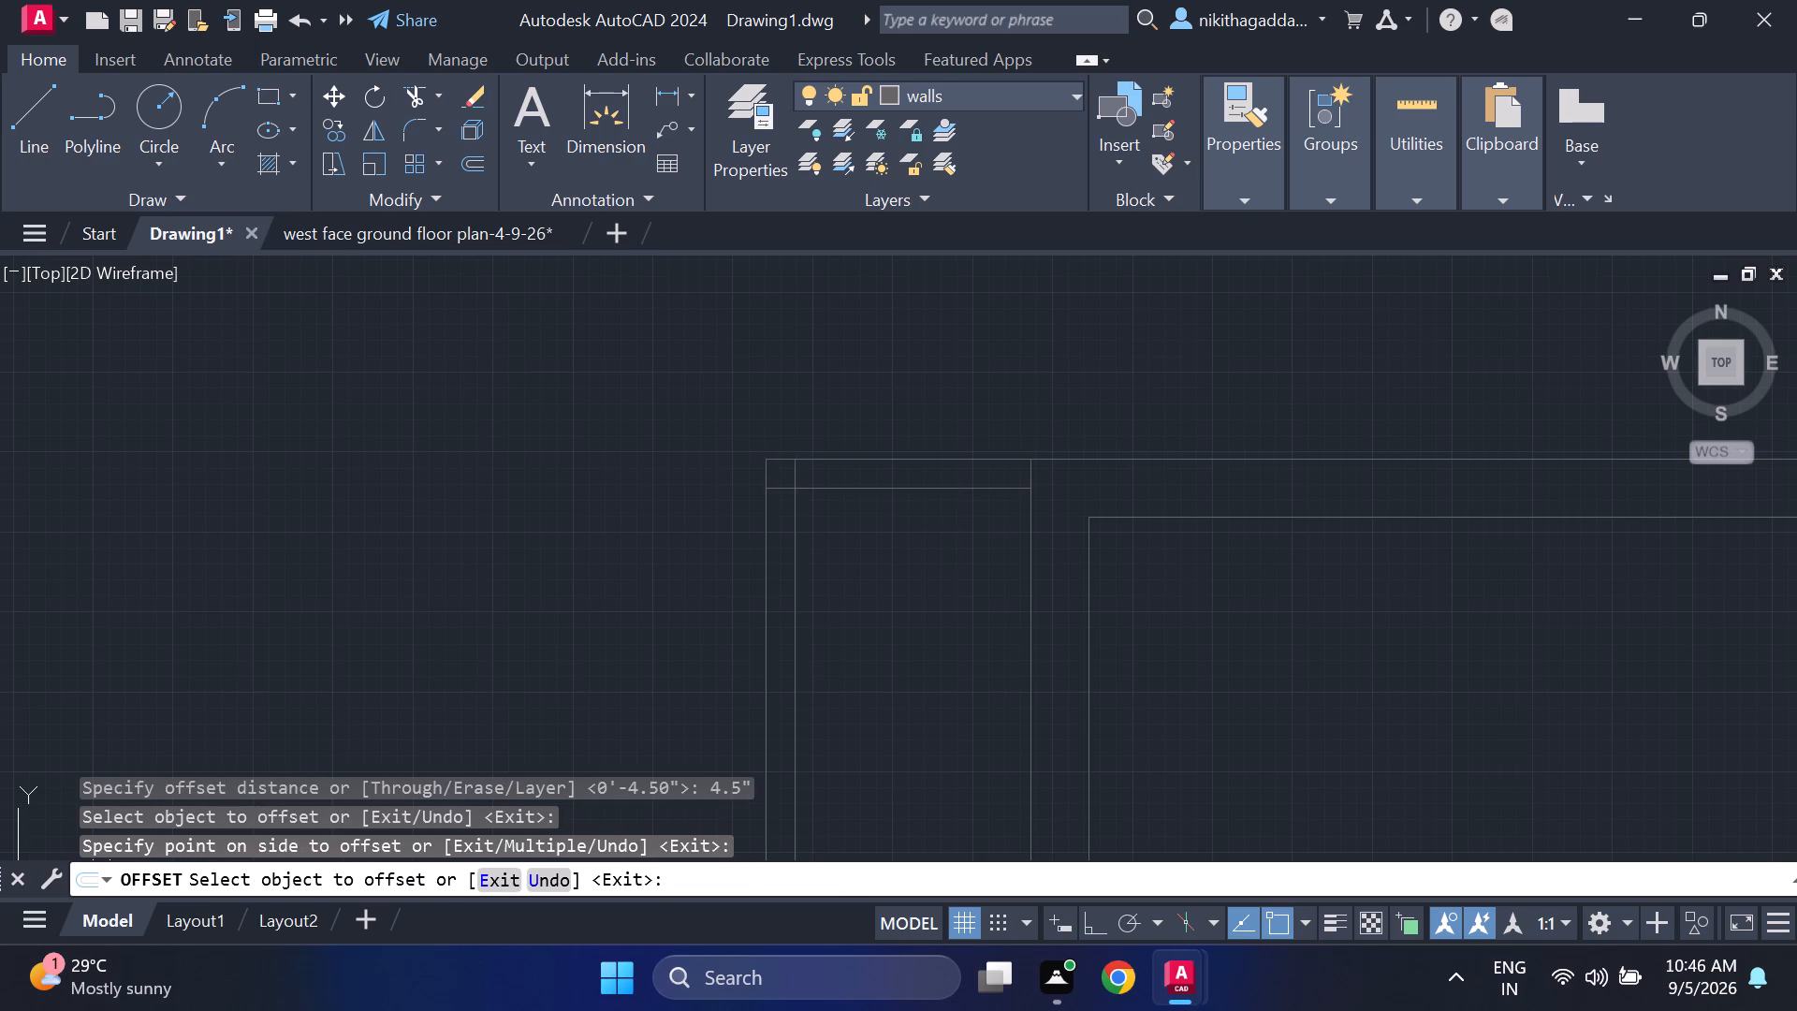
Trim the overlapping line ends inside the wall thickness at the boundary wall's northwest corner.
text(tr)
key(Return)
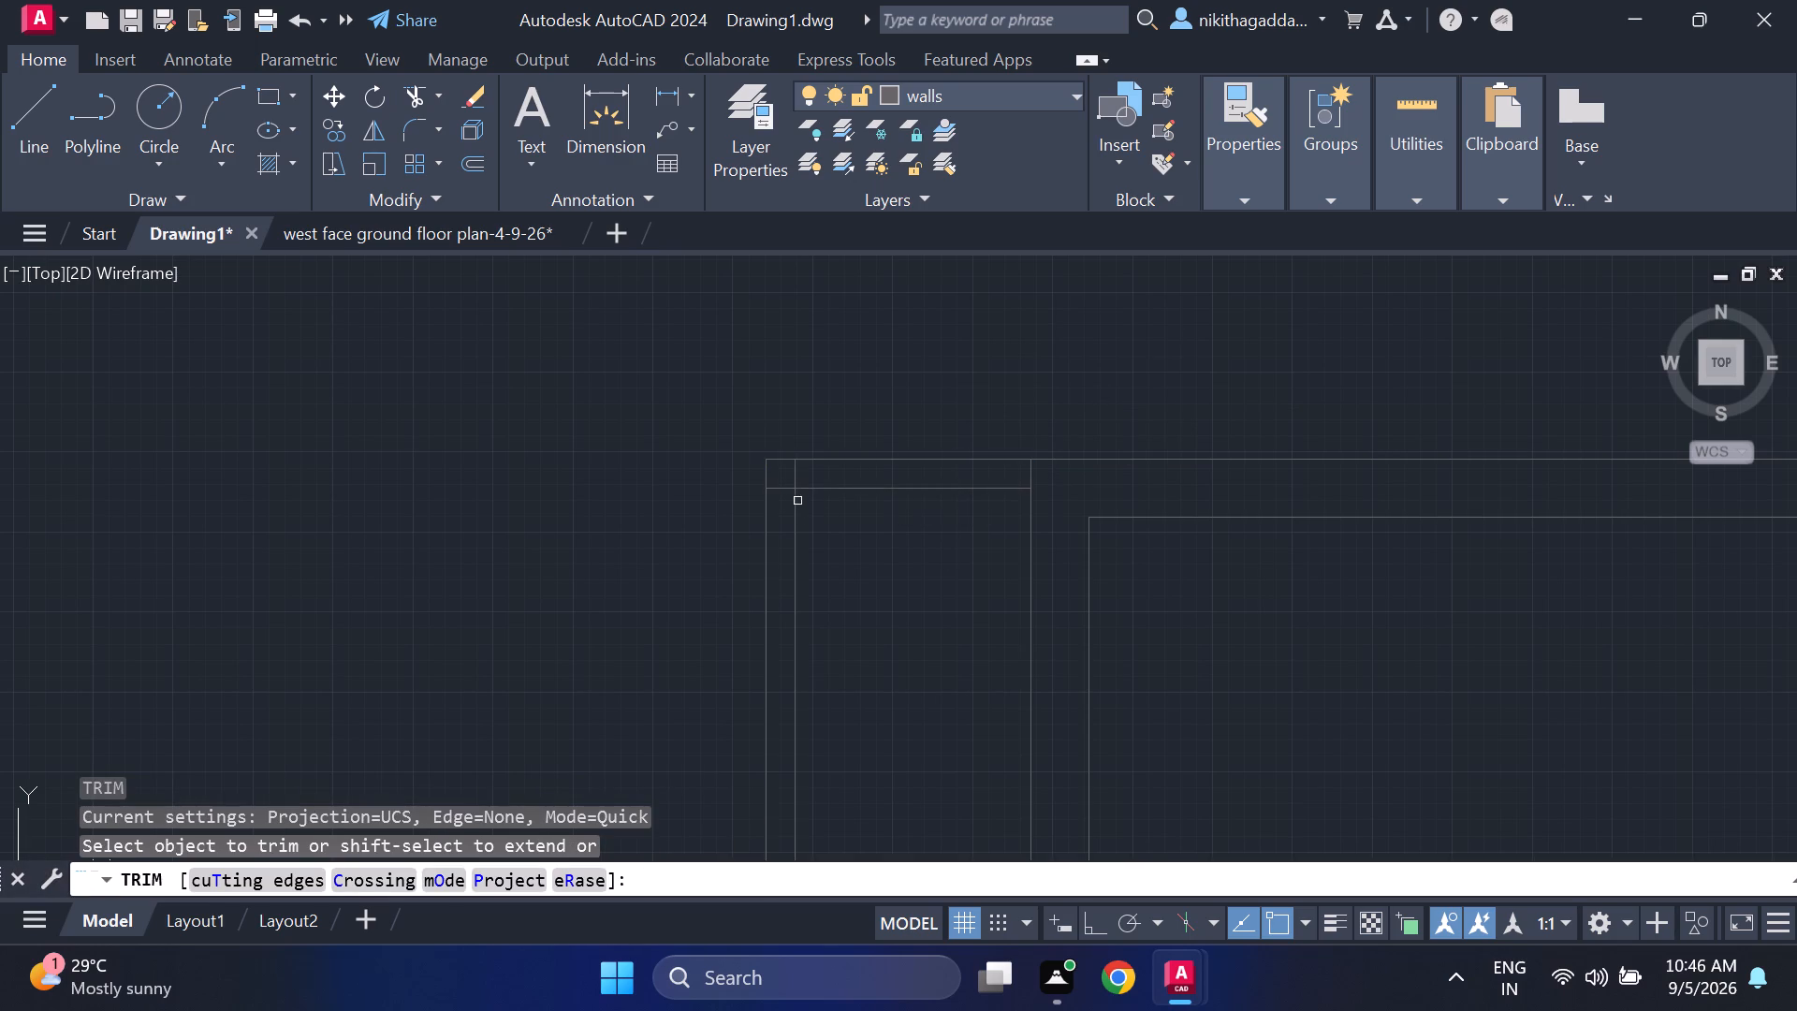
click(794, 478)
click(783, 491)
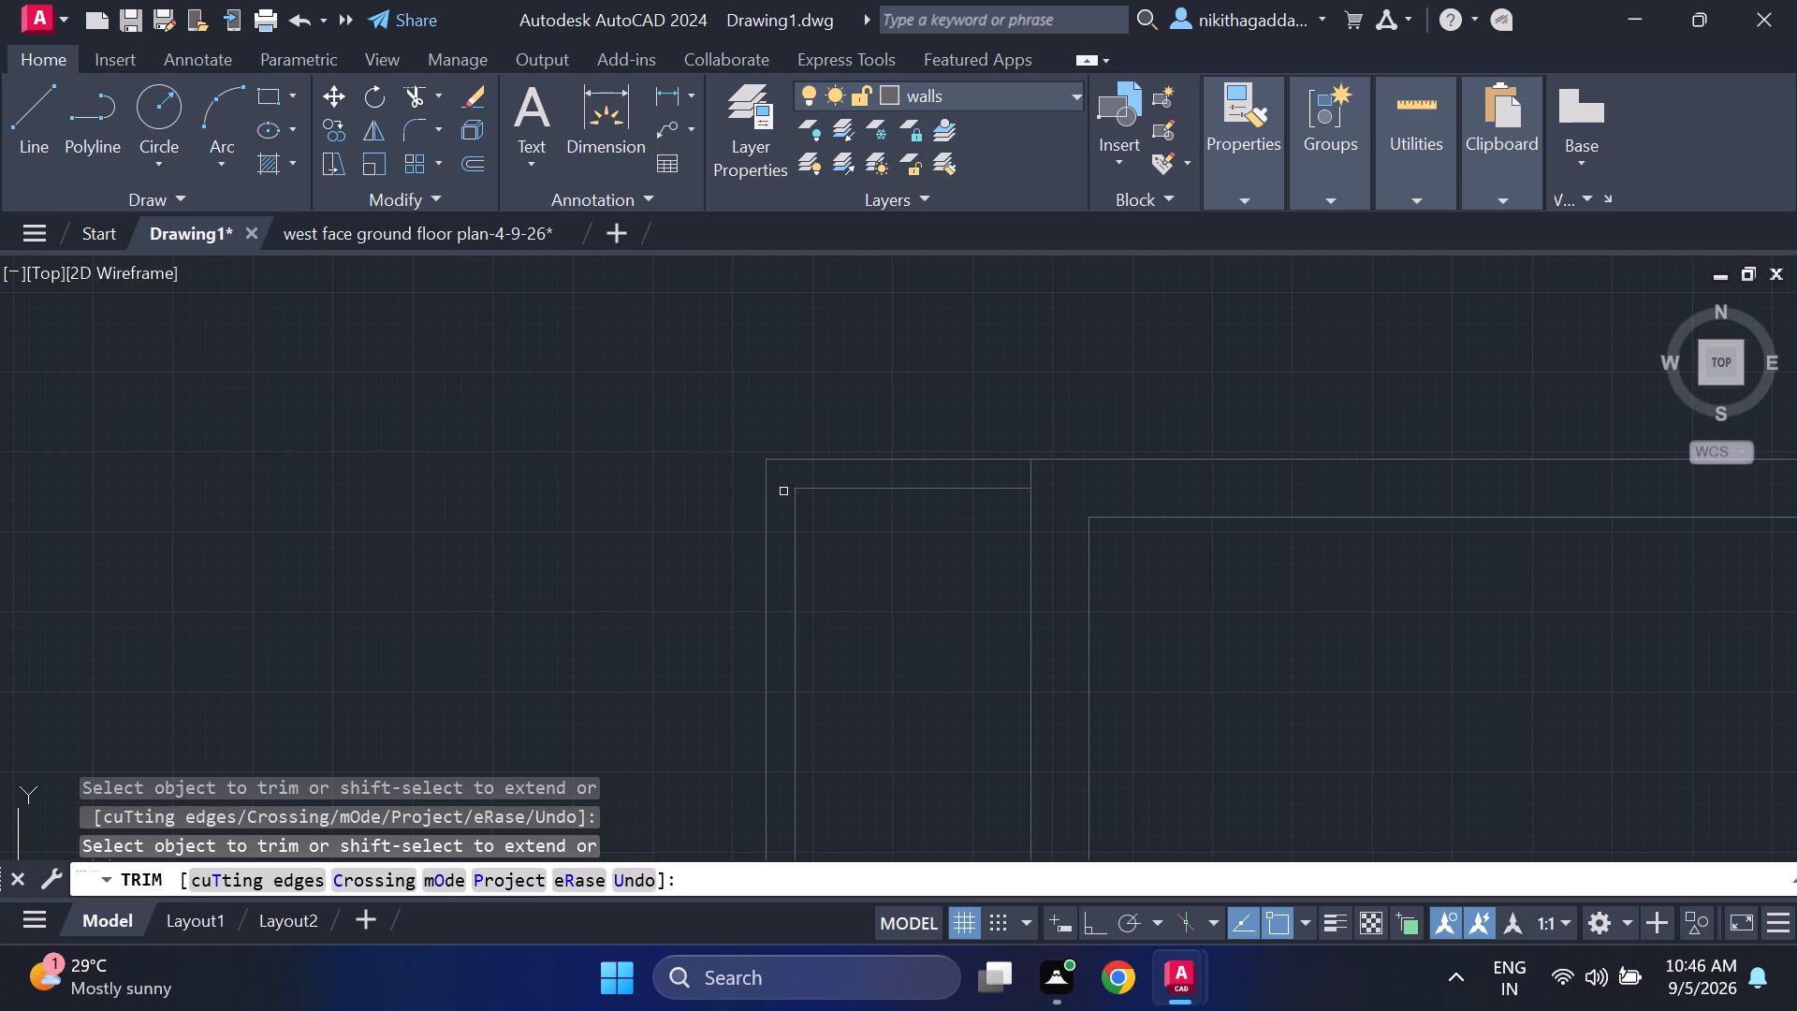
Trim the west wall's inner line stub crossing the wall thickness at the boundary's southwest corner.
scroll(963, 530, down, 5)
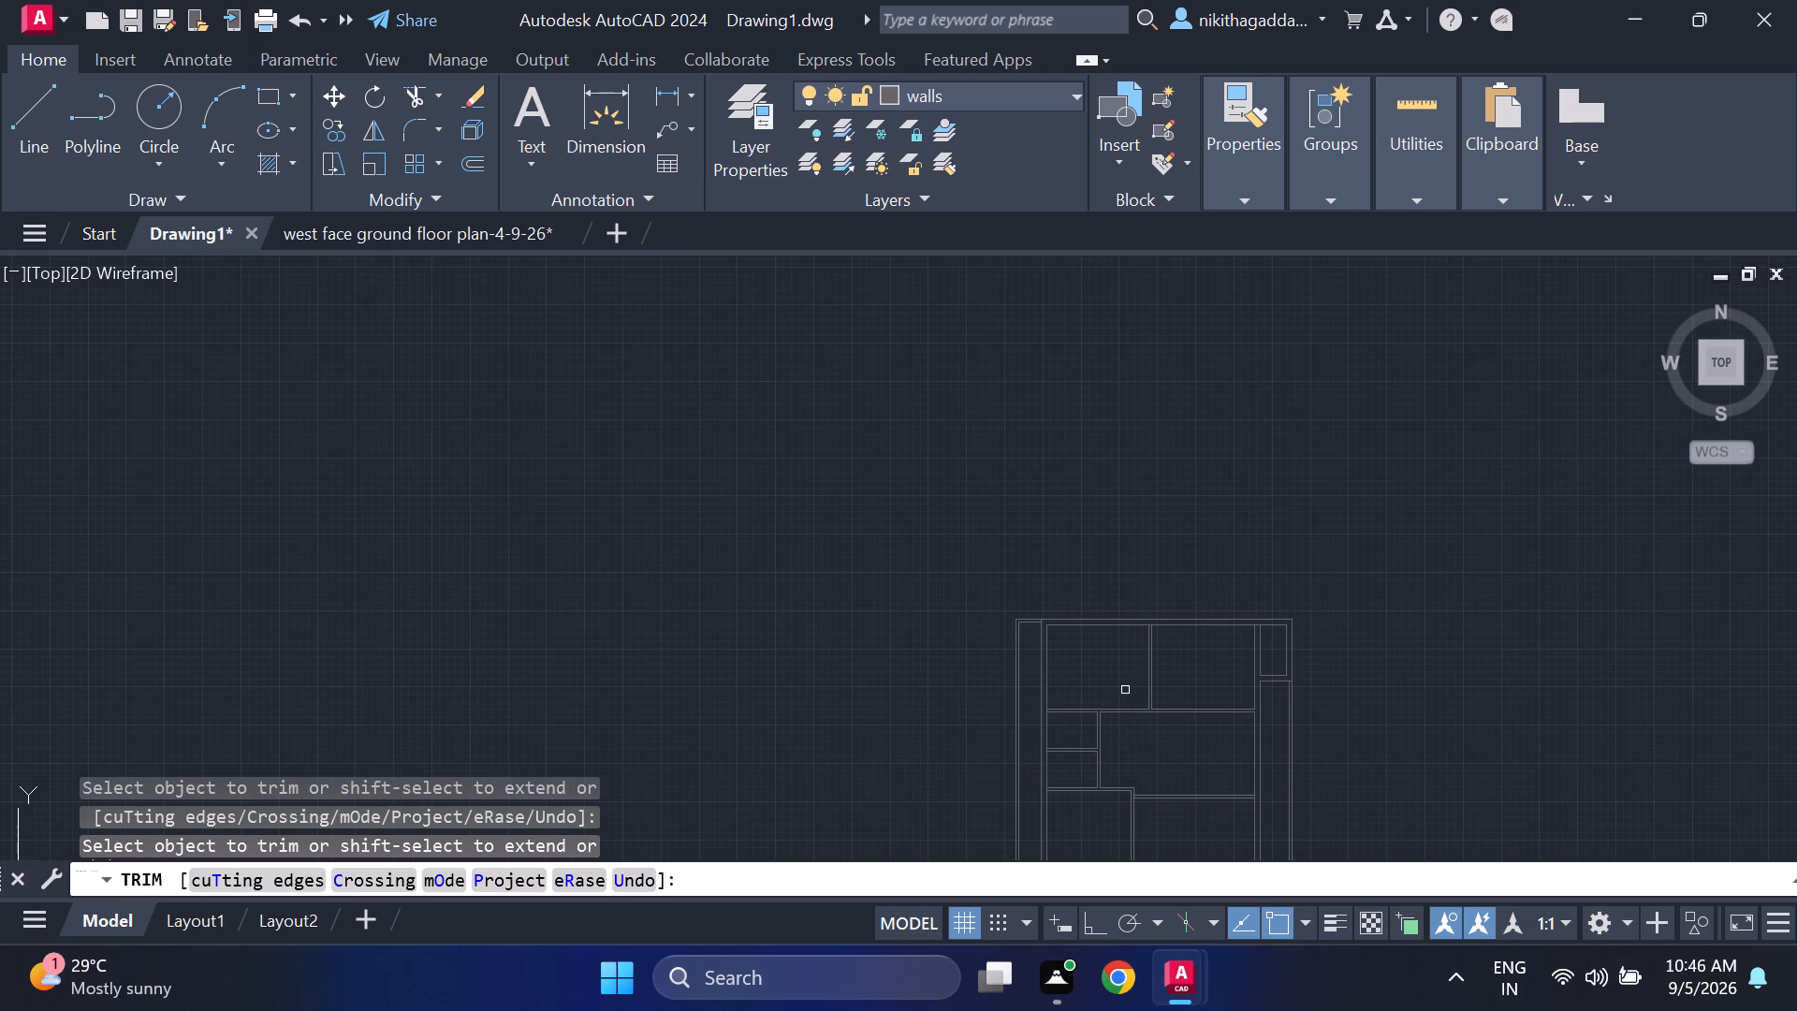
middle_drag(1112, 680, 928, 554)
middle_drag(883, 498, 877, 475)
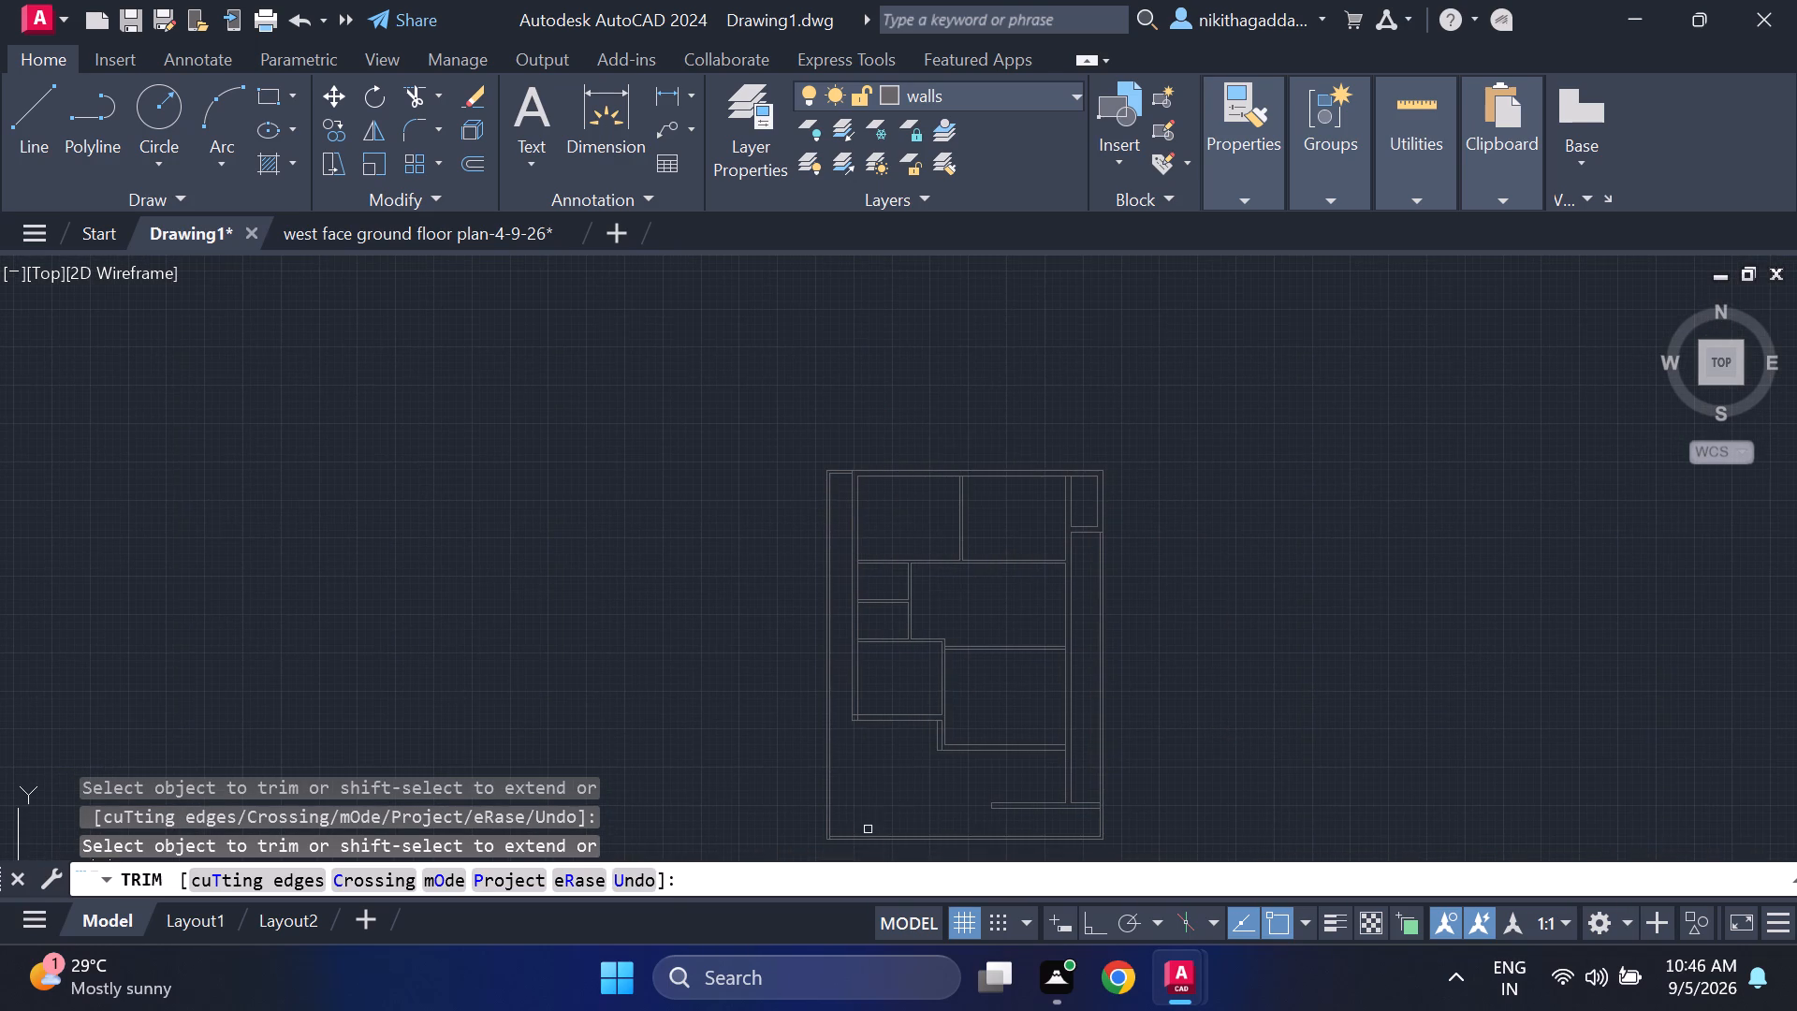
middle_click(866, 828)
middle_drag(862, 823, 856, 731)
scroll(804, 766, up, 4)
scroll(906, 652, up, 2)
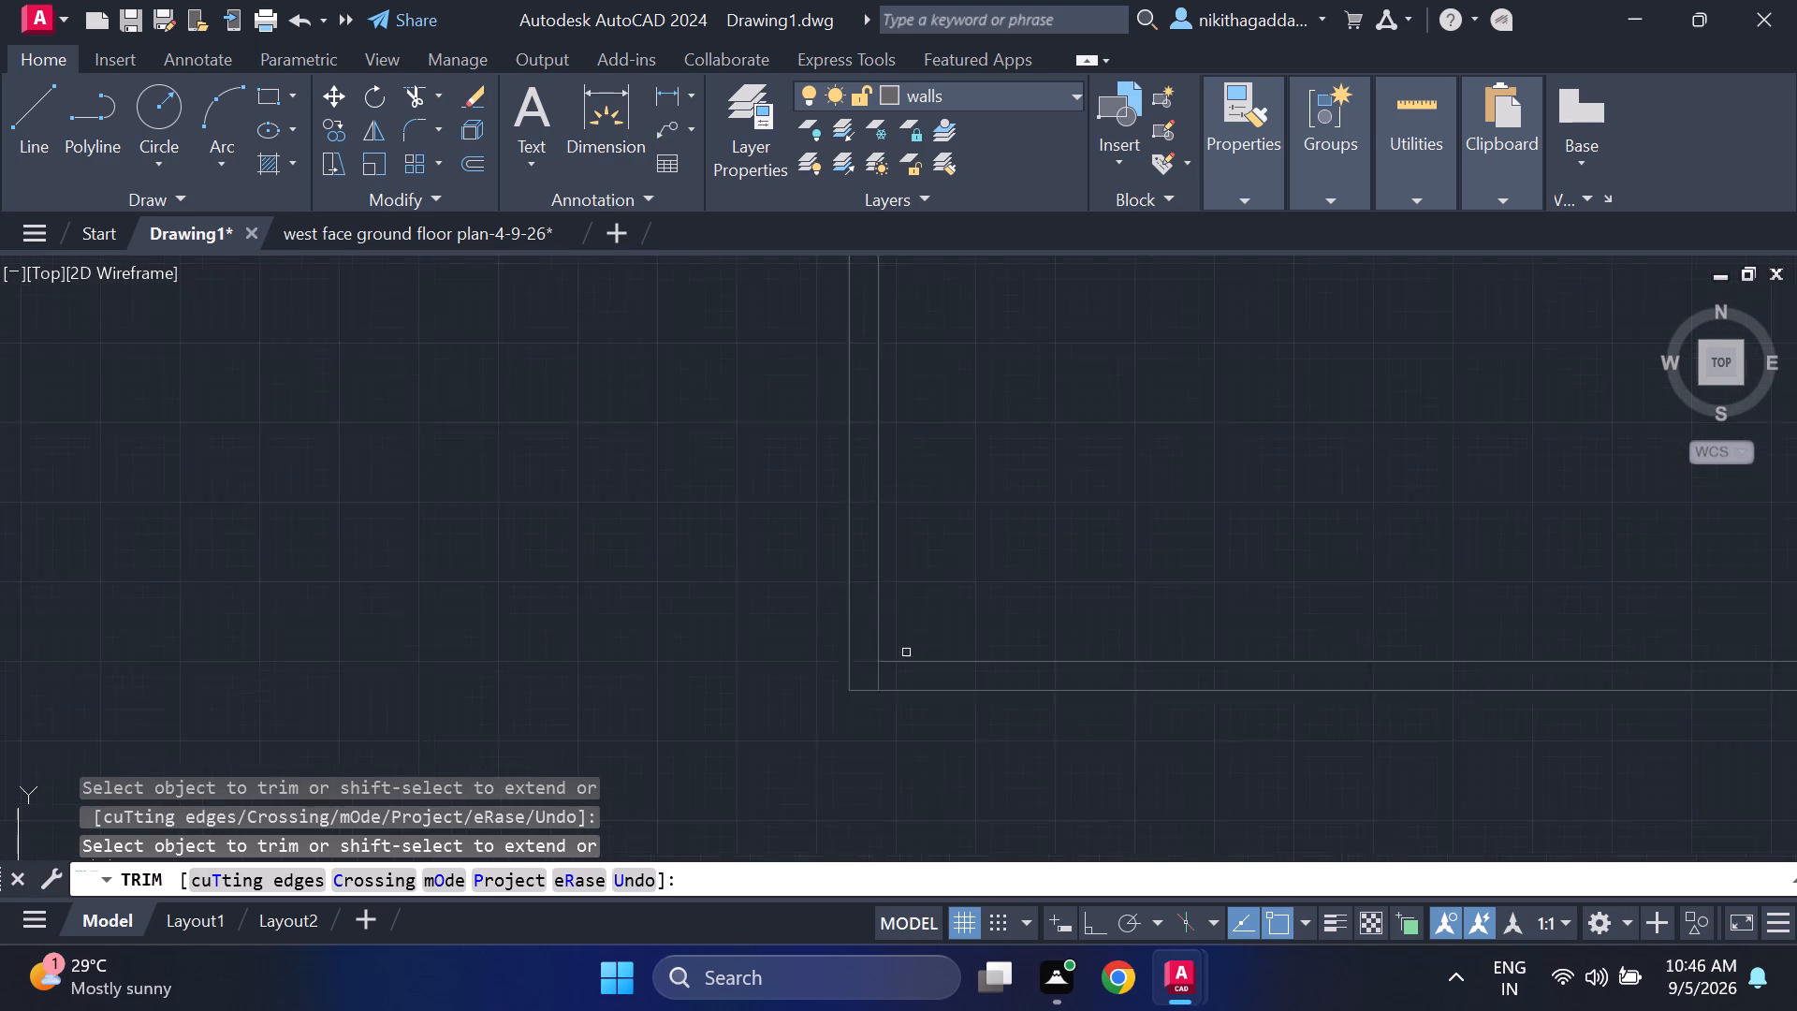
scroll(906, 652, up, 1)
click(837, 724)
scroll(1078, 725, down, 3)
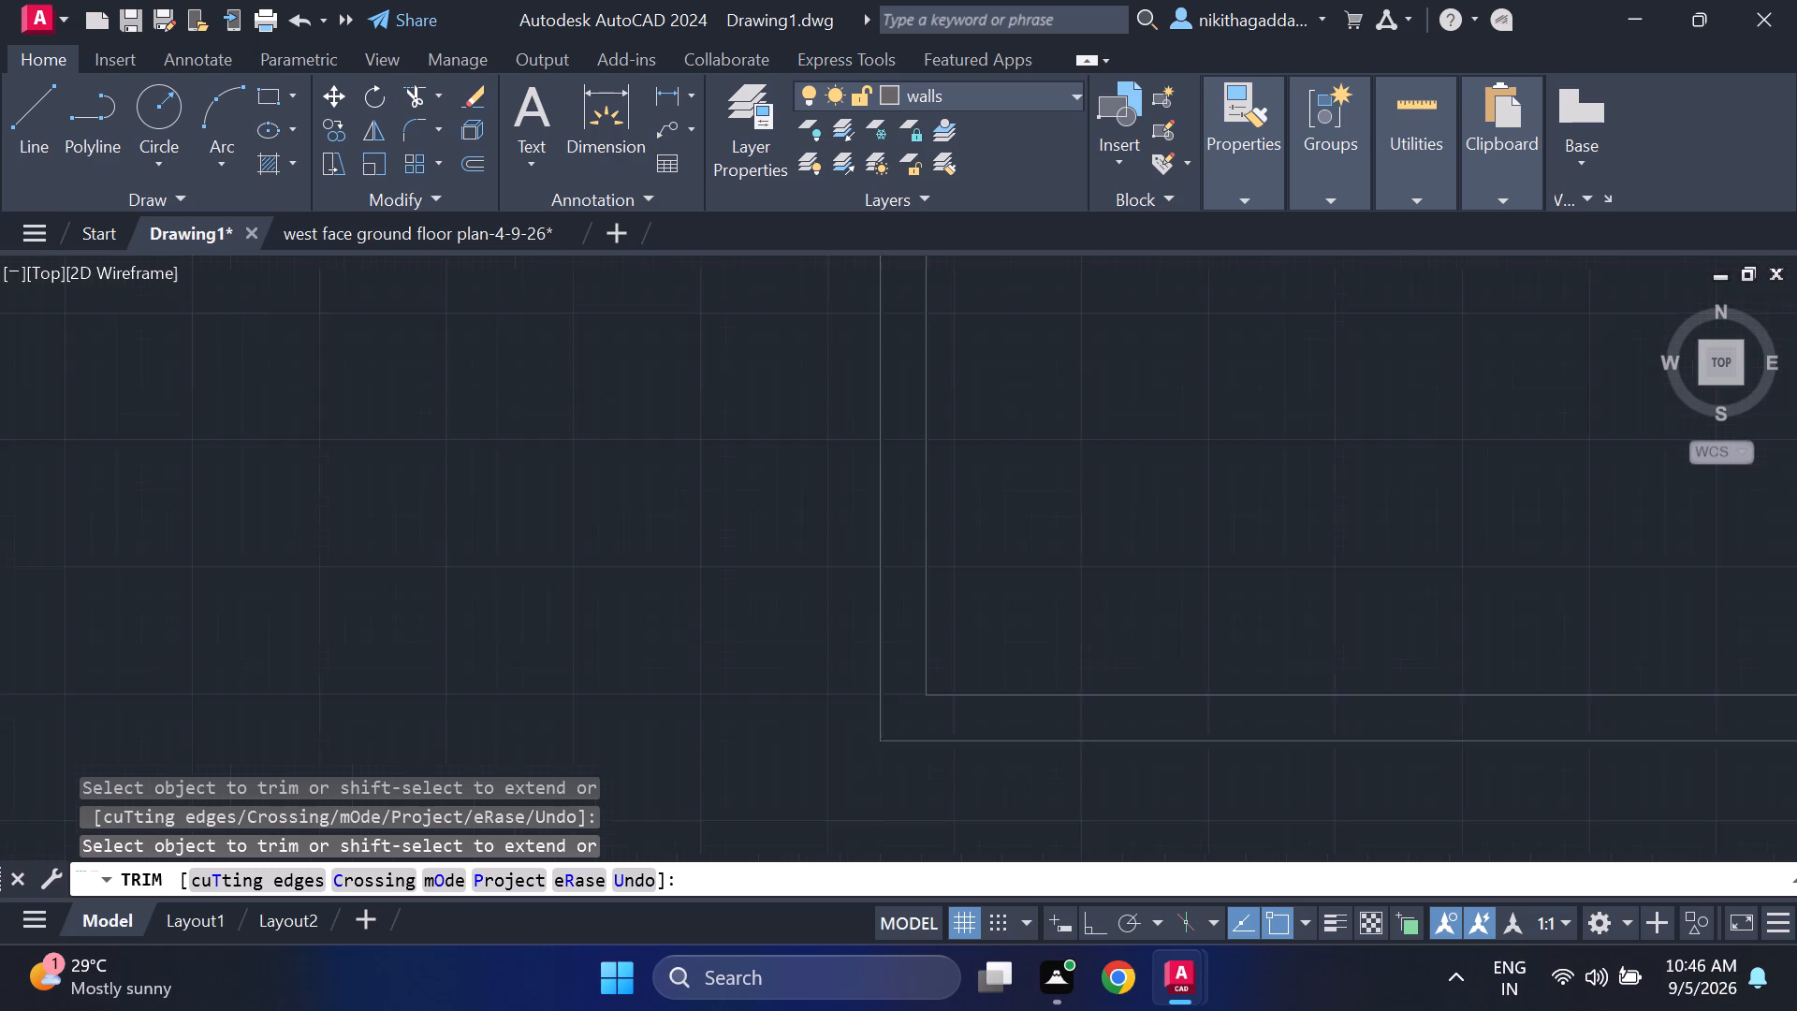
scroll(1120, 754, down, 1)
middle_drag(1306, 809, 674, 768)
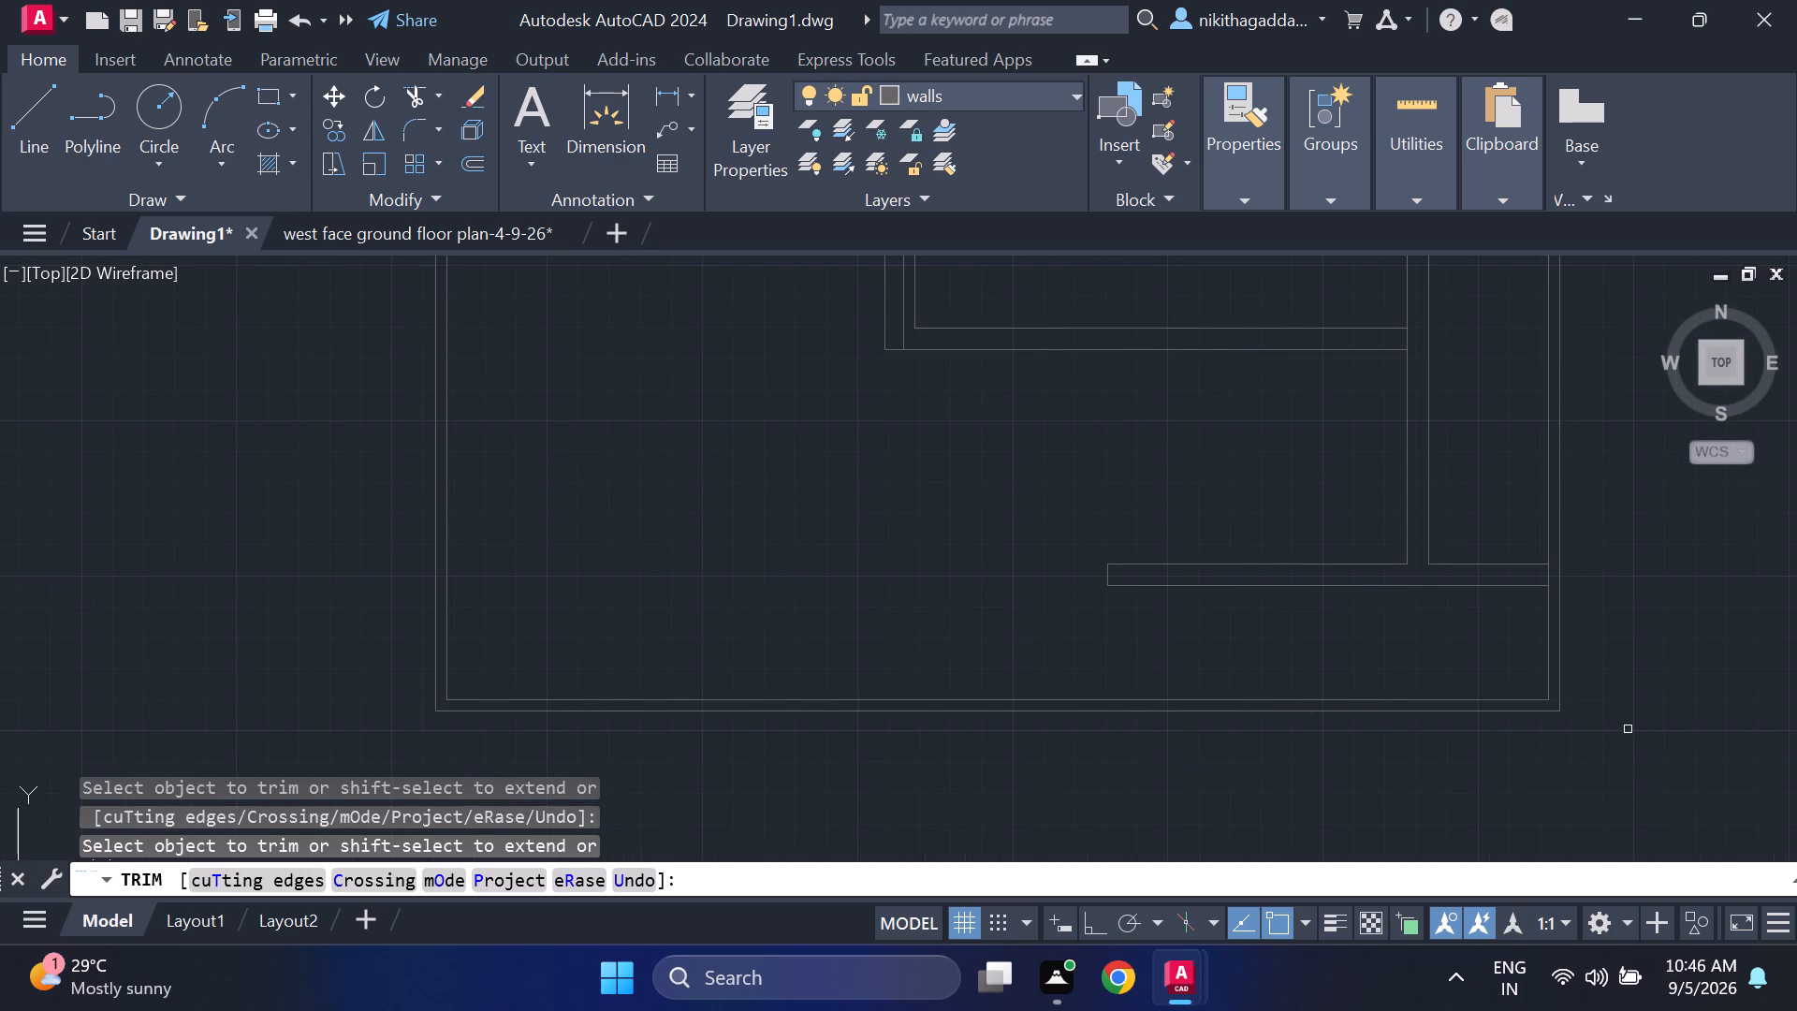
key(Escape)
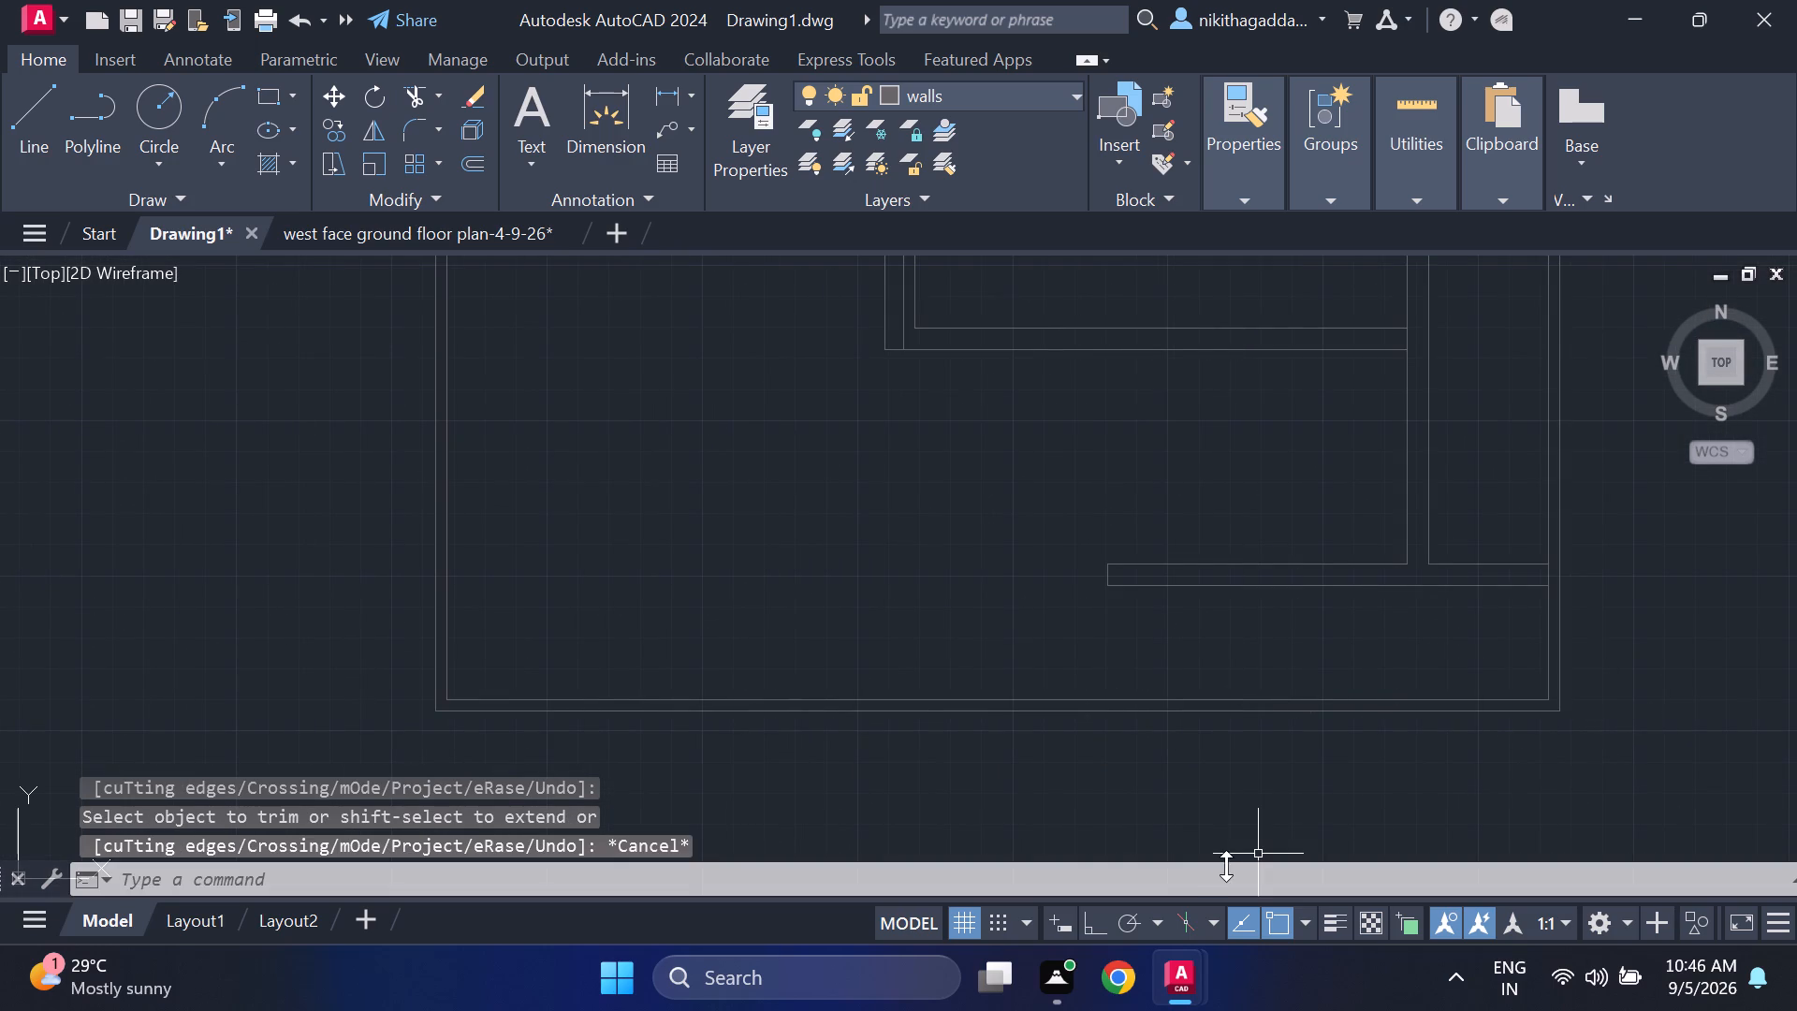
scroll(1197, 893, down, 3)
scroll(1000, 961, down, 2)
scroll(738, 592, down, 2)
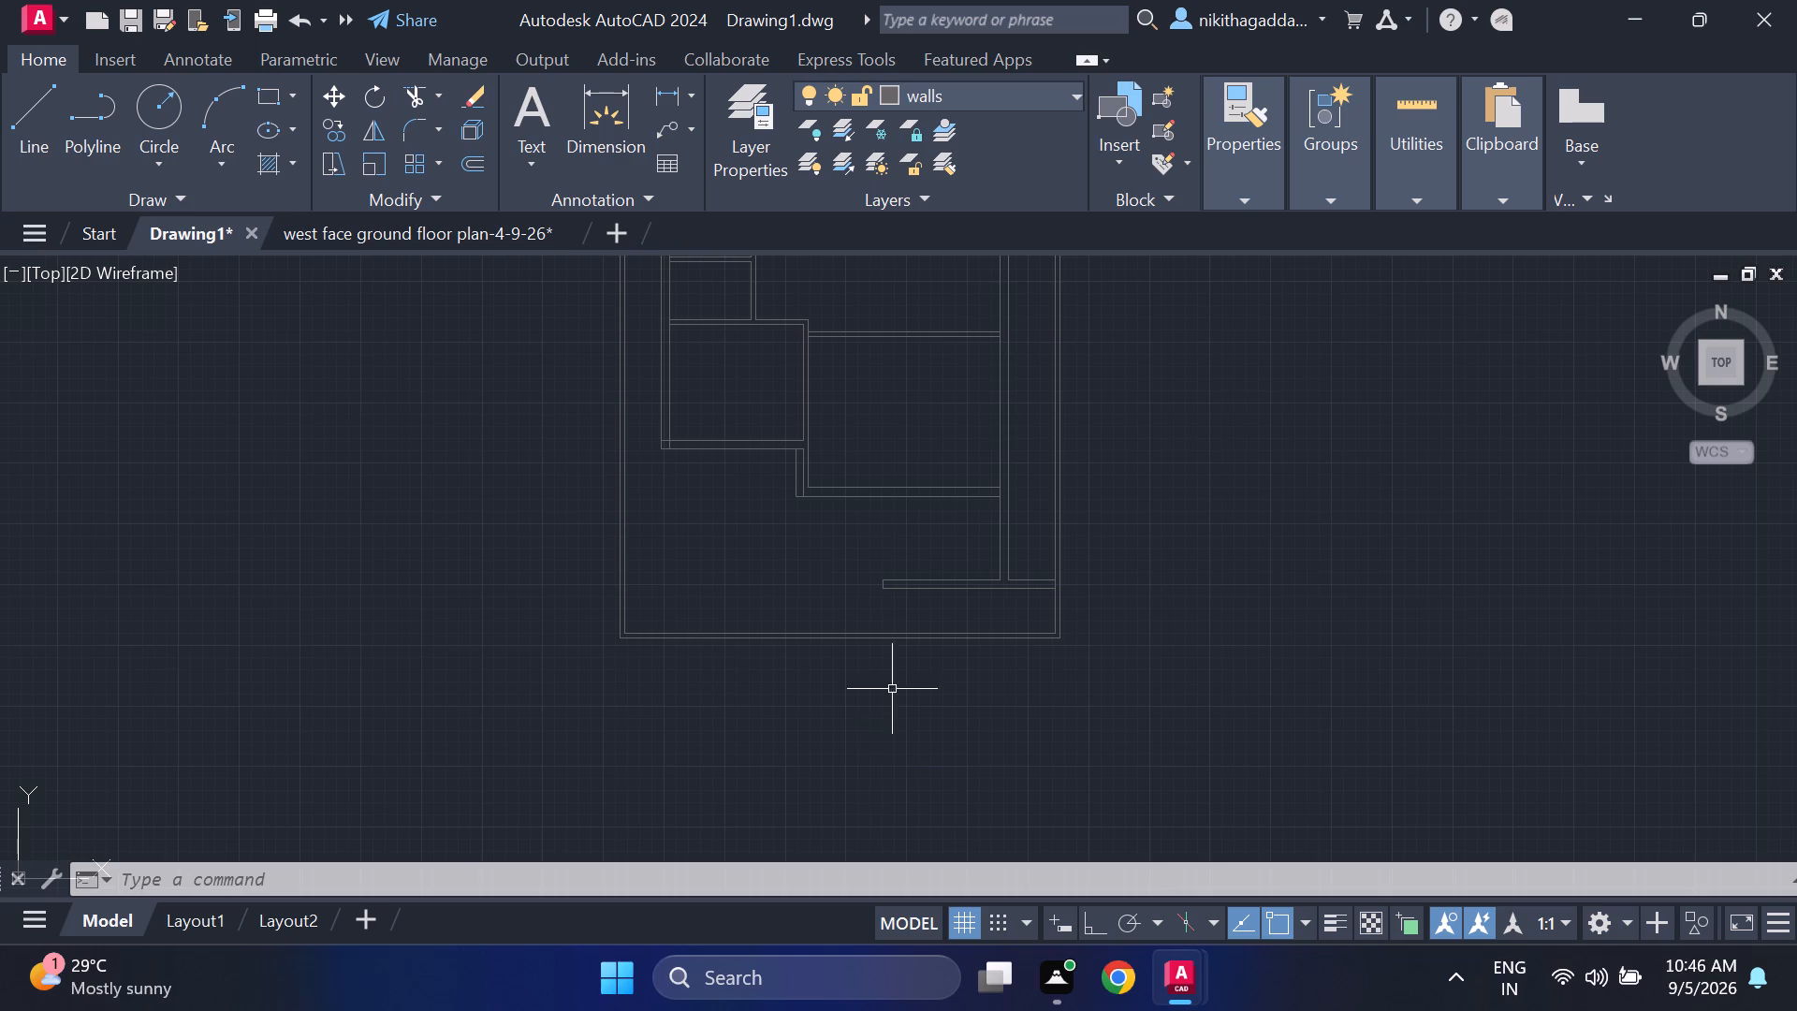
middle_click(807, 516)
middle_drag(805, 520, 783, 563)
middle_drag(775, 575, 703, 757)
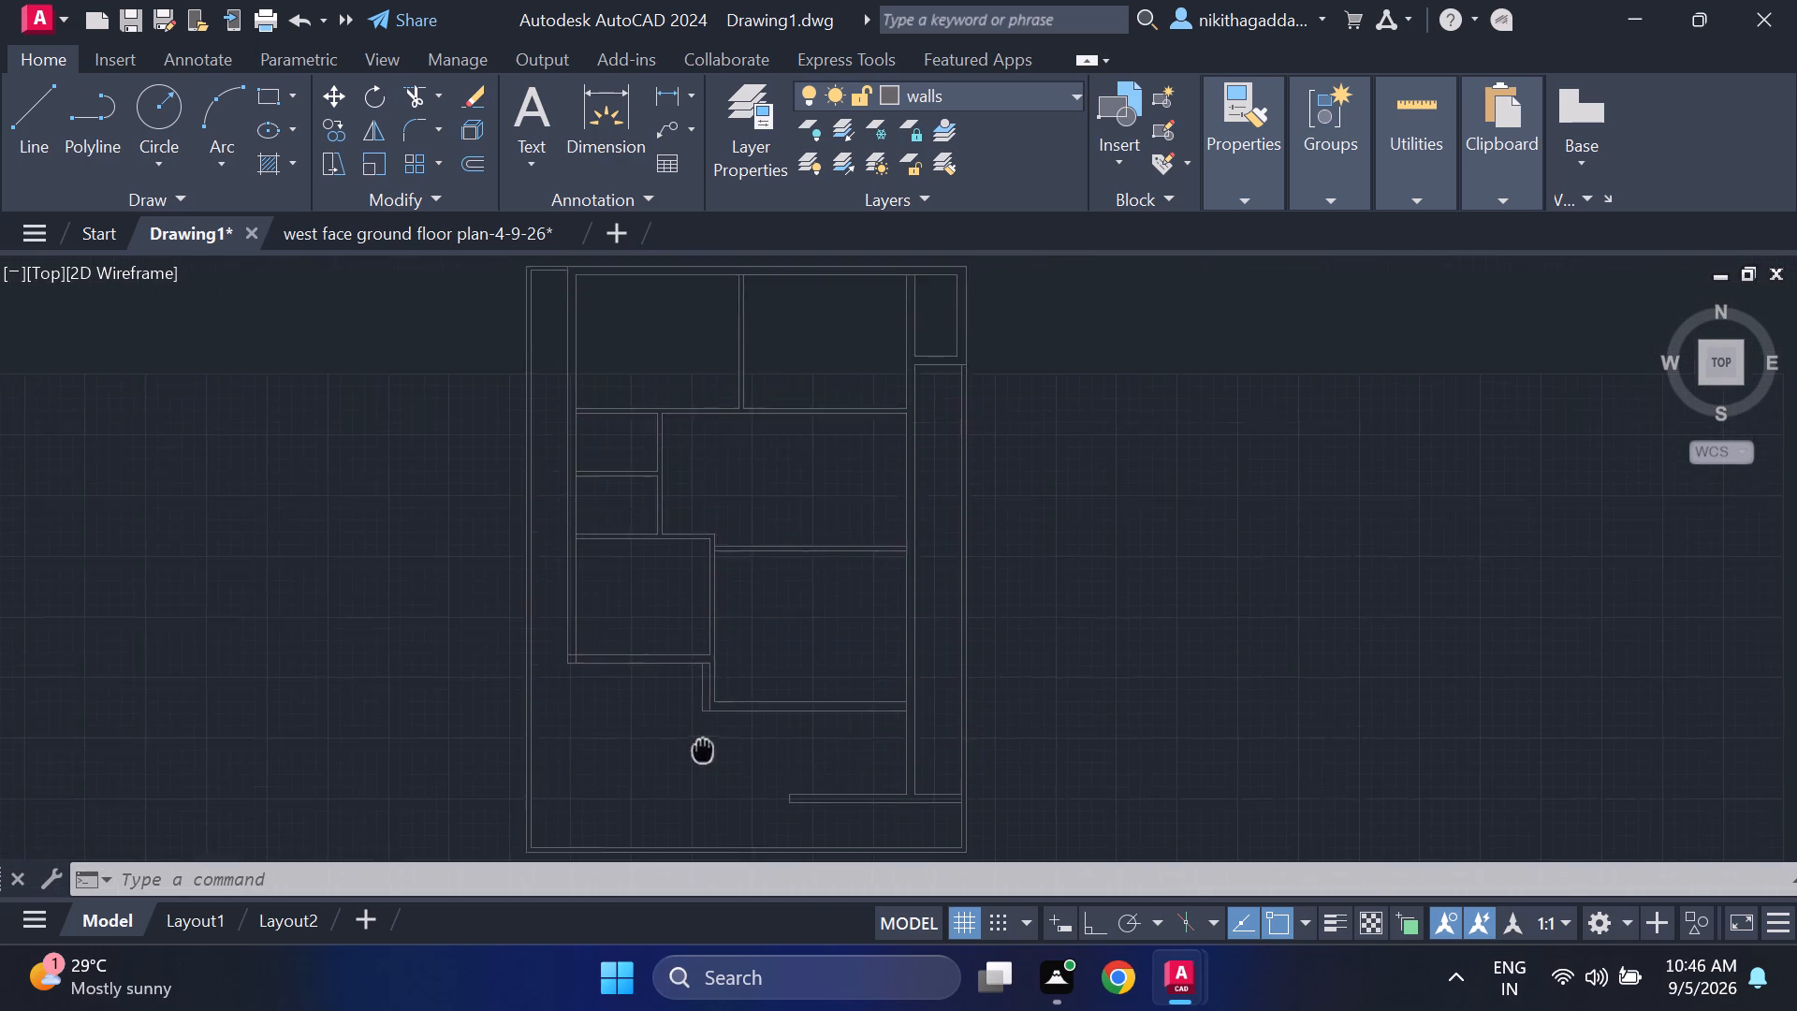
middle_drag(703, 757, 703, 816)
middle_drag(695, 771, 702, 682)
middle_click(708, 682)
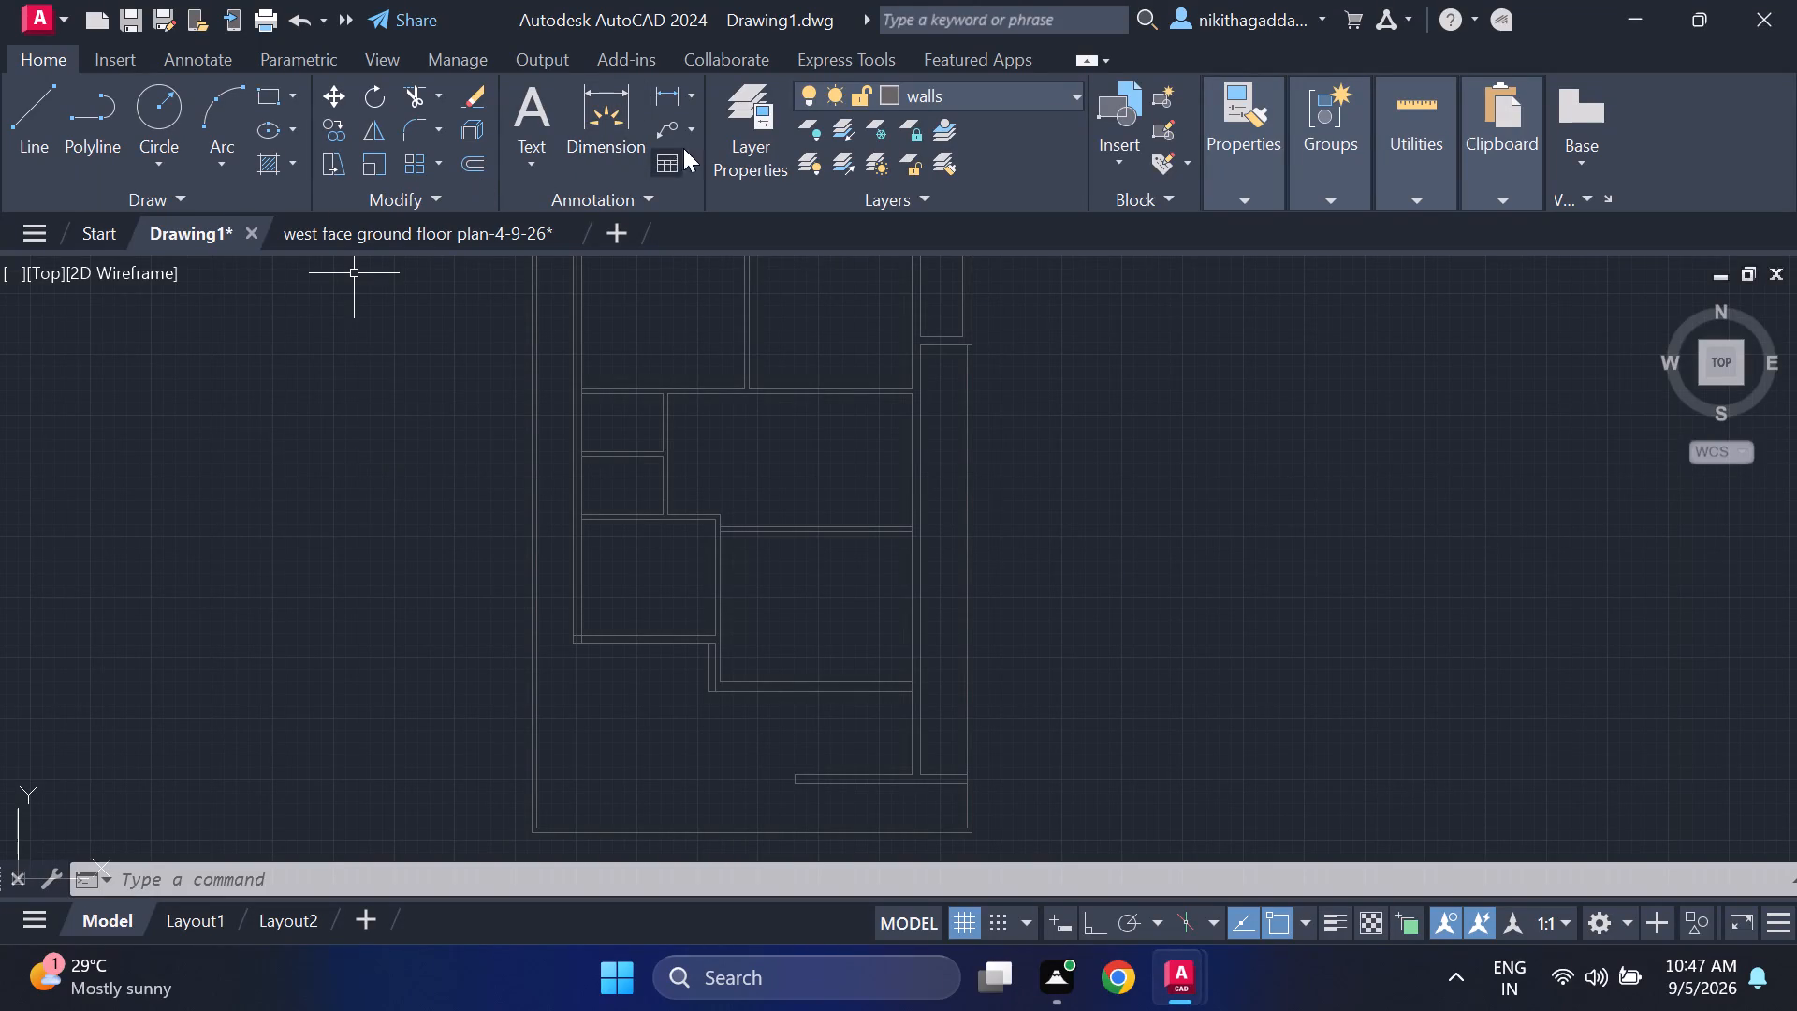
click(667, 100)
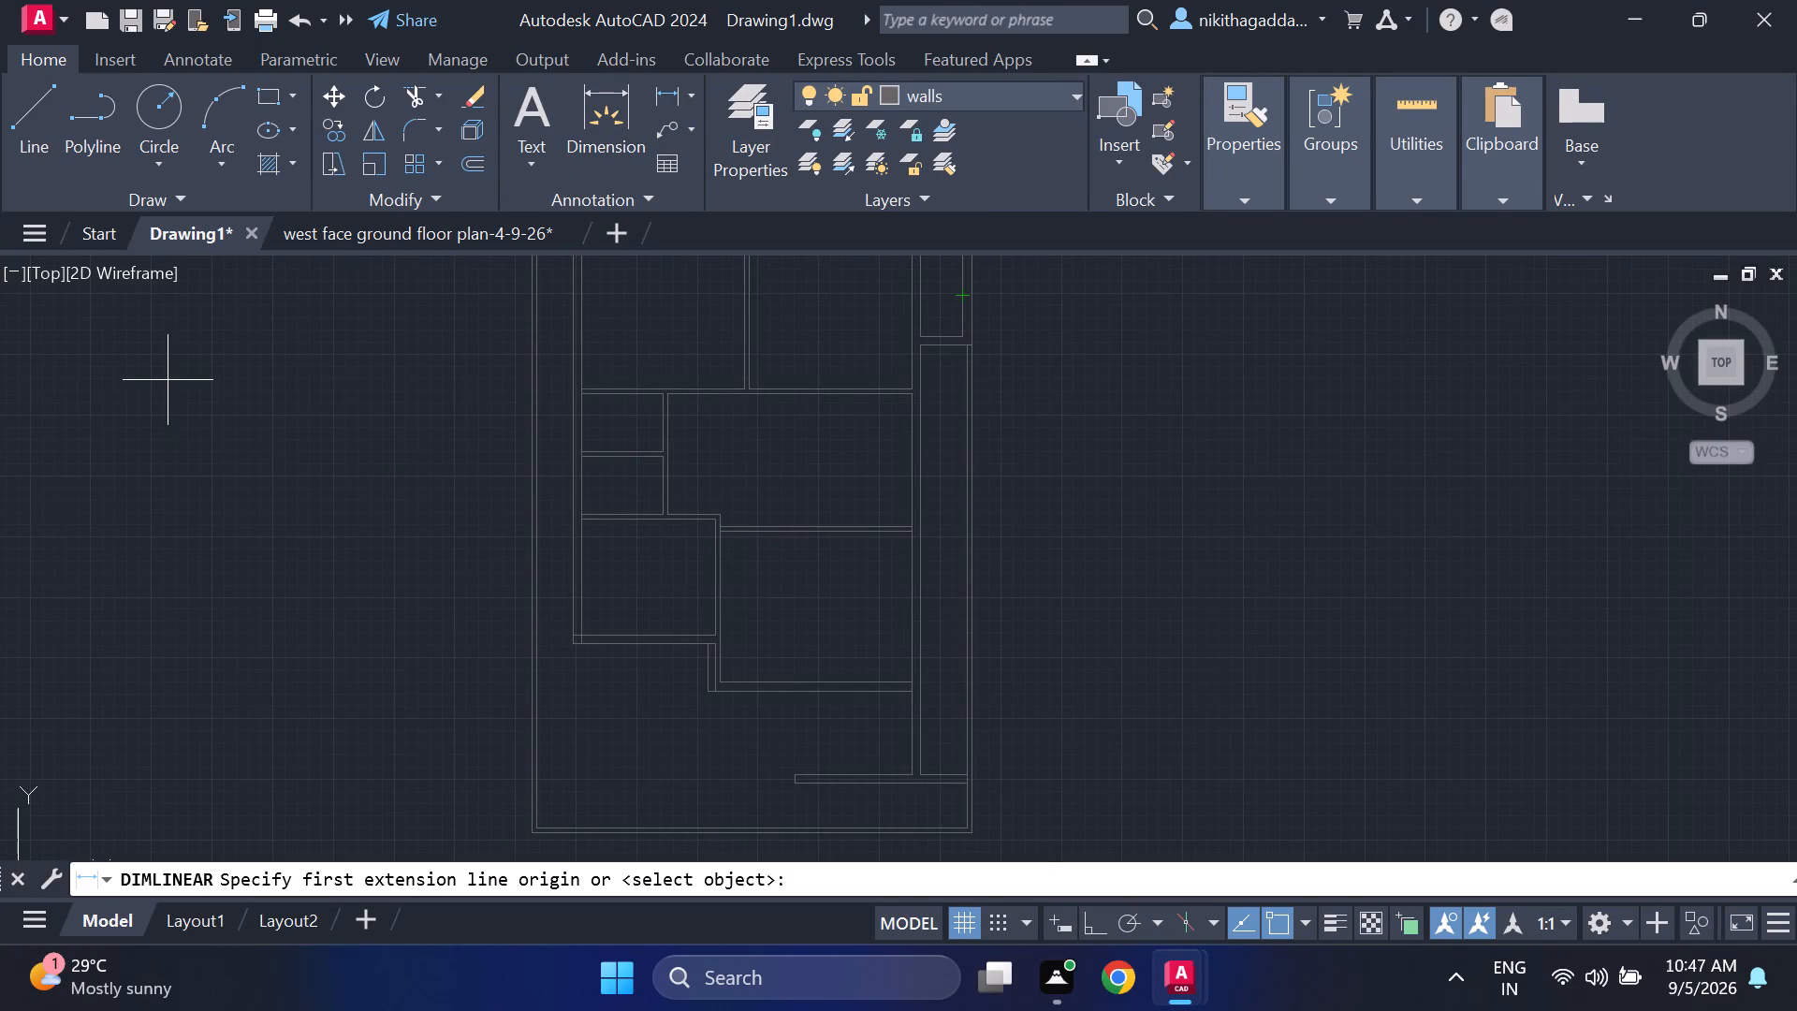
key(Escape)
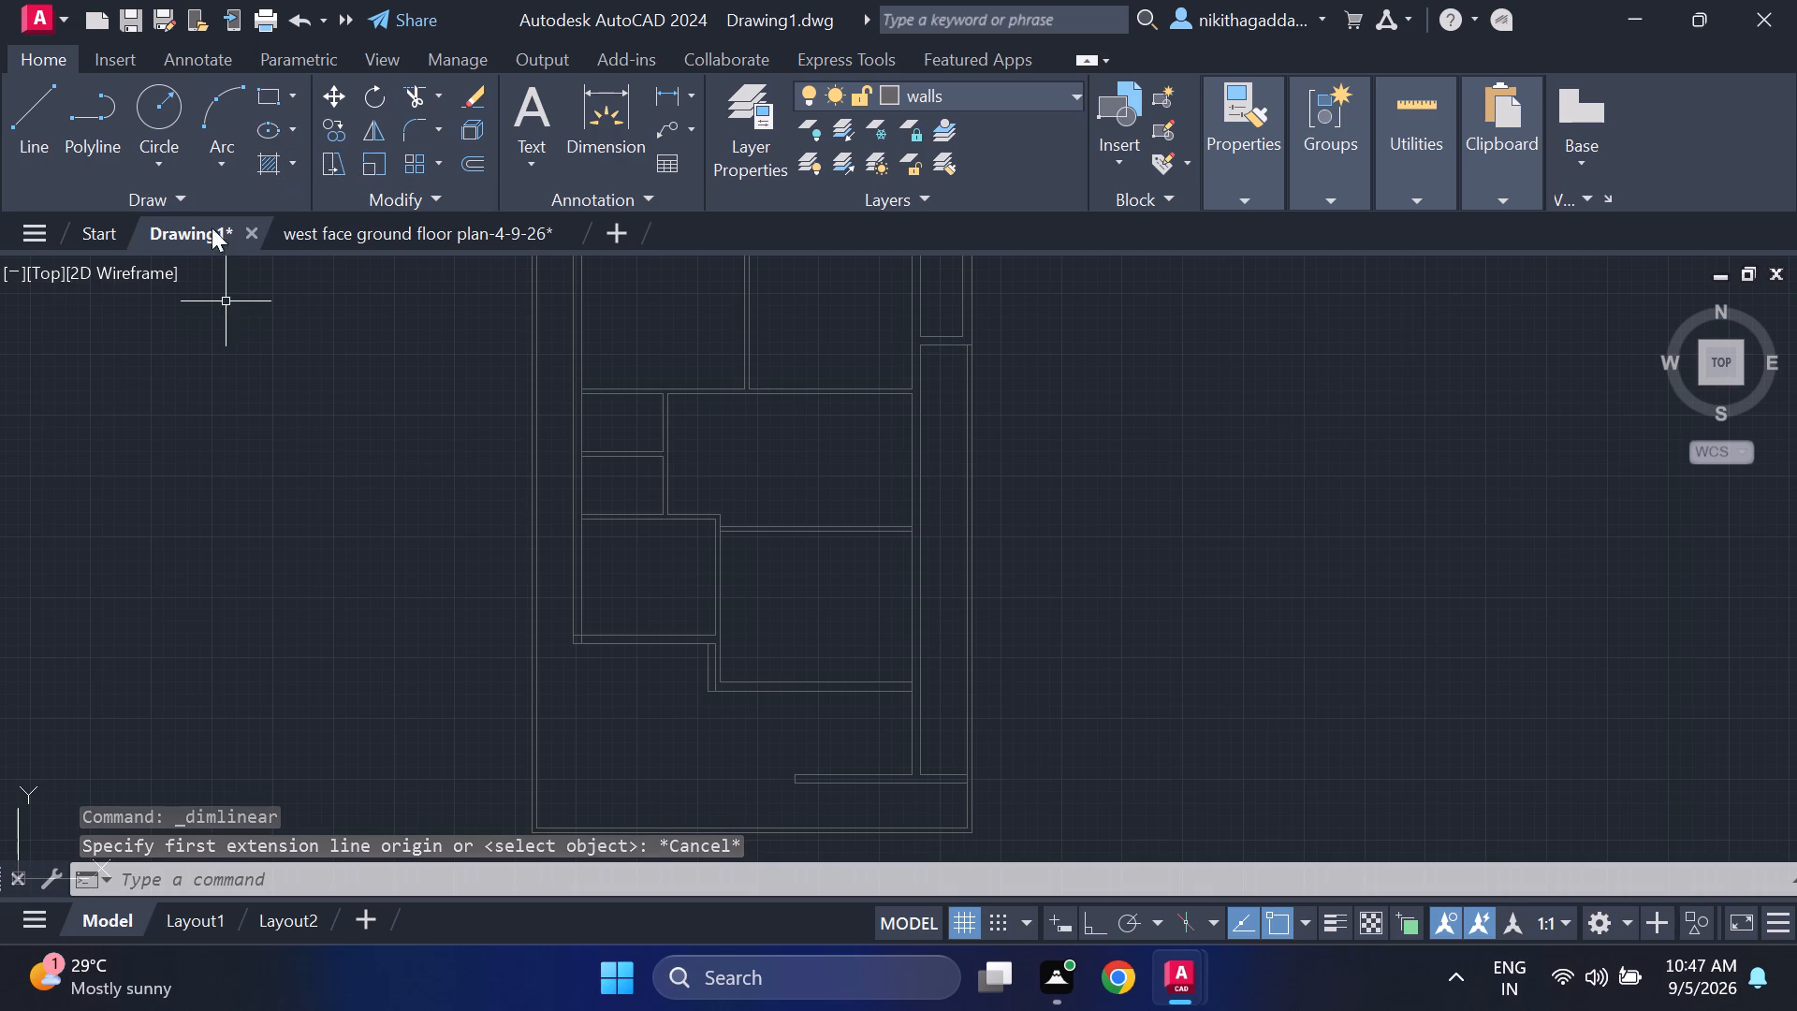
Switch to the west face ground floor plan-4-9-26 drawing's model space and select the double bed in BEDROOM1.
click(366, 235)
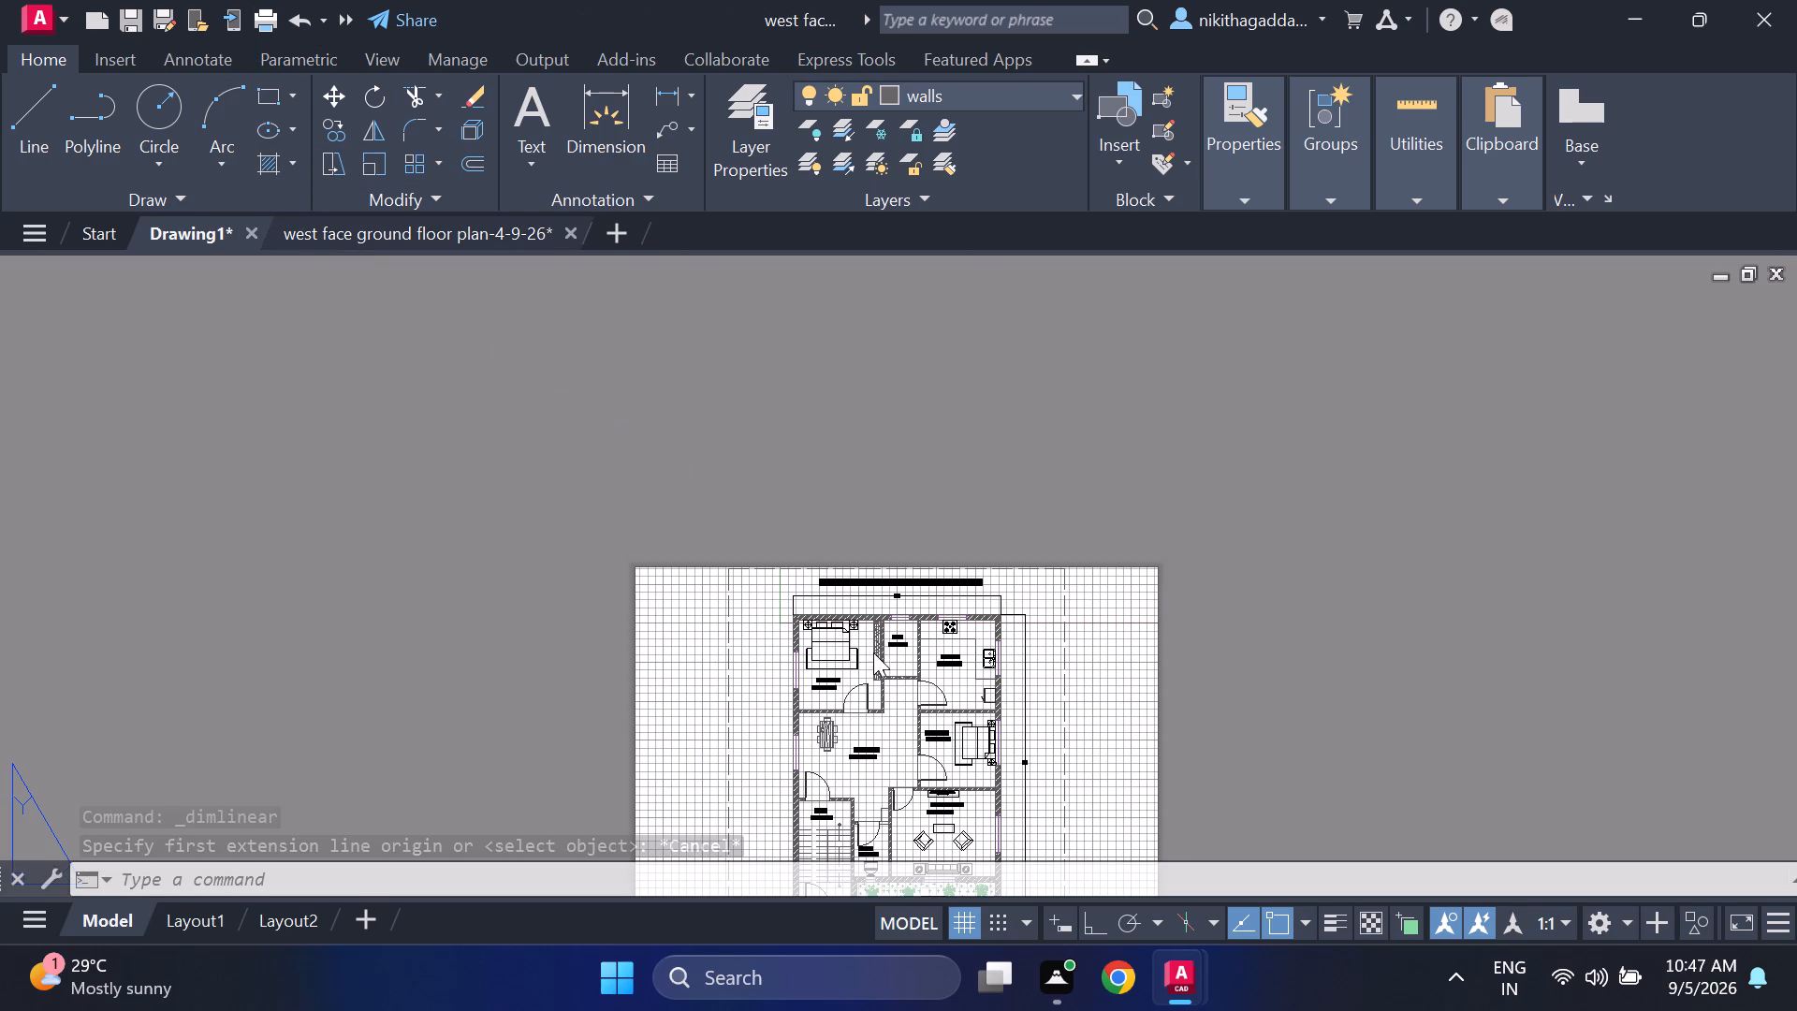
click(100, 909)
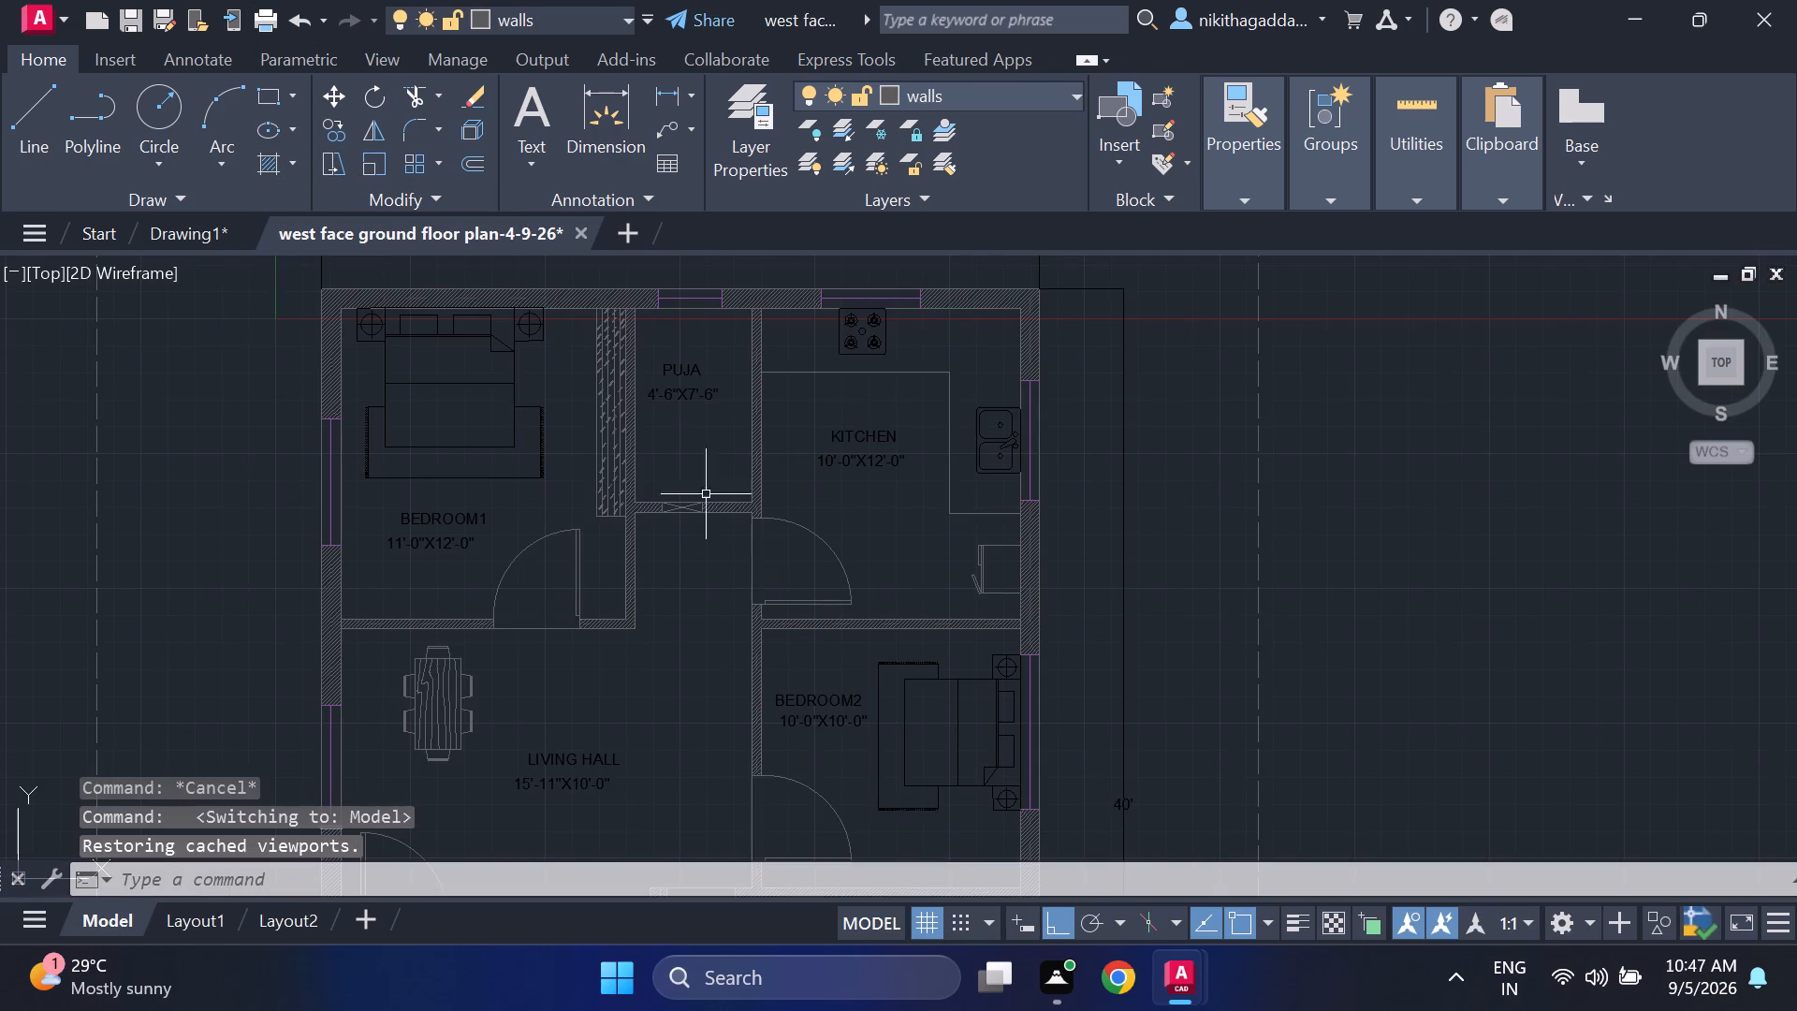
scroll(437, 350, up, 1)
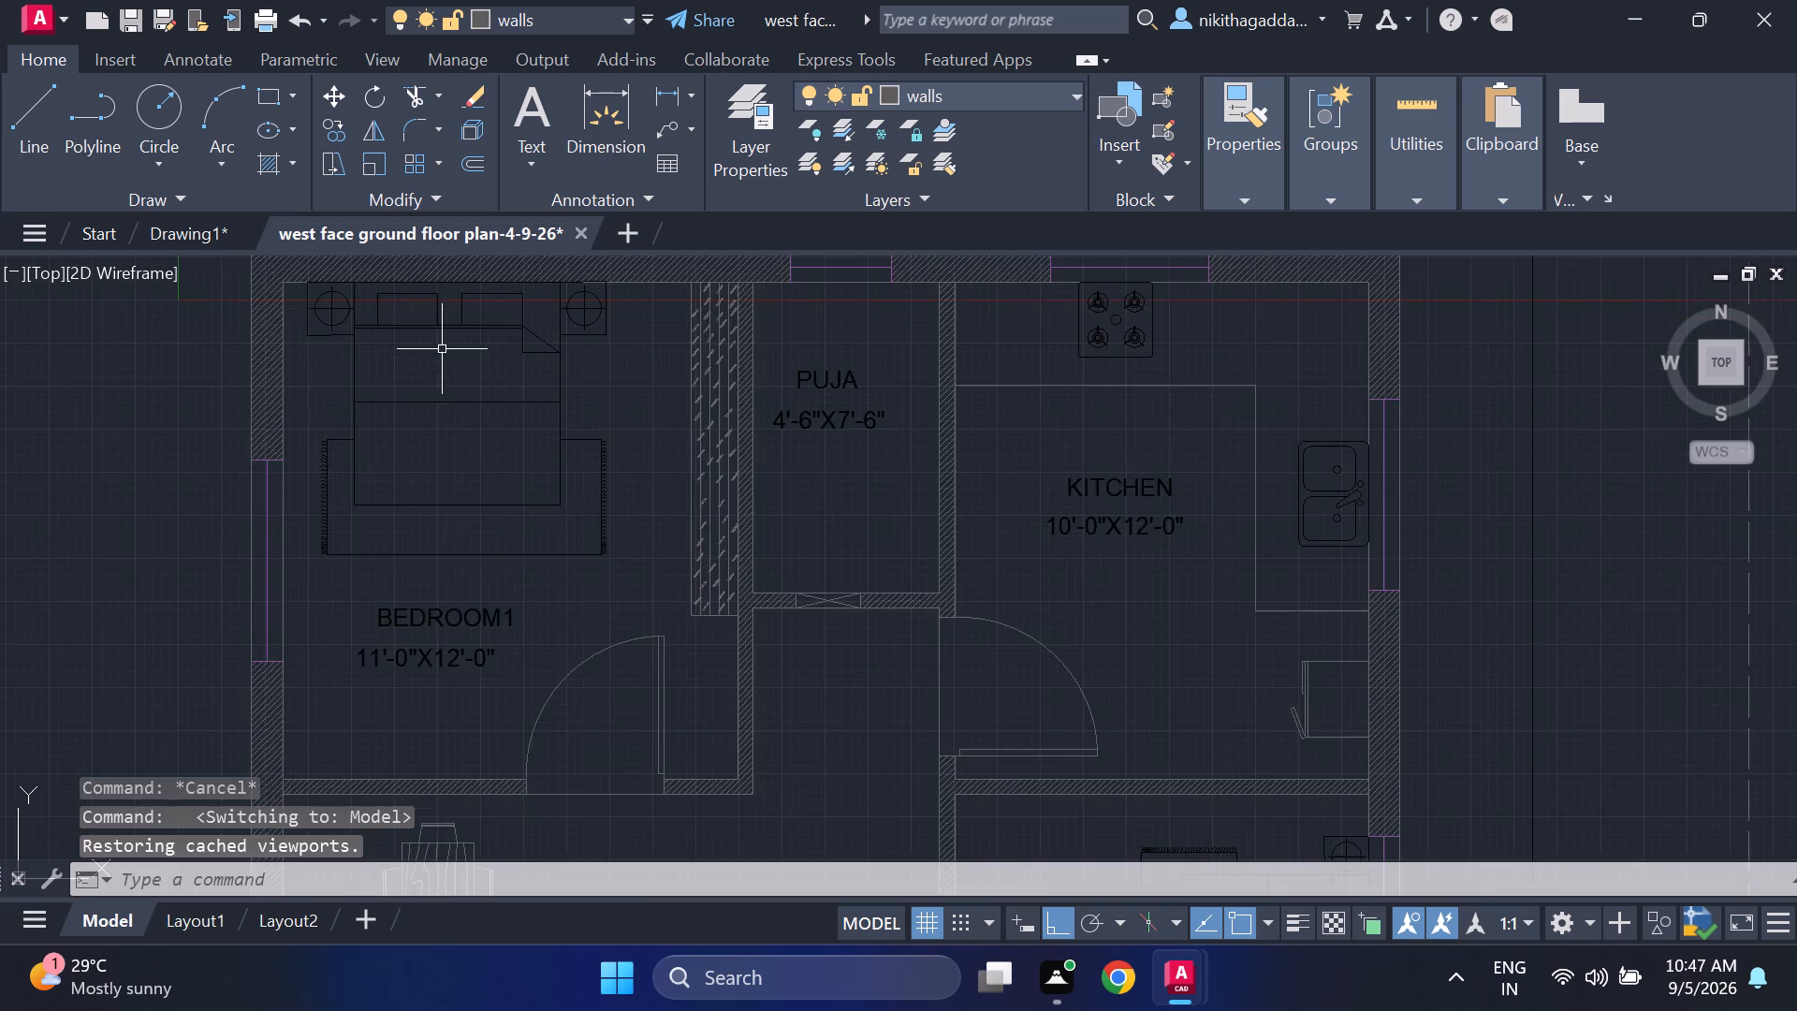
scroll(453, 357, down, 1)
click(544, 352)
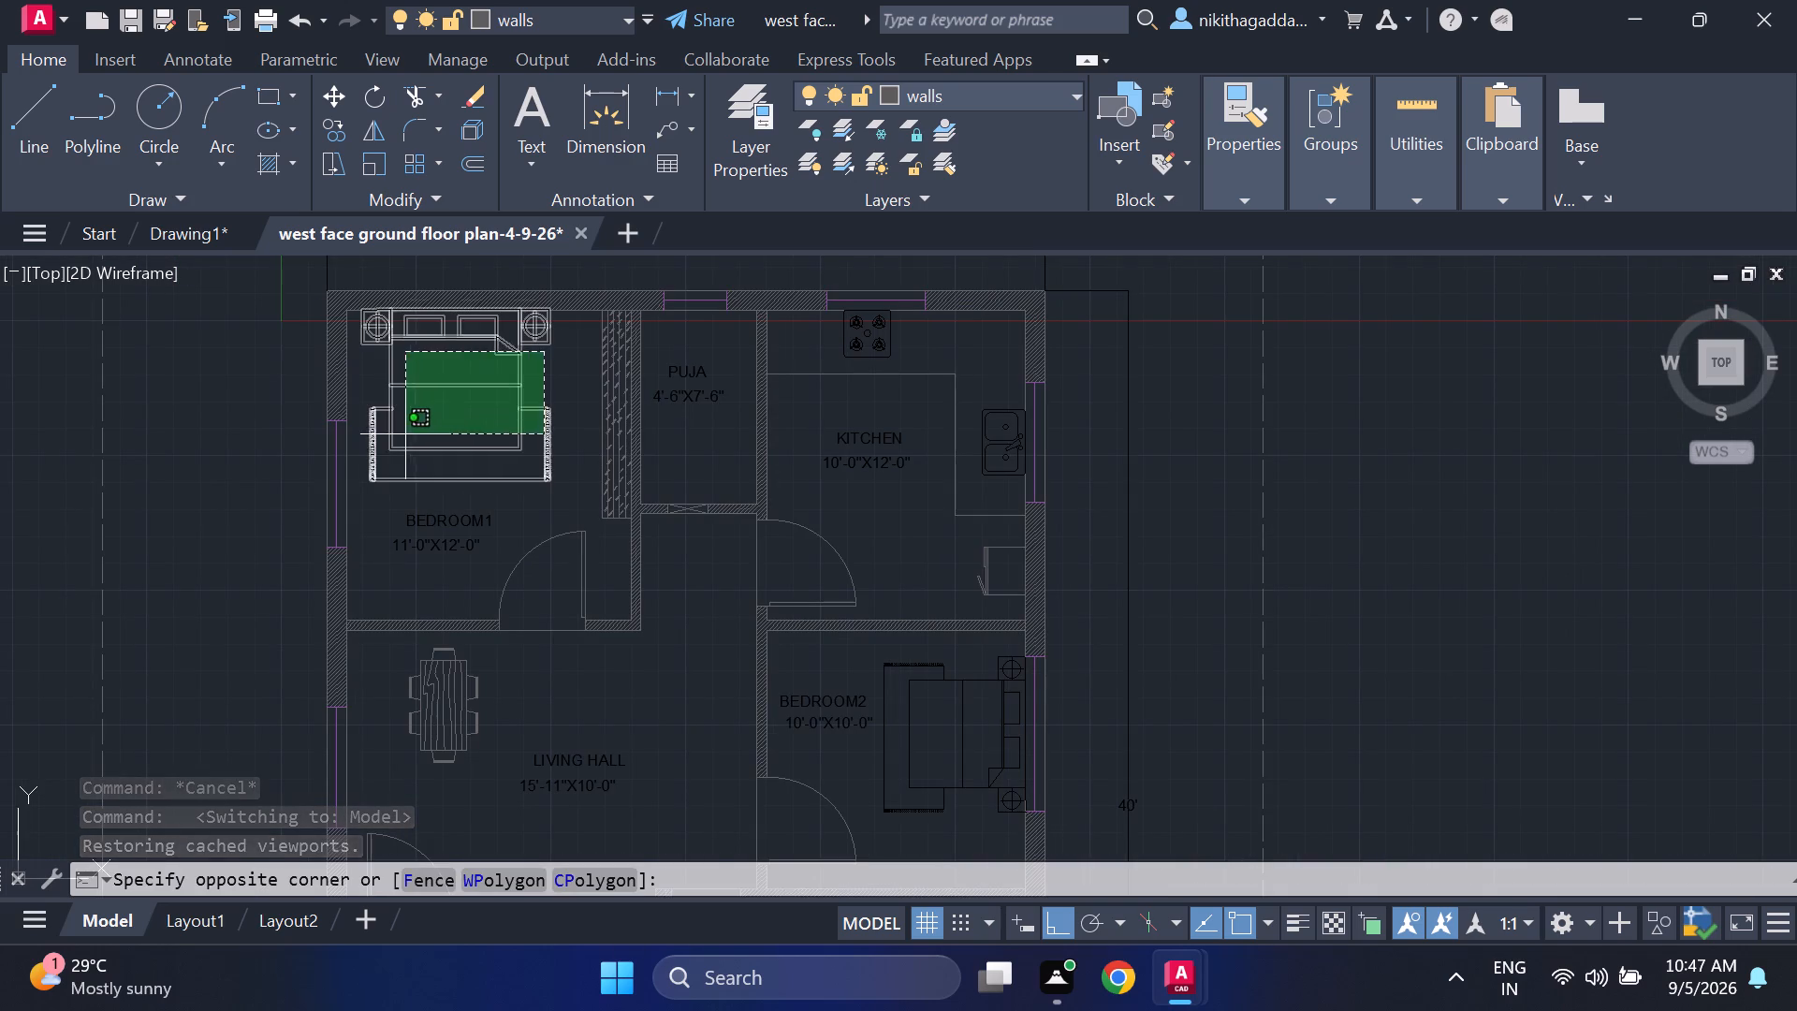
click(405, 434)
Add the dining table set in the LIVING HALL to the selection.
middle_drag(742, 589, 748, 428)
middle_click(772, 354)
scroll(775, 350, down, 1)
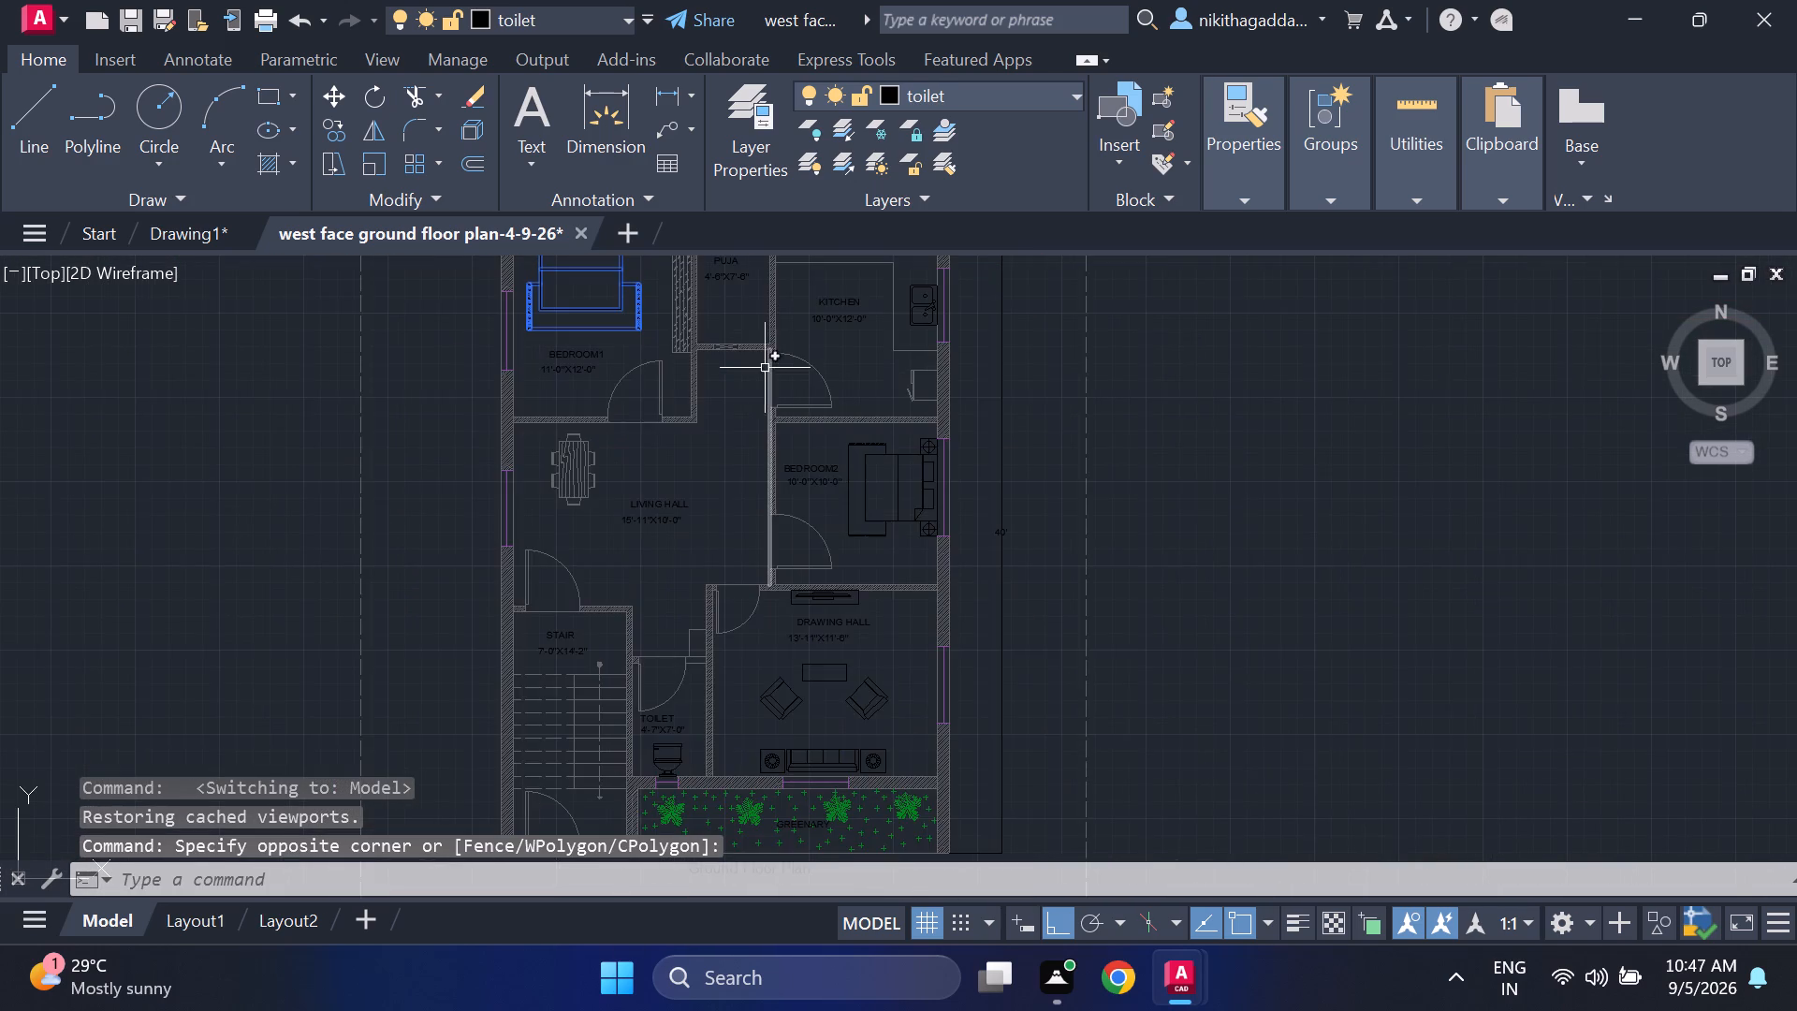
scroll(550, 505, up, 2)
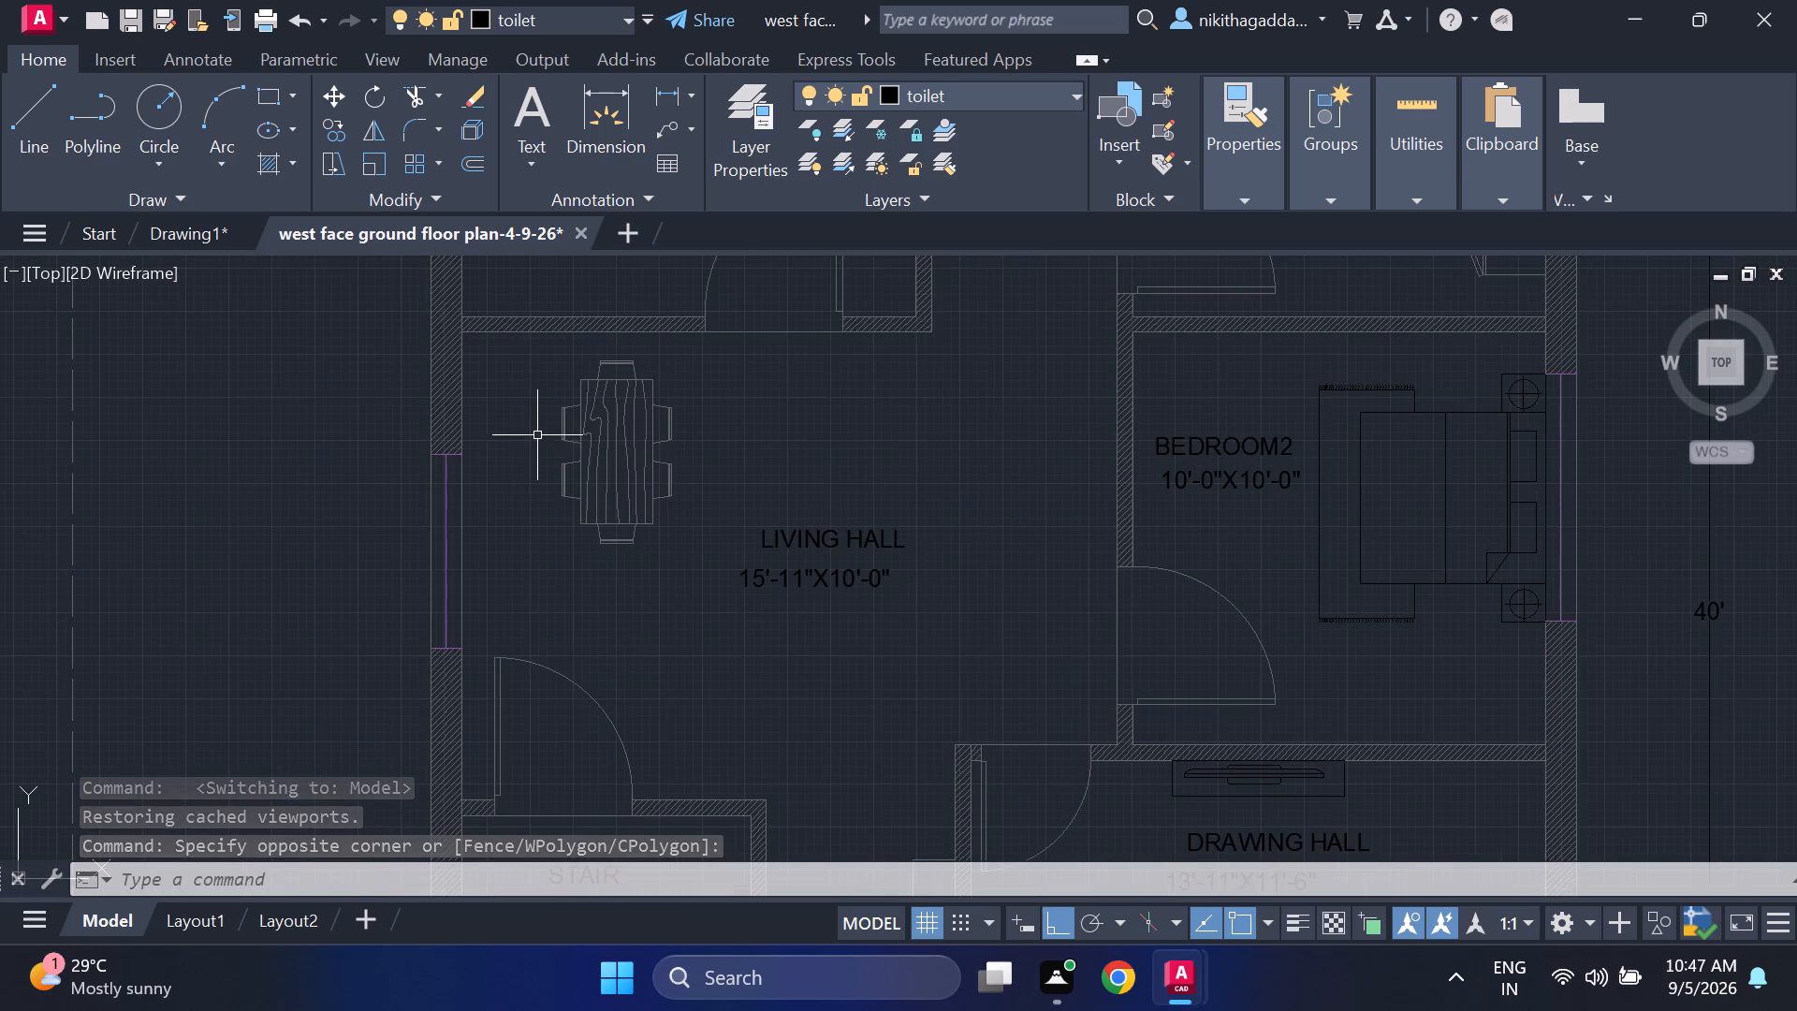
scroll(662, 432, down, 2)
middle_drag(755, 445, 607, 474)
middle_click(607, 474)
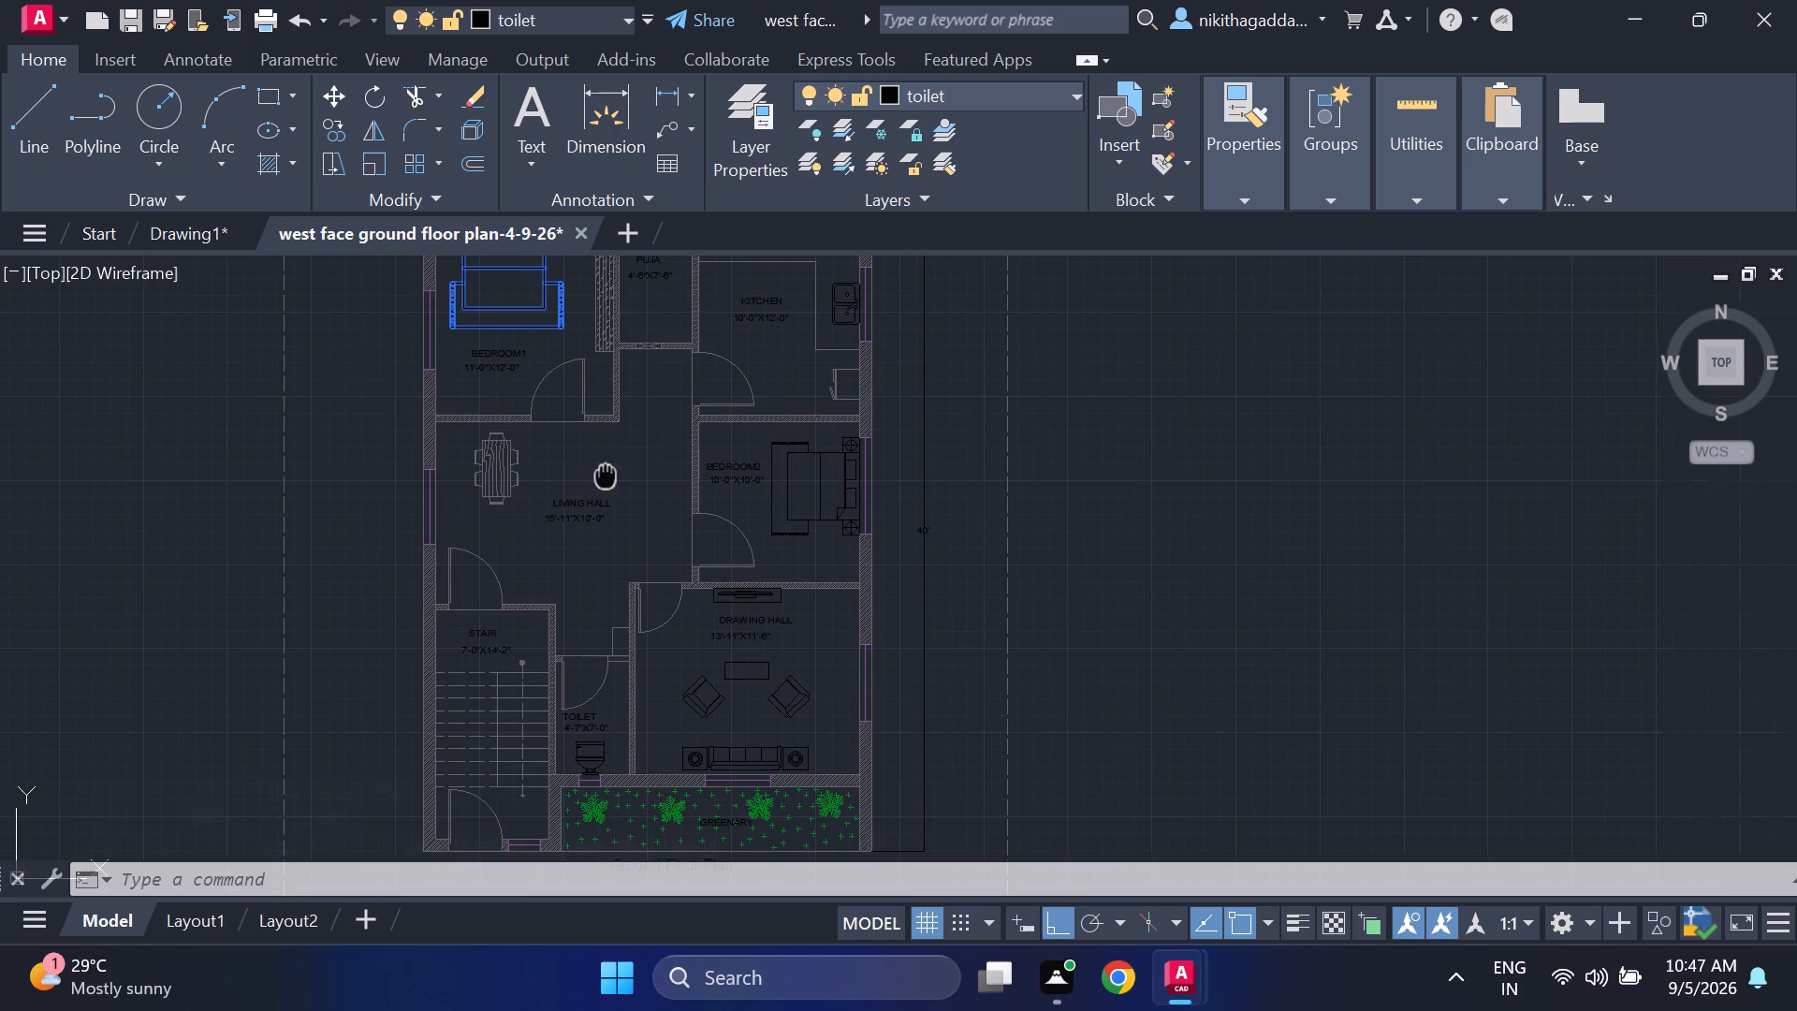
scroll(592, 452, up, 2)
click(468, 450)
click(273, 554)
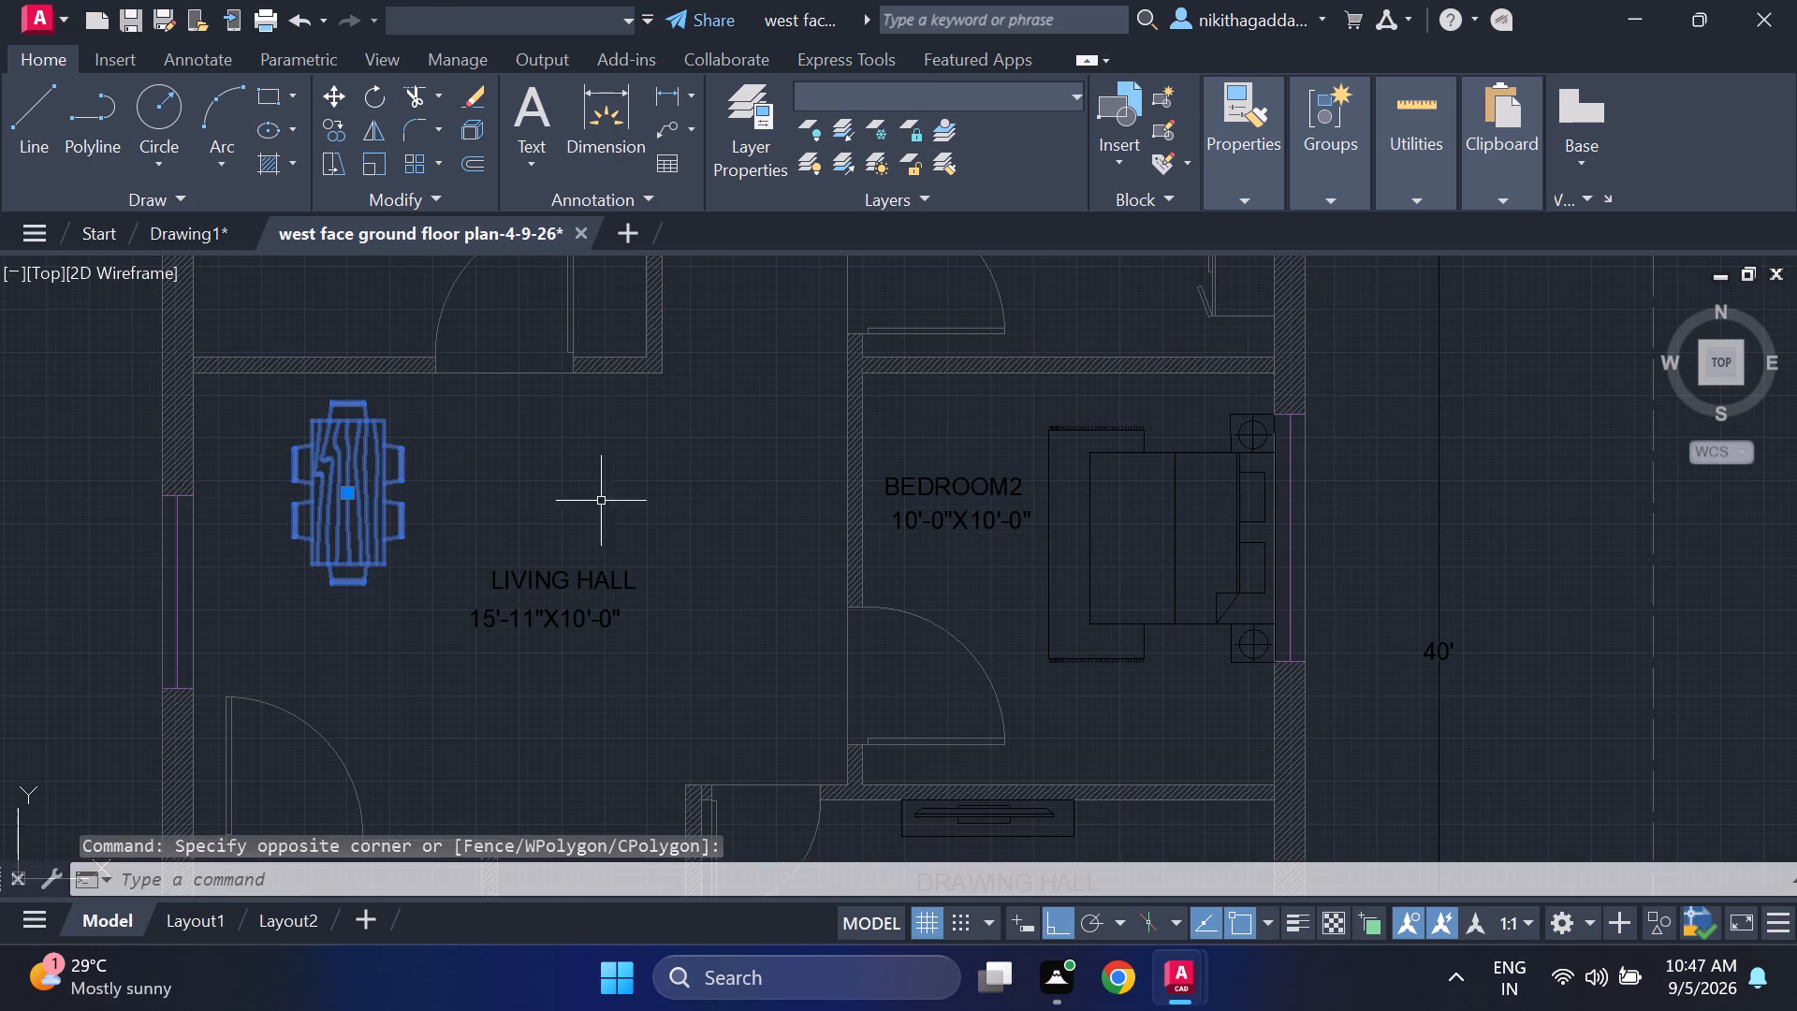
Add the kitchen's double-bowl sink and four-burner stove to the selection.
scroll(880, 518, down, 2)
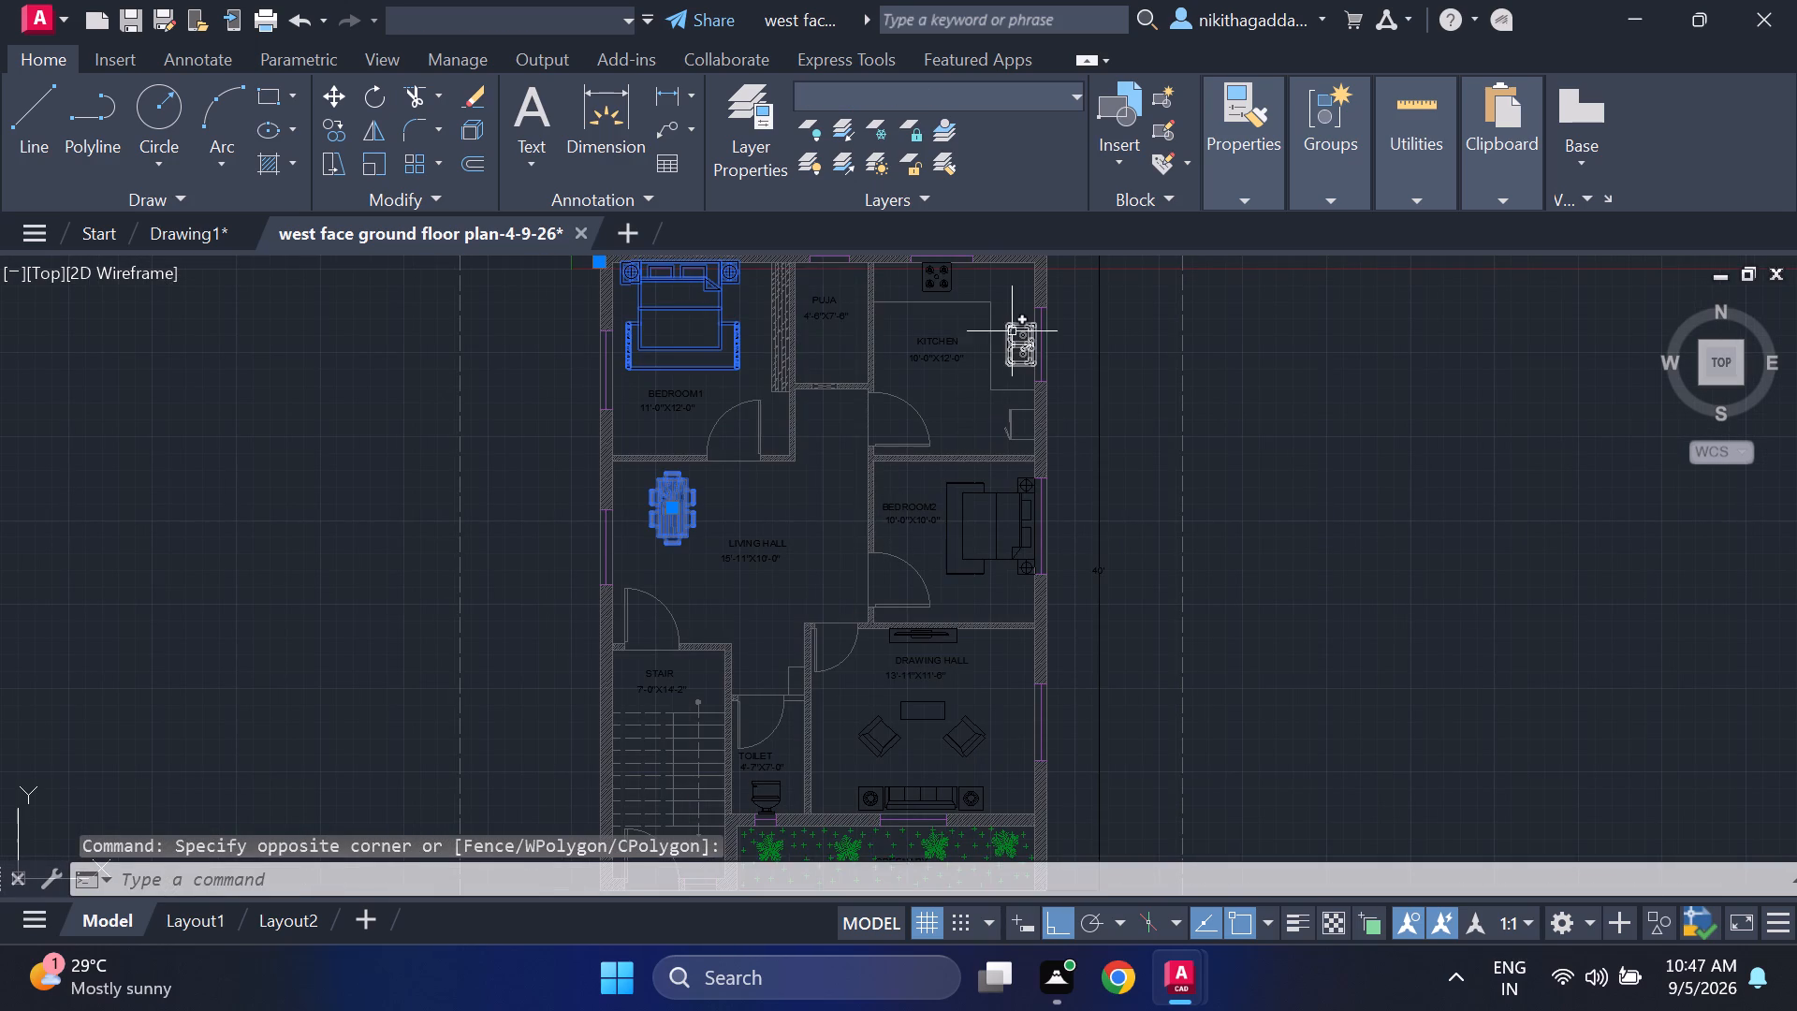
scroll(1019, 311, up, 3)
click(1020, 311)
click(963, 528)
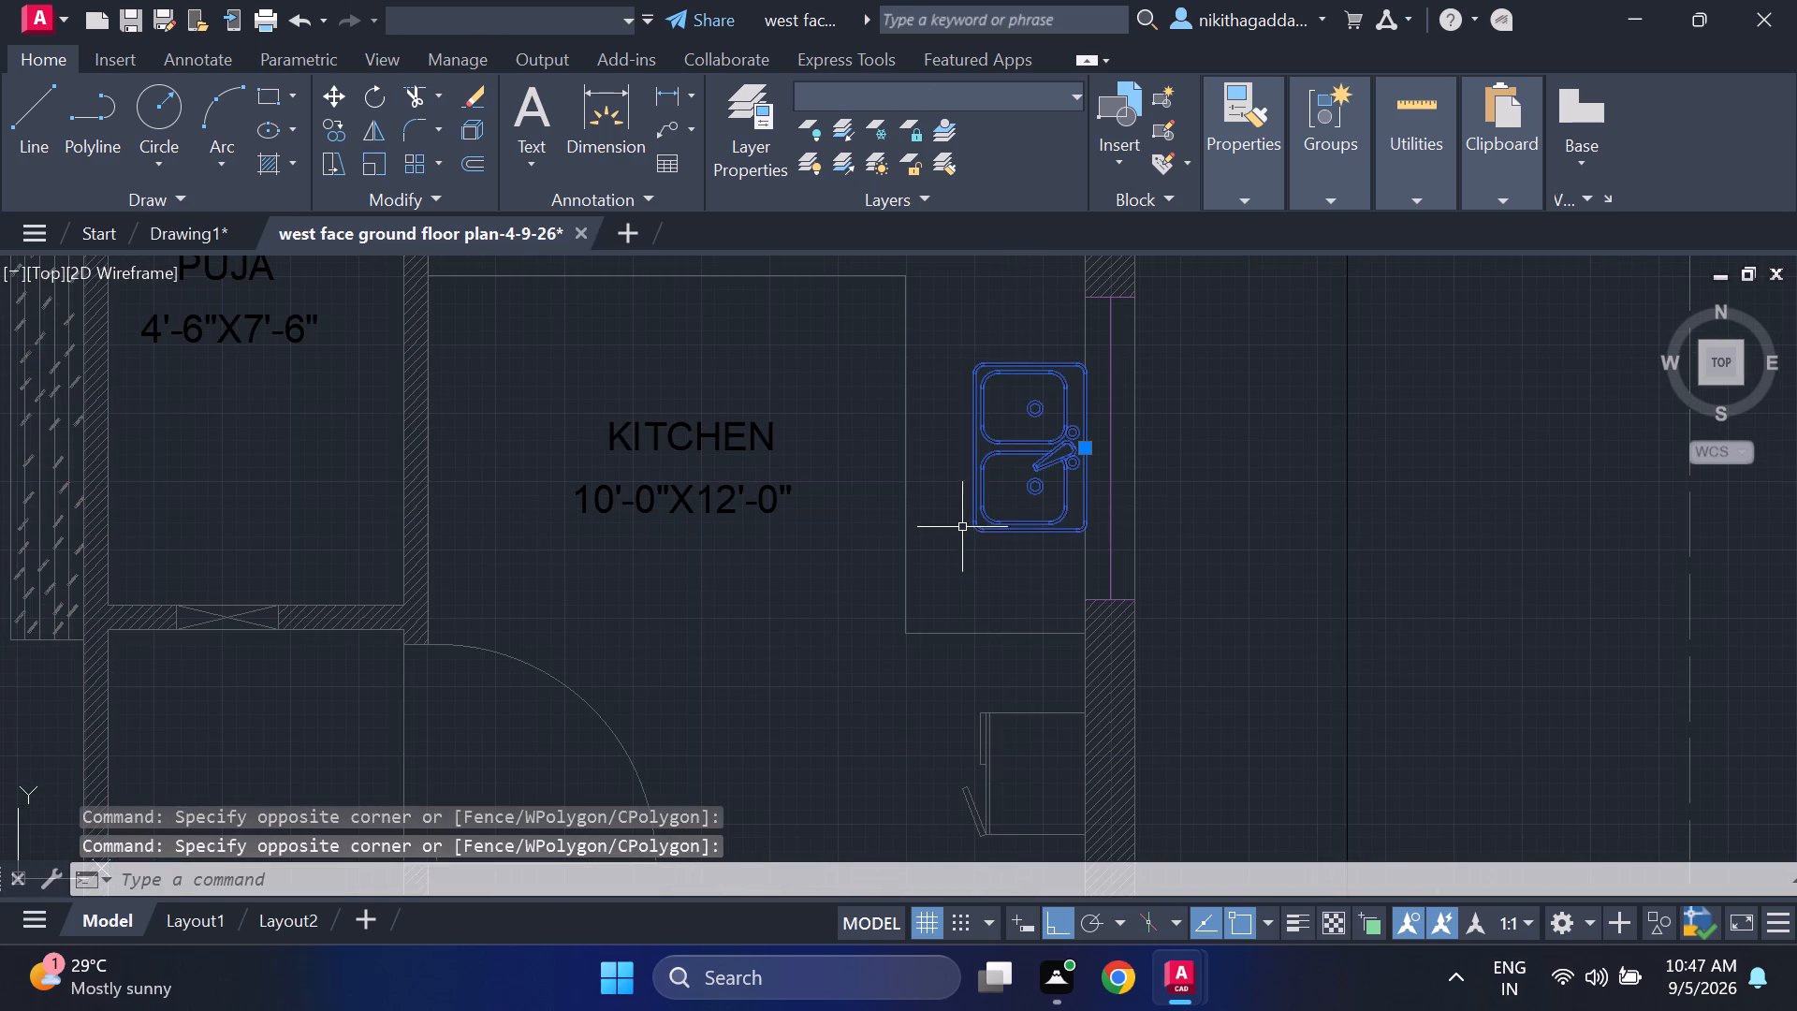
scroll(829, 439, down, 2)
middle_drag(782, 408, 769, 467)
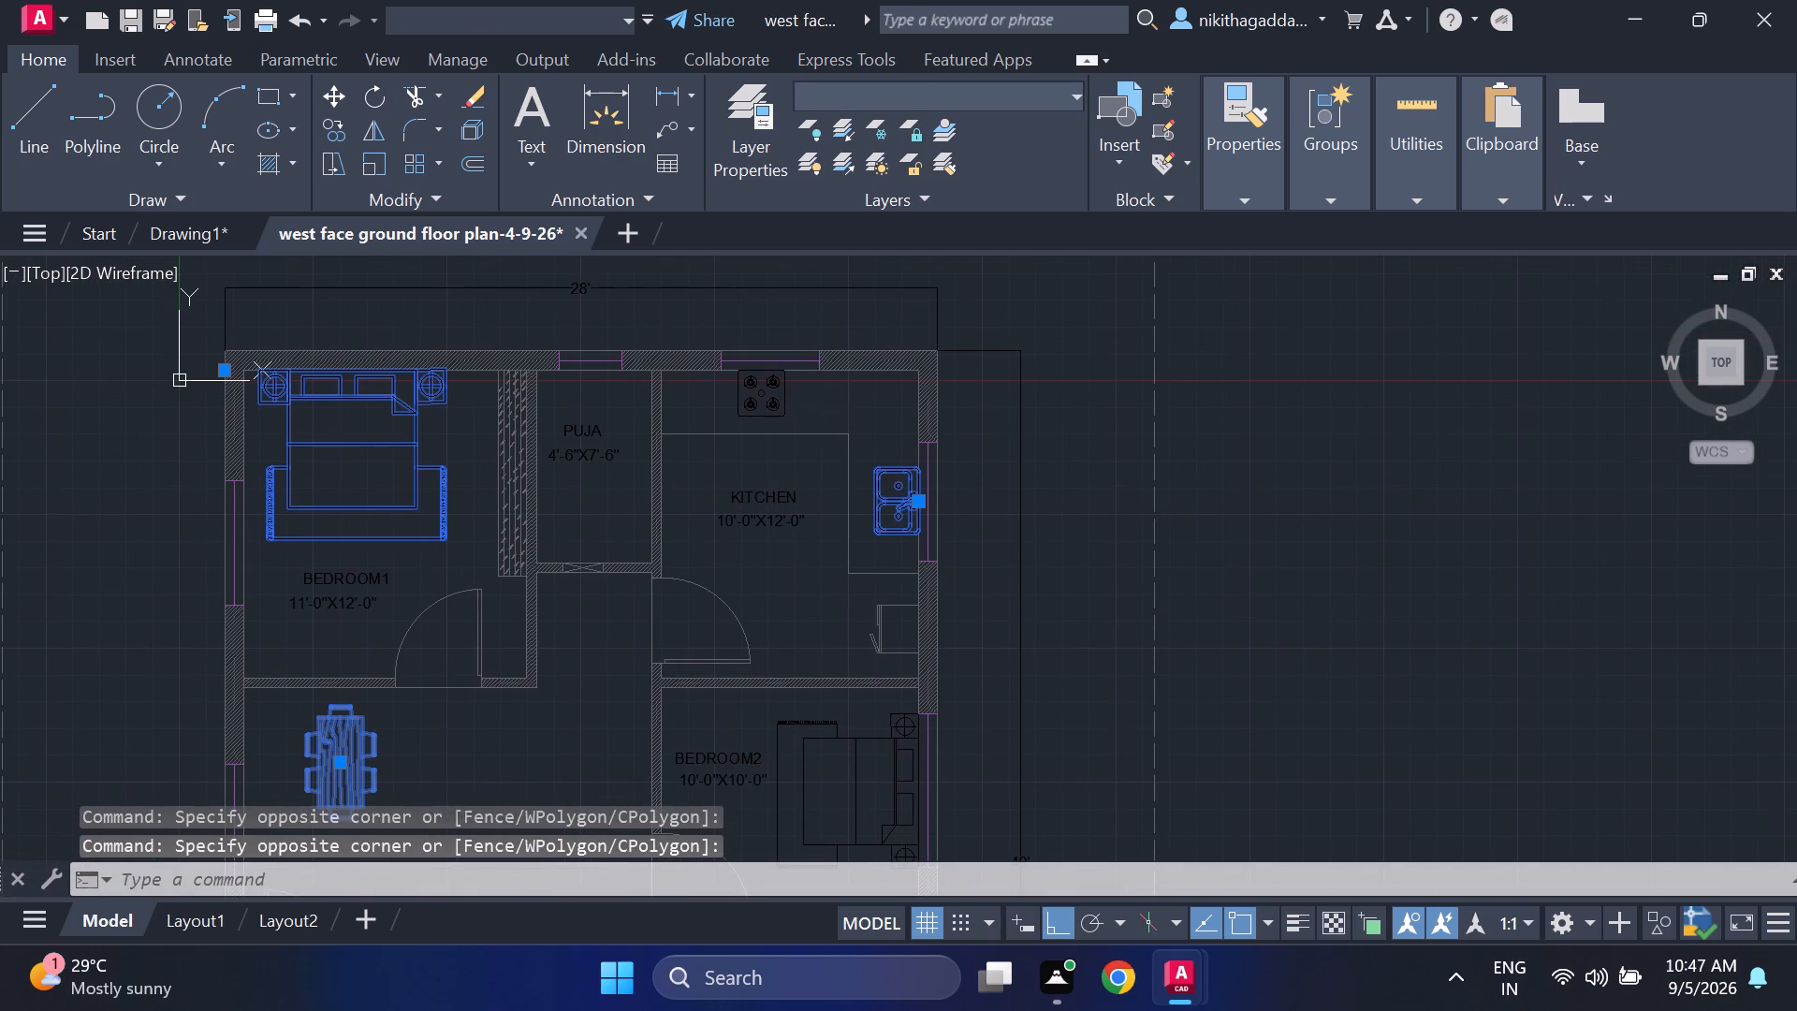
click(818, 400)
click(719, 423)
Add the DRAWING HALL's sofa with its side tables, both armchairs and the centre table to the selection.
scroll(804, 543, down, 2)
middle_drag(800, 541, 798, 539)
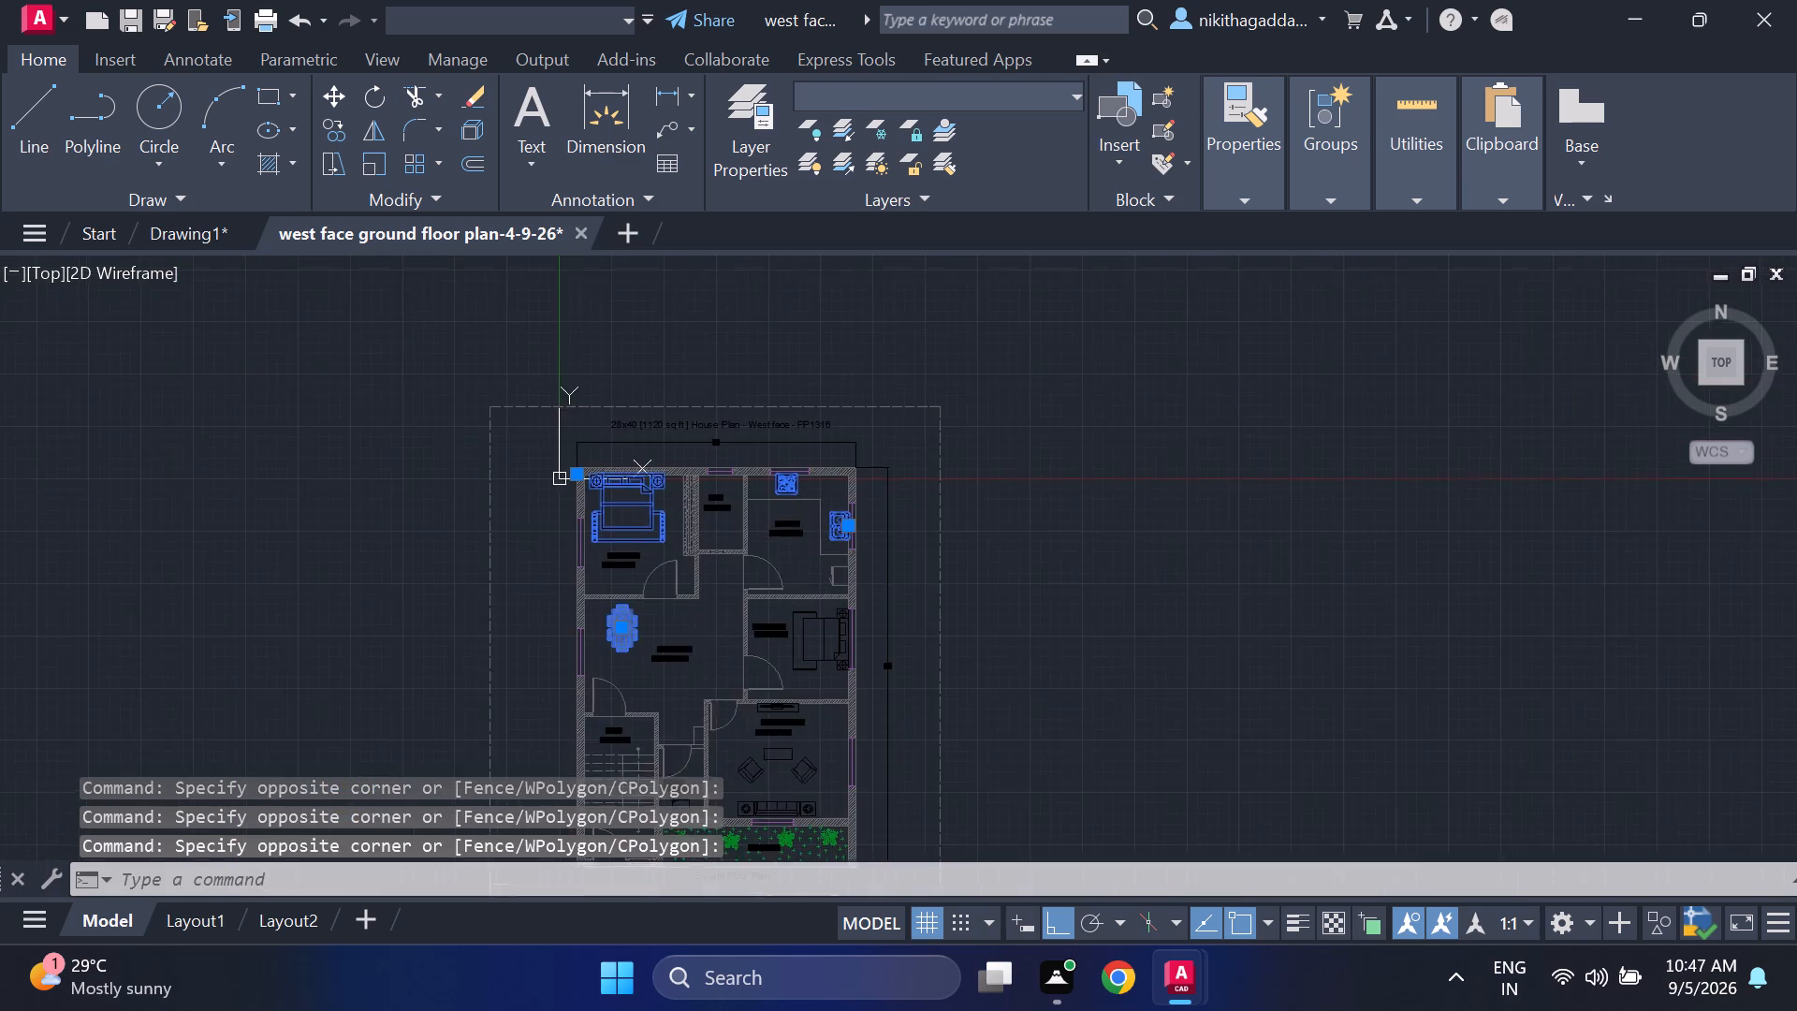
middle_drag(798, 539, 754, 364)
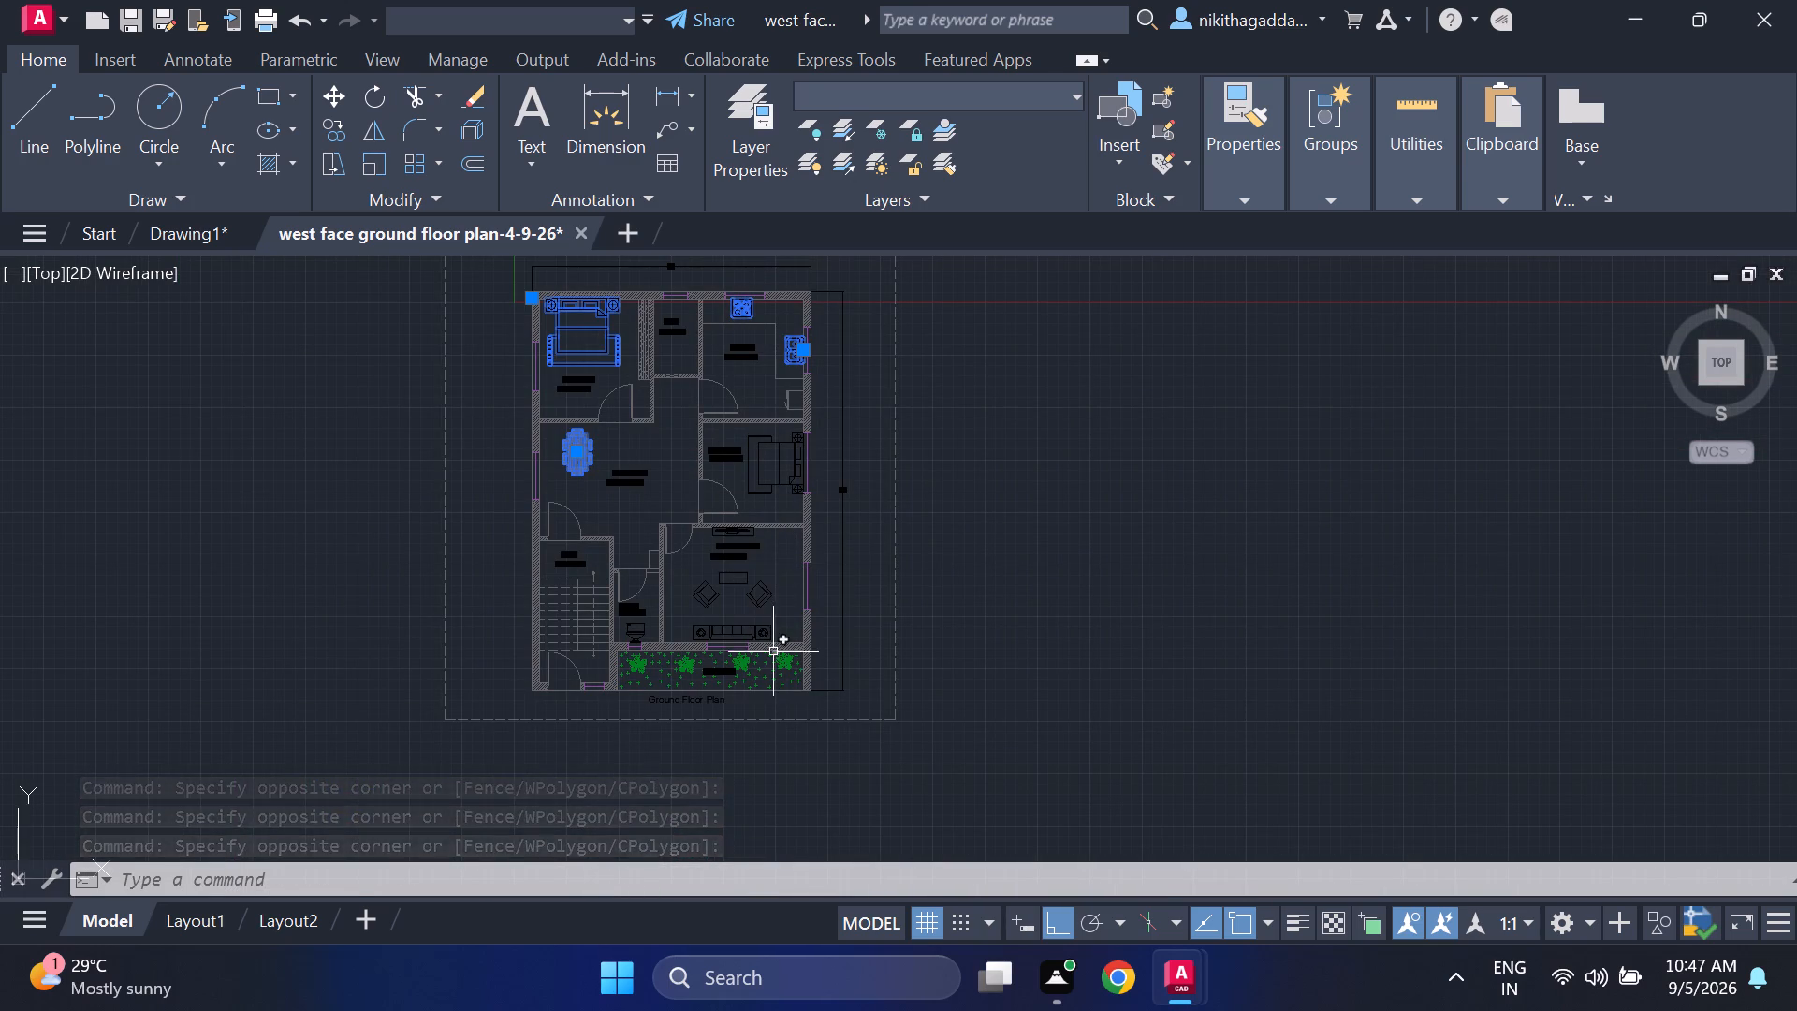
scroll(736, 632, up, 3)
drag(897, 594, 884, 601)
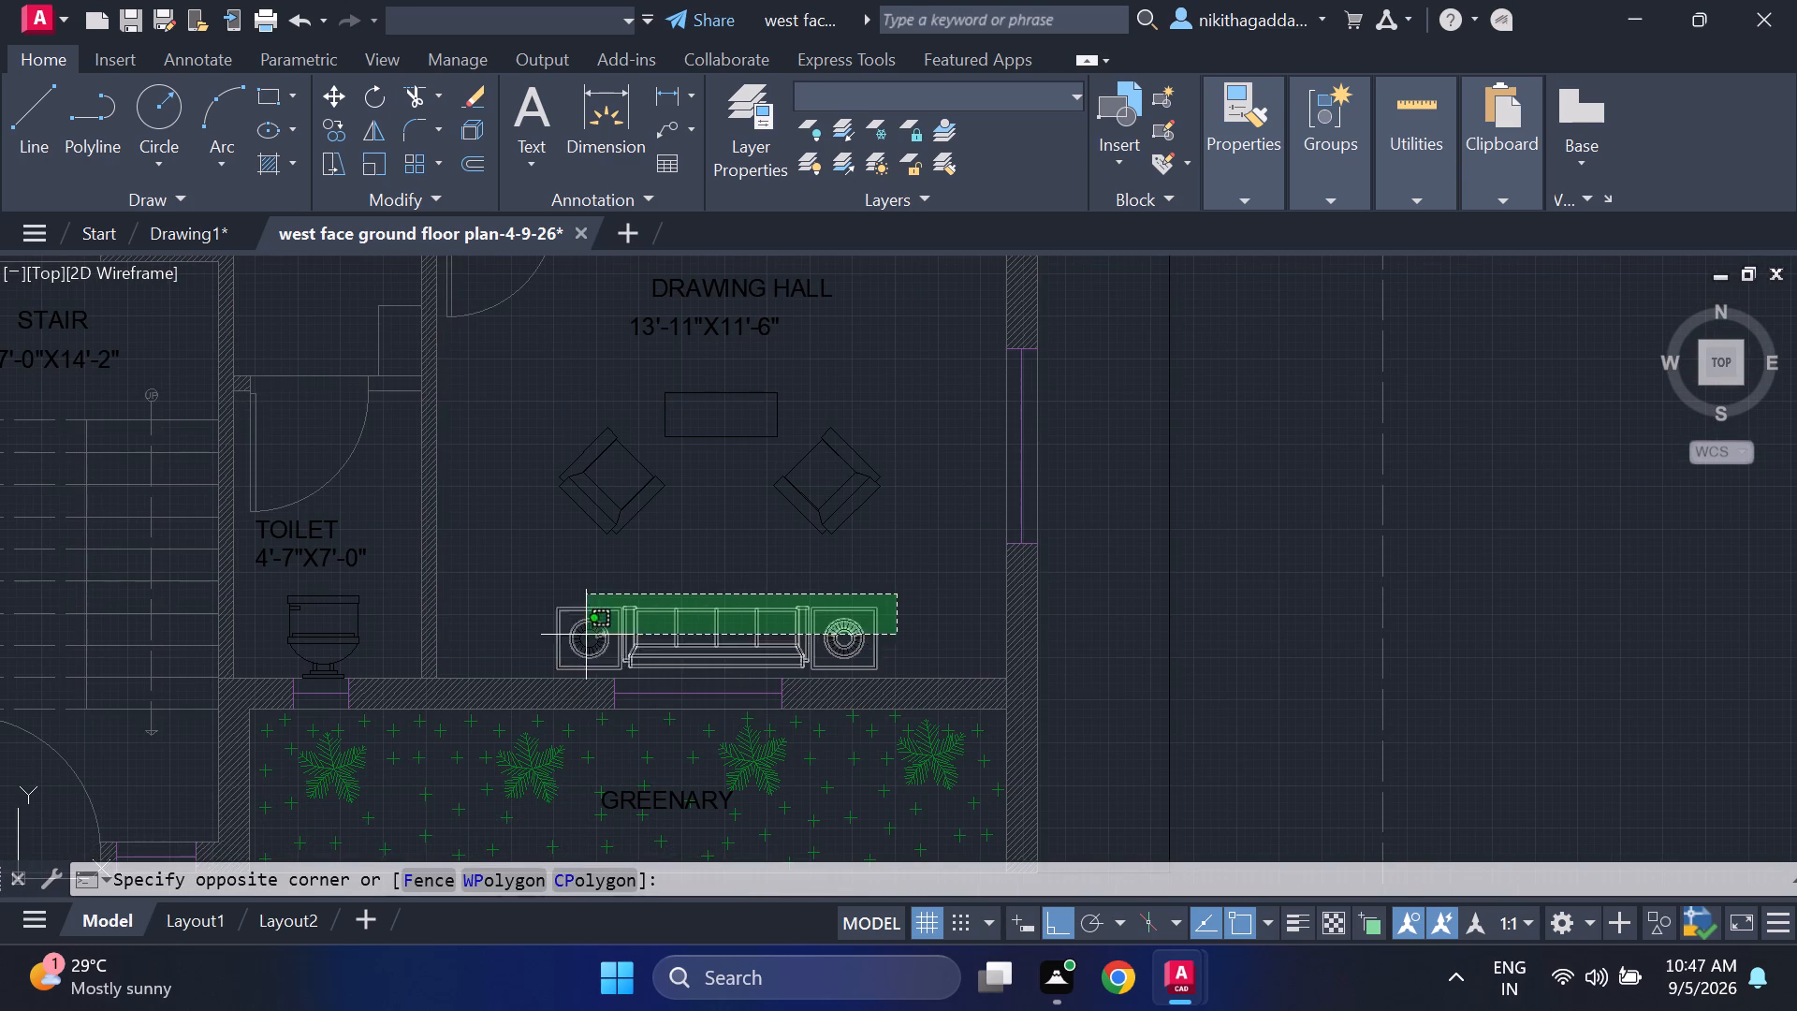
click(556, 662)
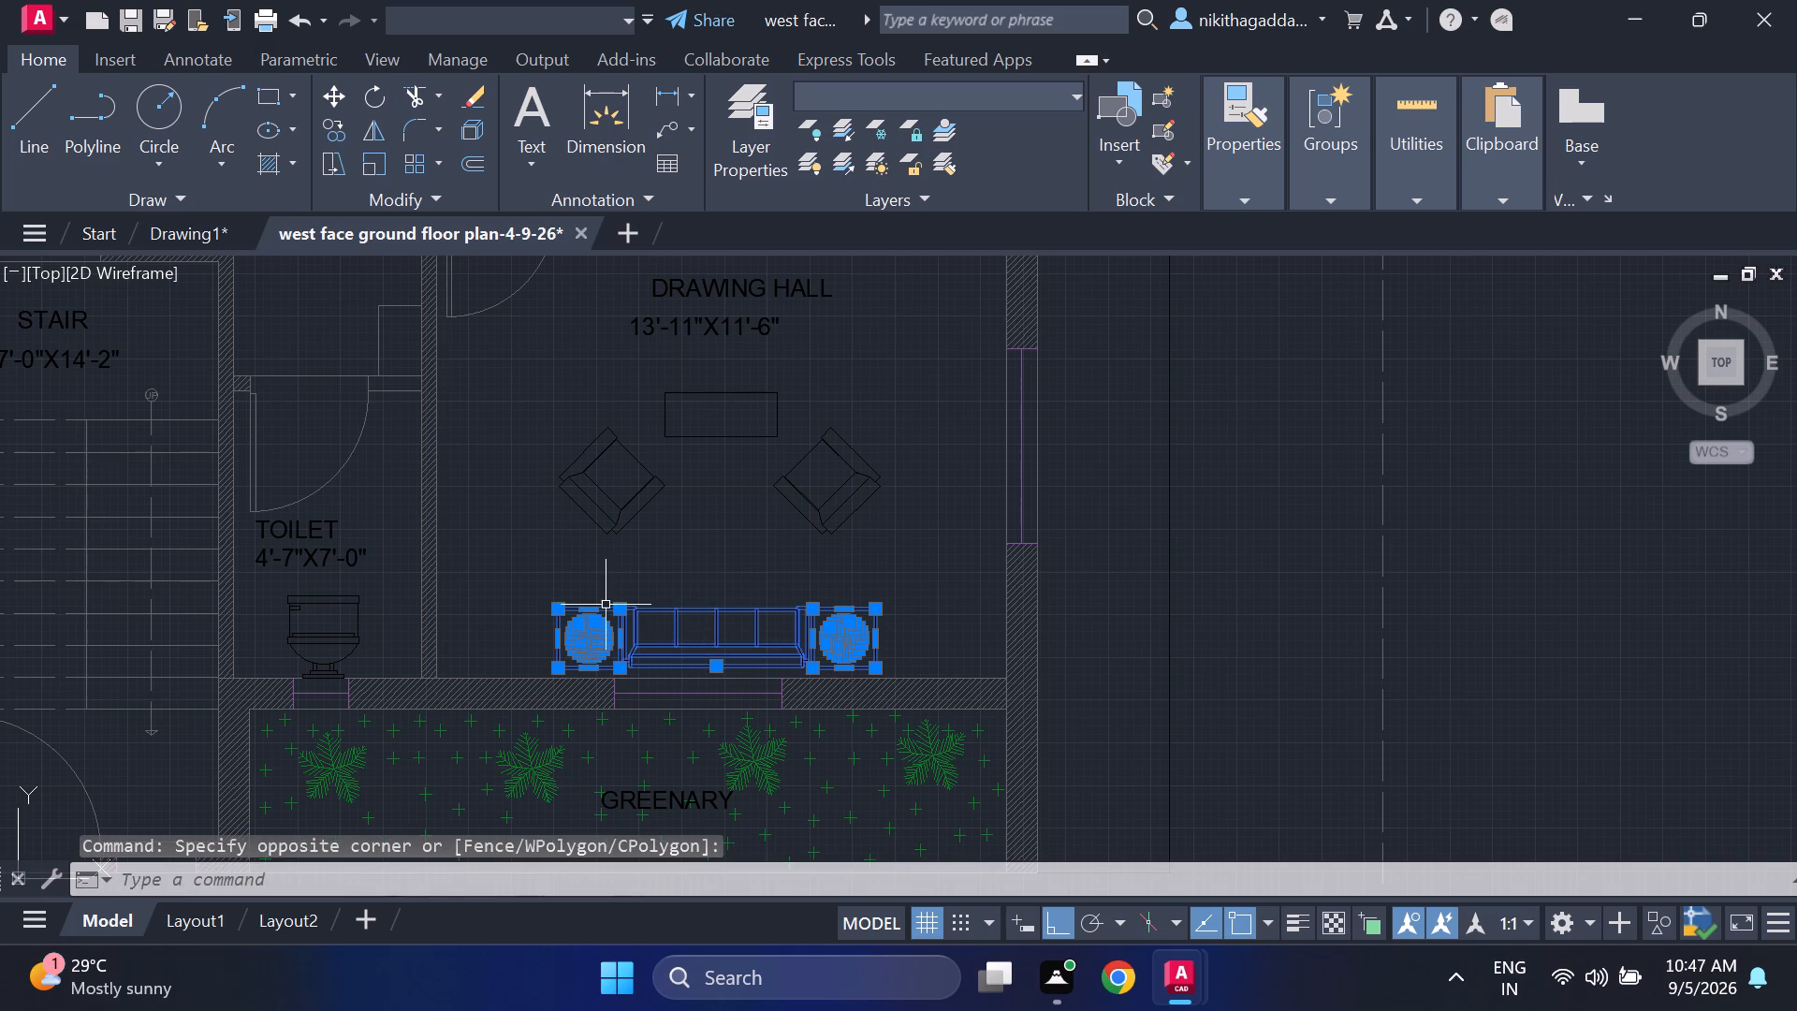
scroll(606, 604, up, 3)
scroll(621, 616, down, 1)
middle_drag(797, 554, 742, 728)
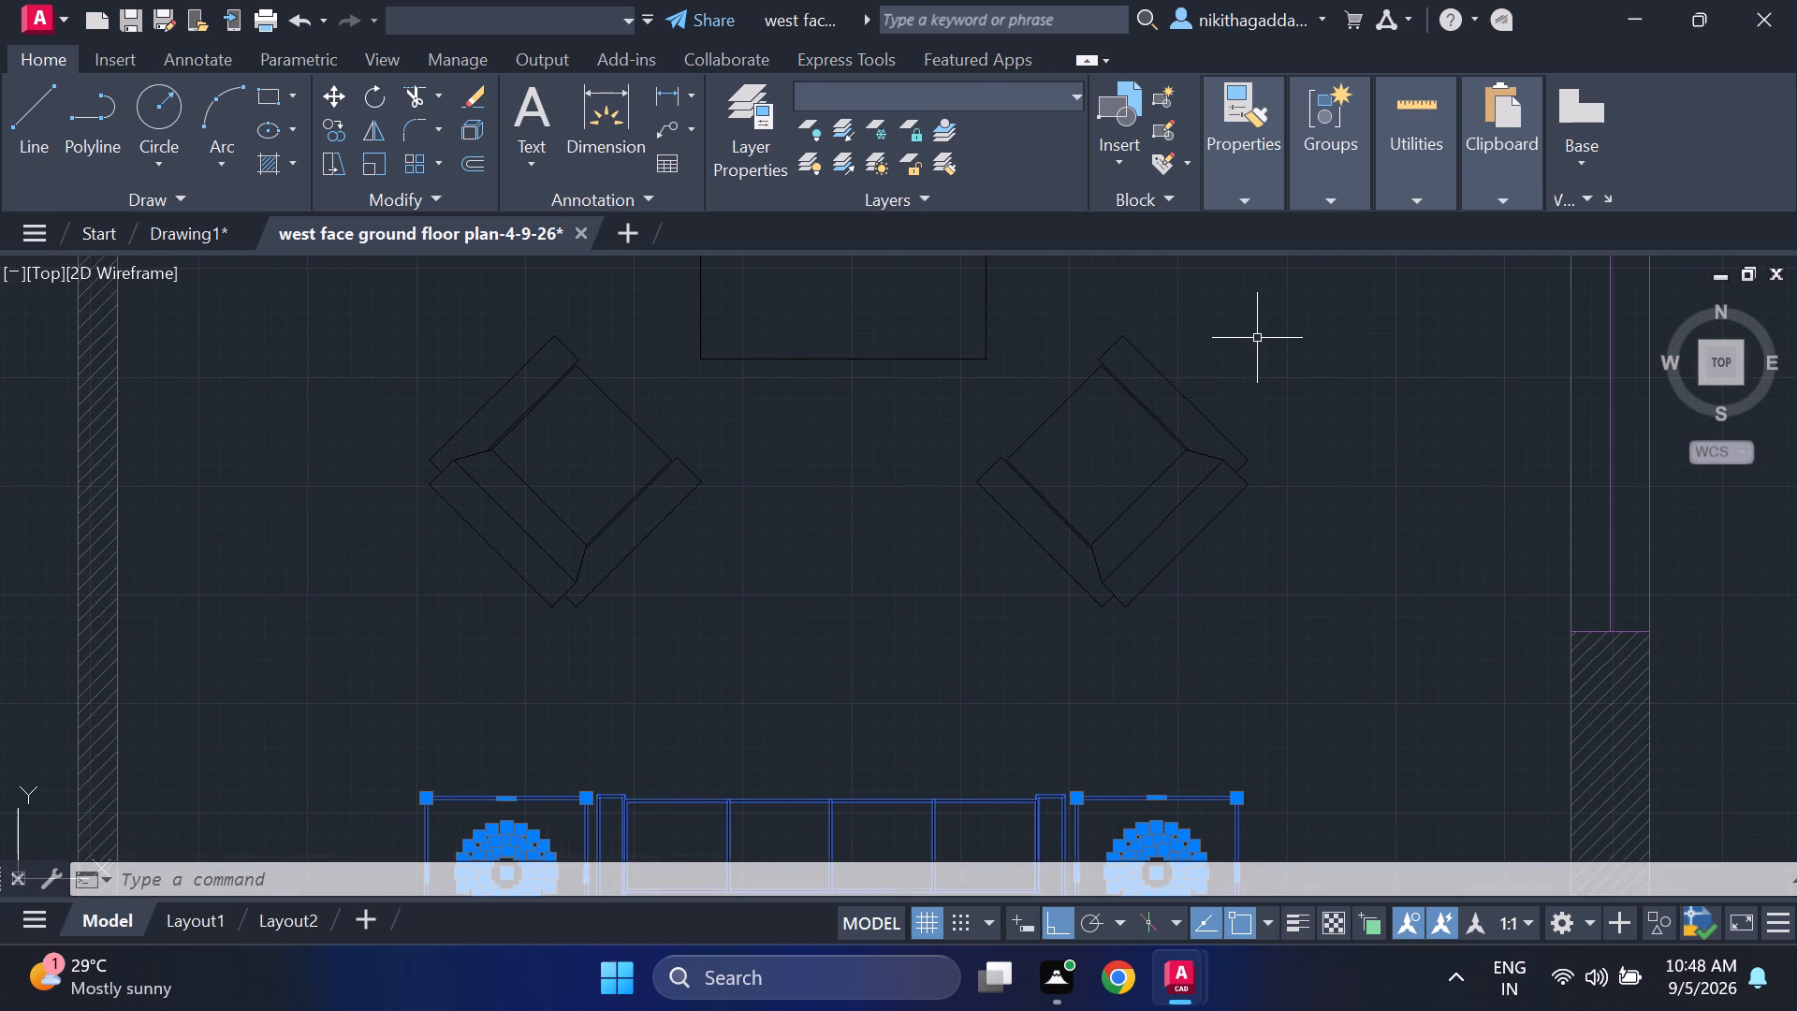
drag(1312, 349, 1261, 360)
click(460, 596)
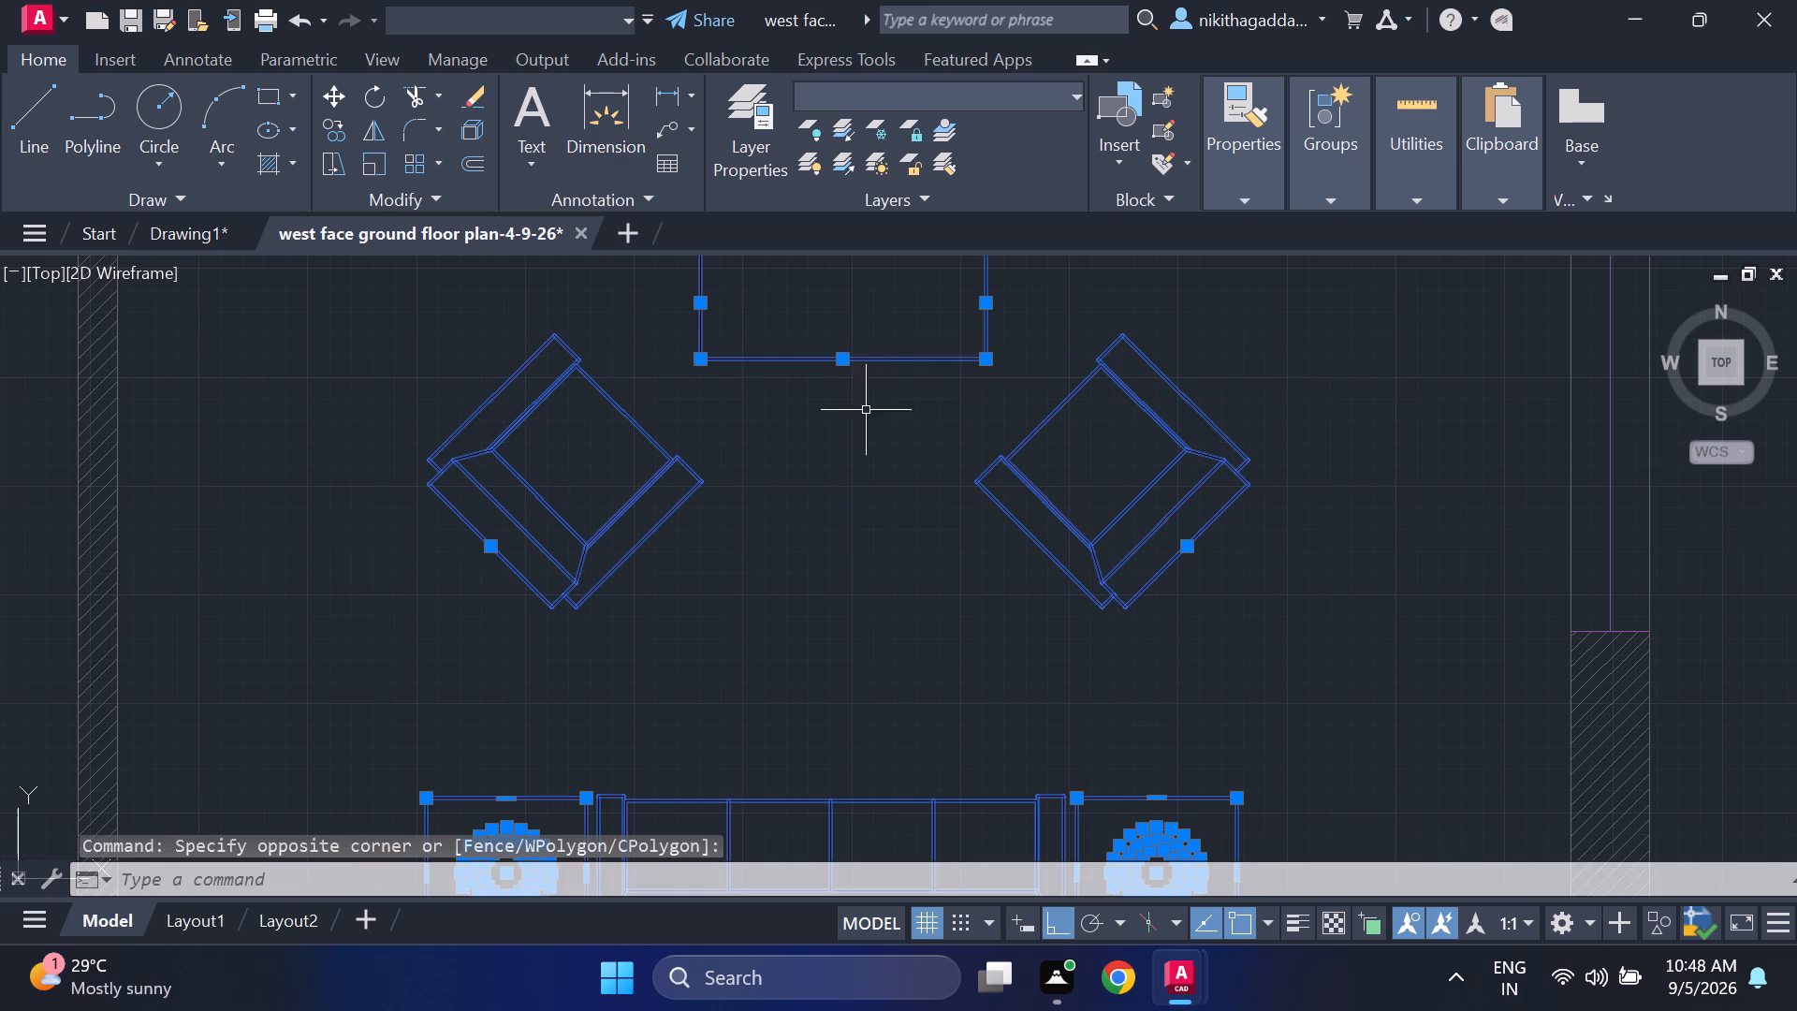
Add the WC fixture in the TOILET to the selection.
scroll(898, 464, down, 4)
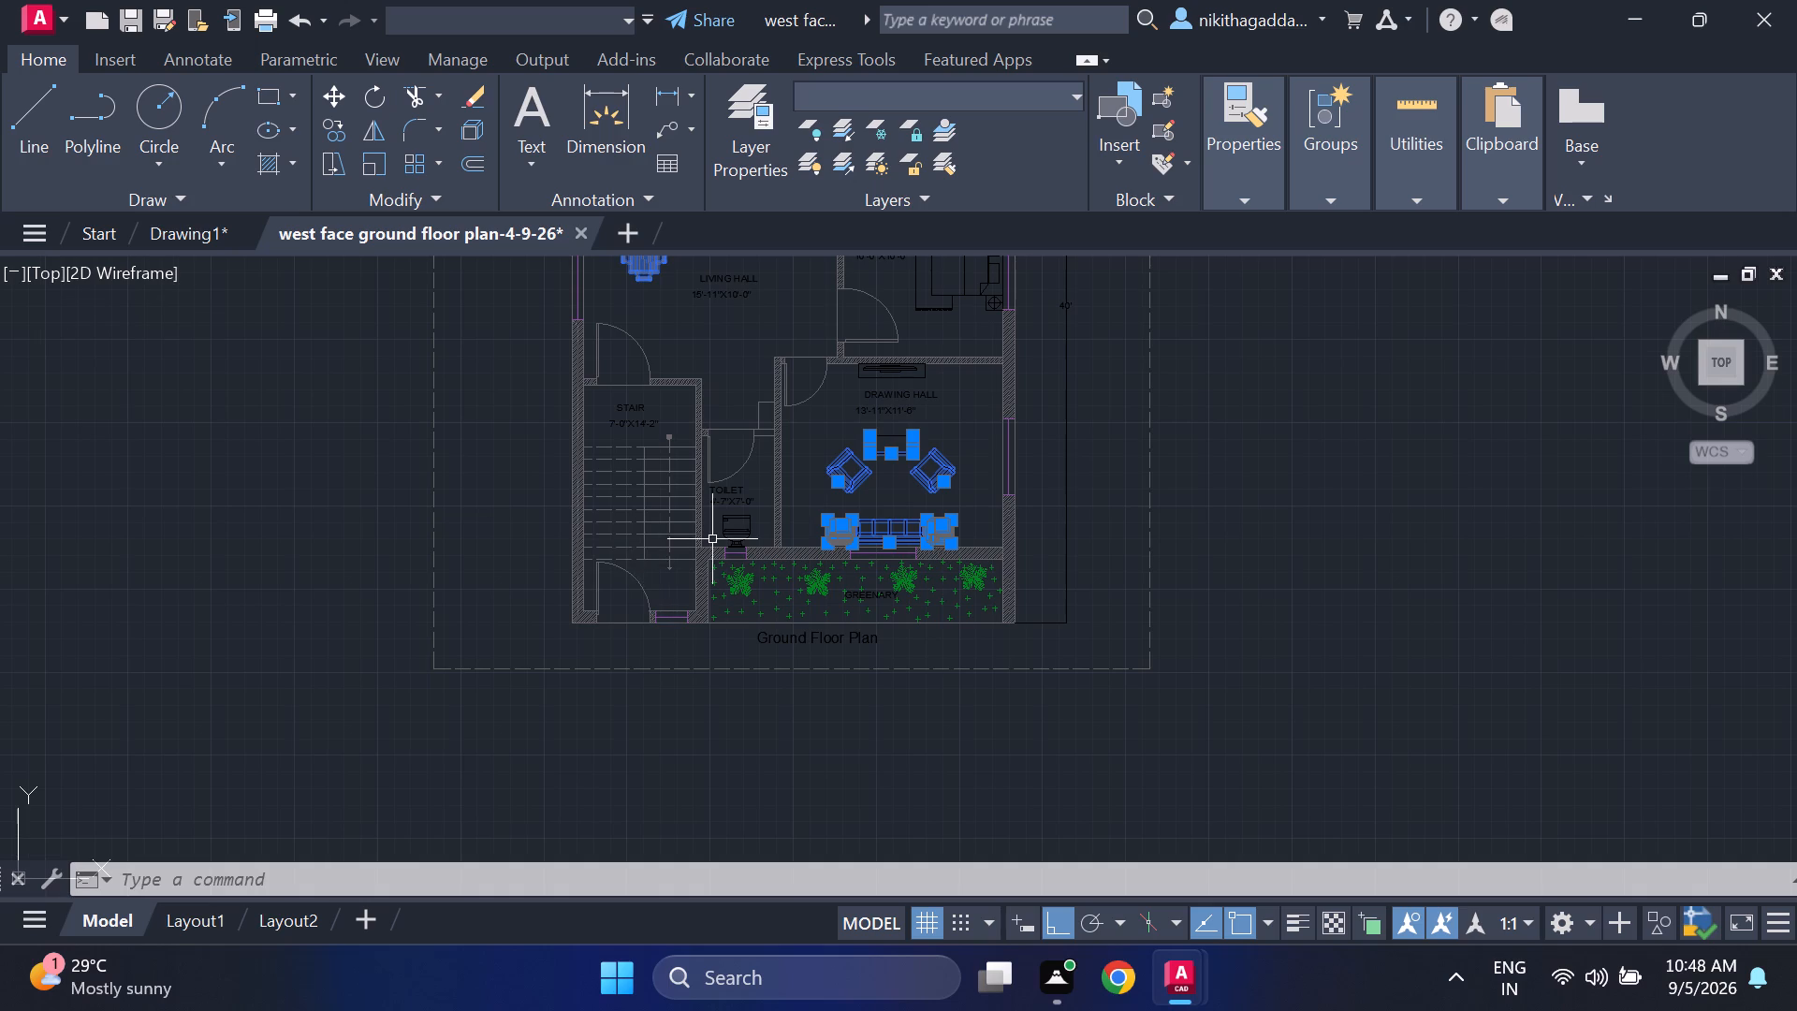
scroll(717, 539, up, 4)
click(985, 409)
click(718, 541)
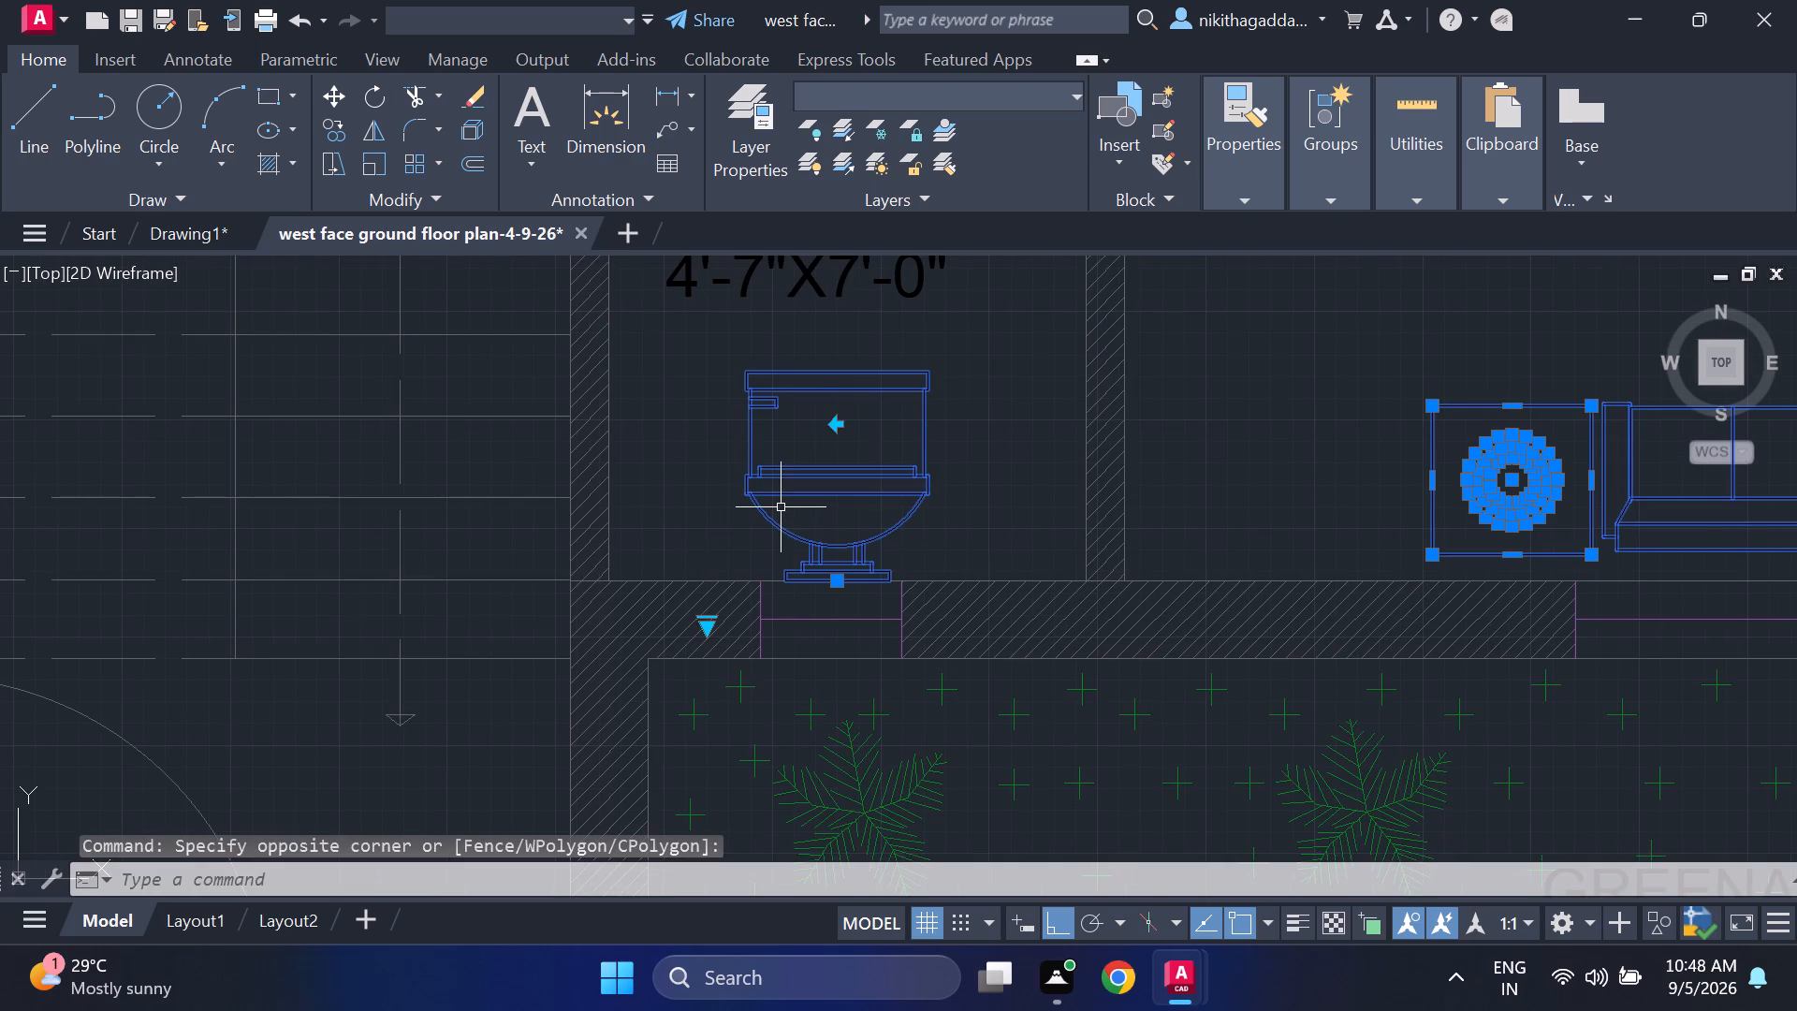
Add the TV unit on the DRAWING HALL's north wall and copy all the selected furniture and fixtures to the clipboard.
scroll(942, 471, down, 1)
middle_drag(923, 385, 921, 386)
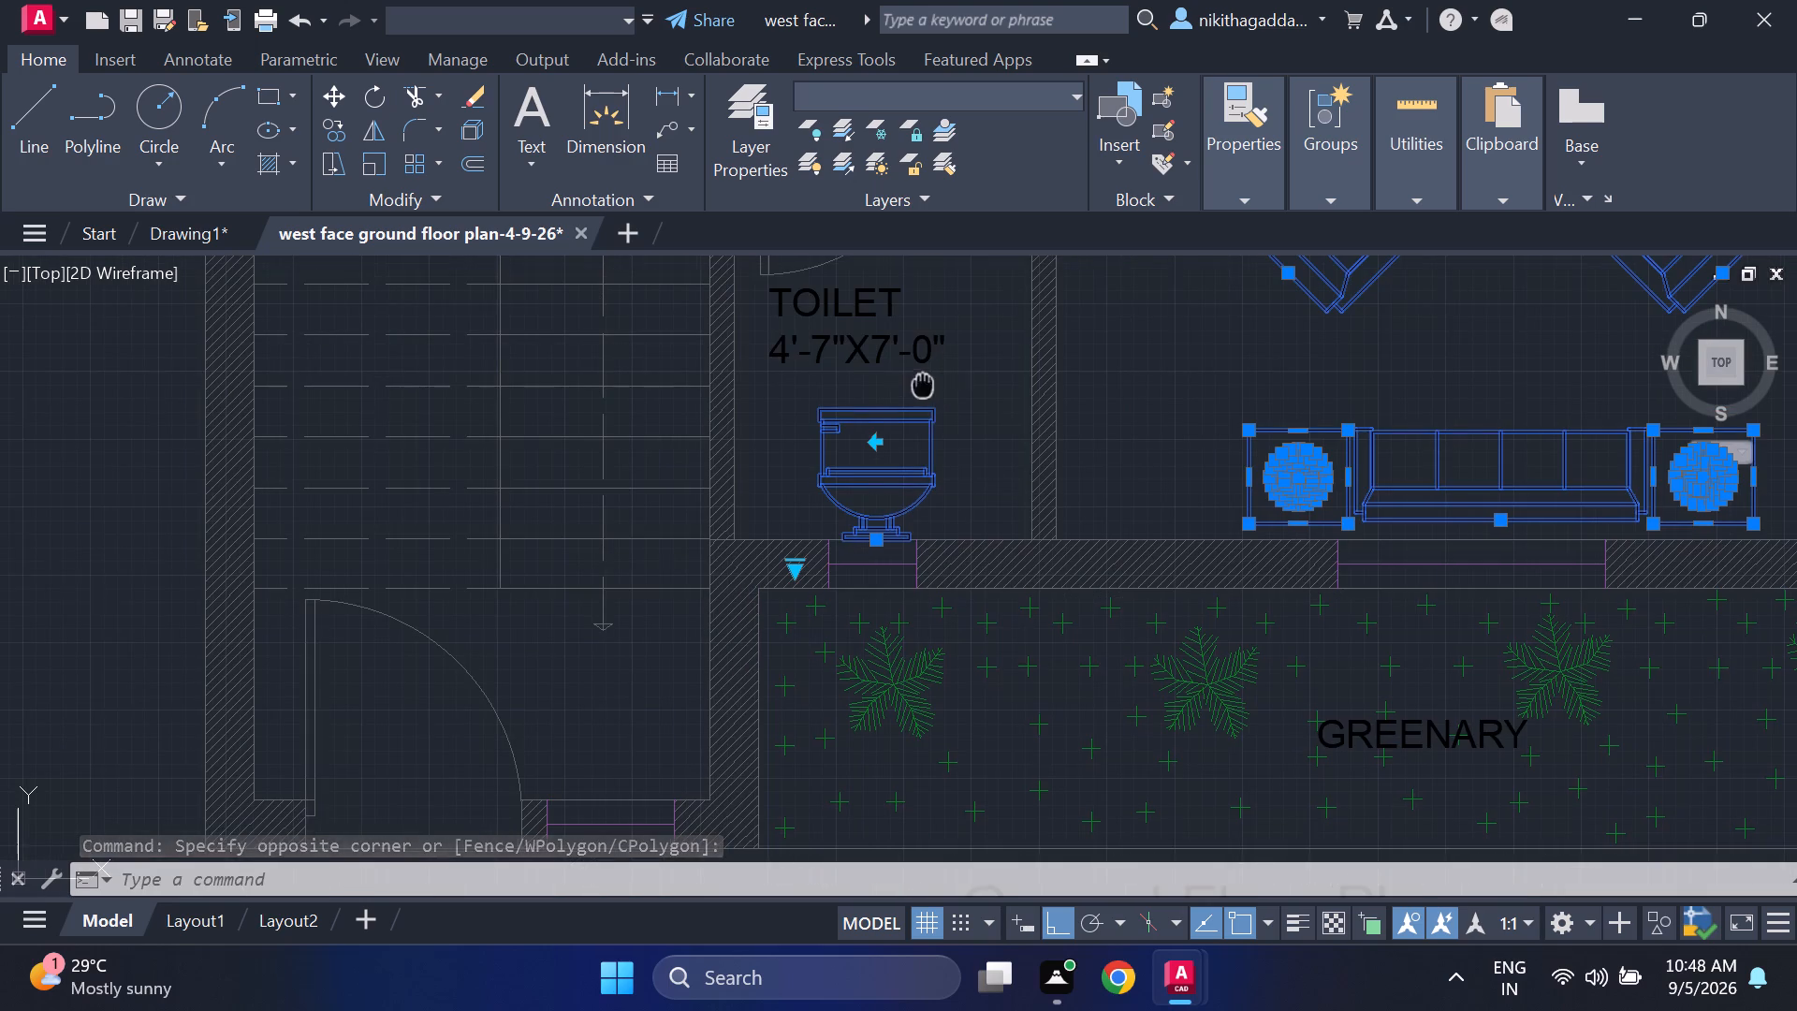
middle_drag(921, 386, 840, 723)
scroll(910, 603, down, 3)
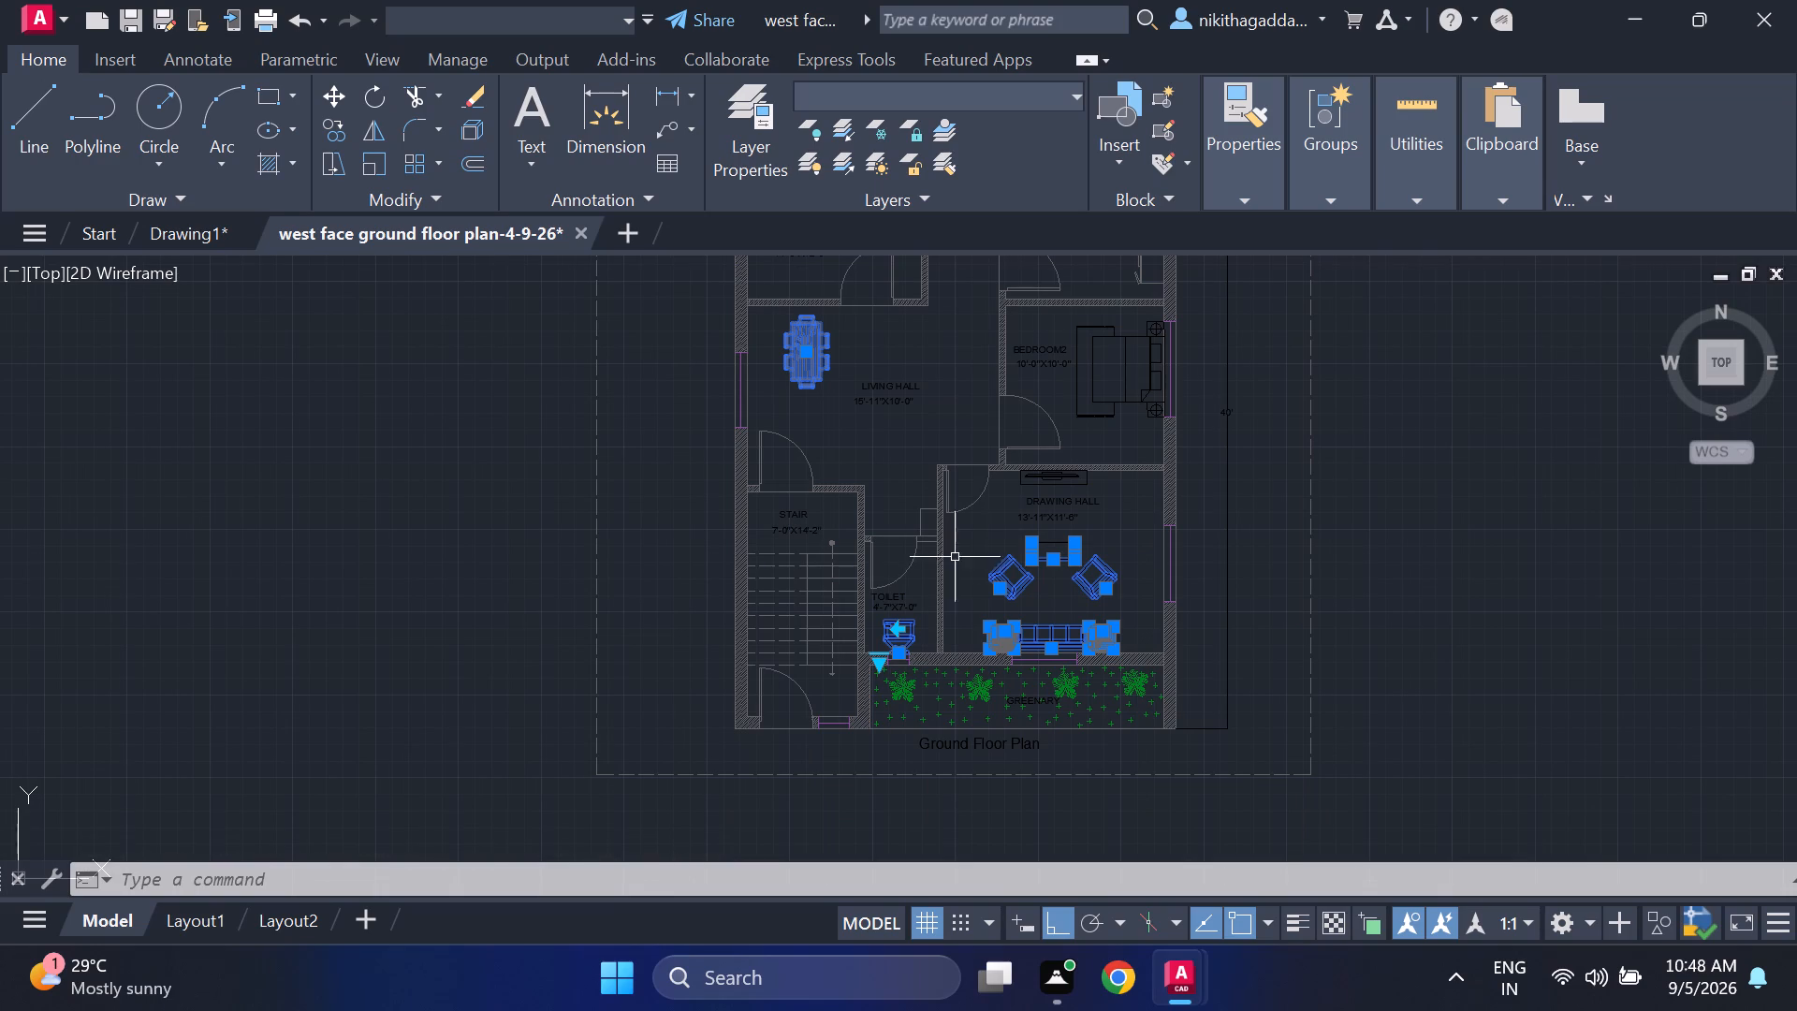
scroll(929, 429, down, 1)
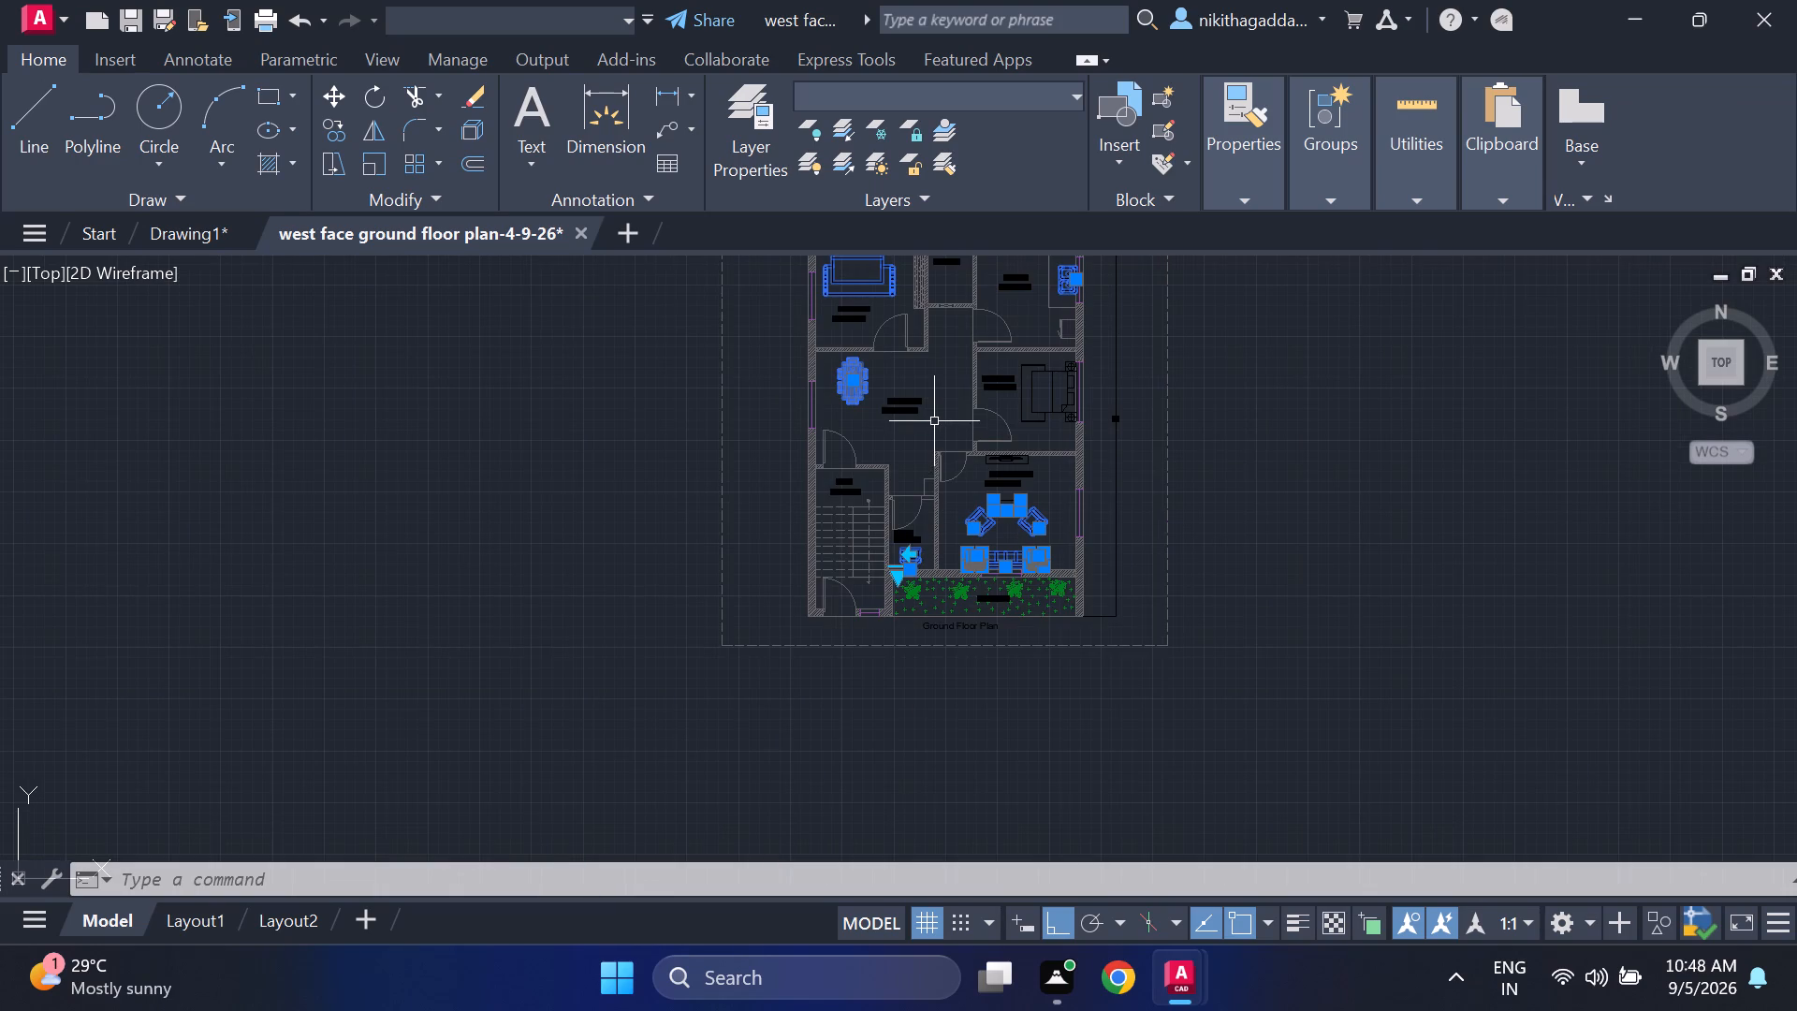
middle_drag(926, 432, 884, 500)
scroll(951, 570, up, 3)
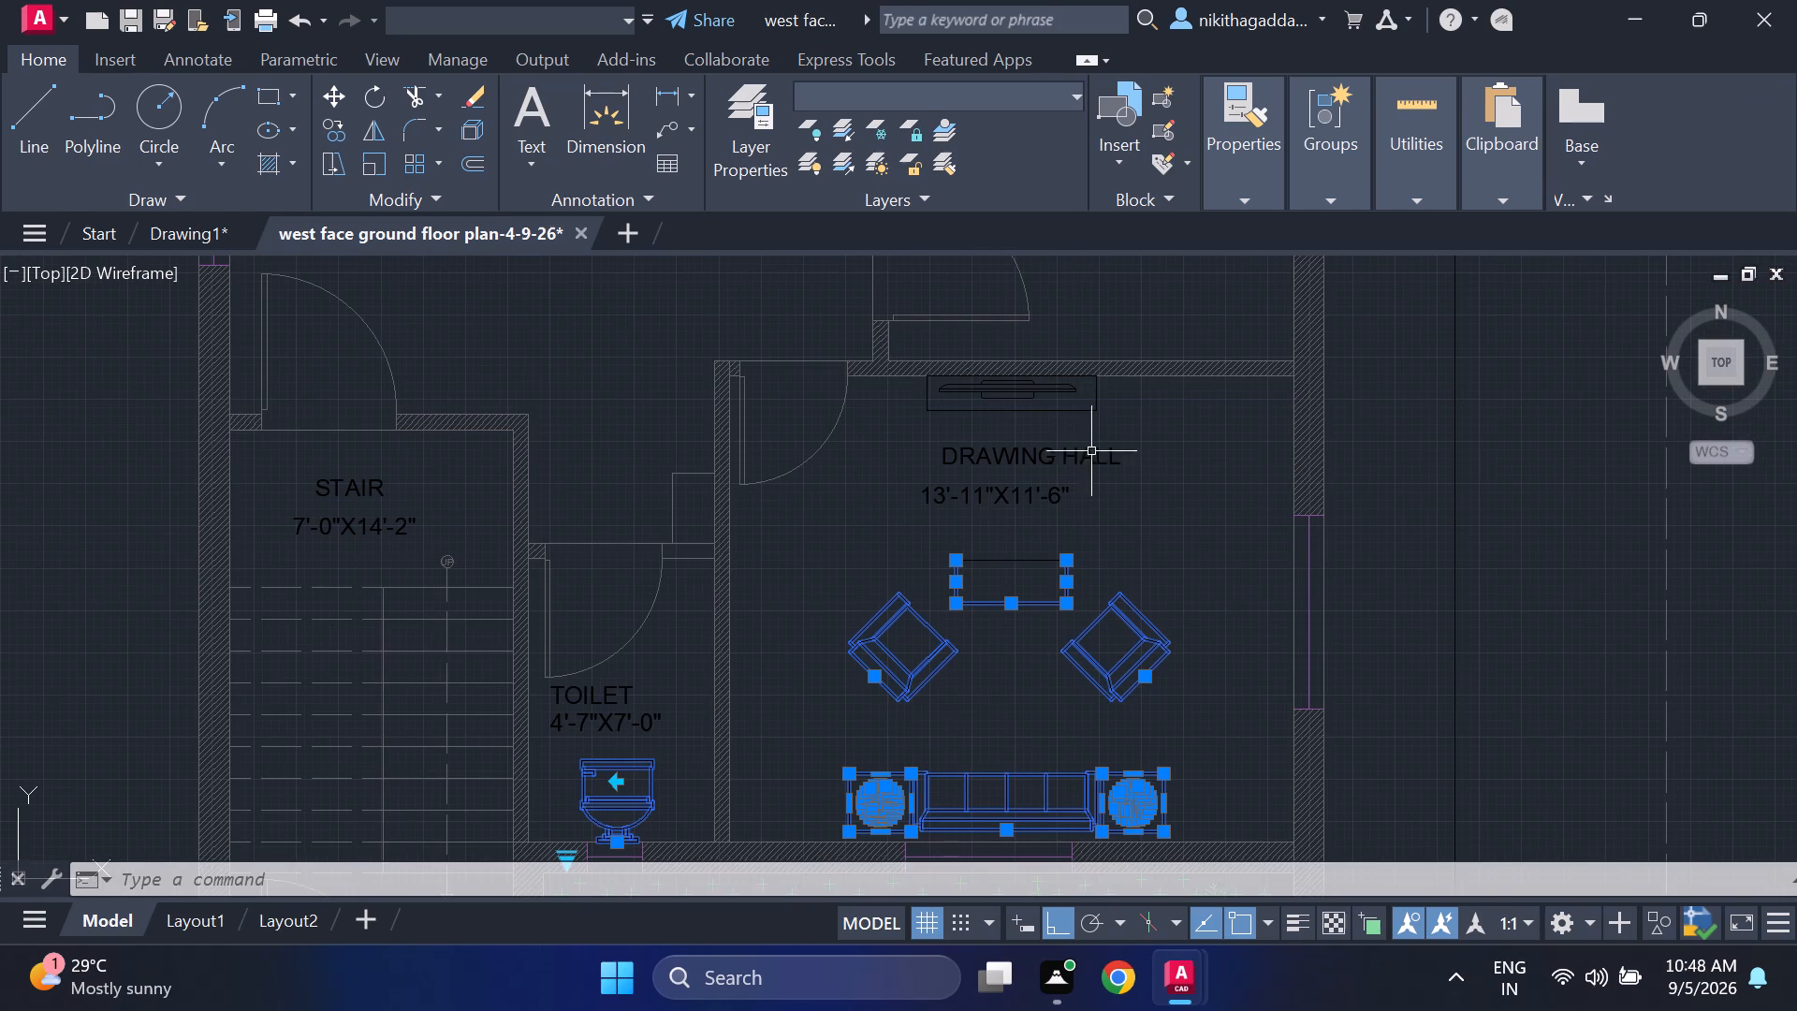
click(1122, 394)
click(897, 423)
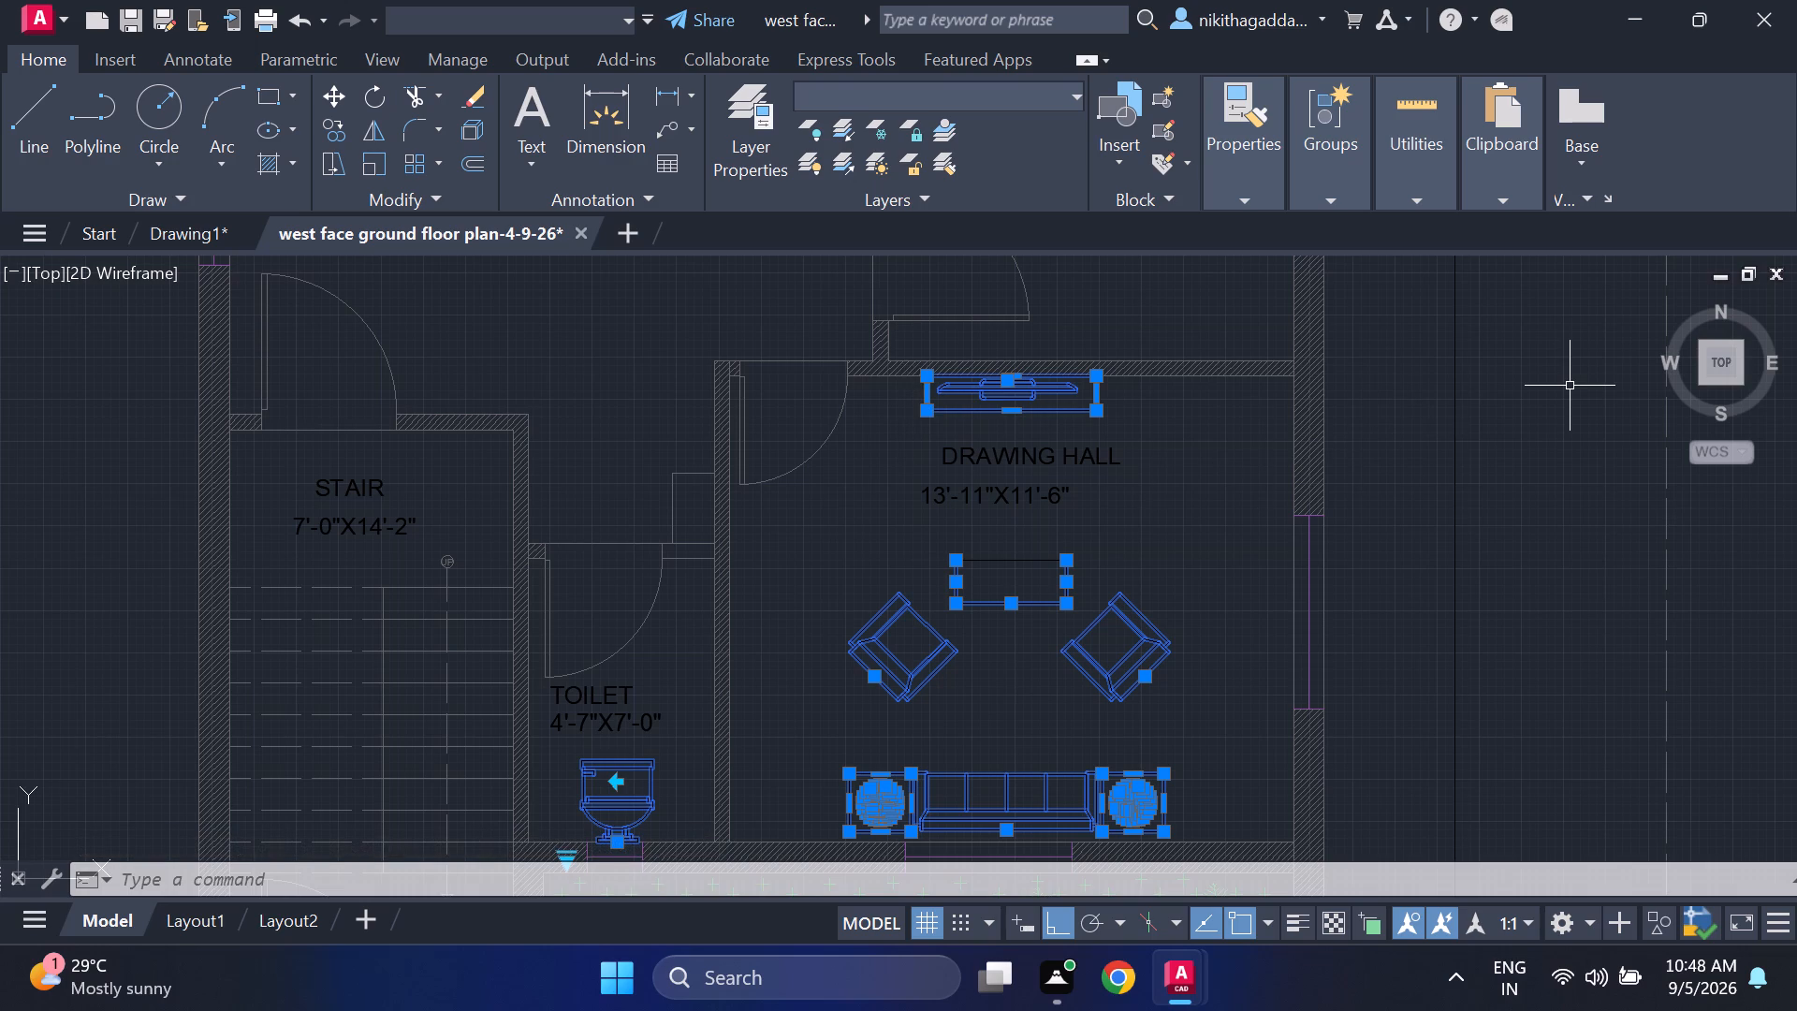
key(ctrl+c)
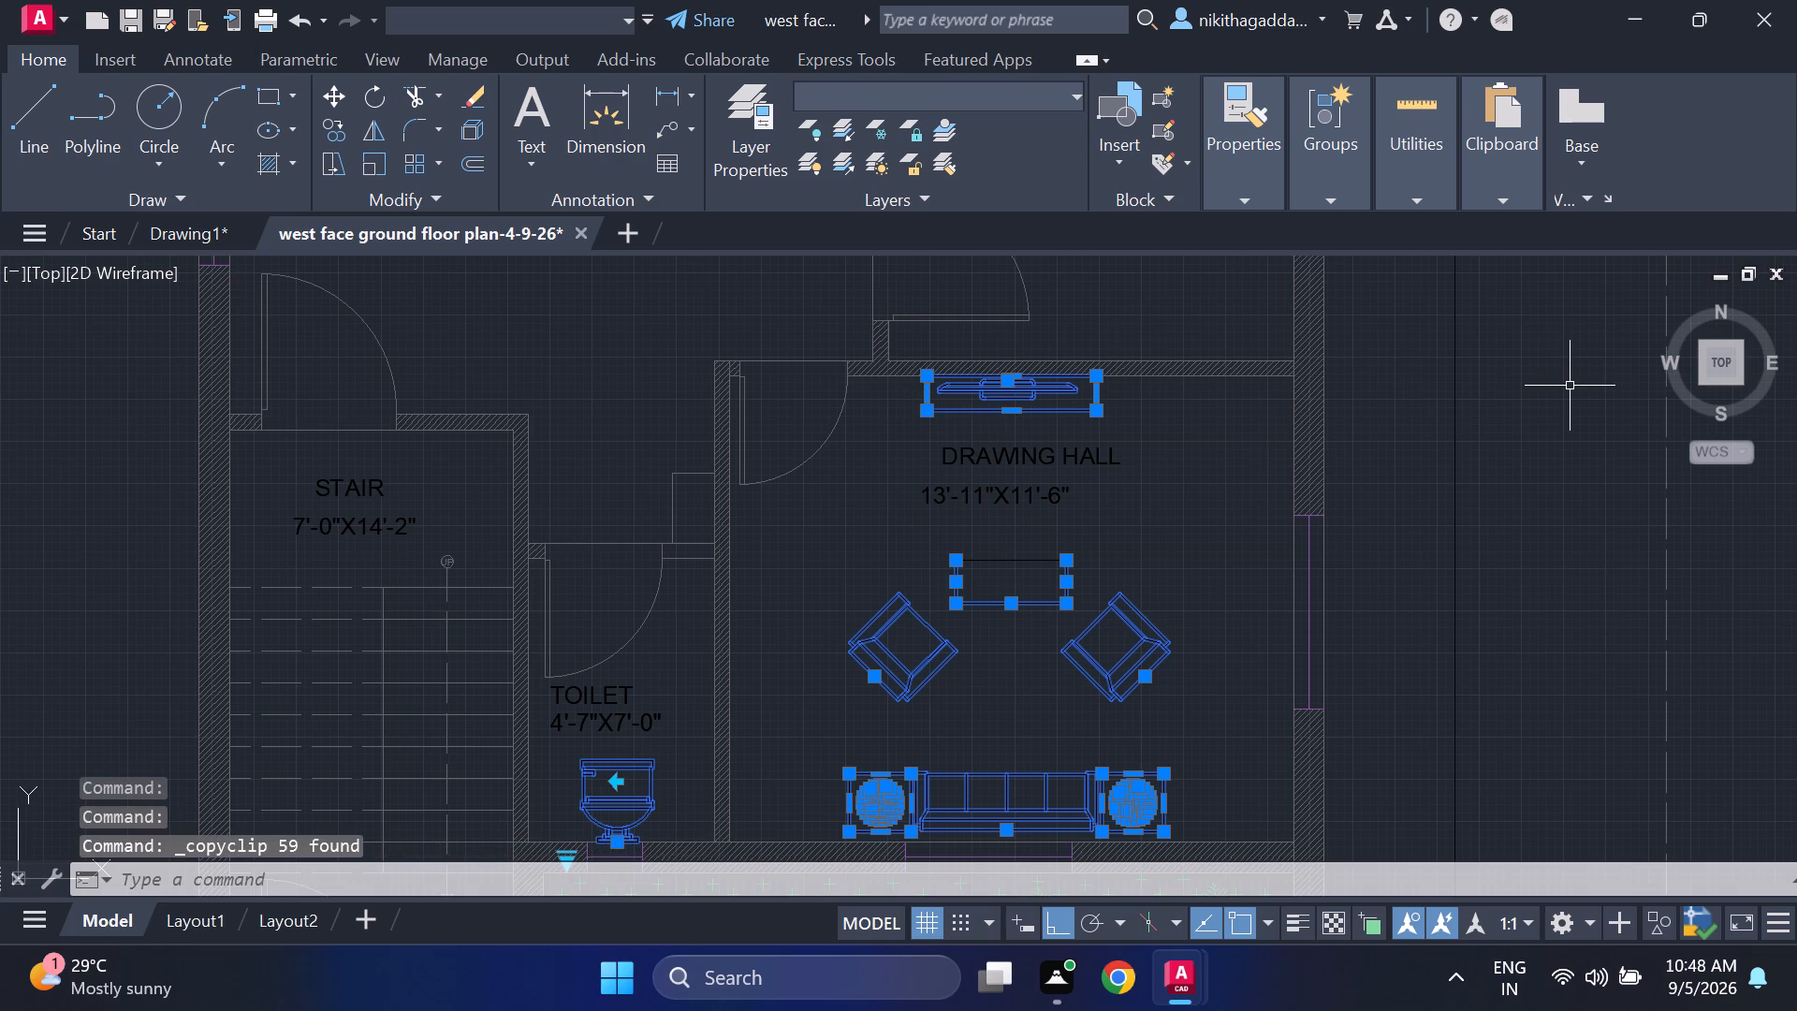
Switch to Drawing1 and paste the copied furniture and fixtures in the empty area west of the house plan.
click(192, 243)
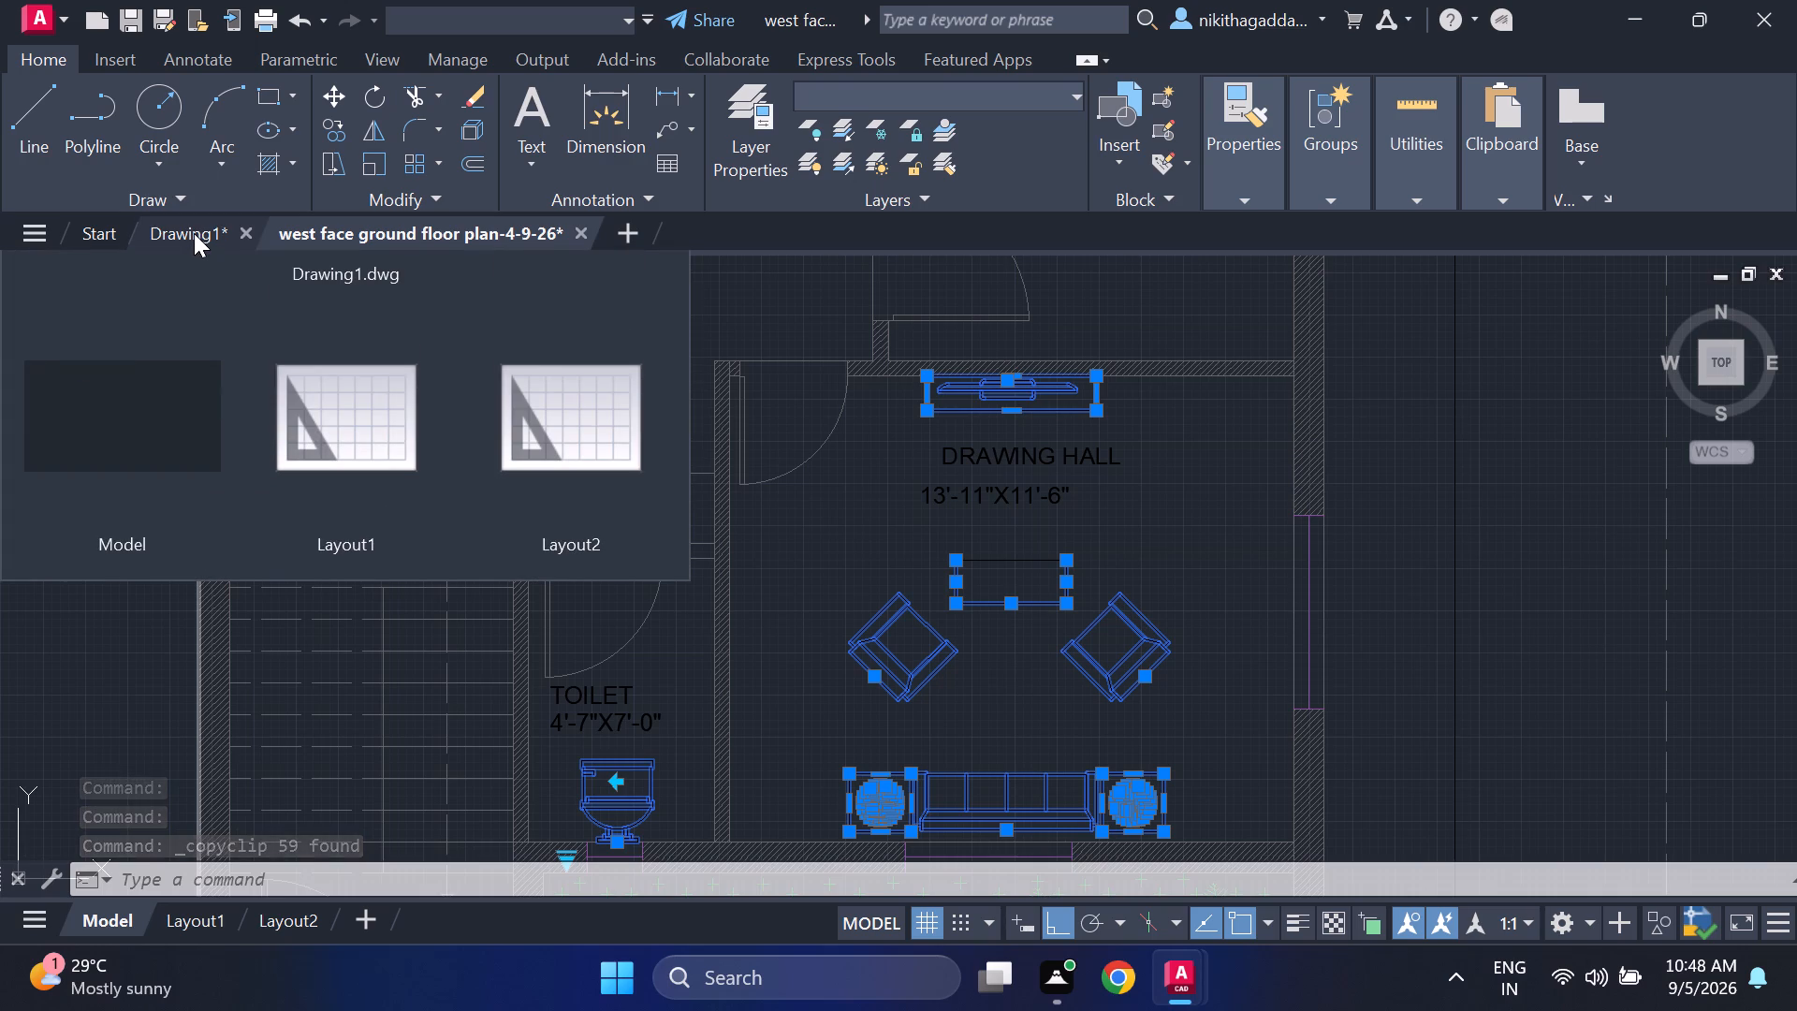
click(194, 233)
key(ctrl+v)
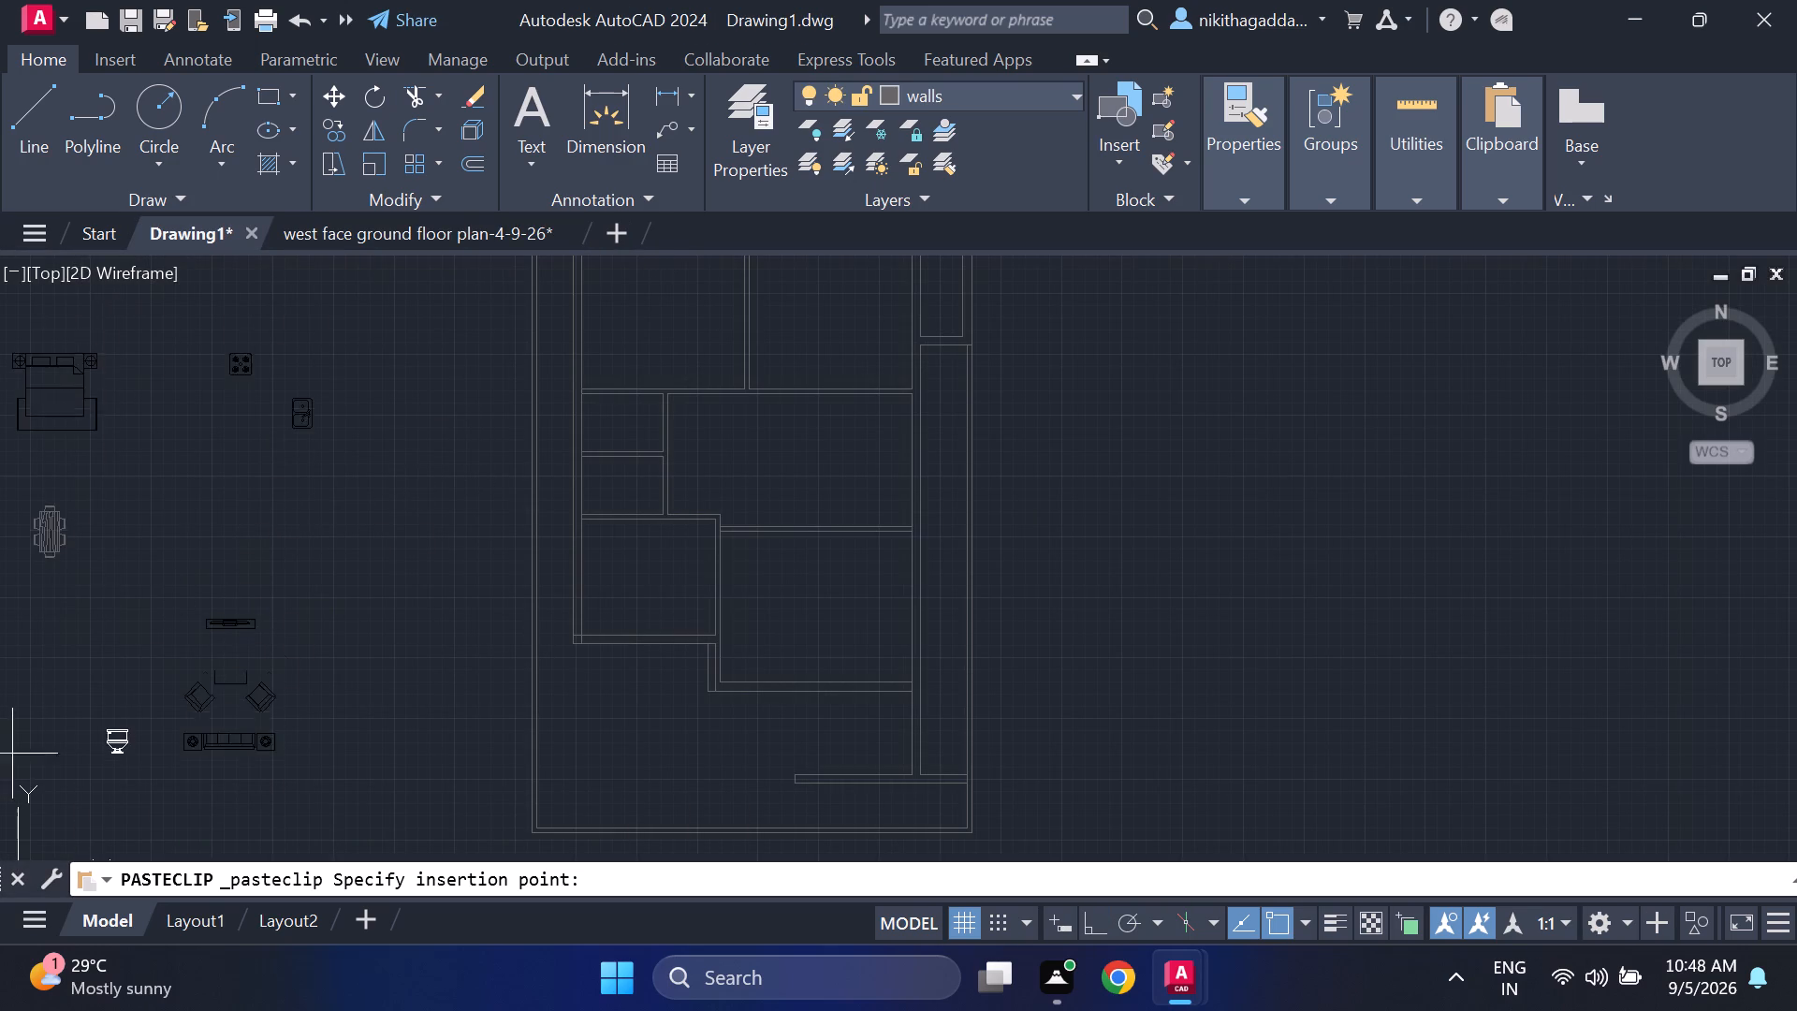
click(43, 710)
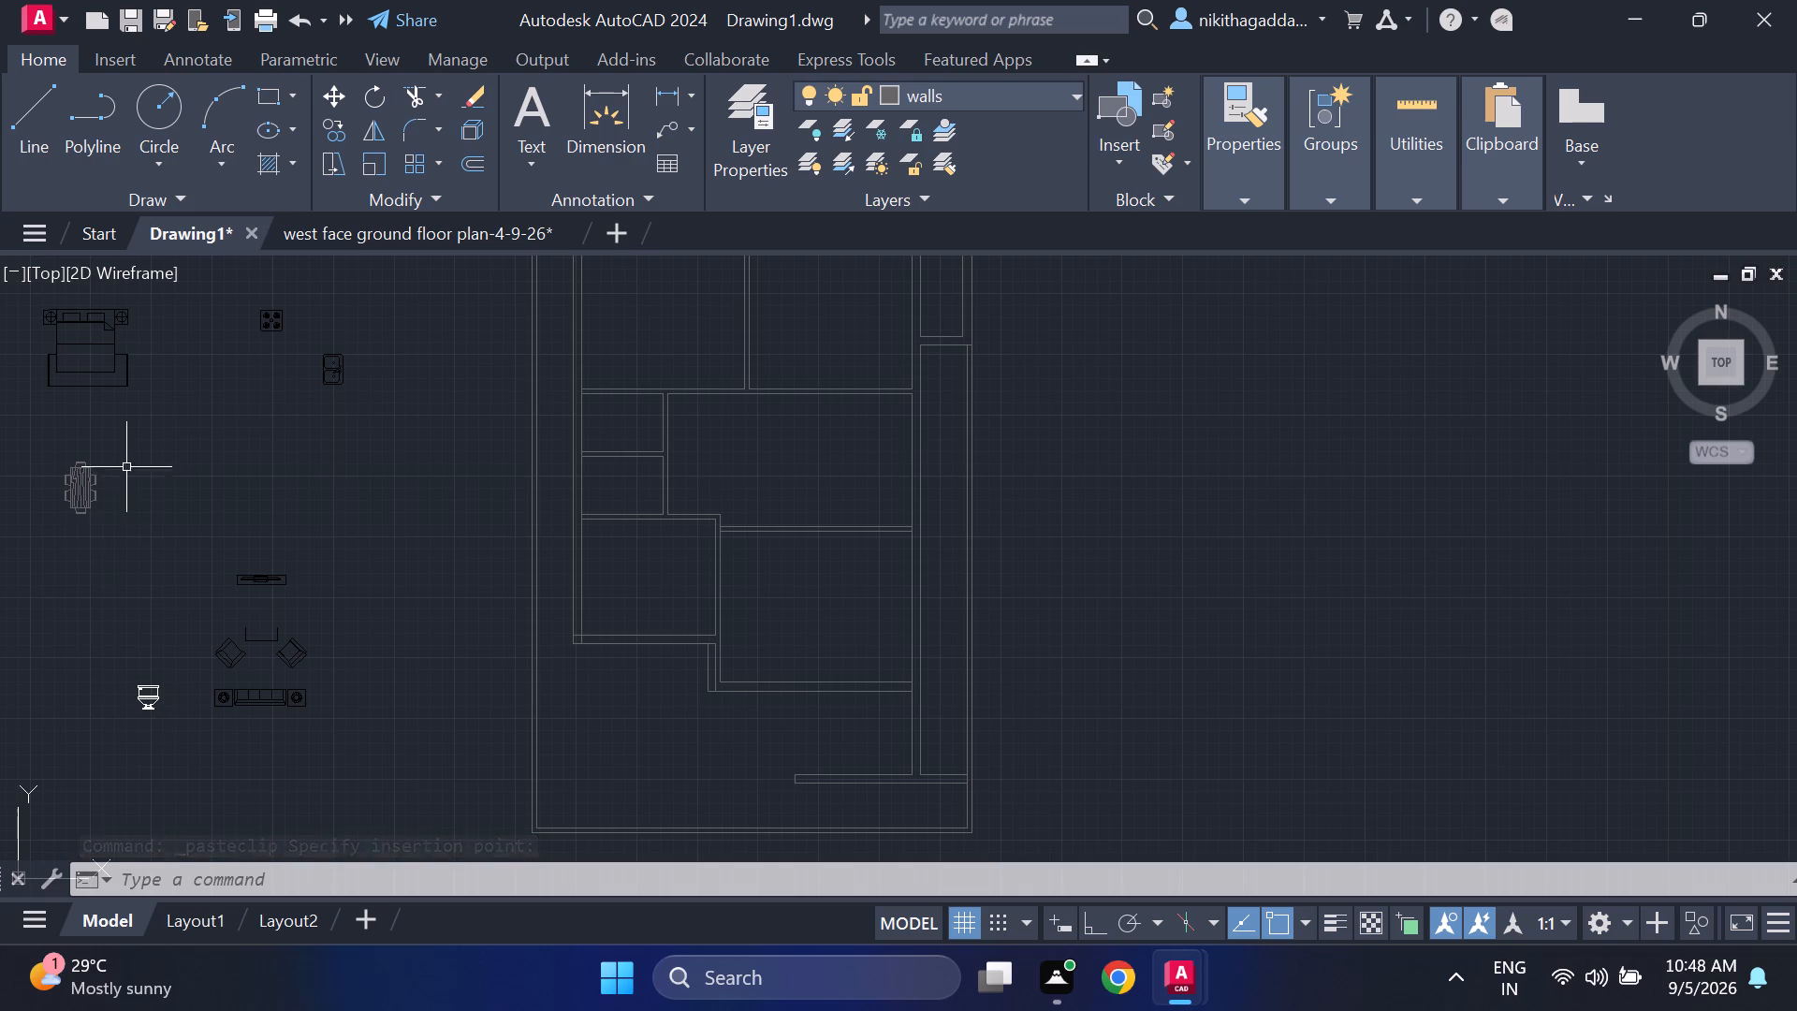
Move the pasted dining table set to the windows layer.
scroll(71, 475, up, 2)
drag(228, 427, 174, 473)
click(0, 608)
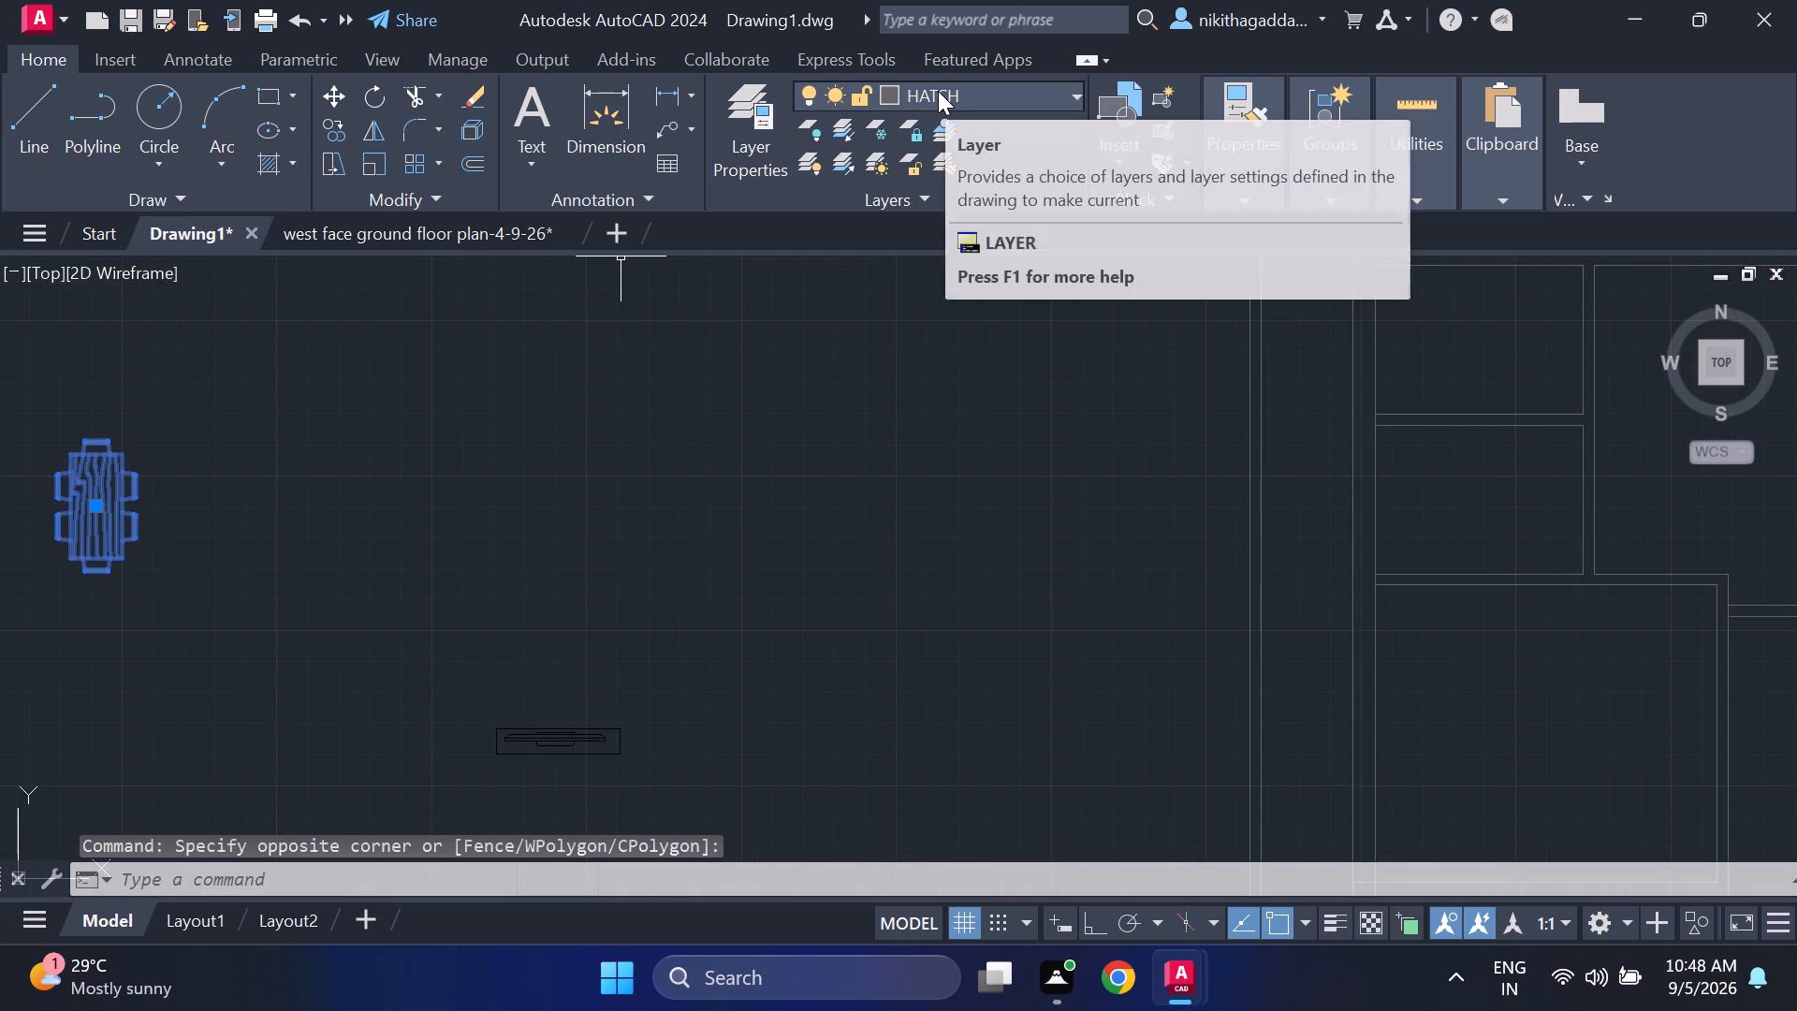
click(1076, 103)
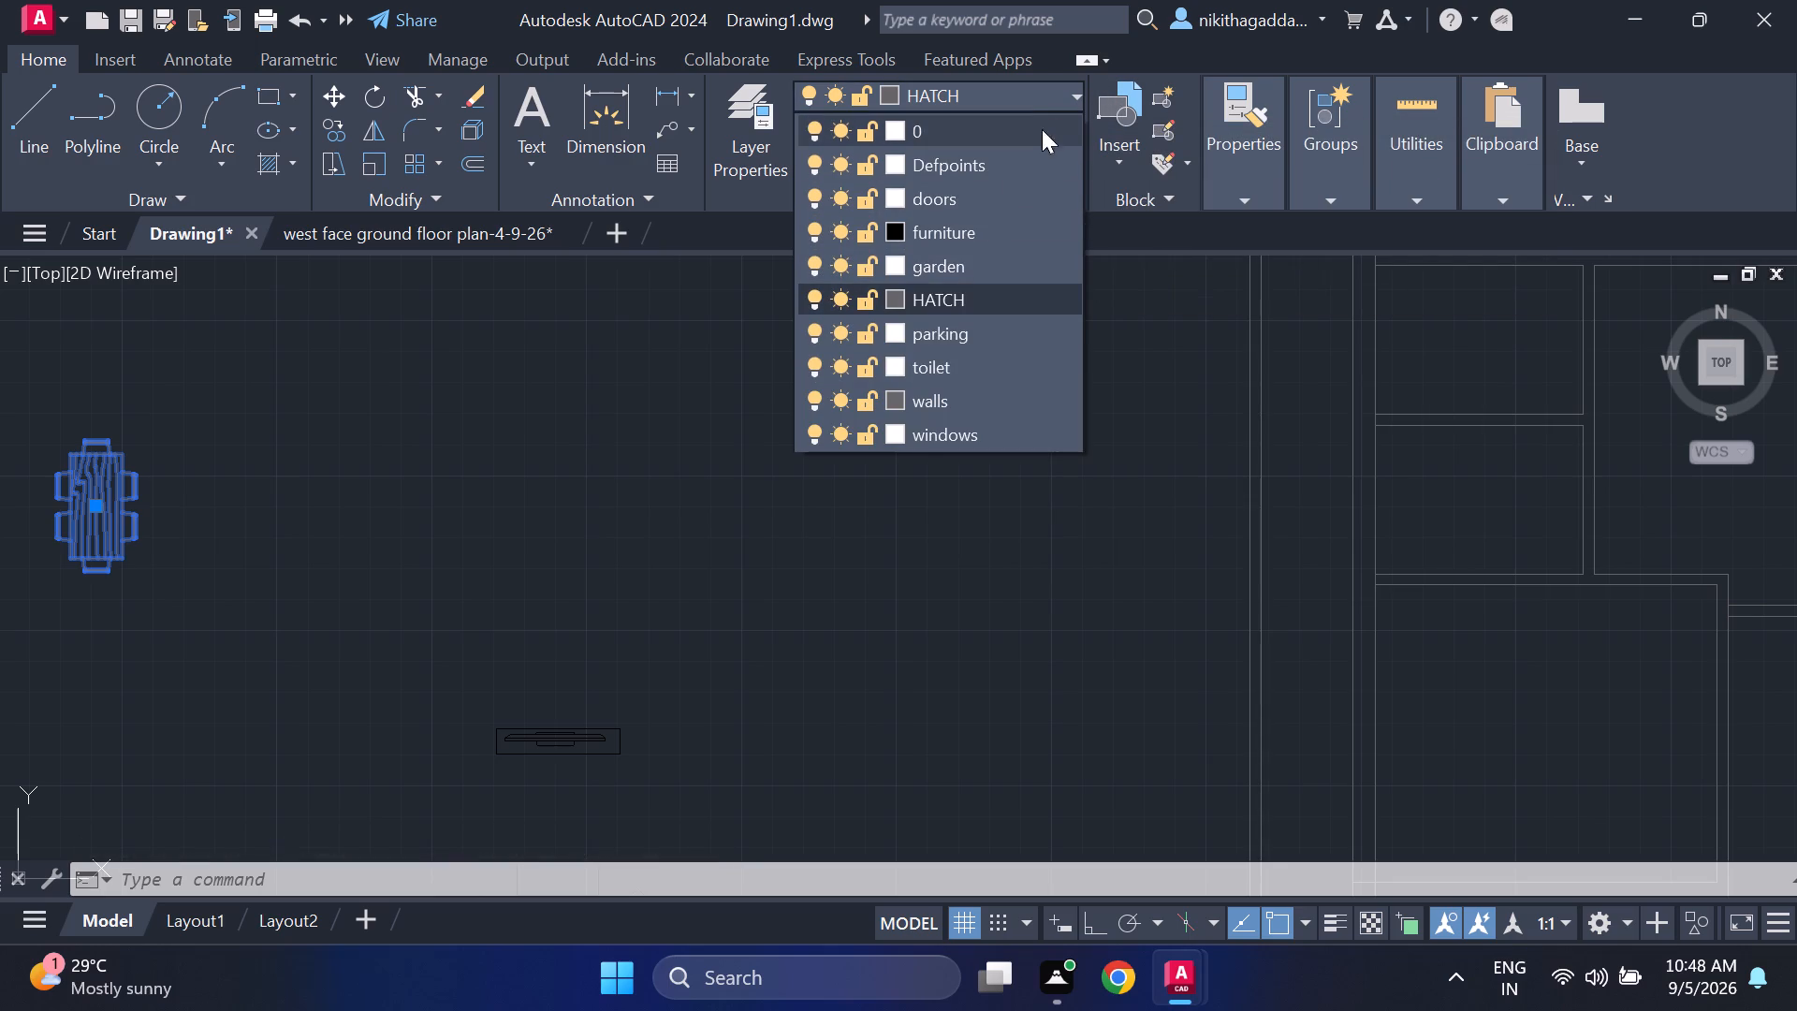
click(920, 432)
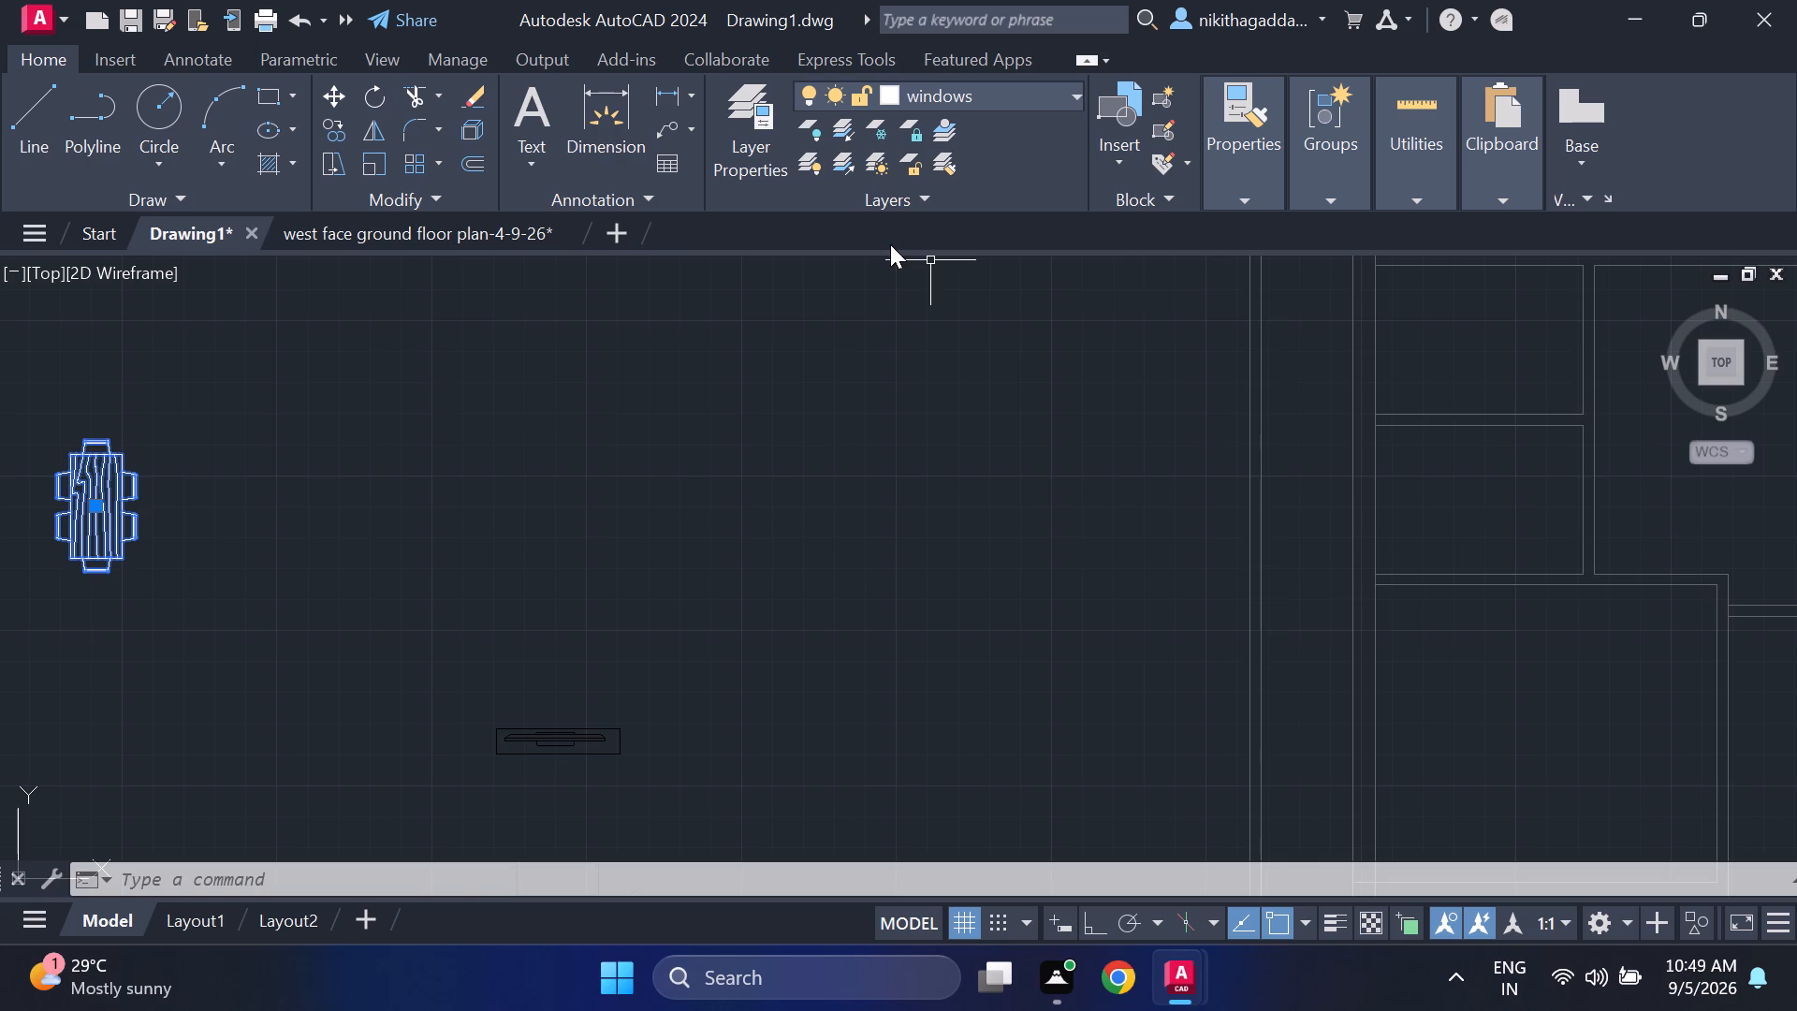
Reselect the pasted dining table set and check its layer against the available layers.
click(338, 423)
click(39, 614)
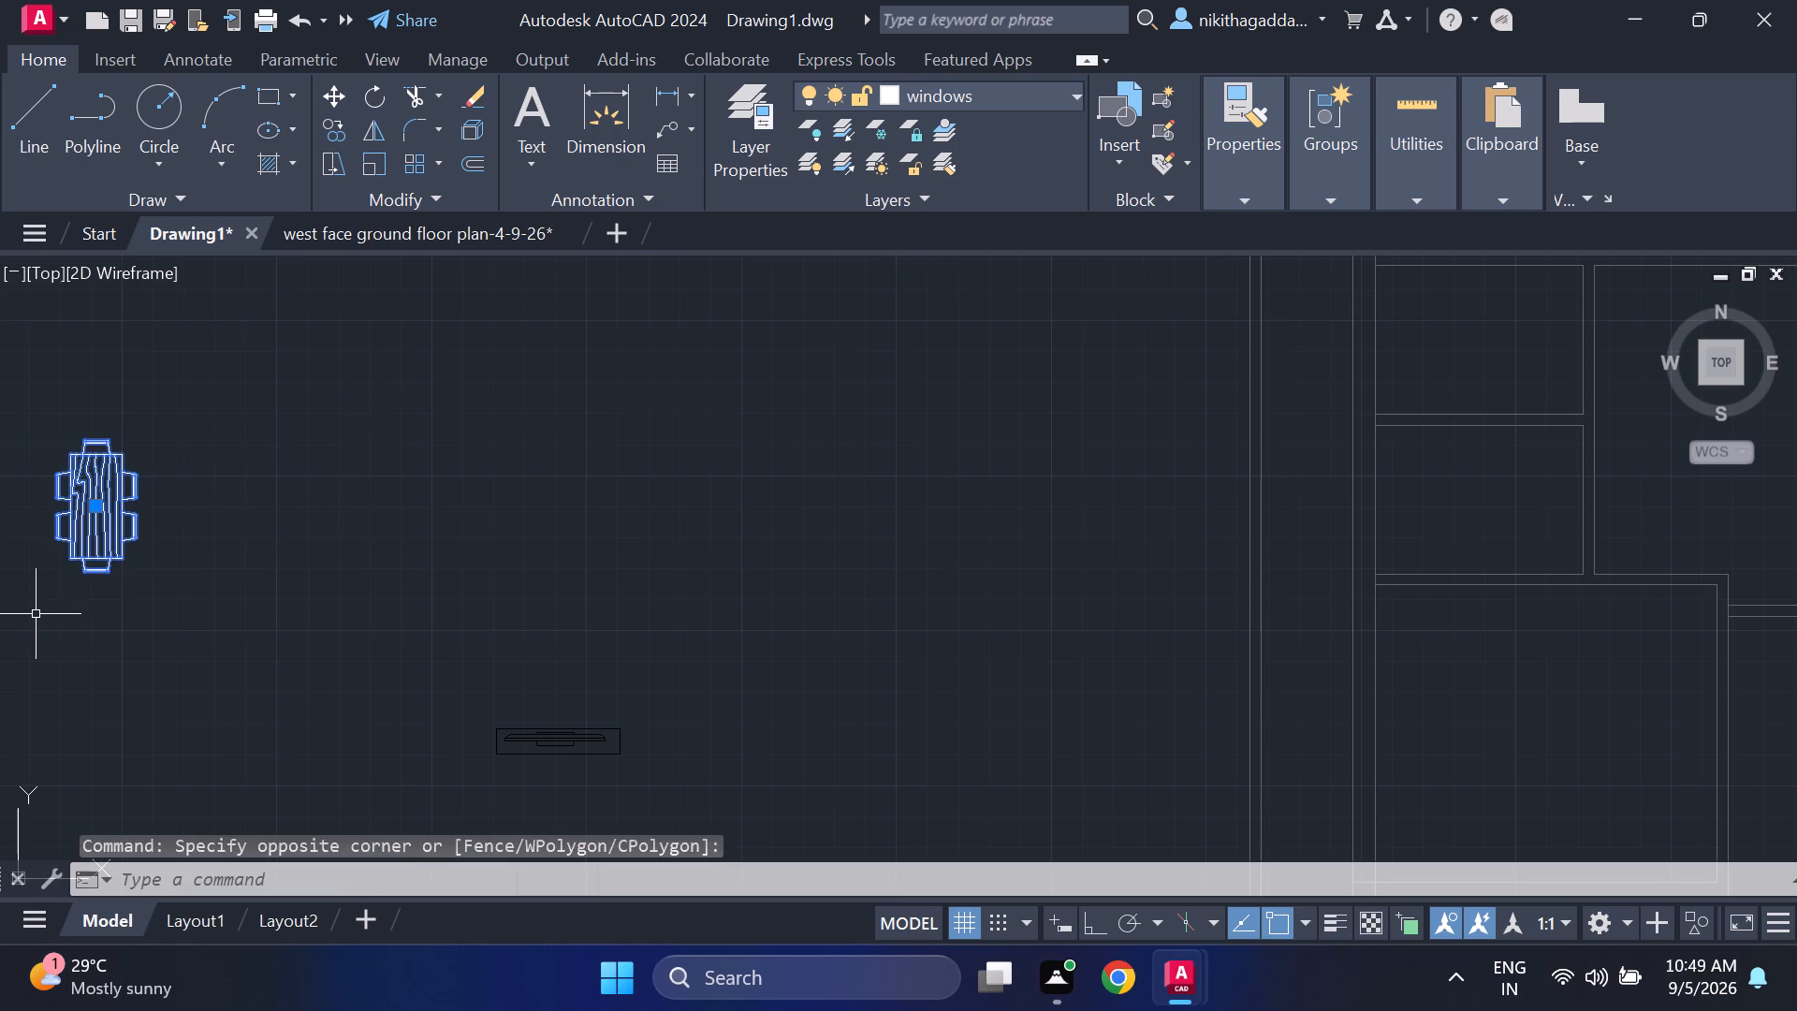
key(Escape)
key(Escape)
drag(161, 387, 154, 423)
click(59, 618)
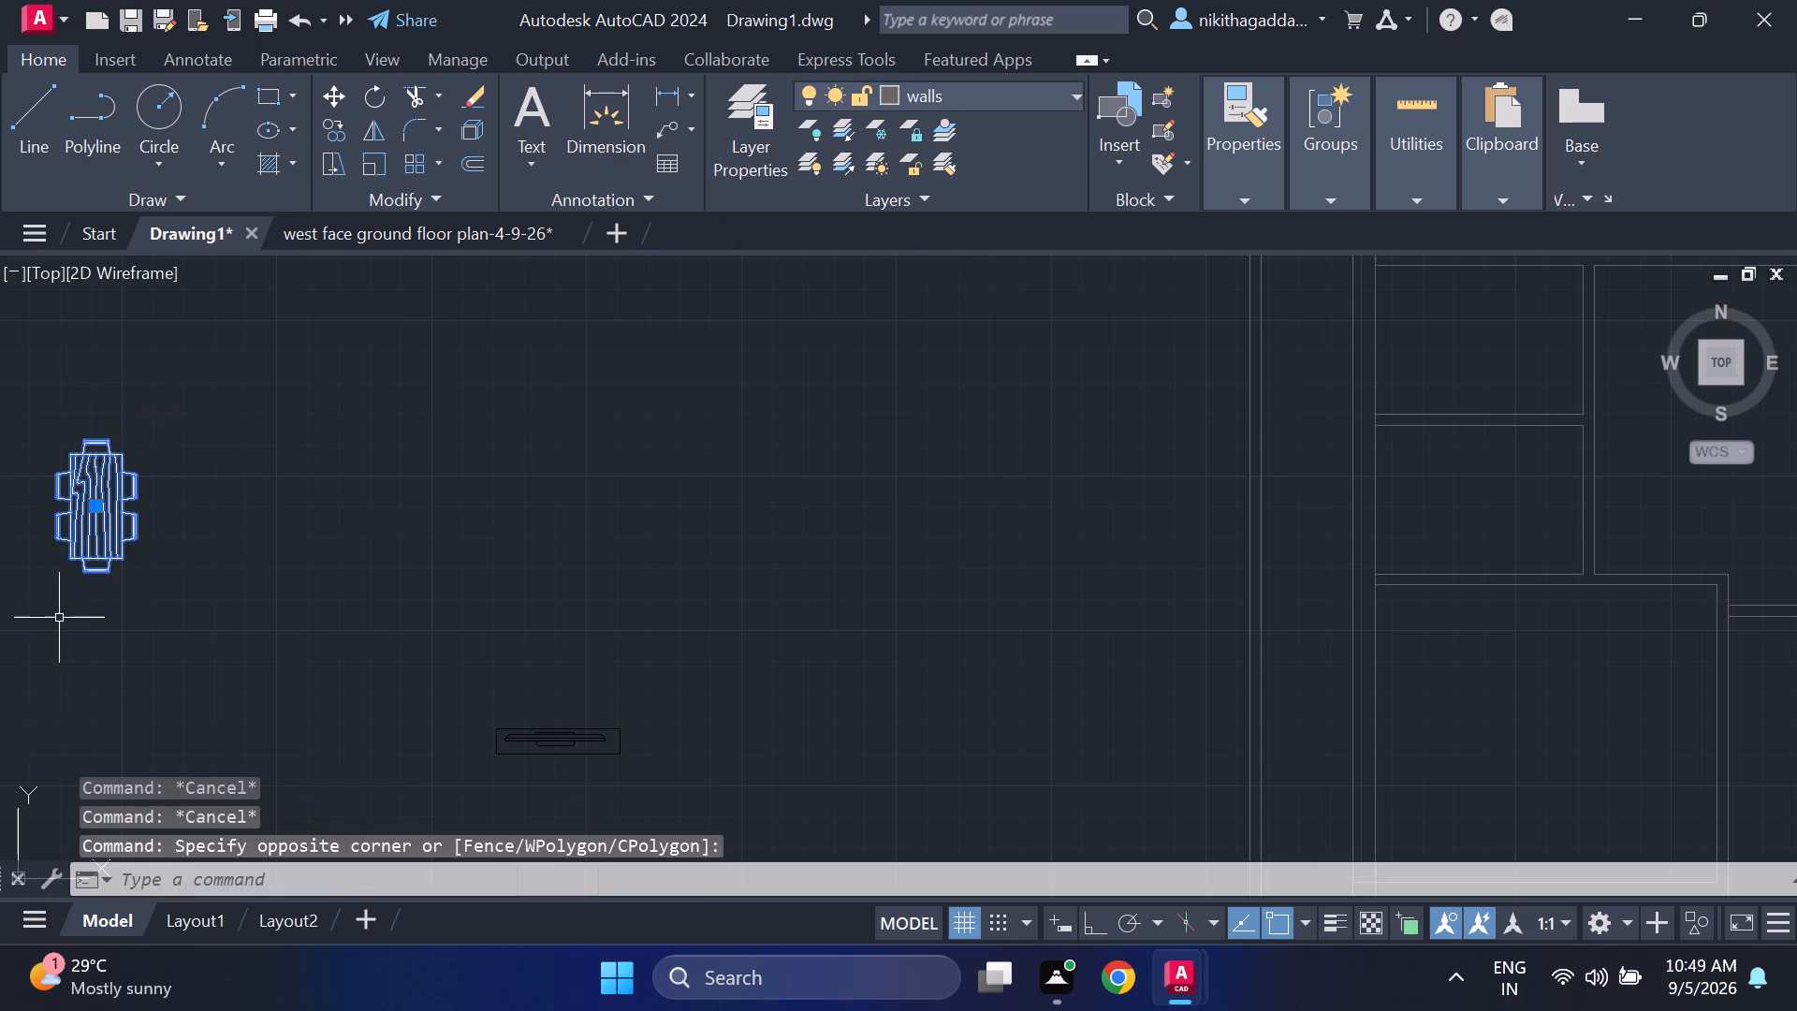
click(1059, 95)
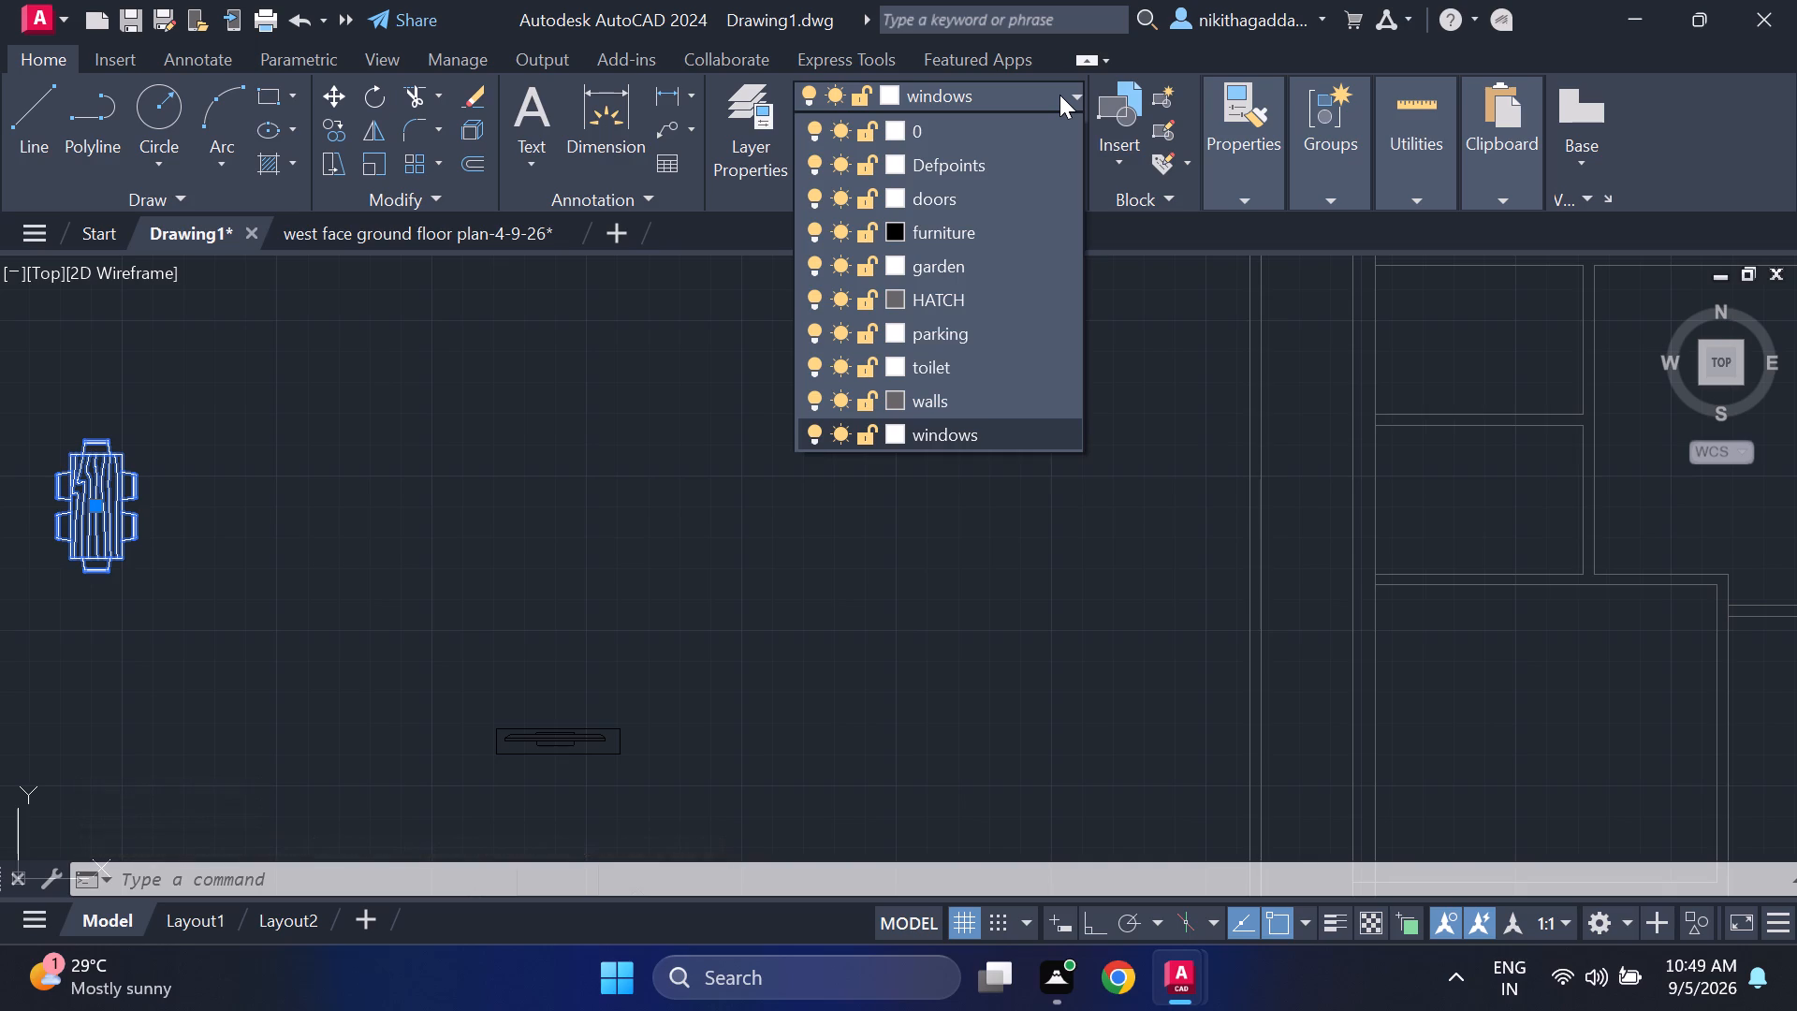
key(Escape)
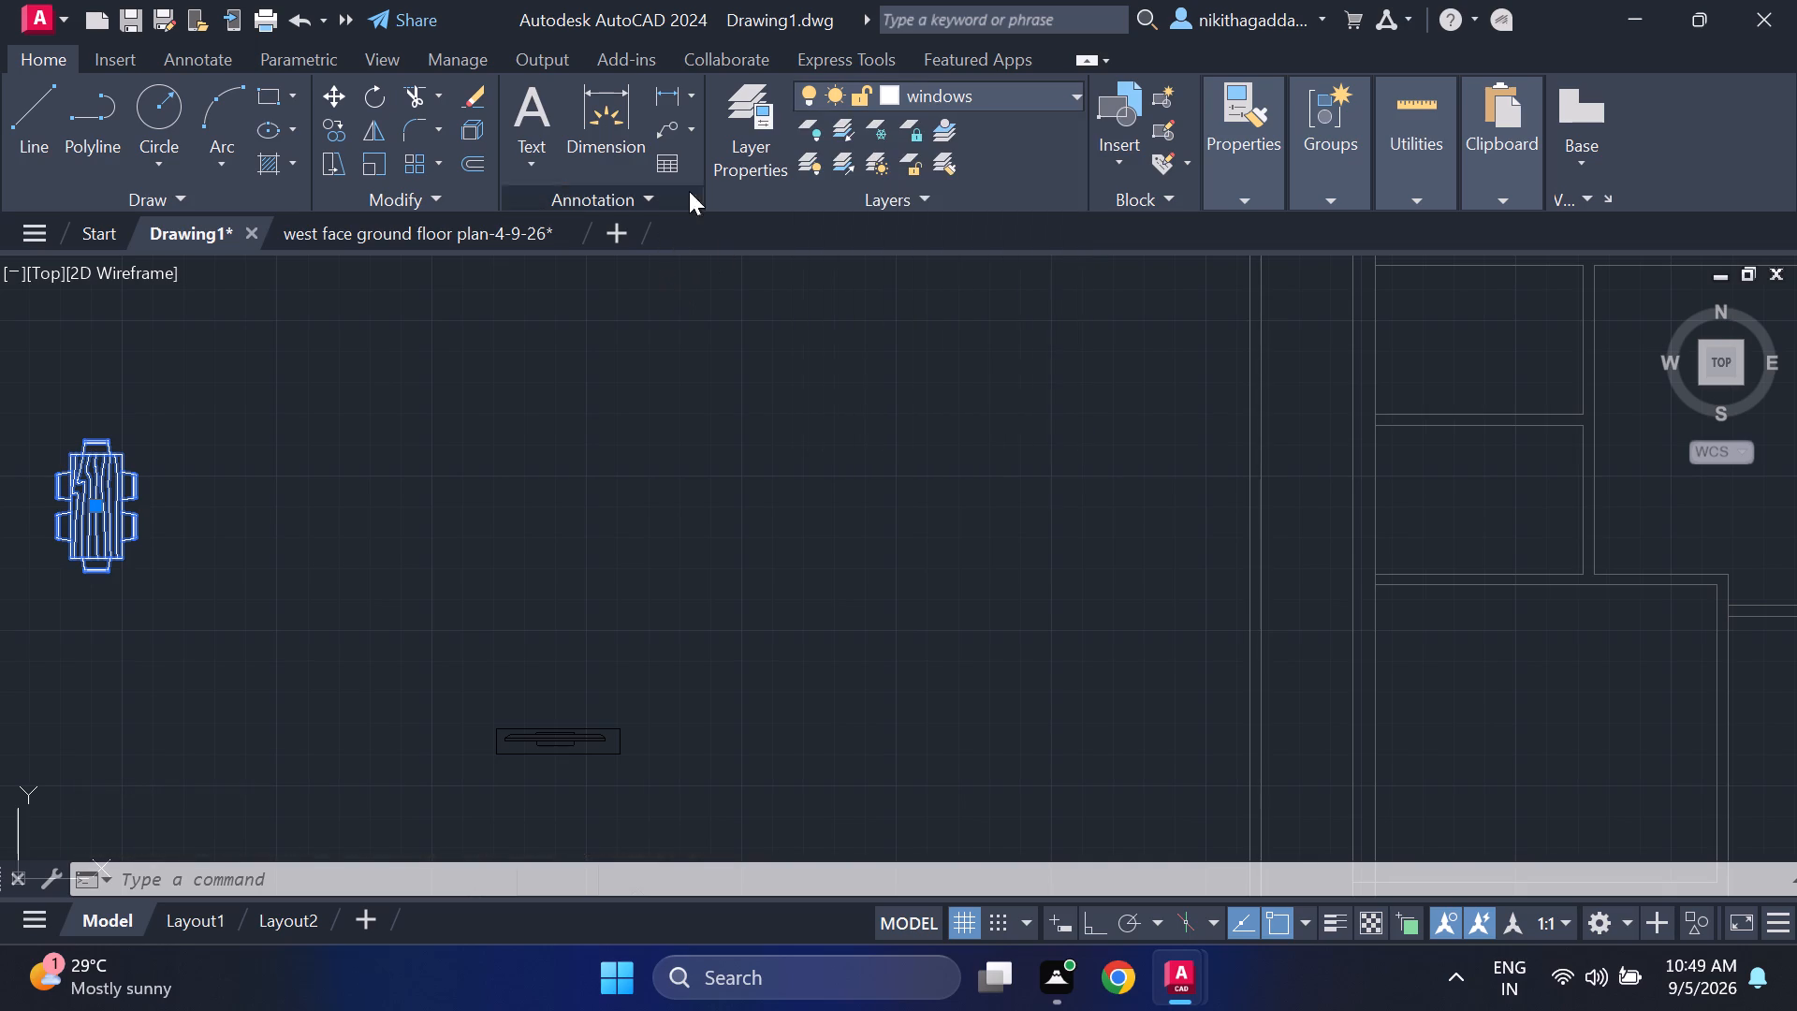
Create a new layer named dining and make it the current layer.
click(762, 110)
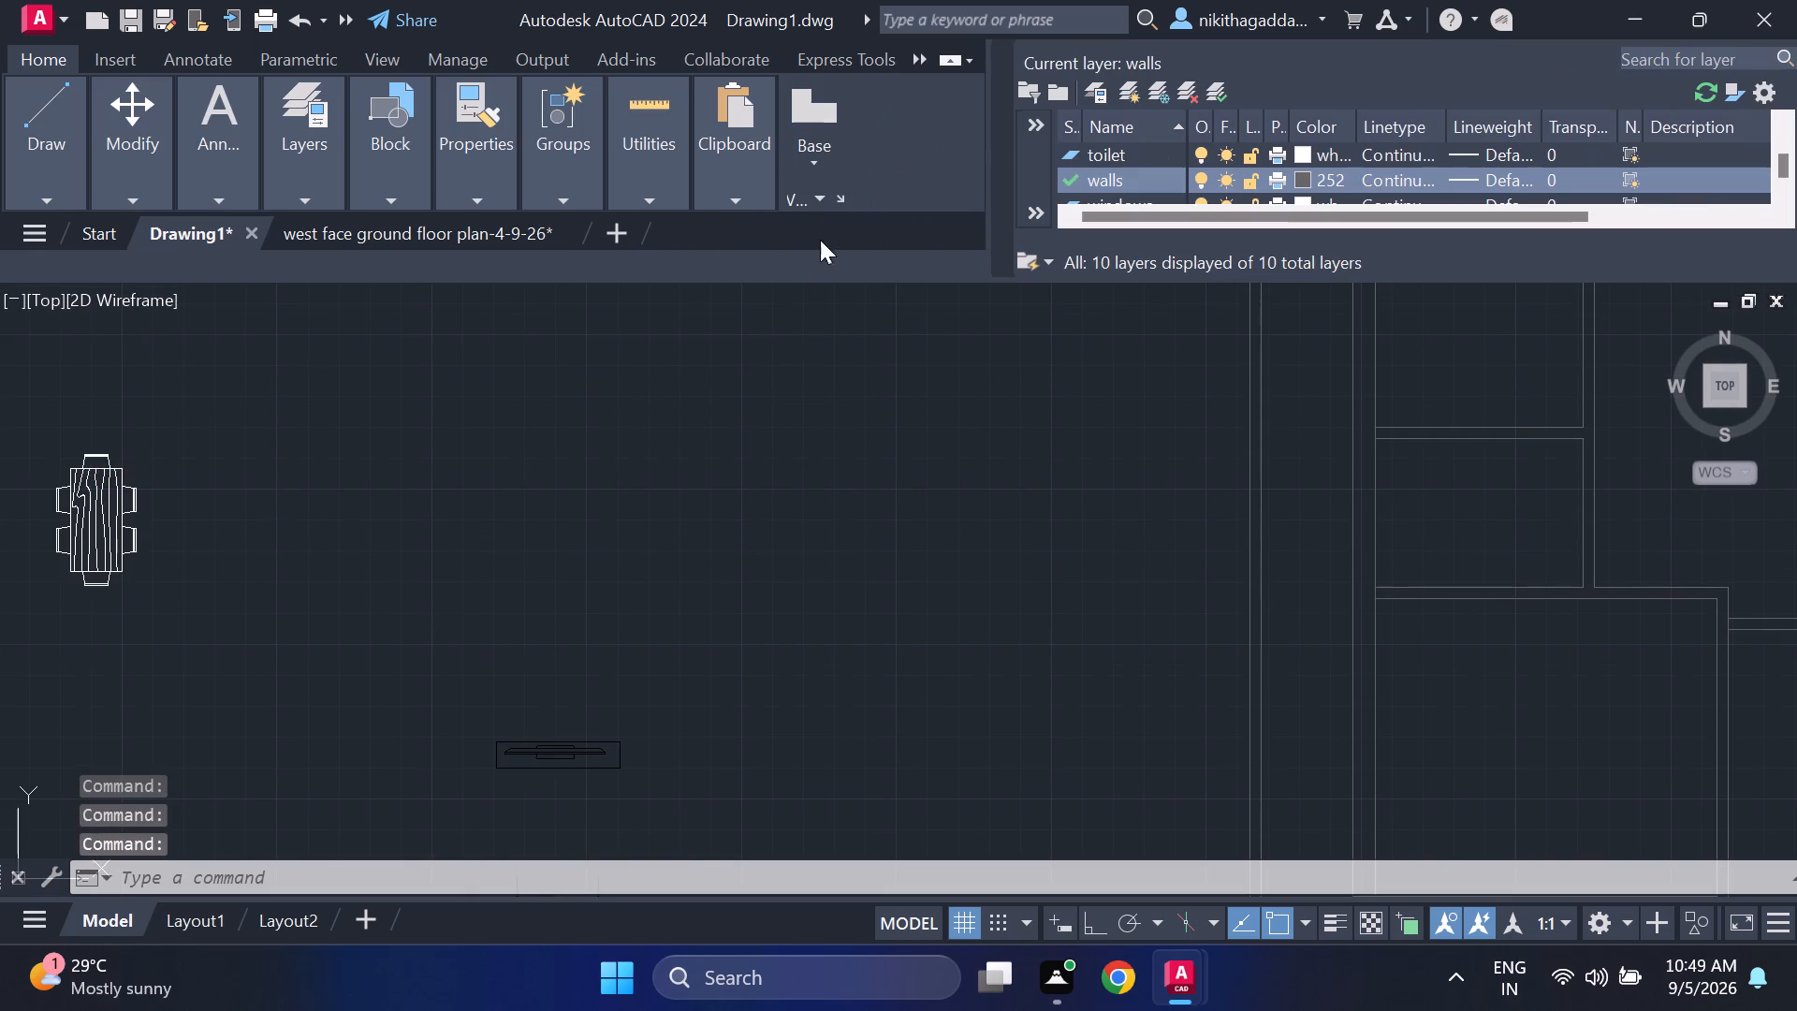
click(1123, 86)
key(BackSpace)
text(dining)
key(Return)
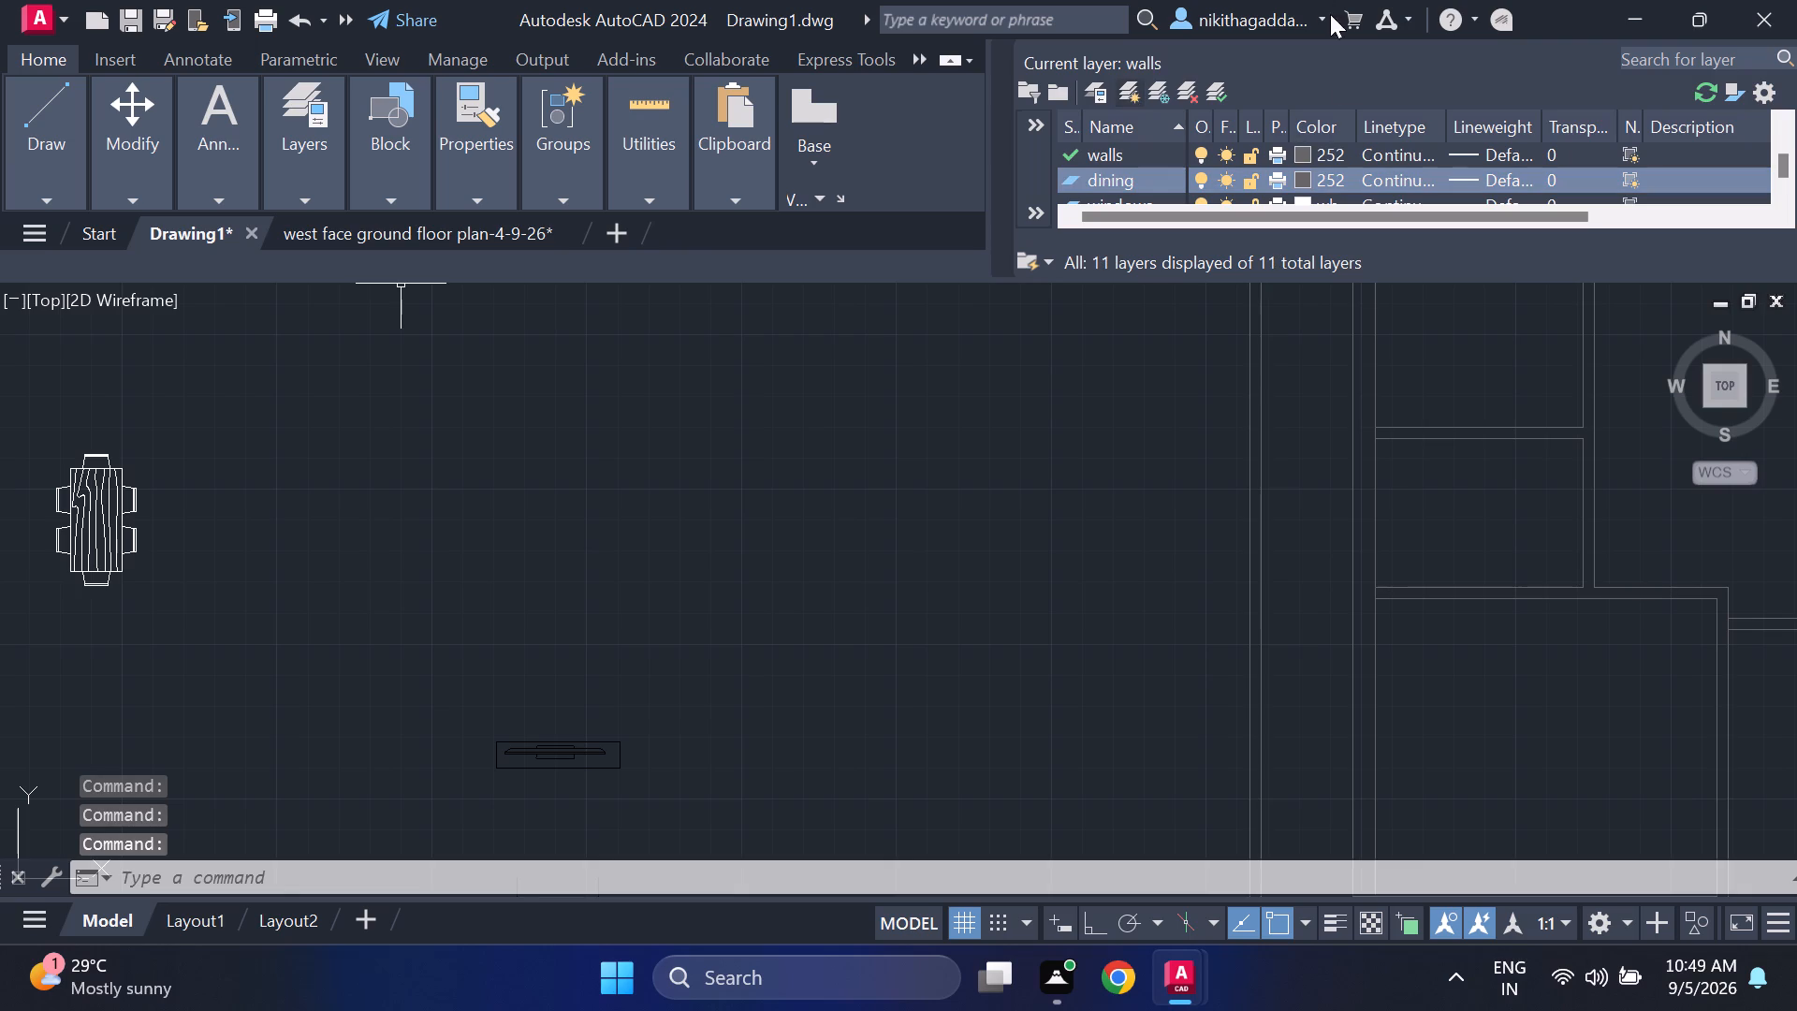
click(1165, 177)
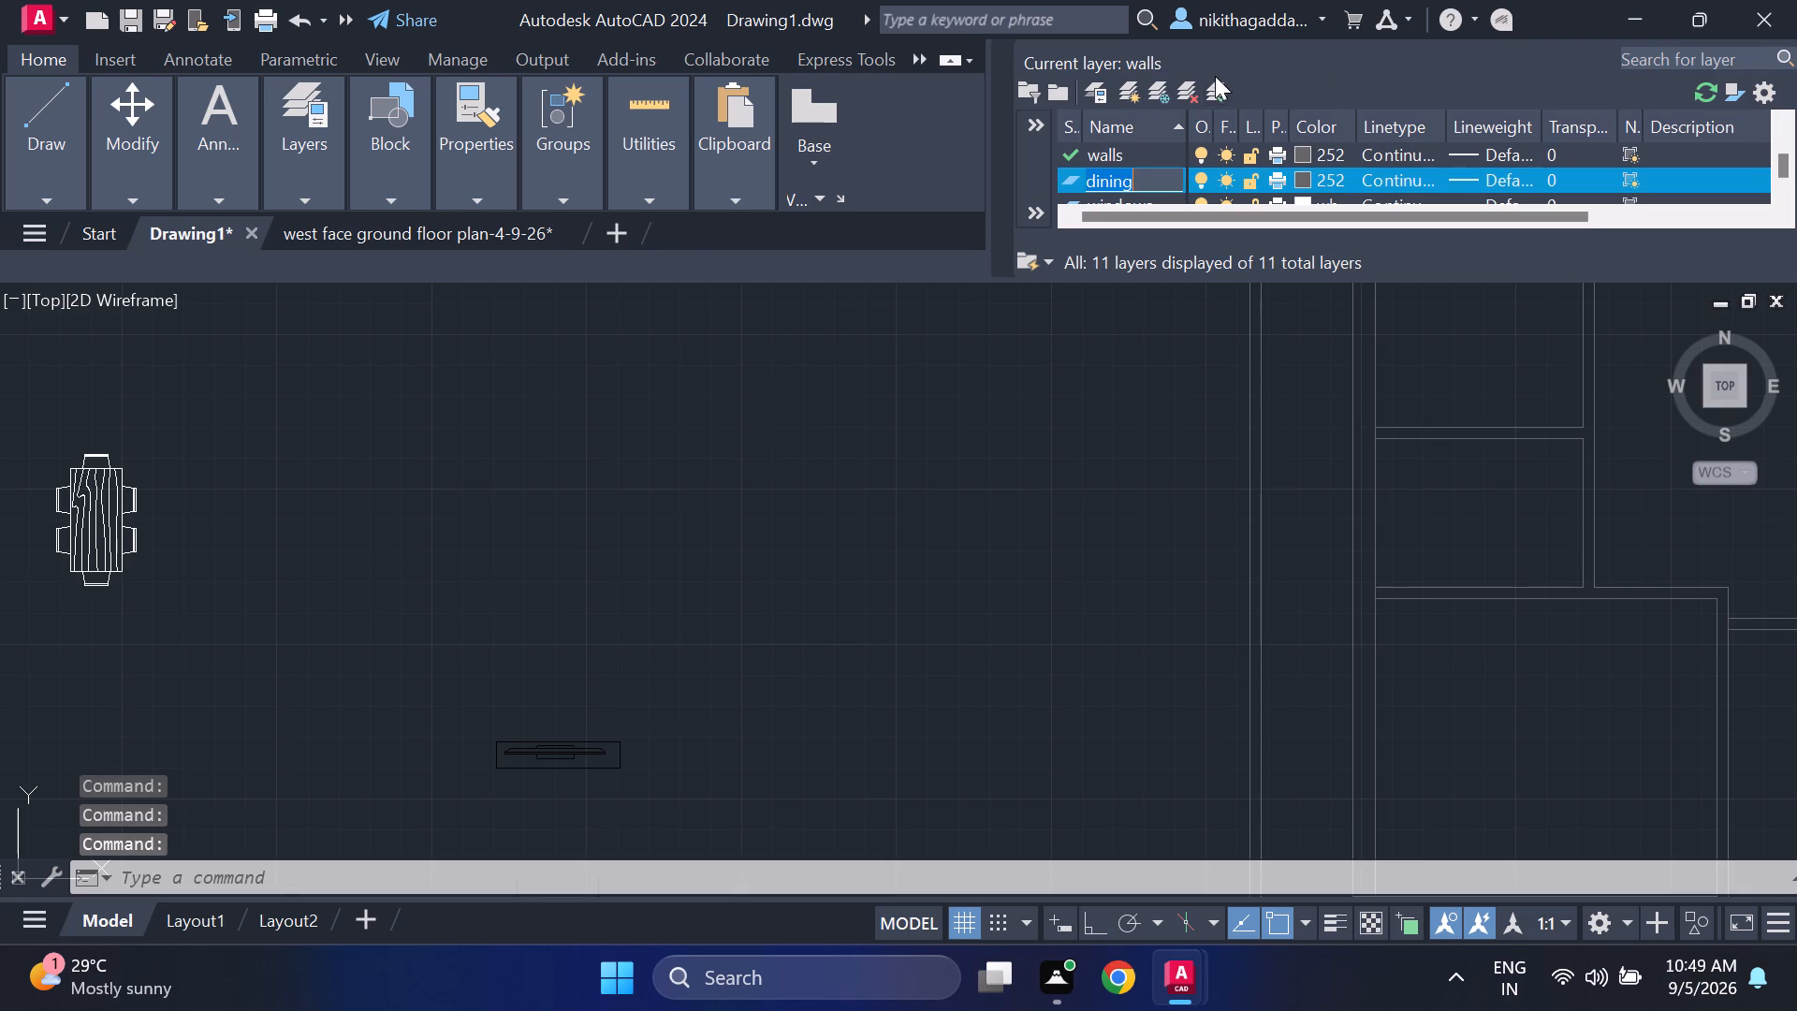
click(1215, 82)
Set the dining layer's colour to orange, index 30, and close the layer manager.
click(1300, 168)
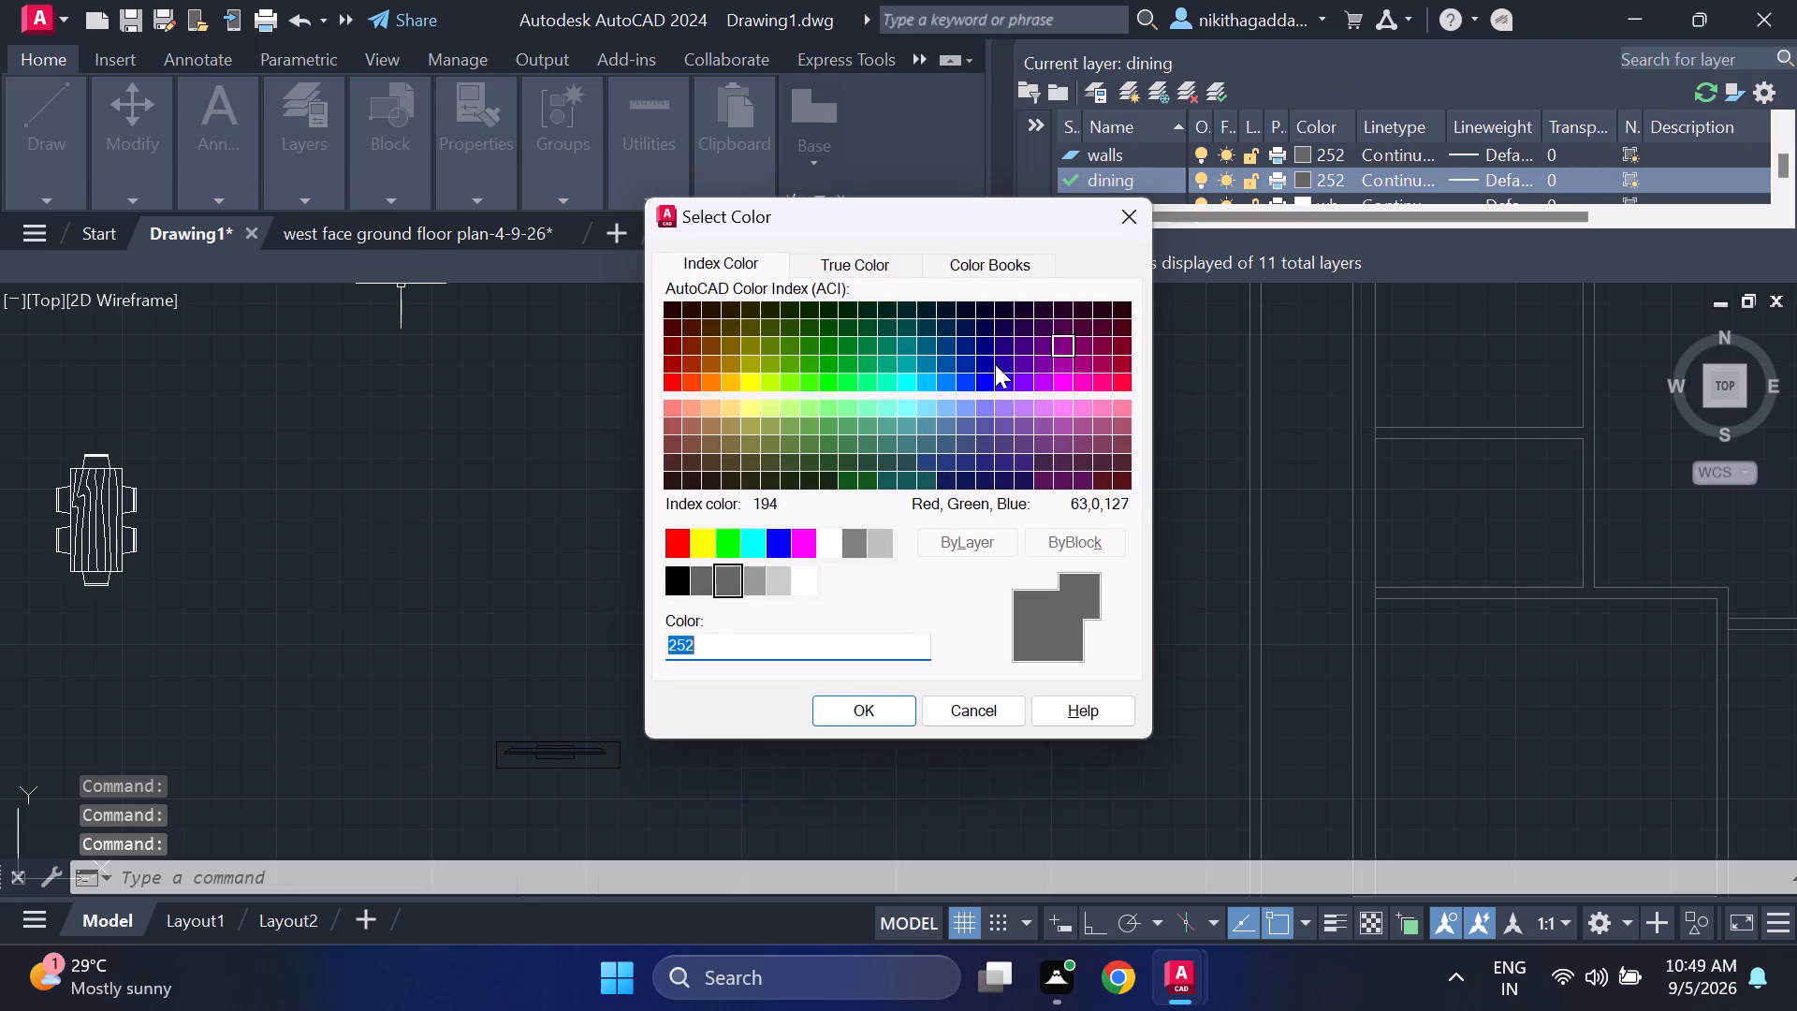
click(716, 385)
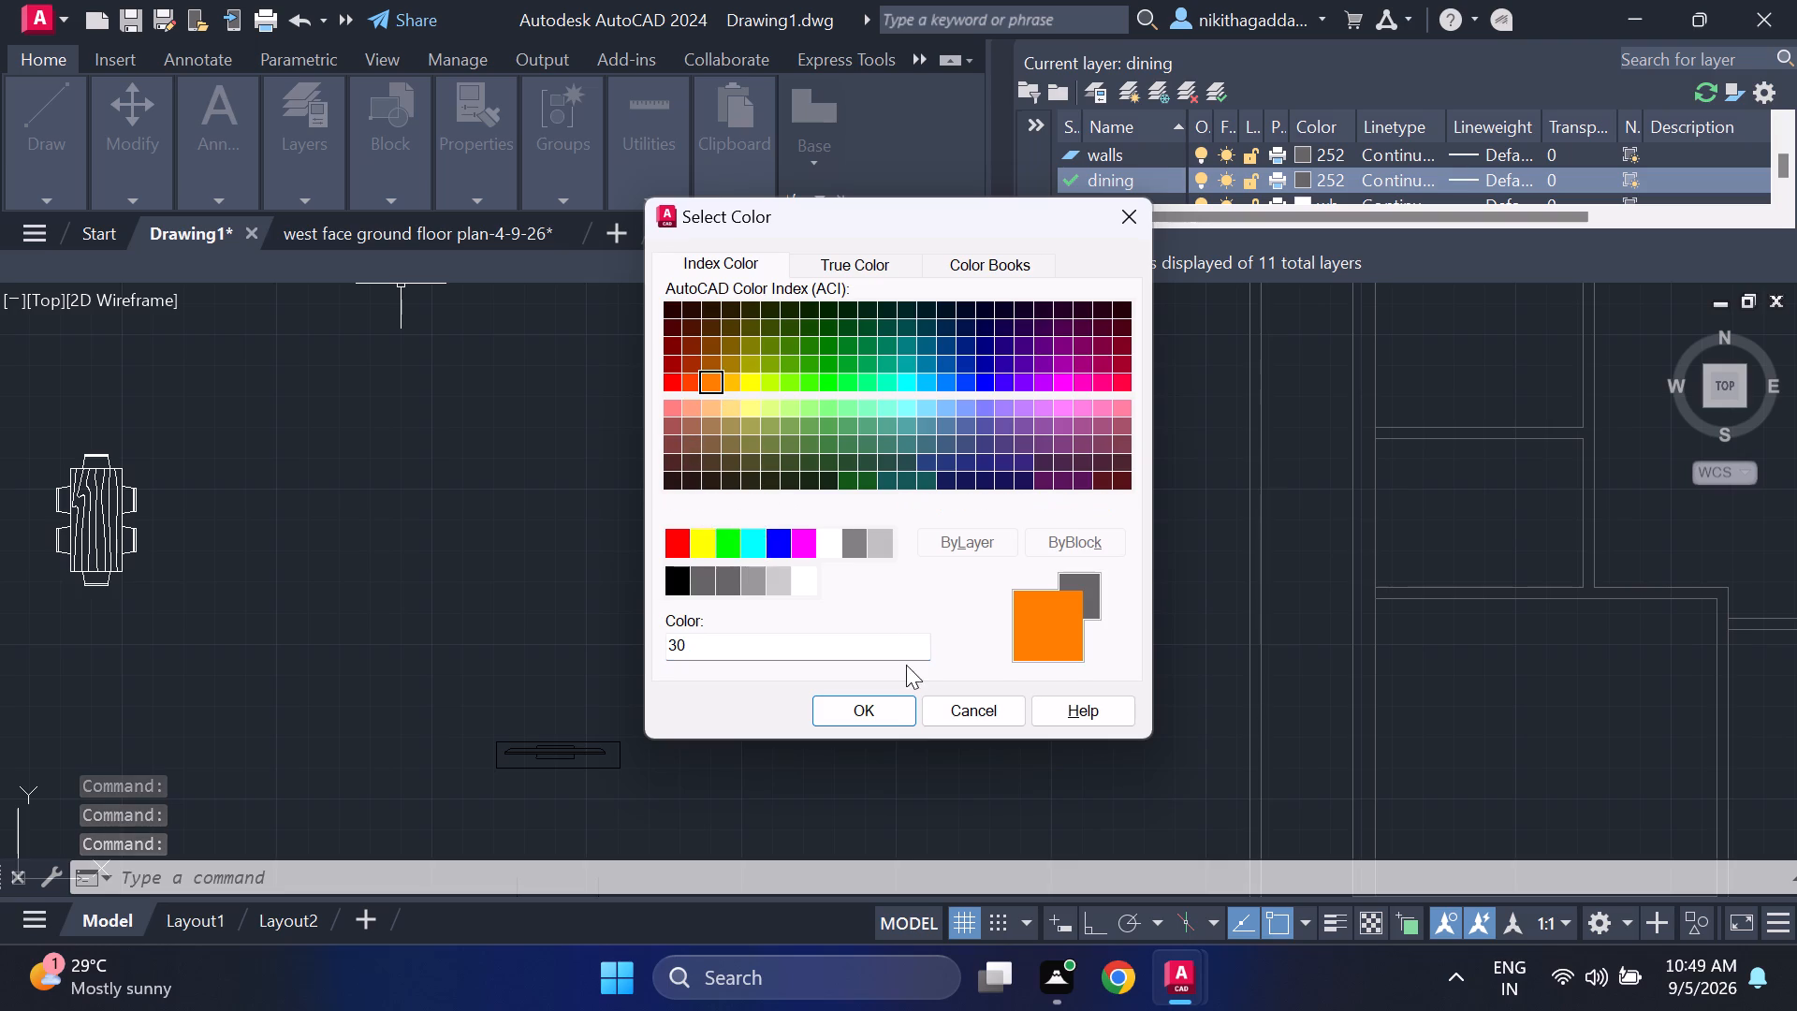
click(897, 707)
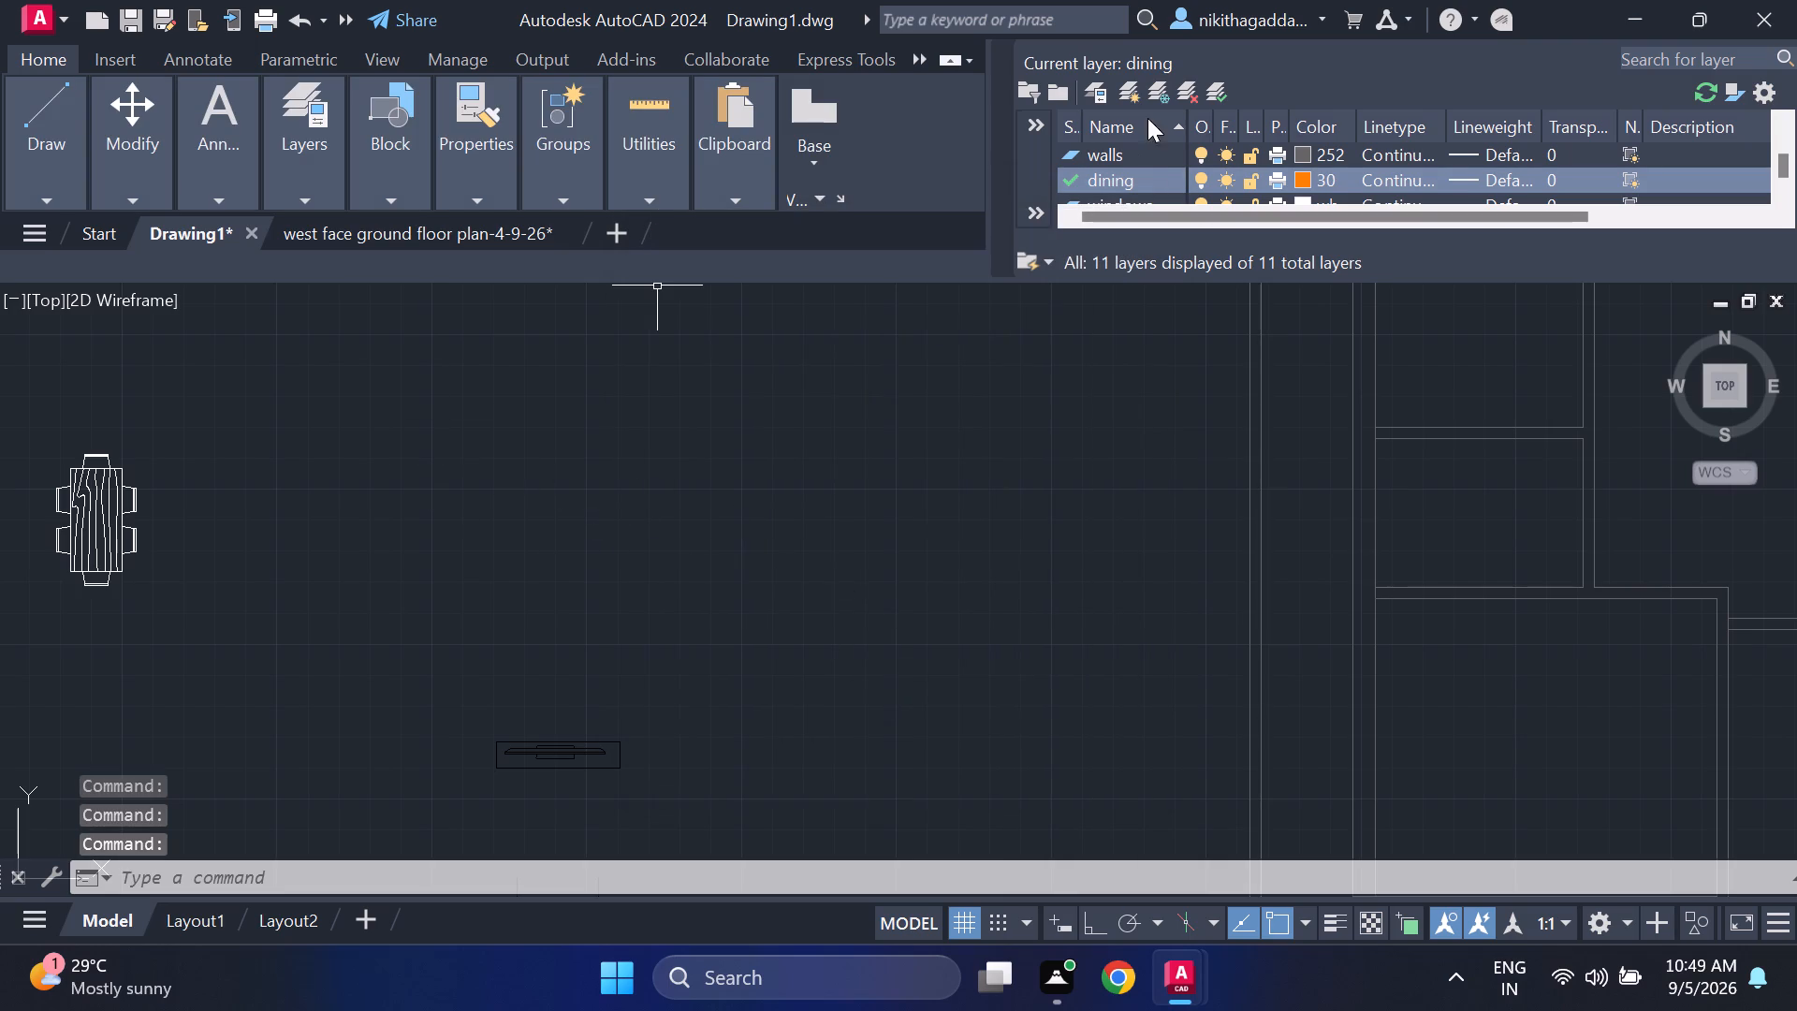
click(1226, 95)
click(1220, 83)
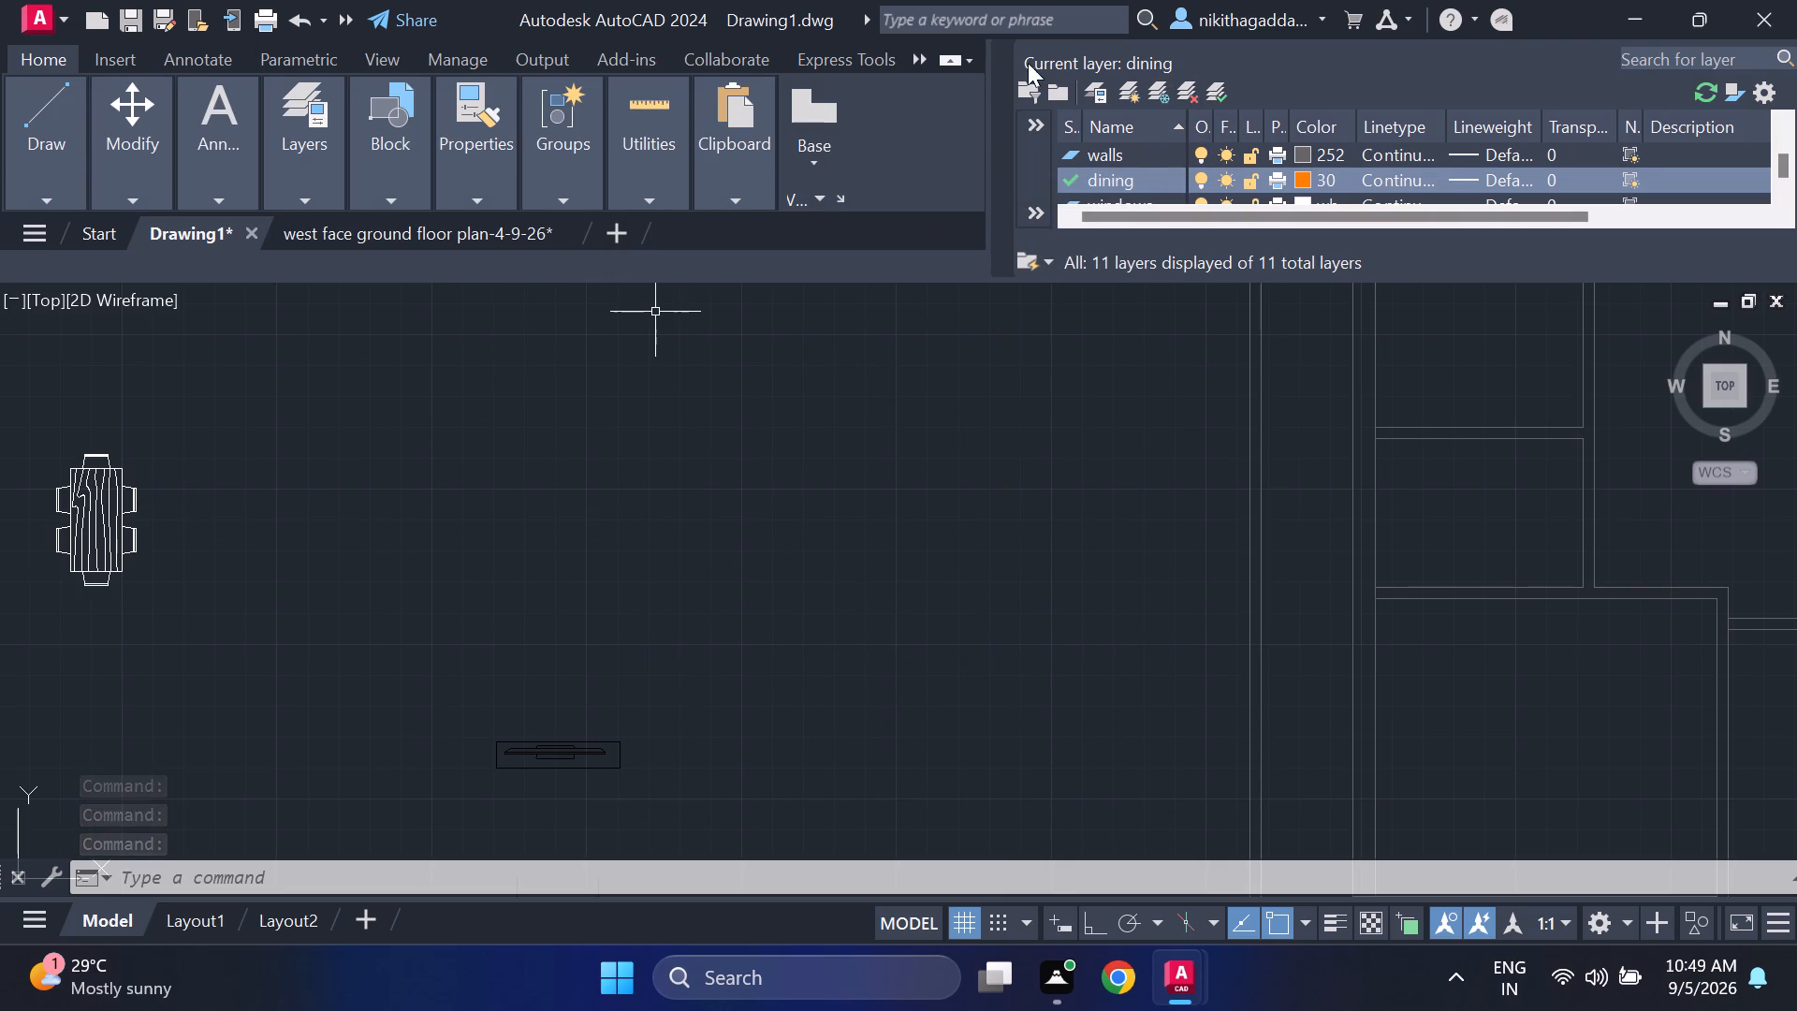
drag(996, 51, 990, 59)
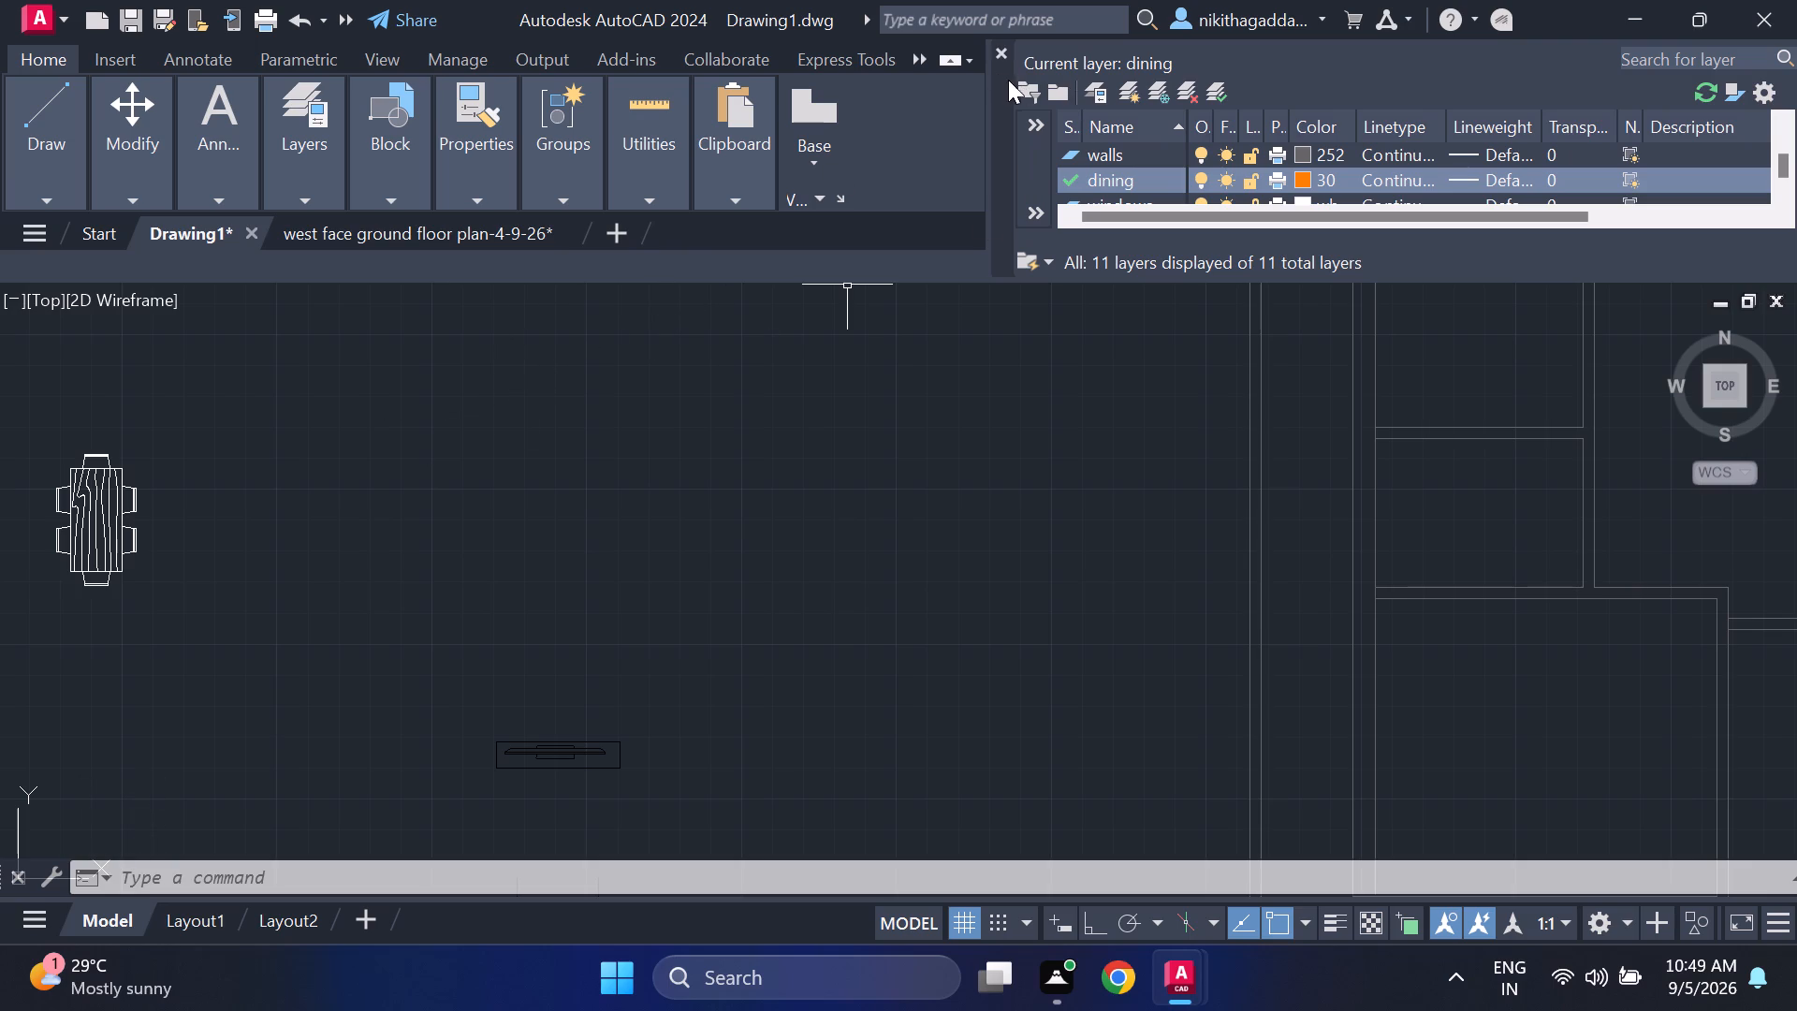
click(997, 49)
Move the pasted dining table set to the dining layer.
drag(435, 373, 425, 373)
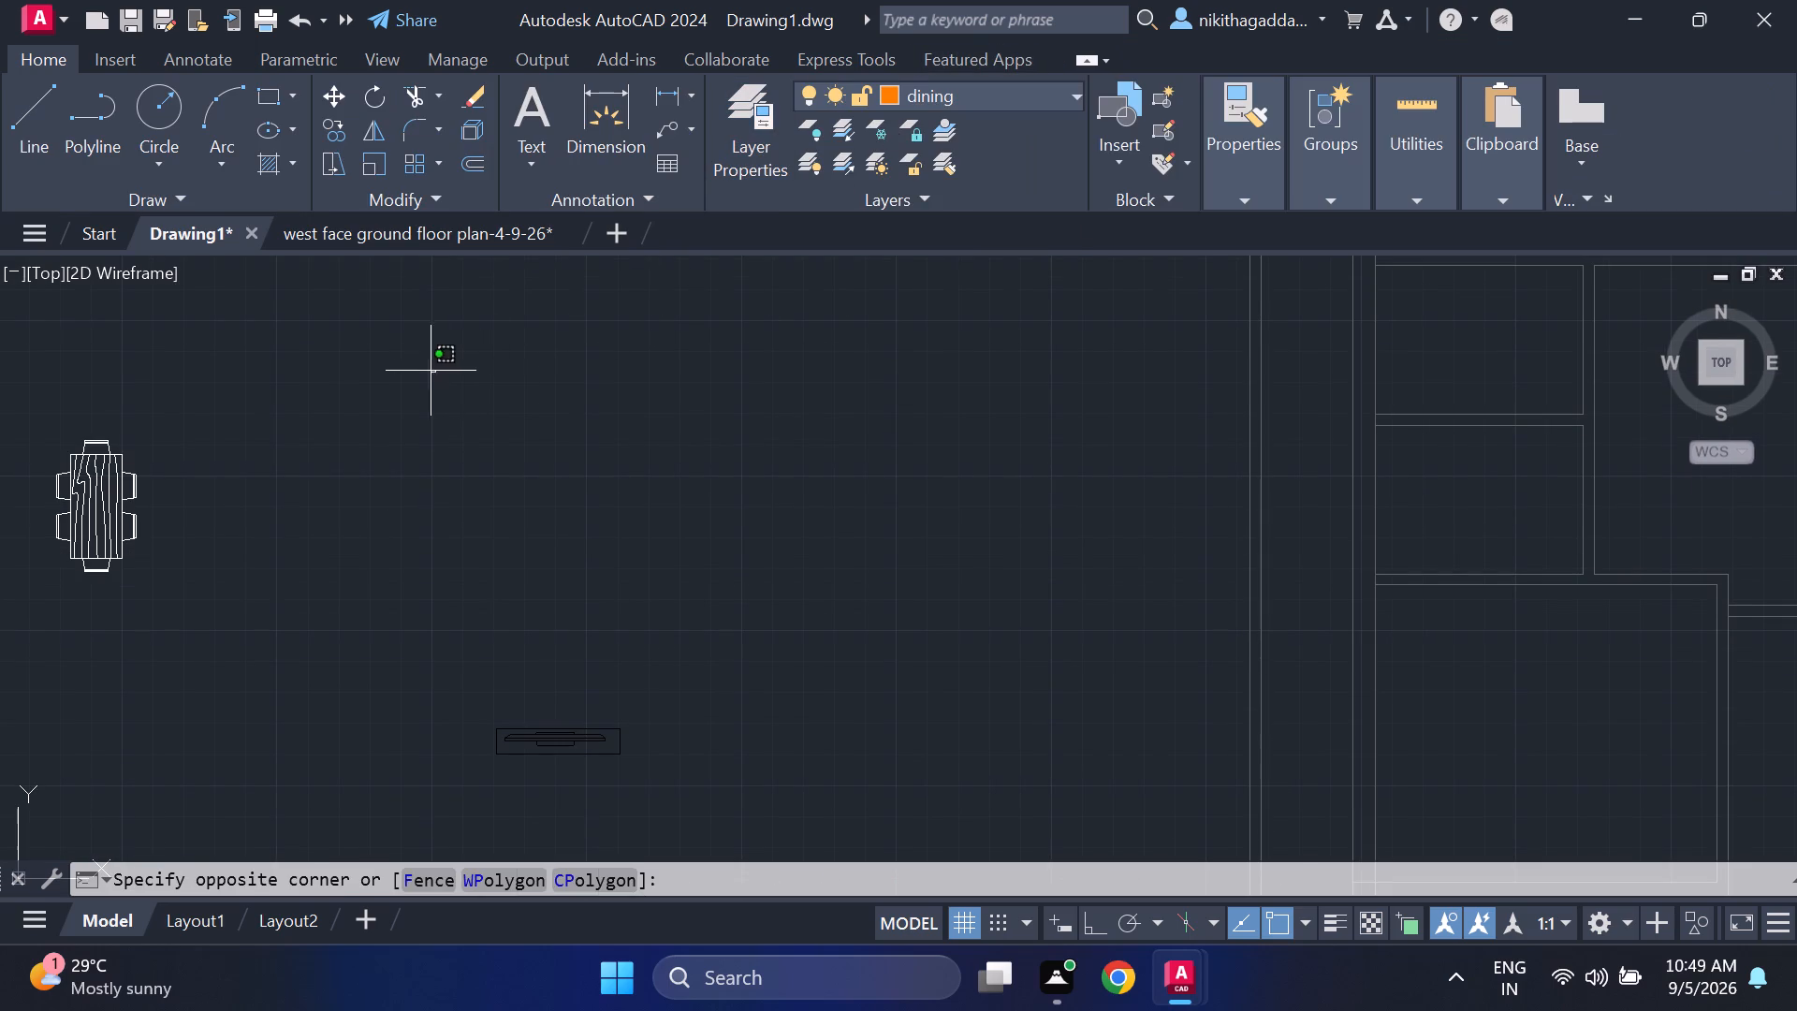
click(37, 623)
click(1063, 84)
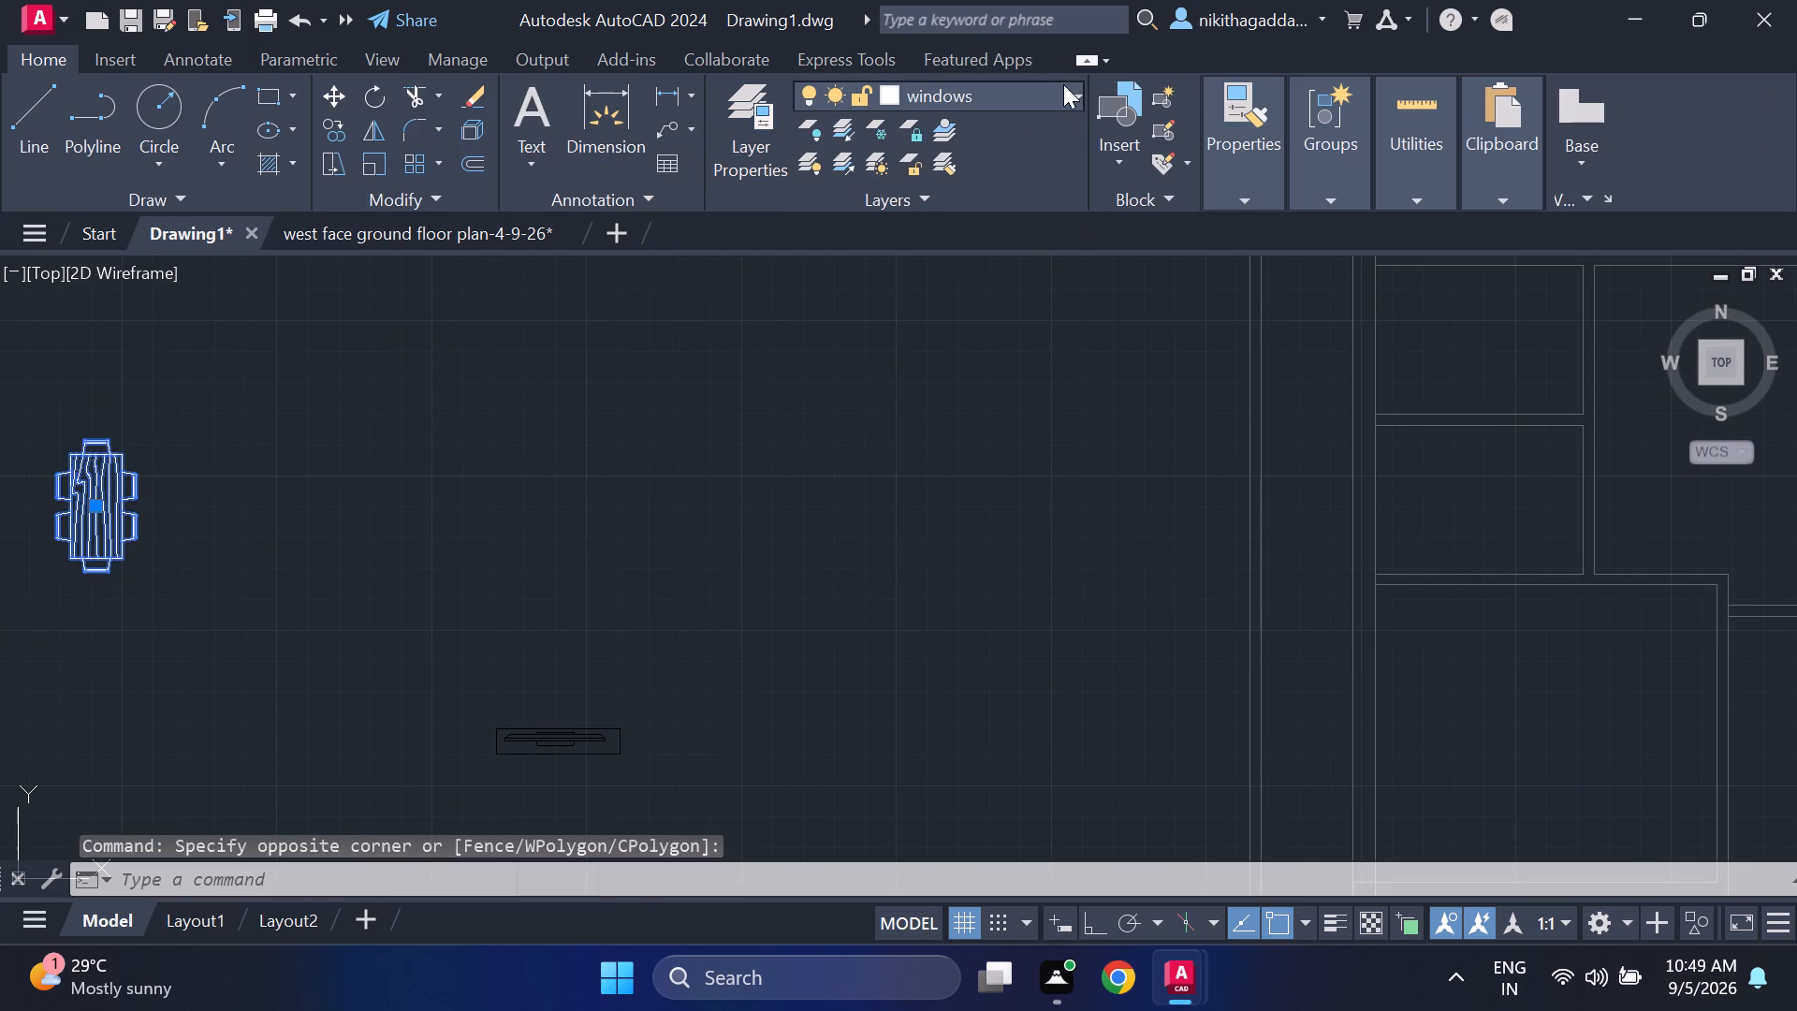
click(981, 200)
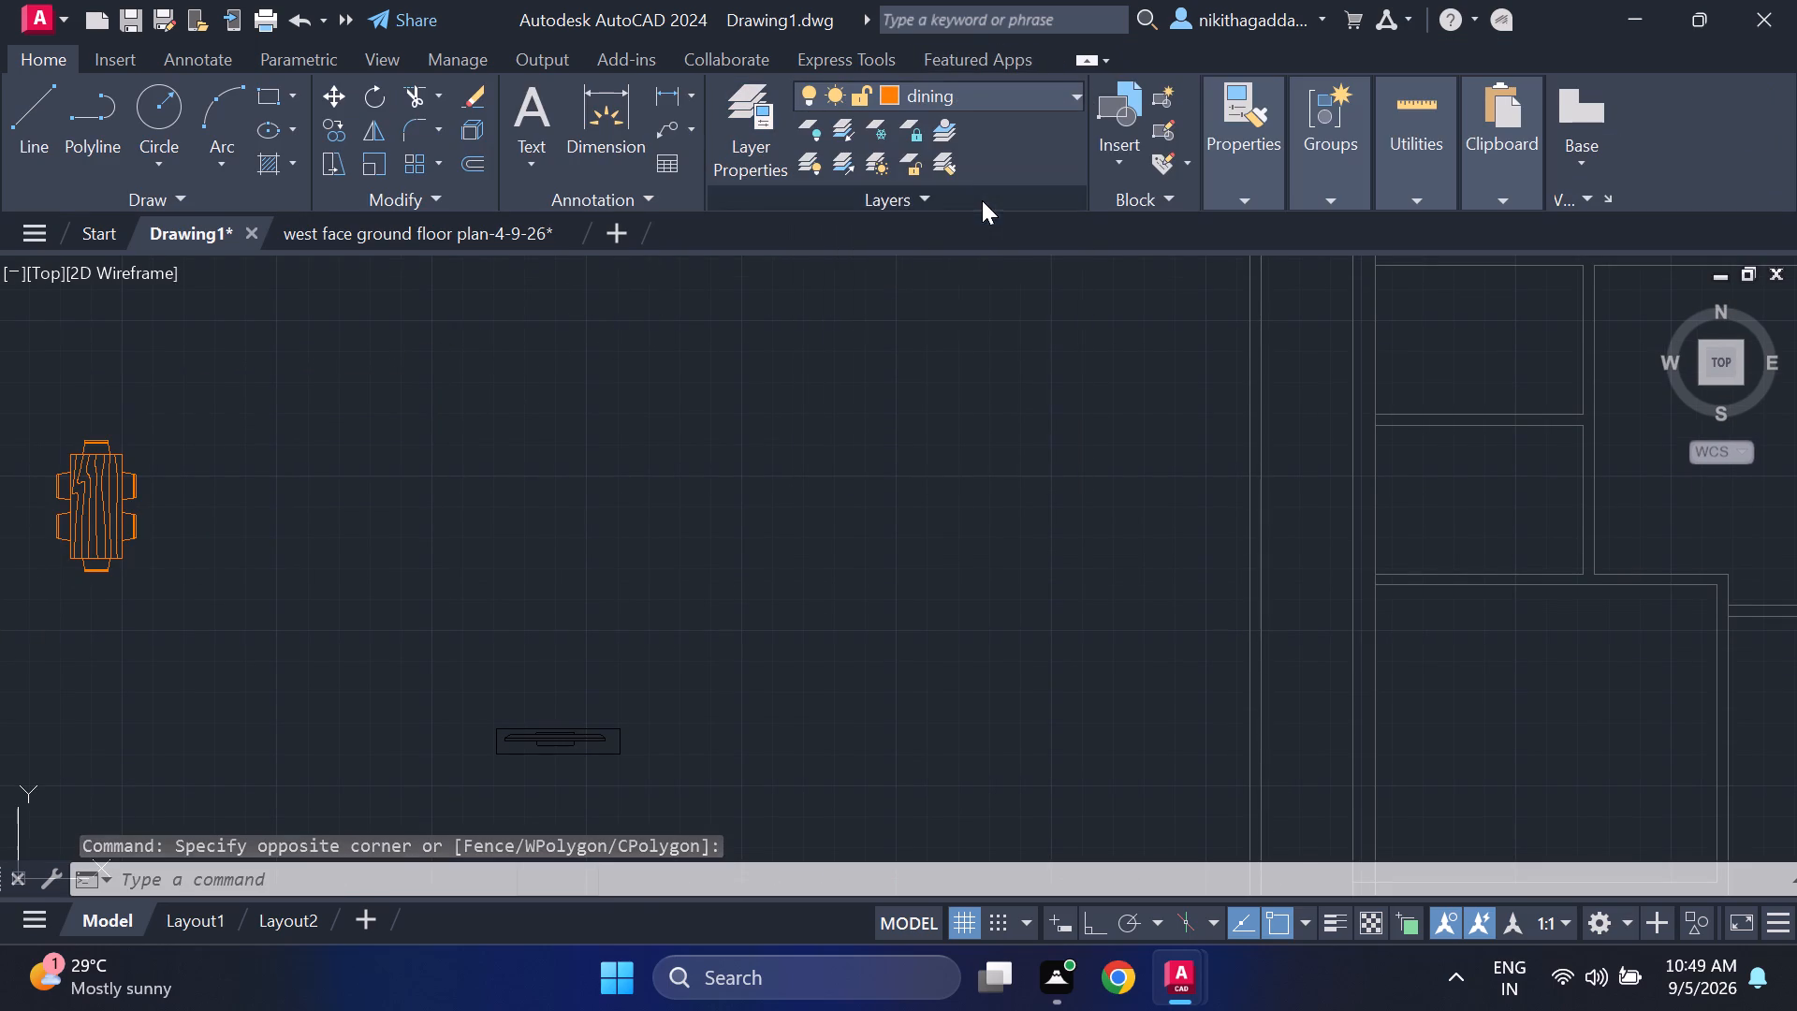
key(Escape)
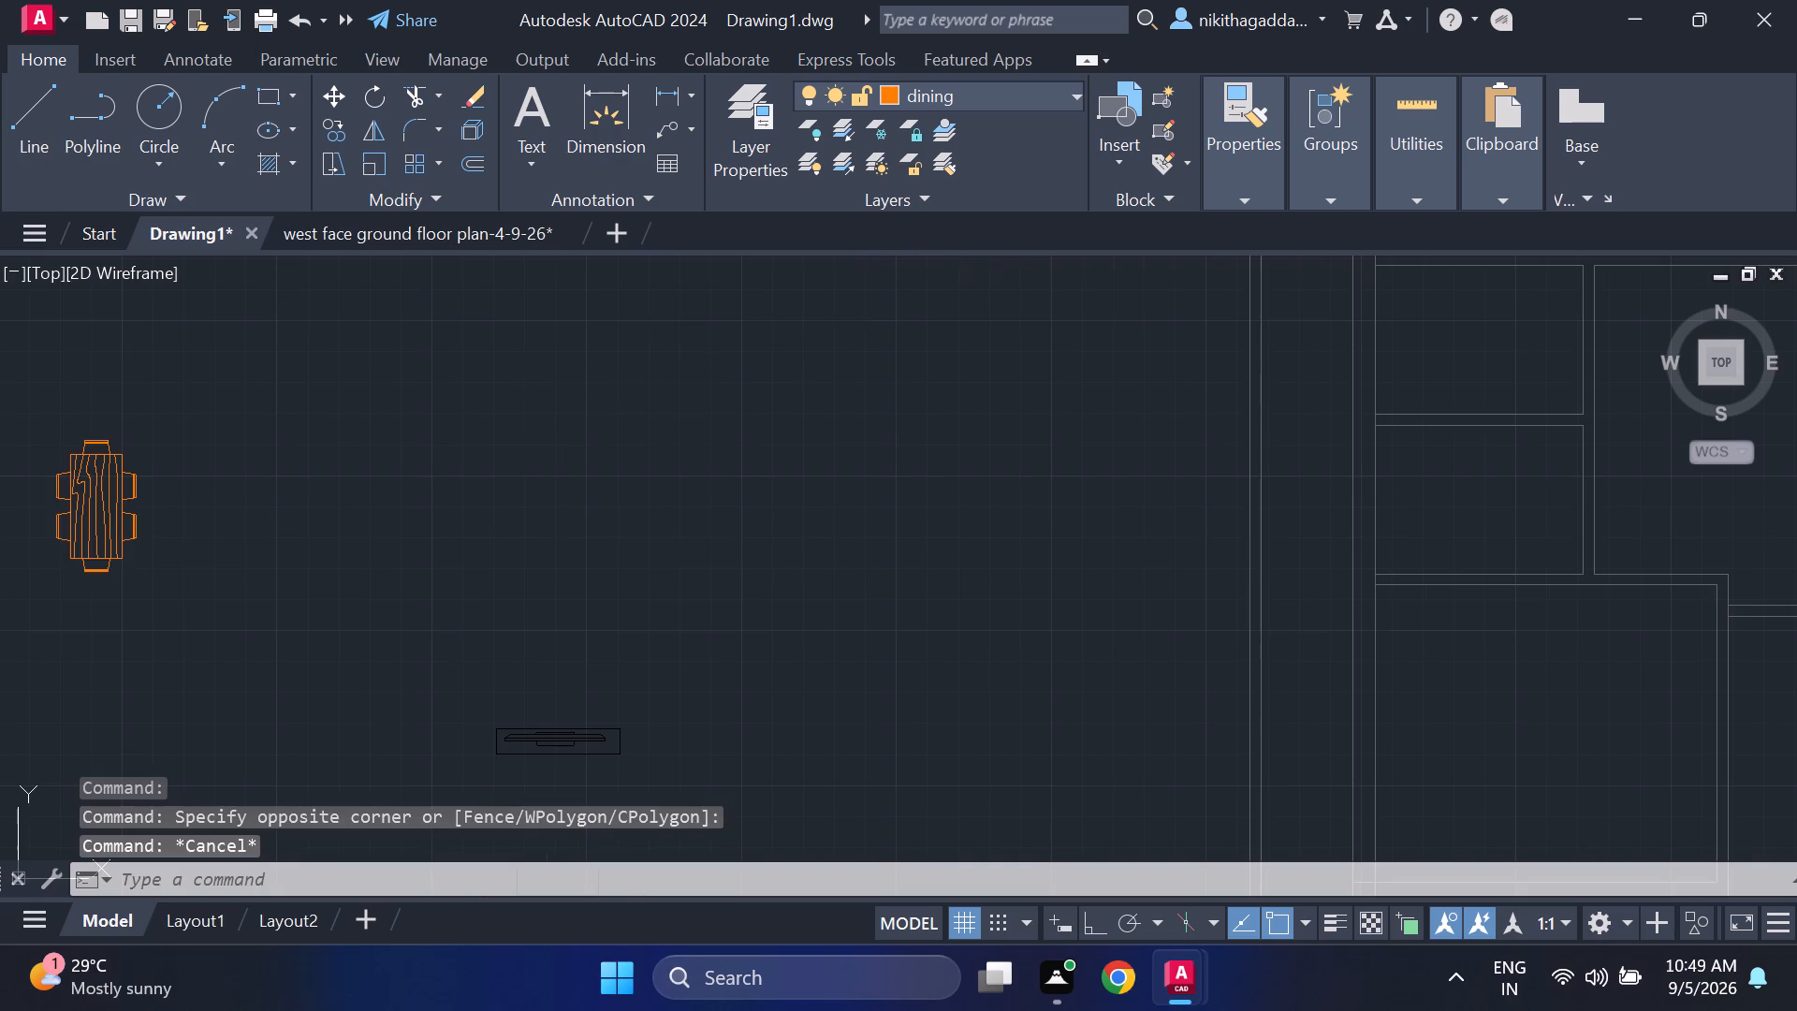
Select the pasted toilet fixture and change the toilet layer's colour to index 250.
scroll(567, 326, down, 2)
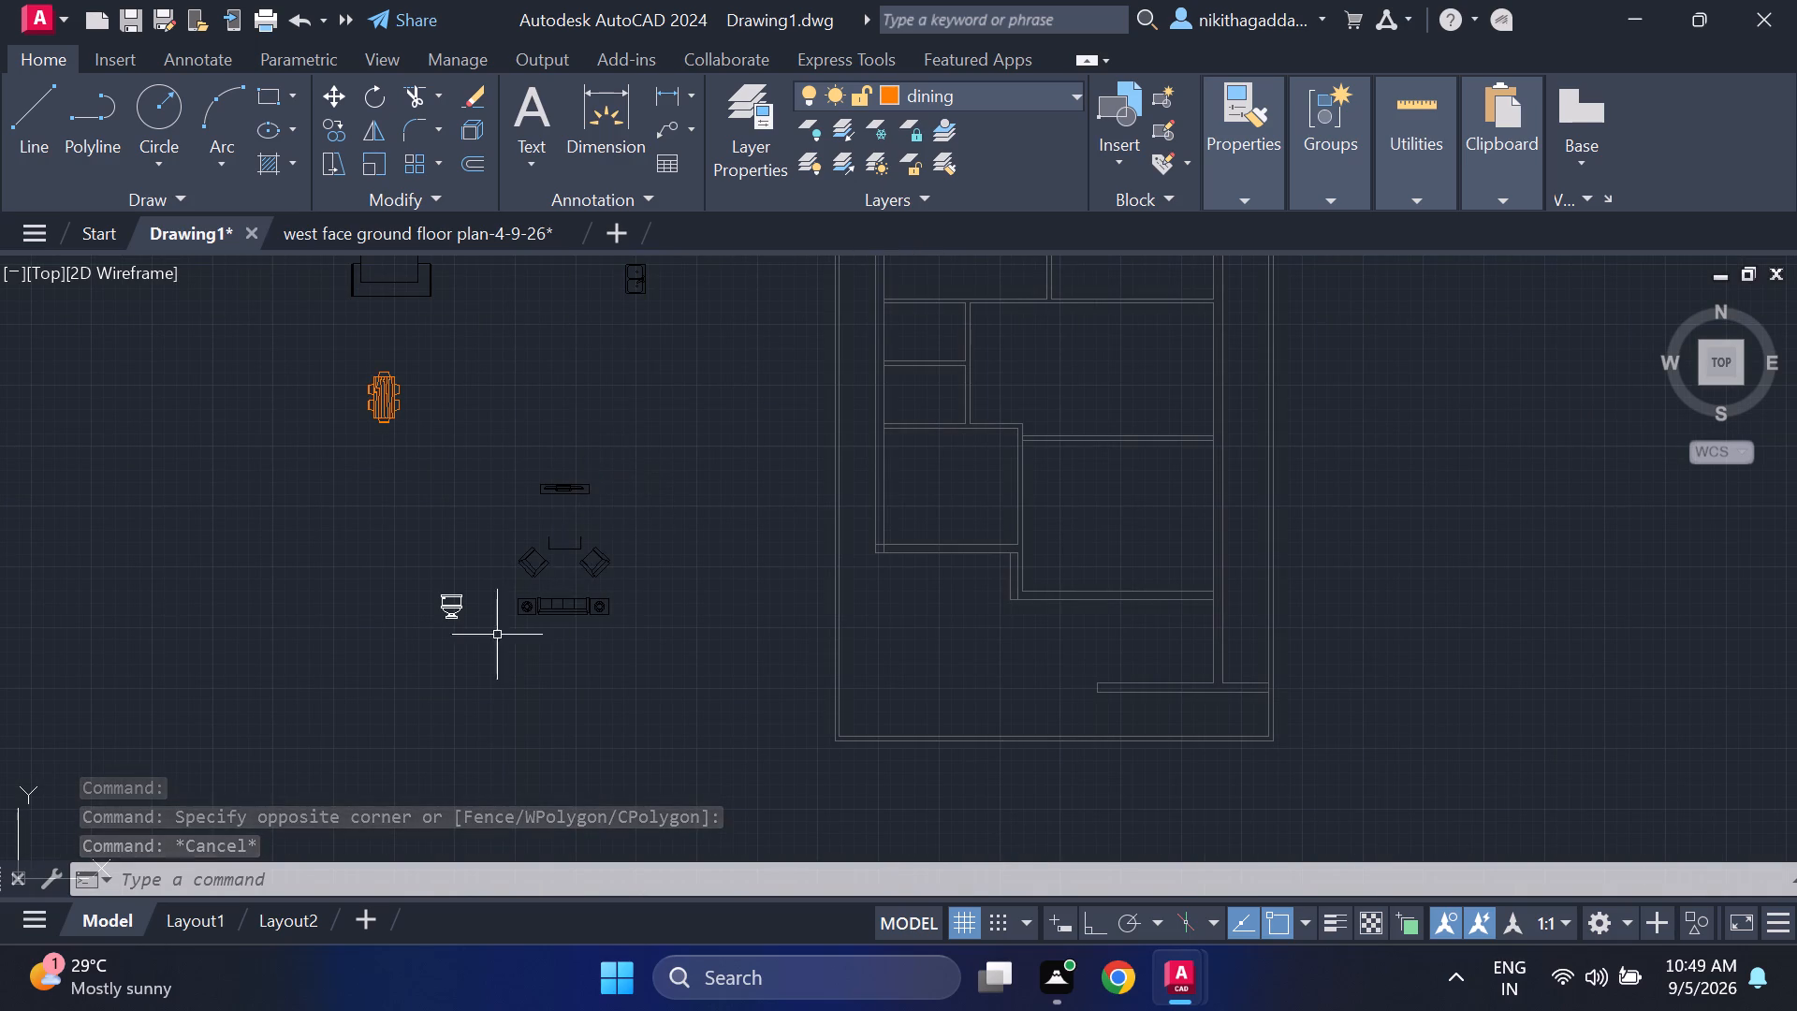
scroll(451, 663, up, 3)
drag(522, 333, 489, 408)
click(311, 633)
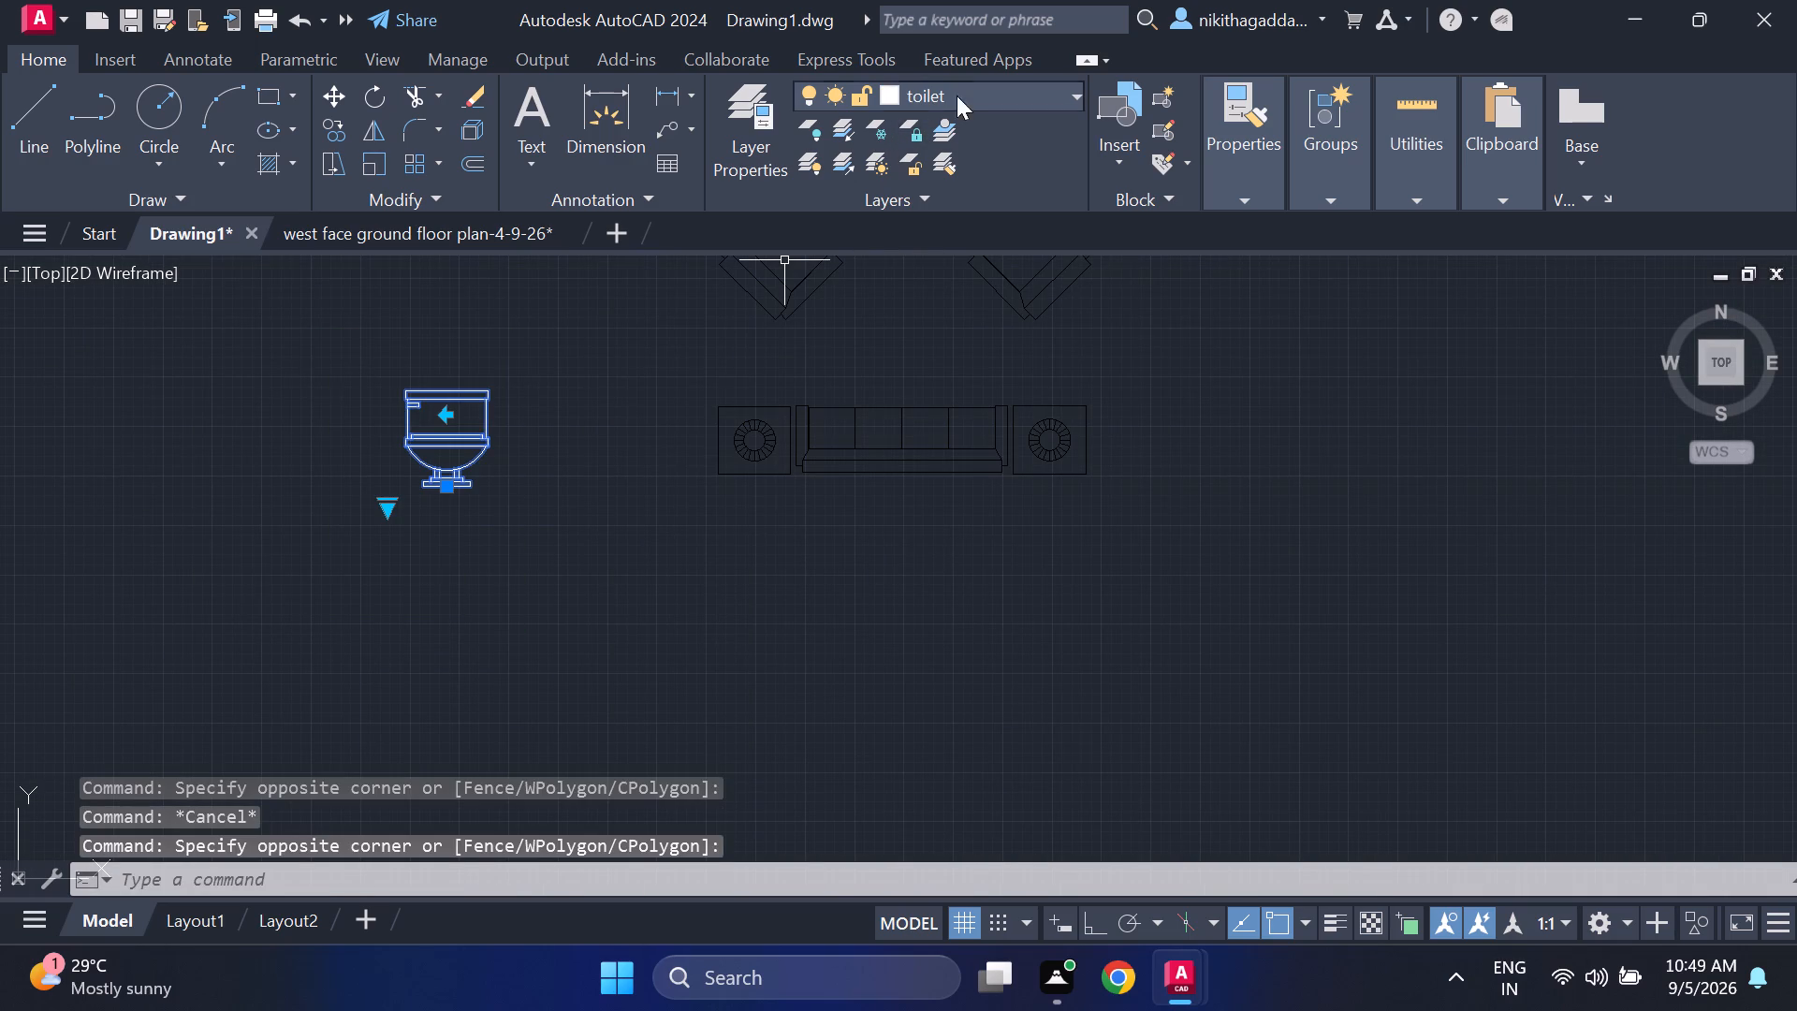
click(886, 101)
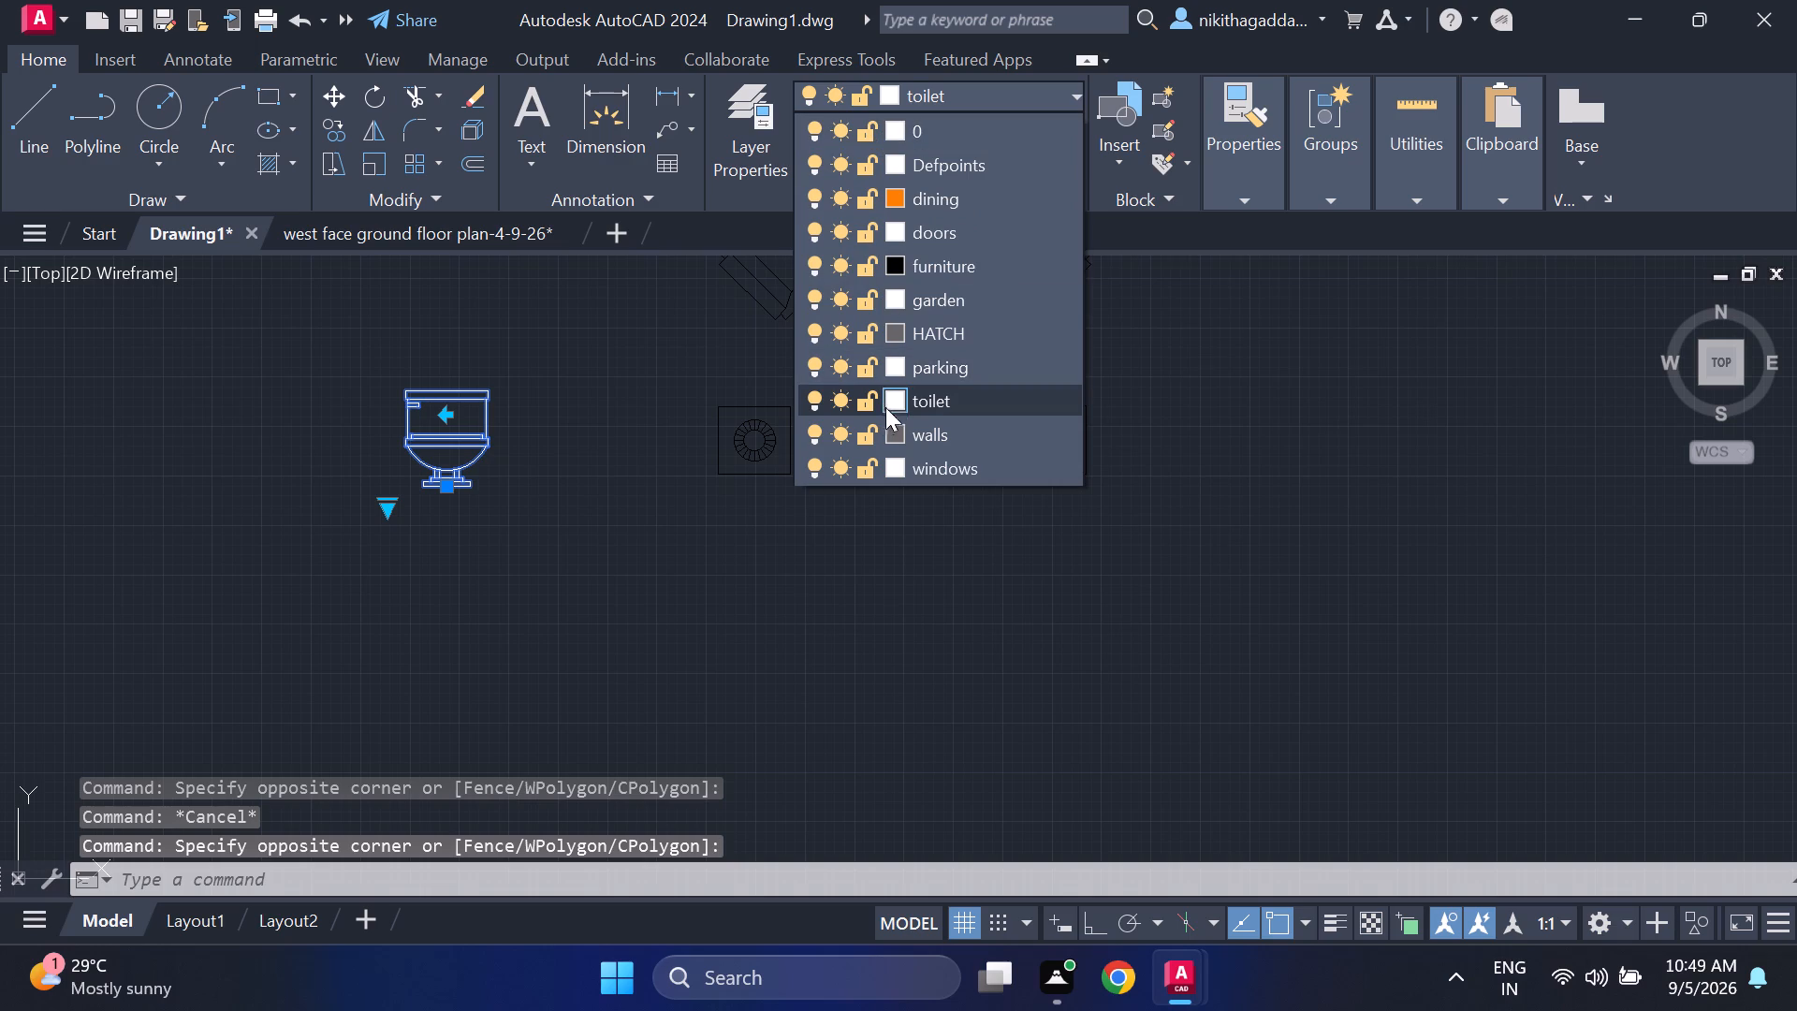
click(891, 402)
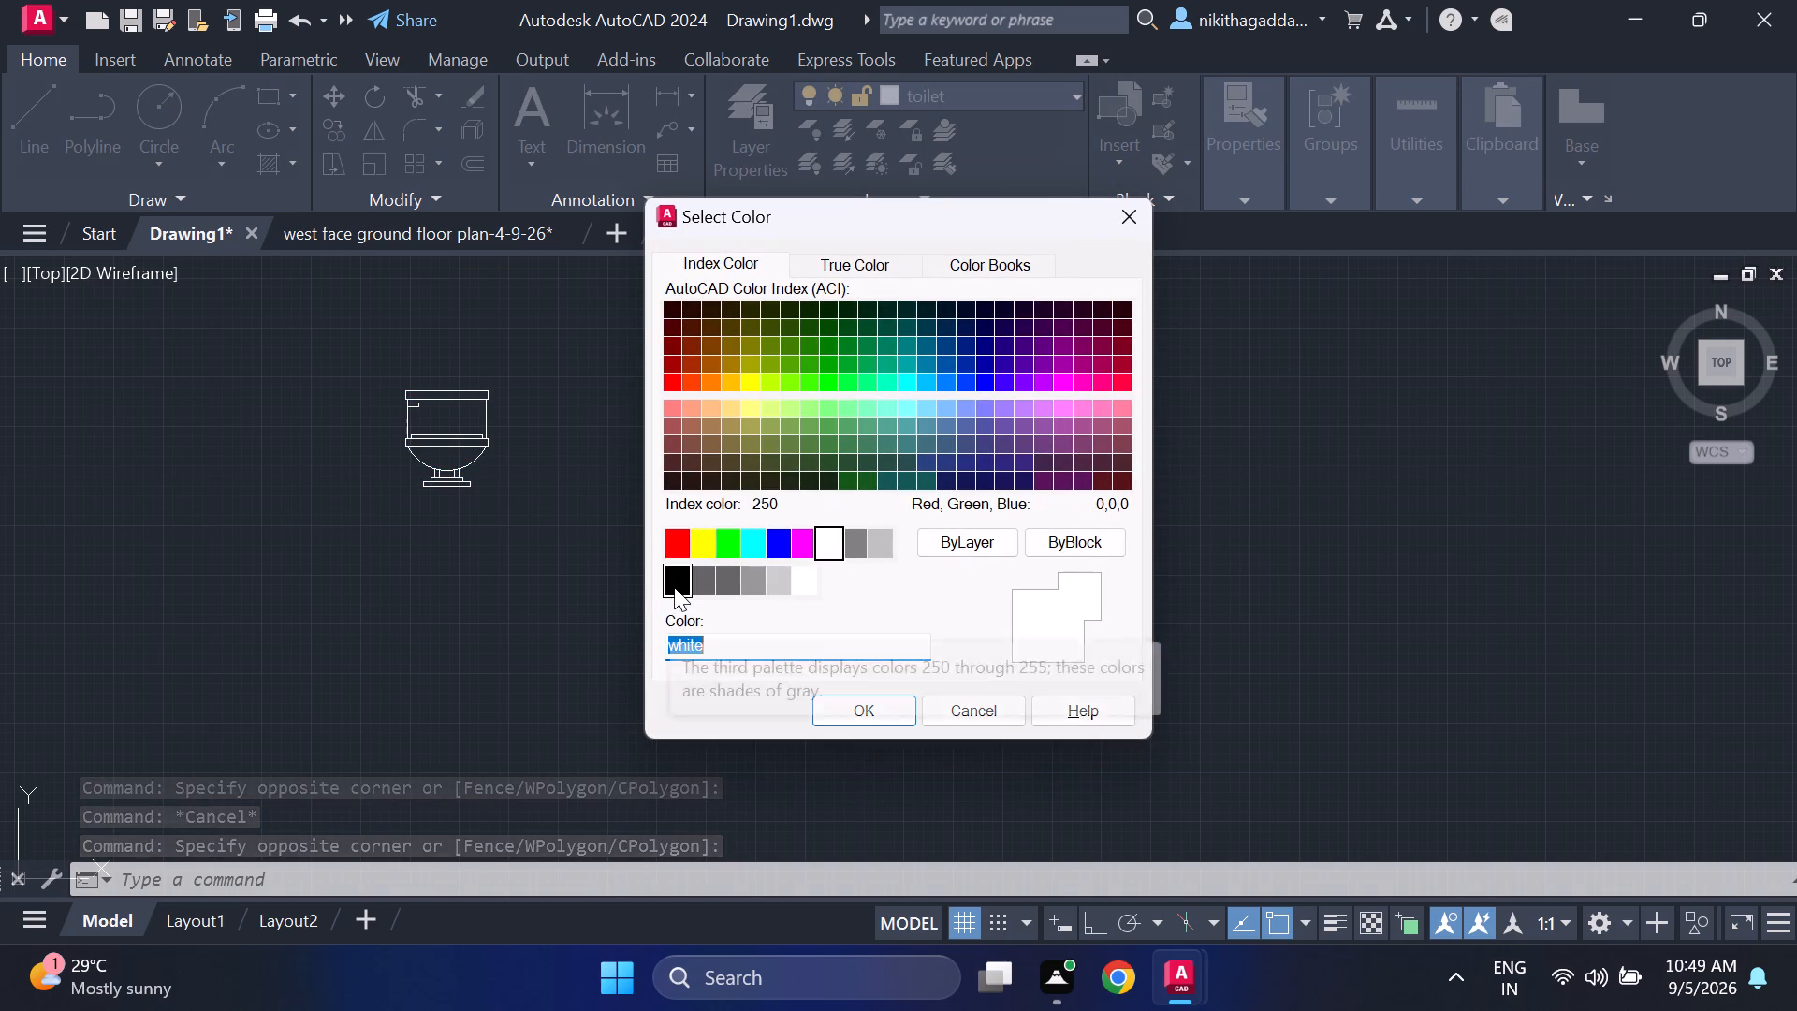
click(674, 587)
click(877, 711)
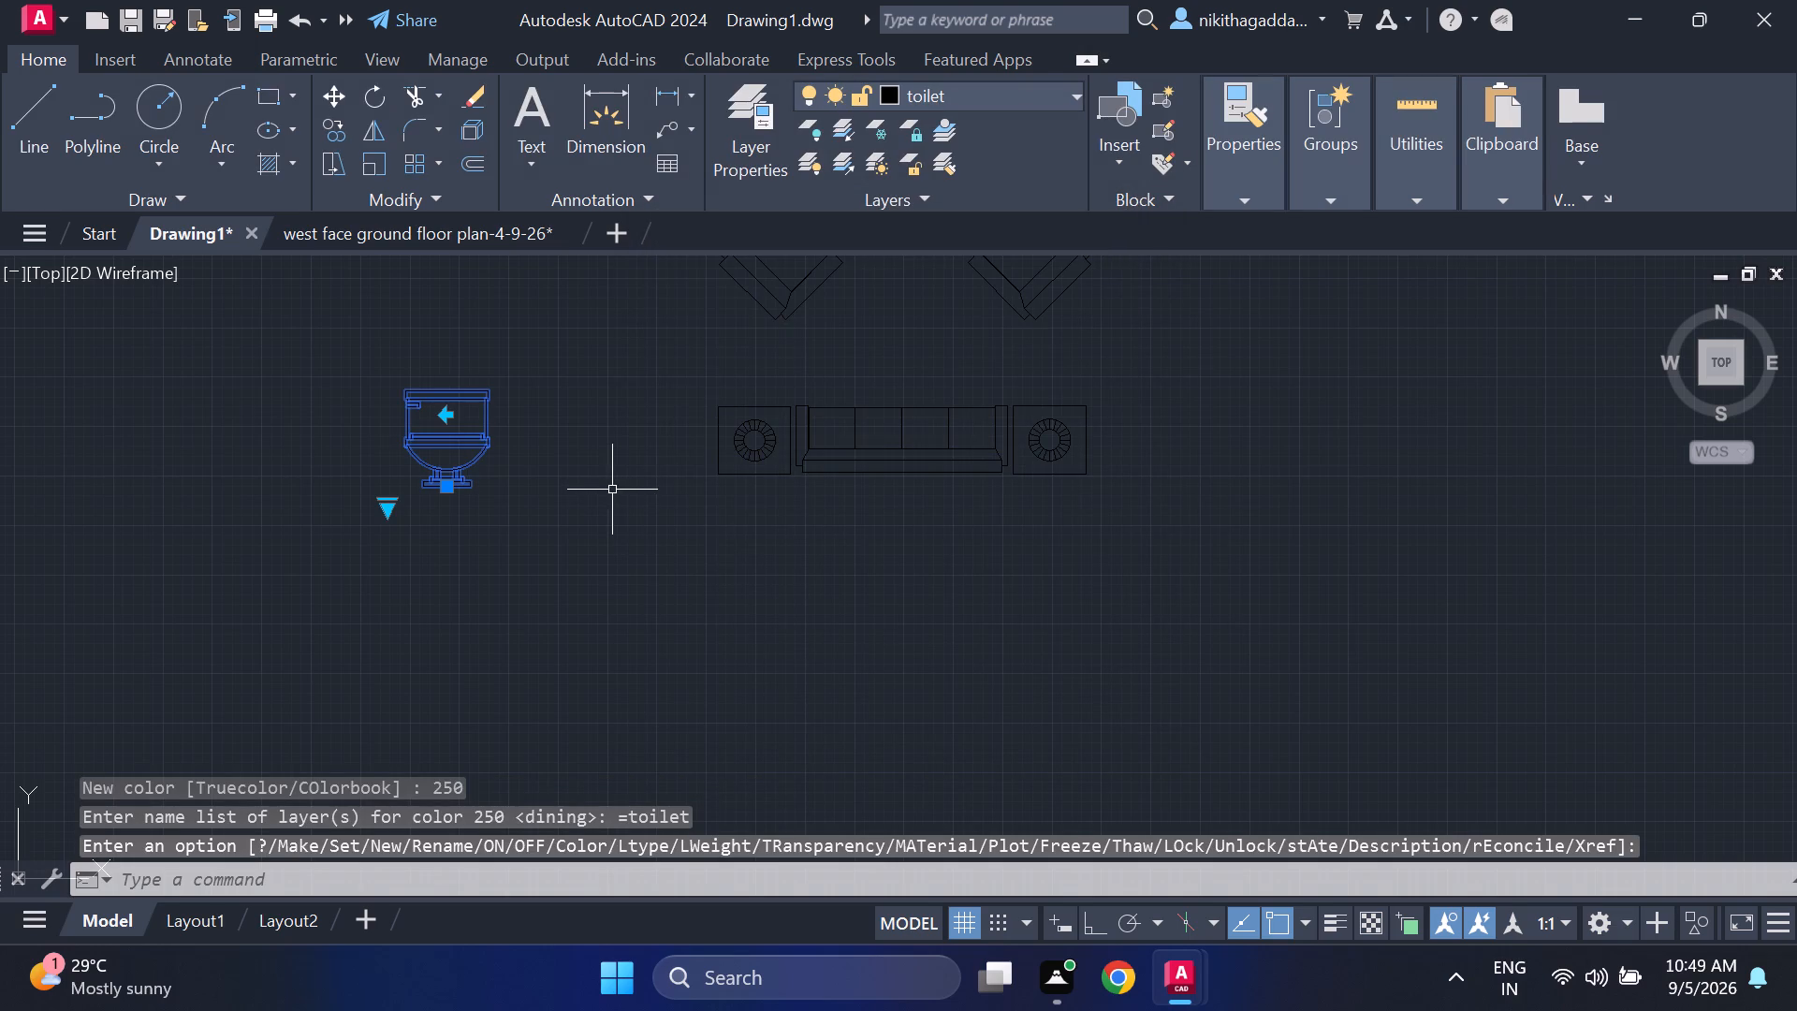
key(Escape)
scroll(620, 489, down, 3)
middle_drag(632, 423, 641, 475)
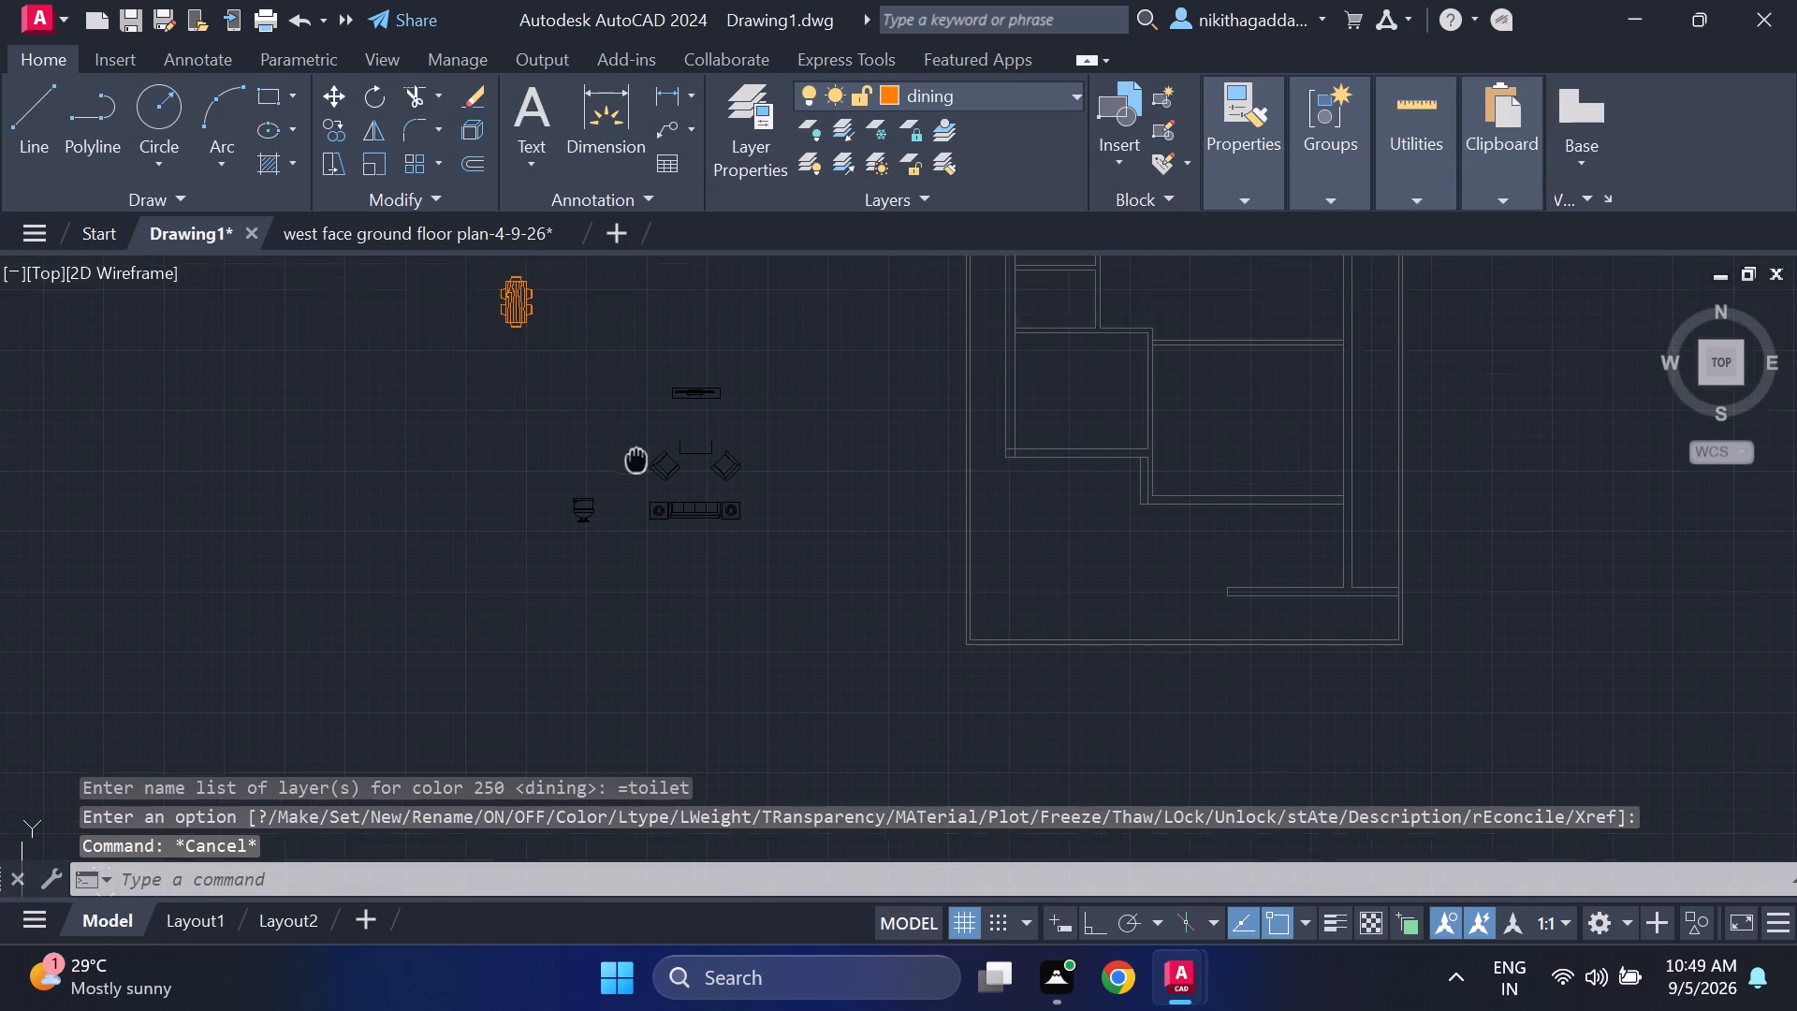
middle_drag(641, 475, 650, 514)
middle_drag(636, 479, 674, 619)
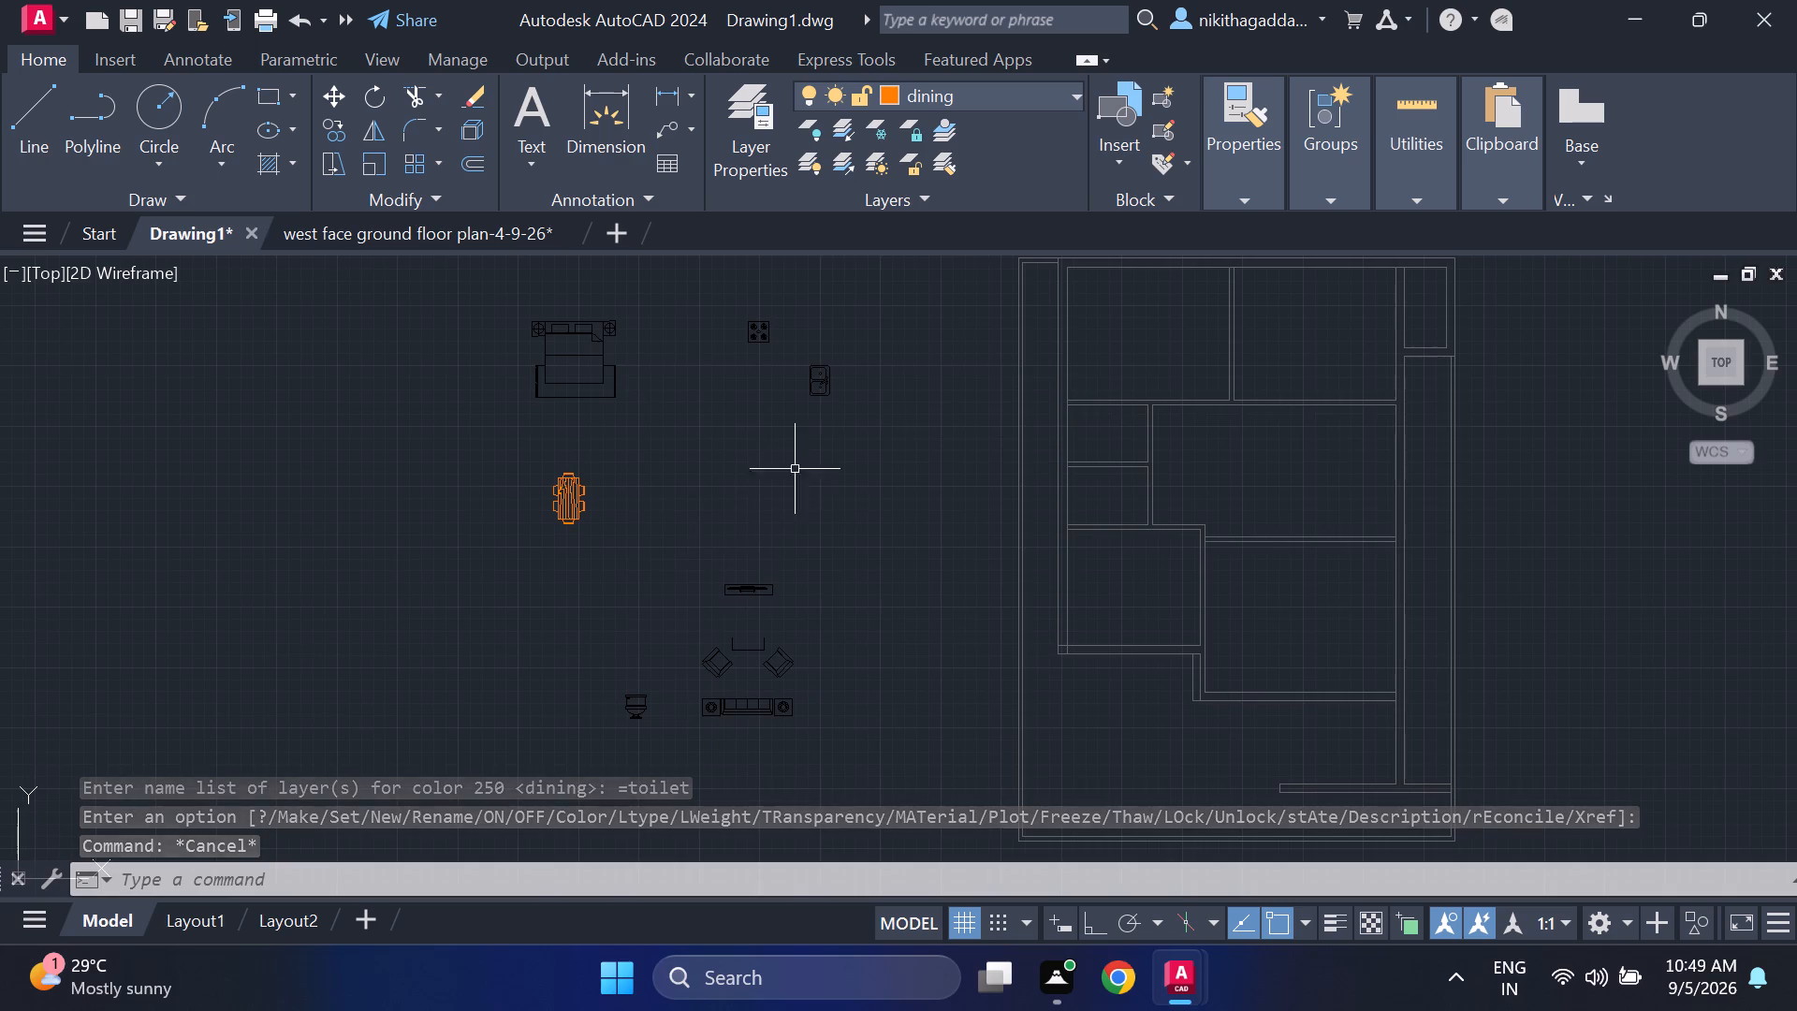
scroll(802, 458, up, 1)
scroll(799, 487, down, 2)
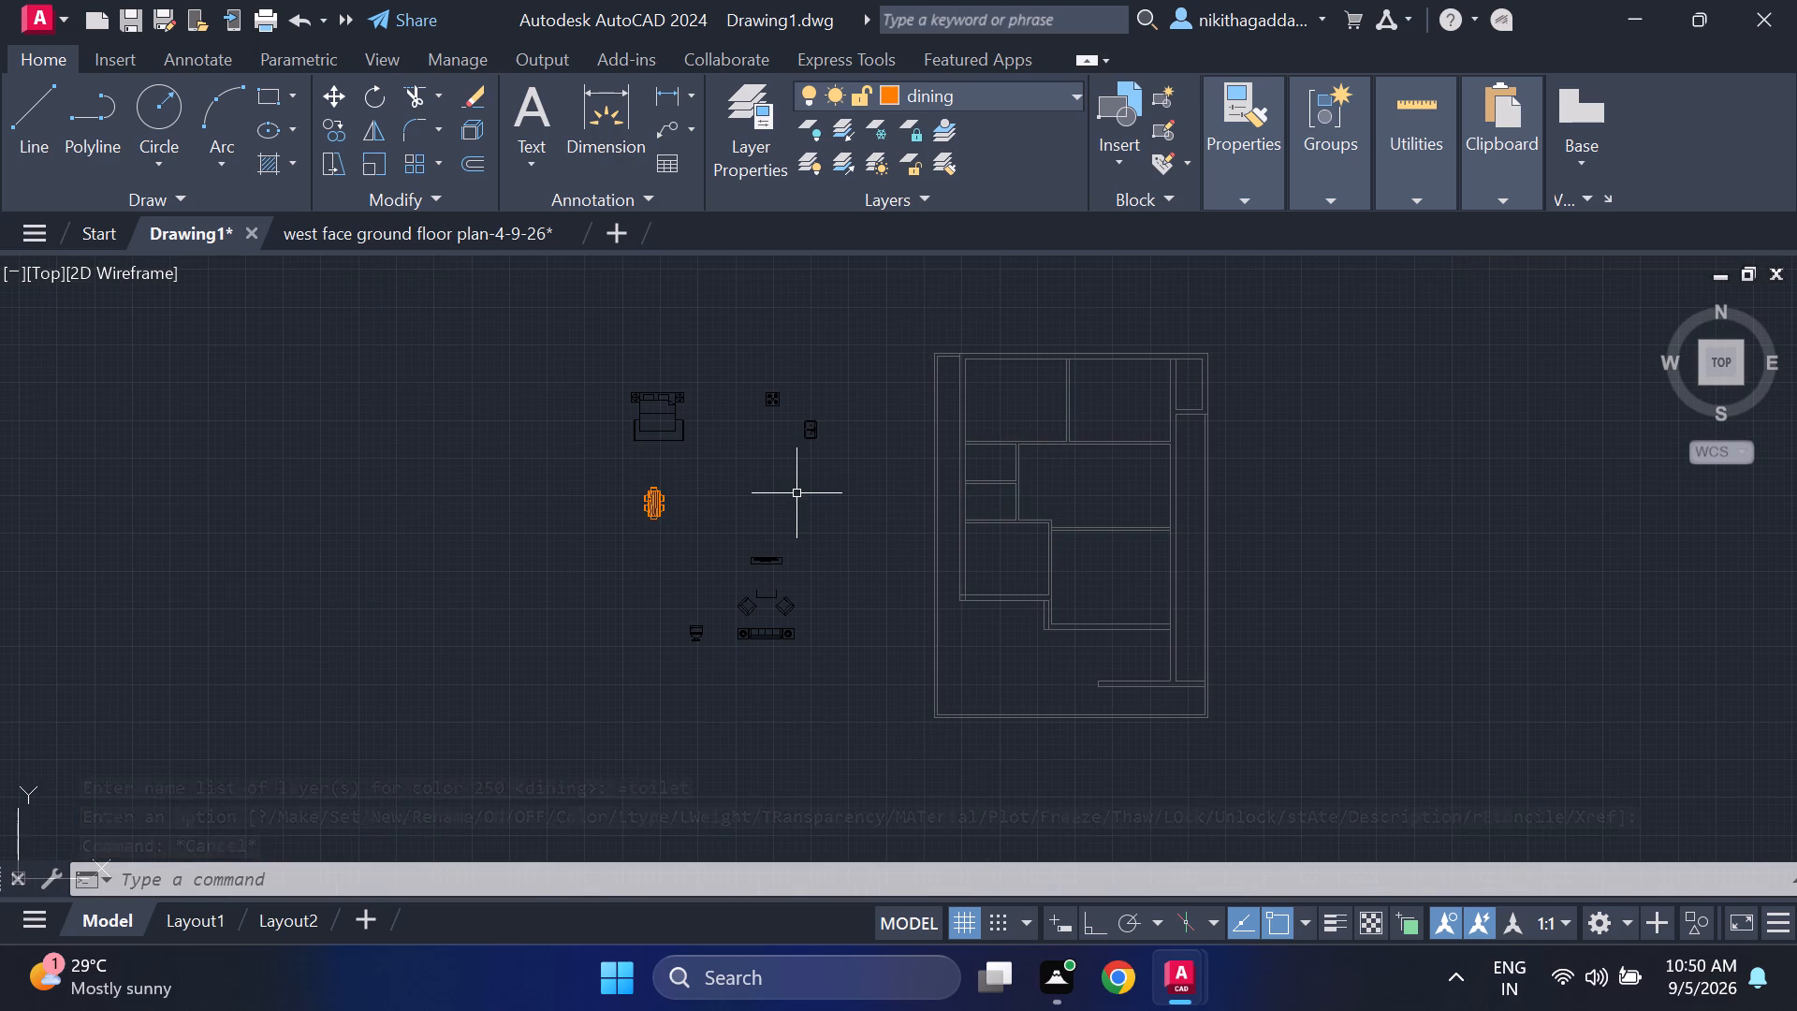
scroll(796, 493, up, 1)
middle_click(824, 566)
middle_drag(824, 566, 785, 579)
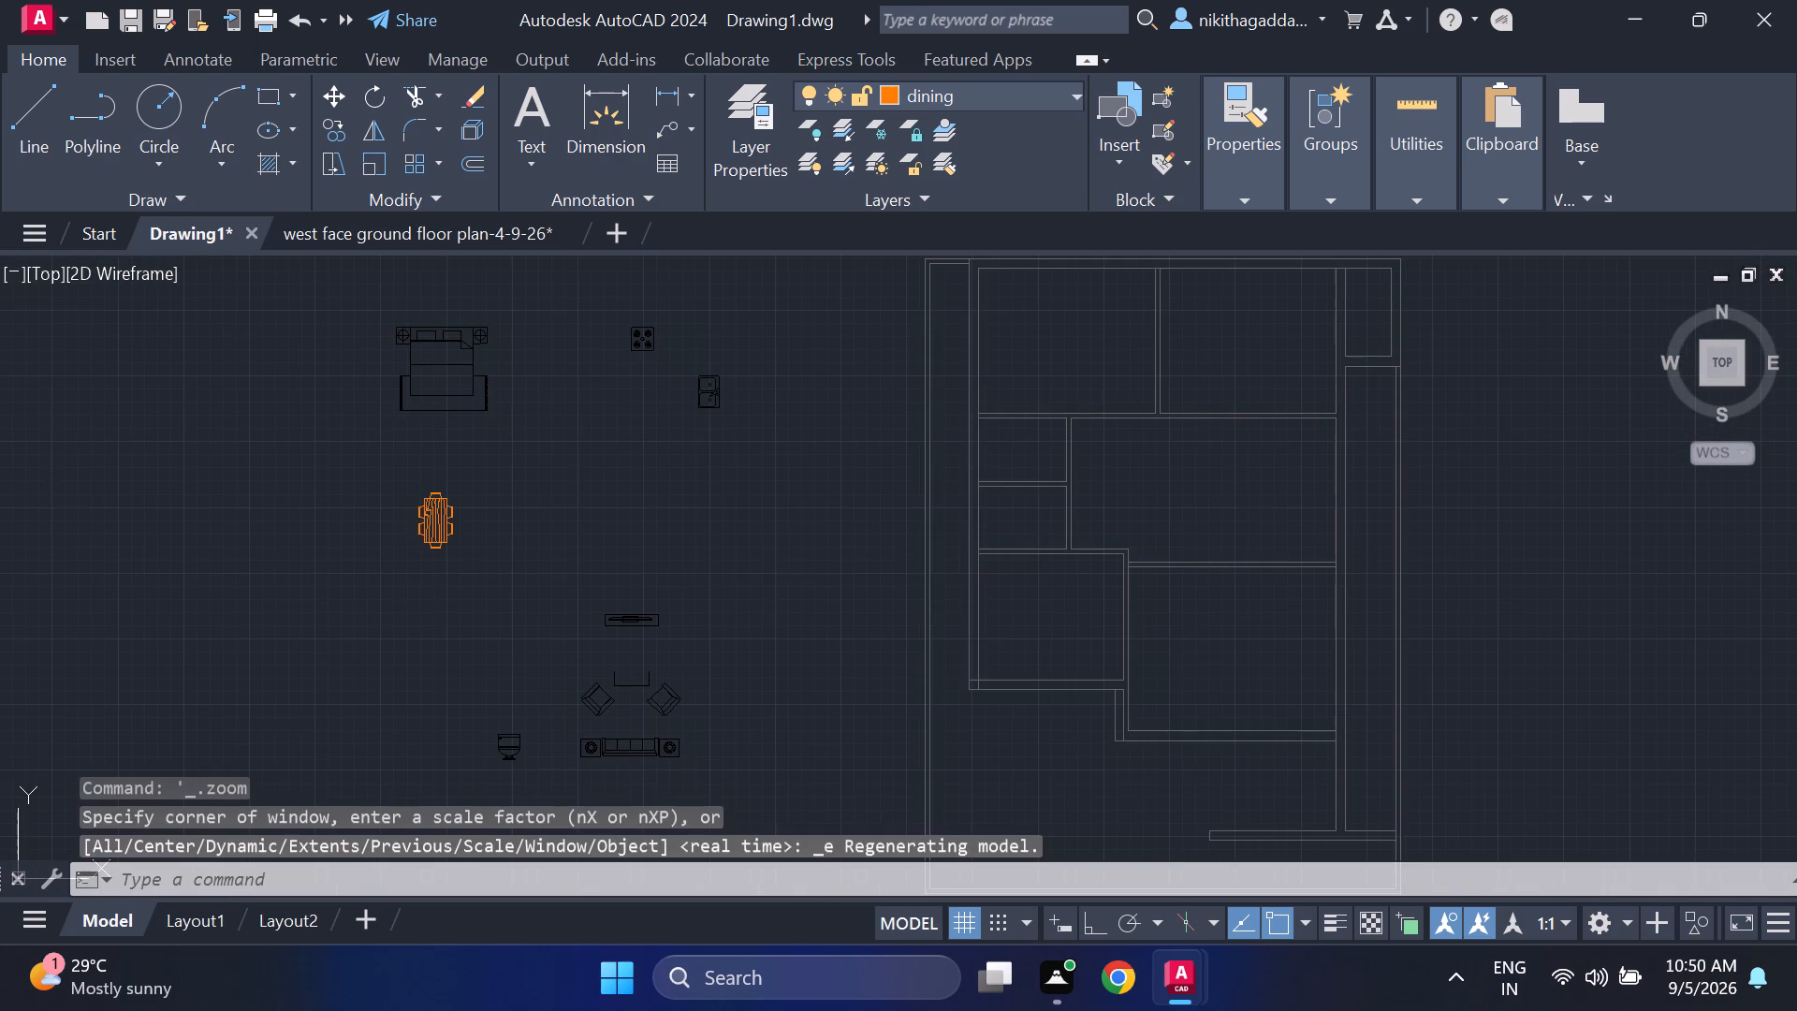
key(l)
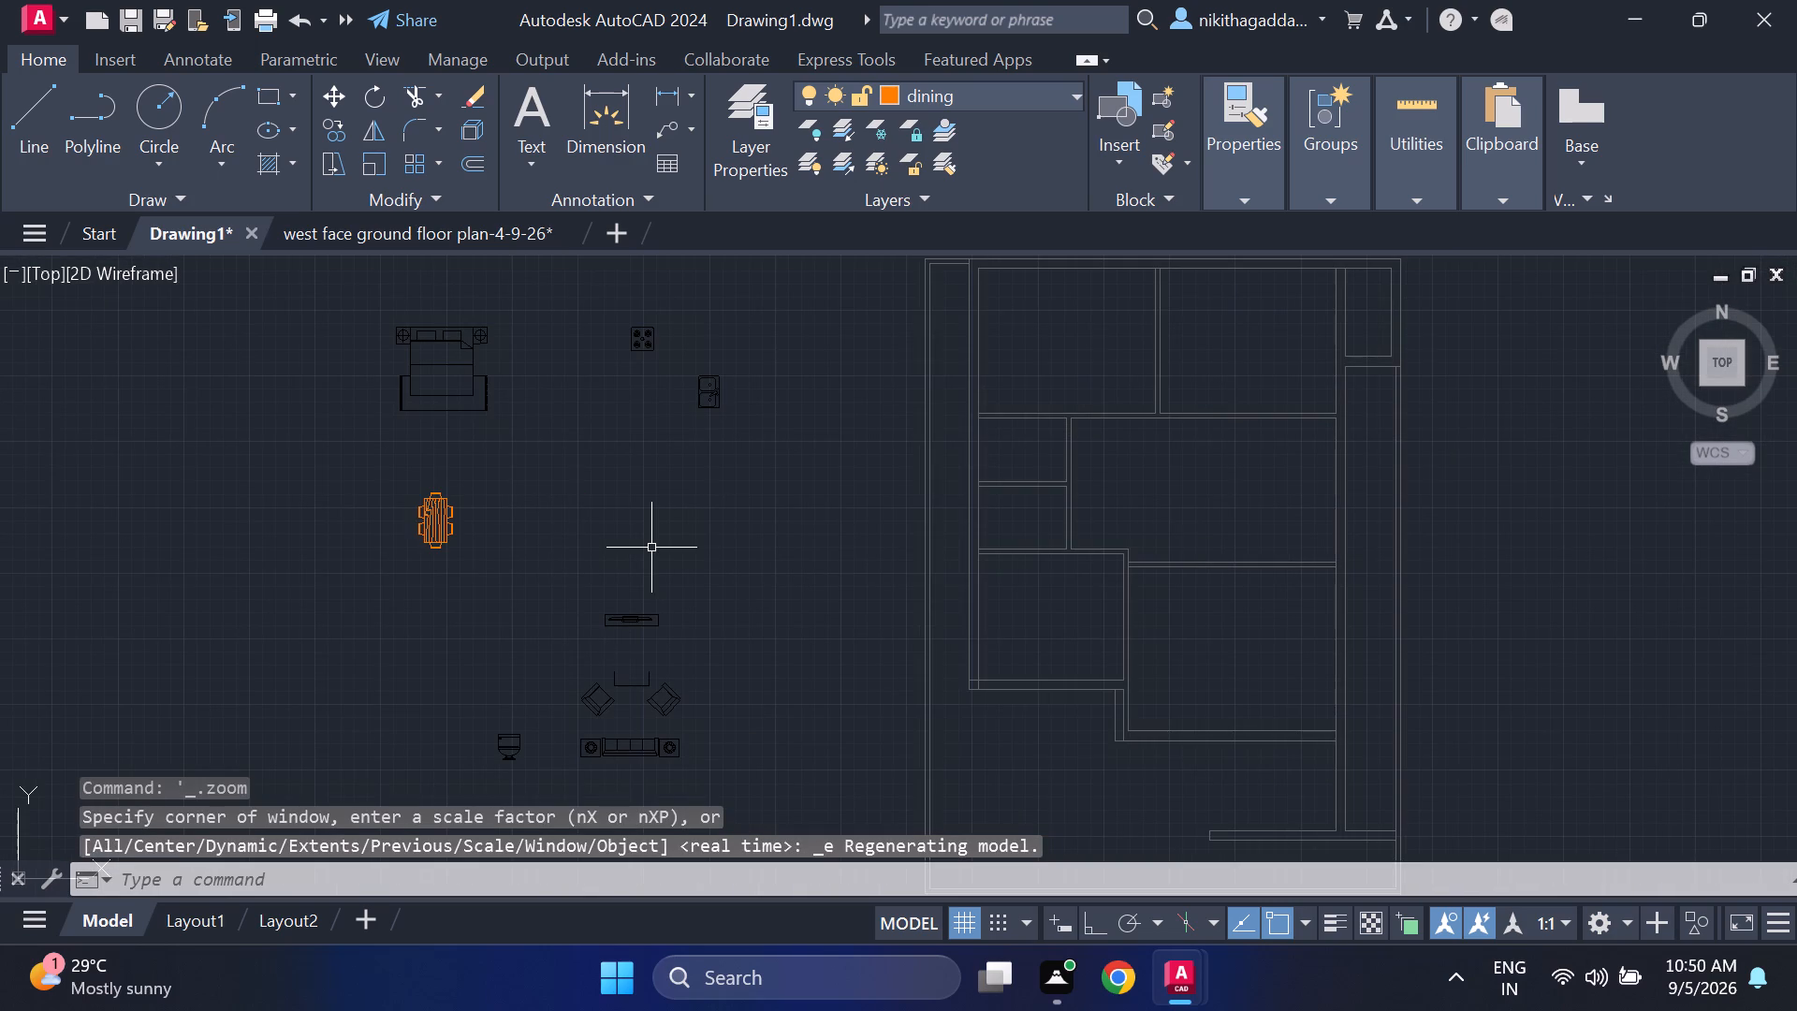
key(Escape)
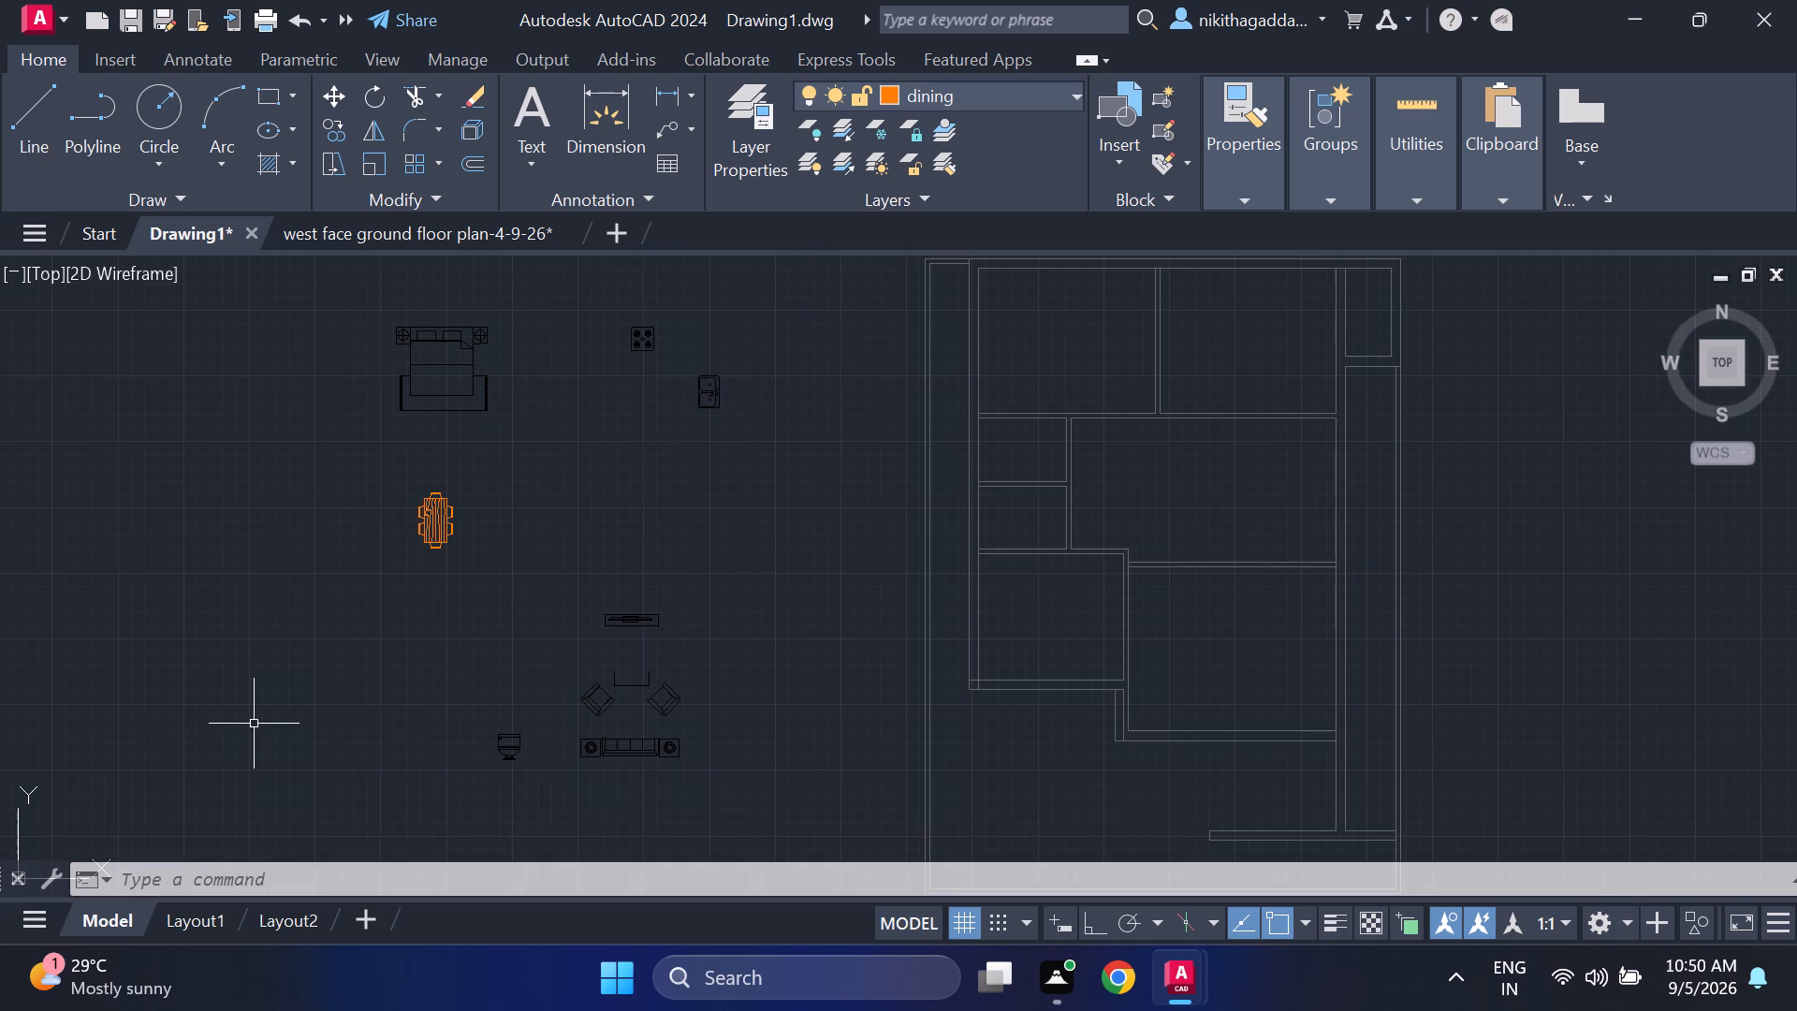
Check the layer assignments of the pasted bed set, and of the stove and kitchen sink.
scroll(412, 339, up, 2)
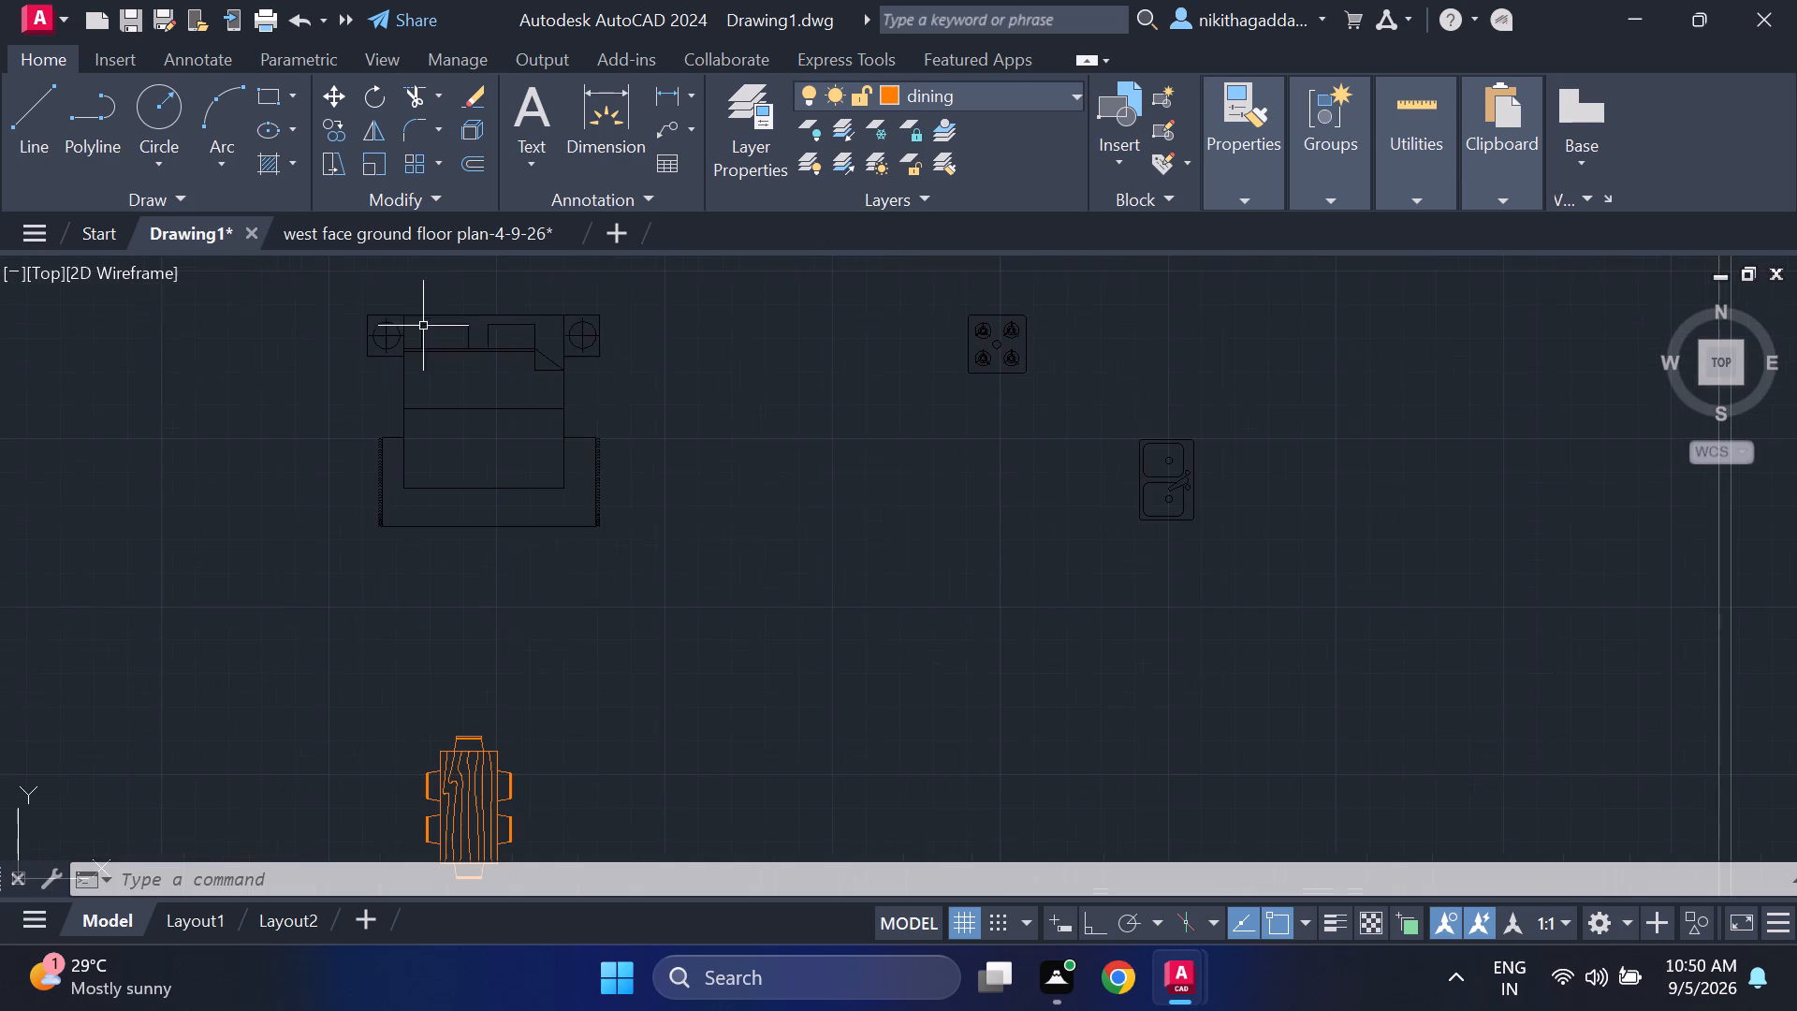
drag(683, 308, 669, 316)
click(280, 471)
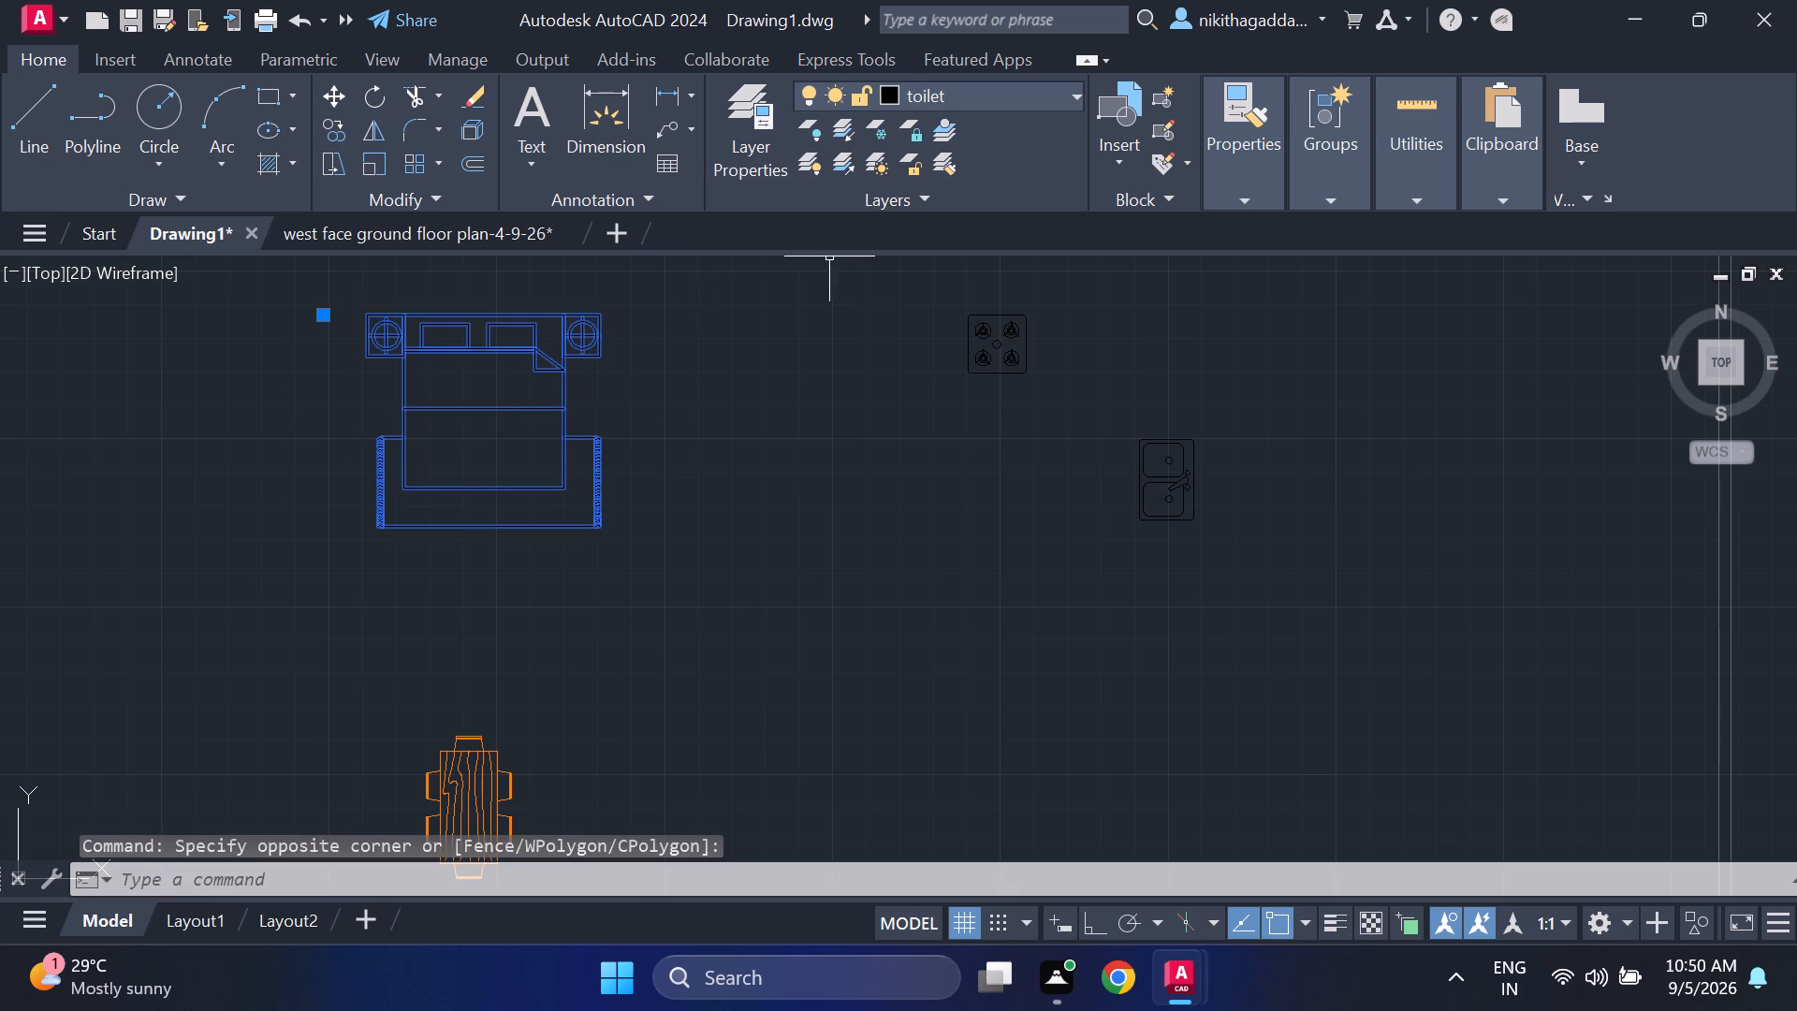
key(Escape)
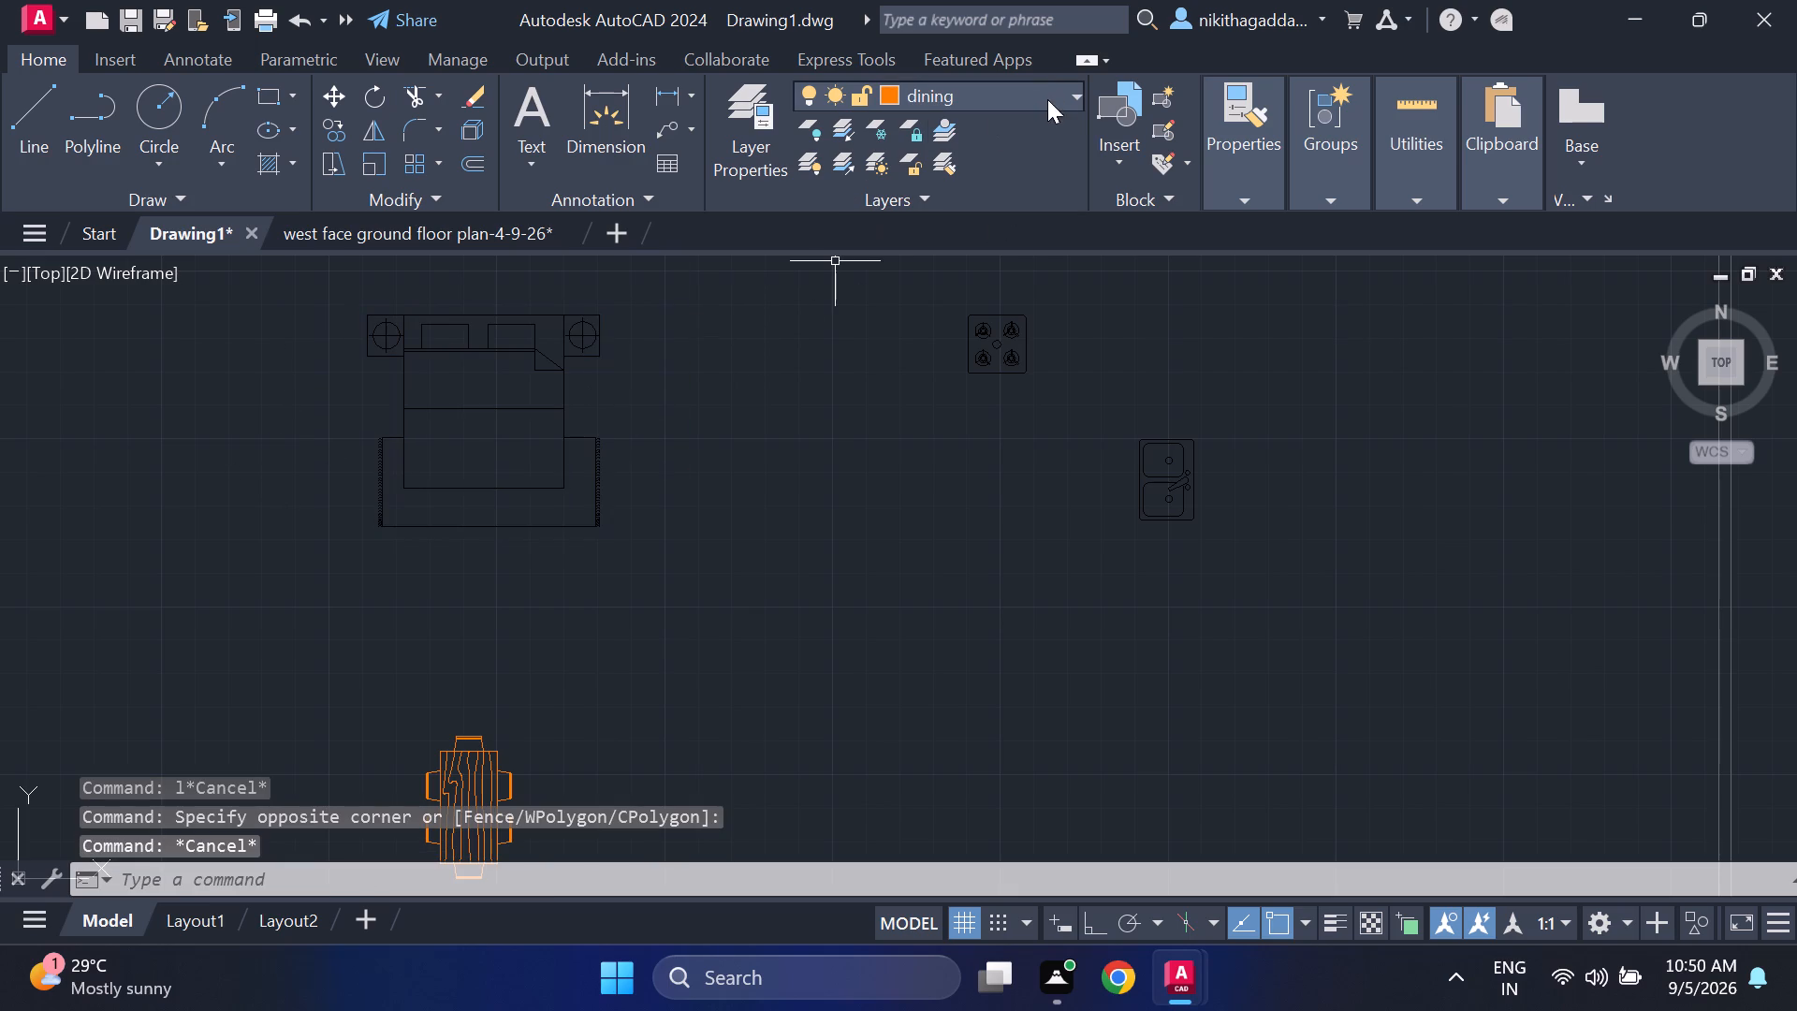
click(1071, 92)
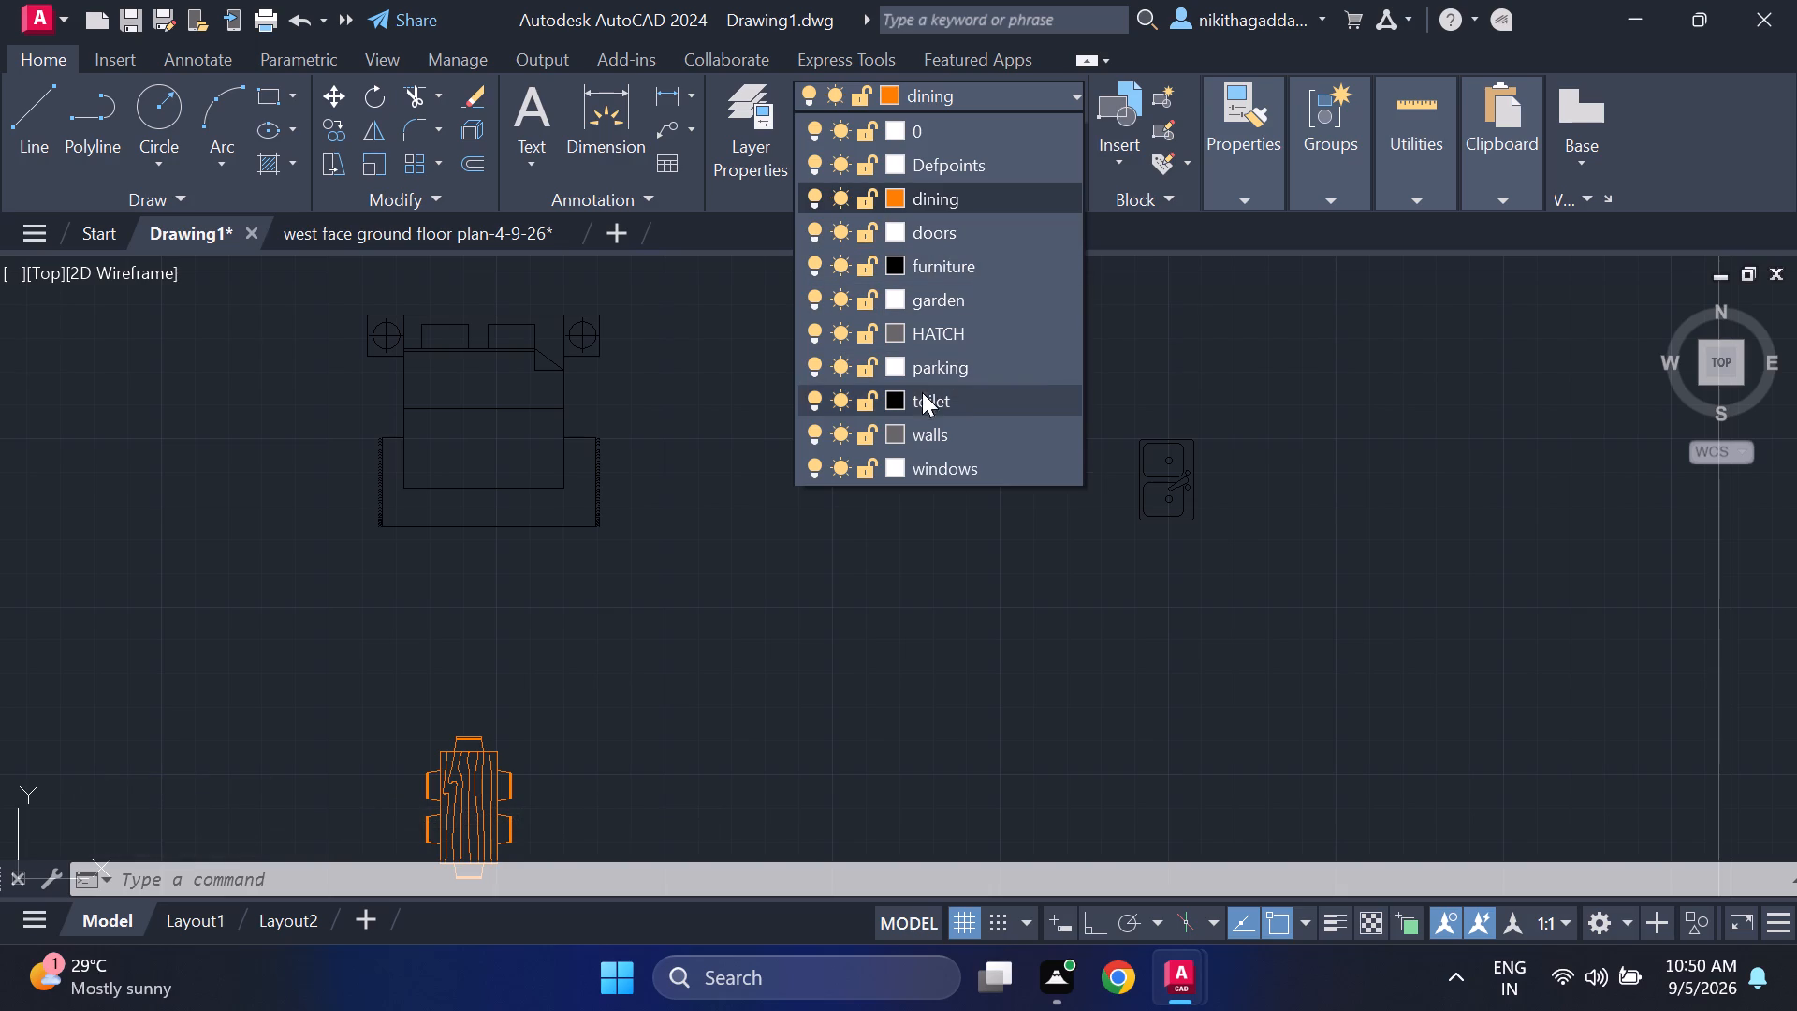
key(Escape)
drag(733, 364, 665, 400)
click(314, 502)
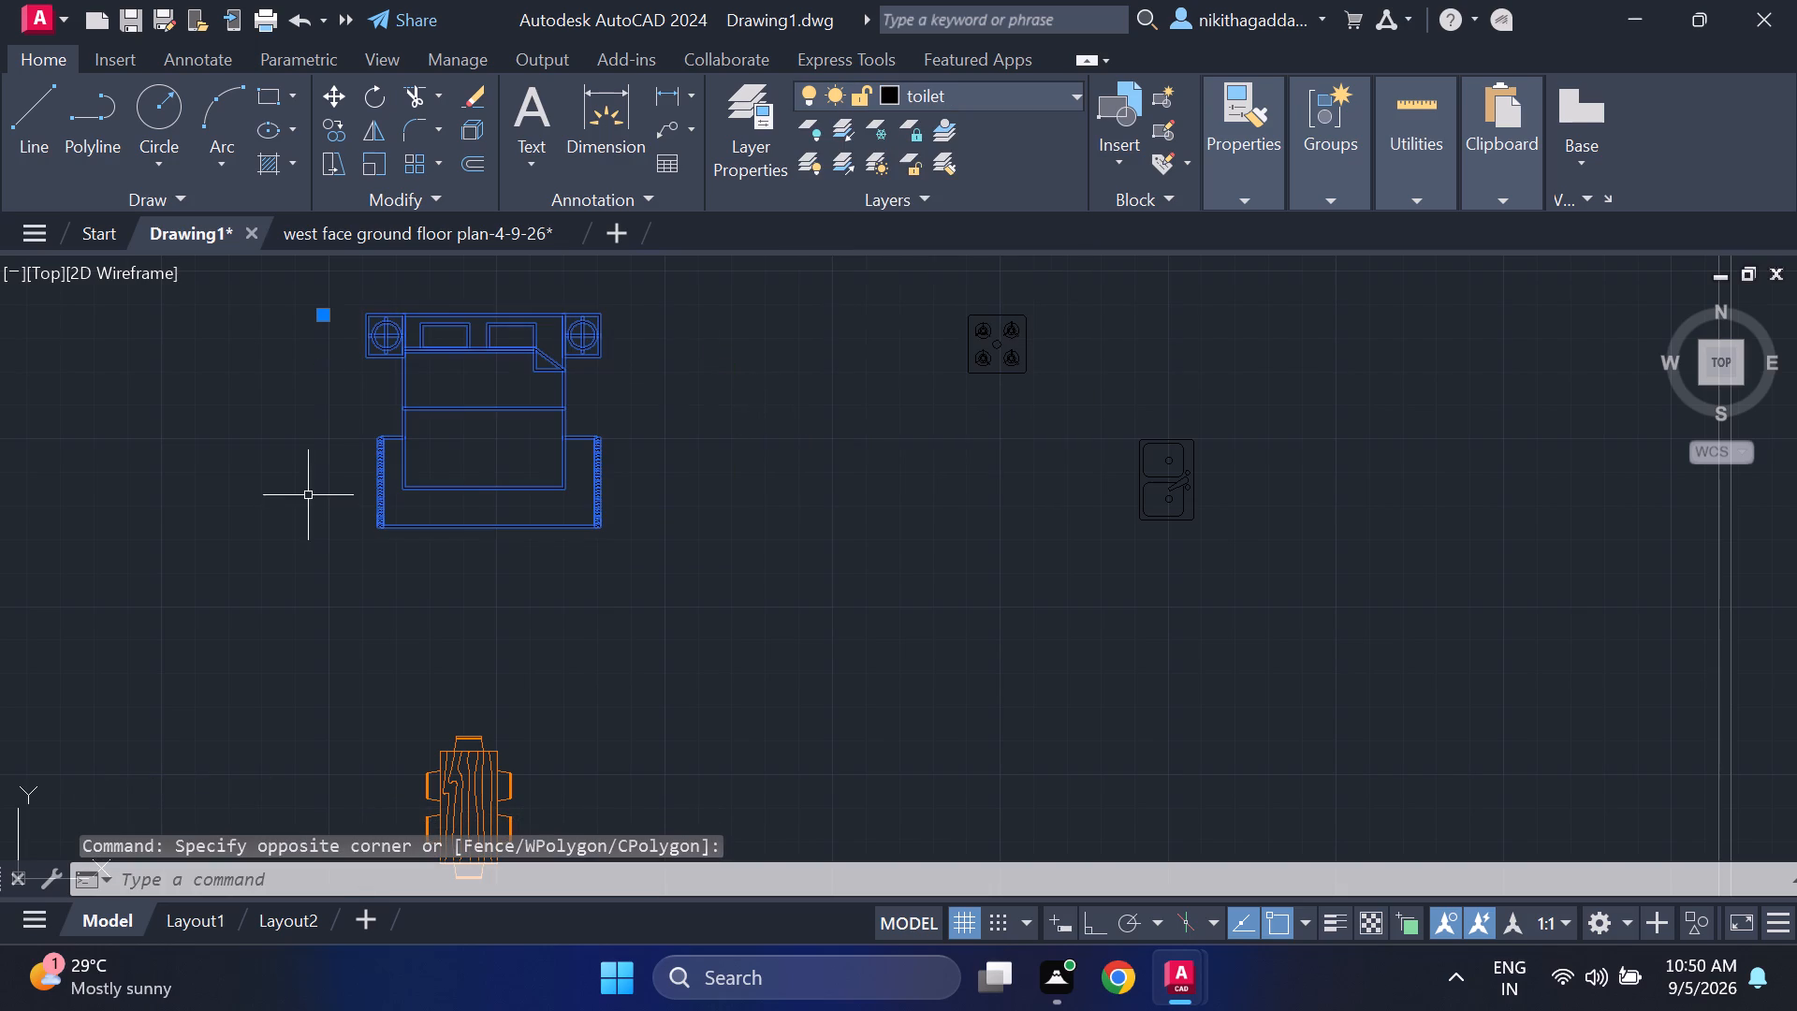
key(Escape)
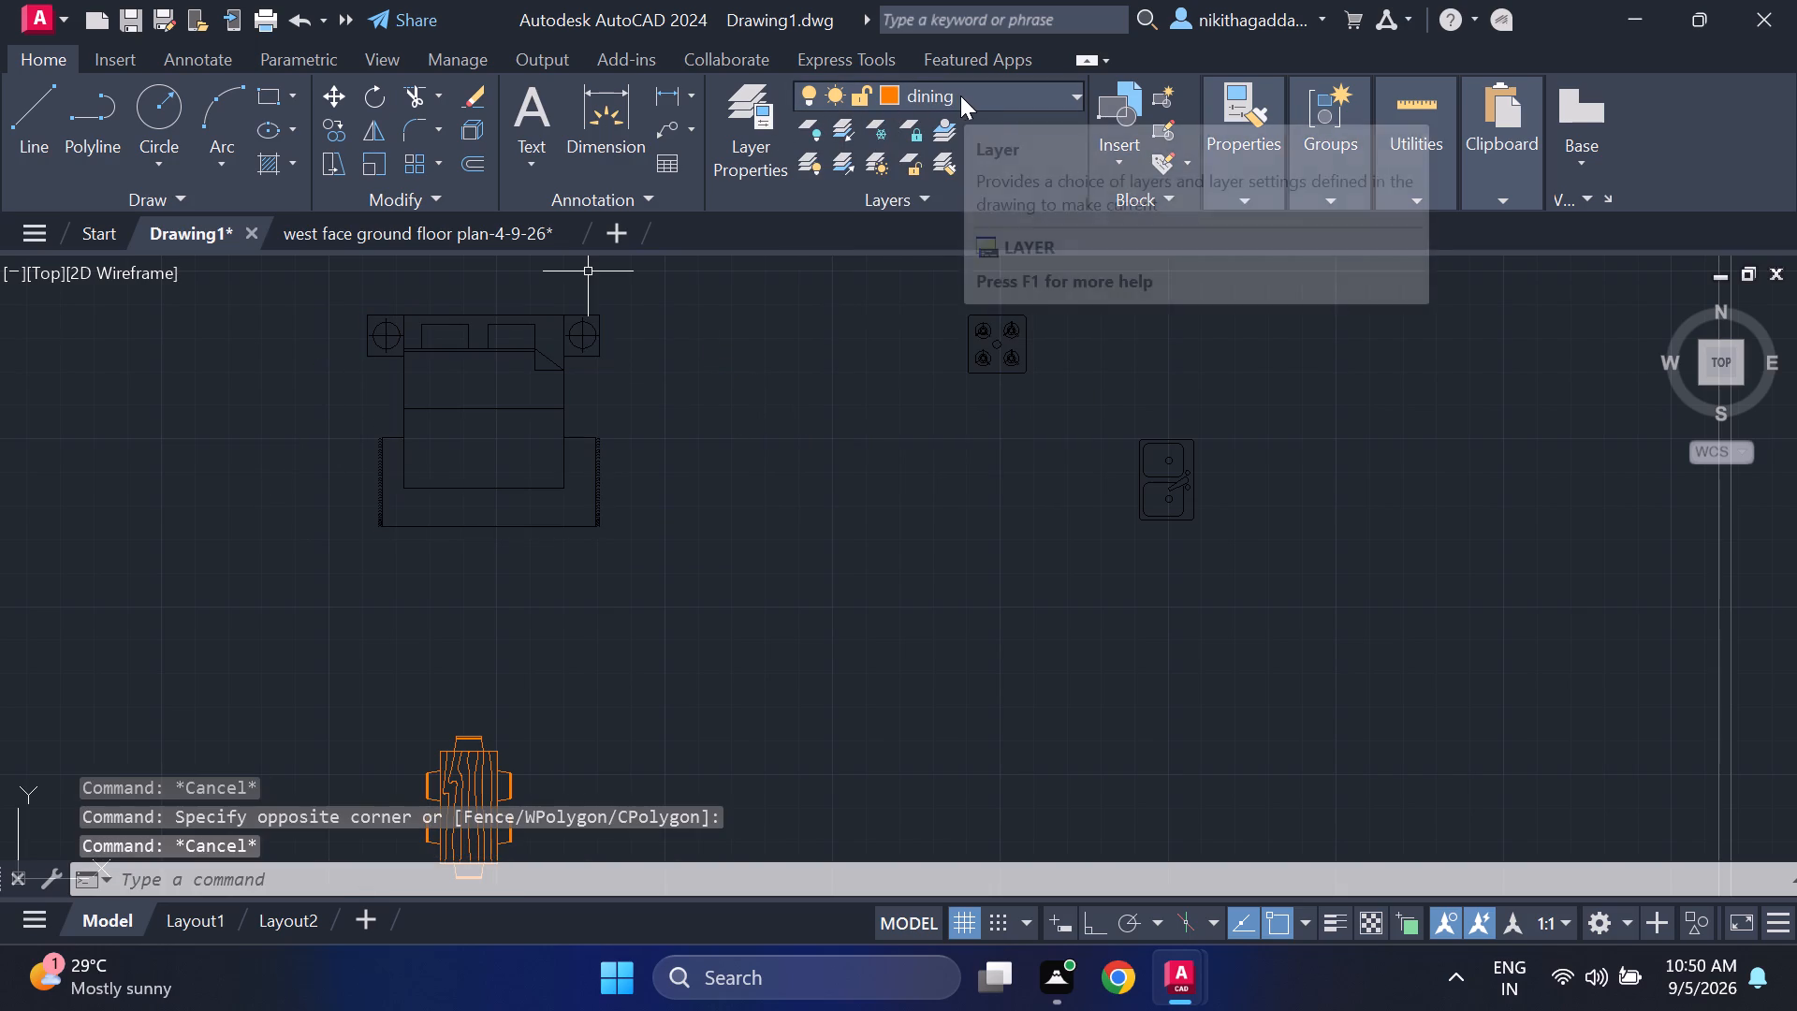
scroll(687, 396, down, 2)
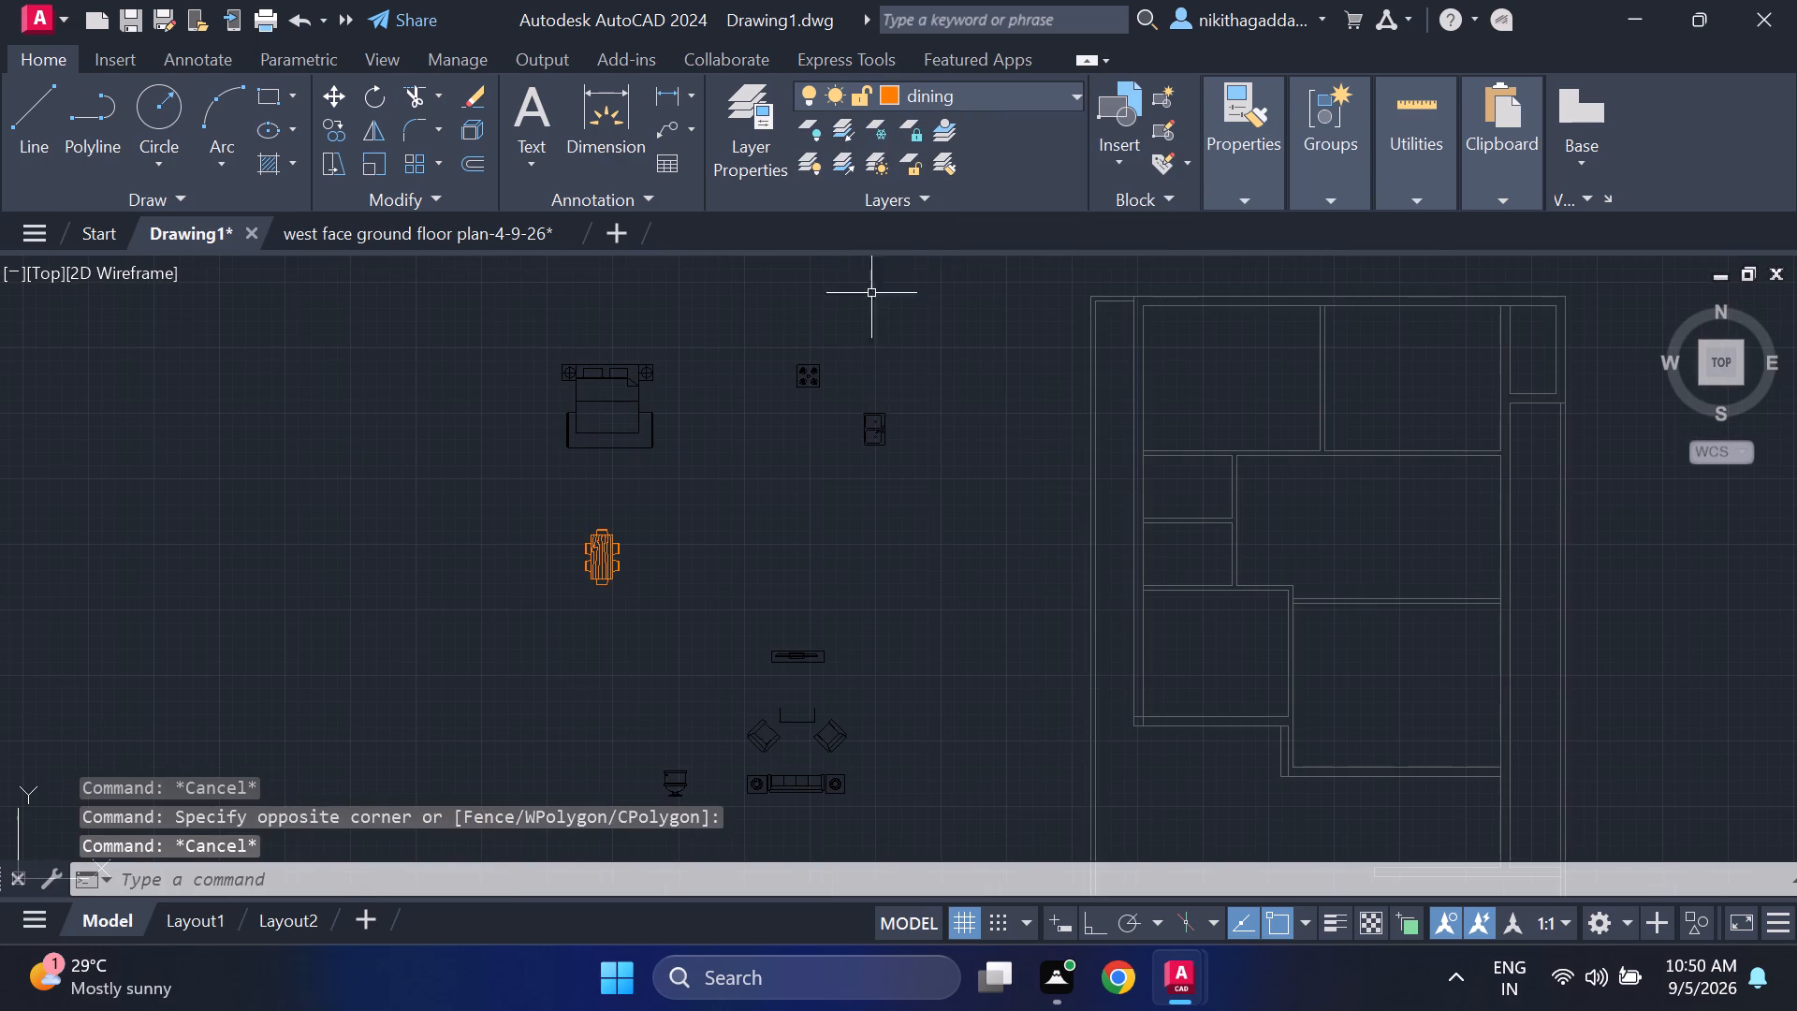
drag(898, 376, 892, 388)
click(767, 464)
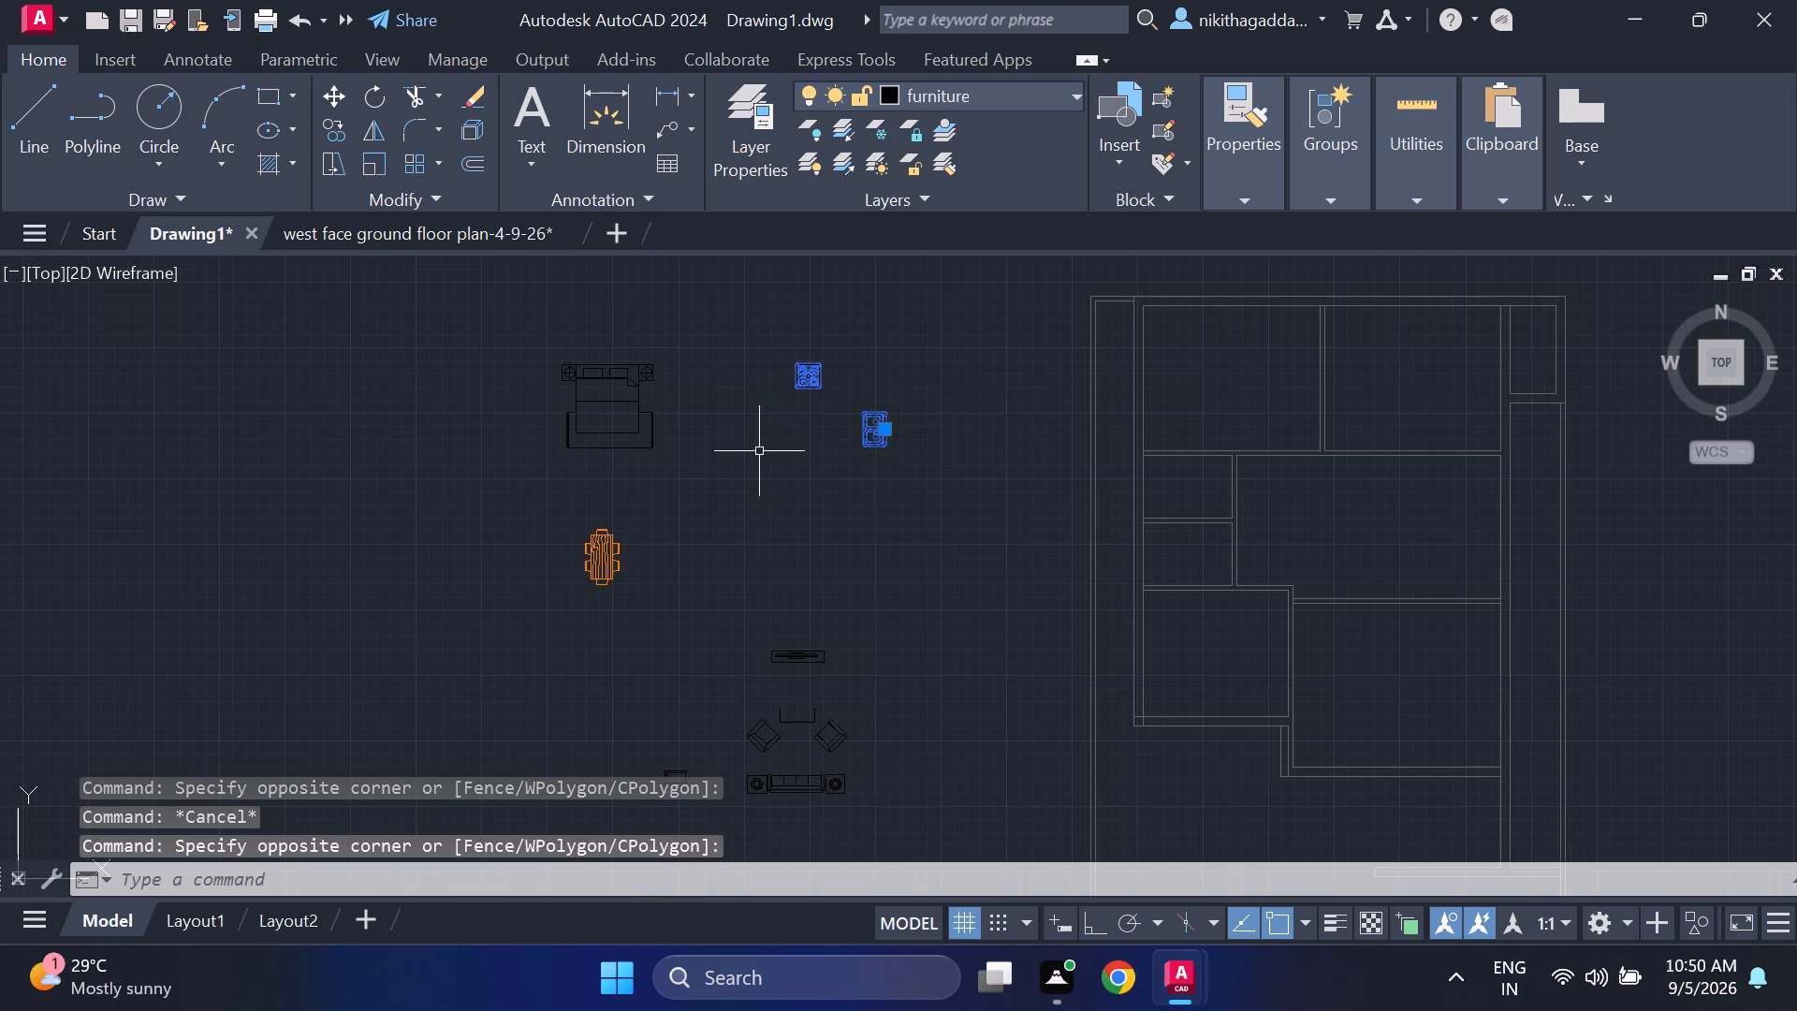
key(grave)
key(Escape)
middle_drag(909, 634, 909, 633)
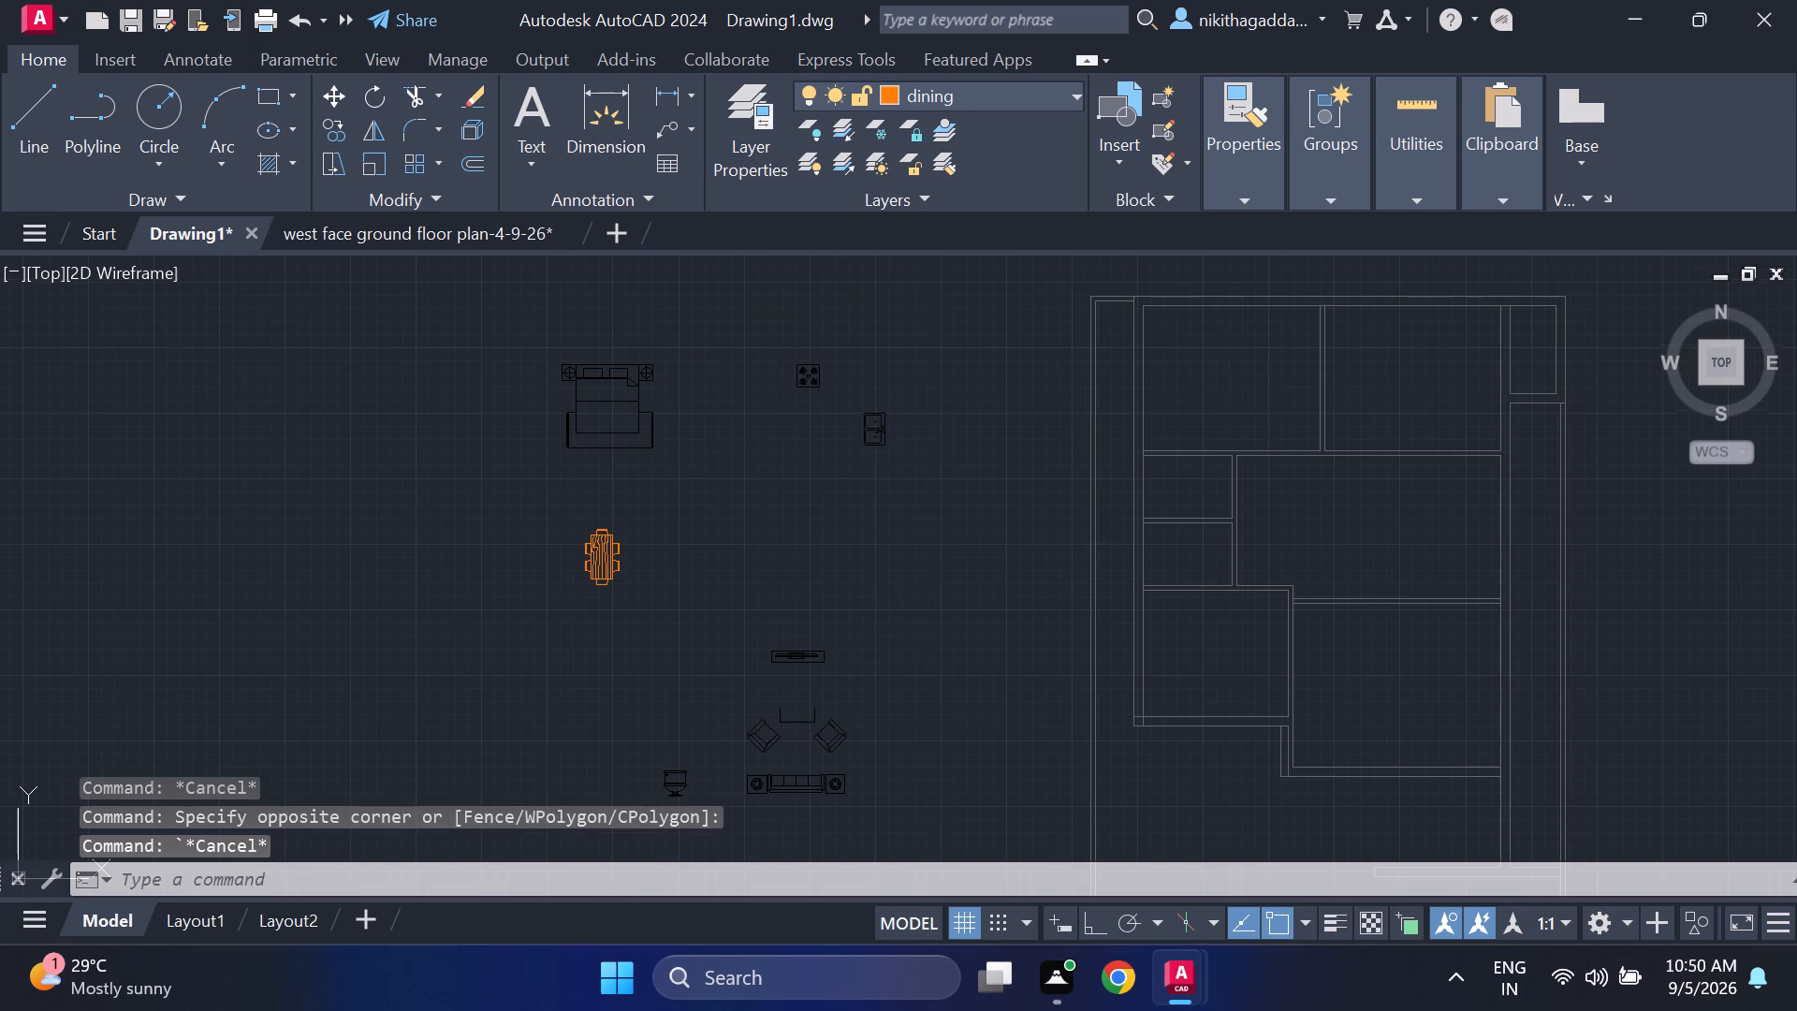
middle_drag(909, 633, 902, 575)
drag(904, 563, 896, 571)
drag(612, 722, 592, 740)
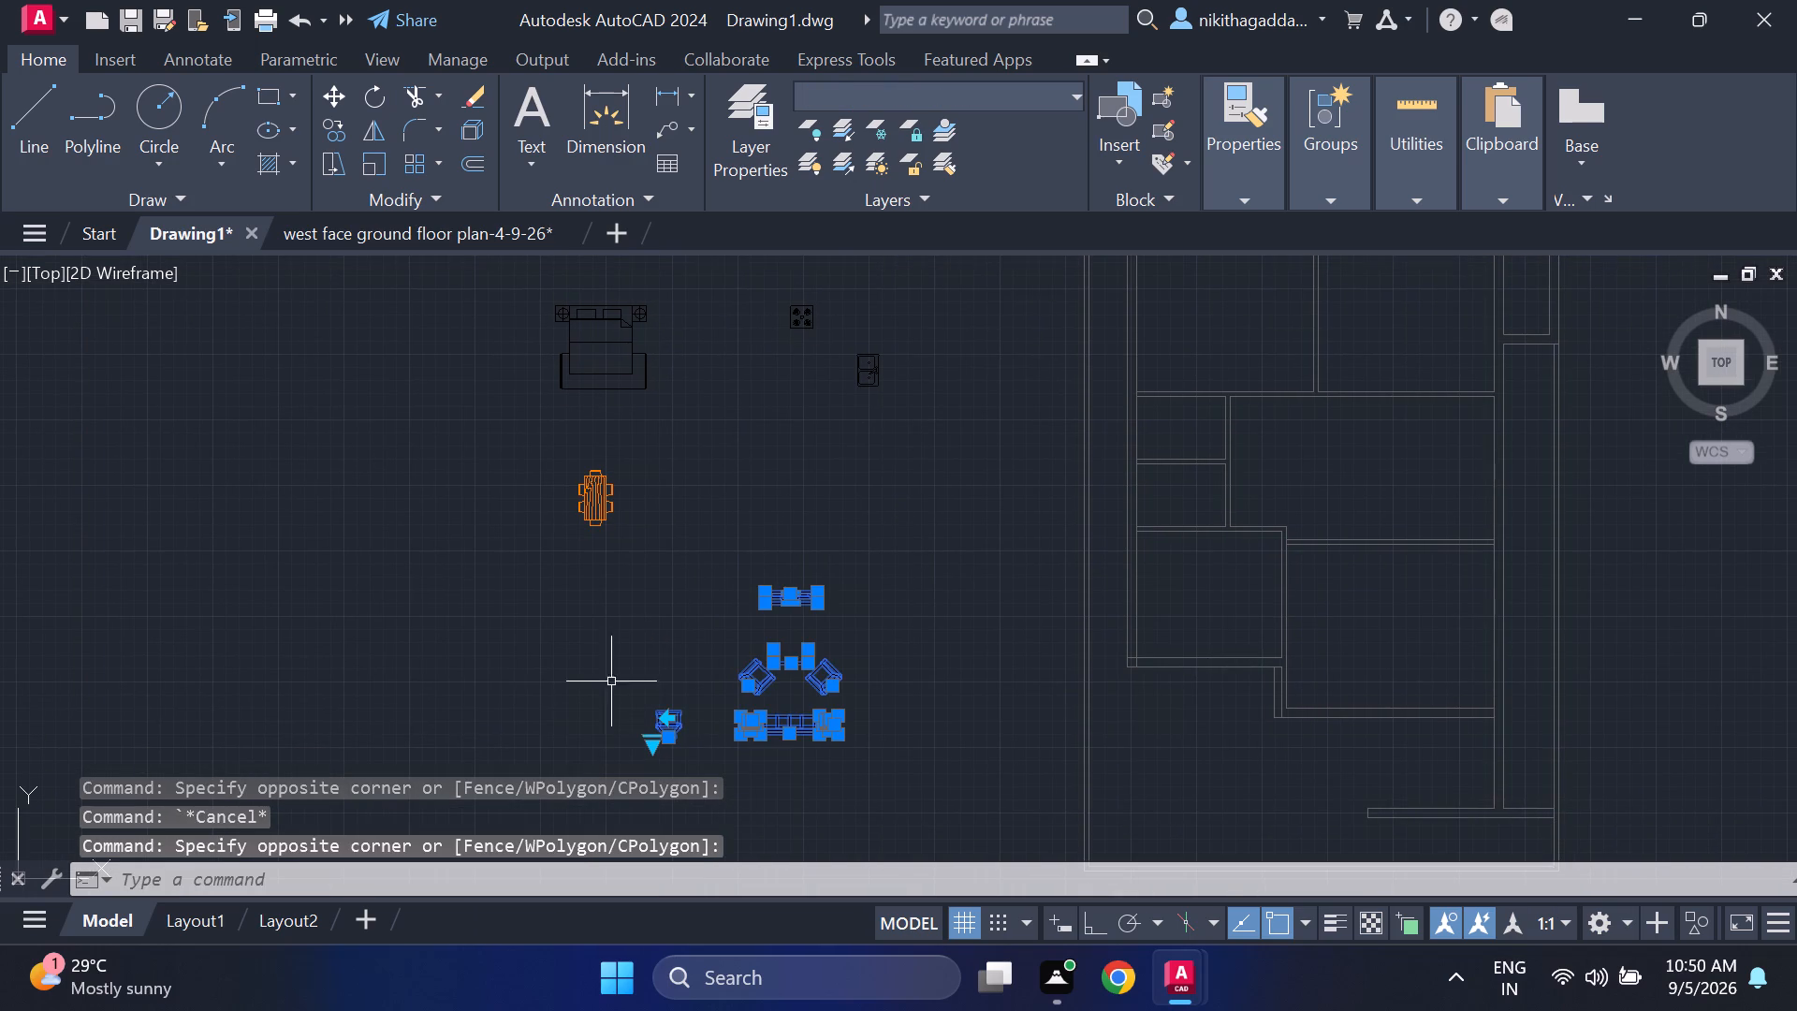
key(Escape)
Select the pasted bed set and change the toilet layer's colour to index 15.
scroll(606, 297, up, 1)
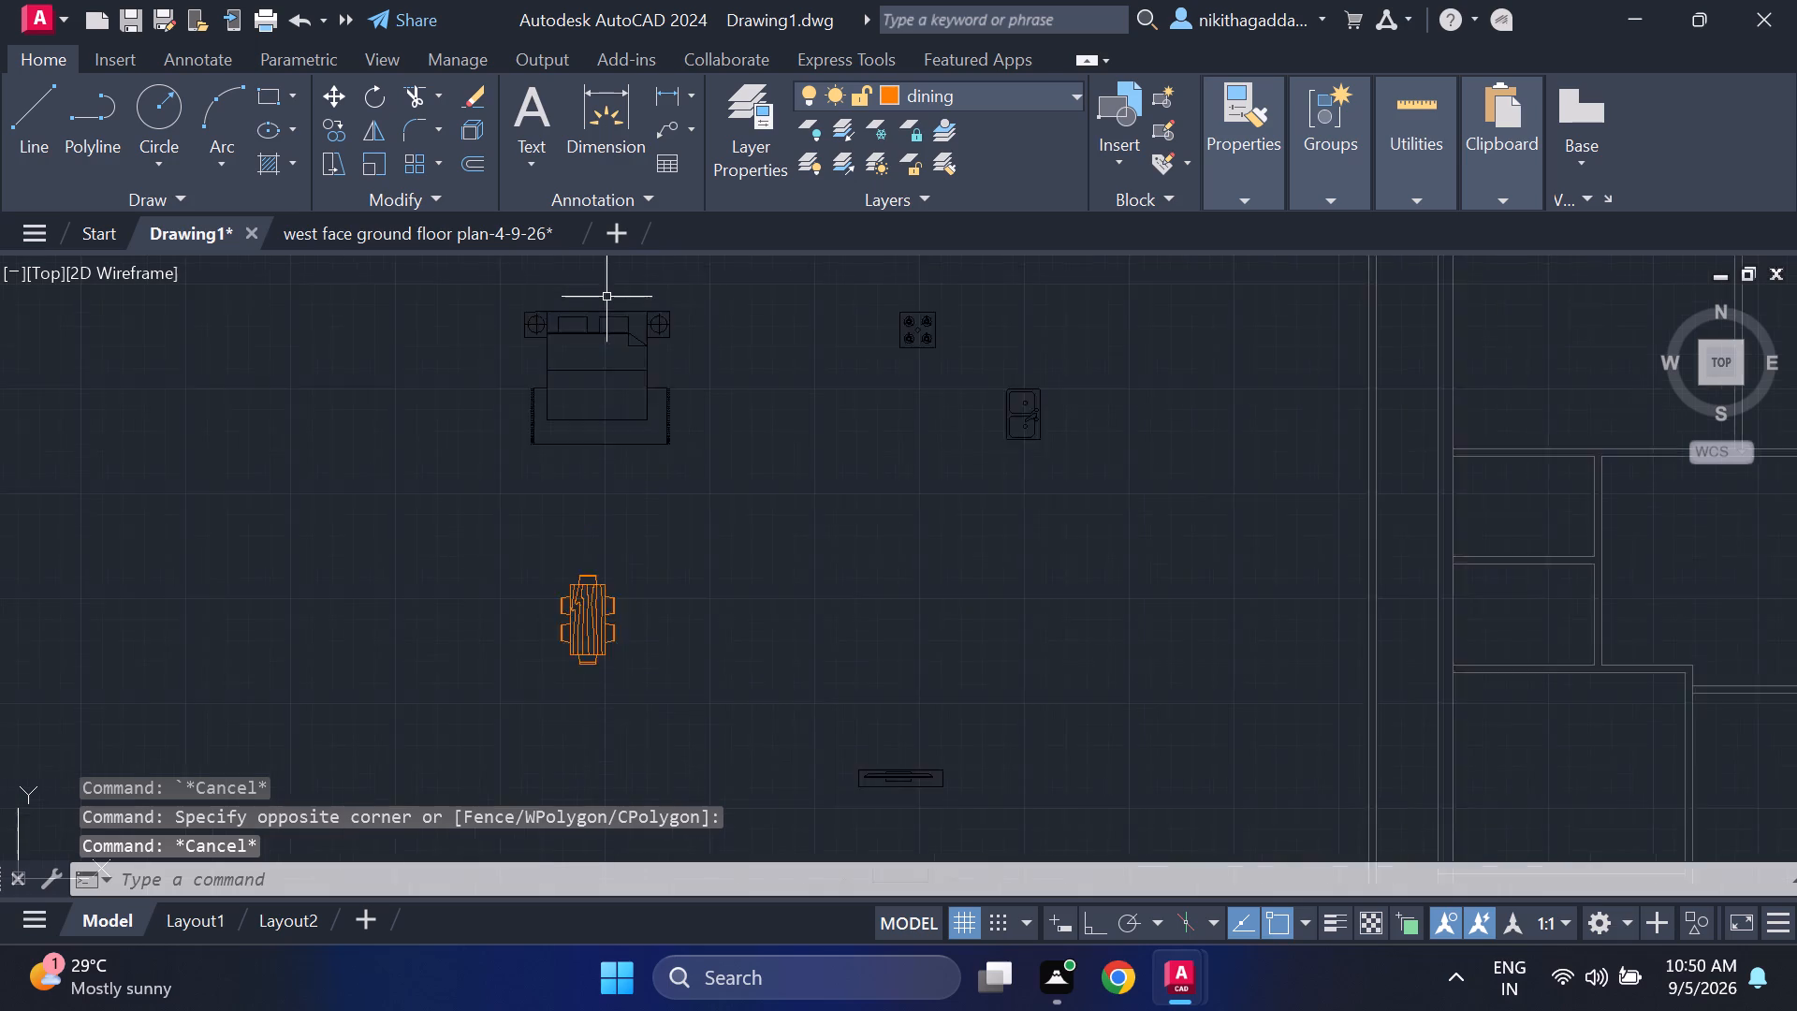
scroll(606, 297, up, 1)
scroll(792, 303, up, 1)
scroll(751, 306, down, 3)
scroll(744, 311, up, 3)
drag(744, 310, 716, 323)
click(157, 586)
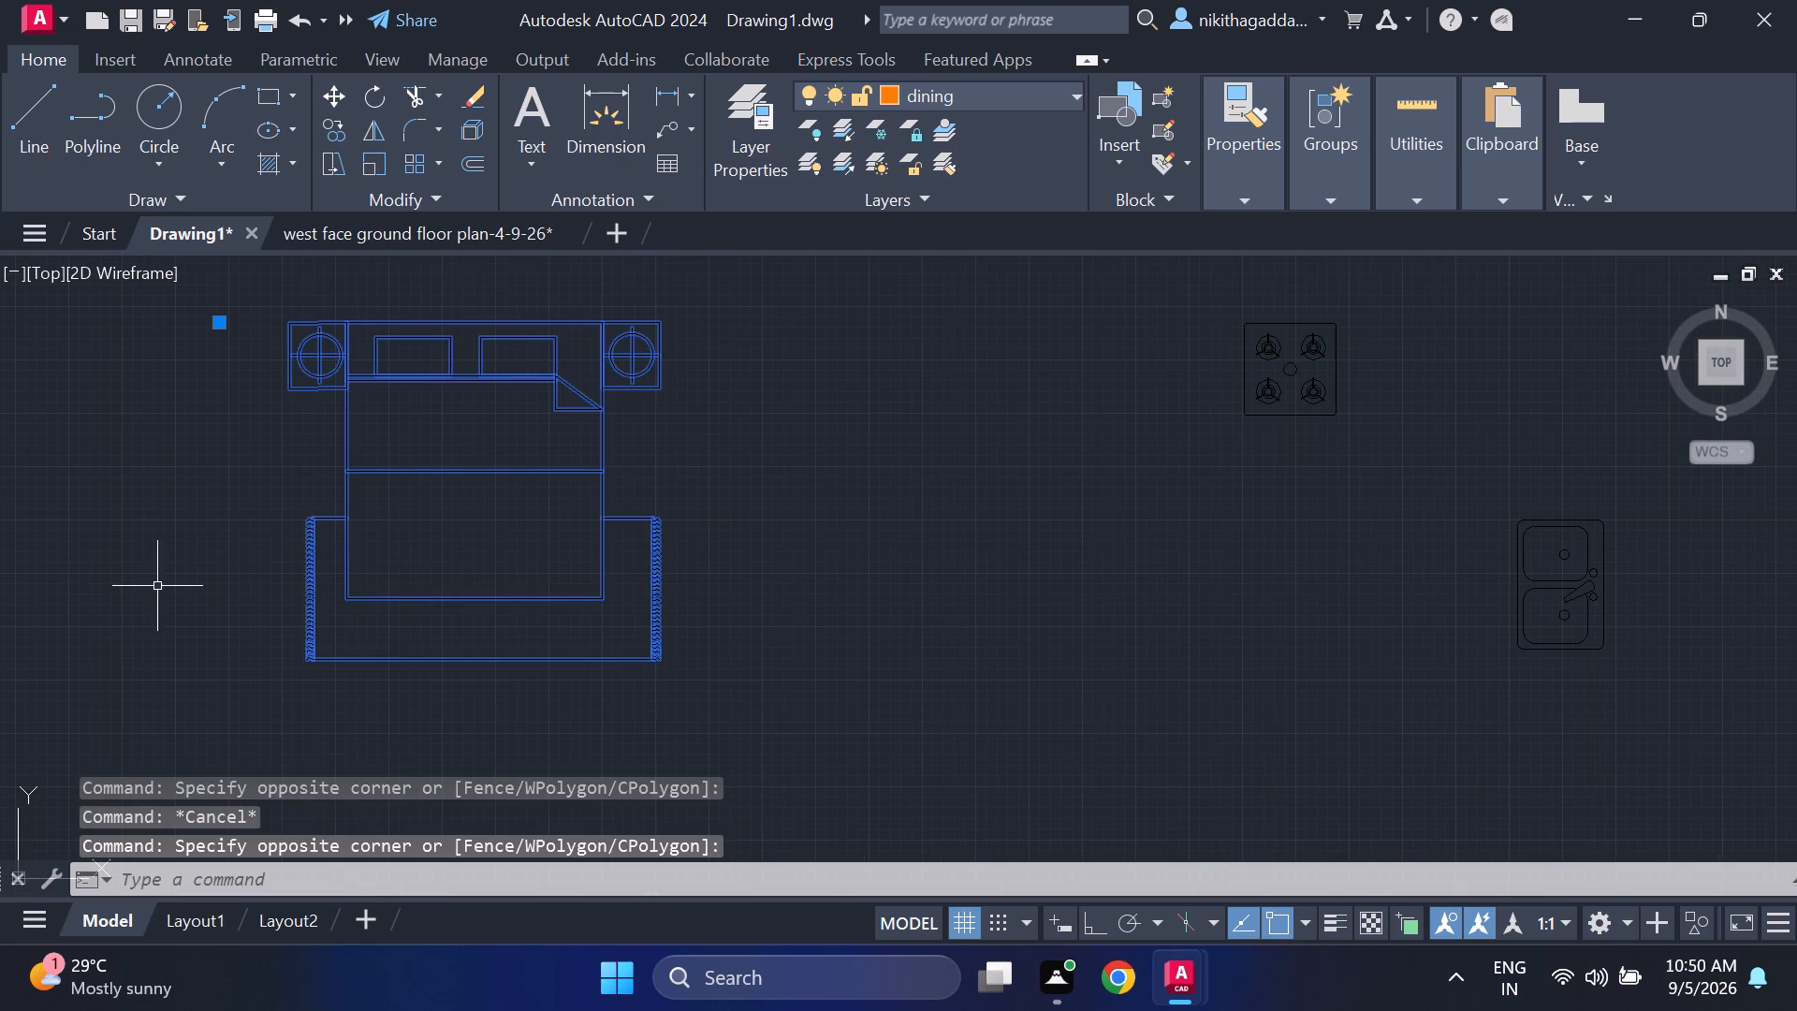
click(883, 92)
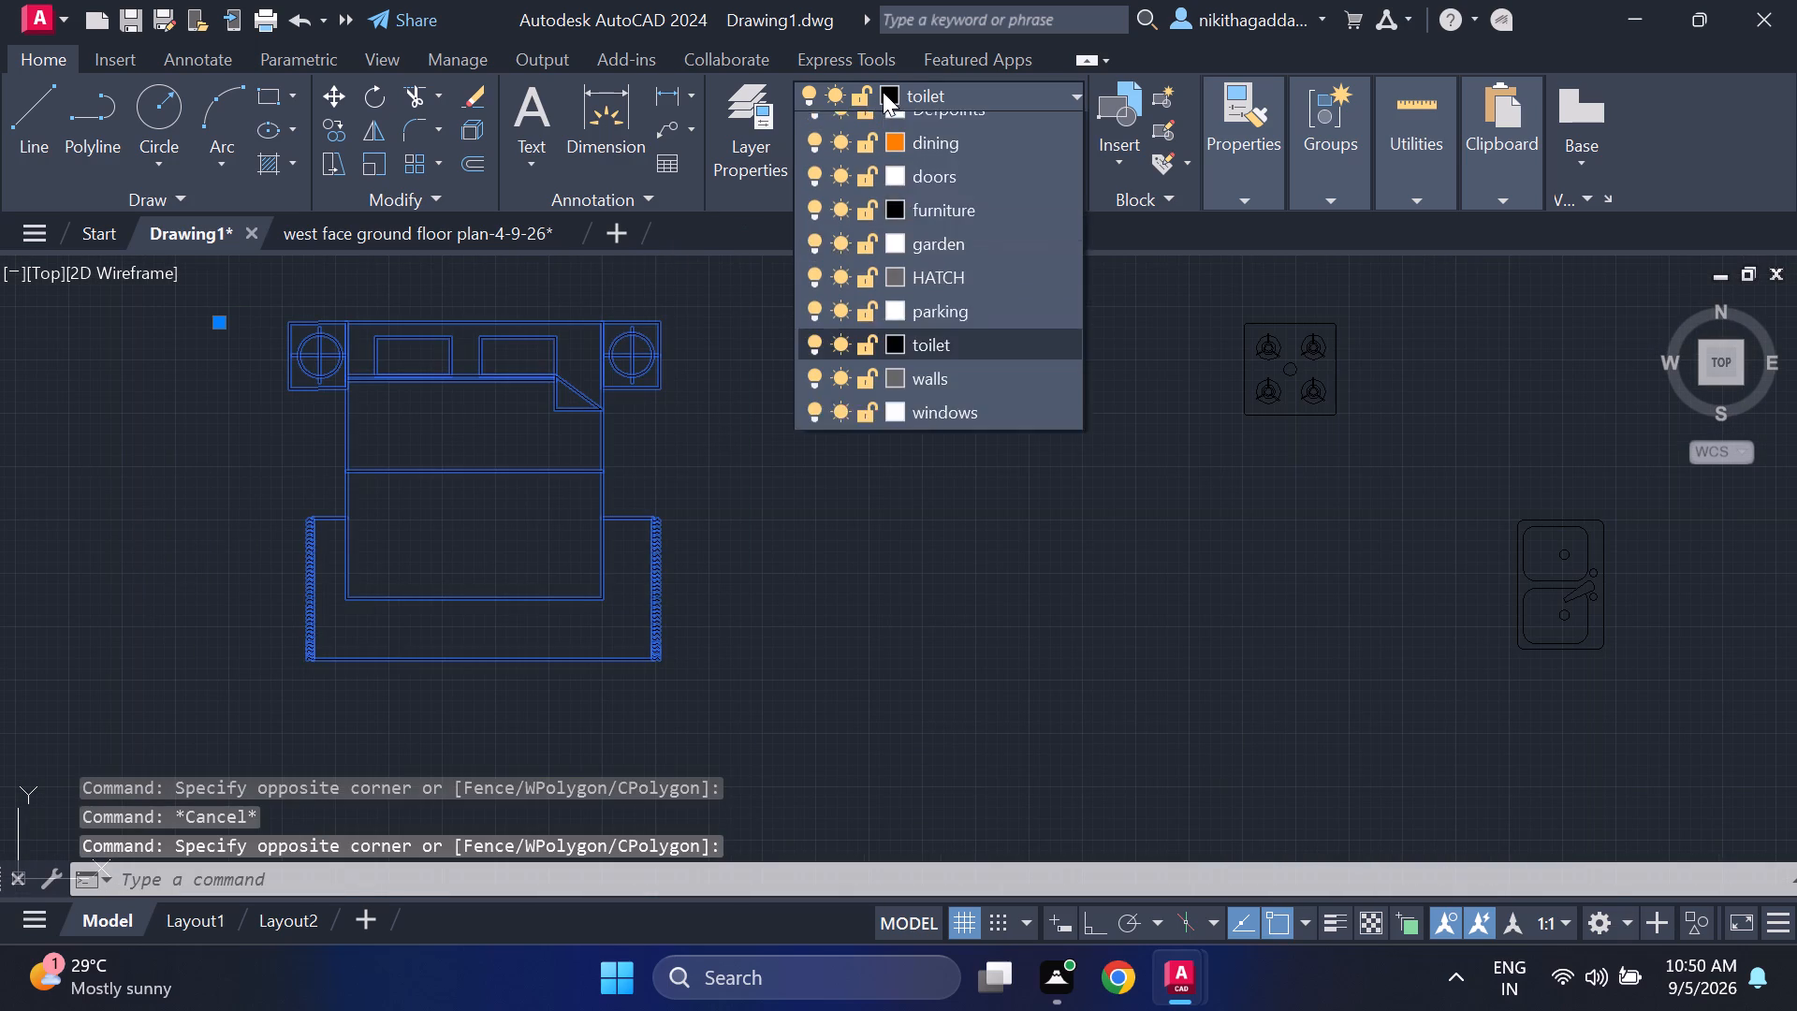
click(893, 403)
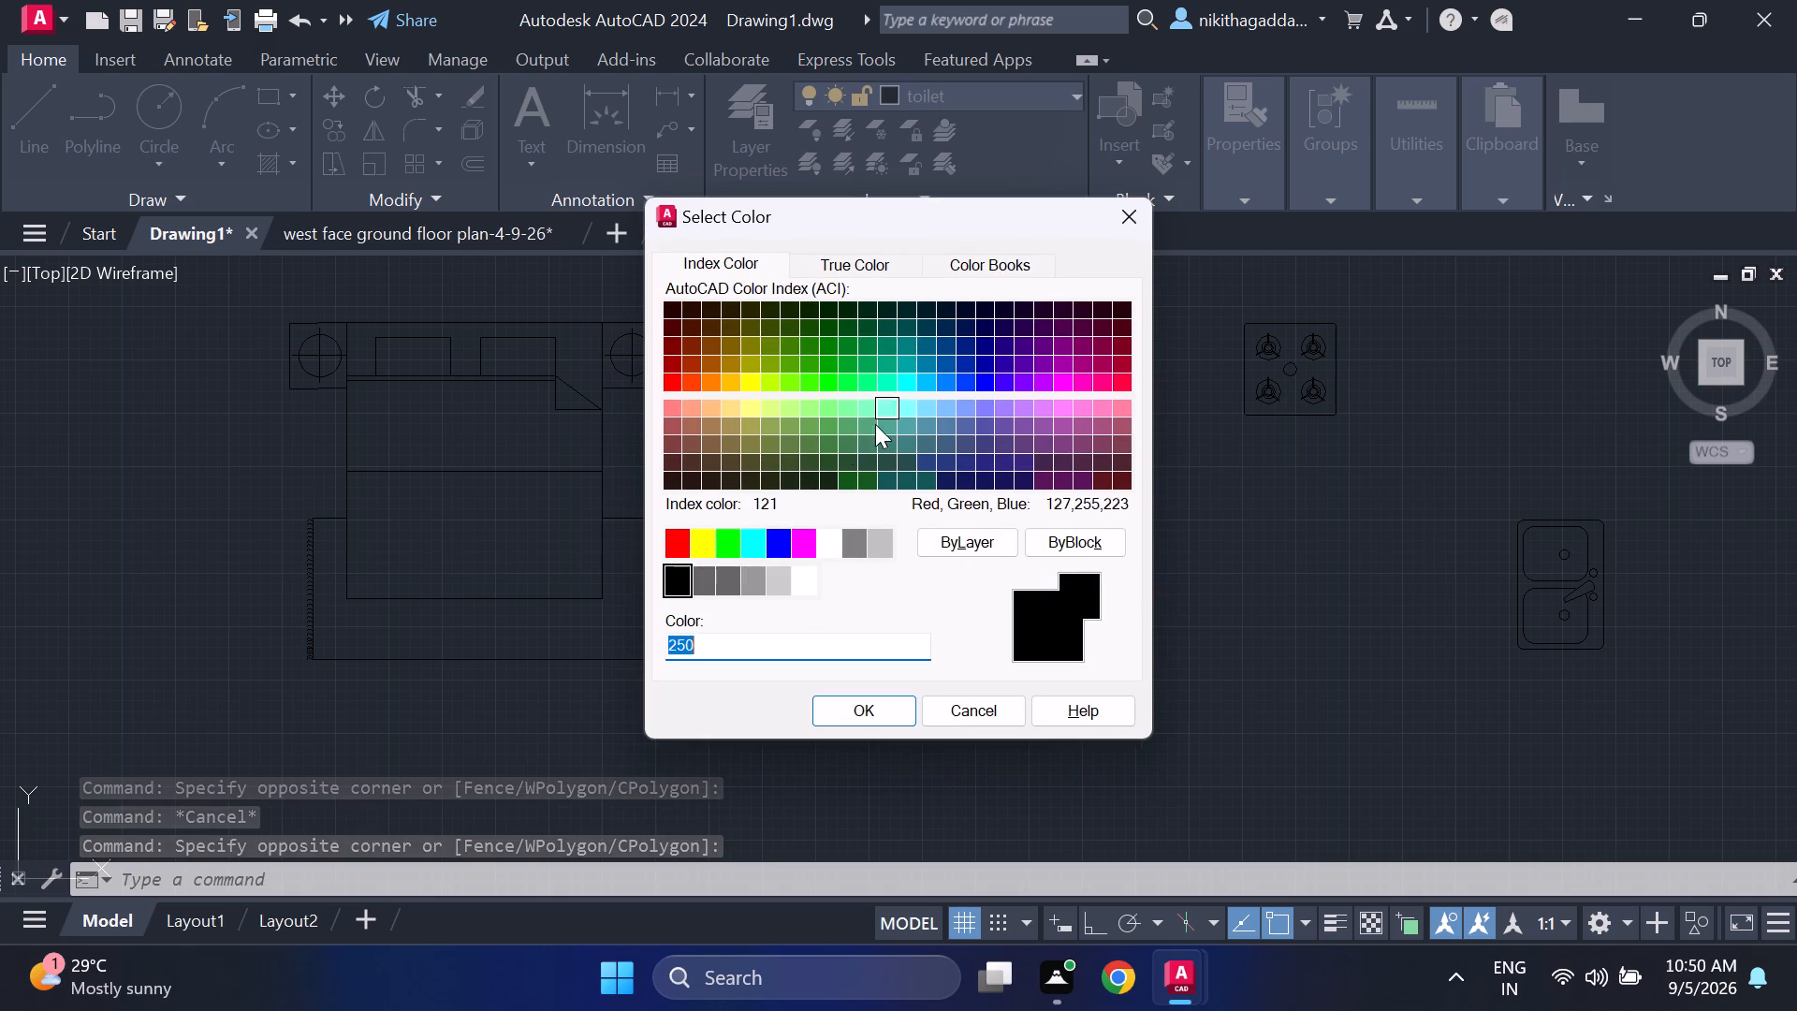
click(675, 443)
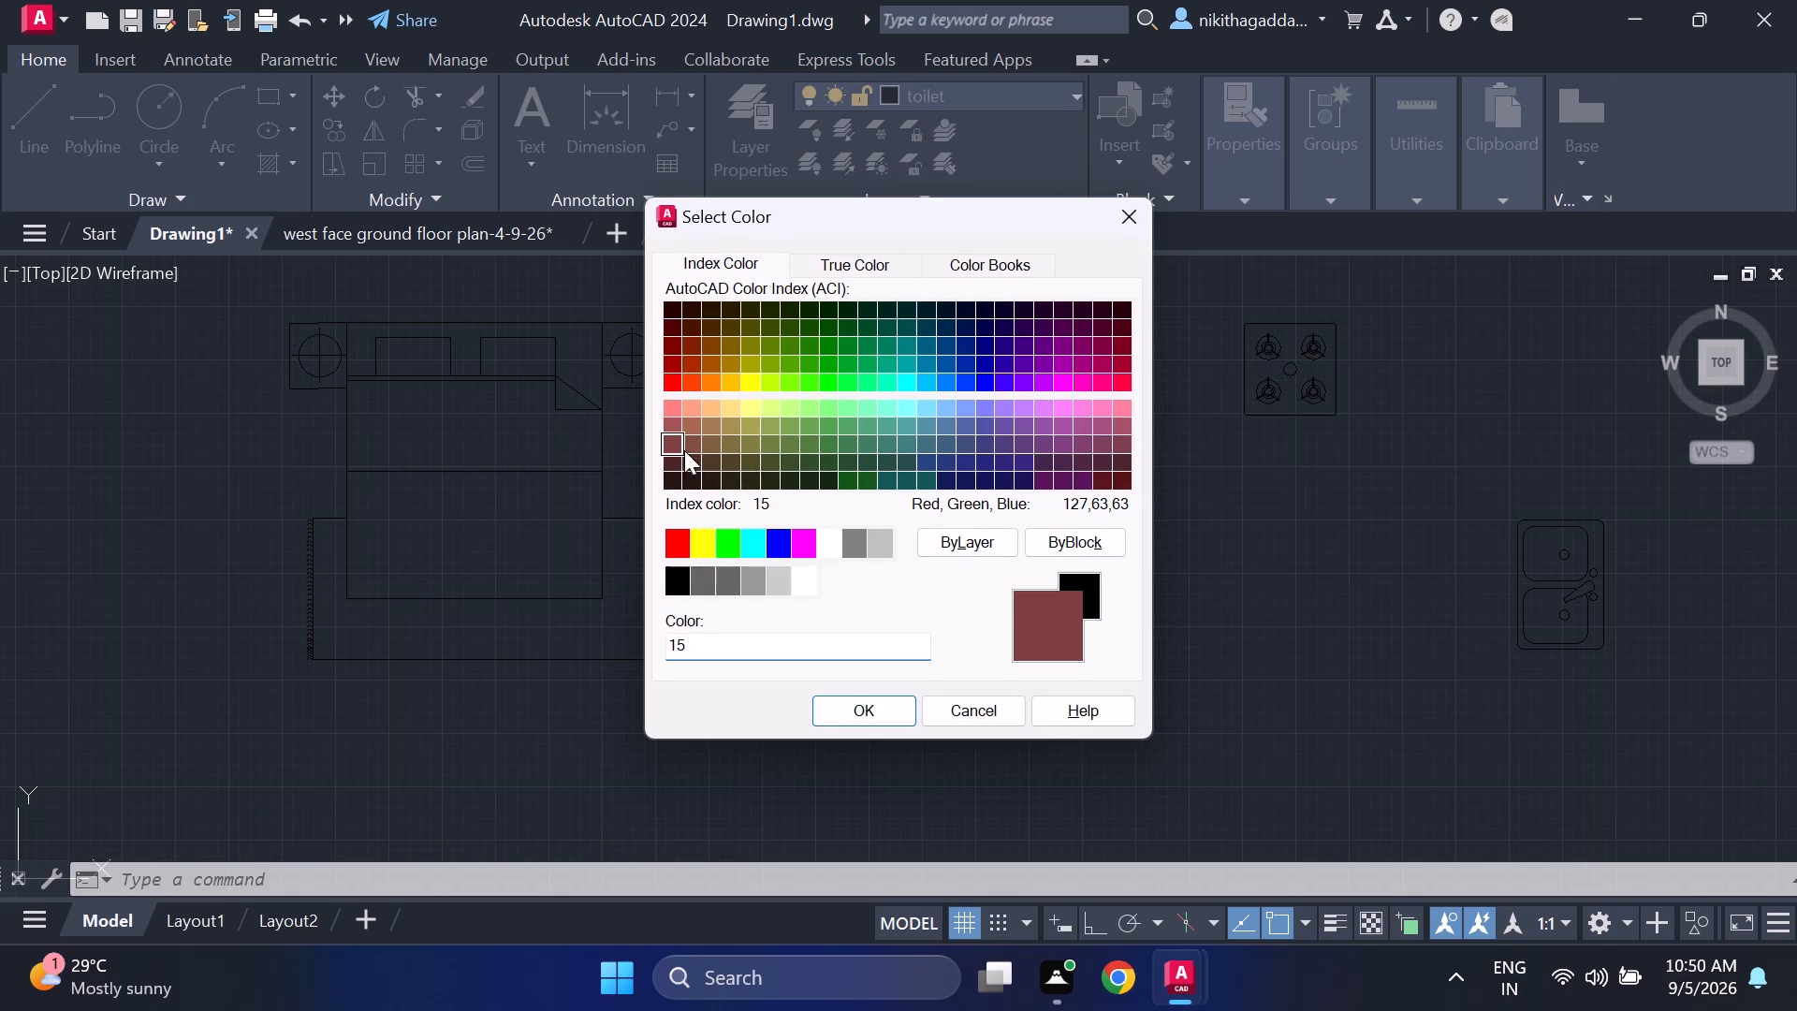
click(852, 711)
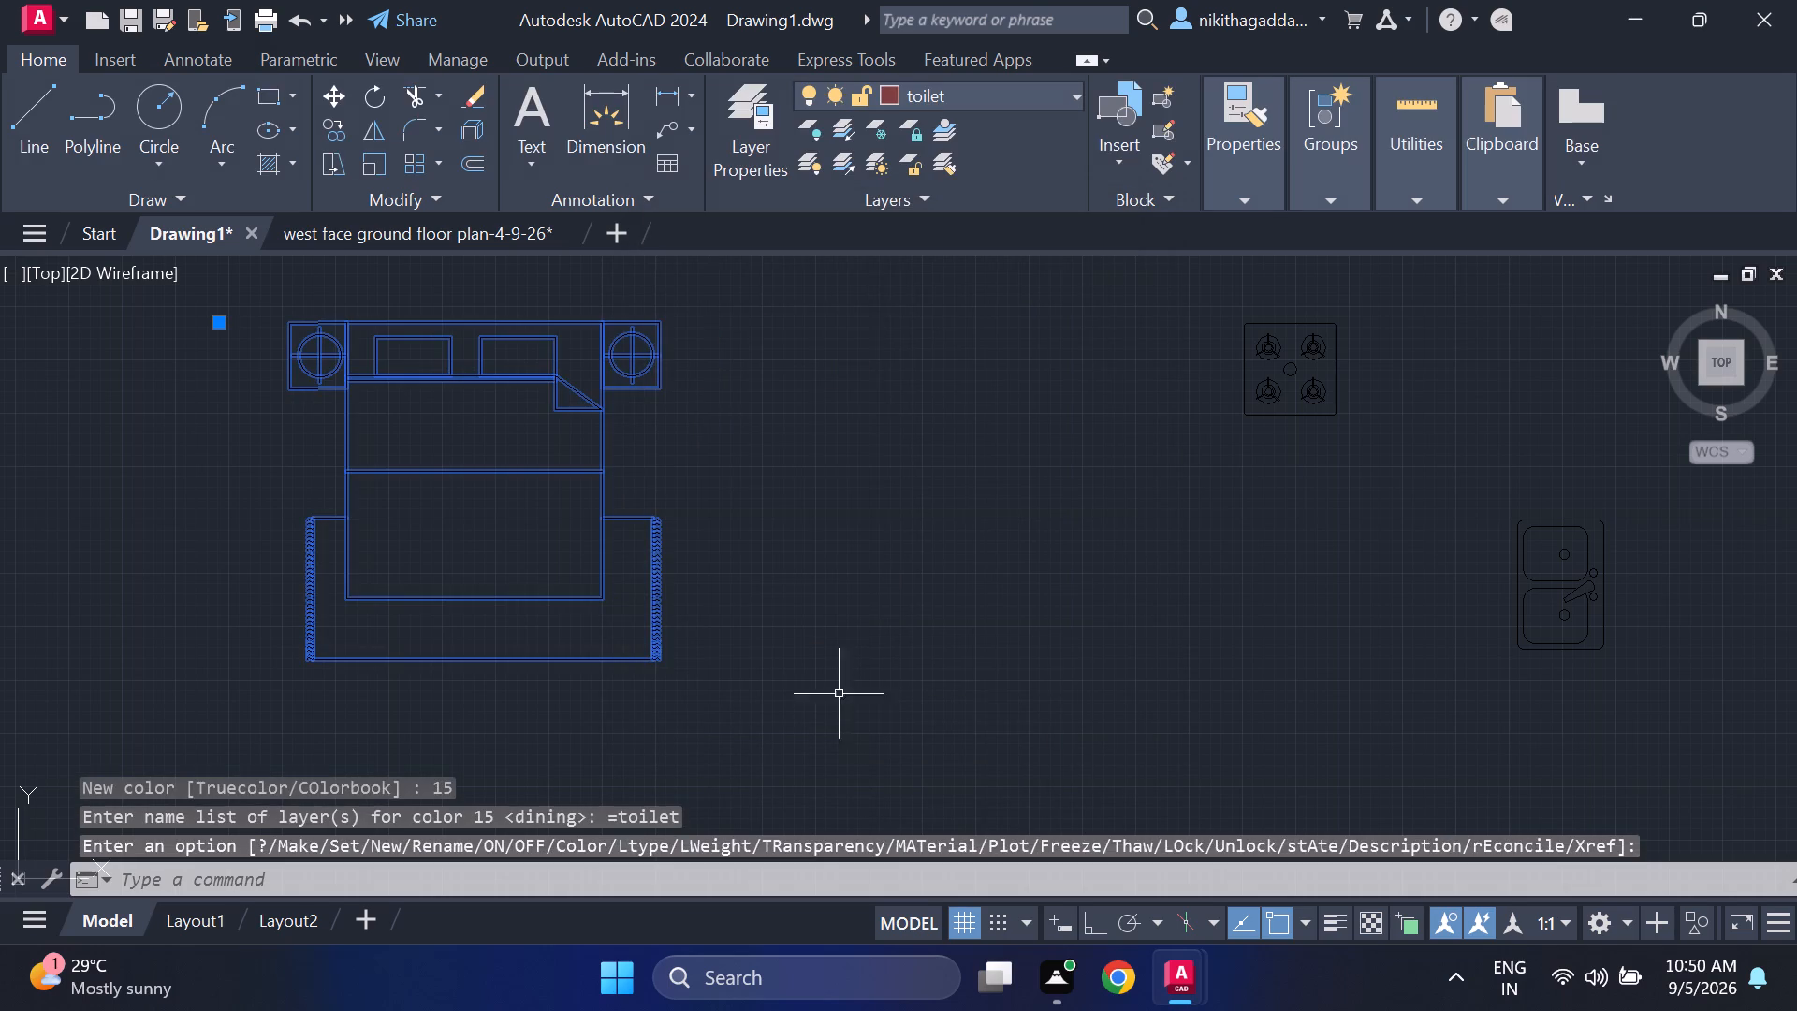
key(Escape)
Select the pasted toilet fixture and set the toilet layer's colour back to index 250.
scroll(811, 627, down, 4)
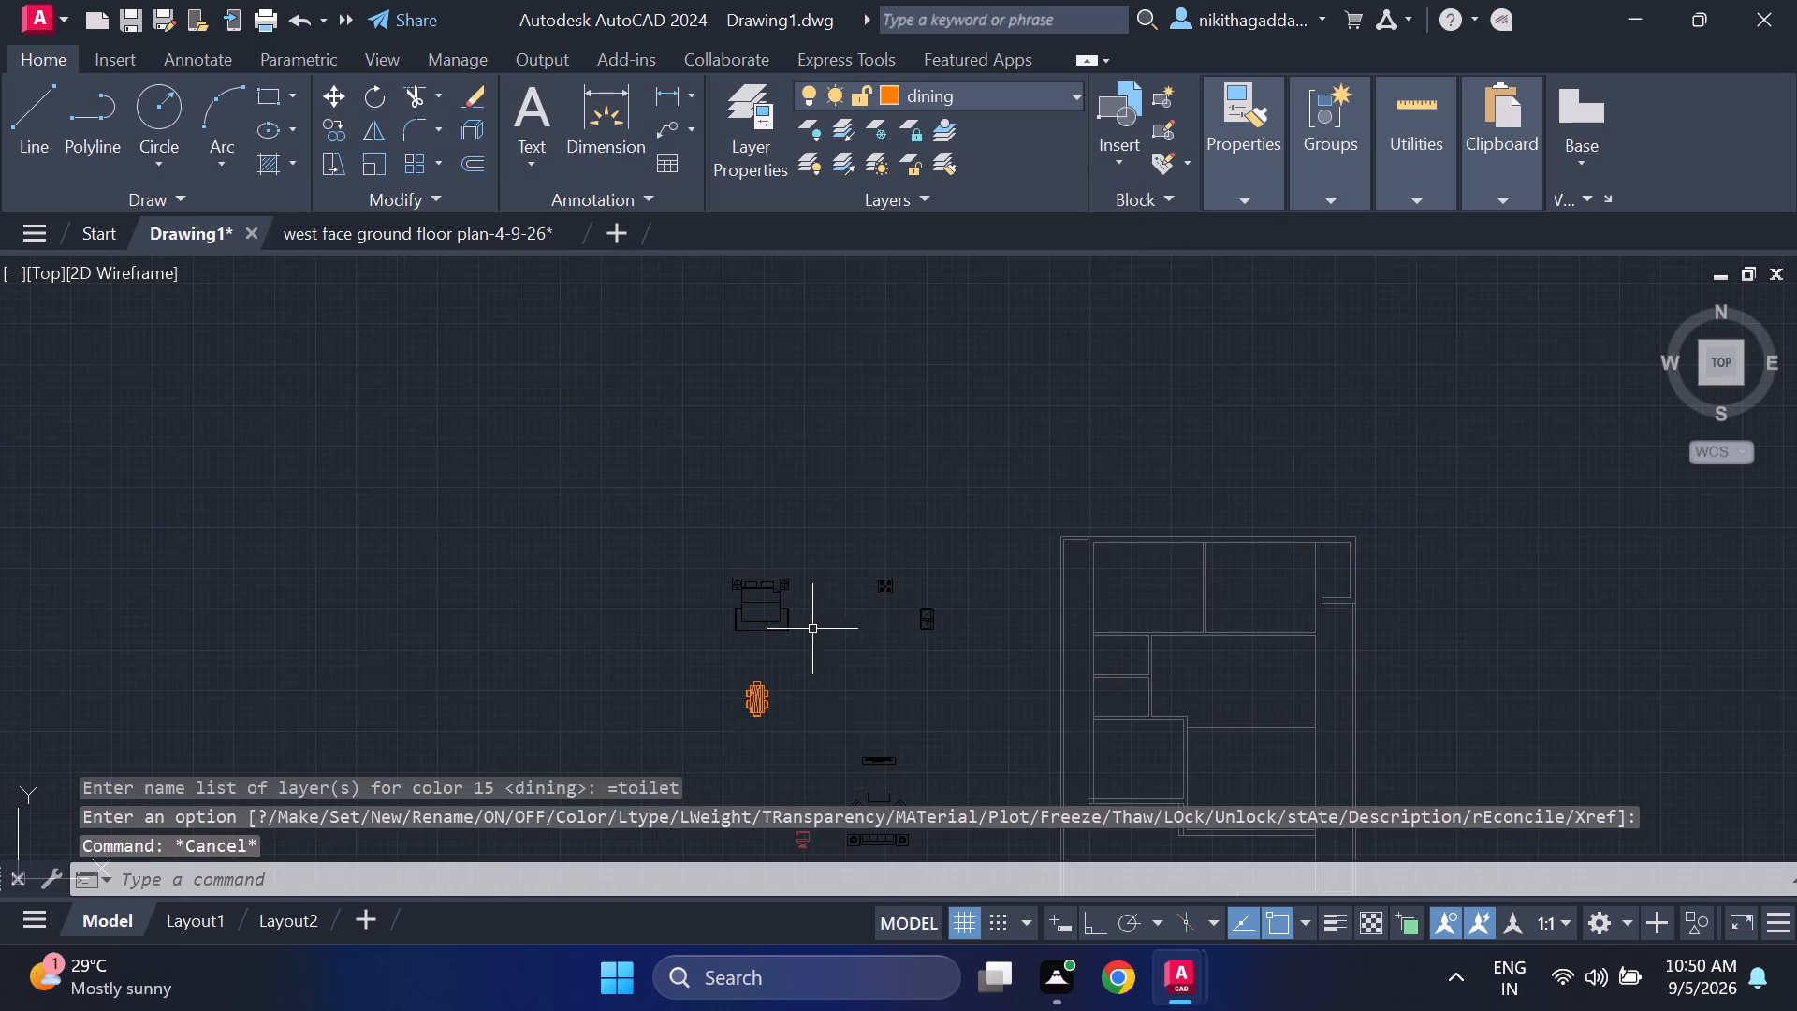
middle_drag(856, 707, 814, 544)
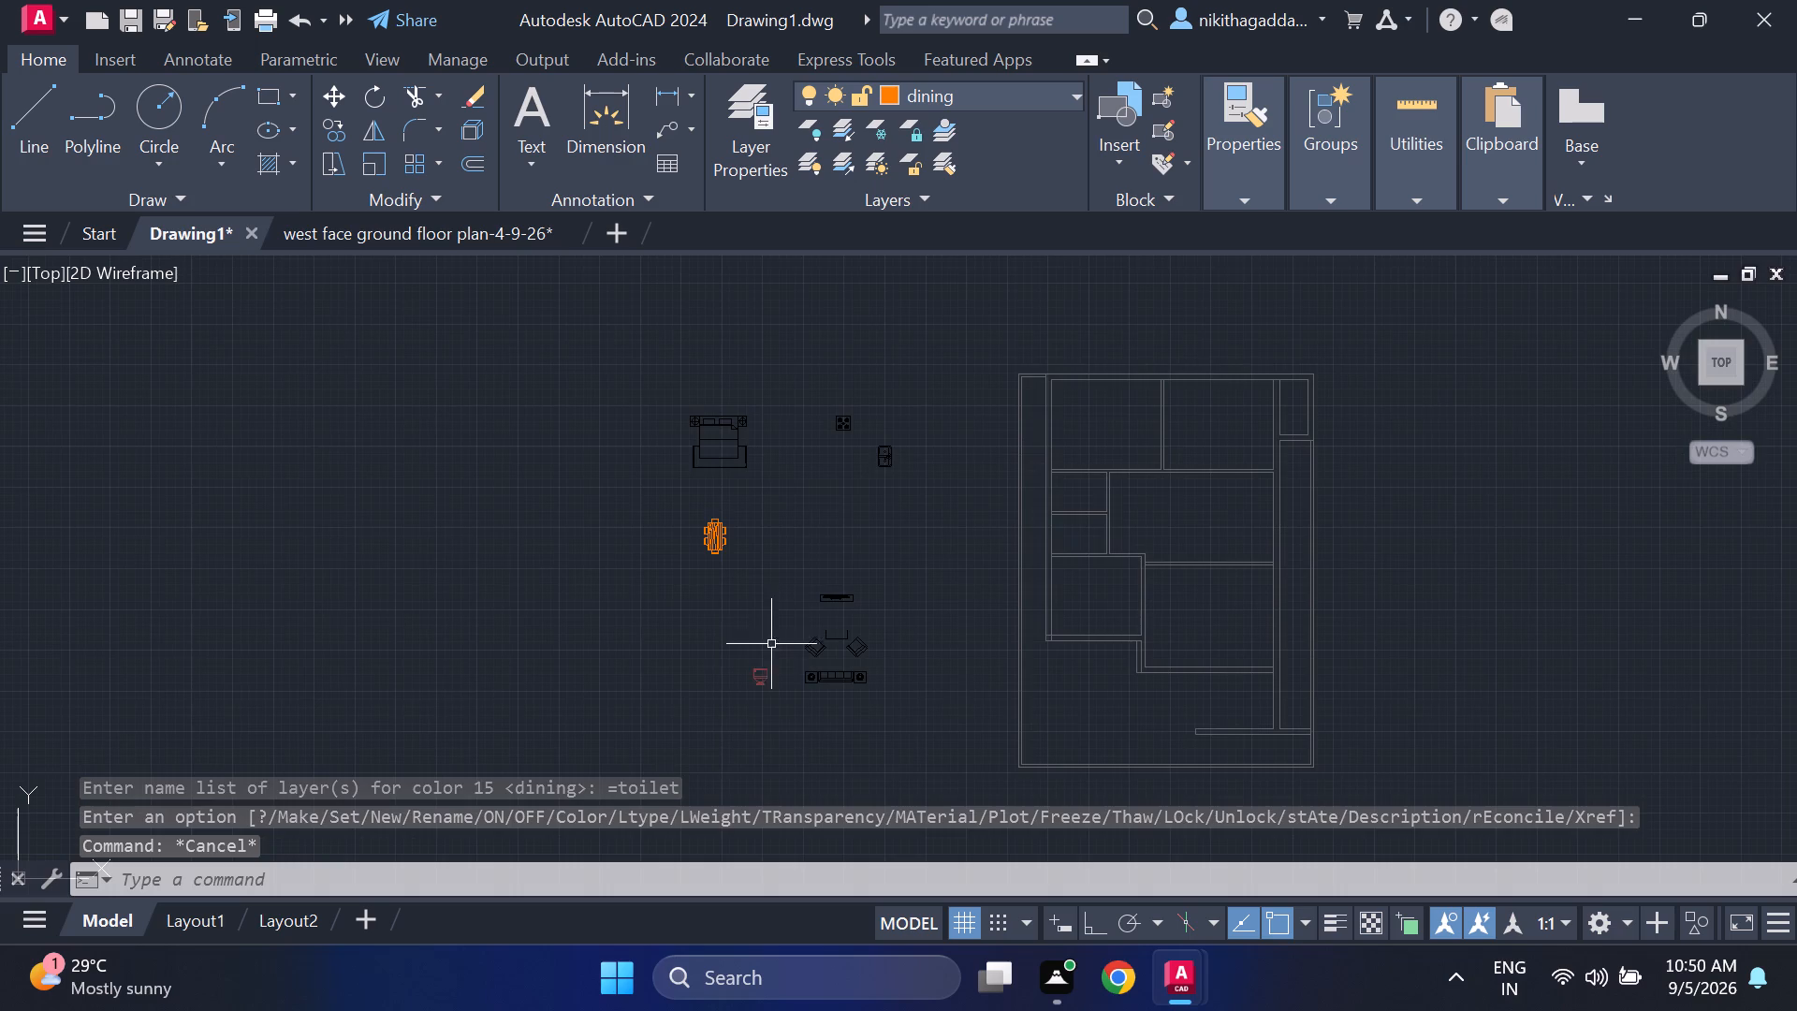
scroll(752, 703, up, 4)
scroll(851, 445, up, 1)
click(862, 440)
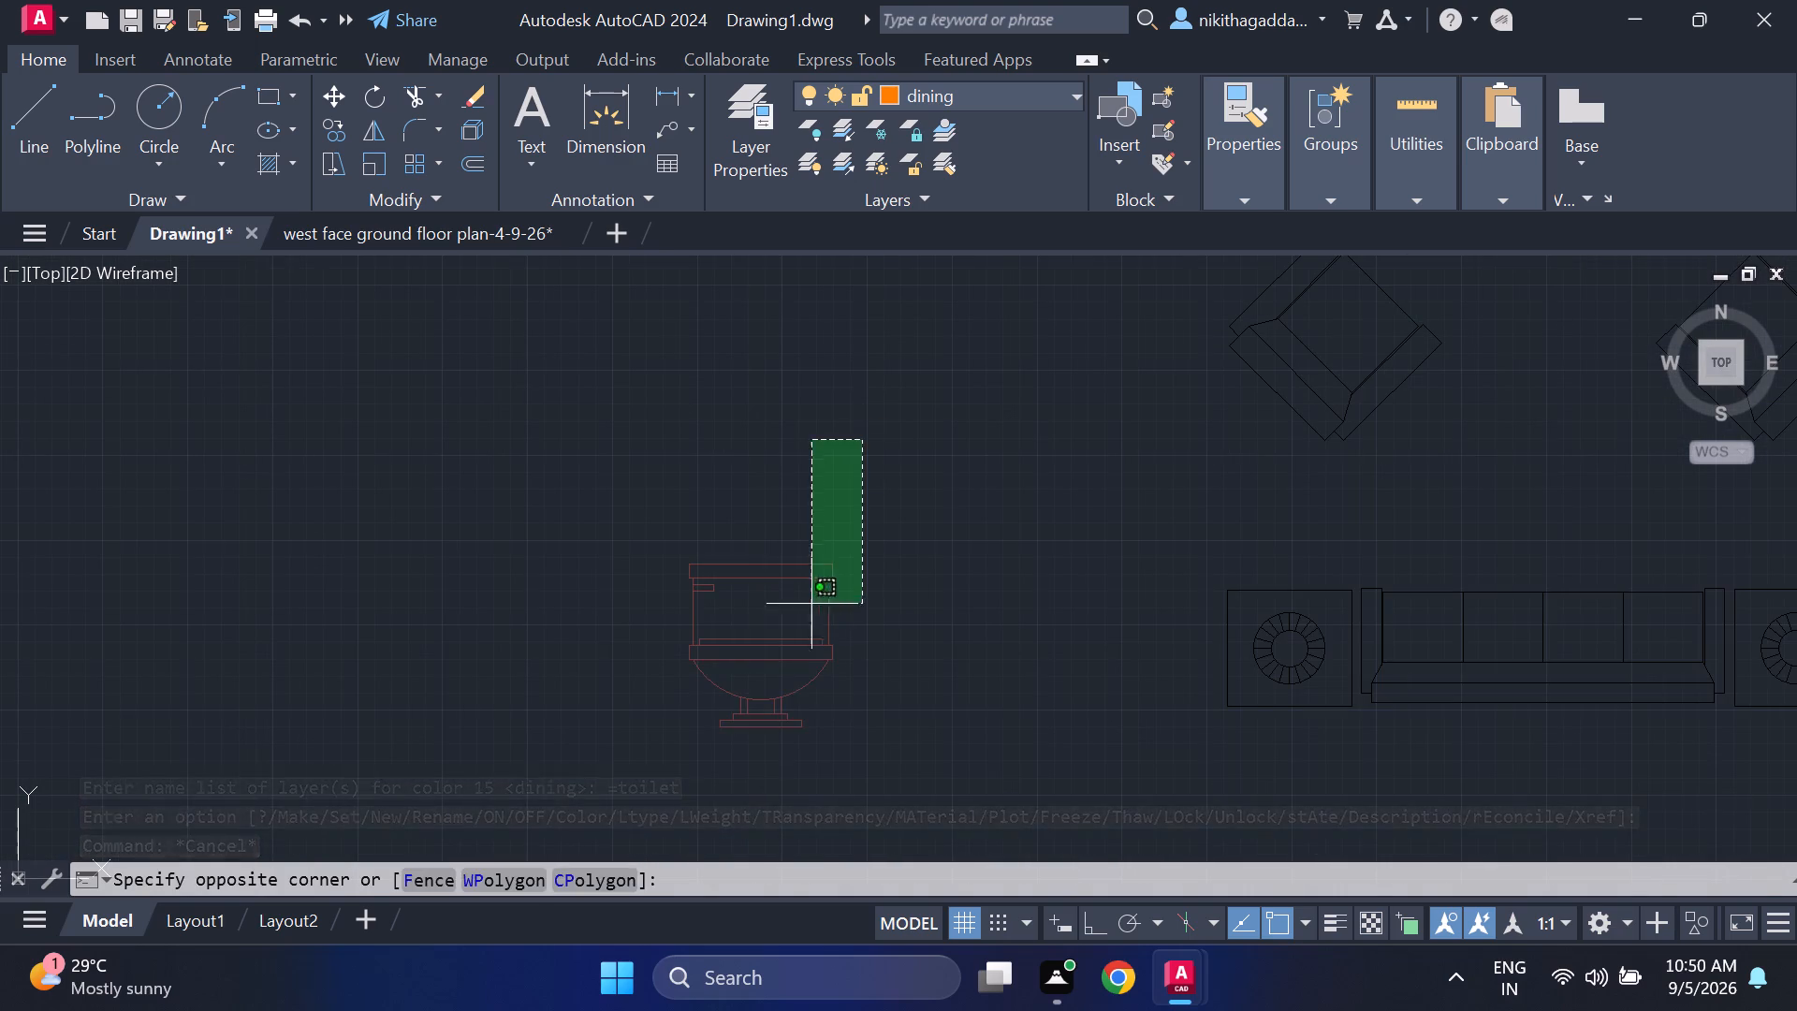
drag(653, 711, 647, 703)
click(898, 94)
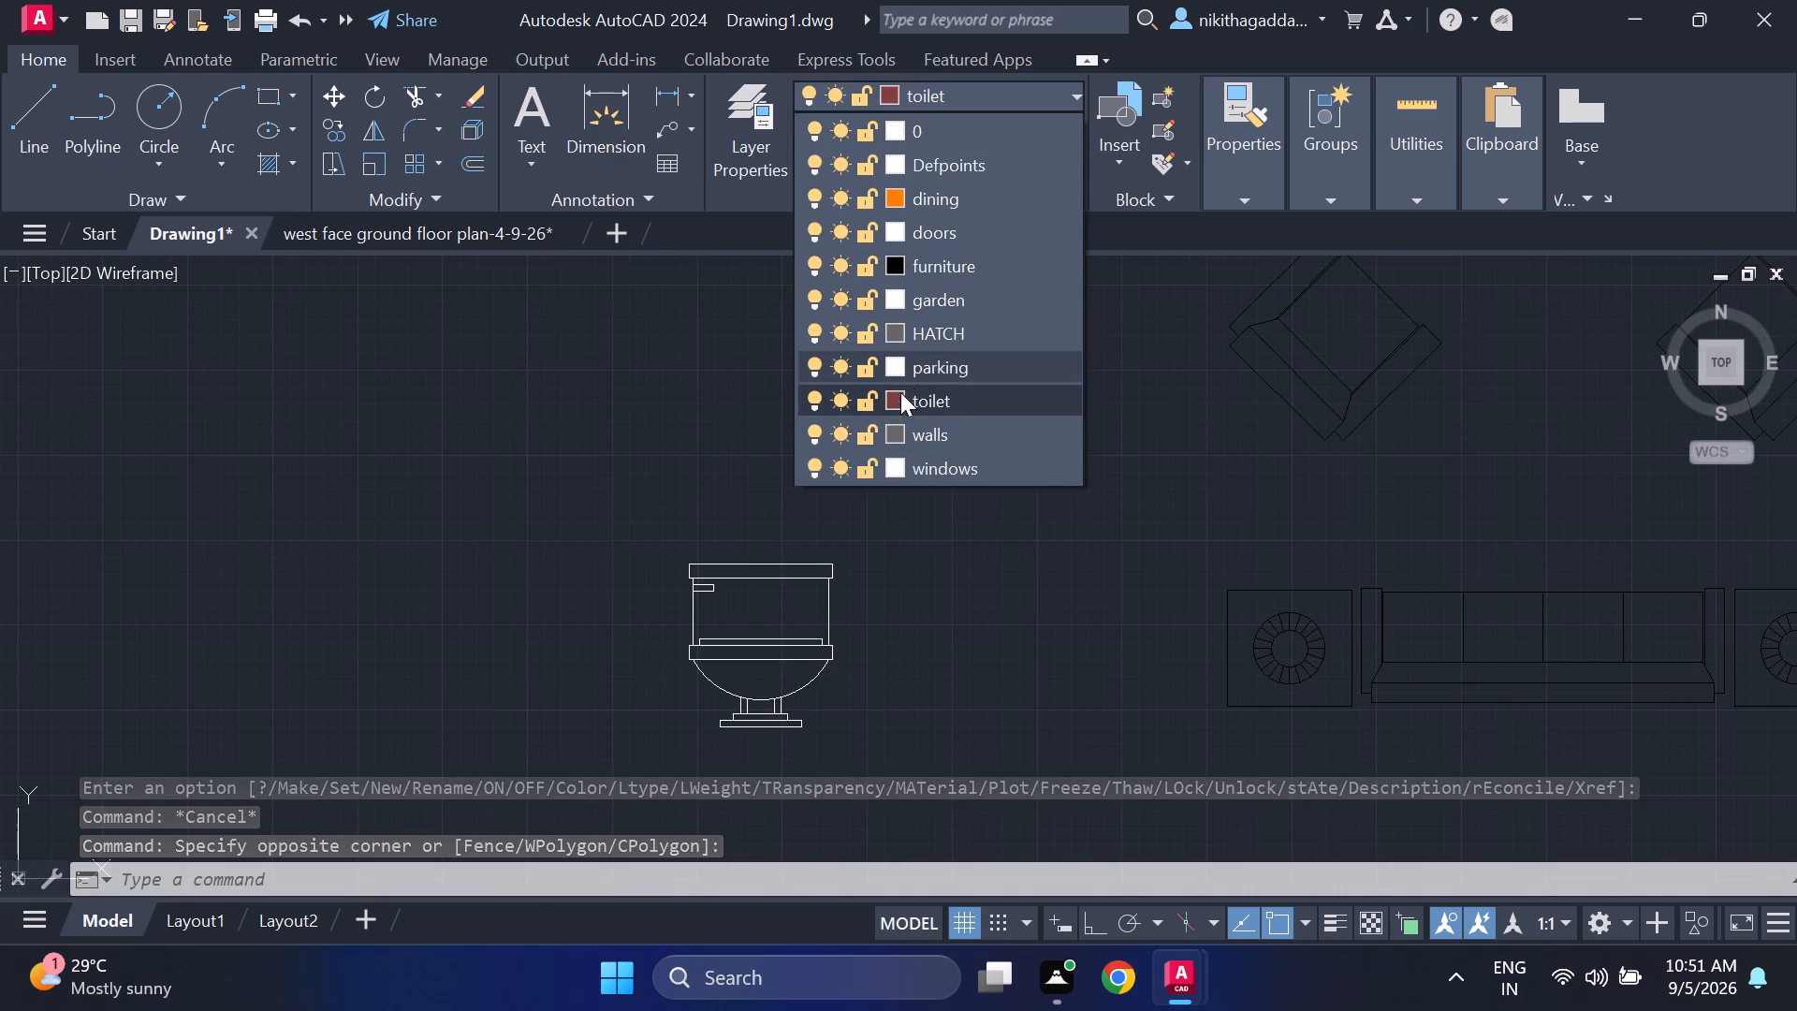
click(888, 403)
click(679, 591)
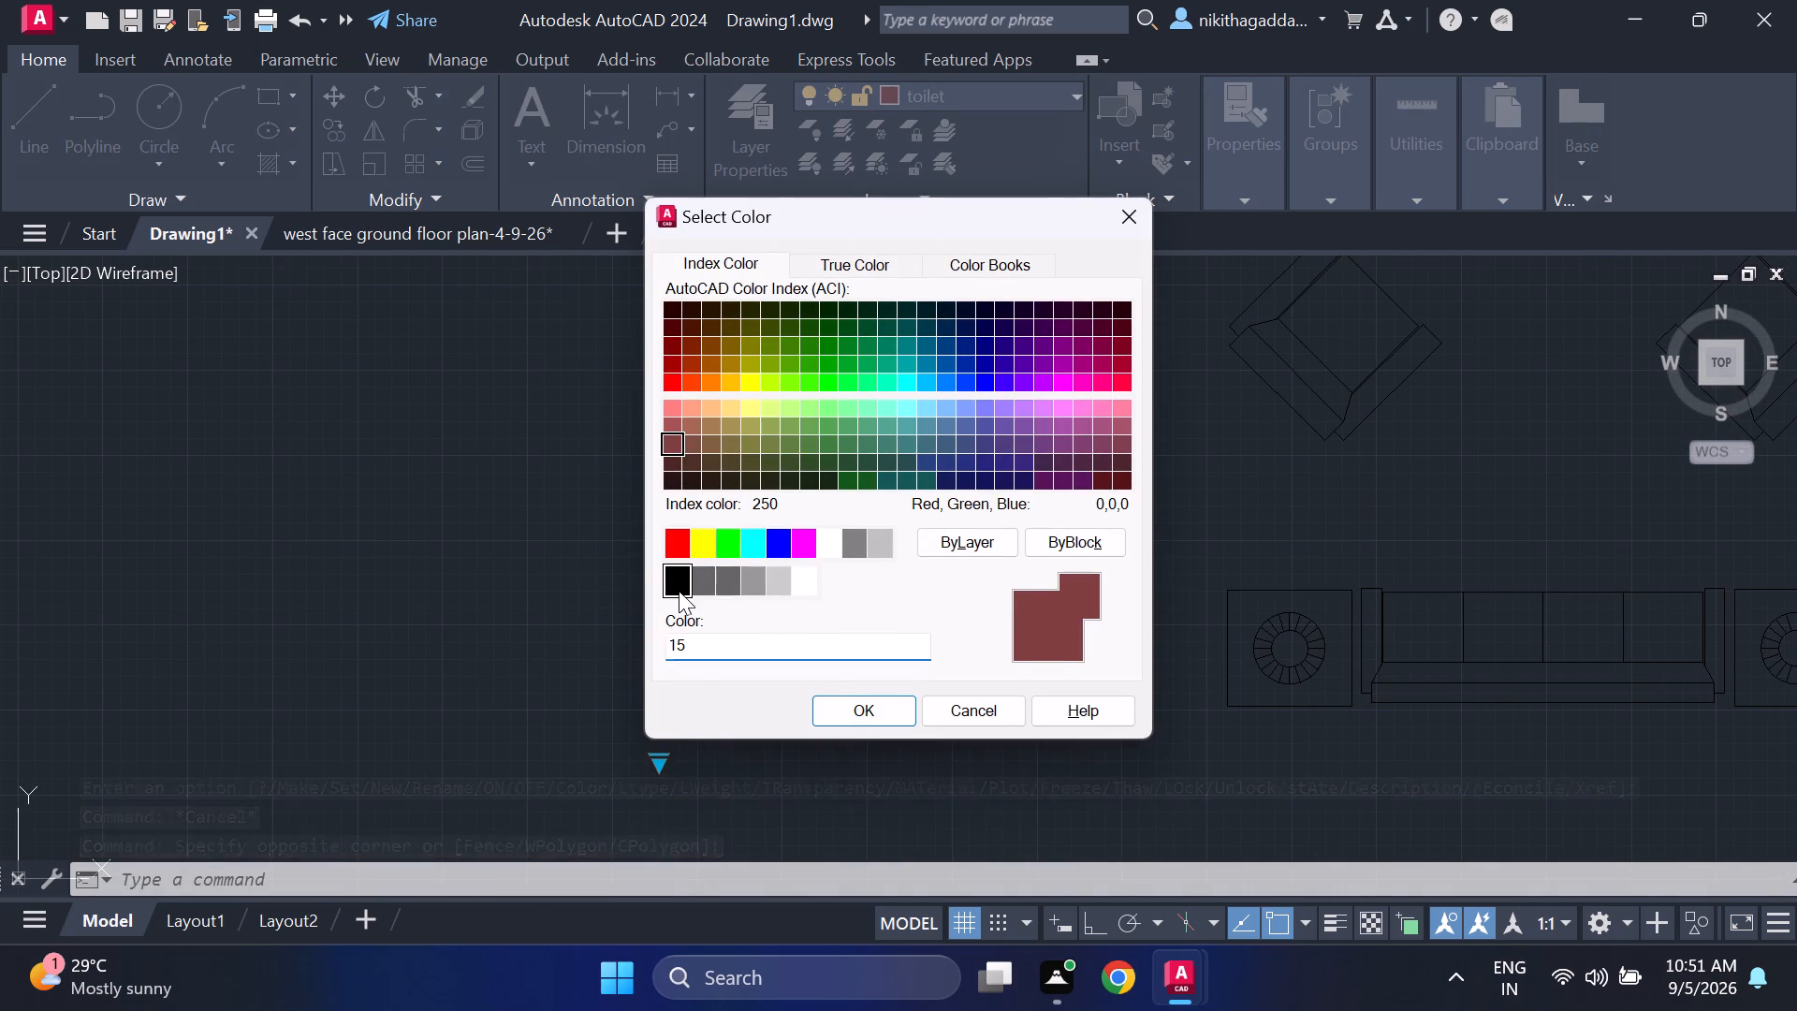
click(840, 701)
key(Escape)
With the pasted bed set selected, change layer 0's colour to index 13 and clear the selection.
scroll(776, 535, down, 6)
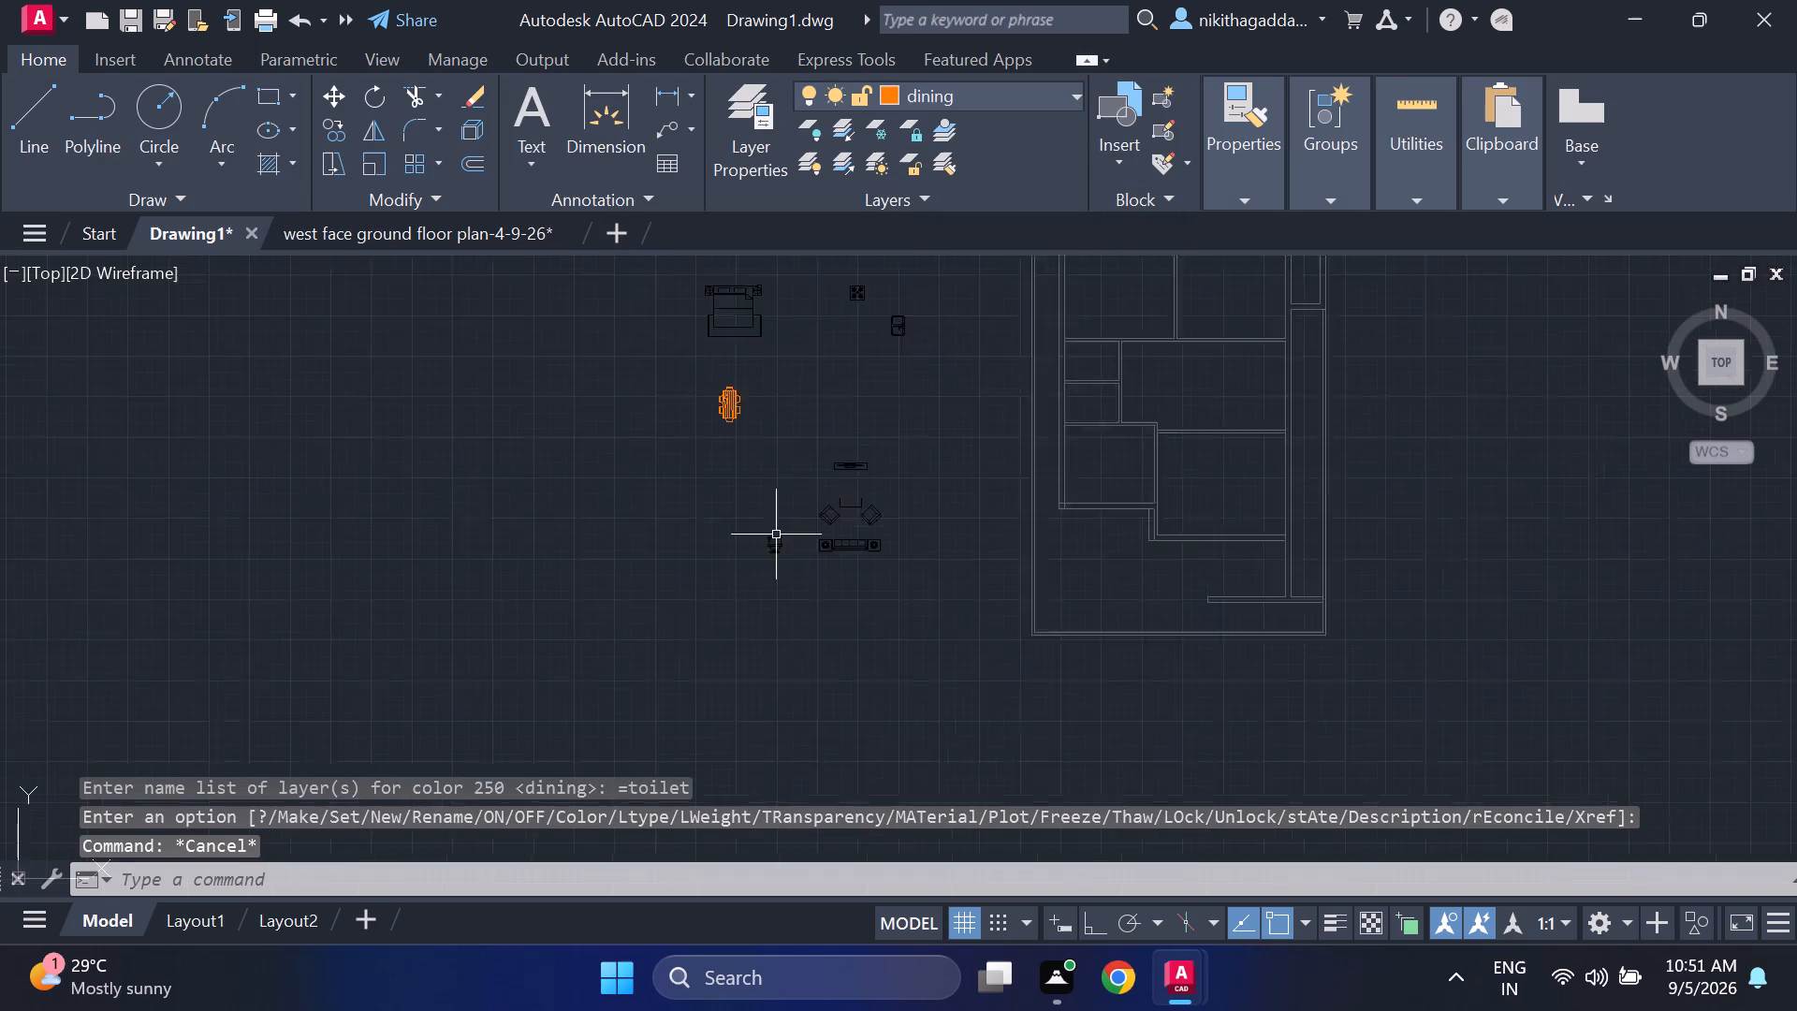
middle_drag(790, 476, 763, 594)
scroll(727, 505, up, 4)
drag(864, 464, 823, 508)
click(561, 560)
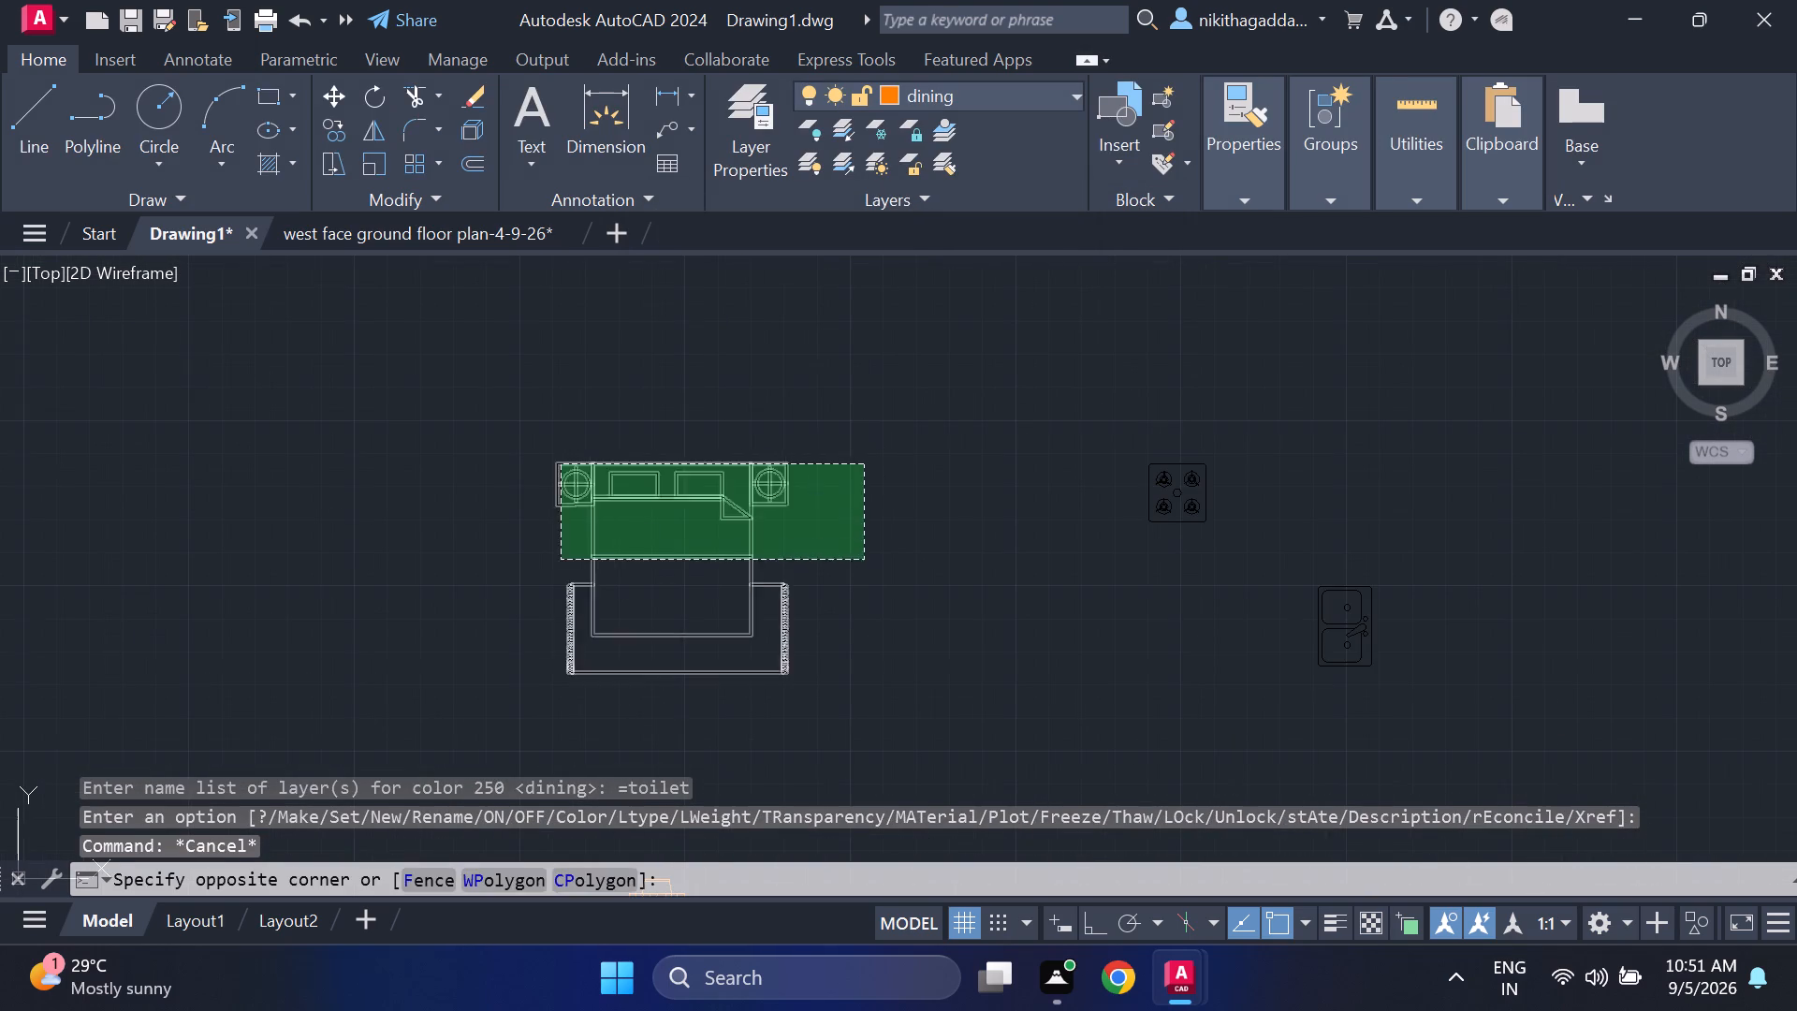
click(1080, 95)
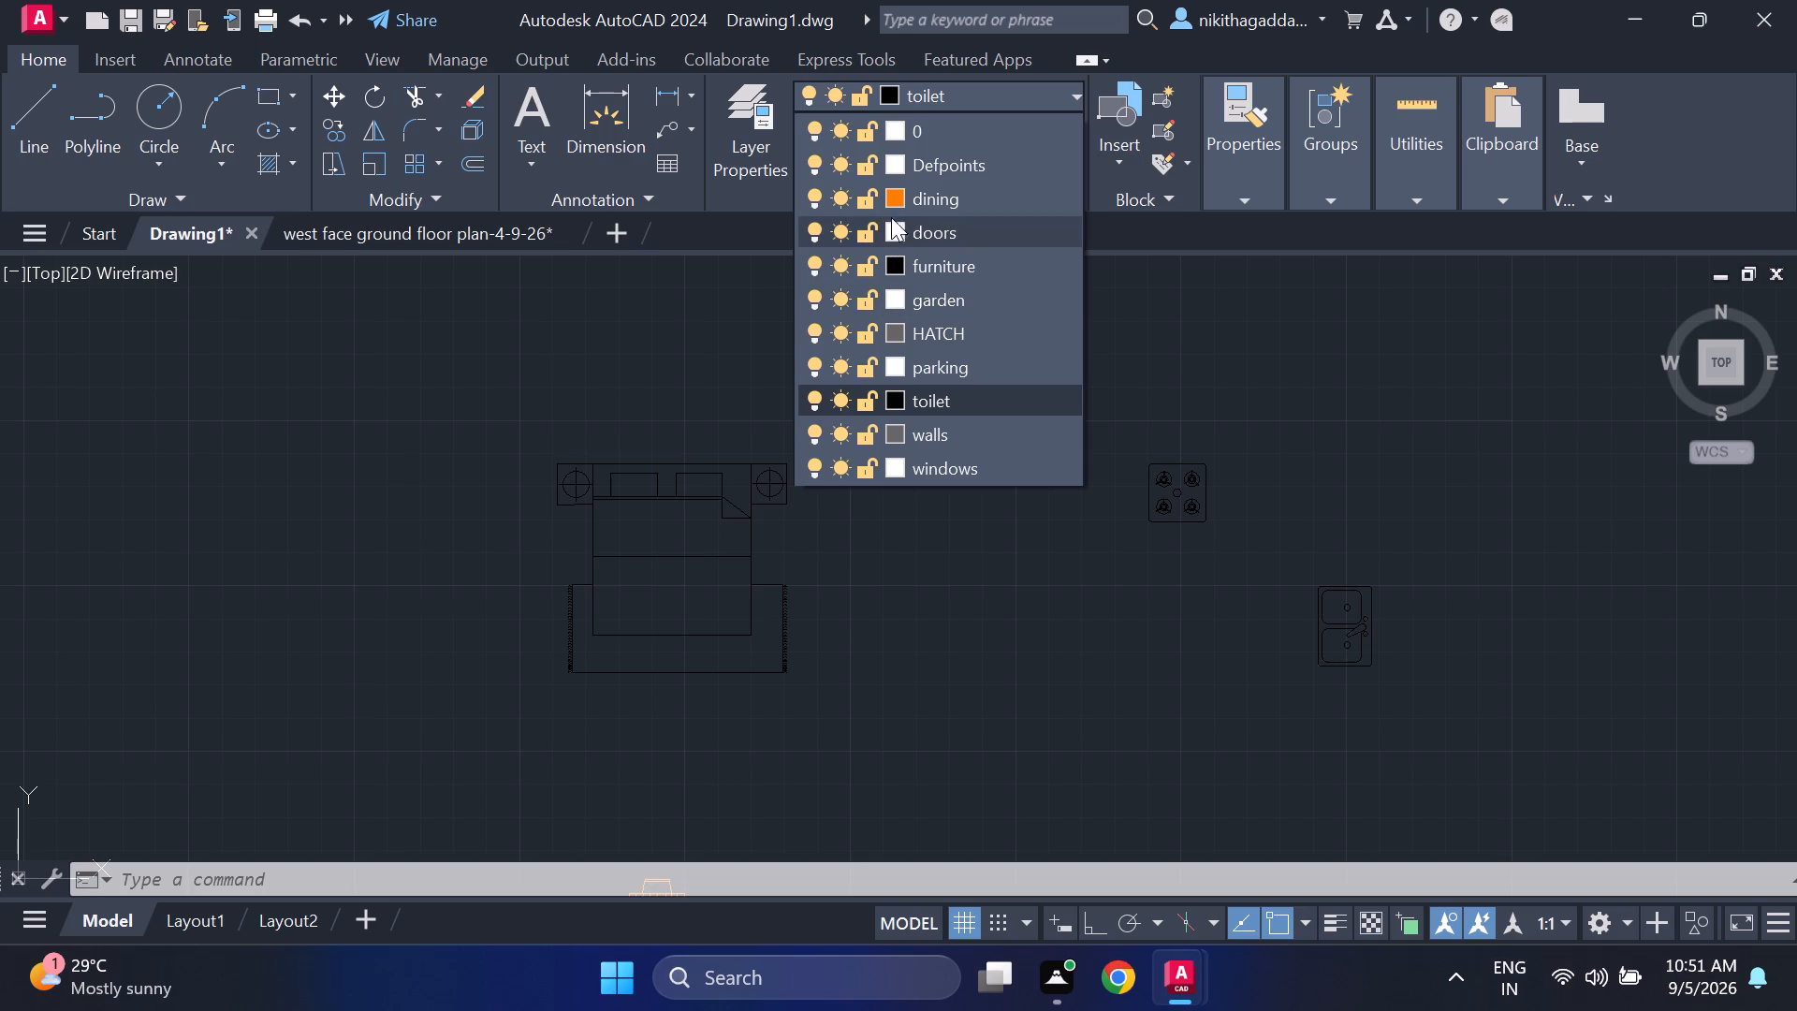
click(893, 135)
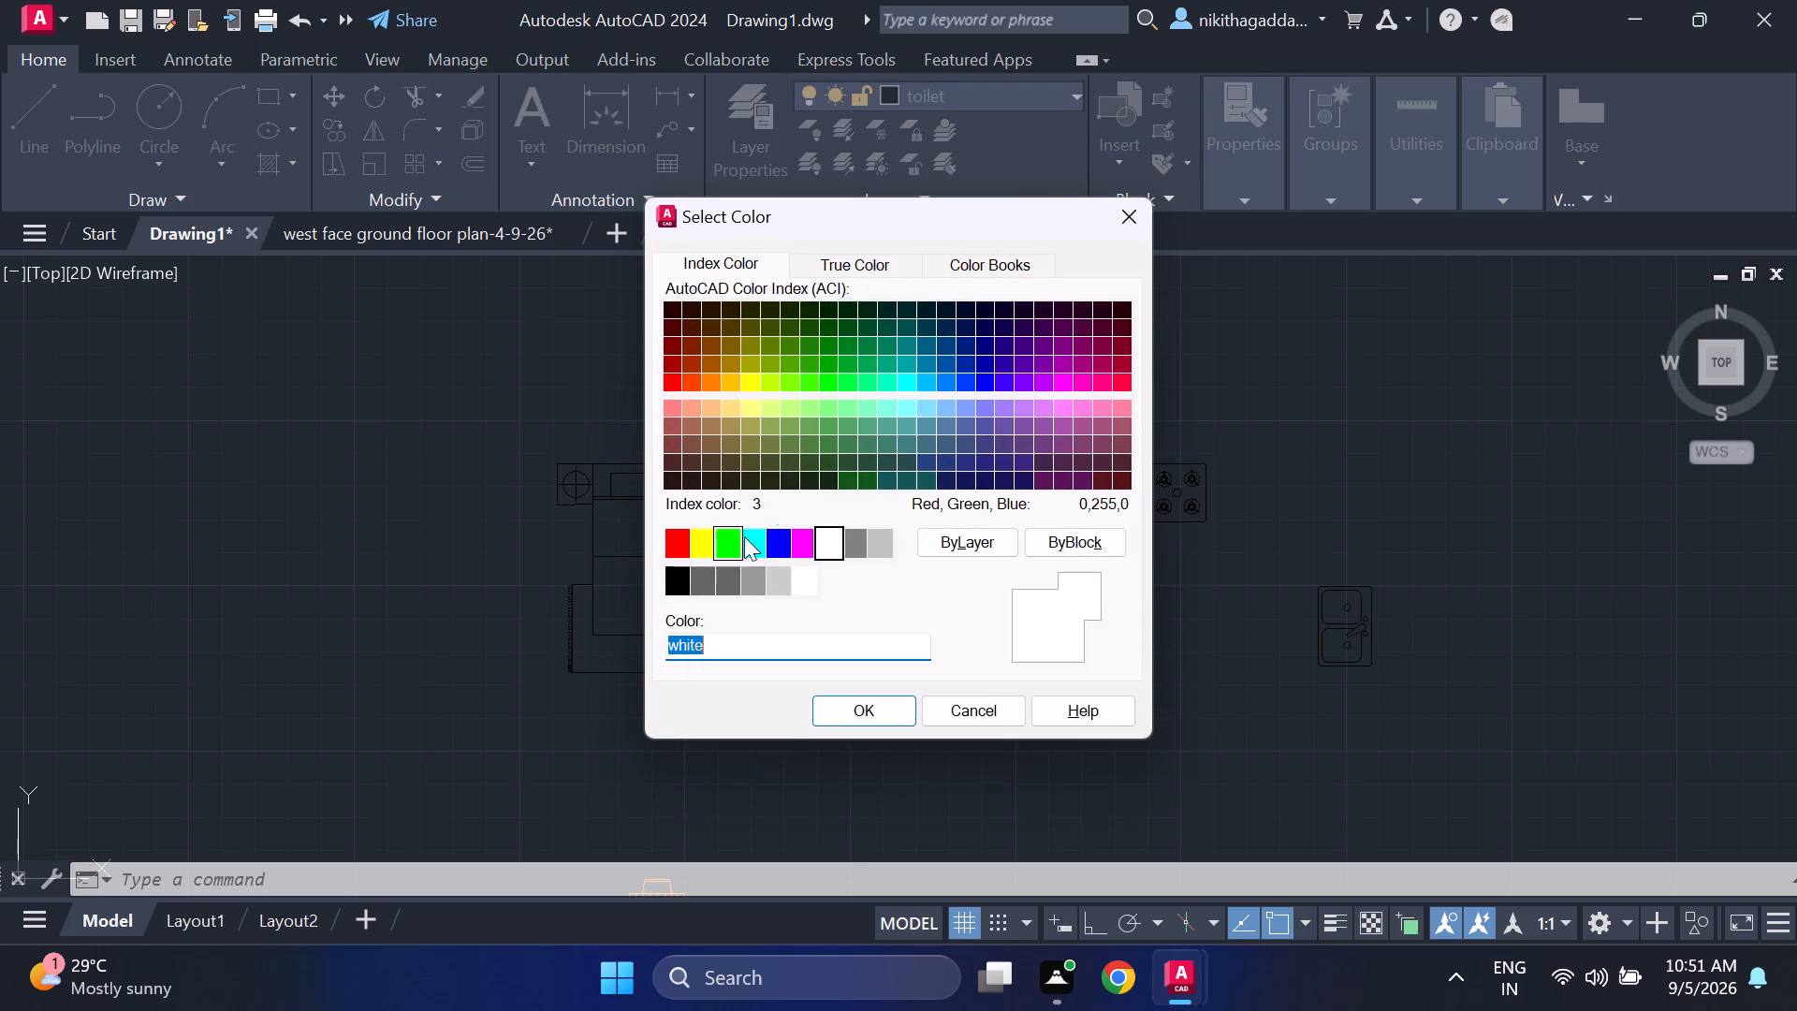
click(676, 433)
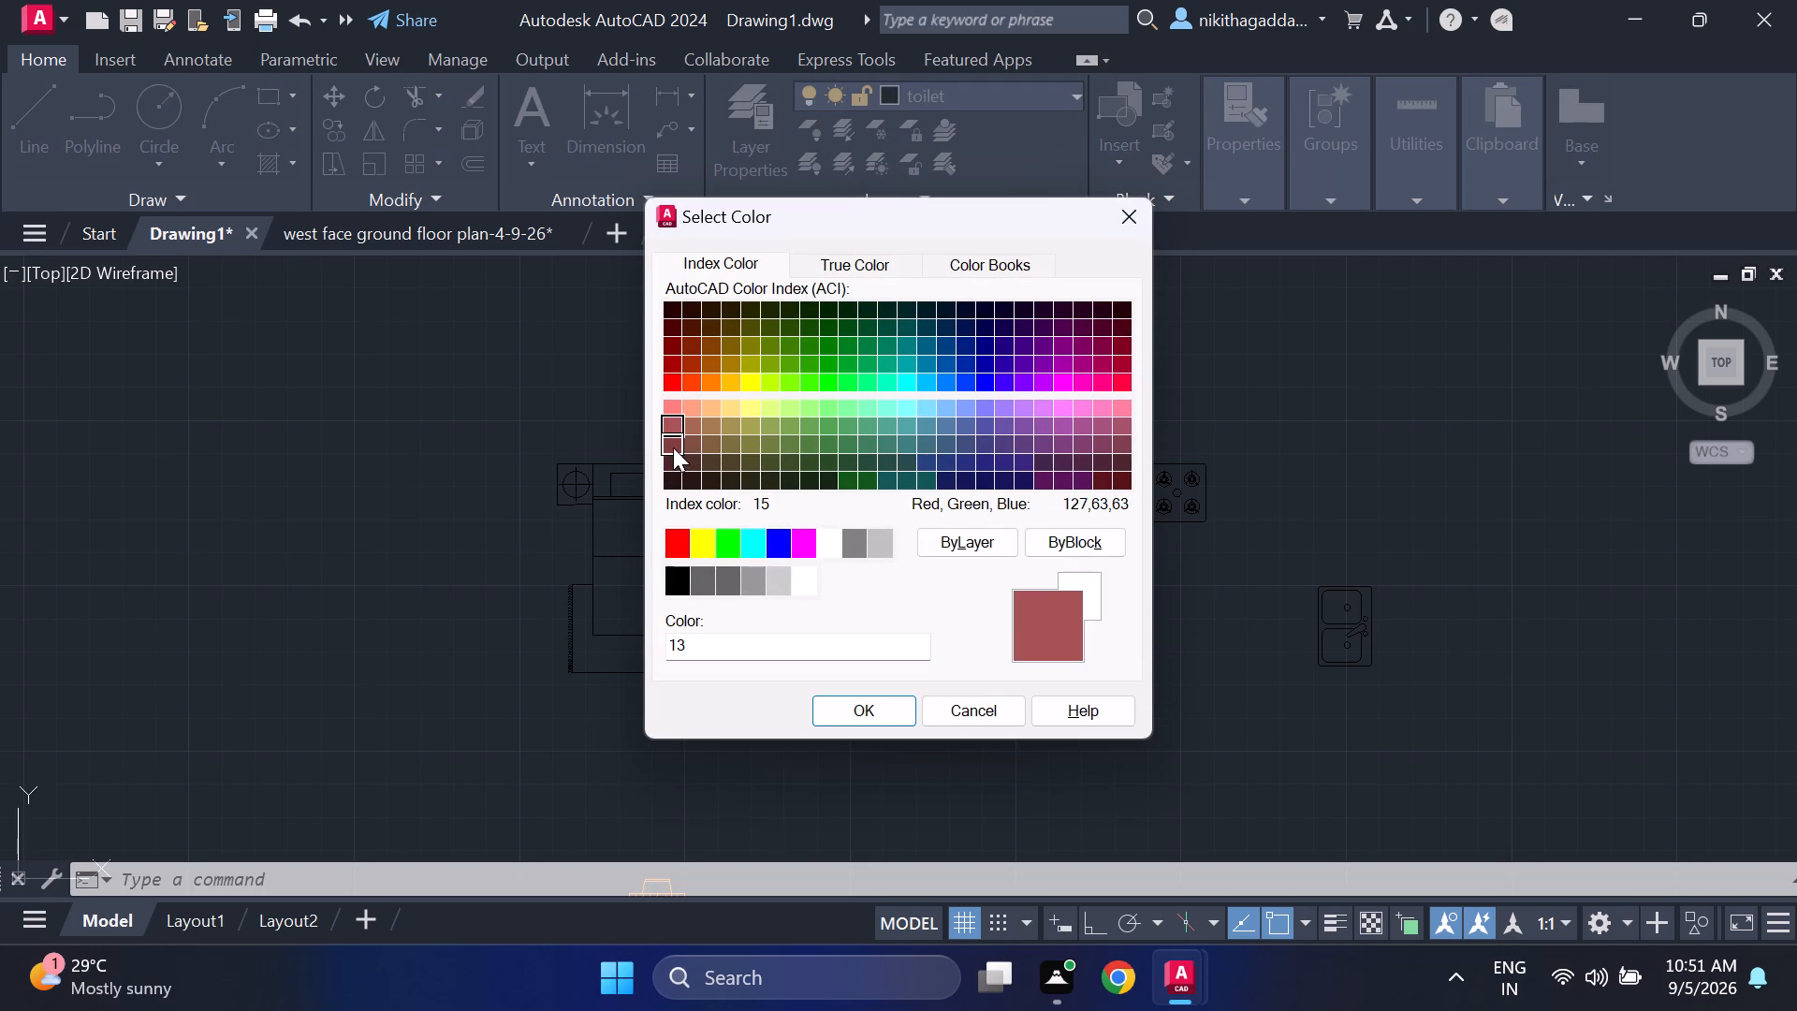
click(875, 713)
key(Escape)
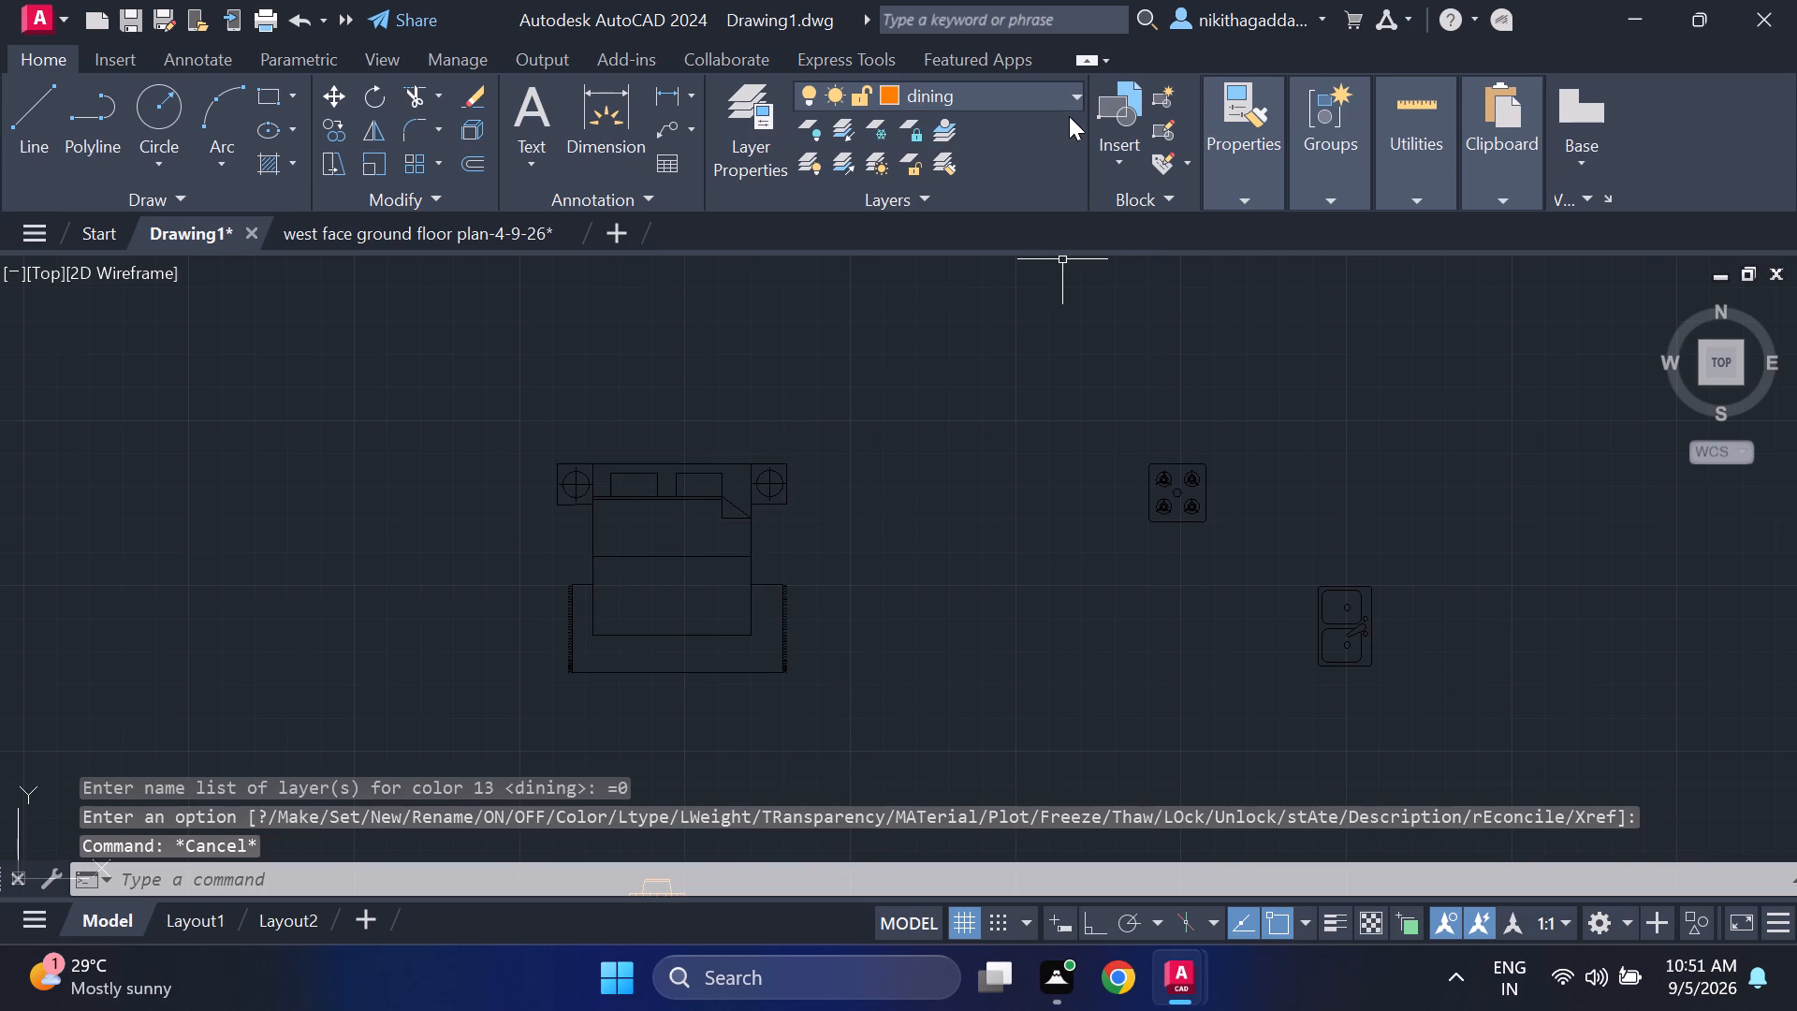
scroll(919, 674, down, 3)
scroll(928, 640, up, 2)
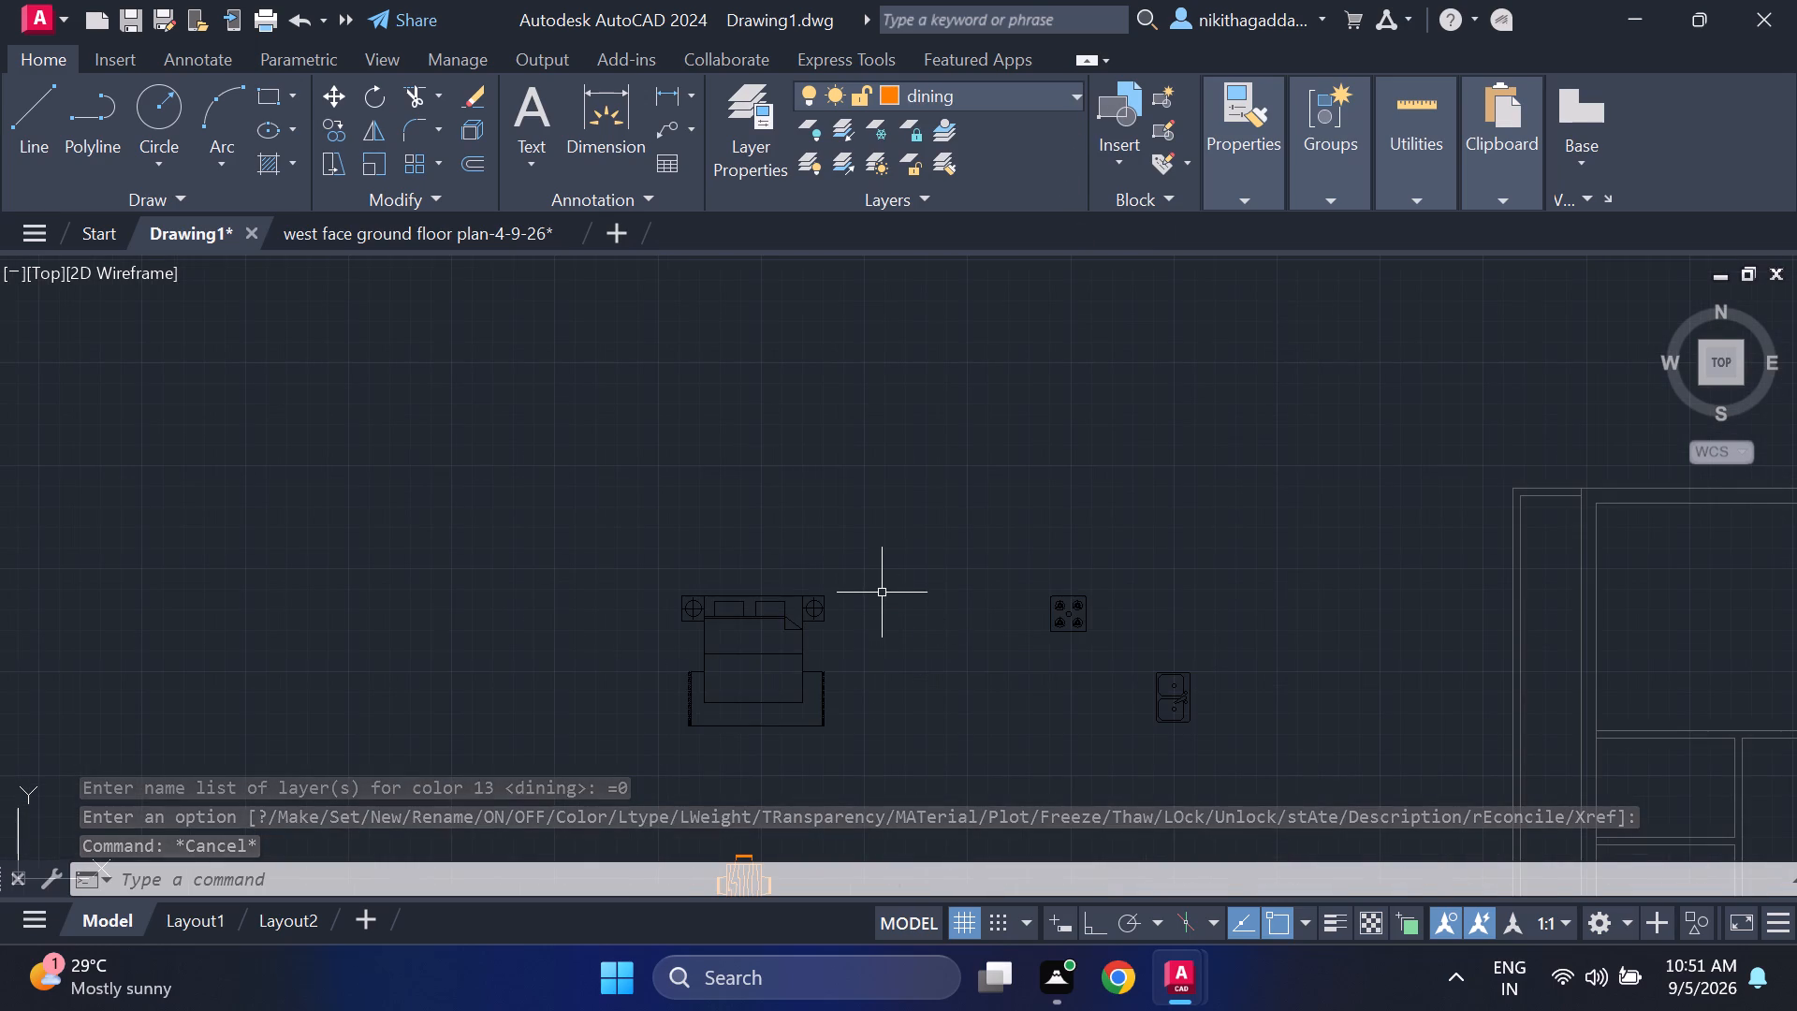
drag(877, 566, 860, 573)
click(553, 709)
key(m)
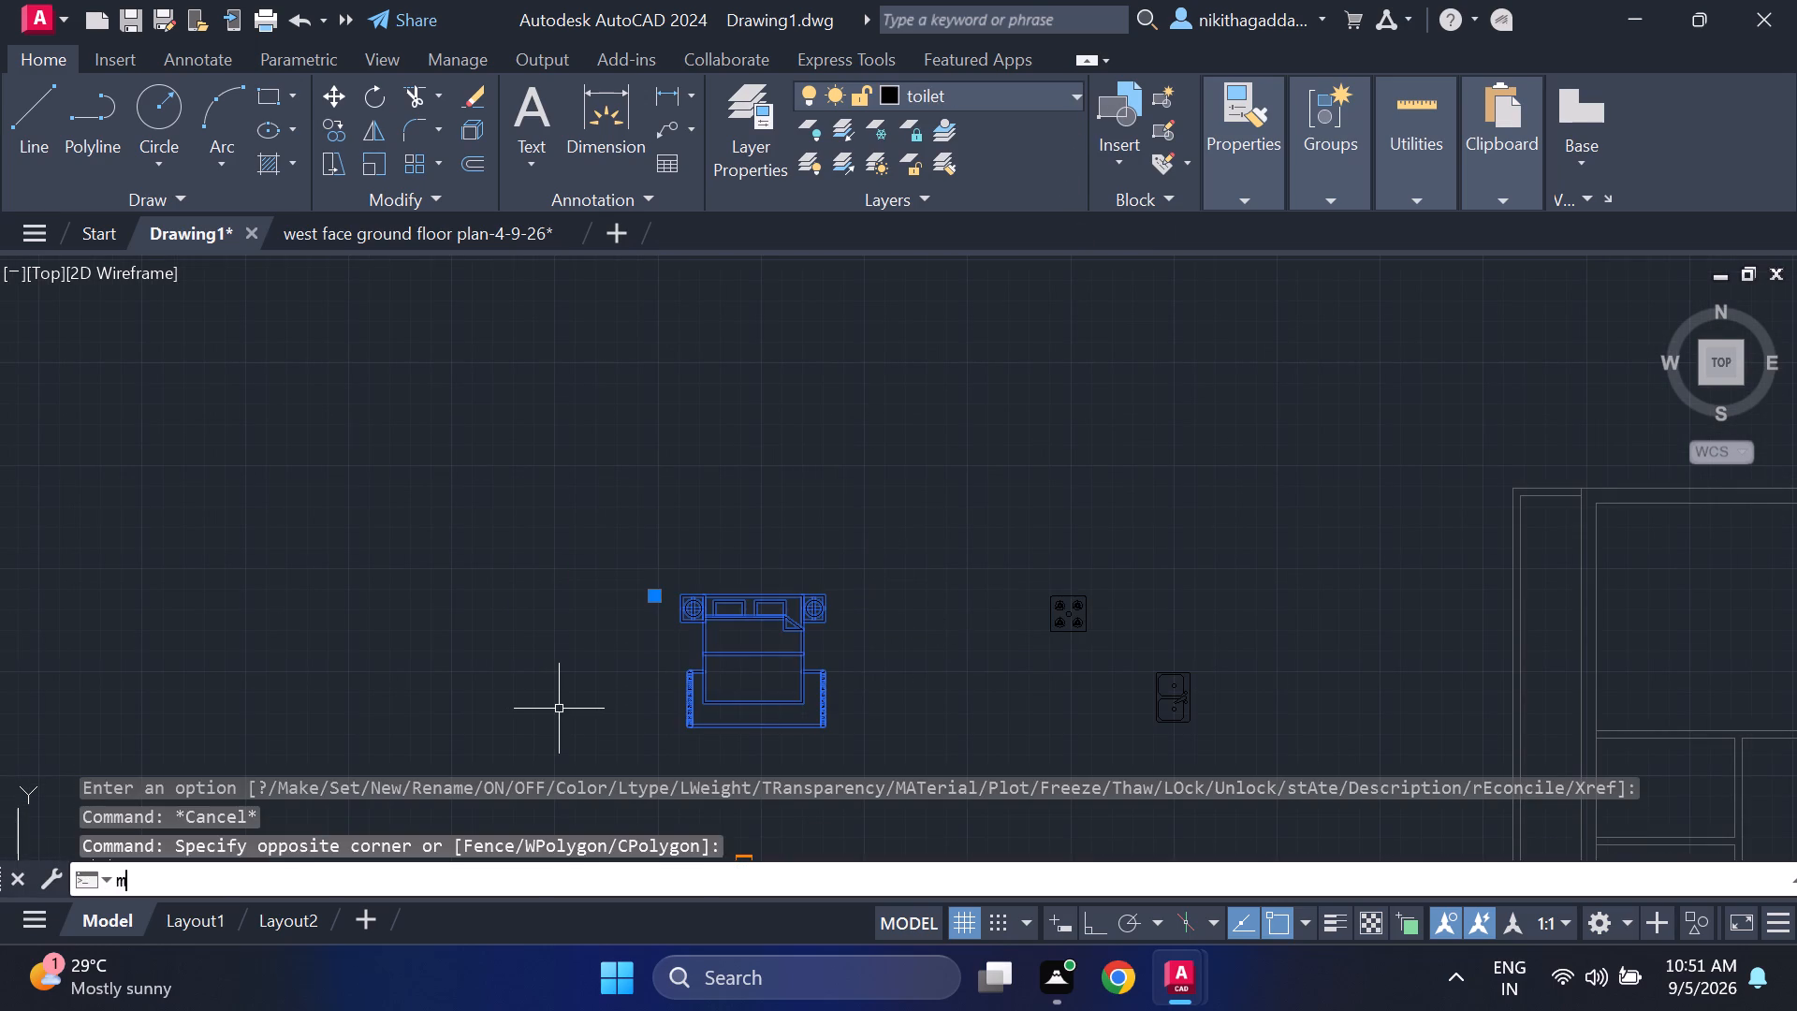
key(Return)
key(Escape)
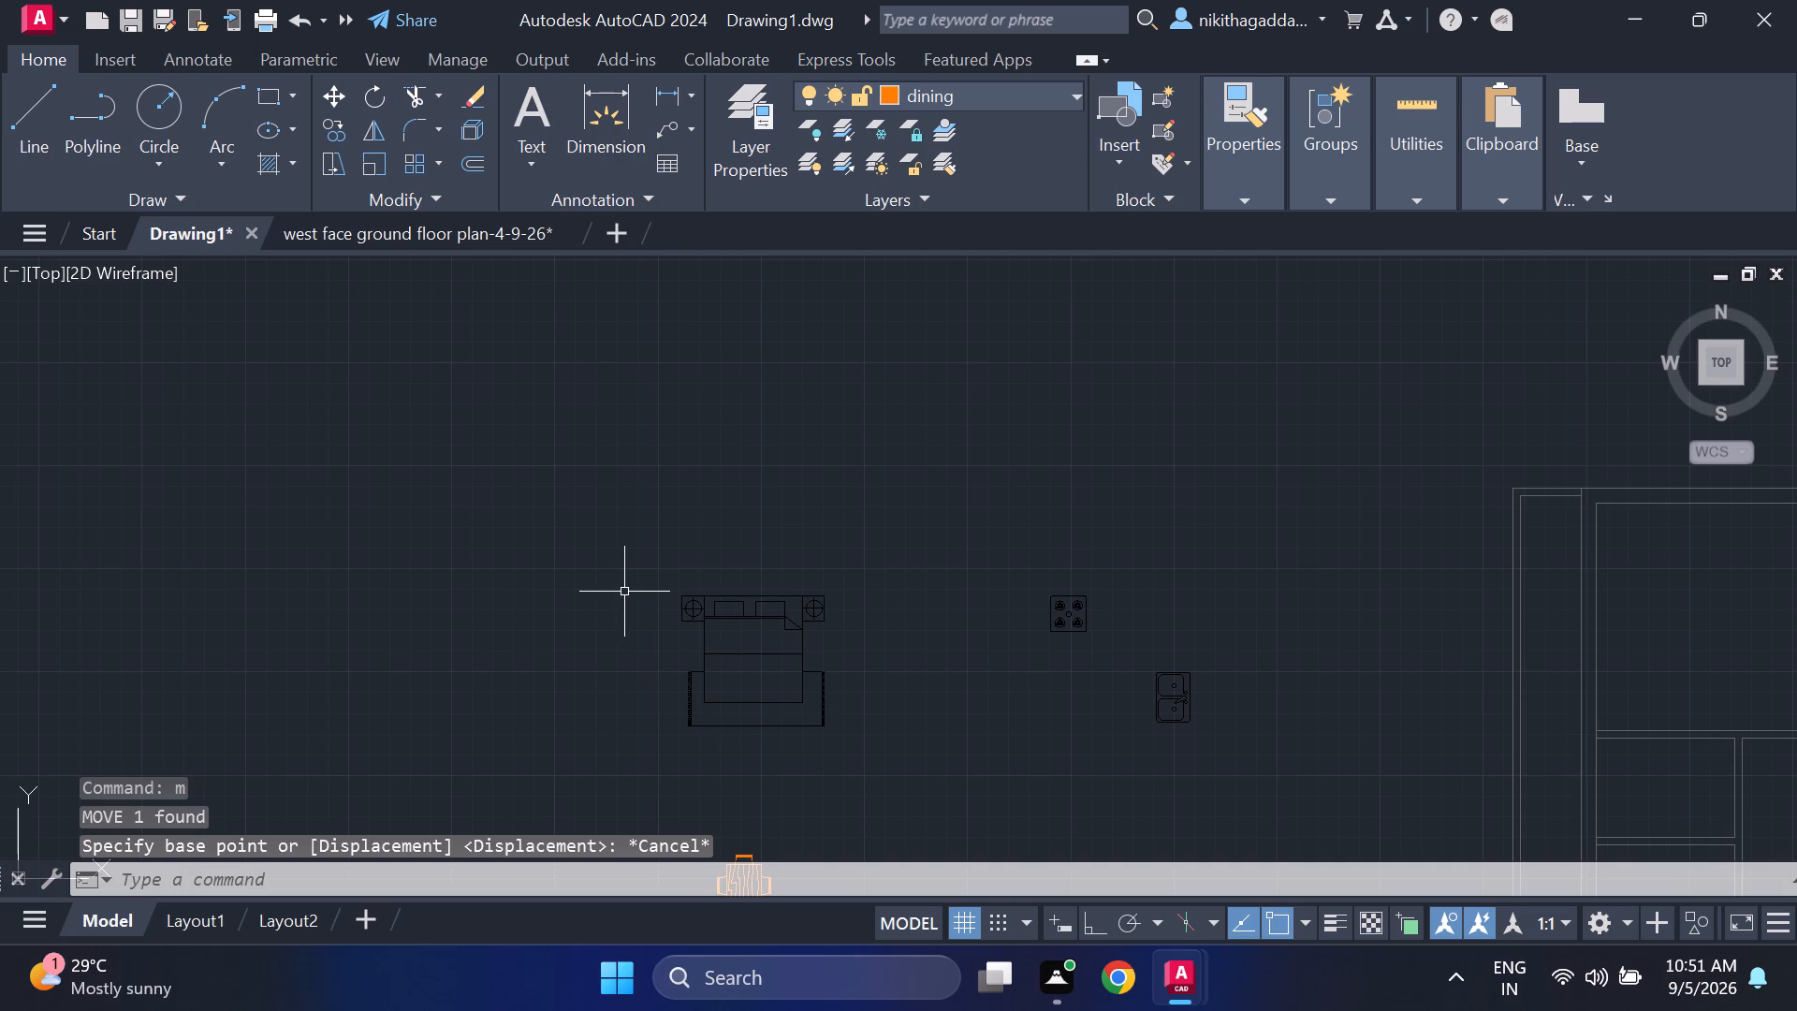
Copy the bed set by its top-left corner into the plan's north-west bedroom, headboard against the inner north wall.
text(co)
key(Return)
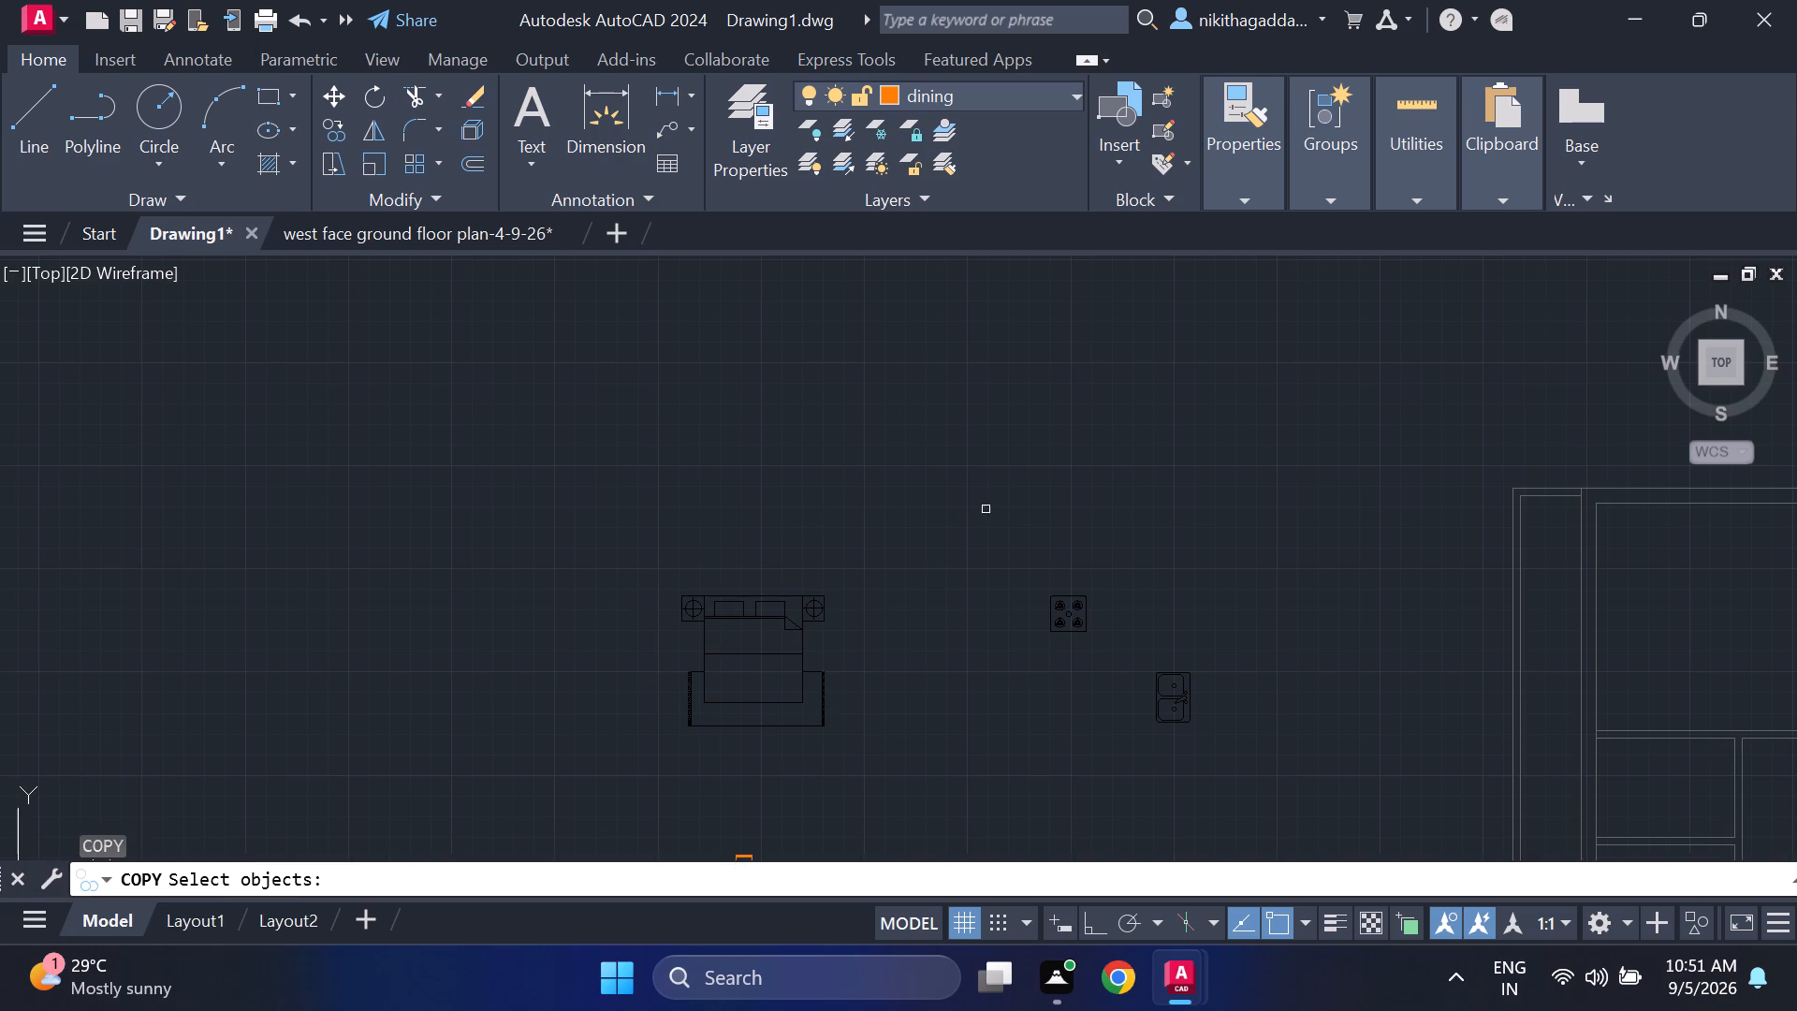
click(774, 622)
key(Return)
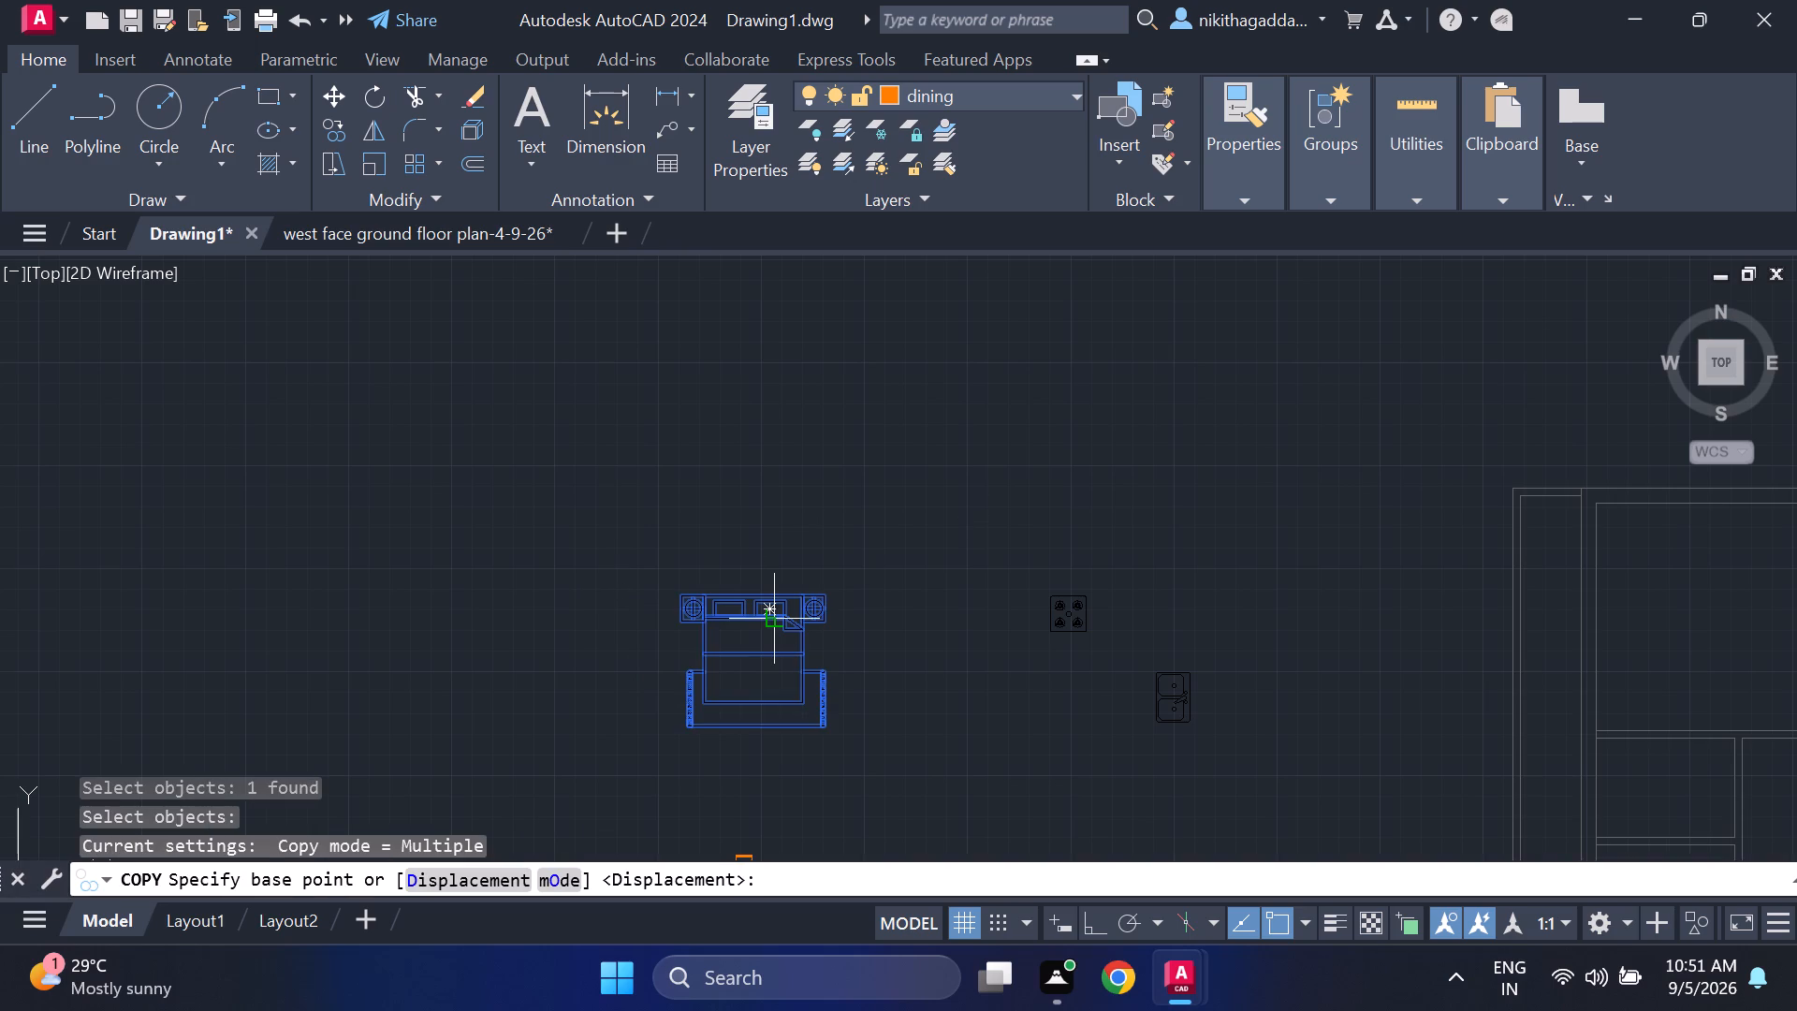
click(676, 597)
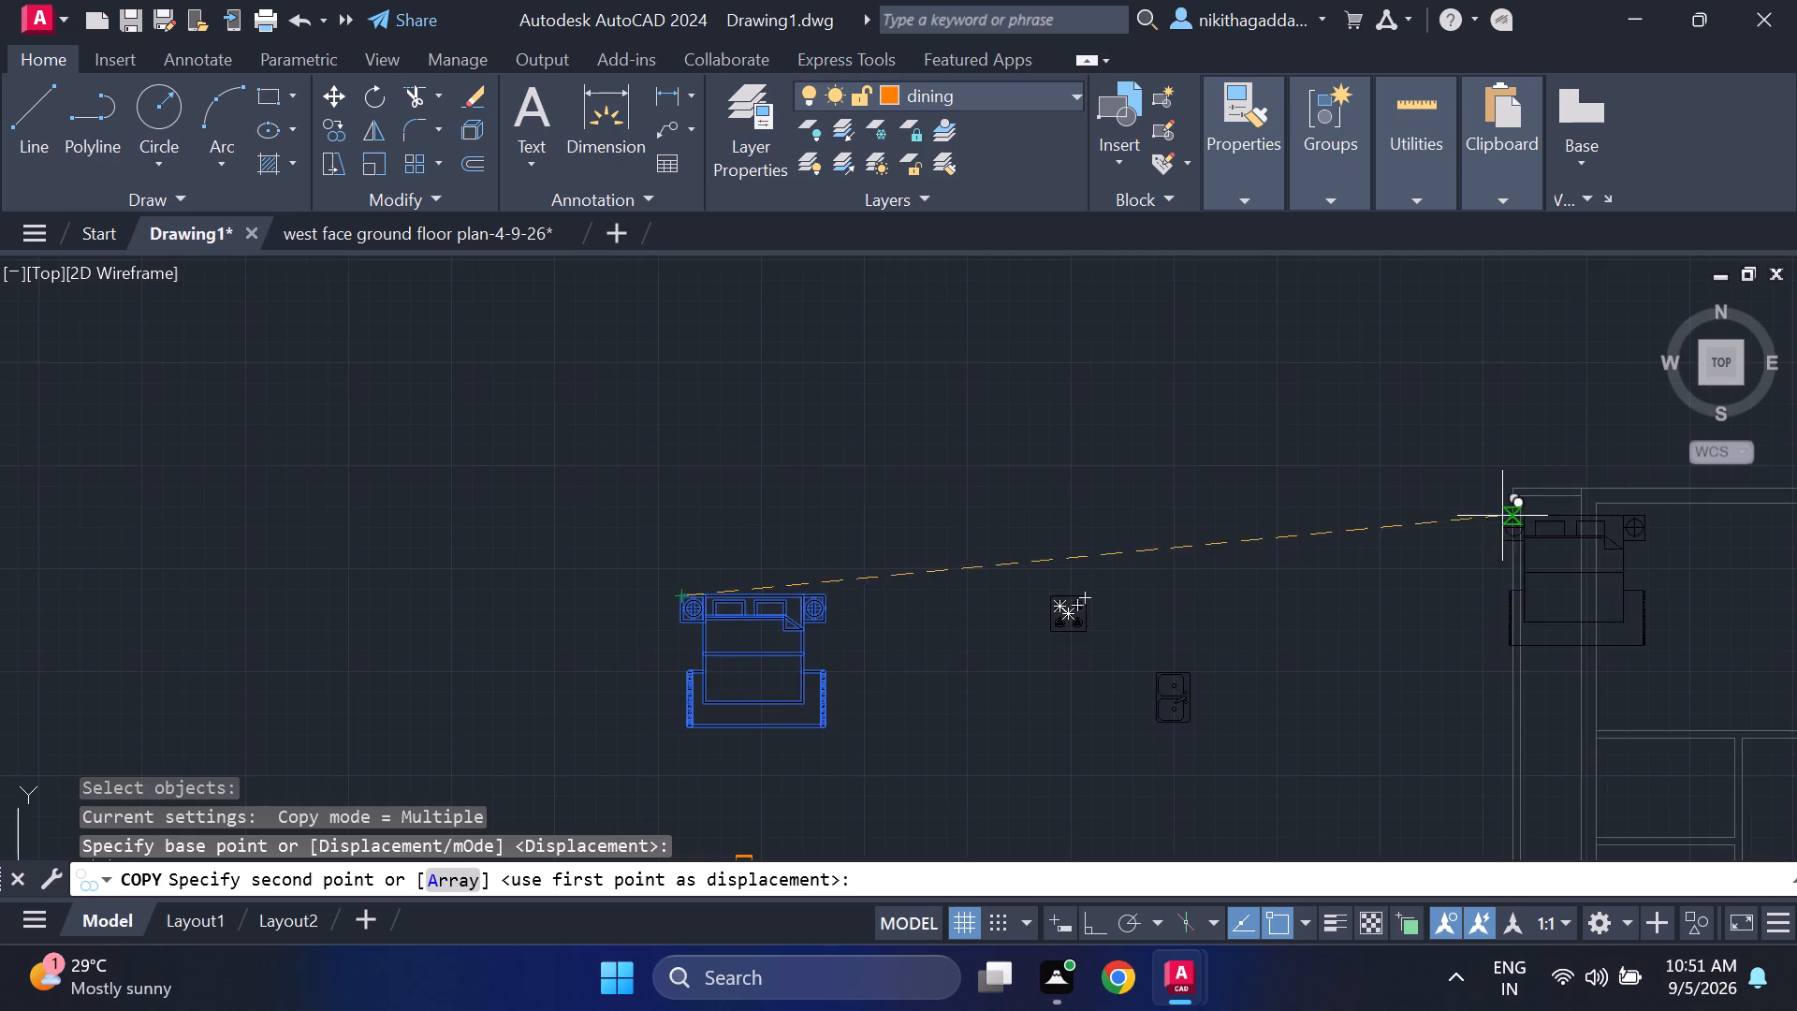
middle_drag(1502, 516, 1424, 551)
middle_drag(1152, 564, 1131, 564)
scroll(1424, 534, down, 1)
middle_drag(1424, 534, 1149, 468)
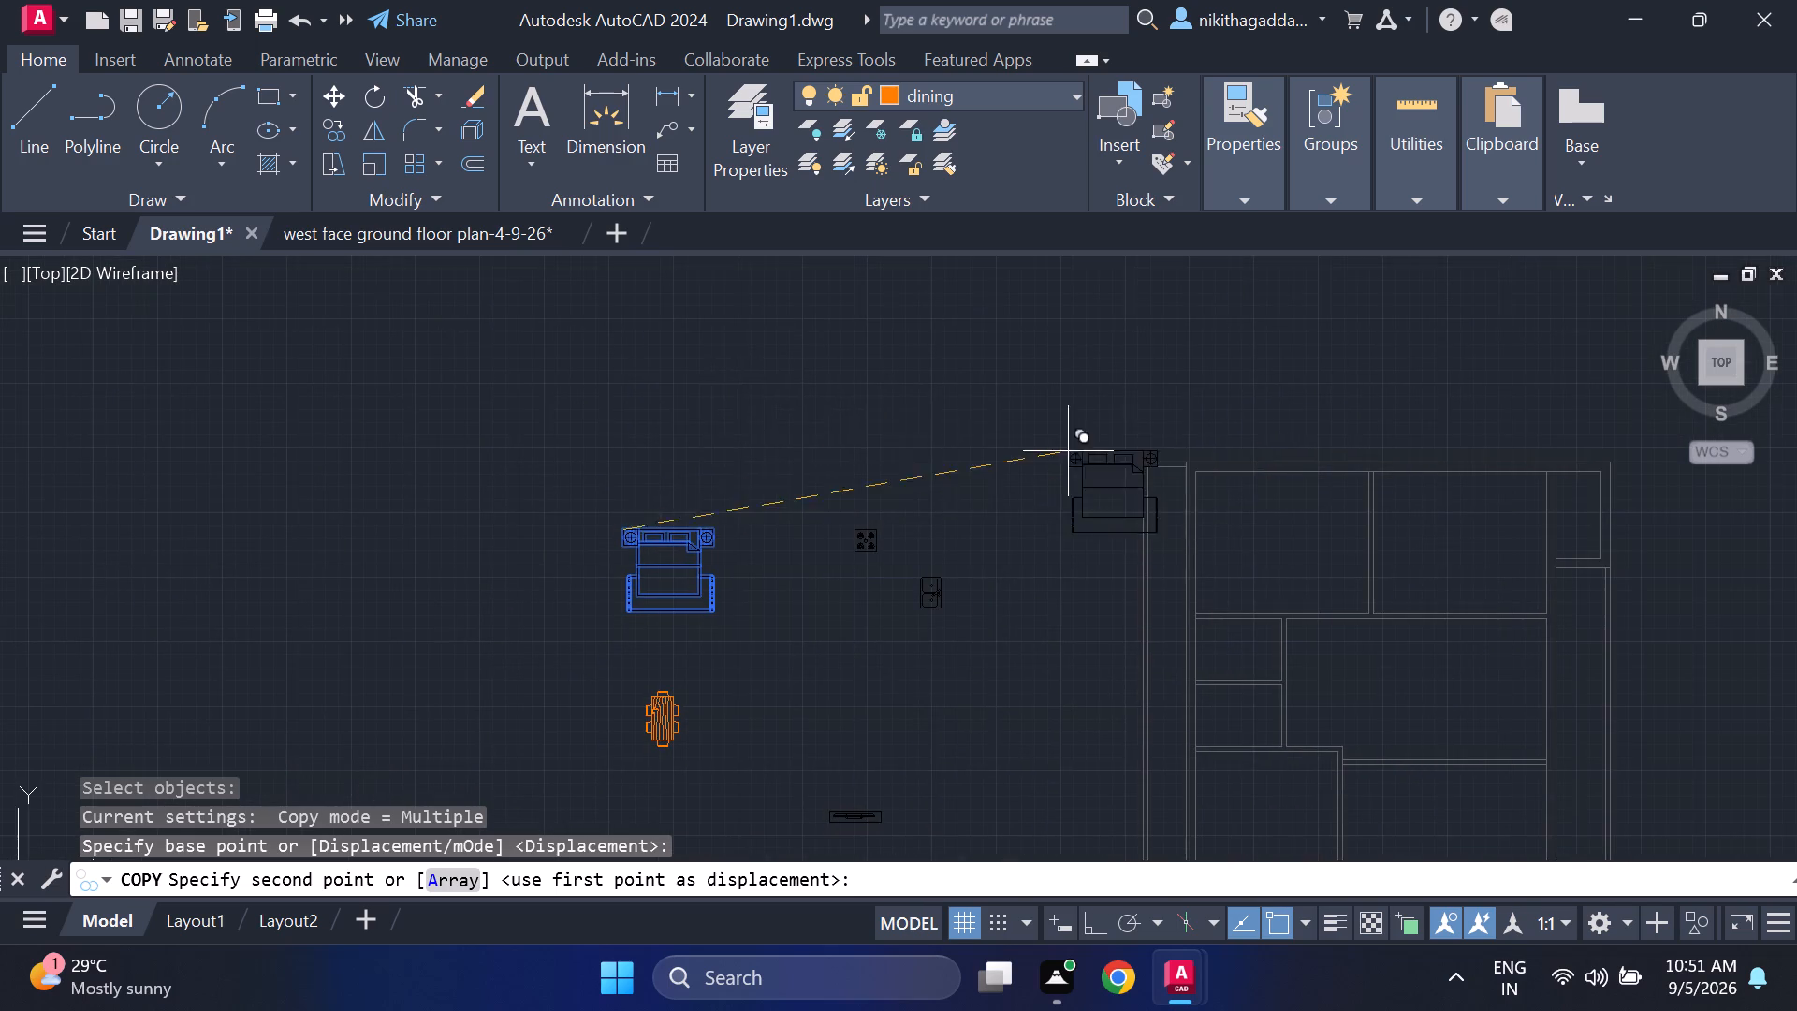
middle_click(1229, 504)
middle_drag(1229, 504, 1027, 504)
scroll(1269, 477, up, 1)
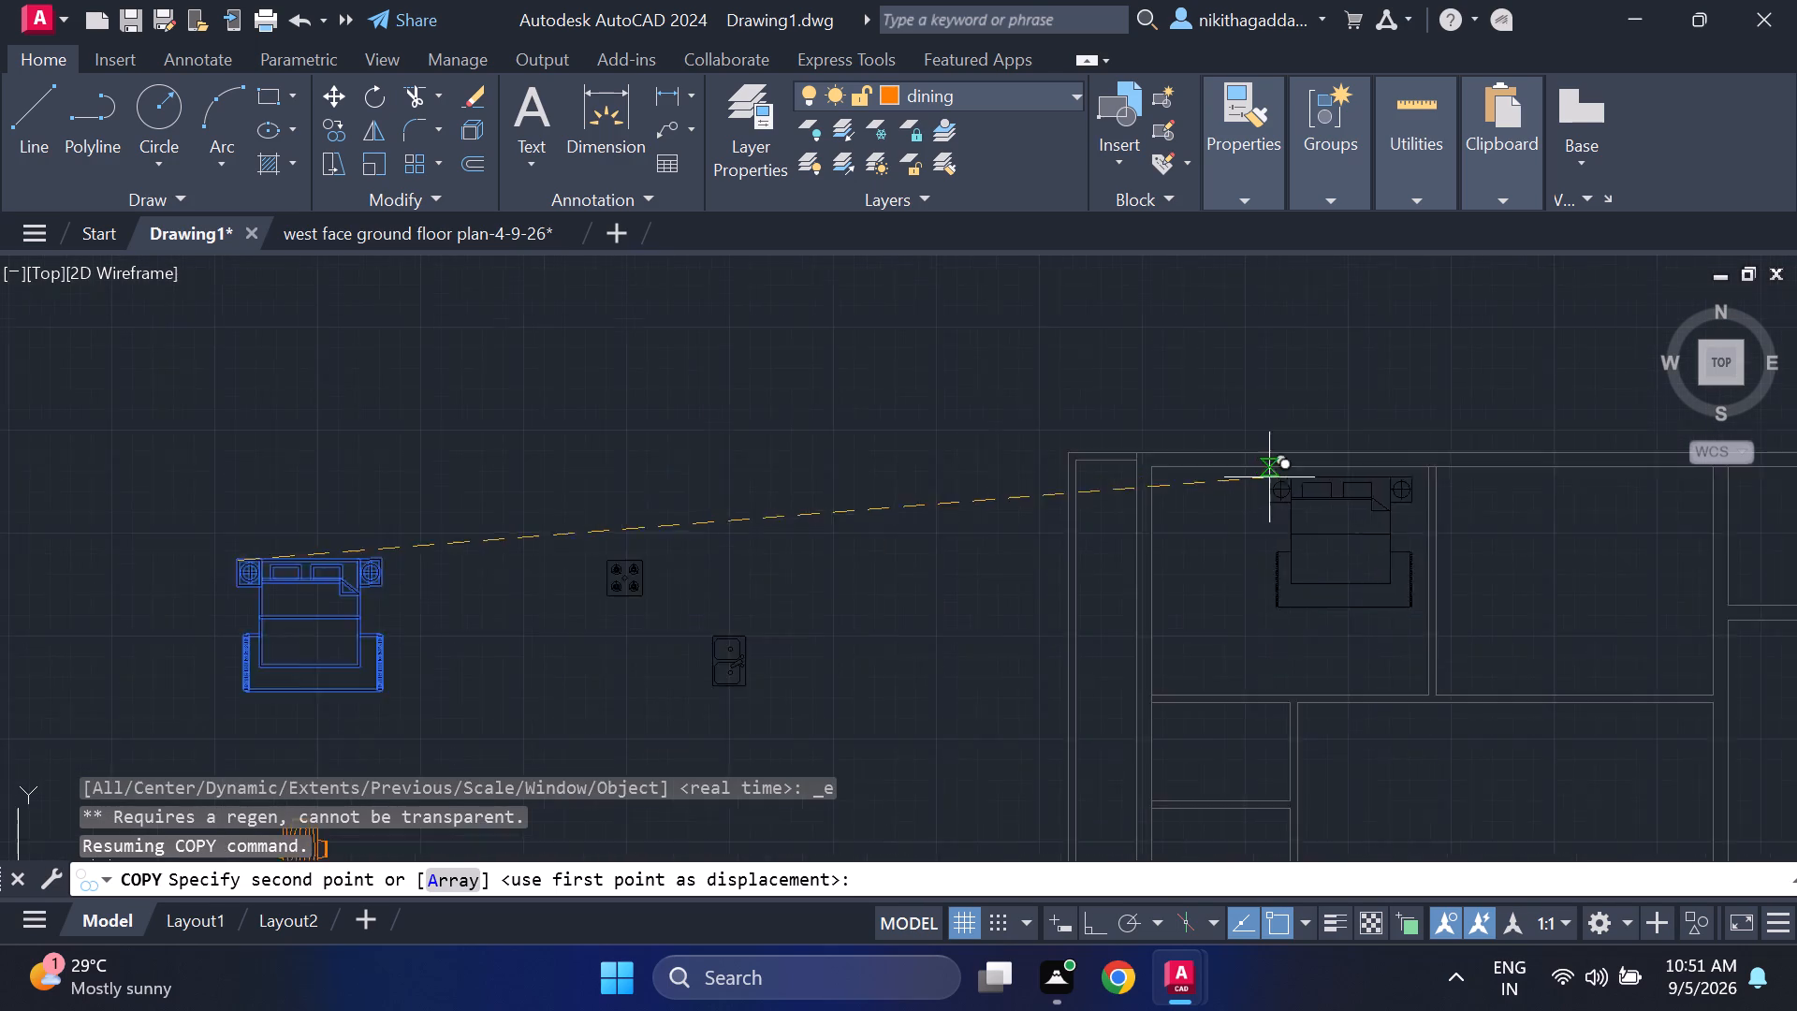
scroll(1266, 481, up, 2)
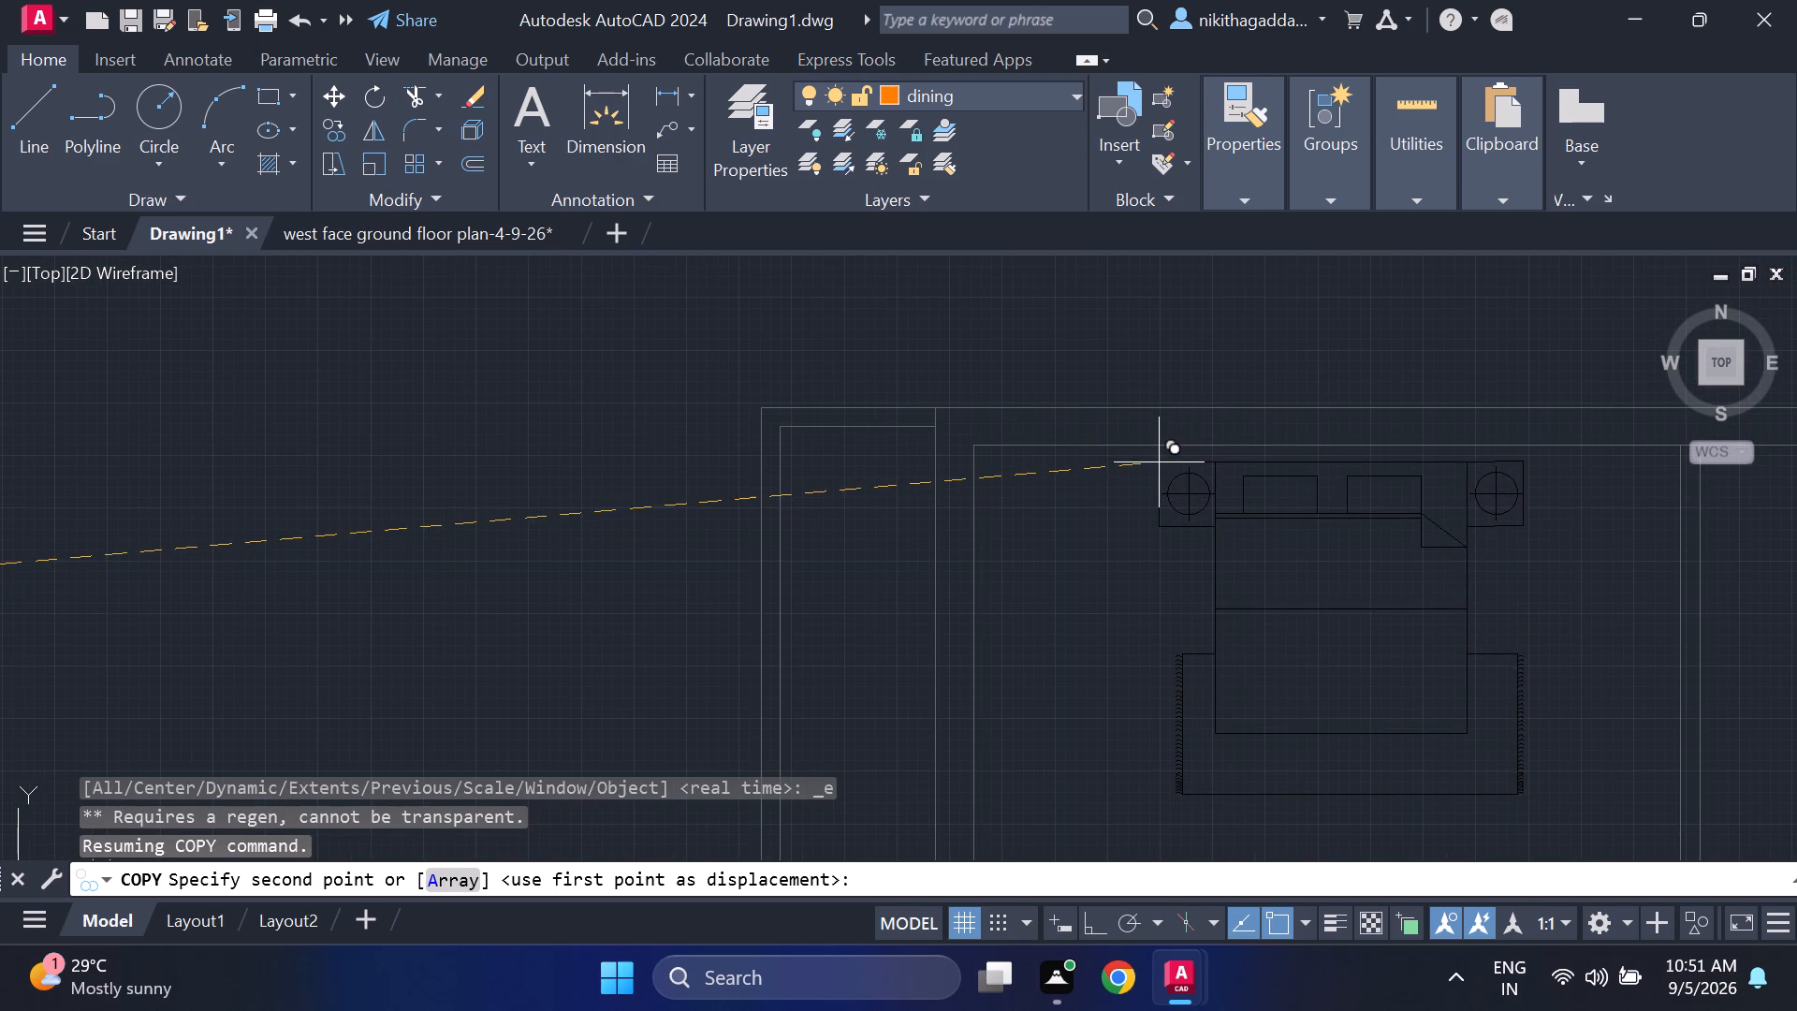
click(1119, 447)
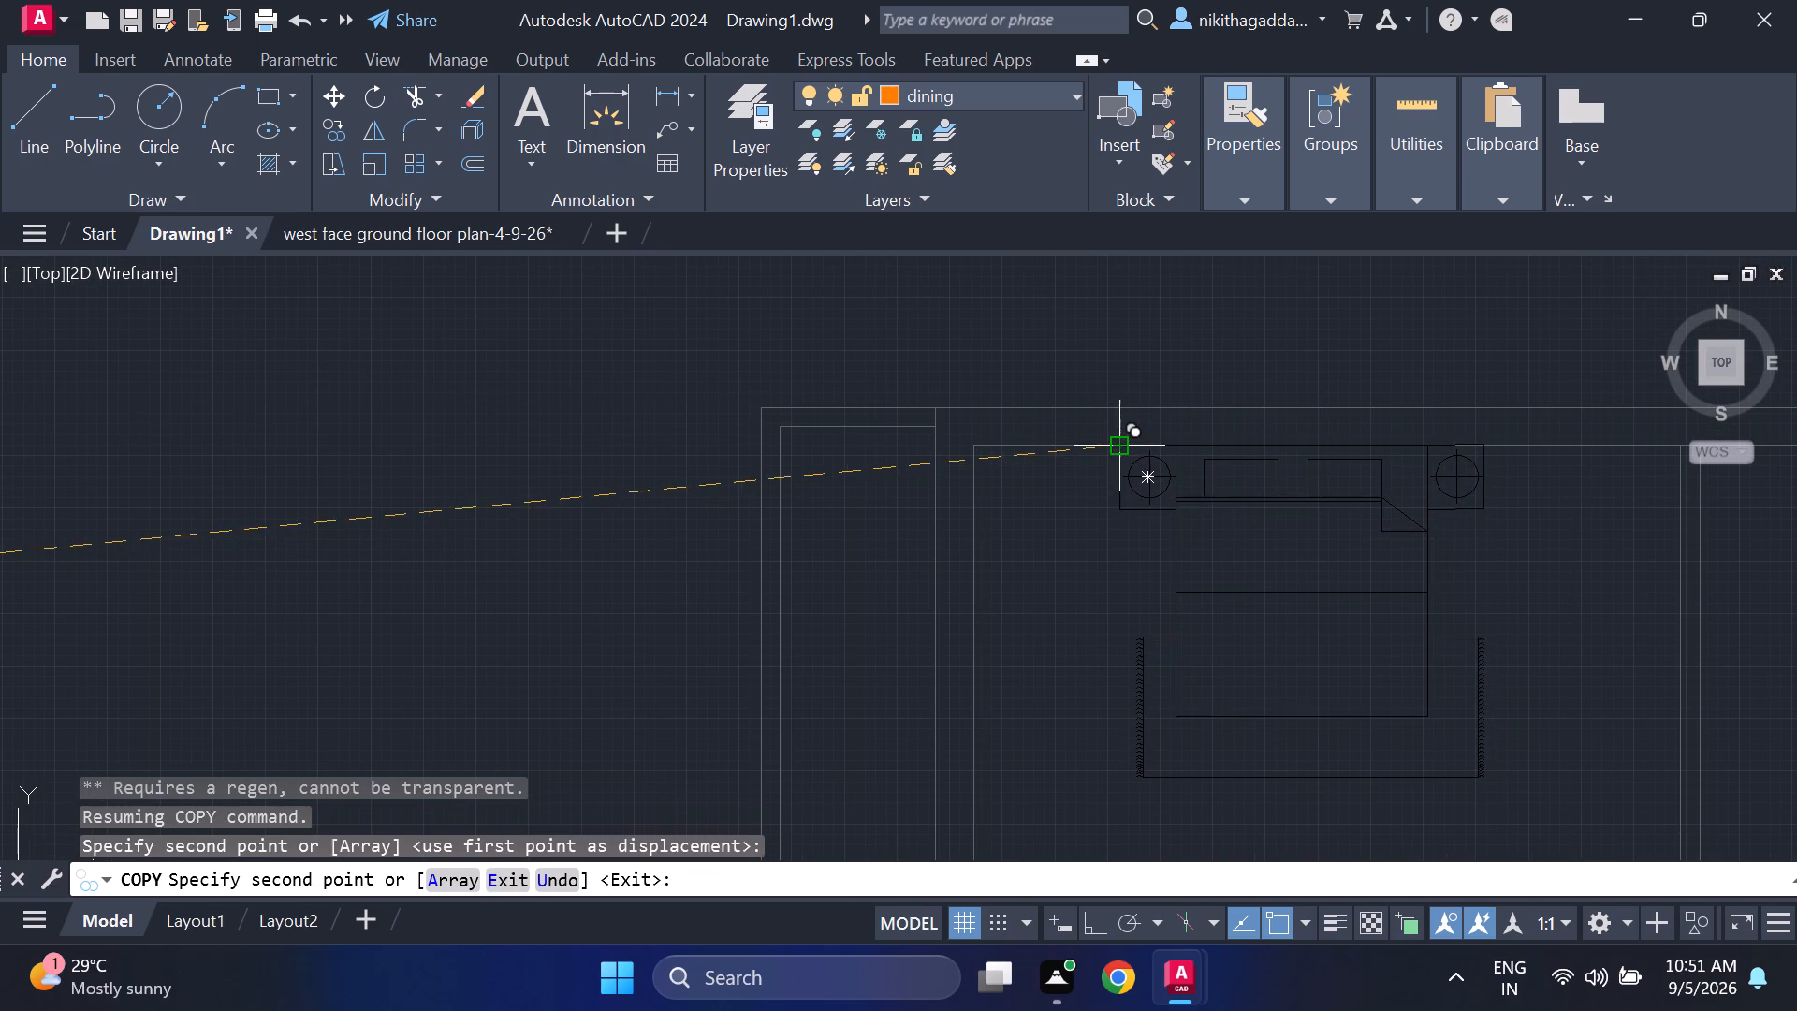
Place a second copy of the bed set in the adjoining bedroom to the east, headboard against the inner north wall.
scroll(1185, 620, down, 2)
middle_drag(1214, 618, 1138, 565)
middle_drag(1003, 492, 644, 436)
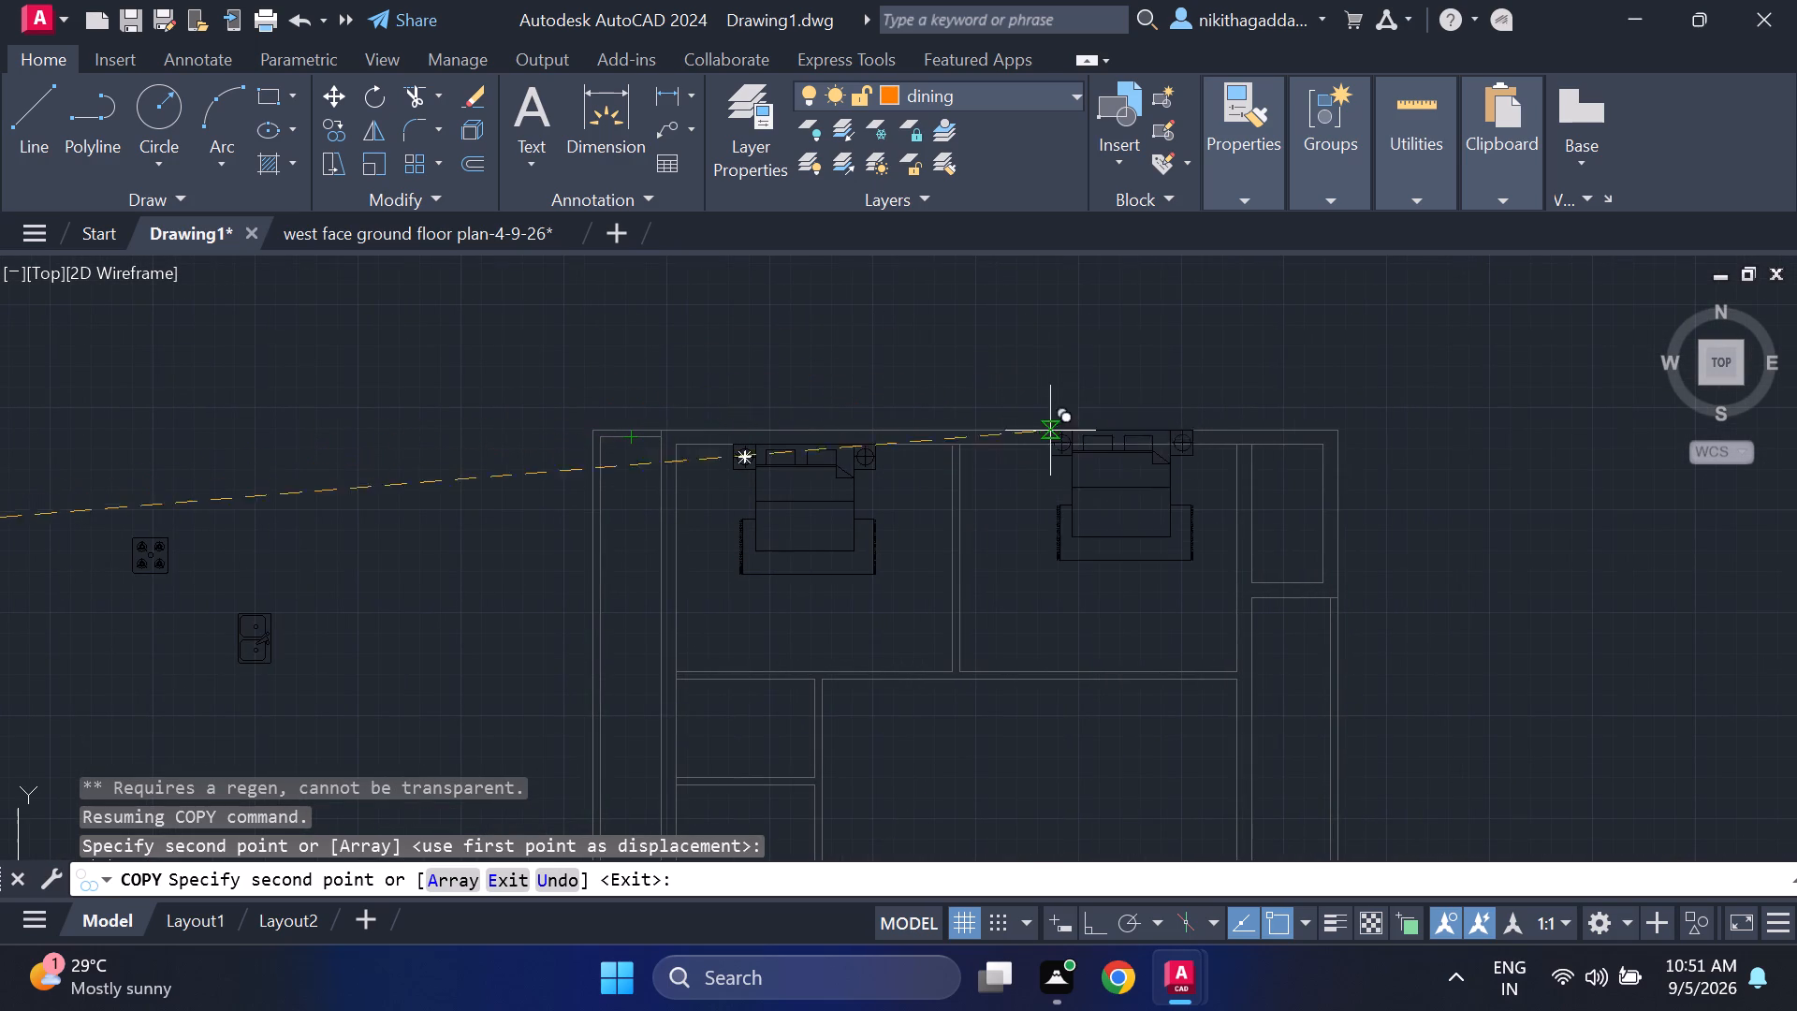
scroll(1050, 454, up, 2)
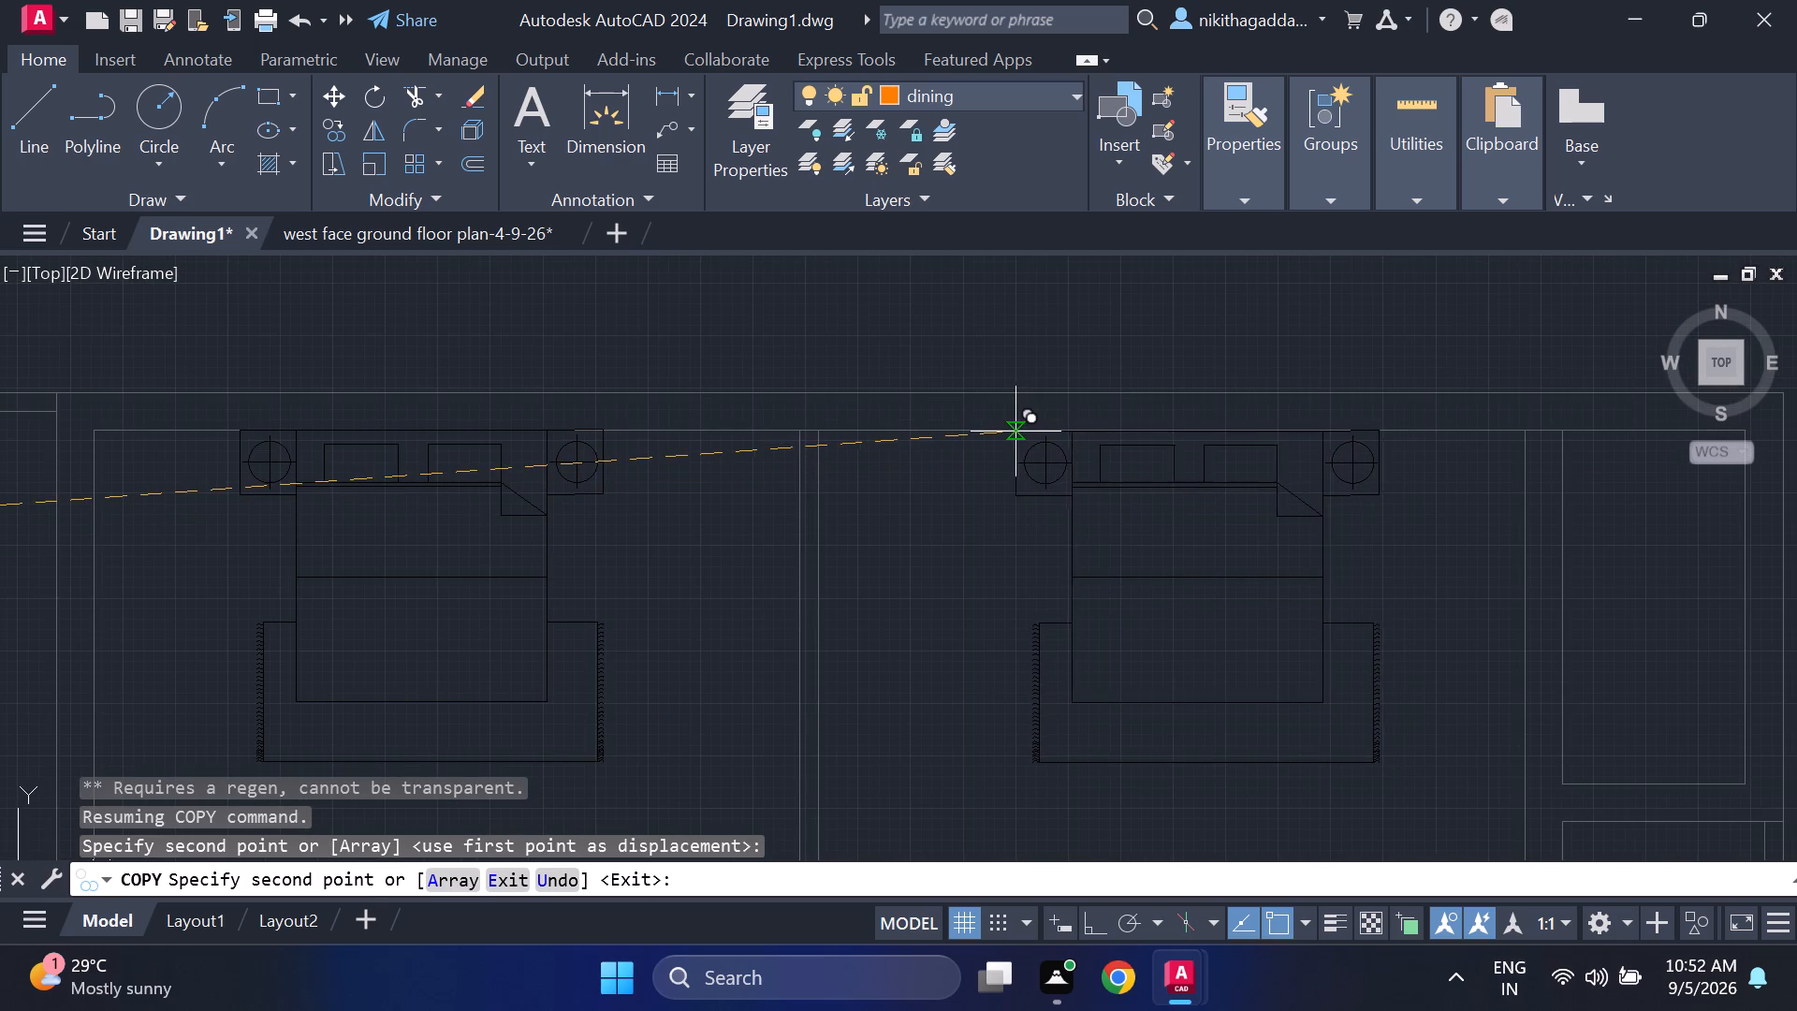
click(996, 432)
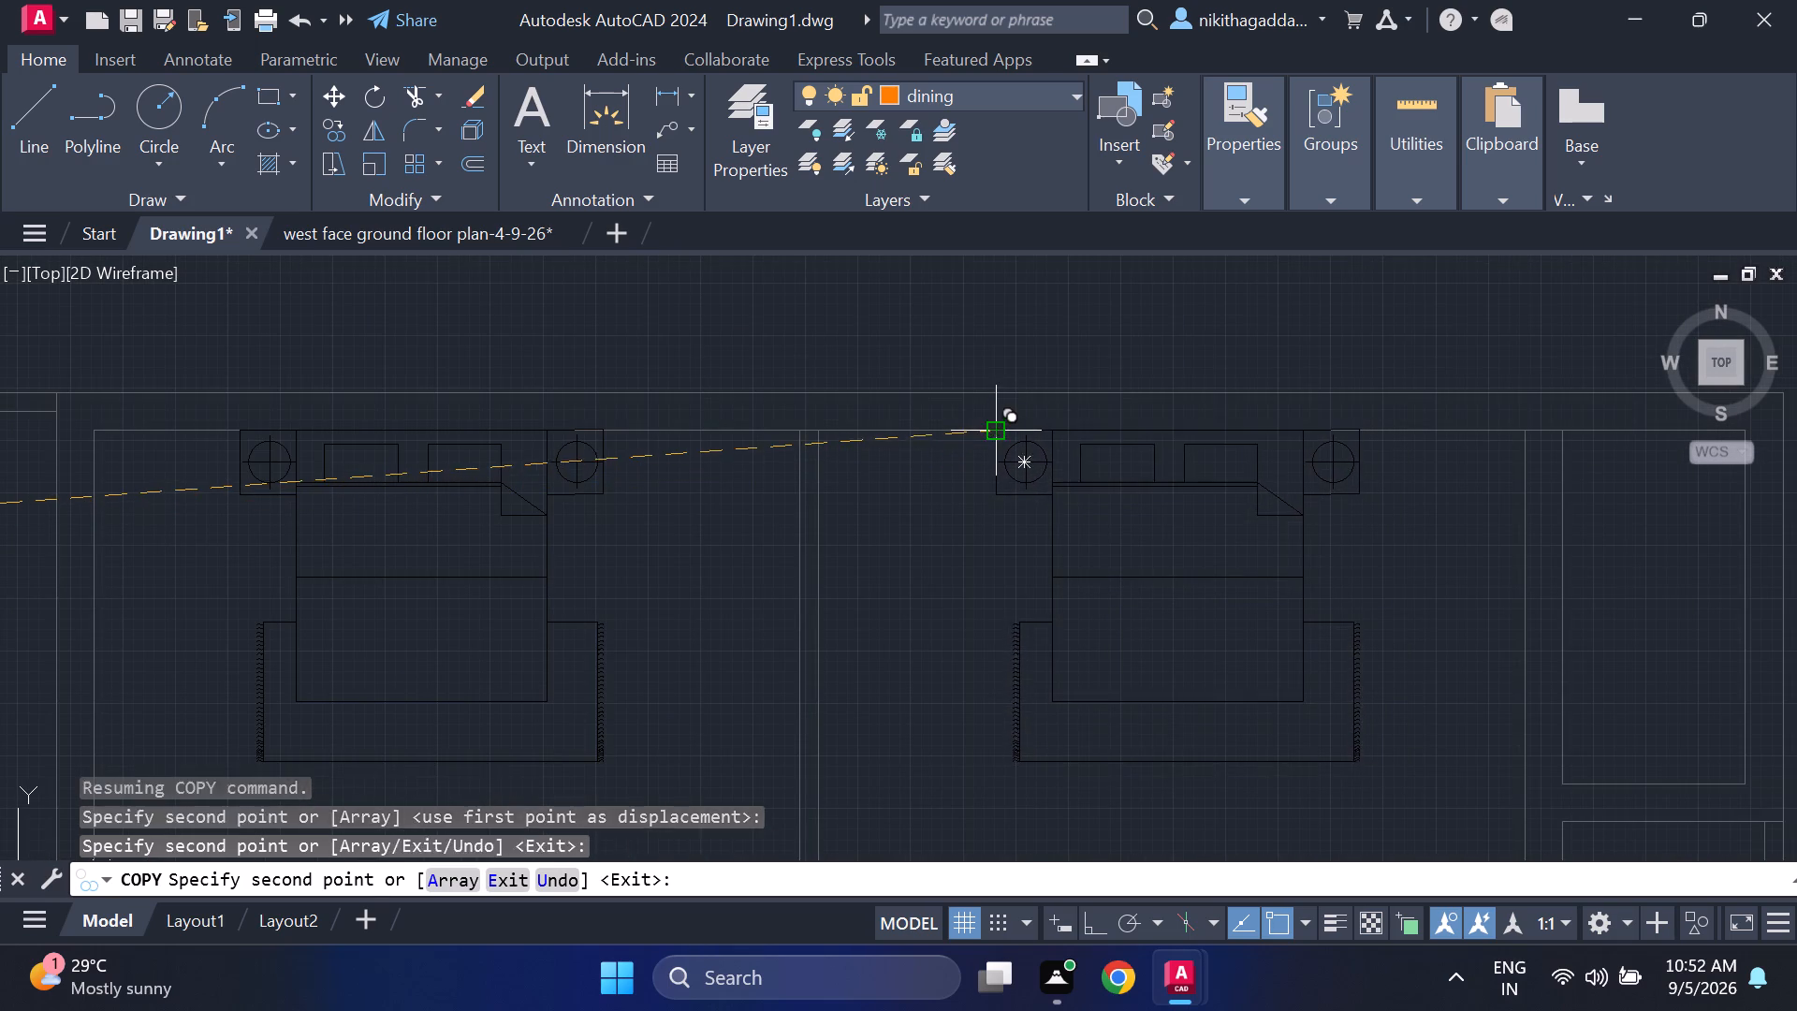
Place a third copy of the bed set in the plan's south-west bedroom and finish copying.
scroll(969, 560, down, 3)
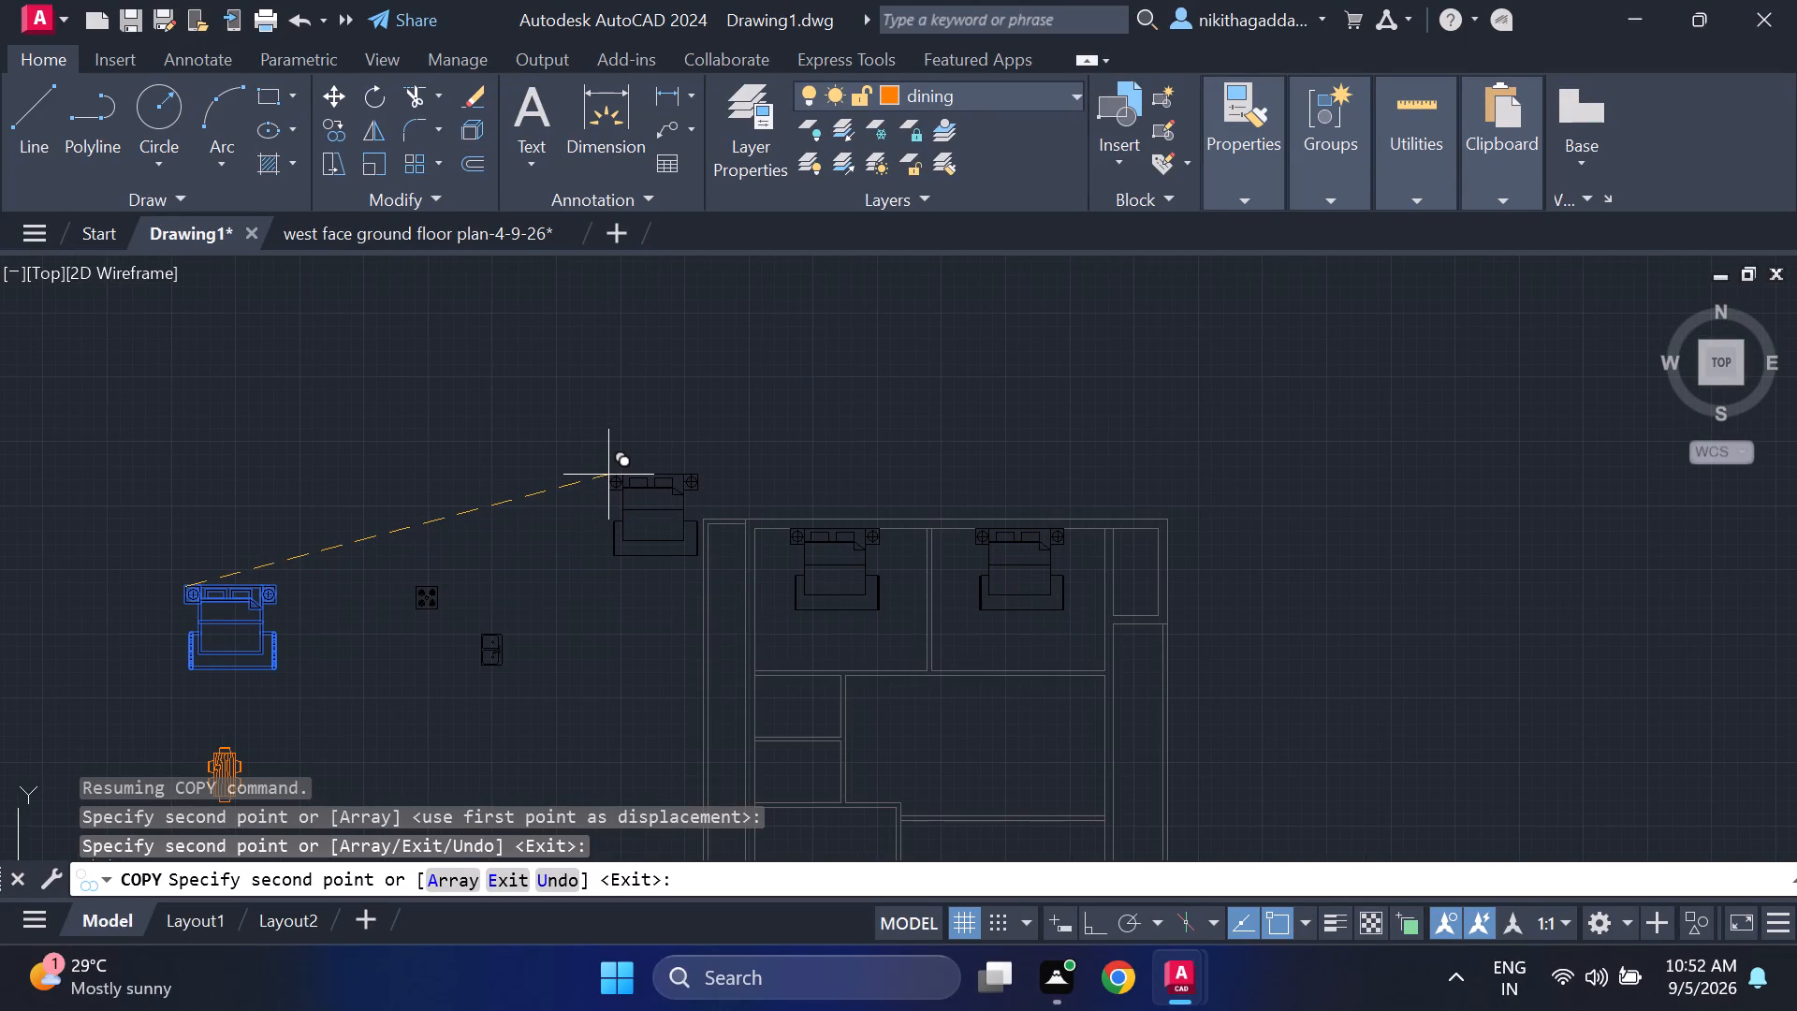
middle_drag(462, 624, 462, 623)
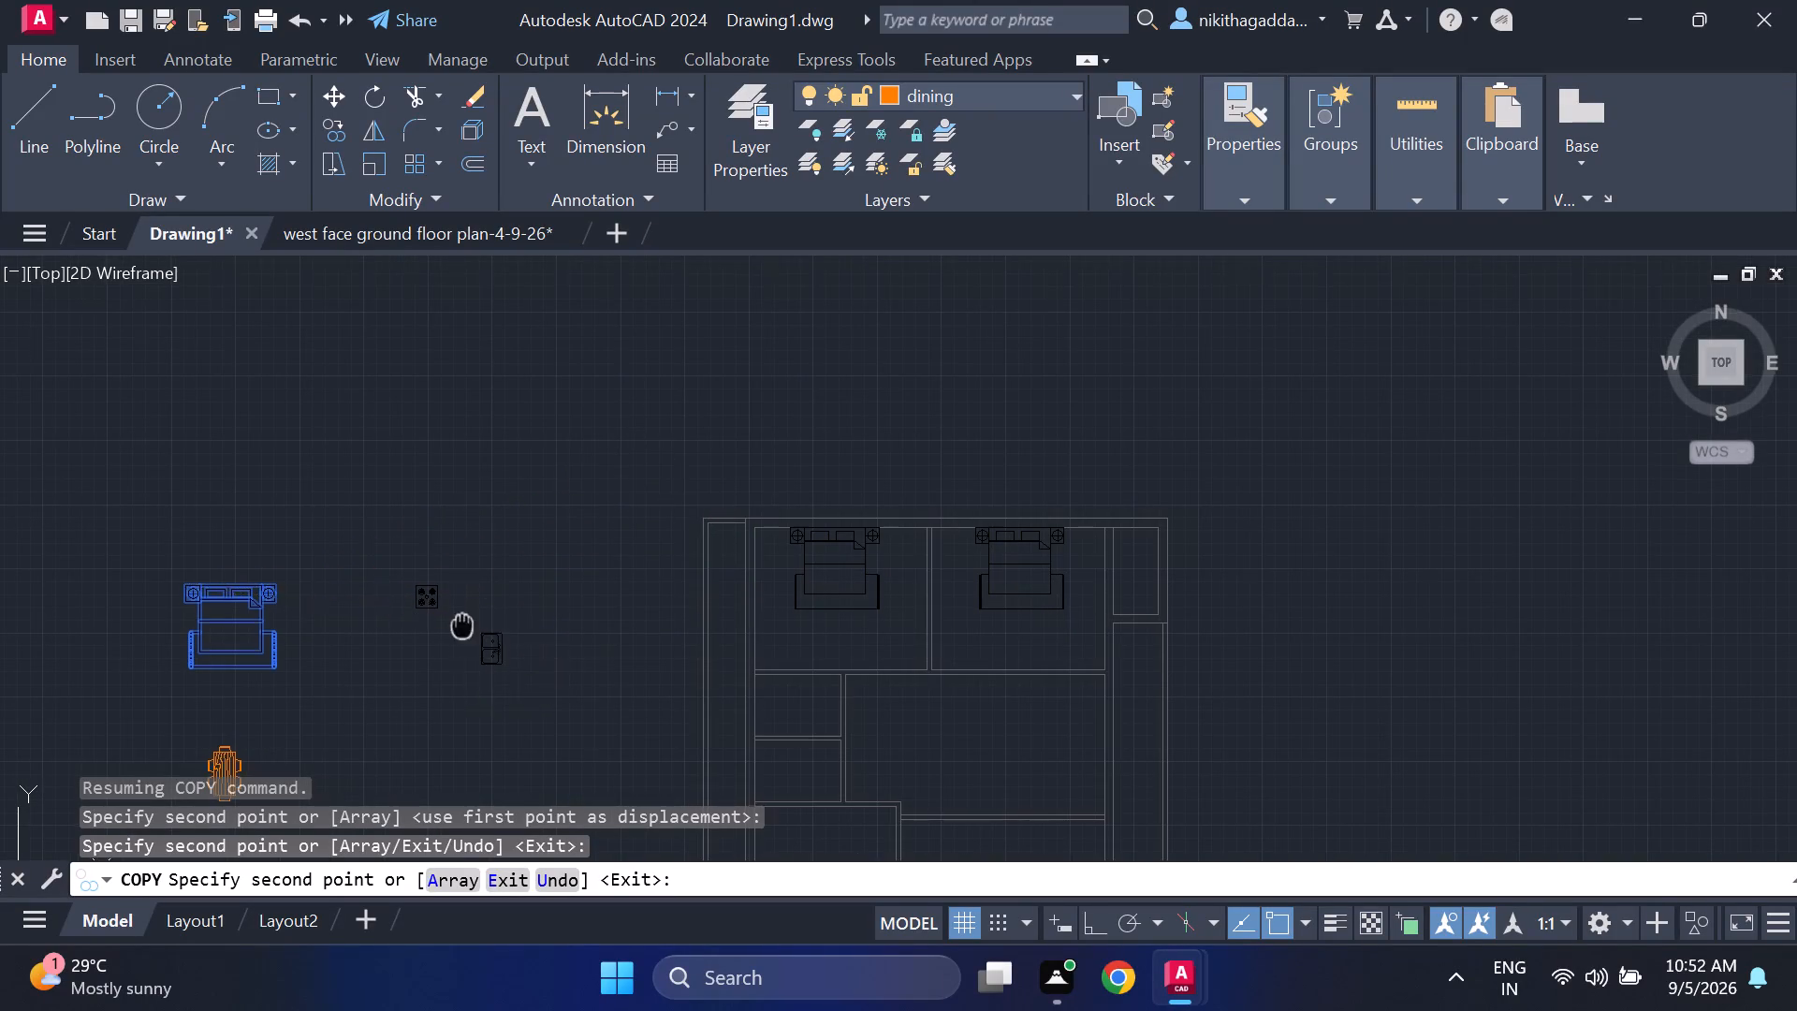
middle_drag(462, 623, 457, 380)
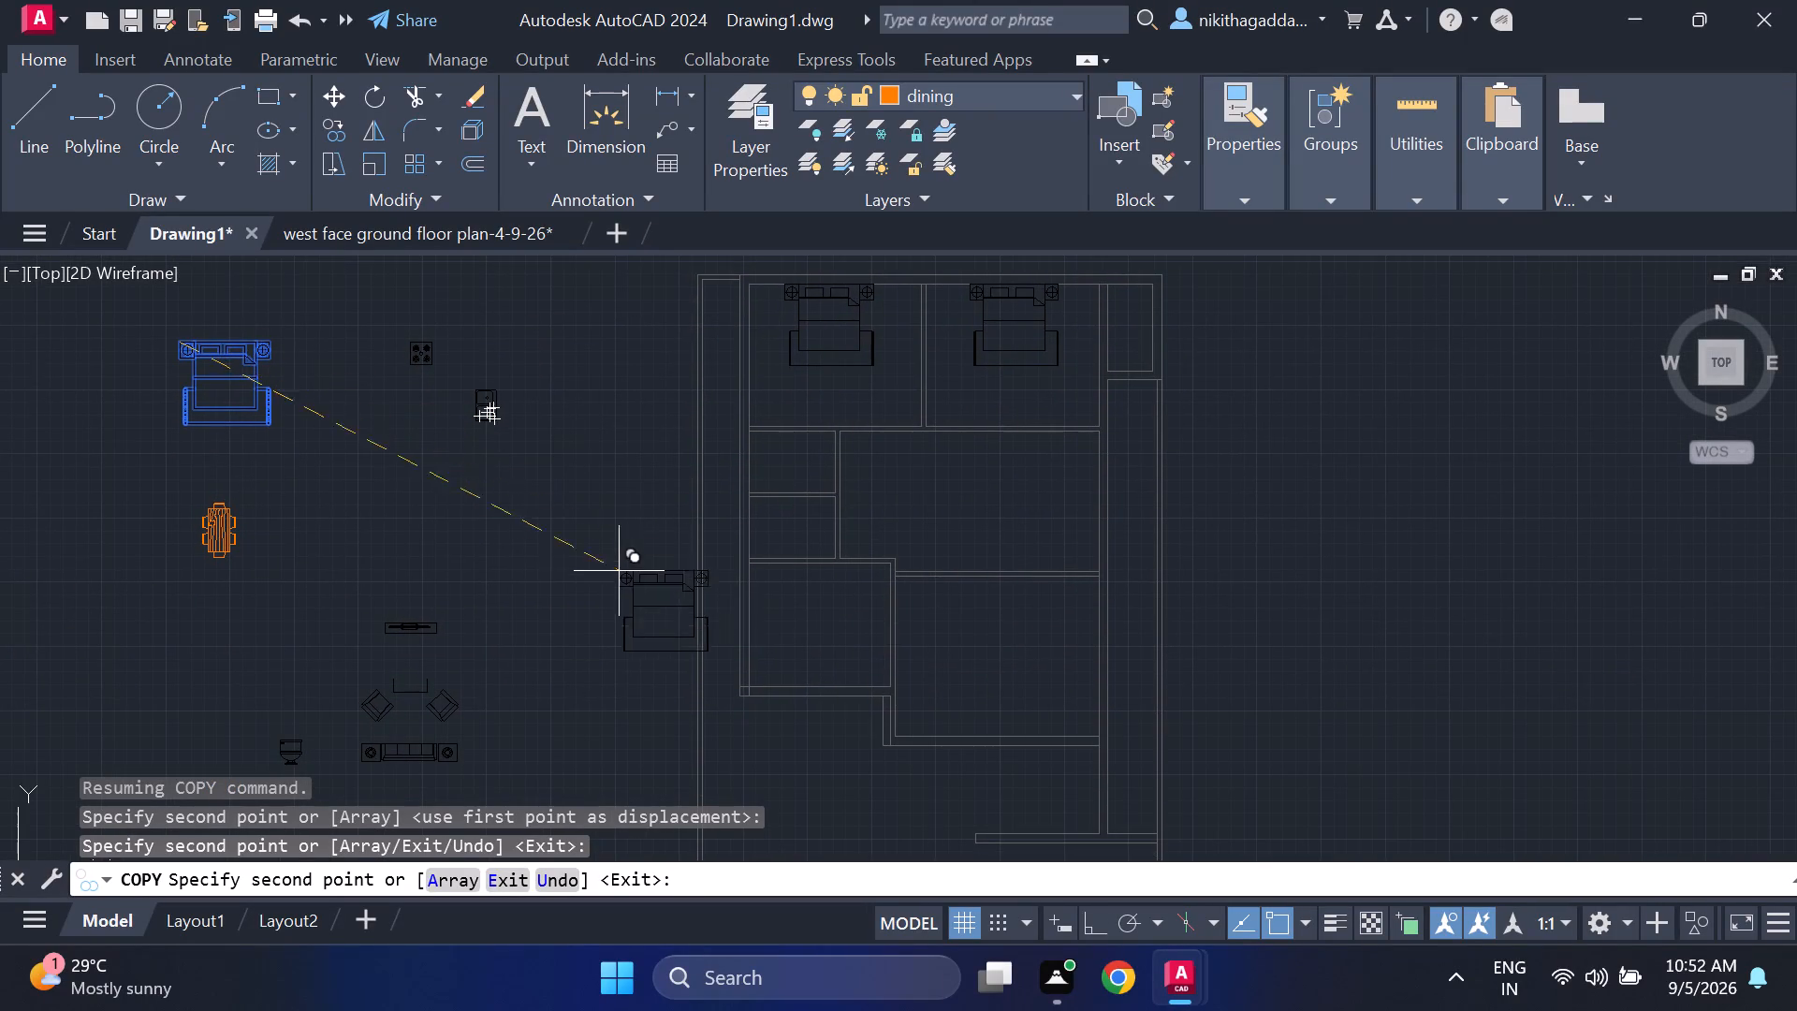
scroll(751, 635, up, 2)
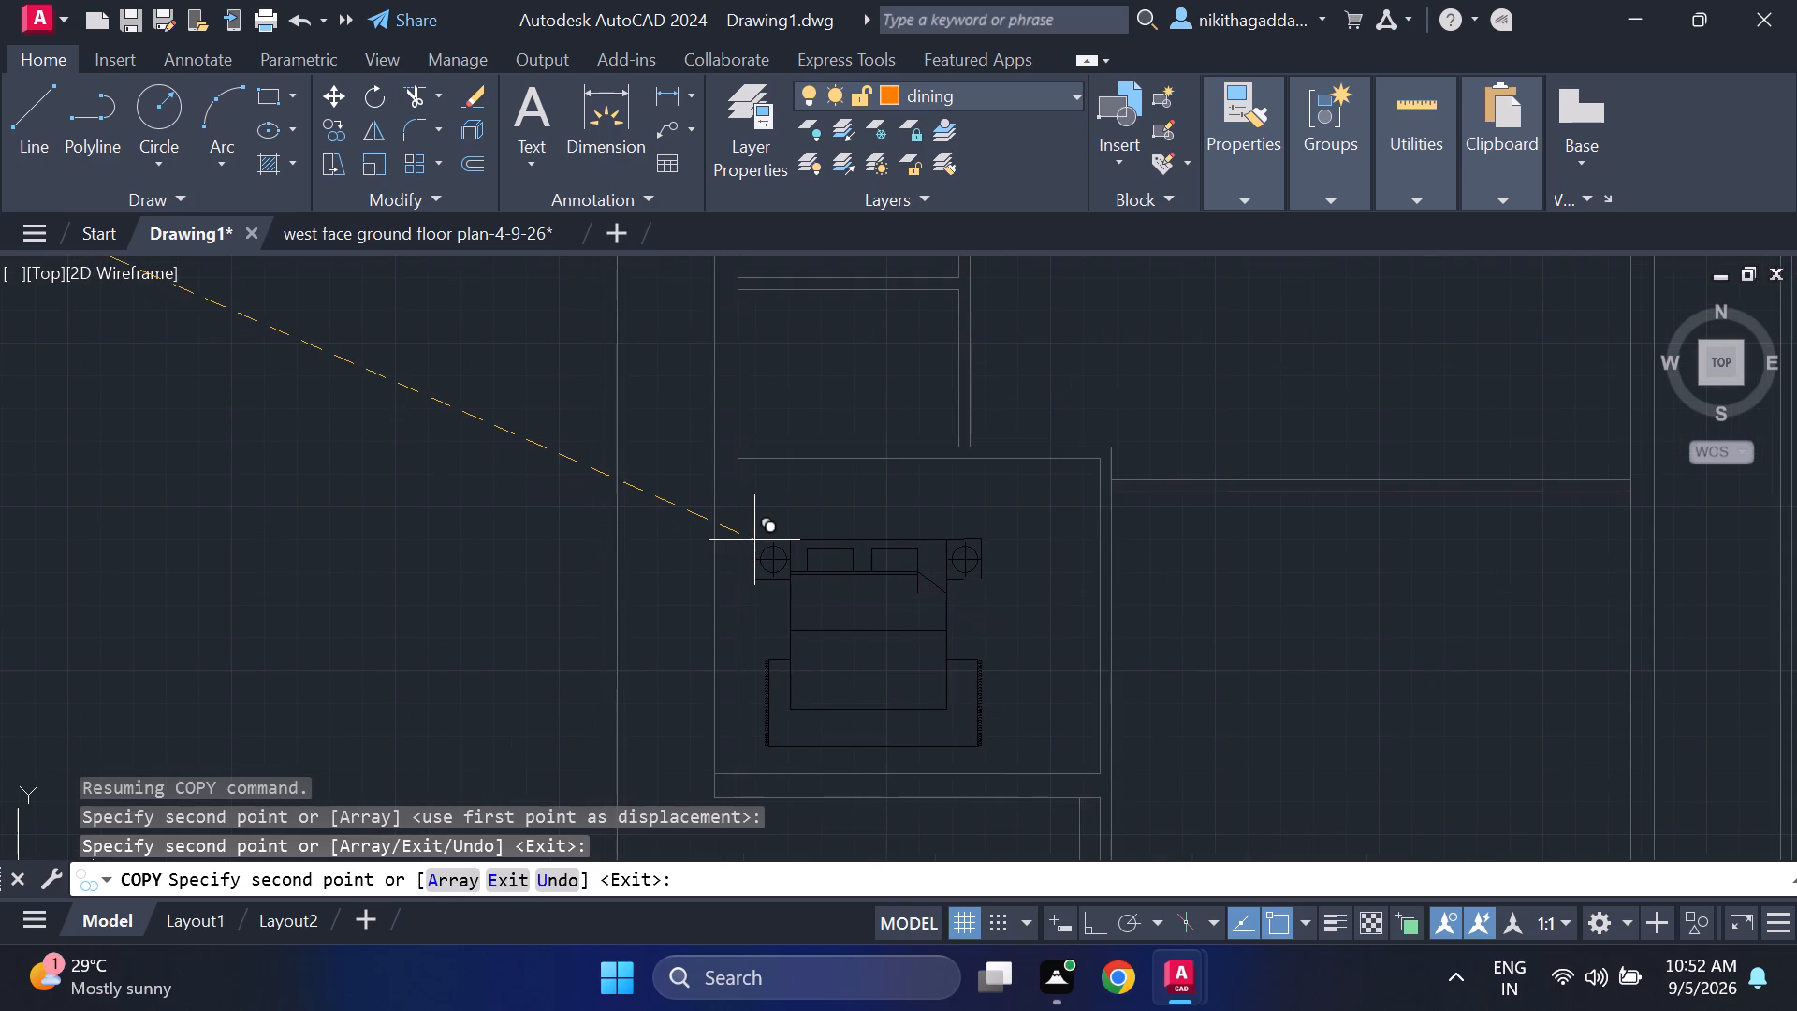
click(754, 540)
key(Escape)
Mirror the south-west bedroom's bed set across a horizontal line just south of the room, keeping the source object.
click(976, 522)
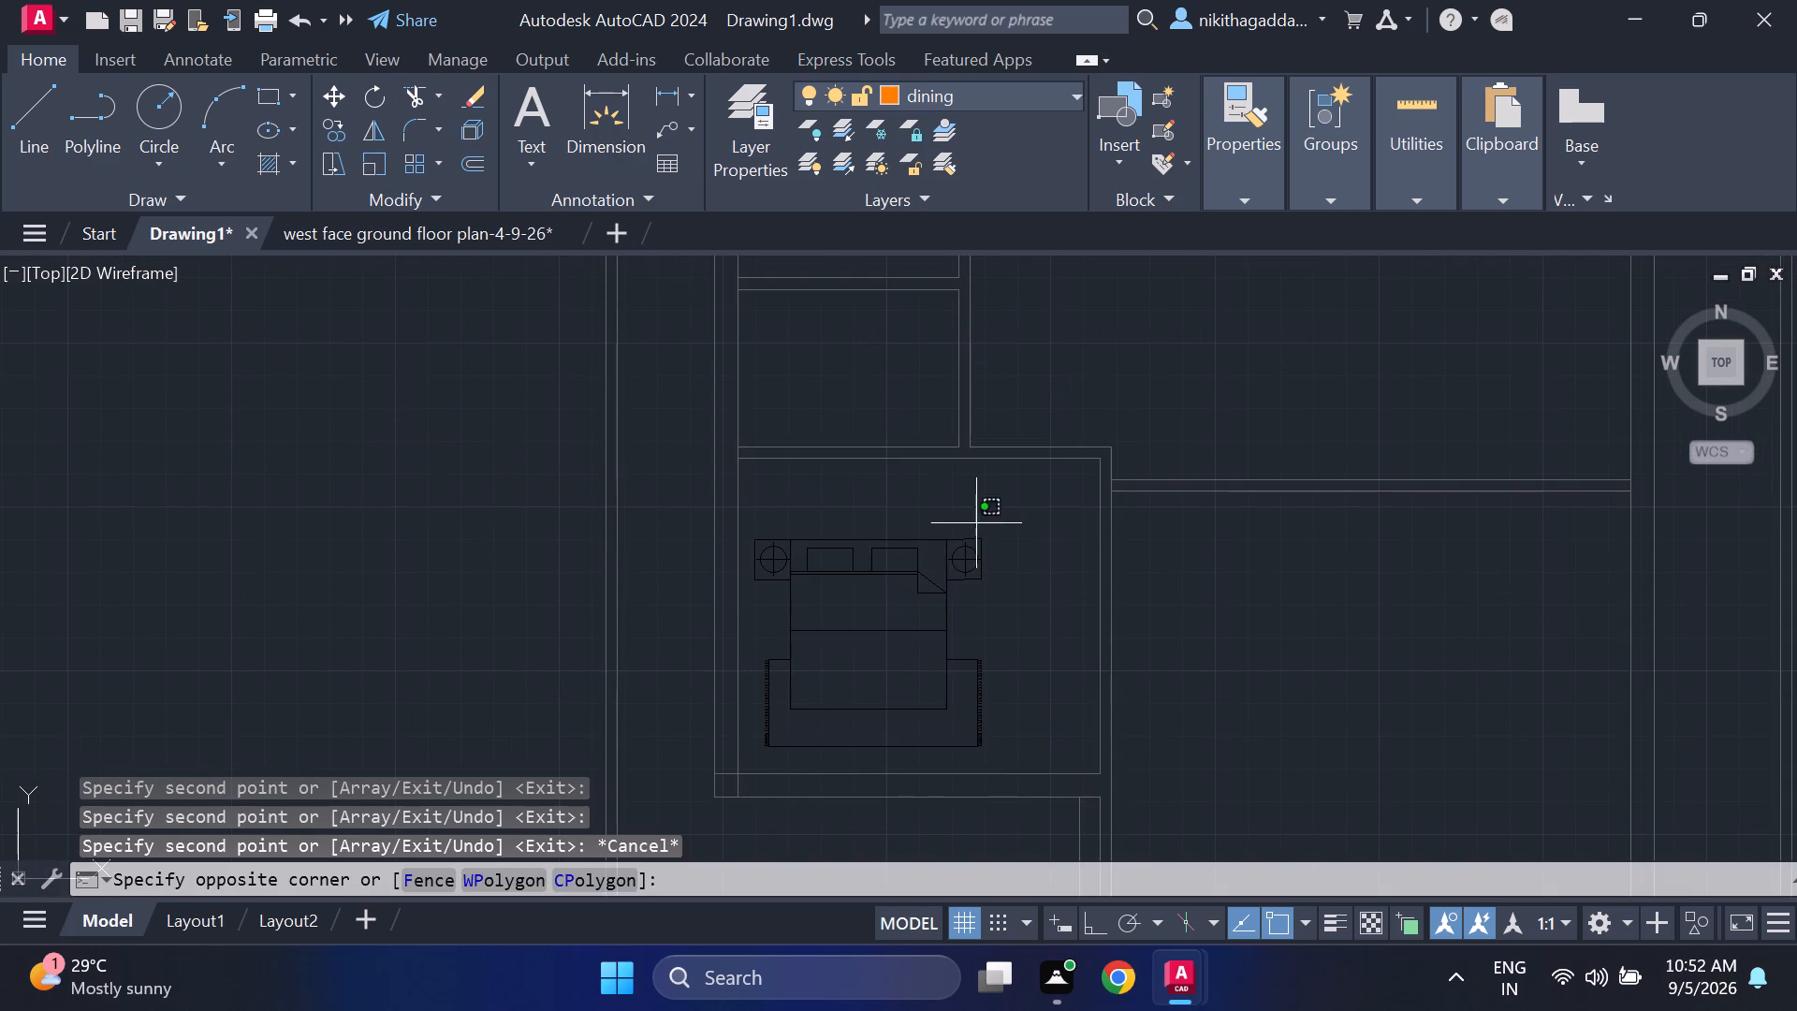
click(772, 670)
text(mi)
key(Return)
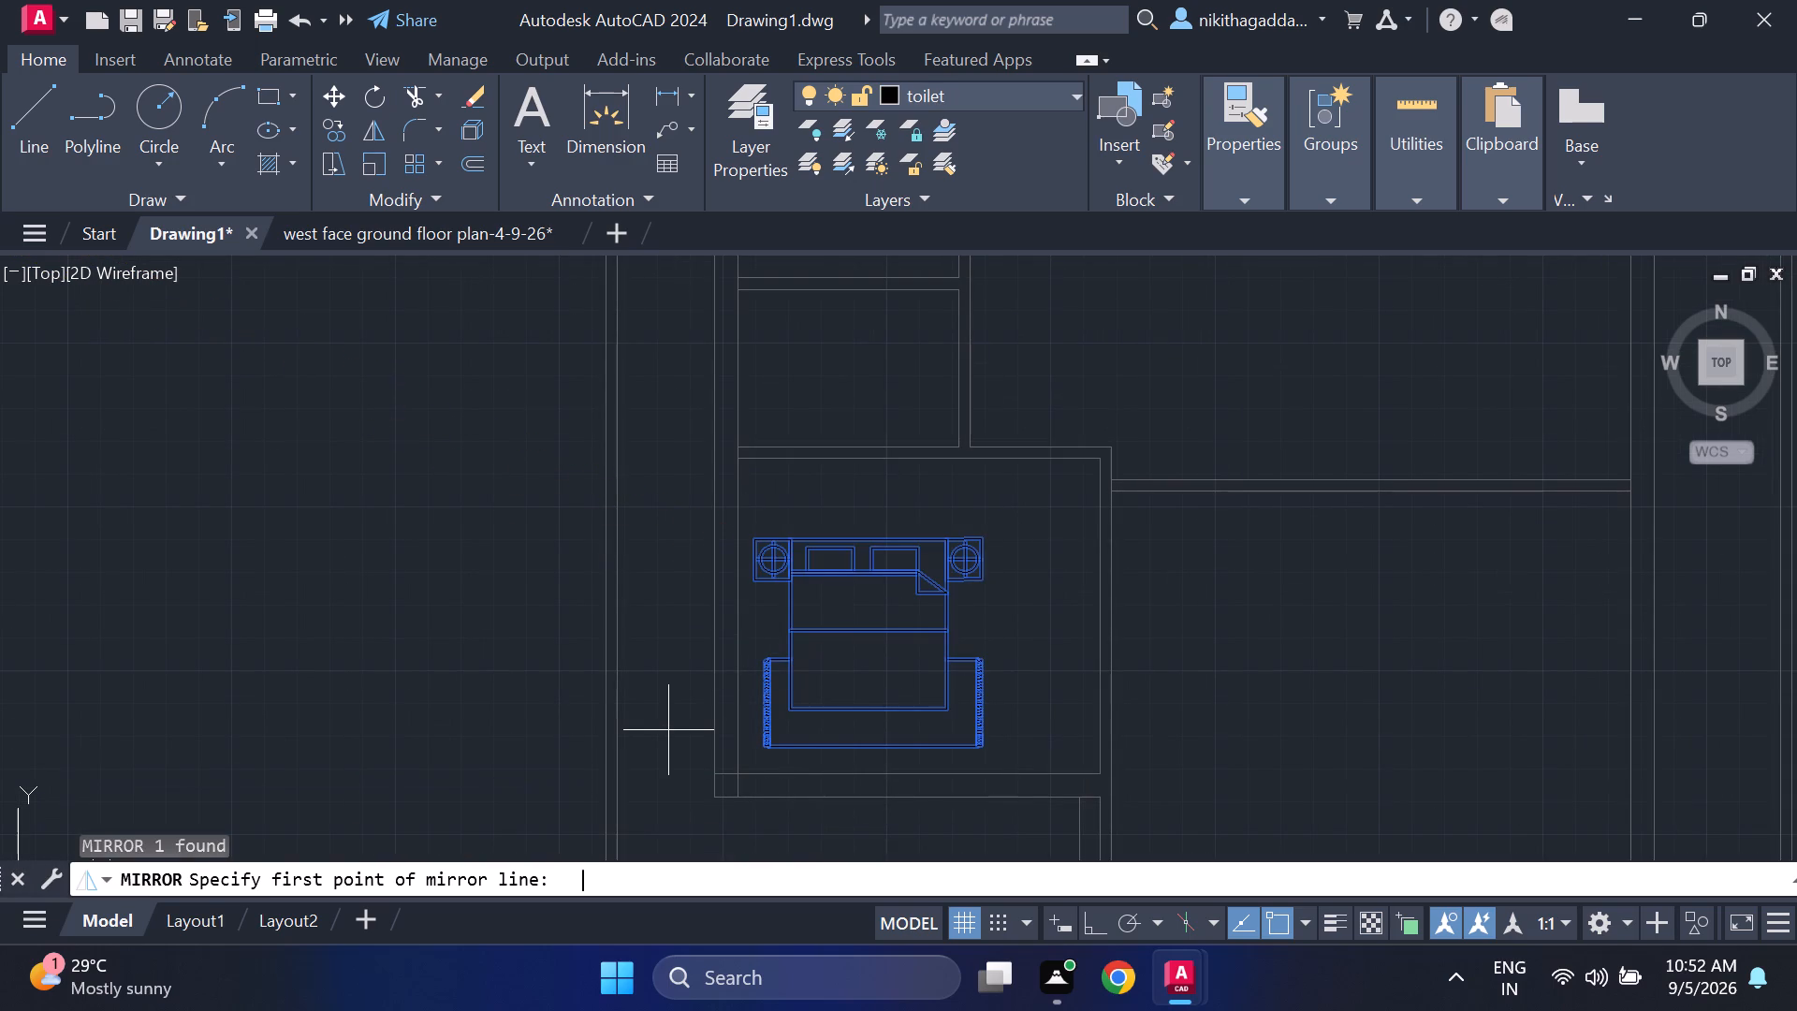
middle_drag(1030, 645, 1004, 499)
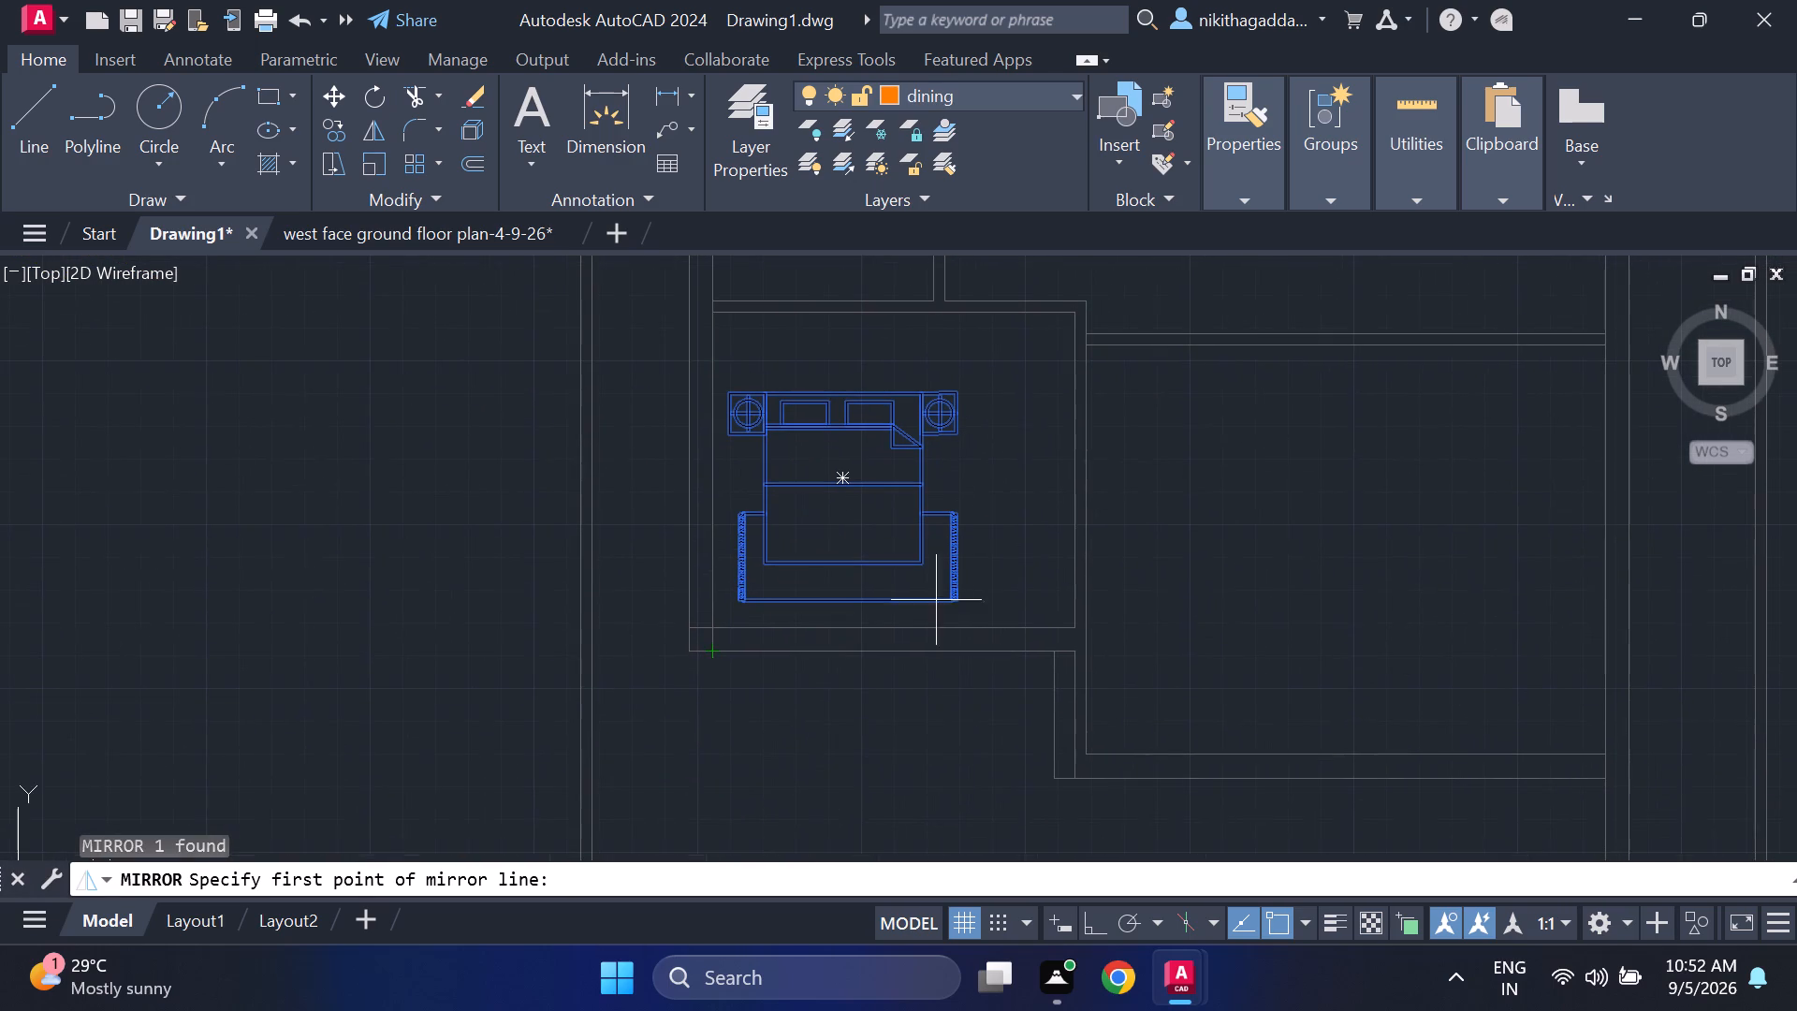
click(770, 701)
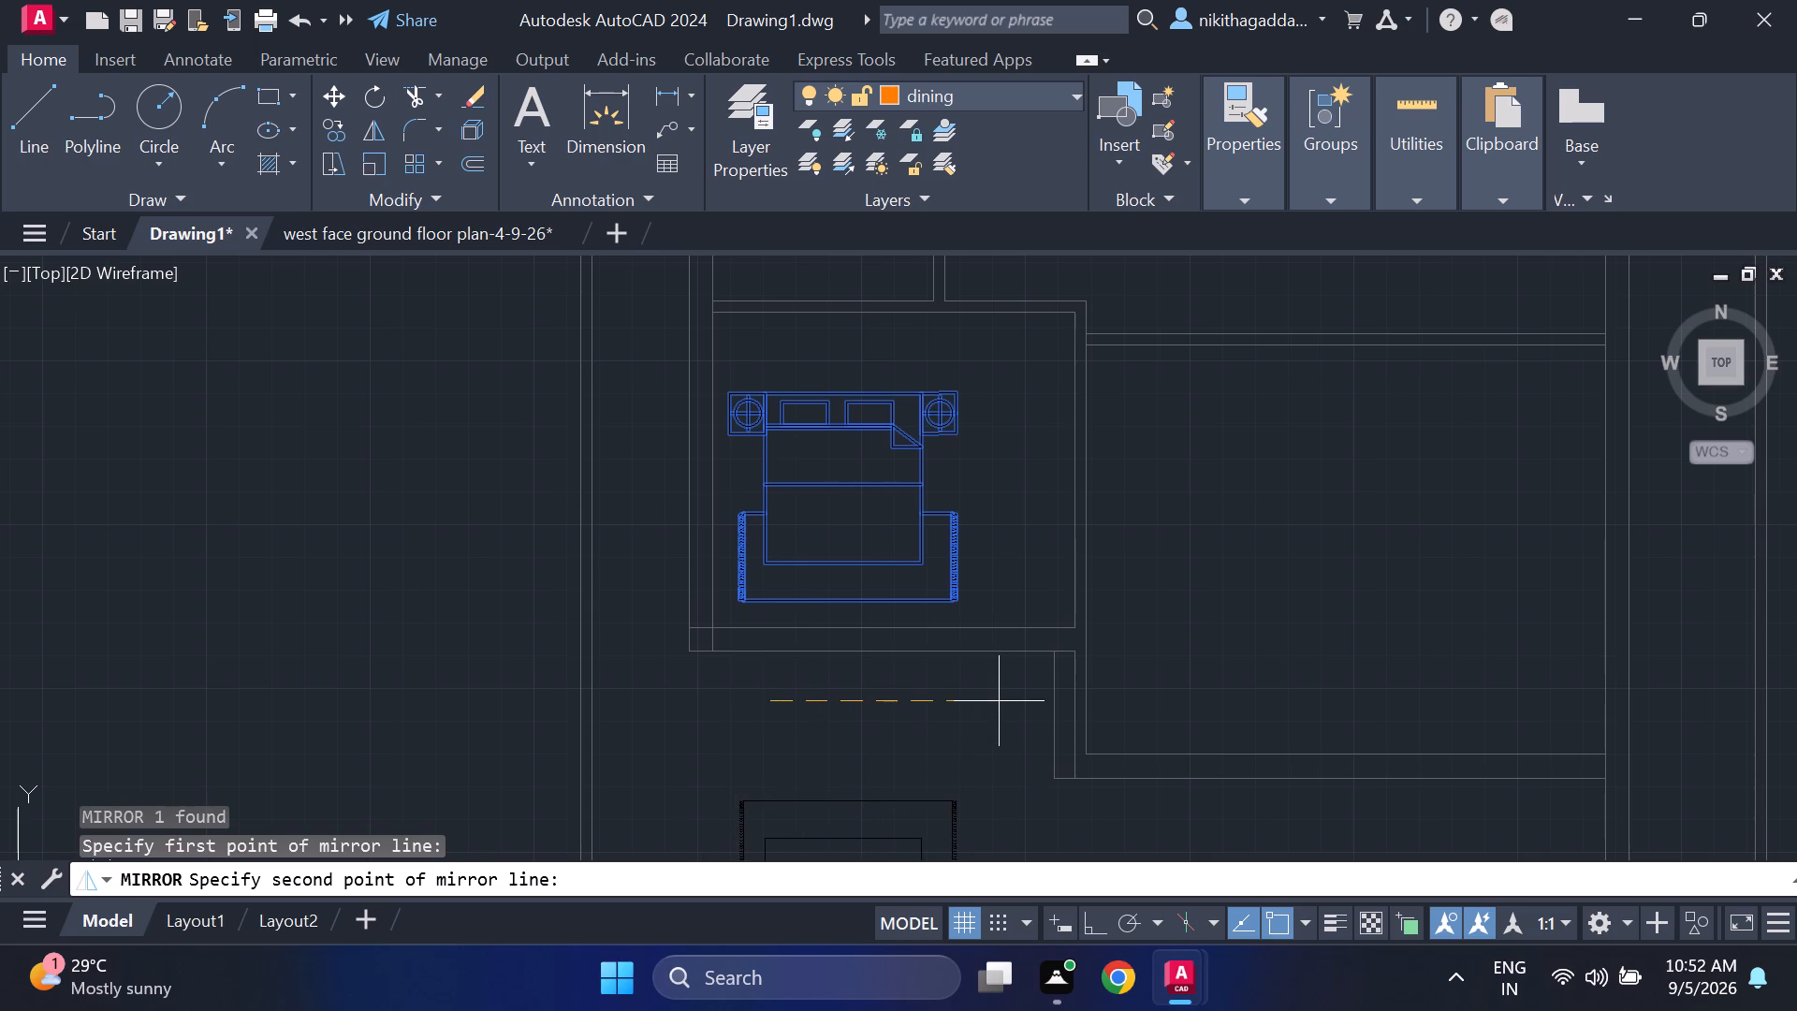
key(F8)
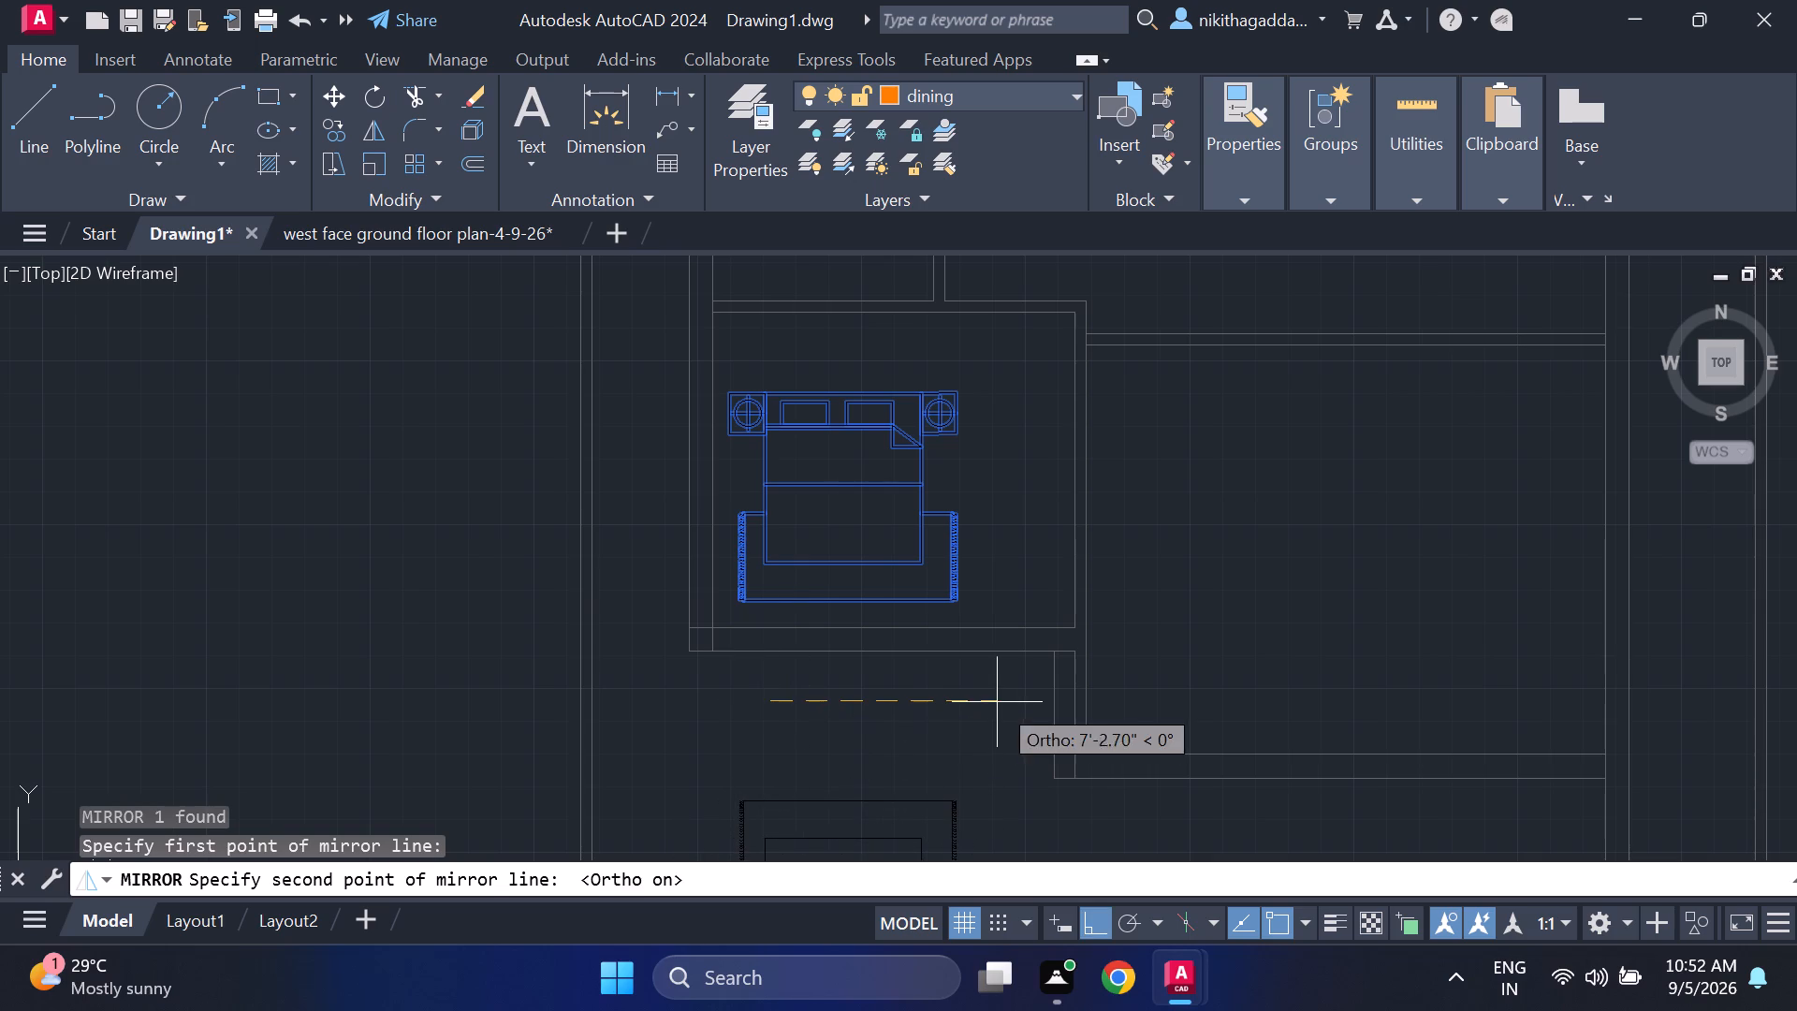
click(986, 707)
text(no)
key(Return)
key(F8)
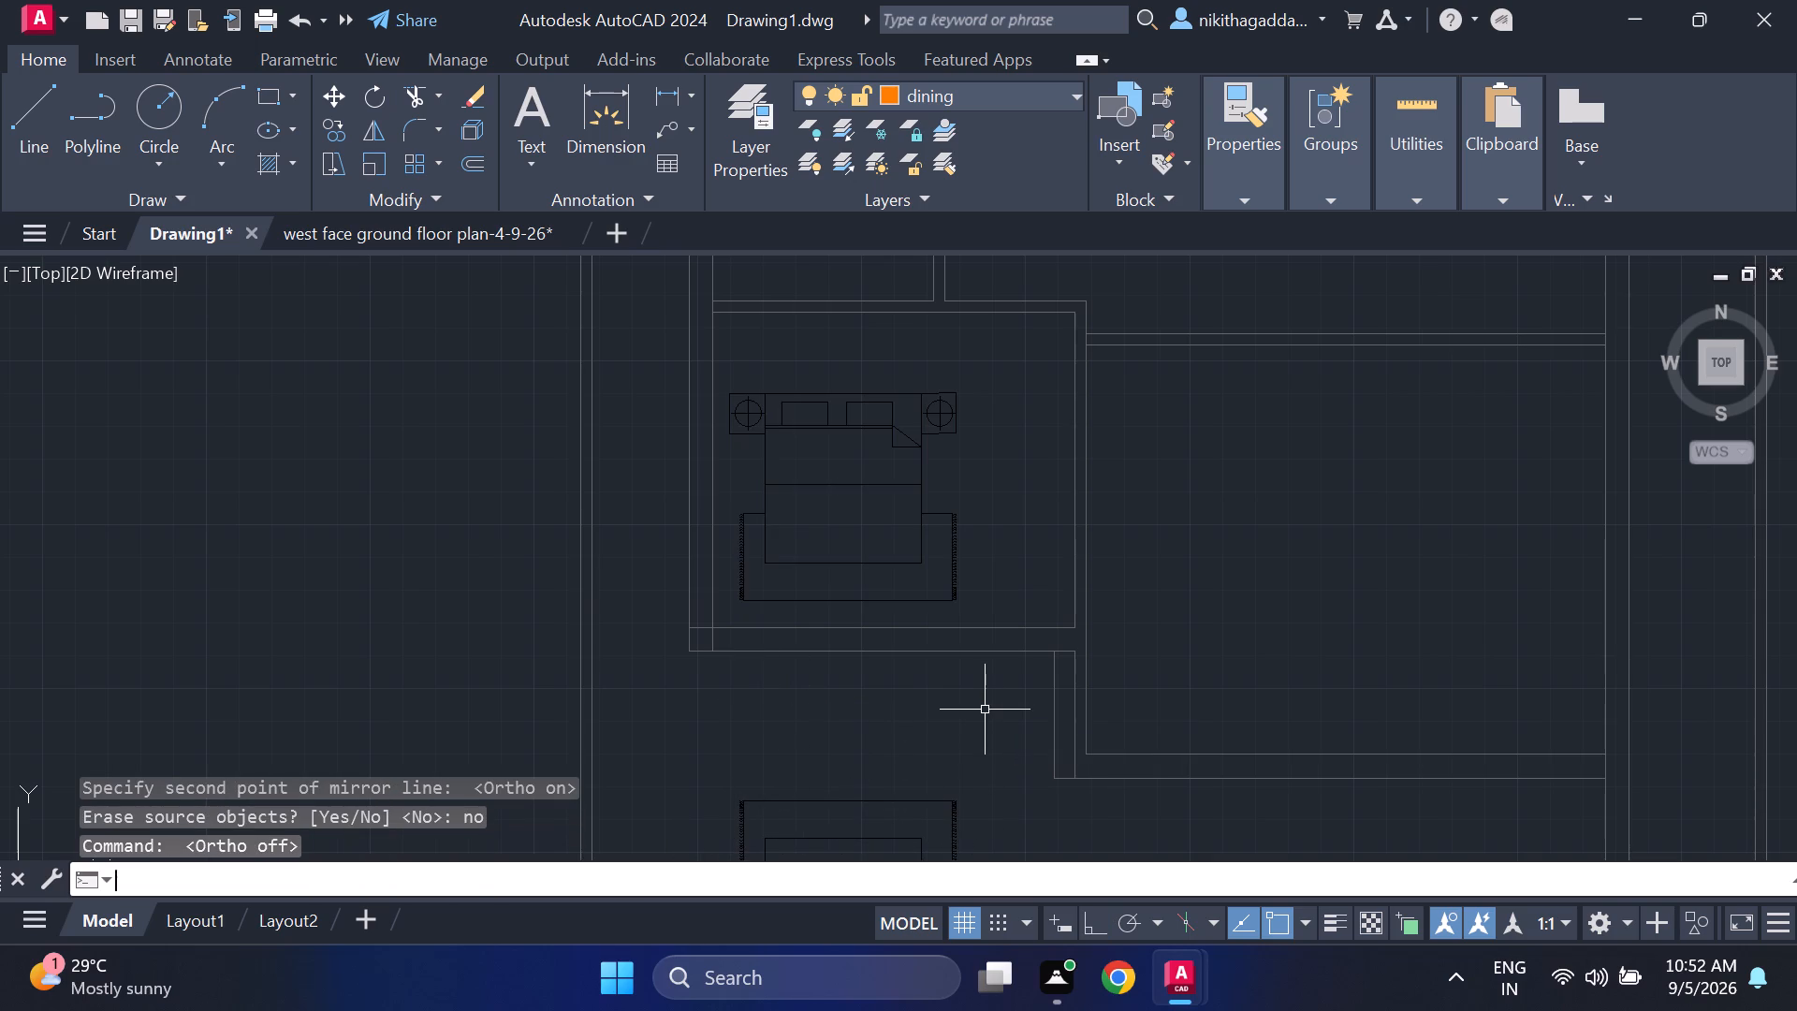
Delete the original north-facing bed set inside the south-west bedroom.
scroll(980, 711, down, 1)
click(988, 558)
click(880, 590)
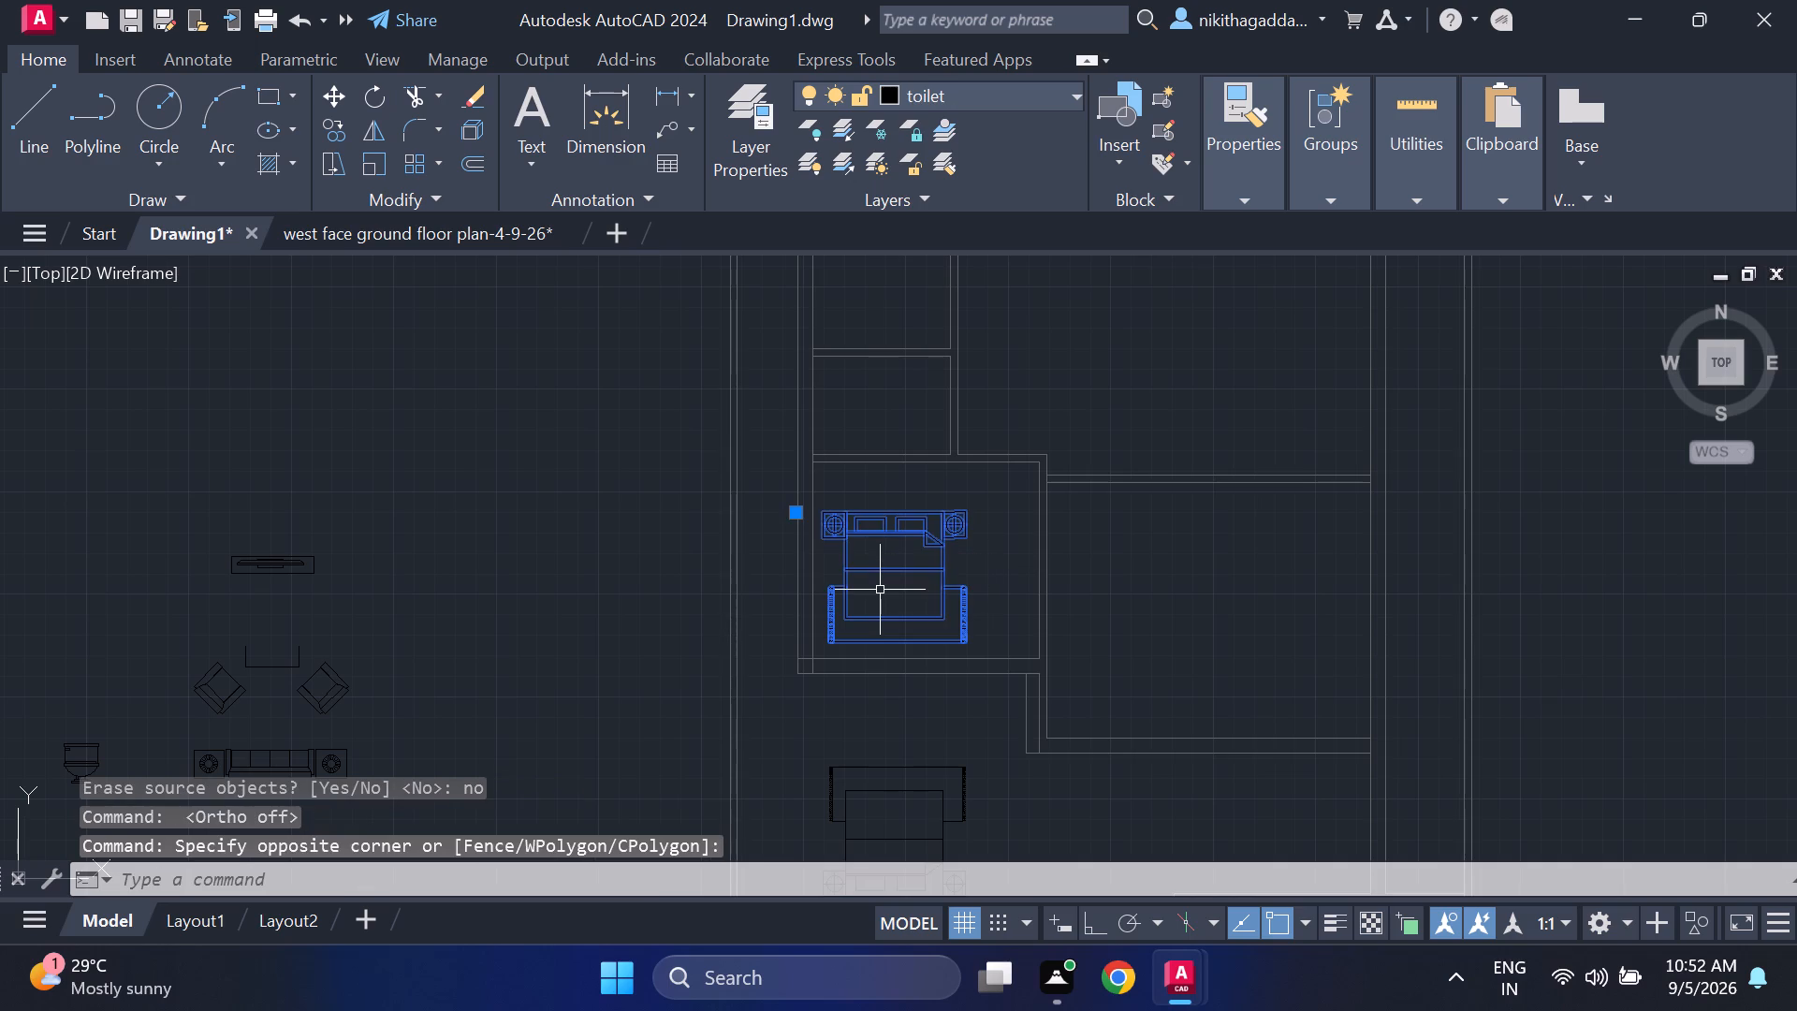
key(Delete)
Move the mirrored bed set by its bottom-left corner to the south-west bedroom's inner south-west corner, headboard against the south wall.
middle_drag(986, 771, 1018, 543)
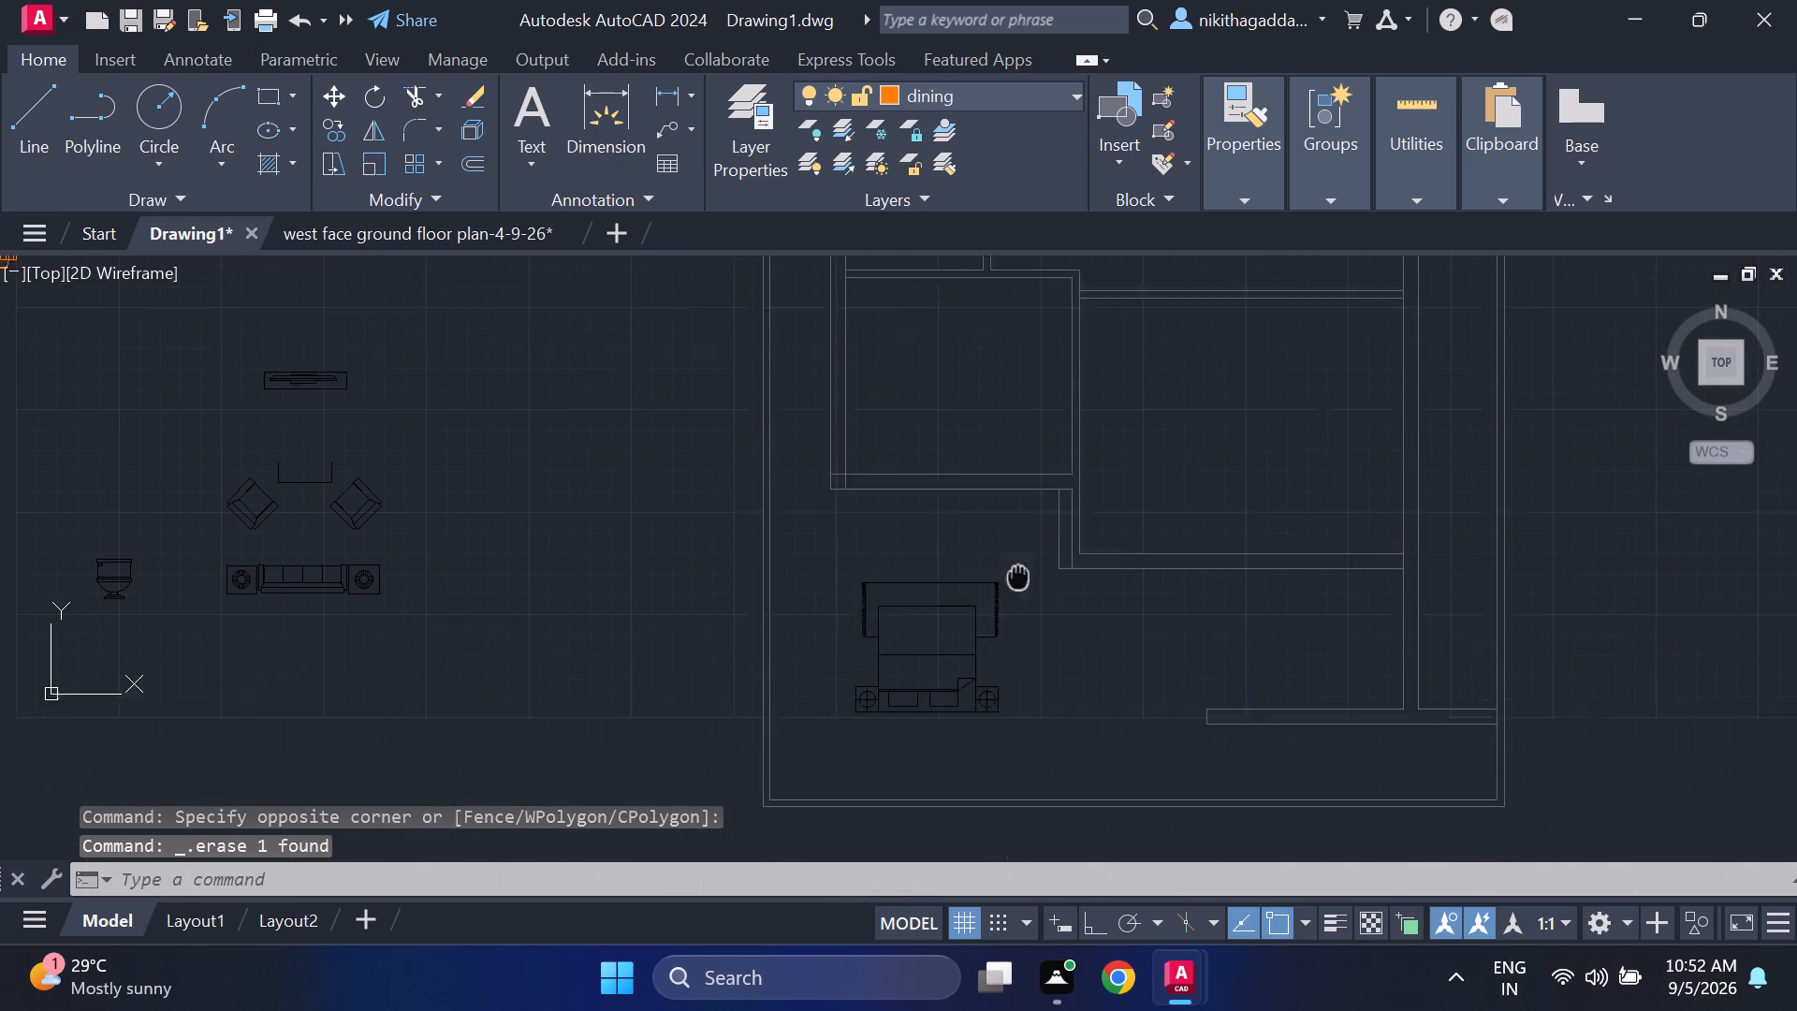
middle_drag(1018, 543, 1018, 523)
drag(1022, 512, 1013, 517)
click(803, 603)
key(m)
key(Return)
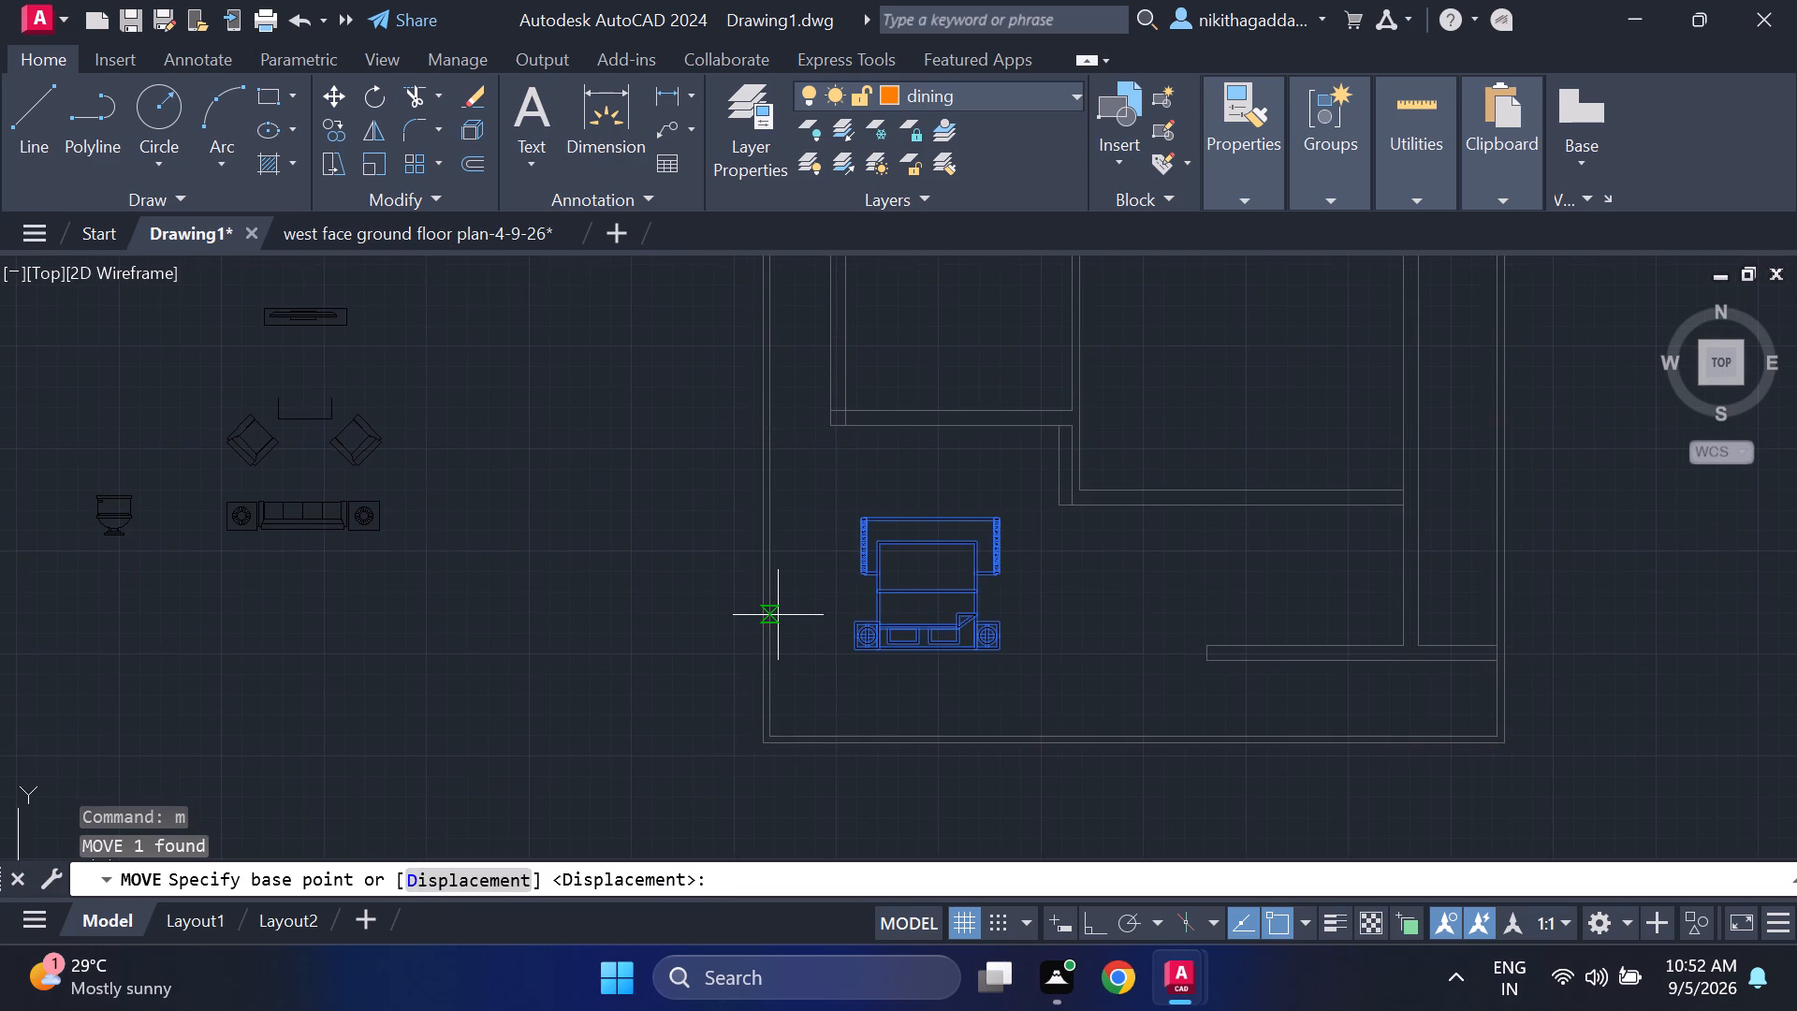
click(853, 652)
scroll(855, 416, up, 3)
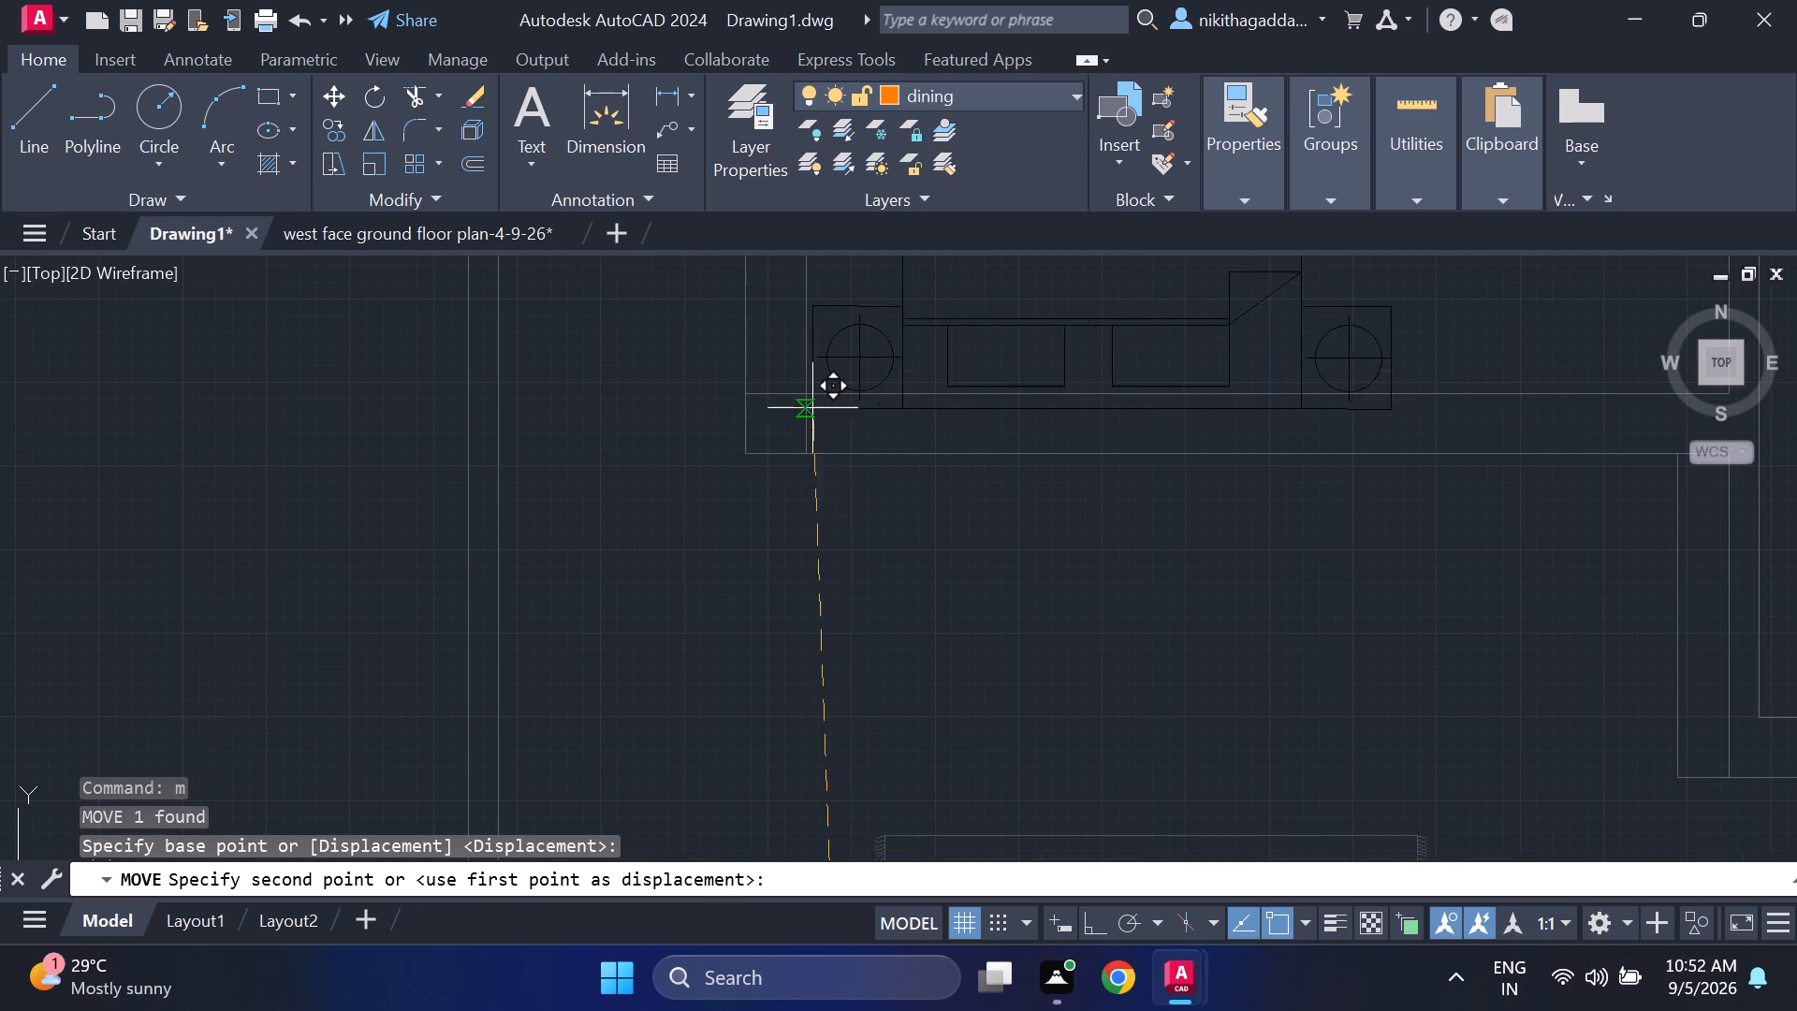
click(806, 402)
key(Escape)
scroll(769, 553, down, 4)
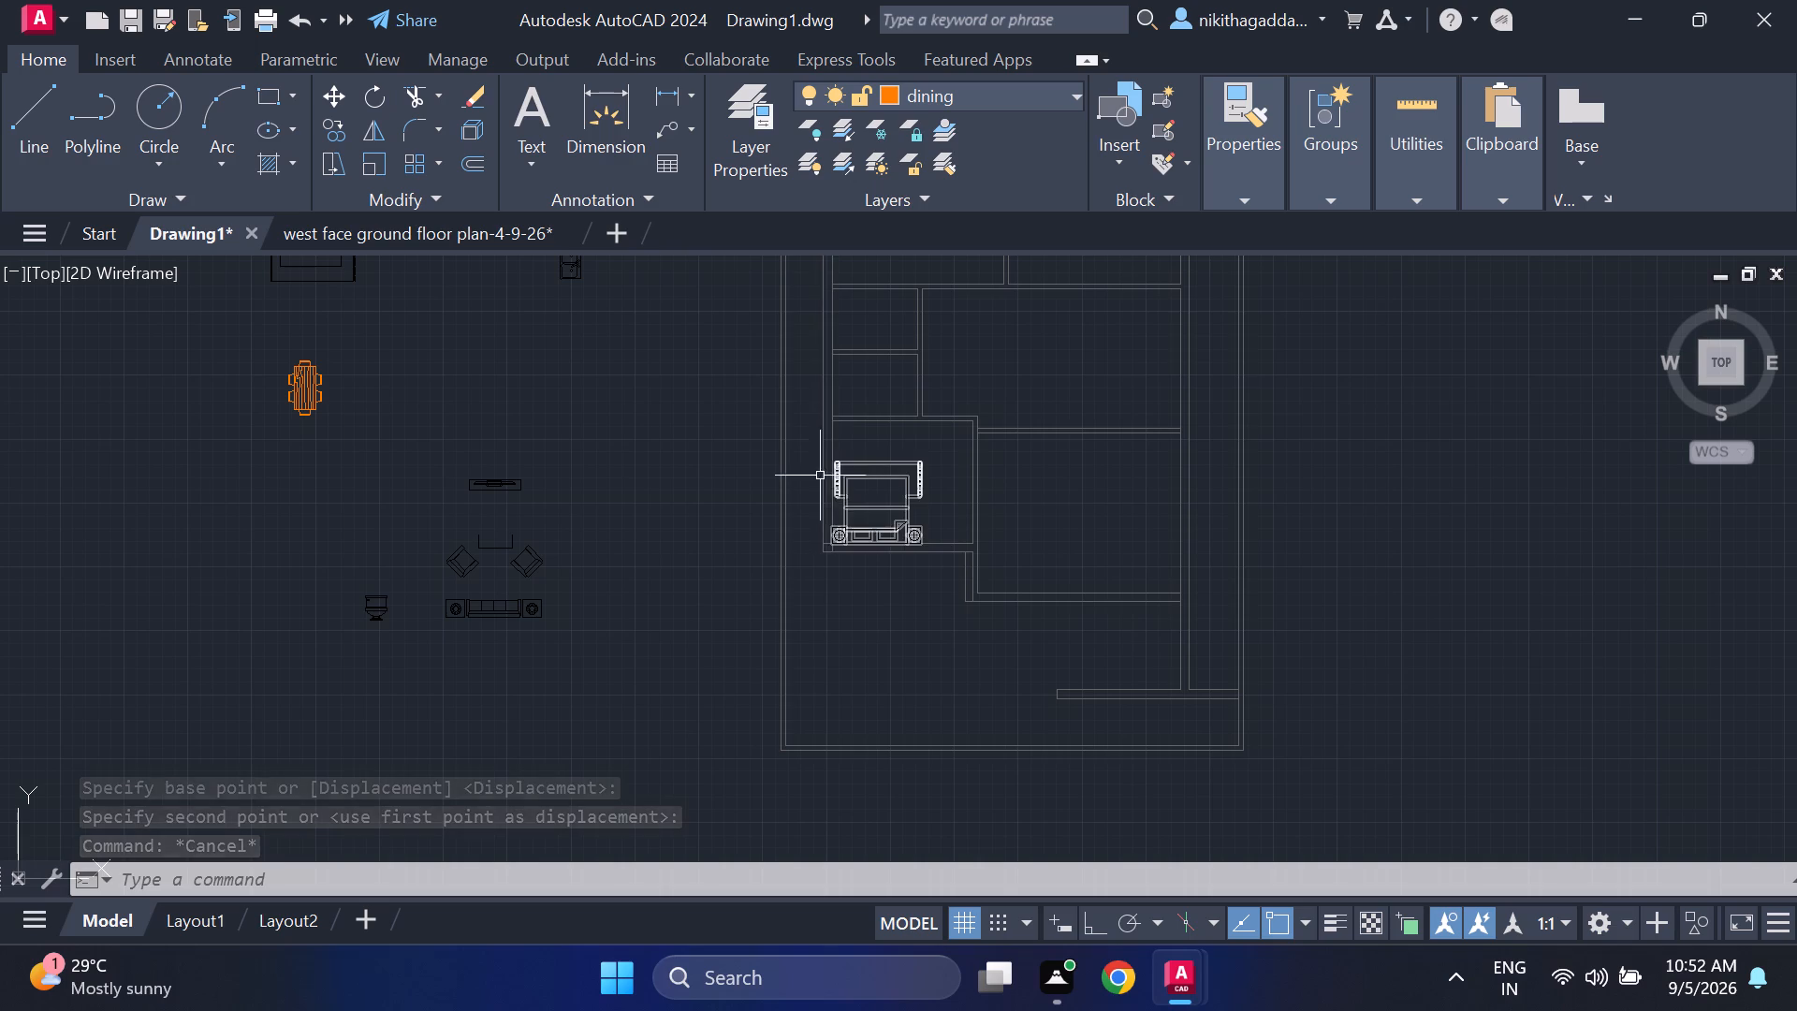
Rotate the pasted toilet fixture about its centre by 270° so its narrow end faces west.
middle_drag(804, 486, 698, 755)
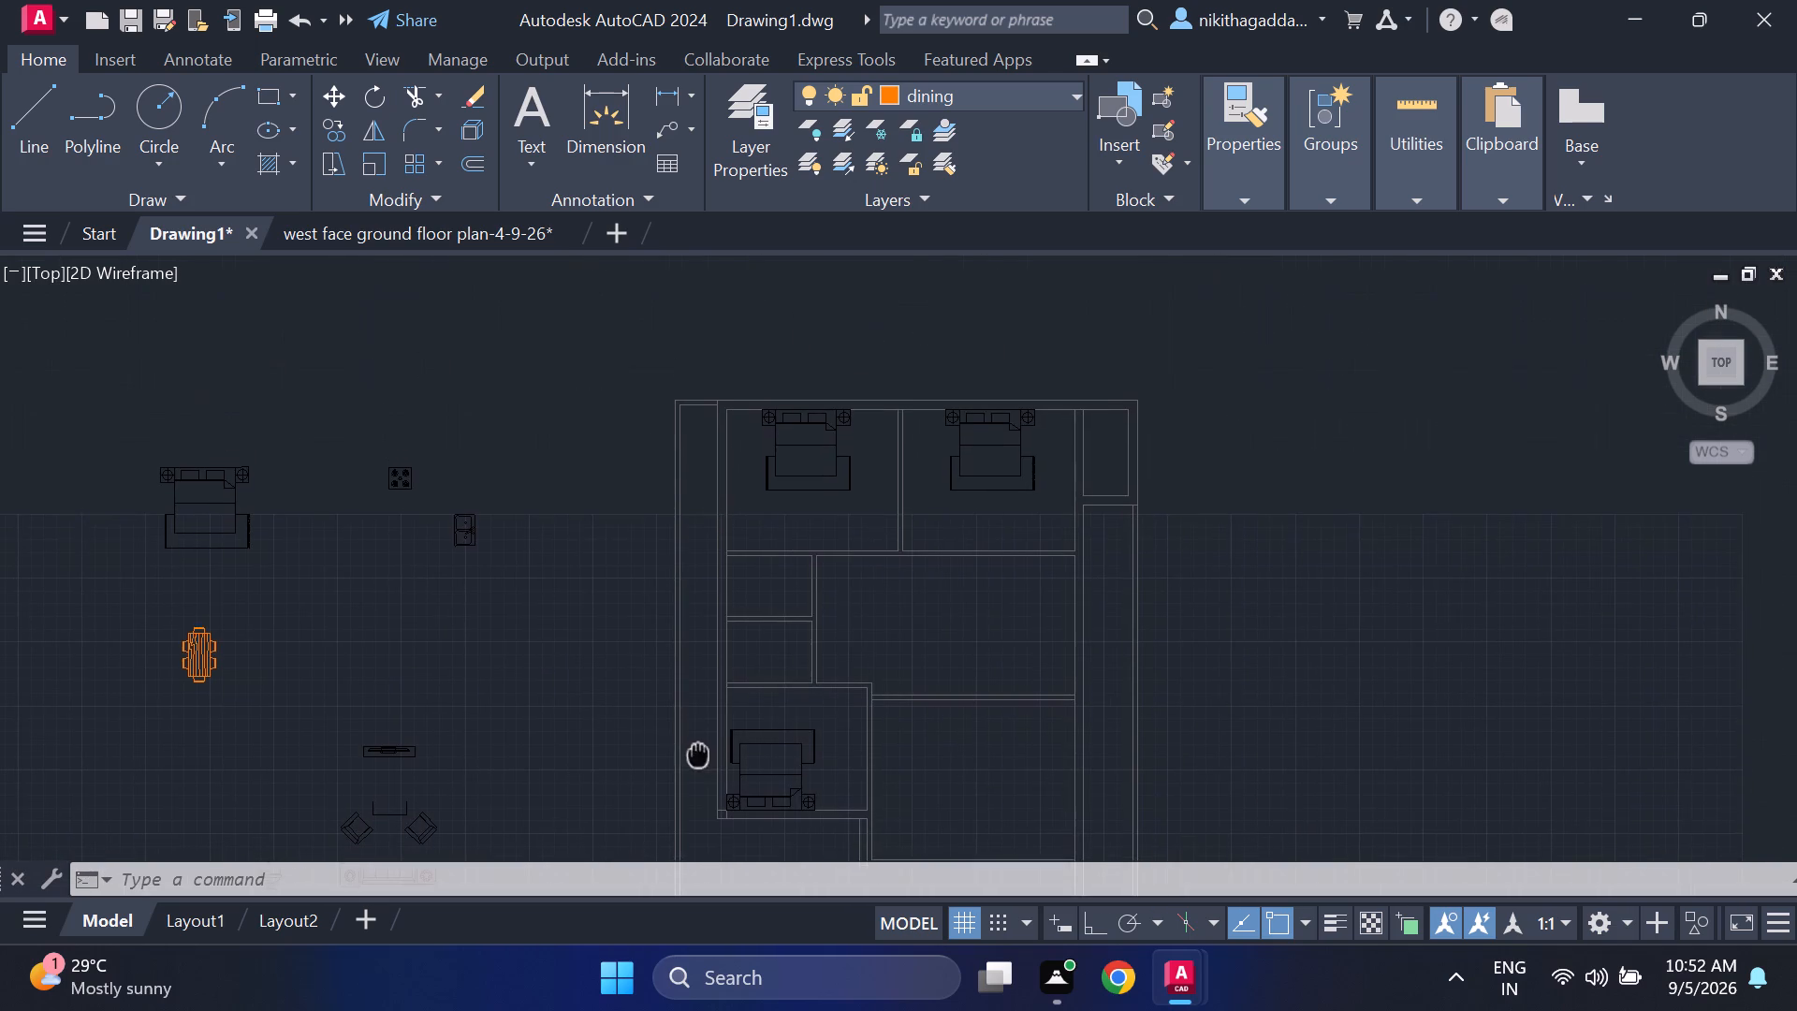
middle_drag(698, 755, 698, 755)
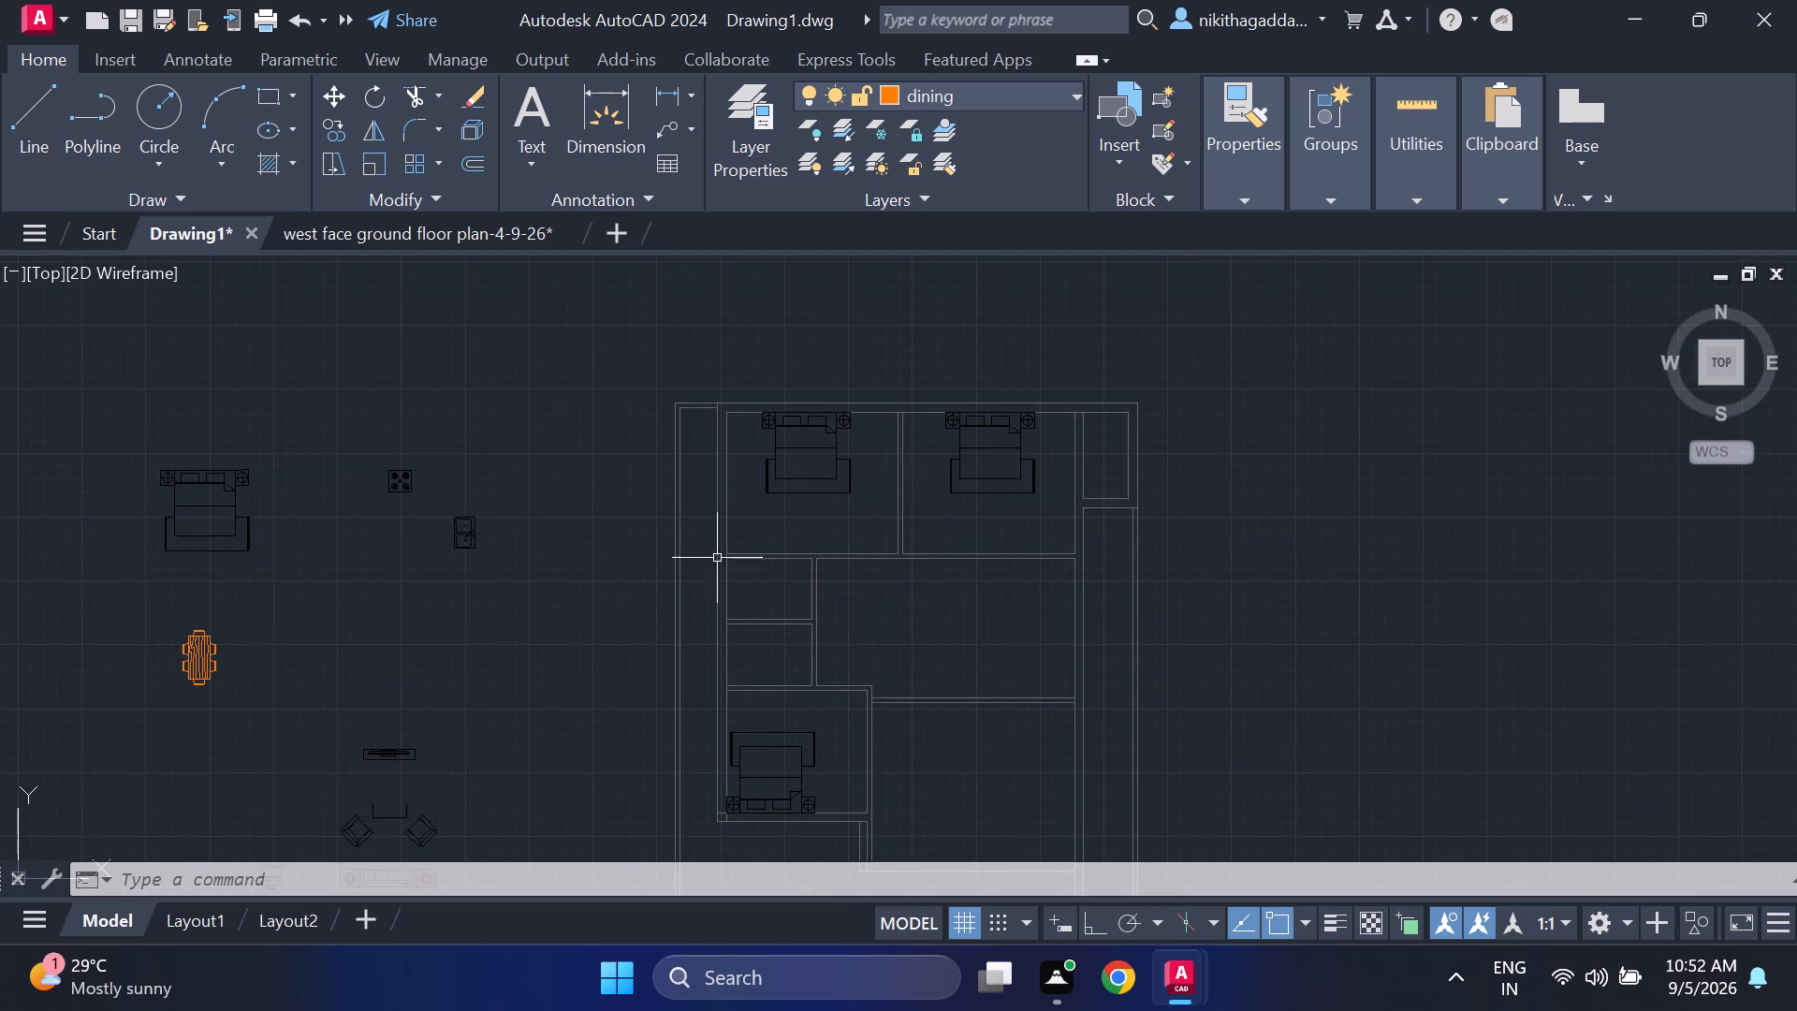
middle_drag(544, 678, 613, 437)
scroll(371, 658, up, 3)
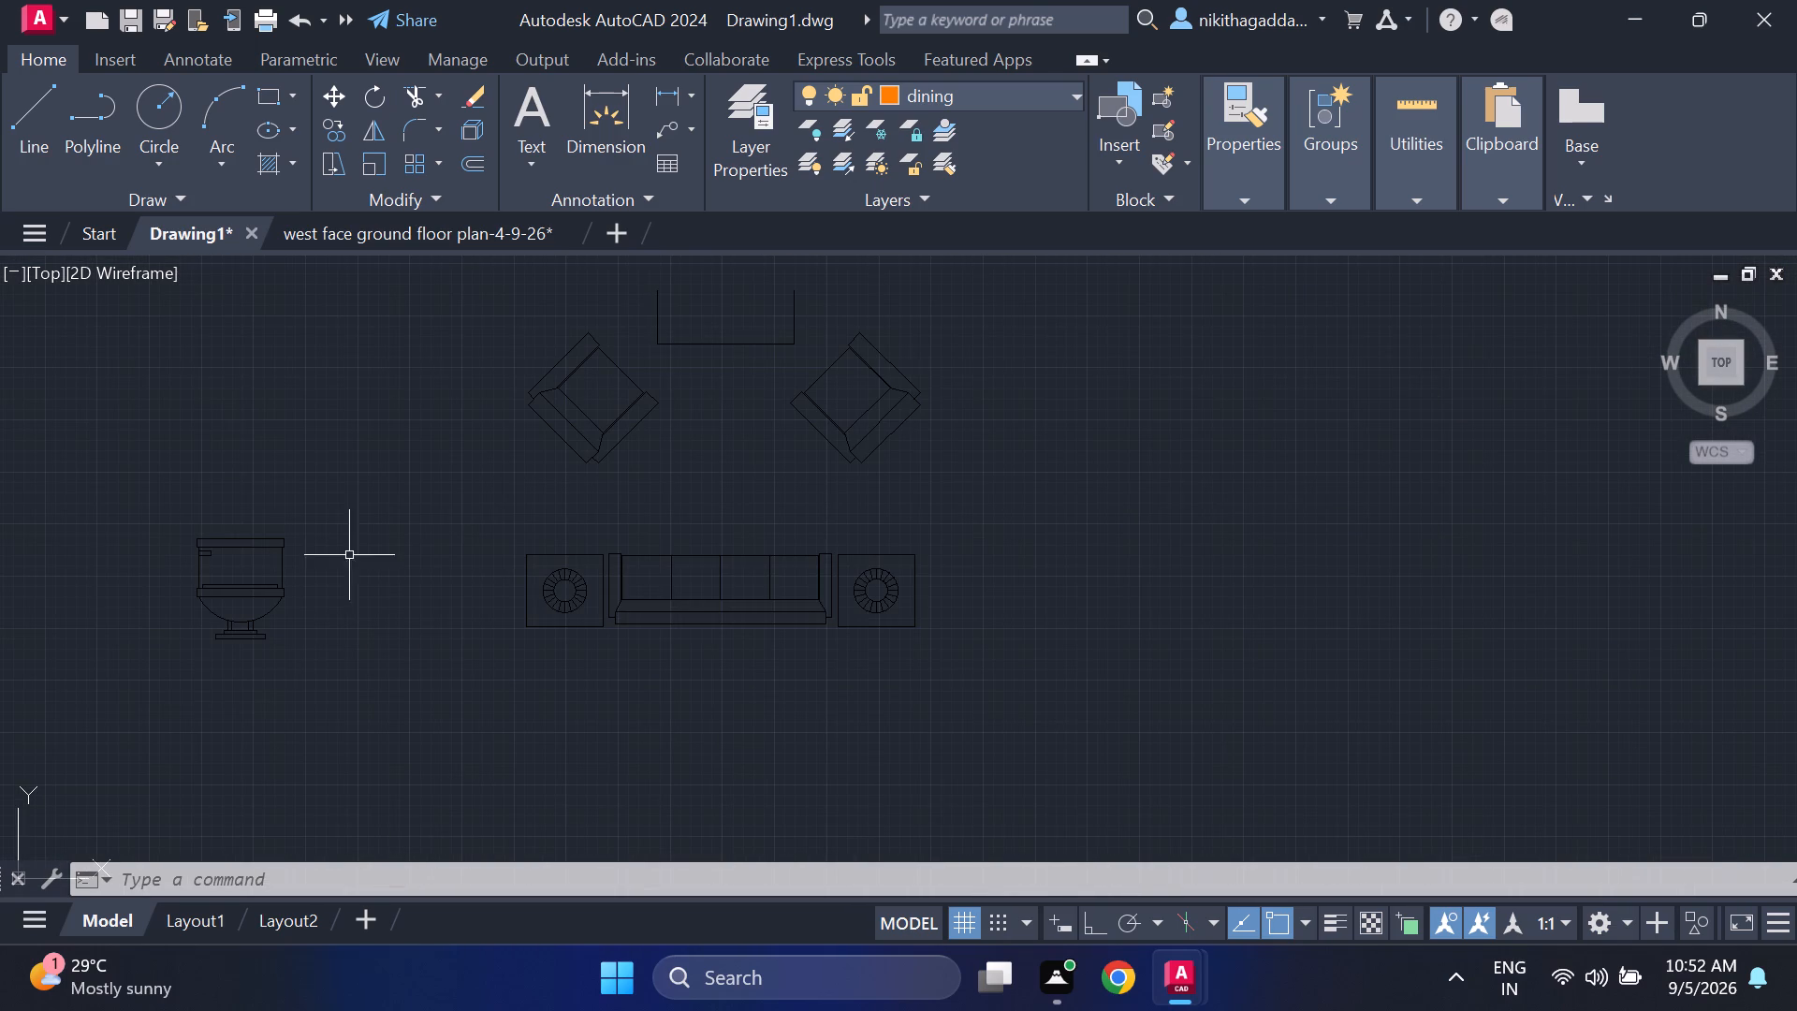
click(350, 524)
click(271, 596)
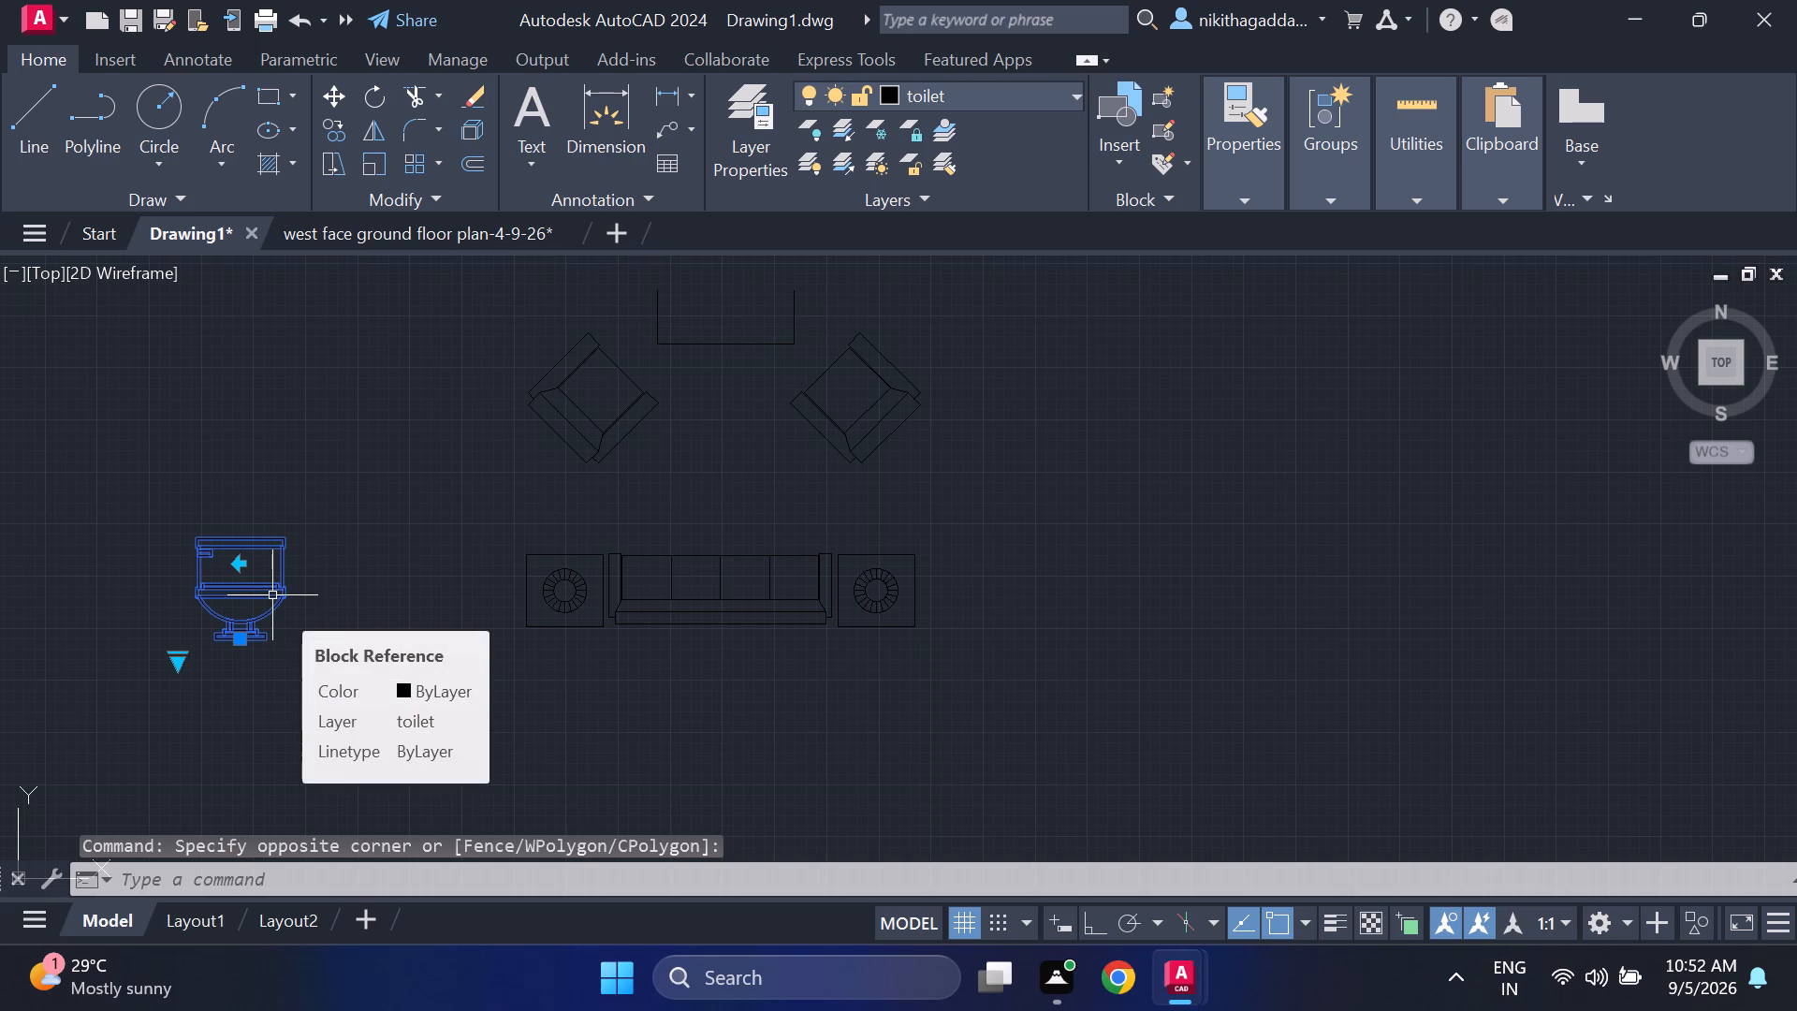
text(ro)
key(Return)
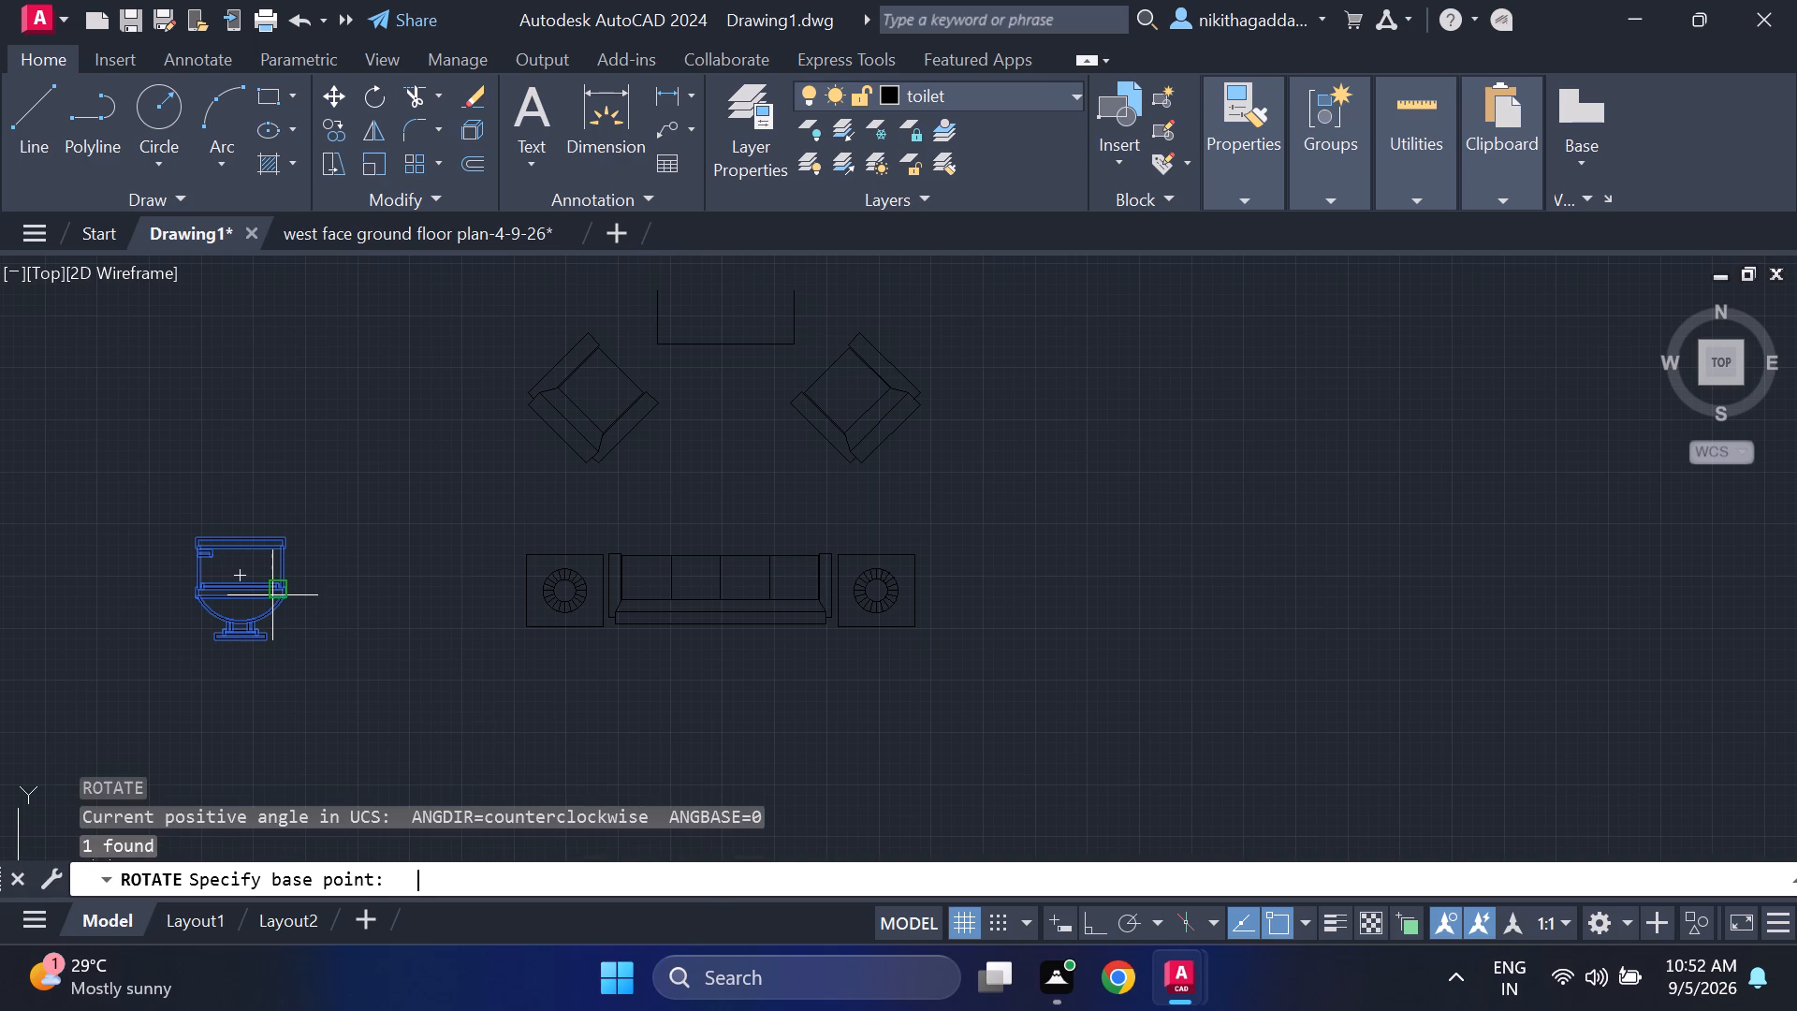
click(251, 572)
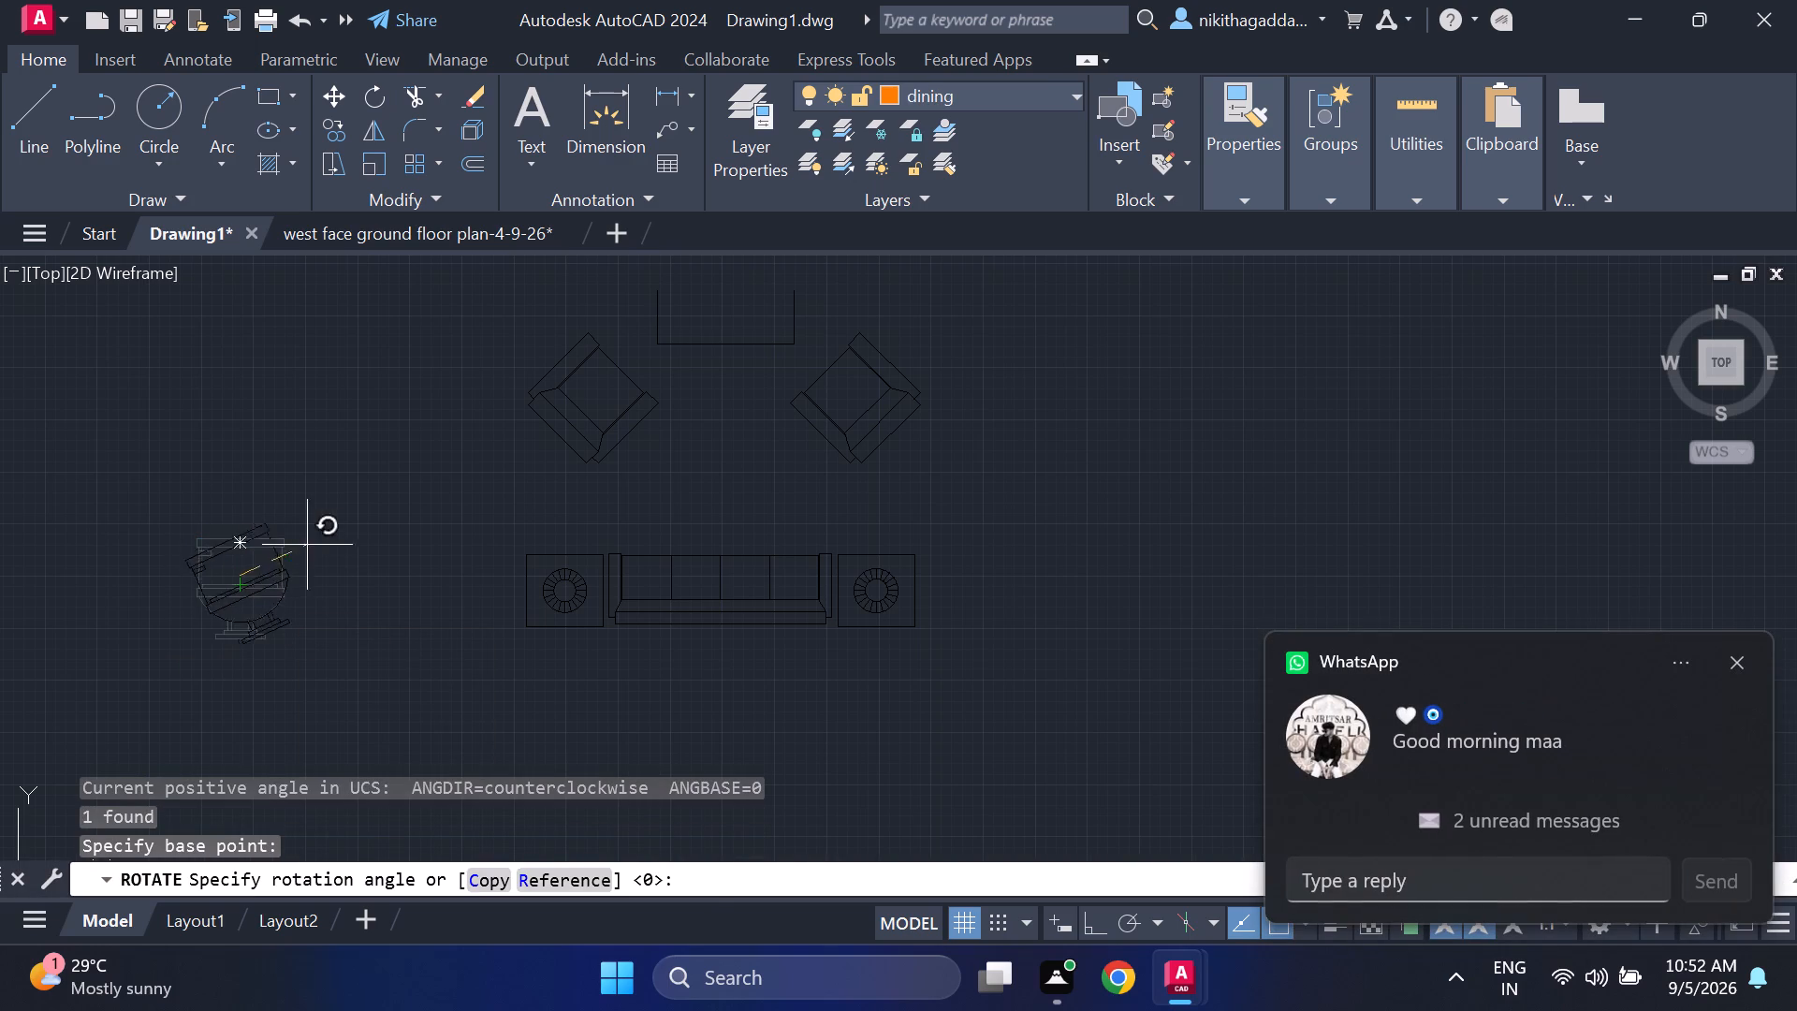
click(234, 770)
Copy the rotated toilet fixture by its narrow end's midpoint onto the inner west wall of the southern small toilet room.
drag(313, 462, 284, 498)
click(89, 627)
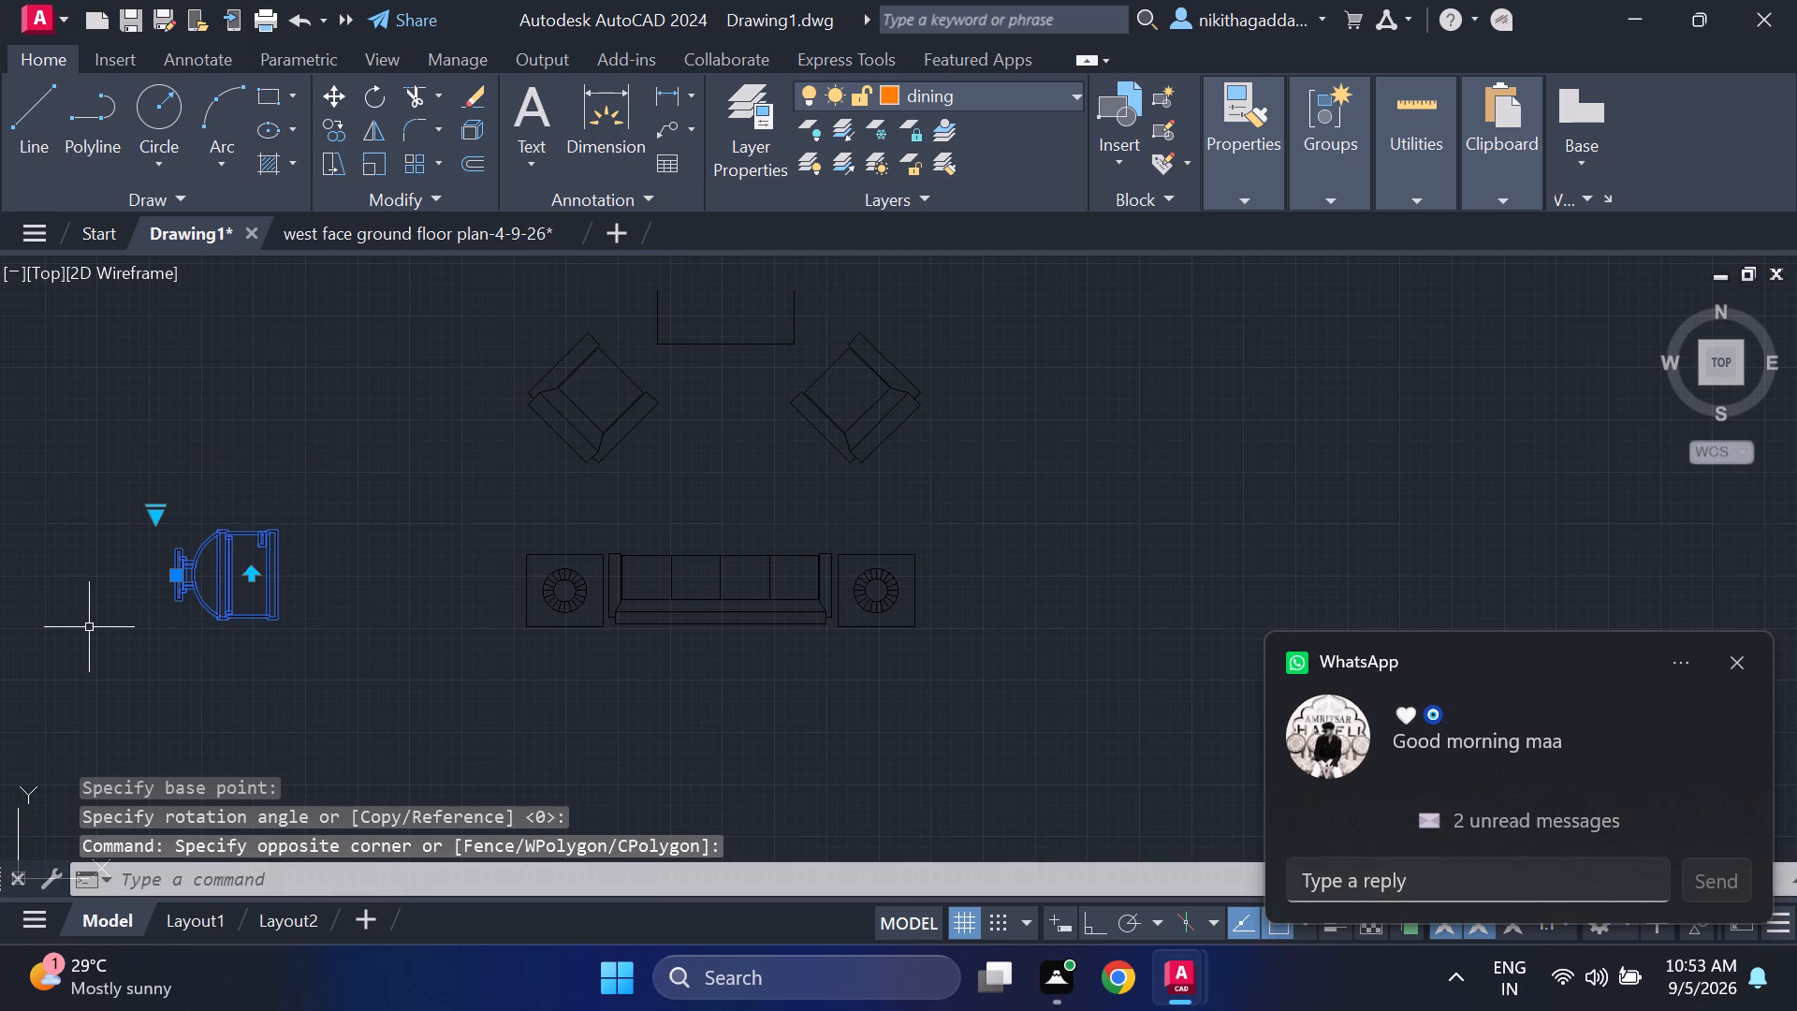
text(co)
key(Return)
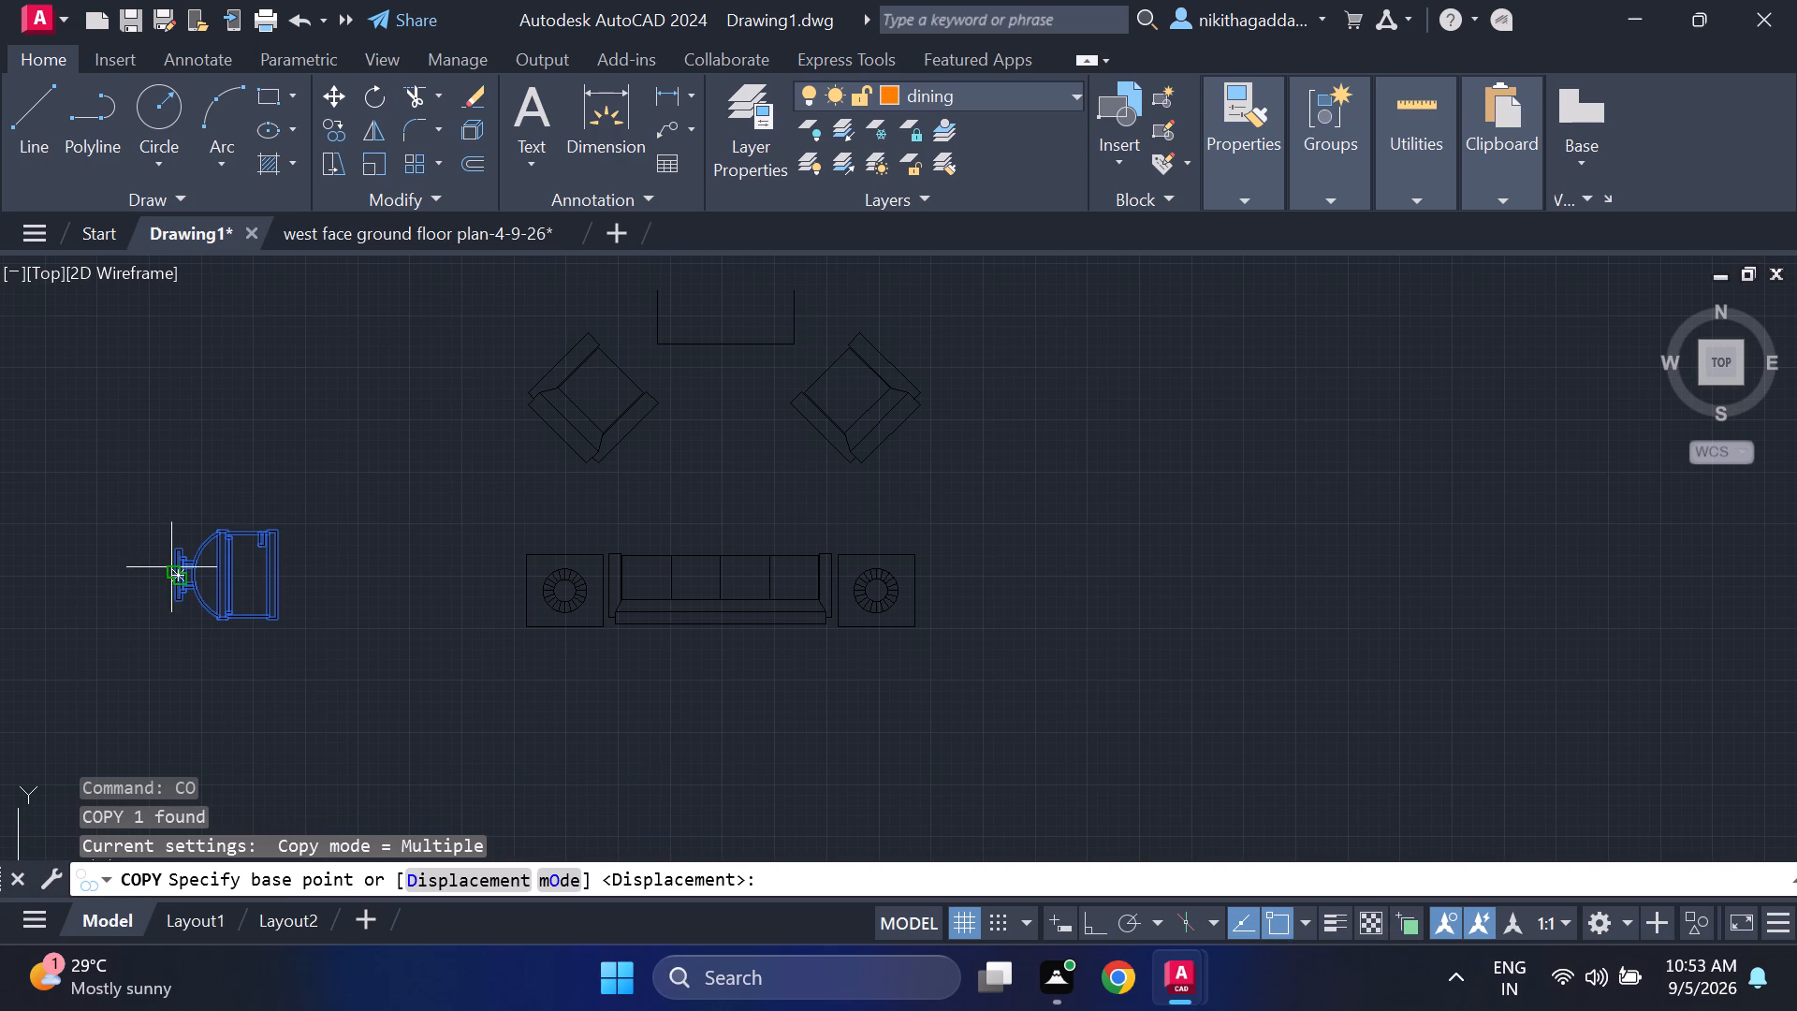
click(172, 567)
scroll(897, 442, down, 1)
middle_drag(897, 442, 765, 512)
middle_drag(711, 533, 404, 623)
scroll(286, 653, down, 1)
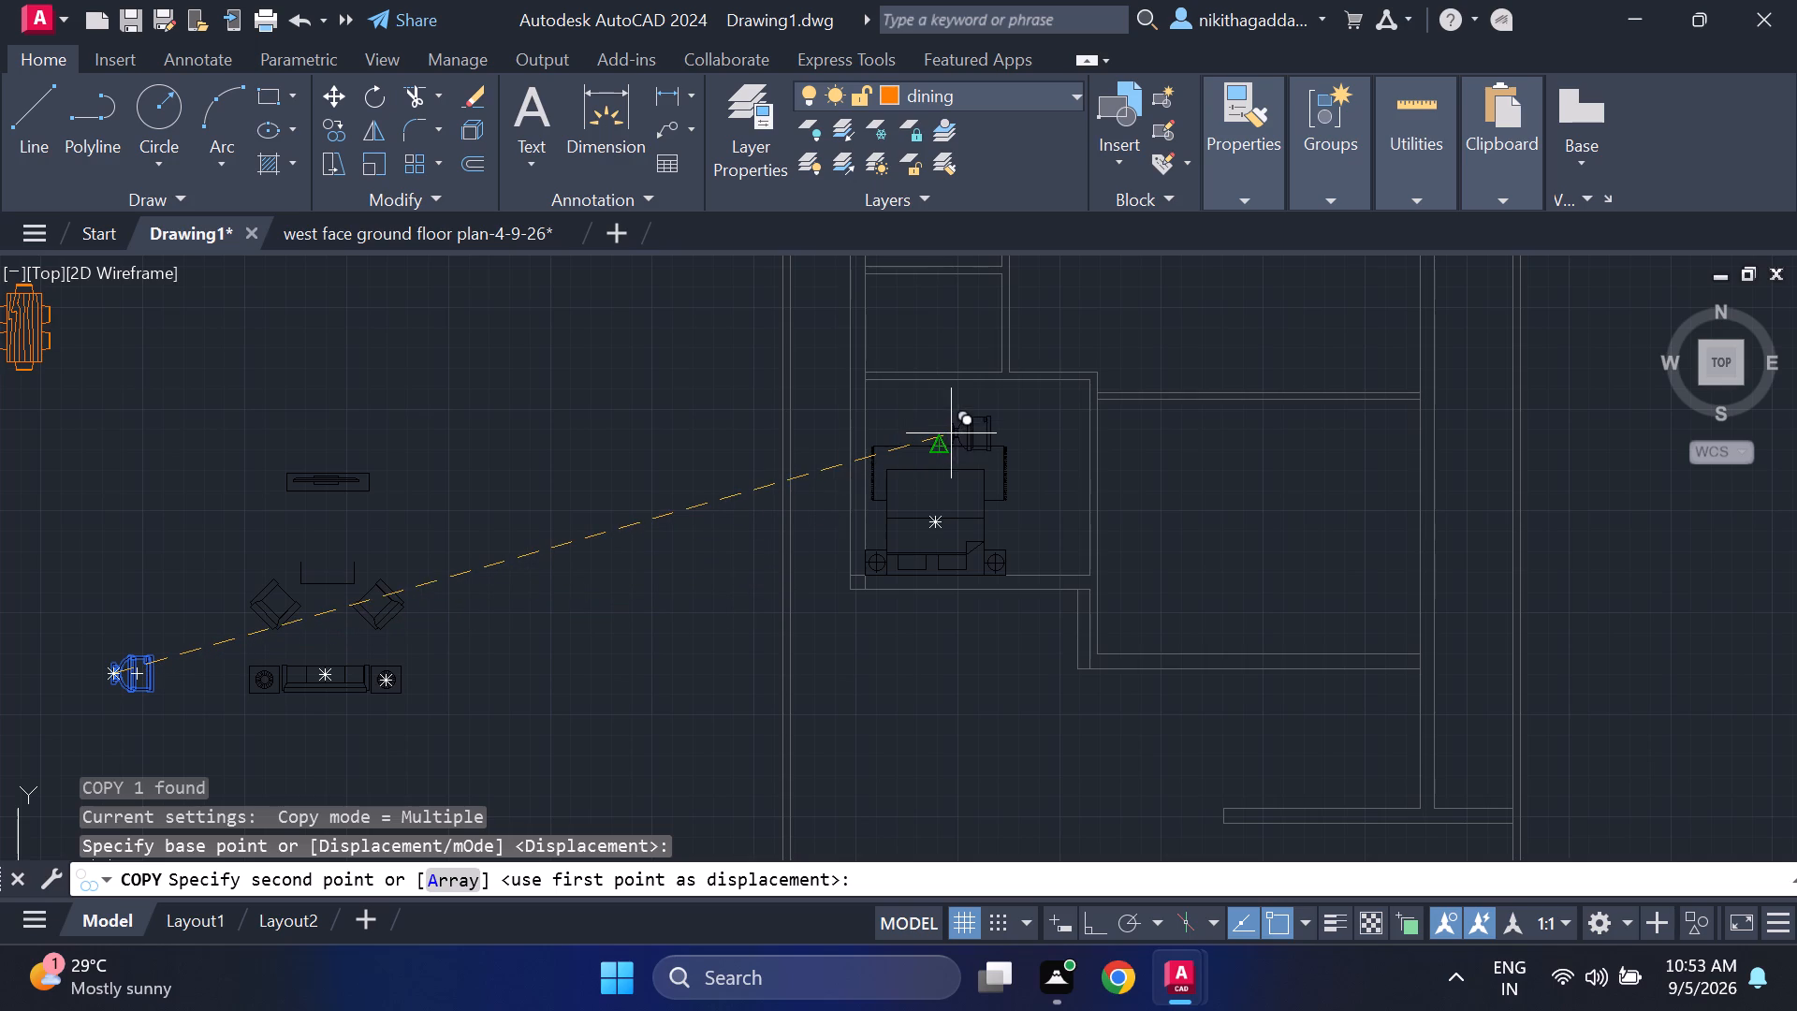
middle_drag(938, 332, 875, 476)
scroll(874, 464, up, 3)
click(575, 464)
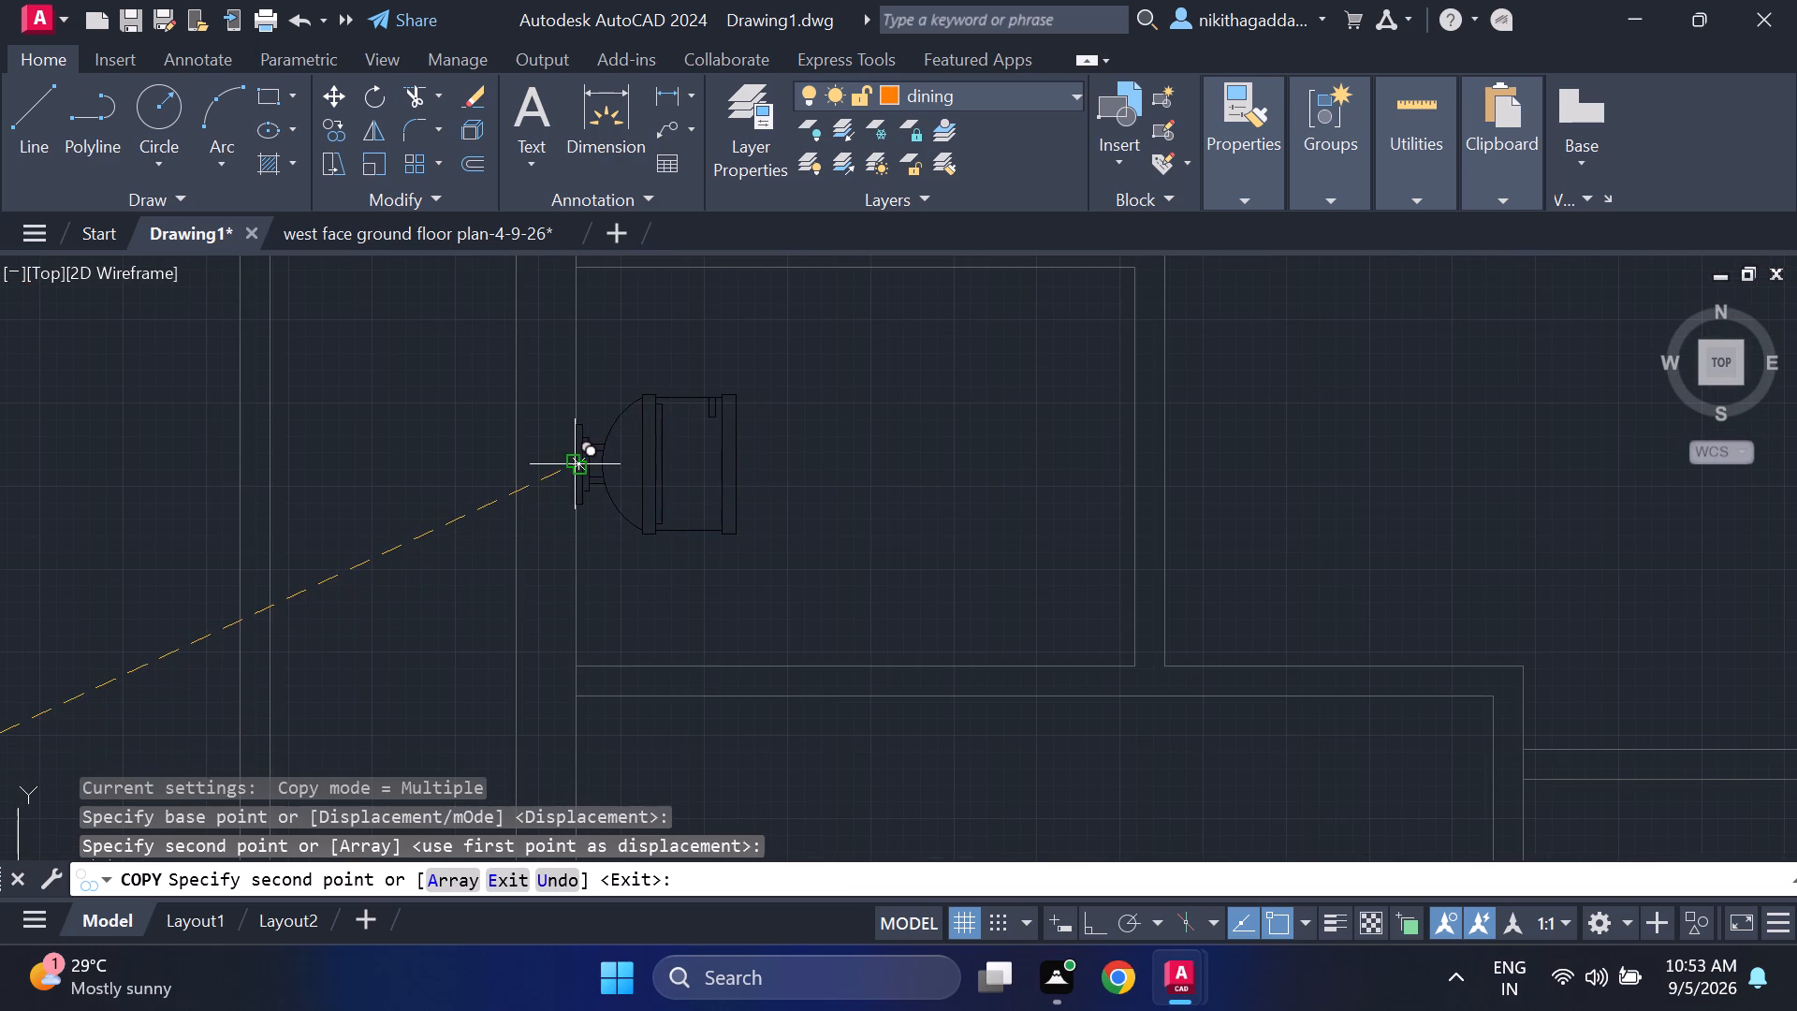
Place a second toilet fixture copy against the inner west wall of the northern small toilet room and finish copying.
middle_drag(869, 364, 917, 692)
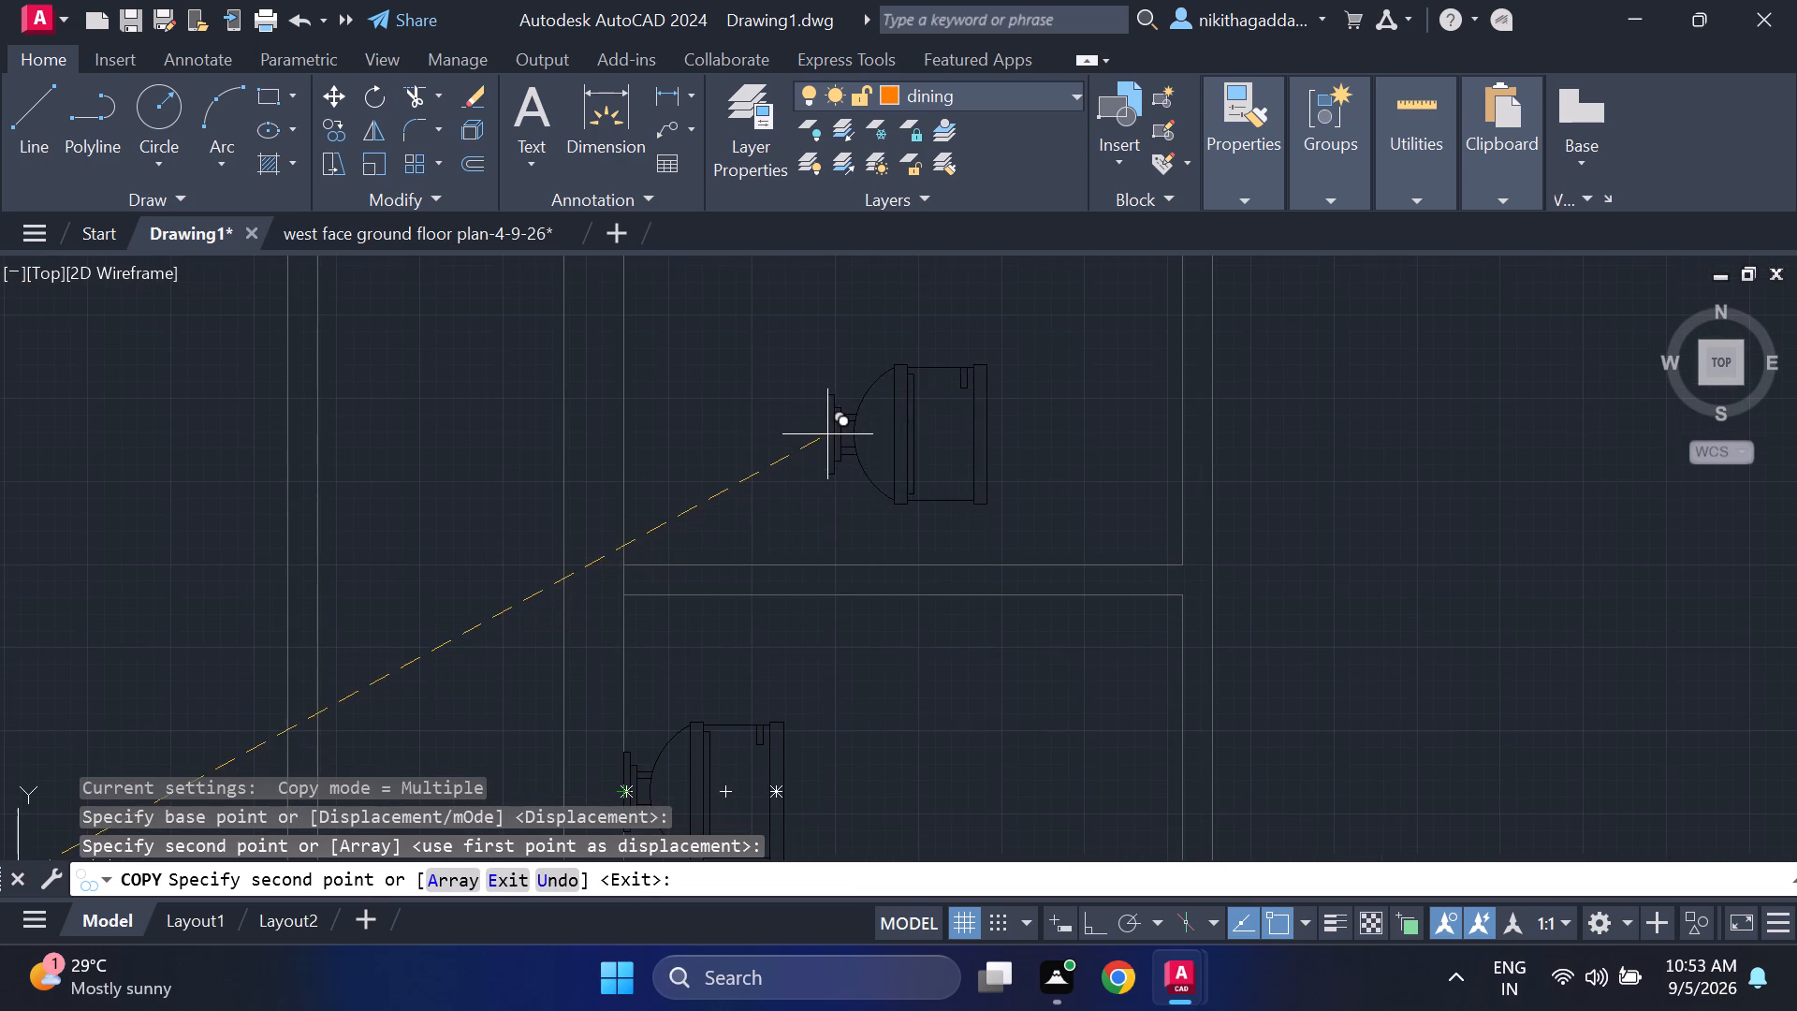
scroll(828, 434, down, 2)
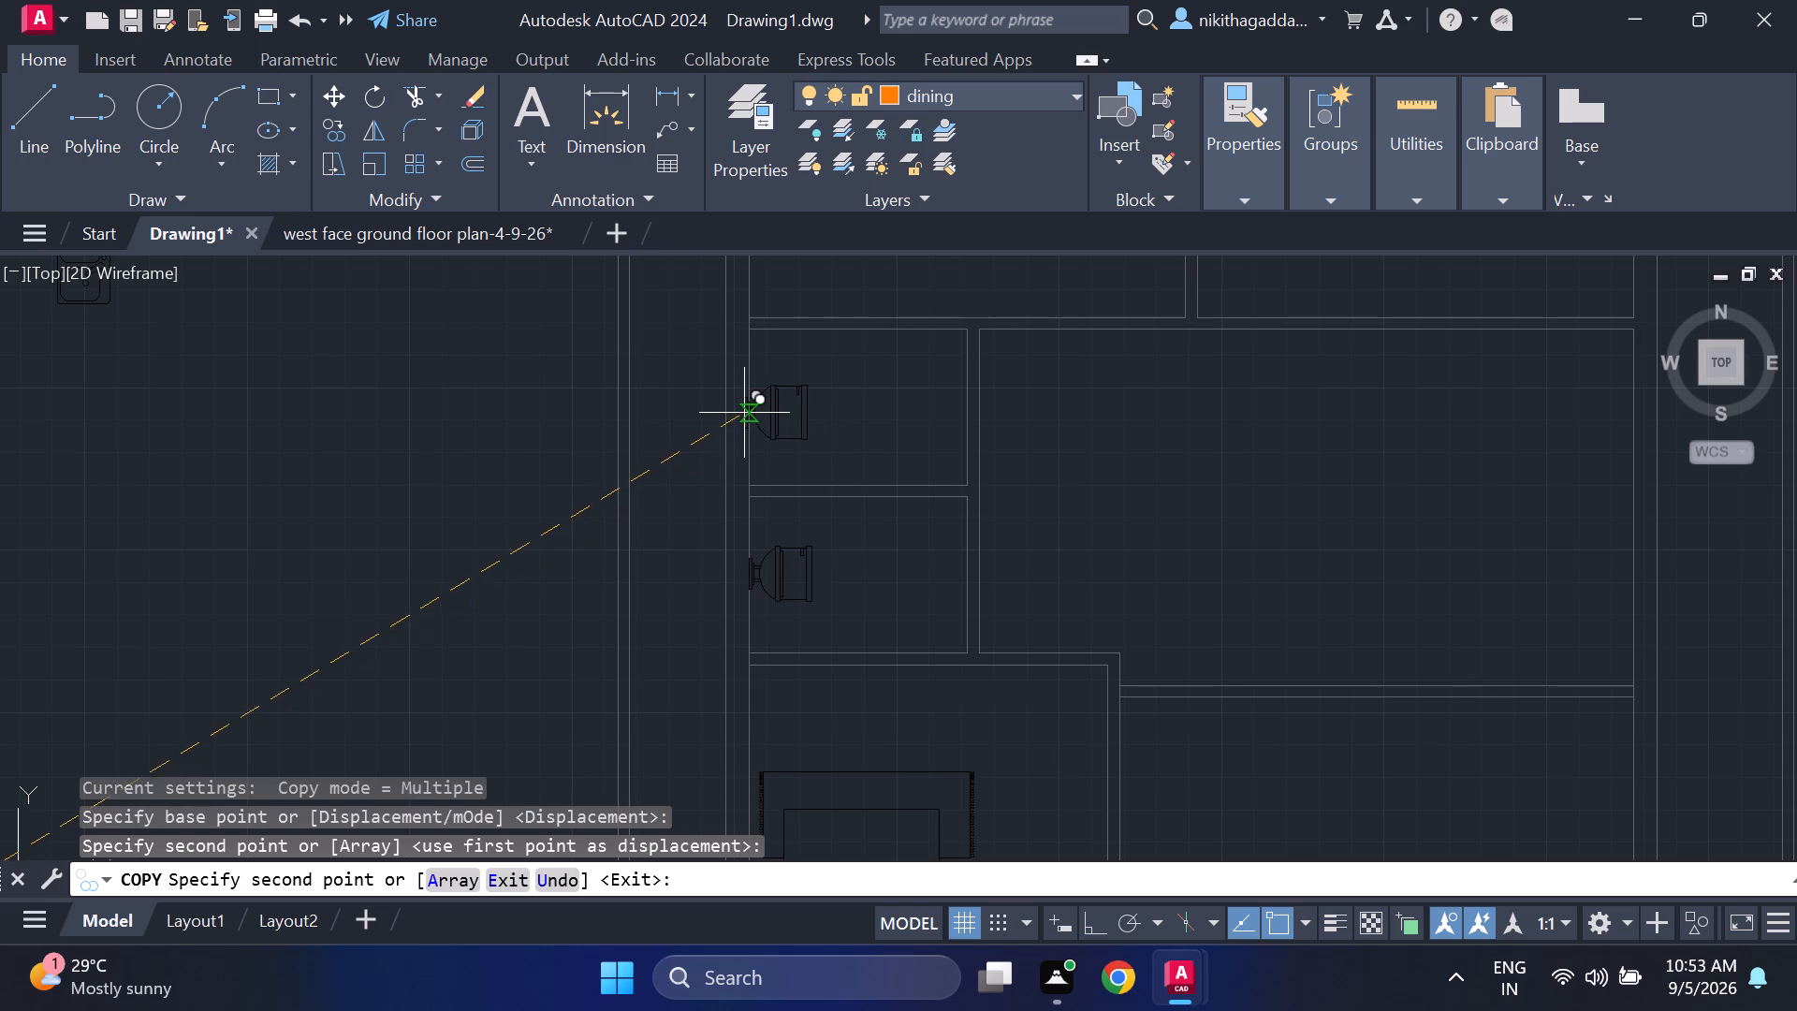
click(744, 413)
key(Escape)
Make the furniture layer current, leaving its colour unchanged.
scroll(1003, 616, down, 3)
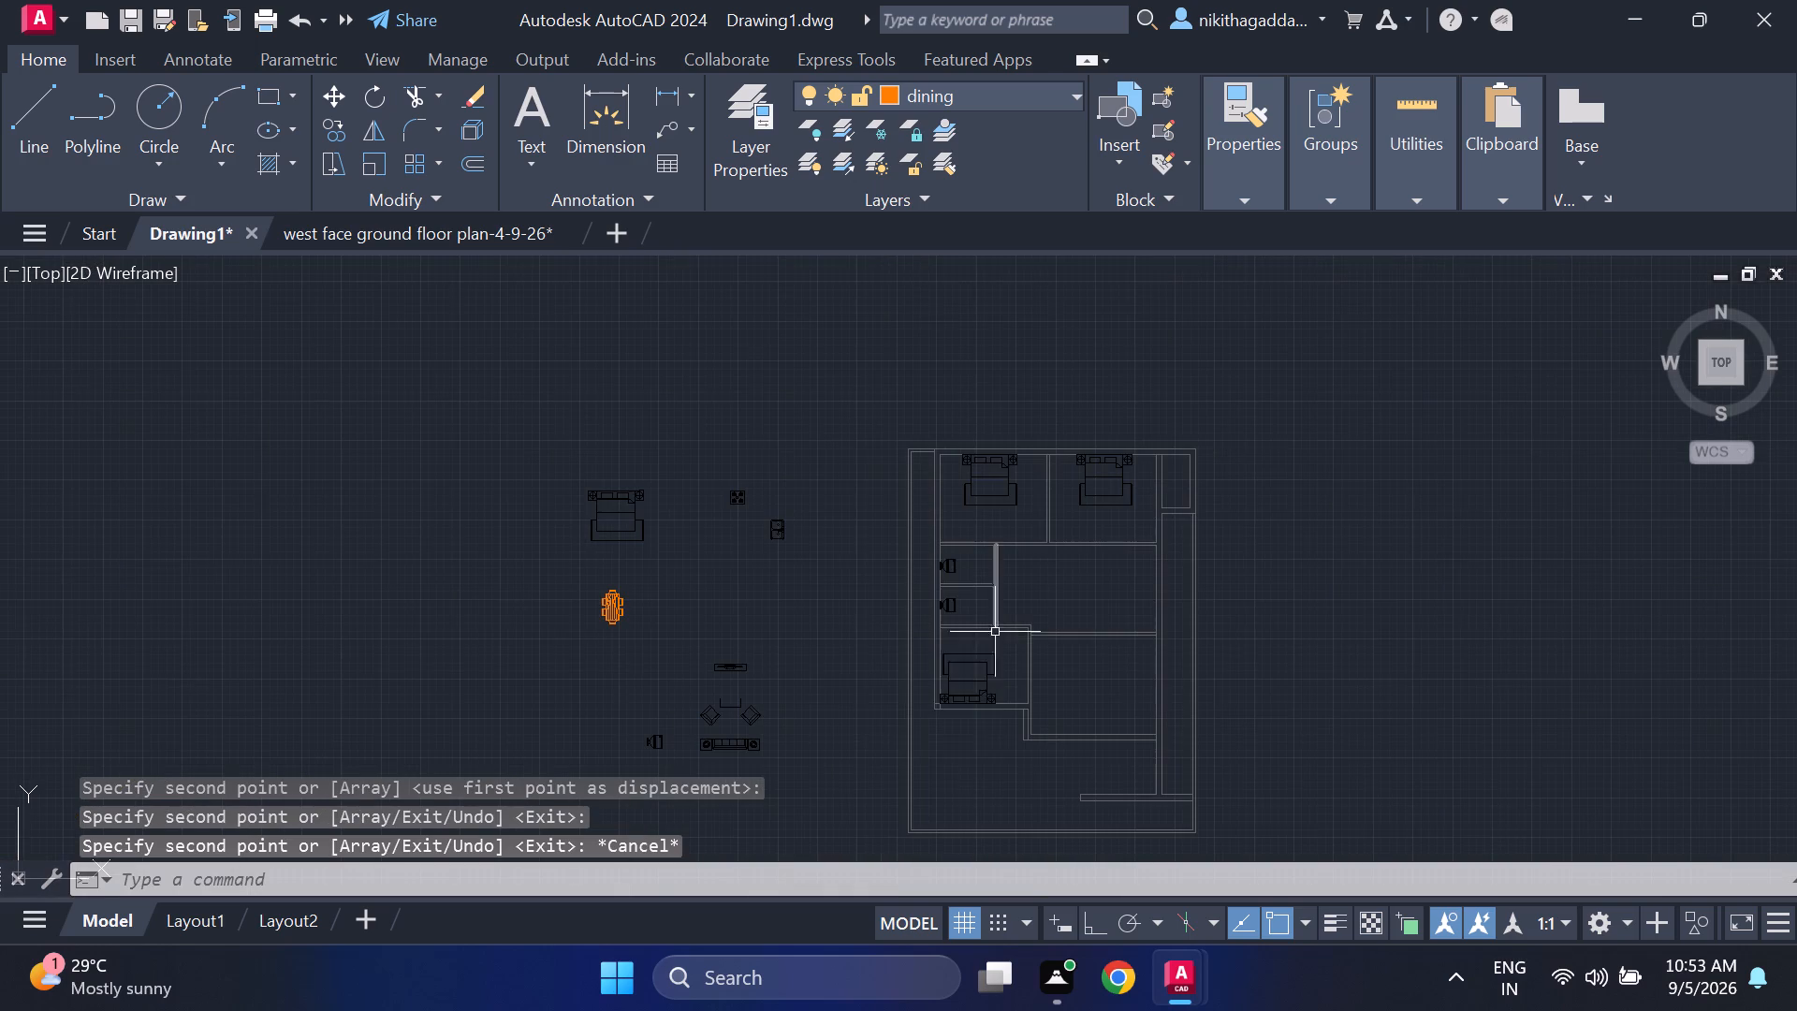
middle_drag(822, 668, 747, 519)
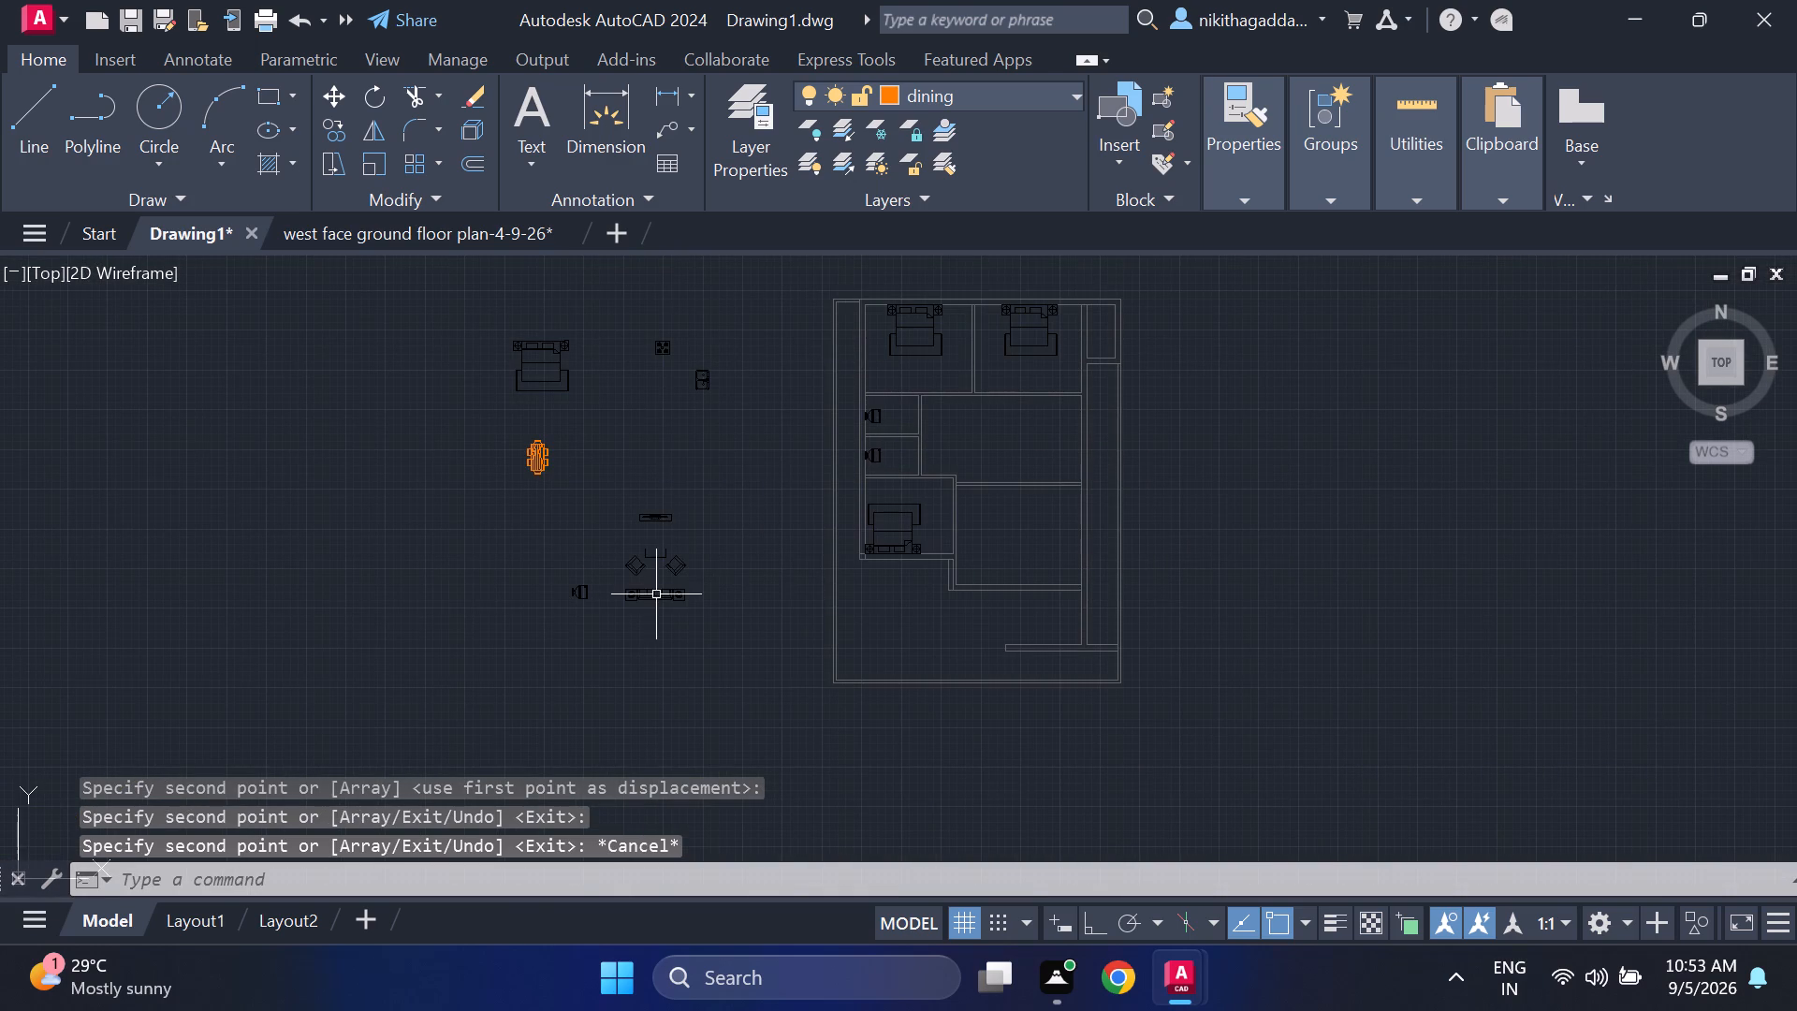
click(1053, 96)
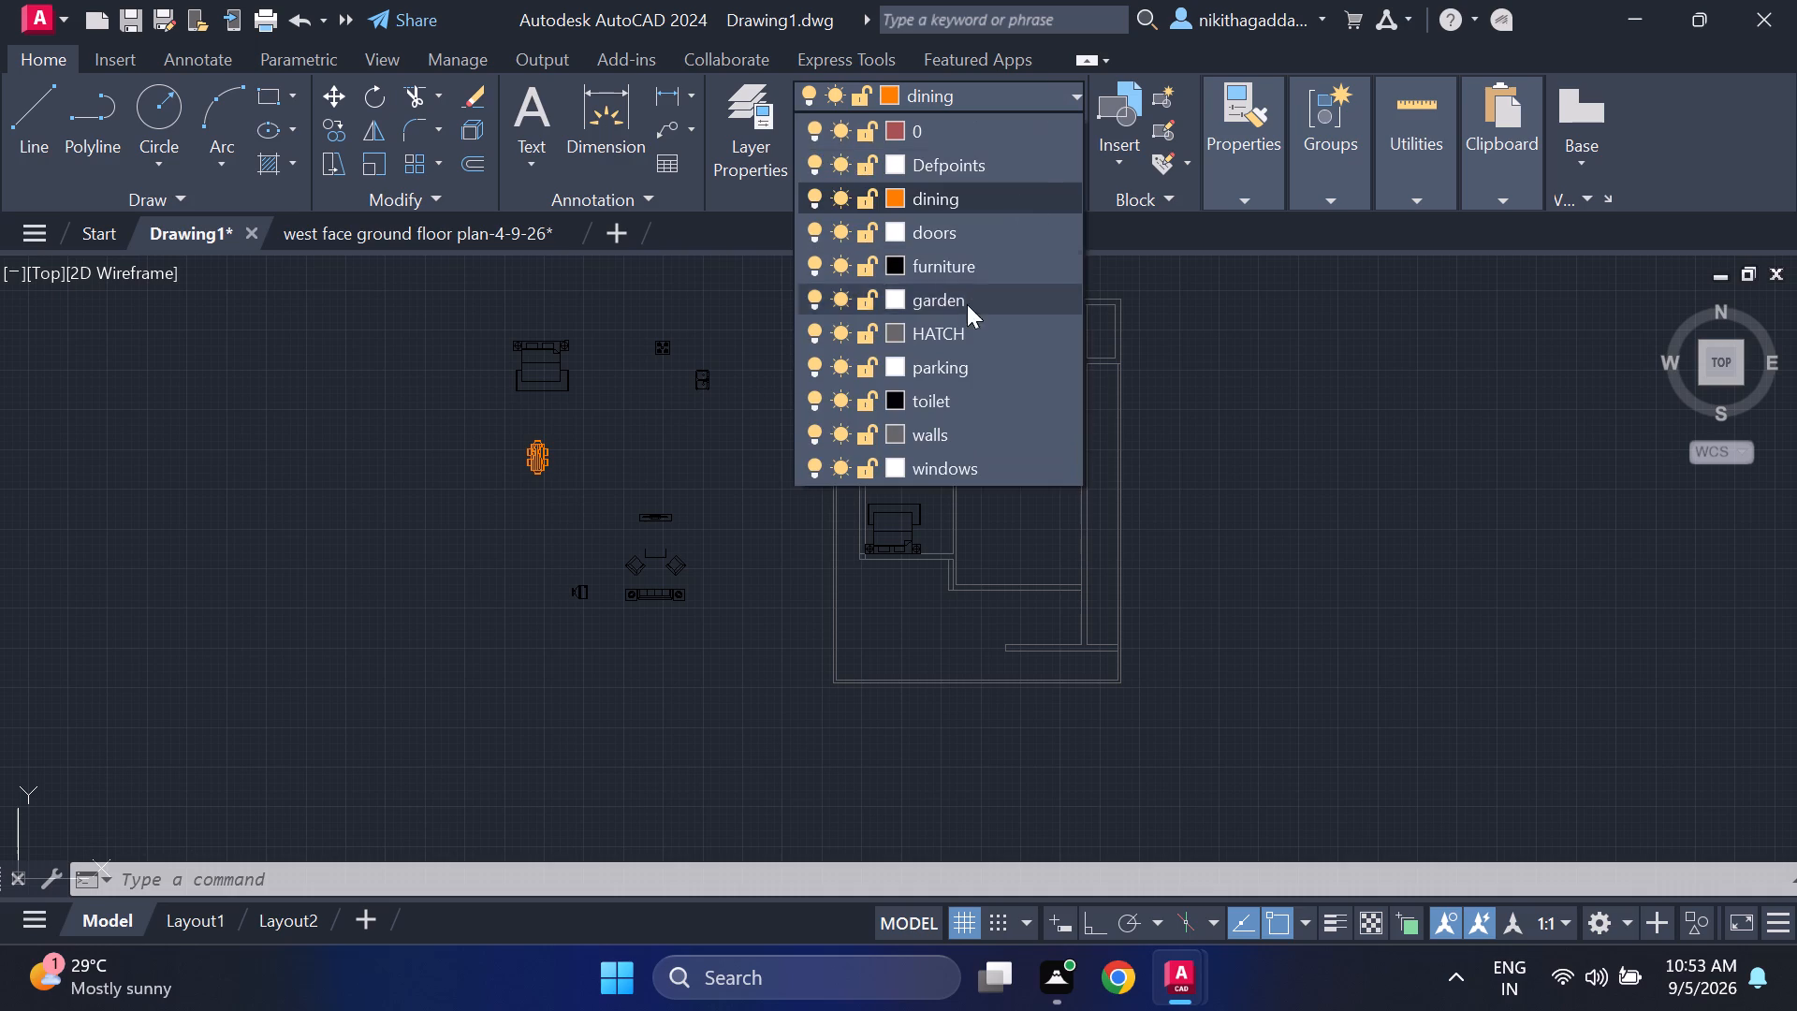
click(889, 263)
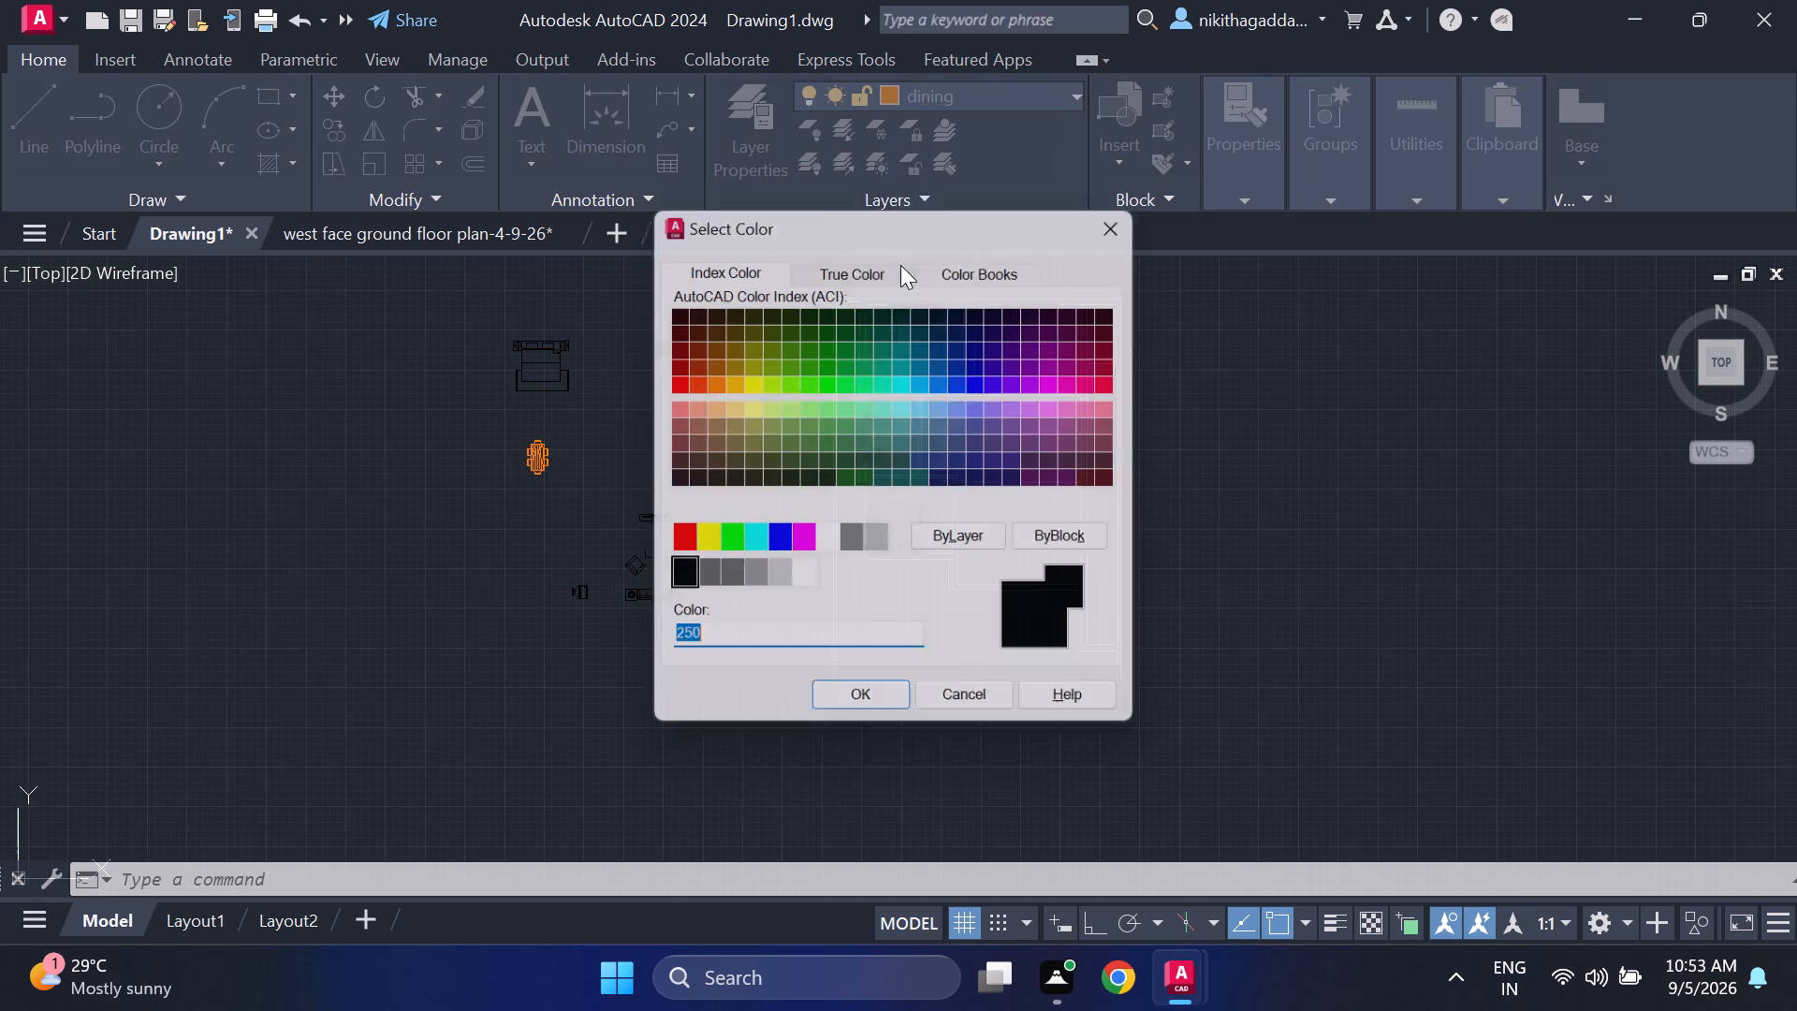
click(1142, 214)
click(1064, 103)
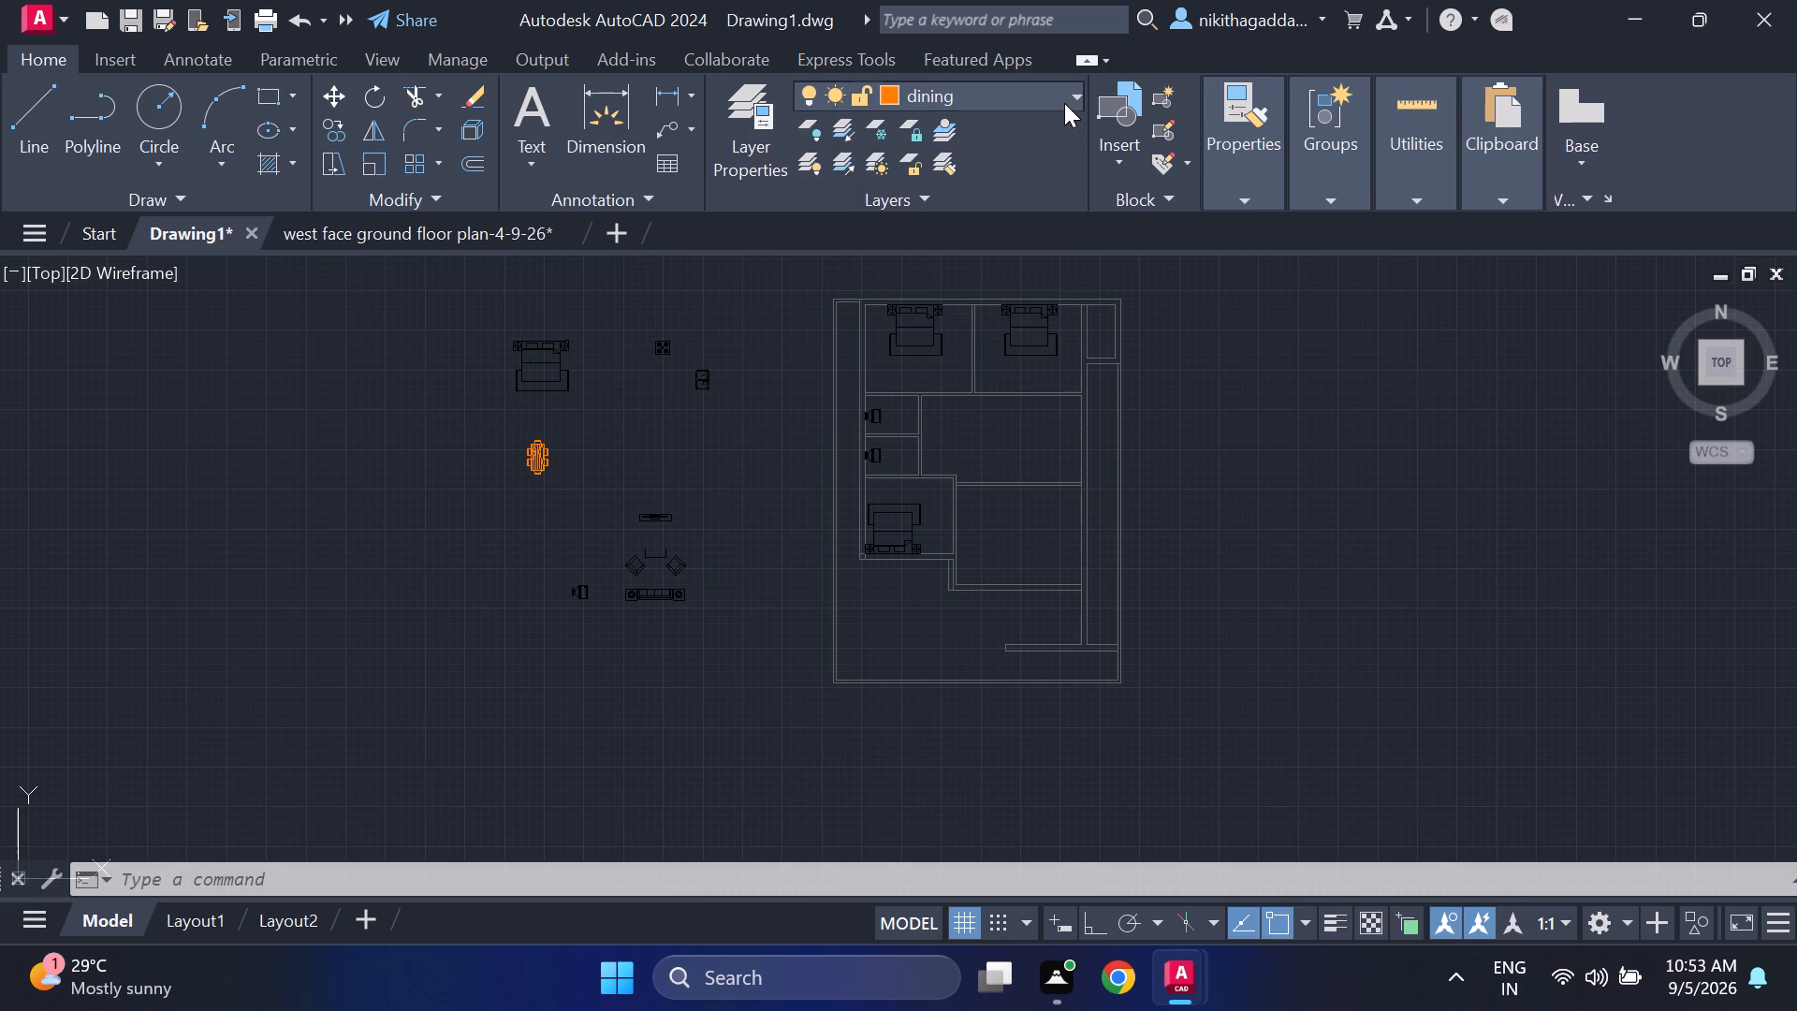
click(1002, 272)
key(Escape)
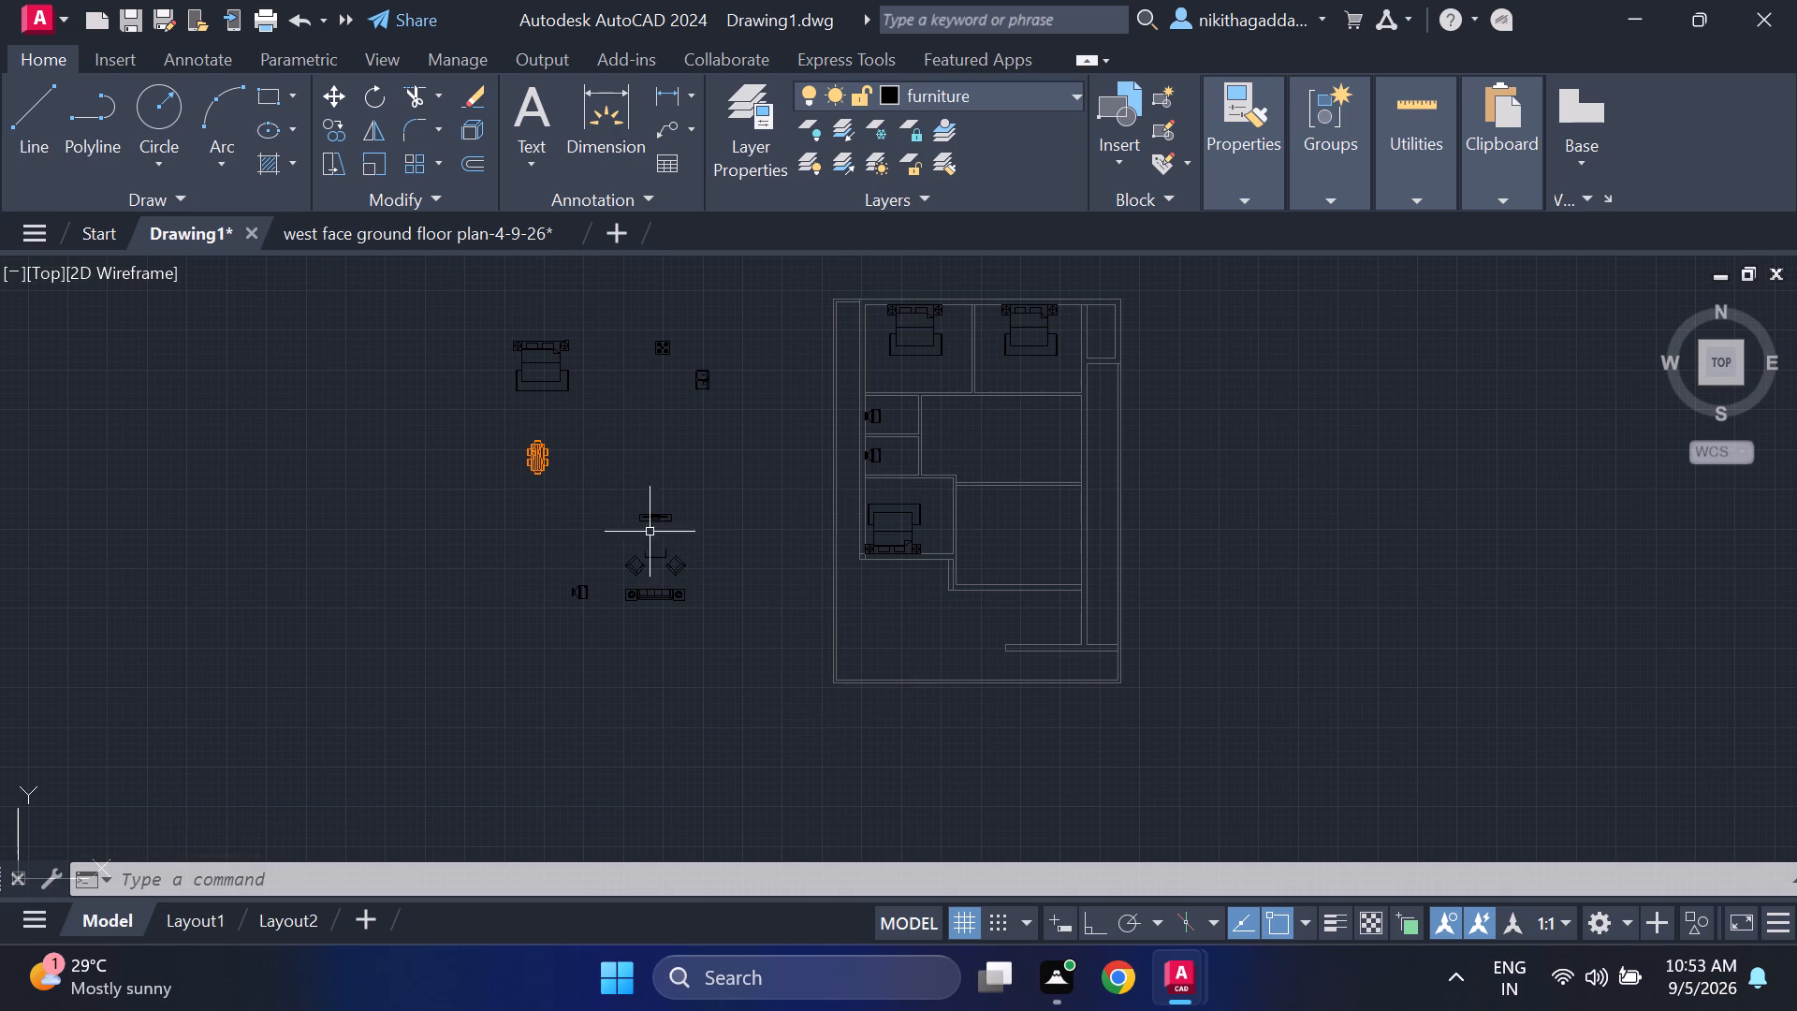
Draw a line closing the open north side of the small table between the two armchairs in the sofa set.
scroll(643, 556, up, 5)
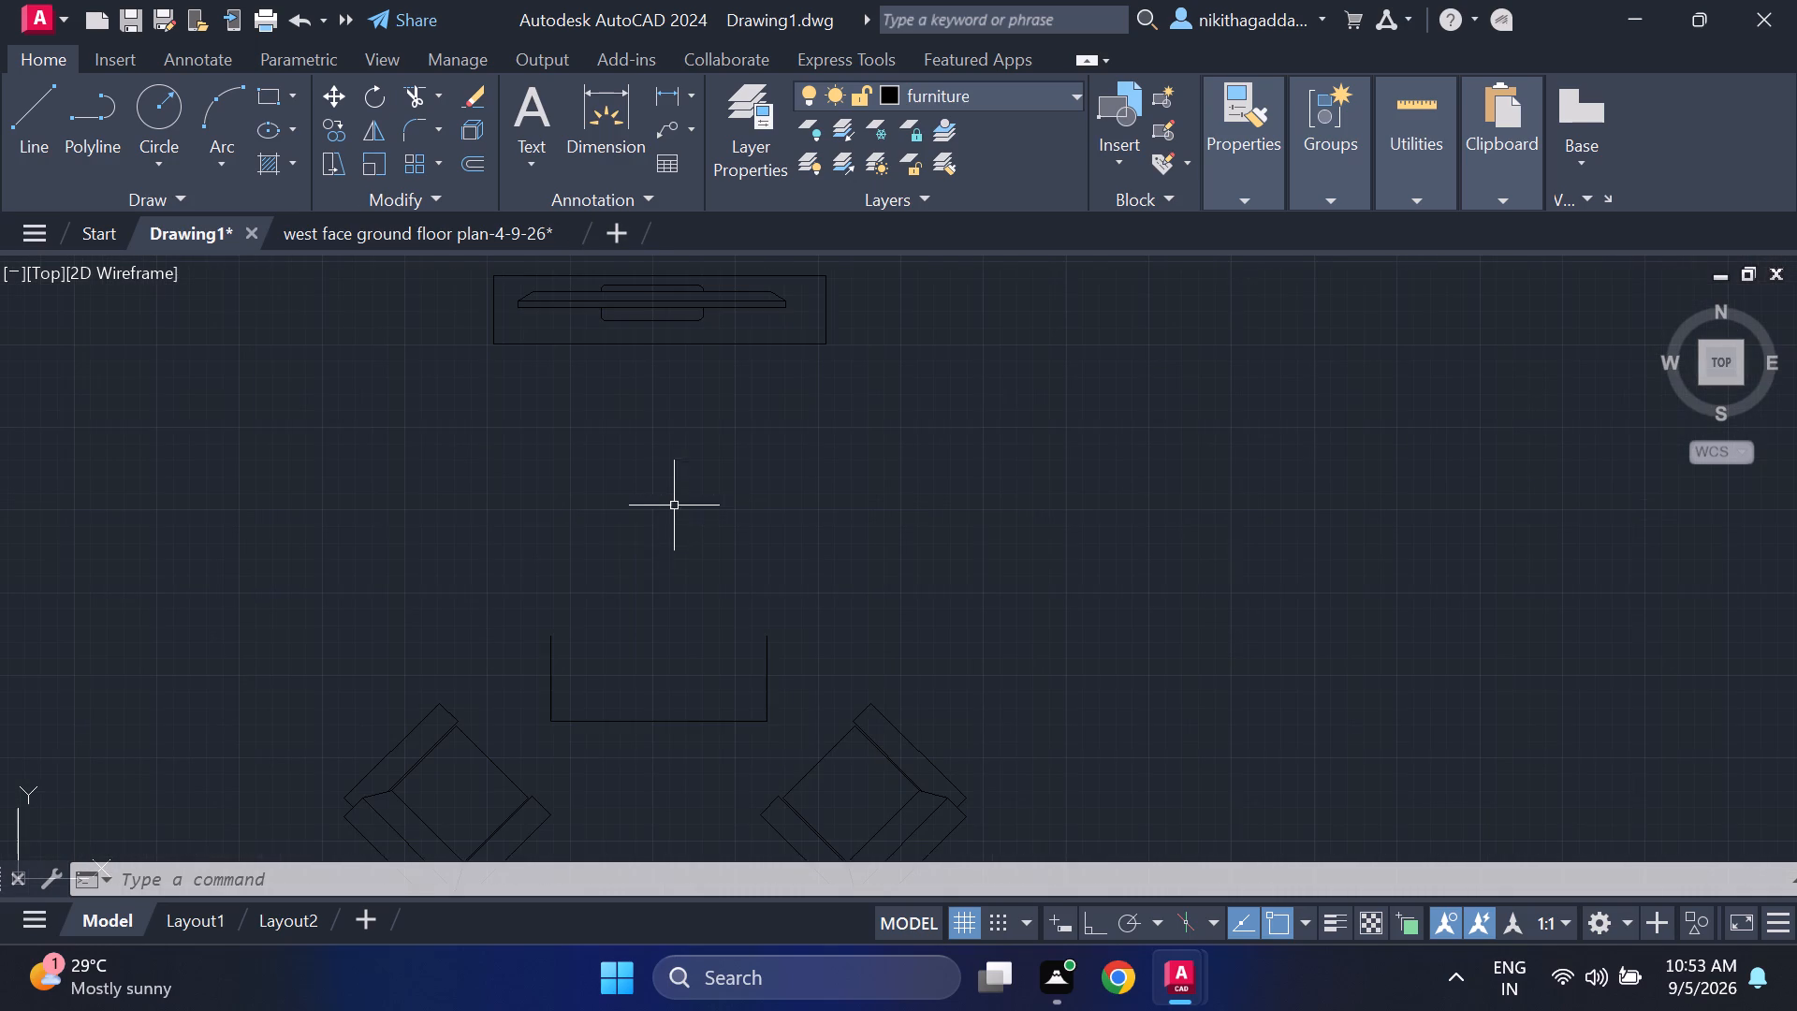
key(l)
key(Return)
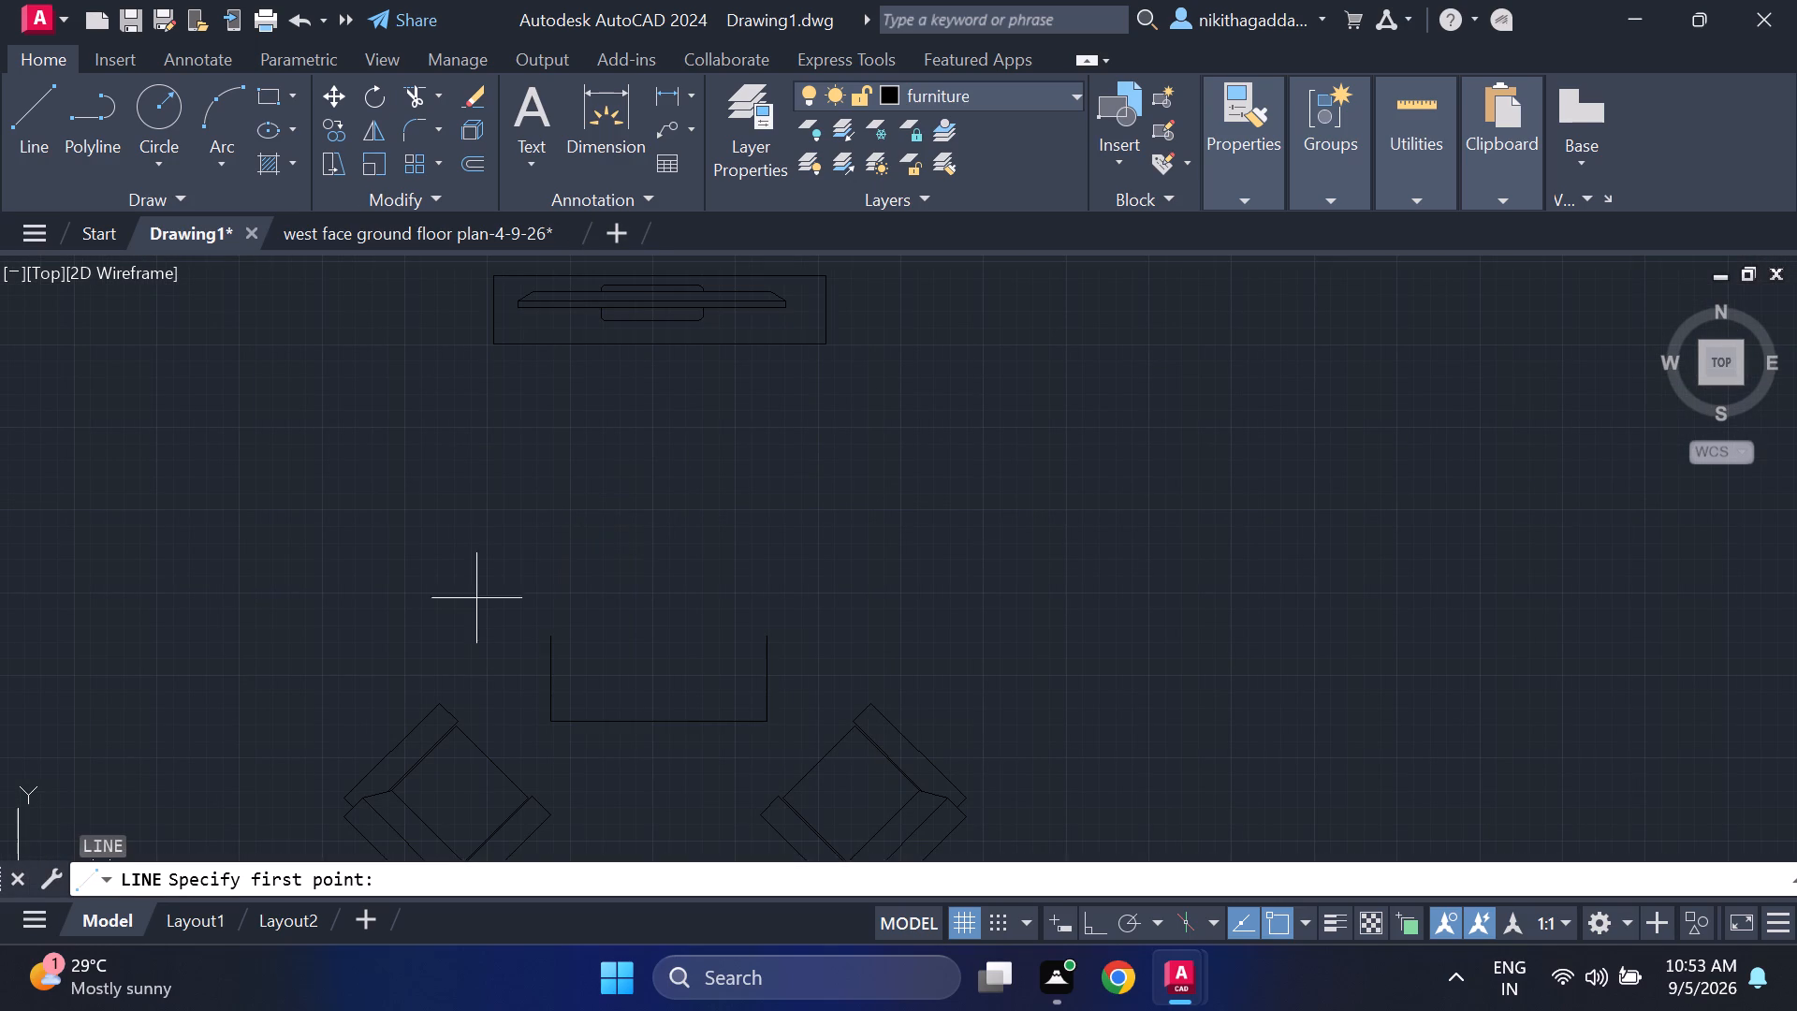
click(558, 632)
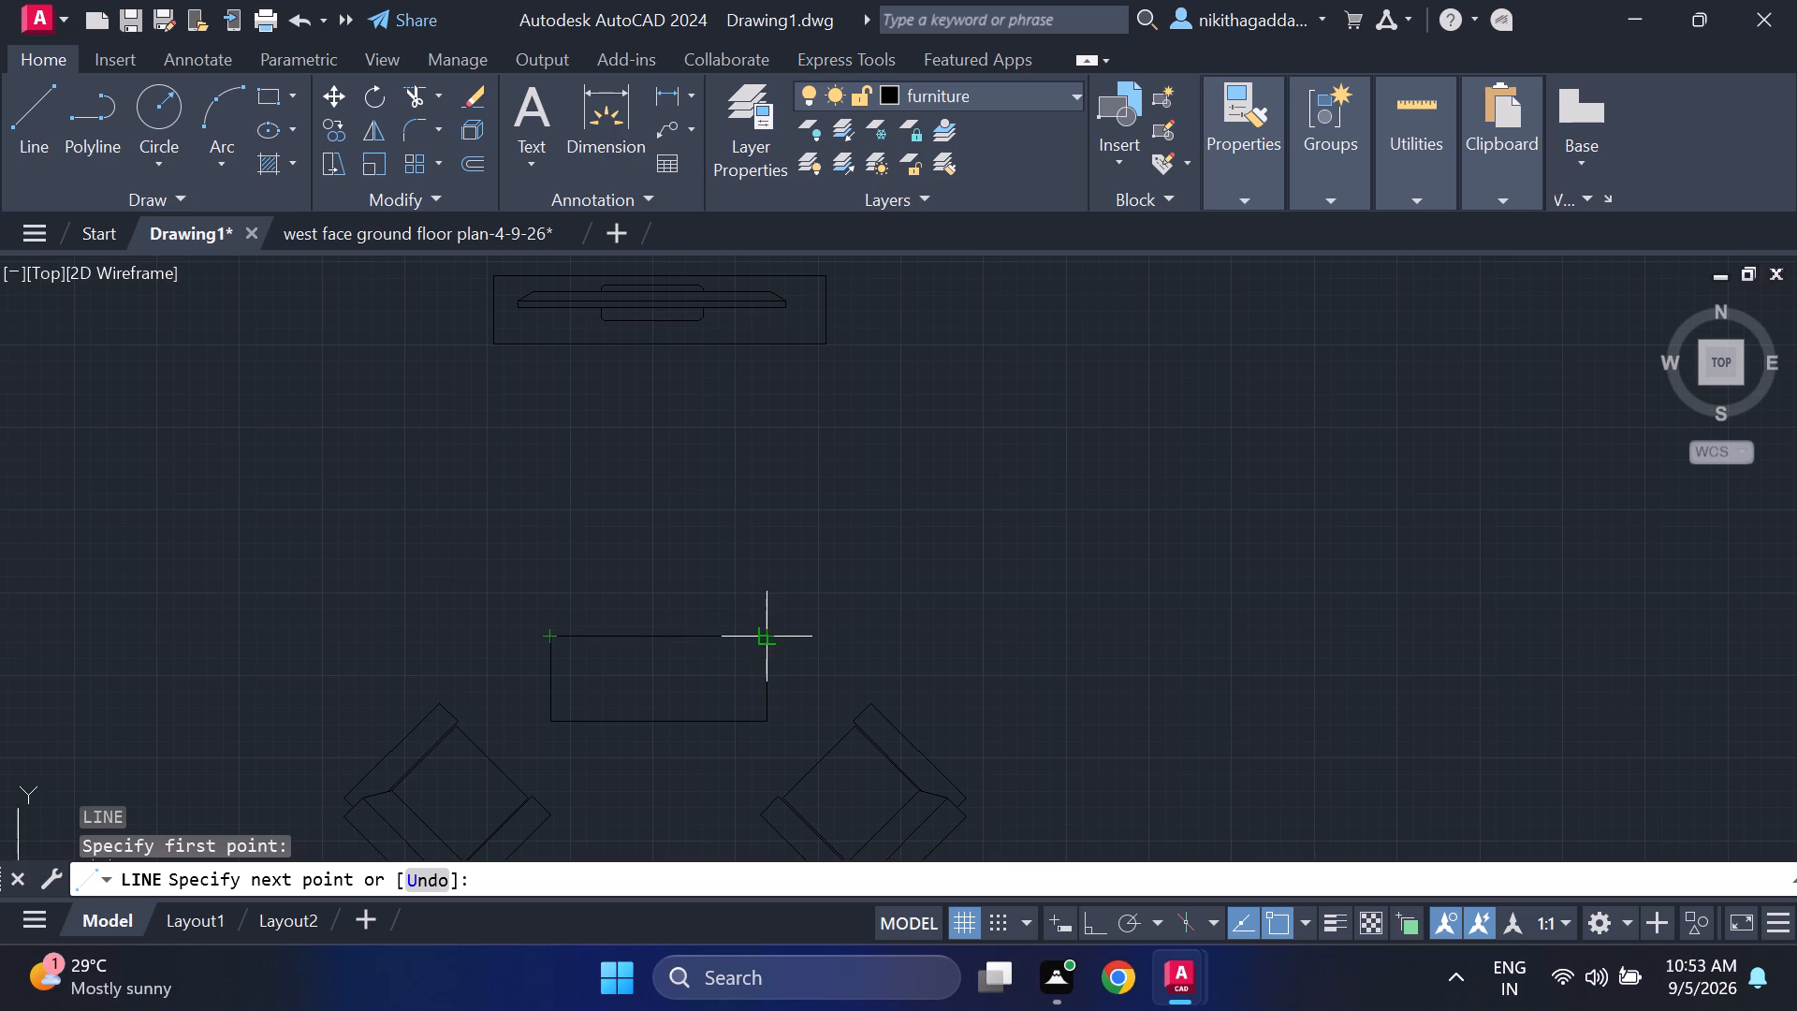
scroll(767, 635, up, 3)
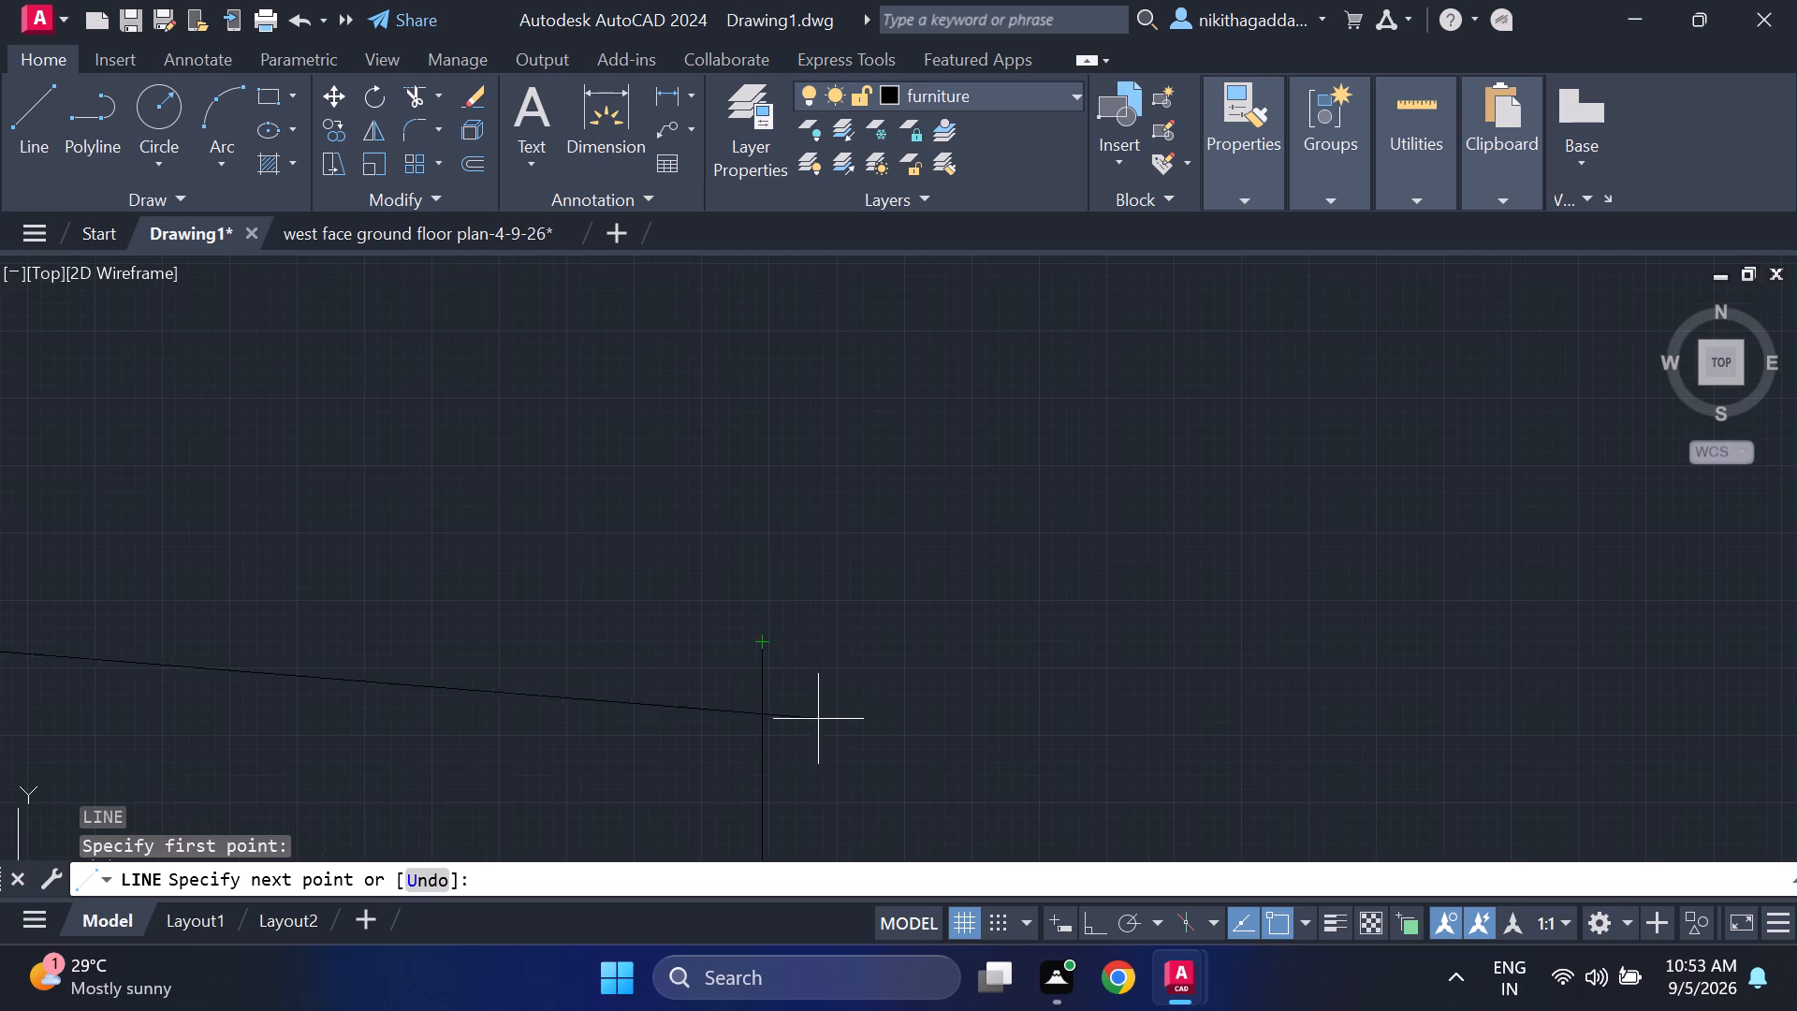
drag(770, 637, 780, 628)
key(Escape)
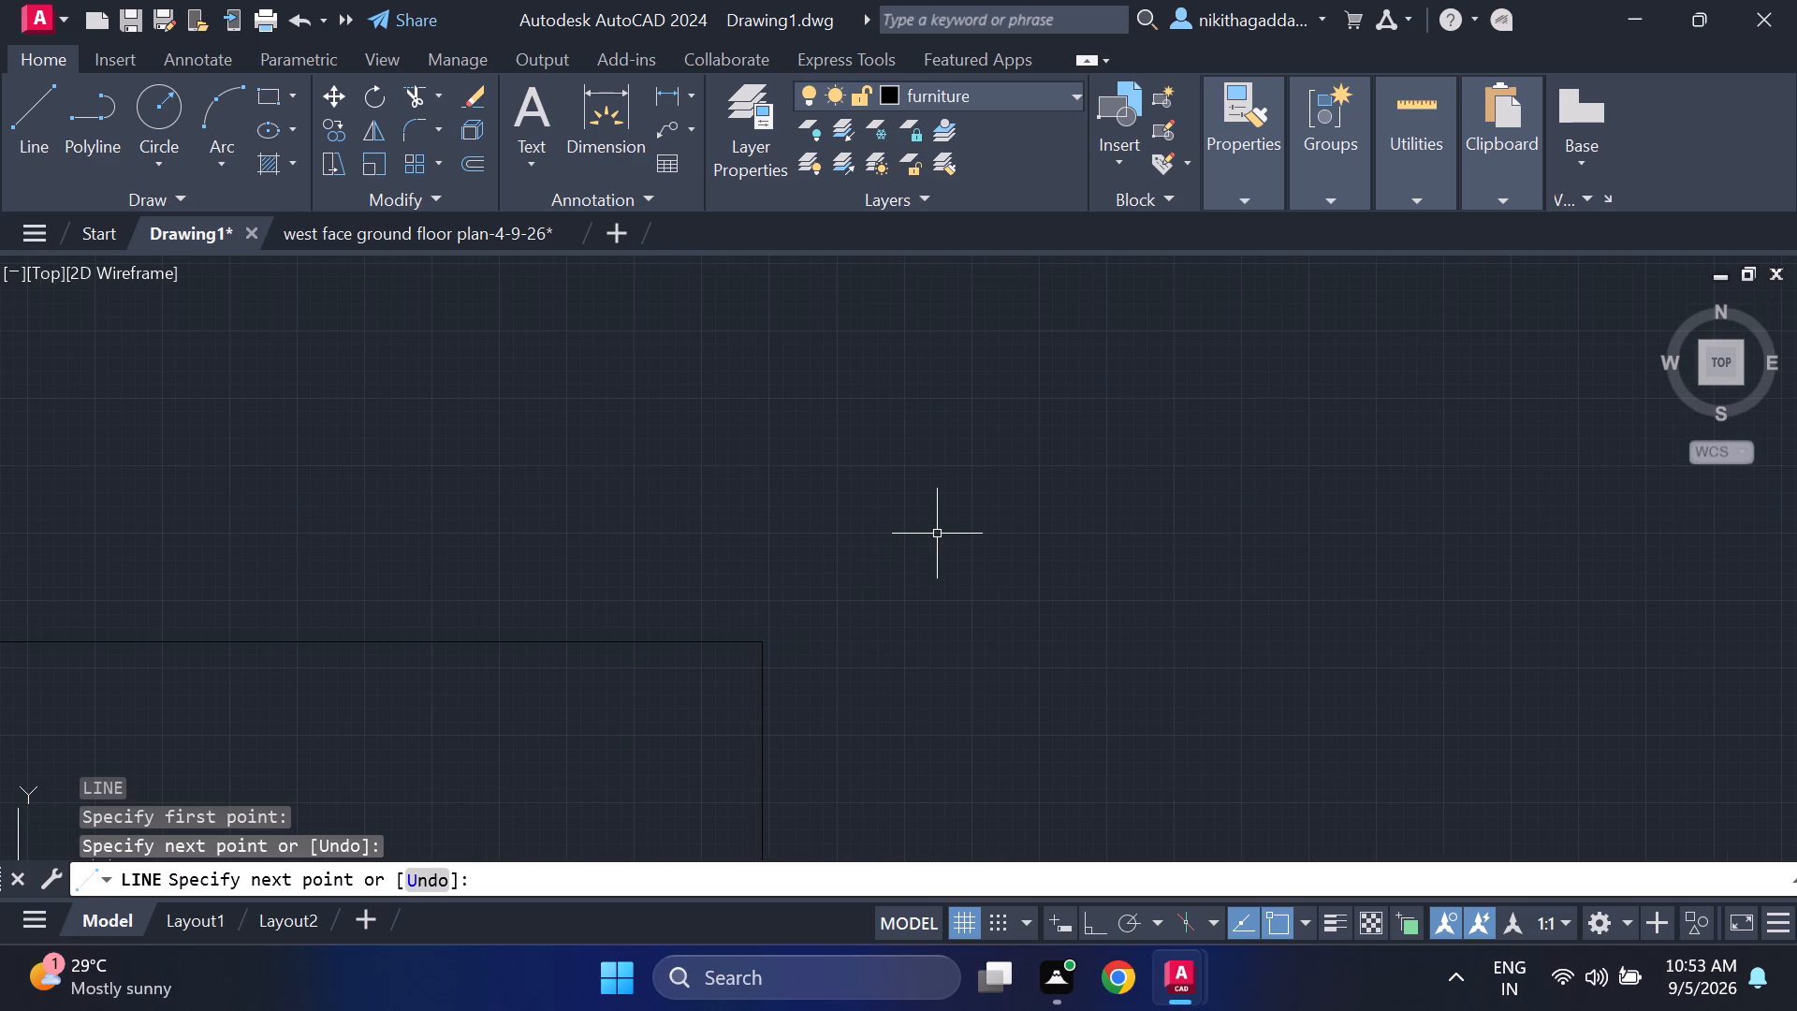
Examine the spare furniture and fixture blocks west of the house plan against the rooms still to be furnished.
scroll(561, 538, down, 7)
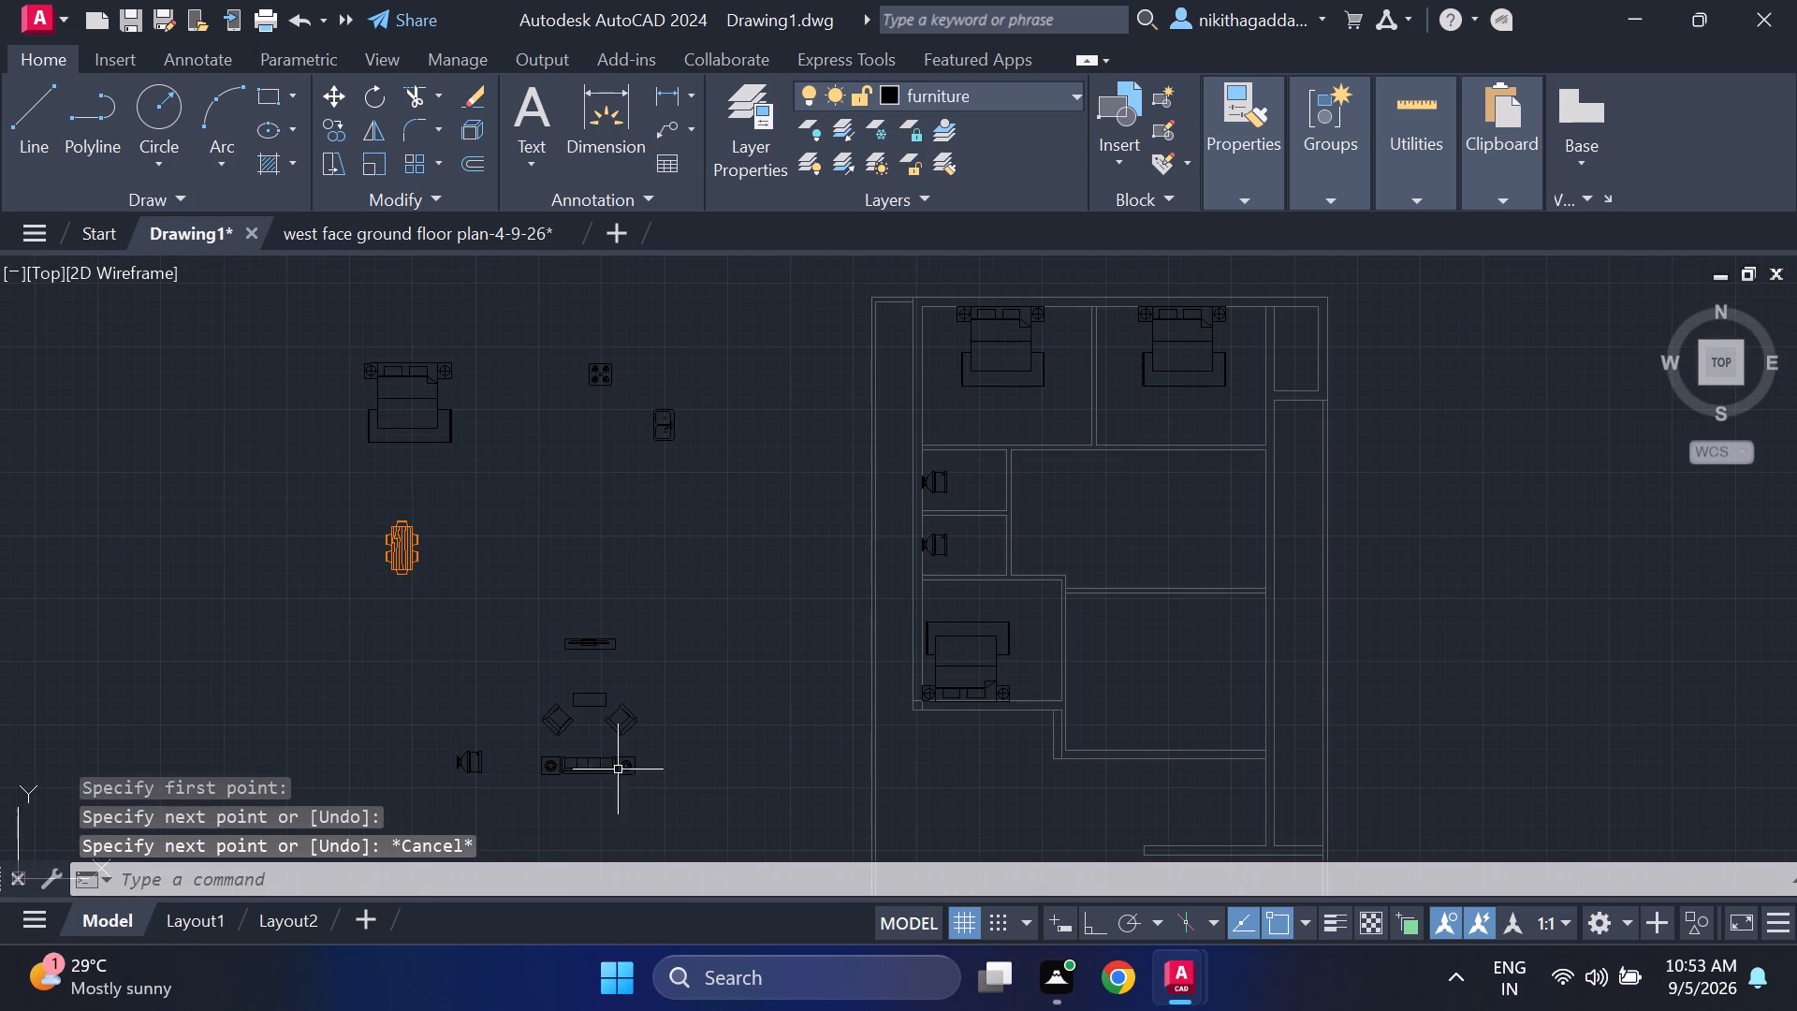
middle_drag(708, 747, 712, 727)
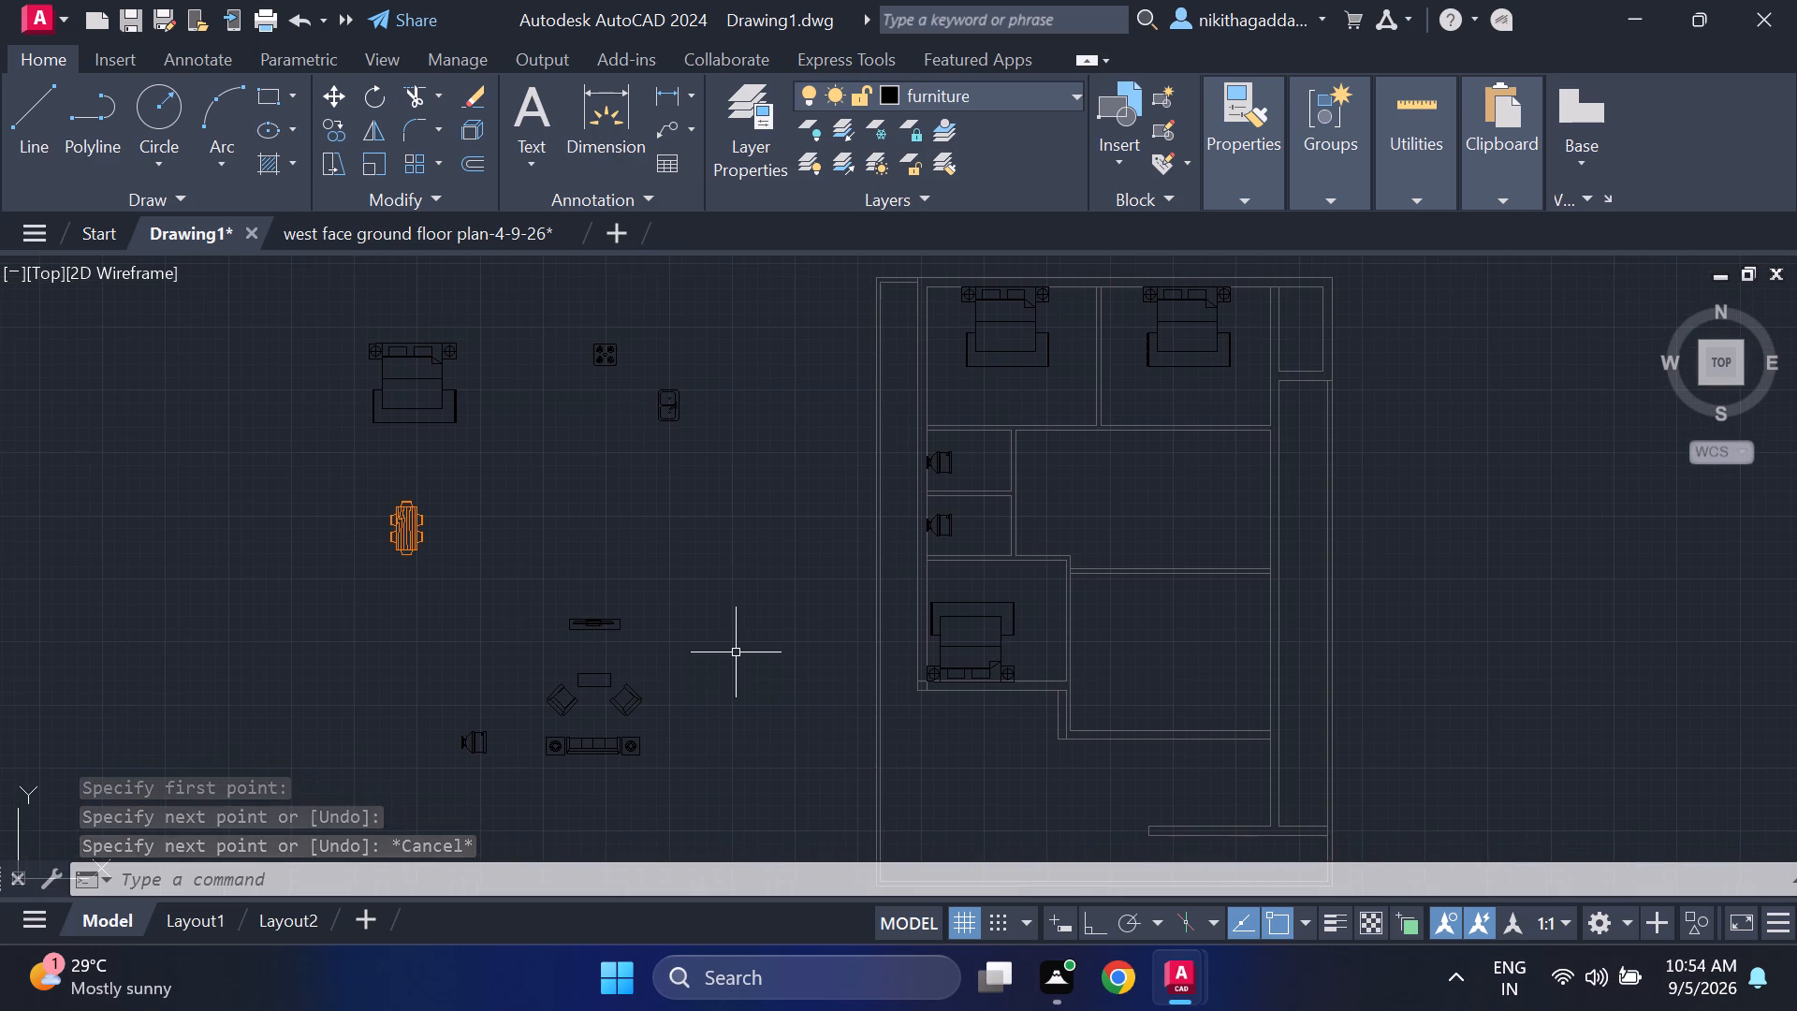
middle_drag(615, 785, 706, 666)
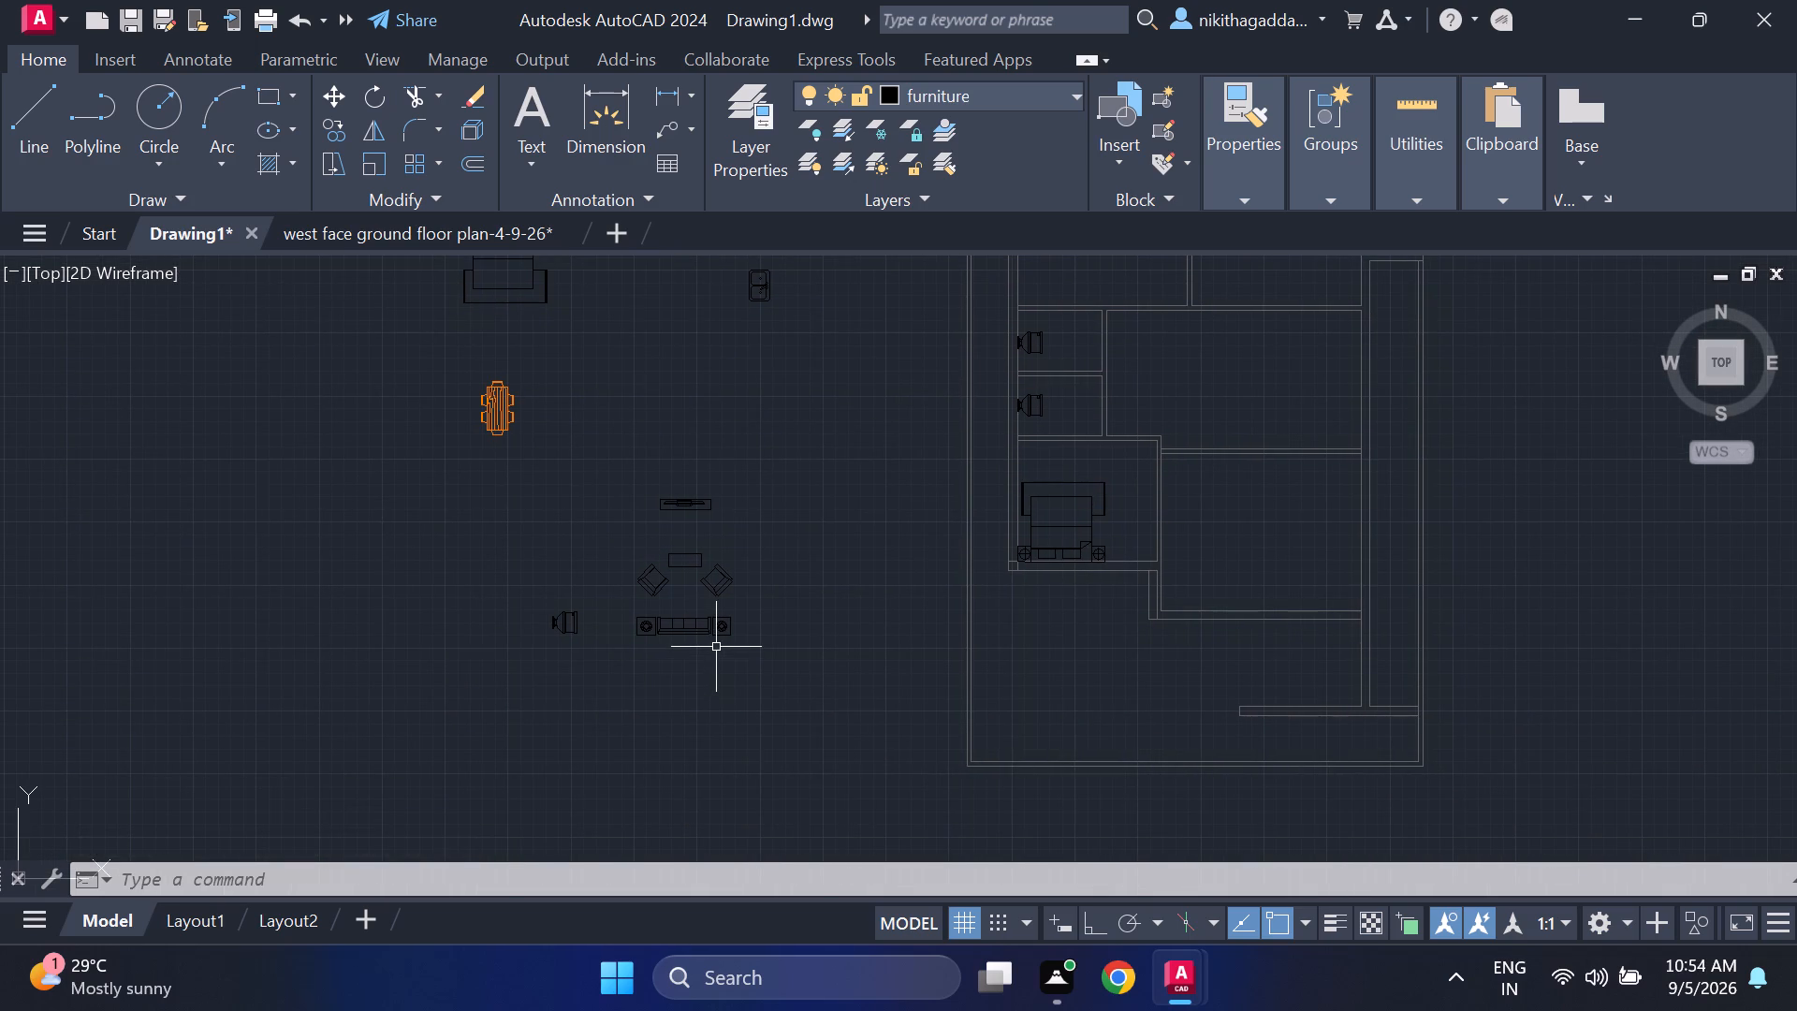
middle_click(489, 369)
middle_drag(495, 385, 512, 473)
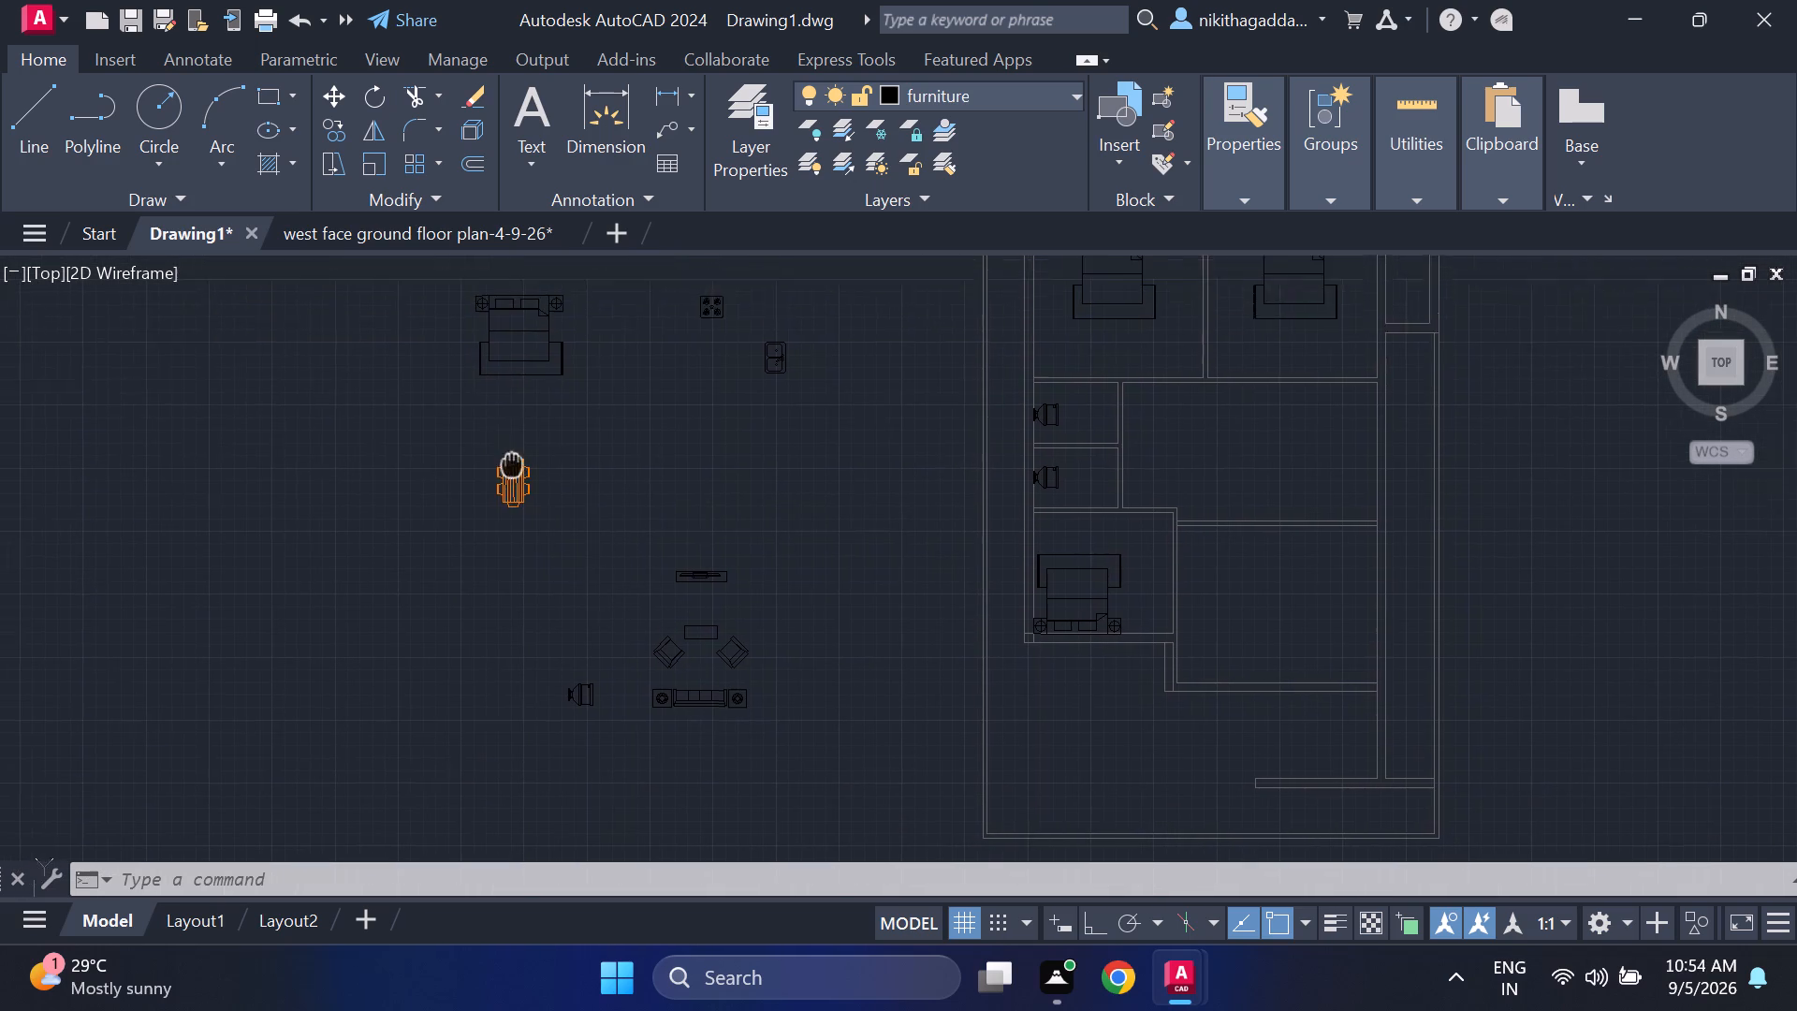
middle_drag(512, 473, 512, 507)
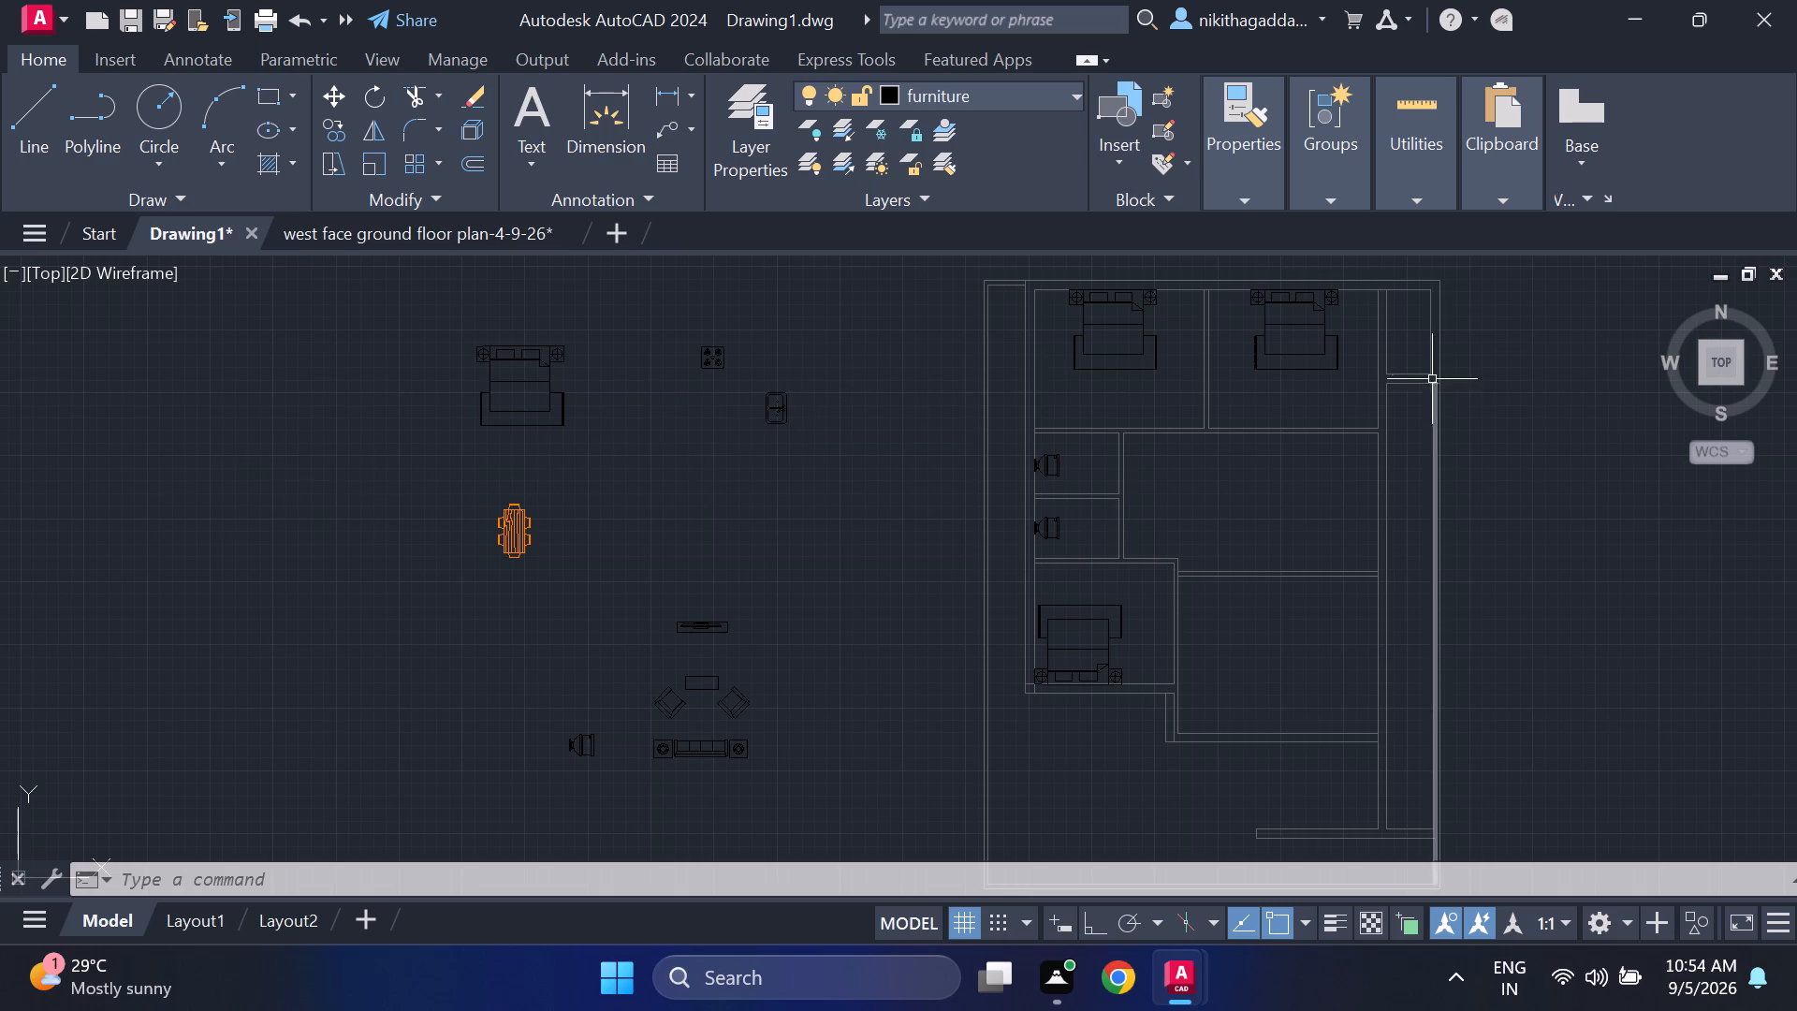
middle_drag(902, 533, 694, 606)
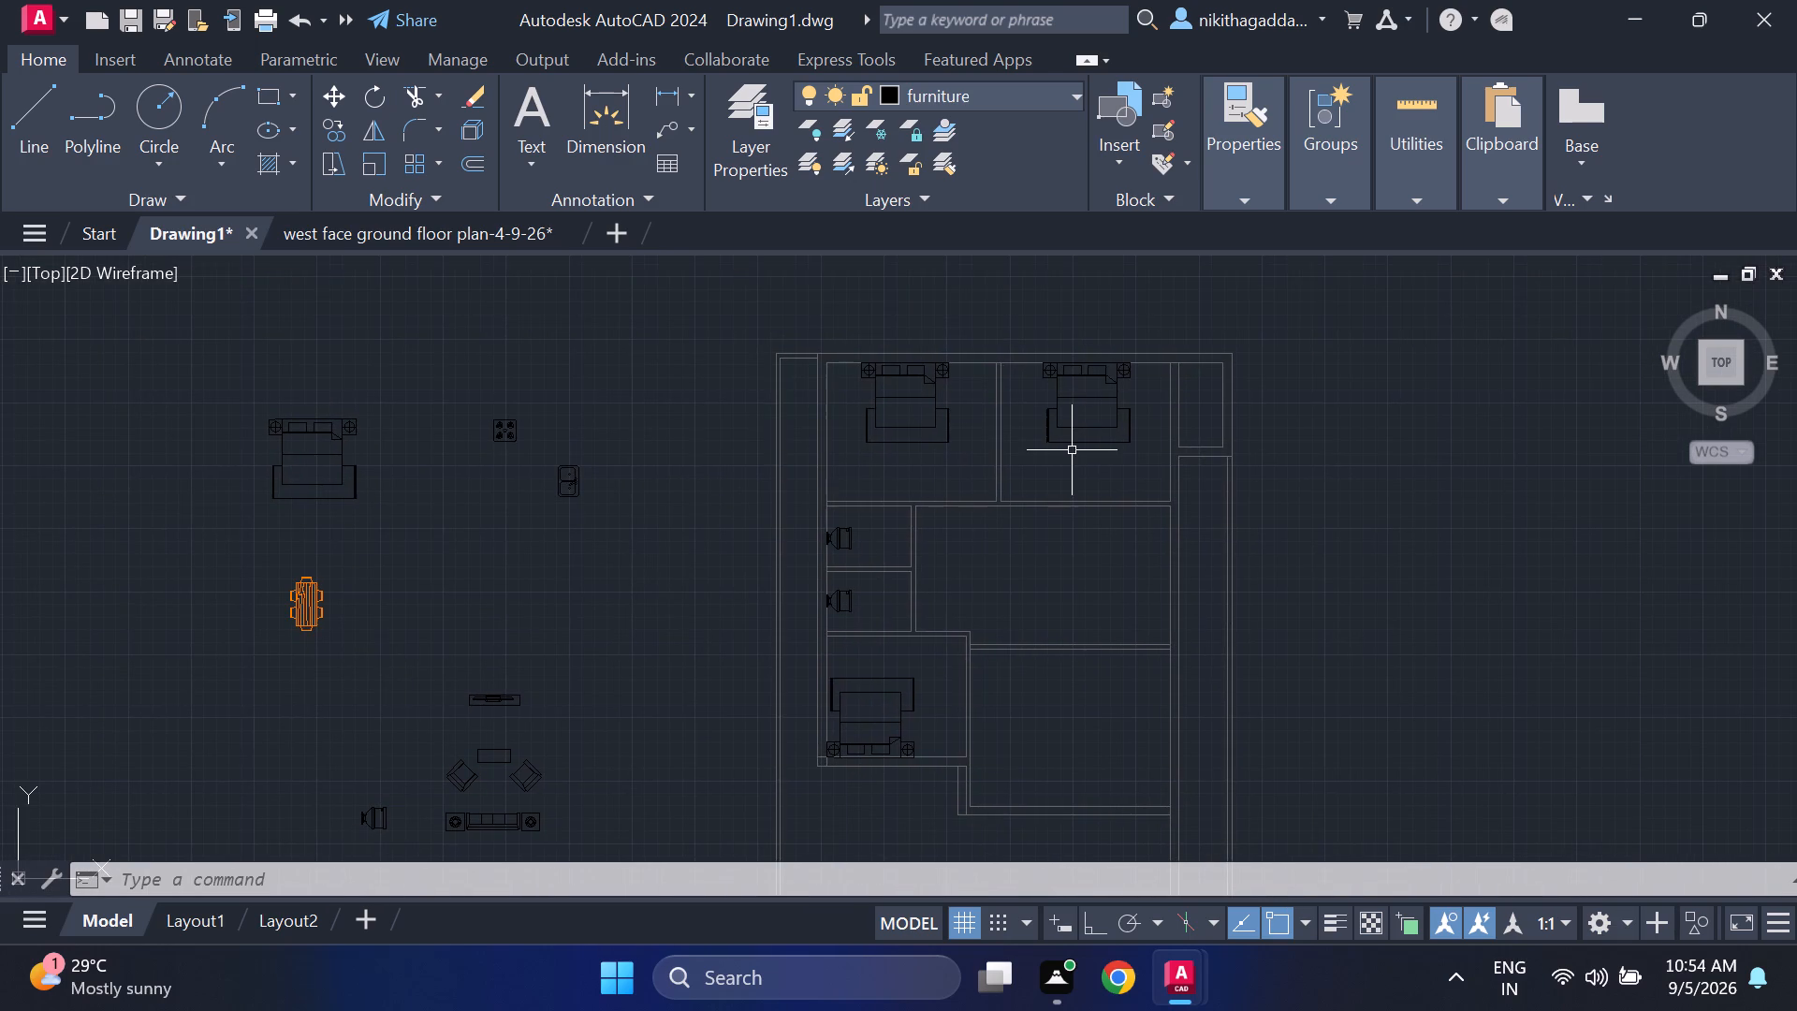
scroll(1063, 450, up, 1)
scroll(1064, 444, down, 1)
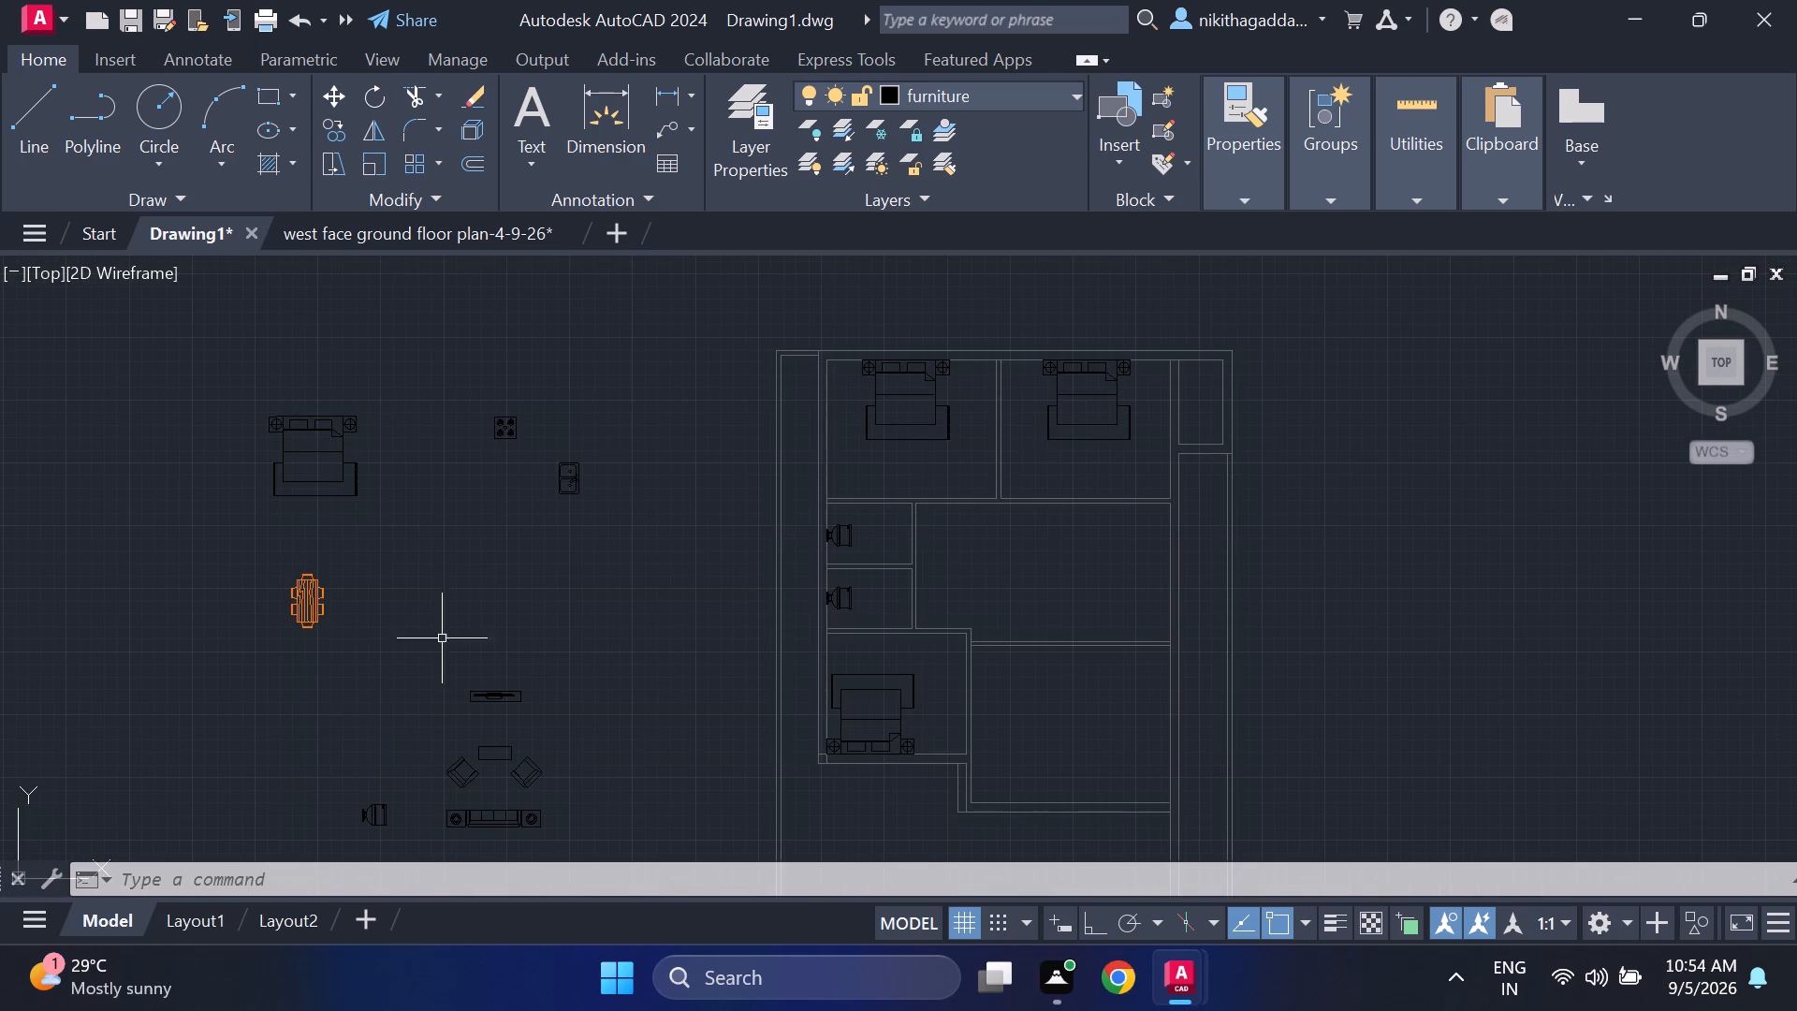
scroll(377, 613, down, 3)
scroll(439, 705, up, 3)
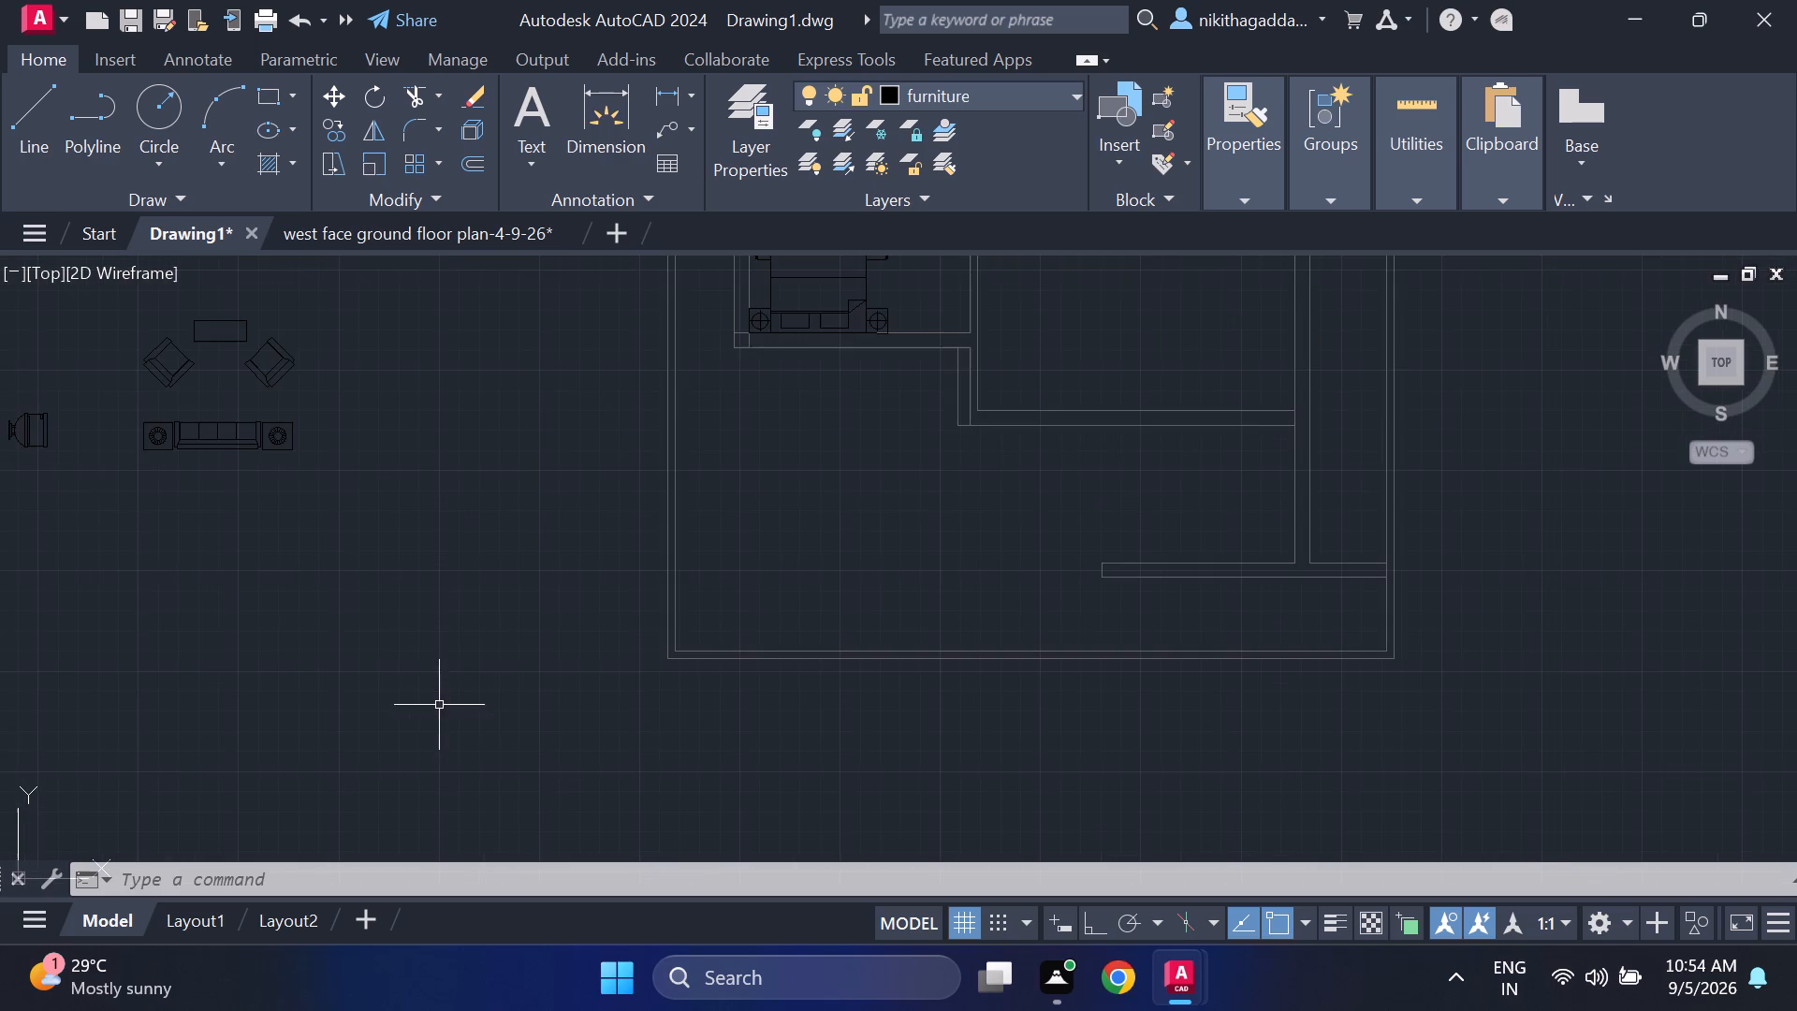
scroll(439, 705, up, 1)
middle_drag(126, 574, 585, 727)
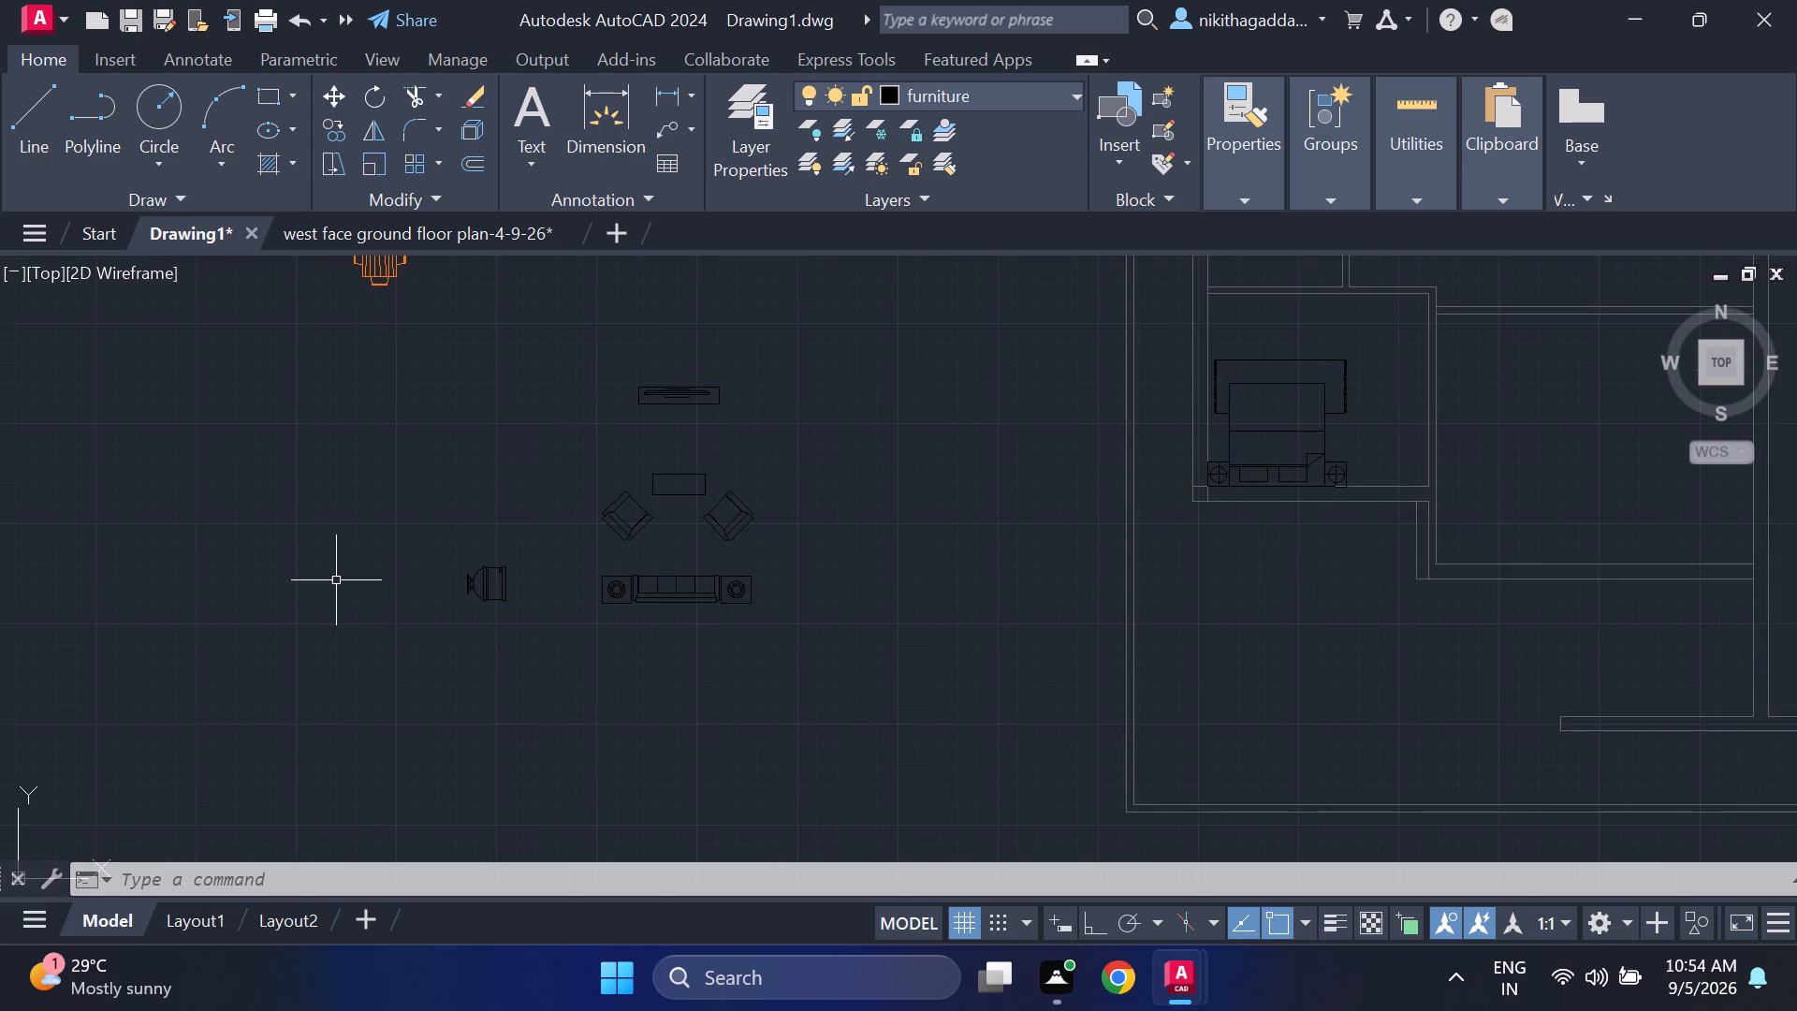
scroll(335, 579, down, 3)
scroll(343, 475, up, 3)
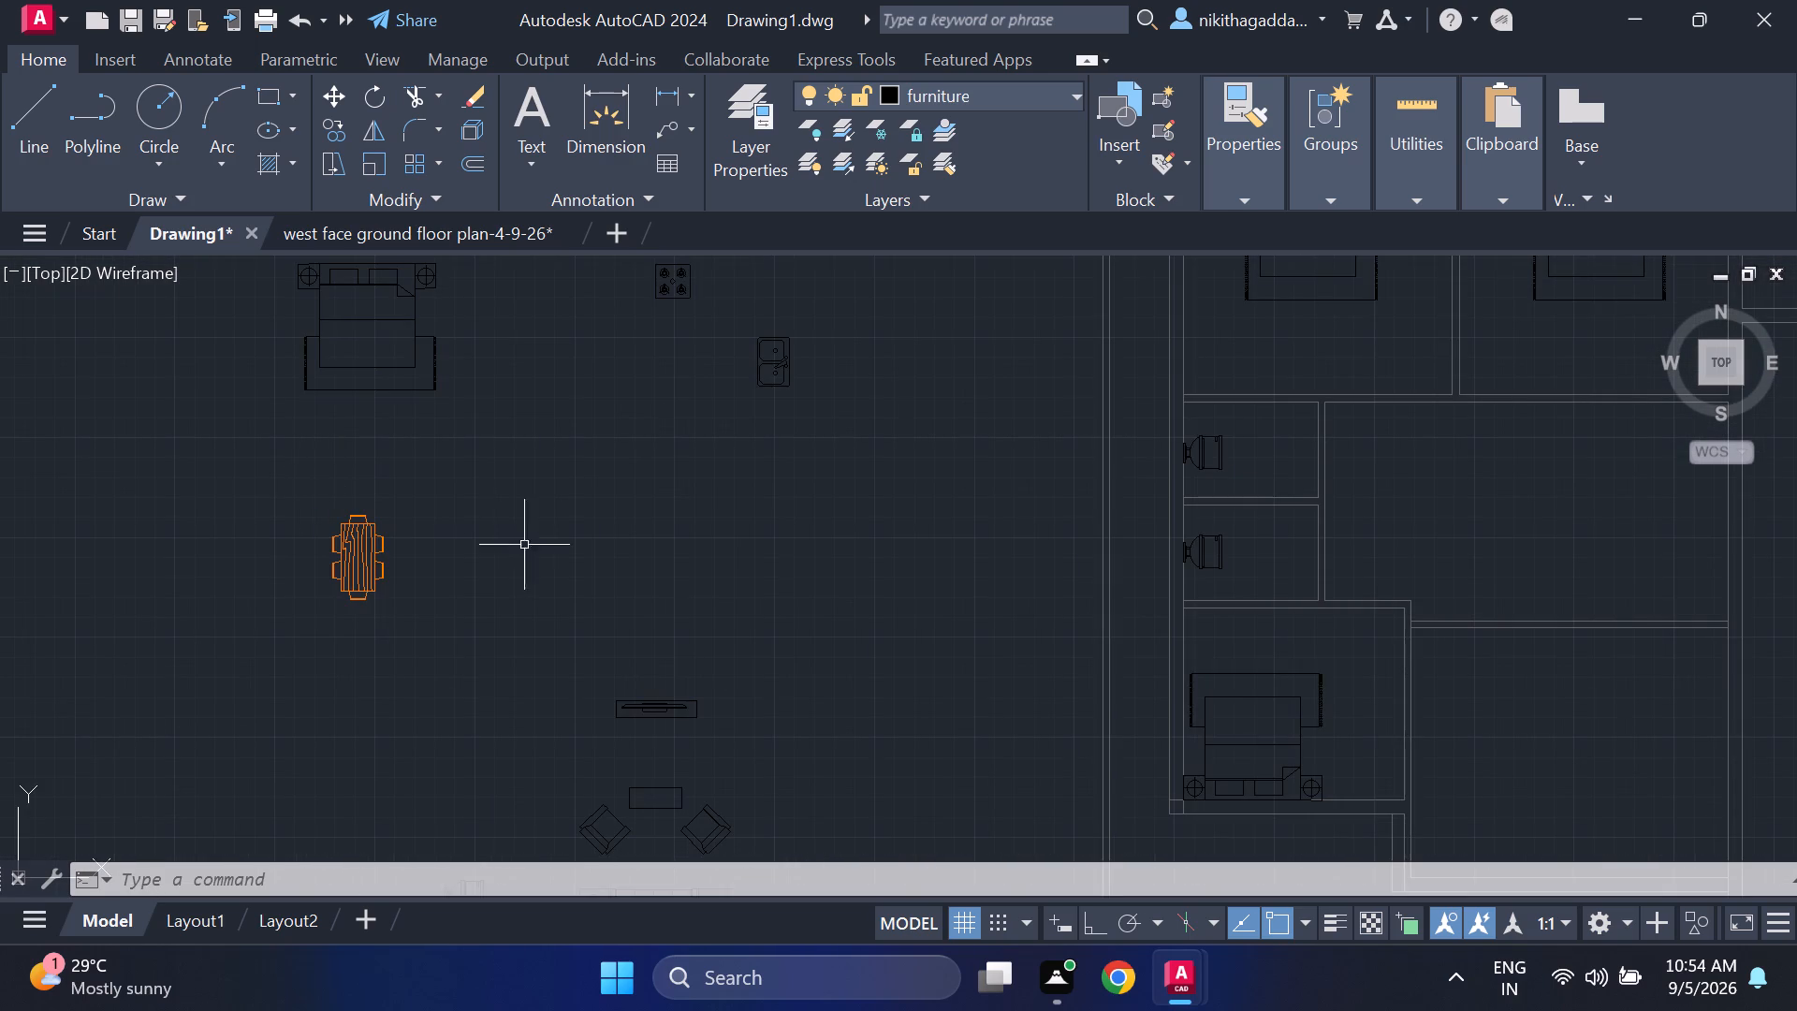
scroll(337, 571, up, 3)
scroll(494, 527, down, 2)
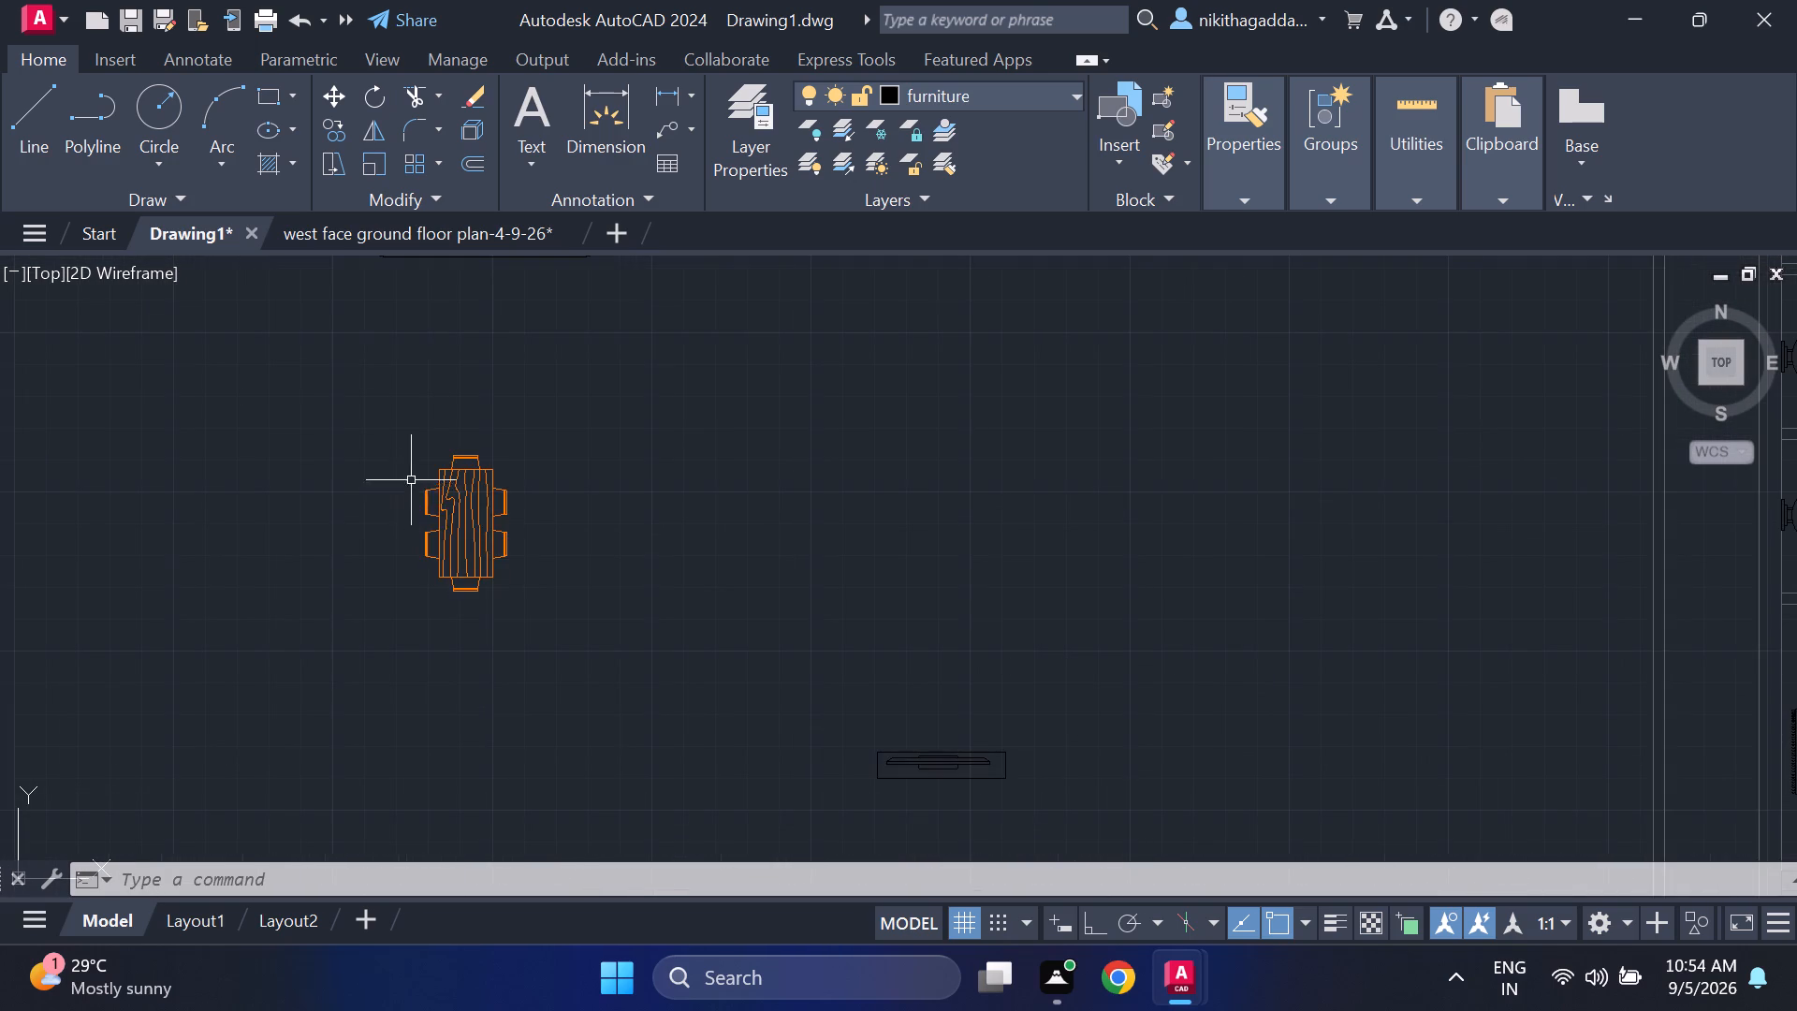
scroll(411, 480, down, 4)
scroll(400, 476, up, 4)
scroll(420, 452, down, 3)
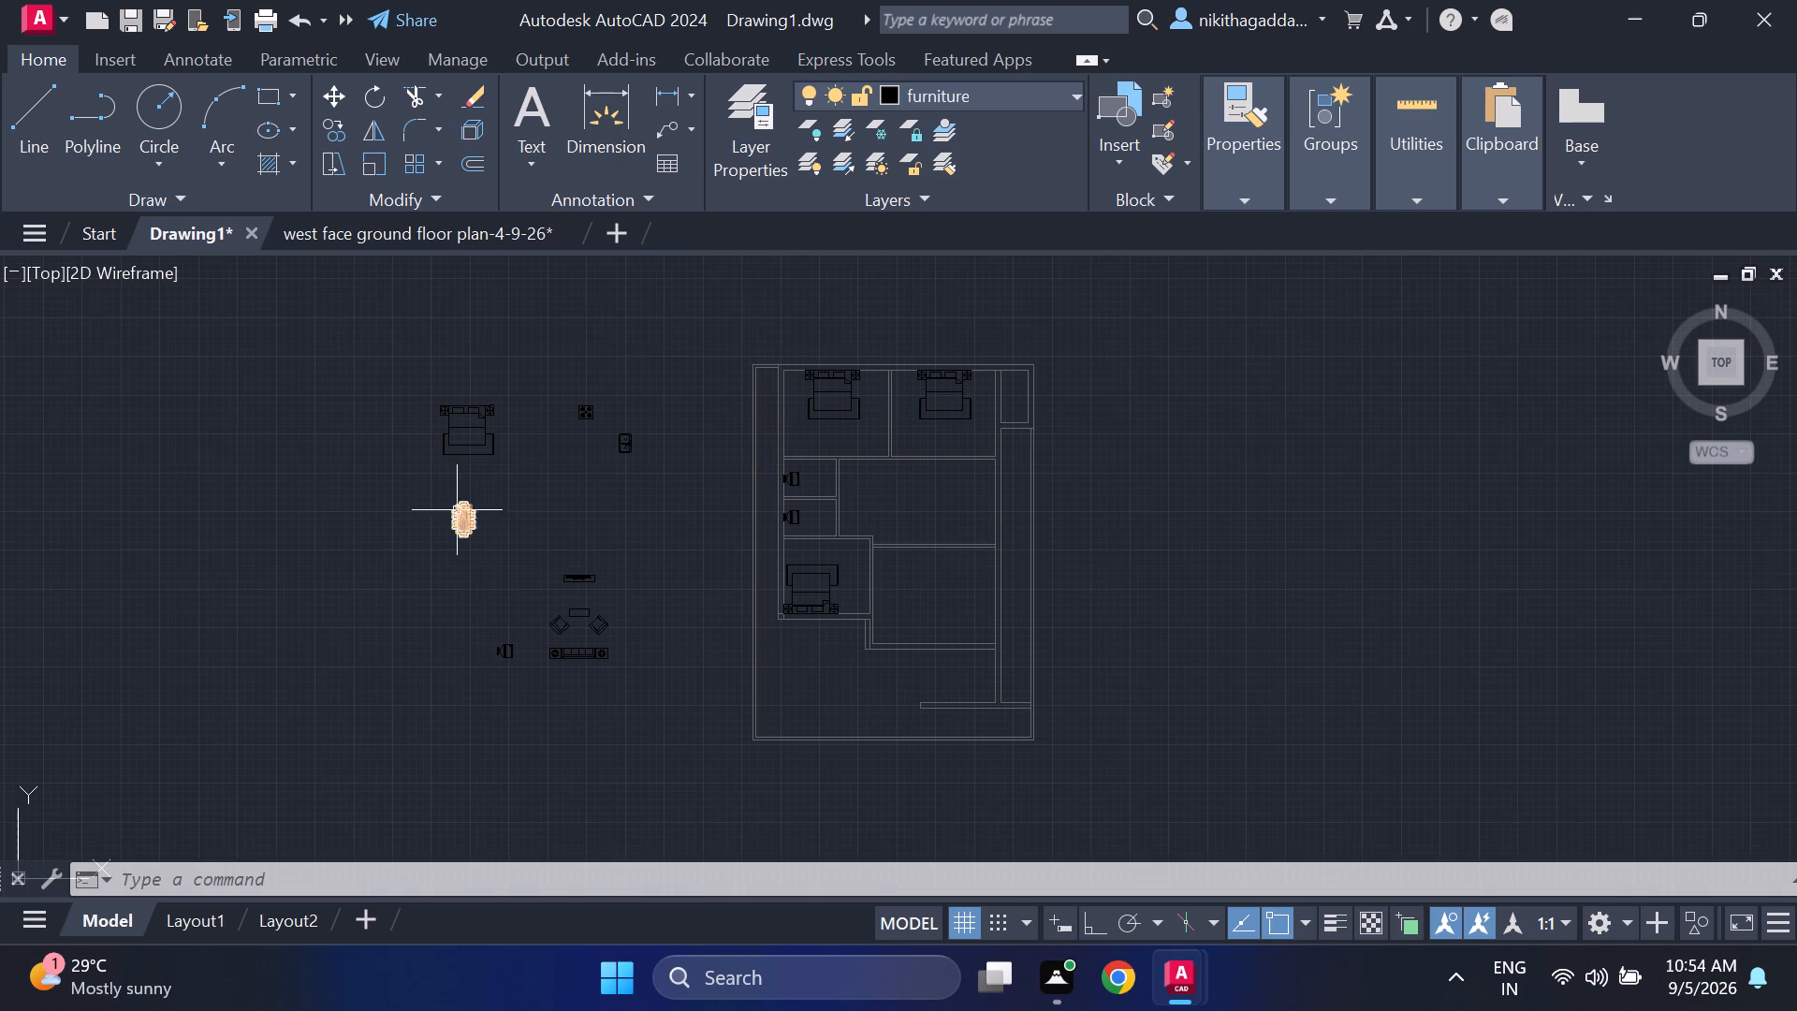
scroll(469, 434, up, 4)
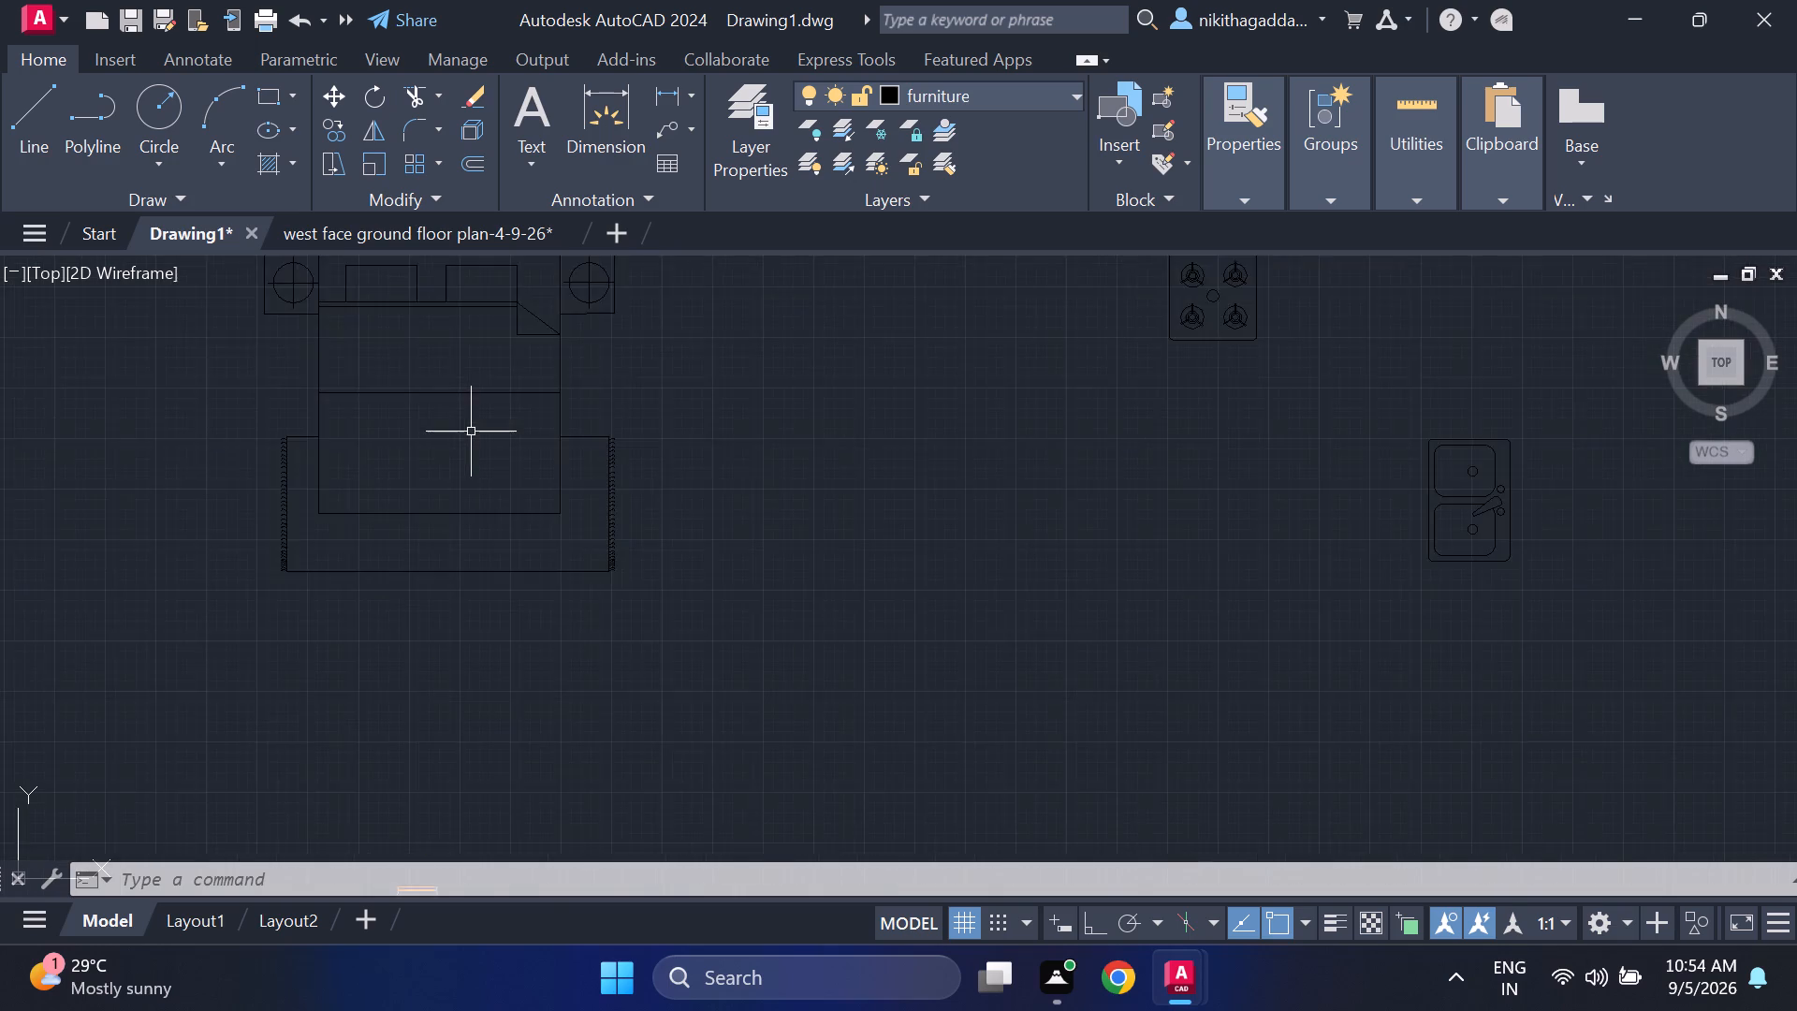
scroll(471, 432, down, 4)
scroll(588, 651, up, 3)
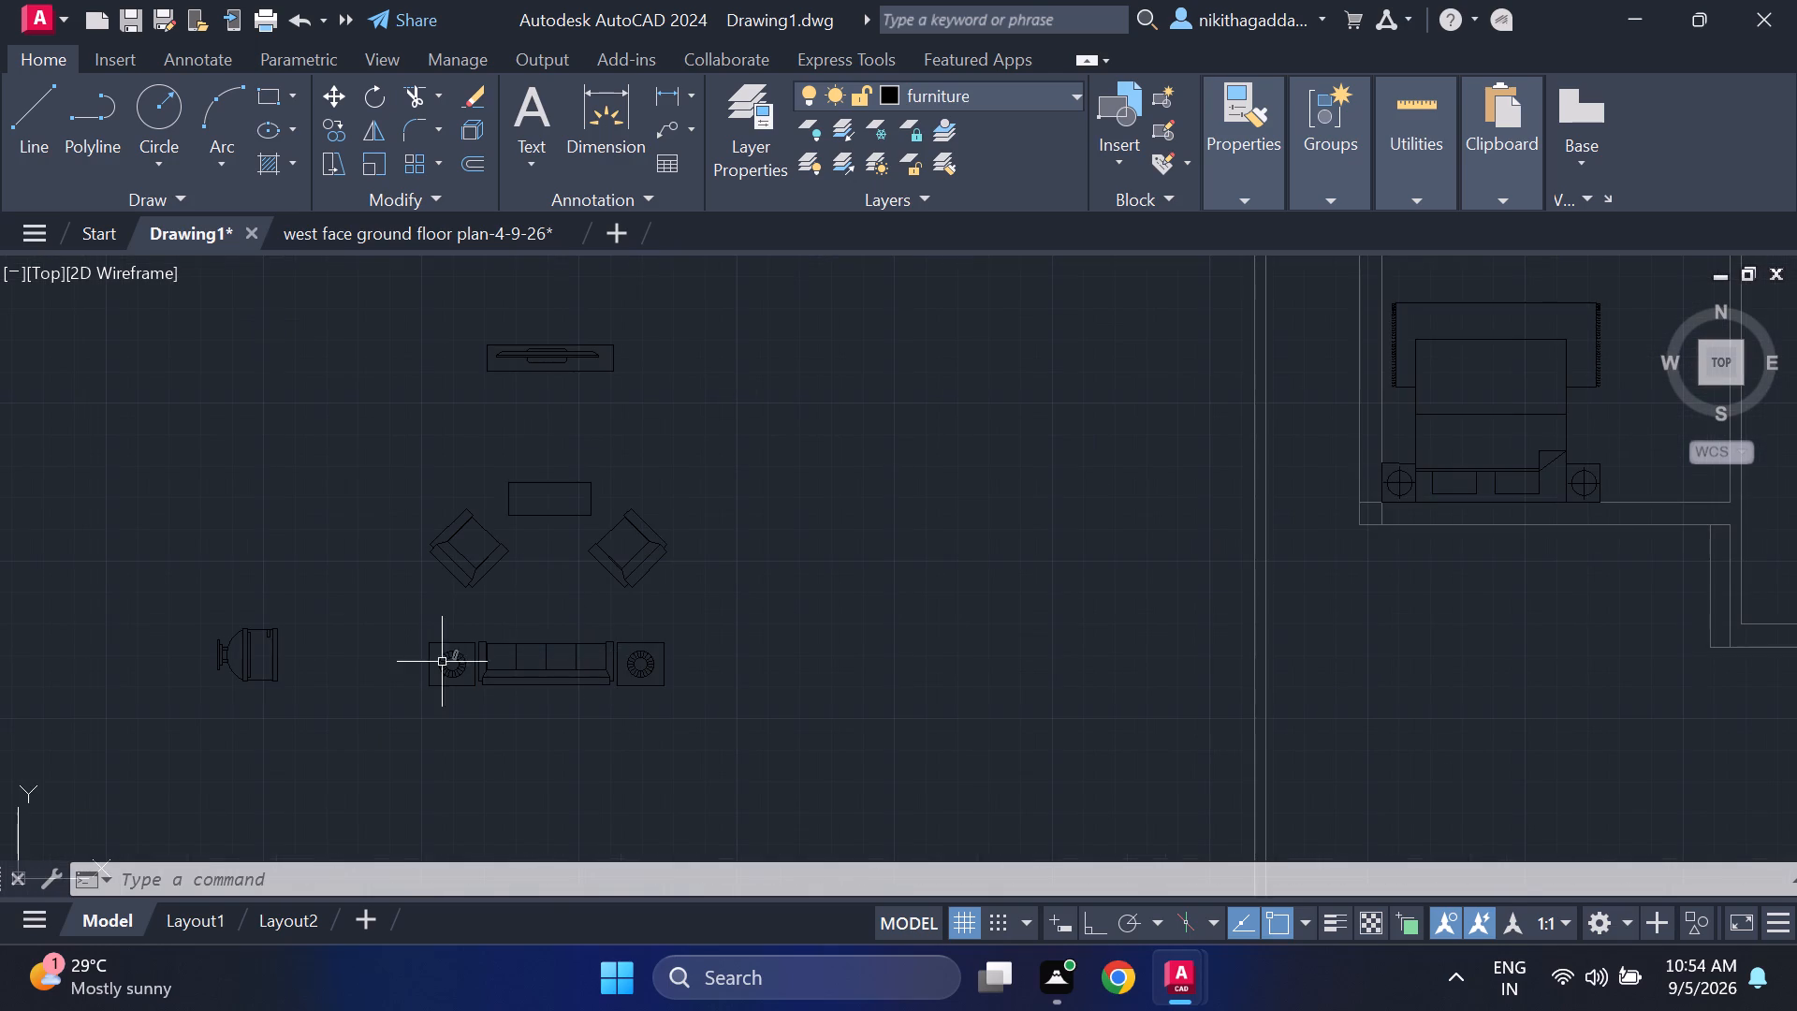
scroll(384, 667, up, 2)
scroll(454, 637, up, 1)
scroll(454, 637, down, 4)
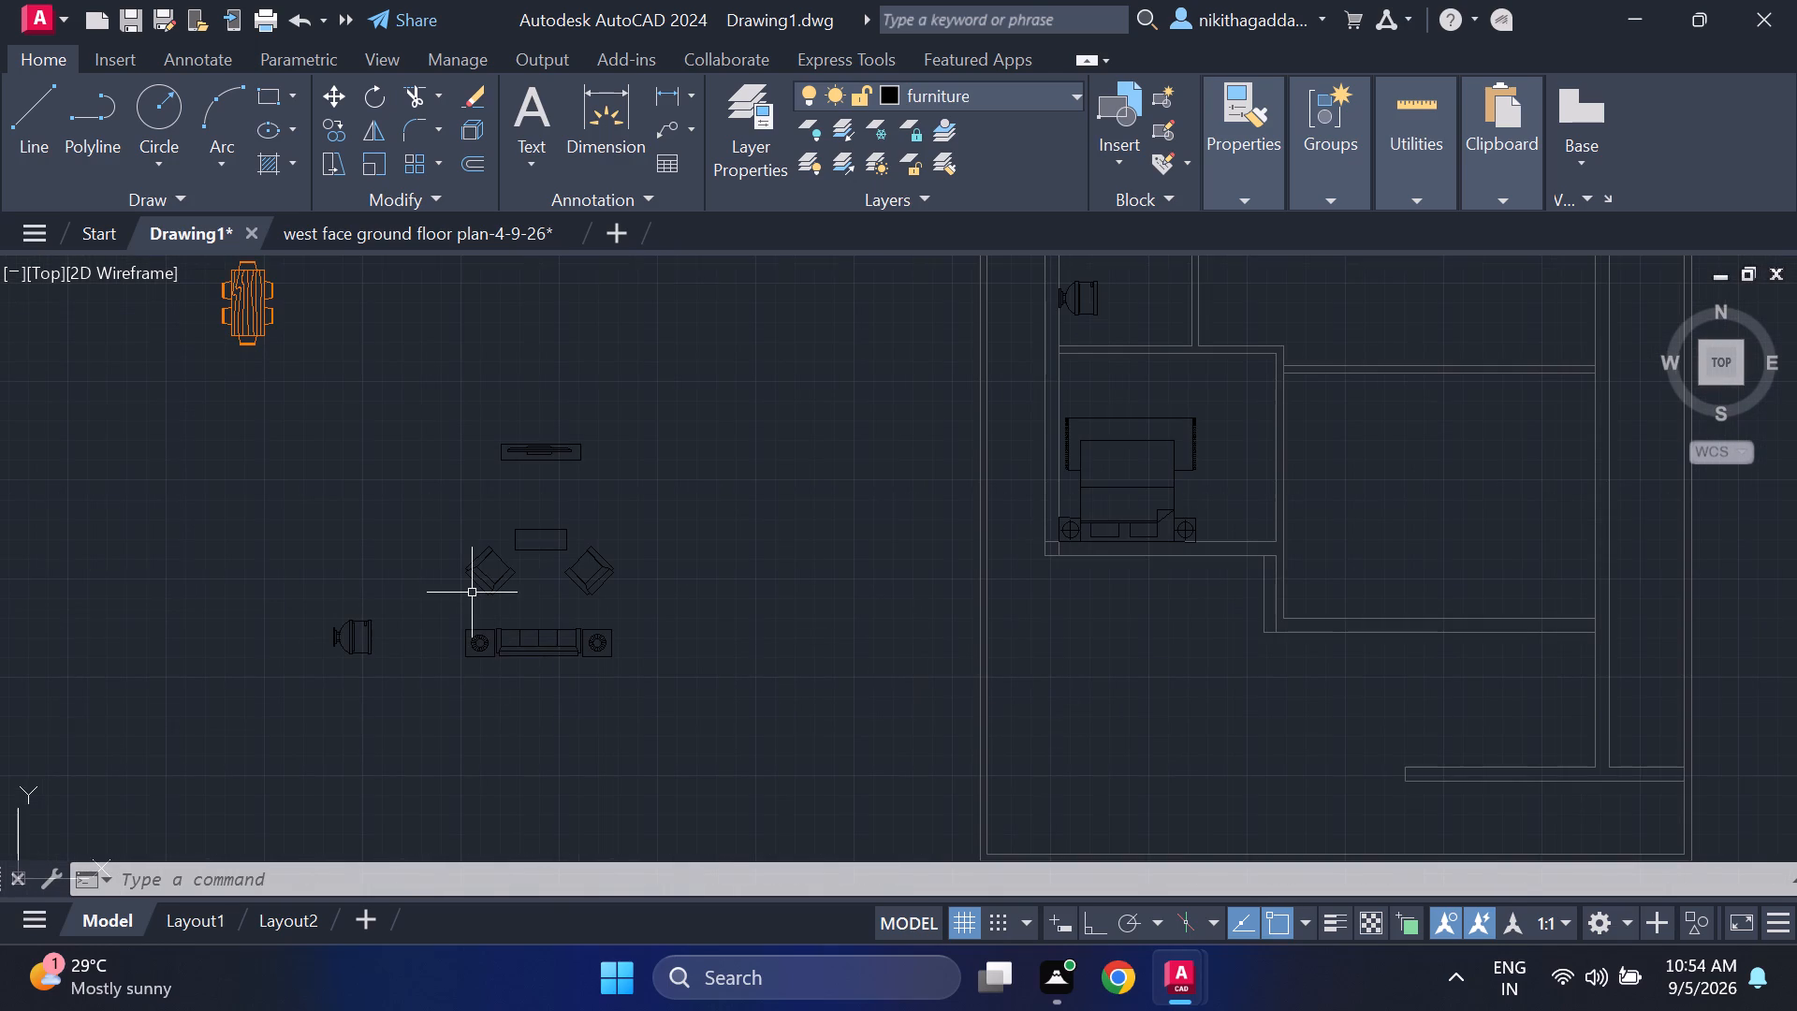
scroll(471, 593, down, 2)
middle_drag(402, 577, 499, 658)
scroll(409, 582, down, 1)
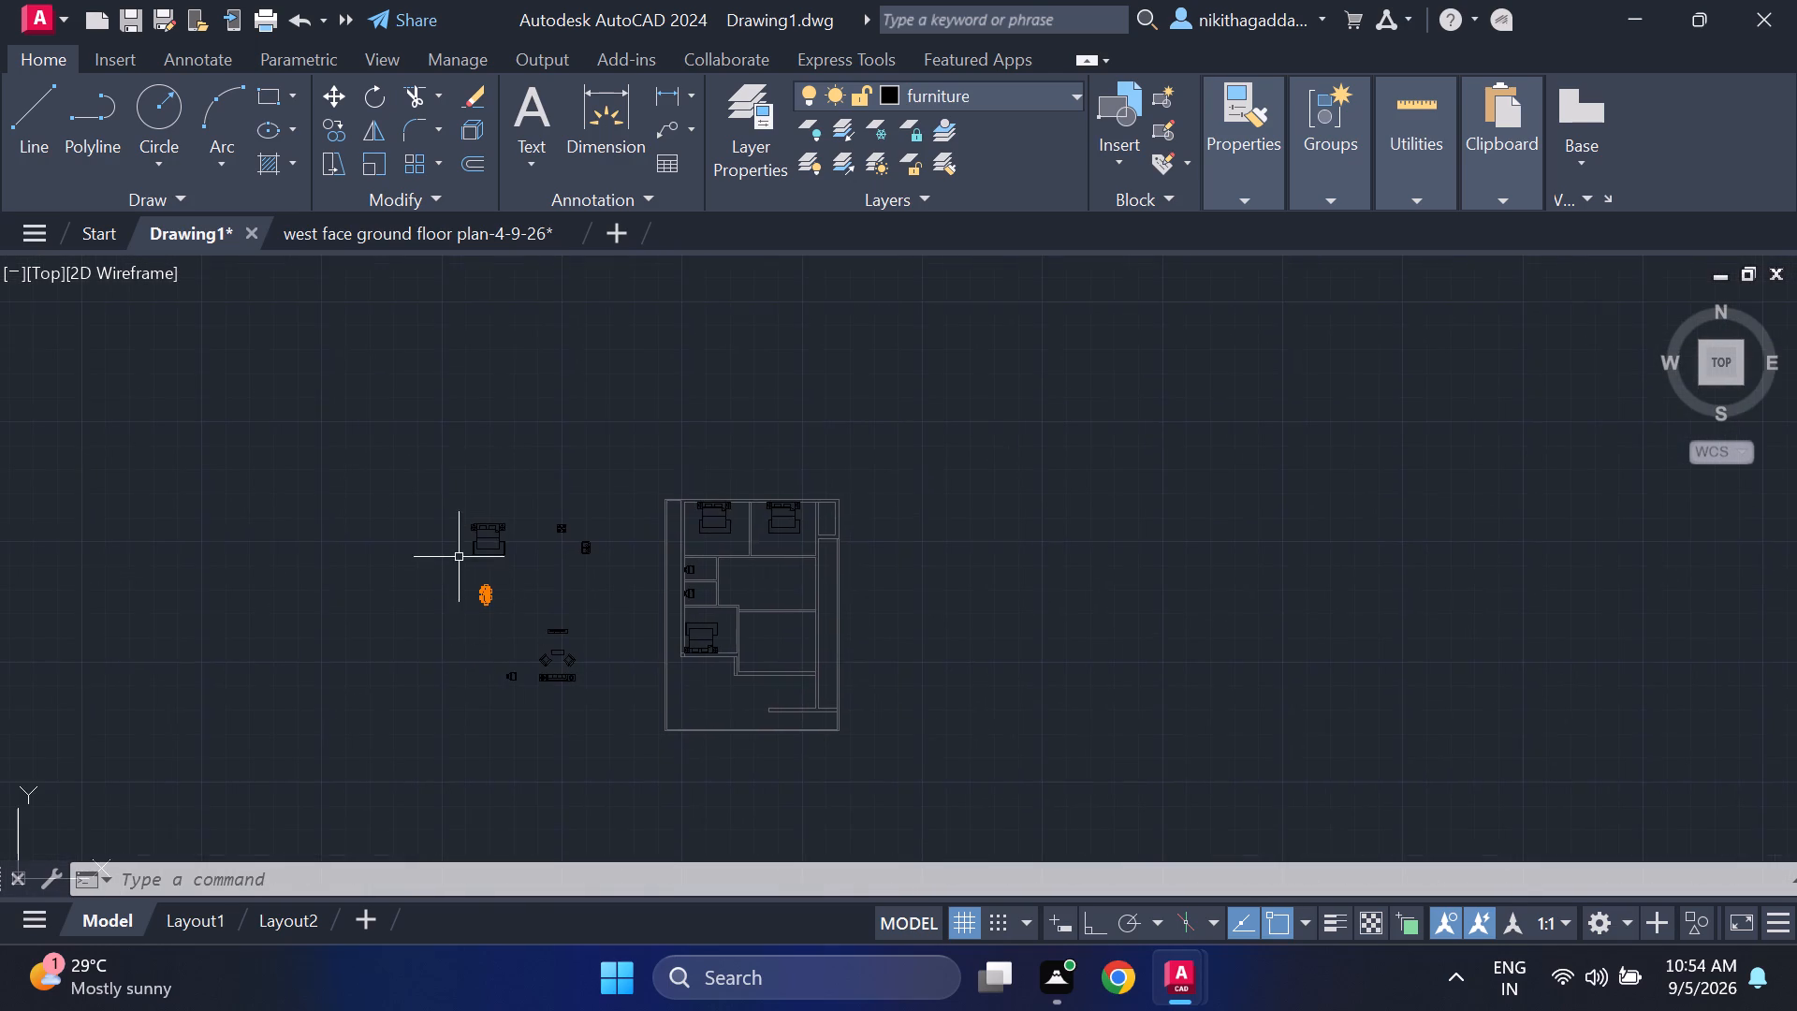
scroll(460, 544, up, 3)
scroll(640, 477, up, 4)
scroll(640, 477, down, 2)
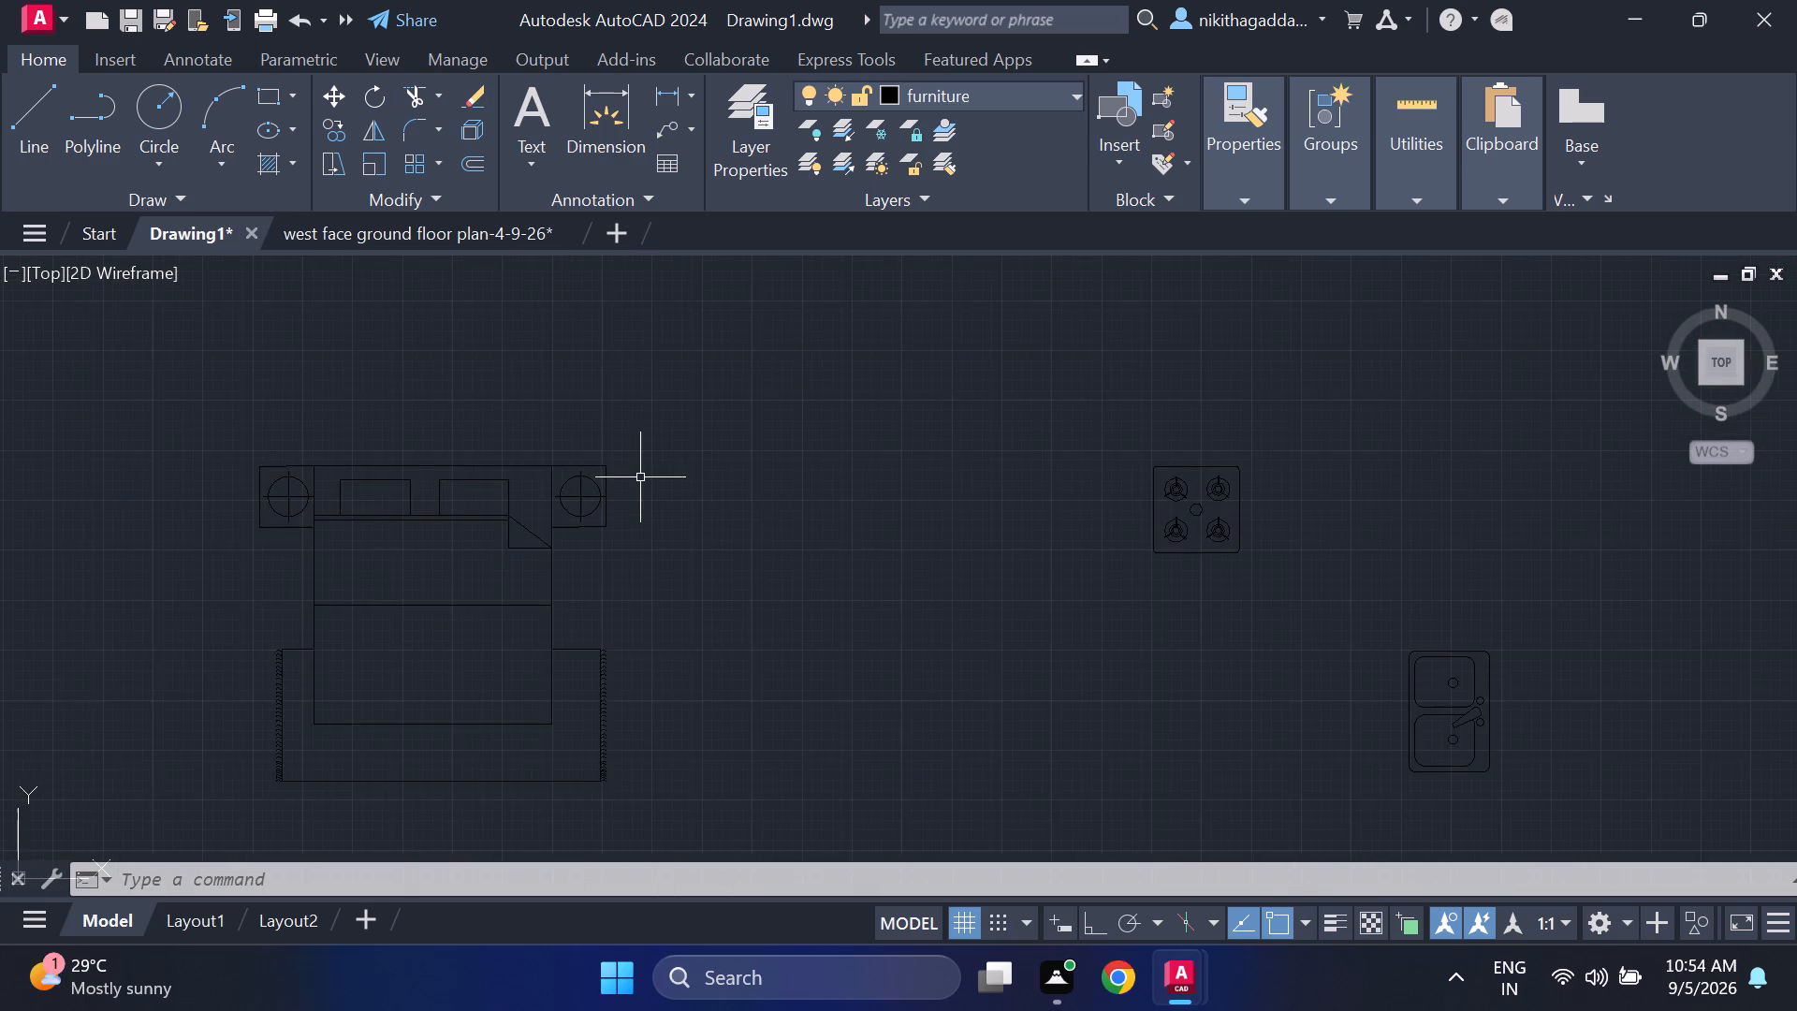
scroll(614, 487, down, 3)
middle_drag(728, 739, 709, 599)
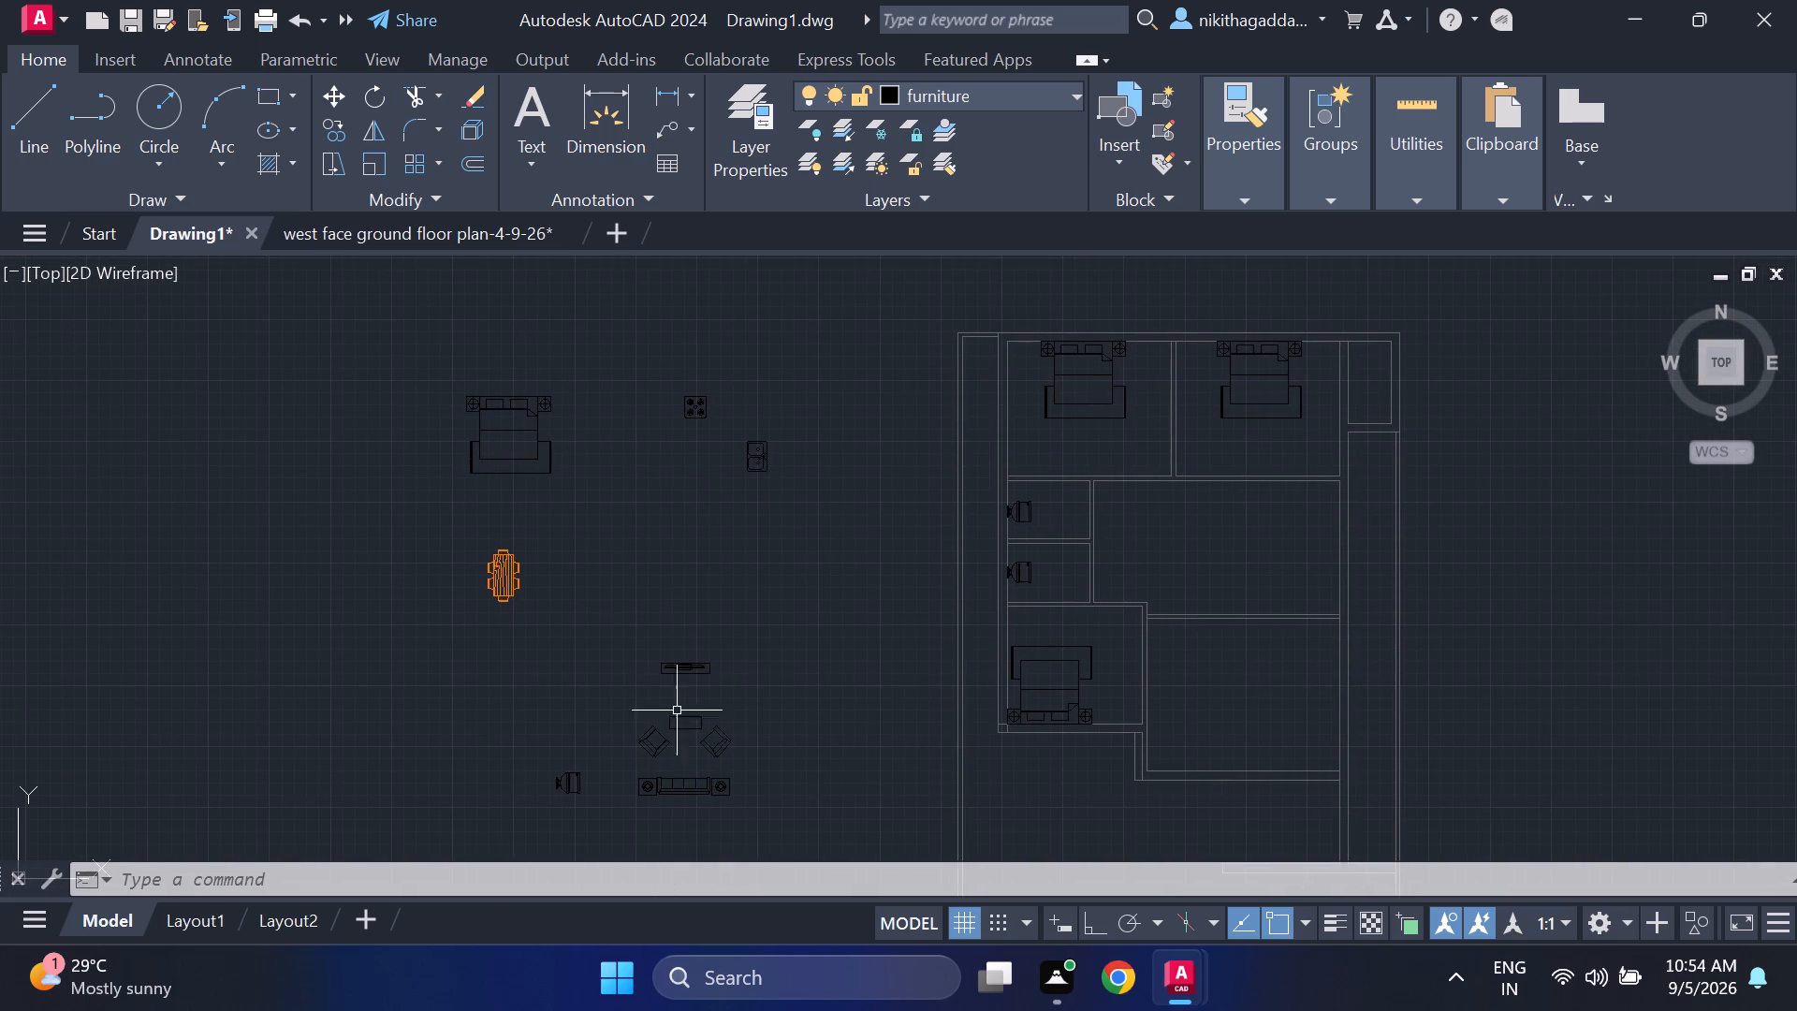
middle_drag(675, 738, 673, 707)
middle_drag(661, 661, 650, 619)
scroll(665, 700, up, 2)
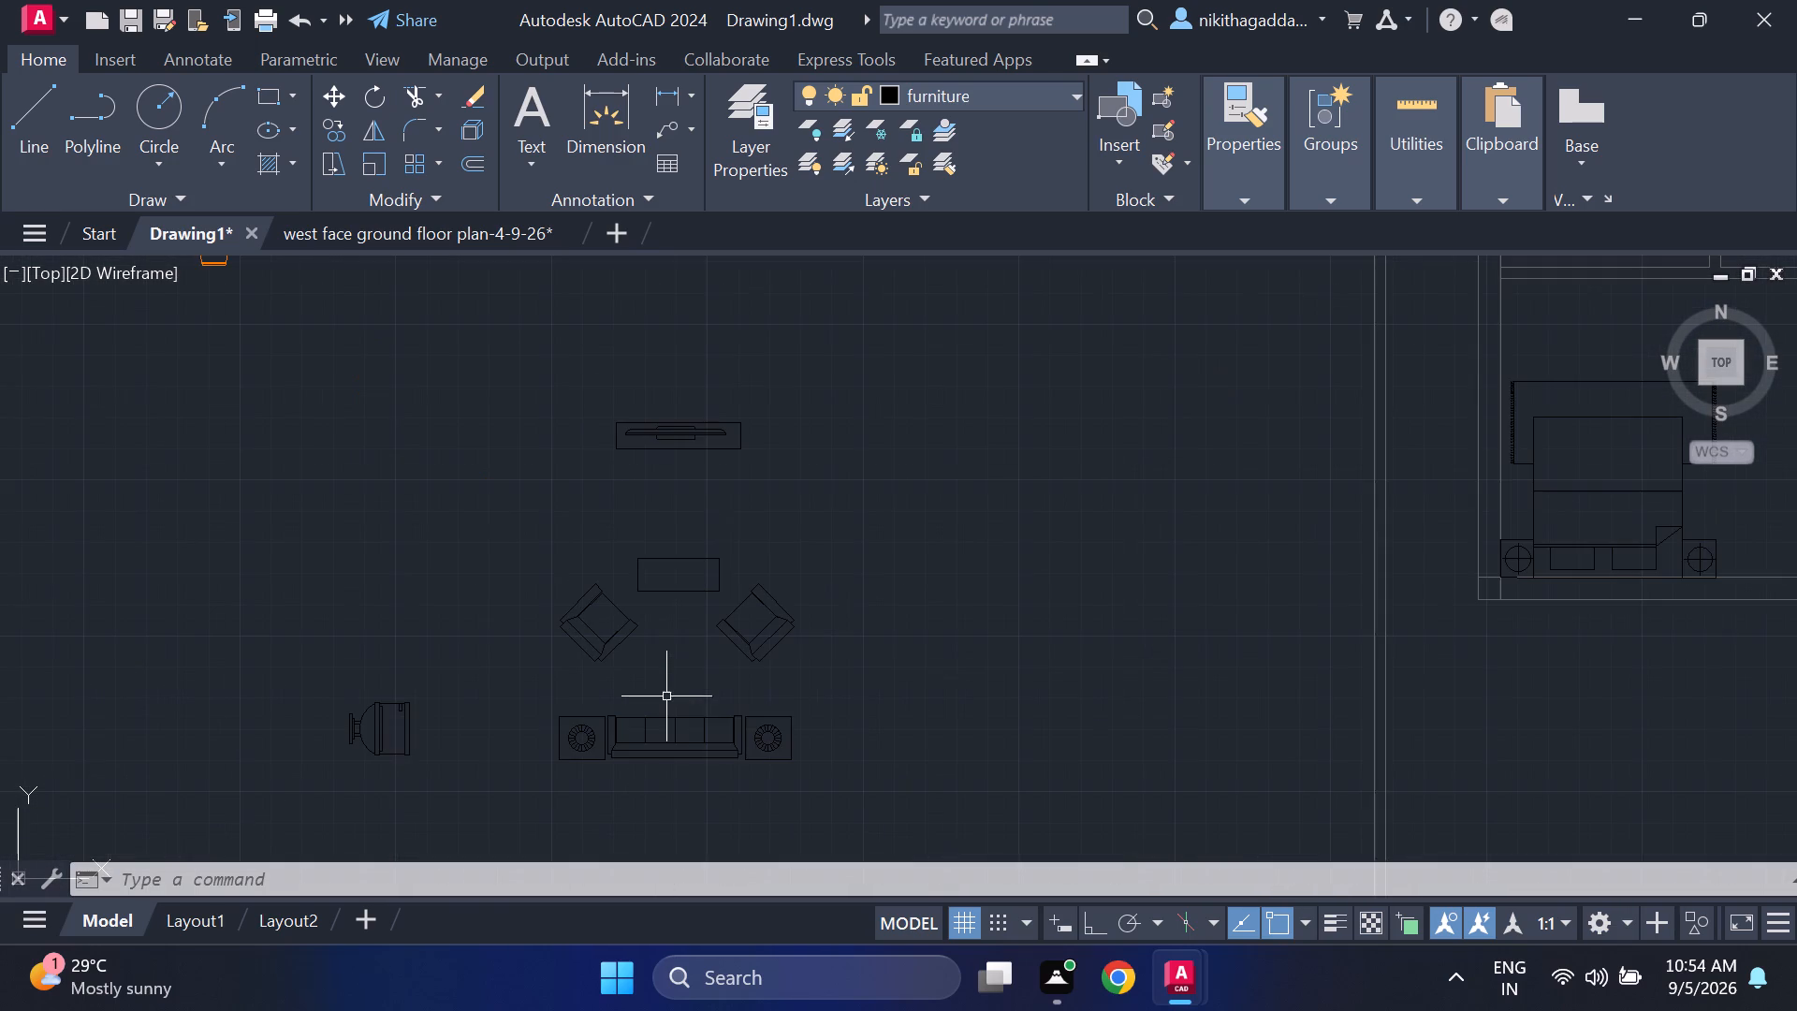
scroll(686, 677, up, 4)
scroll(703, 647, down, 5)
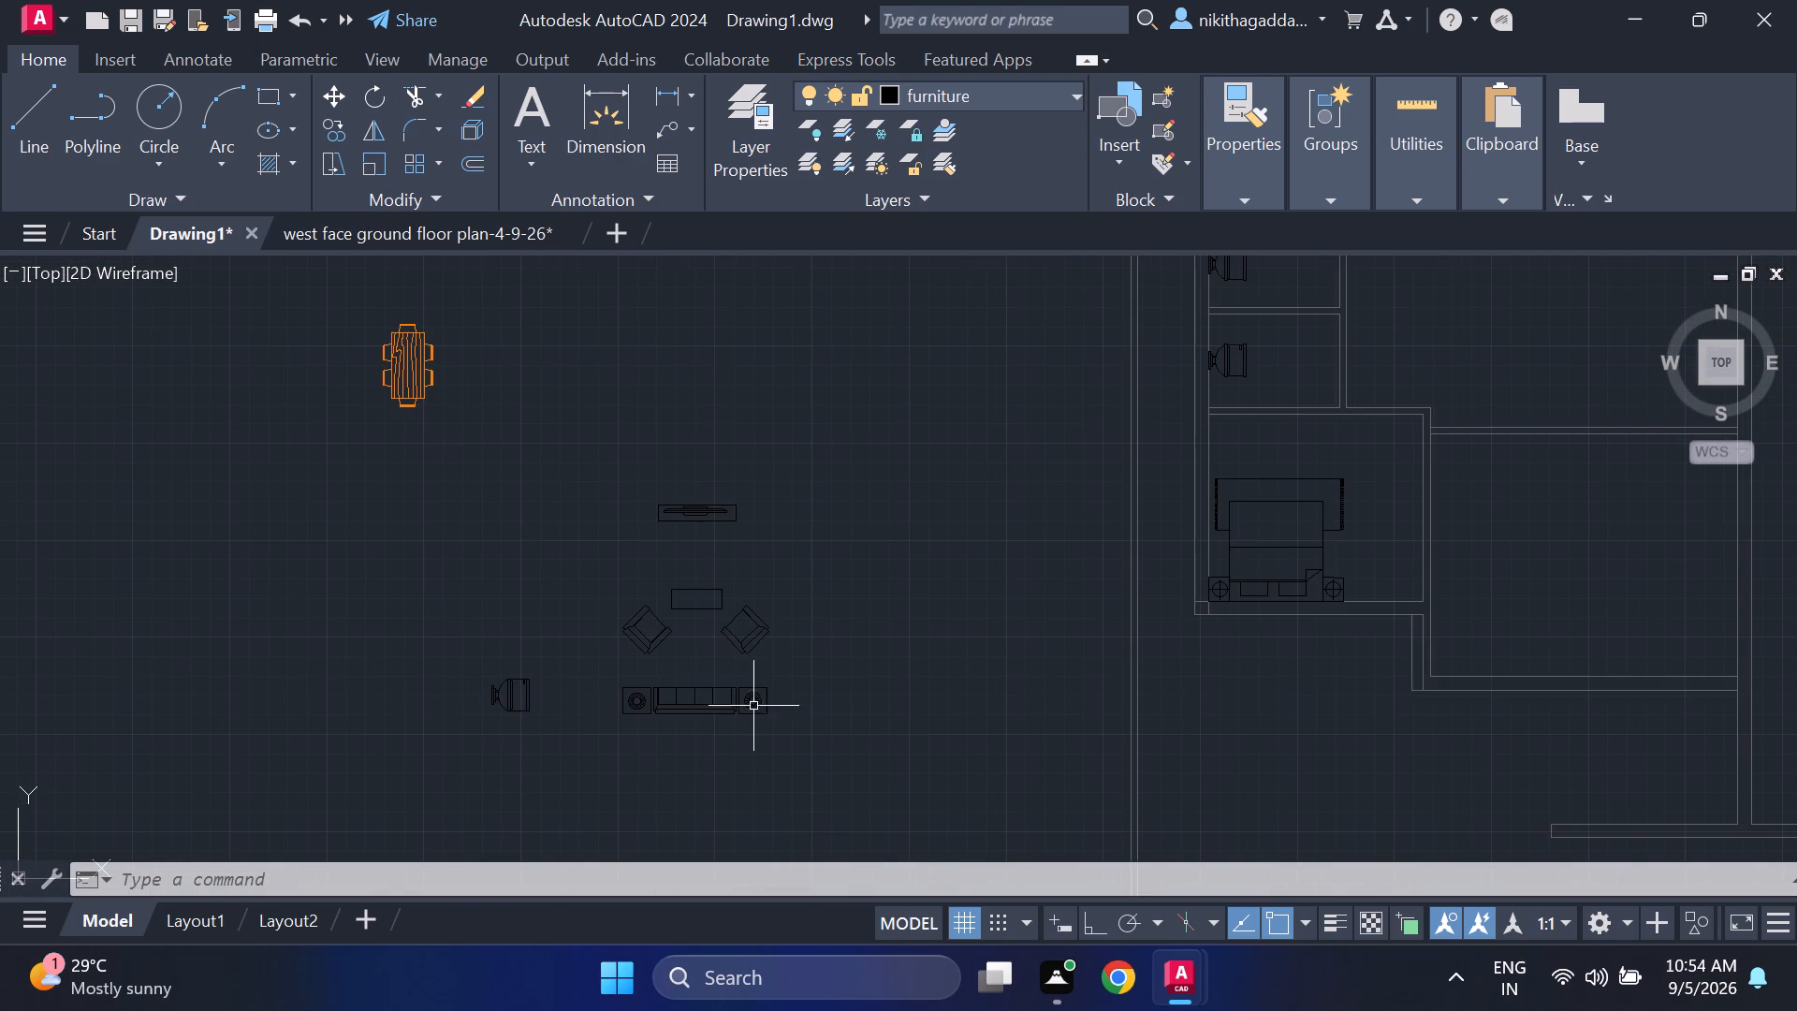
scroll(721, 727, down, 4)
scroll(715, 722, up, 2)
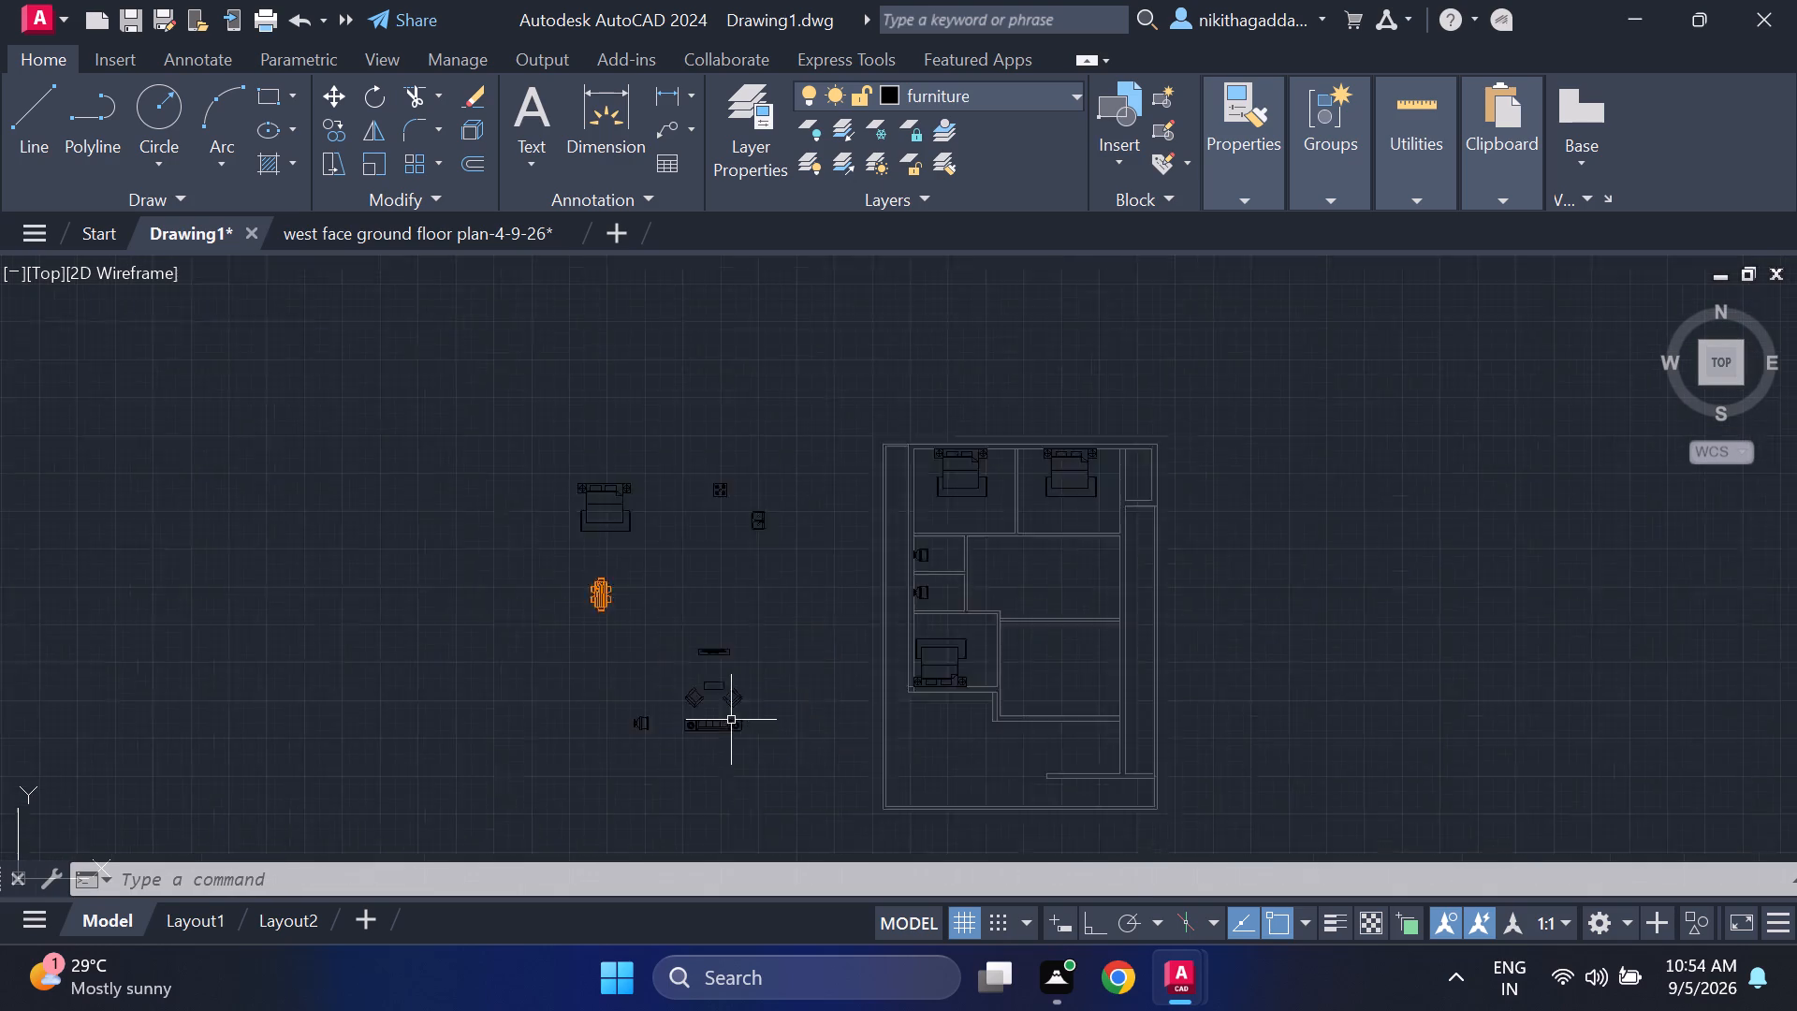
scroll(734, 720, up, 3)
scroll(620, 672, up, 2)
scroll(621, 671, down, 2)
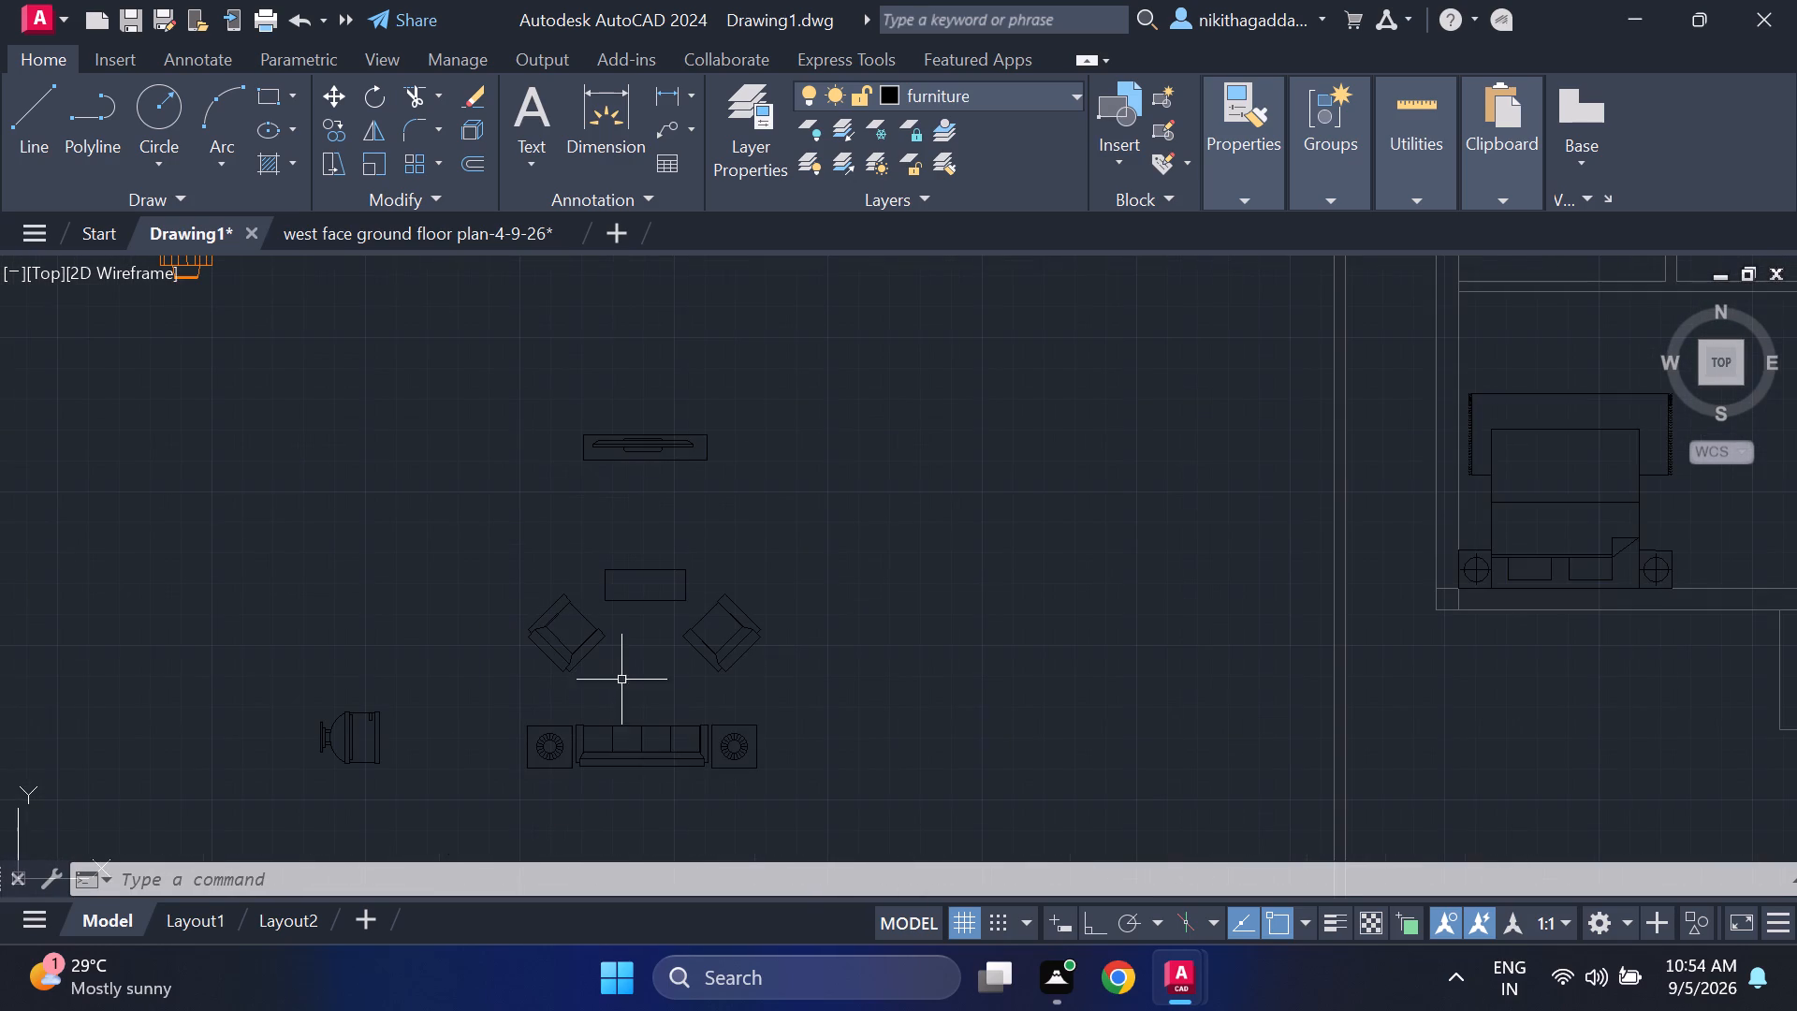
middle_drag(644, 663, 644, 662)
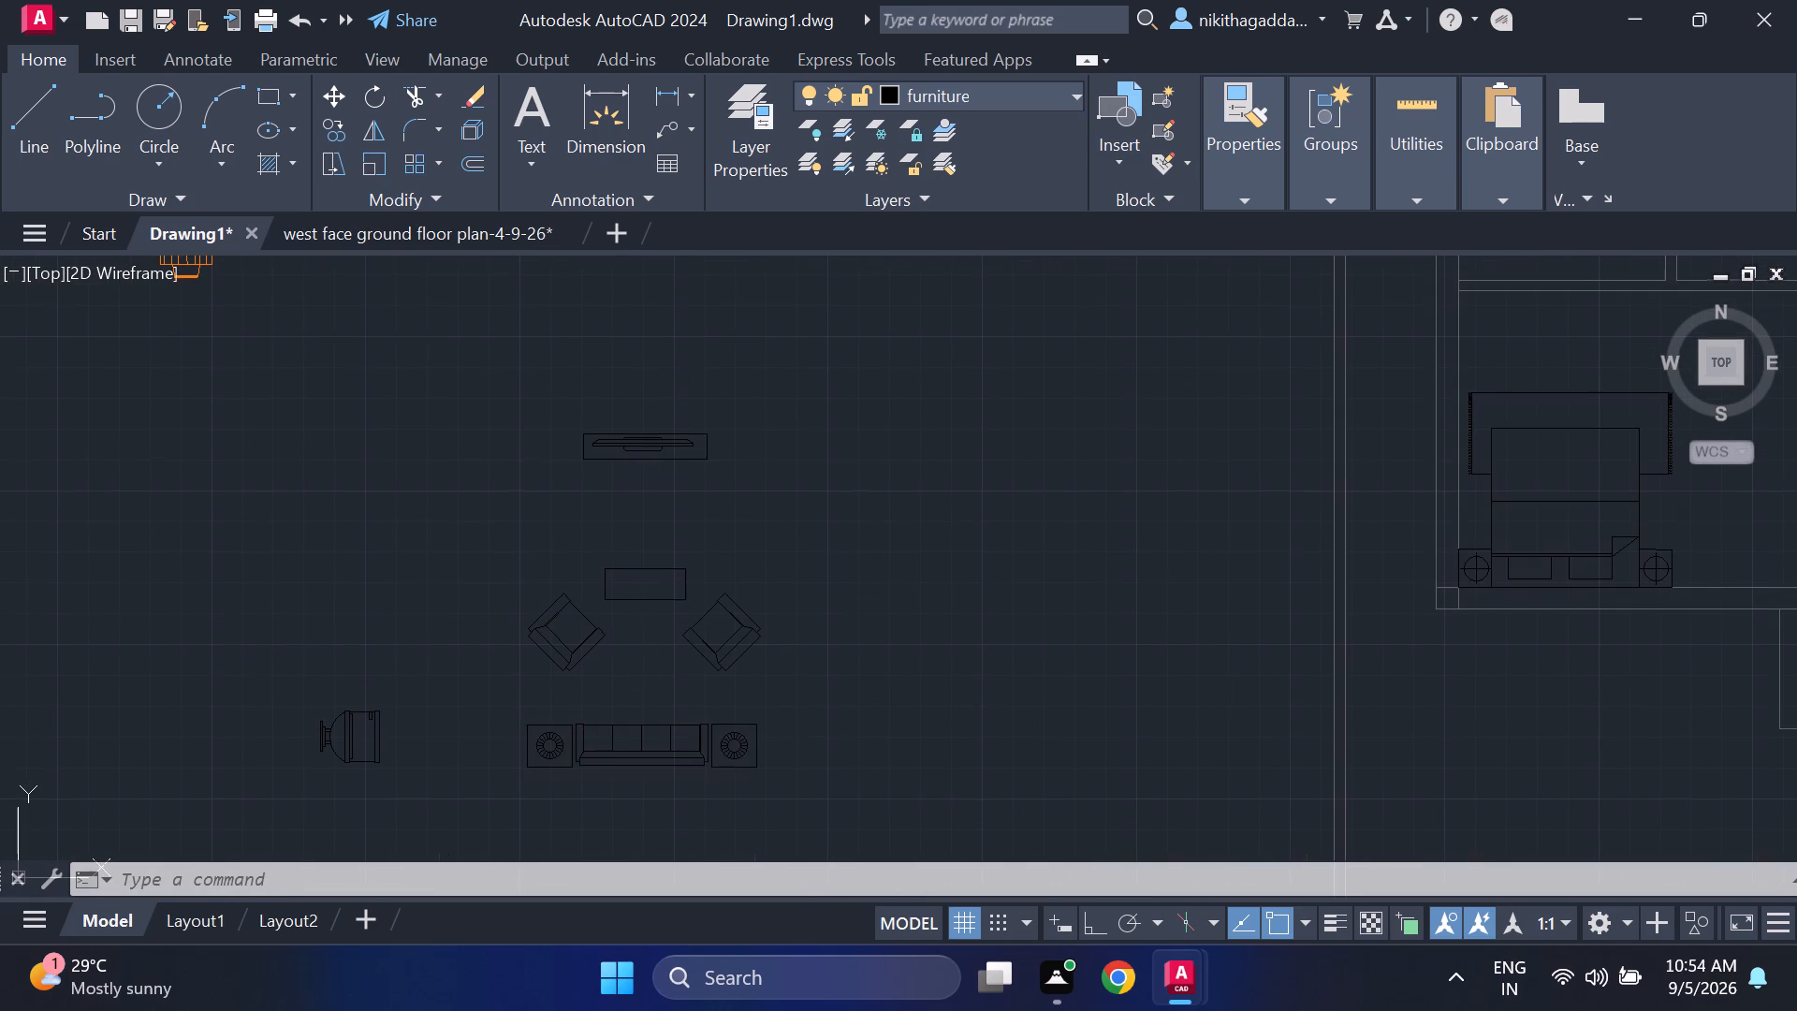
middle_drag(644, 662, 724, 535)
scroll(651, 557, up, 1)
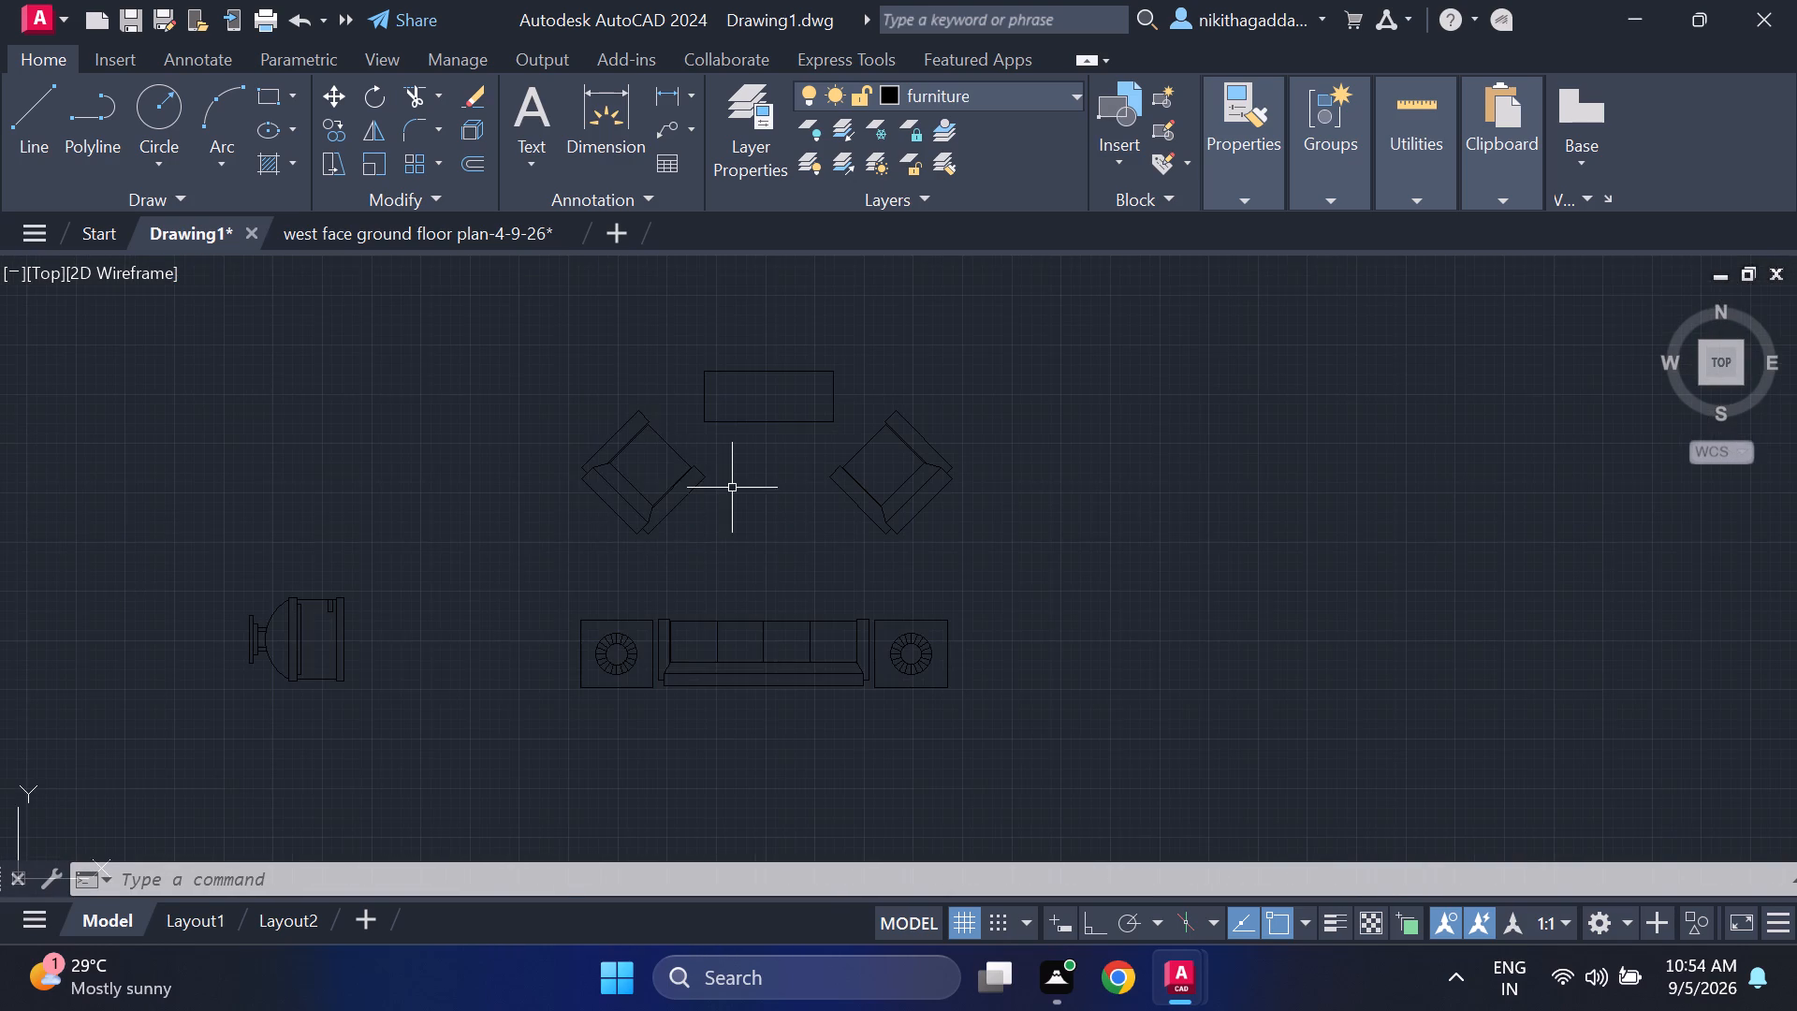
scroll(738, 494, down, 4)
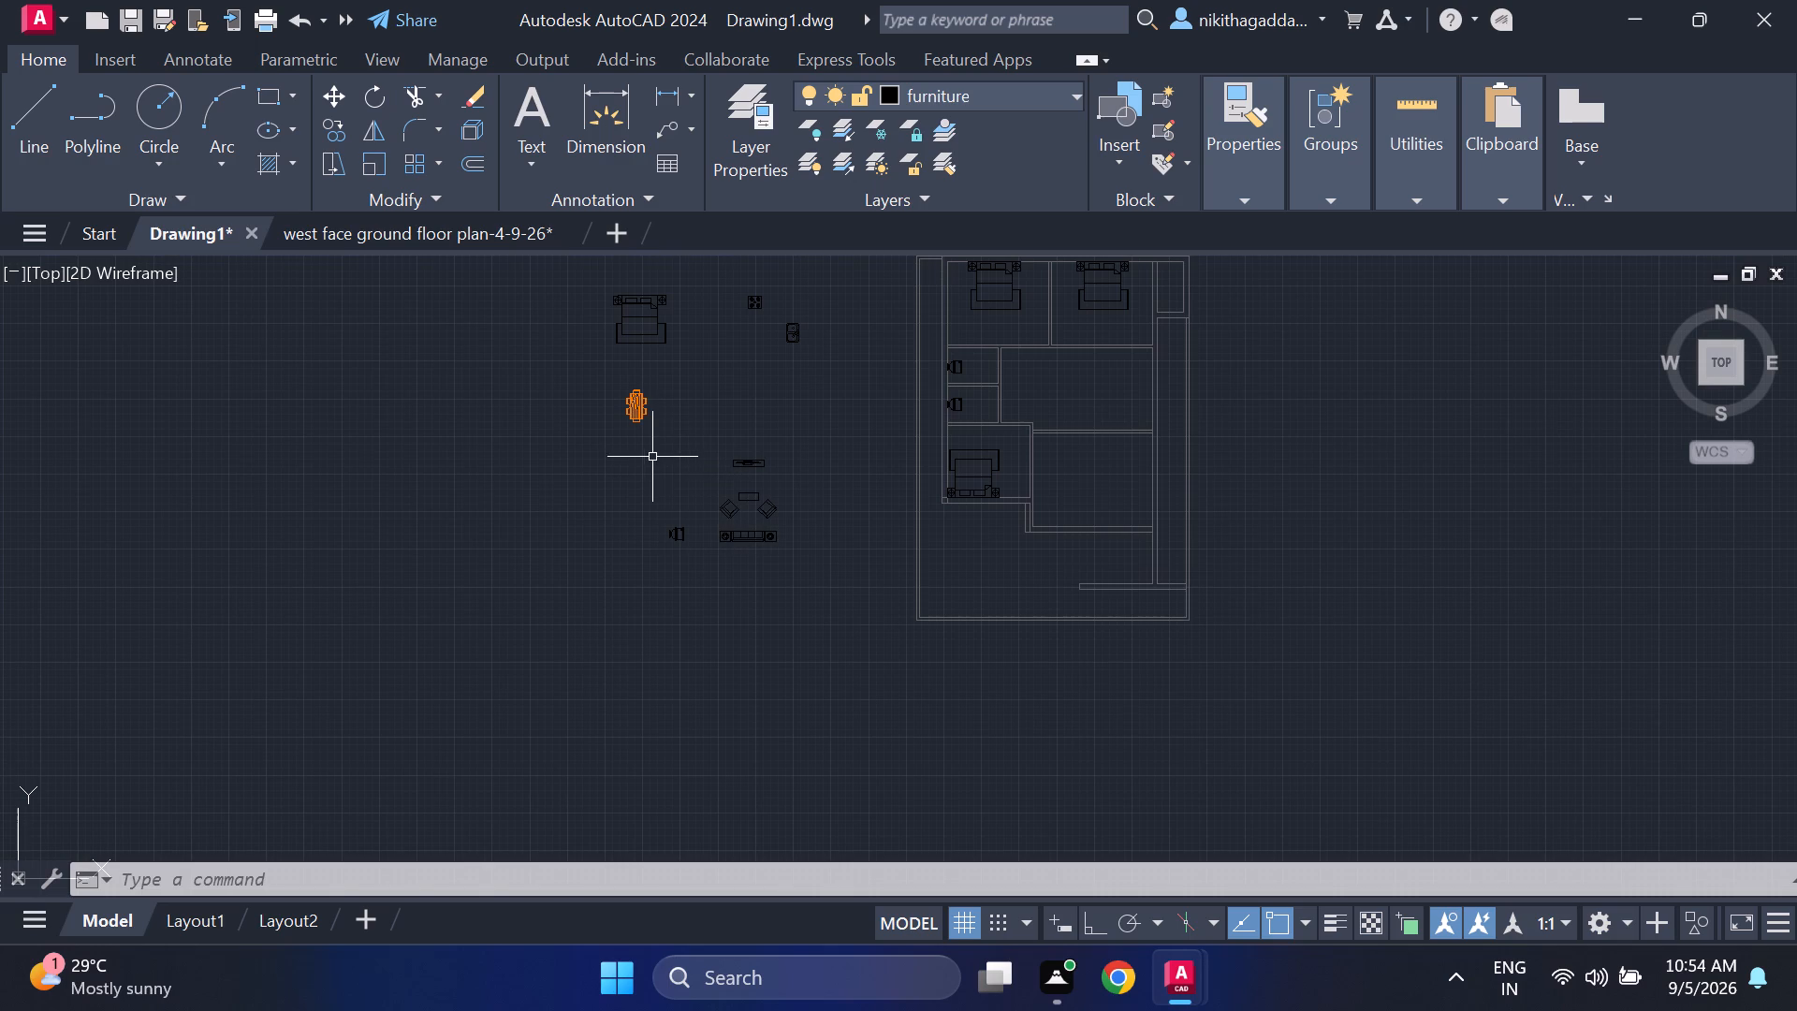
middle_click(685, 478)
middle_drag(707, 565, 722, 605)
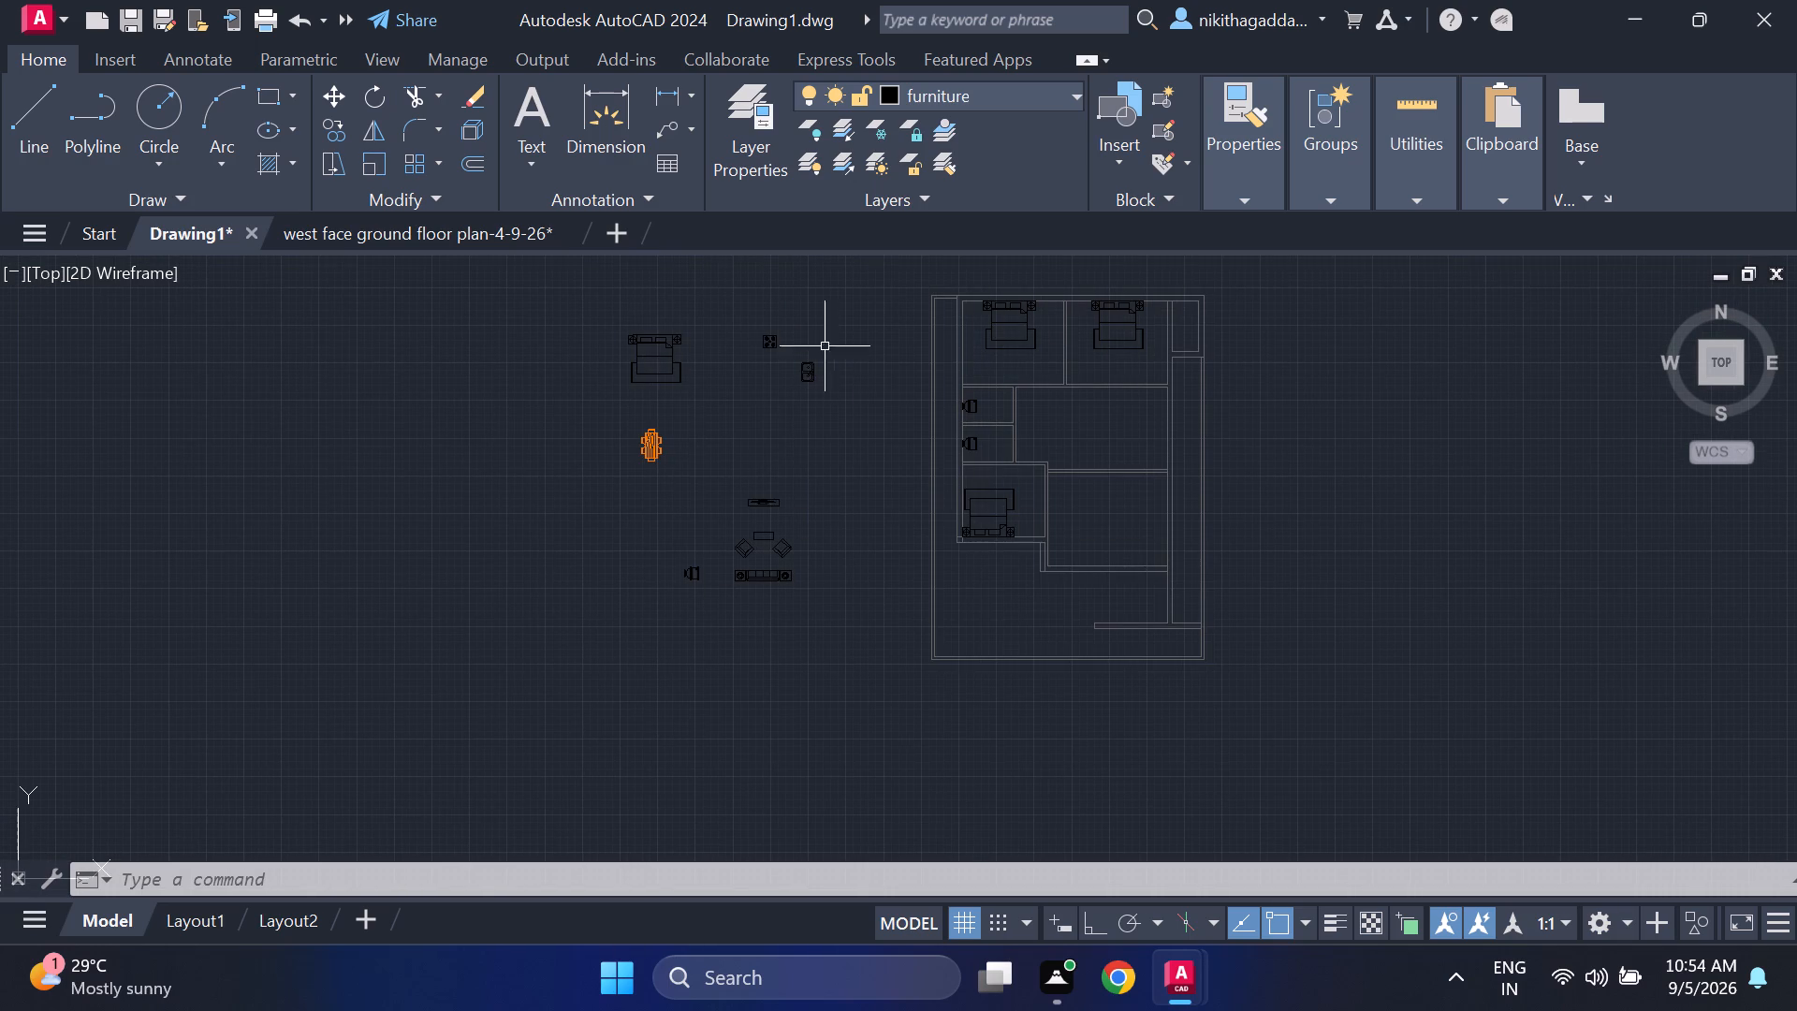
Examine the four-burner stove block among the spare fixtures west of the house plan, including its burners, centre circle and outline.
scroll(765, 329, up, 3)
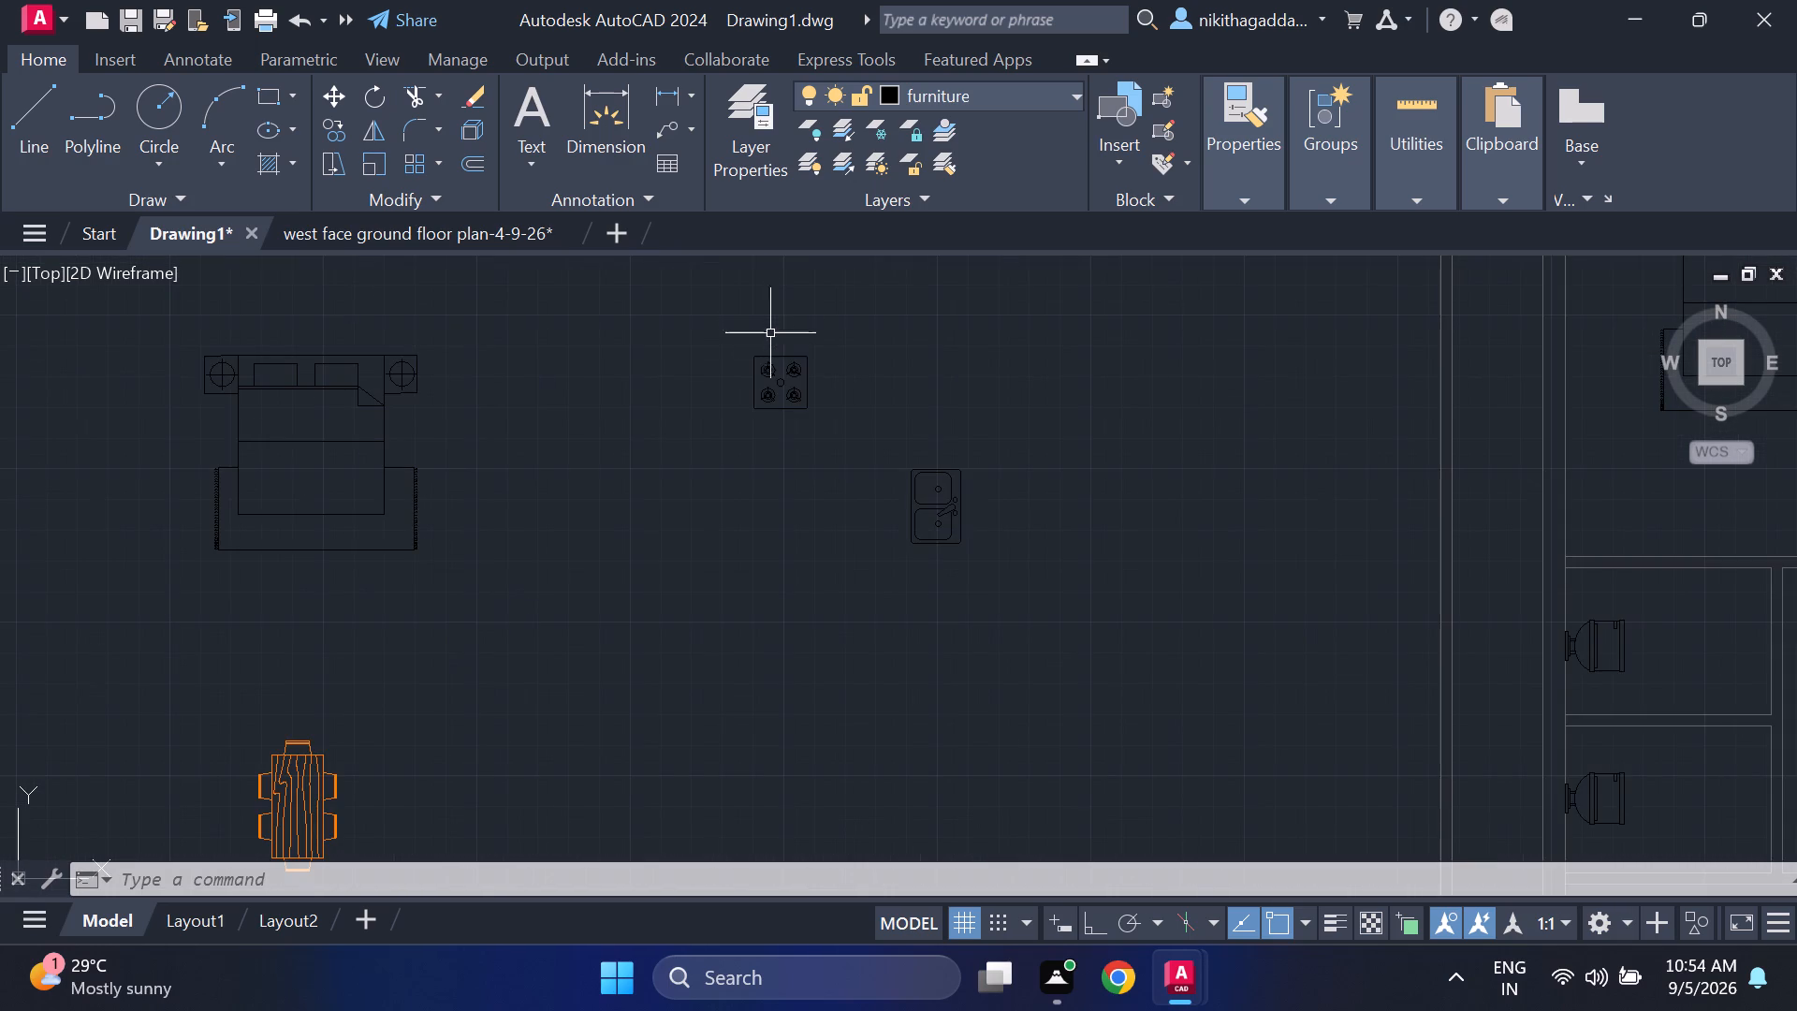
scroll(752, 373, up, 4)
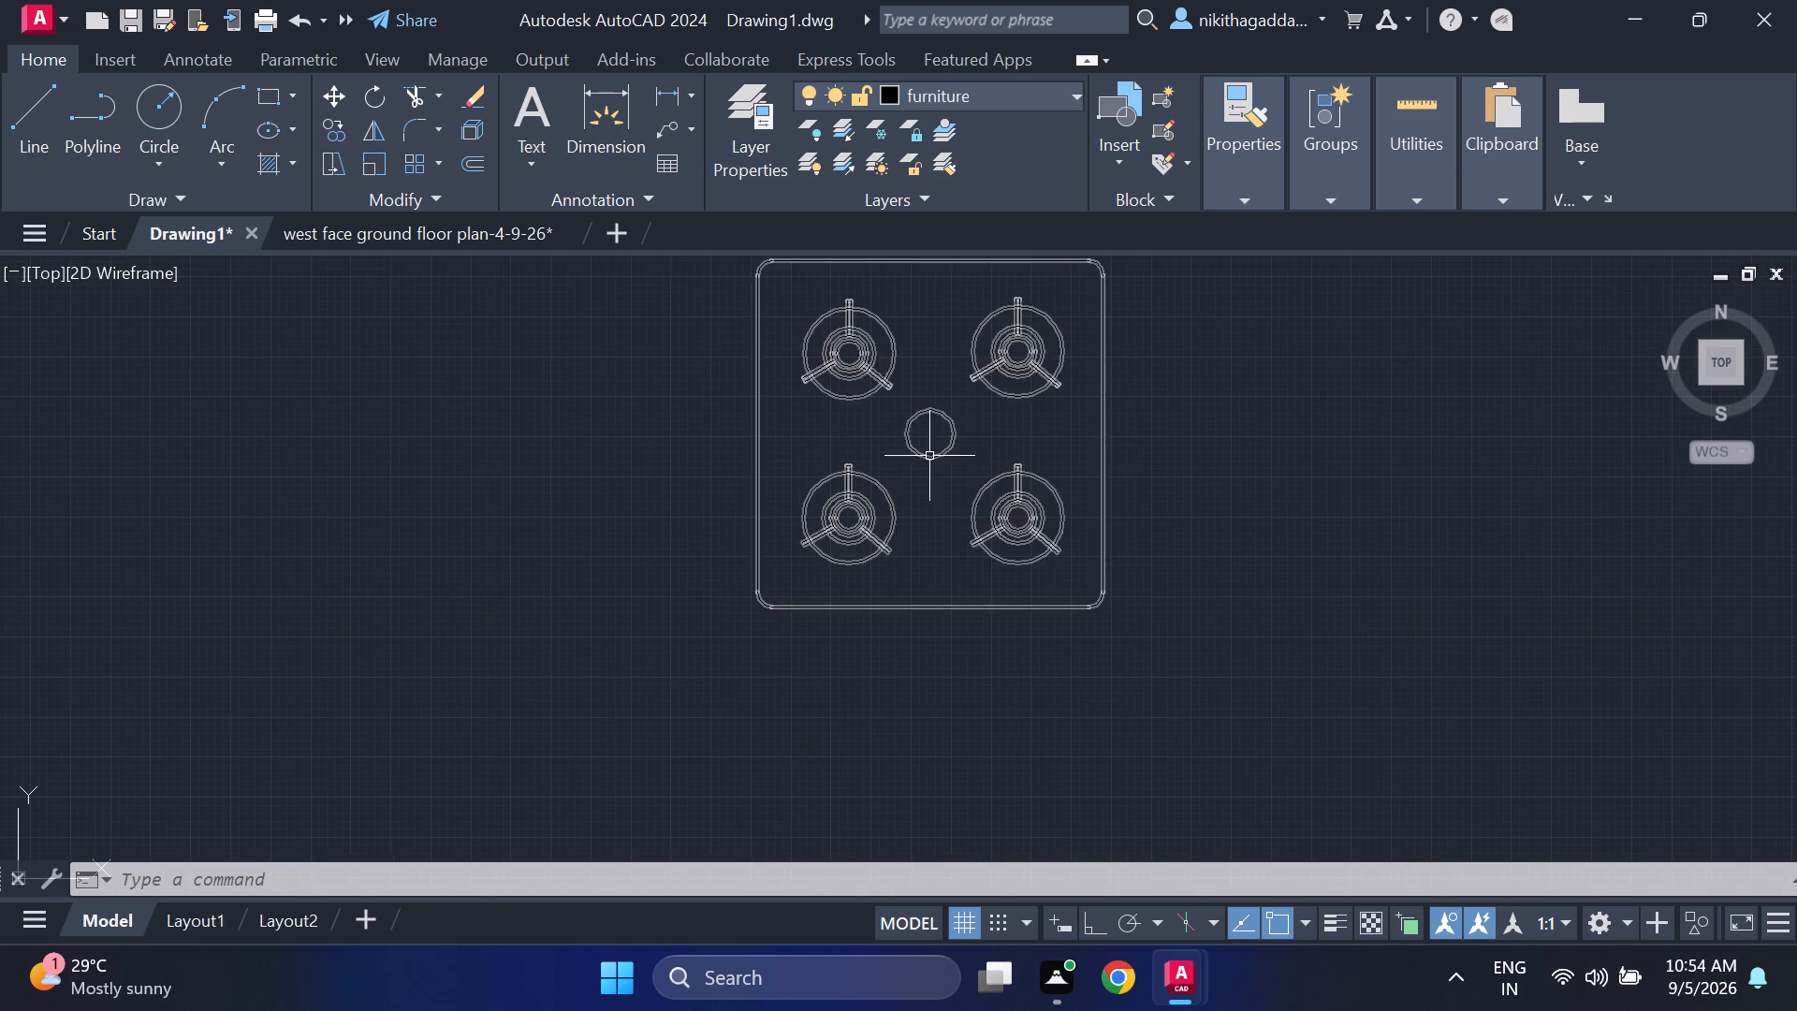
scroll(926, 451, up, 3)
scroll(942, 427, down, 6)
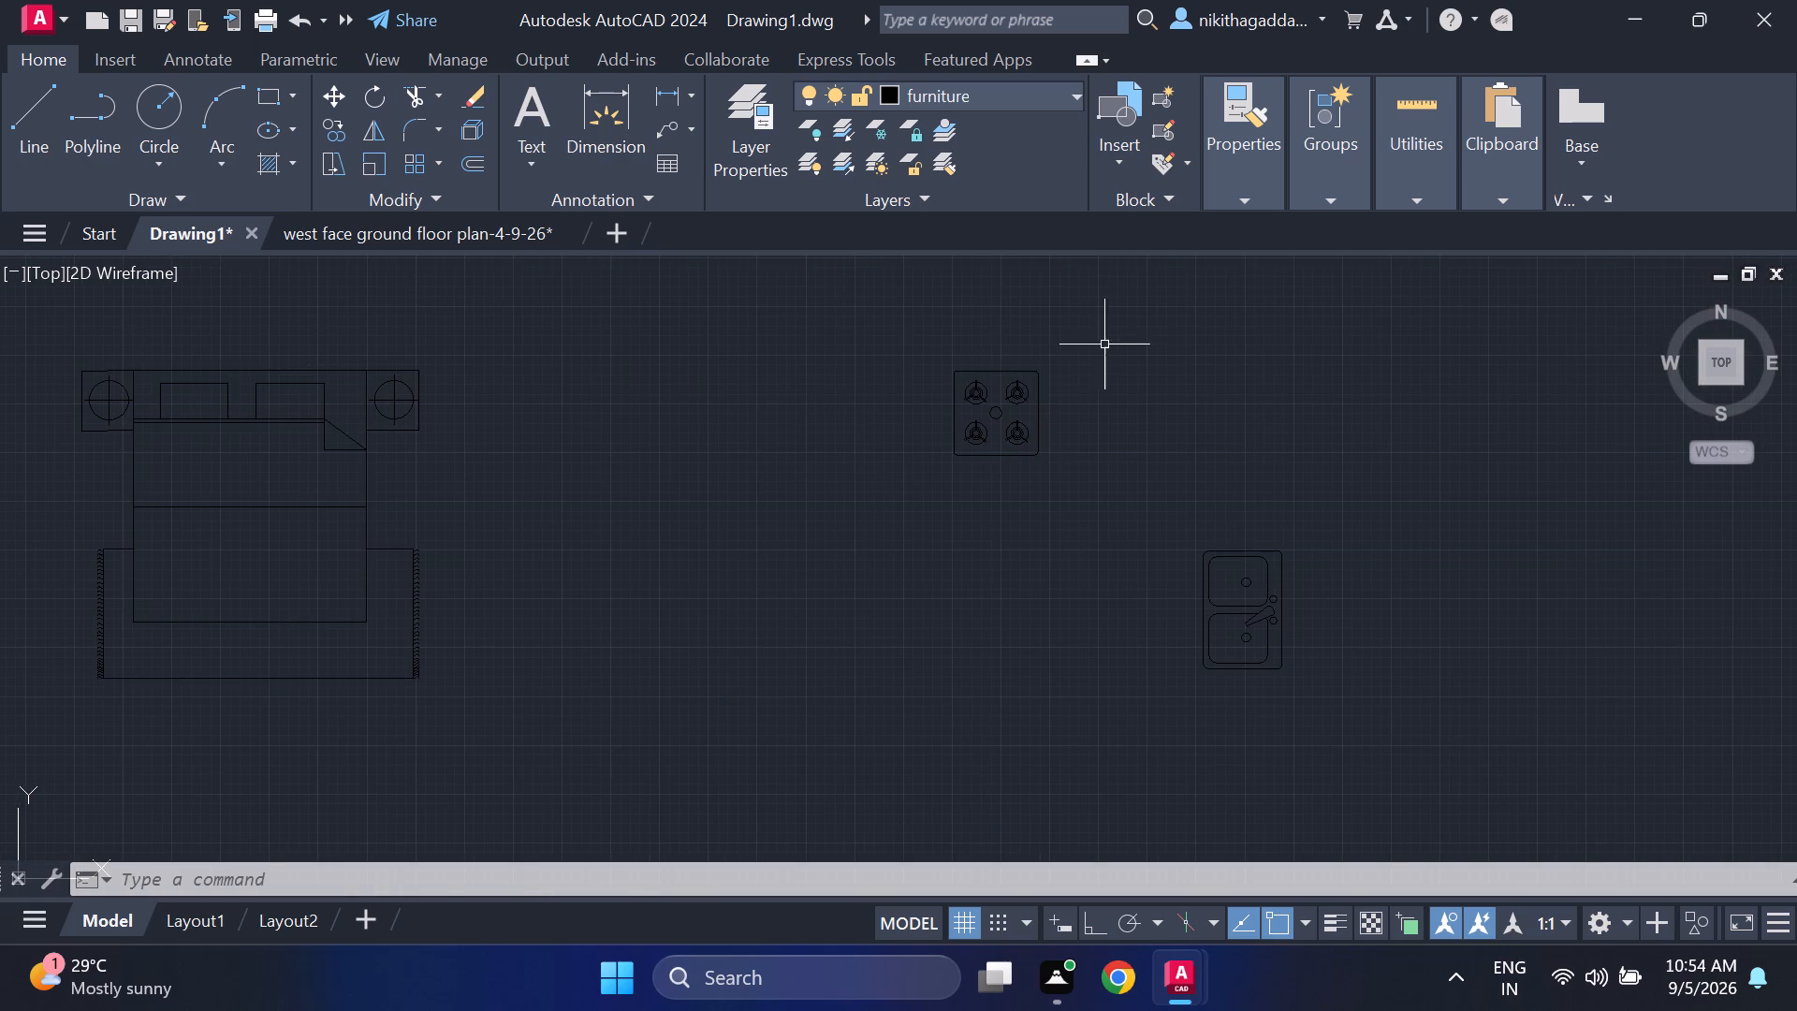
click(1110, 330)
click(775, 514)
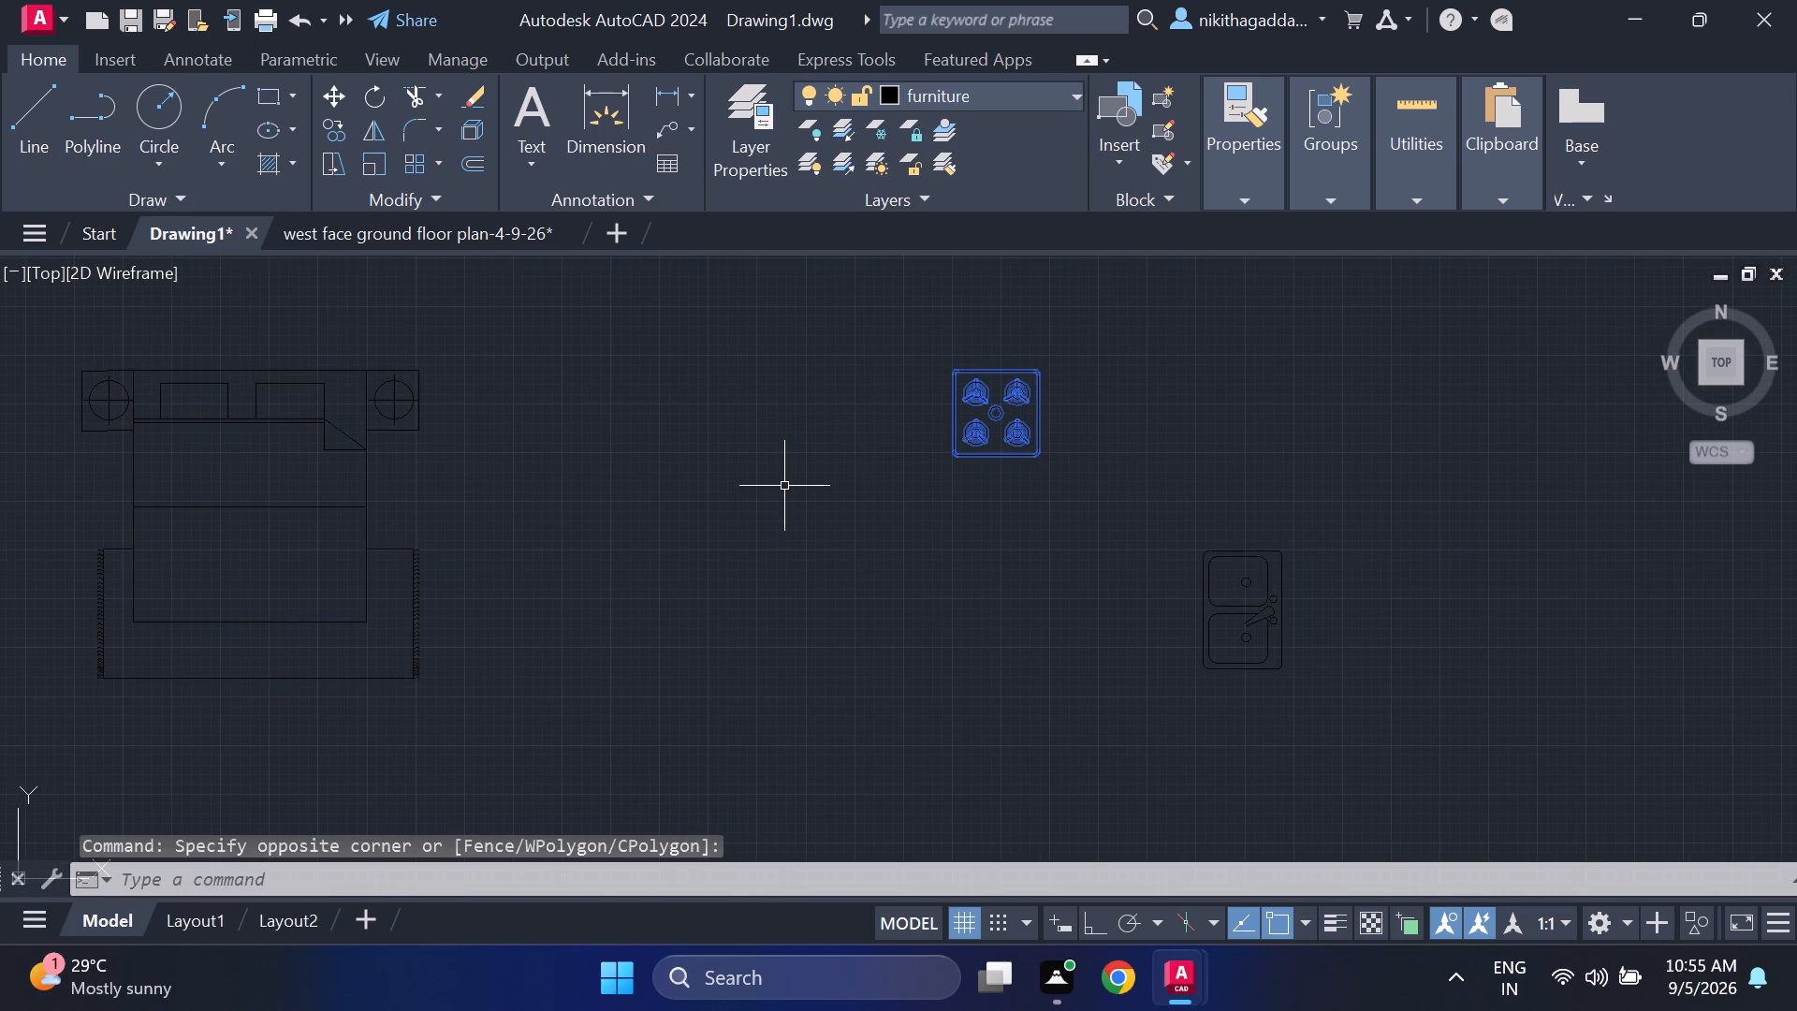
key(Escape)
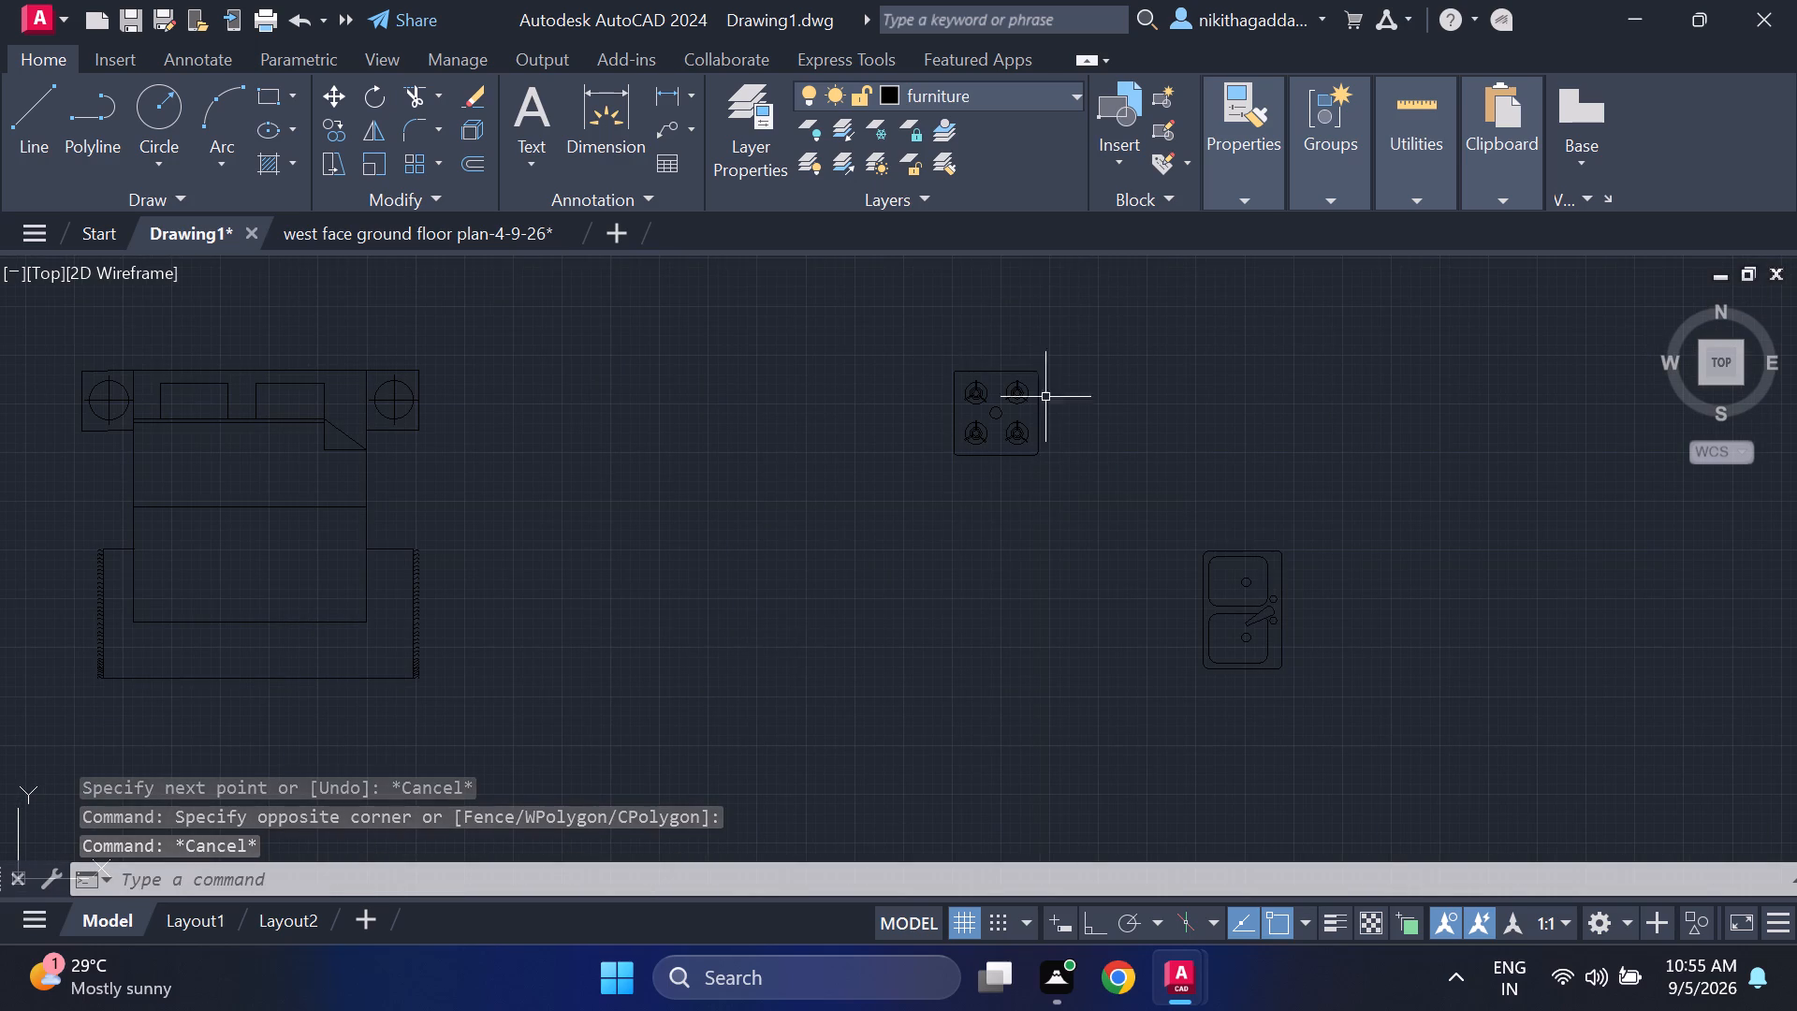
scroll(1029, 374, up, 3)
scroll(902, 457, up, 5)
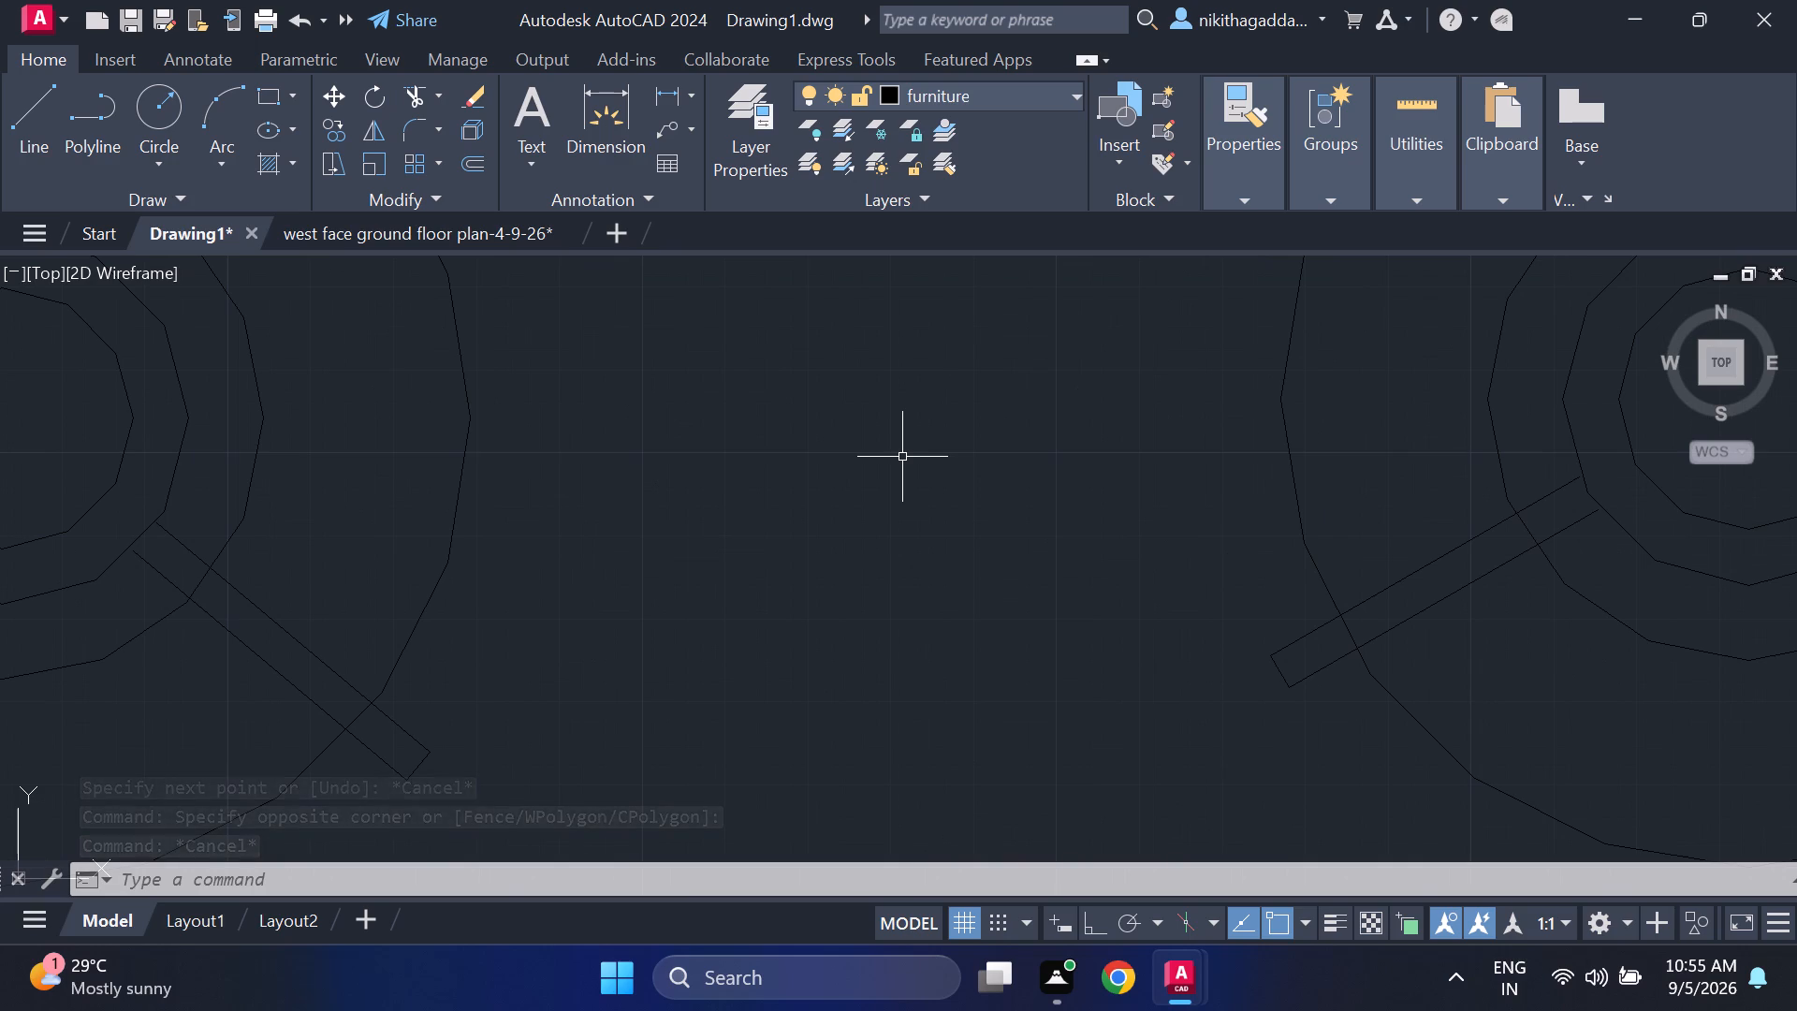
scroll(902, 457, down, 4)
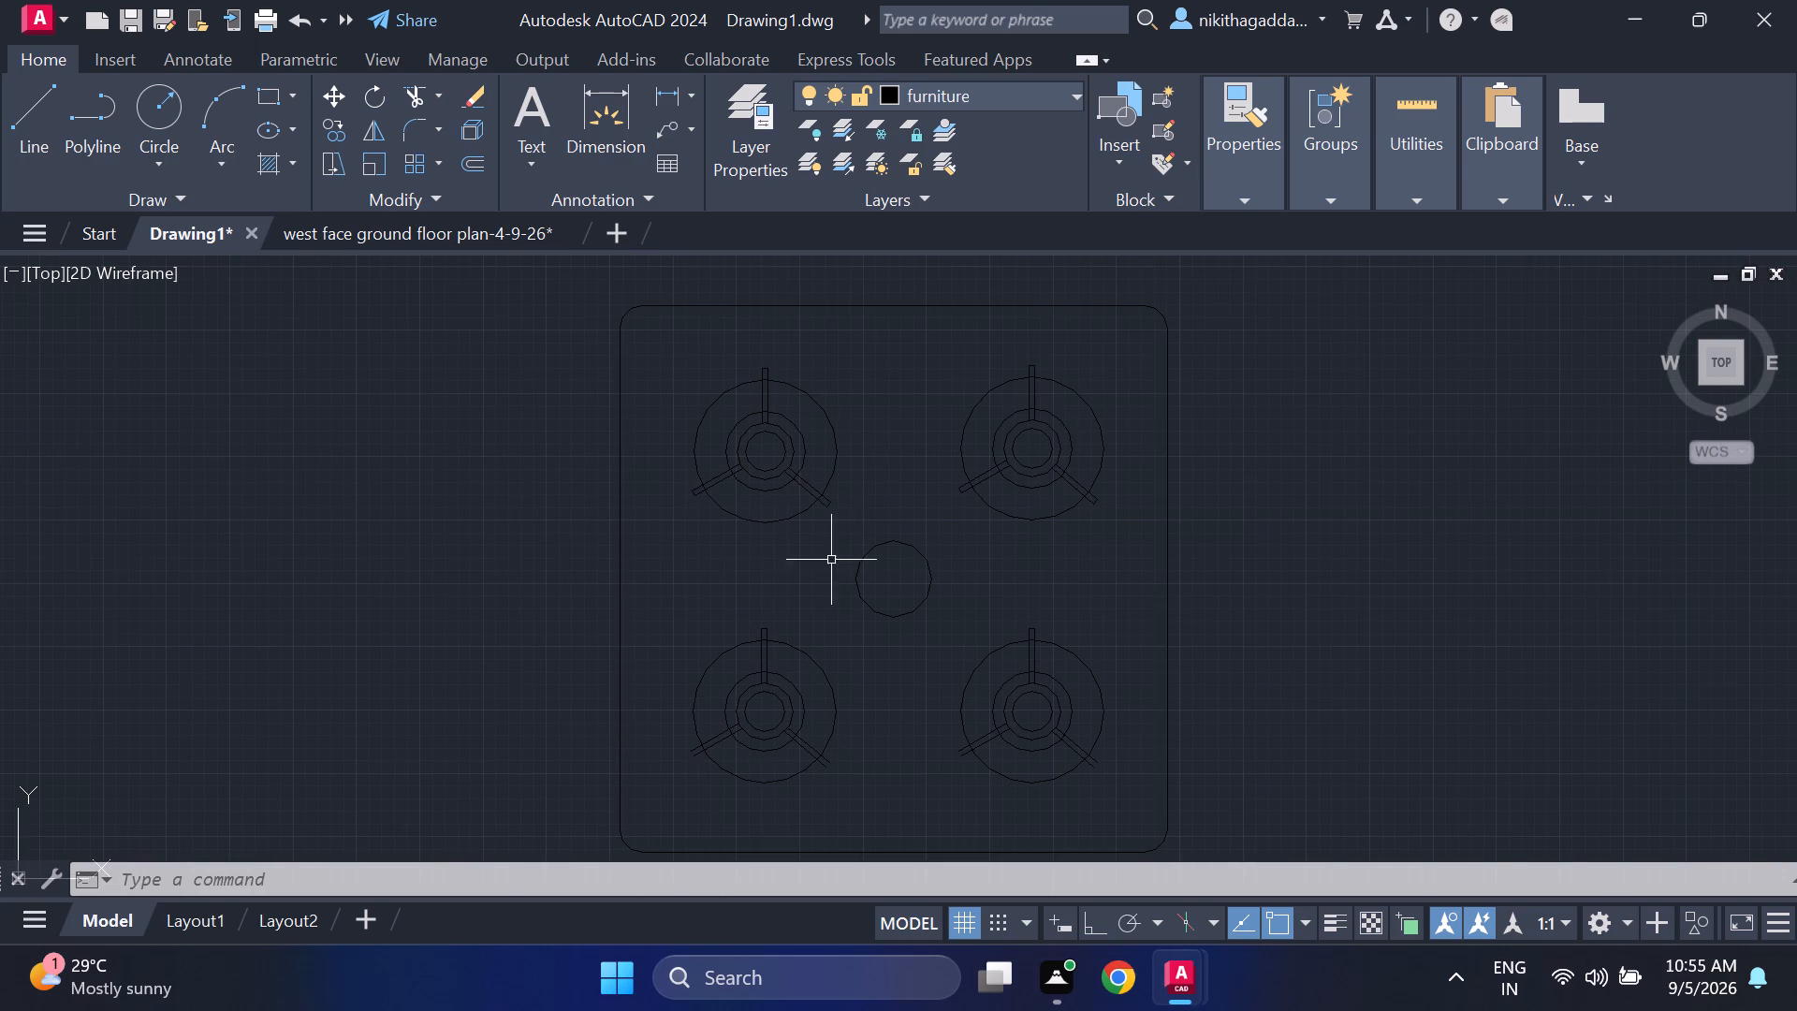
scroll(743, 388, up, 1)
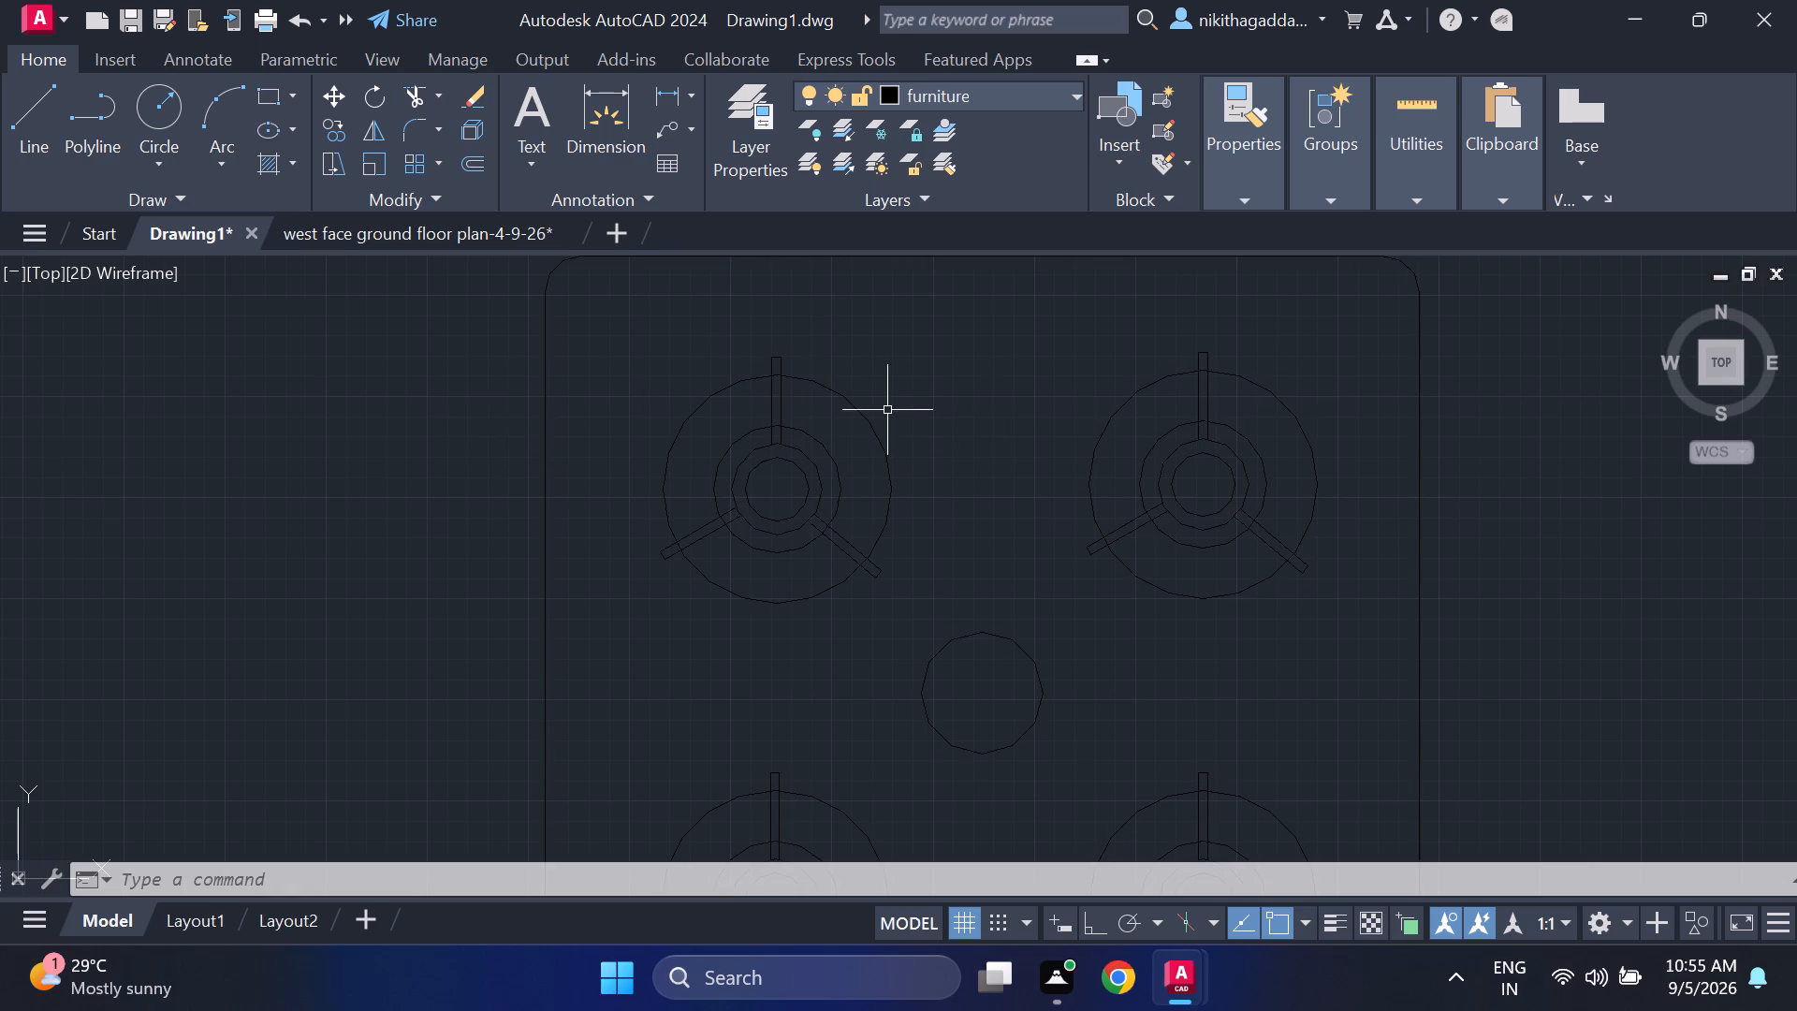
scroll(883, 409, up, 3)
scroll(883, 410, down, 4)
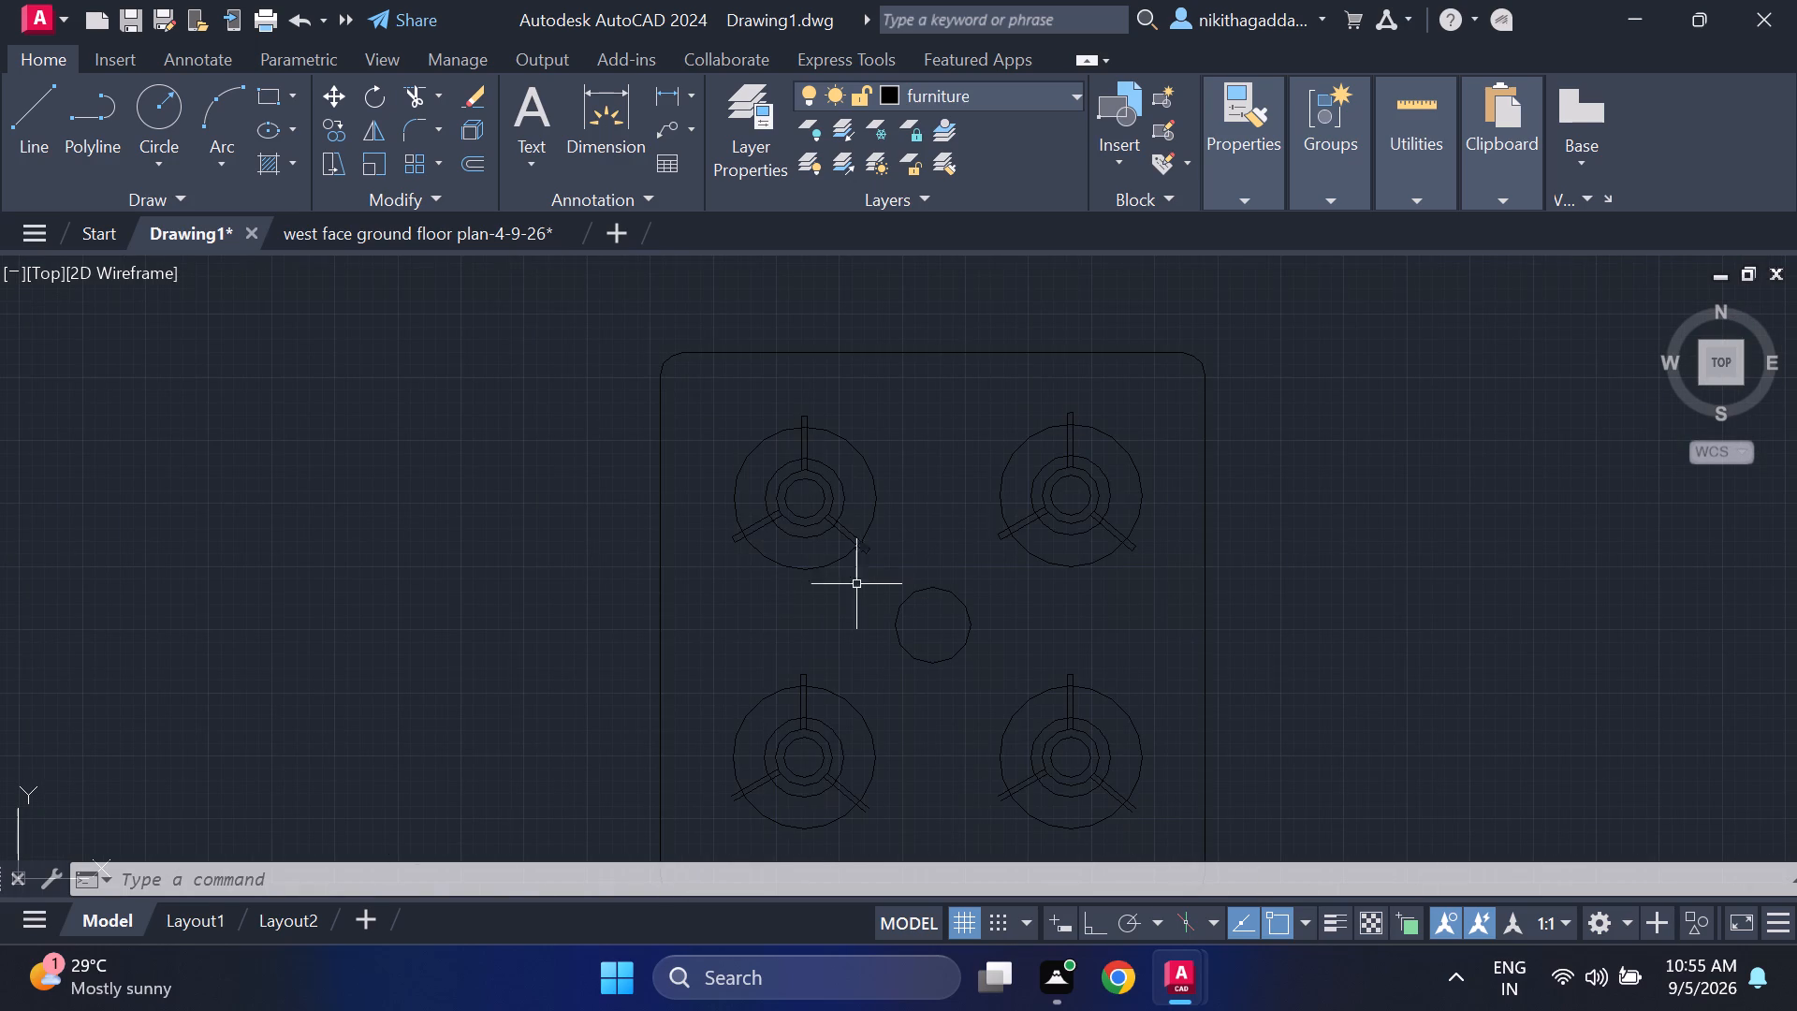
scroll(878, 459, down, 4)
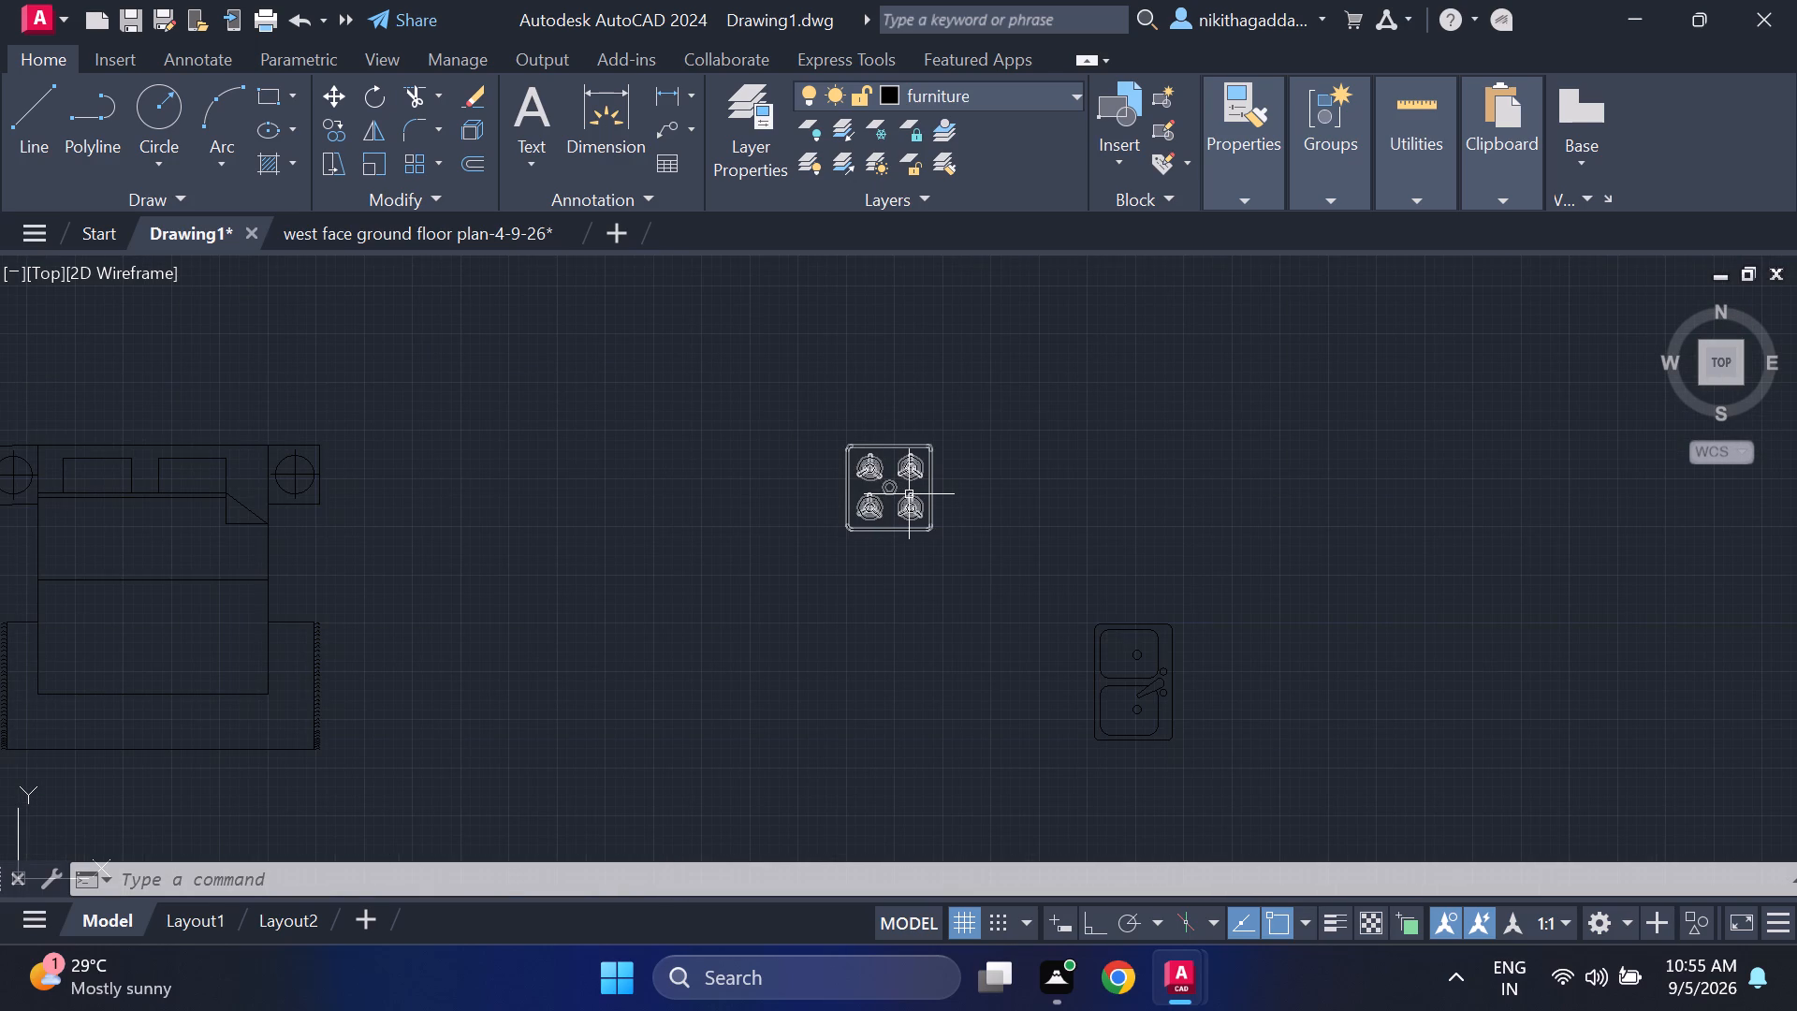
scroll(899, 503, up, 2)
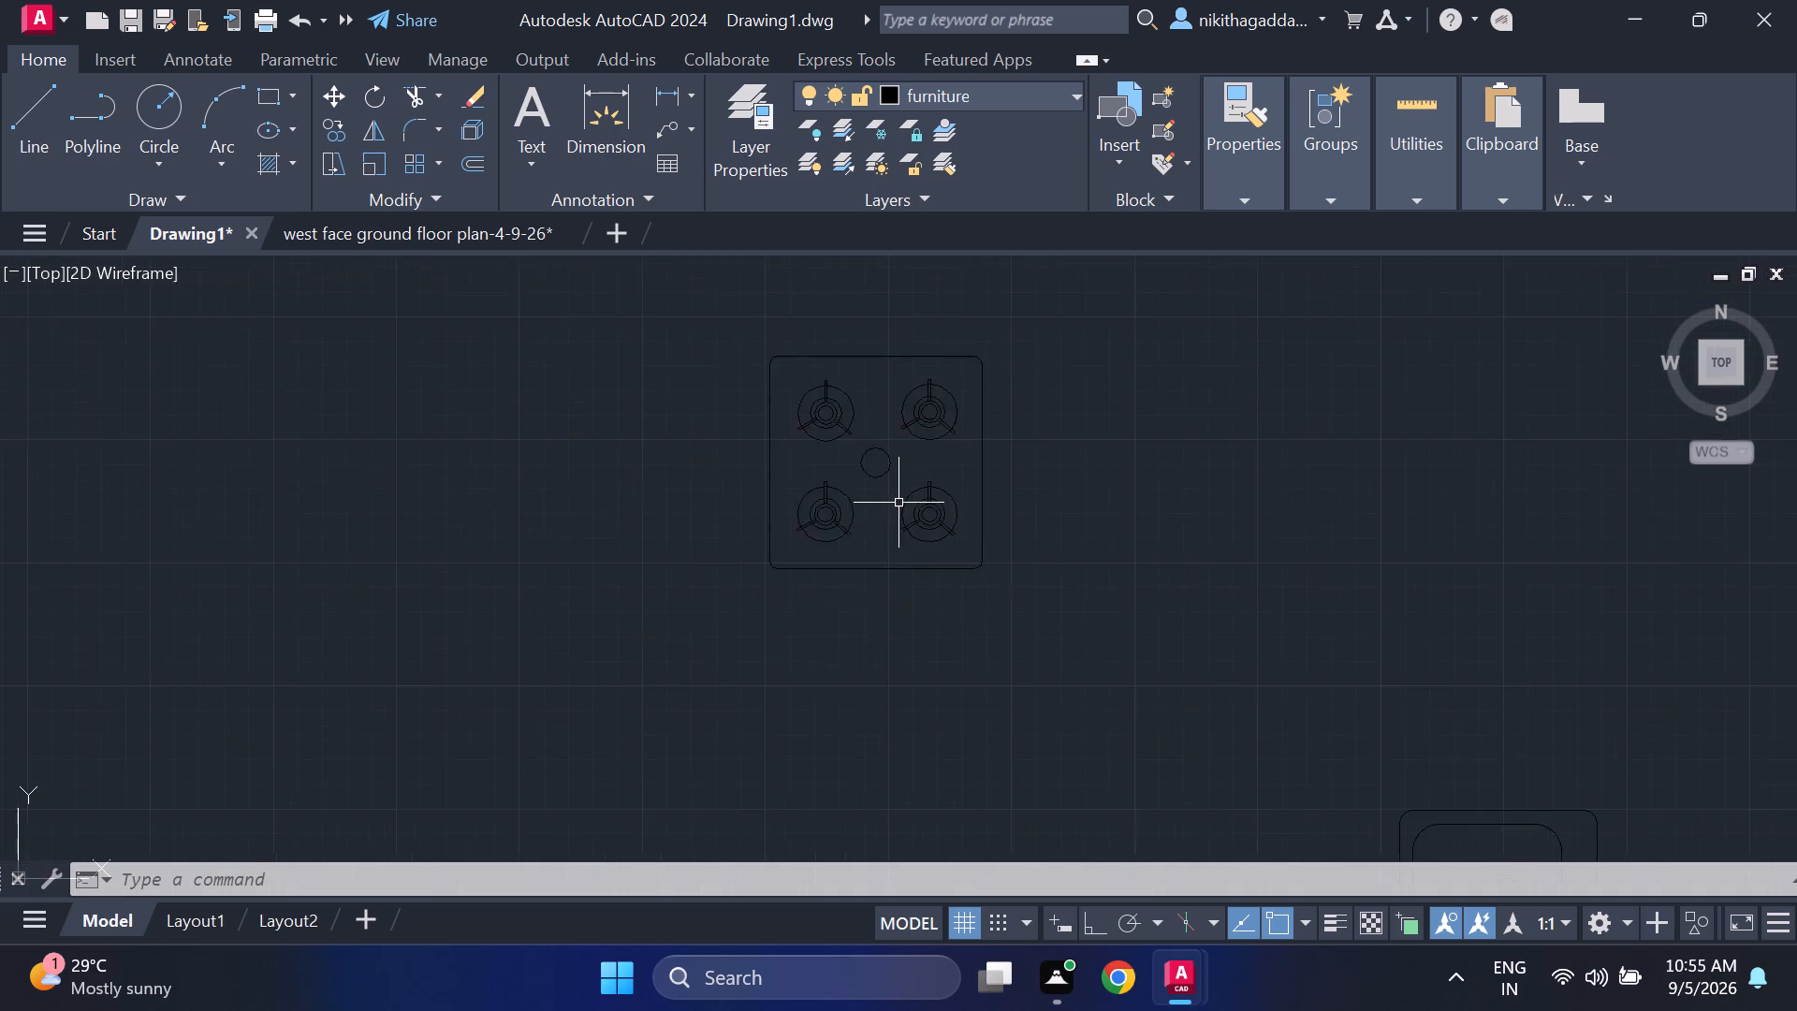
scroll(898, 503, up, 2)
middle_drag(796, 456, 770, 568)
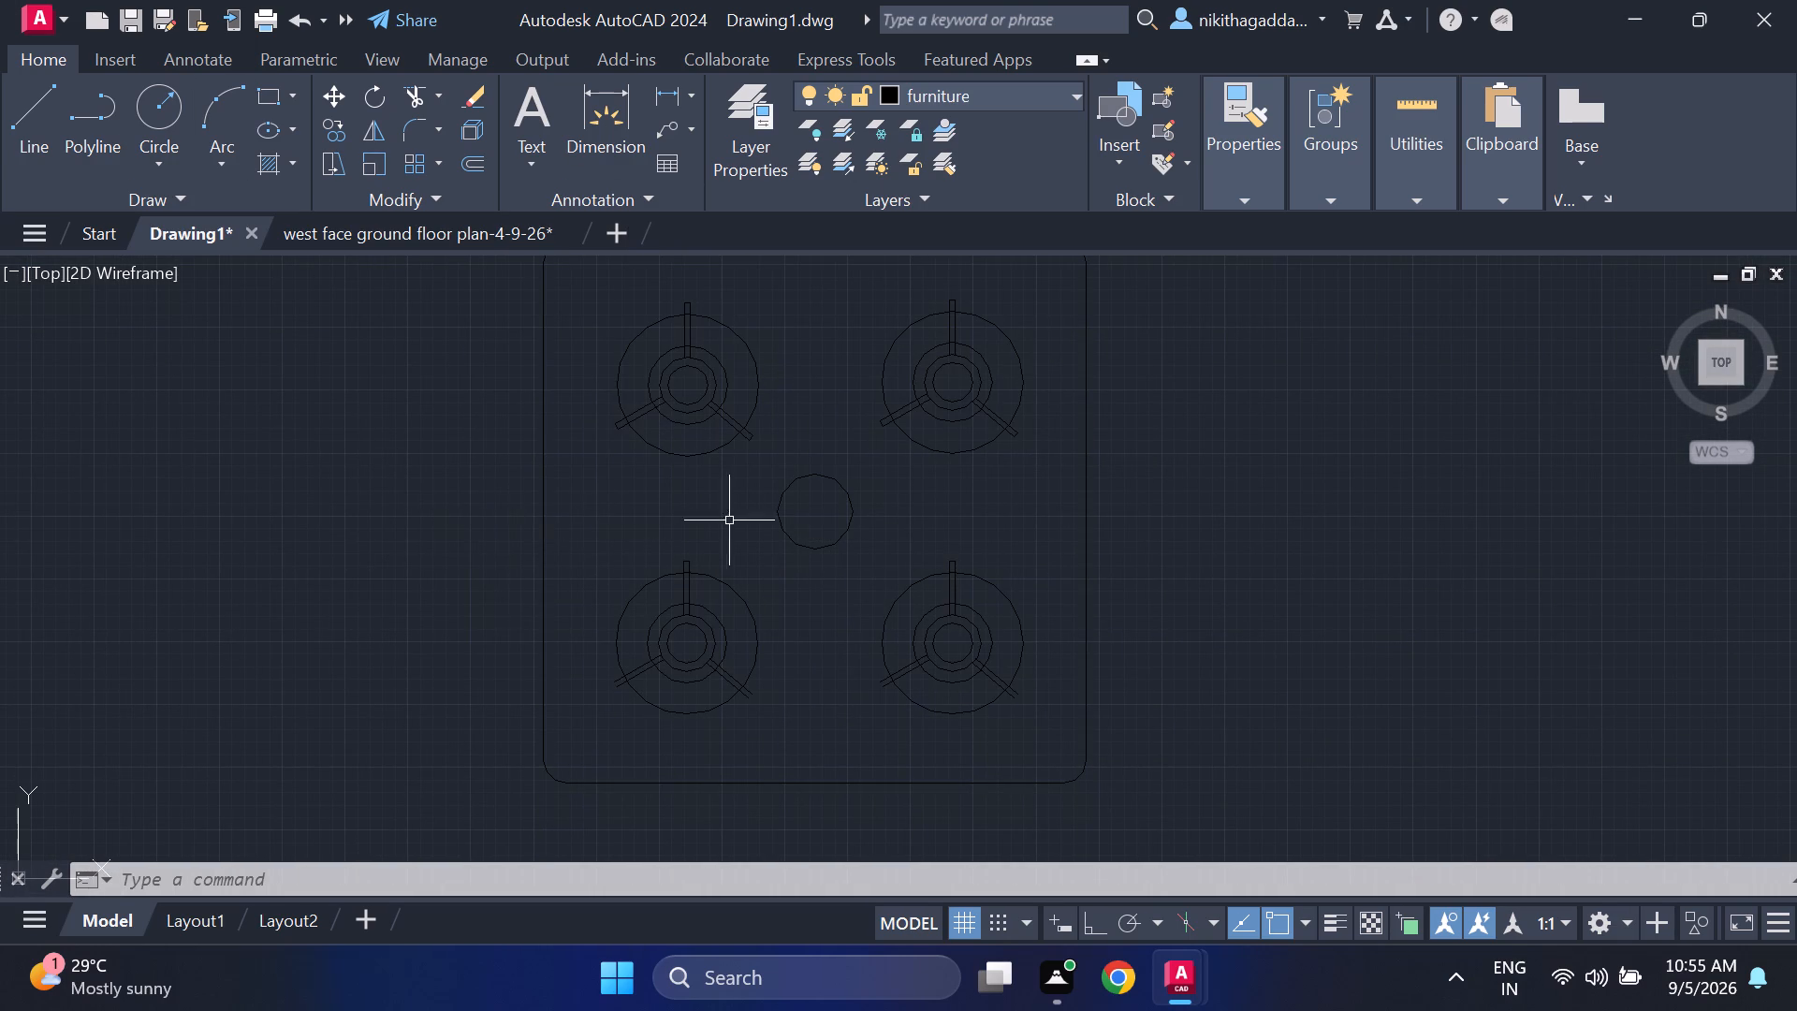
scroll(747, 514, down, 3)
middle_drag(738, 509, 637, 417)
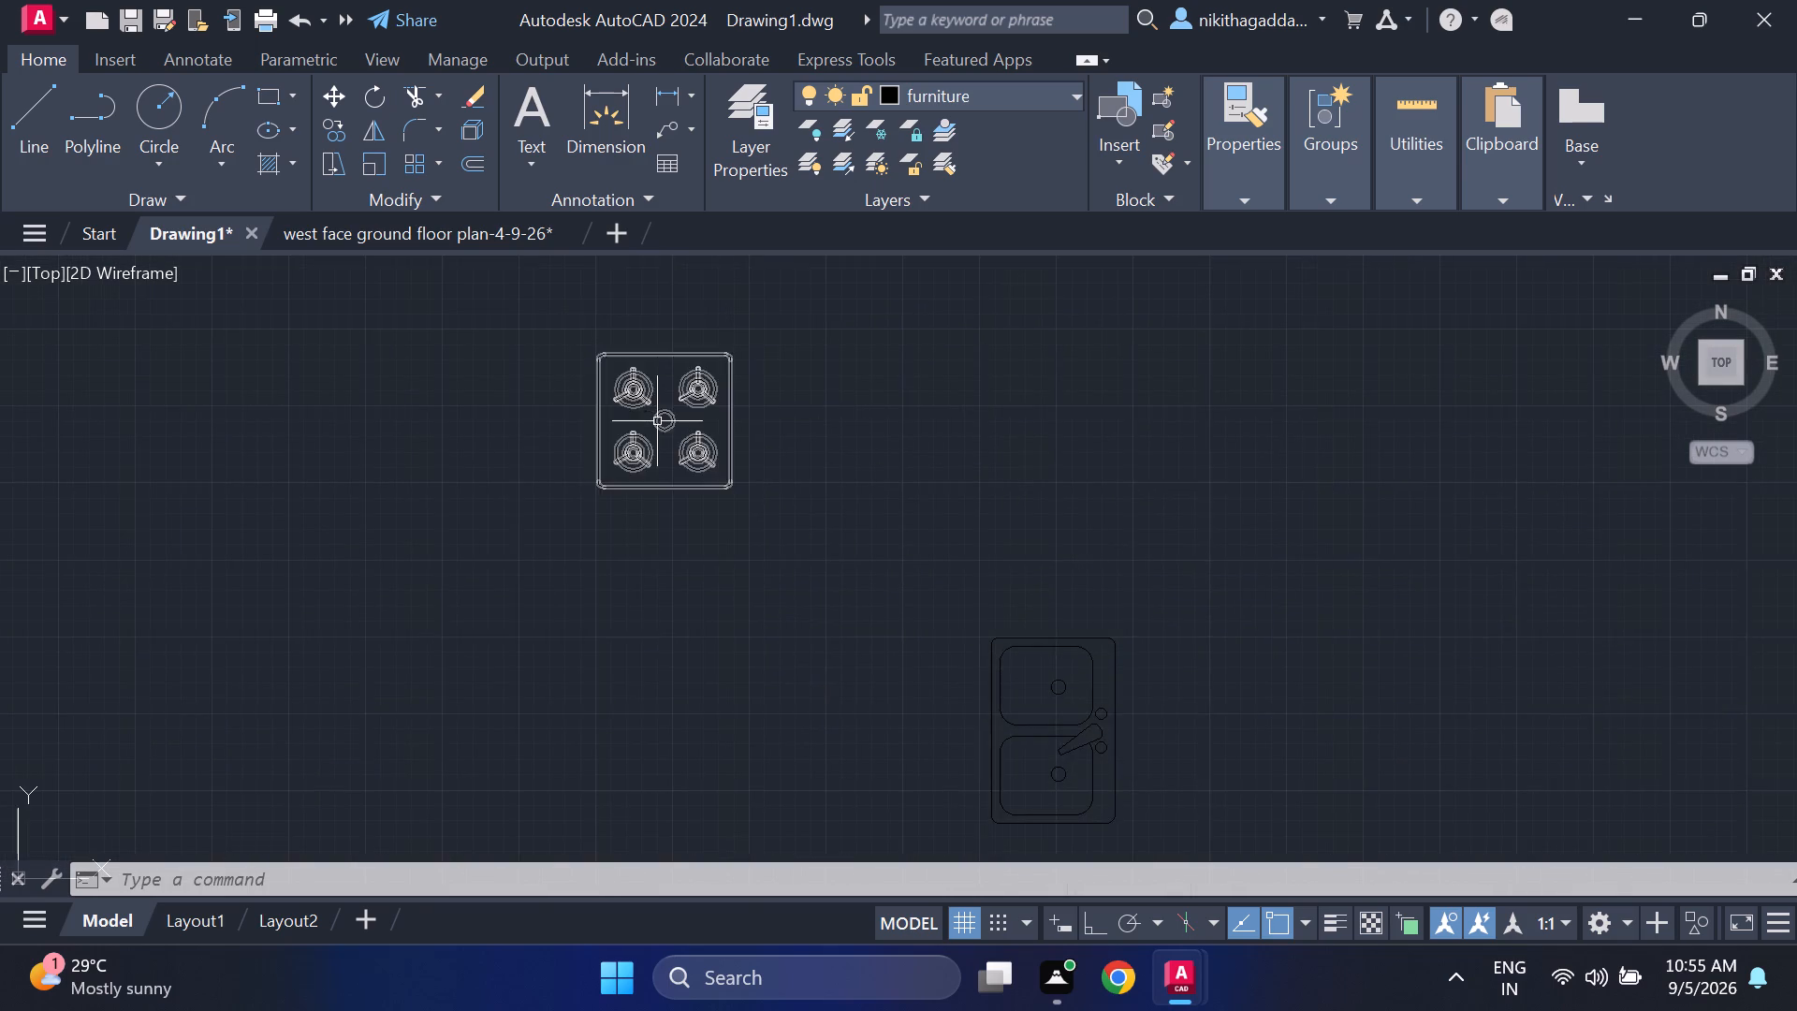
scroll(665, 417, up, 1)
scroll(766, 304, up, 2)
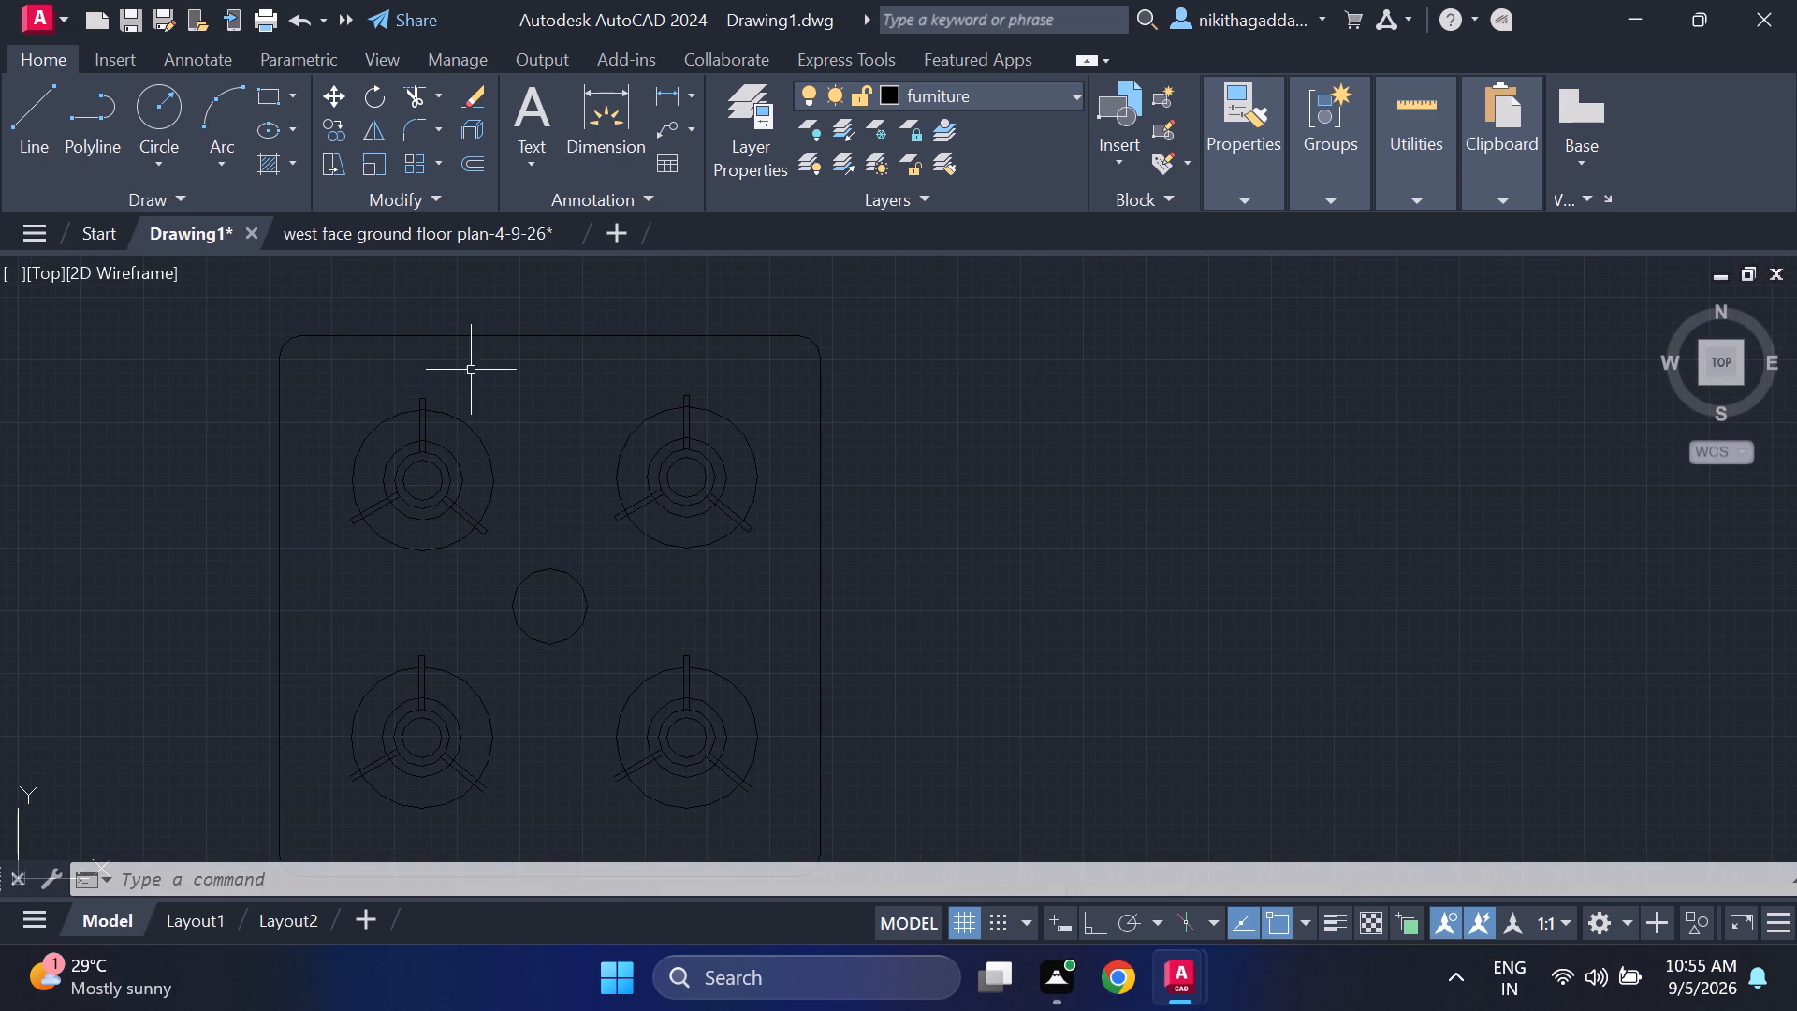
scroll(433, 387, down, 4)
middle_drag(344, 385, 442, 441)
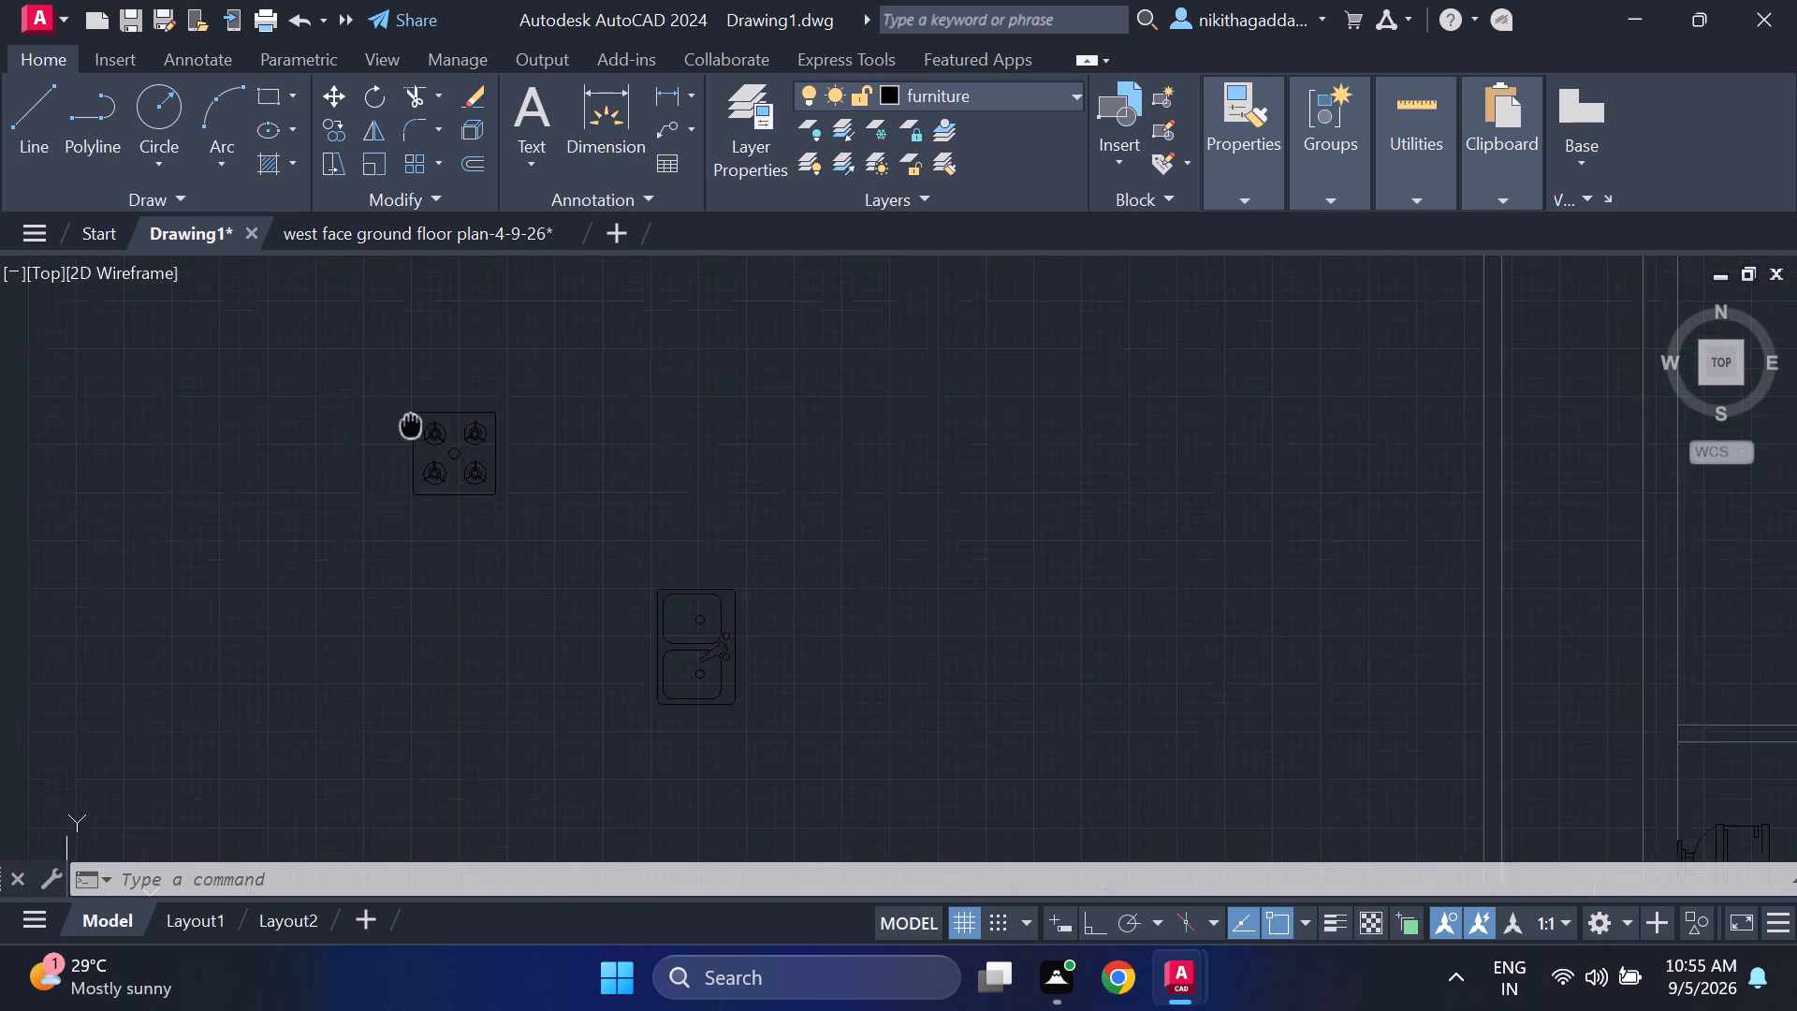
middle_drag(442, 441, 485, 461)
scroll(565, 451, up, 2)
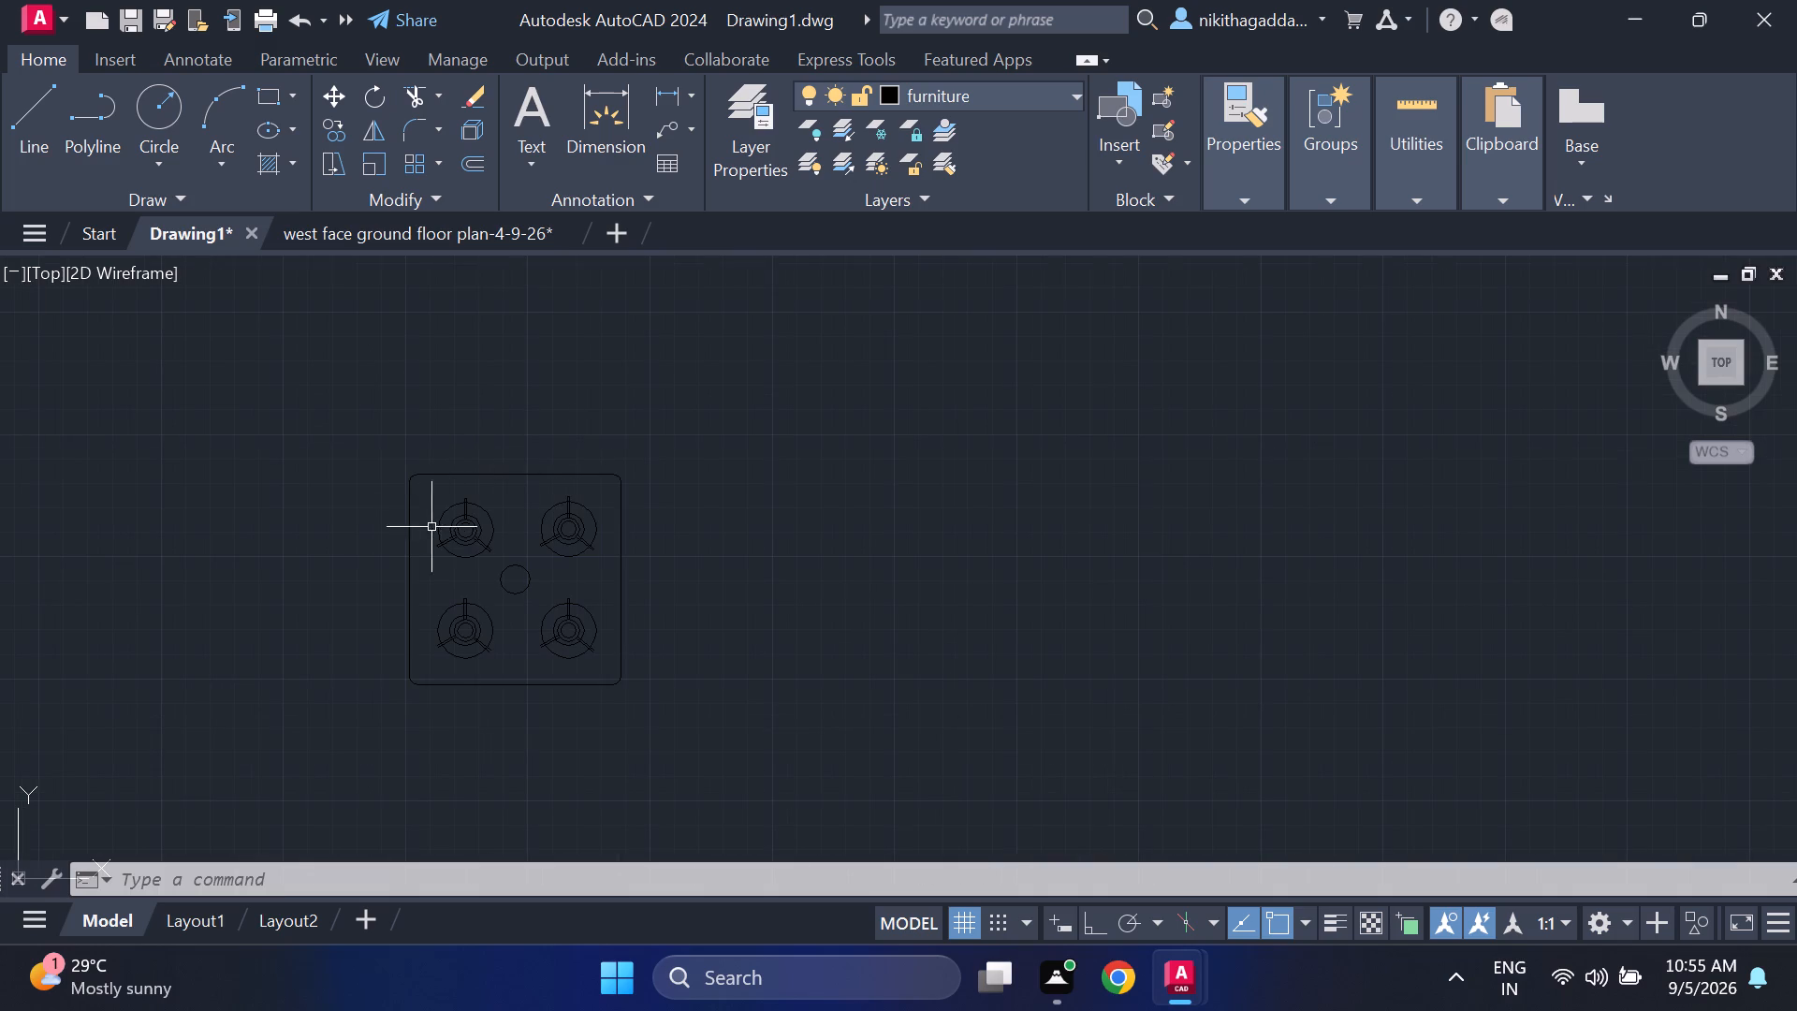
middle_drag(473, 587, 547, 509)
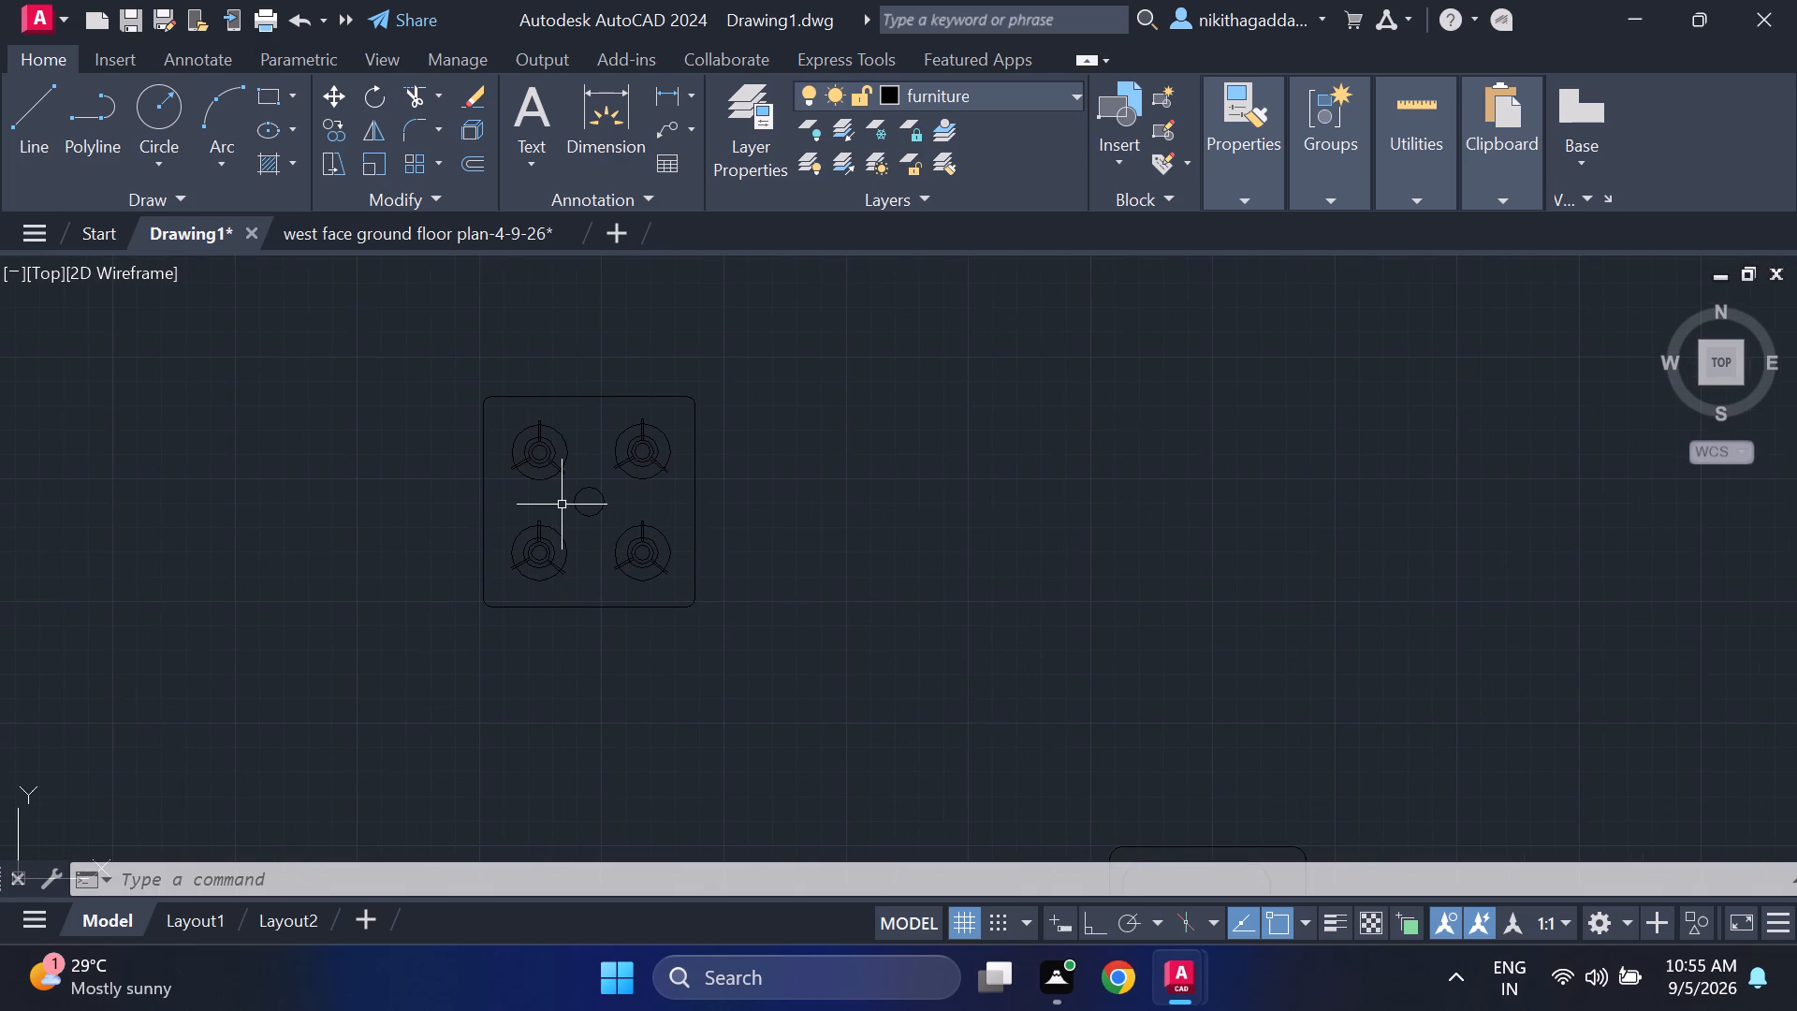
scroll(537, 496, up, 2)
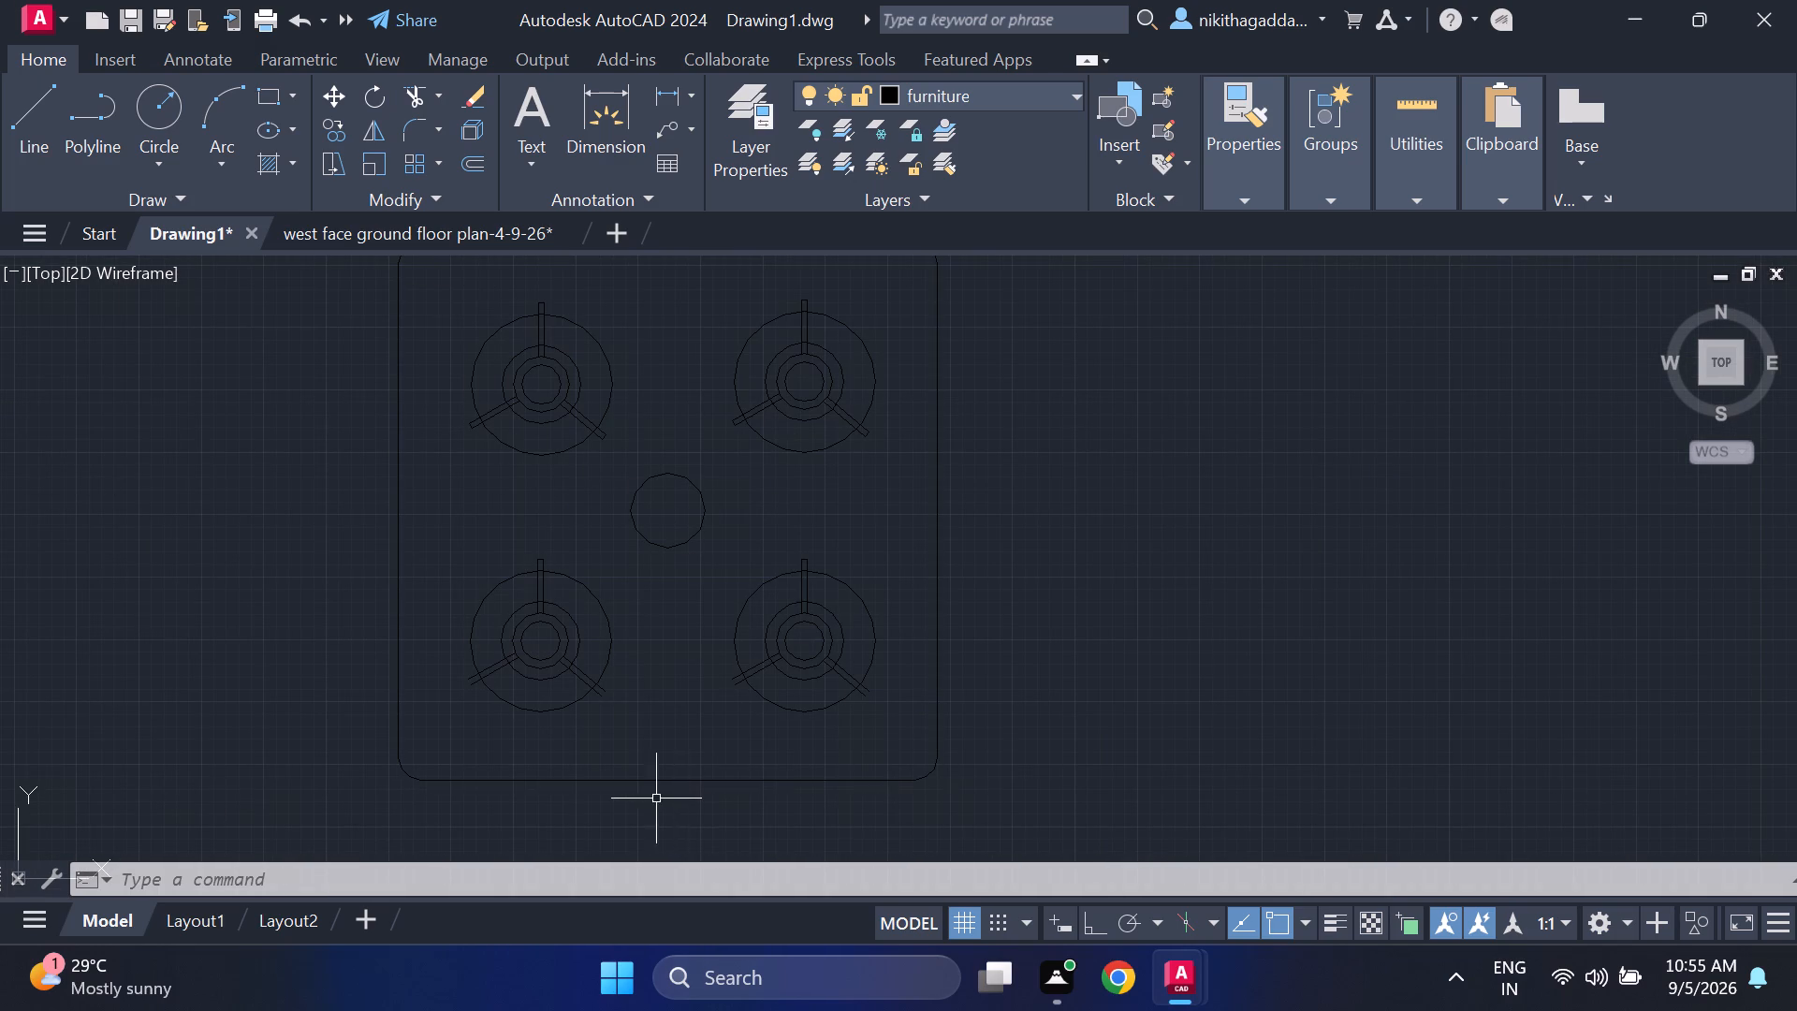
scroll(639, 797, down, 3)
middle_drag(638, 786, 622, 703)
scroll(619, 692, up, 2)
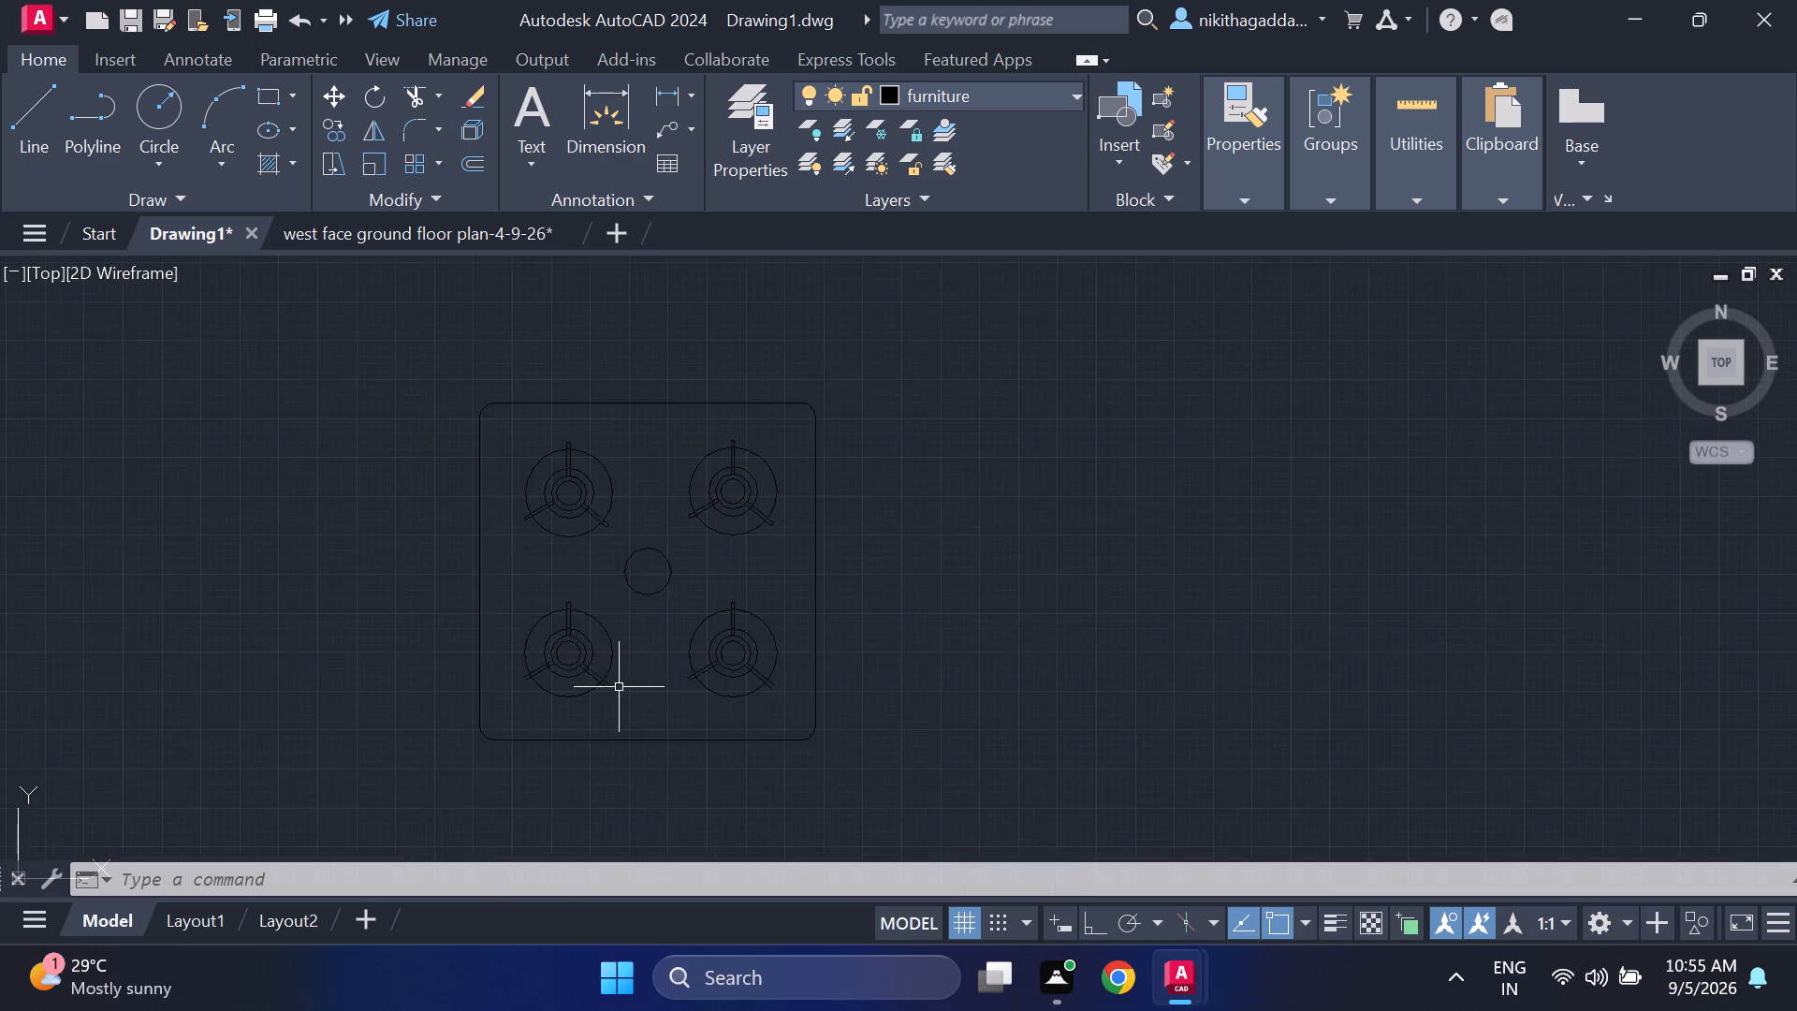
scroll(619, 687, up, 3)
scroll(625, 684, down, 5)
scroll(682, 619, up, 1)
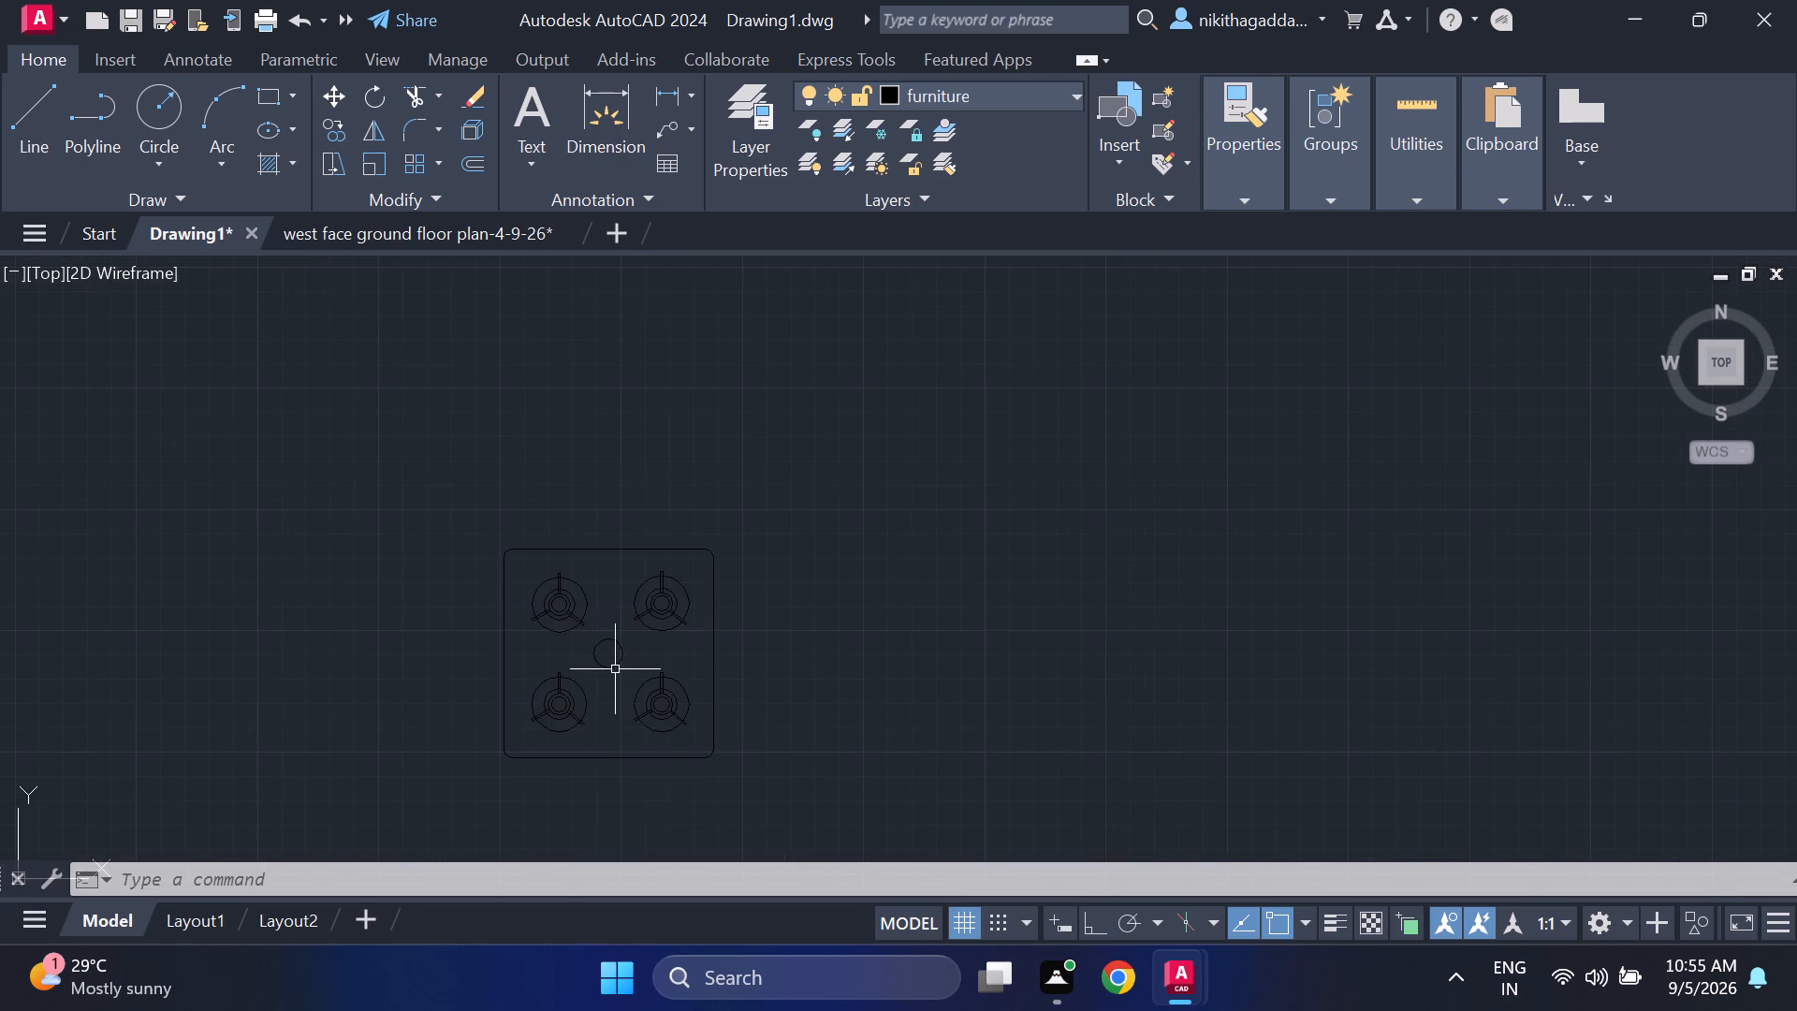
scroll(615, 669, up, 4)
scroll(615, 669, down, 5)
middle_drag(610, 696, 608, 695)
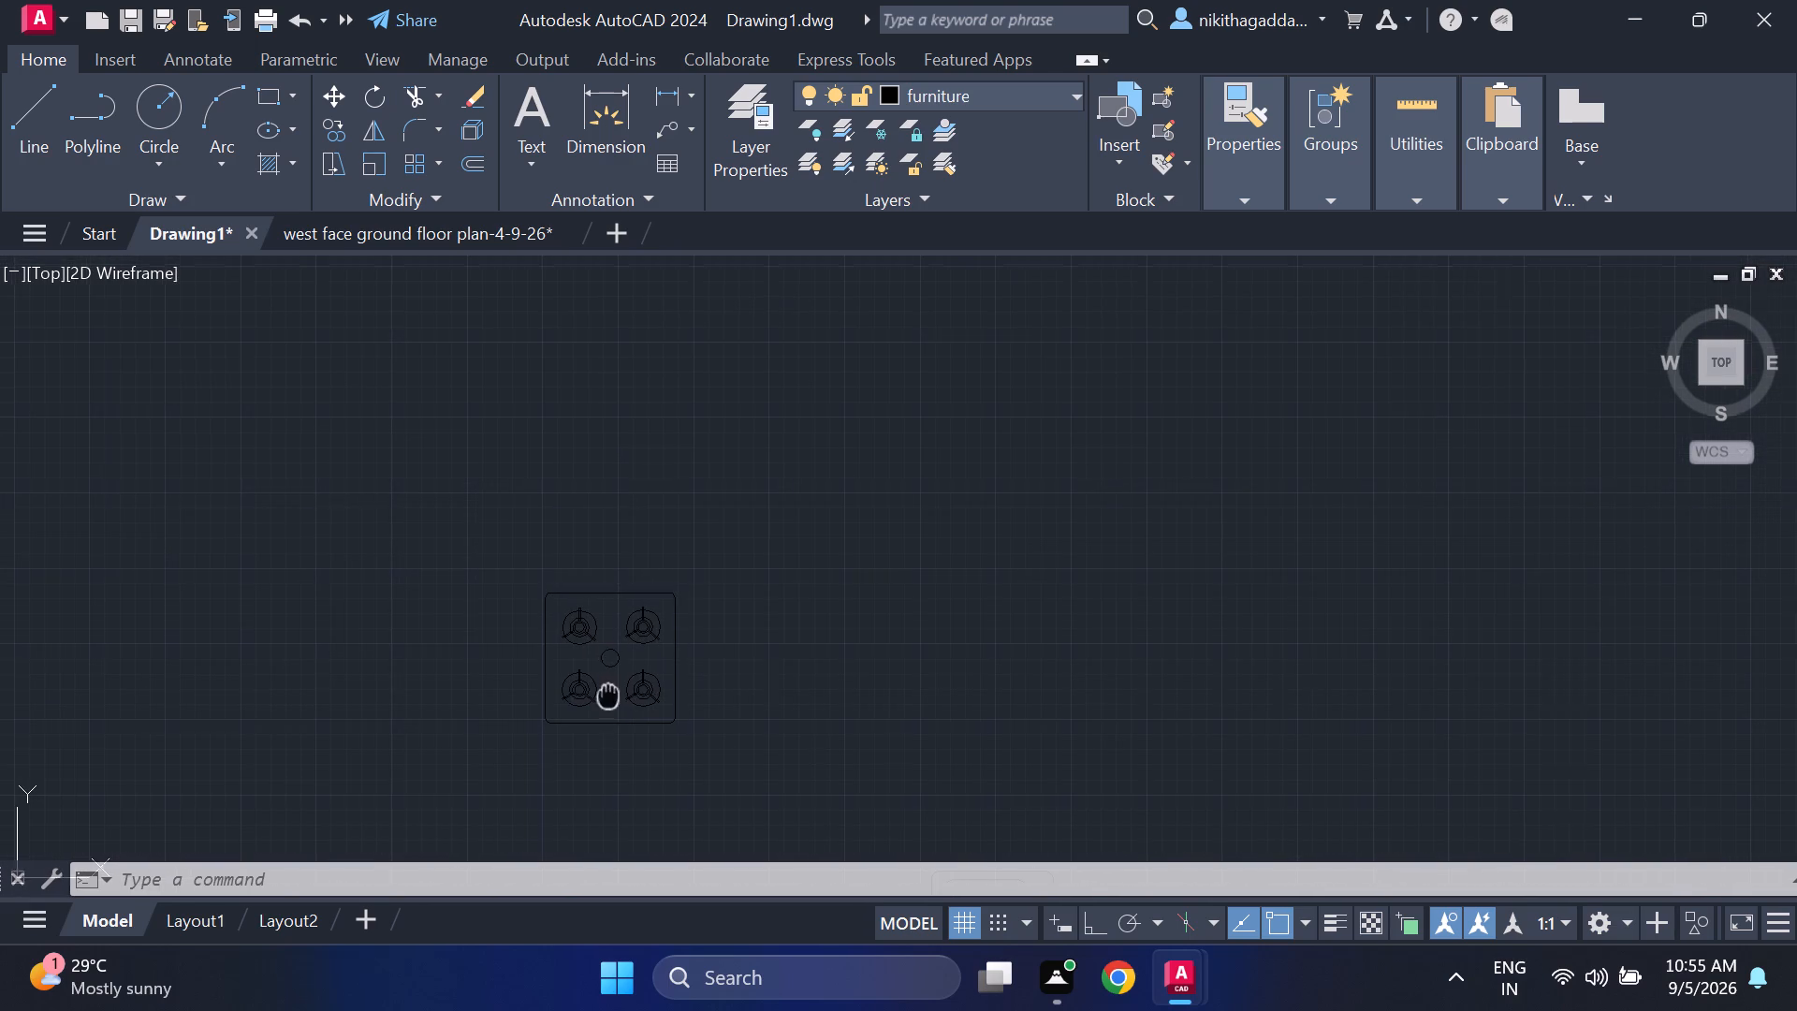
middle_drag(608, 695, 578, 613)
scroll(578, 610, up, 2)
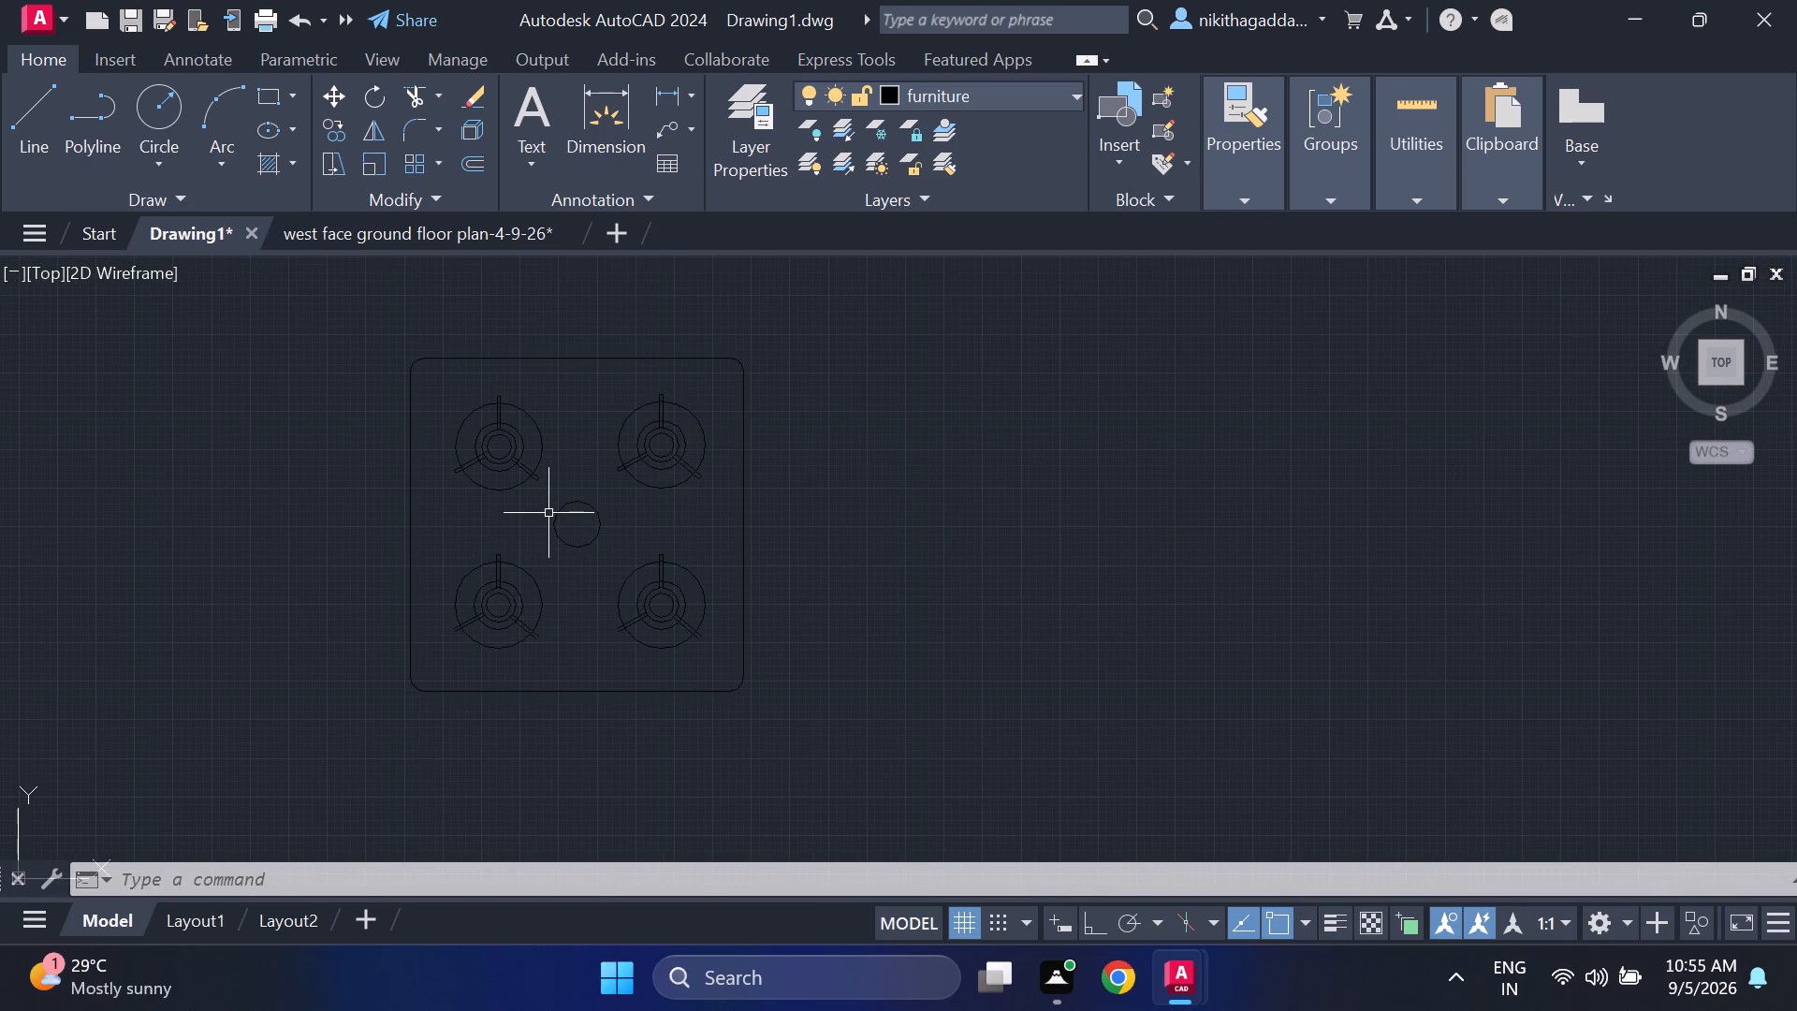
scroll(548, 511, up, 2)
key(Escape)
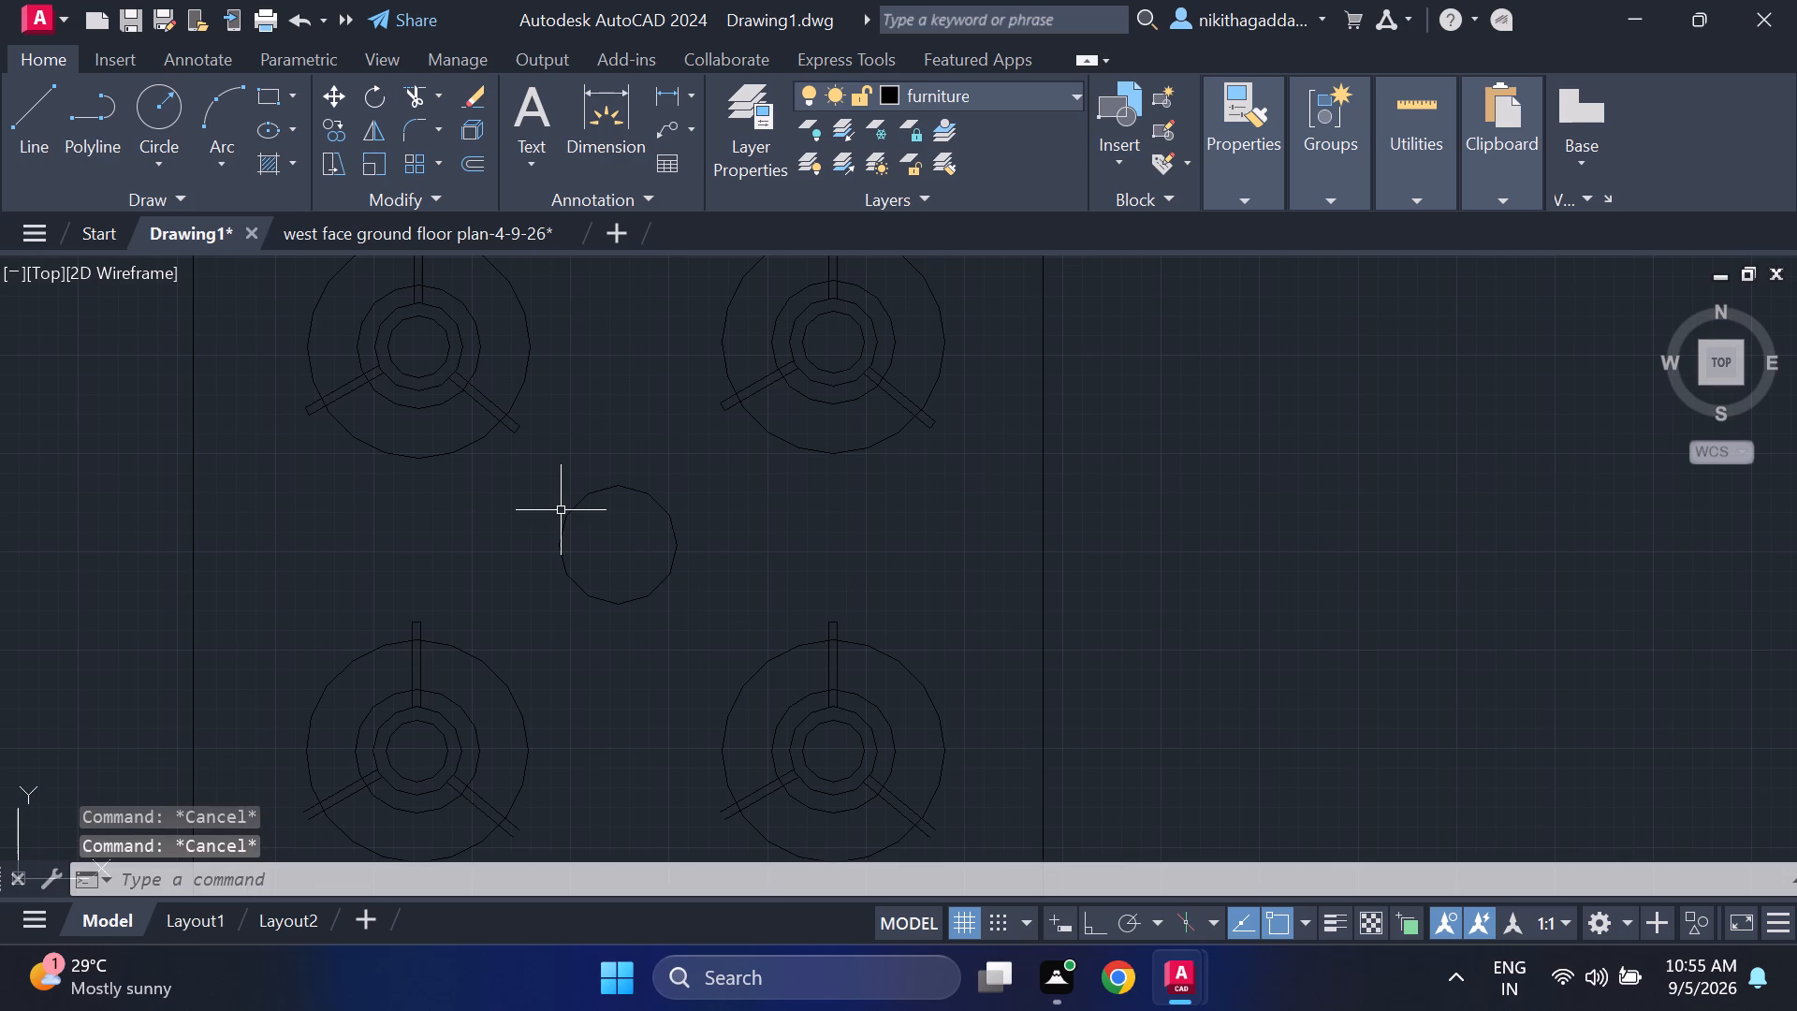
scroll(601, 474, down, 4)
scroll(431, 601, down, 3)
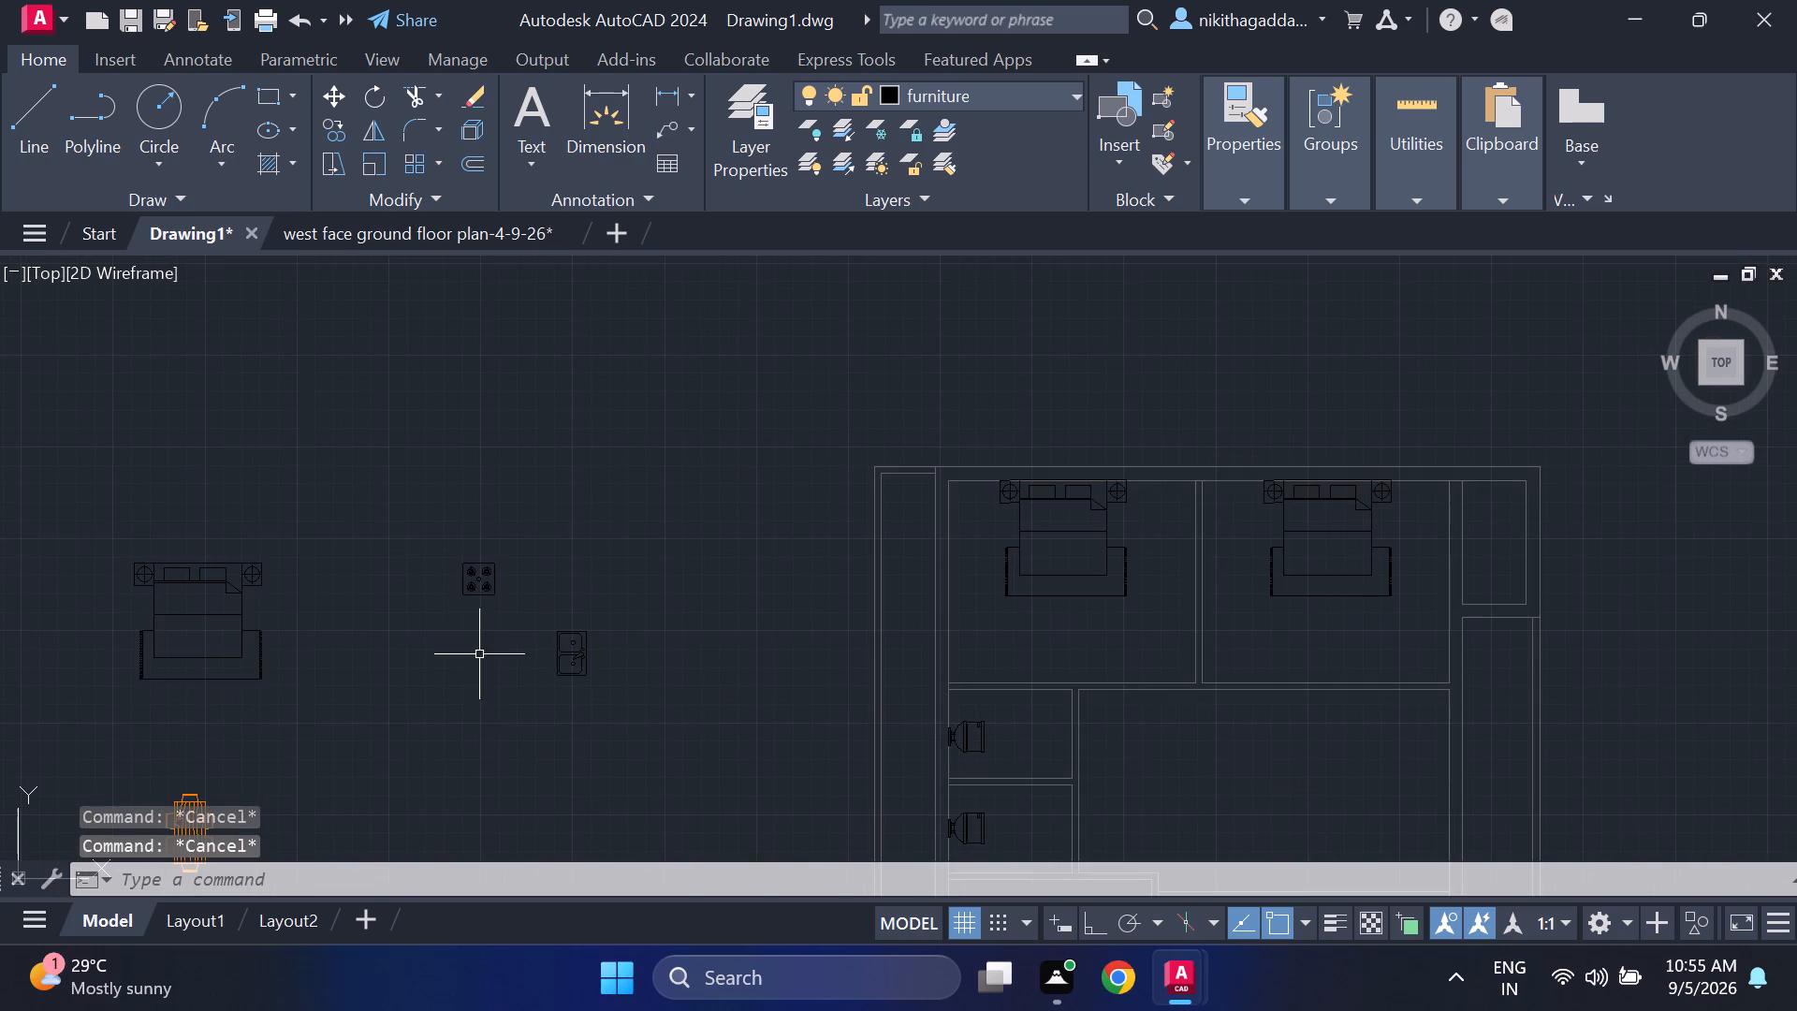
Examine the spare sofa set west of the house plan, including the sofa, its two side tables and the armchairs.
middle_drag(505, 685, 492, 628)
middle_drag(265, 577, 321, 520)
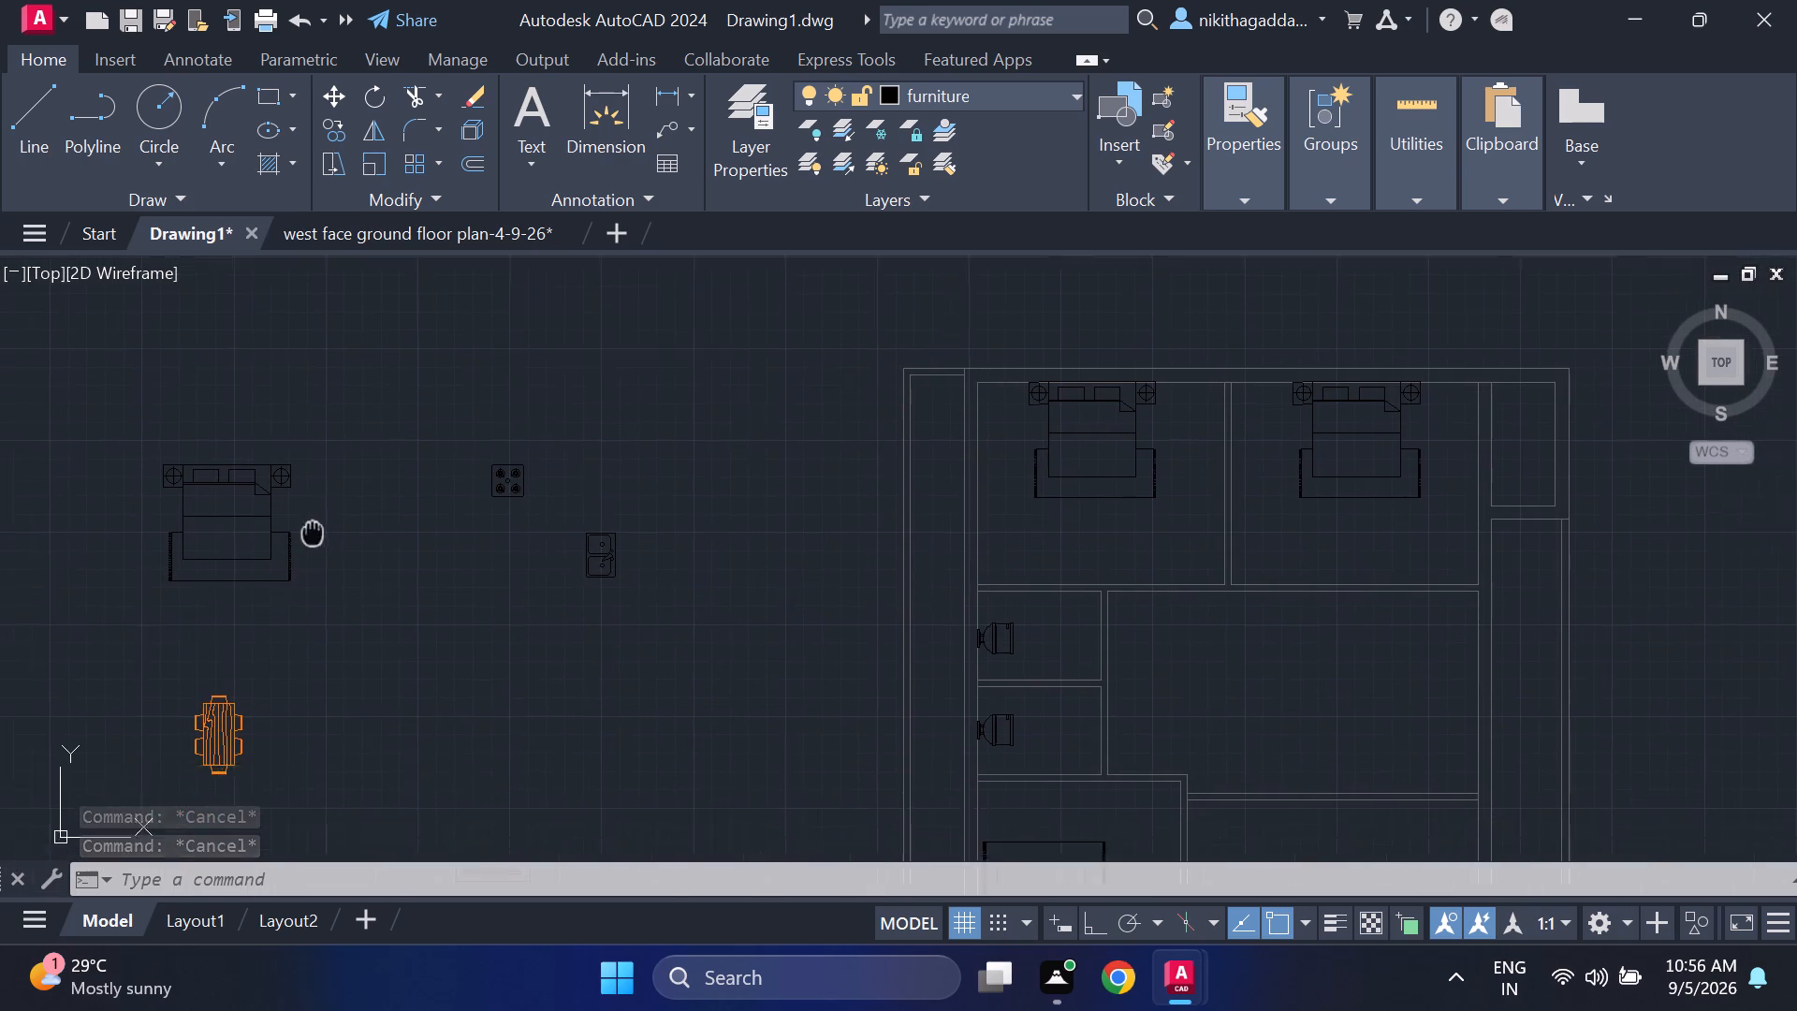
middle_drag(321, 520, 344, 497)
scroll(361, 537, down, 4)
scroll(386, 648, up, 4)
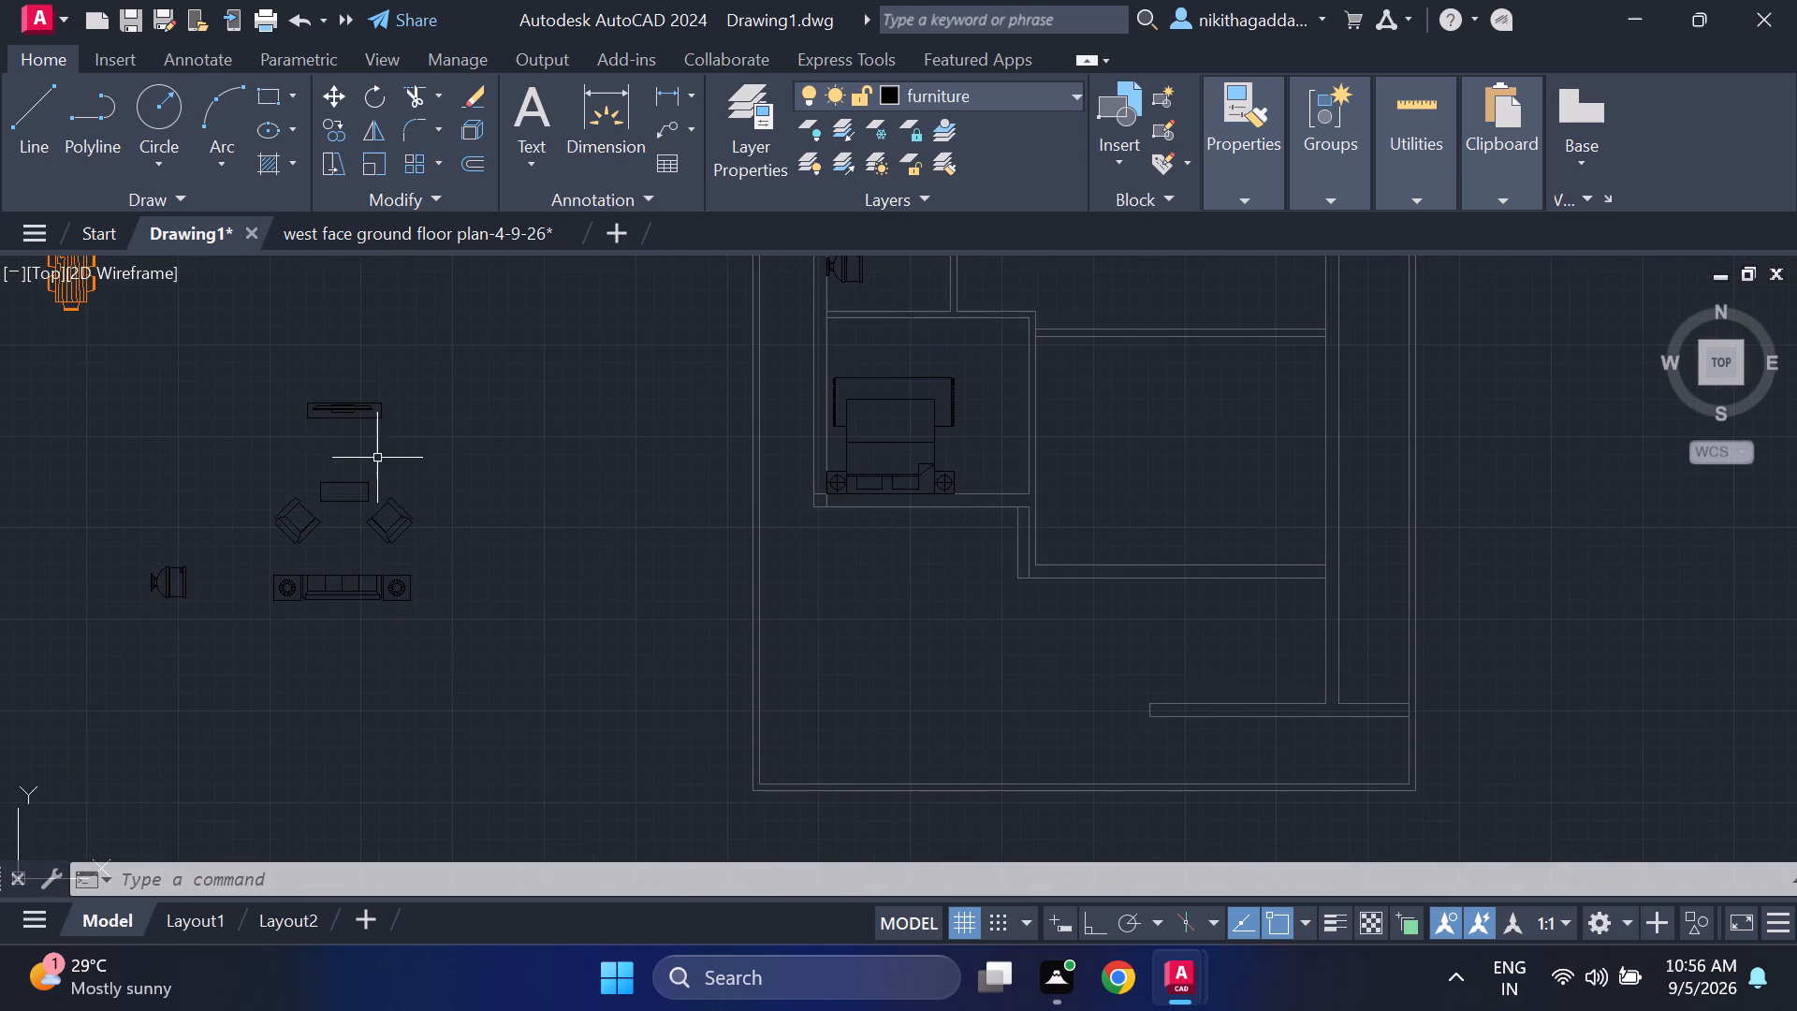
scroll(275, 476, up, 3)
scroll(421, 515, down, 3)
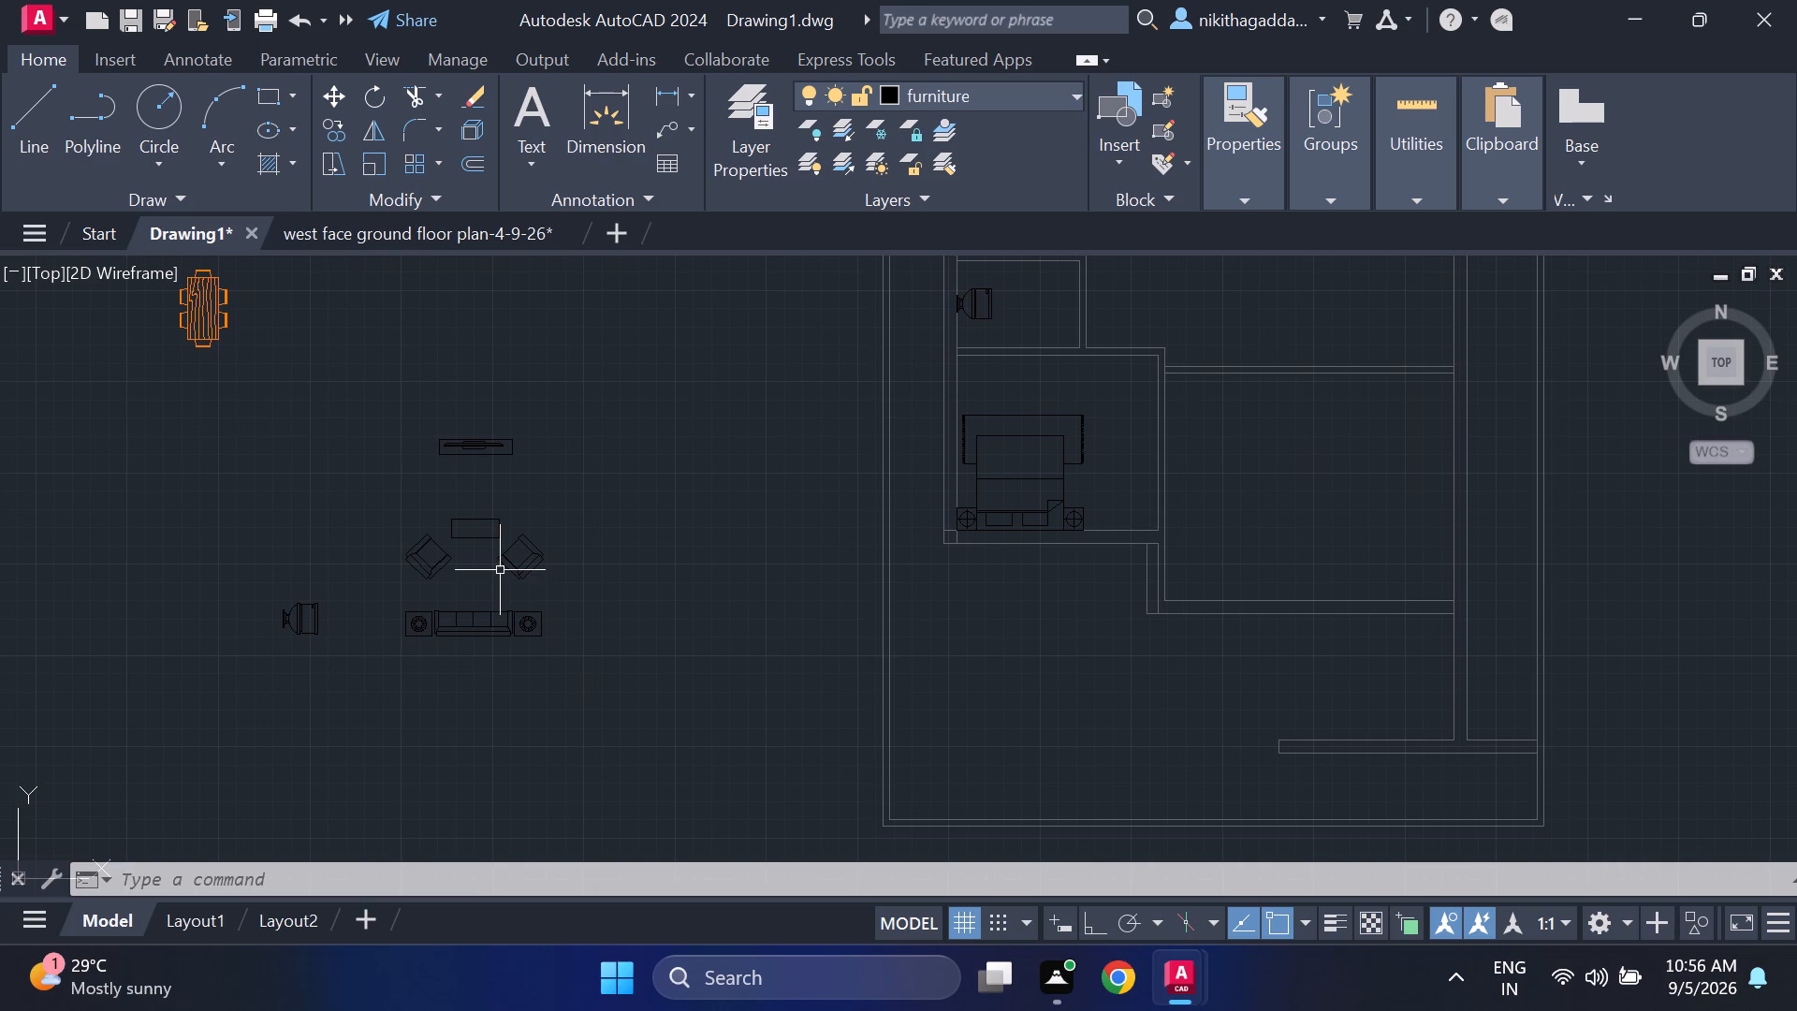
scroll(489, 583, up, 2)
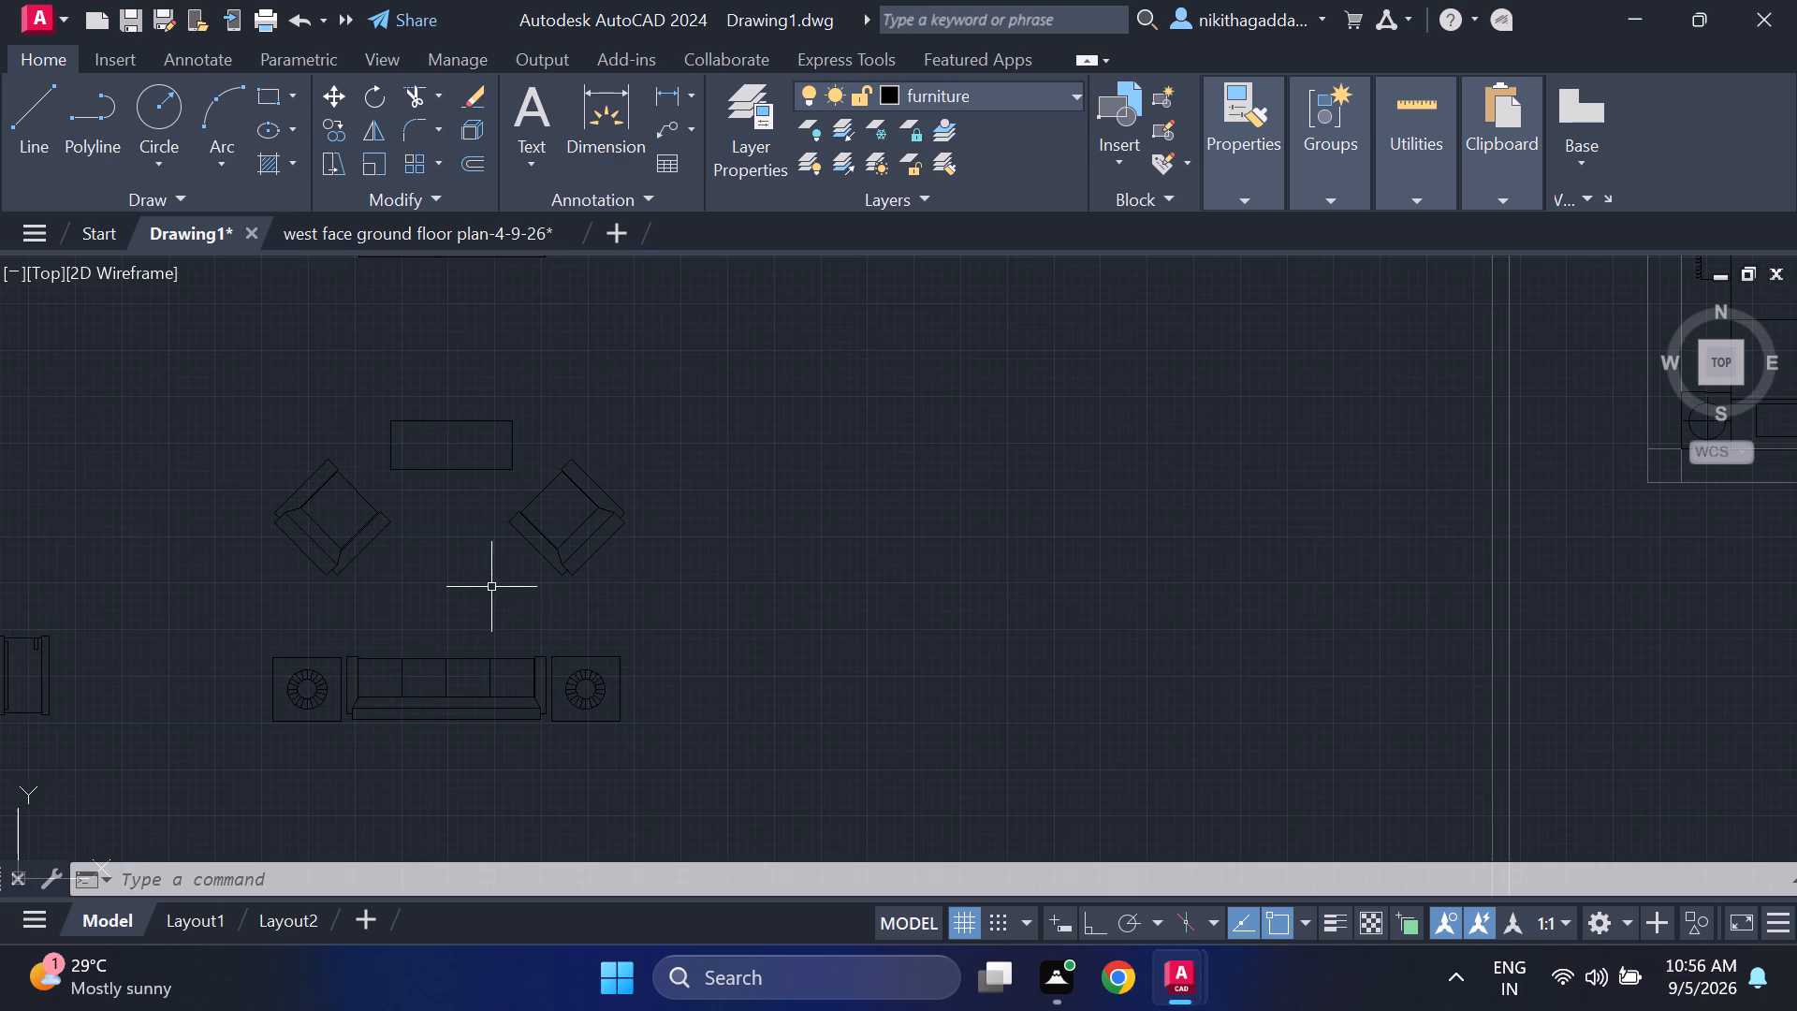
middle_drag(499, 597, 502, 503)
scroll(494, 539, up, 1)
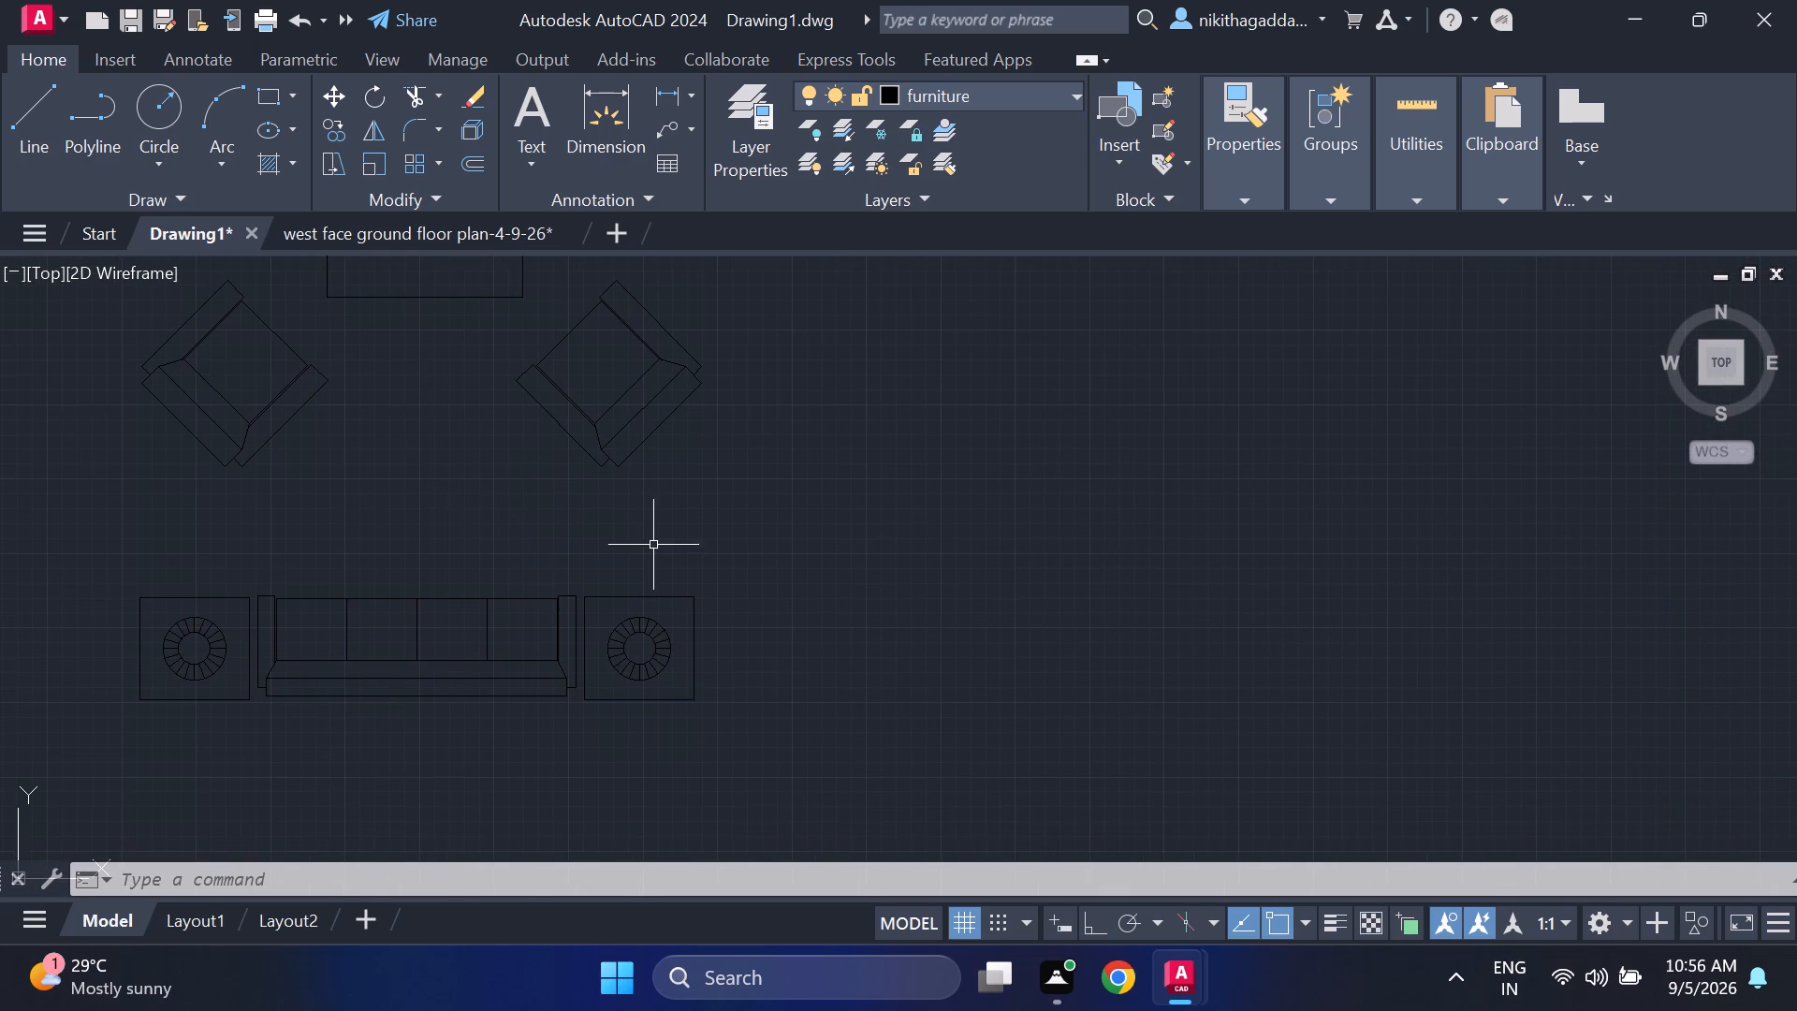
click(704, 555)
click(126, 734)
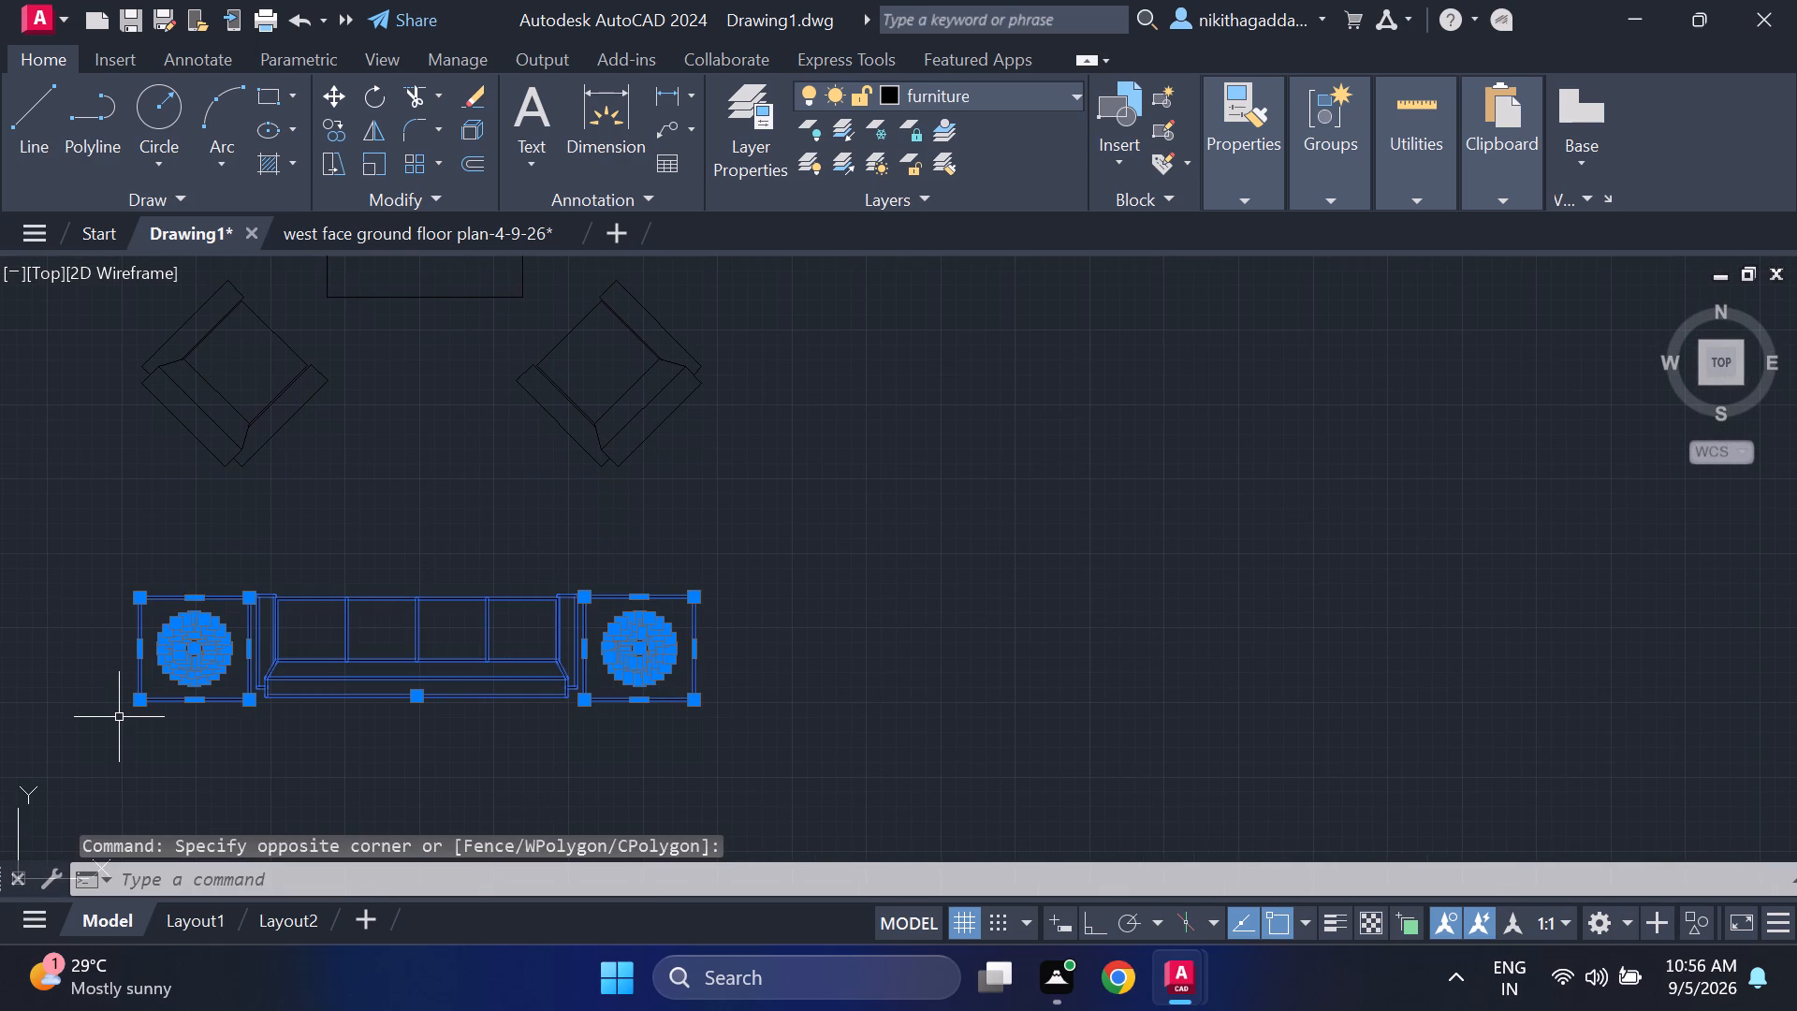
key(Escape)
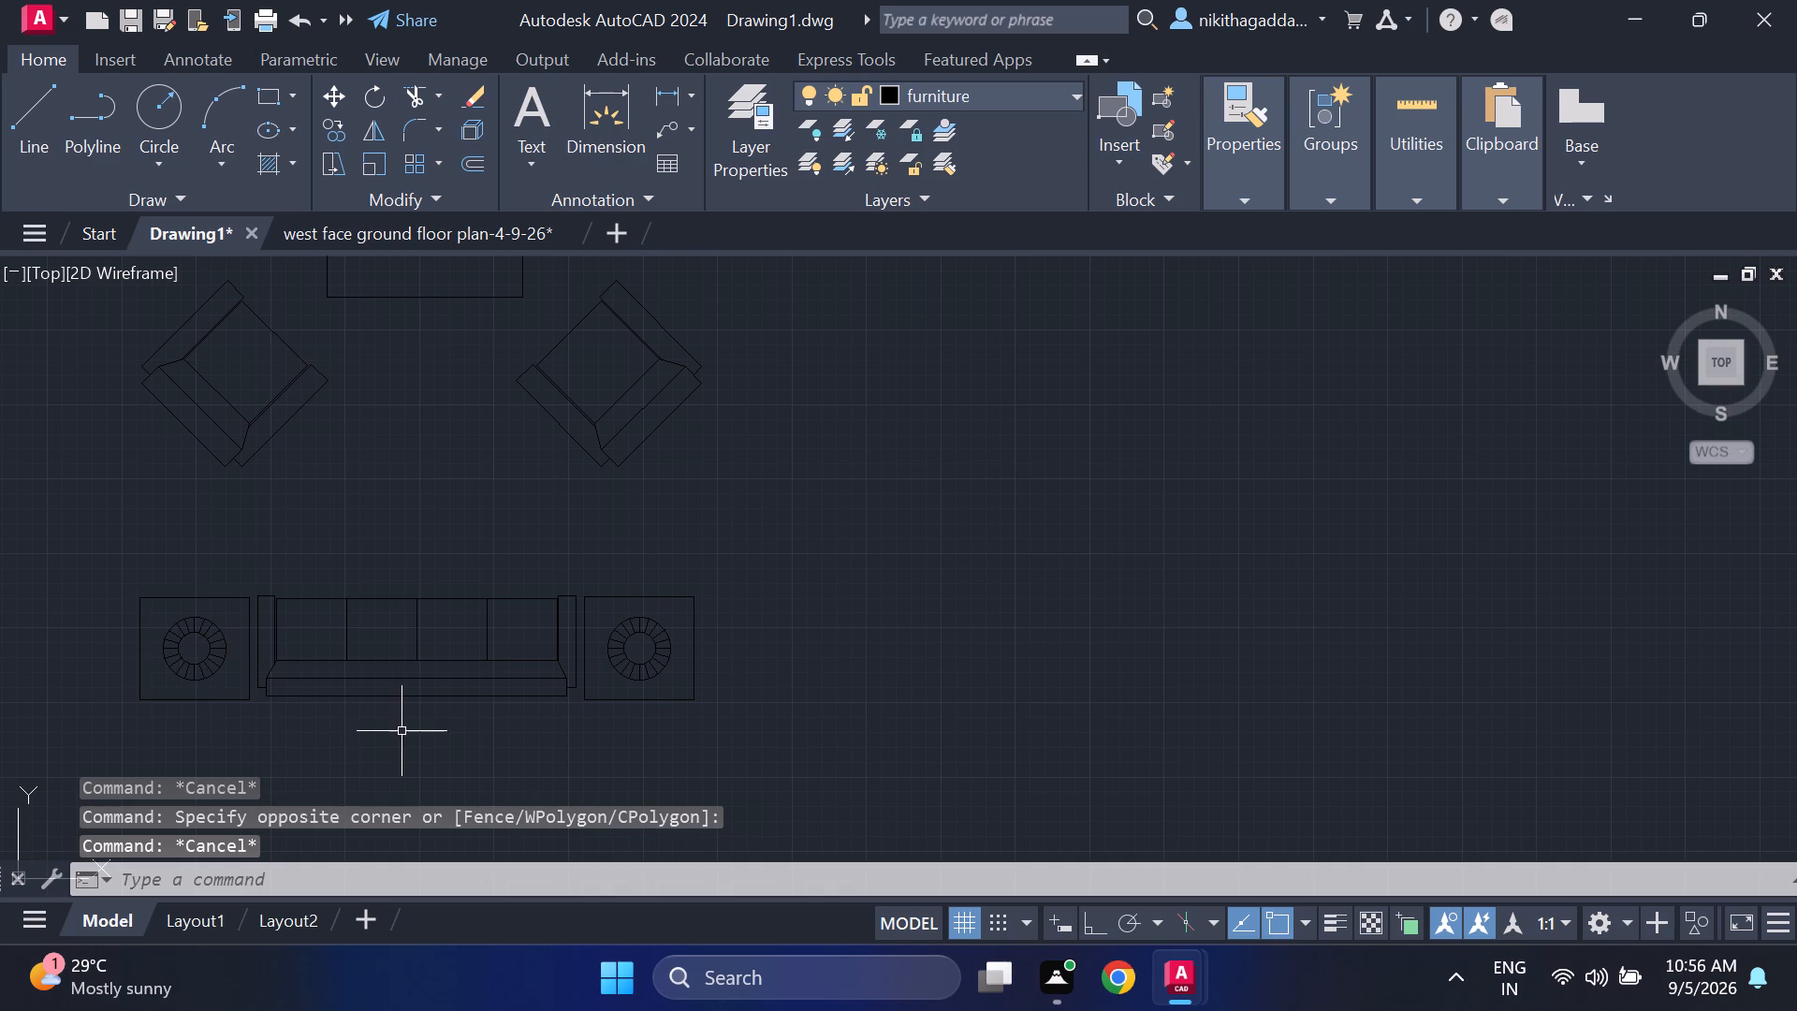
middle_drag(409, 726, 434, 666)
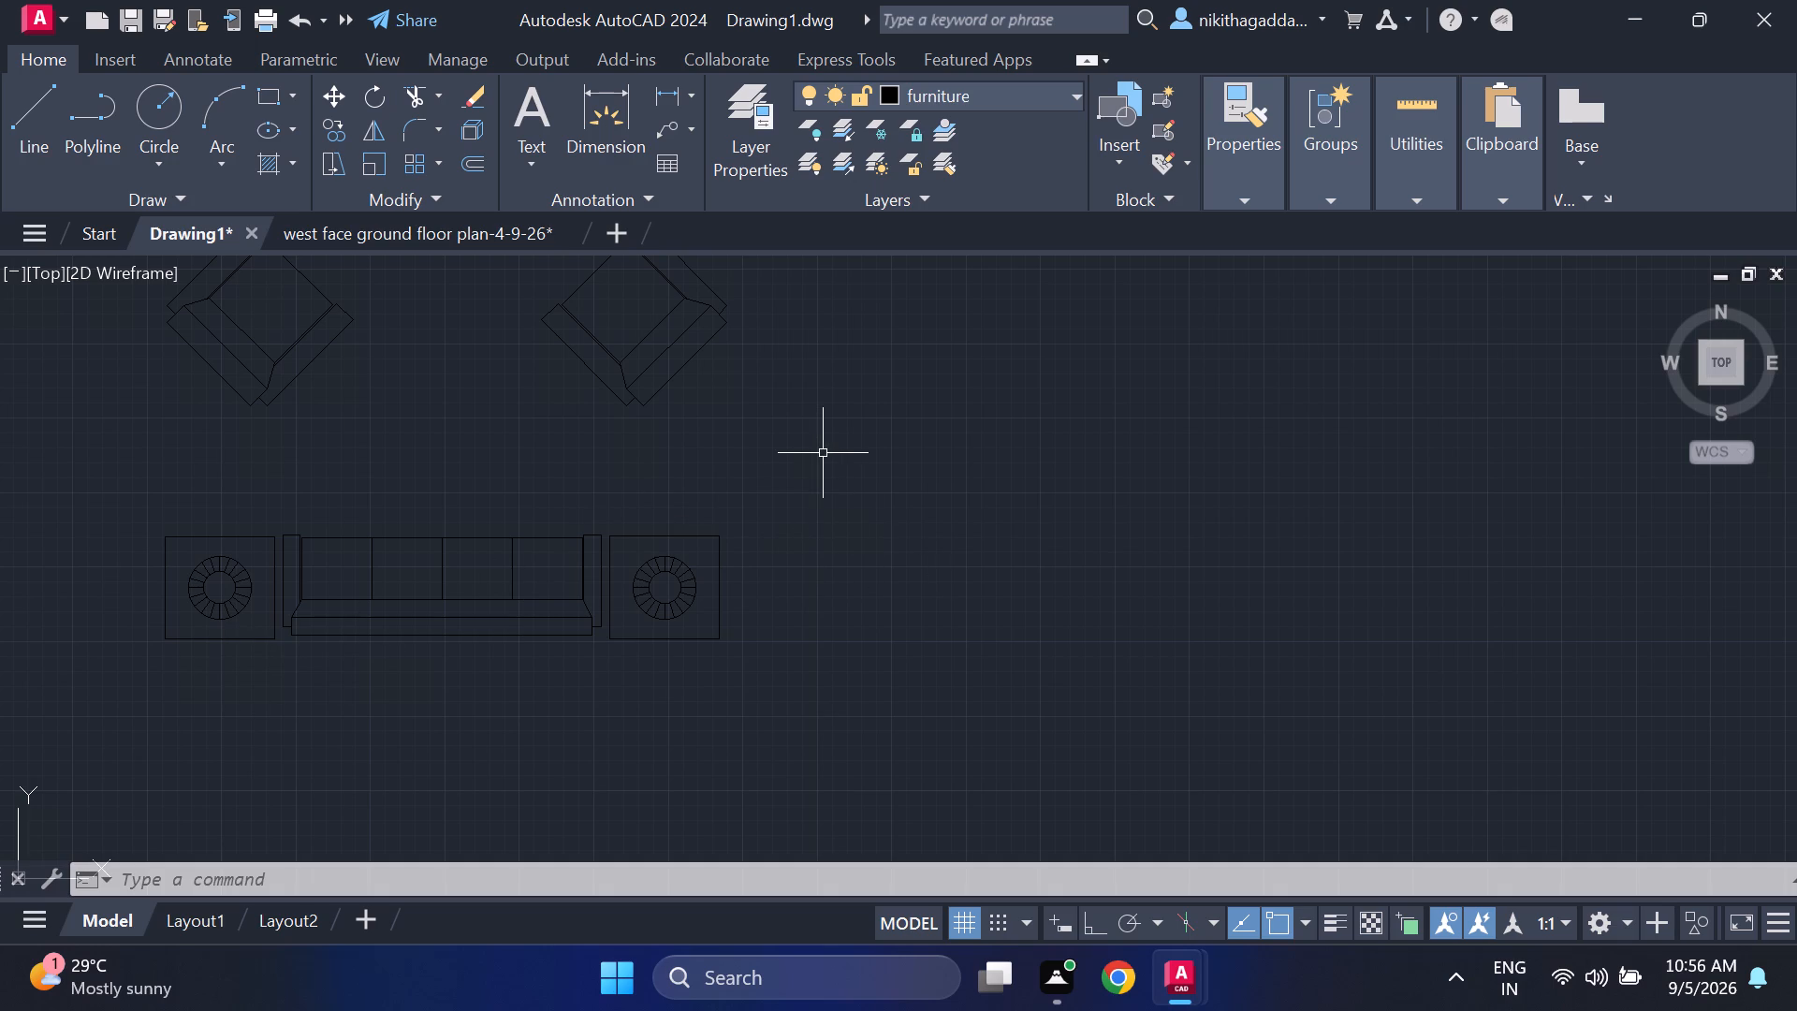
key(Escape)
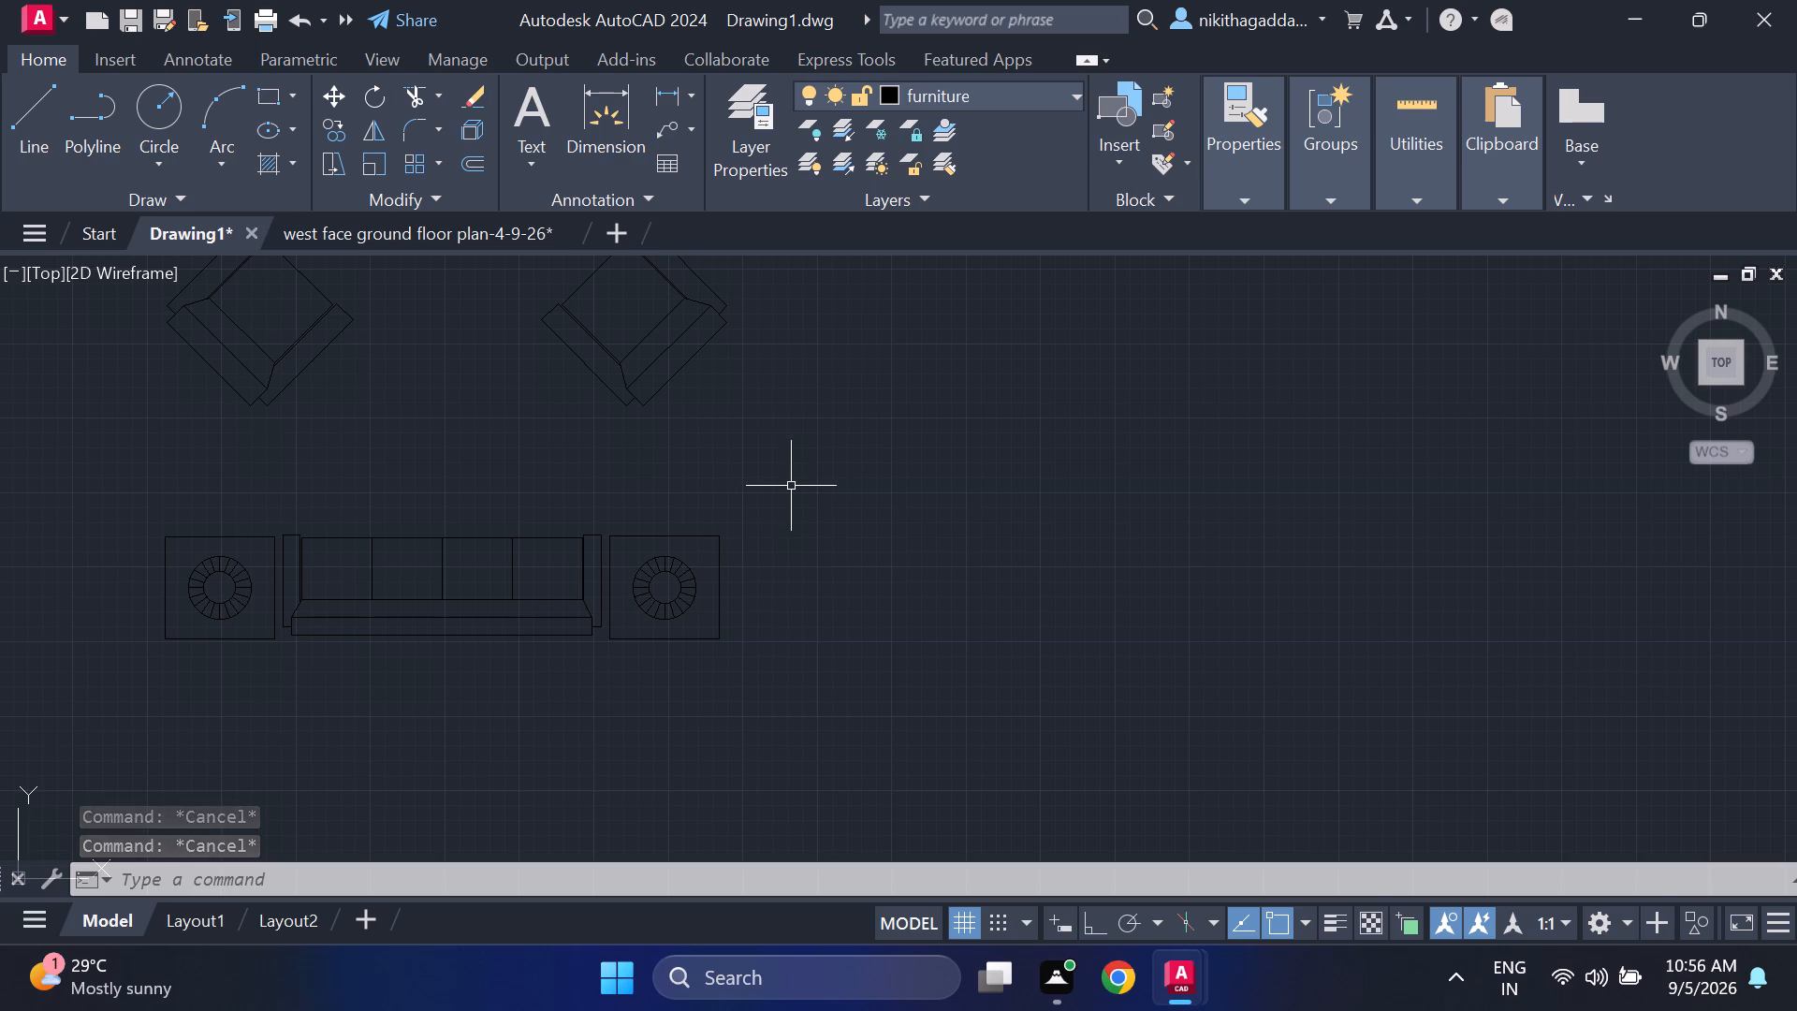
scroll(791, 486, down, 4)
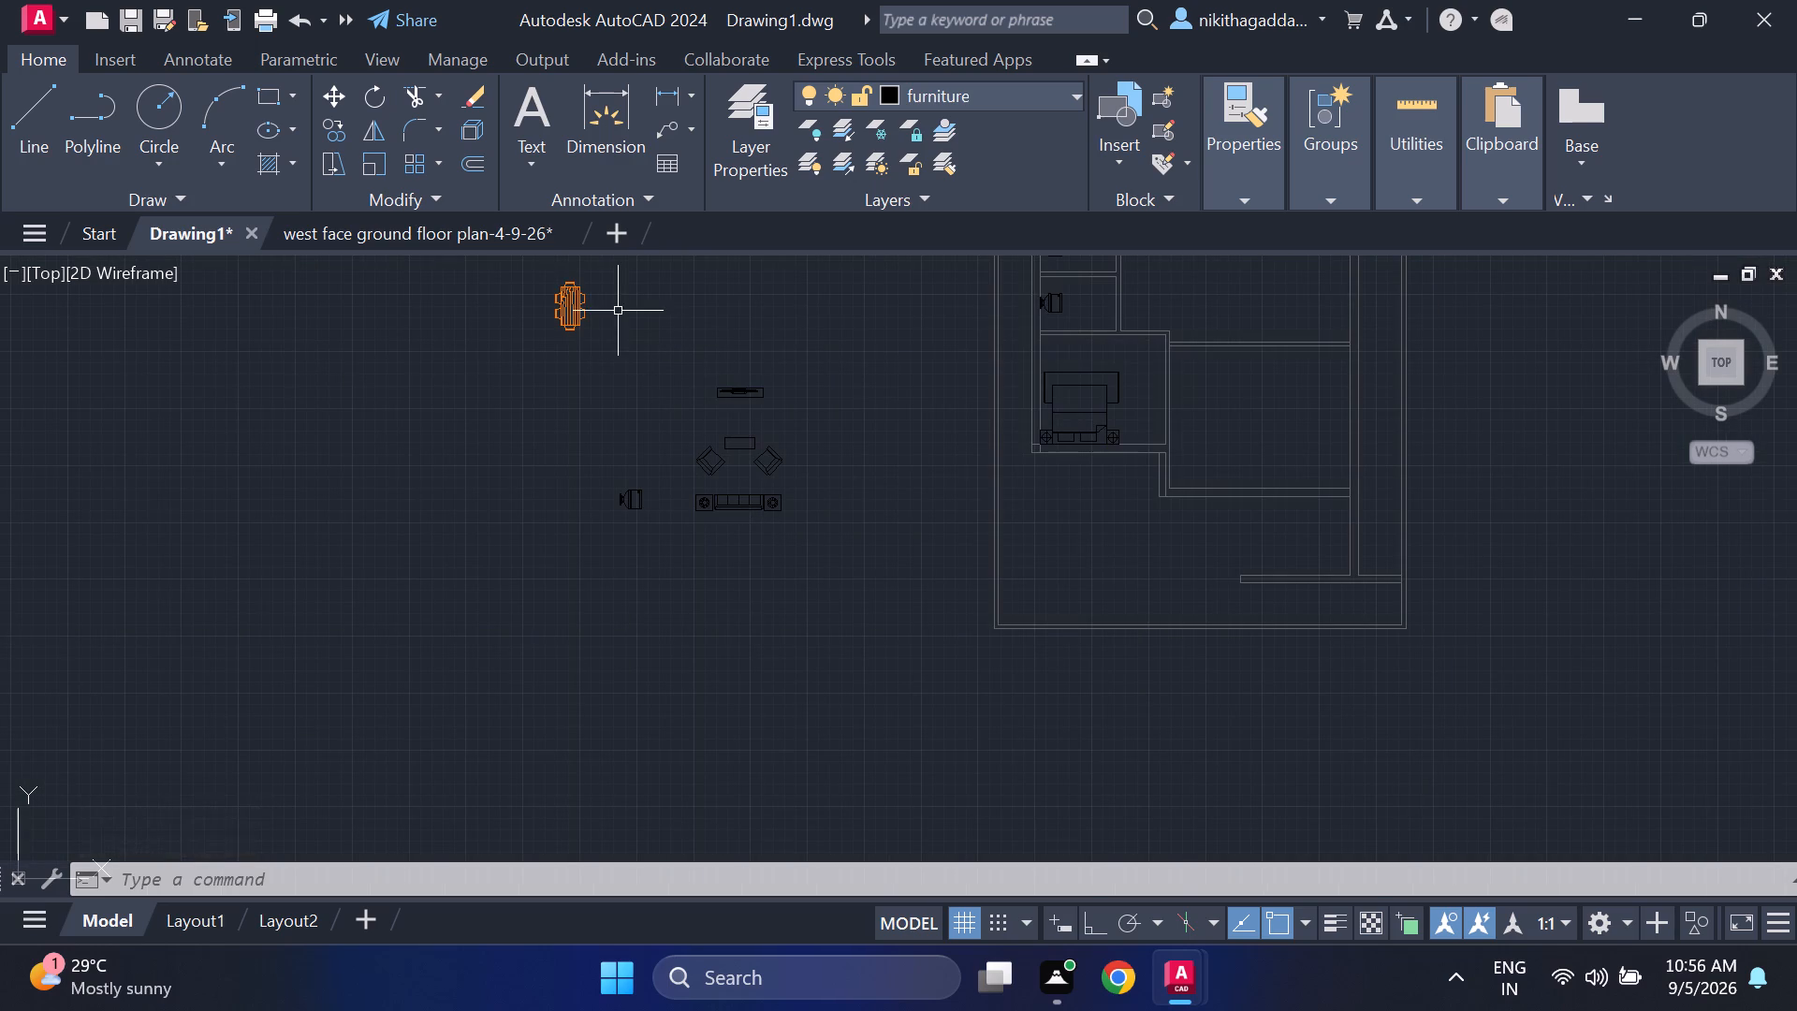
middle_click(617, 311)
middle_click(573, 395)
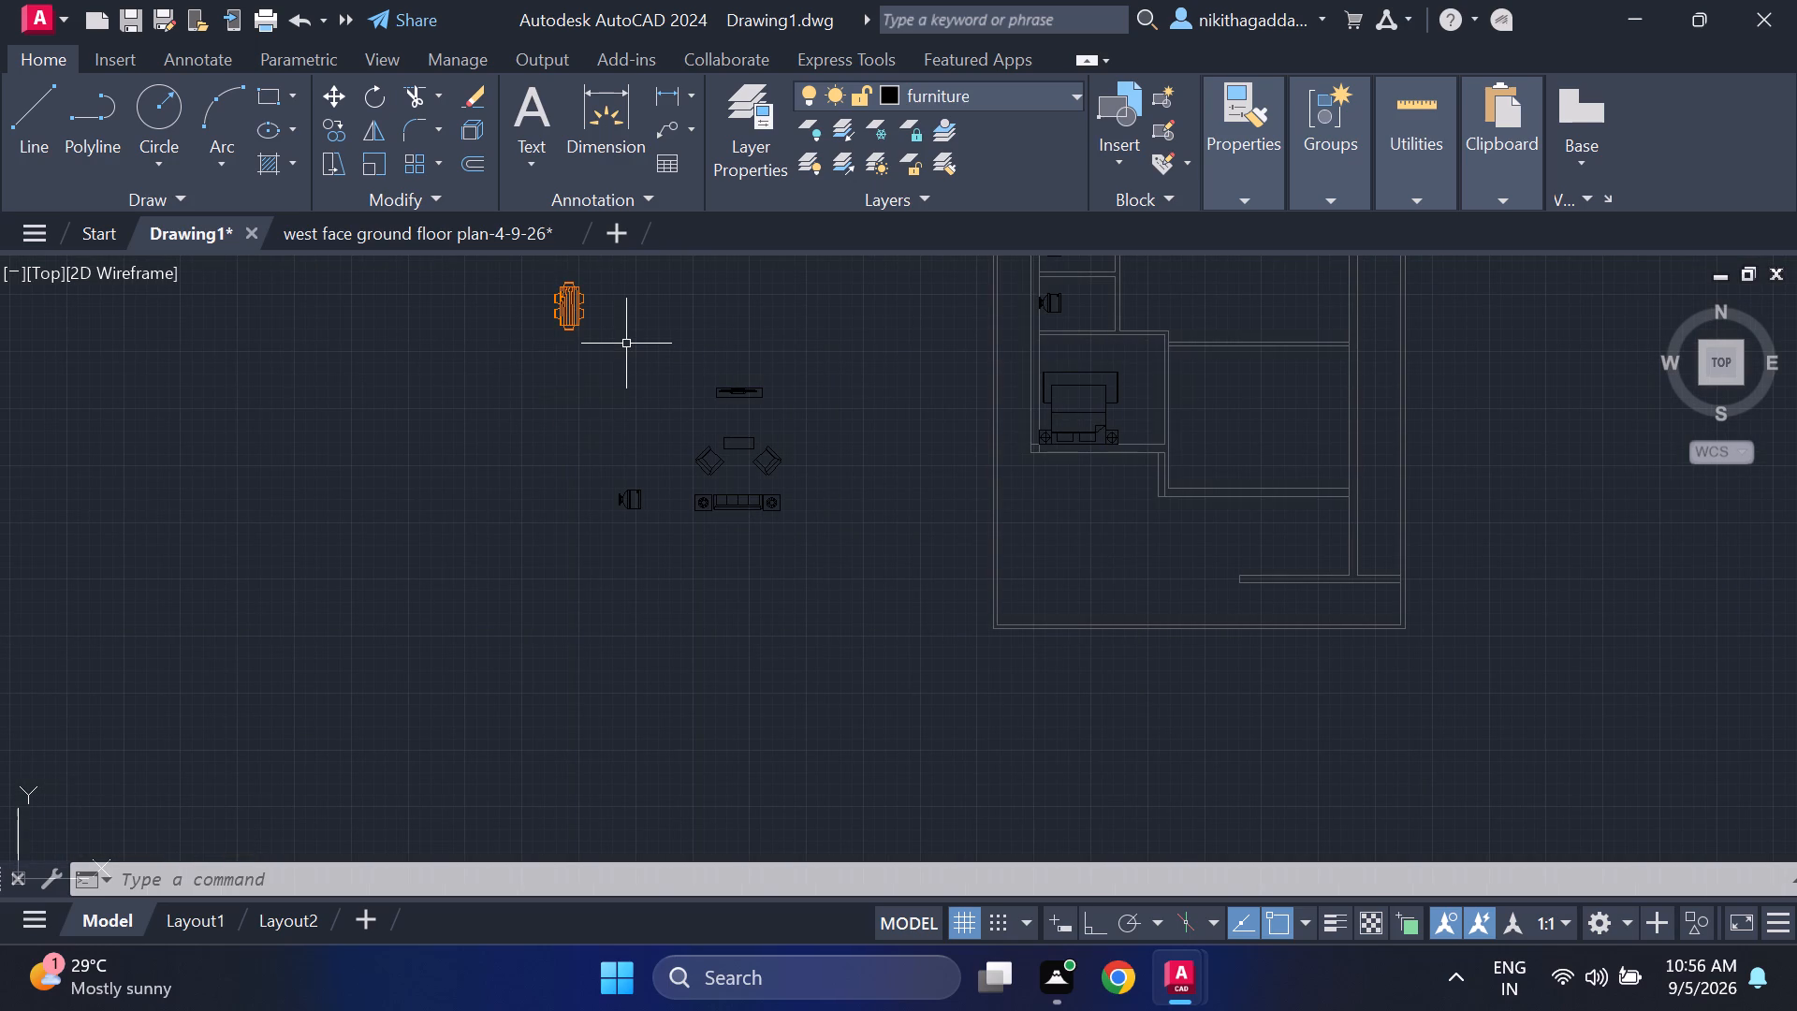
Examine the spare sofa set west of the house plan, including the armchairs, small table, sofa and side tables.
middle_drag(592, 345, 594, 439)
scroll(592, 346, down, 1)
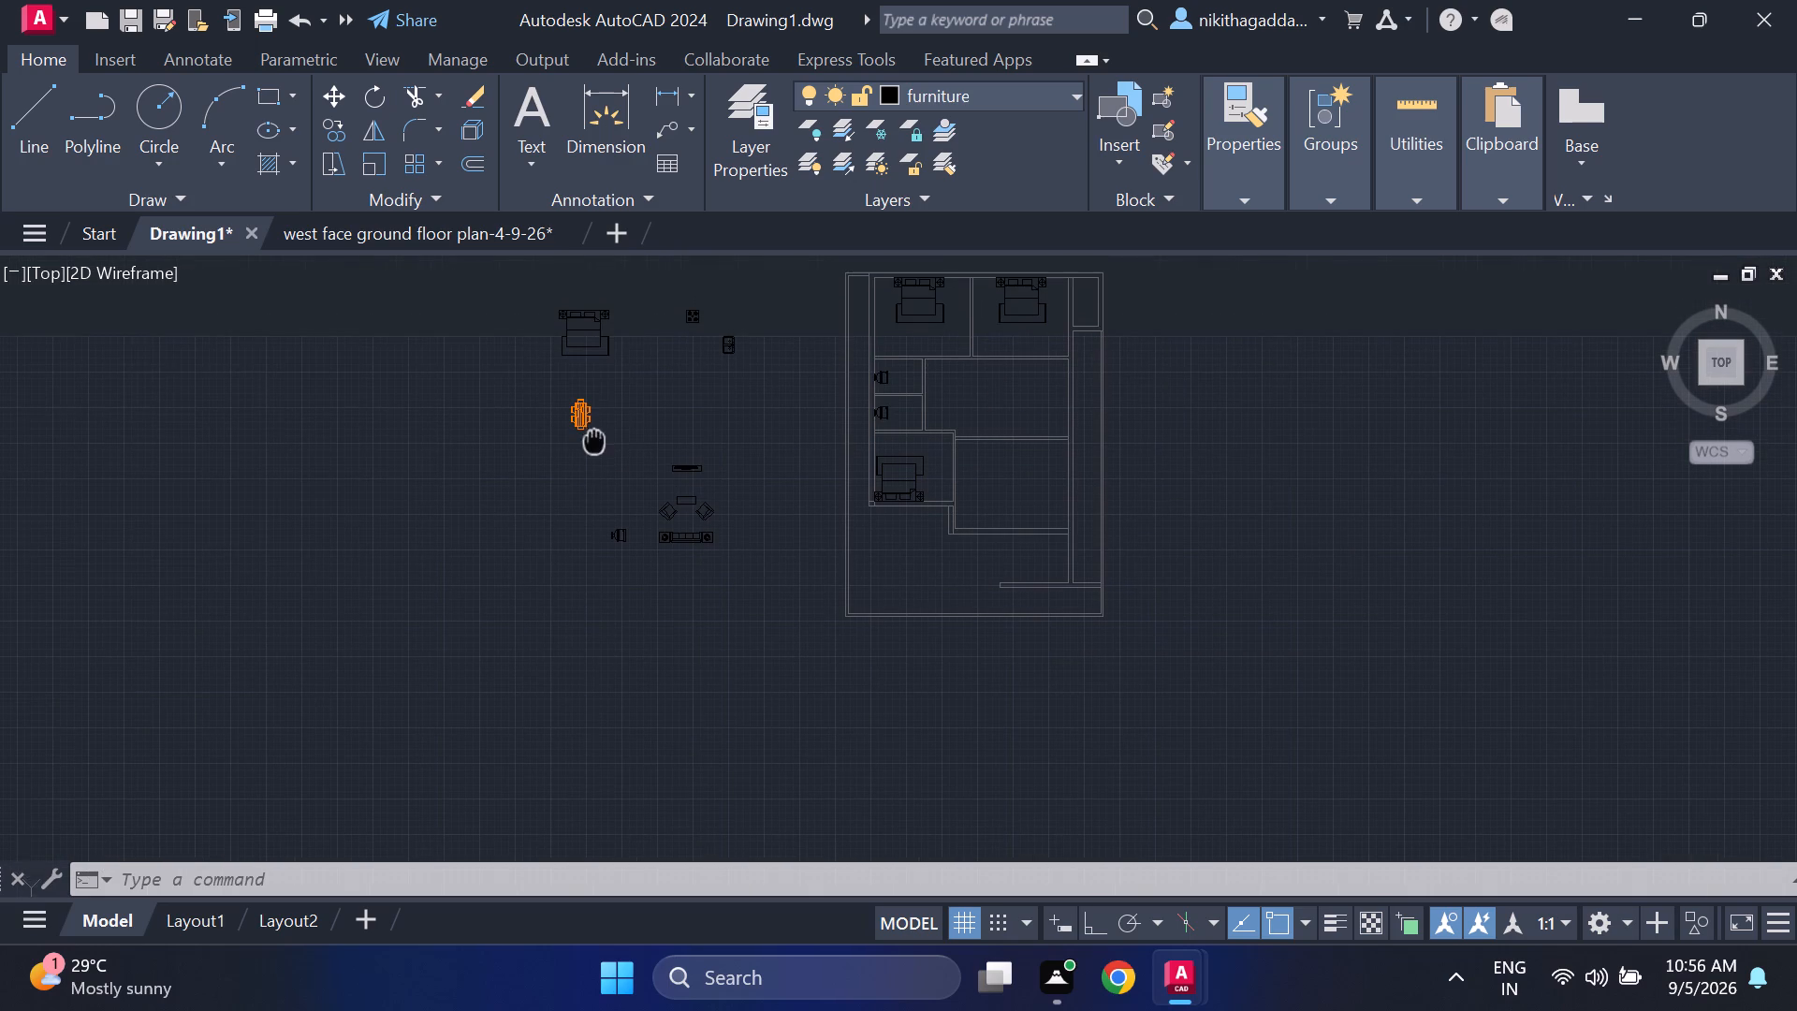
scroll(596, 286, up, 3)
scroll(936, 572, down, 1)
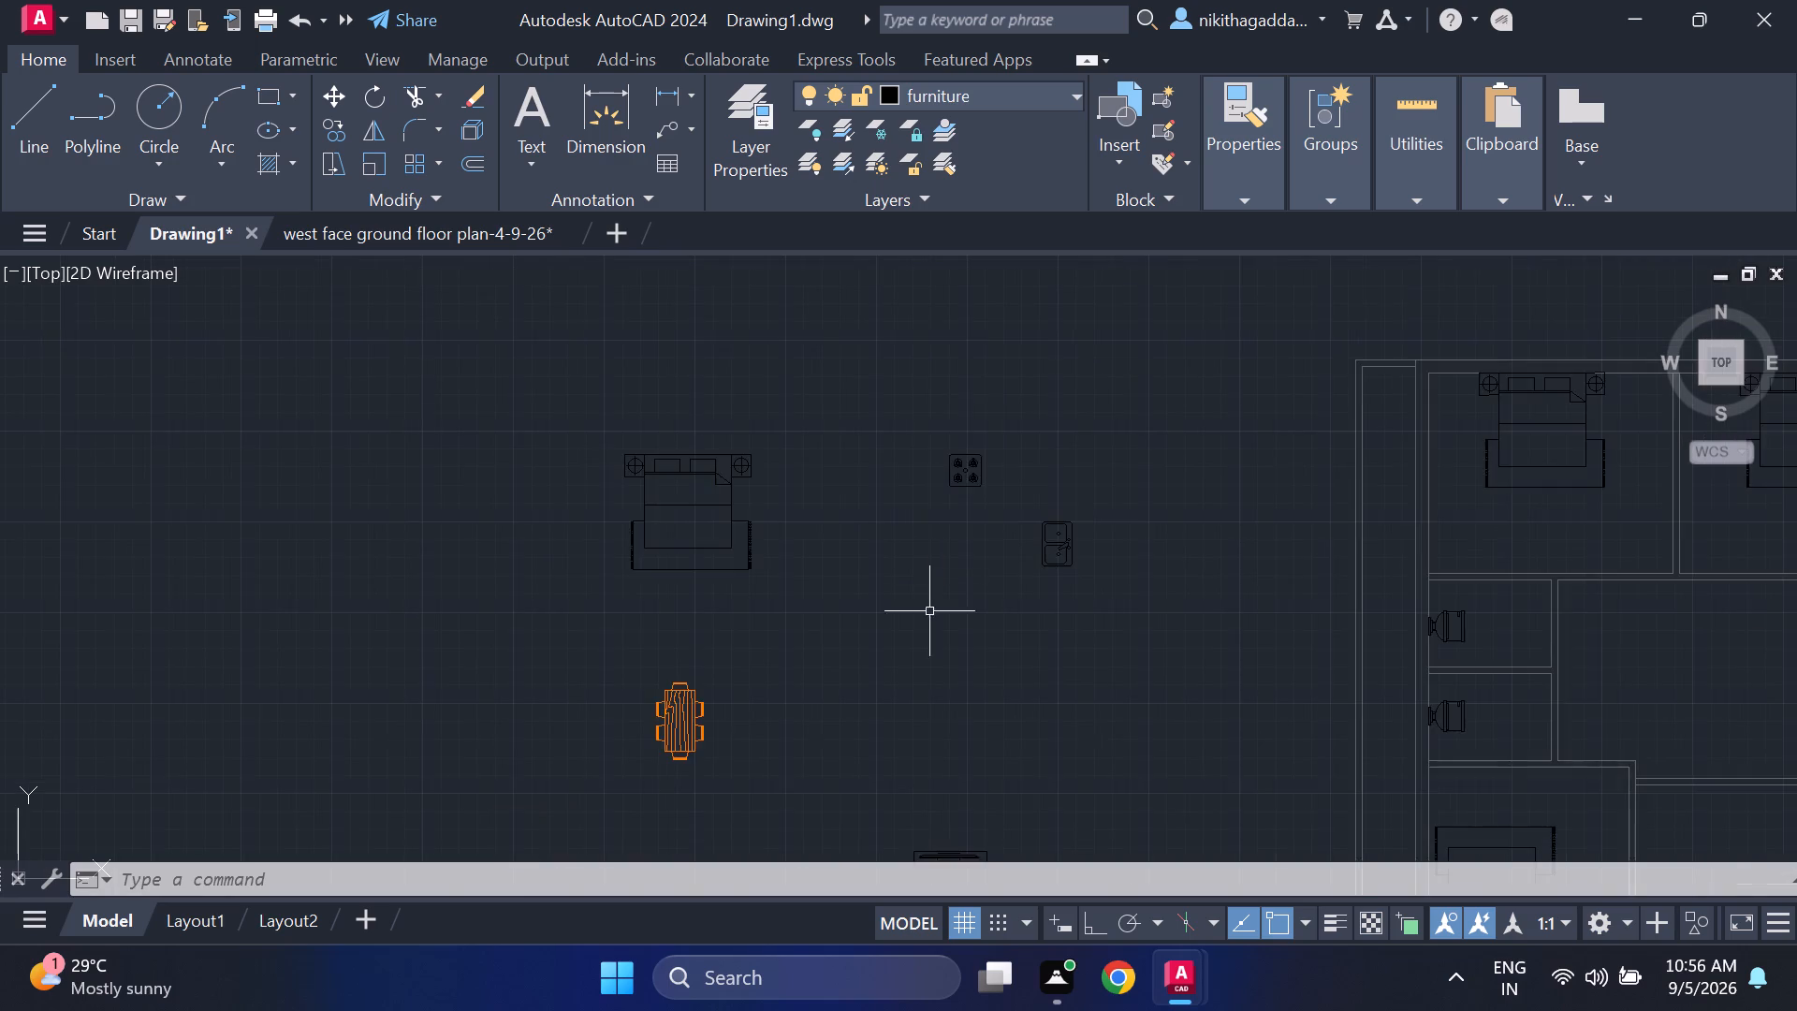
scroll(929, 625, down, 1)
middle_drag(947, 662, 627, 446)
scroll(620, 655, up, 4)
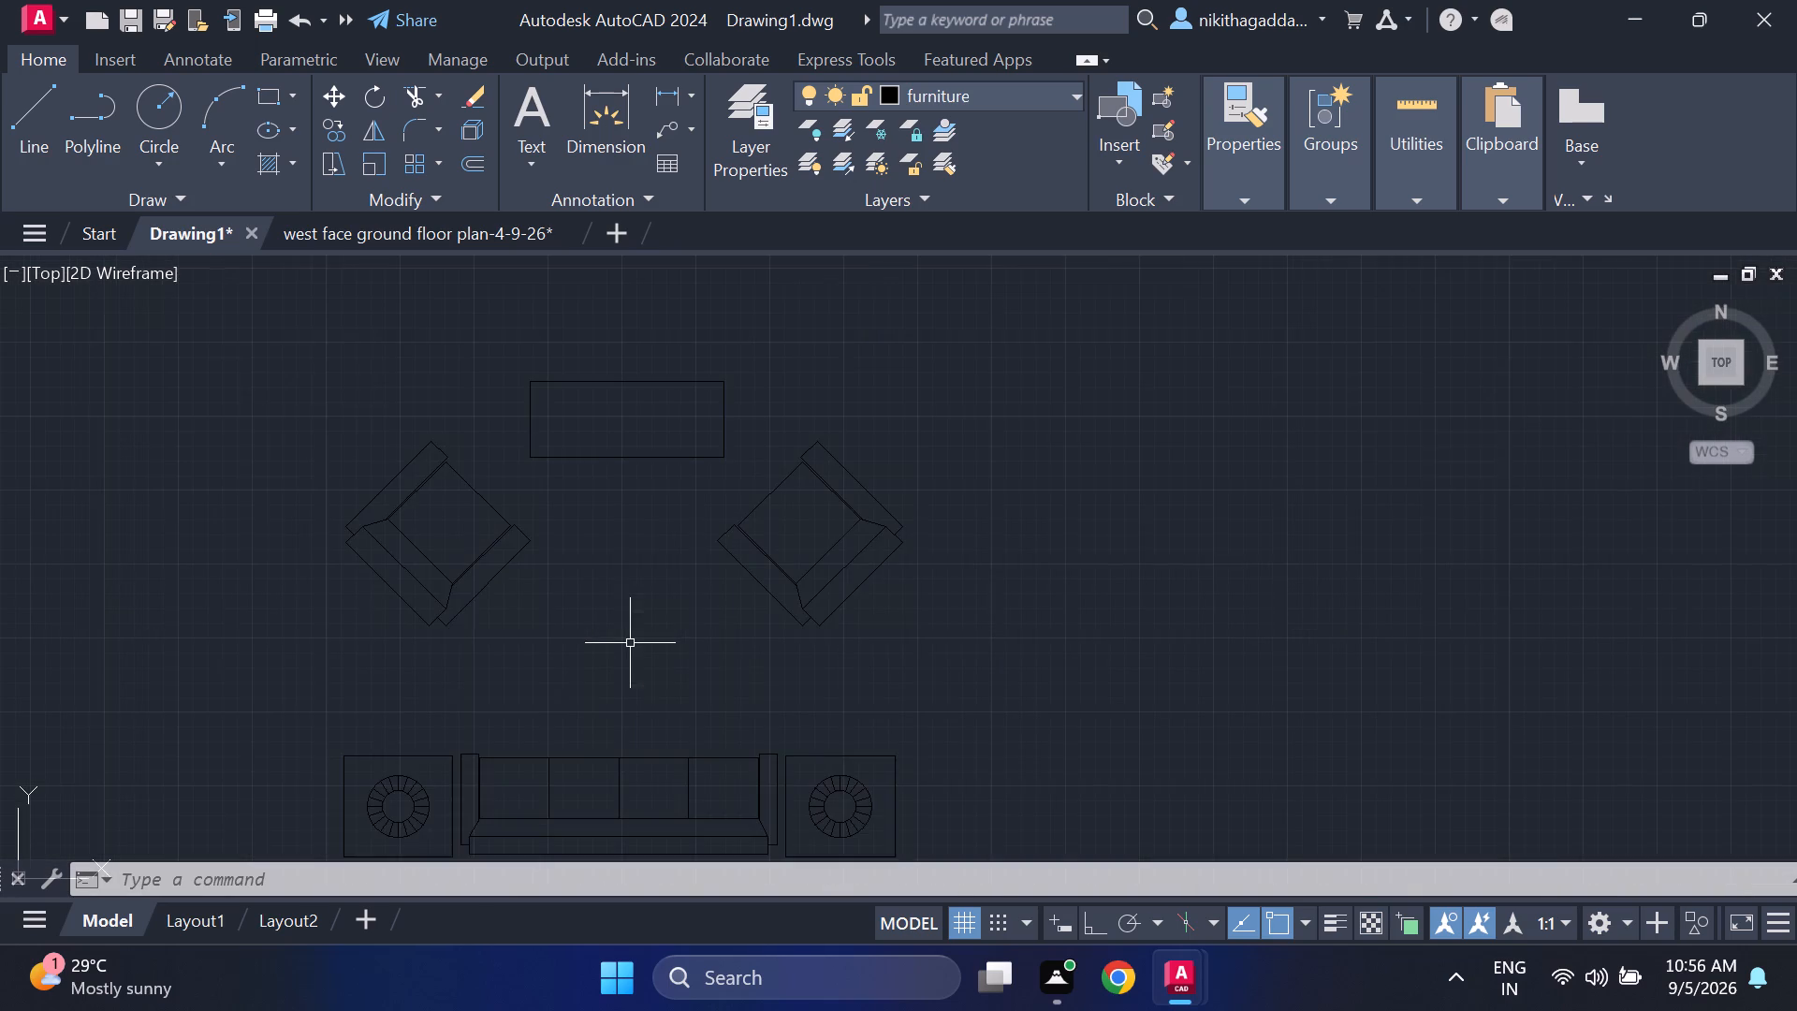
scroll(642, 652, down, 3)
middle_click(650, 670)
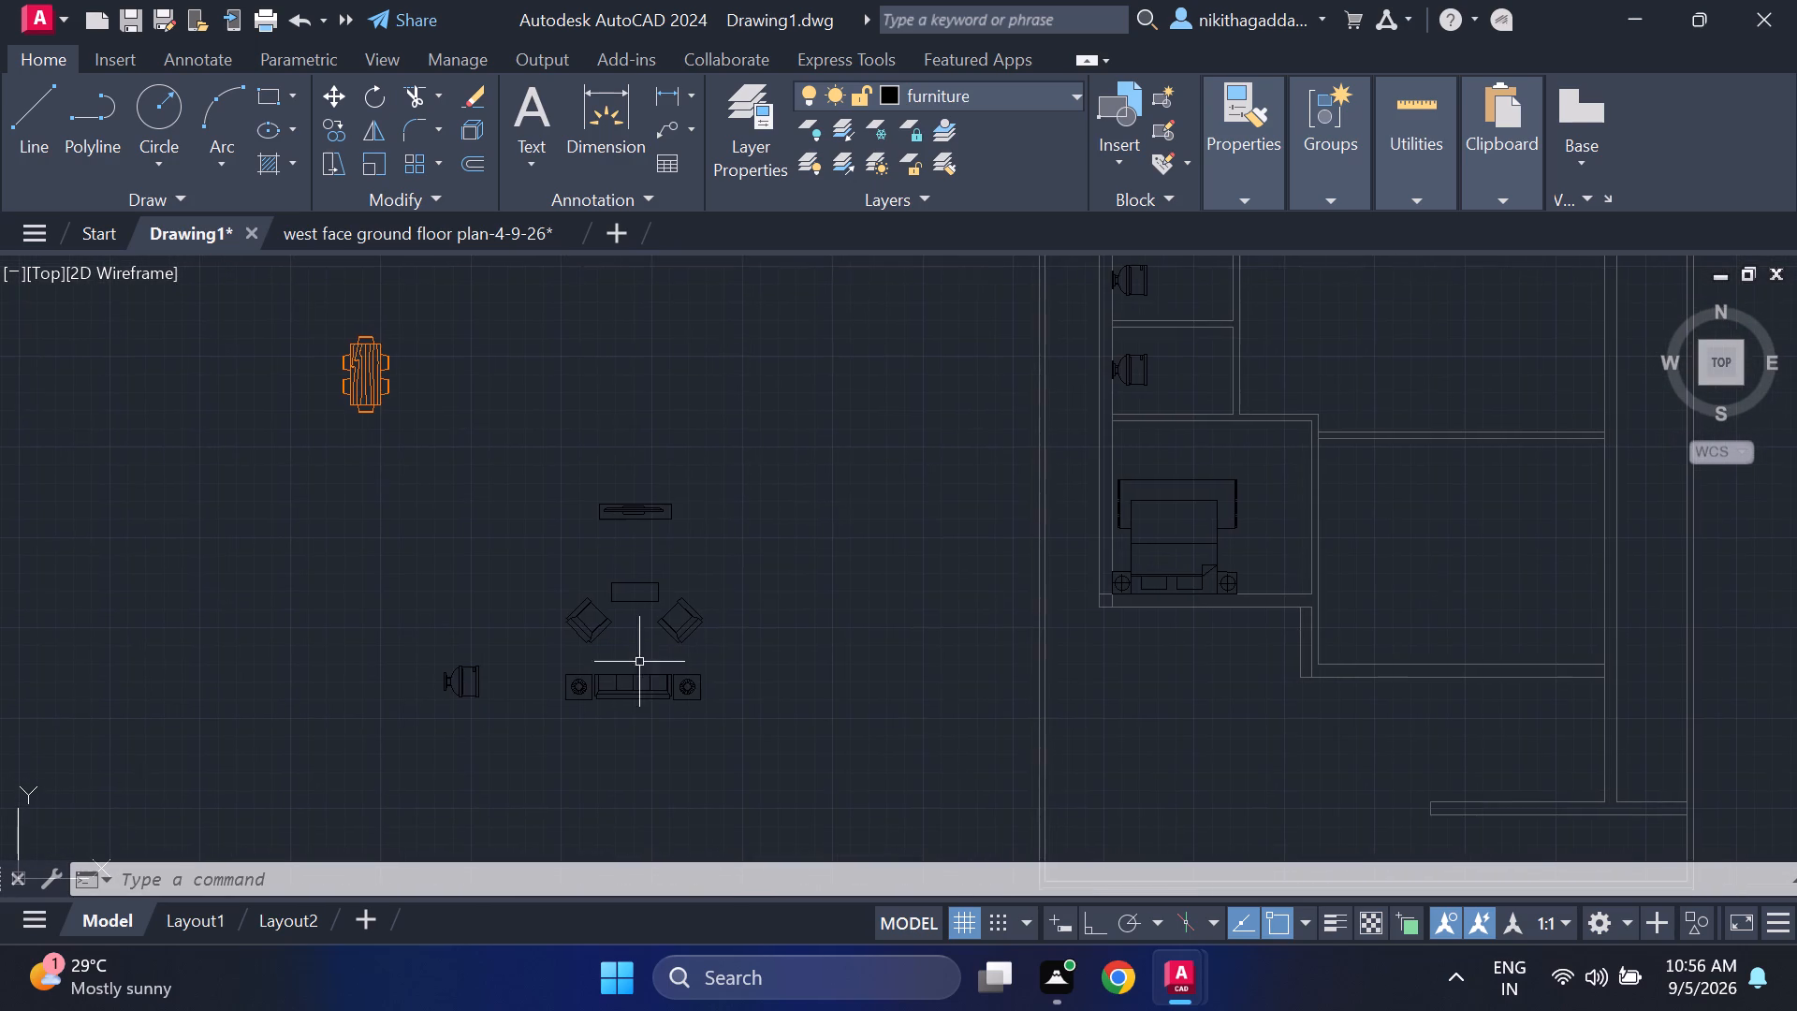
scroll(628, 642, up, 5)
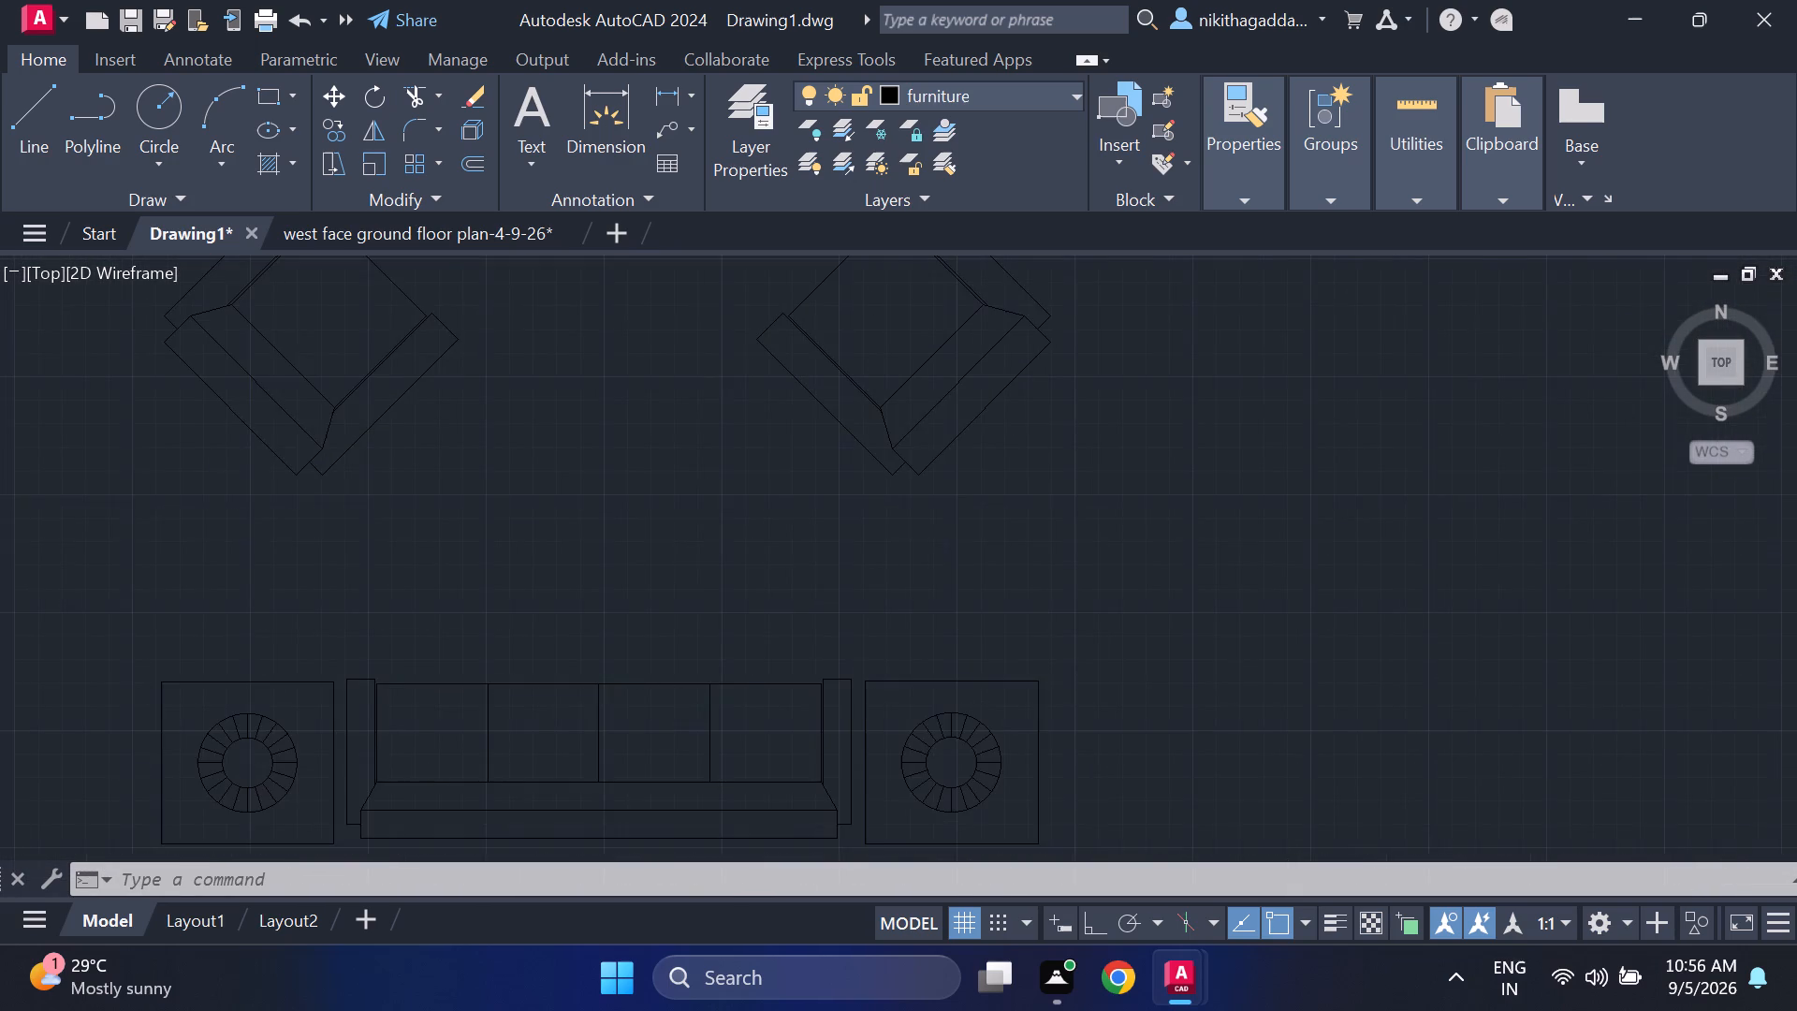
scroll(644, 701, down, 5)
middle_drag(614, 682, 612, 671)
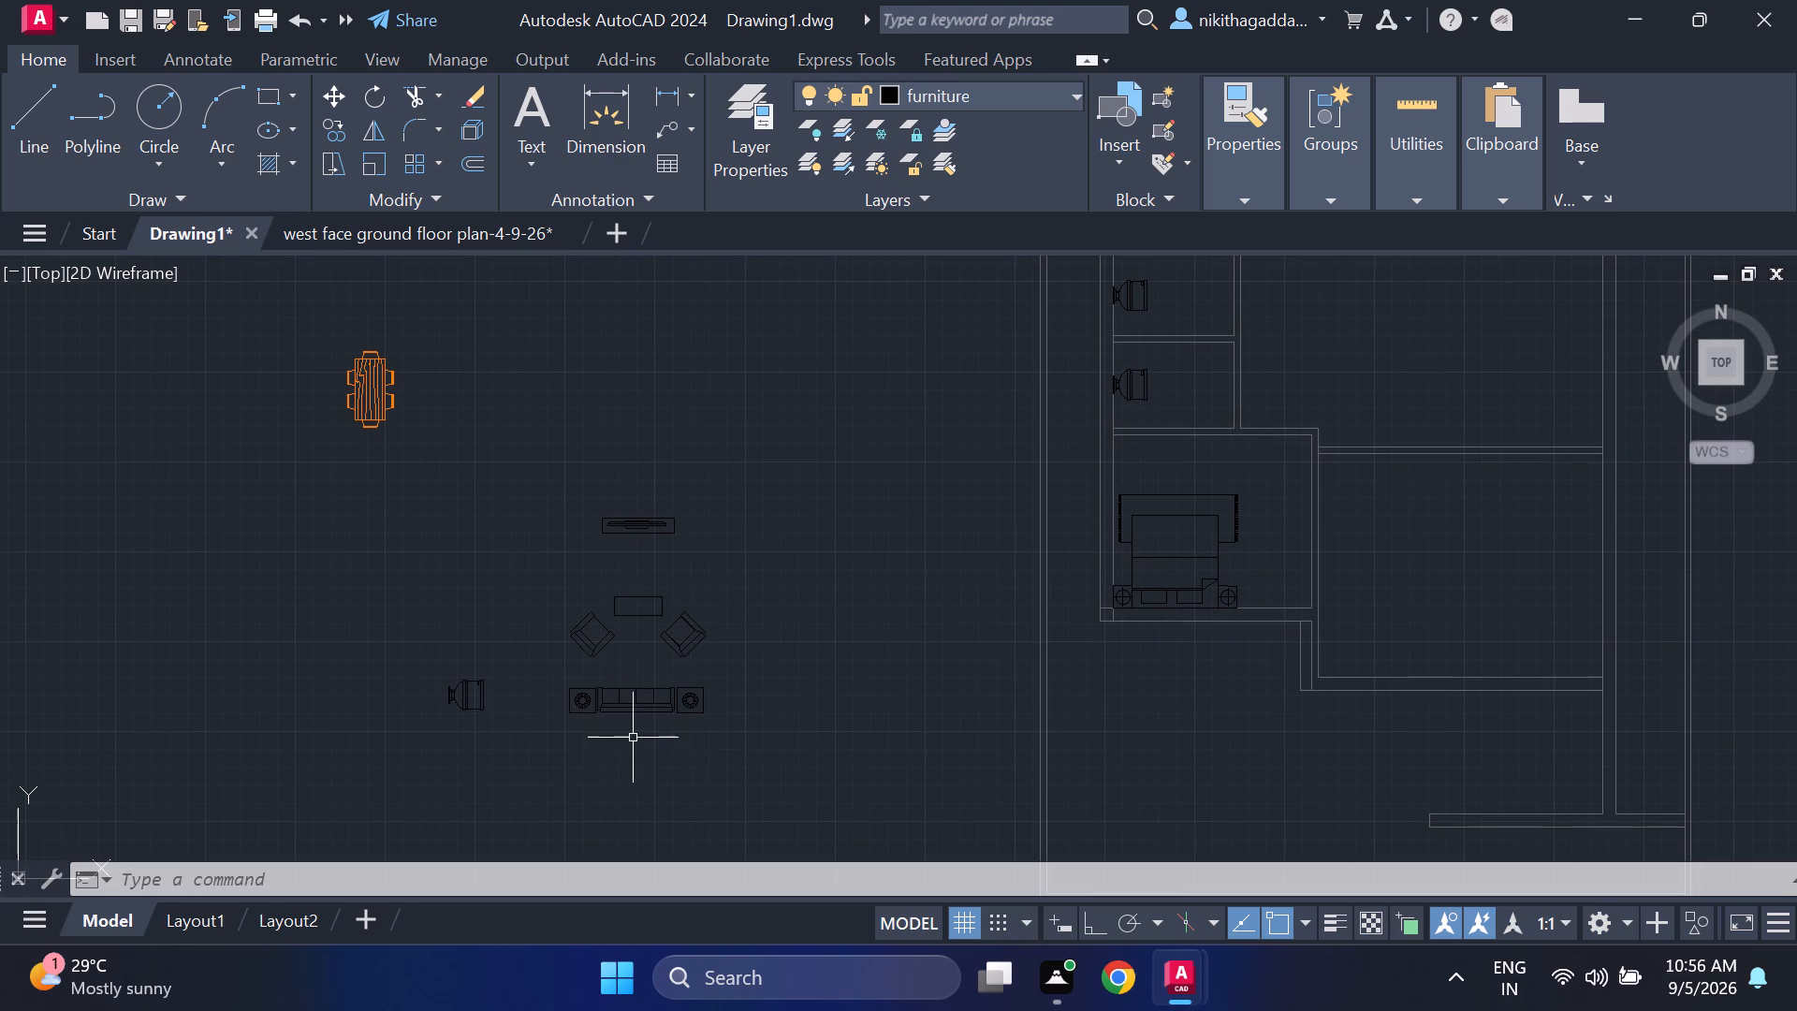
scroll(633, 735, up, 3)
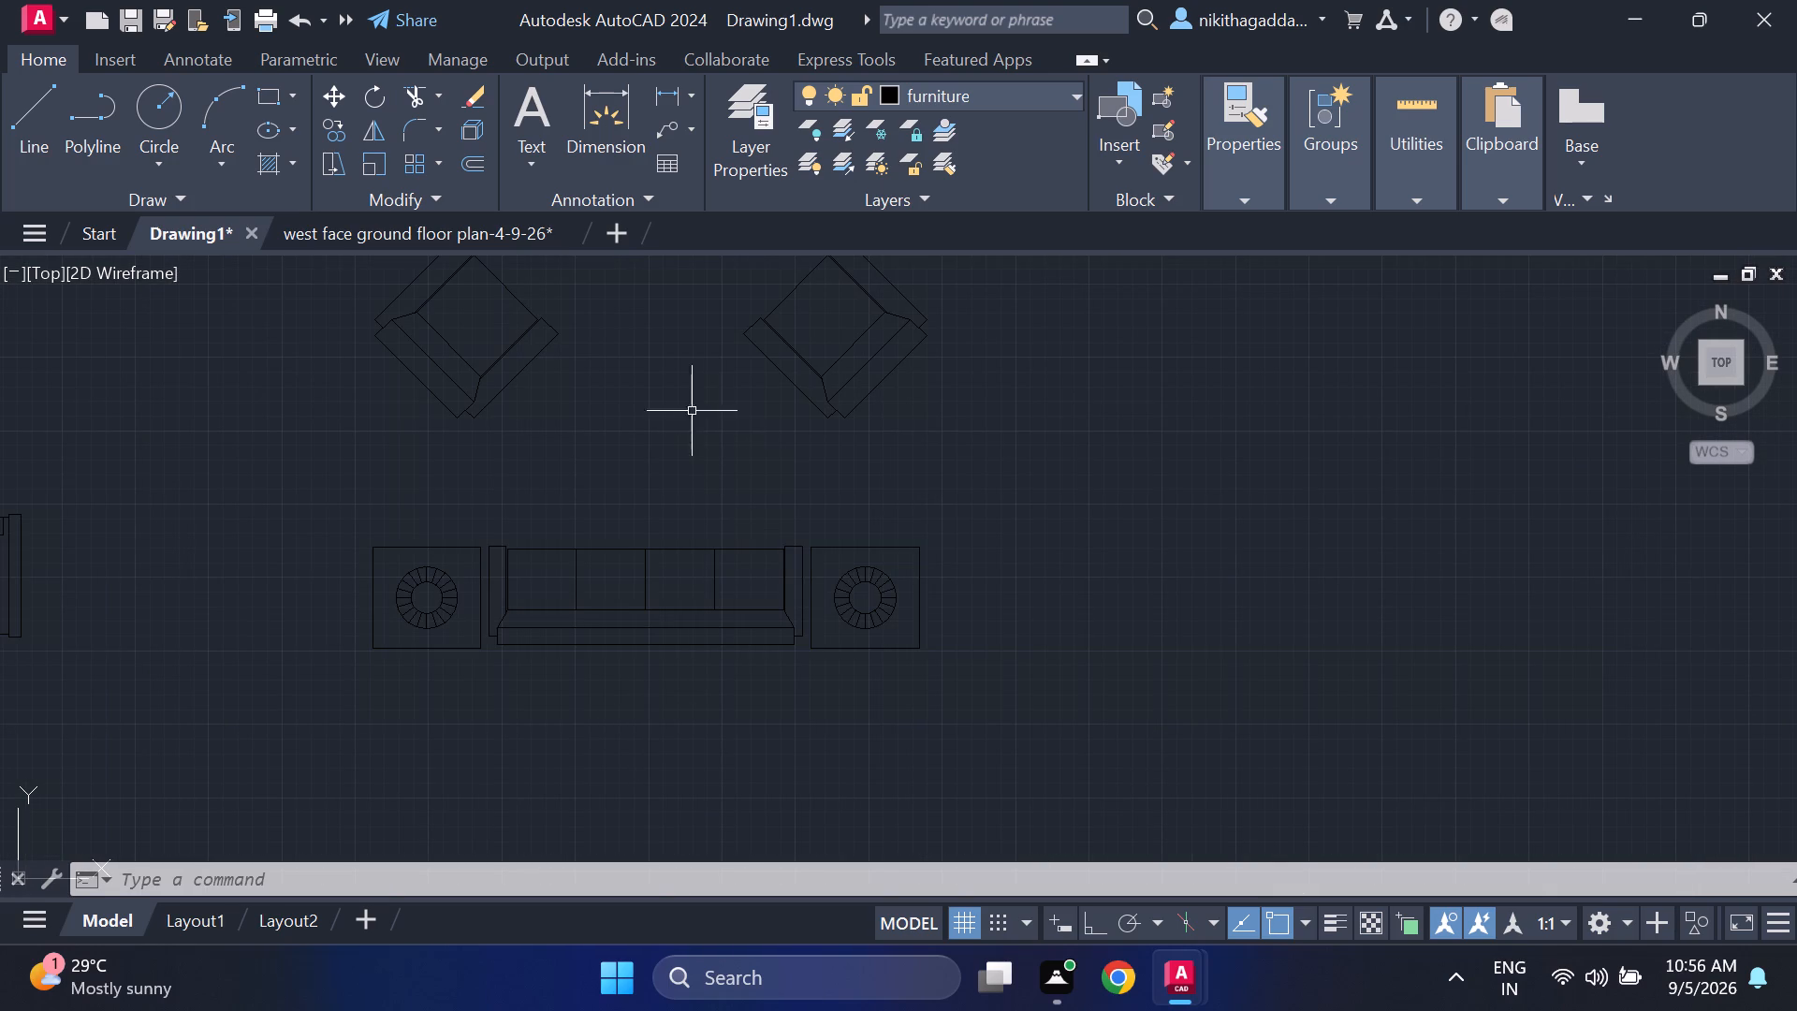
middle_drag(679, 403, 651, 557)
middle_click(651, 557)
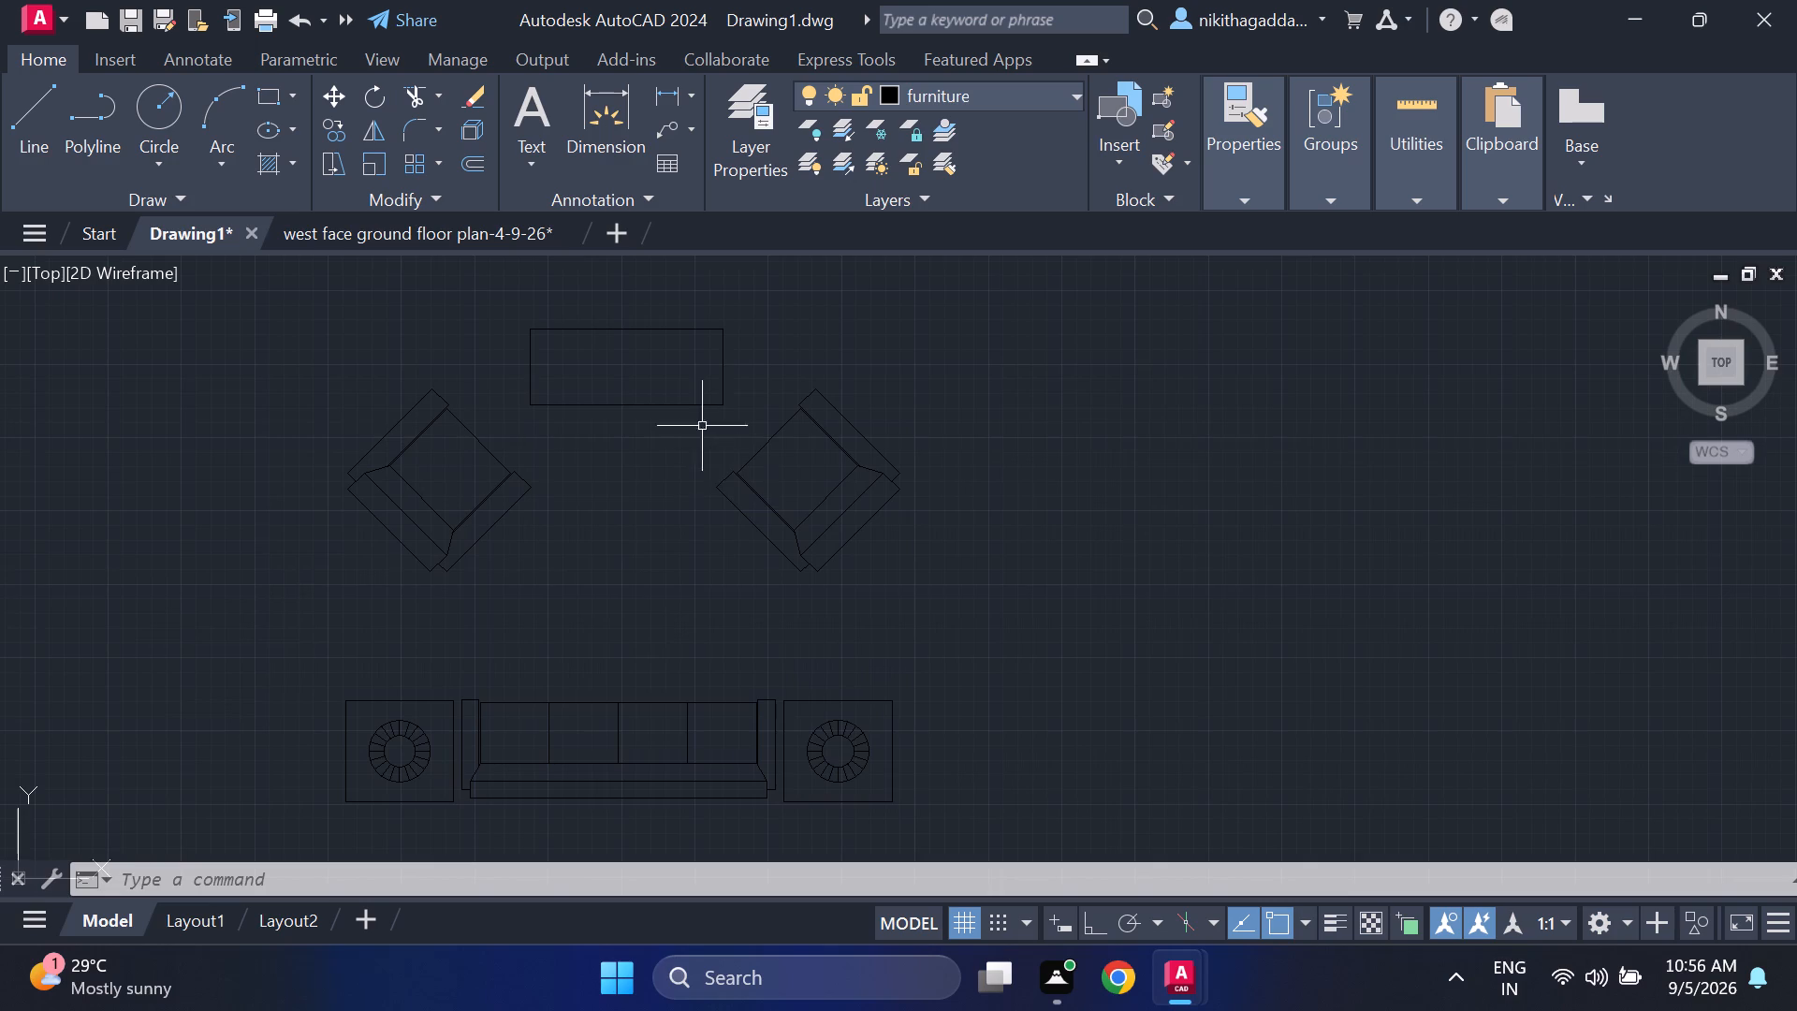
scroll(726, 438, up, 2)
scroll(726, 438, down, 3)
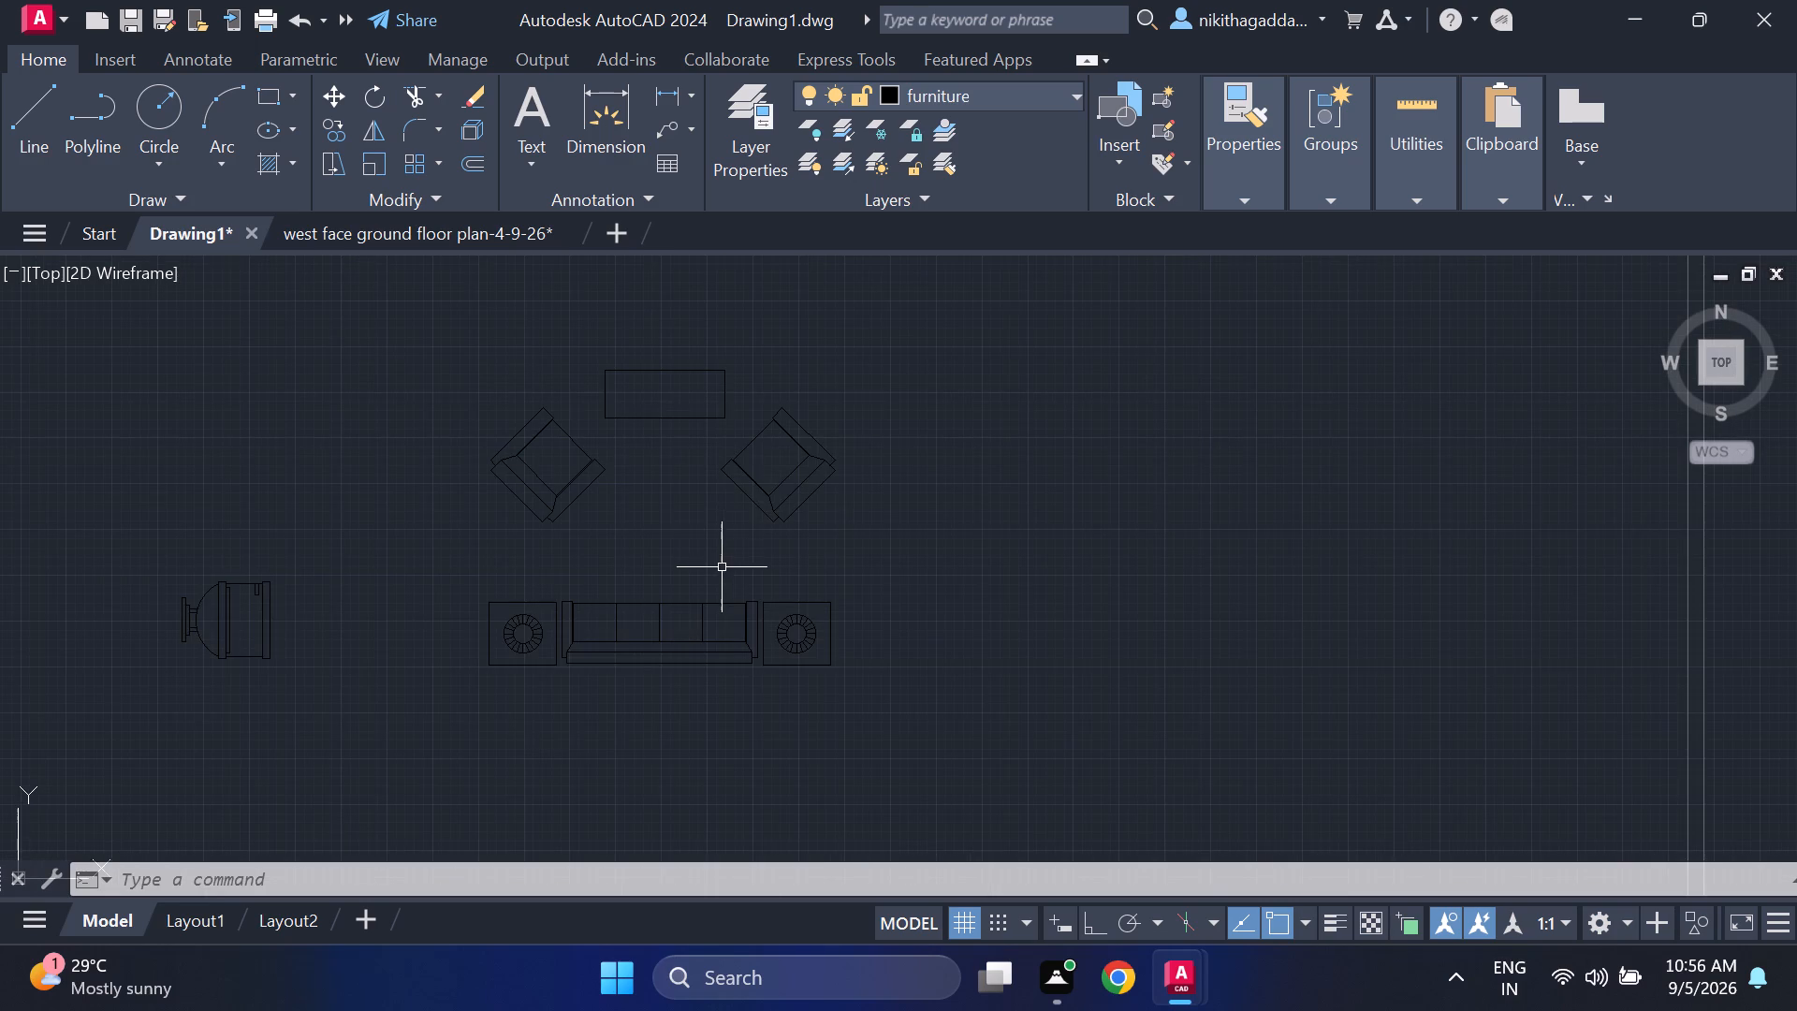
scroll(722, 567, down, 4)
scroll(709, 561, up, 4)
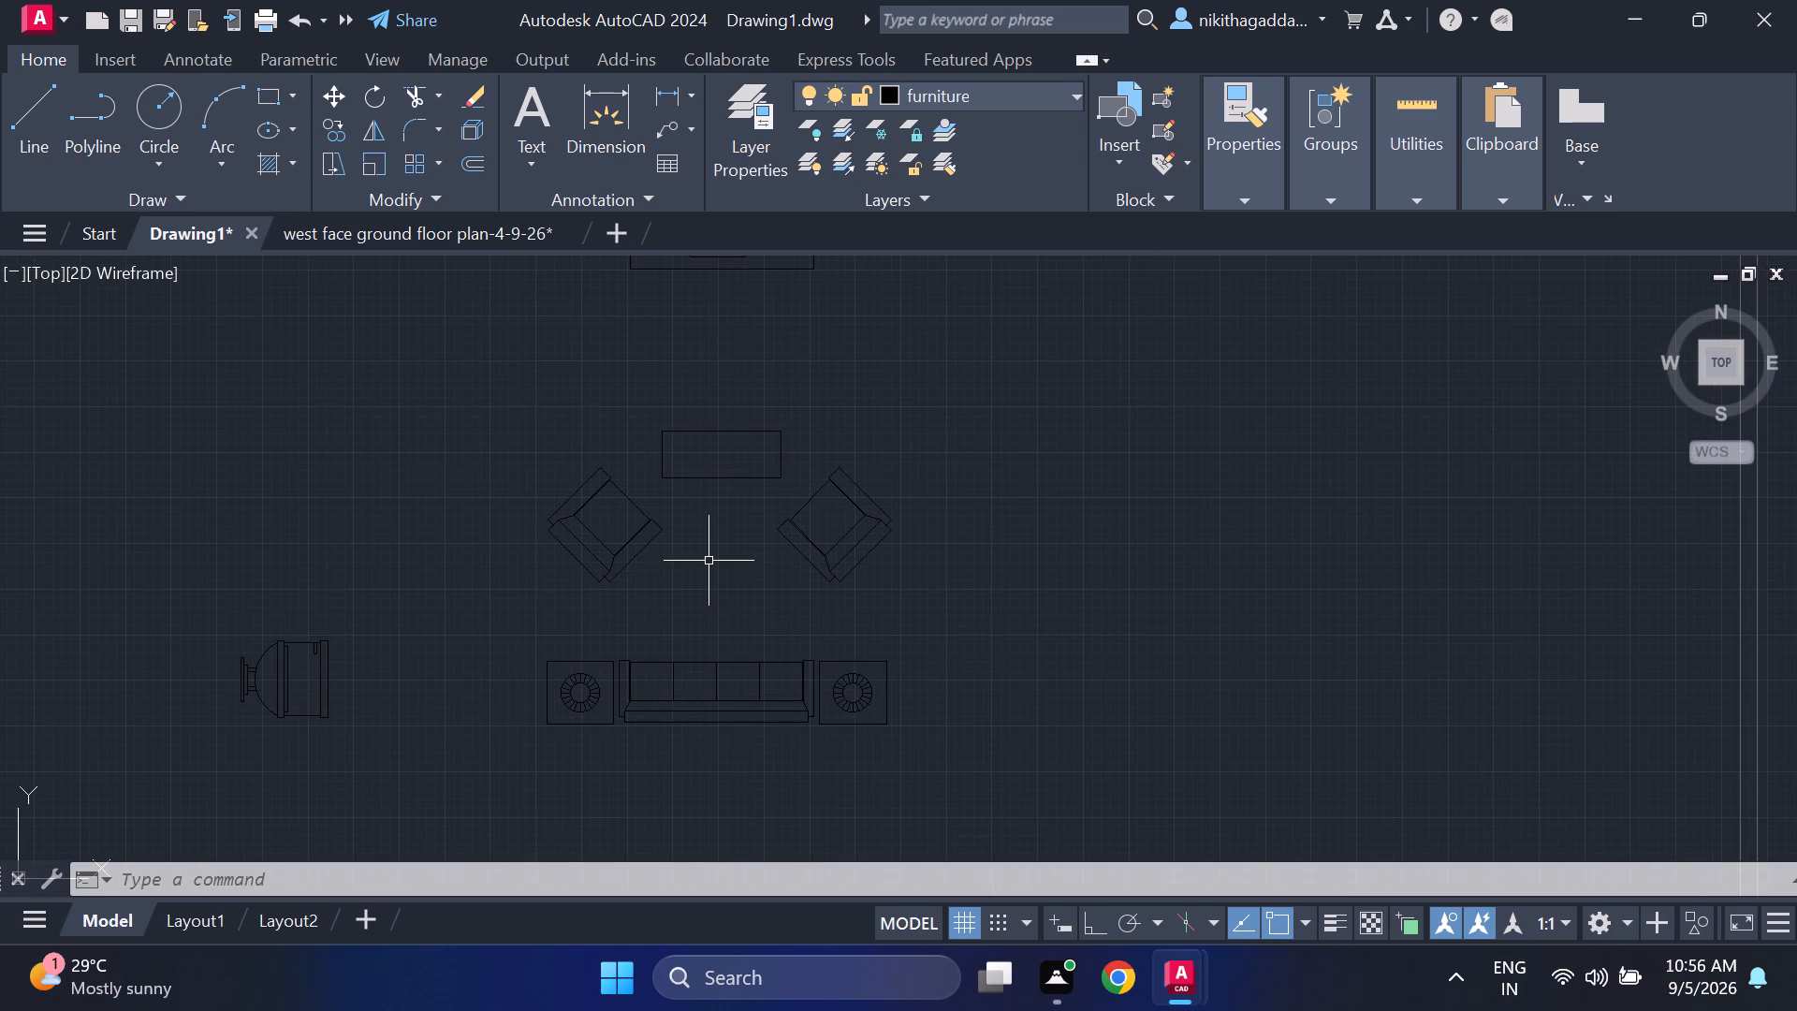
scroll(709, 561, up, 1)
scroll(709, 561, down, 3)
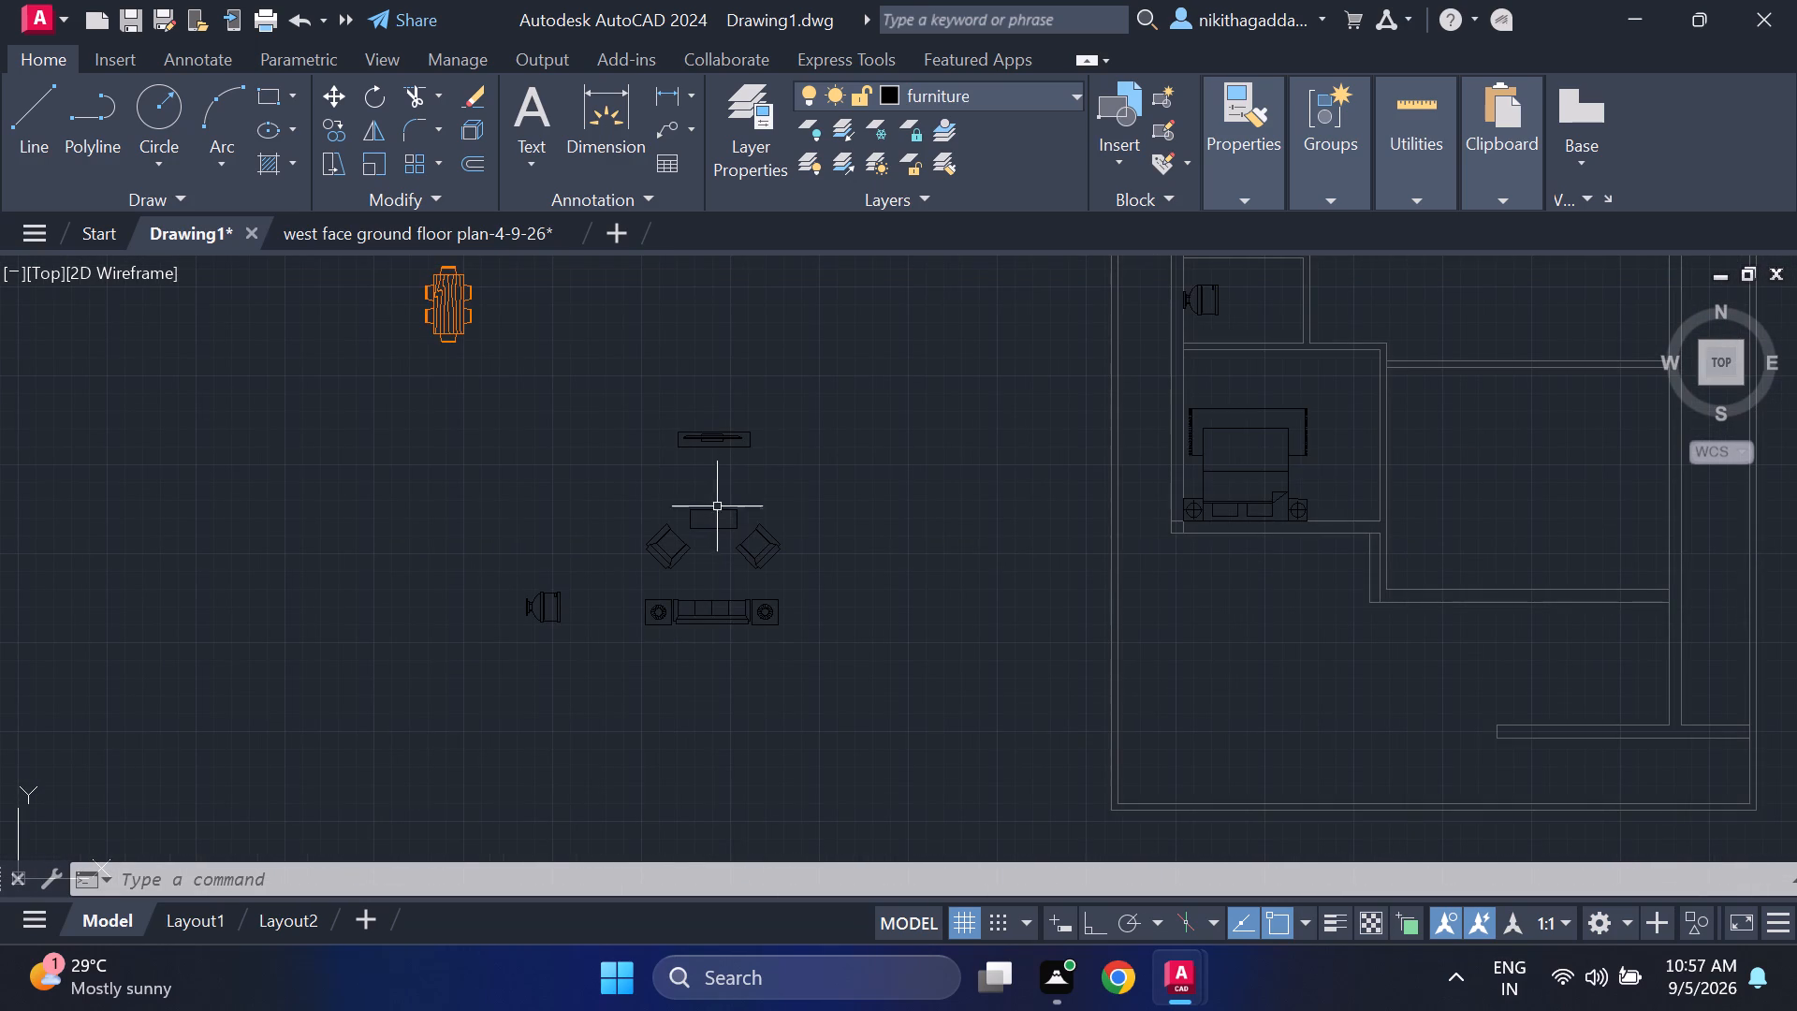
Review the spare double bed, dining table, stove and sink blocks west of the house plan.
middle_drag(616, 390, 636, 535)
middle_click(441, 415)
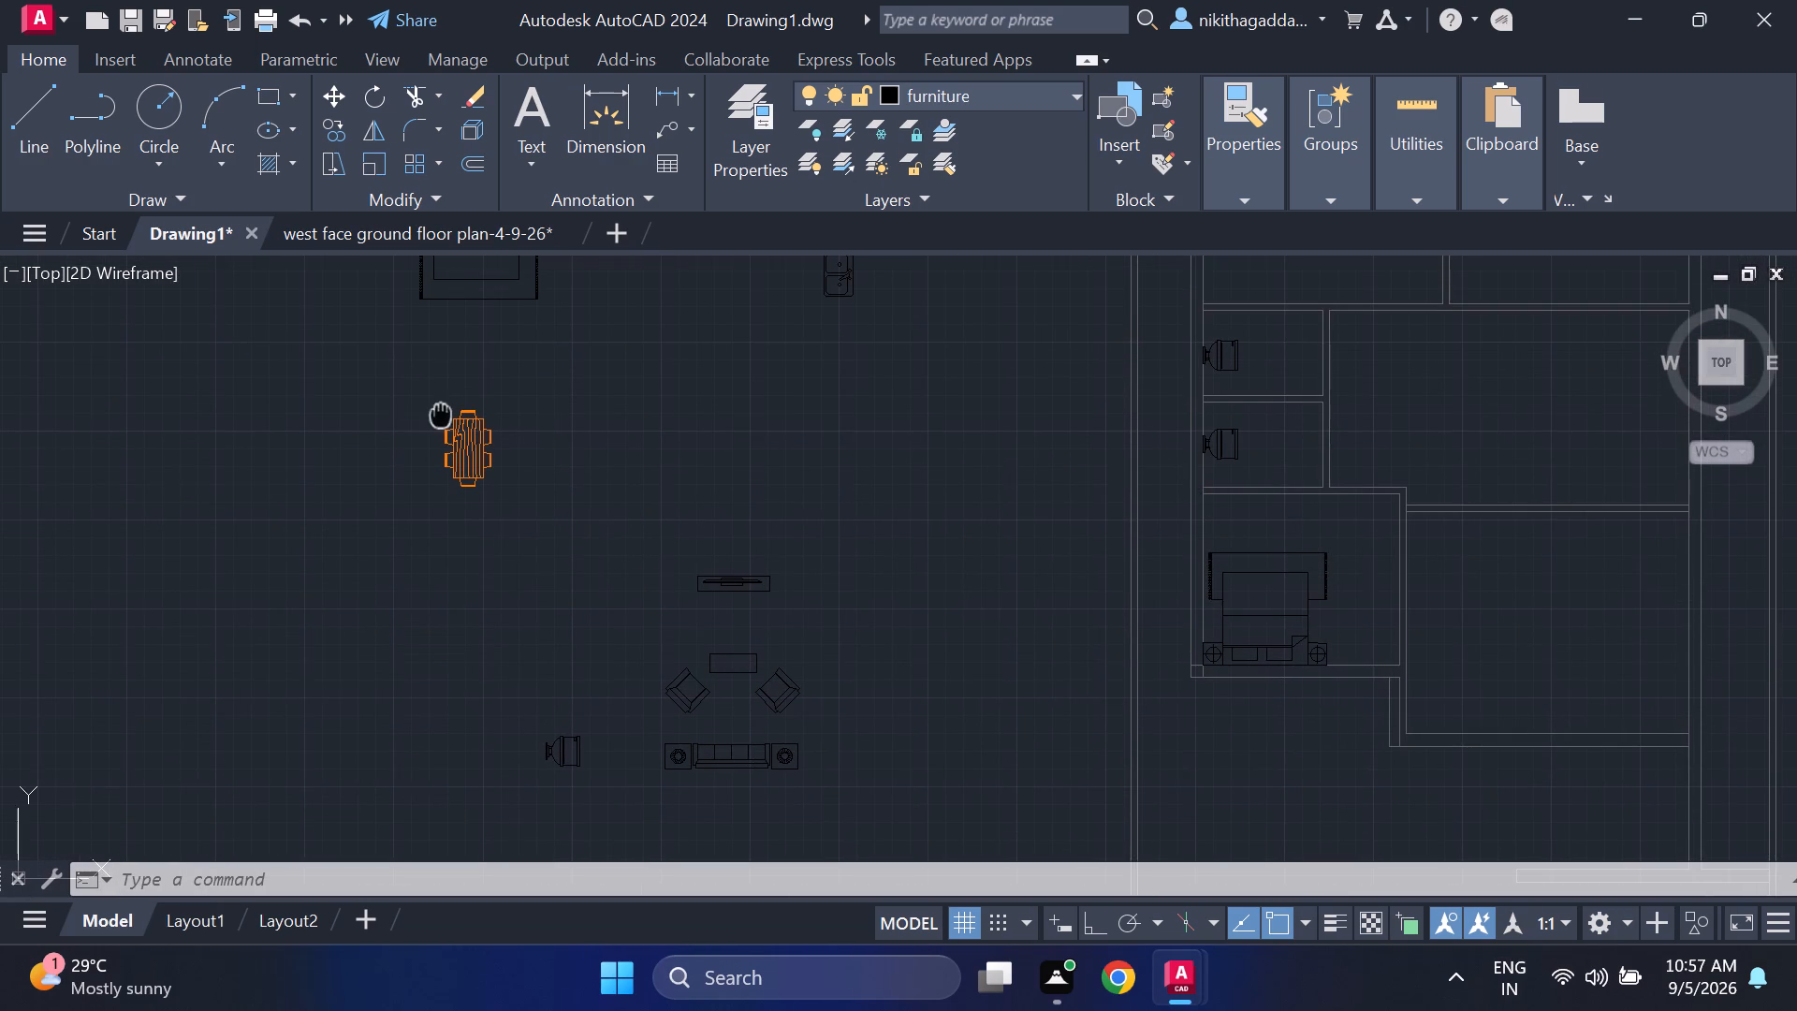
scroll(582, 492, down, 4)
scroll(605, 393, up, 1)
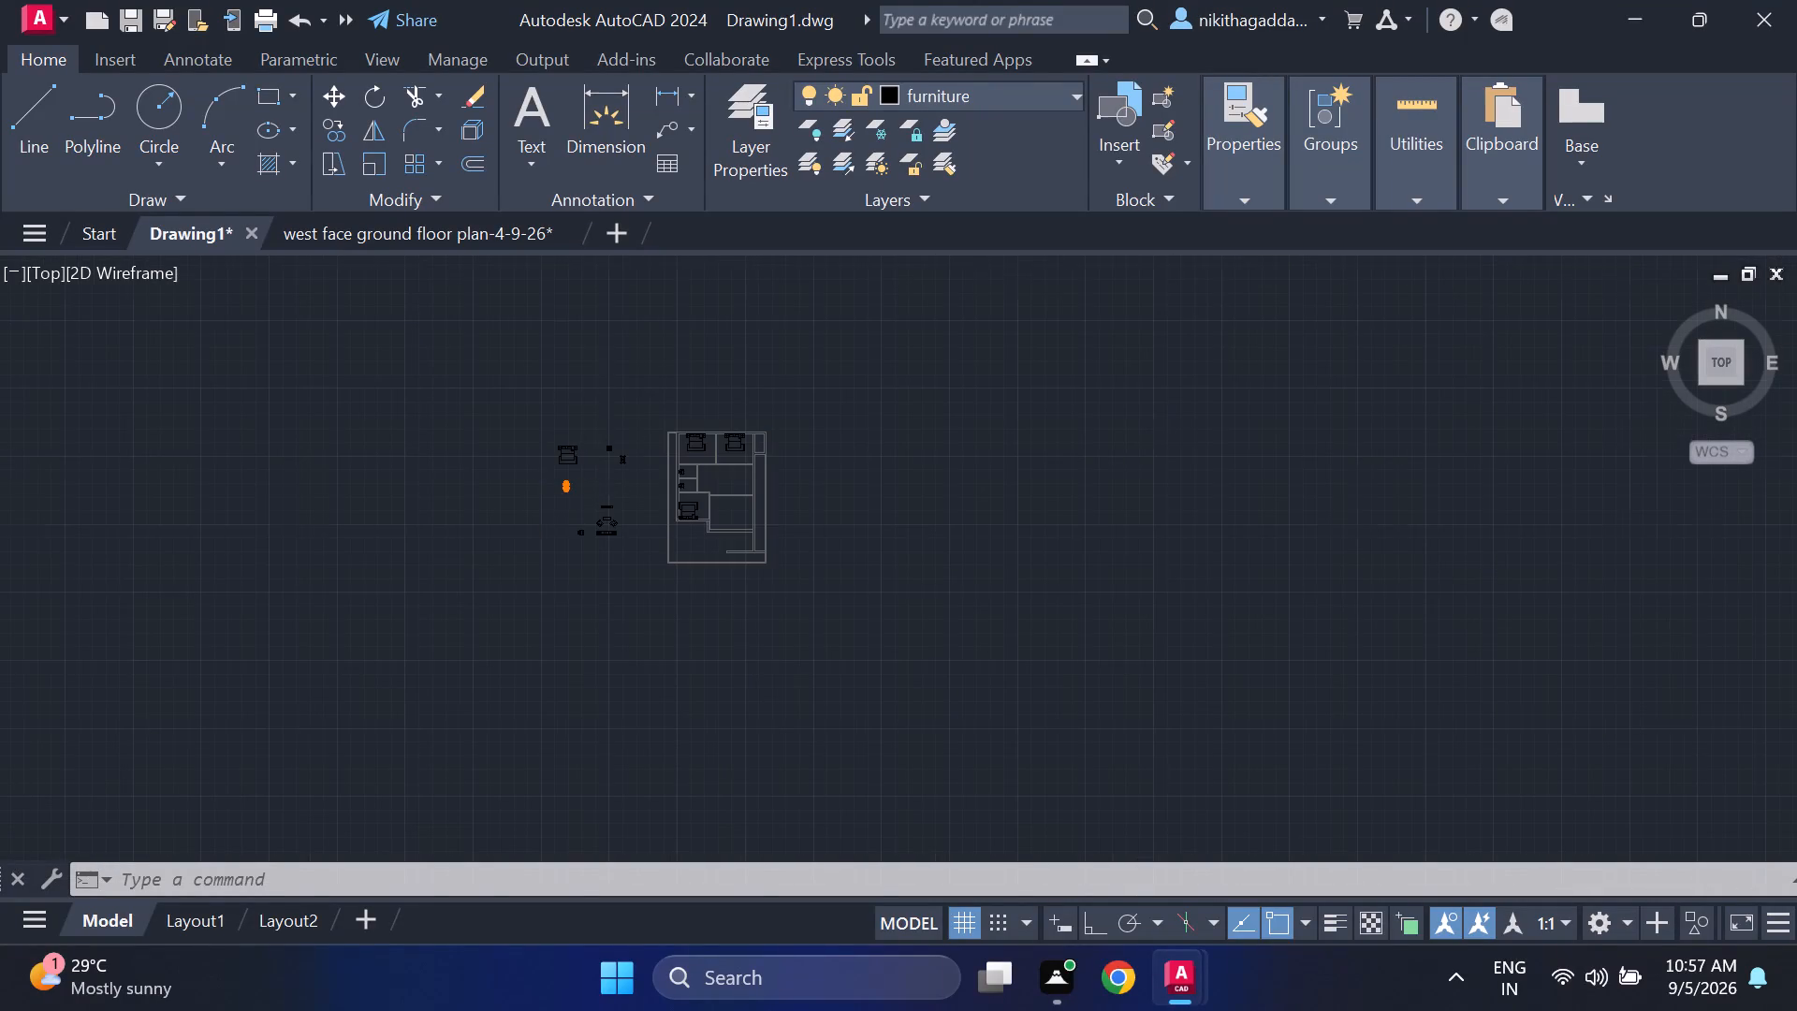
scroll(605, 393, up, 1)
scroll(505, 614, up, 2)
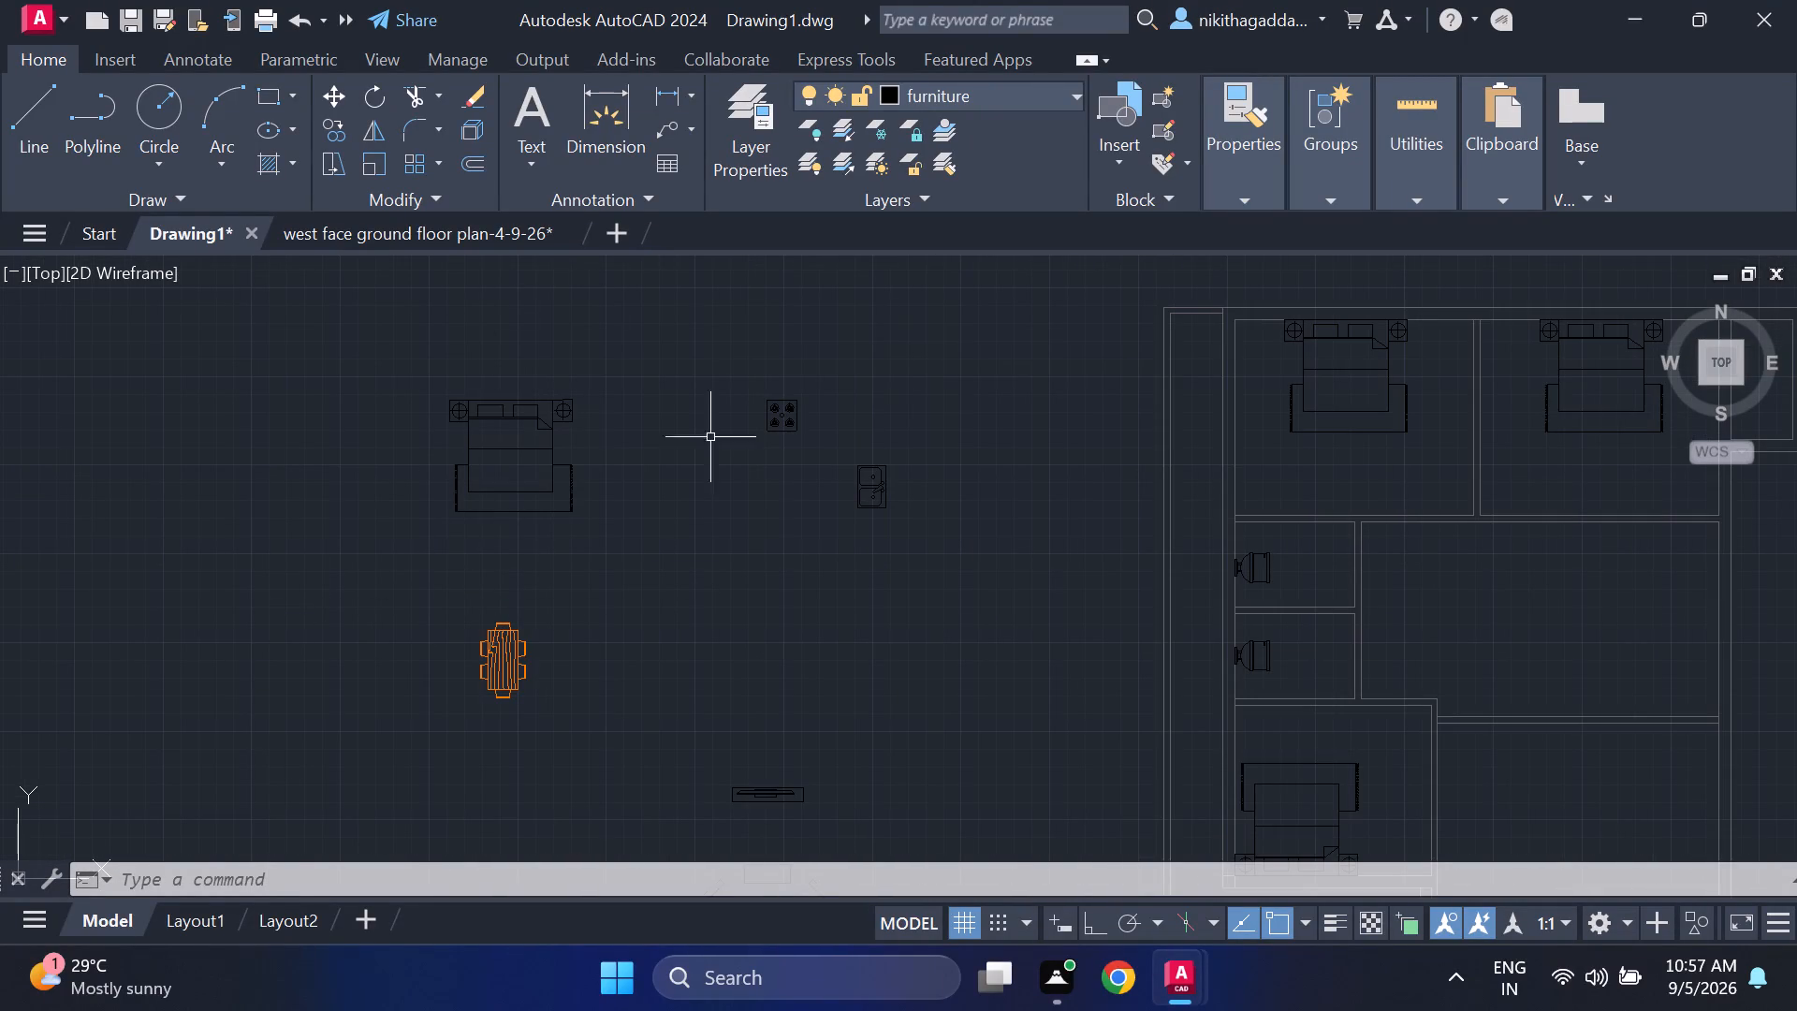
middle_drag(595, 689, 562, 571)
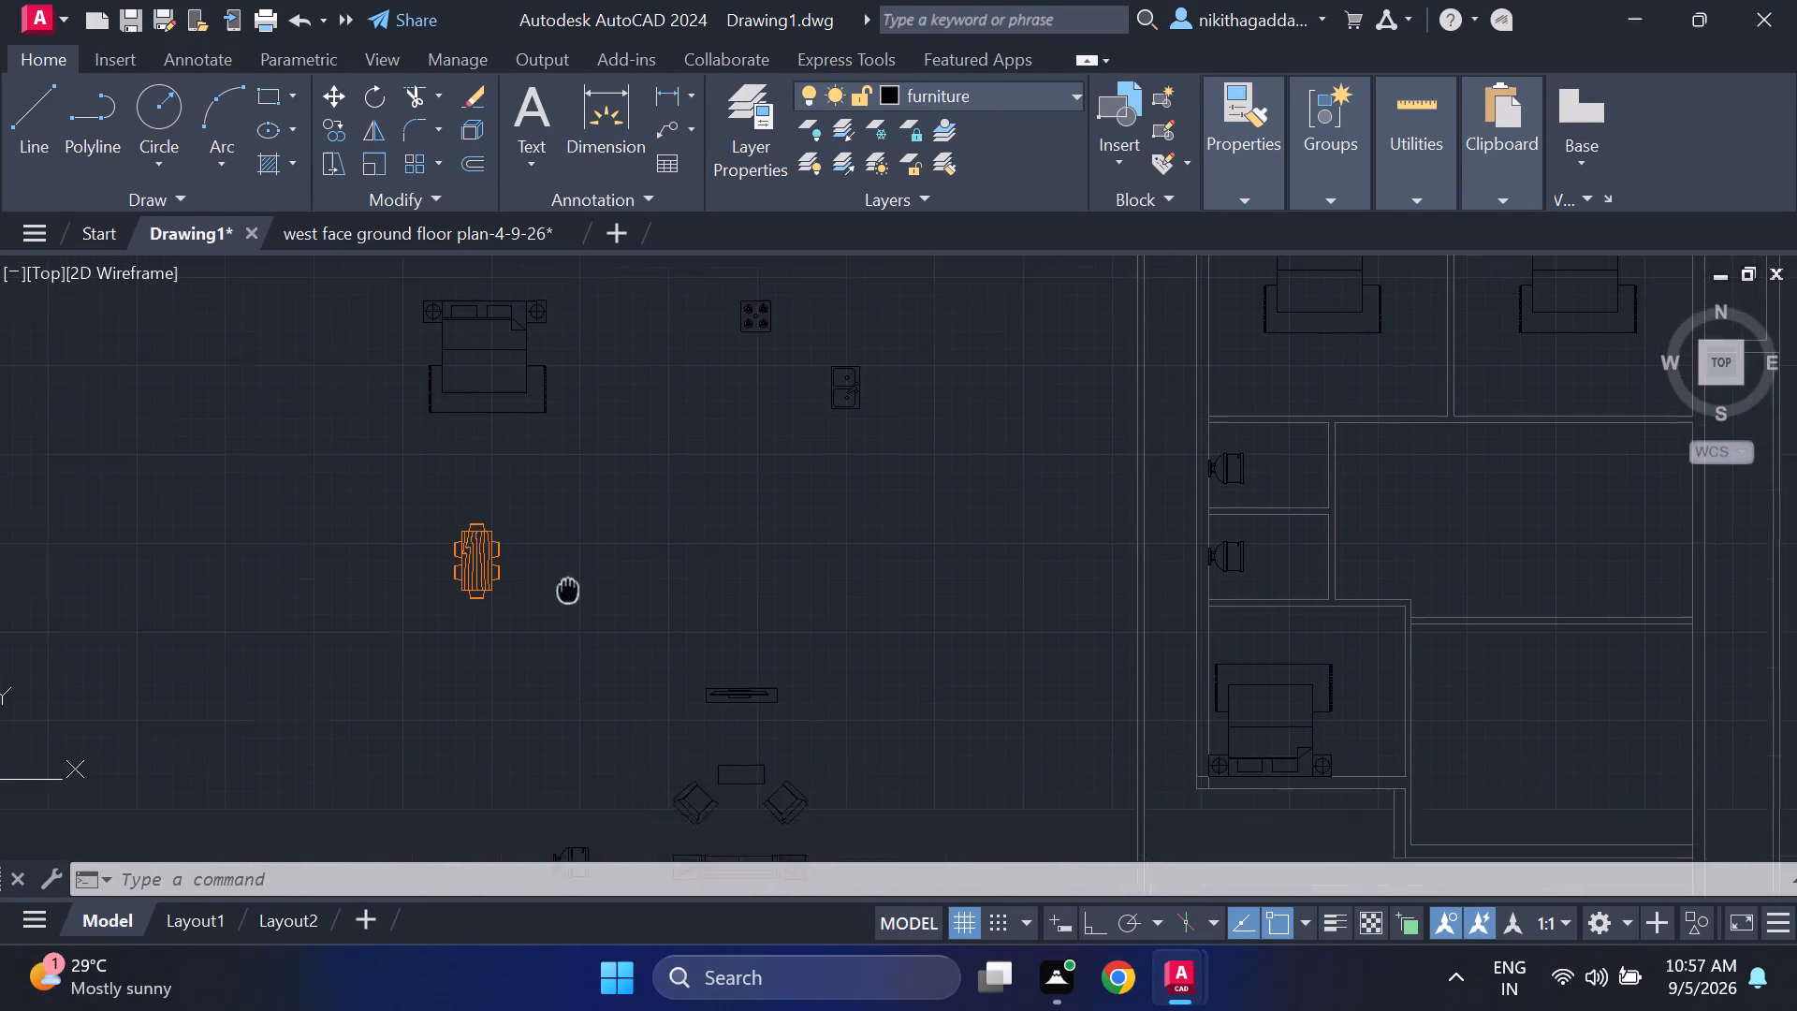
middle_drag(562, 571, 550, 520)
middle_drag(702, 755, 599, 606)
middle_click(599, 606)
Inspect the spare TV unit and sofa set, looking closely at the four-seat sofa between its two side tables.
scroll(607, 618, up, 2)
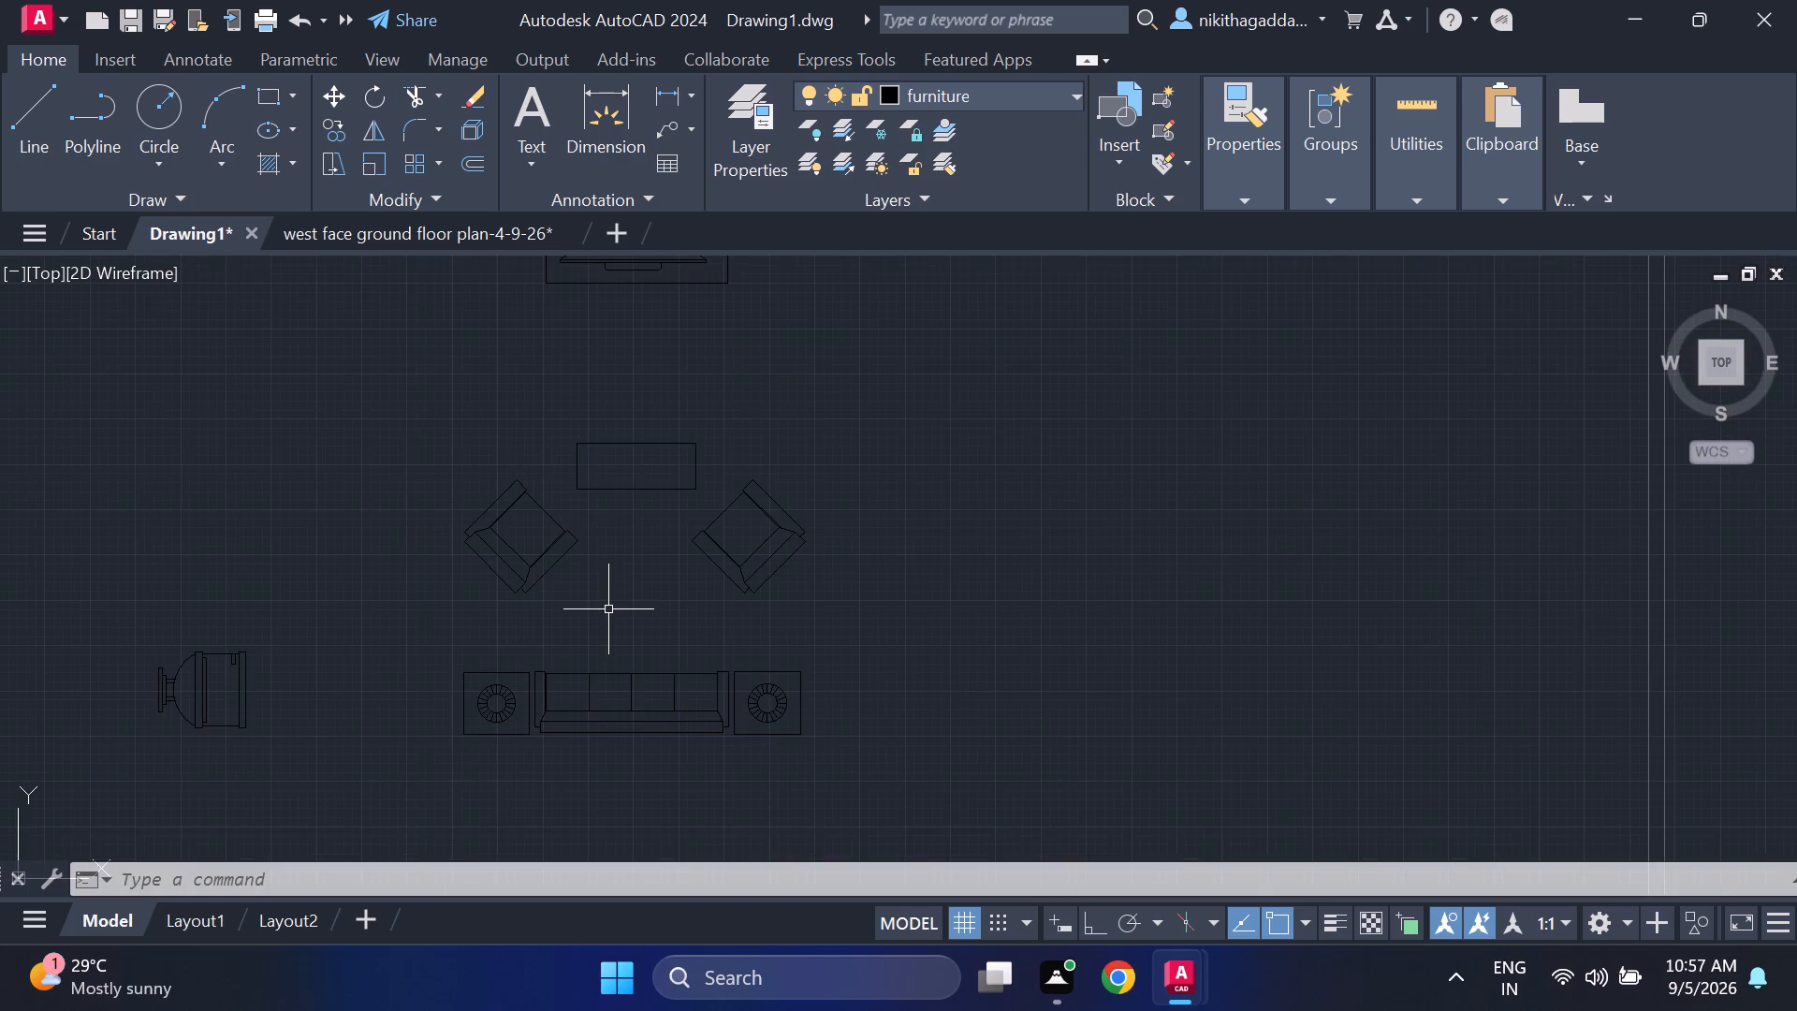
scroll(608, 609, up, 1)
scroll(608, 609, down, 3)
scroll(644, 506, up, 2)
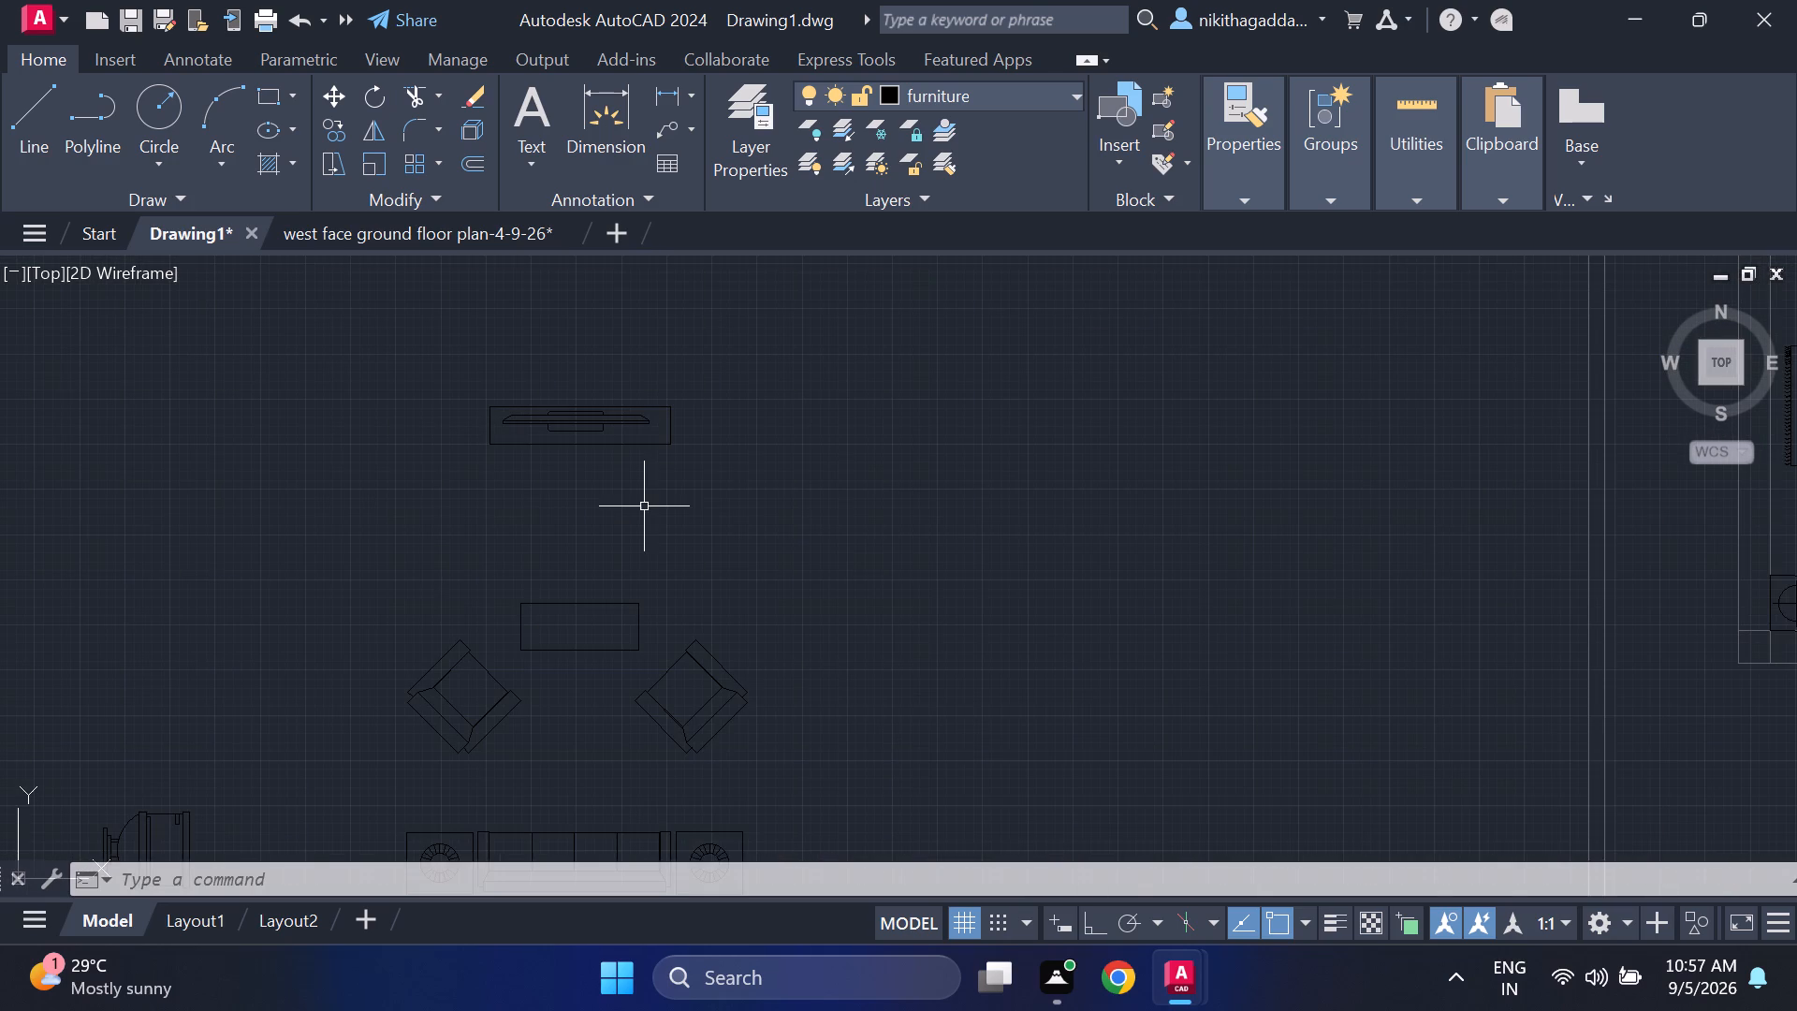
middle_drag(613, 708, 598, 702)
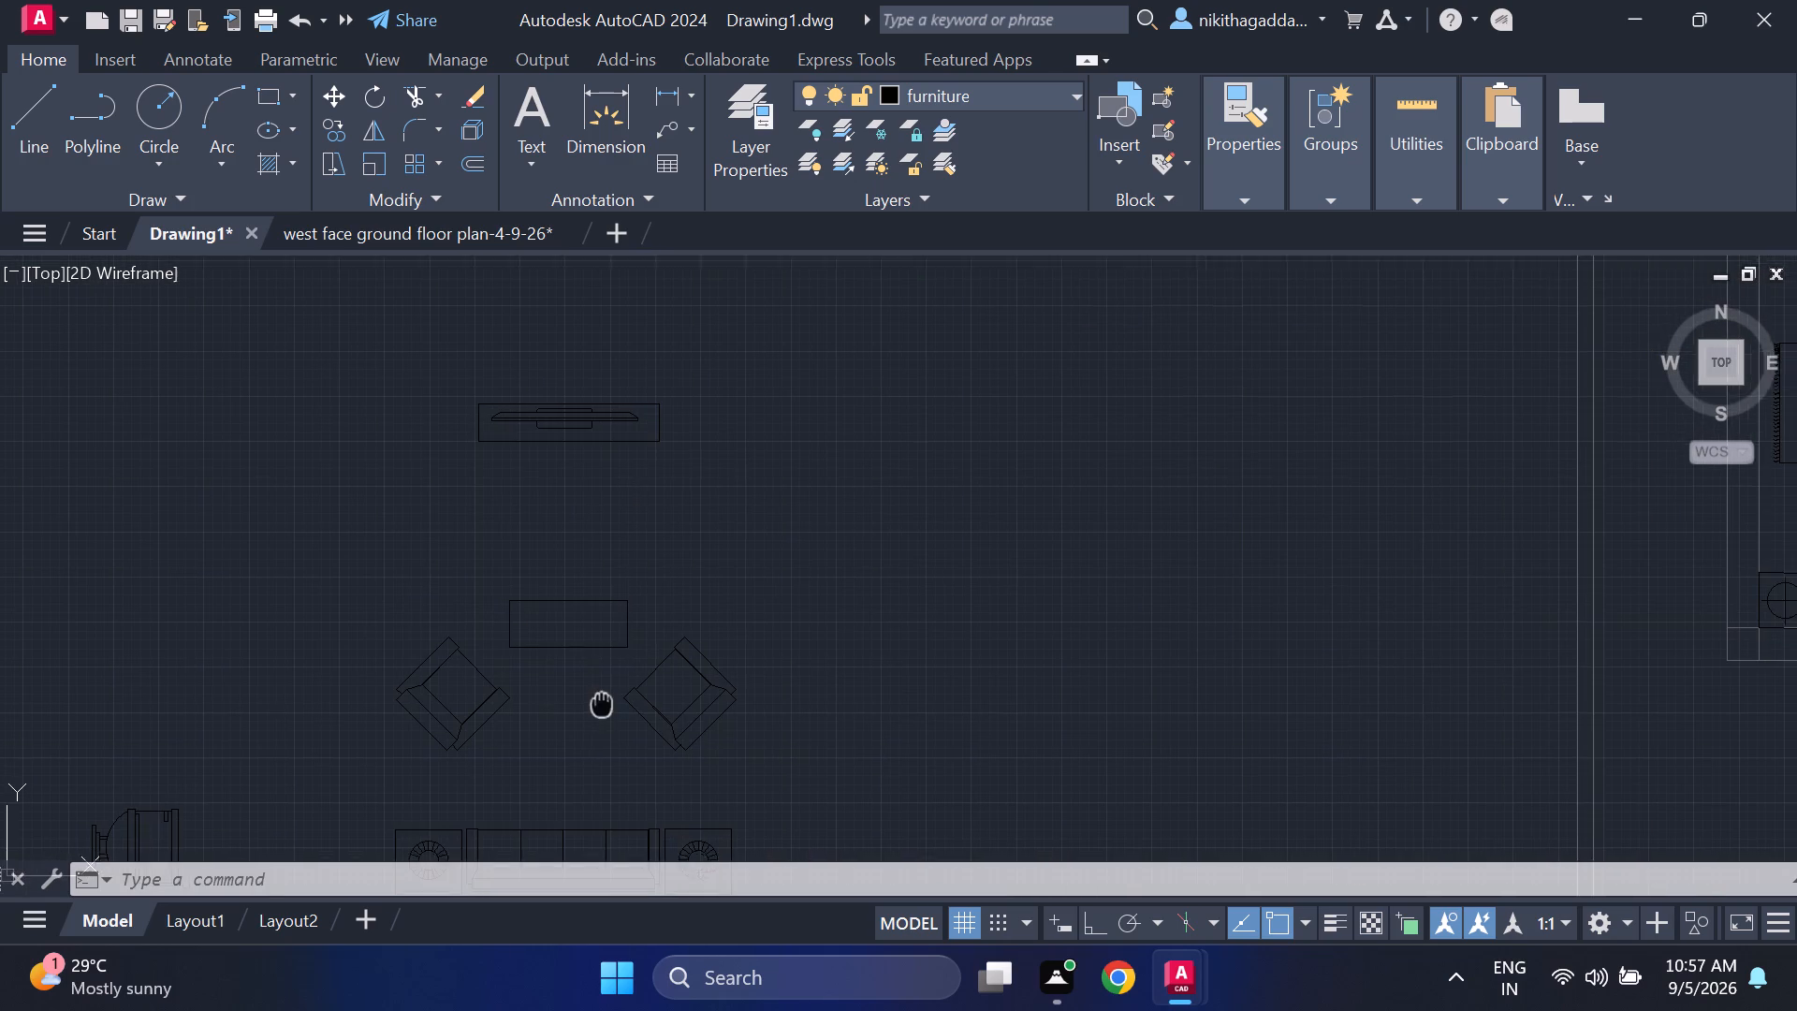
middle_drag(598, 702, 679, 539)
middle_drag(699, 498, 736, 423)
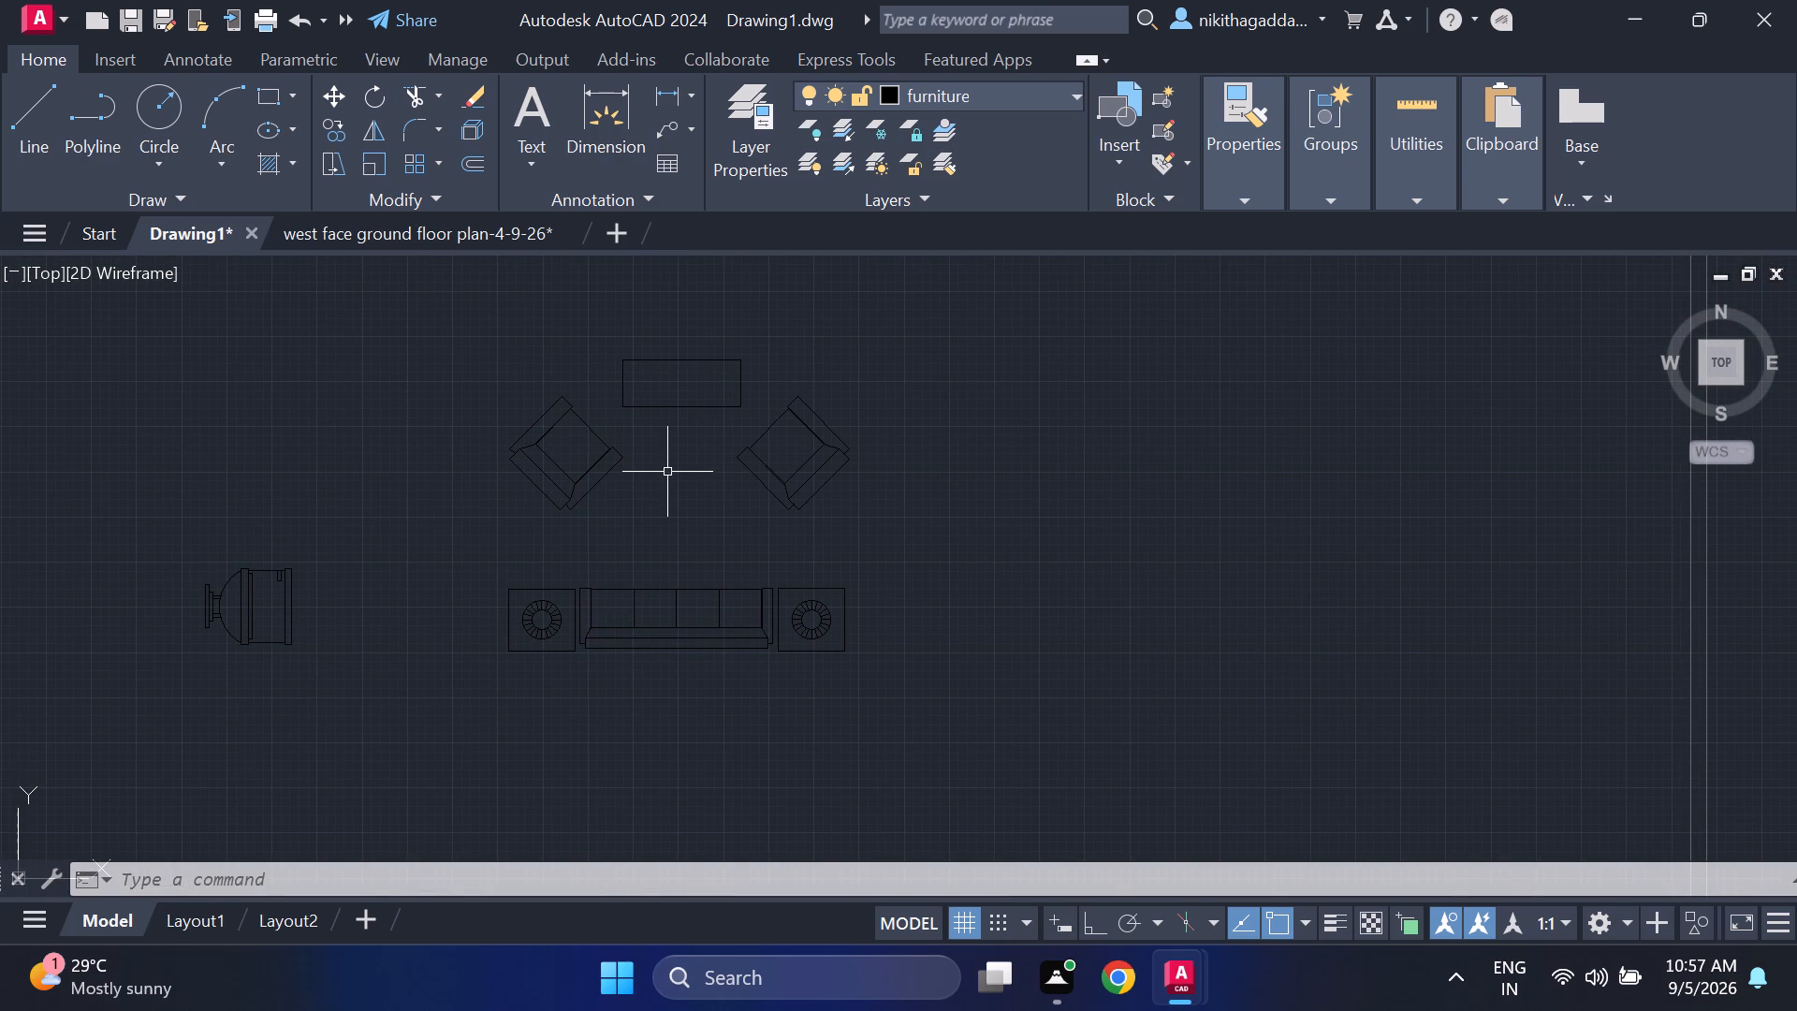
key(Escape)
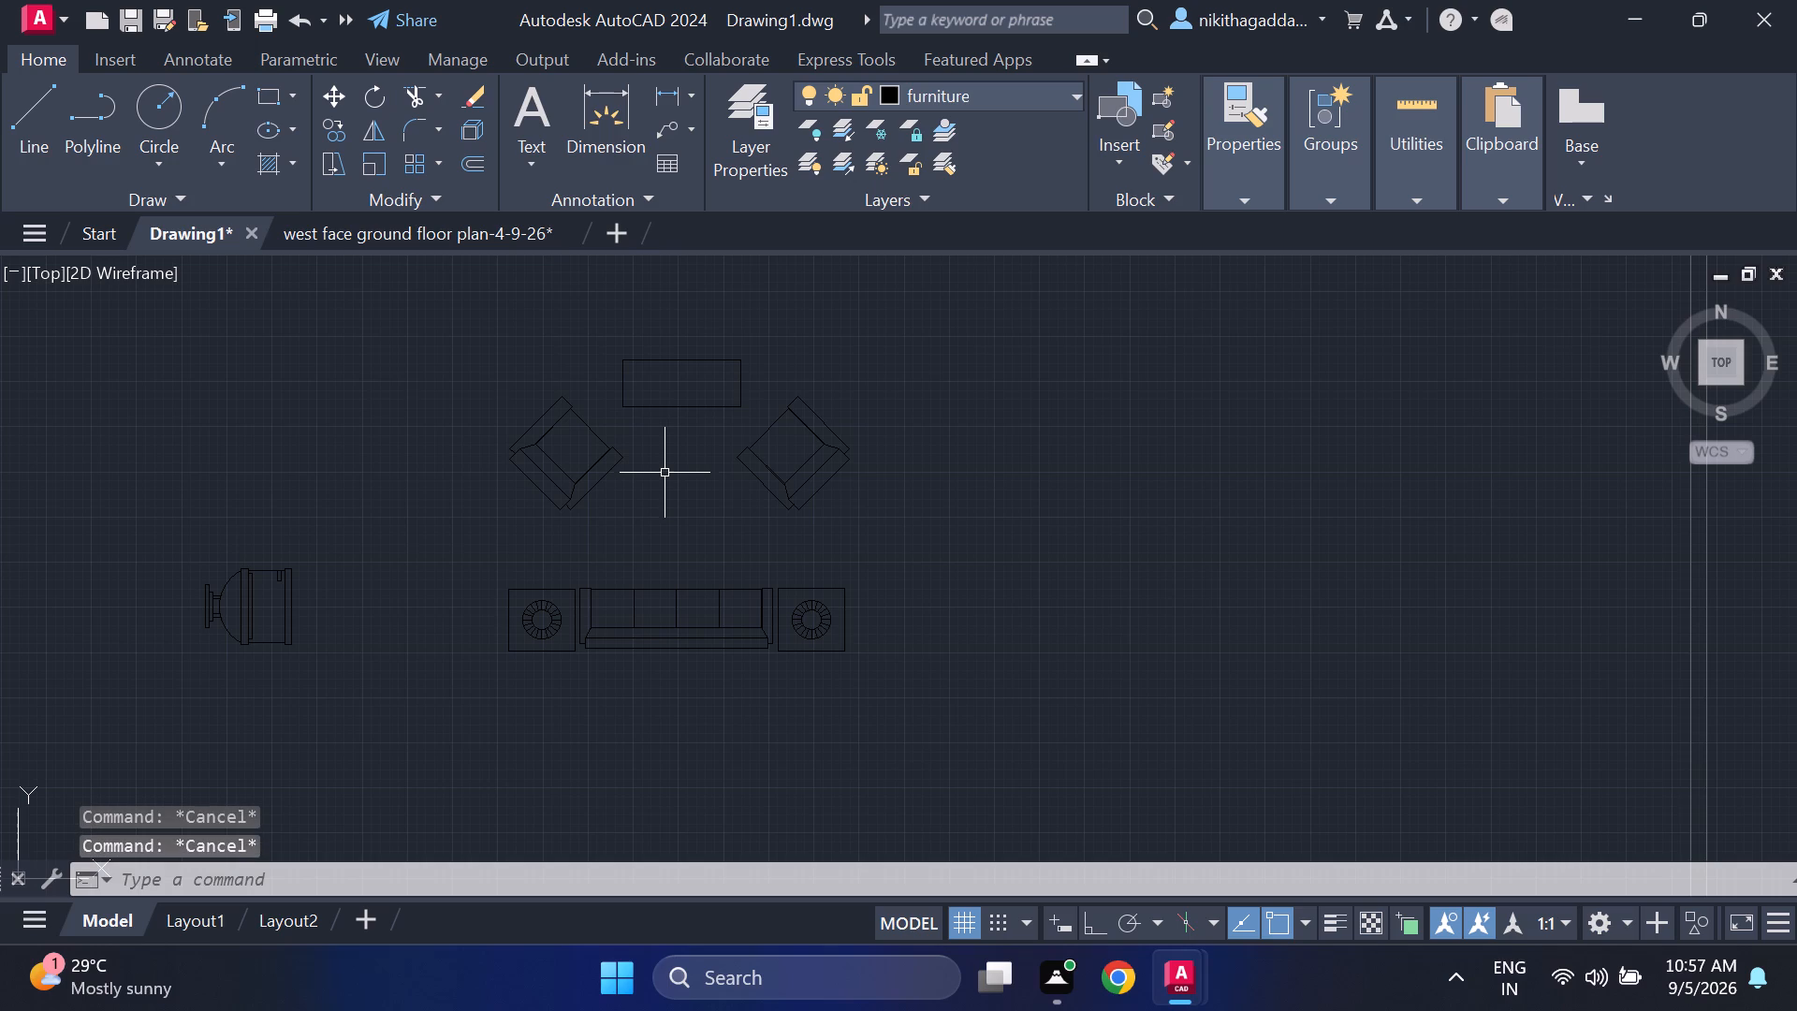
scroll(724, 705, up, 1)
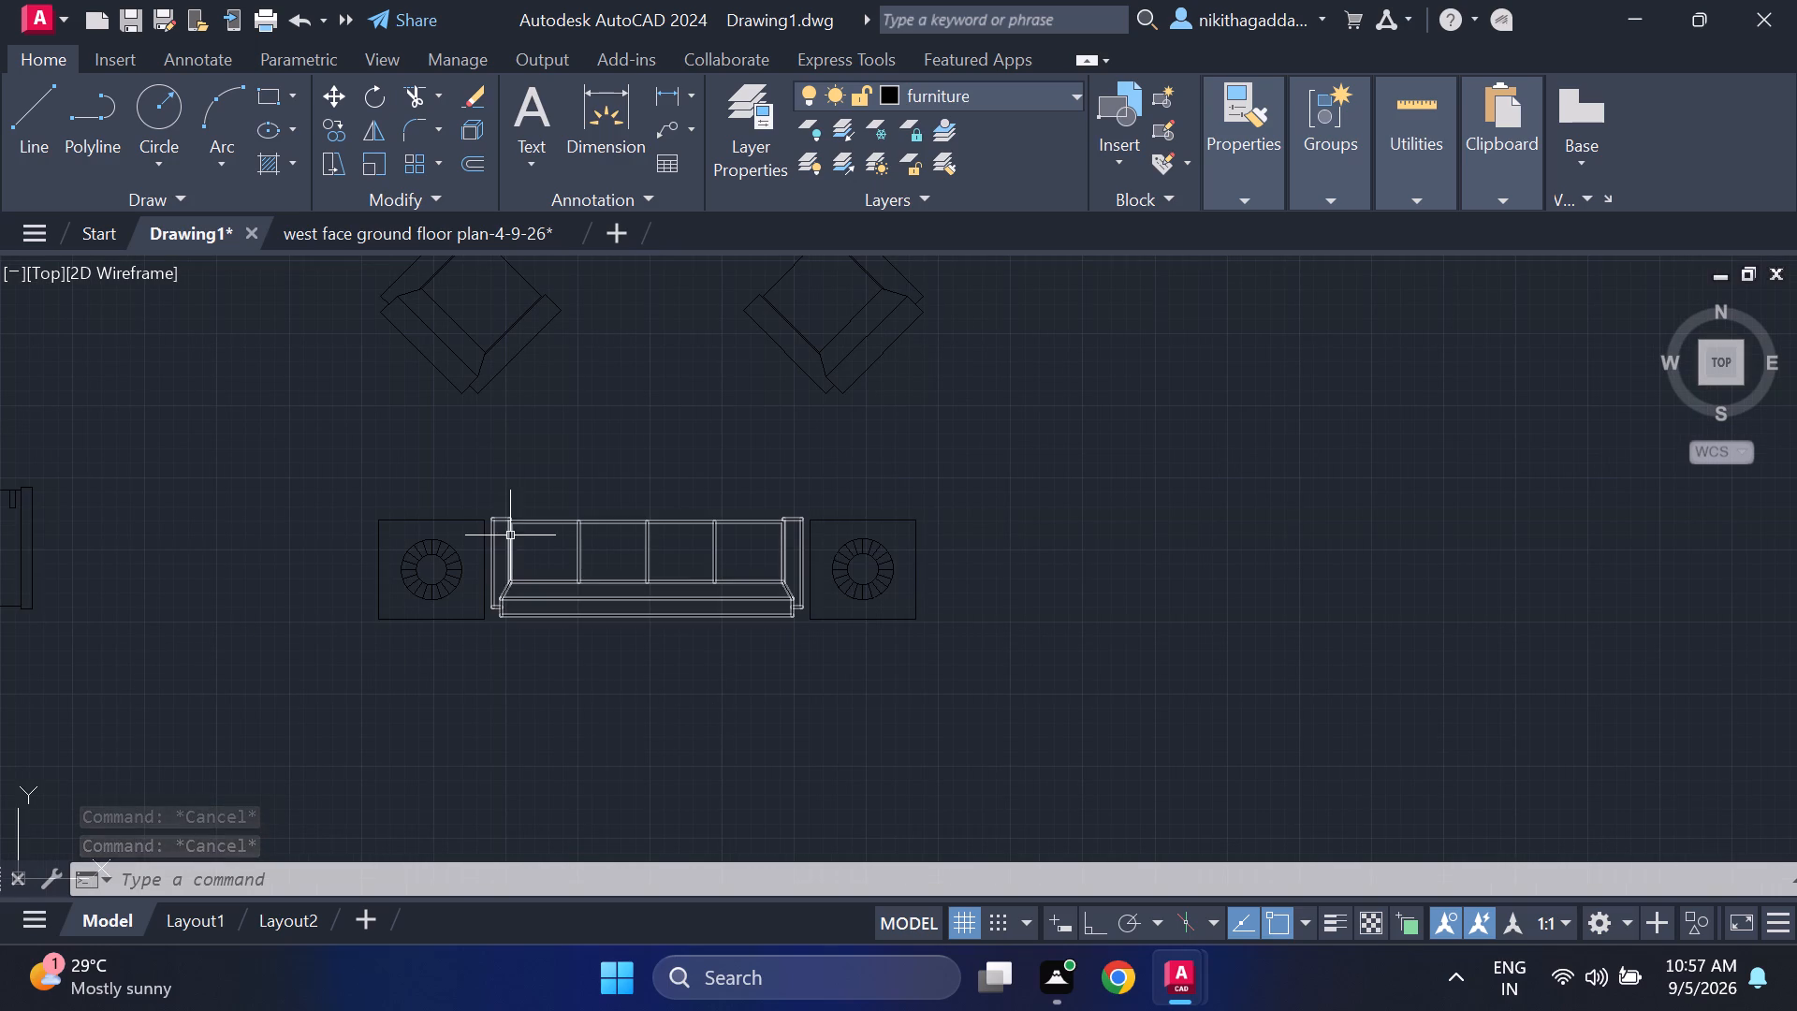
scroll(500, 540, up, 2)
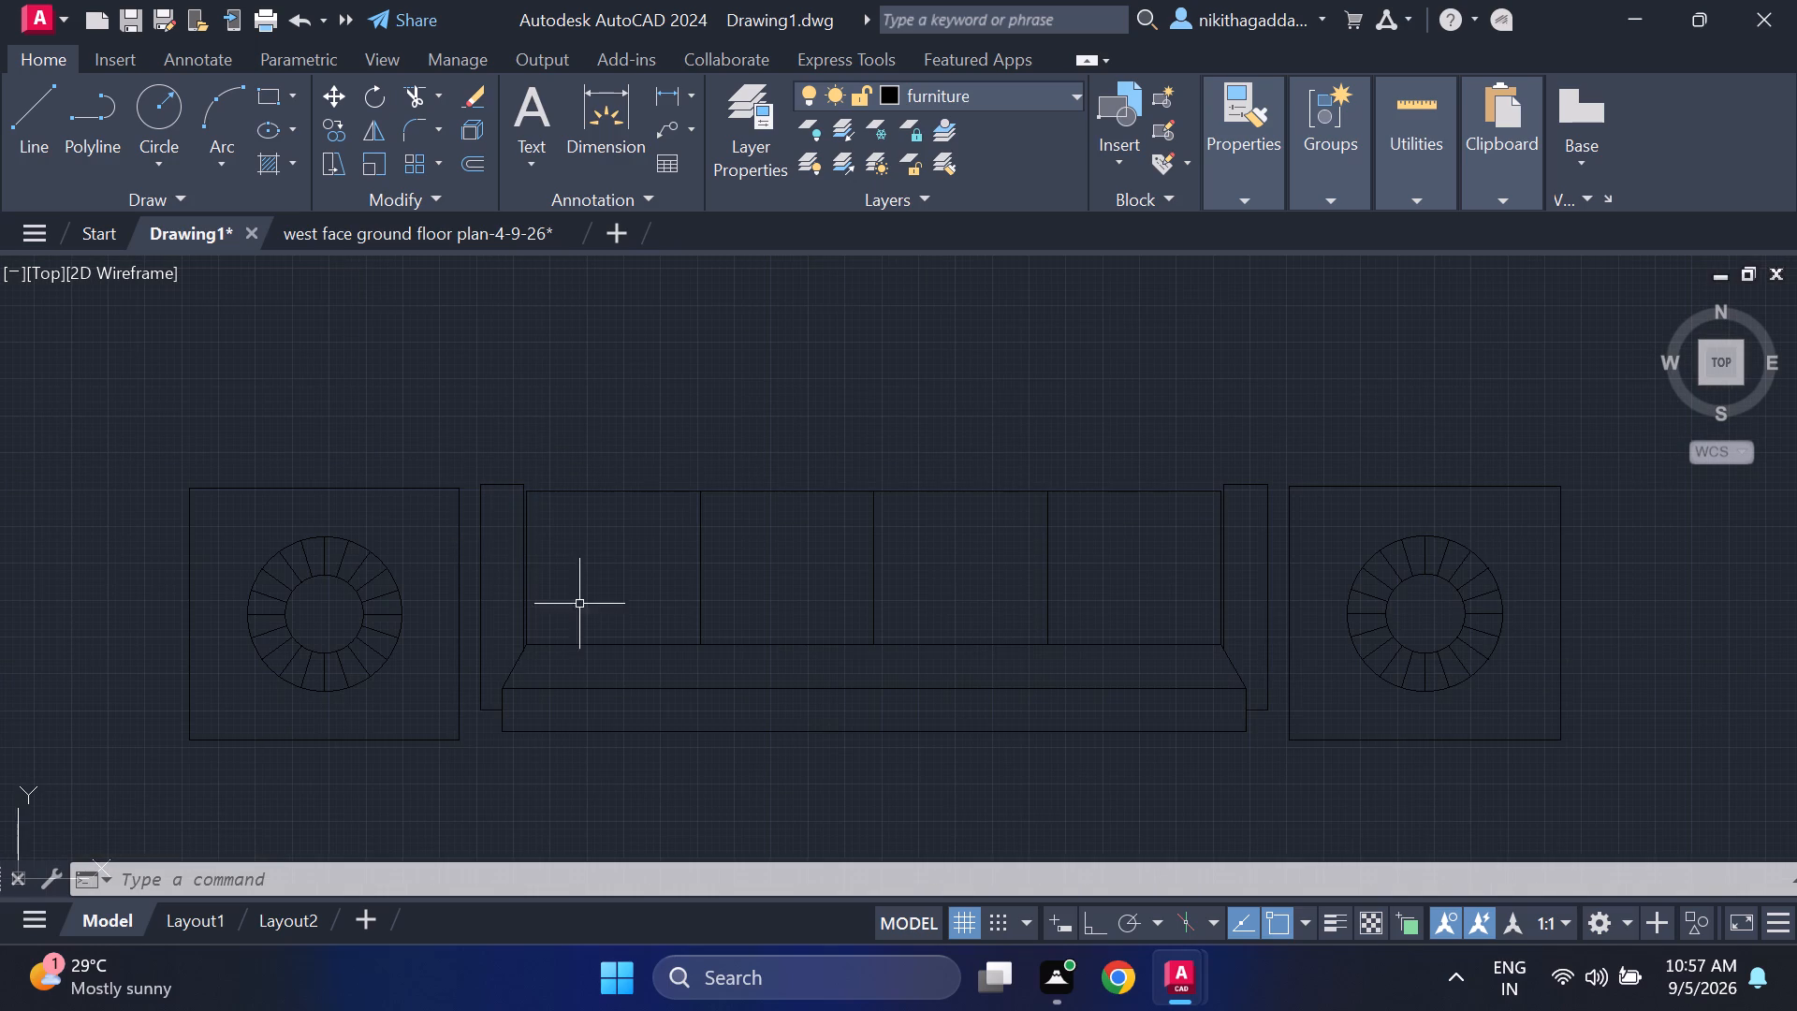
scroll(678, 678, down, 4)
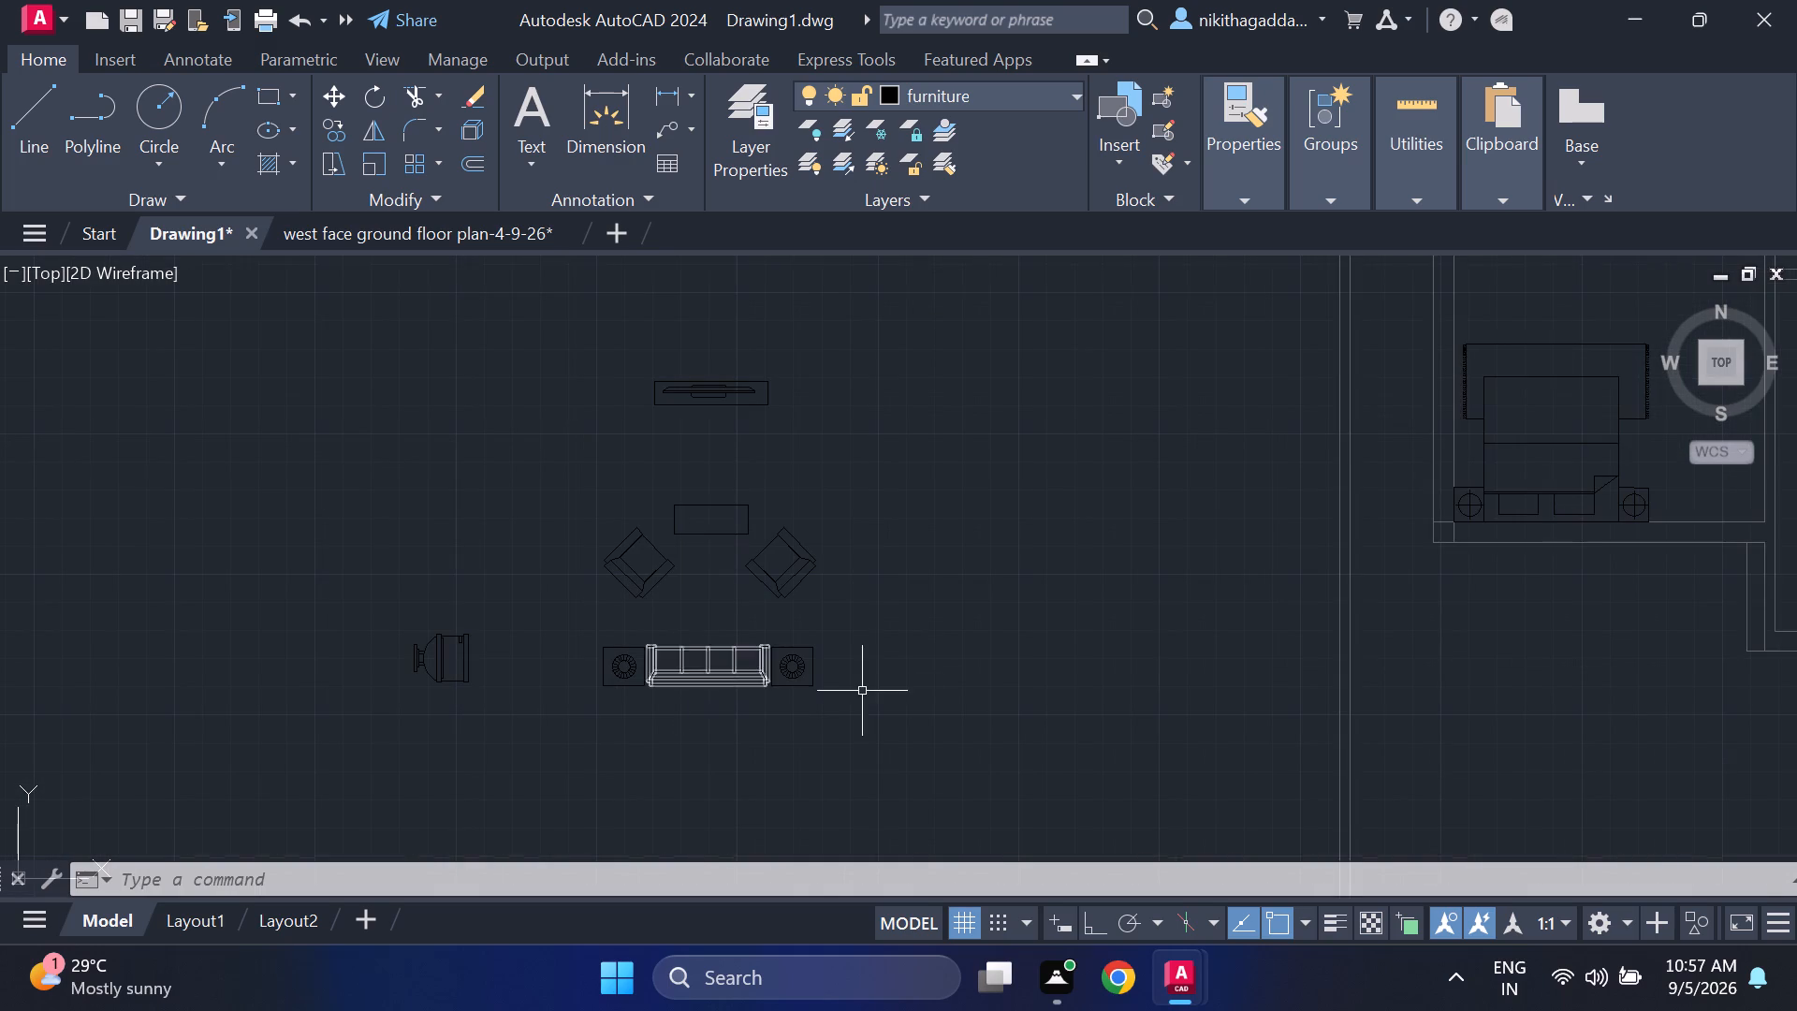
middle_drag(735, 623, 821, 532)
middle_click(825, 532)
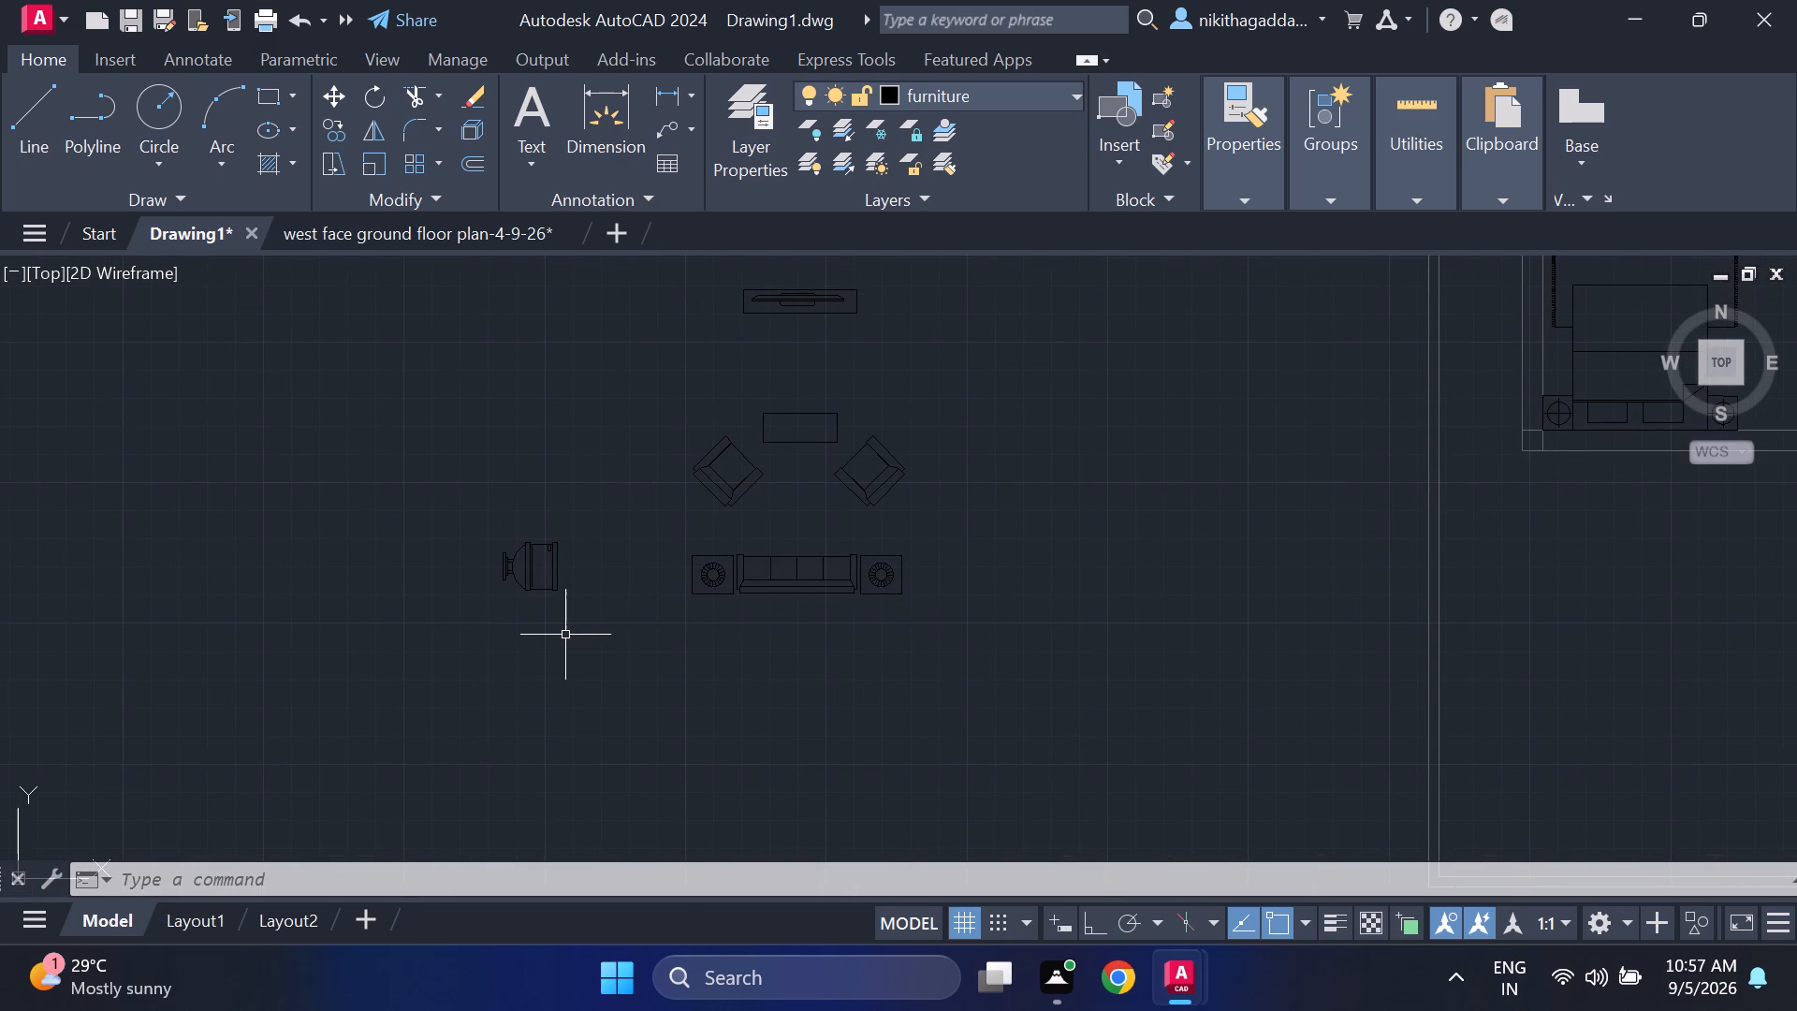
Compare the spare furniture and fixture blocks with the rooms of the house plan.
scroll(316, 566, down, 3)
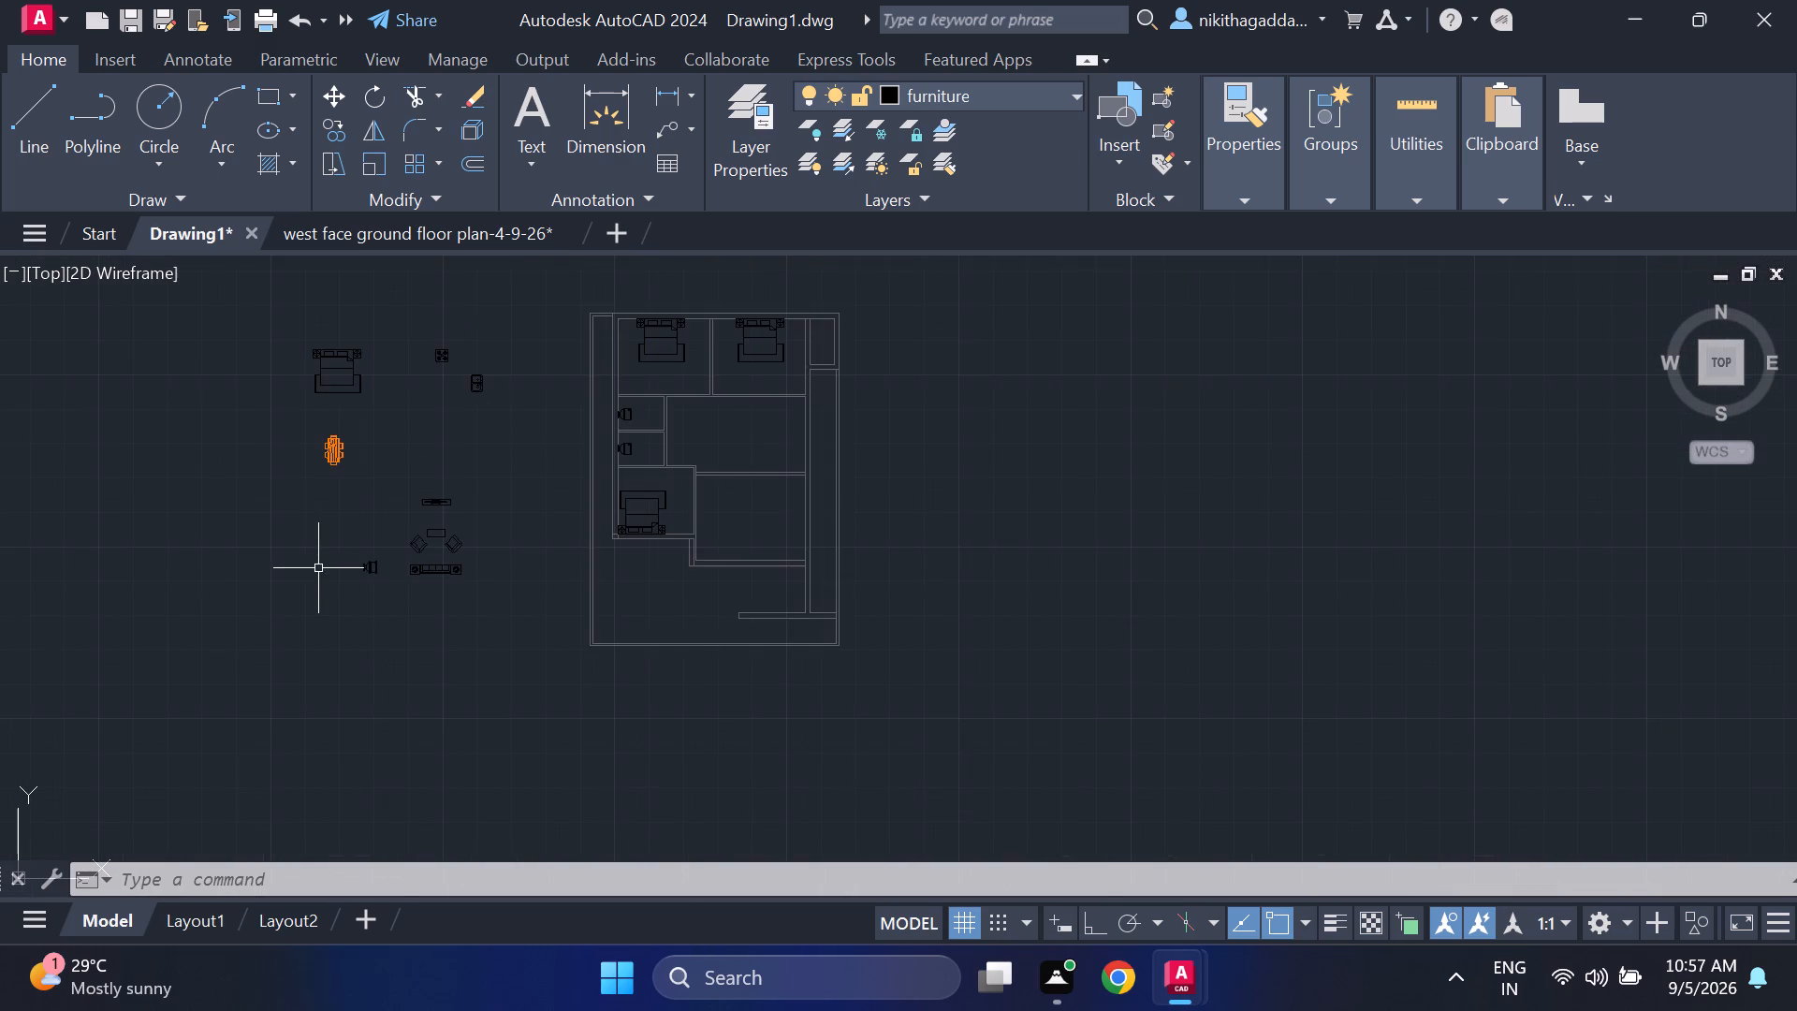
middle_click(318, 568)
middle_drag(319, 574, 355, 660)
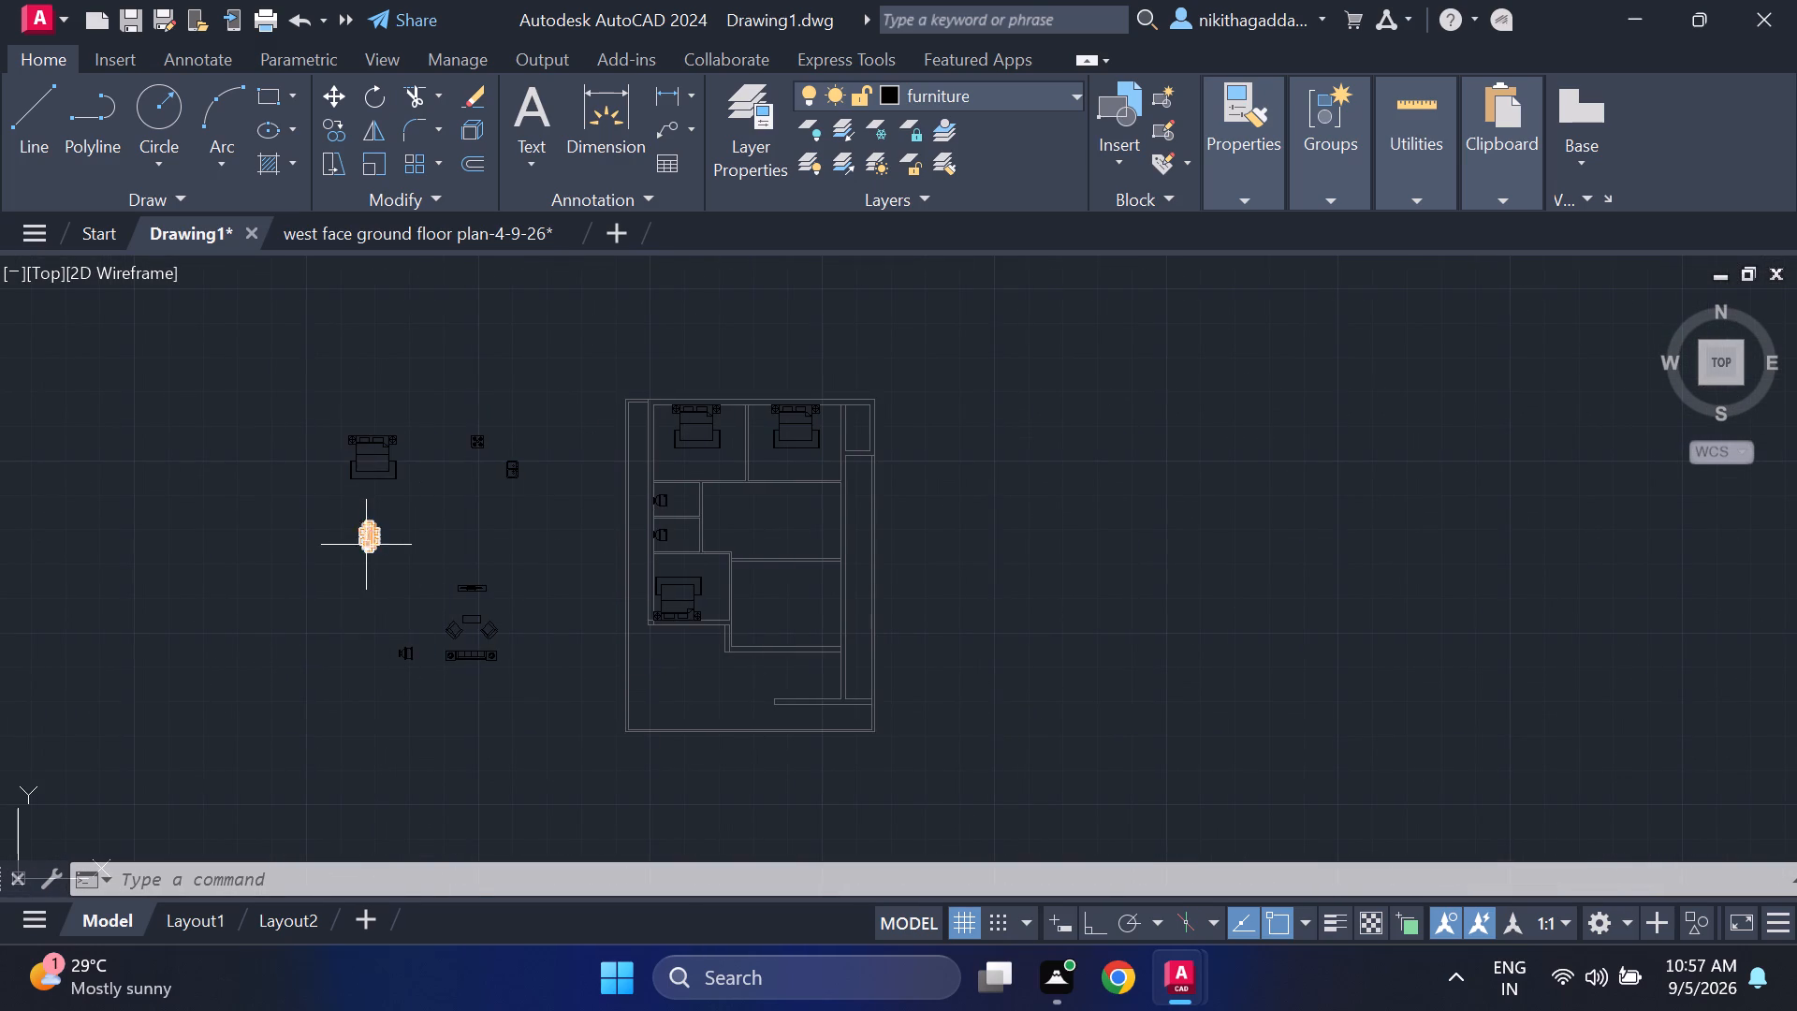
scroll(366, 545, up, 1)
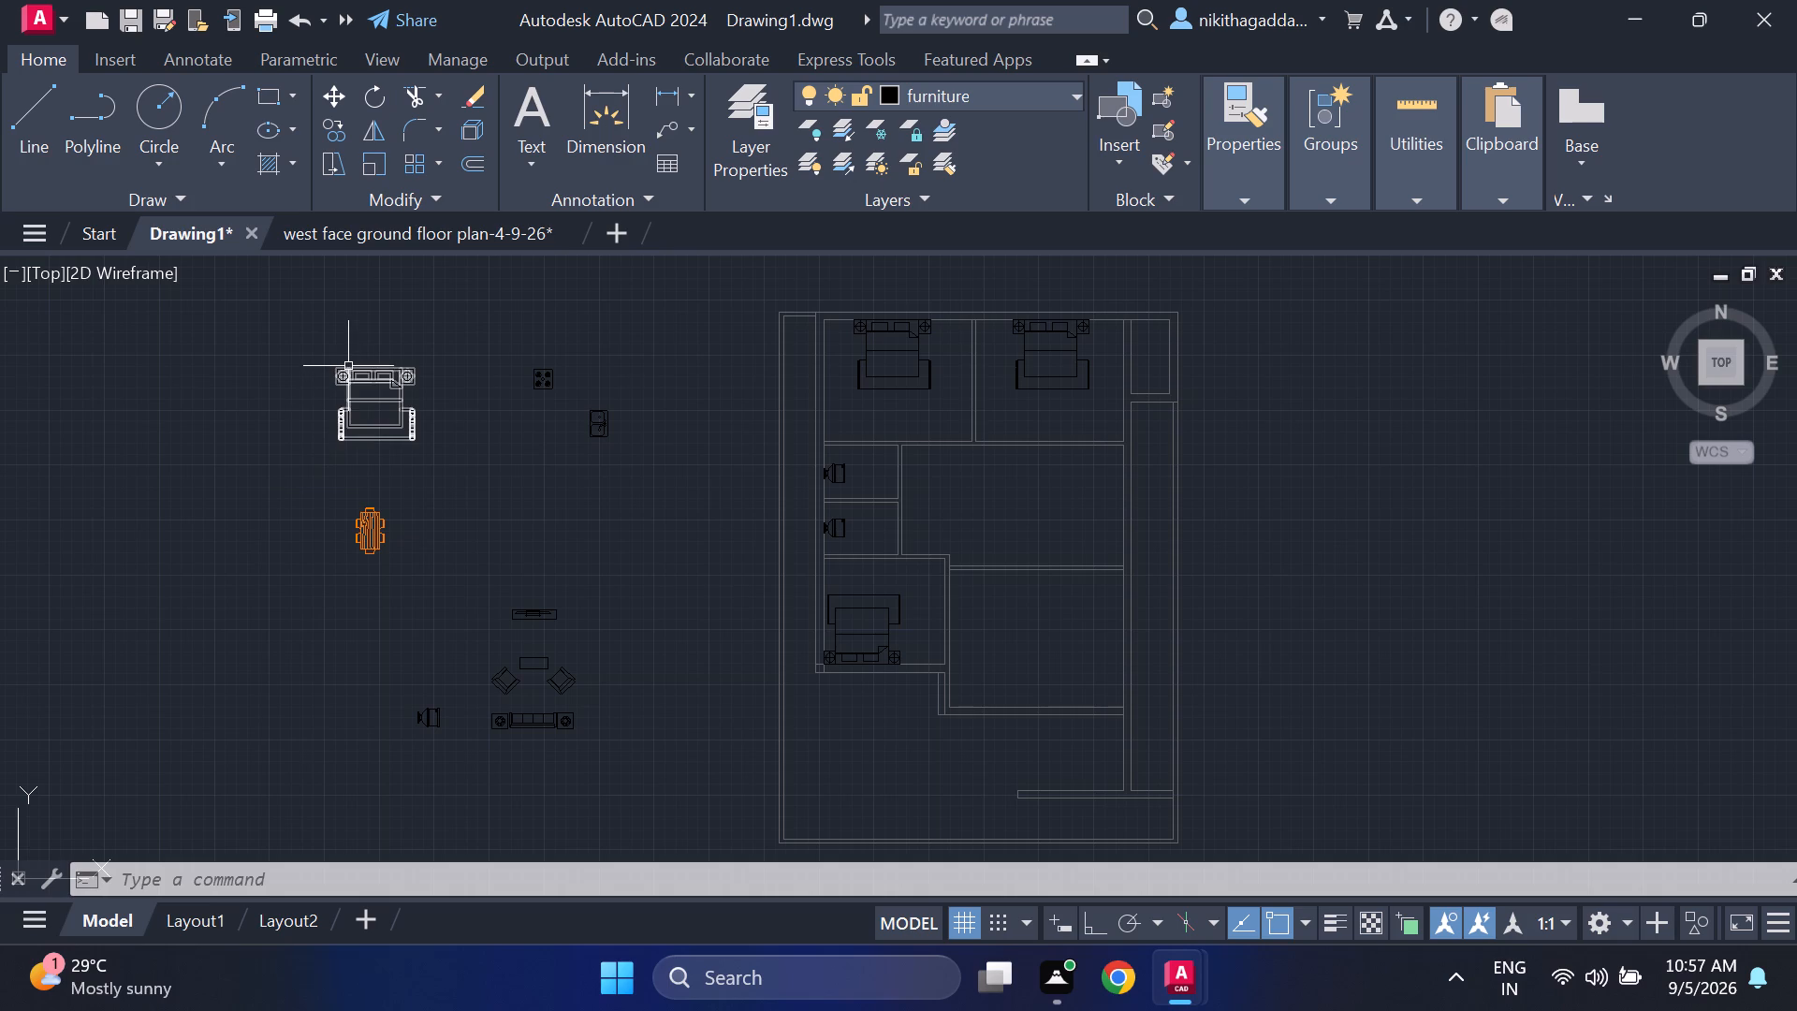
scroll(330, 374, up, 2)
scroll(477, 440, down, 2)
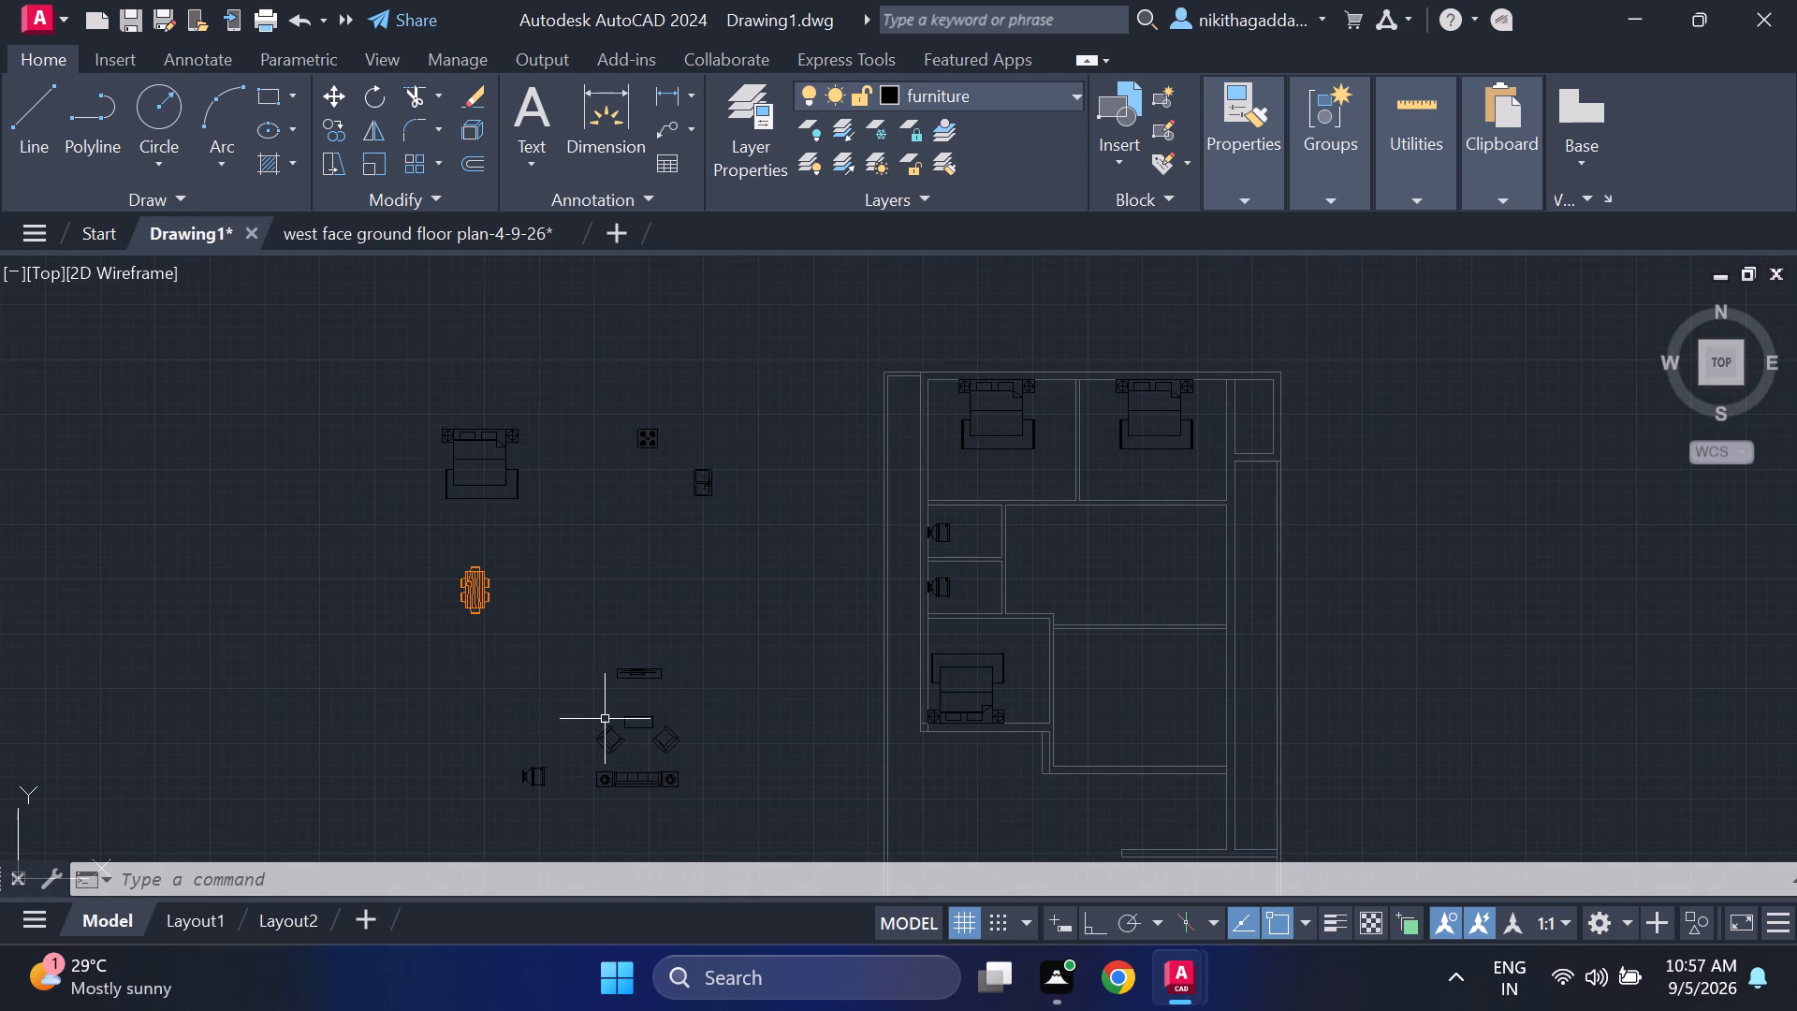
middle_drag(575, 696, 489, 571)
middle_click(489, 569)
scroll(535, 666, up, 1)
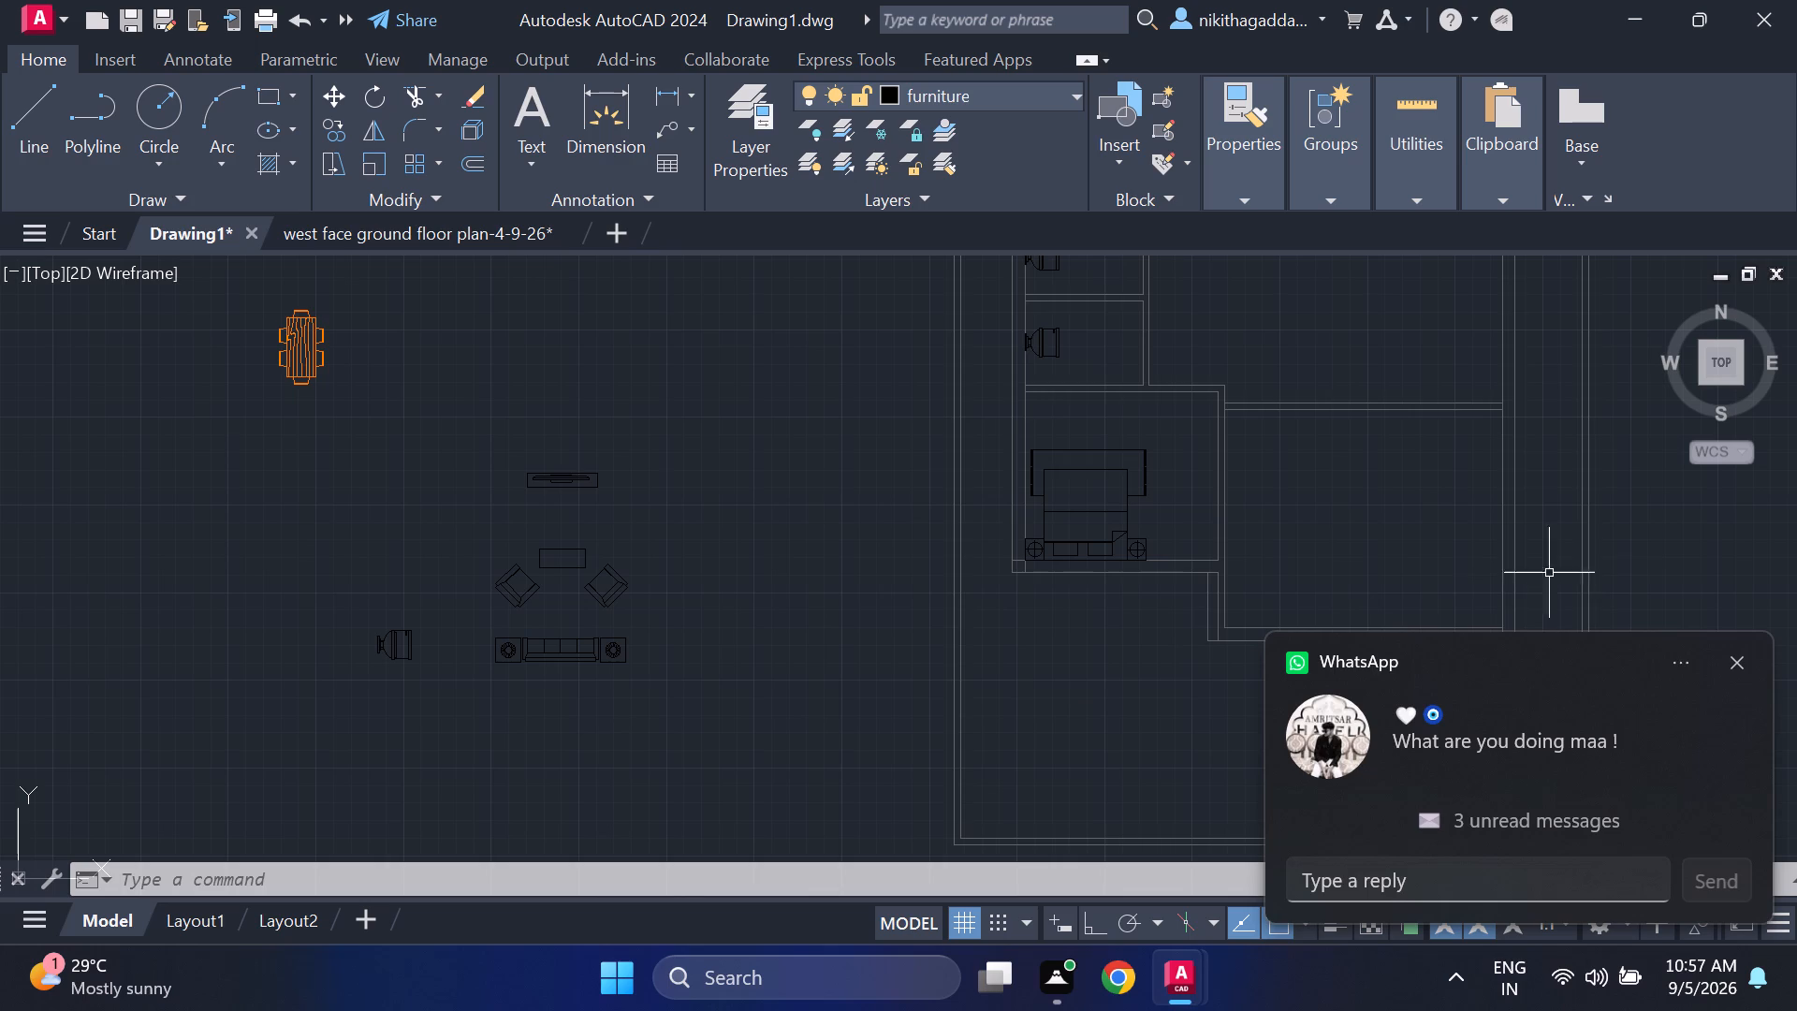
Dismiss the WhatsApp message notification.
click(1732, 664)
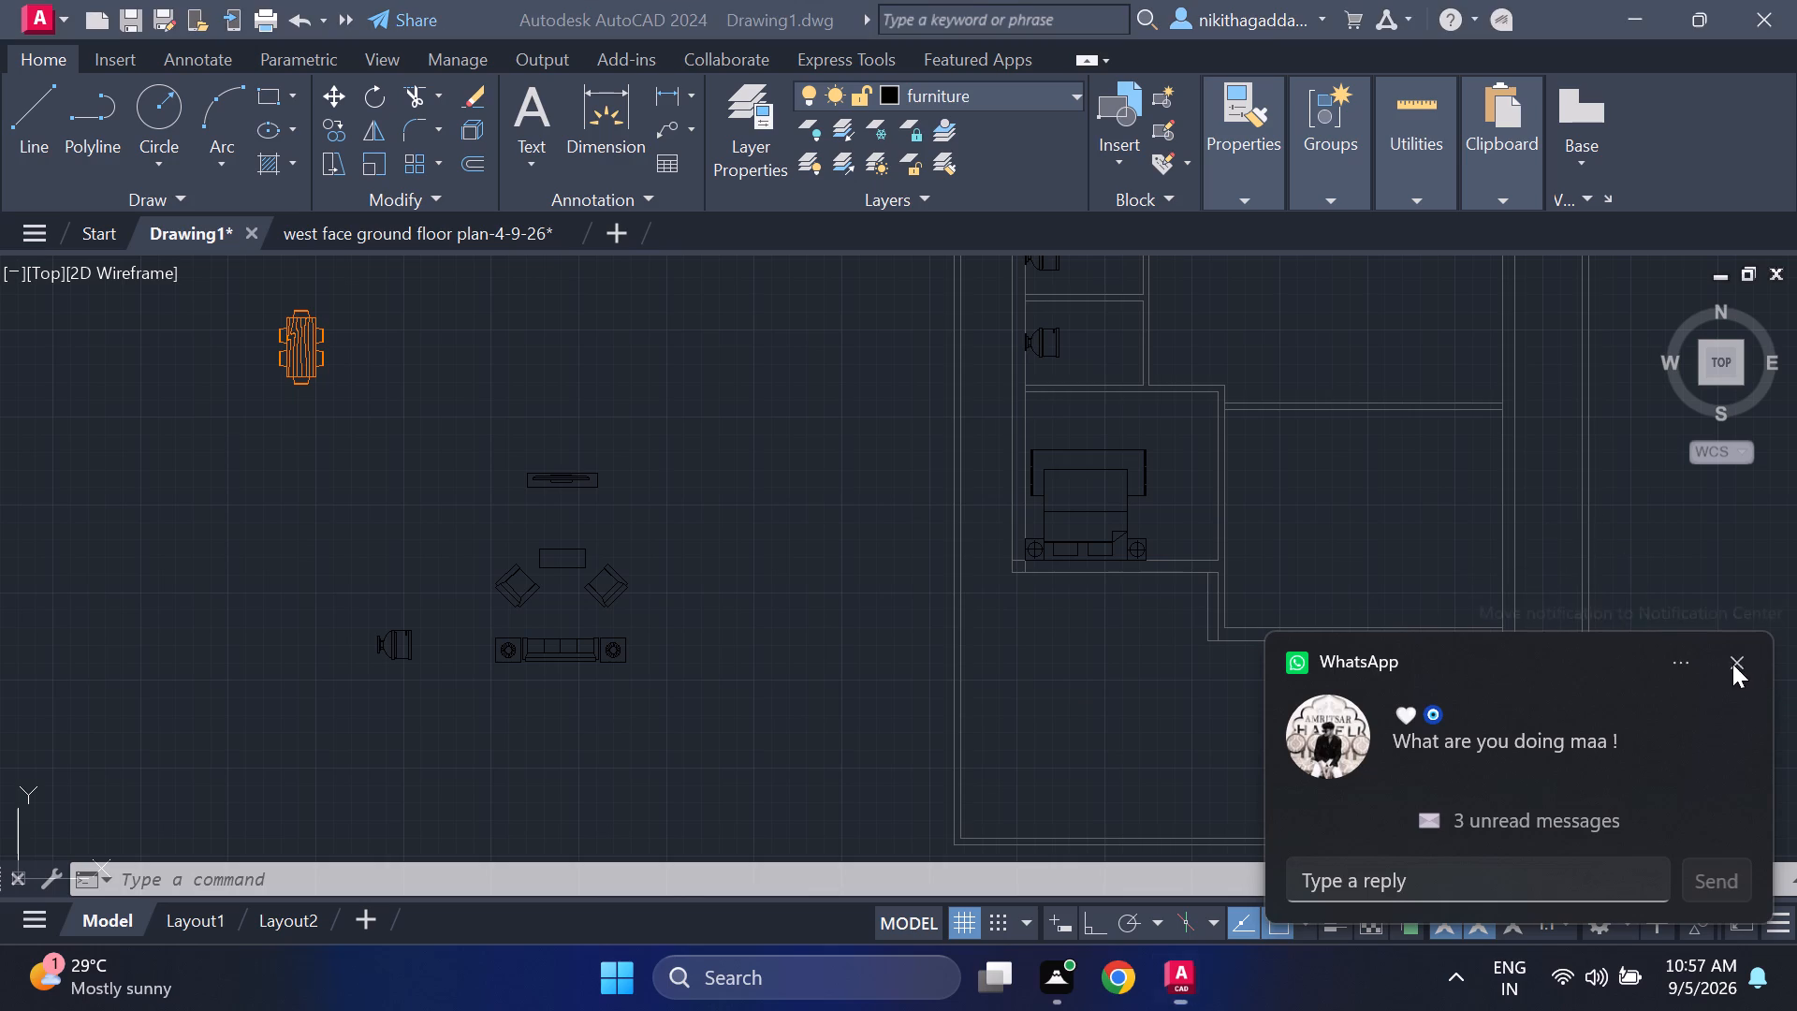
Examine the armchairs and small table of the spare sofa set, and the other spare blocks beside the house plan.
scroll(552, 612, up, 1)
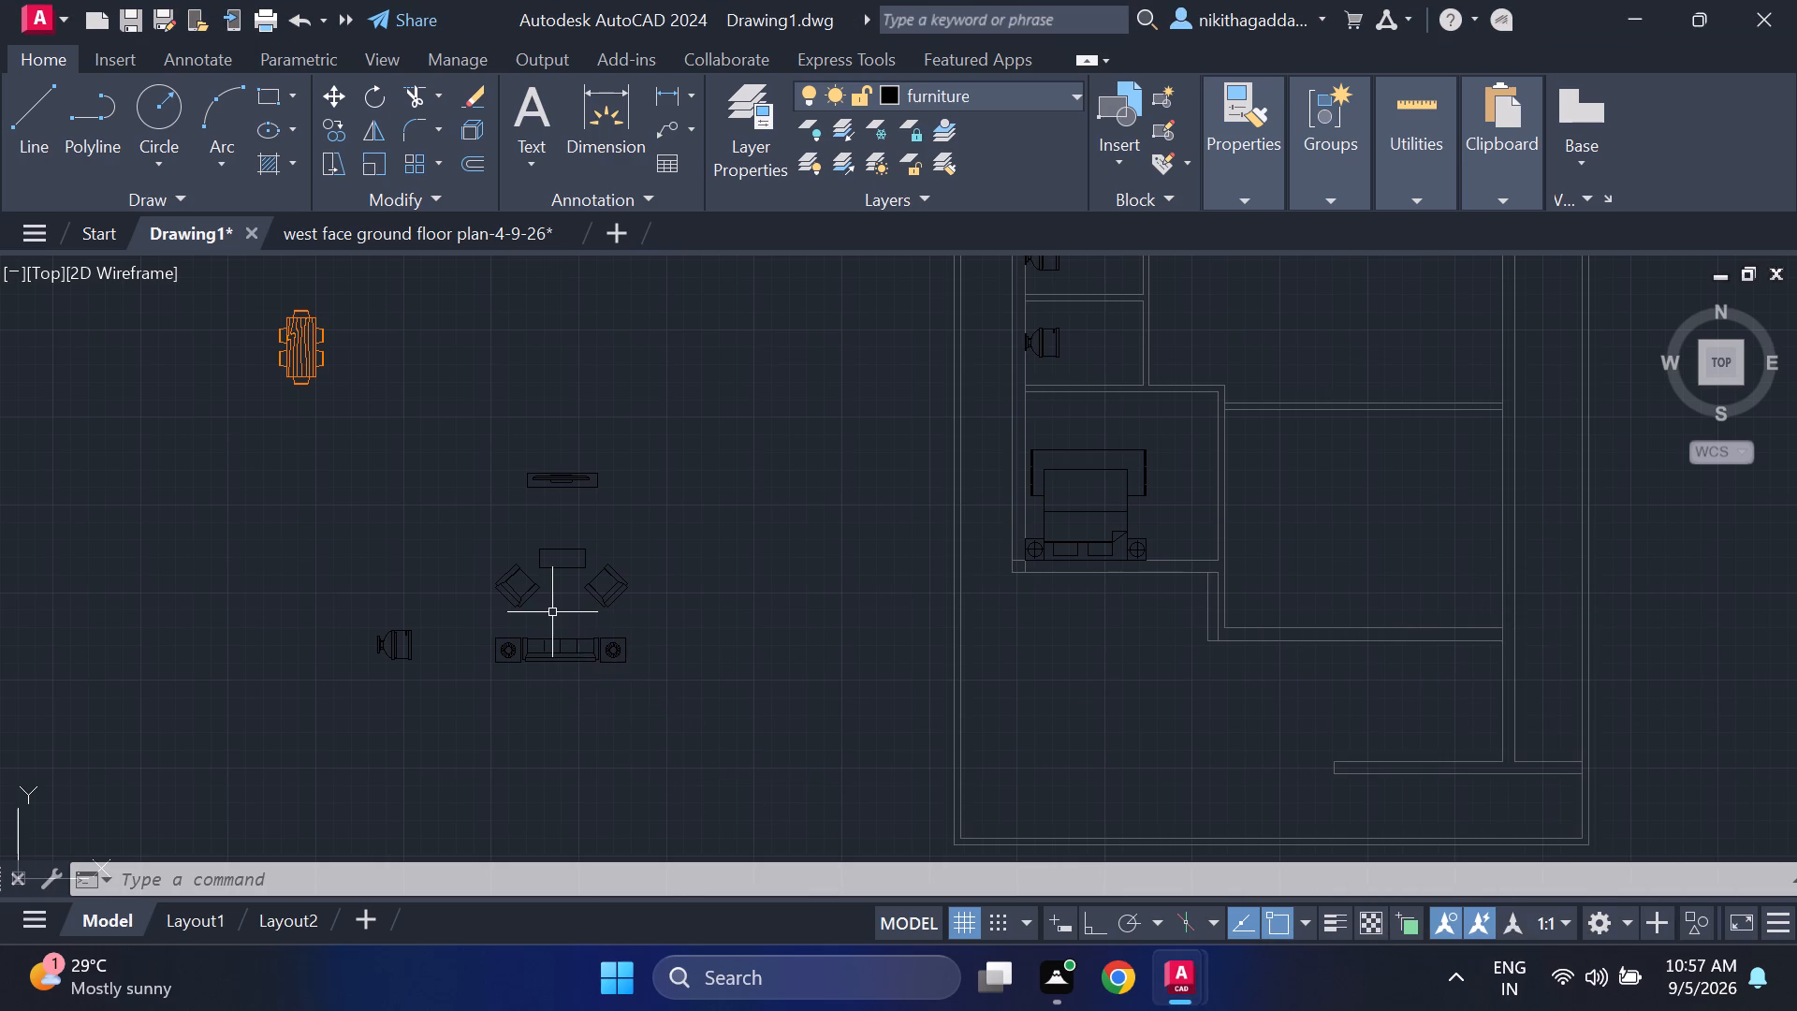
scroll(525, 572, up, 3)
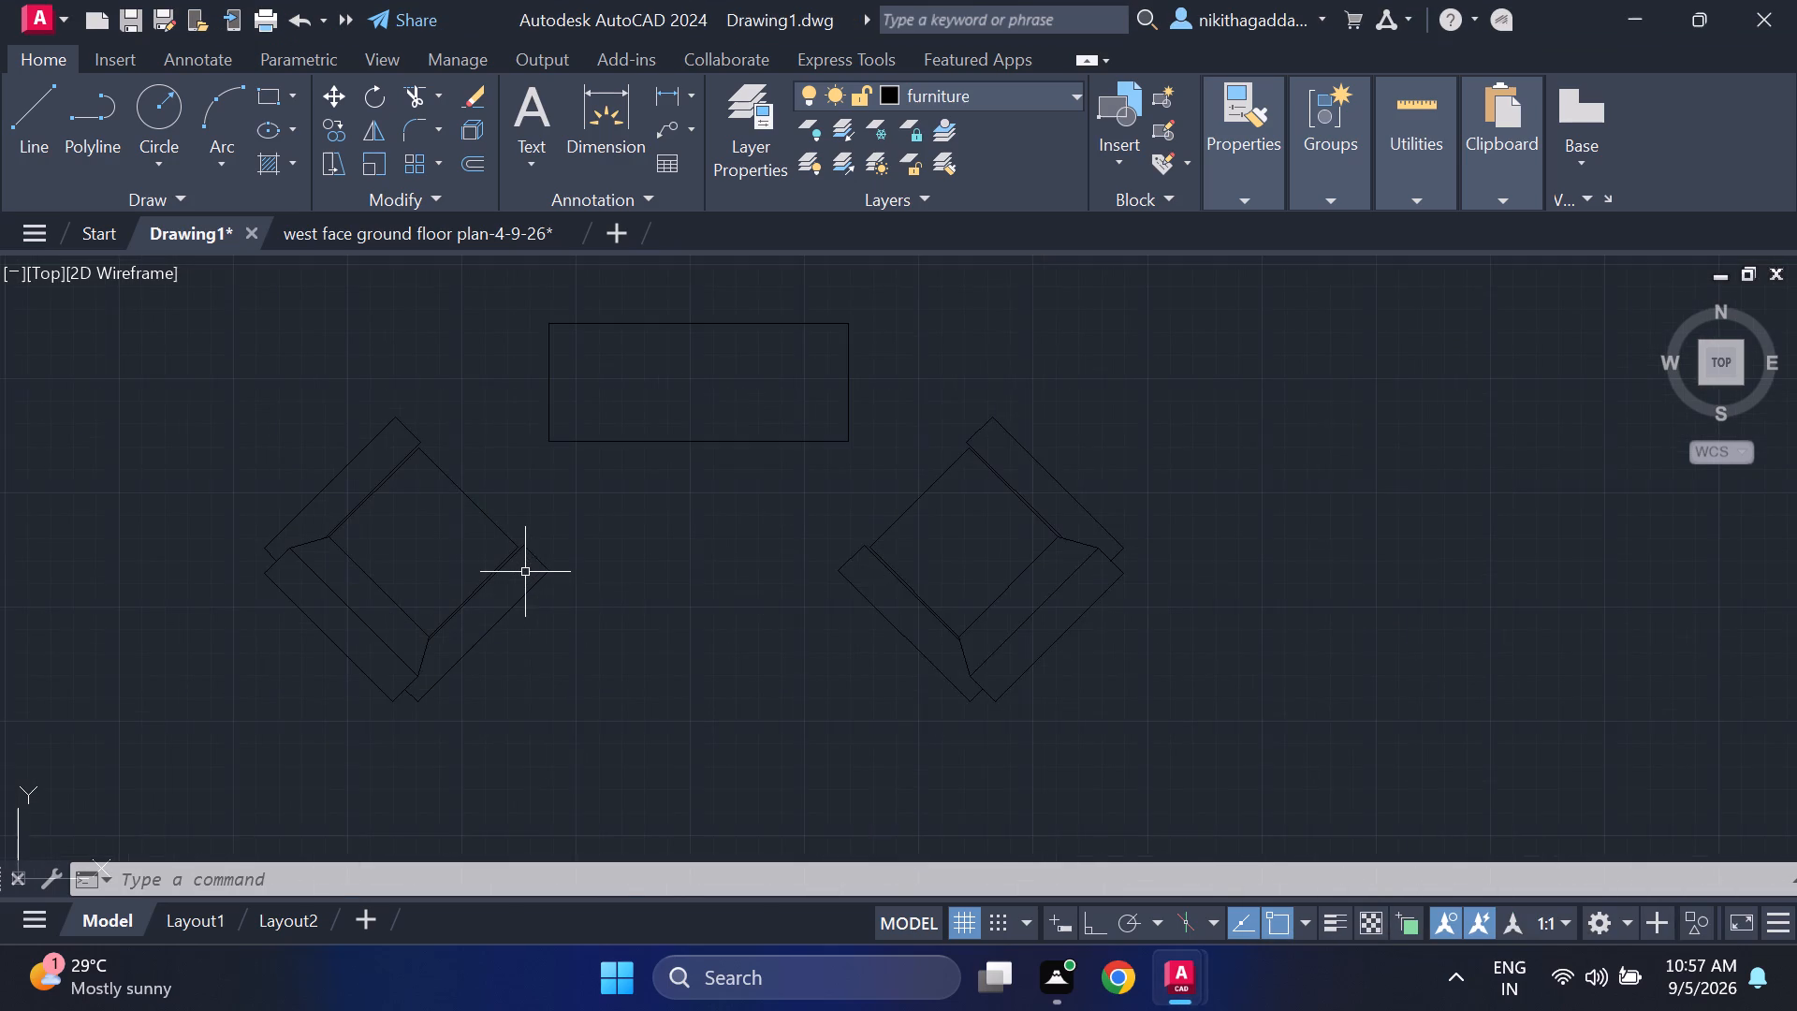
scroll(525, 572, up, 1)
scroll(525, 572, down, 5)
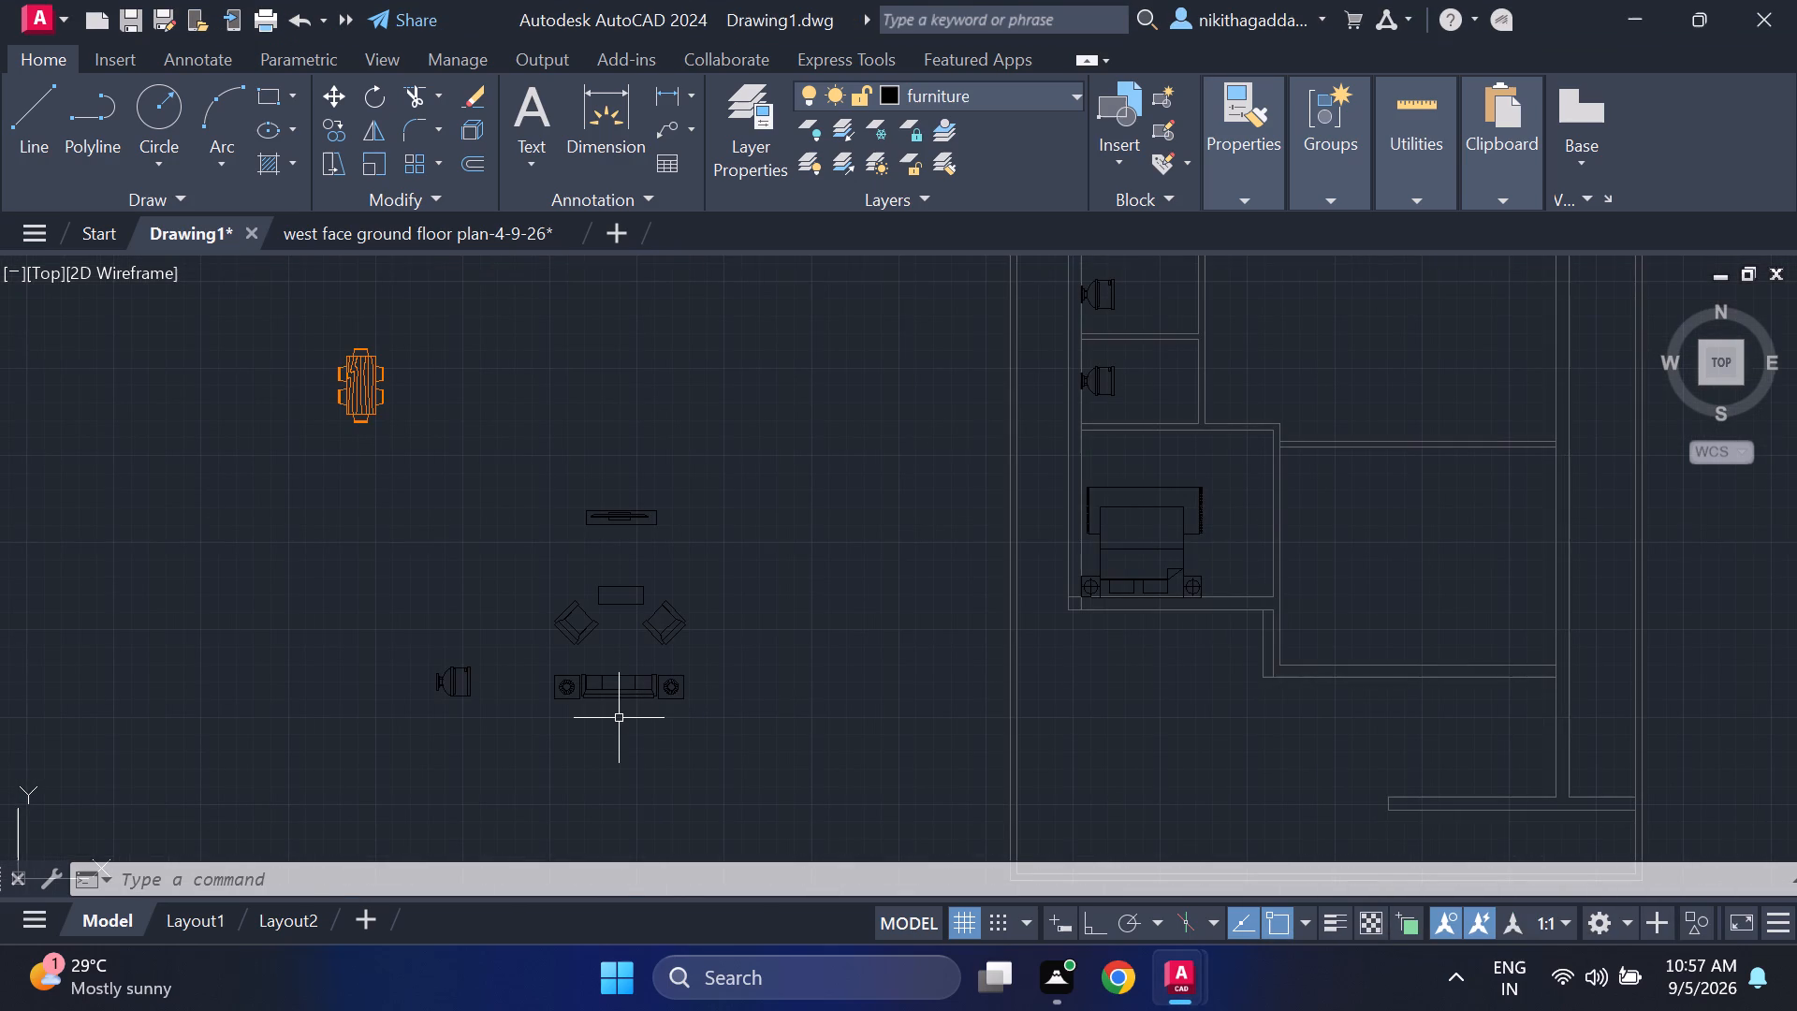
middle_drag(382, 516, 413, 755)
middle_click(413, 757)
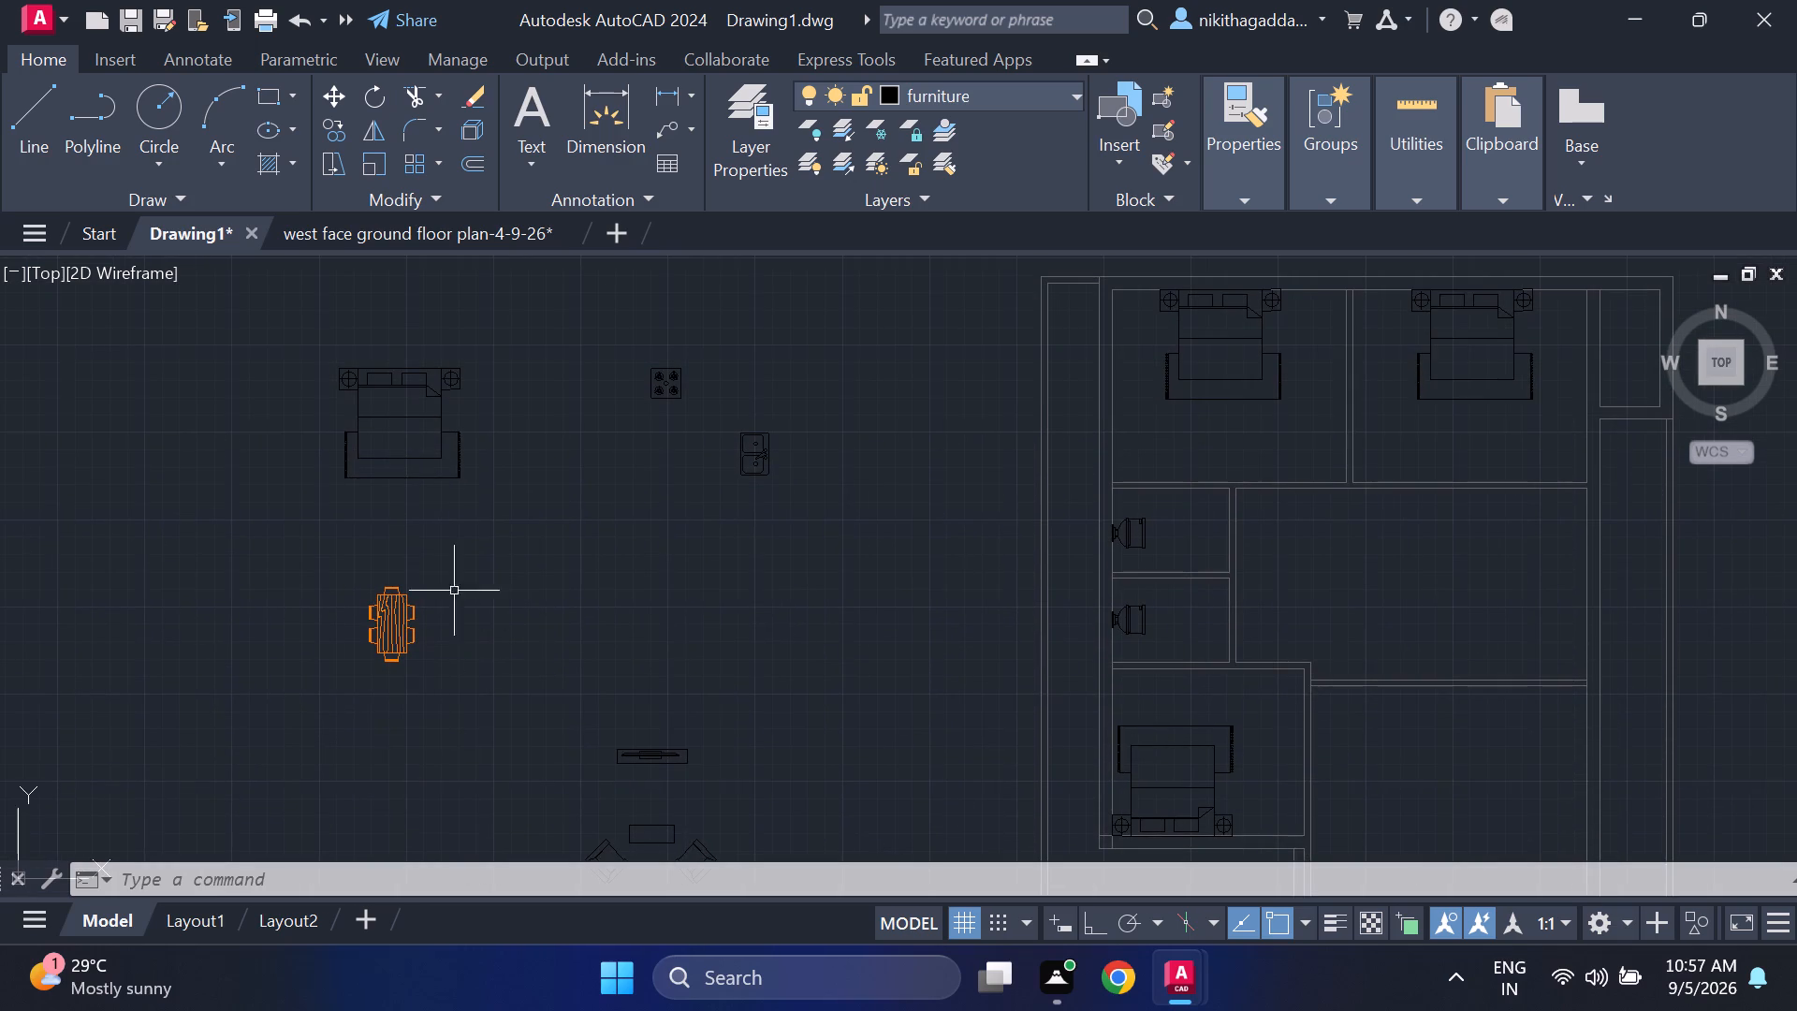
scroll(583, 650, down, 2)
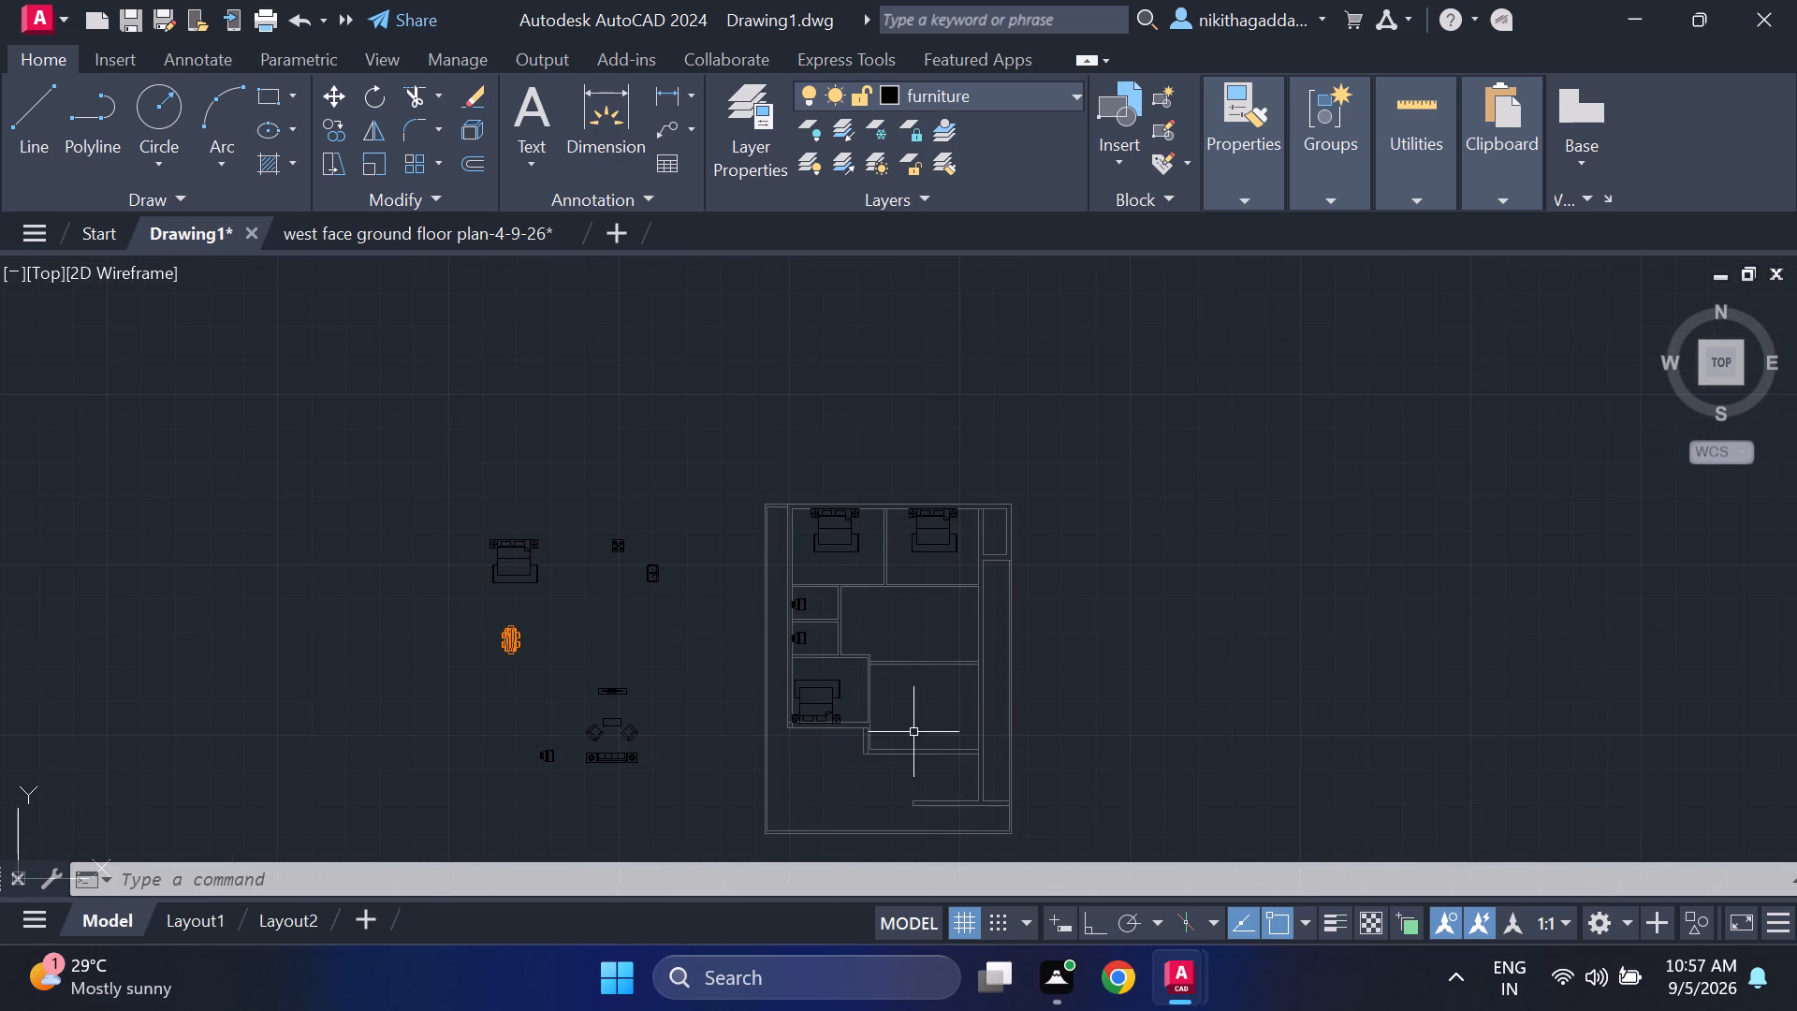
Move the bed in the lower-left bedroom a few inches sideways, away from the side wall, keeping its headboard against the bottom wall.
scroll(861, 744, up, 3)
scroll(614, 623, up, 3)
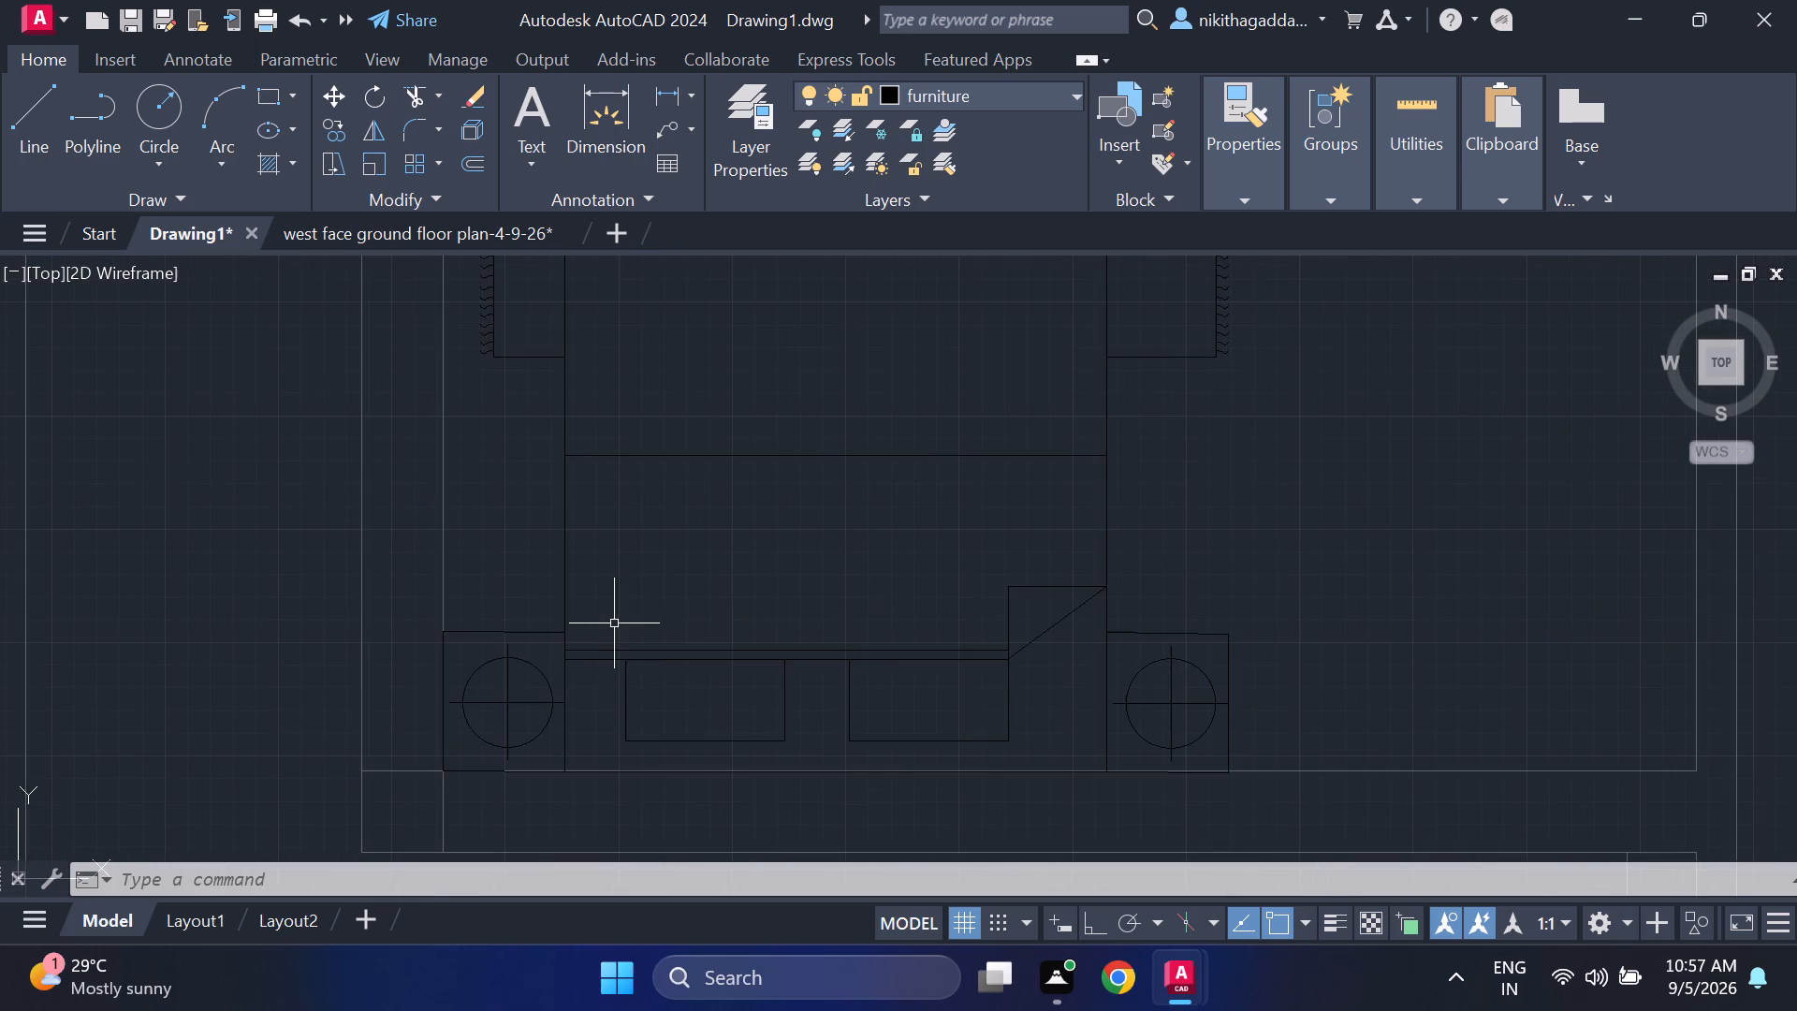
scroll(592, 667, down, 3)
middle_drag(592, 669, 598, 622)
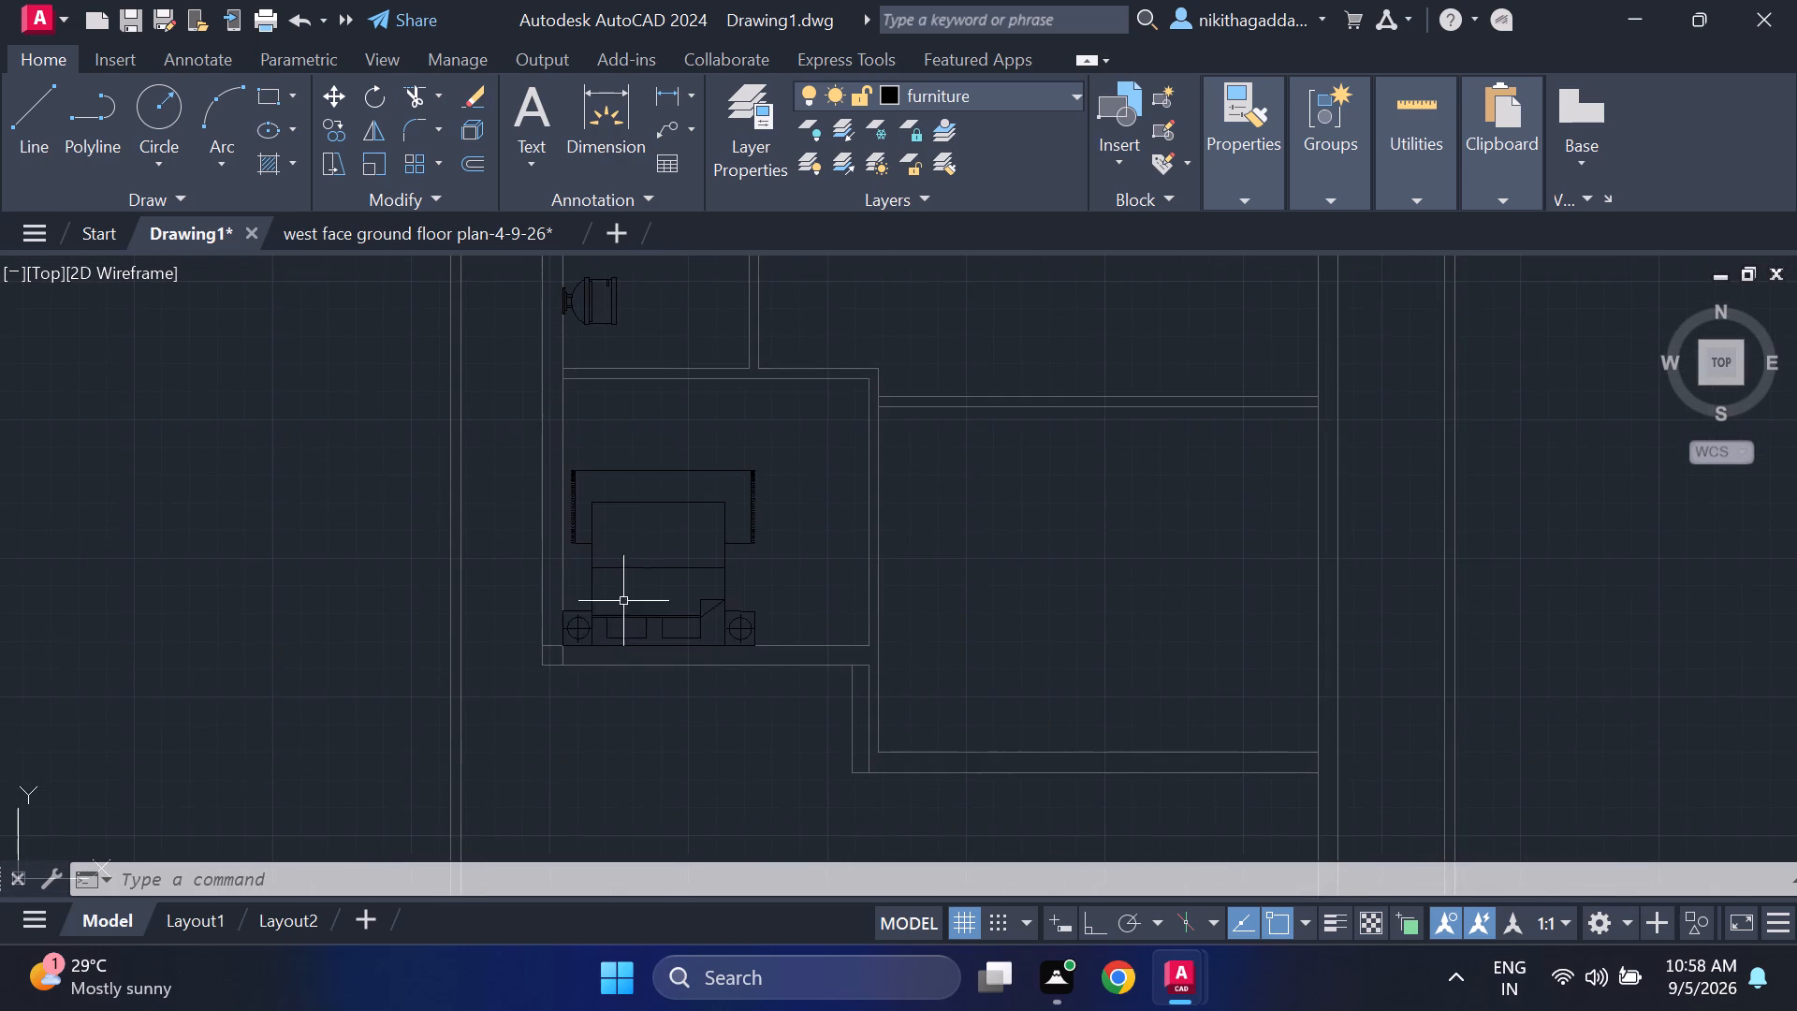
scroll(735, 537, up, 2)
drag(911, 491, 901, 498)
click(515, 693)
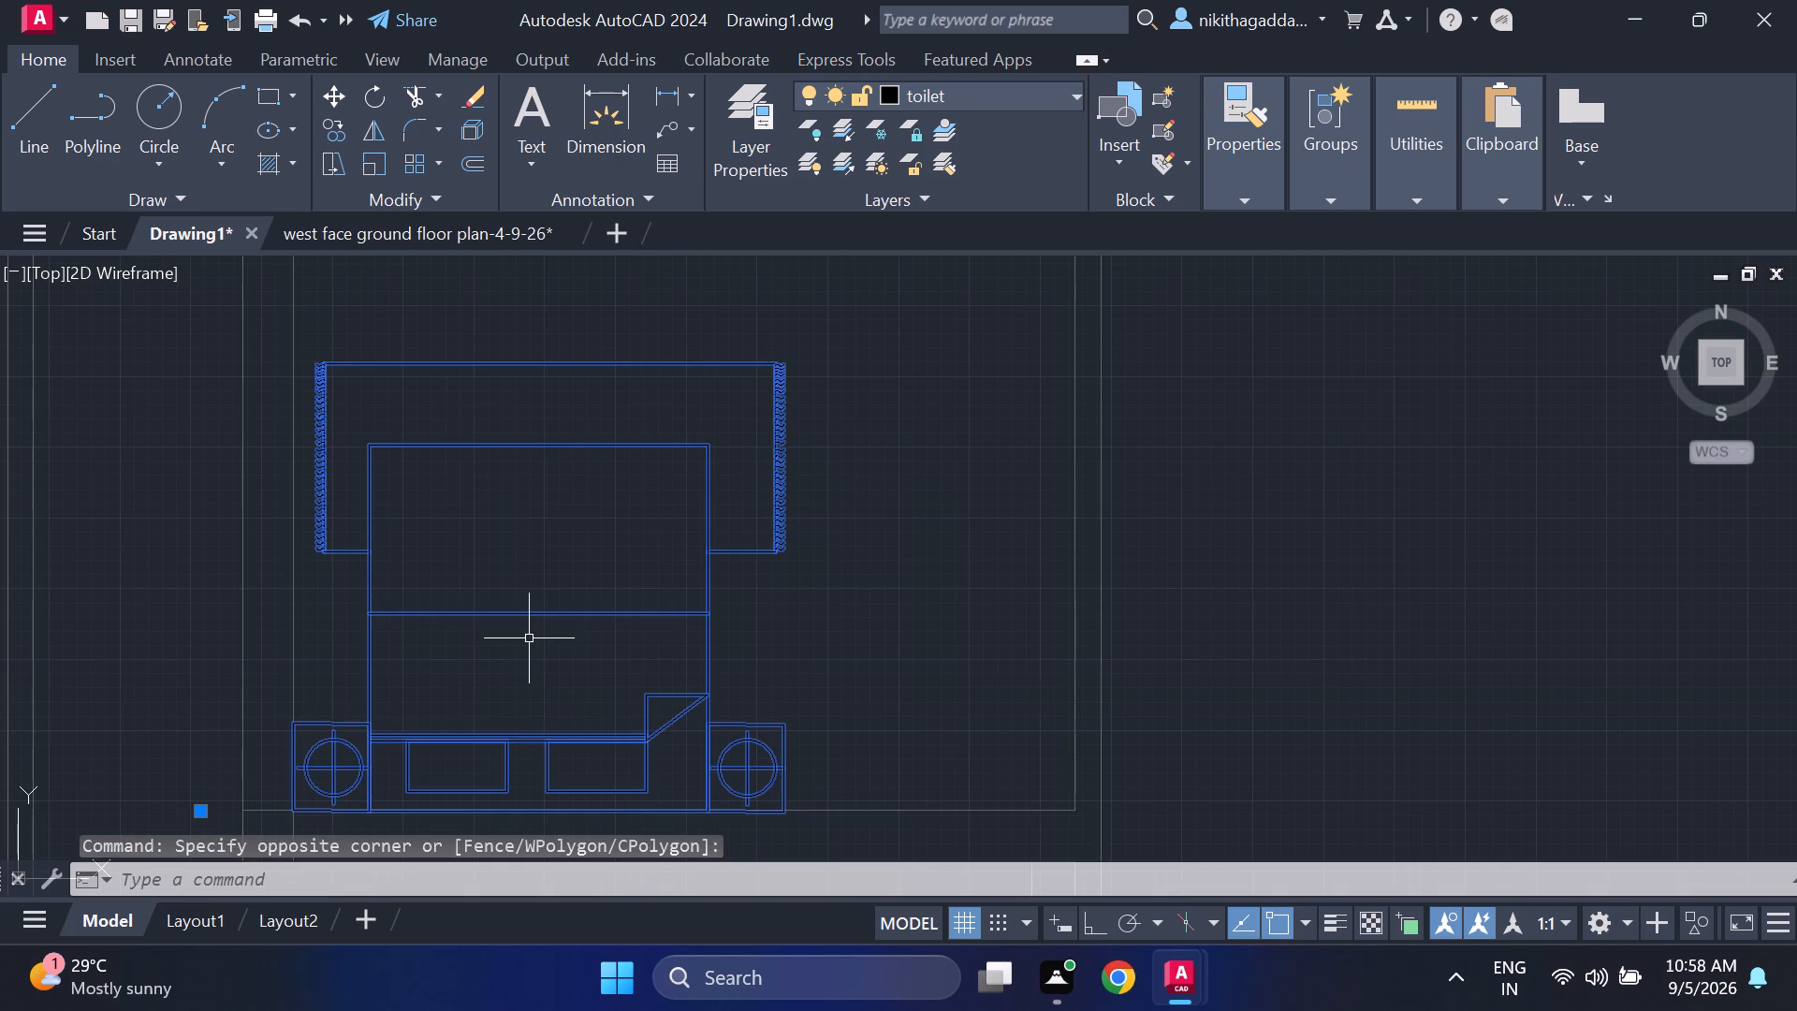
key(m)
key(Return)
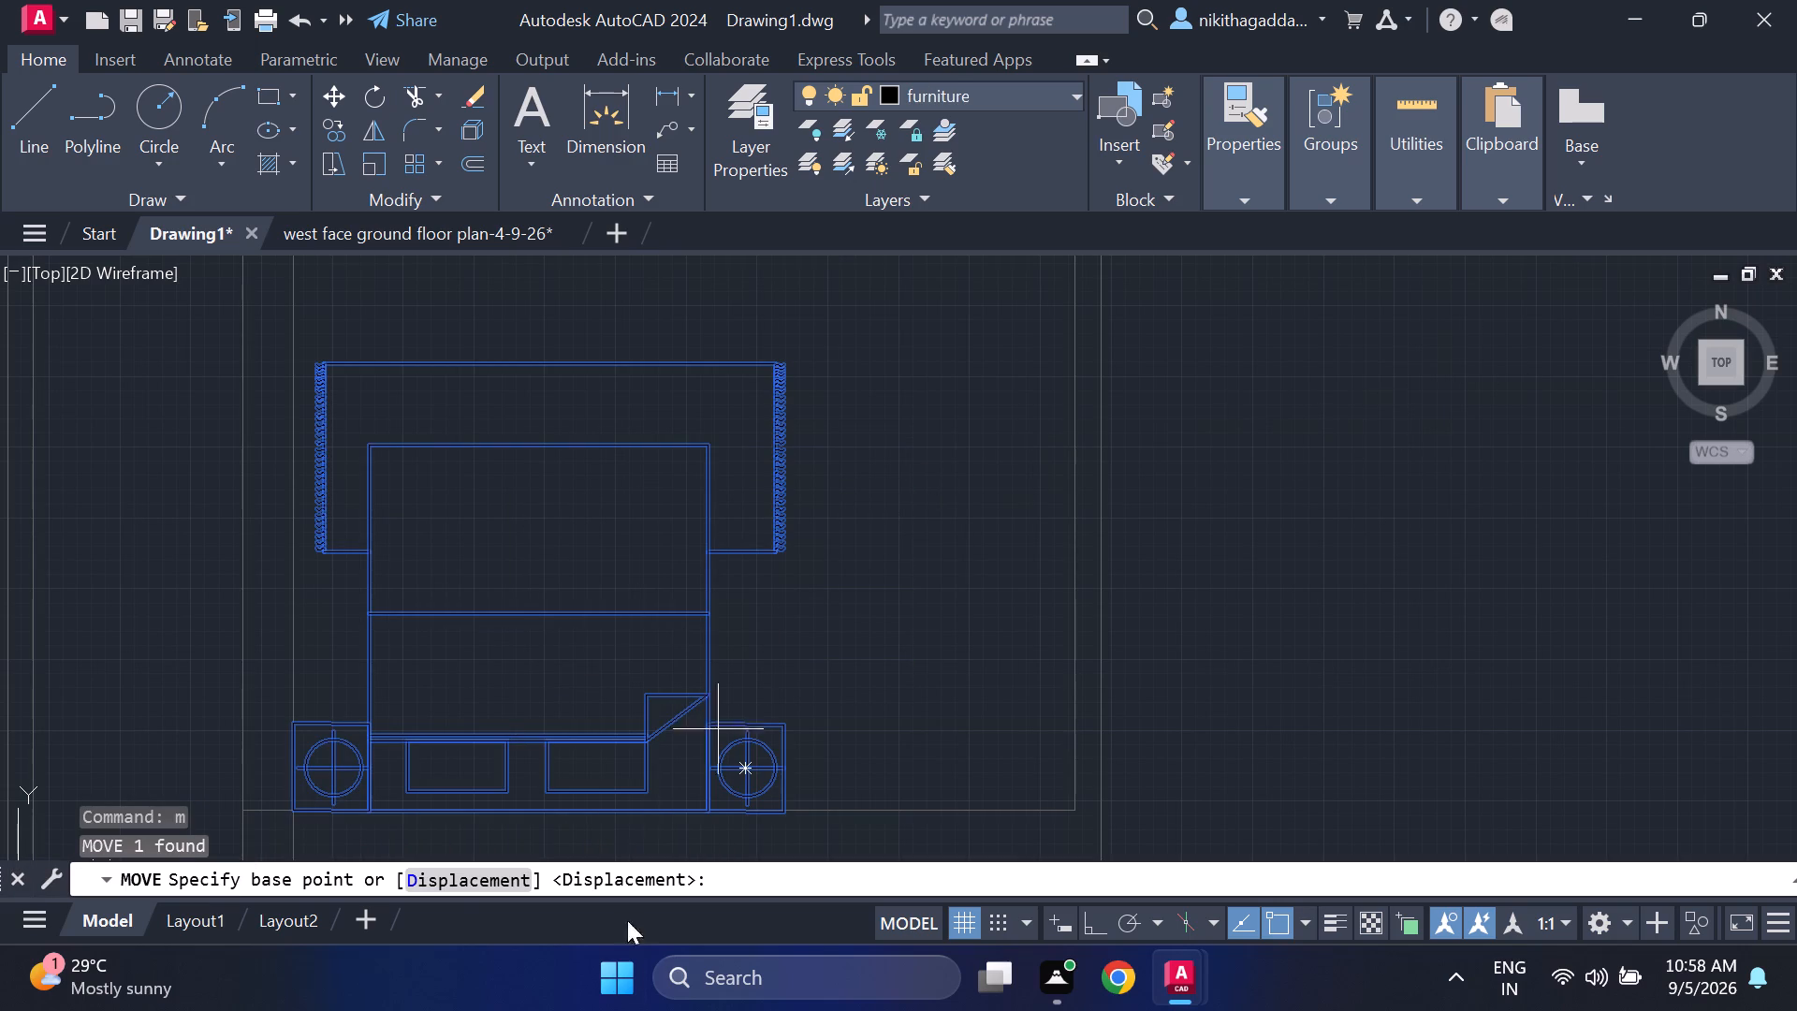
click(541, 627)
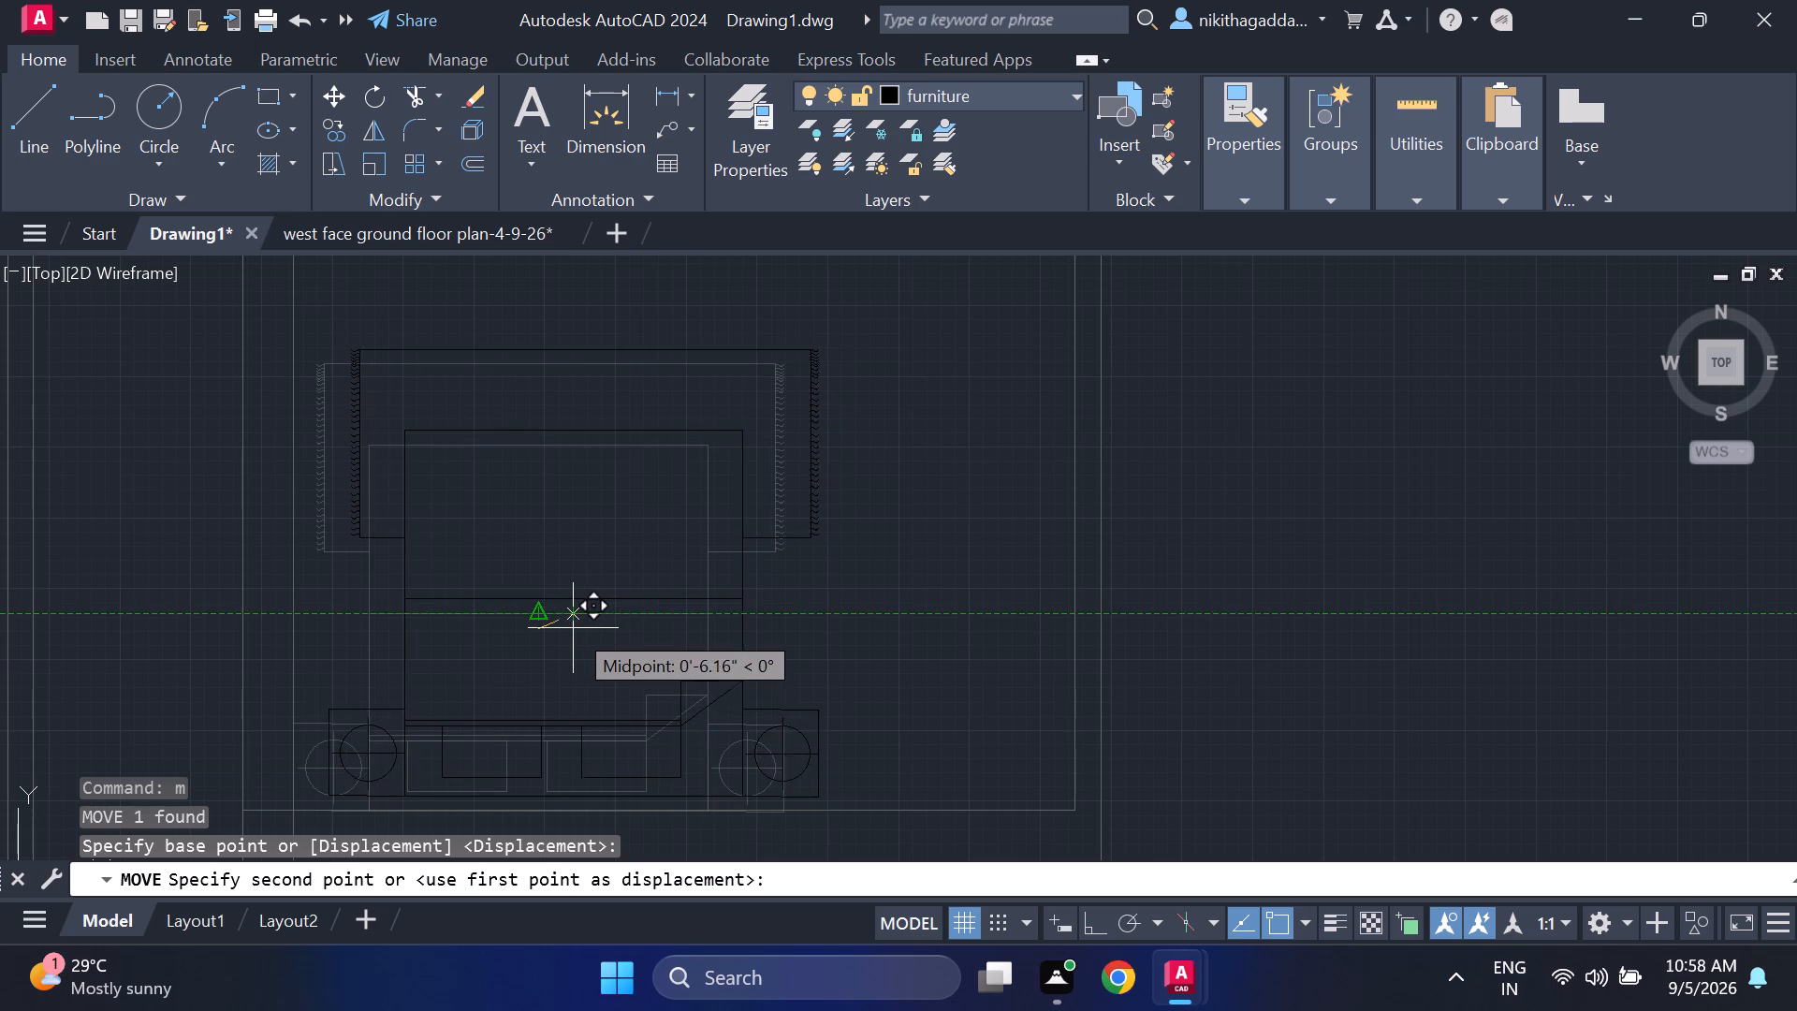
click(580, 630)
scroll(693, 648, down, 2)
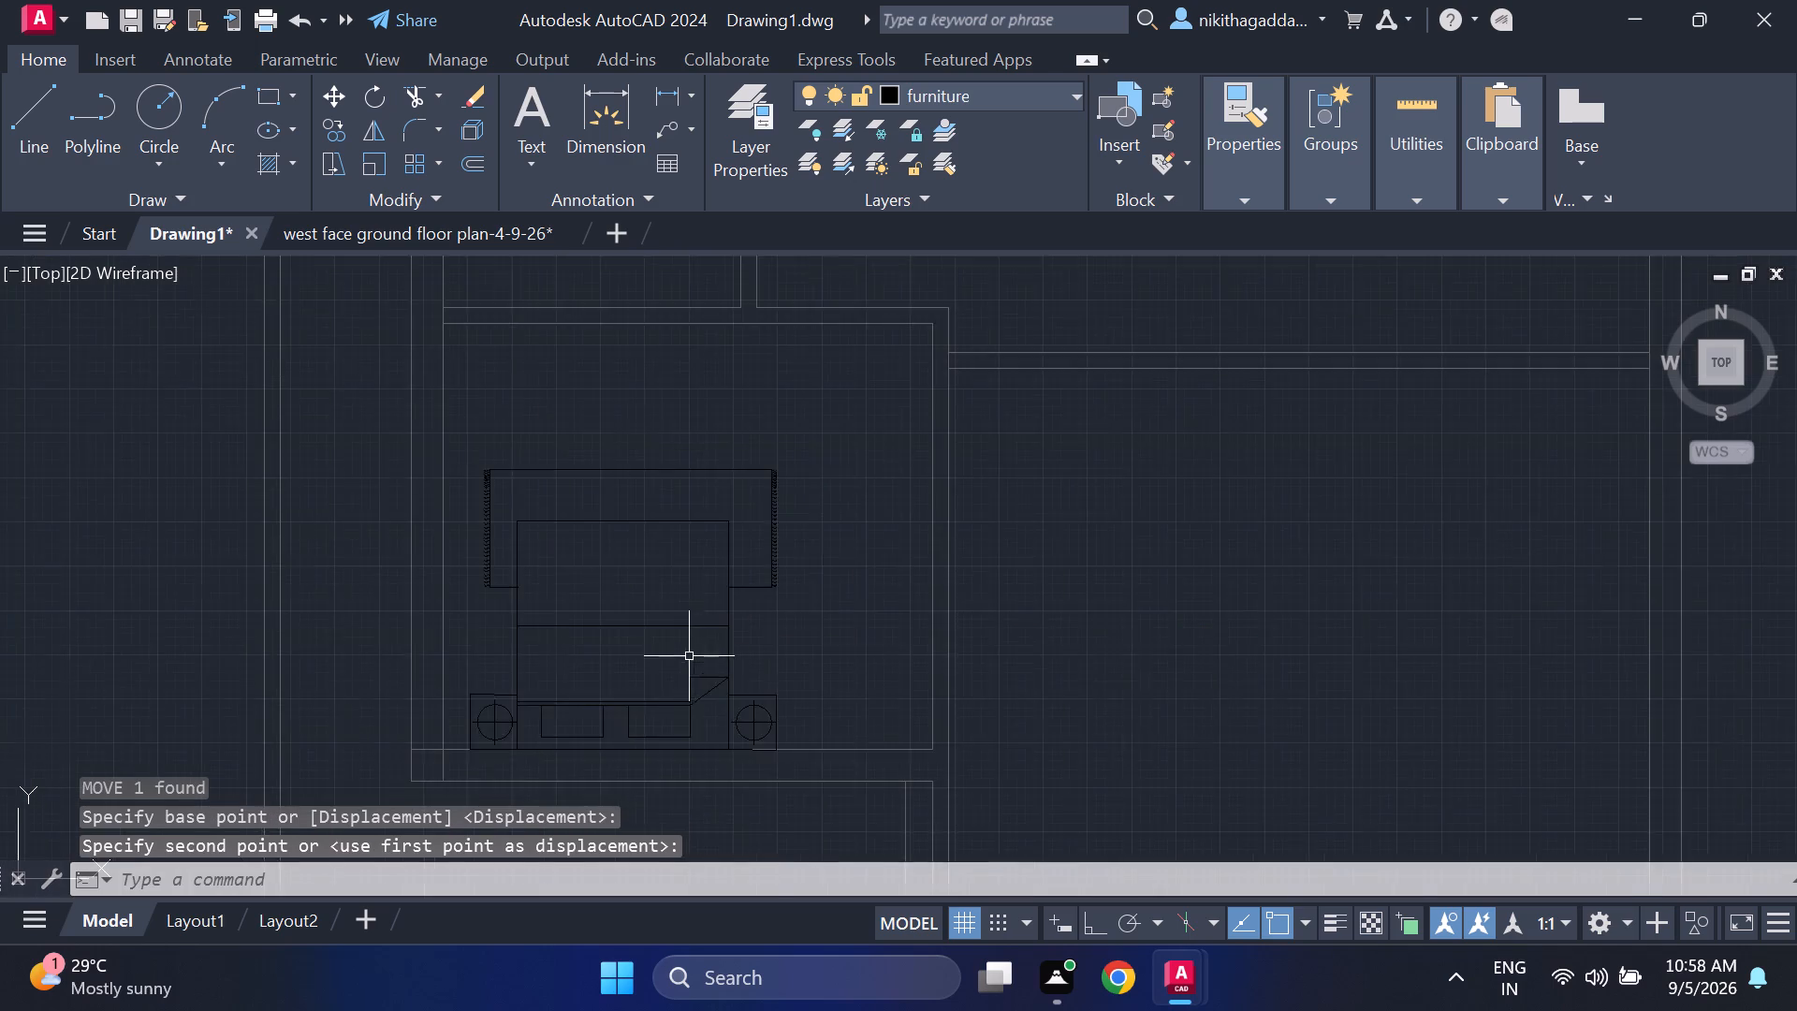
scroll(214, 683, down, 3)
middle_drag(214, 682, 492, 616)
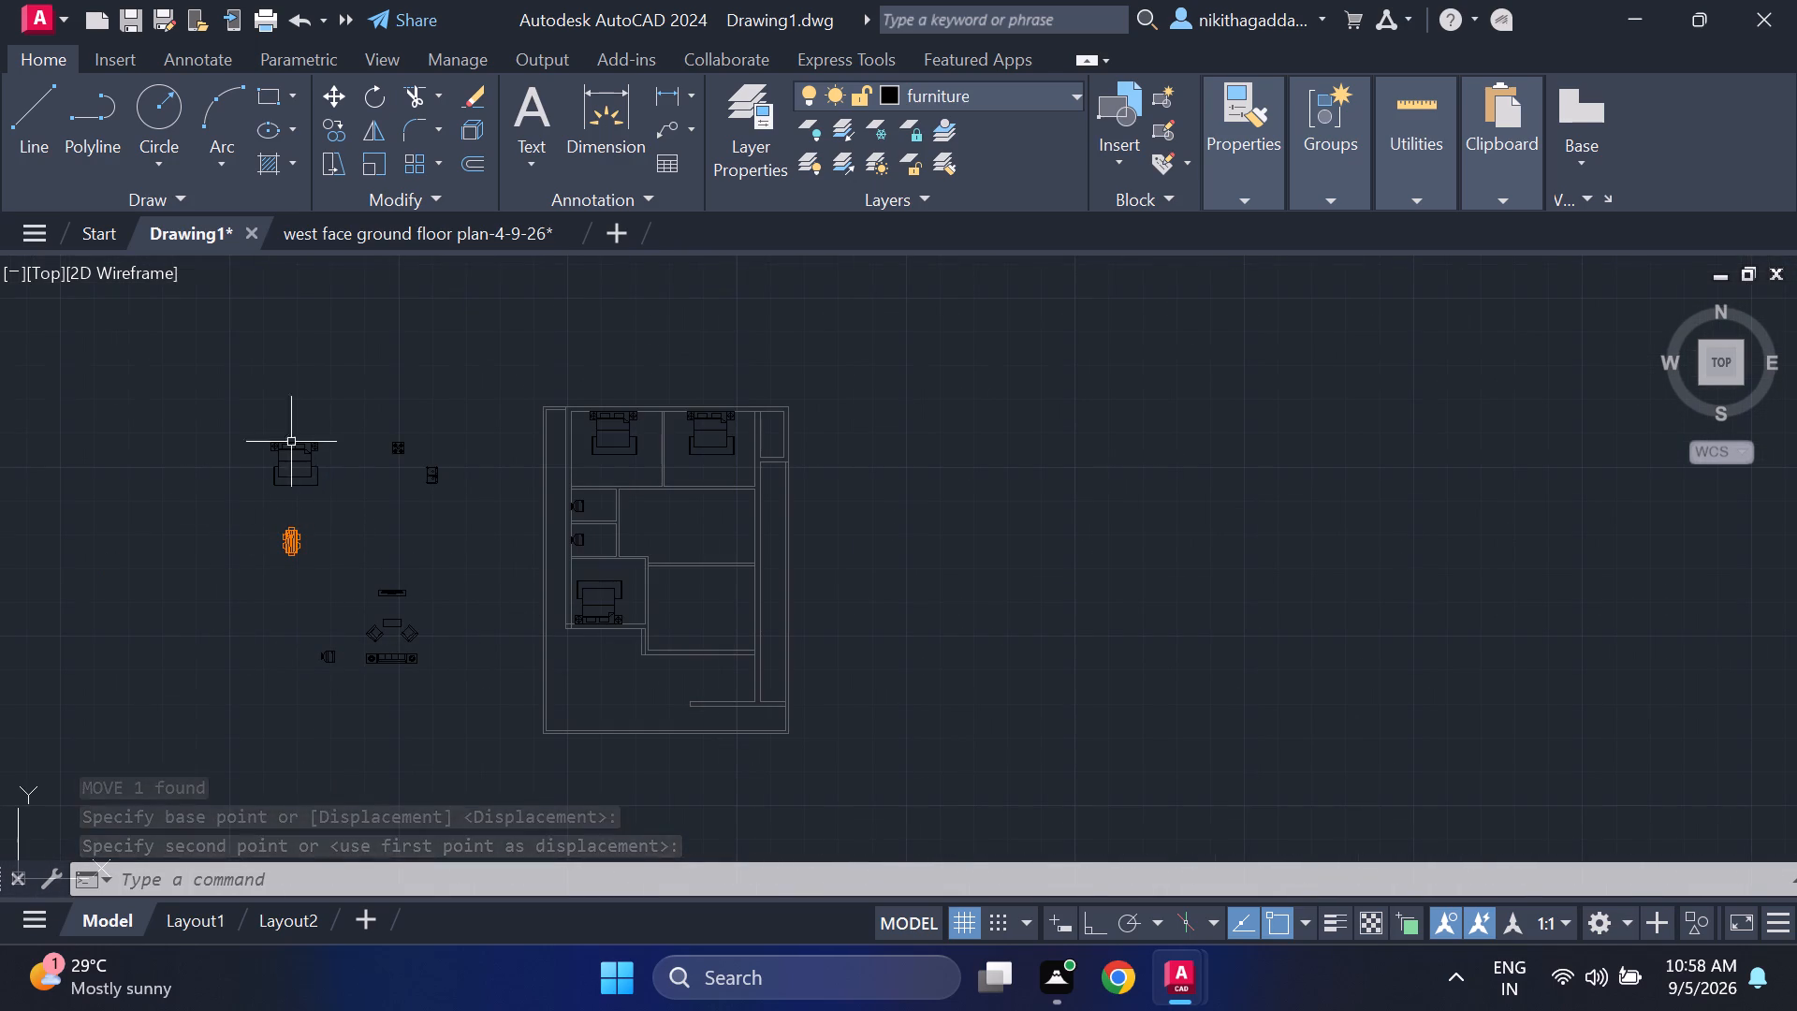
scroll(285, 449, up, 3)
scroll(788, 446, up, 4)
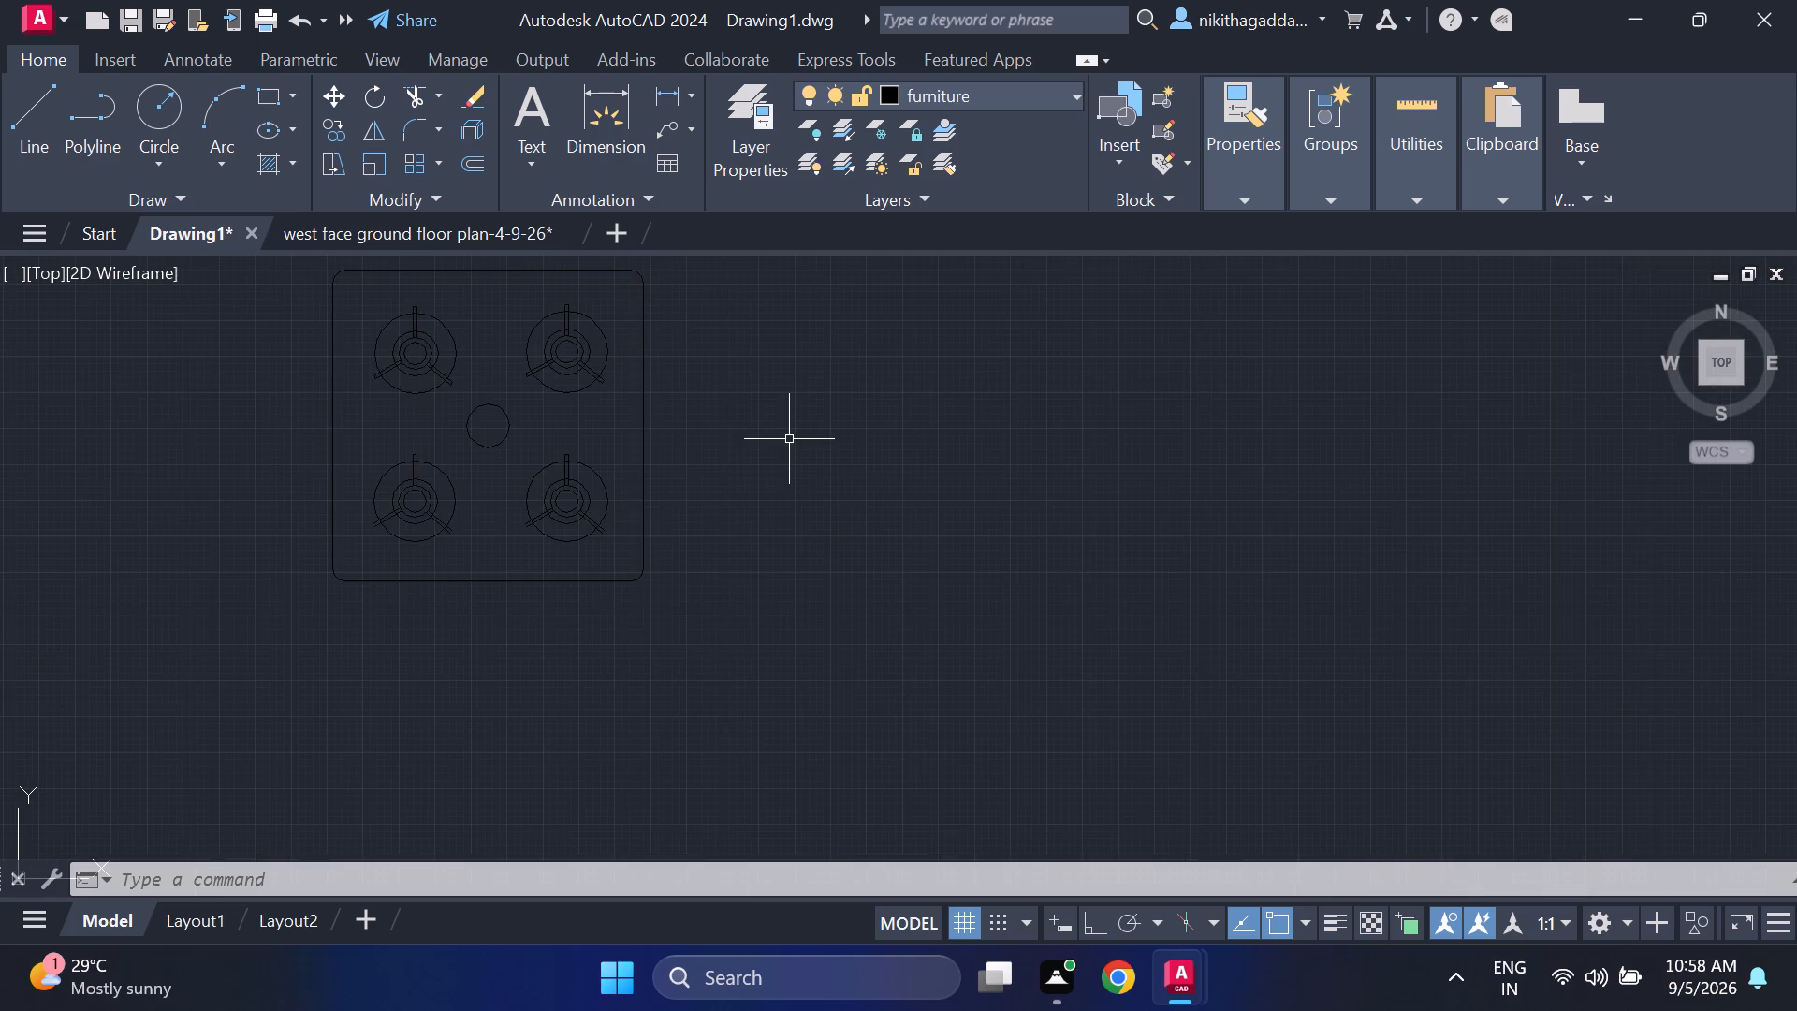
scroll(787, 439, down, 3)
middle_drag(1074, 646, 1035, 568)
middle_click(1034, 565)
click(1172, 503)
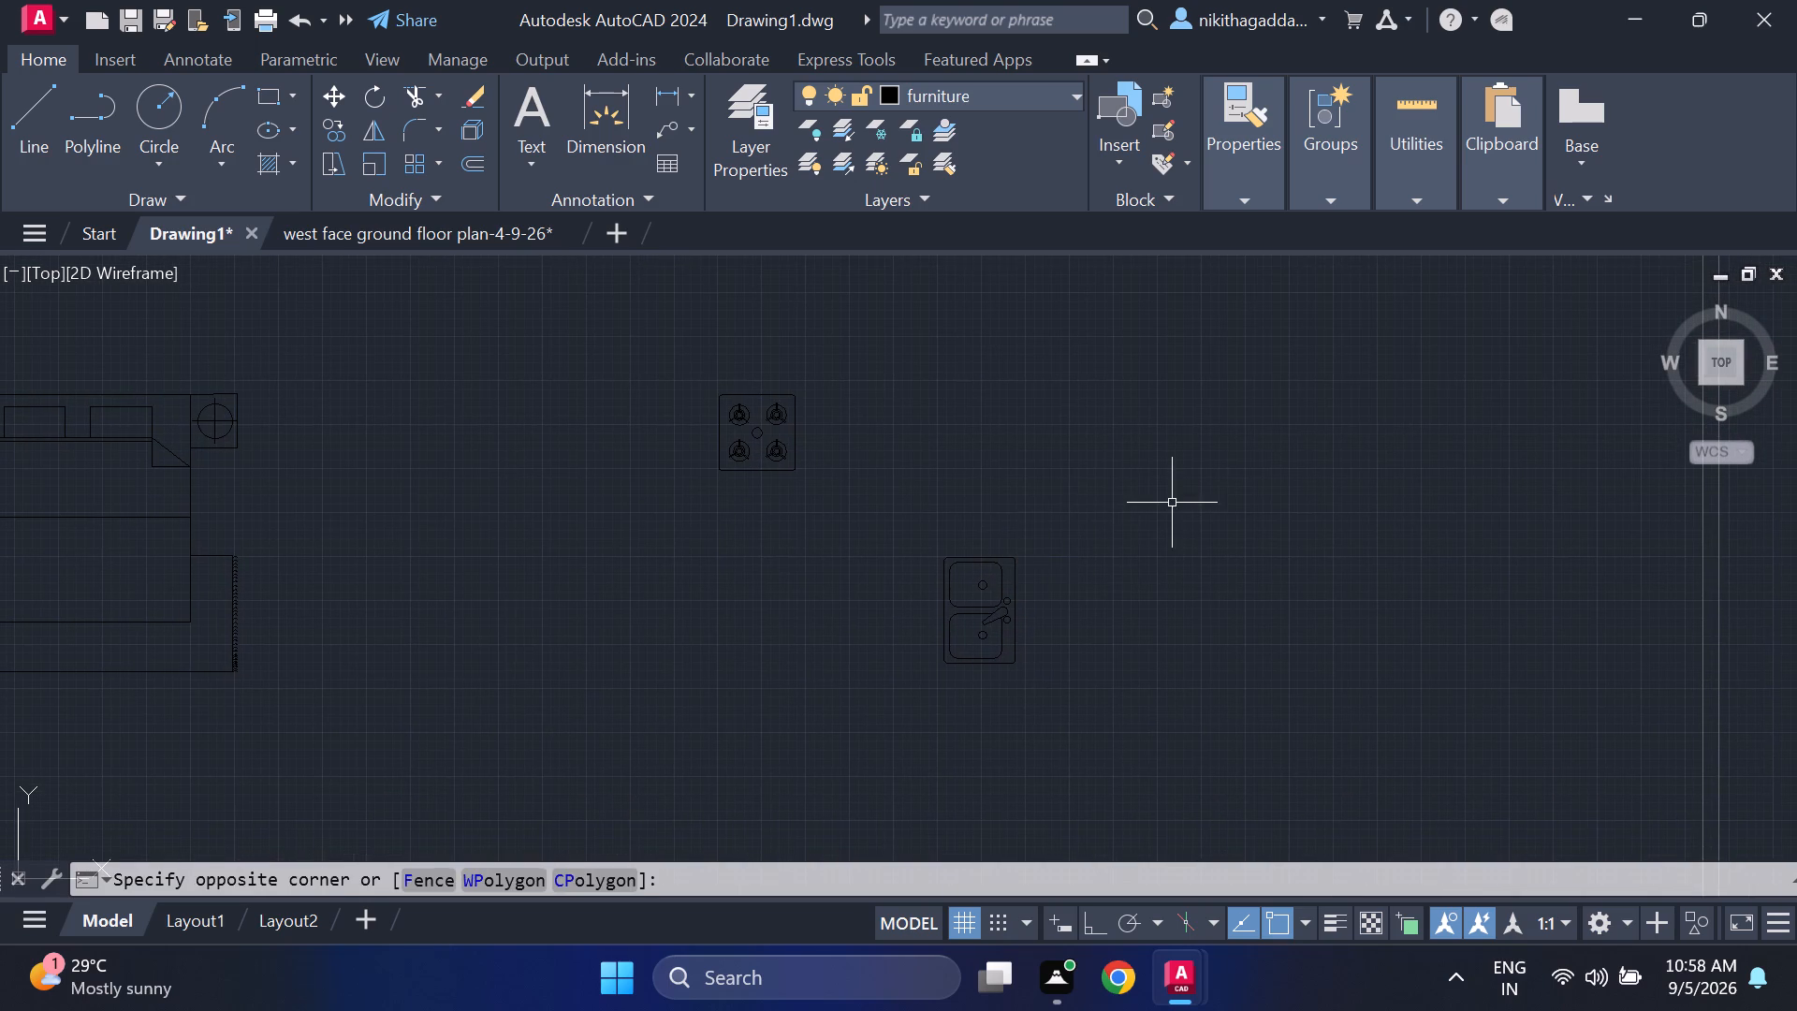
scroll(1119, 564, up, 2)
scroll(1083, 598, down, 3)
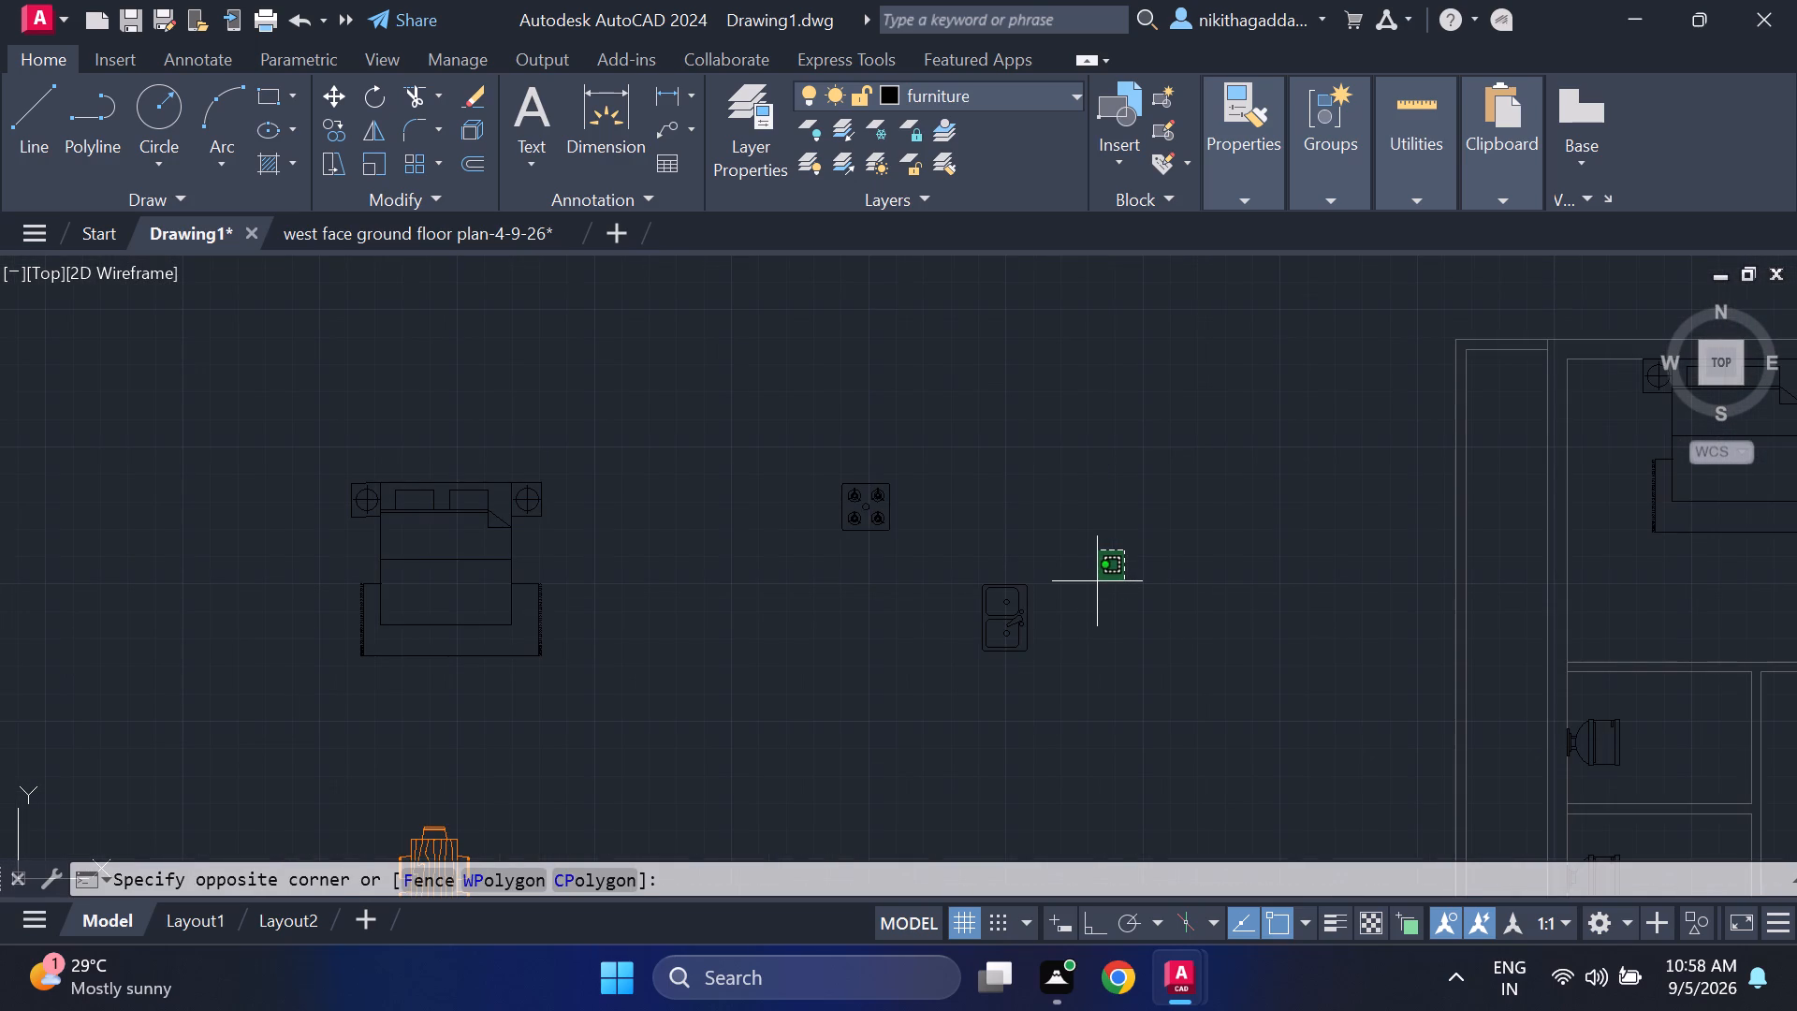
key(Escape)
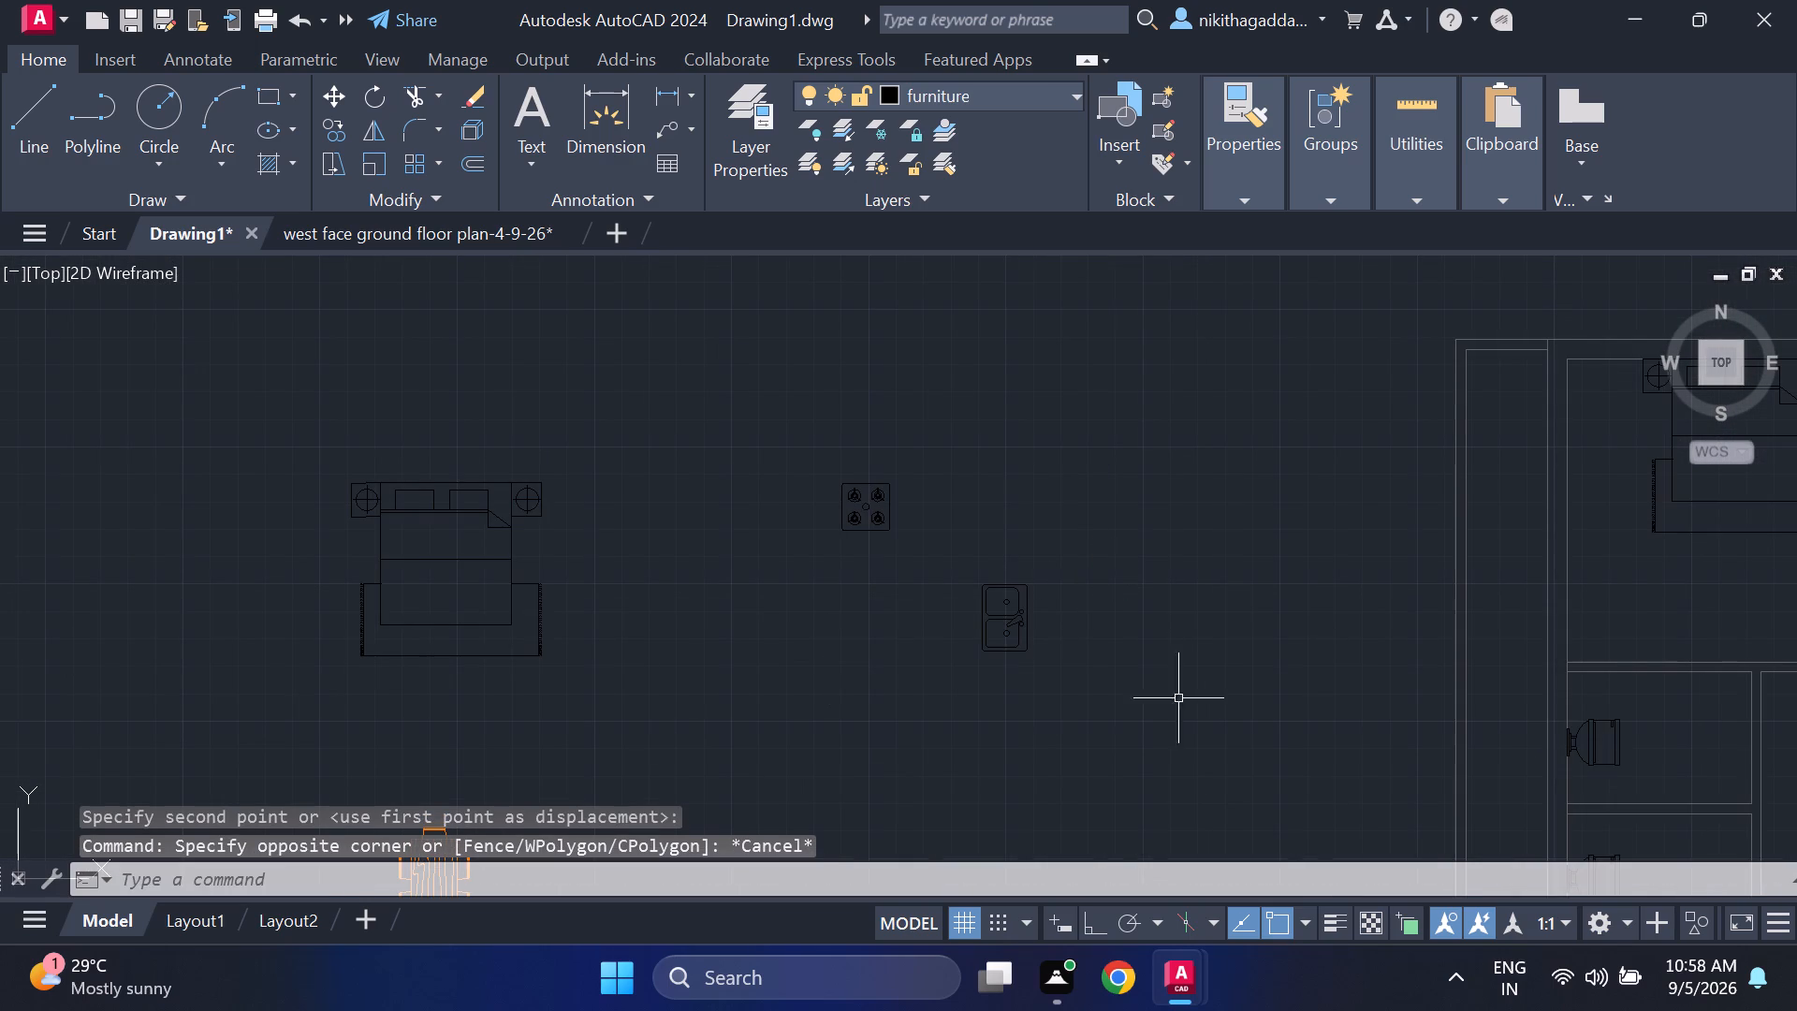
Move the spare four-burner cooktop and double-bowl sink together into the room beside the two toilets, with the sink near its right wall.
scroll(967, 587, up, 3)
scroll(1216, 630, up, 2)
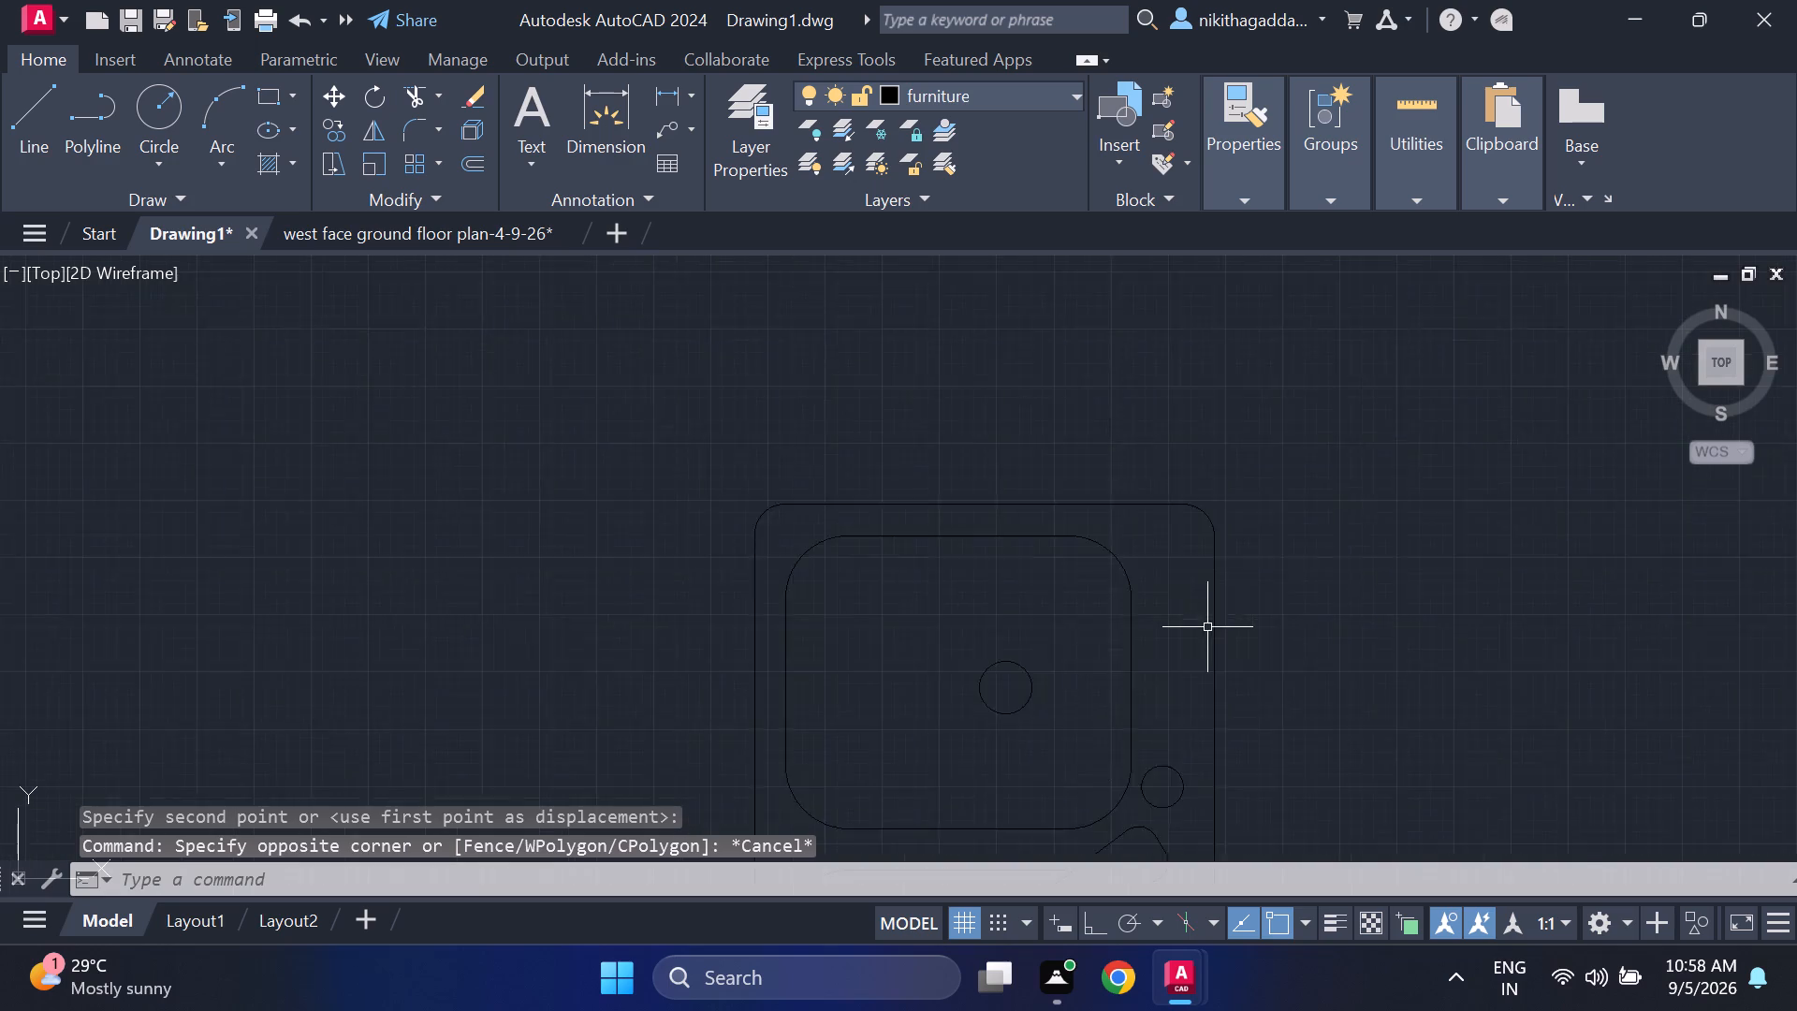
scroll(1205, 627, up, 1)
scroll(1202, 626, down, 4)
middle_drag(1203, 643, 1190, 608)
middle_click(1186, 600)
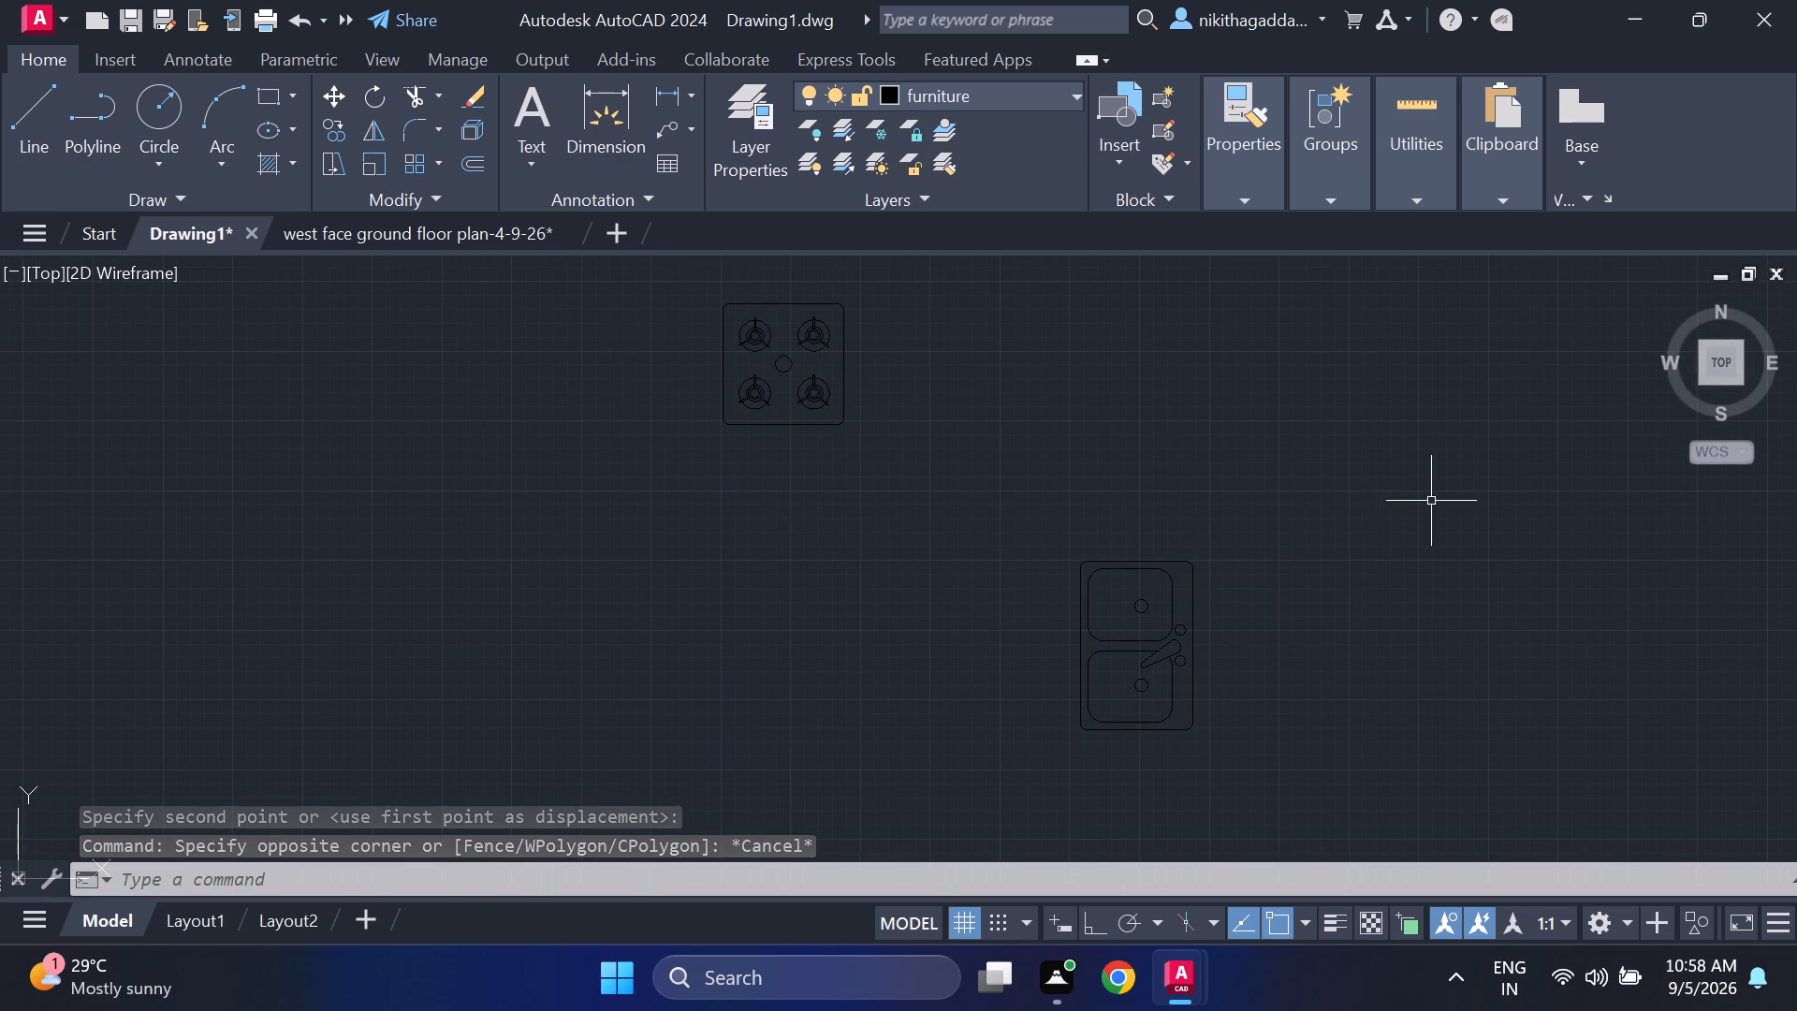
drag(1426, 501, 1390, 524)
click(950, 718)
click(980, 337)
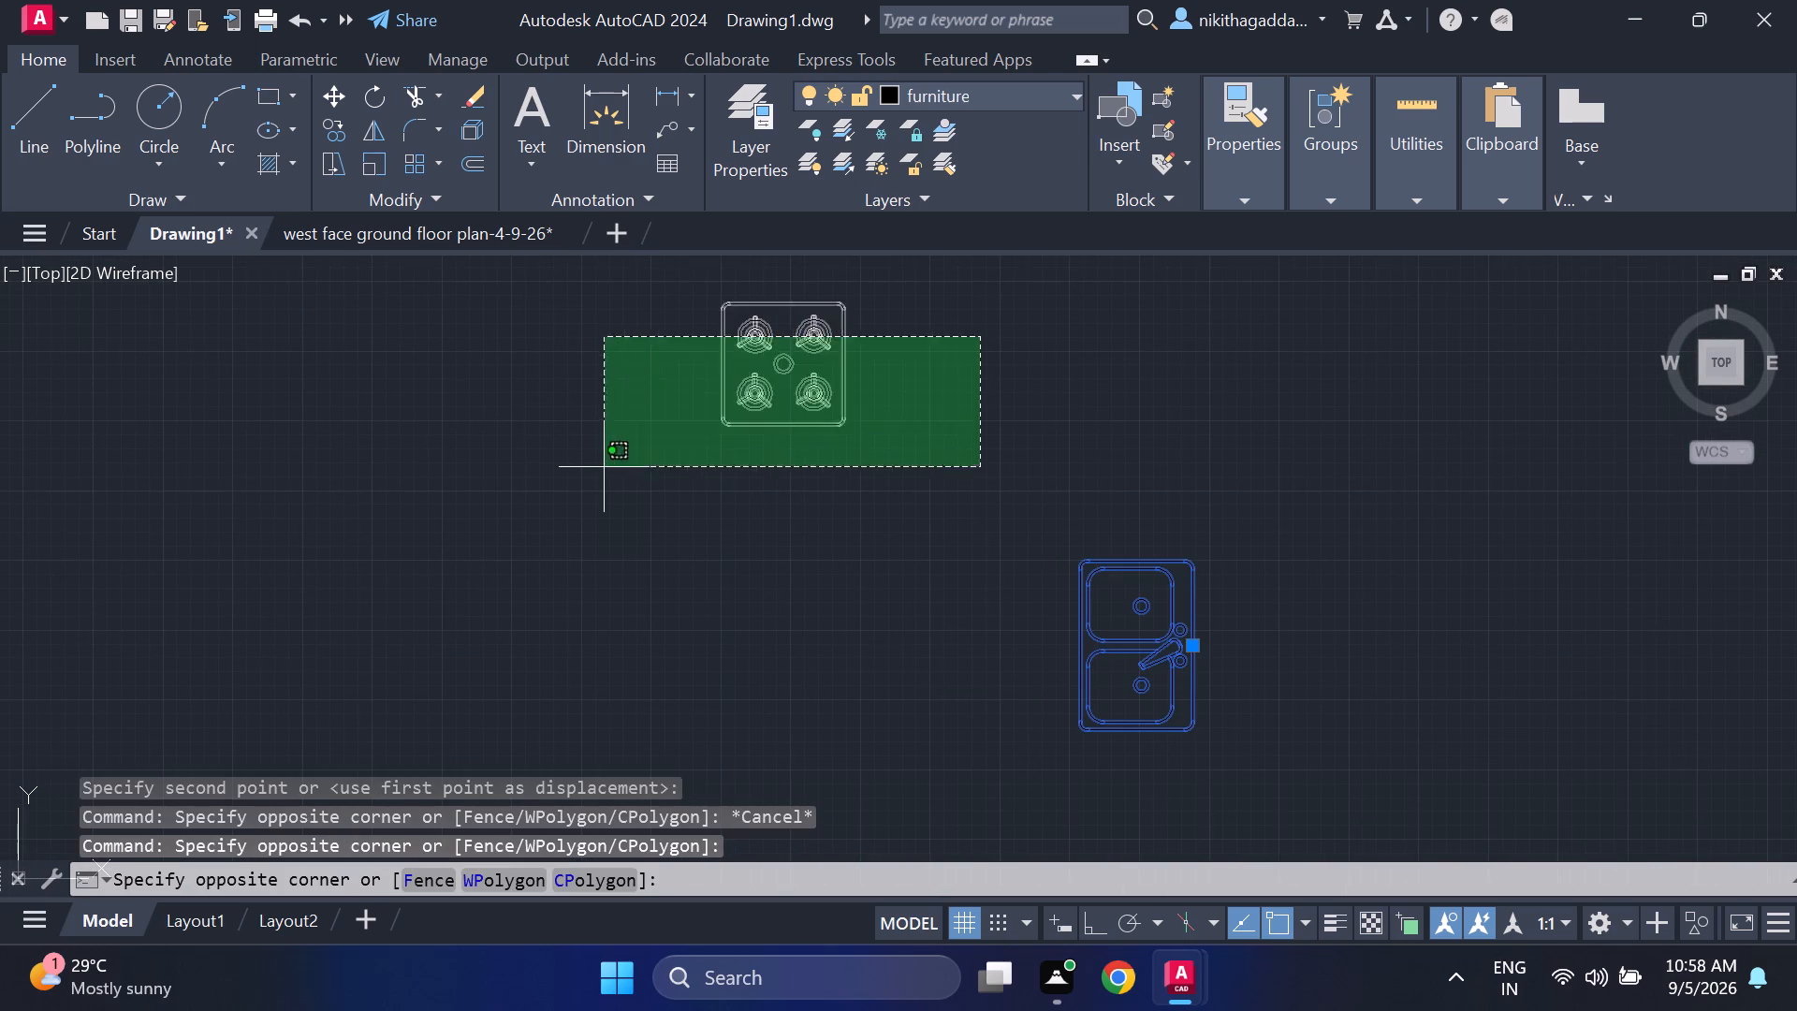
click(604, 467)
key(m)
key(Return)
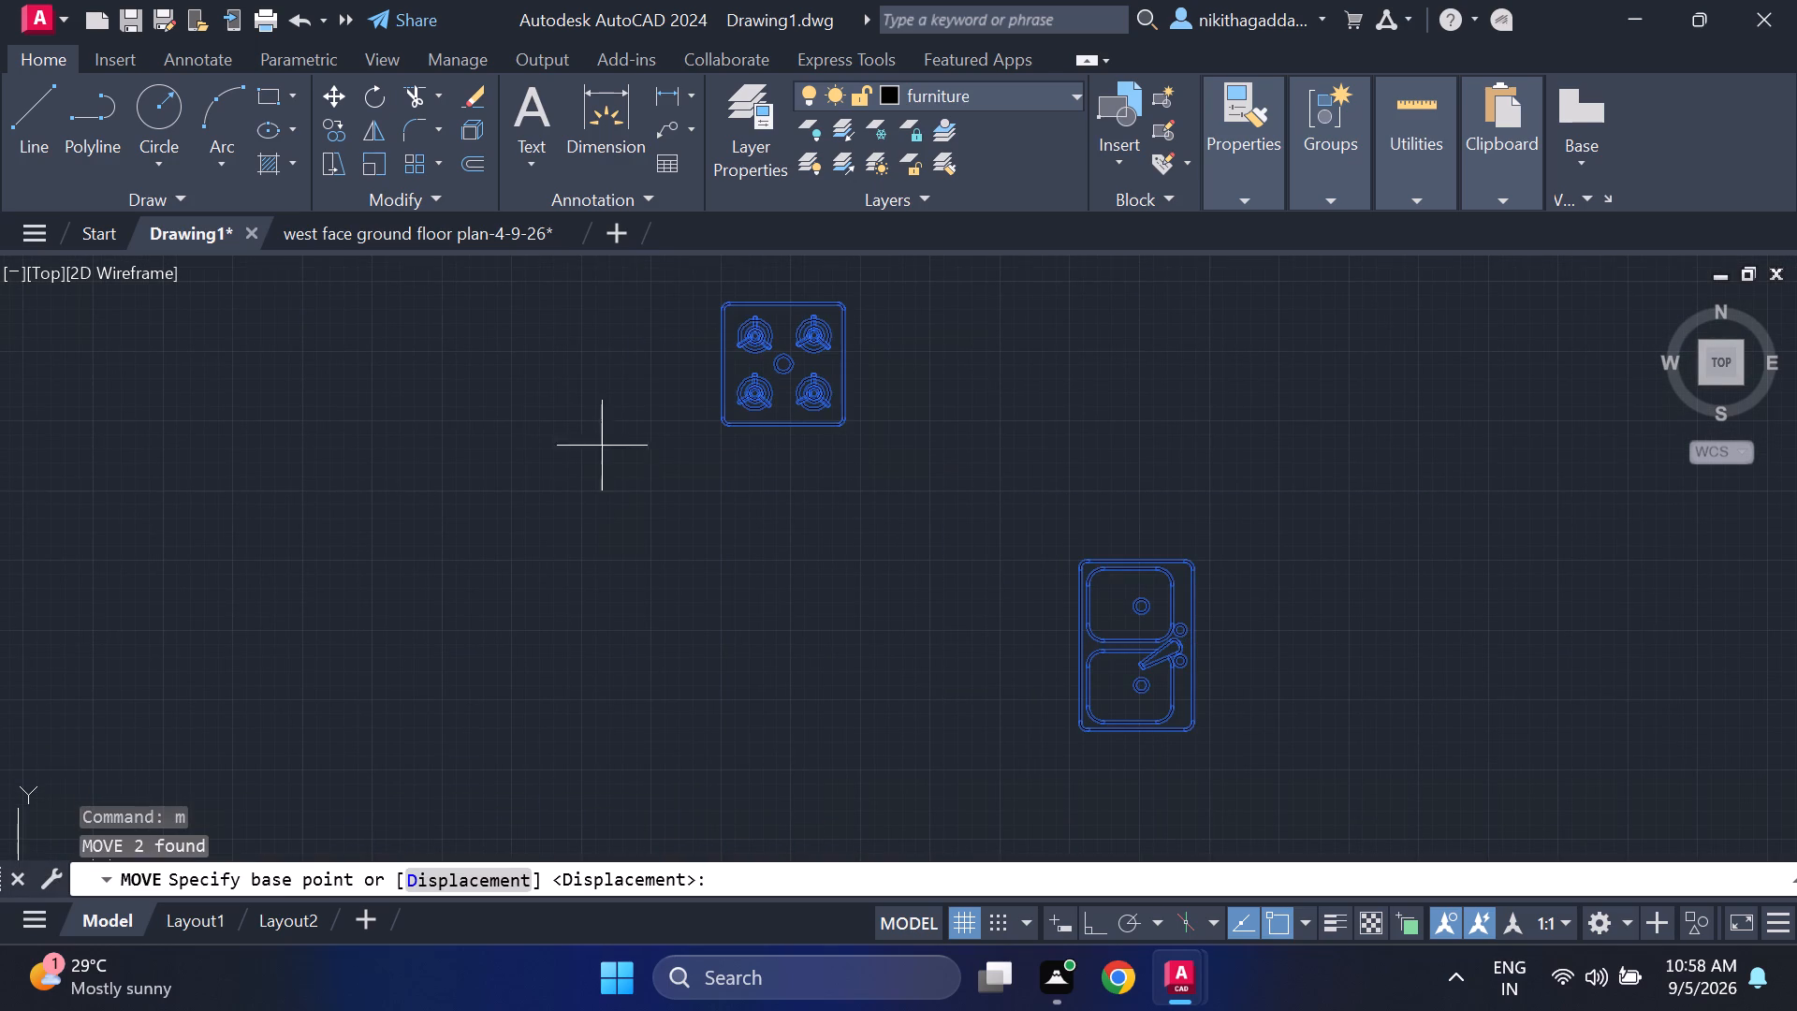
click(784, 365)
scroll(1307, 432, down, 3)
middle_drag(1347, 464, 829, 462)
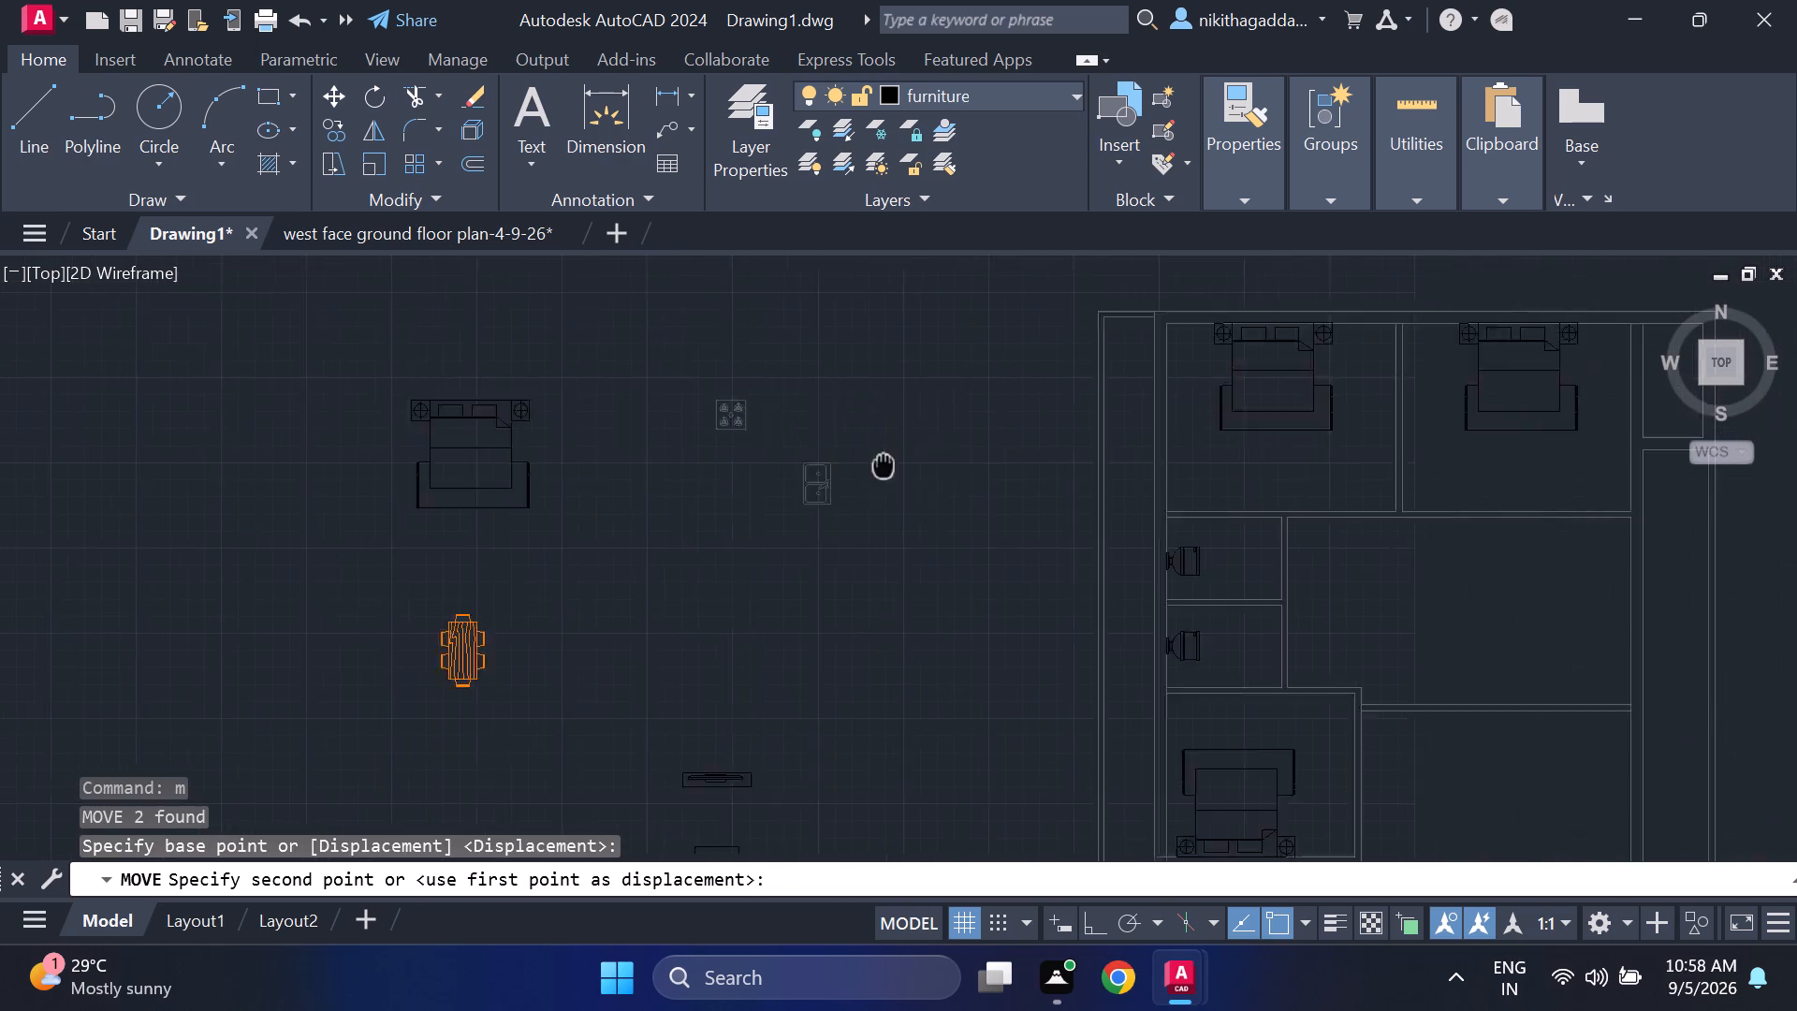
middle_drag(829, 462, 144, 384)
scroll(777, 501, up, 3)
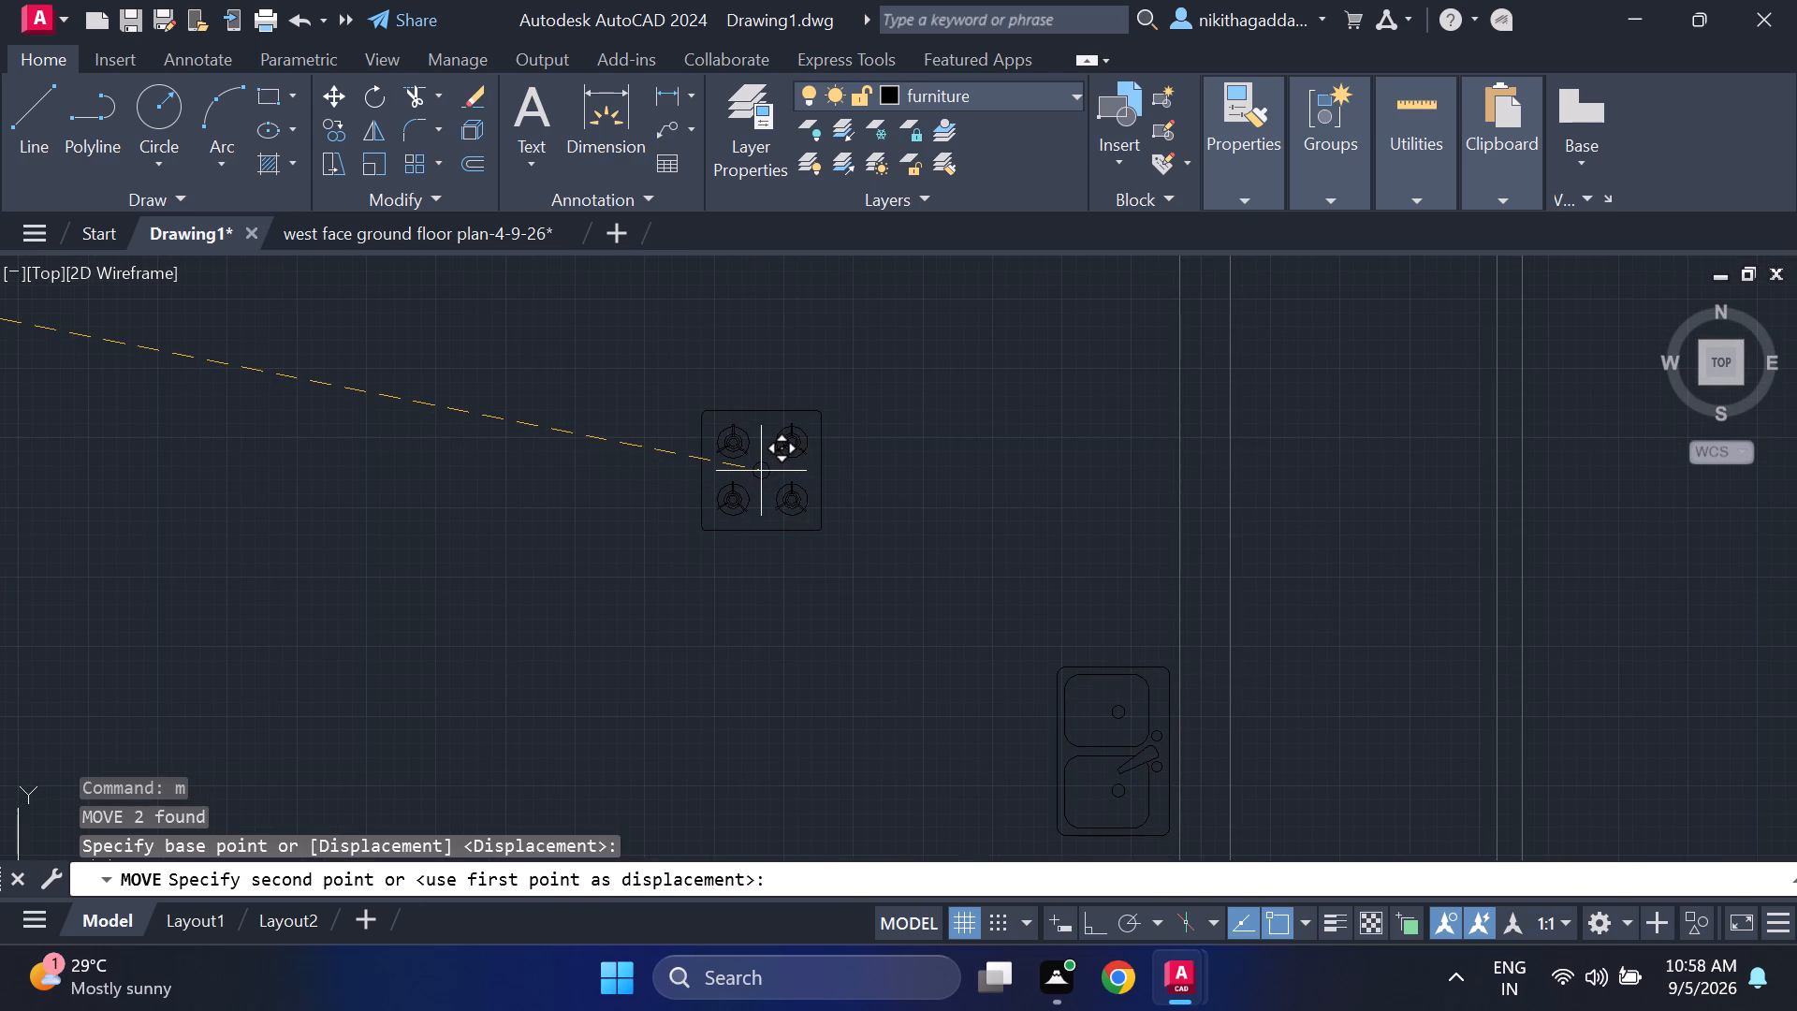
scroll(761, 471, down, 3)
scroll(761, 471, up, 1)
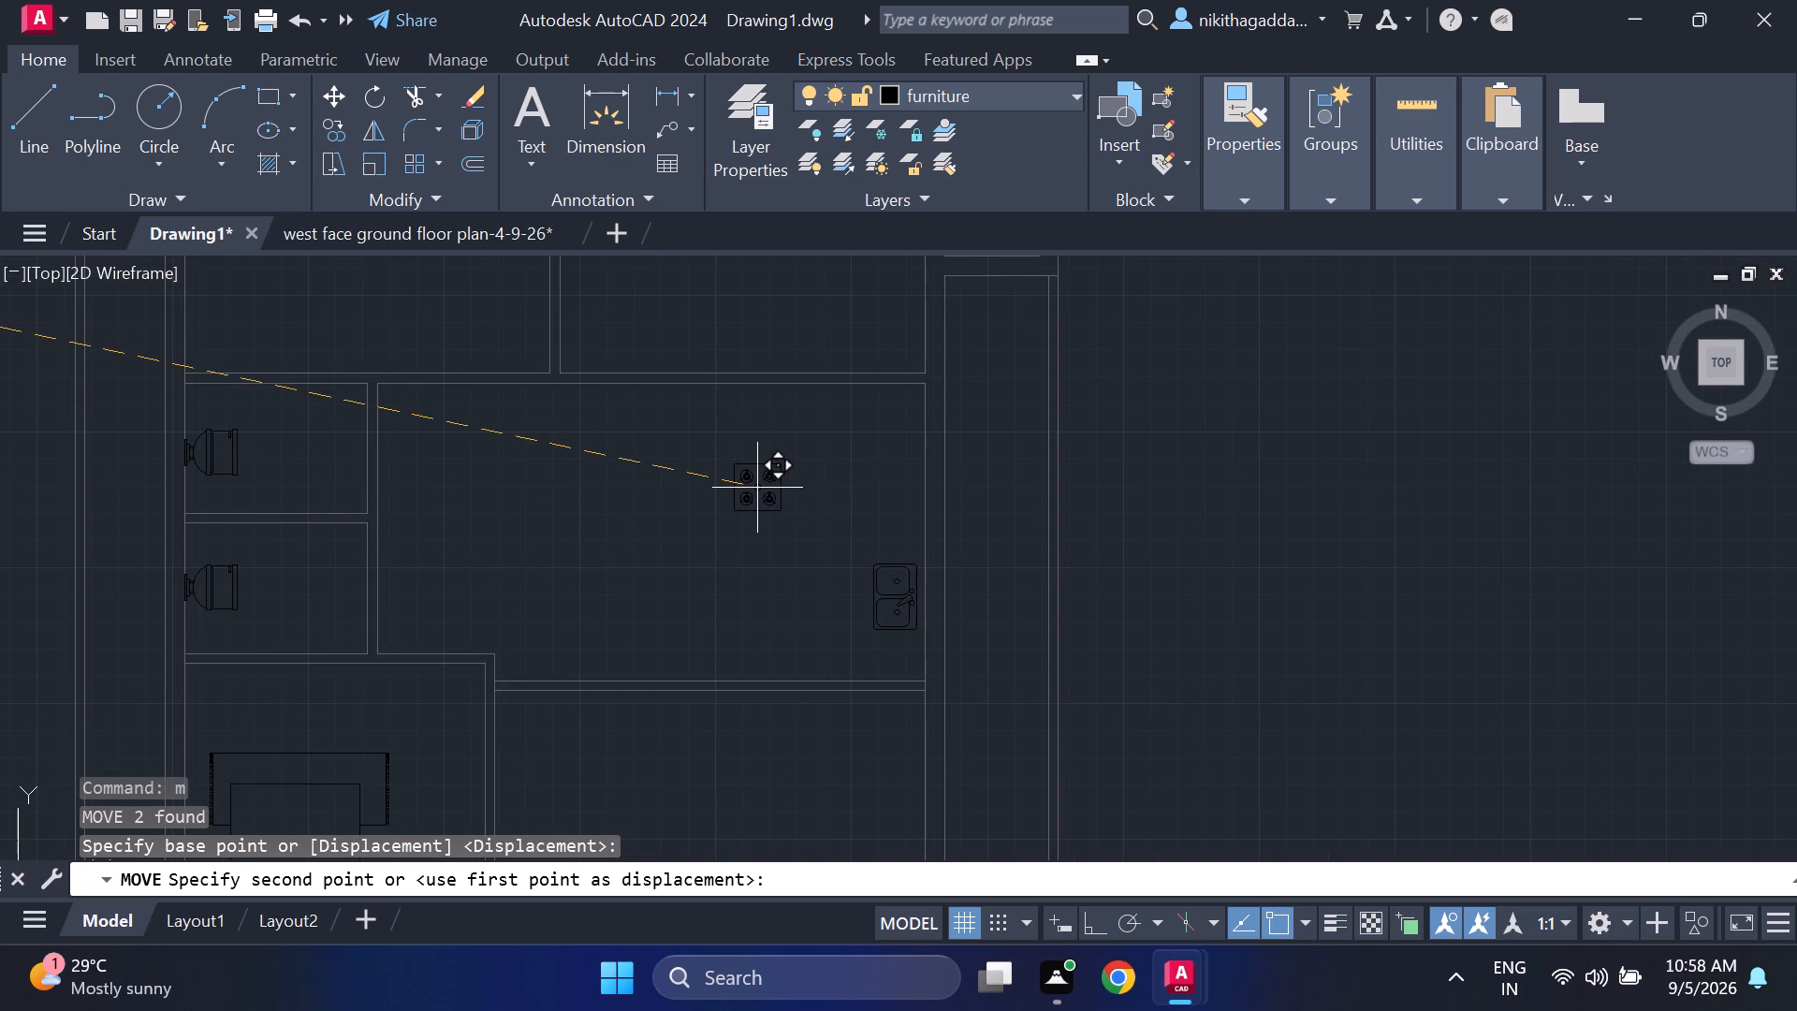
click(757, 488)
Move only the four-burner cooktop up against the top wall of the room beside the toilets.
click(798, 439)
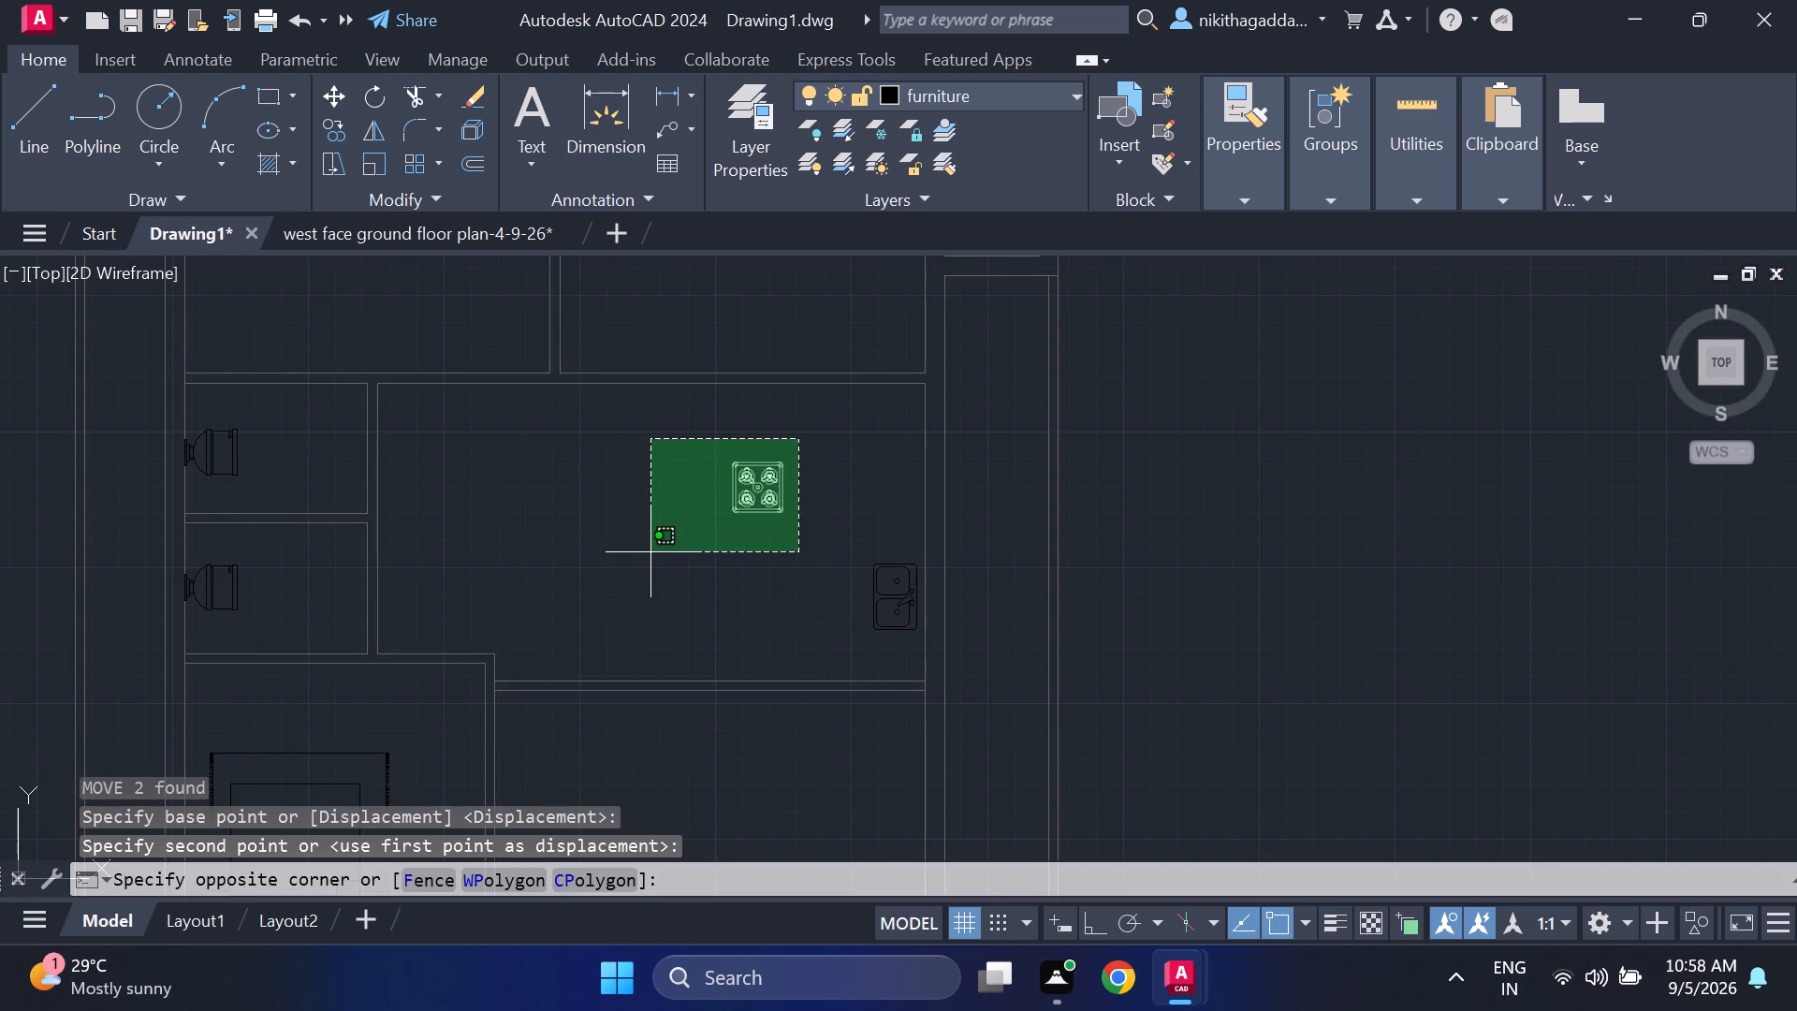
click(650, 554)
key(m)
key(Return)
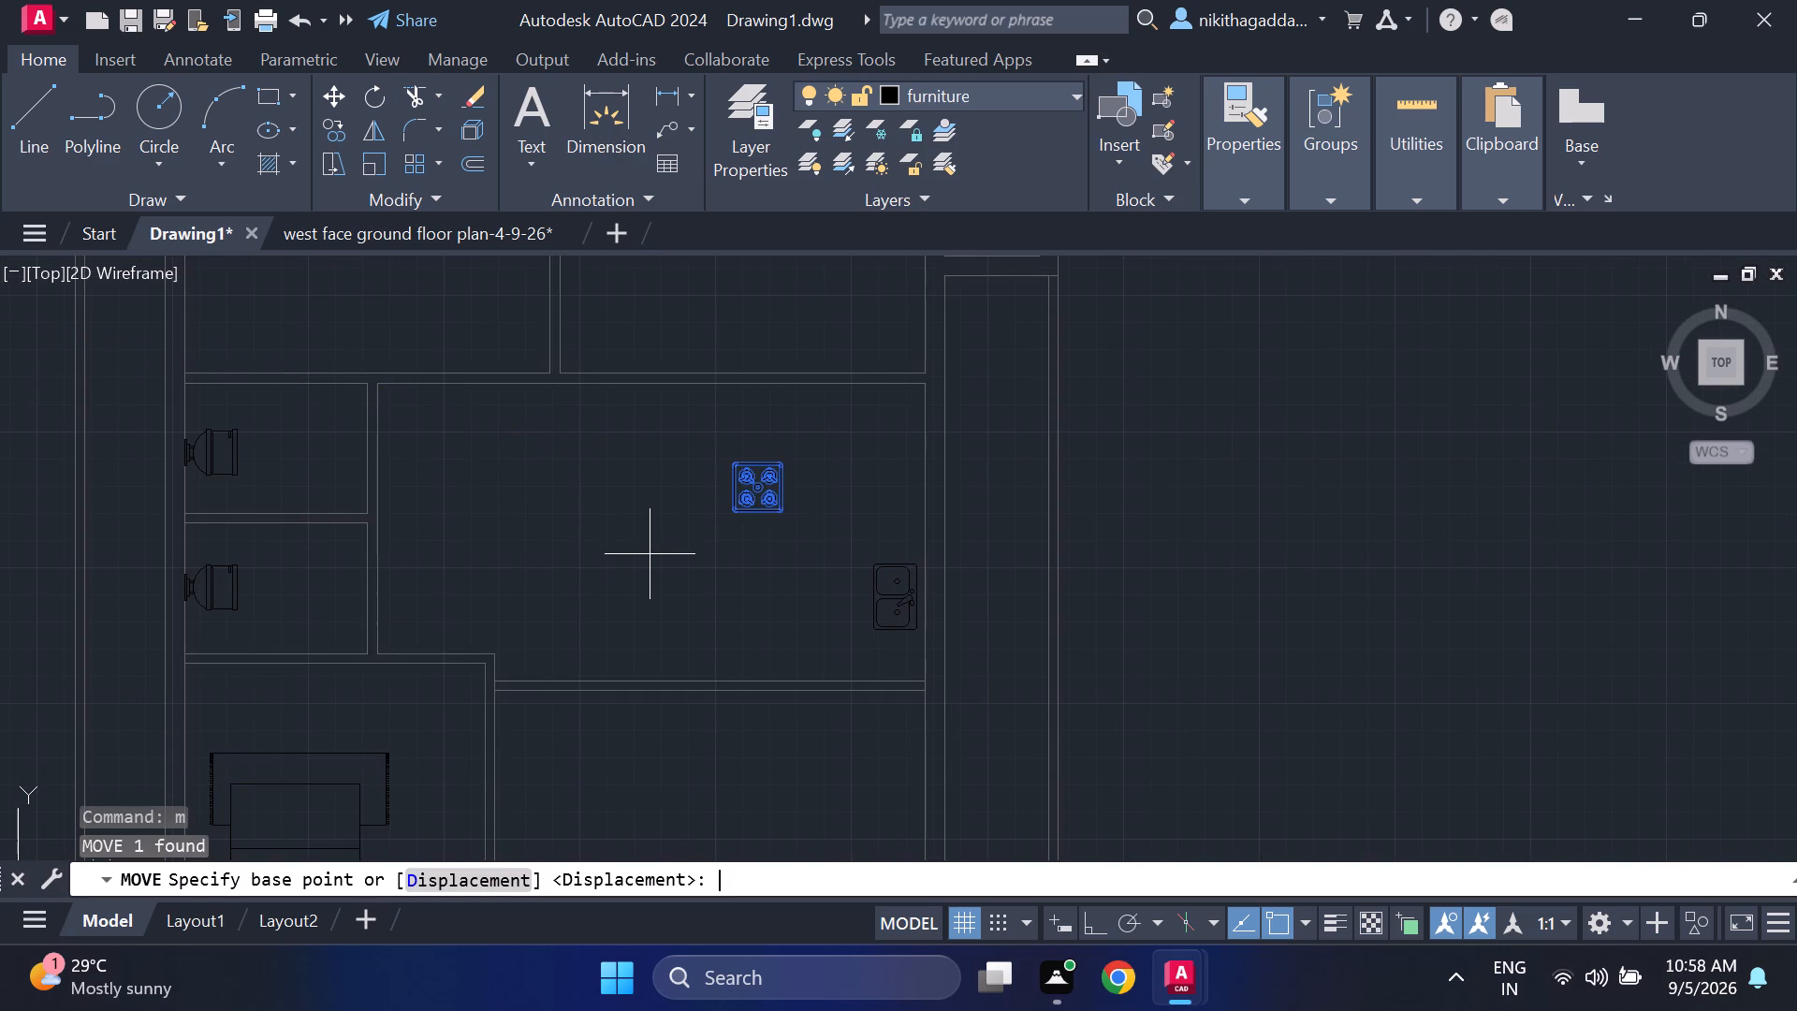
scroll(745, 480, up, 4)
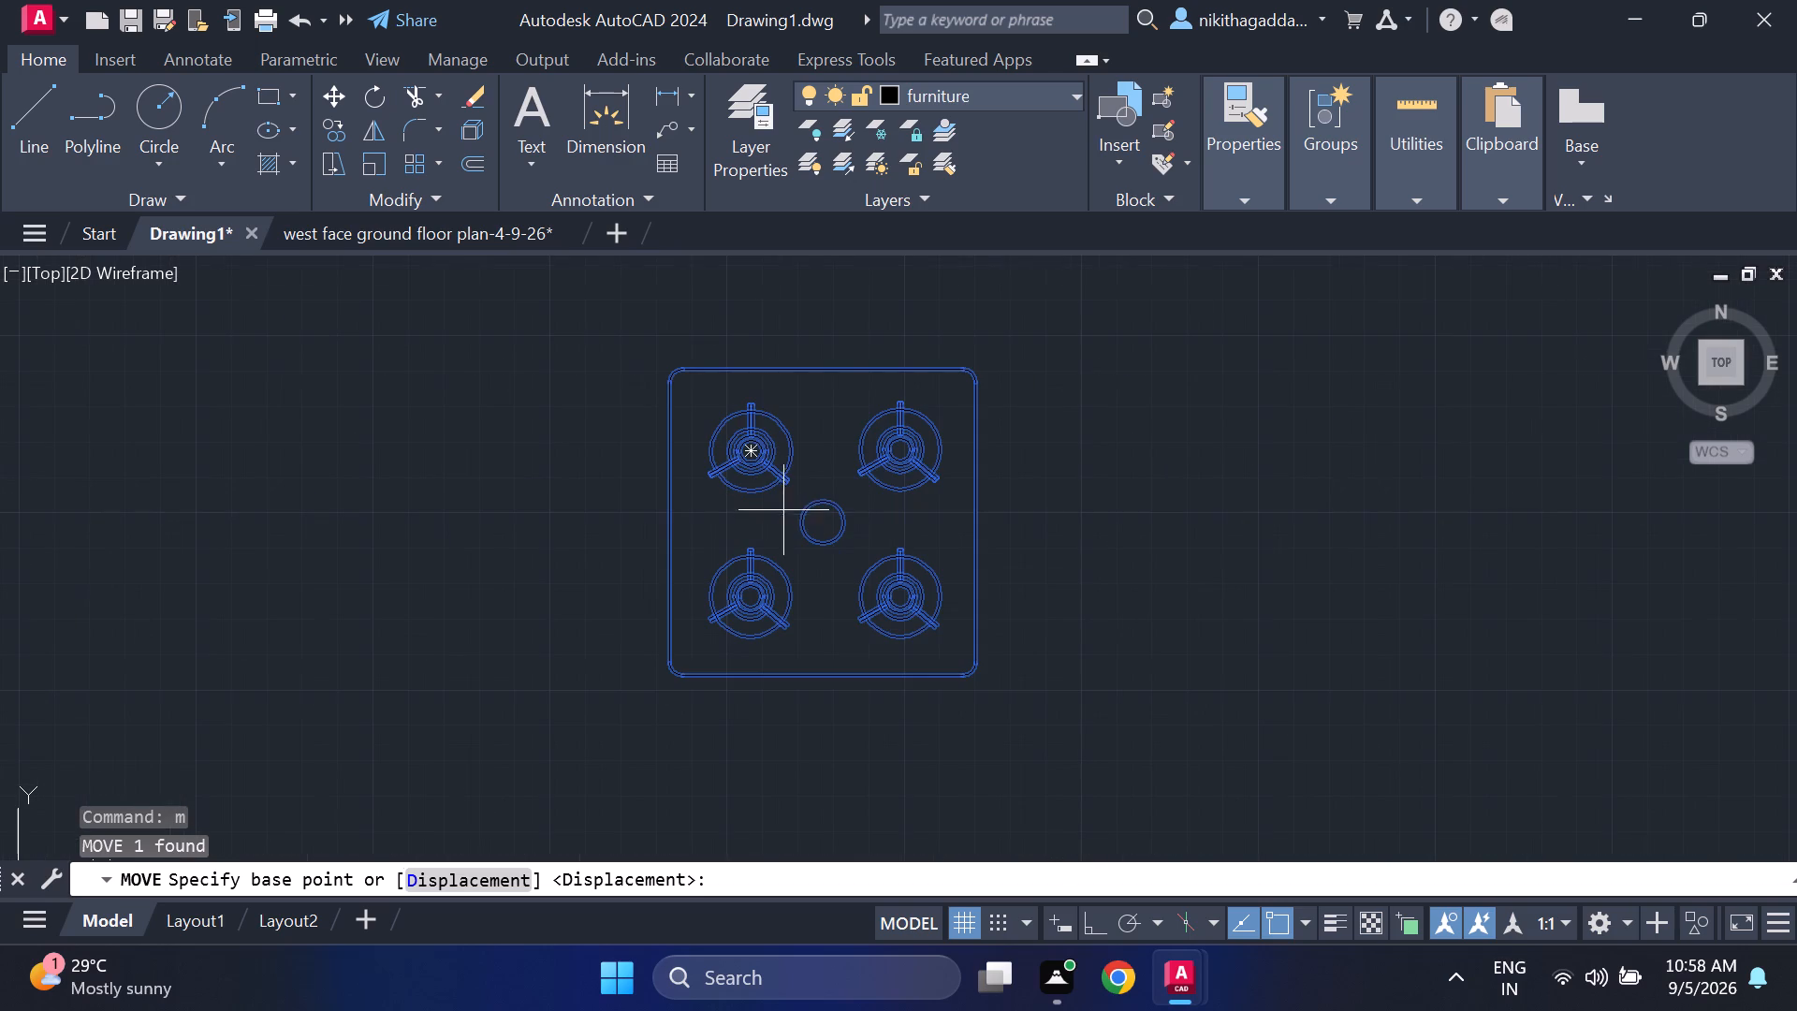
click(828, 515)
scroll(452, 564, down, 4)
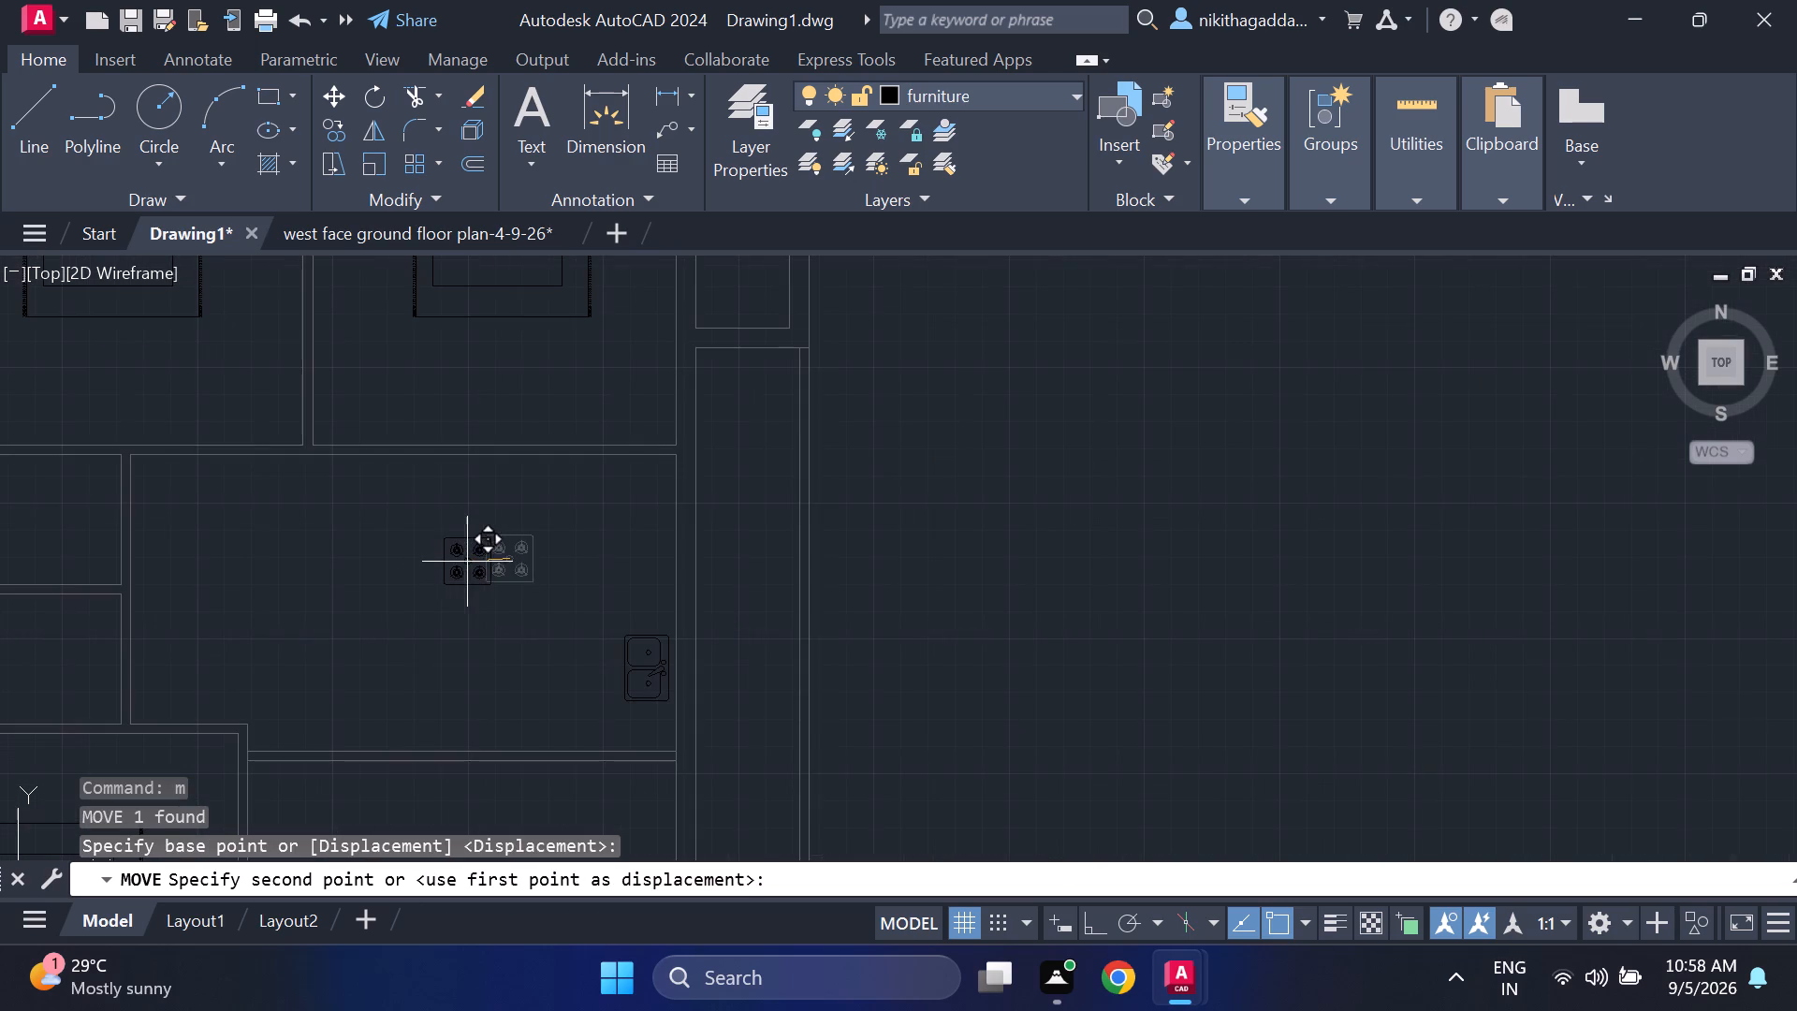
scroll(479, 484, up, 2)
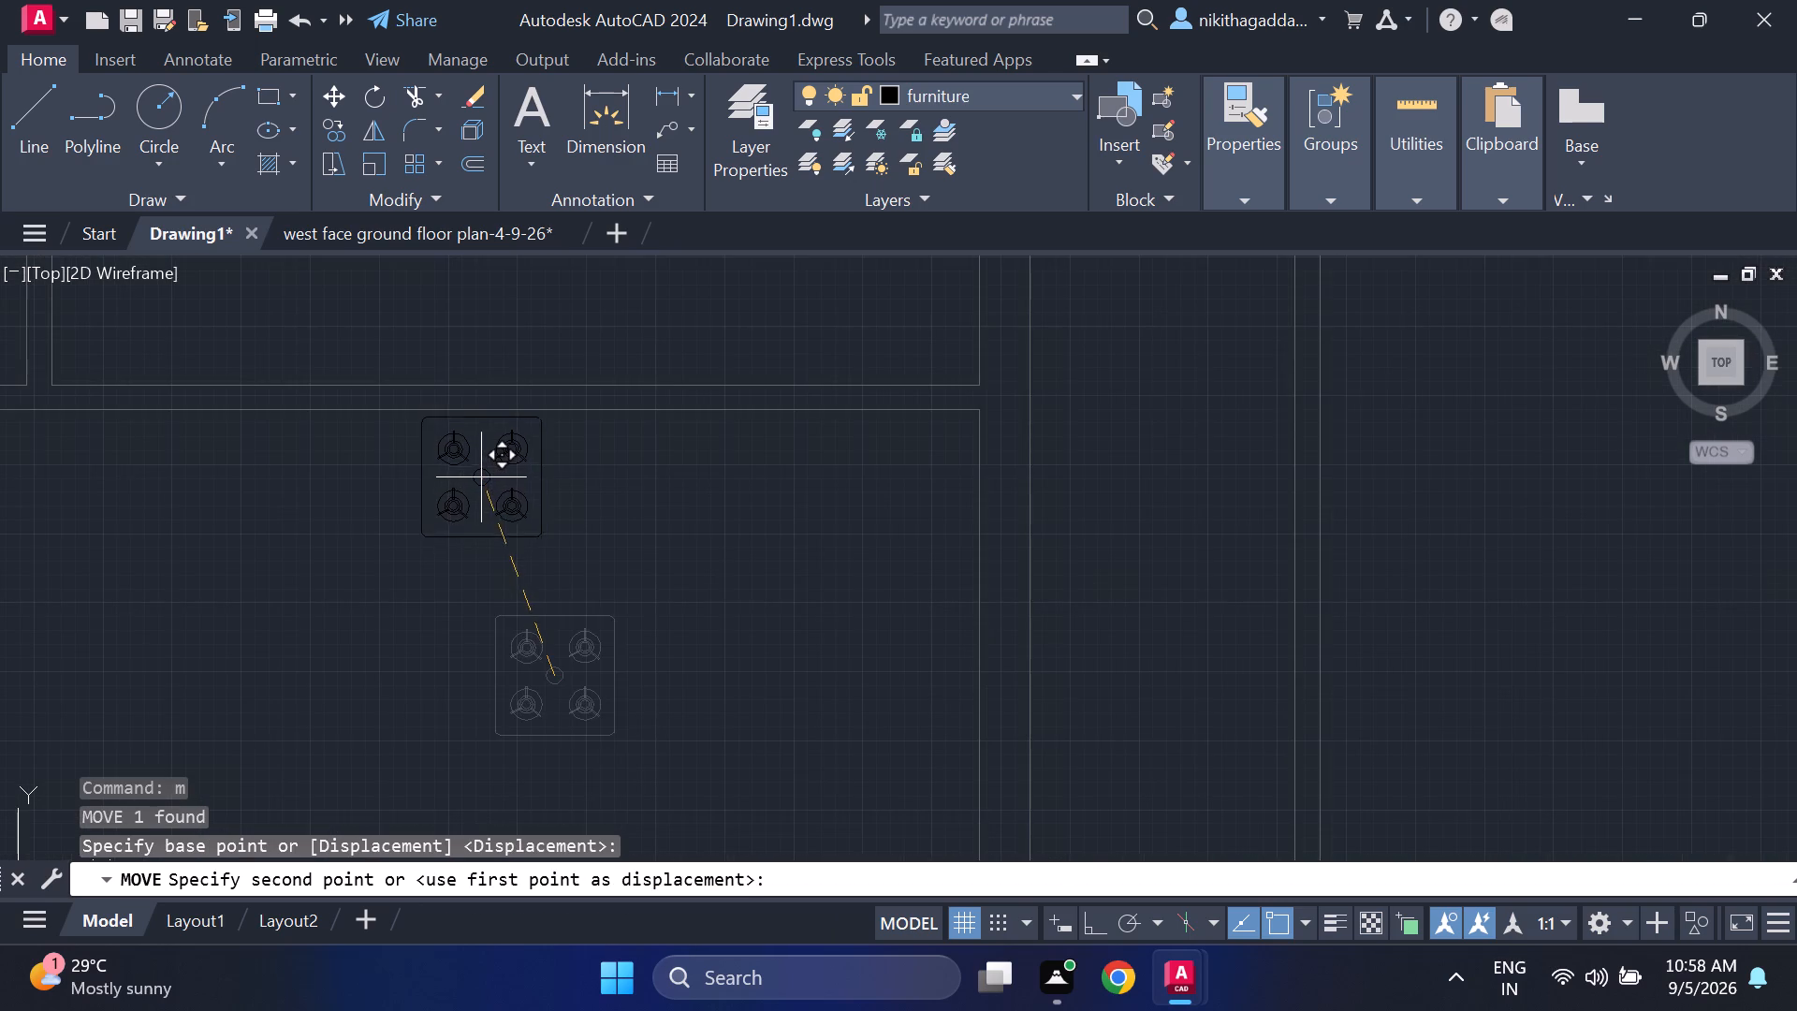
click(483, 473)
Compare the furnished rooms of the house plan with the remaining spare bed, dining table, TV unit and sofa set.
scroll(679, 605, down, 4)
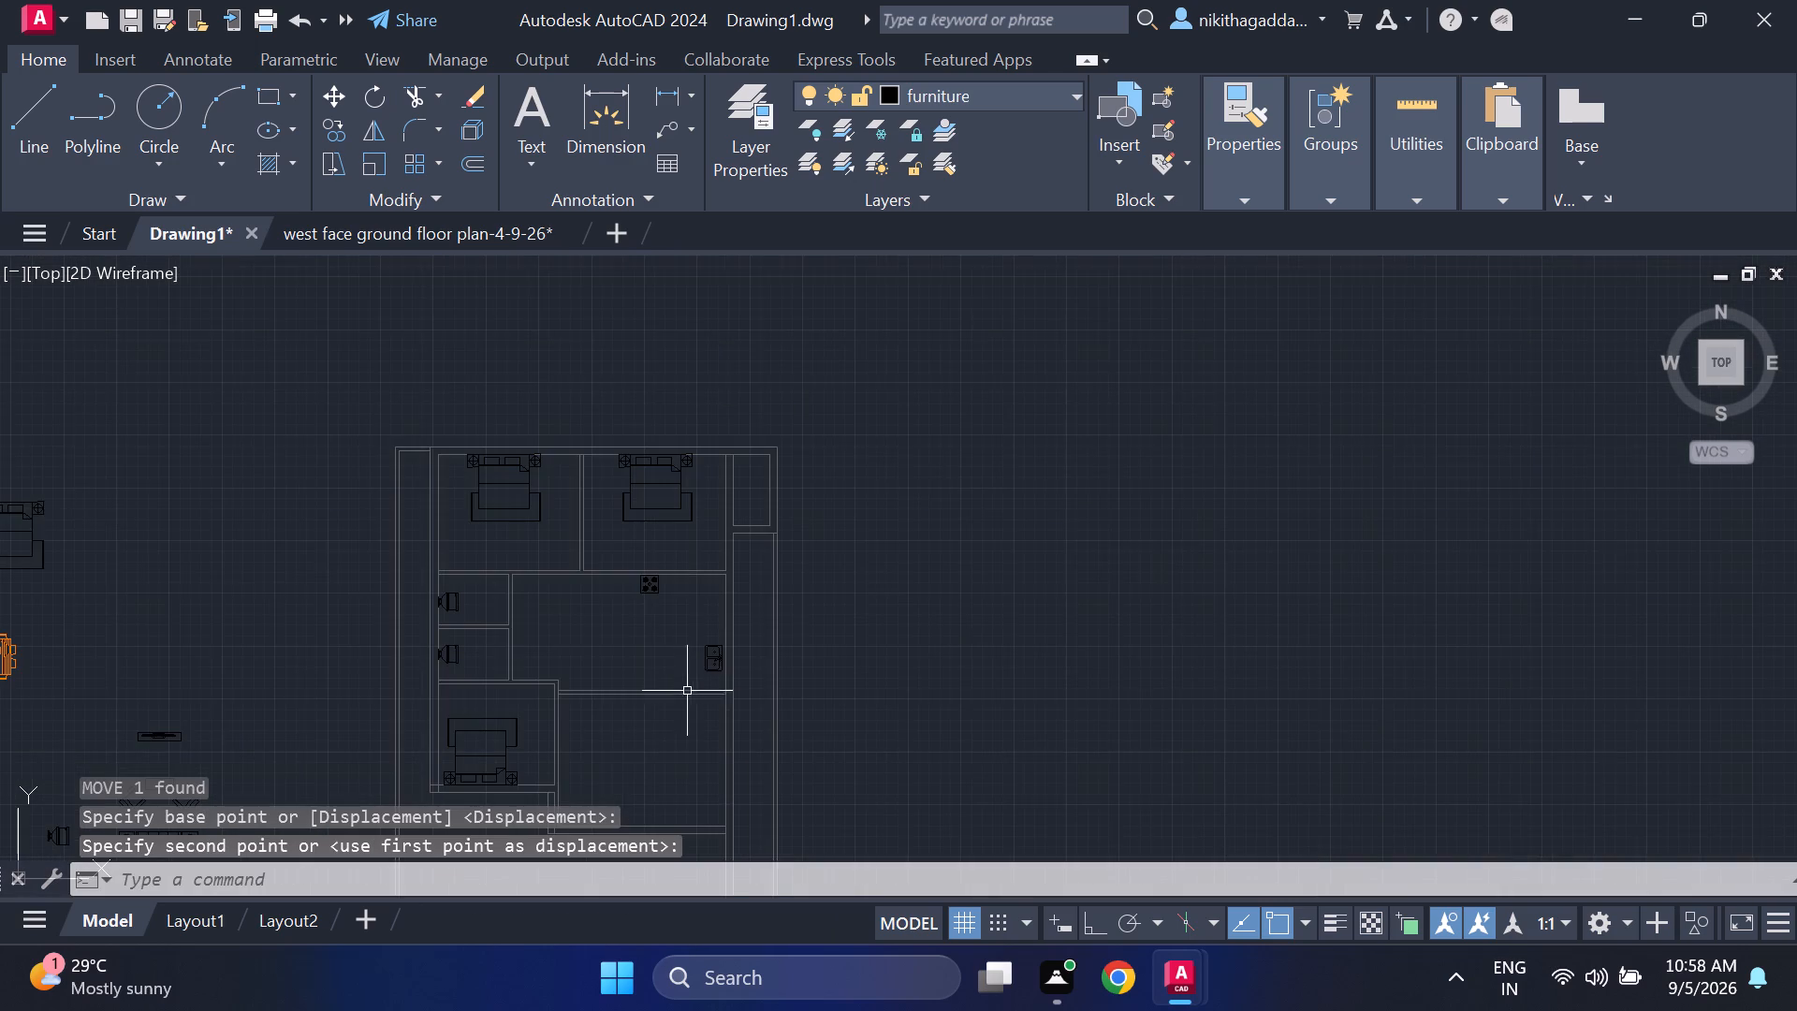
scroll(635, 683, up, 1)
scroll(560, 684, up, 2)
scroll(558, 682, down, 3)
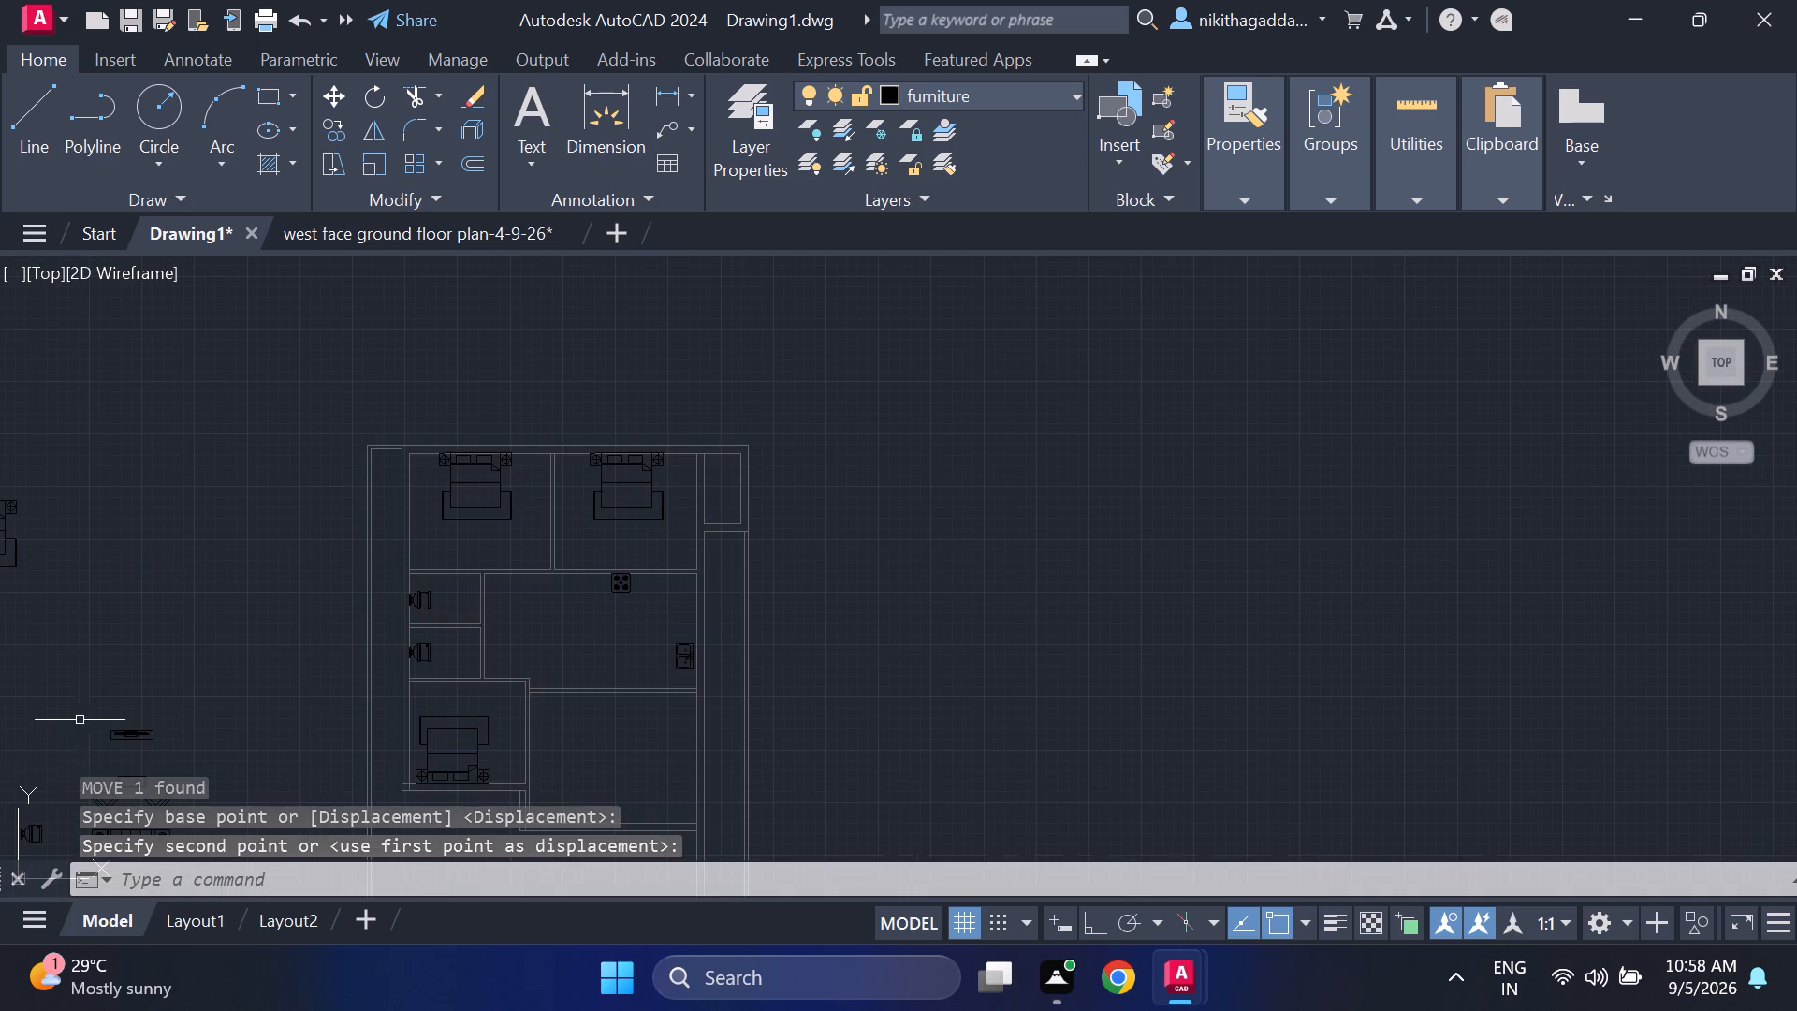
middle_drag(90, 709, 423, 593)
middle_click(425, 592)
middle_click(425, 592)
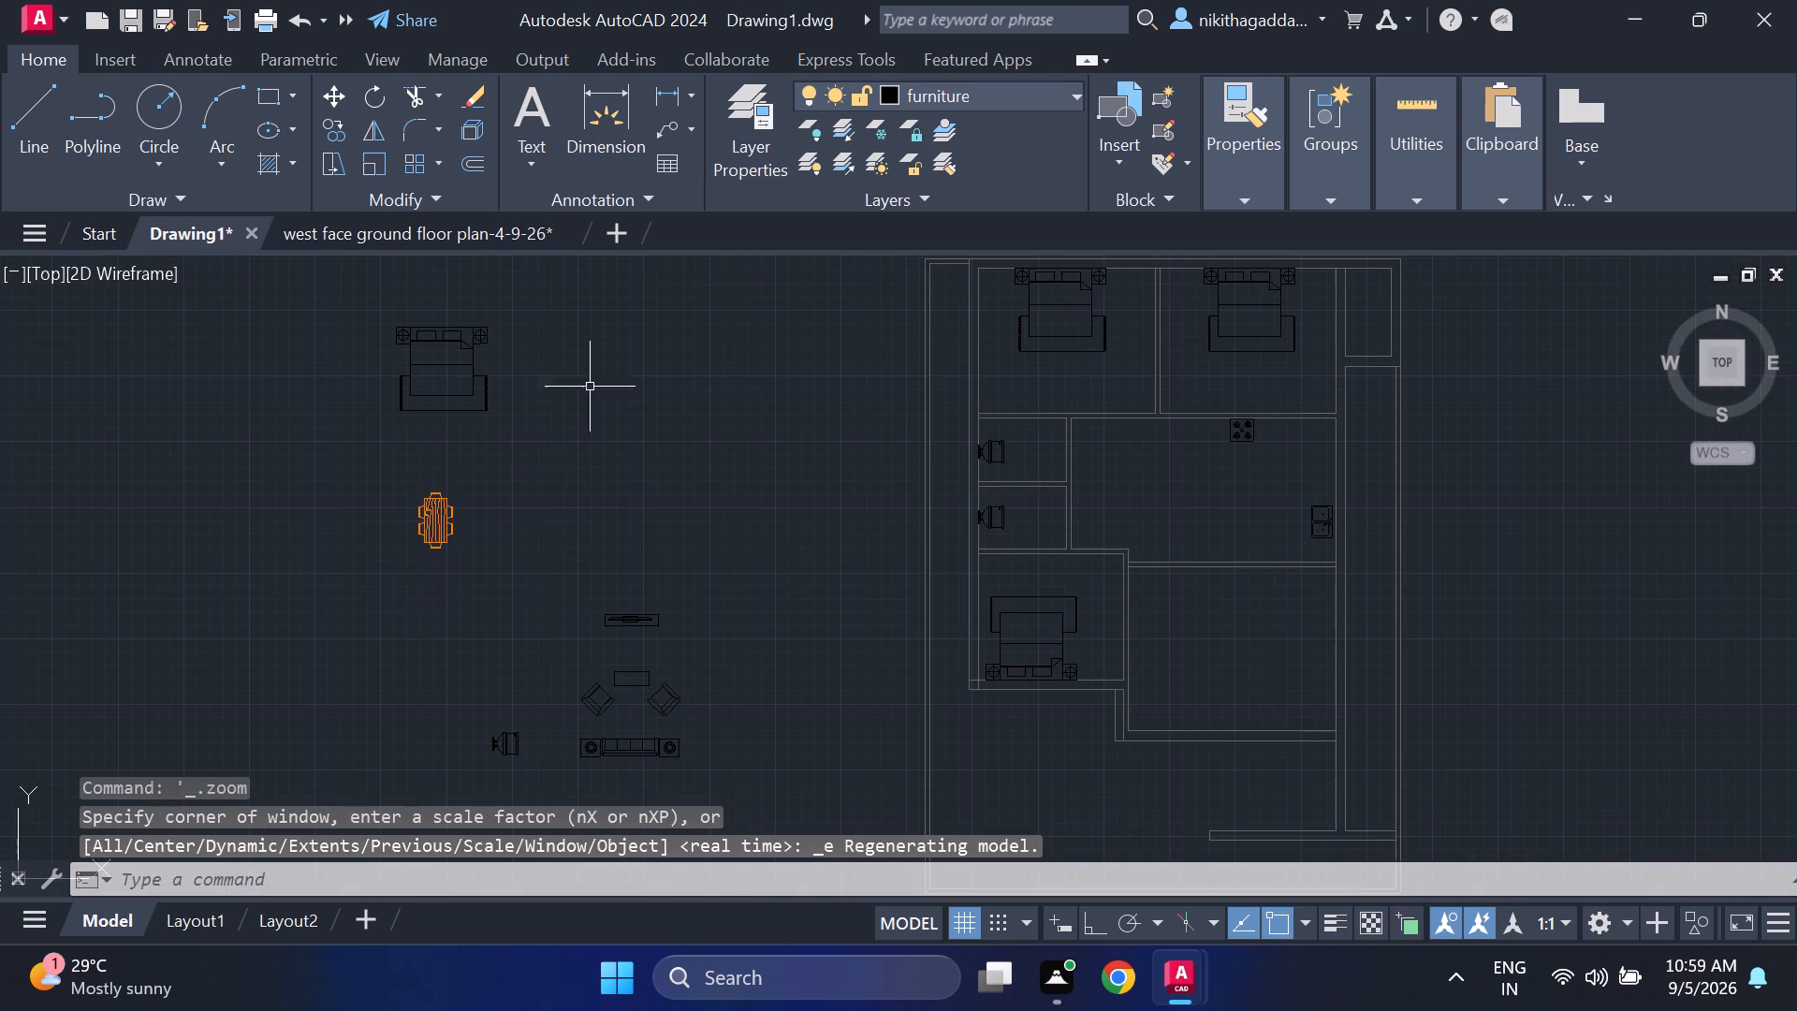
scroll(453, 472, up, 3)
scroll(452, 473, down, 3)
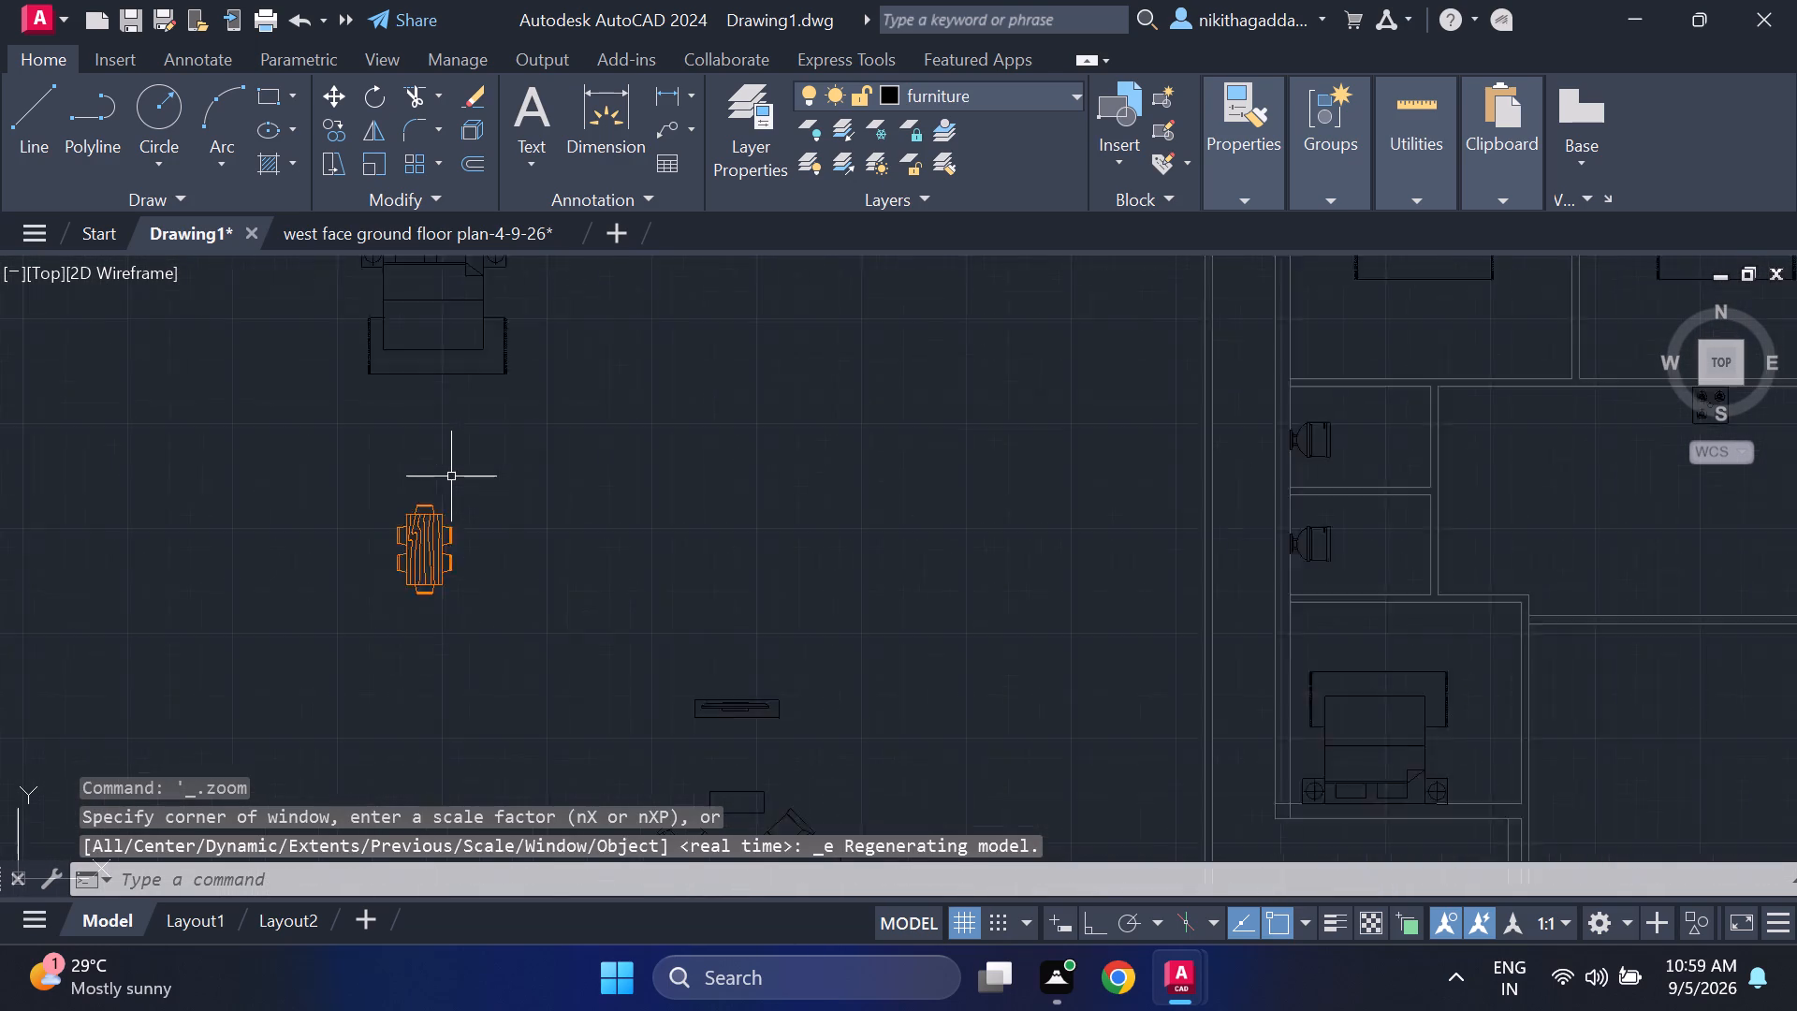
scroll(450, 483, down, 1)
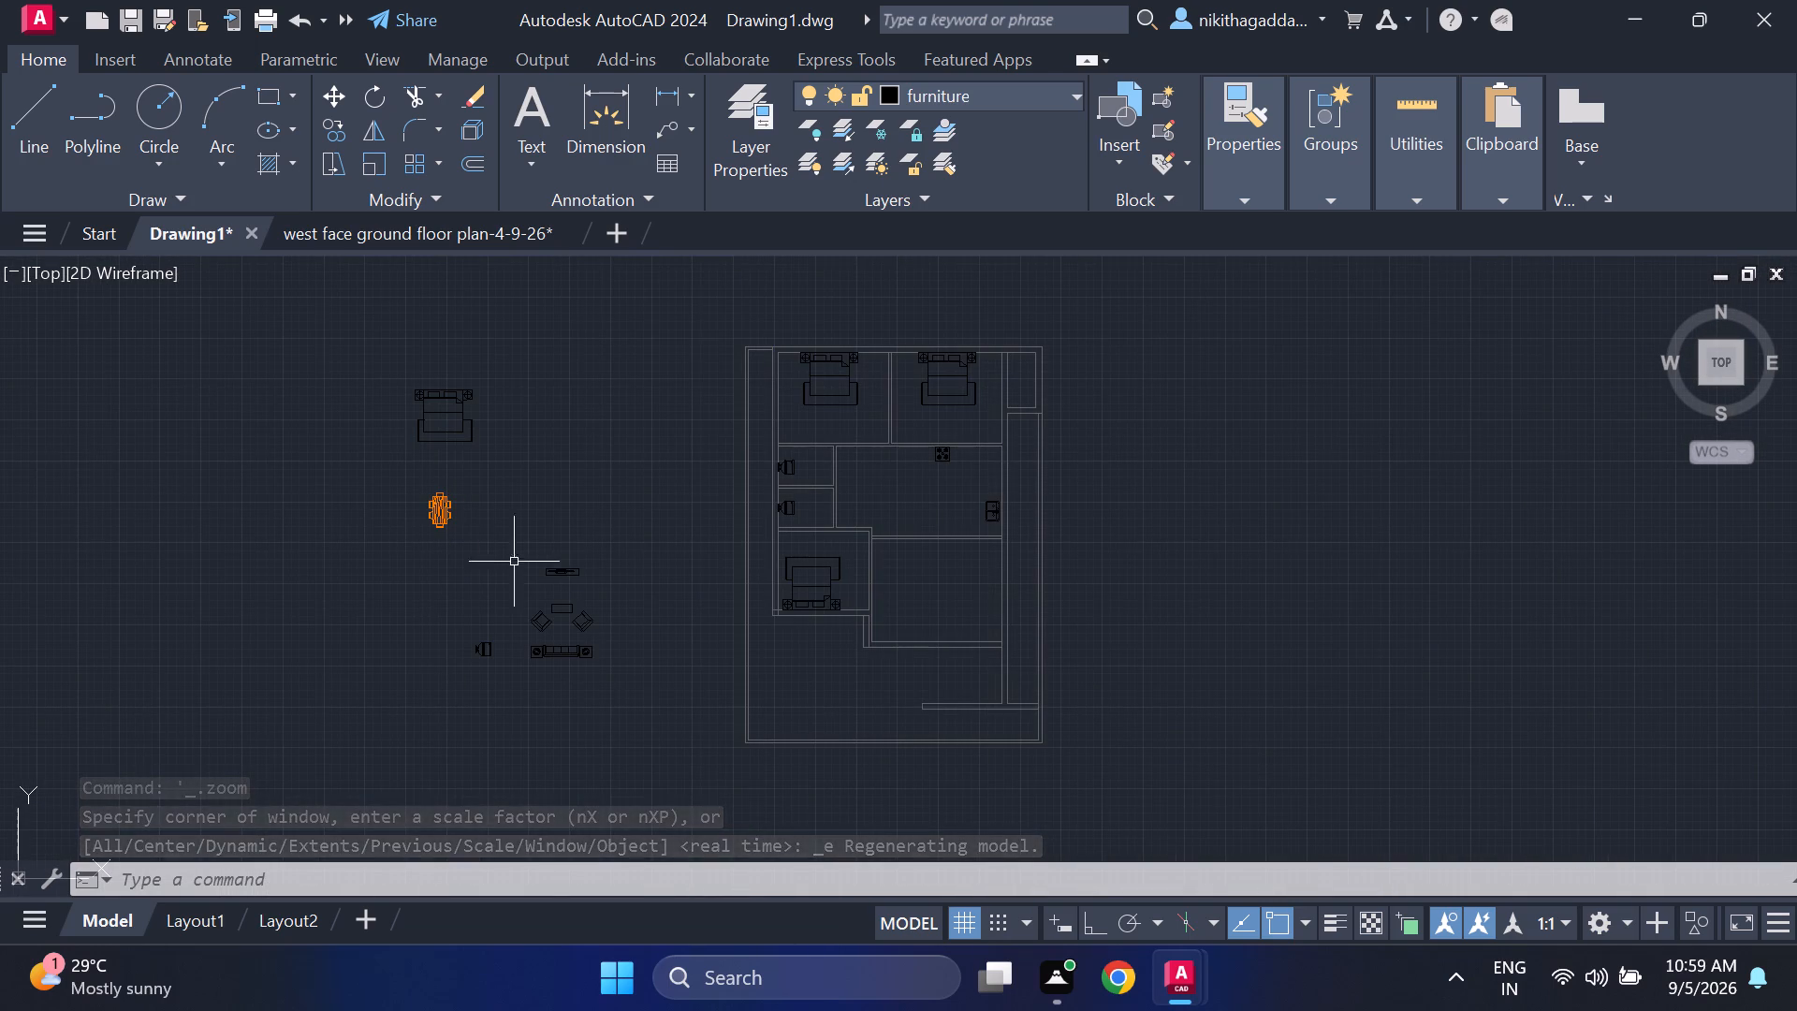
Move the sofa set with its side tables, two armchairs and coffee table into the lower-right room, with the sofa near the bottom wall.
scroll(562, 676, up, 2)
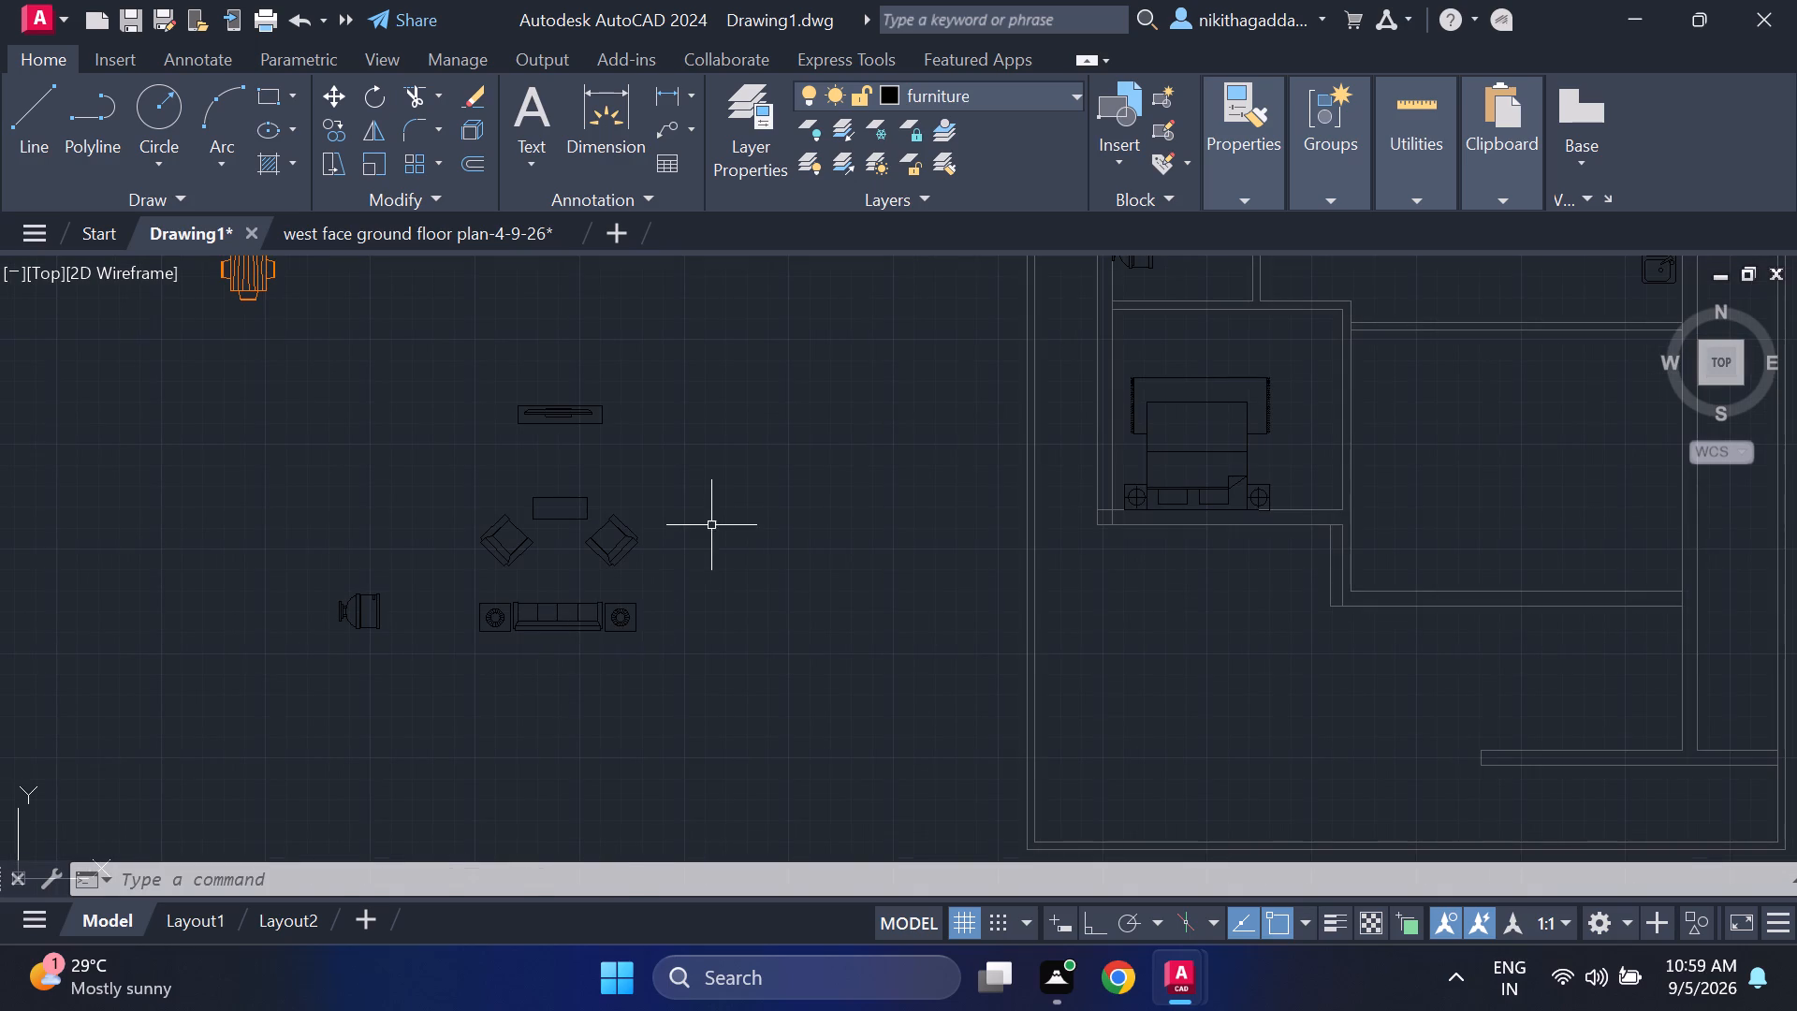
drag(711, 525, 695, 550)
click(434, 675)
scroll(577, 489, up, 2)
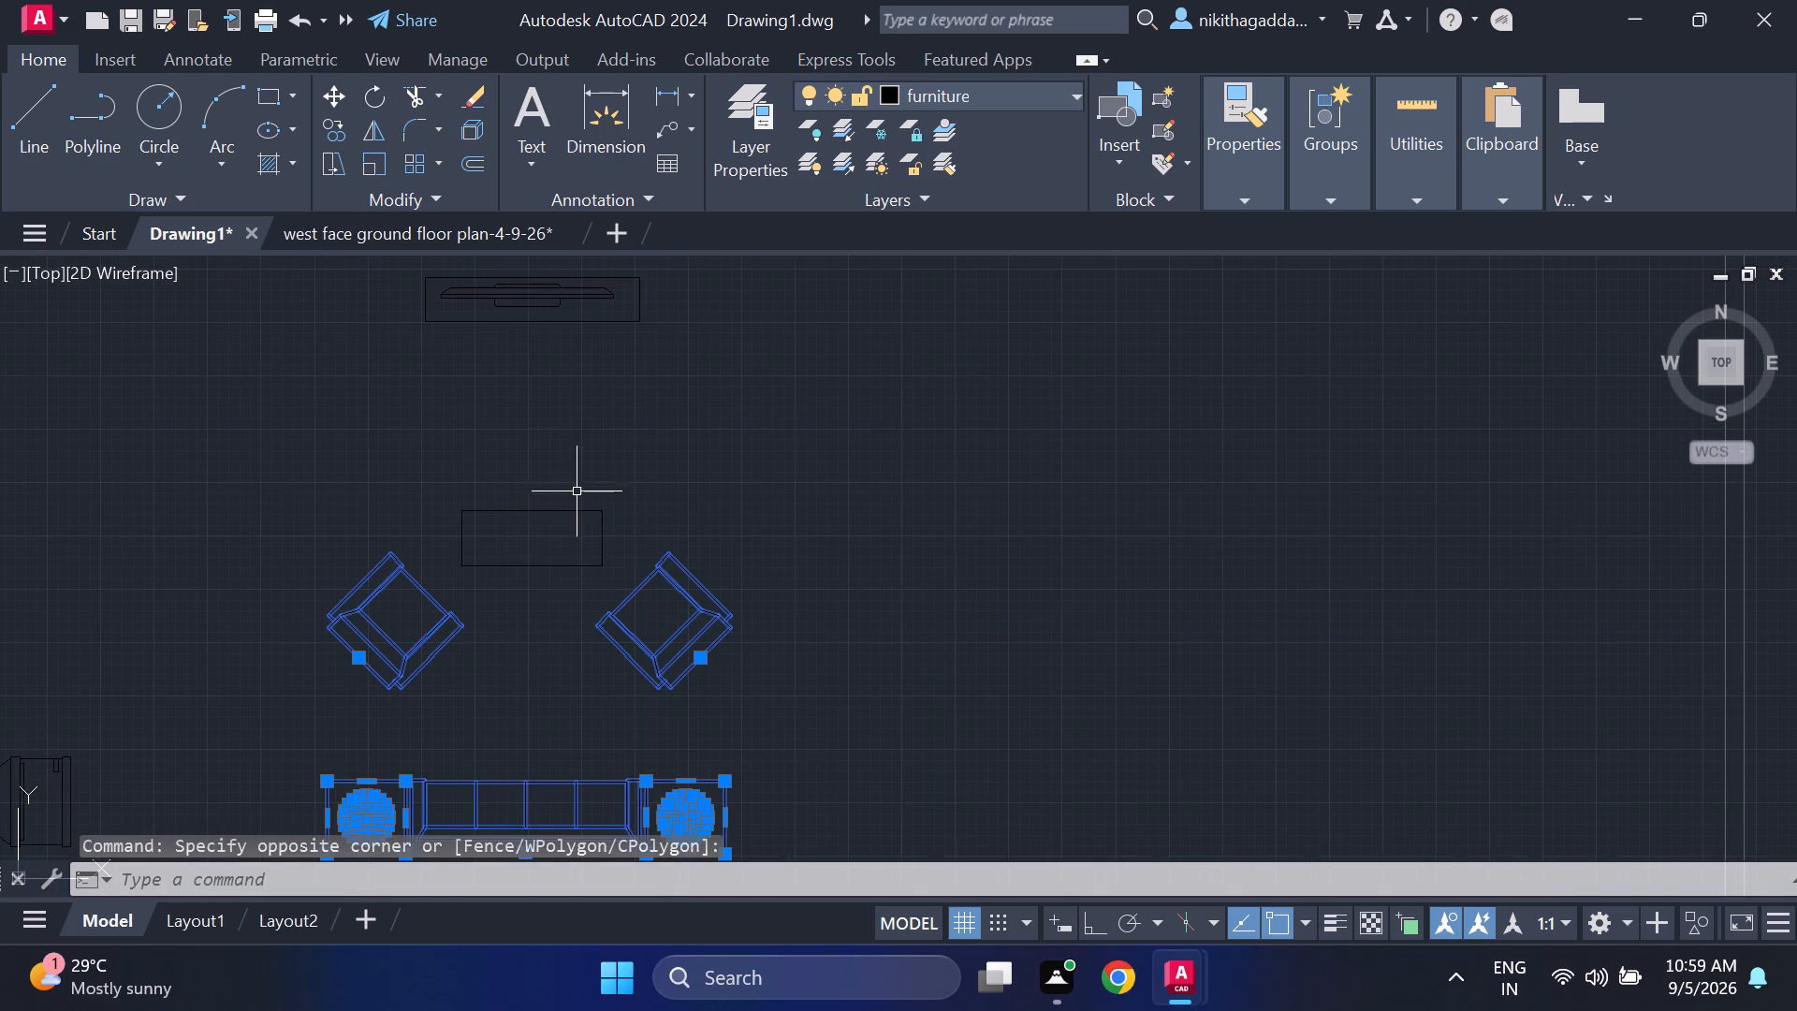
middle_drag(537, 631, 558, 540)
click(671, 359)
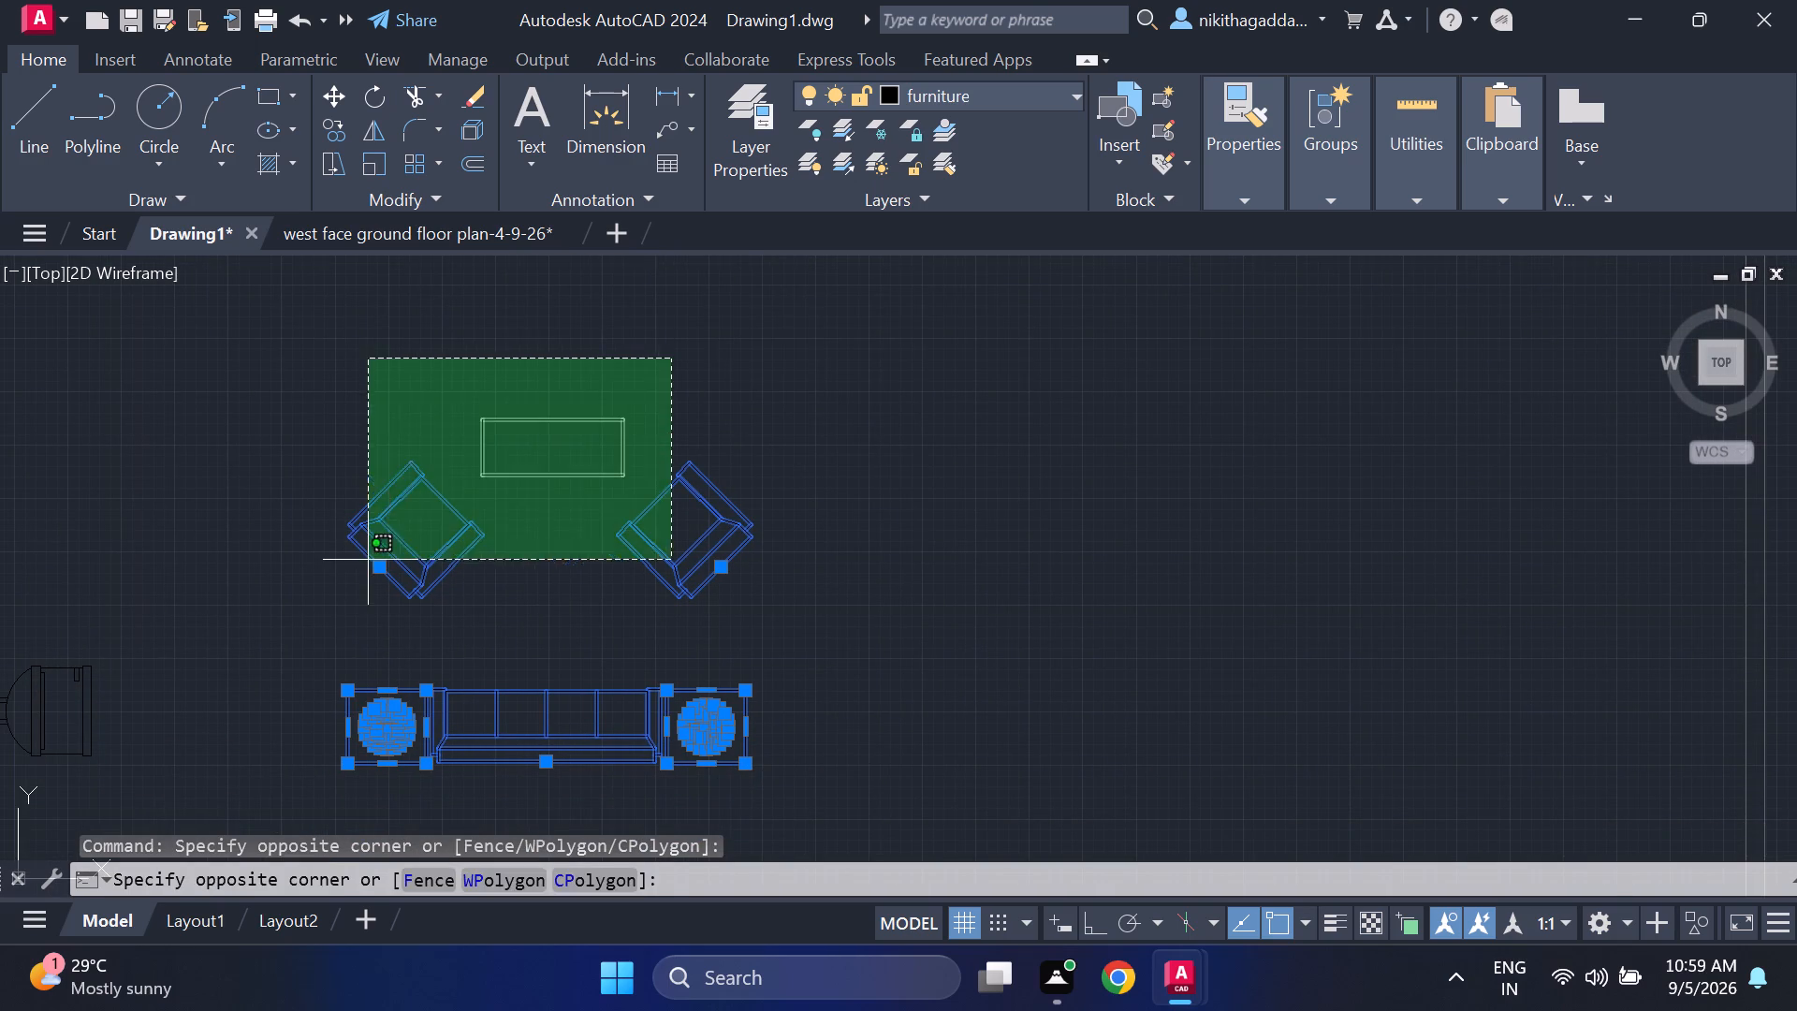
click(368, 560)
scroll(729, 587, down, 4)
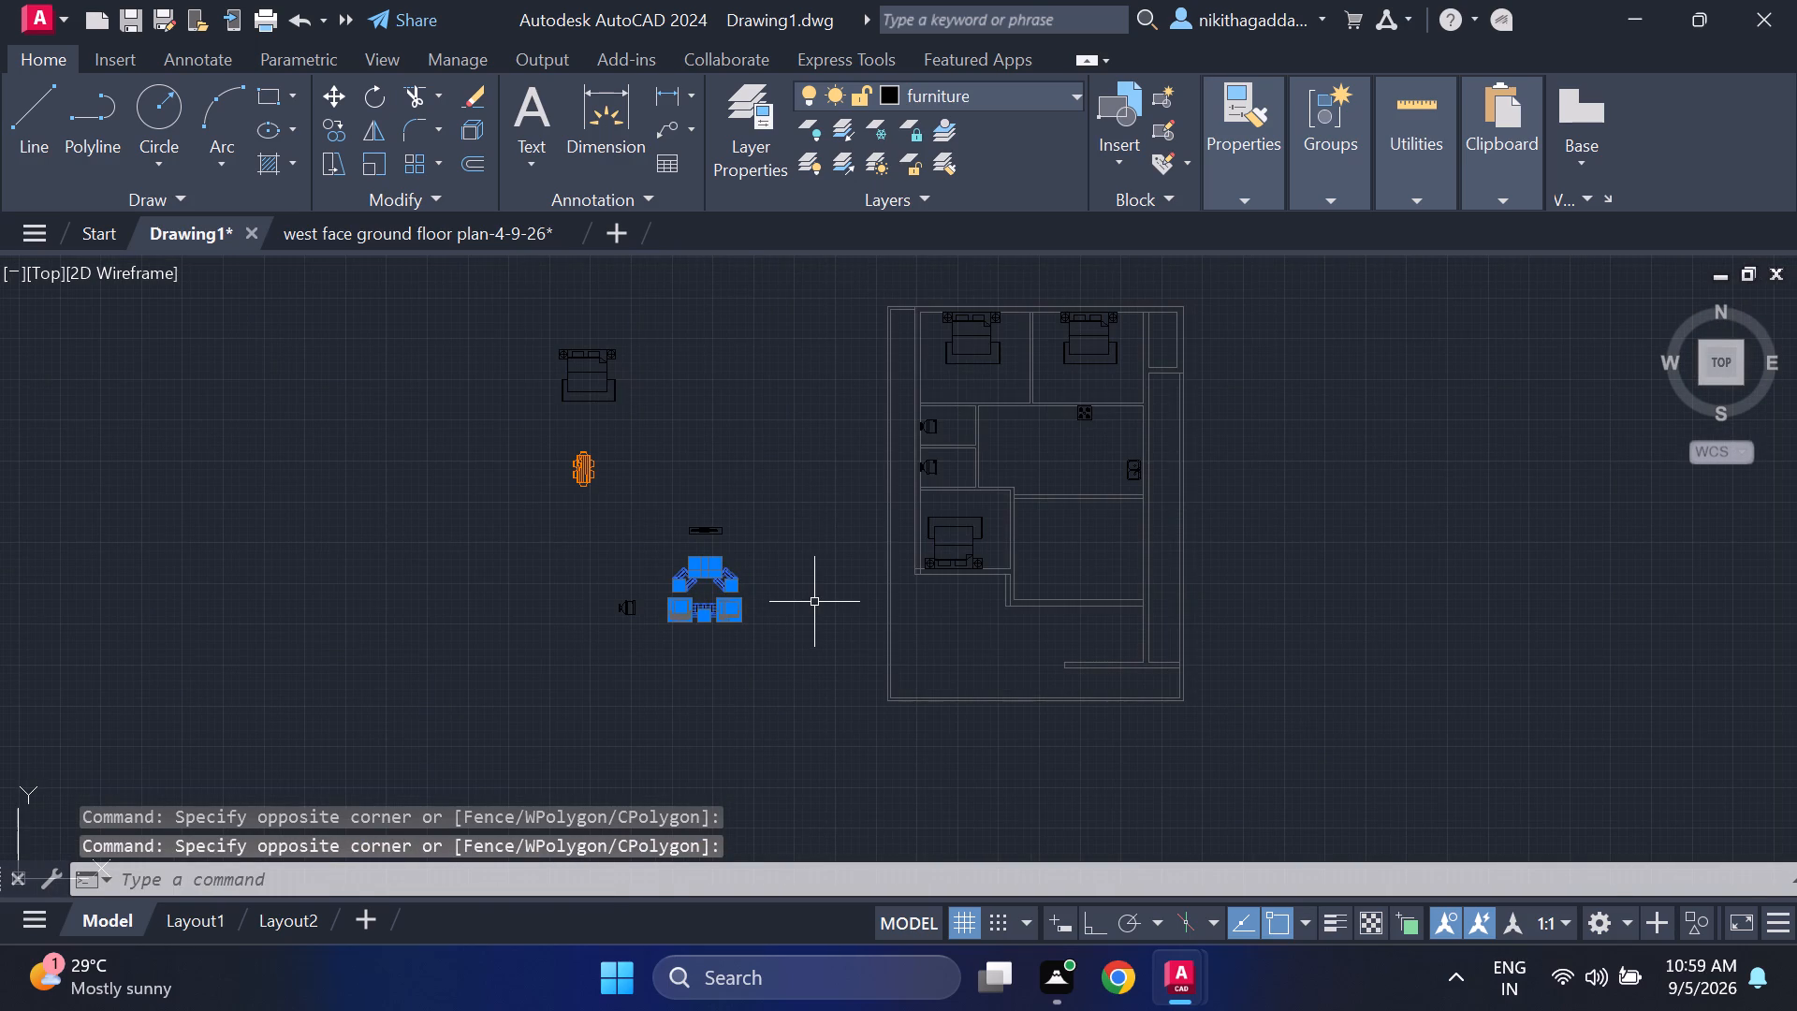
key(m)
key(Return)
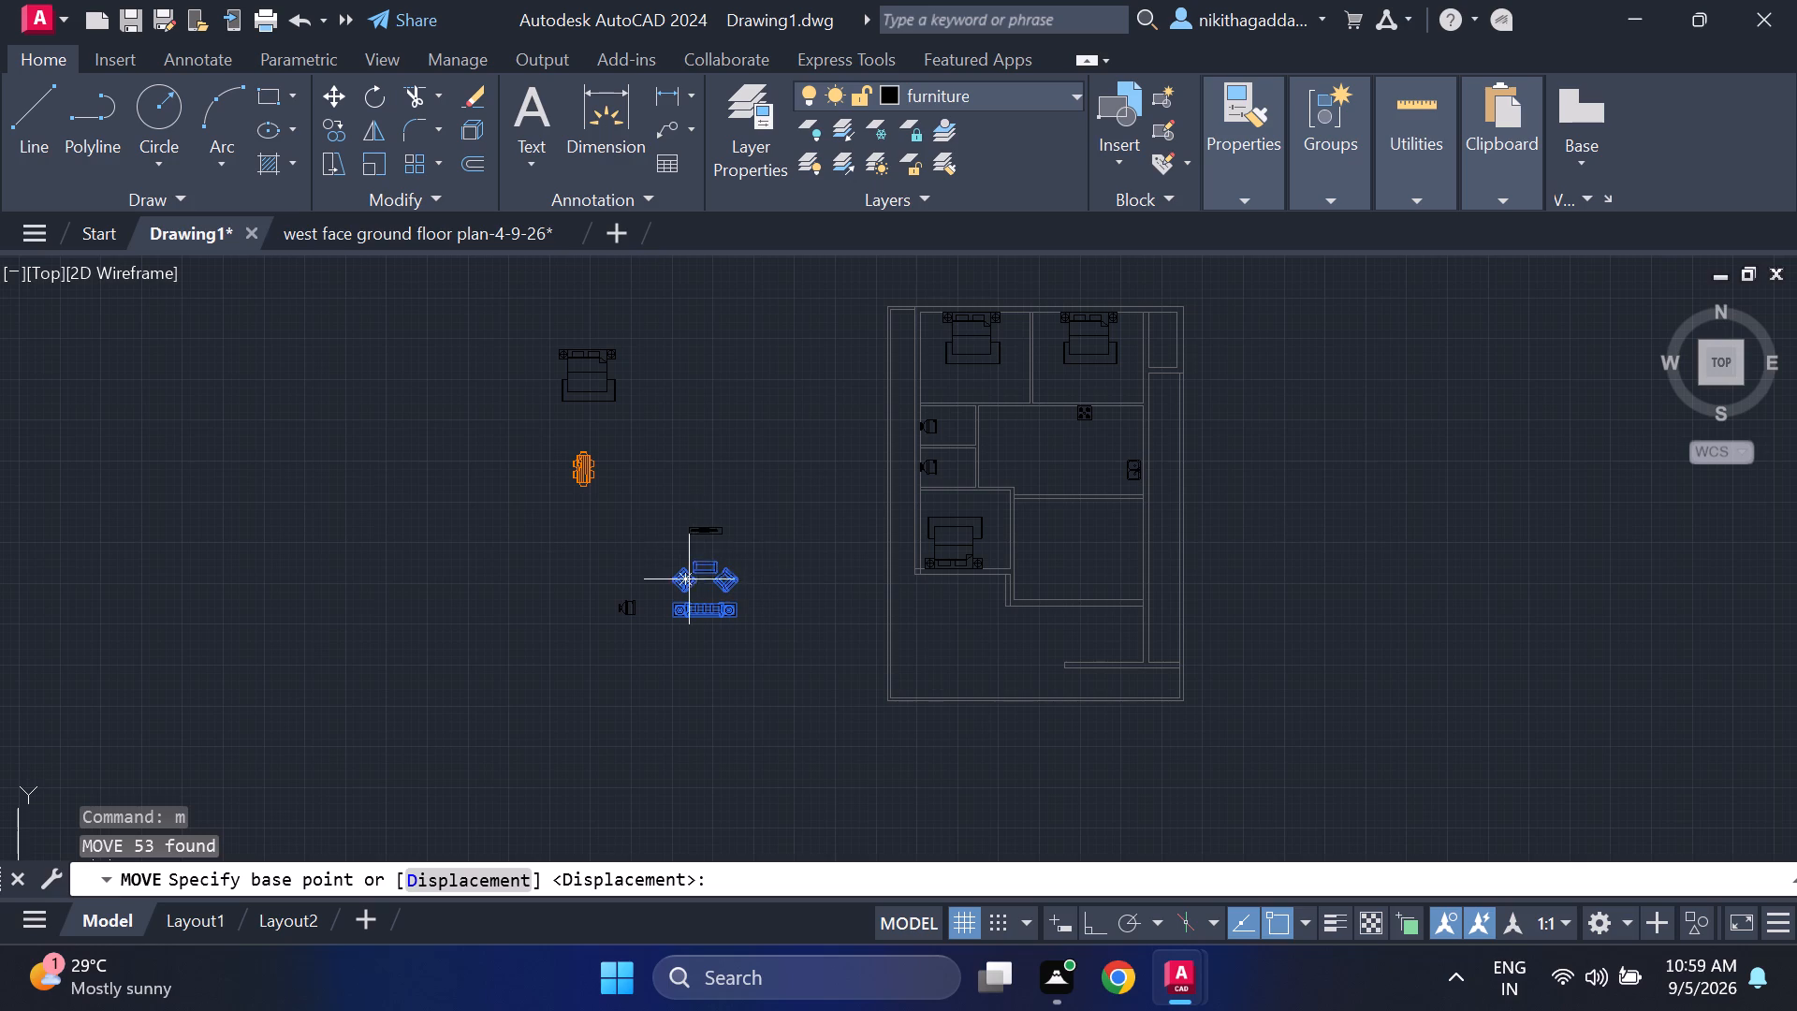
scroll(703, 591, up, 5)
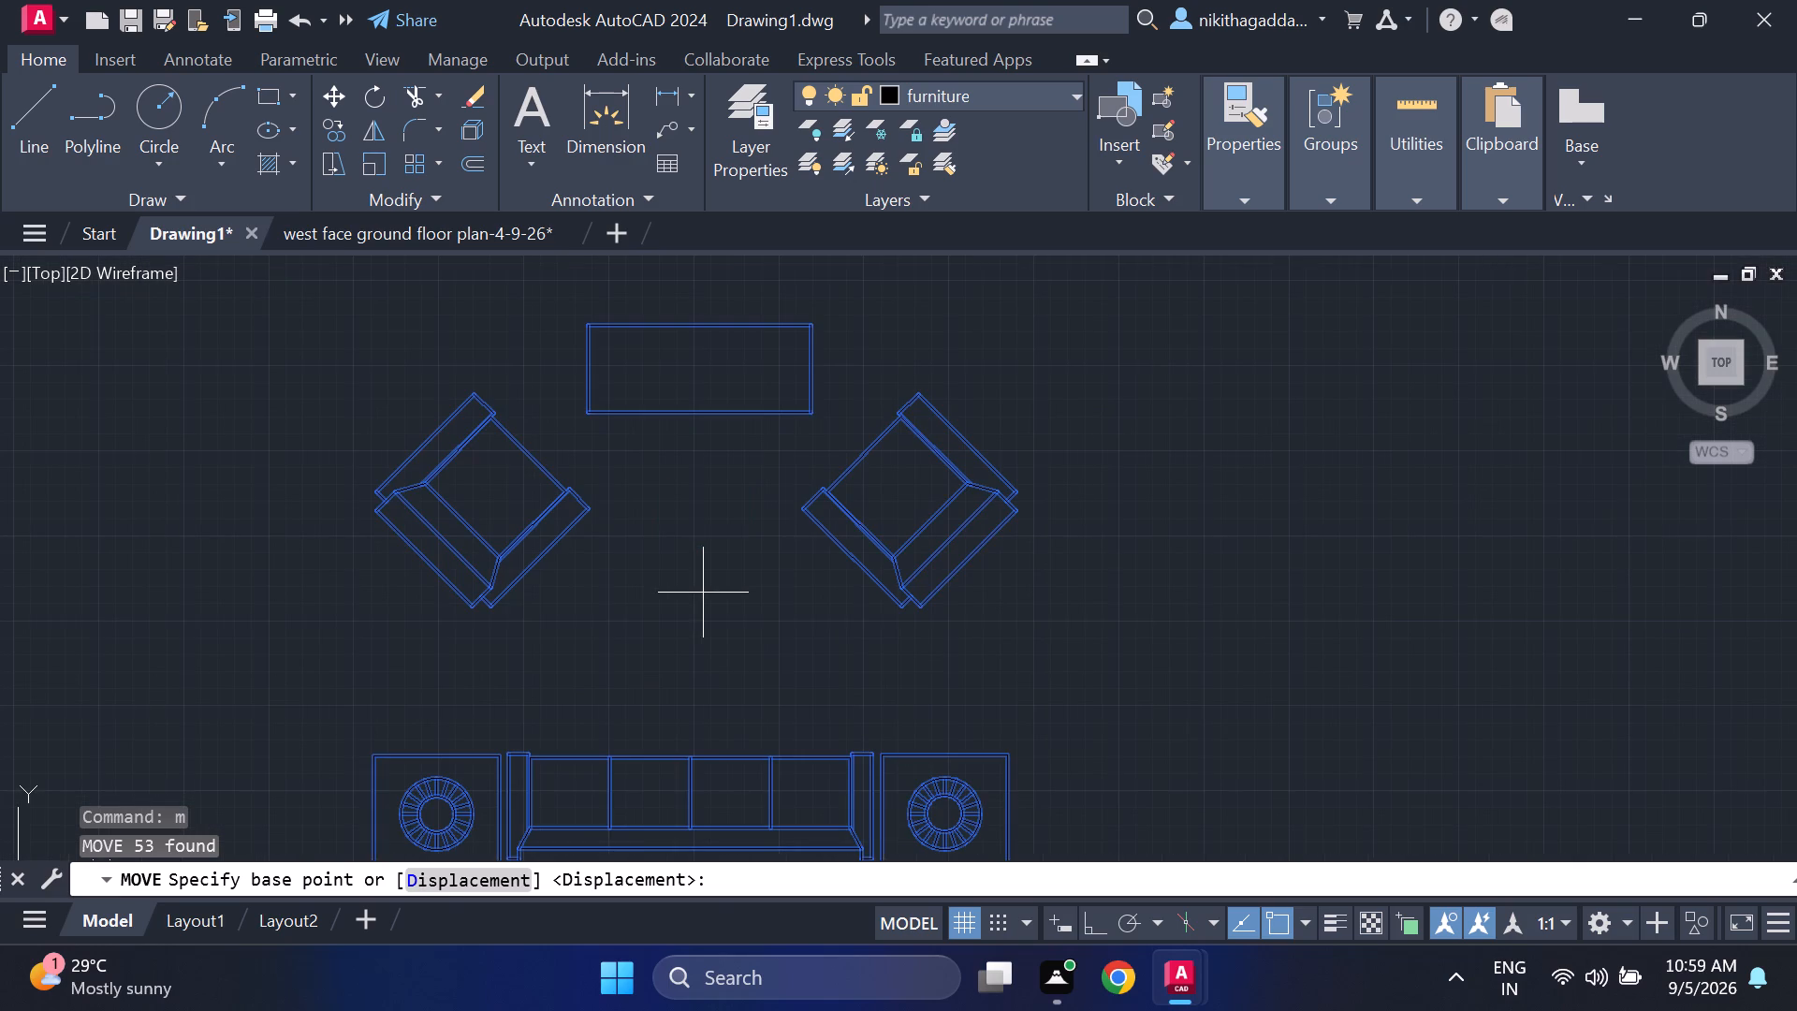
middle_drag(631, 667, 603, 495)
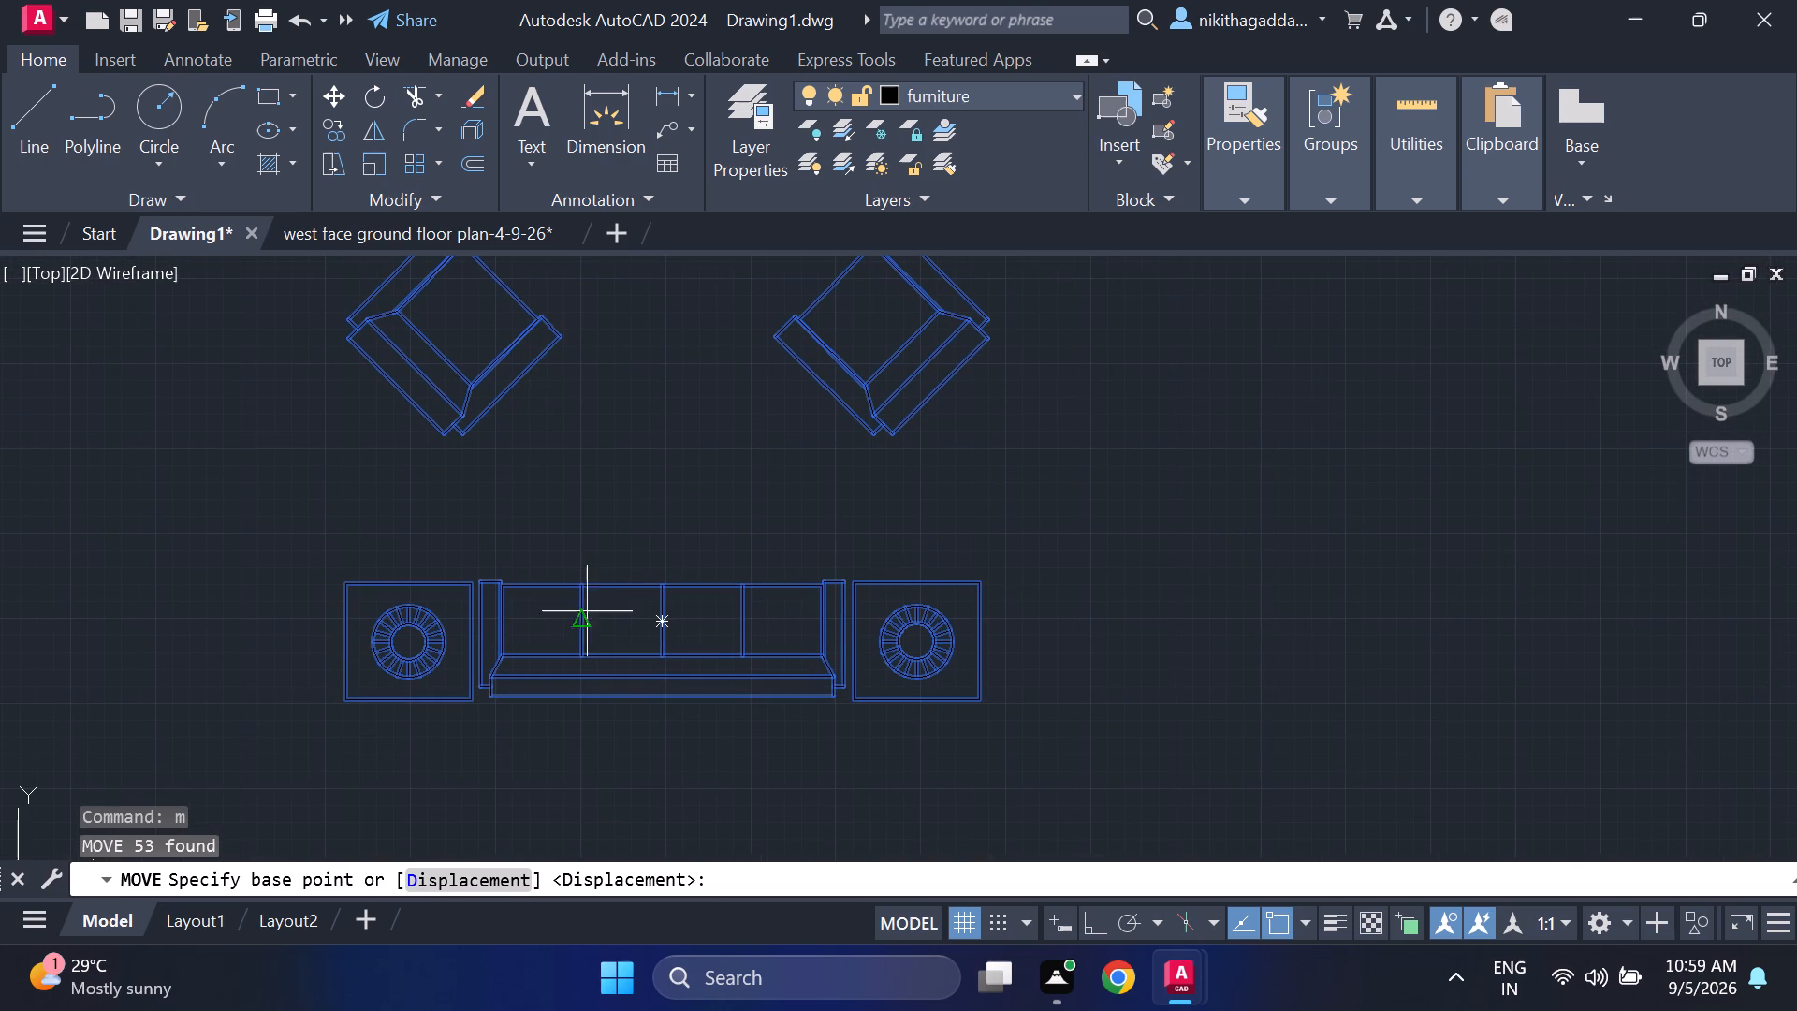
click(656, 621)
scroll(1219, 690, down, 3)
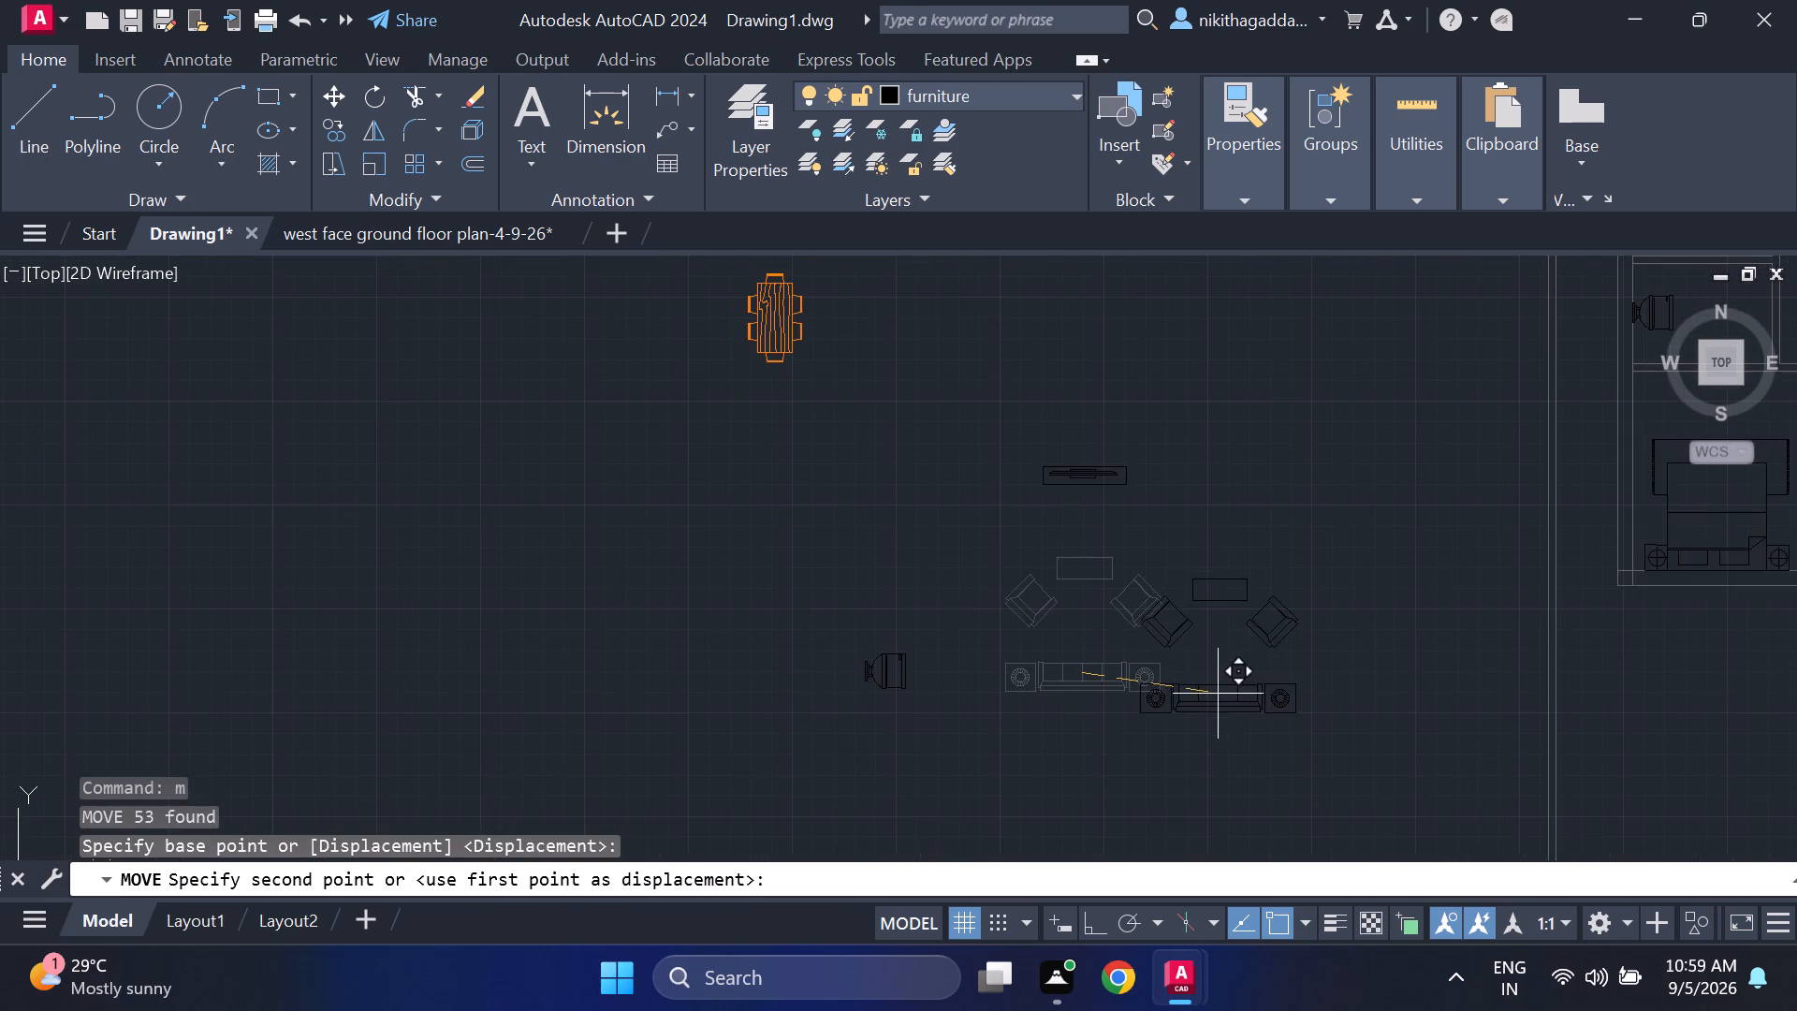
middle_drag(1215, 693, 362, 513)
middle_click(328, 511)
scroll(1200, 437, up, 1)
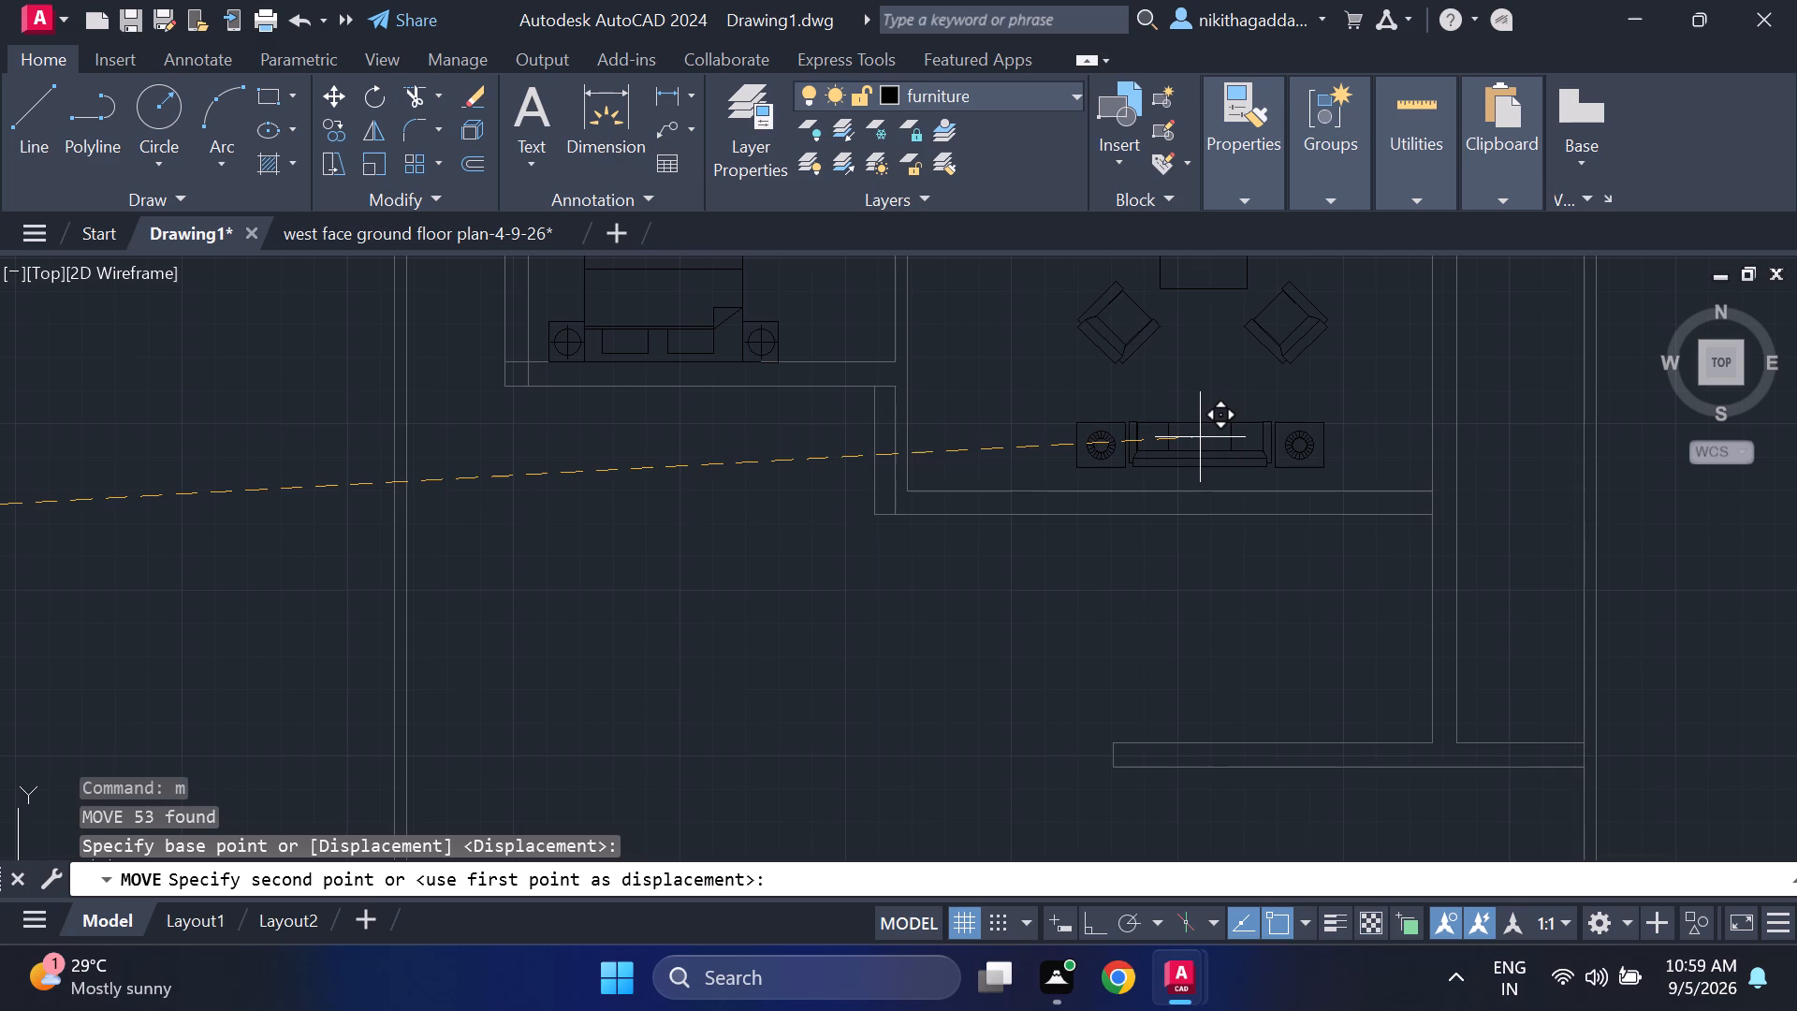
middle_click(1198, 435)
middle_drag(1198, 435, 1182, 463)
middle_drag(1165, 492, 1033, 841)
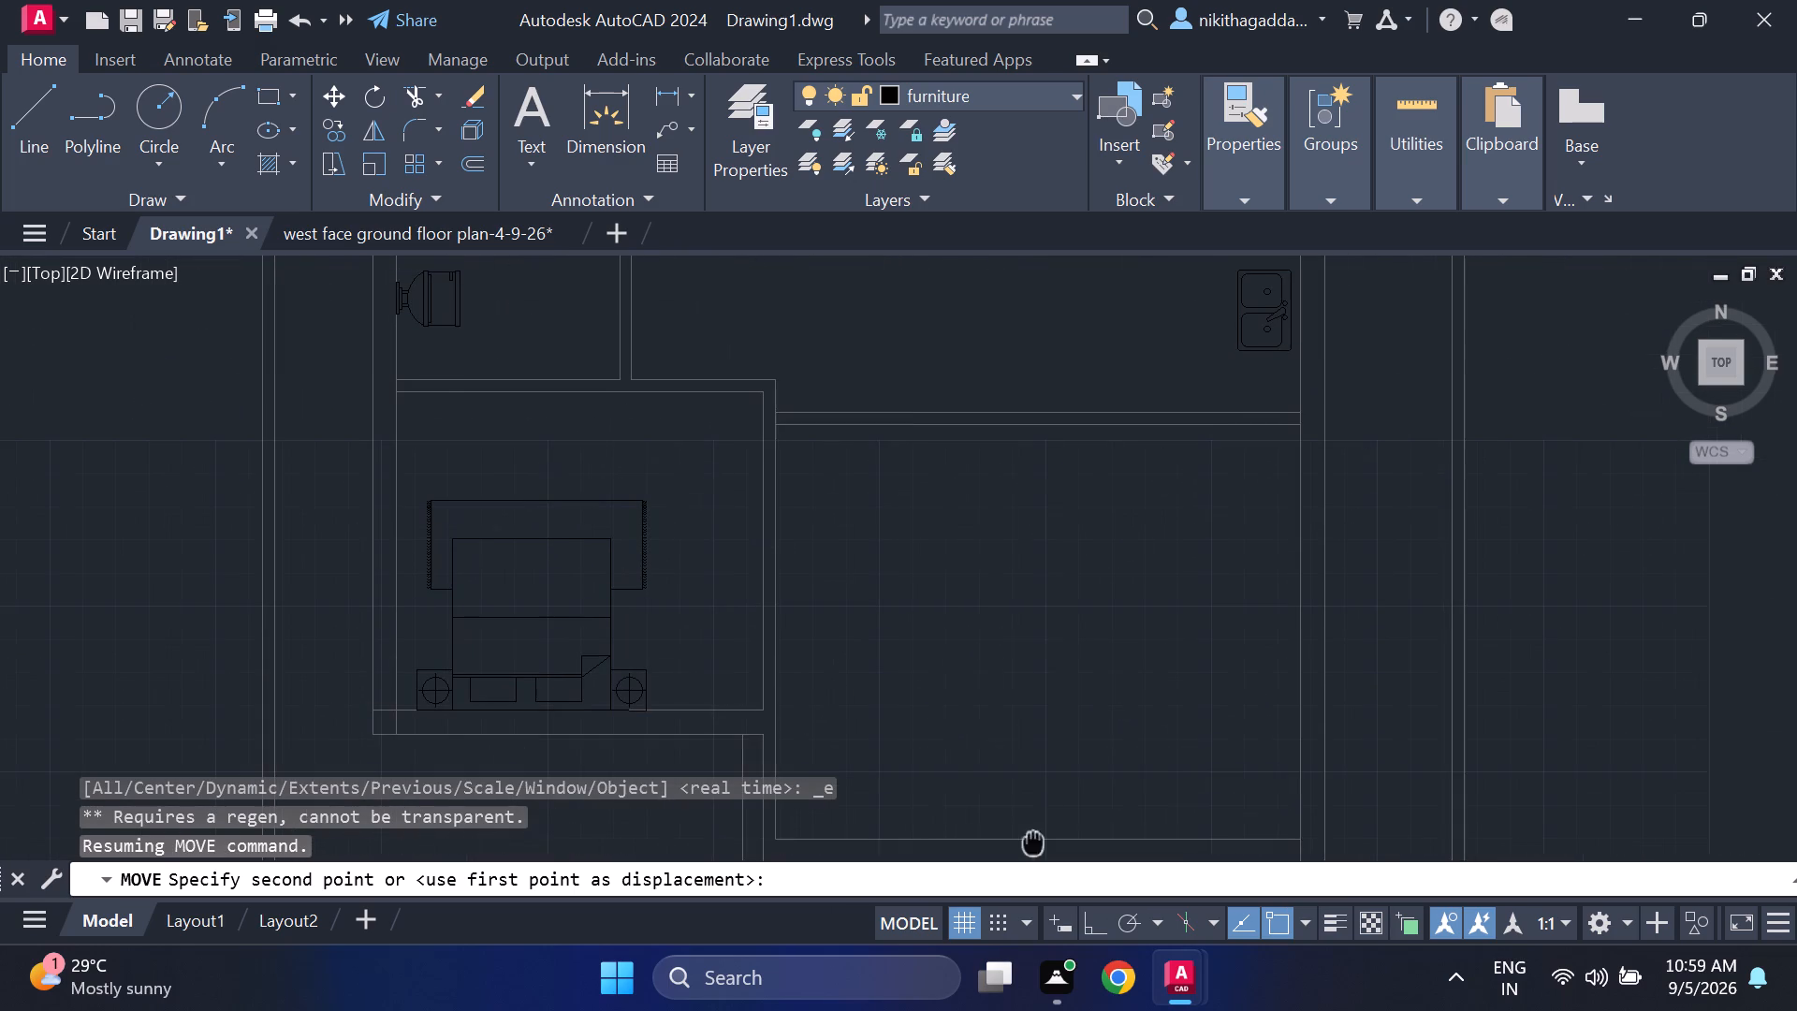
middle_click(1098, 627)
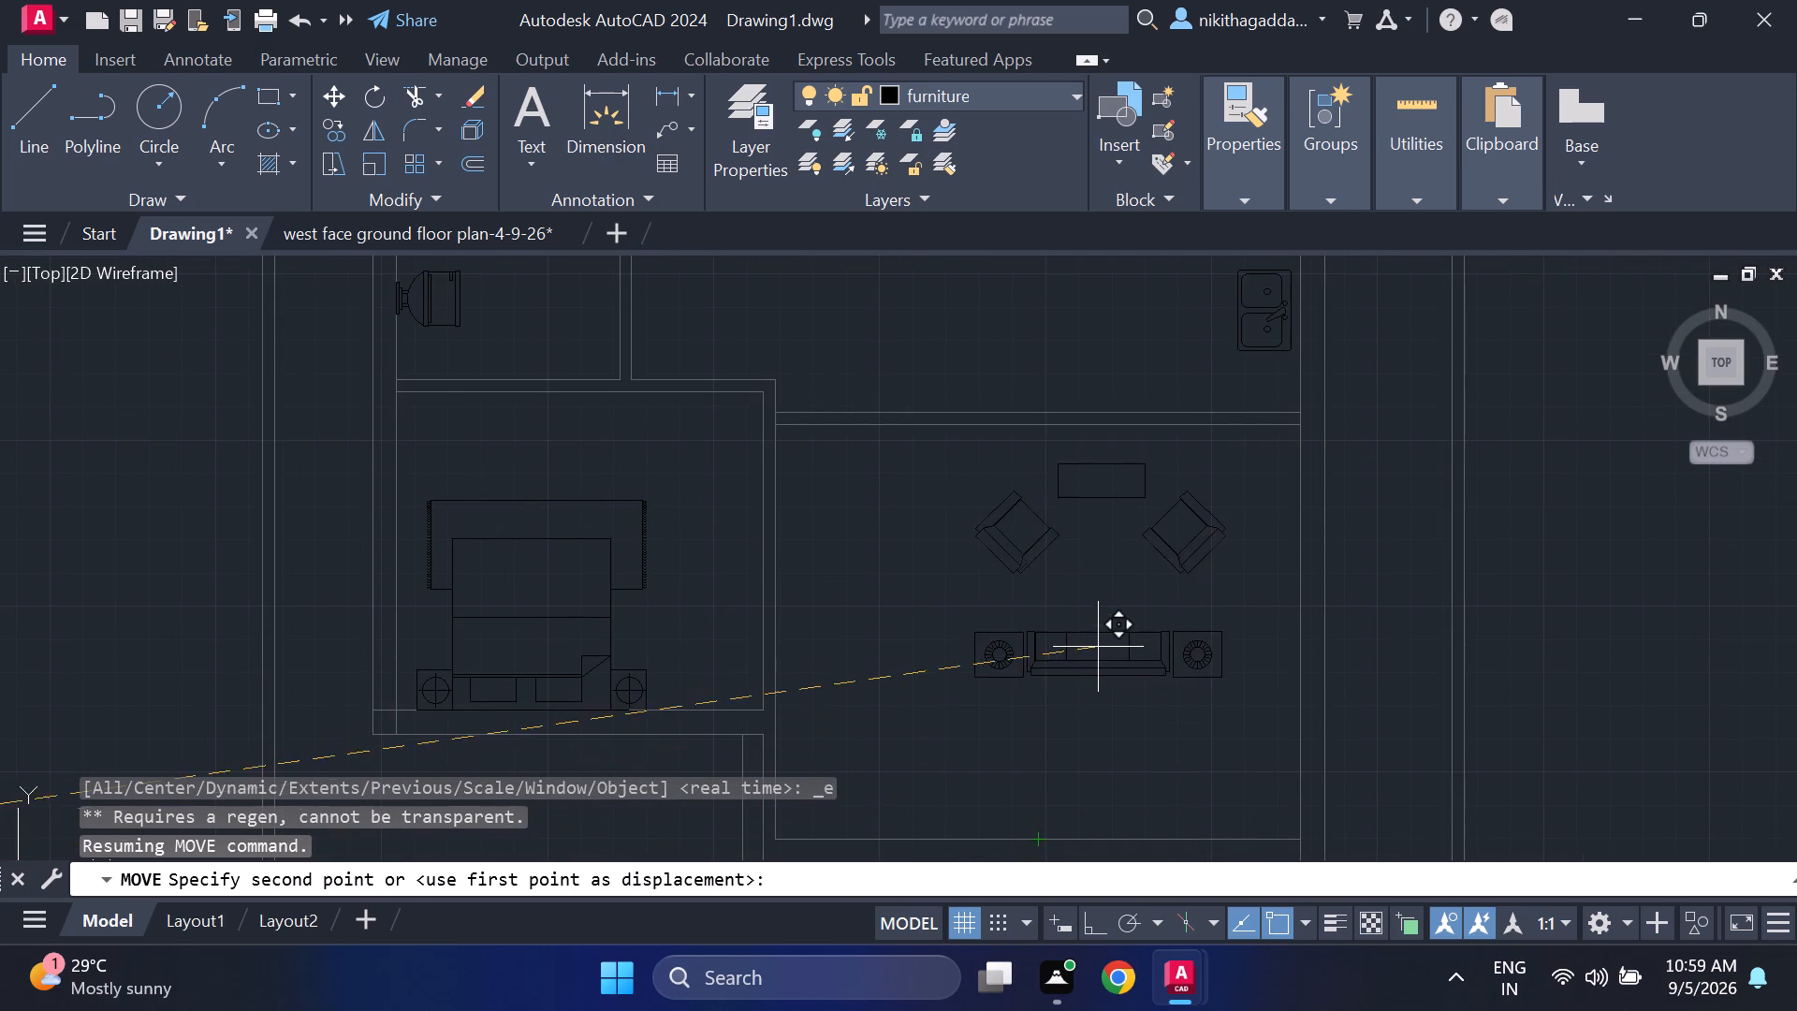
scroll(1103, 714, down, 1)
middle_drag(1103, 714, 1077, 585)
scroll(1055, 642, up, 2)
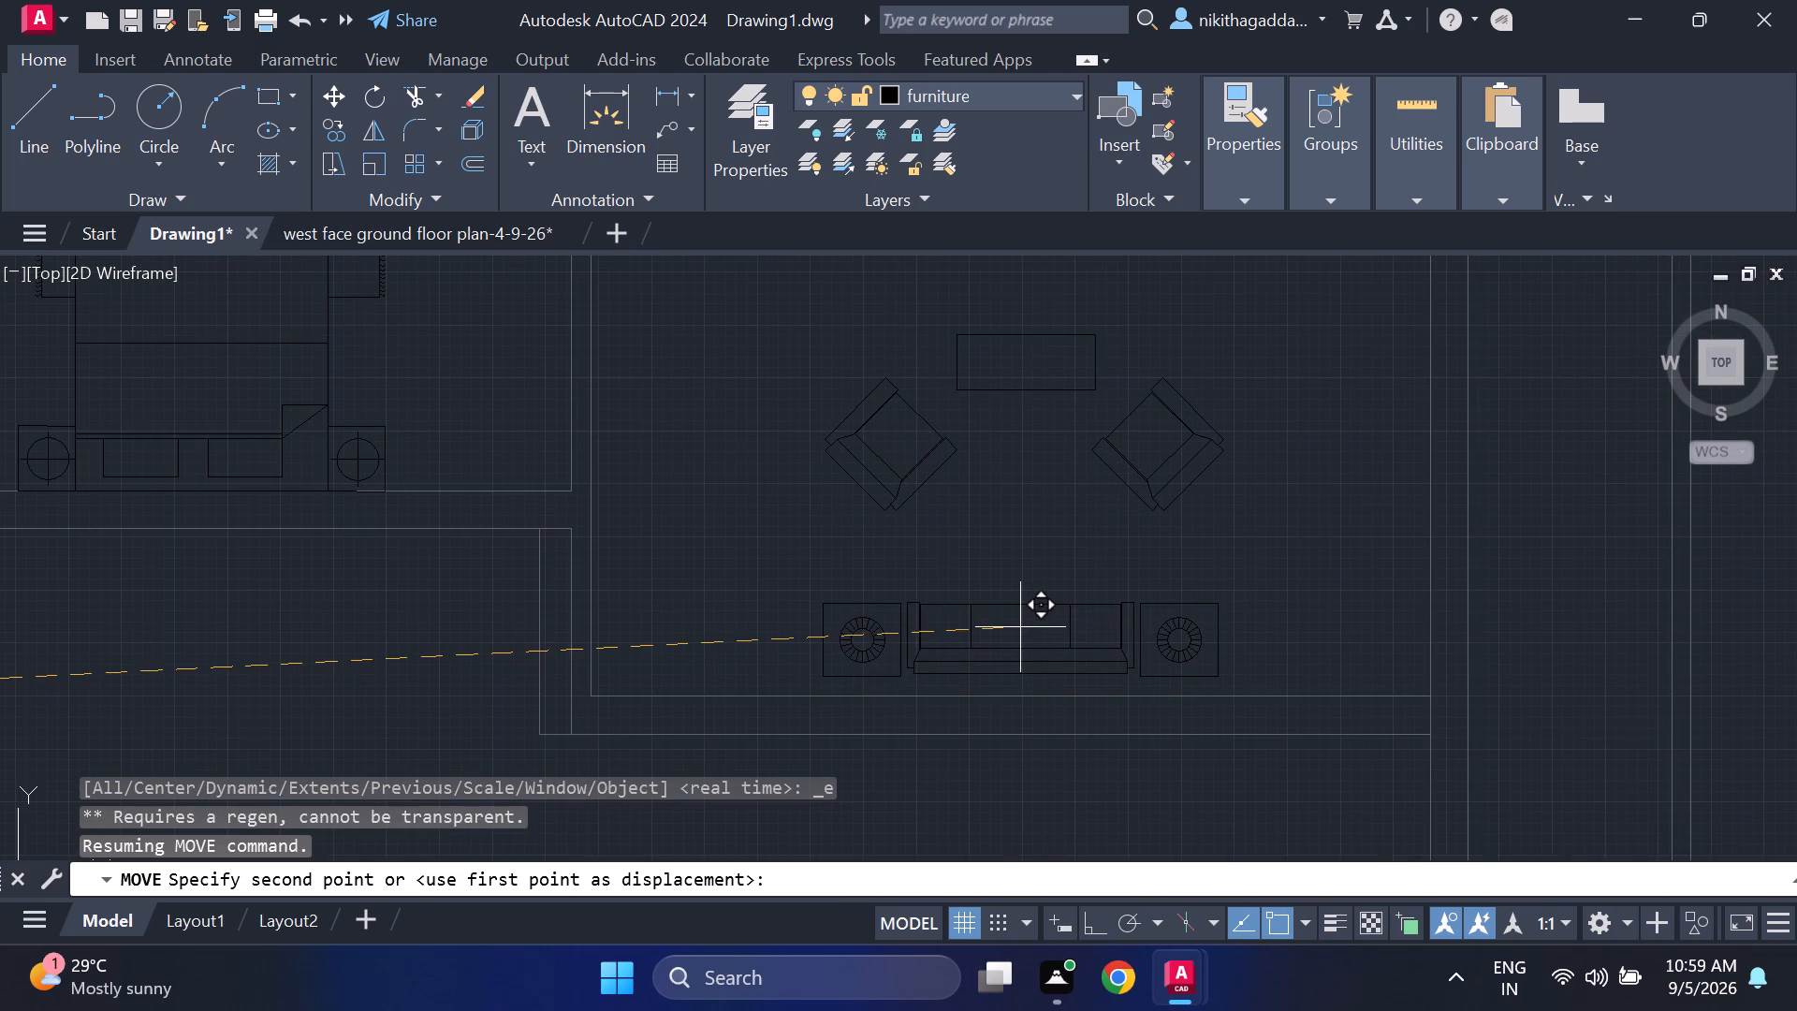
click(1020, 627)
Check the sofa set's placement in its room and review the spare bed, dining table, TV unit and toilet still outside the plan.
scroll(144, 709, down, 1)
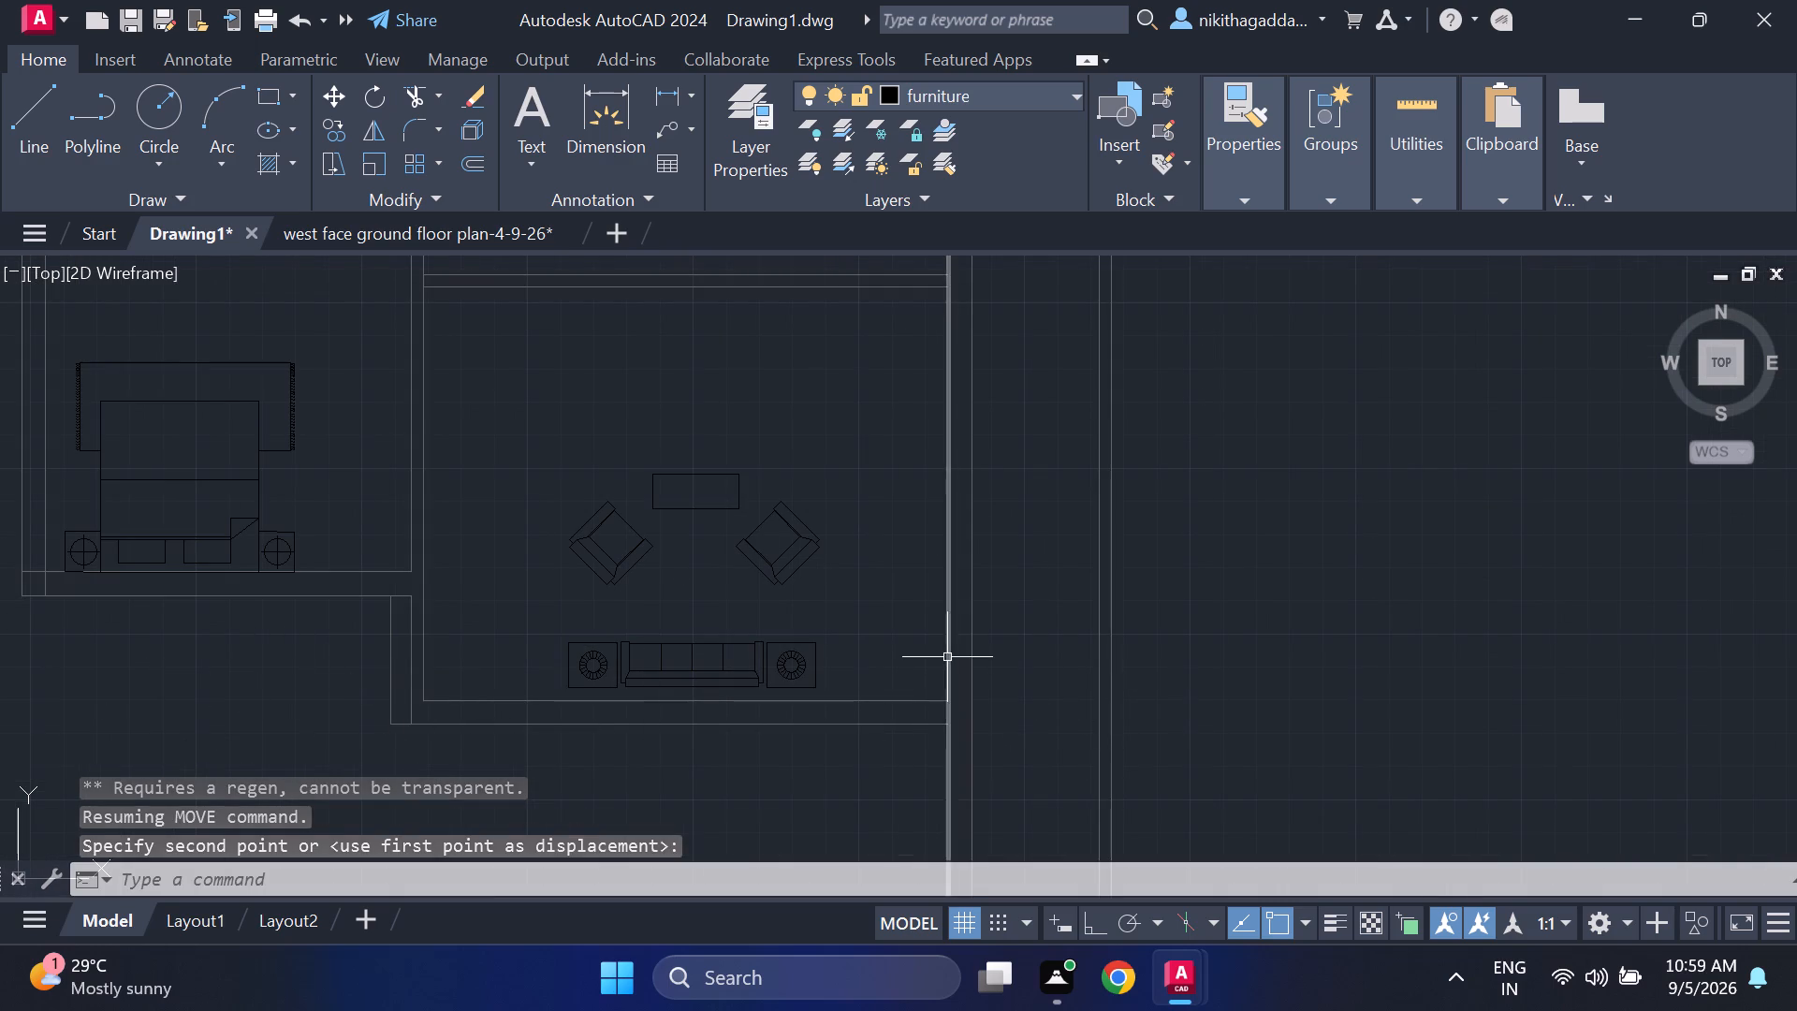
middle_drag(947, 657, 1073, 594)
scroll(839, 683, down, 2)
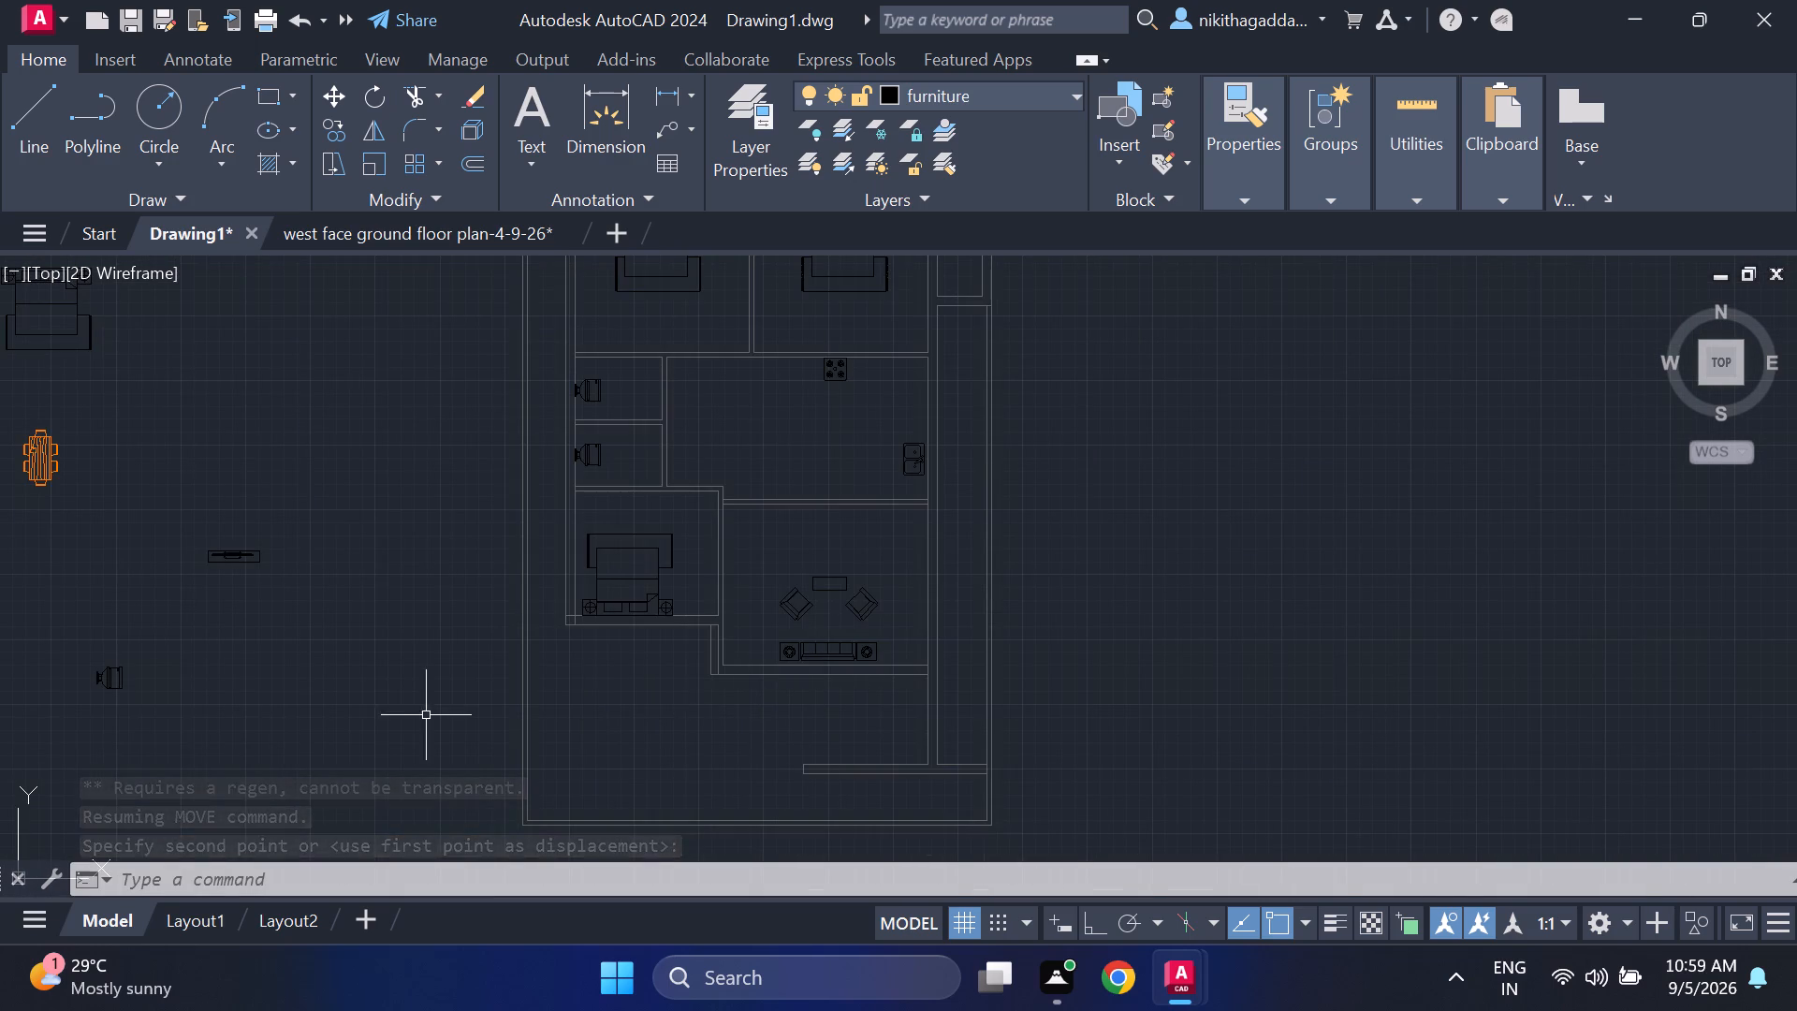
scroll(869, 623, up, 2)
scroll(681, 604, up, 2)
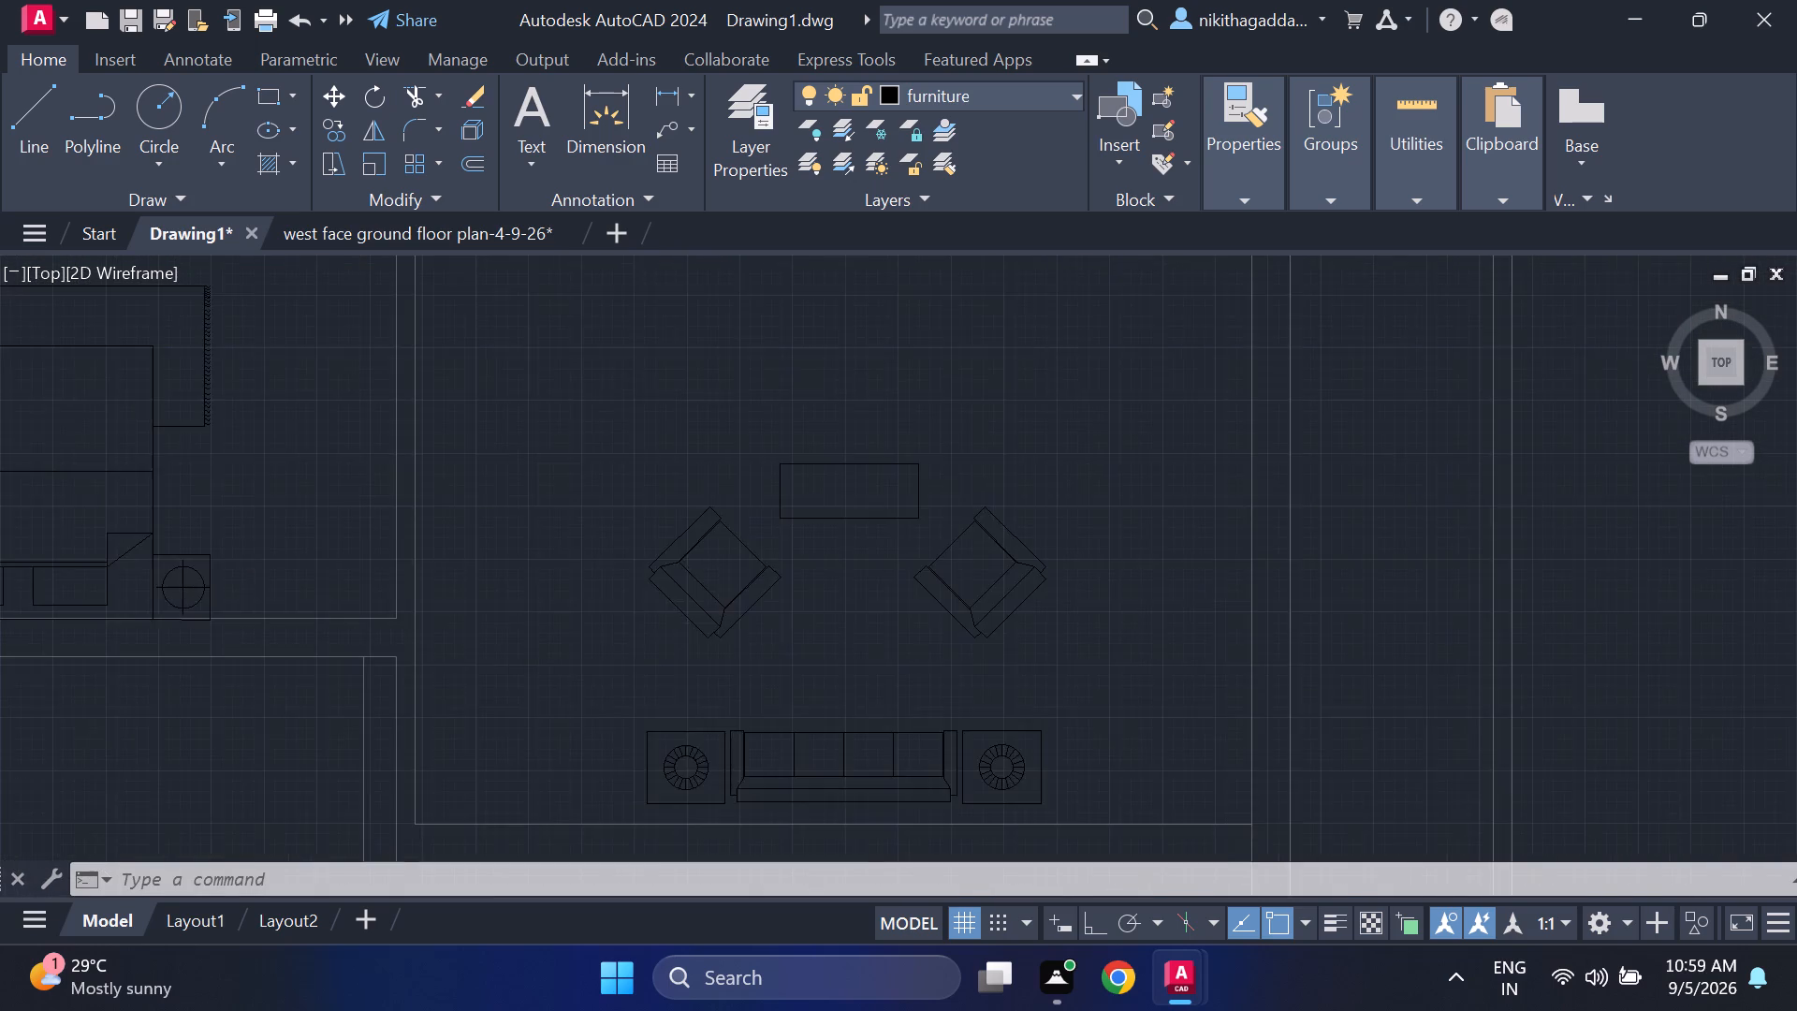
scroll(765, 565, down, 3)
middle_drag(215, 642, 653, 675)
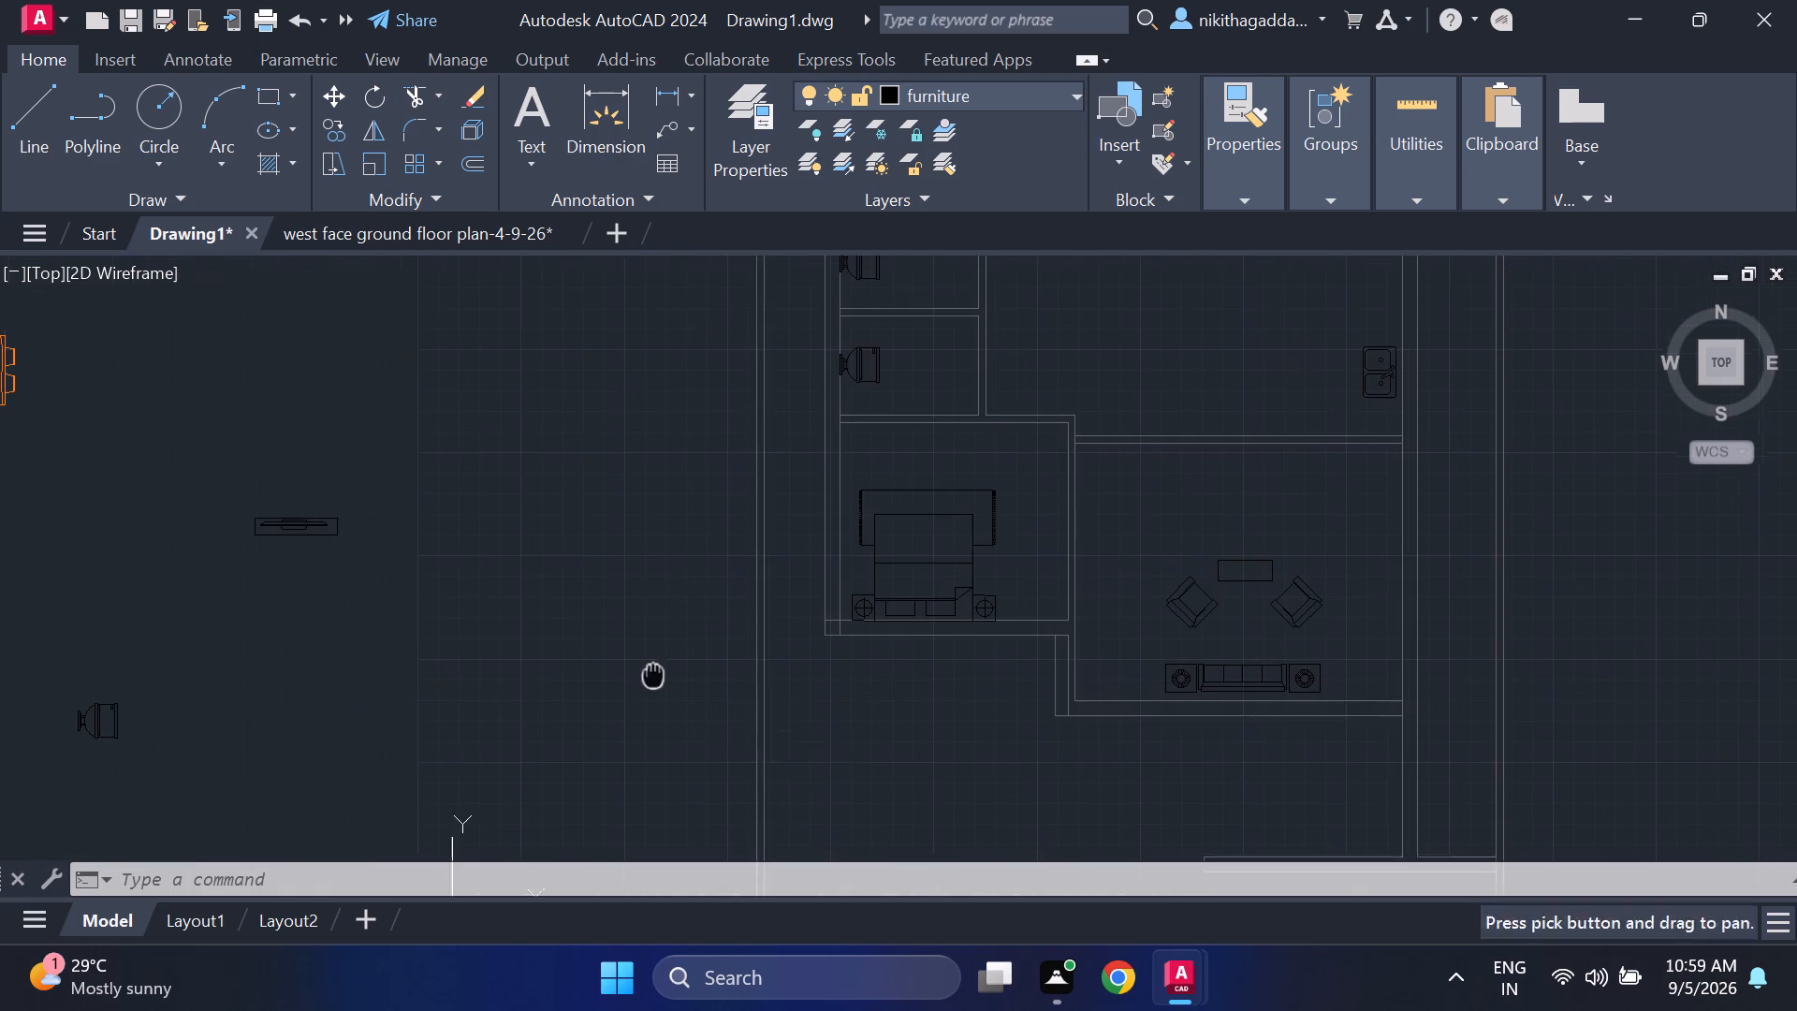
scroll(324, 663, down, 1)
middle_drag(299, 666, 470, 703)
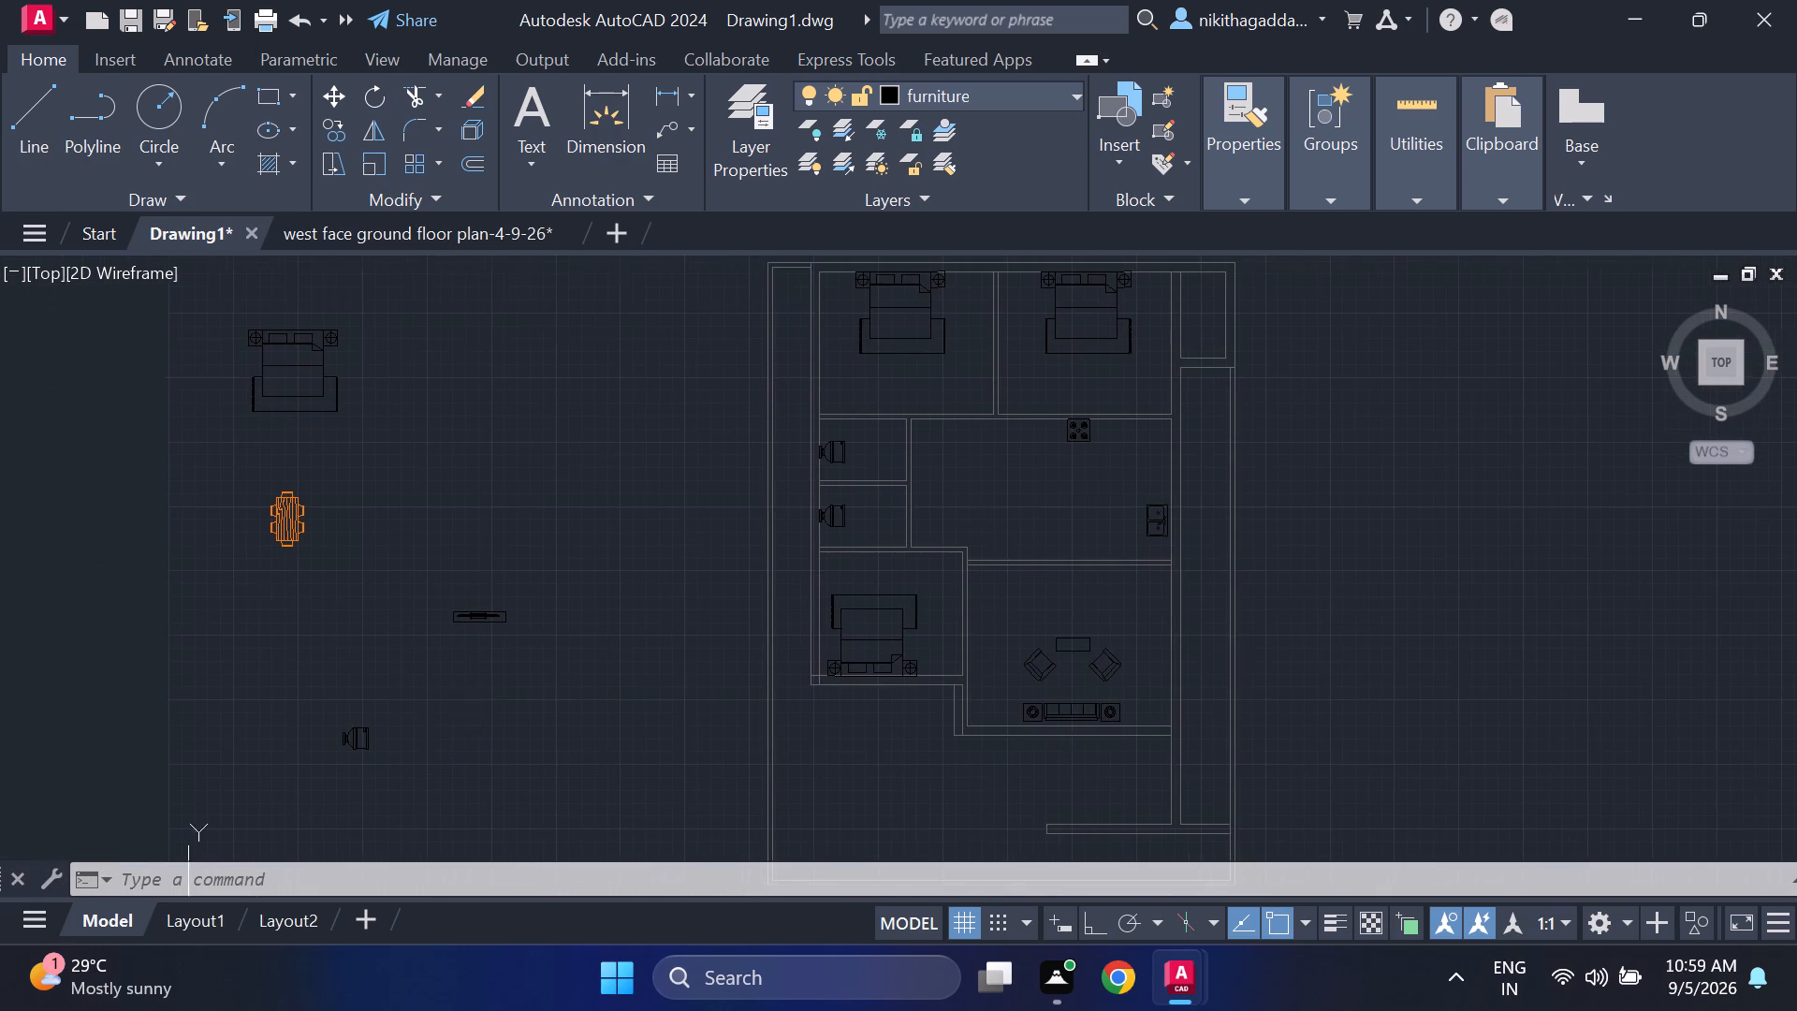
scroll(358, 688, down, 2)
scroll(293, 592, up, 3)
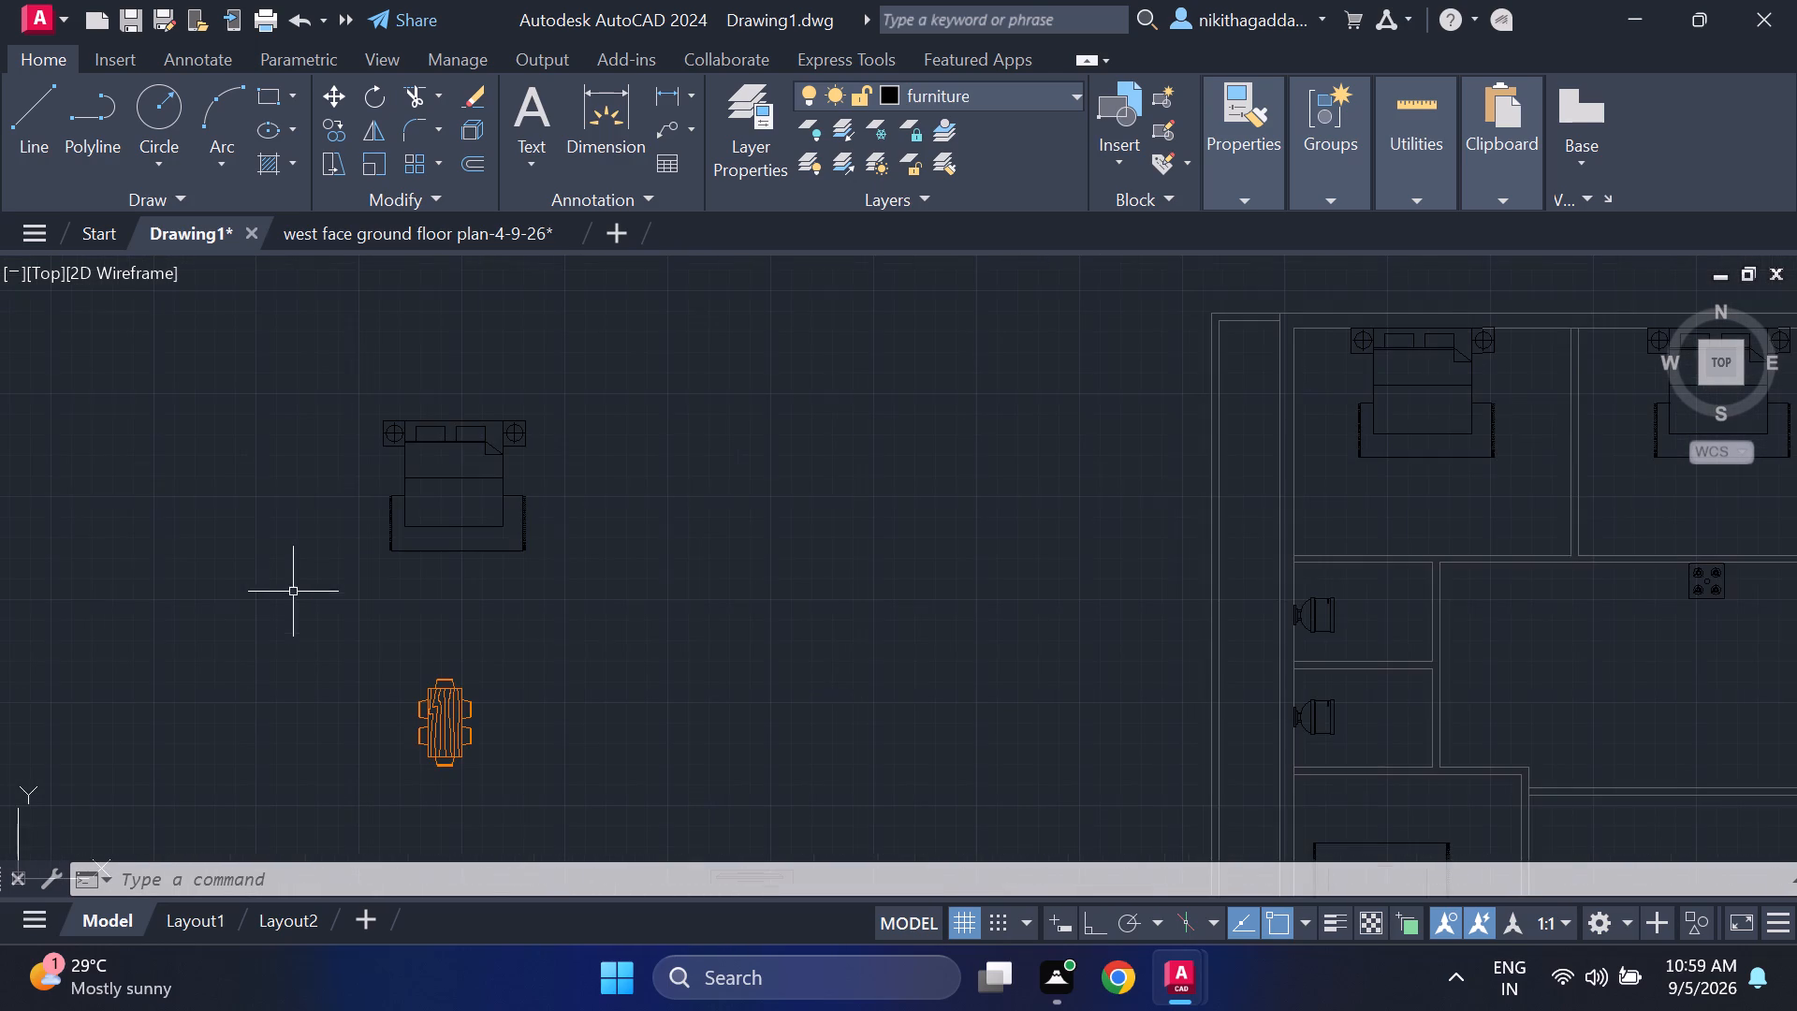
middle_drag(646, 647, 641, 627)
middle_drag(691, 521, 705, 502)
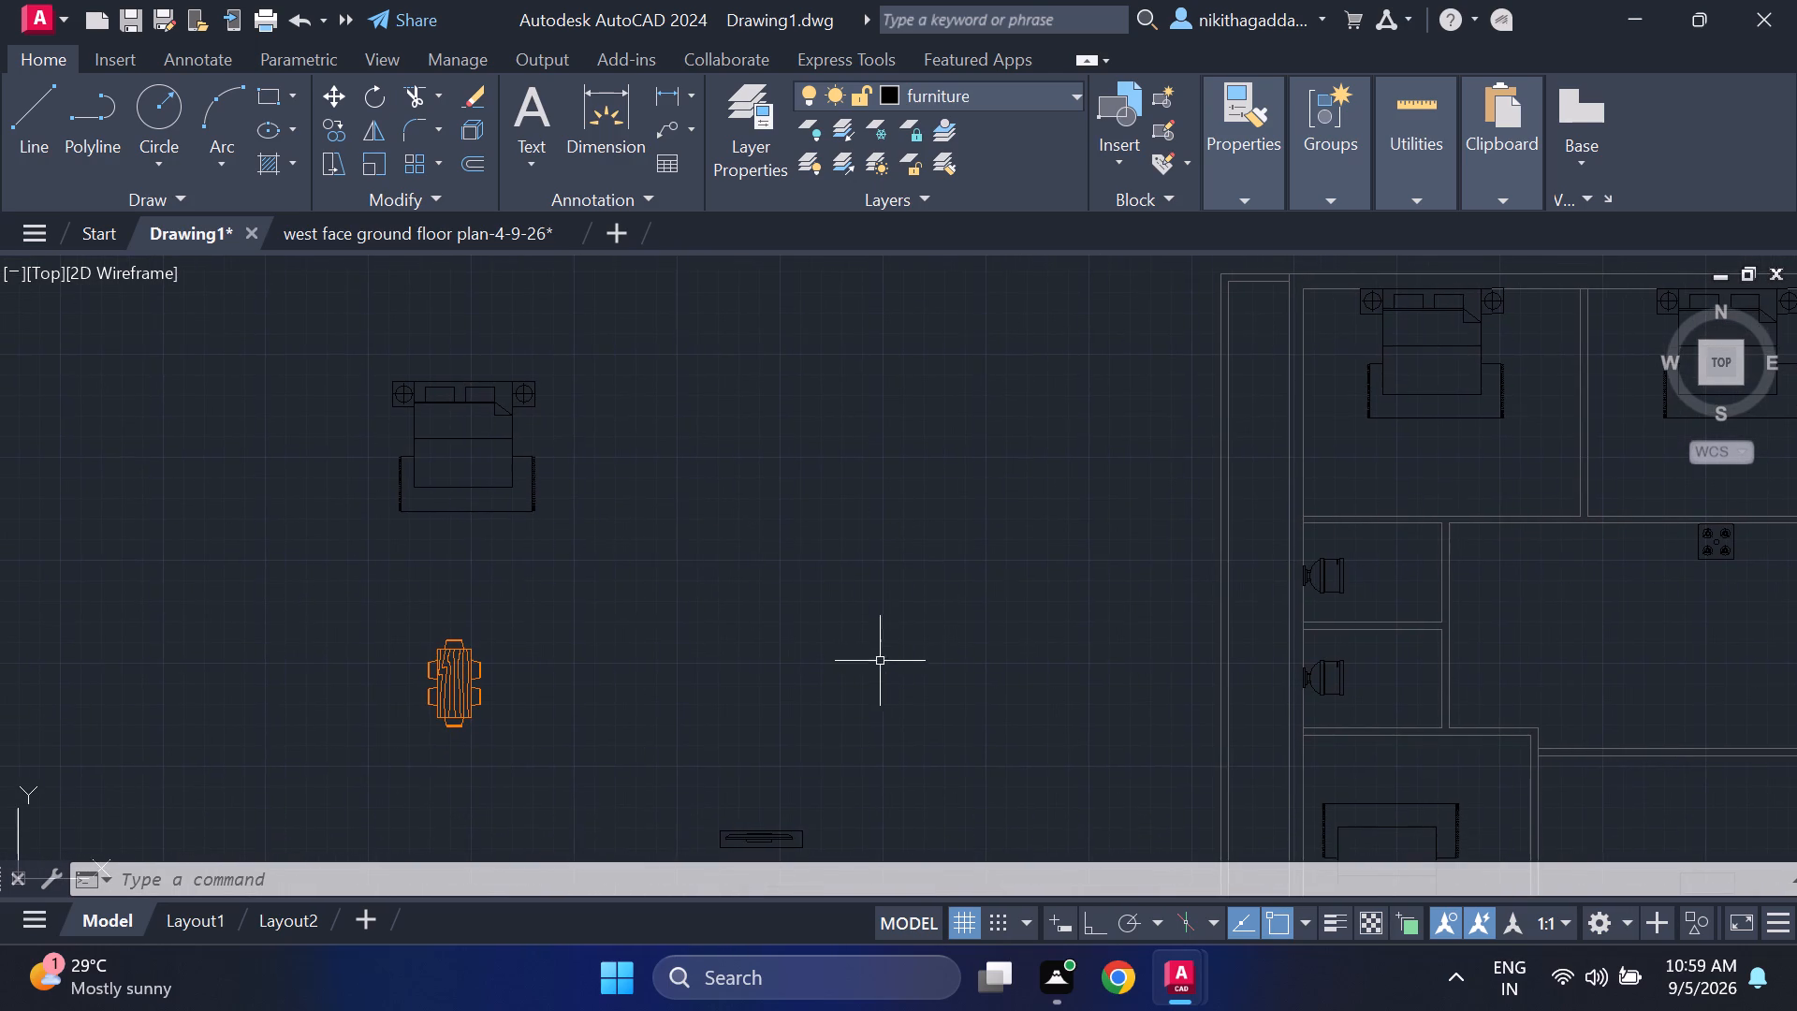
scroll(871, 669, down, 1)
middle_drag(865, 658, 888, 516)
middle_drag(889, 516, 898, 514)
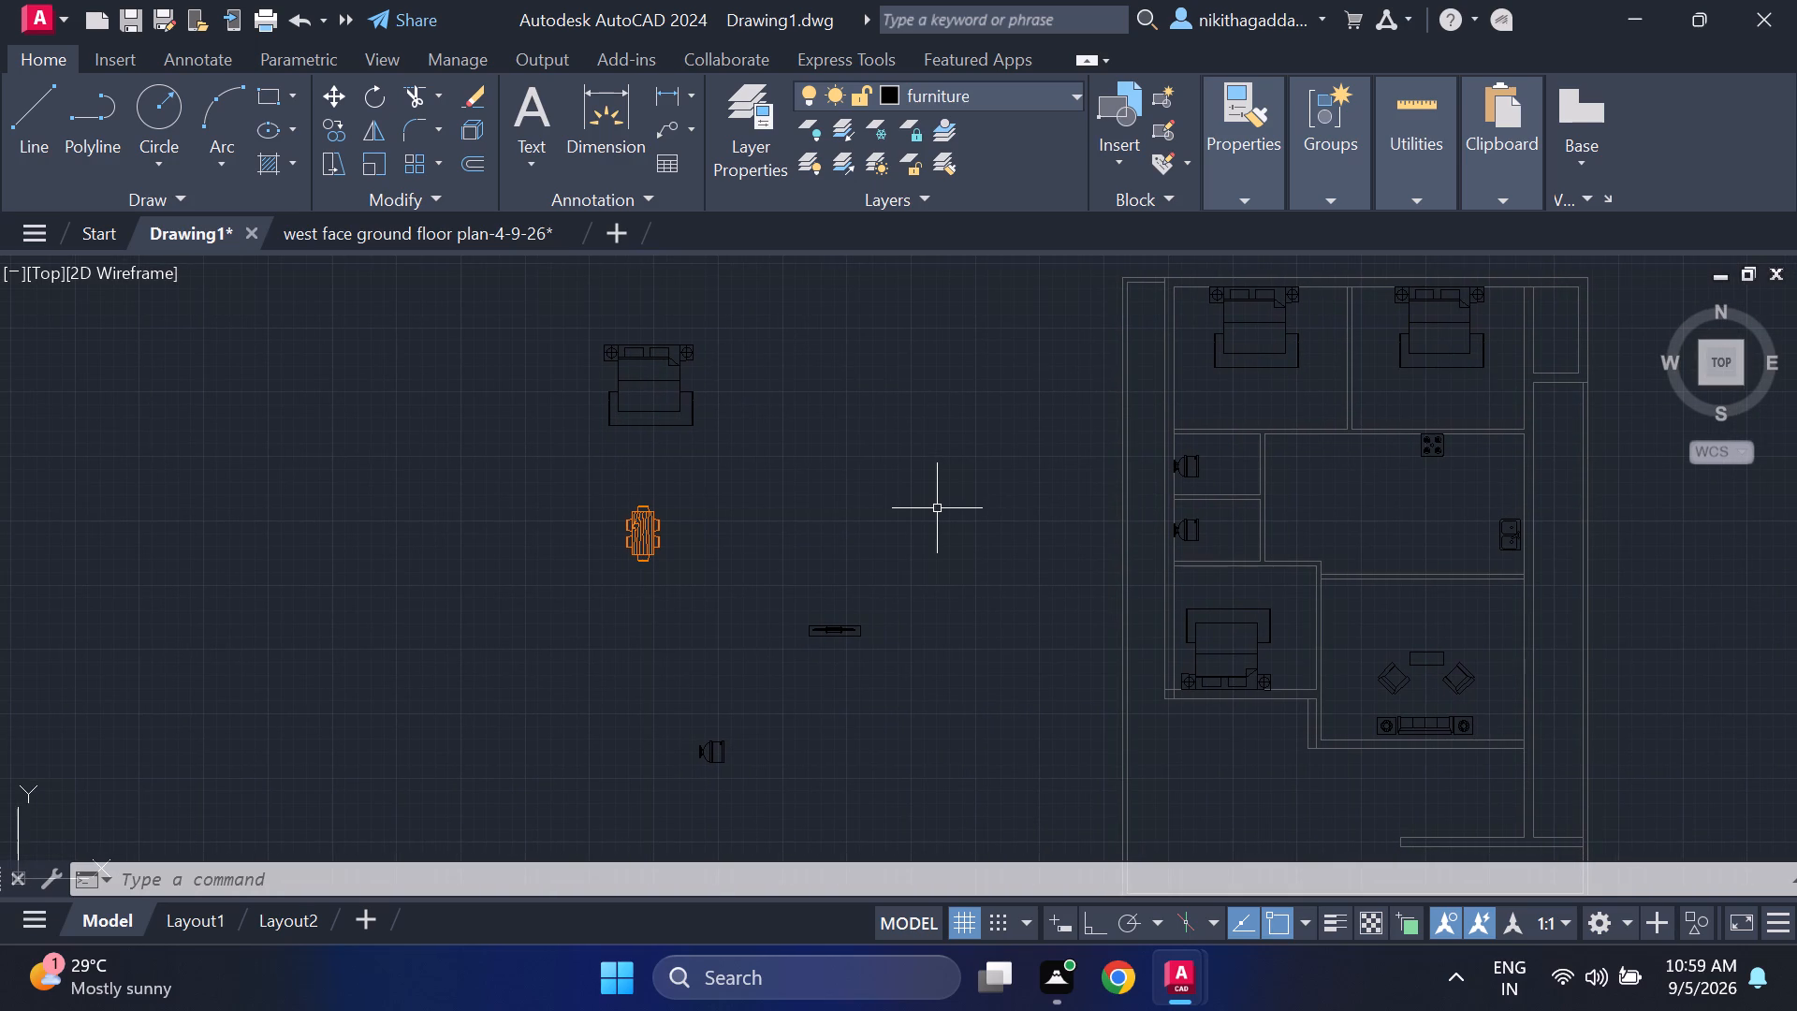
Move the orange six-seat dining table into the kitchen room, near the wall it shares with the two toilets.
scroll(695, 531, up, 2)
click(690, 480)
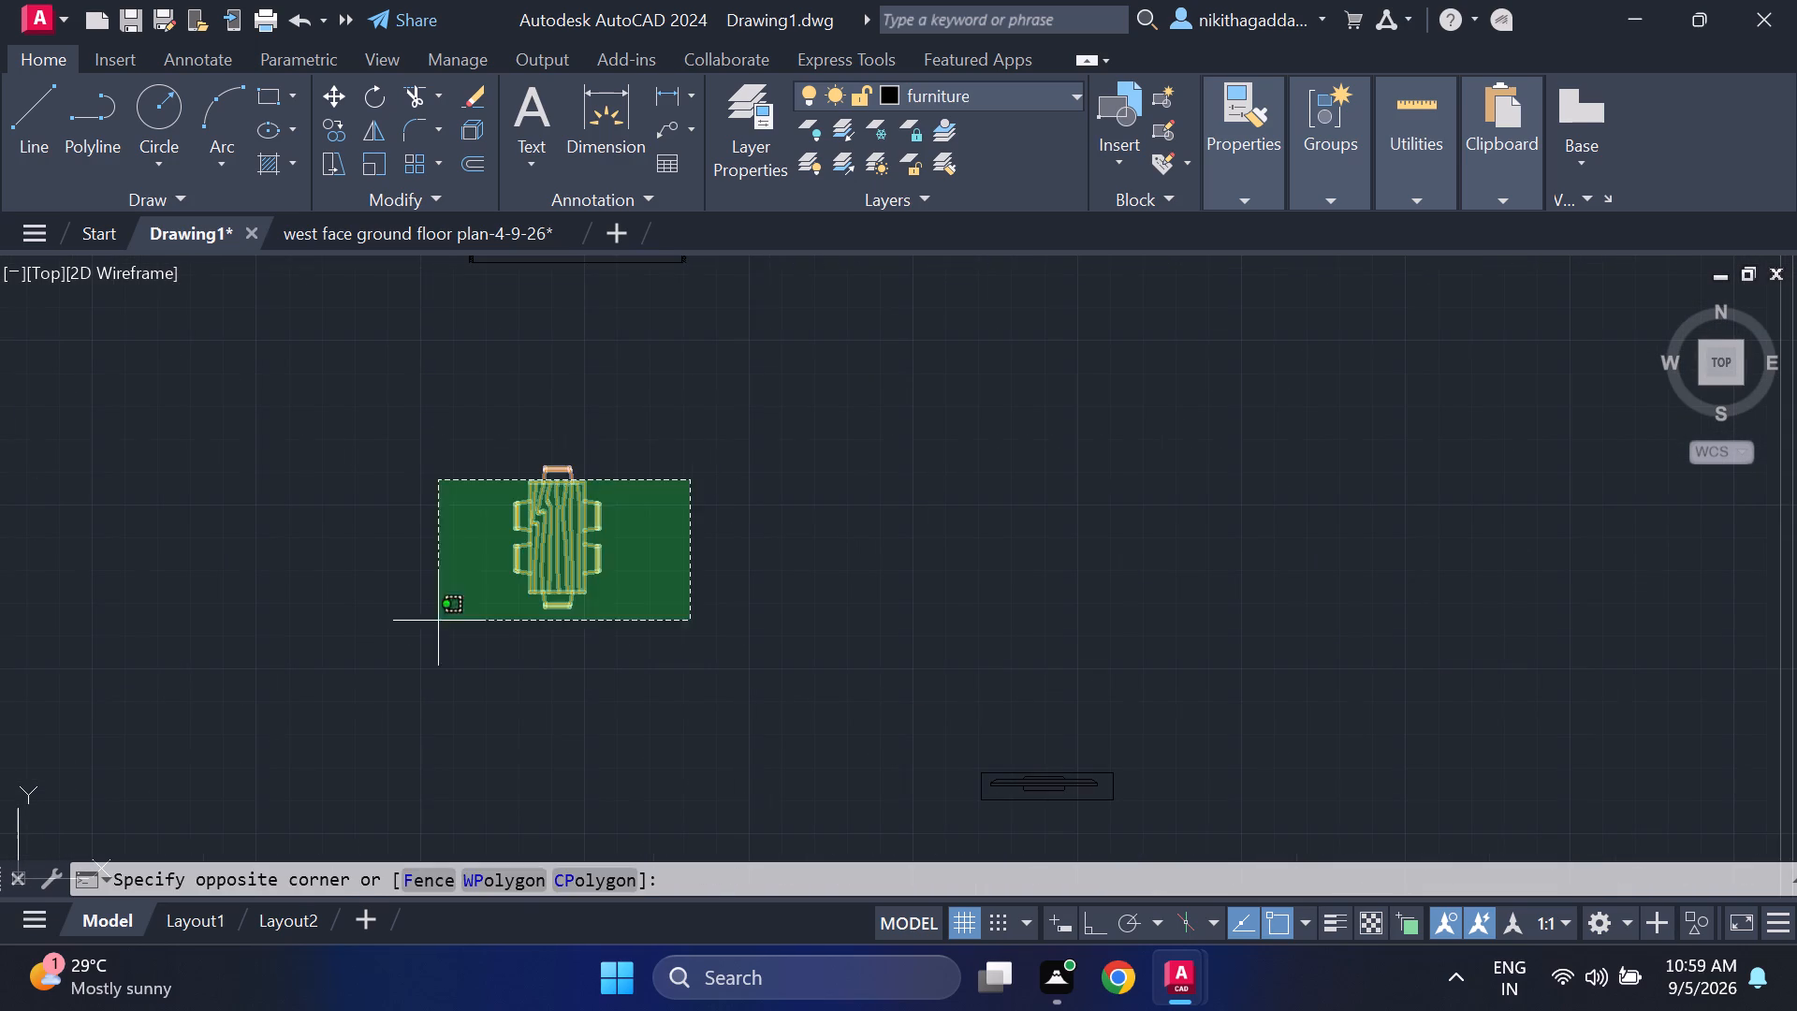
click(374, 665)
scroll(557, 503, up, 3)
scroll(557, 503, down, 2)
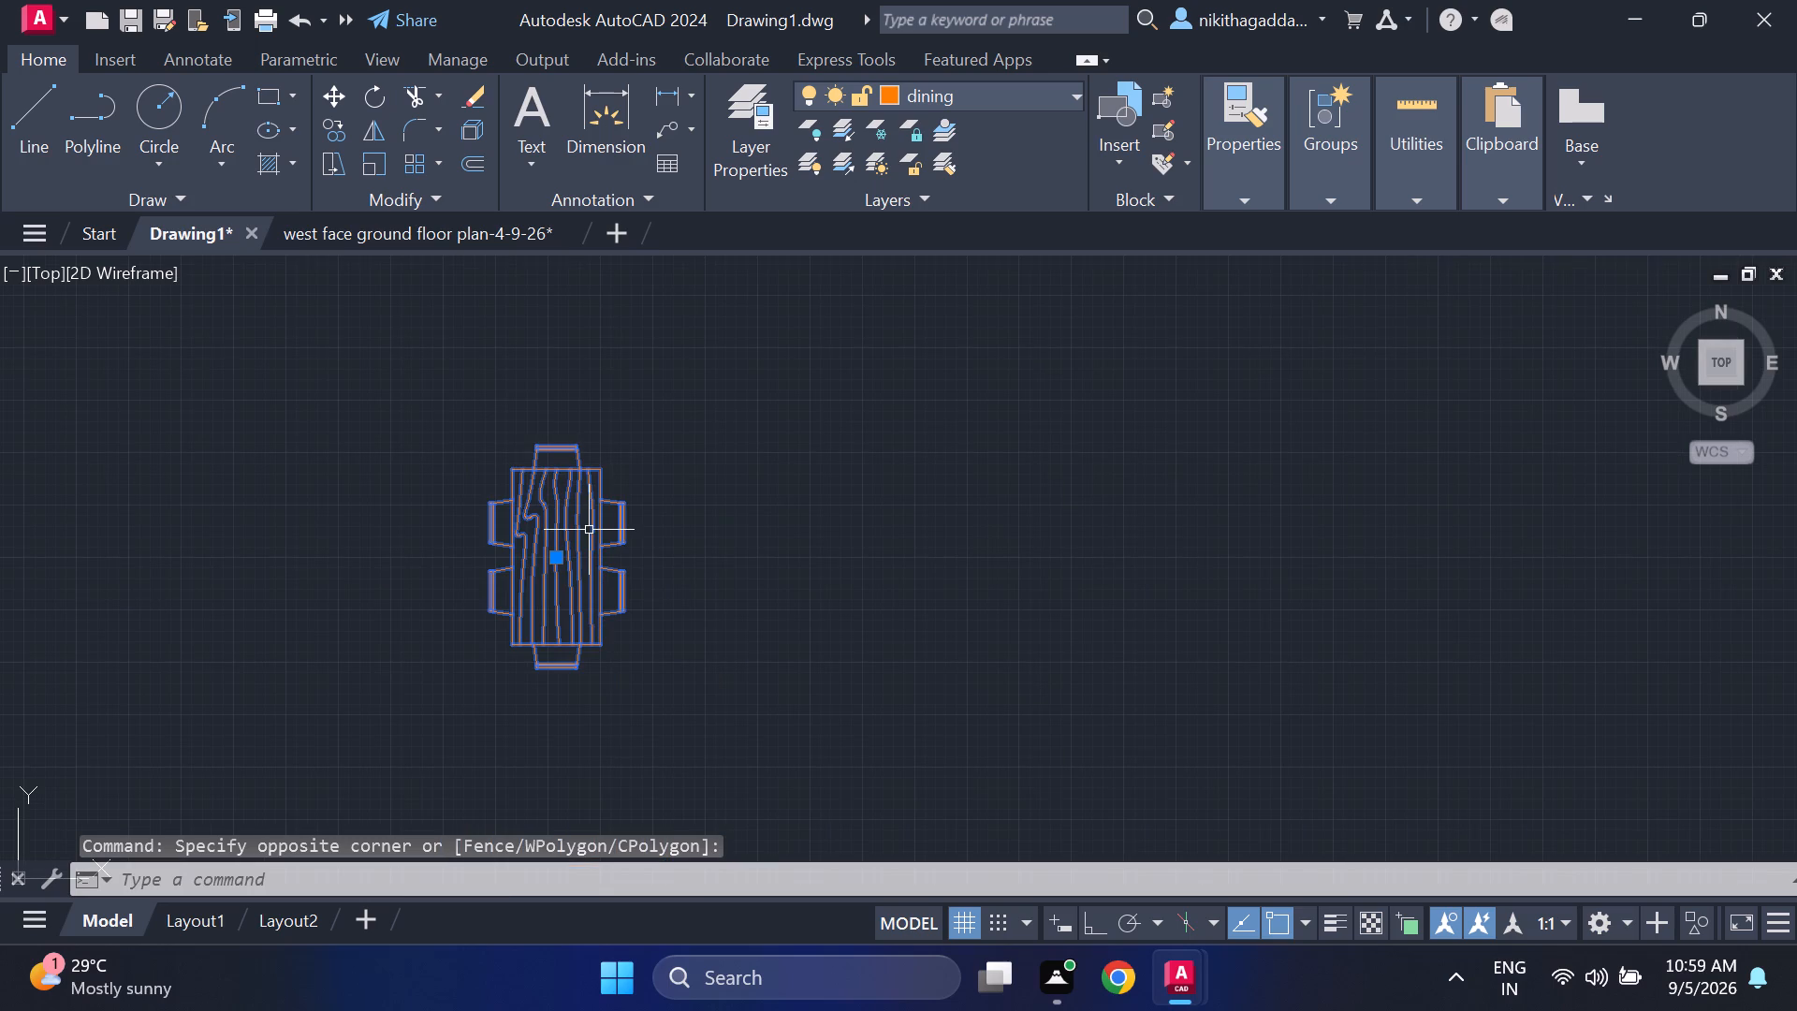
key(m)
key(Return)
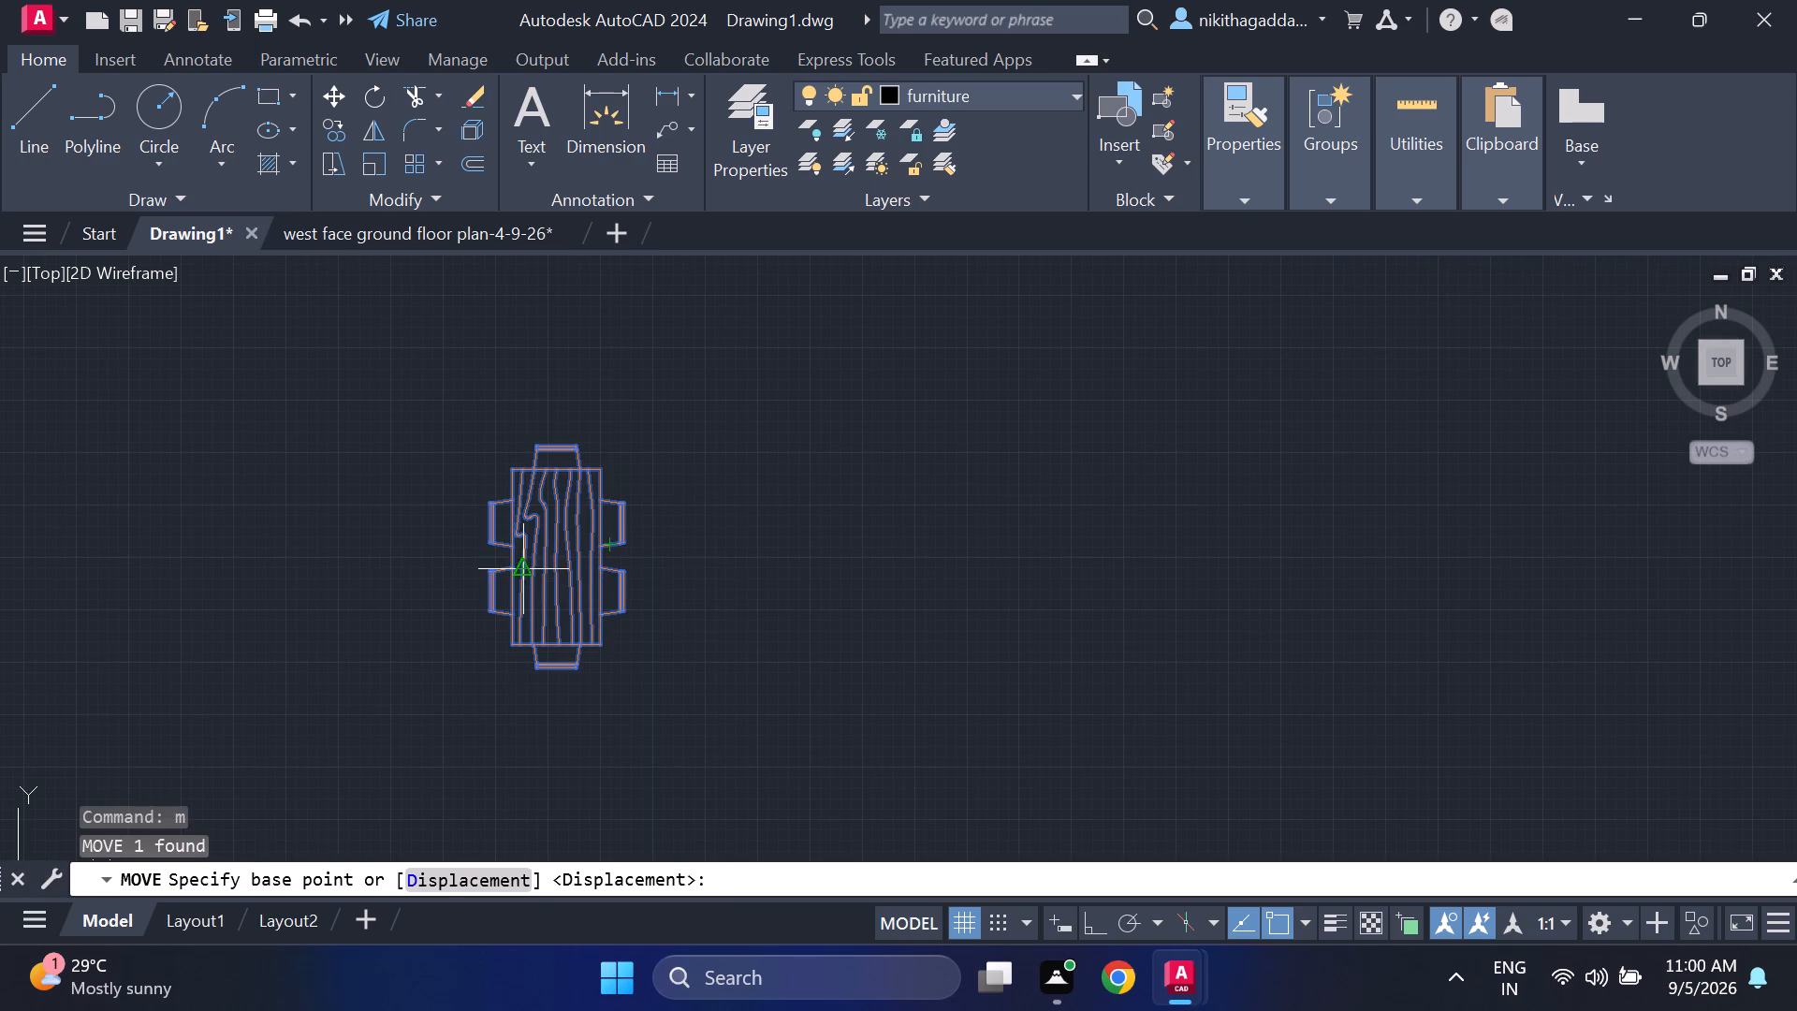
click(558, 550)
scroll(1162, 498, down, 4)
middle_click(1160, 496)
middle_drag(1150, 497, 1099, 503)
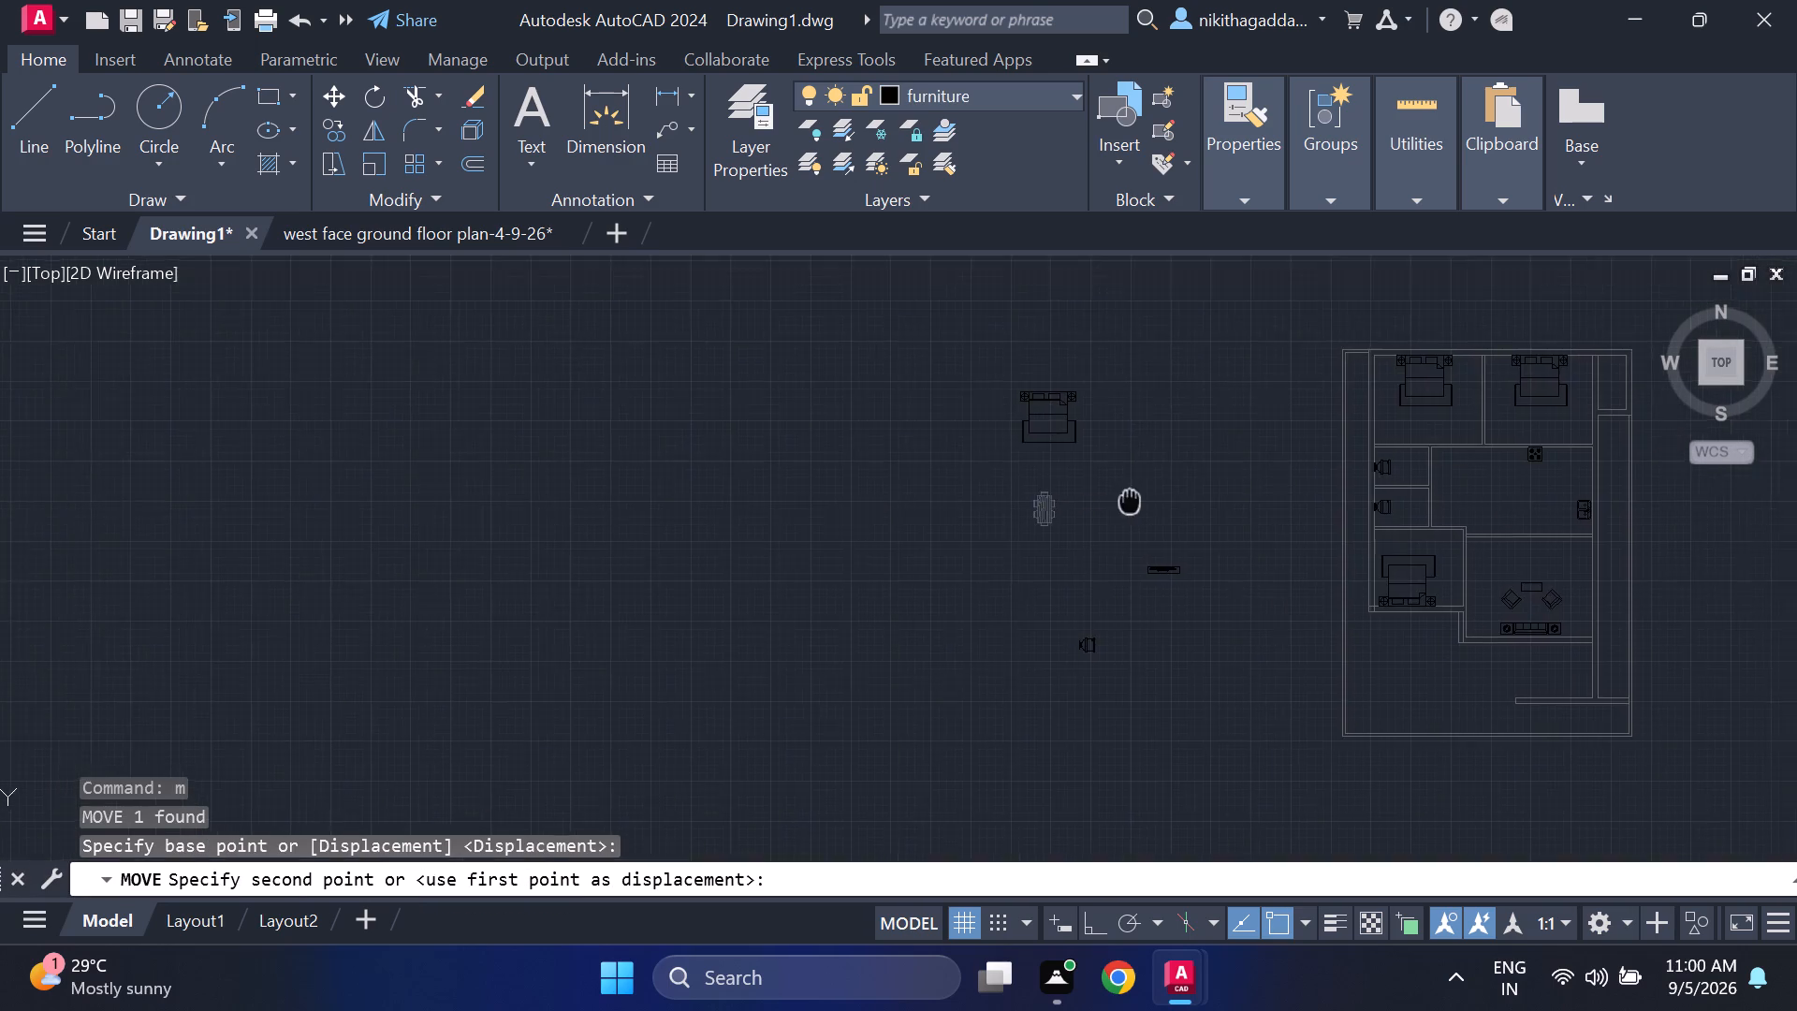
middle_drag(1099, 503, 463, 418)
middle_drag(443, 415, 412, 407)
scroll(782, 372, up, 4)
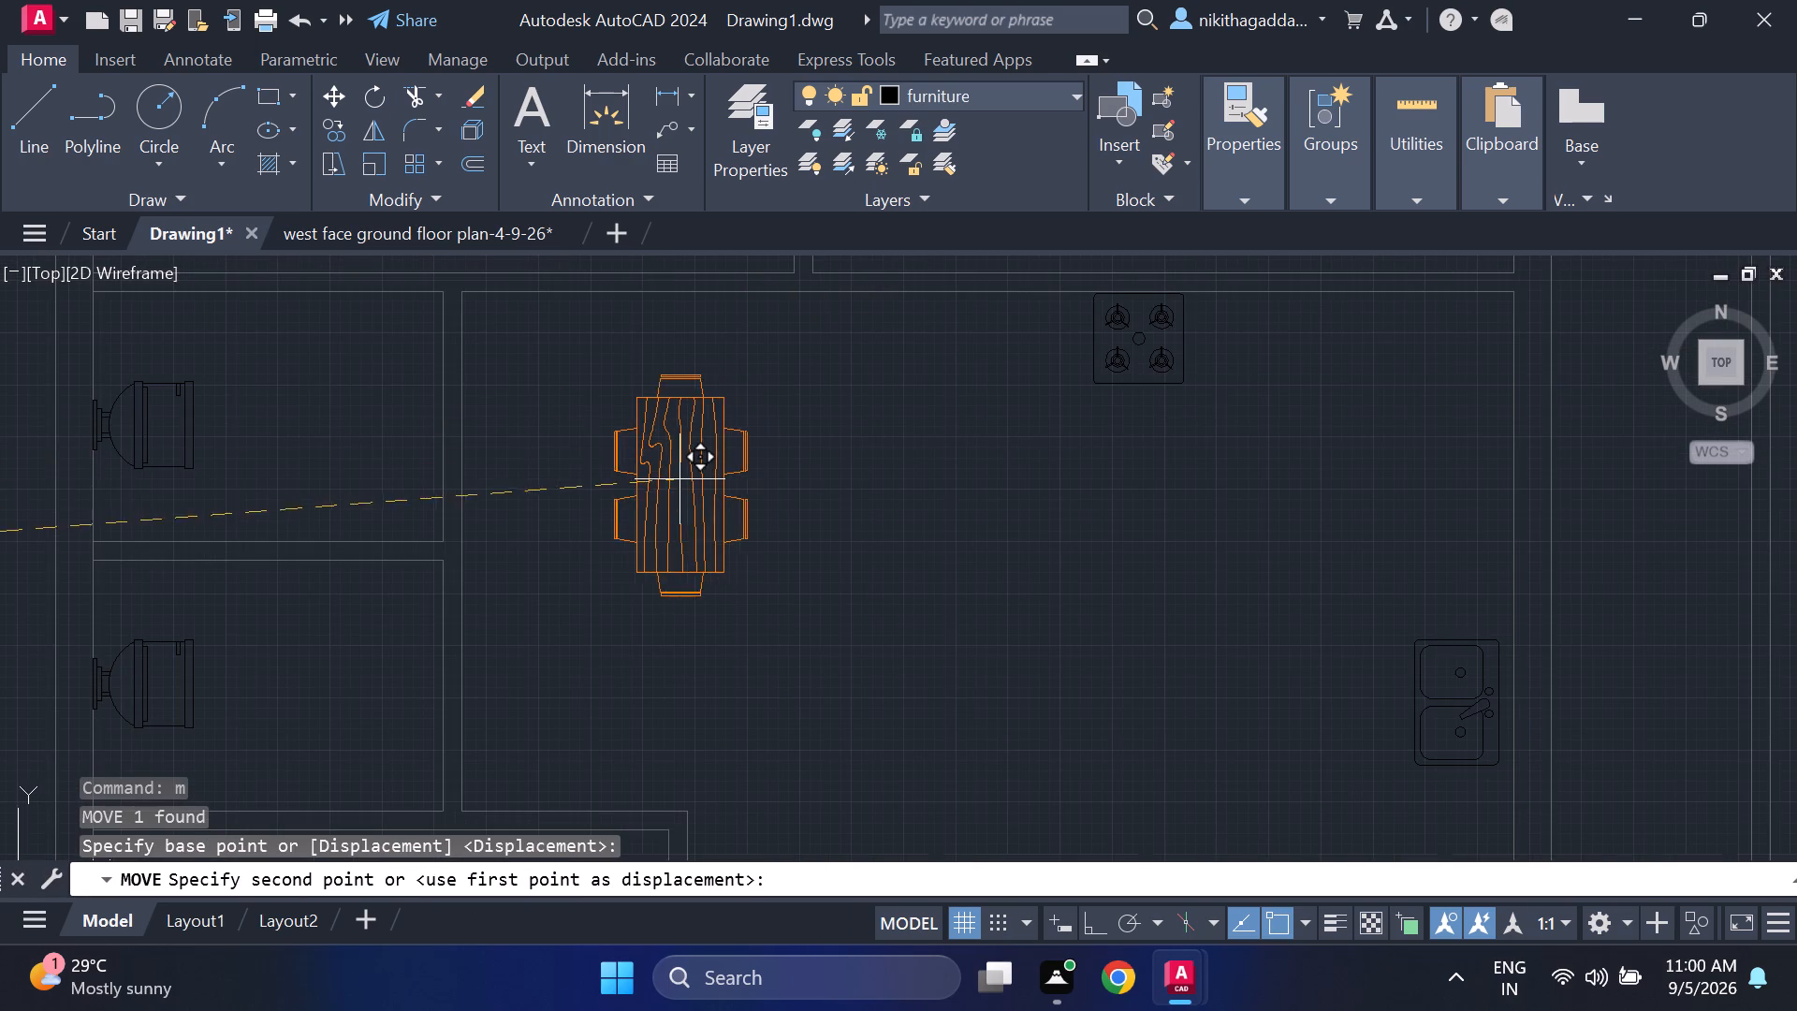
click(608, 446)
Move the TV unit into the sofa room, just below its top wall and facing the sofa set.
scroll(972, 547, down, 4)
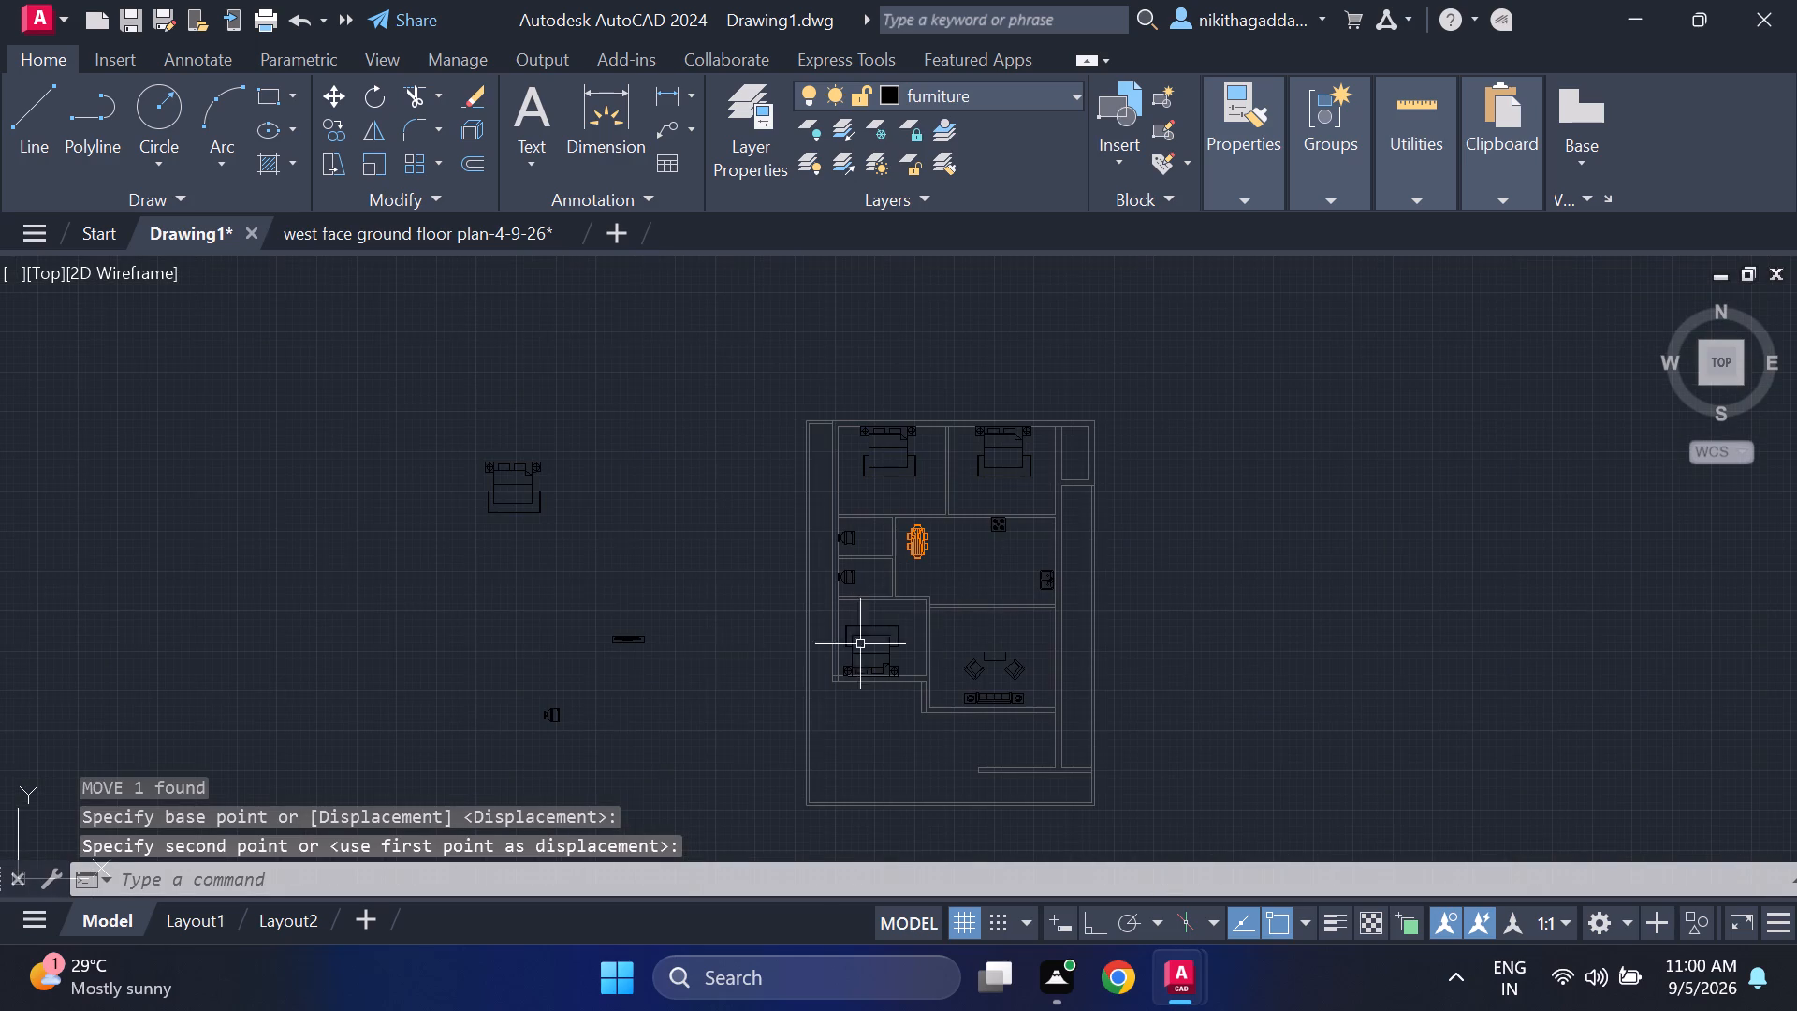
middle_drag(590, 577, 637, 357)
middle_click(638, 355)
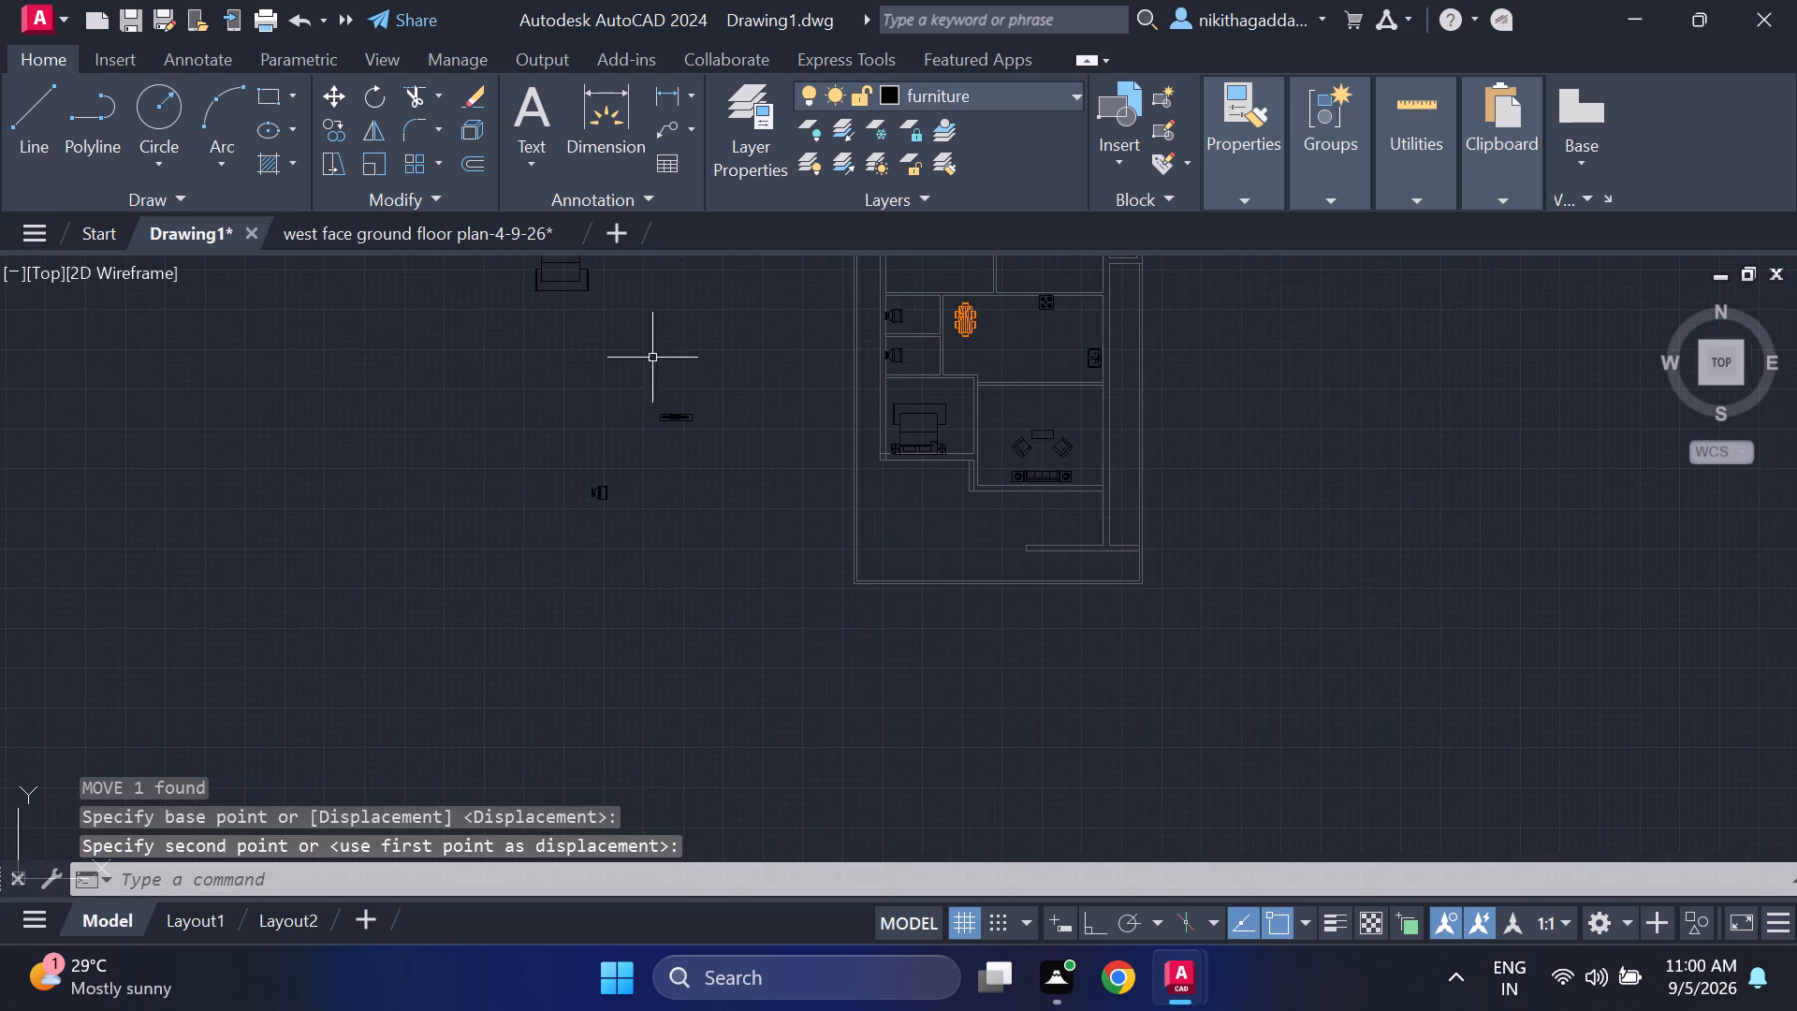
scroll(728, 431, up, 1)
scroll(614, 385, up, 3)
scroll(696, 445, down, 1)
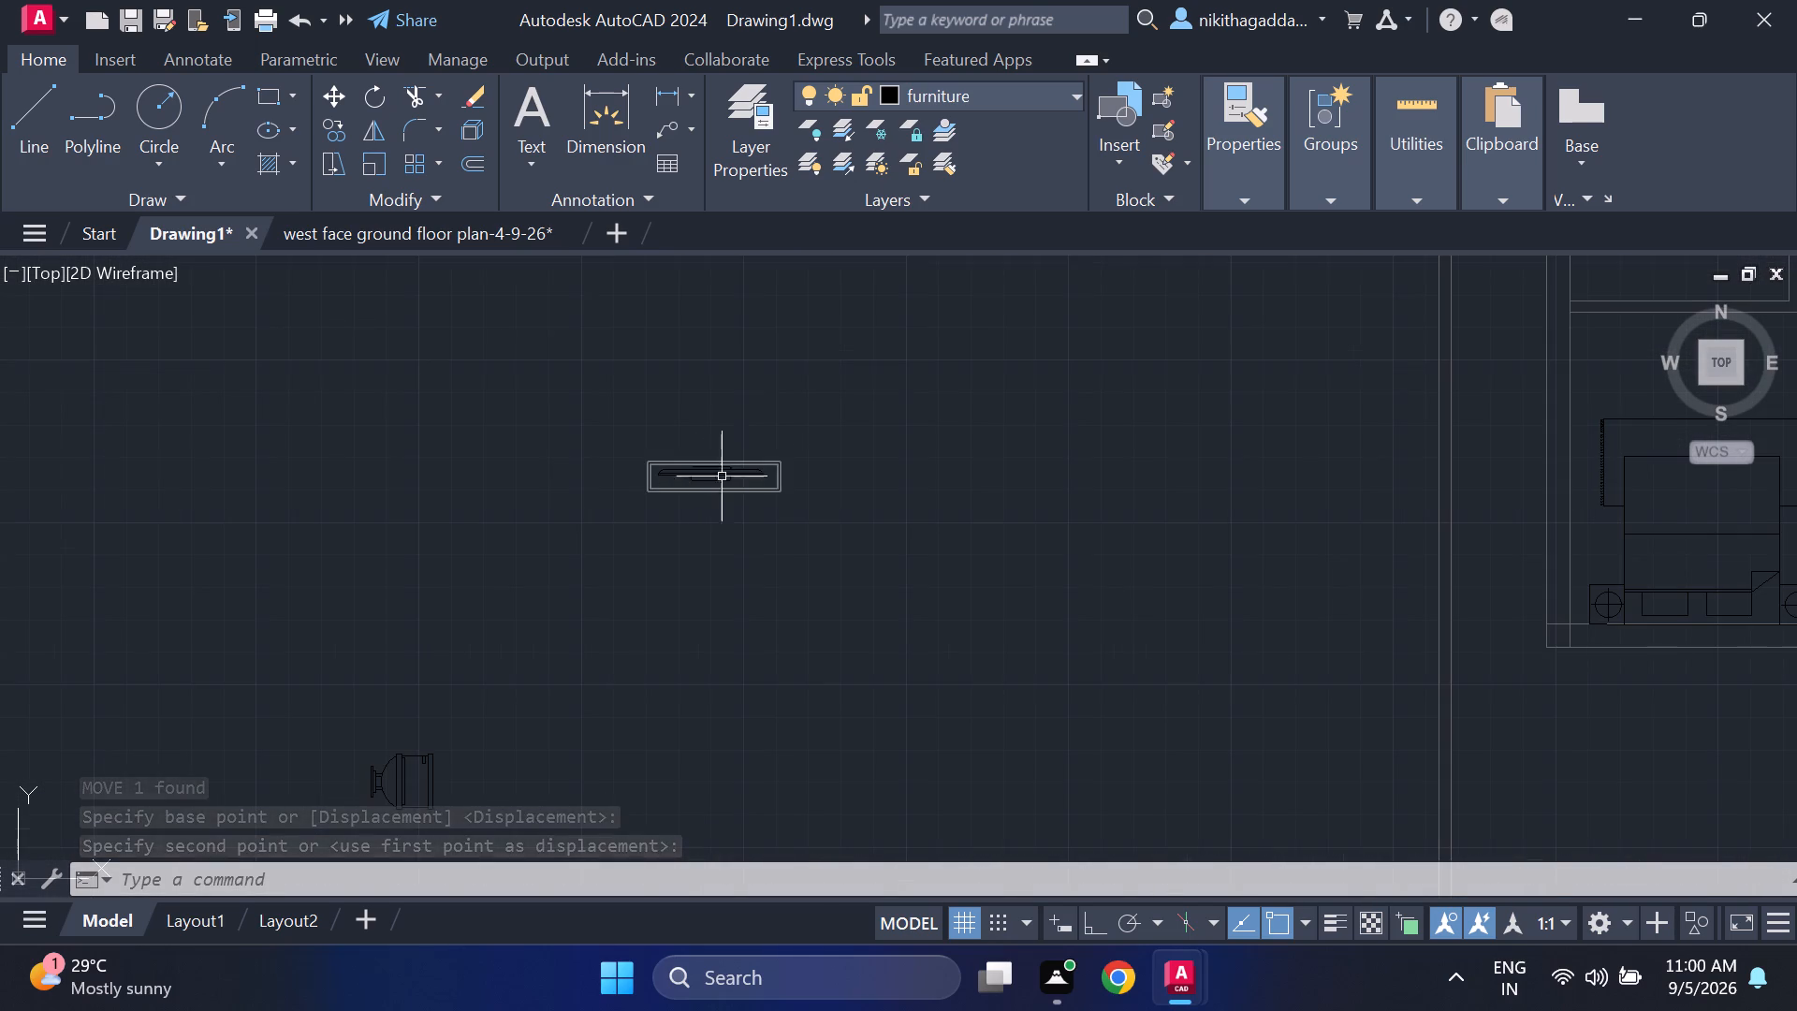
drag(857, 359, 836, 383)
click(489, 591)
key(m)
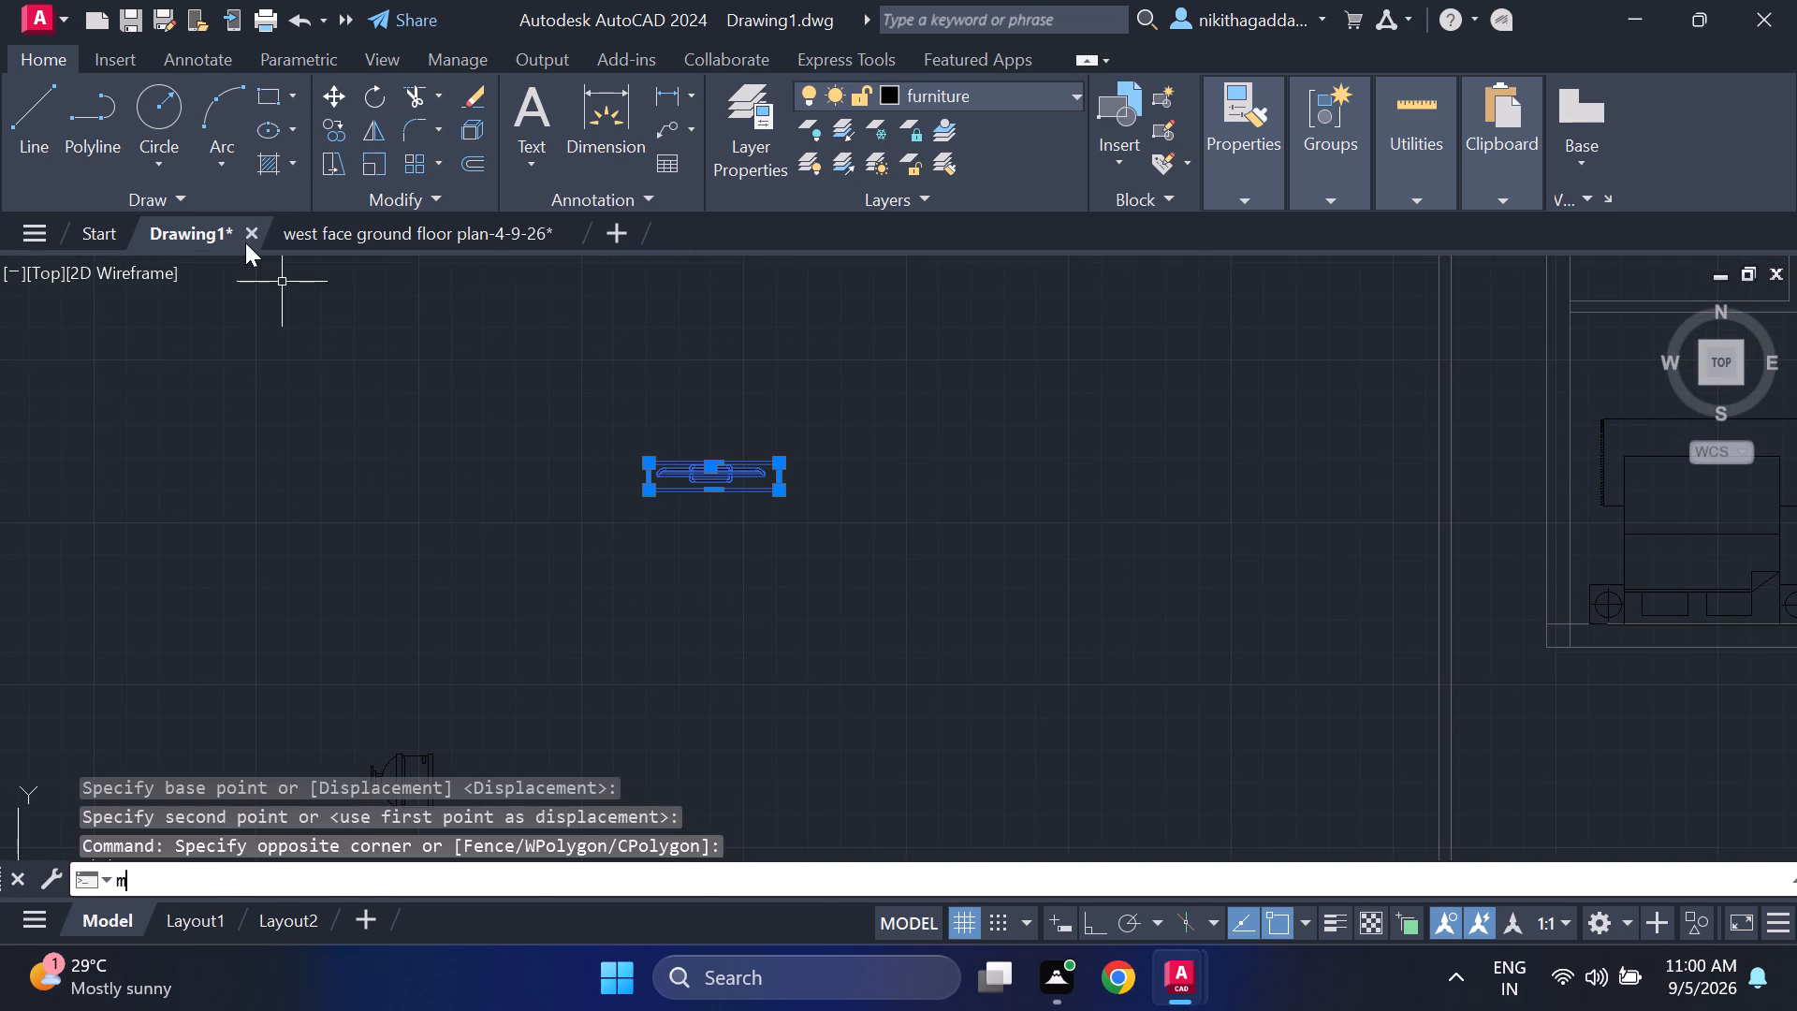
key(Return)
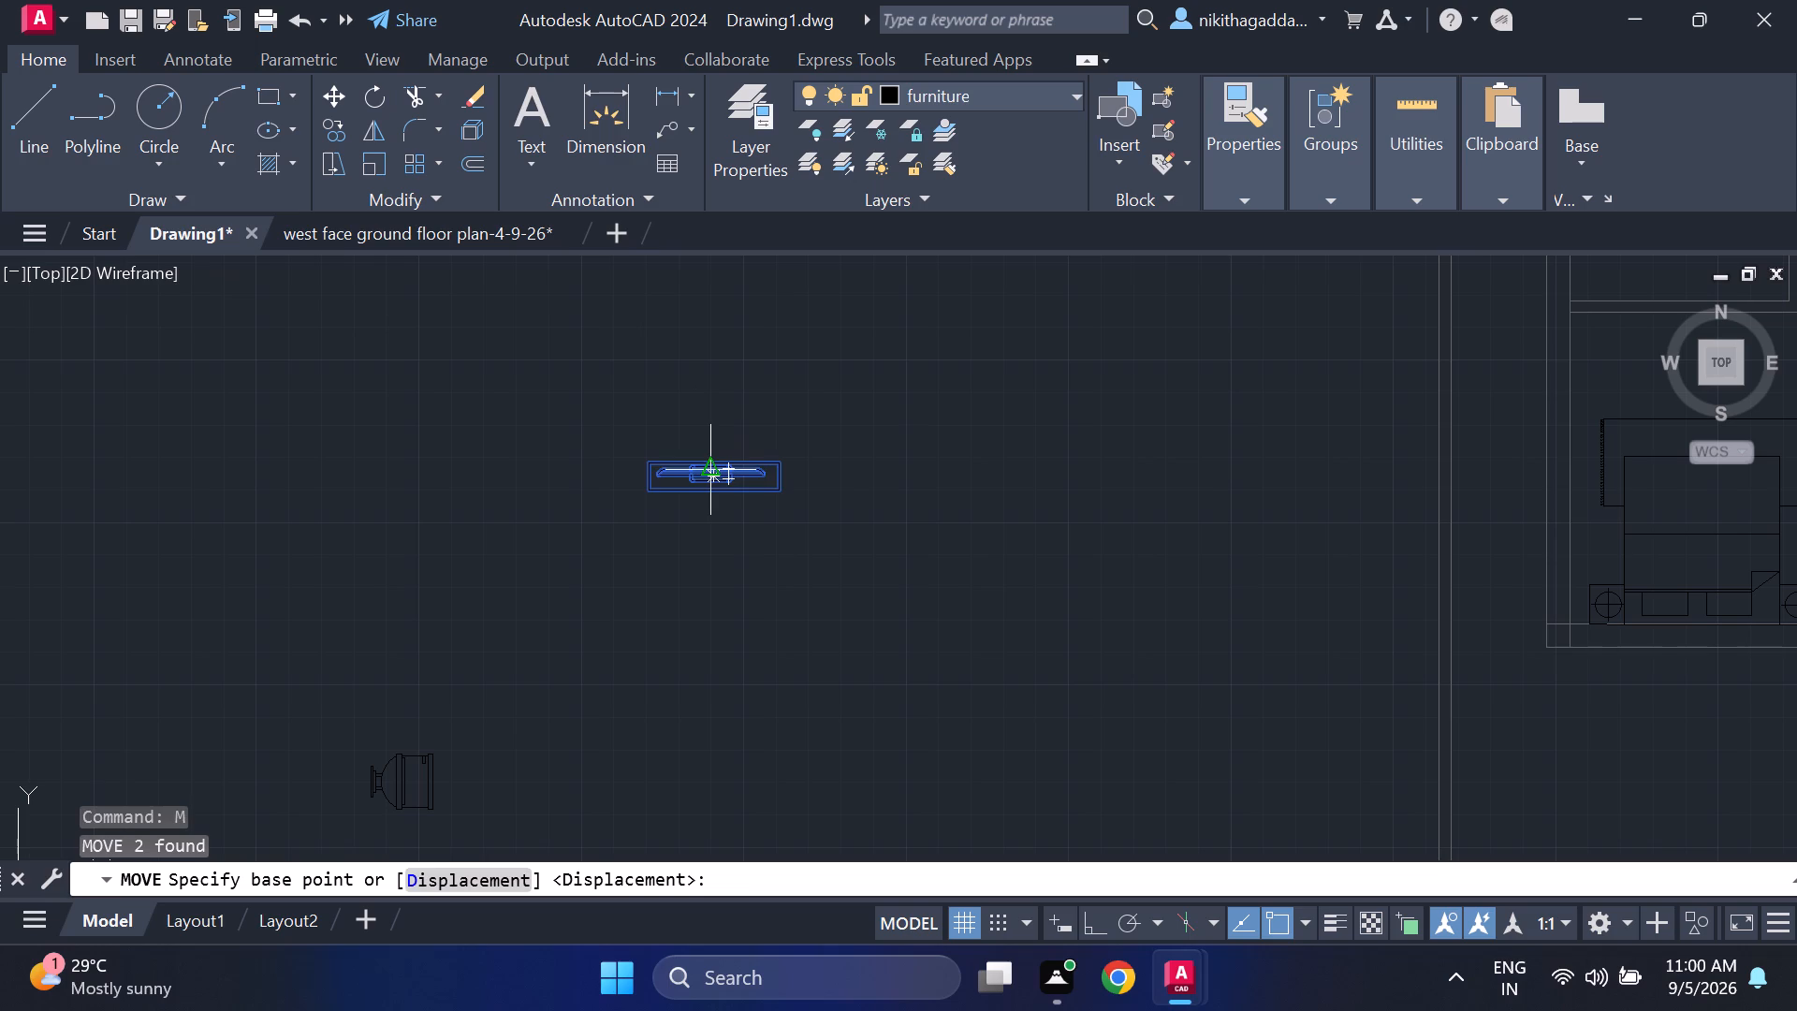
click(715, 477)
scroll(1451, 564, down, 3)
middle_drag(1453, 564, 1436, 565)
middle_drag(1420, 565, 587, 575)
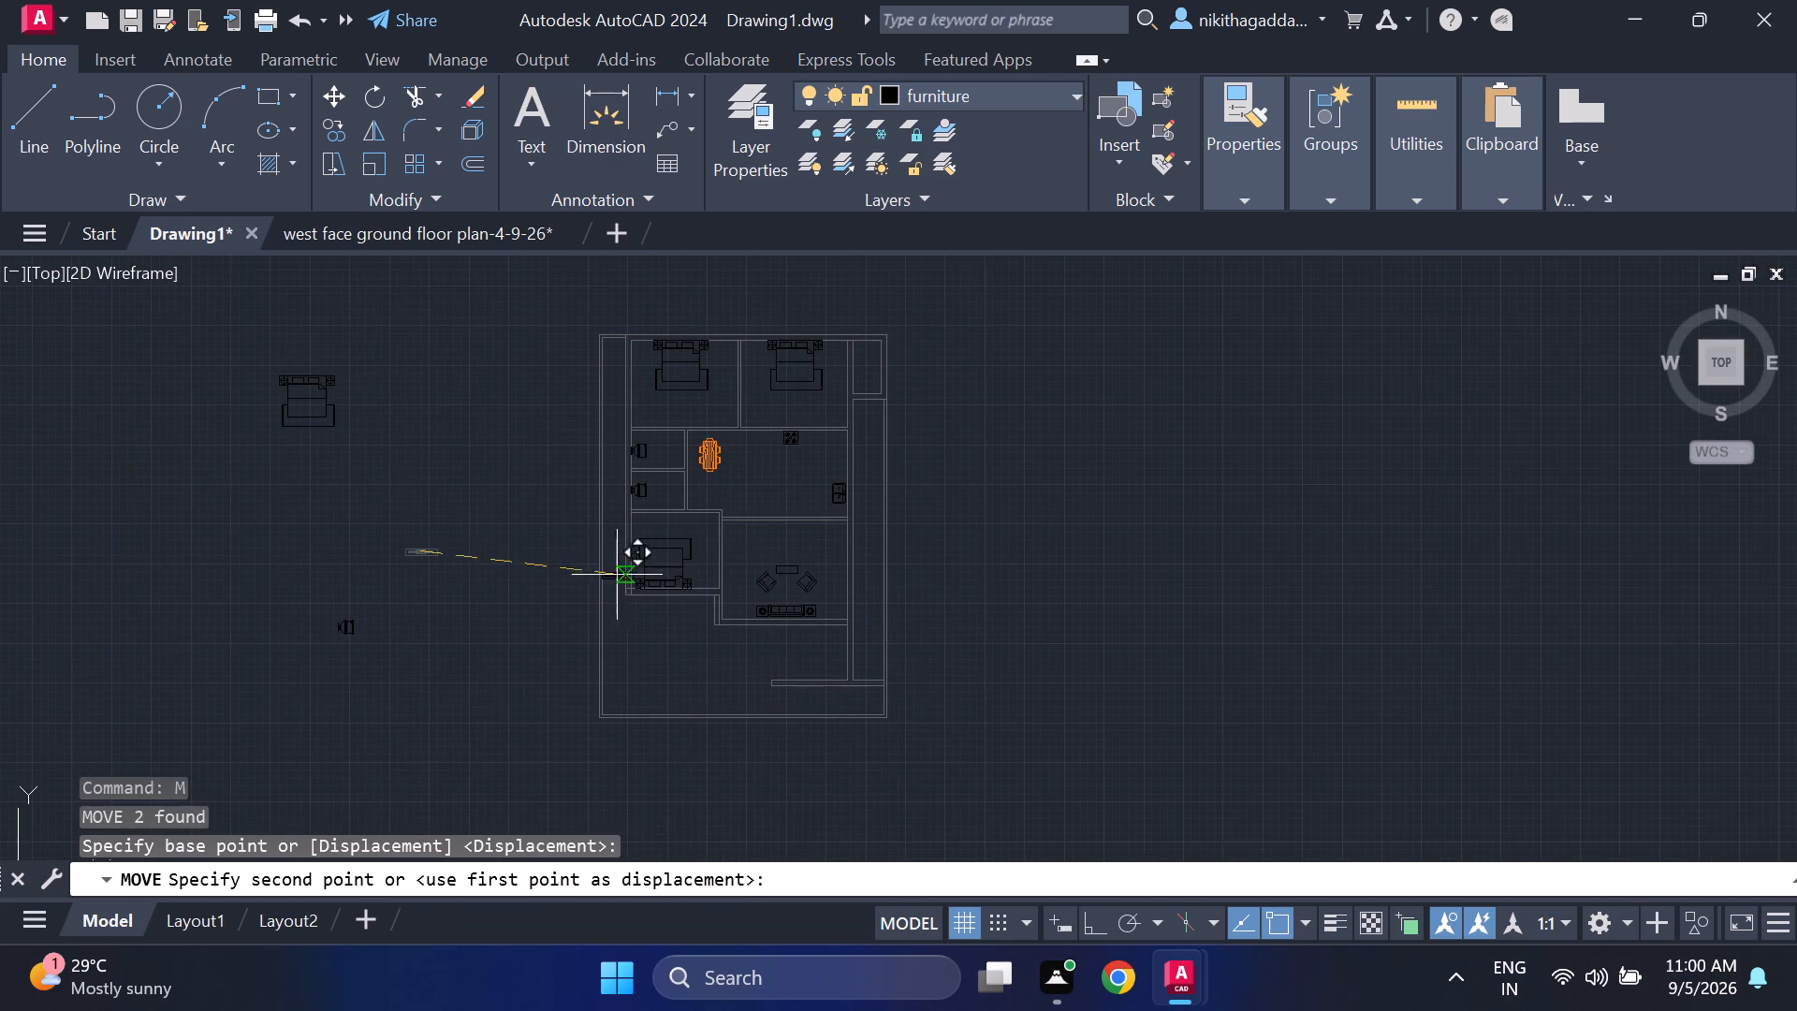
scroll(791, 524, up, 4)
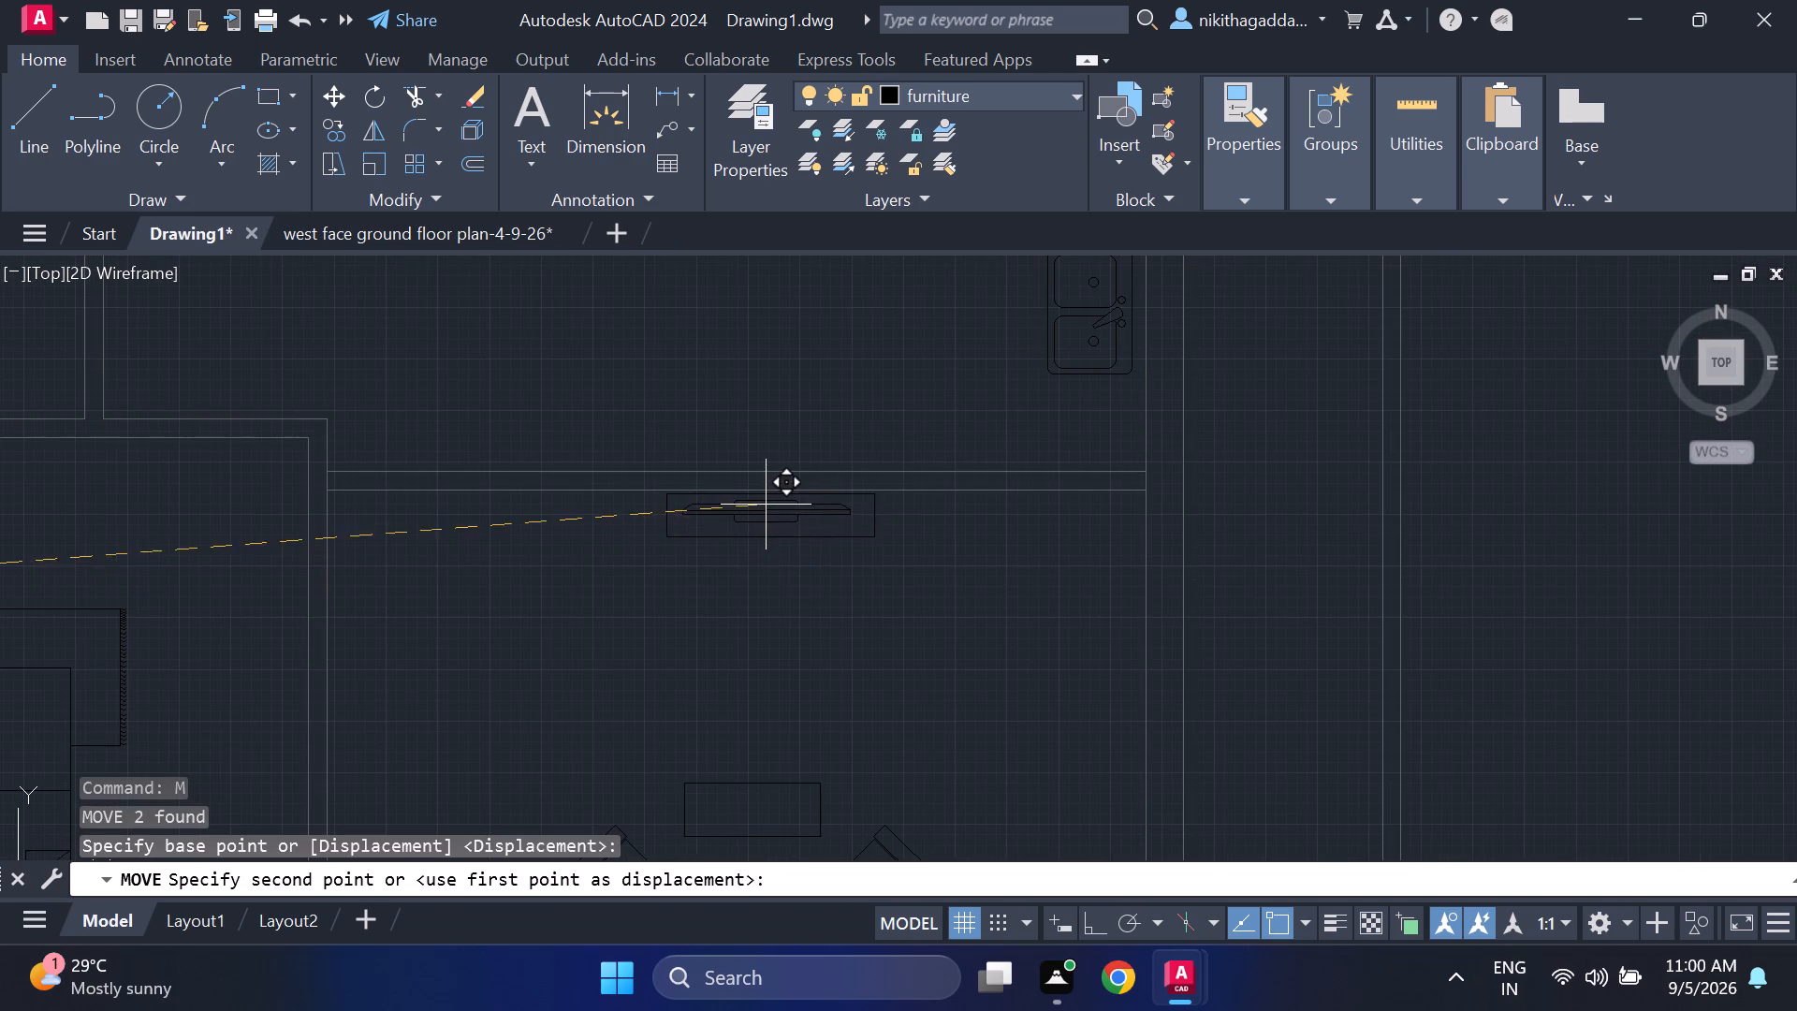
click(763, 496)
Move the TV cabinet rectangle so its back edge lies on the inner face of the sofa room's top wall.
scroll(533, 679, down, 4)
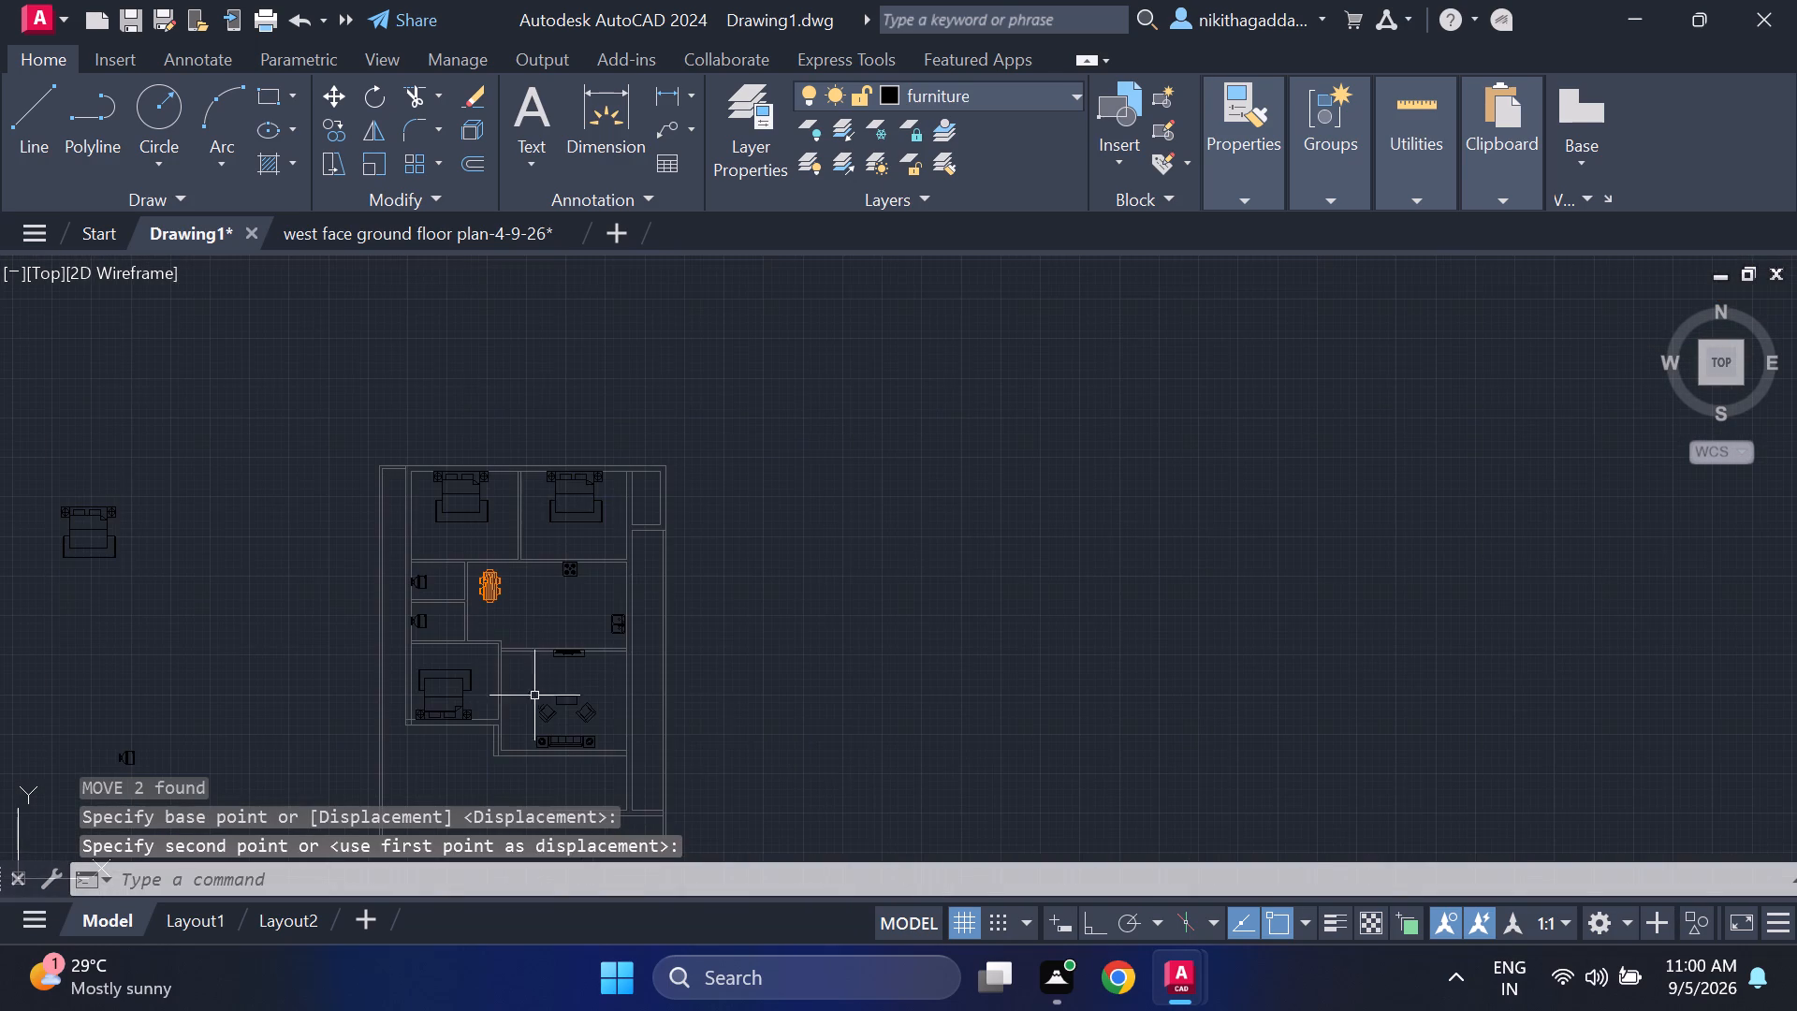
scroll(531, 653, up, 5)
scroll(829, 659, up, 4)
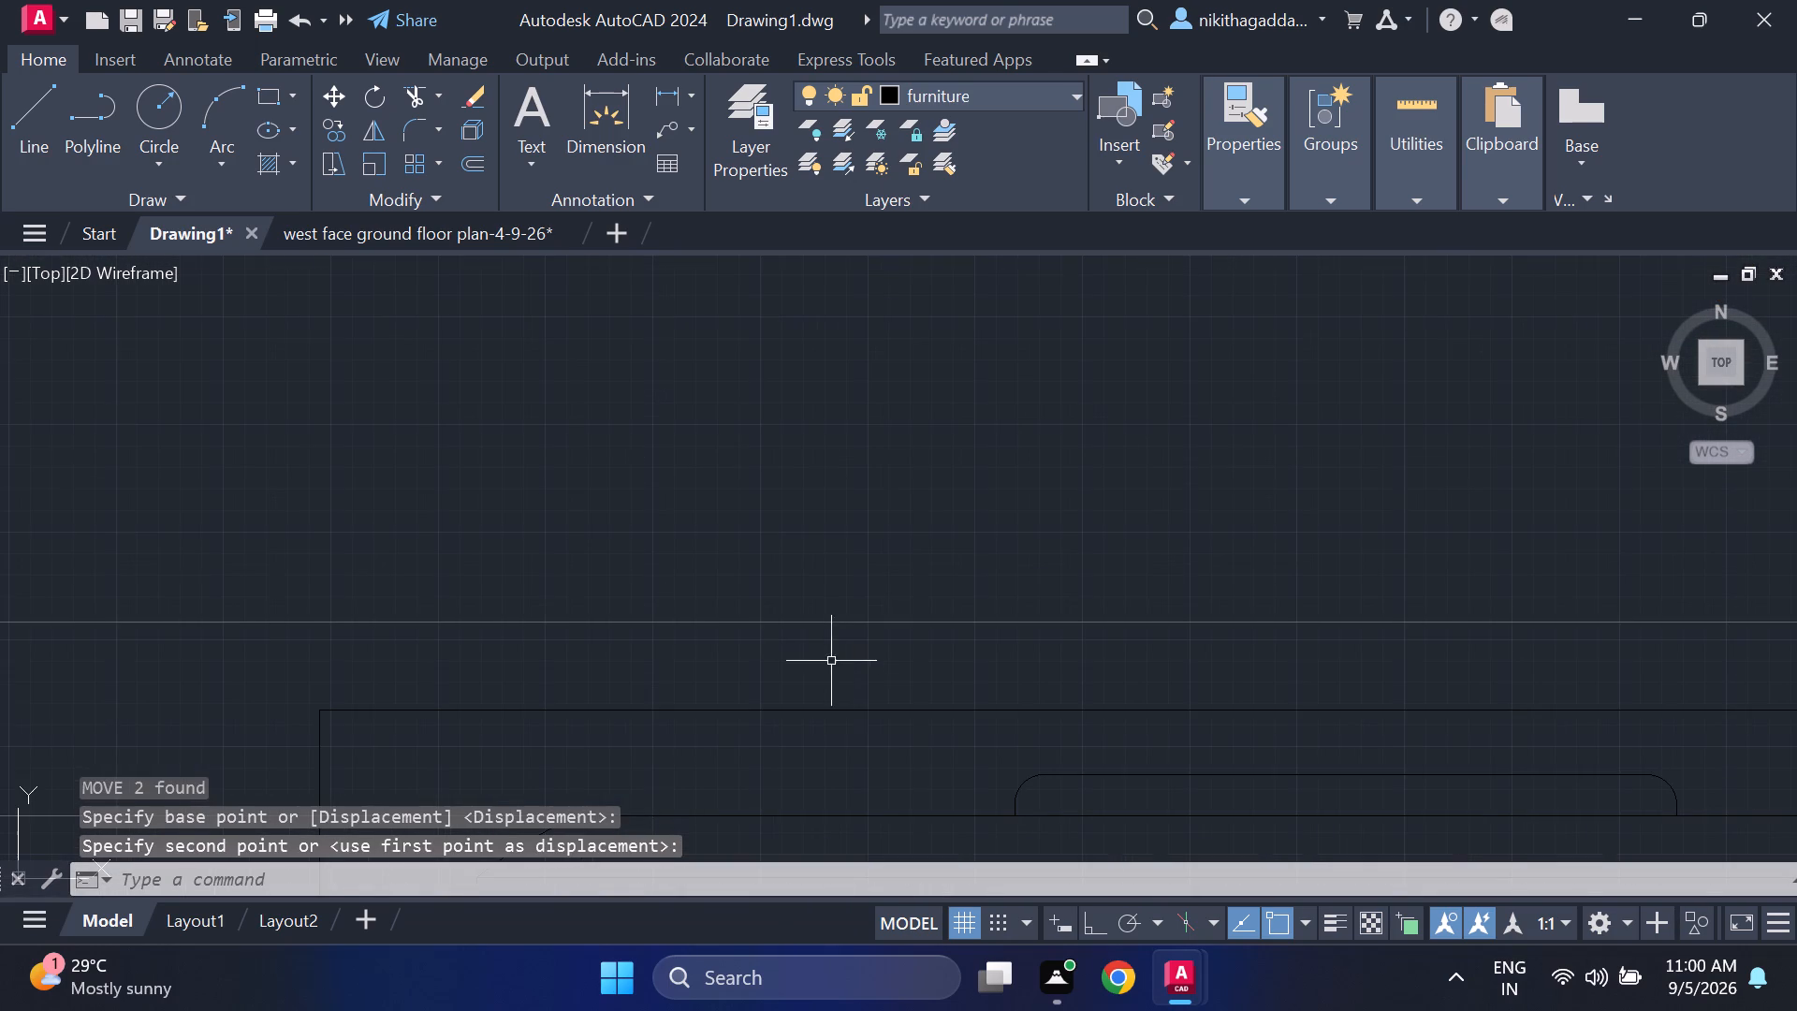
click(855, 681)
click(744, 765)
key(m)
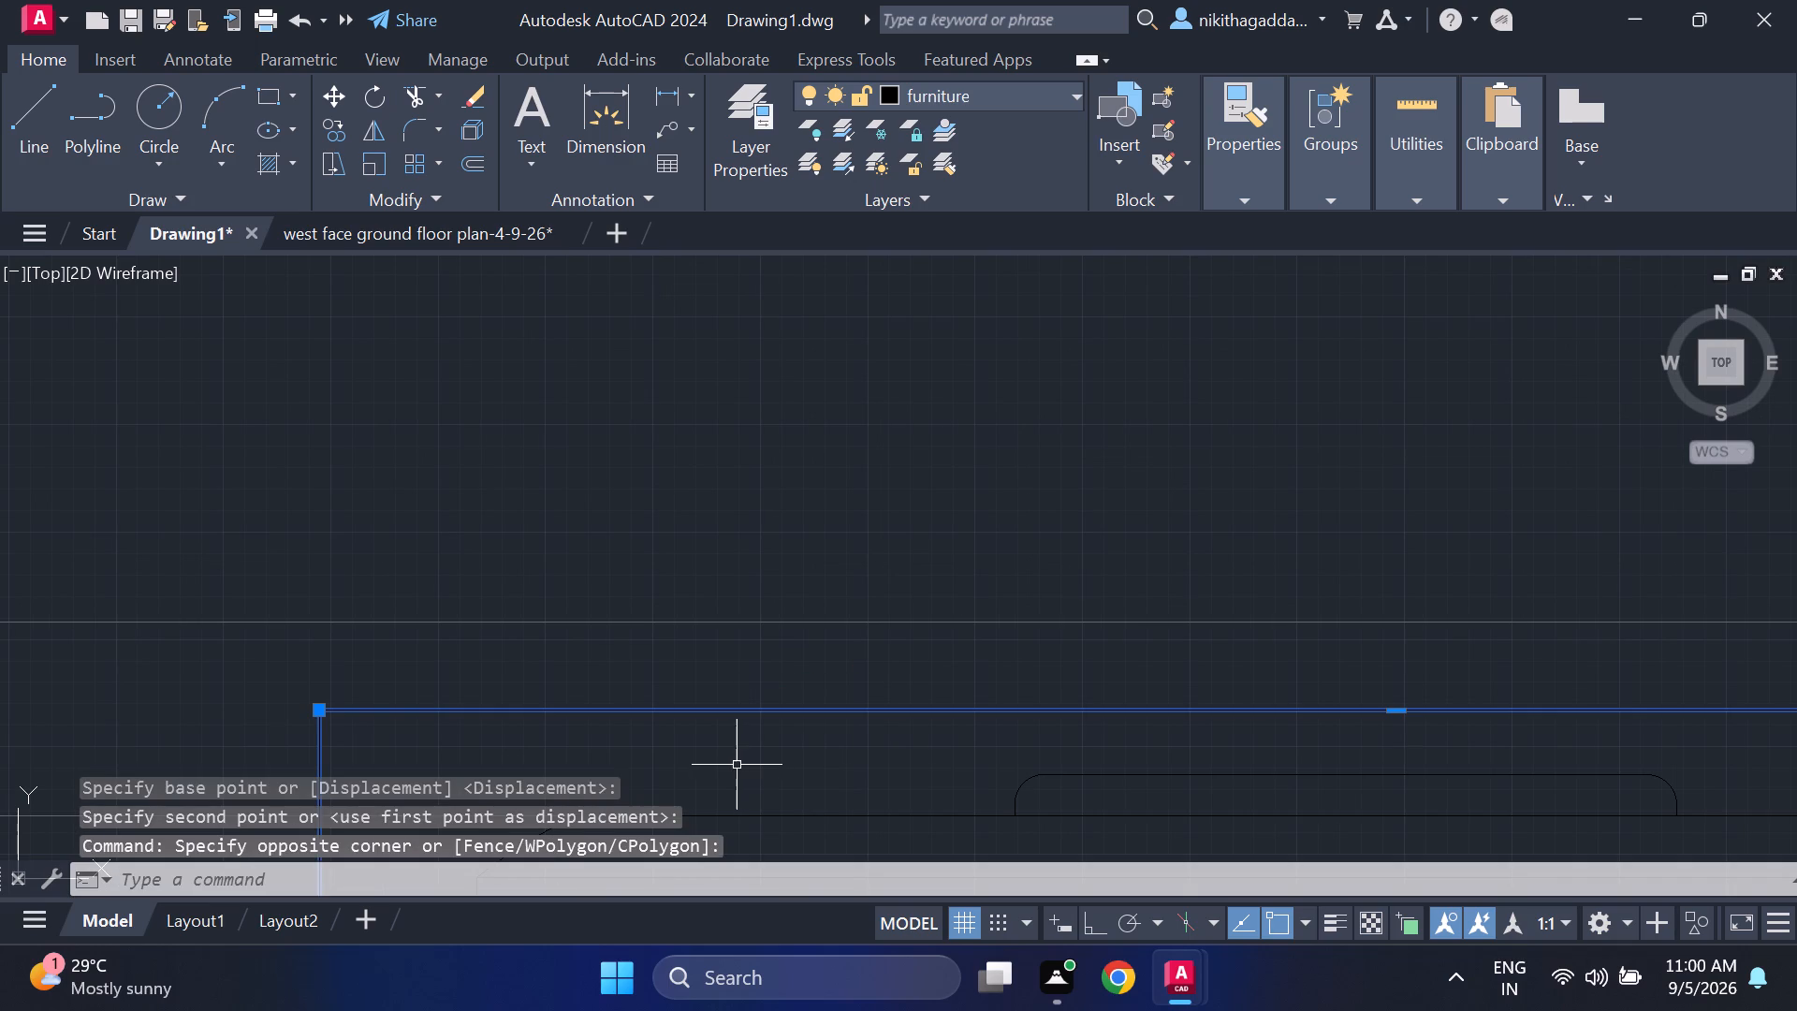
key(Return)
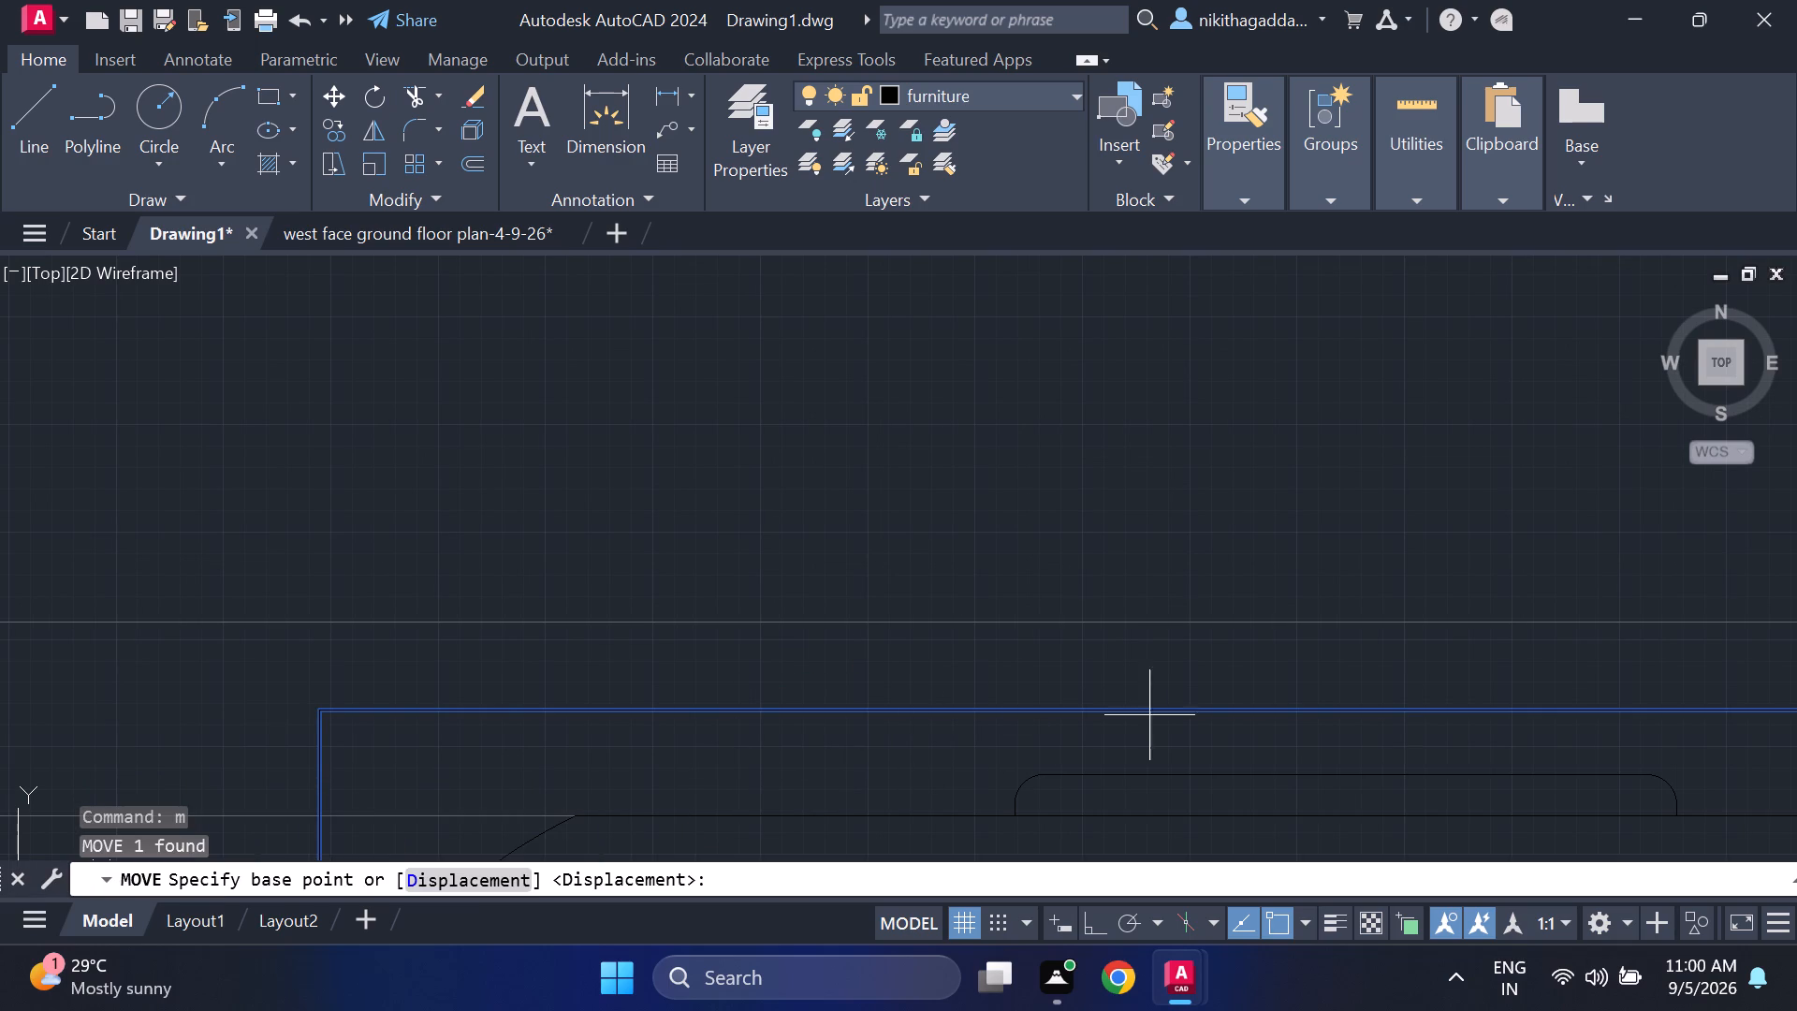
click(1135, 707)
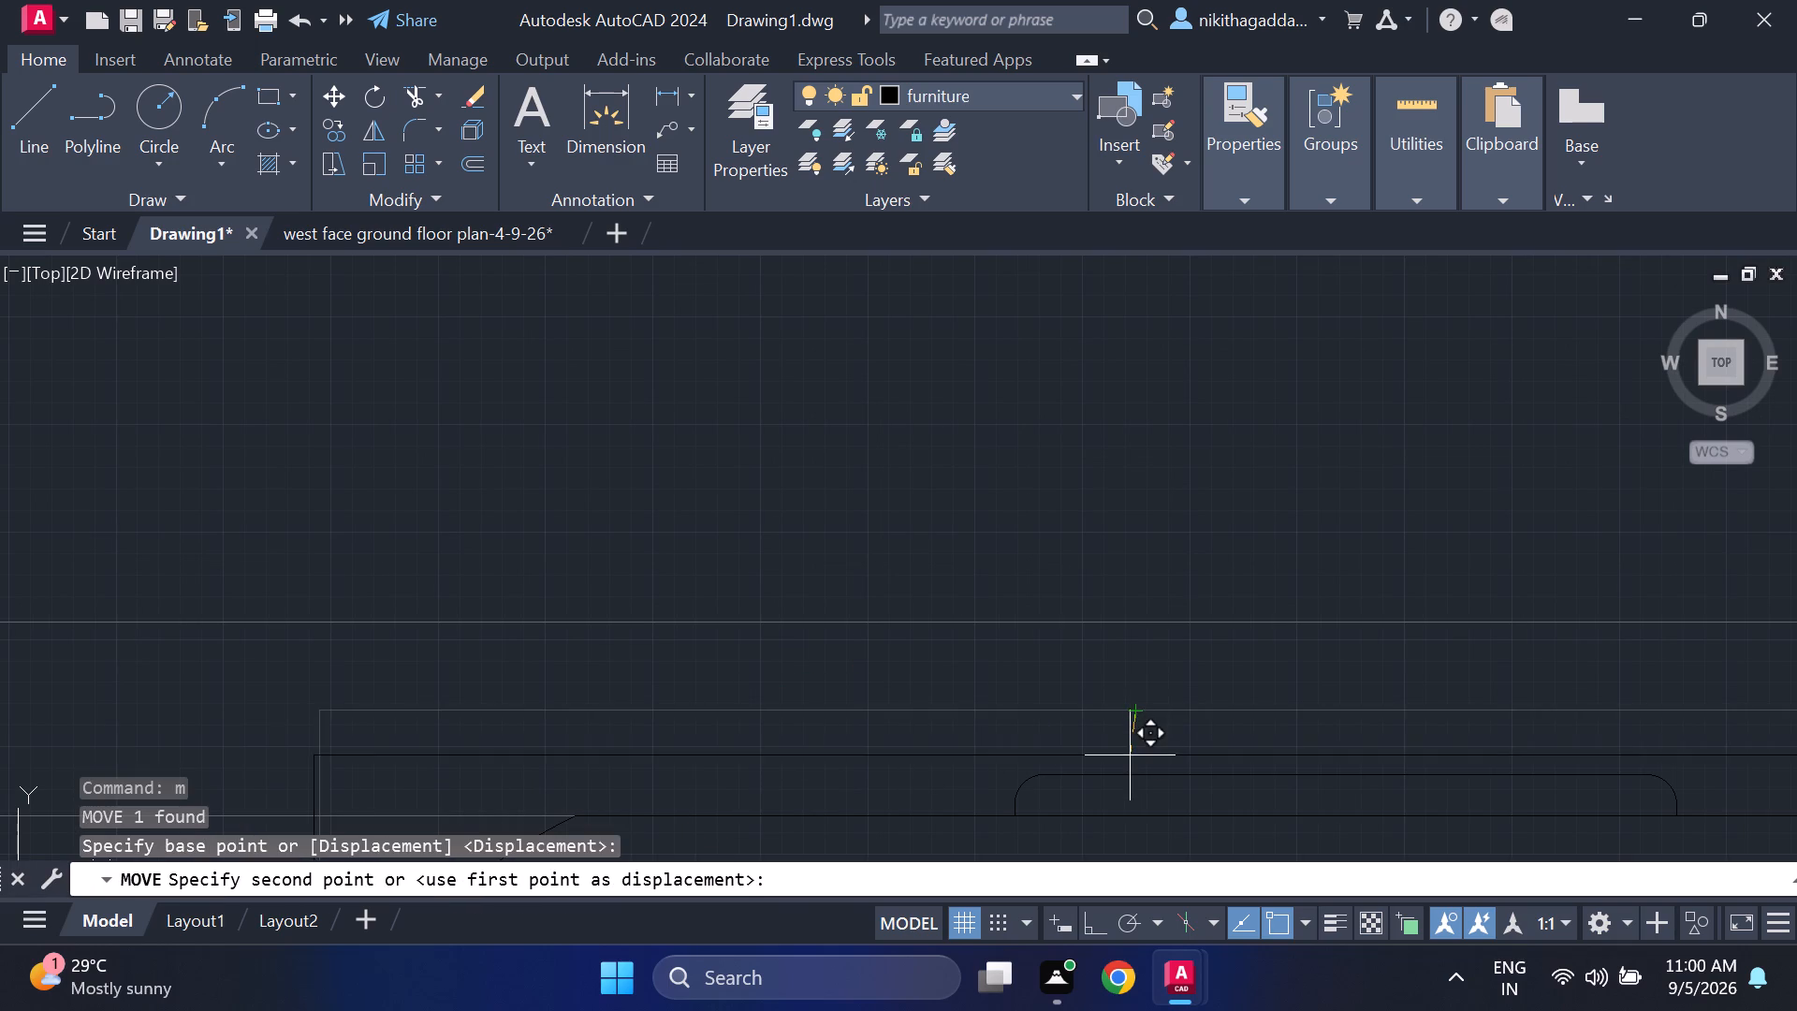
middle_drag(1049, 507, 1045, 440)
middle_click(1032, 321)
scroll(1176, 534, down, 3)
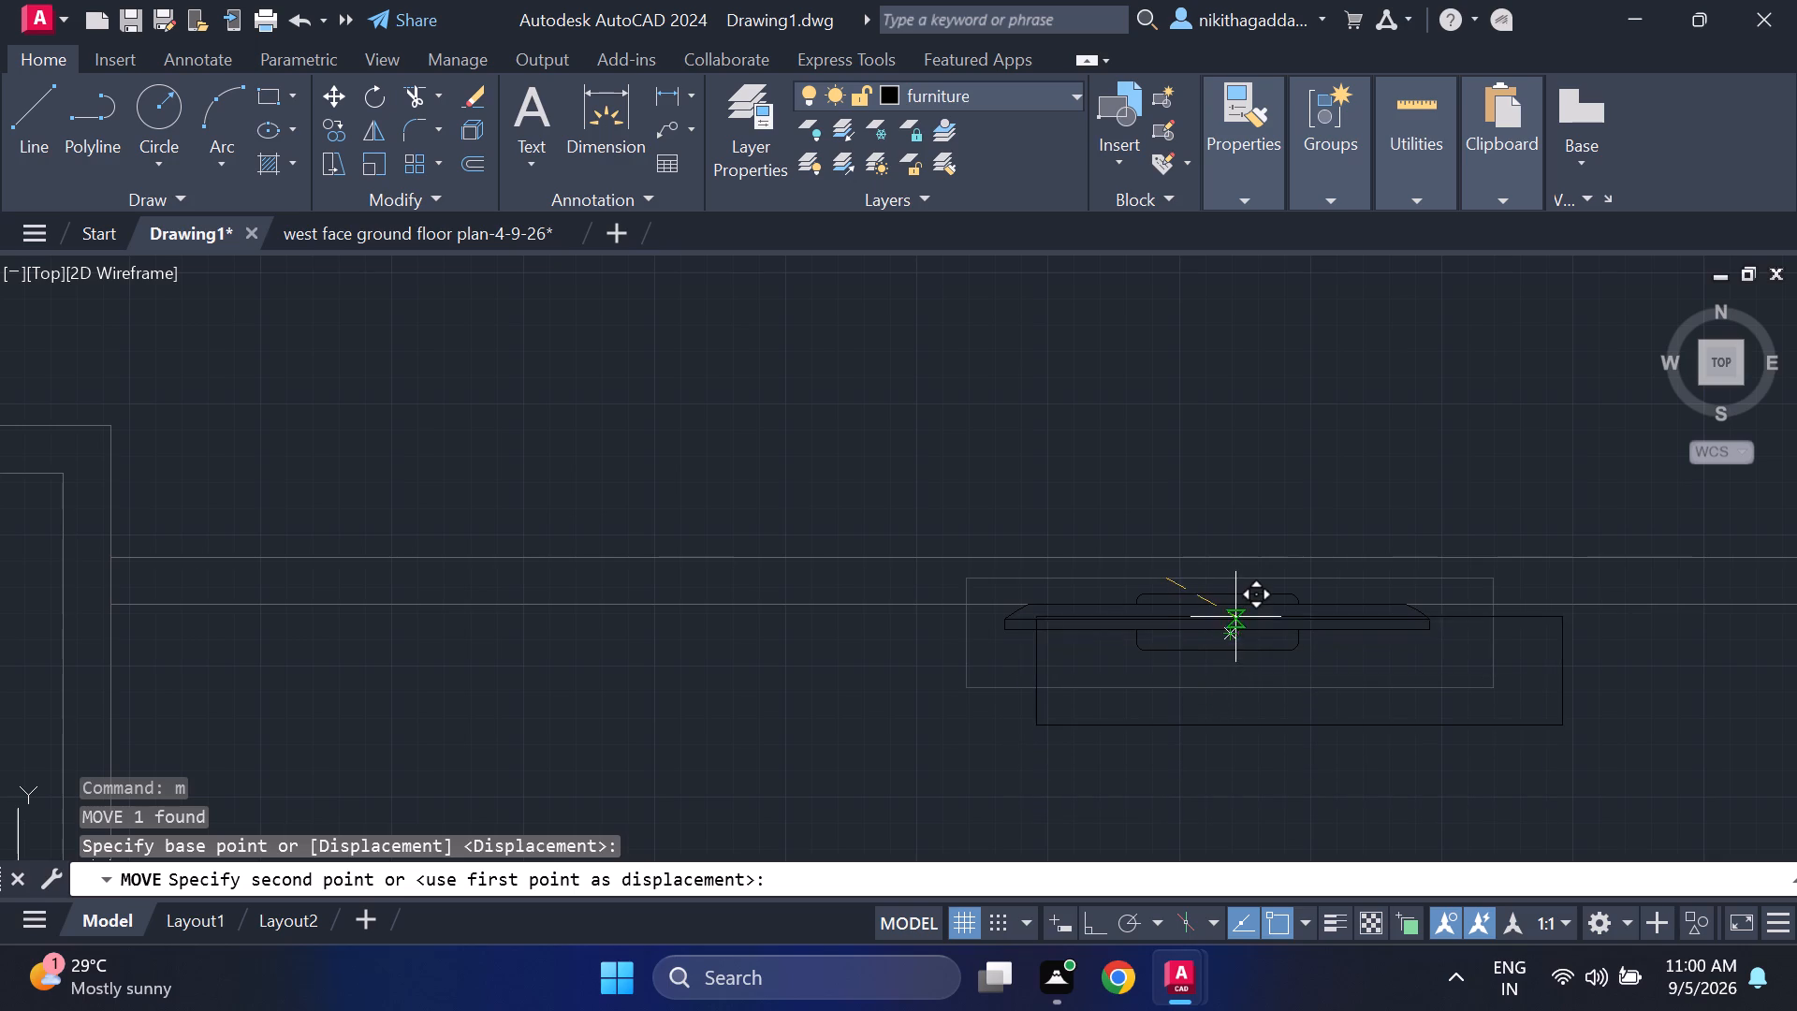
scroll(1237, 615, up, 3)
click(1214, 583)
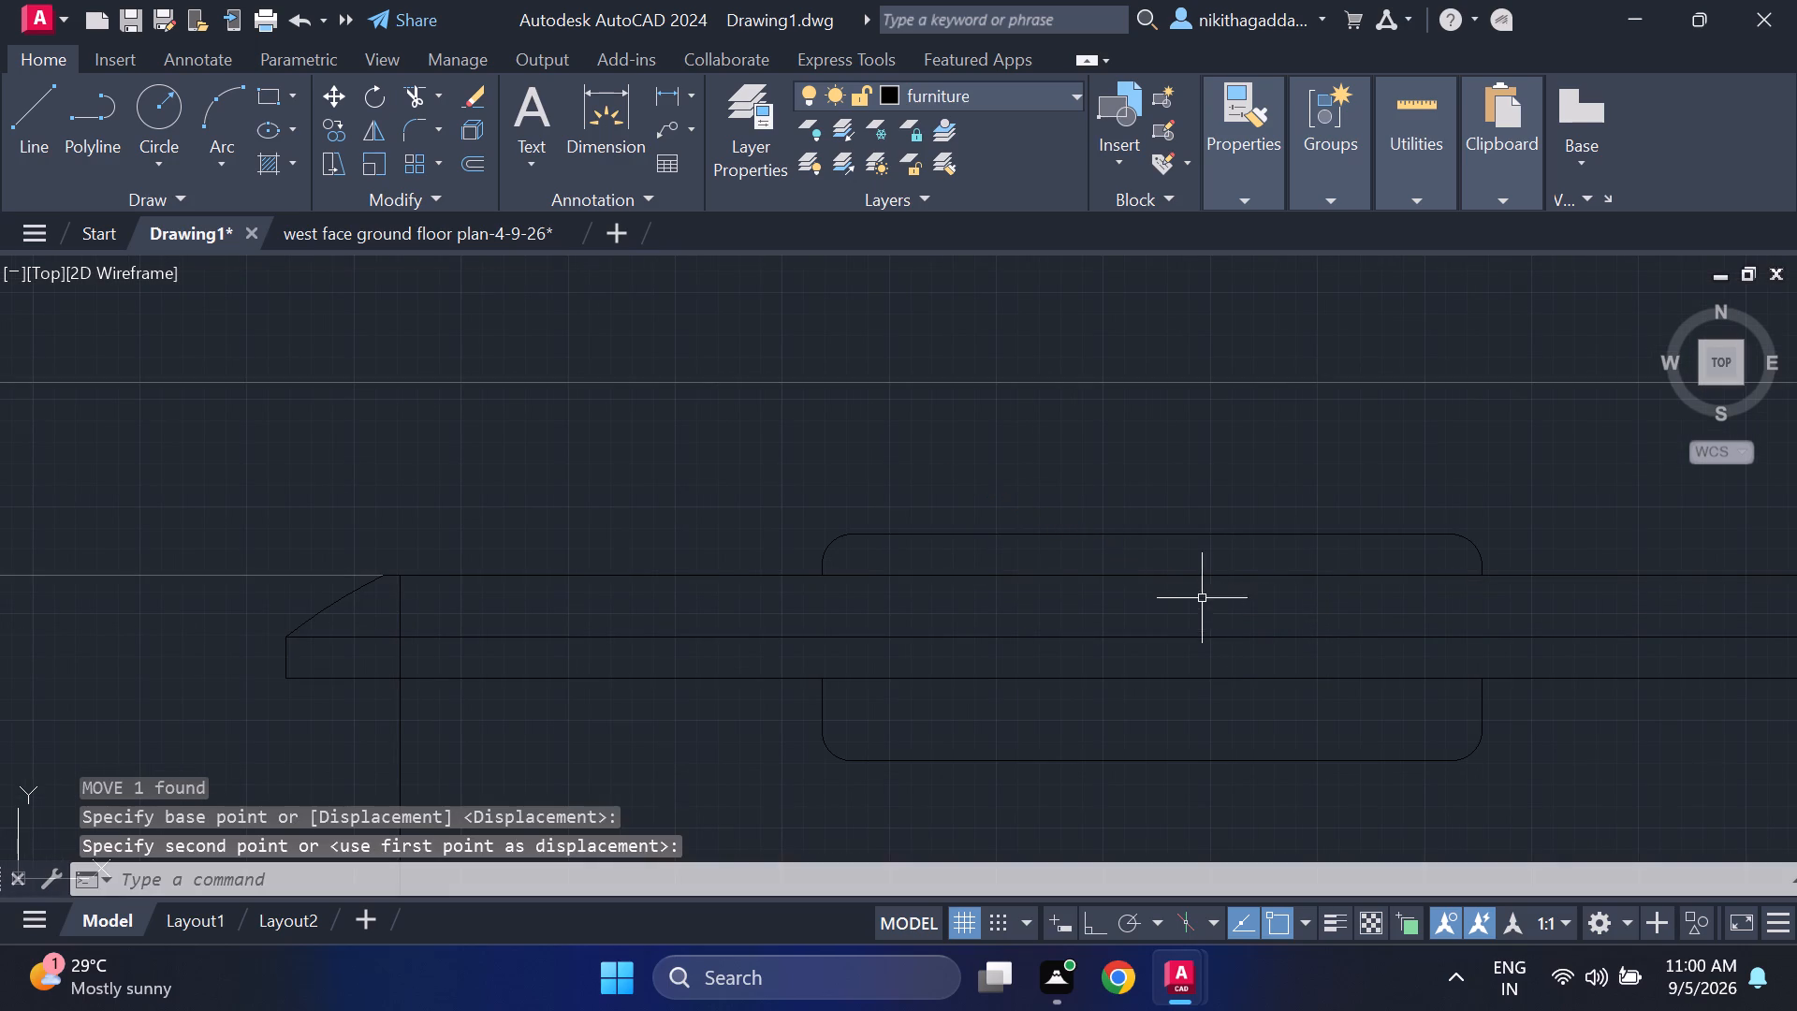
Move the television down so the back of its stand lines up with the cabinet's wall-side edge.
scroll(1426, 541, down, 3)
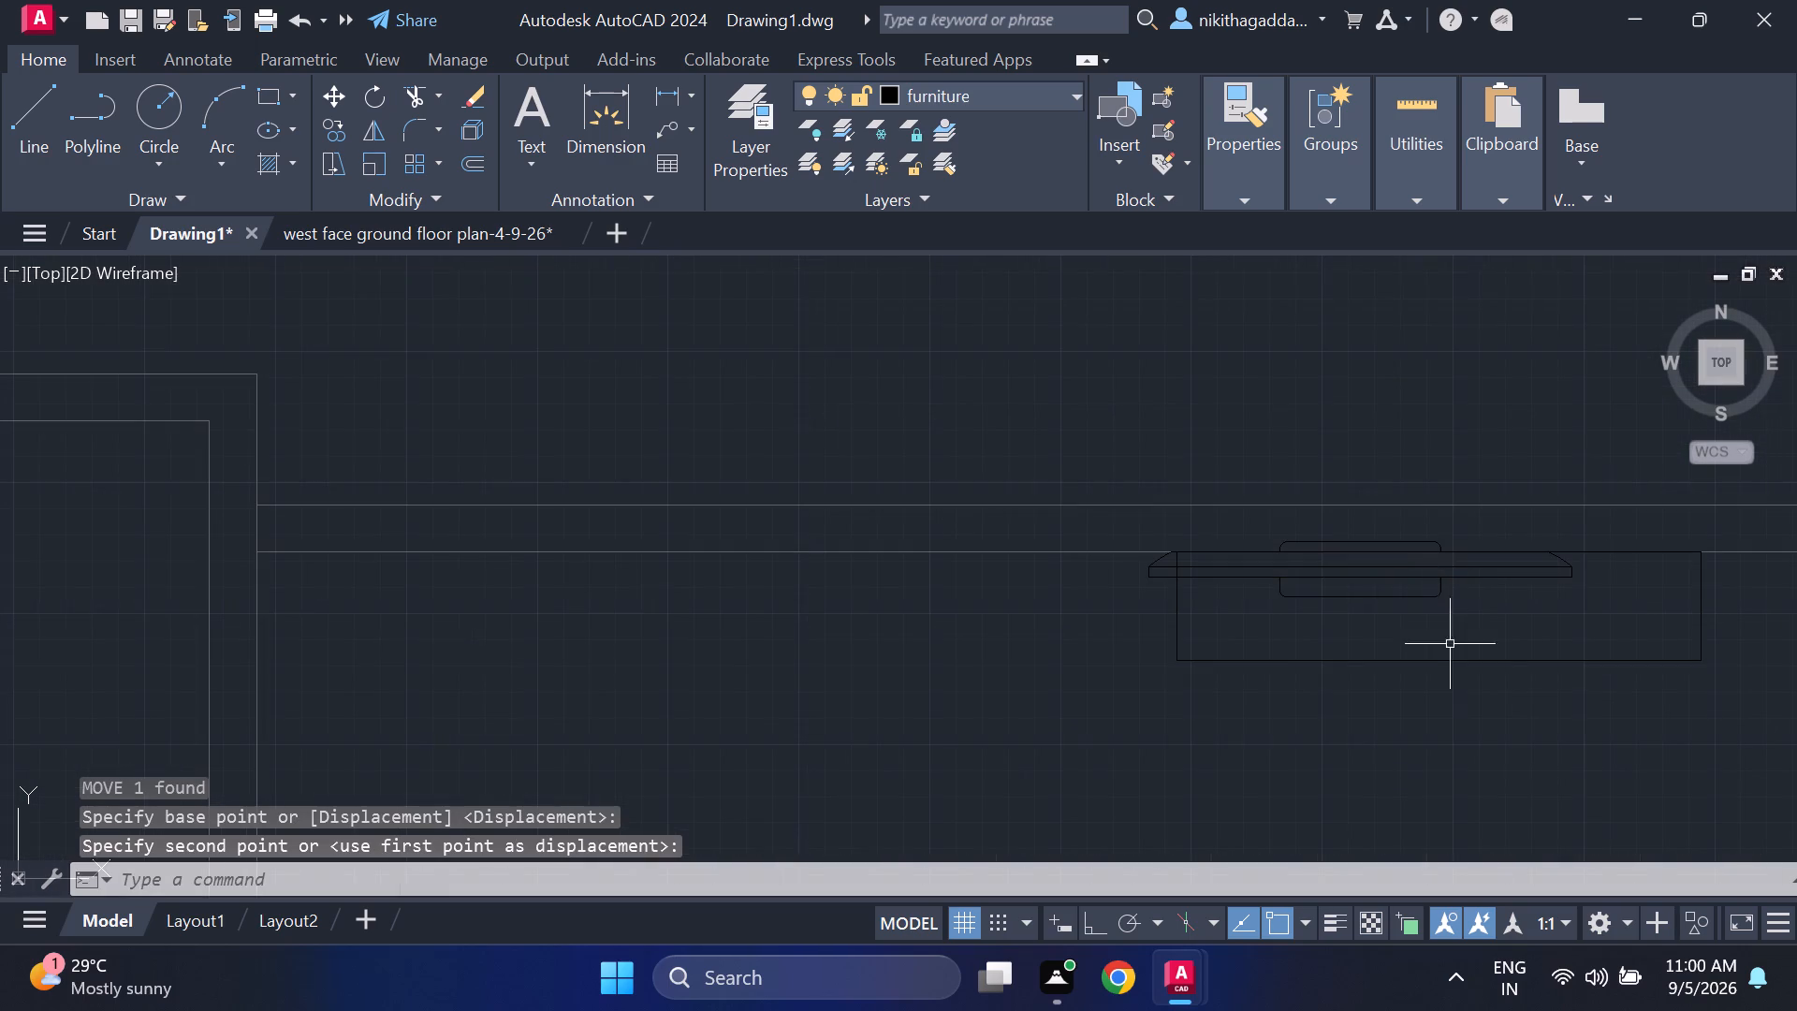
middle_drag(1481, 696, 971, 780)
scroll(1024, 661, up, 1)
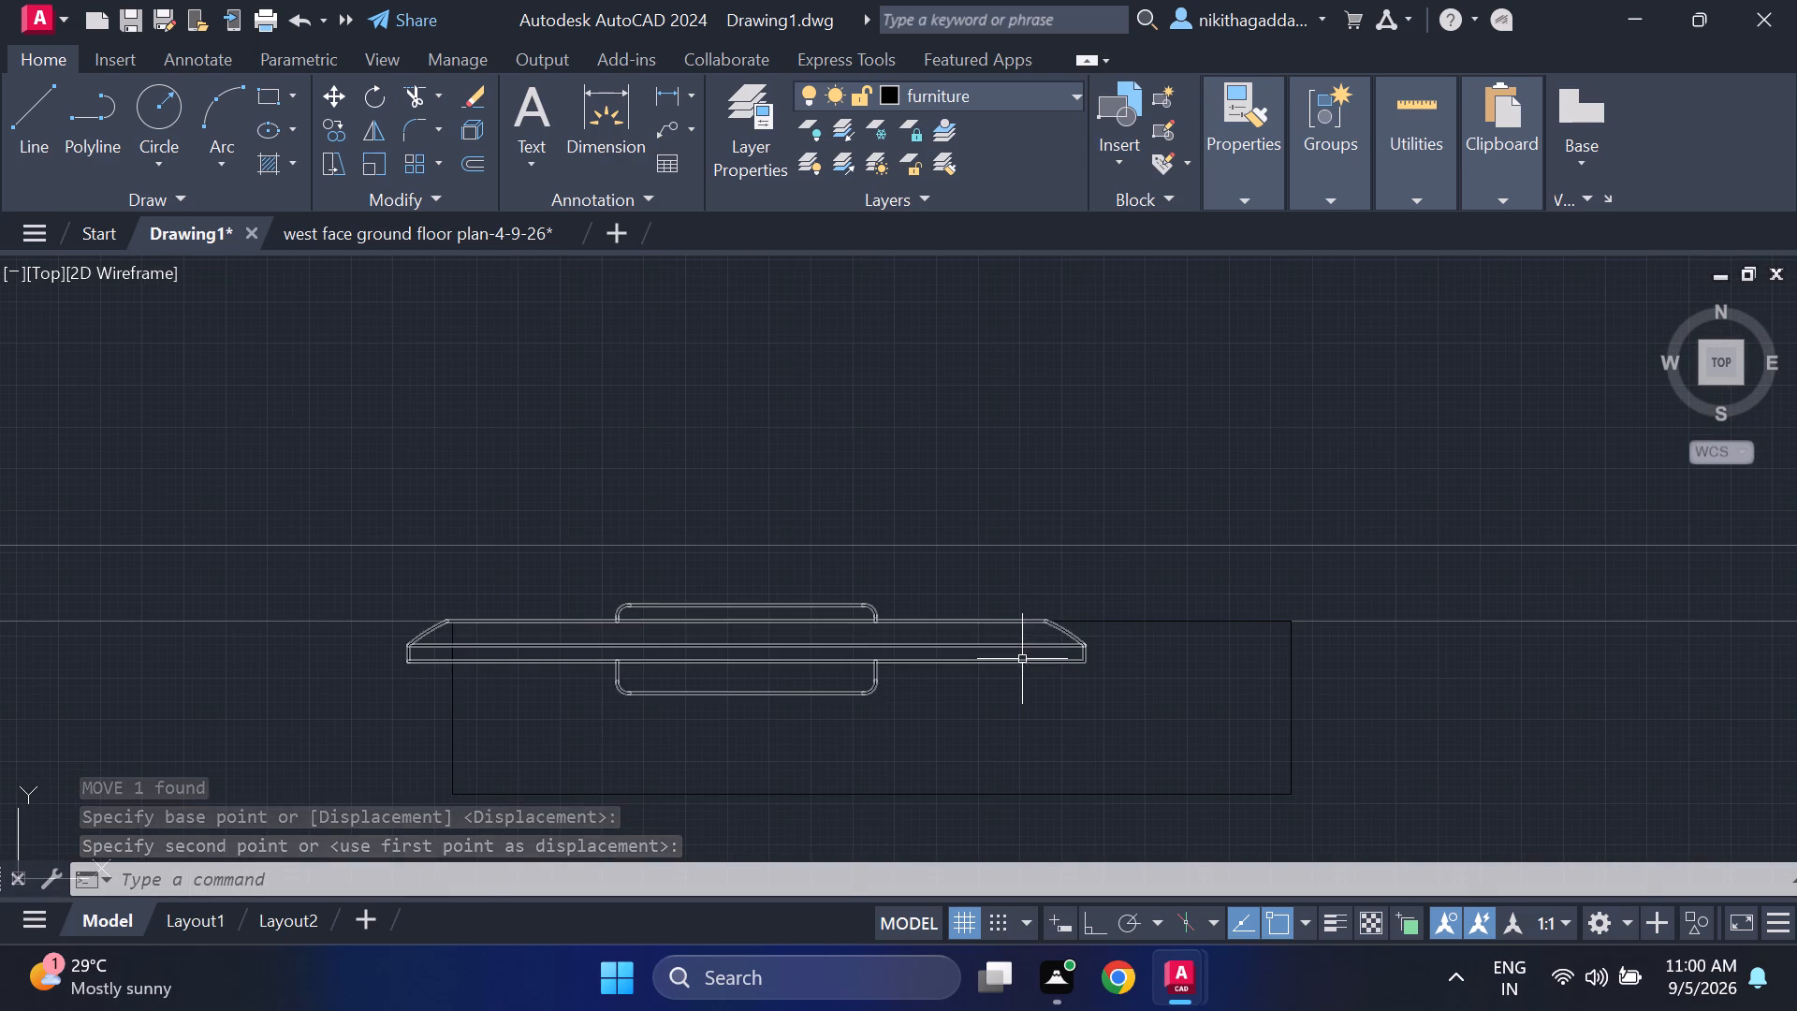
scroll(650, 574, up, 2)
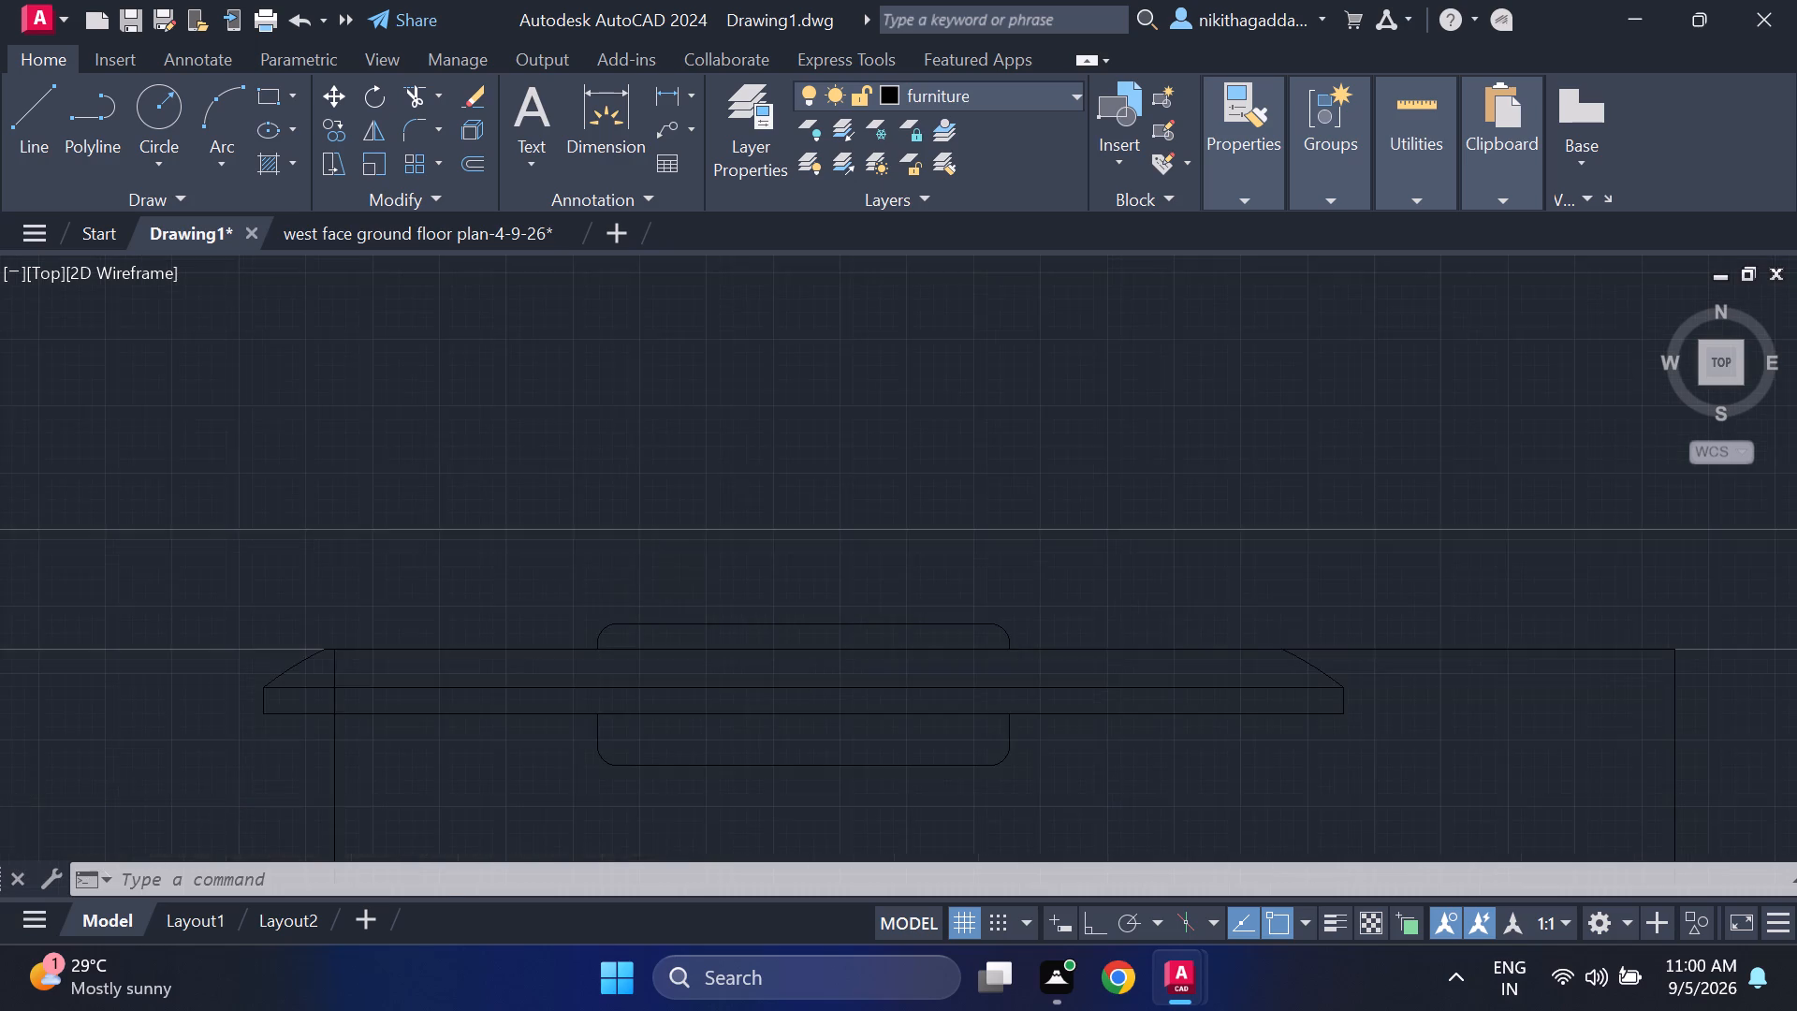
drag(758, 583, 724, 617)
click(650, 675)
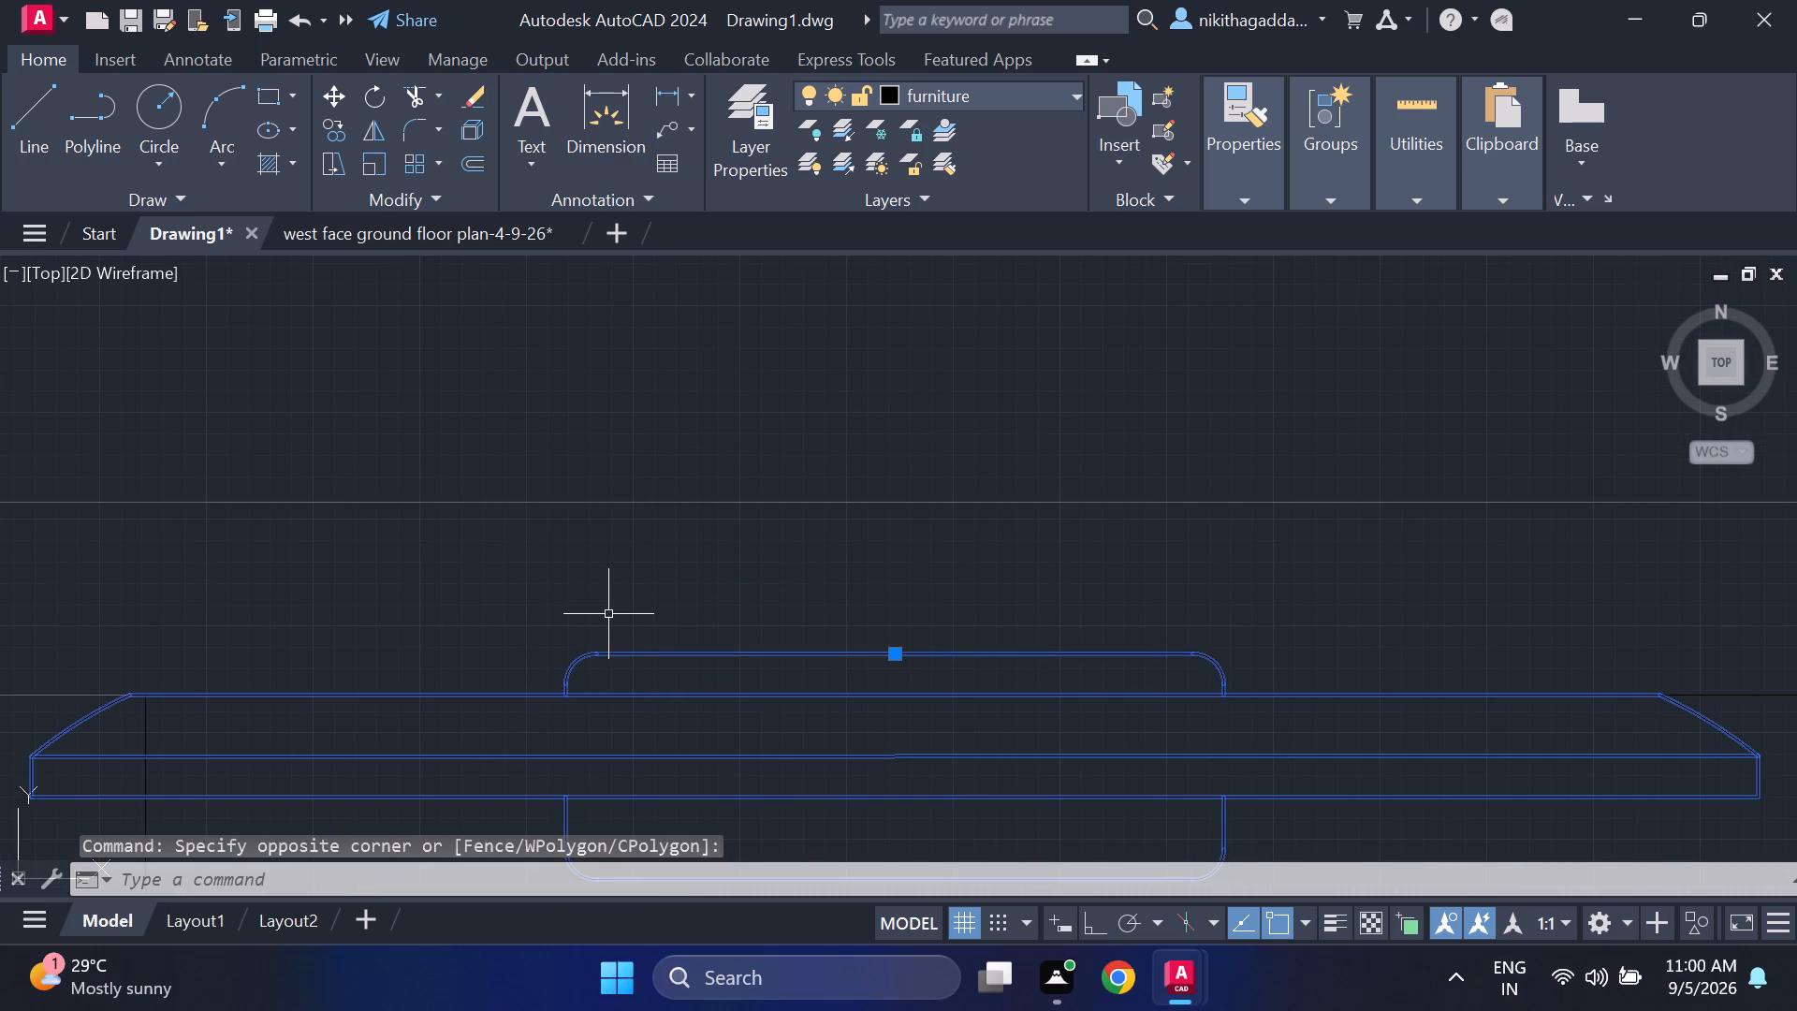
key(m)
key(Return)
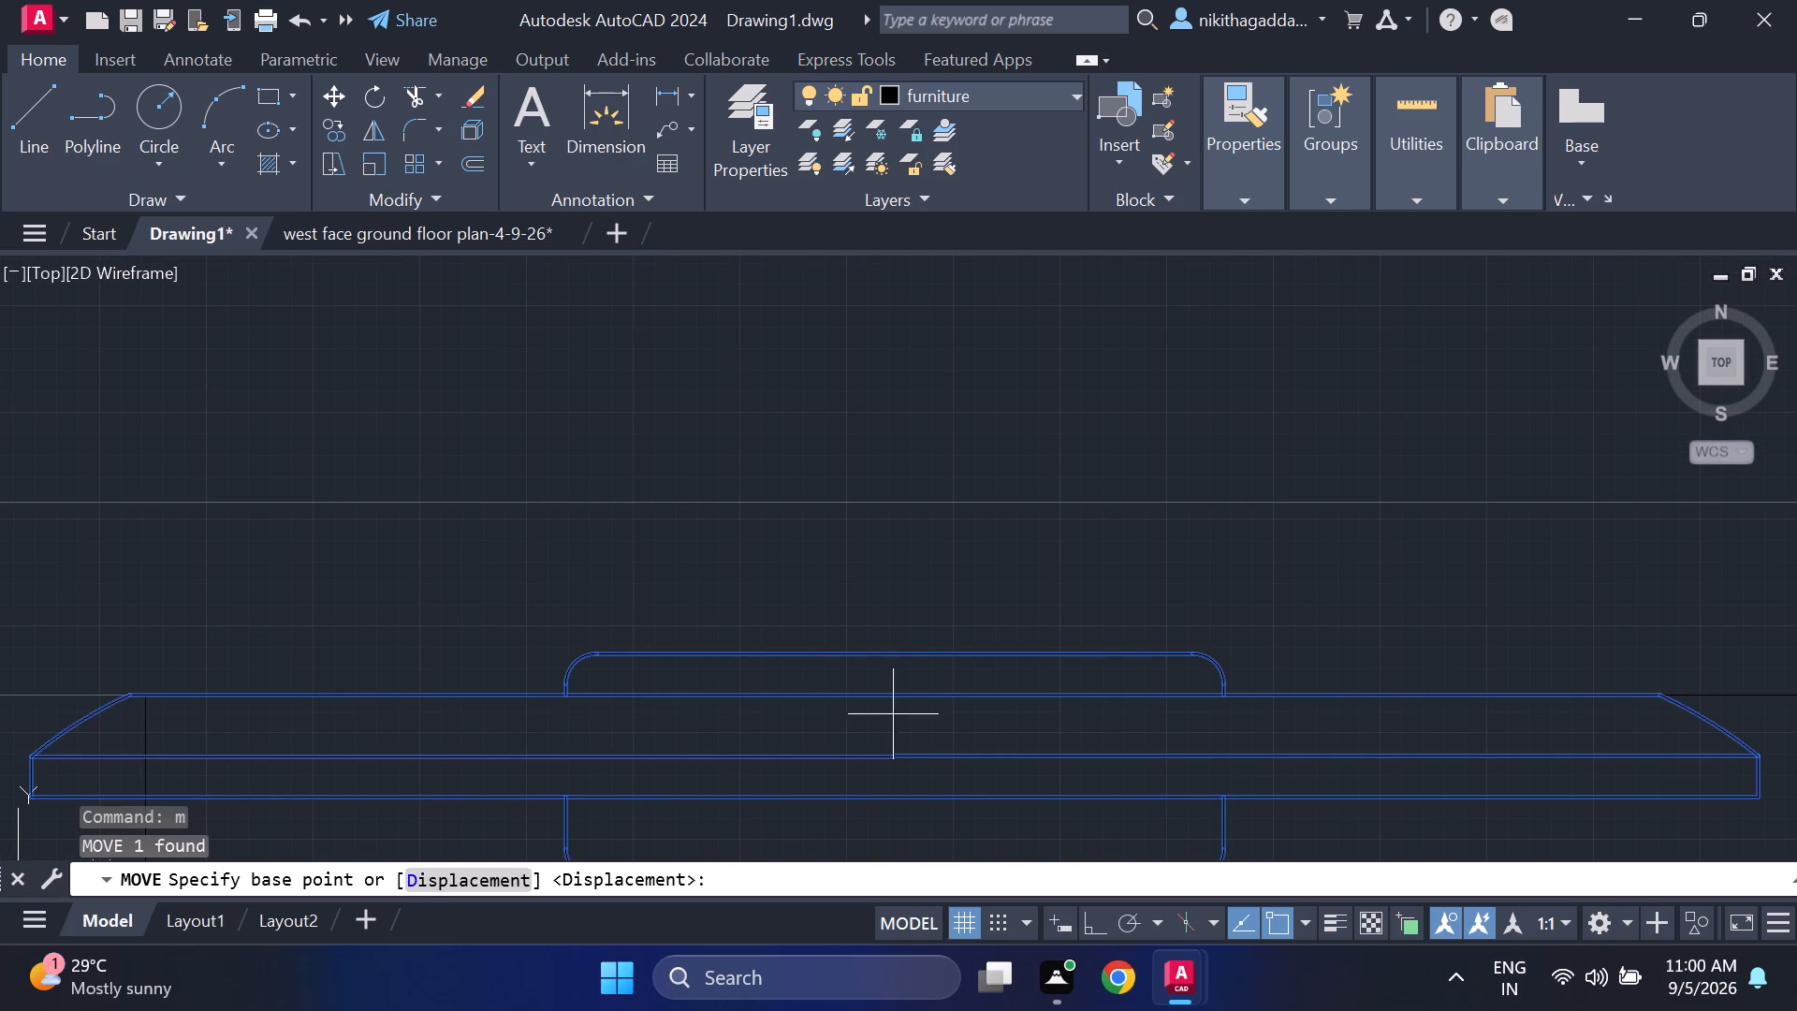
click(897, 651)
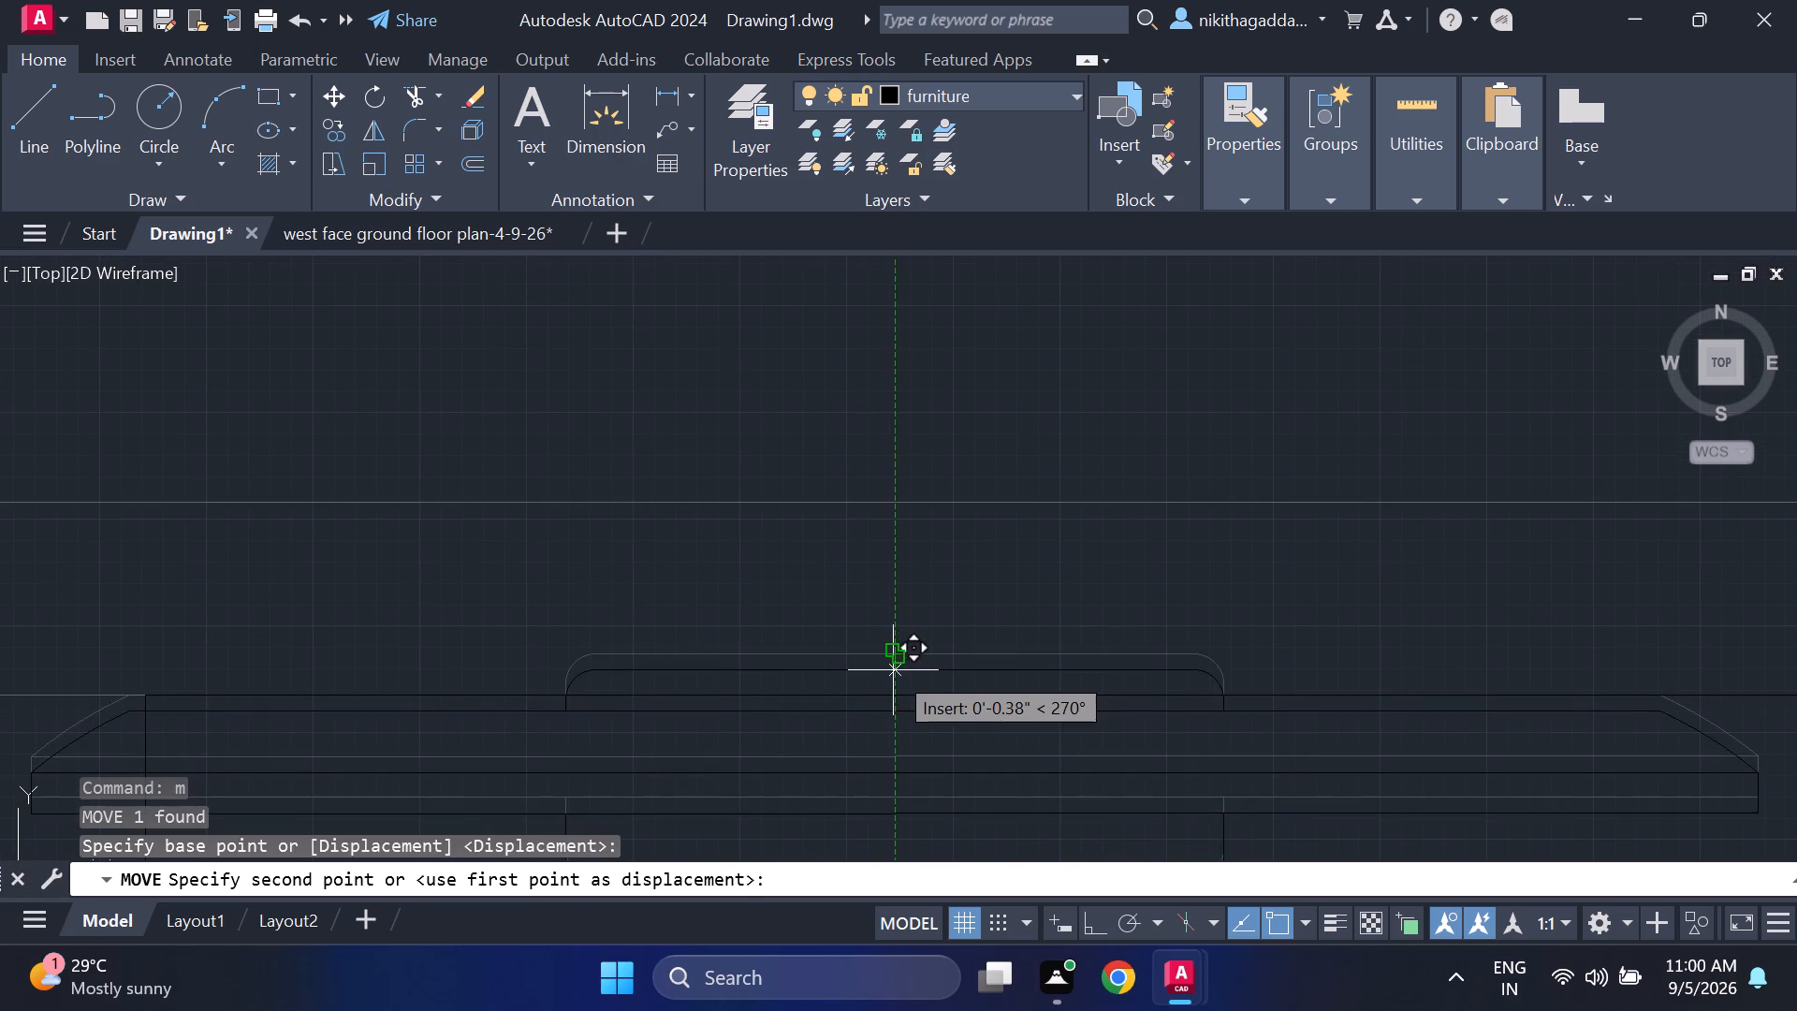
click(889, 696)
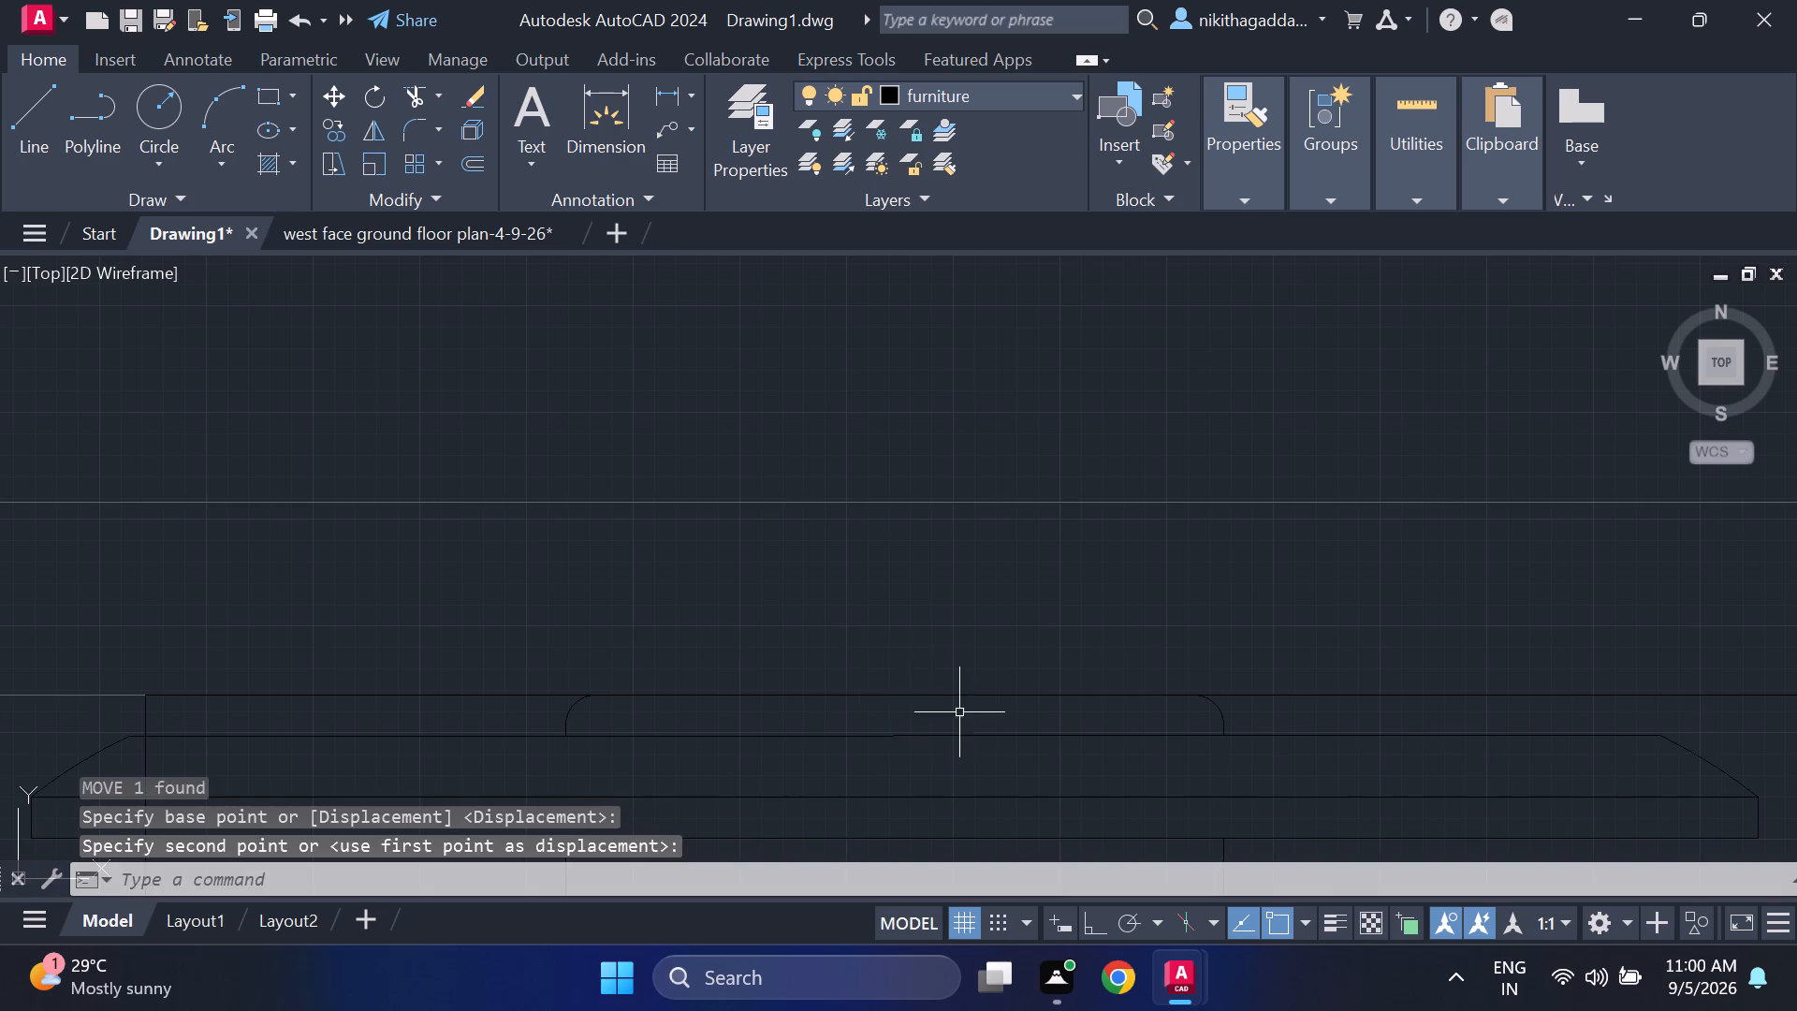
Shift the cabinet rectangle left along the wall so it encloses the full width of the television.
scroll(959, 712, down, 3)
middle_drag(927, 792, 798, 607)
scroll(811, 553, down, 1)
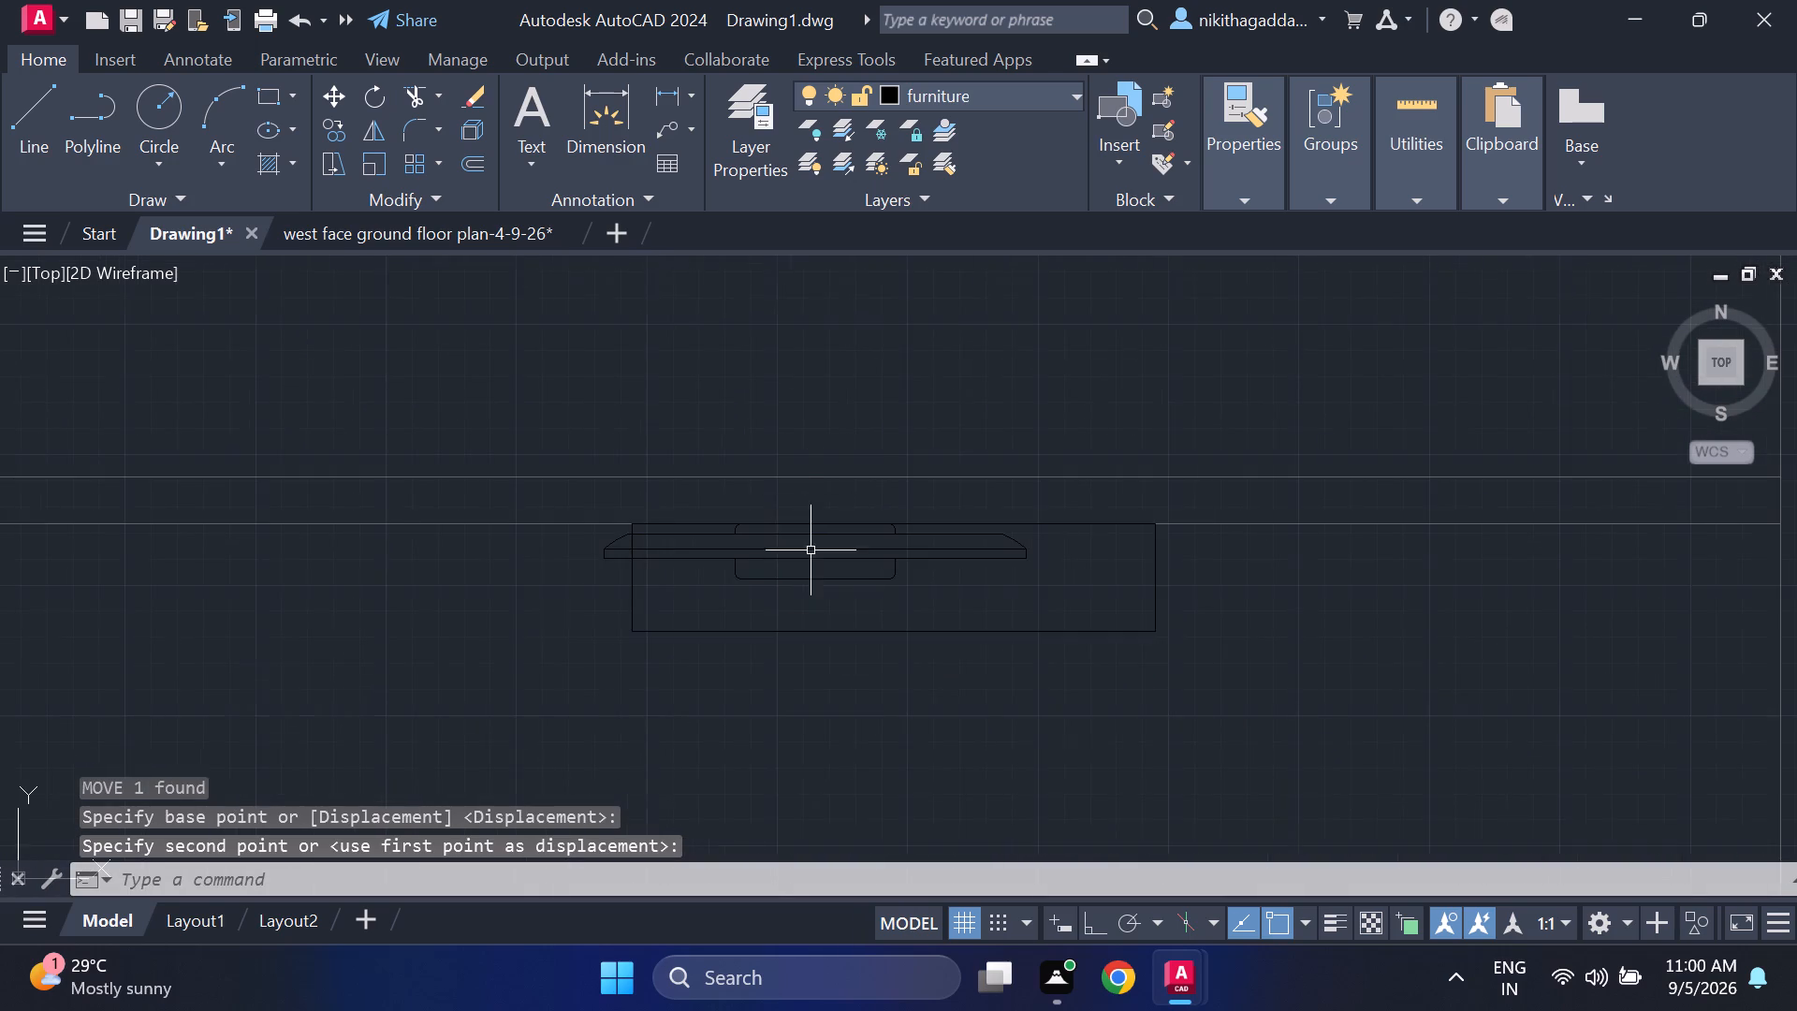
scroll(825, 570, down, 2)
scroll(767, 601, up, 2)
scroll(999, 593, up, 2)
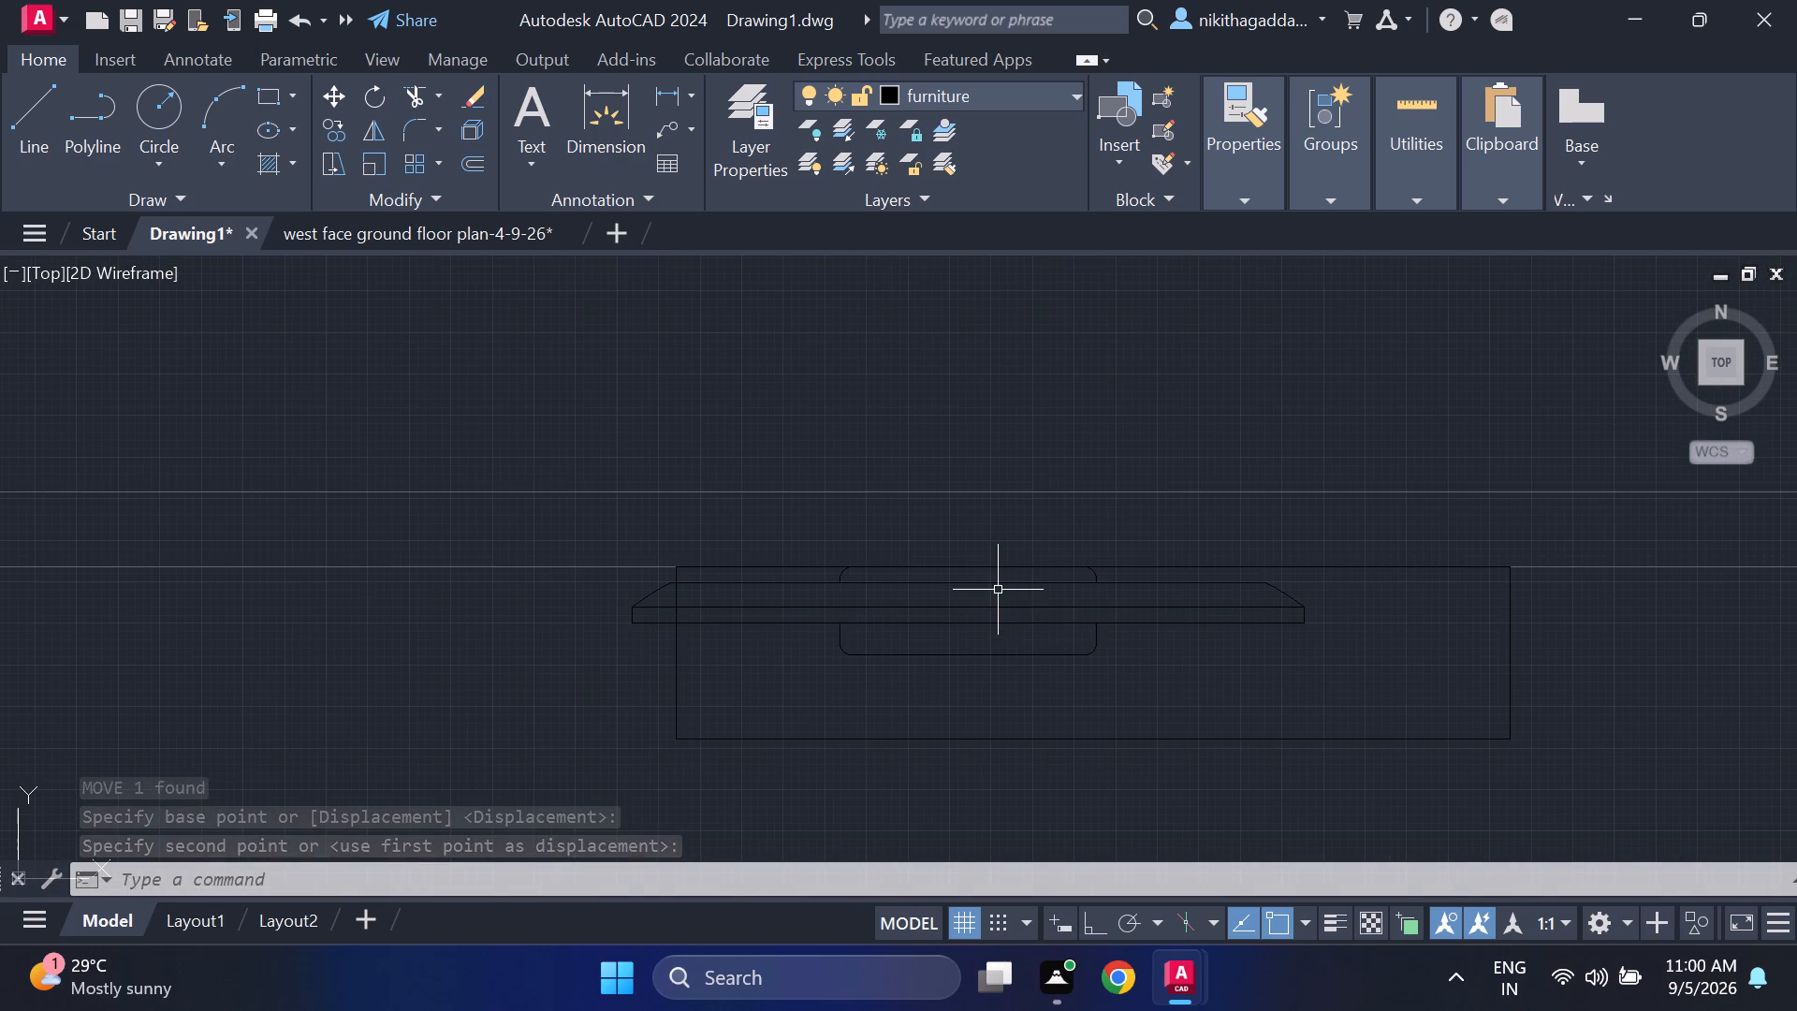
click(678, 669)
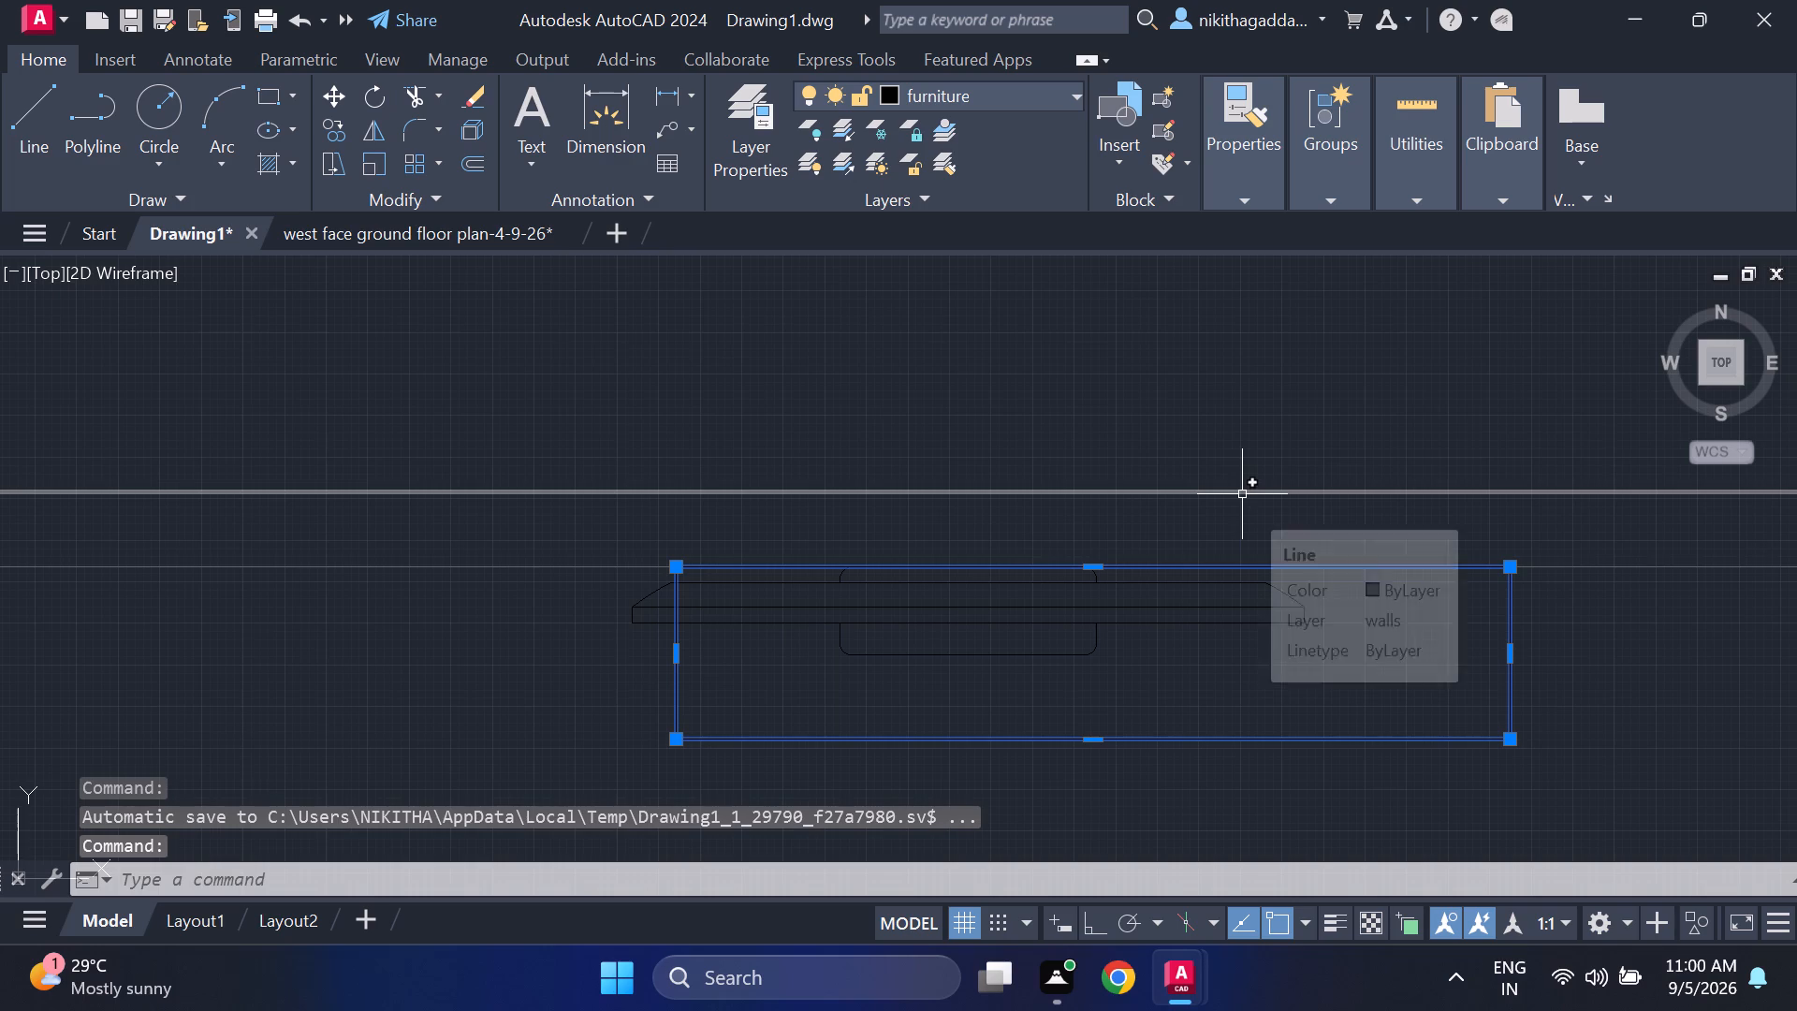
key(m)
key(Return)
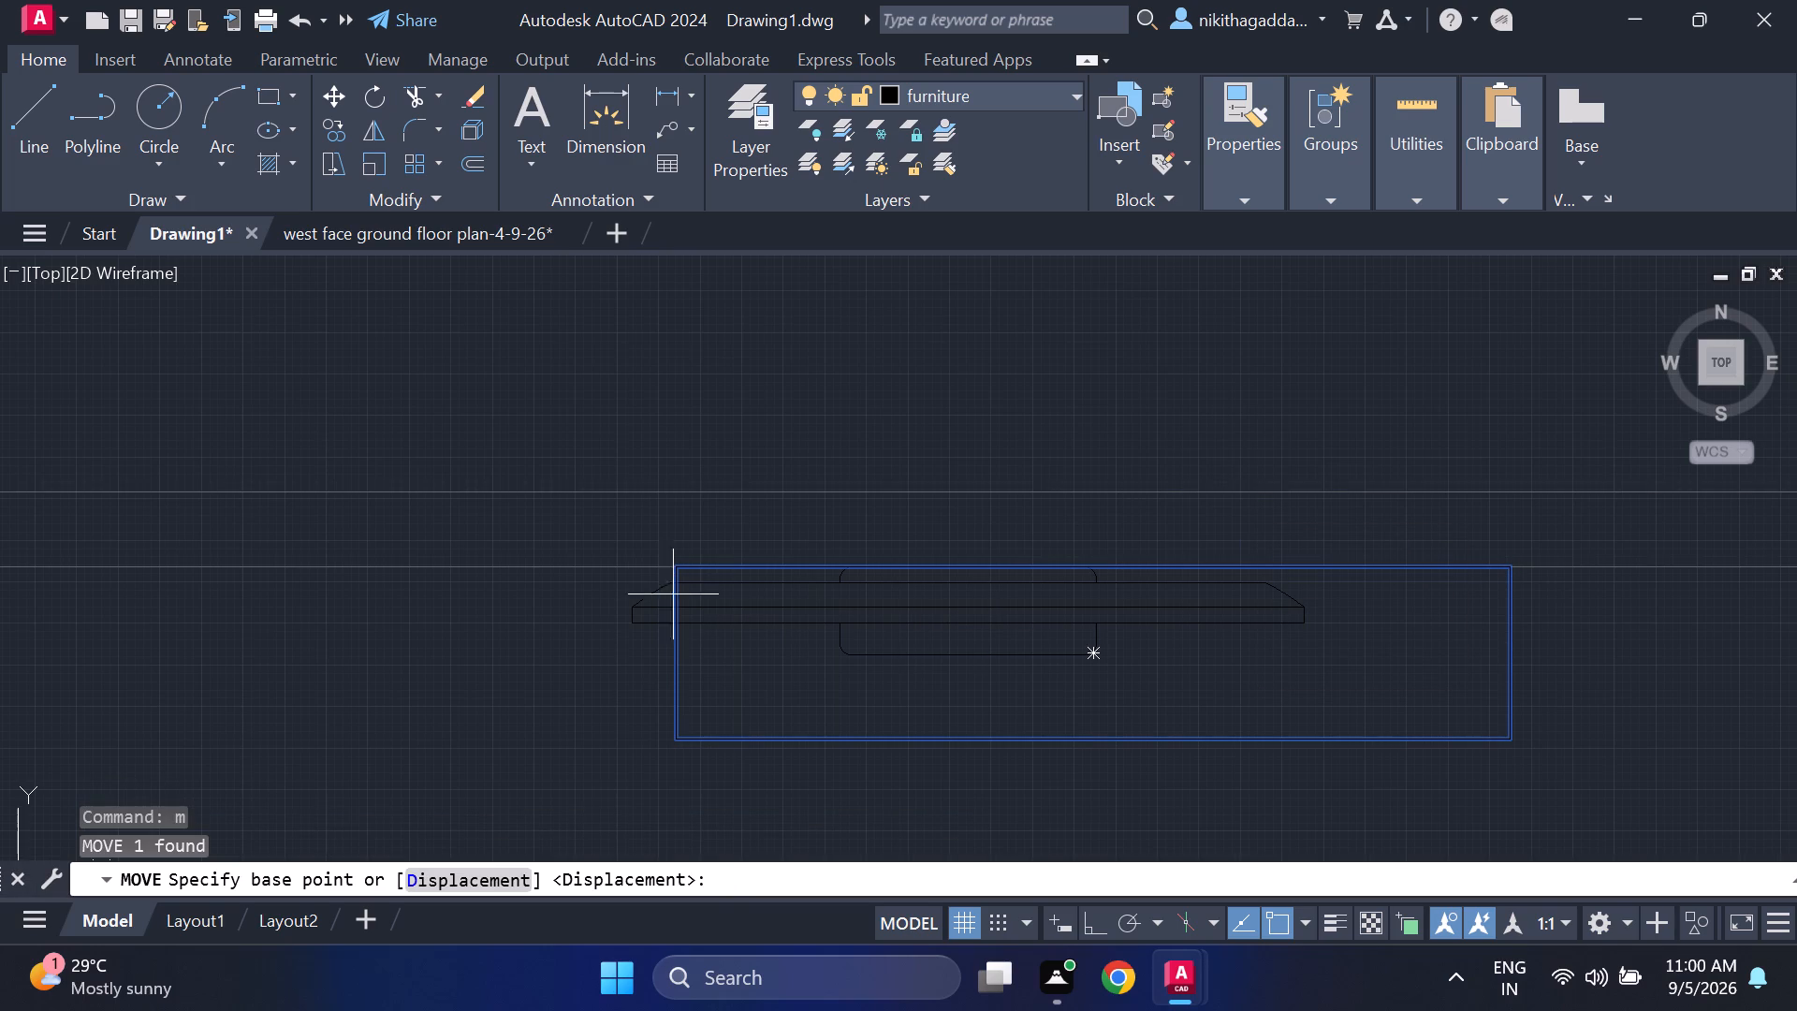
click(679, 565)
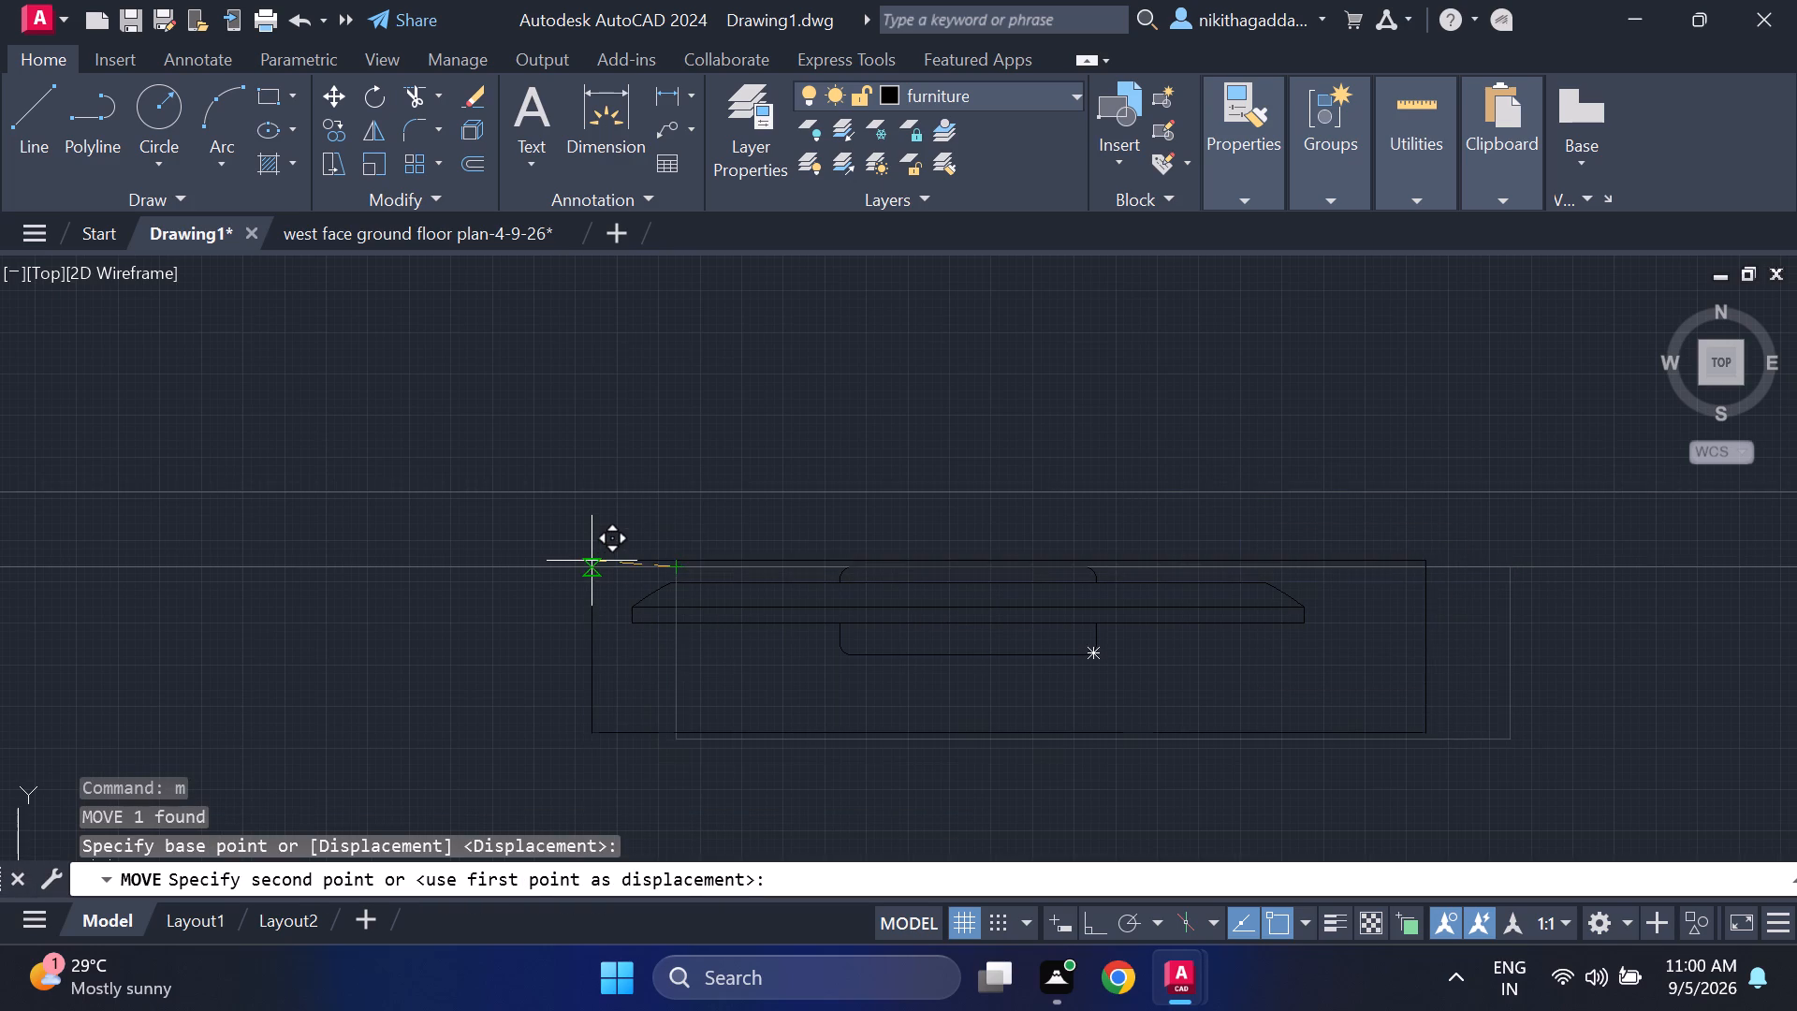
click(592, 561)
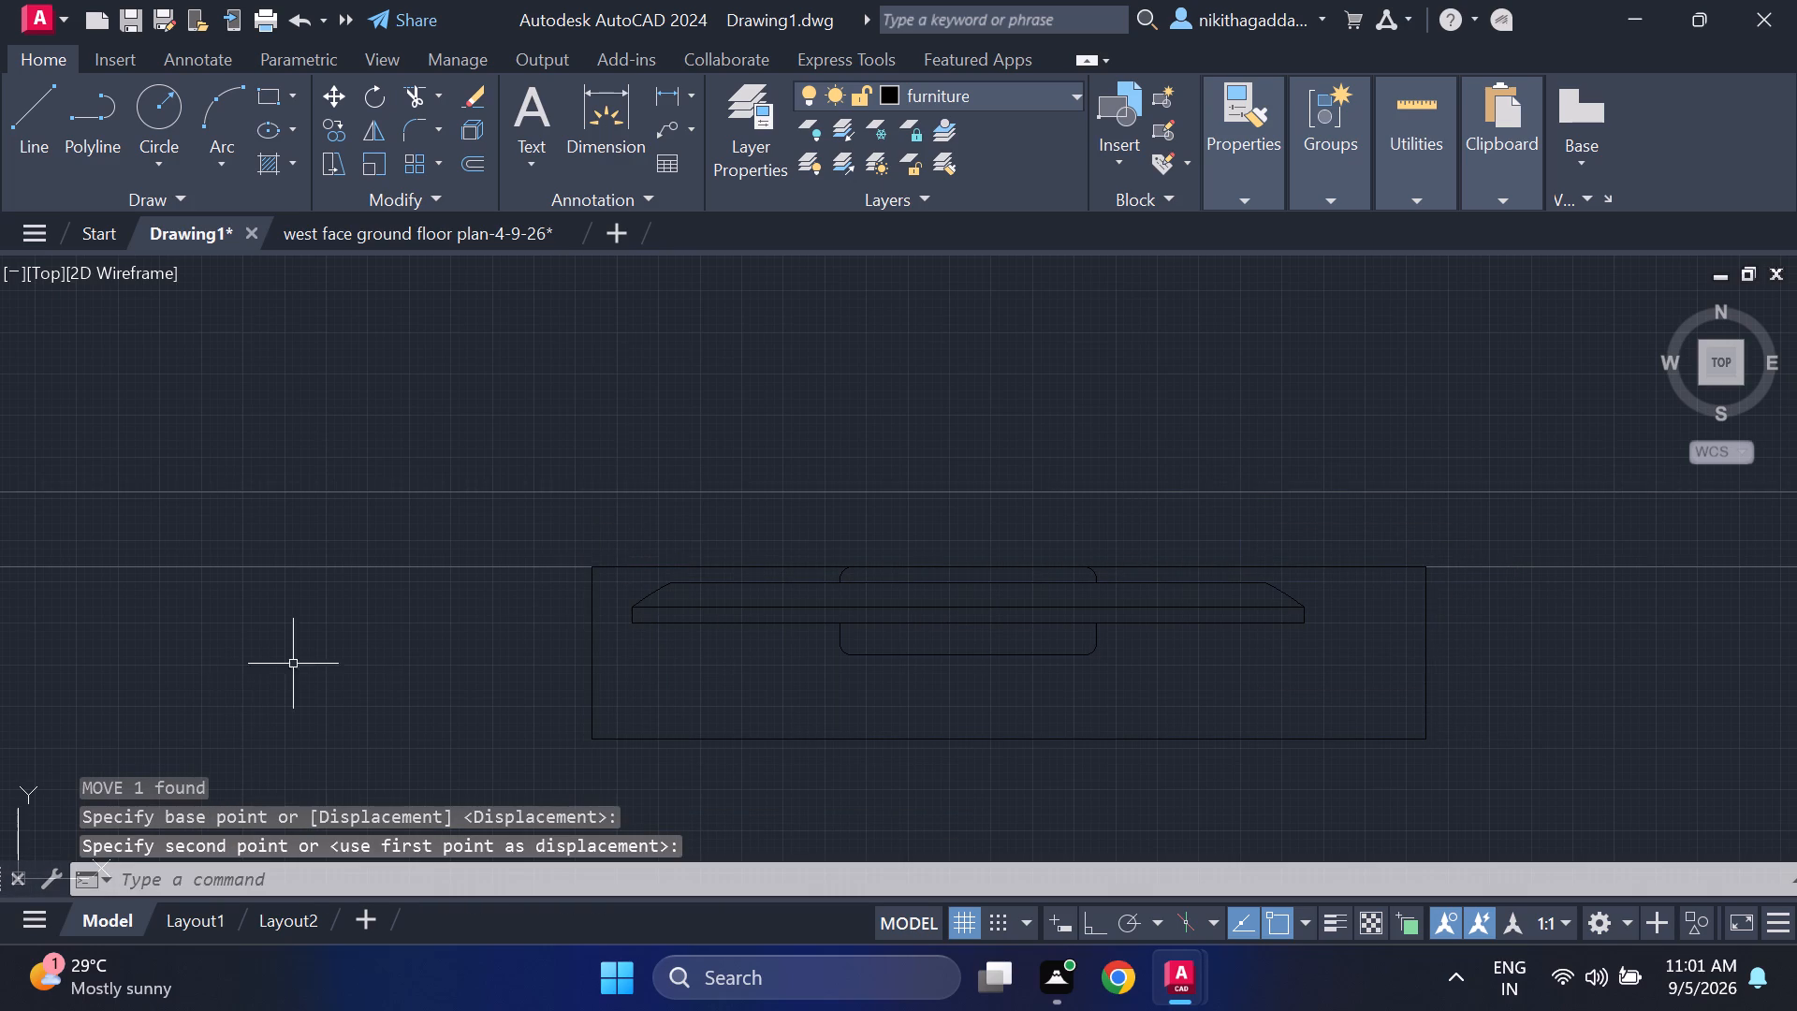
Nudge the cabinet rectangle slightly further left along the wall to roughly centre it around the television.
scroll(503, 310, down, 3)
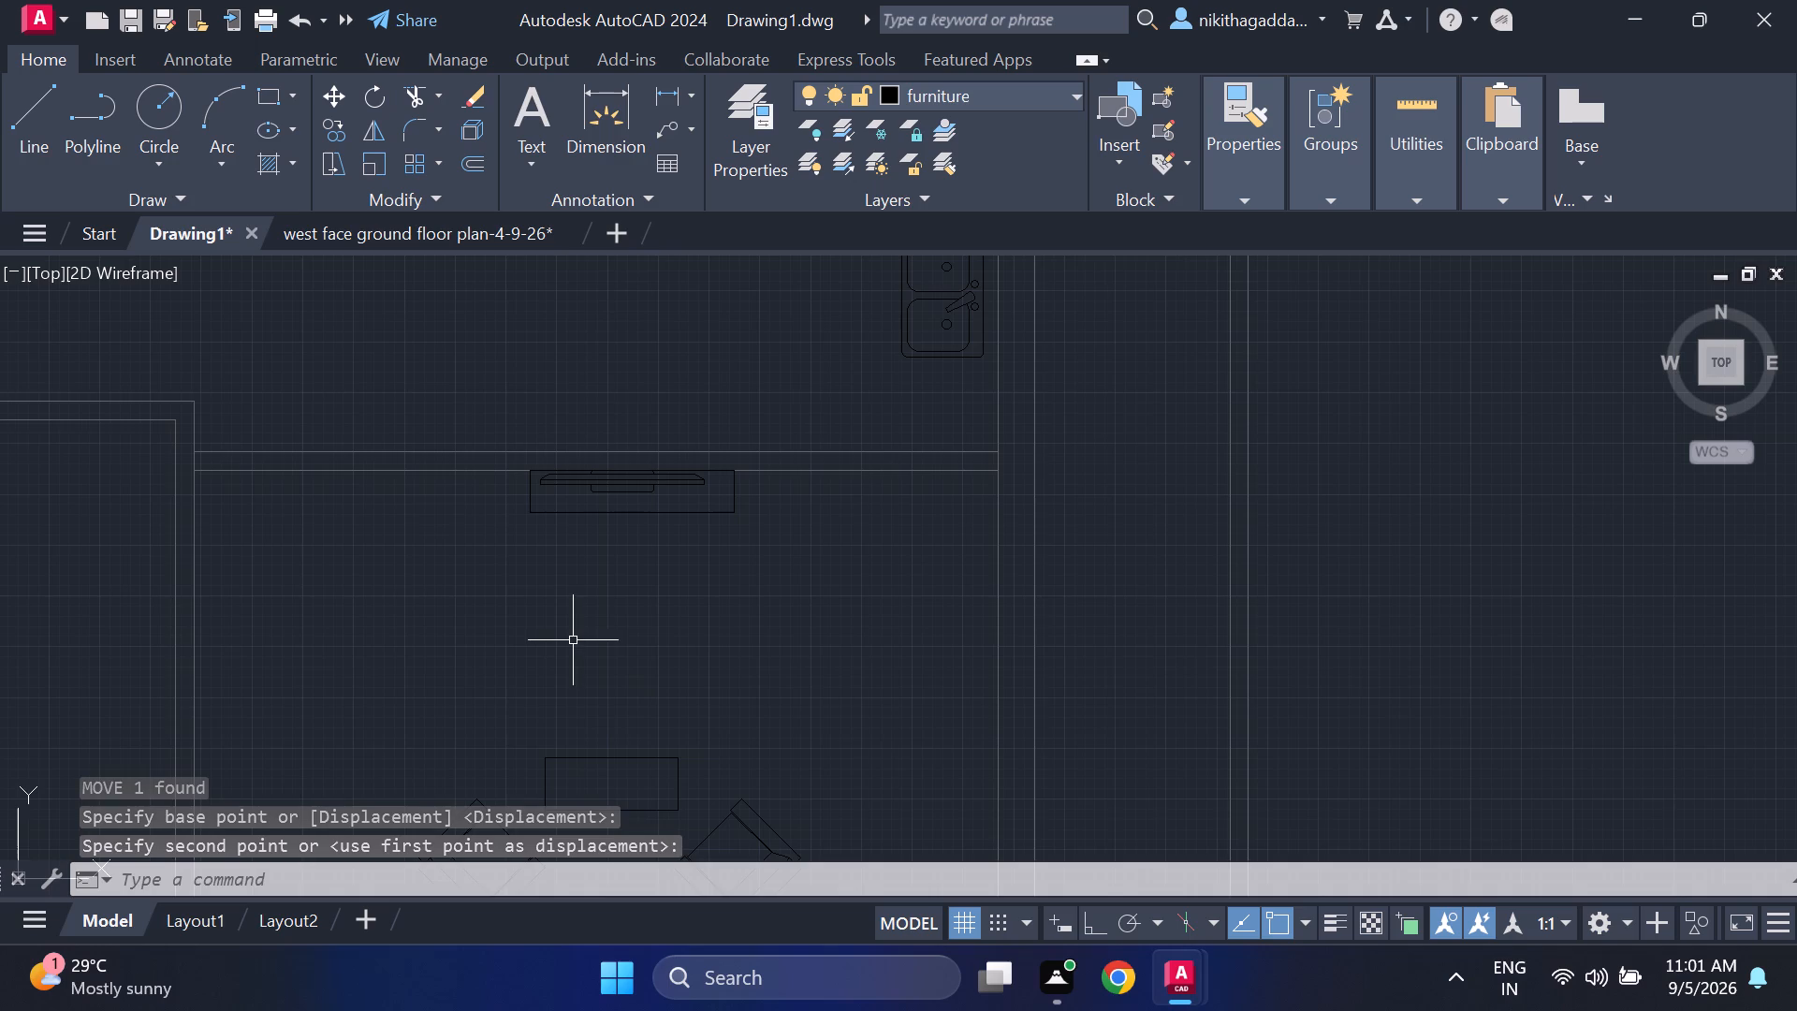
scroll(583, 643, down, 3)
middle_drag(586, 647, 580, 637)
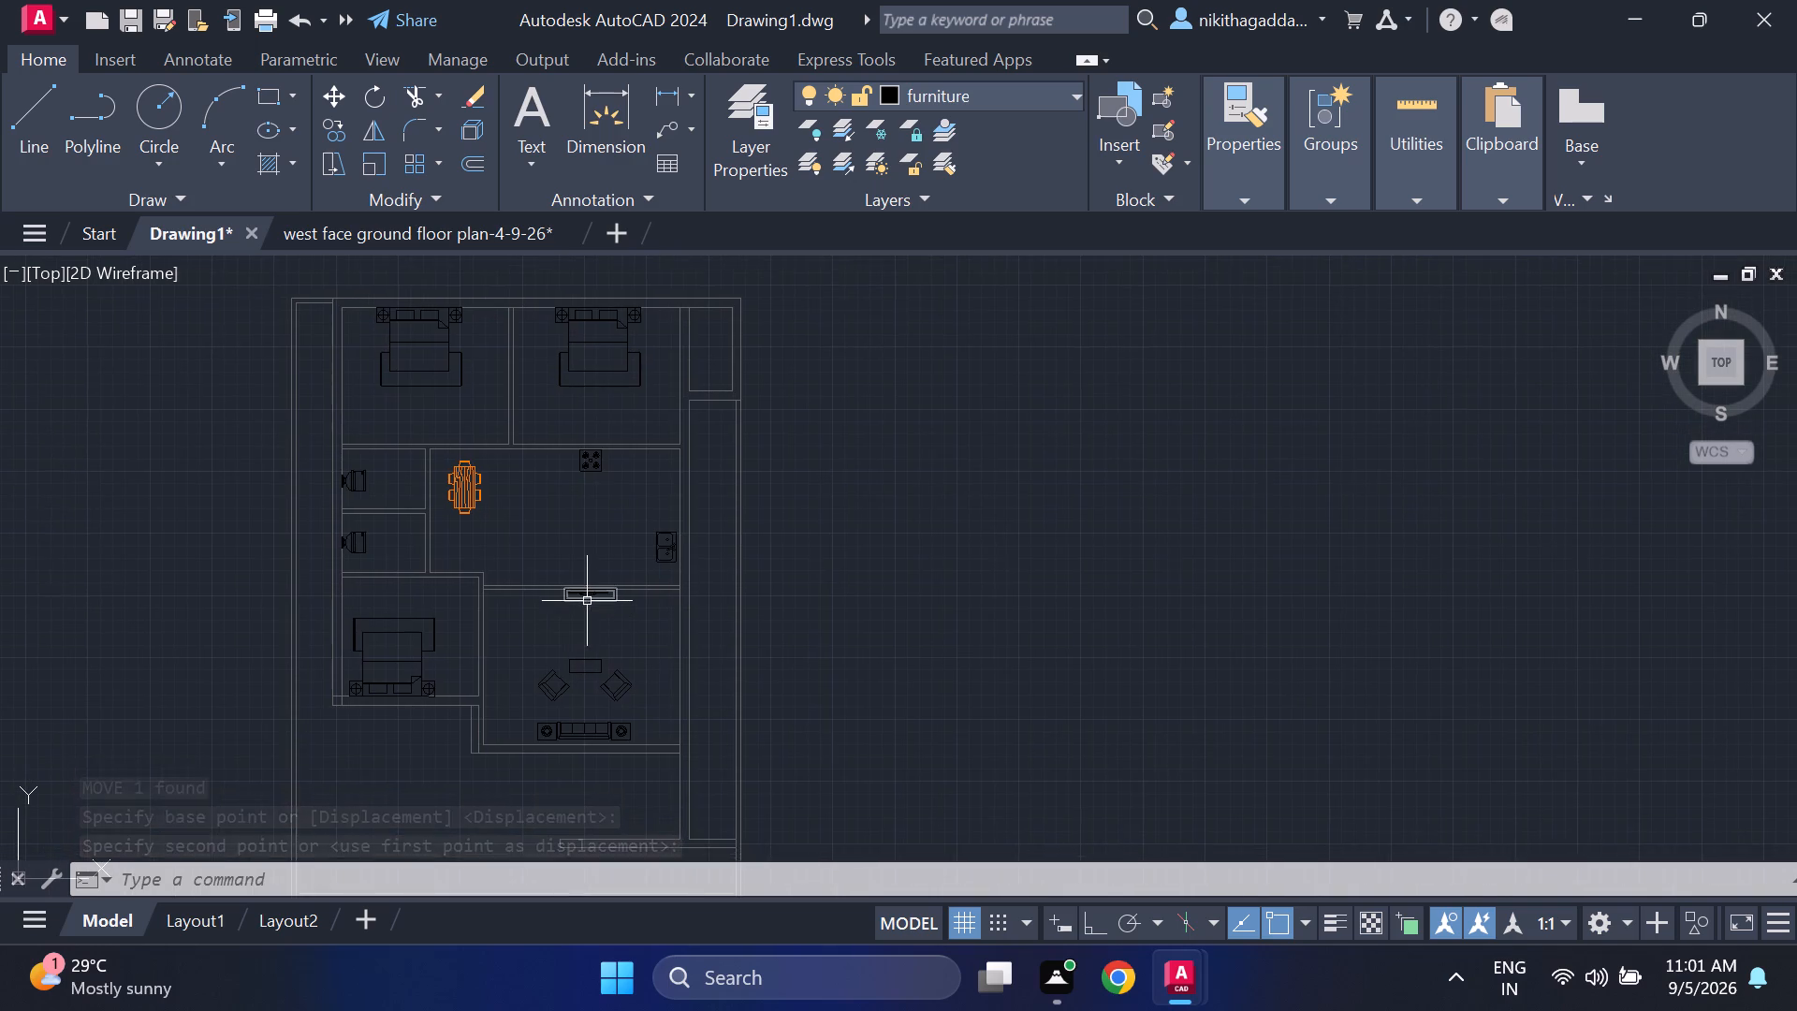
scroll(588, 604, up, 6)
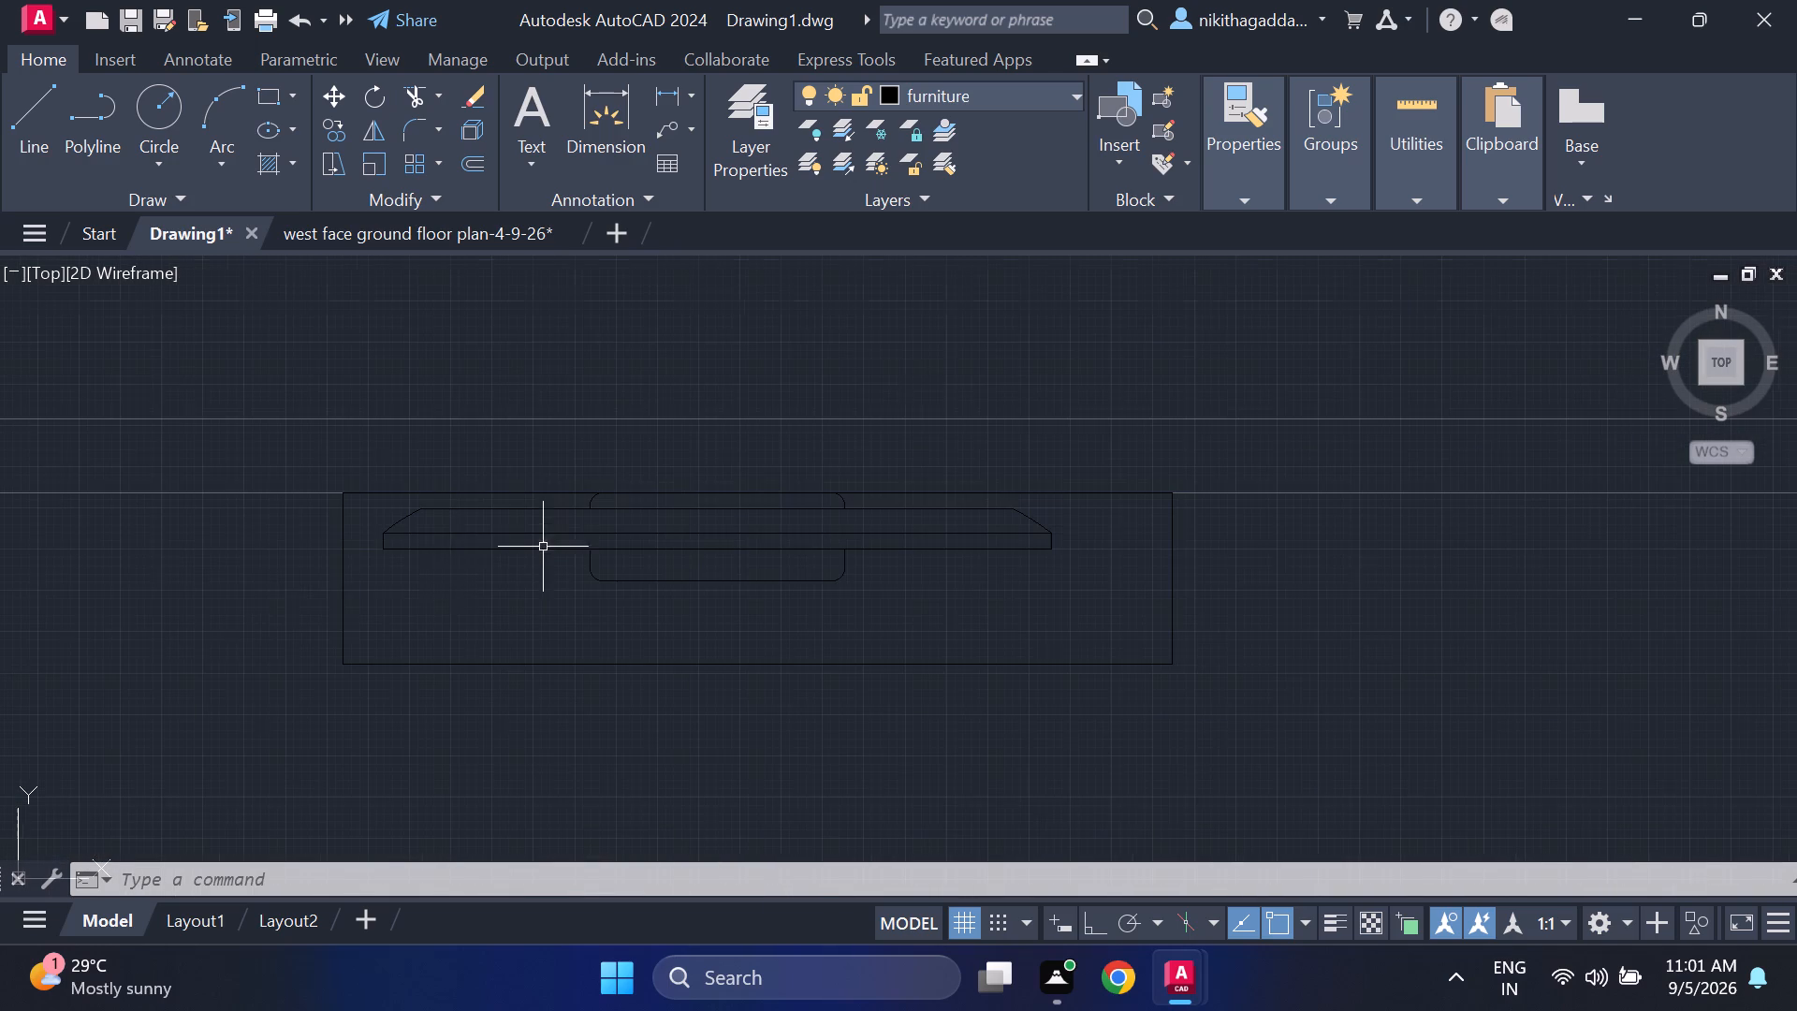
click(339, 548)
key(m)
key(Return)
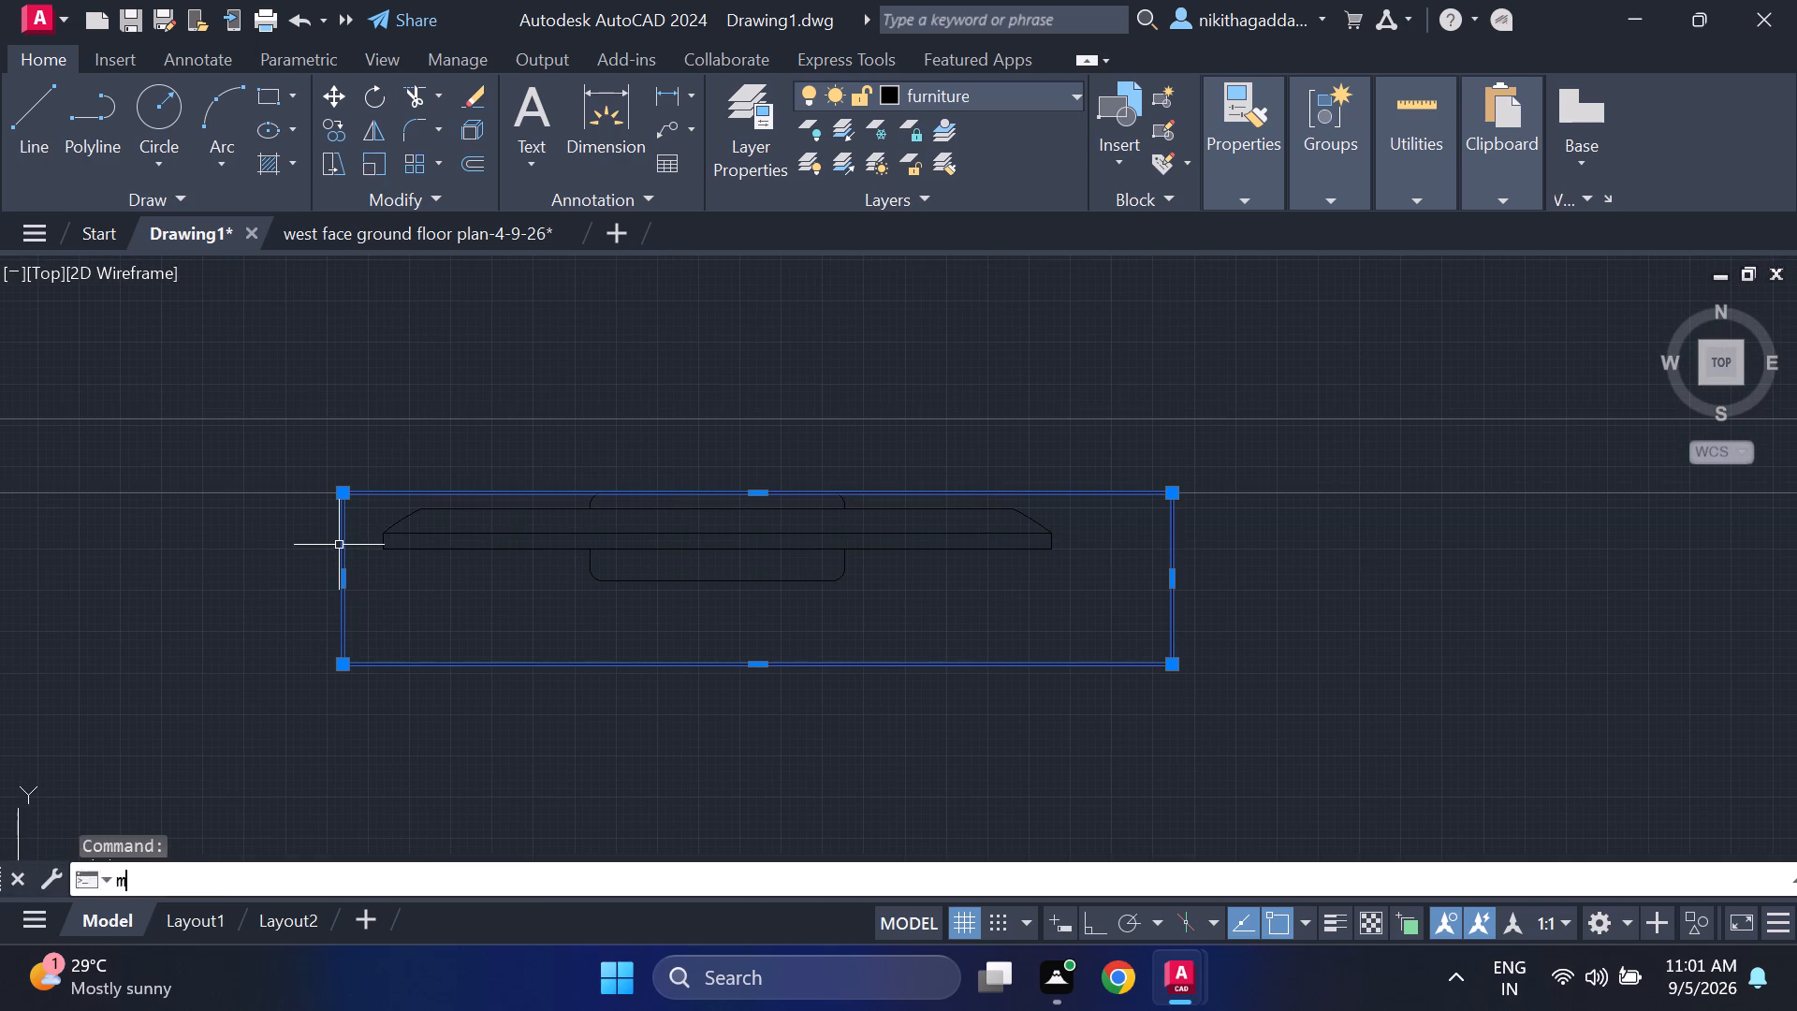
click(350, 497)
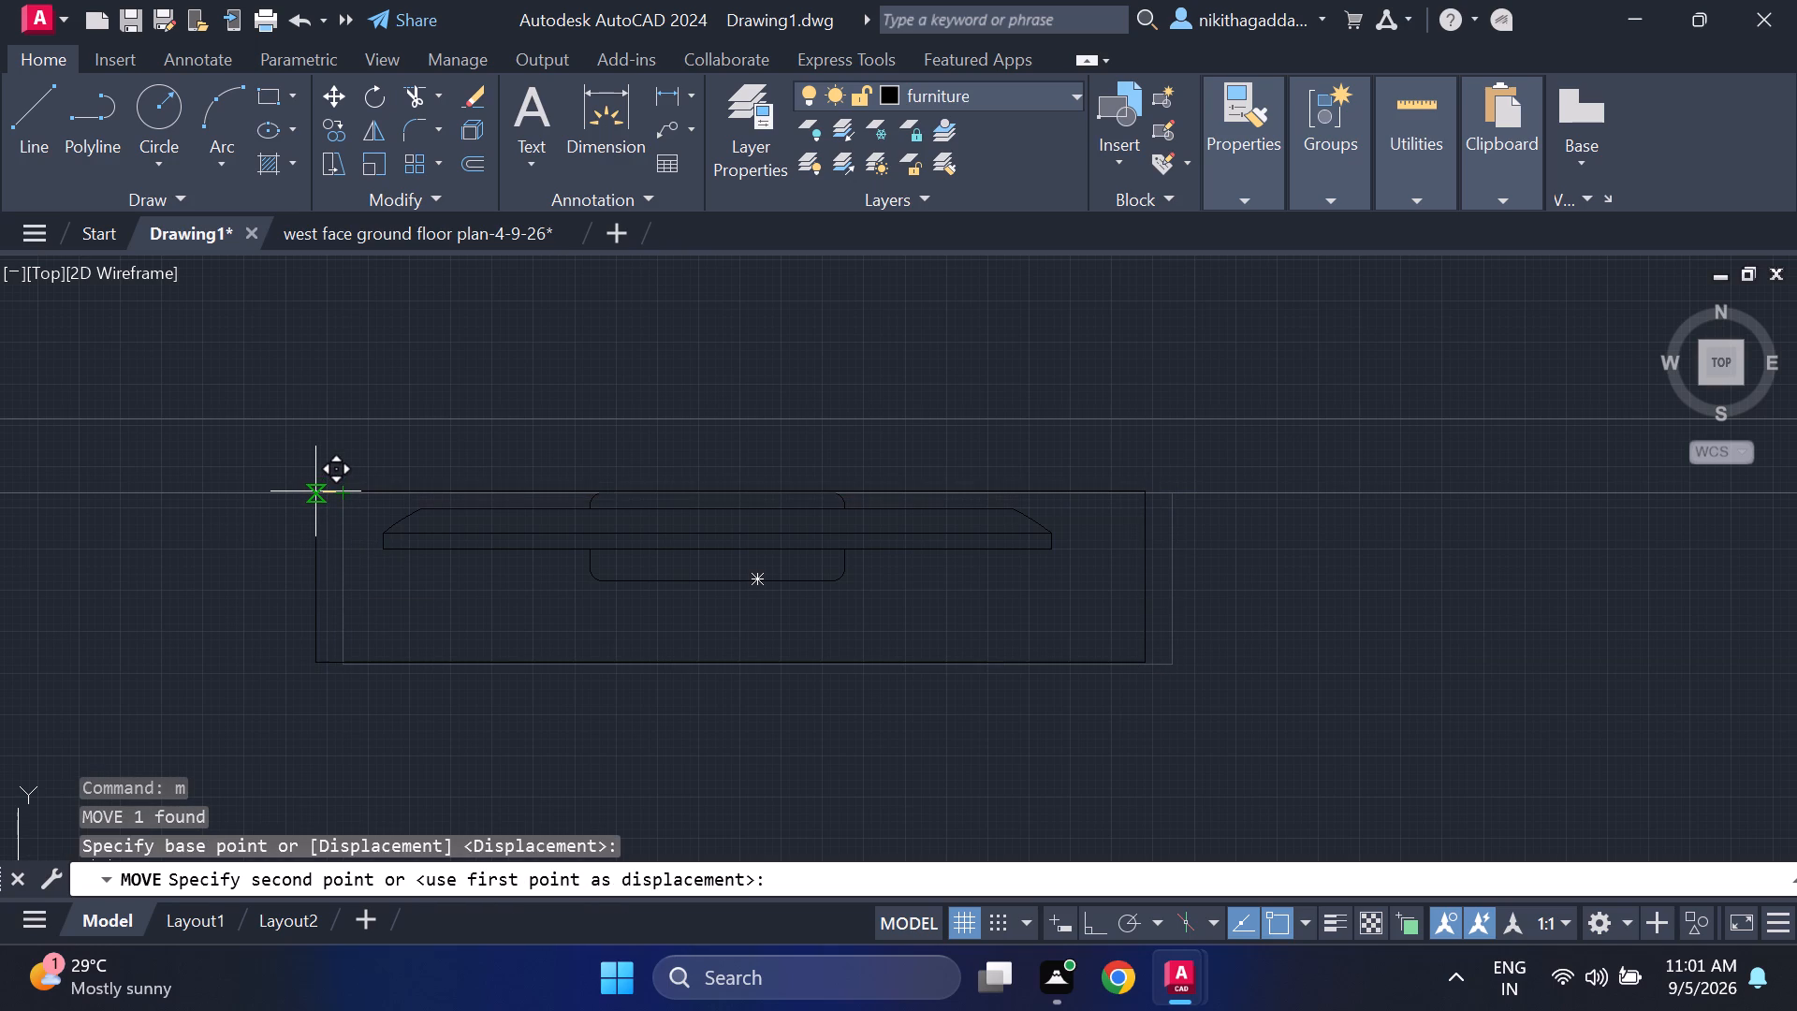
click(315, 491)
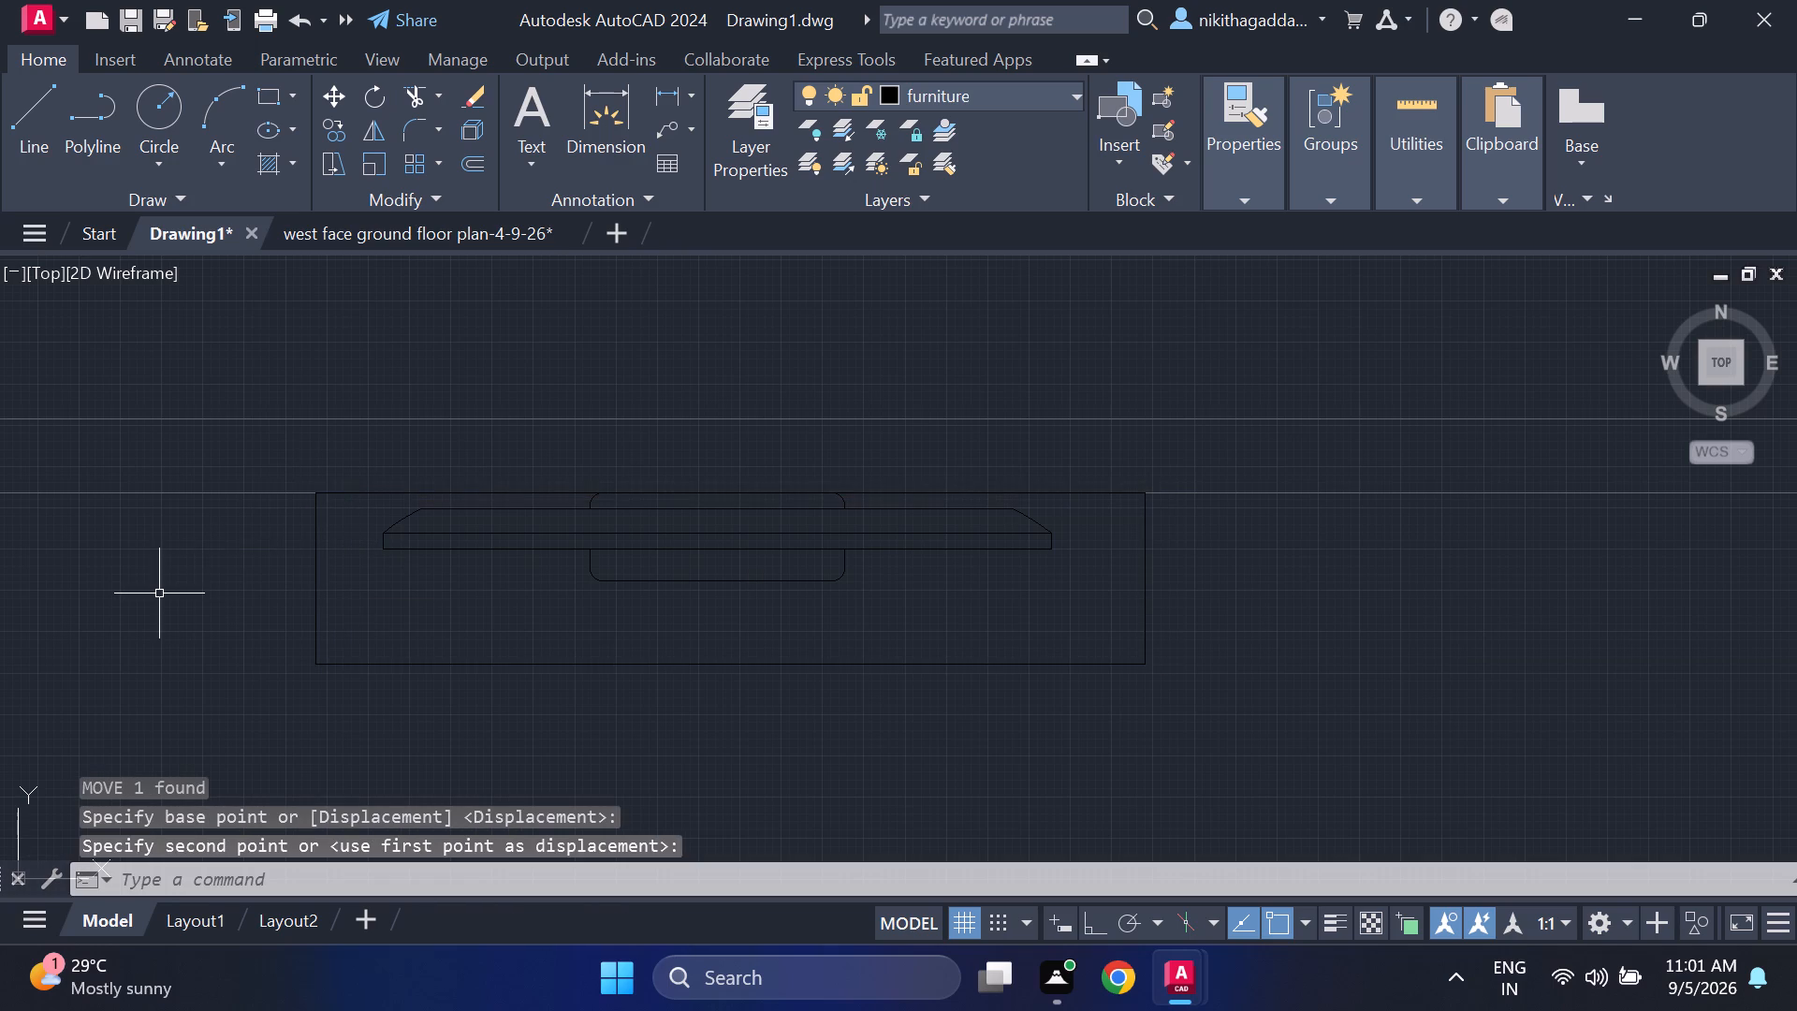
Delete the spare bed and spare toilet blocks left outside the house plan.
scroll(158, 593, down, 4)
middle_drag(383, 663, 580, 563)
middle_drag(596, 558, 689, 534)
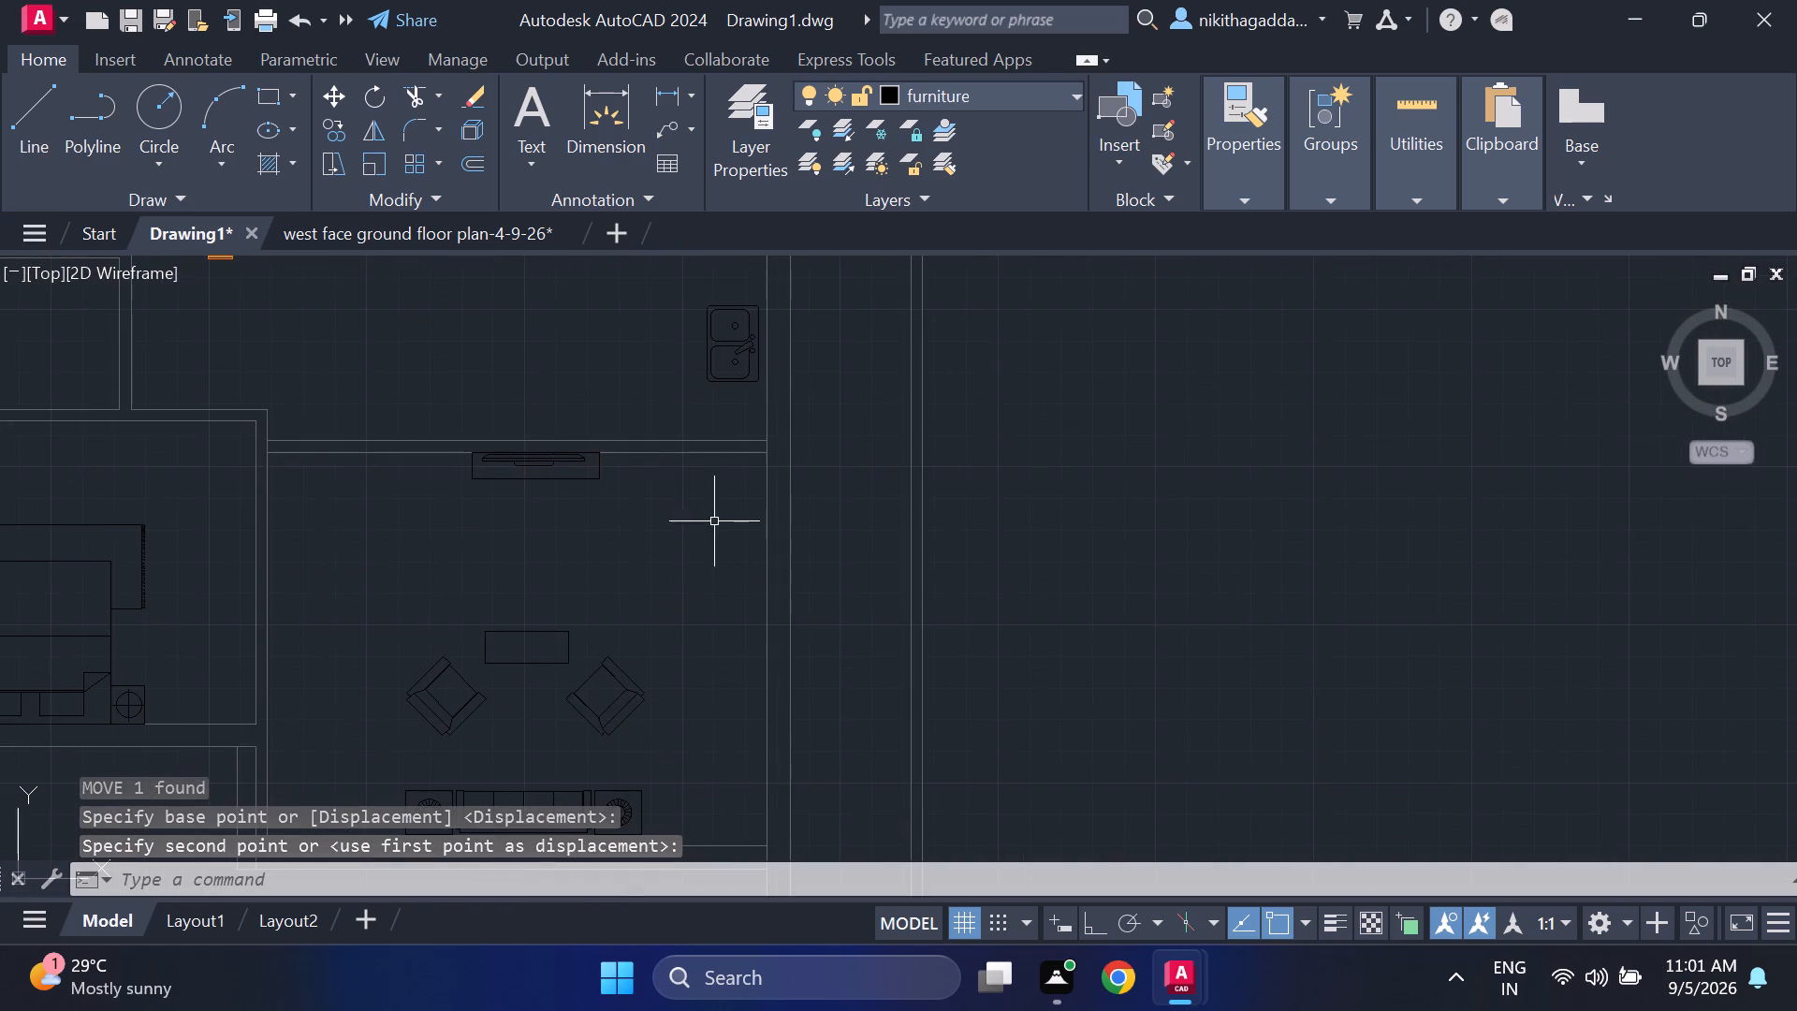
scroll(553, 653, down, 2)
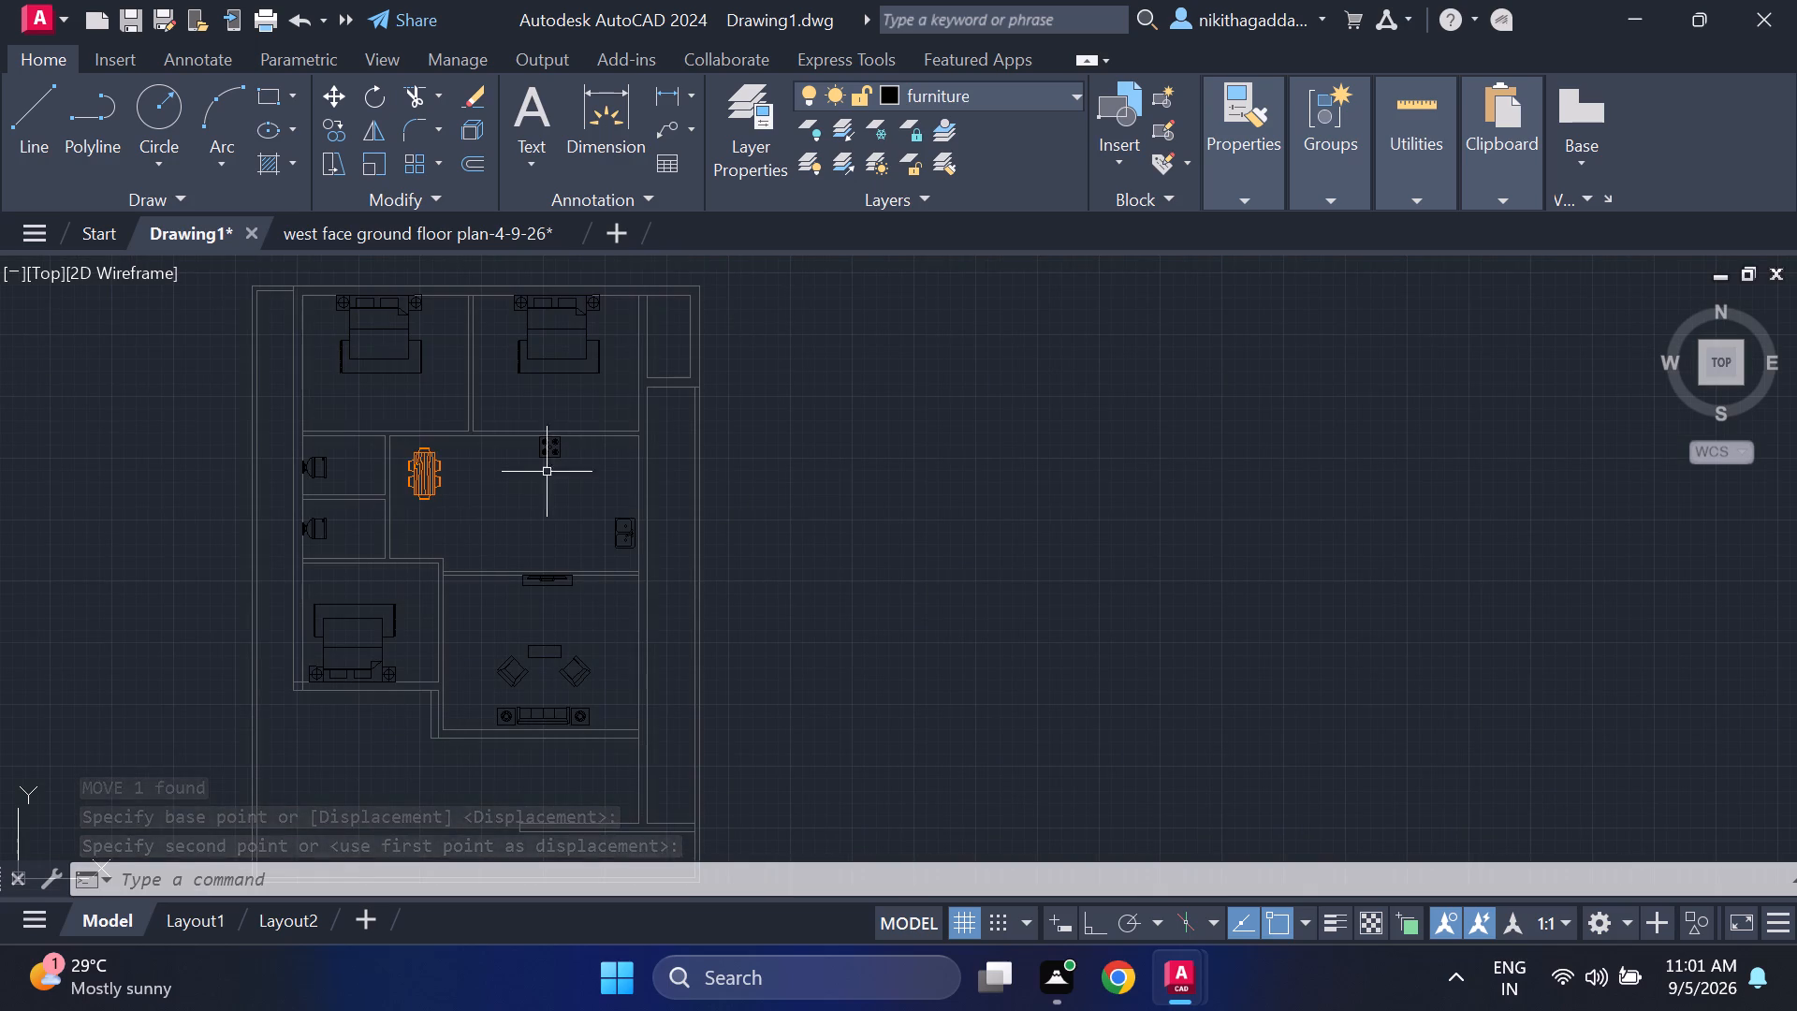
scroll(323, 638, up, 1)
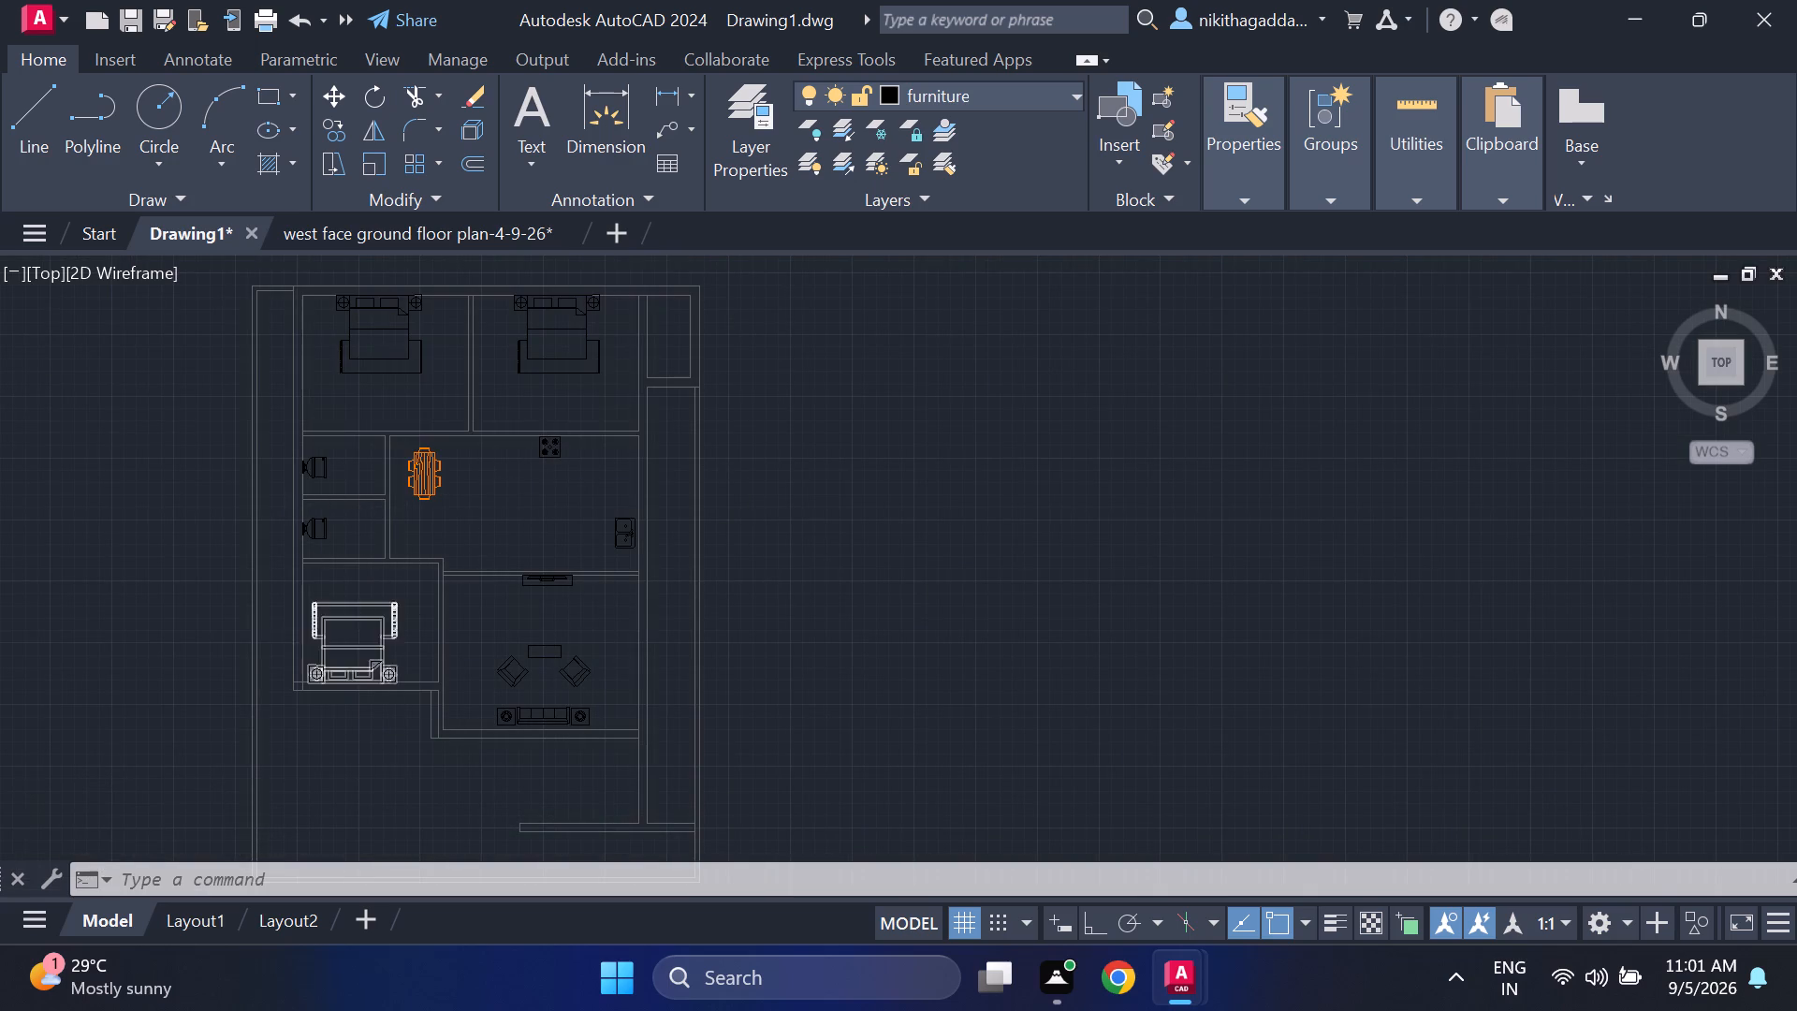
middle_drag(629, 468, 744, 684)
middle_click(767, 745)
middle_click(767, 746)
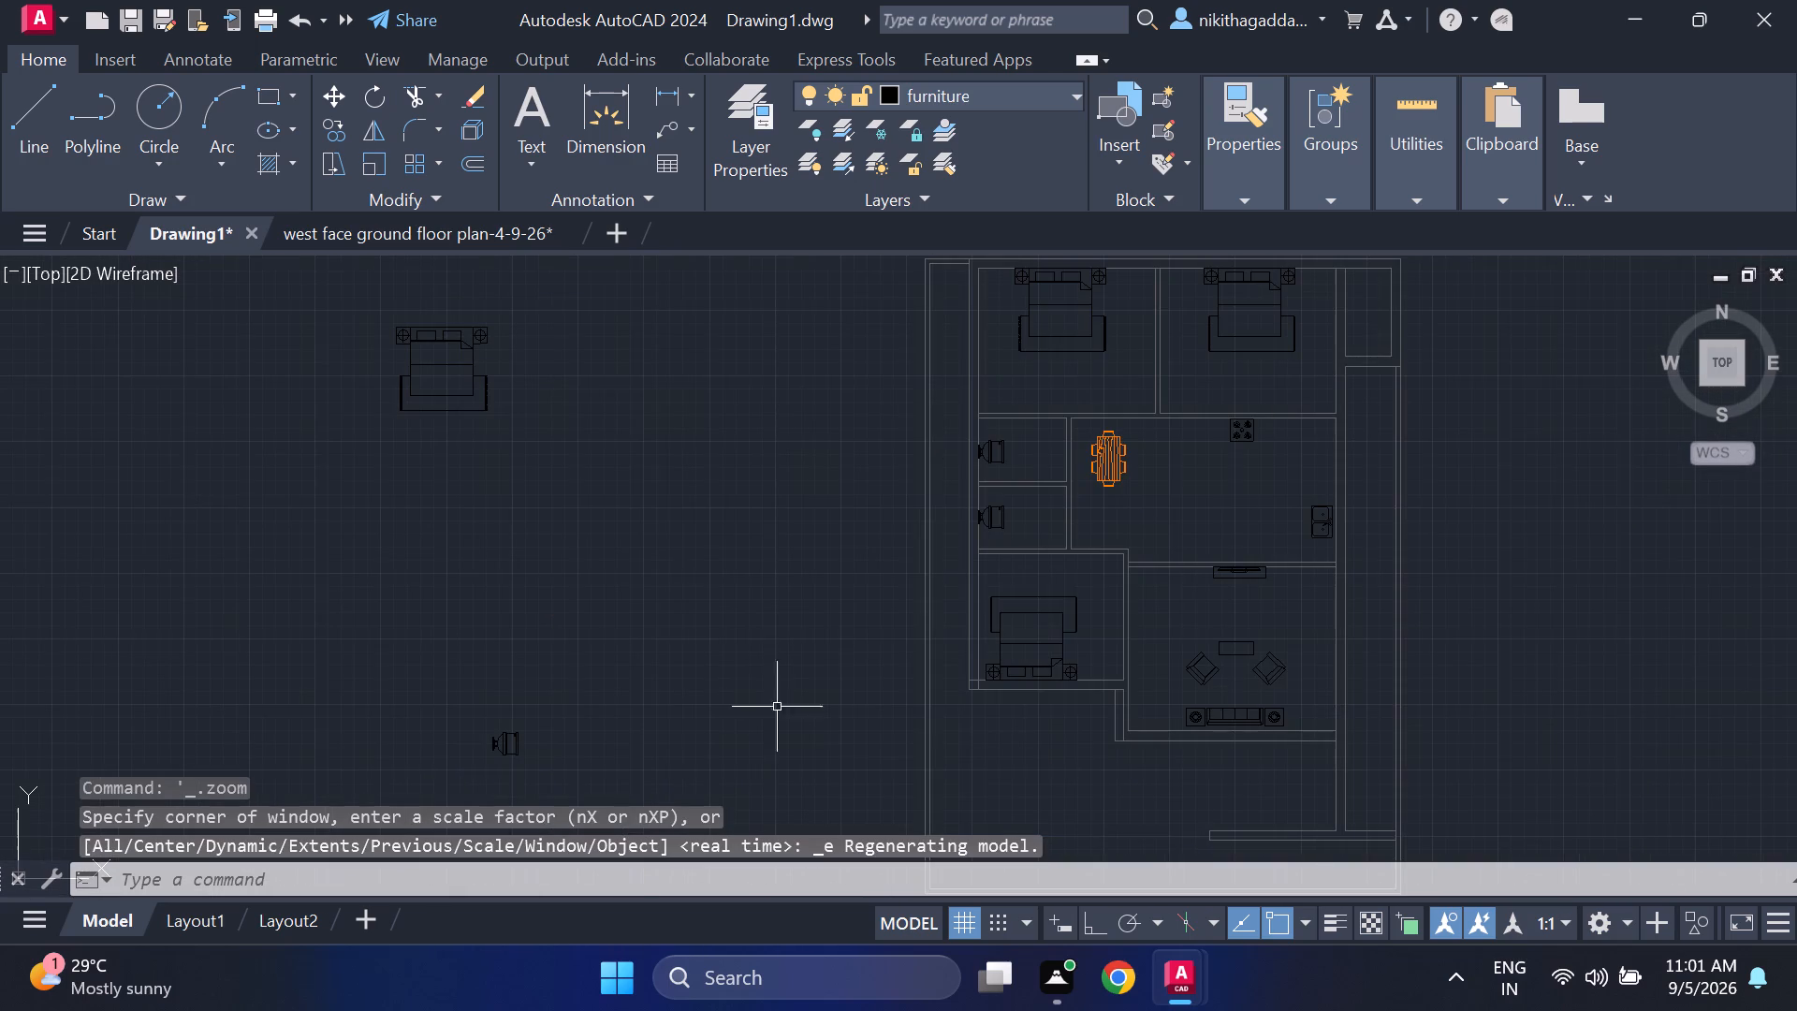
scroll(700, 597, down, 2)
click(693, 478)
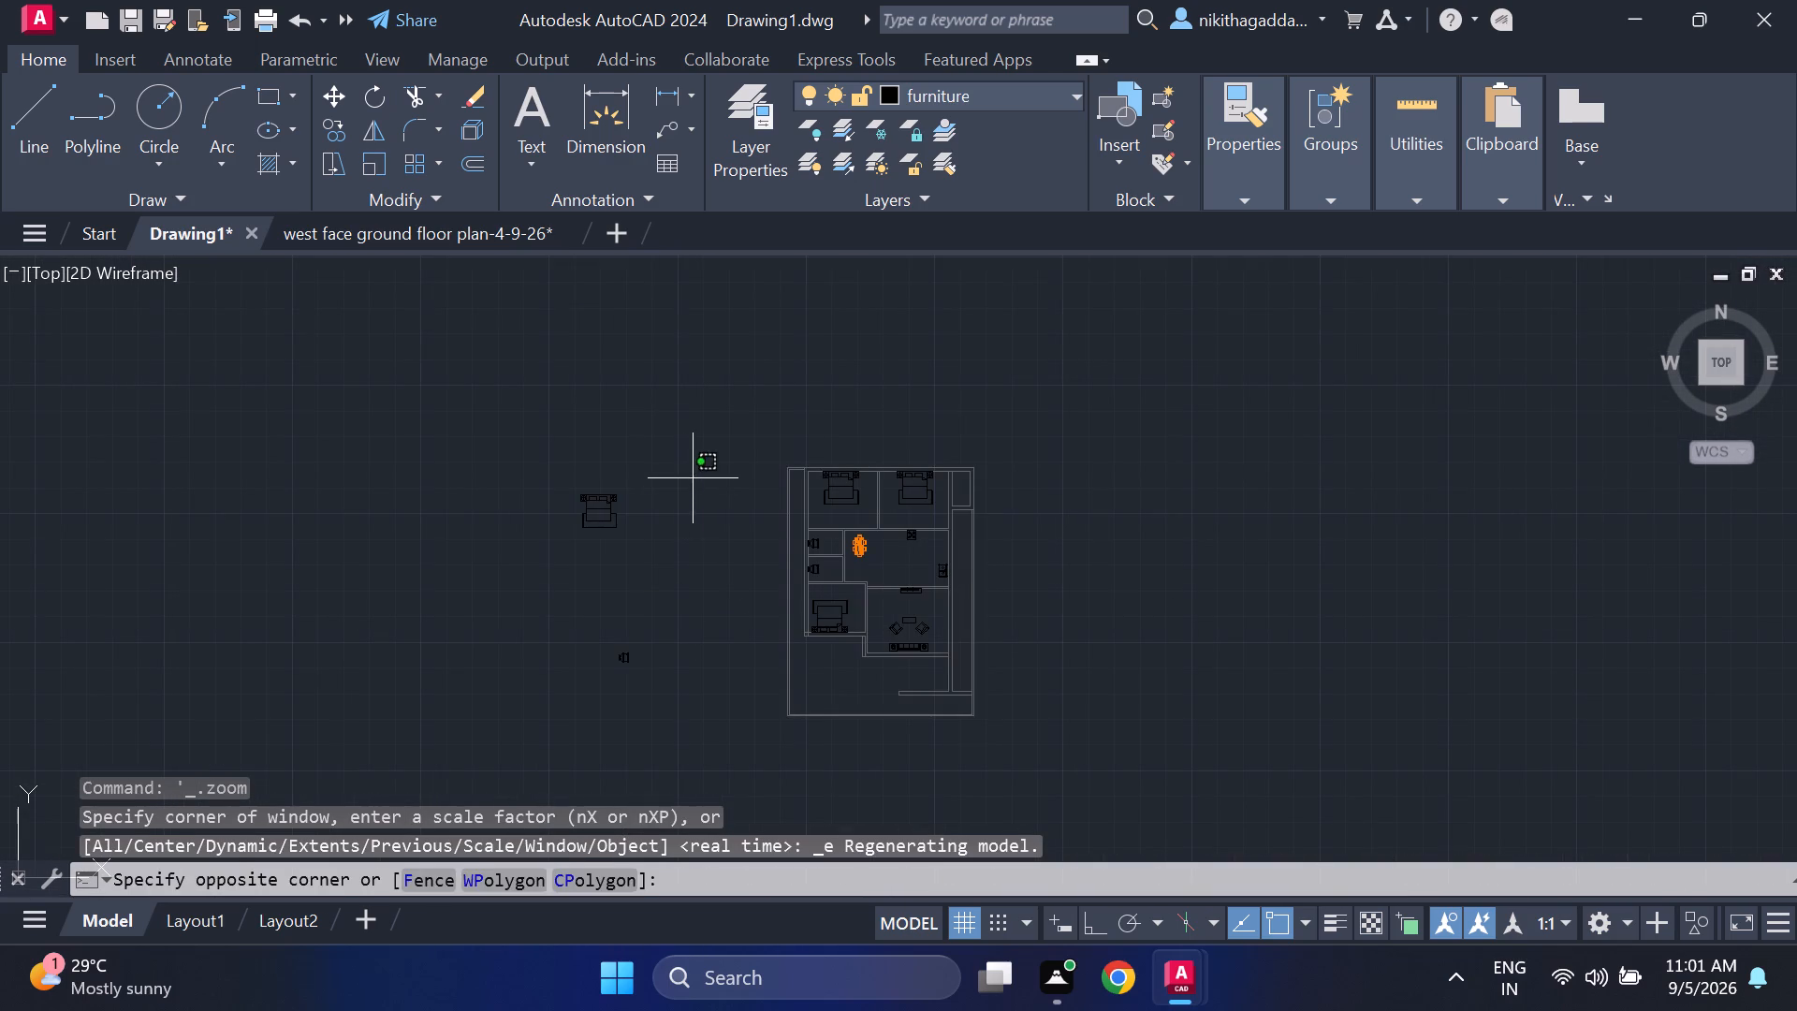
click(427, 563)
drag(668, 628, 648, 655)
click(466, 700)
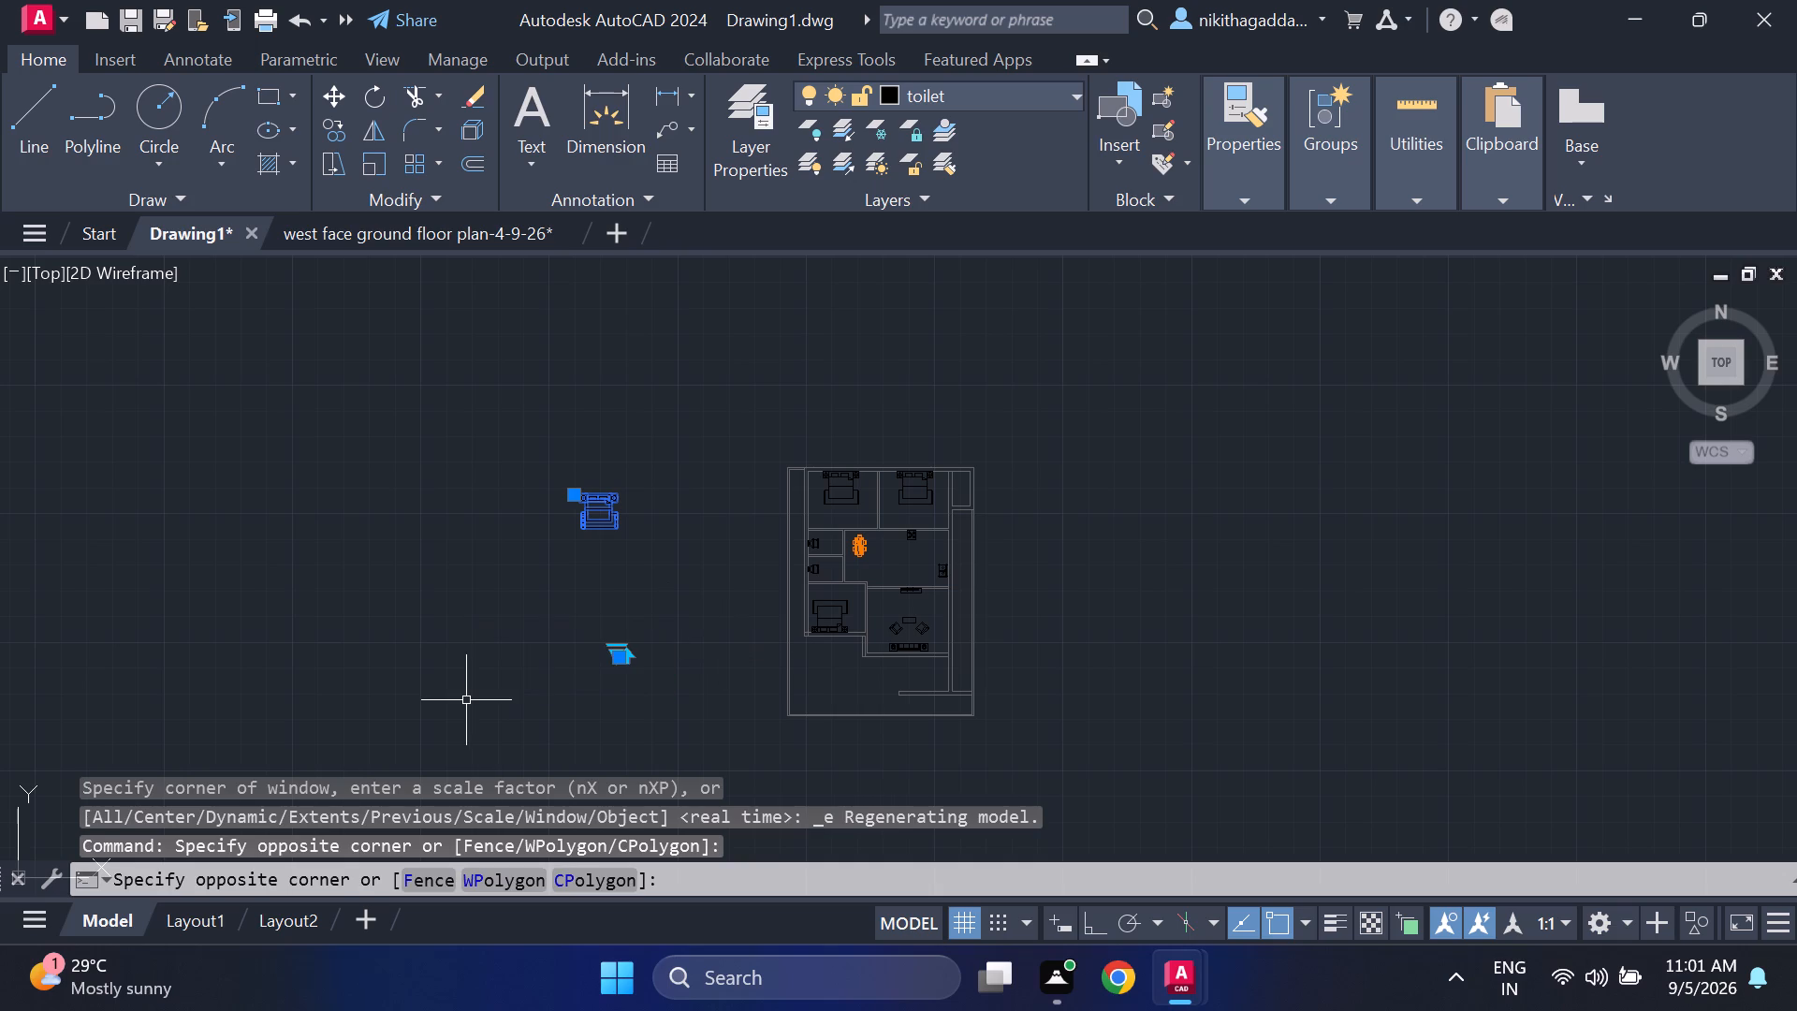
key(Delete)
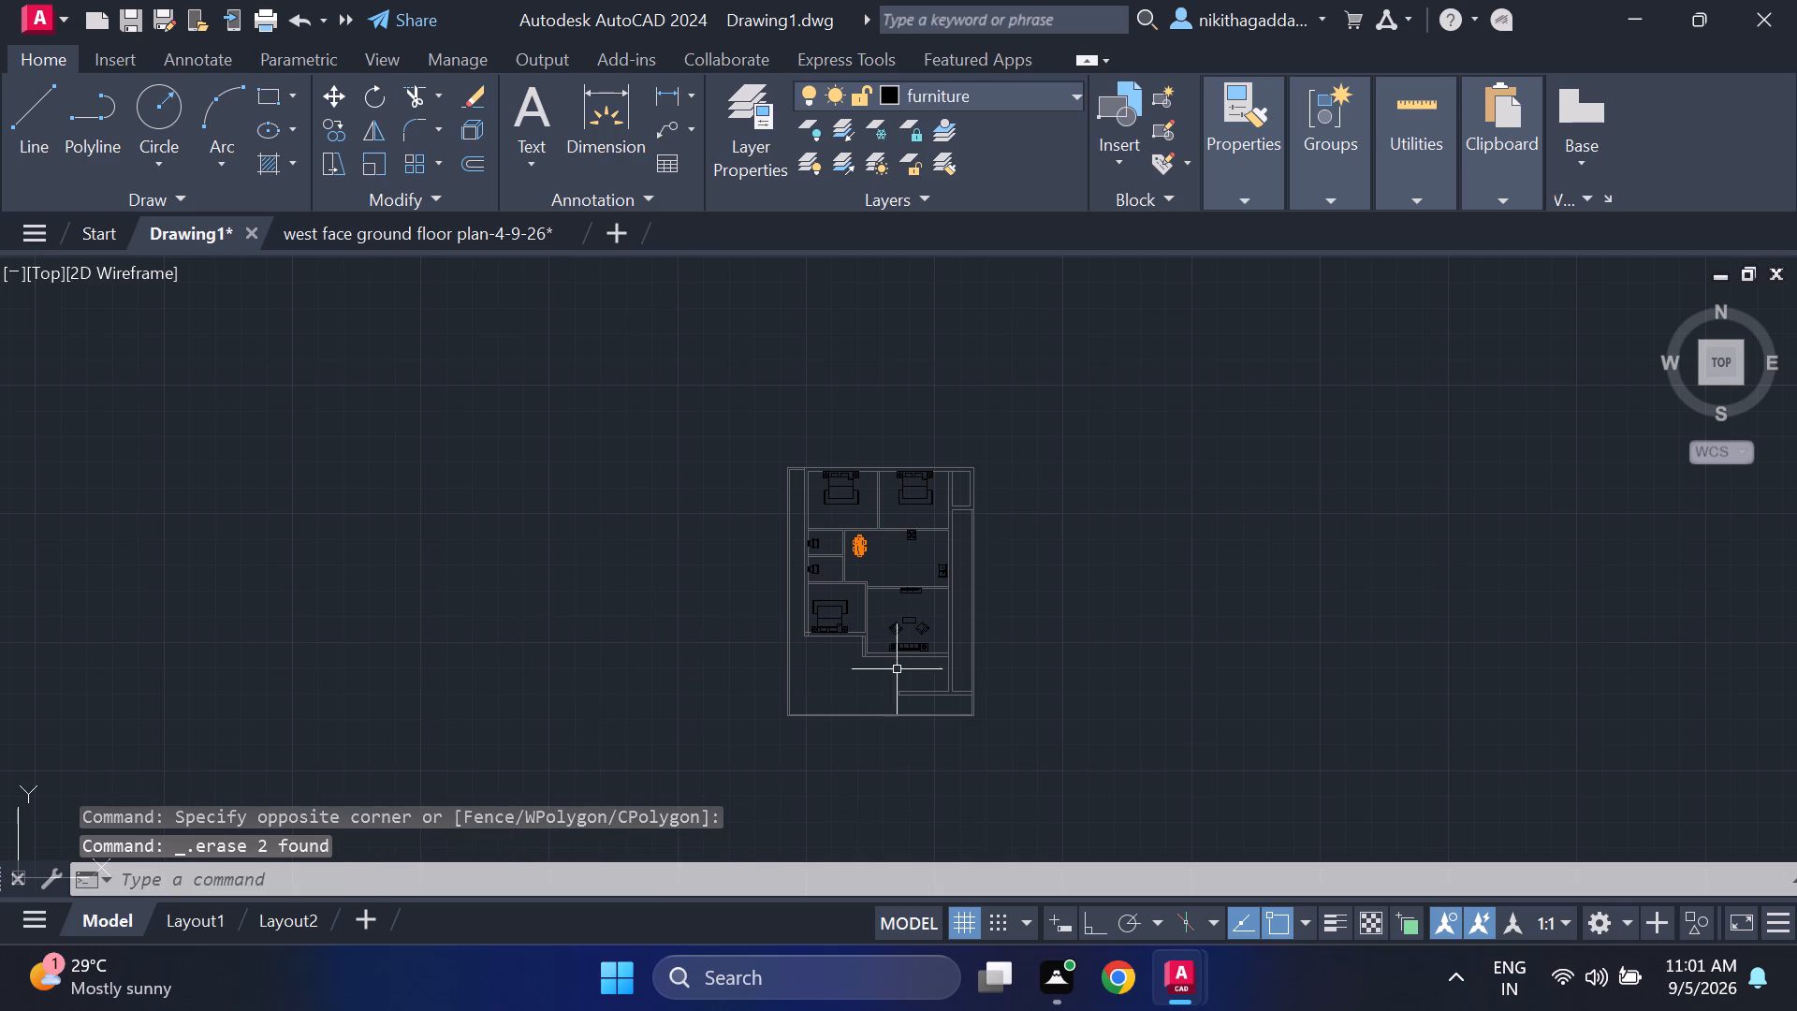
Examine the dining table and the overall furniture arrangement across the plan's rooms.
scroll(881, 562, up, 3)
scroll(781, 512, up, 3)
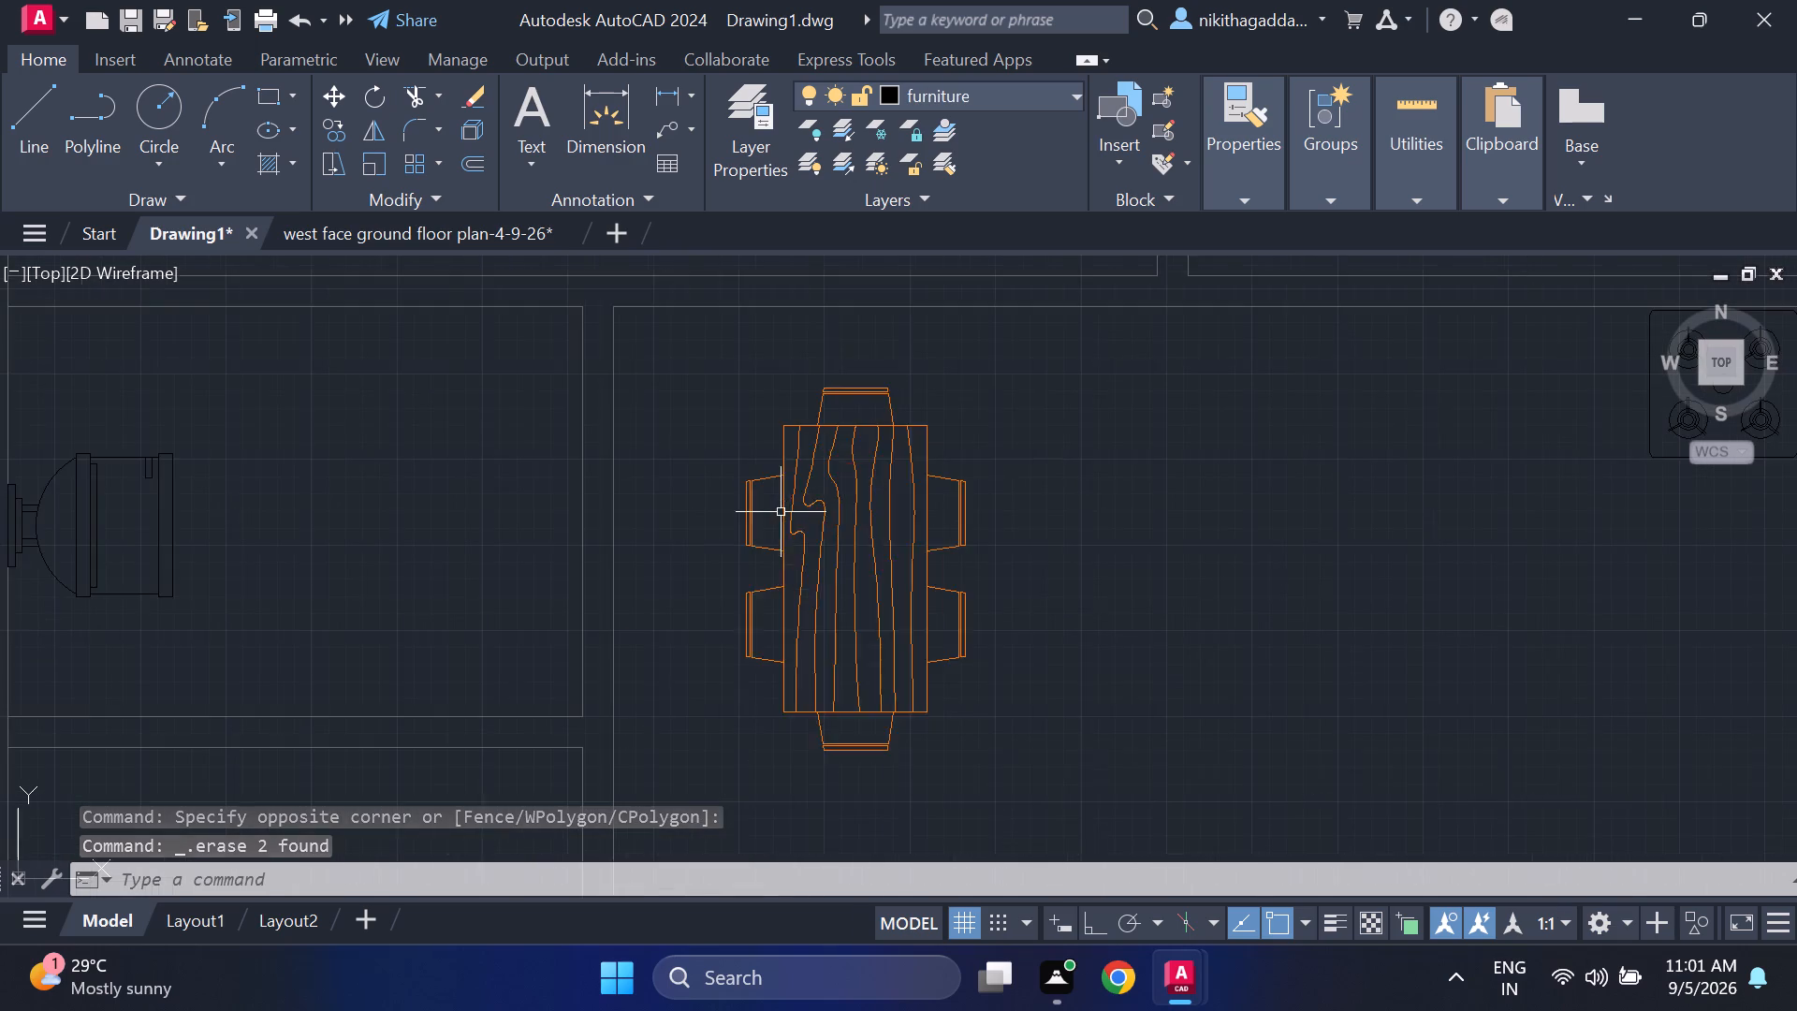
scroll(901, 549, down, 3)
middle_drag(980, 645, 768, 485)
middle_drag(765, 483, 742, 478)
scroll(802, 647, down, 1)
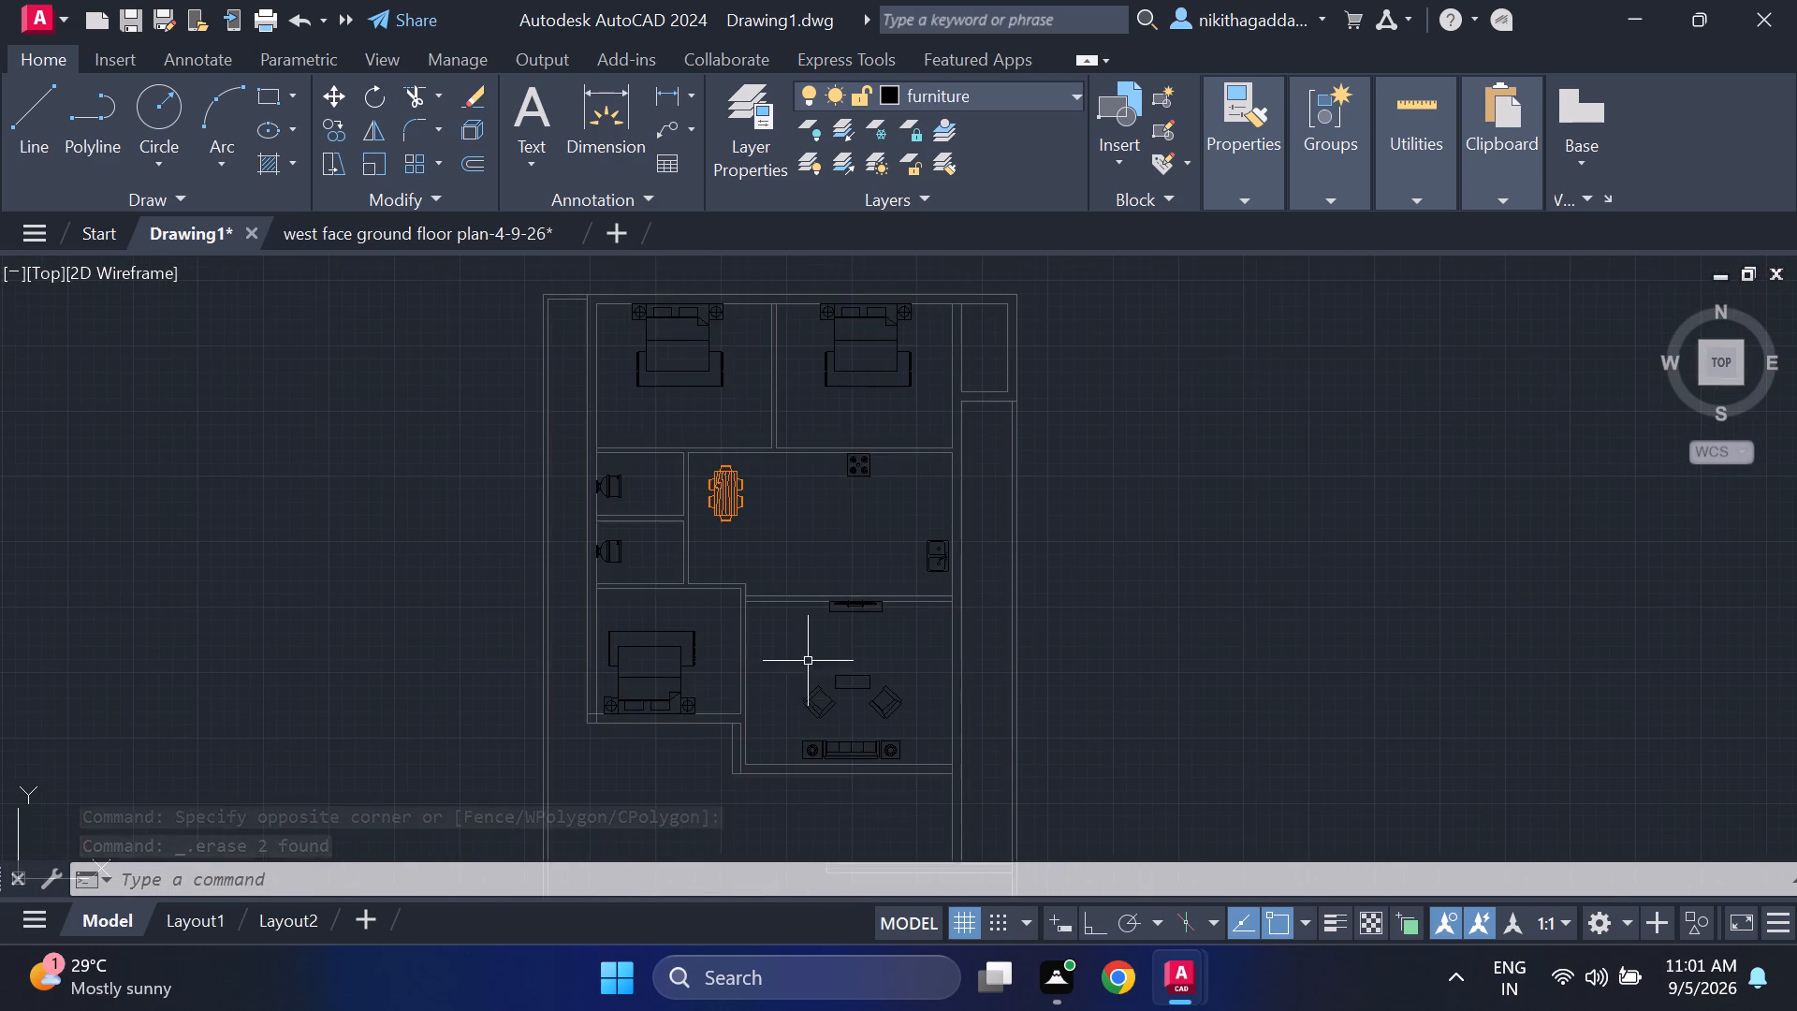
Examine the furnished rooms across the plan, especially the living room seating and television, the toilets and the front wall.
scroll(755, 689, up, 3)
scroll(755, 688, down, 4)
scroll(710, 683, up, 2)
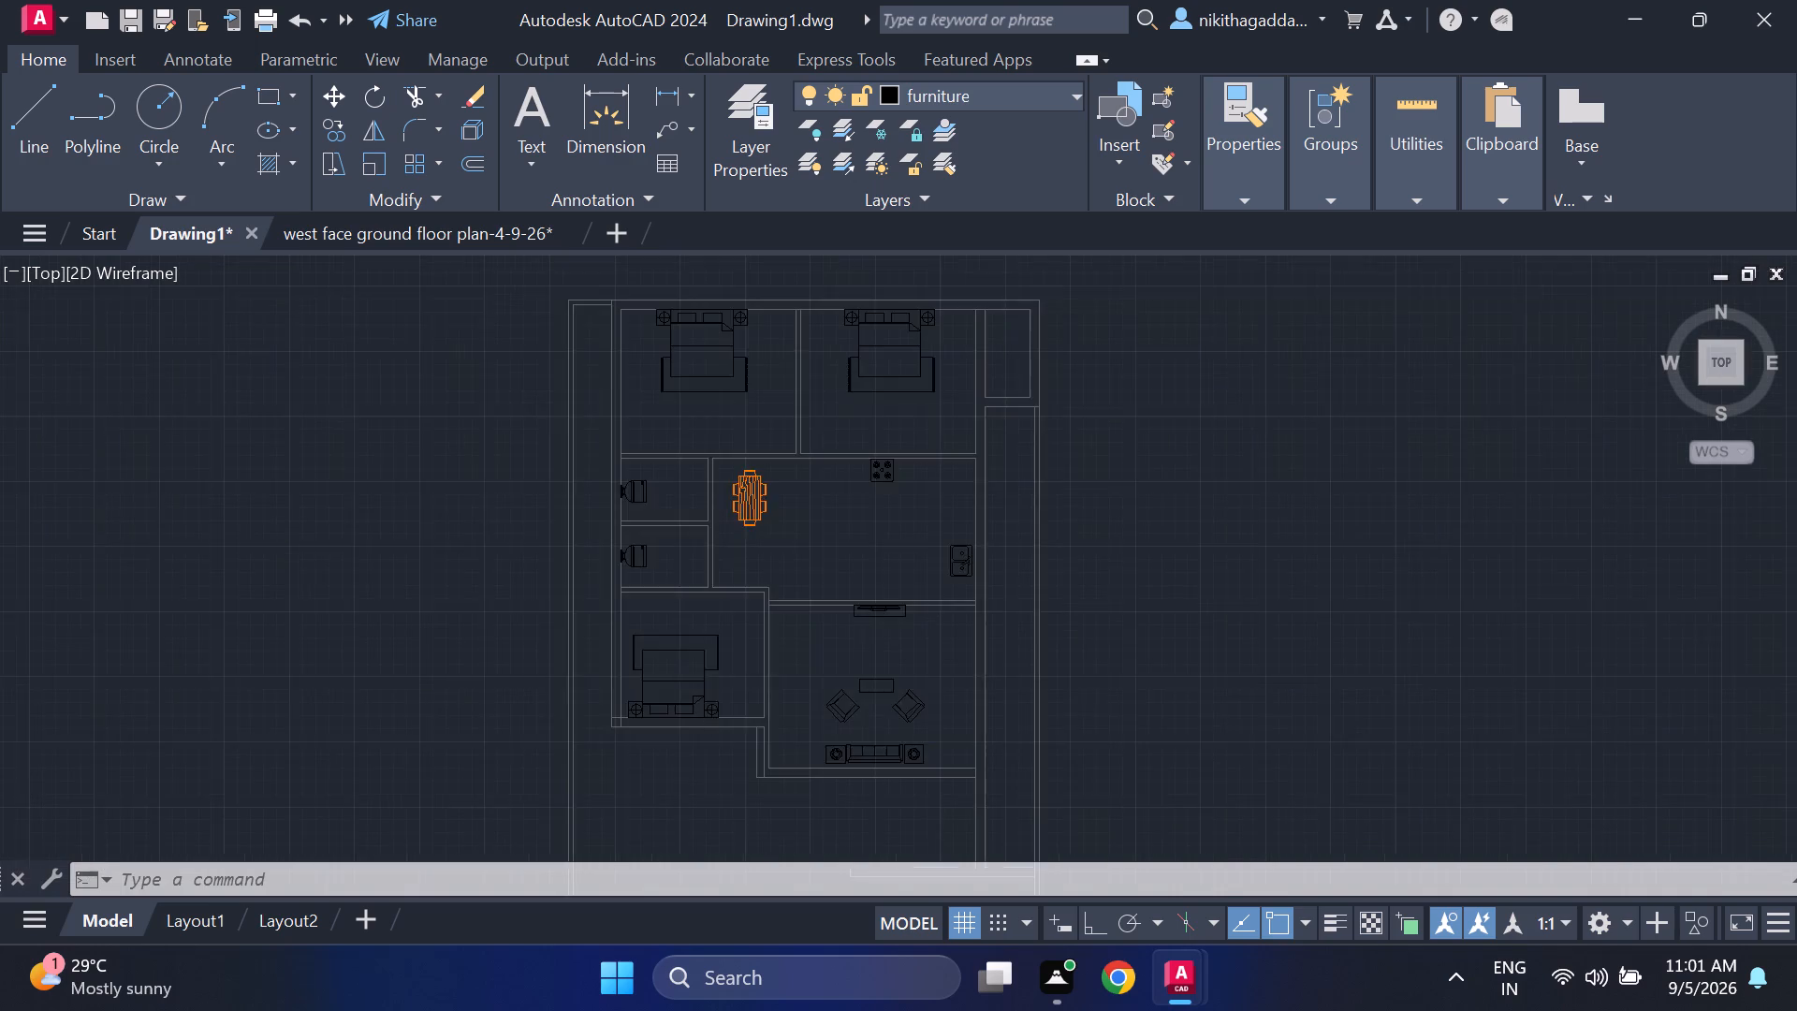
middle_click(905, 427)
middle_drag(905, 427, 870, 700)
middle_click(870, 700)
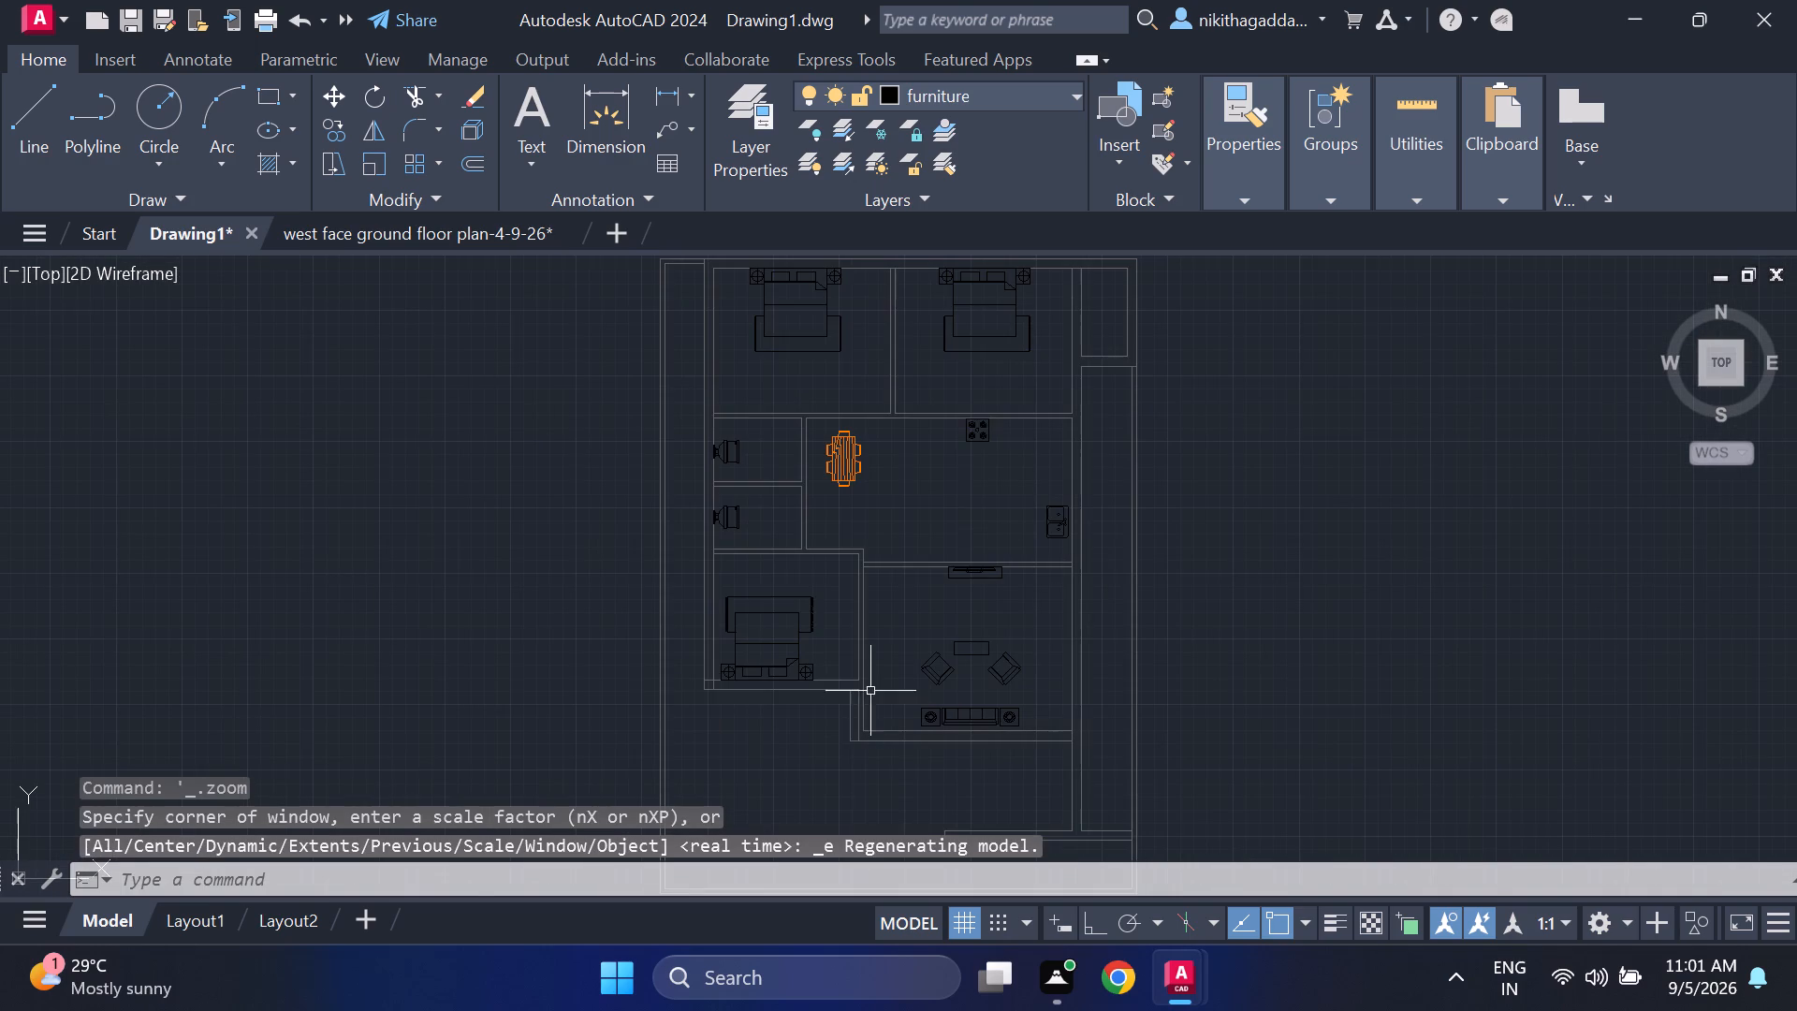
scroll(903, 385, up, 4)
scroll(900, 413, down, 1)
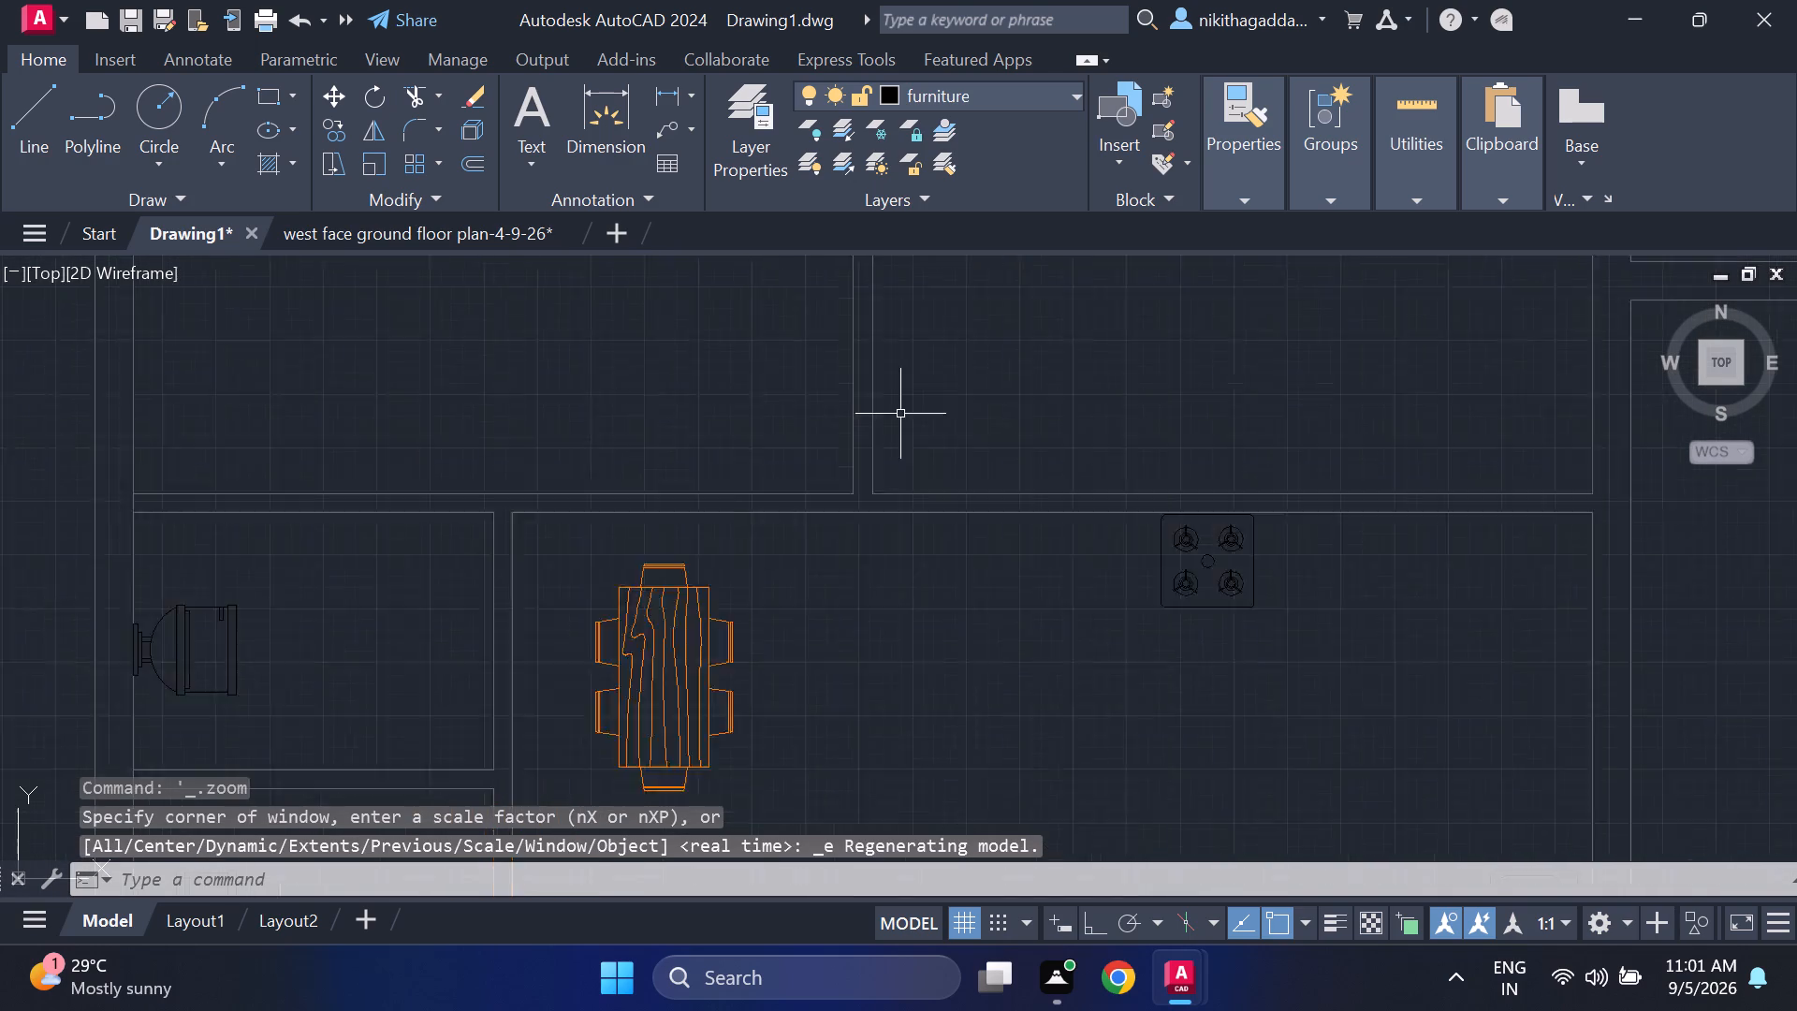
scroll(900, 414, down, 3)
middle_drag(877, 484, 824, 578)
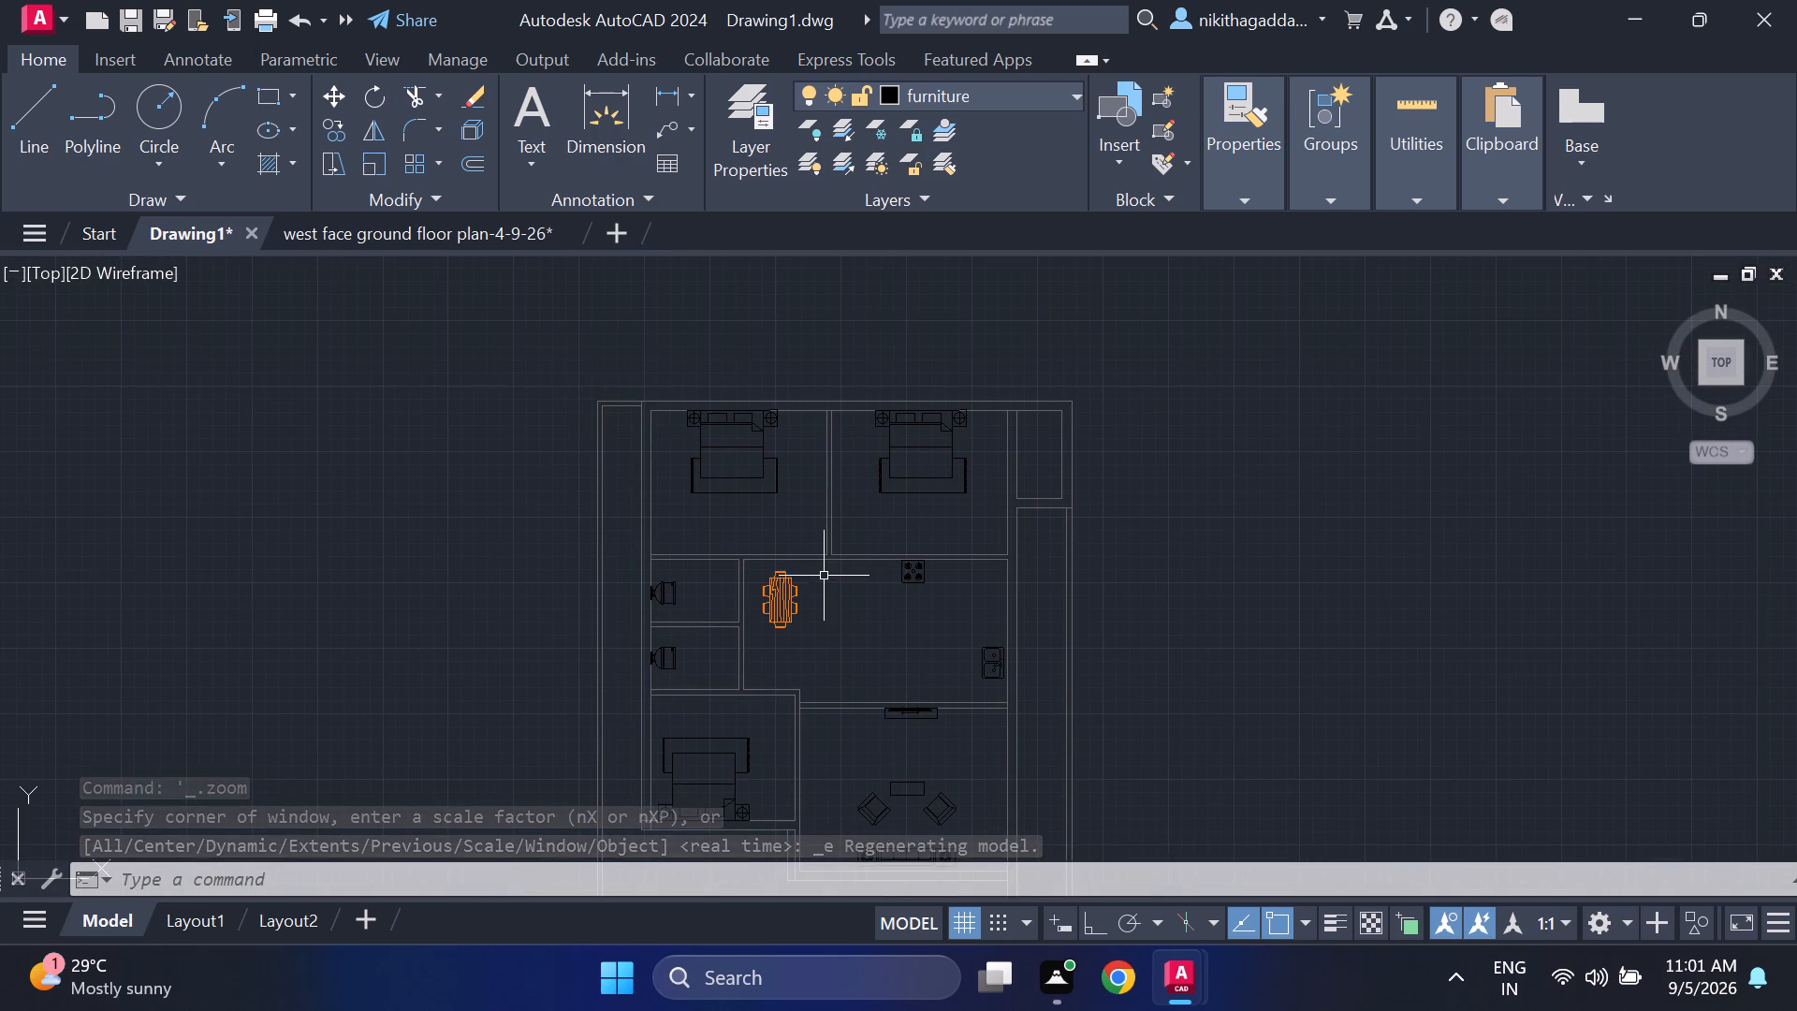
scroll(782, 403, up, 3)
scroll(802, 439, down, 3)
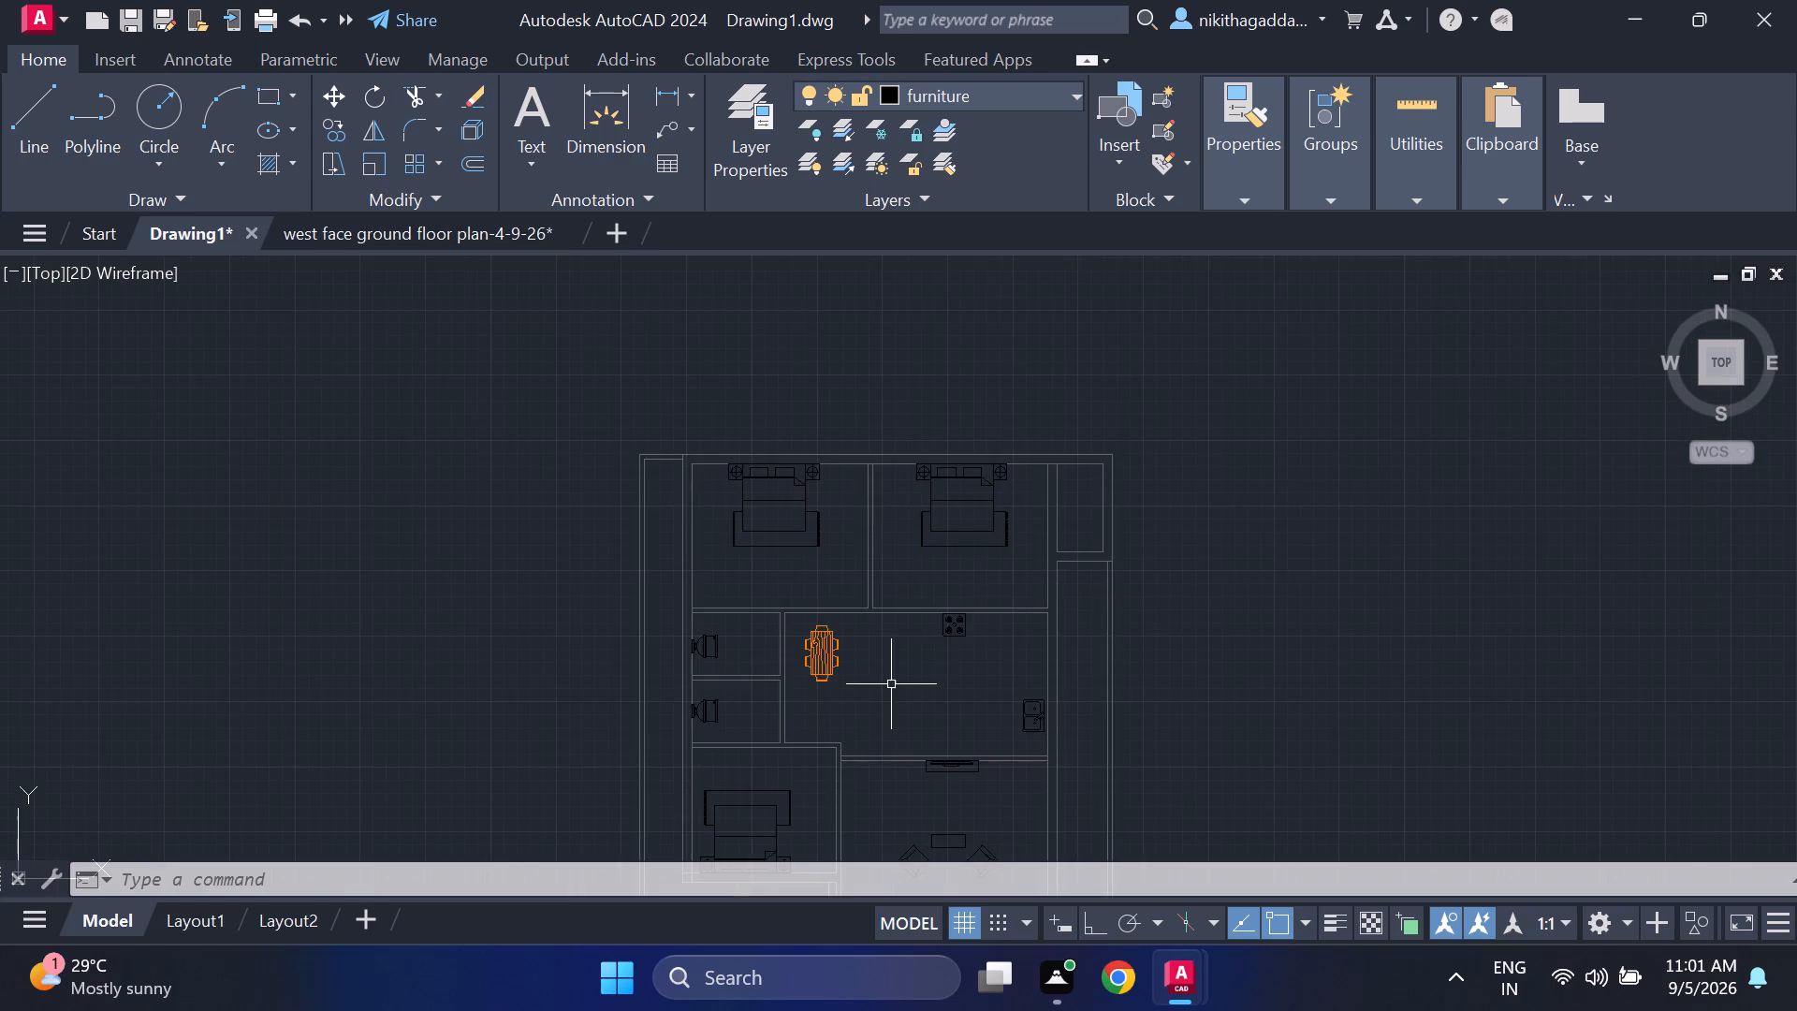
middle_drag(888, 683, 856, 456)
middle_click(857, 450)
scroll(675, 447, up, 4)
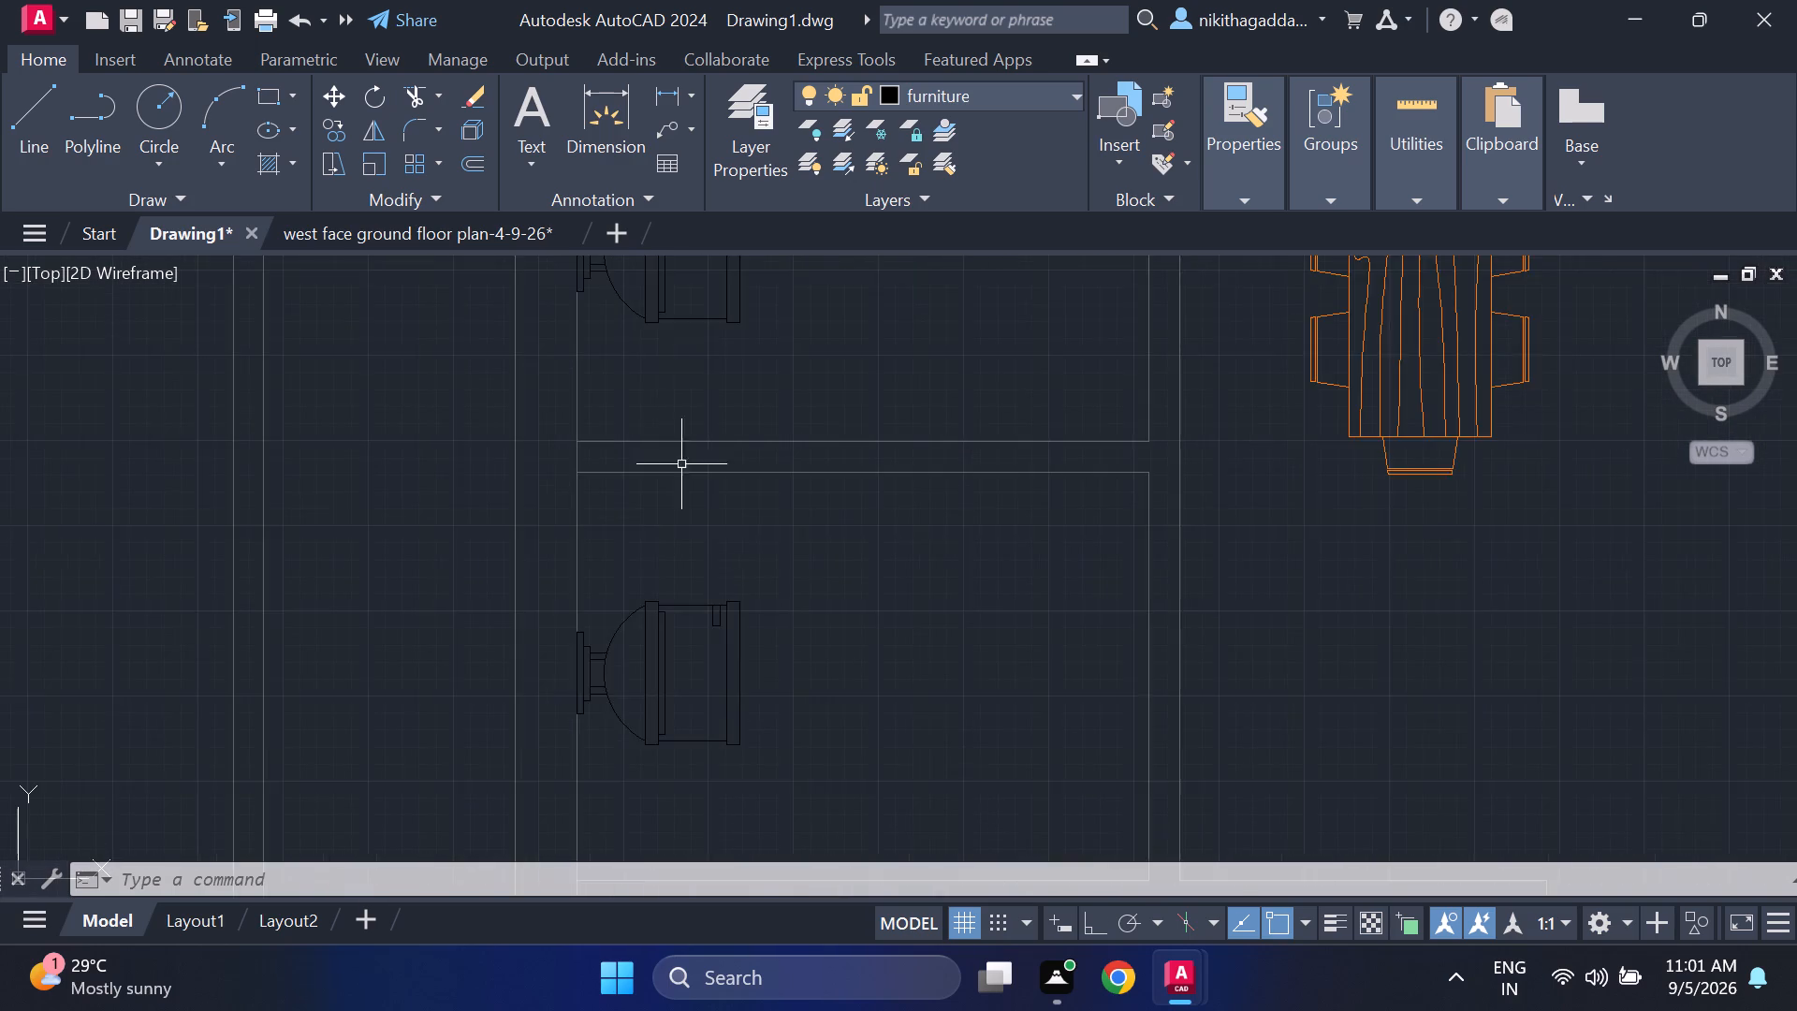
scroll(750, 548, down, 4)
middle_click(895, 683)
middle_click(893, 683)
middle_drag(884, 678, 860, 647)
middle_drag(851, 635, 785, 549)
scroll(910, 560, up, 2)
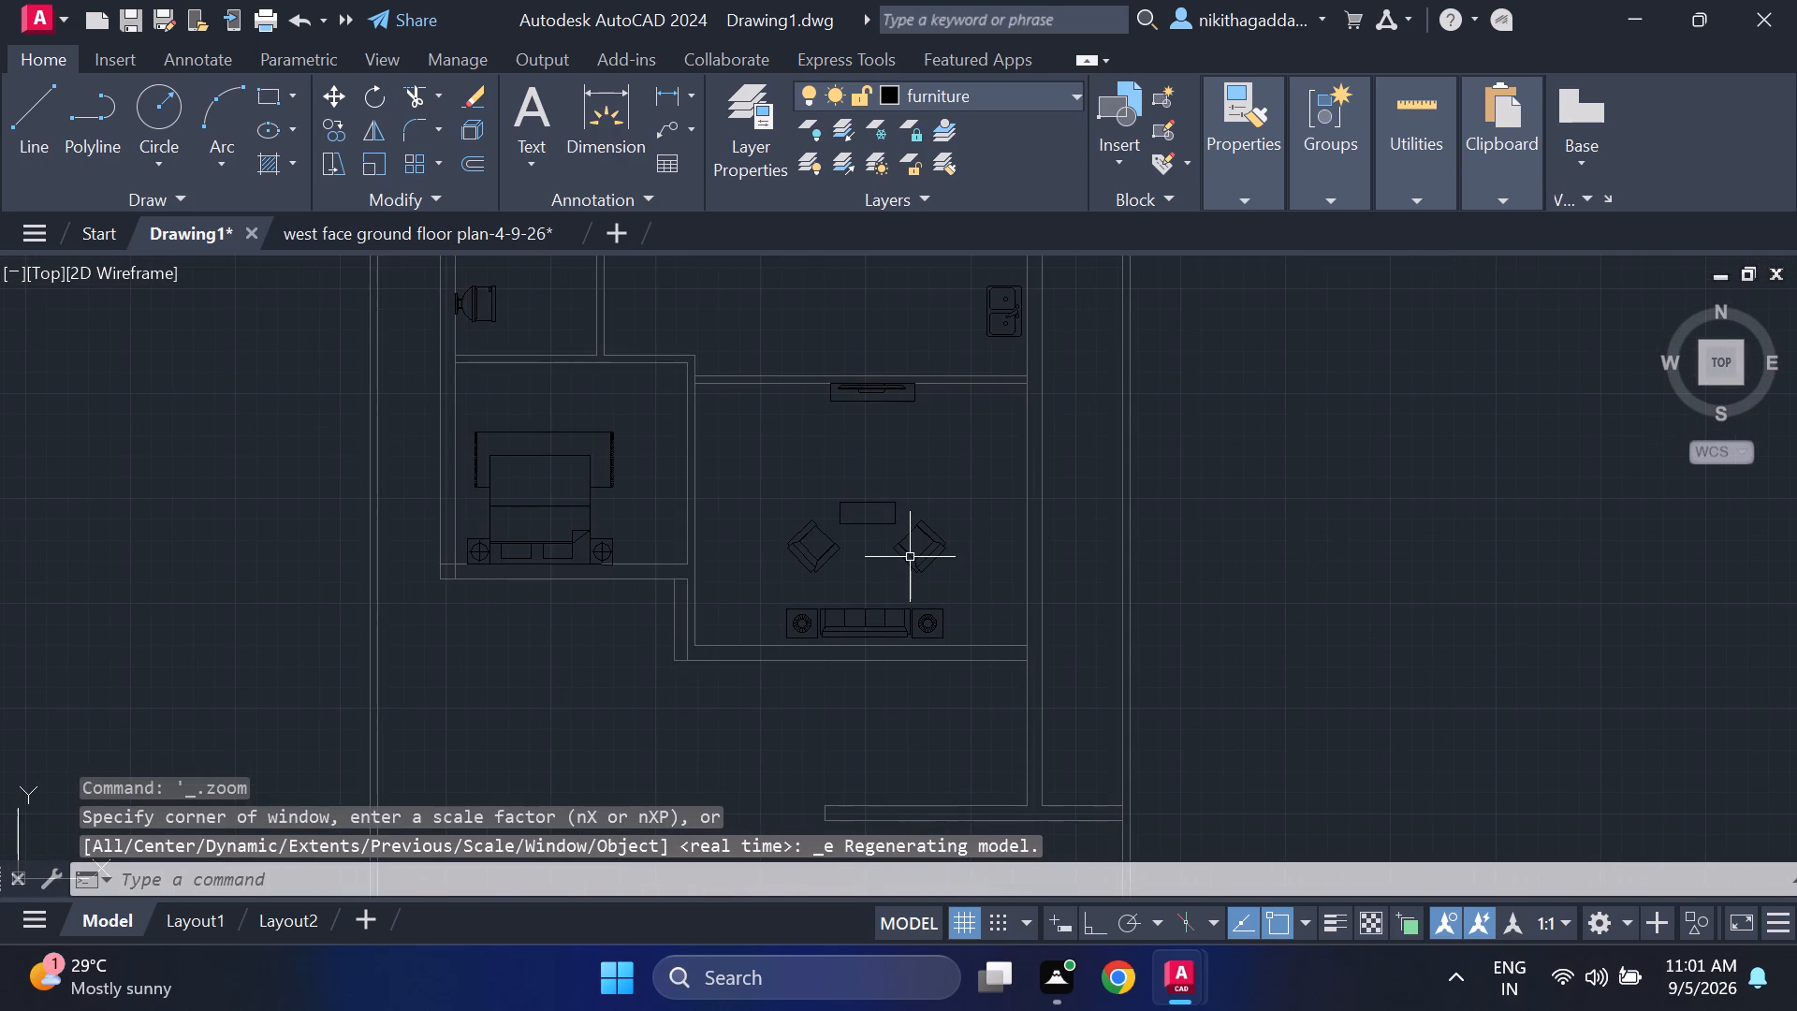
scroll(861, 476, up, 2)
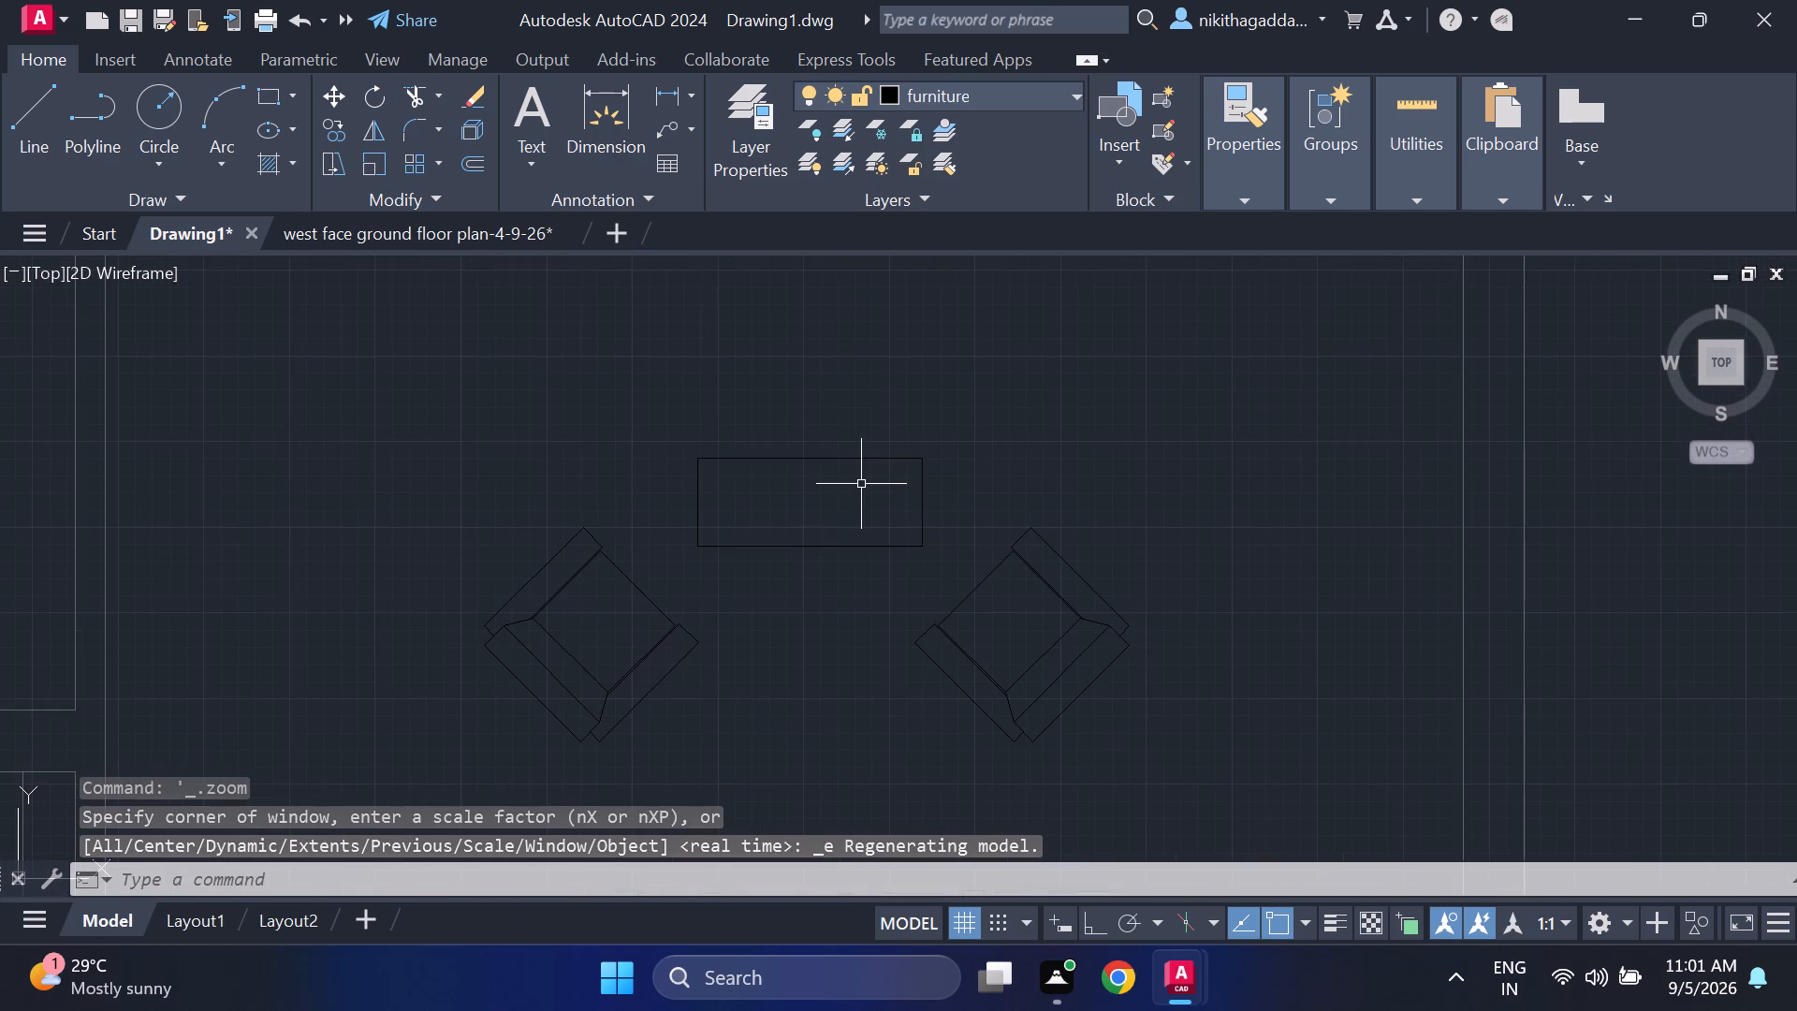
scroll(822, 532, down, 3)
middle_drag(865, 704, 848, 667)
middle_drag(858, 600, 864, 576)
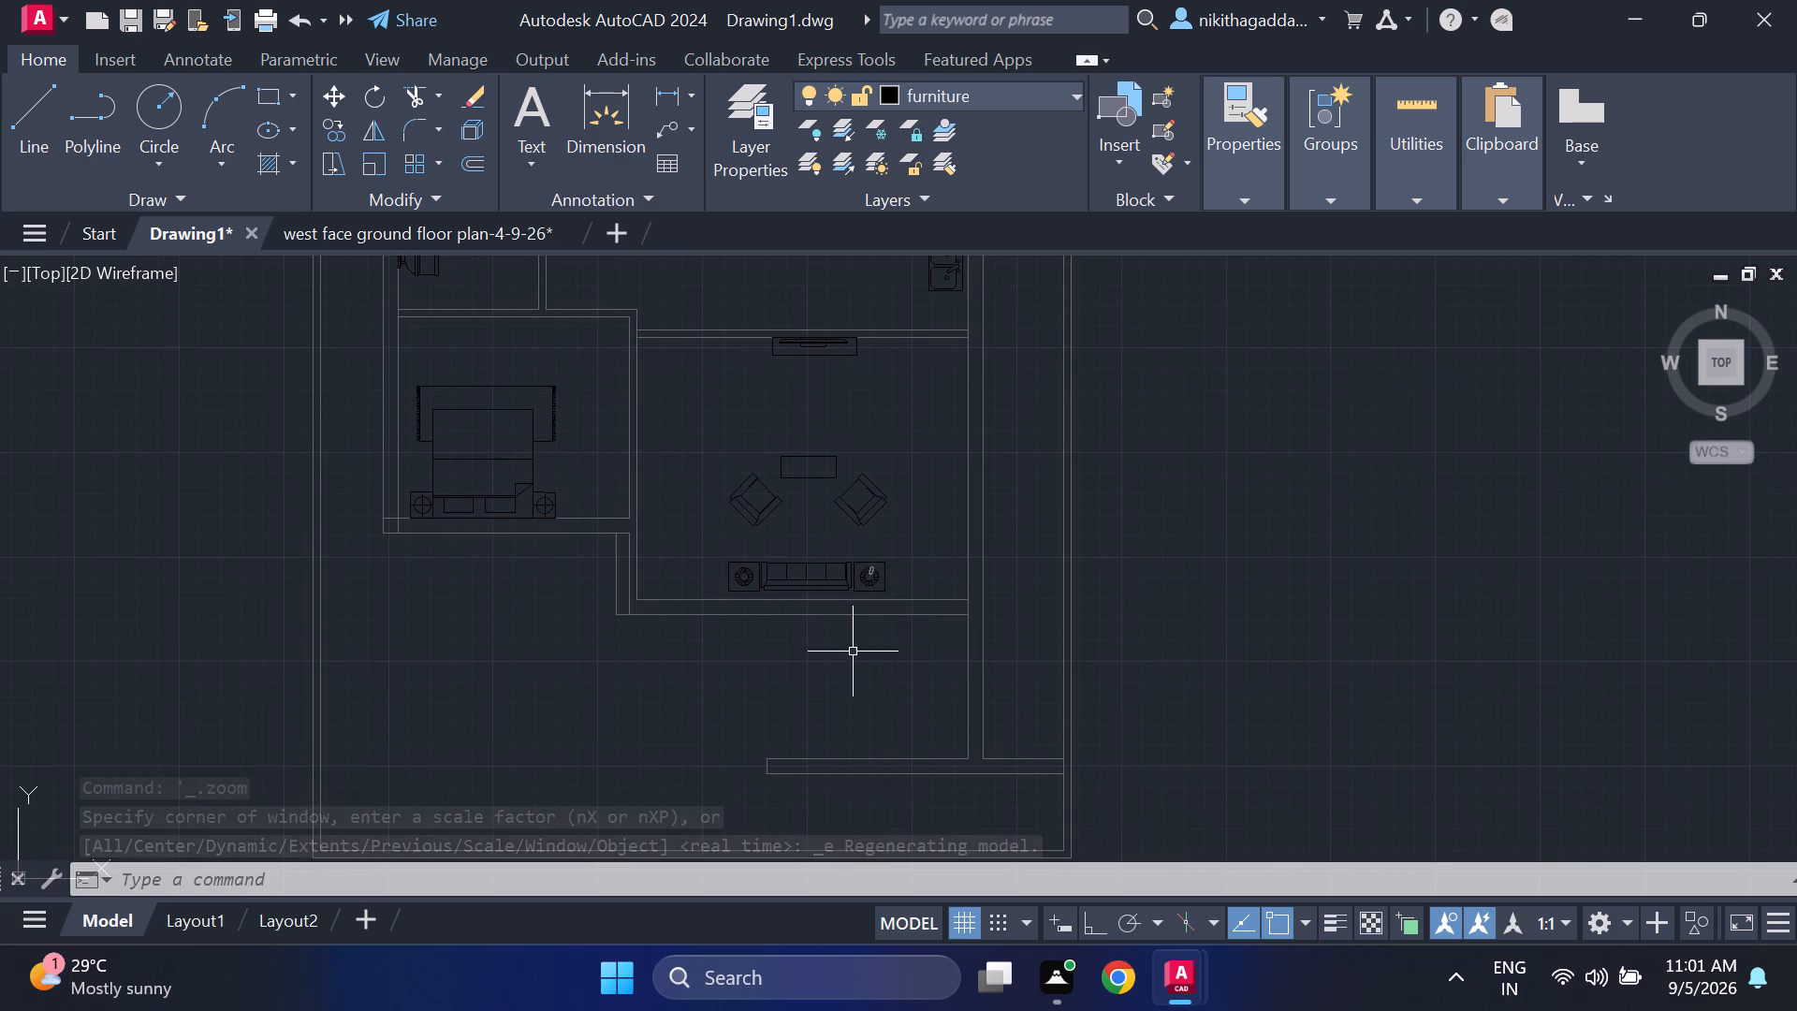
middle_drag(805, 728, 818, 651)
middle_click(840, 611)
scroll(802, 669, up, 2)
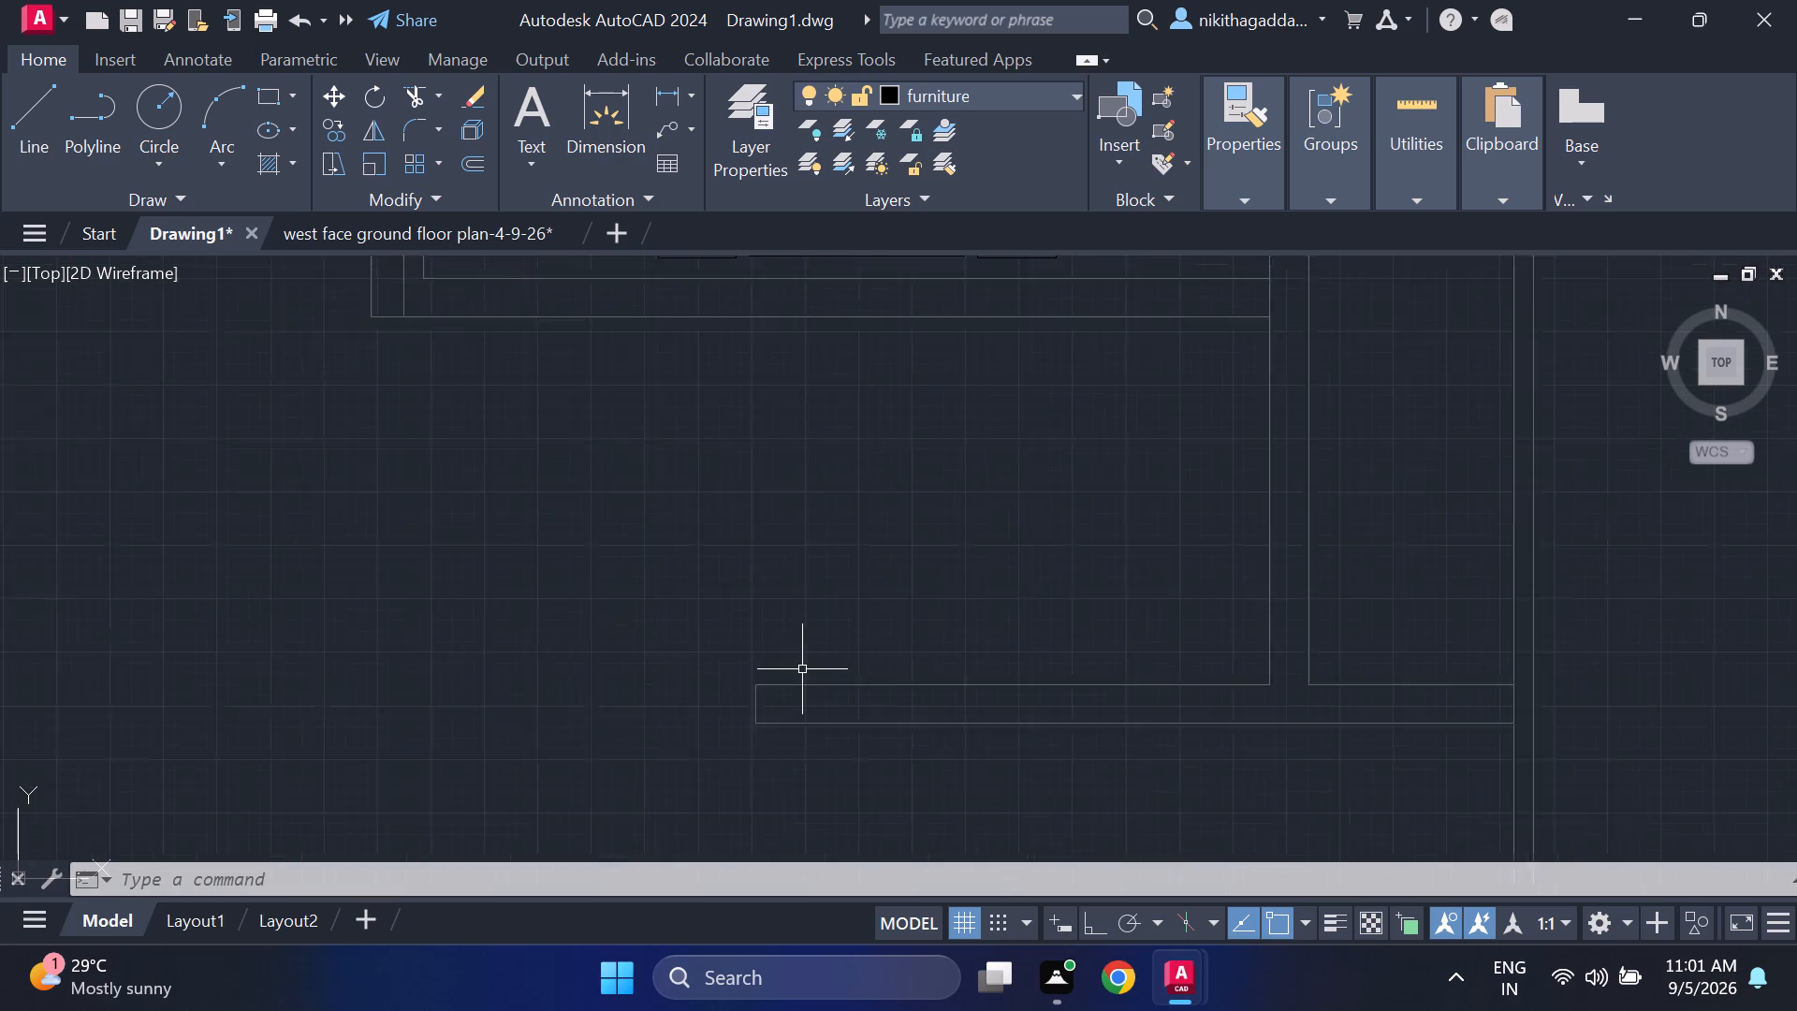
scroll(802, 669, up, 1)
scroll(802, 669, down, 5)
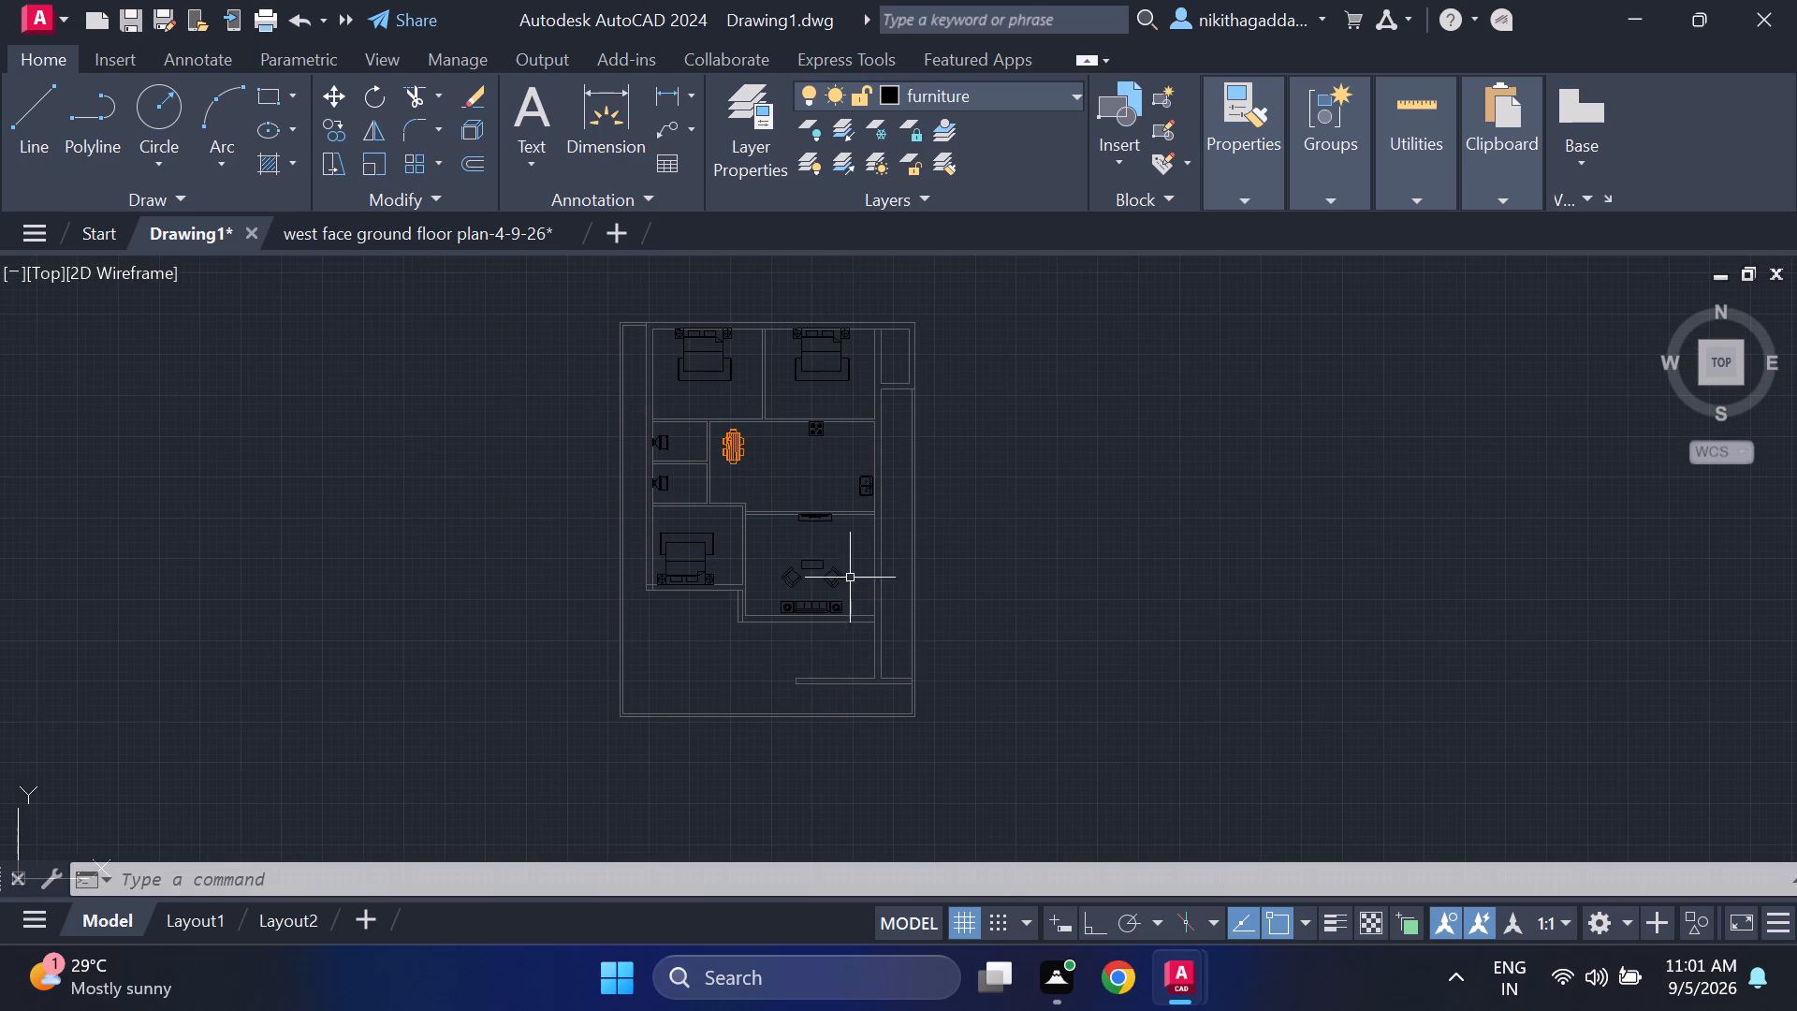
scroll(792, 554, up, 4)
scroll(935, 593, up, 4)
scroll(952, 619, down, 4)
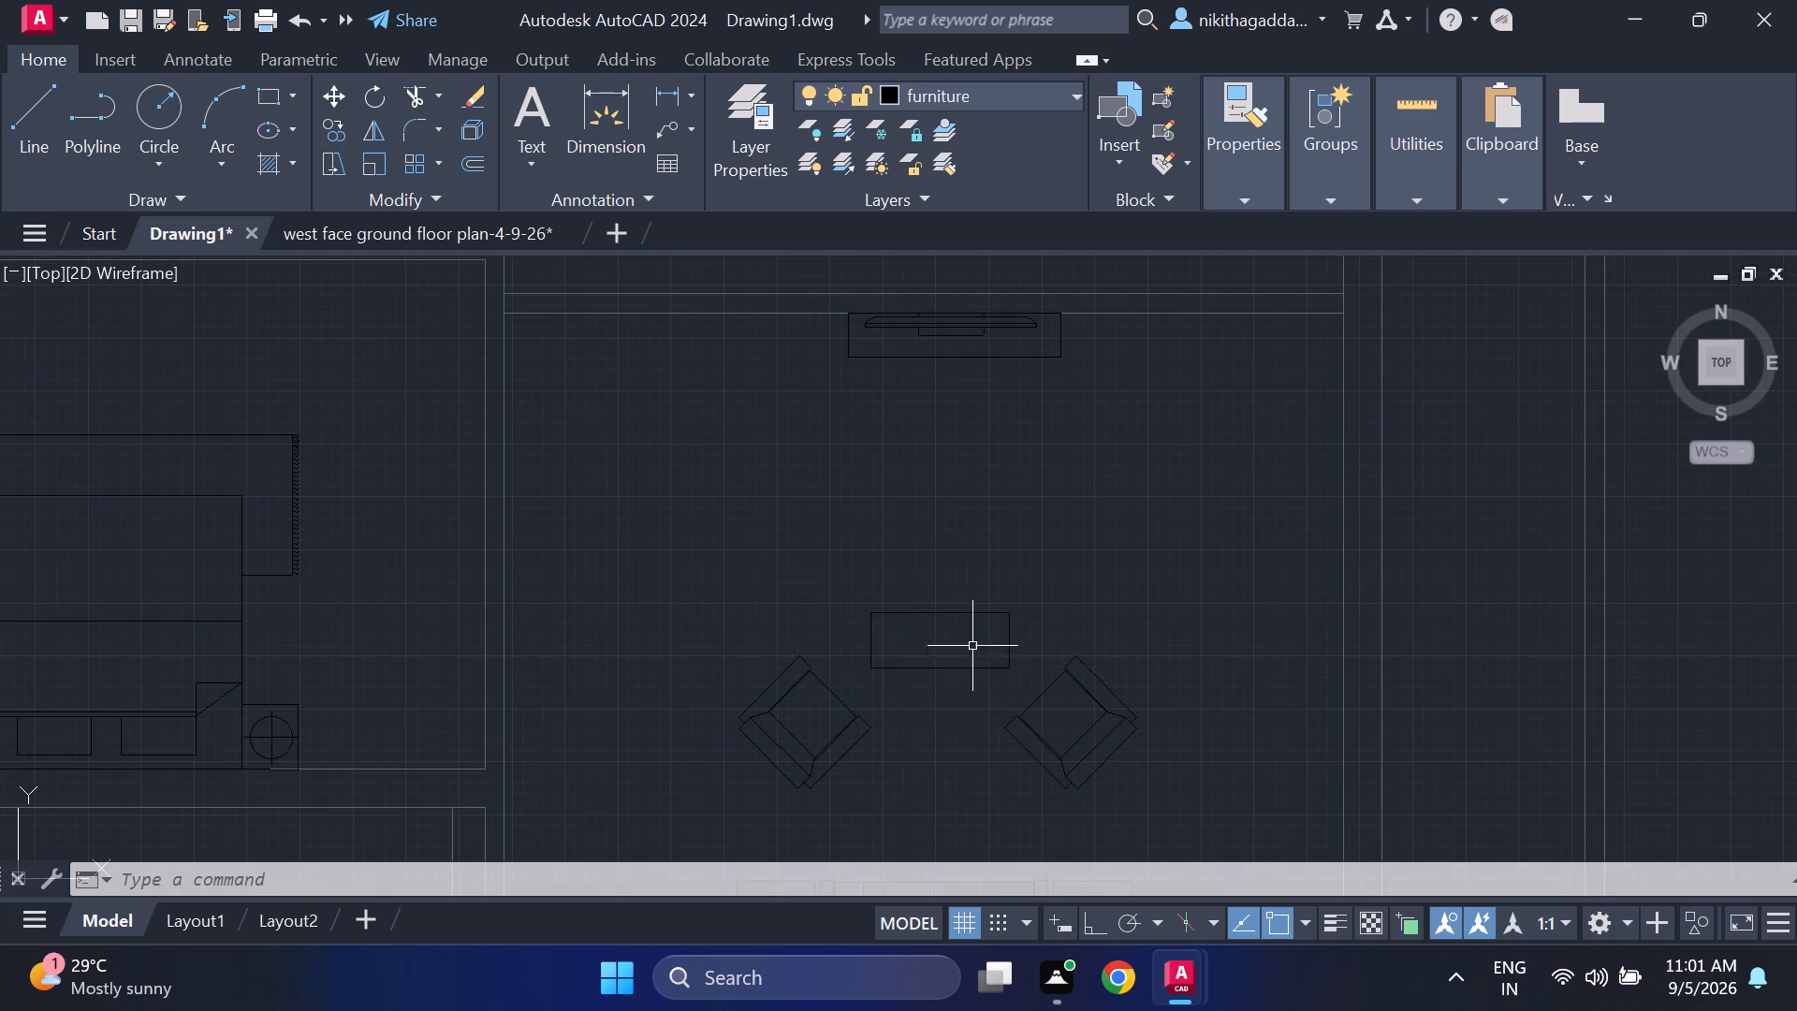
scroll(1197, 580, down, 4)
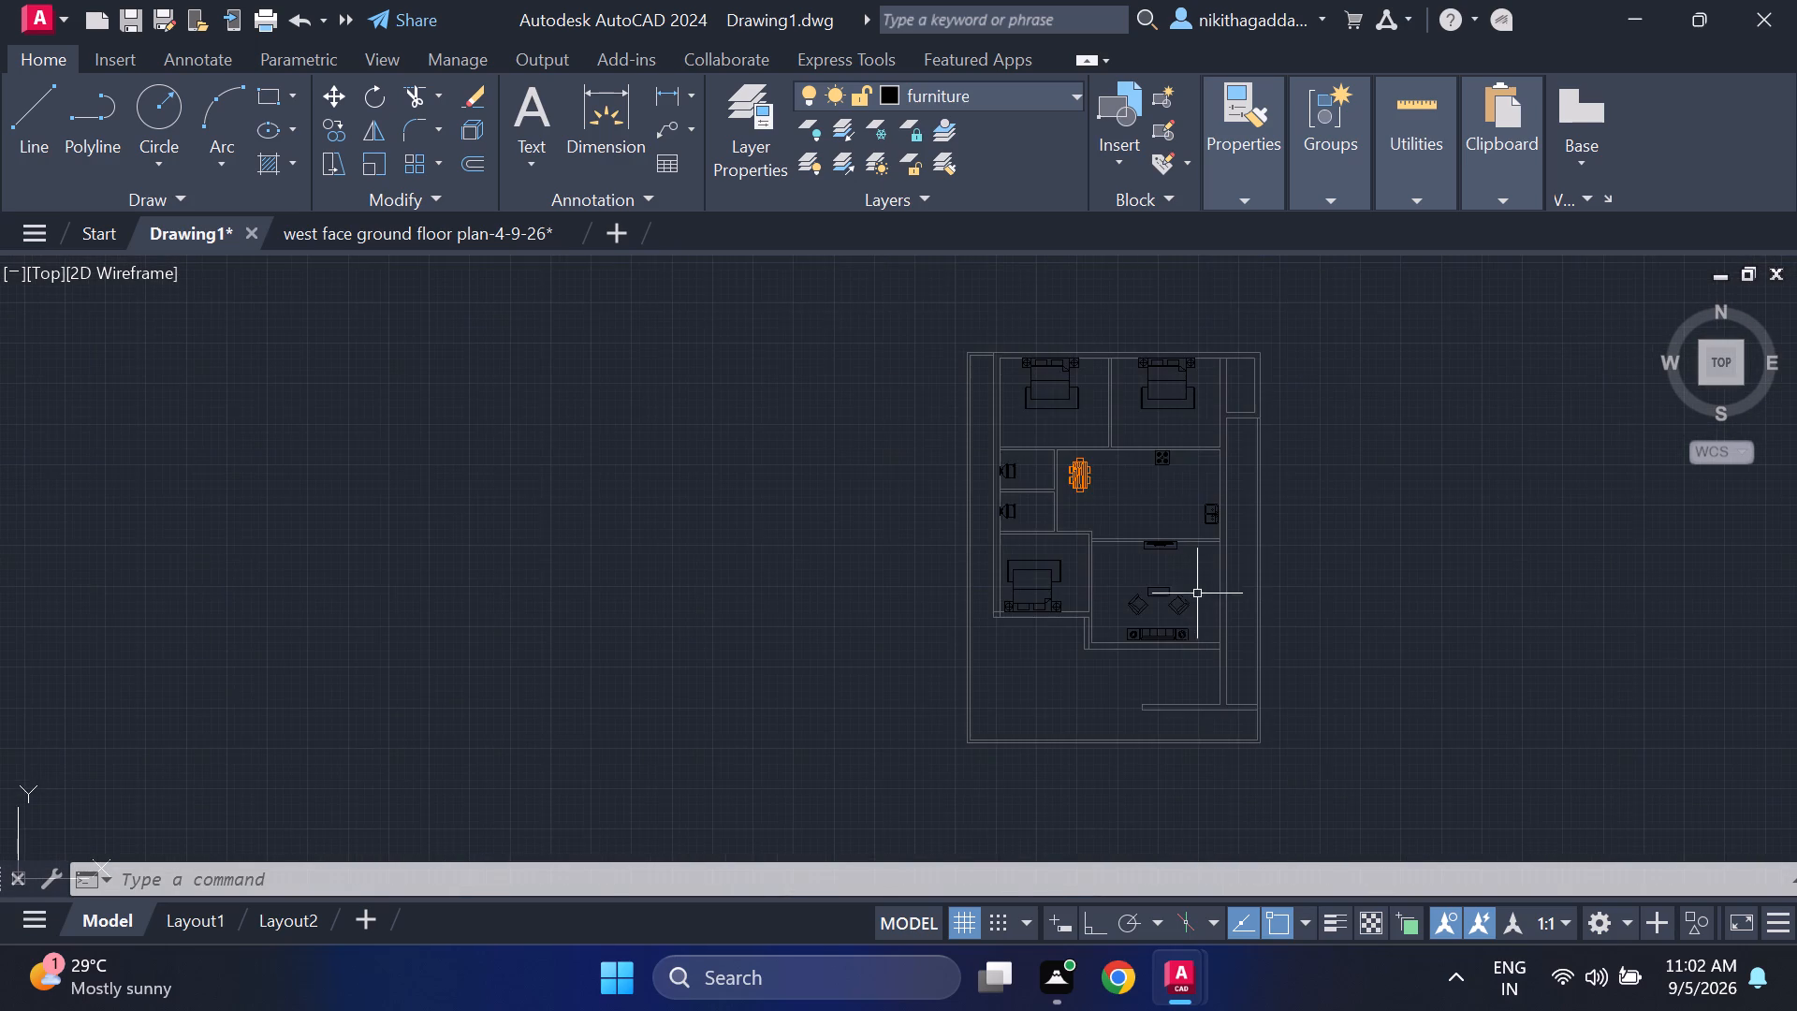
scroll(1193, 600, up, 3)
scroll(1042, 554, up, 2)
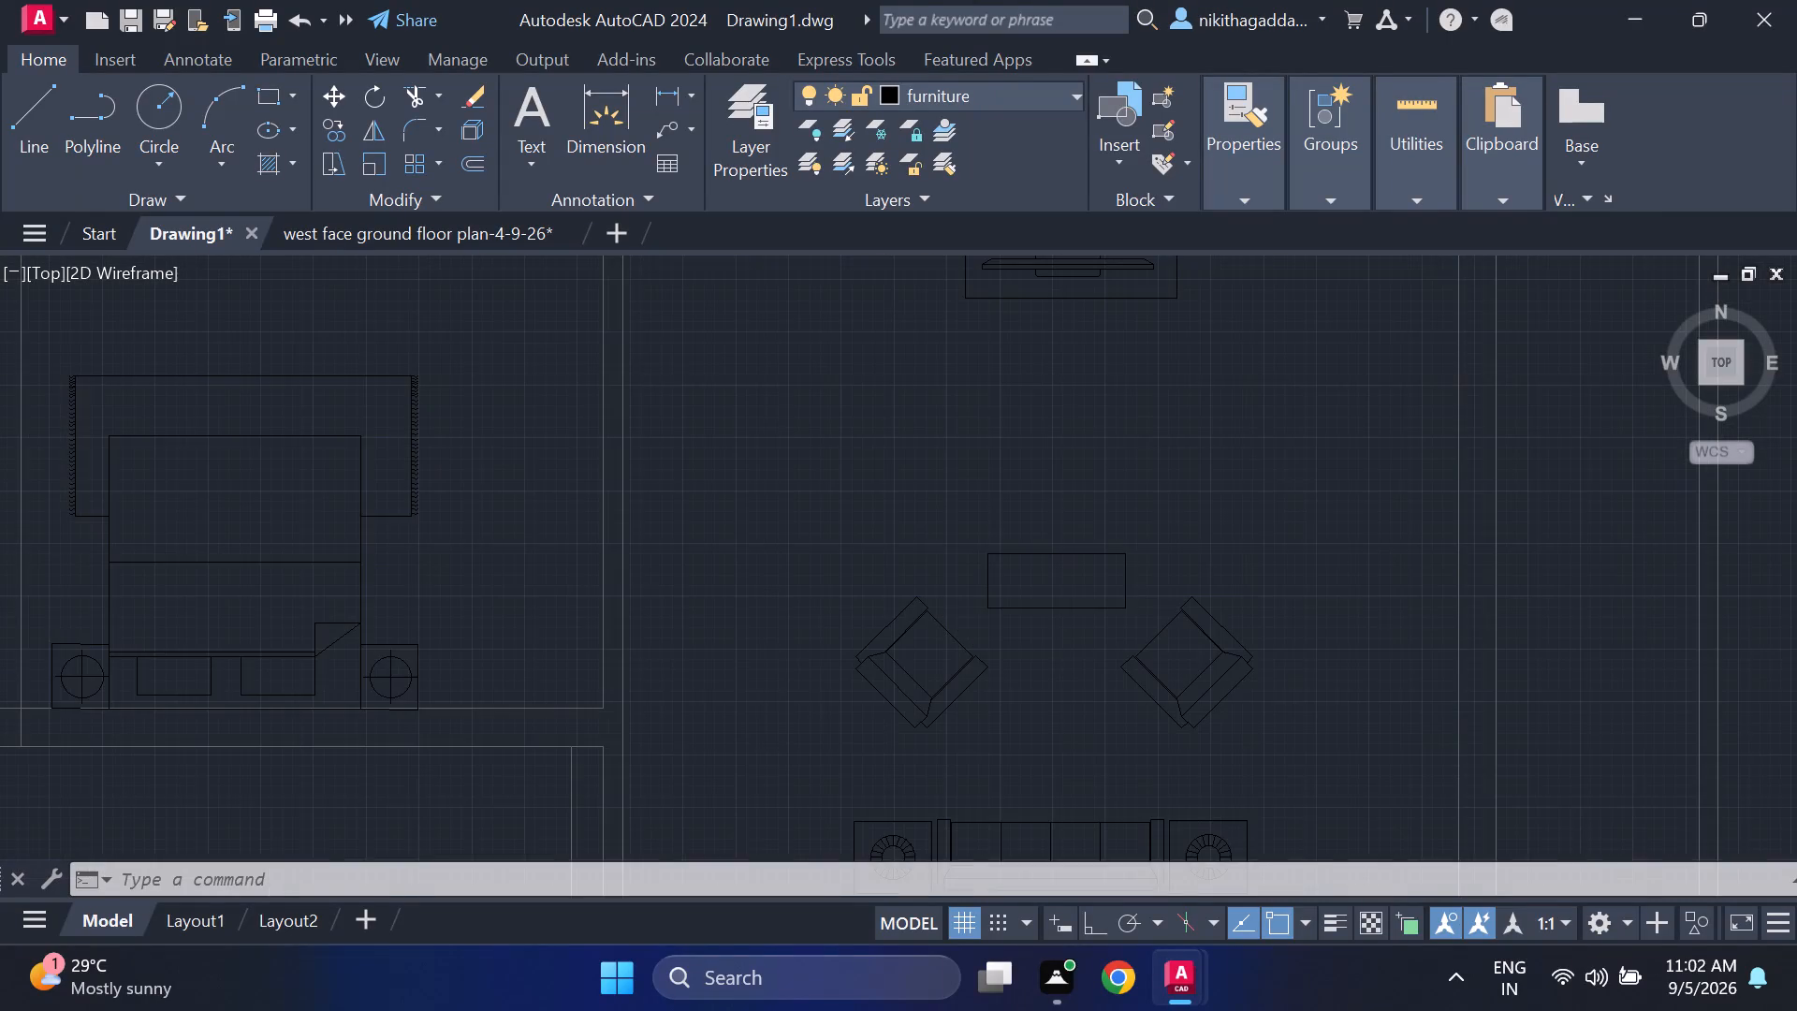
scroll(1042, 554, down, 2)
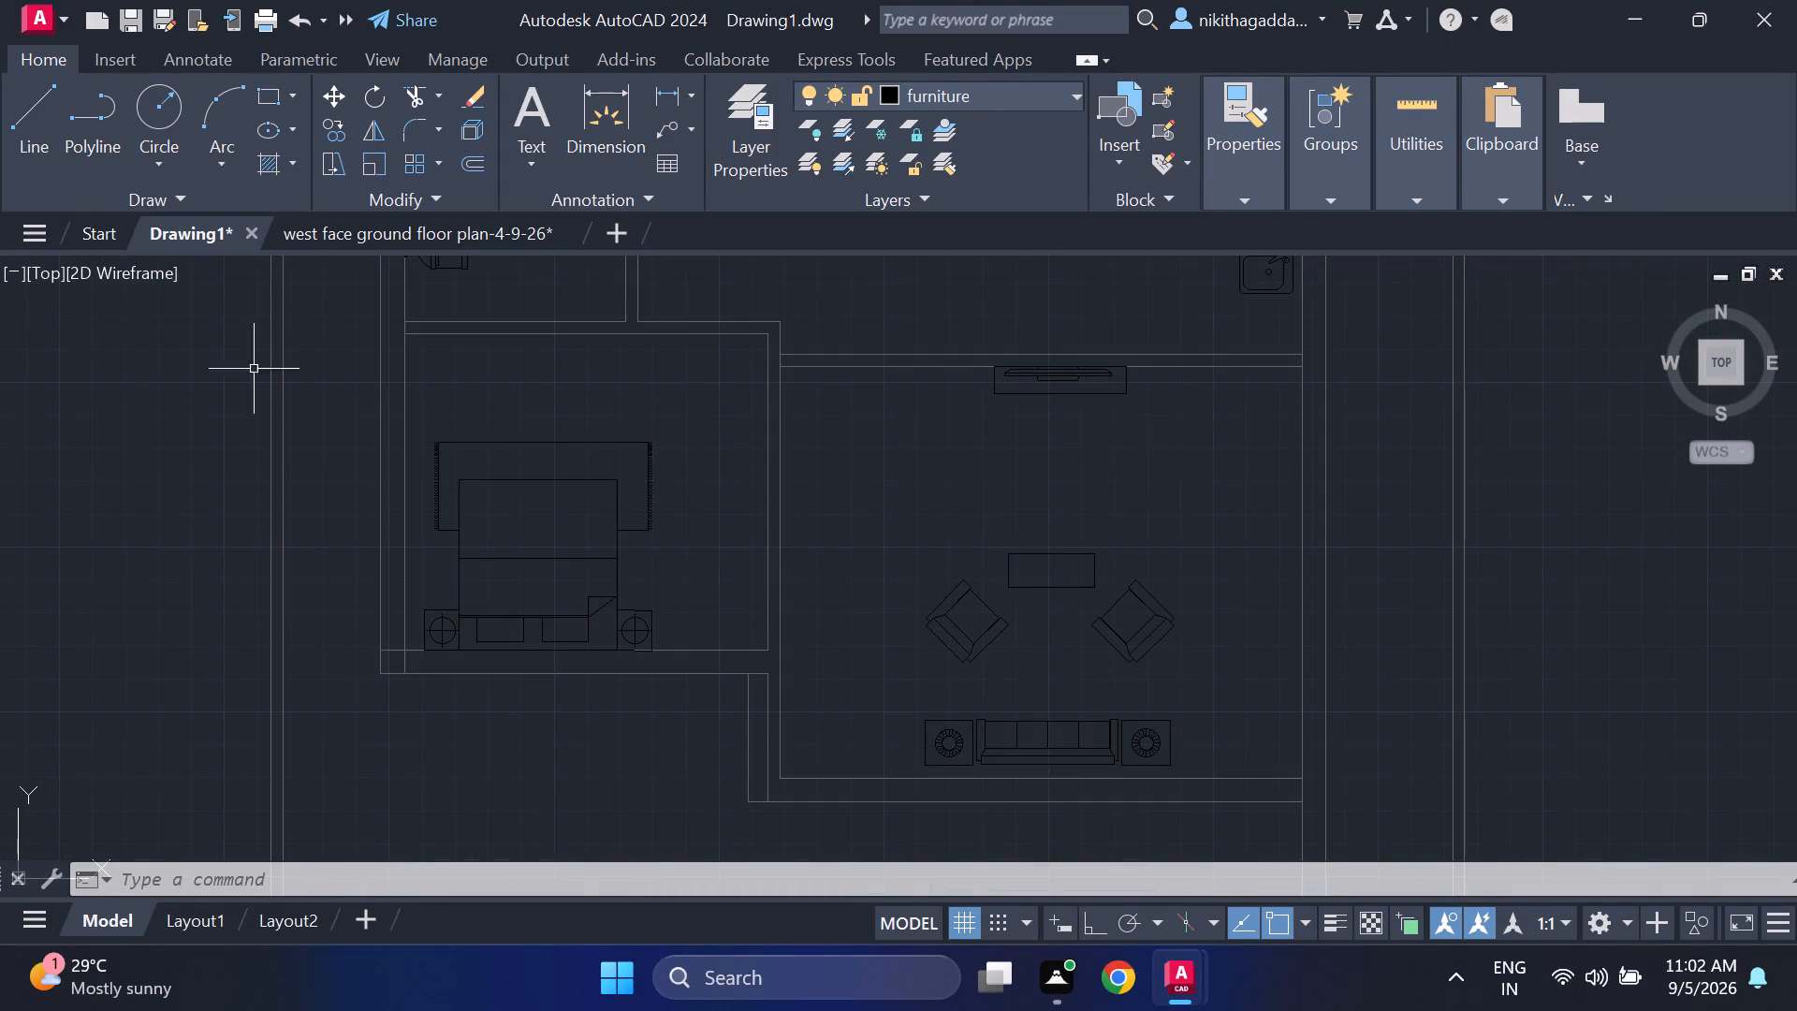
Move the sofa with its two side tables slightly right and down so its back meets the living room's bottom wall.
scroll(1116, 756, up, 1)
click(1308, 682)
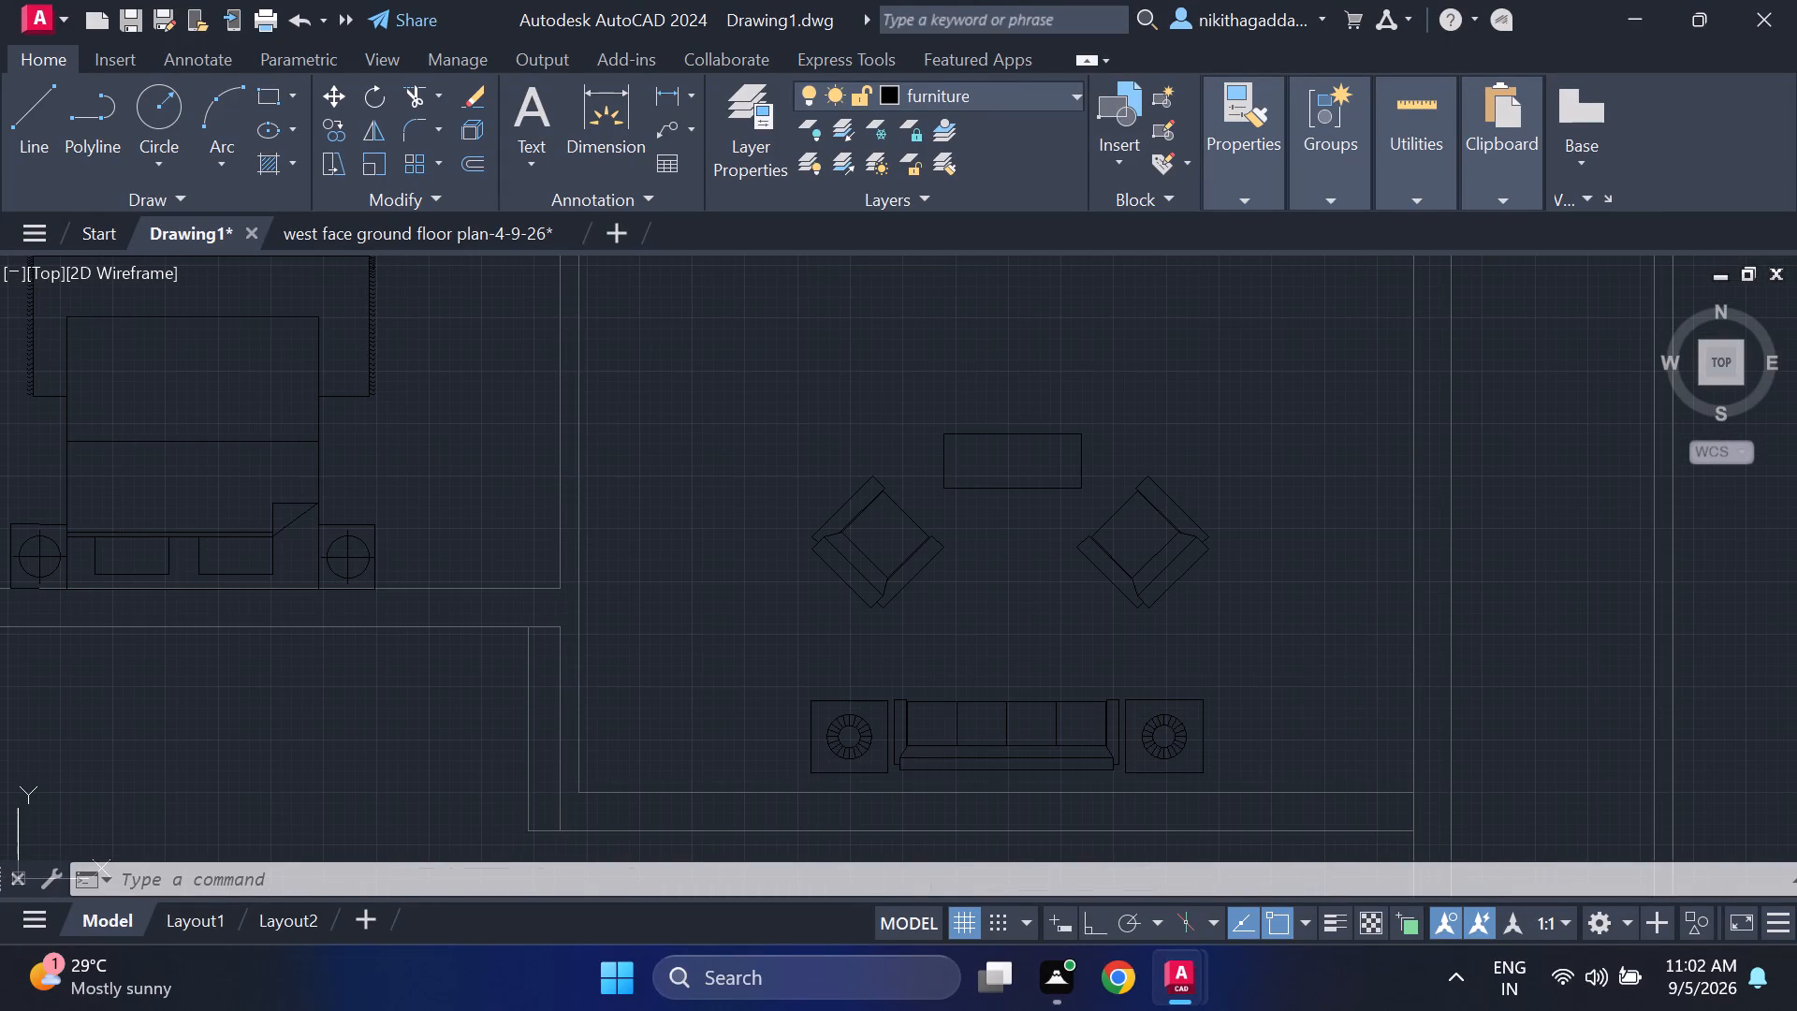
click(811, 755)
scroll(851, 763, up, 2)
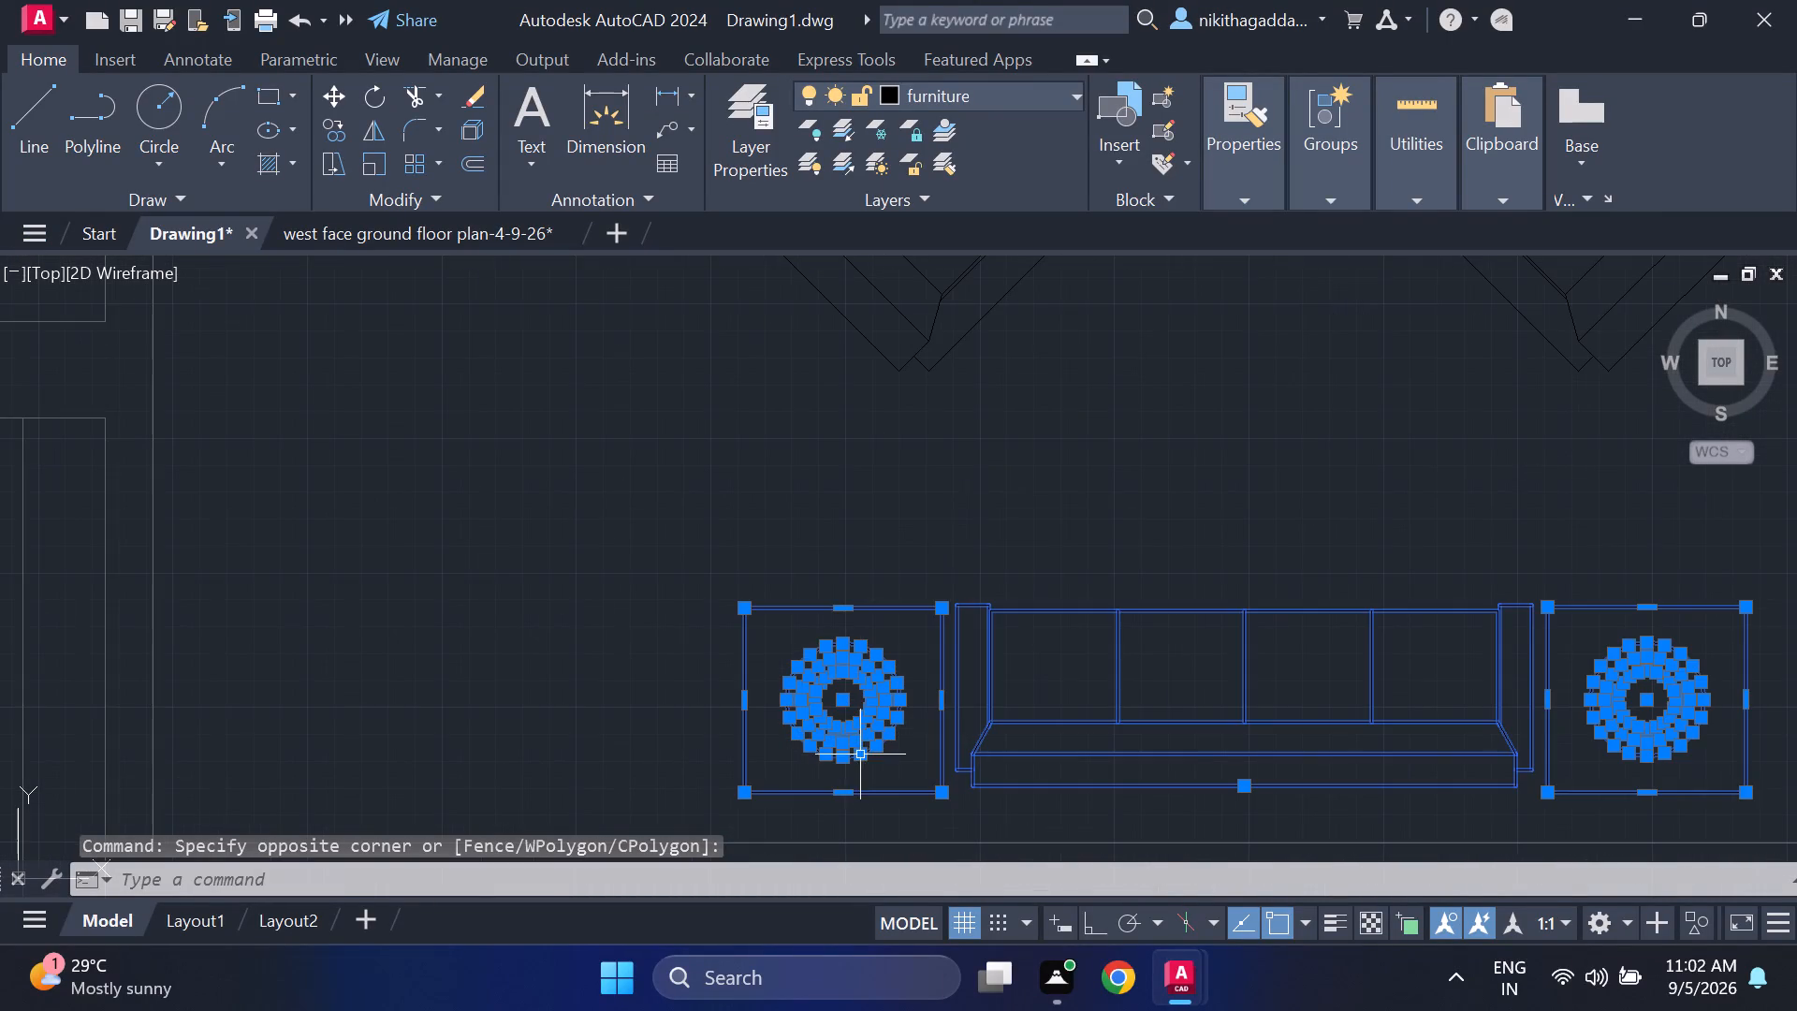
scroll(1245, 608, down, 2)
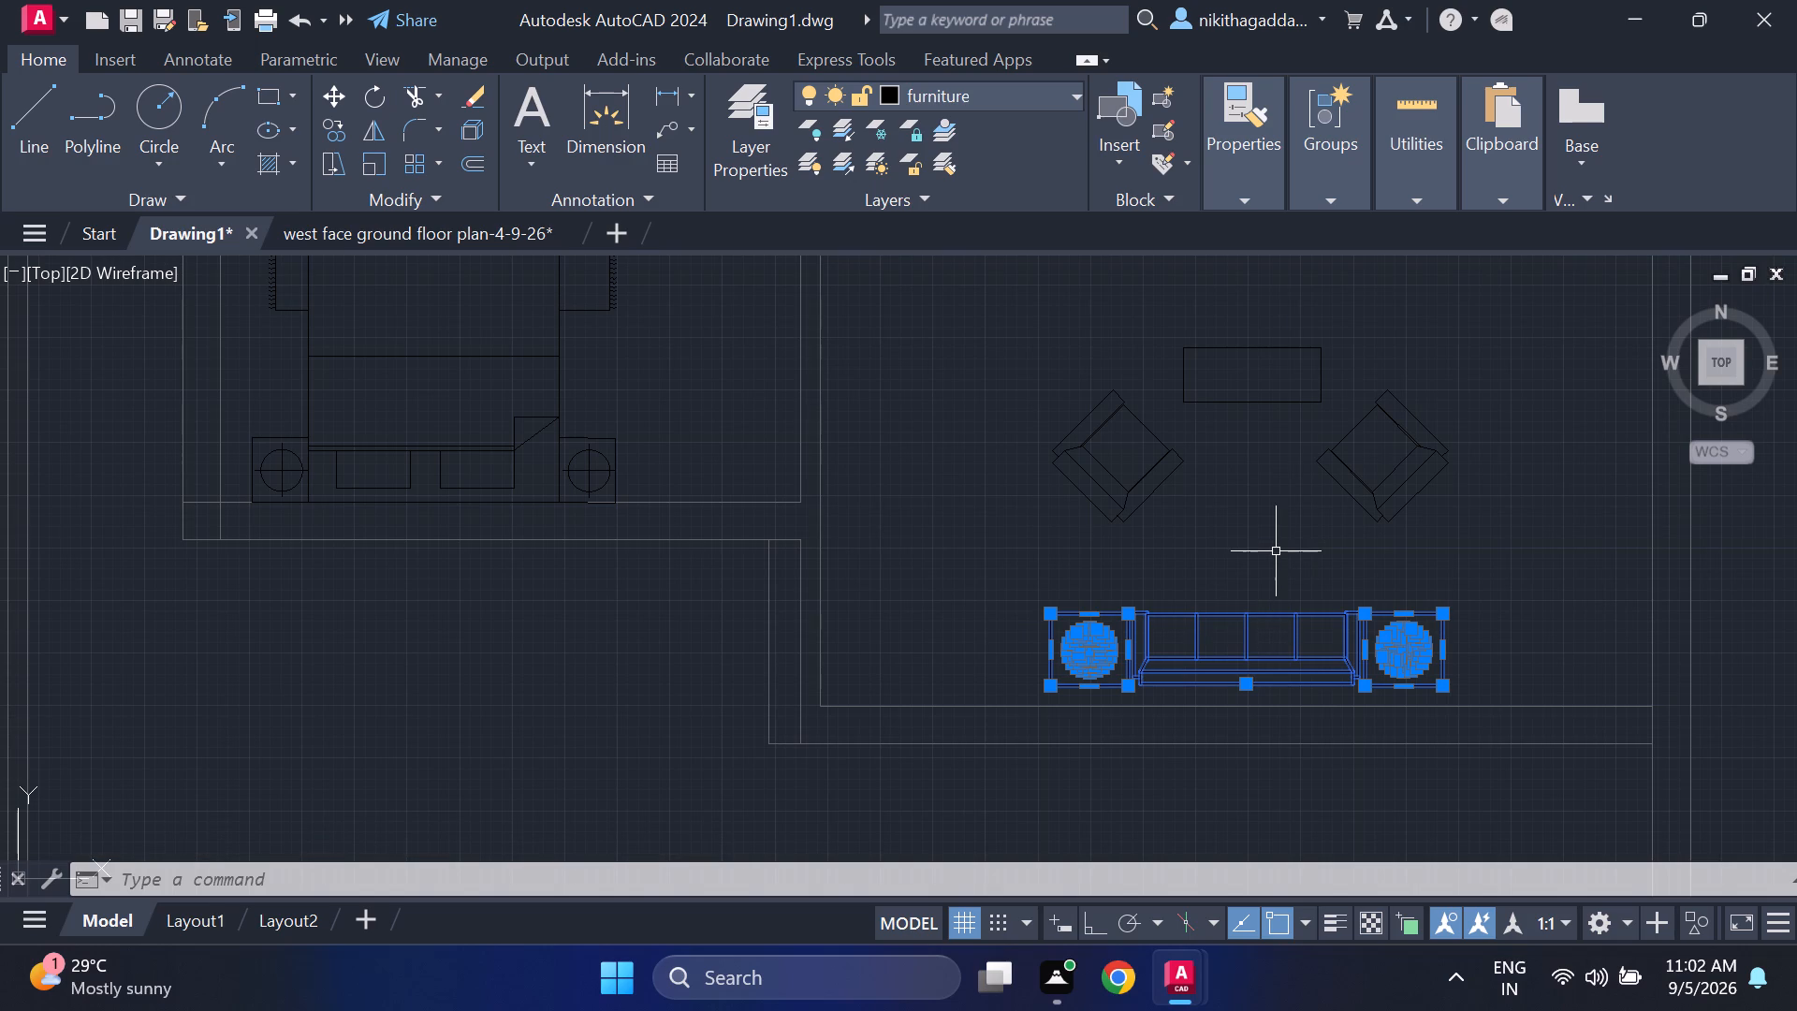
key(m)
key(Return)
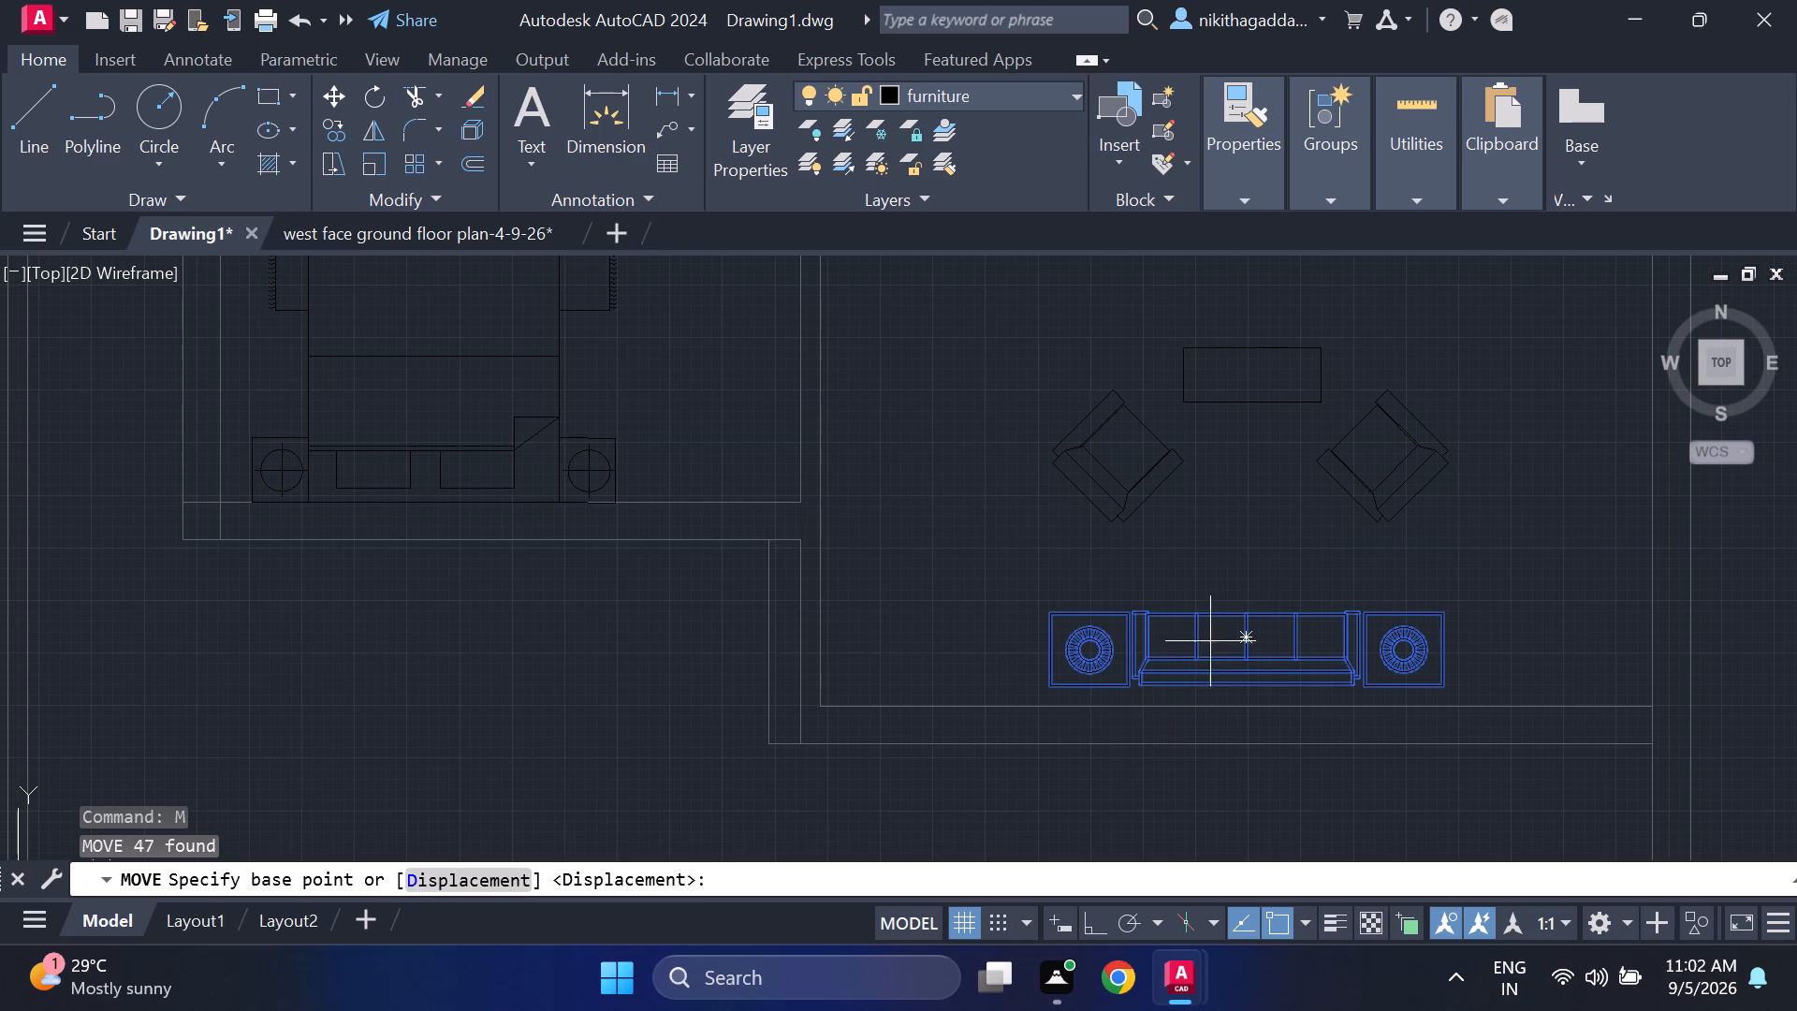
click(1249, 635)
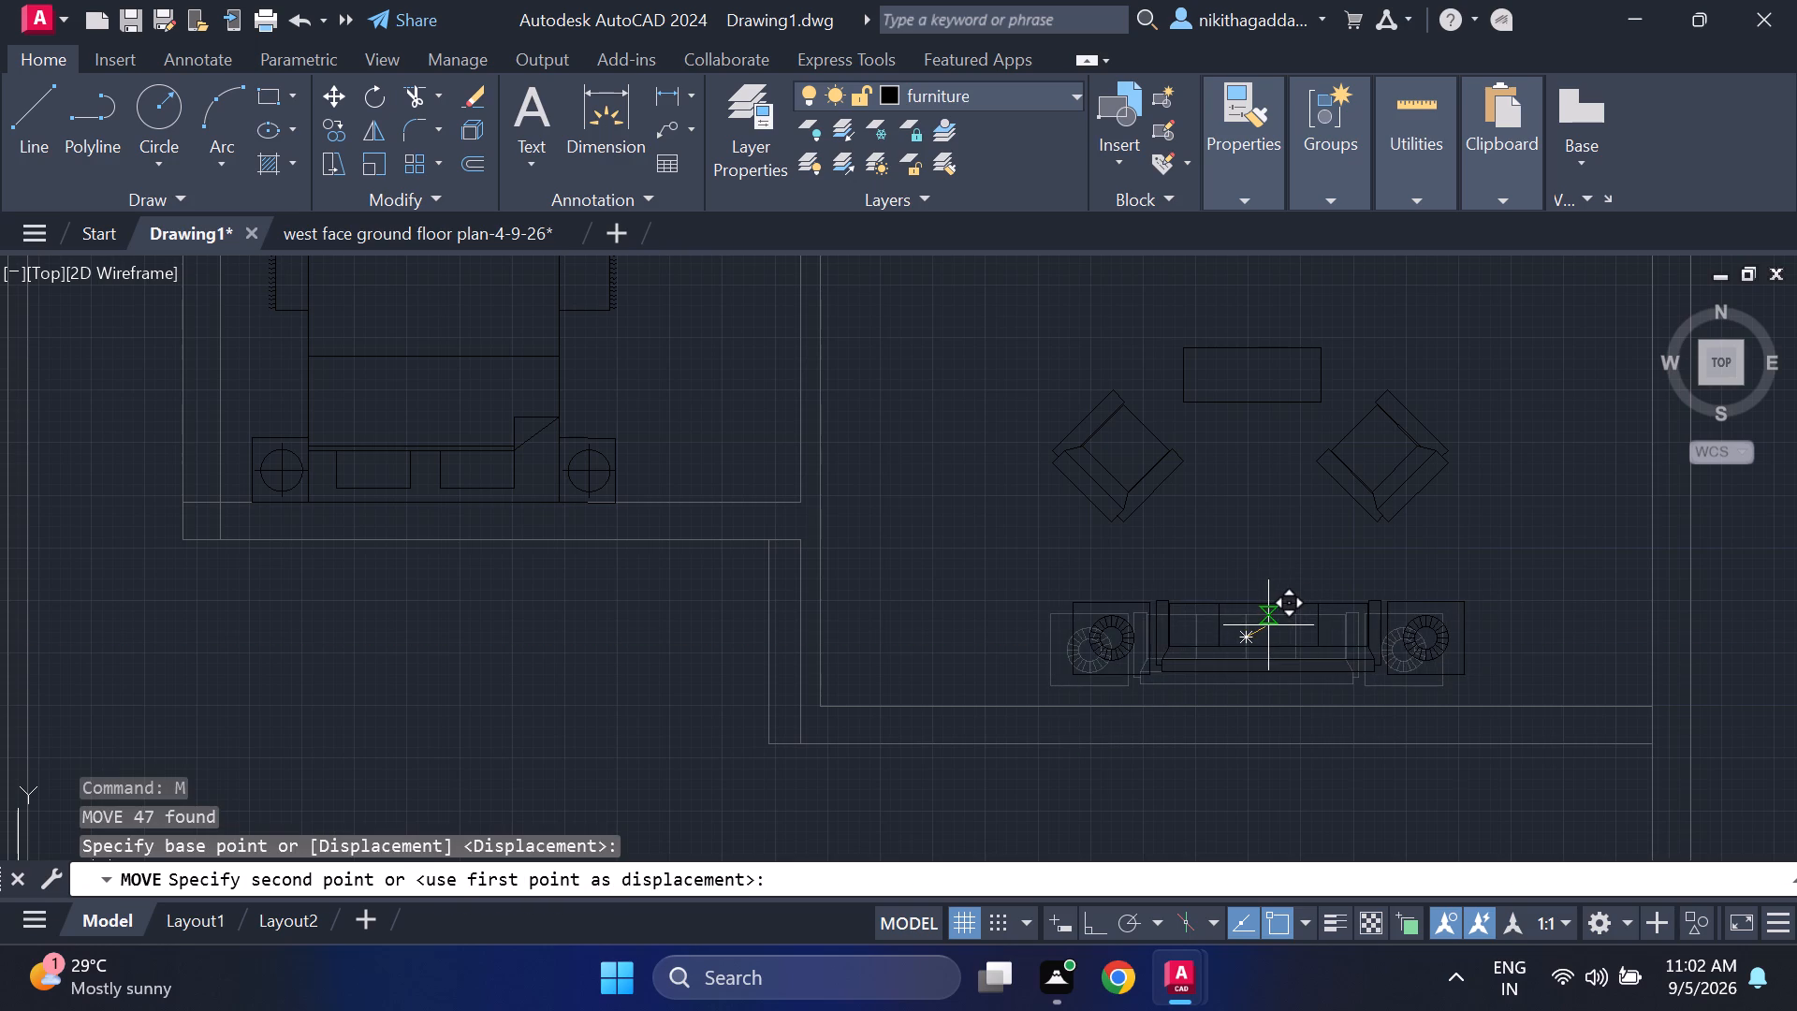
scroll(1262, 633, up, 1)
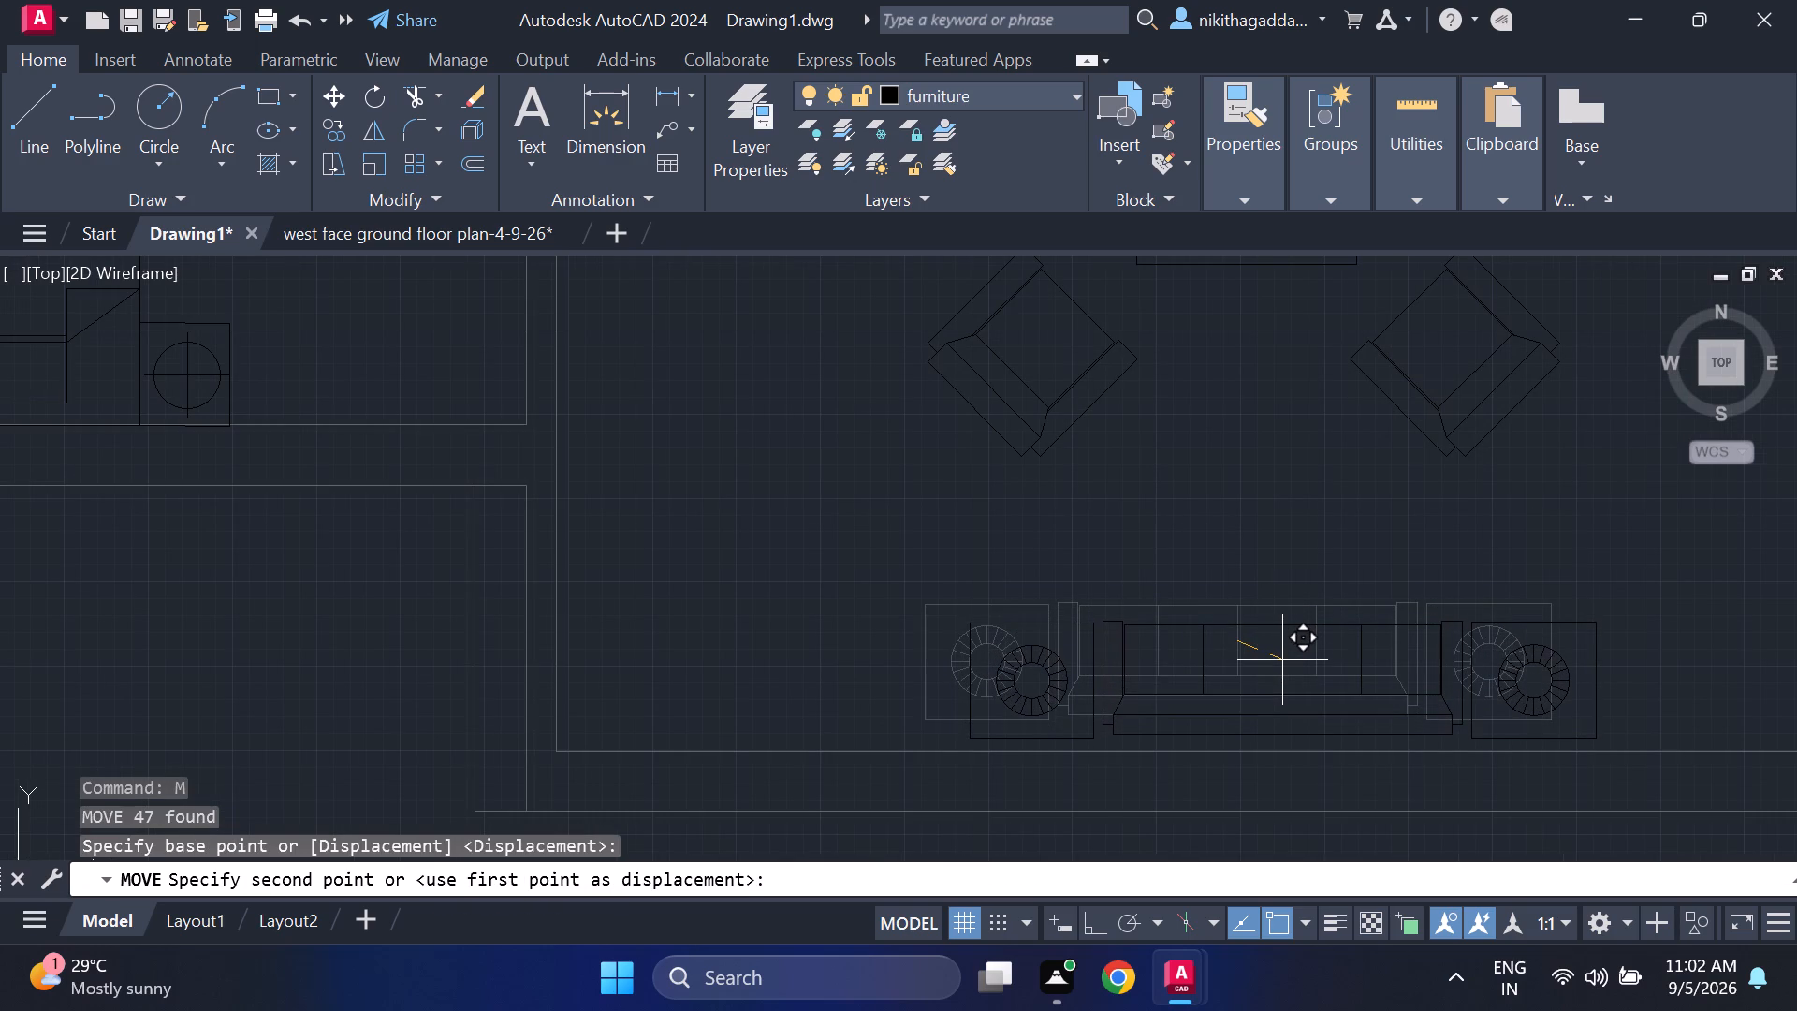
click(1284, 662)
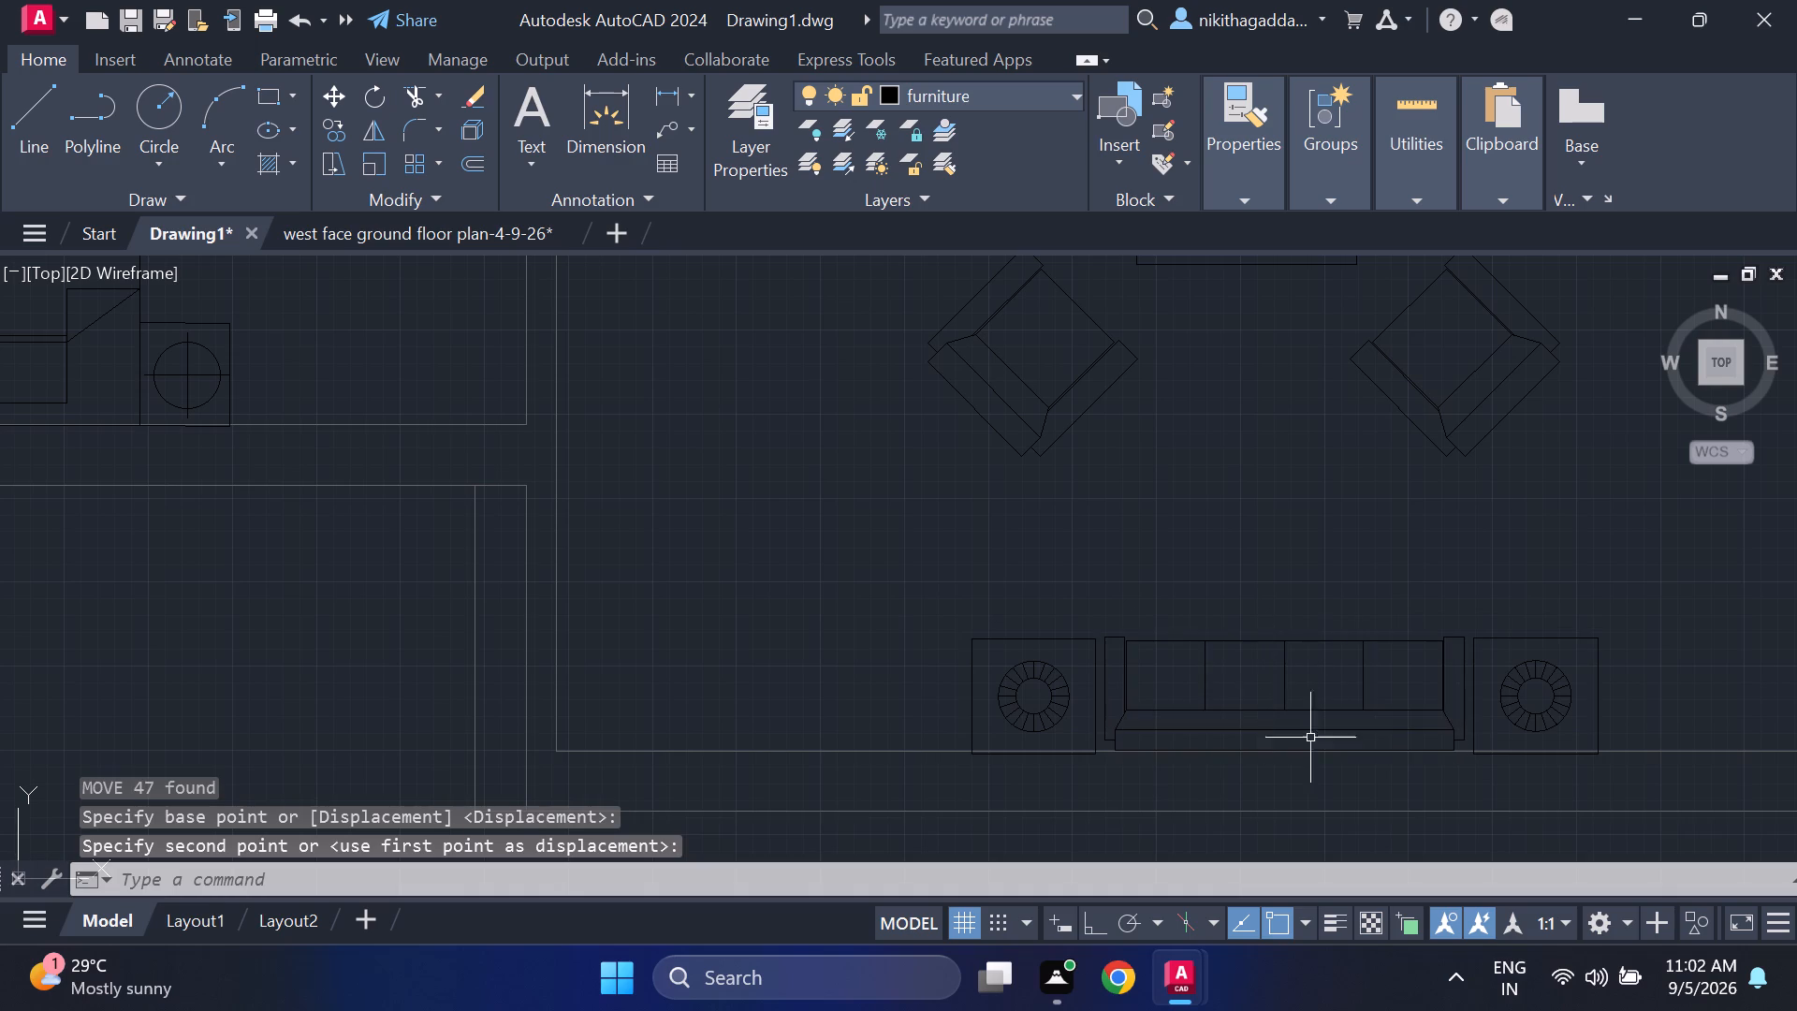
scroll(1387, 716, up, 1)
drag(1532, 574, 1524, 578)
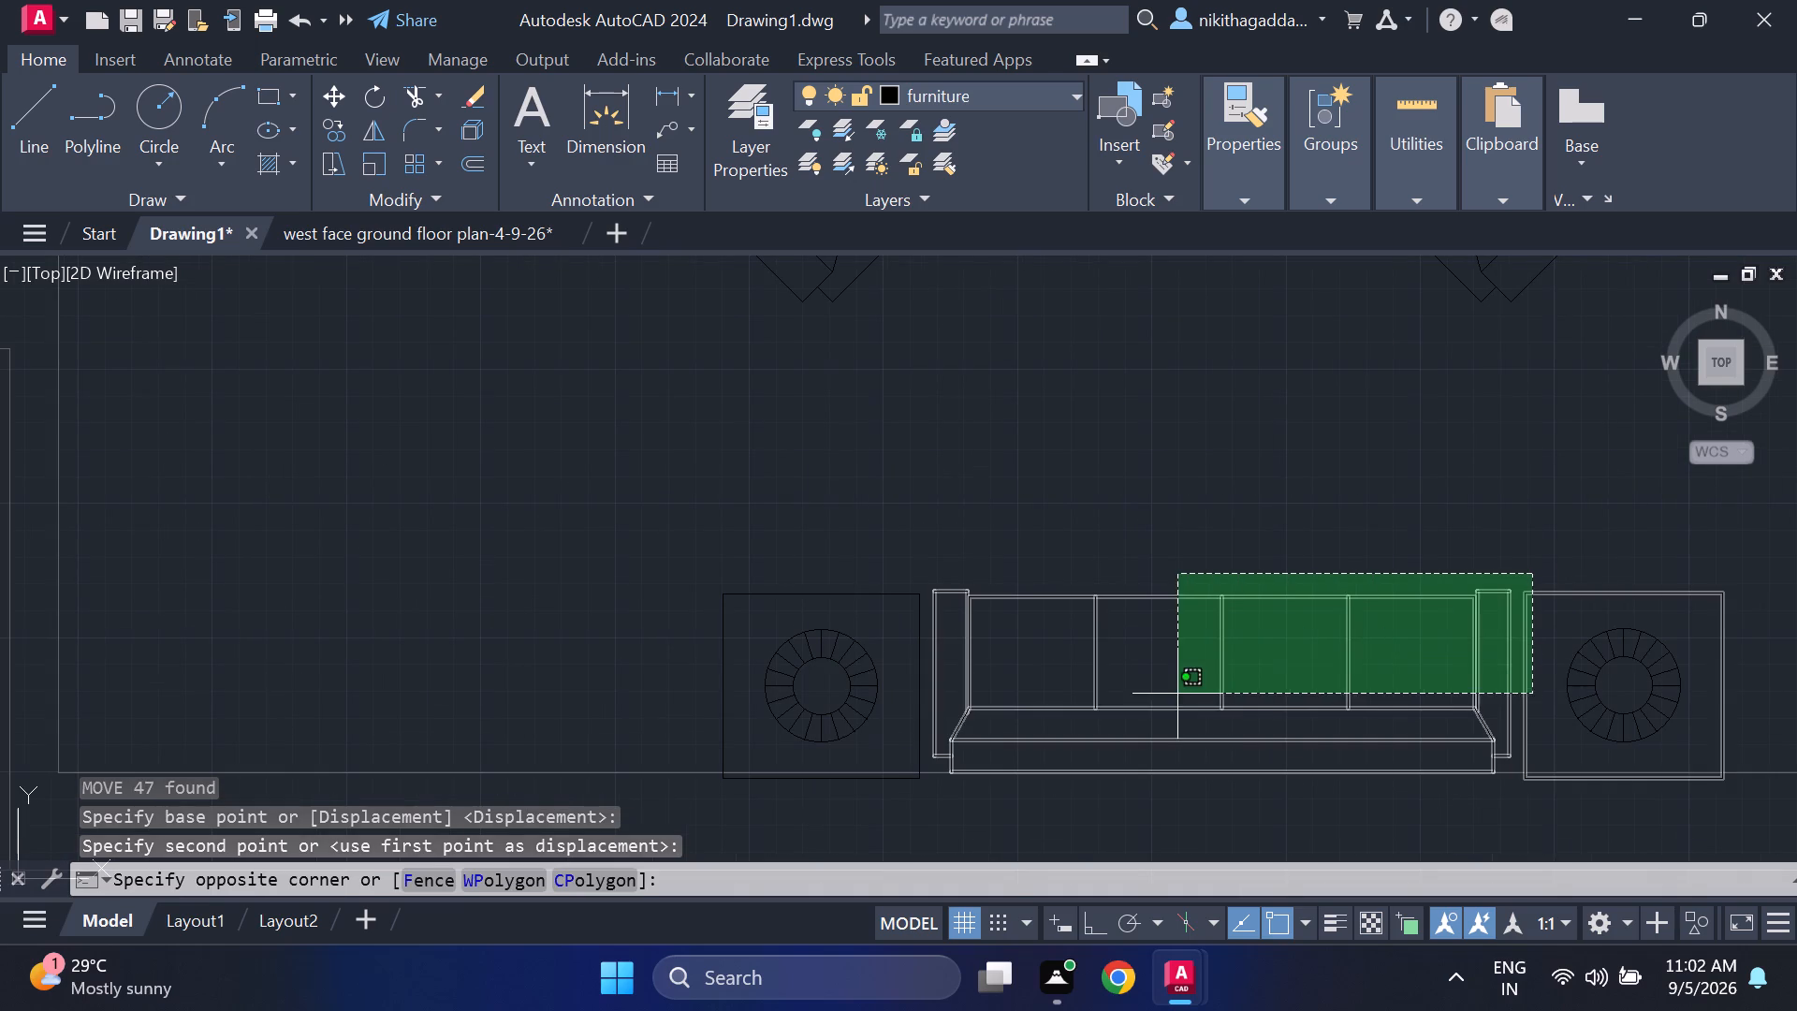
click(1403, 478)
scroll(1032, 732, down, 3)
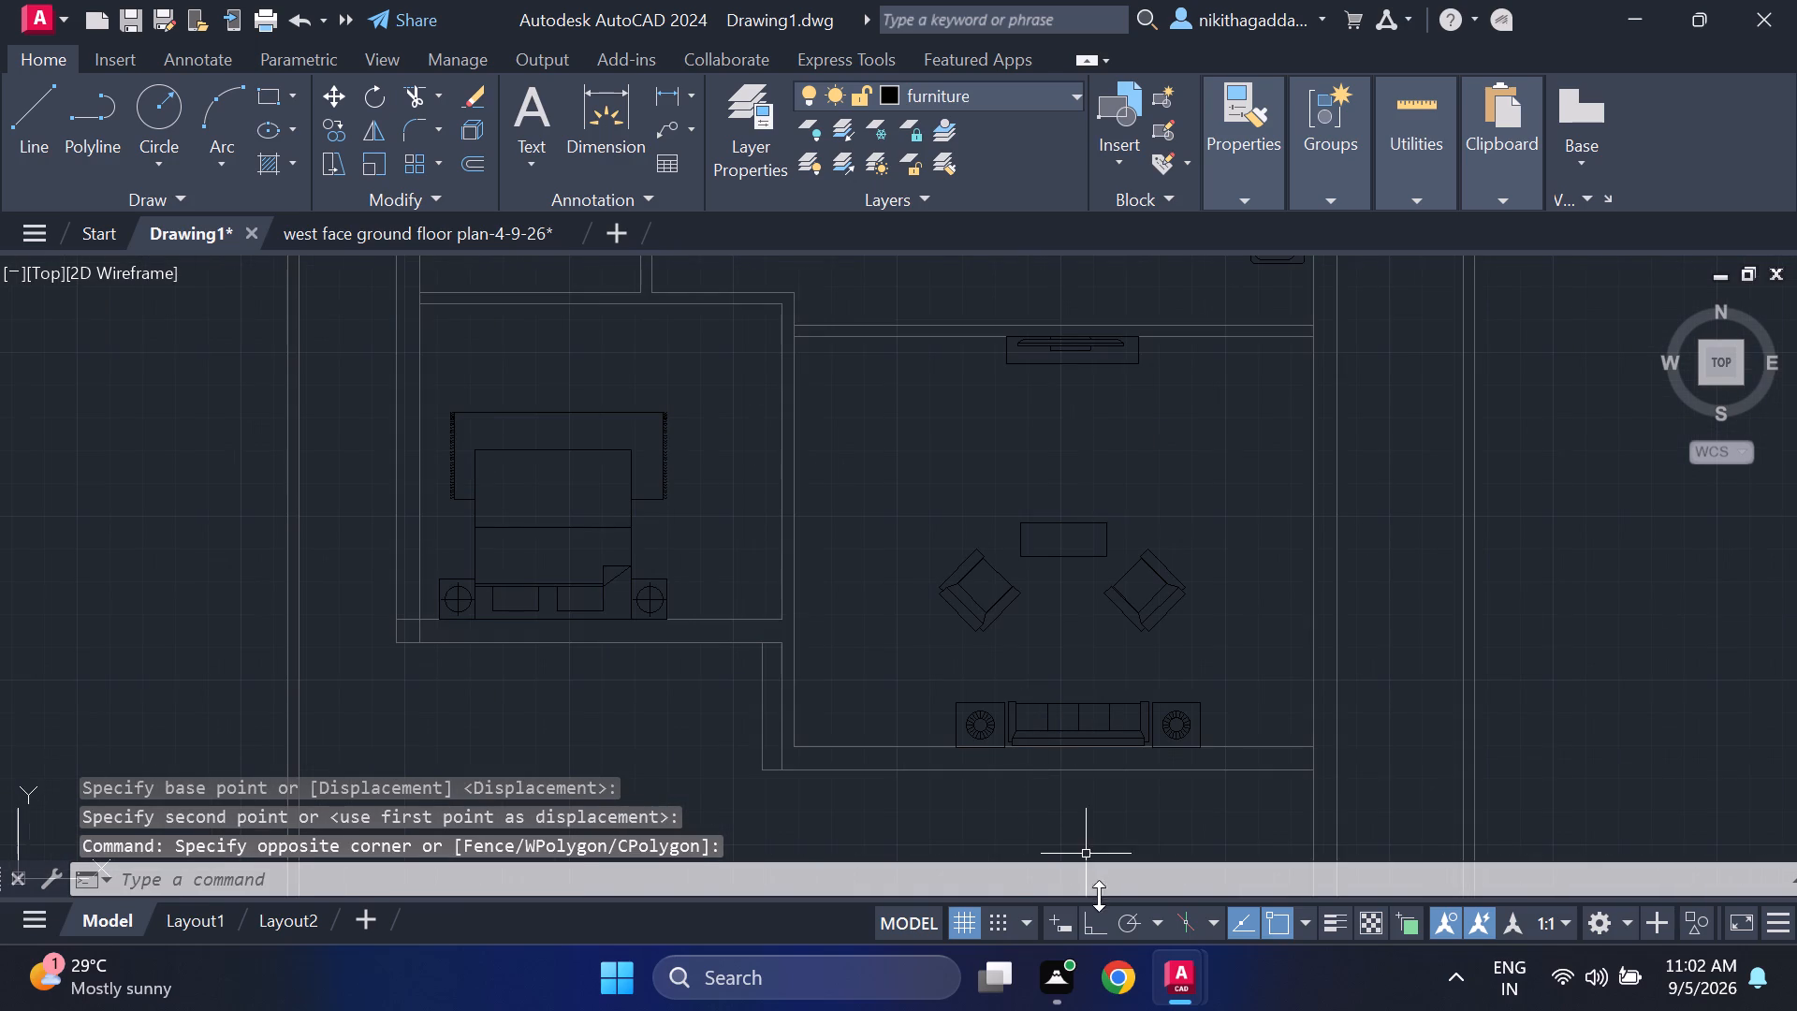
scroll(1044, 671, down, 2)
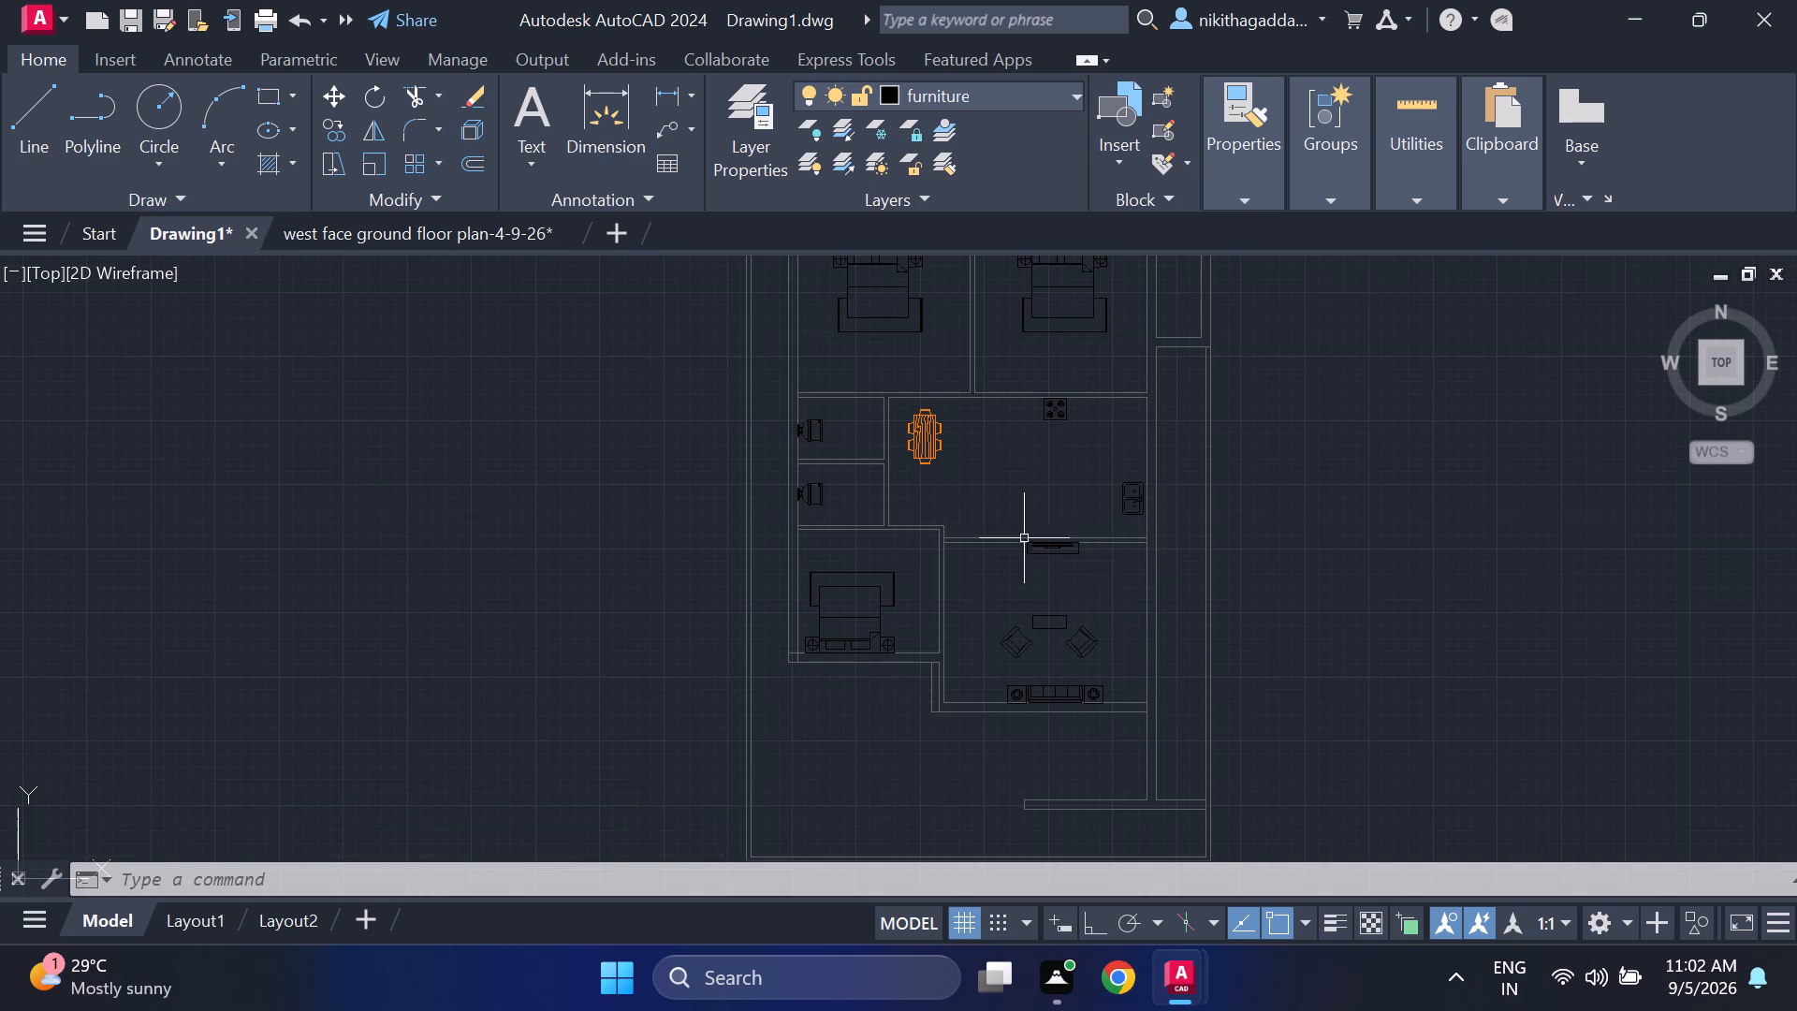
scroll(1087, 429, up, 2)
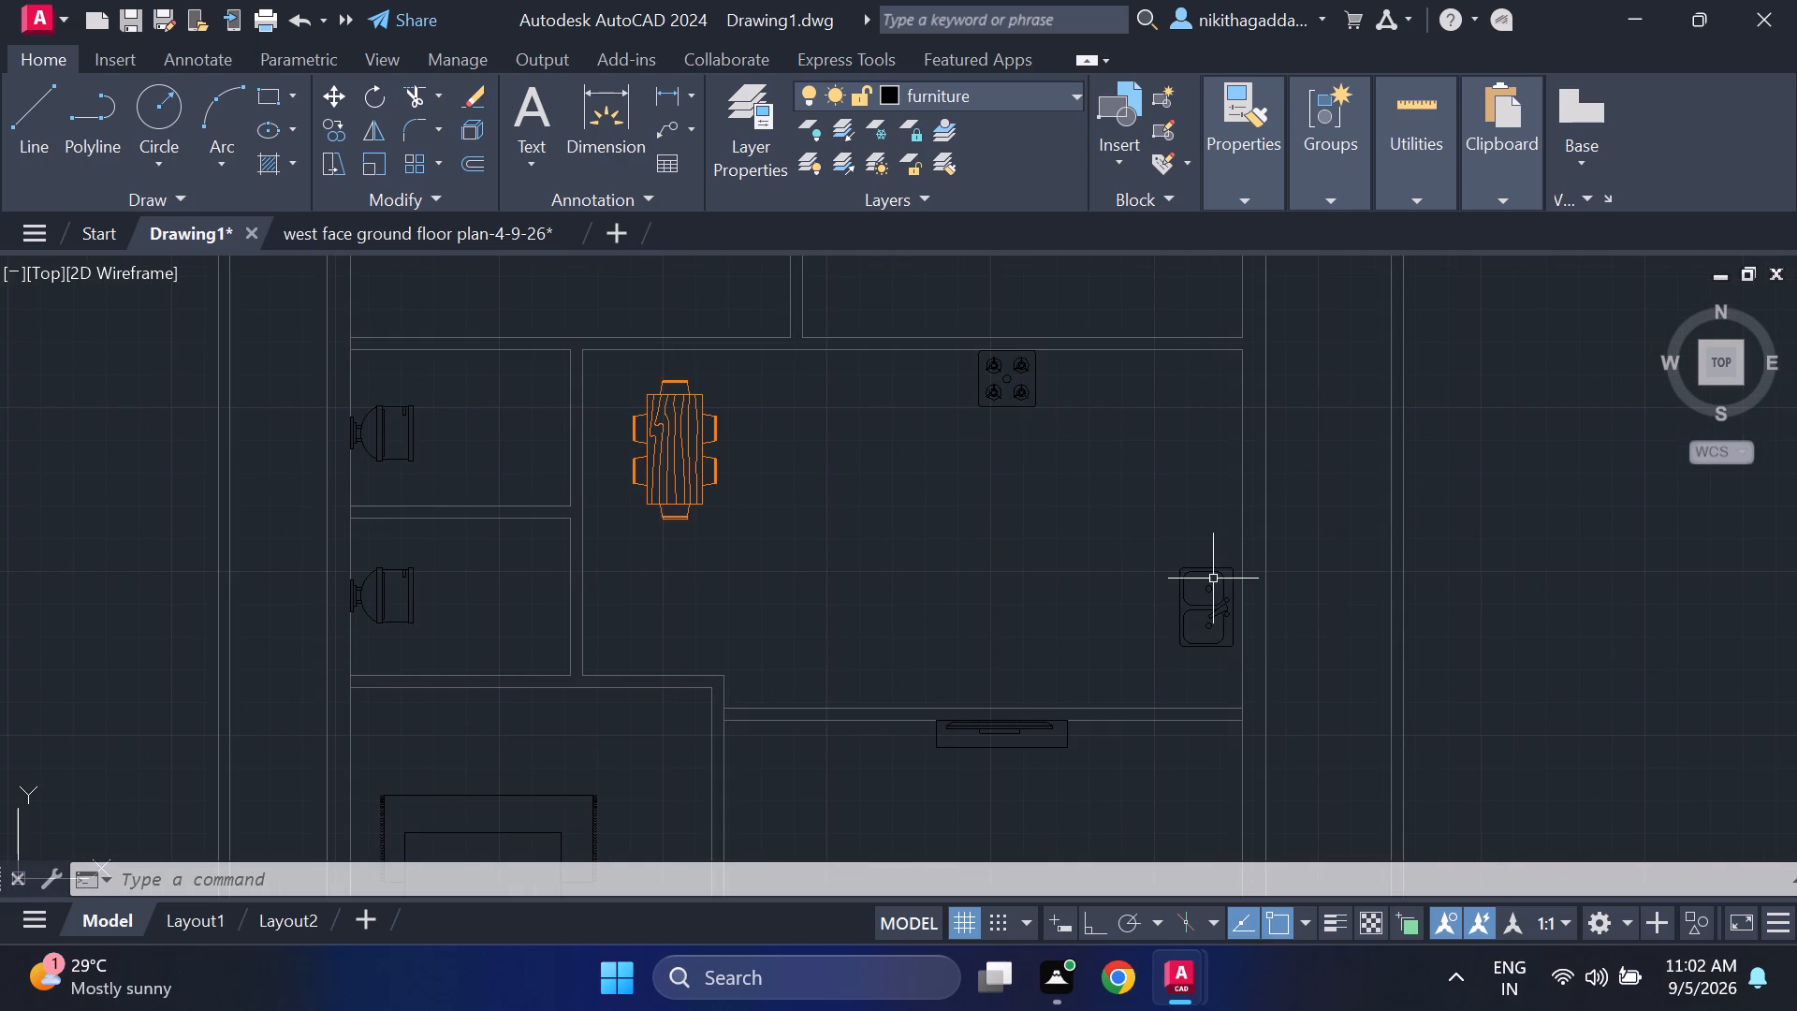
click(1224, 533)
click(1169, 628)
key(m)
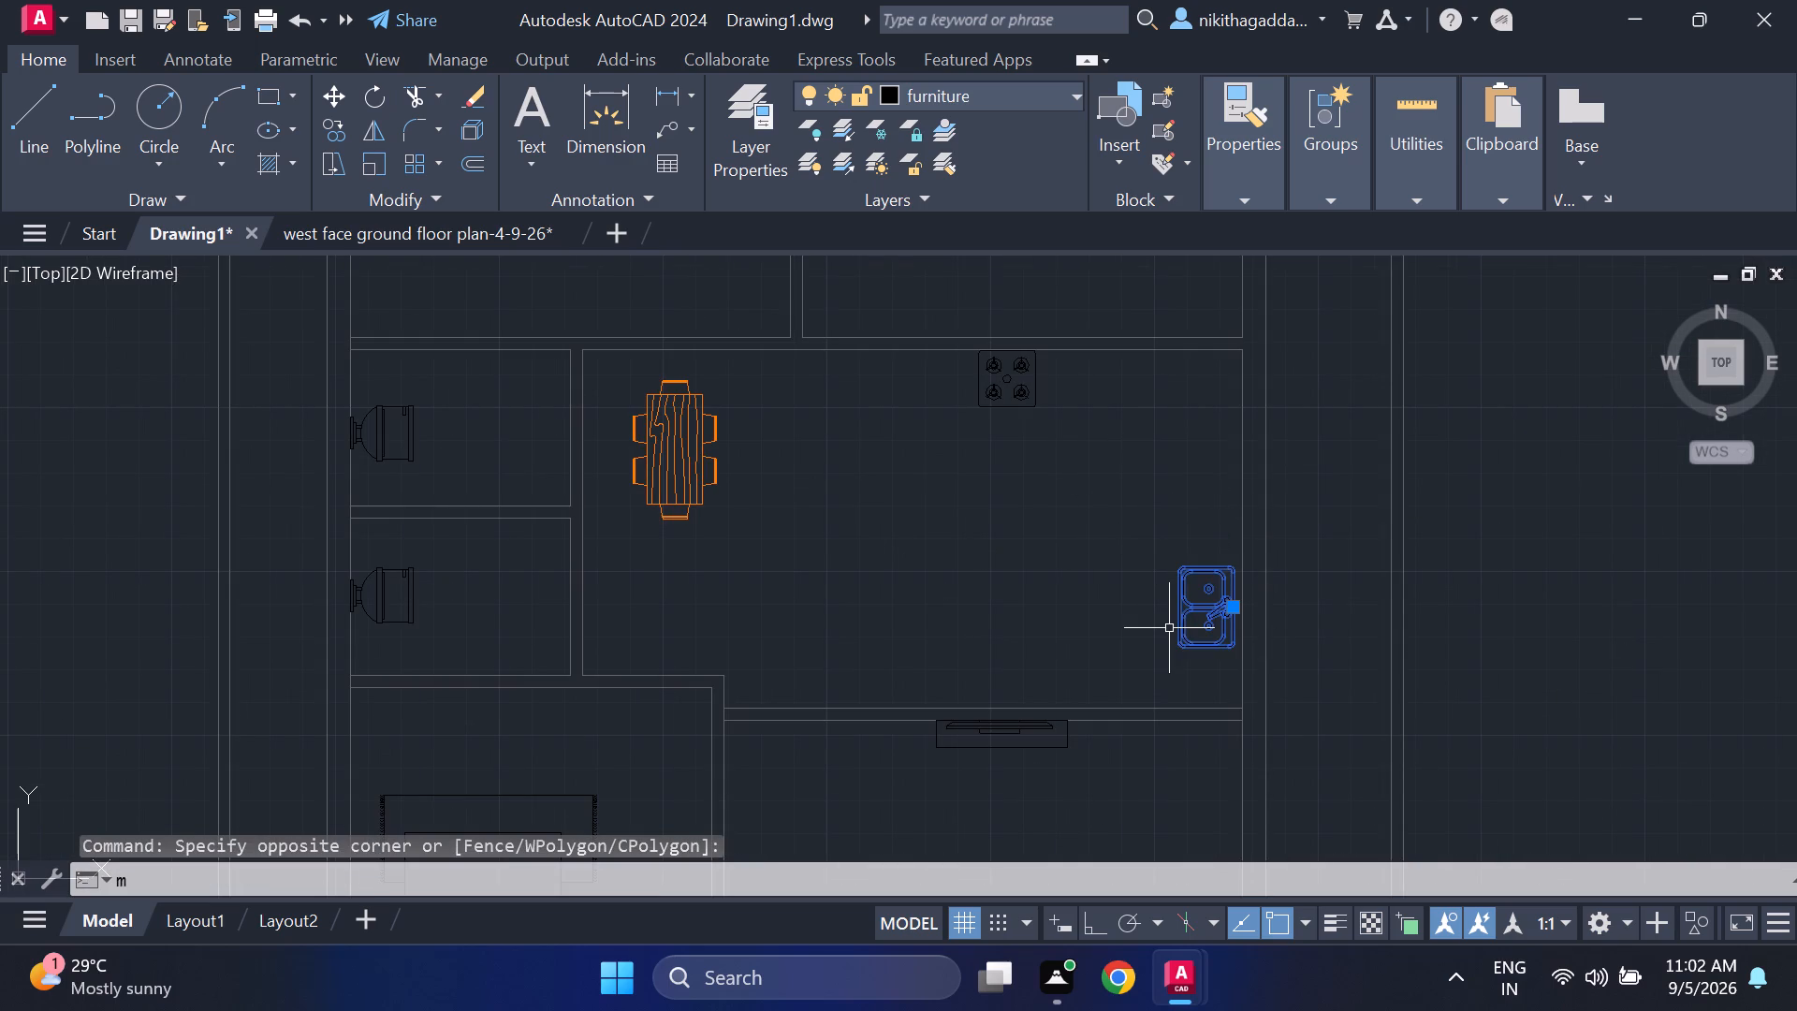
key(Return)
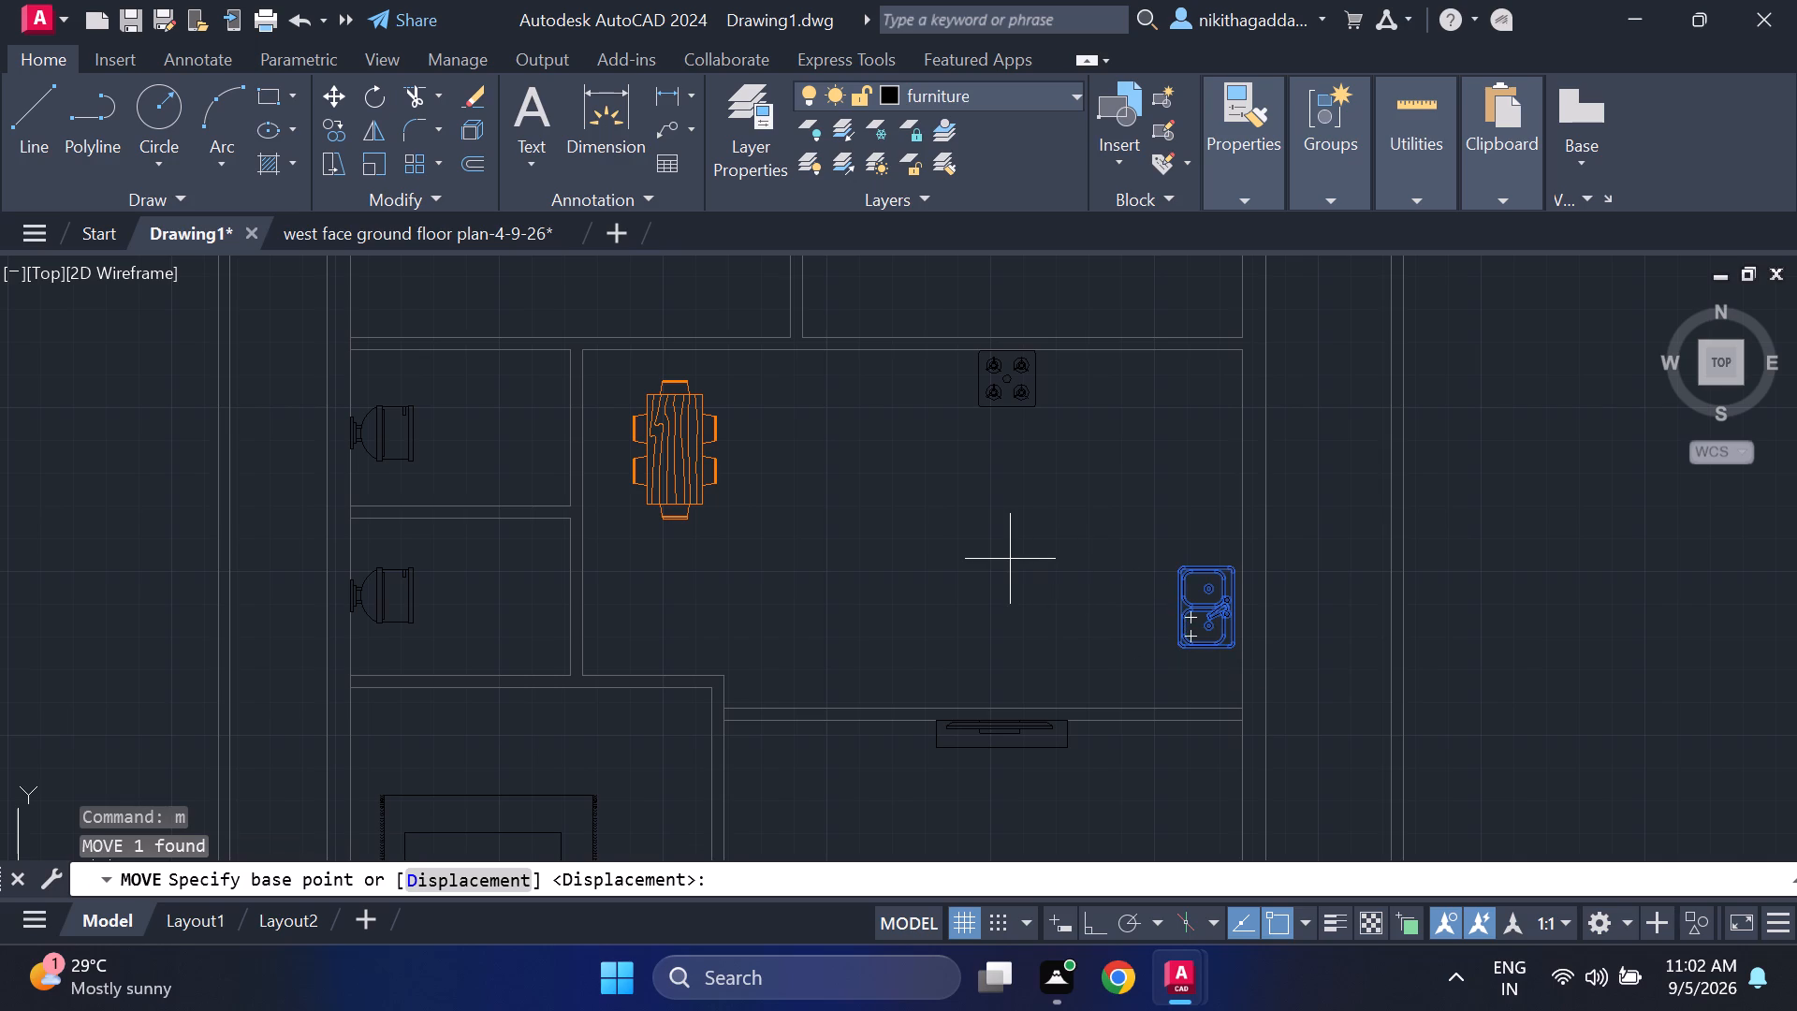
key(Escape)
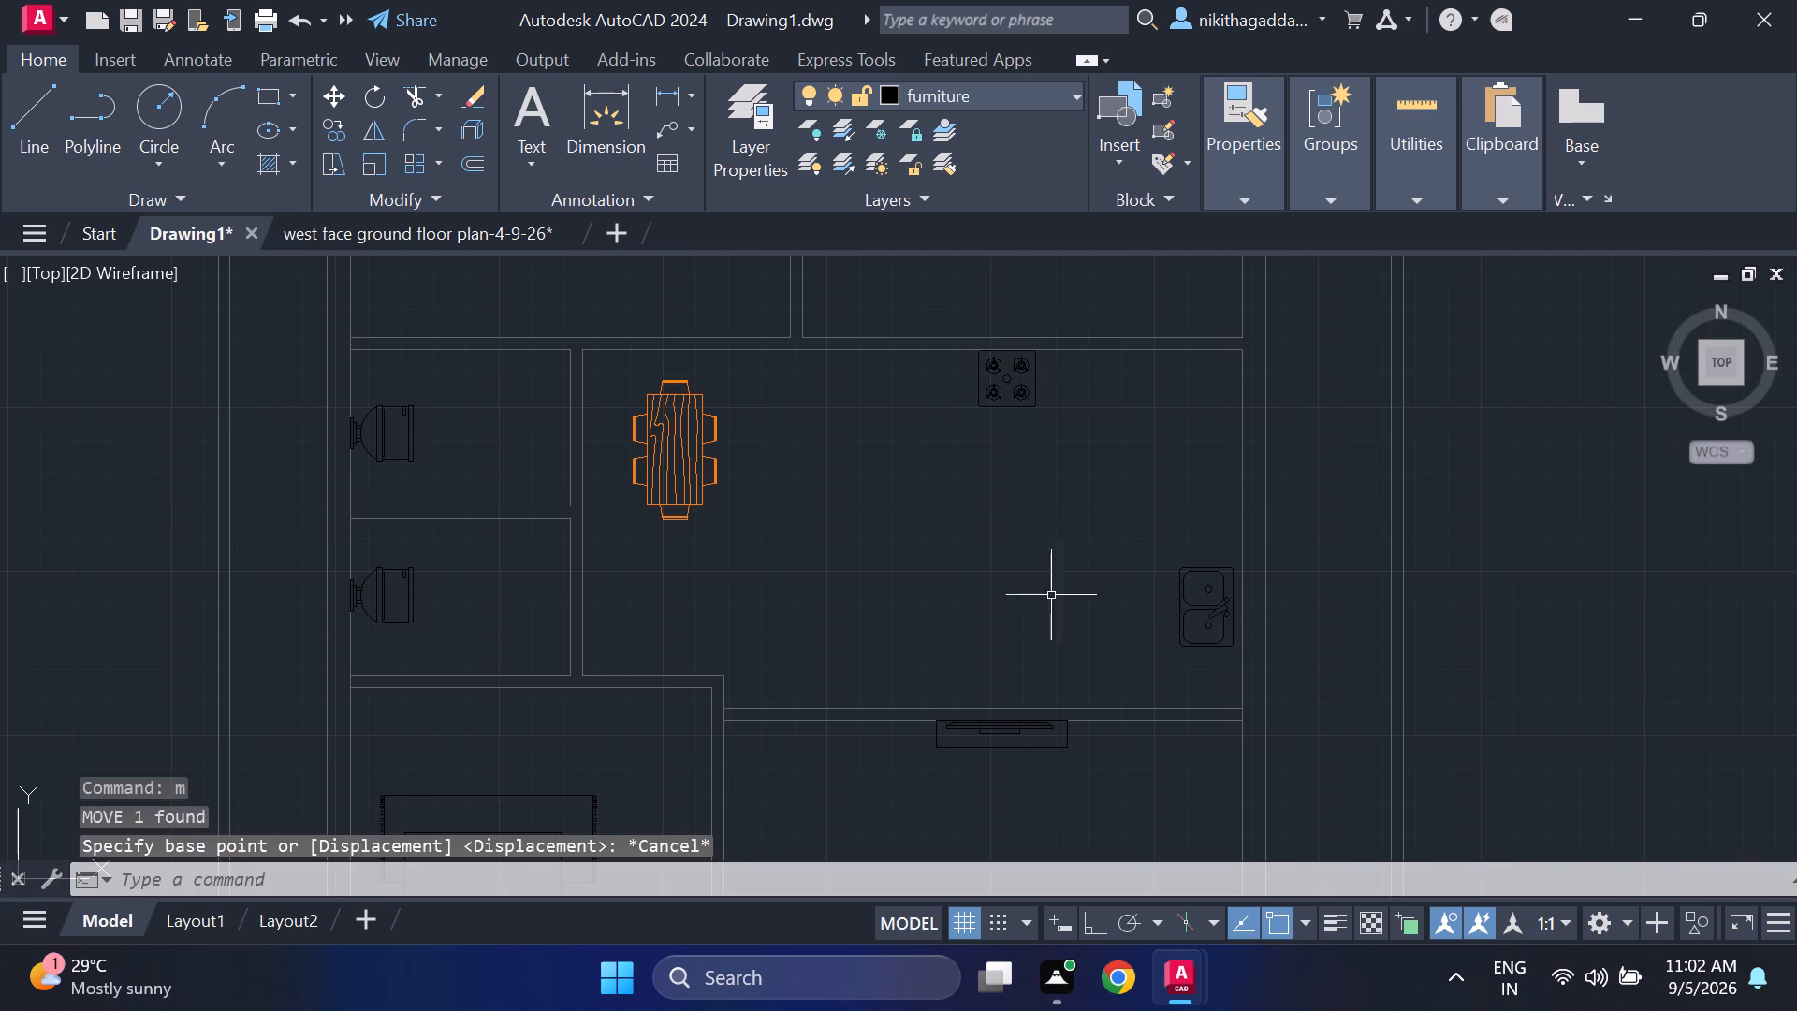
Rotate the double-bowl kitchen sink 90° counterclockwise with Ortho on, so its faucet faces the top wall.
click(1217, 561)
click(1175, 623)
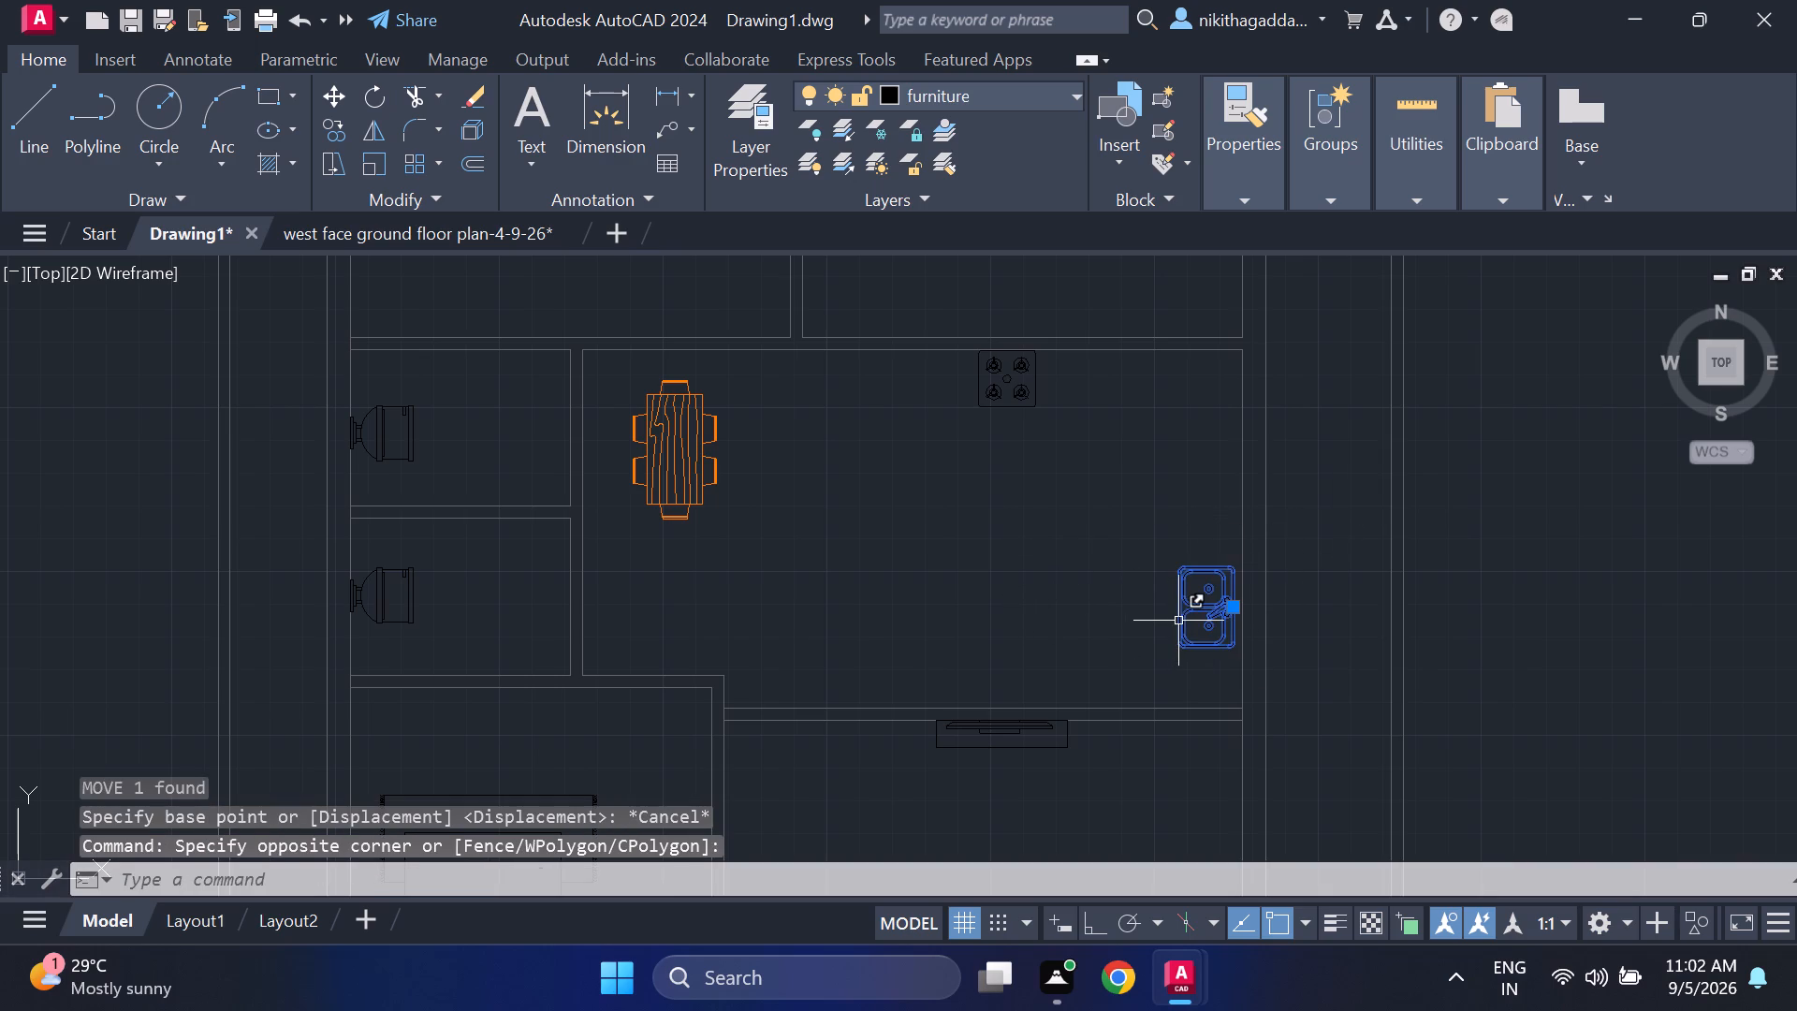
text(ro)
key(Return)
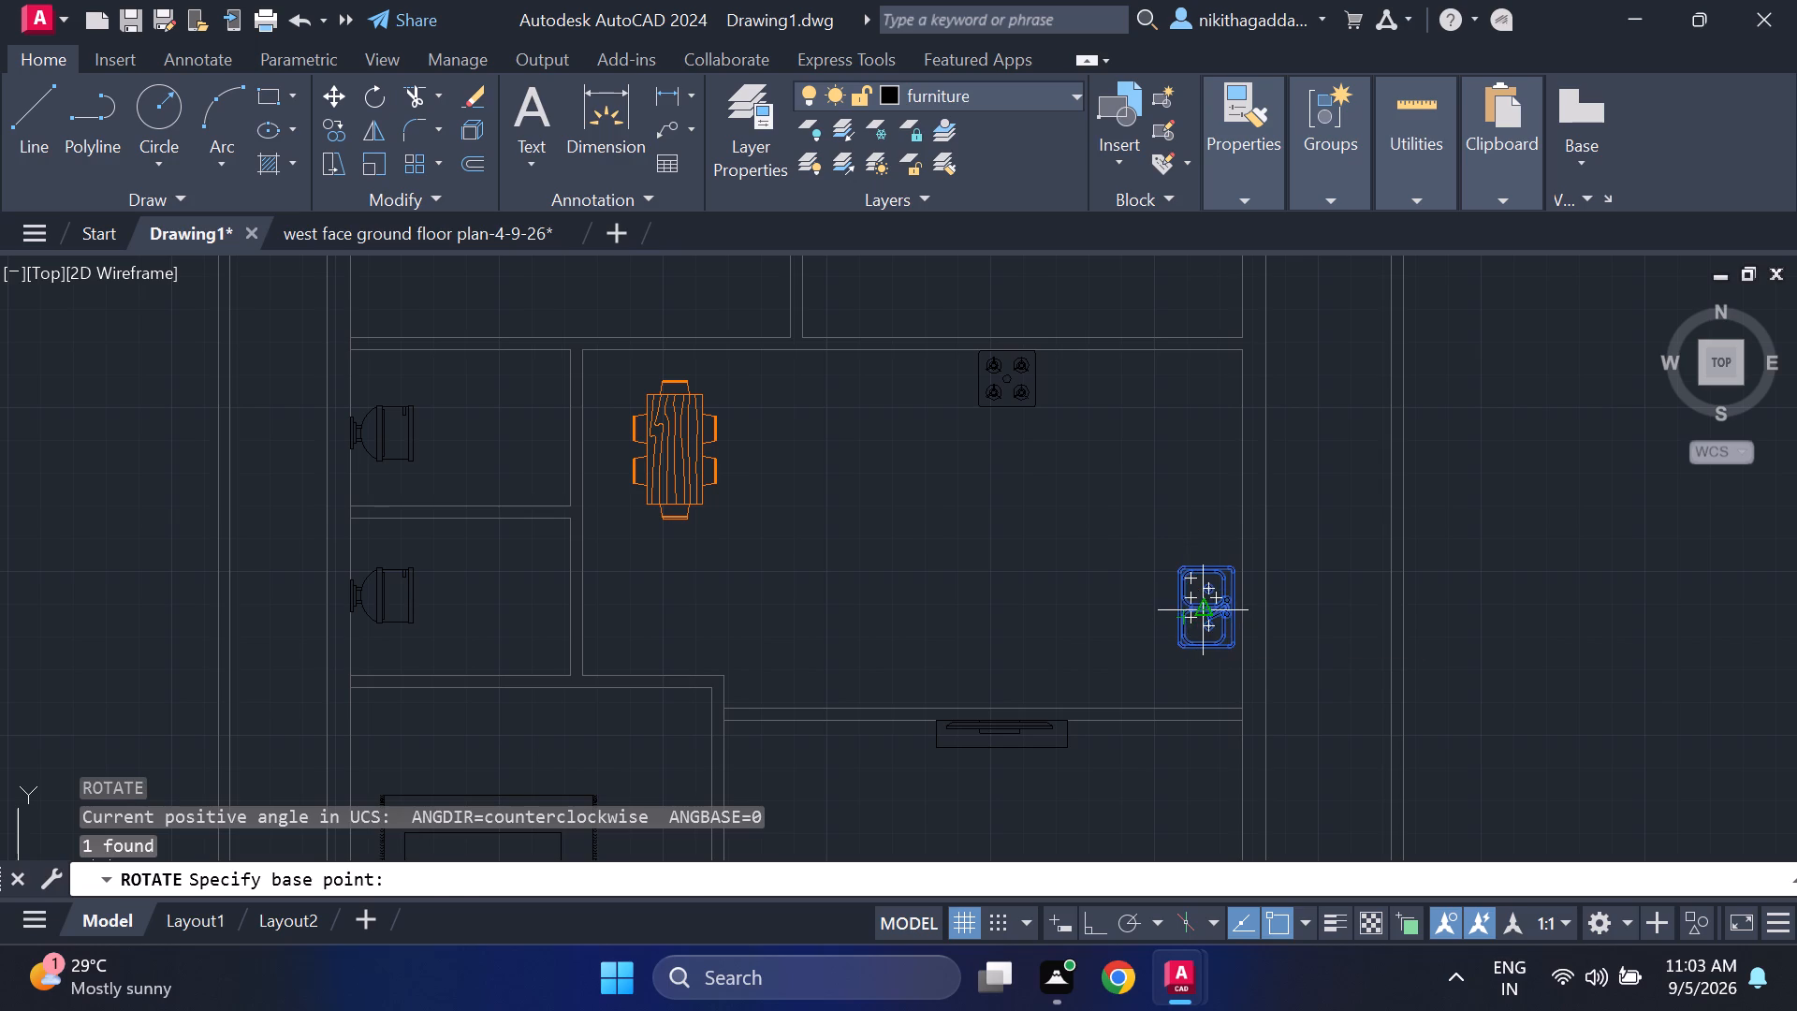
click(1201, 614)
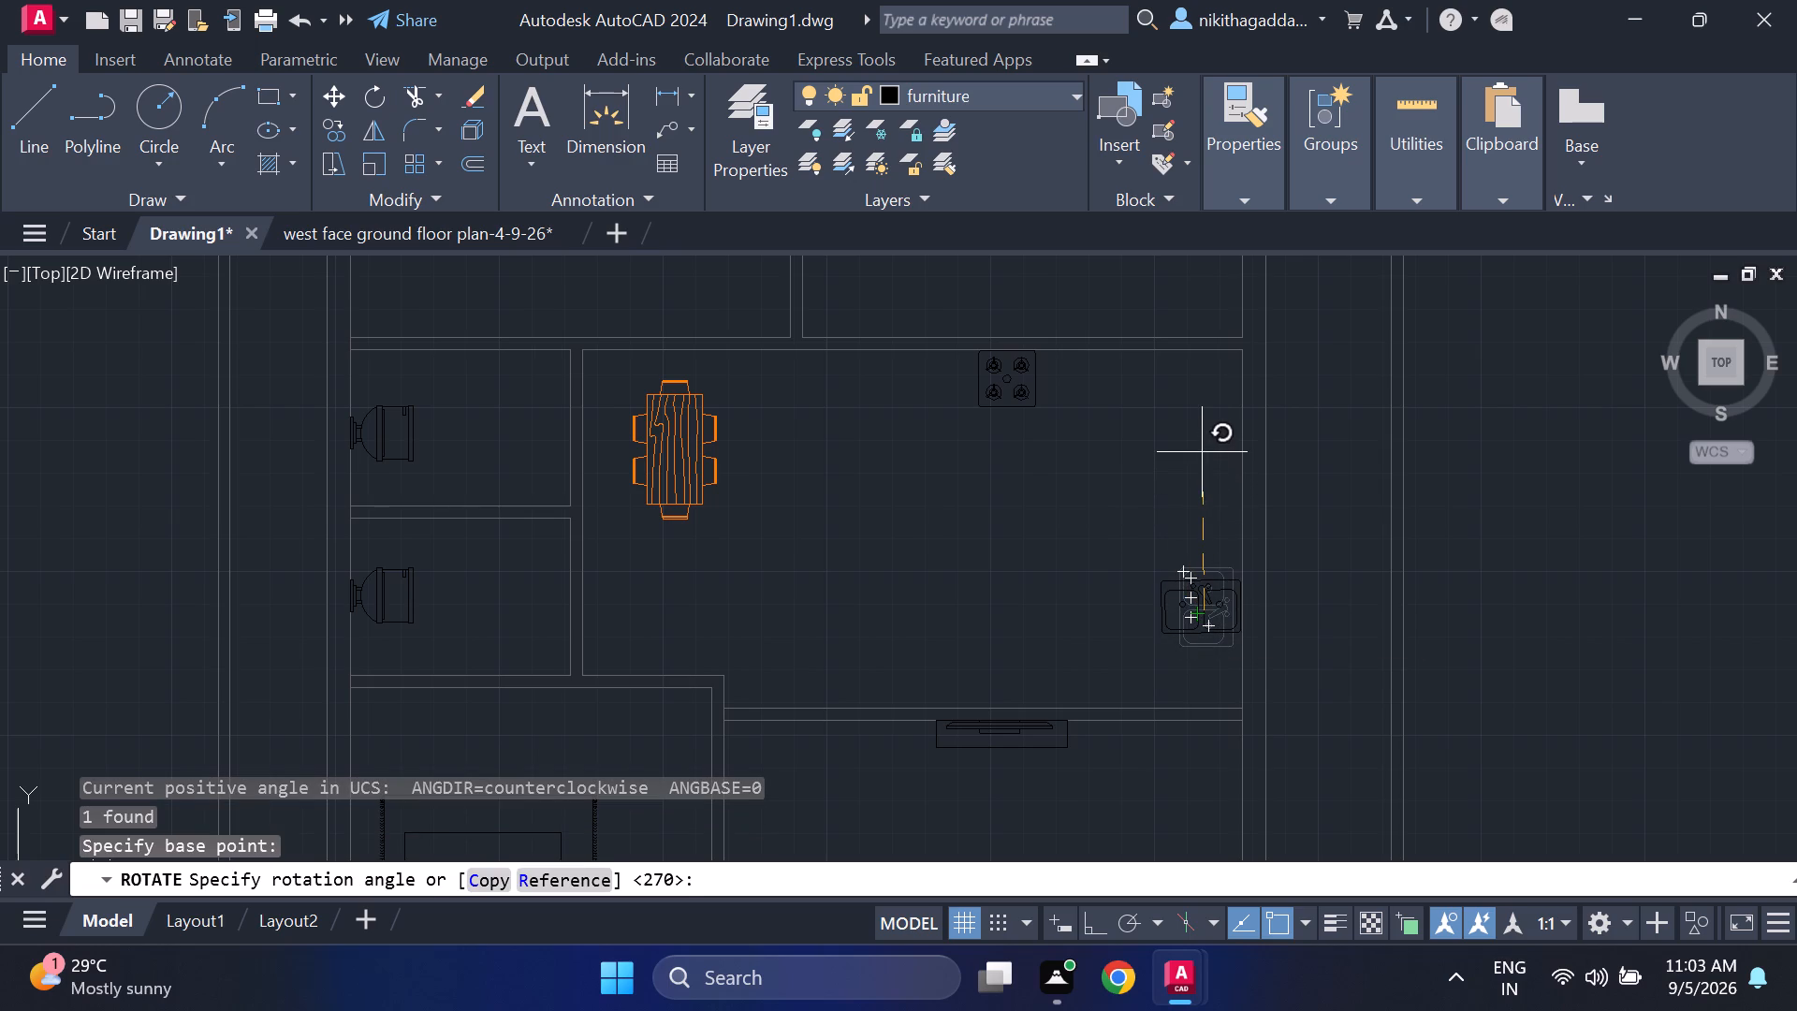
key(F8)
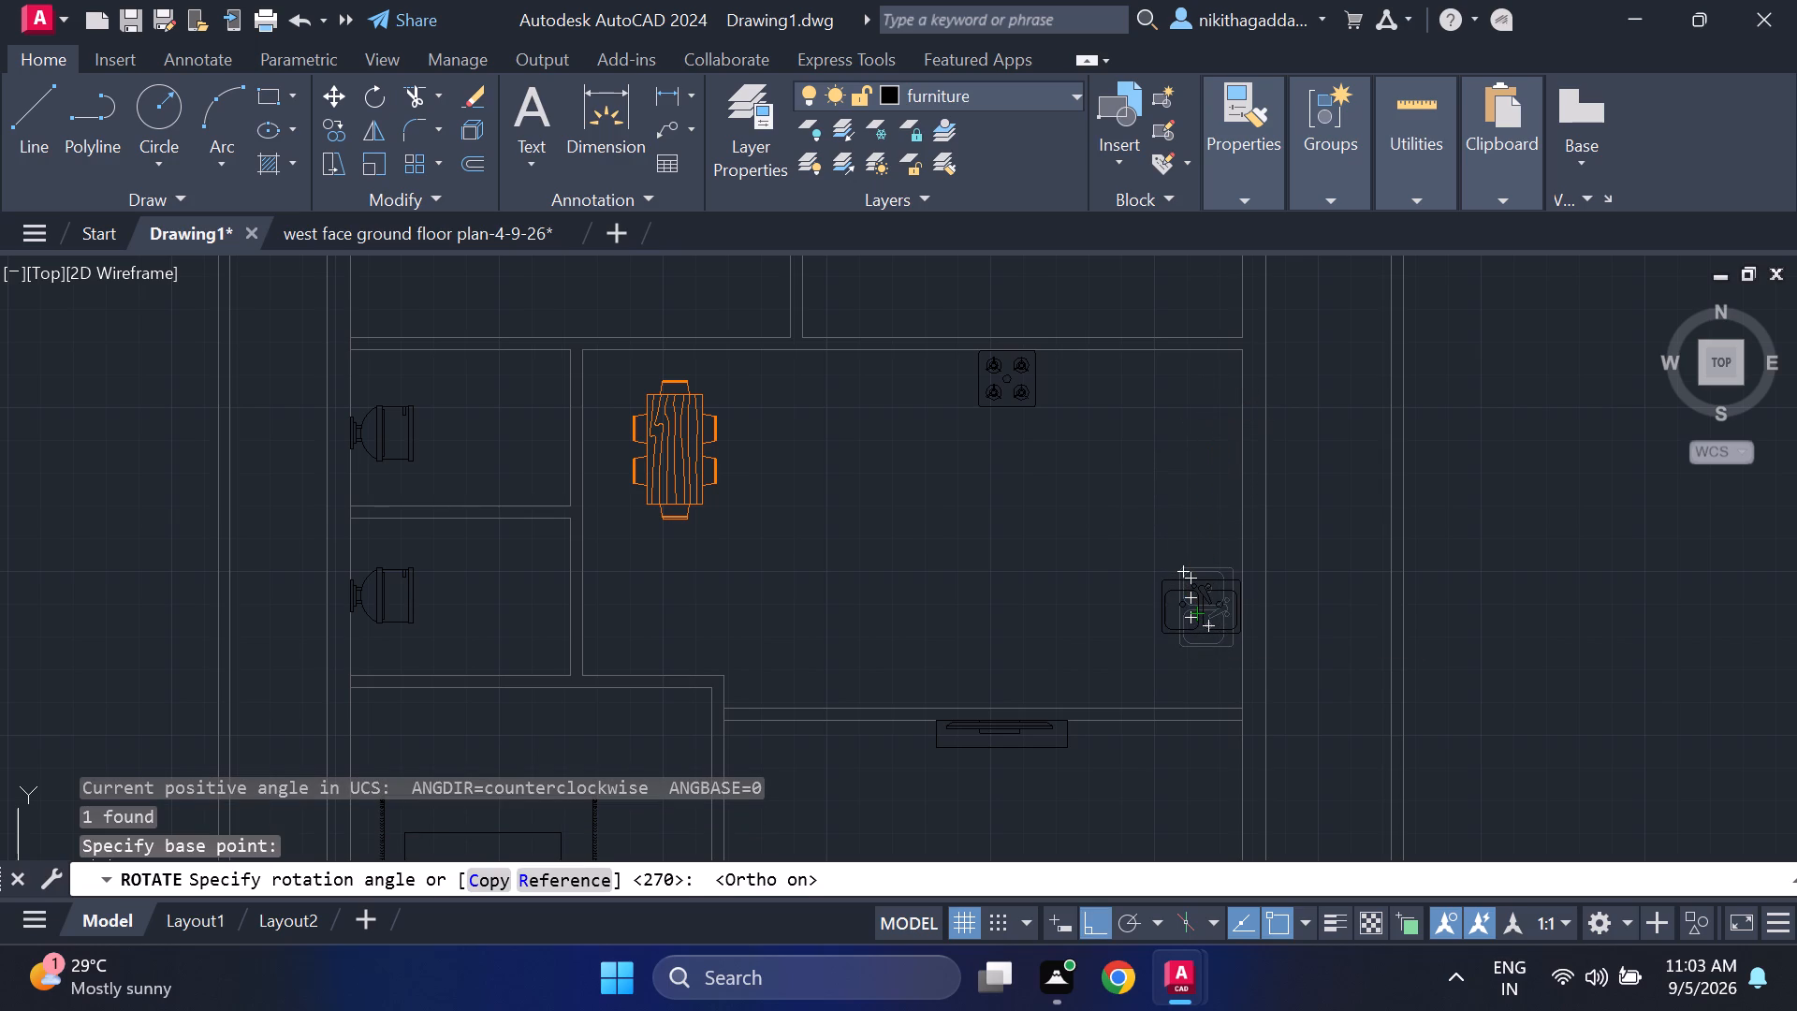
click(1200, 432)
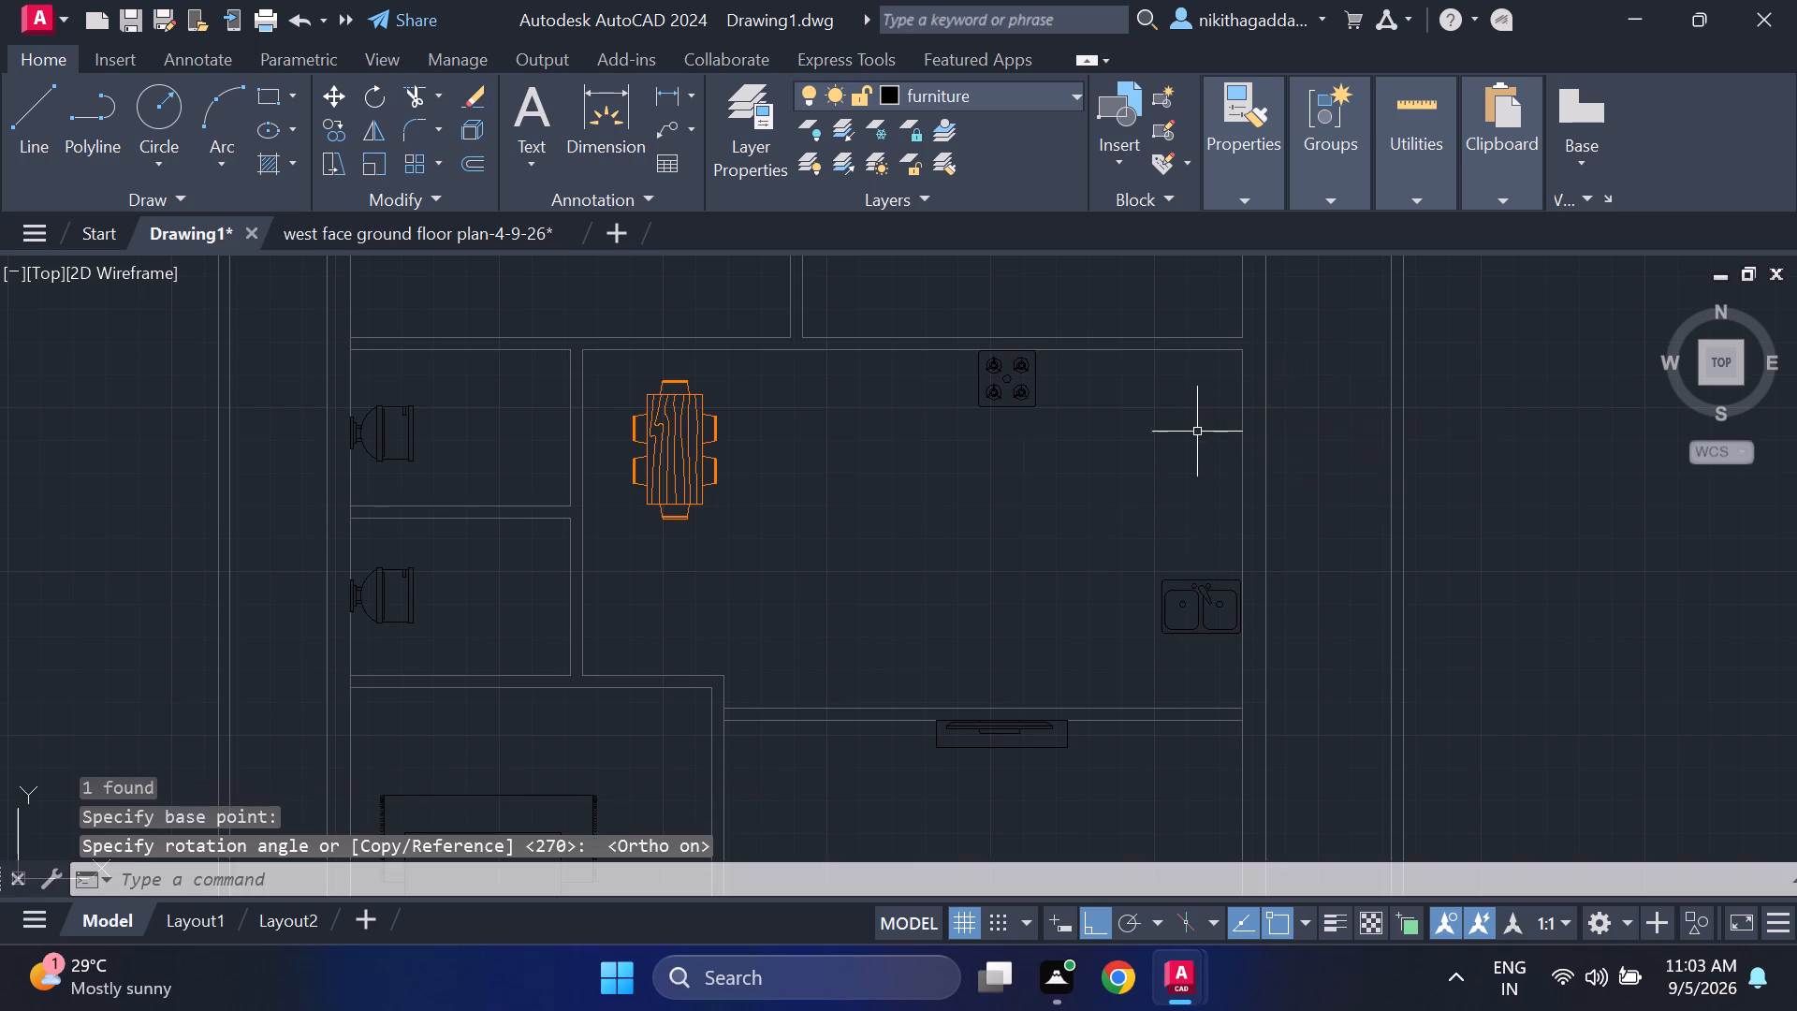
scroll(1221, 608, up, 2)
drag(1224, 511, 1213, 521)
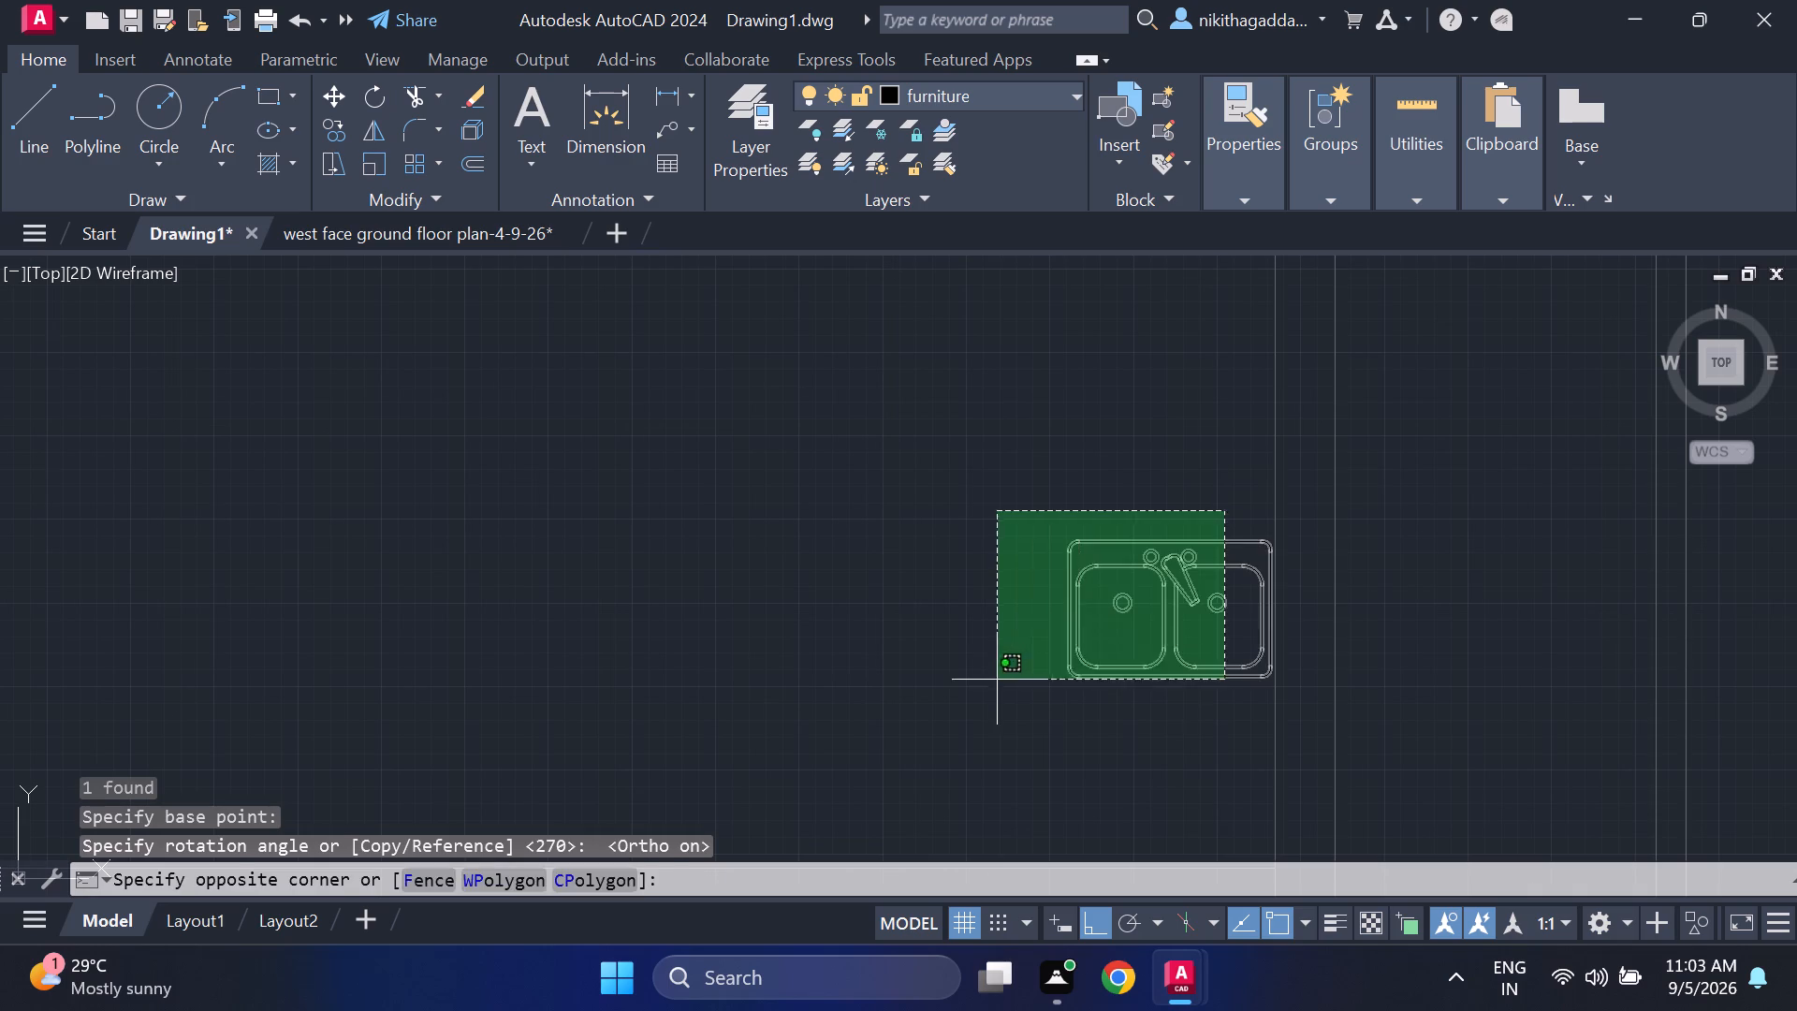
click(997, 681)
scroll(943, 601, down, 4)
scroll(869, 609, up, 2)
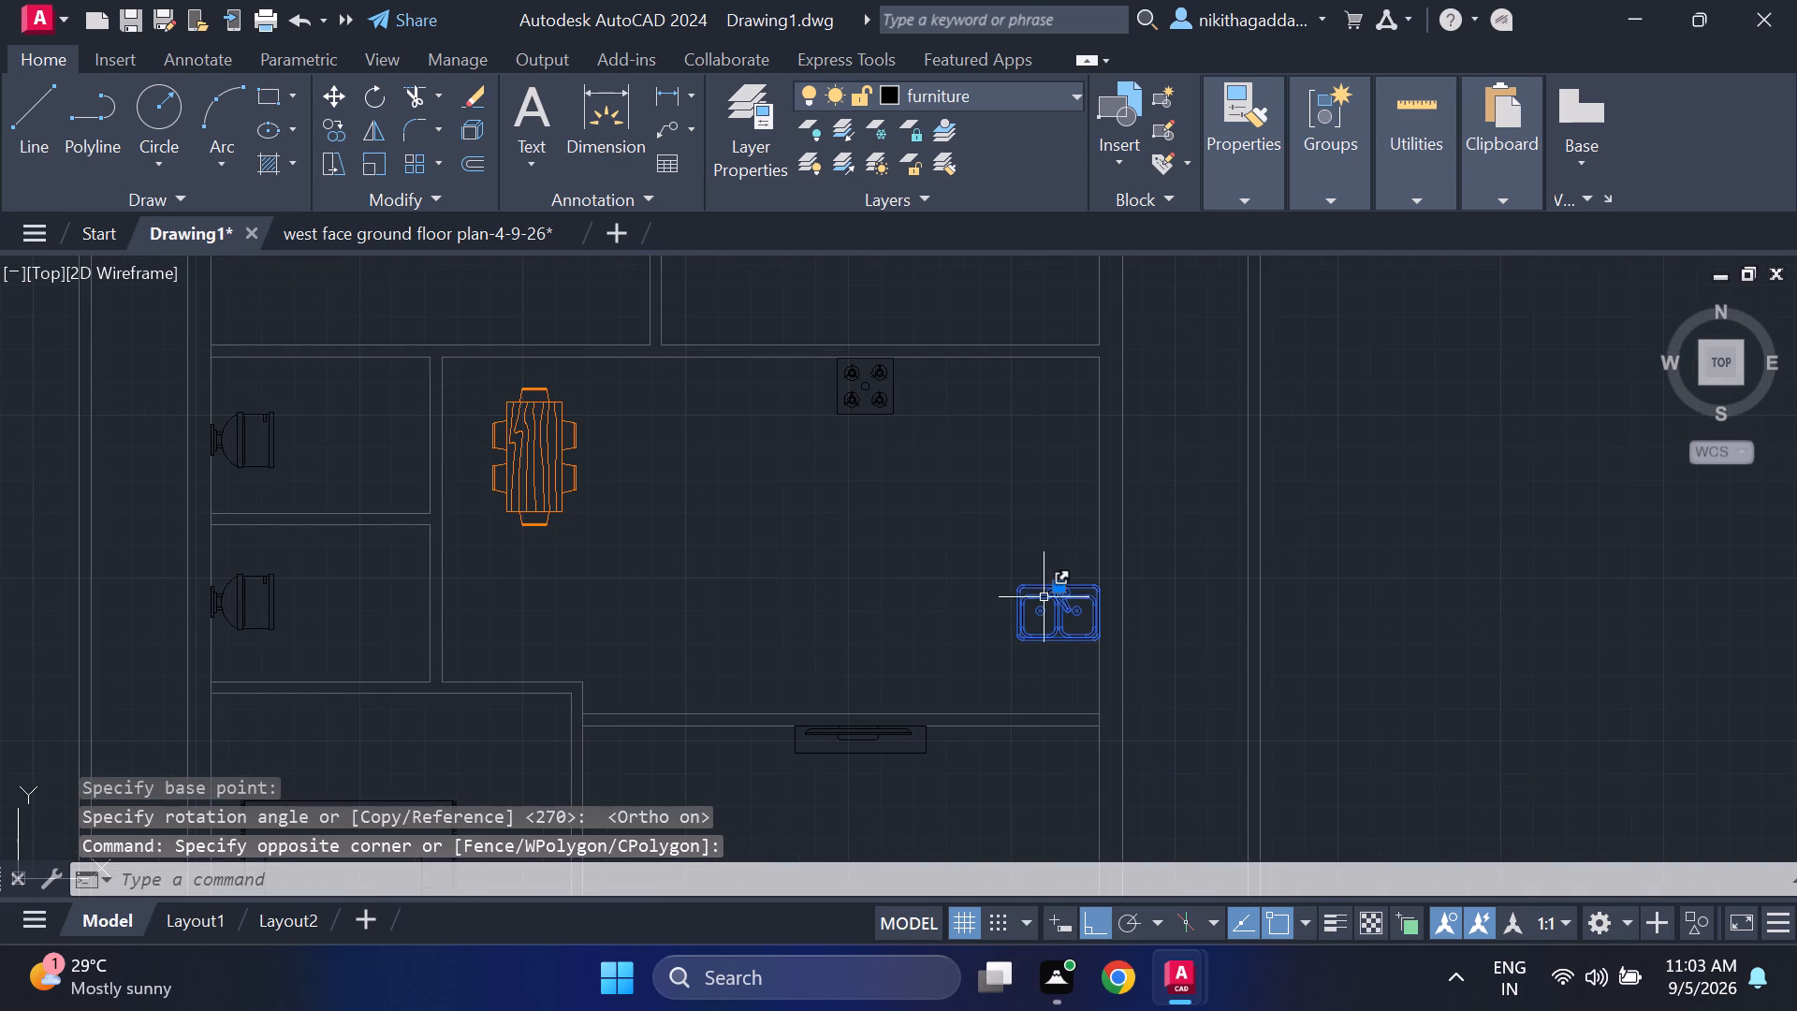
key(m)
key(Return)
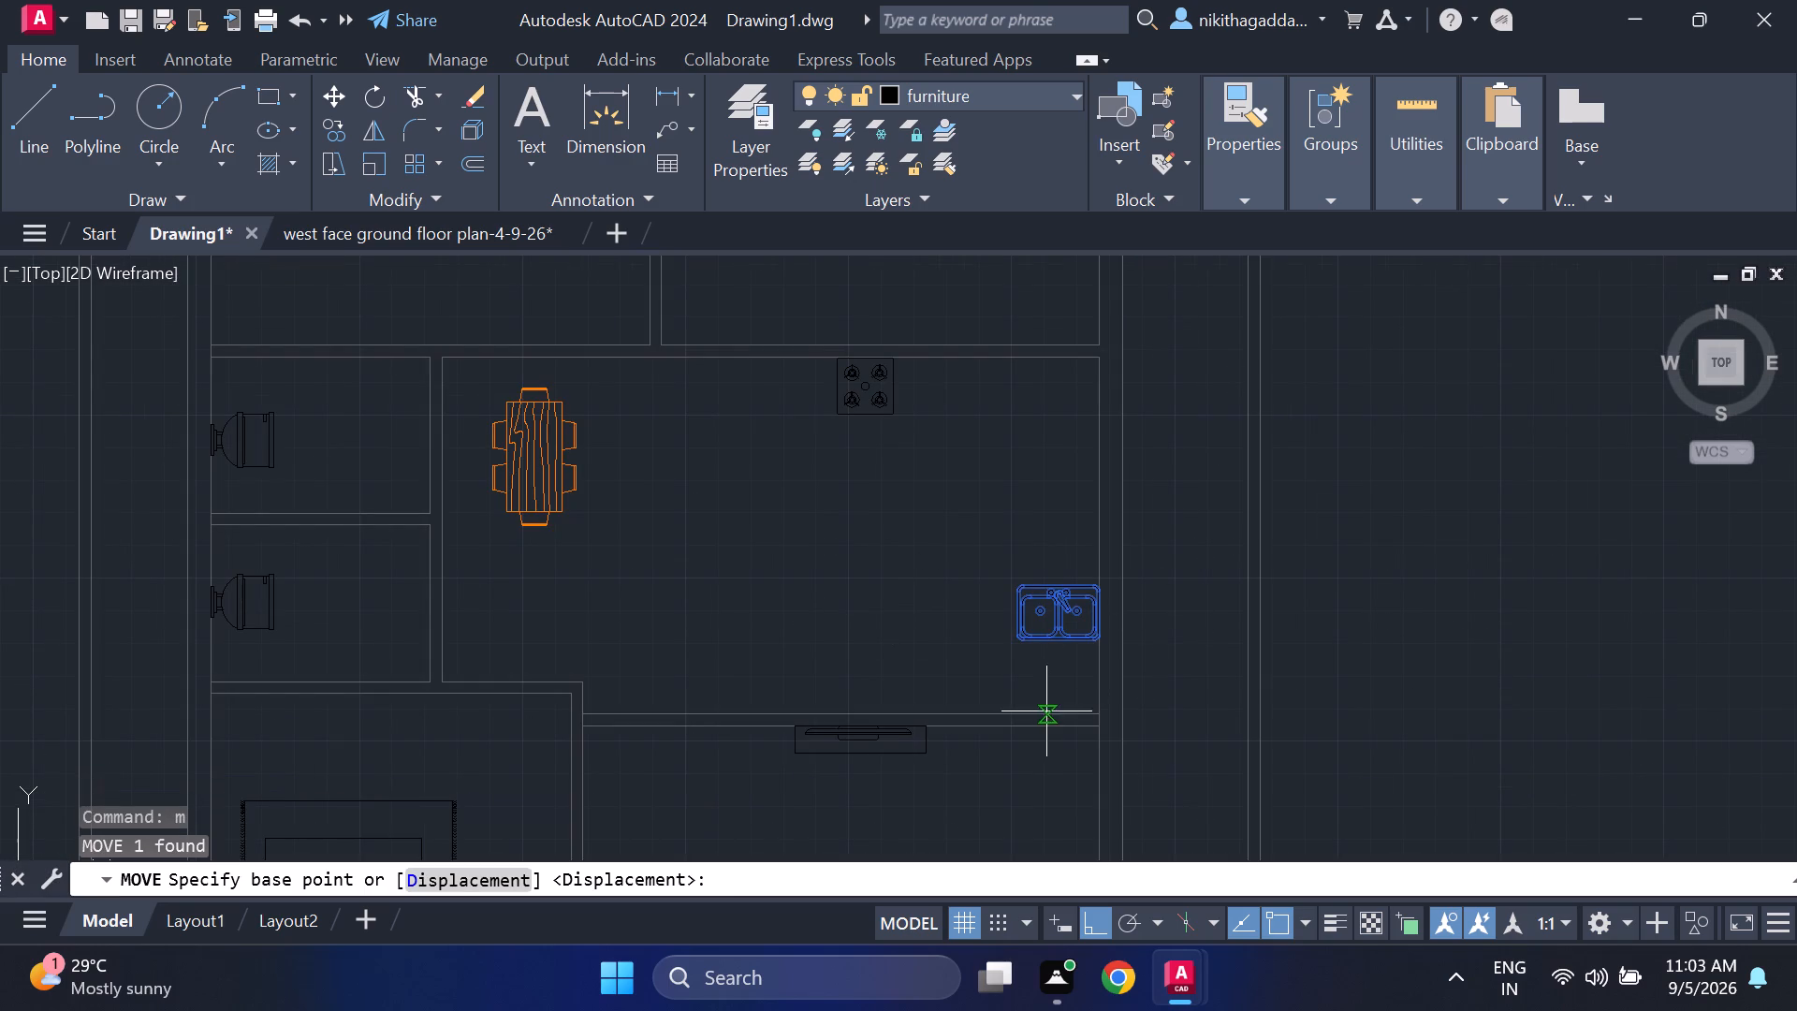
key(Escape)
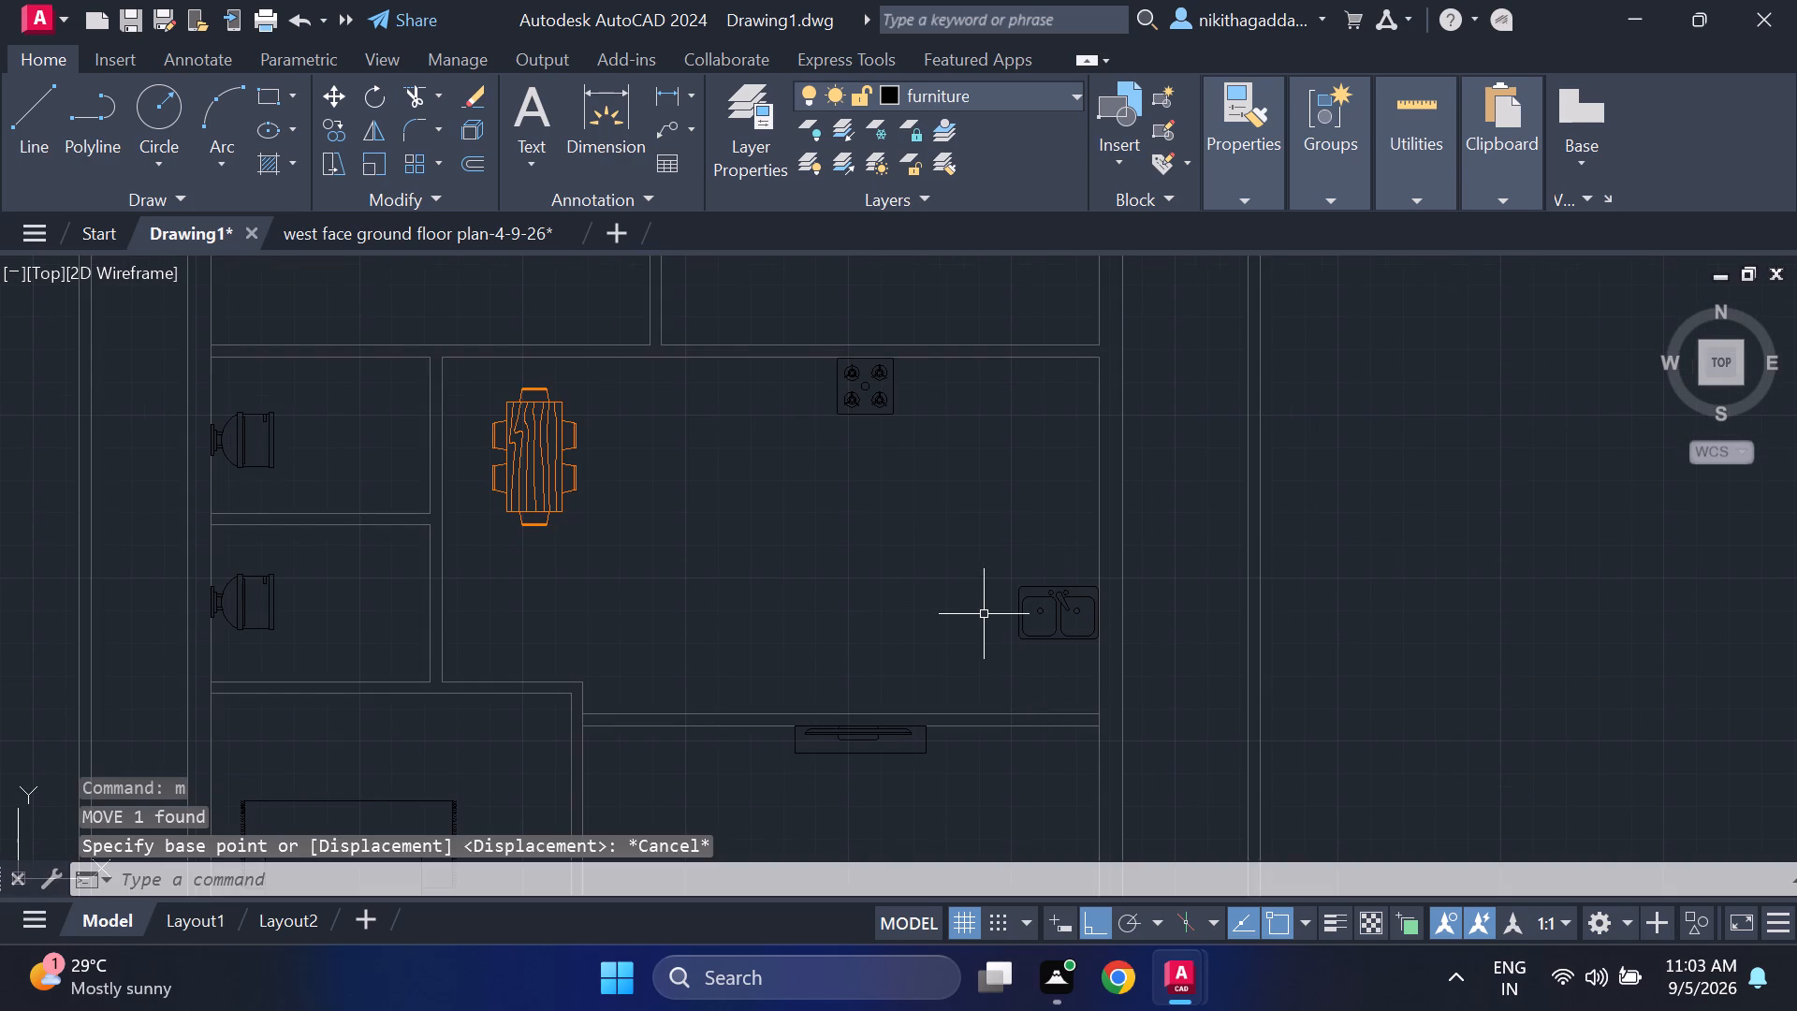
Rotate the double-bowl kitchen sink 180° about its faucet side so the faucet faces the kitchen's bottom wall.
click(1058, 563)
click(909, 673)
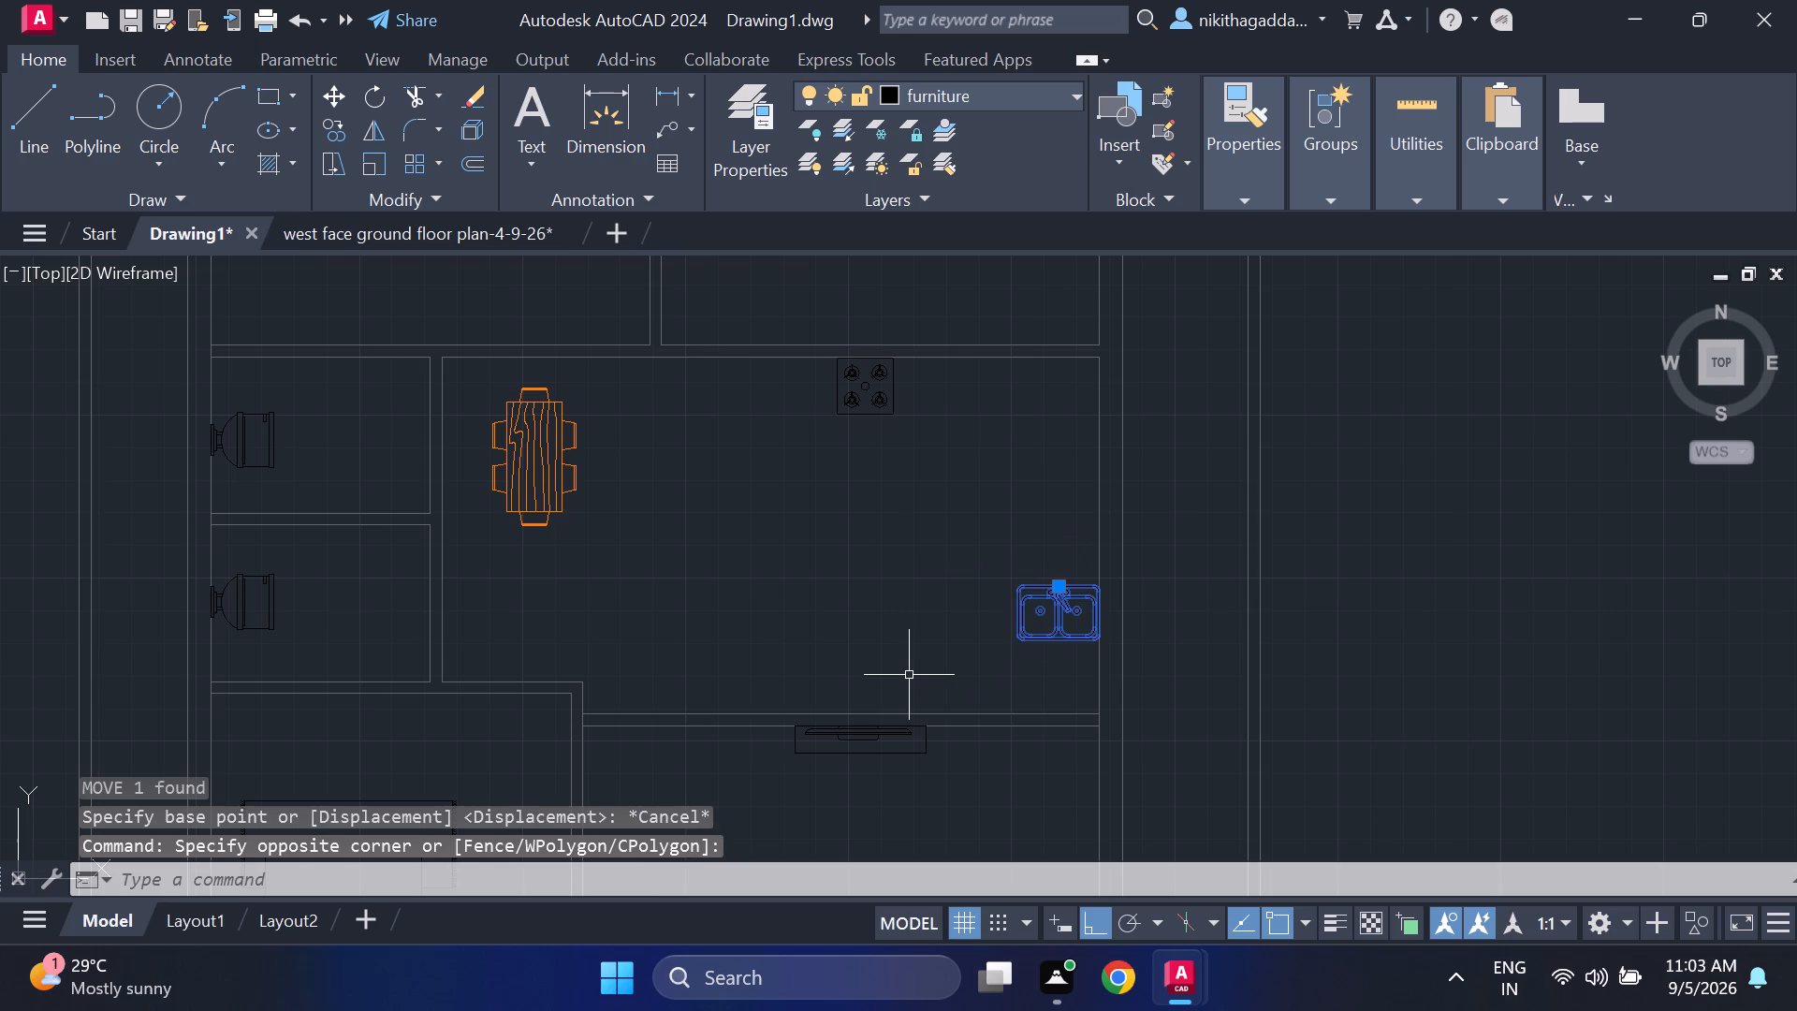
text(ro)
key(Return)
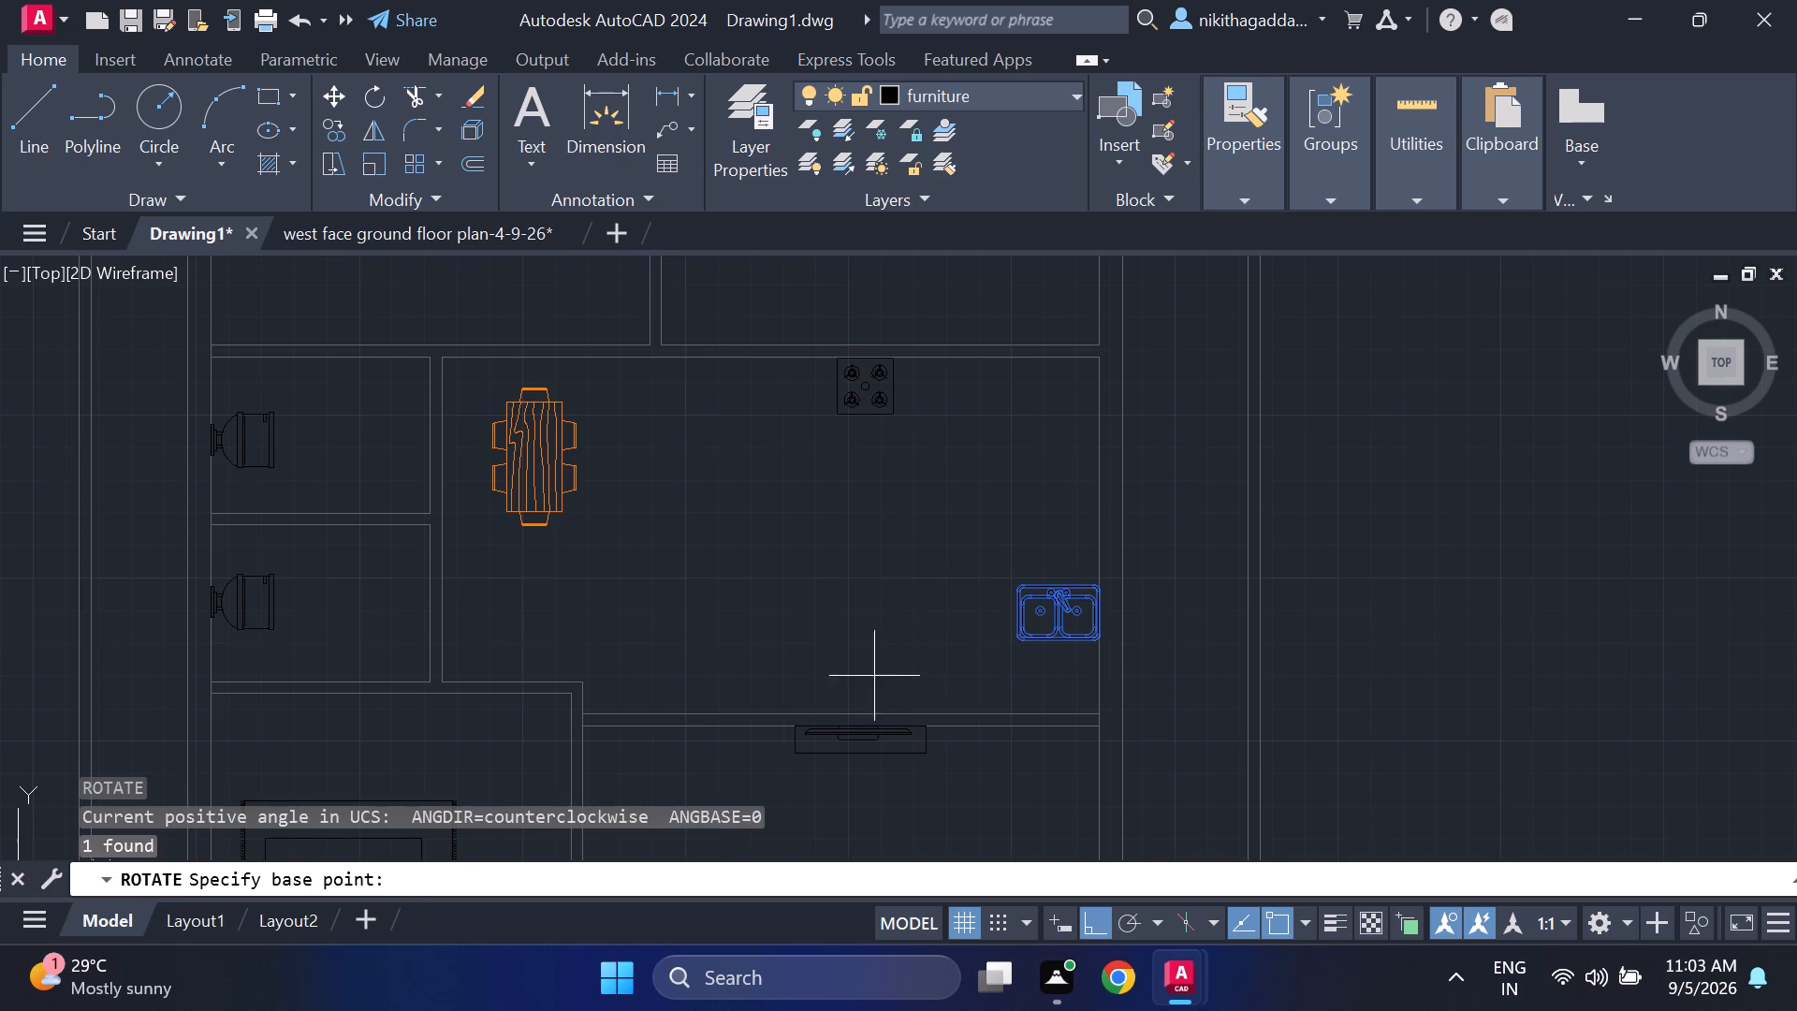
click(1063, 585)
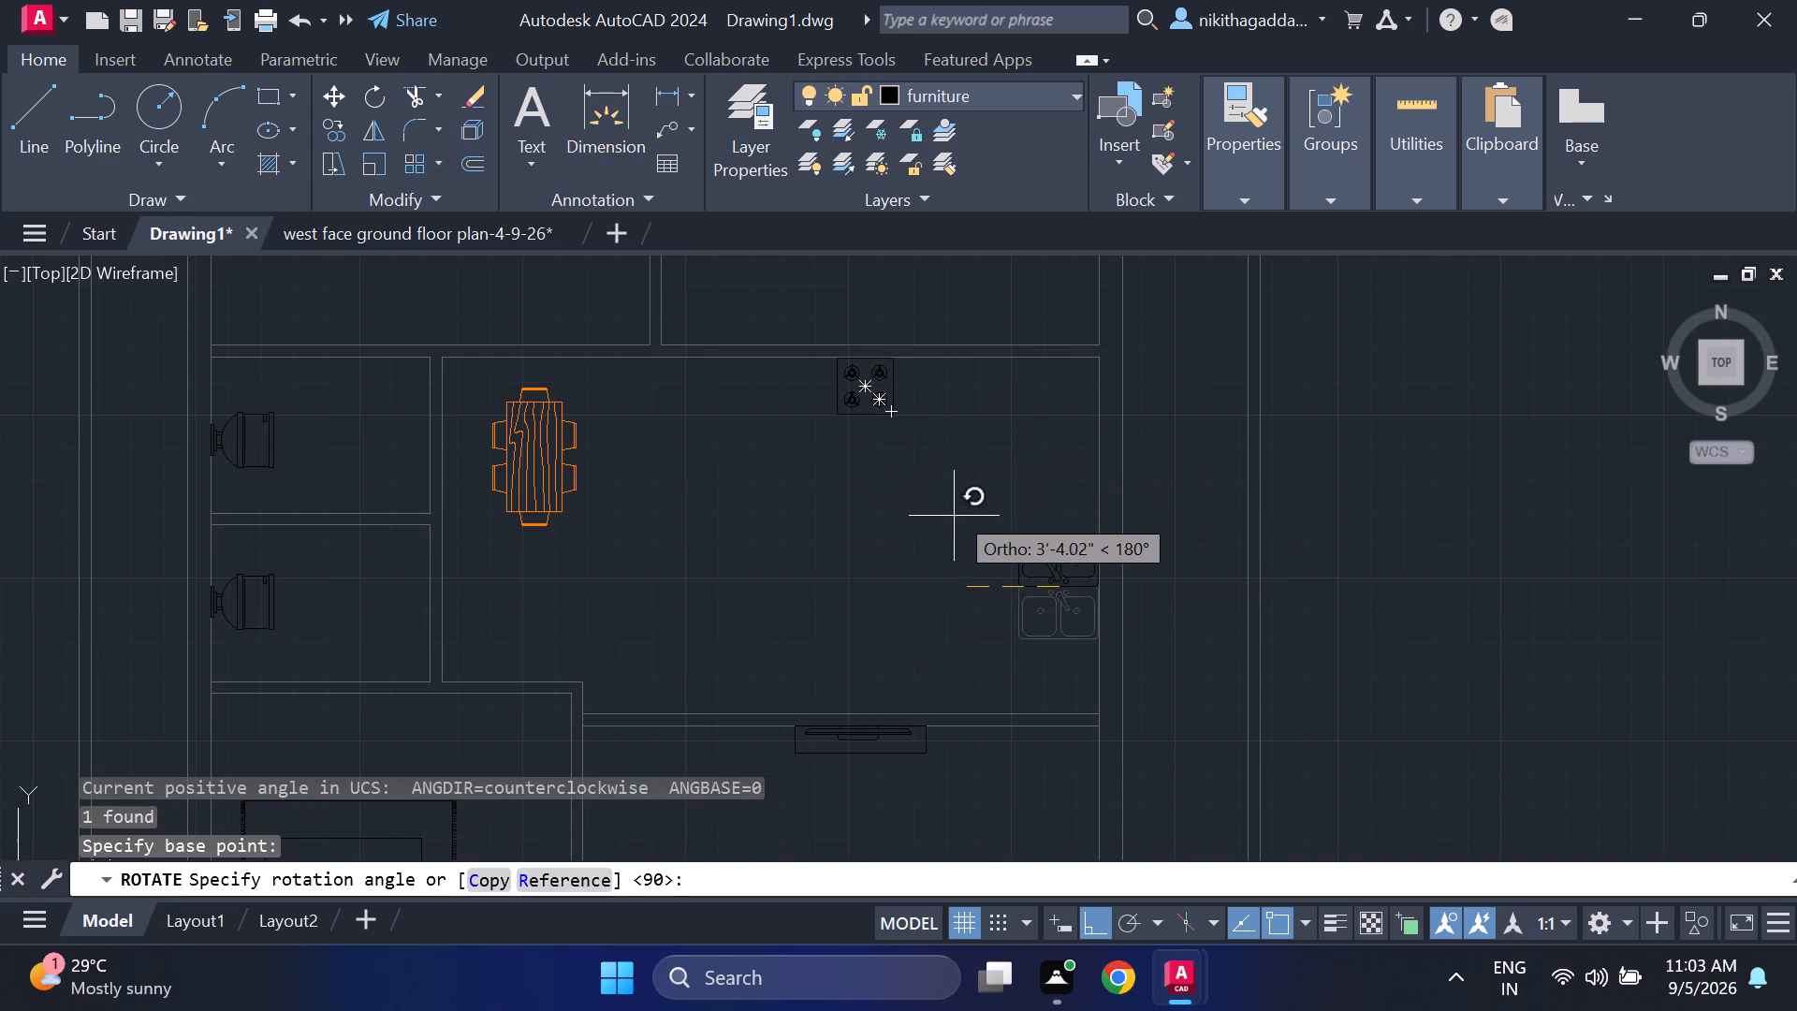
click(747, 507)
Move the kitchen sink, with Ortho off, to just above the kitchen's bottom wall, over the living room television unit.
click(1031, 498)
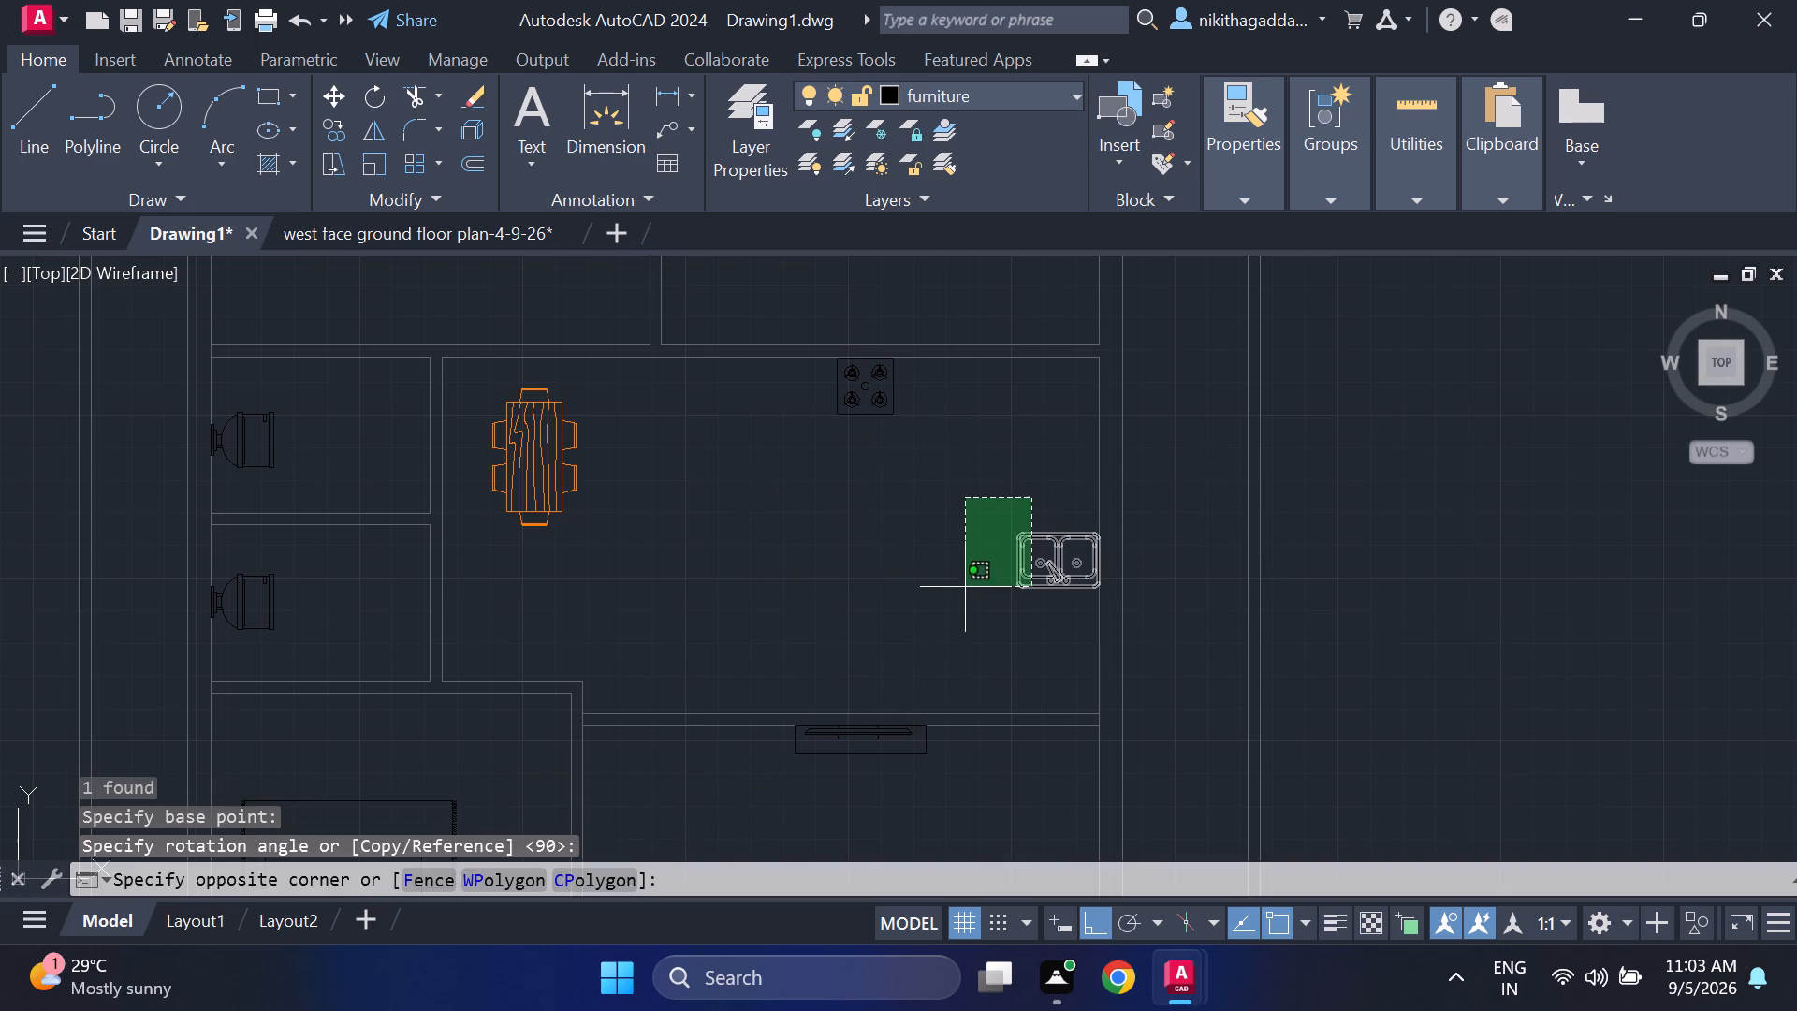
click(970, 630)
key(m)
key(Return)
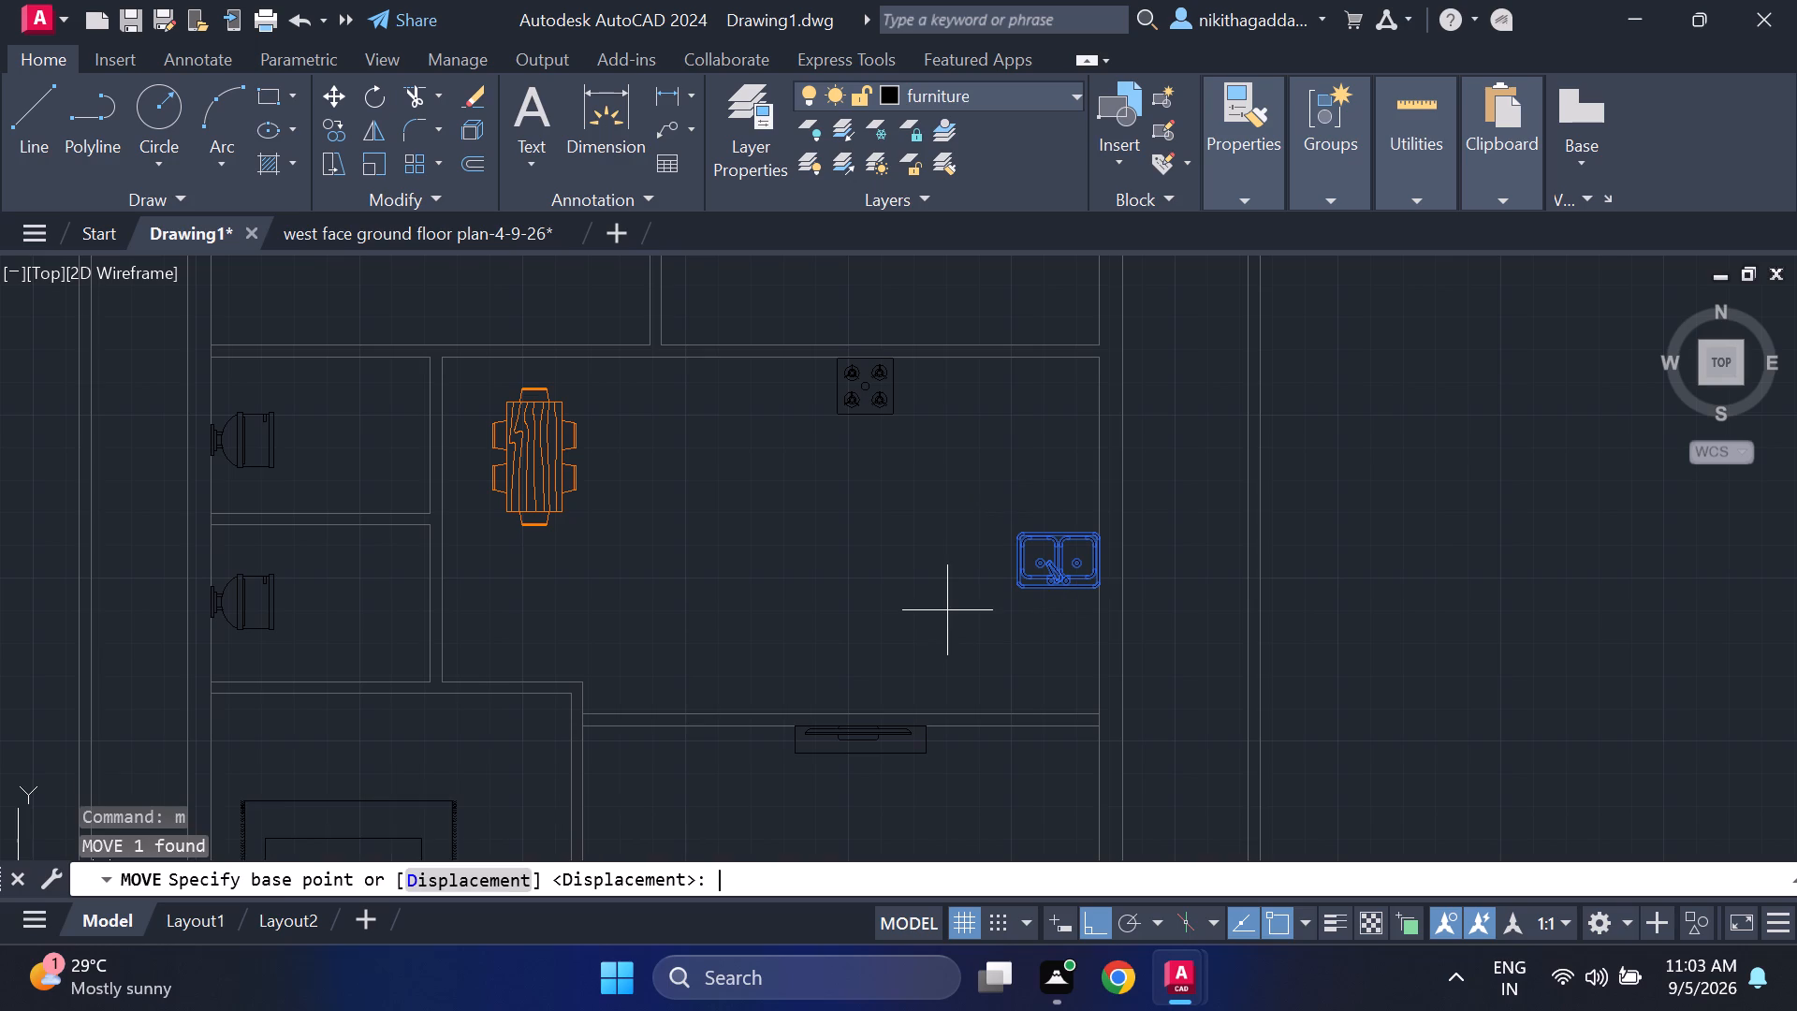
click(1050, 585)
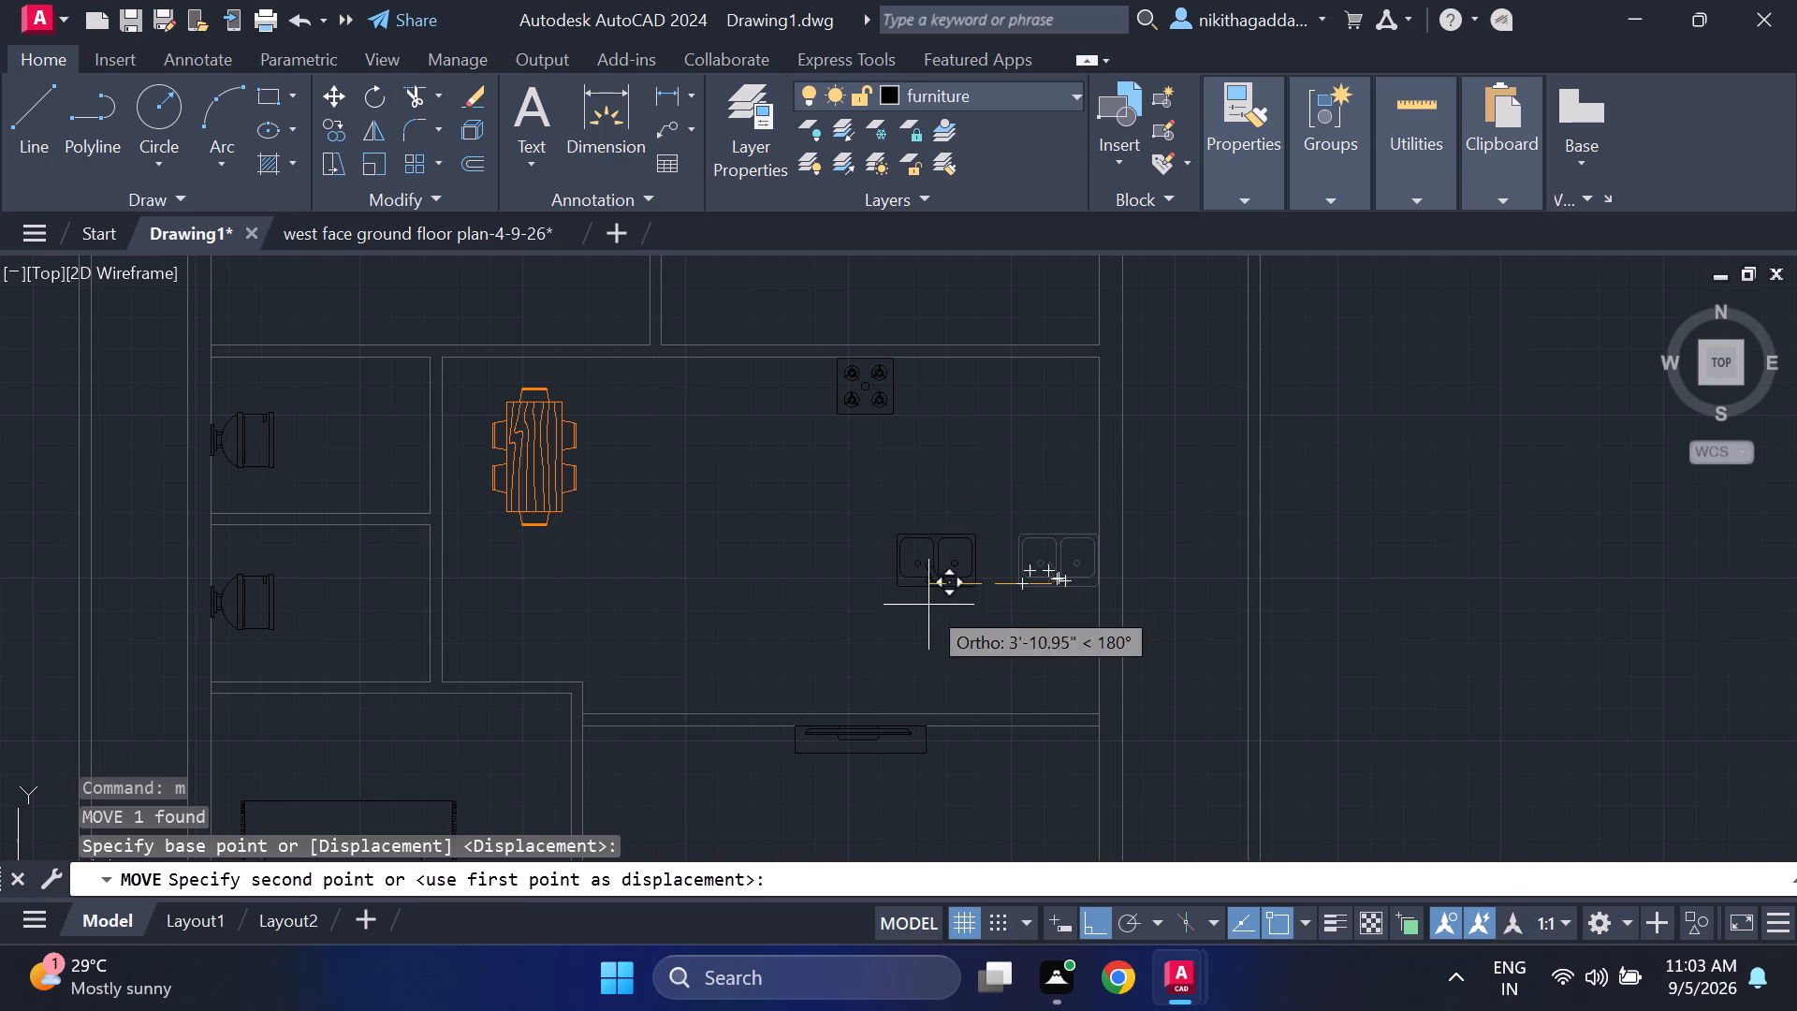
key(F8)
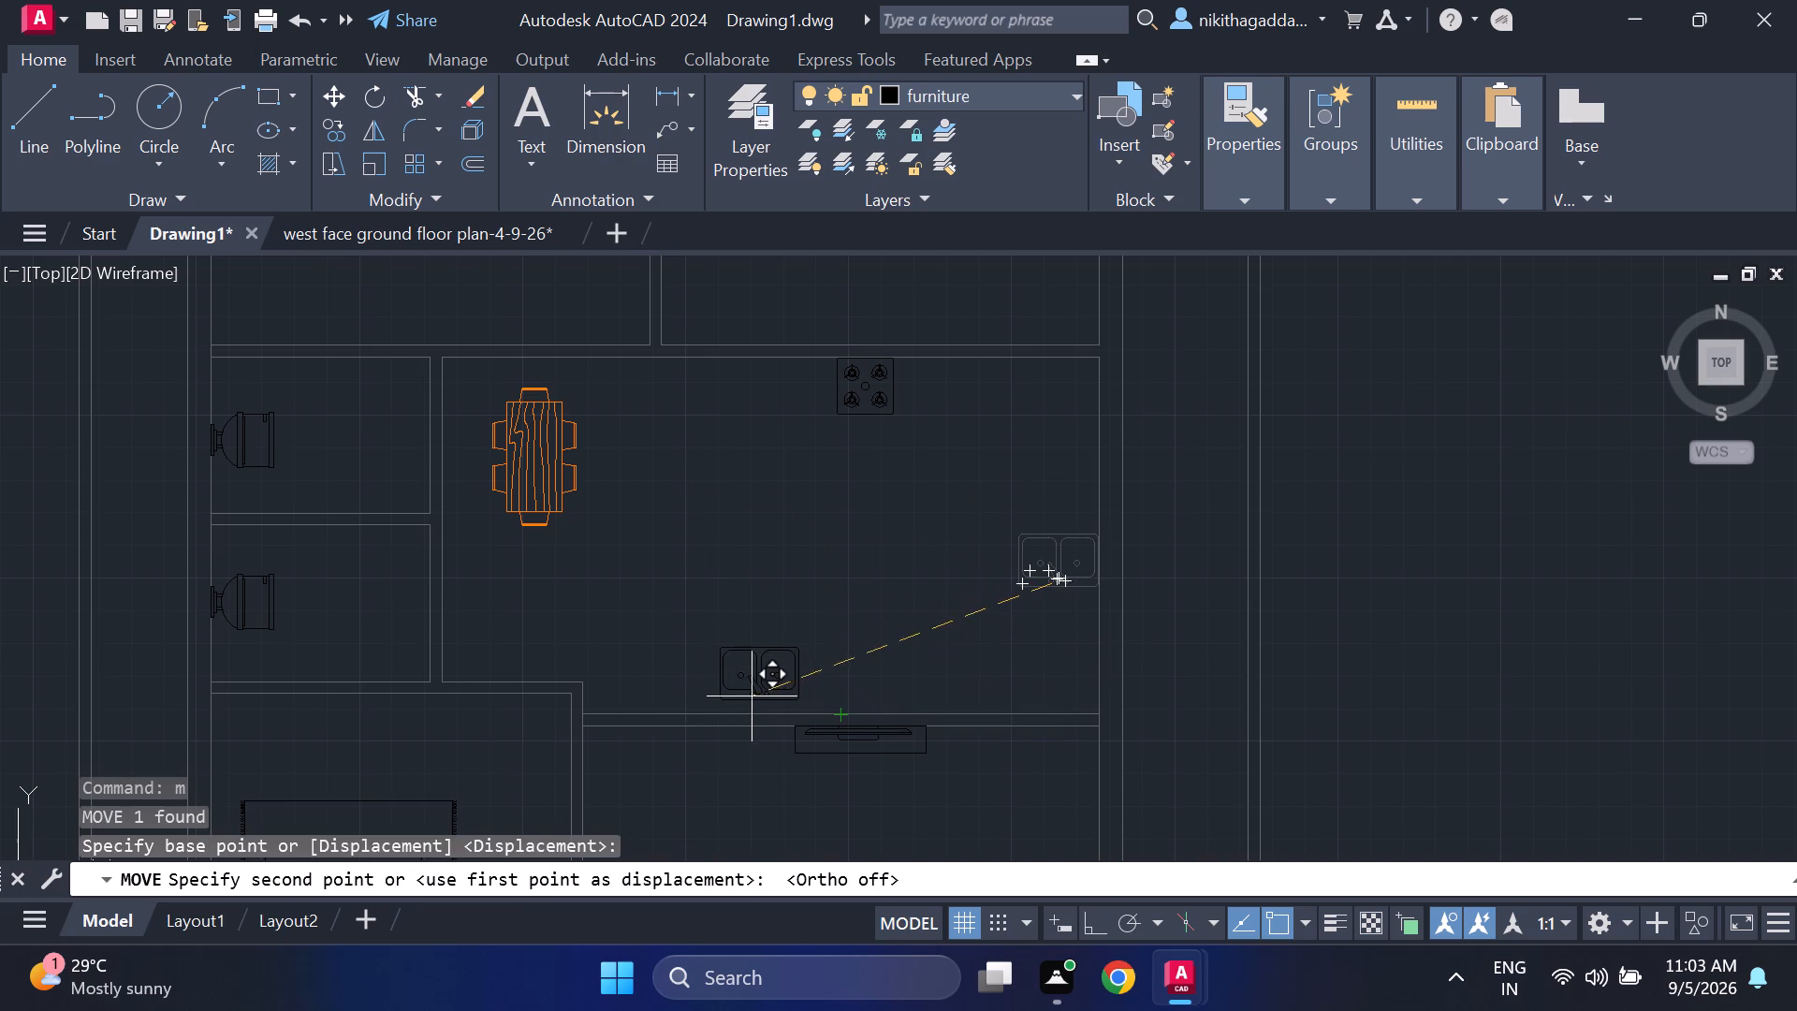
scroll(853, 699, up, 2)
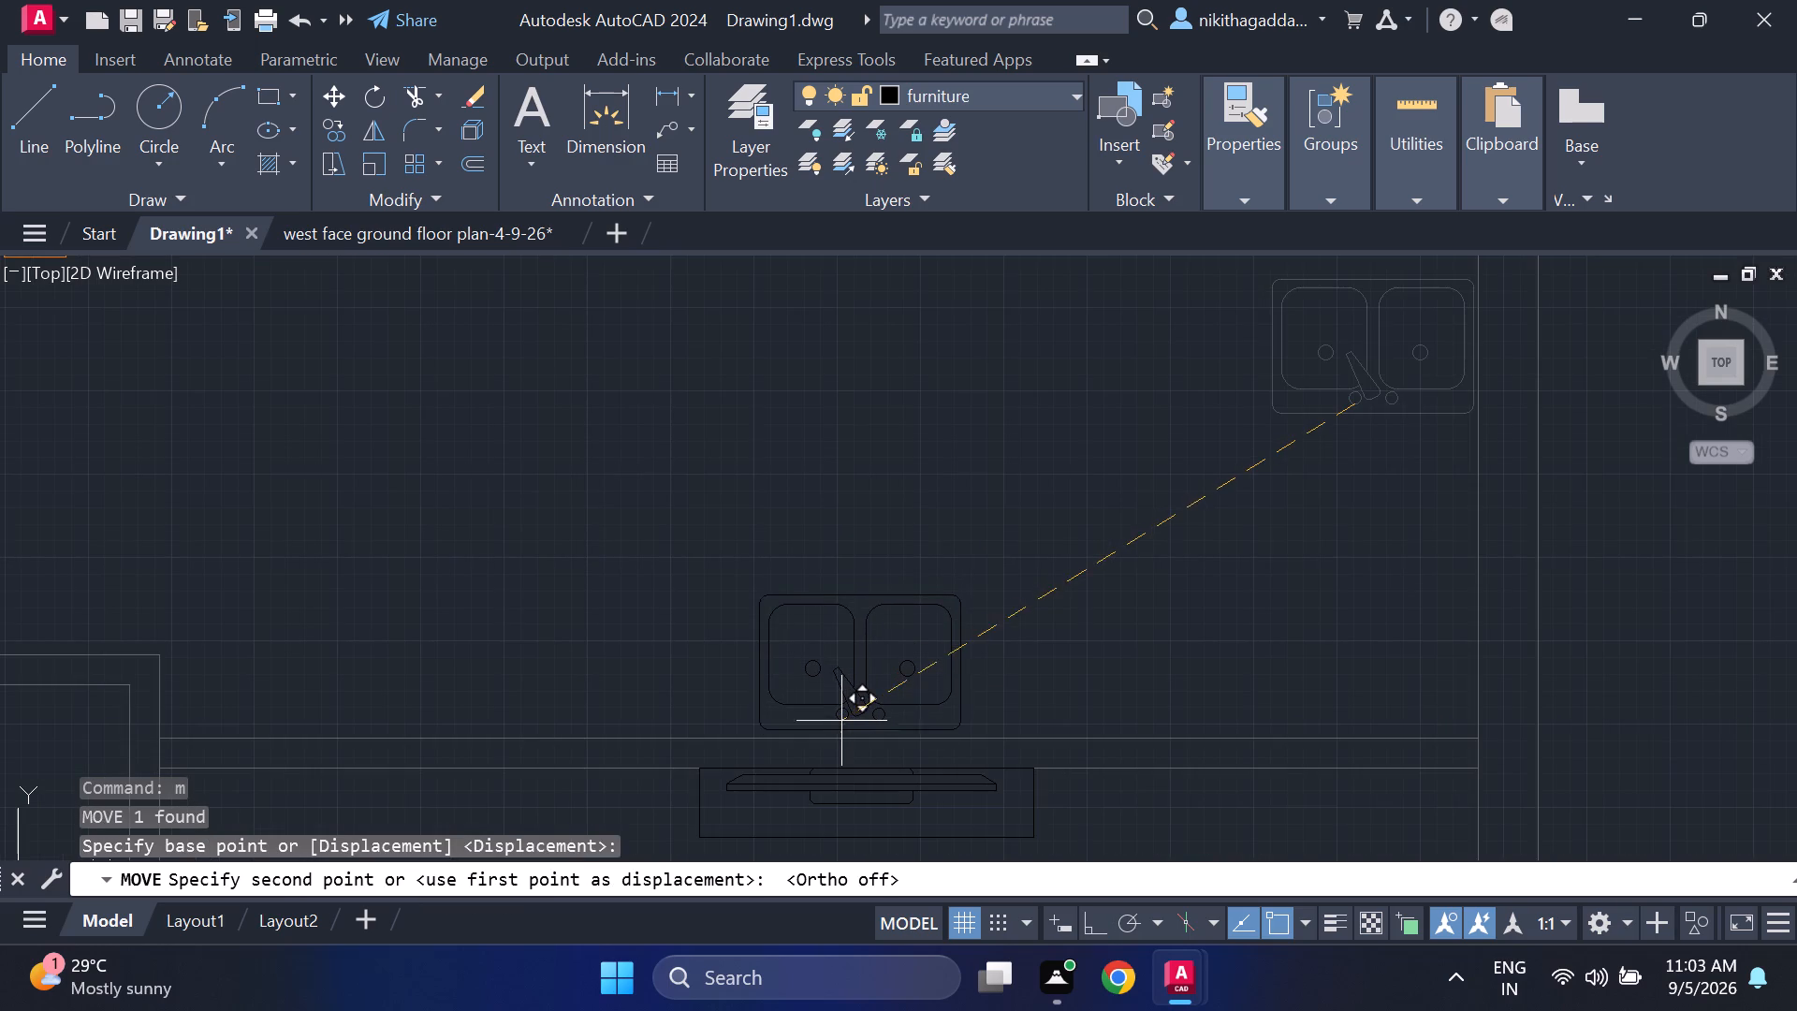
click(837, 709)
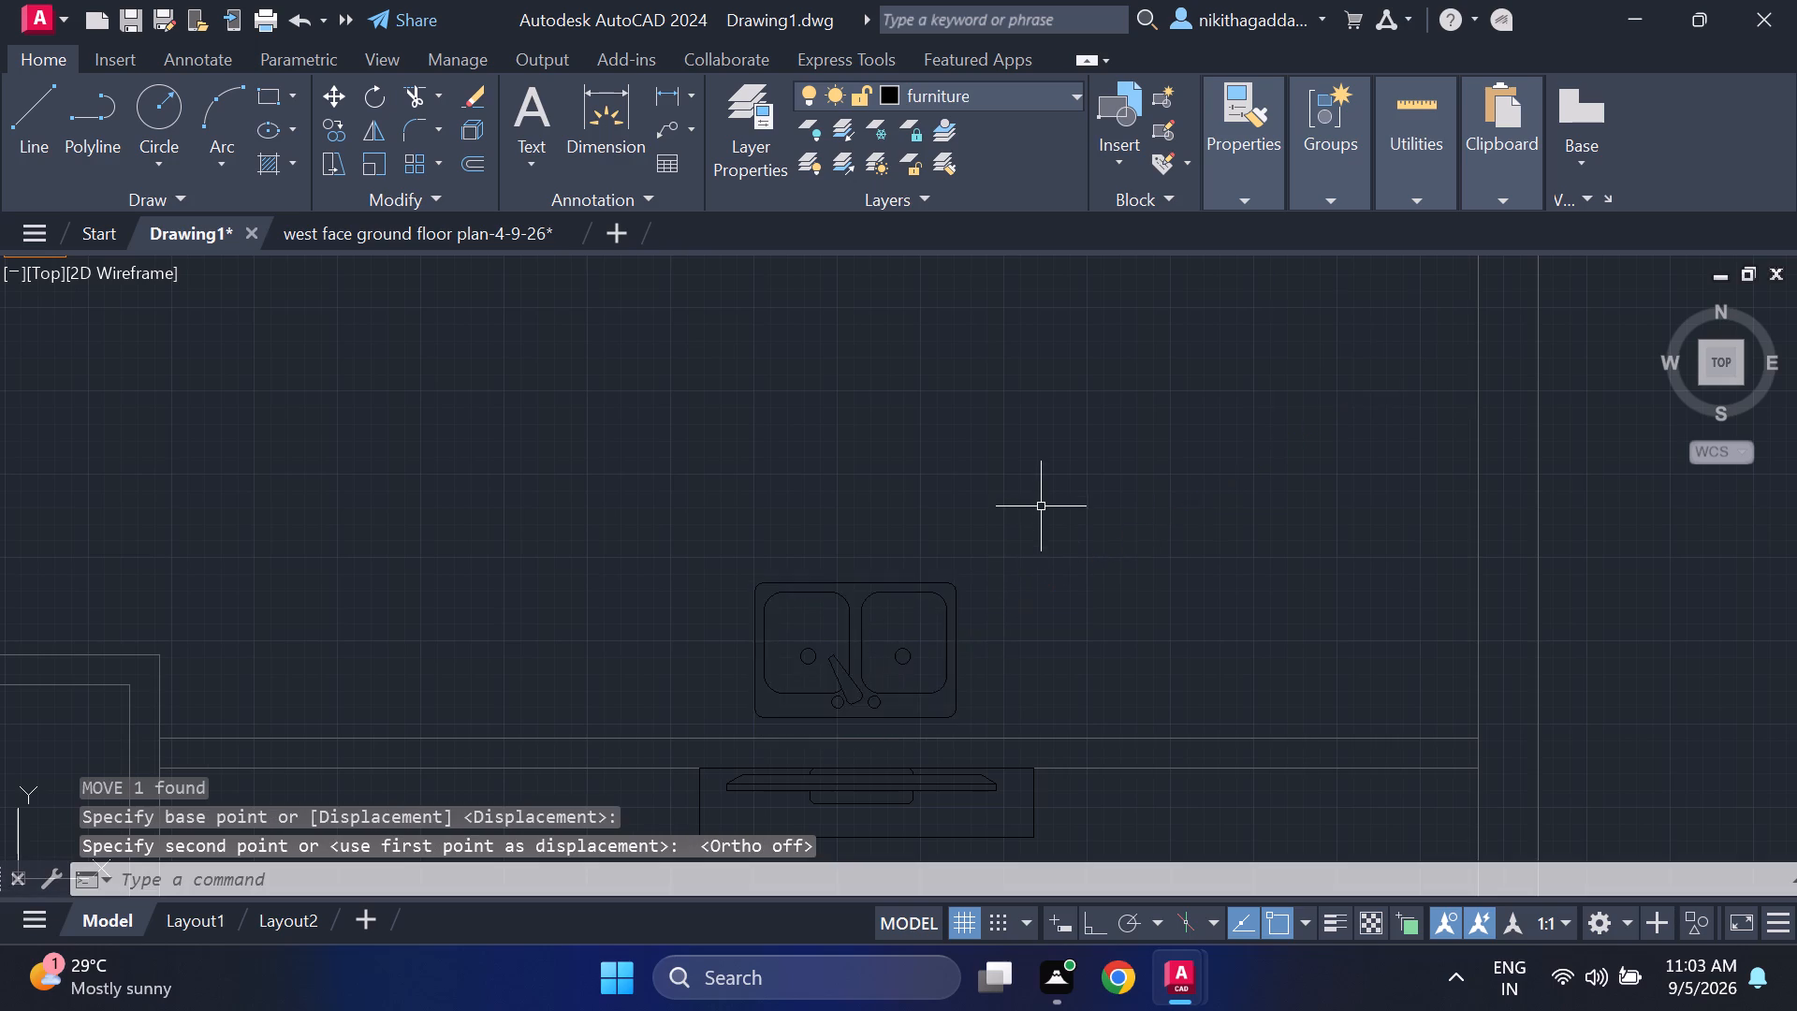
Rotate the six-seat dining table 270° about its centre with Ortho on, so its long side runs horizontally.
scroll(1038, 508, down, 2)
middle_click(1074, 442)
middle_drag(1074, 443, 1066, 489)
middle_drag(1066, 506, 1066, 535)
scroll(1012, 470, up, 2)
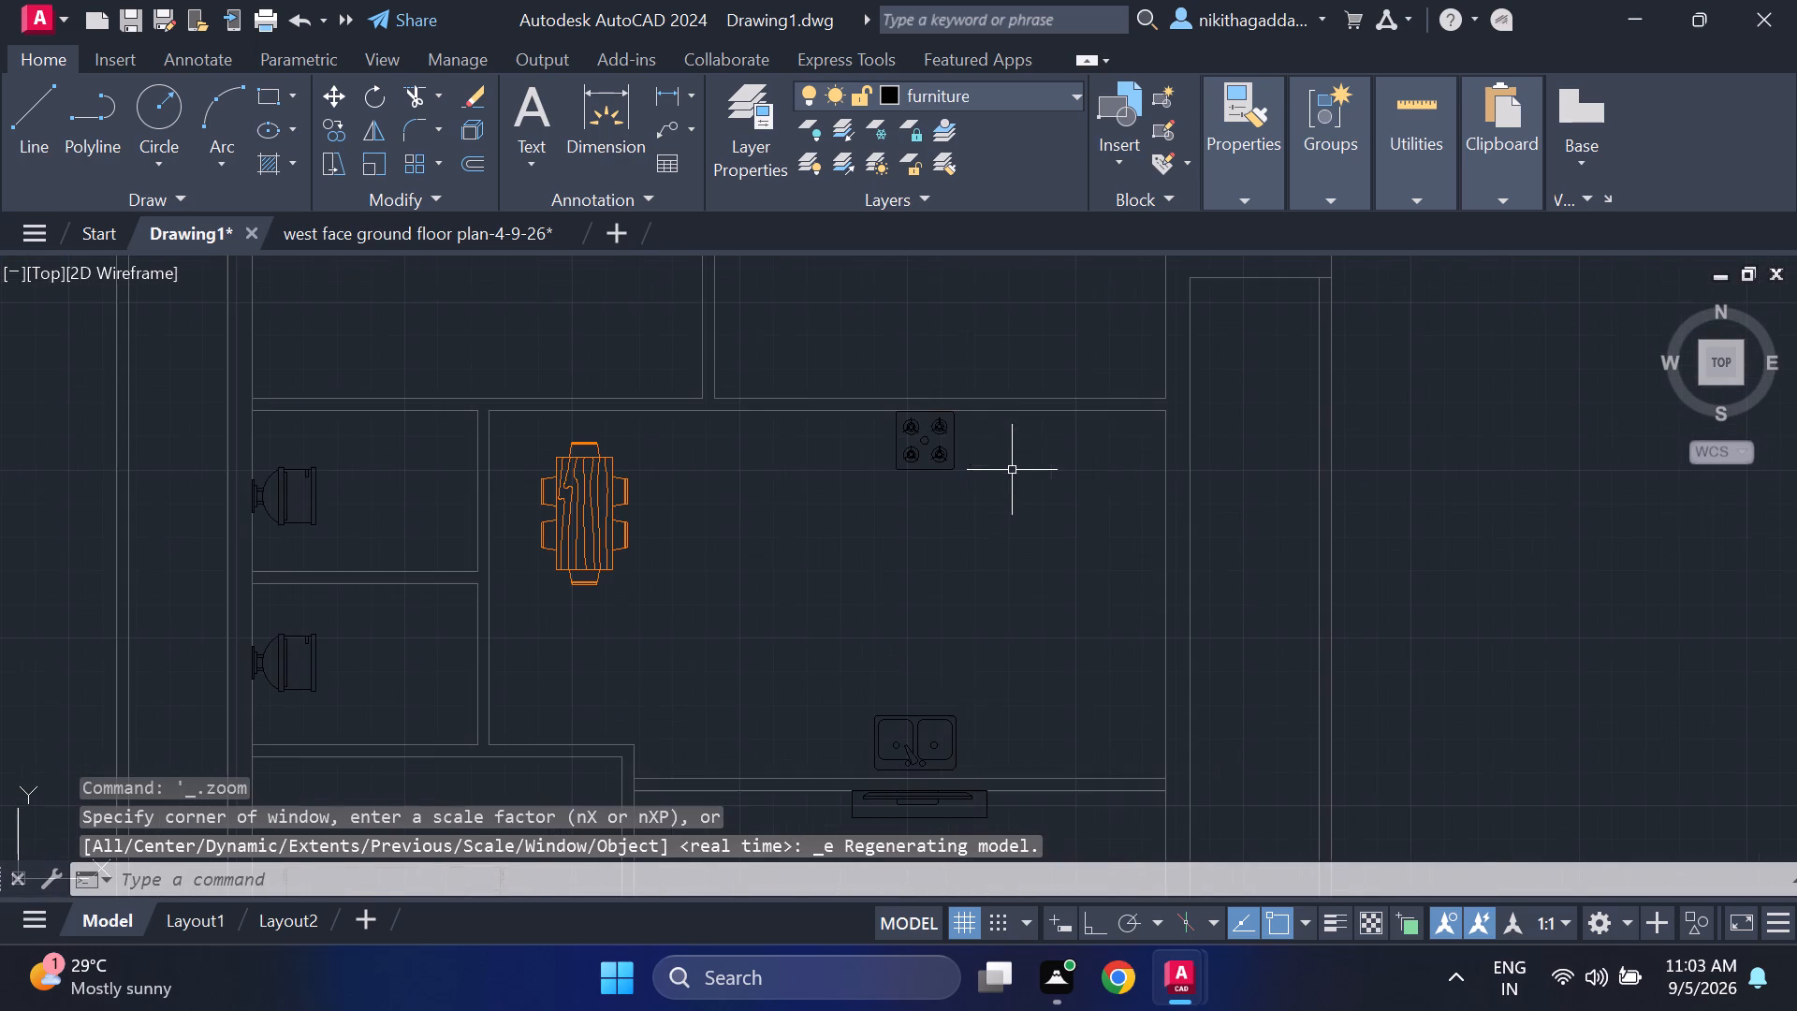
drag(1019, 427, 1011, 441)
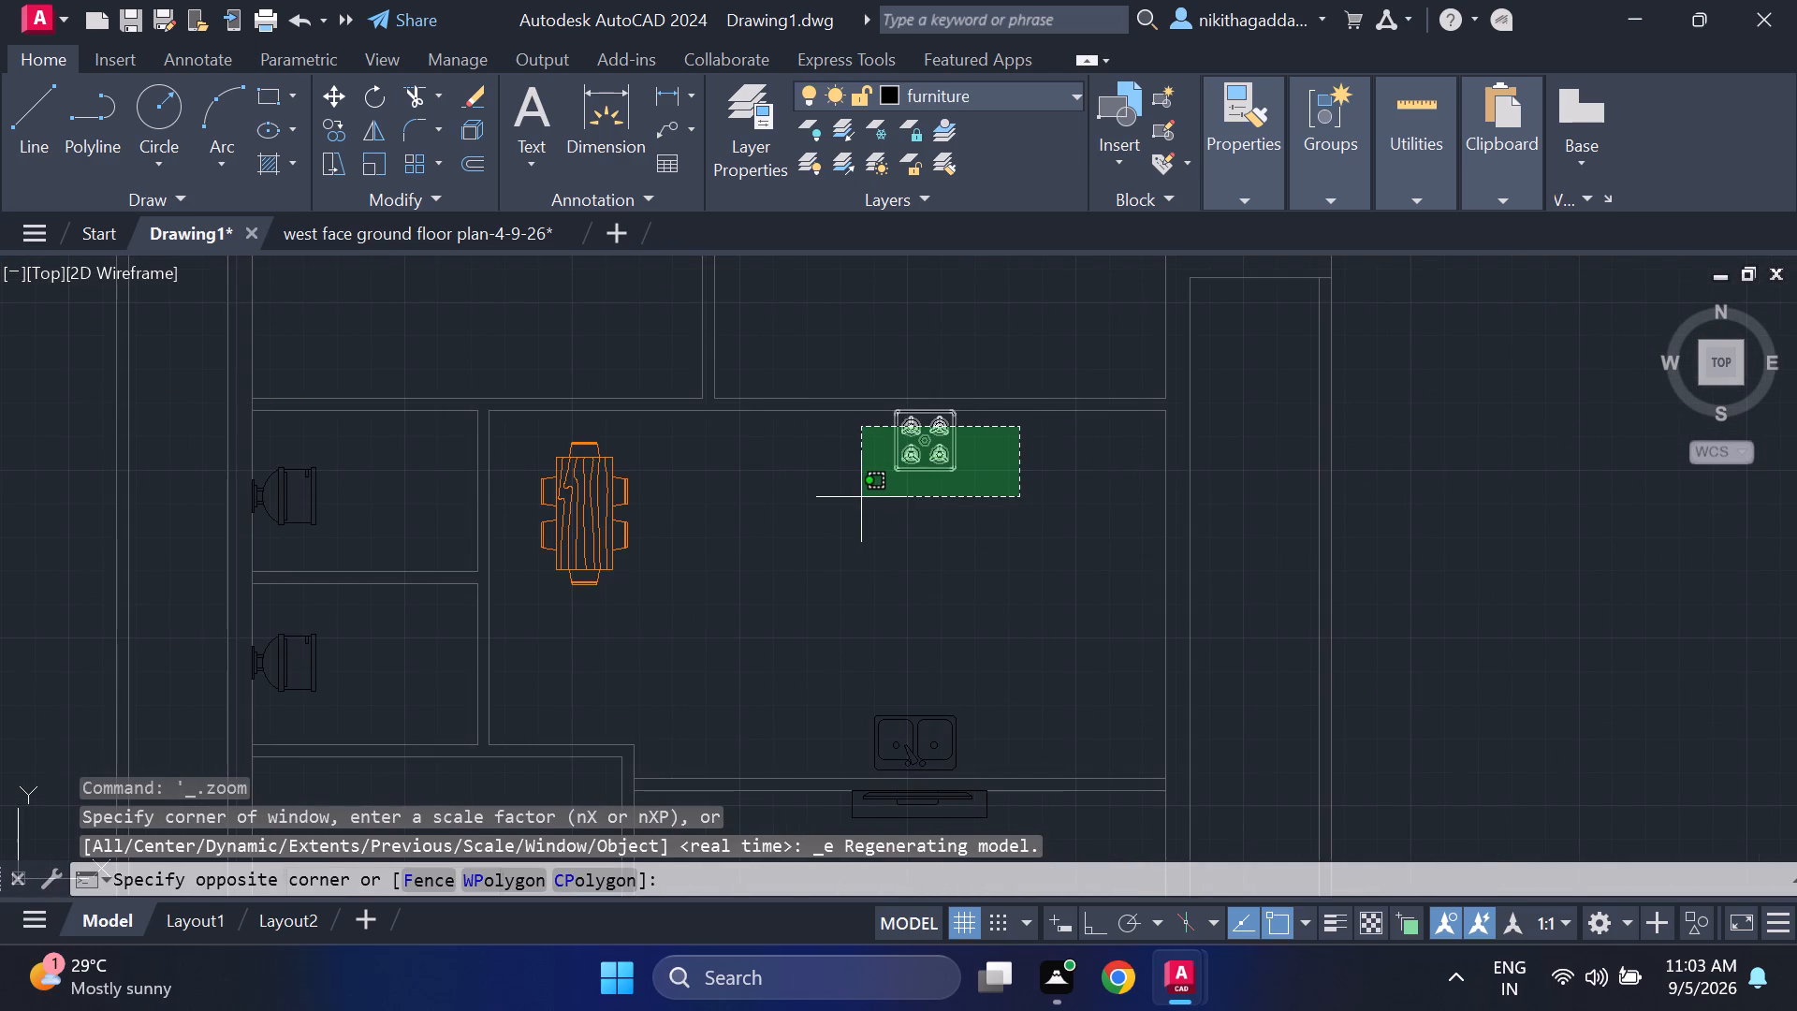
key(Escape)
click(635, 465)
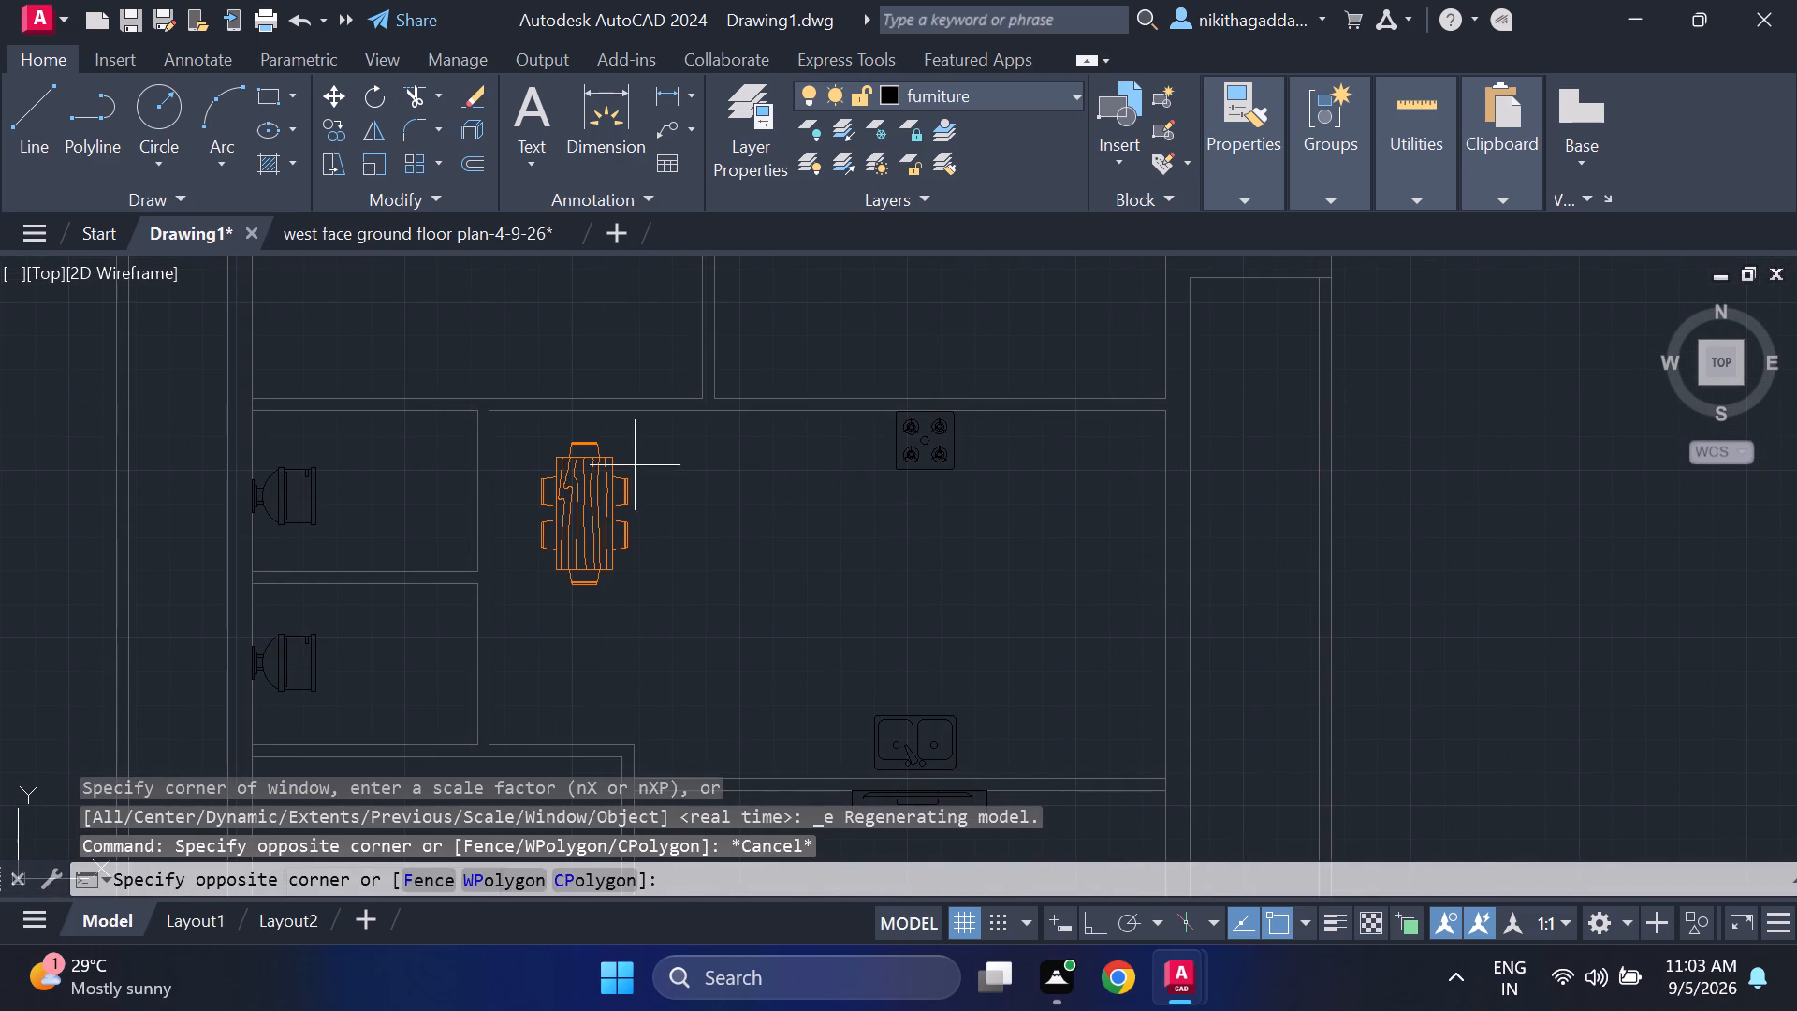
click(530, 628)
text(ro)
key(Return)
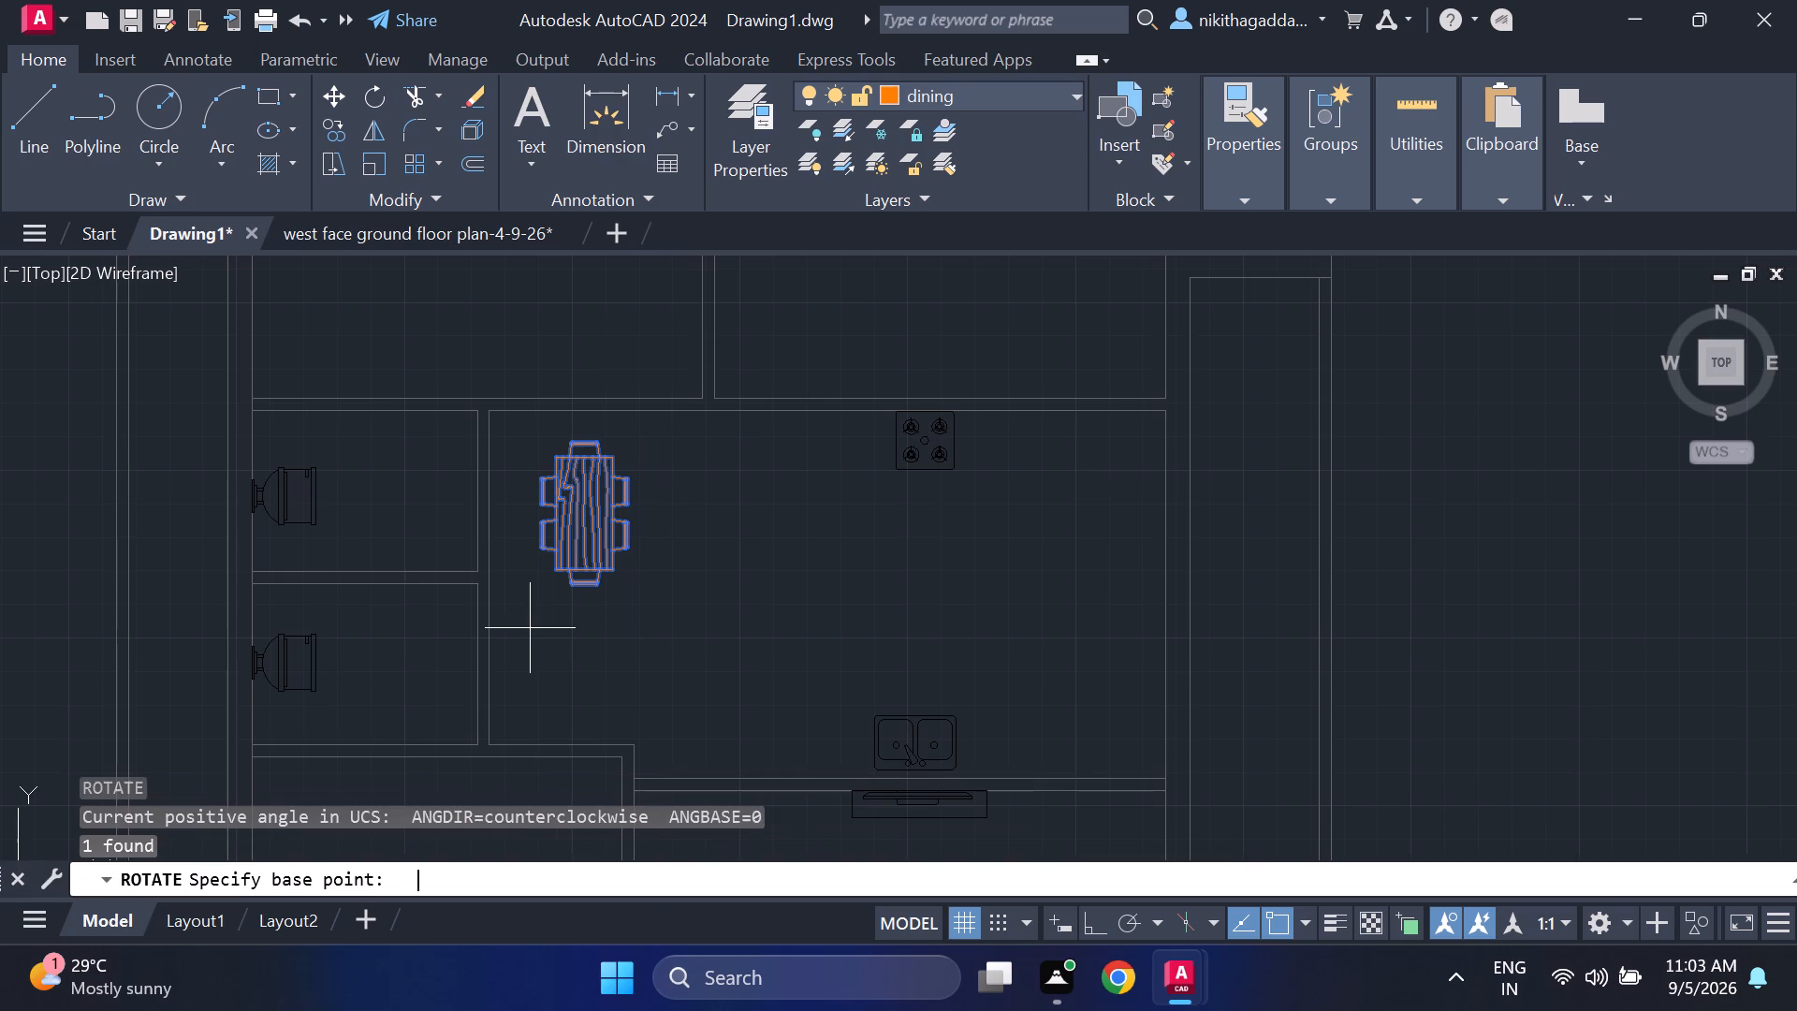
click(582, 526)
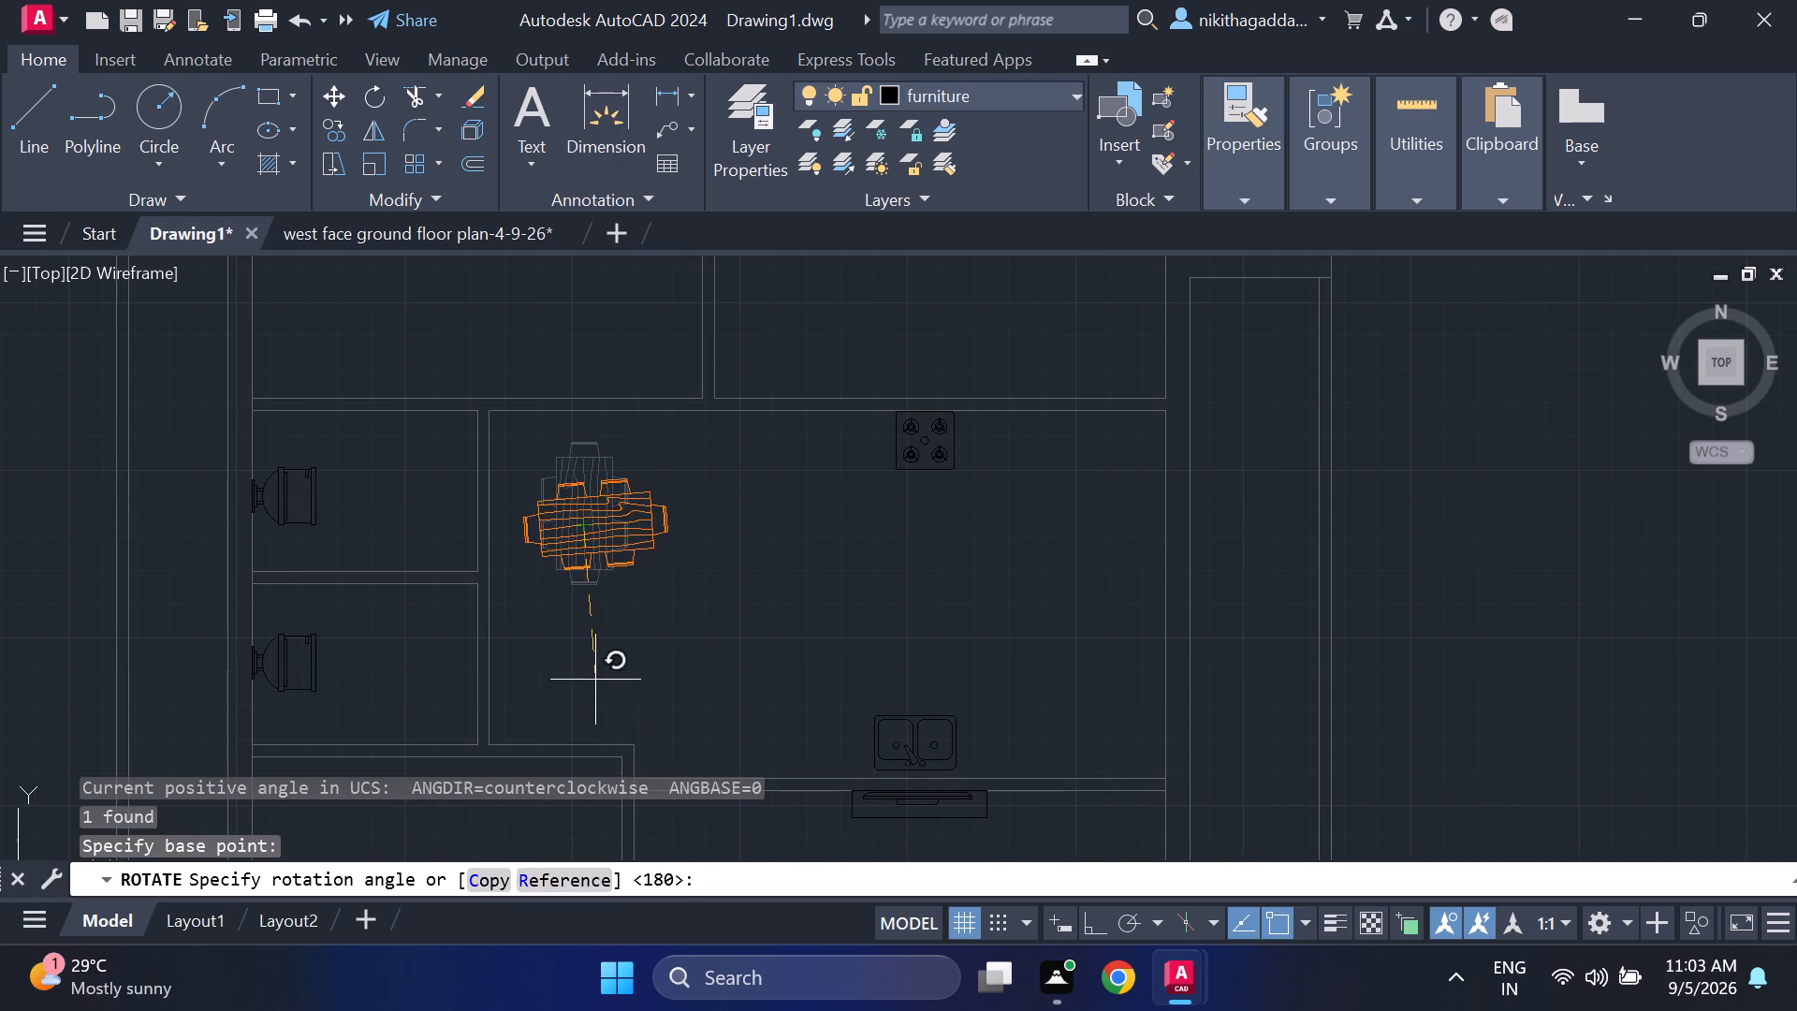
key(F8)
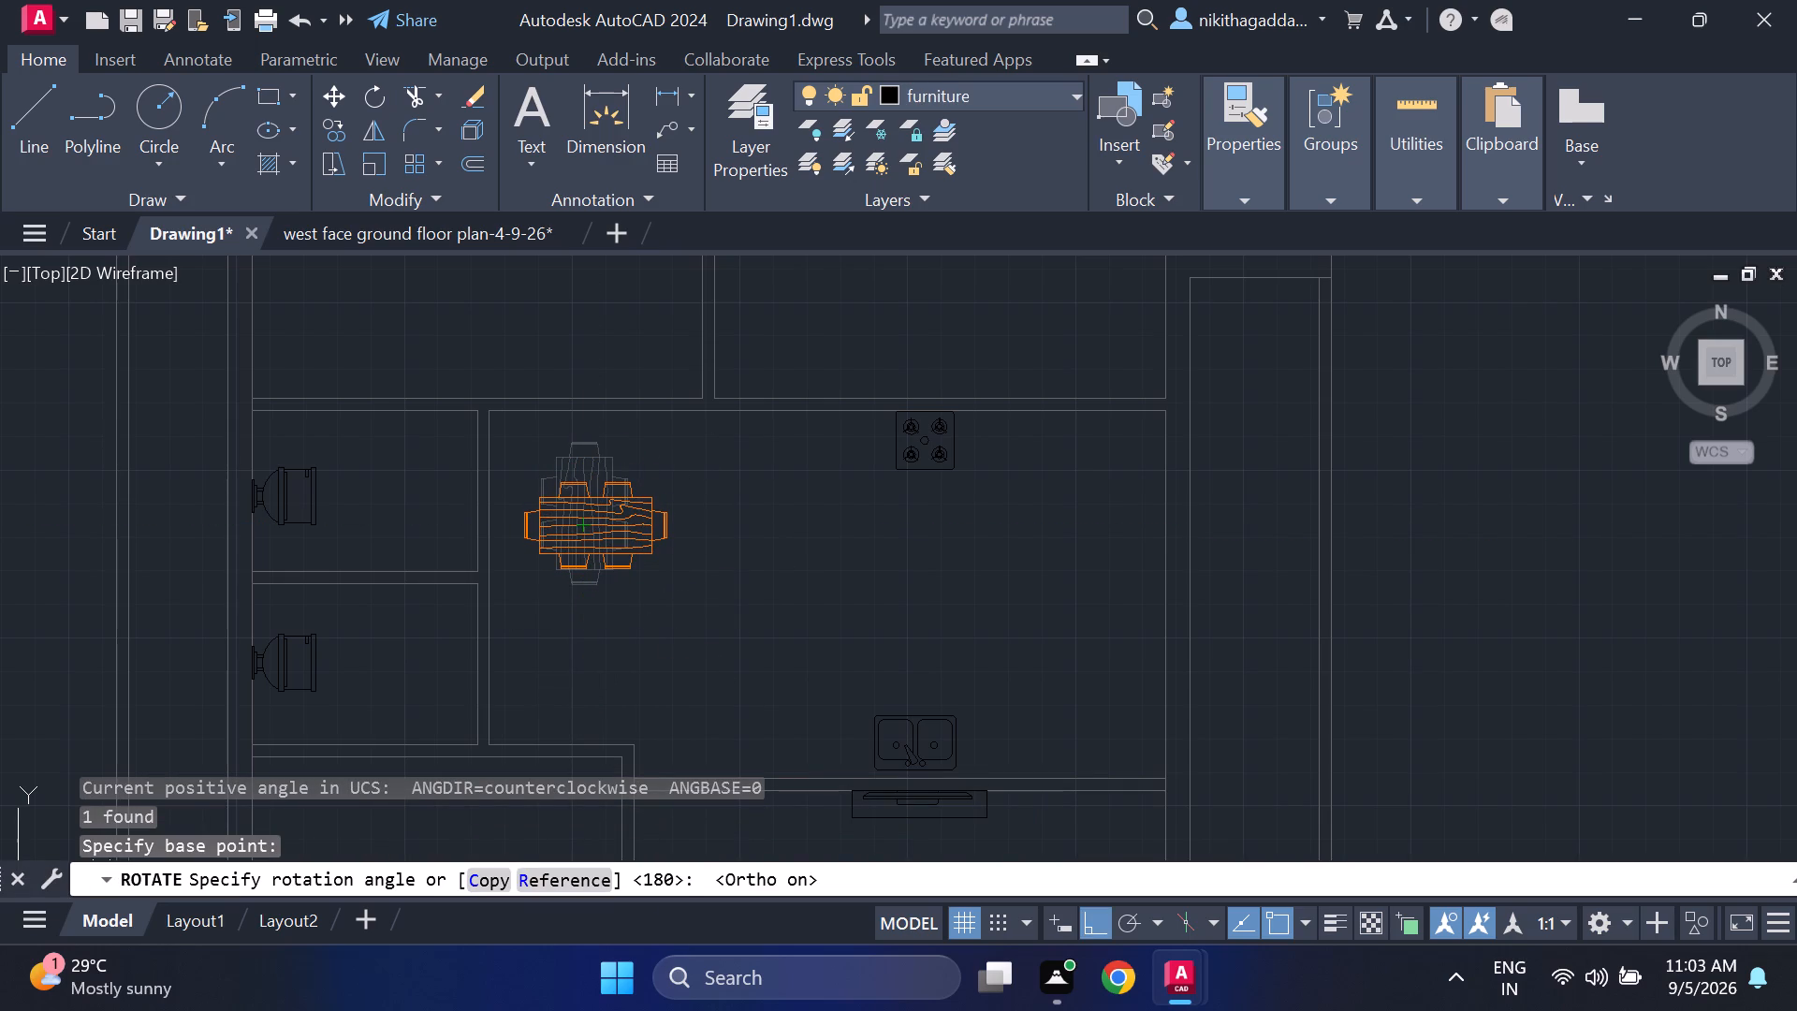
click(579, 700)
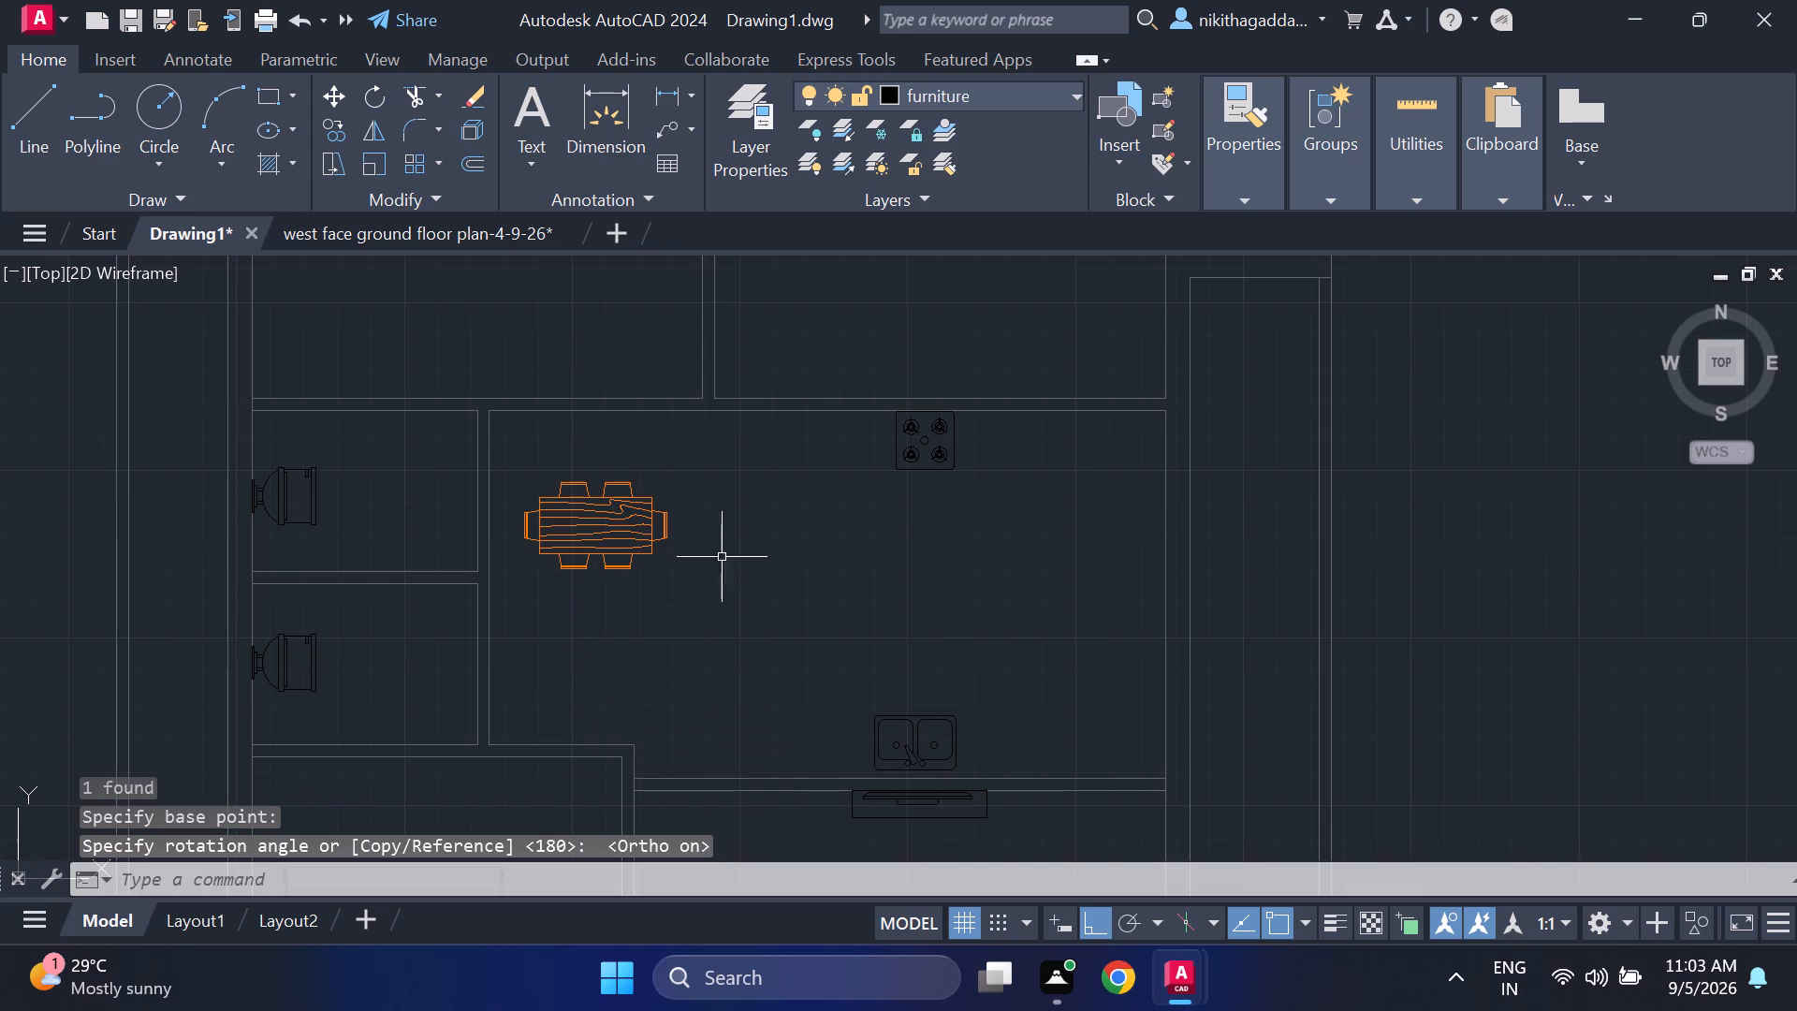
Examine the placement of the stove, sink and dining table within the kitchen and the overall plan.
scroll(1011, 476, down, 1)
scroll(988, 462, up, 2)
drag(986, 445, 977, 446)
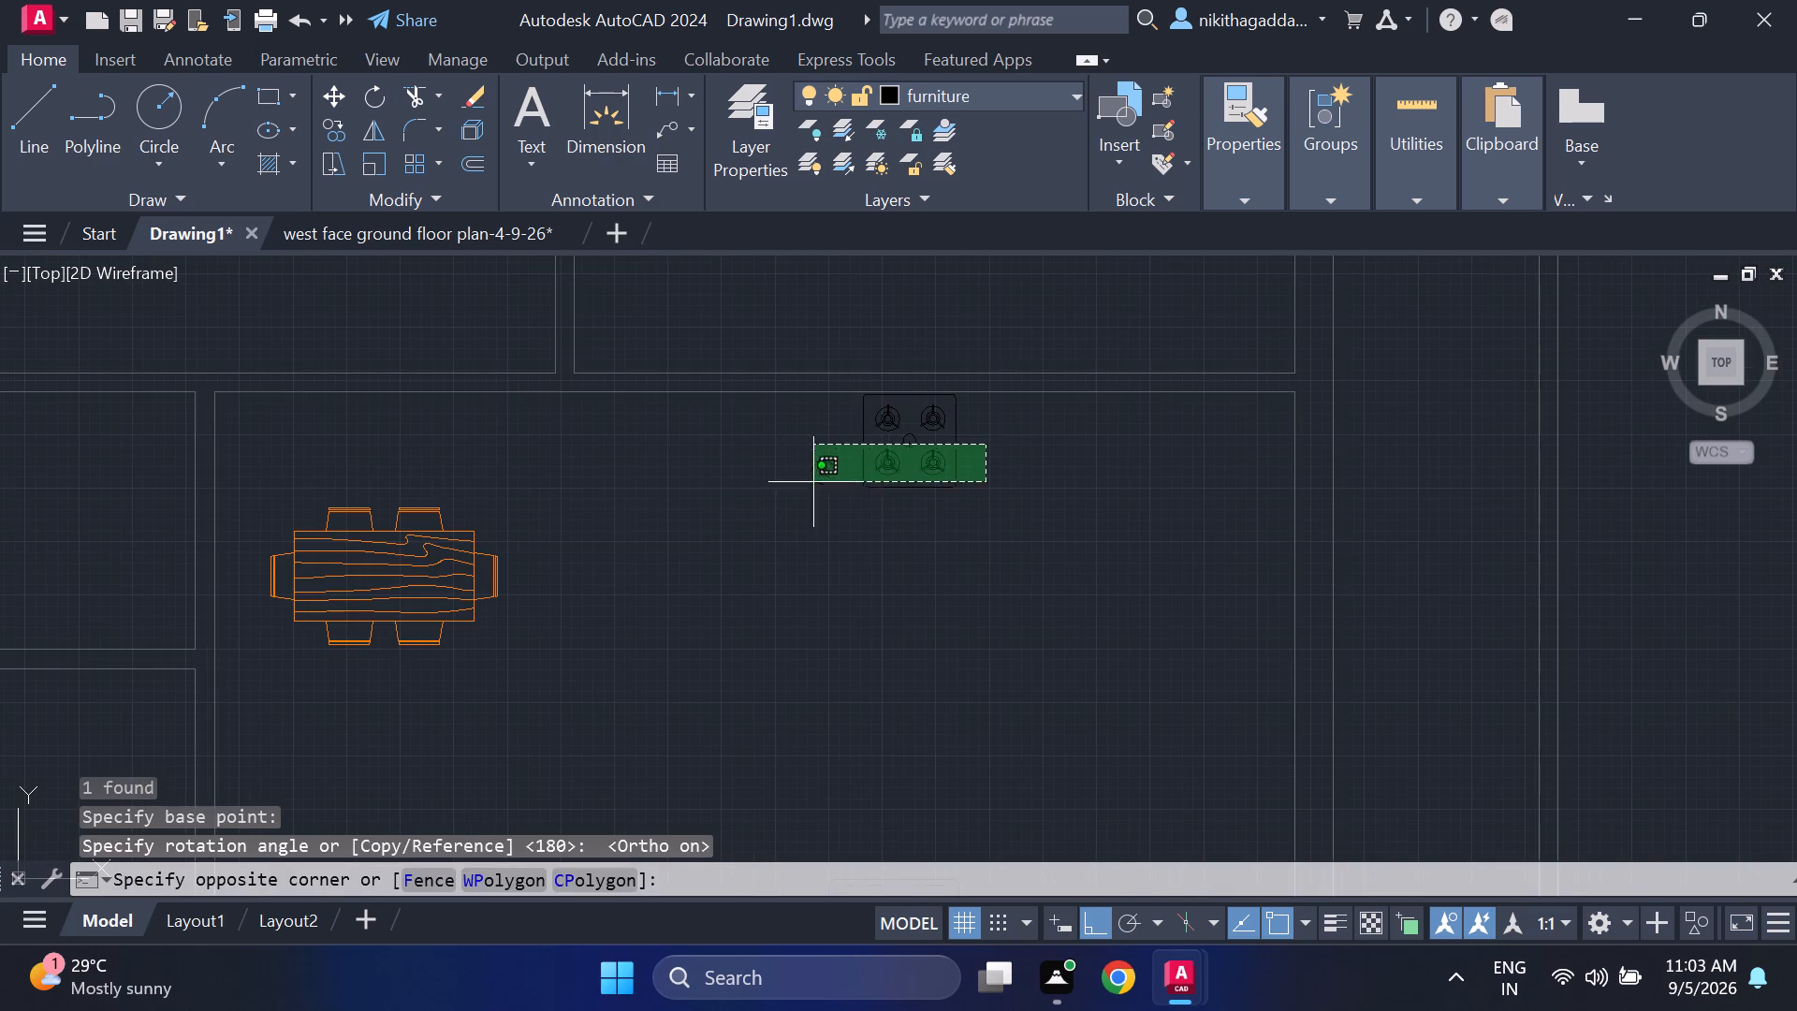
click(692, 519)
scroll(855, 429, down, 3)
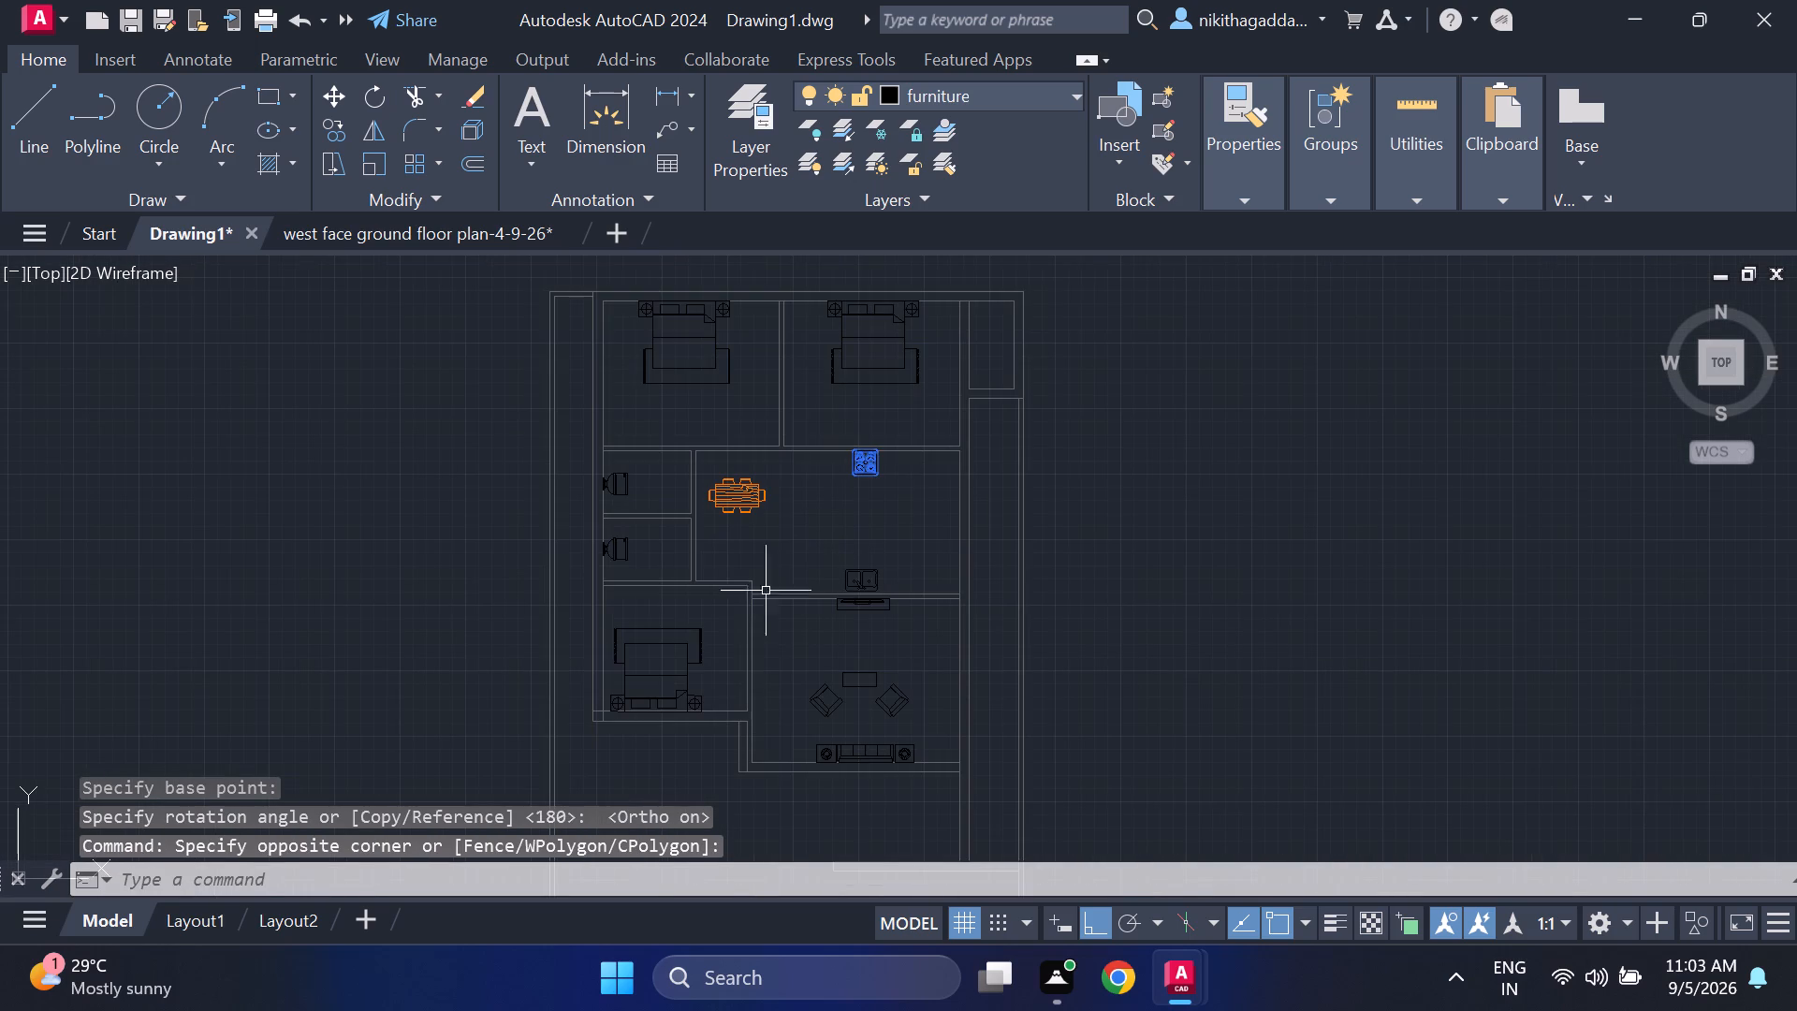
scroll(719, 502, up, 2)
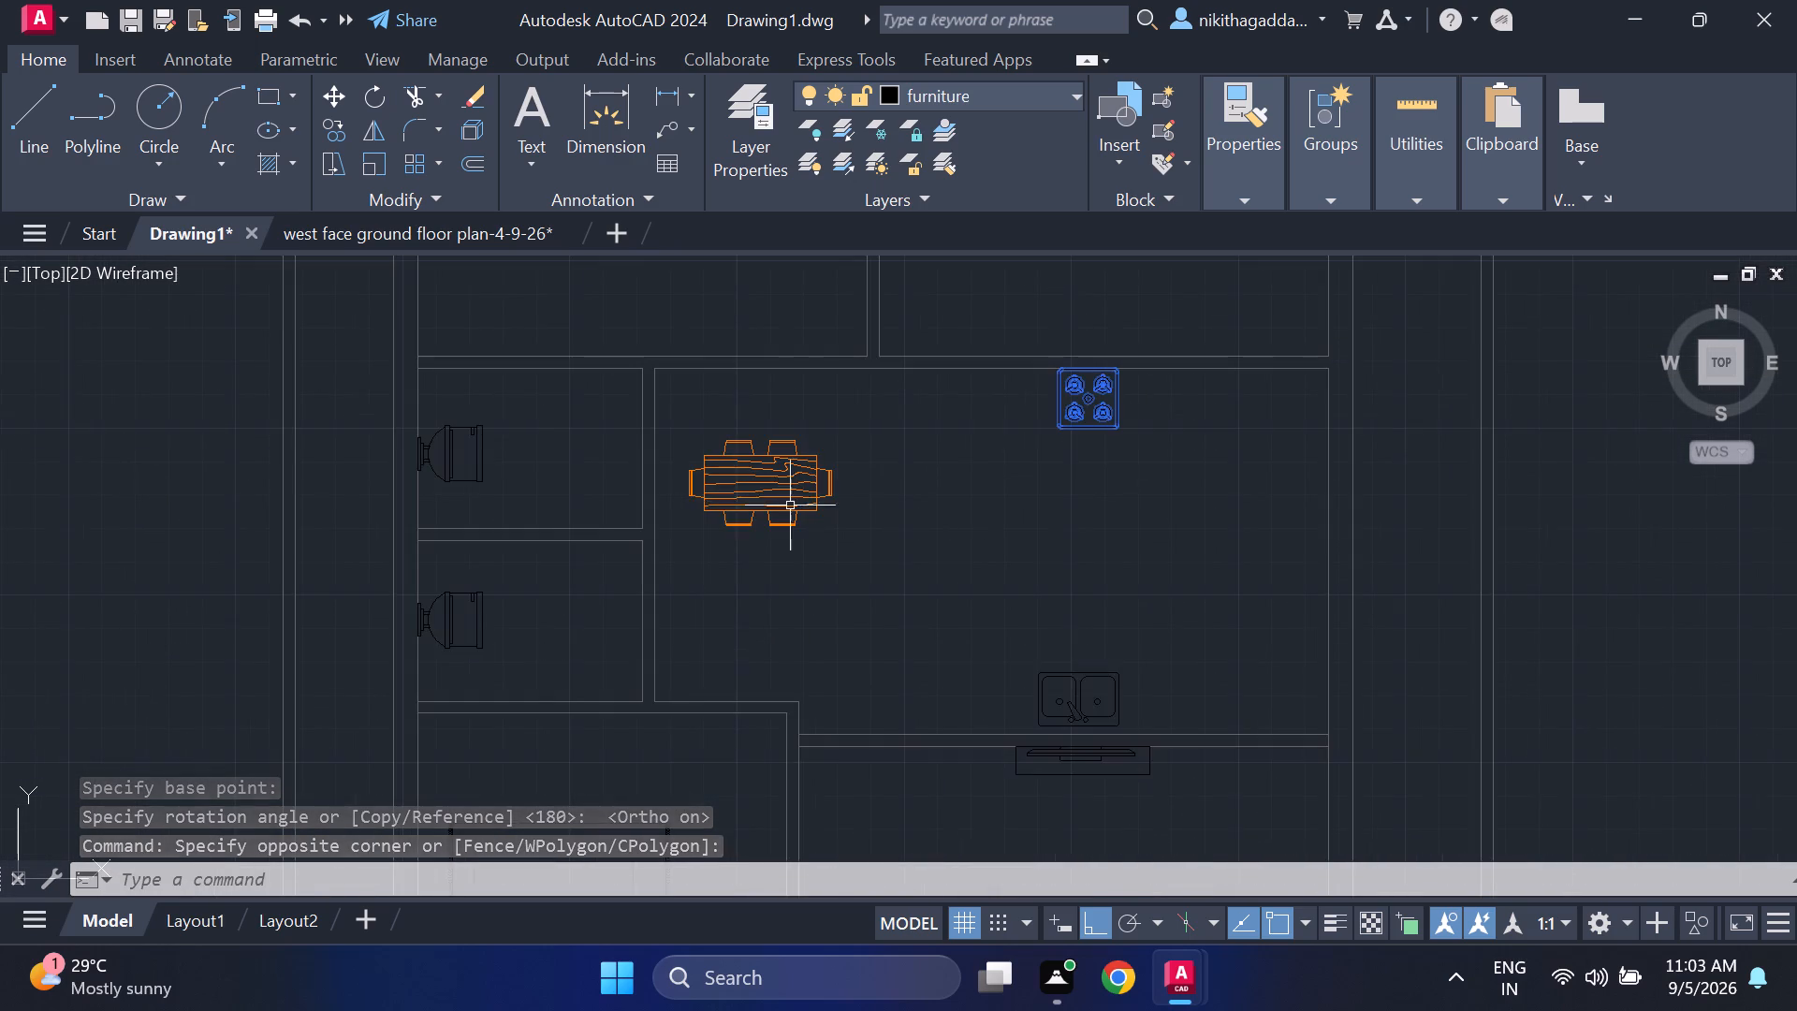
scroll(823, 498, up, 3)
scroll(825, 491, down, 4)
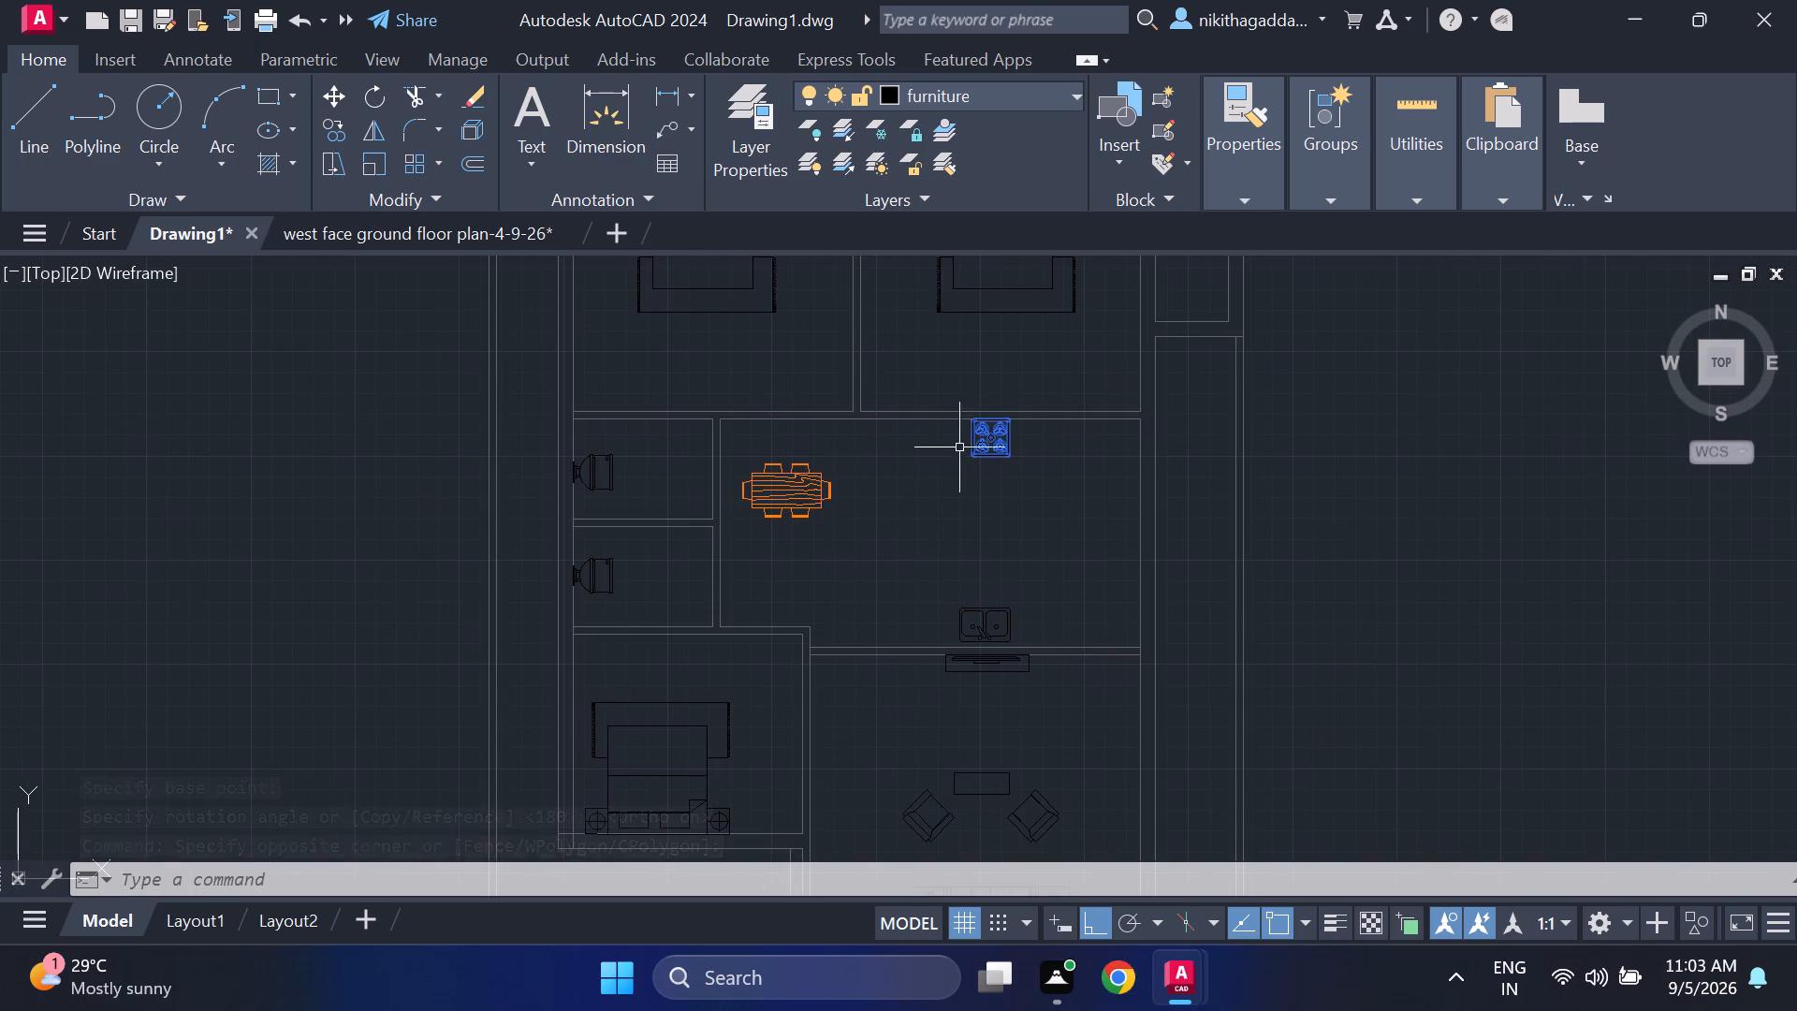
scroll(998, 419, up, 3)
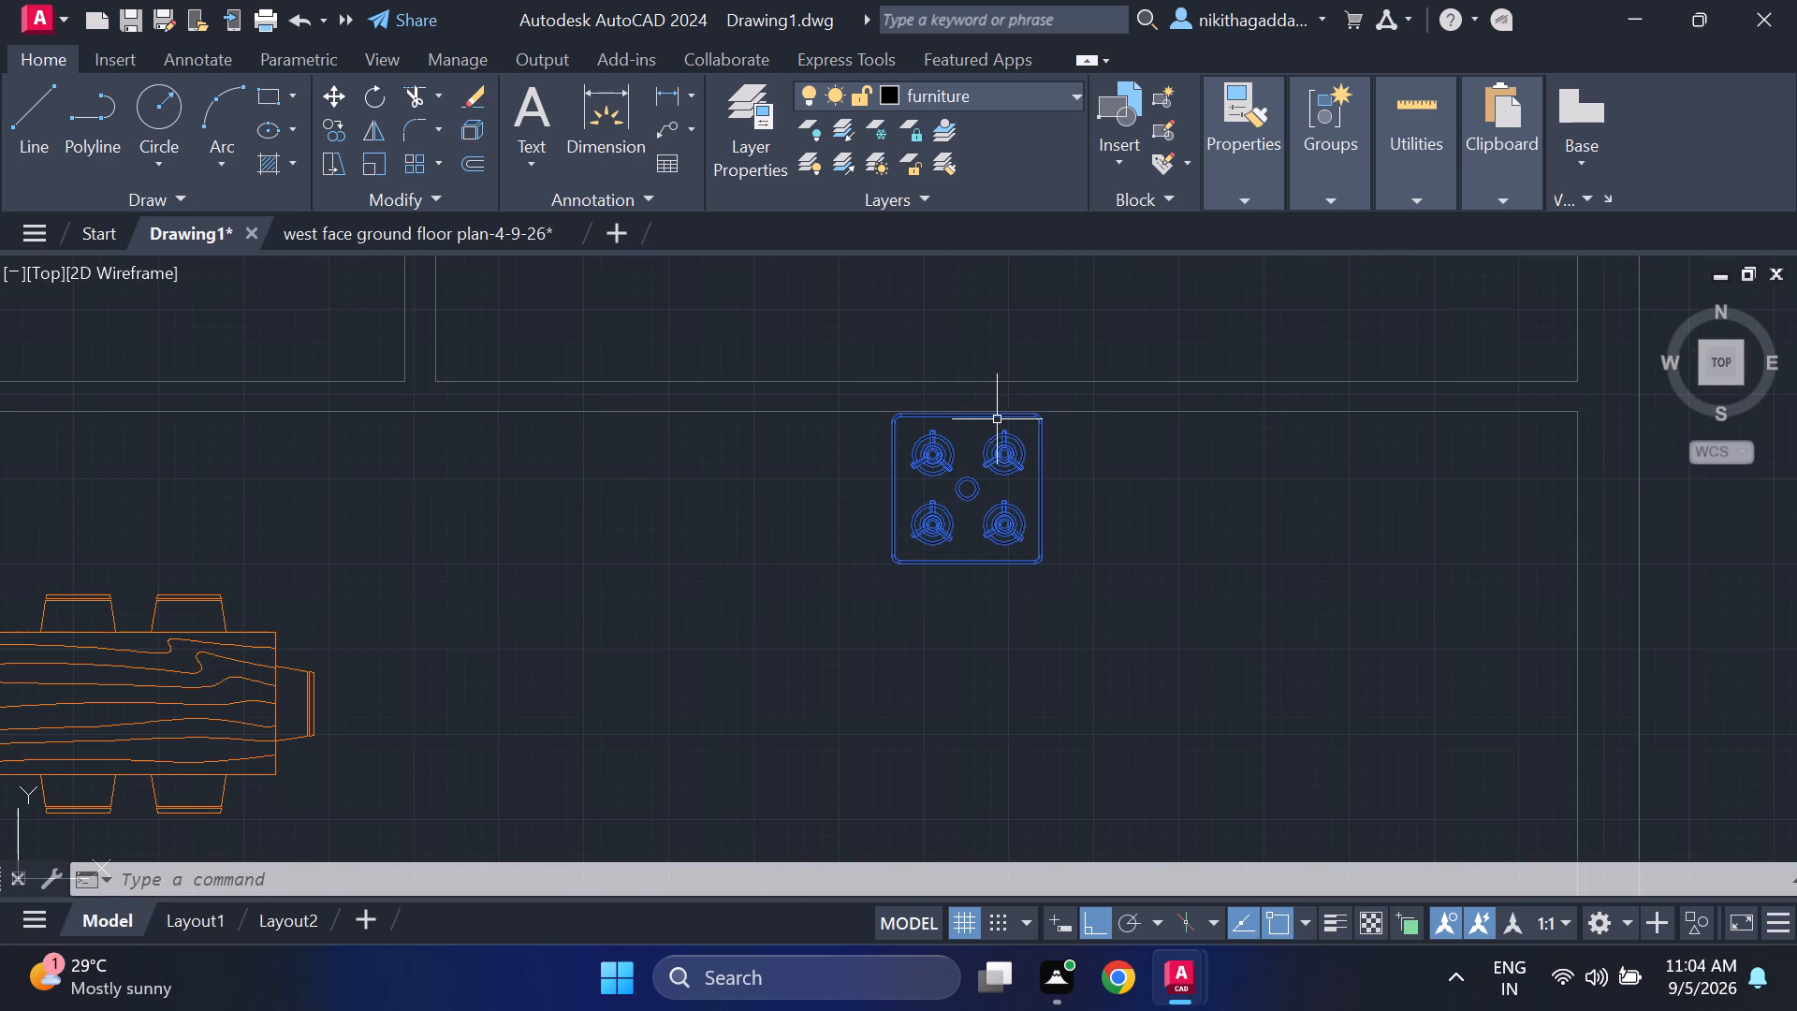
scroll(990, 422, up, 2)
scroll(963, 435, down, 3)
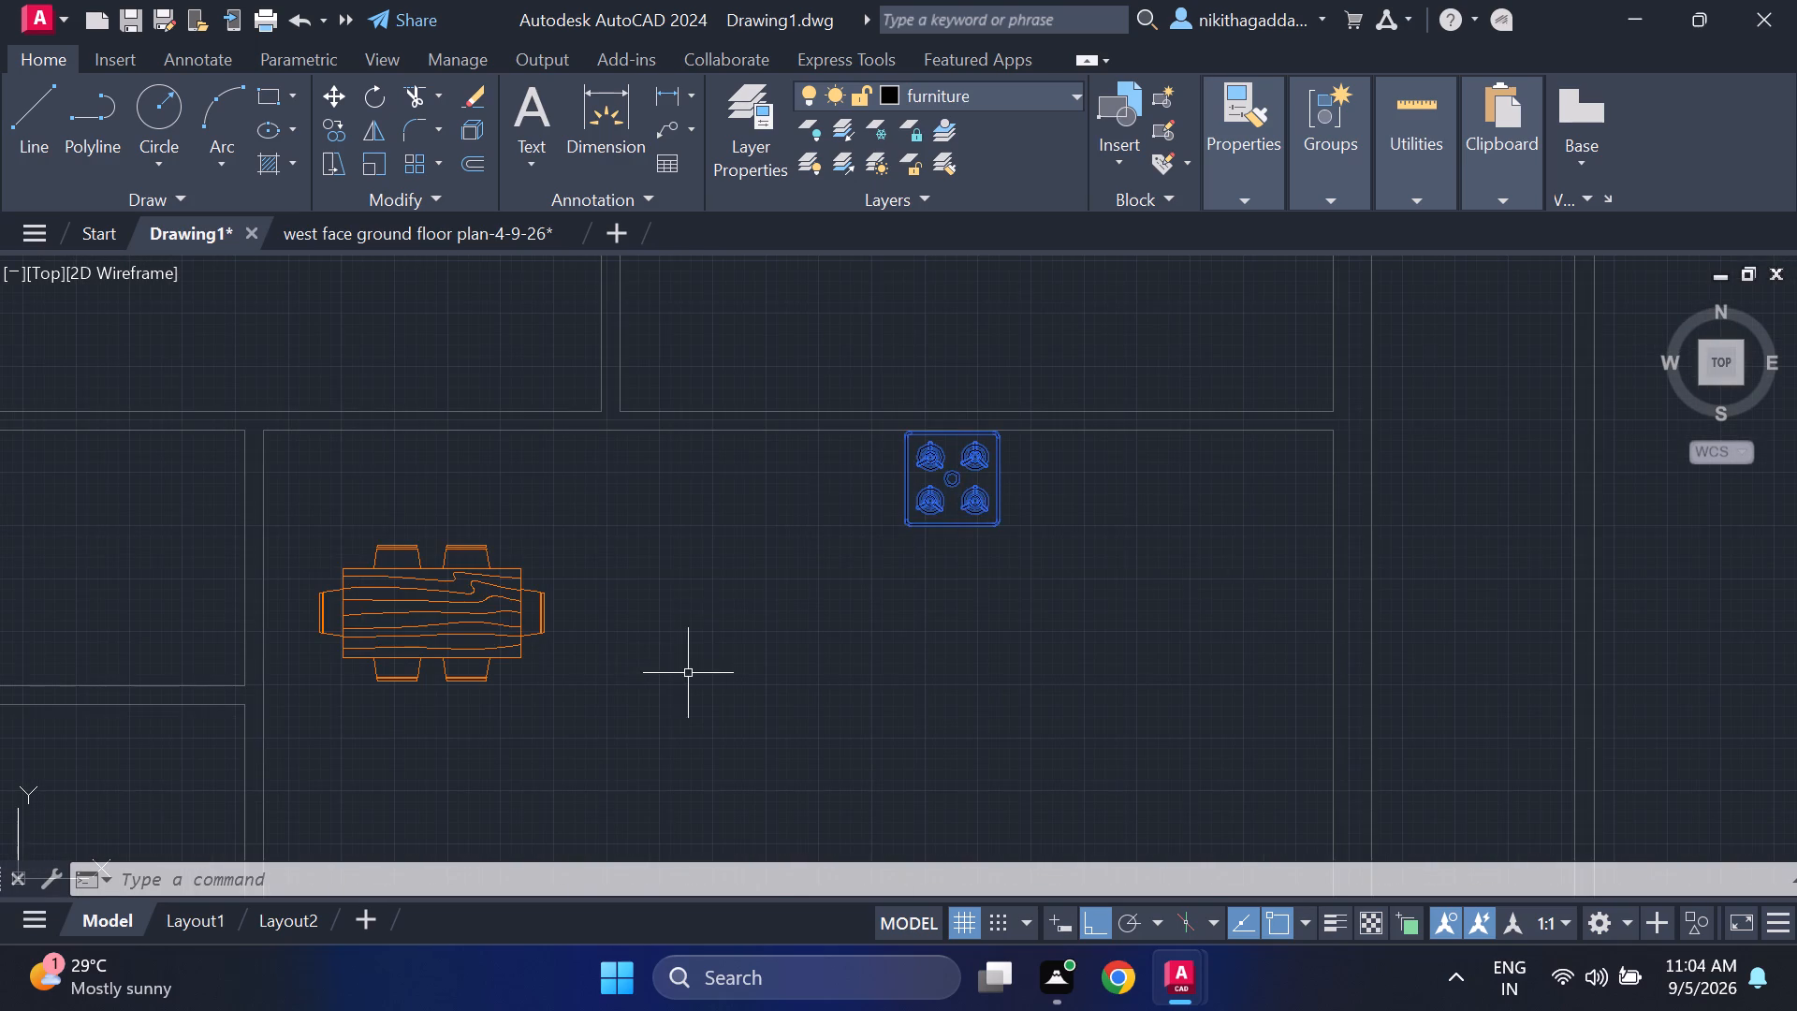
scroll(683, 670, down, 5)
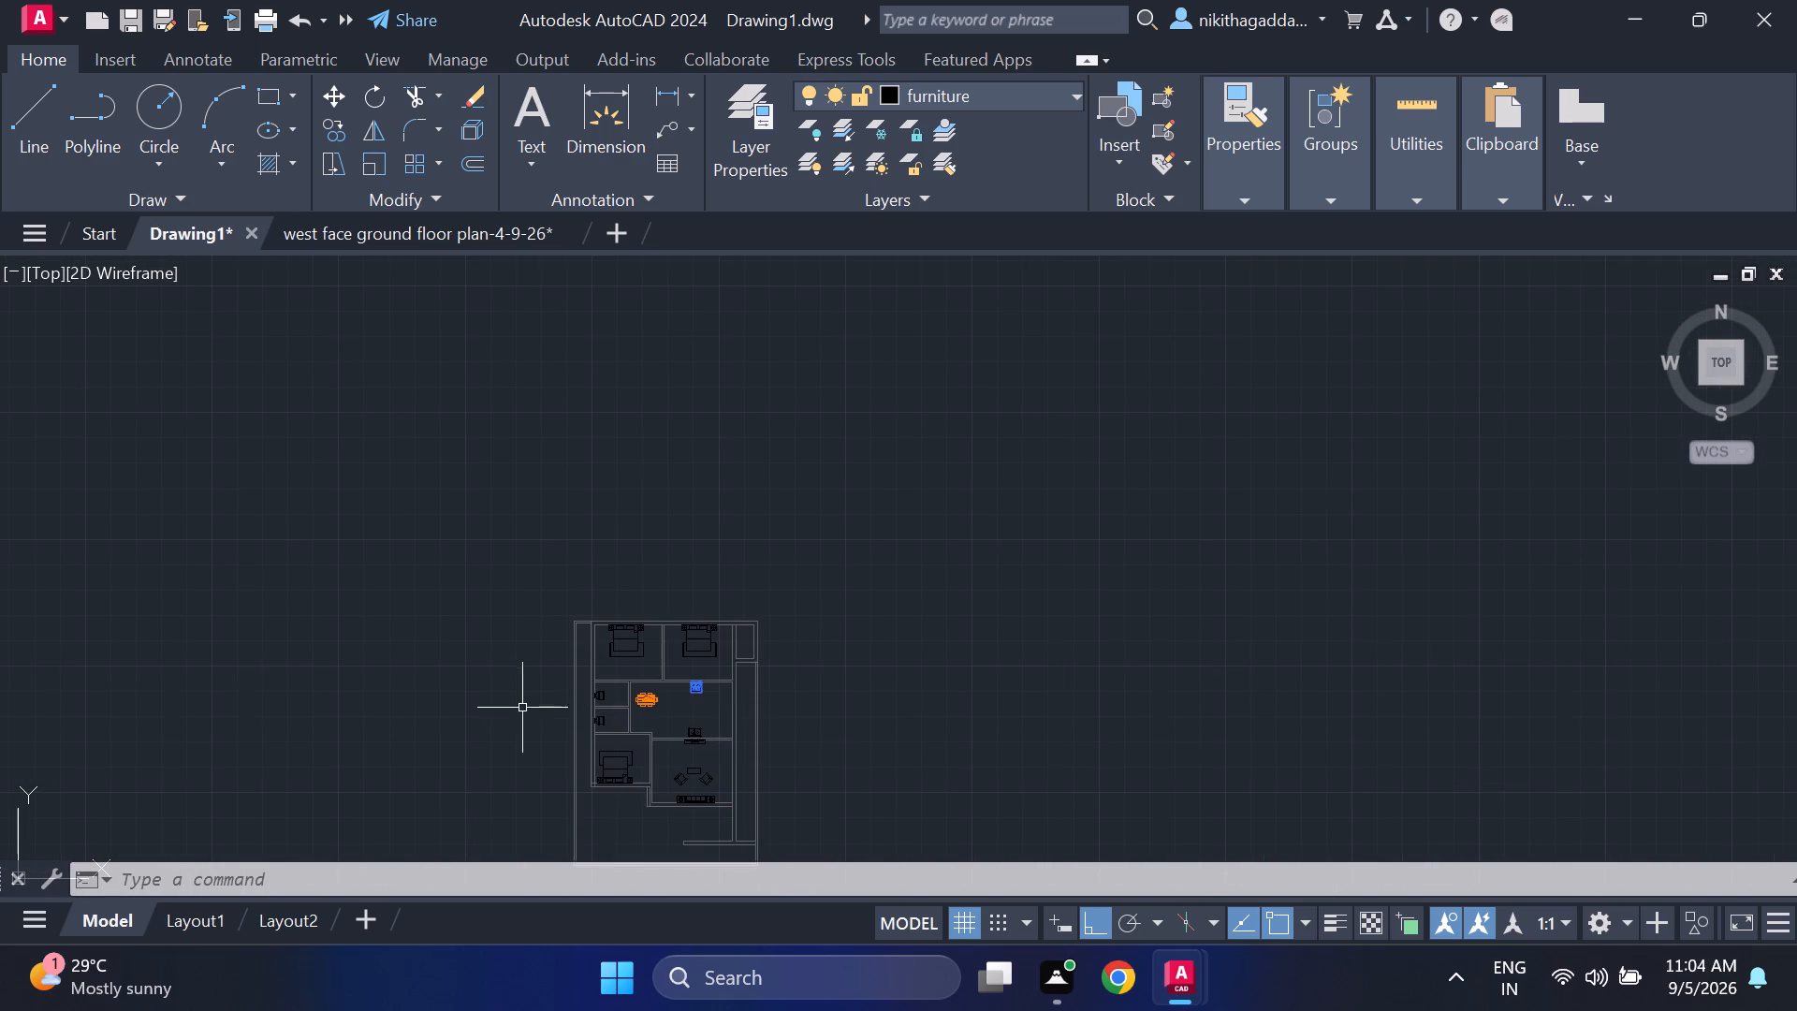
scroll(583, 735, up, 3)
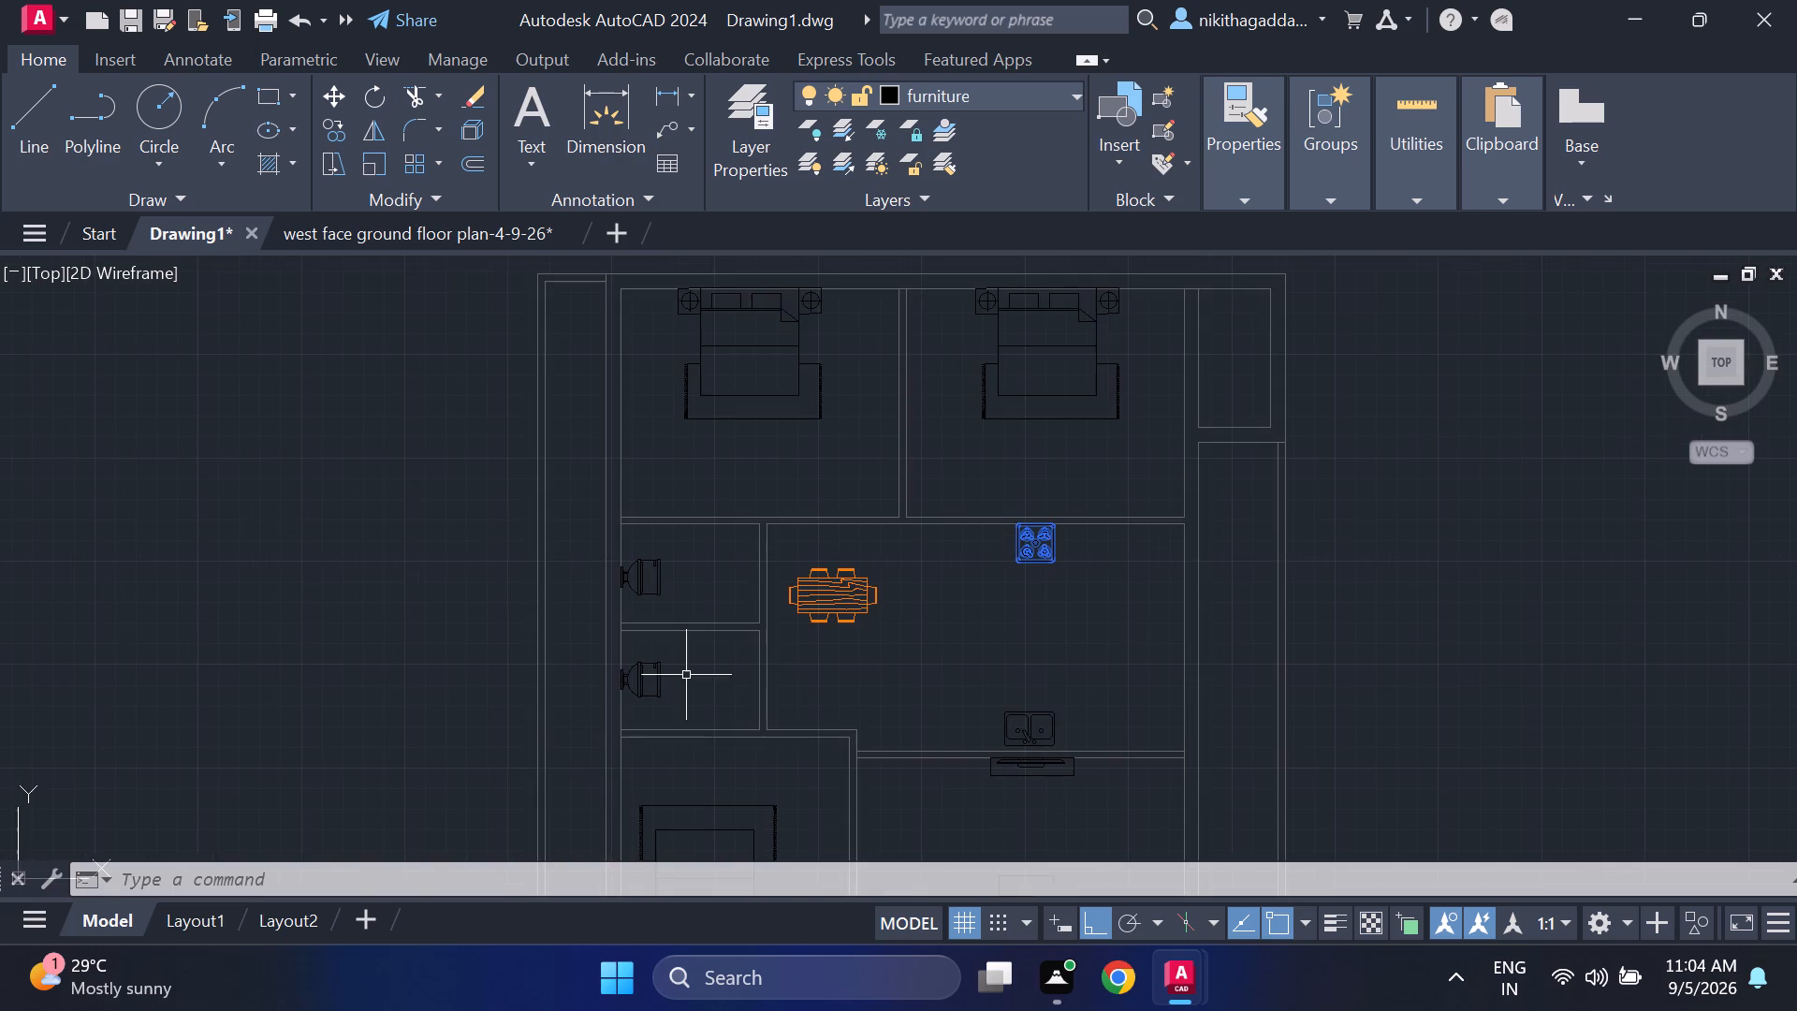
scroll(691, 673, up, 2)
scroll(691, 673, down, 2)
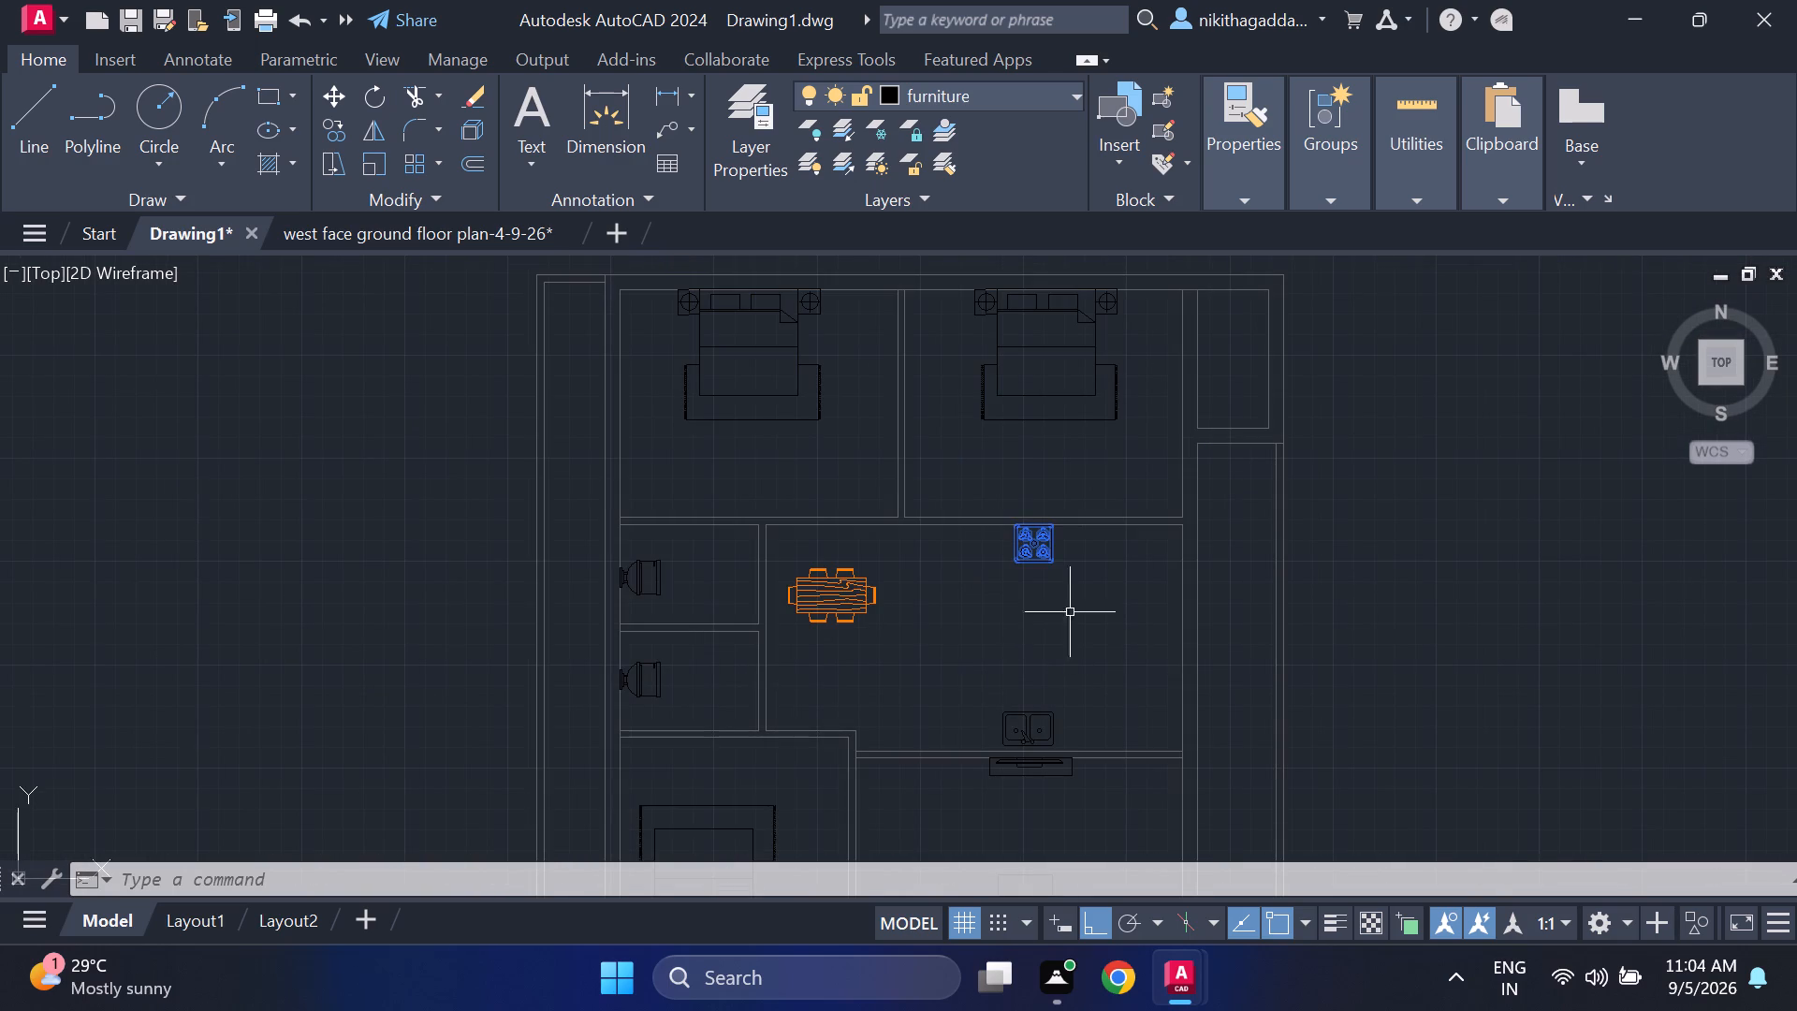
middle_drag(1034, 587, 931, 615)
scroll(925, 556, up, 4)
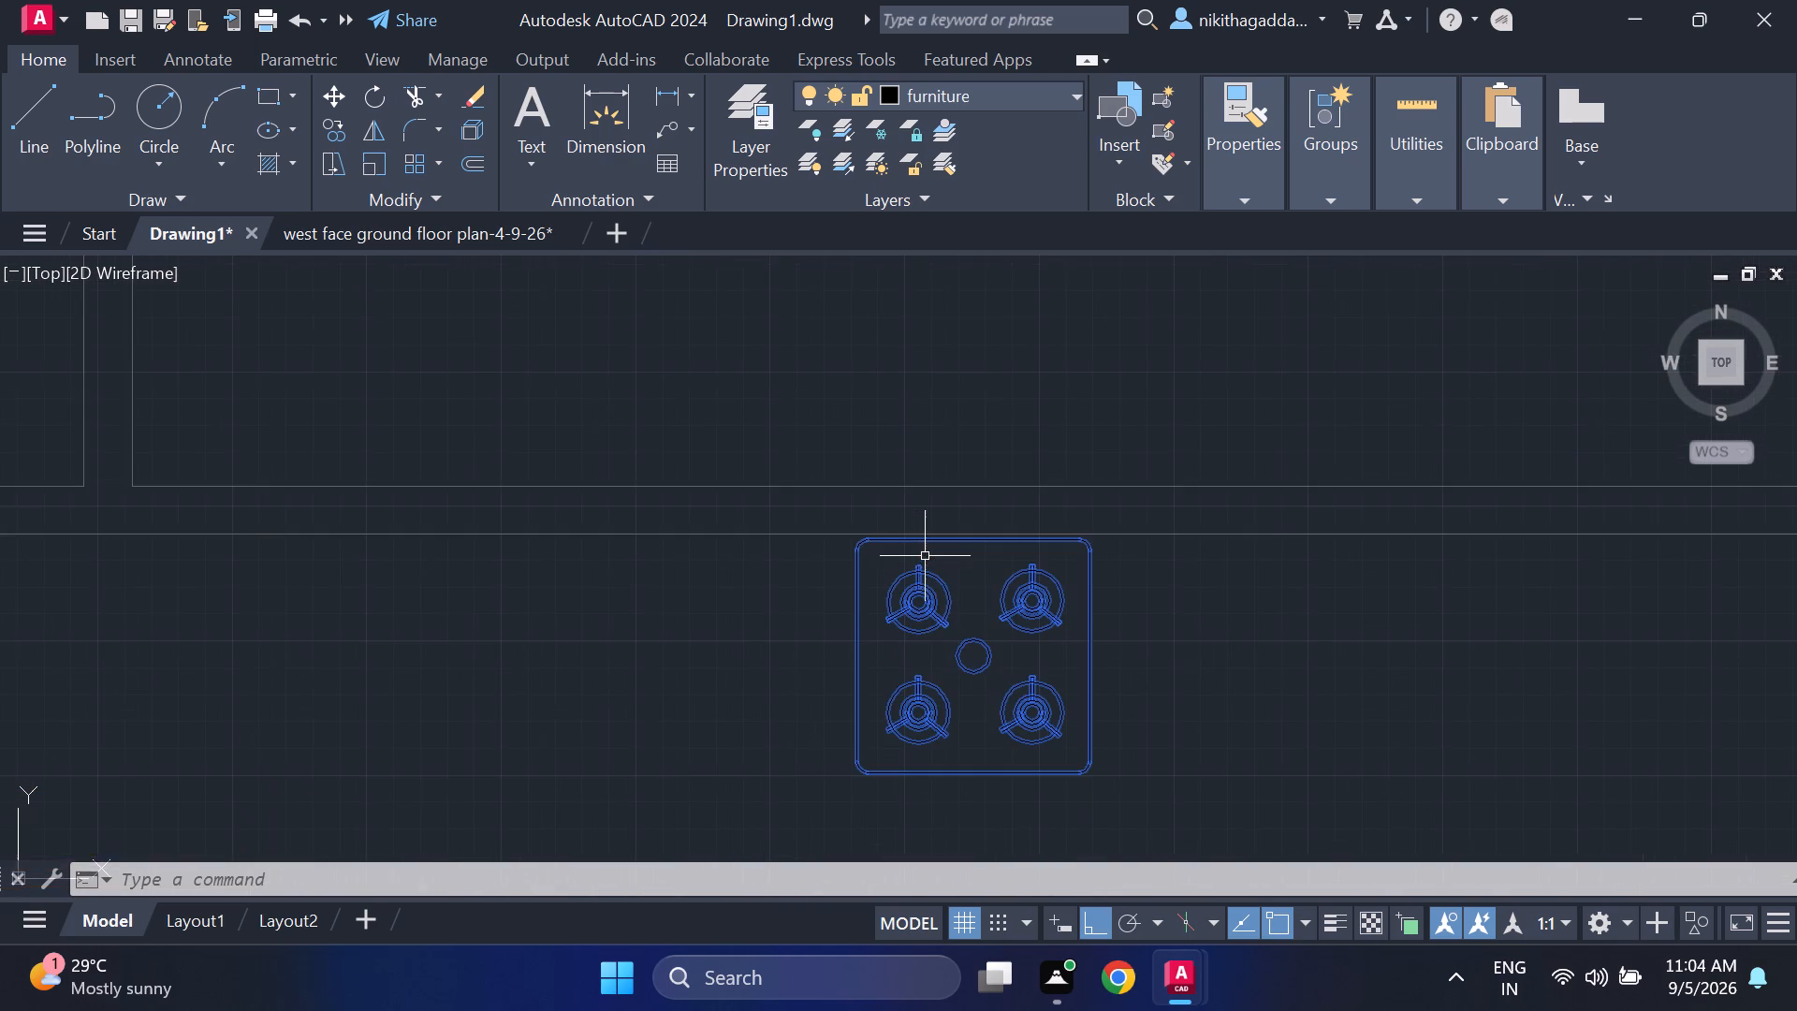
scroll(930, 552, down, 5)
middle_click(845, 653)
middle_drag(845, 652, 830, 628)
middle_click(822, 582)
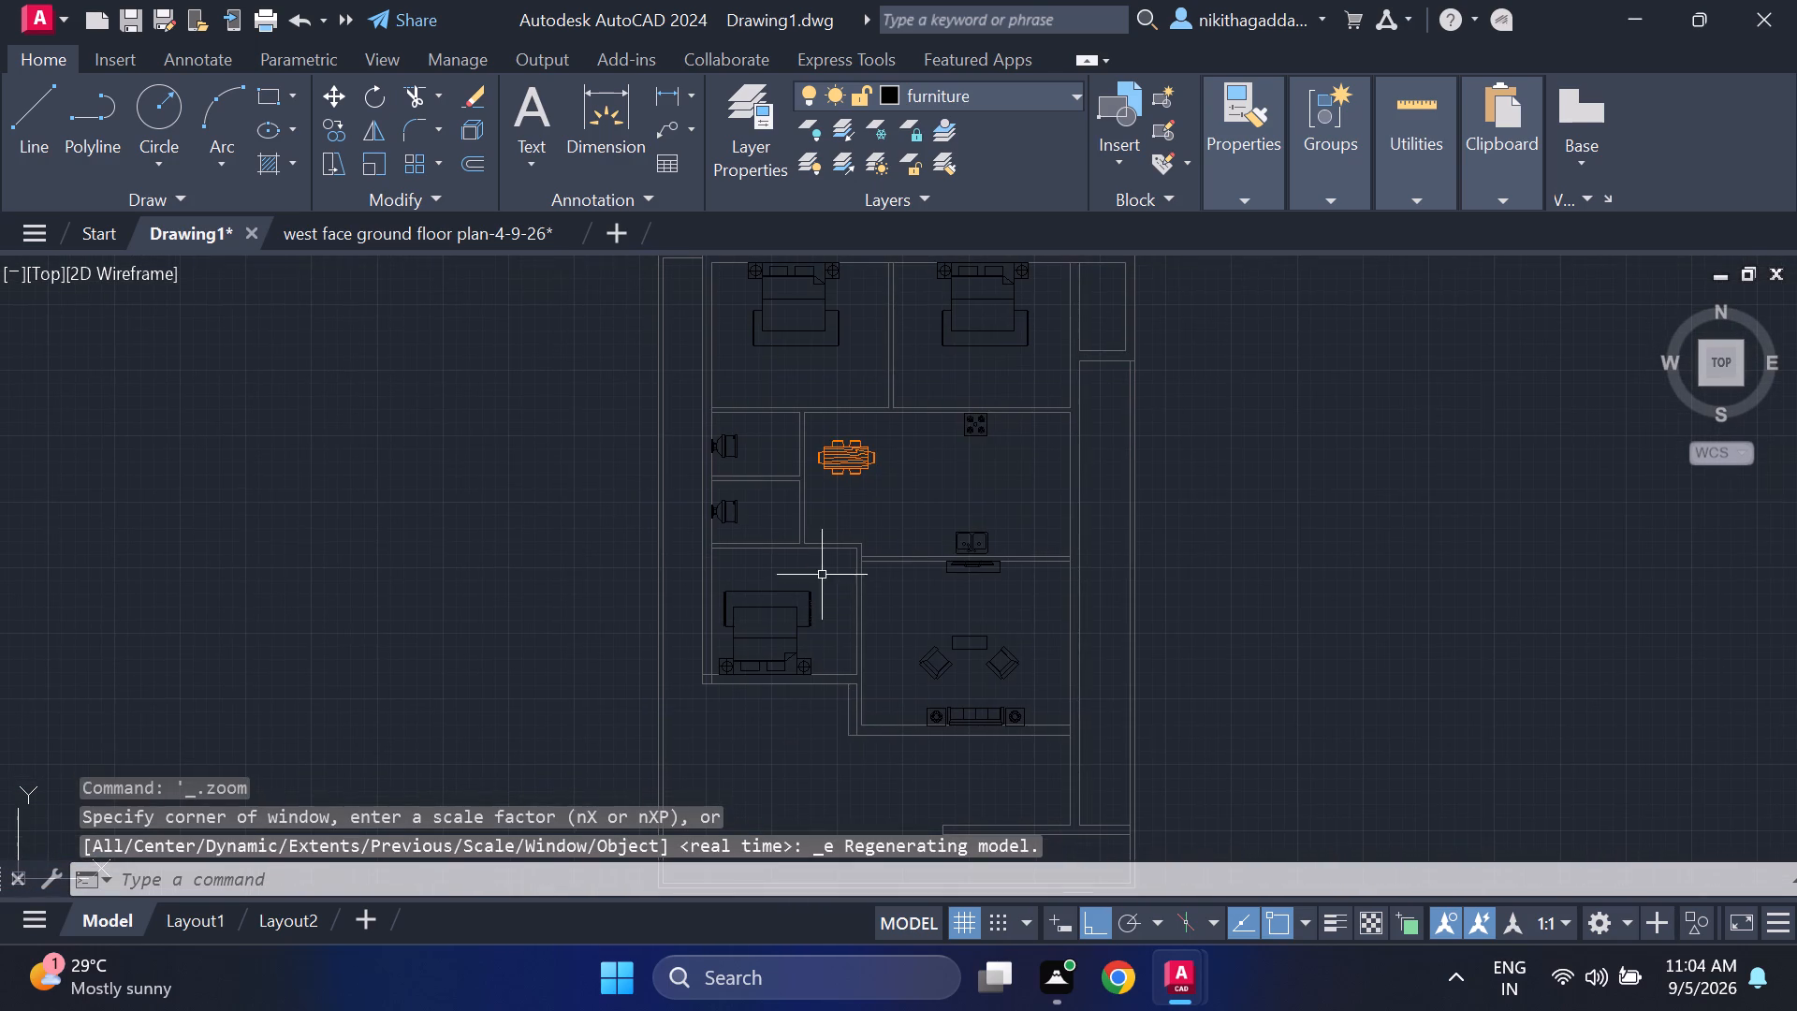
Rotate the four-burner stove 180° about its centre with Ortho on.
scroll(983, 421, up, 4)
drag(1037, 415, 981, 452)
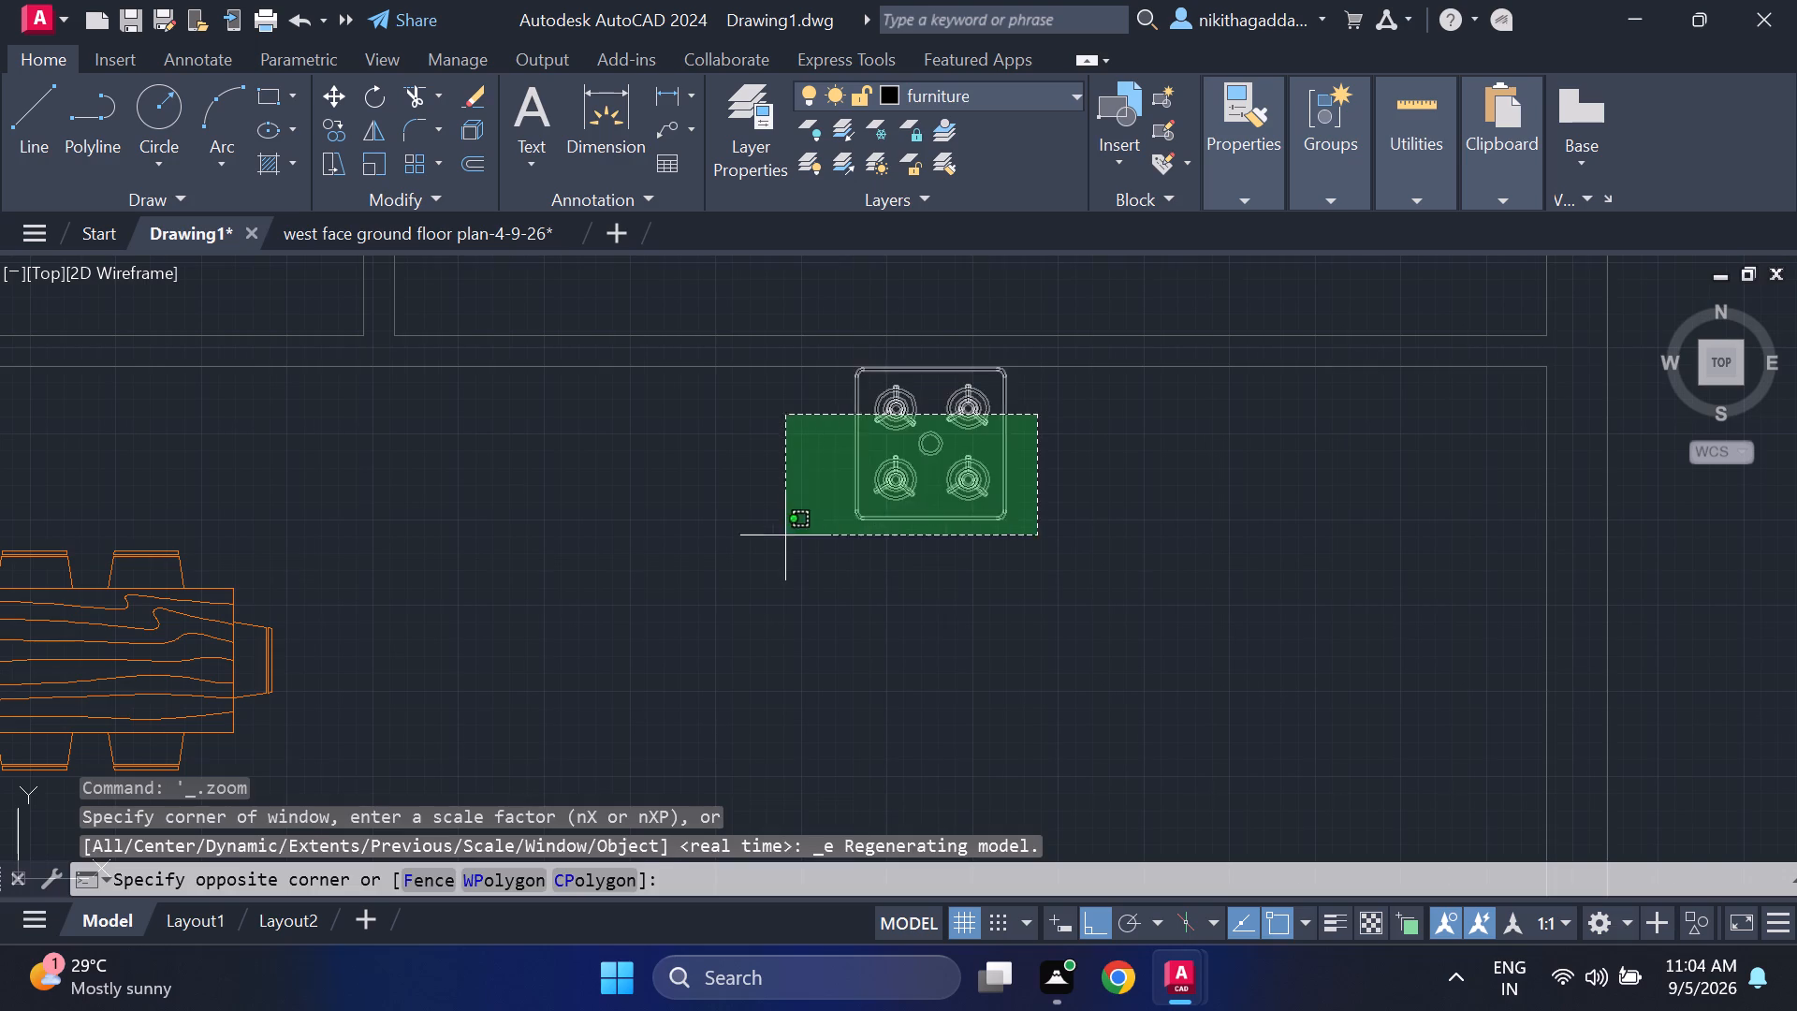
click(782, 537)
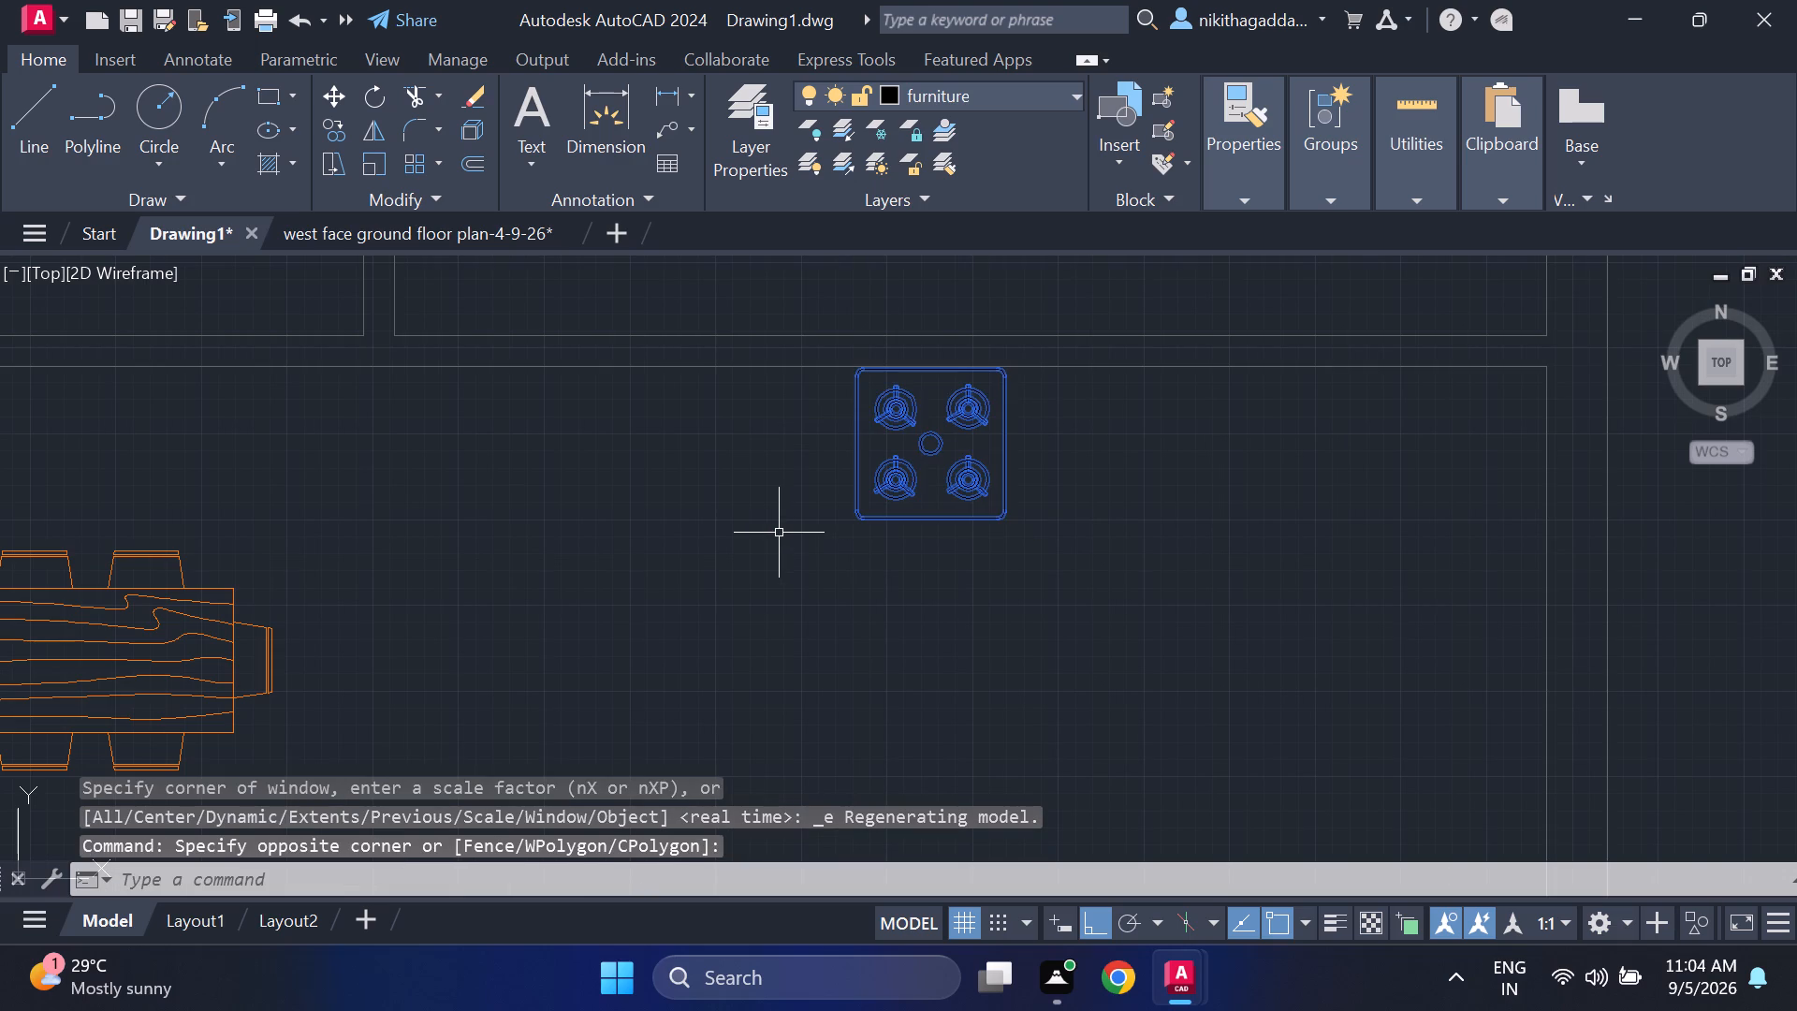
text(ro)
key(Return)
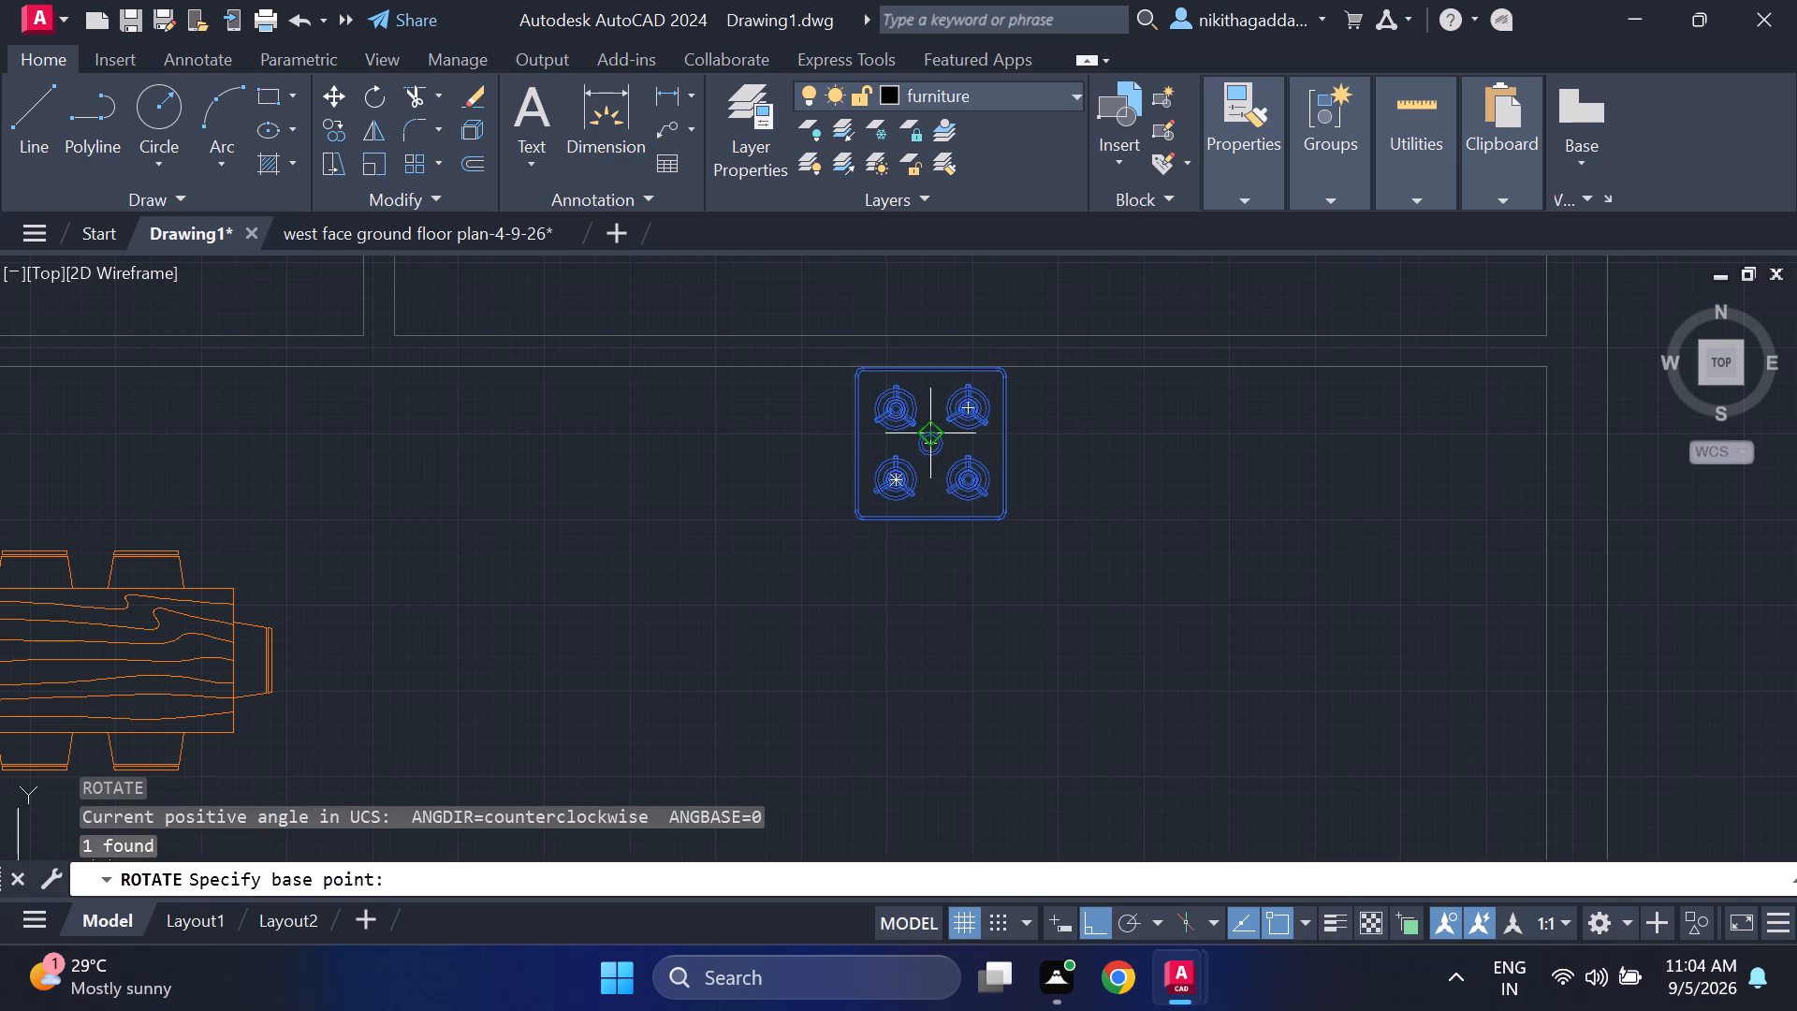
click(929, 440)
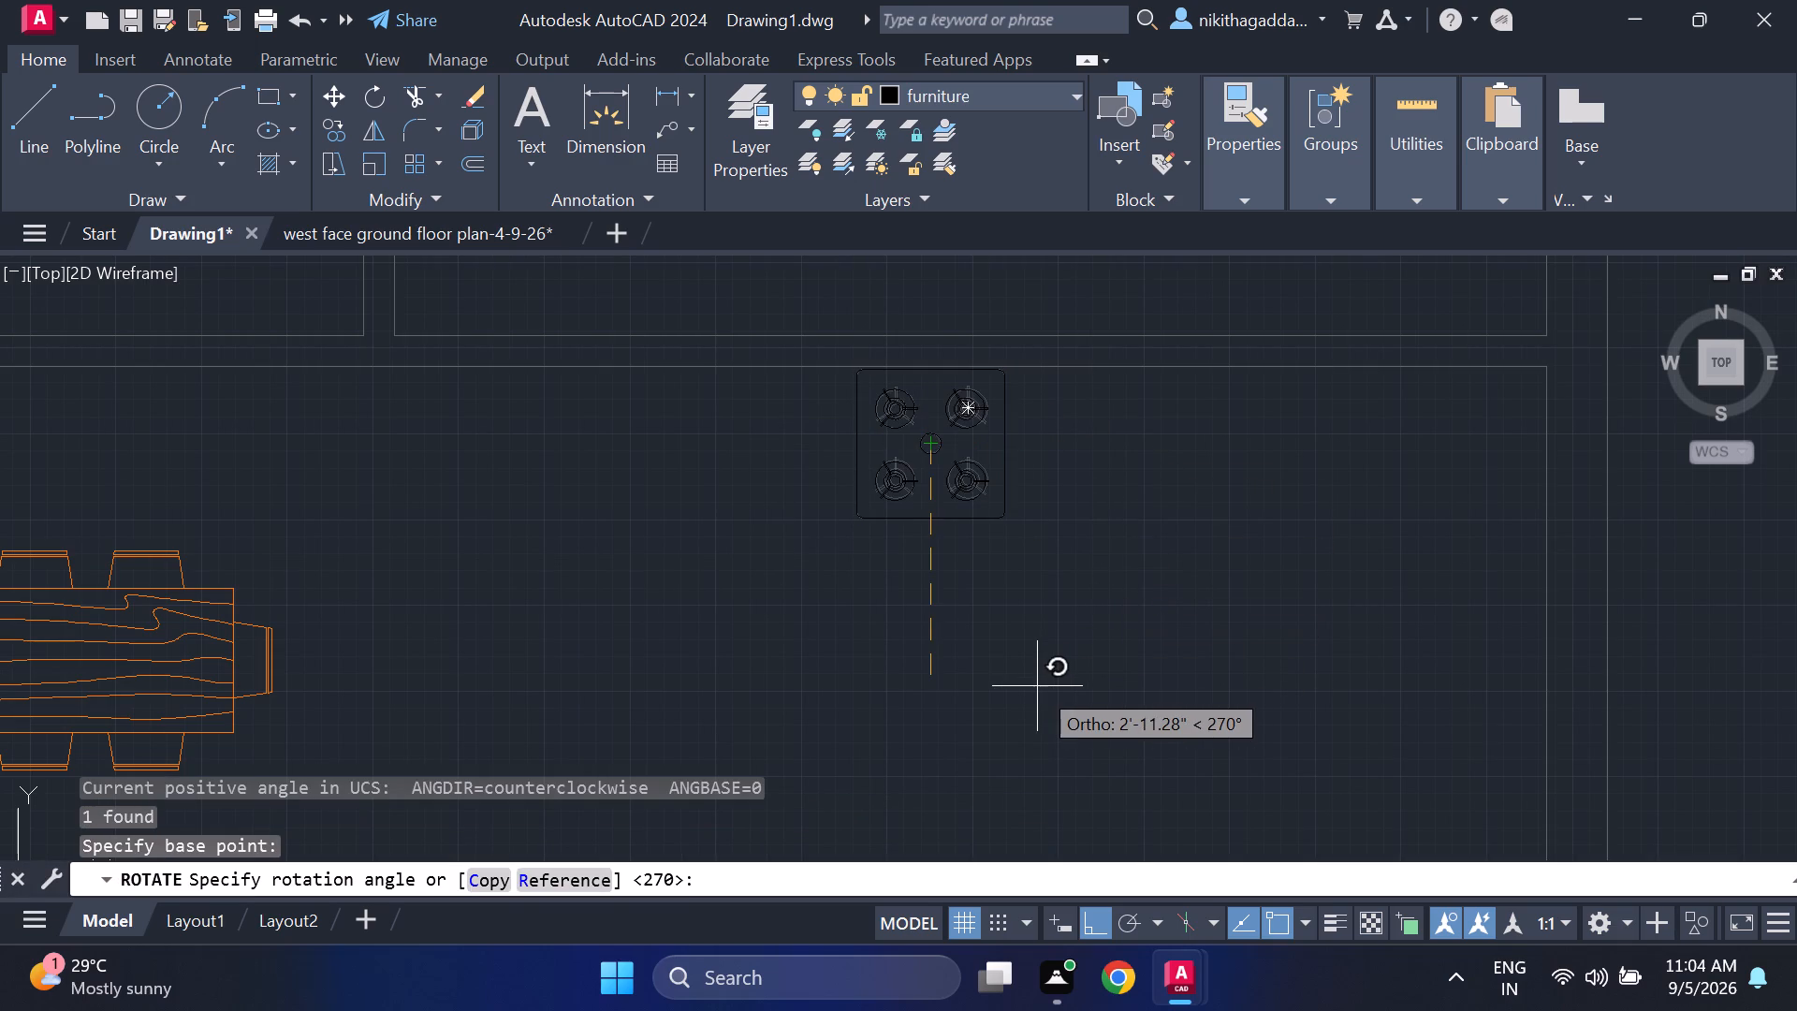
click(802, 478)
Move the stove by its centre, with Ortho off, from the kitchen's top wall to just inside its right wall, around mid-height.
drag(1157, 433, 1142, 442)
click(754, 552)
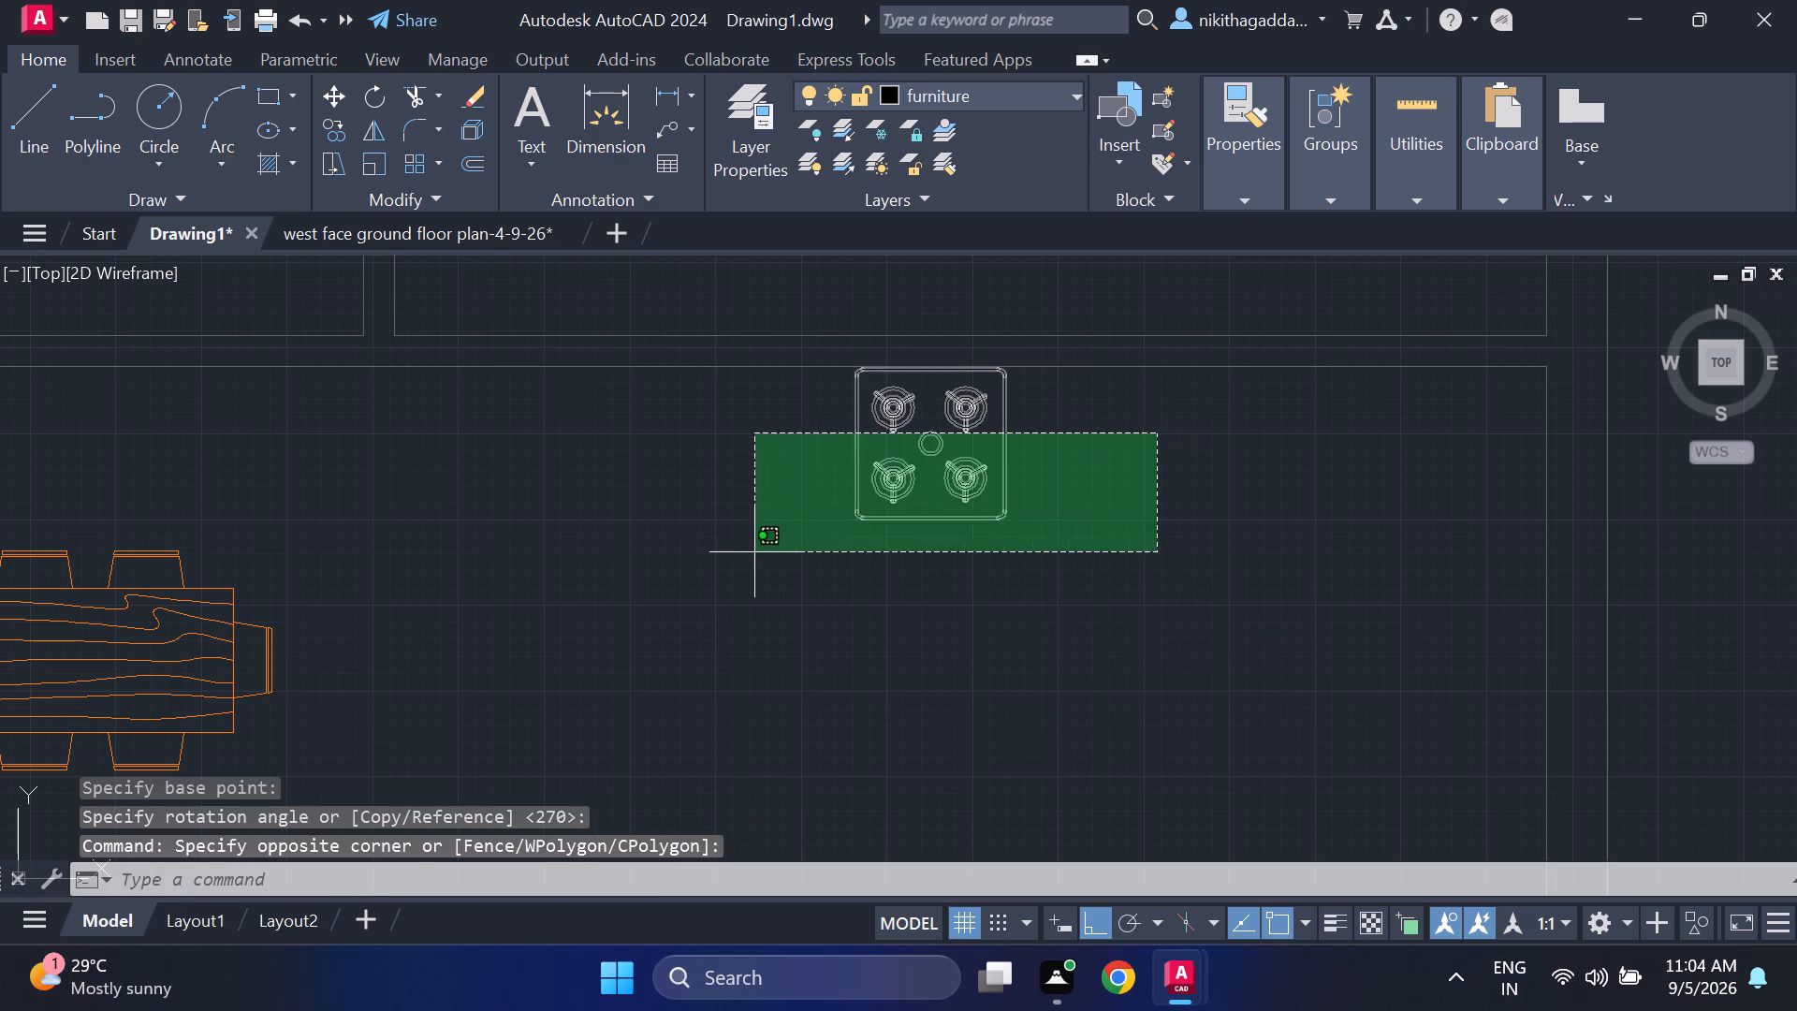
key(m)
key(Return)
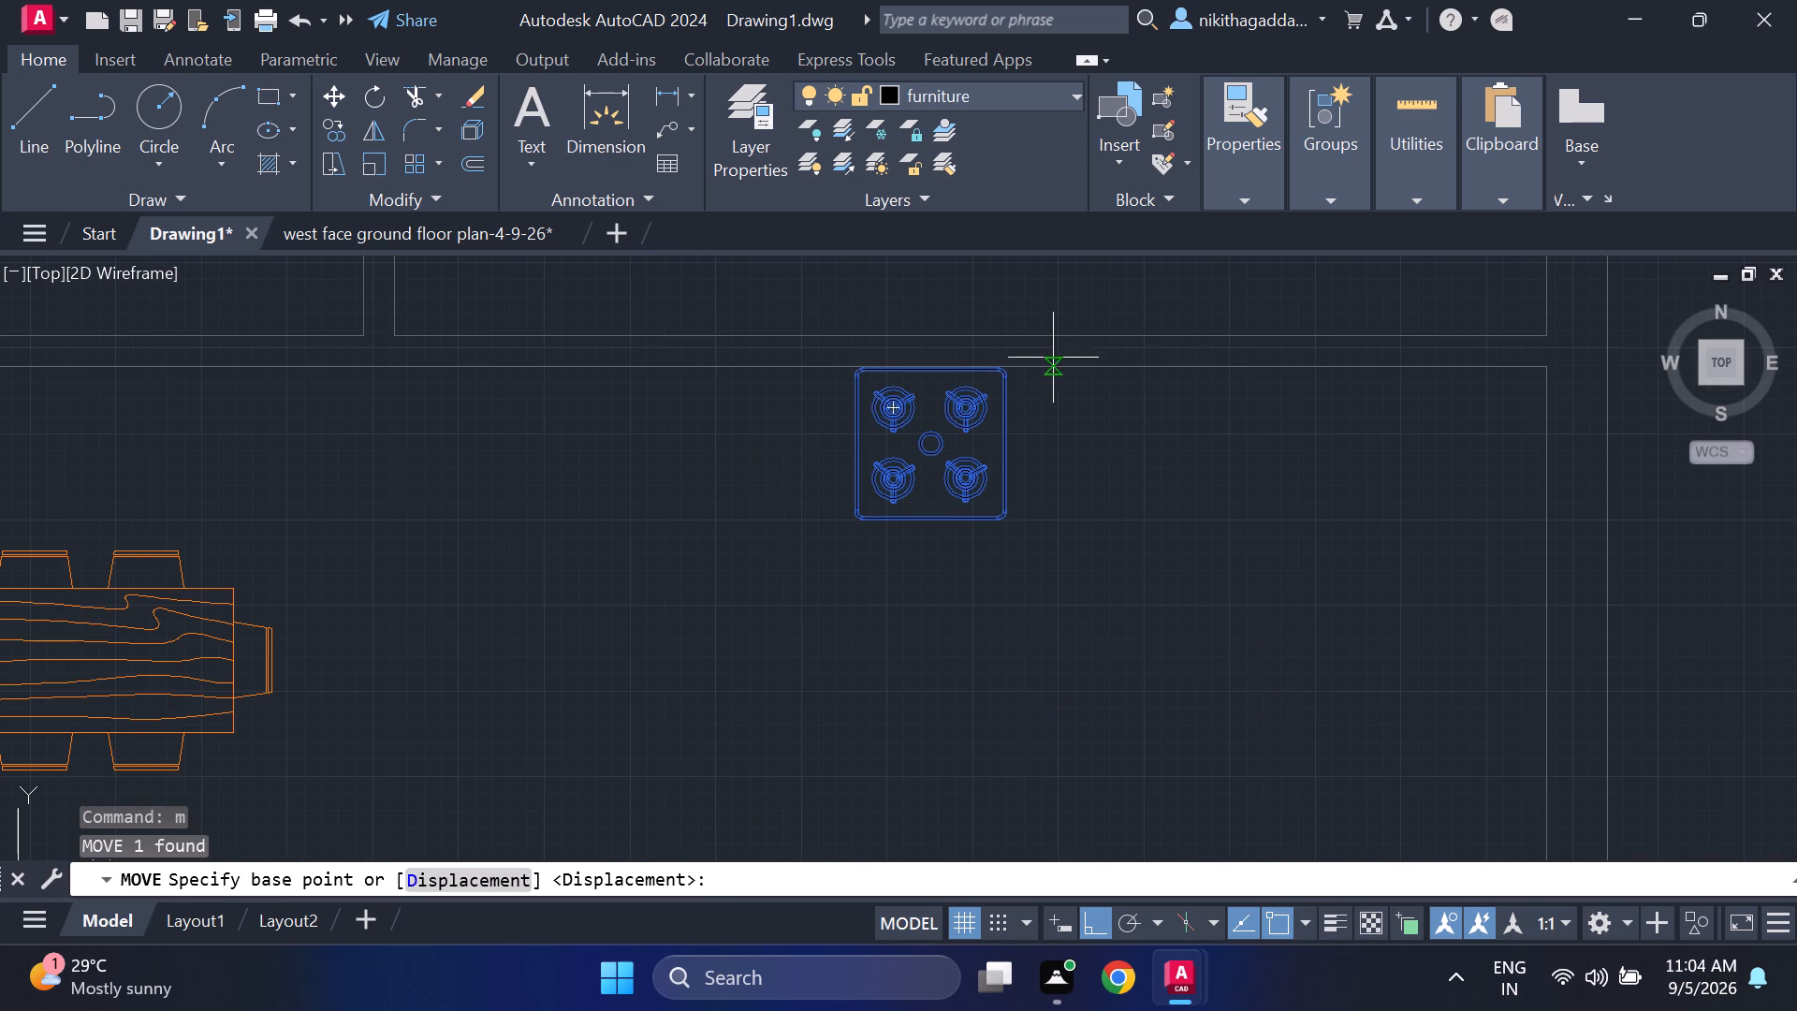
click(926, 441)
scroll(1177, 666, down, 2)
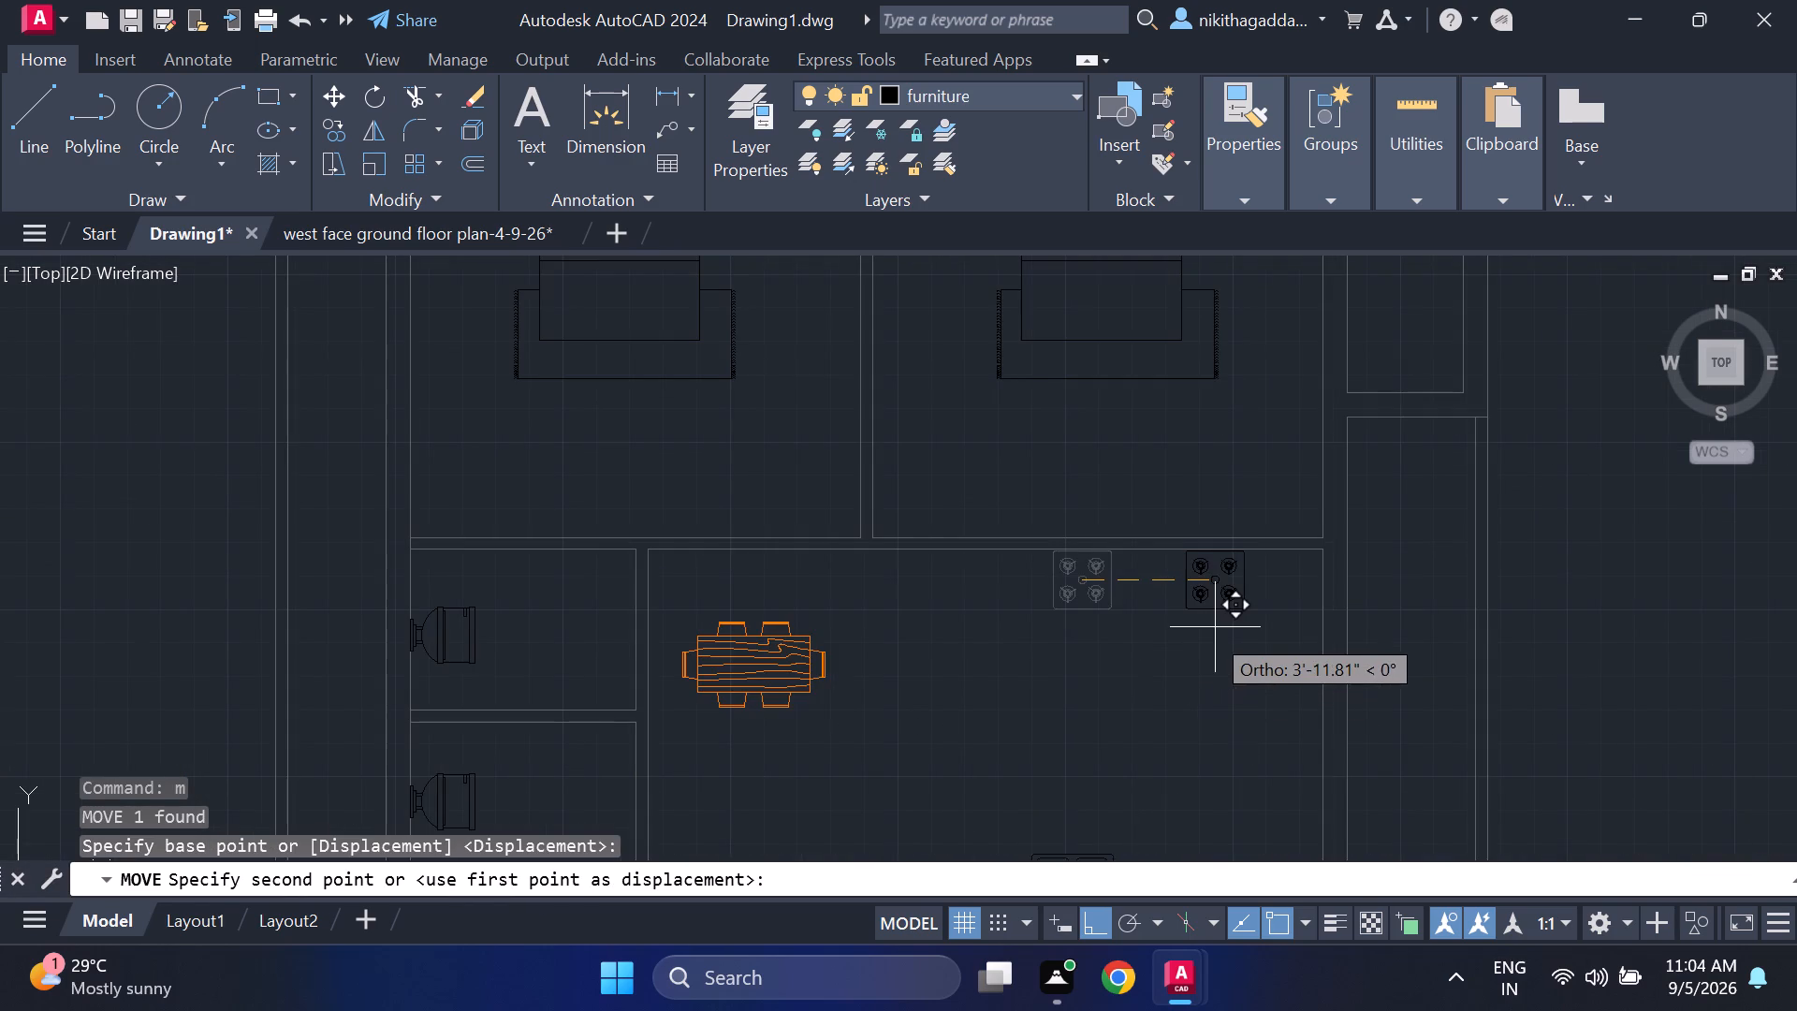
key(F8)
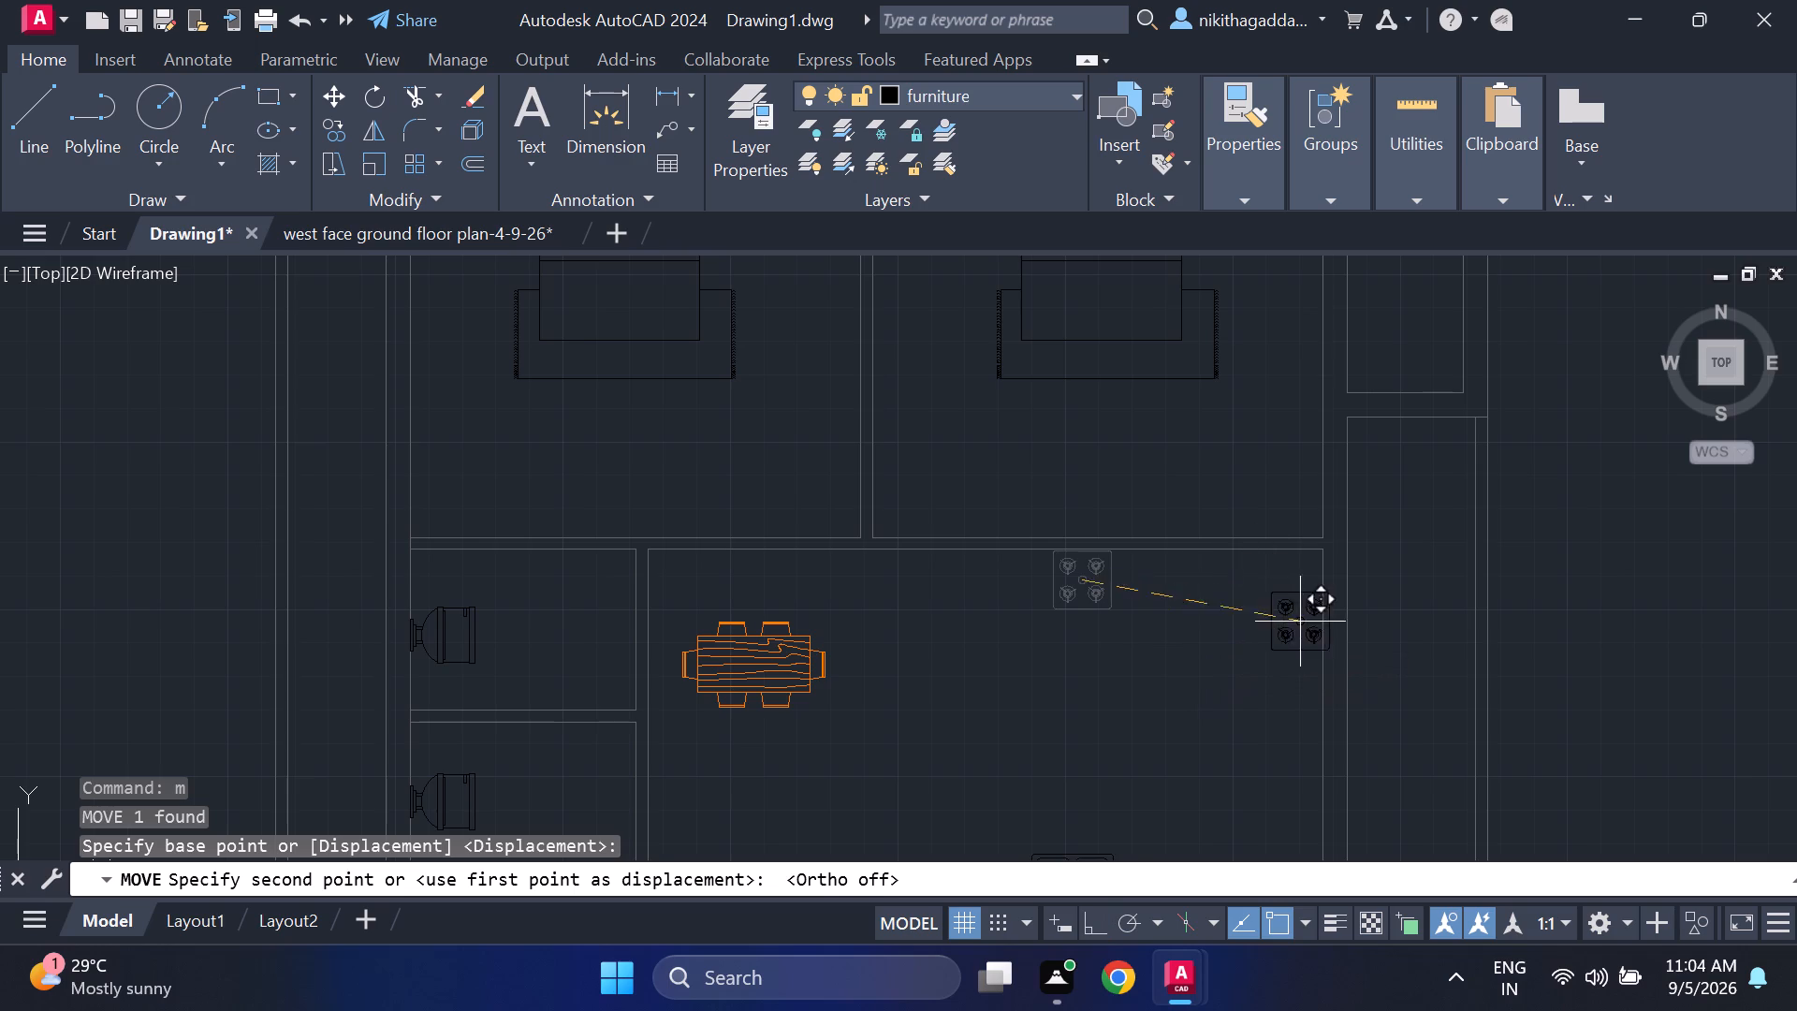
scroll(1297, 623, down, 1)
middle_drag(1252, 686, 1132, 630)
scroll(1161, 608, up, 2)
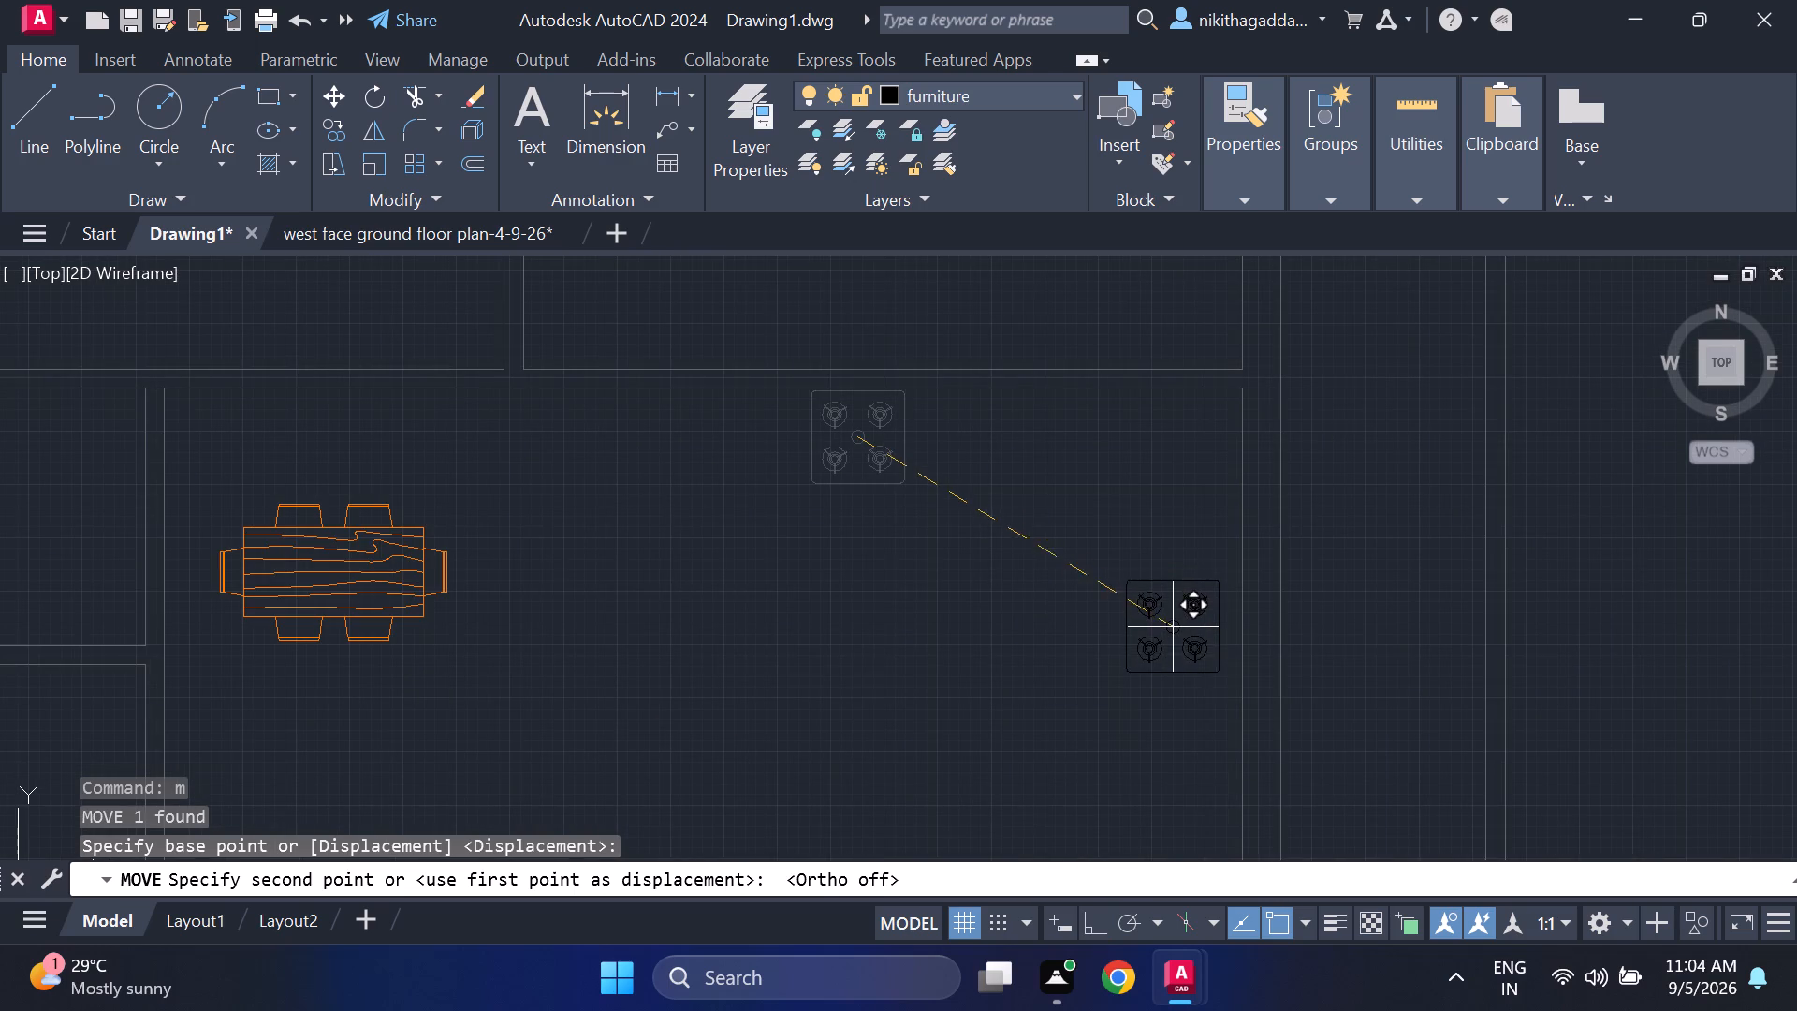
click(1183, 660)
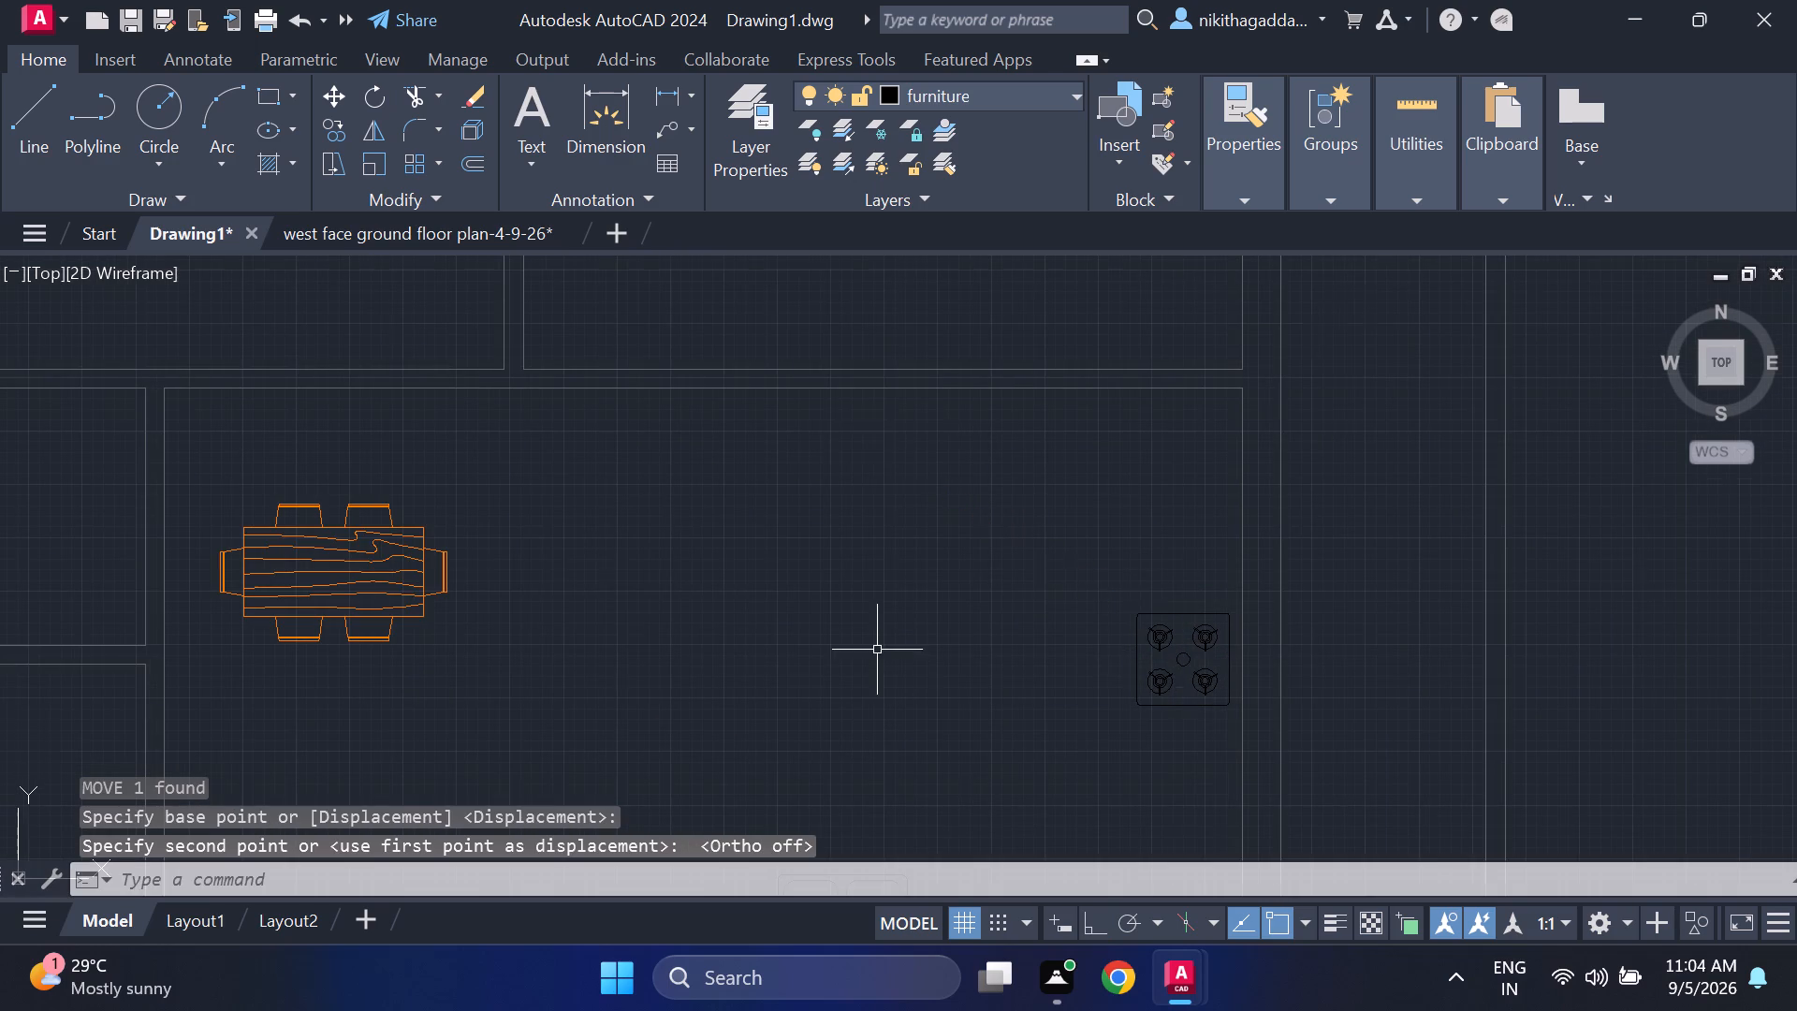
Move the living room sofa and its two side tables slightly upward, clear of the room's bottom wall line.
scroll(877, 647, down, 3)
middle_drag(874, 628, 991, 491)
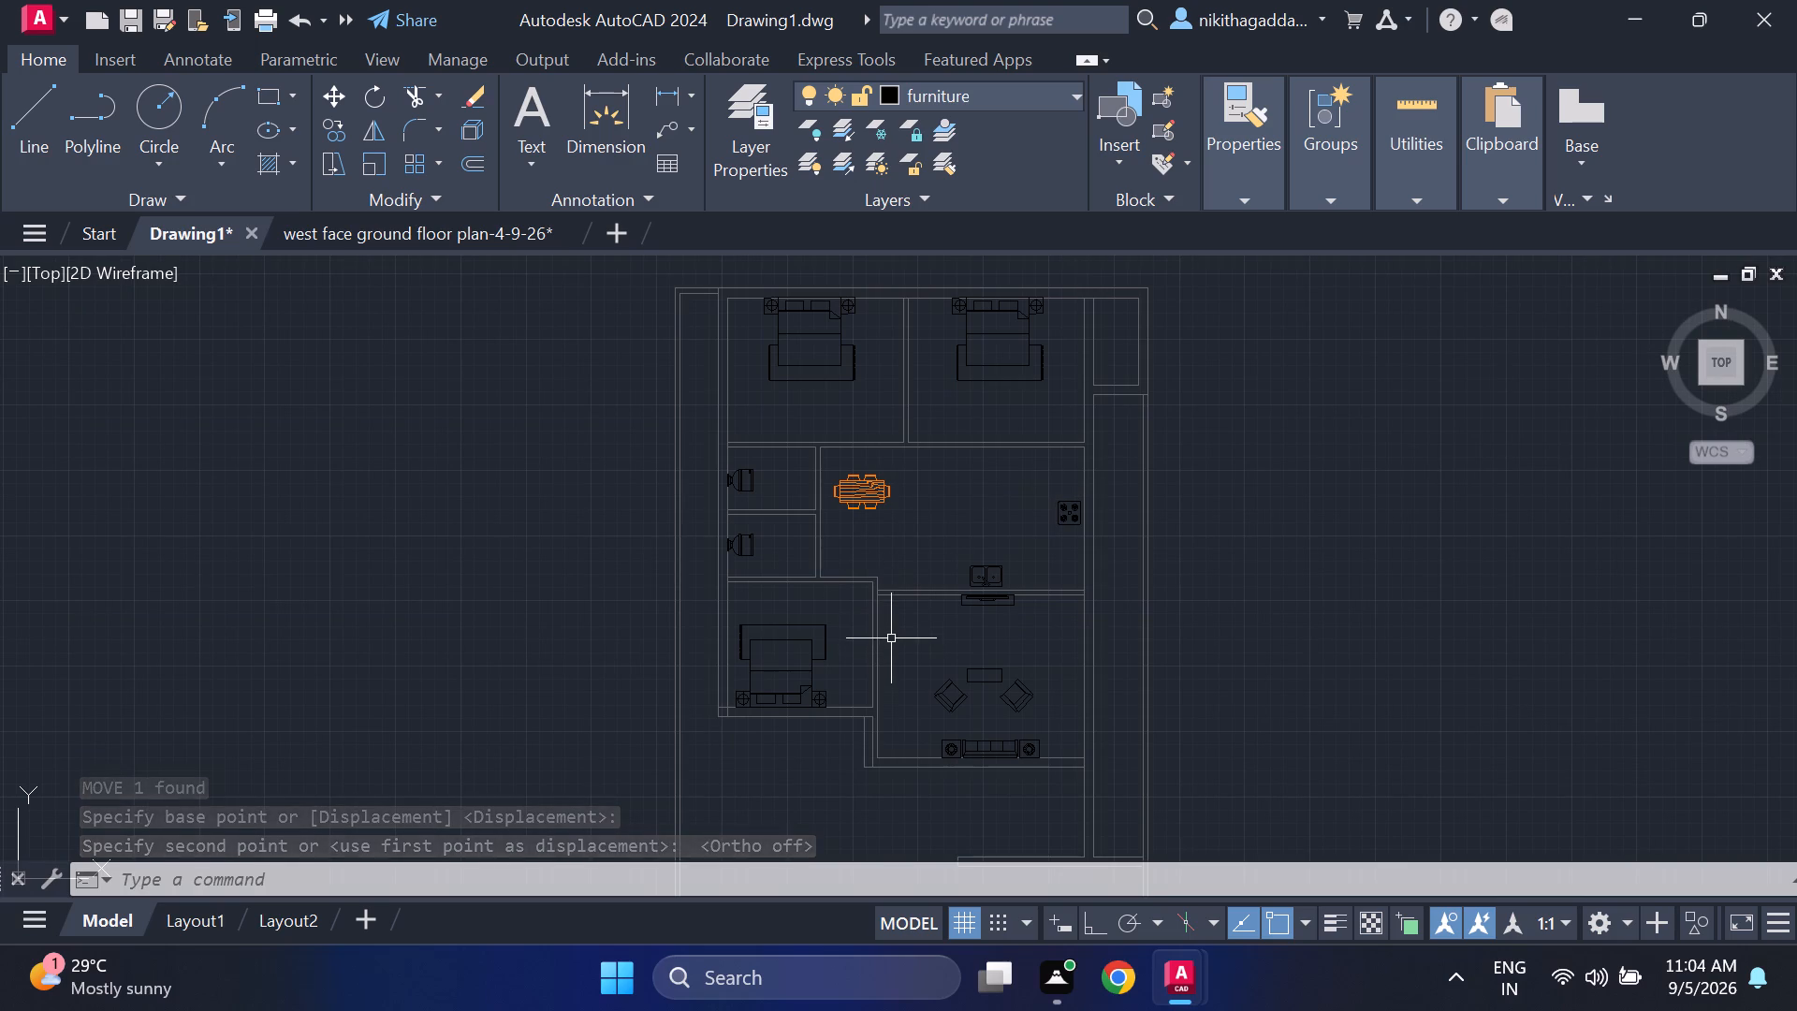
scroll(816, 701, up, 5)
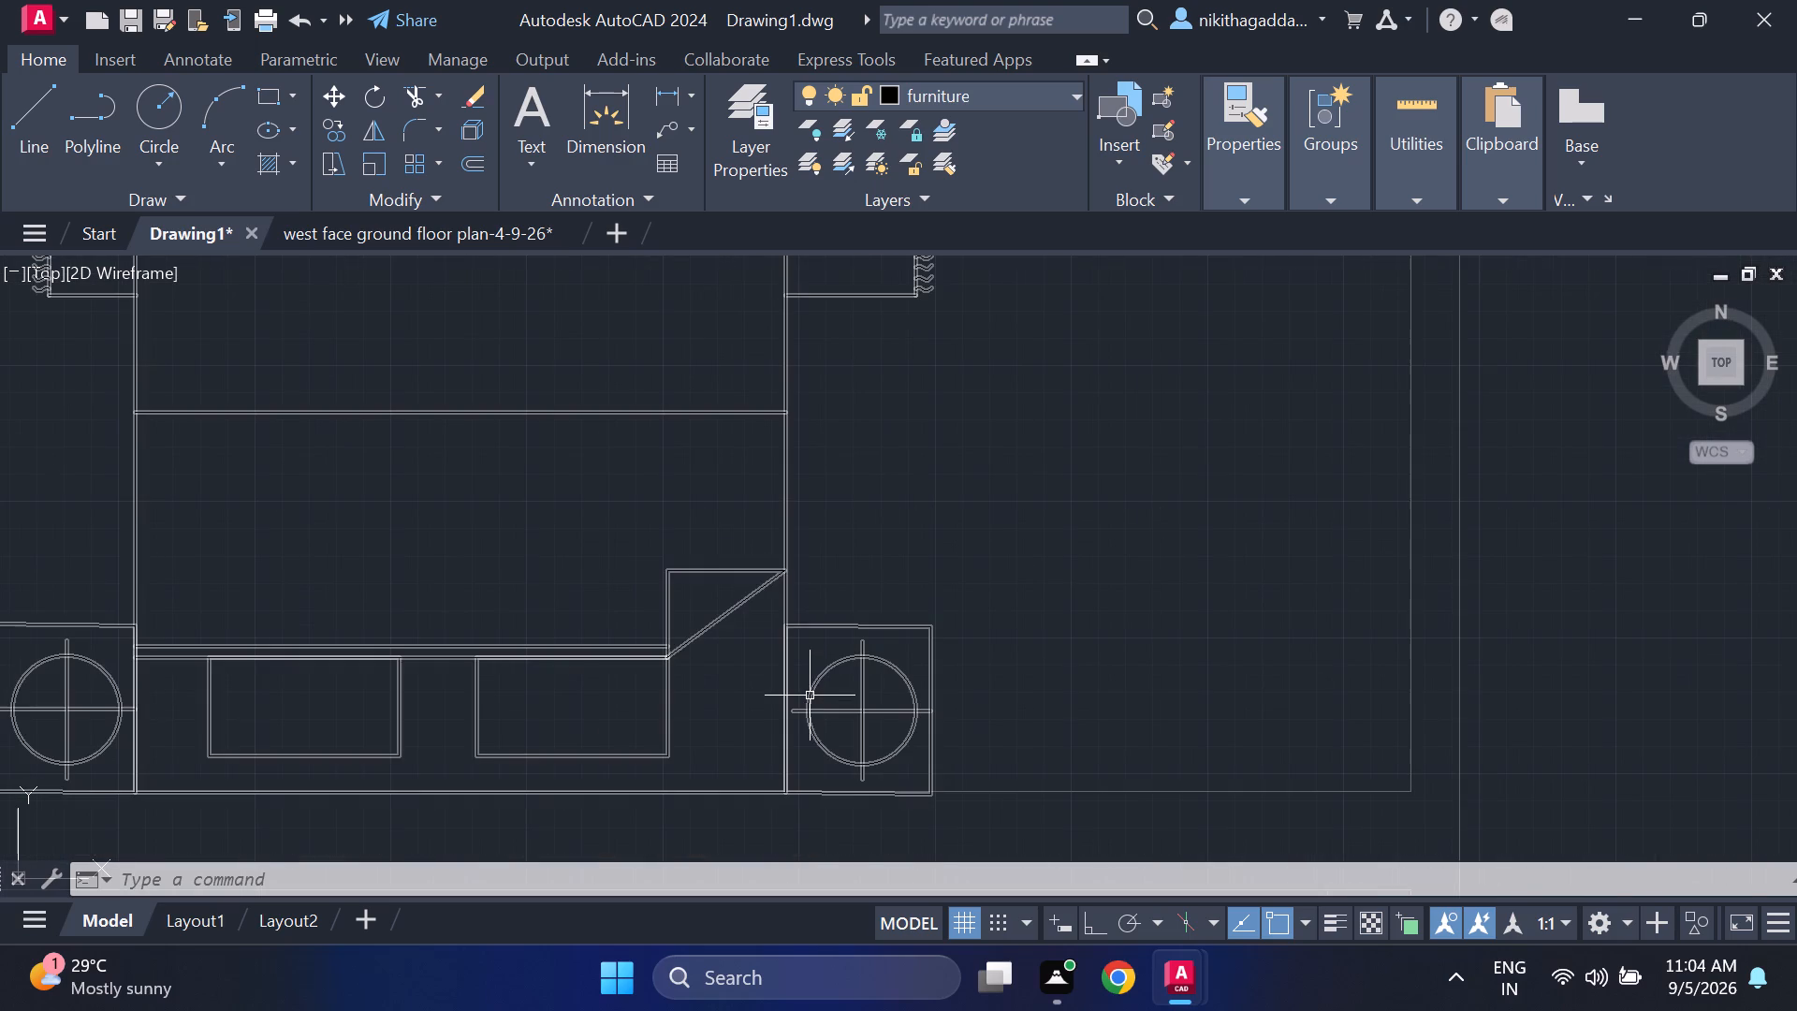
scroll(807, 677, down, 5)
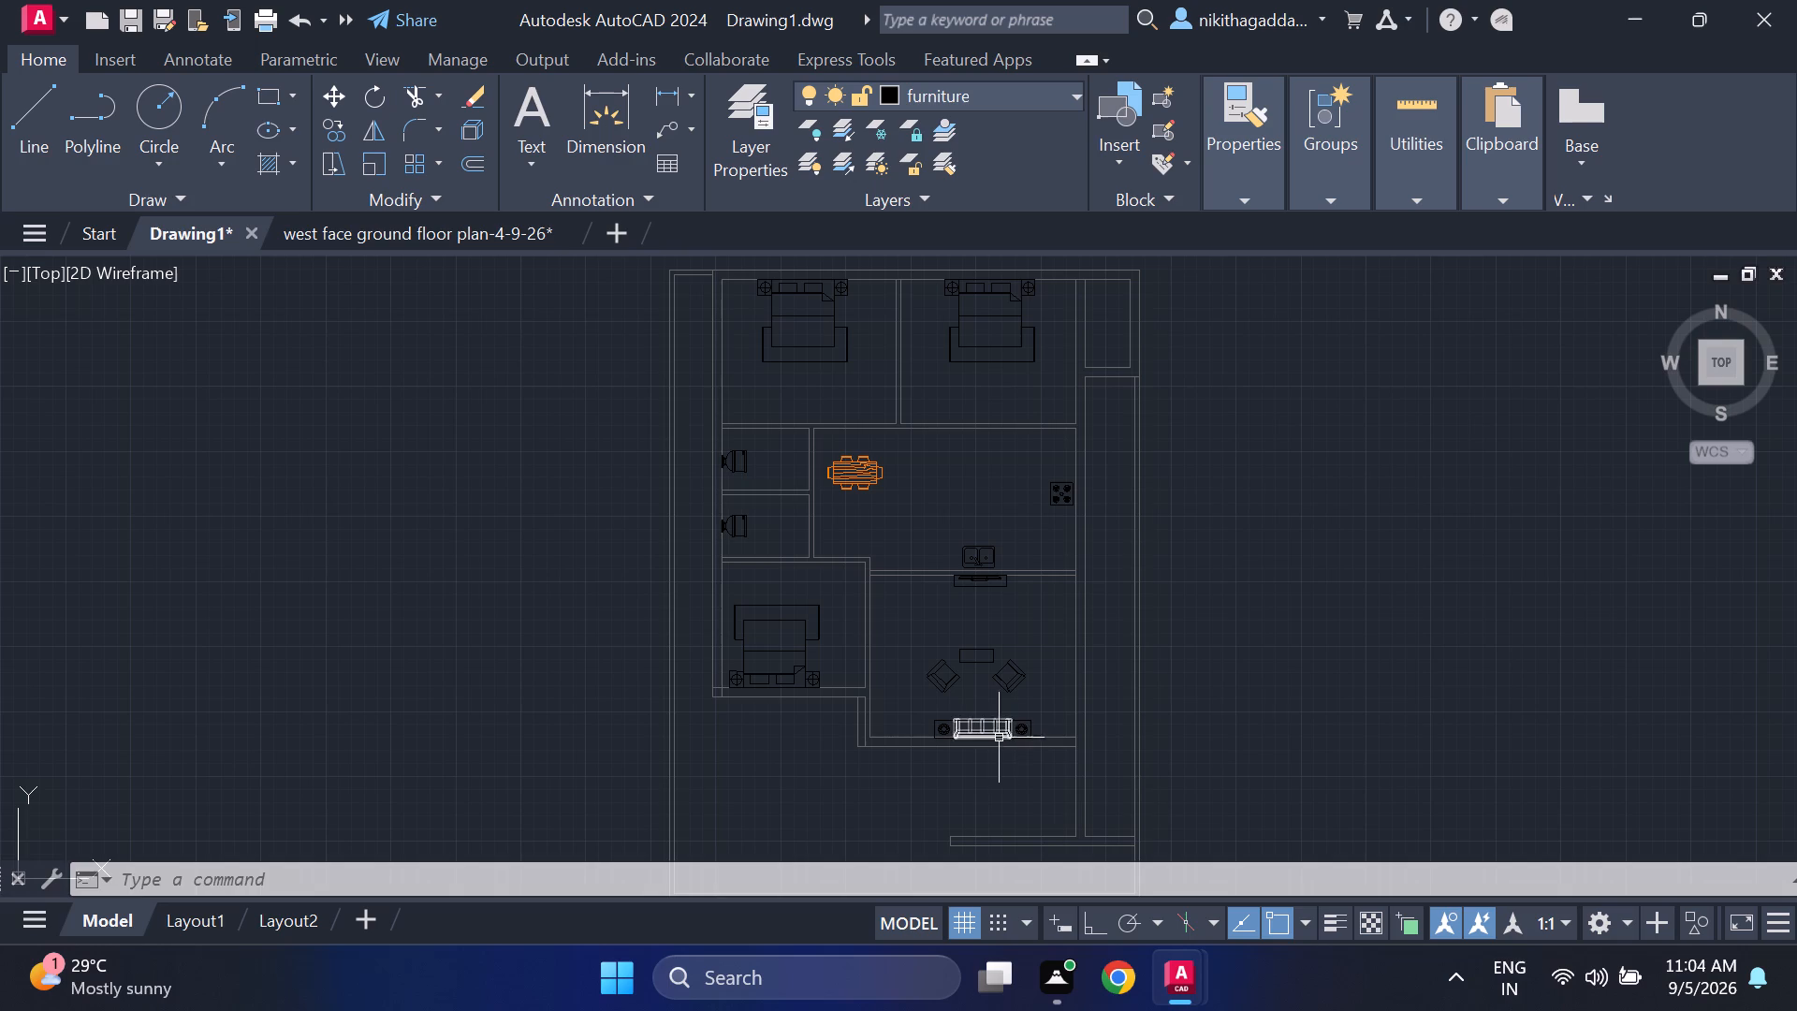
scroll(974, 756, up, 4)
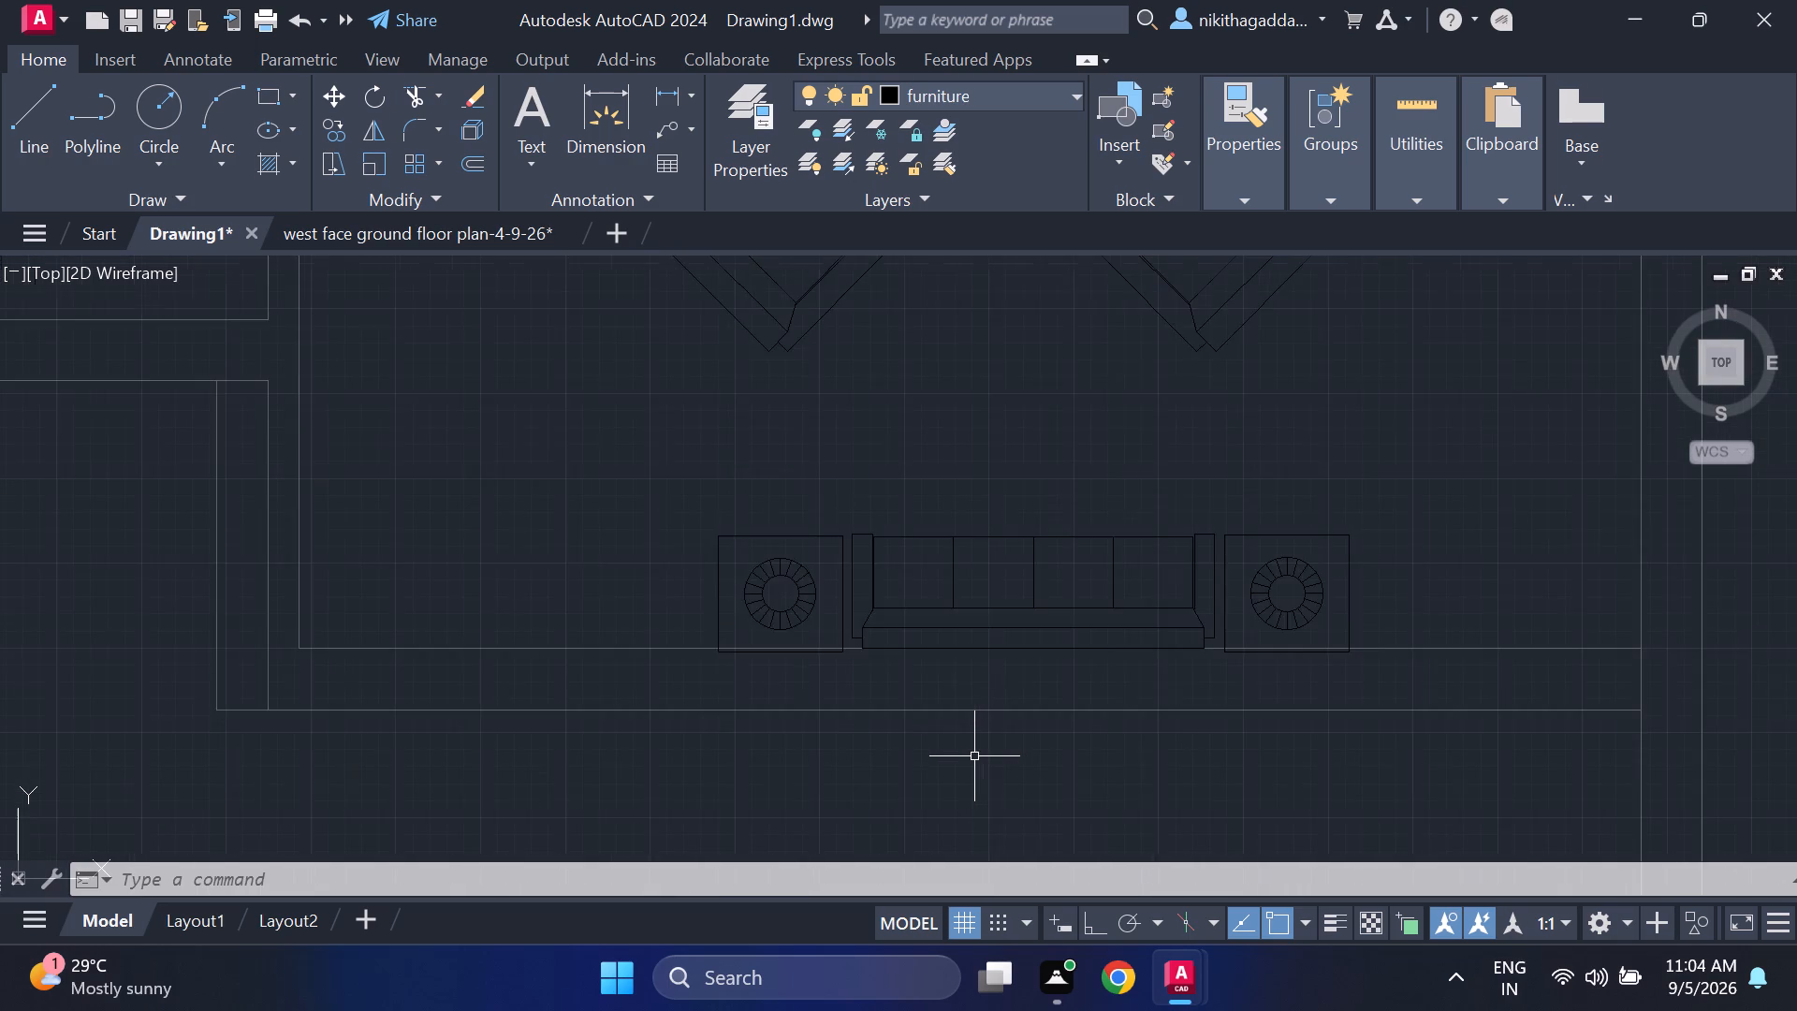
scroll(974, 756, up, 1)
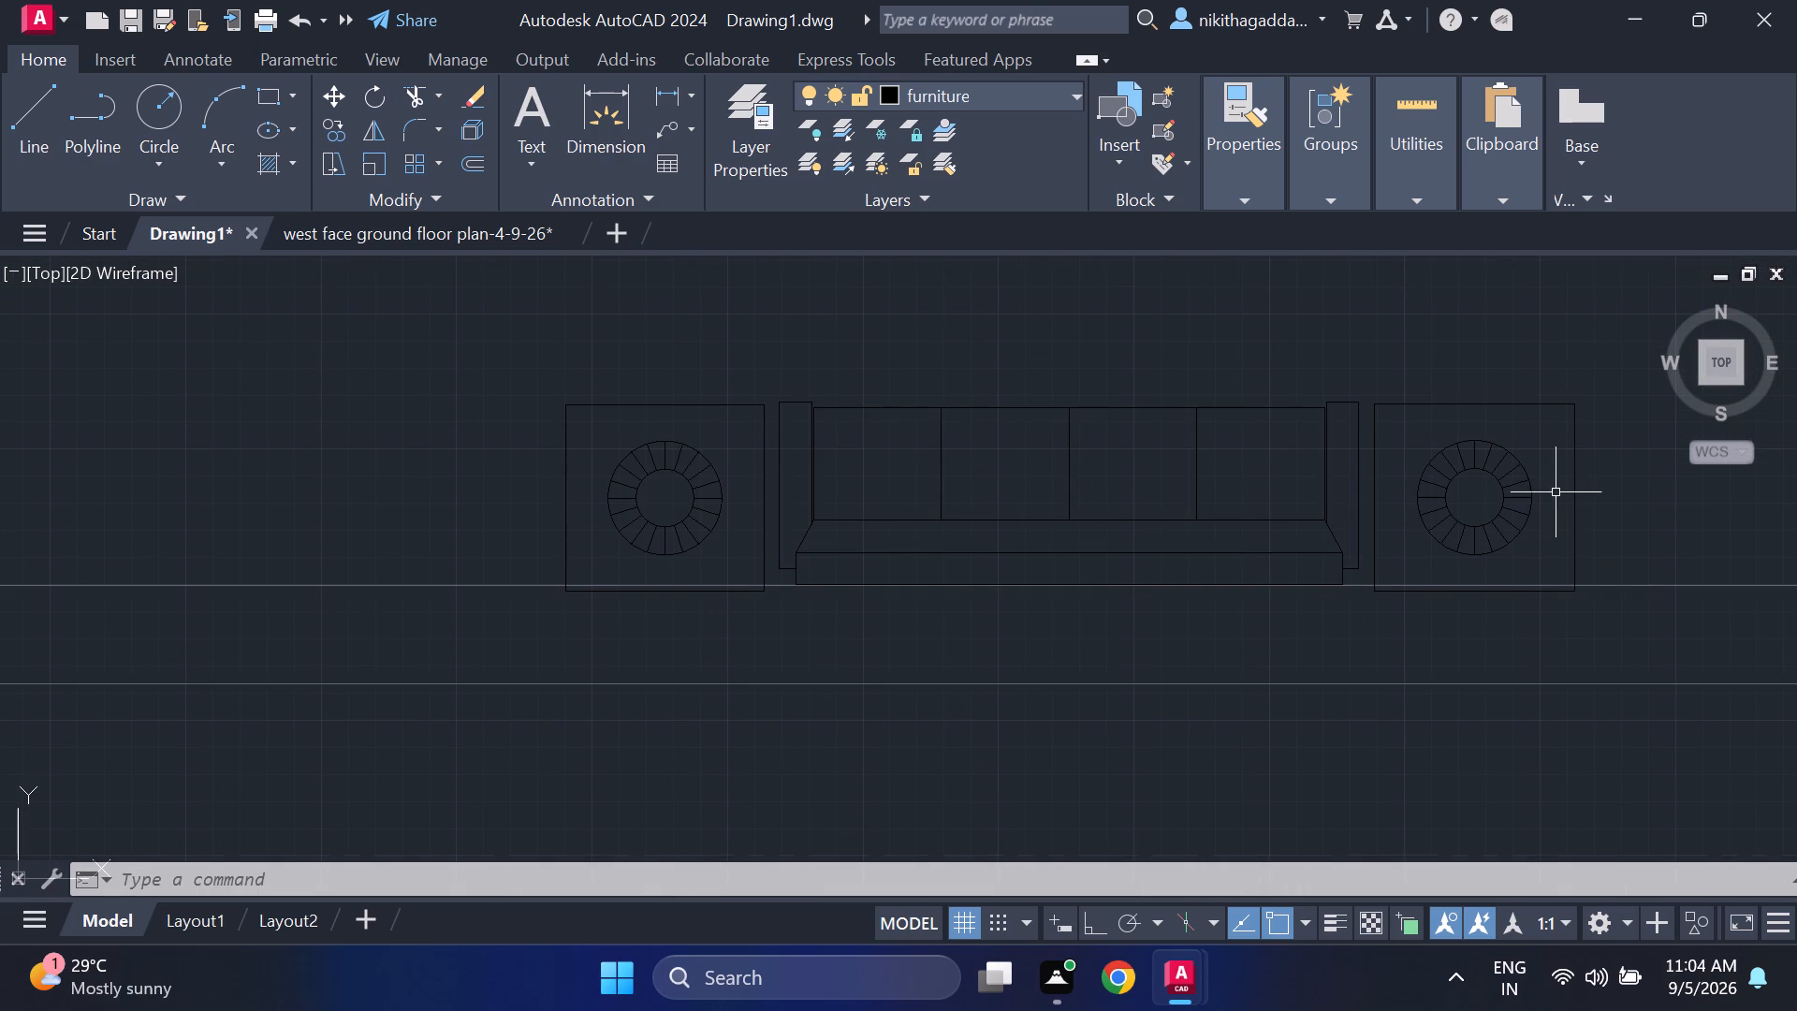
click(1584, 450)
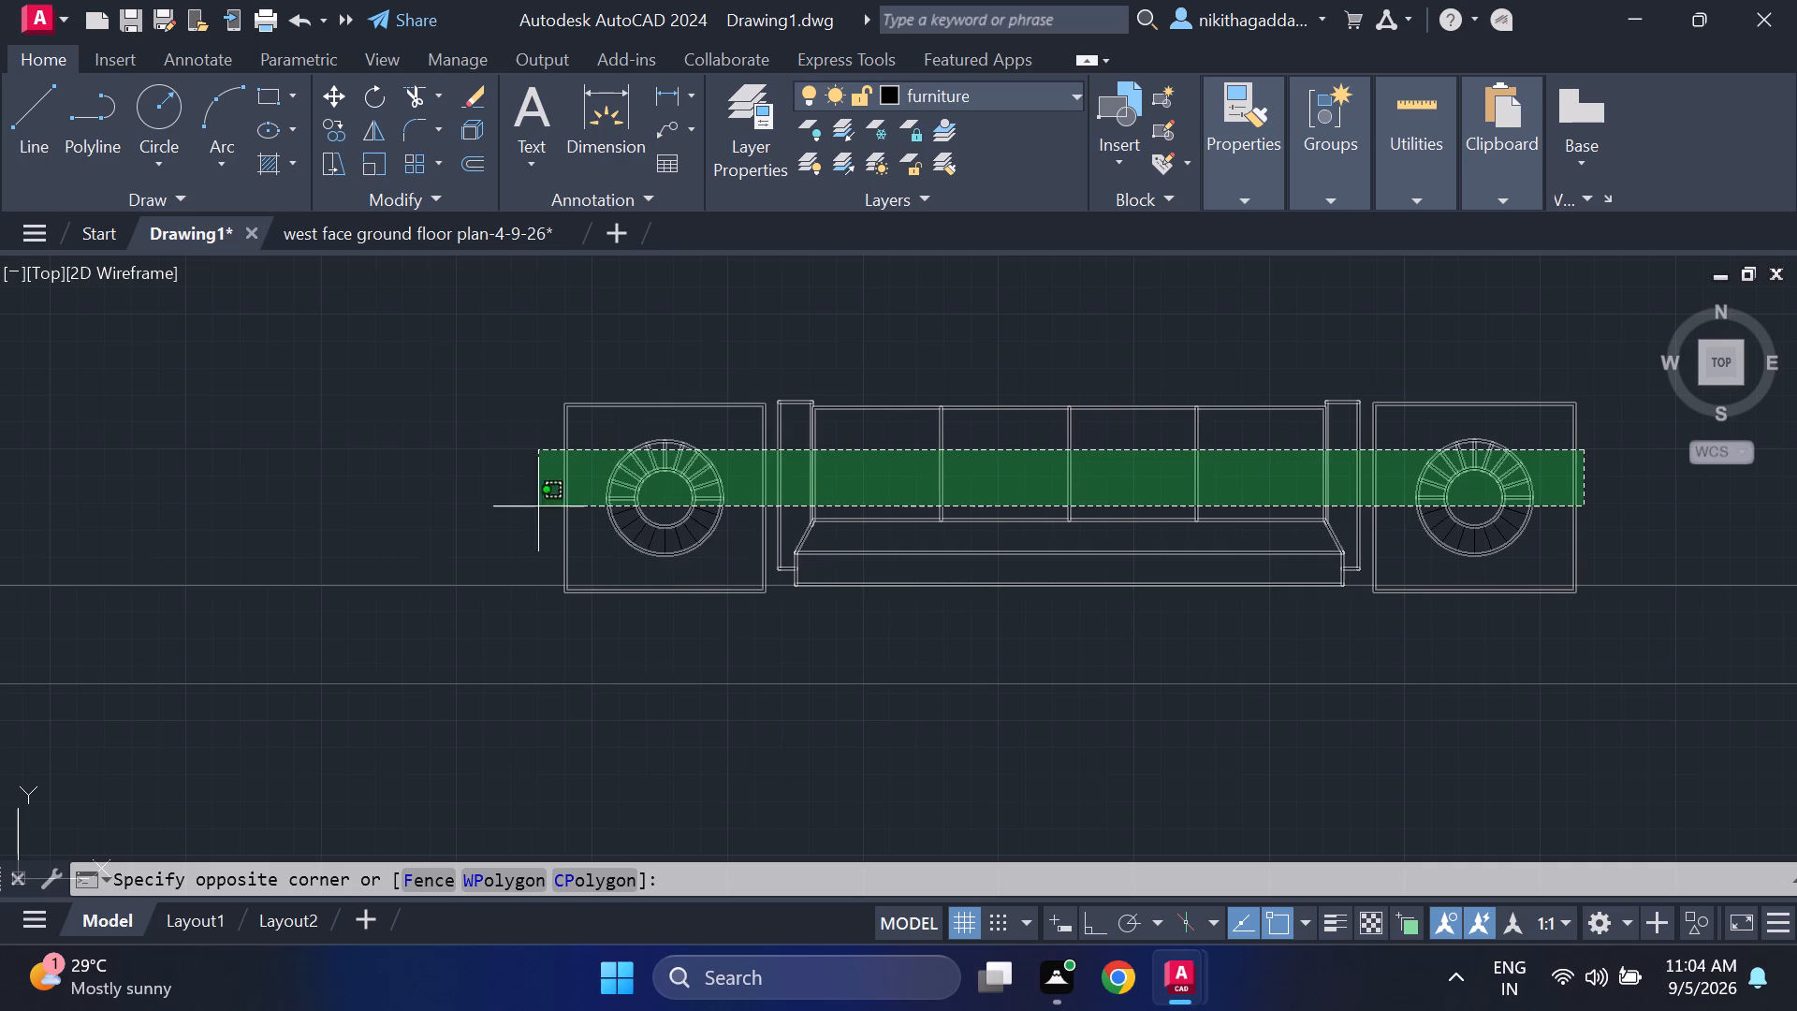
click(483, 506)
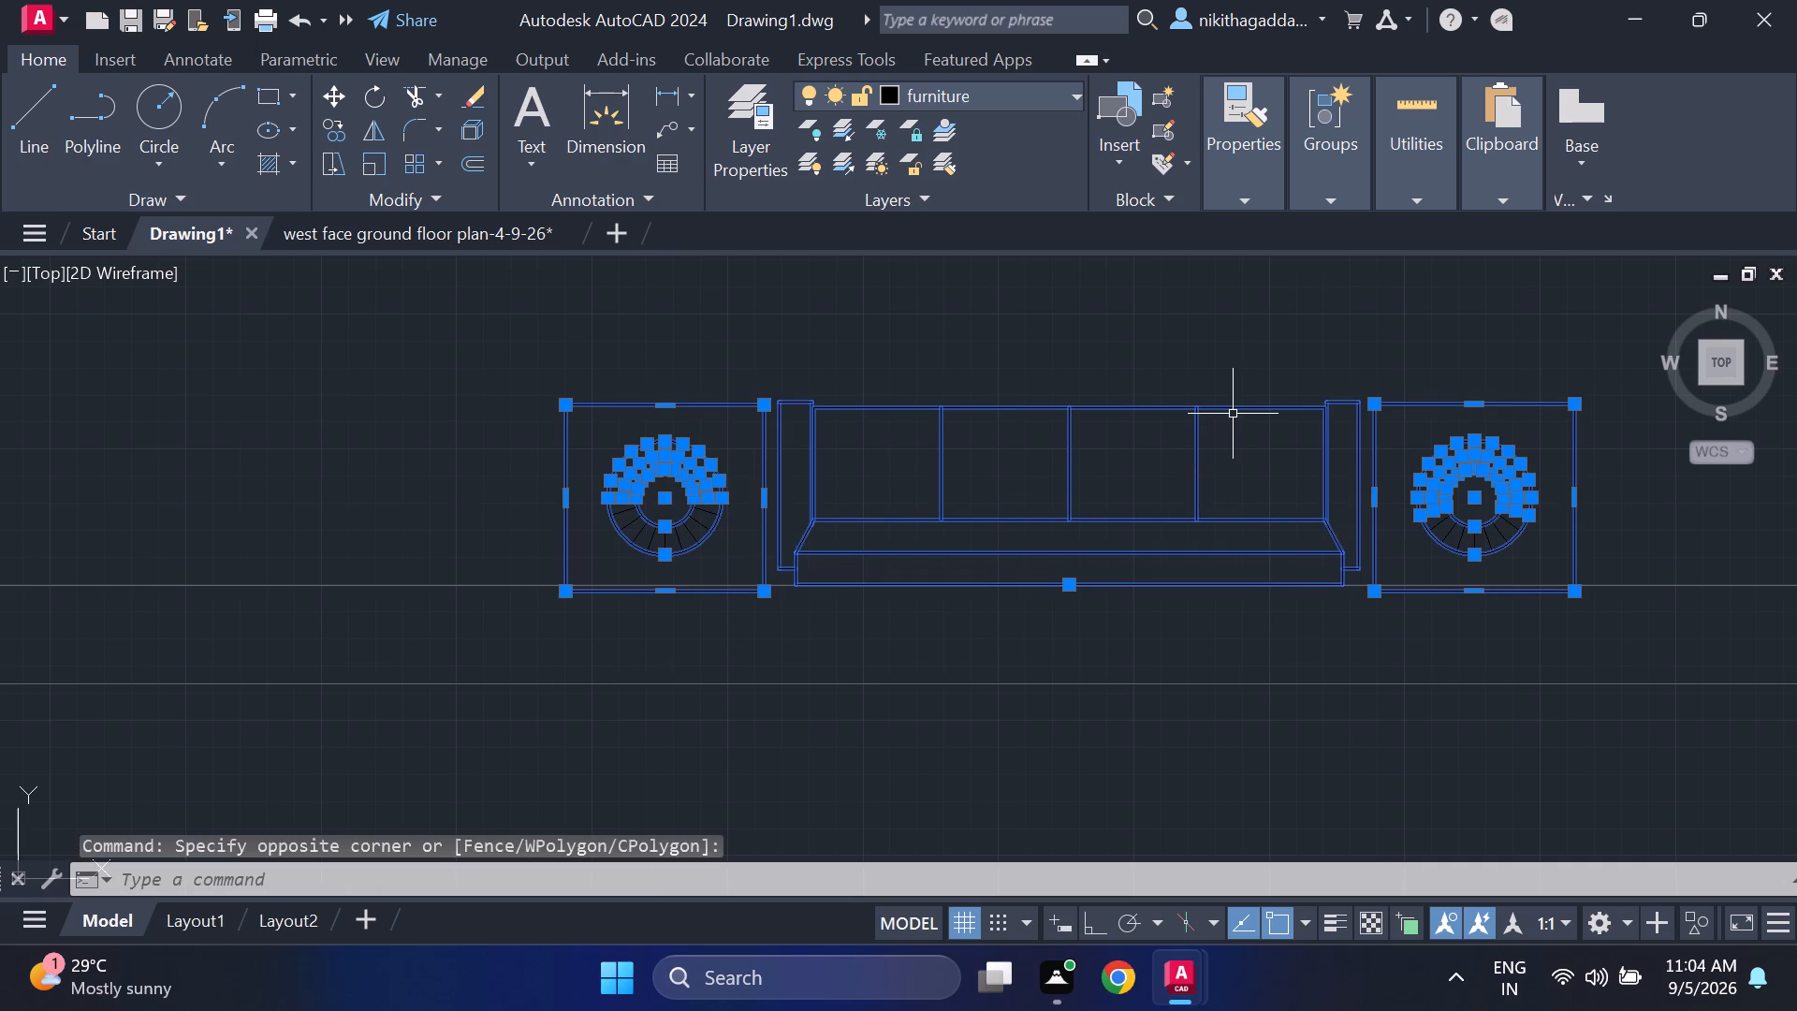
key(m)
key(Return)
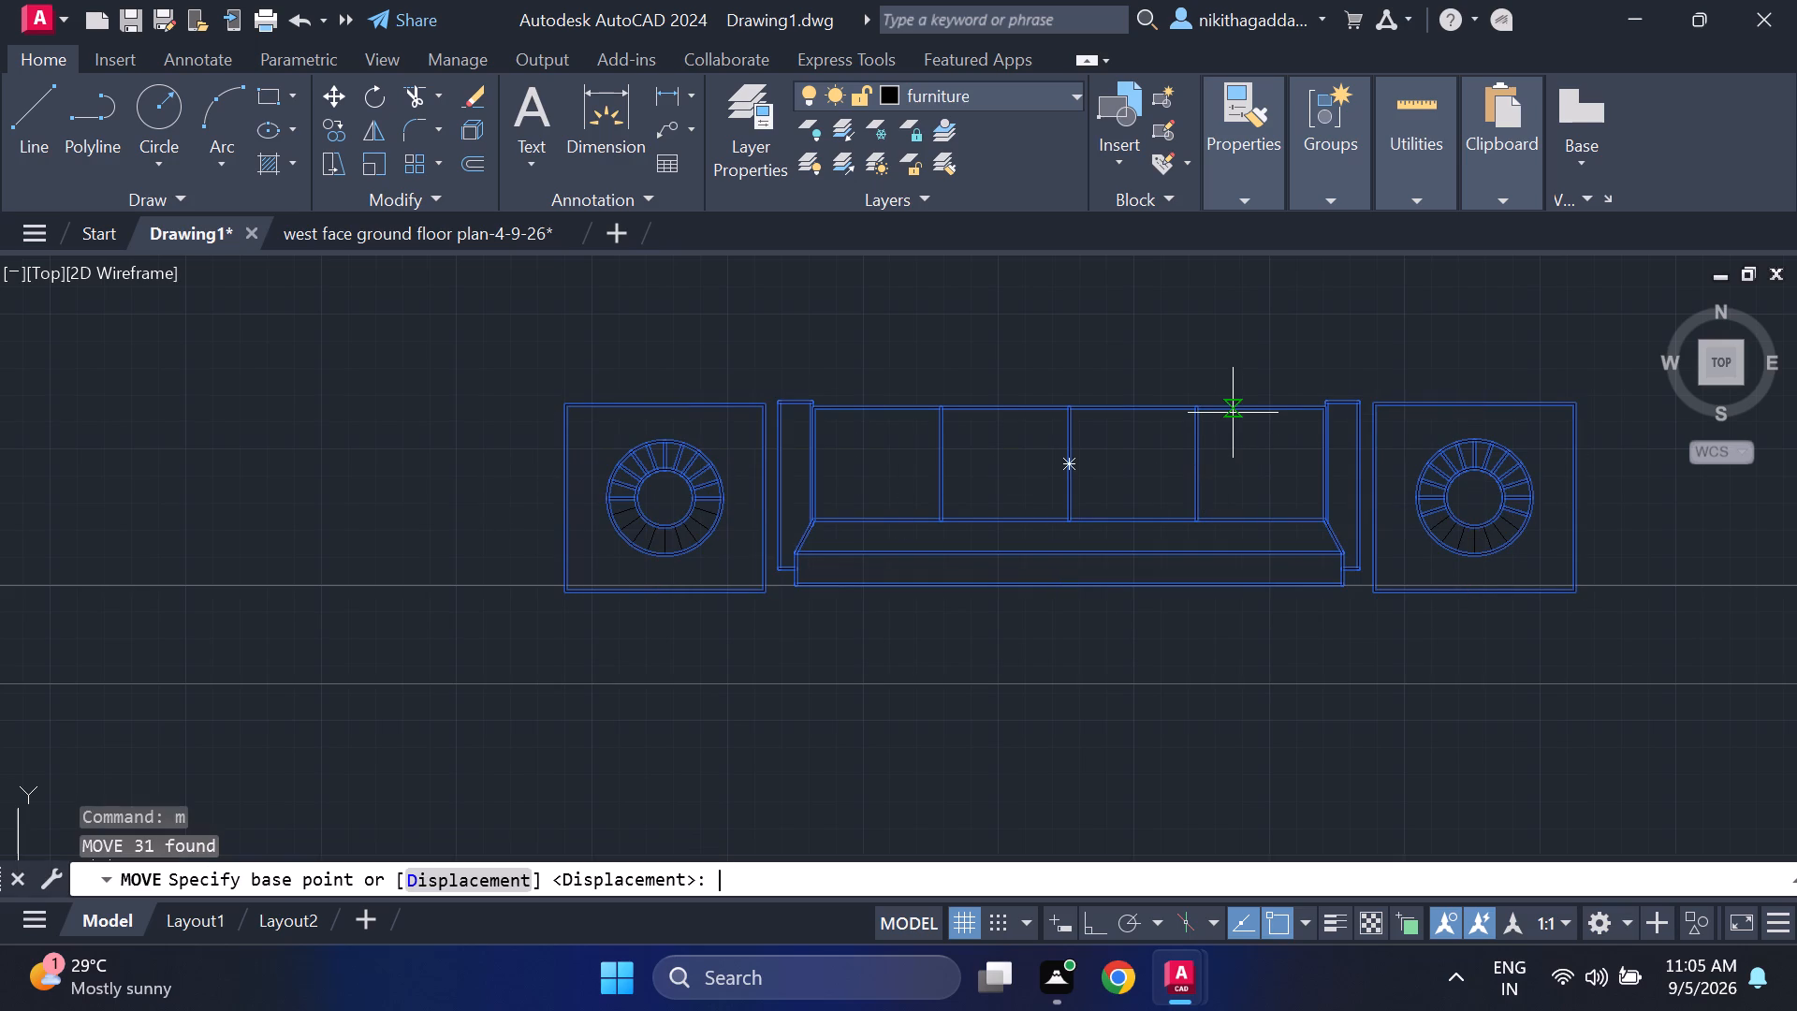
click(1066, 466)
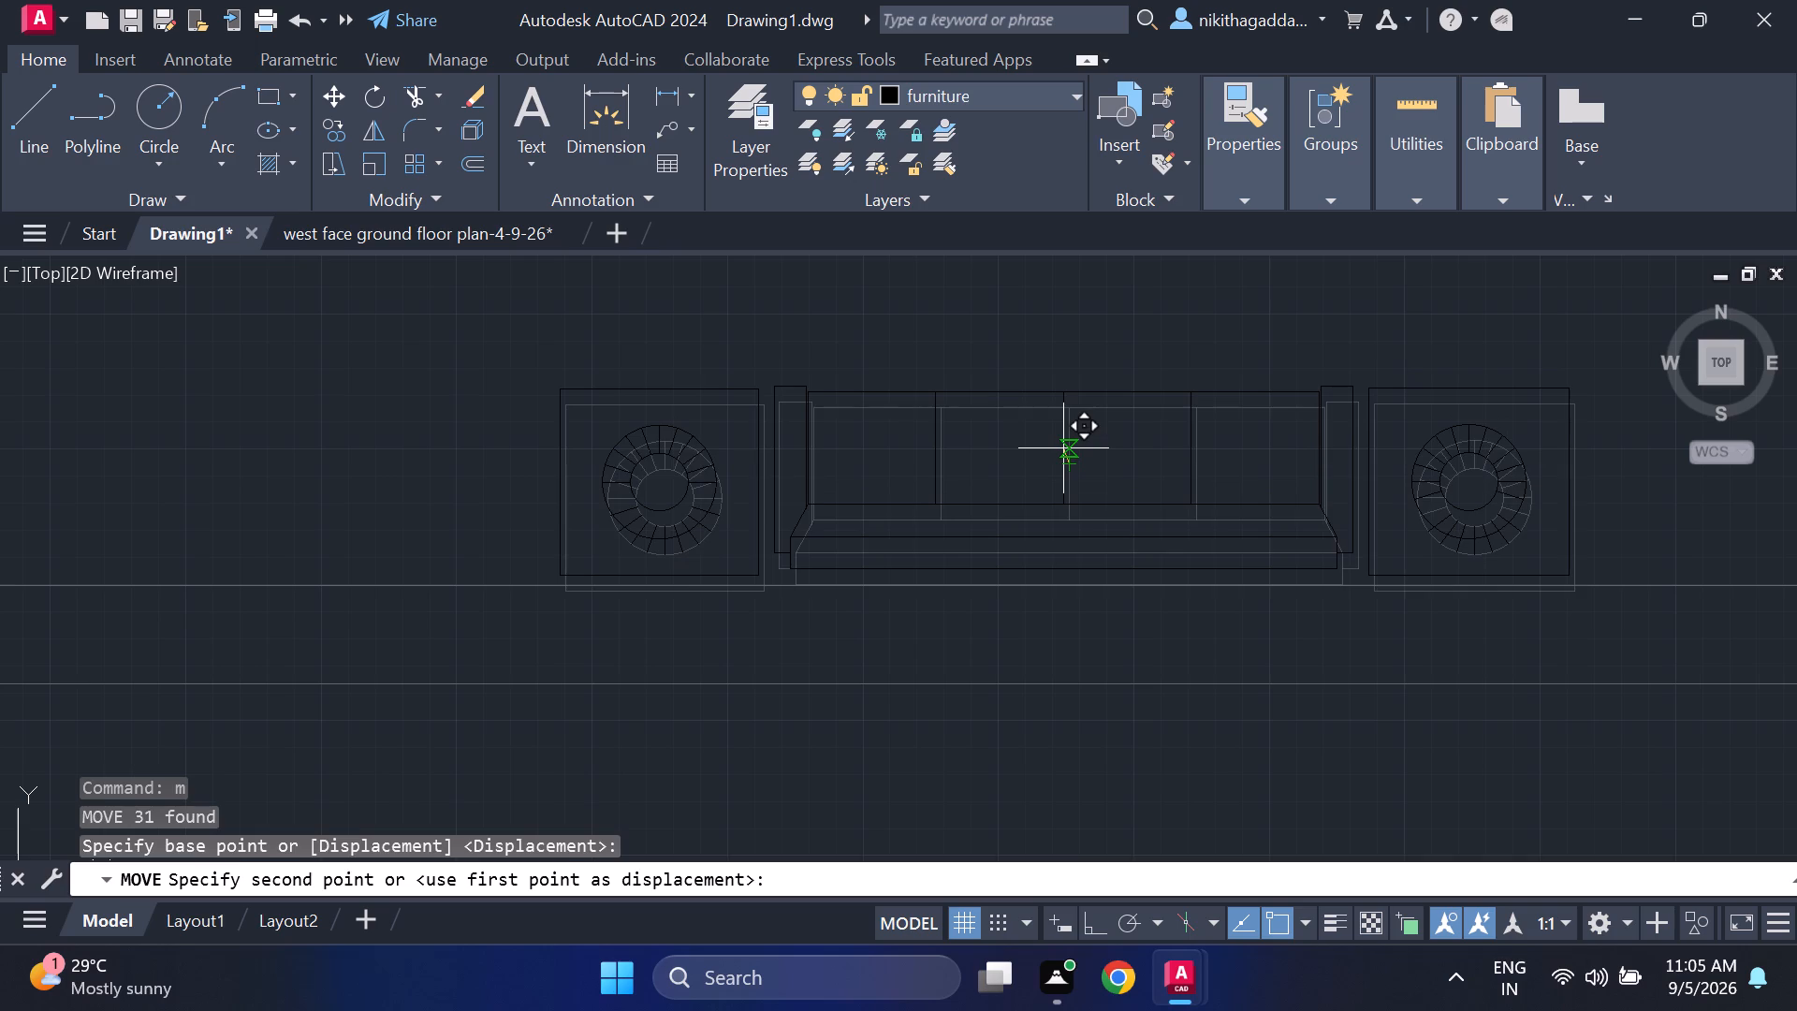
click(1063, 448)
Examine the furniture, kitchen and toilet block placement in each room and across the overall house plan.
scroll(770, 597, down, 3)
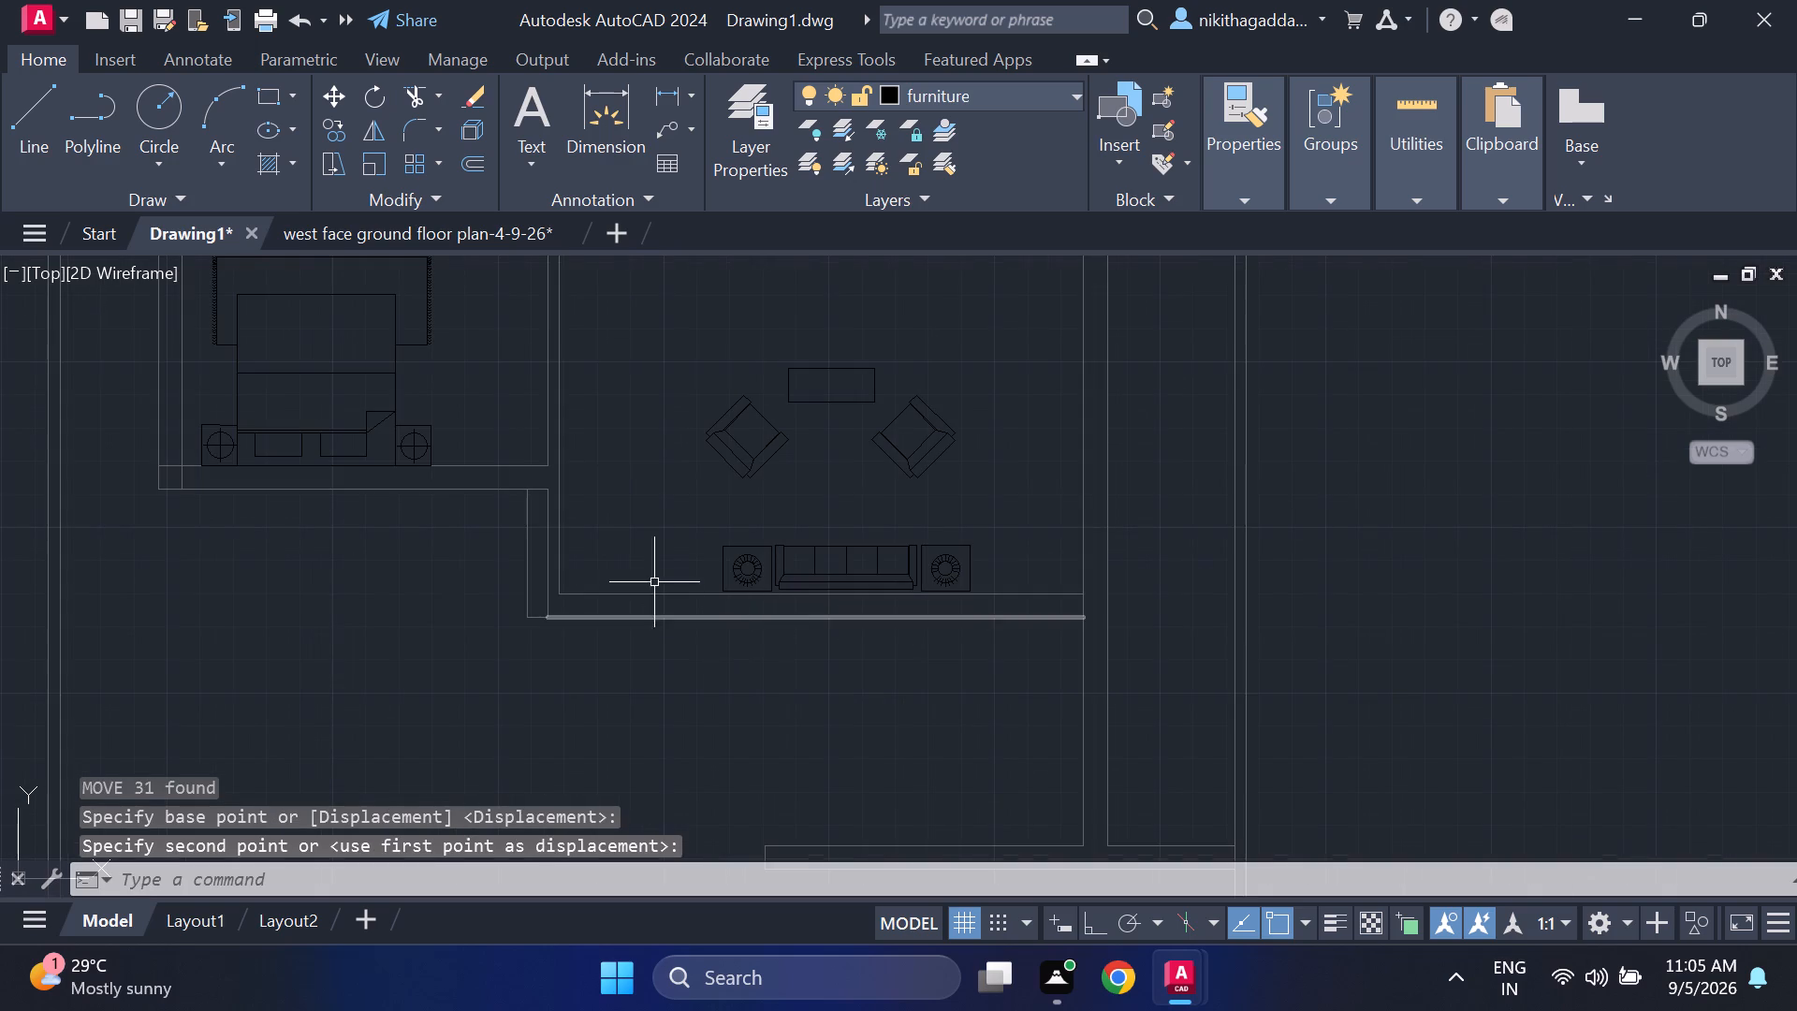
scroll(625, 560, down, 3)
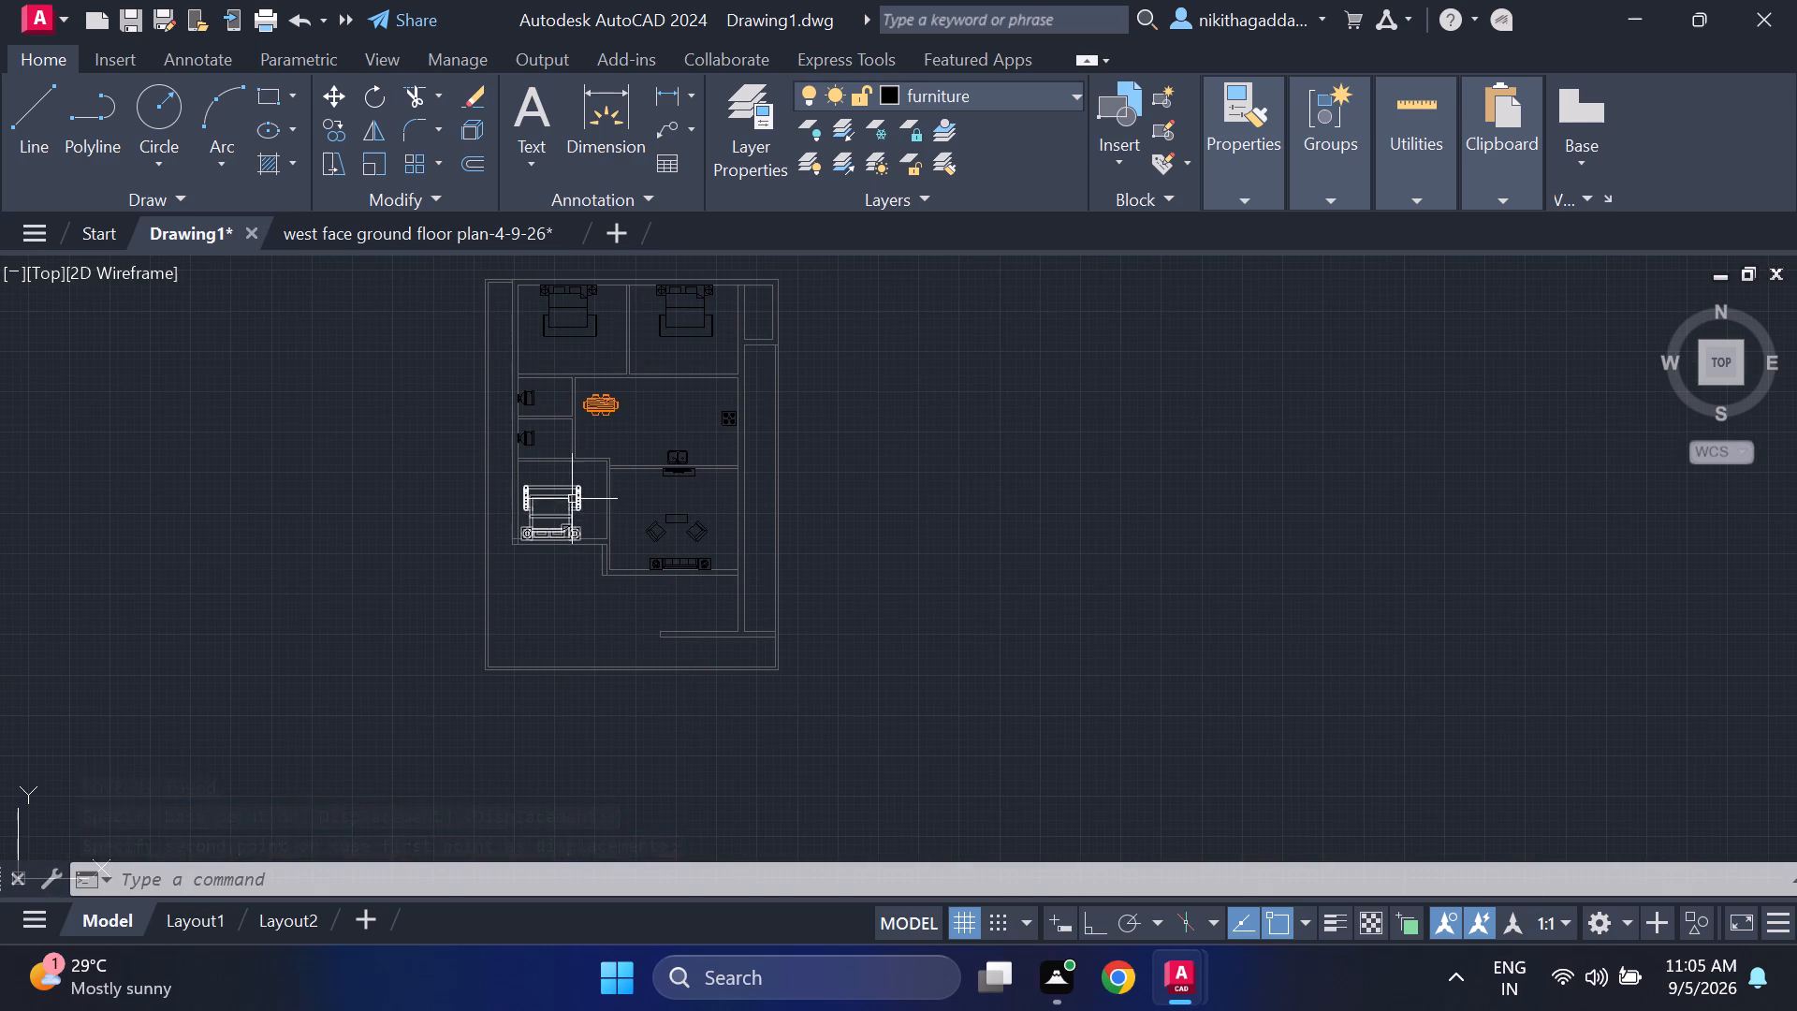
scroll(563, 471, up, 1)
scroll(427, 326, up, 2)
scroll(612, 407, down, 3)
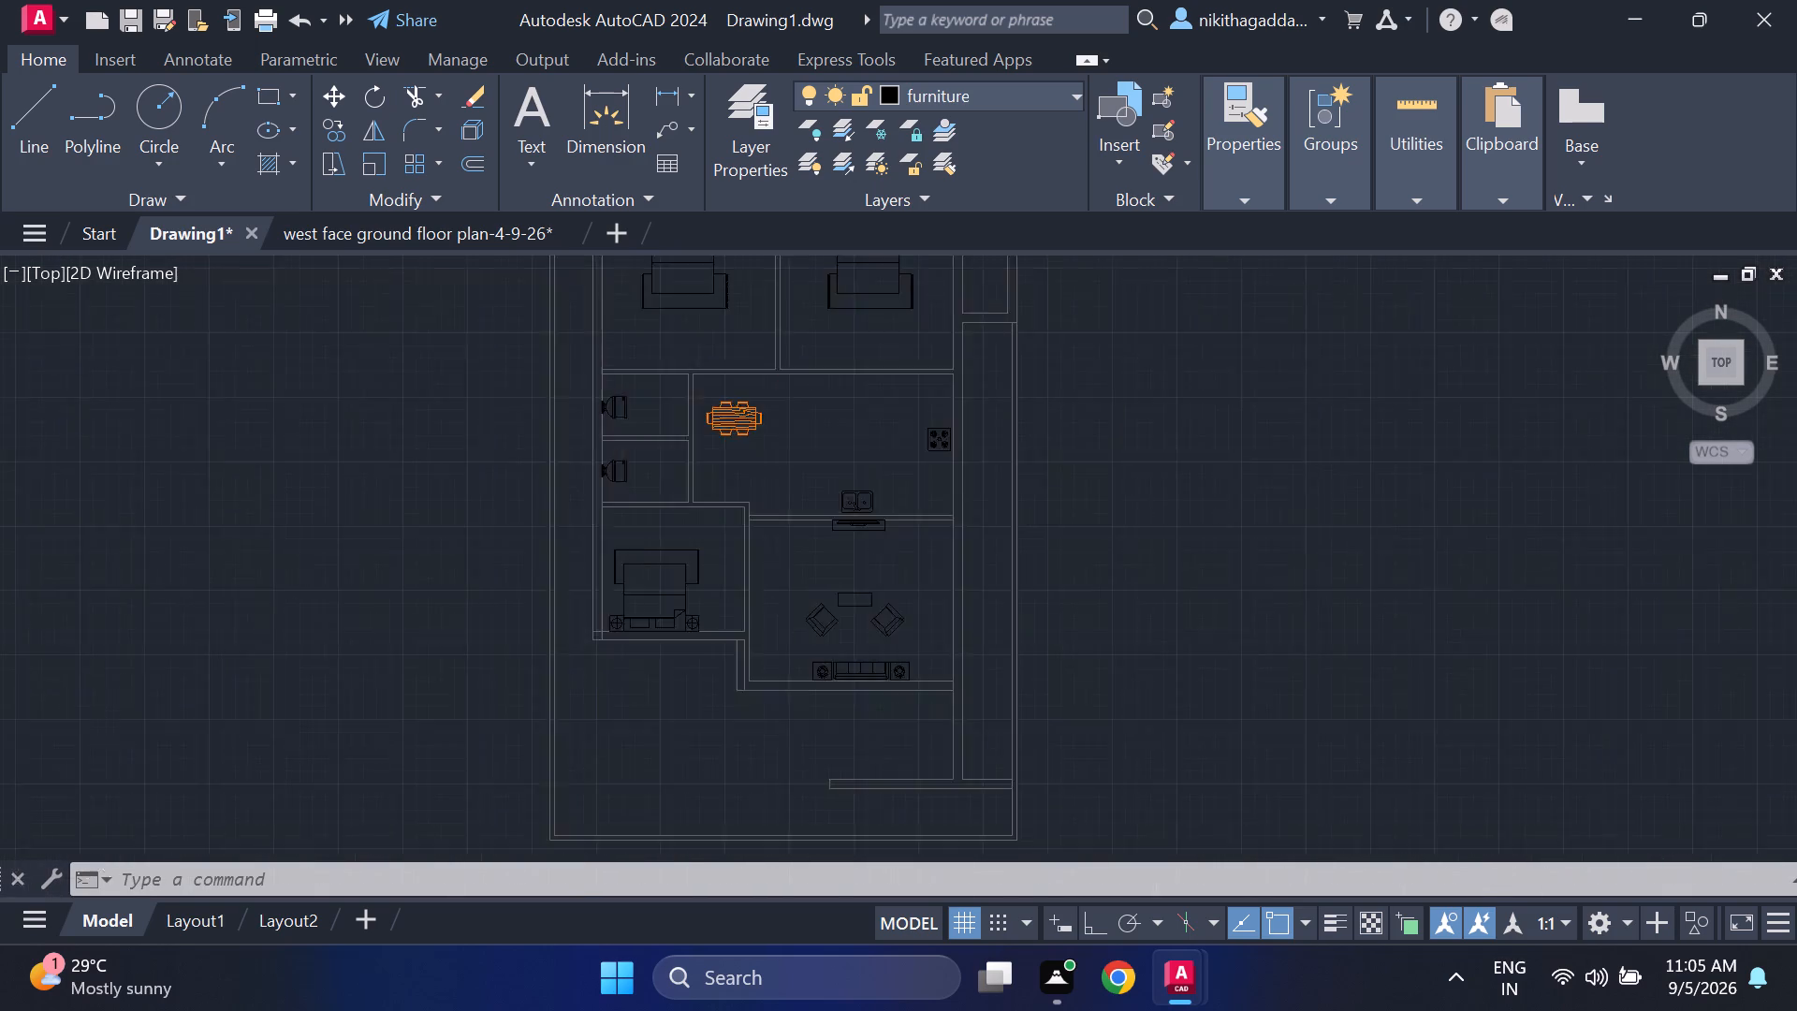
scroll(656, 281, up, 3)
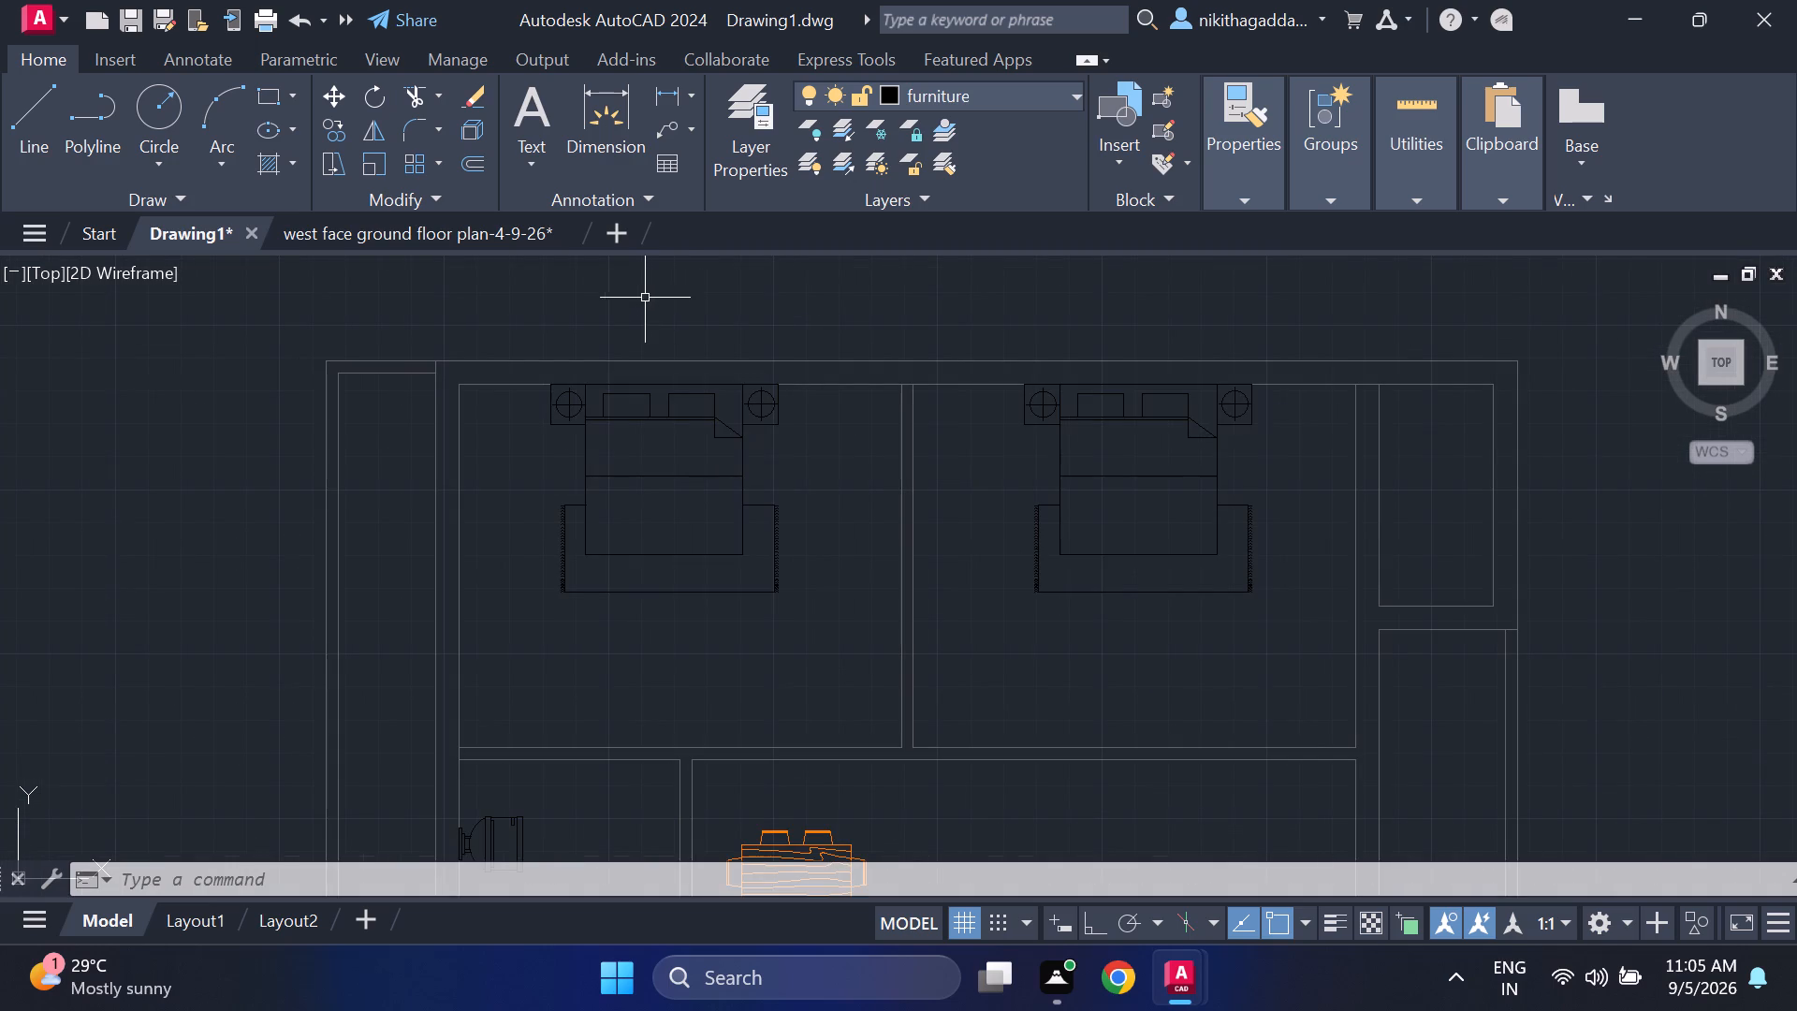
scroll(642, 444, down, 3)
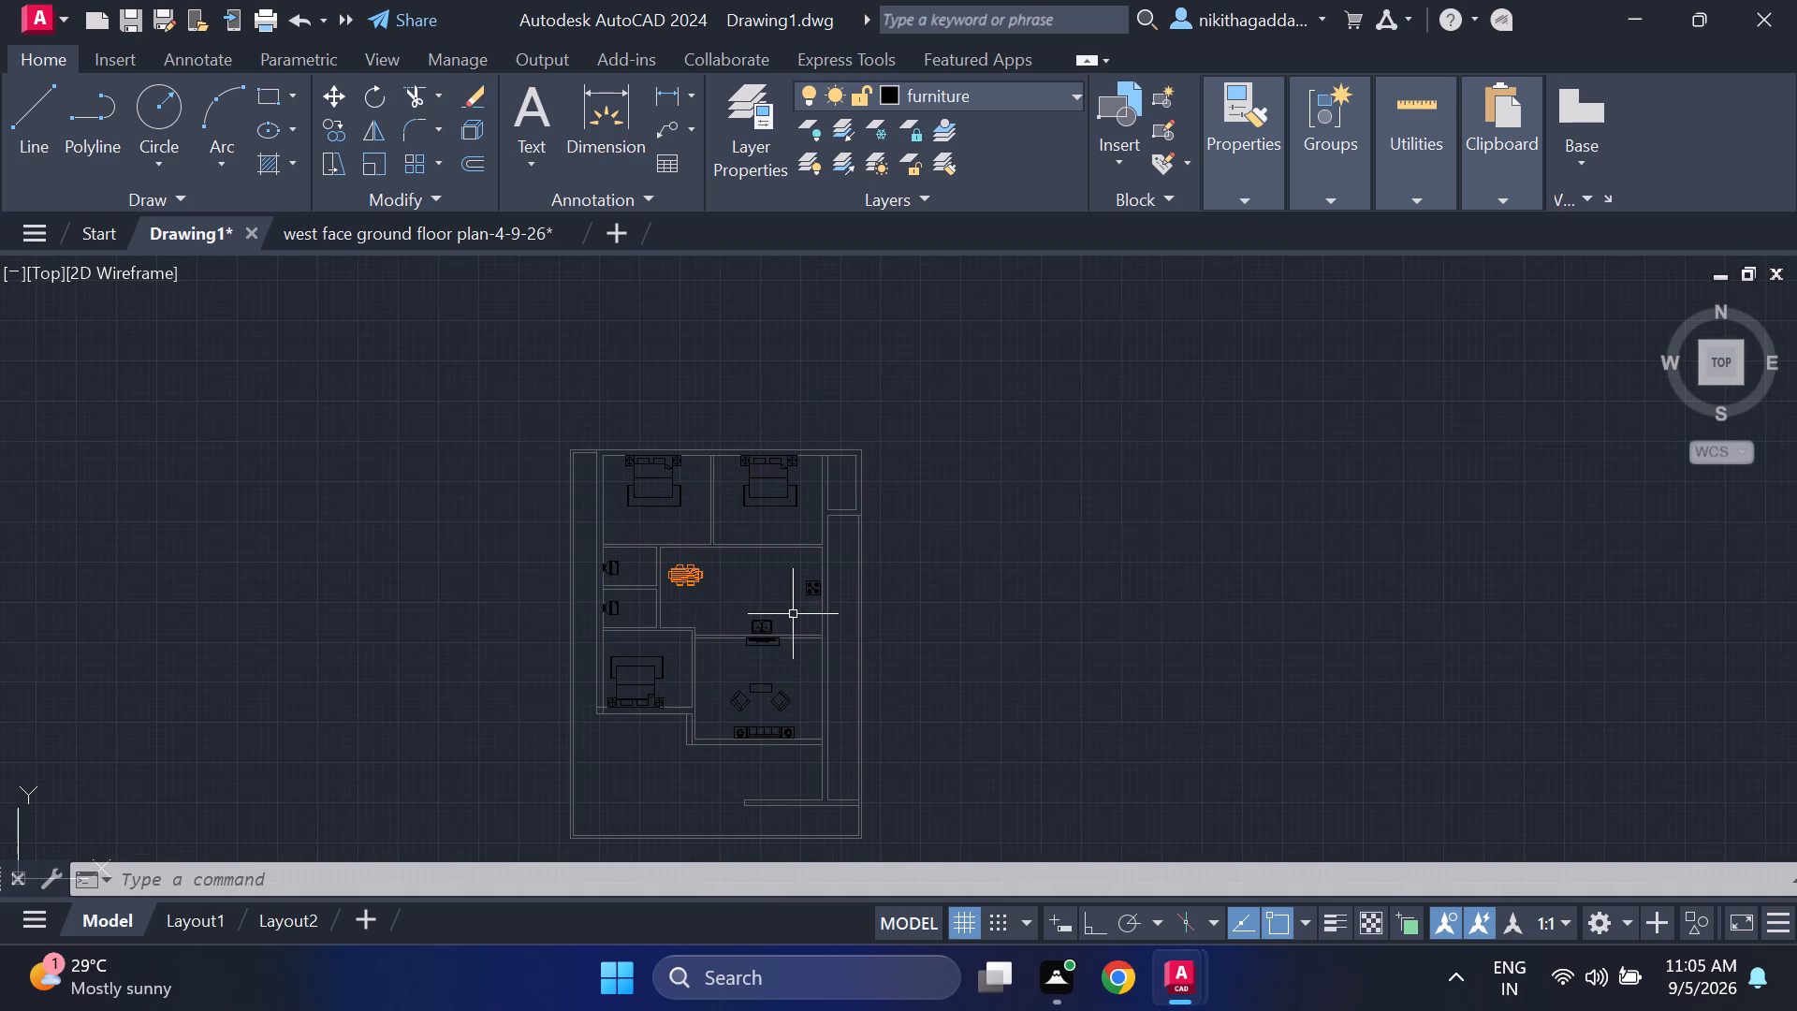
middle_drag(749, 594, 741, 519)
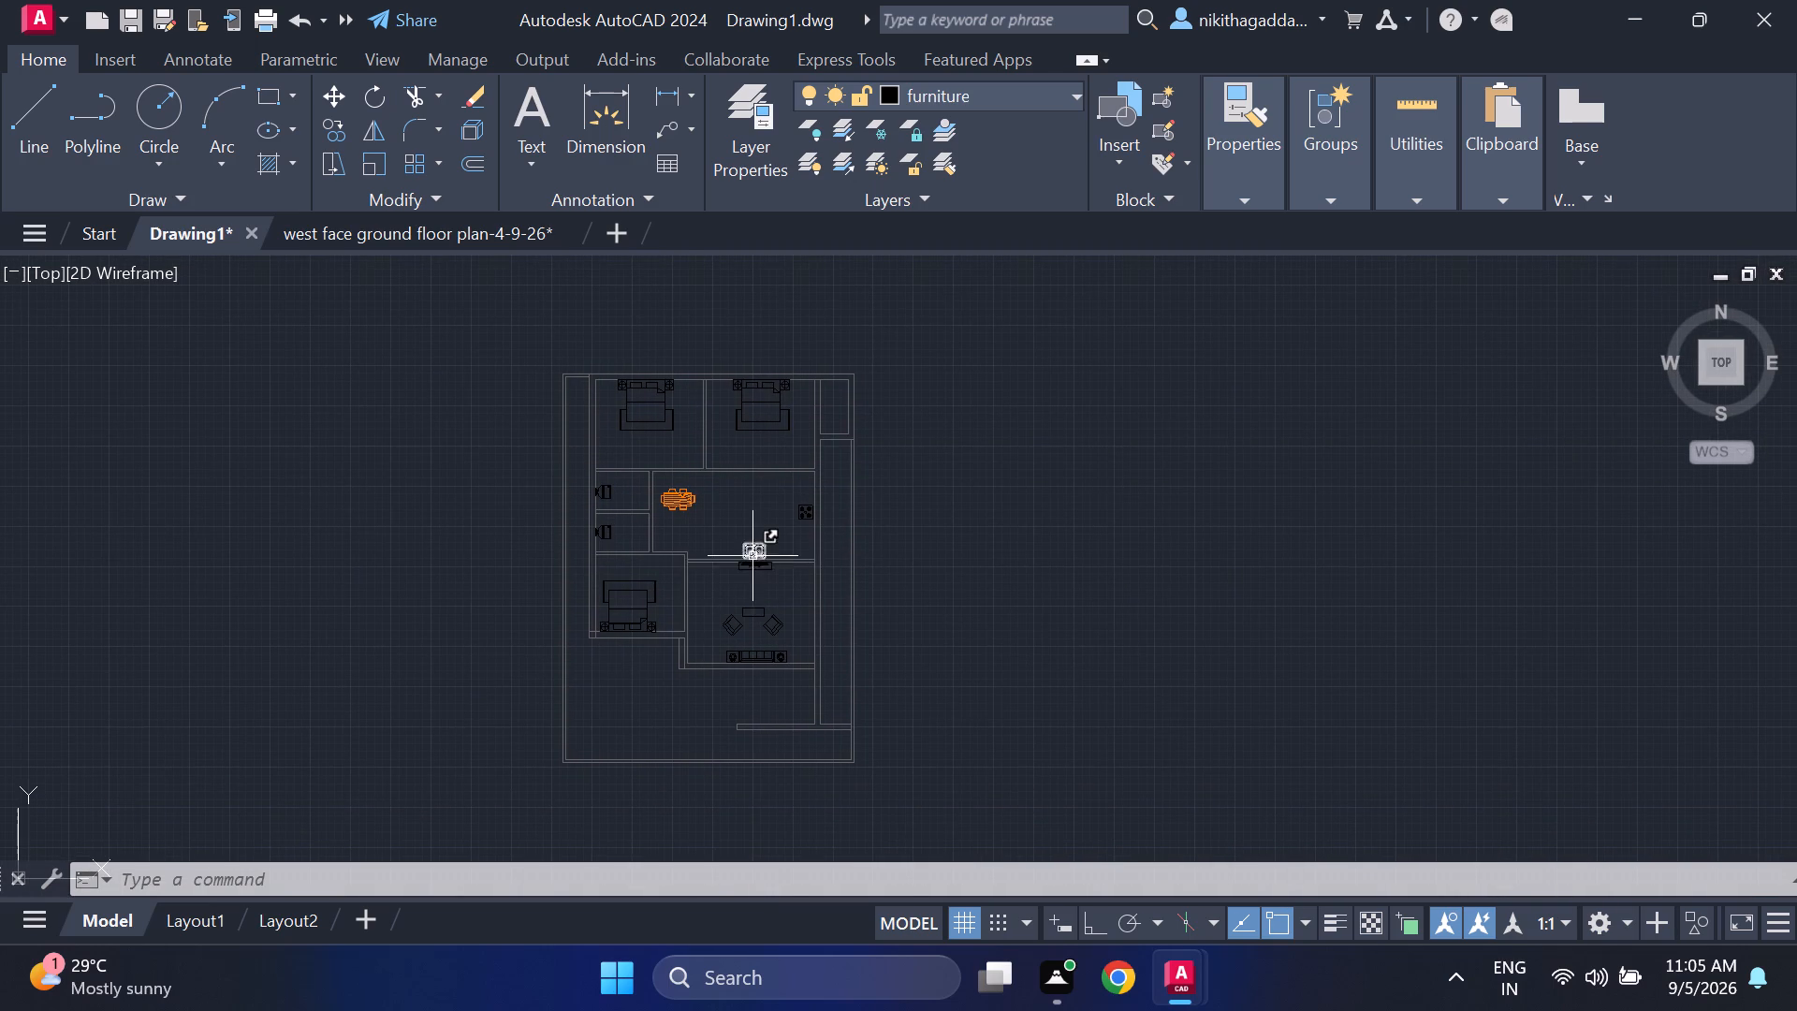
scroll(752, 556, up, 6)
scroll(863, 454, down, 1)
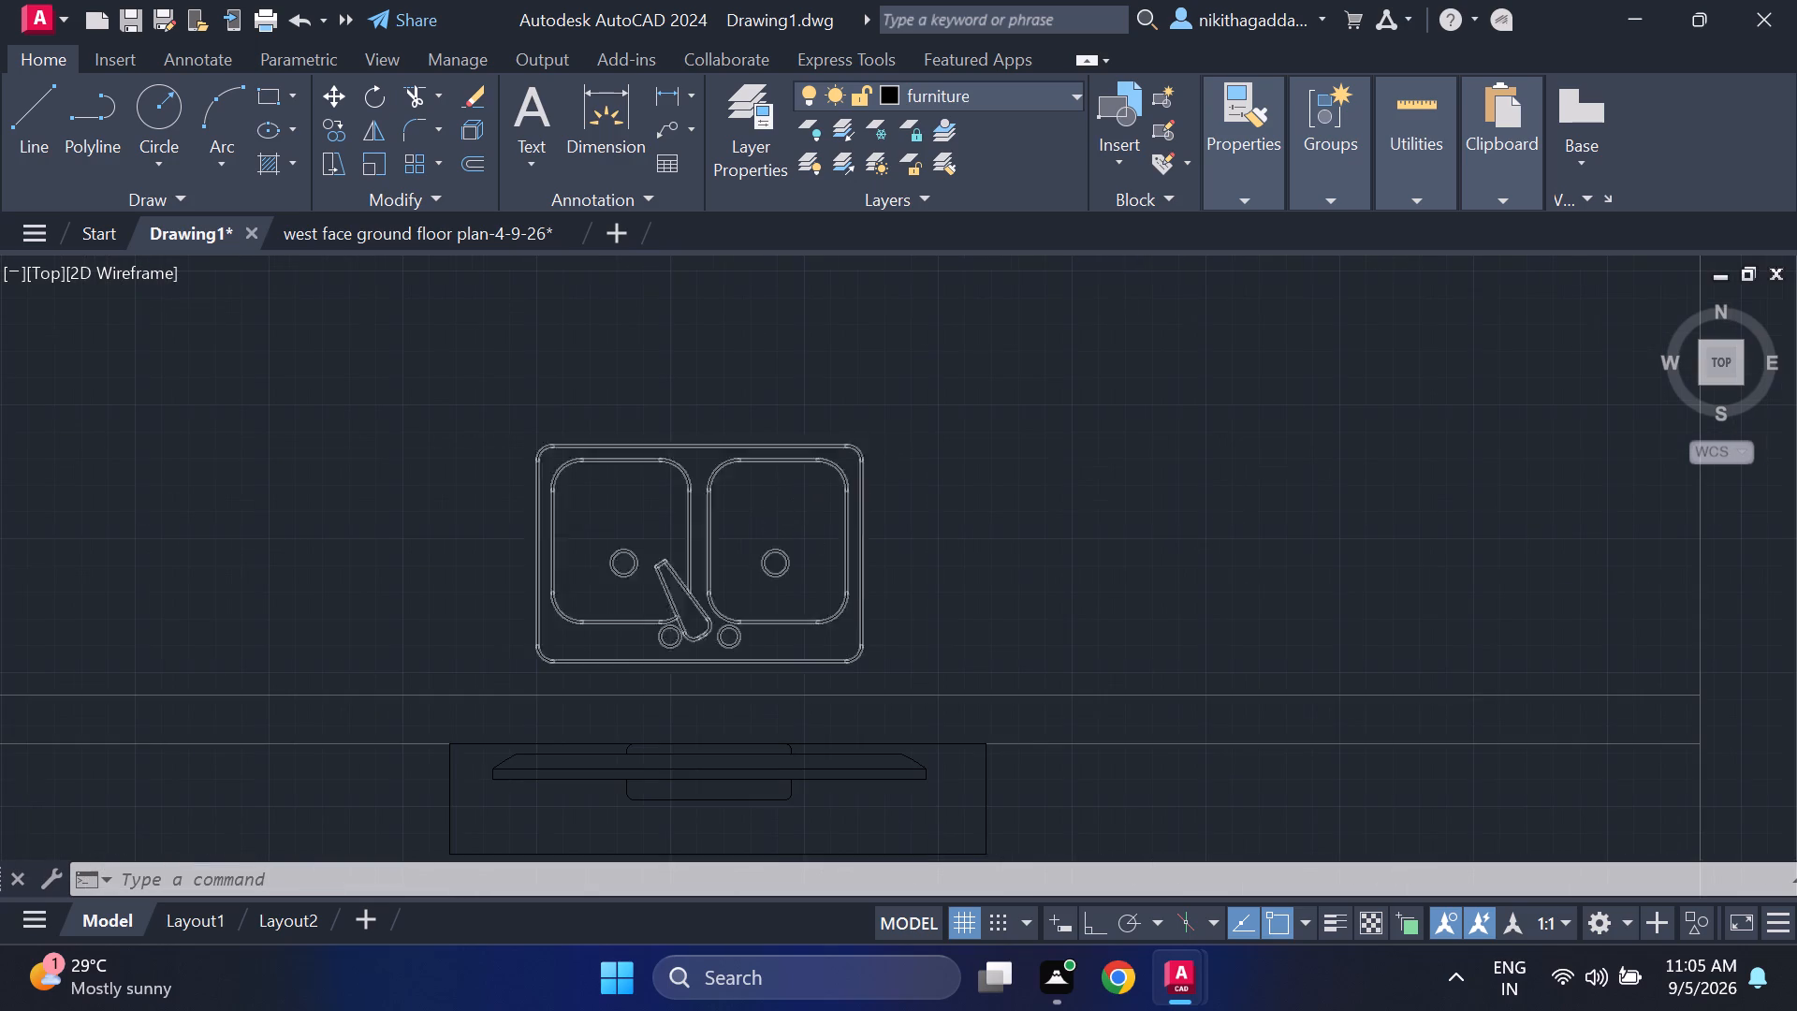
scroll(860, 457, down, 1)
scroll(527, 512, down, 4)
middle_click(412, 542)
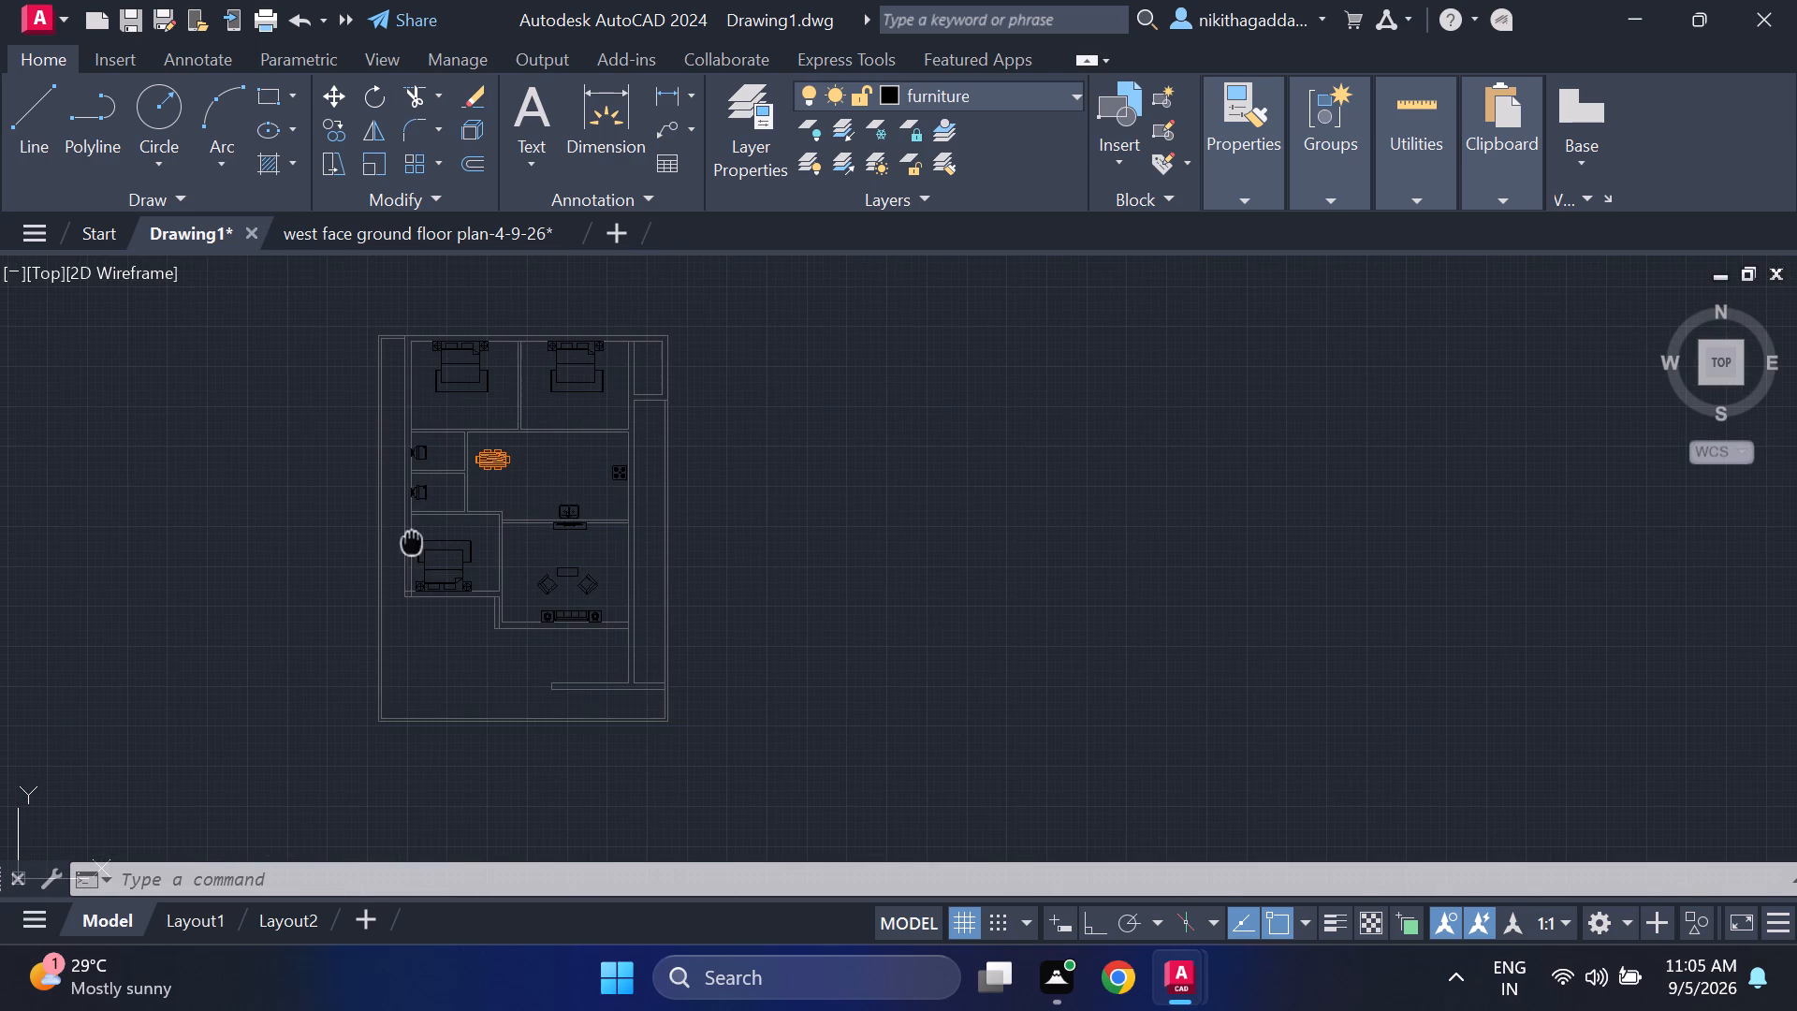
middle_drag(259, 473, 349, 529)
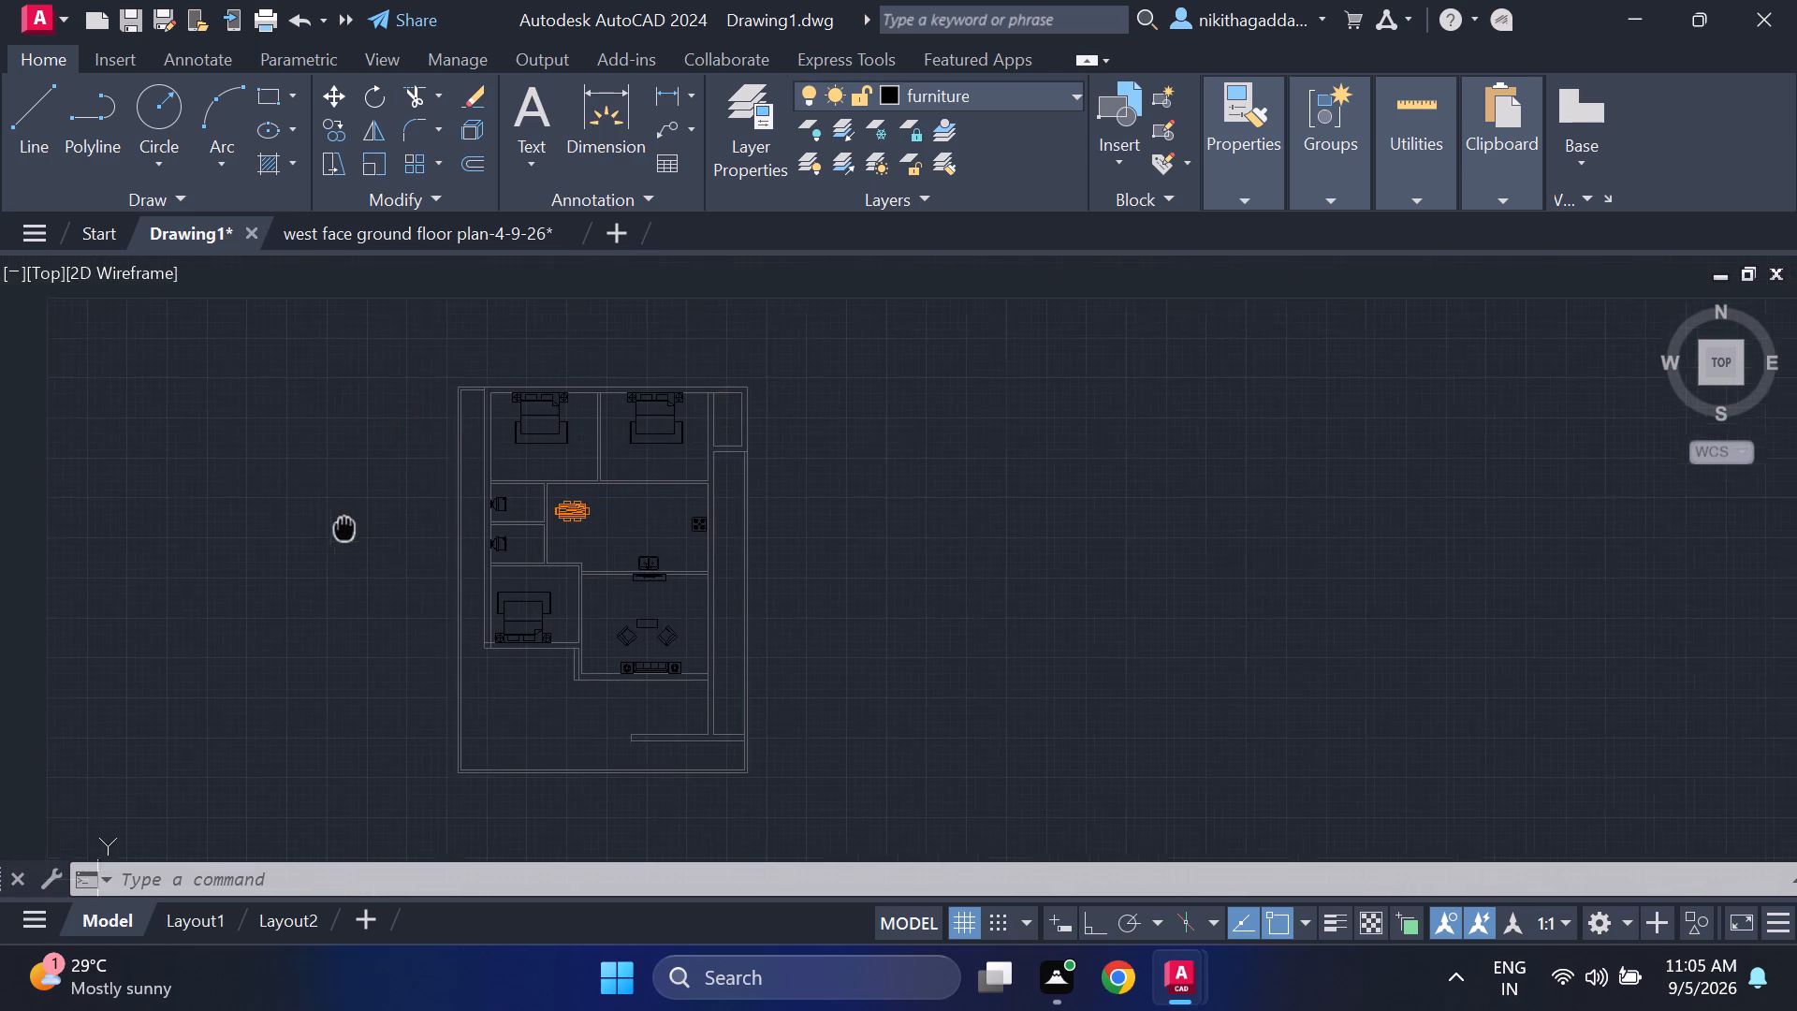
middle_drag(349, 529, 367, 549)
middle_drag(392, 541, 402, 537)
scroll(549, 505, up, 3)
scroll(500, 554, down, 1)
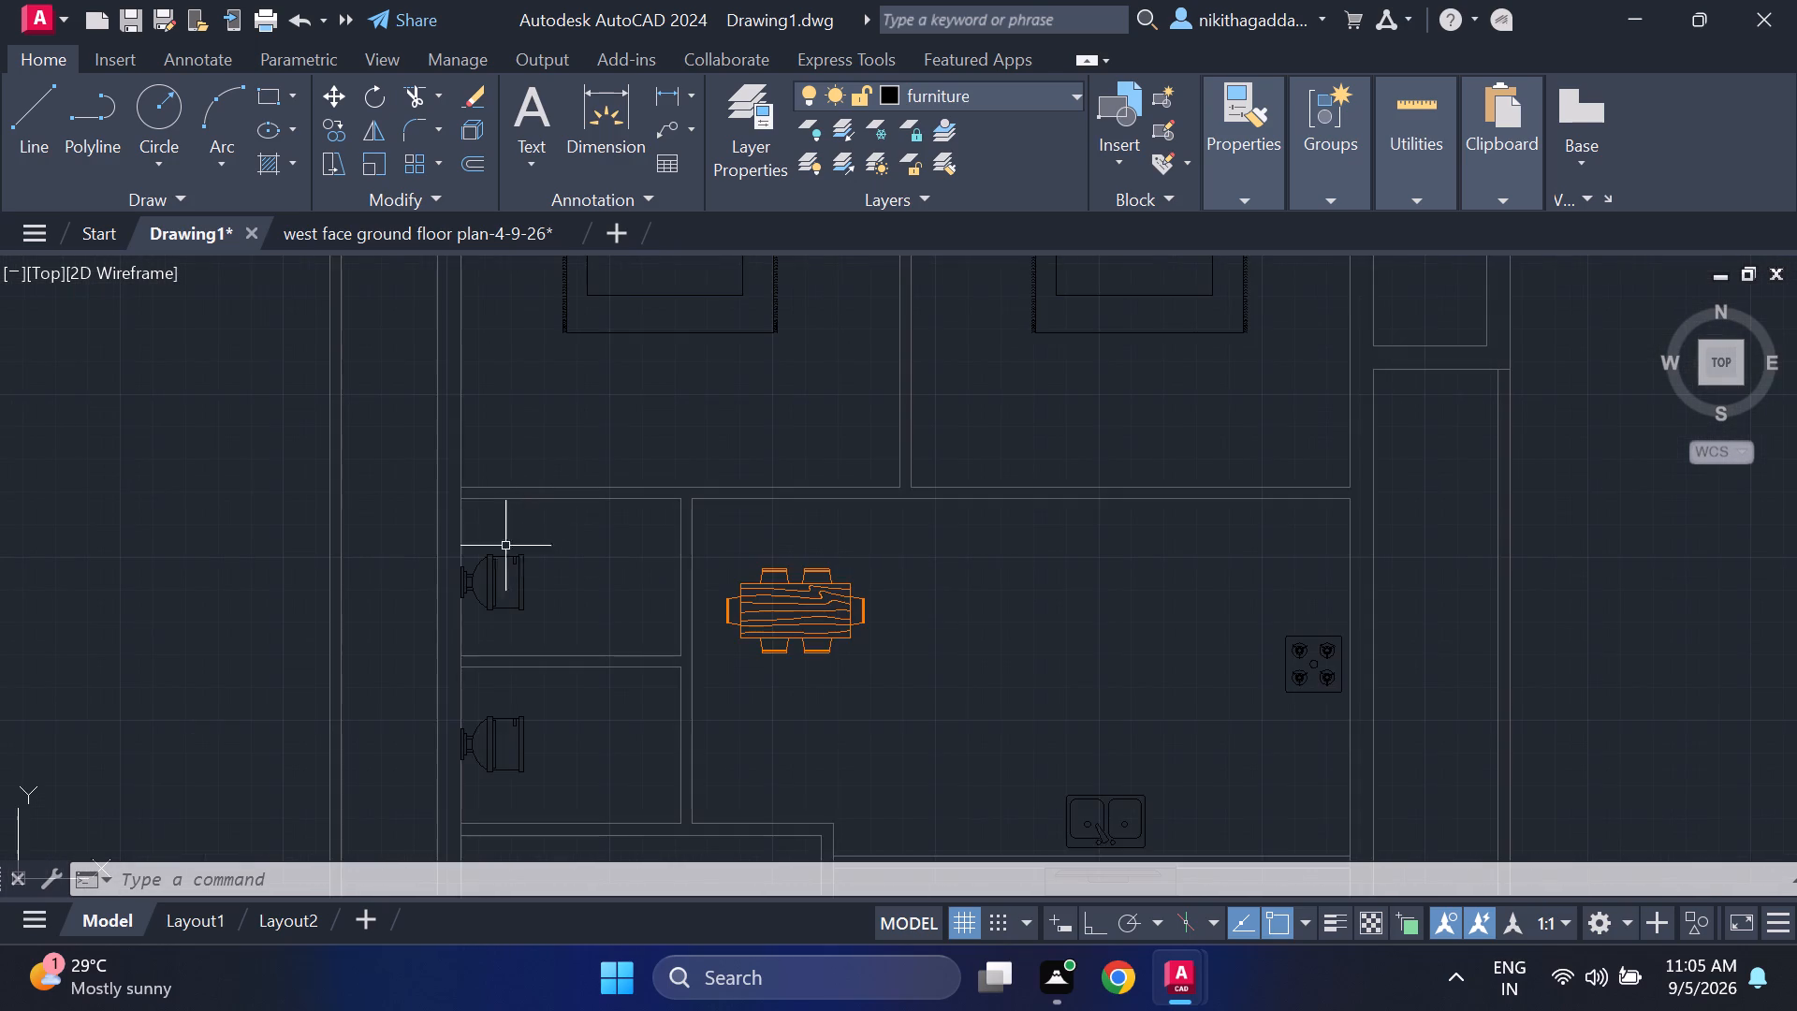
scroll(500, 553, down, 1)
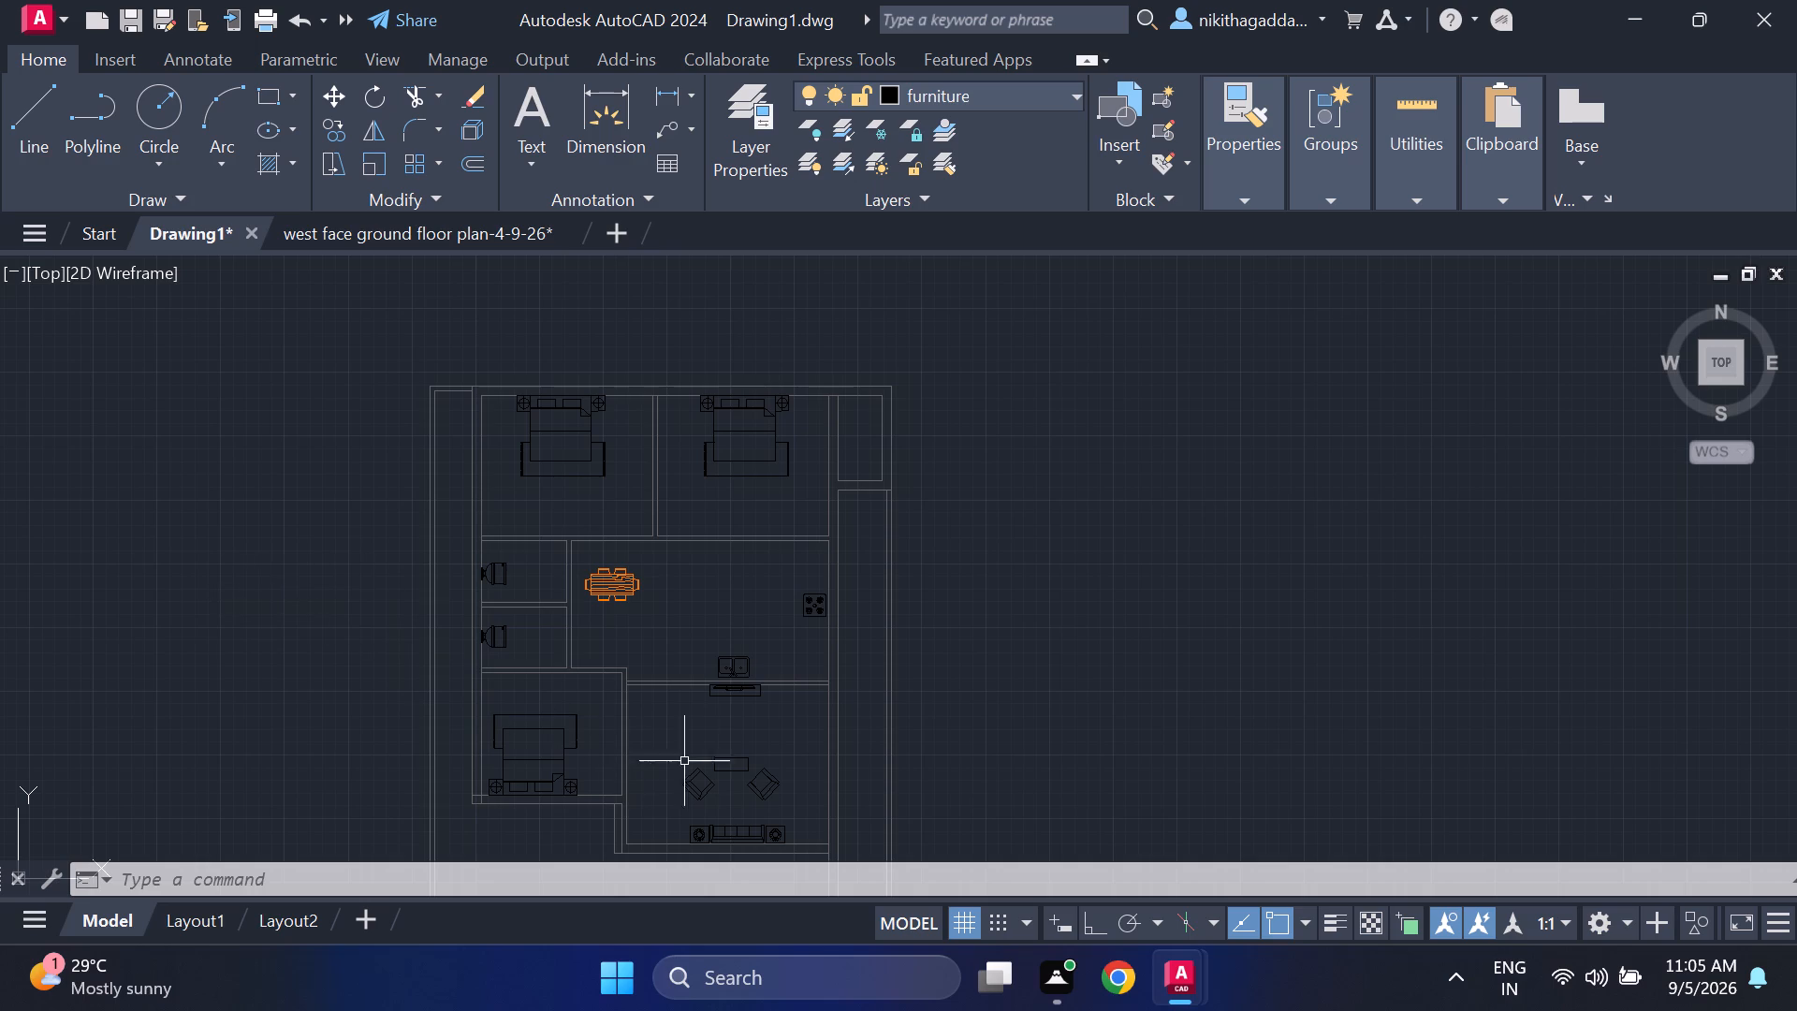
scroll(701, 668, up, 2)
scroll(701, 668, down, 3)
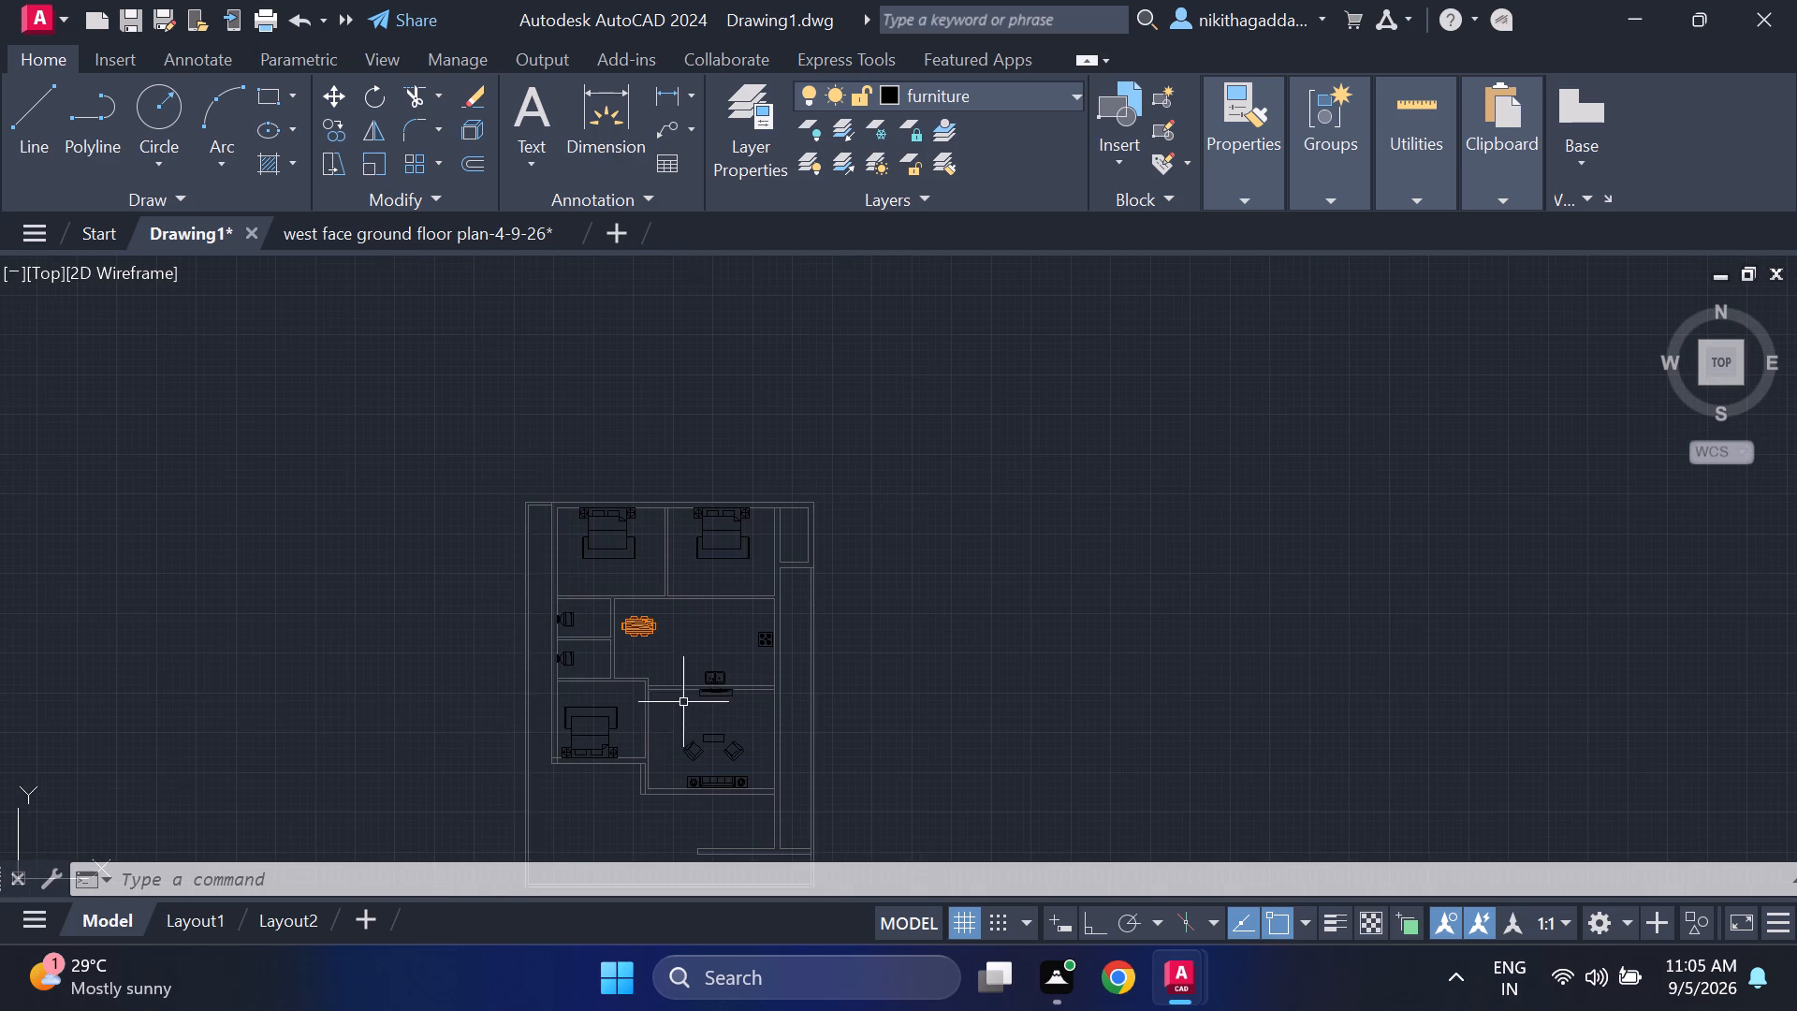
middle_drag(160, 554, 86, 311)
middle_drag(454, 450, 451, 450)
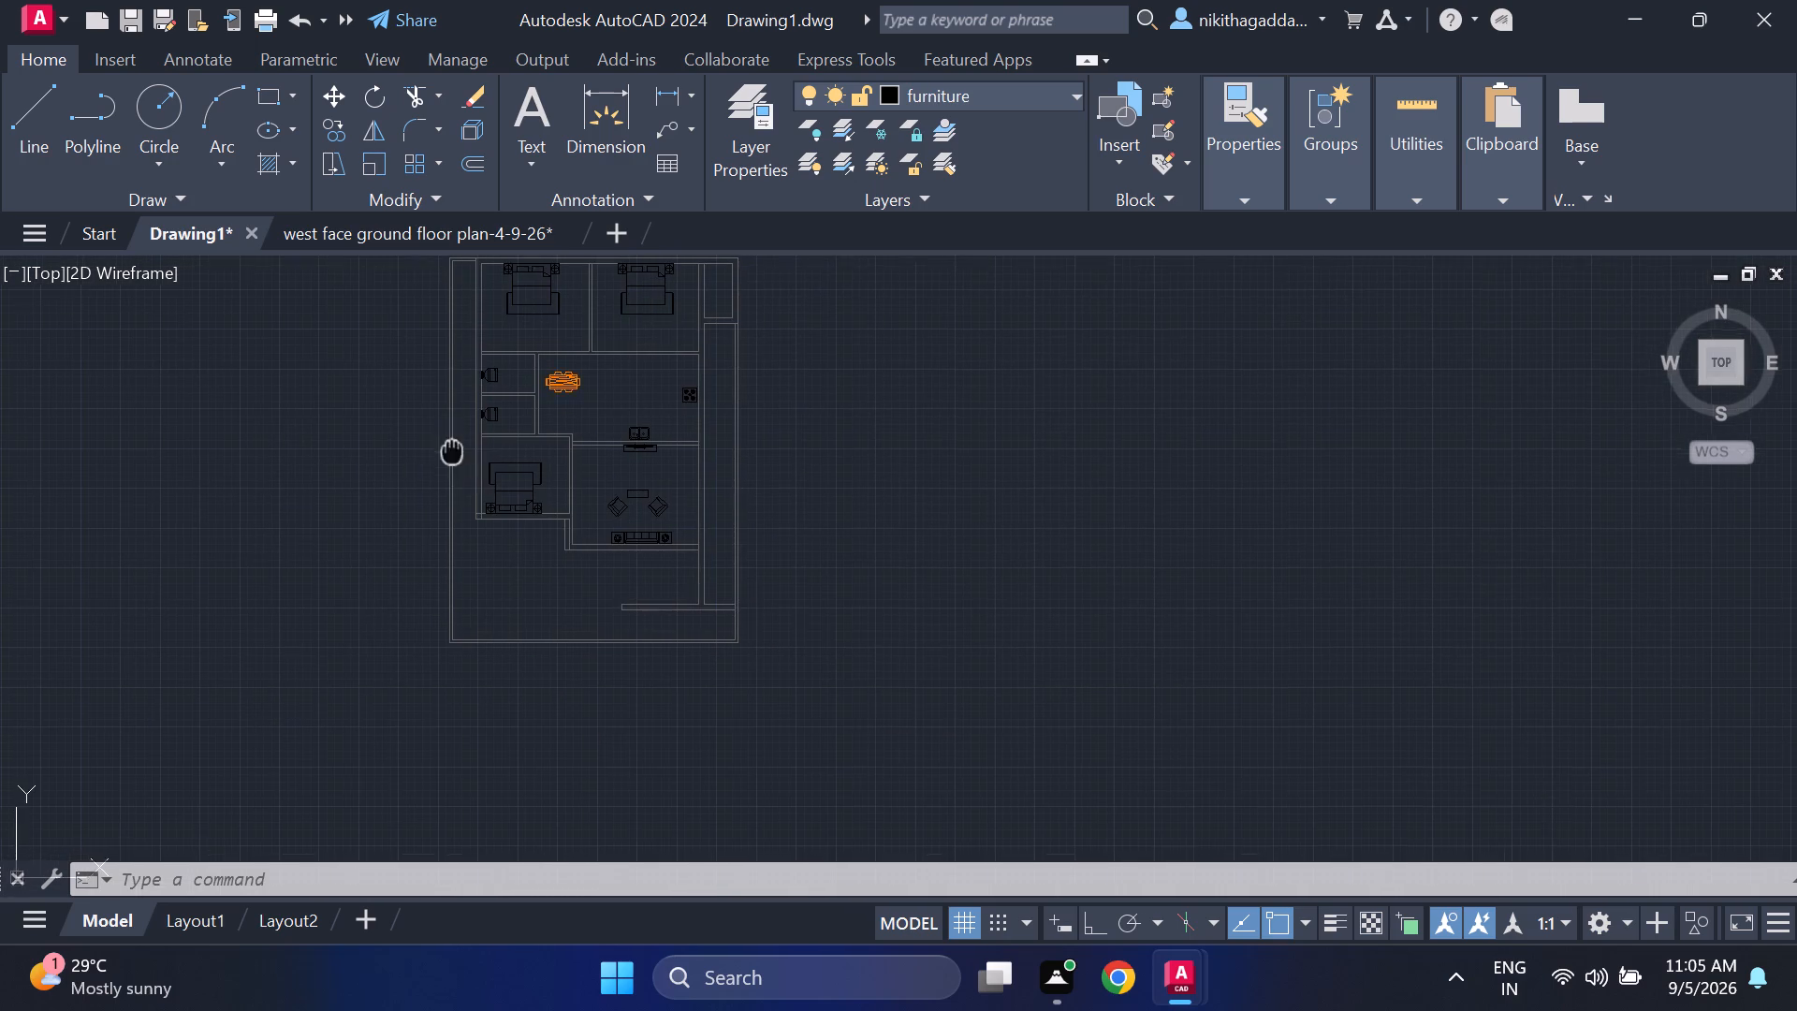
middle_drag(451, 450, 358, 633)
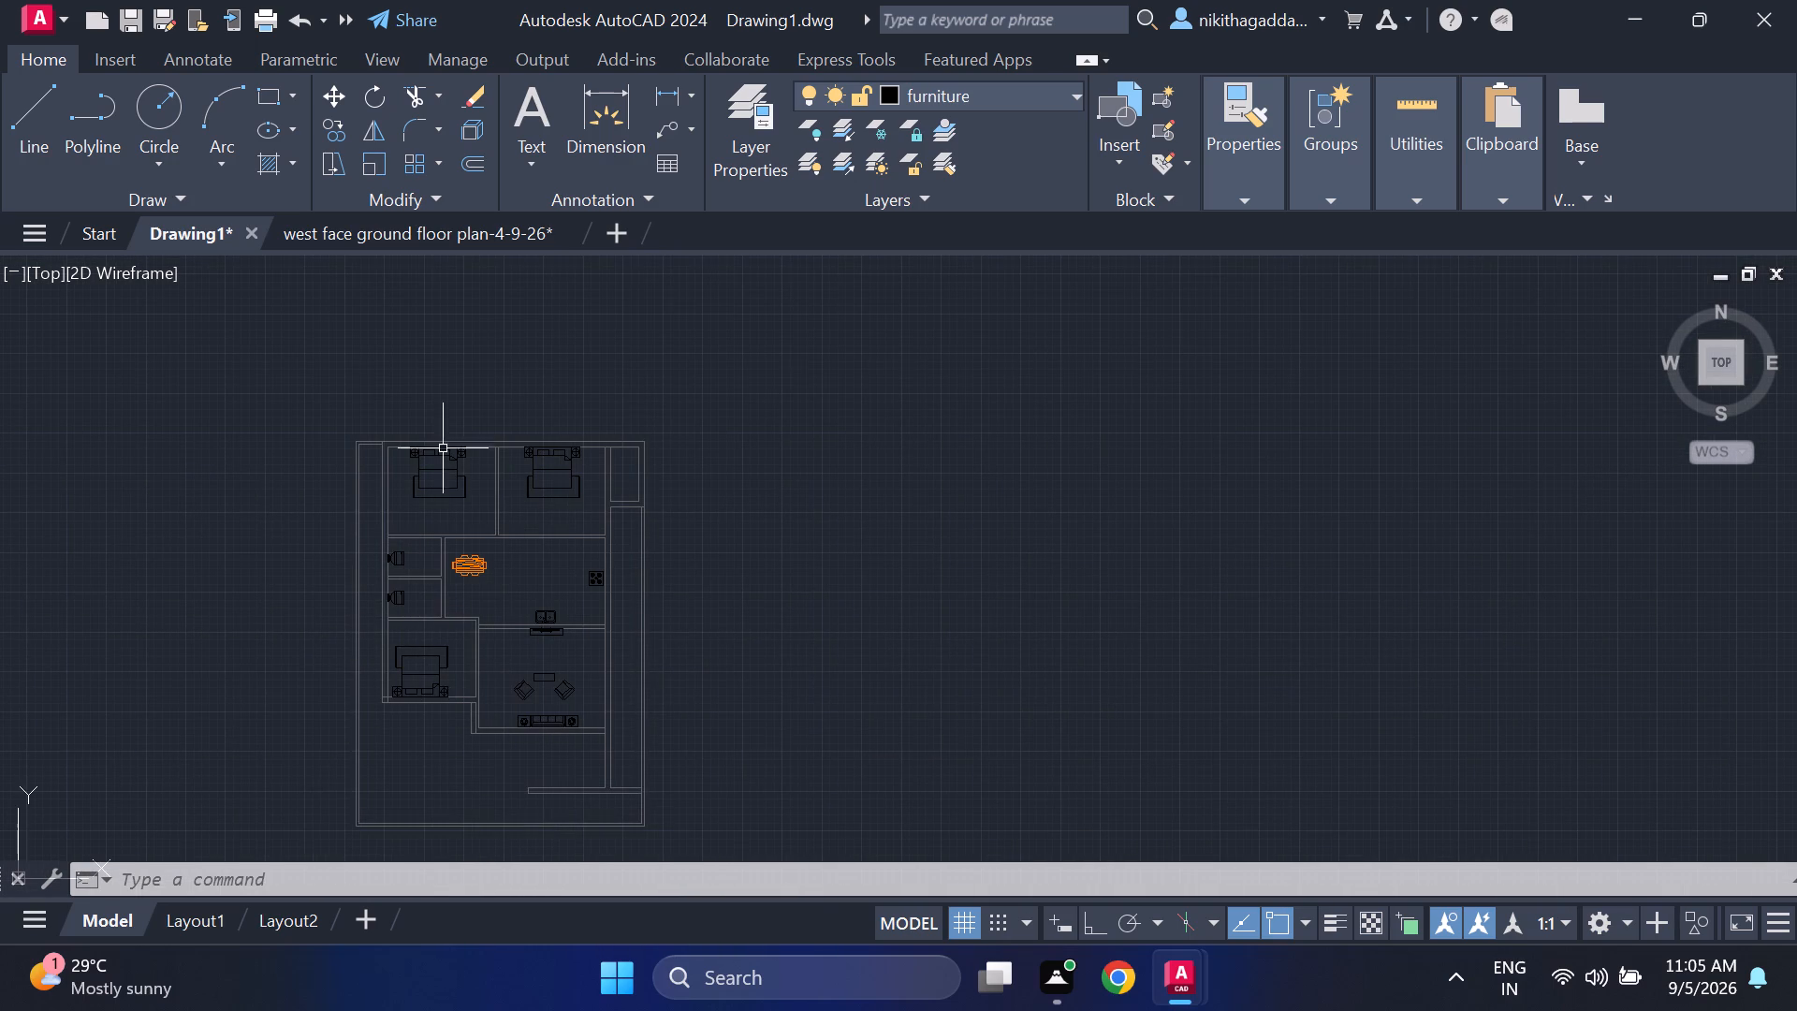
scroll(412, 477, up, 3)
scroll(416, 467, down, 2)
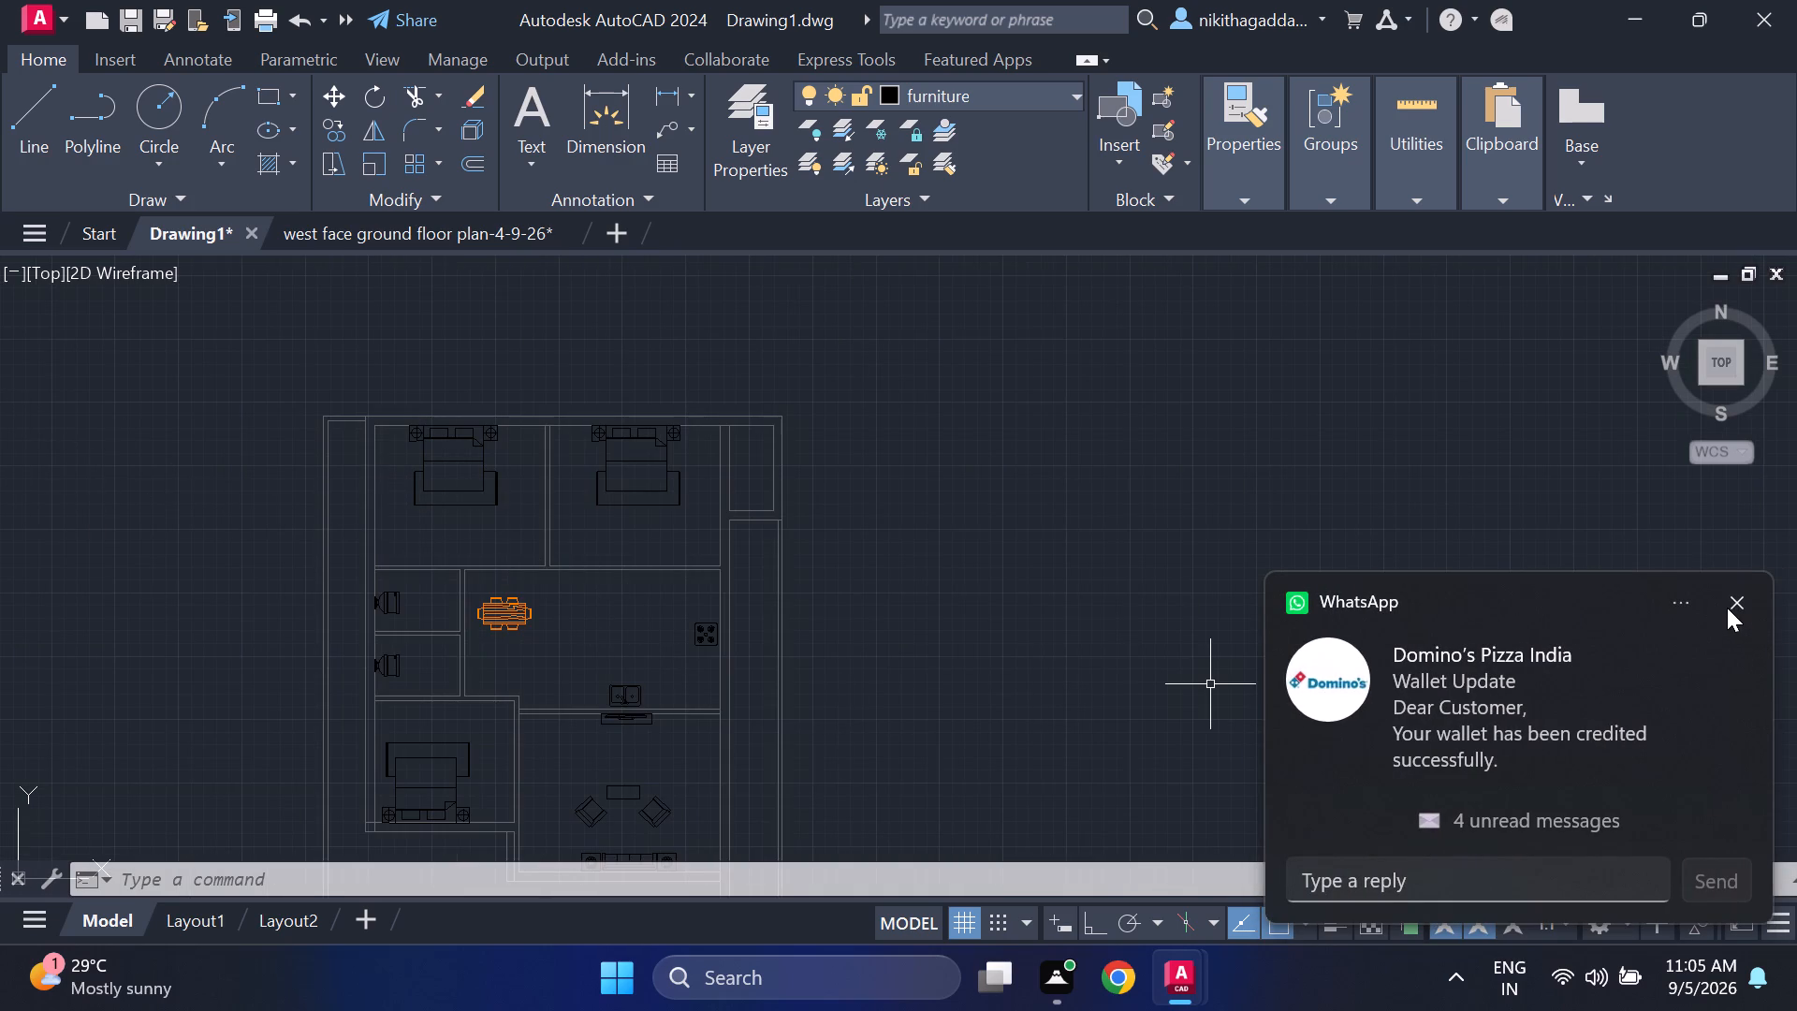
Dismiss the WhatsApp notification covering the drawing.
click(1729, 602)
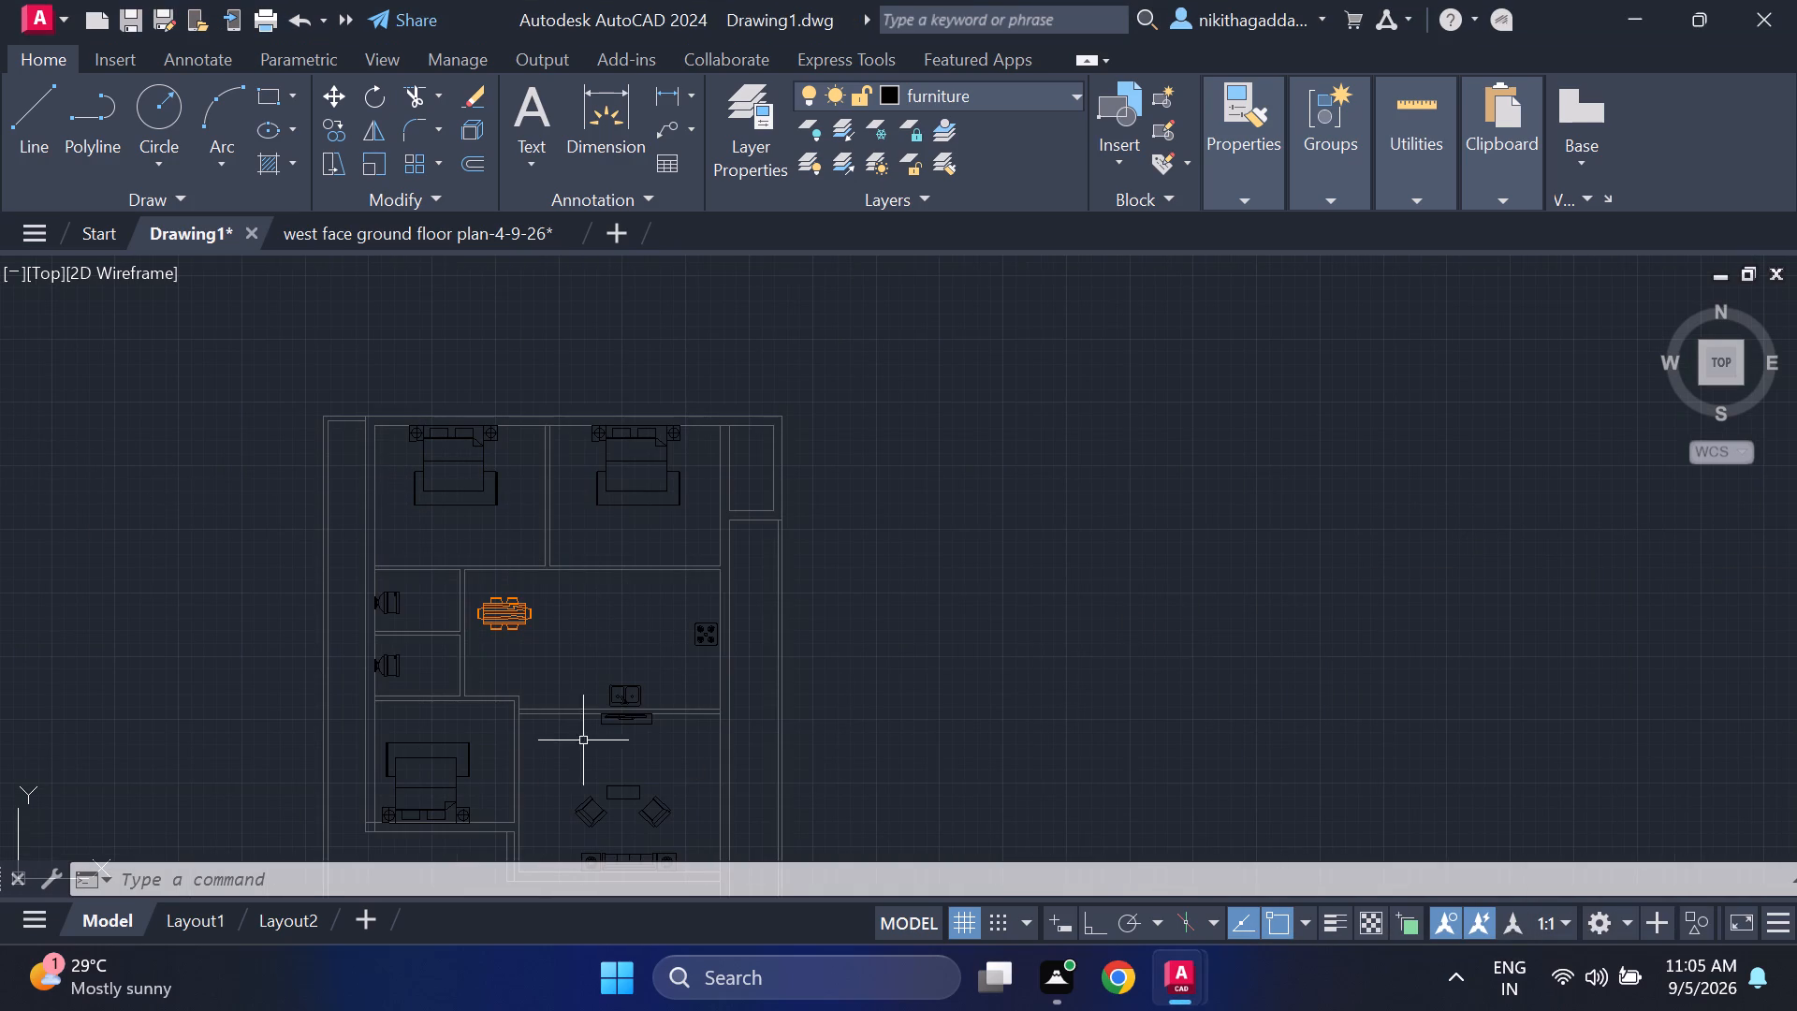
Examine the kitchen sink, the stove and the overall furniture layout across the house plan.
middle_drag(557, 757, 617, 612)
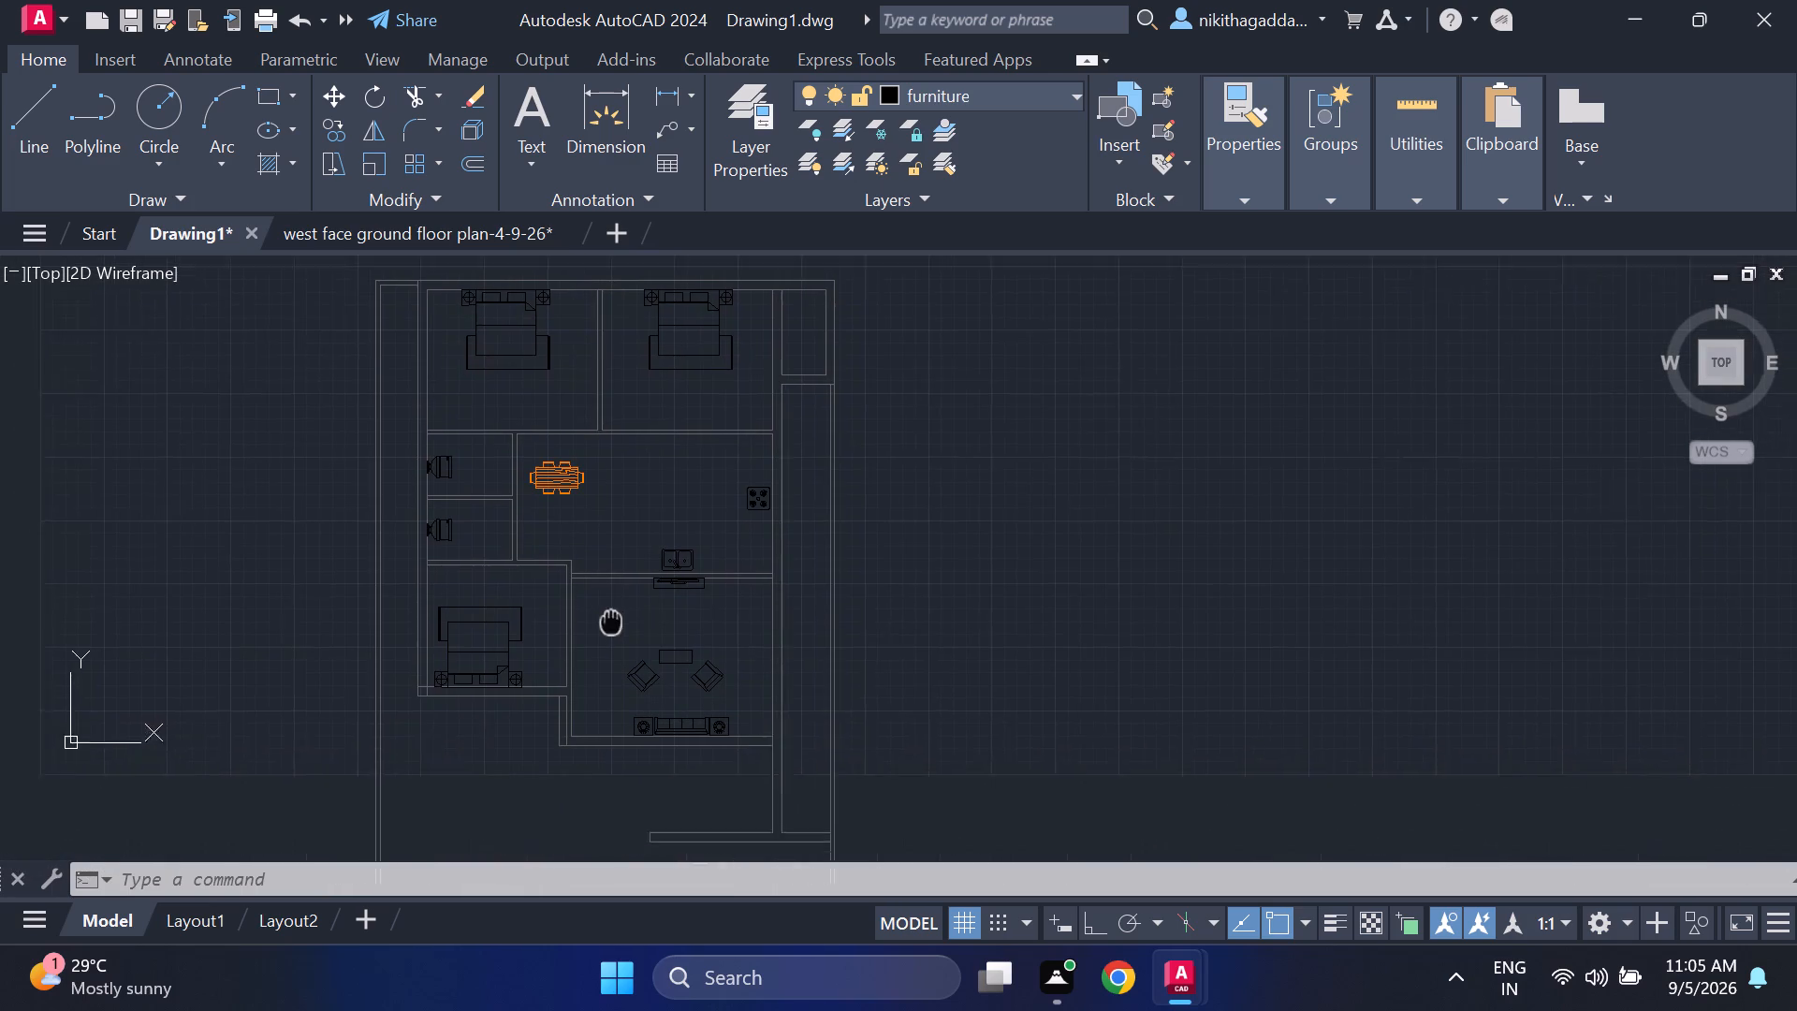
middle_drag(617, 612, 626, 604)
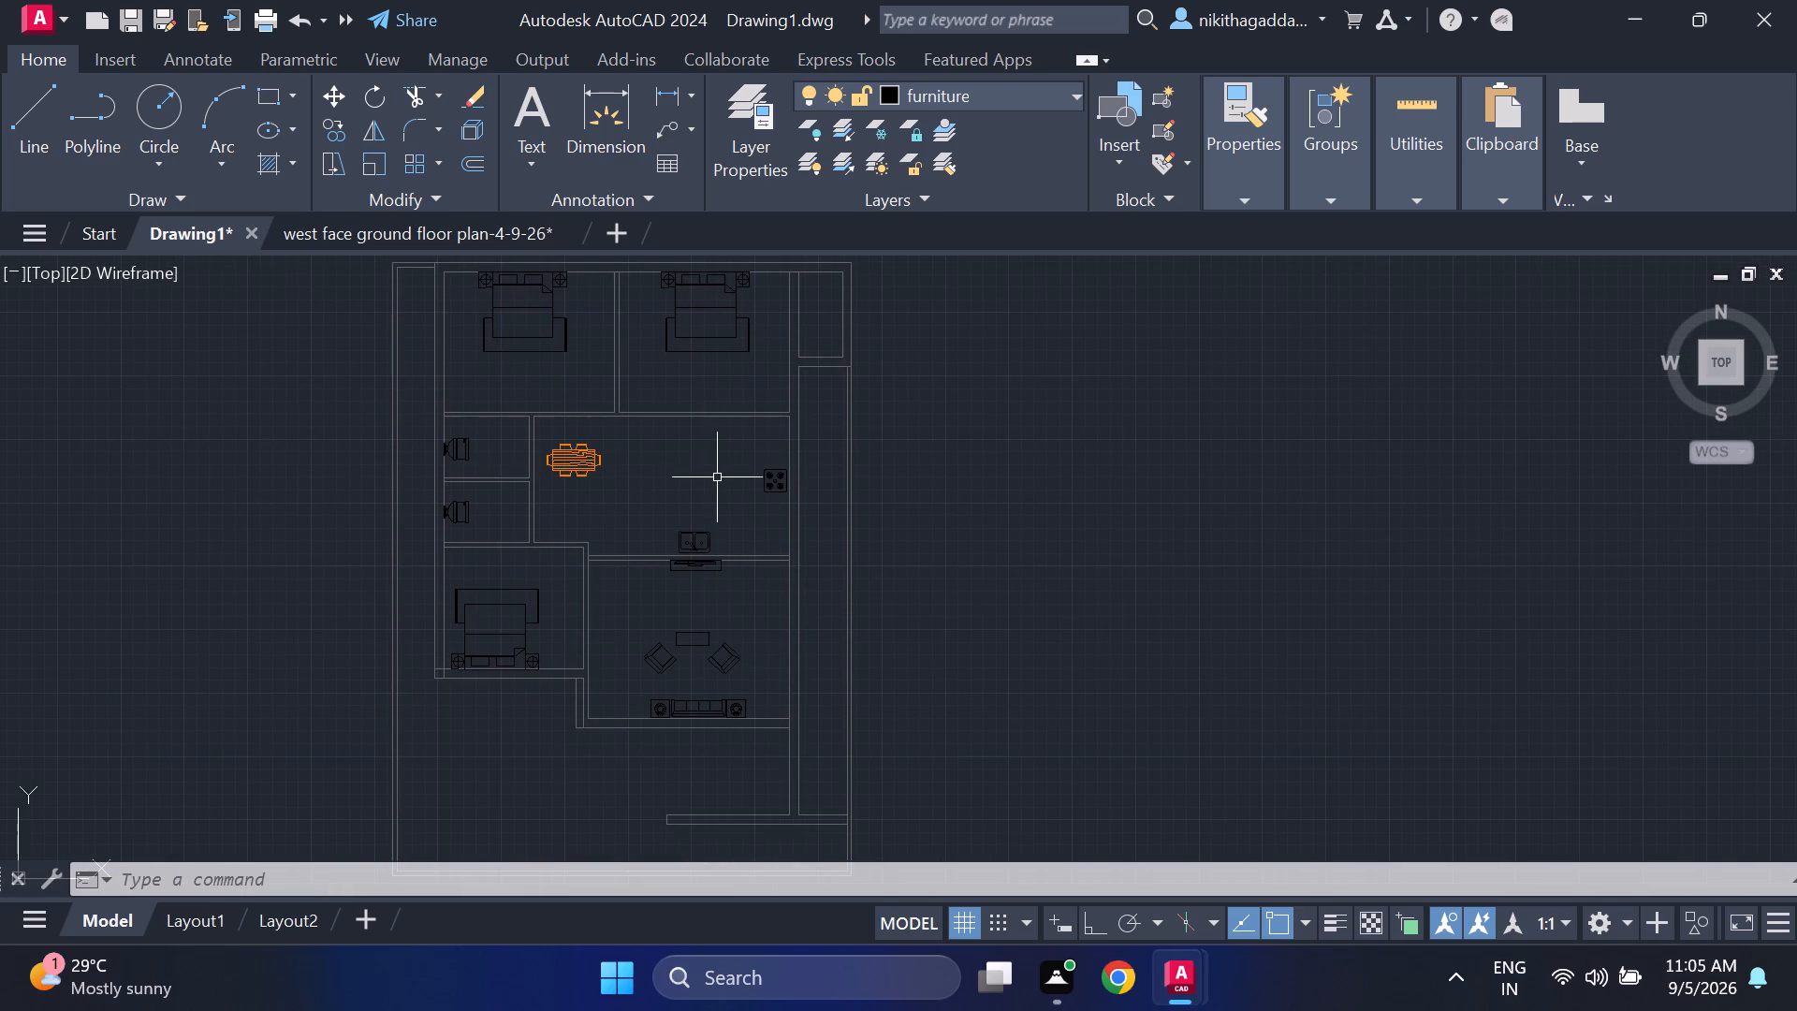
scroll(714, 480, up, 1)
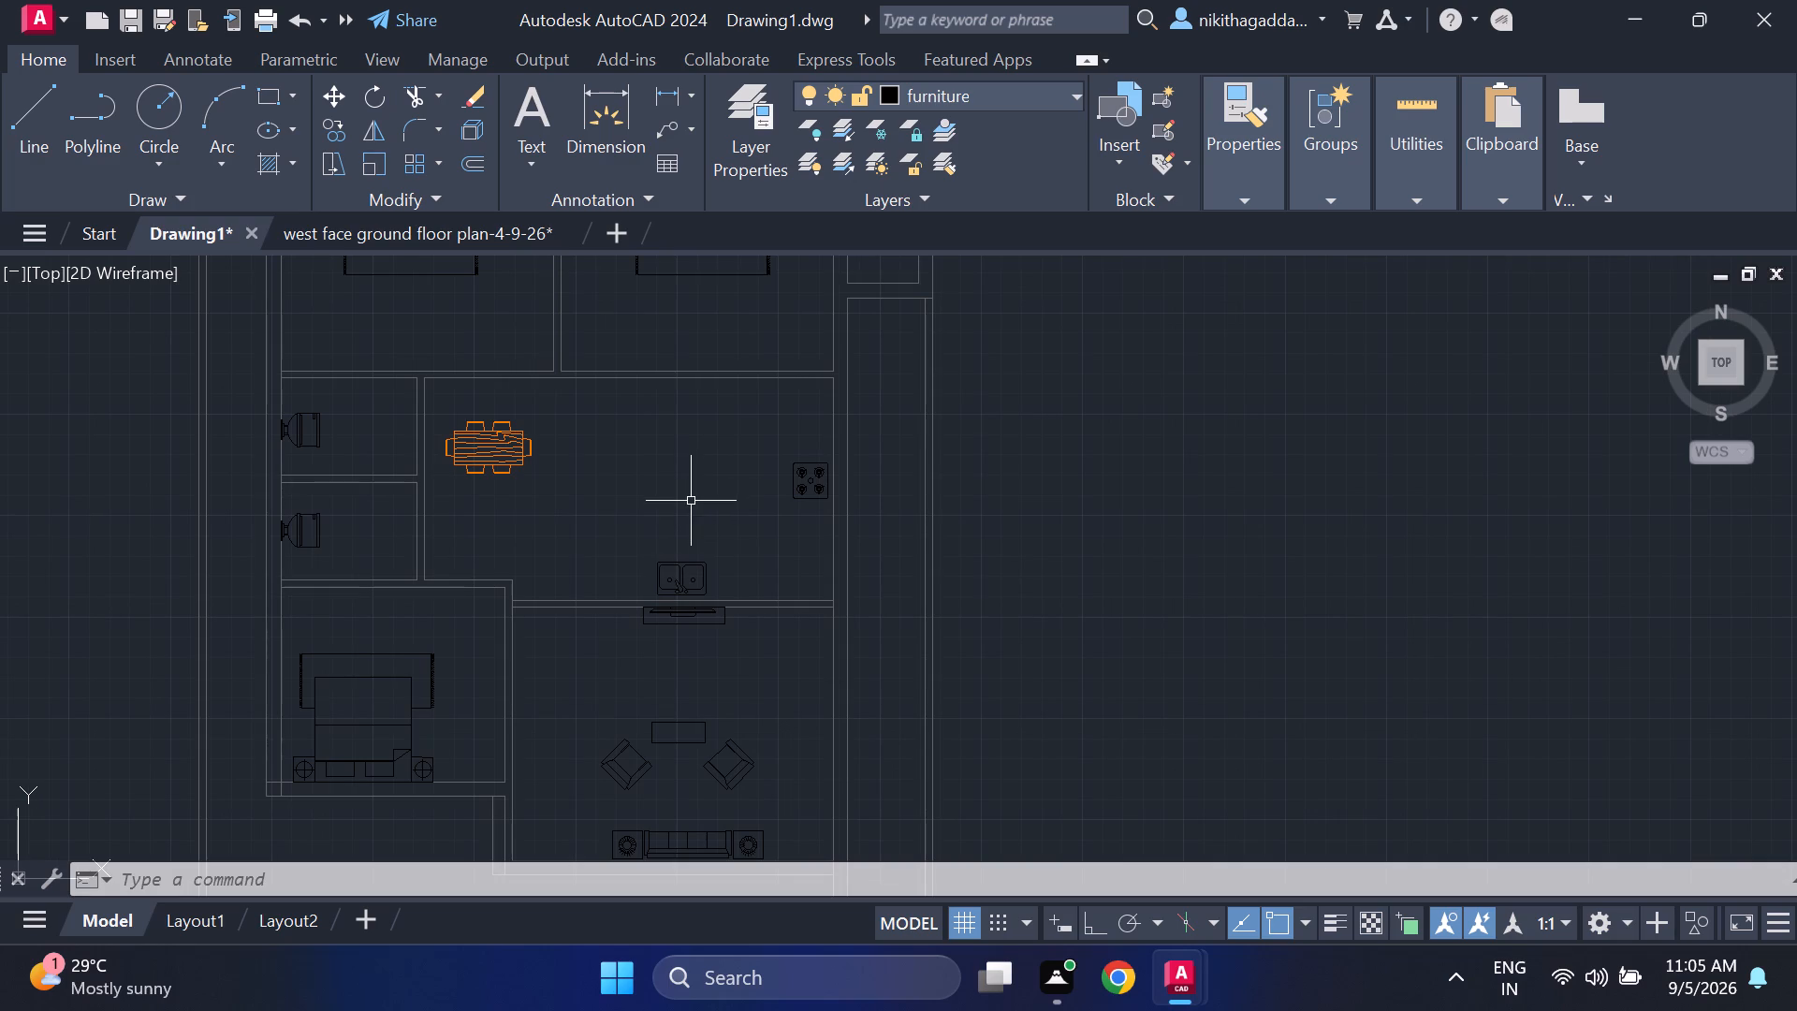
key(Escape)
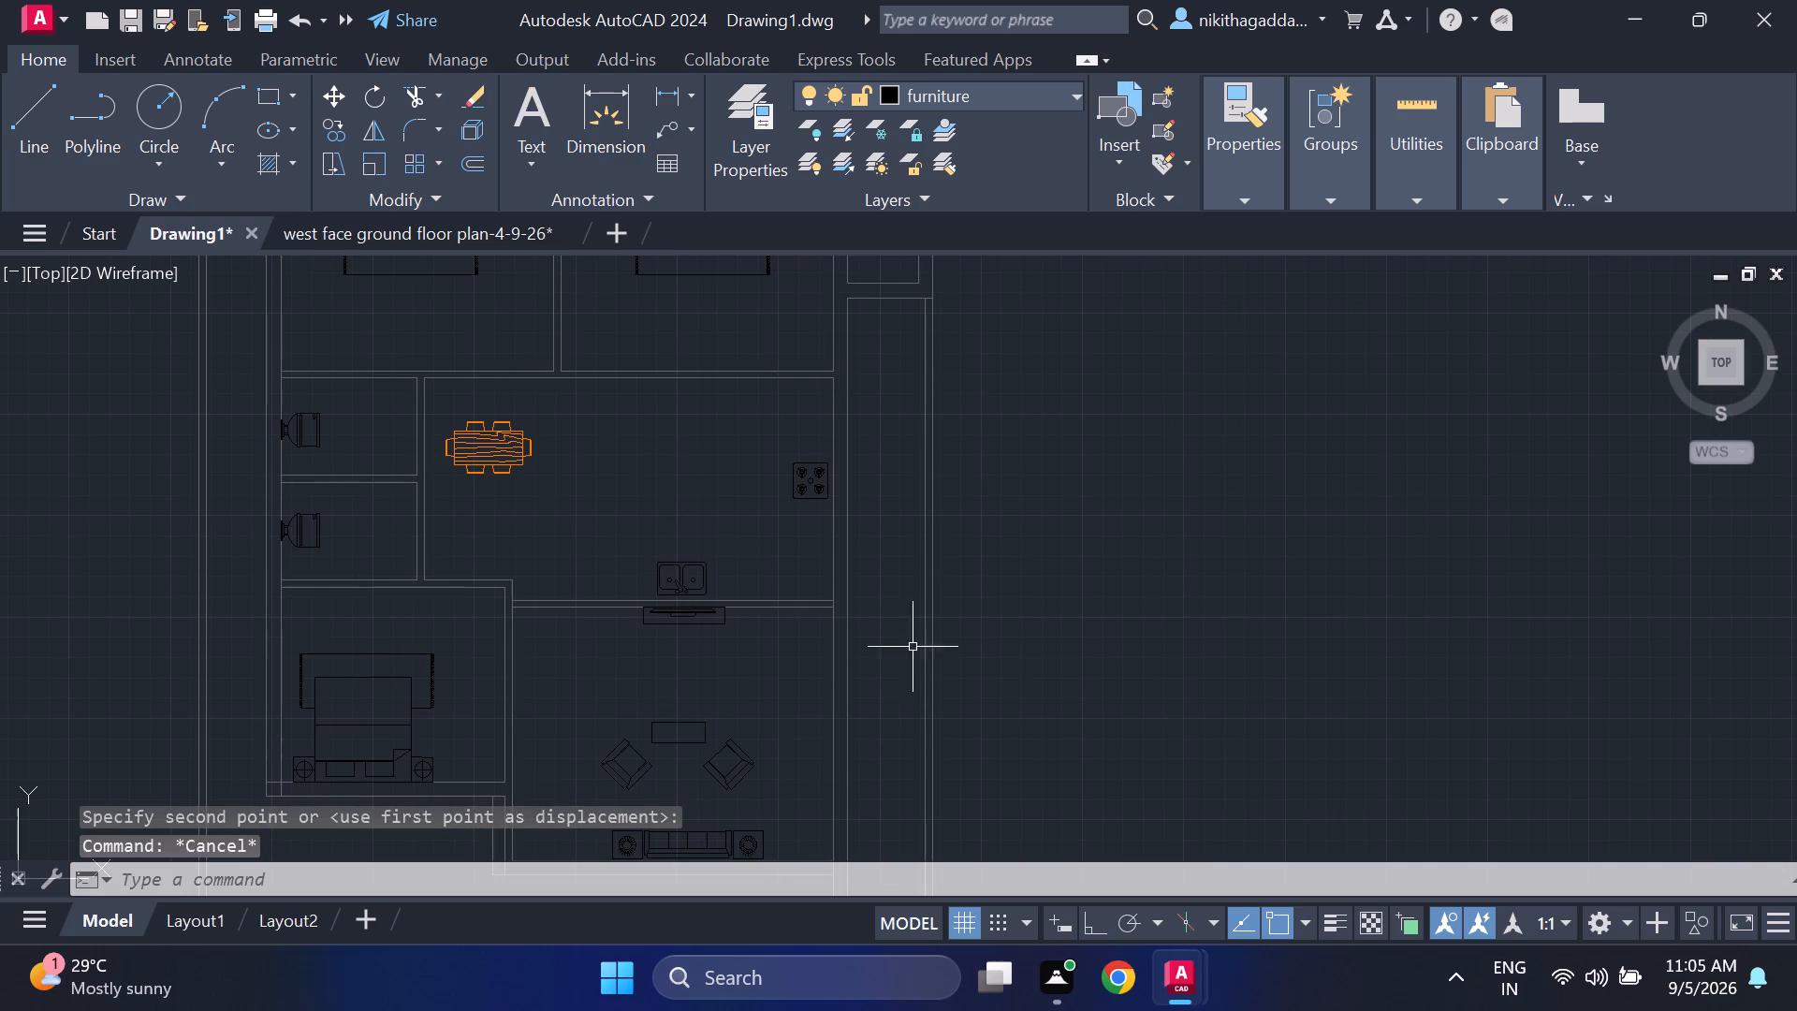
scroll(657, 587, up, 1)
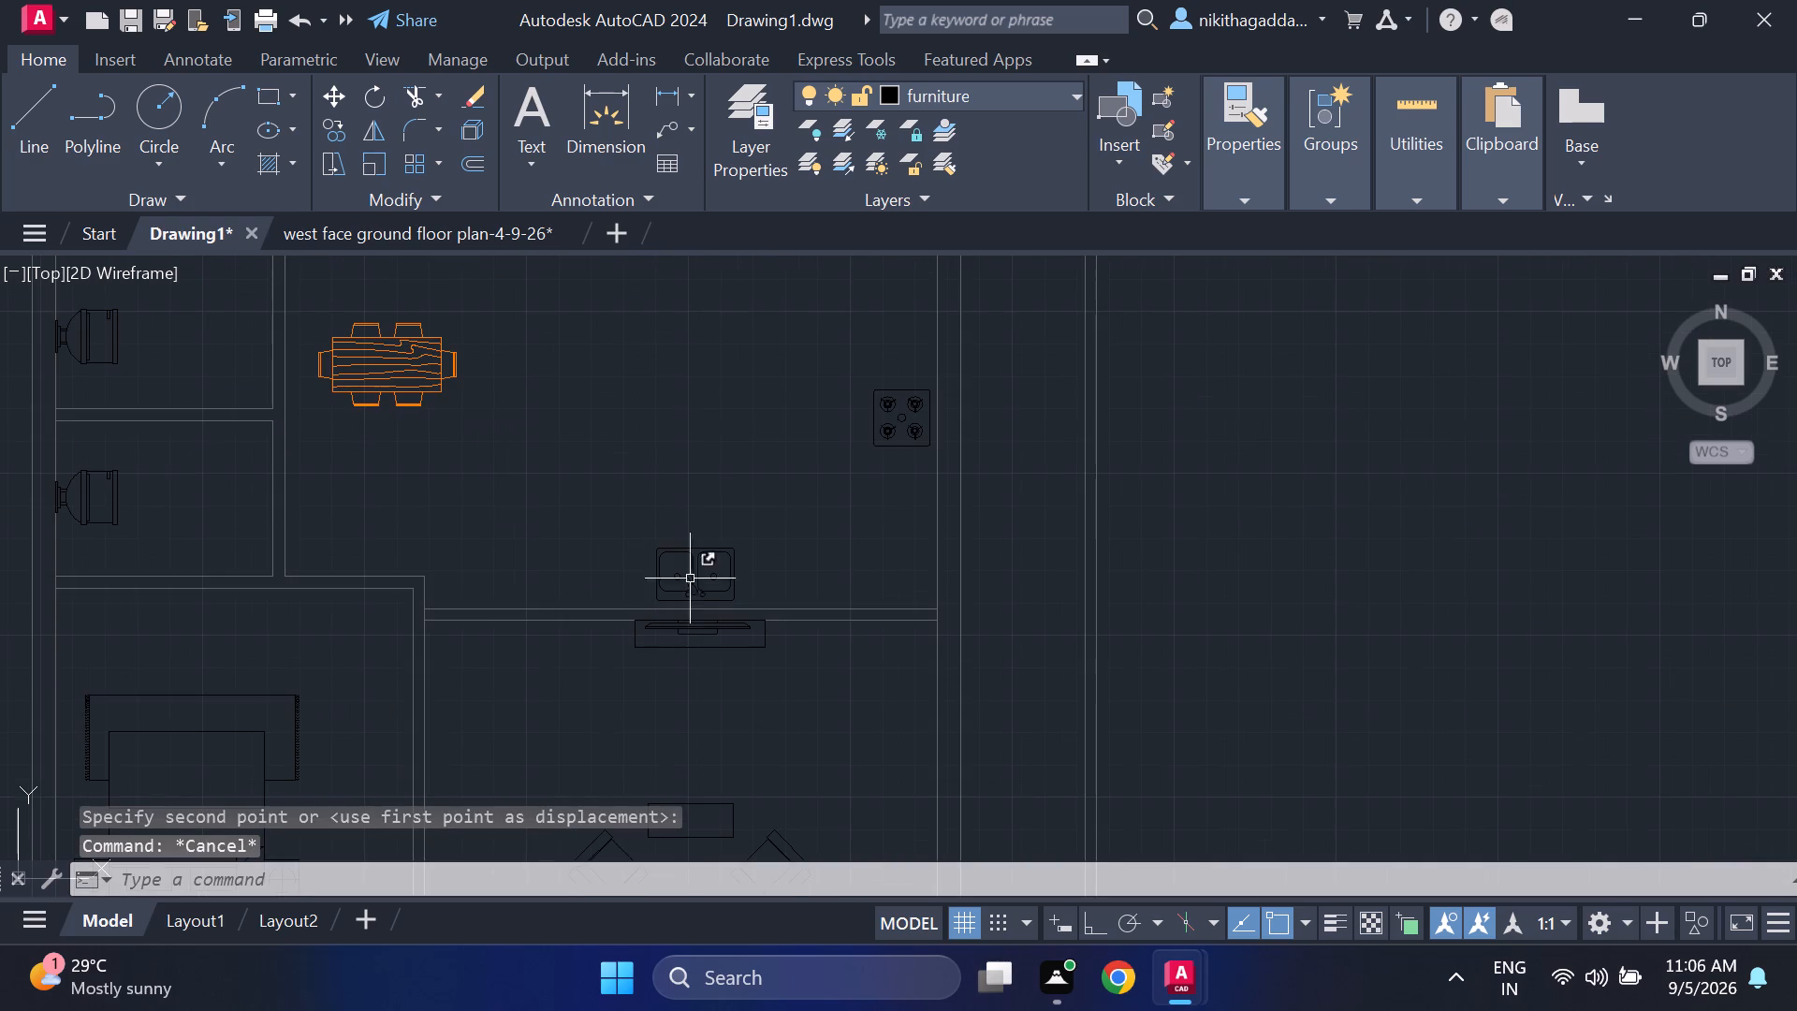
scroll(665, 584, up, 2)
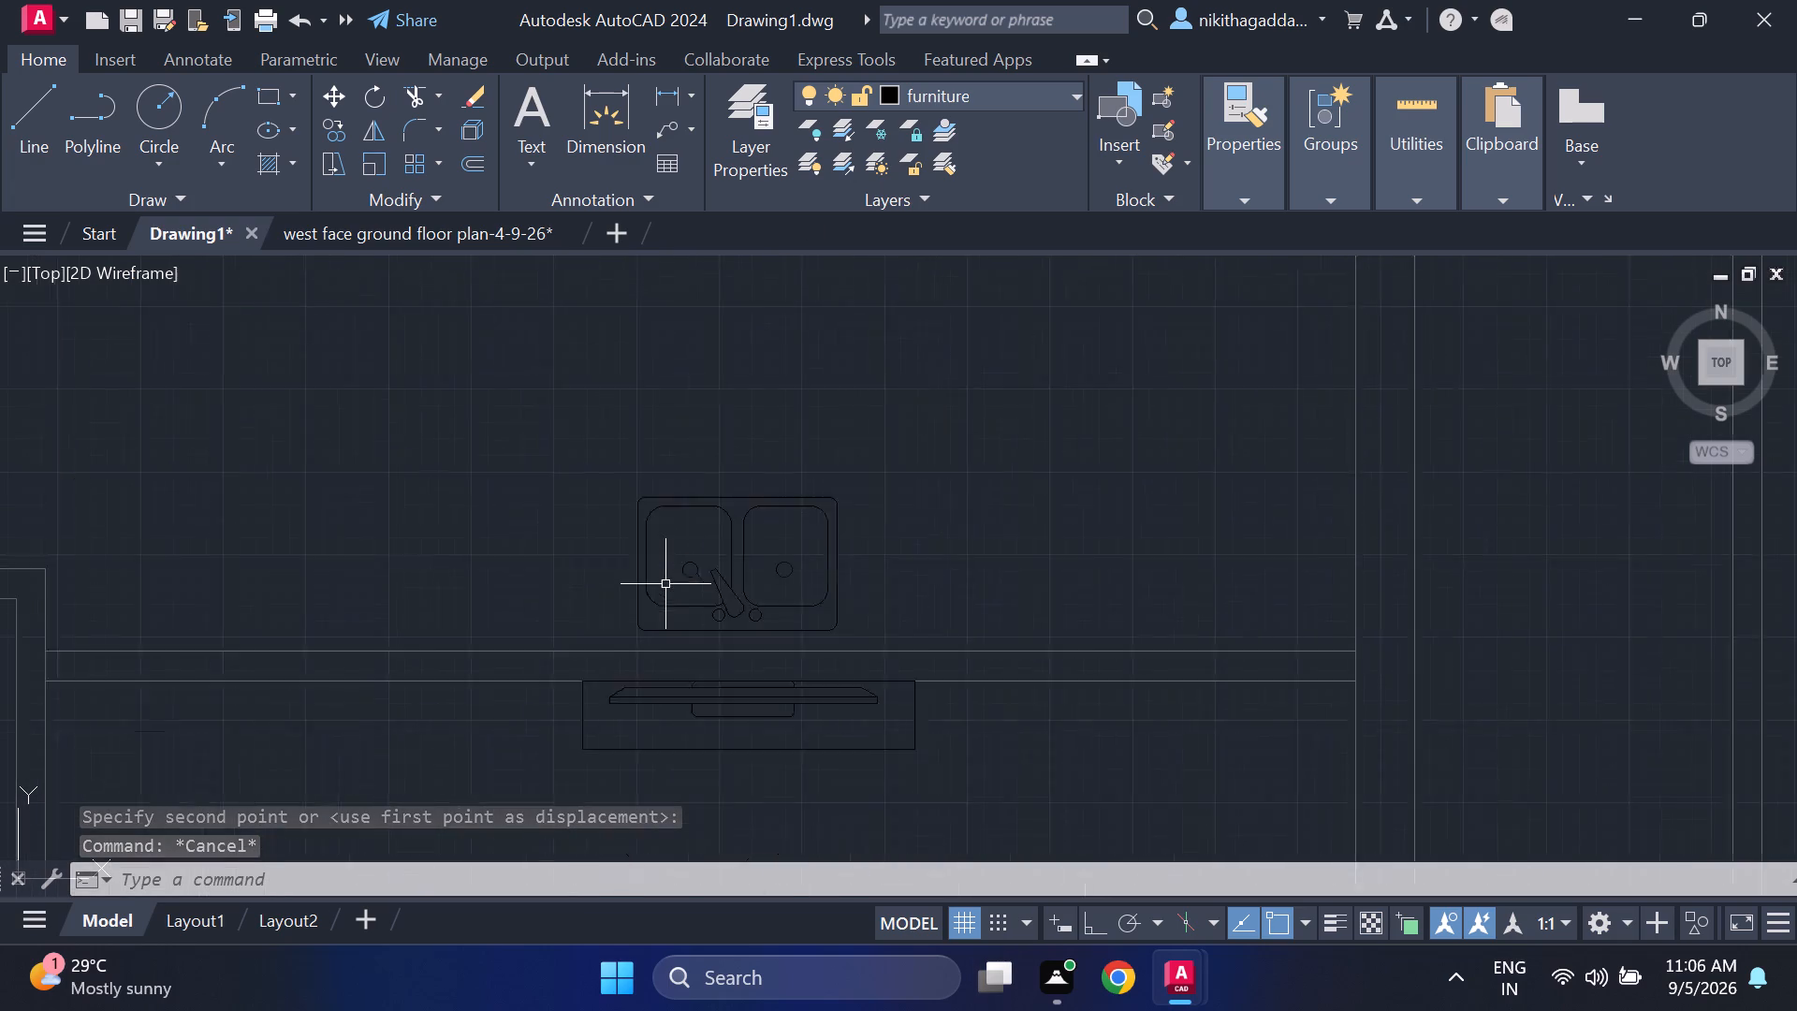
scroll(665, 584, up, 6)
scroll(602, 608, down, 4)
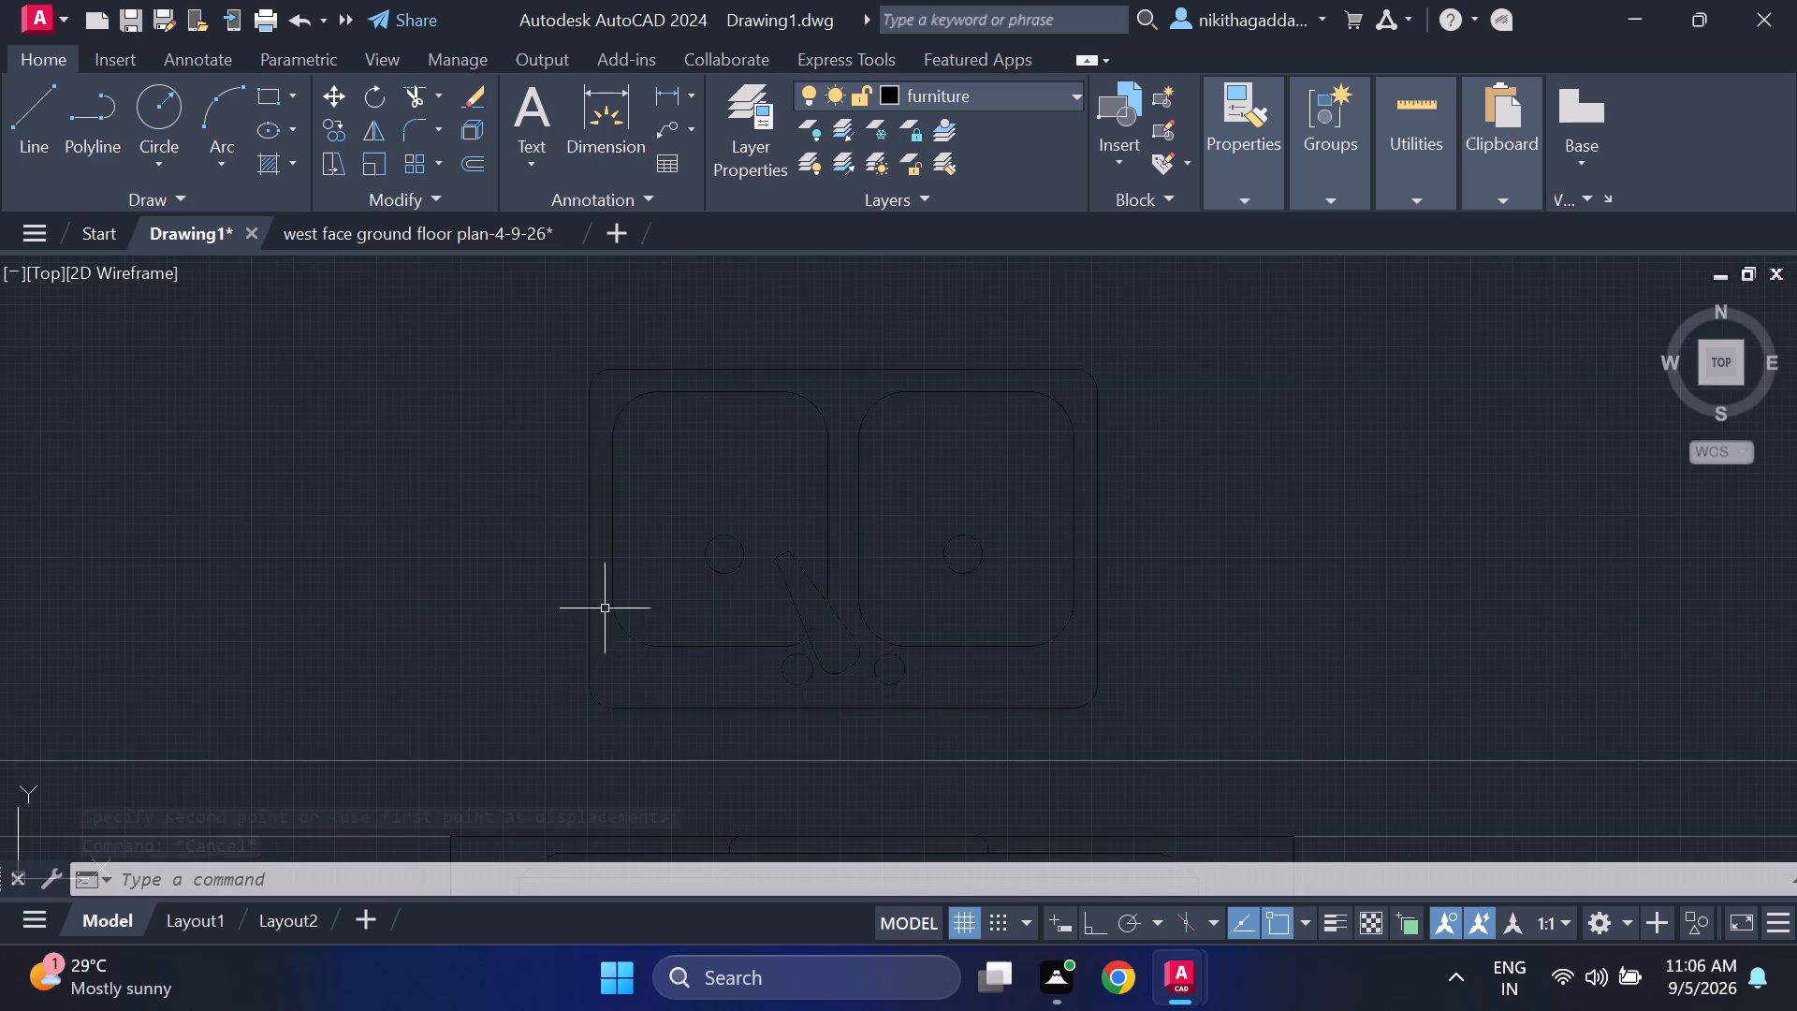
scroll(633, 597, down, 8)
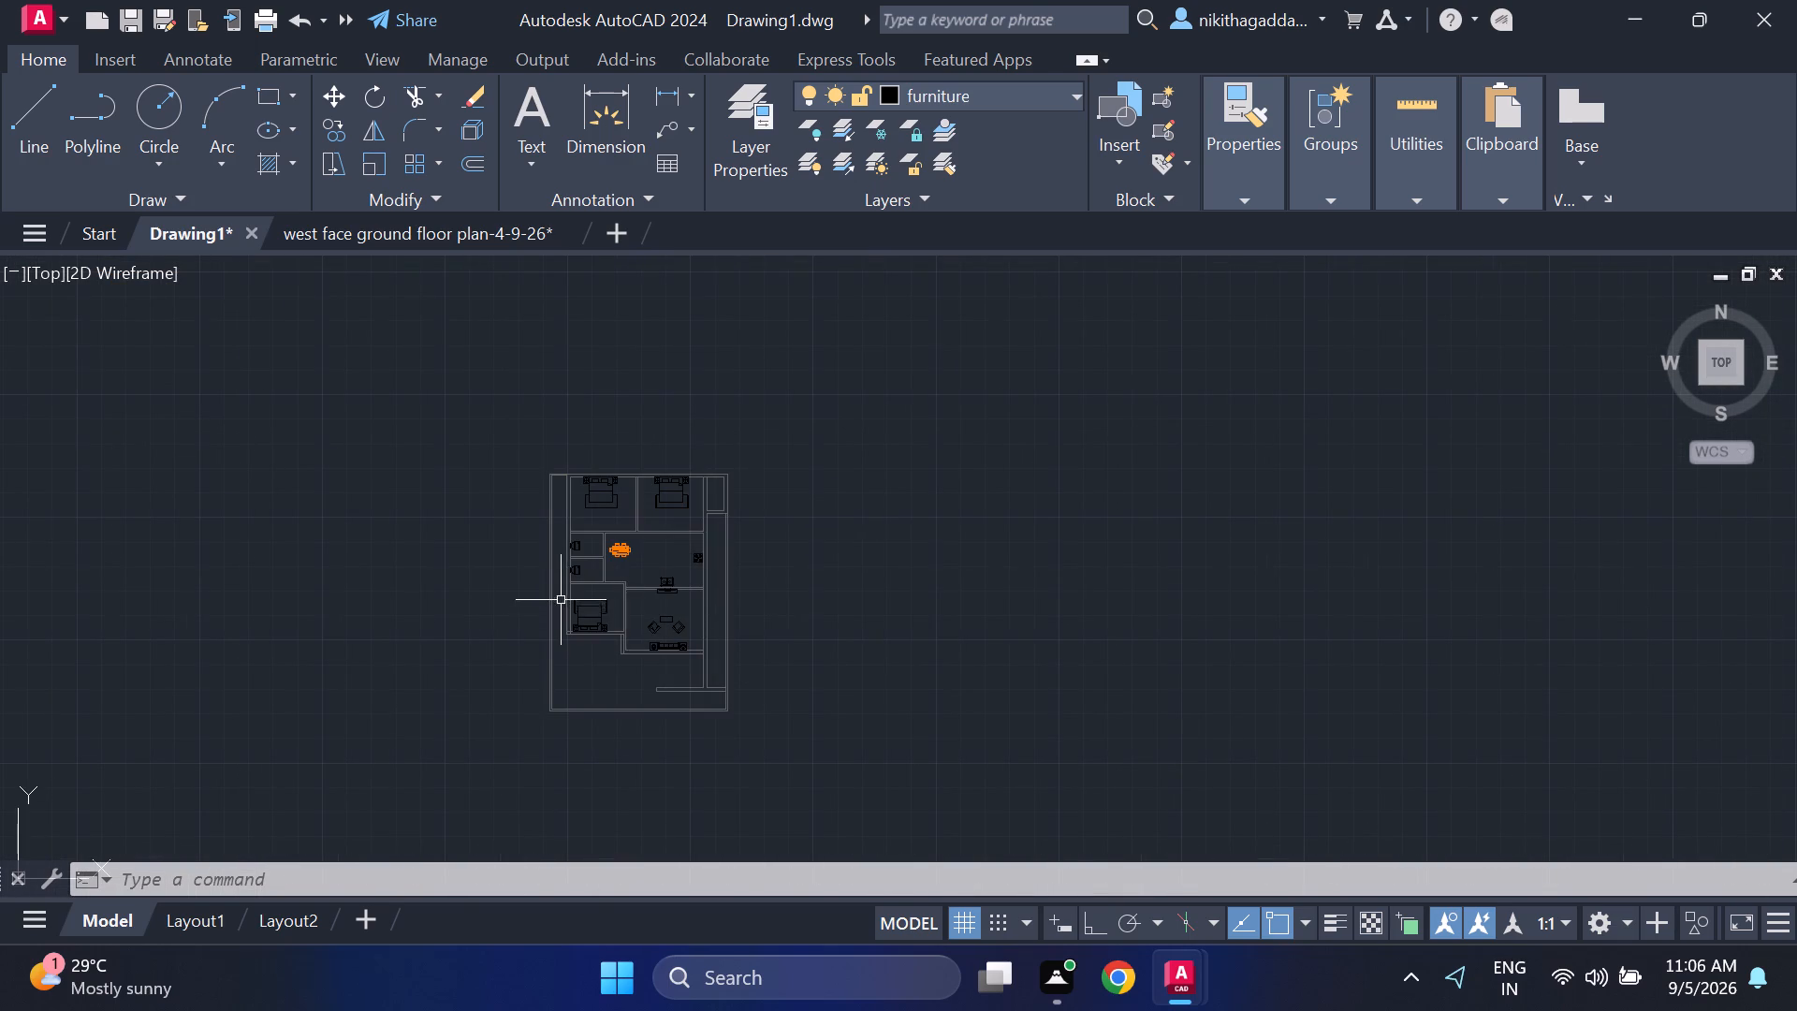
scroll(572, 578, up, 3)
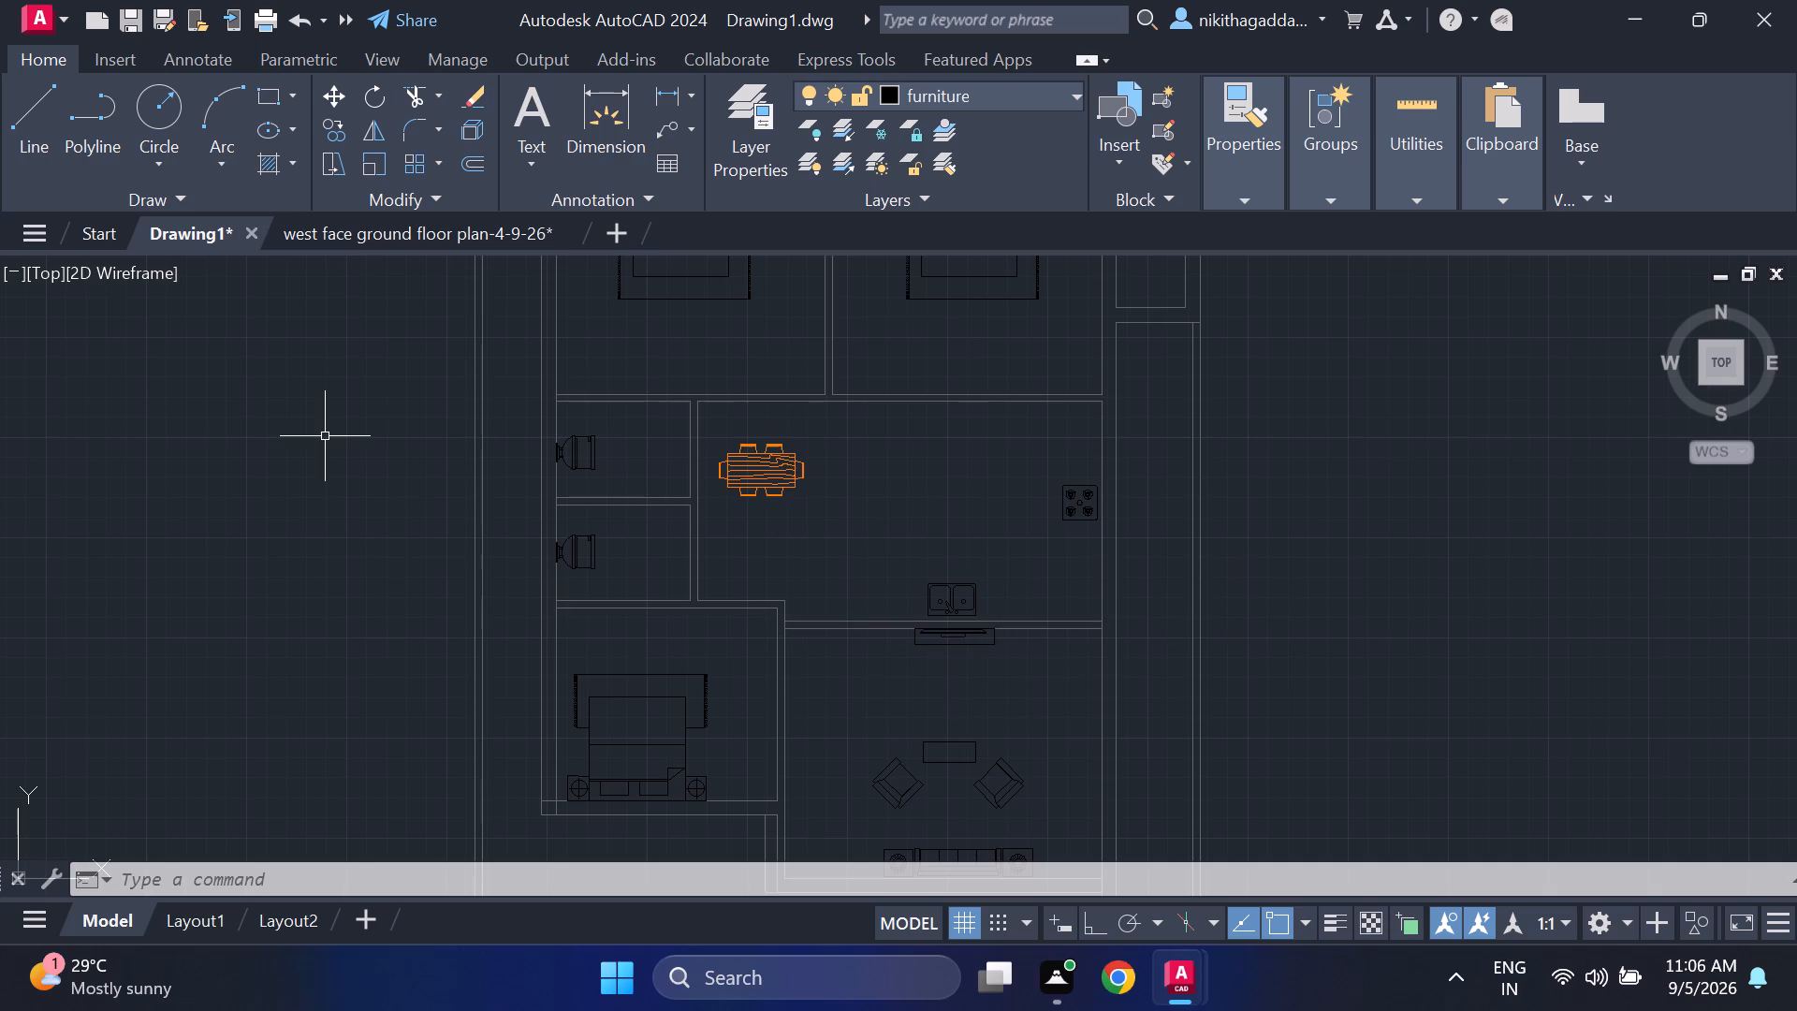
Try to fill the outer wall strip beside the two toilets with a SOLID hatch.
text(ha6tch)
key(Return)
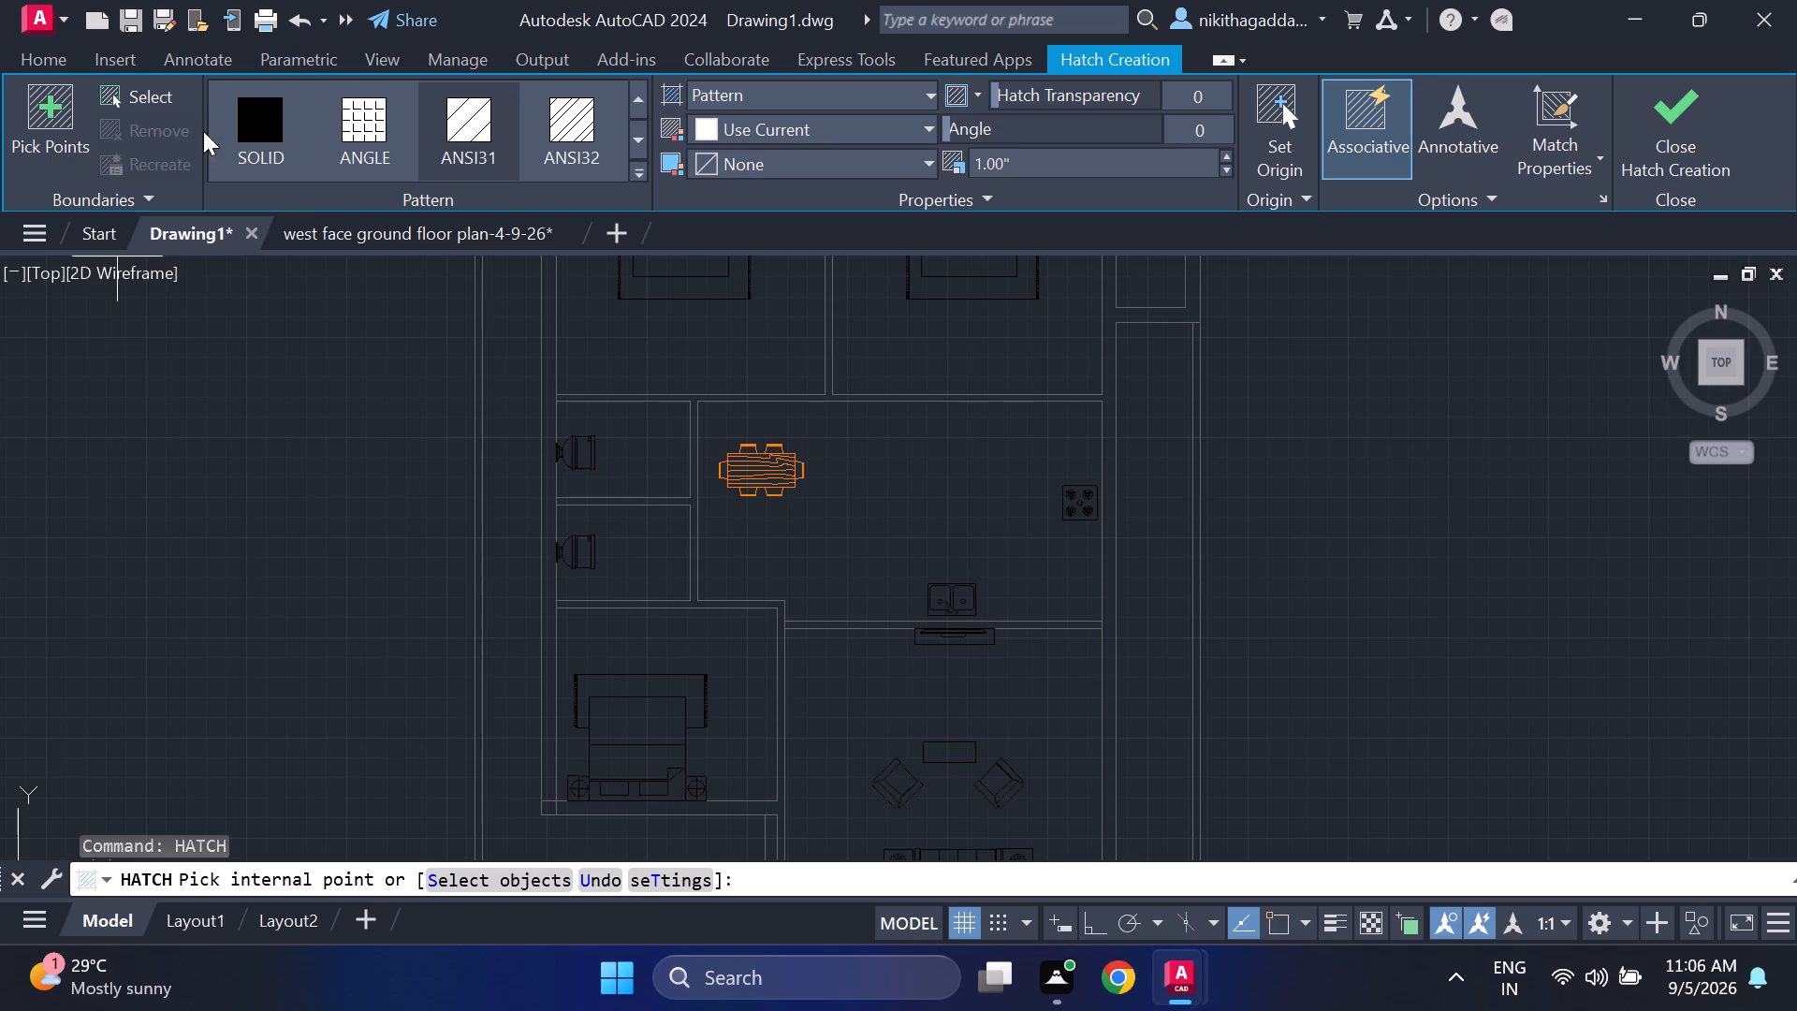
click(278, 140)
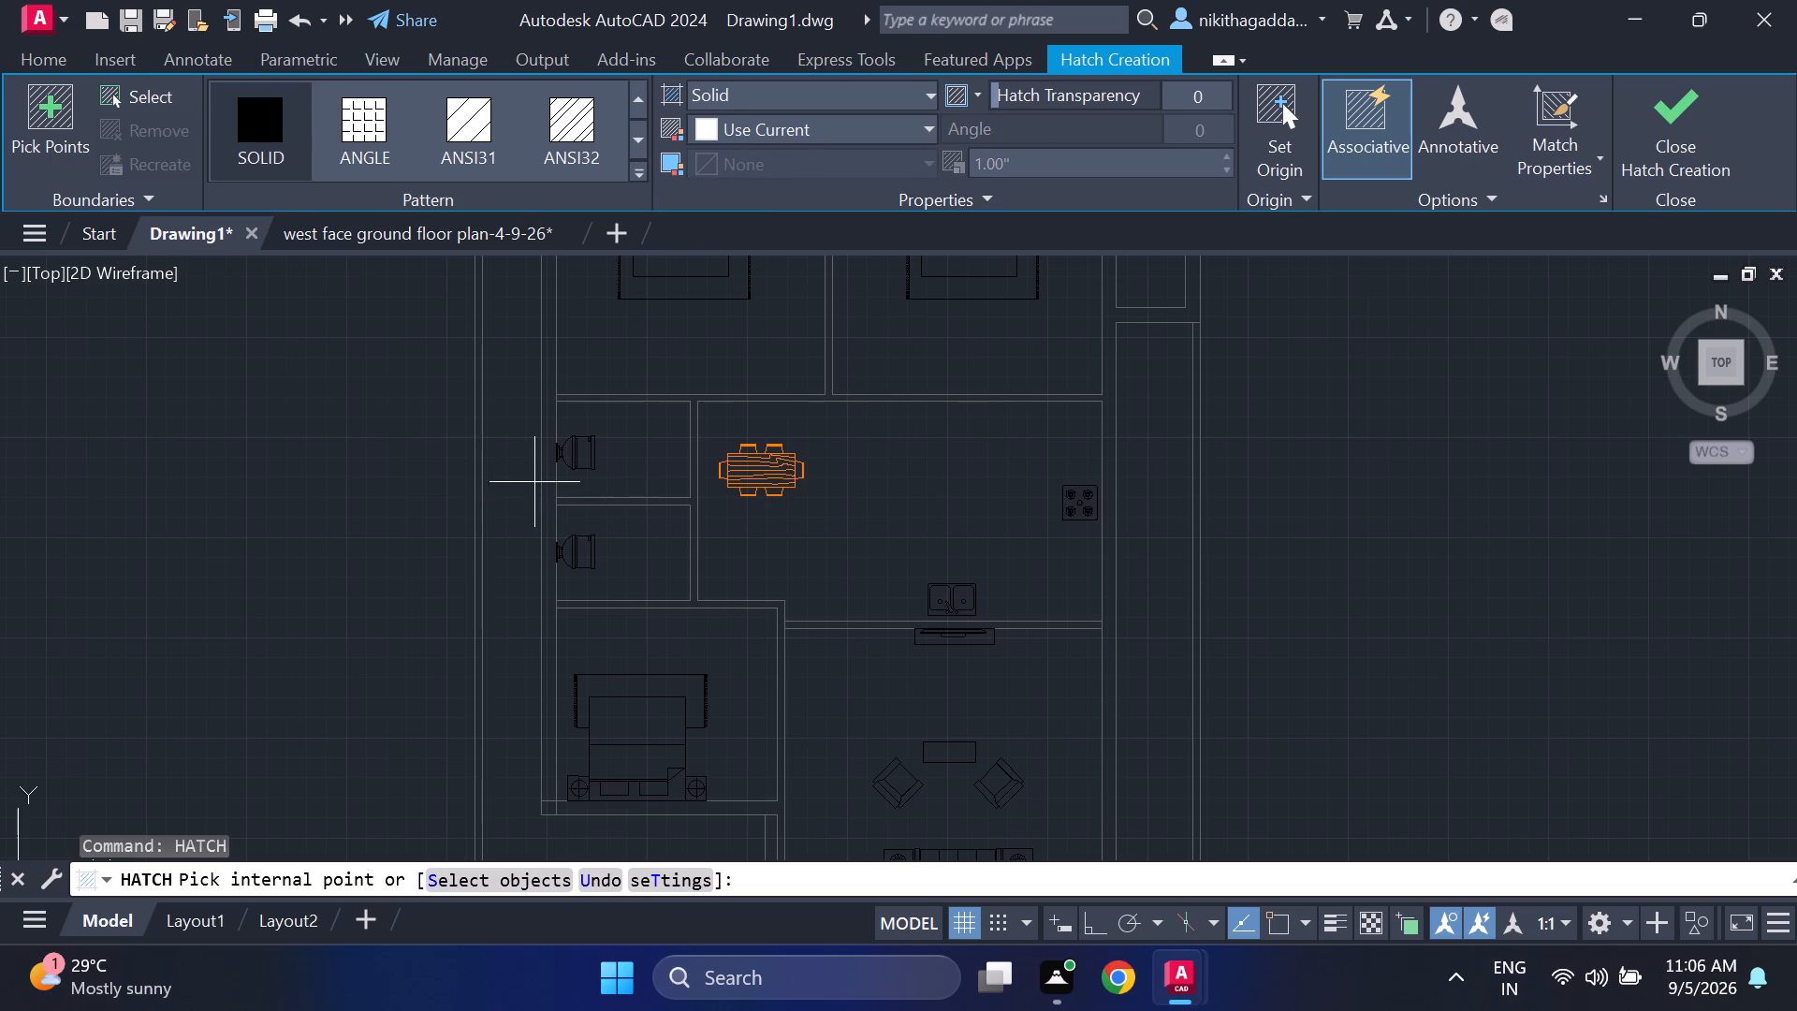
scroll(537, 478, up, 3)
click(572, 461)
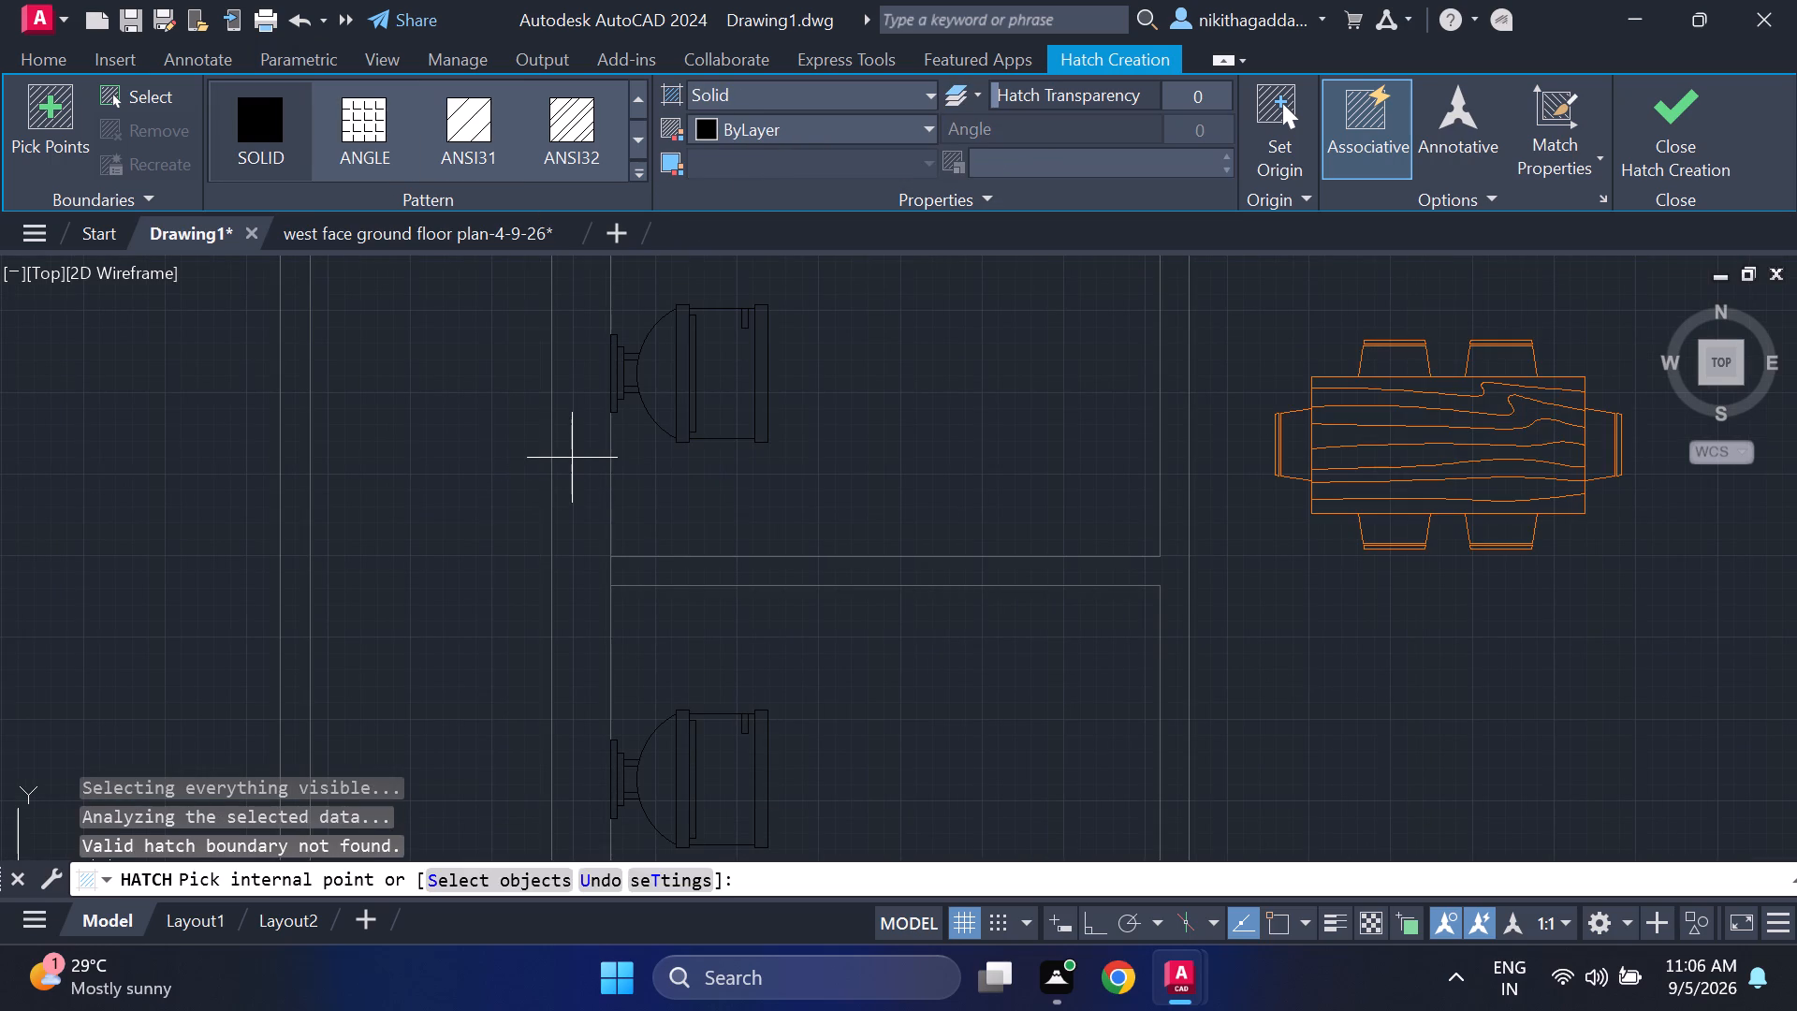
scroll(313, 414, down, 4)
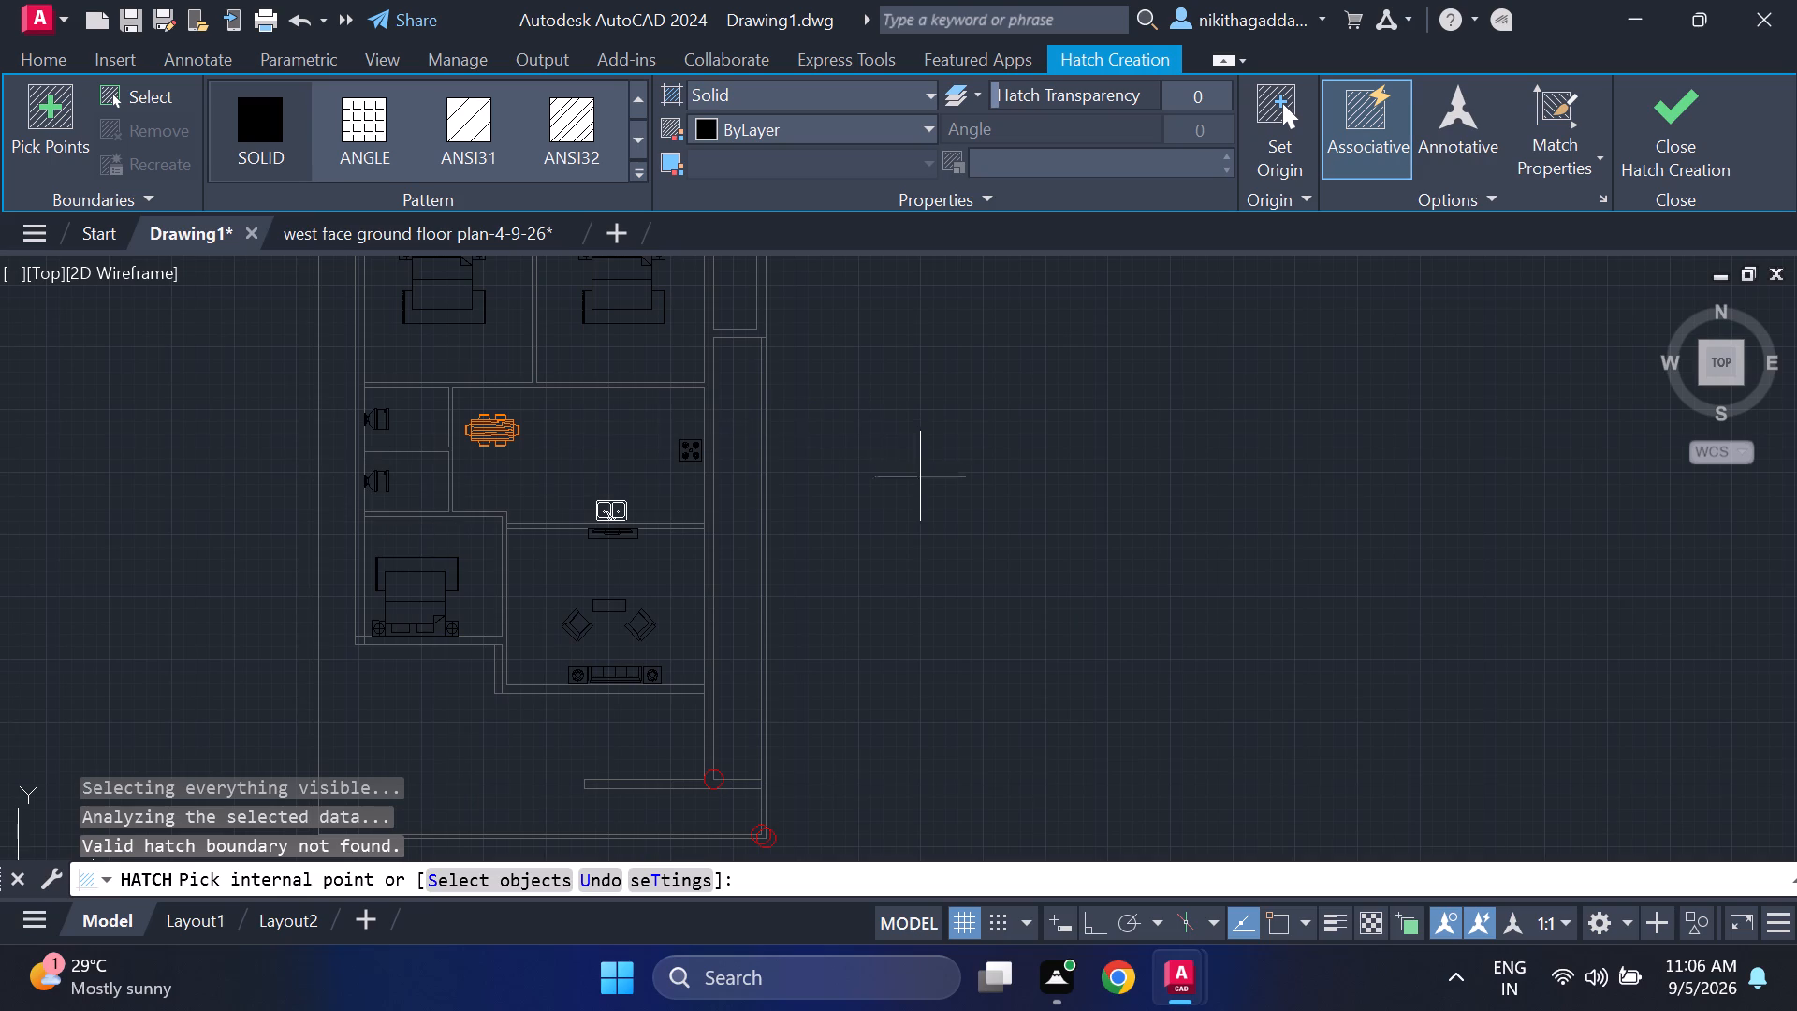
Switch the hatch pattern to ANSI31, look through the hatch colours and leave the Hatch command without filling an area.
middle_drag(995, 567, 1196, 696)
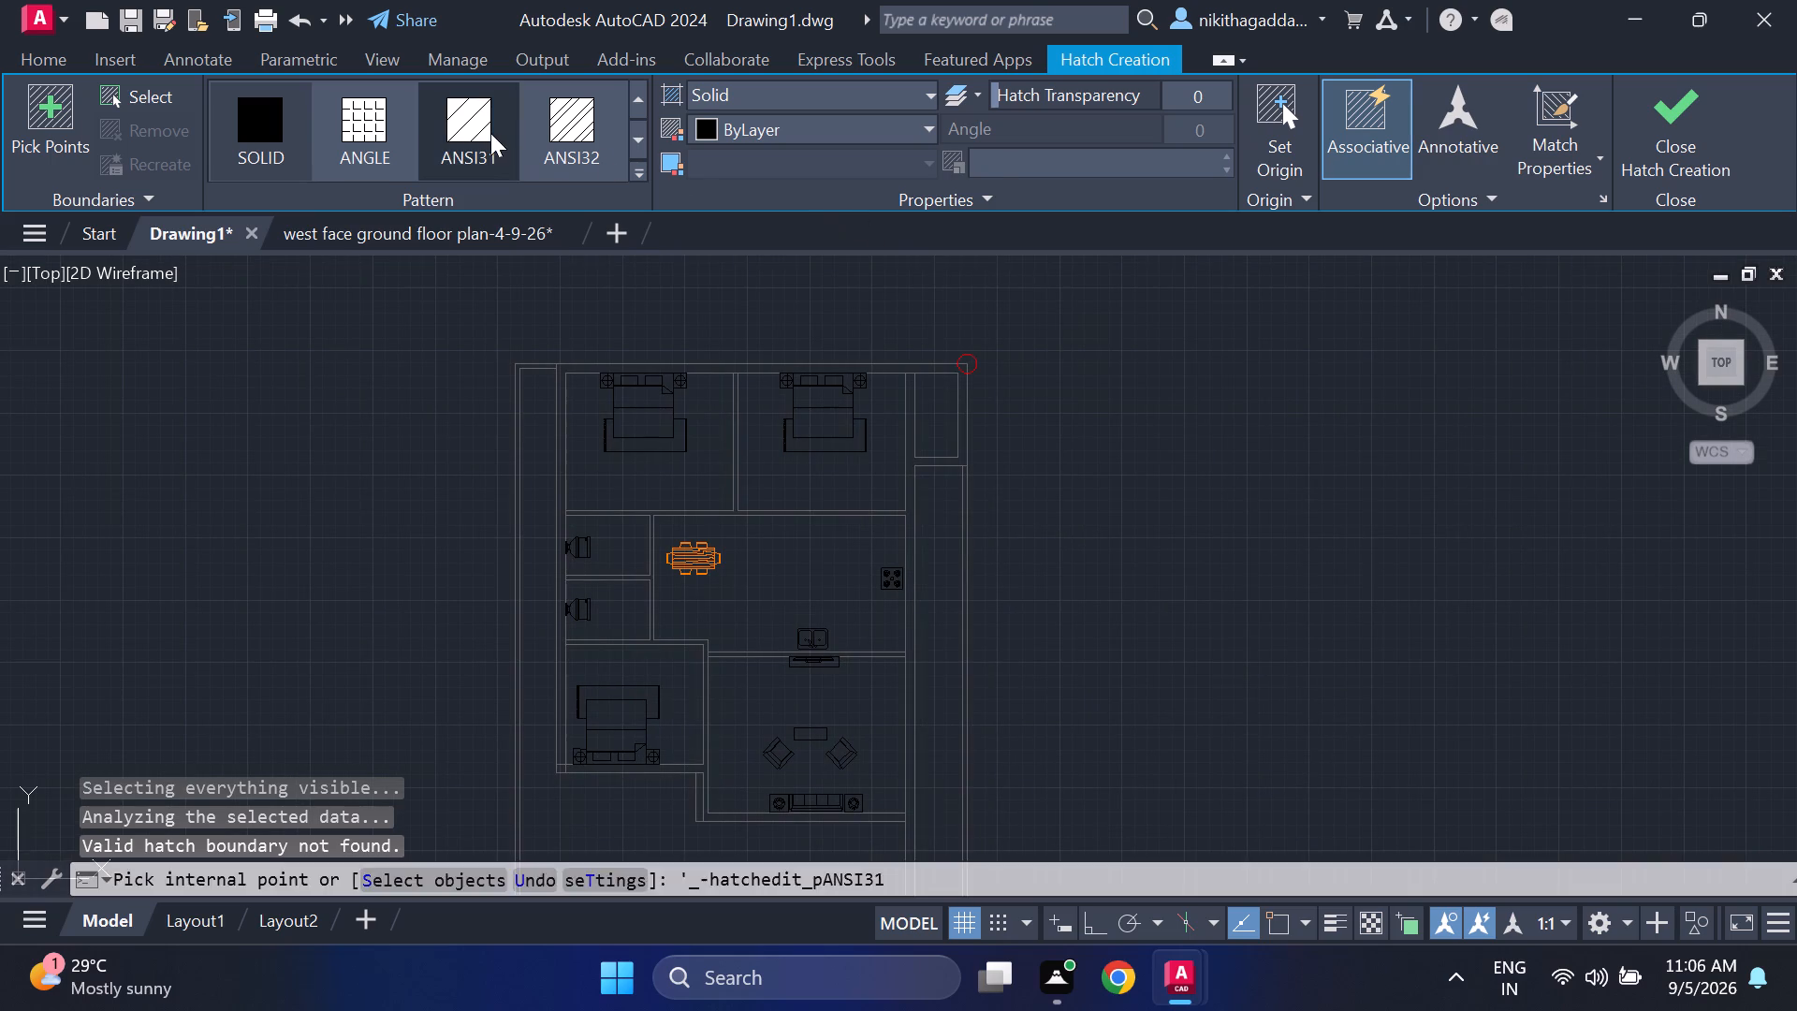
click(490, 133)
click(715, 132)
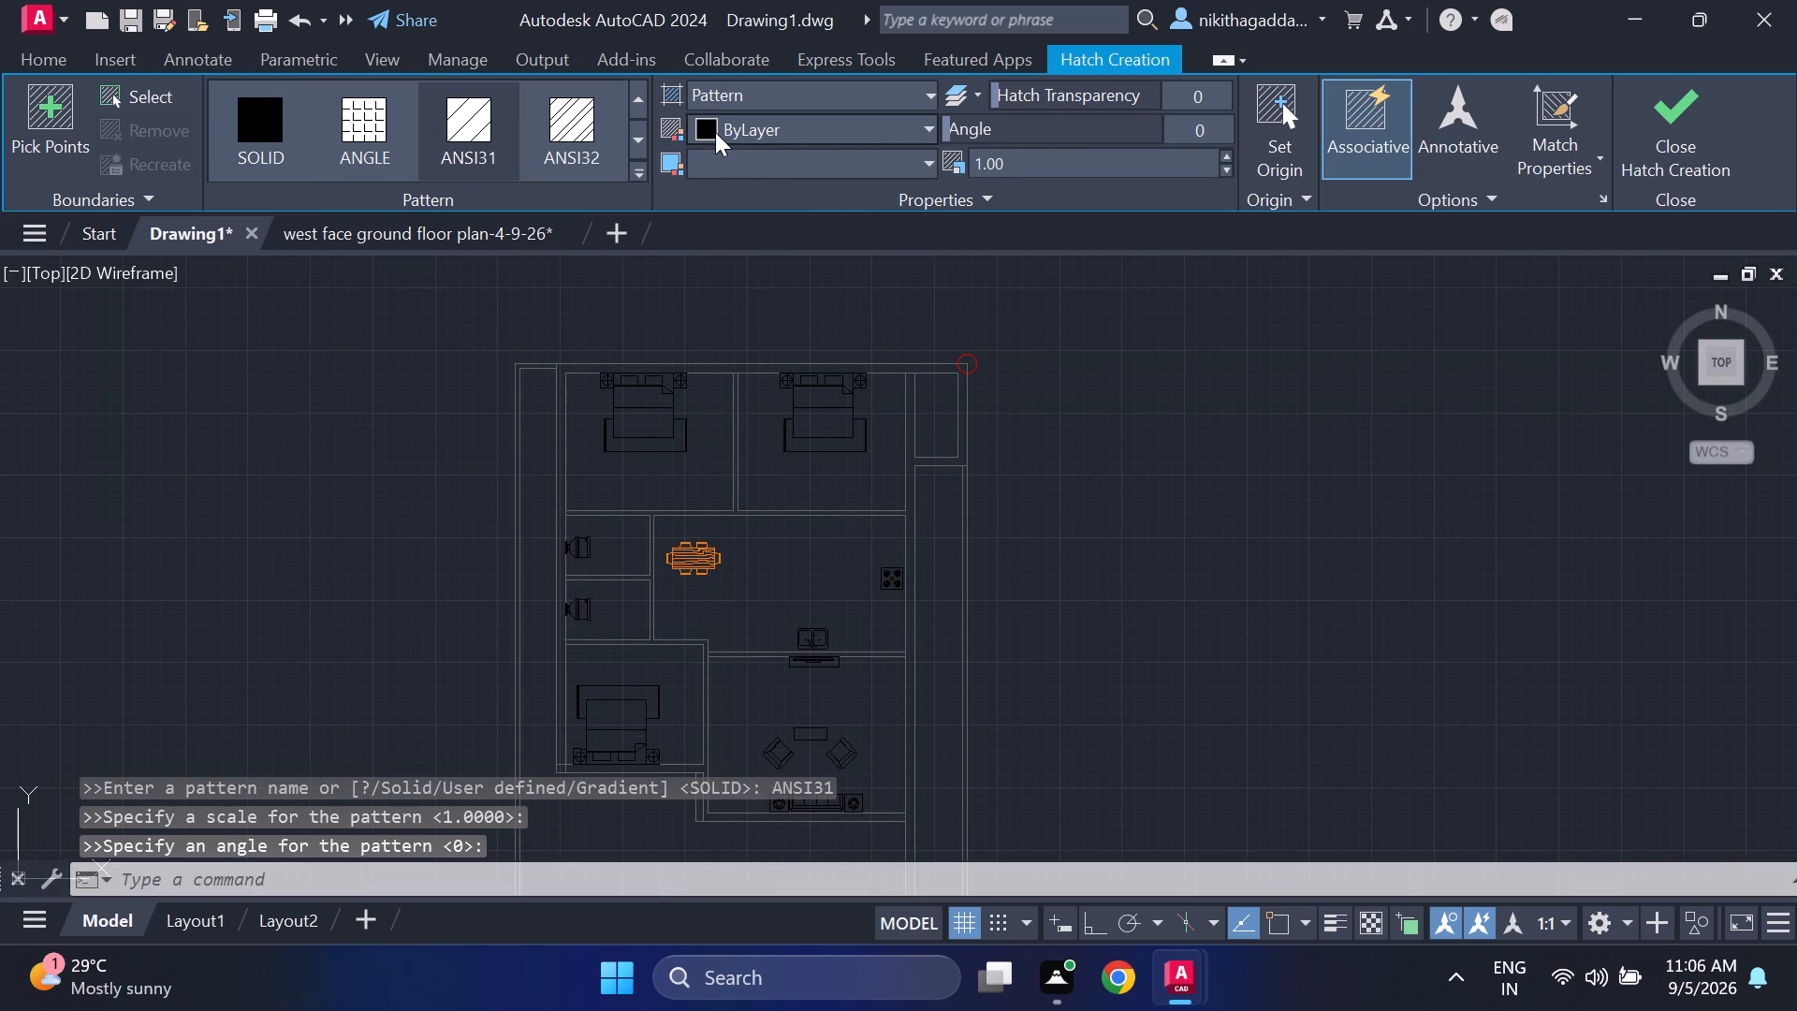
drag(980, 110, 964, 118)
click(935, 126)
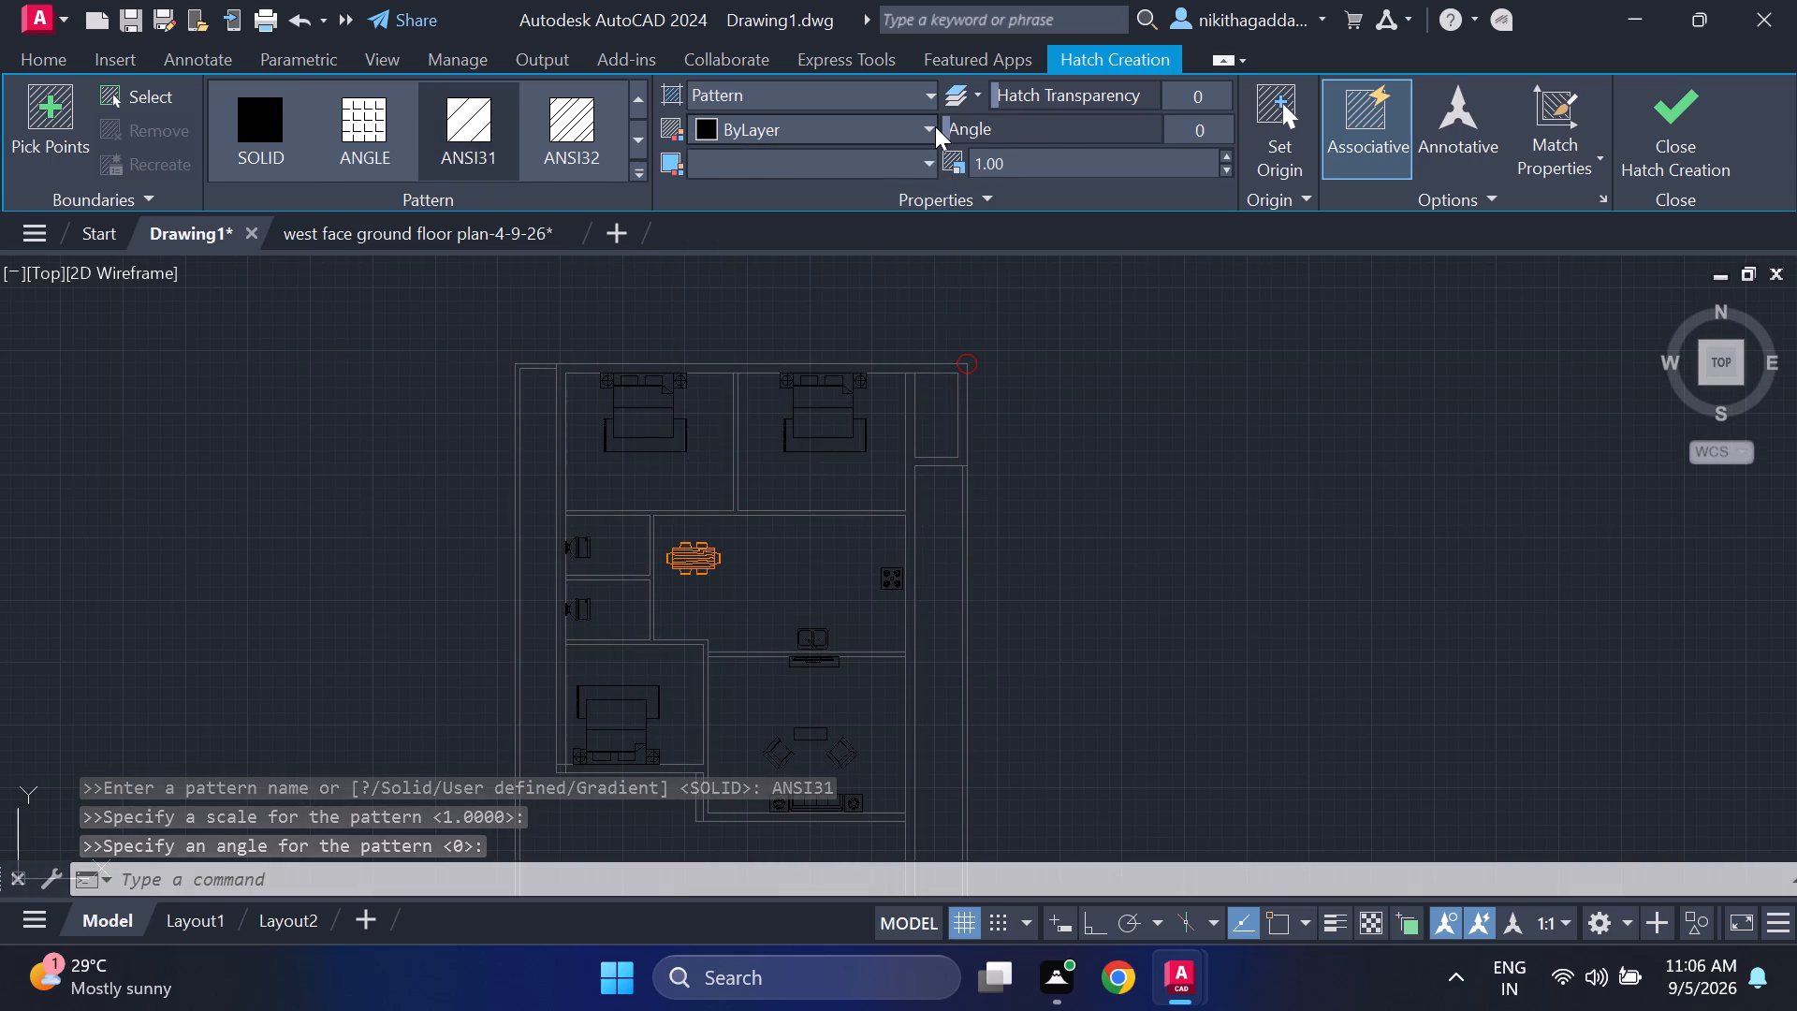
click(929, 126)
click(929, 126)
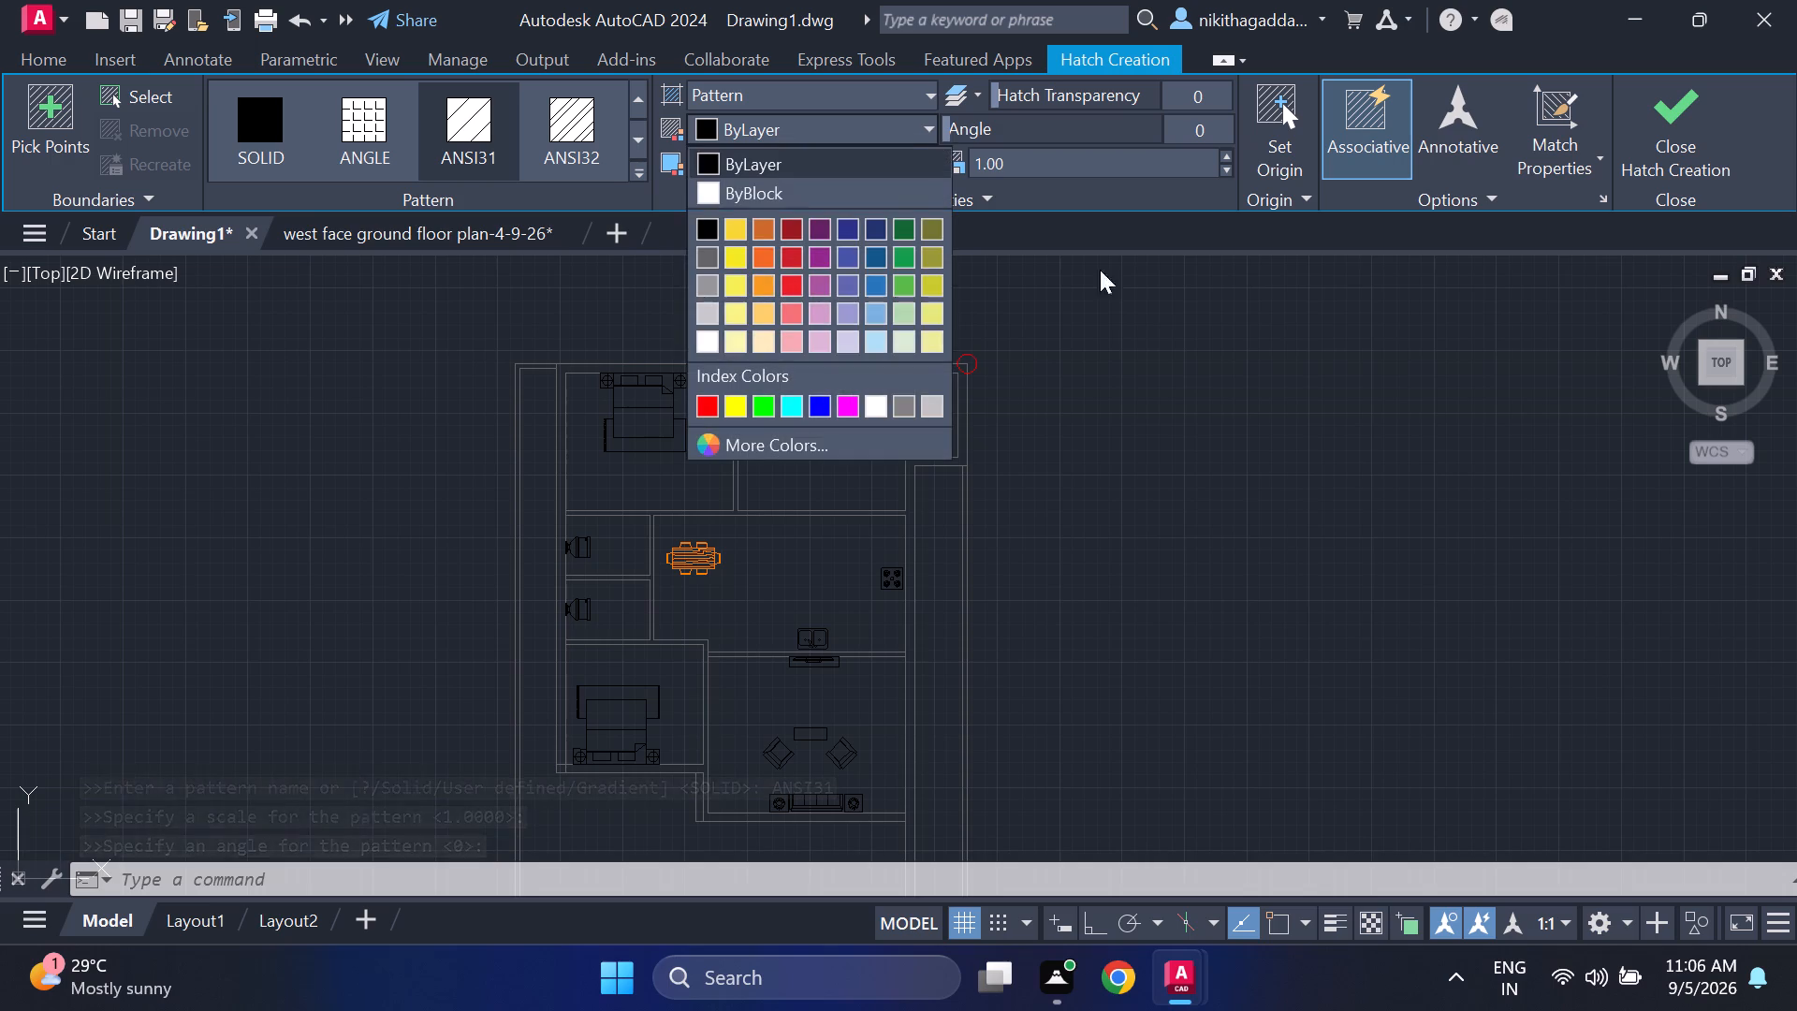
click(1150, 321)
click(1681, 124)
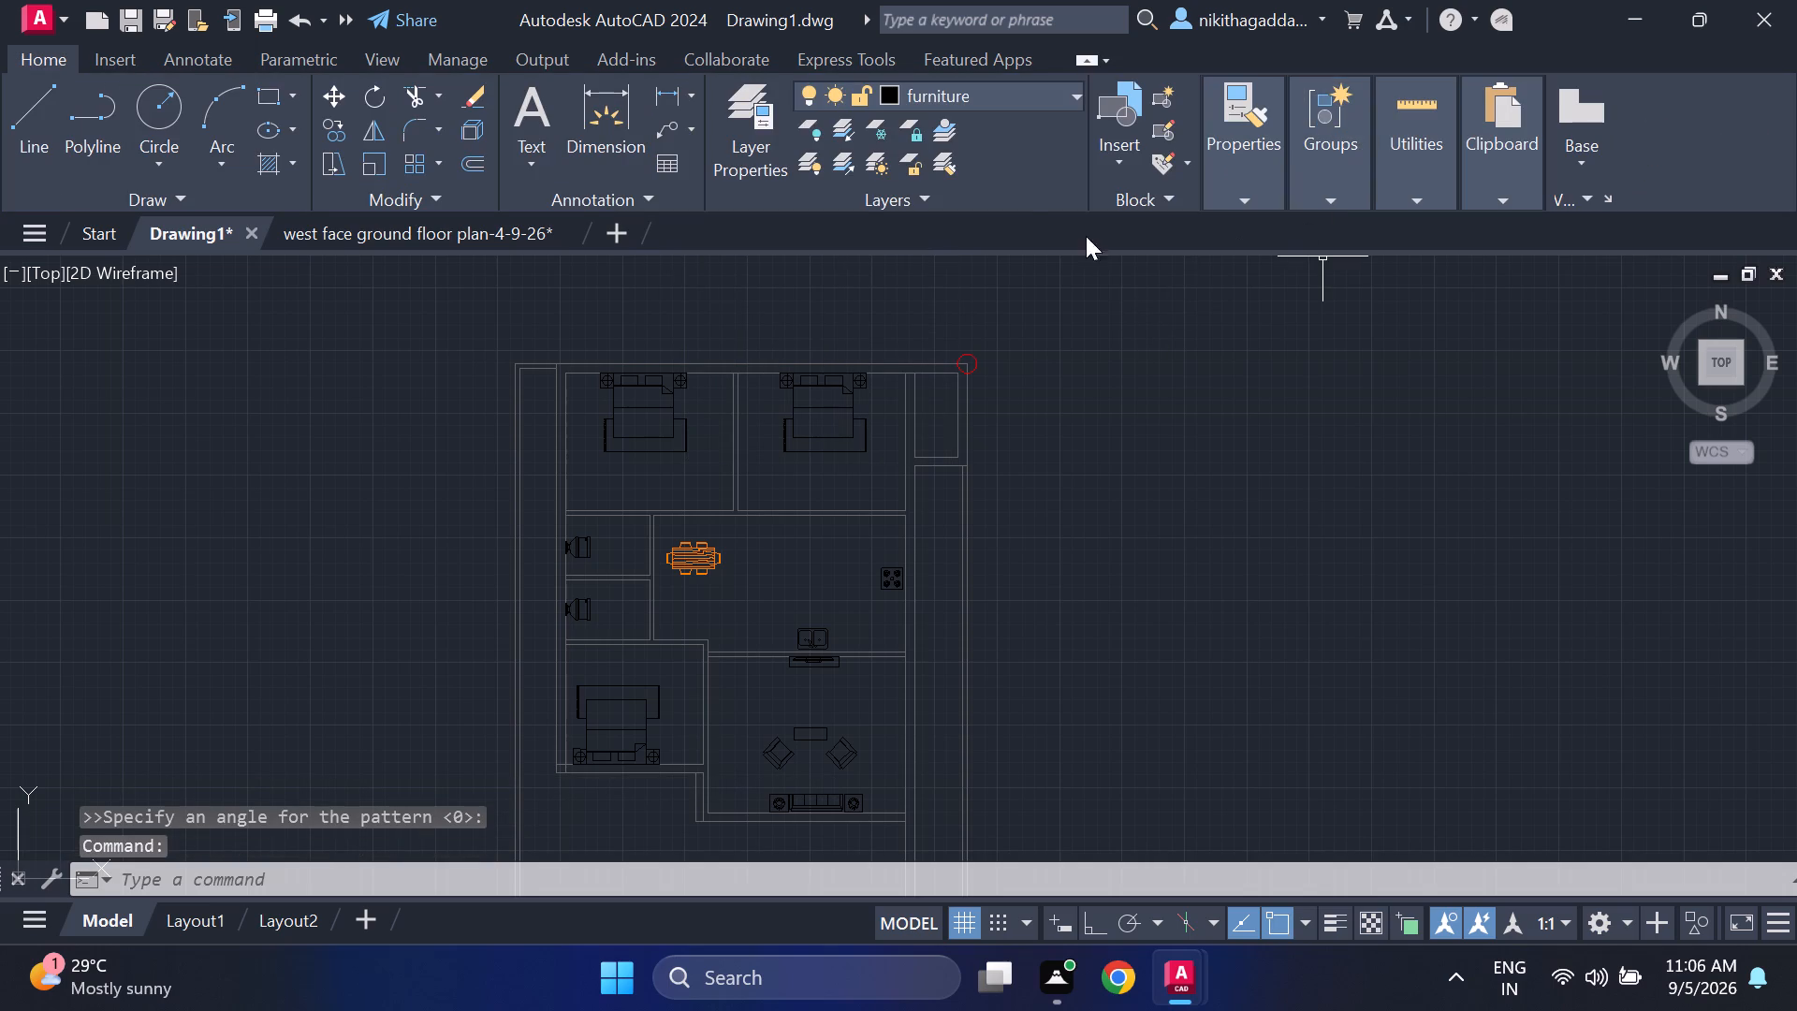
Make HATCH the current layer.
click(1072, 91)
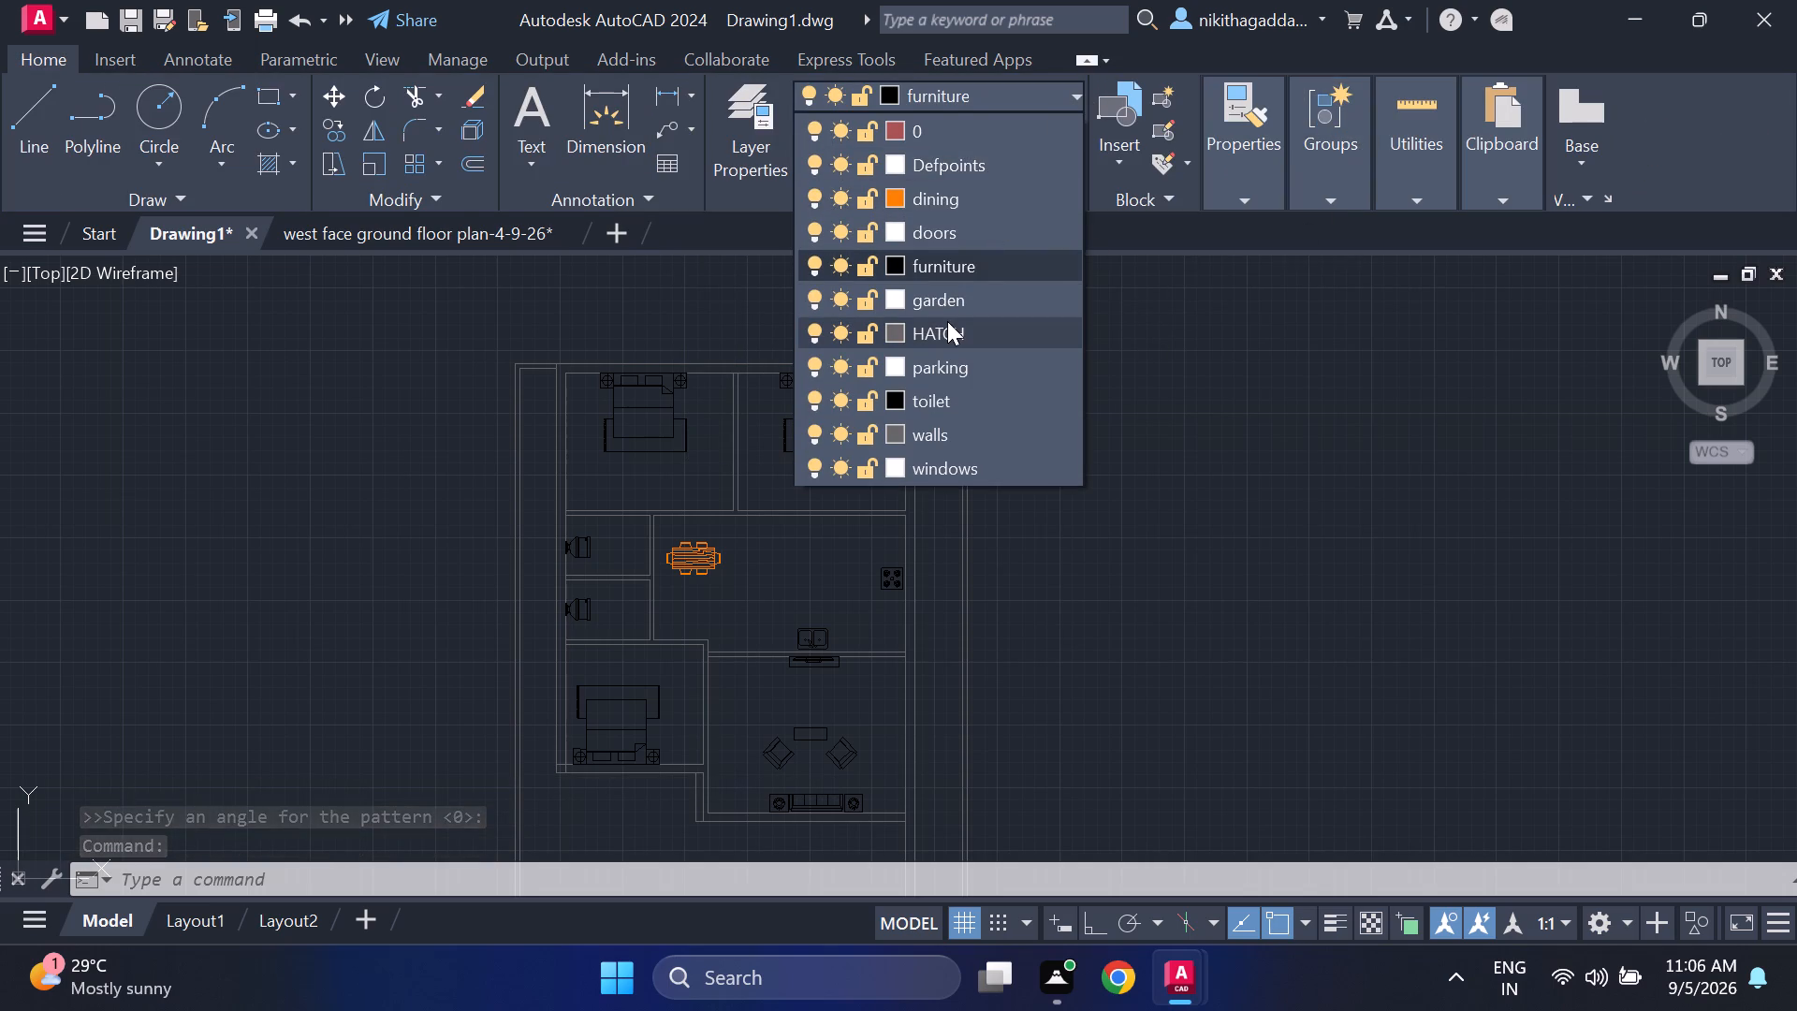
click(947, 321)
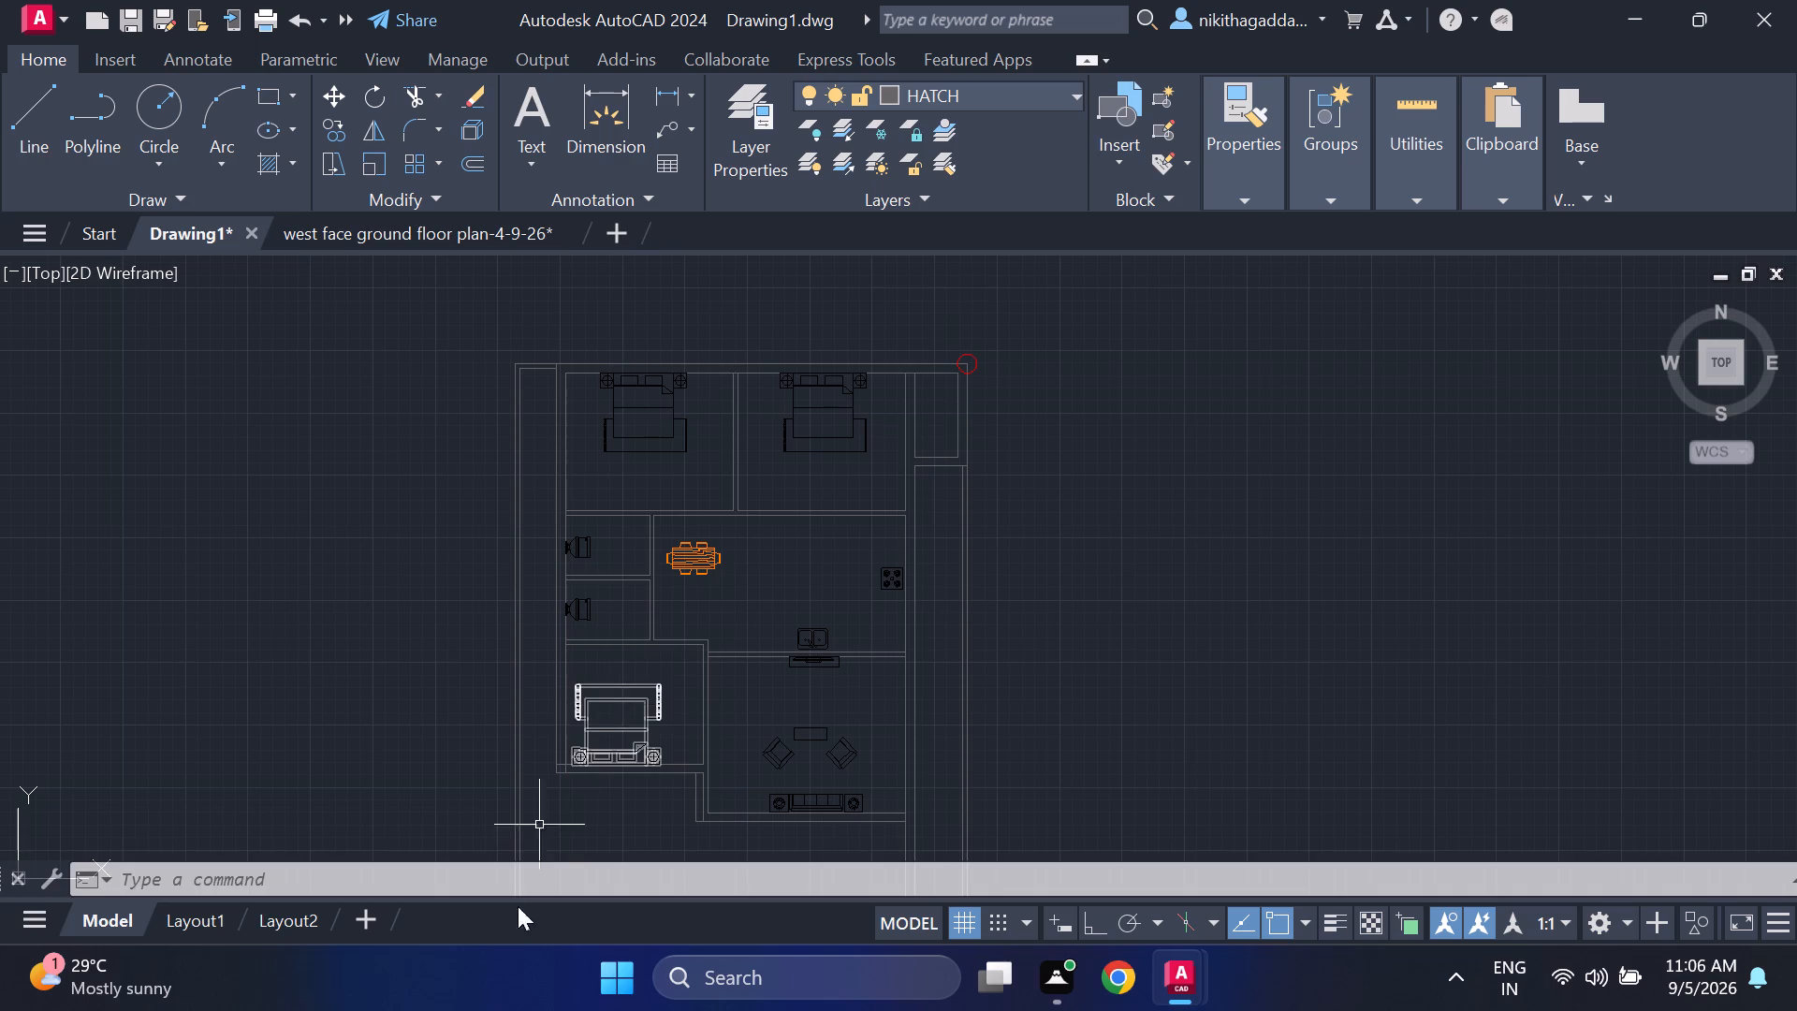
Trim the two overlapping wall line ends inside the lower-left bedroom's outer bottom-left wall corner.
scroll(385, 713, up, 1)
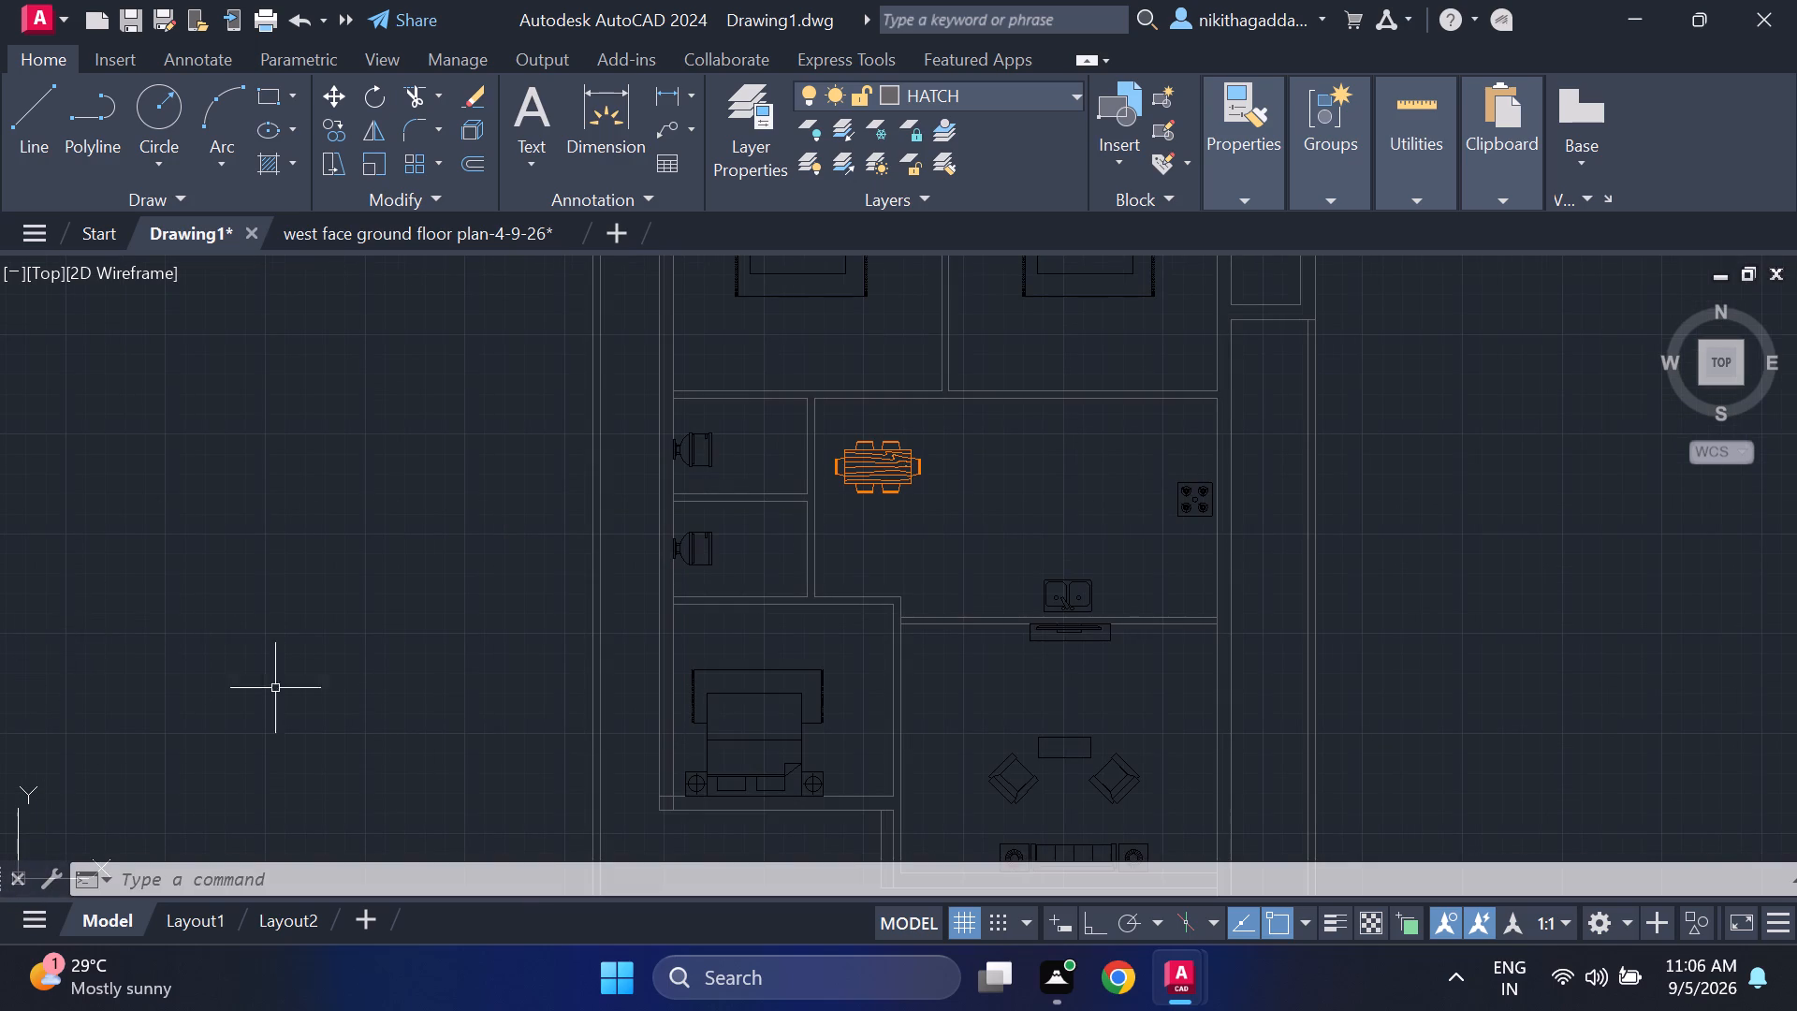
scroll(316, 743, up, 1)
middle_drag(298, 641, 238, 542)
middle_drag(226, 523, 221, 504)
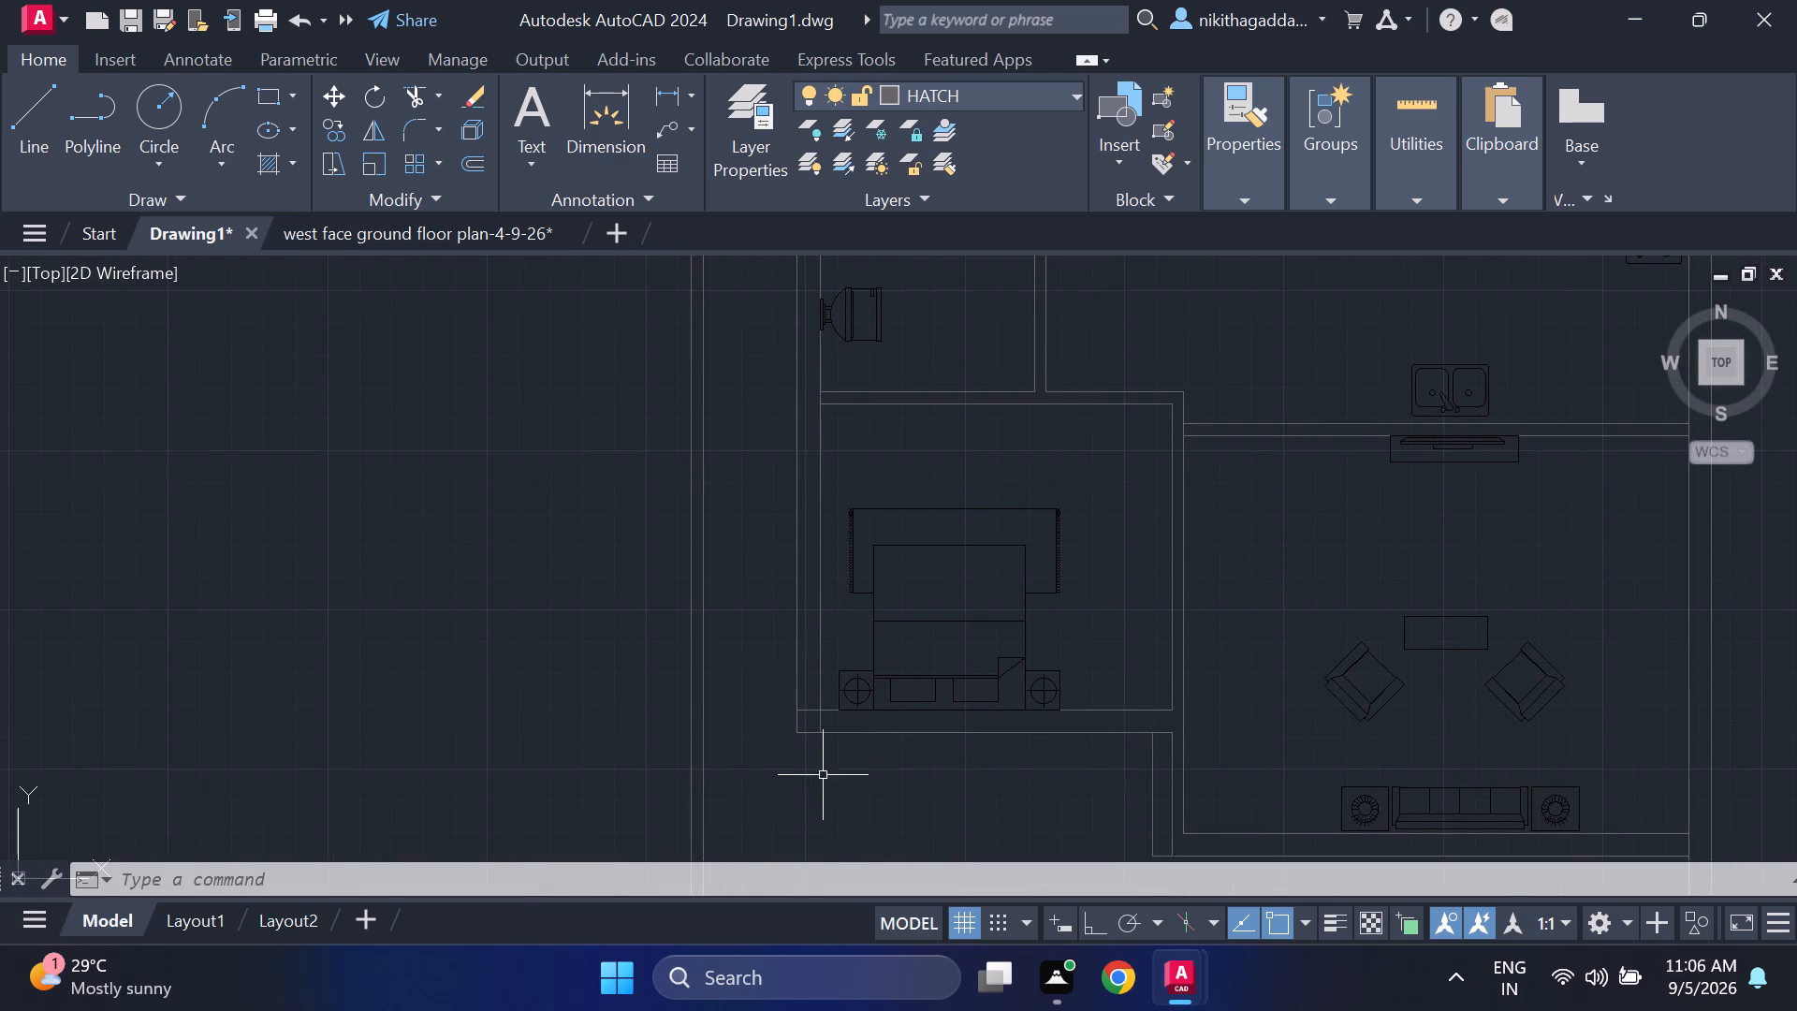
scroll(822, 774, up, 2)
key(Escape)
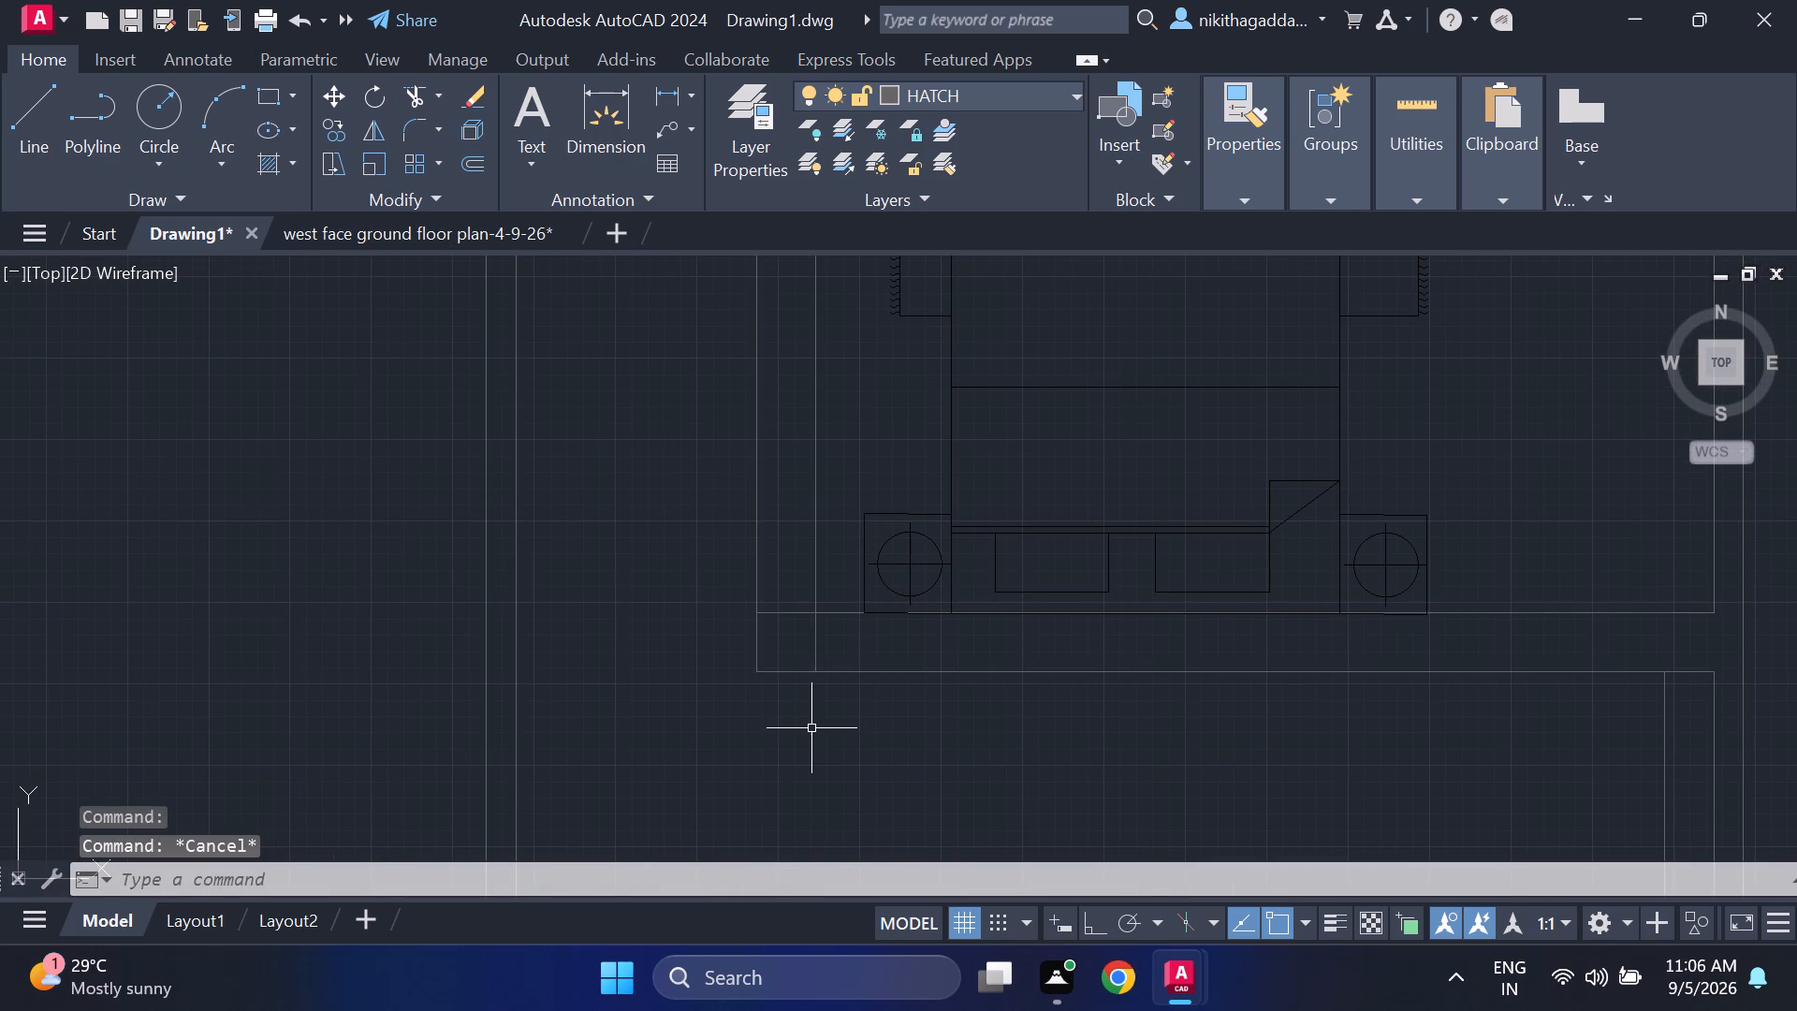
text(tr)
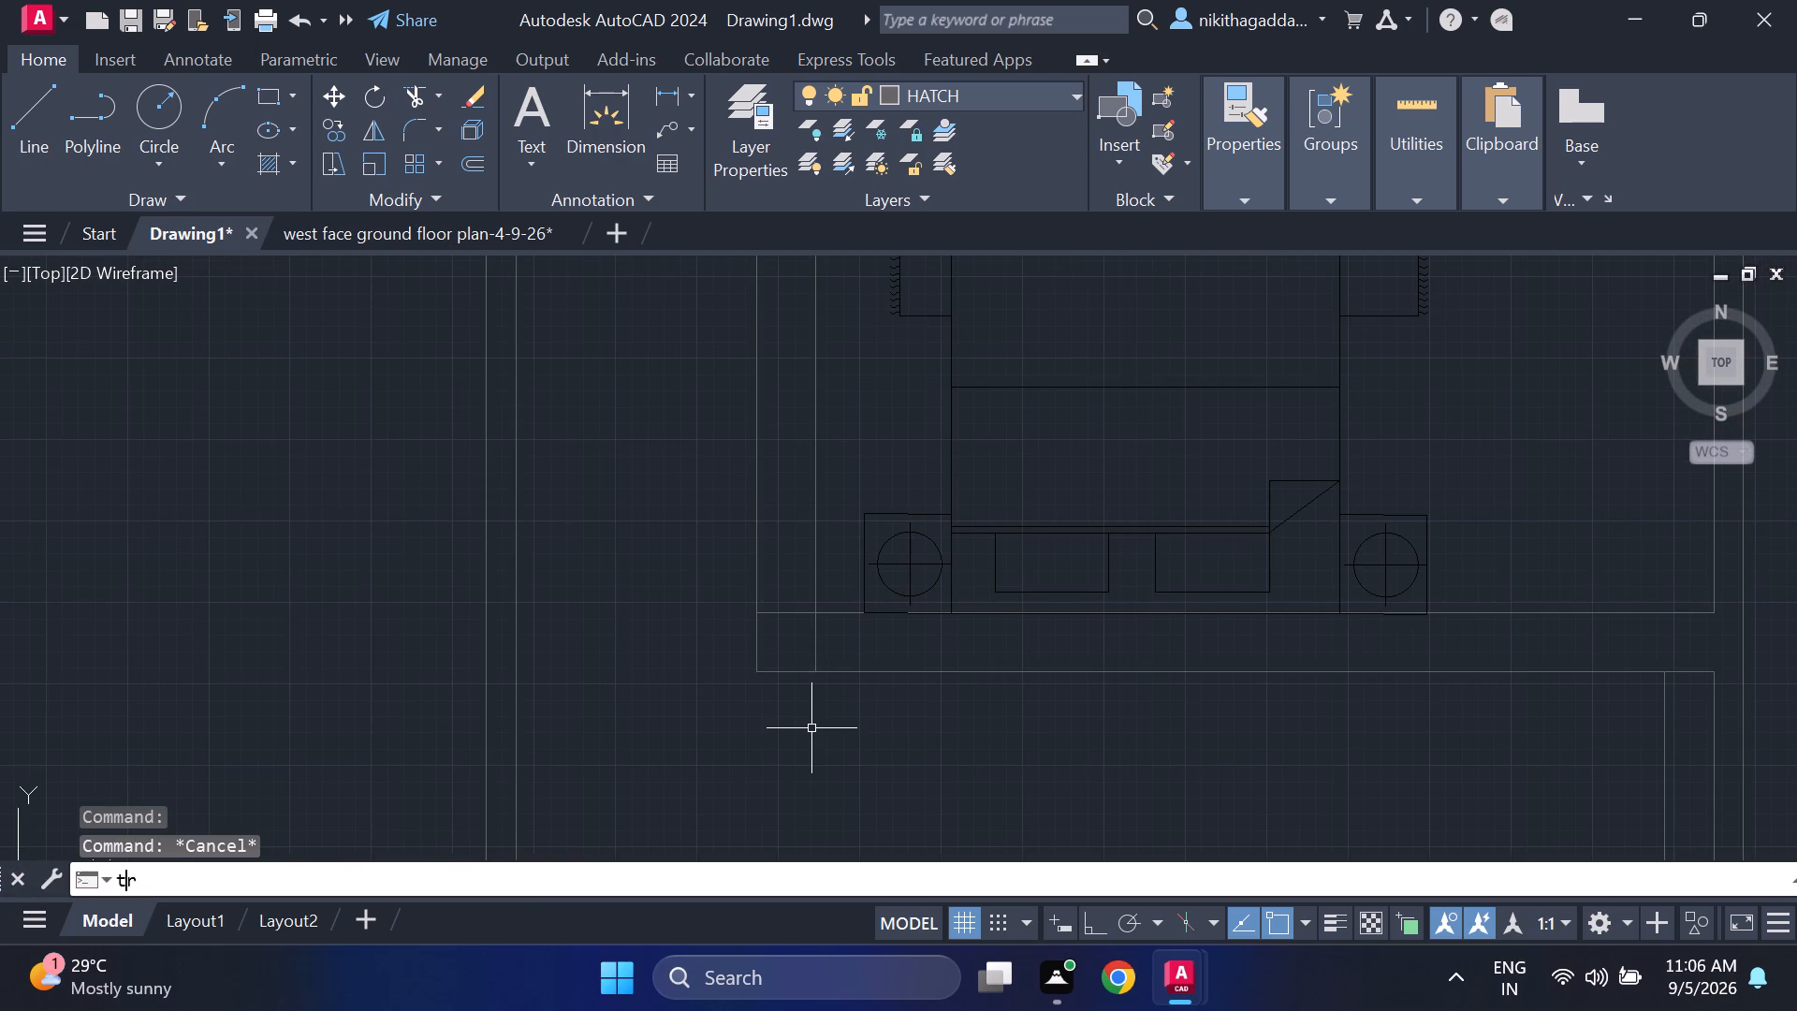
key(Return)
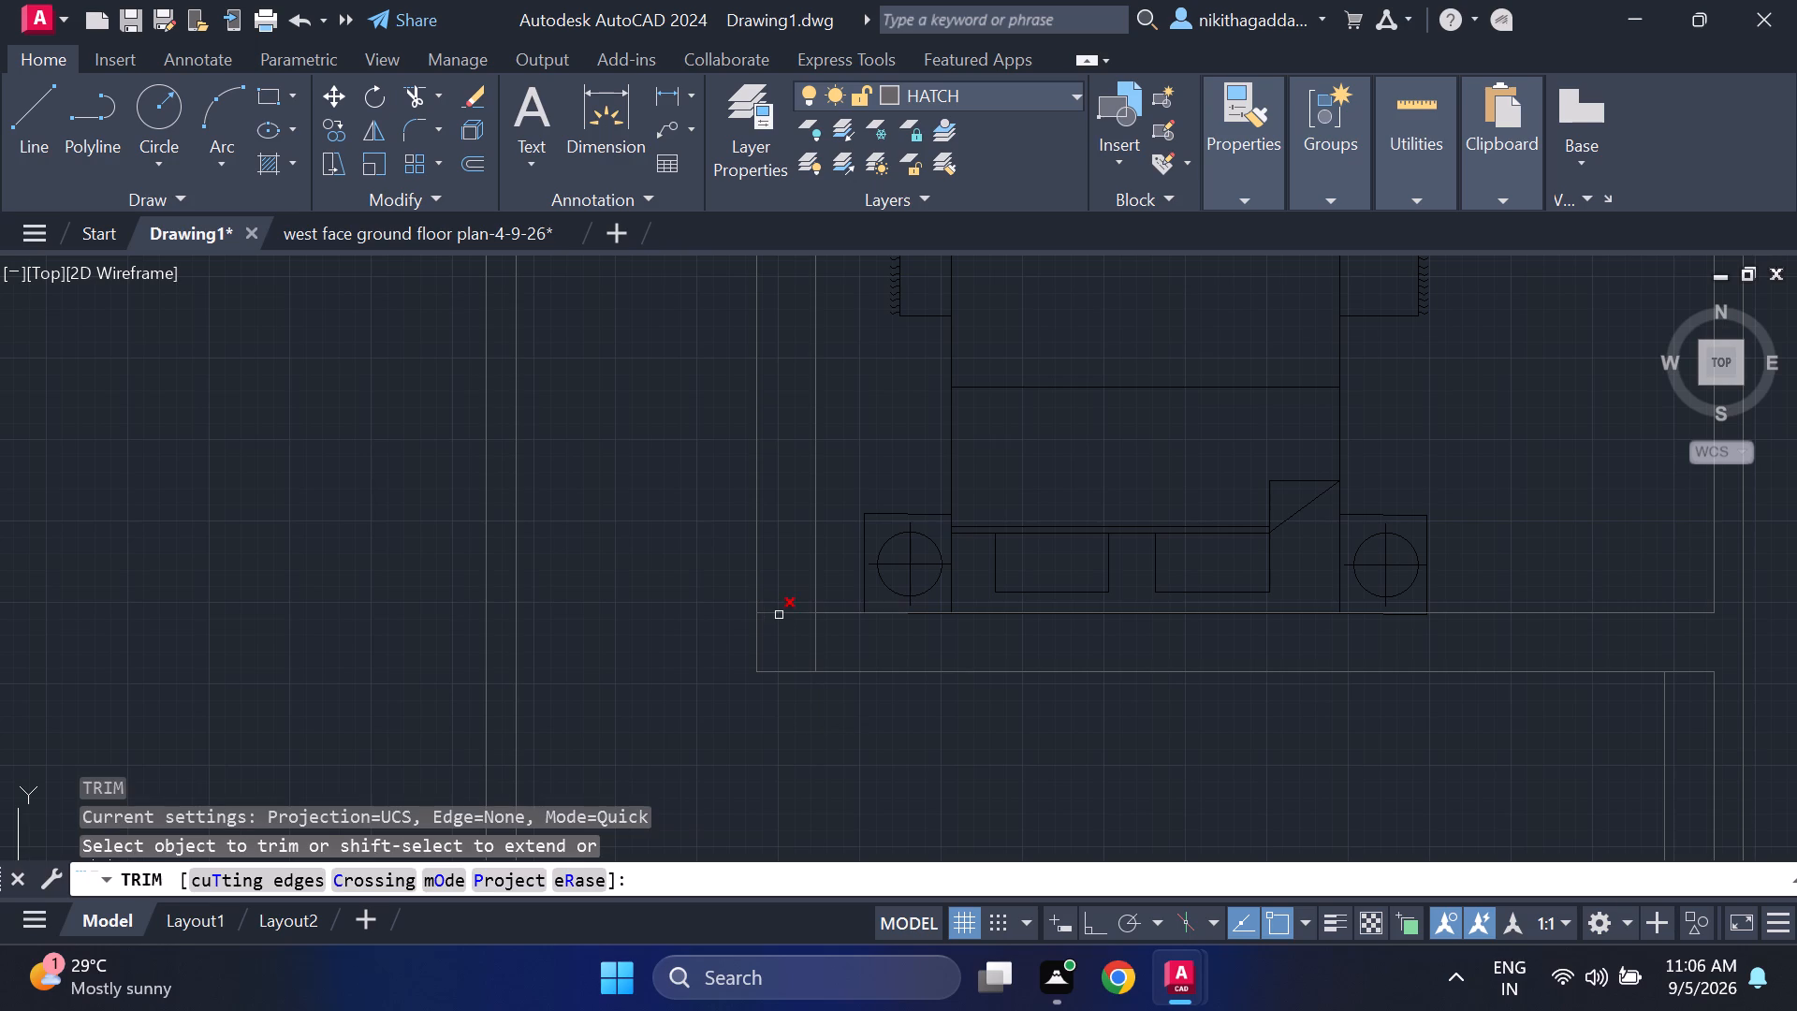
click(779, 615)
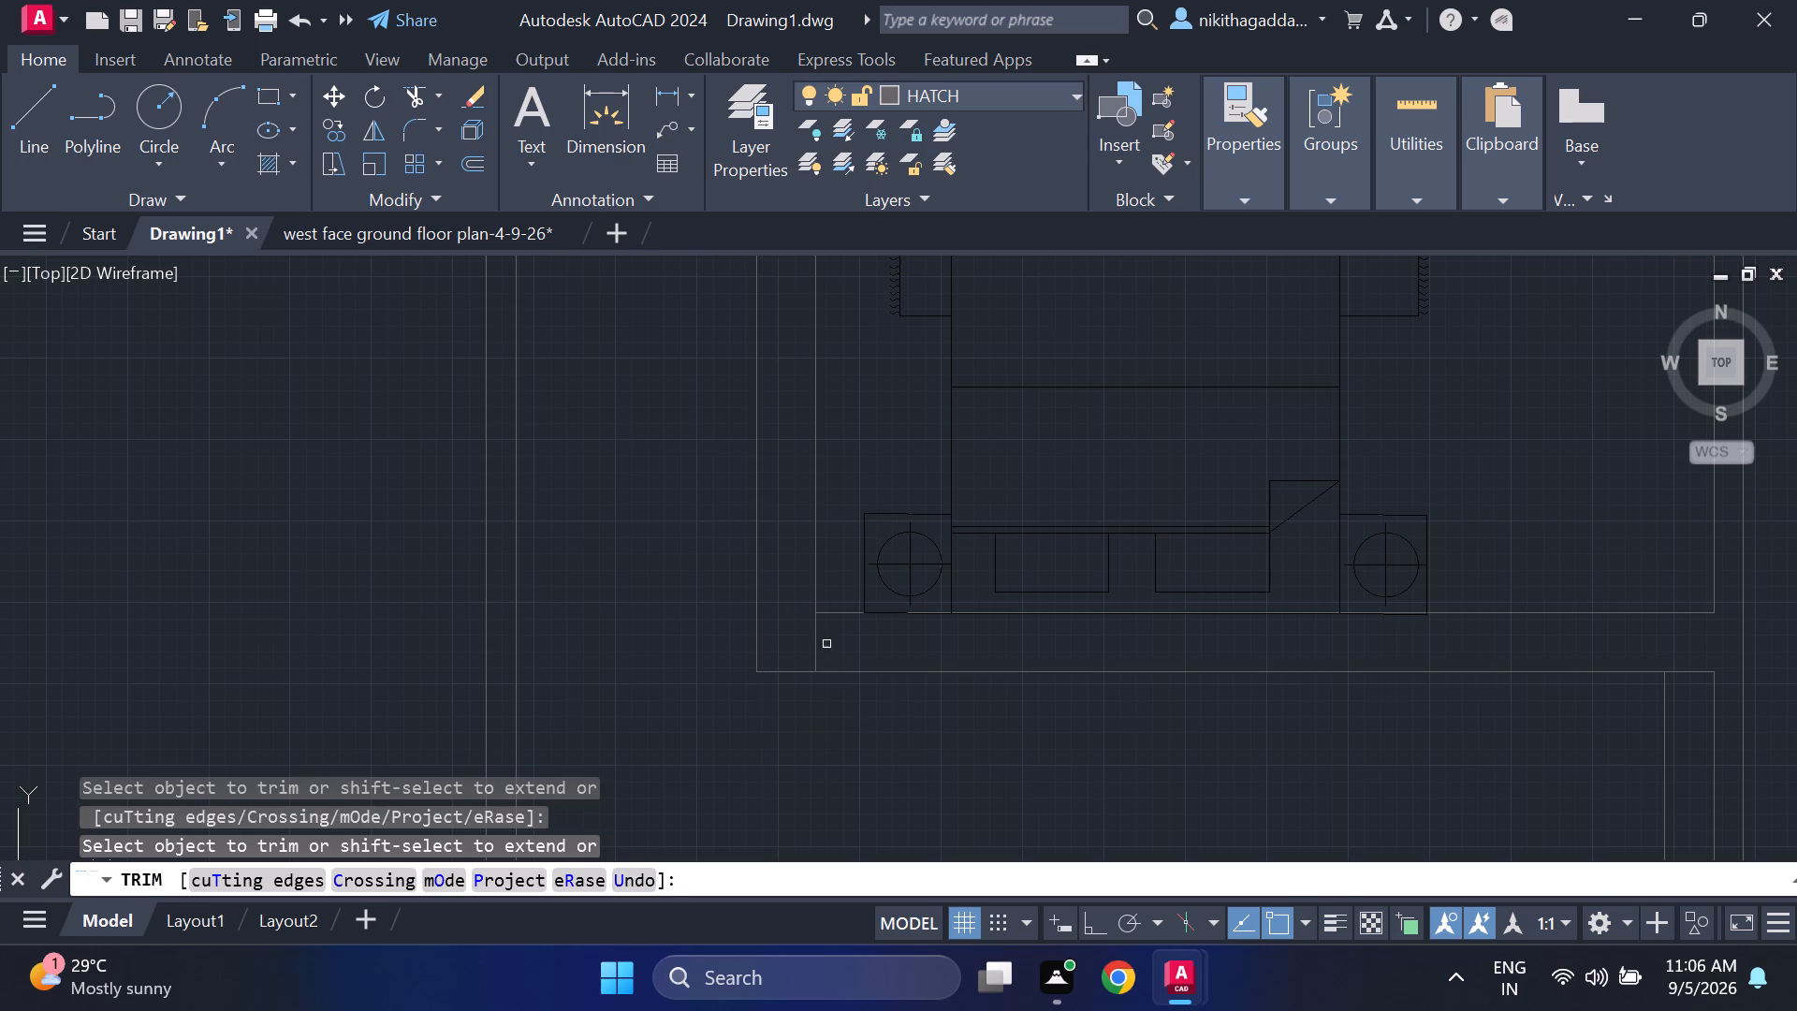
click(811, 642)
Examine the wall corners and junctions along the plan's right side and lower-right corner, and leave the Trim command.
scroll(868, 697, down, 3)
scroll(942, 766, down, 1)
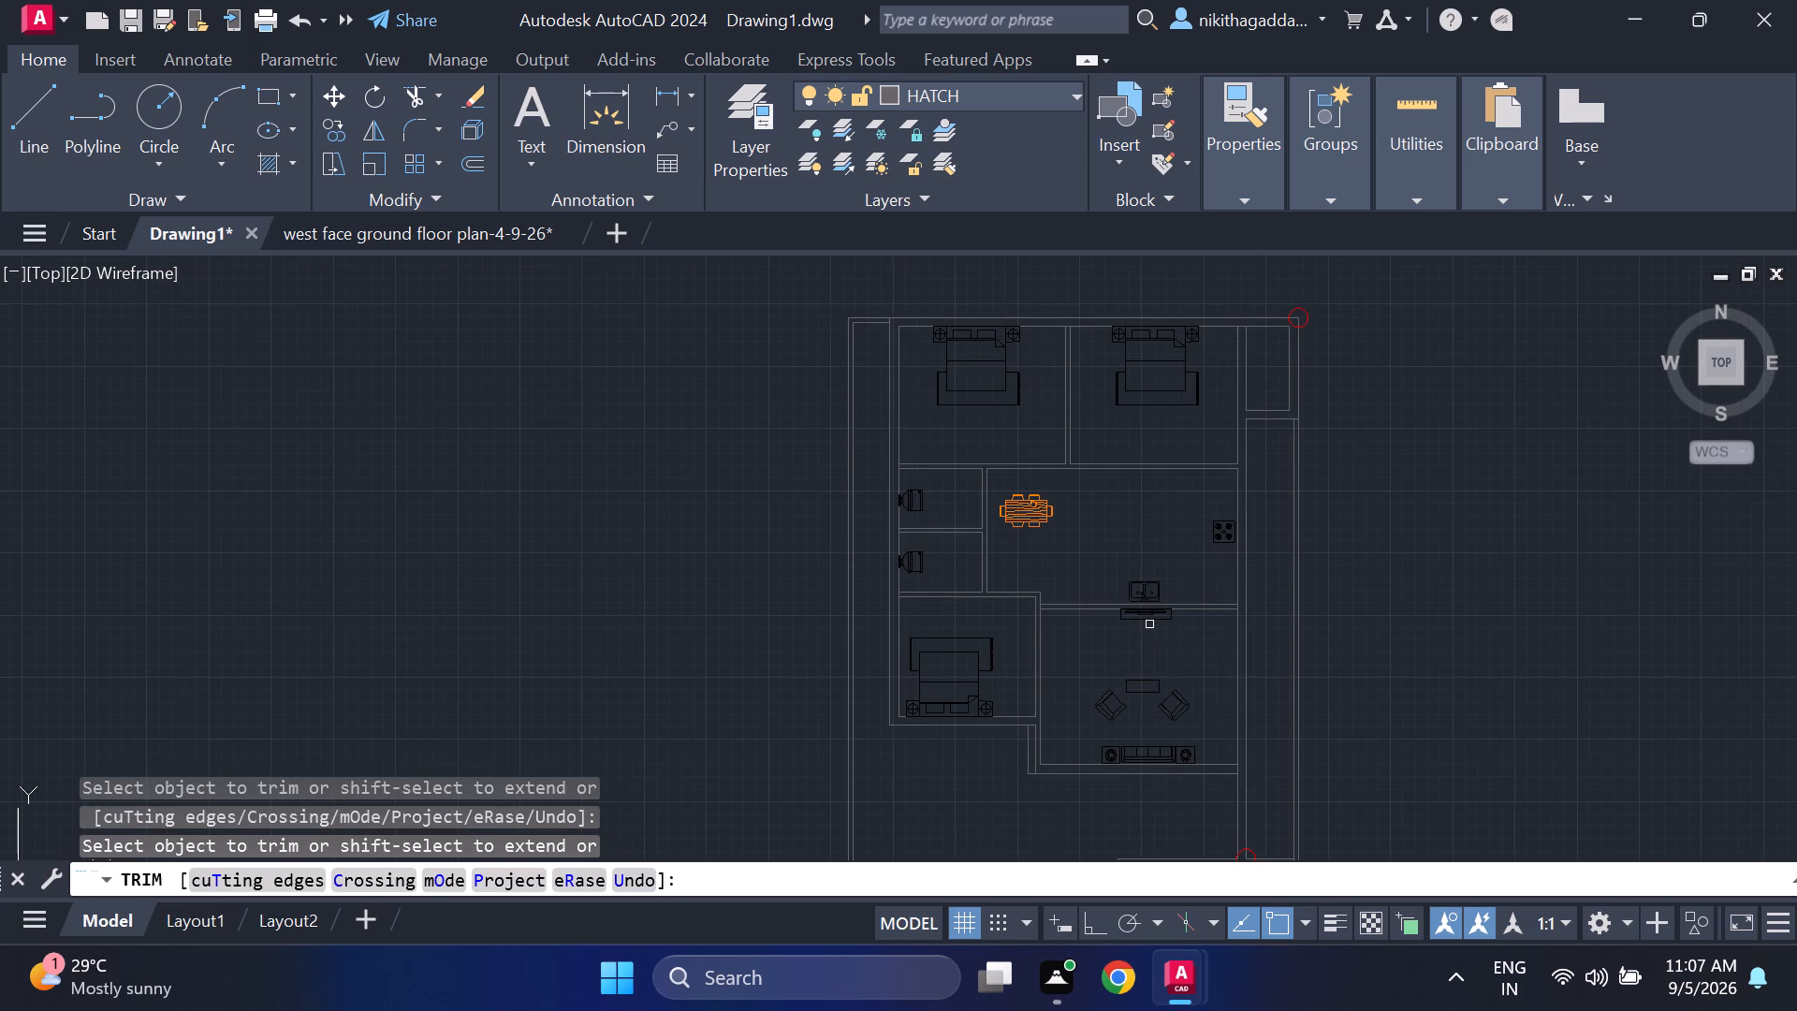
middle_drag(648, 755, 578, 662)
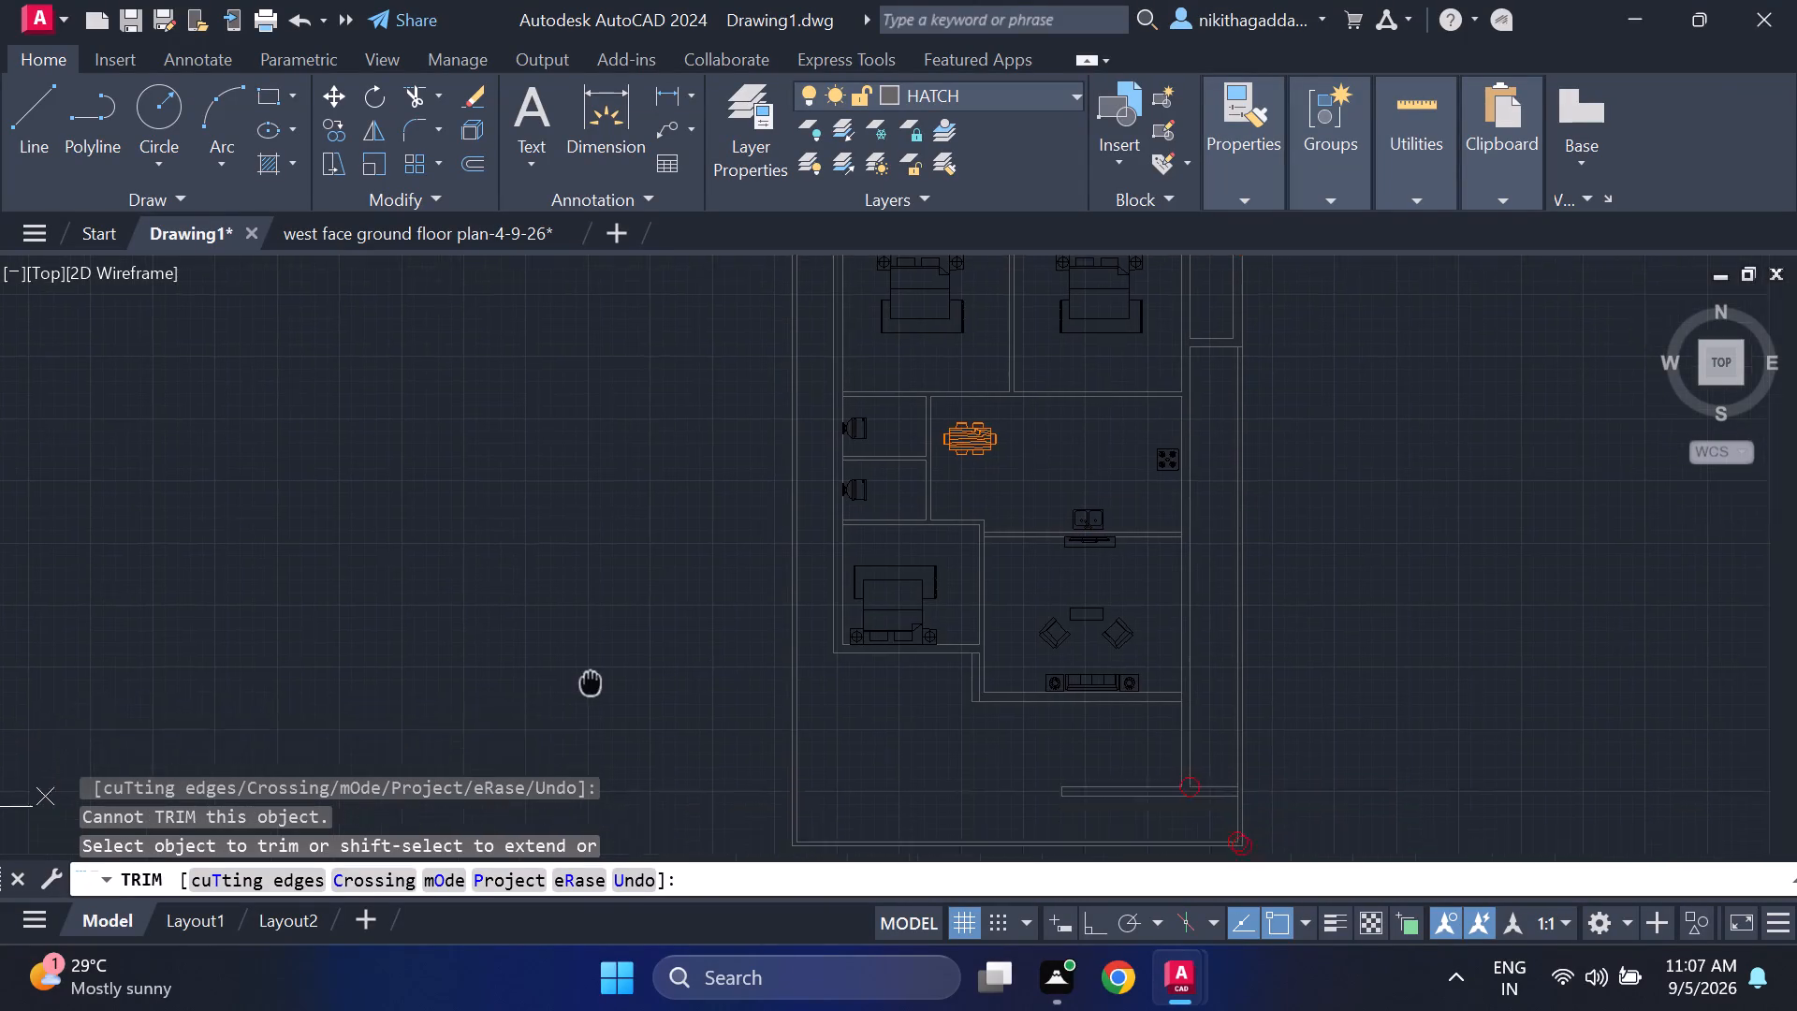
middle_drag(578, 662, 564, 645)
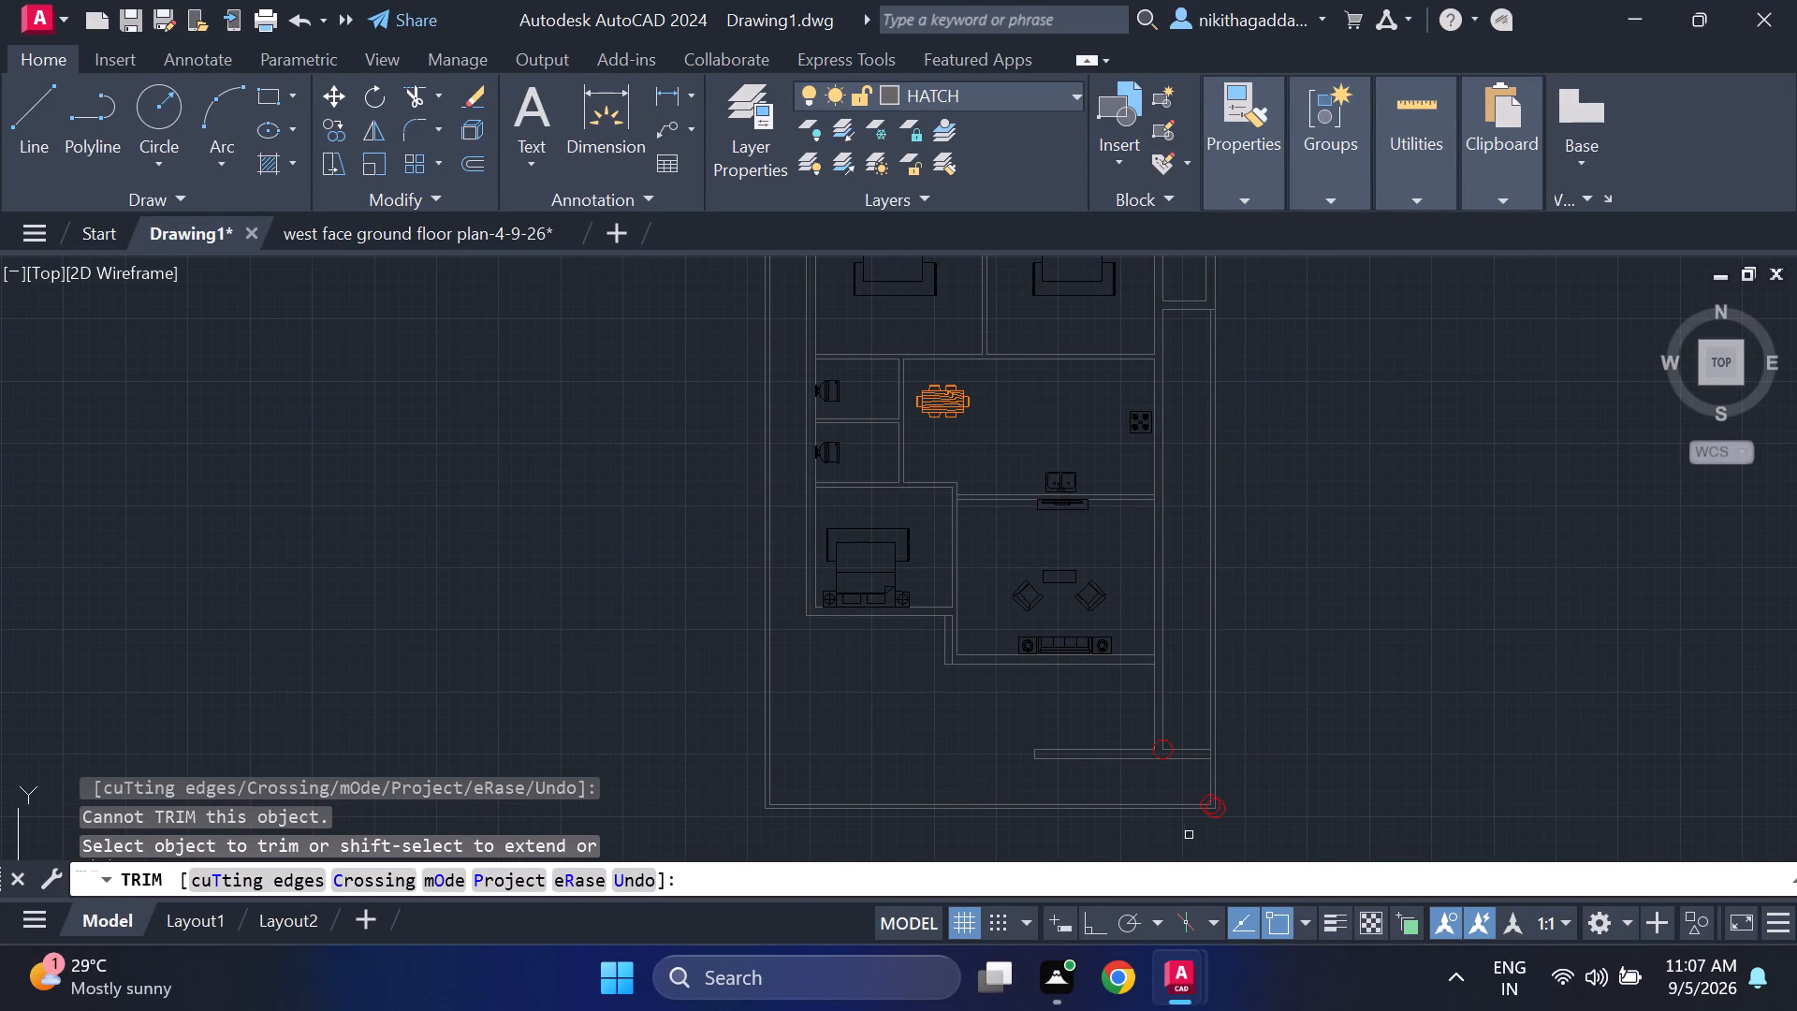
scroll(1191, 829, up, 3)
scroll(1260, 769, up, 4)
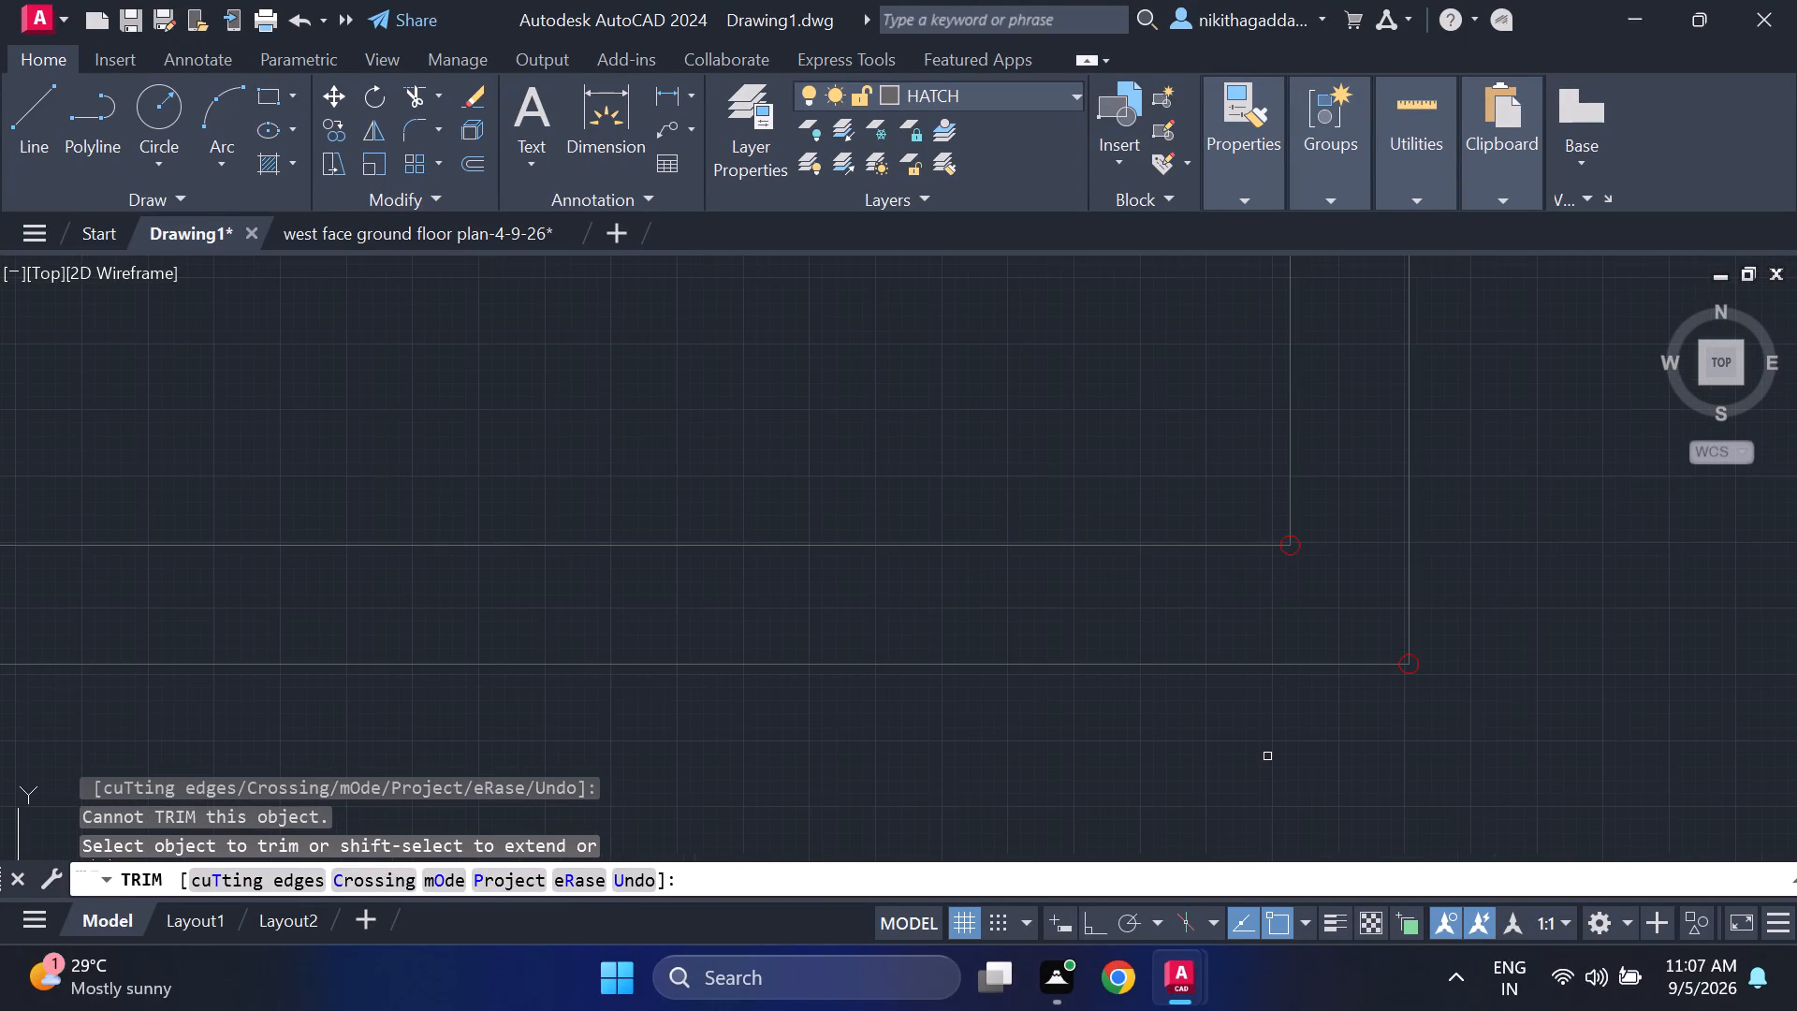
scroll(1260, 755, down, 4)
scroll(996, 574, down, 2)
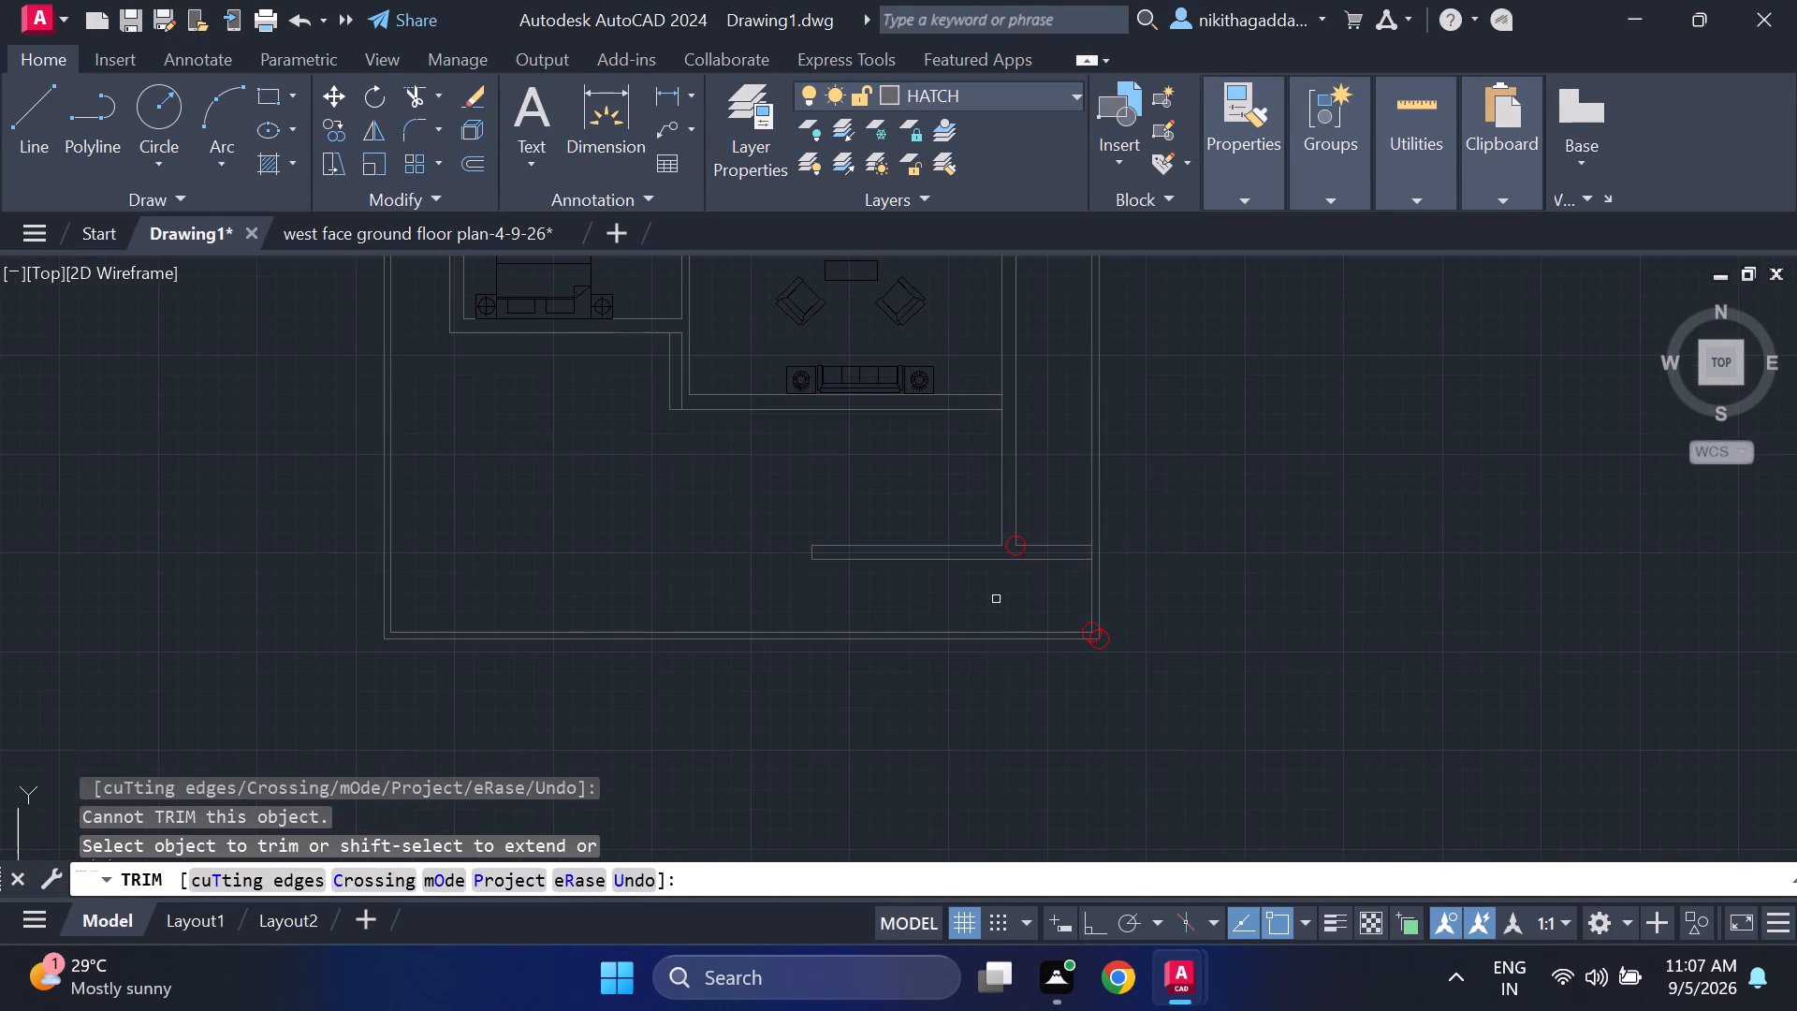
middle_drag(656, 548, 650, 570)
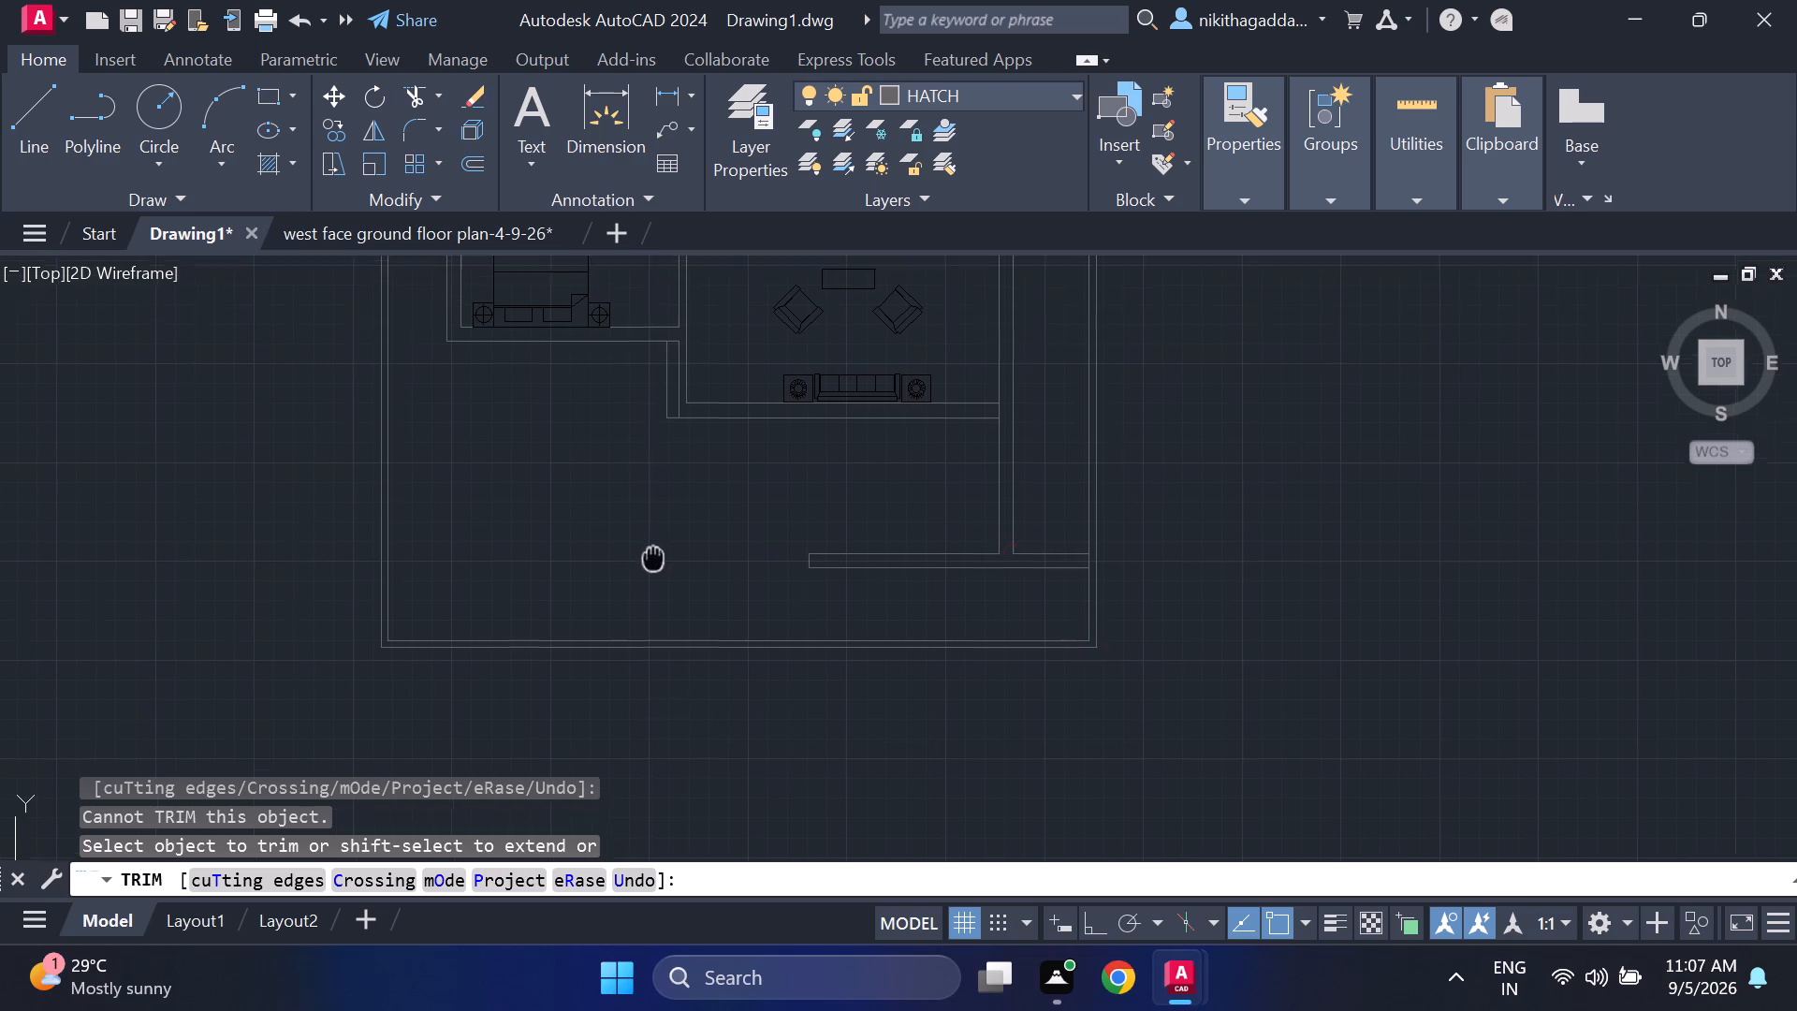
middle_drag(650, 570, 637, 610)
scroll(997, 602, up, 5)
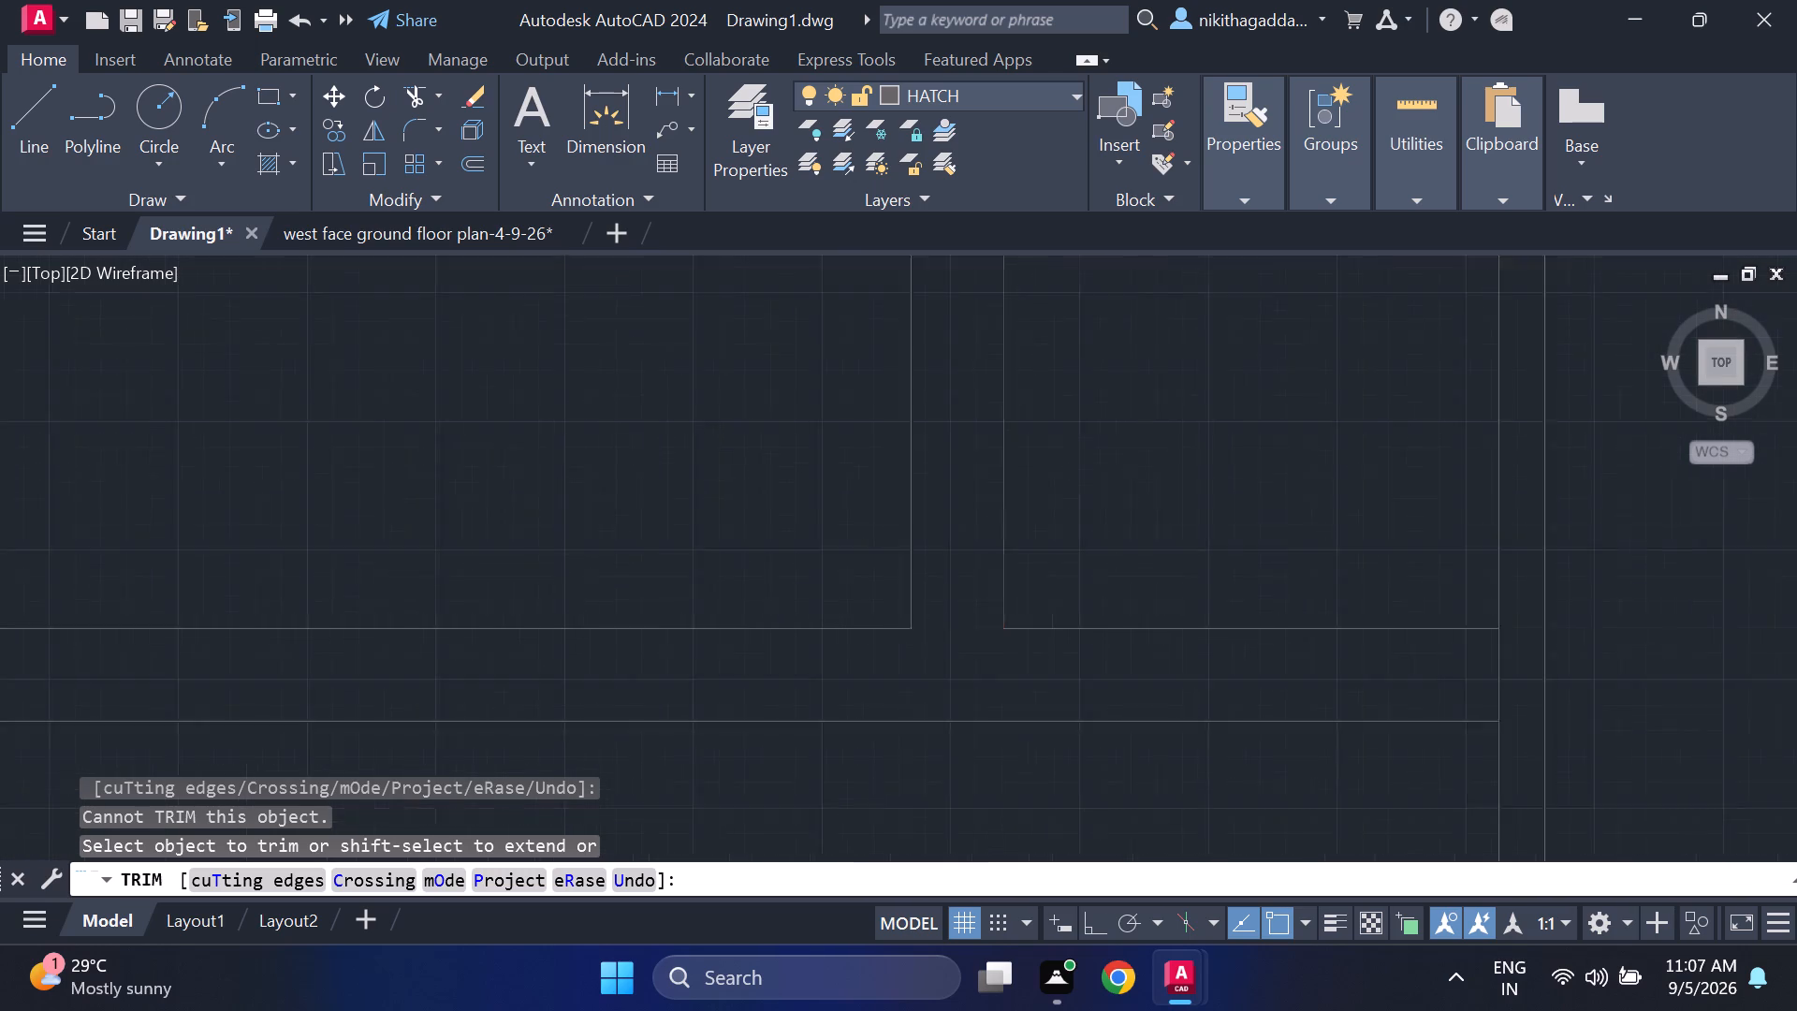
scroll(1007, 630, up, 6)
scroll(993, 643, down, 10)
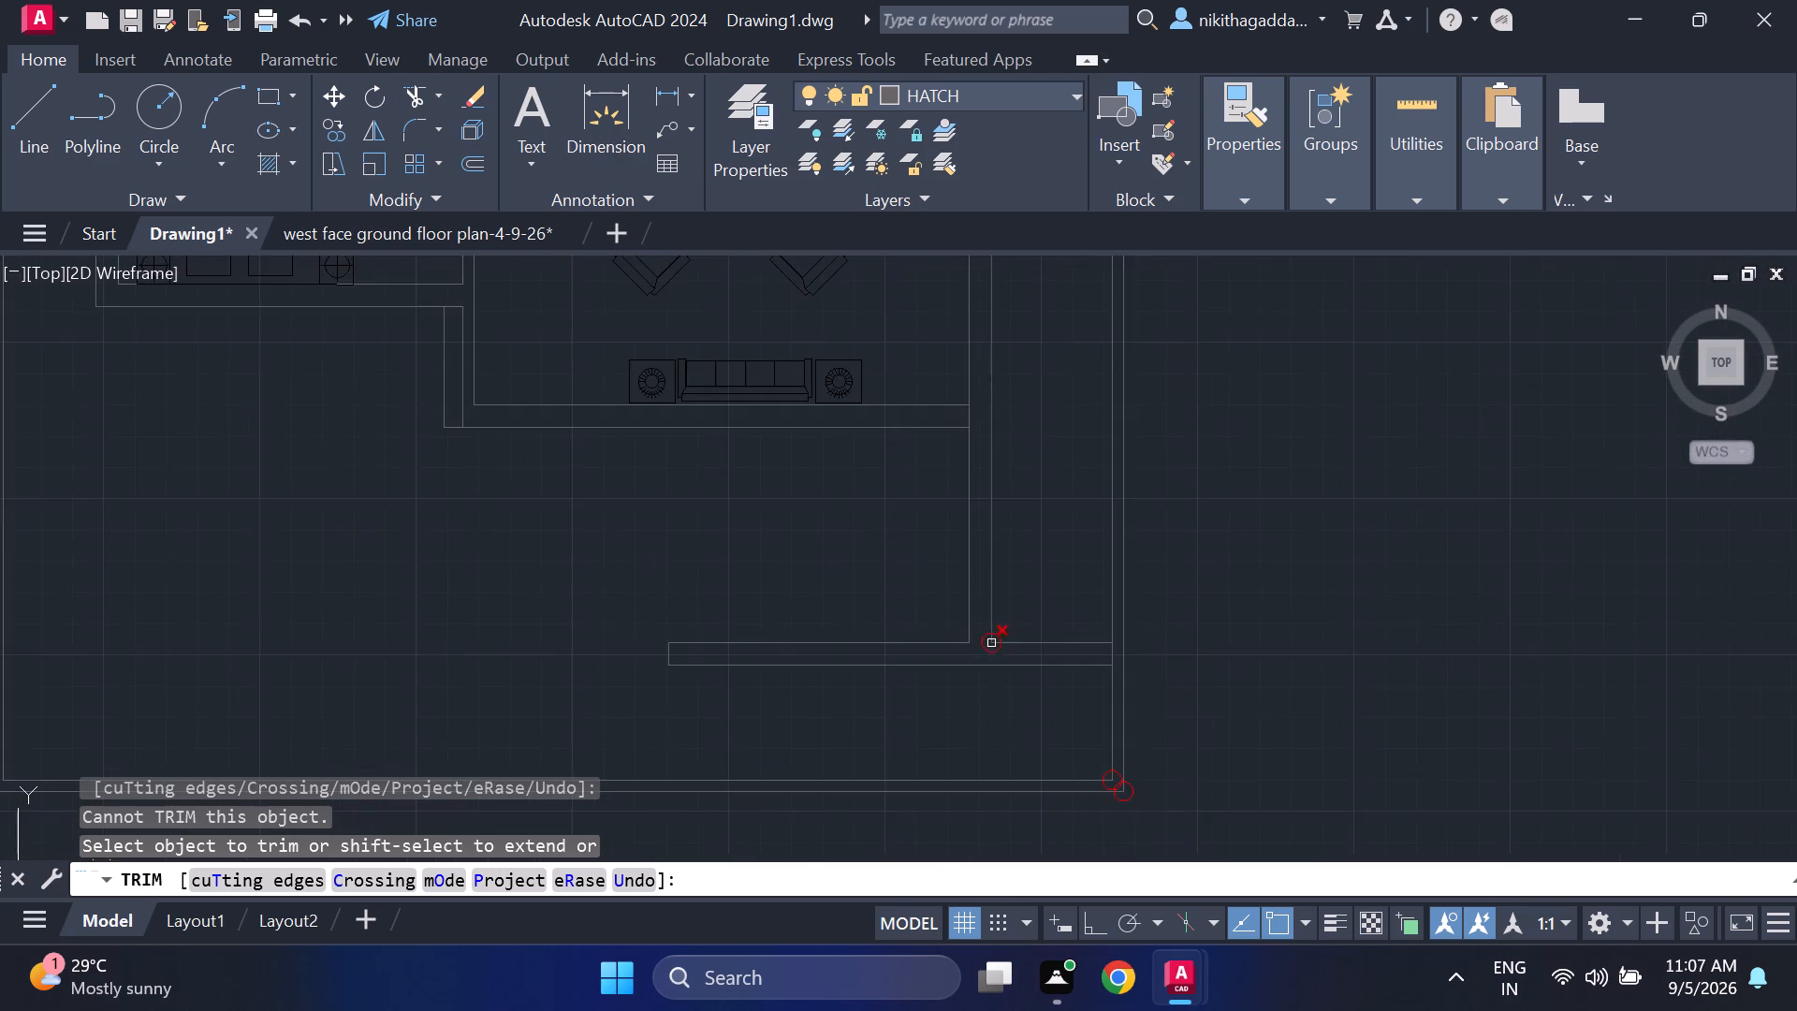
scroll(988, 636, down, 4)
scroll(990, 521, up, 2)
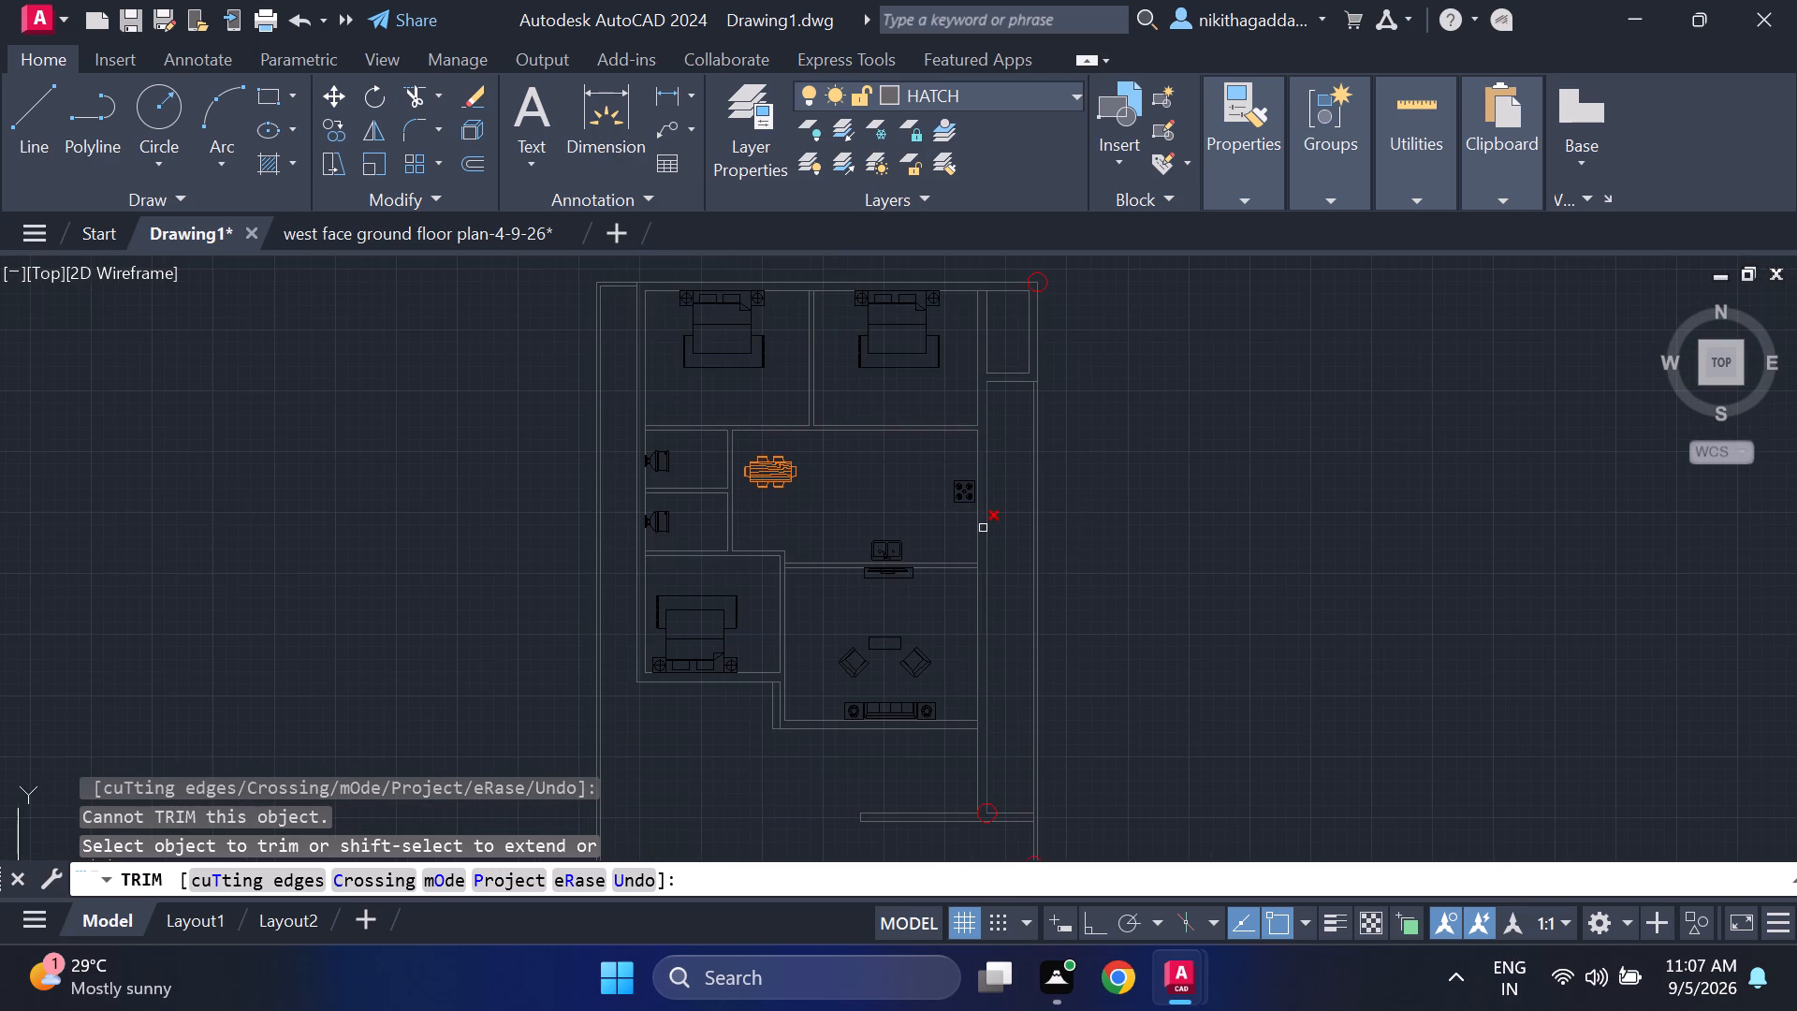
scroll(1103, 379, up, 1)
scroll(924, 387, up, 1)
scroll(1033, 386, up, 1)
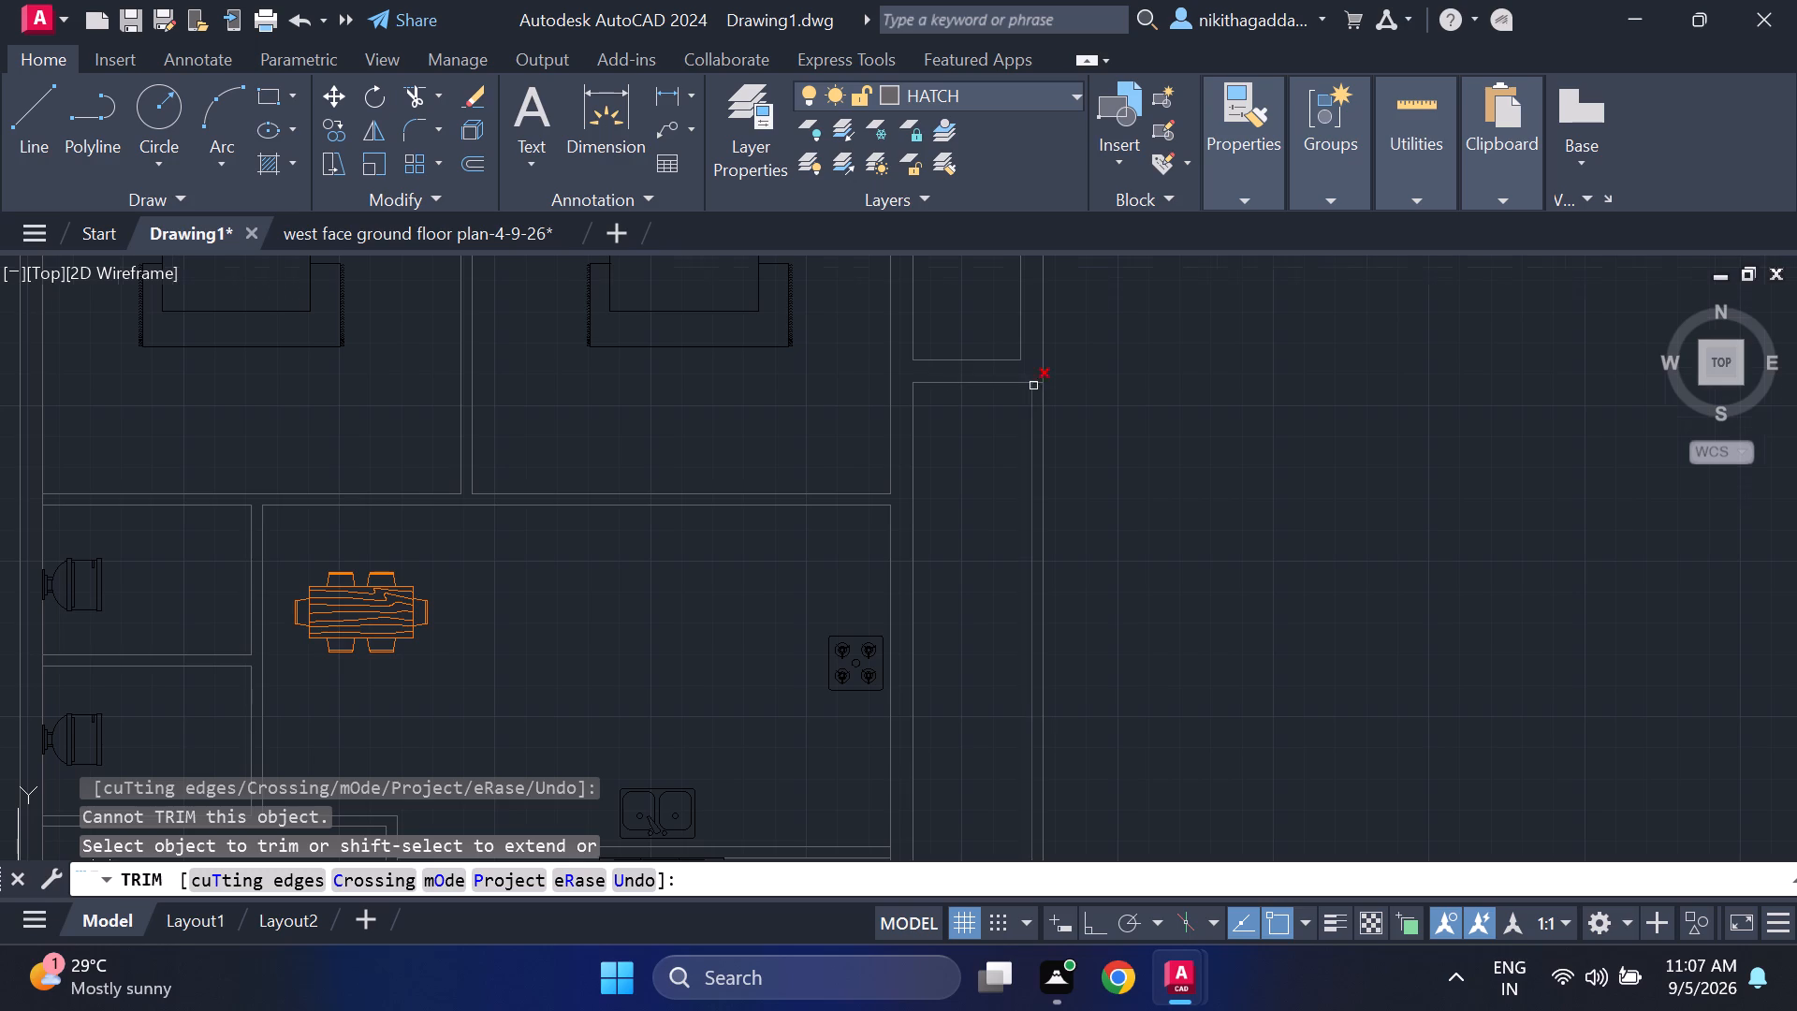
scroll(1033, 386, up, 1)
scroll(446, 632, down, 3)
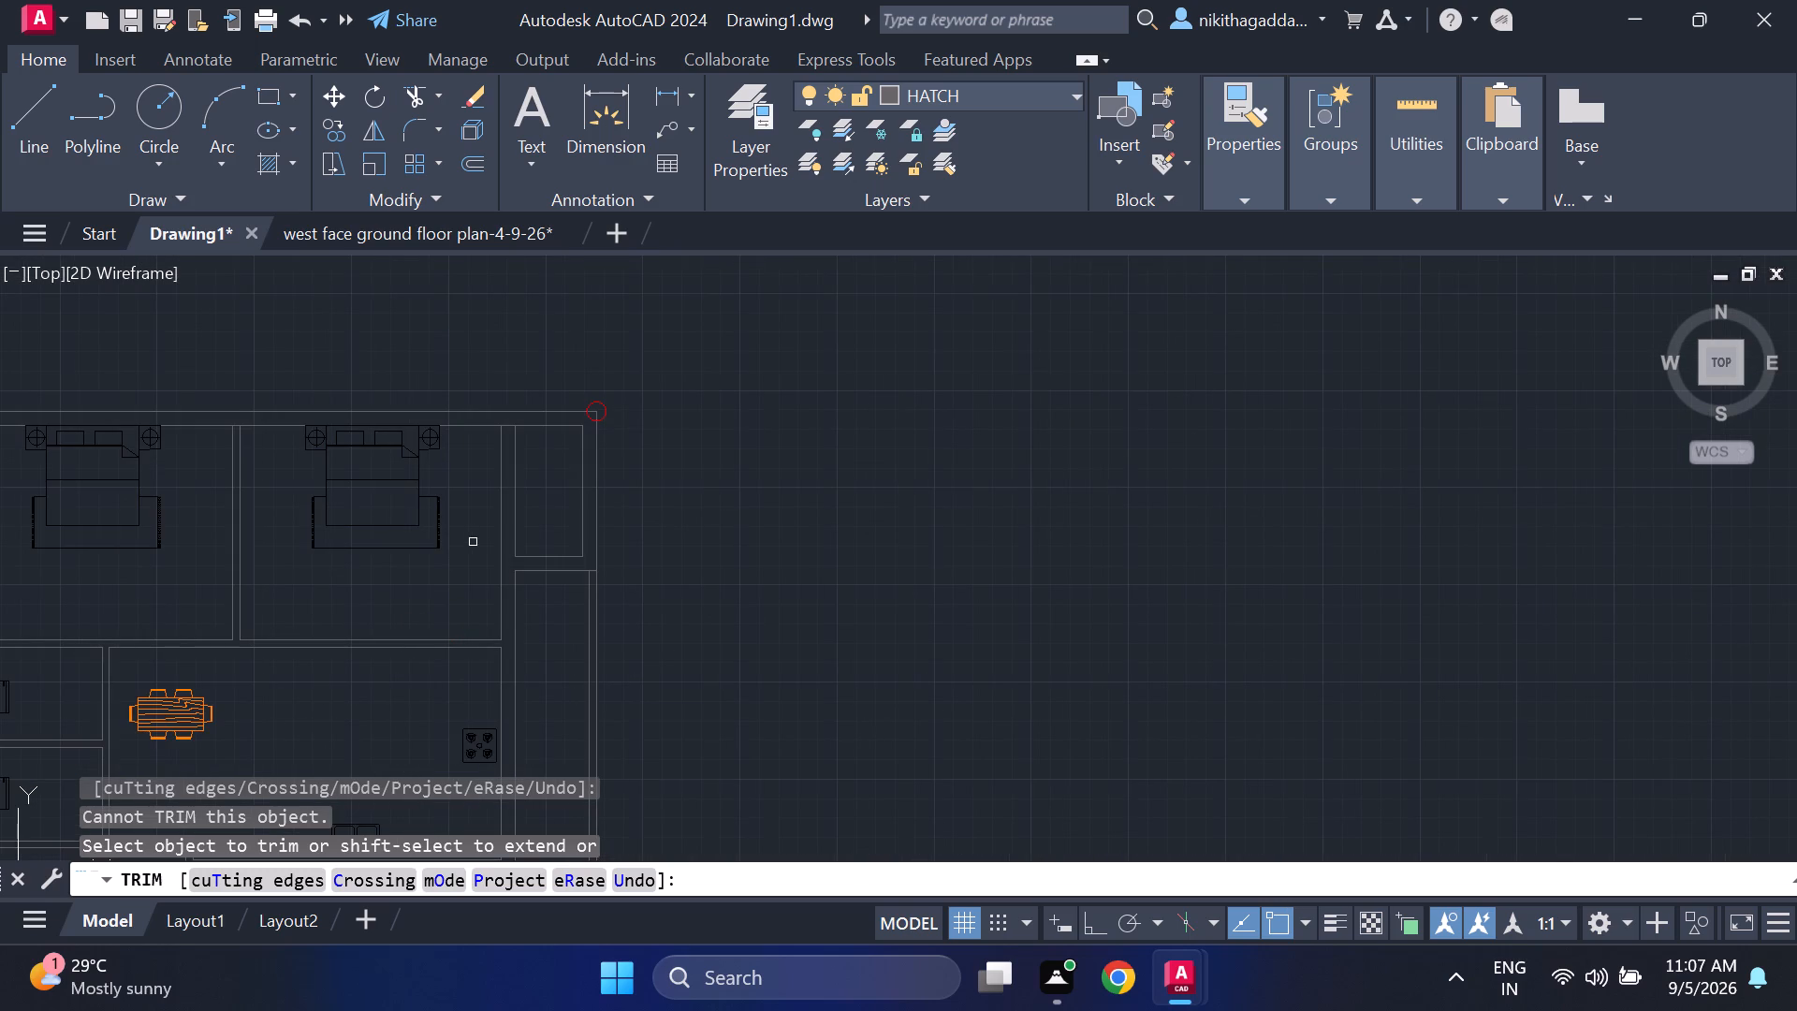
middle_drag(403, 609, 894, 423)
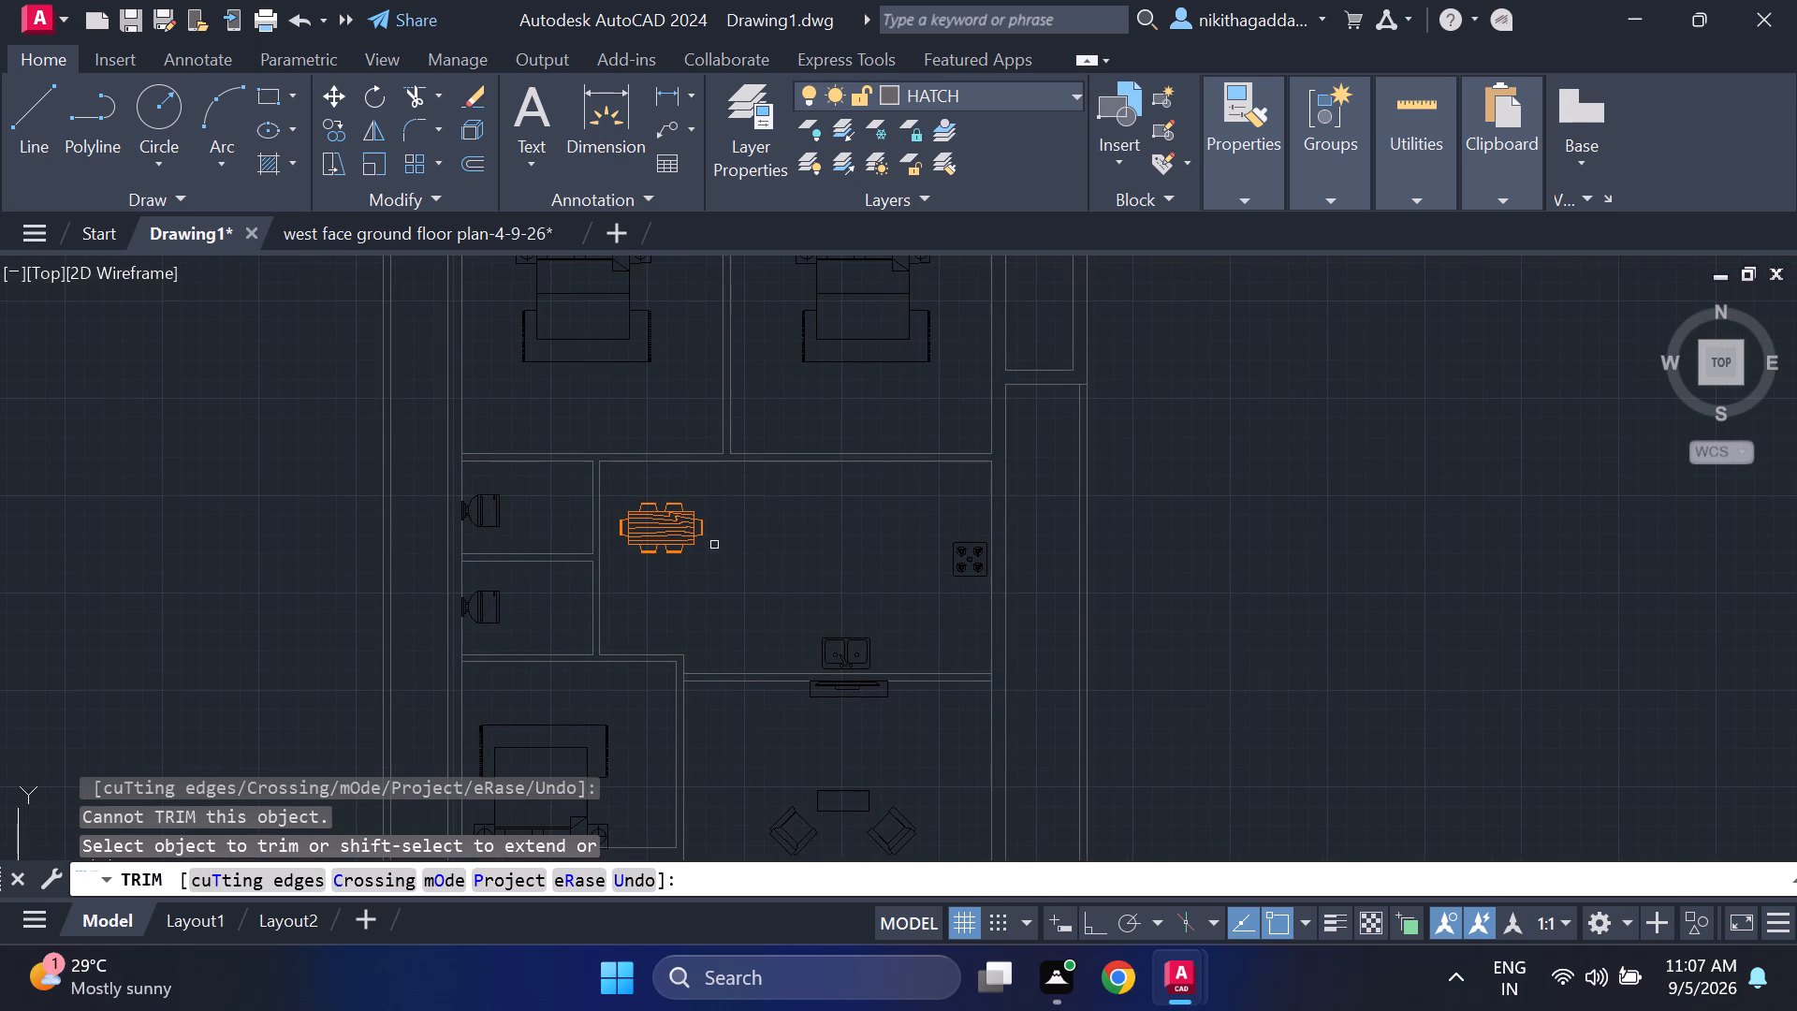
scroll(759, 609, down, 1)
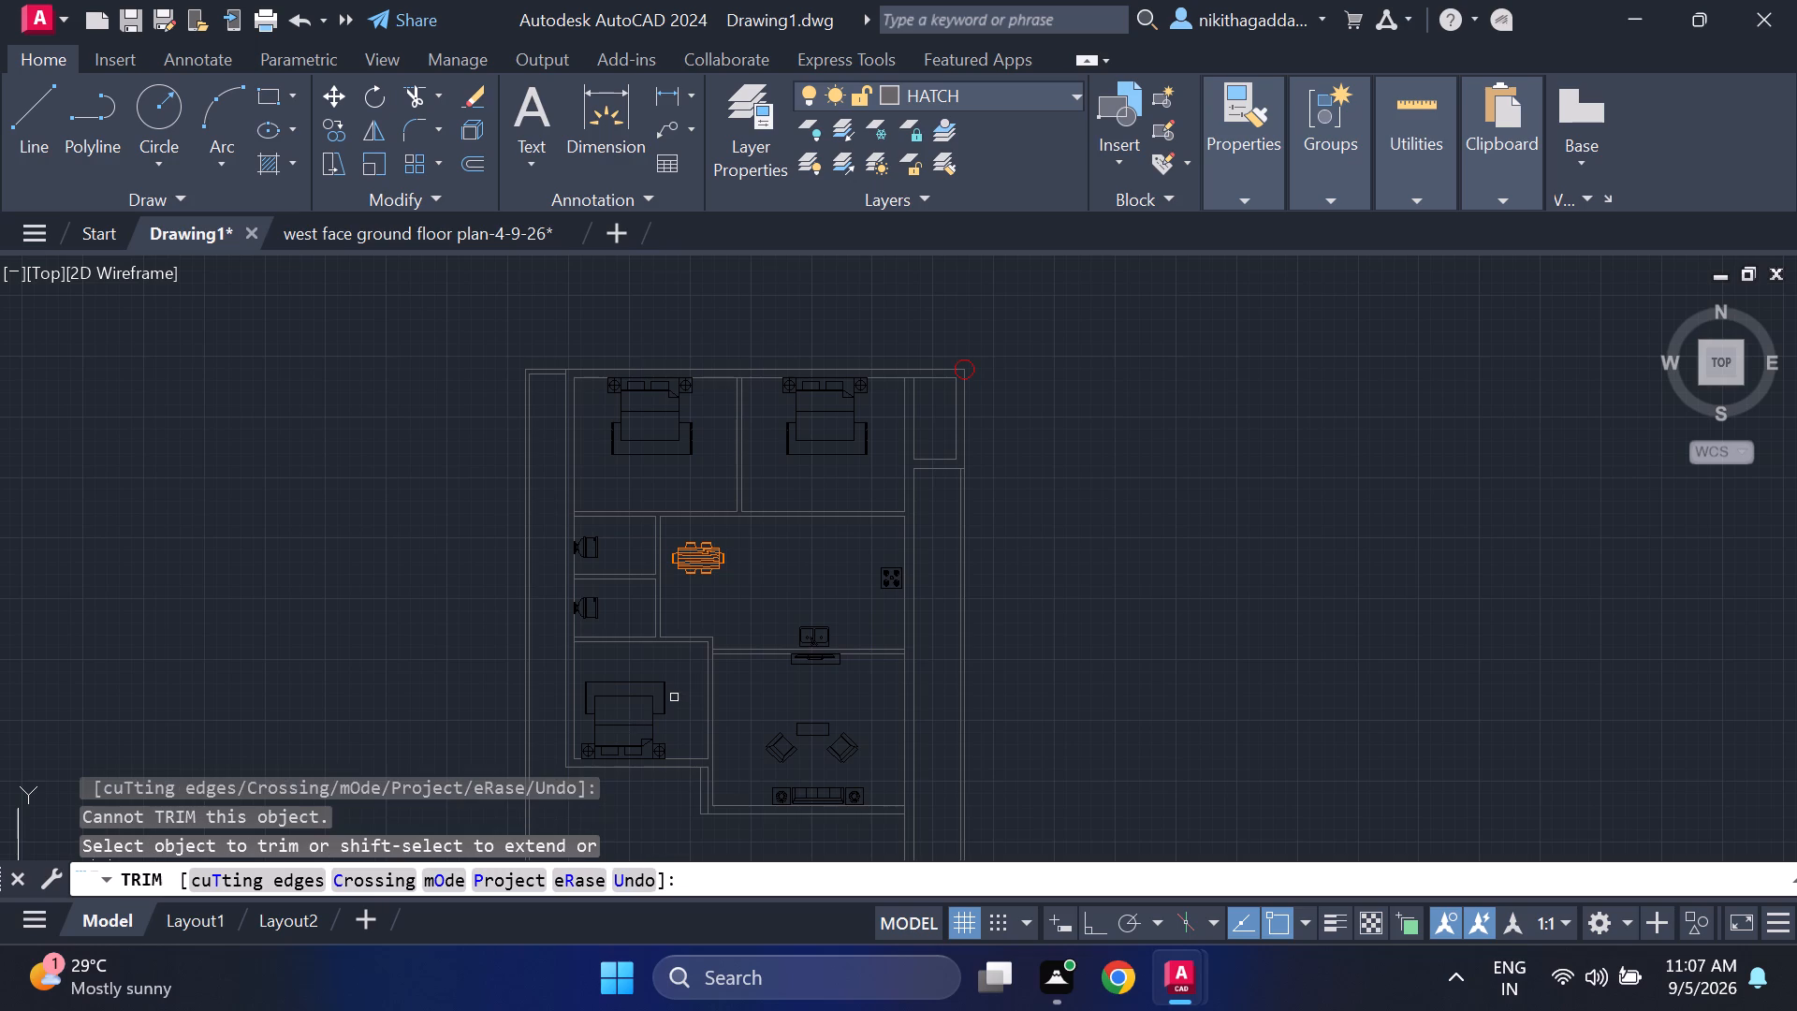
middle_drag(669, 682, 810, 579)
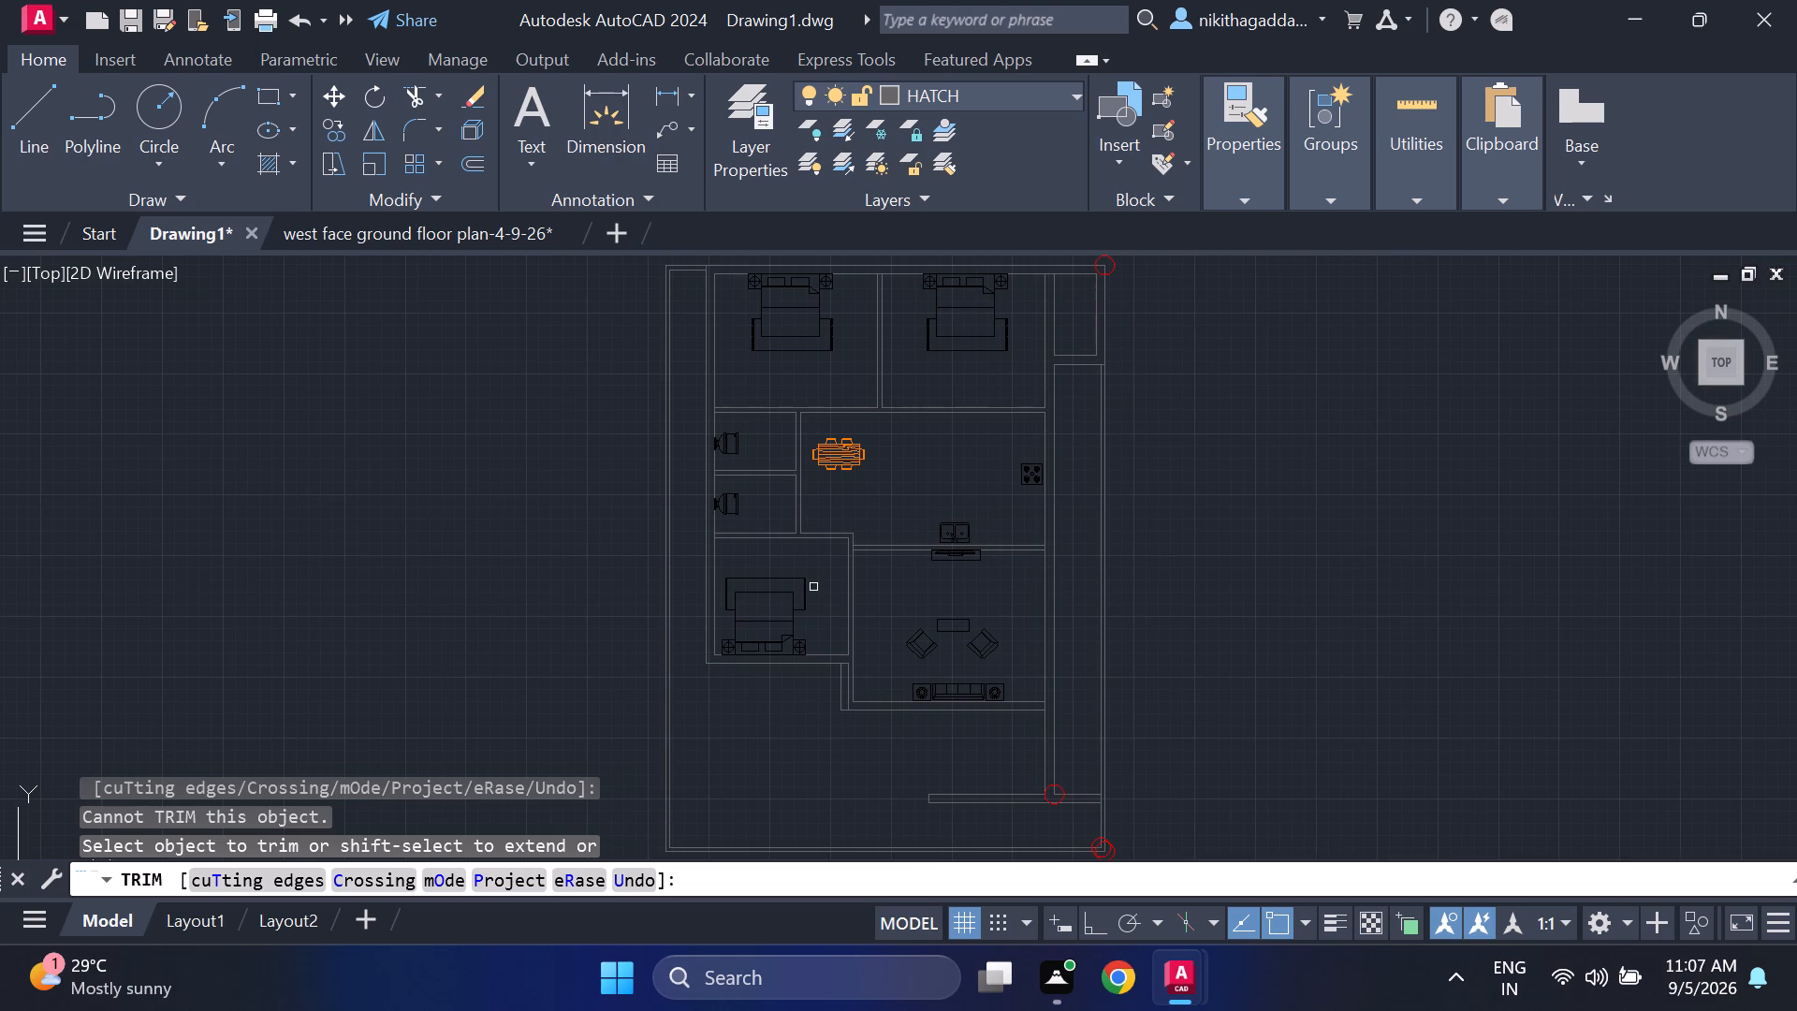
key(Escape)
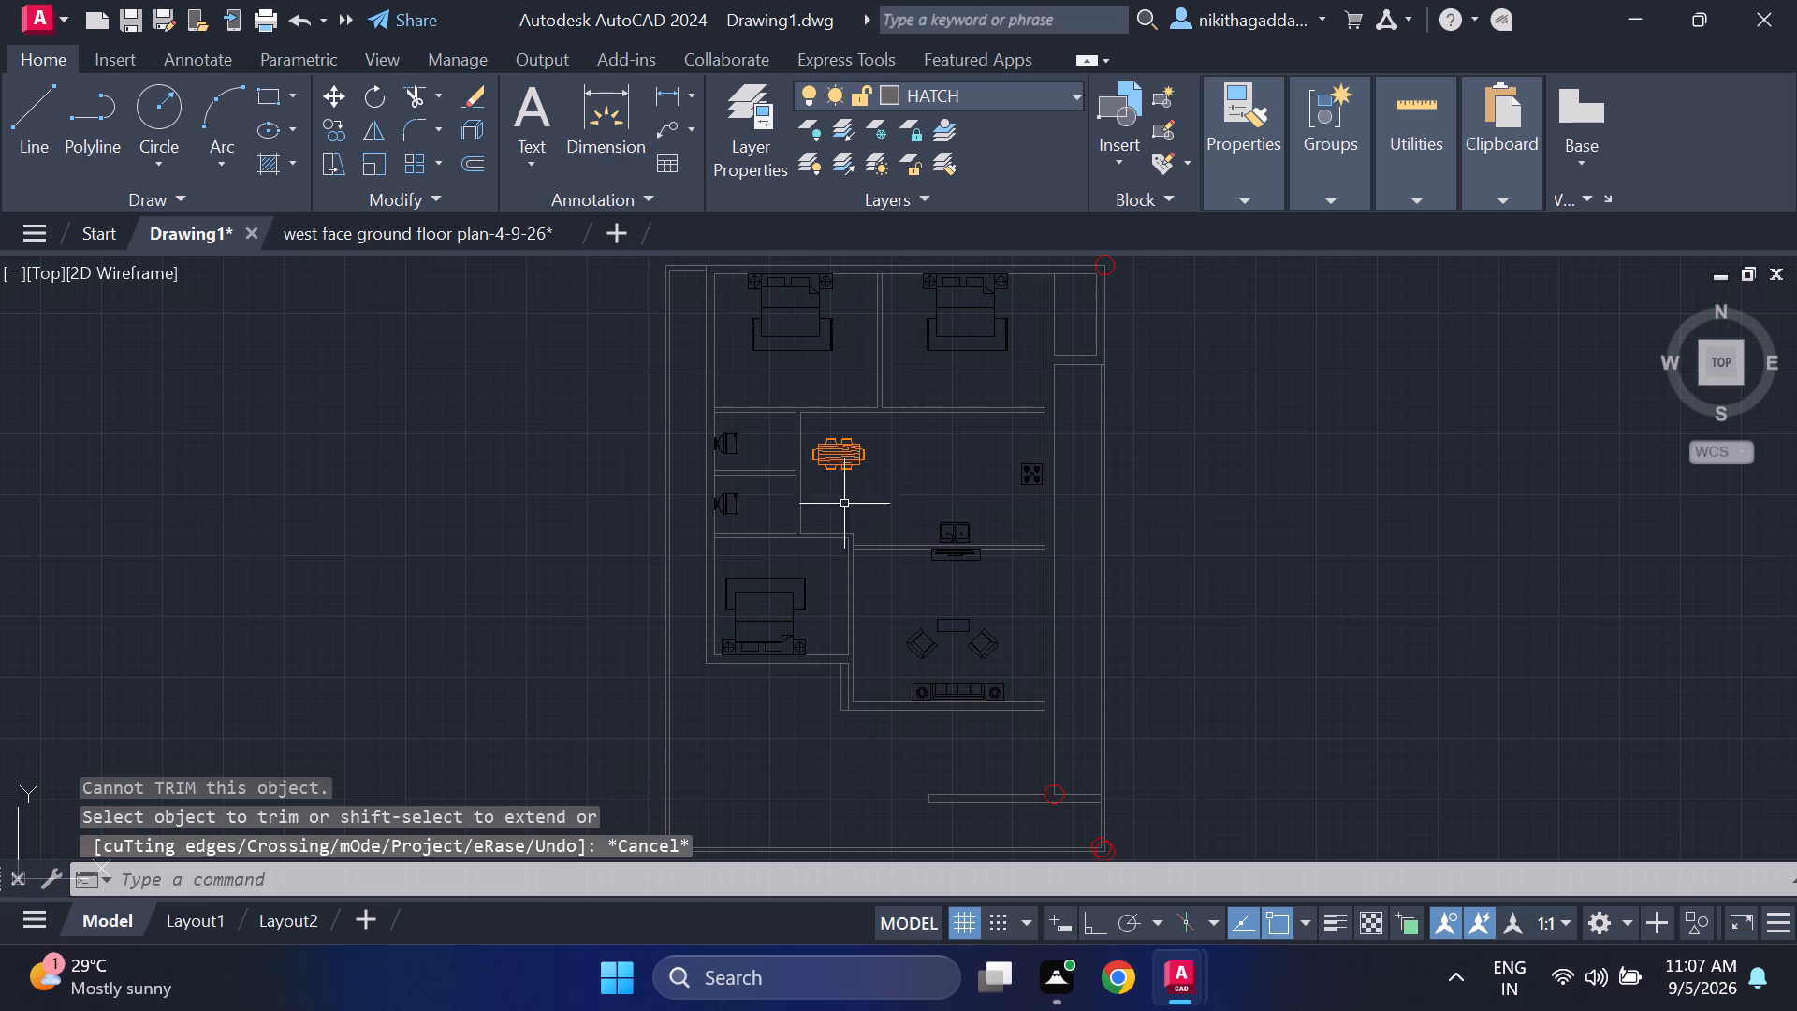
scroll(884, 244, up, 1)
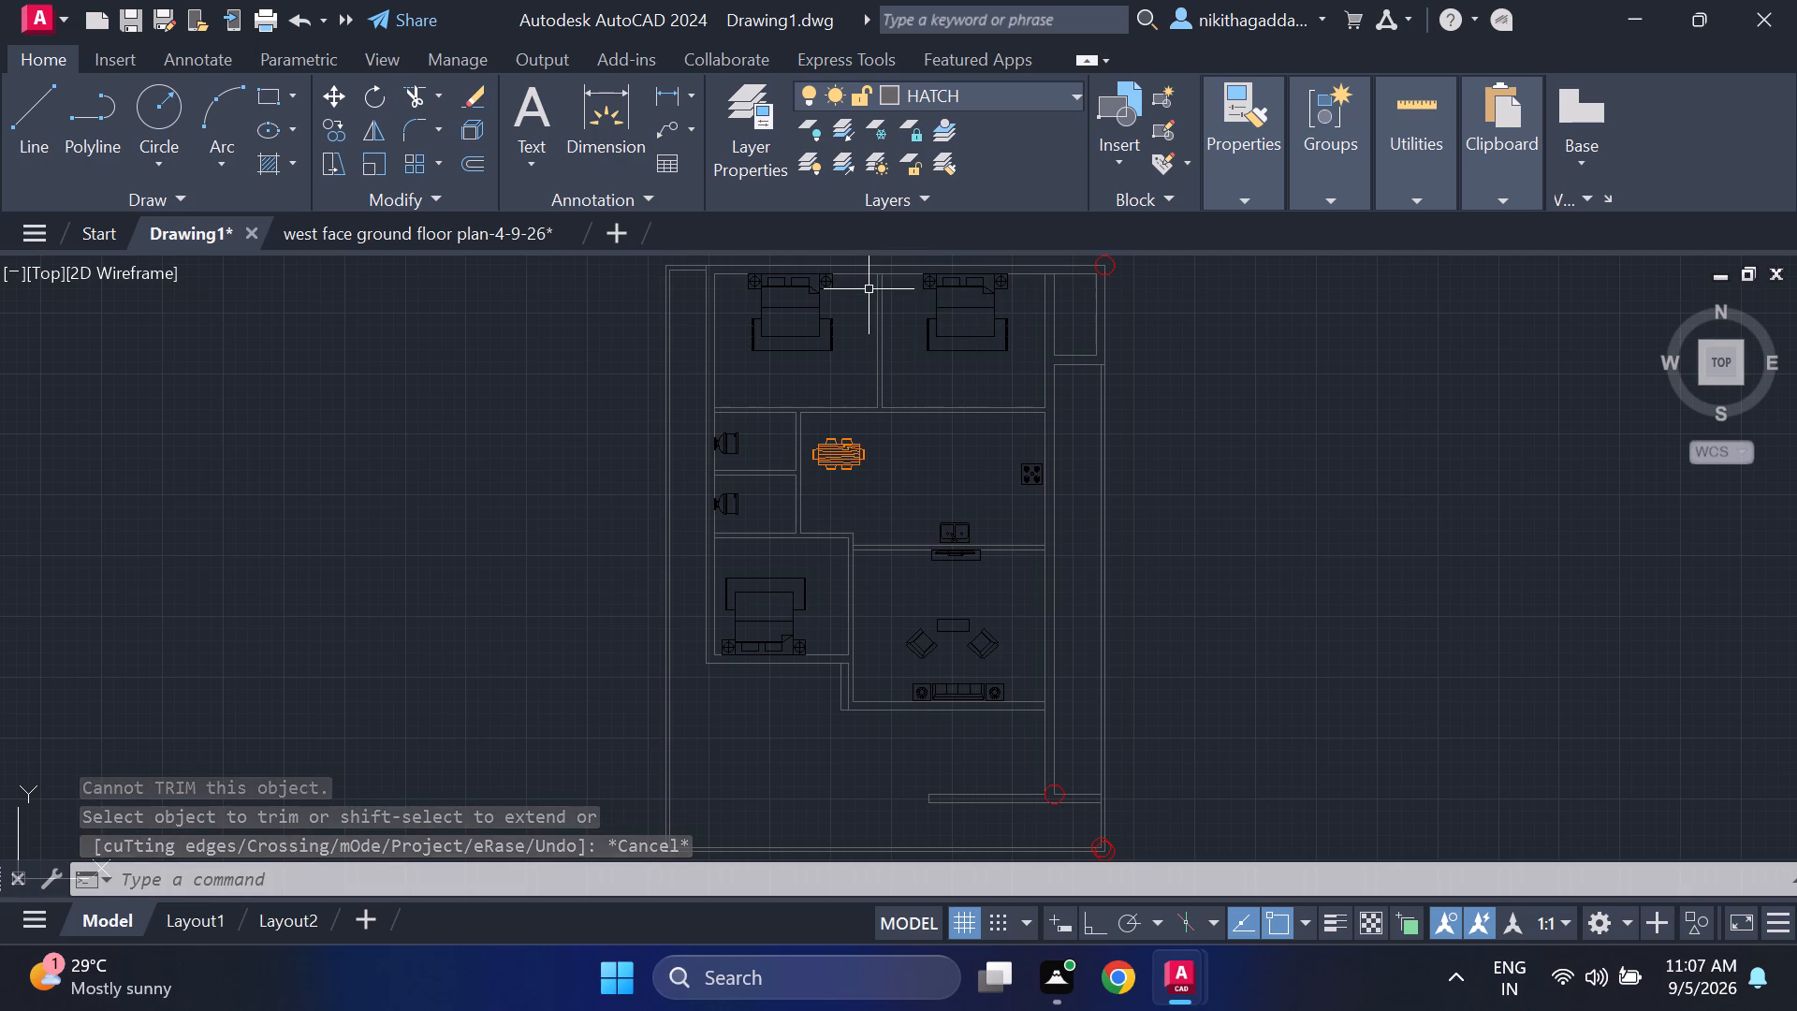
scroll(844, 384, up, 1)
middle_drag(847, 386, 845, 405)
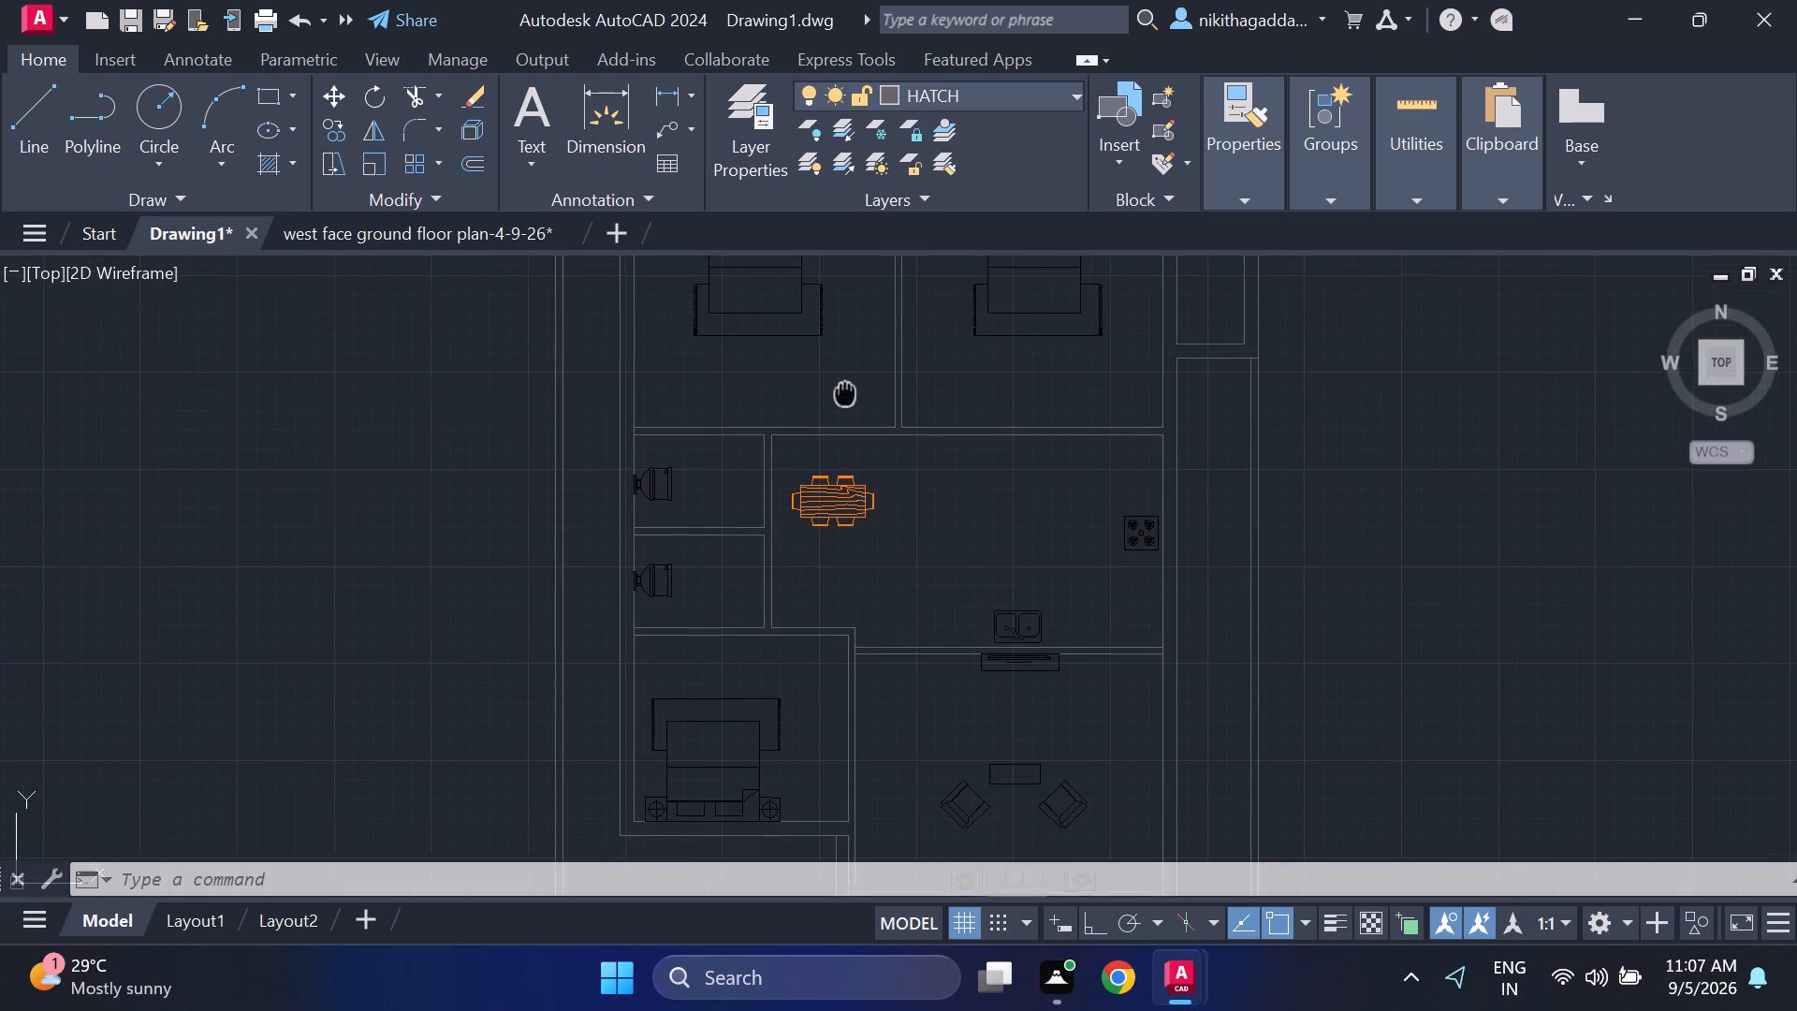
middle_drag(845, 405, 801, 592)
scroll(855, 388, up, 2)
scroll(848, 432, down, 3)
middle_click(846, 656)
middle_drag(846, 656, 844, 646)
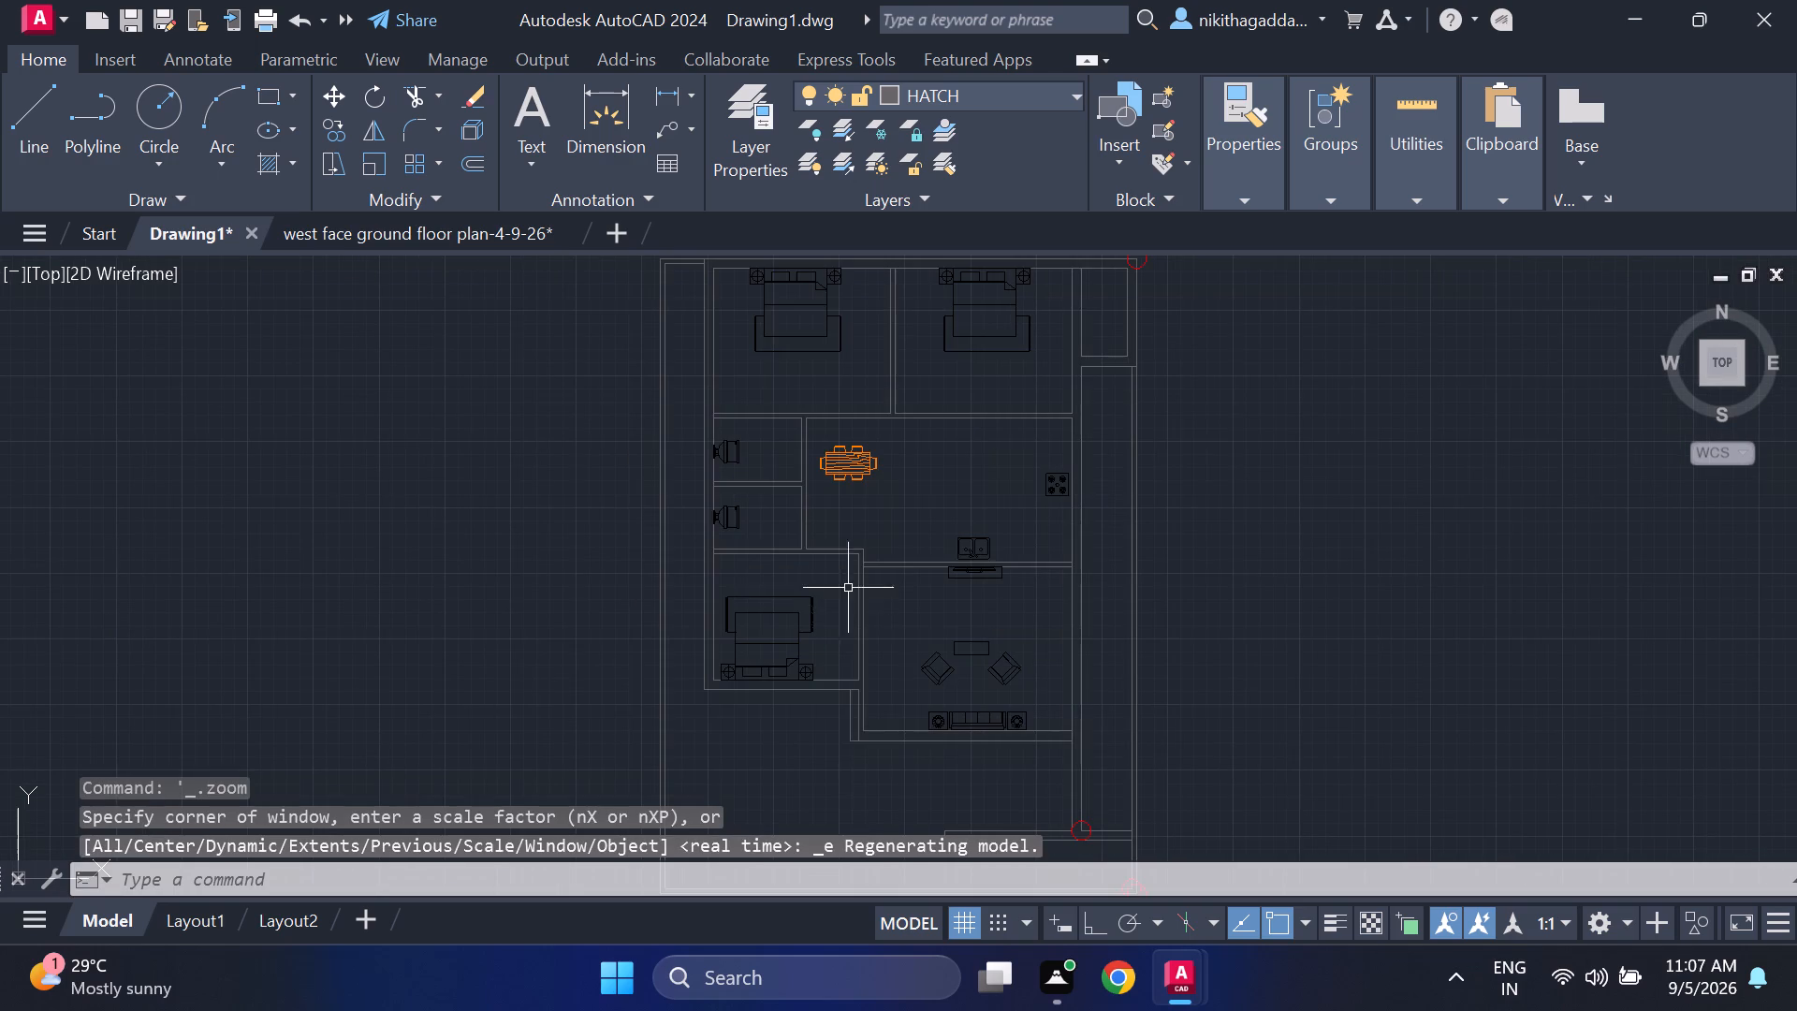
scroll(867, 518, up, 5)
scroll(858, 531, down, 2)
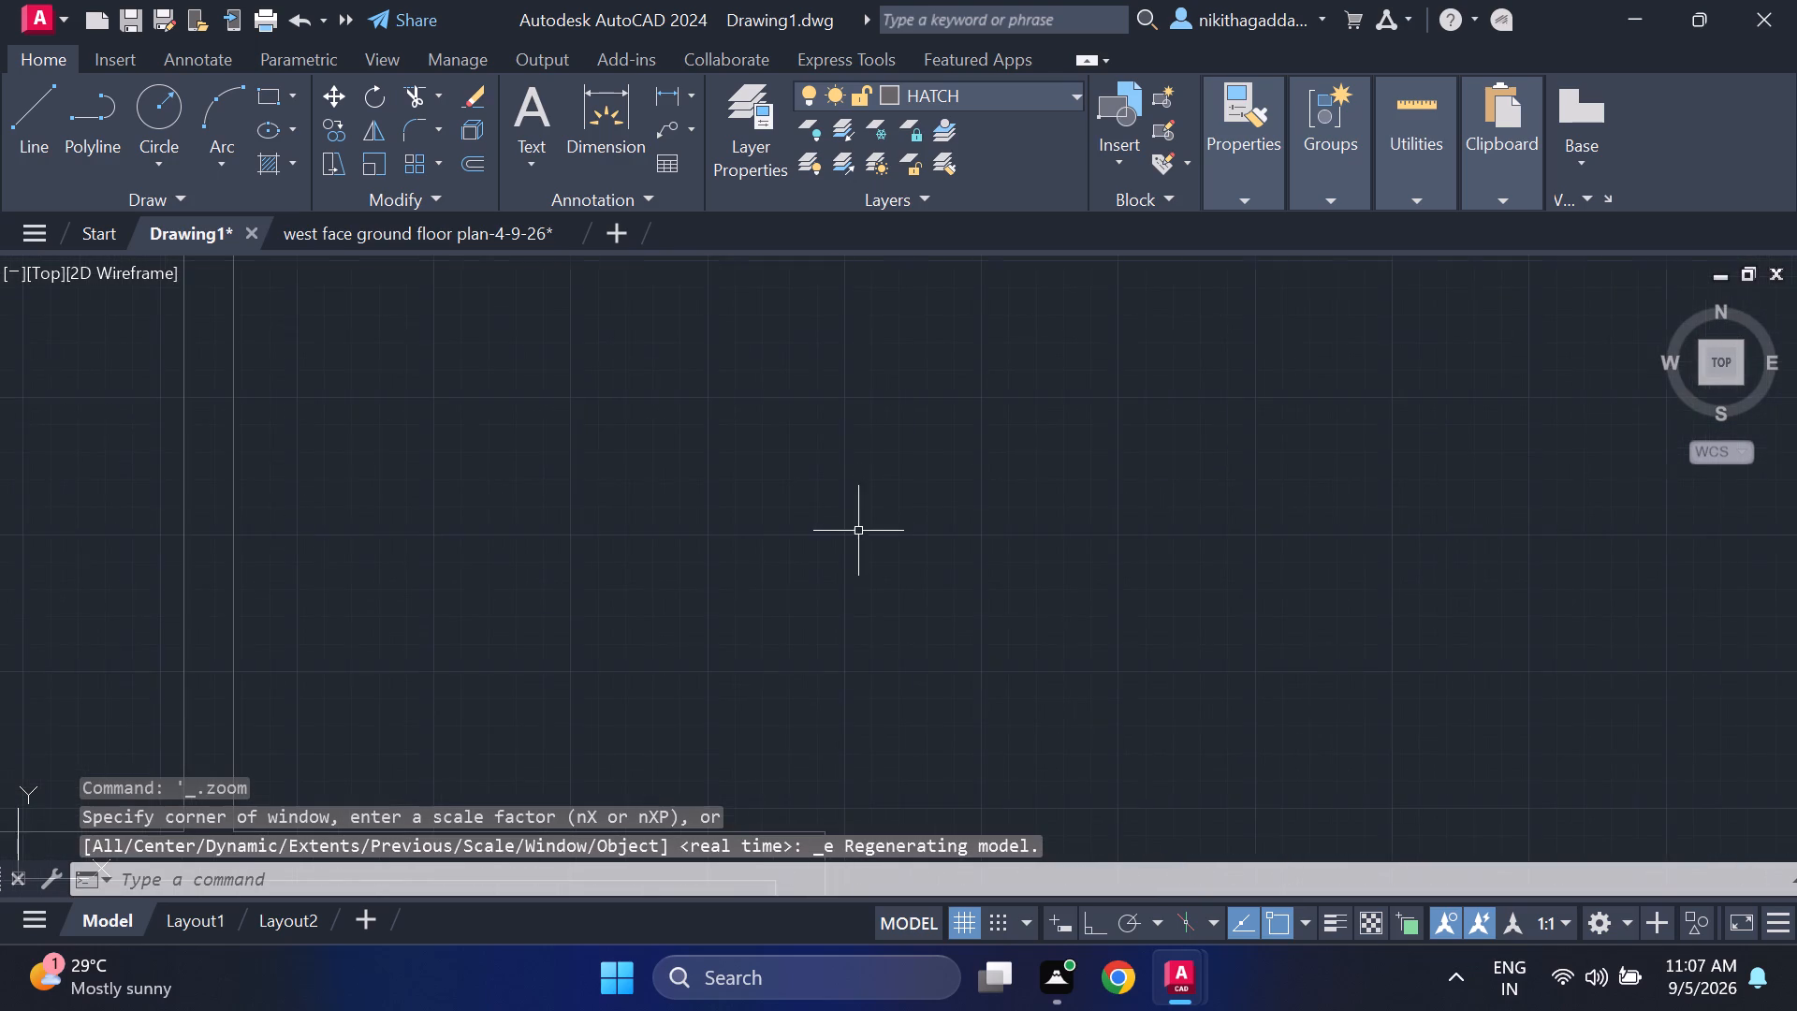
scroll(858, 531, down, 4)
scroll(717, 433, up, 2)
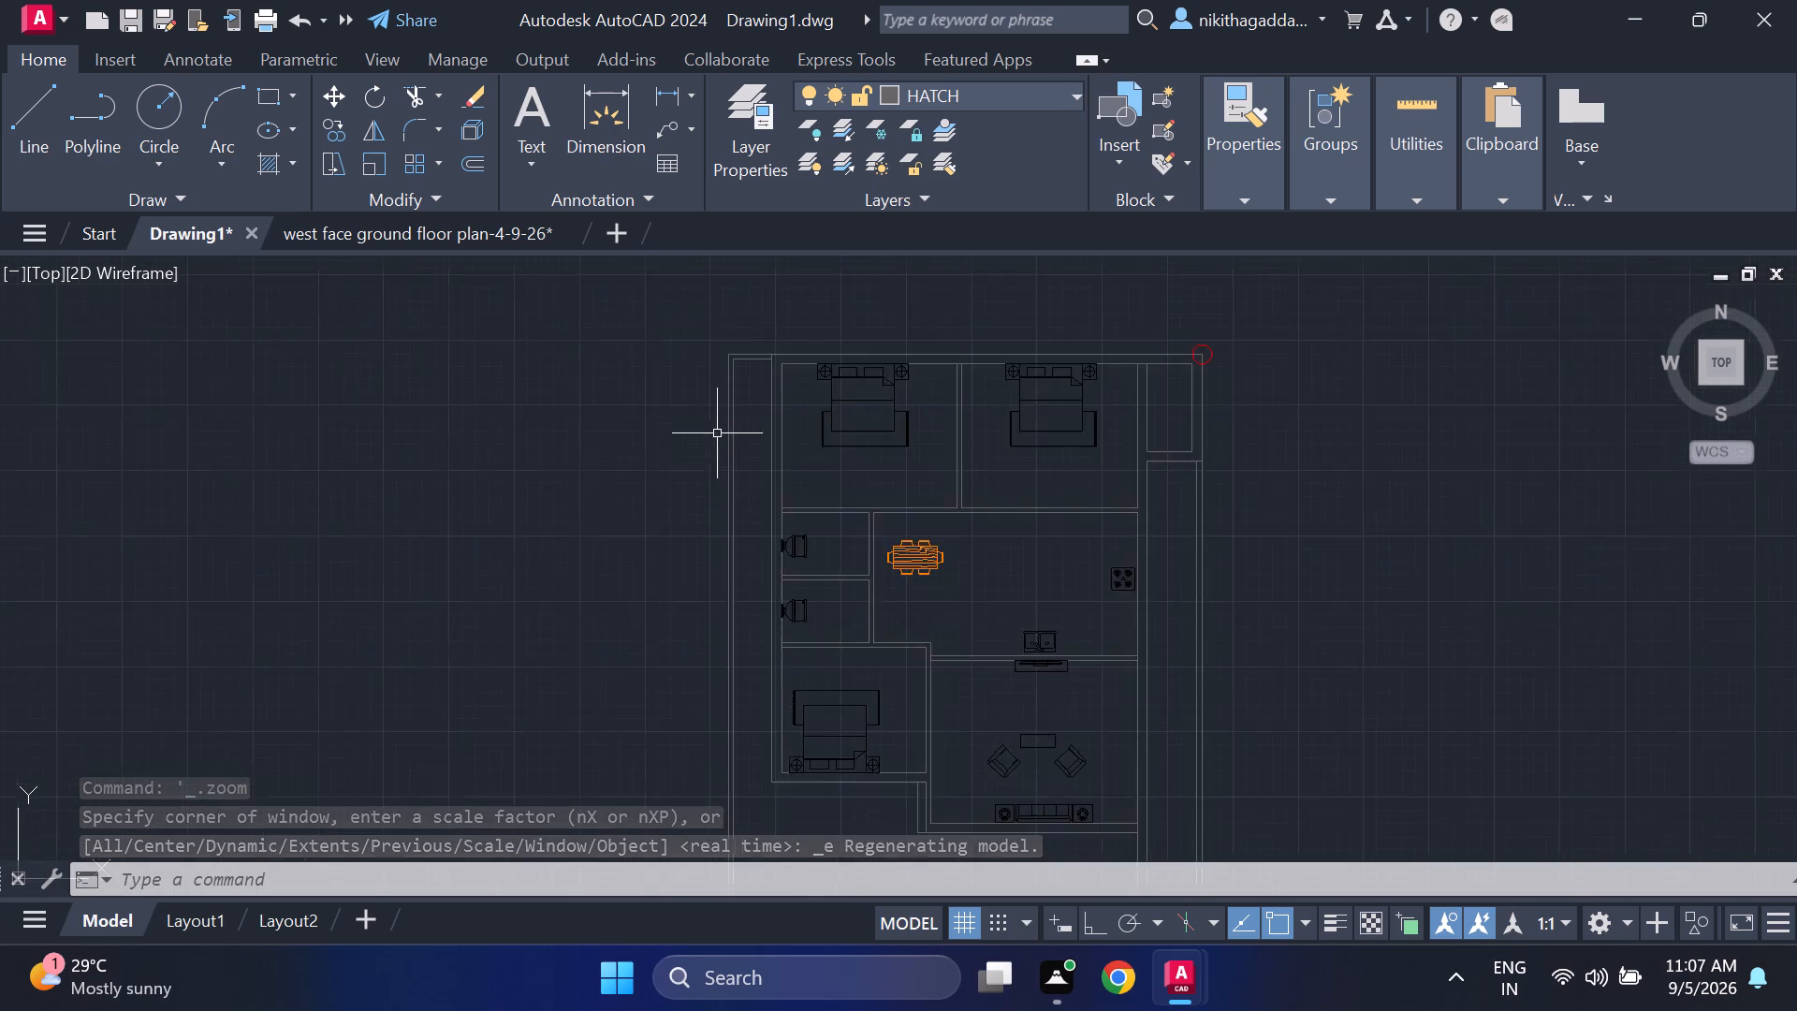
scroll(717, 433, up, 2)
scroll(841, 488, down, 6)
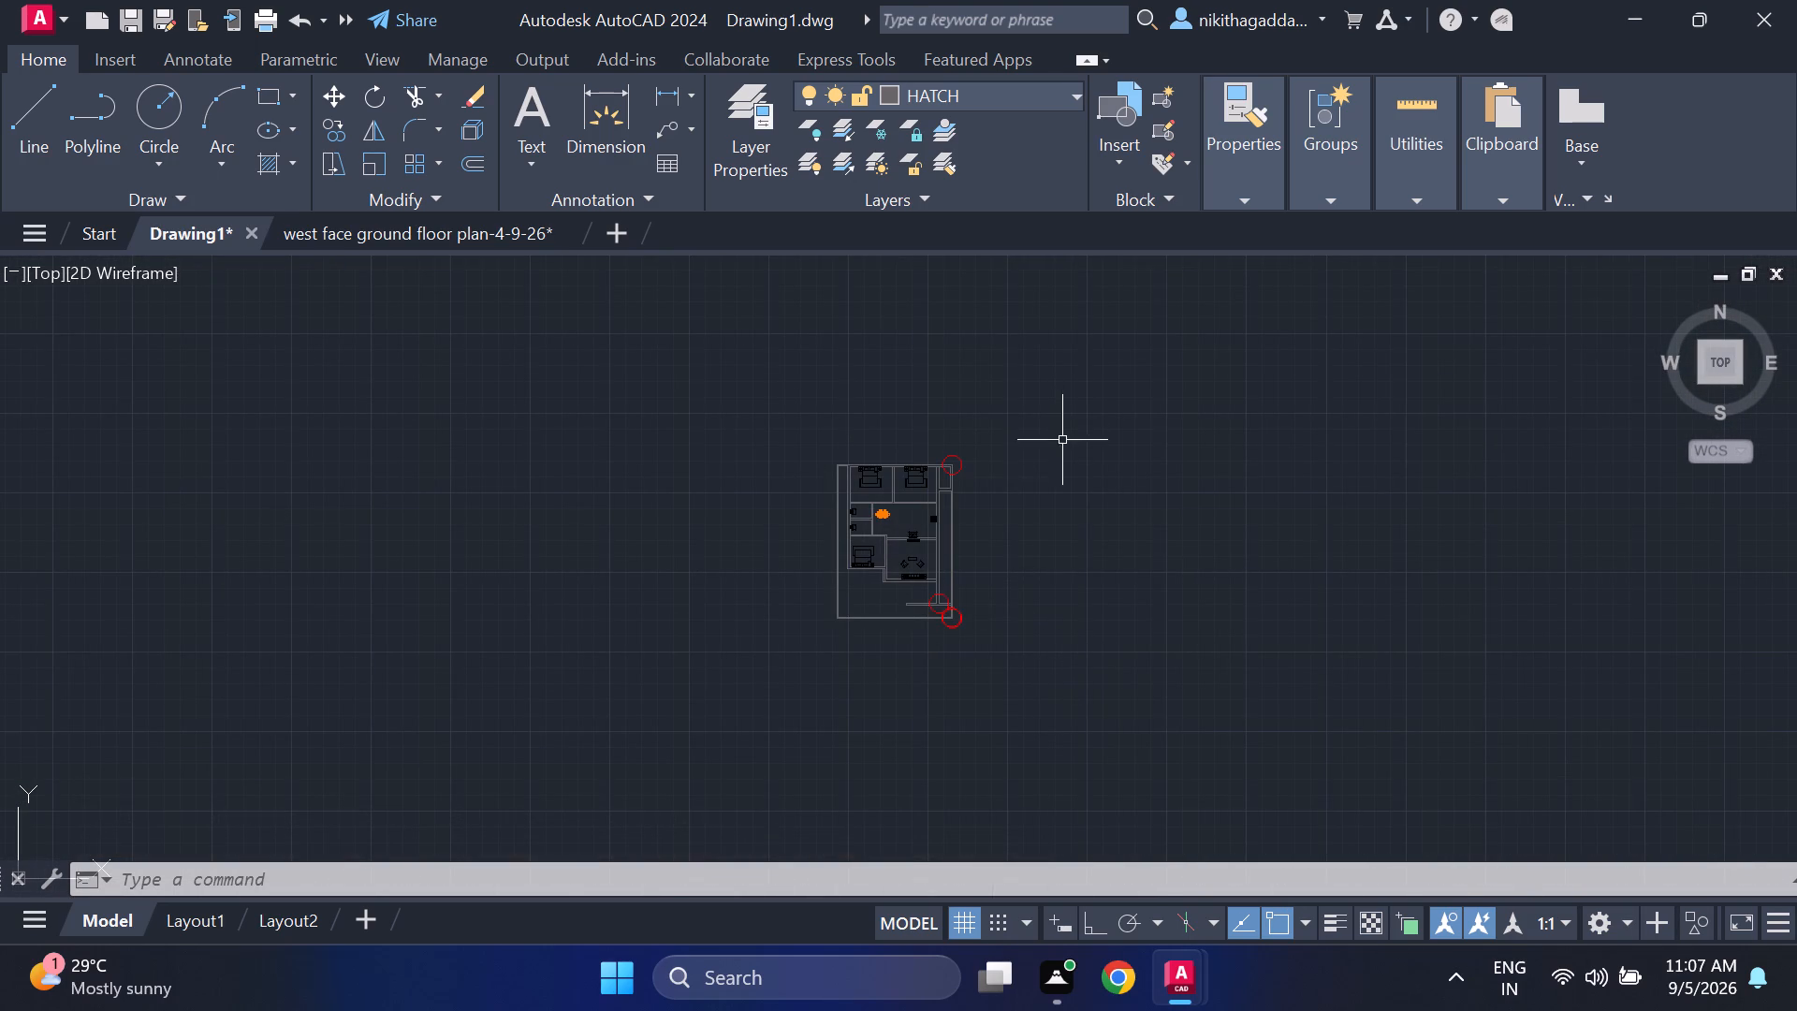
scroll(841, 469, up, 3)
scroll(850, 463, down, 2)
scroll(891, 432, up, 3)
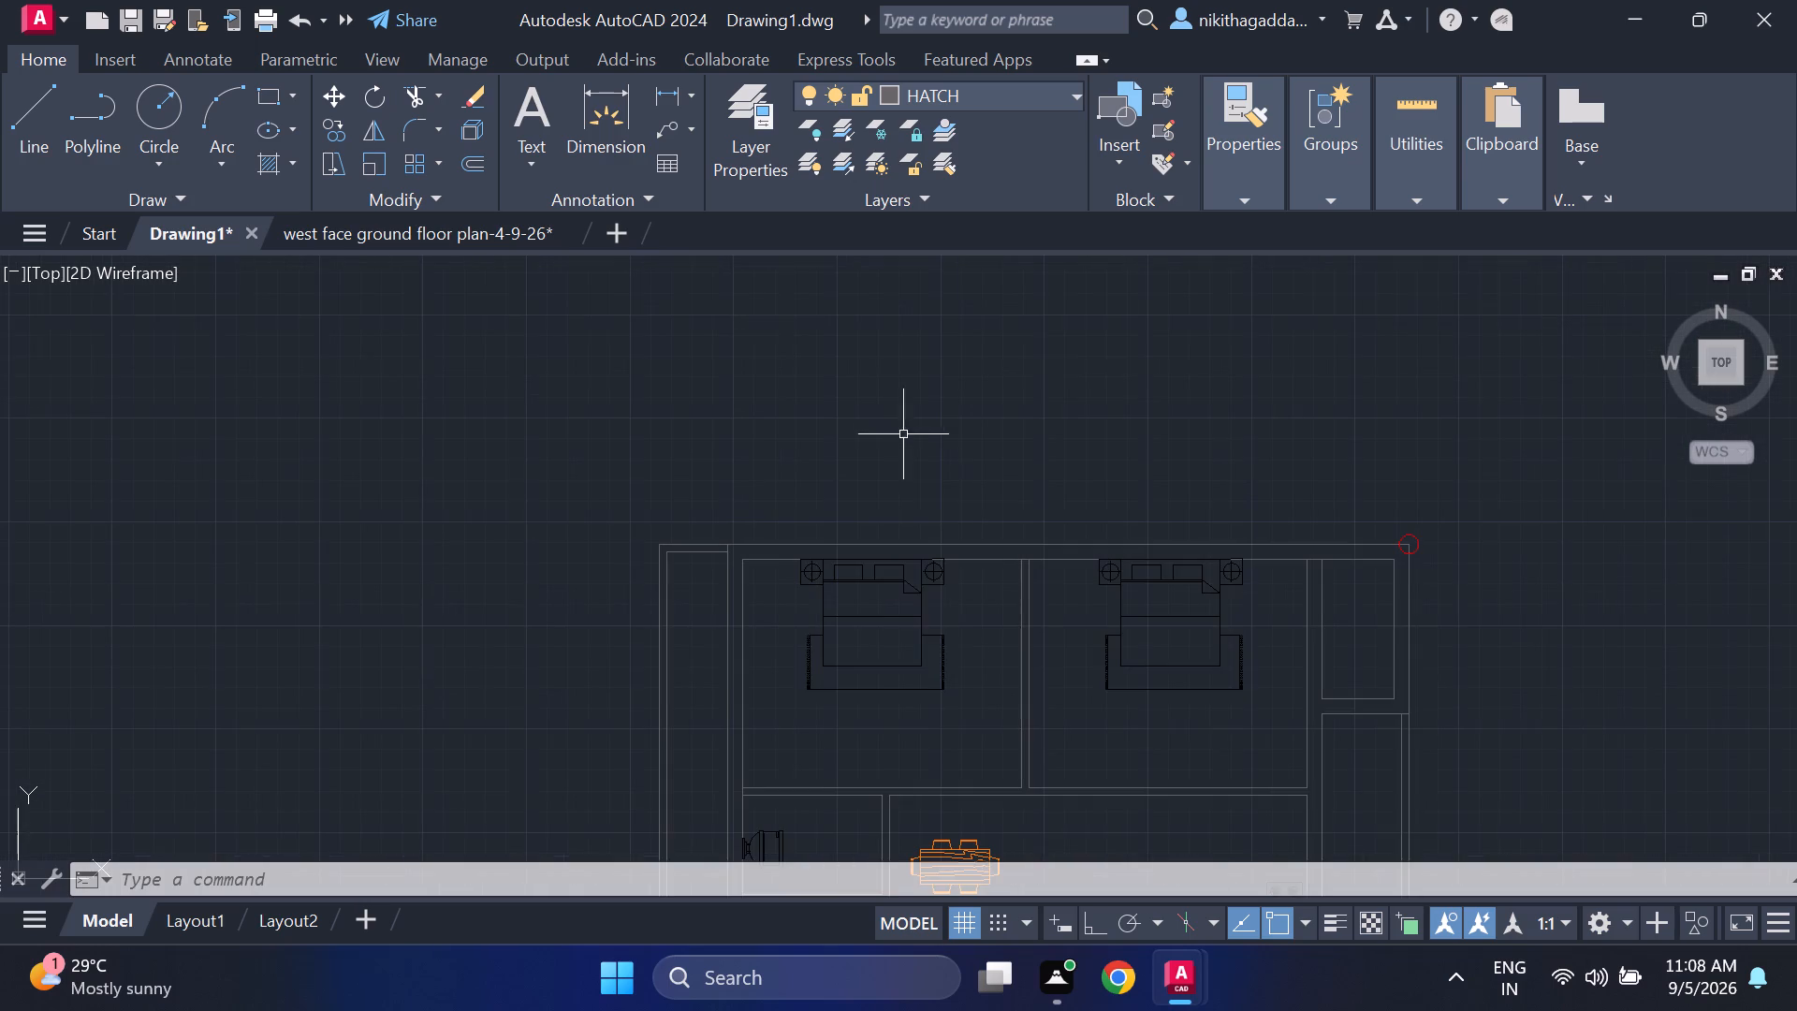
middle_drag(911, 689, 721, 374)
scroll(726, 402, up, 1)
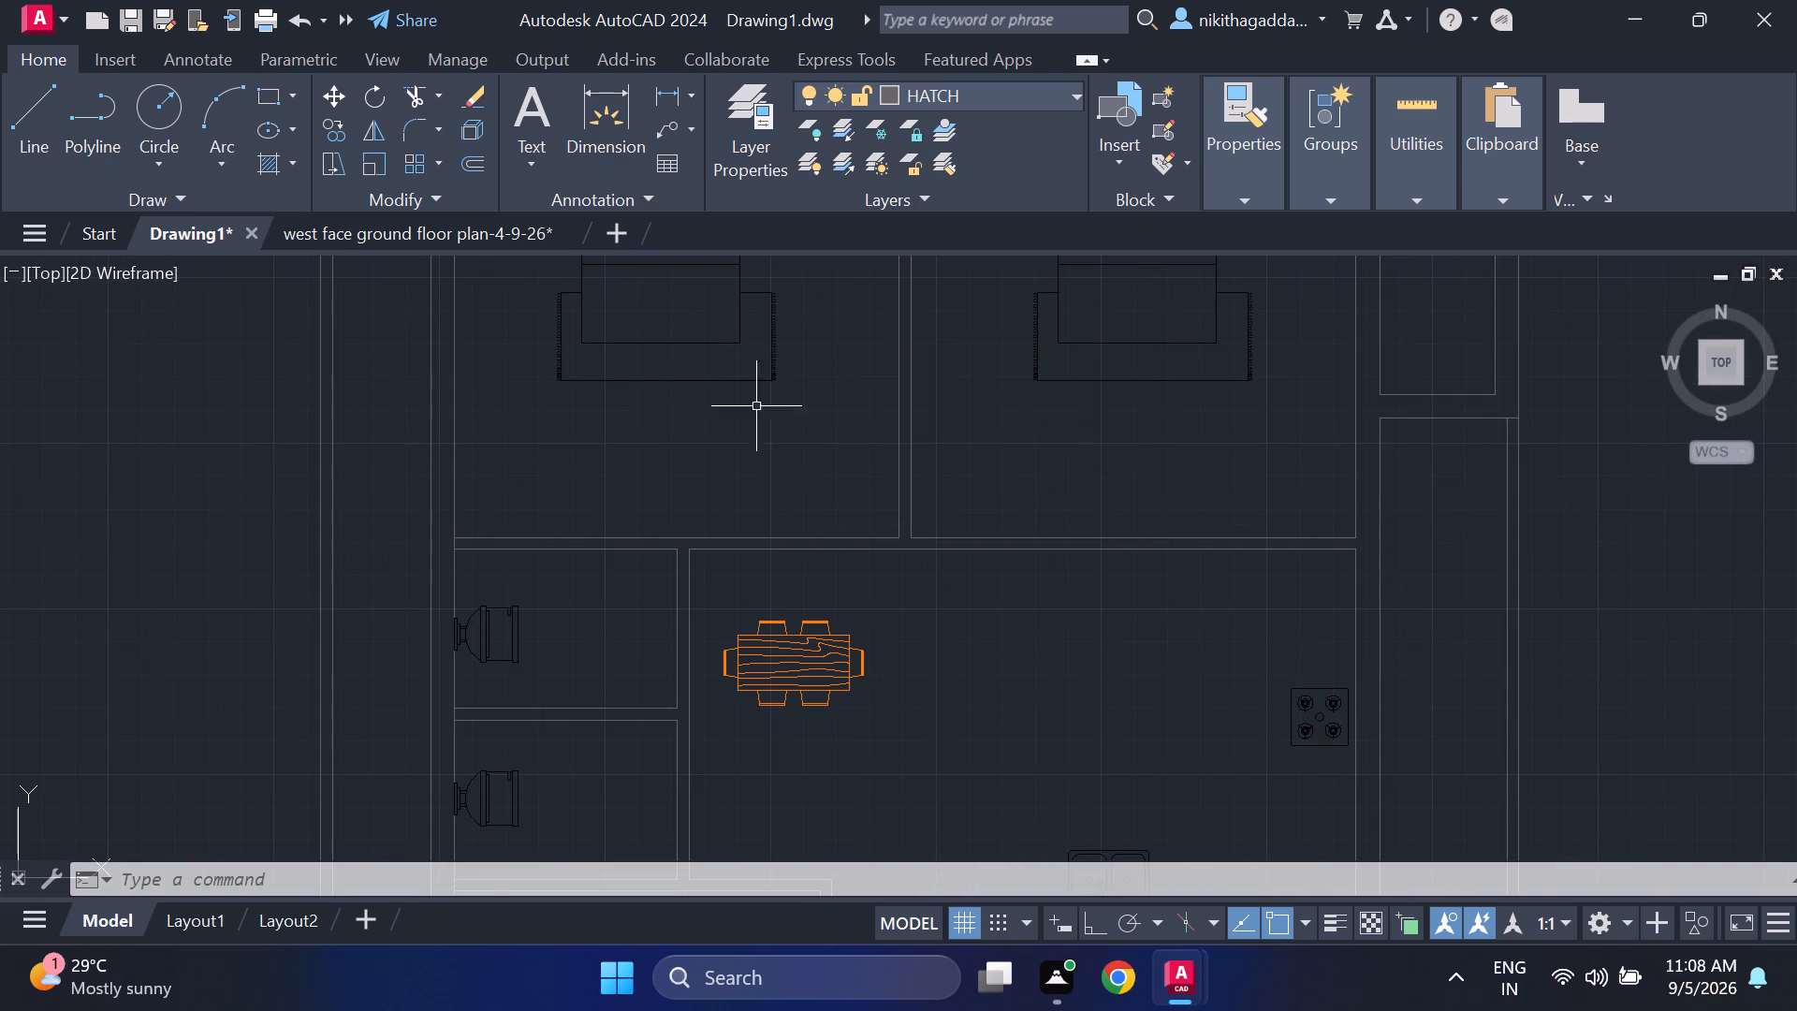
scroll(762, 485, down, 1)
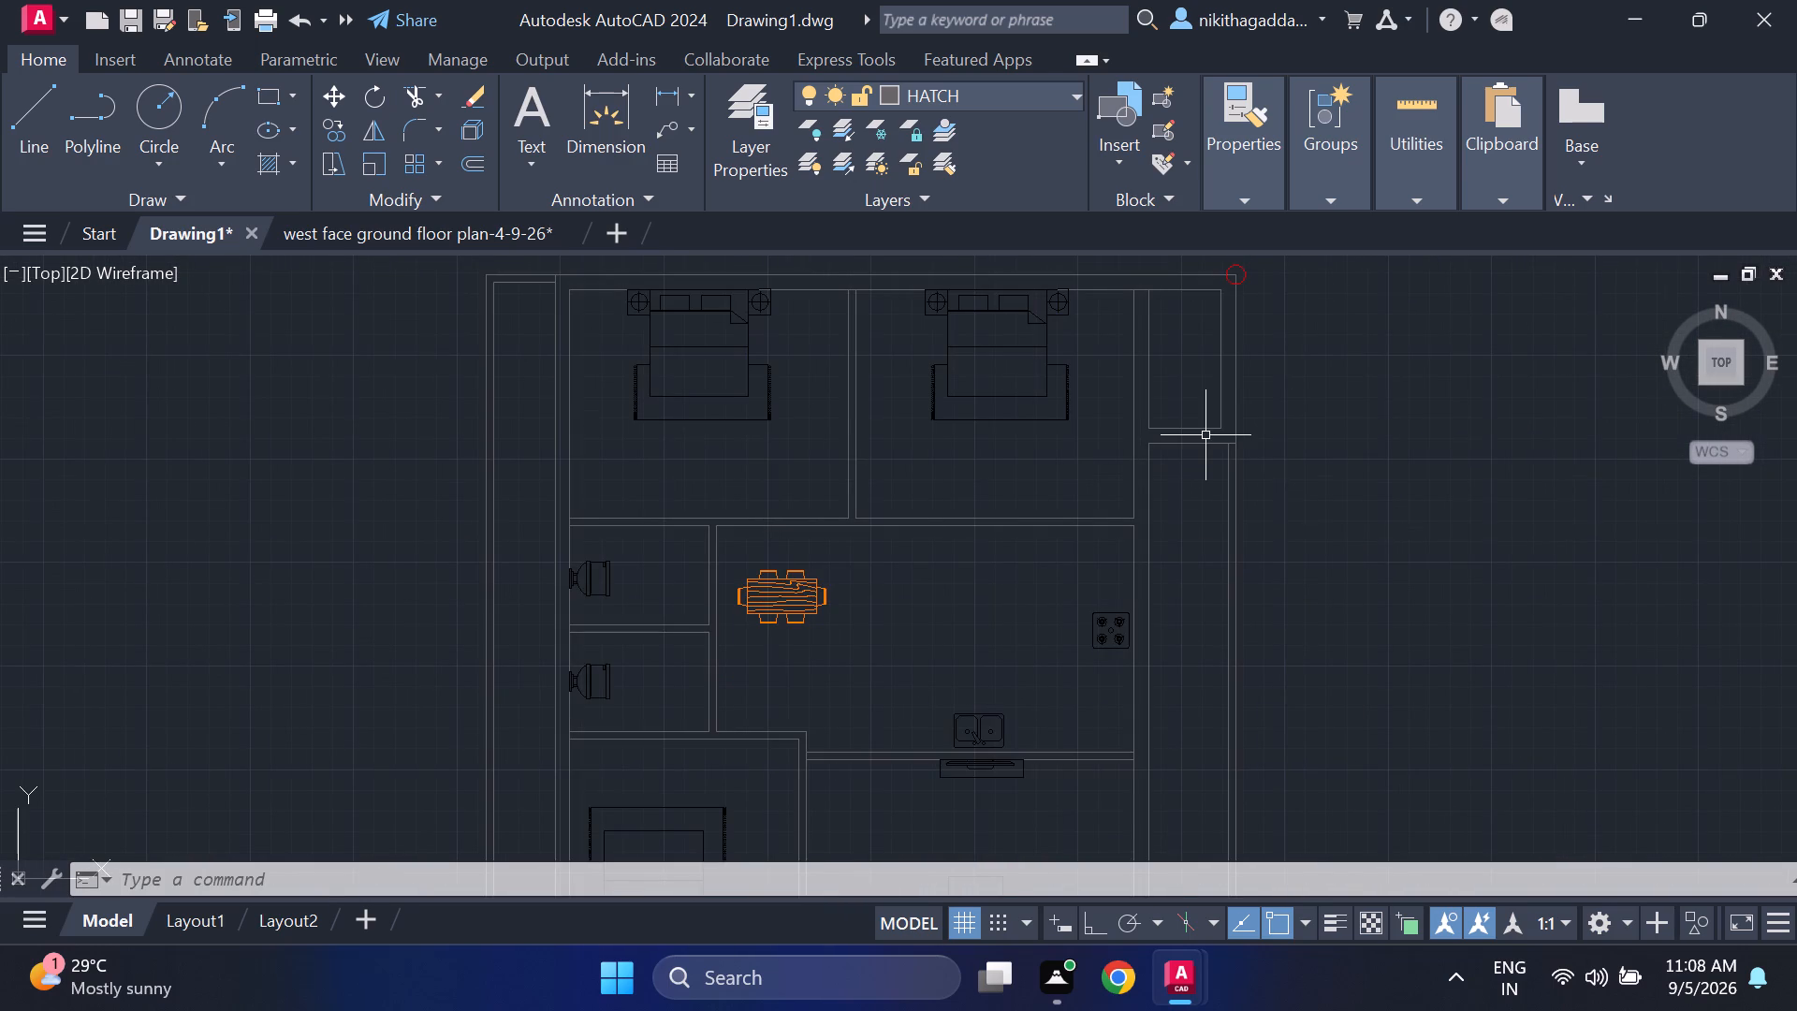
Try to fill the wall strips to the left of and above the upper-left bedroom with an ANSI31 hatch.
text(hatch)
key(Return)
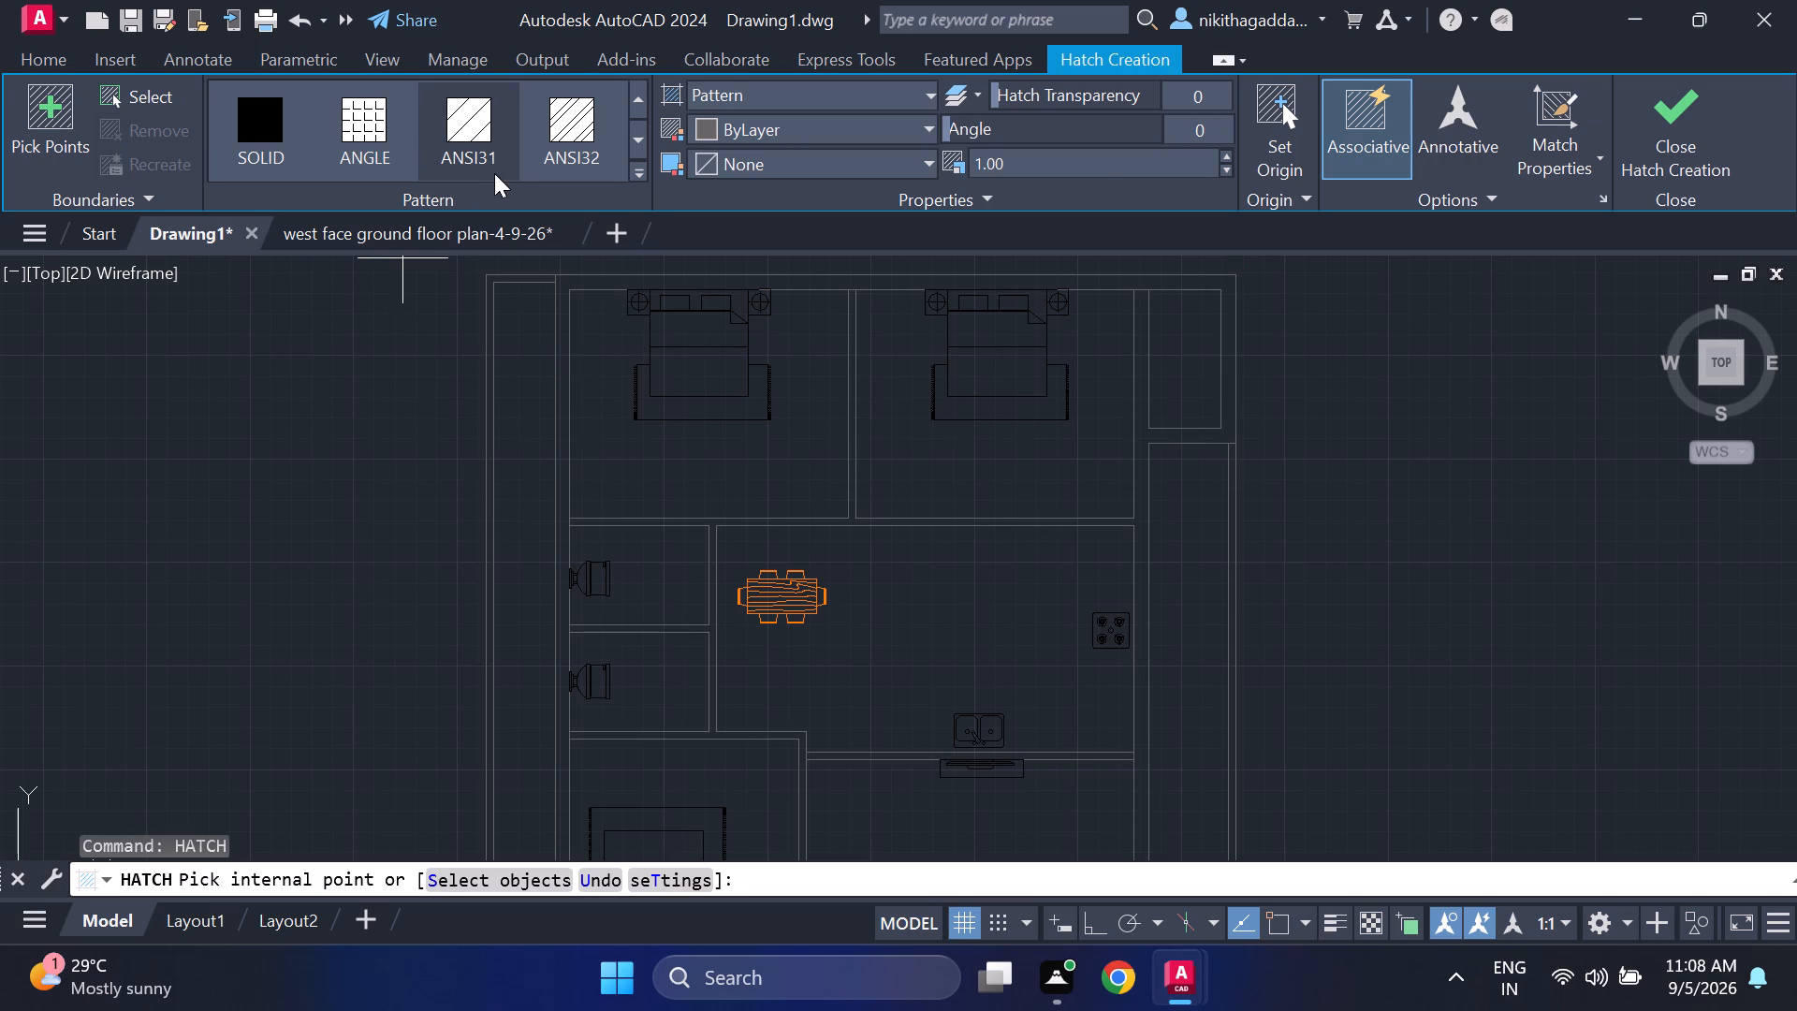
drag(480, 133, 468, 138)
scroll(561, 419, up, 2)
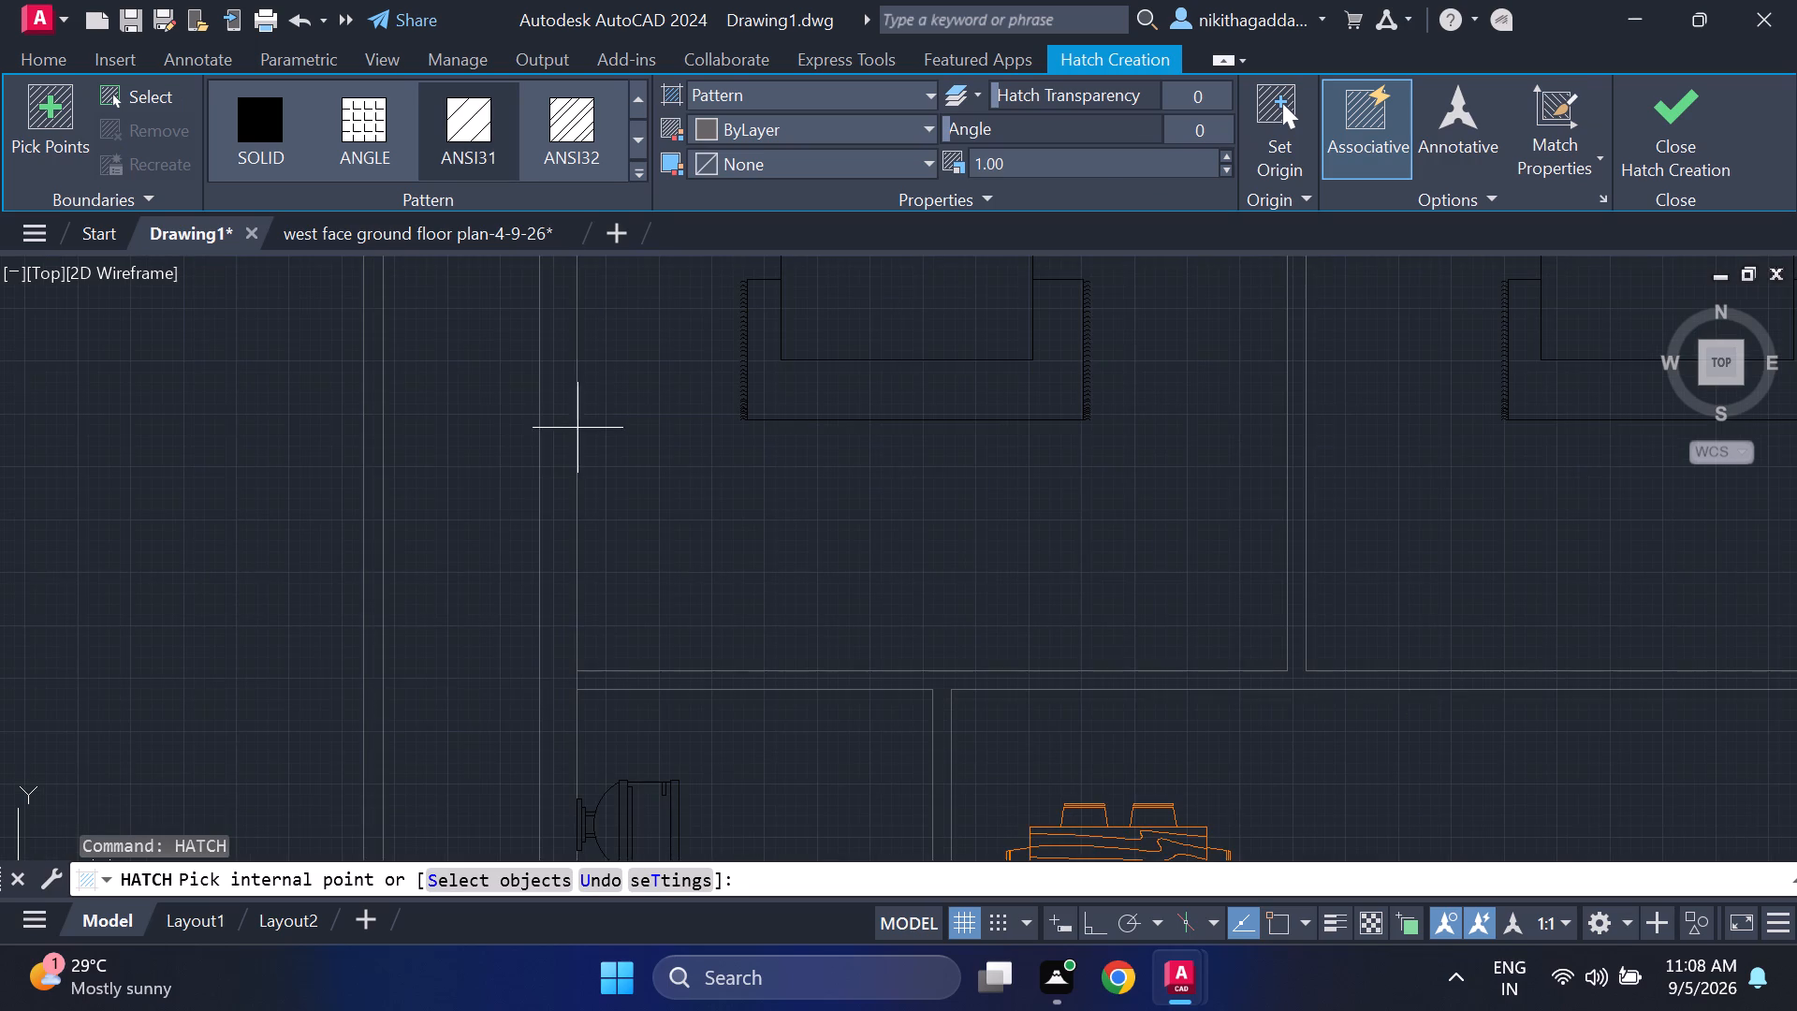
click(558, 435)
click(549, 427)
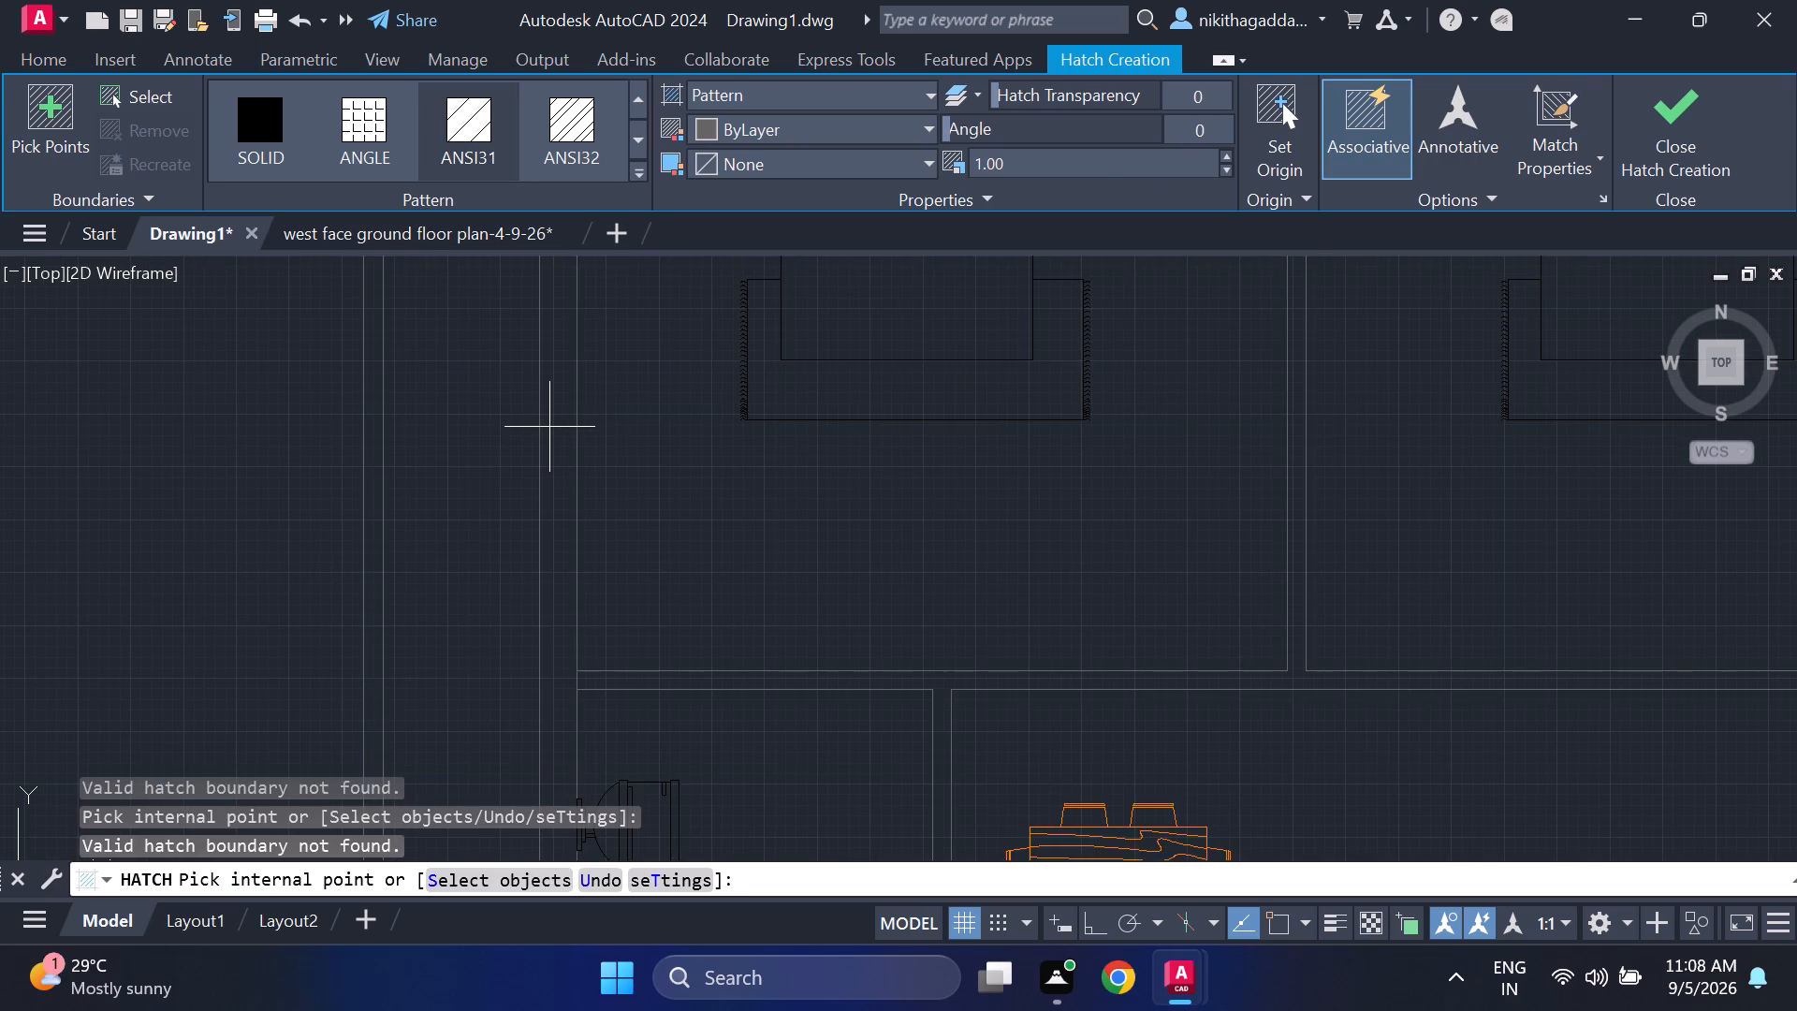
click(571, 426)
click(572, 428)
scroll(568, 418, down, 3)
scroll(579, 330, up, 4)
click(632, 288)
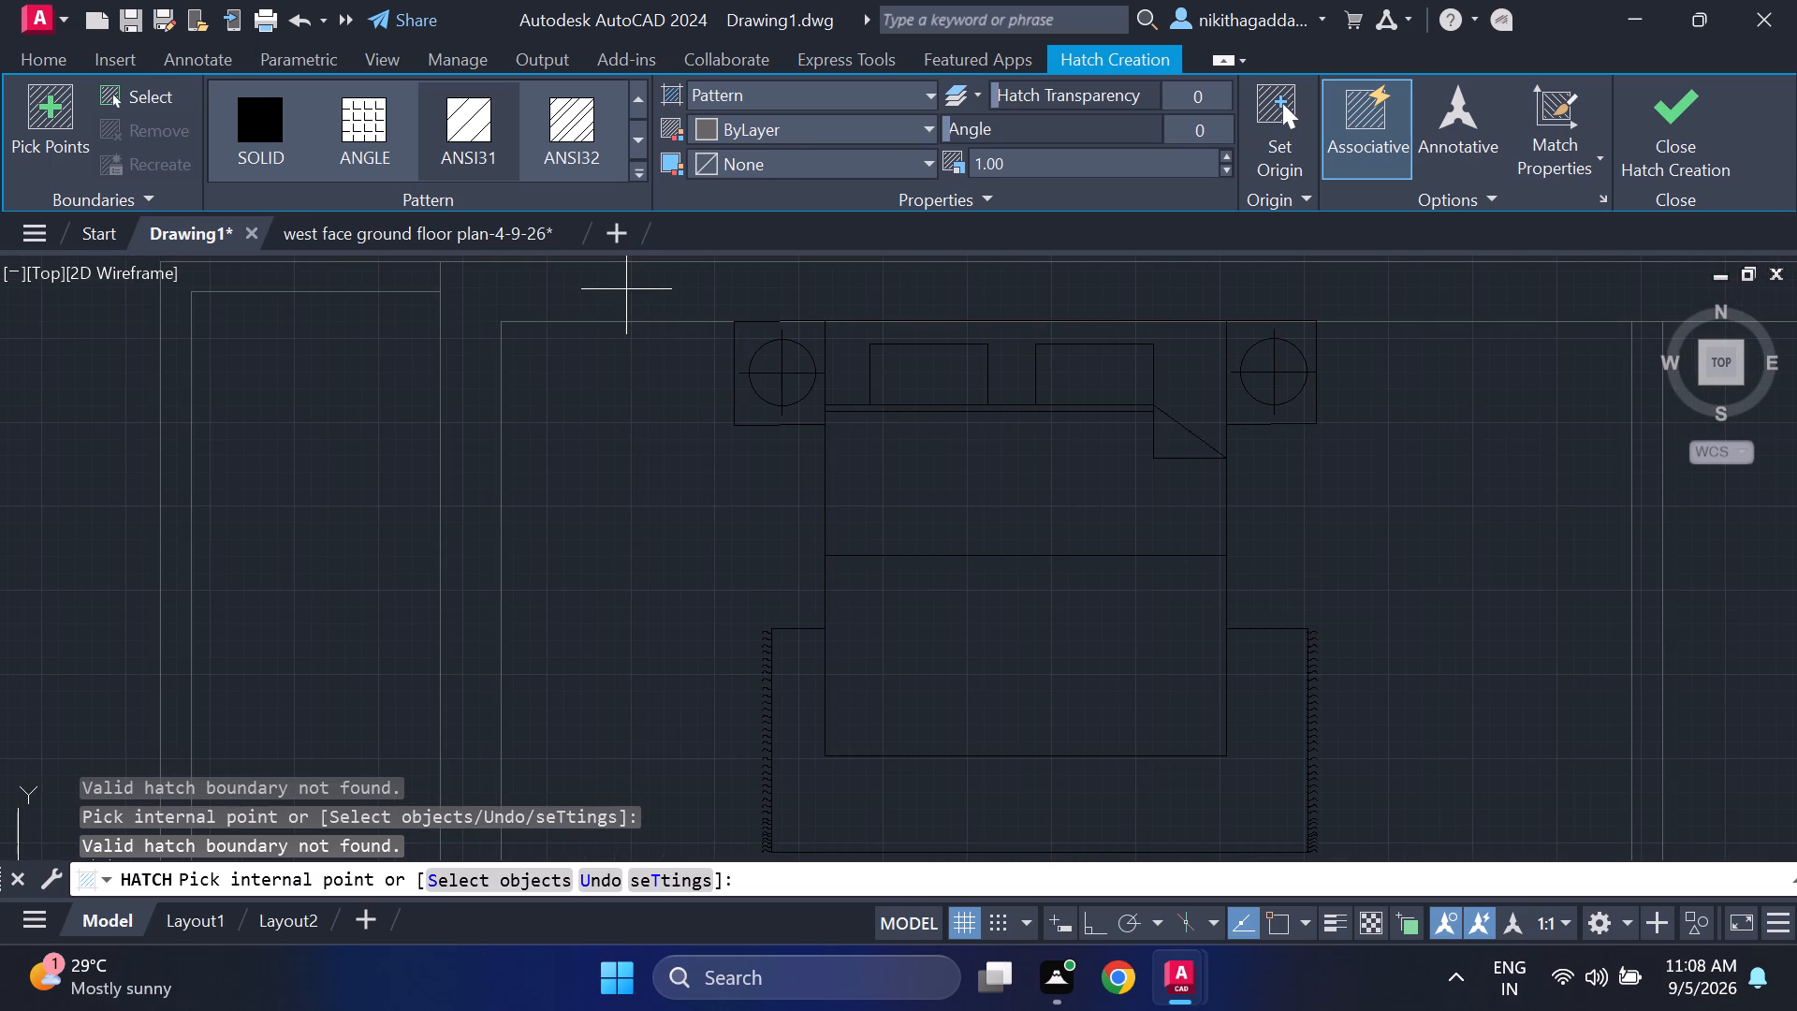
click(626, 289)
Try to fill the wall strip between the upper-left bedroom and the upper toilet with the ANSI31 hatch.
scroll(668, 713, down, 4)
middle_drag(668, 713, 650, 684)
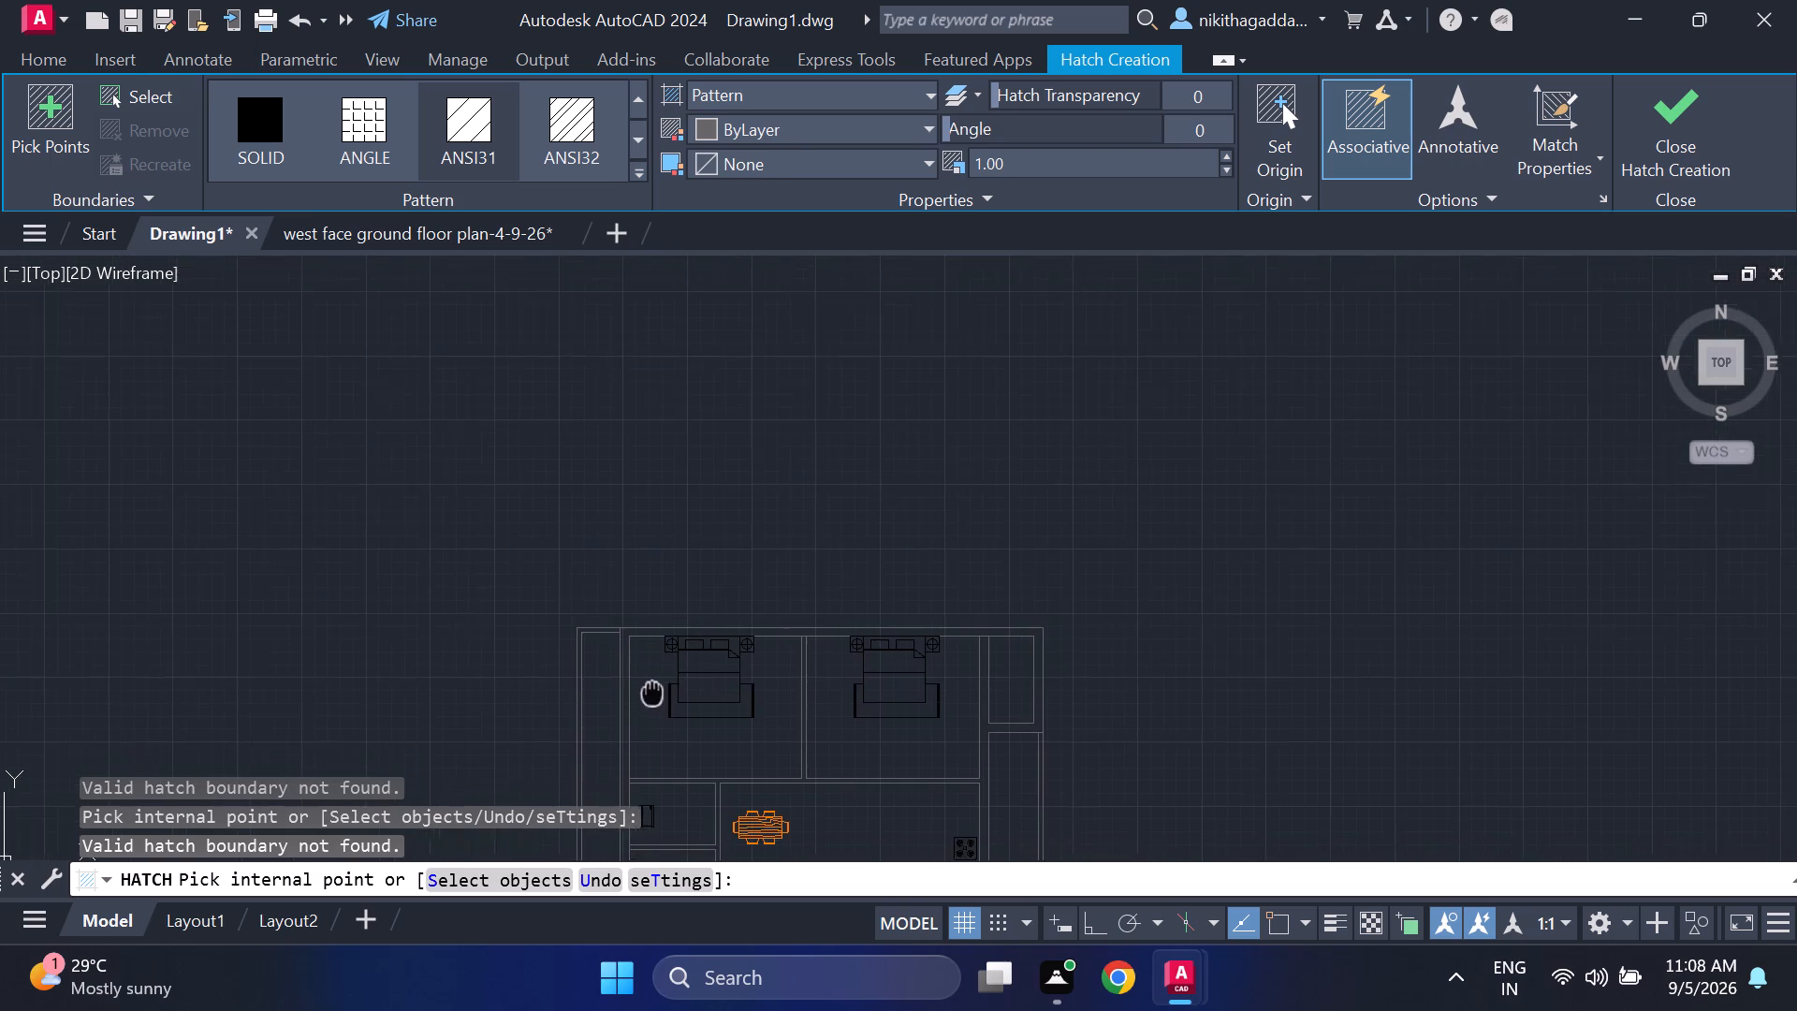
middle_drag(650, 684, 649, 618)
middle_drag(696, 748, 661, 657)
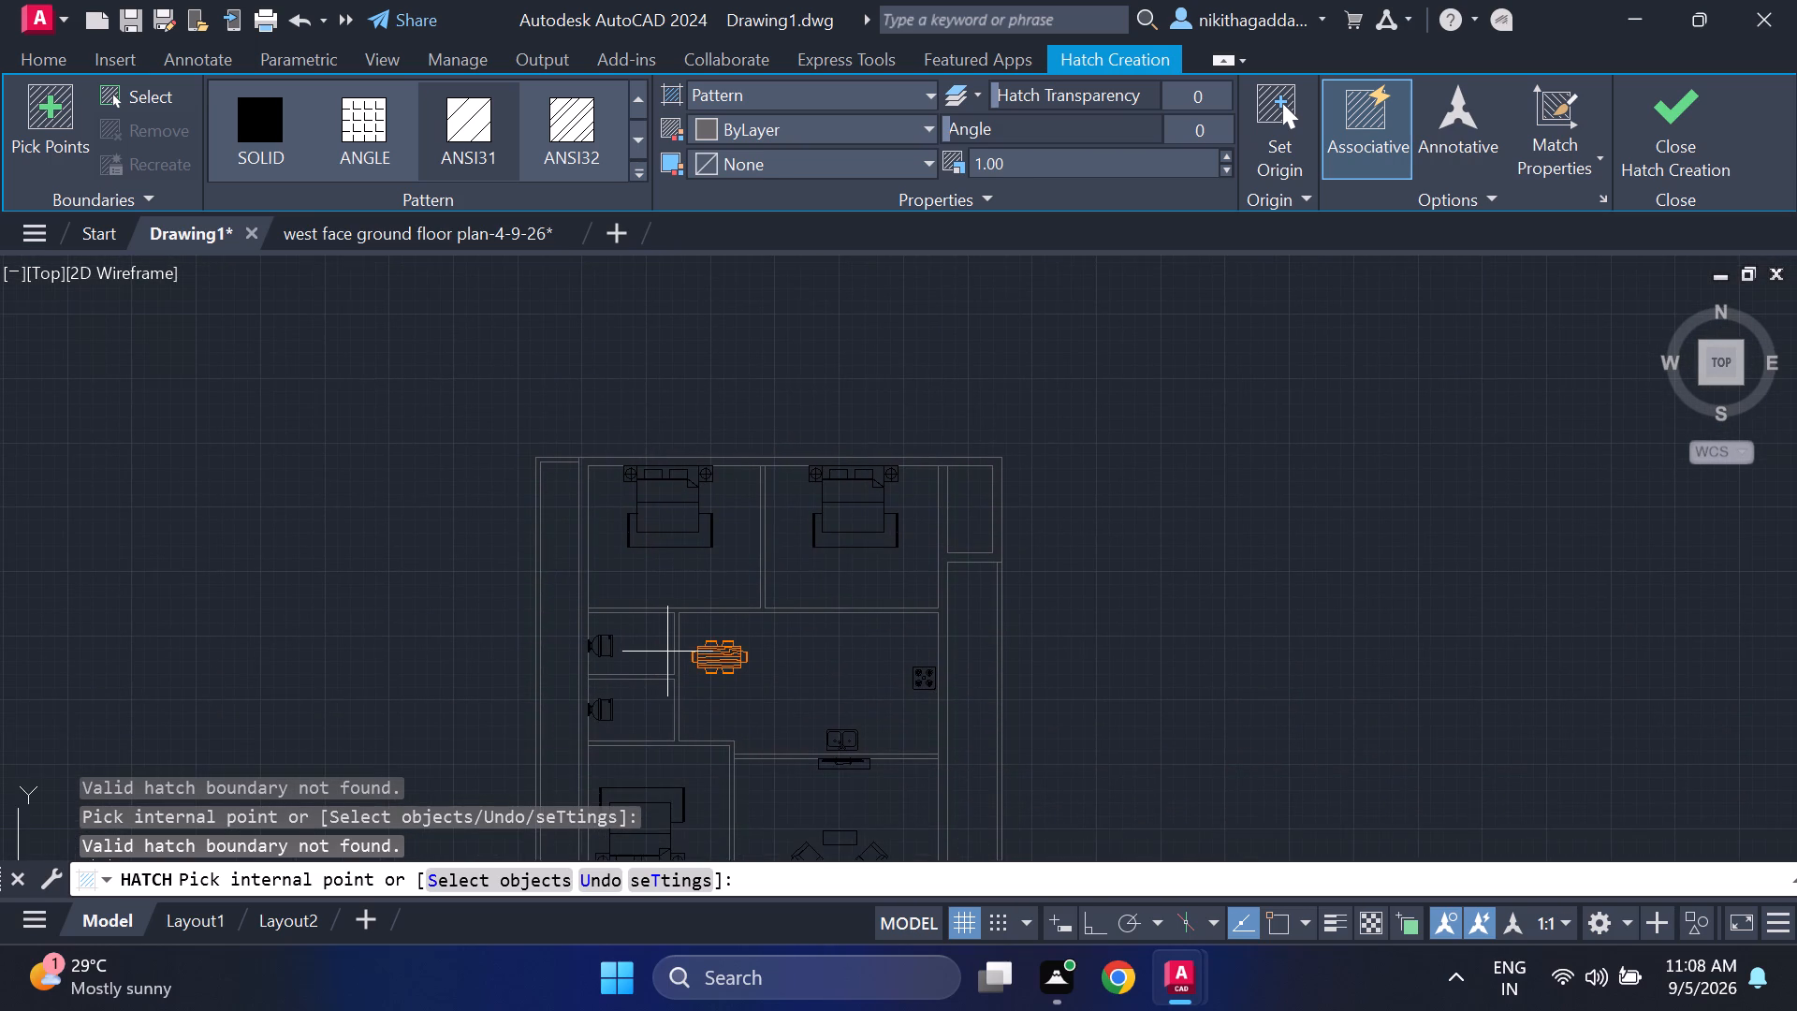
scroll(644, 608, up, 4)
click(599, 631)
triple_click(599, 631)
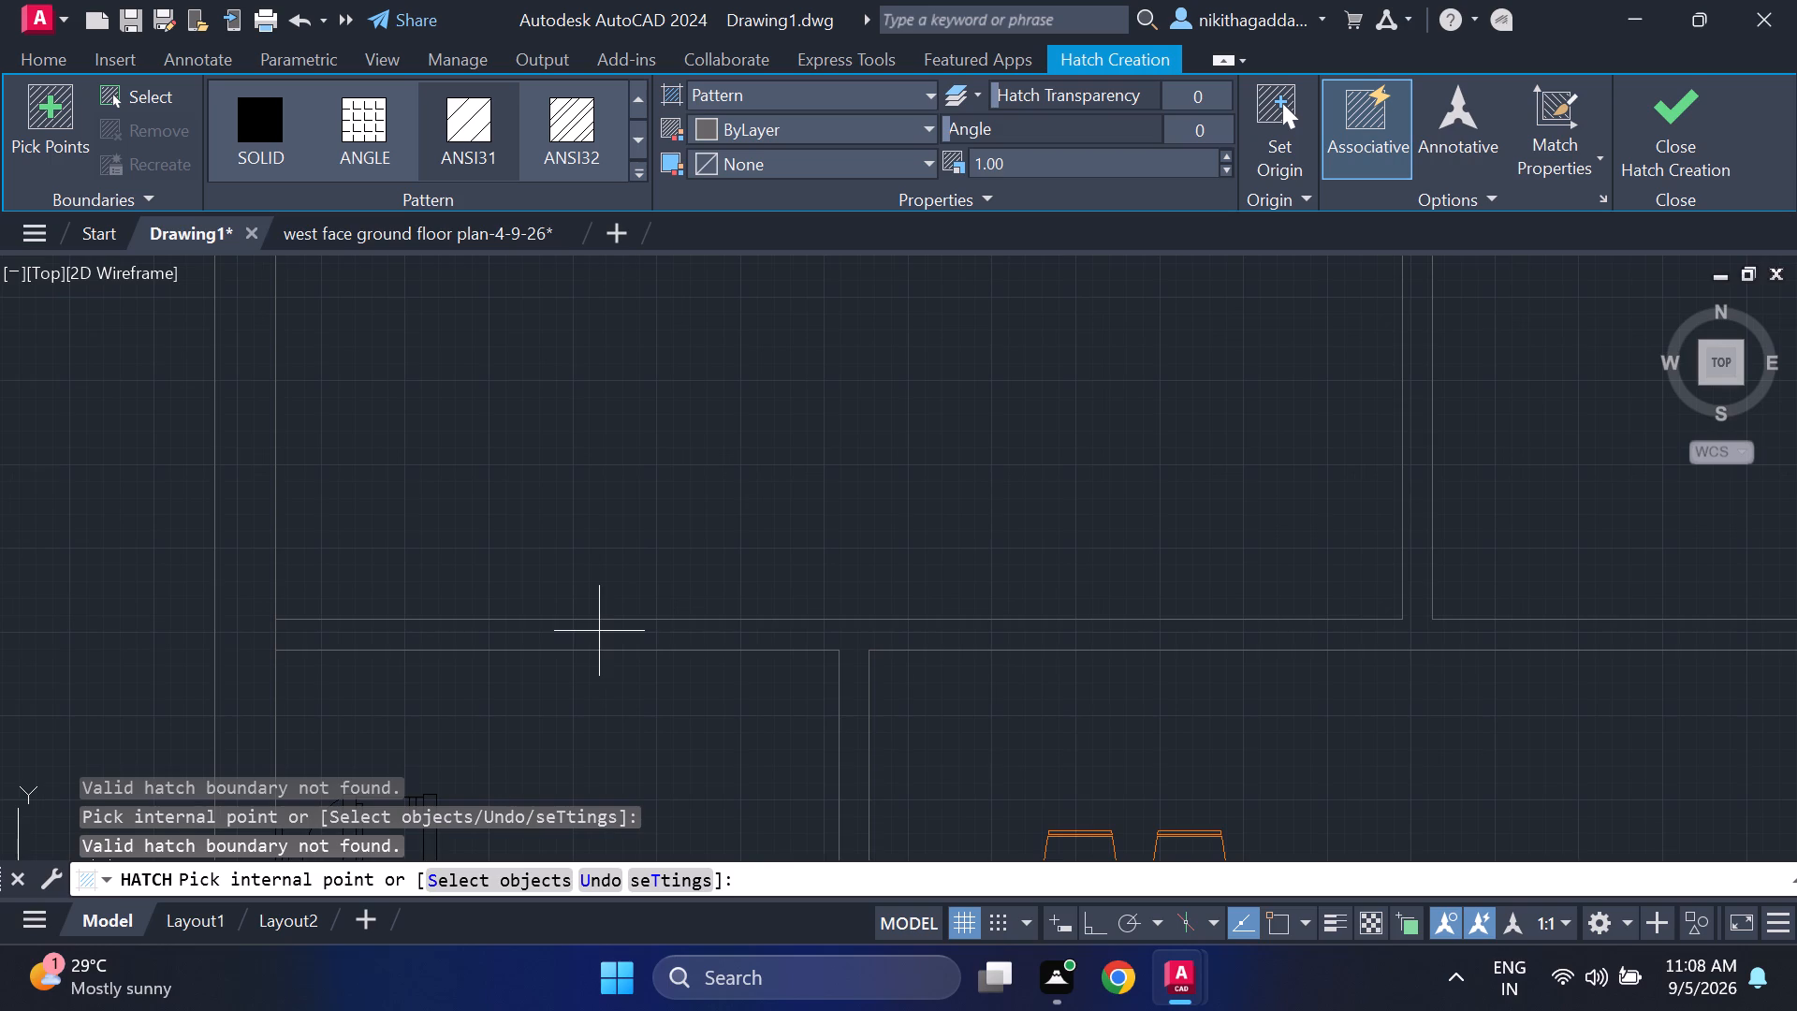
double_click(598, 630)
Set the ANSI31 hatch scale to 10 and try to fill the wall strip between the upper-left bedroom and upper toilet.
click(503, 101)
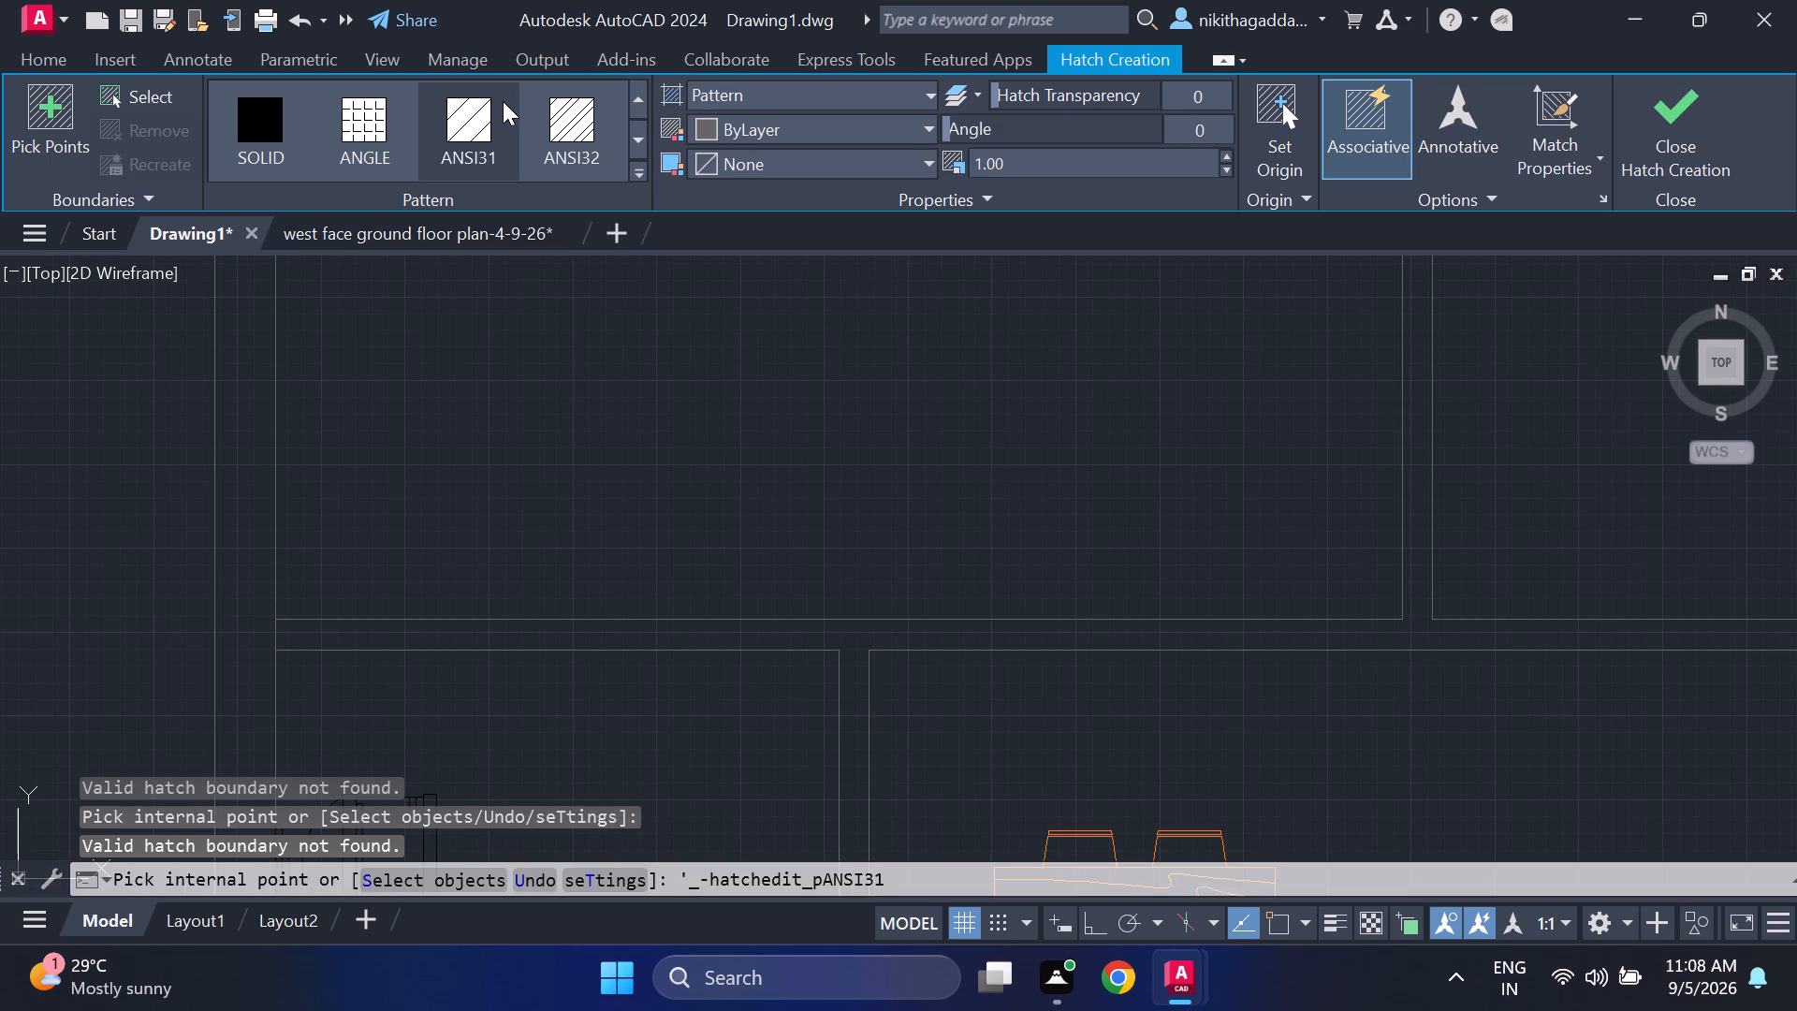
click(1035, 167)
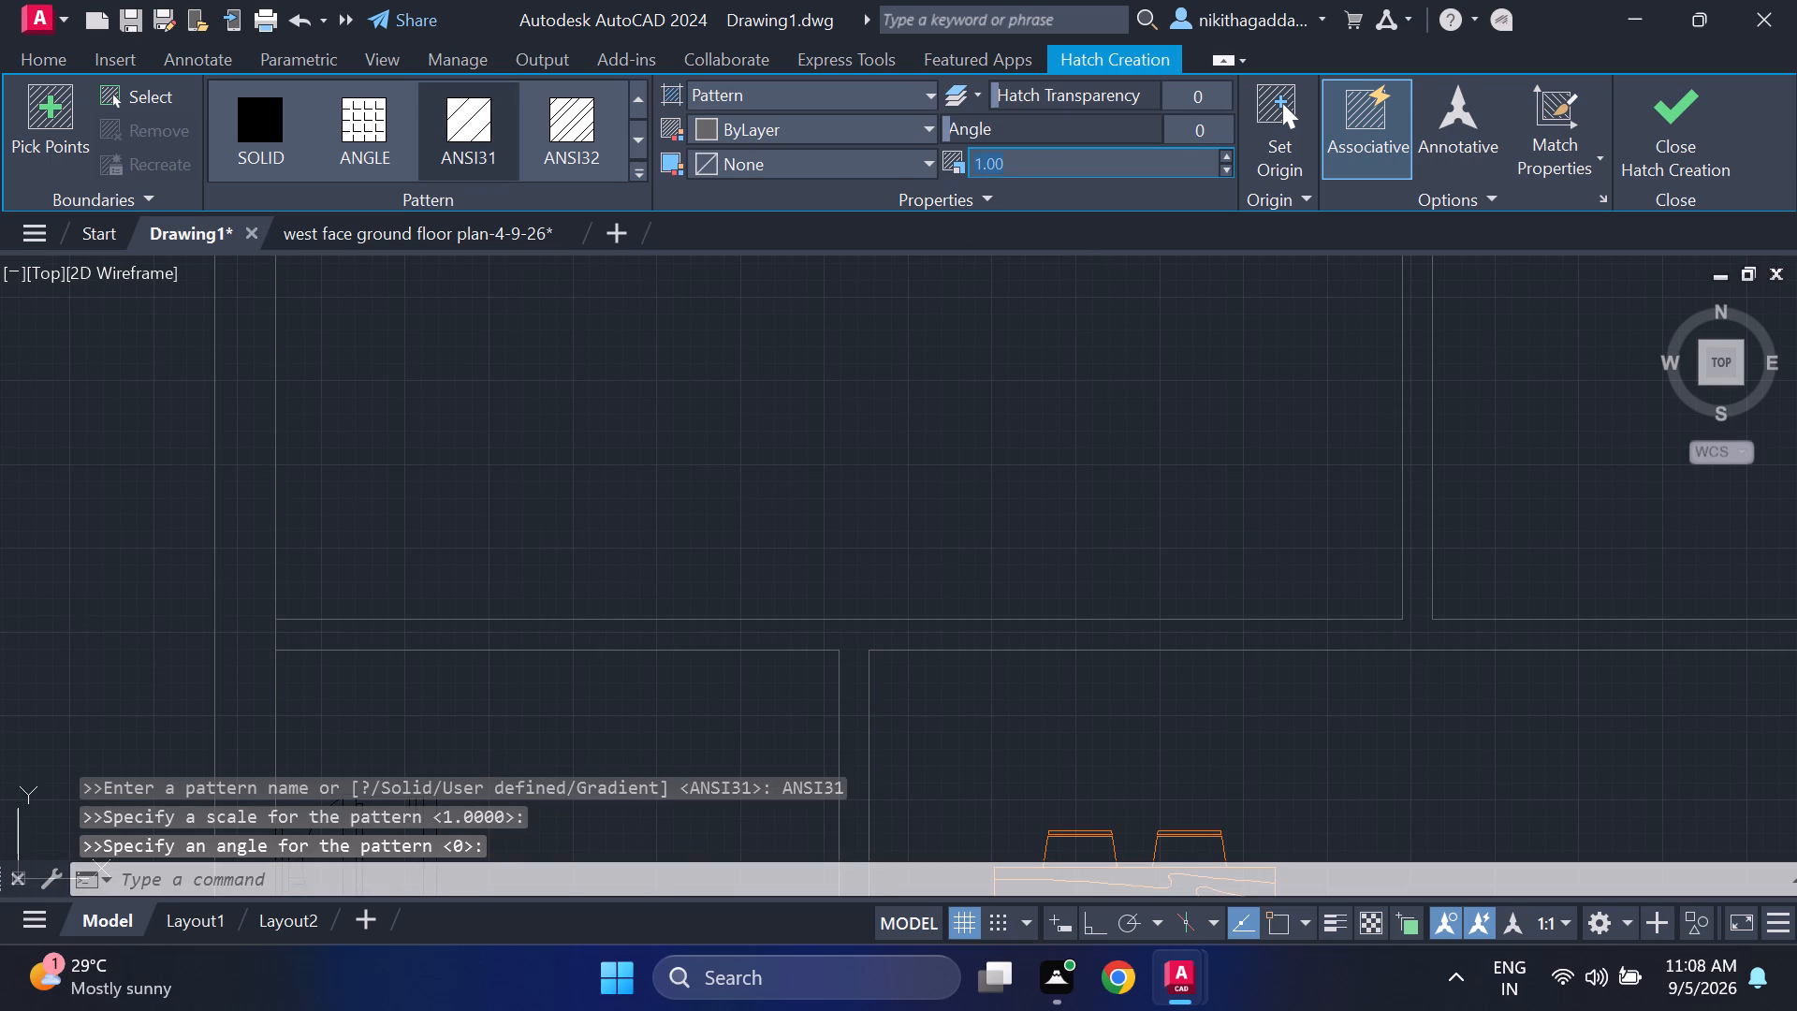
key(BackSpace)
text(10)
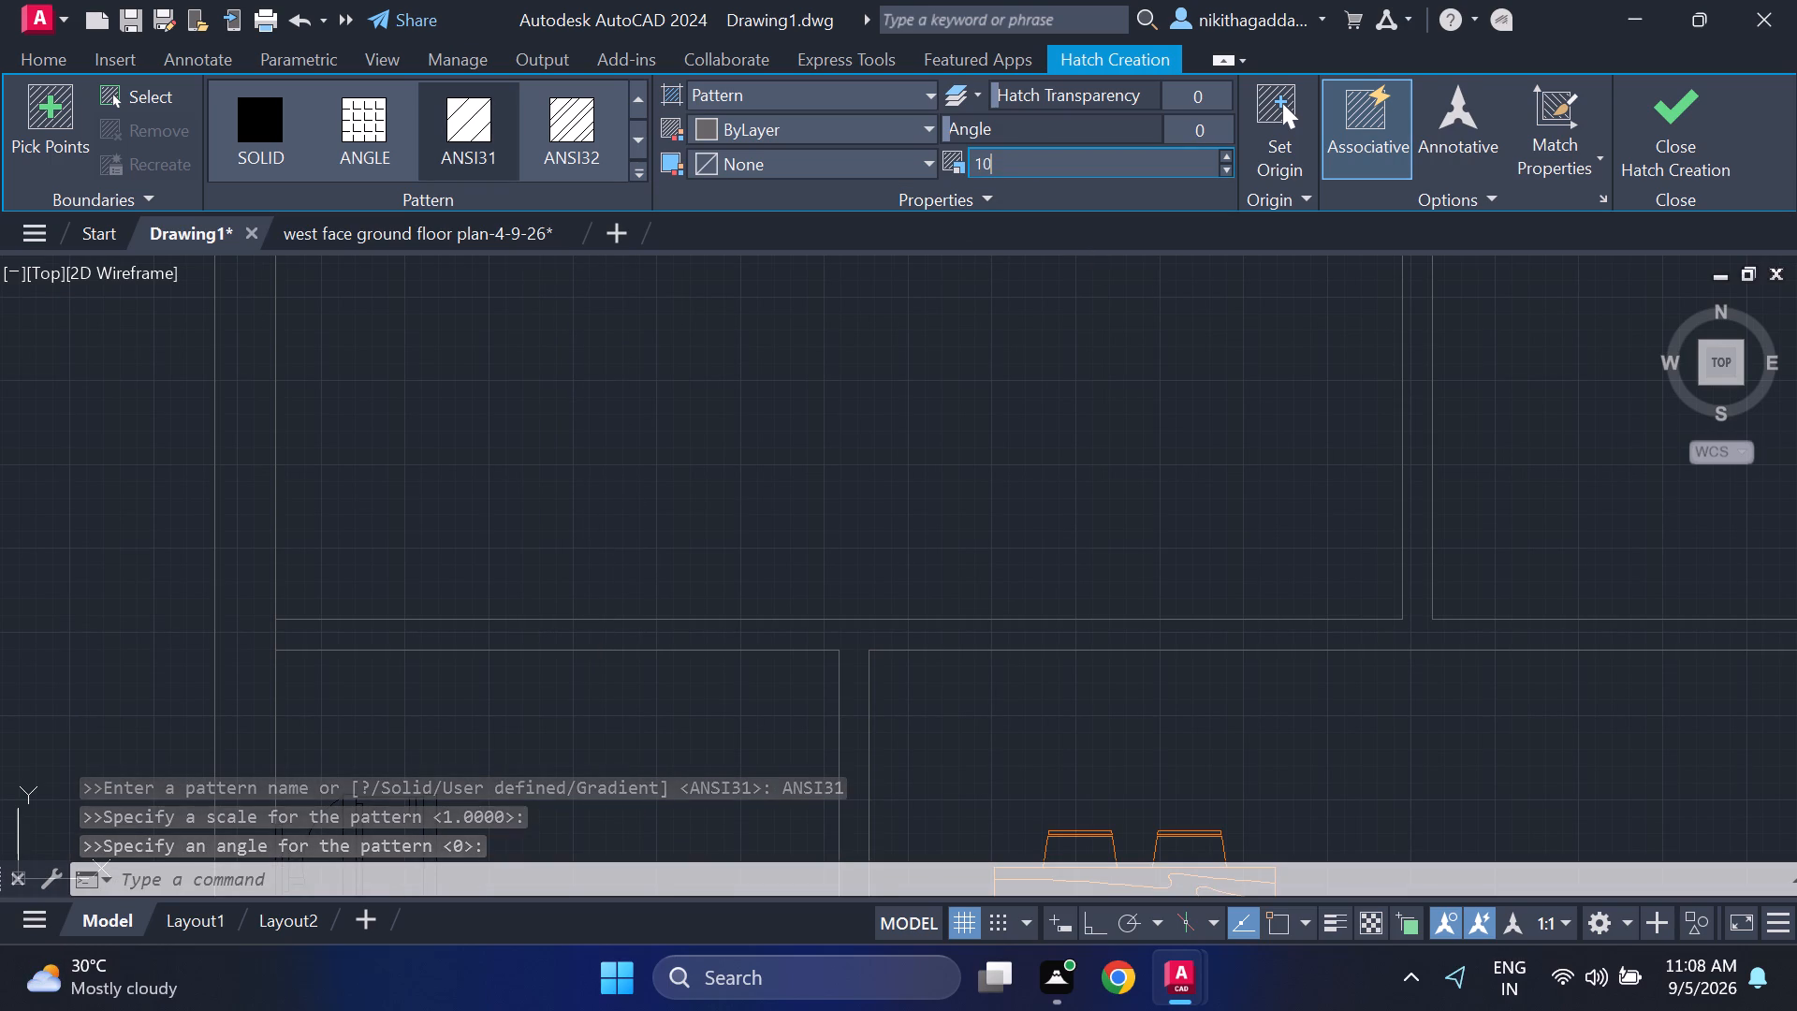
key(Return)
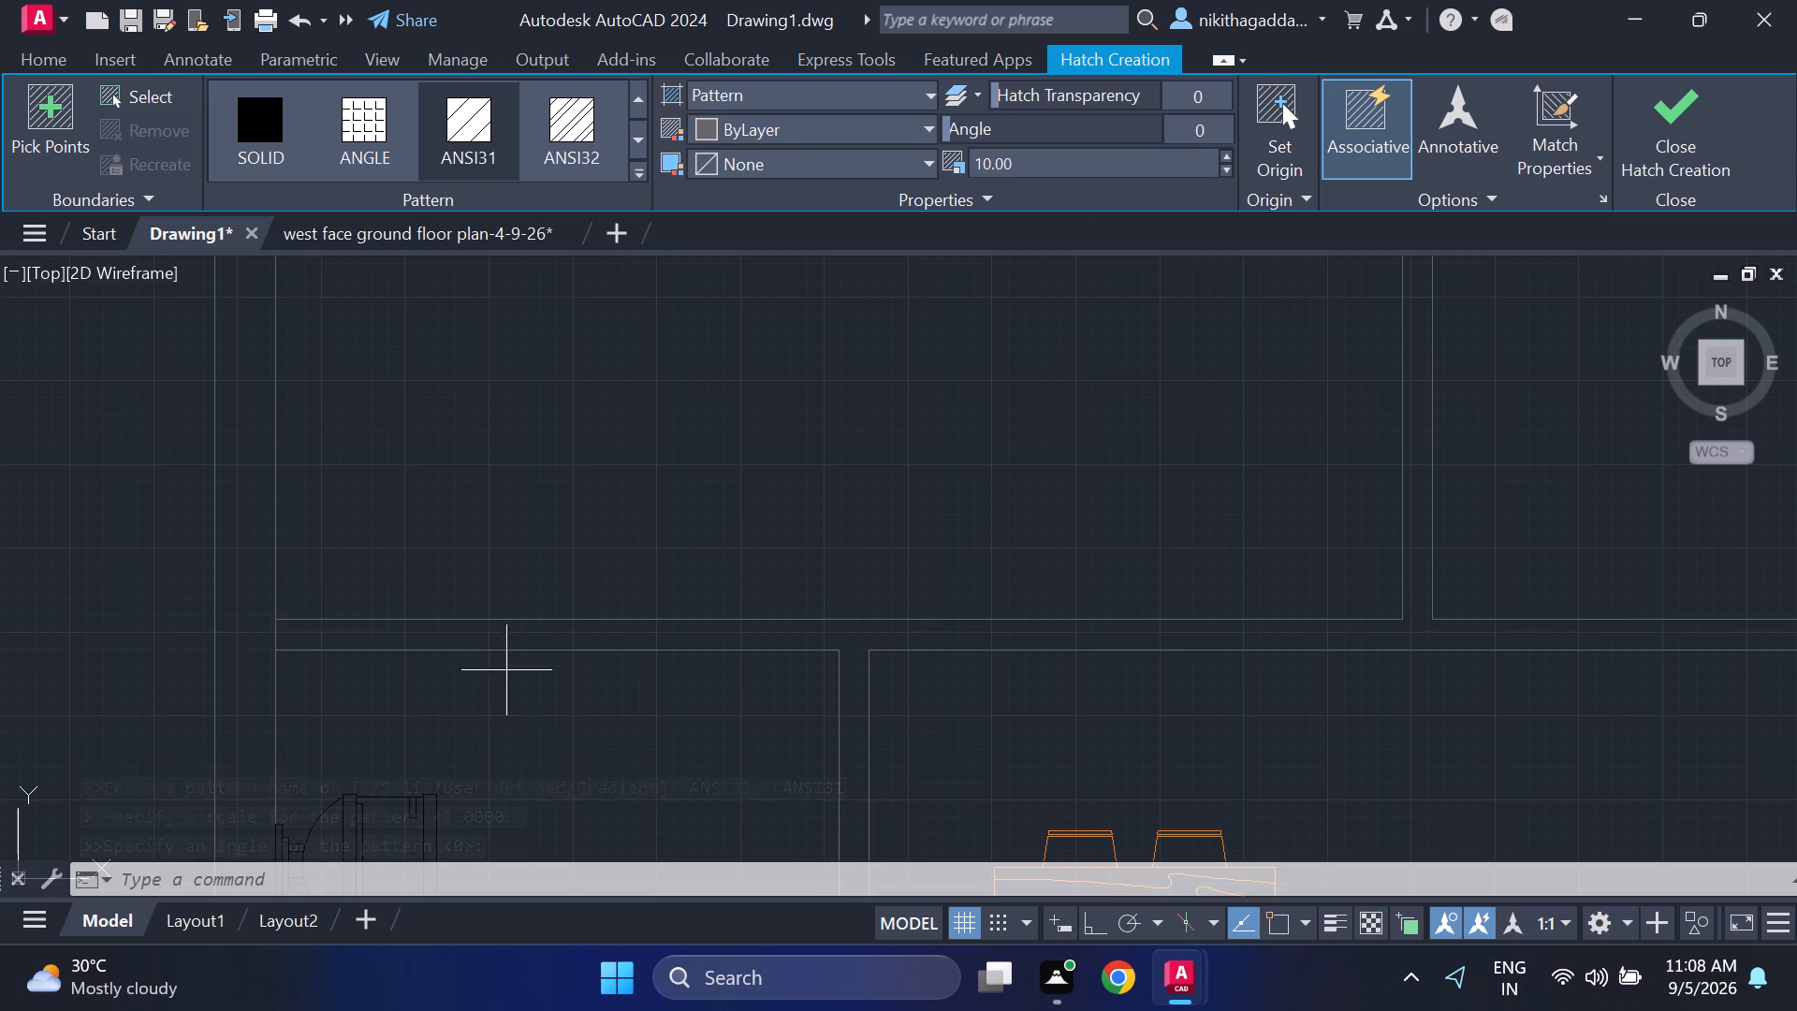
click(615, 642)
click(615, 642)
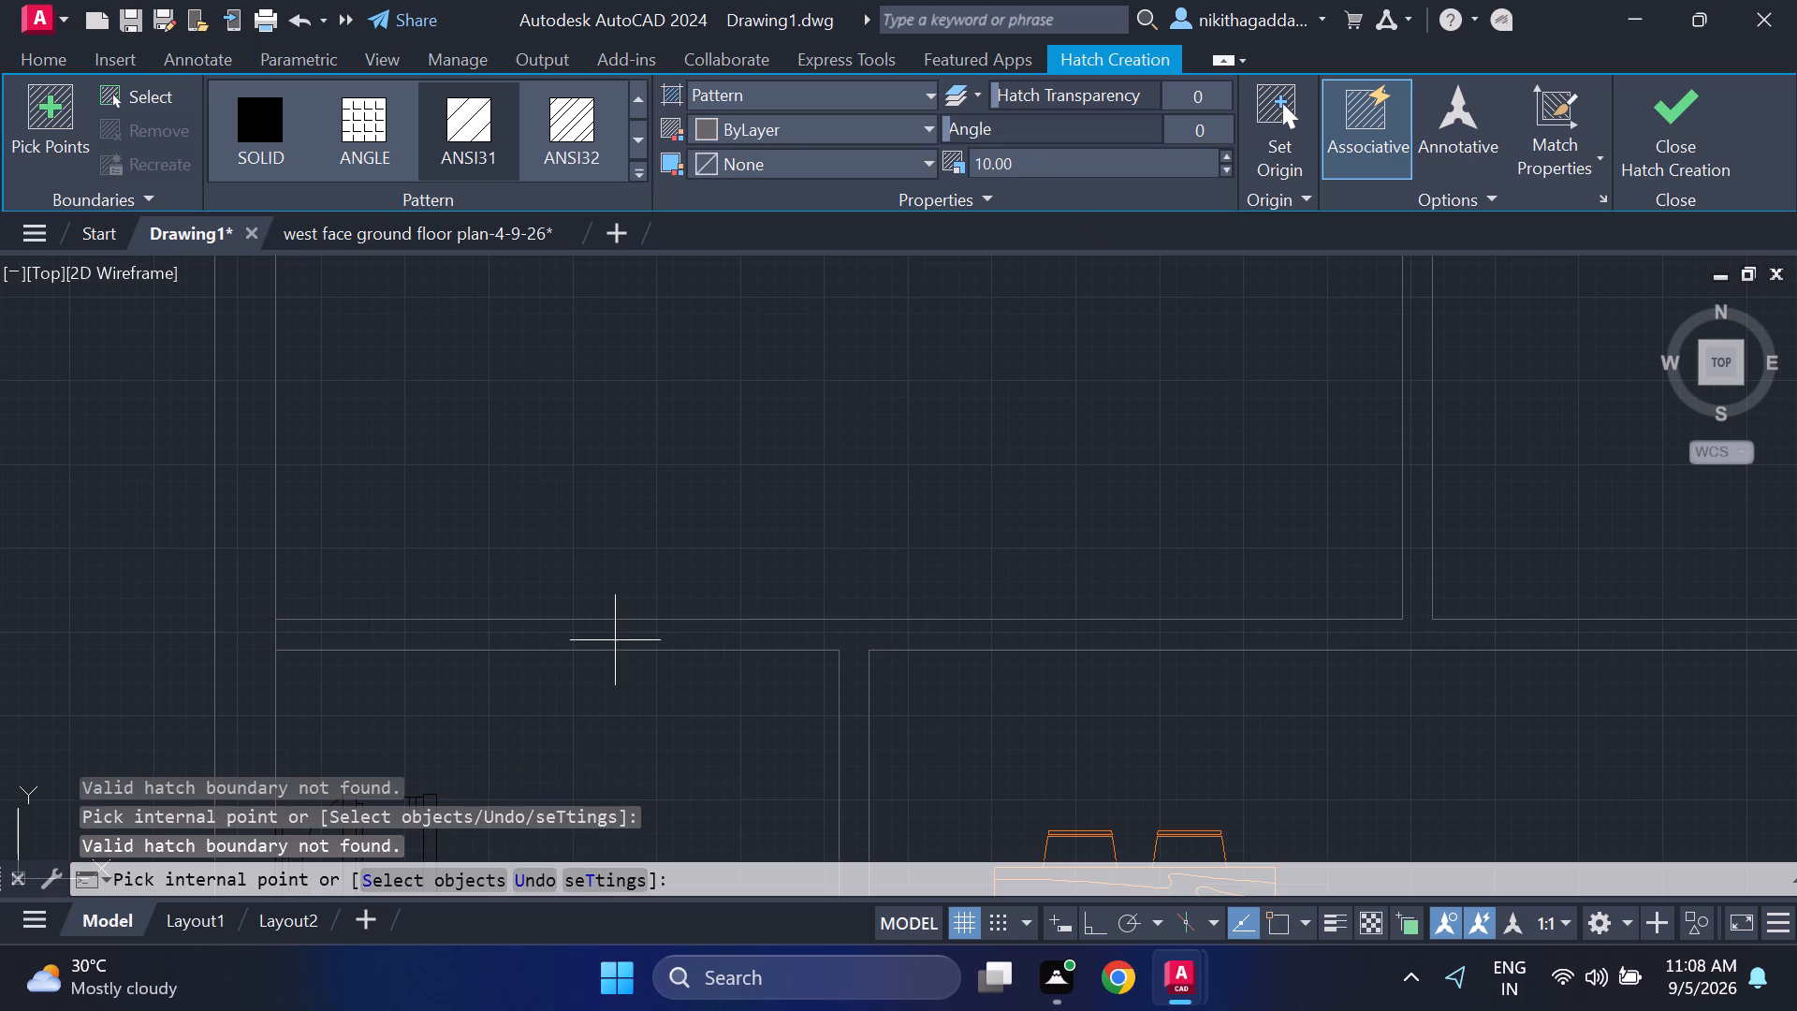
click(615, 640)
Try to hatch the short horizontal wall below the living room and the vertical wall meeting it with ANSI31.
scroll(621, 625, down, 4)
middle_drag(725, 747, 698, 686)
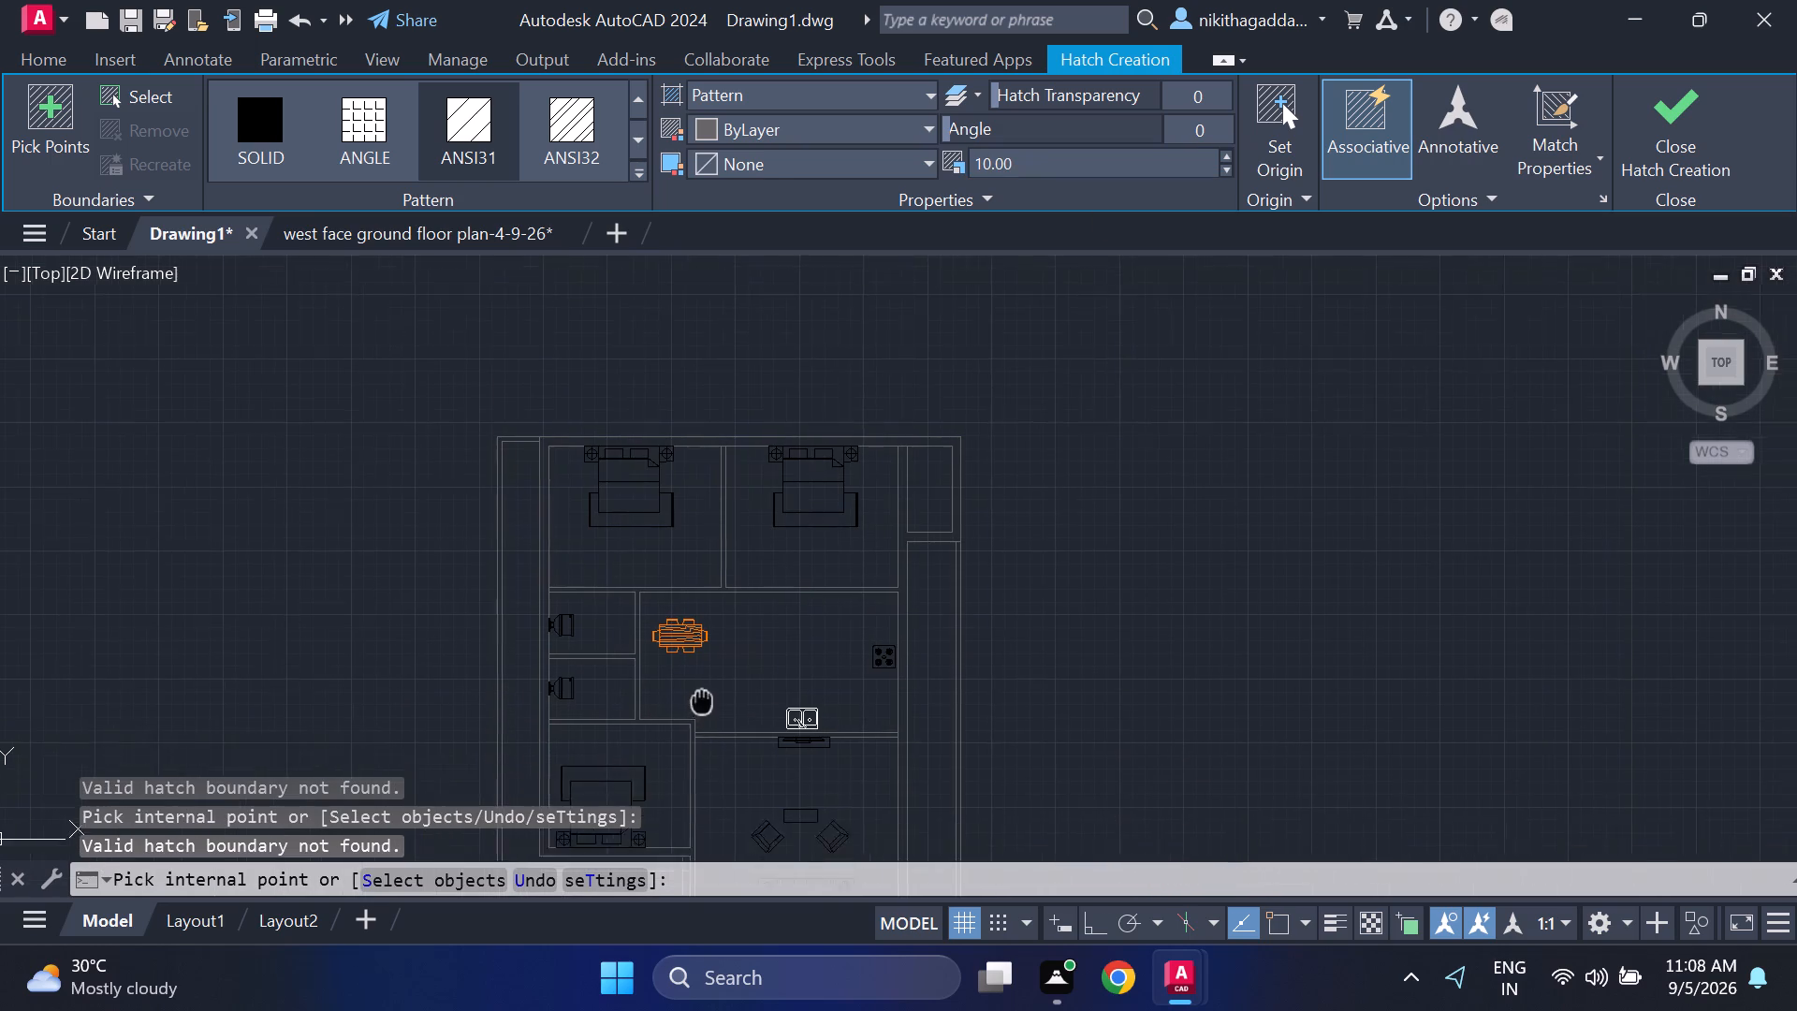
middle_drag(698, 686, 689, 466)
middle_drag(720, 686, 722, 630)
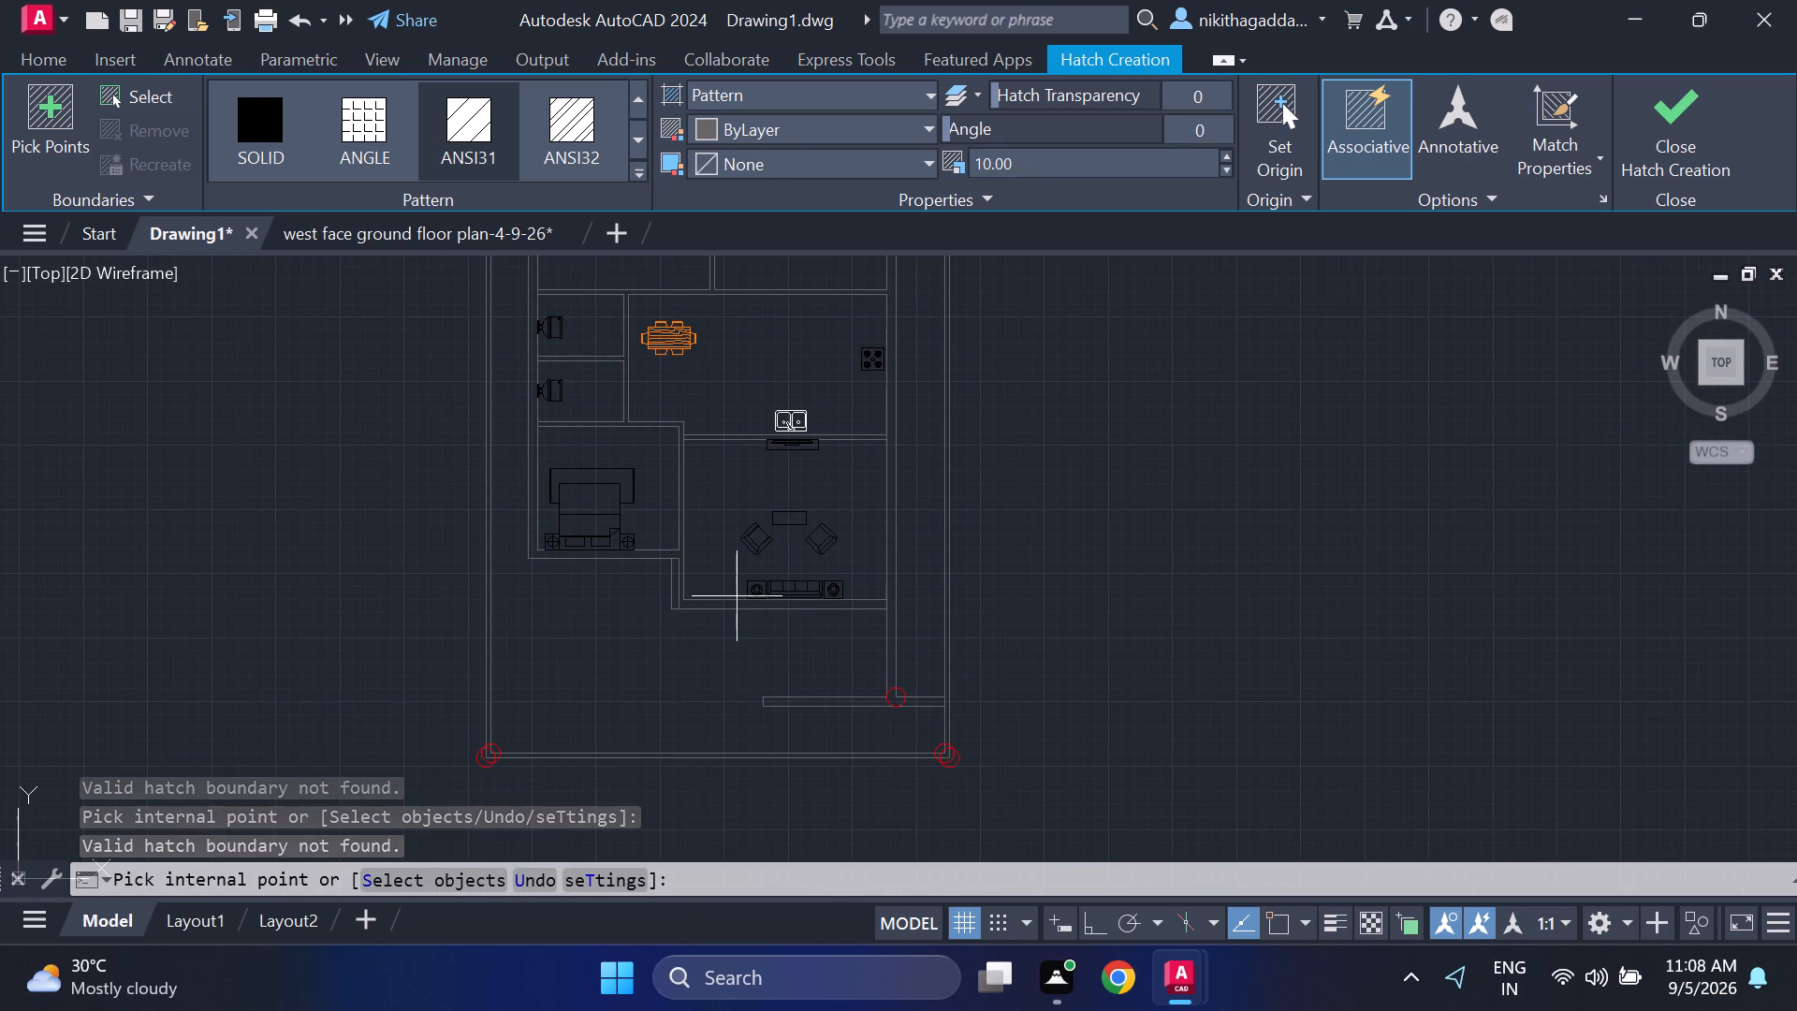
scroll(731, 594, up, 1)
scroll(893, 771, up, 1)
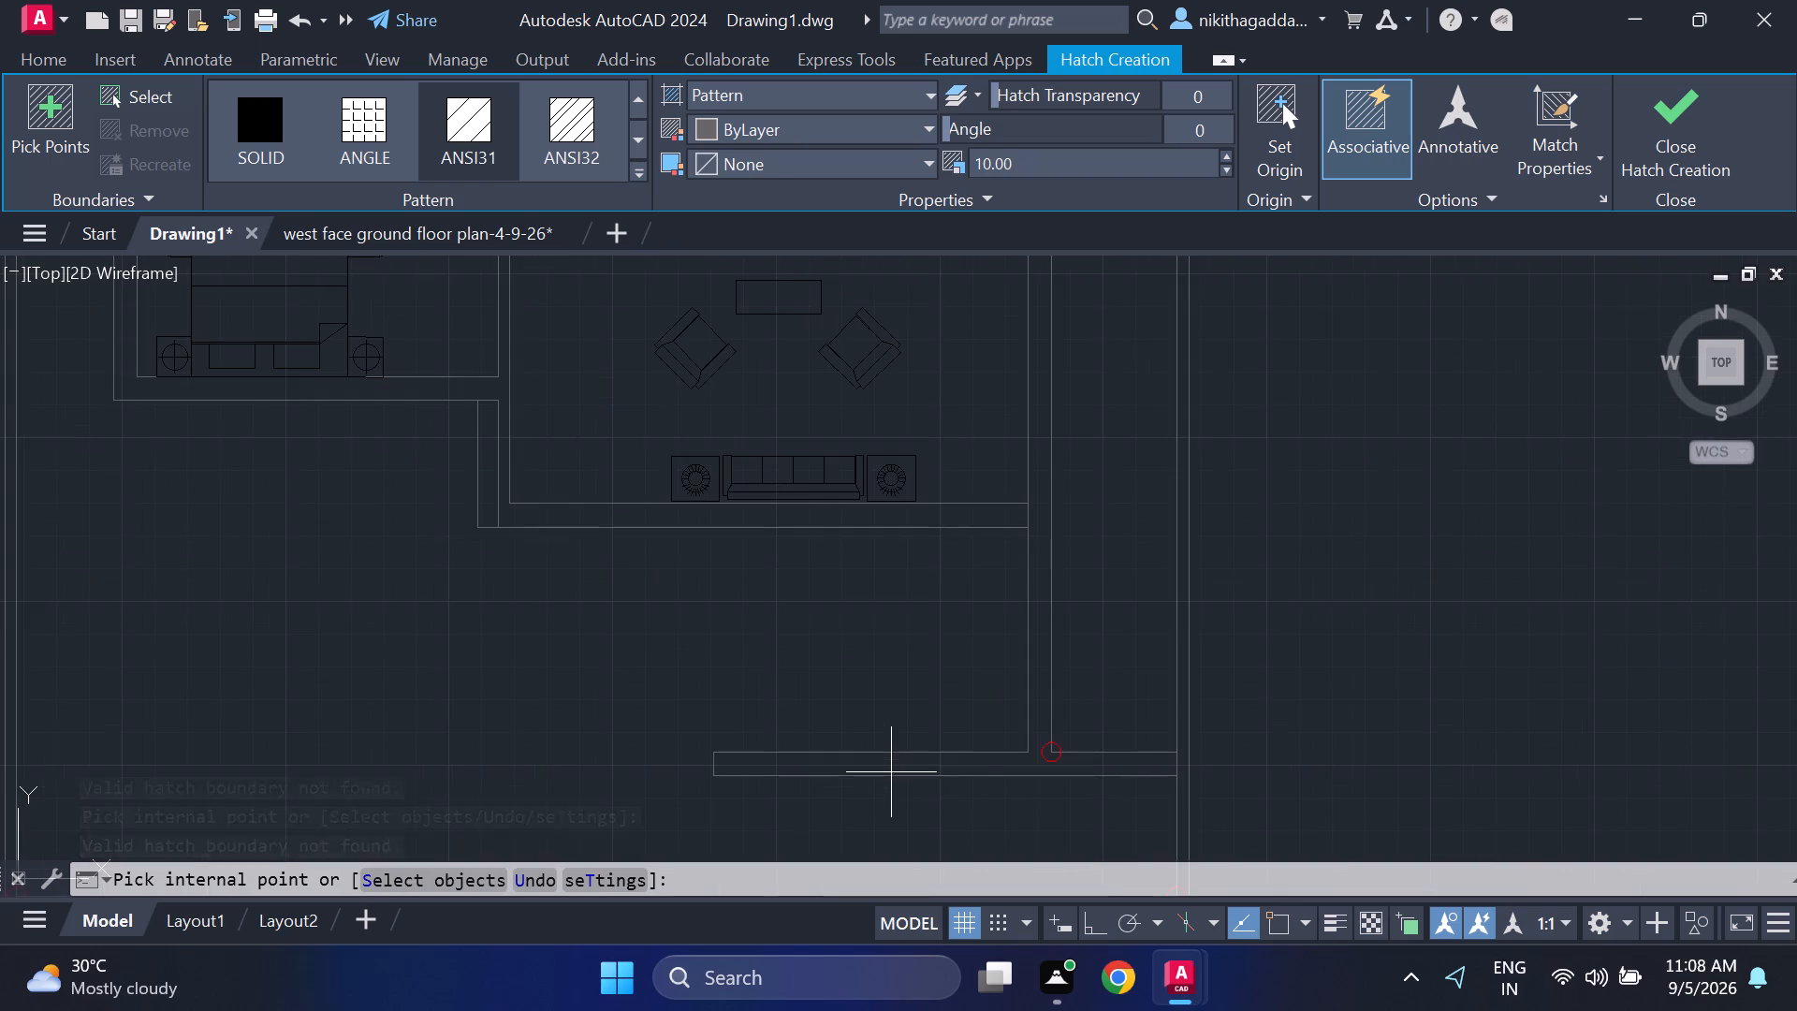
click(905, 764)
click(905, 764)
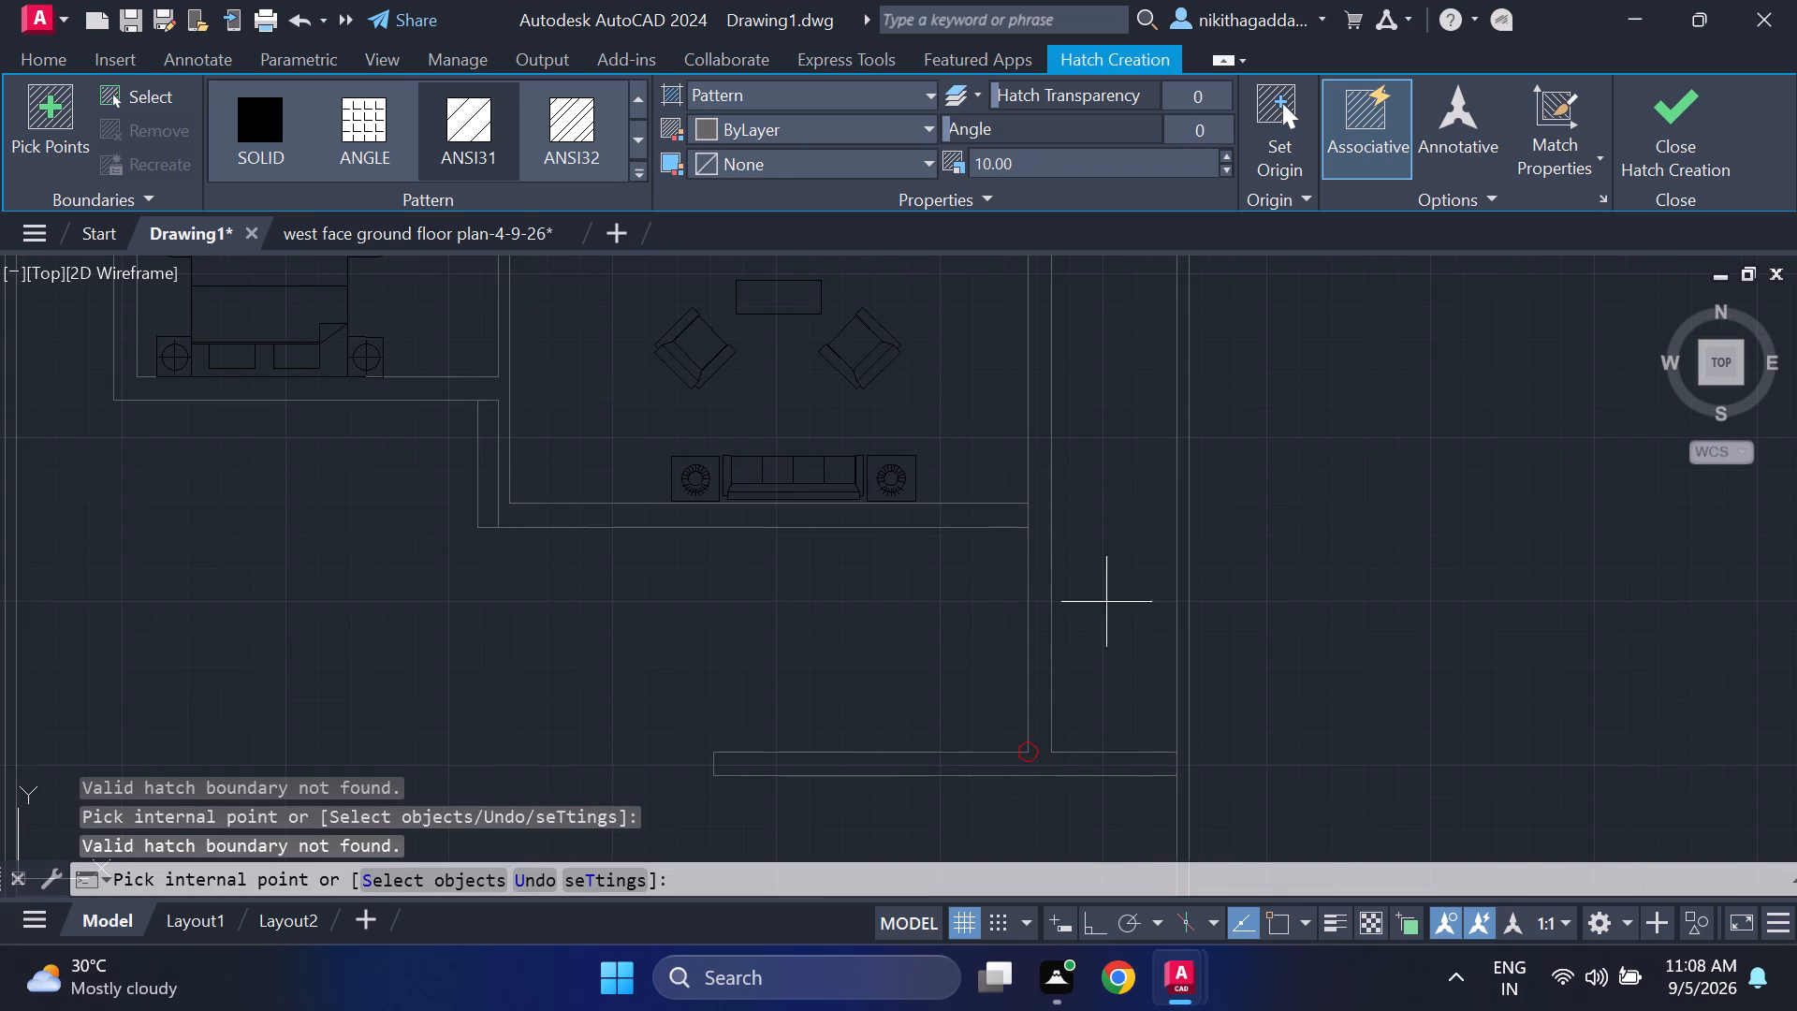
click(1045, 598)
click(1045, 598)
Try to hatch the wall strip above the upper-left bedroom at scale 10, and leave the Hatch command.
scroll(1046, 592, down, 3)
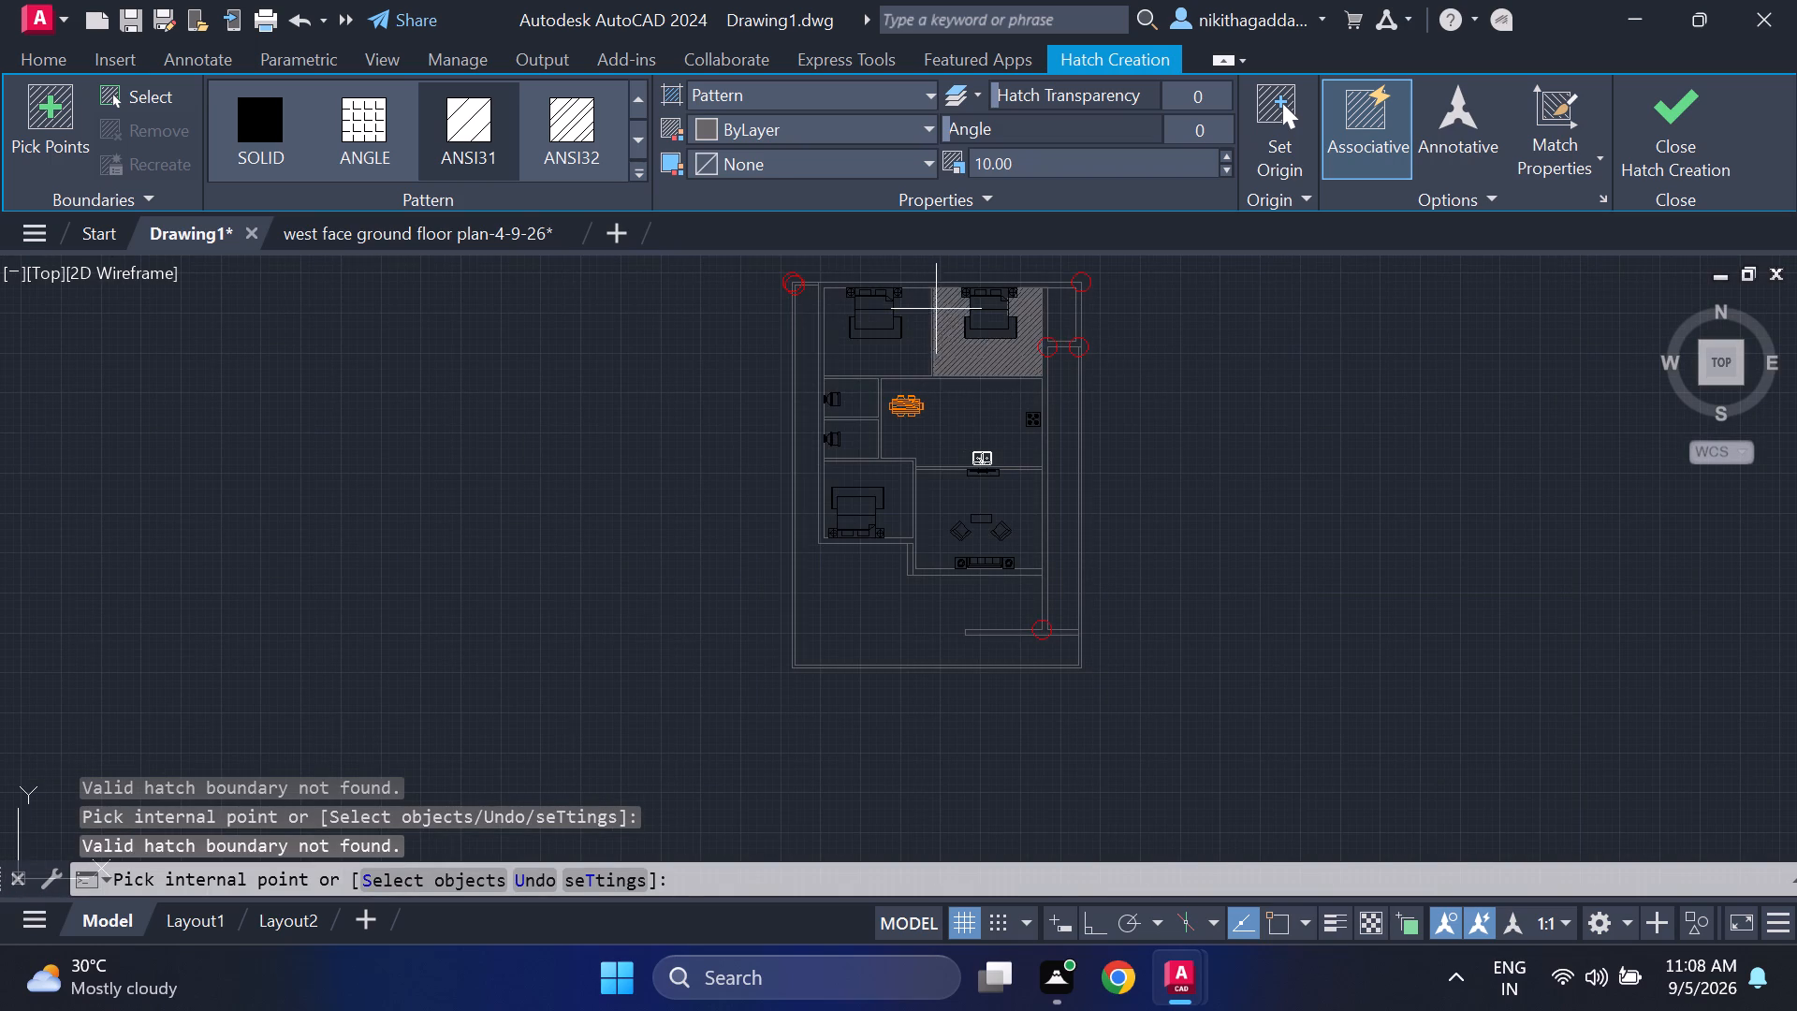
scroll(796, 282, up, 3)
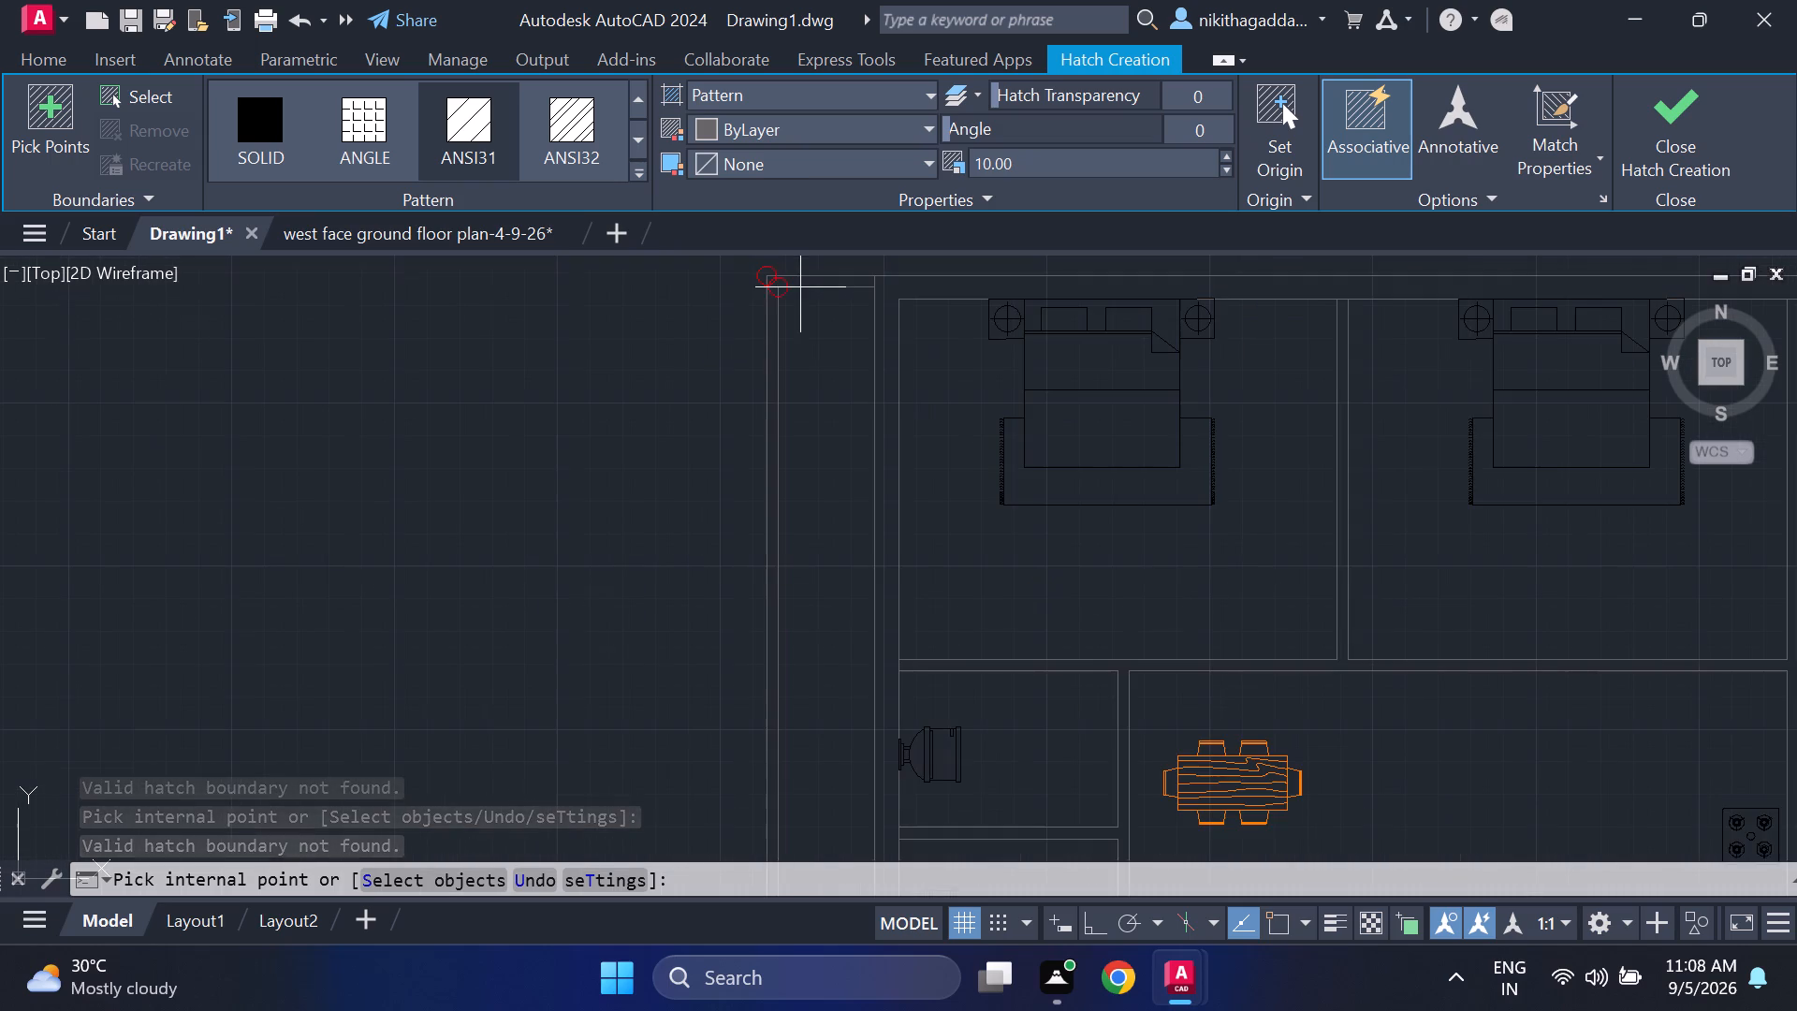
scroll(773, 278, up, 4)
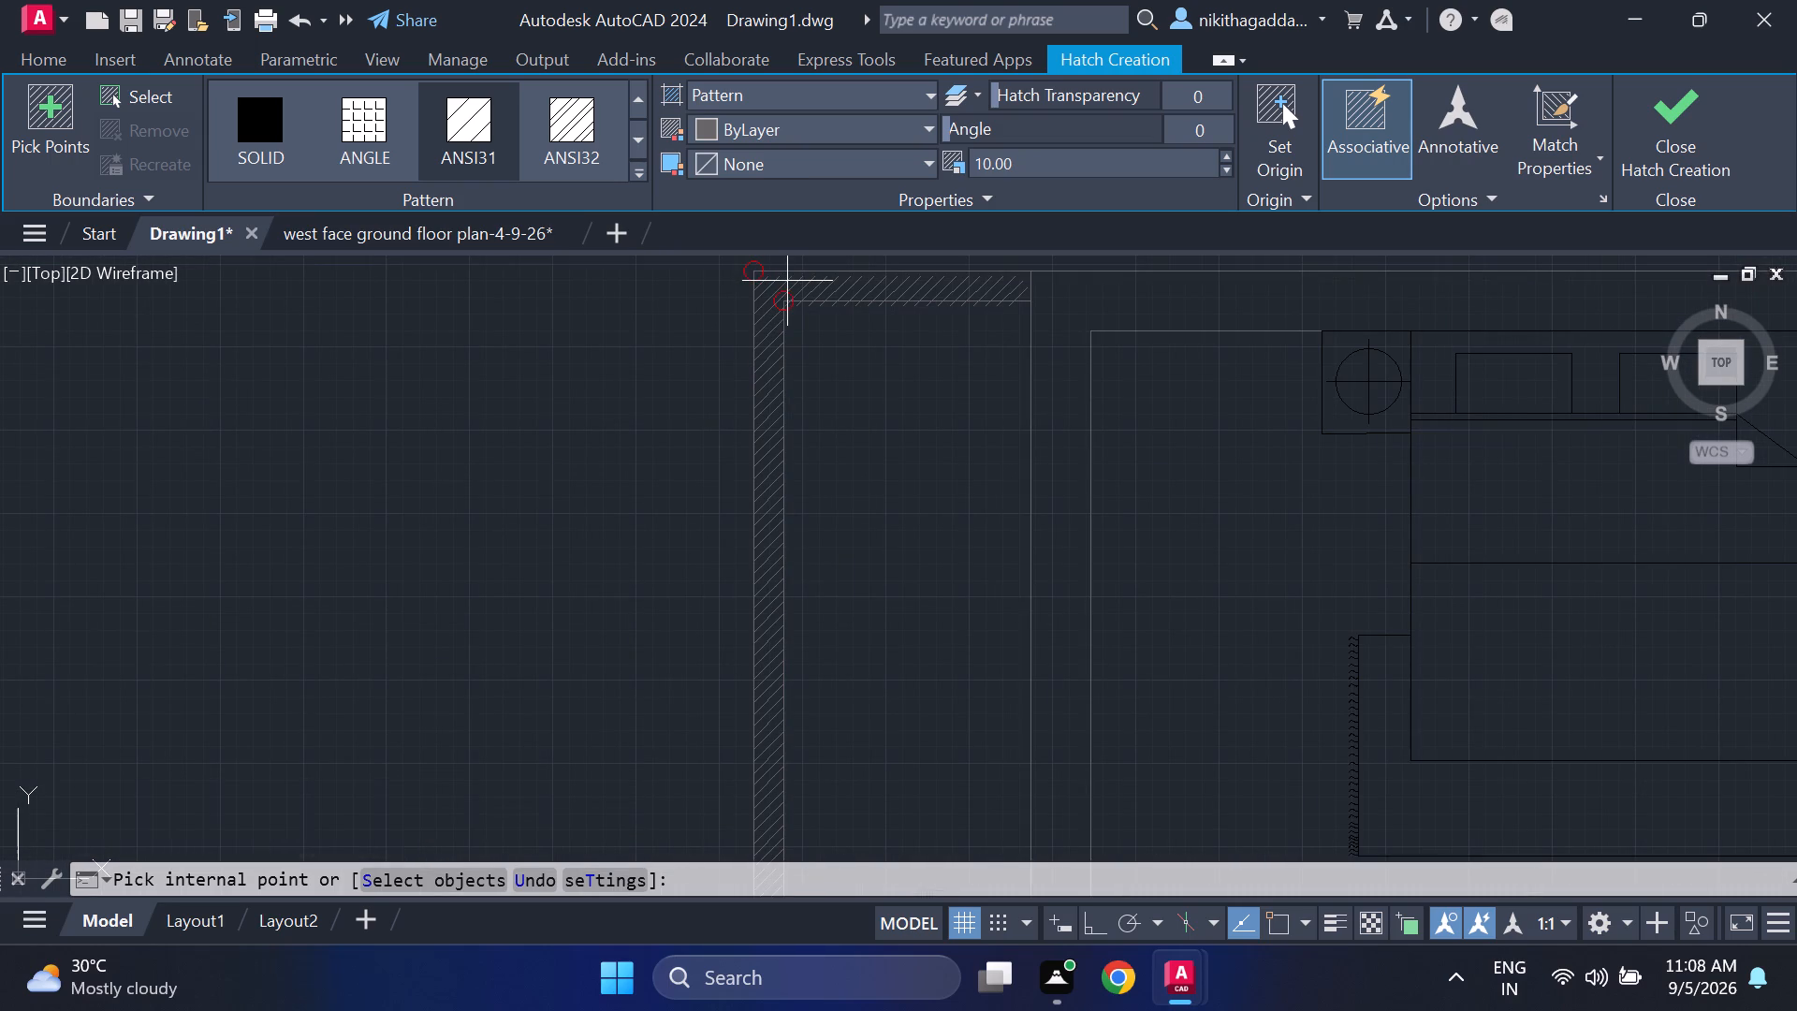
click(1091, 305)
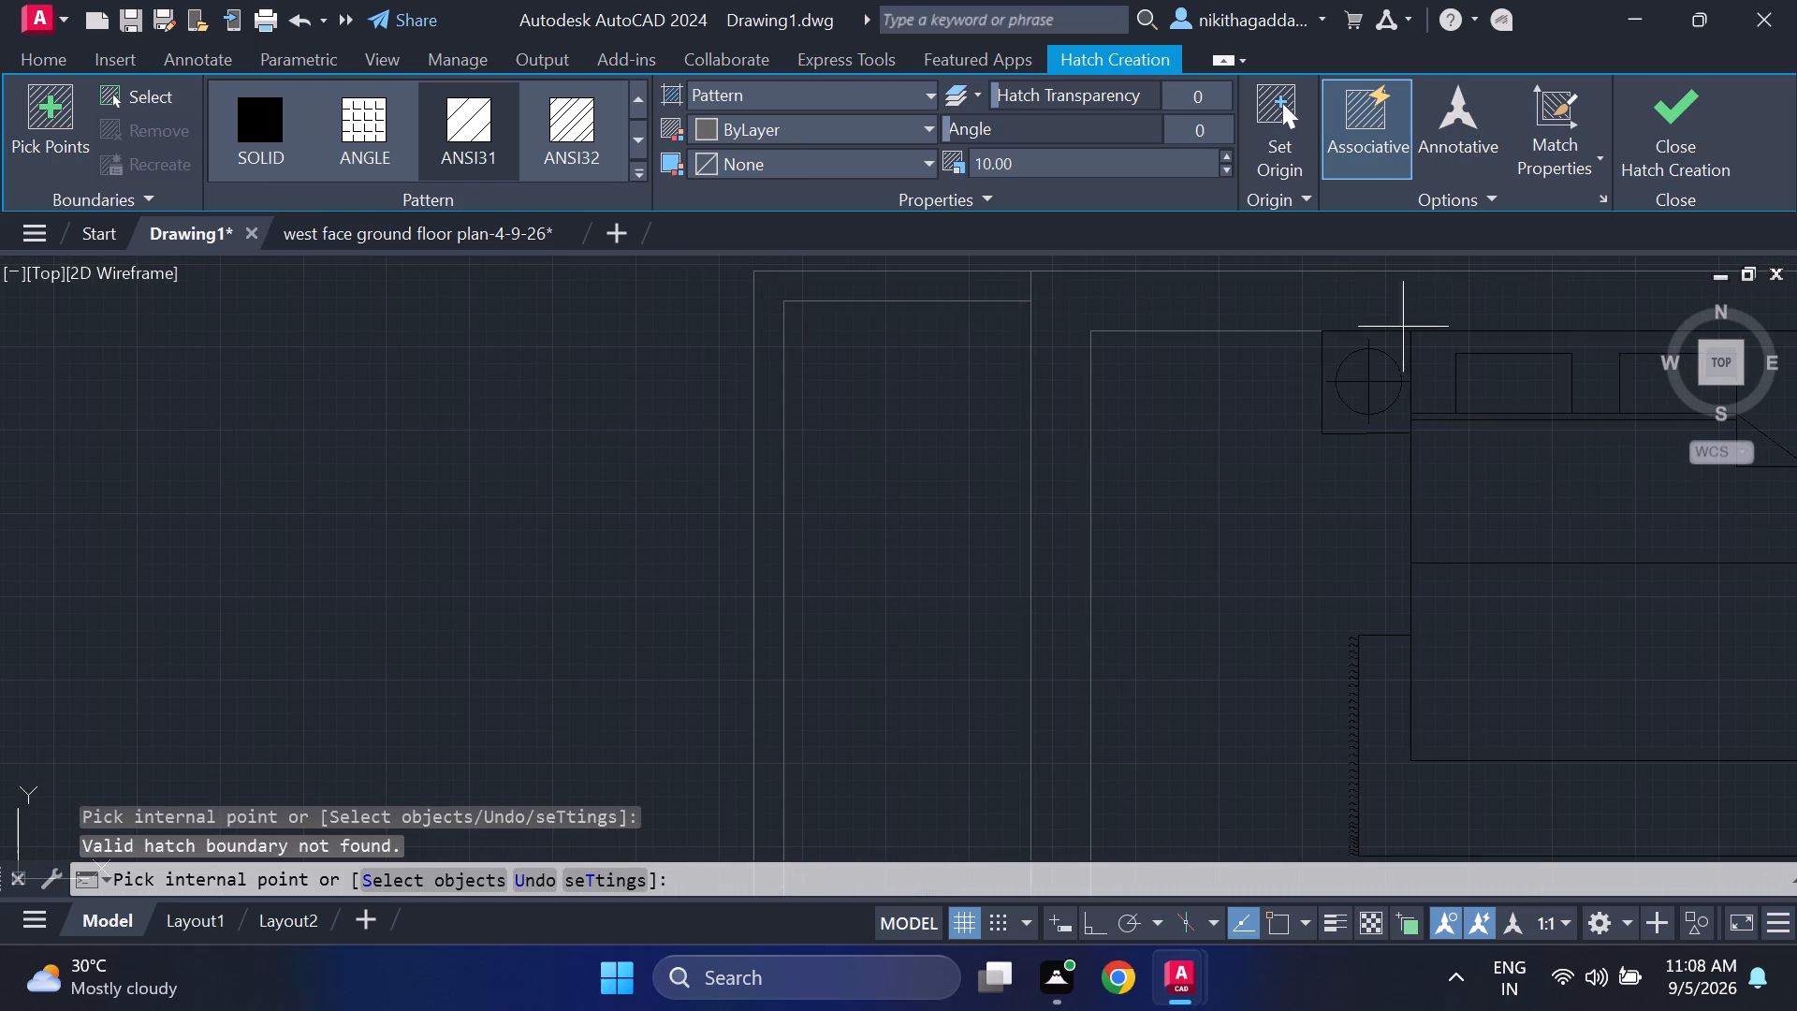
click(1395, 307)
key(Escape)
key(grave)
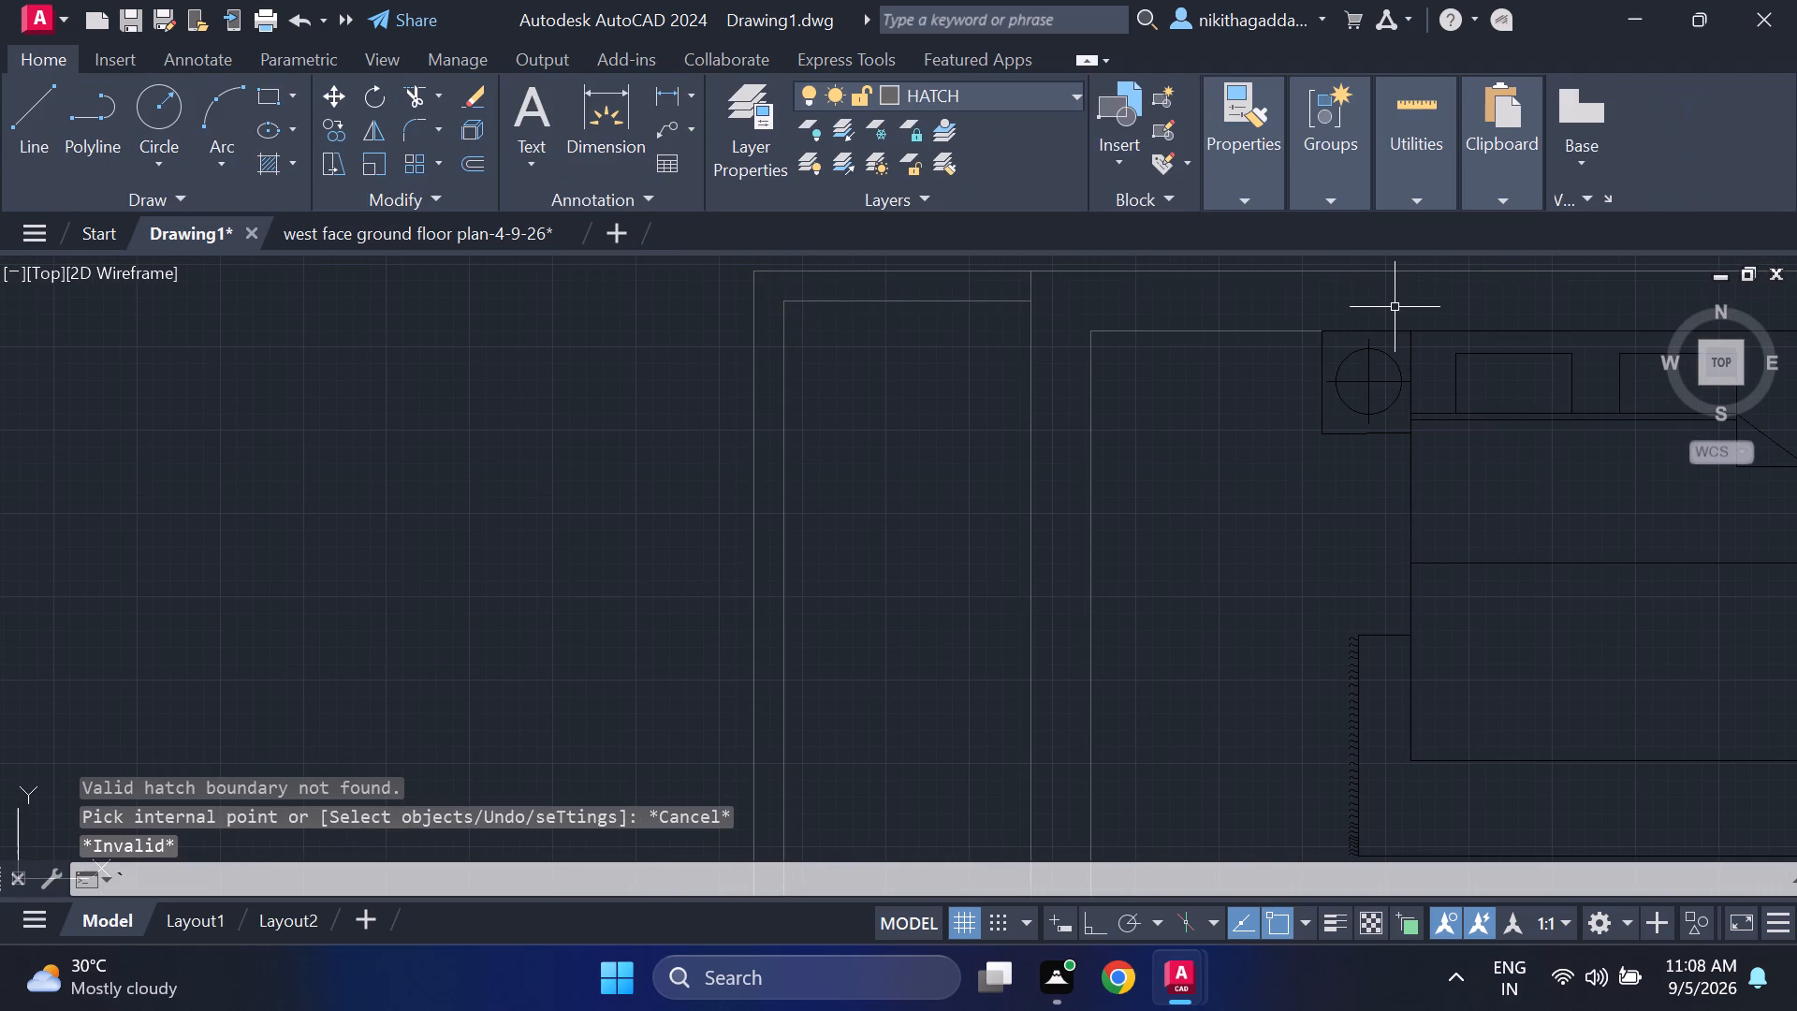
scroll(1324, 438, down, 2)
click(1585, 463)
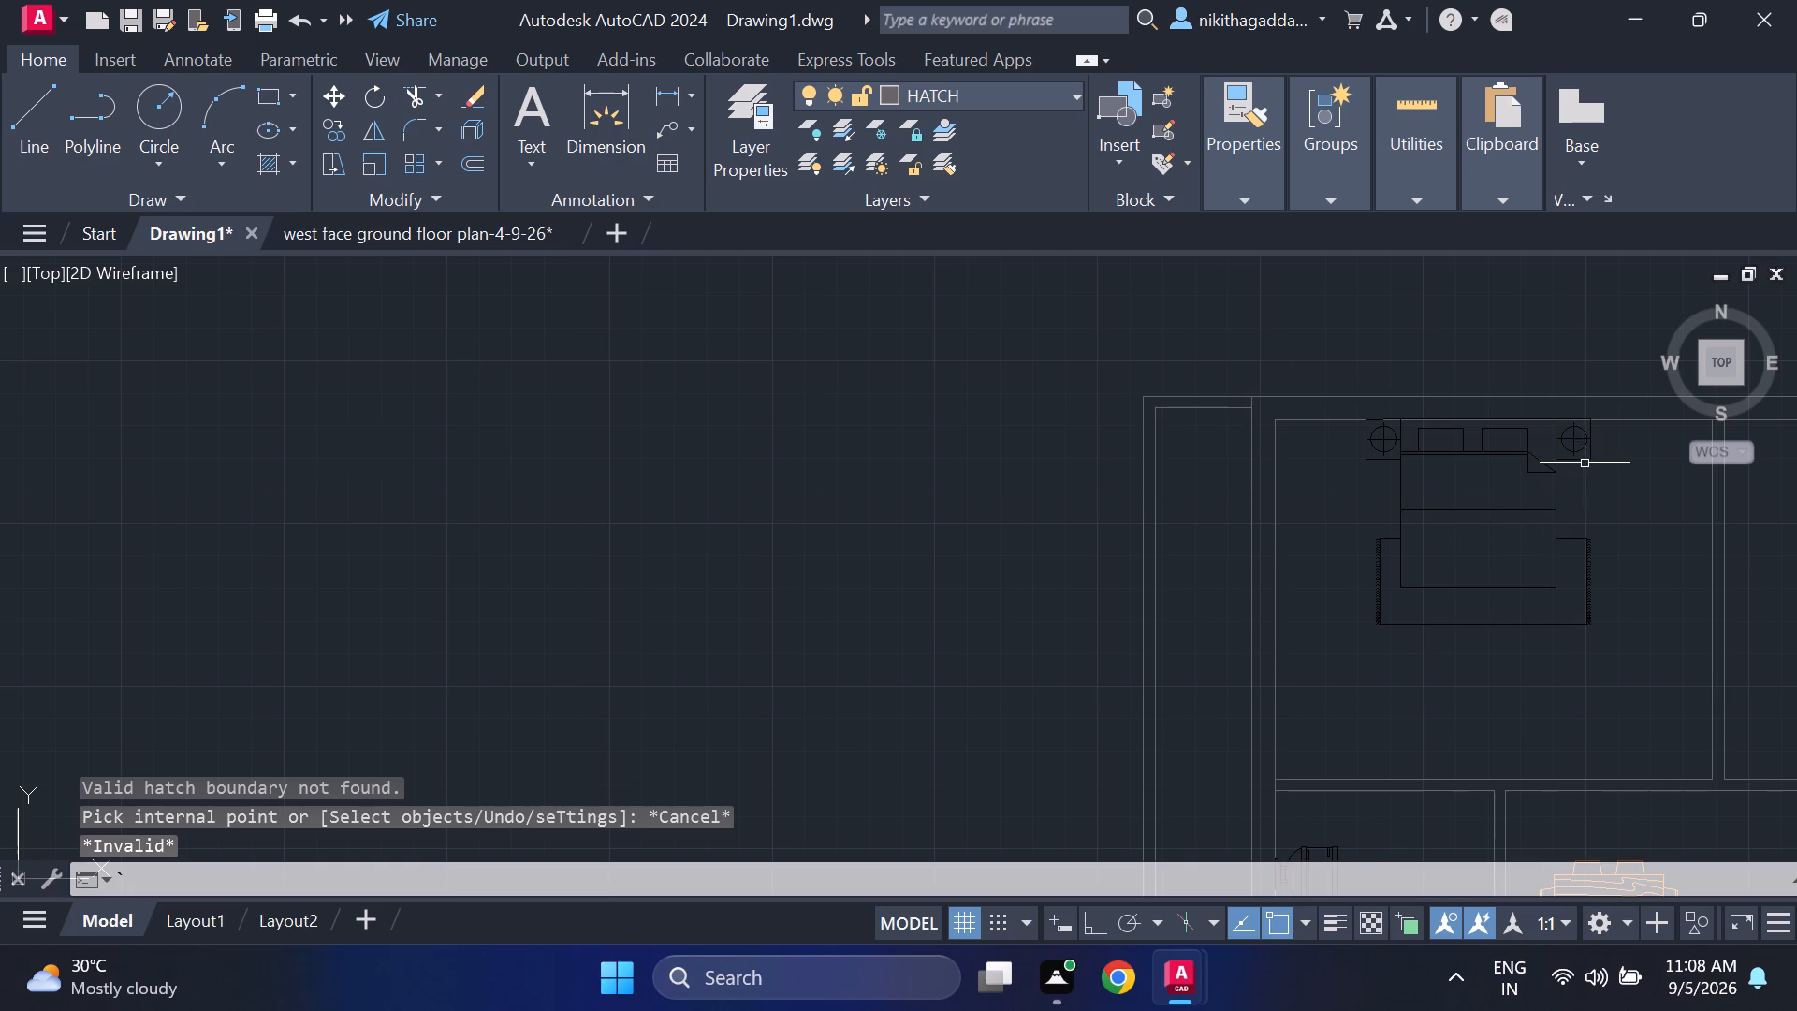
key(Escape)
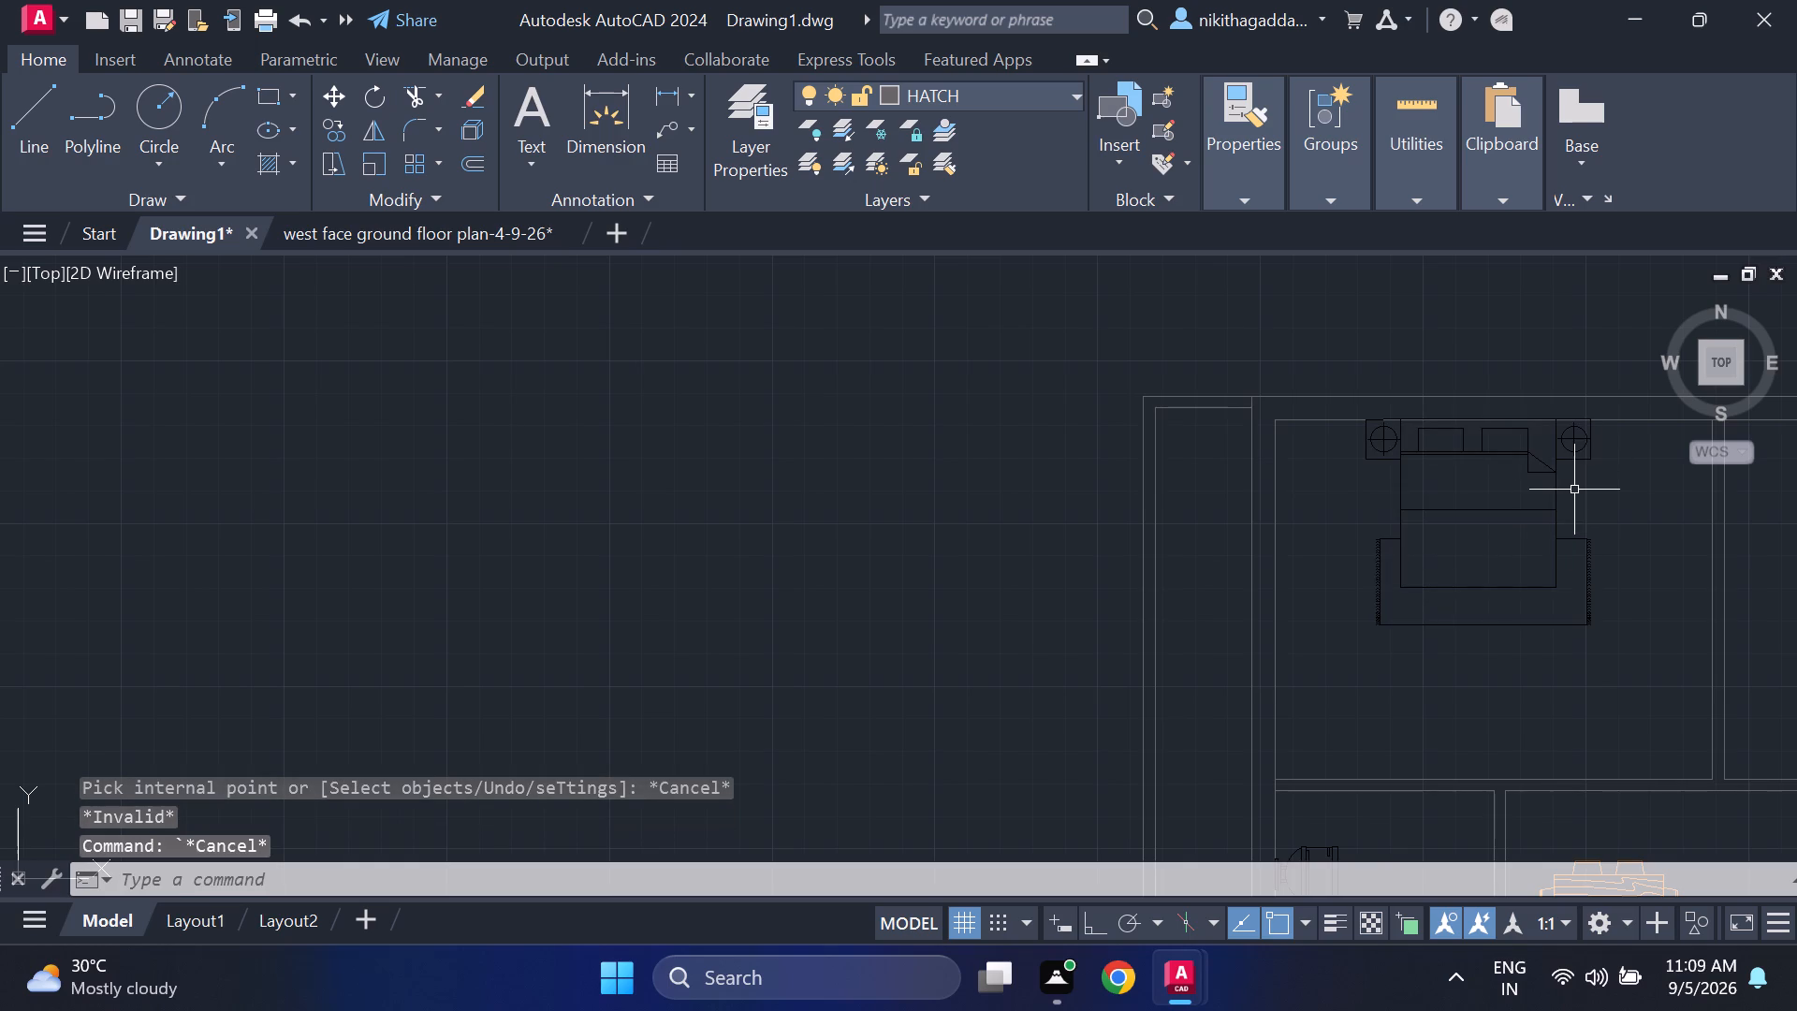
Move the bed in the upper-left bedroom slightly down and right, clear of the top wall.
click(1617, 498)
drag(1364, 634, 1378, 628)
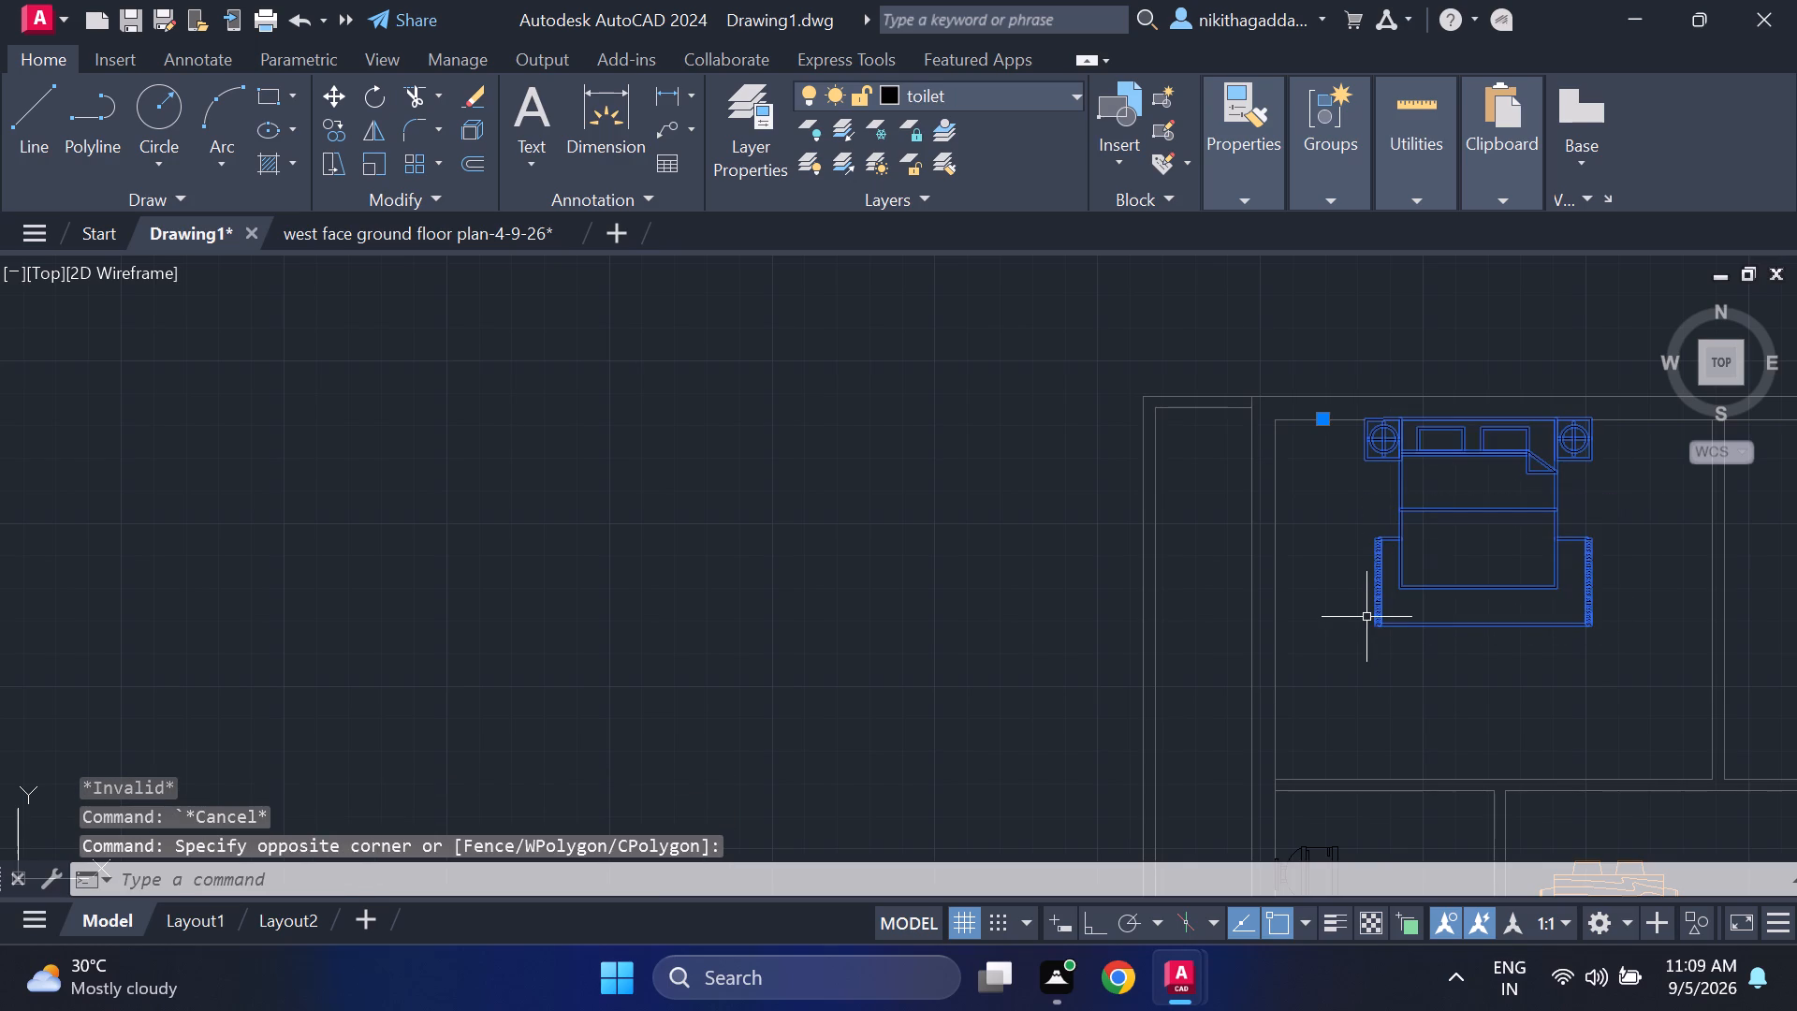
key(m)
key(Return)
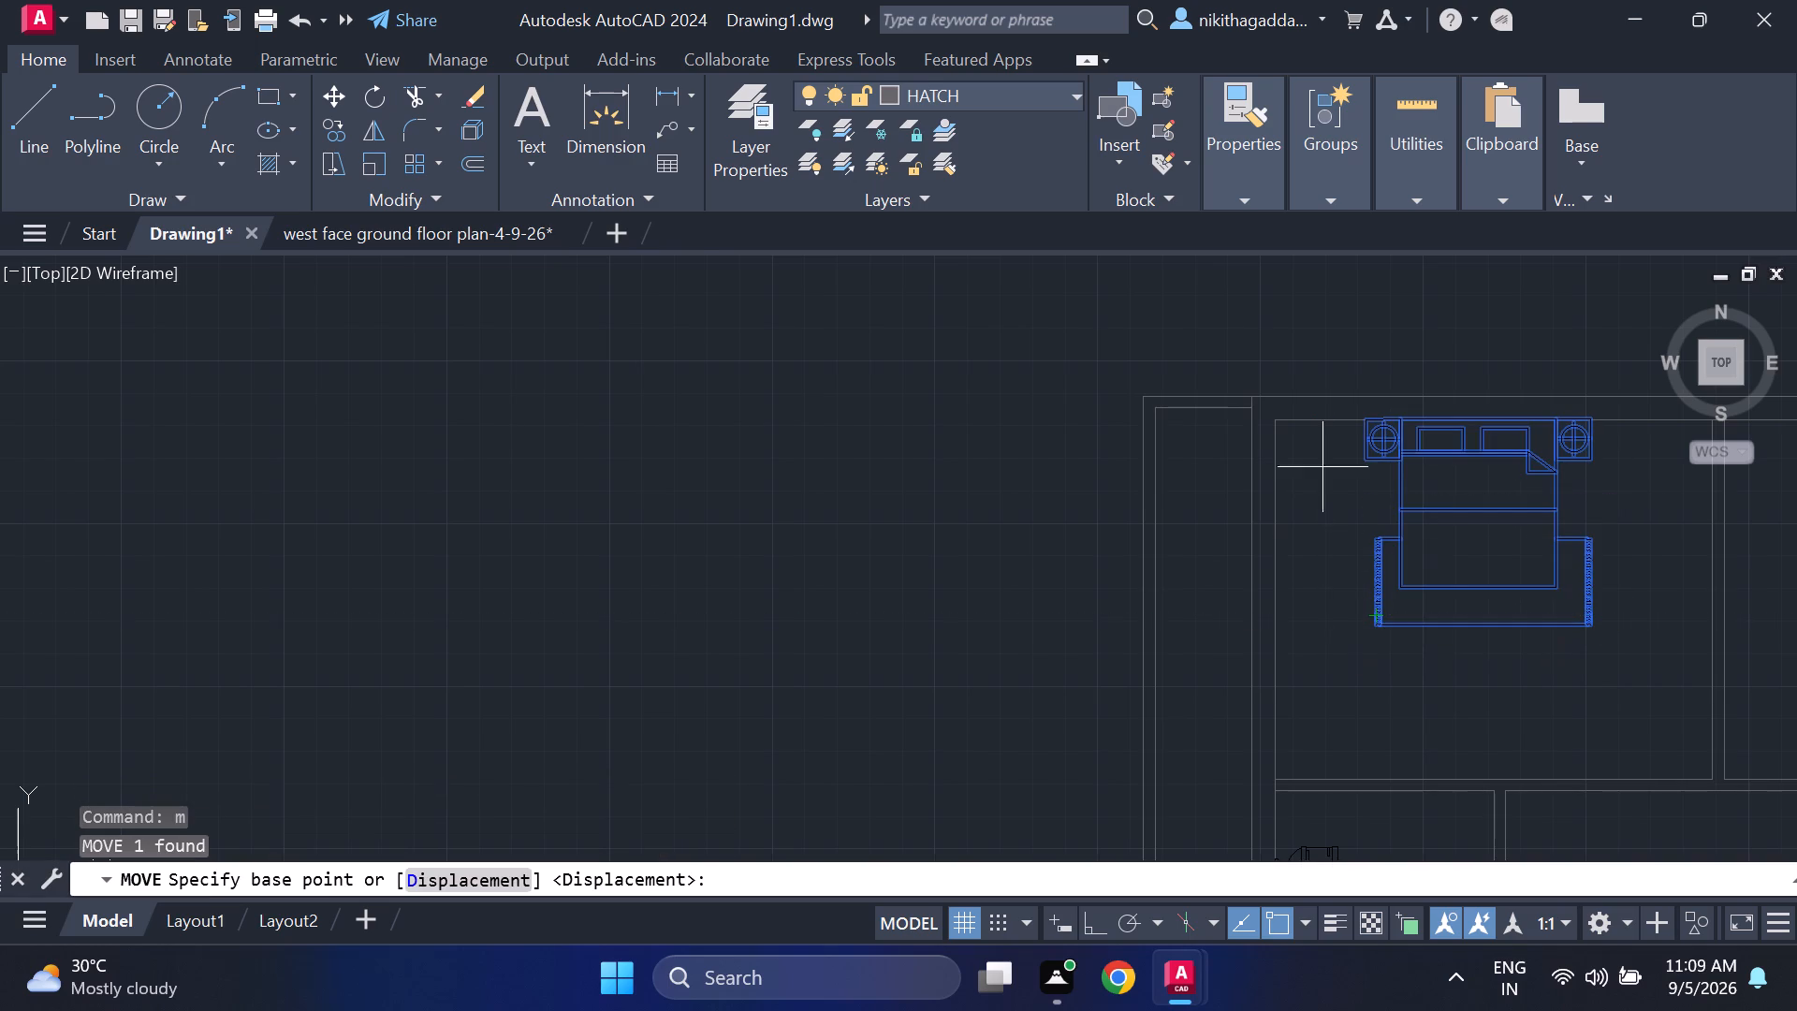
click(1365, 415)
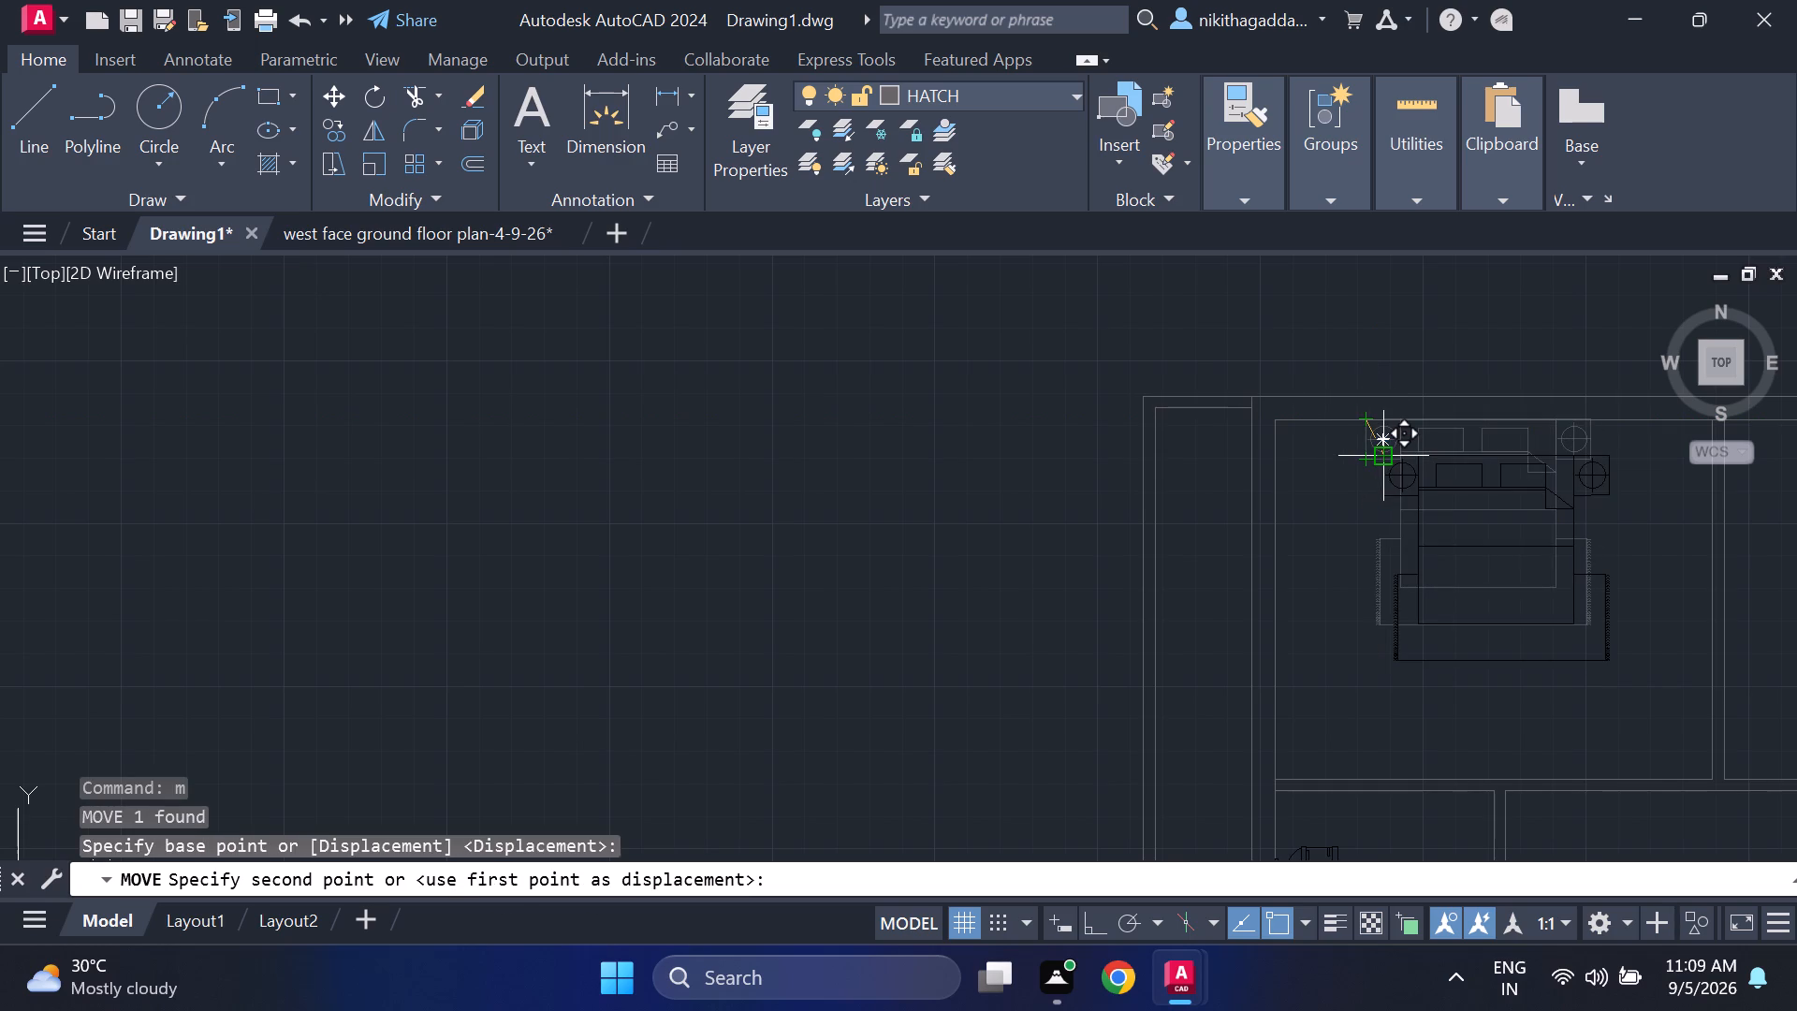
middle_drag(1234, 502, 659, 531)
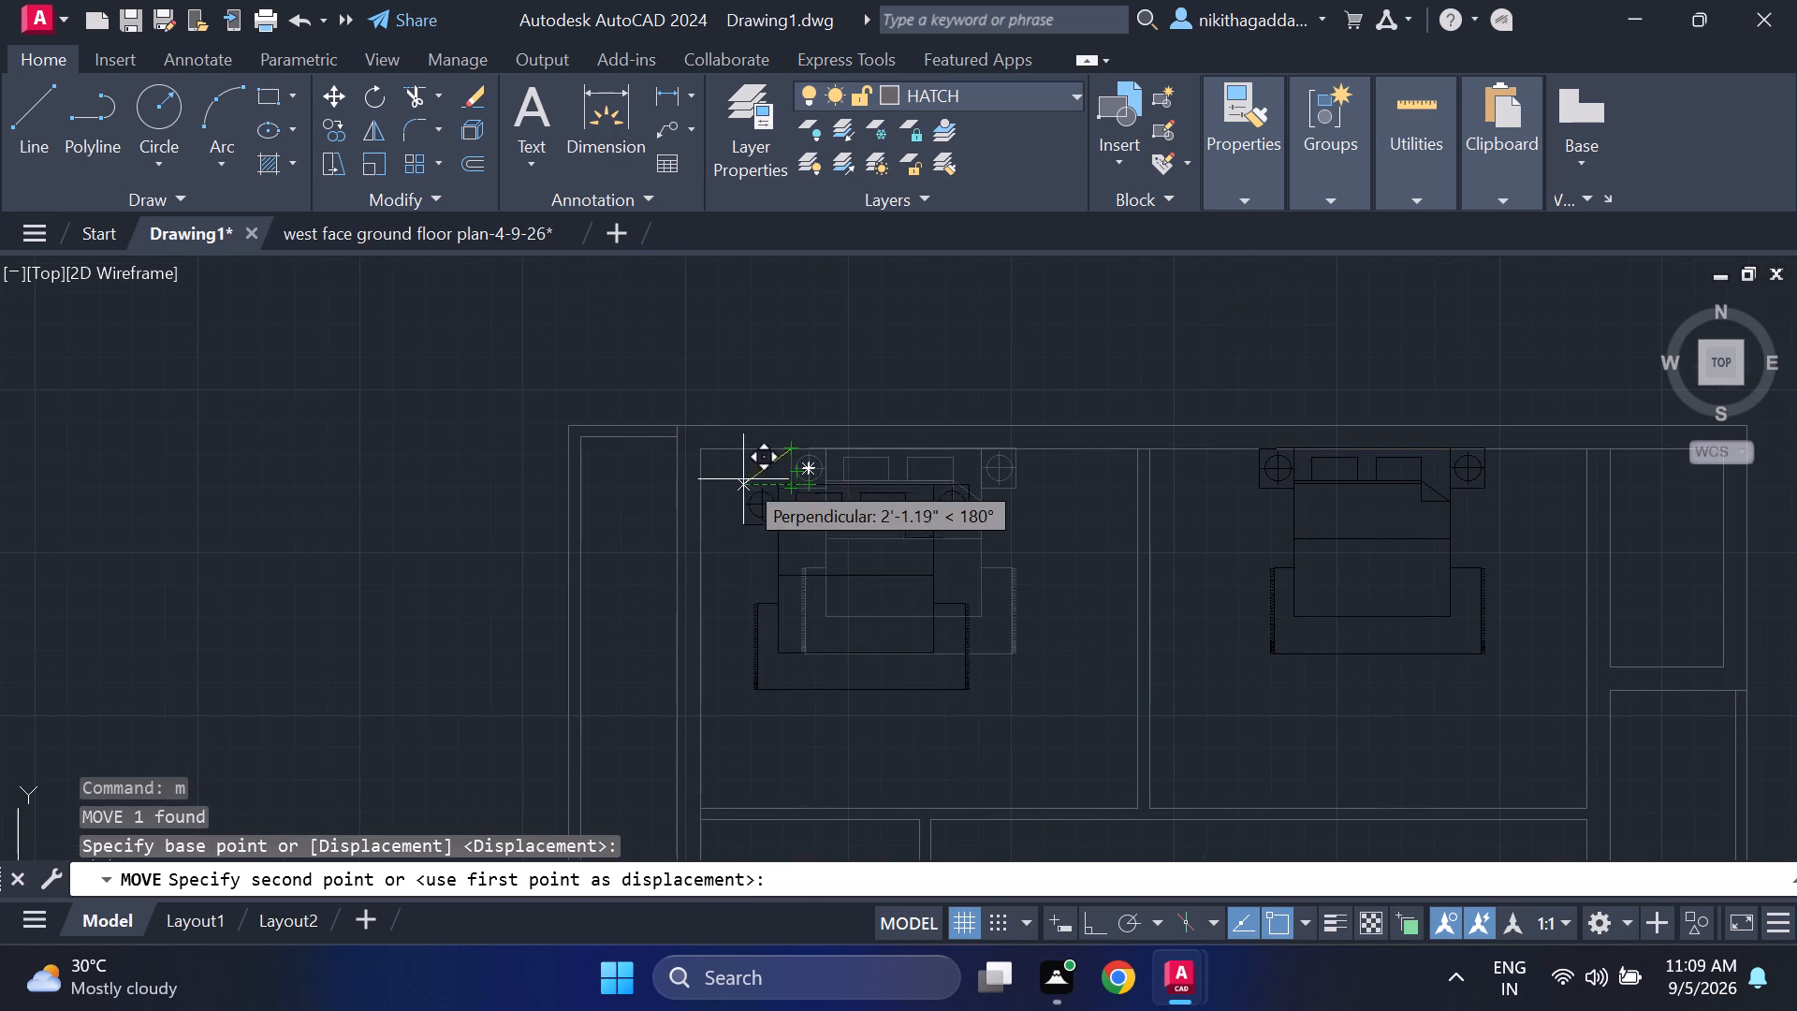
scroll(803, 450, up, 2)
click(803, 476)
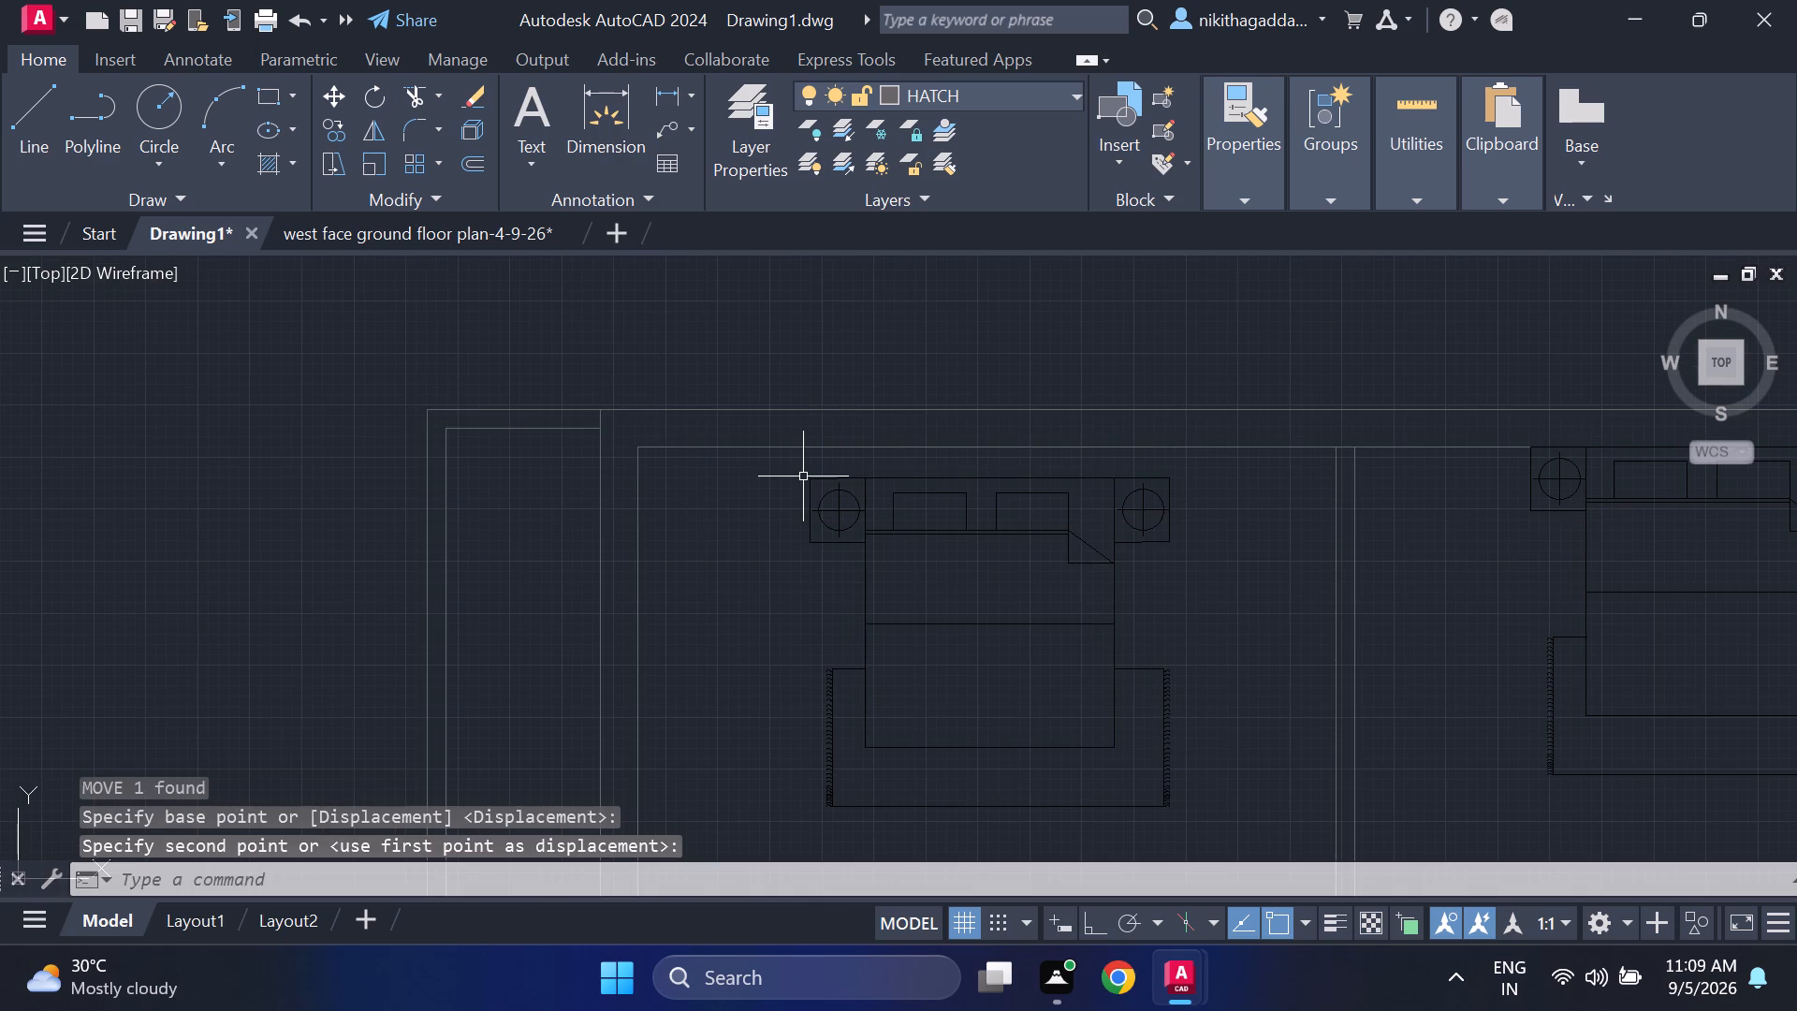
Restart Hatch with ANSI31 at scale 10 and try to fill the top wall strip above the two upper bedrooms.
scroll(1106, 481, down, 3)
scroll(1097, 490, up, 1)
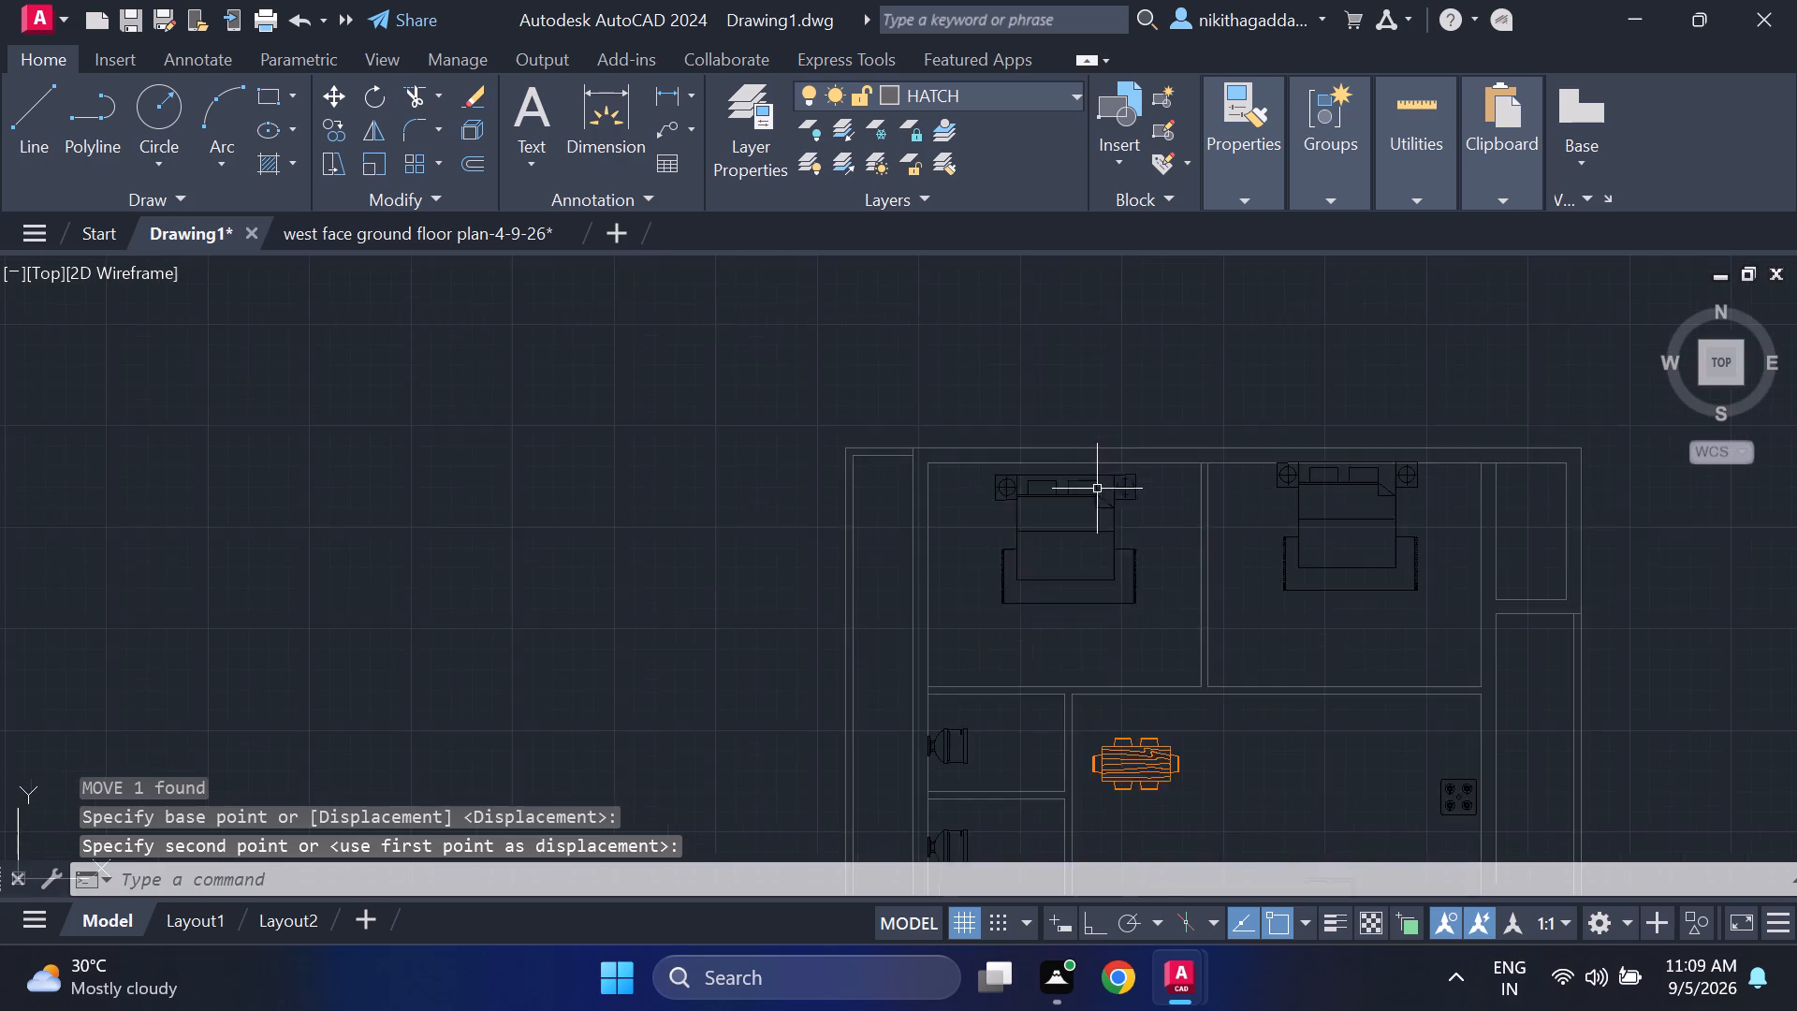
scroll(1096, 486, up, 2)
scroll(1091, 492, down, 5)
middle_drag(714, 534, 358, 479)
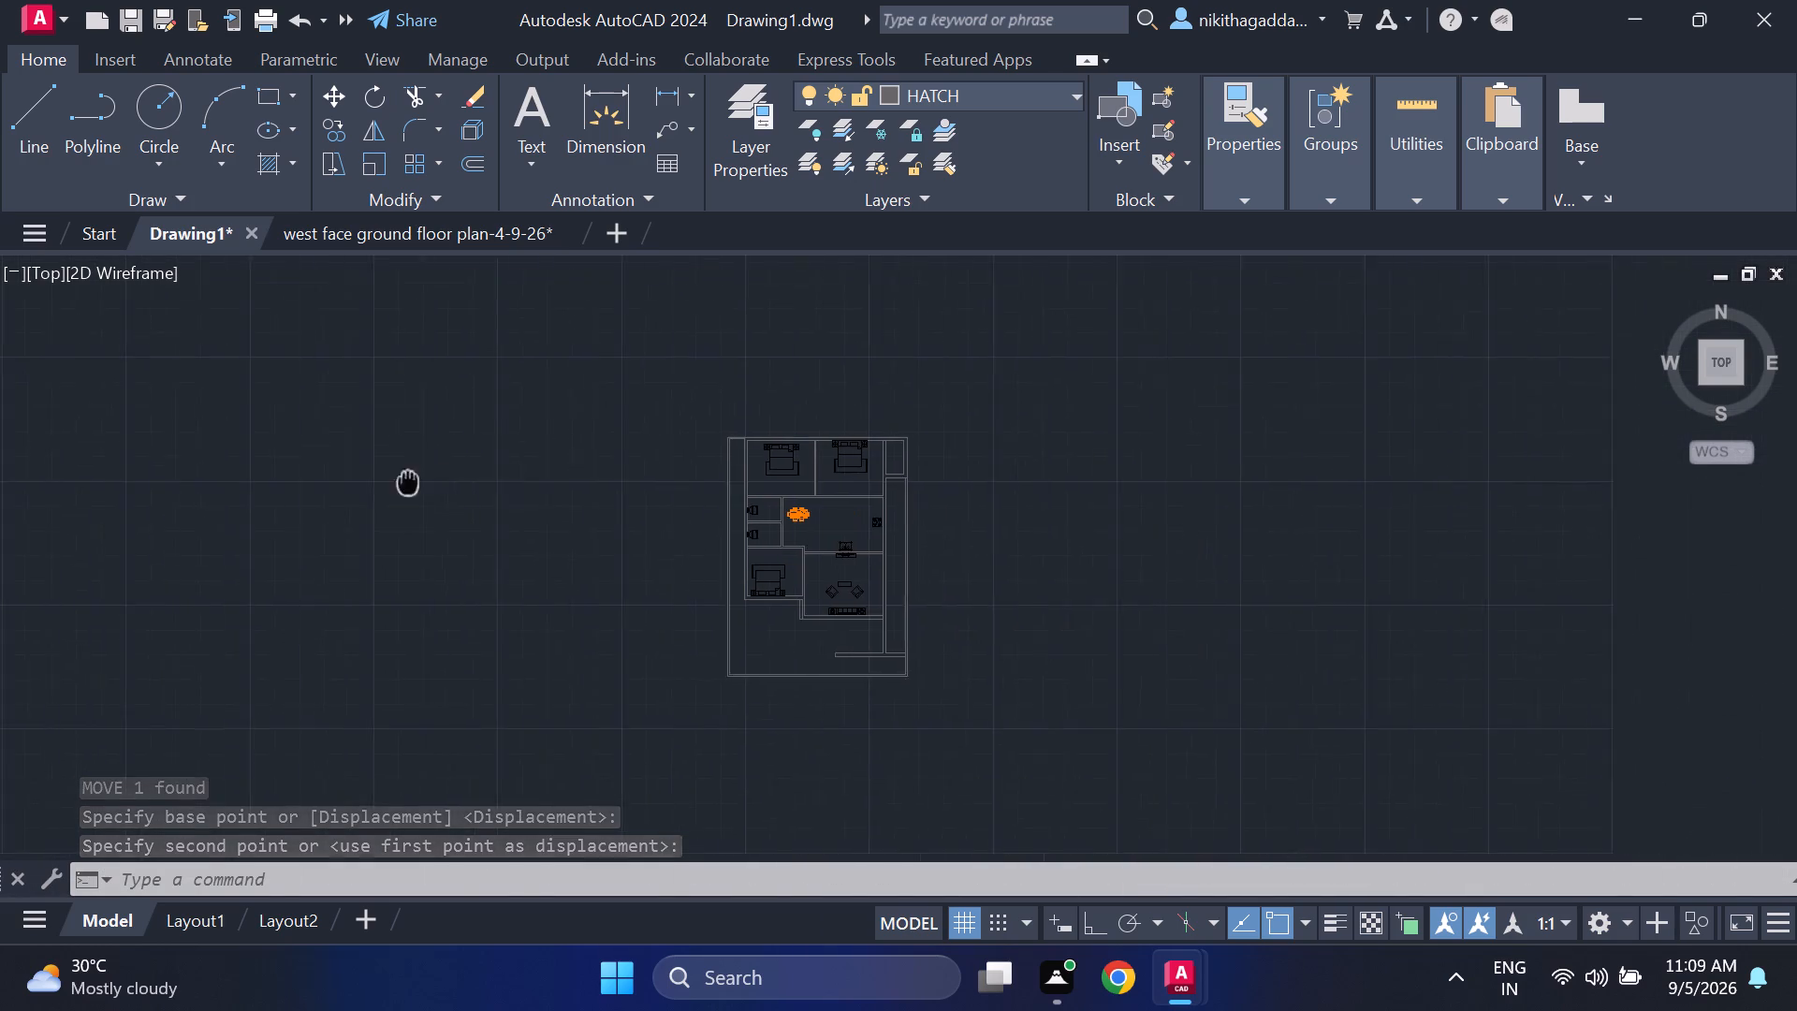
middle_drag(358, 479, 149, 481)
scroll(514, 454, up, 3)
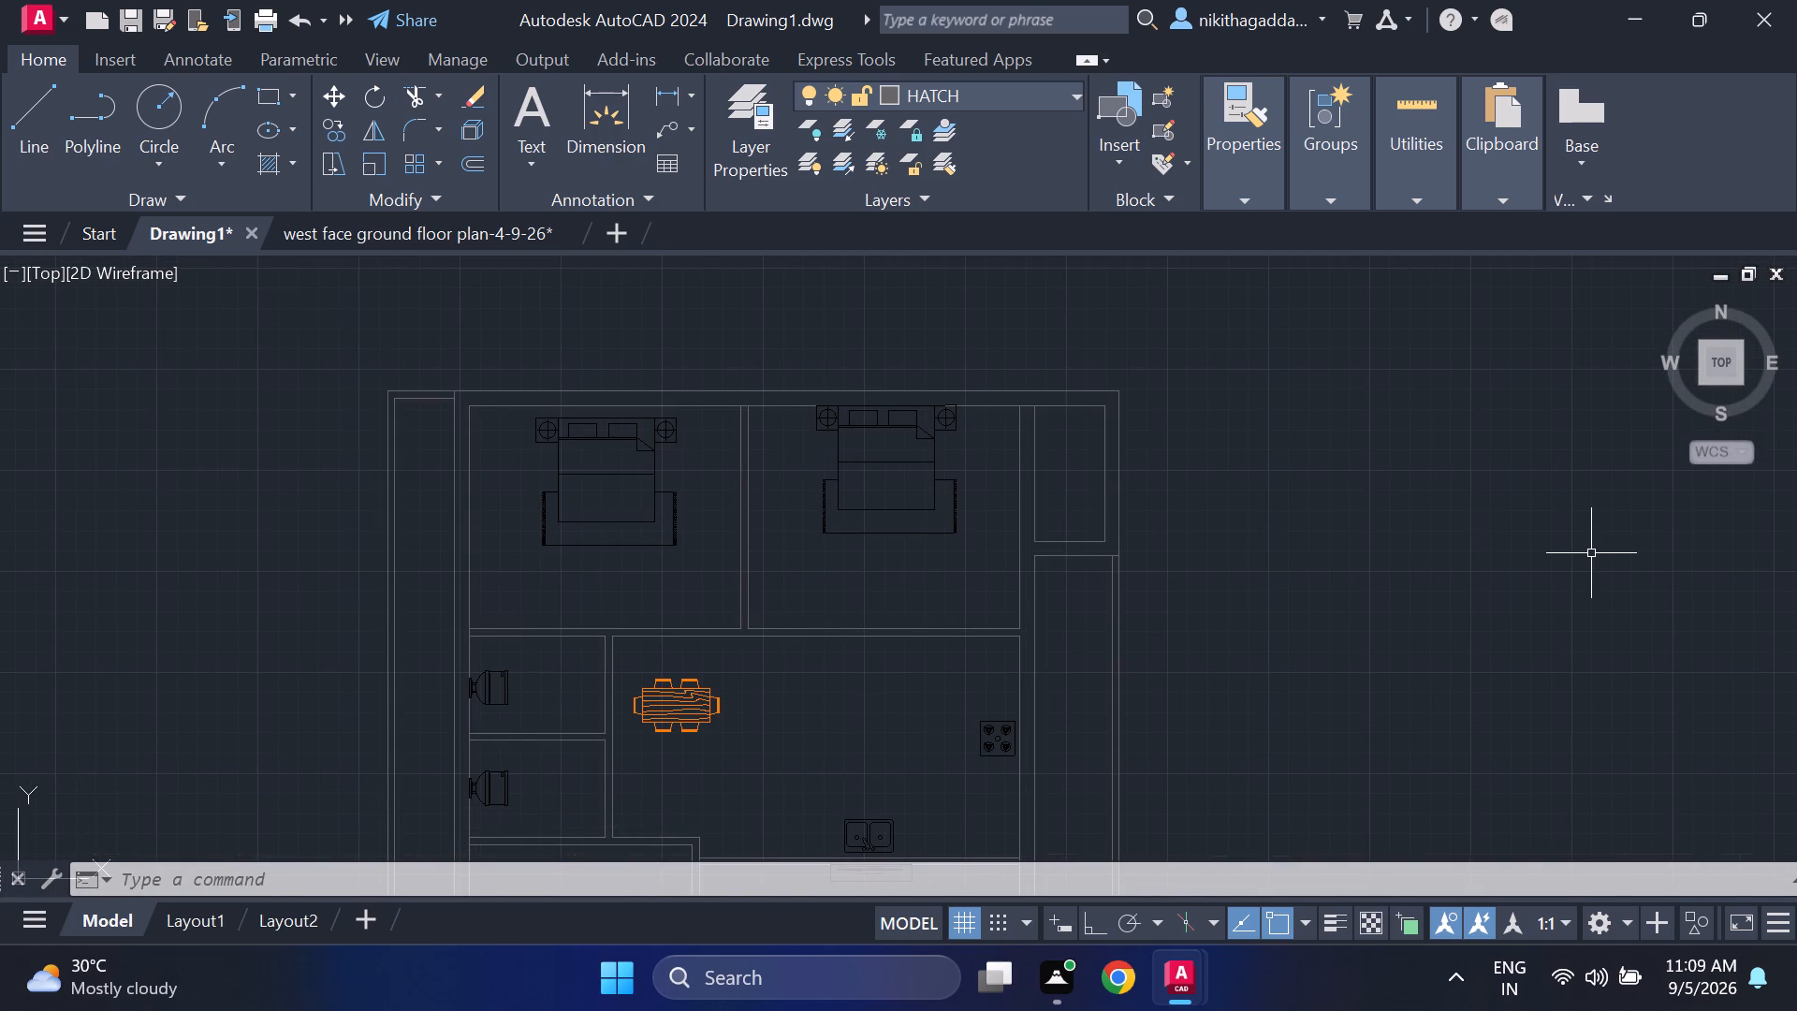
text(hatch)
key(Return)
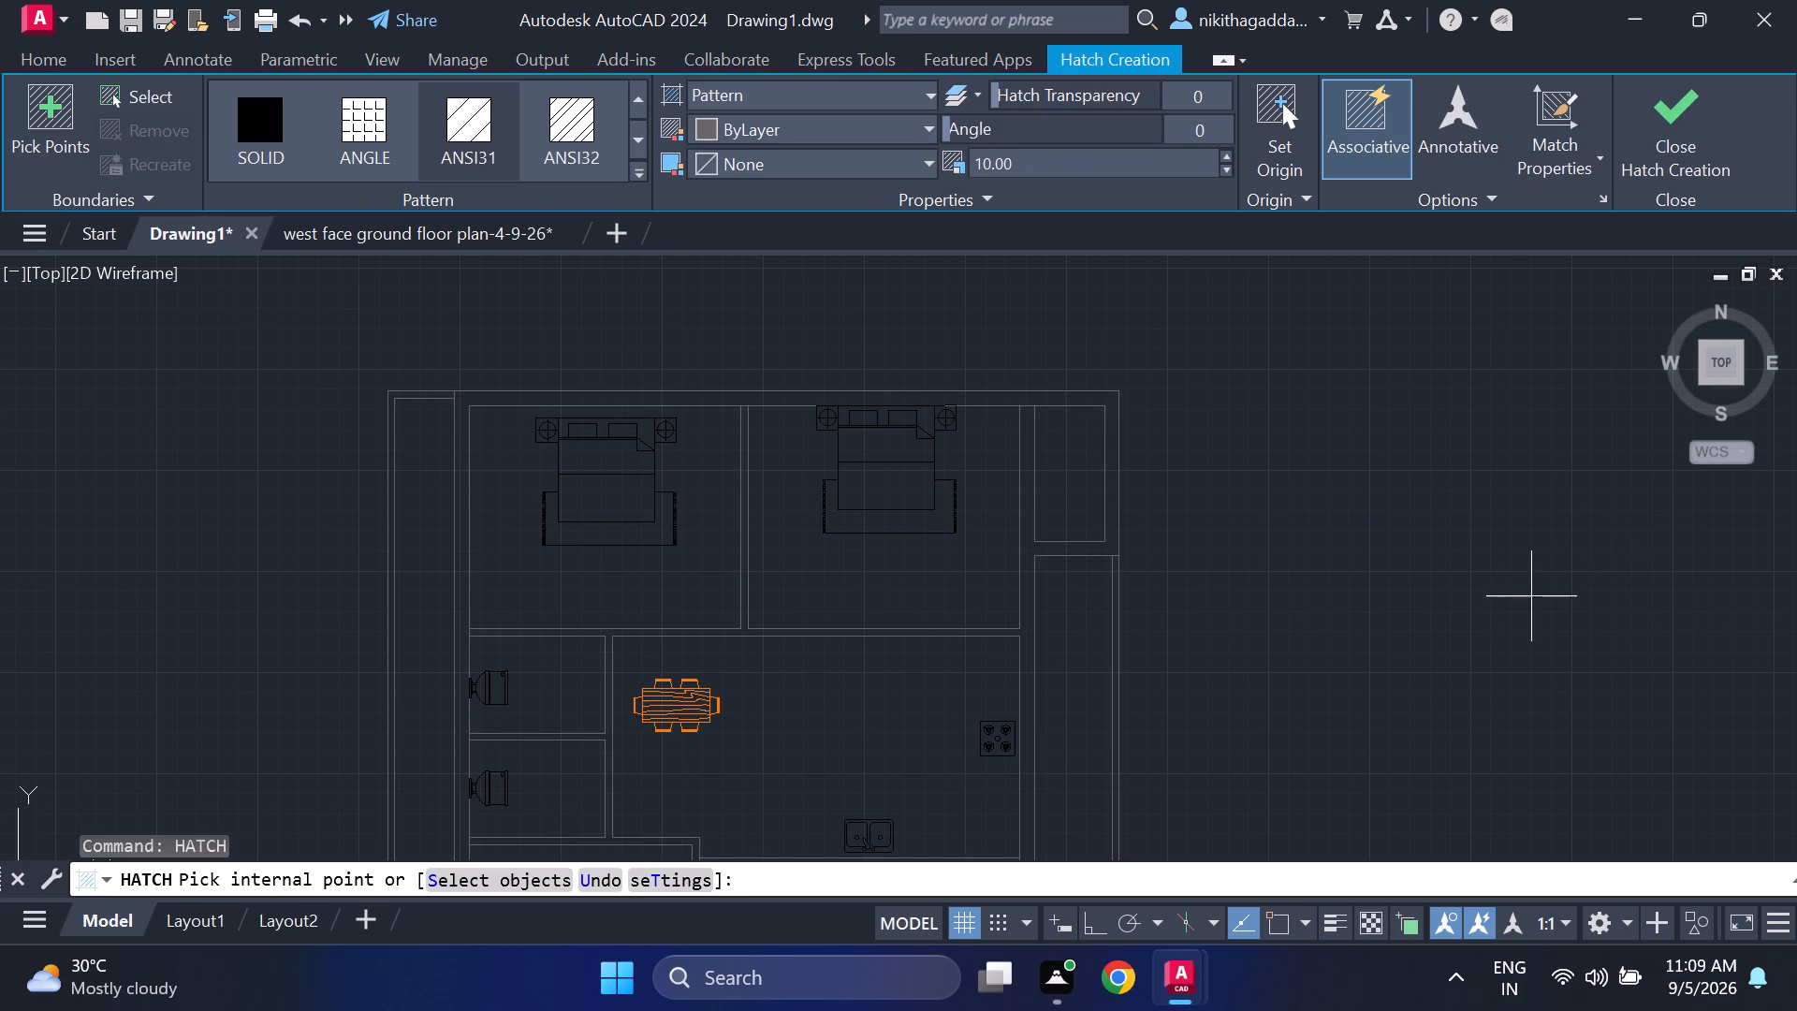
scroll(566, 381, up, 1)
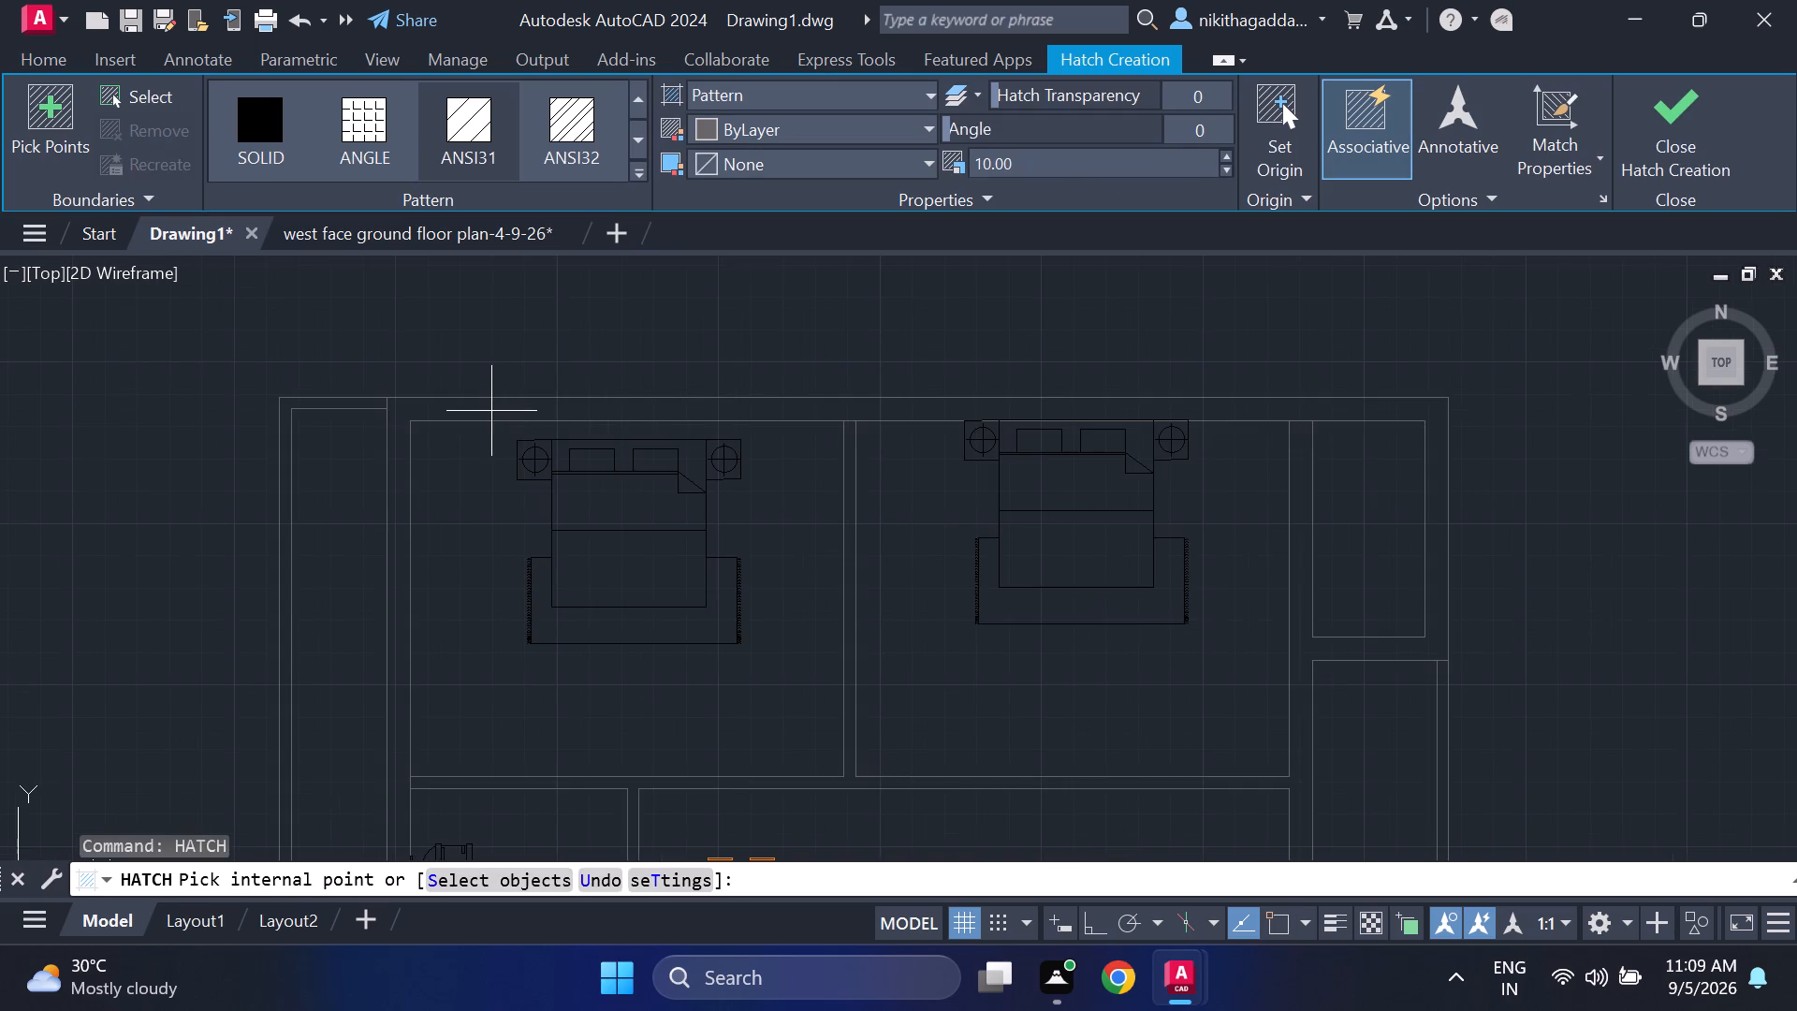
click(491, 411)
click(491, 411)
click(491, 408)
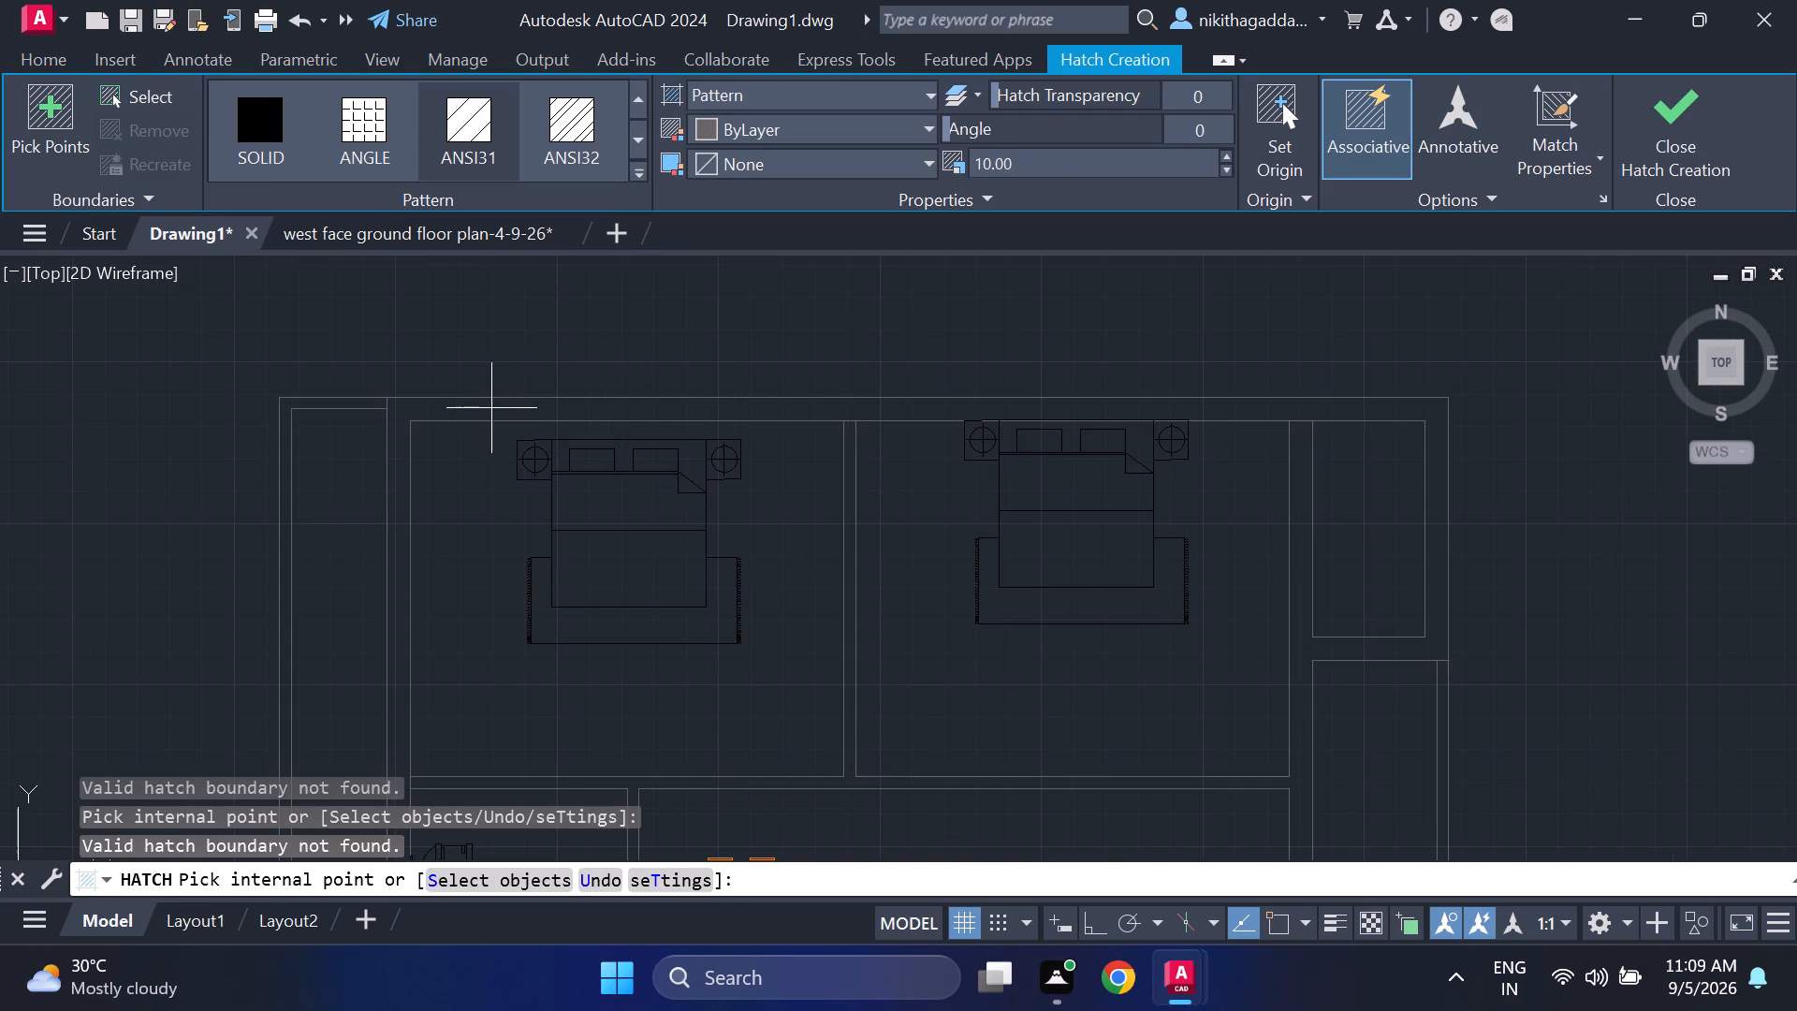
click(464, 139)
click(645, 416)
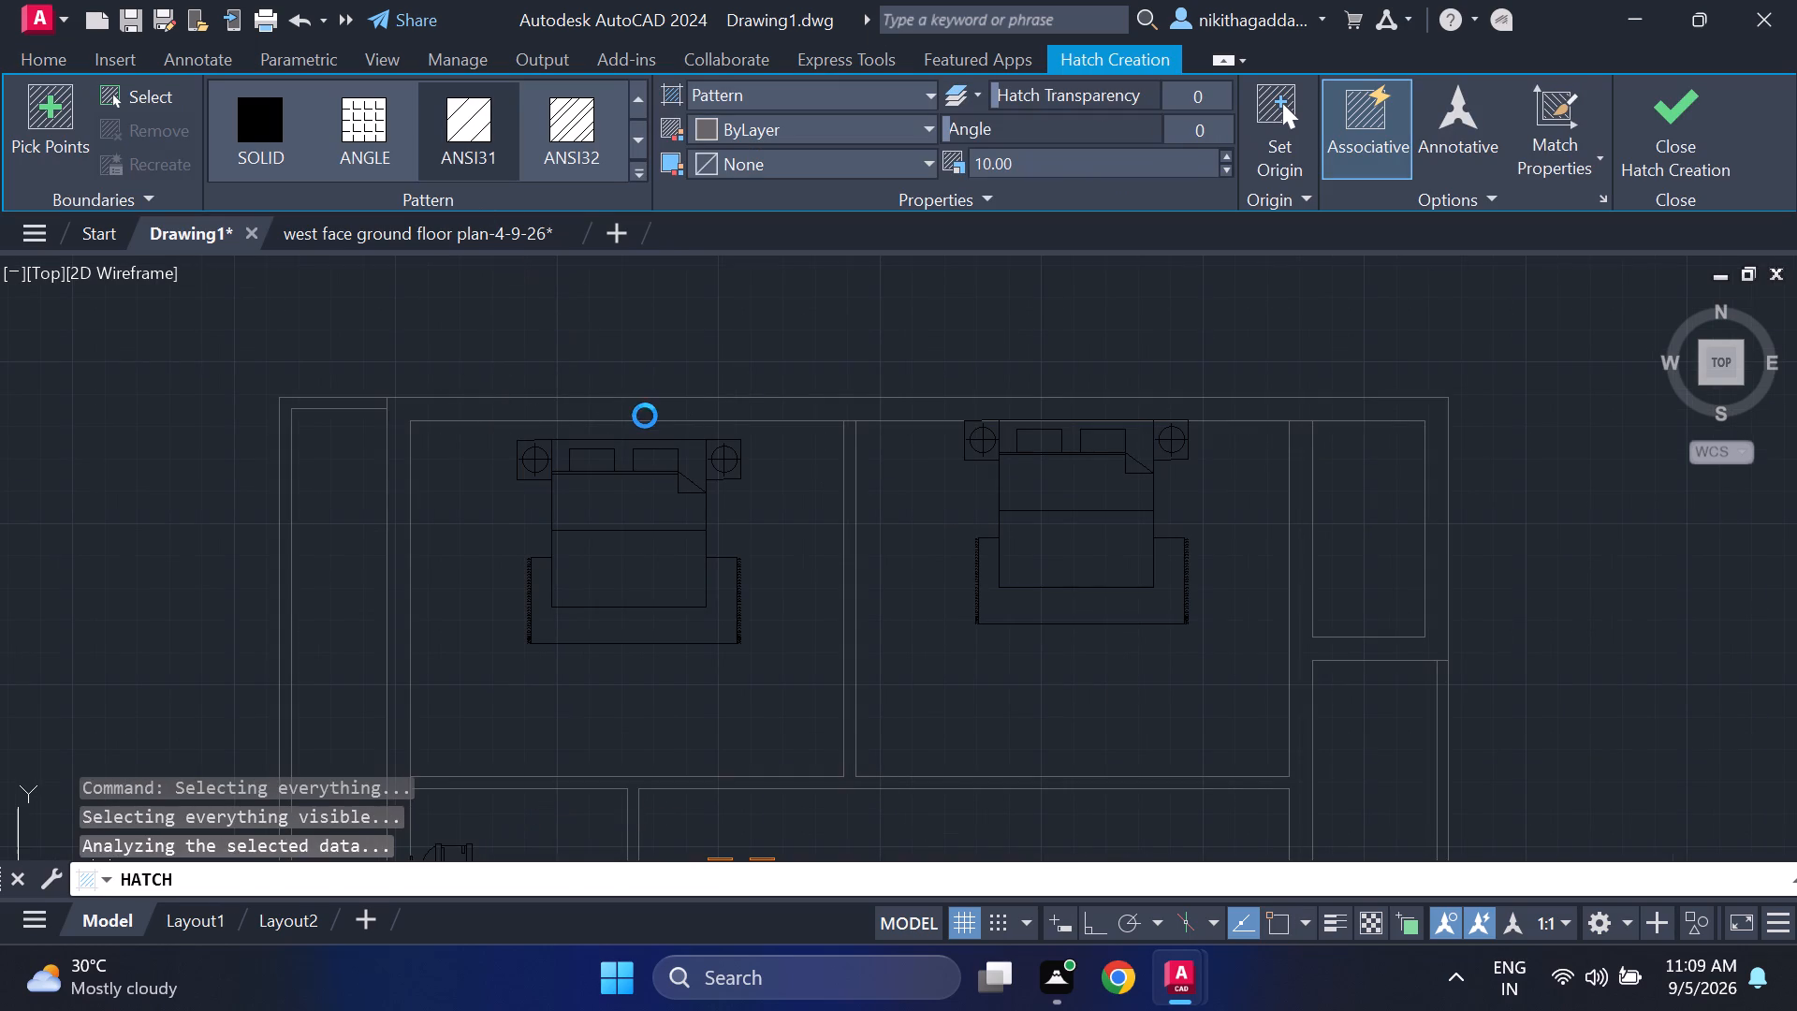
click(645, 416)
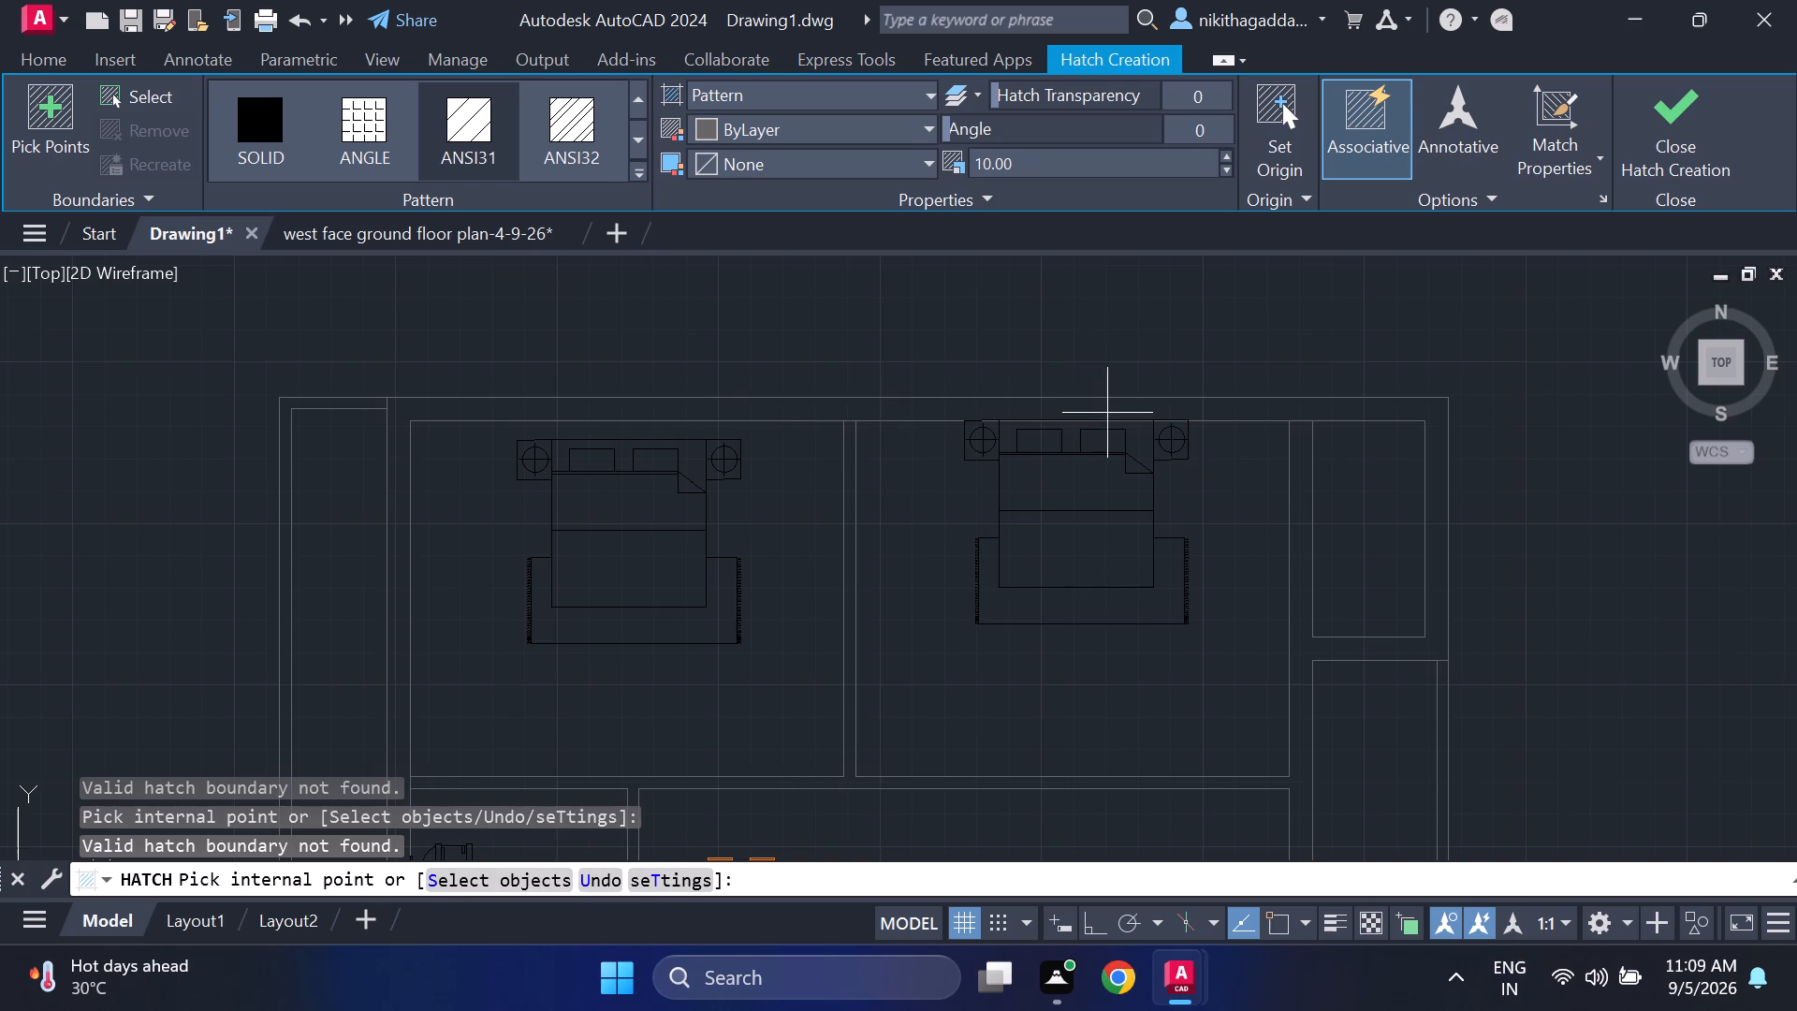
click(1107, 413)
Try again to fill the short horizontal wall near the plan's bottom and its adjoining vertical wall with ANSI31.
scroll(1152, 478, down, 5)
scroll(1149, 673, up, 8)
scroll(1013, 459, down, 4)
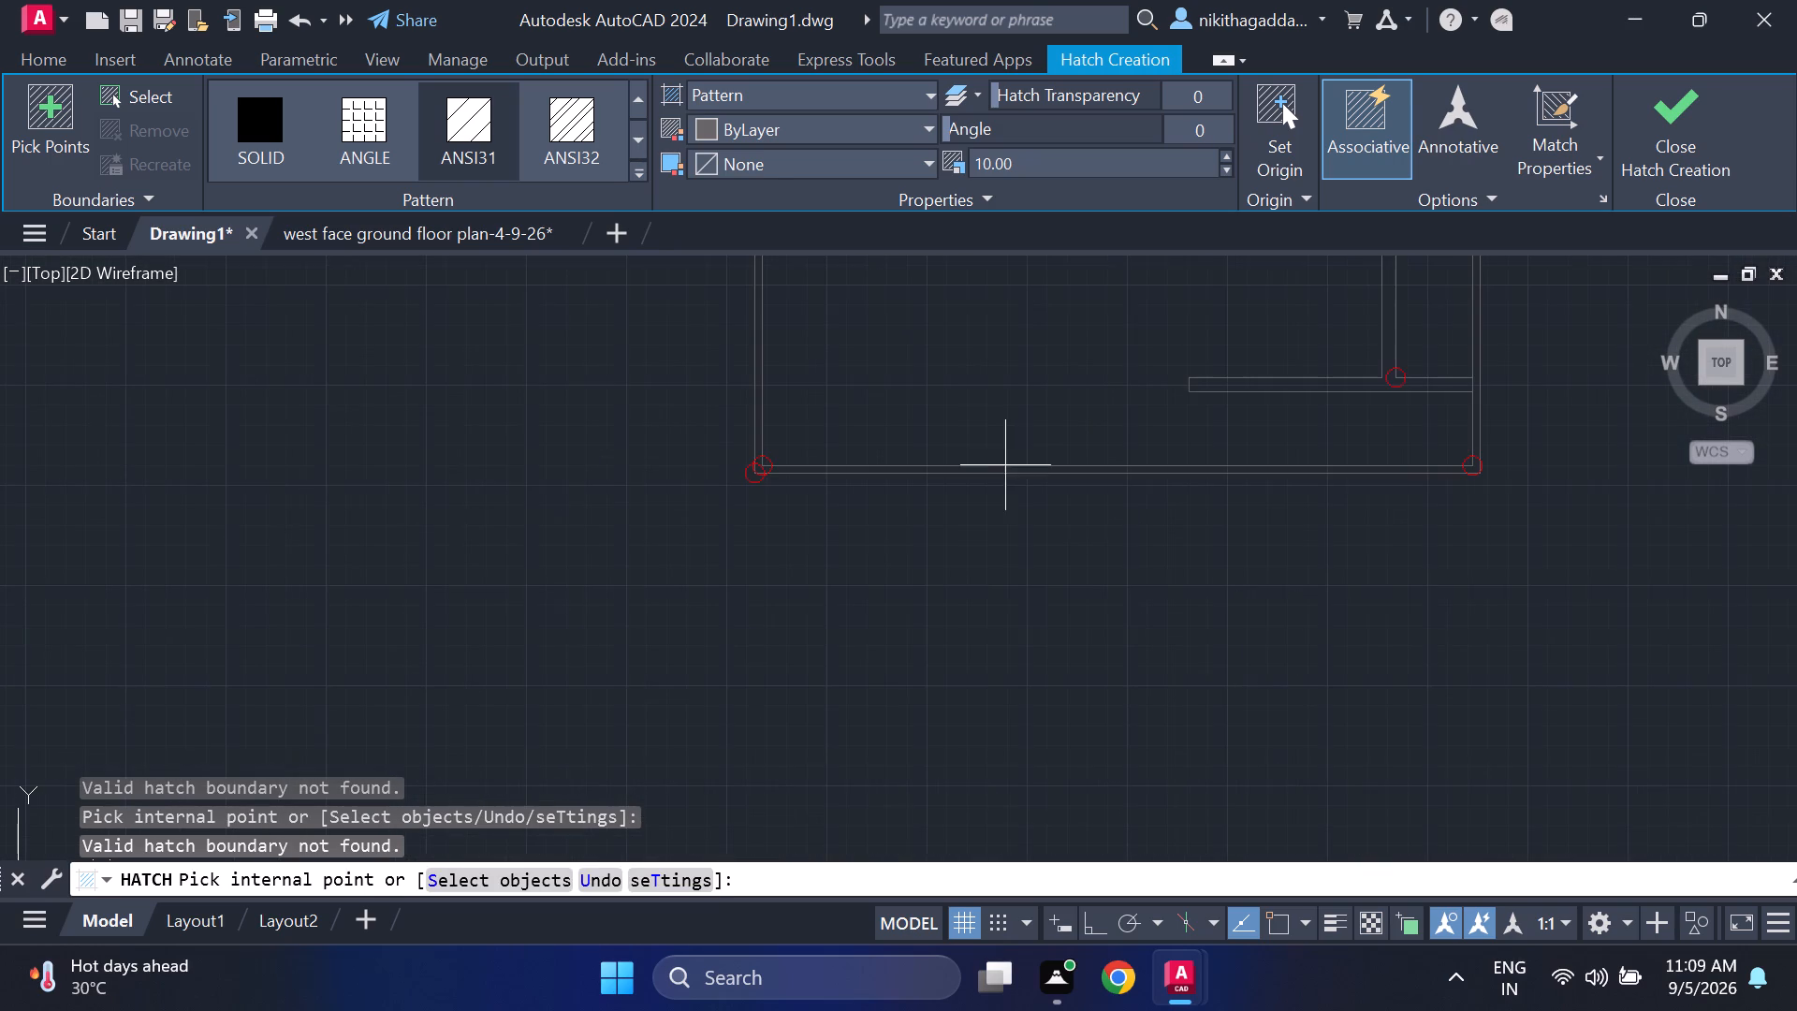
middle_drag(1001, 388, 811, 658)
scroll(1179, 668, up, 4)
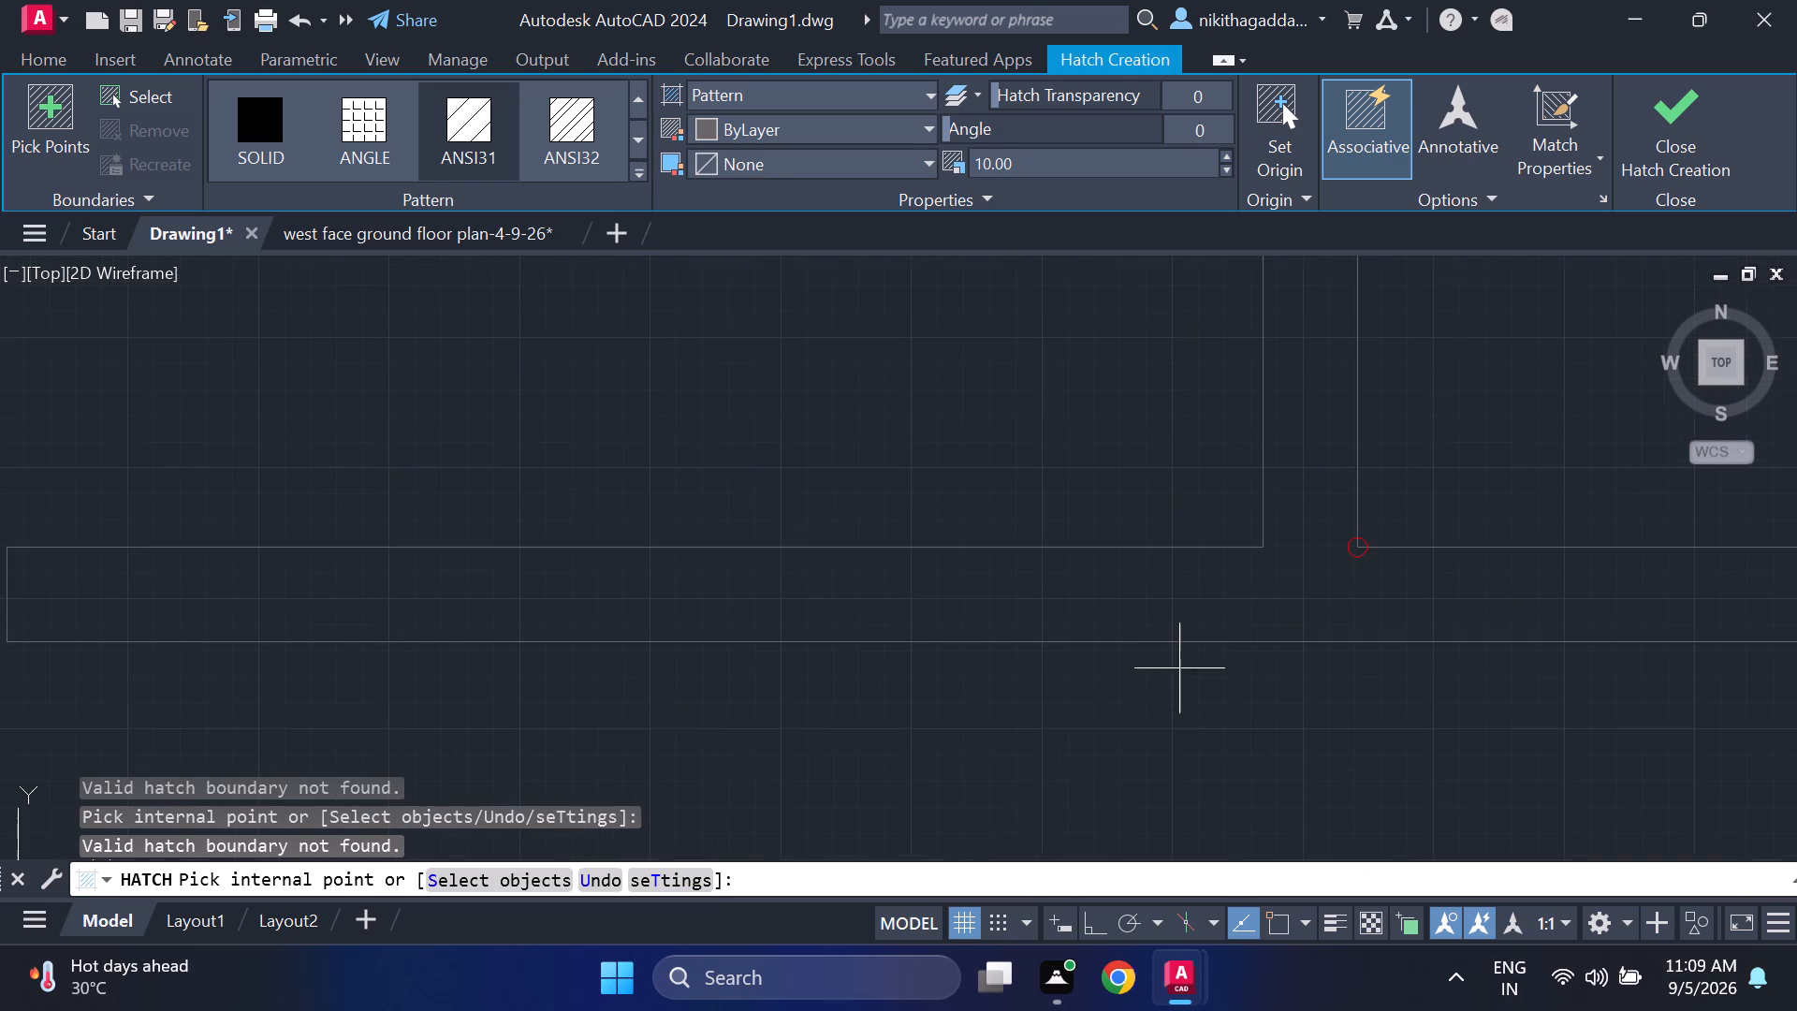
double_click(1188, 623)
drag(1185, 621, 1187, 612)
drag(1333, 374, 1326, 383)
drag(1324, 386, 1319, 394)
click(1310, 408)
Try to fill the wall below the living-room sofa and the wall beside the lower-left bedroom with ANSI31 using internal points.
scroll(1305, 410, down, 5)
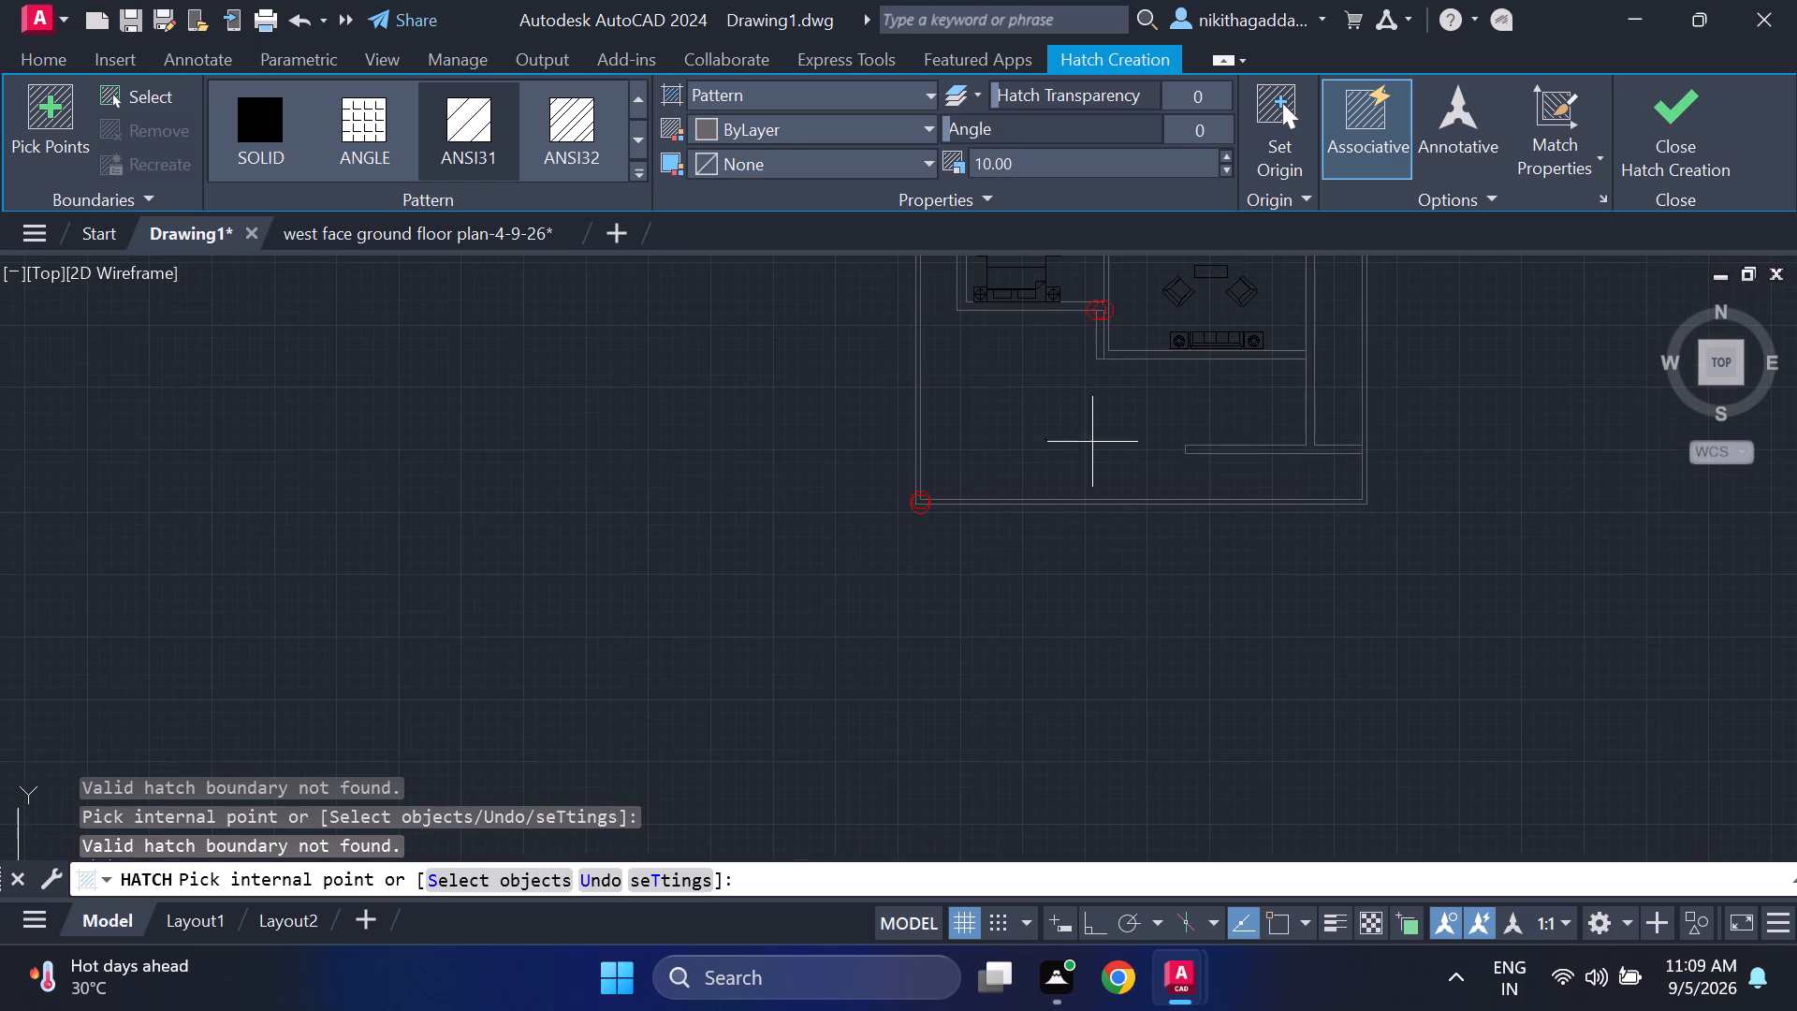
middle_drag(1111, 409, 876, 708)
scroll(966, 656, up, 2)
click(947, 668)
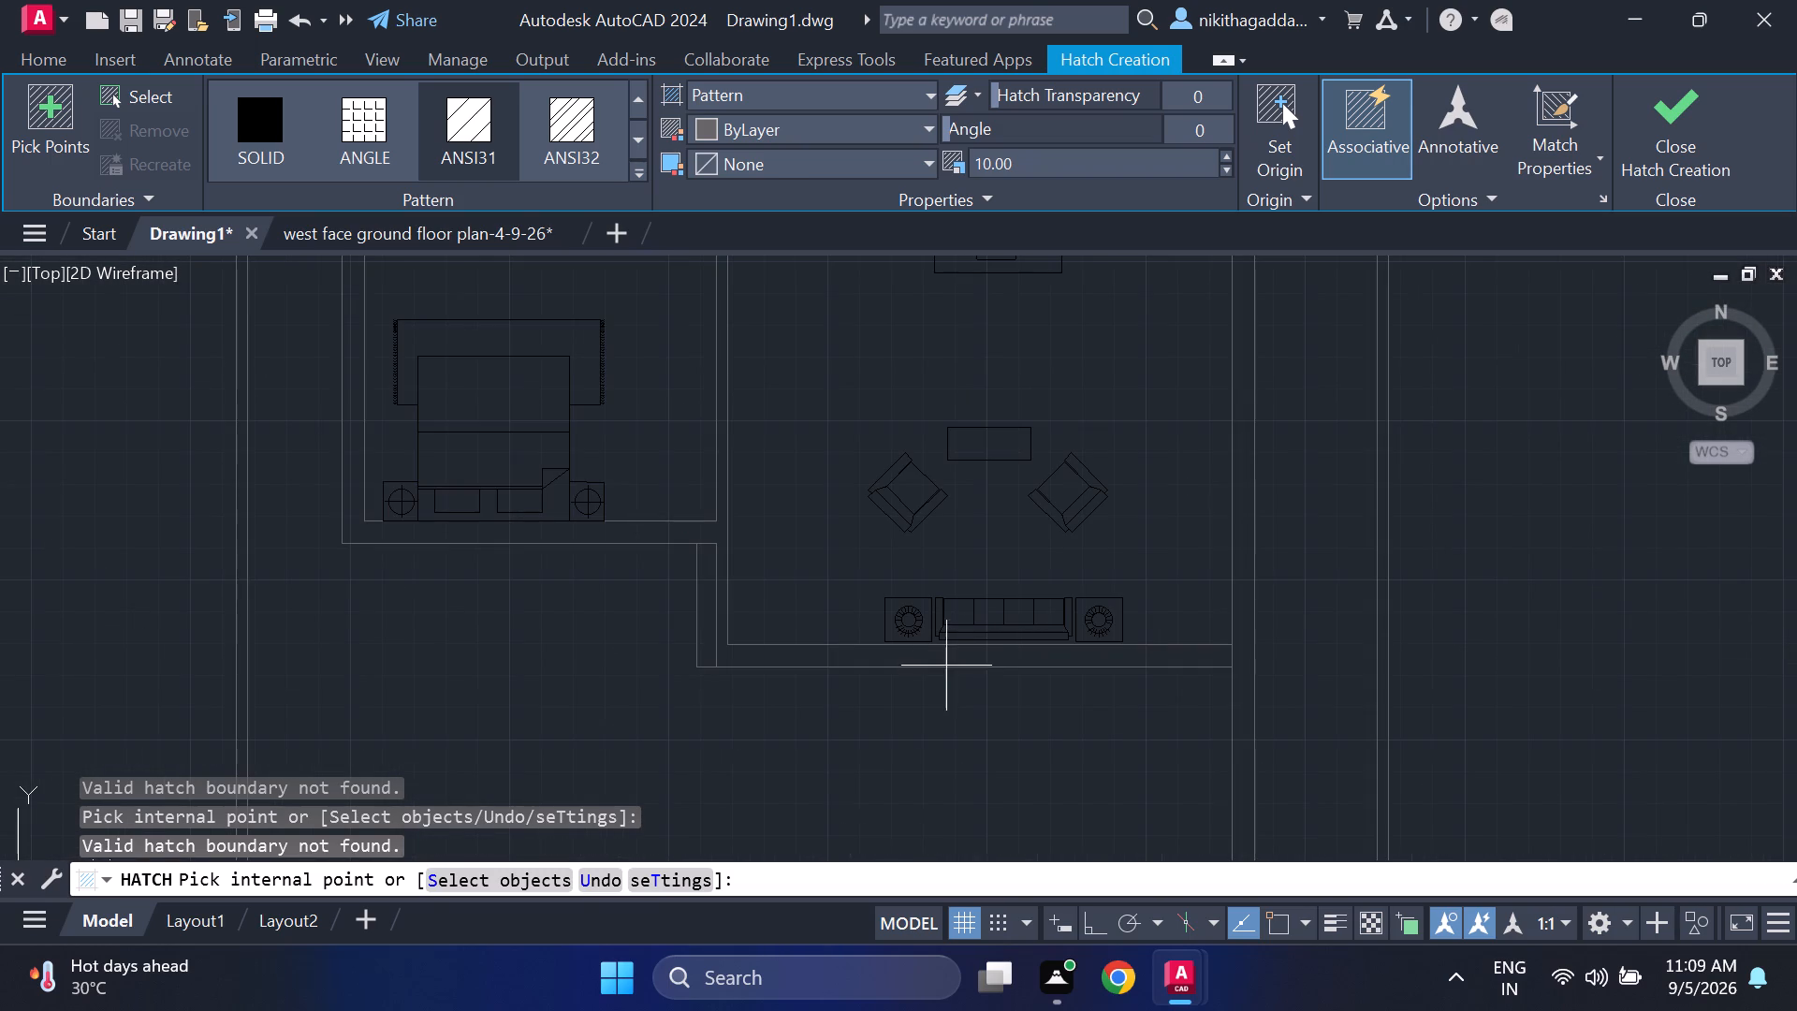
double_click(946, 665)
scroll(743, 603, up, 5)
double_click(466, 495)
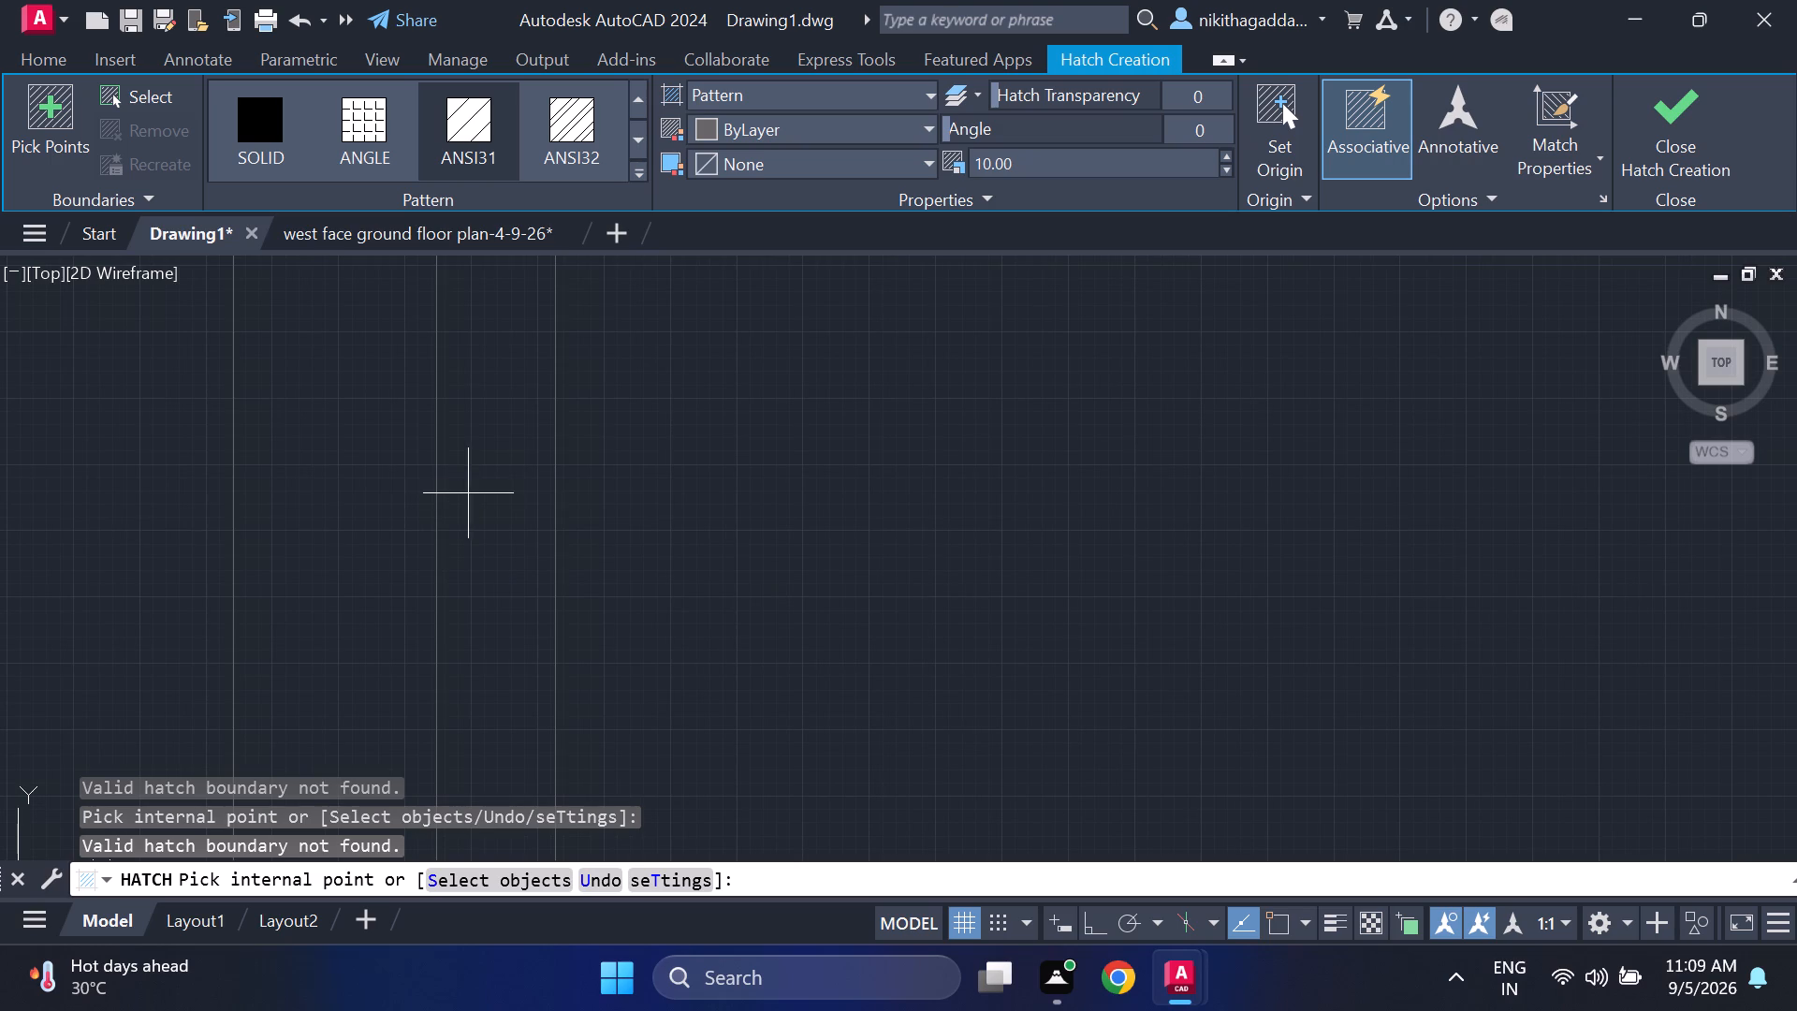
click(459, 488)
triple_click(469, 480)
Switch the hatch to object selection and select both lines of the vertical wall between the lower-left bedroom and living room.
click(531, 889)
double_click(507, 637)
scroll(514, 629, down, 5)
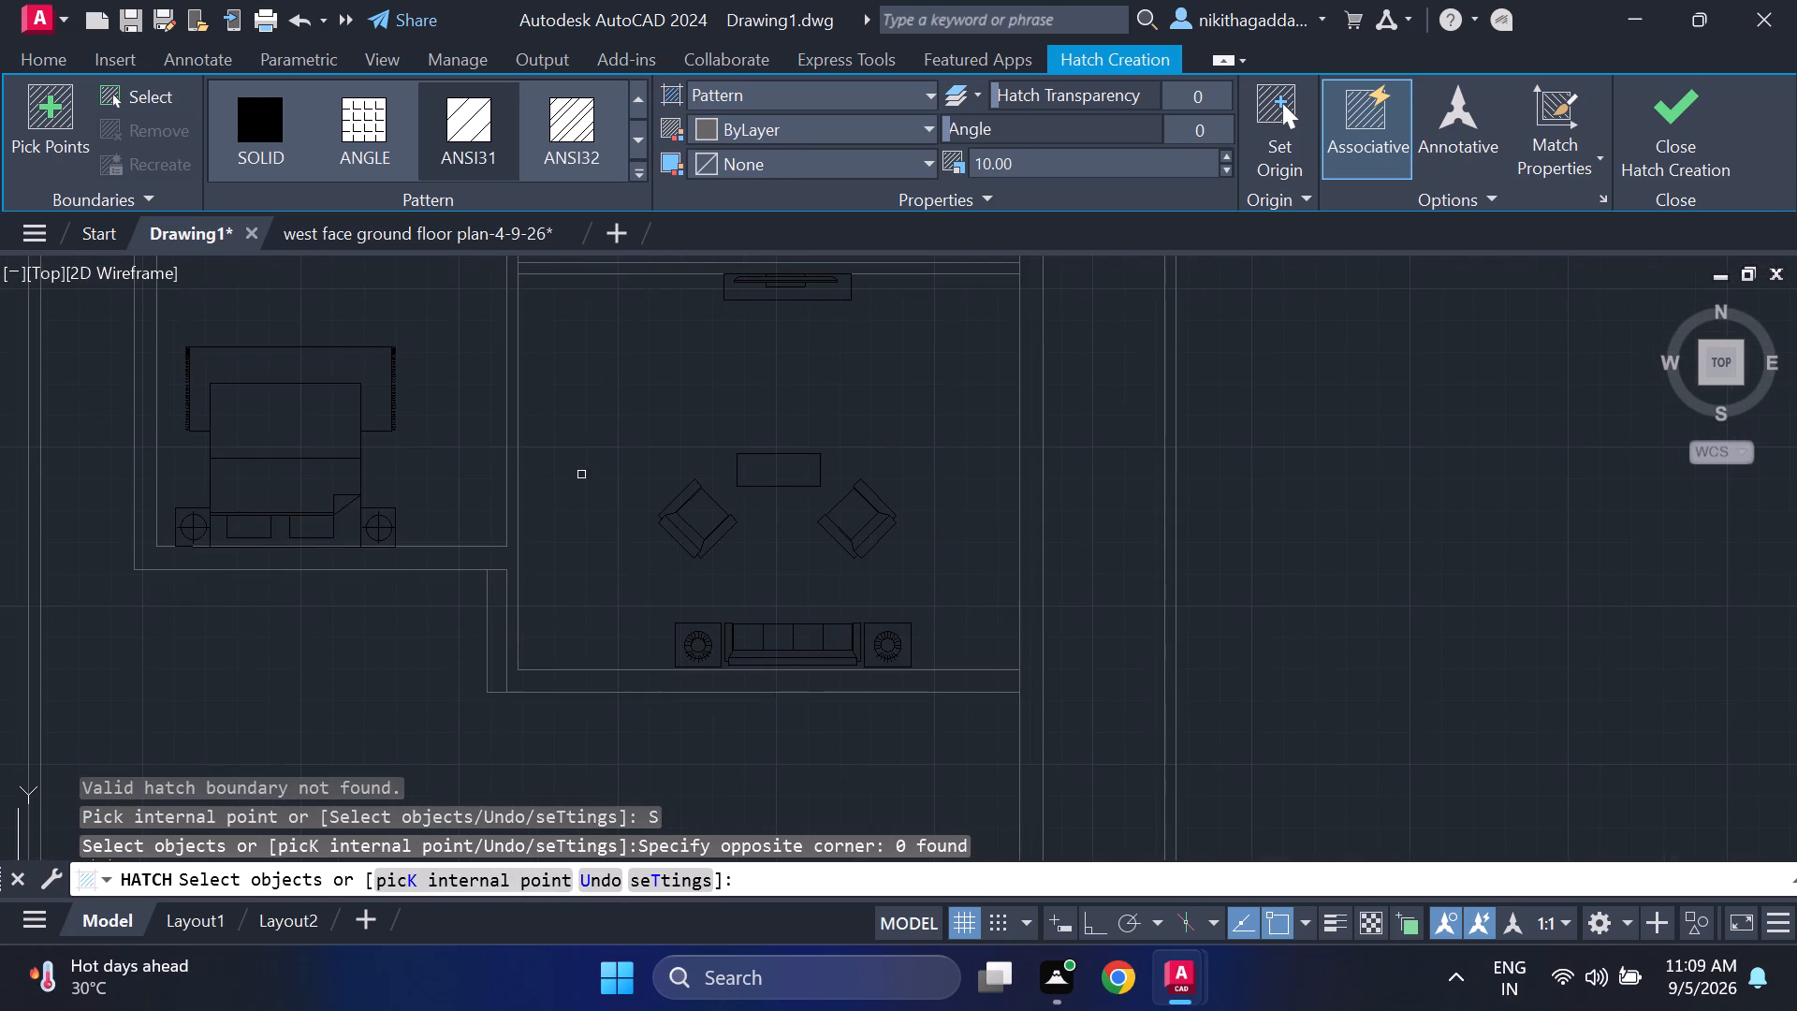
scroll(562, 388, up, 1)
click(480, 374)
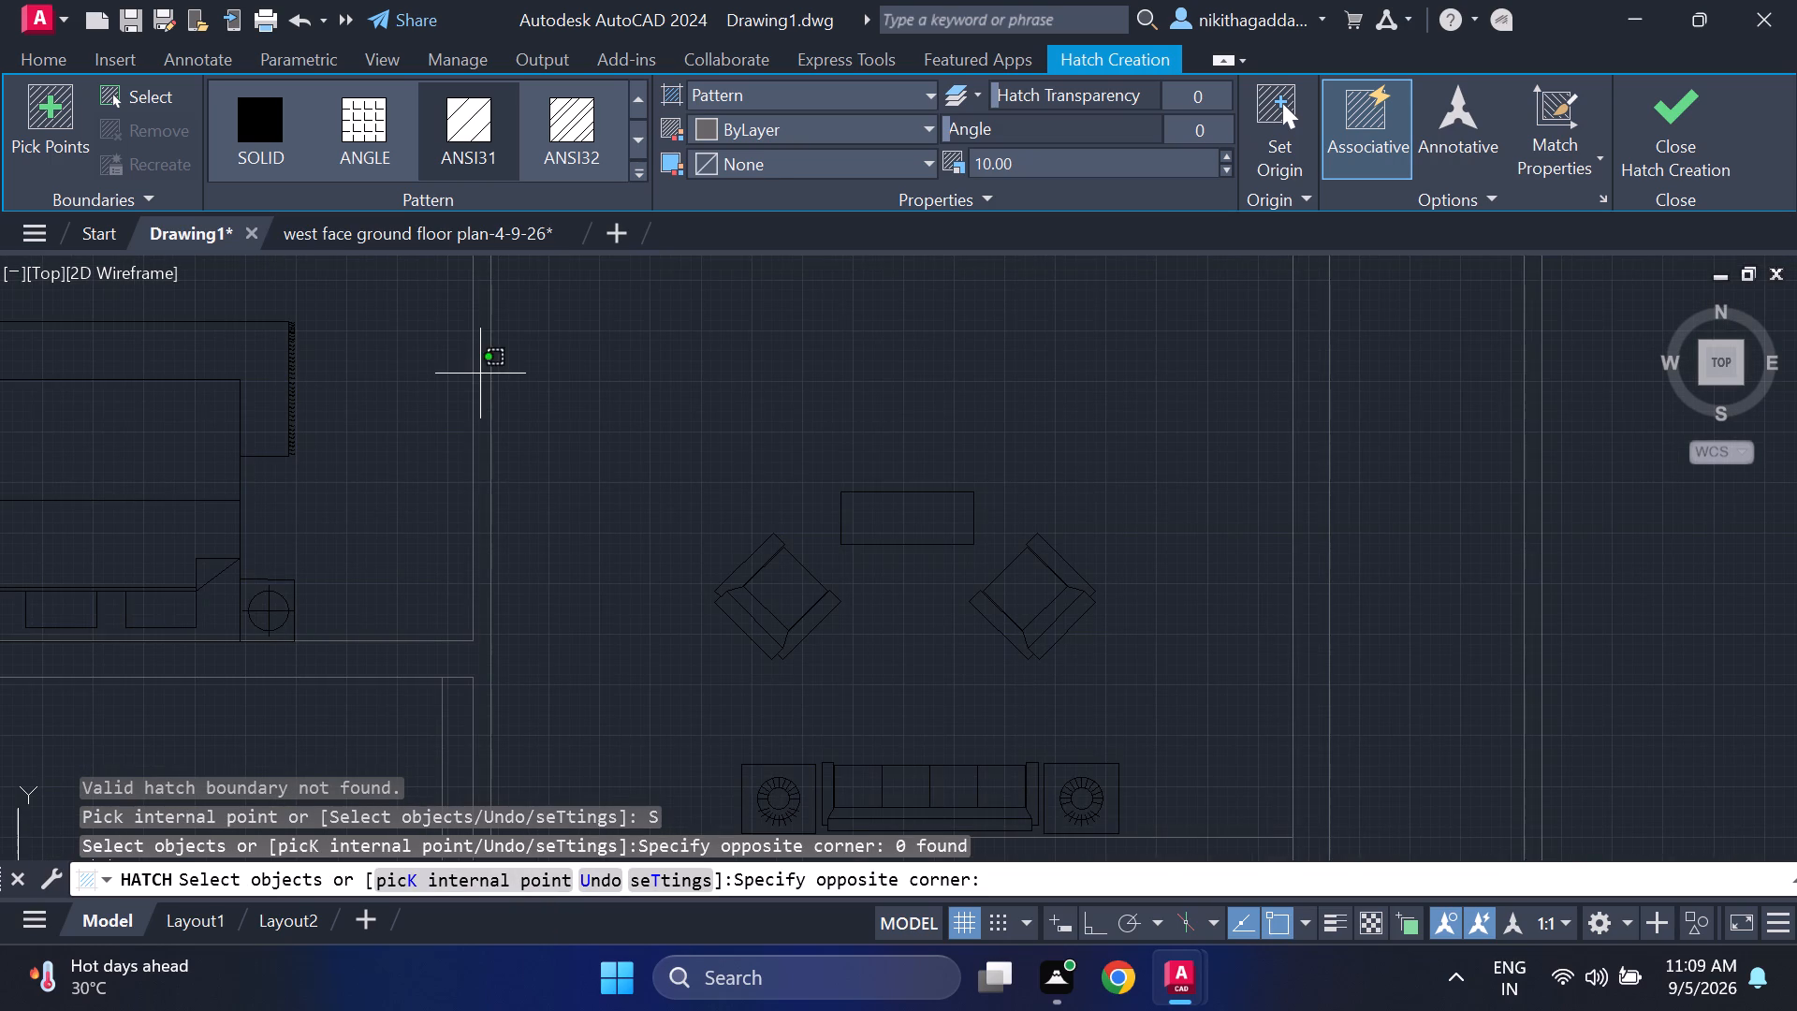
double_click(486, 389)
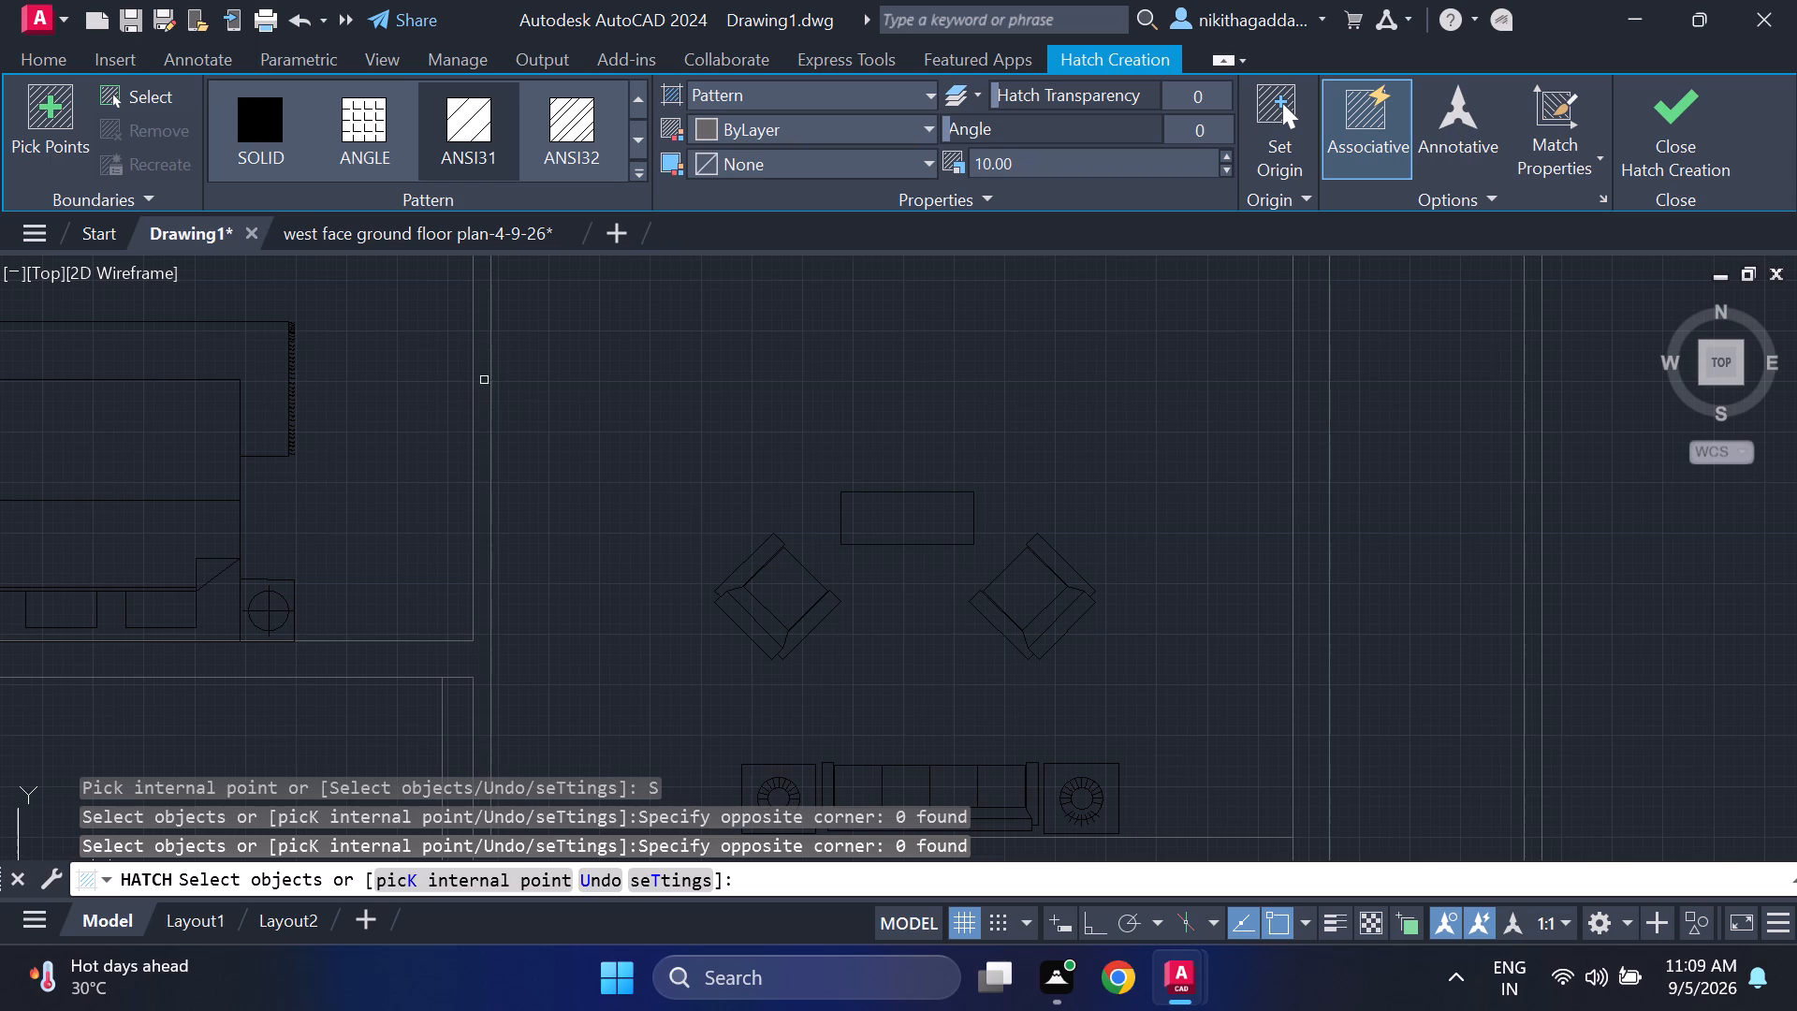
click(489, 319)
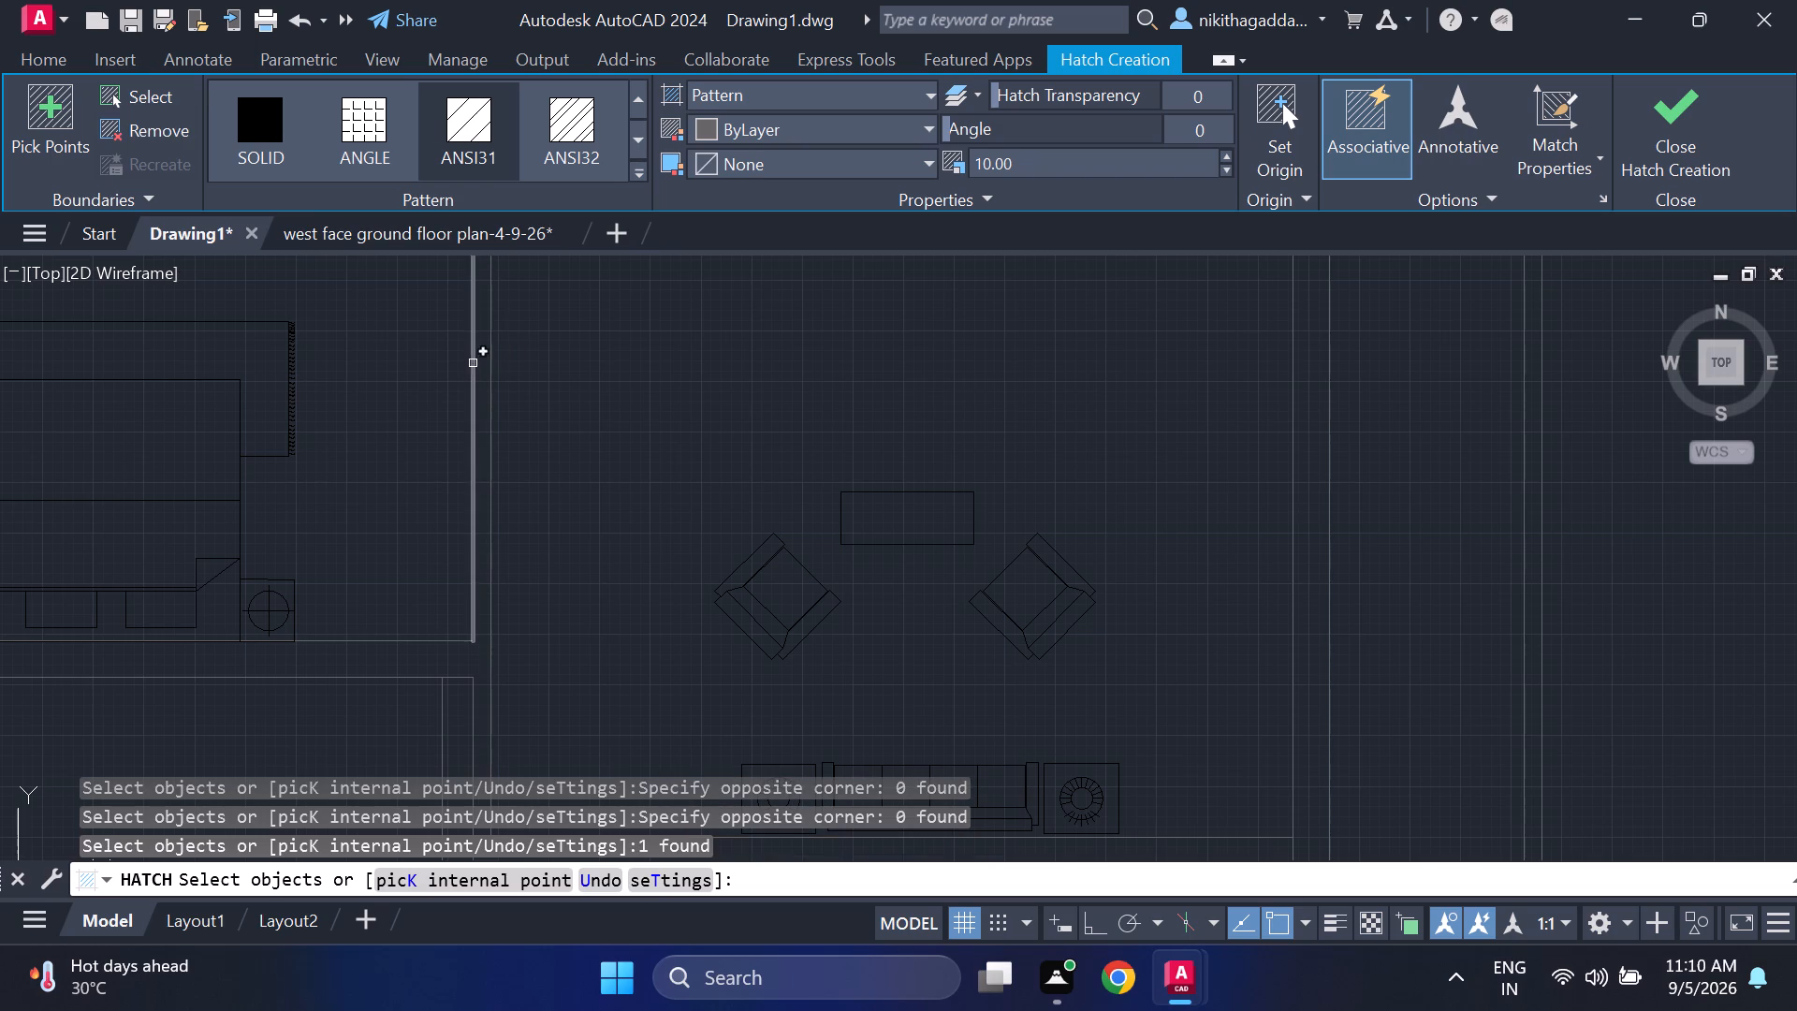
click(473, 363)
Add the boundary lines of the horizontal wall between the kitchen and living room to the hatch, including its east end.
scroll(529, 512, down, 3)
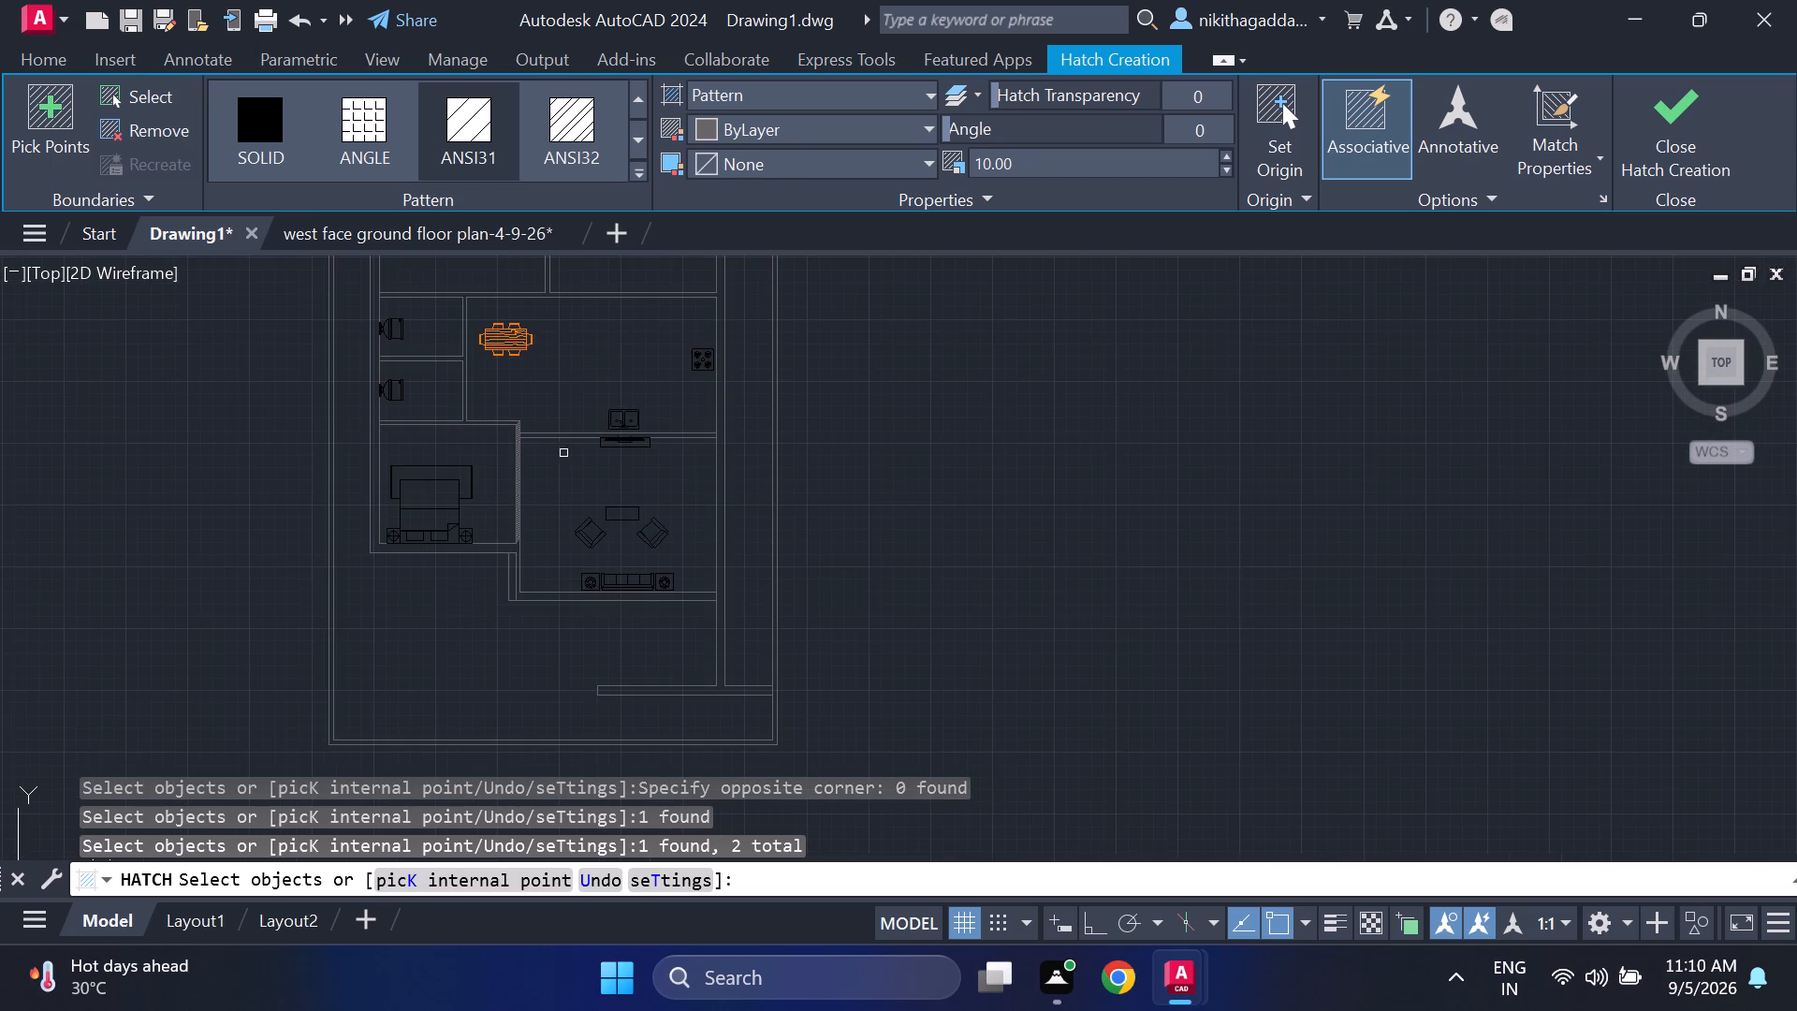
scroll(527, 441, up, 4)
click(555, 385)
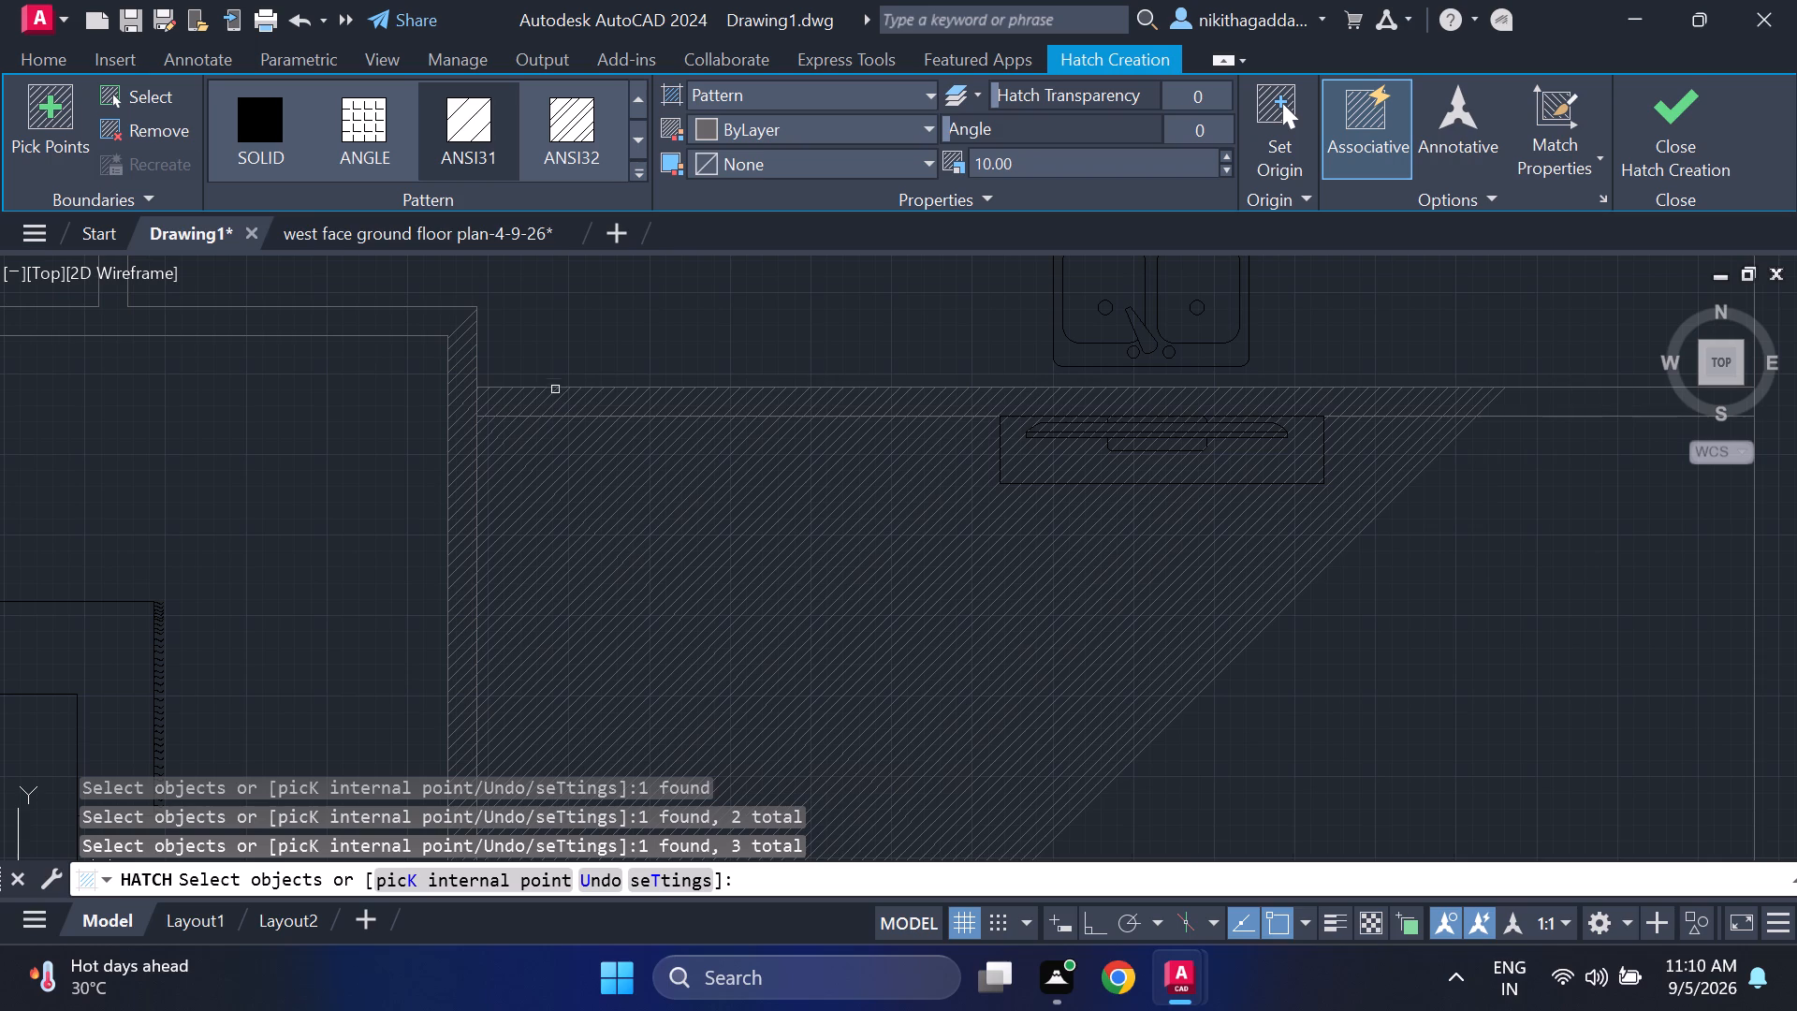
click(555, 417)
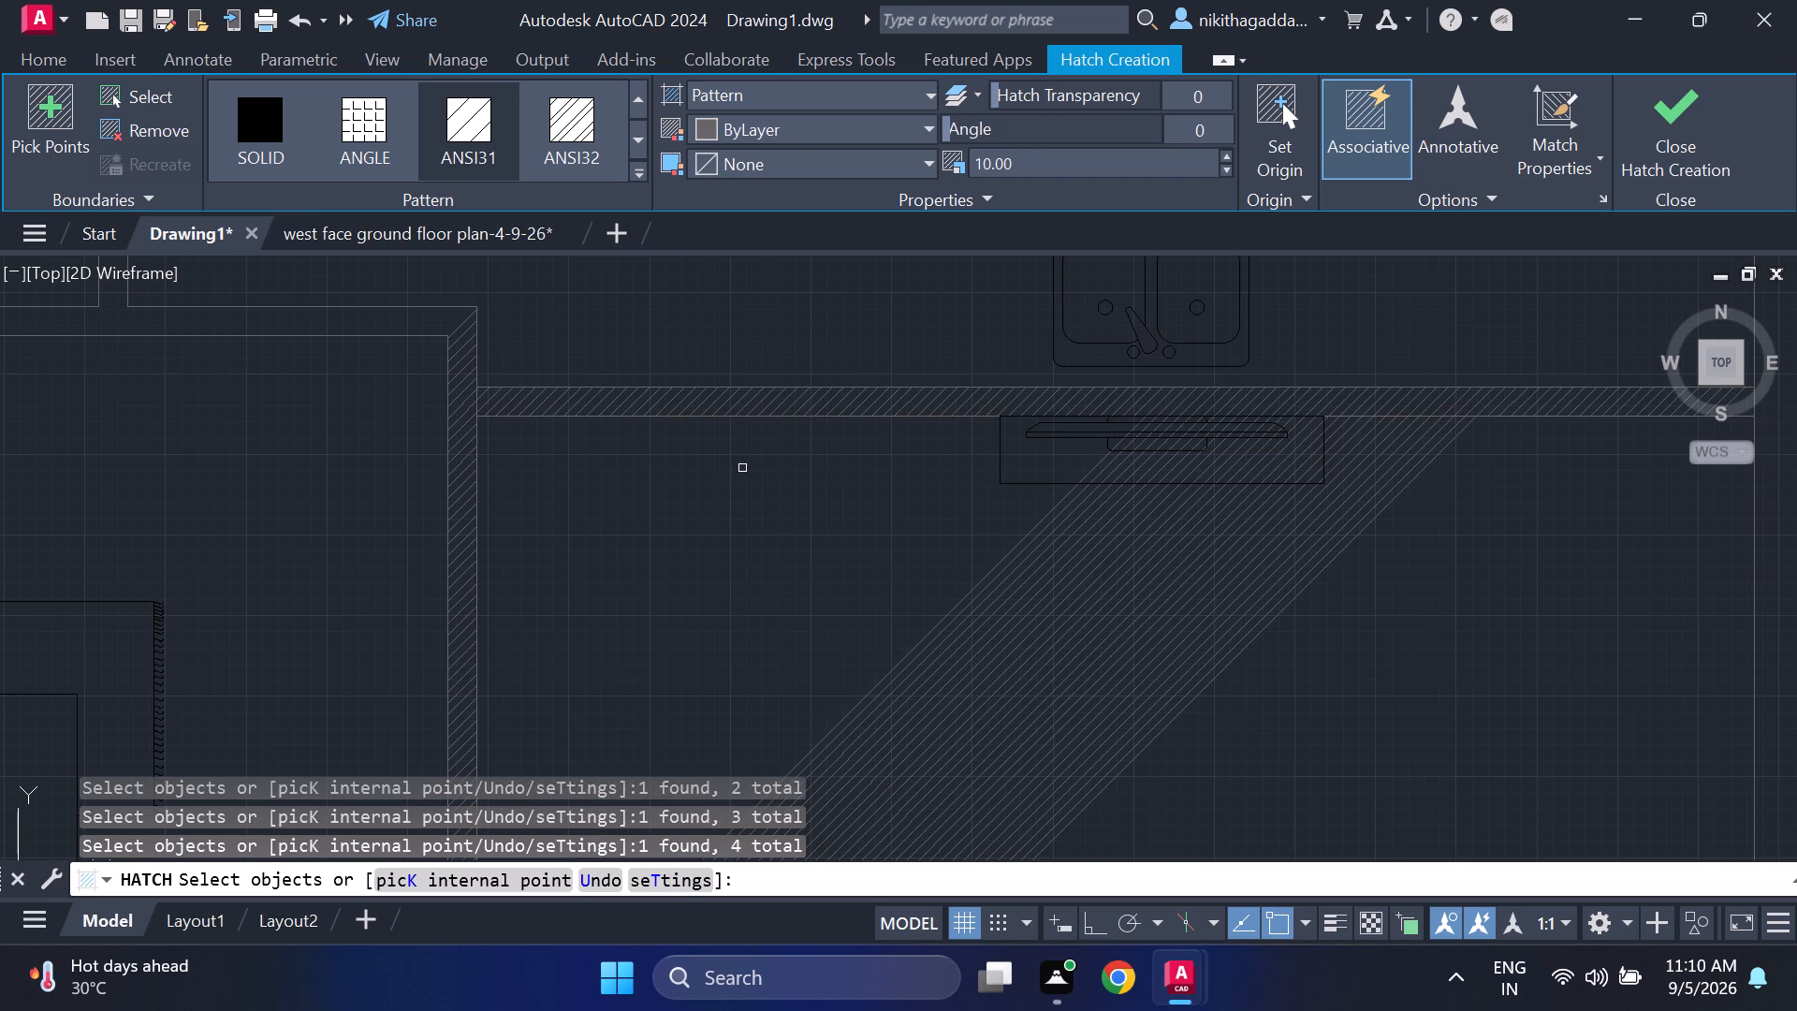
scroll(548, 712, down, 3)
scroll(863, 637, up, 1)
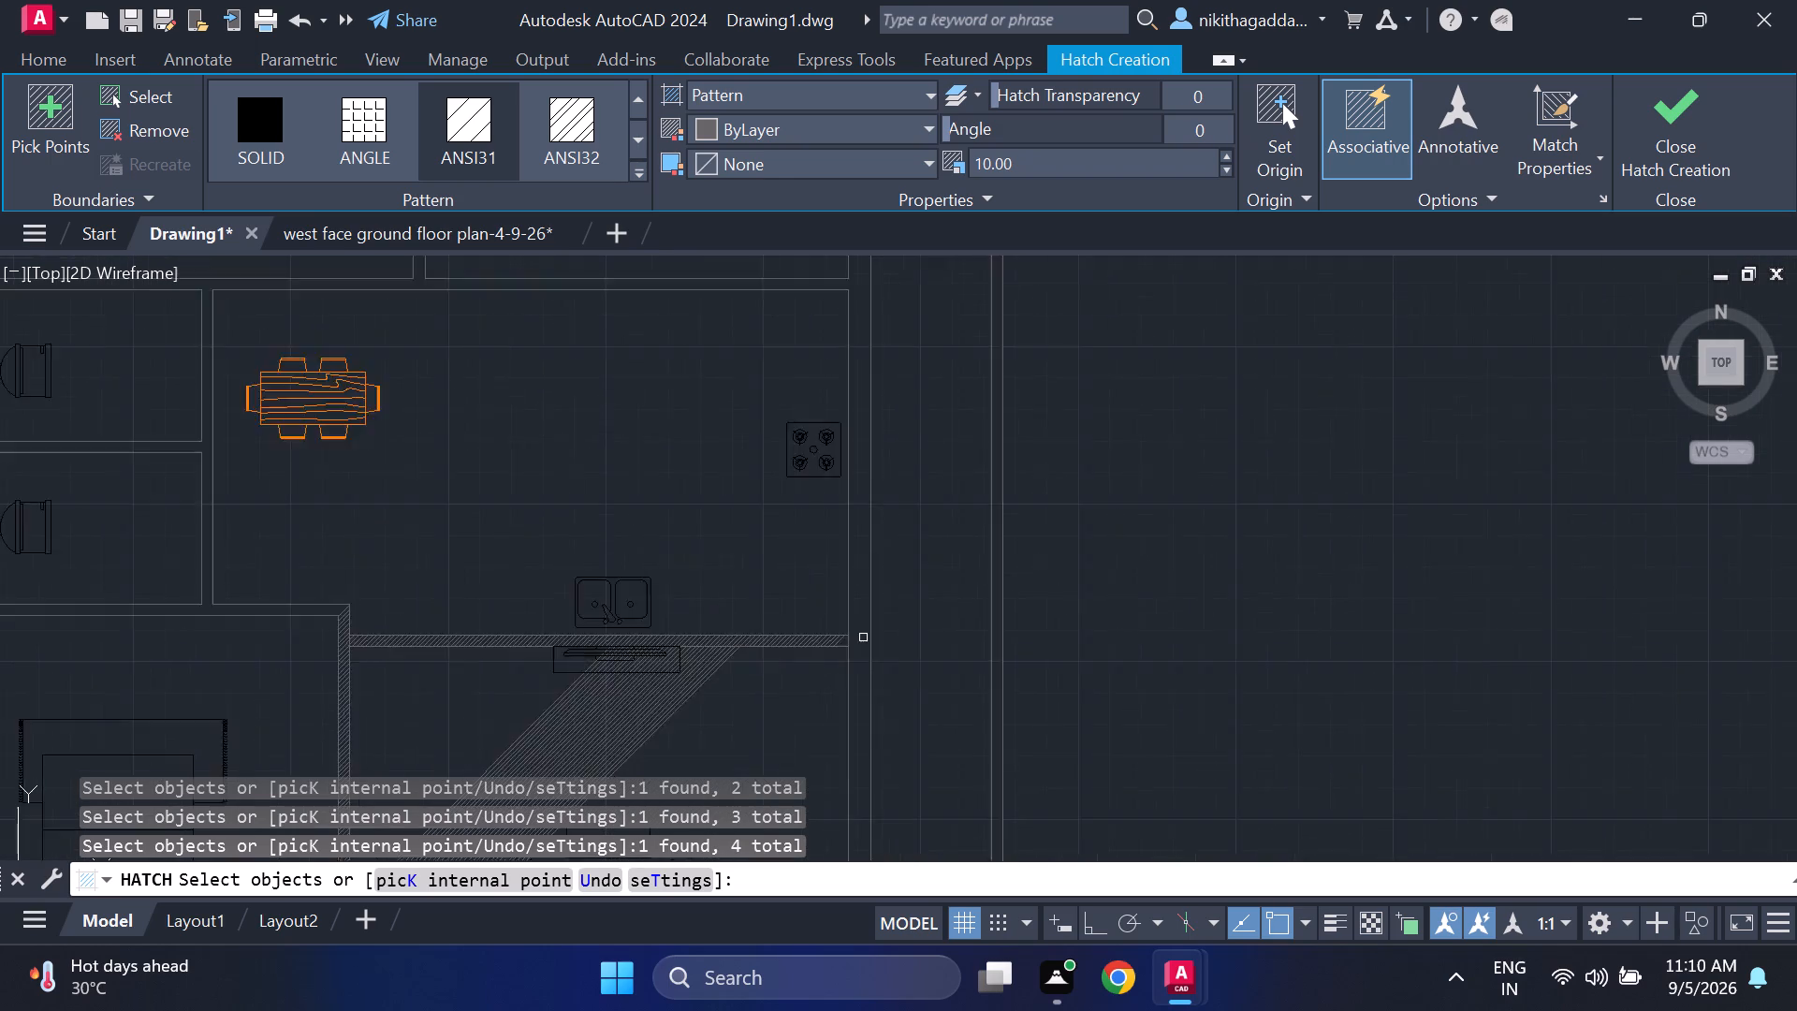
scroll(863, 637, up, 2)
click(805, 659)
click(777, 635)
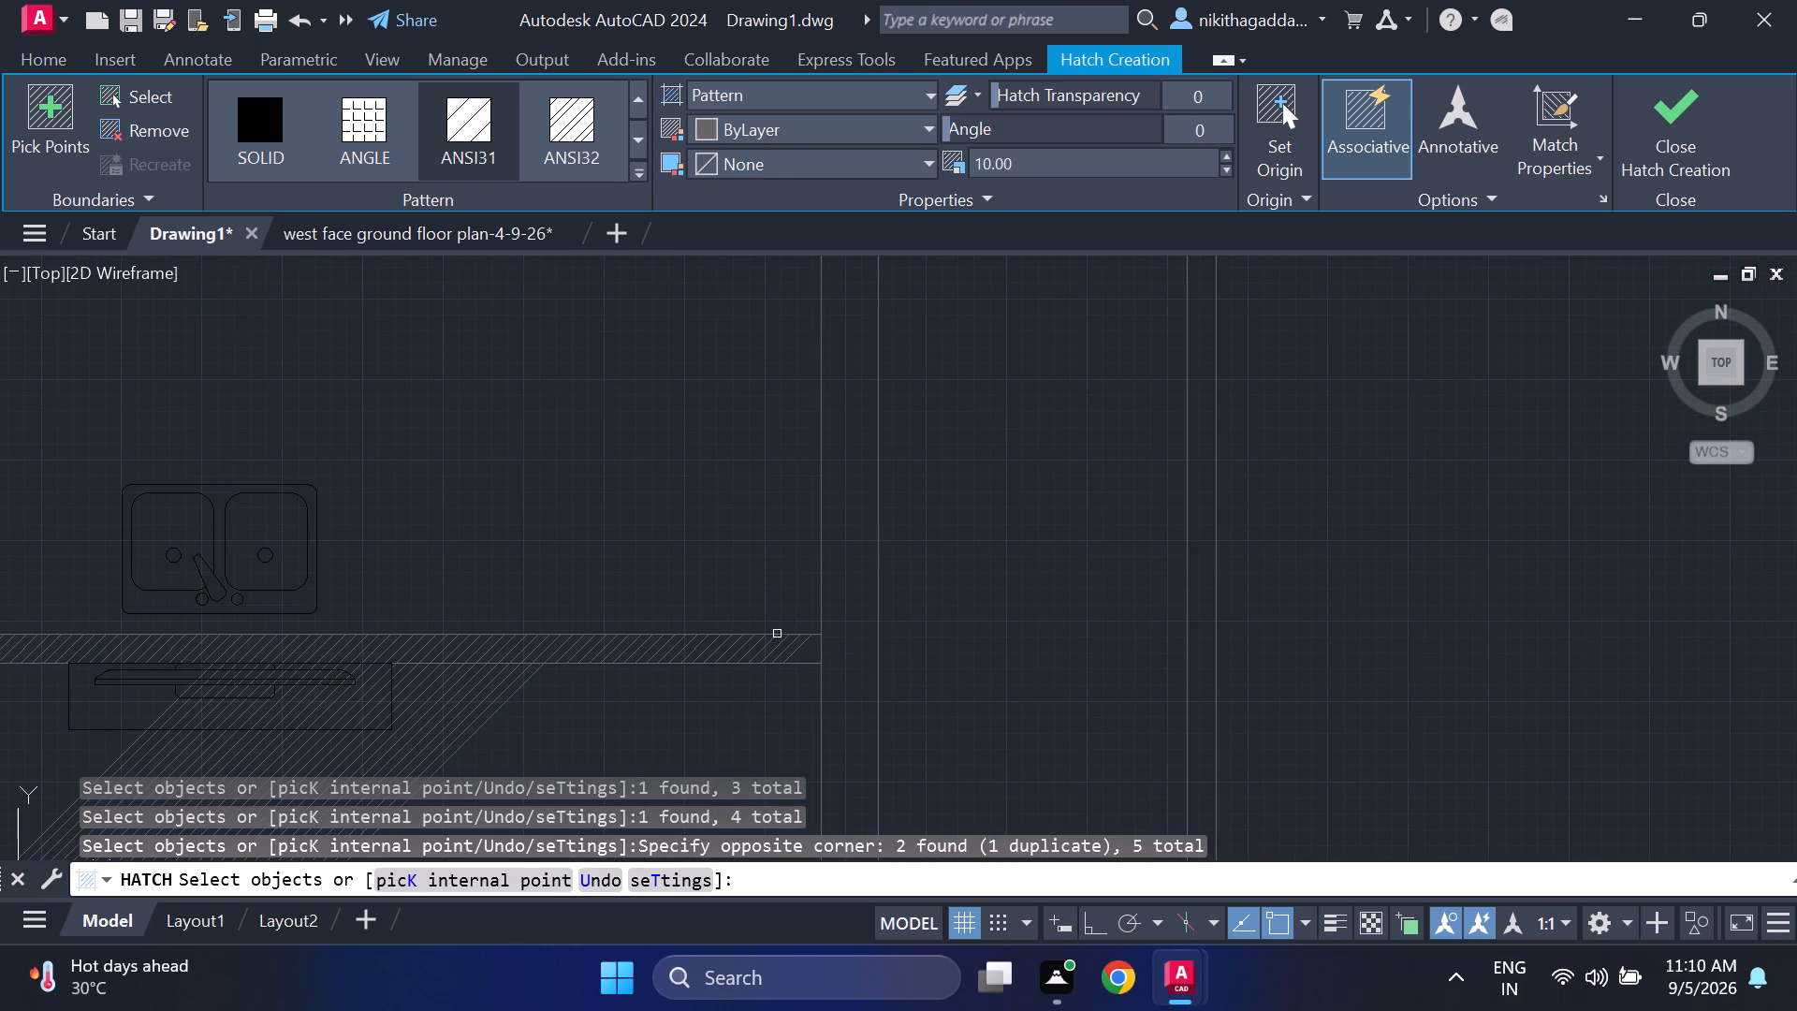
click(780, 637)
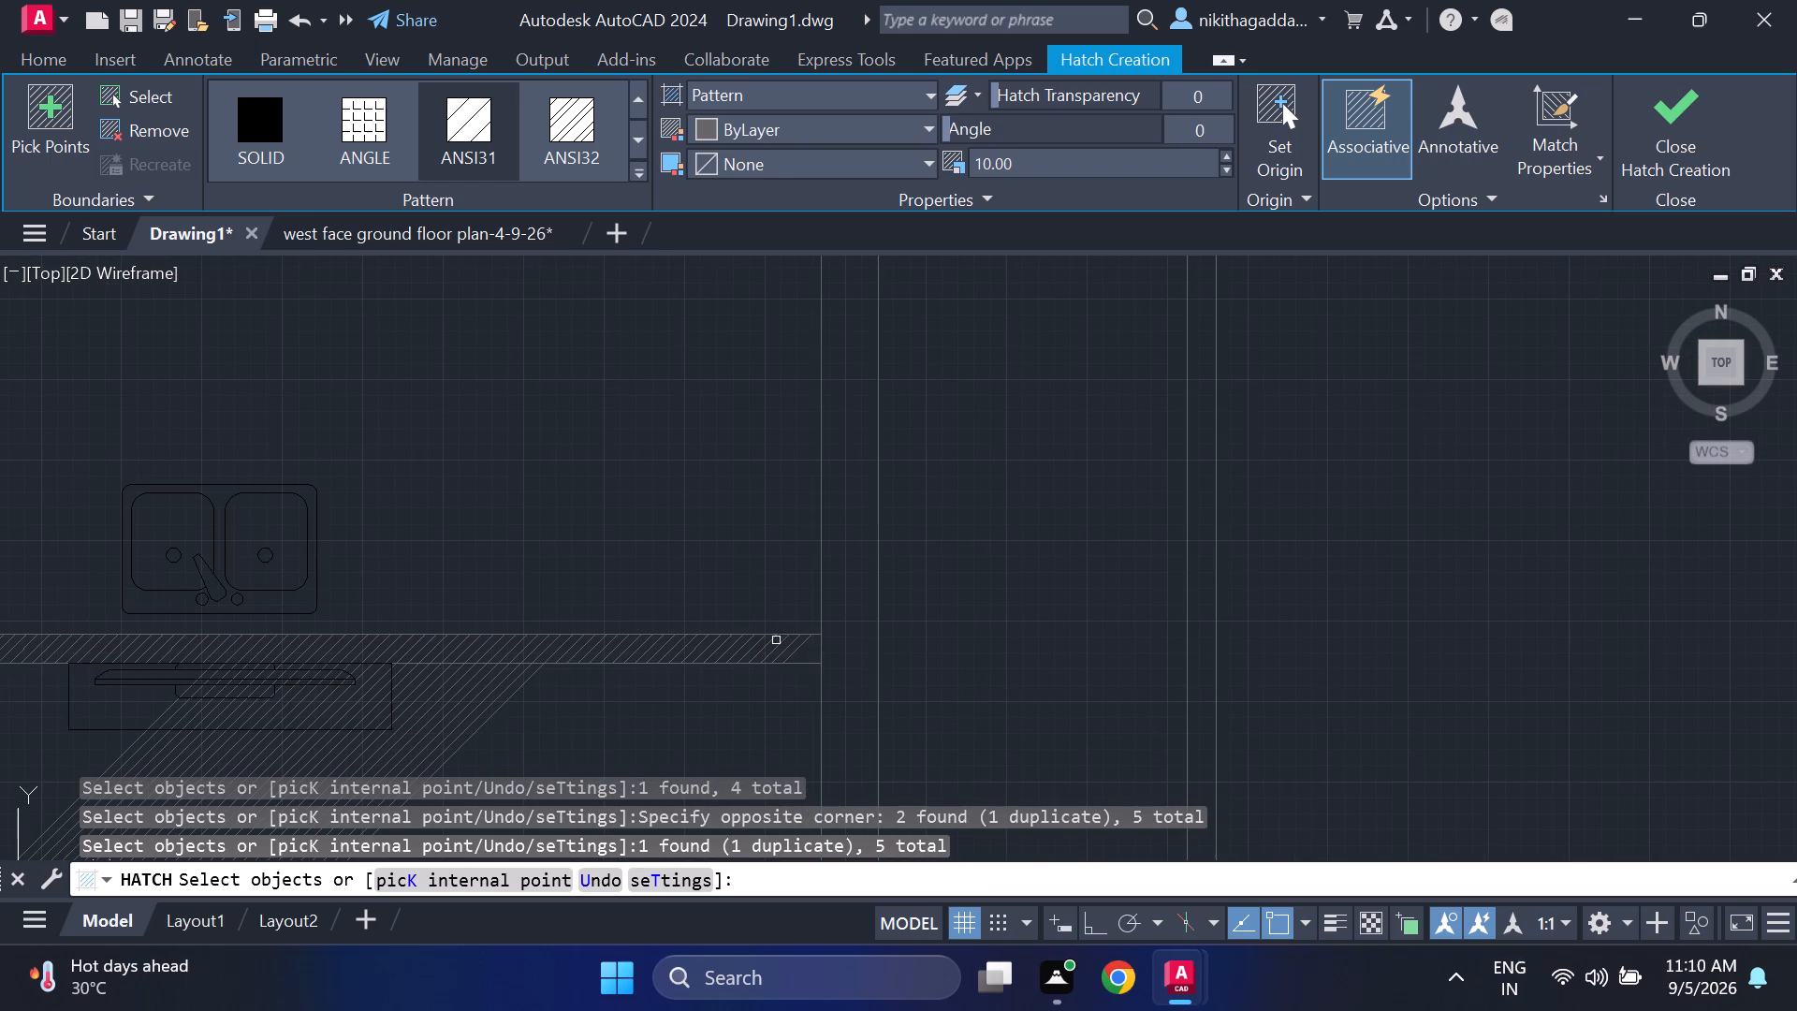
click(782, 631)
click(784, 636)
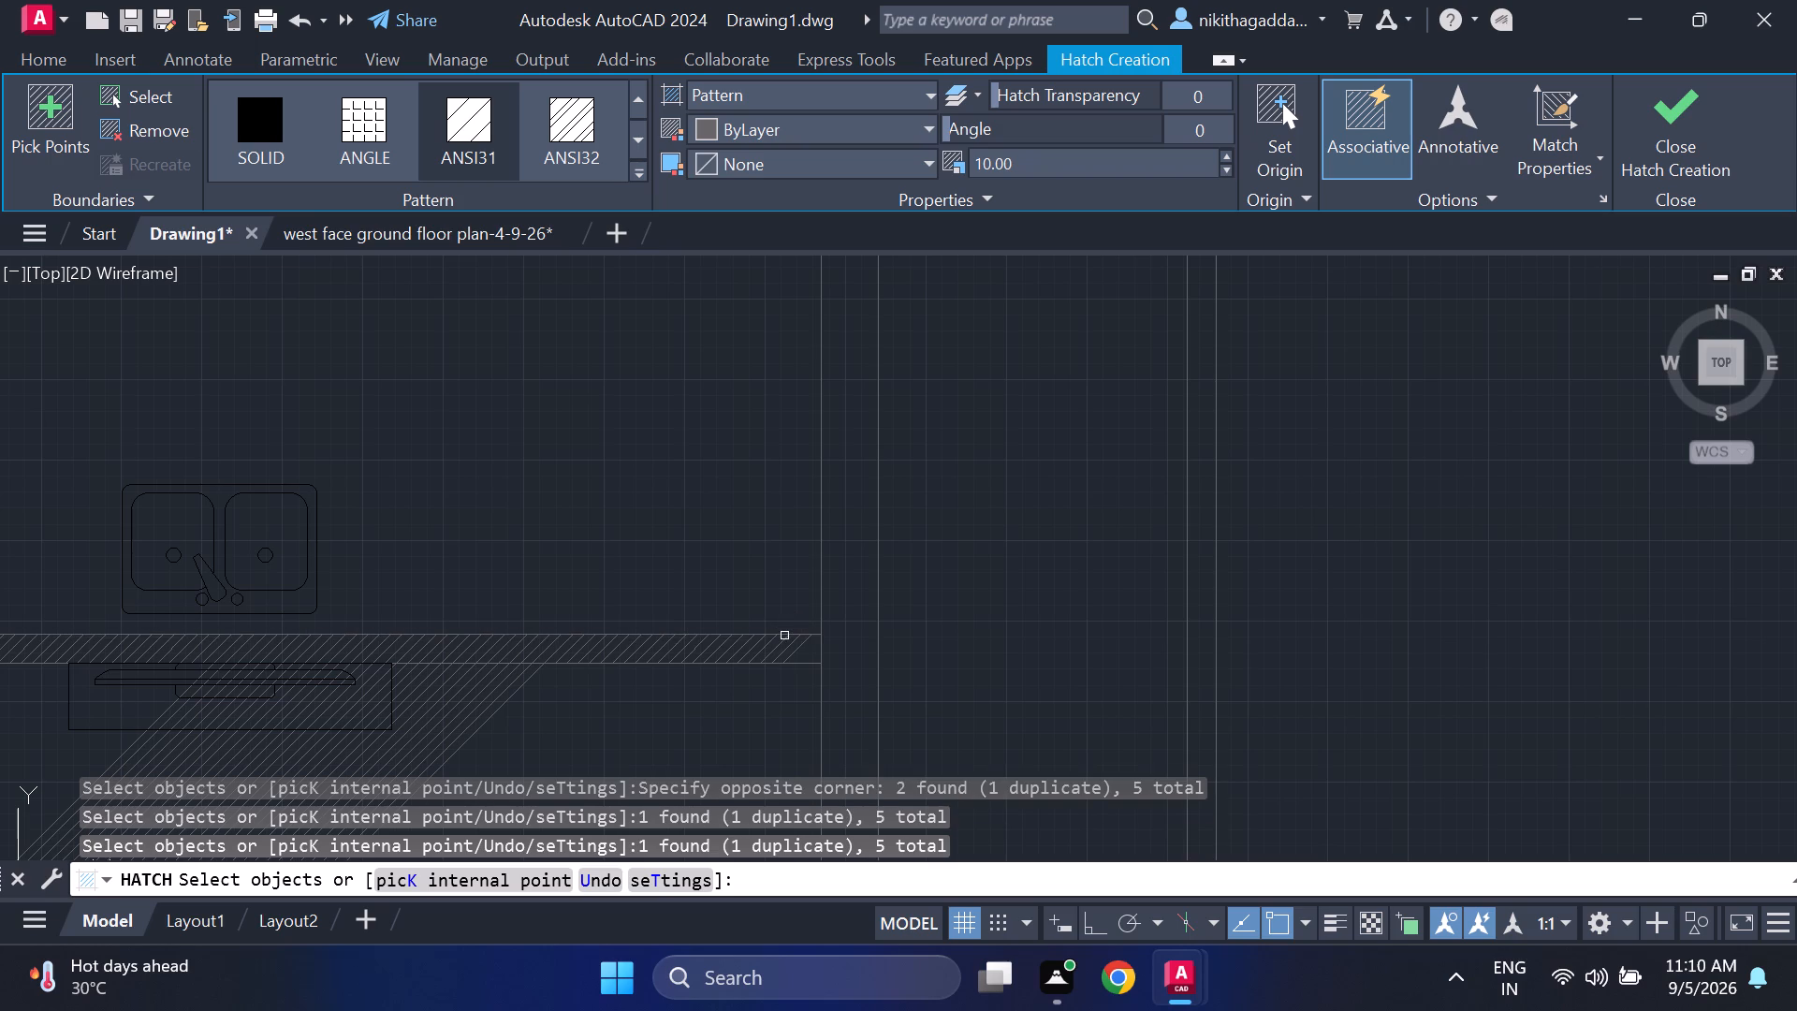
click(787, 637)
click(787, 637)
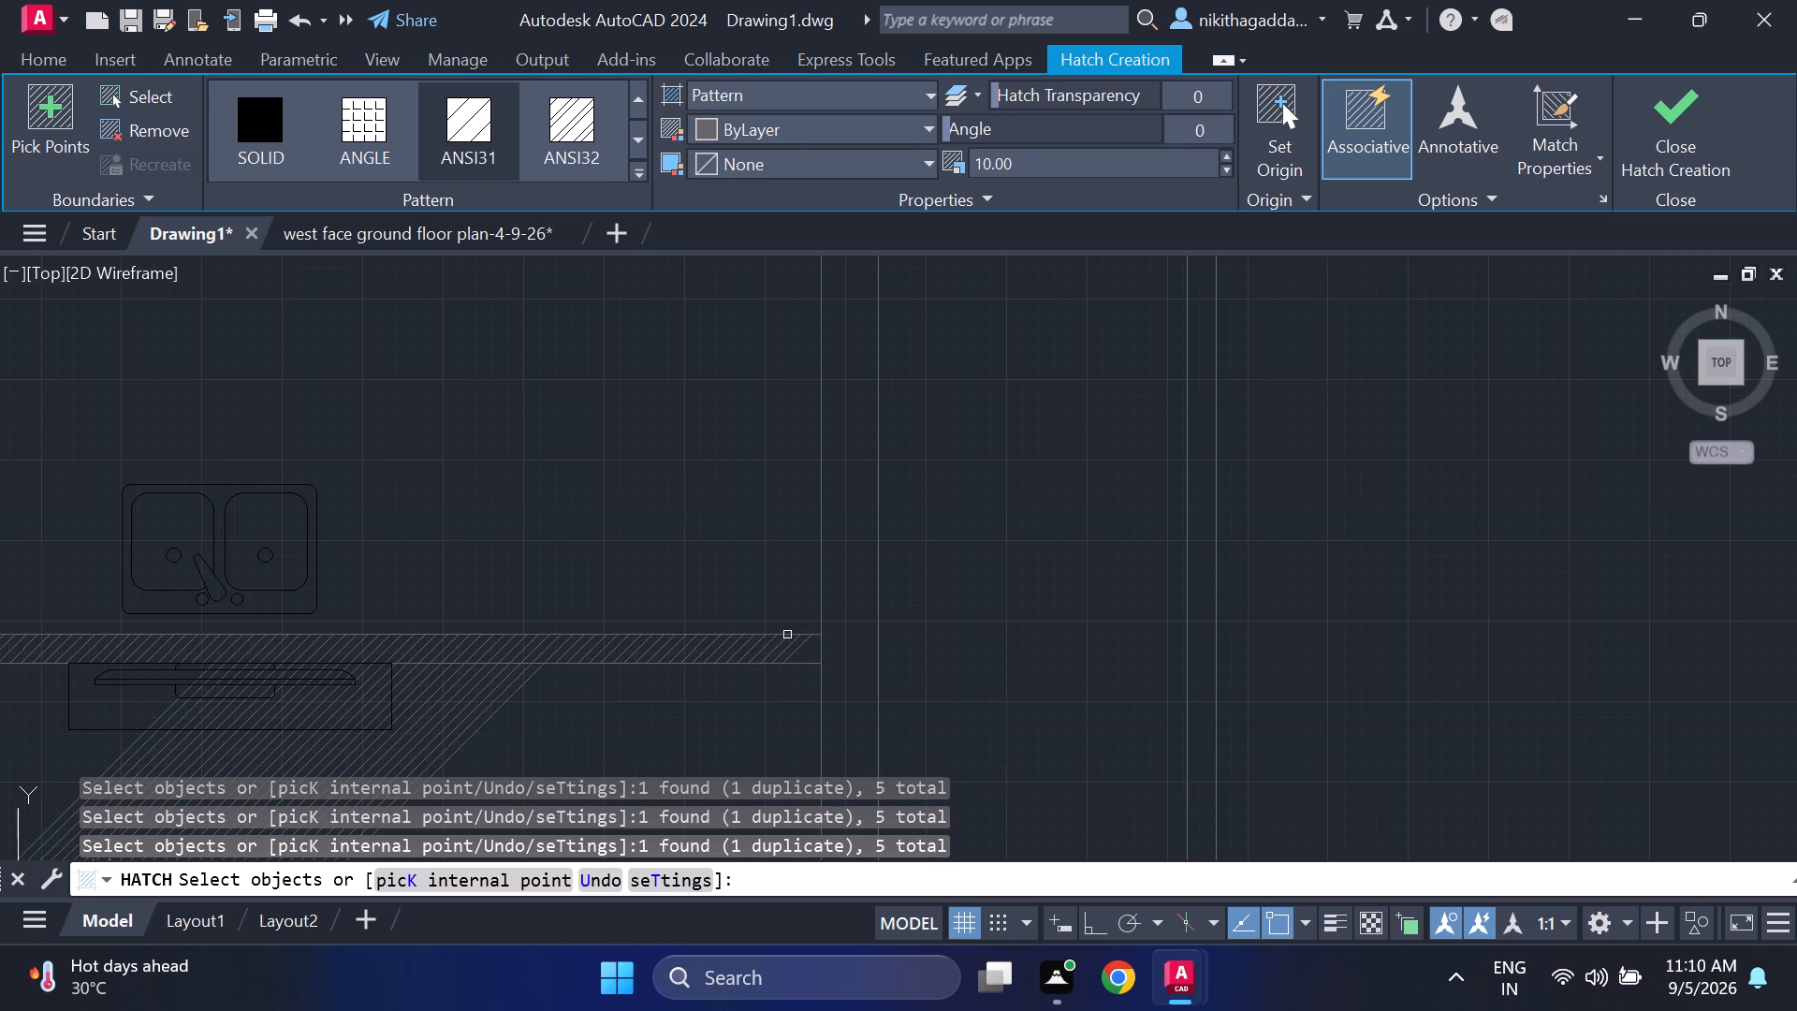
click(781, 665)
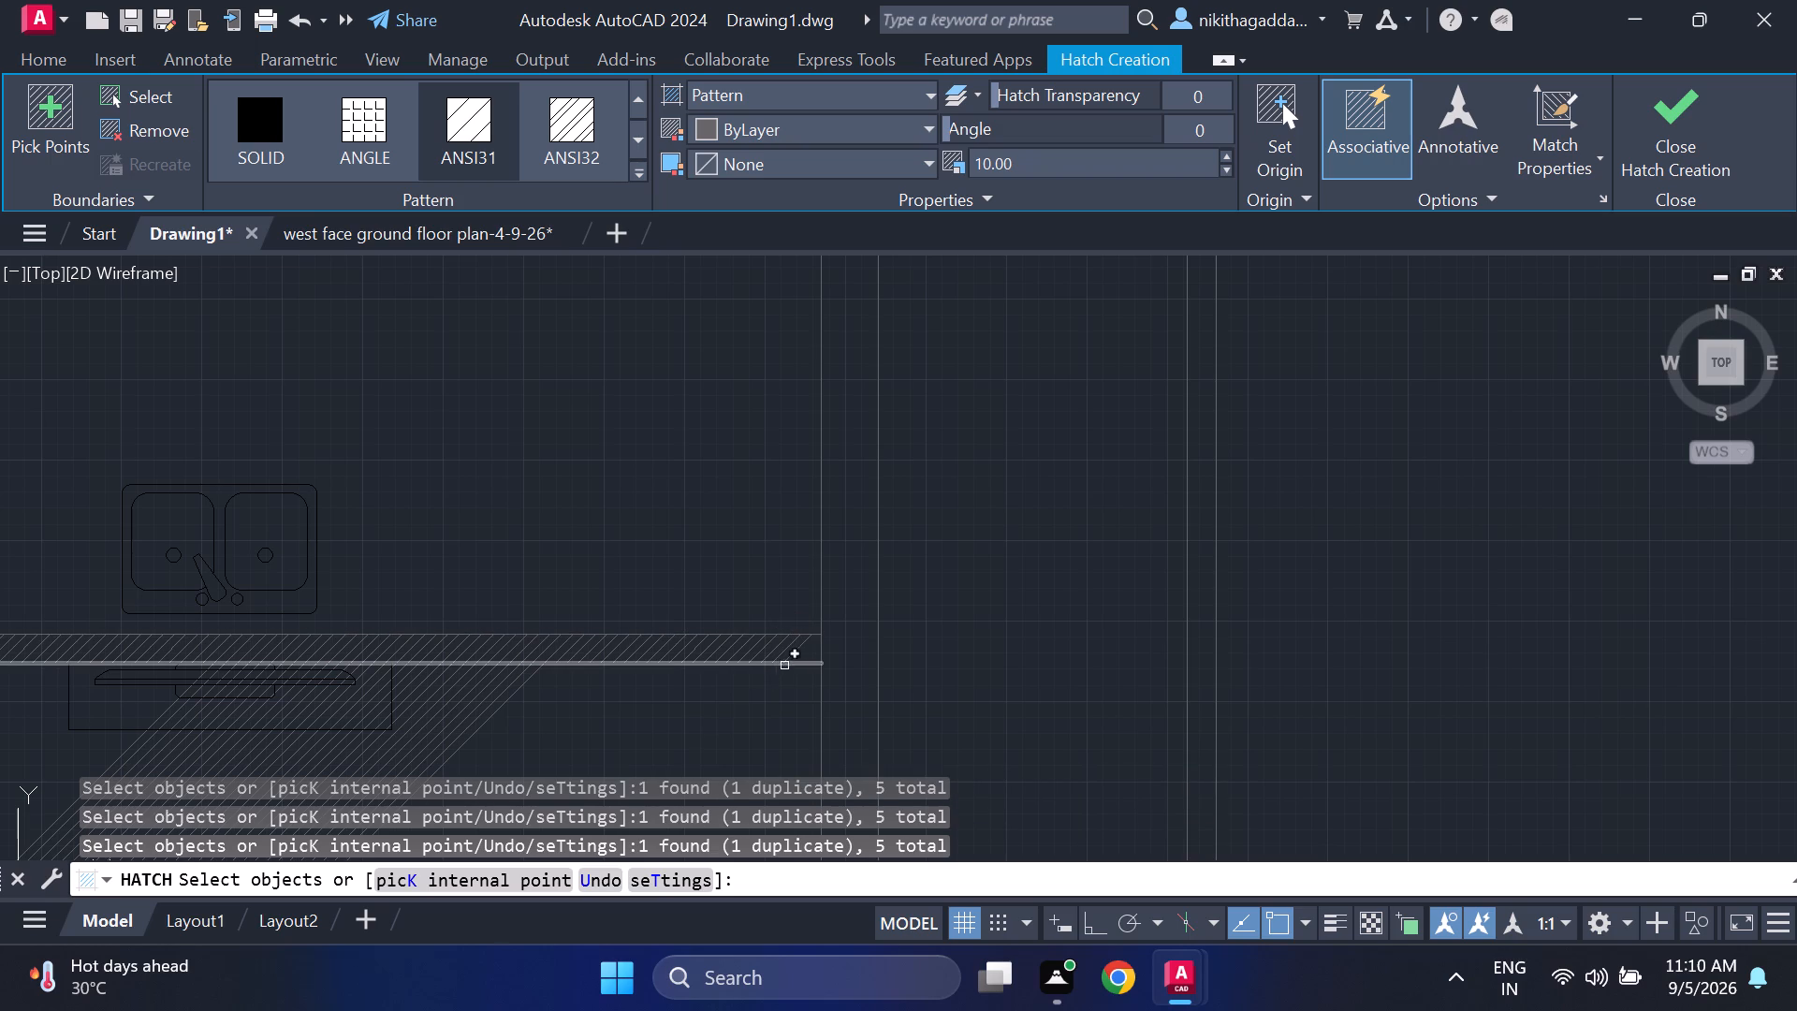
Add both lines of the long vertical wall east of the kitchen and living room to the ANSI31 hatch.
scroll(823, 709, down, 4)
middle_drag(815, 697, 772, 542)
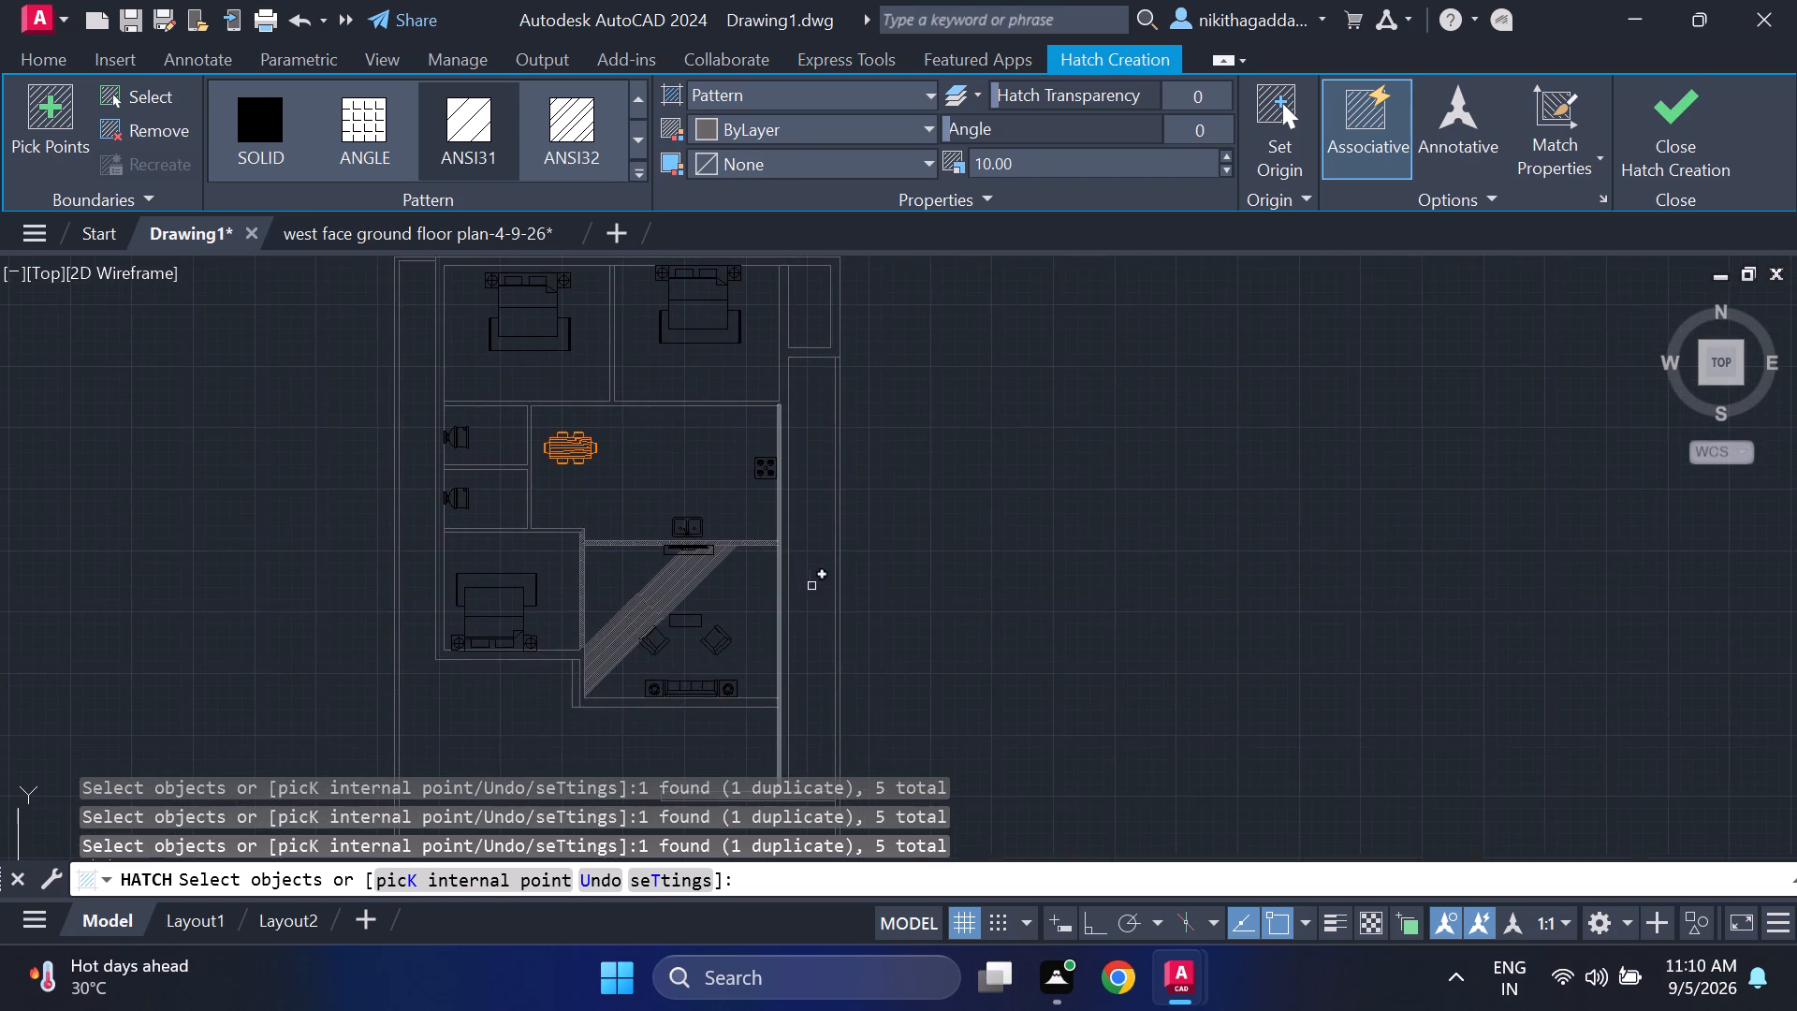
scroll(811, 587, up, 3)
click(670, 589)
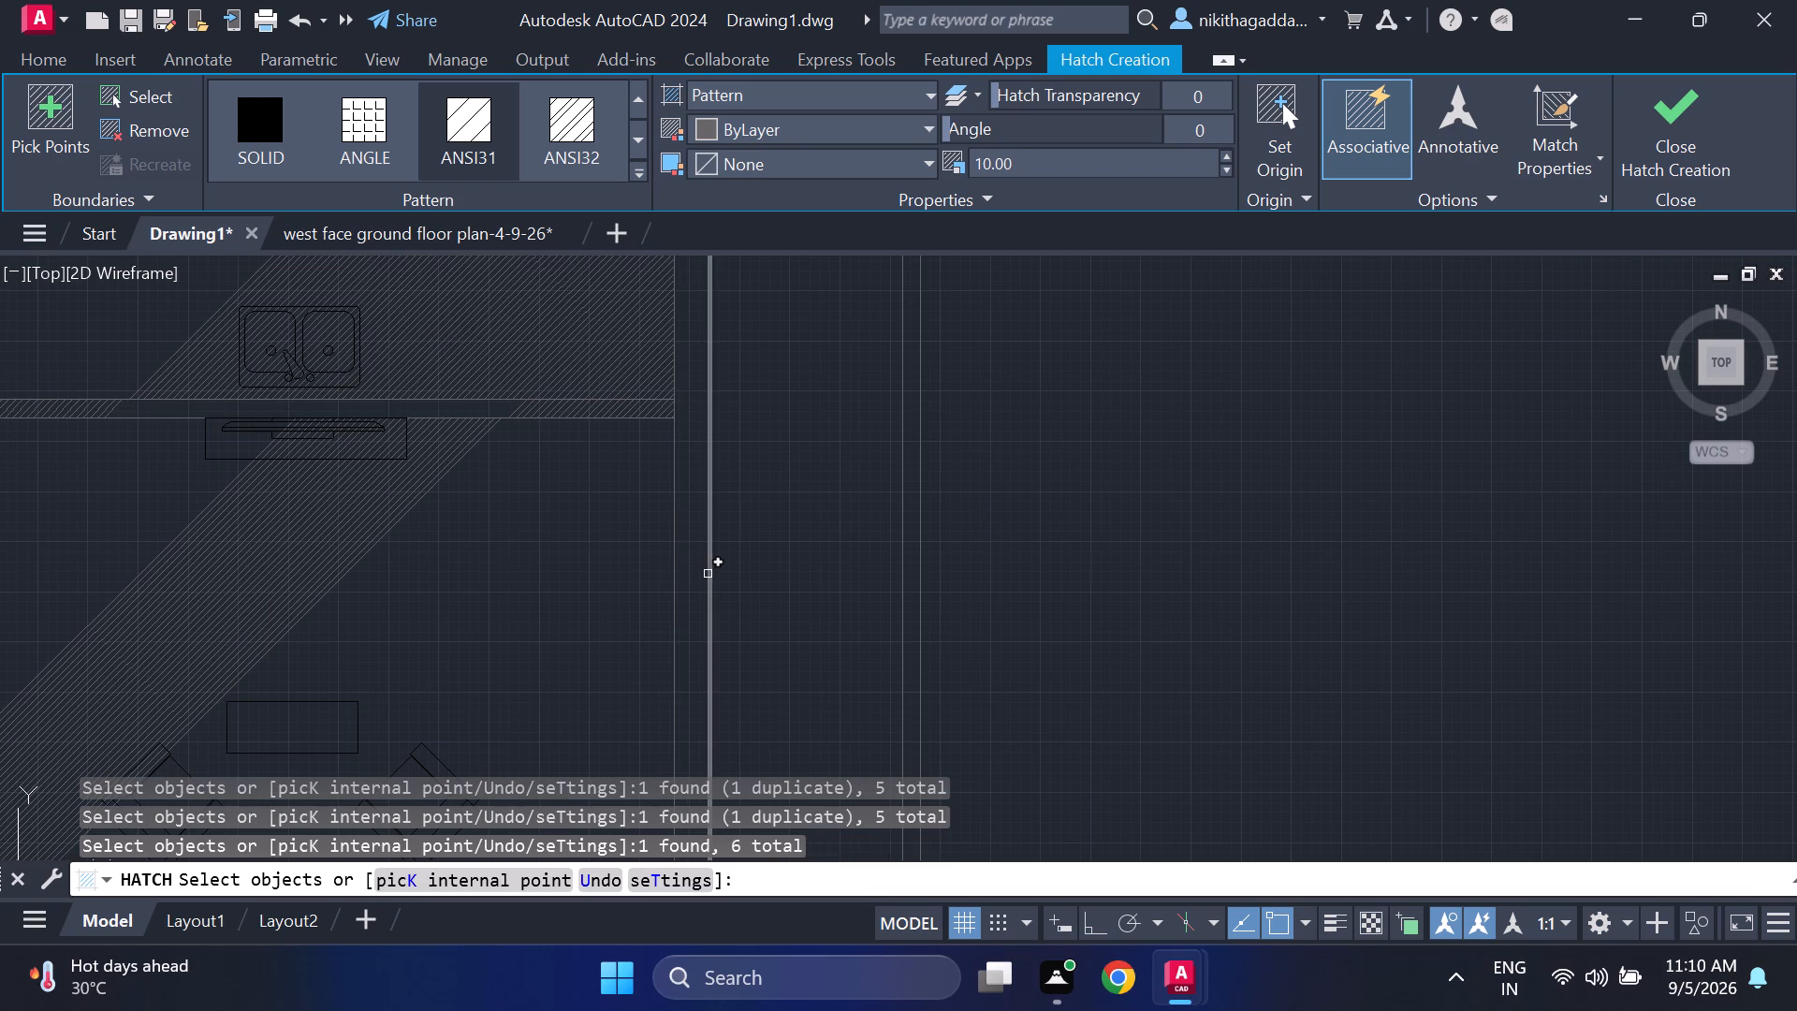
click(708, 574)
scroll(696, 587, down, 4)
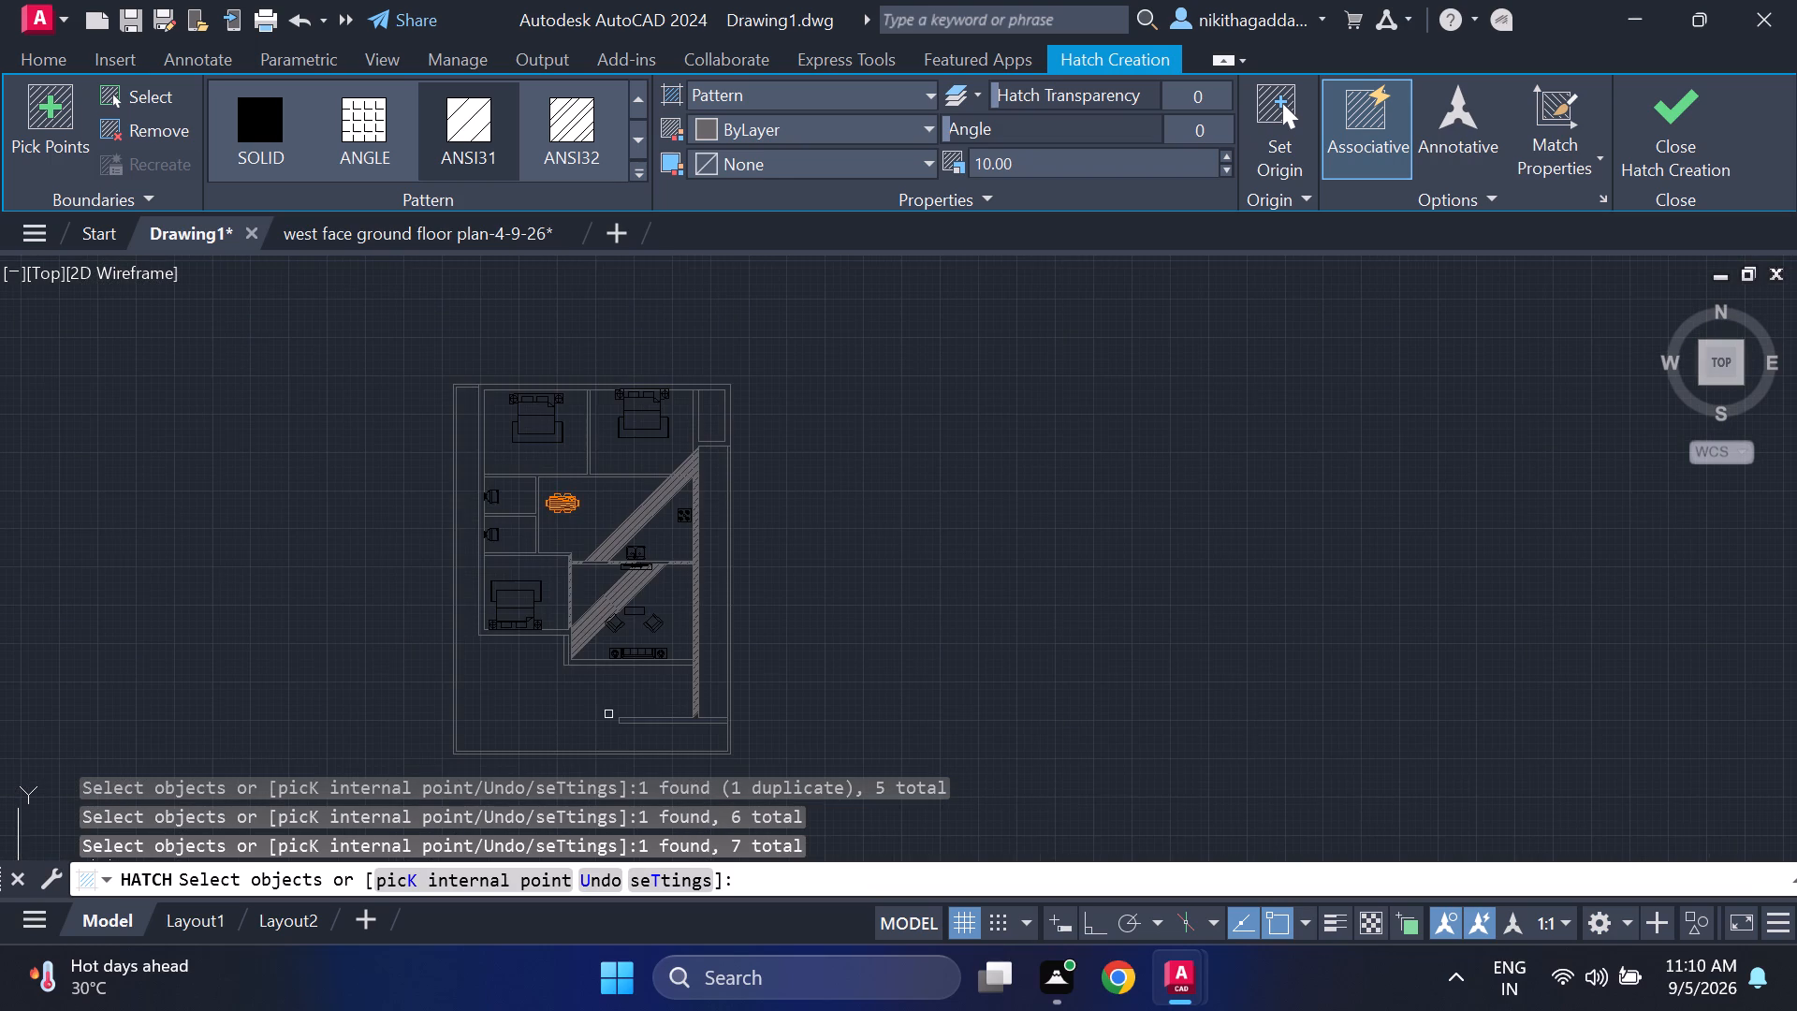
Add both lines of the horizontal wall below the living-room sofa to the ANSI31 hatch.
scroll(614, 685, up, 2)
scroll(549, 639, up, 2)
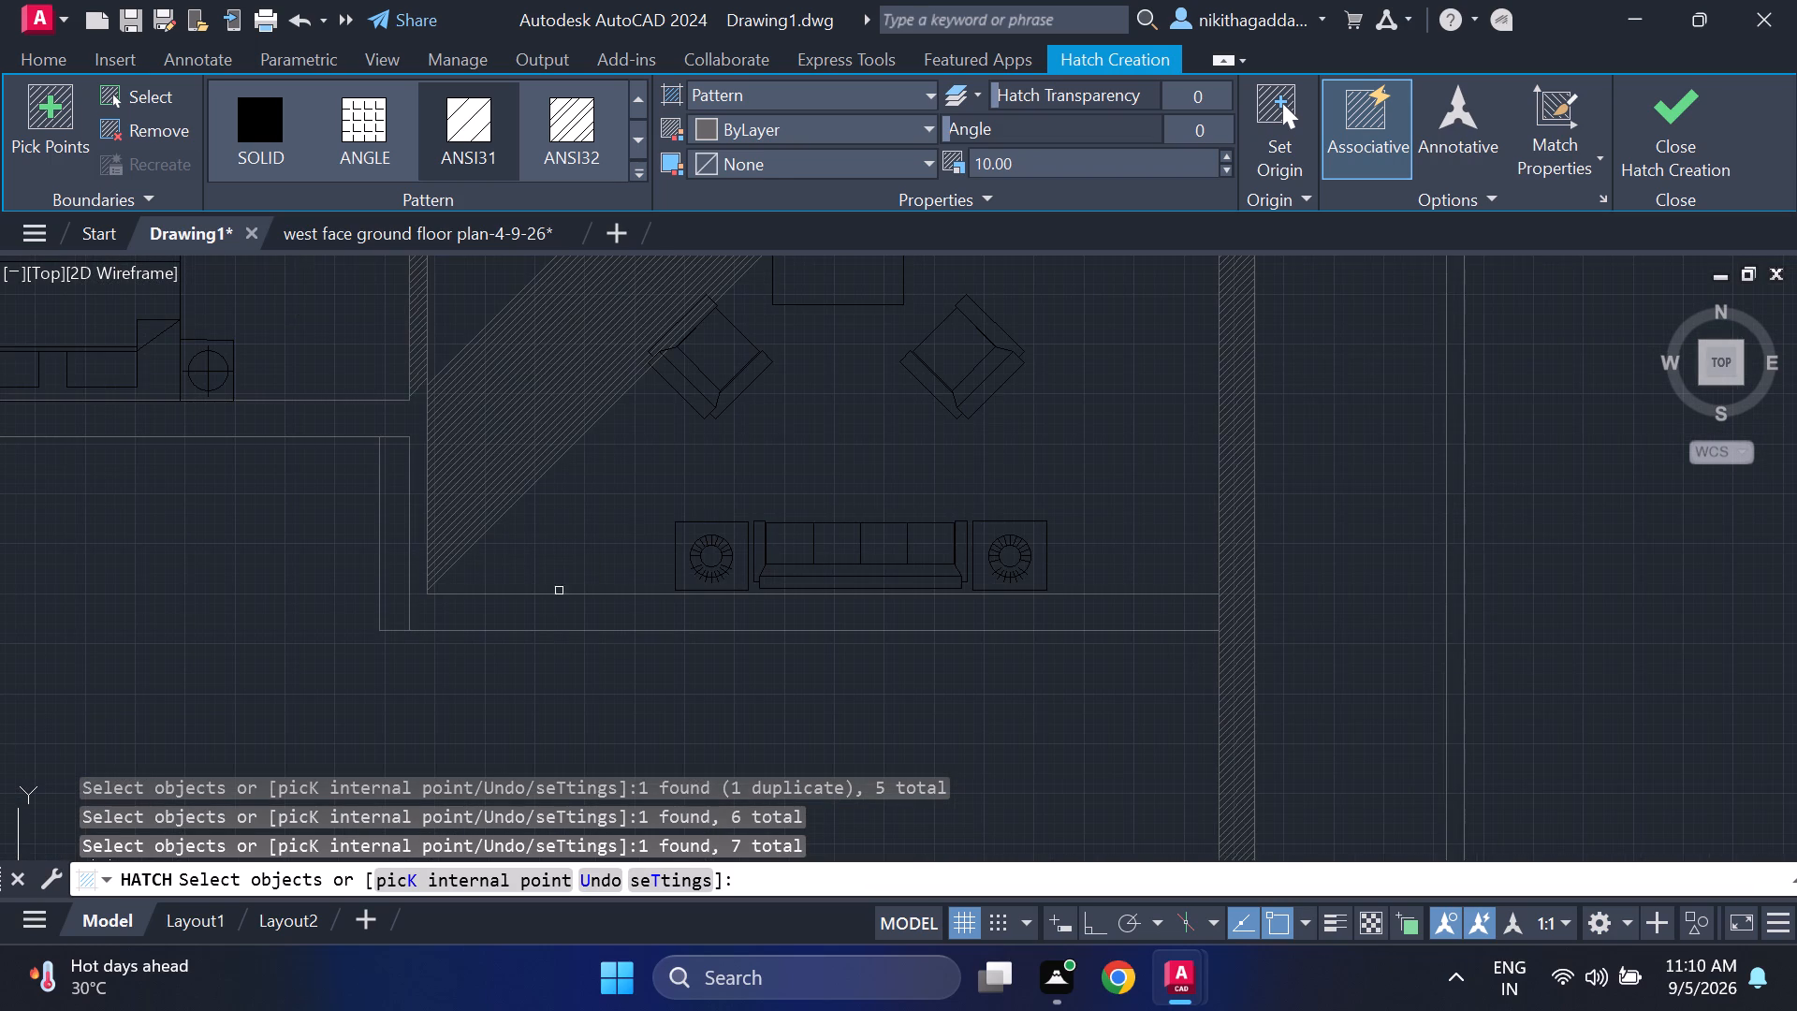
click(559, 593)
click(542, 631)
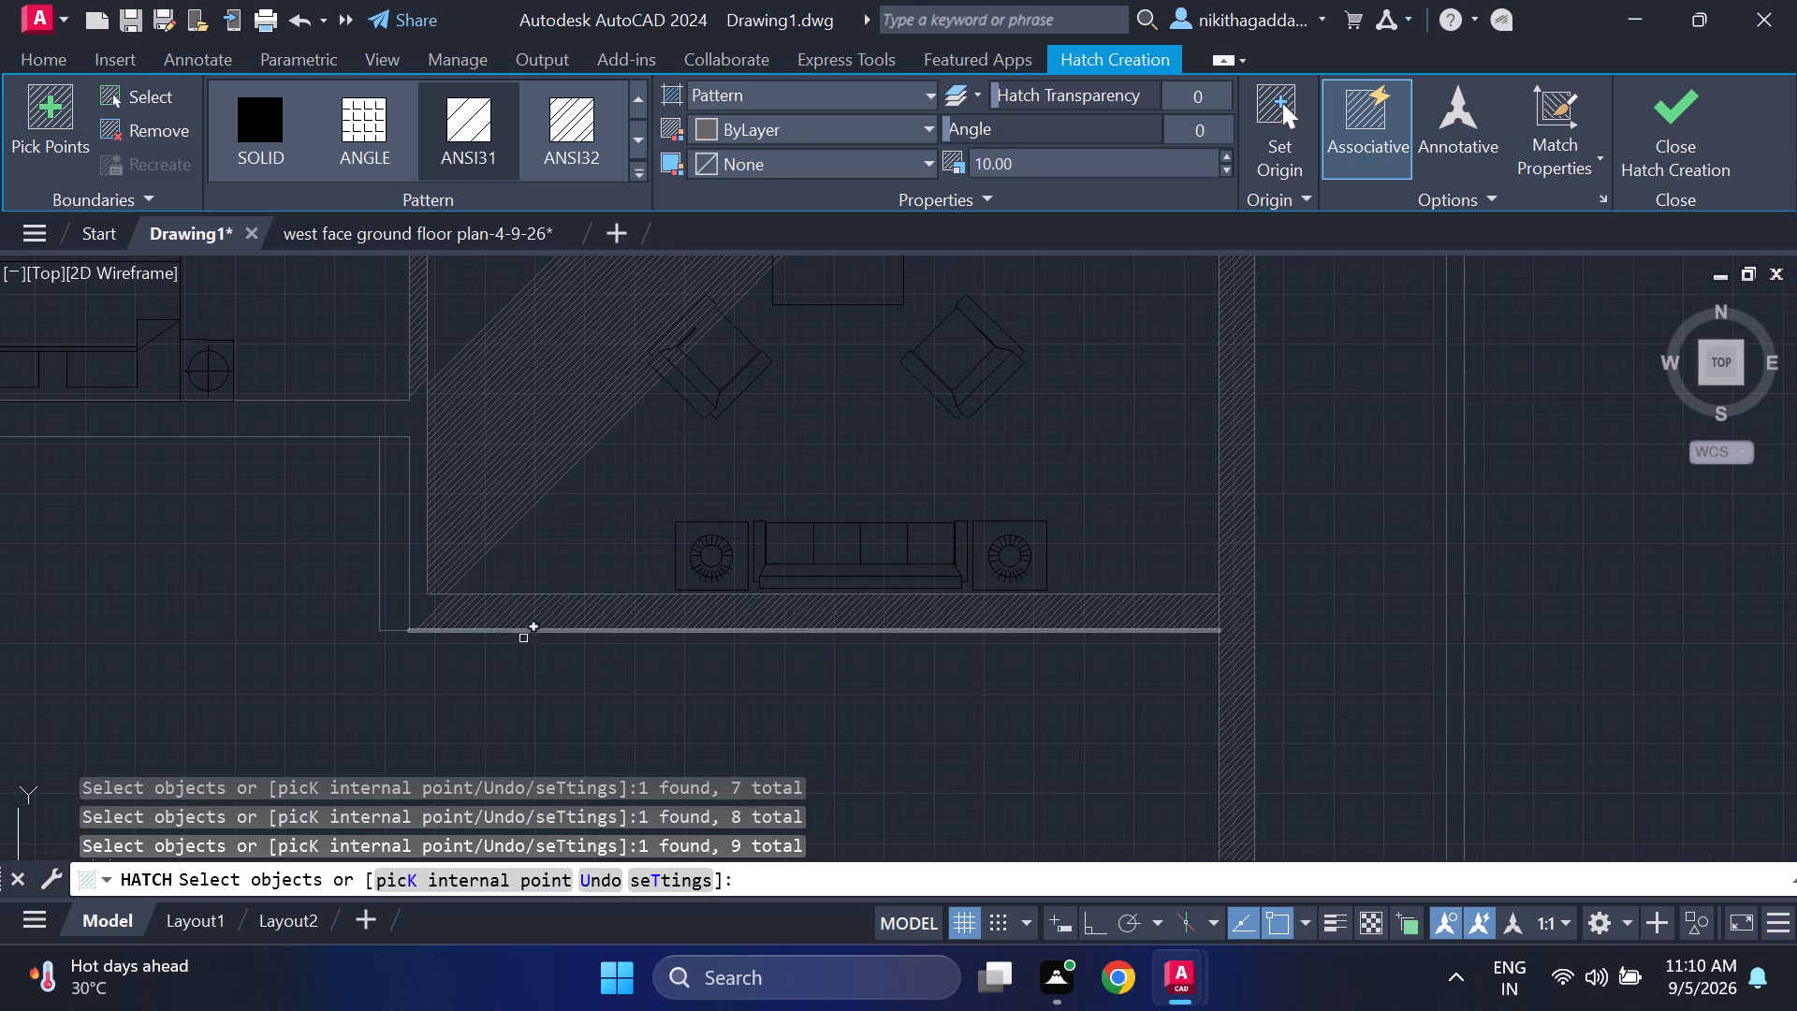
scroll(435, 669, down, 4)
scroll(396, 652, up, 4)
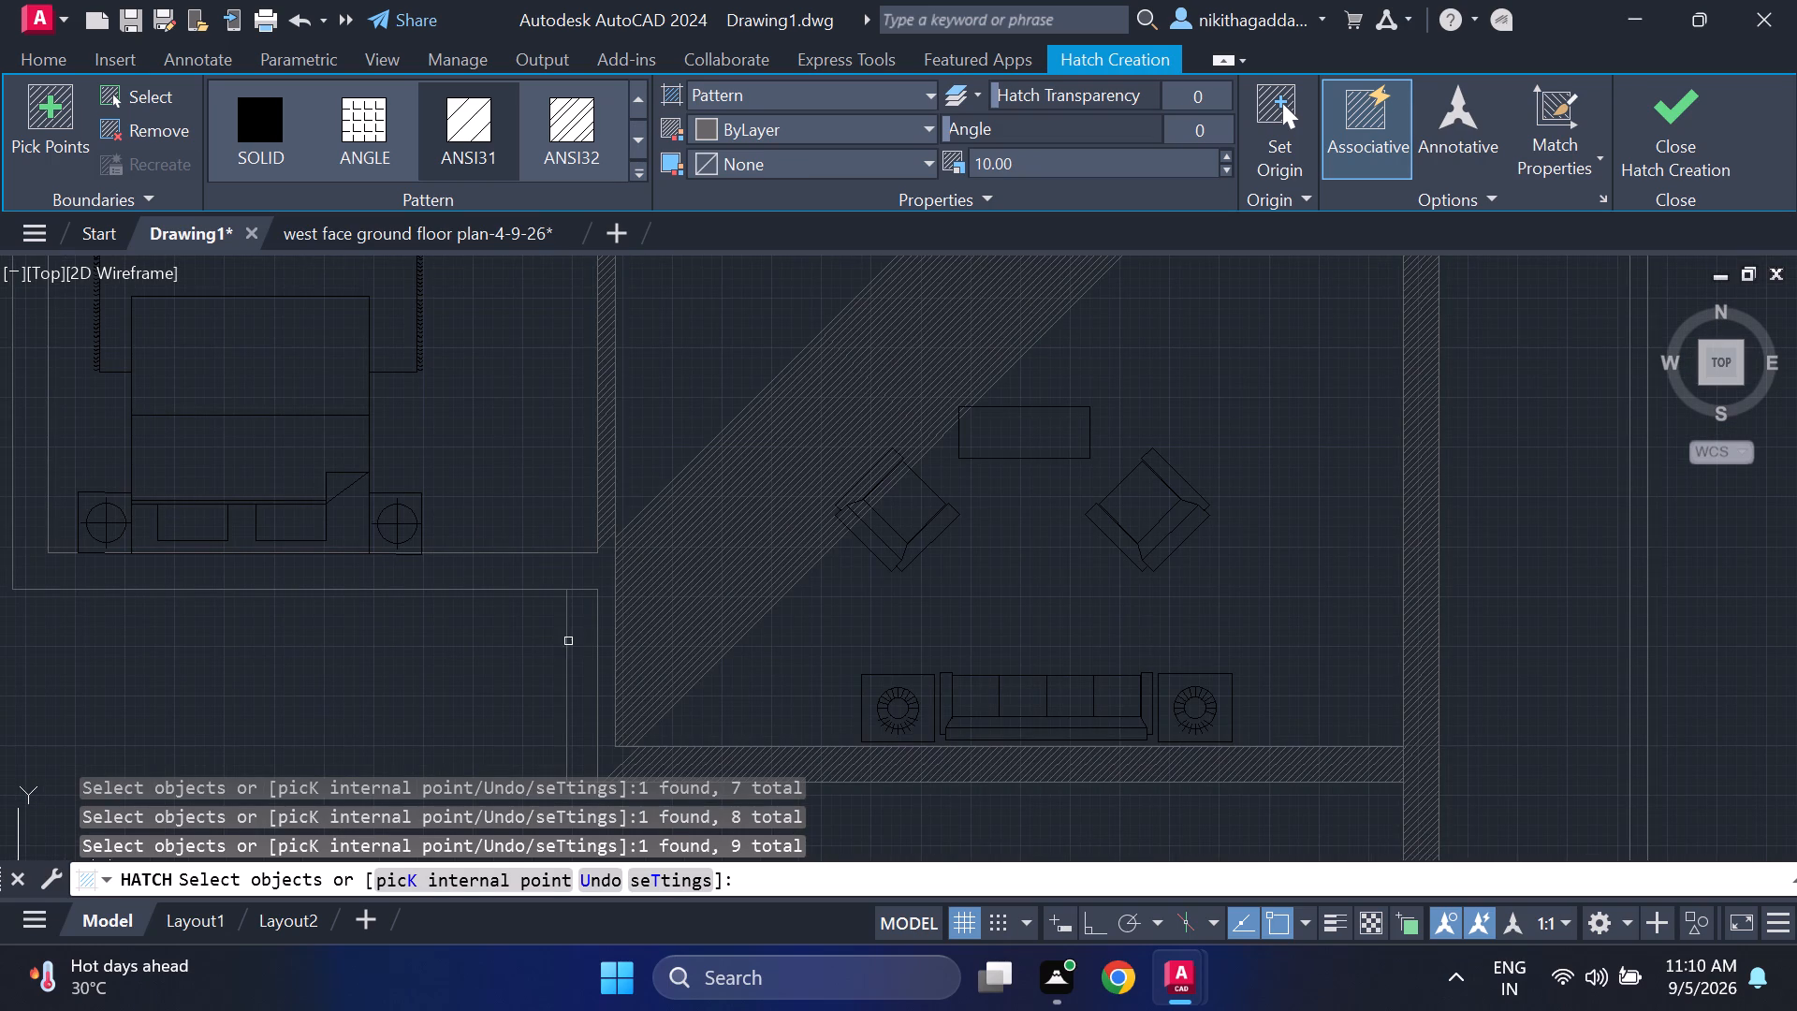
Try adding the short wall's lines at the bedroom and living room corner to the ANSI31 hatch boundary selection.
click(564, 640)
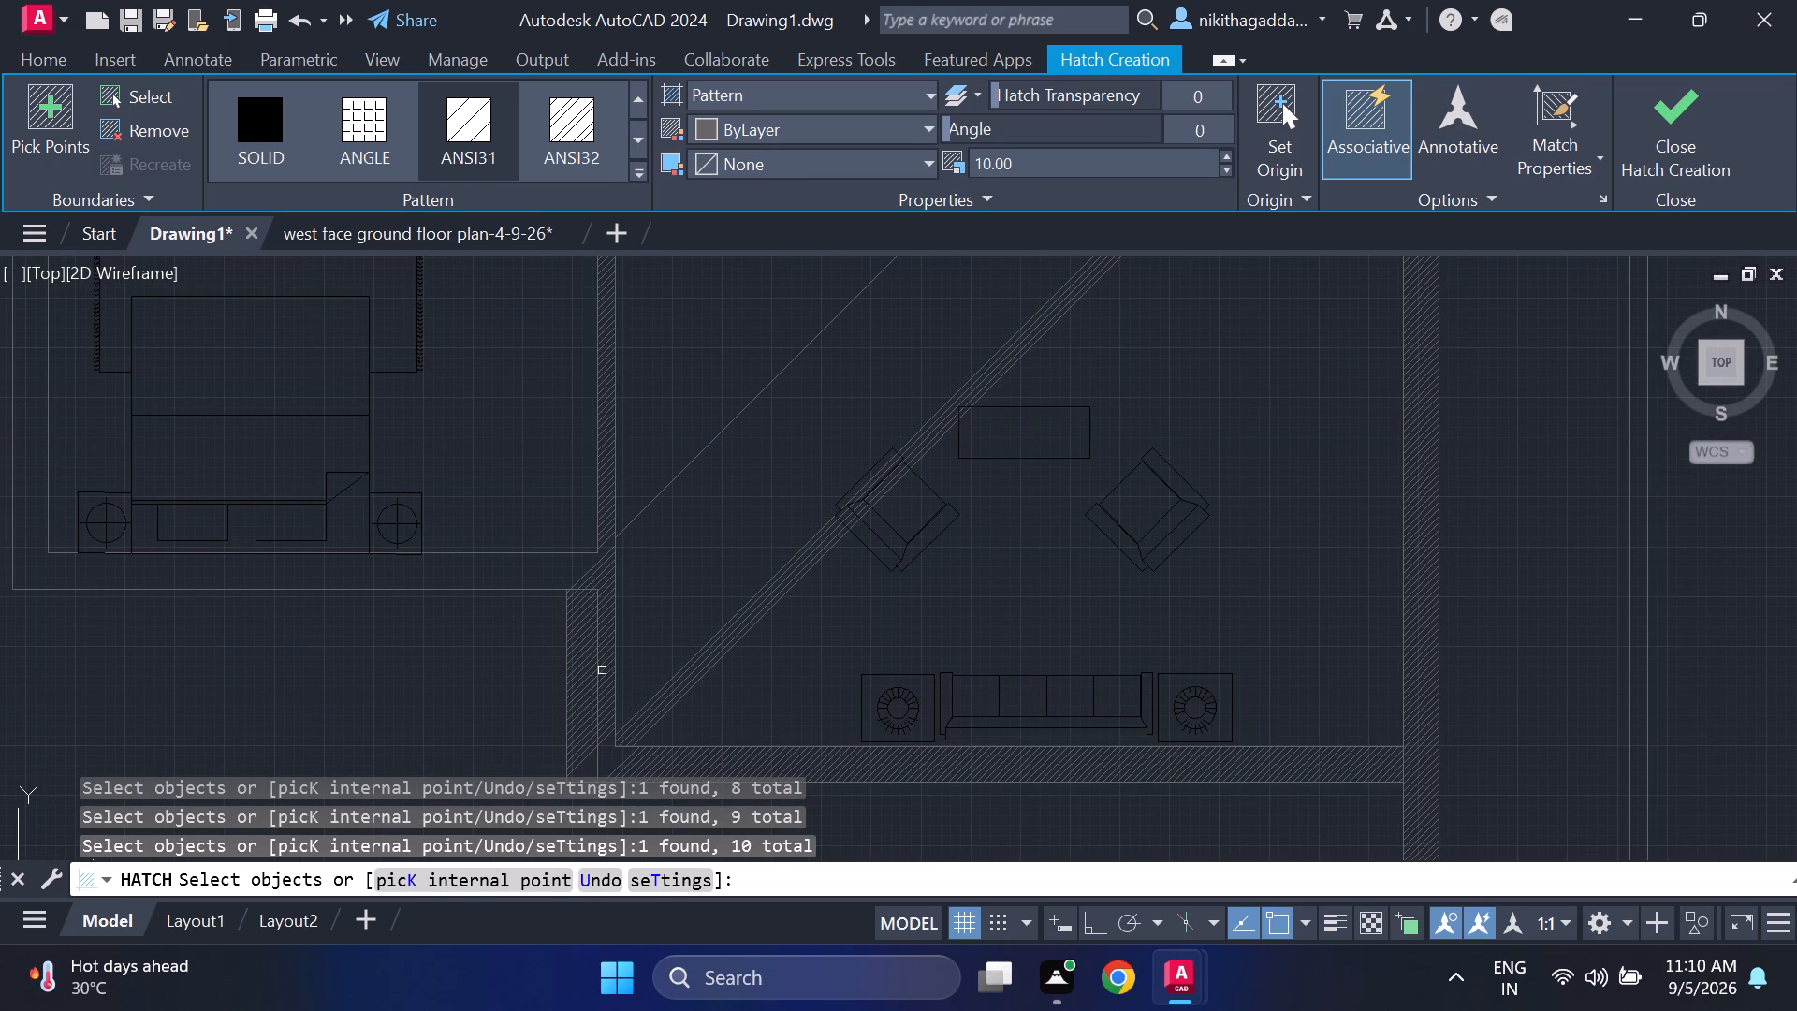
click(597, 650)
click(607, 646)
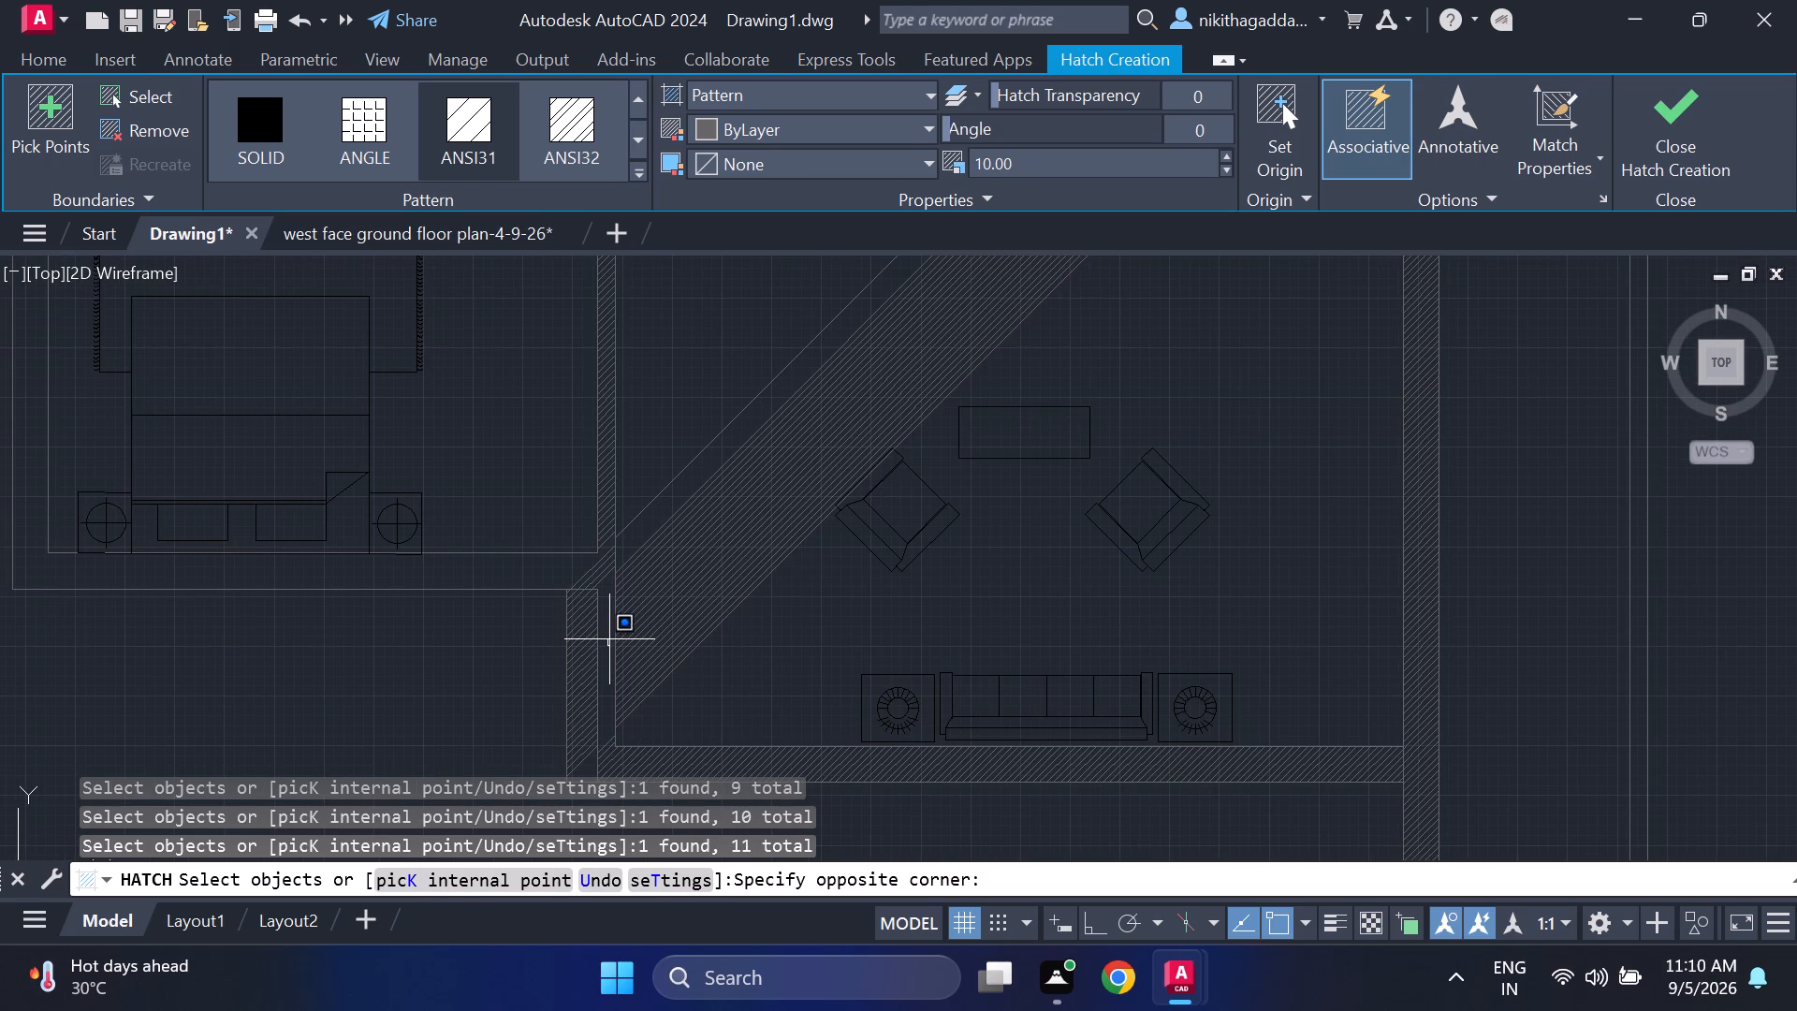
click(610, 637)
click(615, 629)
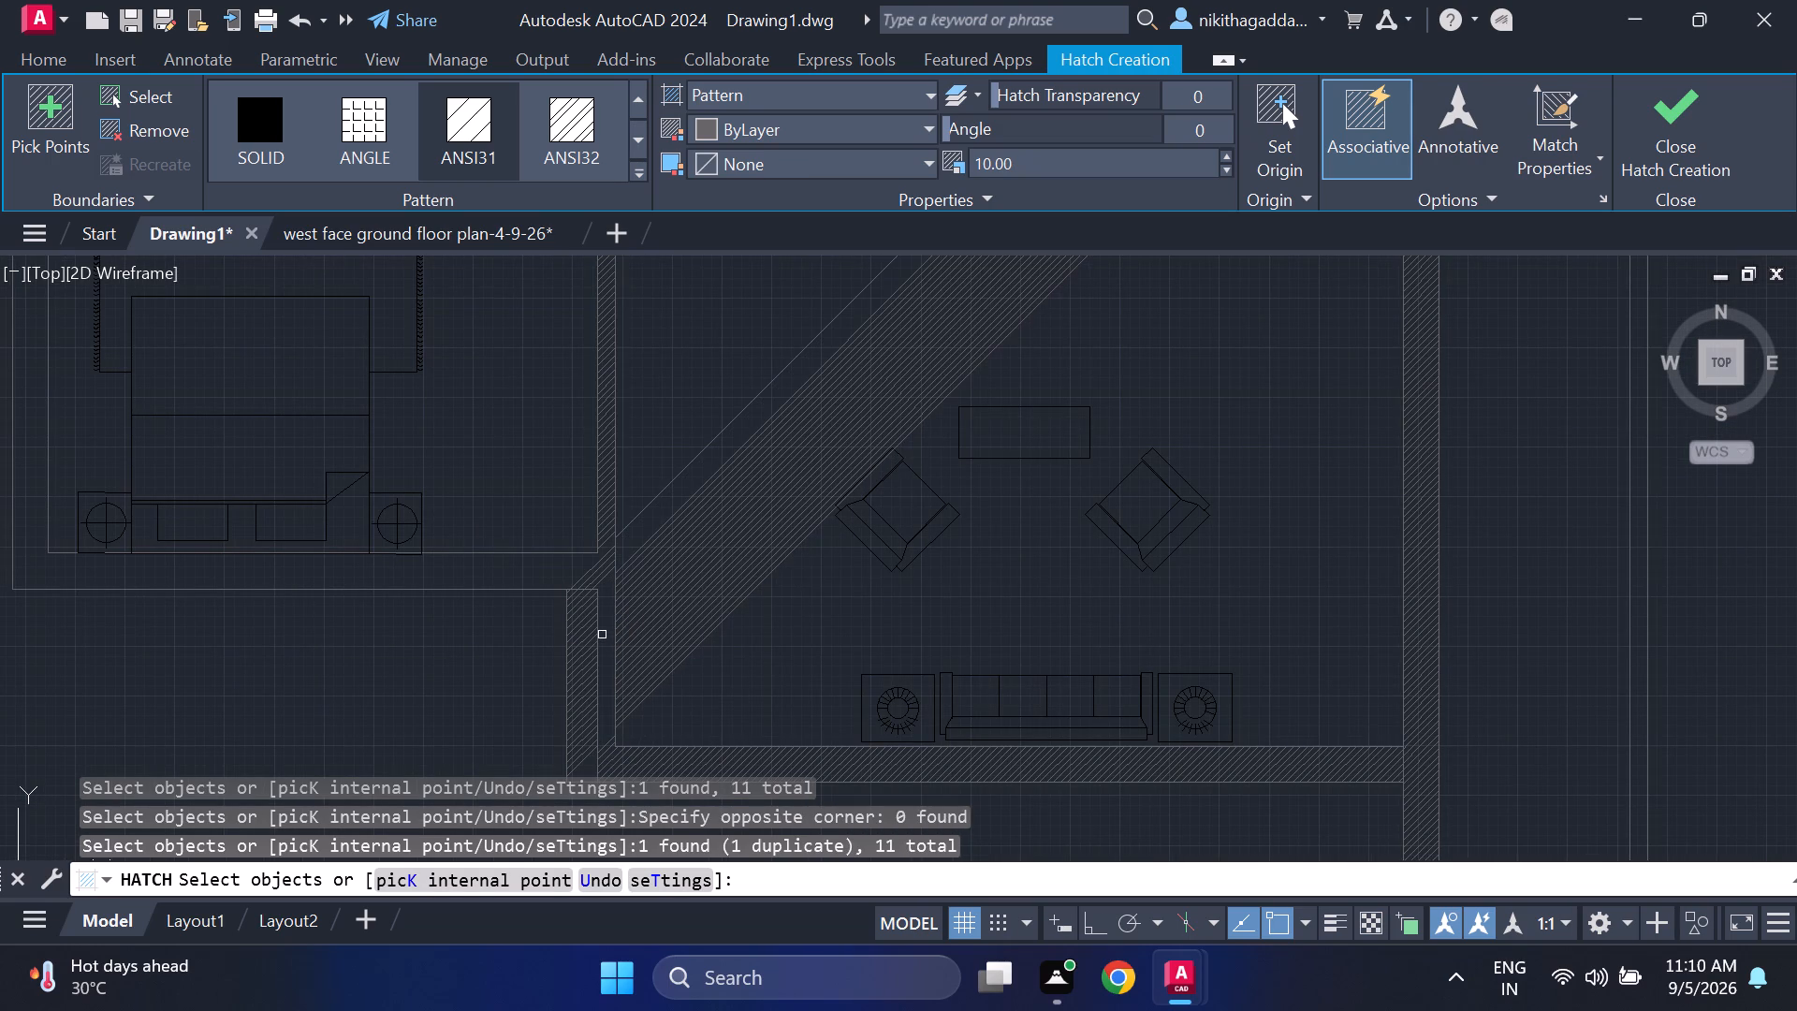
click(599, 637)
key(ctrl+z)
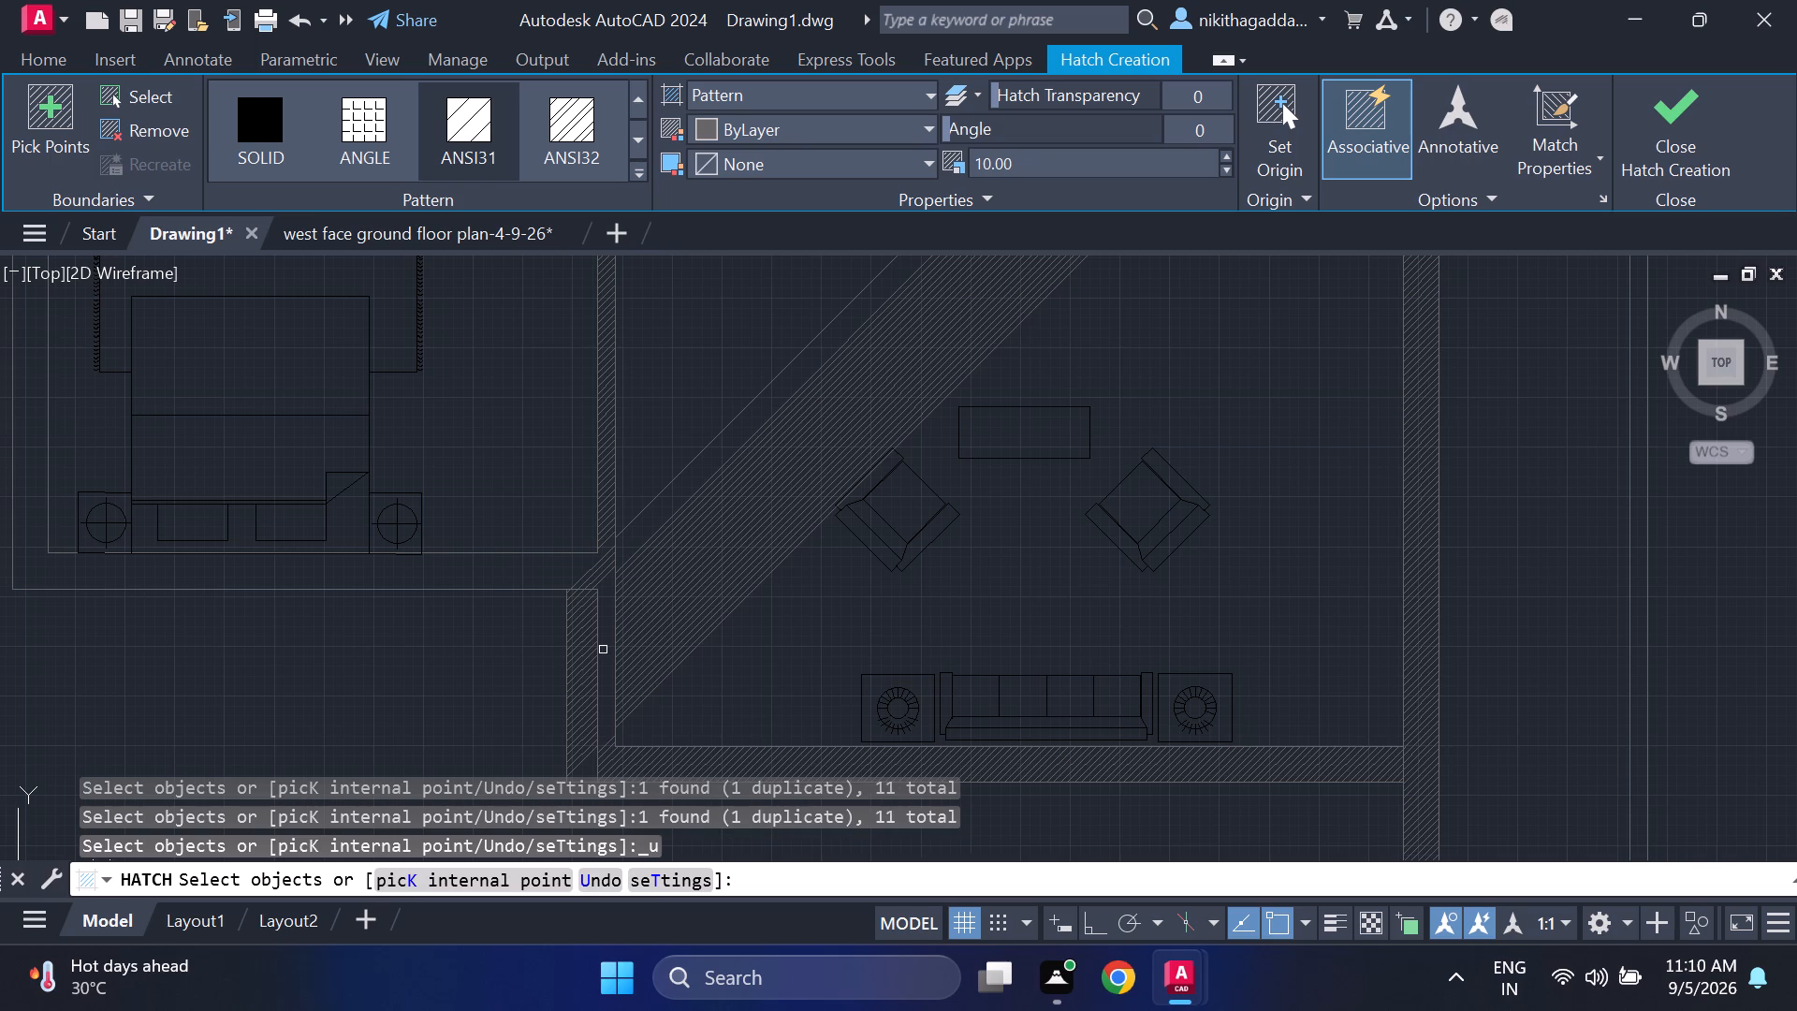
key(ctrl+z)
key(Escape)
Delete the wall hatch that spills across the living room and kitchen.
scroll(961, 472, down, 3)
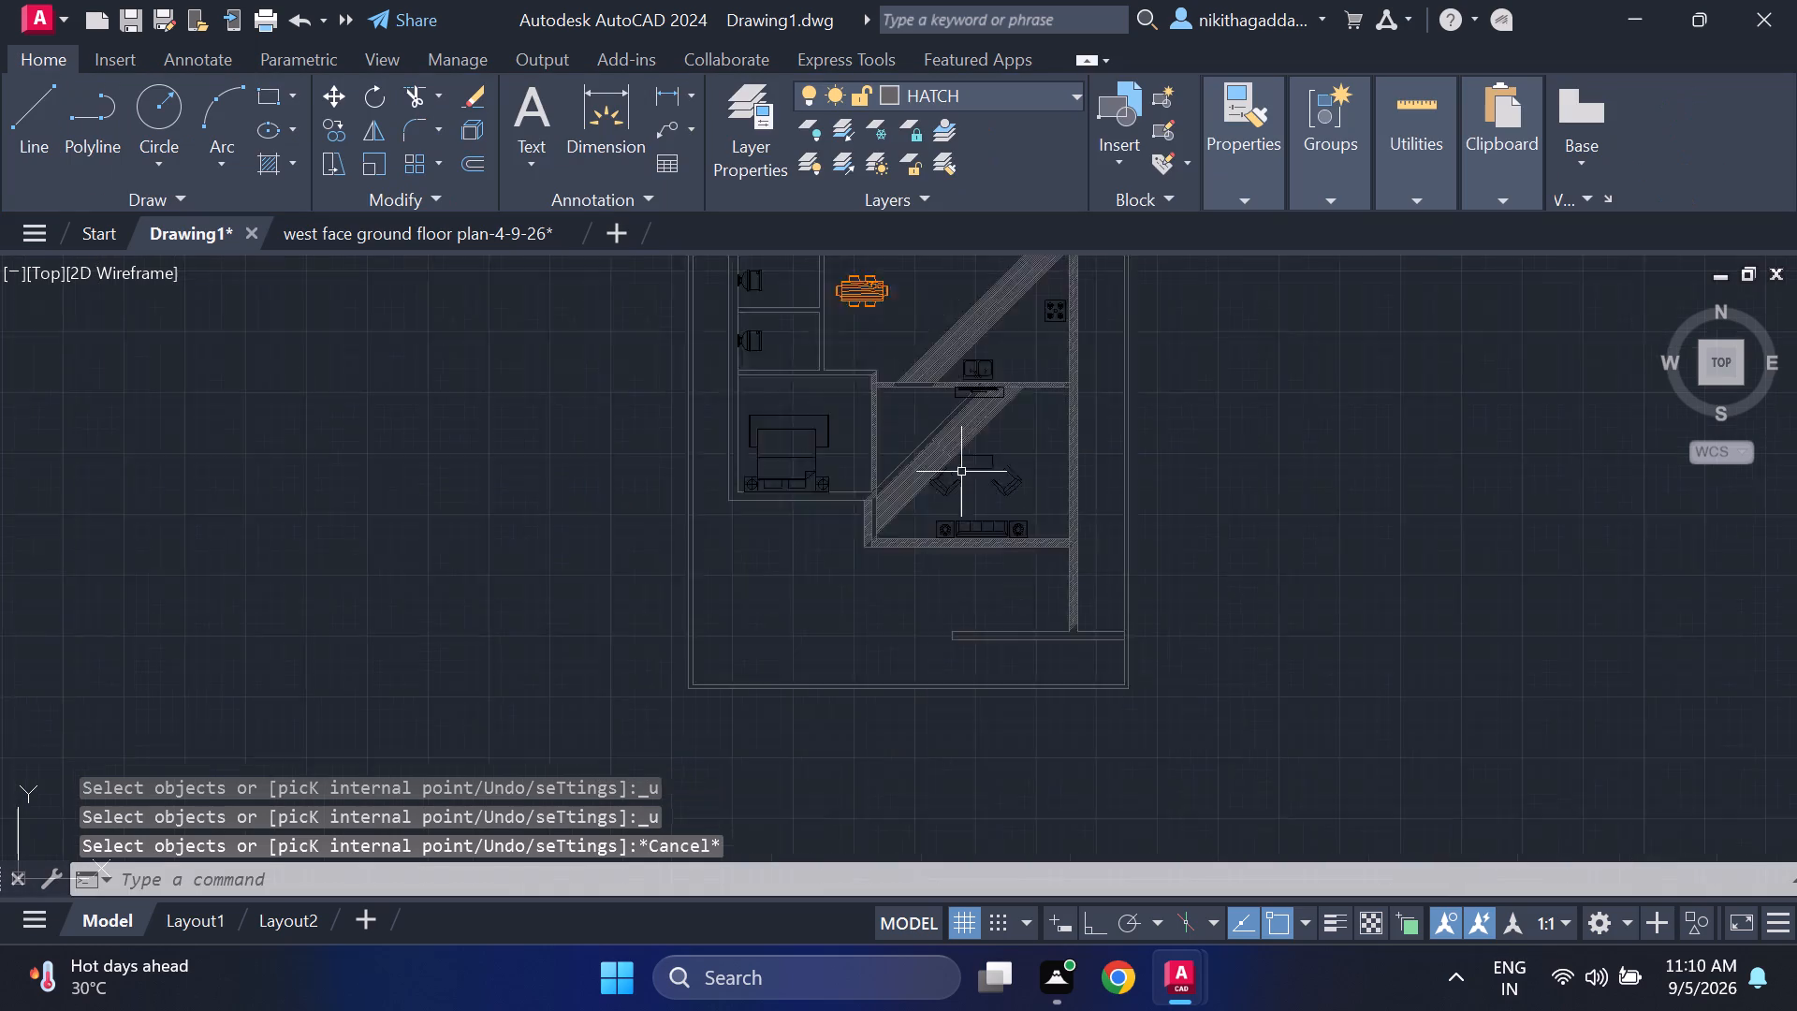
scroll(960, 472, down, 1)
scroll(983, 453, up, 2)
click(1001, 430)
click(862, 414)
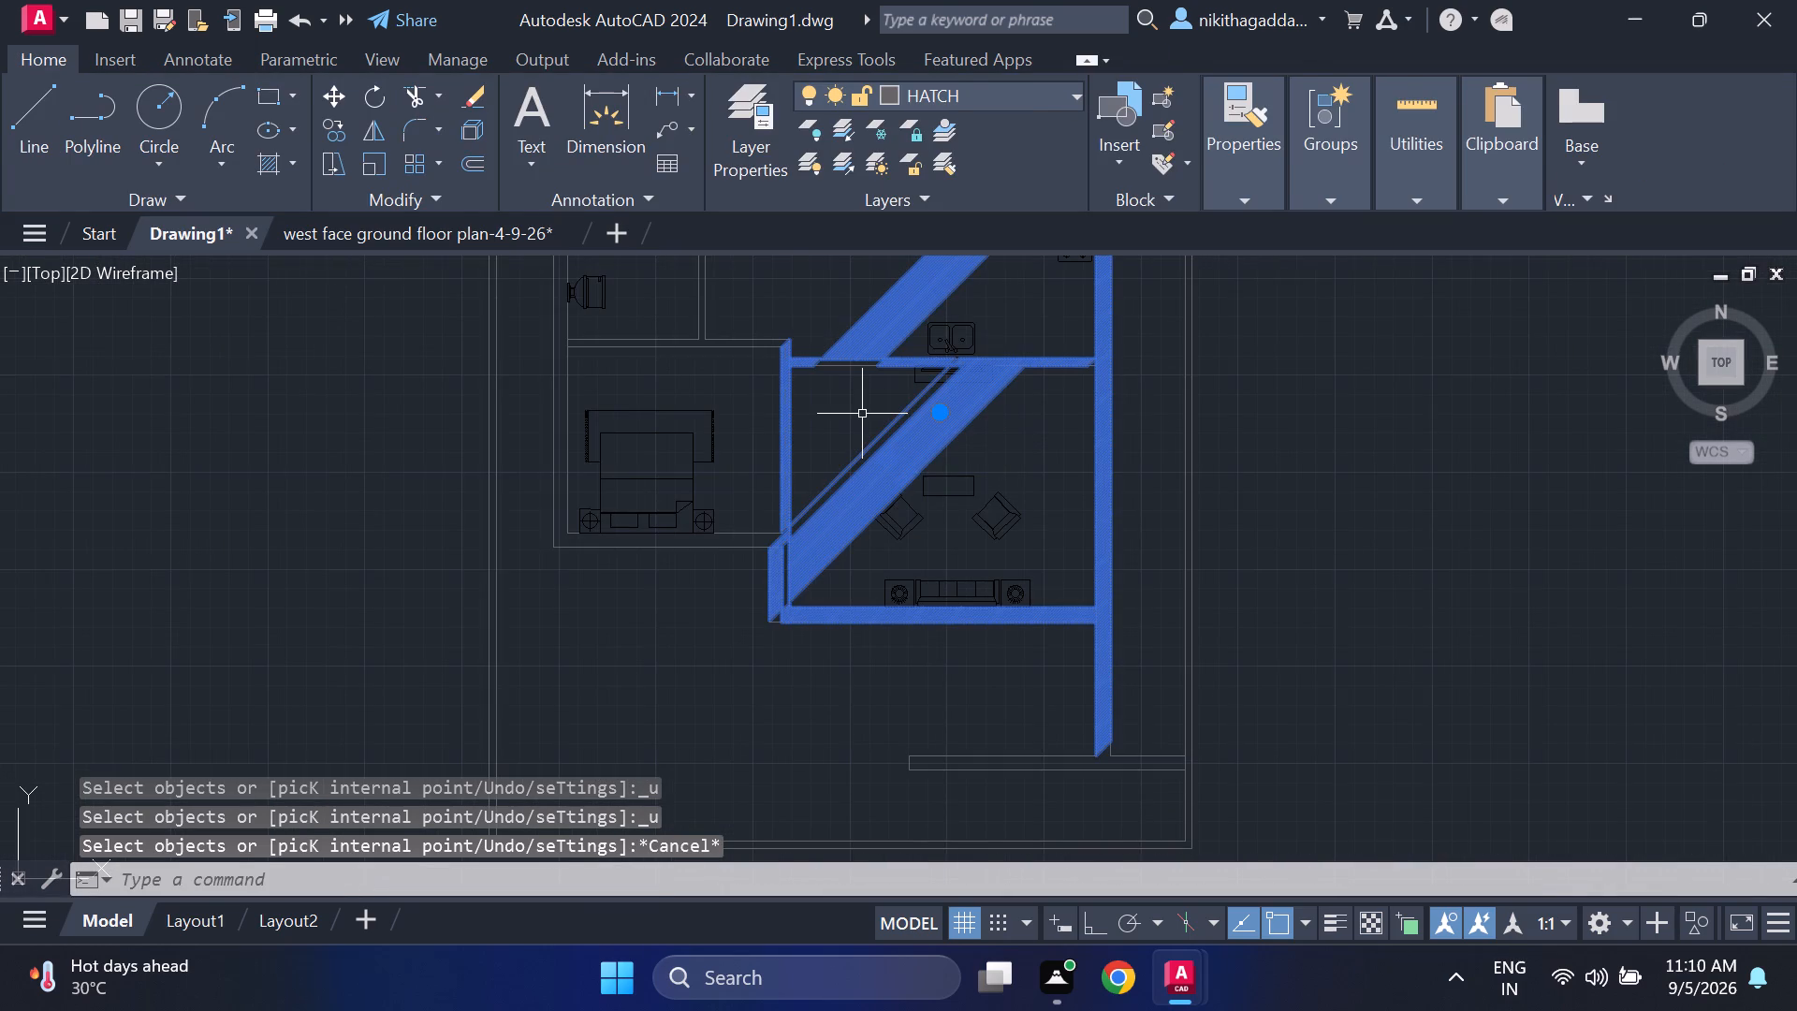
key(Delete)
Rotate the dining table set 90° with Ortho on.
scroll(865, 455, down, 2)
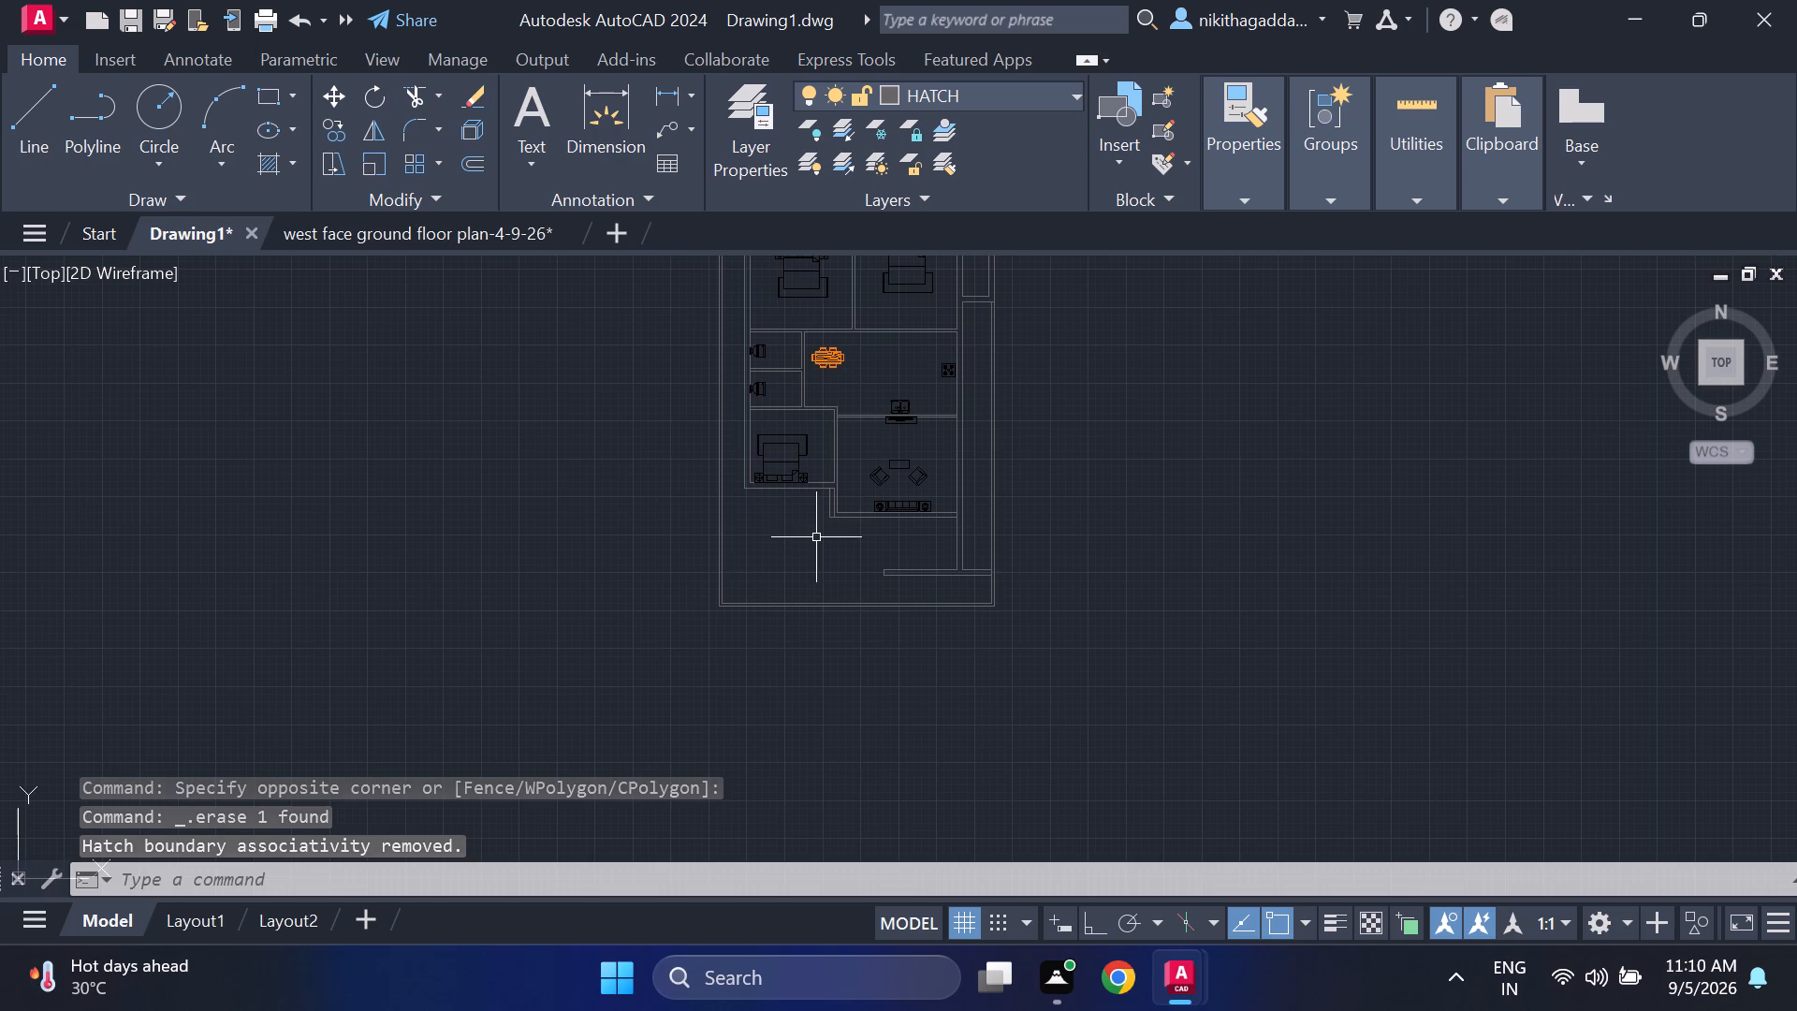
scroll(831, 508, up, 2)
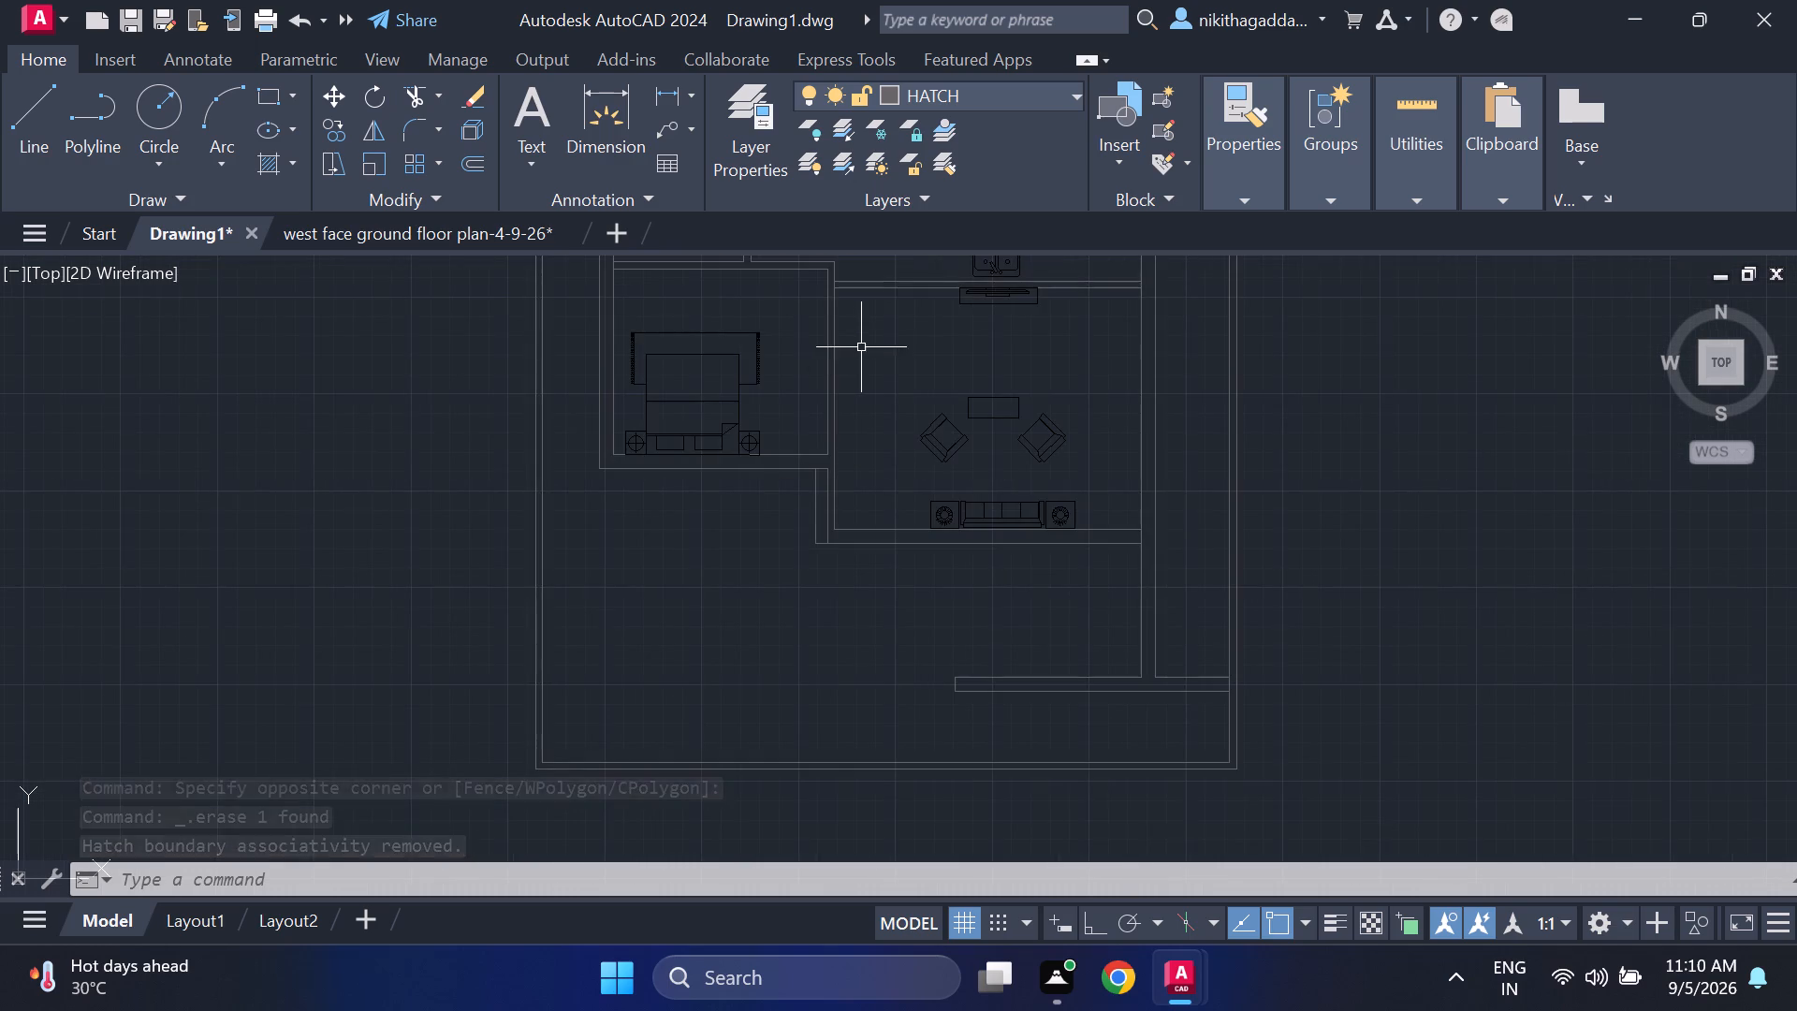
middle_drag(861, 347, 849, 706)
scroll(858, 444, up, 1)
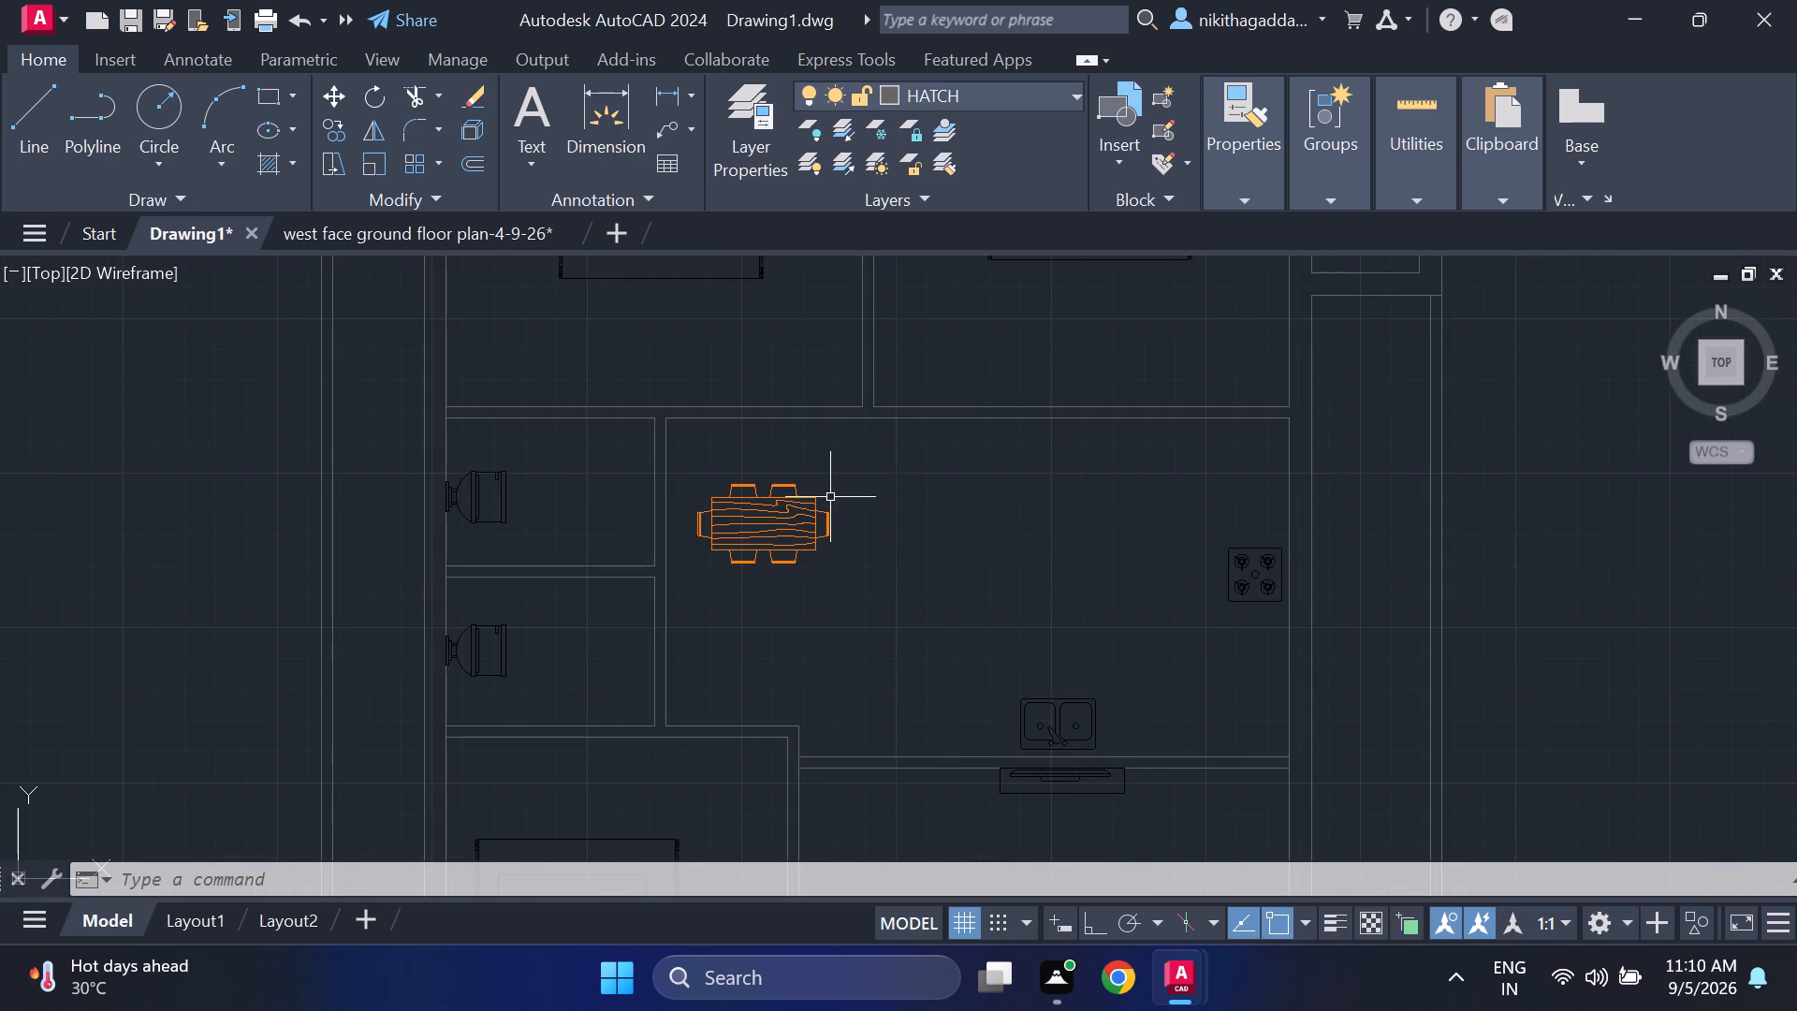
click(844, 476)
click(723, 606)
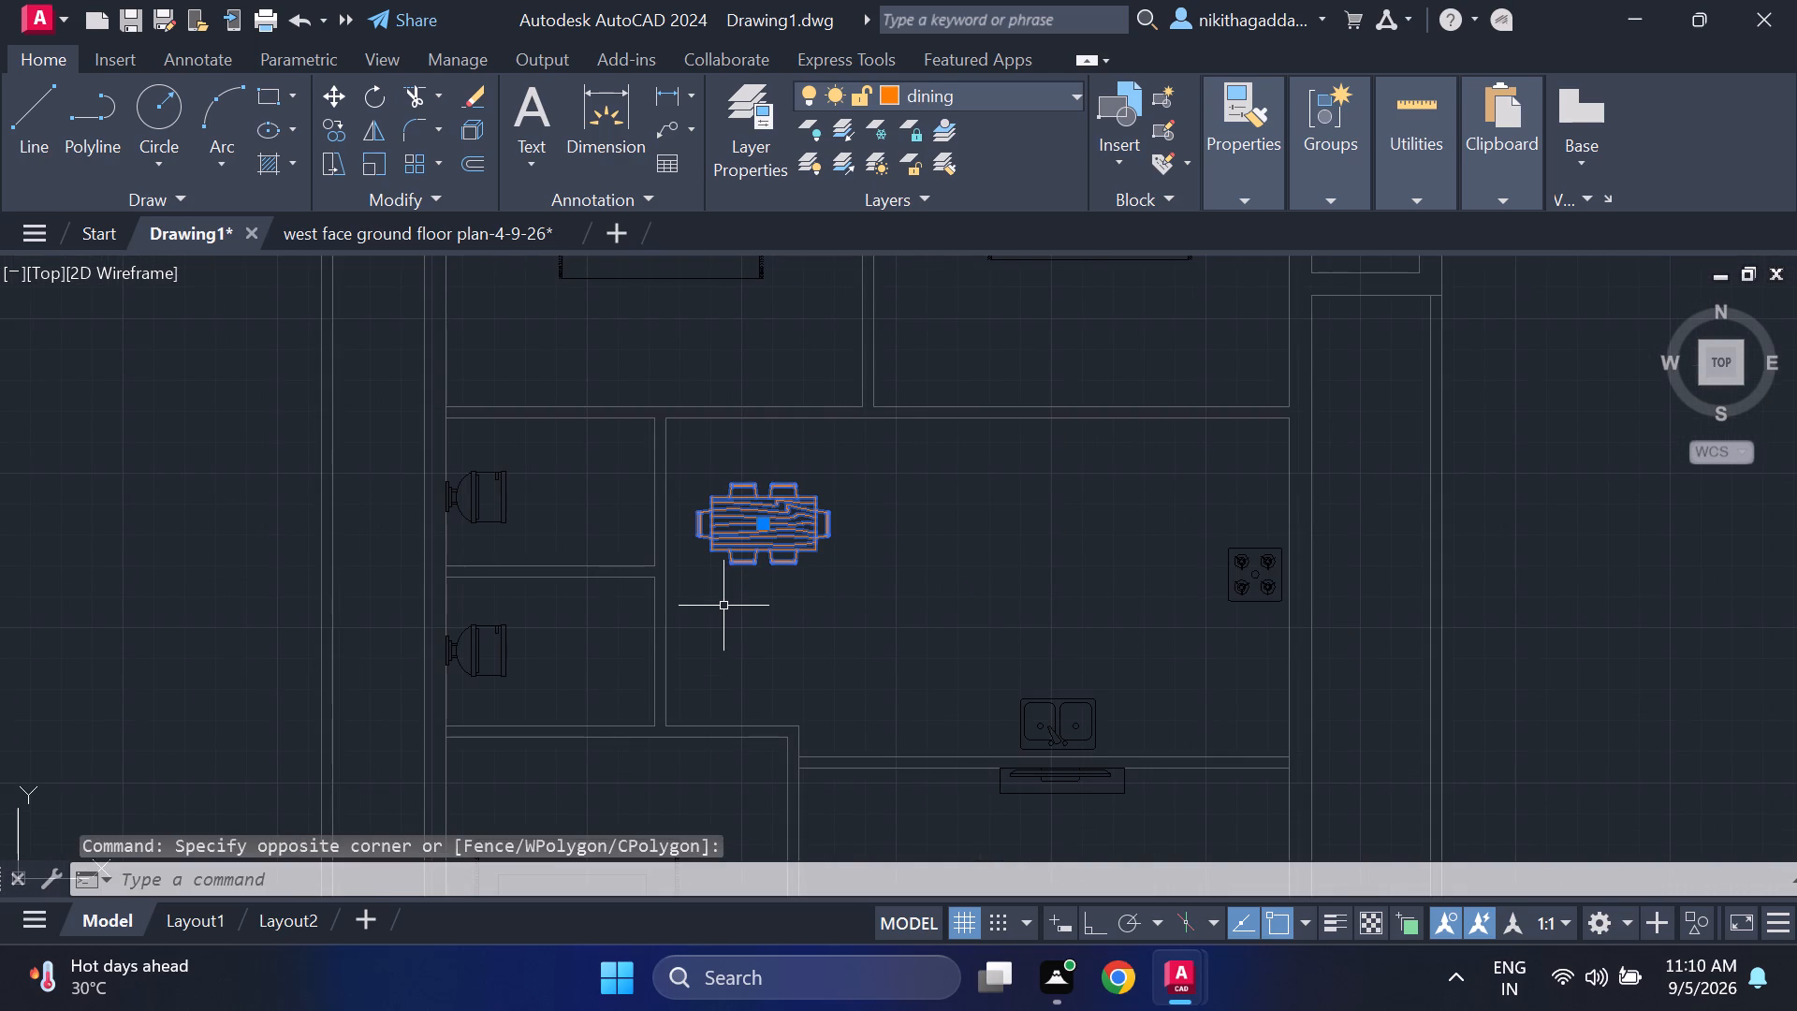
text(ro)
key(Return)
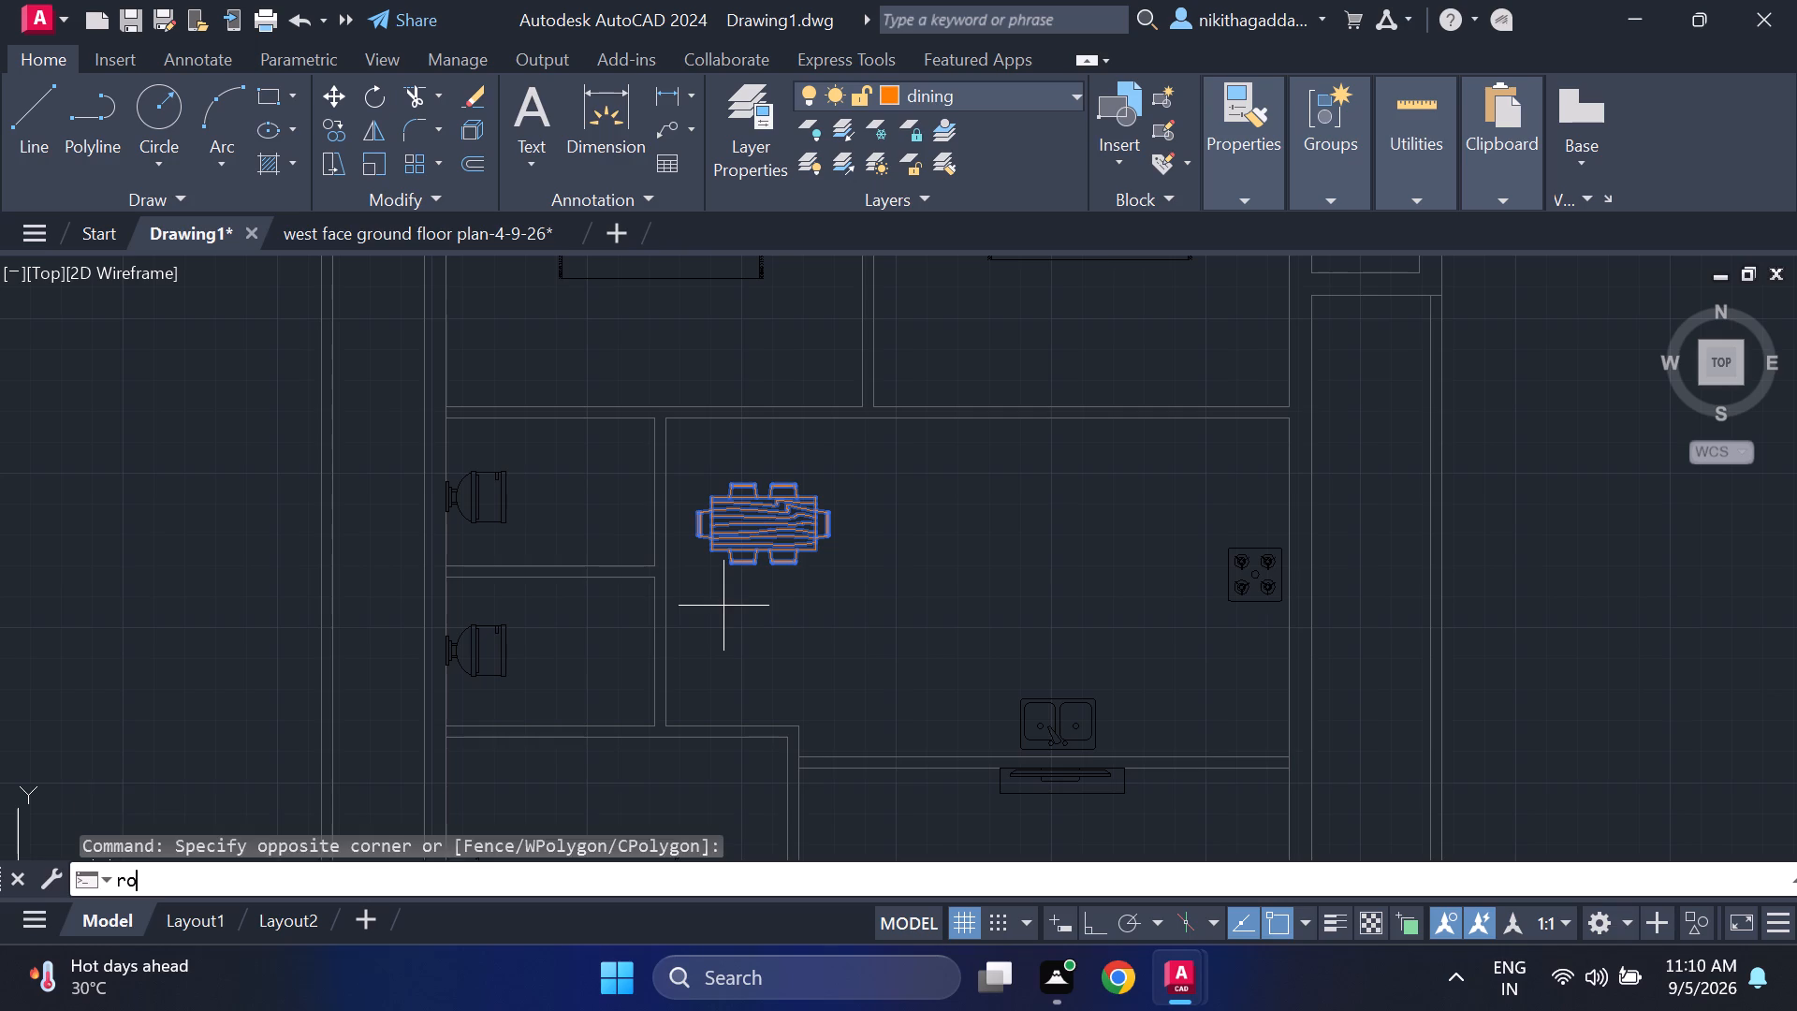
click(764, 520)
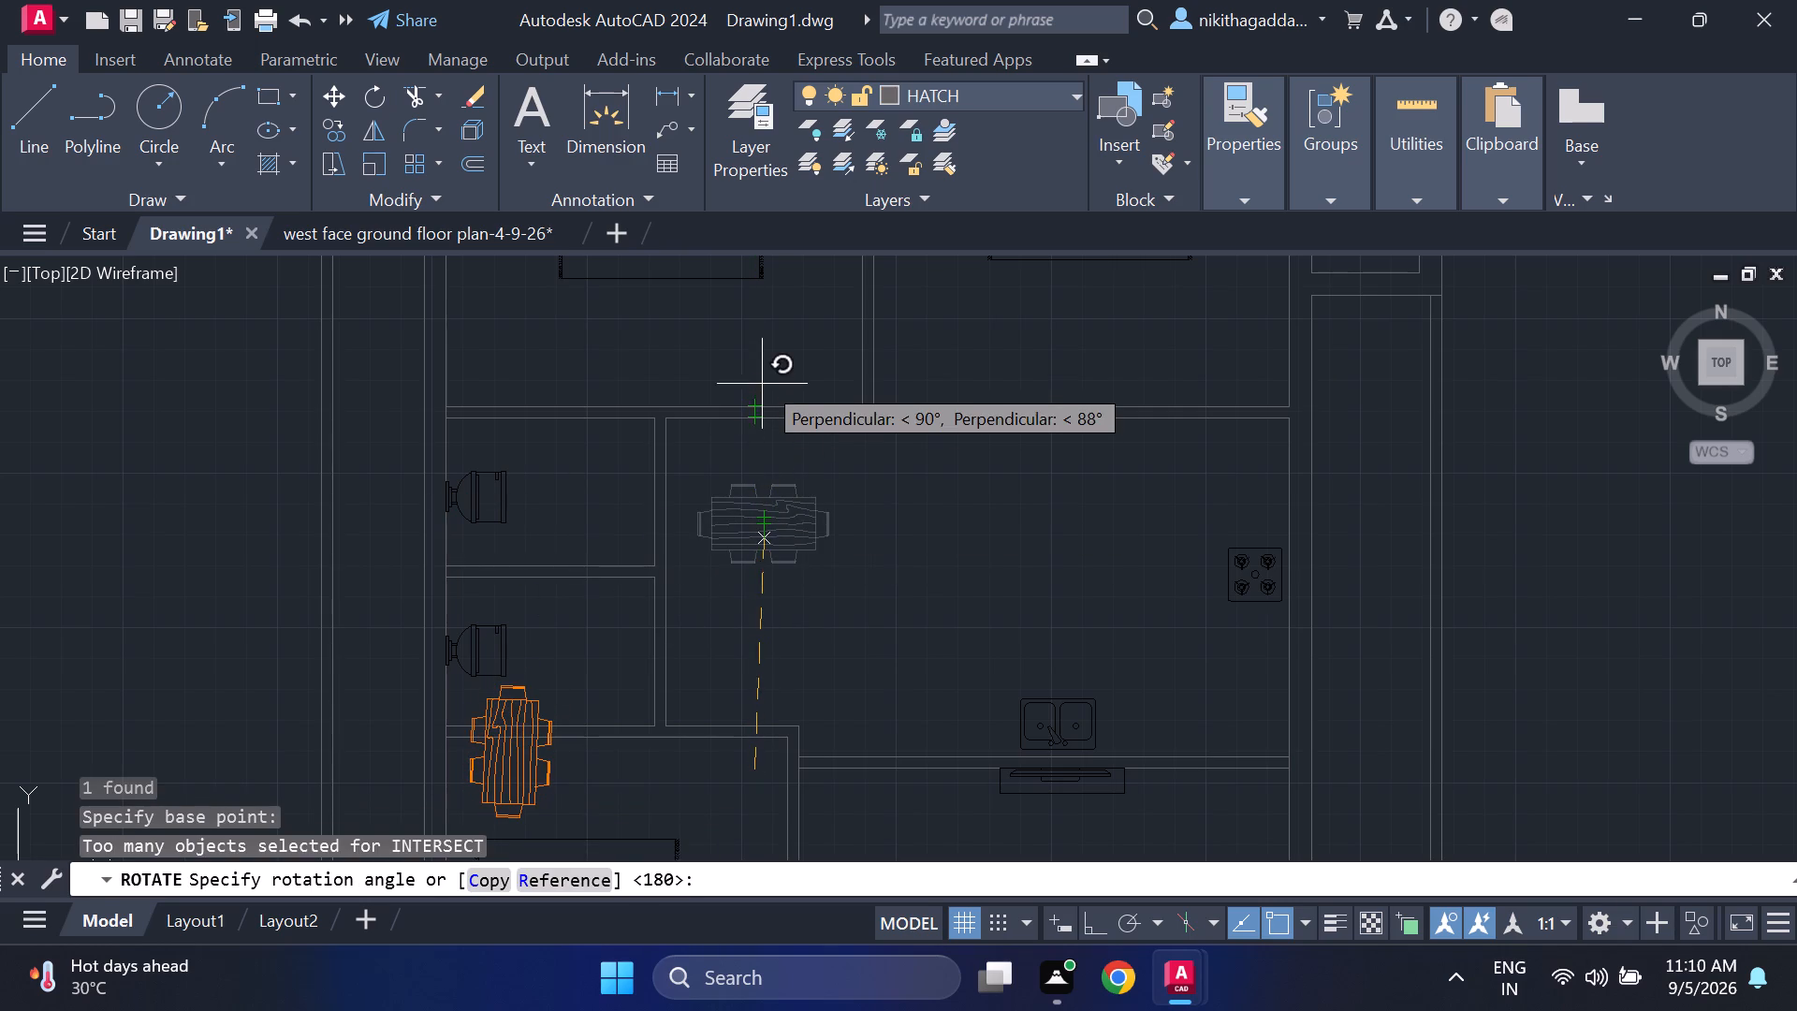
key(F8)
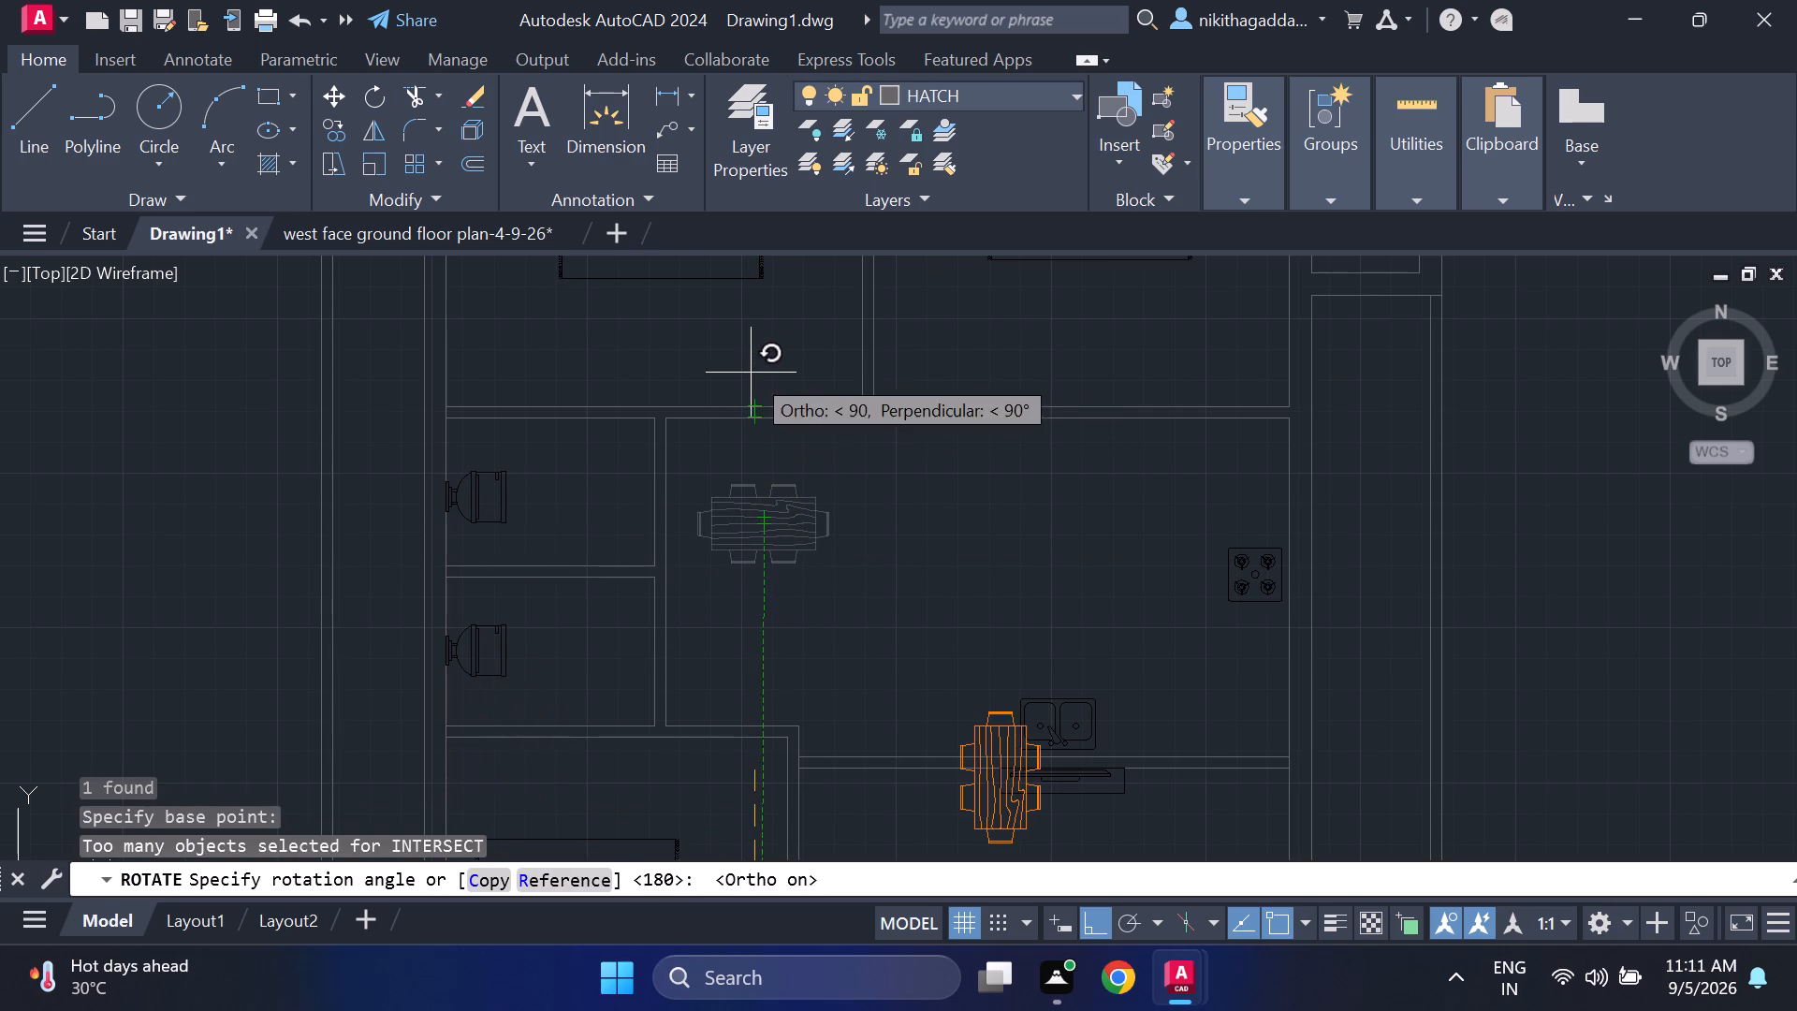
click(795, 330)
Move the rotated dining table set back into the dining area, beside the toilets' partition wall, with Ortho off.
scroll(562, 628, down, 1)
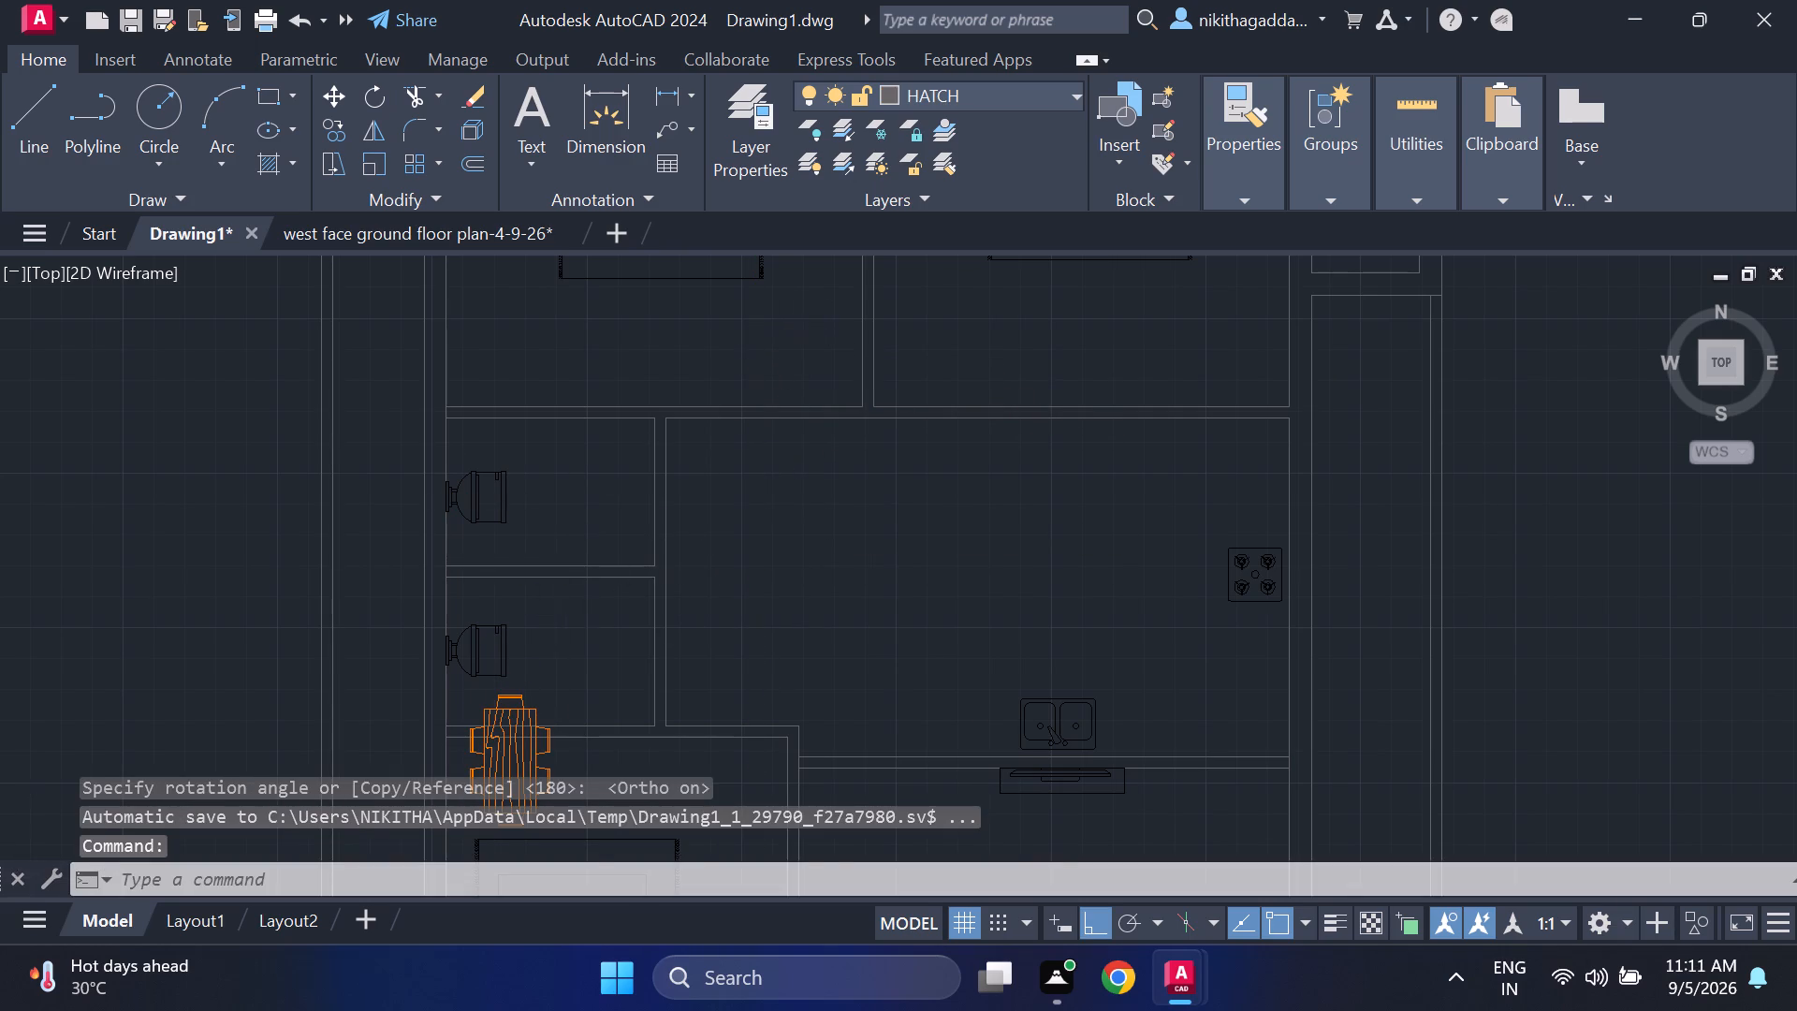
middle_drag(559, 617, 585, 495)
click(568, 586)
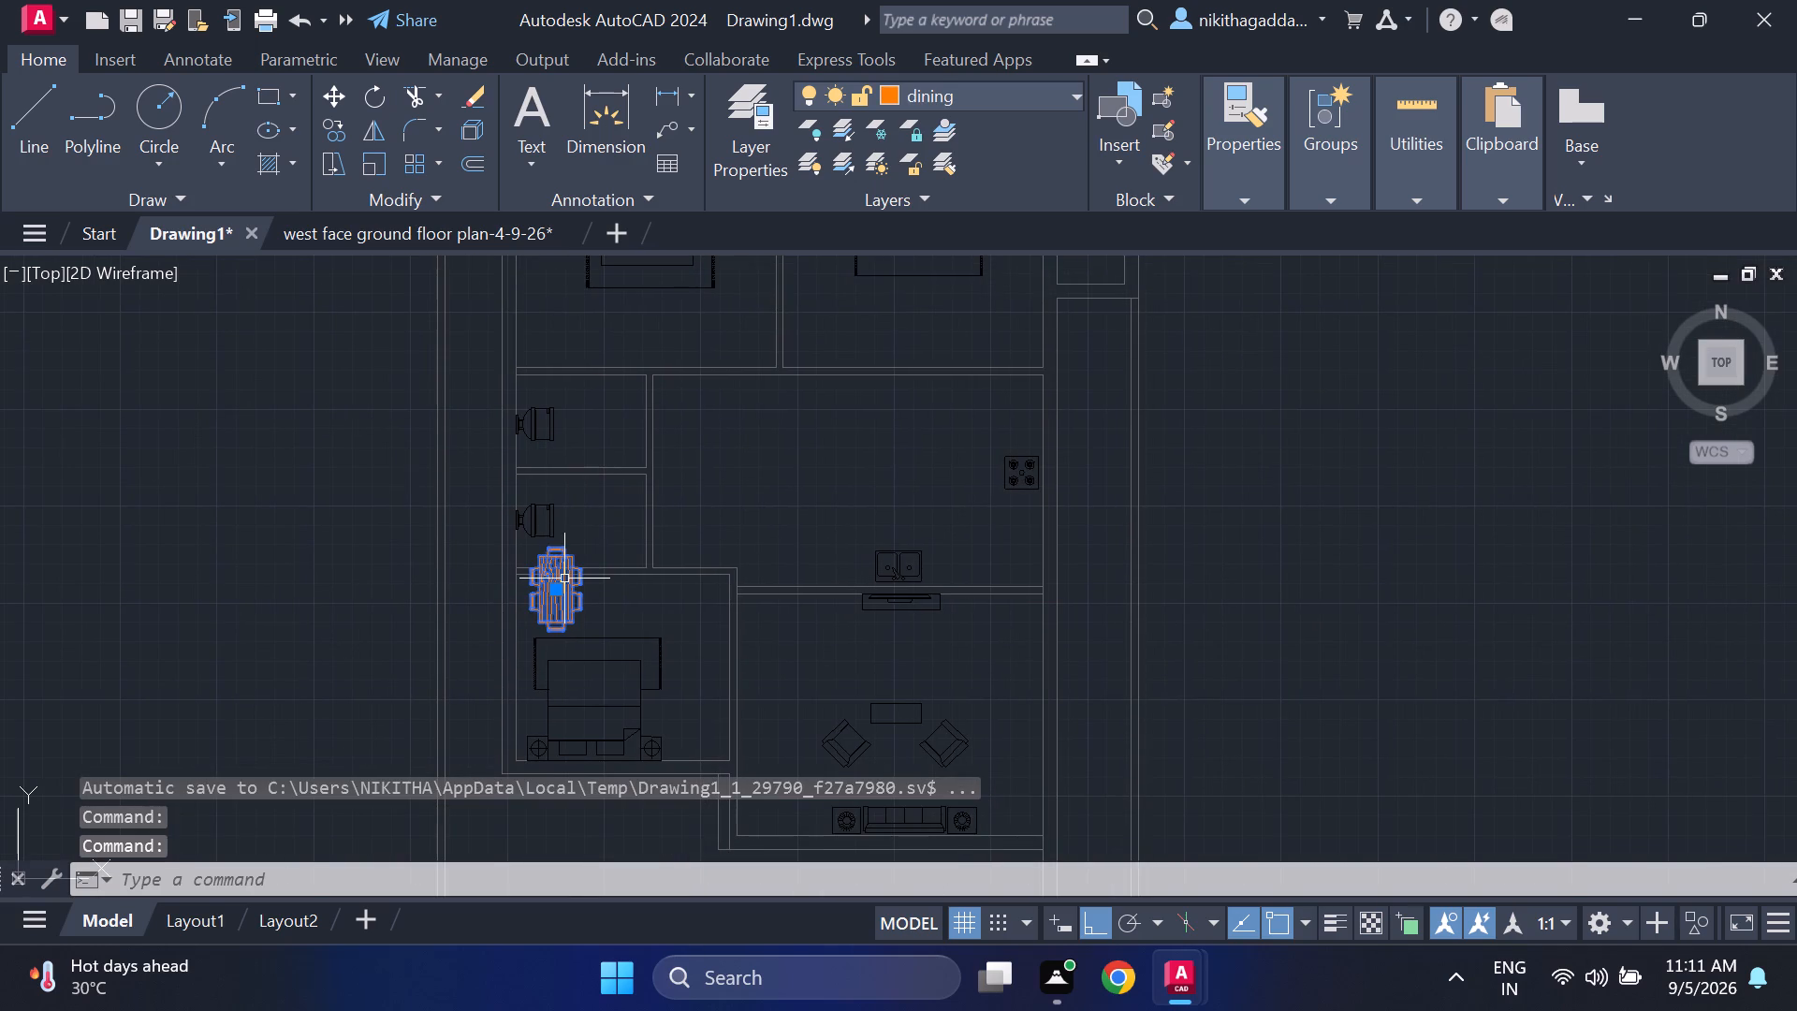
key(m)
key(Return)
click(563, 589)
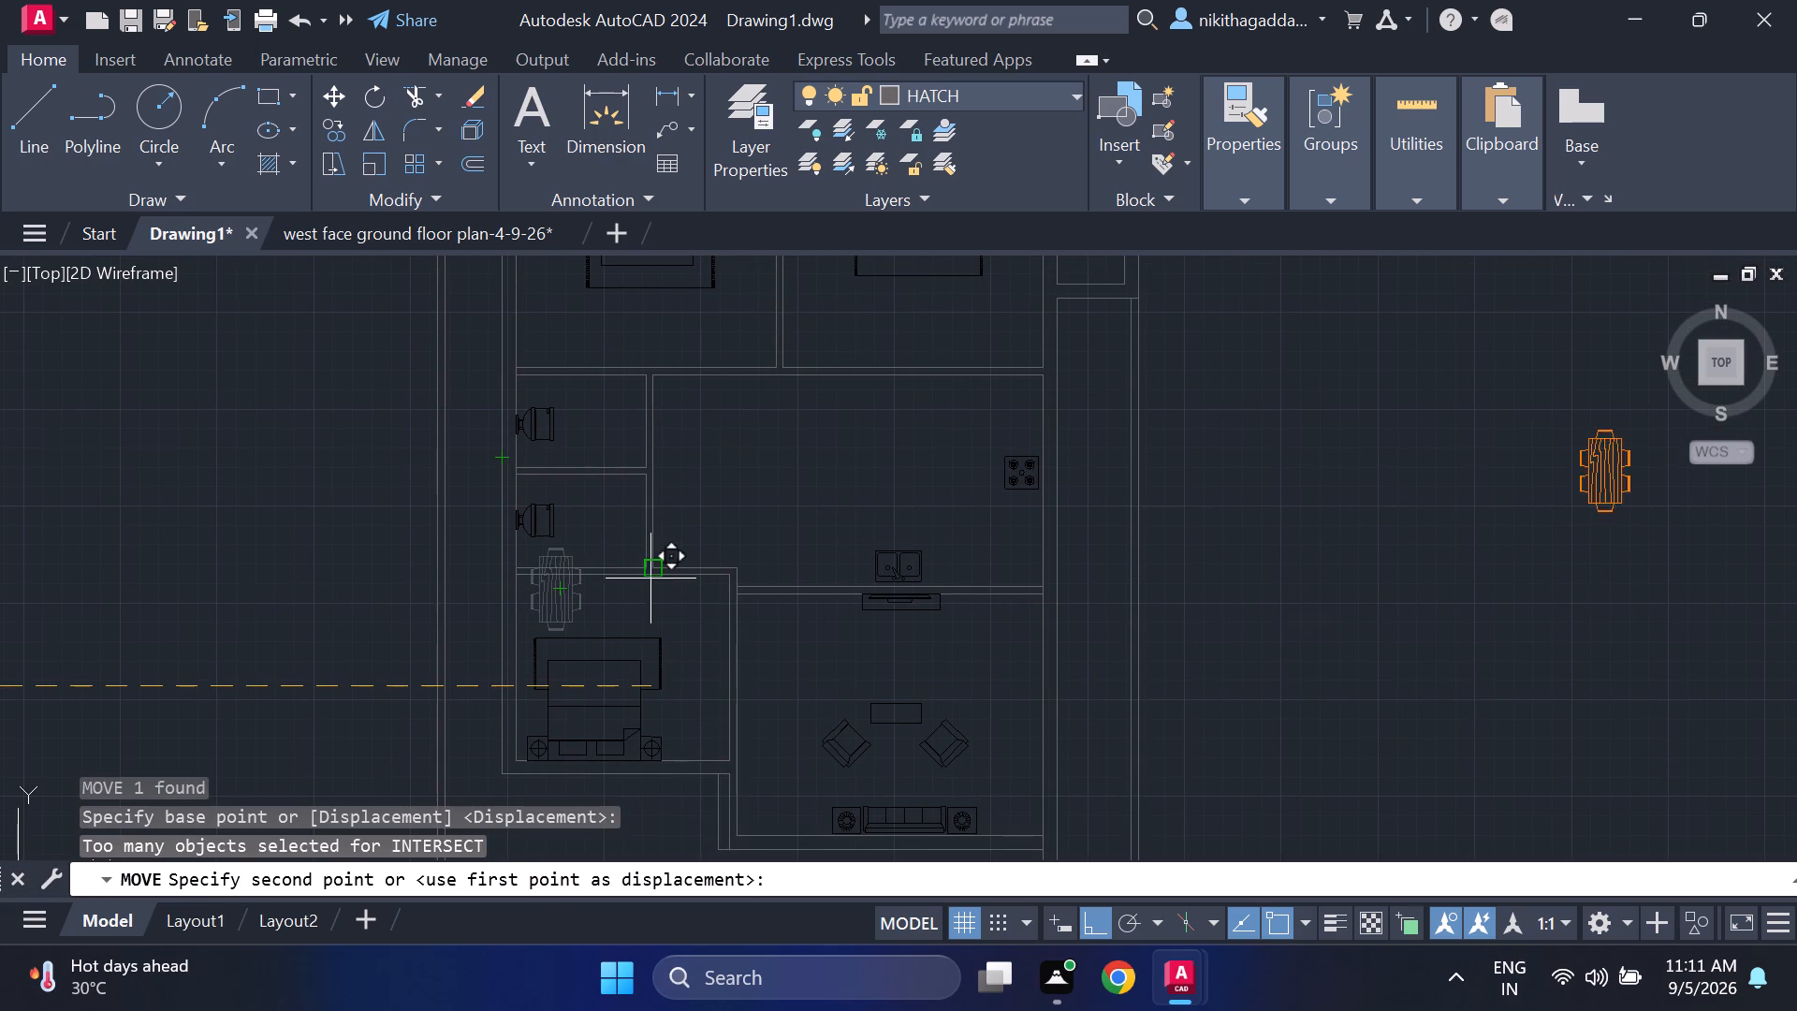
scroll(120, 622, down, 5)
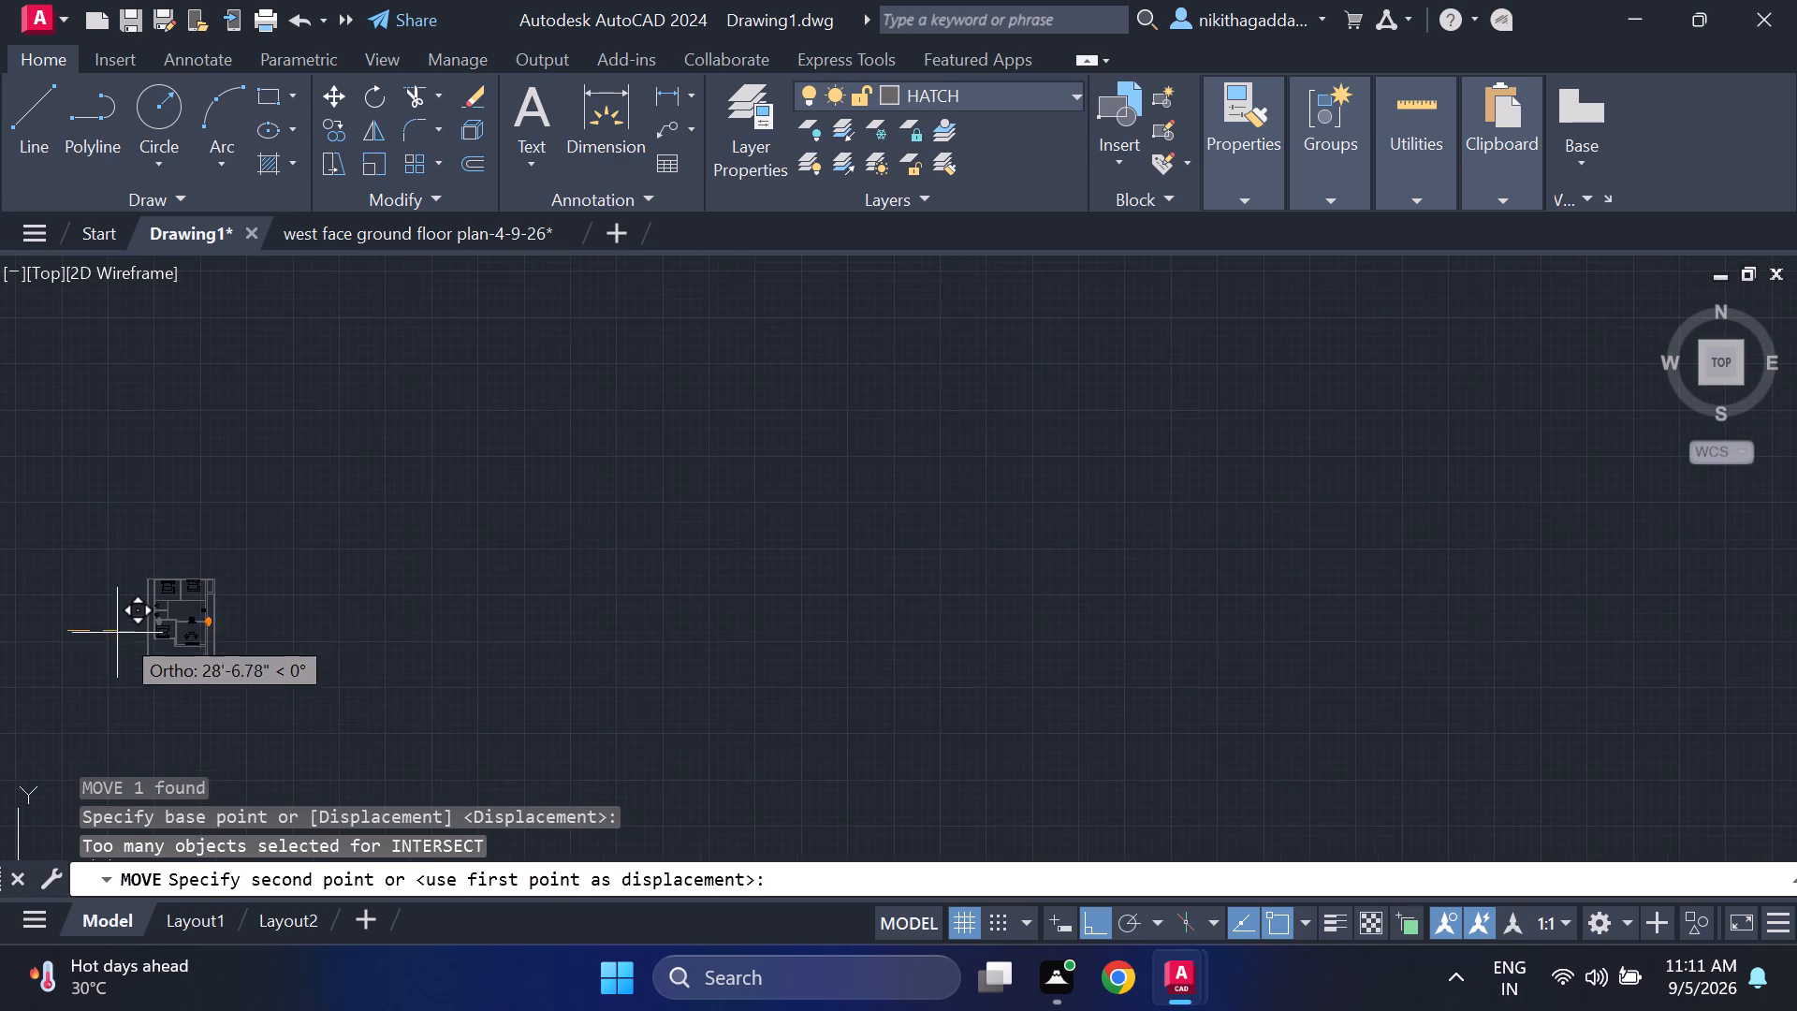
scroll(85, 634, up, 5)
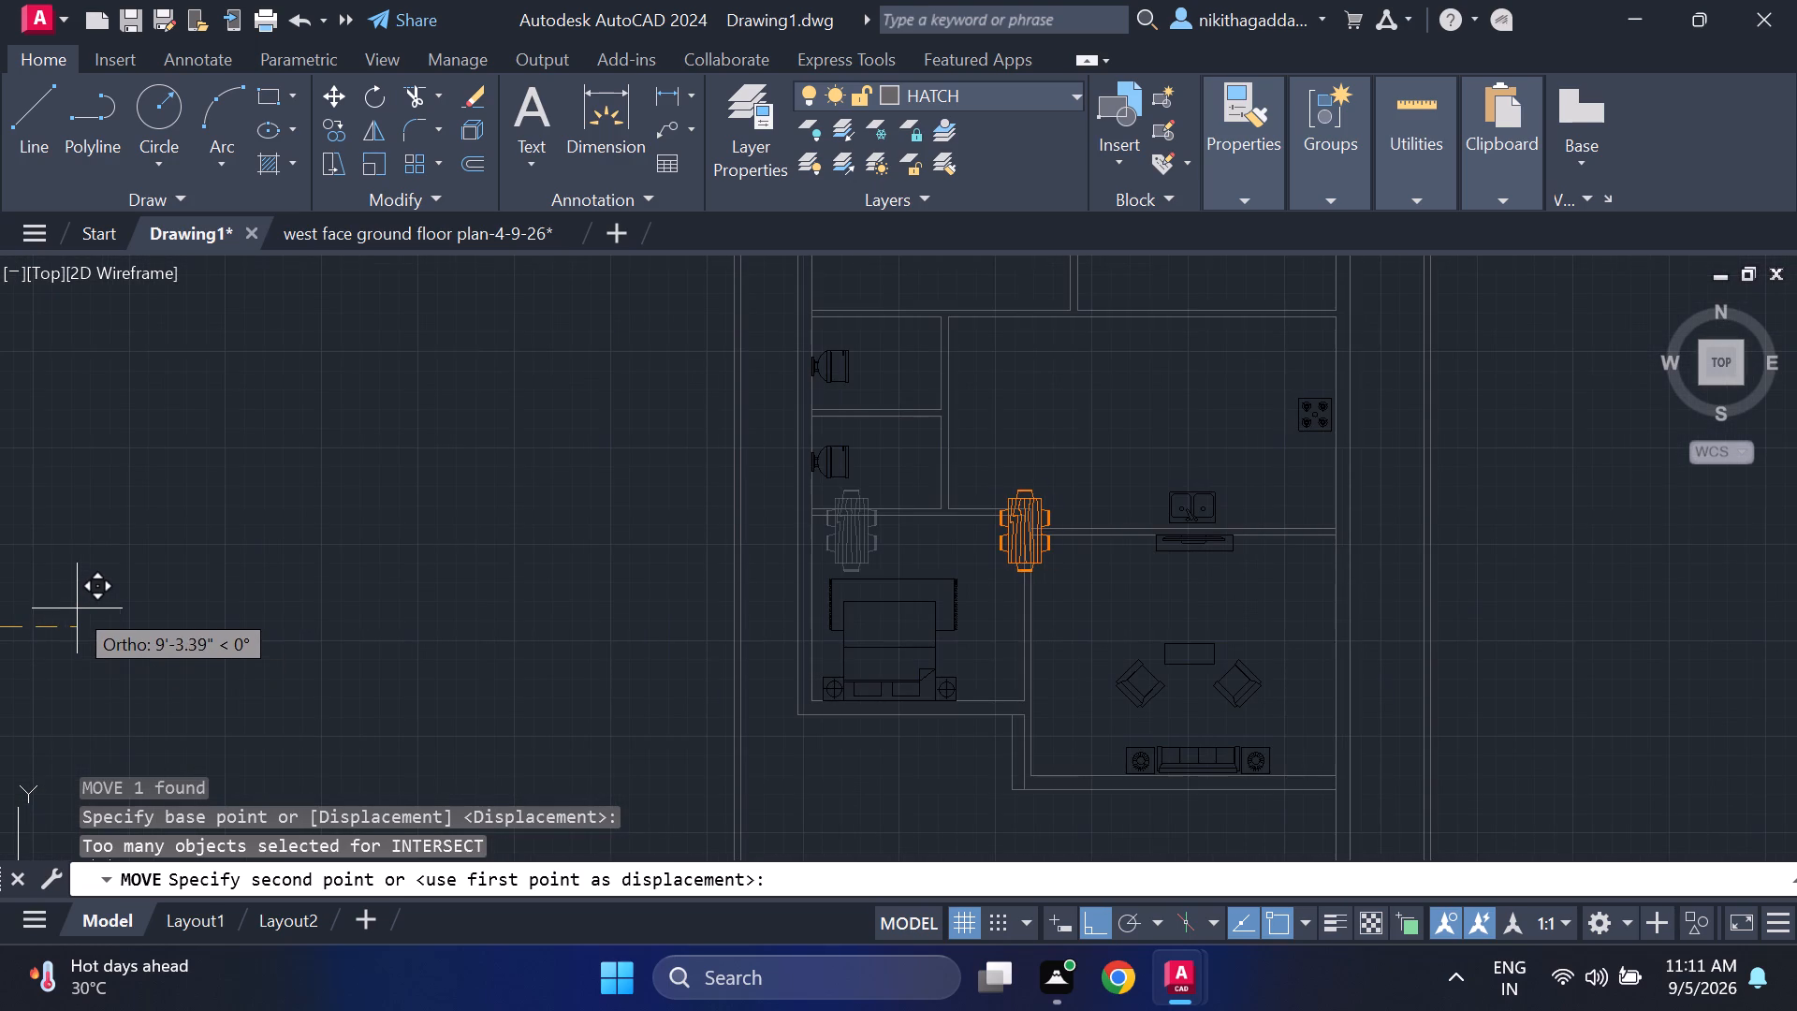
key(F8)
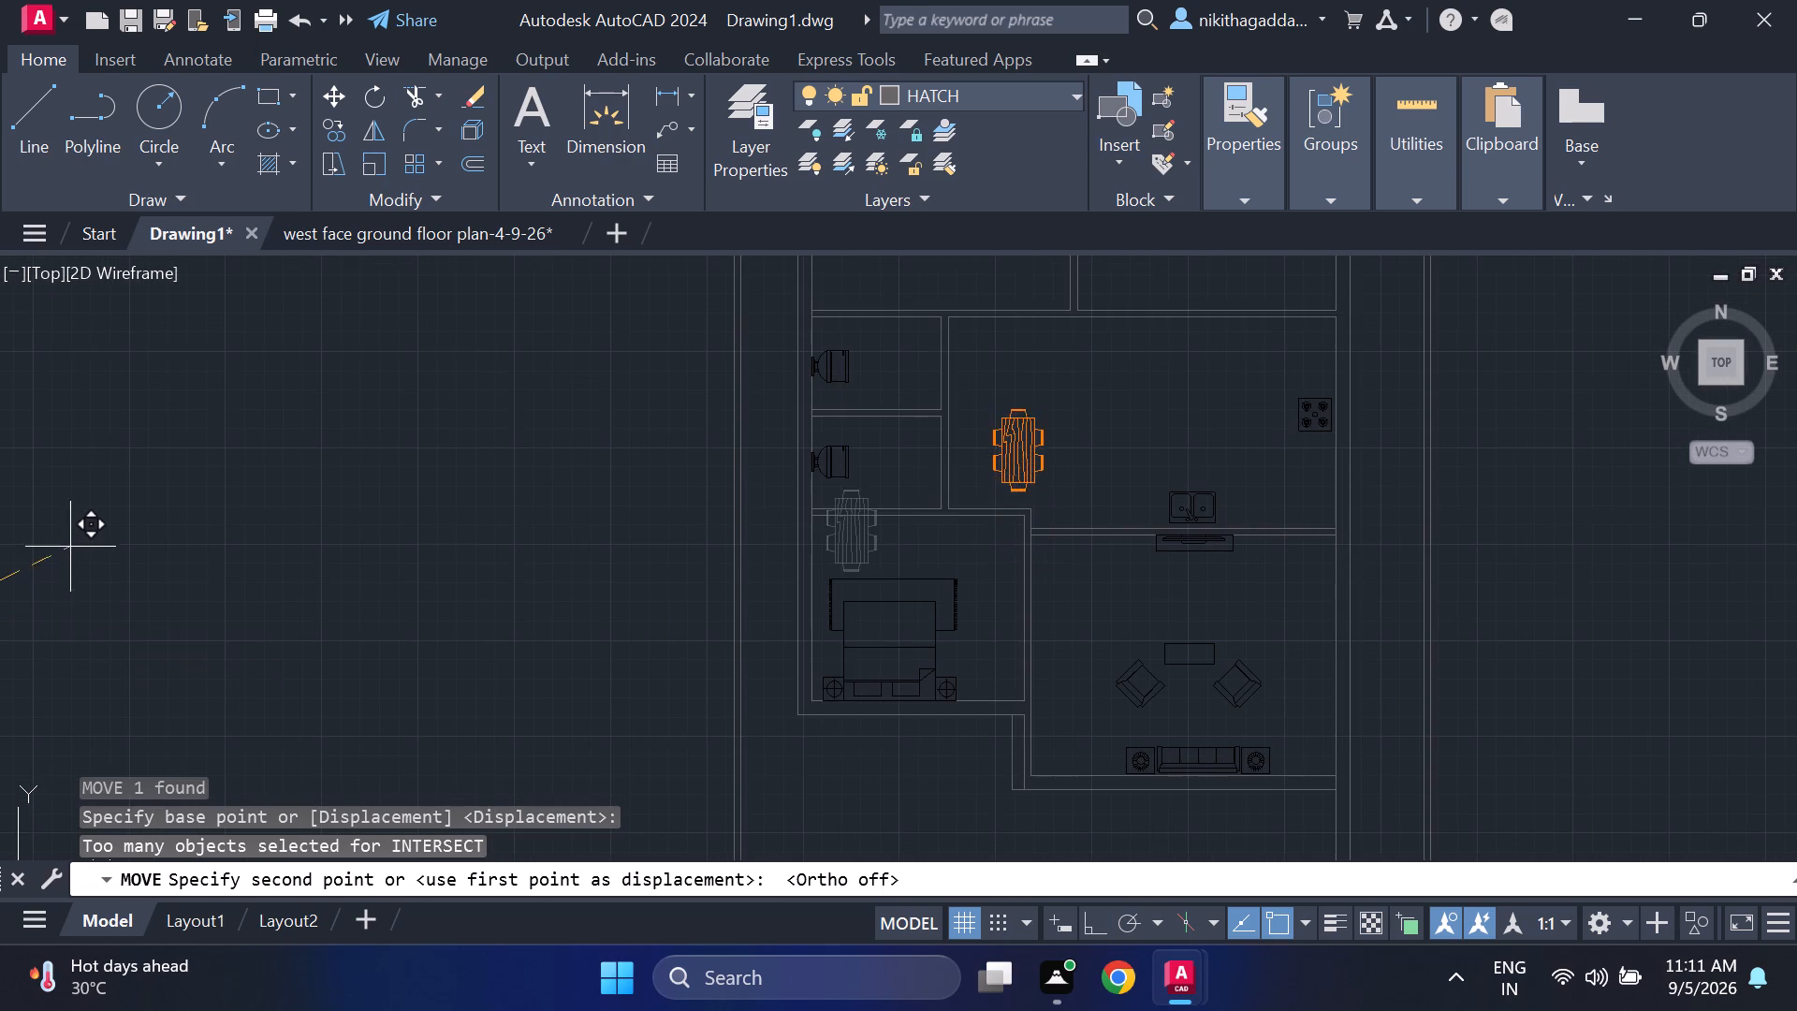
click(61, 477)
Move the double-bowl kitchen sink from its bottom midpoint so it sits against the wall behind the TV unit.
scroll(200, 701, down, 2)
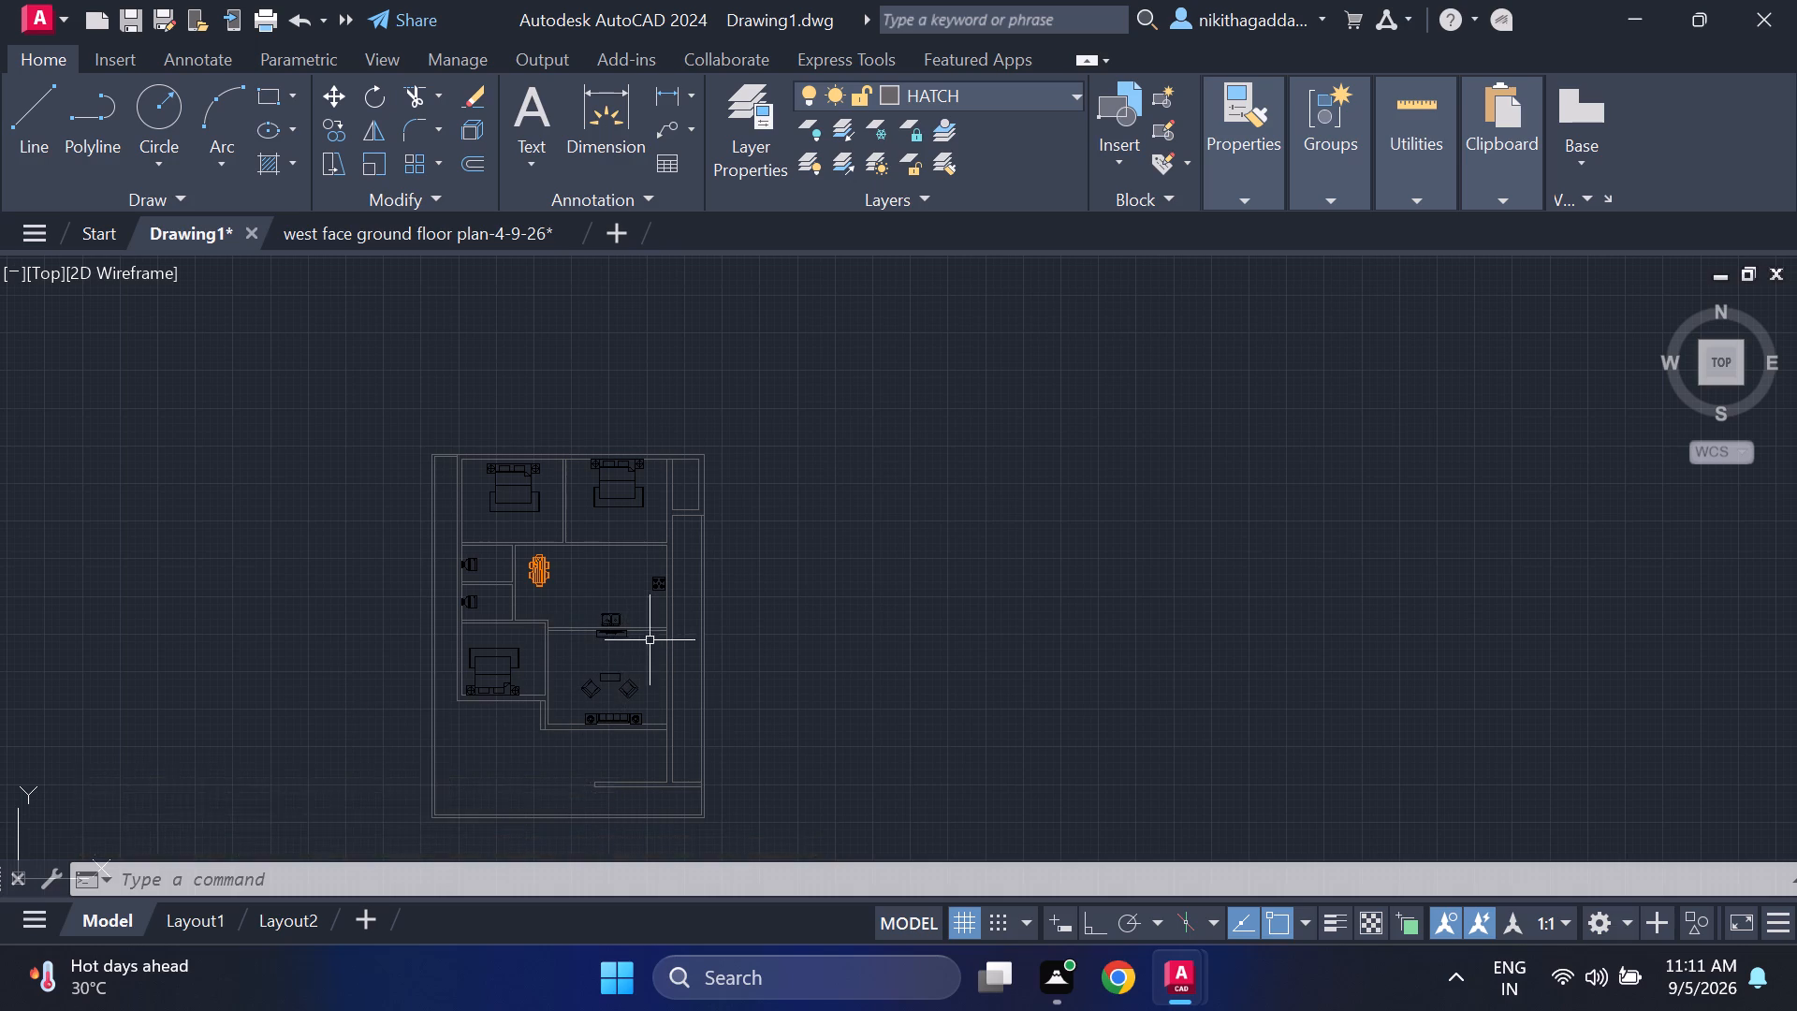
scroll(648, 638, up, 3)
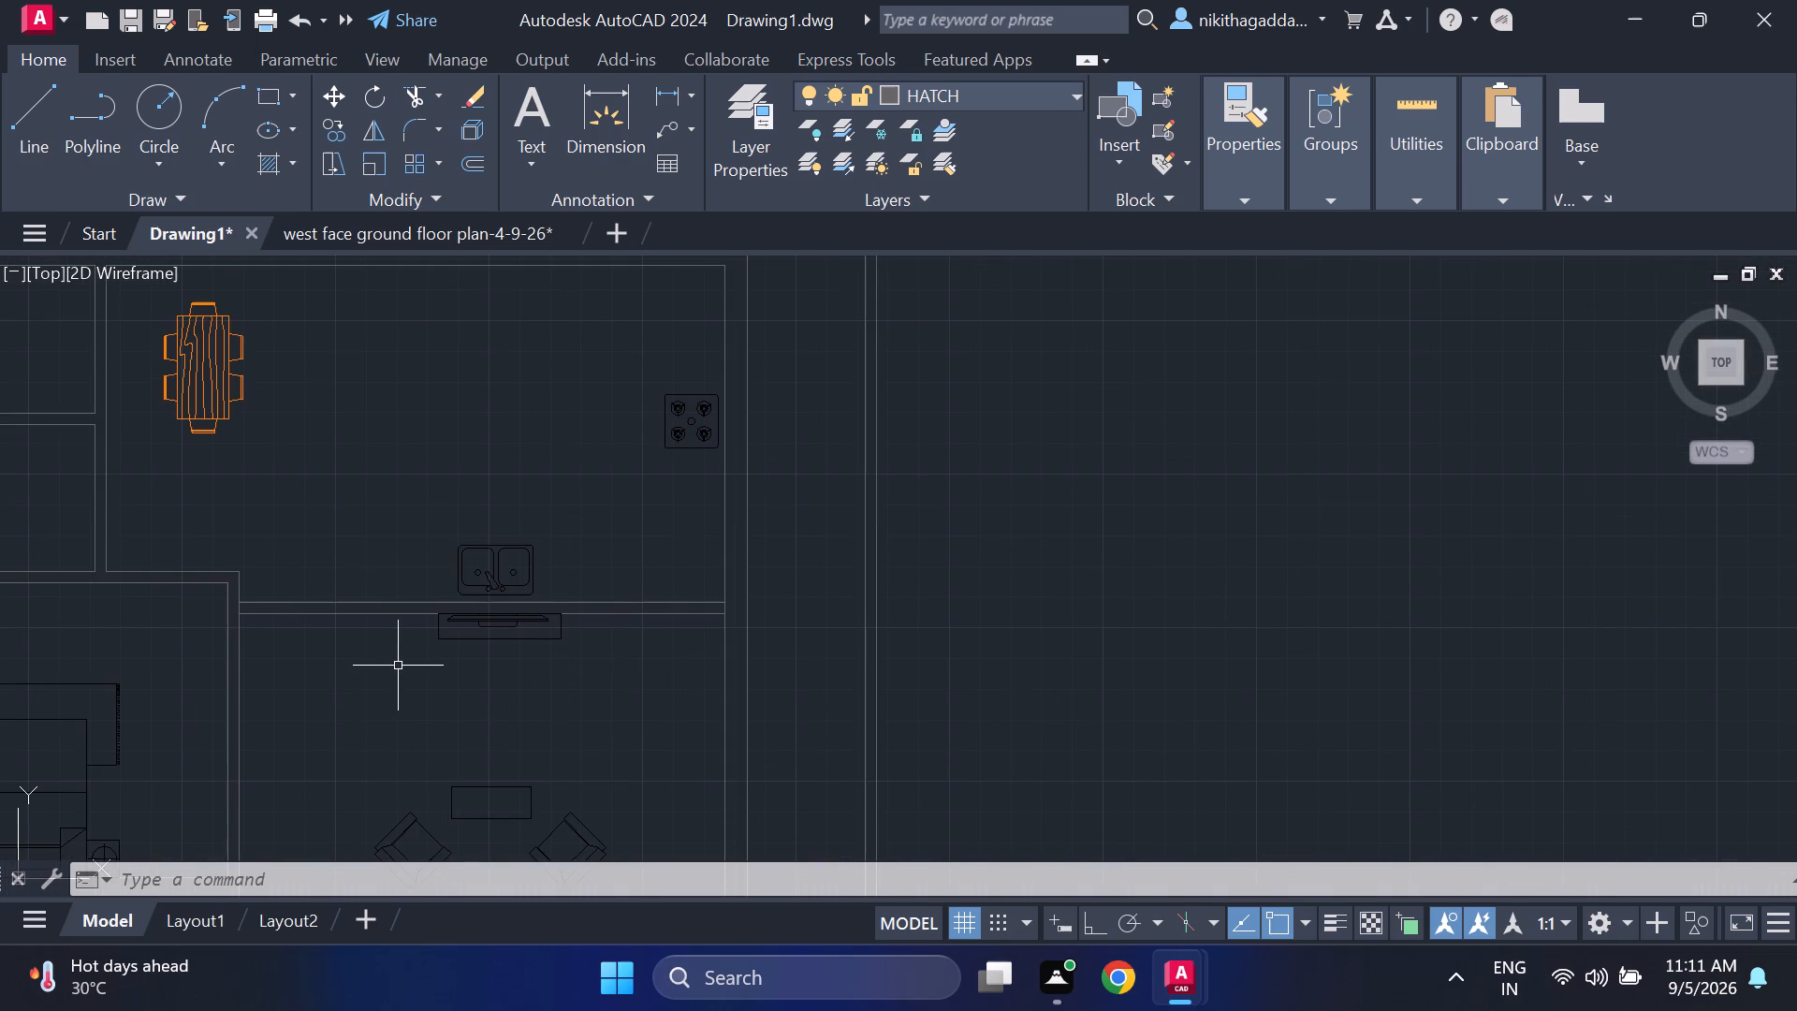
scroll(435, 613, up, 3)
click(910, 417)
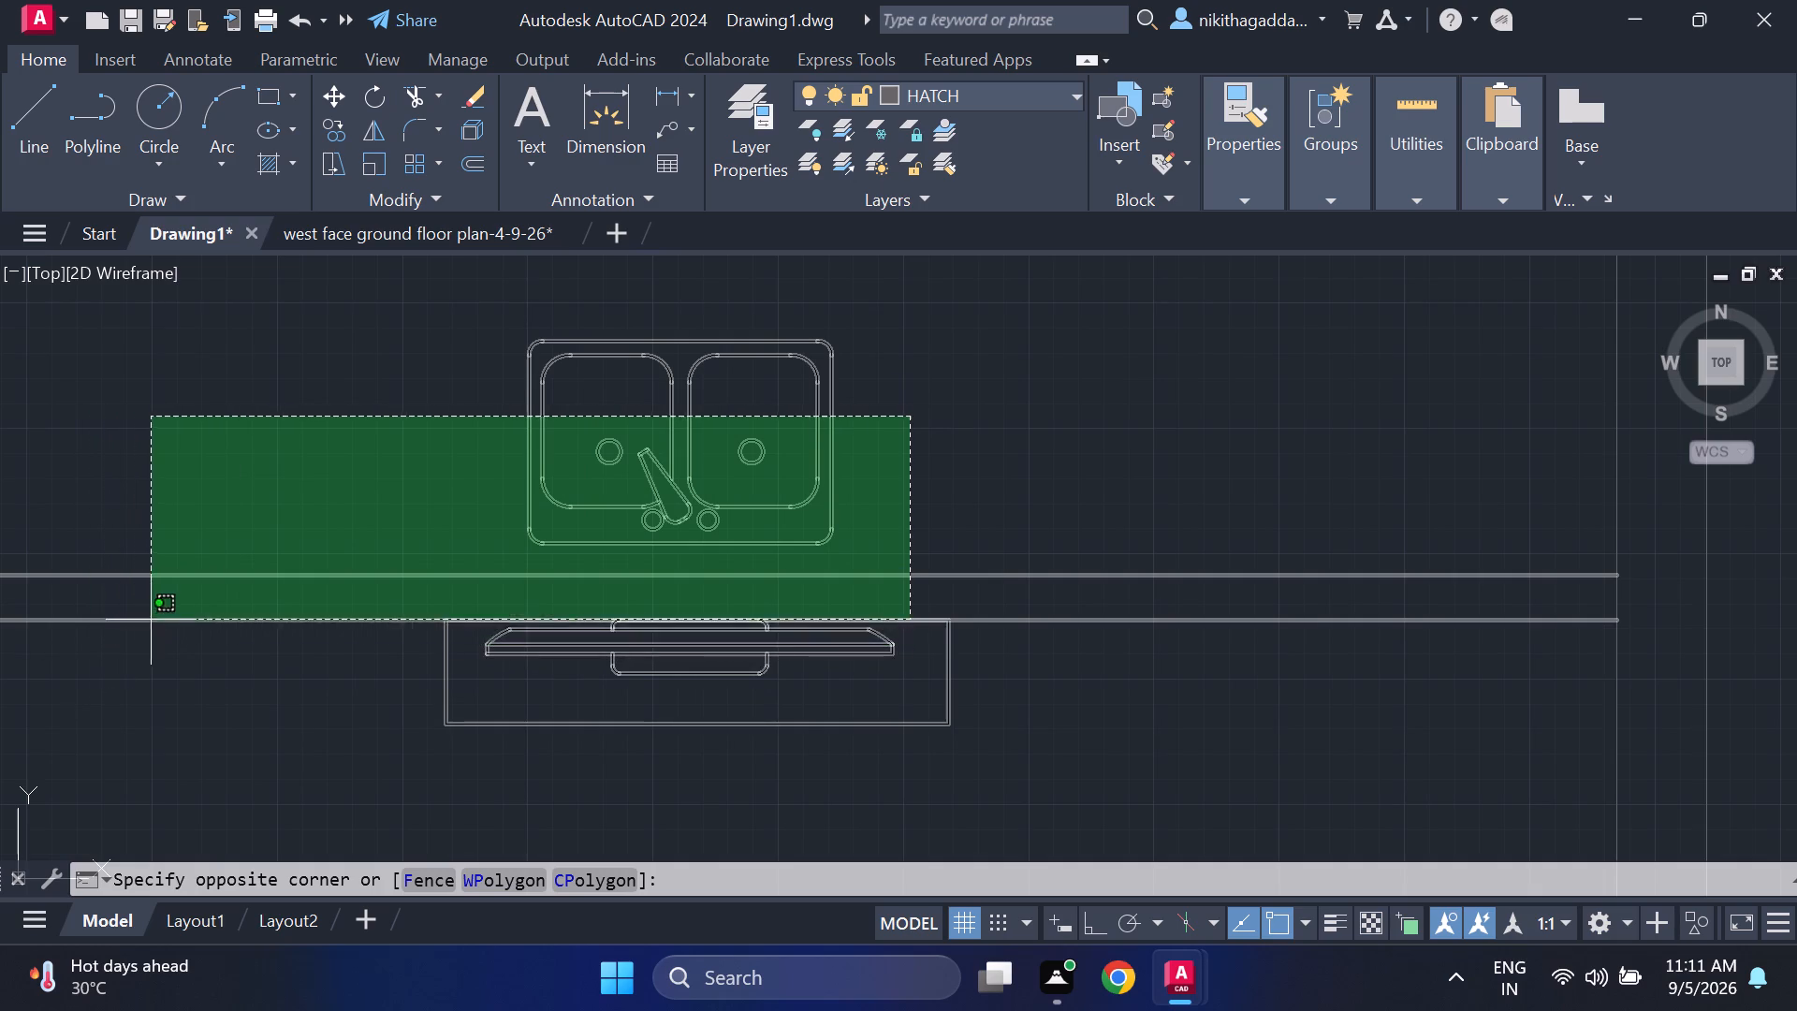
click(375, 504)
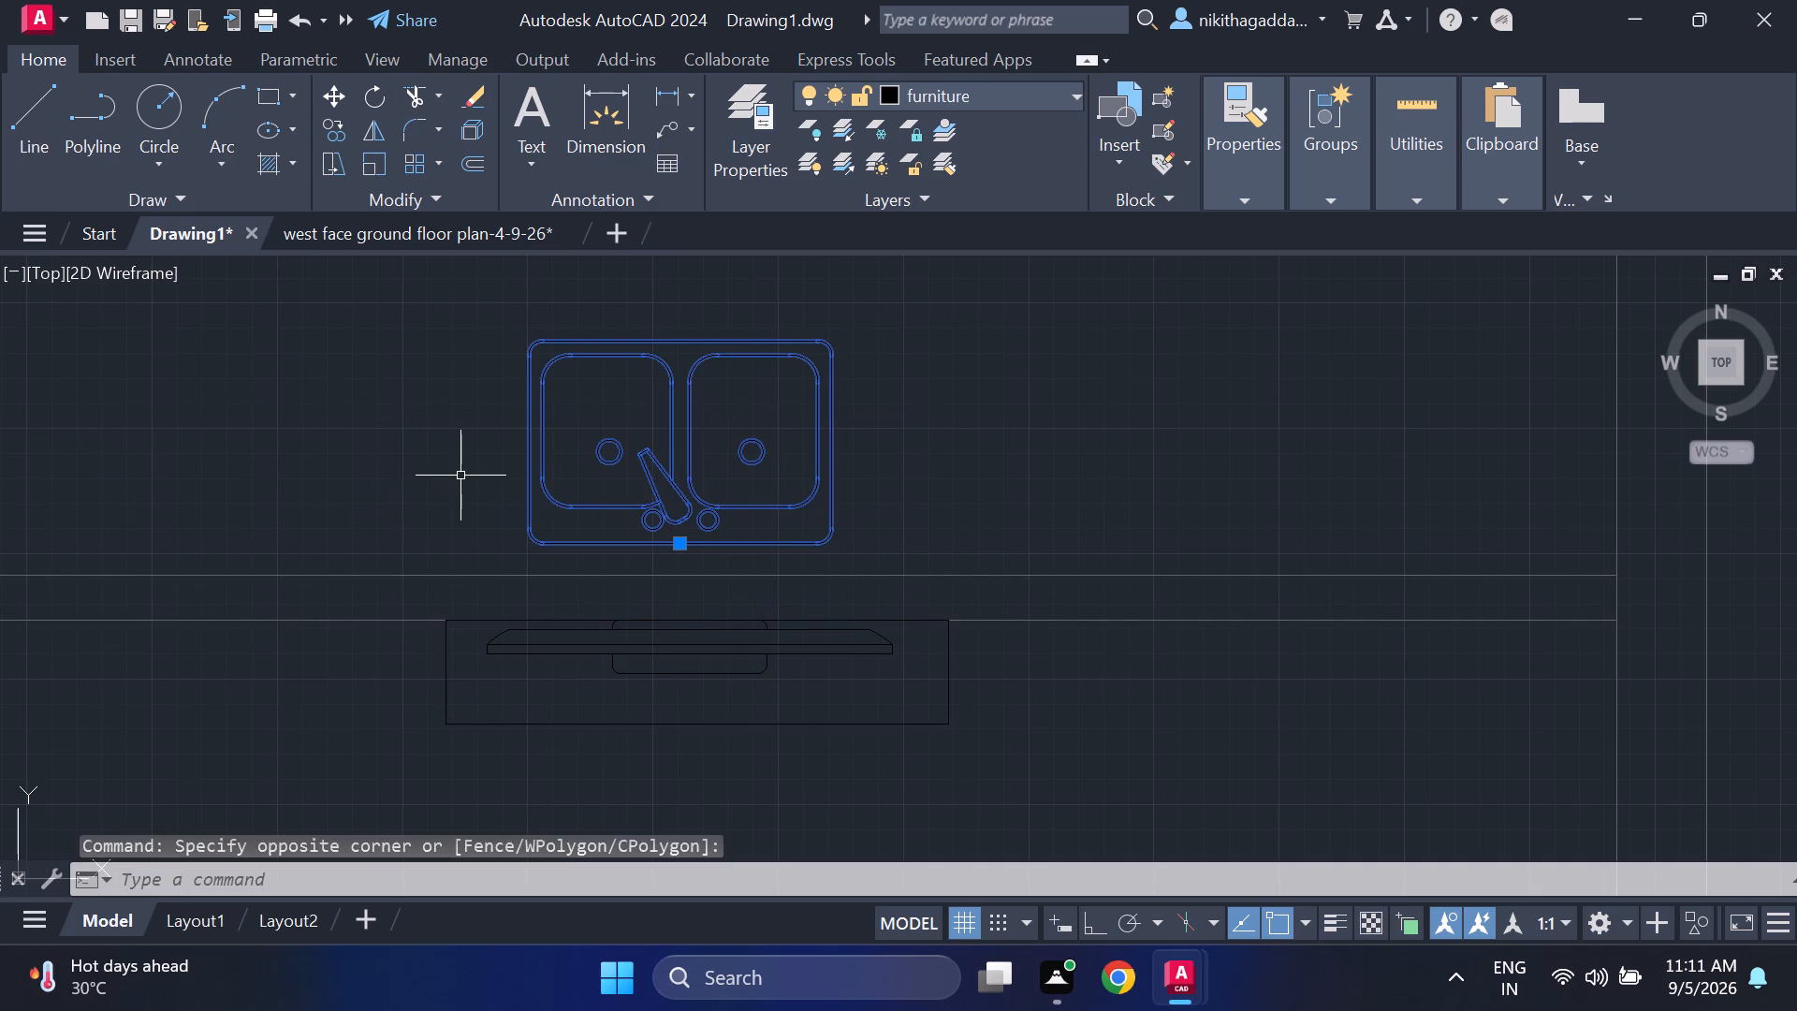
key(m)
key(Return)
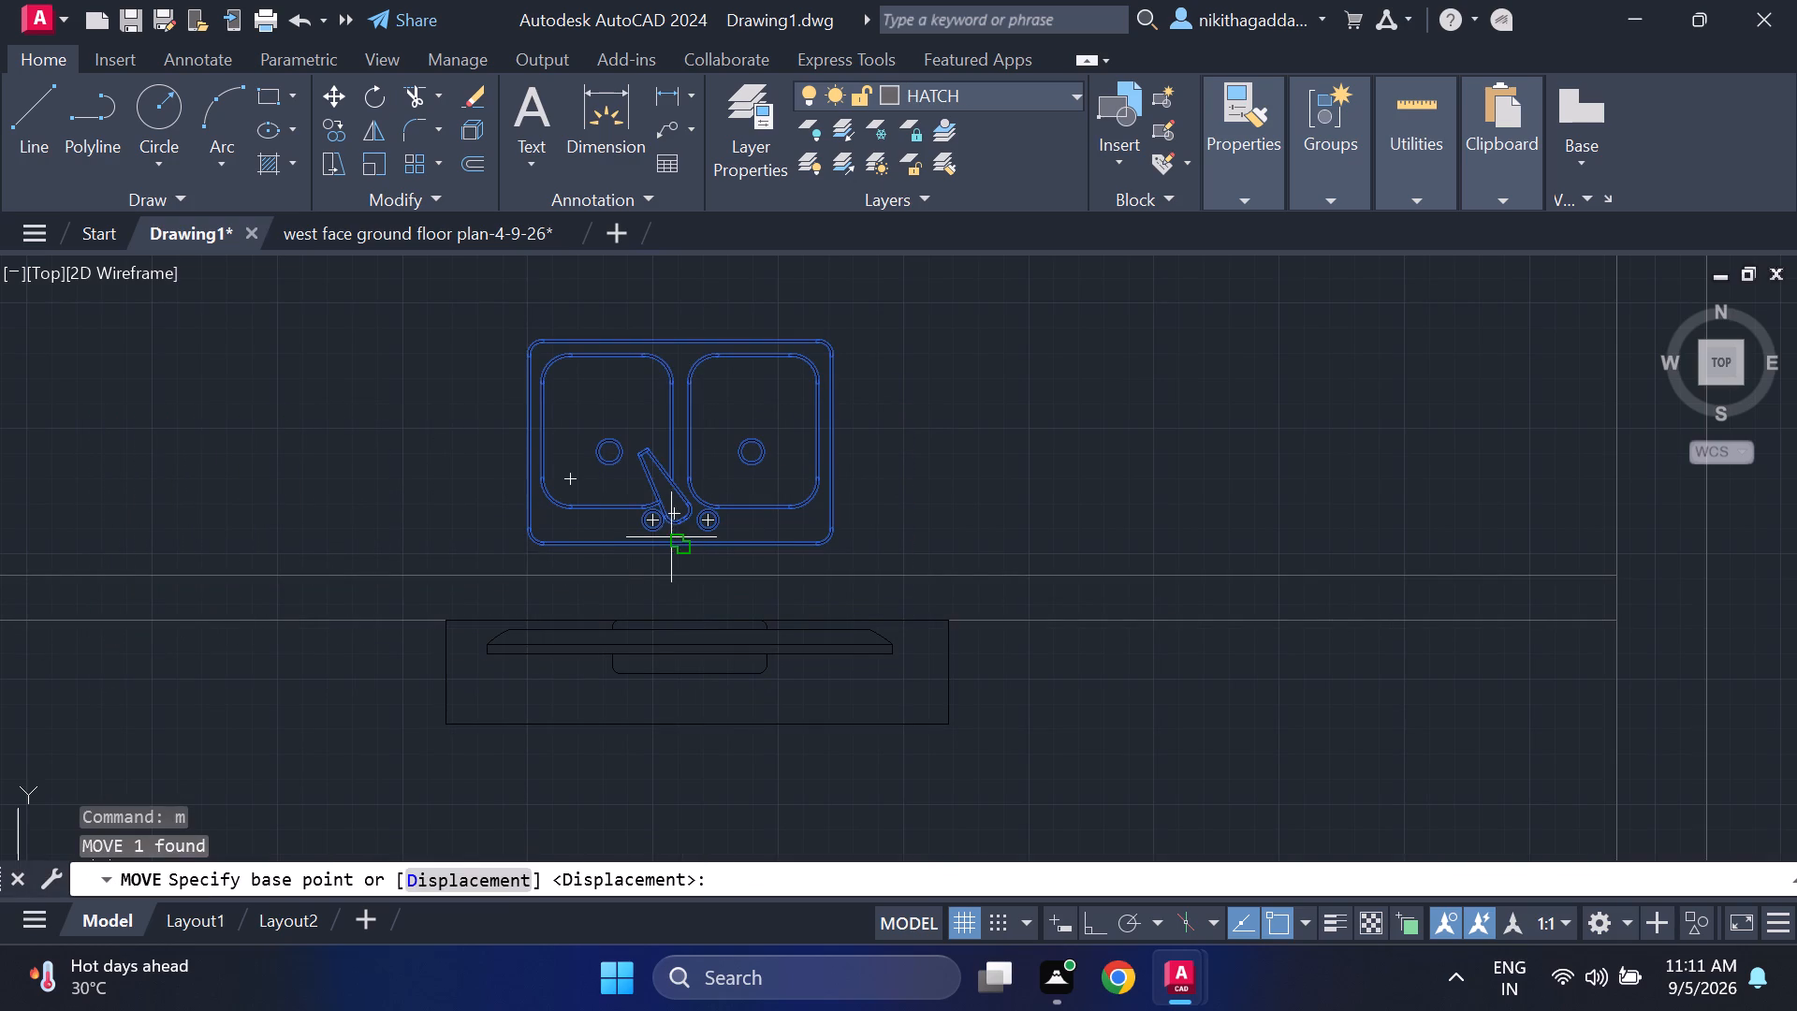
click(677, 540)
click(679, 568)
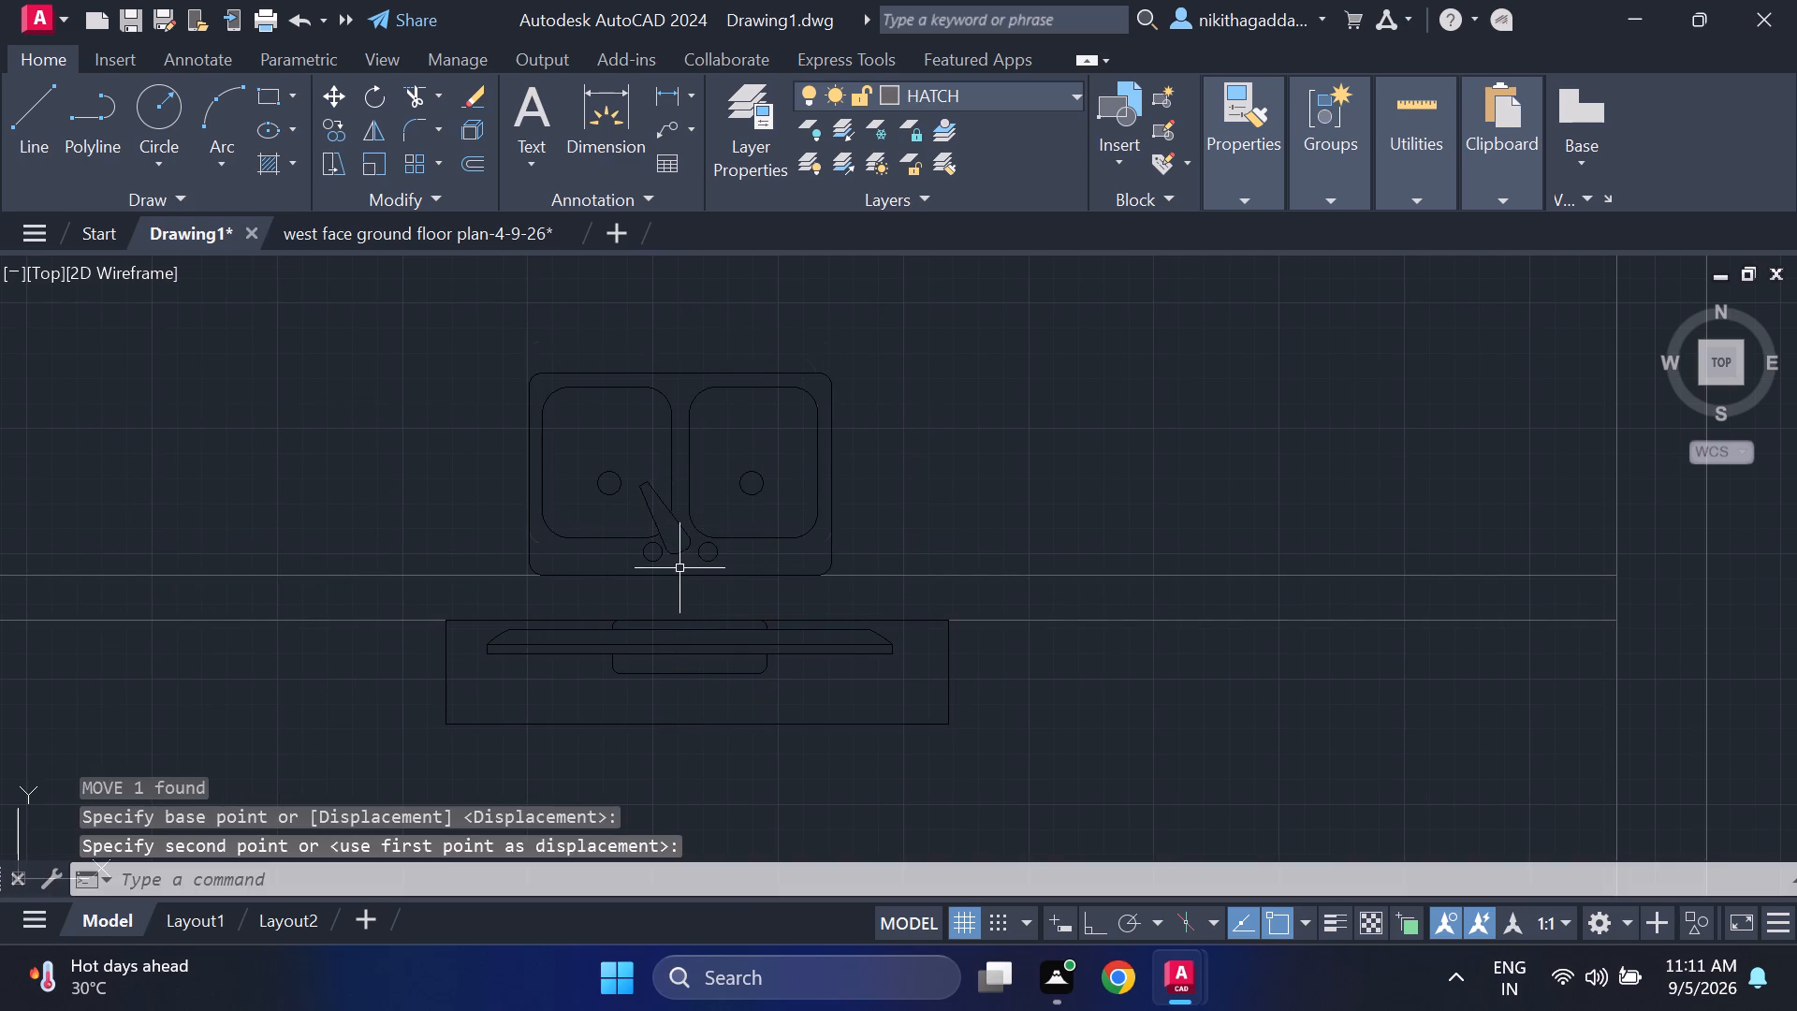
On the walls layer with Ortho on, draw an L-shaped kitchen counter outline about 1'-10" deep around the sink and stove using Line.
scroll(845, 497, down, 3)
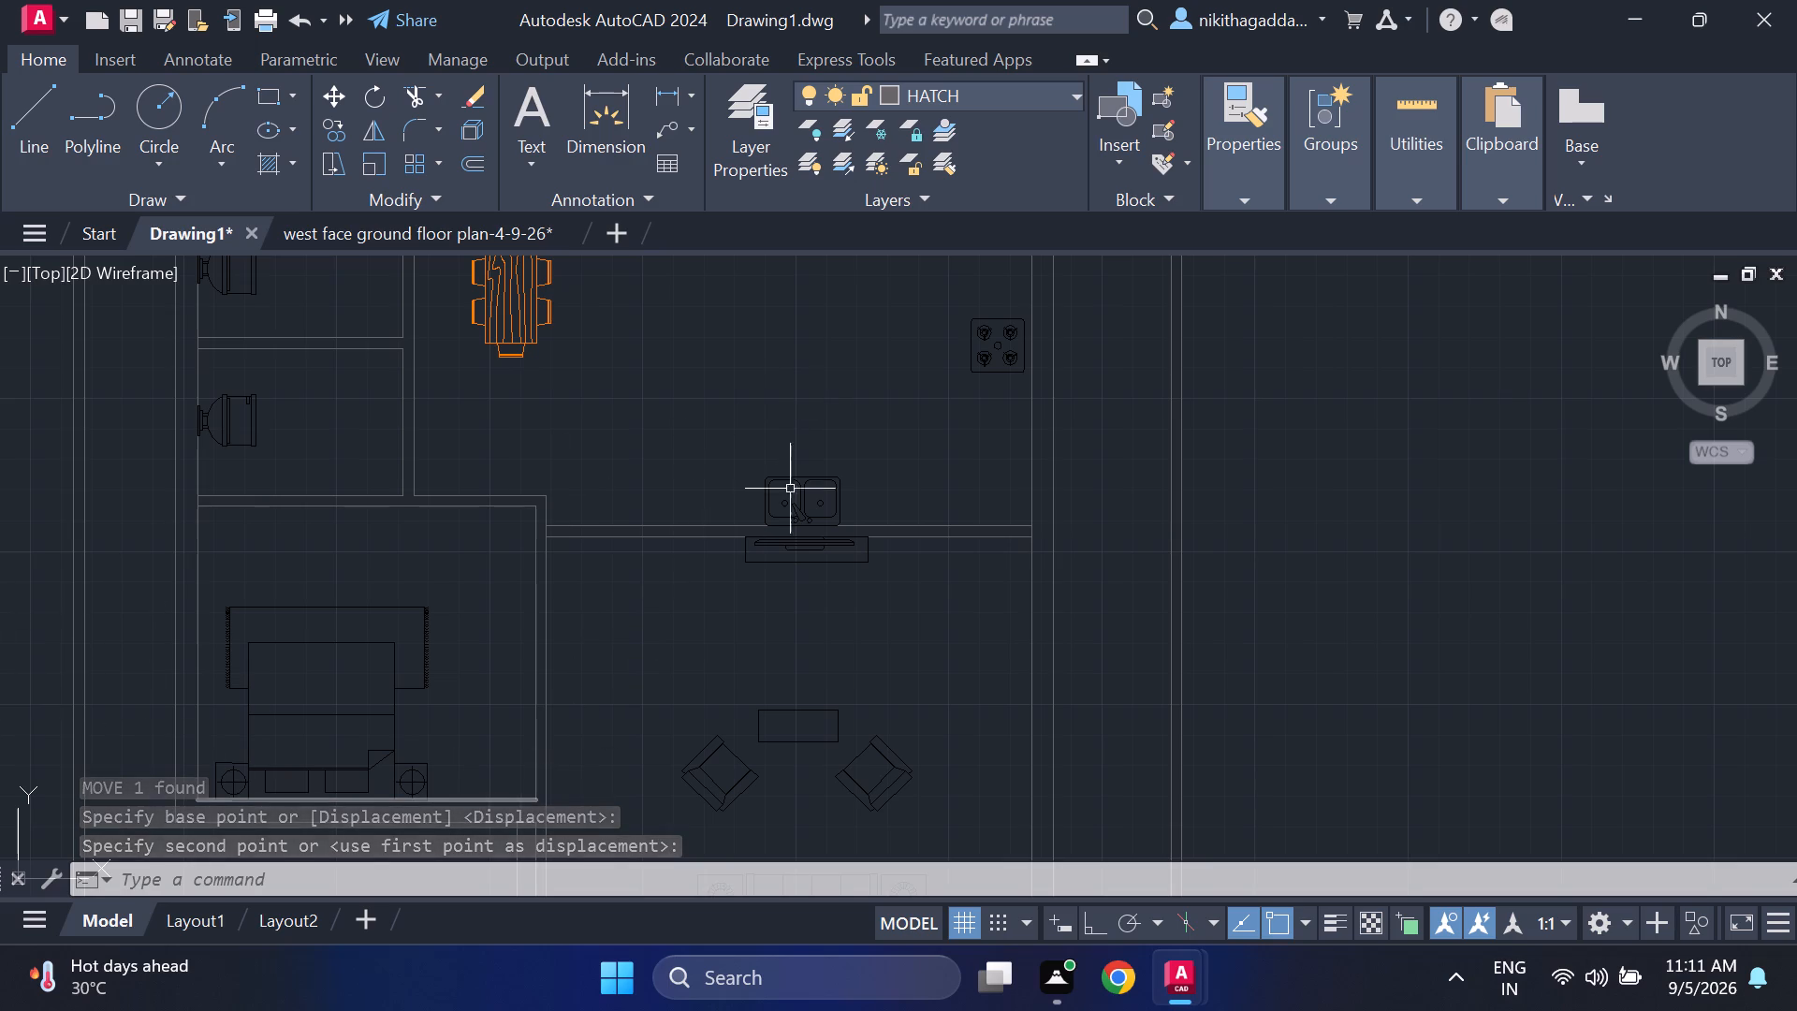
middle_drag(901, 395, 724, 574)
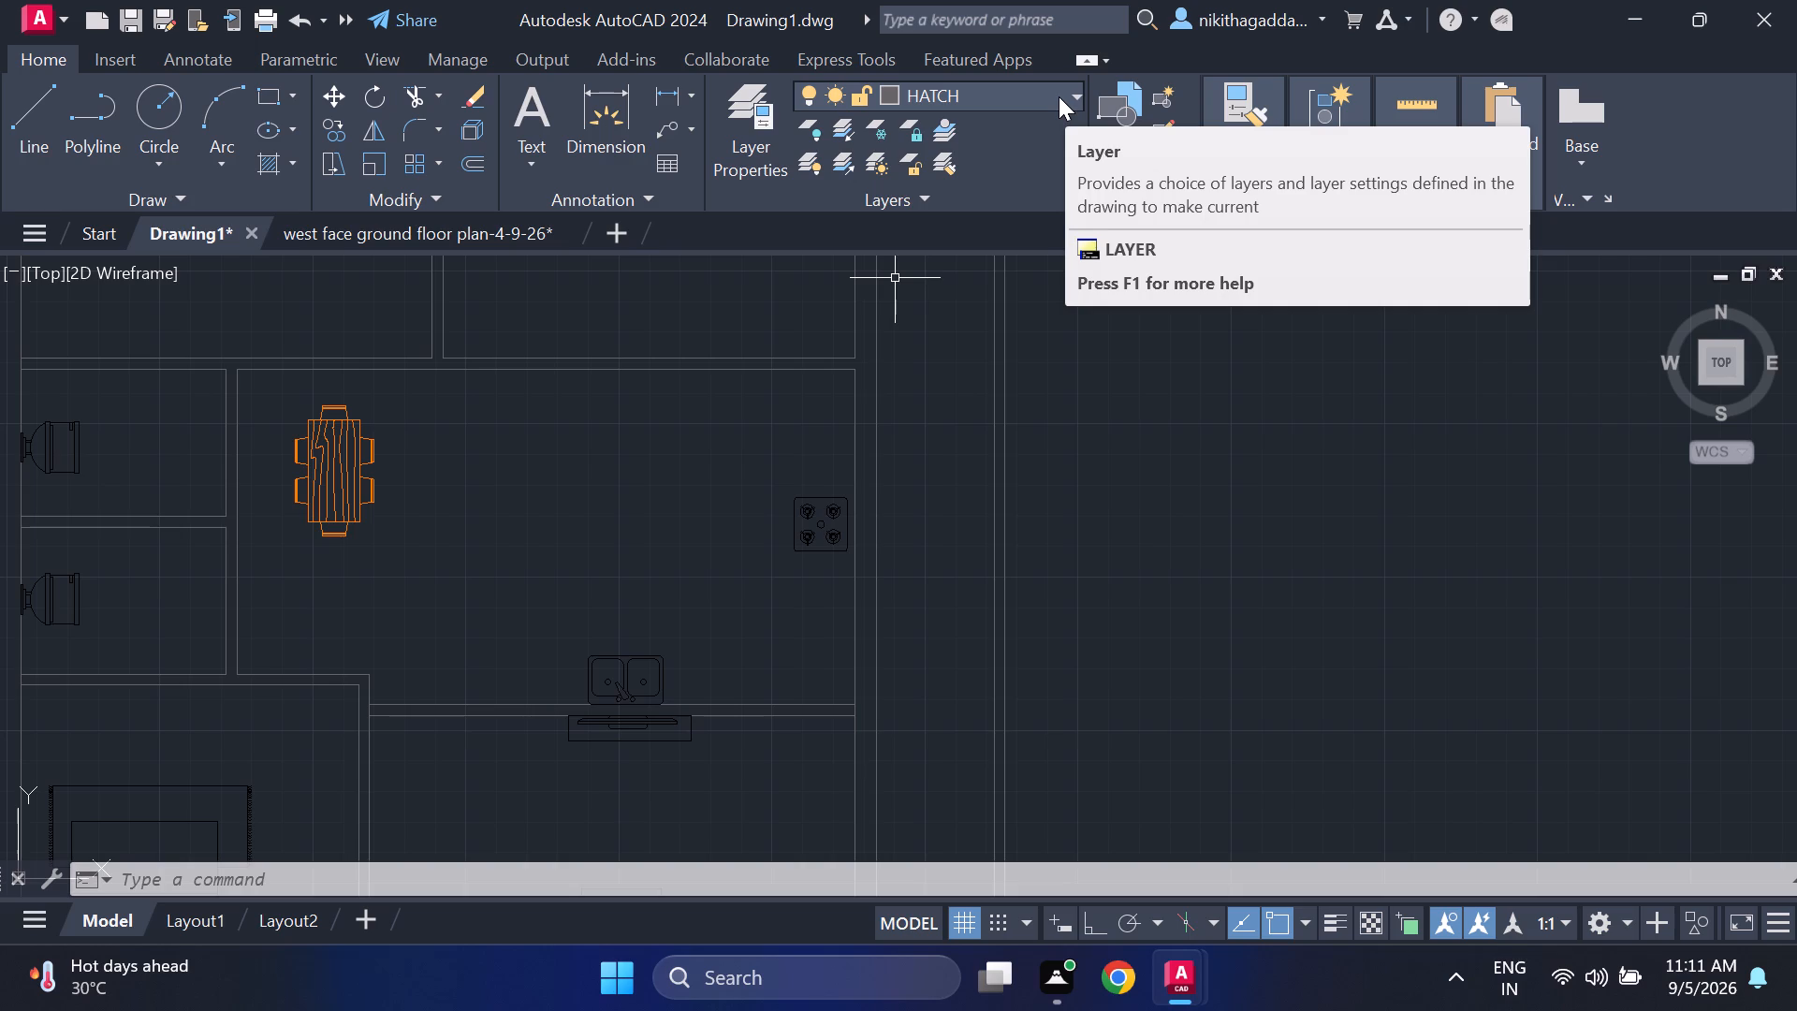
click(1068, 88)
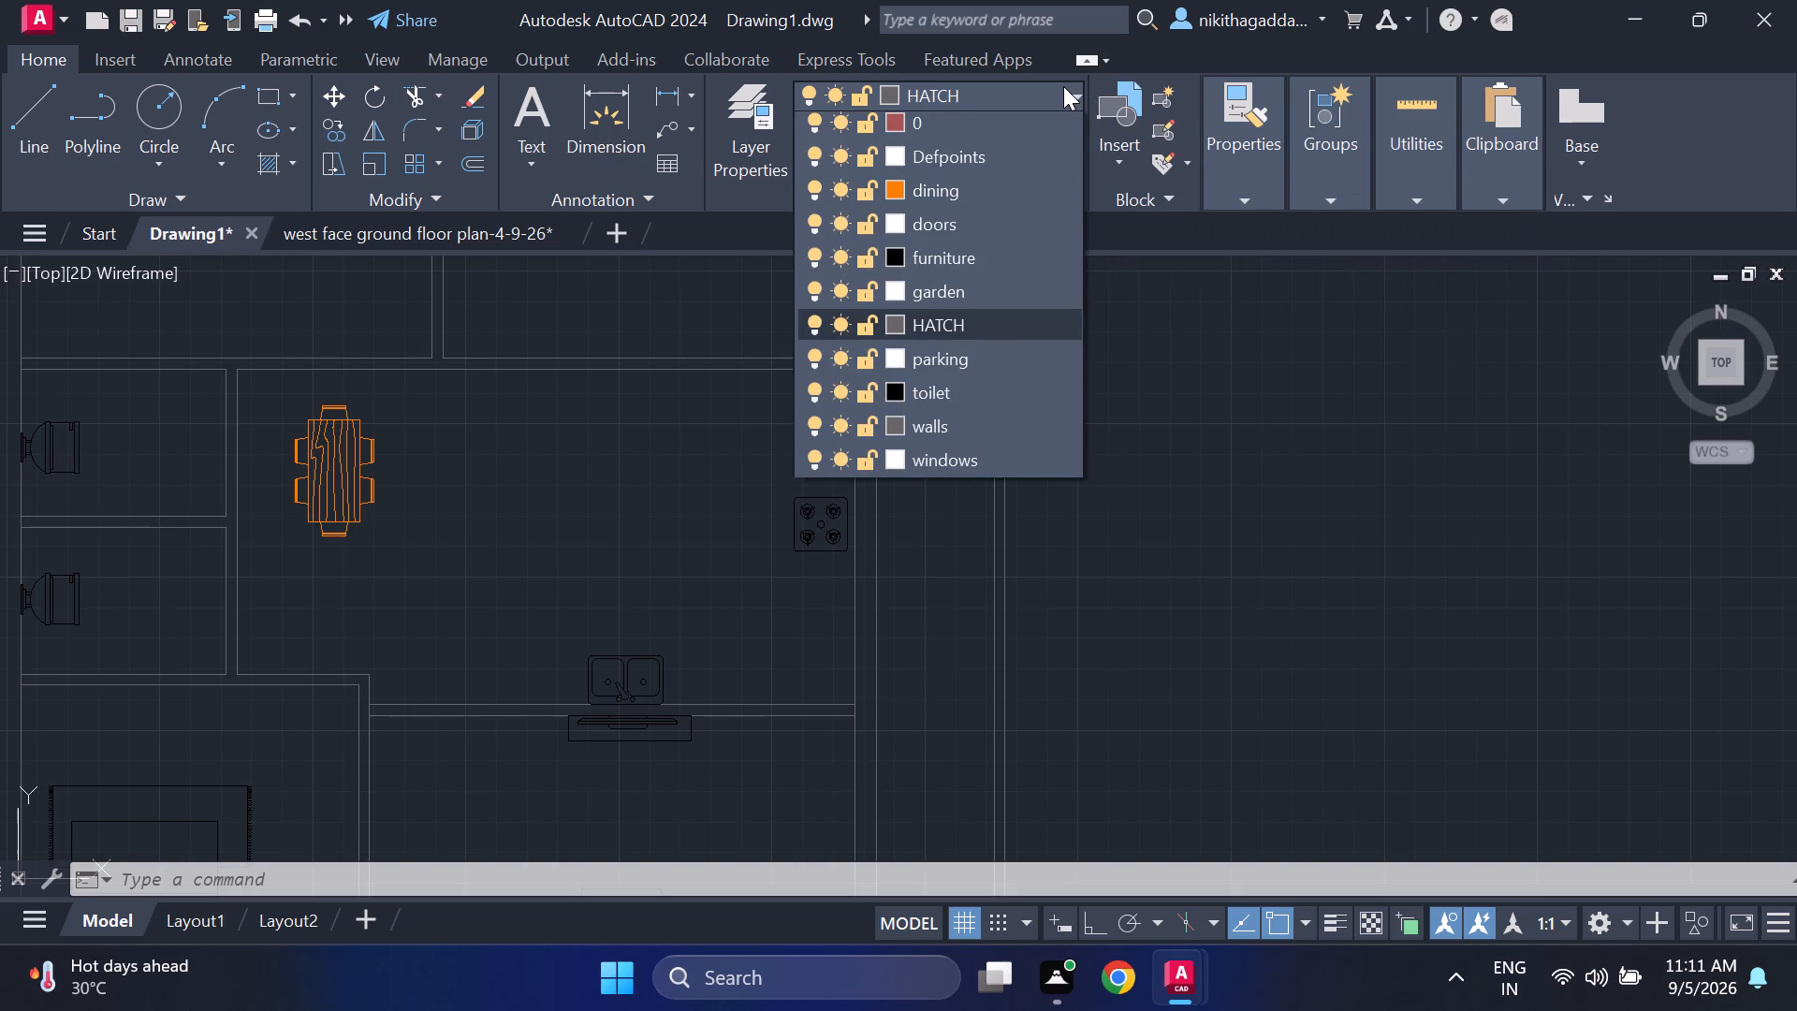
click(970, 447)
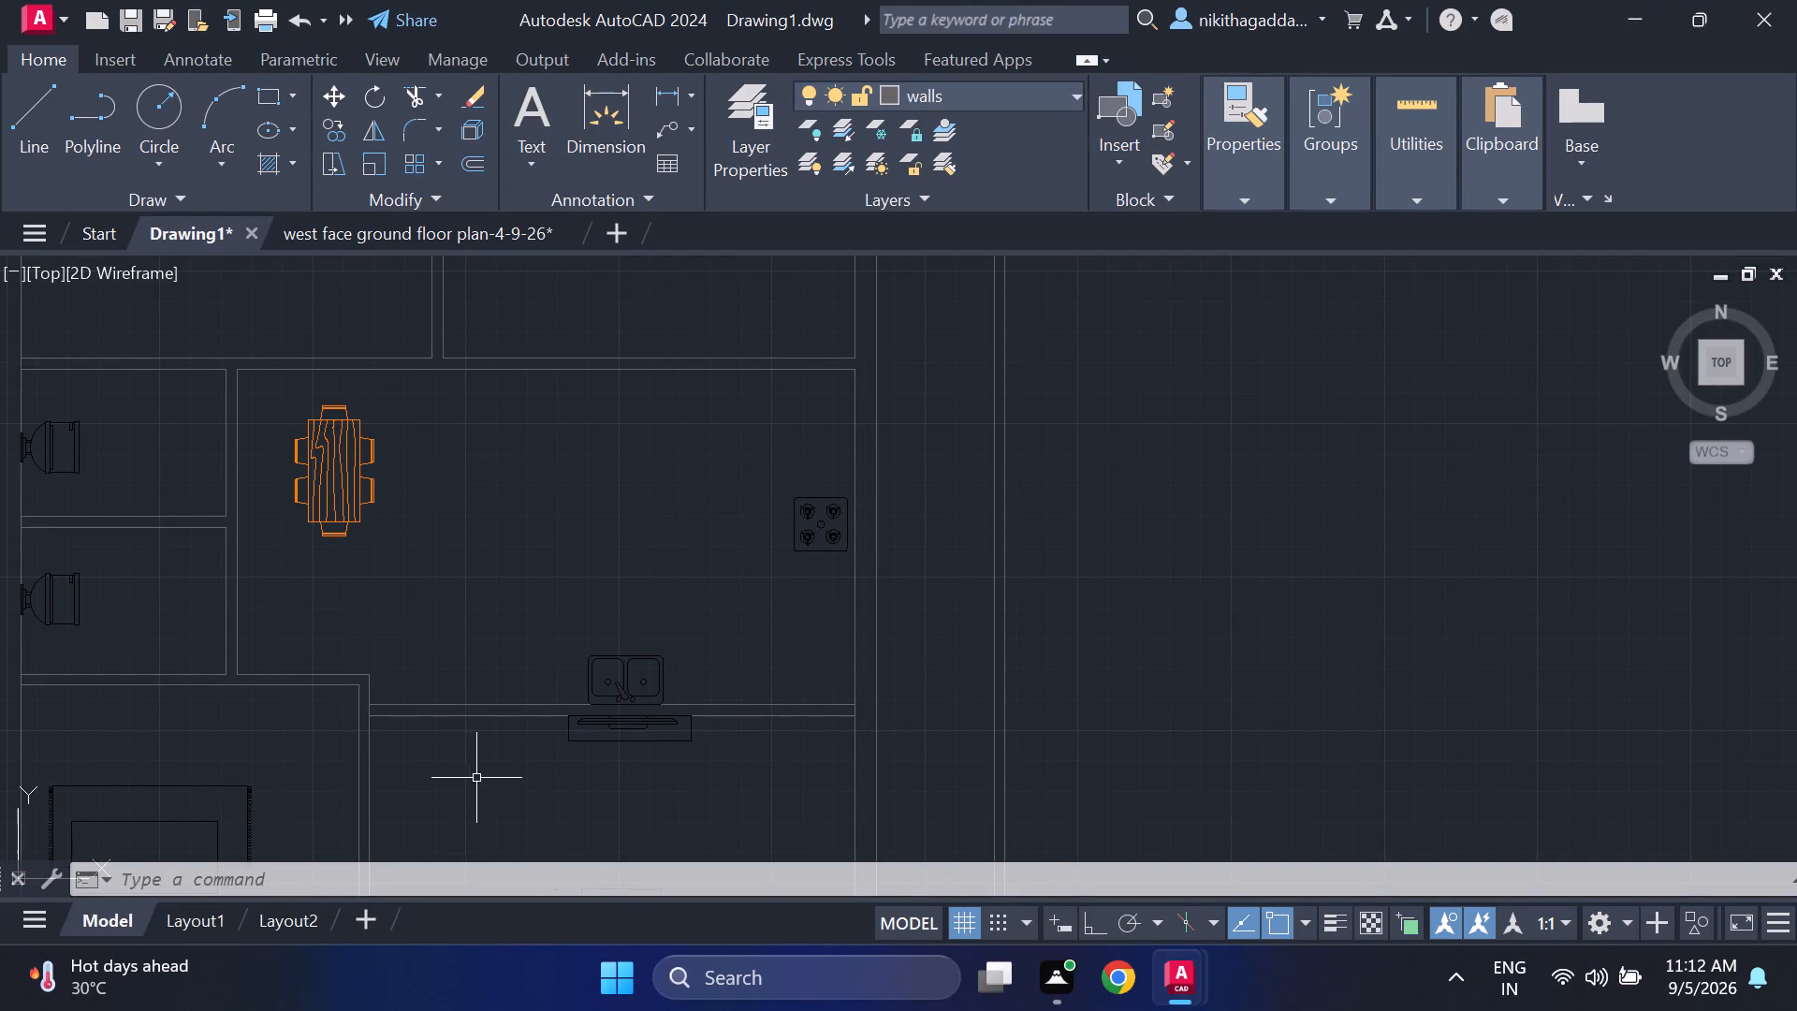
key(l)
key(Return)
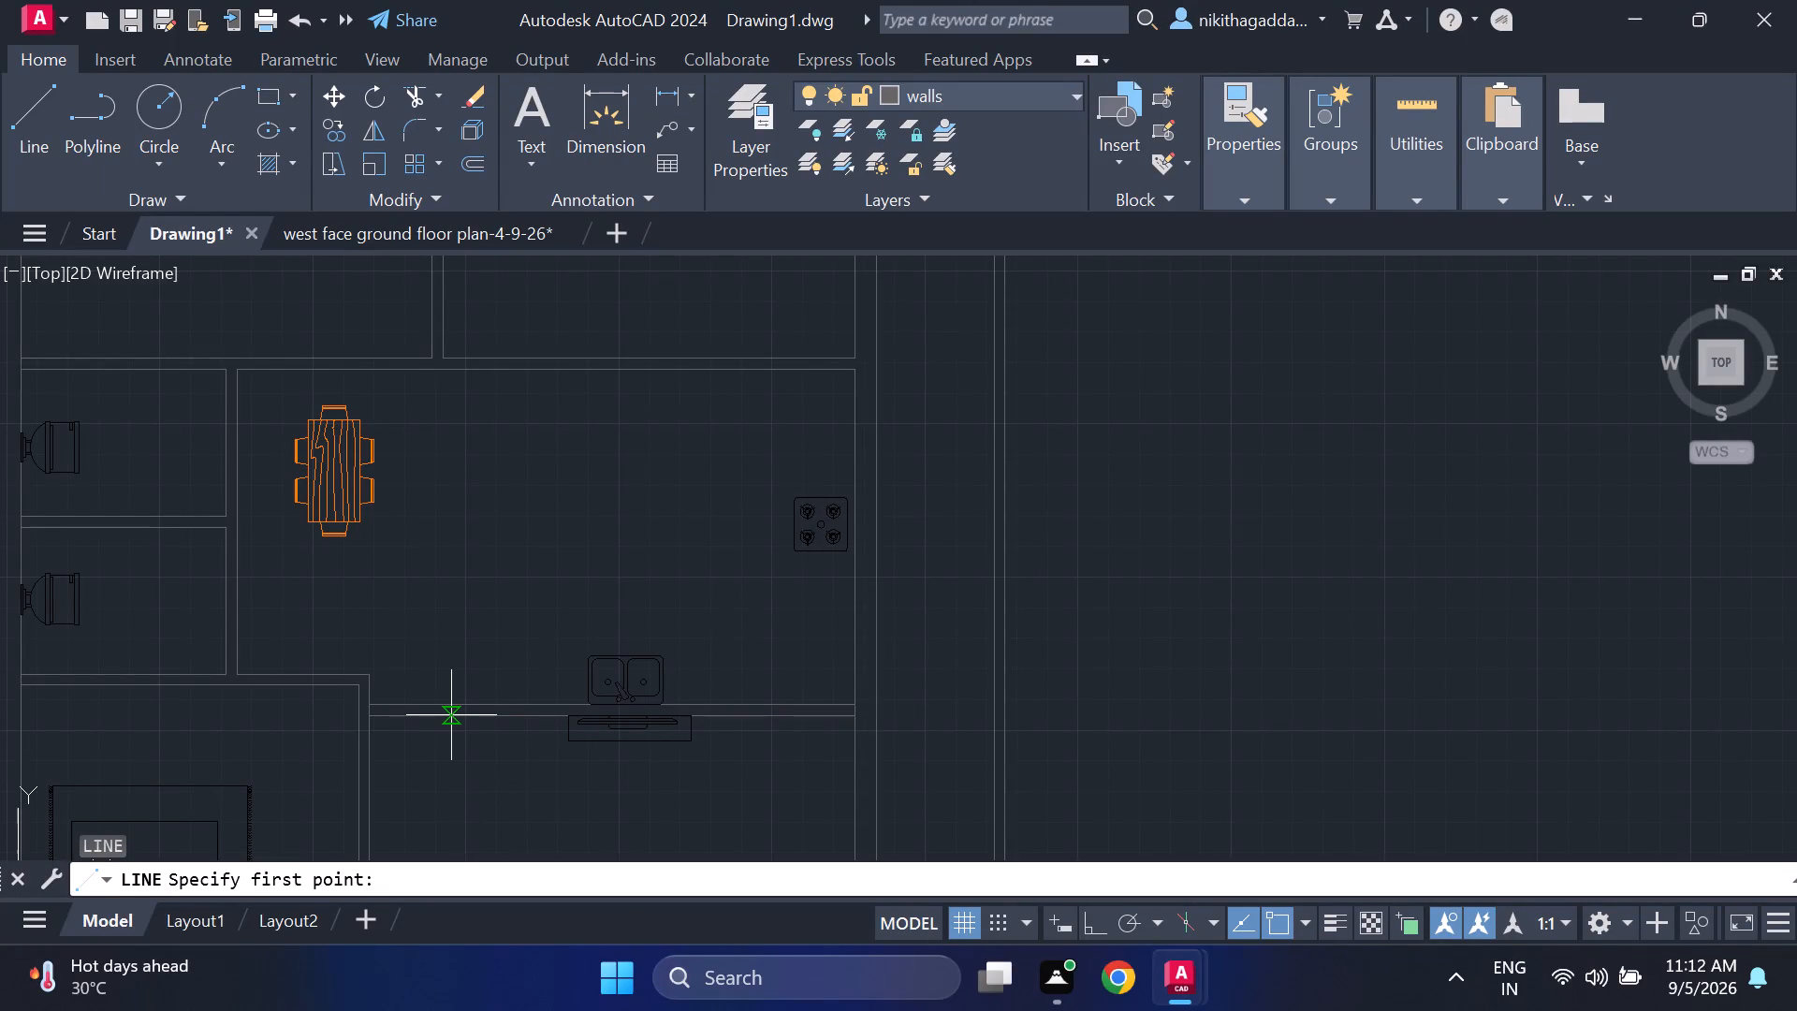
click(499, 700)
key(F8)
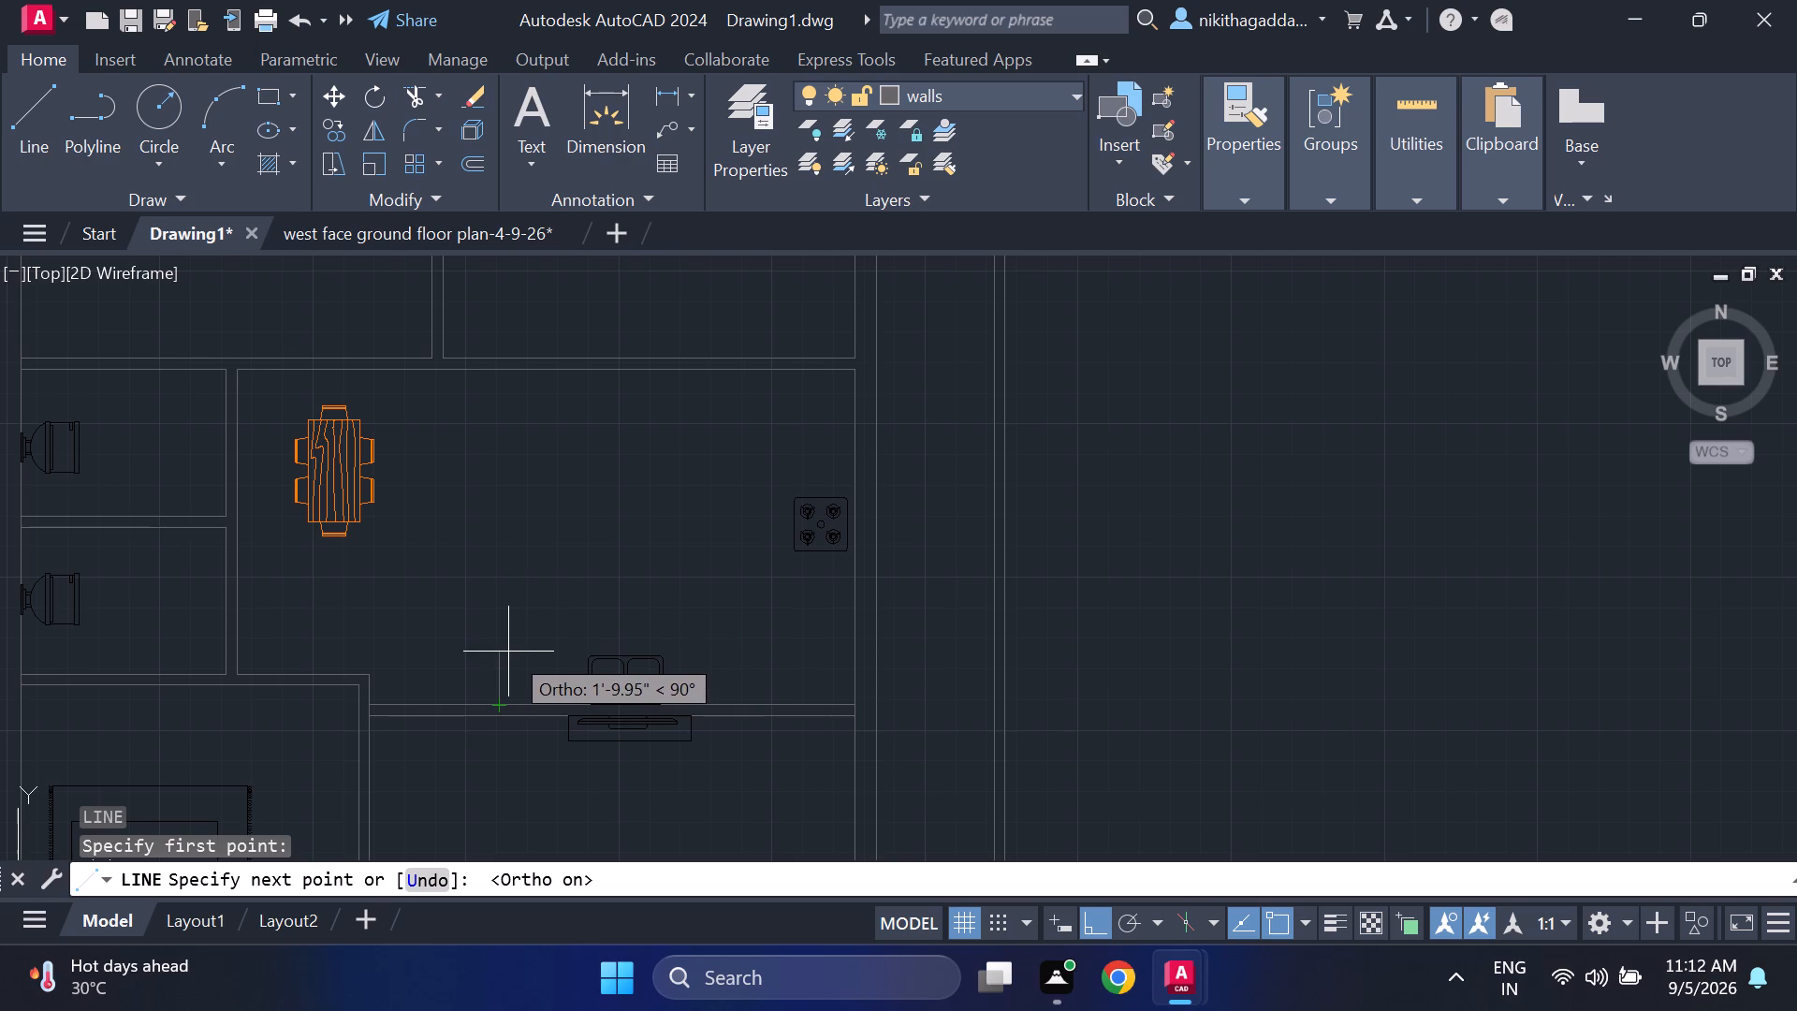
click(508, 652)
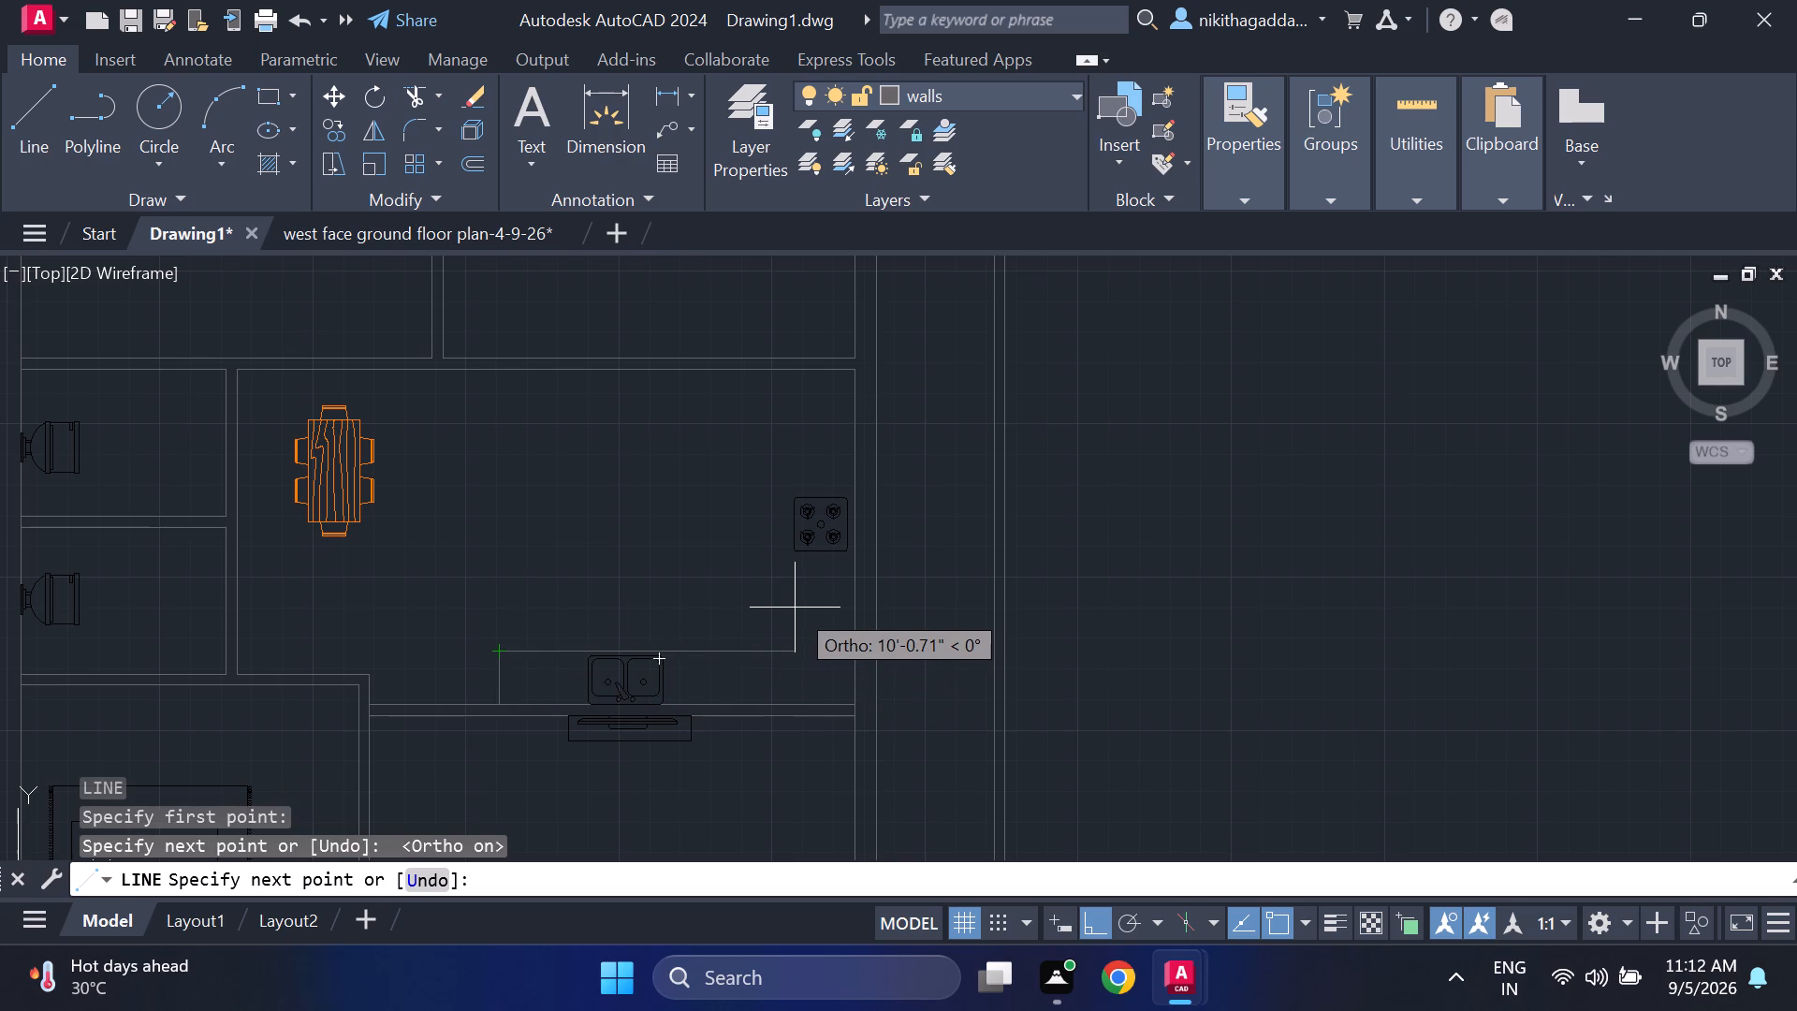
click(784, 603)
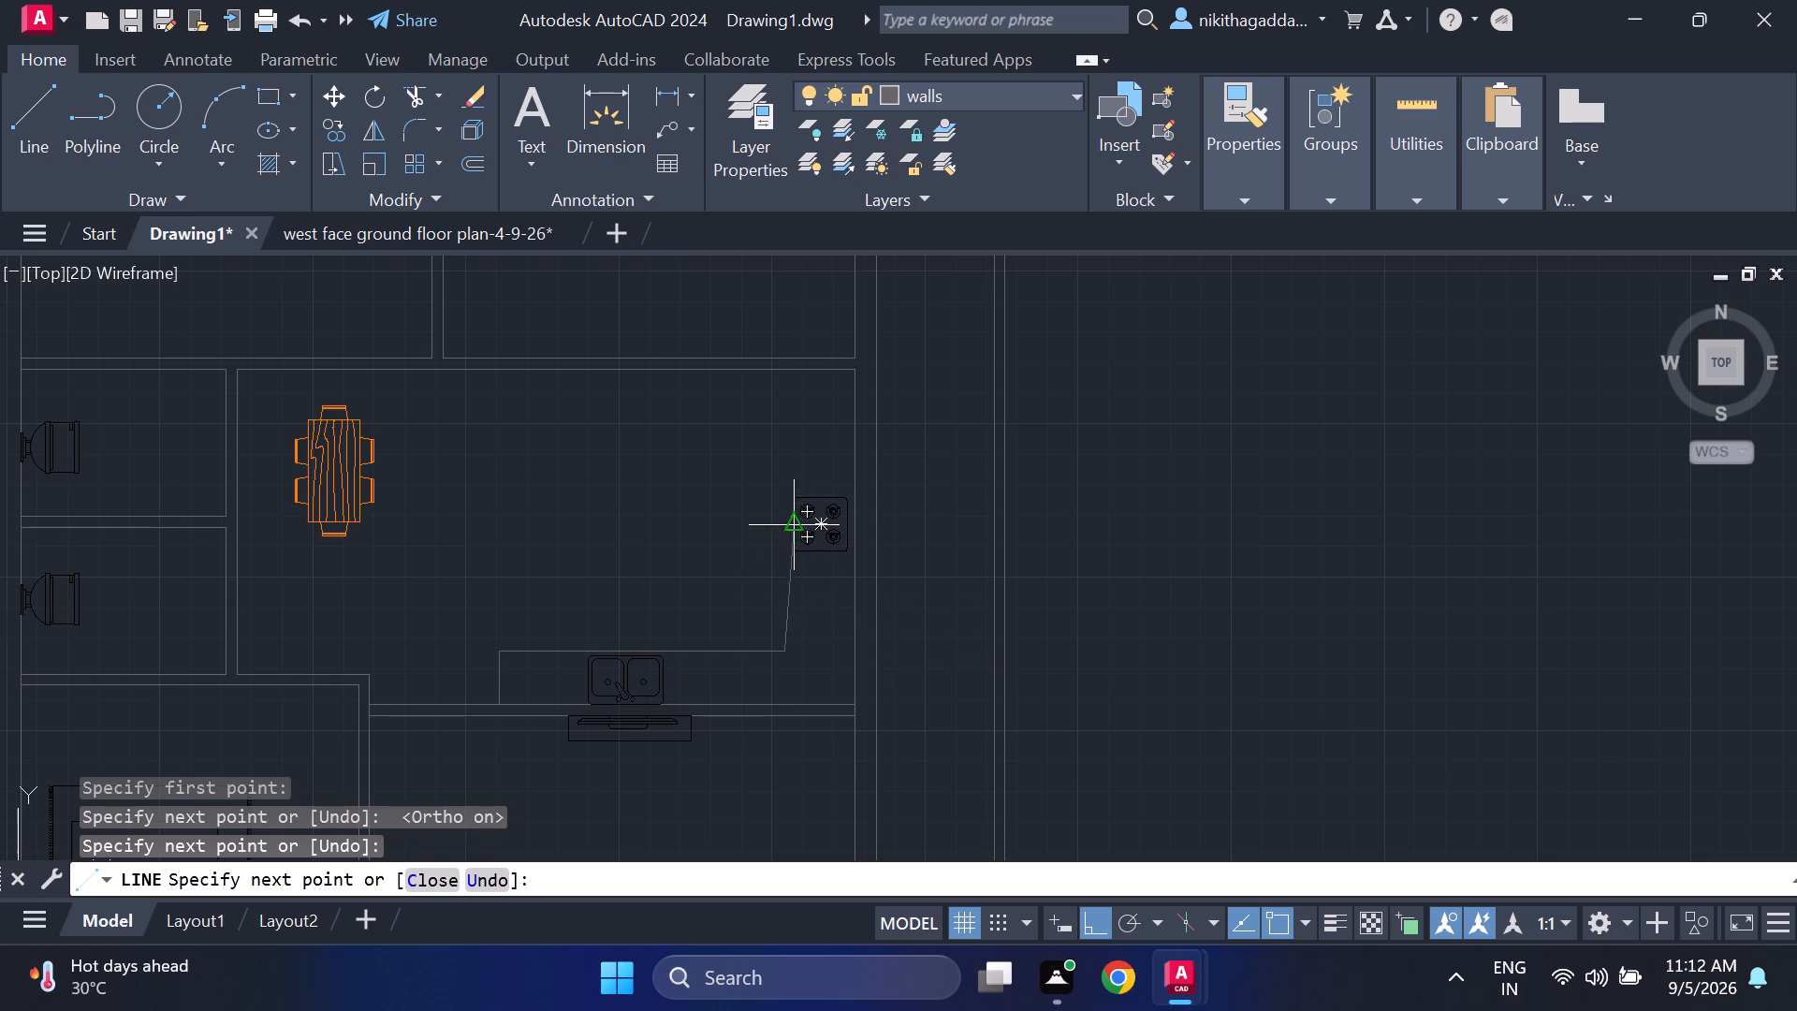
click(784, 460)
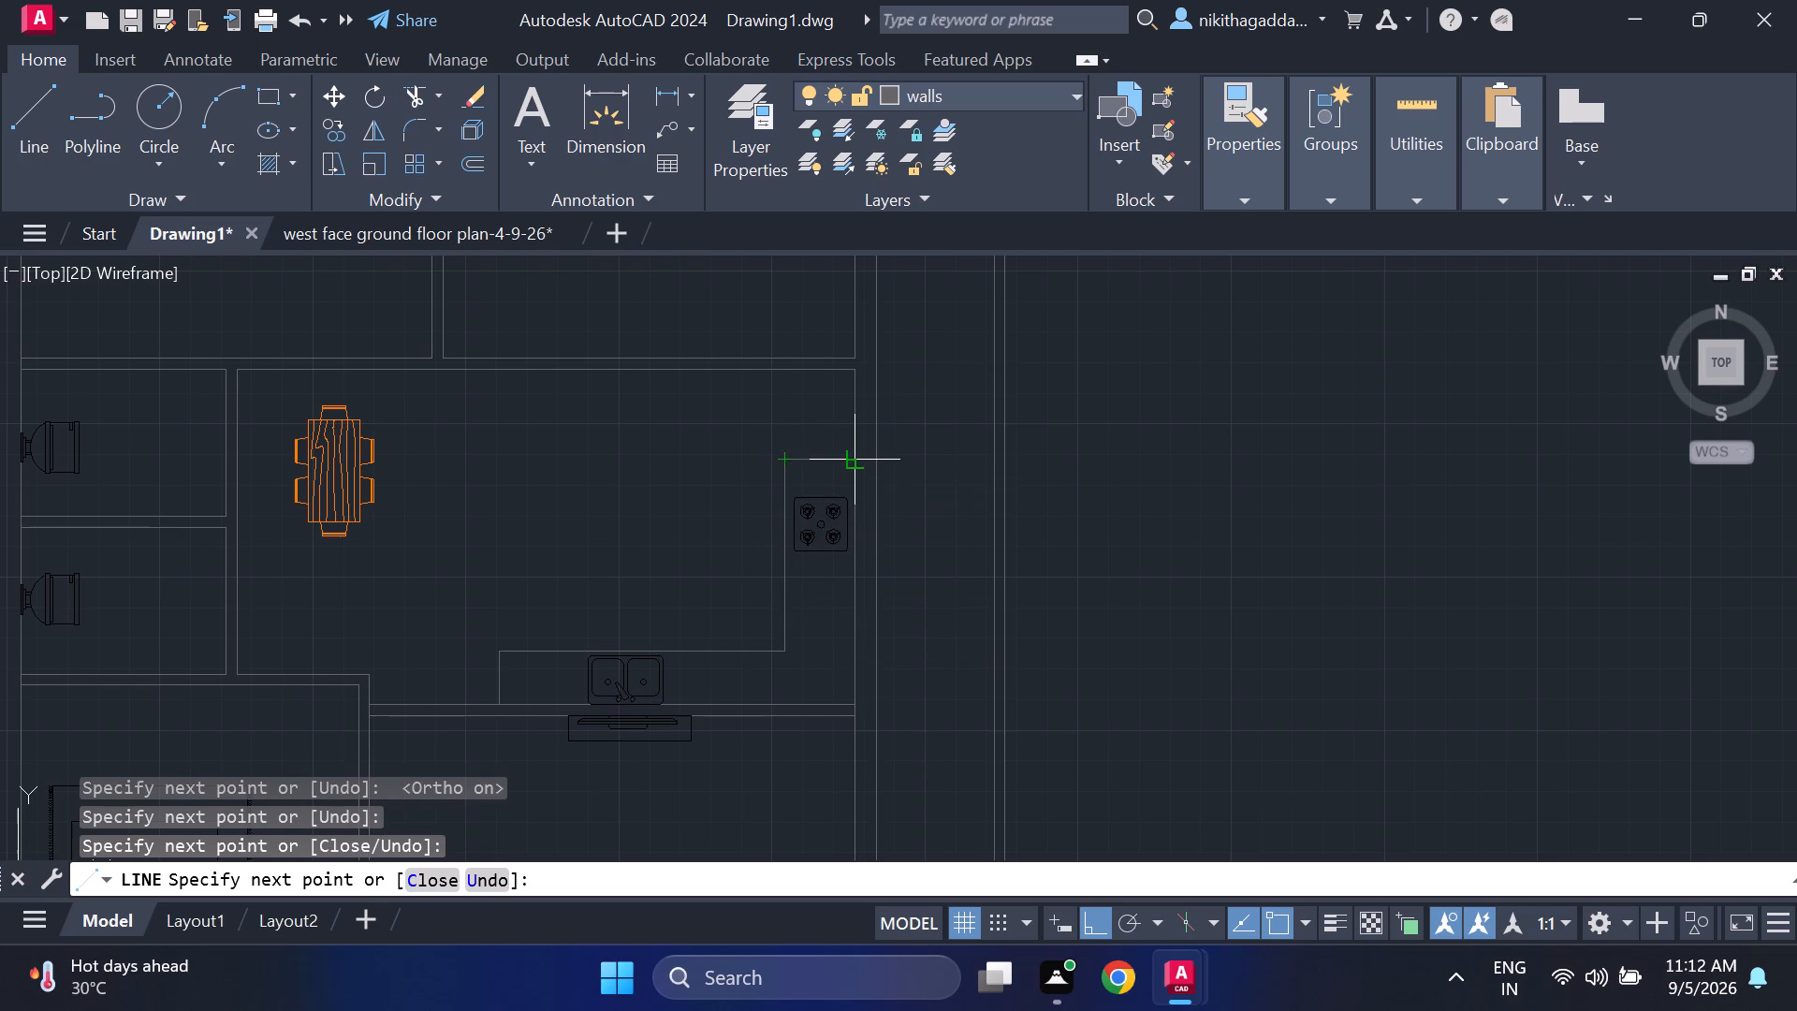
click(854, 457)
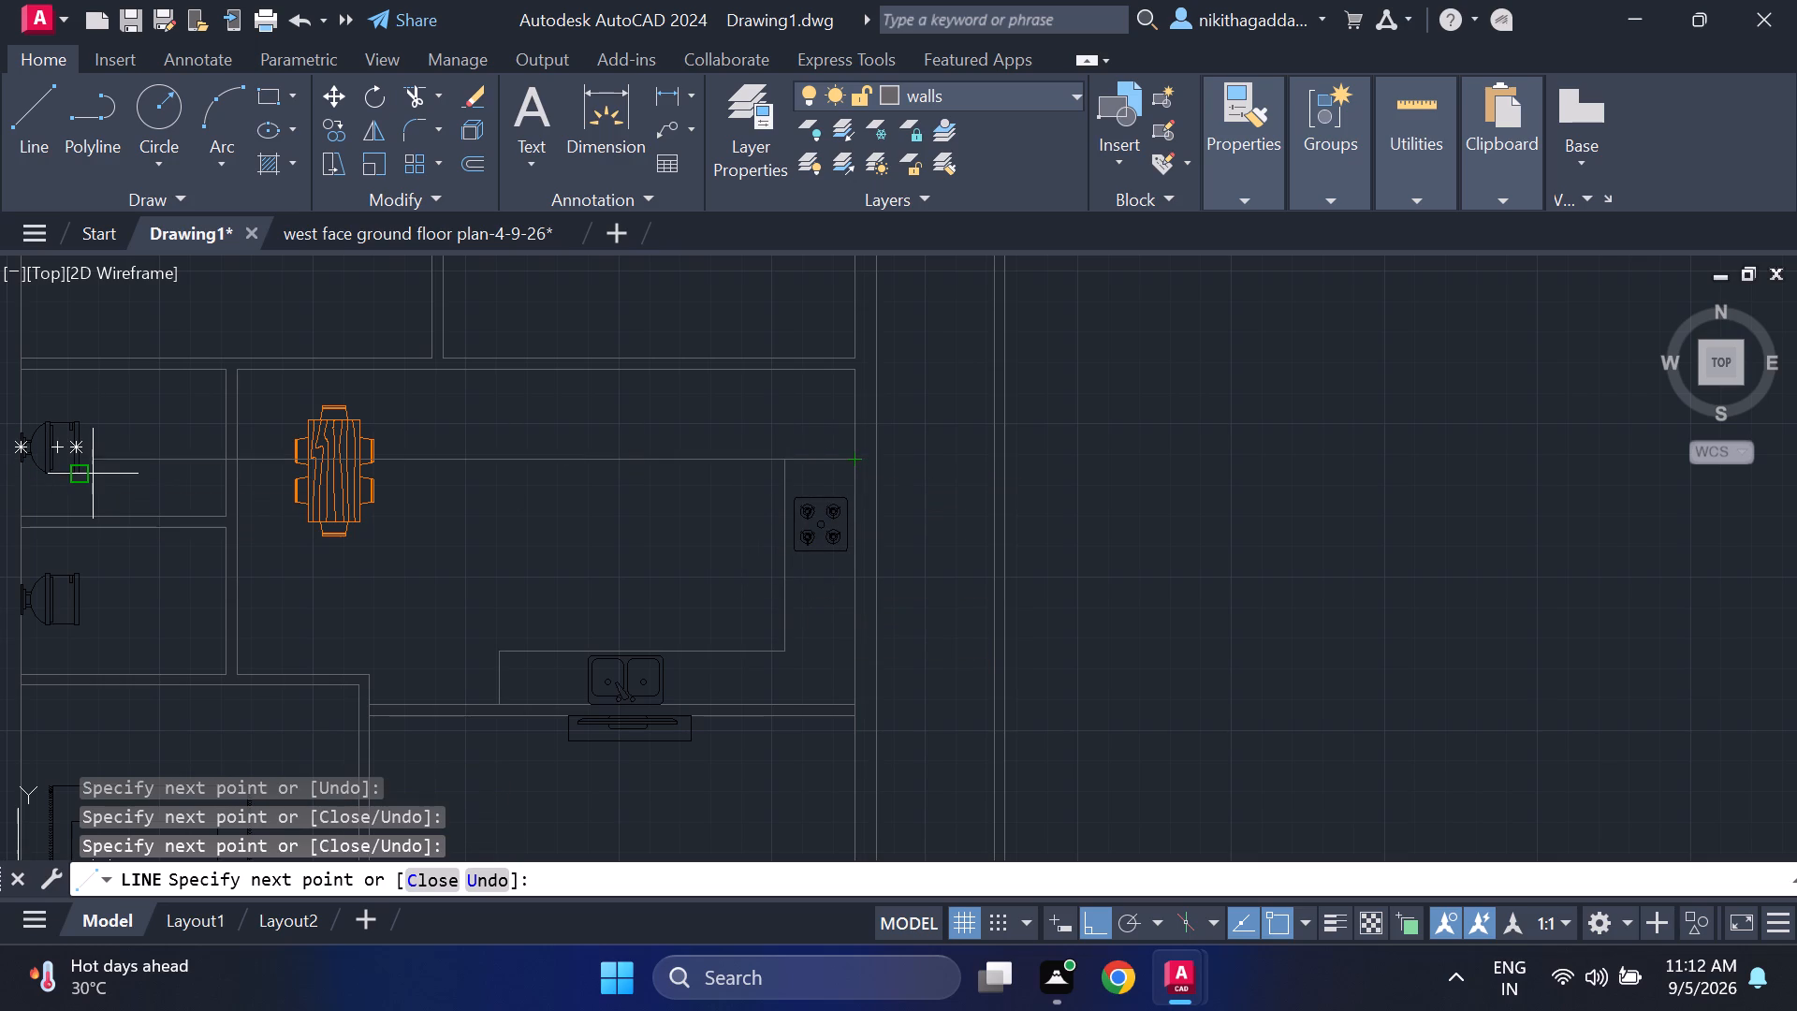
key(Escape)
In the west face ground floor plan drawing, copy the whole staircase: all treads, the centre divider, the direction arrow and its UP label.
scroll(350, 683, down, 3)
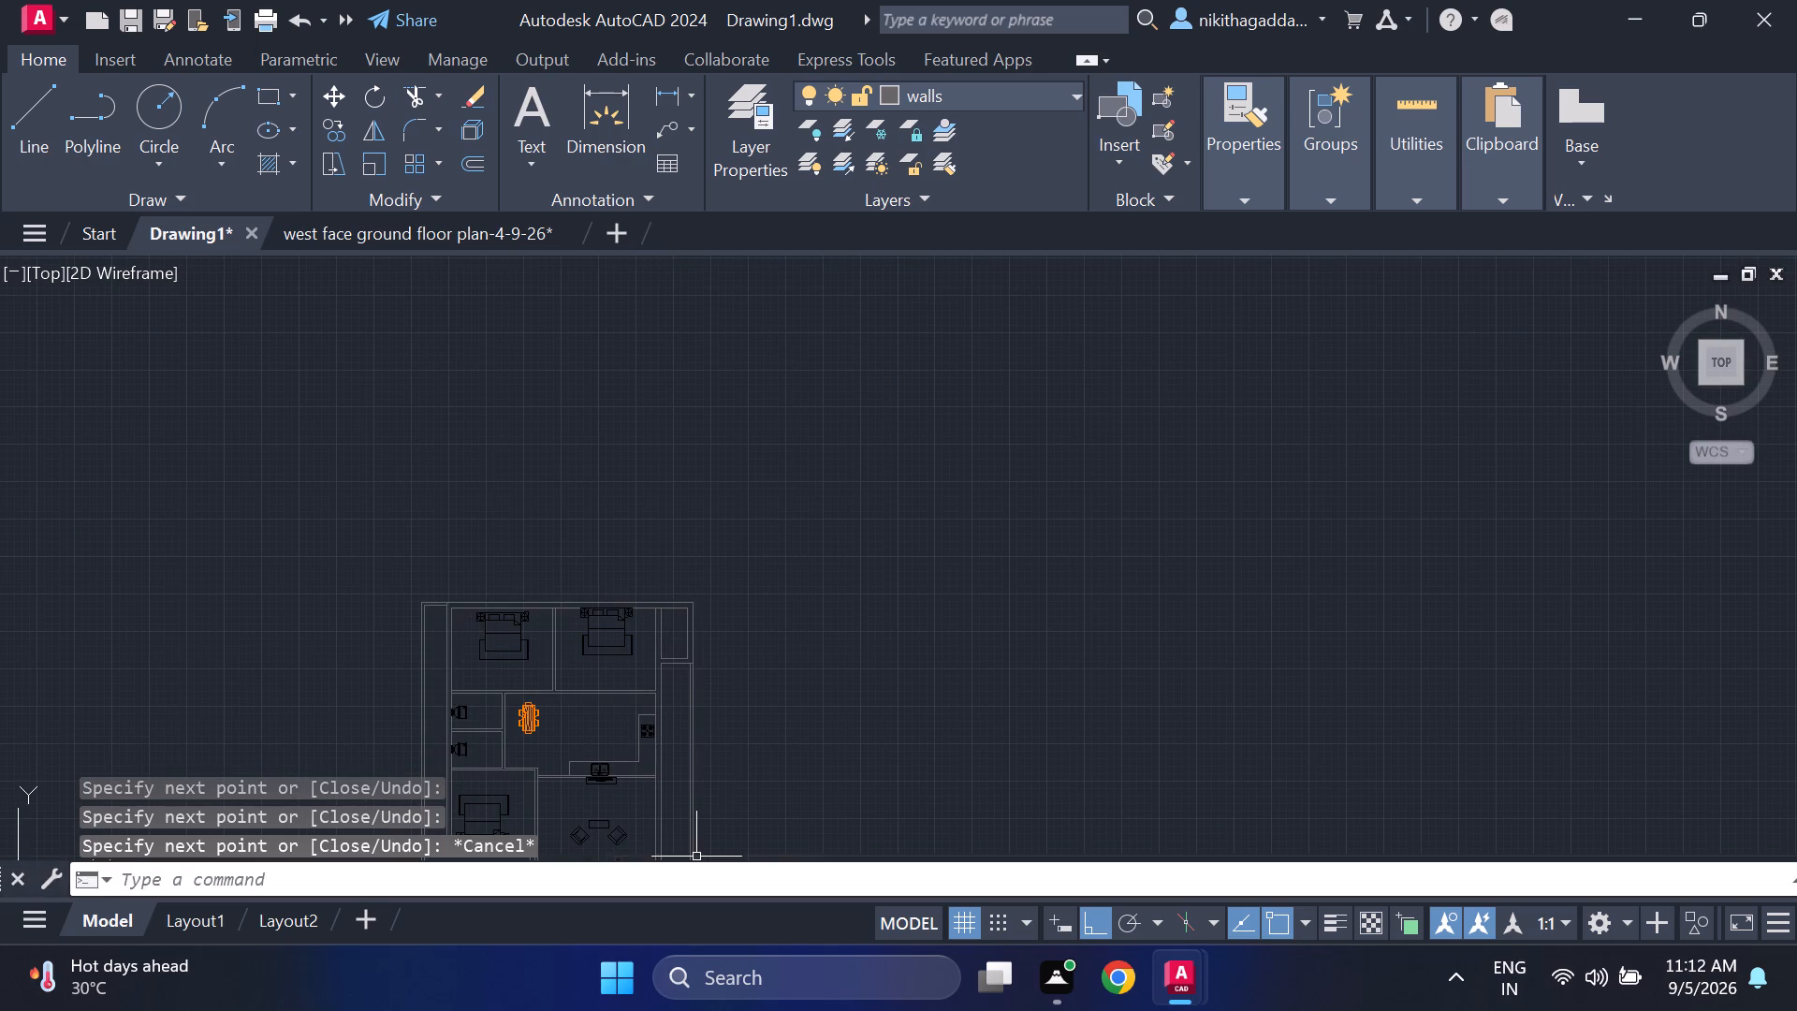
middle_drag(713, 741, 713, 733)
middle_drag(712, 725, 781, 505)
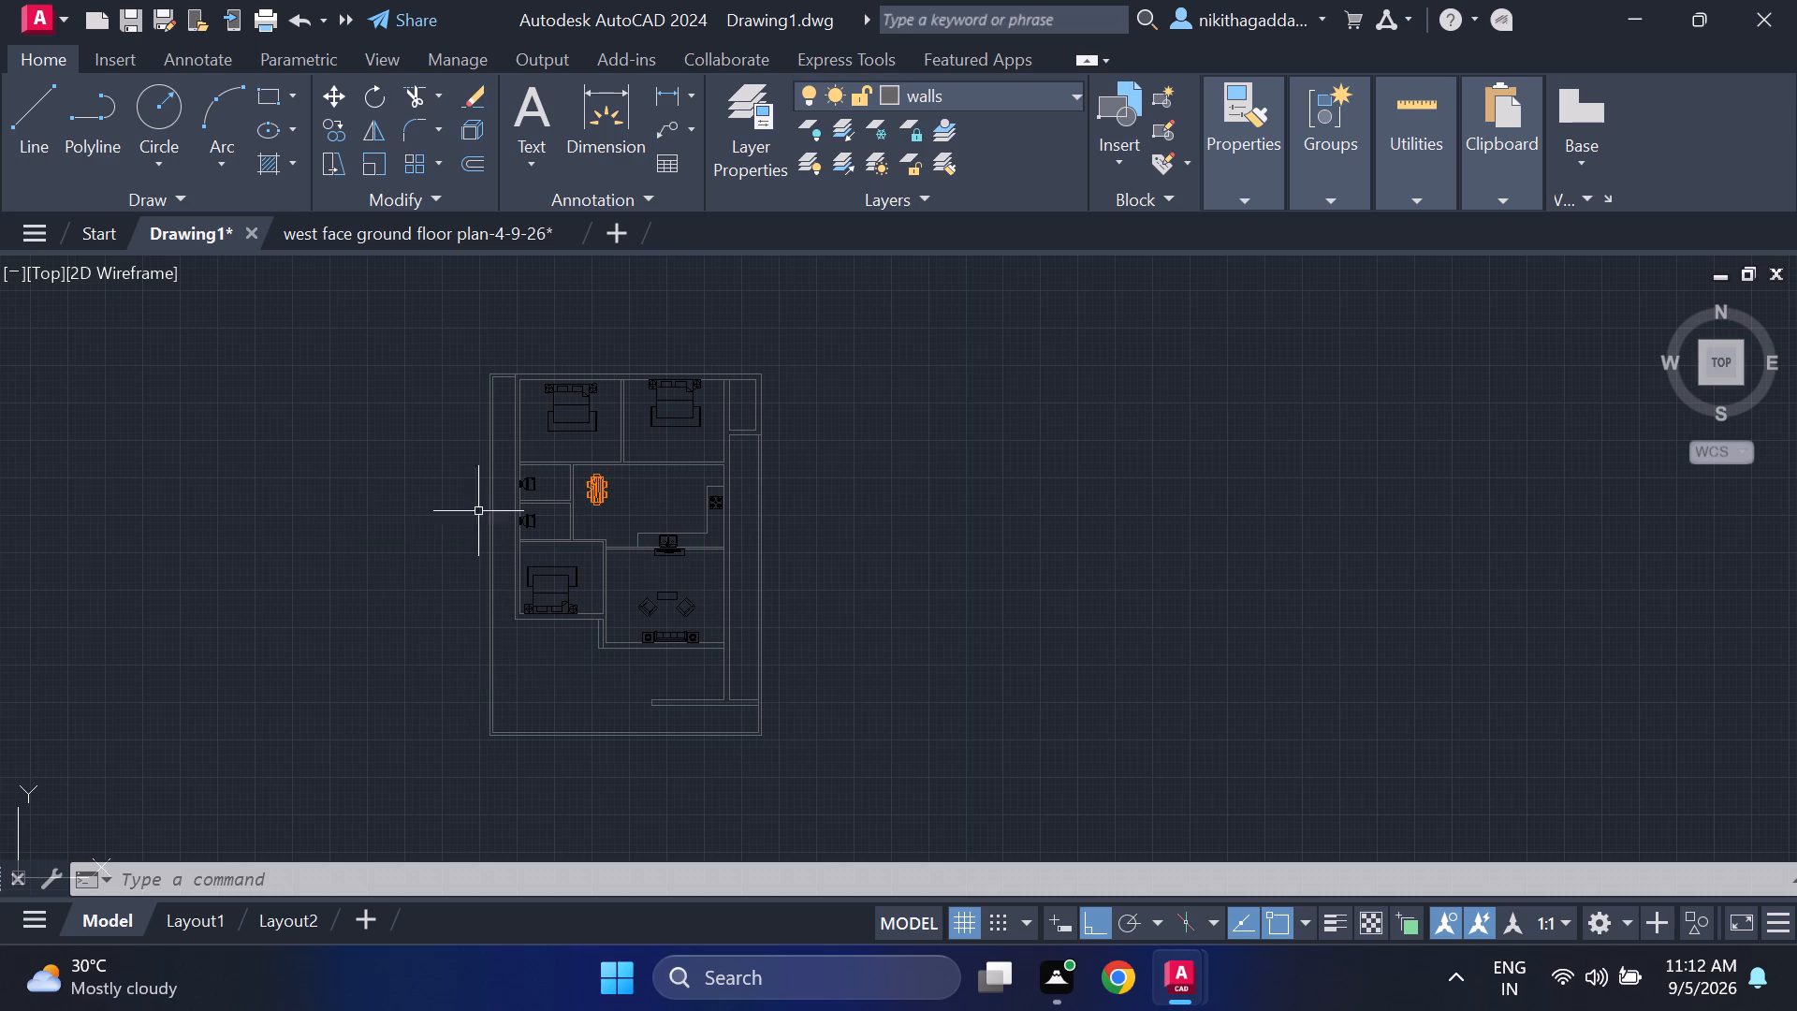
click(421, 240)
scroll(746, 669, down, 3)
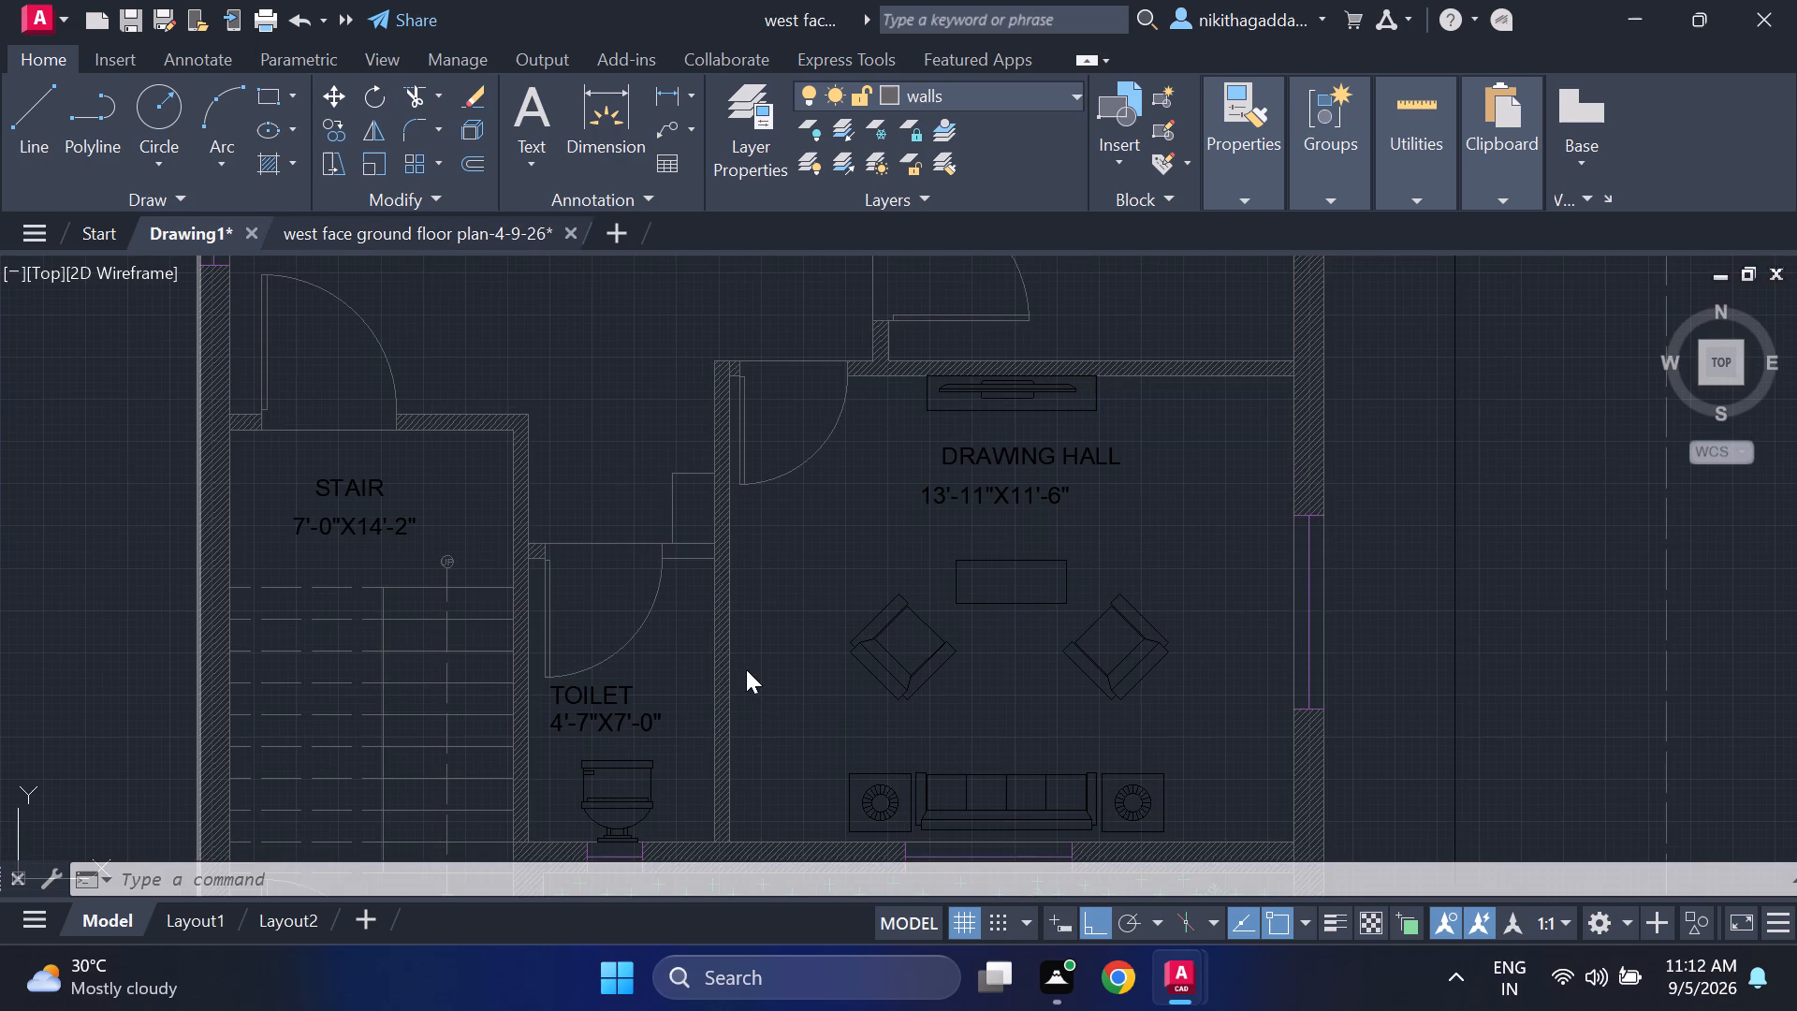
scroll(718, 693, down, 1)
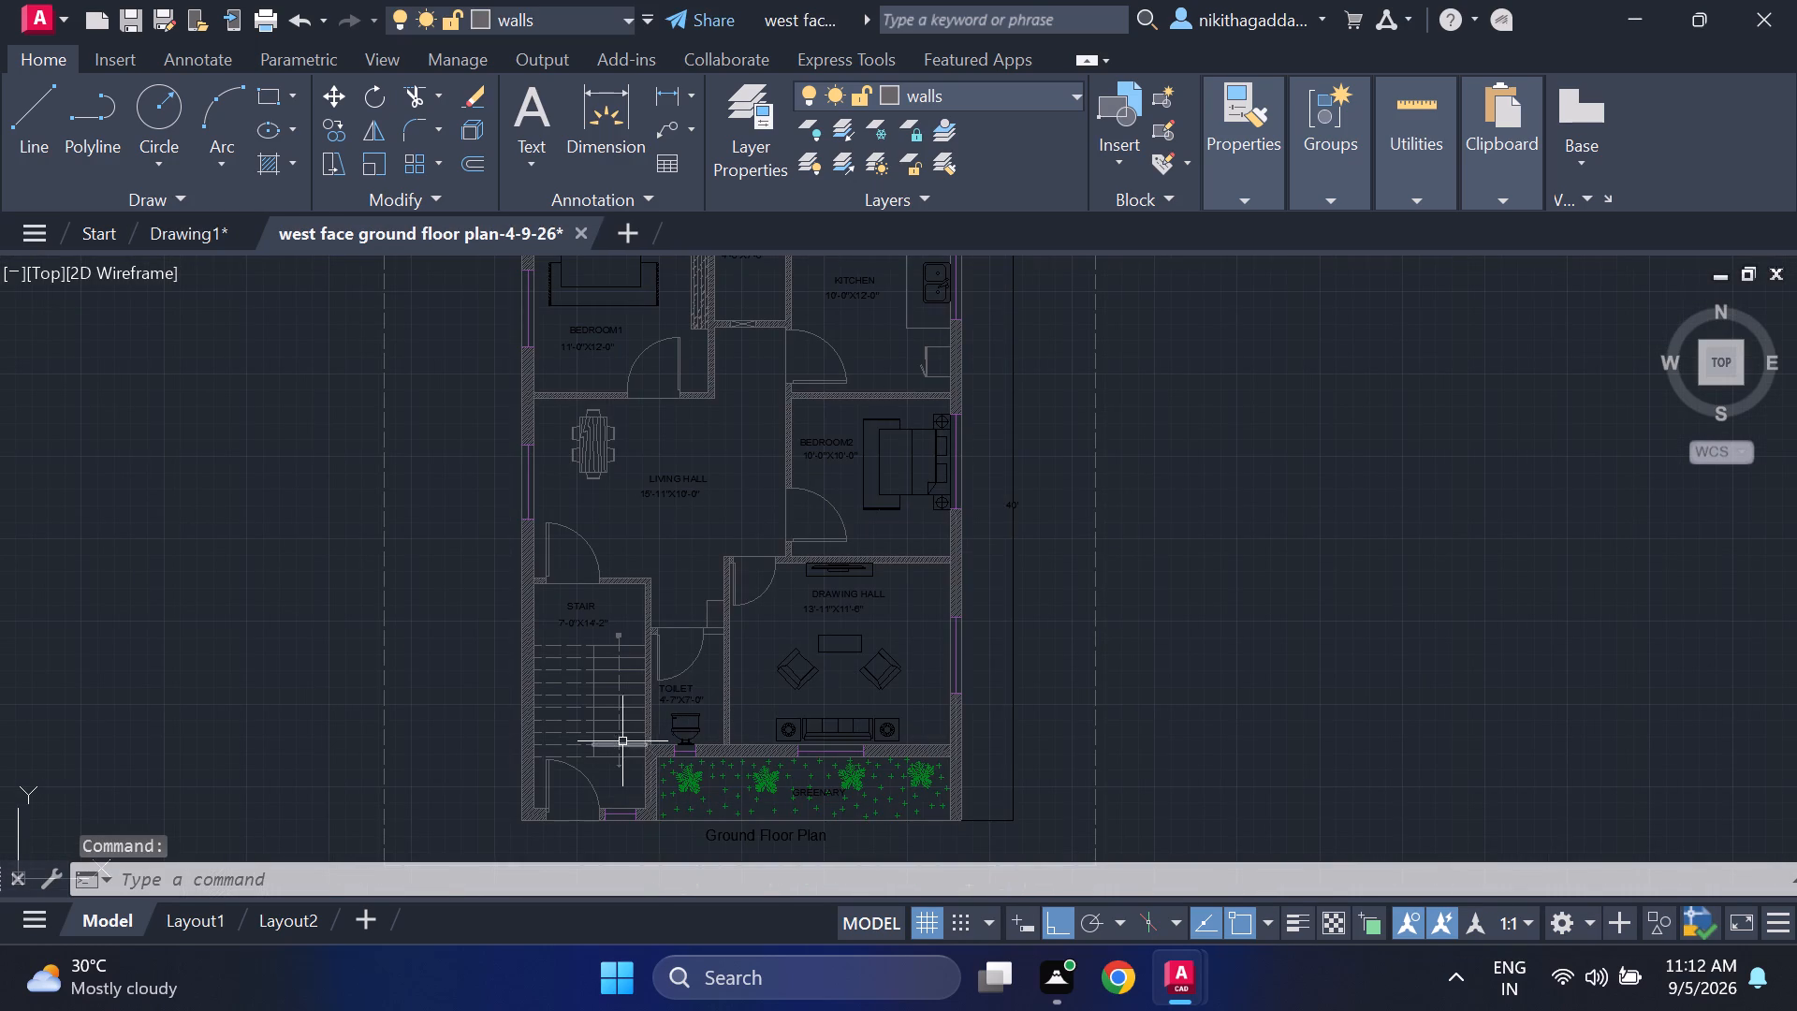
scroll(622, 740, up, 1)
middle_drag(621, 725, 658, 608)
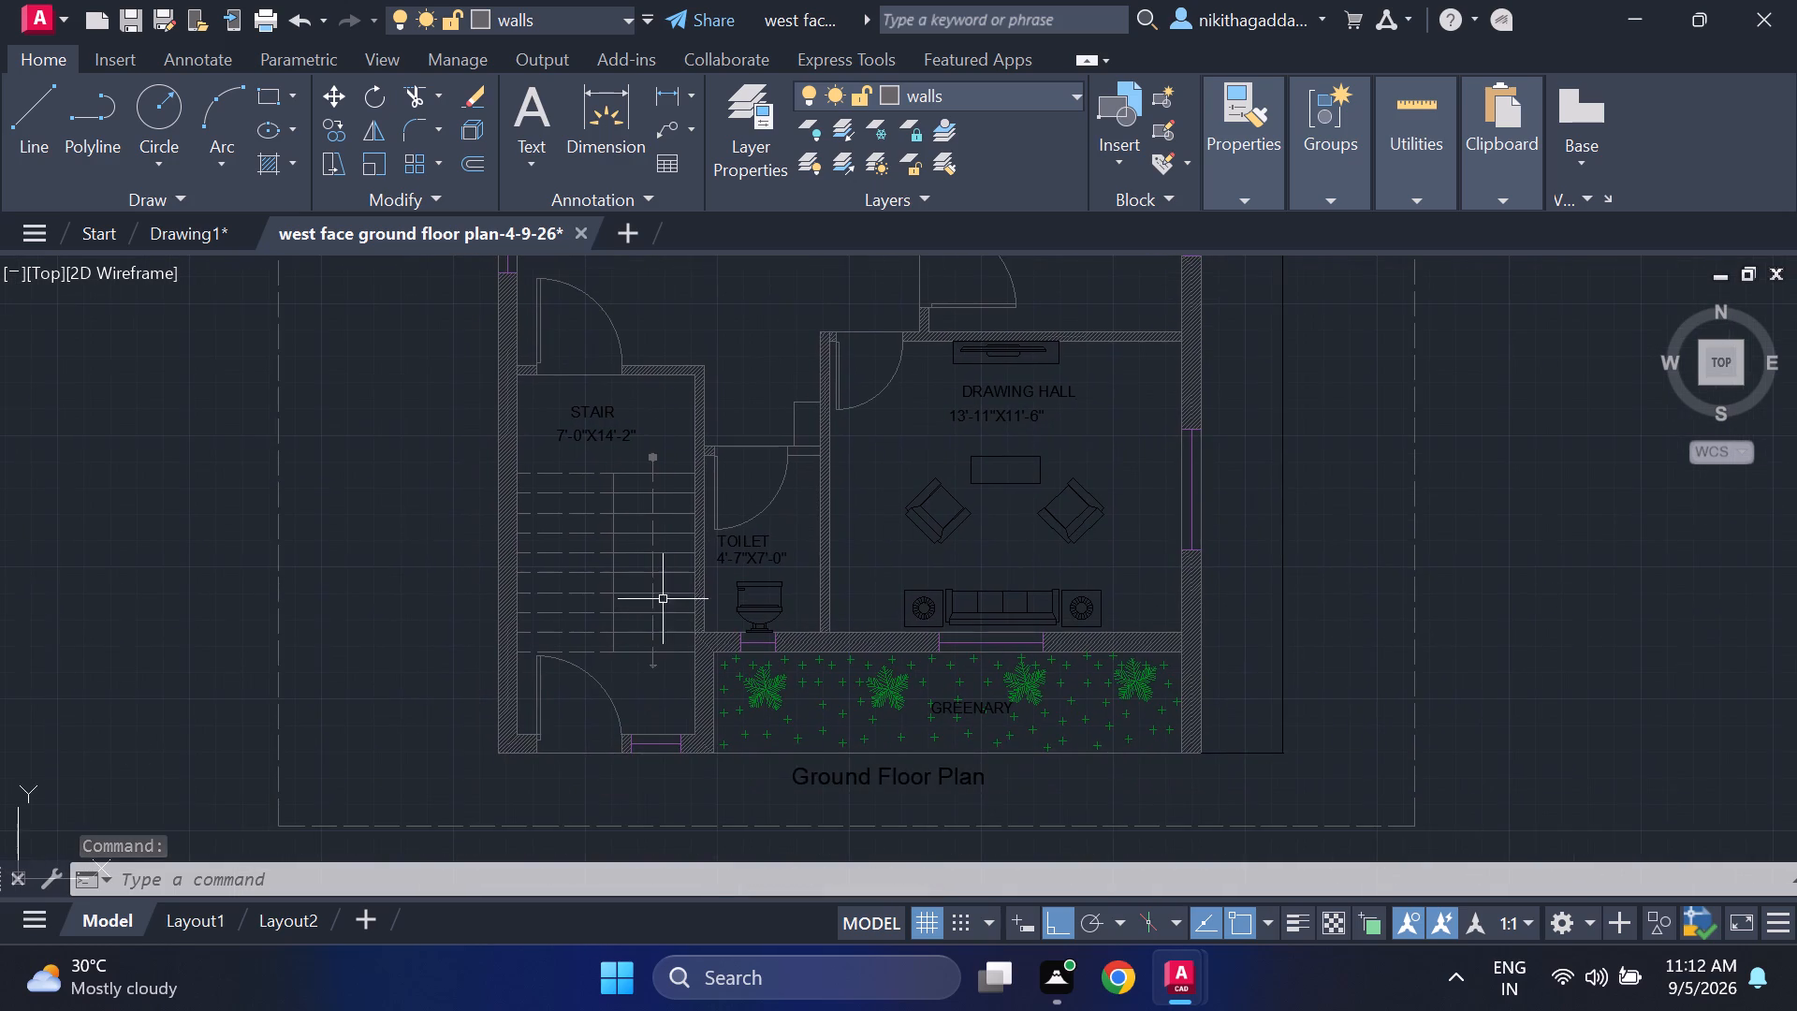
scroll(614, 565, up, 2)
click(679, 295)
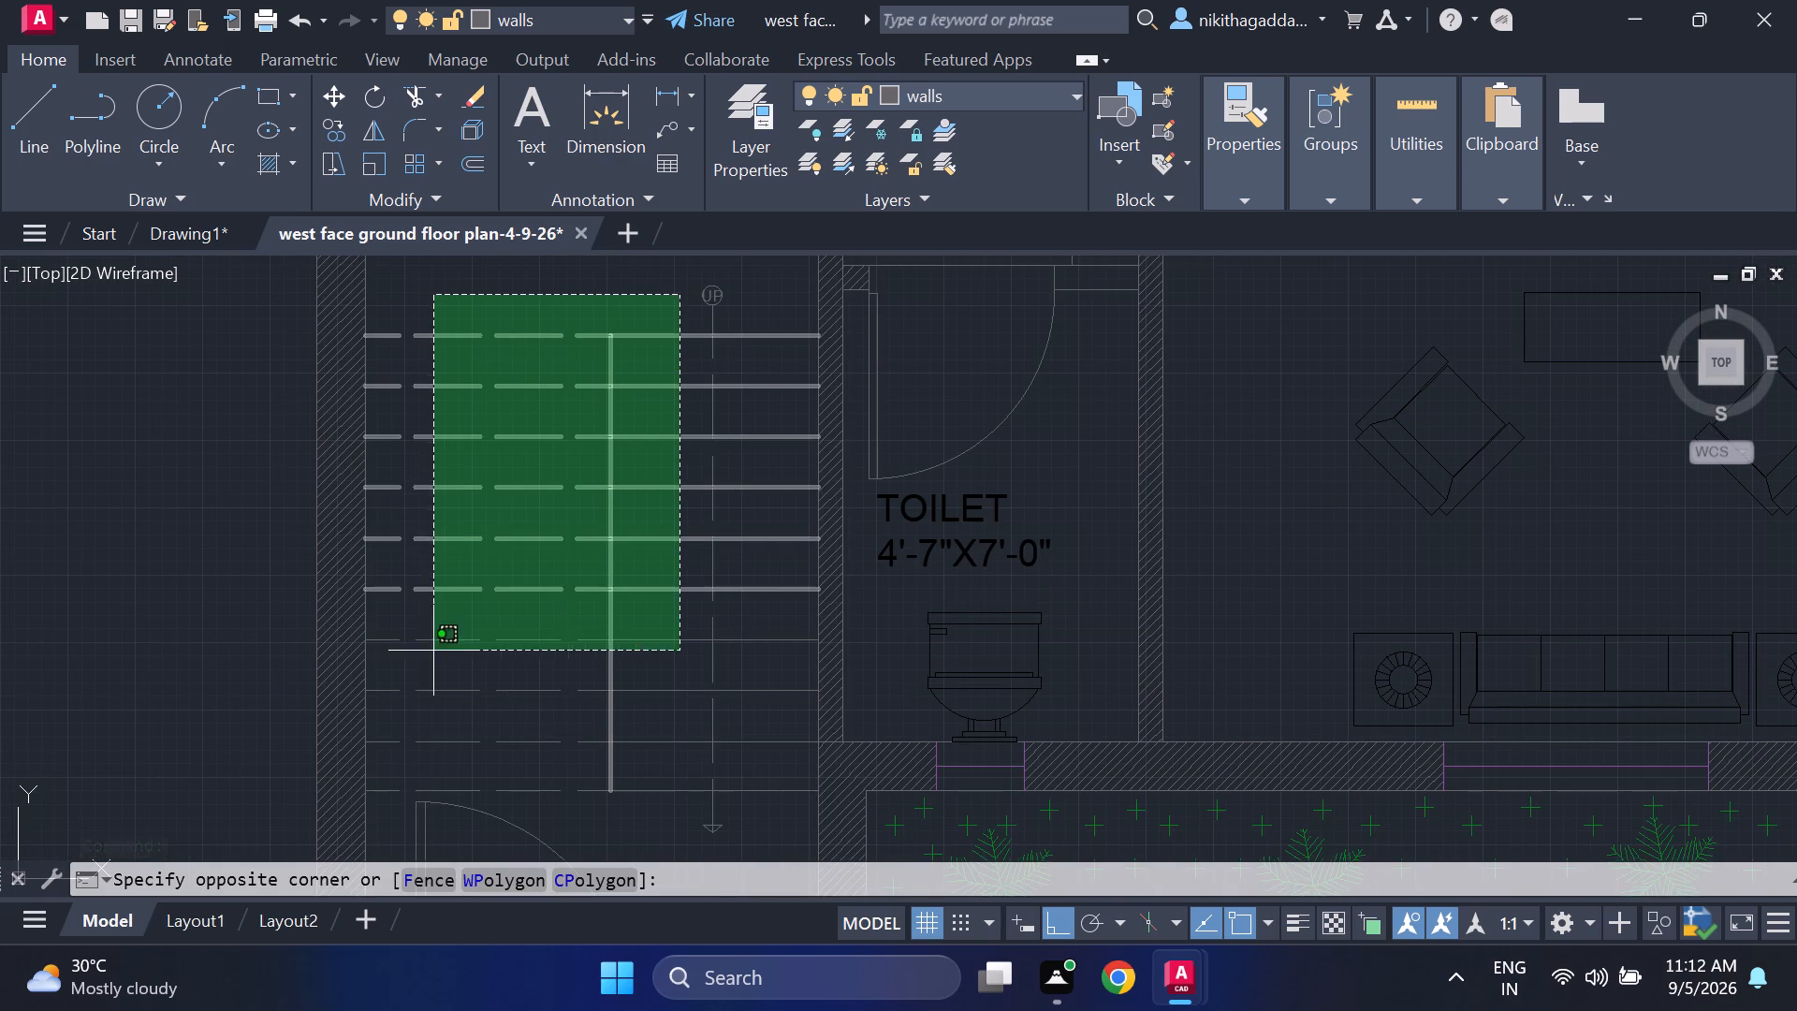
click(417, 674)
scroll(476, 718, down, 2)
scroll(498, 696, up, 2)
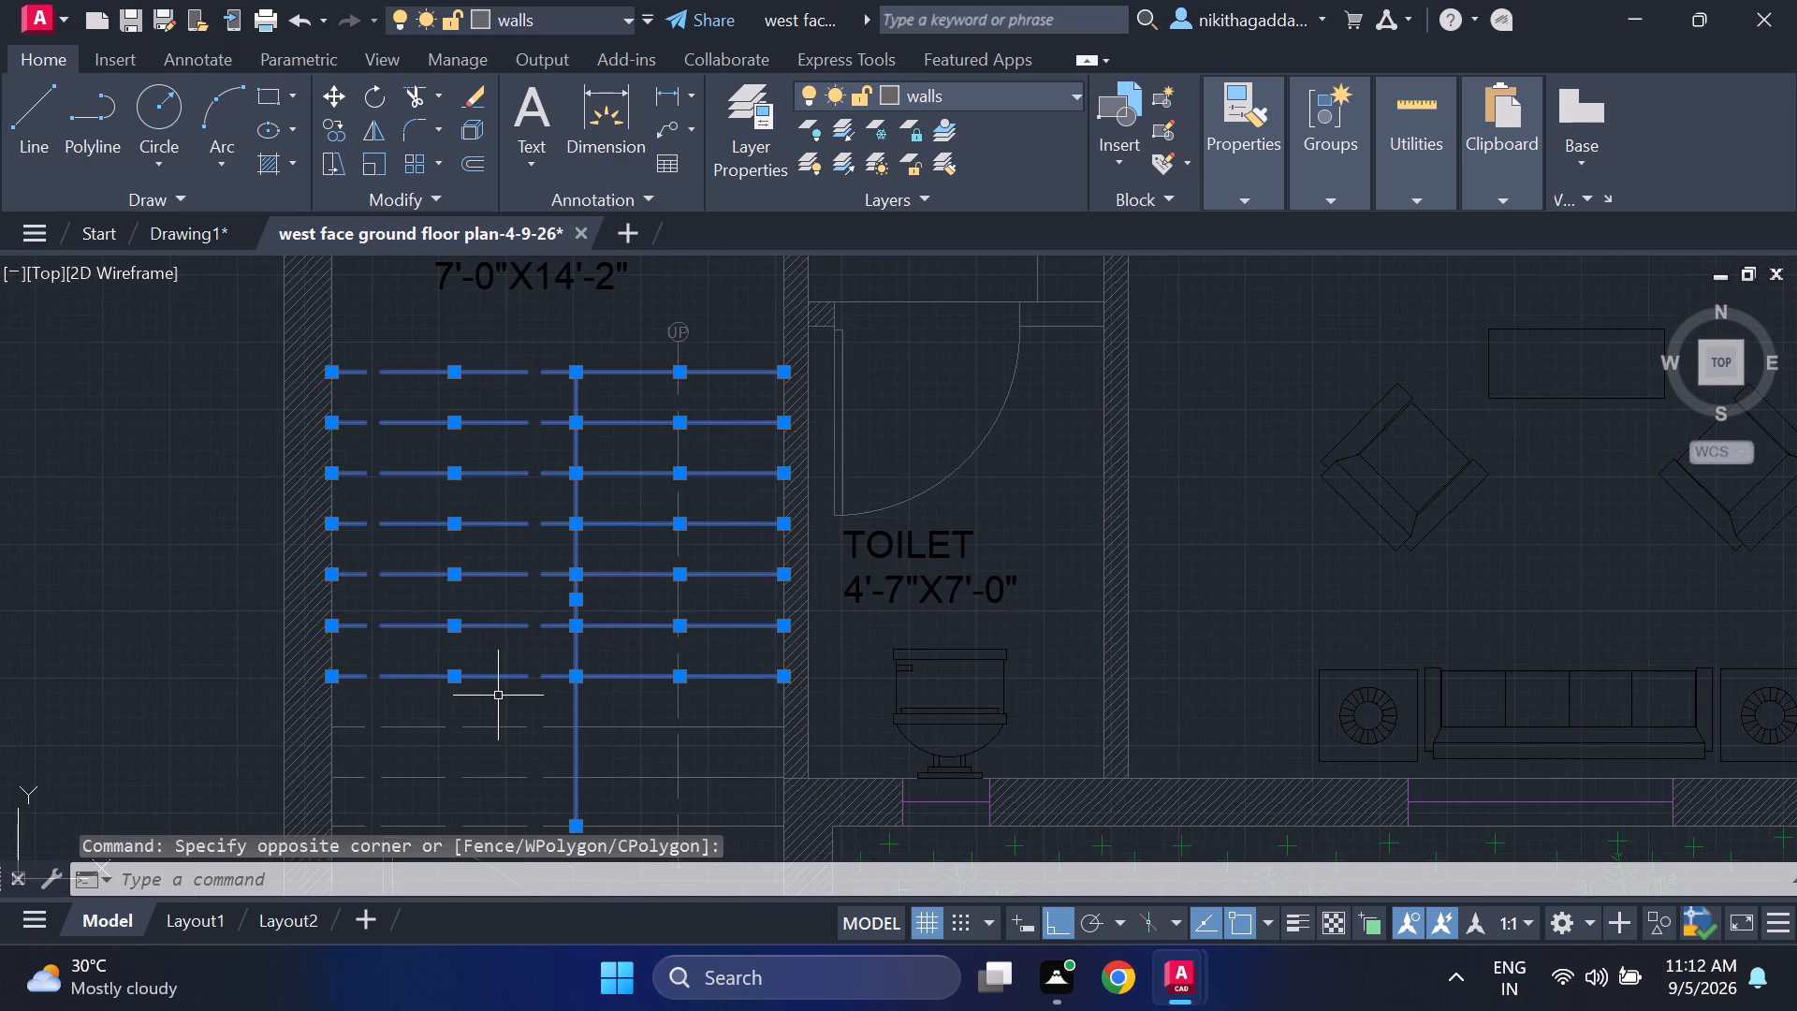
click(505, 696)
click(405, 809)
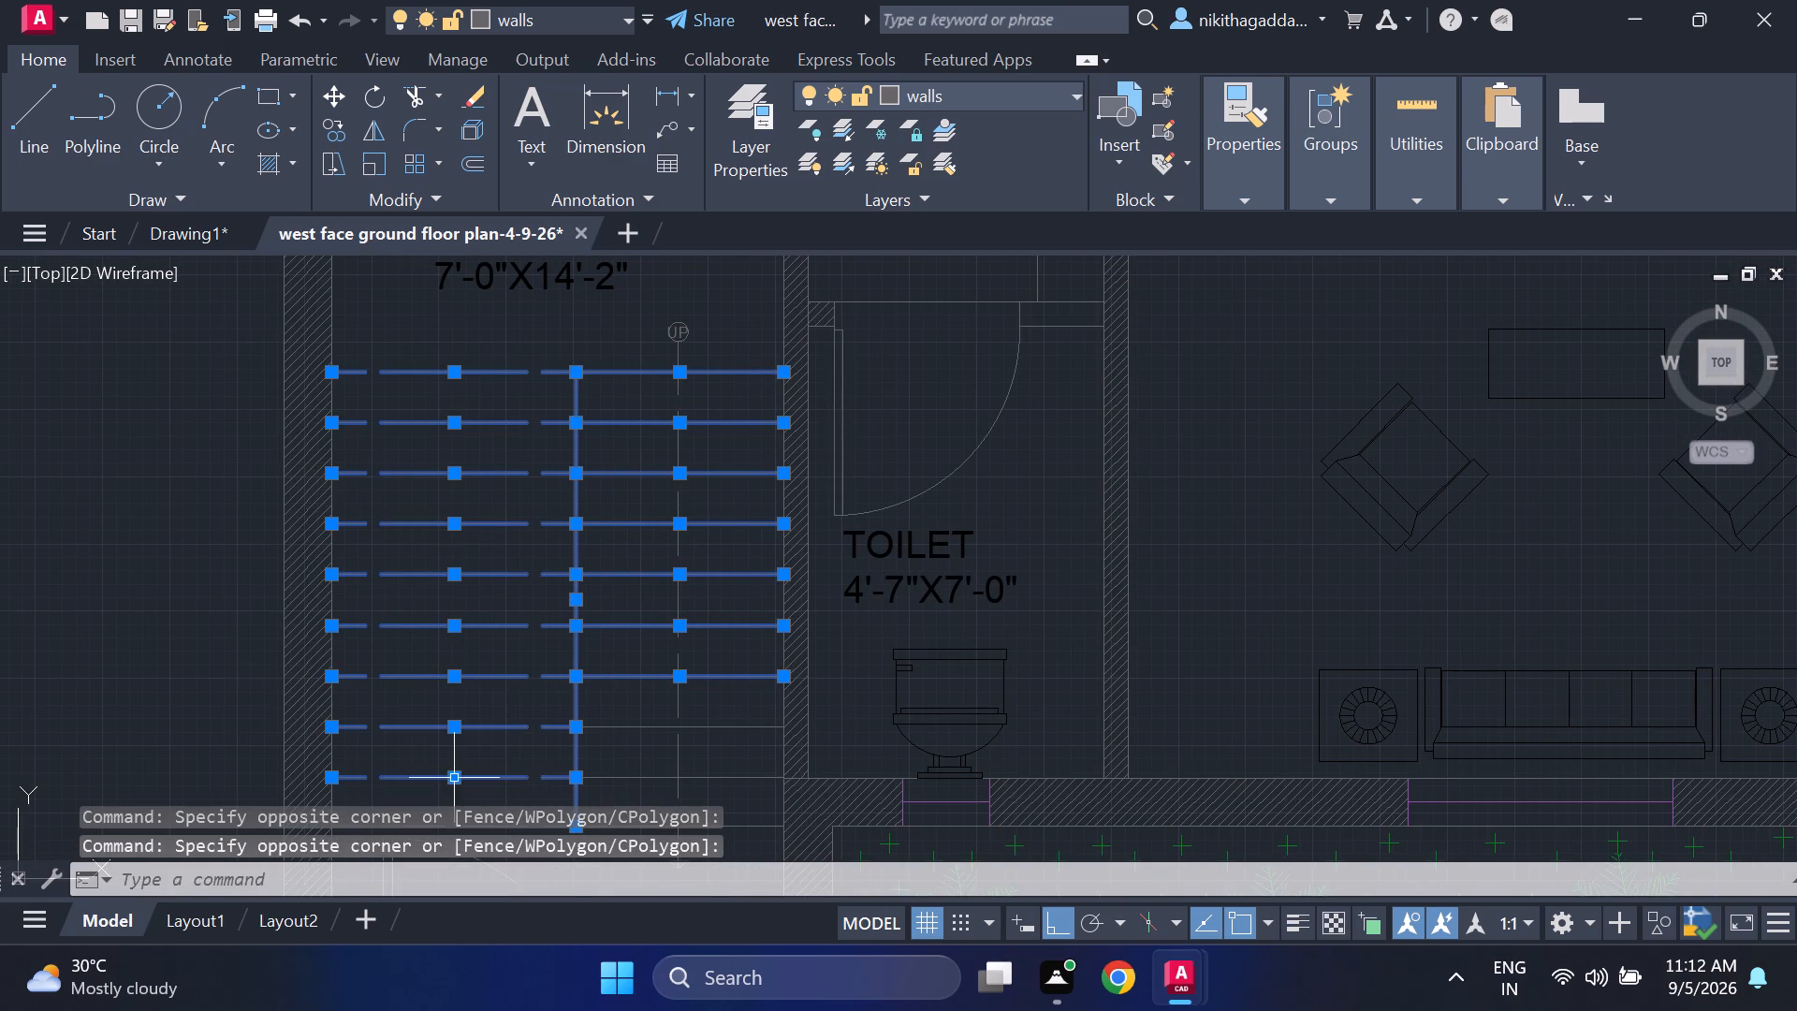
middle_drag(453, 776, 510, 520)
click(704, 431)
click(649, 611)
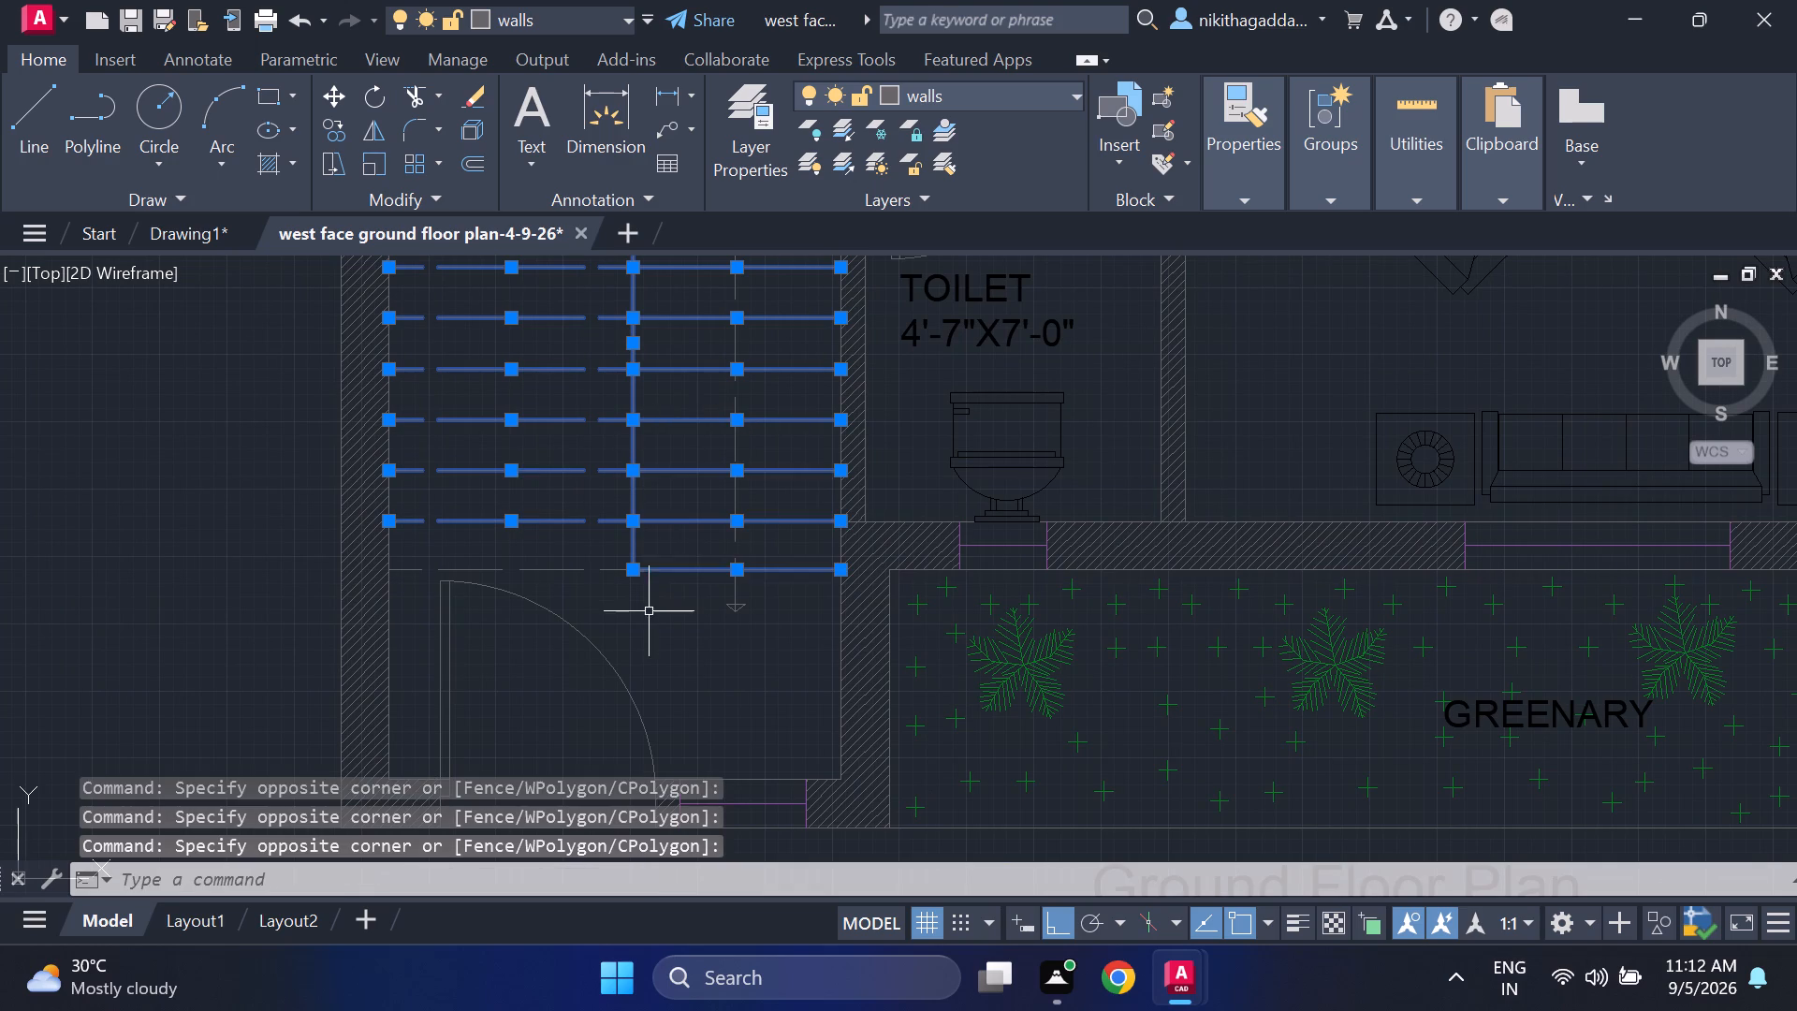
click(791, 328)
click(662, 446)
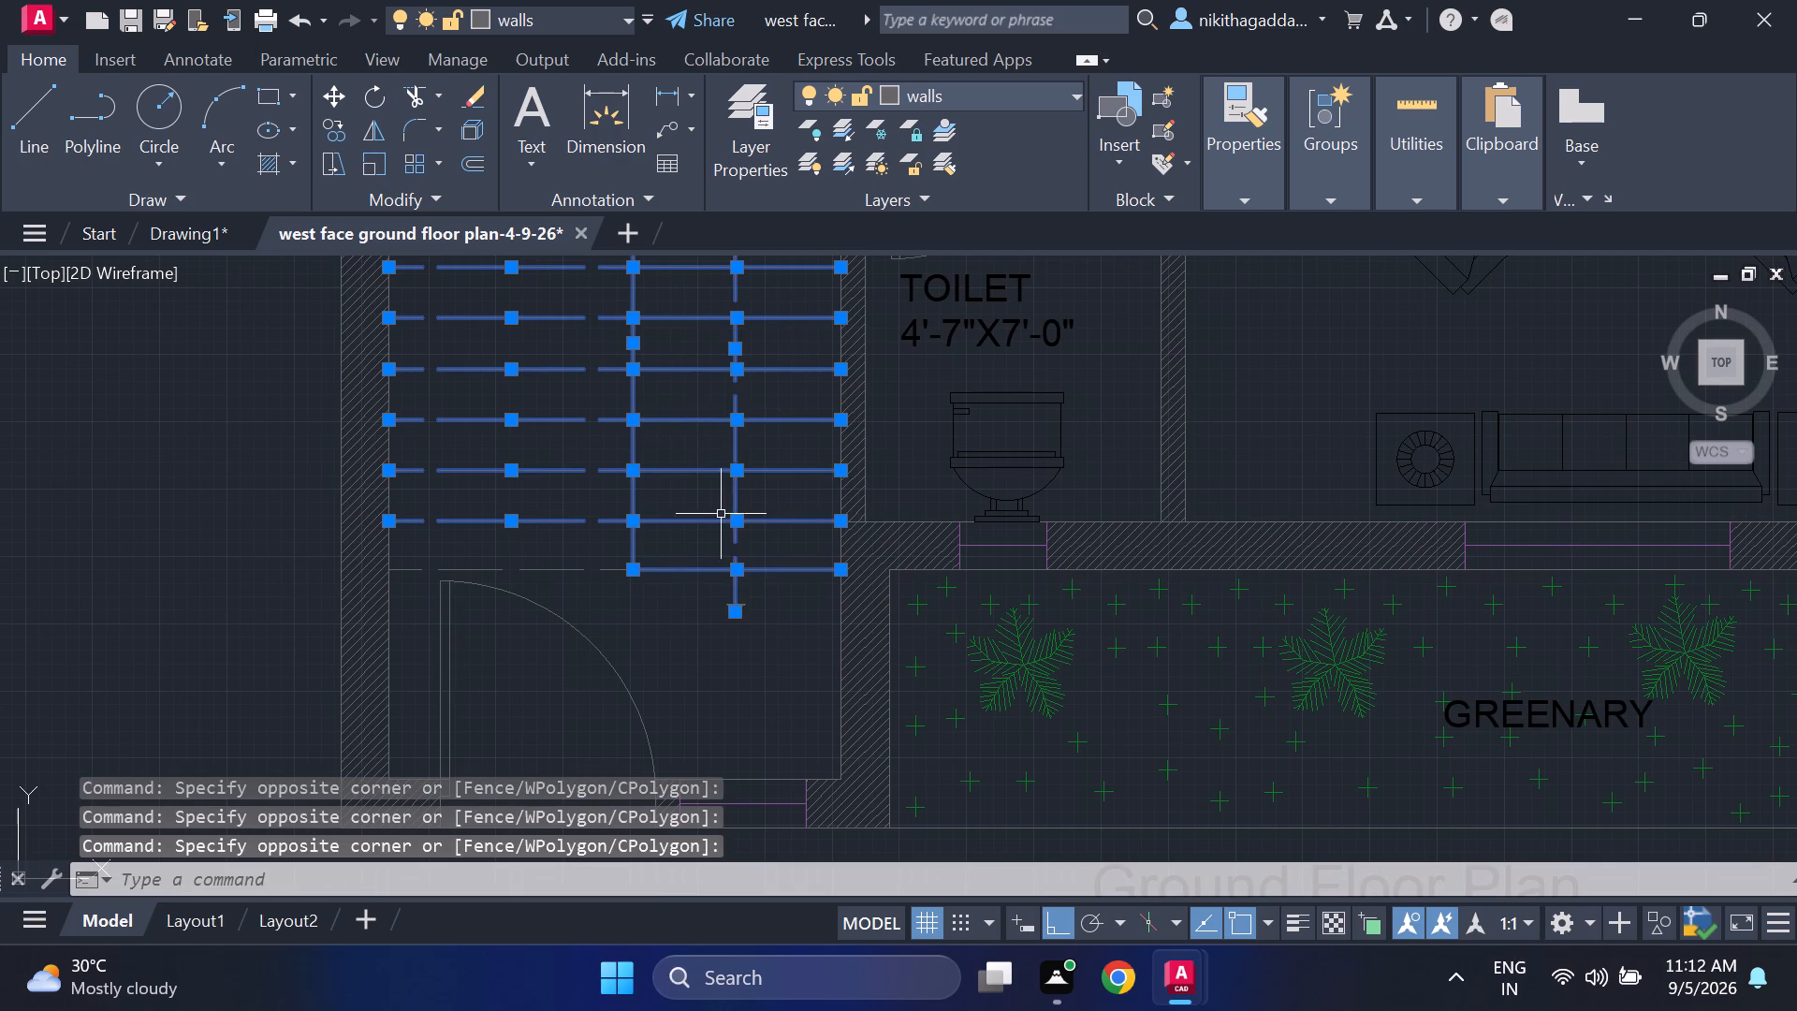
scroll(719, 520, down, 3)
scroll(681, 614, up, 3)
scroll(836, 327, up, 1)
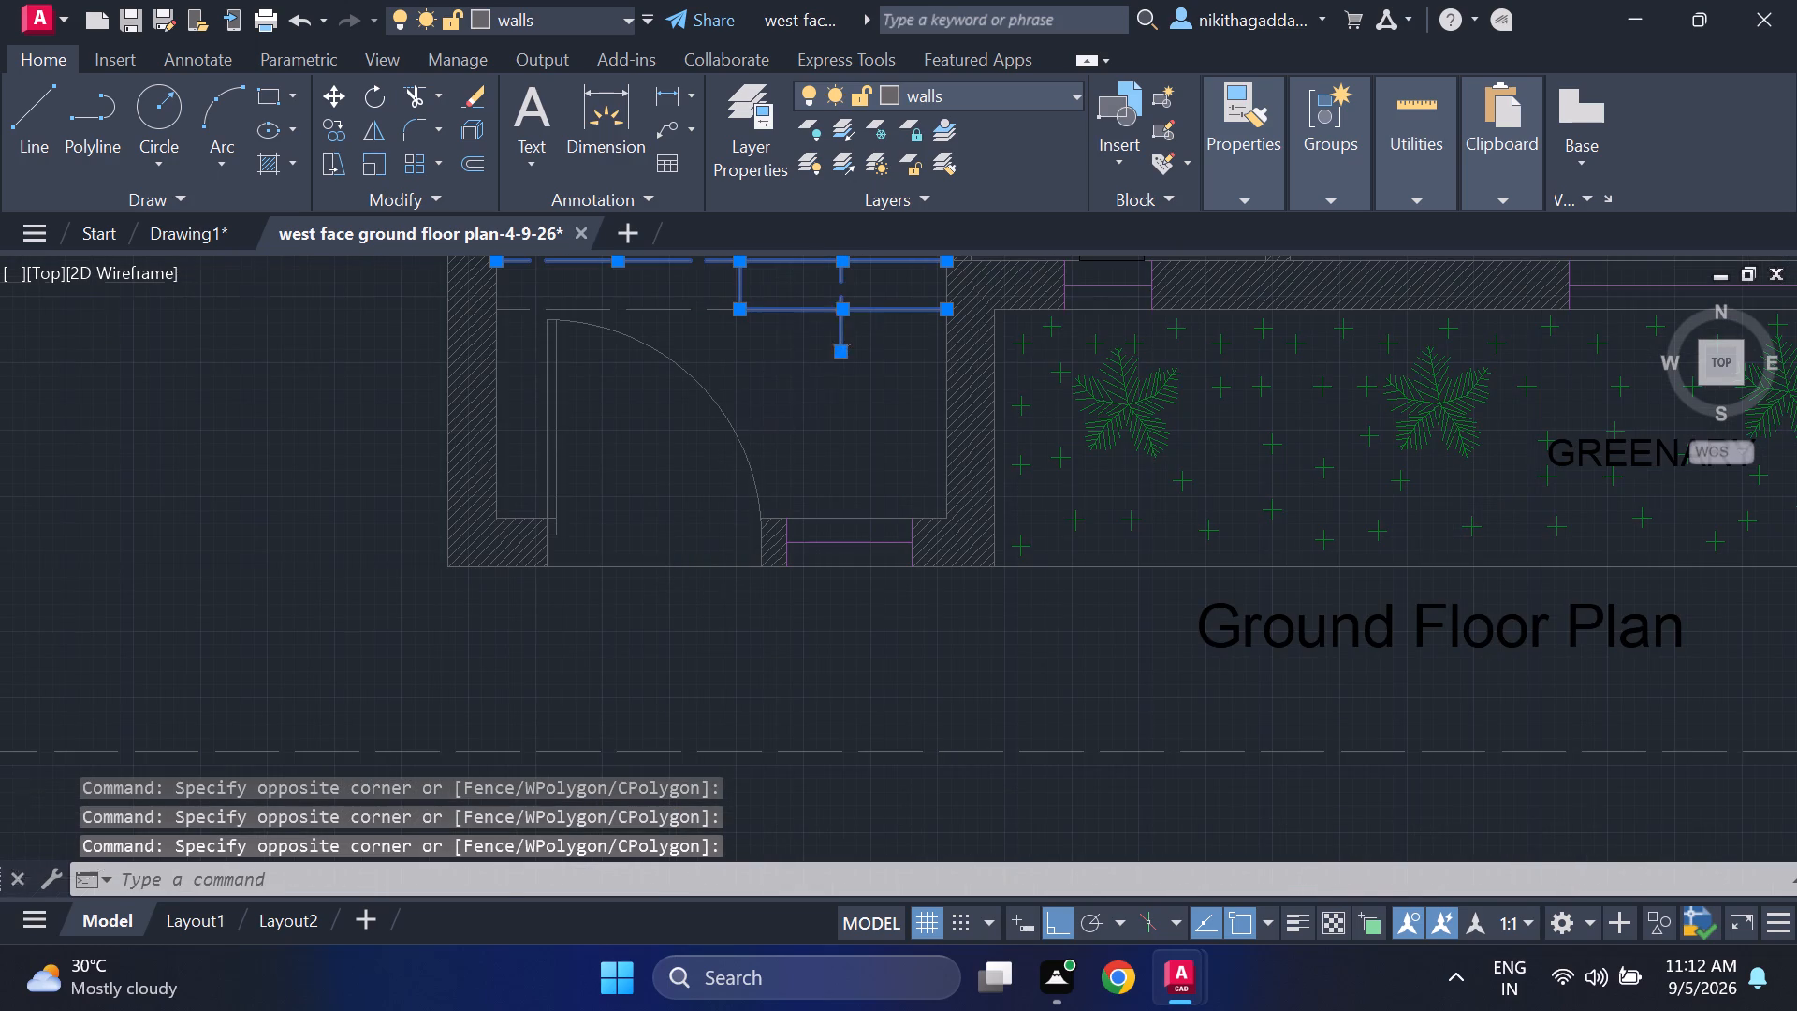
scroll(837, 327, up, 2)
scroll(854, 415, down, 4)
middle_drag(807, 470, 805, 505)
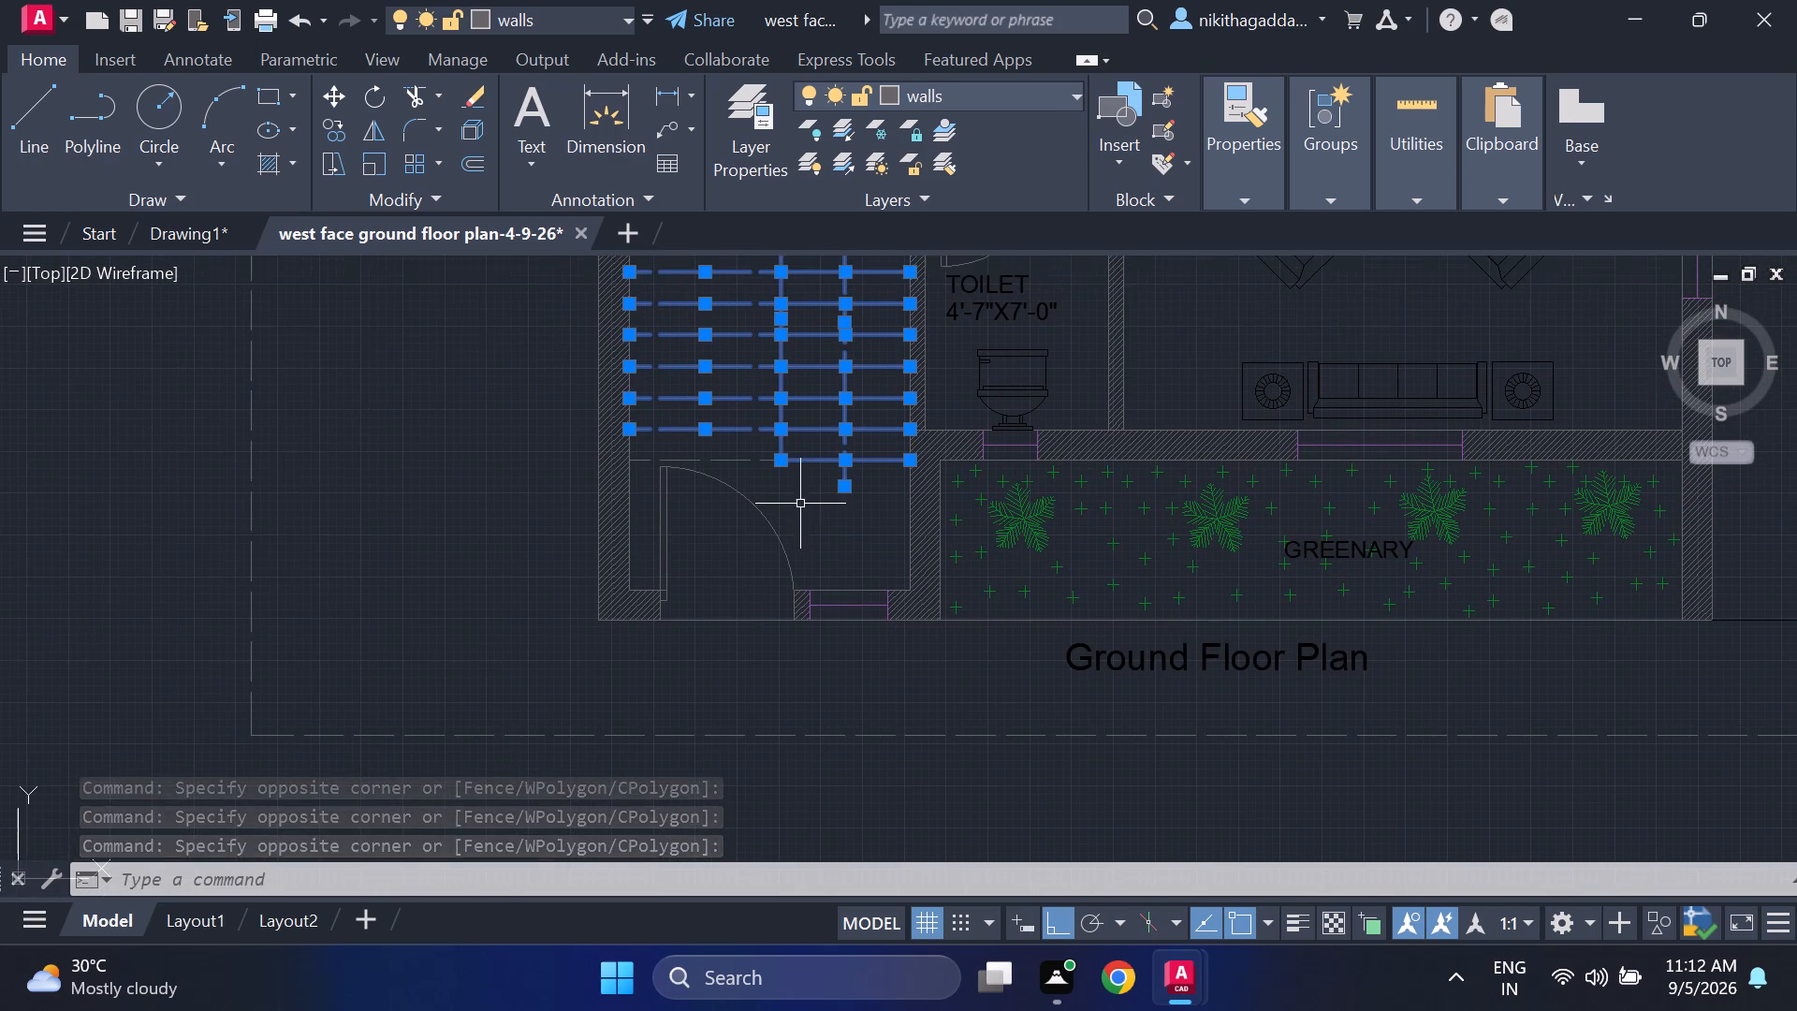
scroll(739, 429, up, 2)
click(745, 459)
click(660, 514)
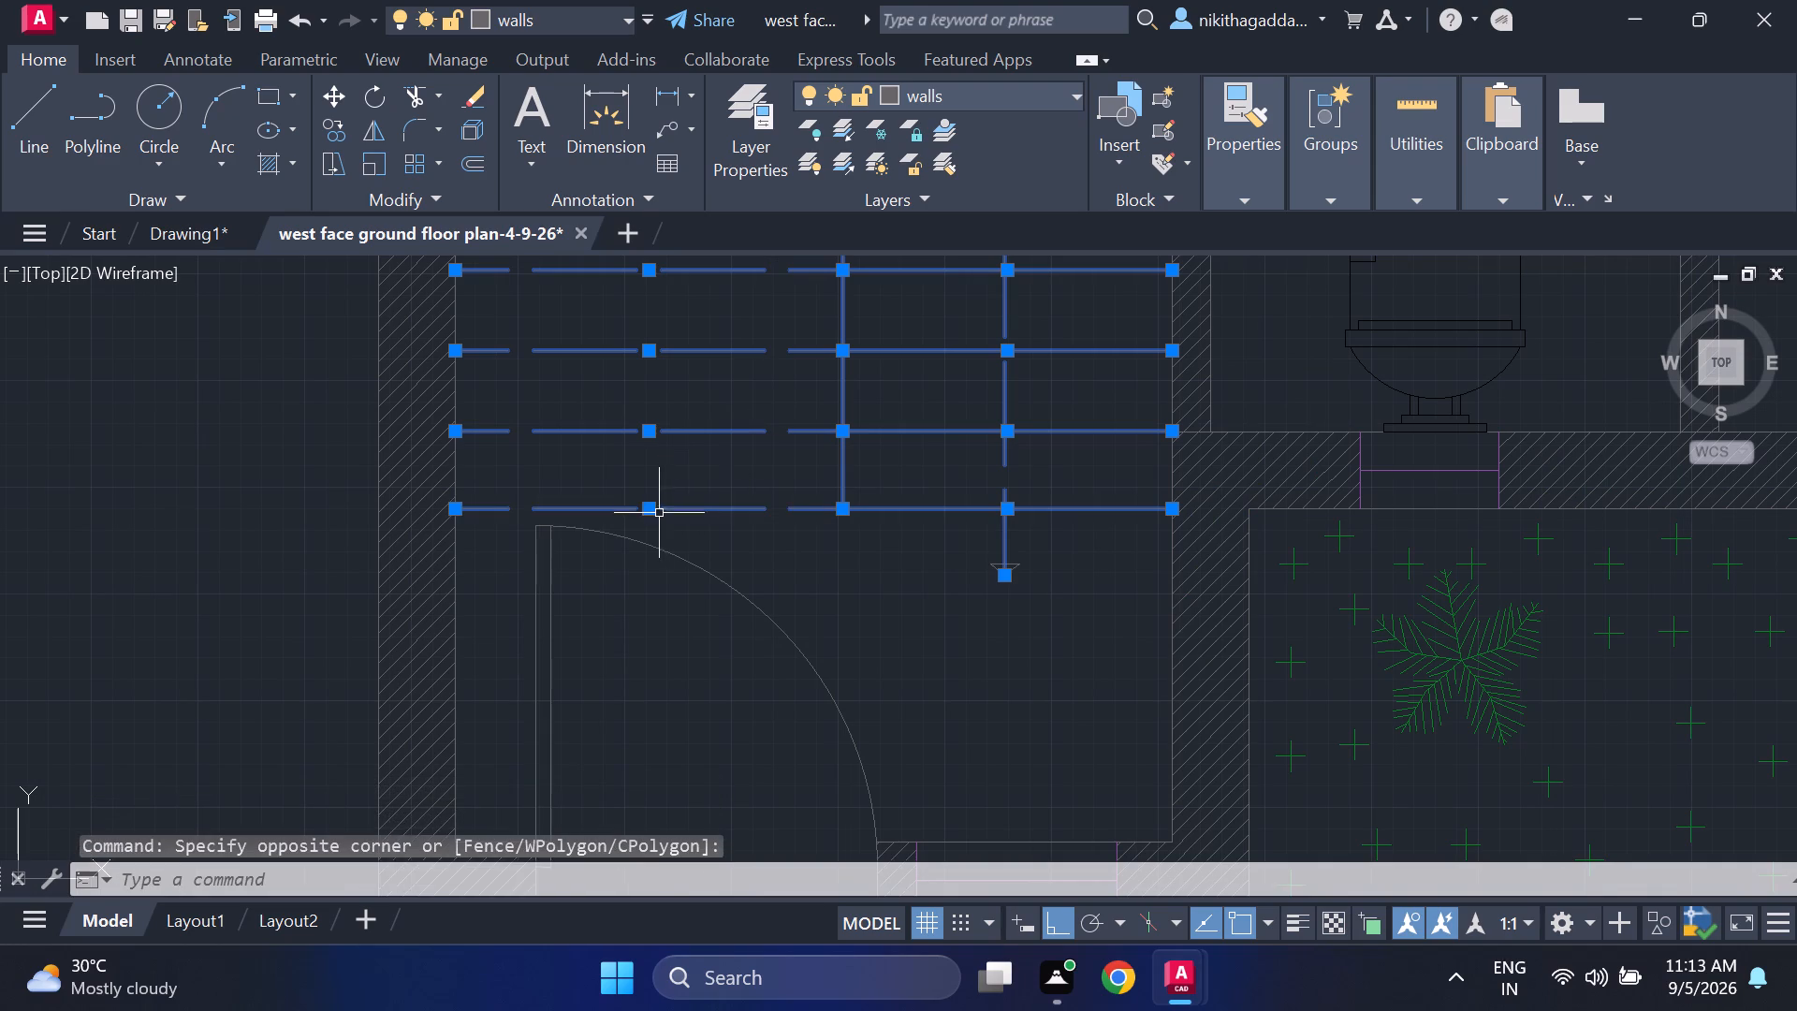
scroll(717, 447, down, 4)
middle_drag(726, 464, 722, 605)
scroll(723, 490, up, 4)
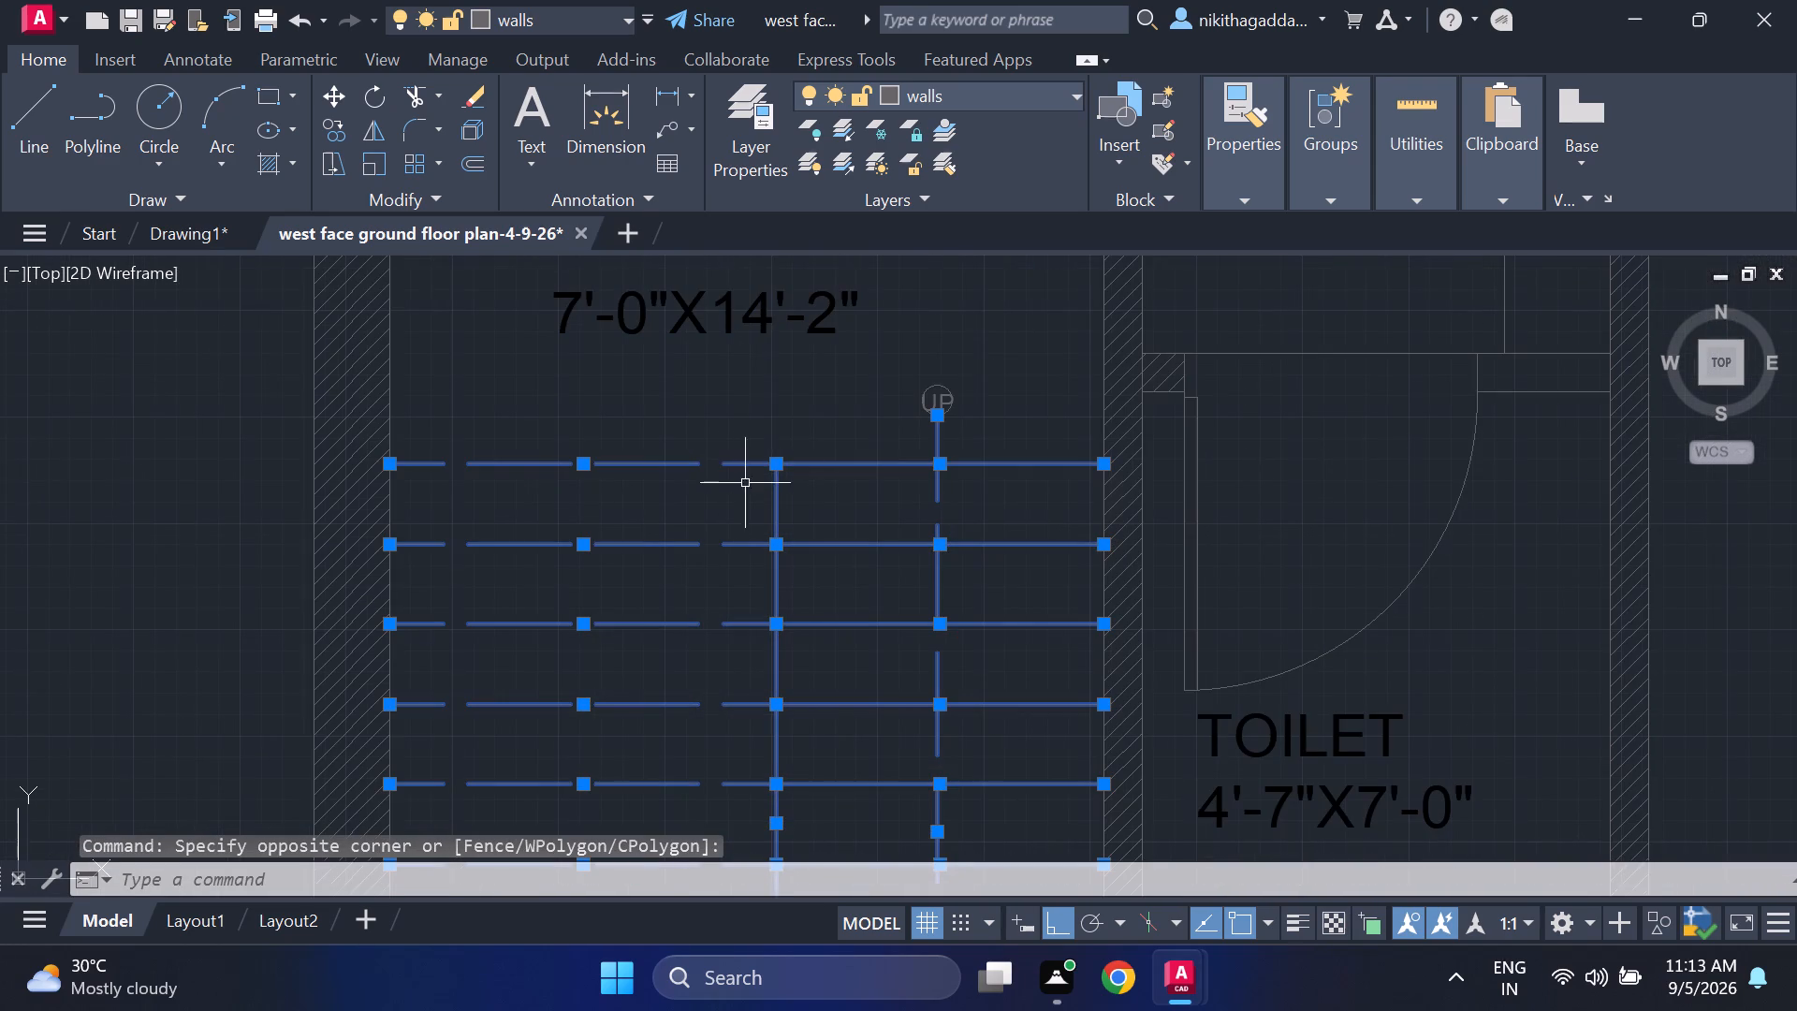
click(989, 359)
click(893, 443)
scroll(892, 442, down, 3)
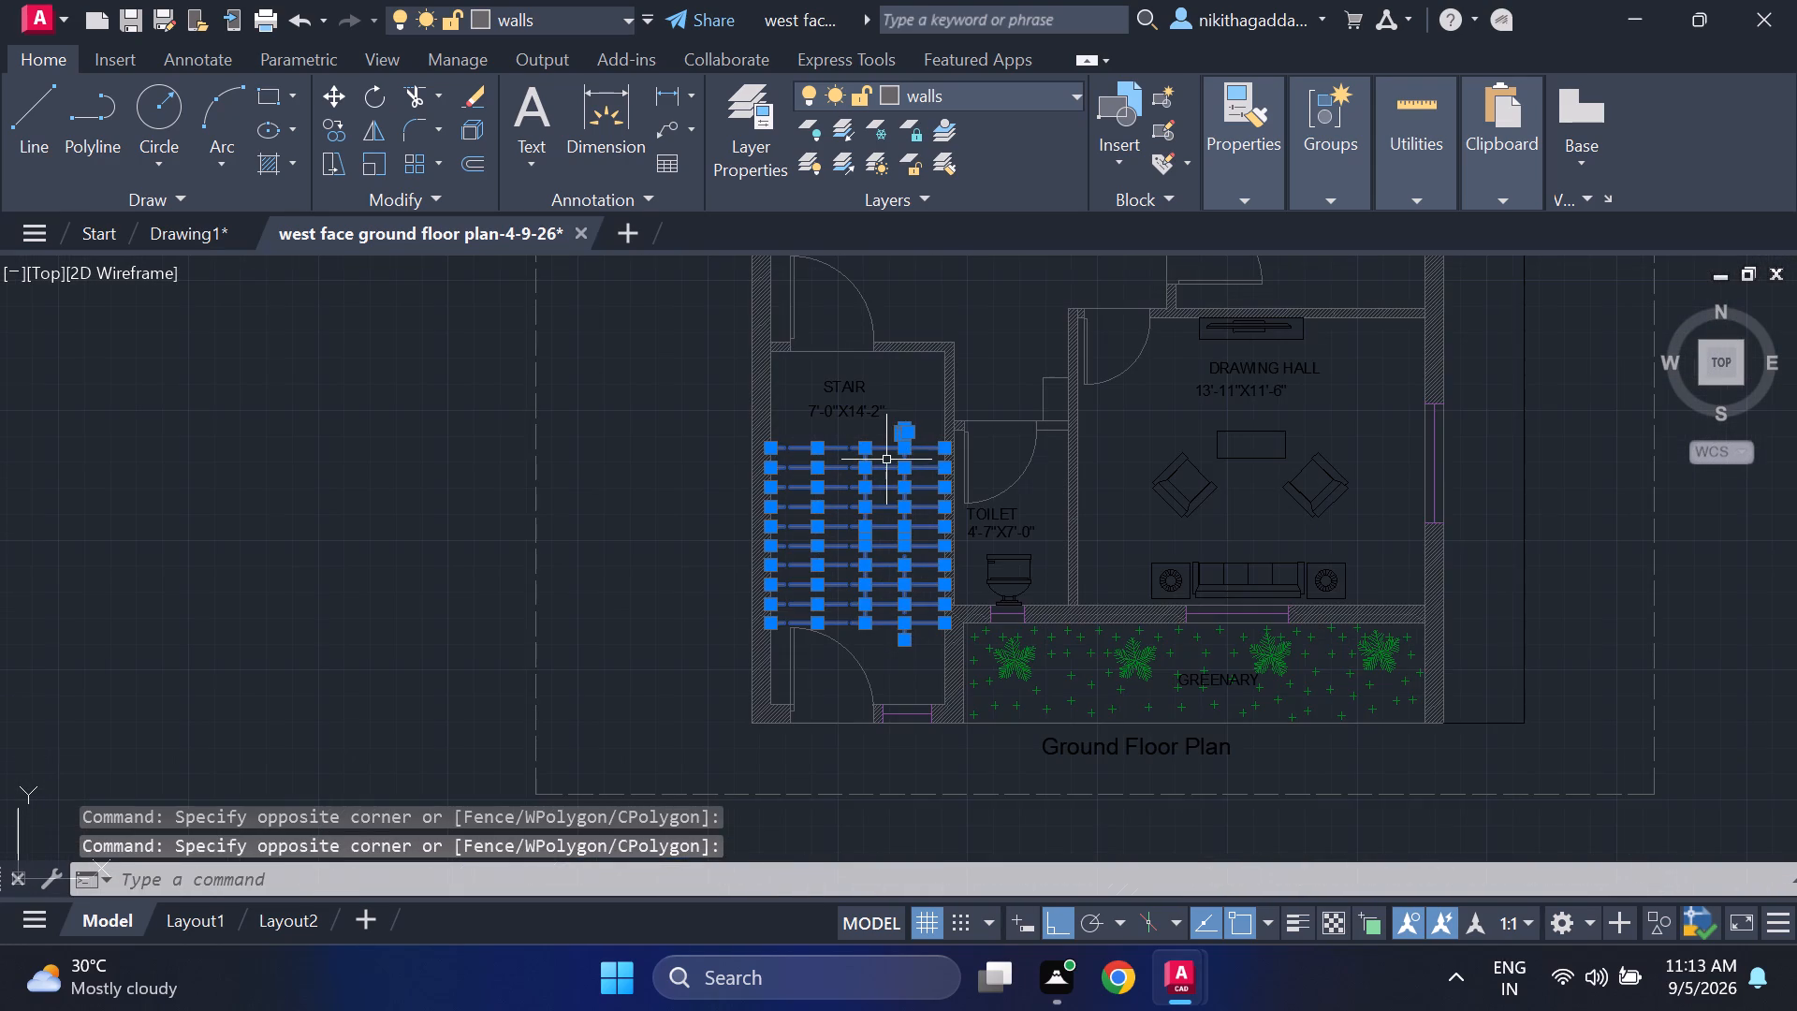
key(ctrl+c)
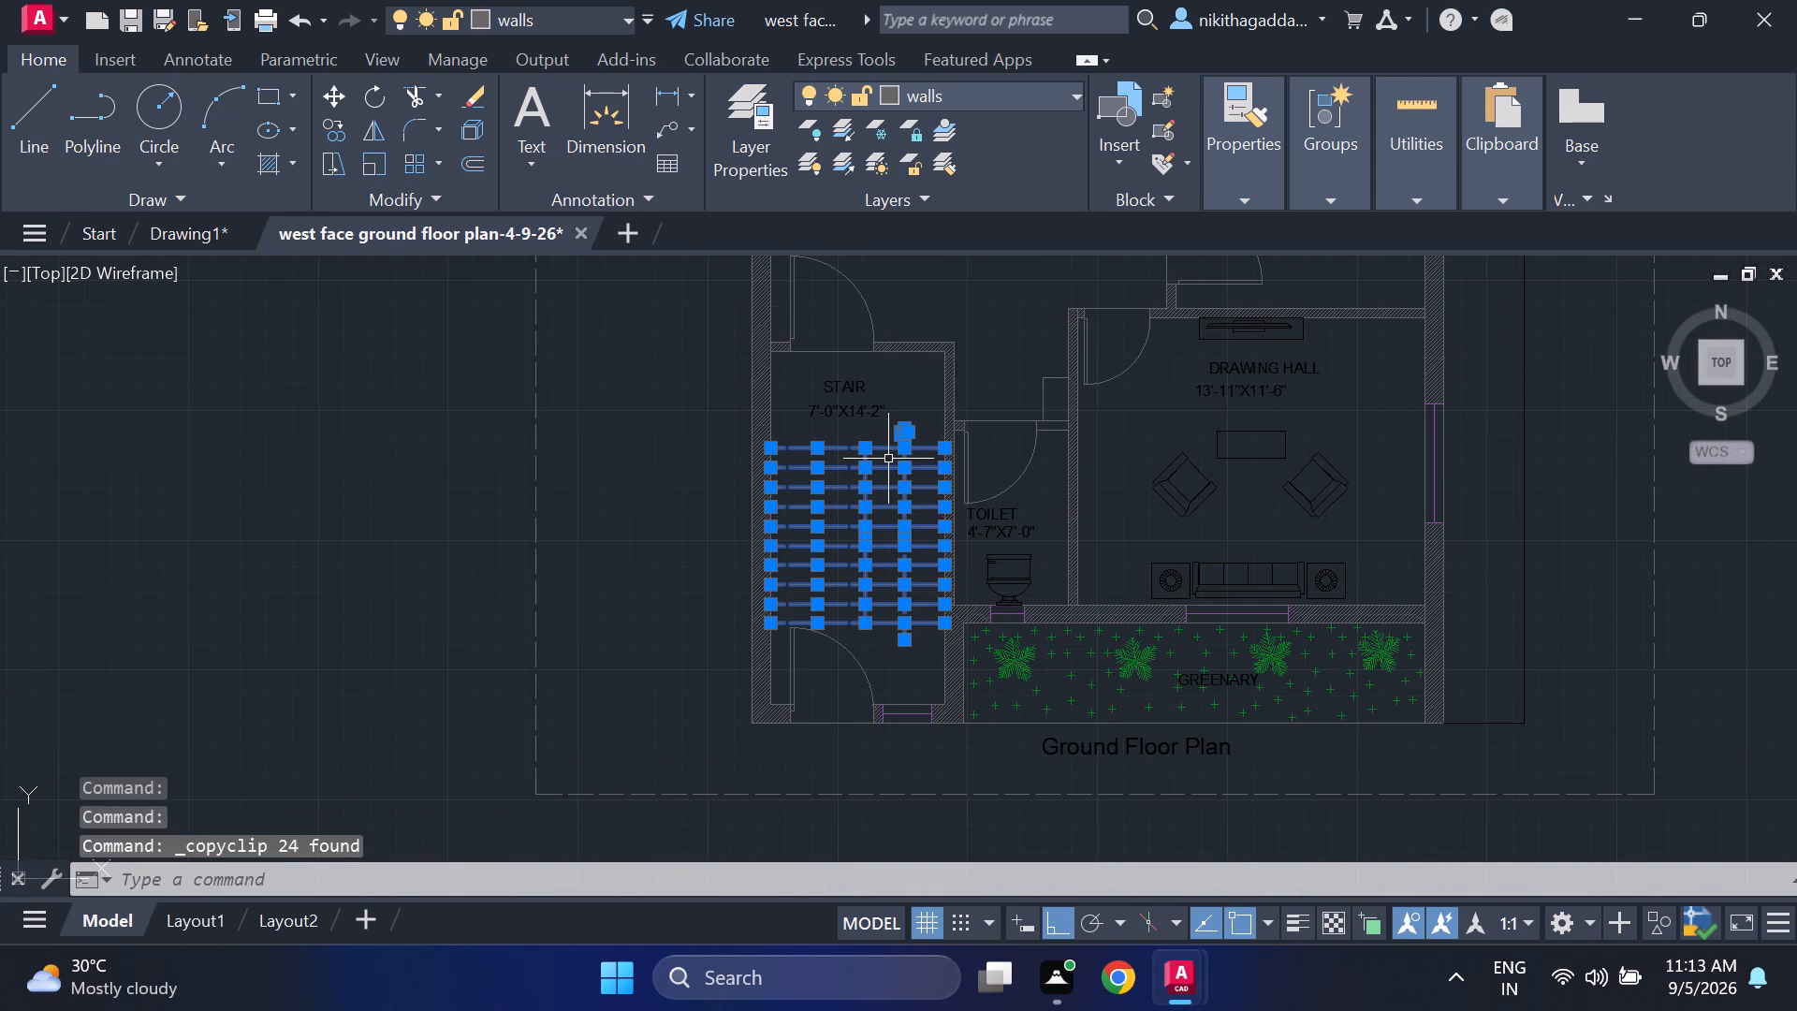
Paste the copied staircase into Drawing1, in the open area south of the lower bedroom, inside the compound wall.
click(187, 222)
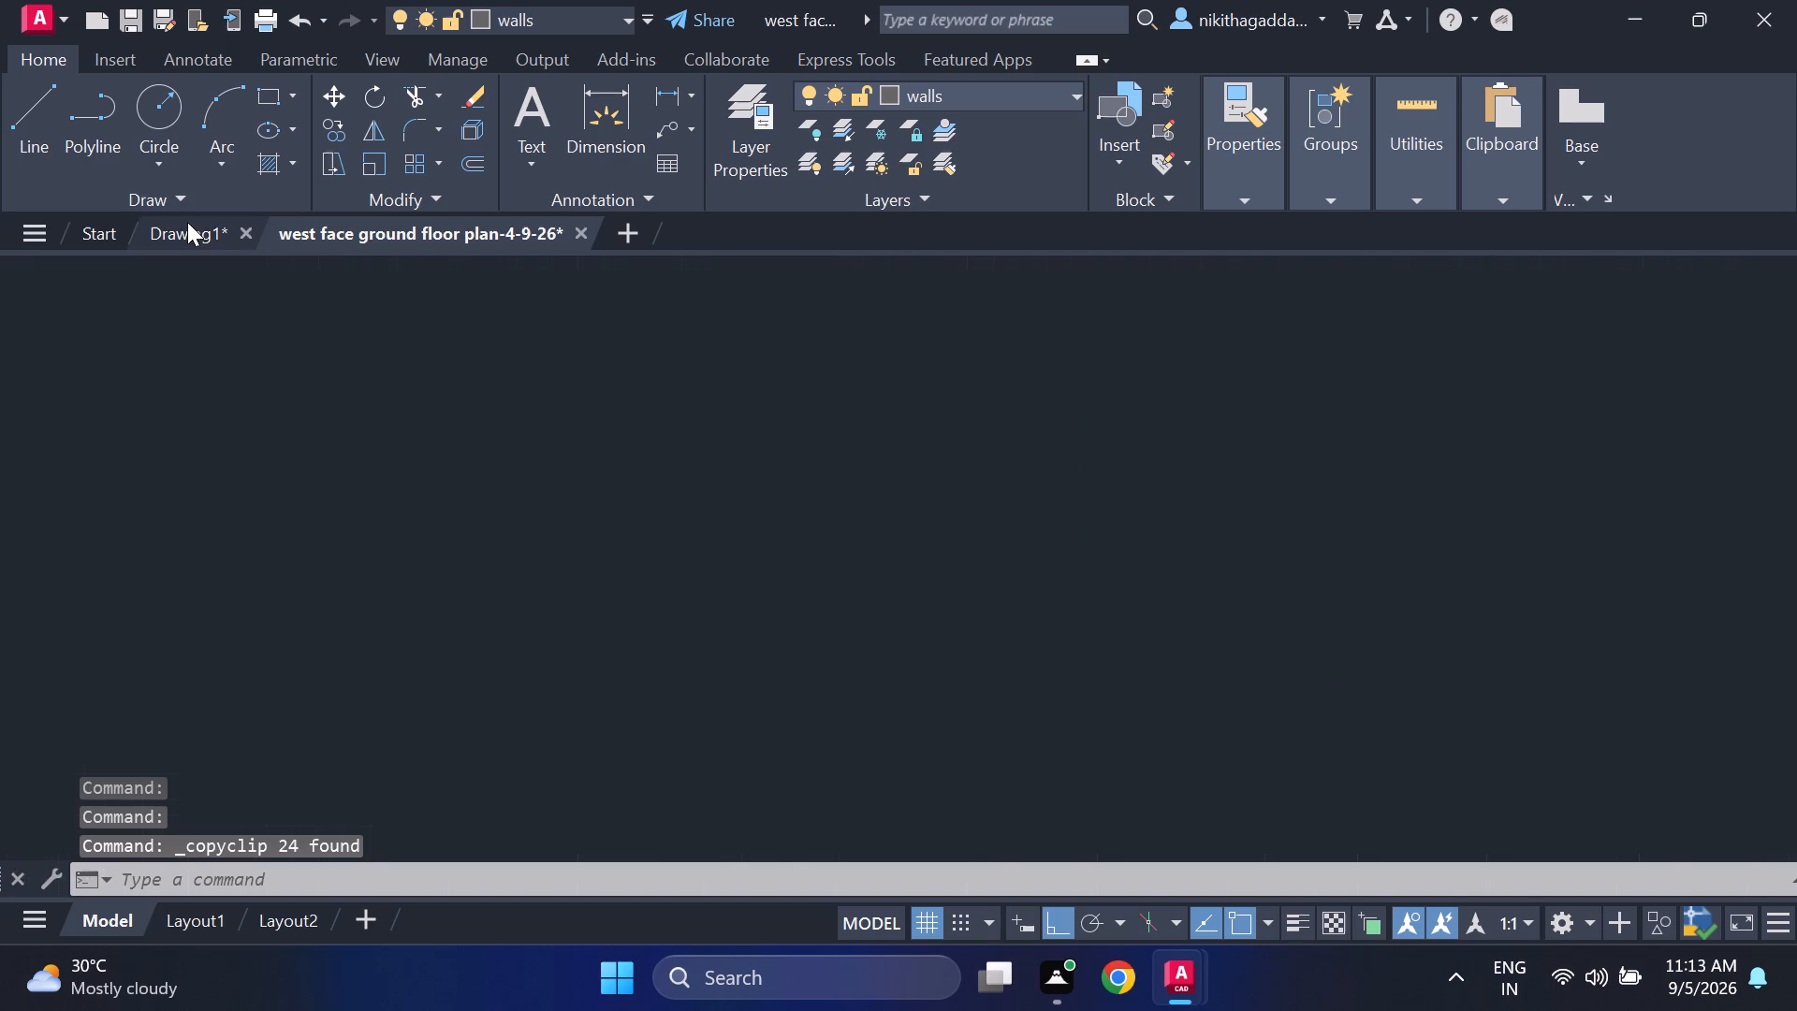
key(ctrl+v)
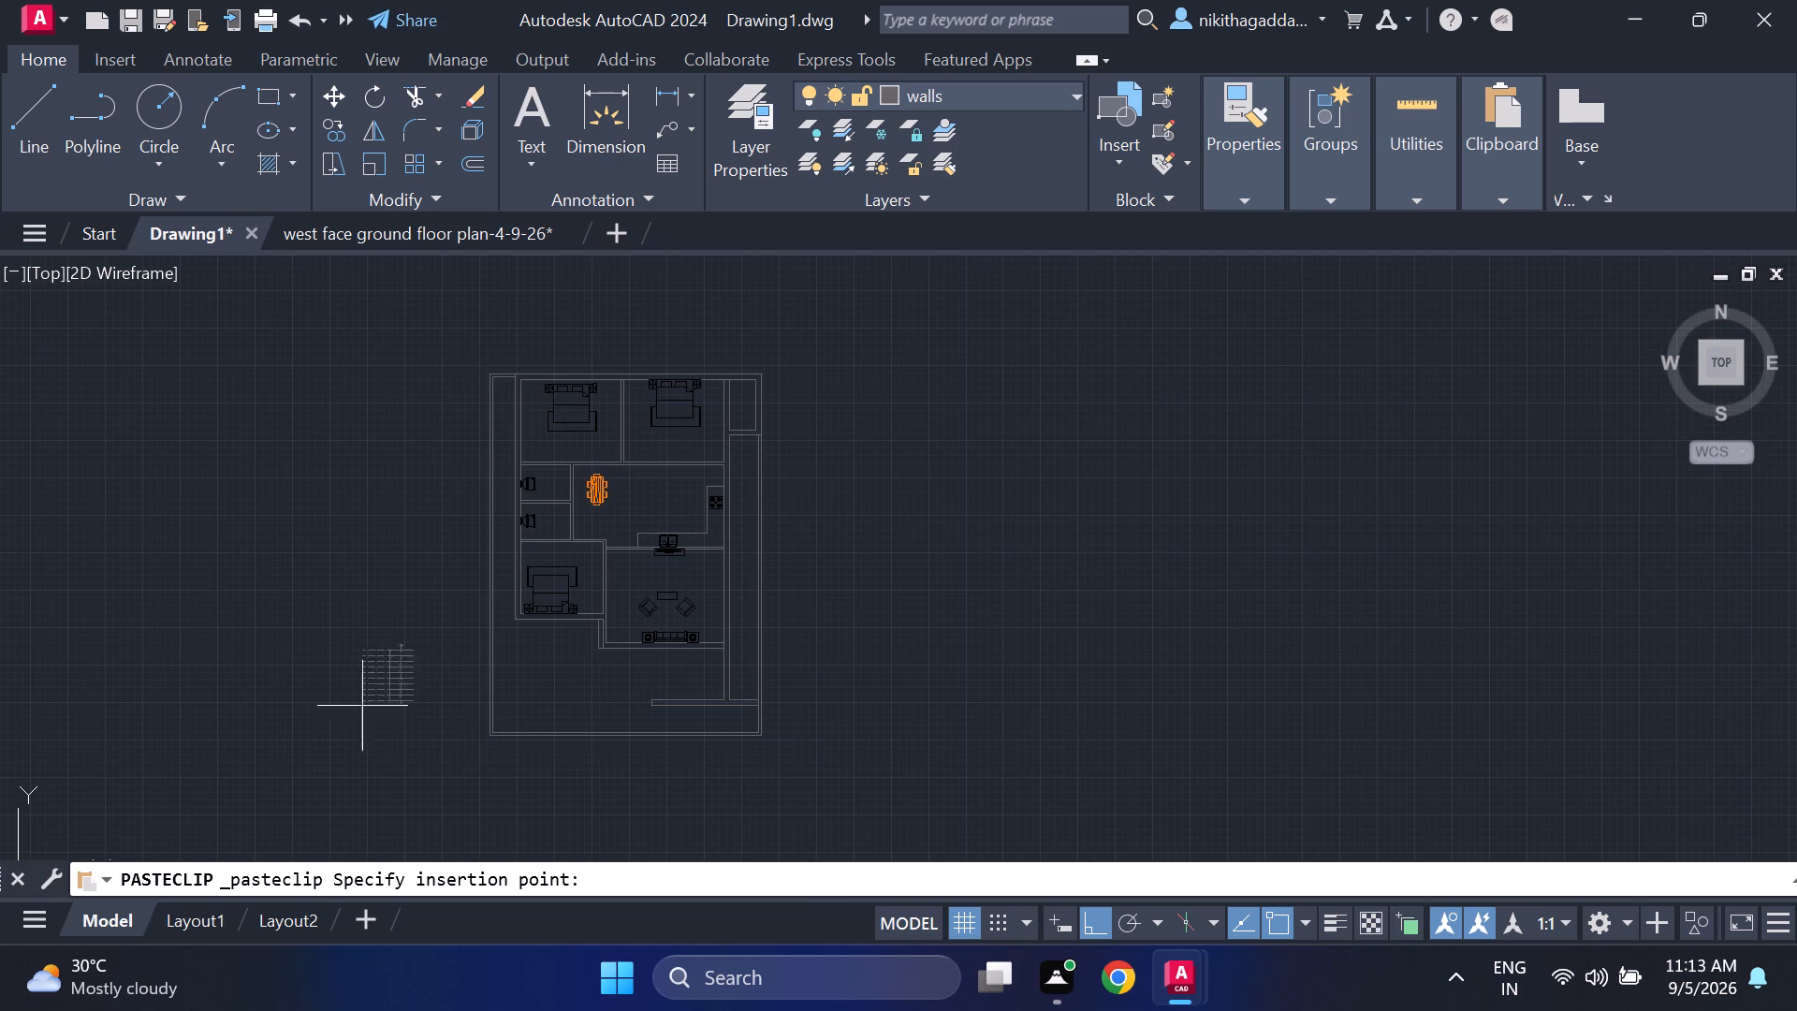
scroll(607, 689, up, 2)
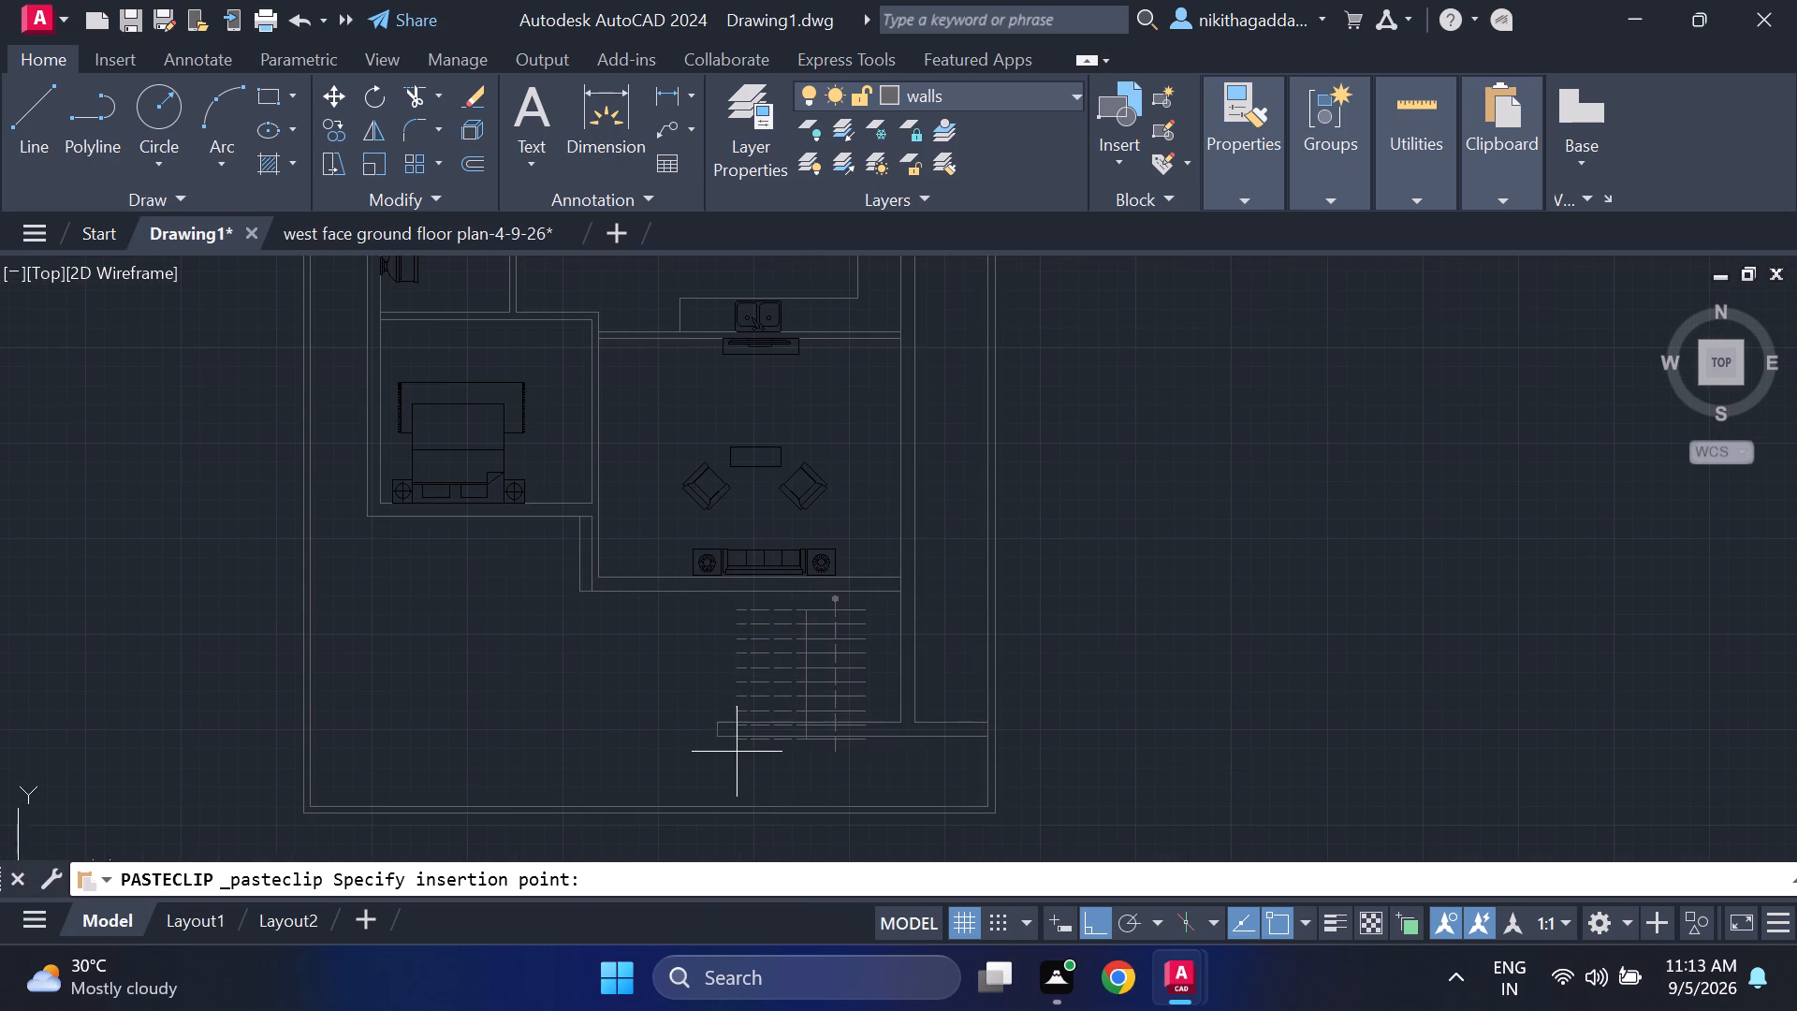
click(435, 782)
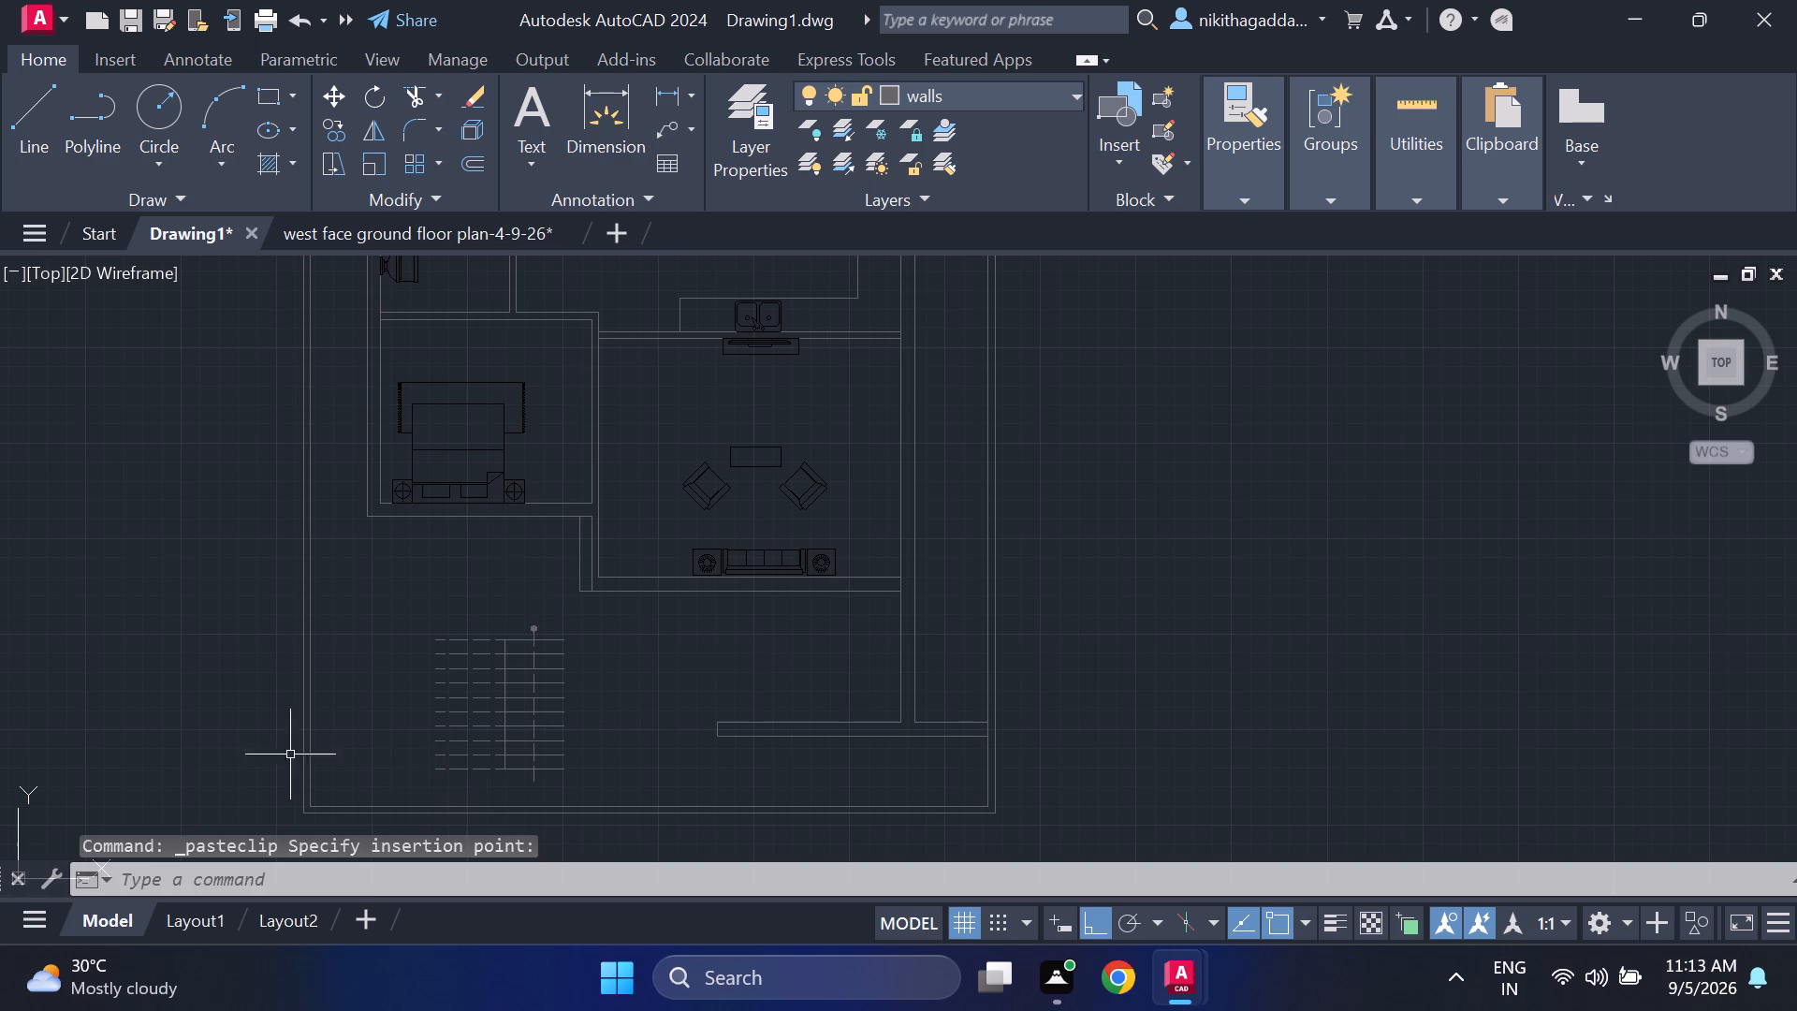
key(Escape)
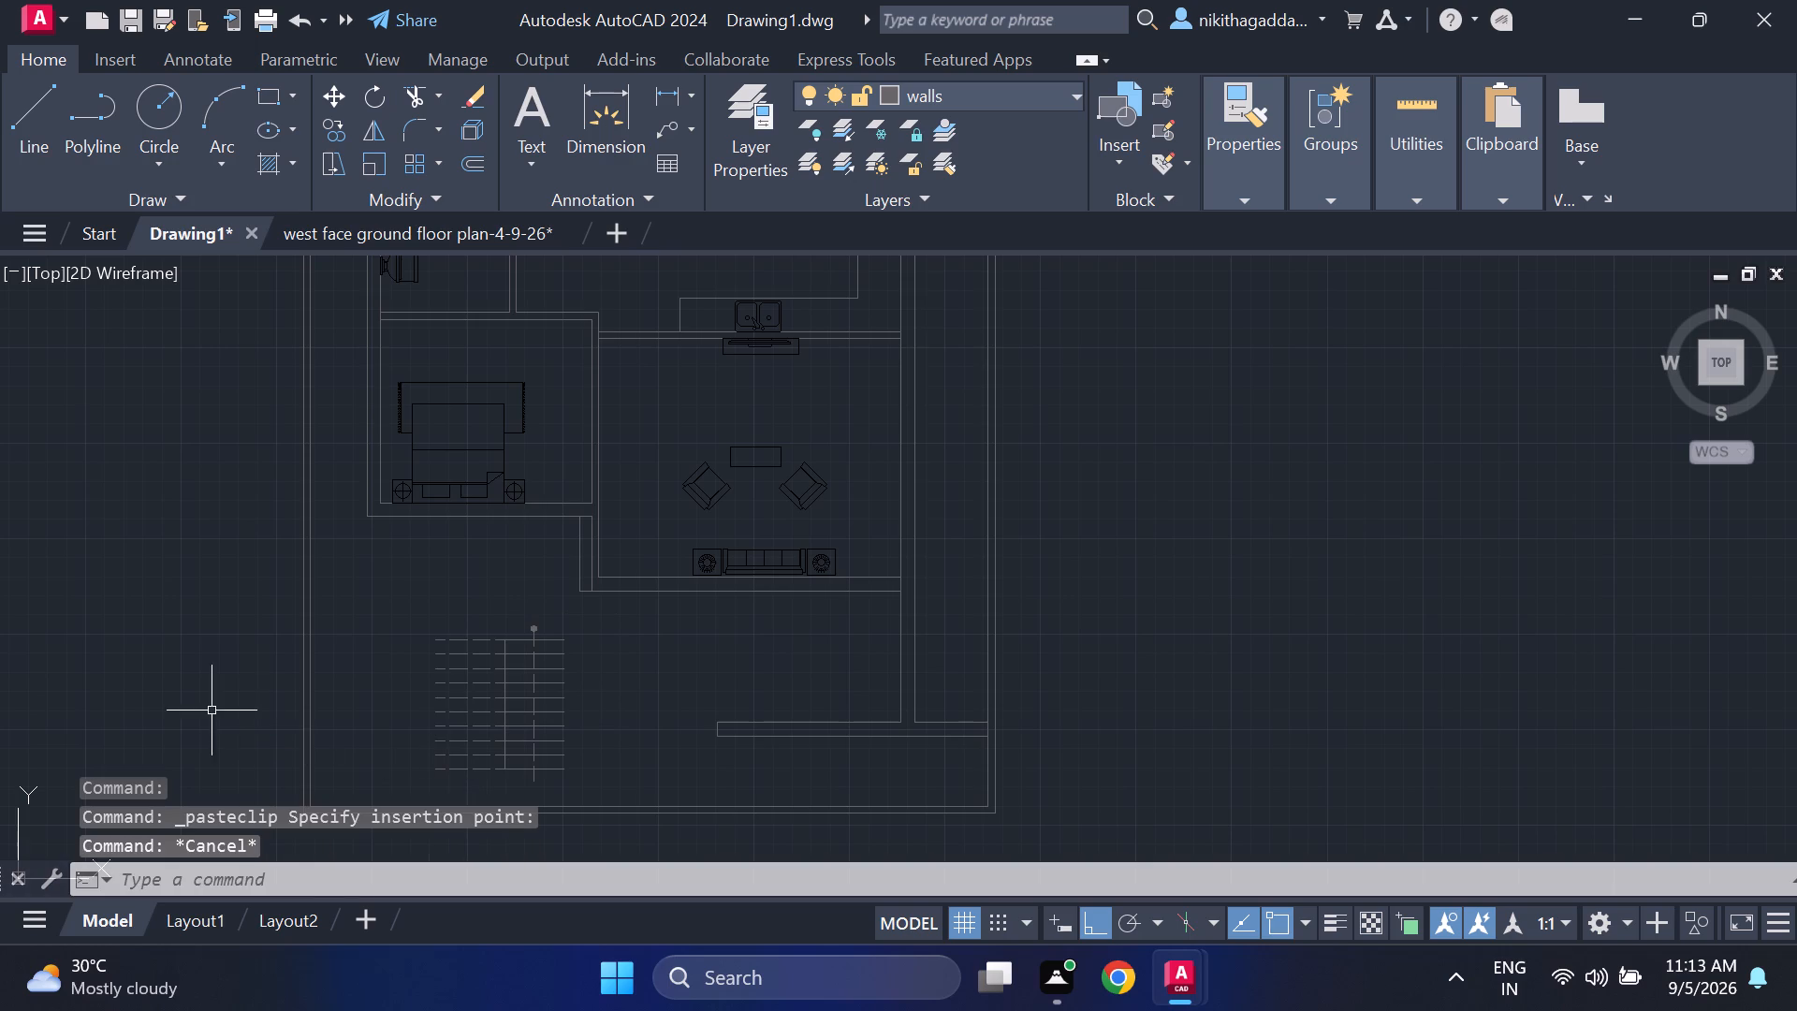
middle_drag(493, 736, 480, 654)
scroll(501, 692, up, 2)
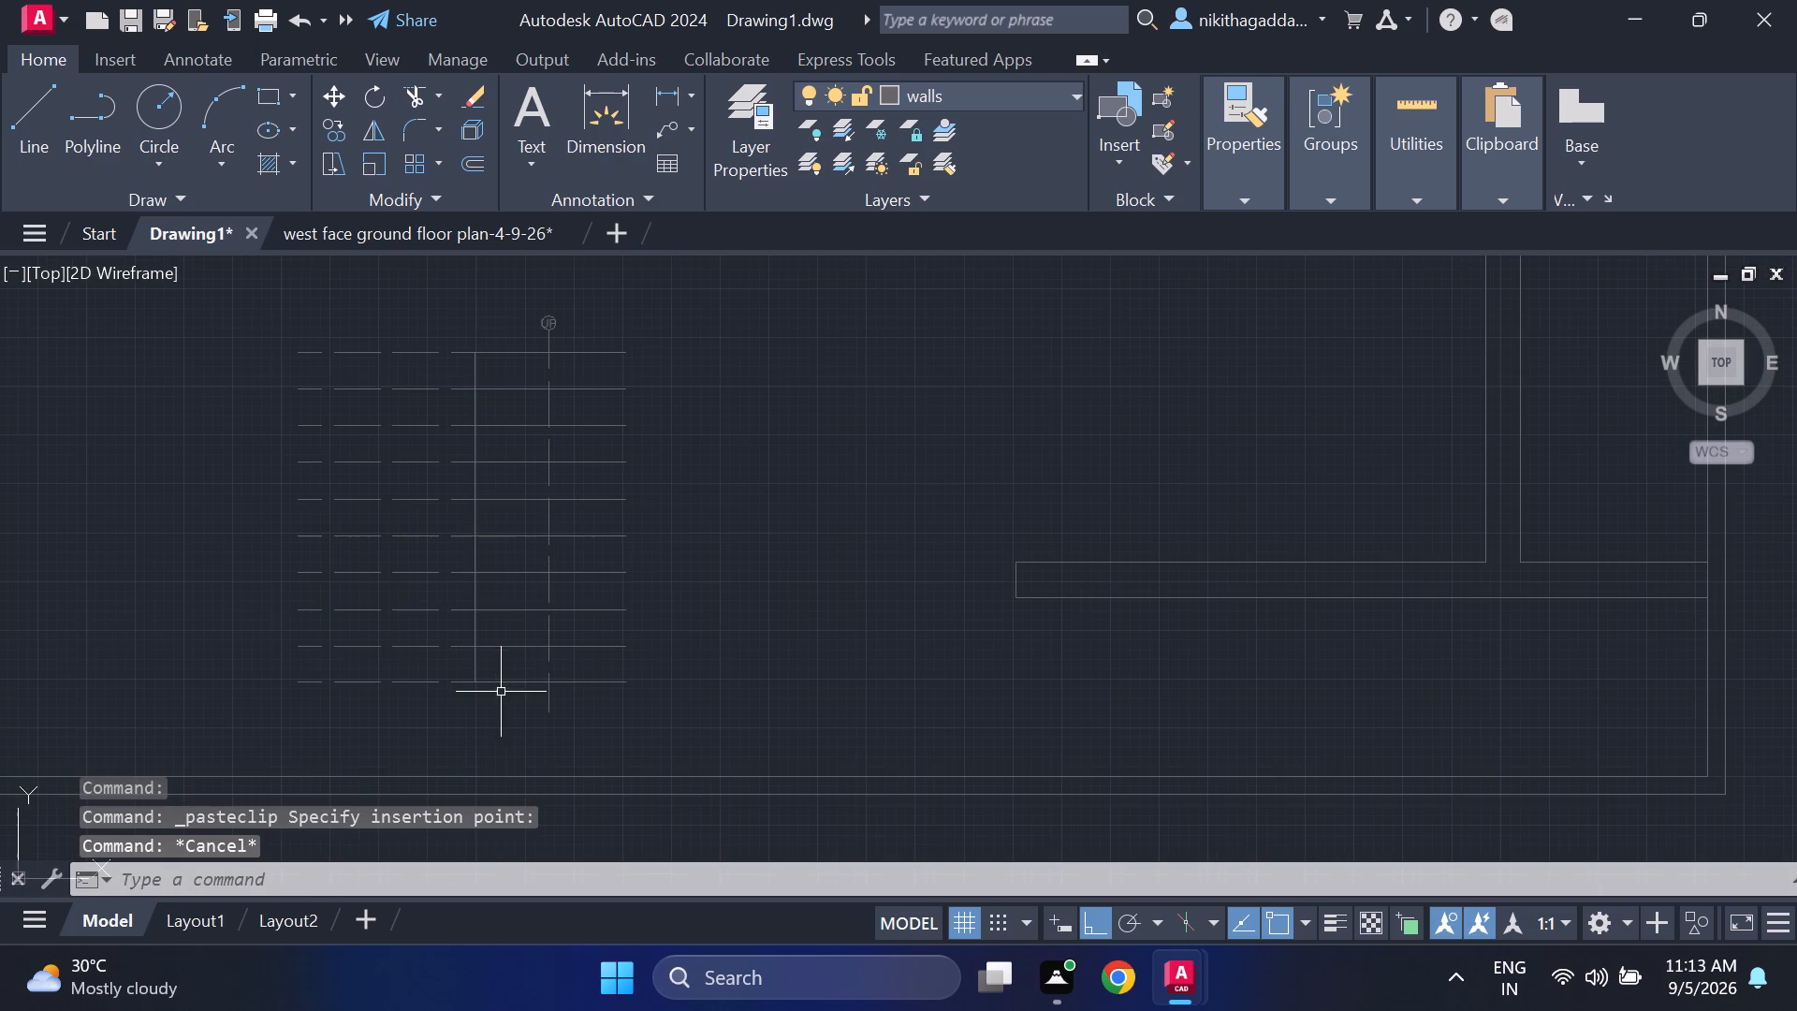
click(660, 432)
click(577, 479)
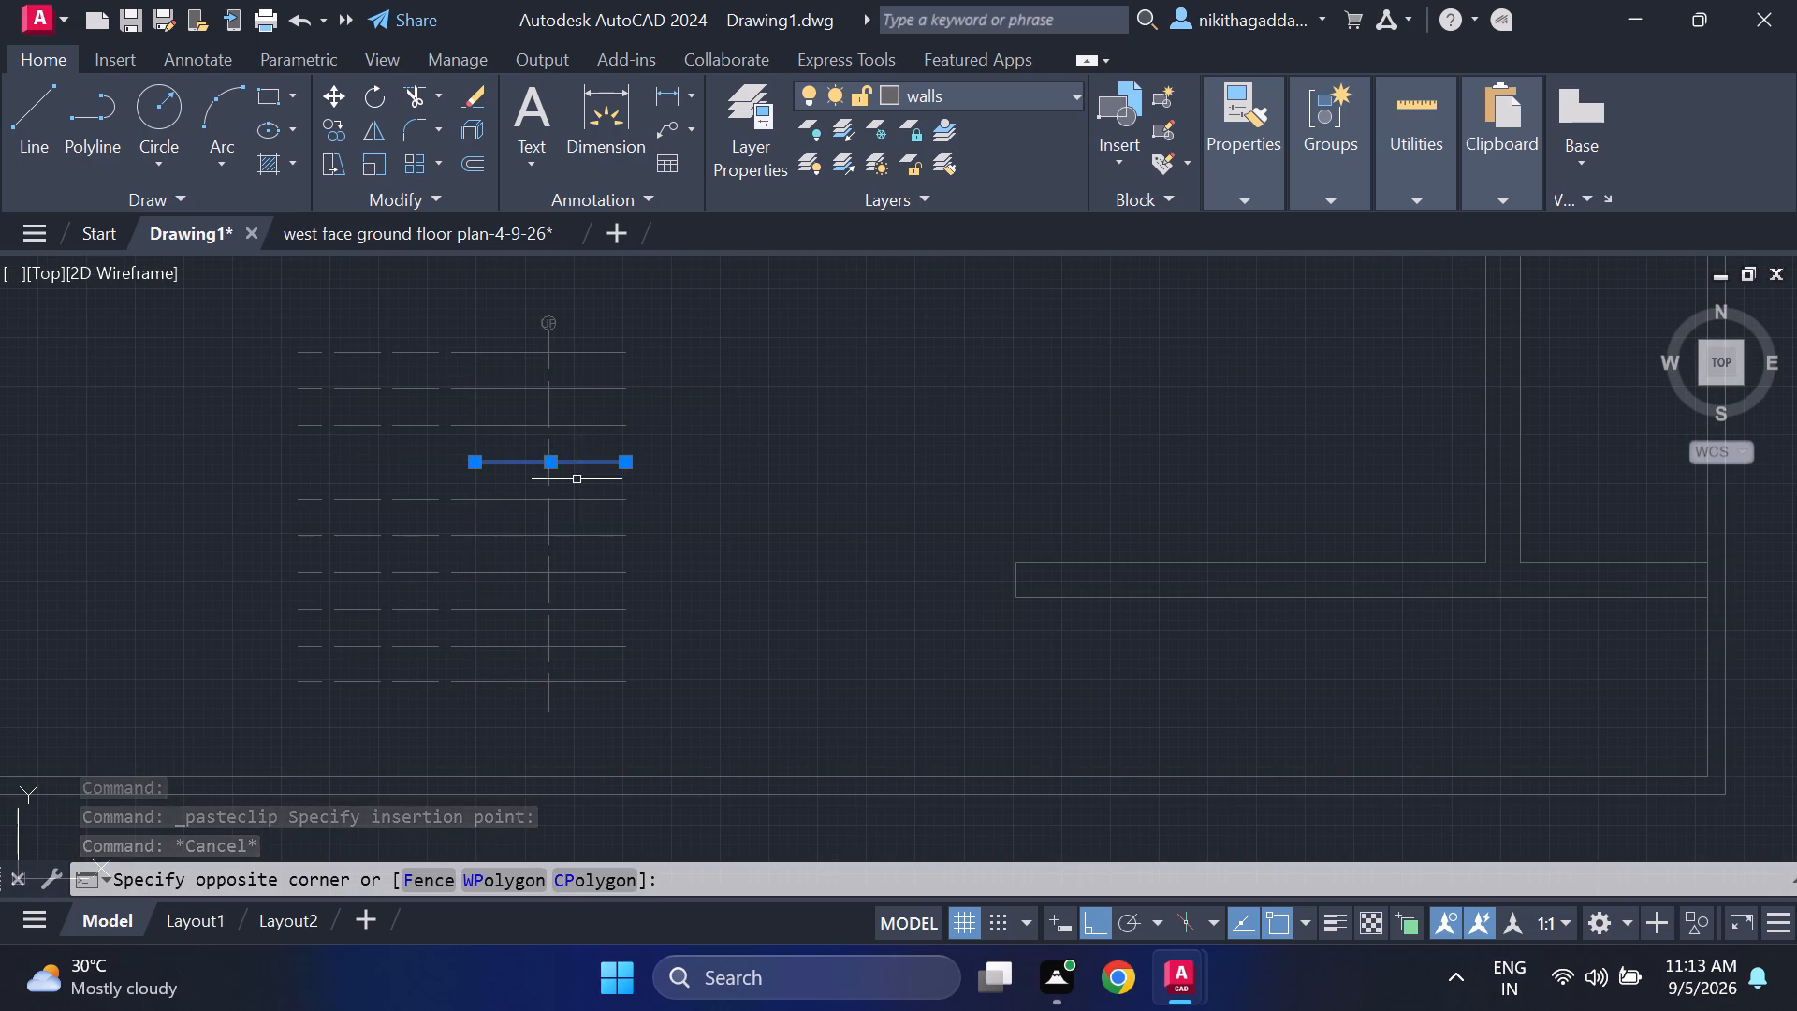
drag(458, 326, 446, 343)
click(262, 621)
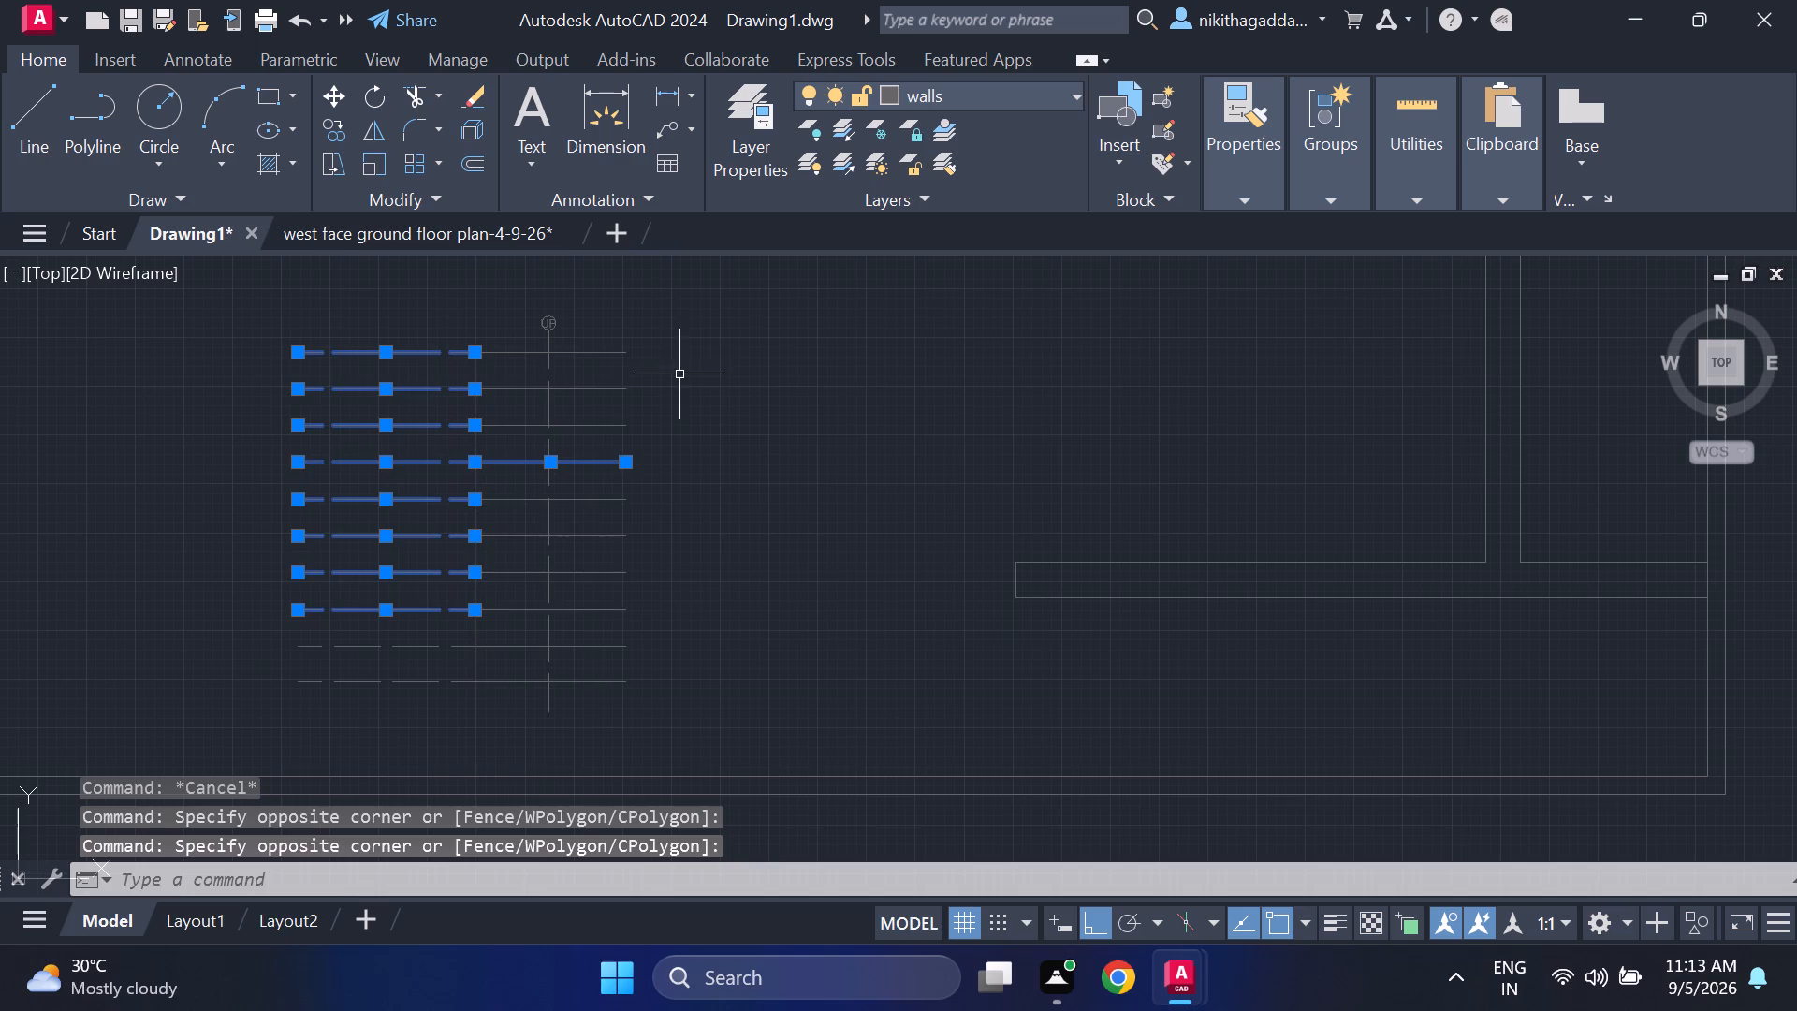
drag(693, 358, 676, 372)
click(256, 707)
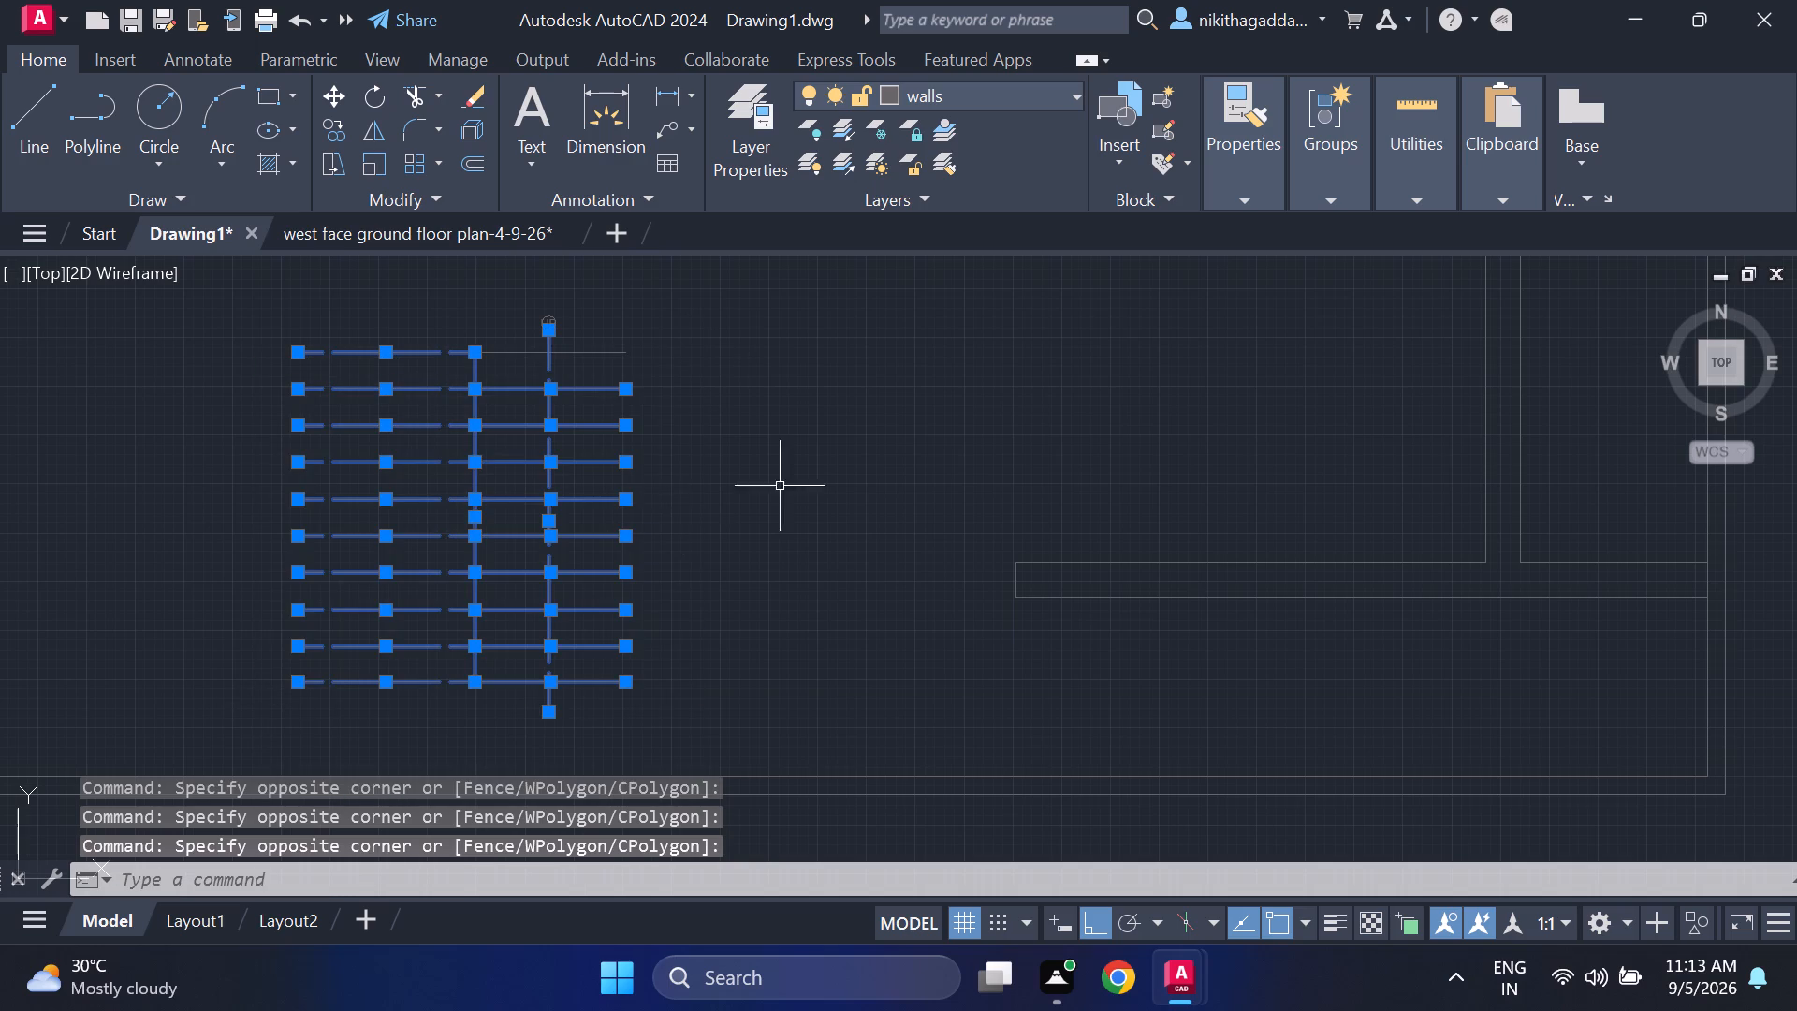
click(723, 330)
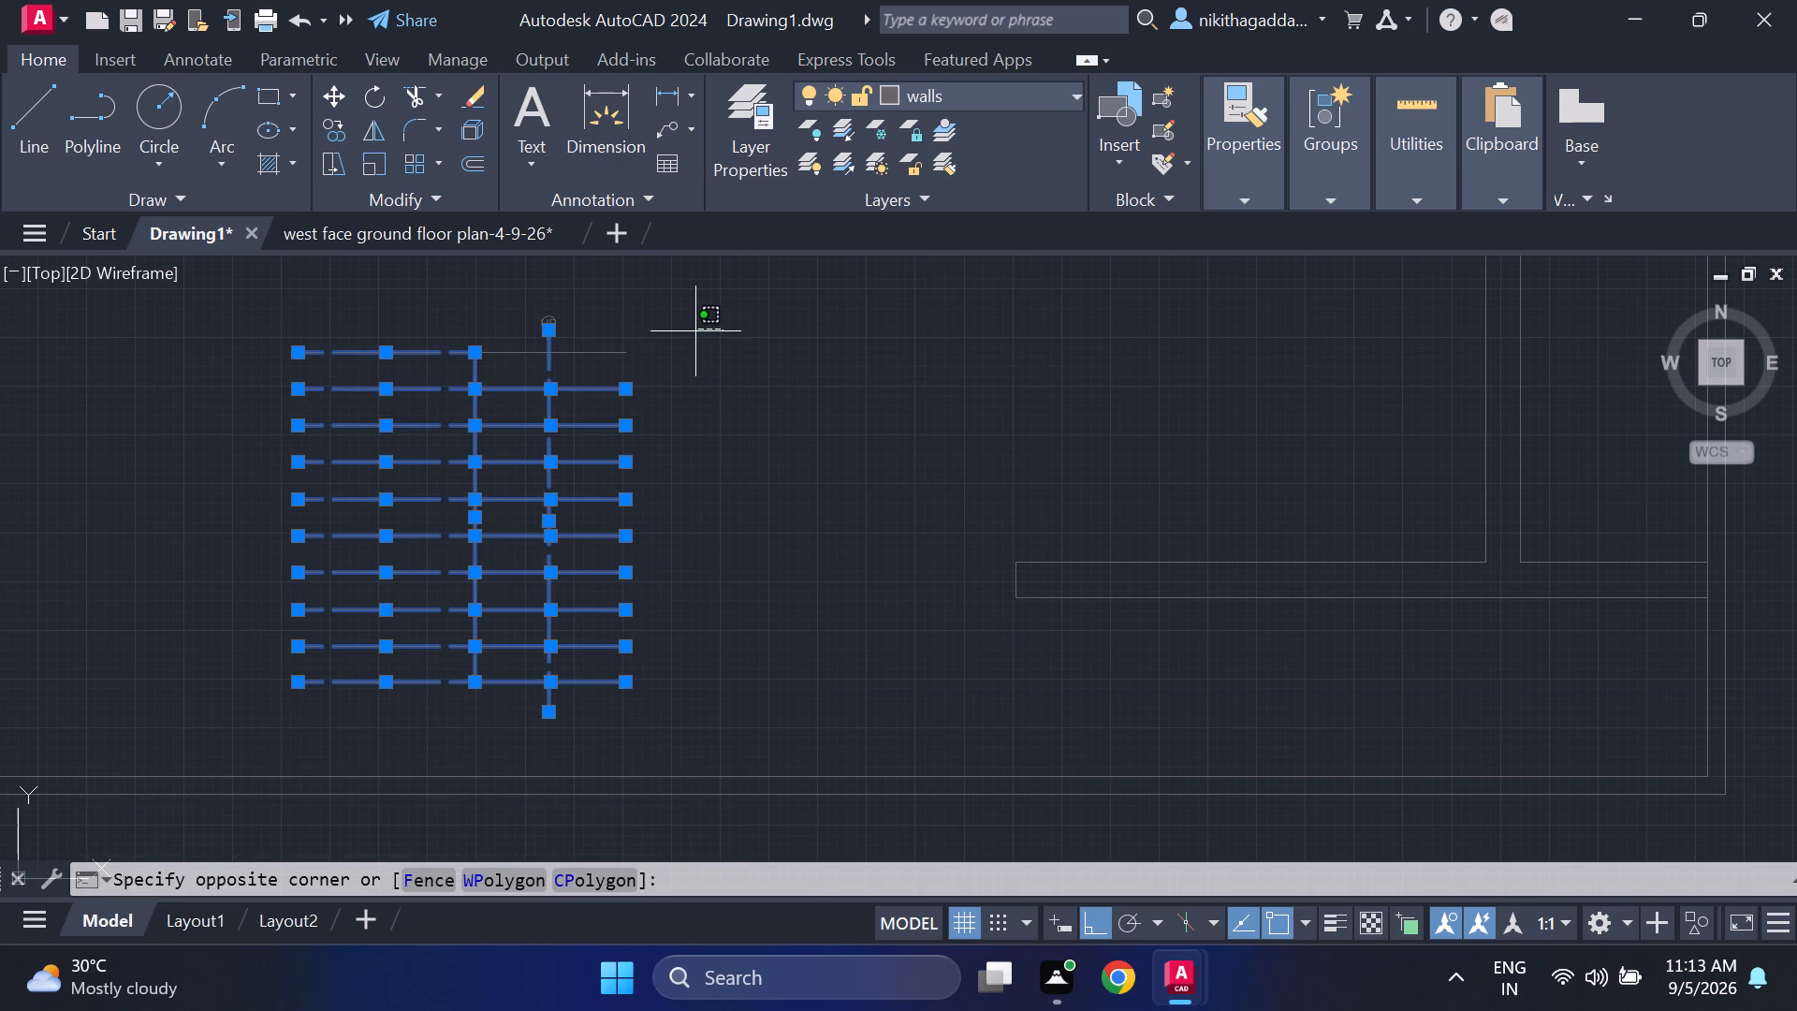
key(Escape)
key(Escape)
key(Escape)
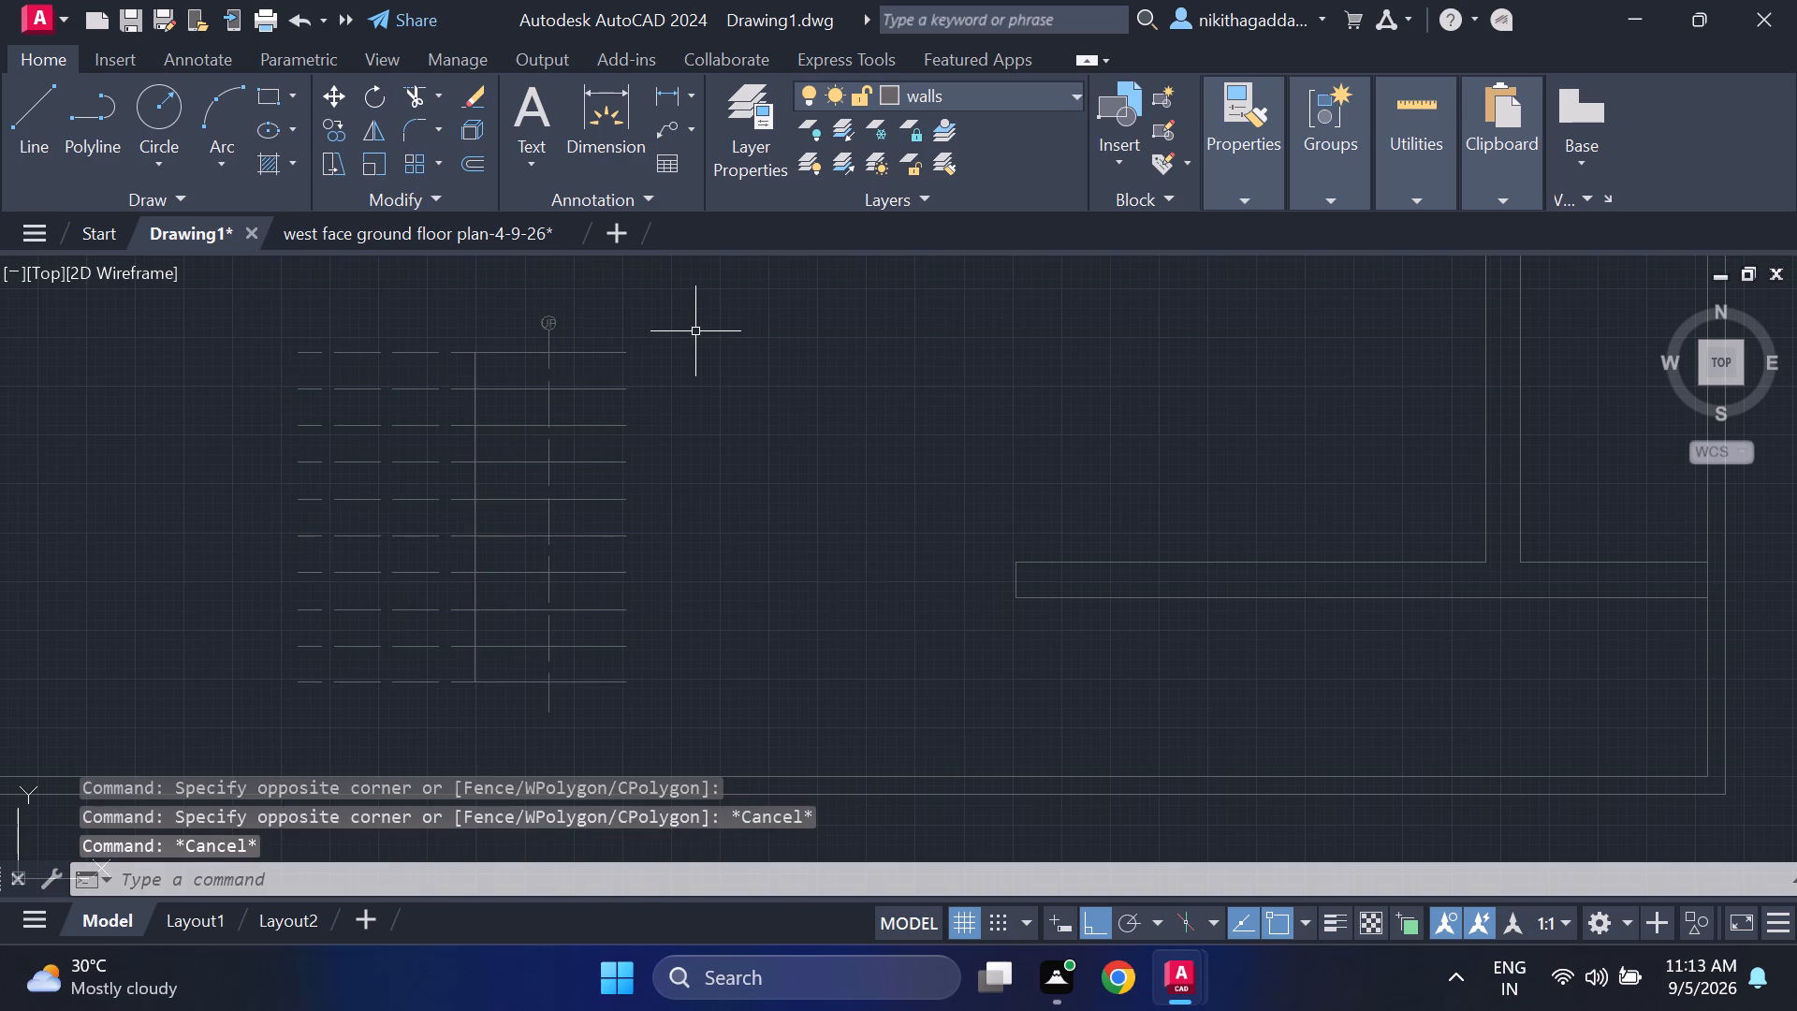
Rotate all the pasted stair treads, the centre divider and the direction arrow line by 90° about a point on the divider.
click(695, 331)
click(163, 686)
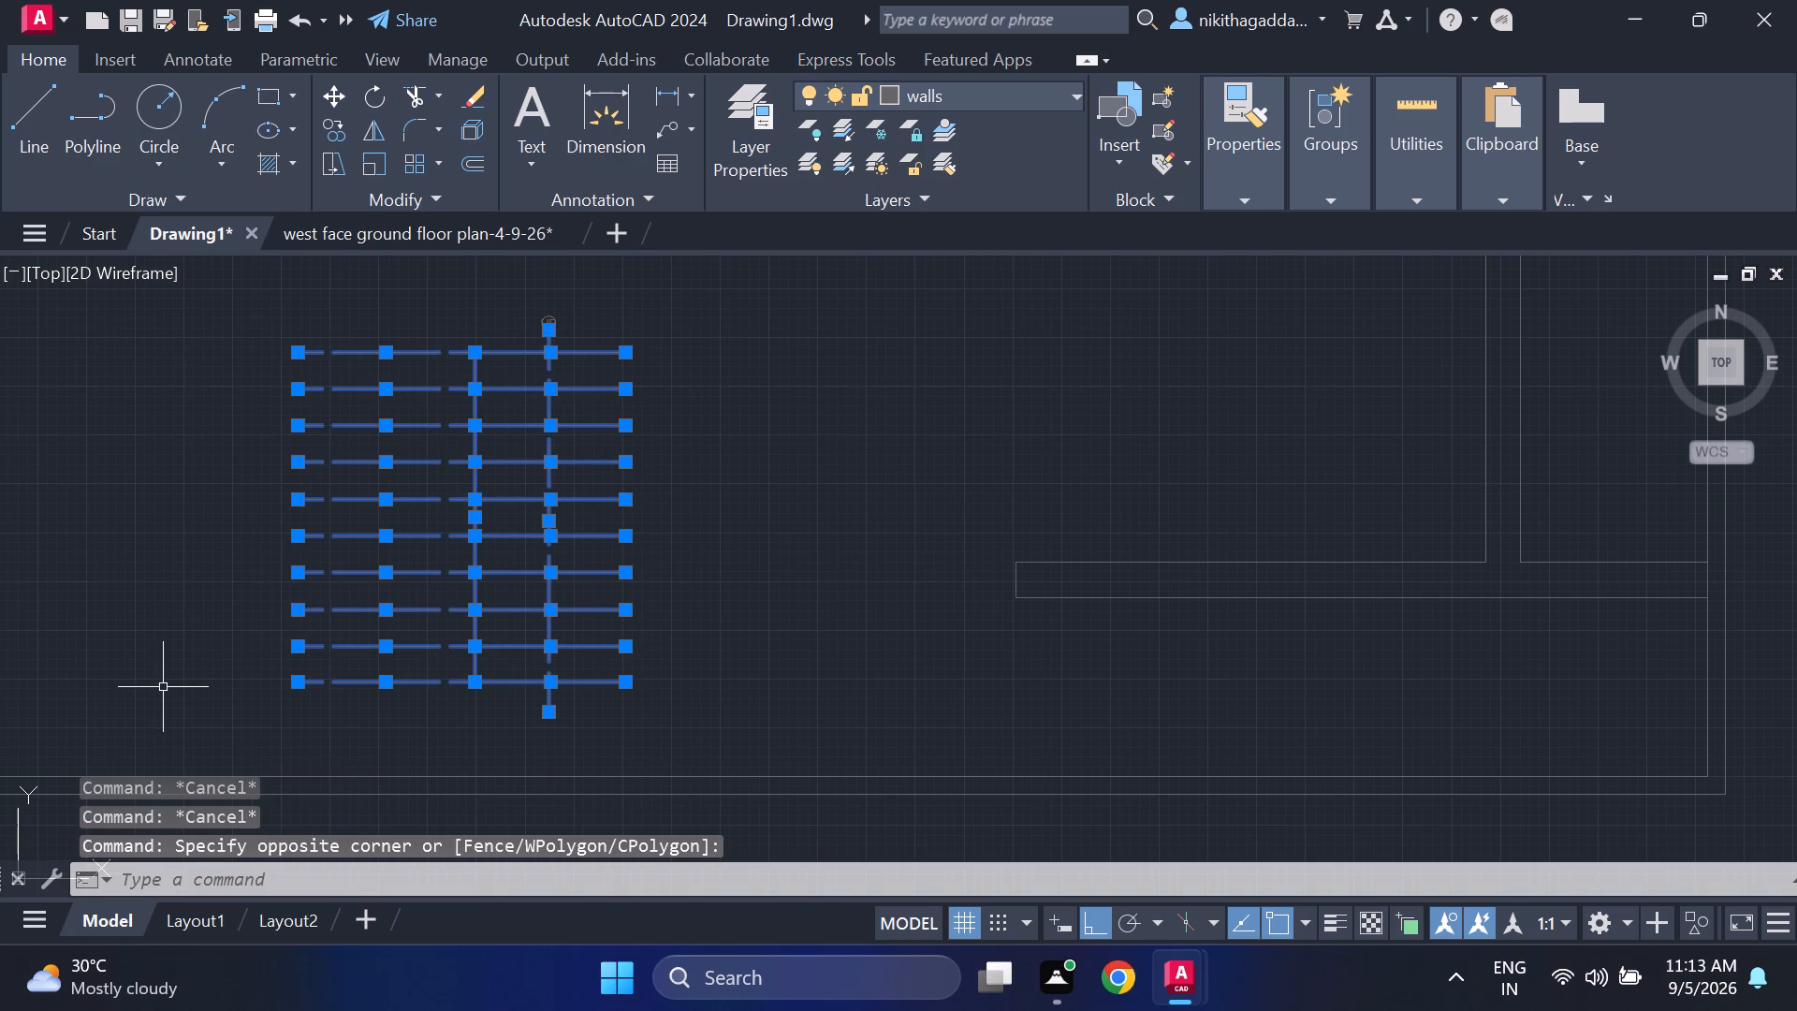
text(ro)
key(Return)
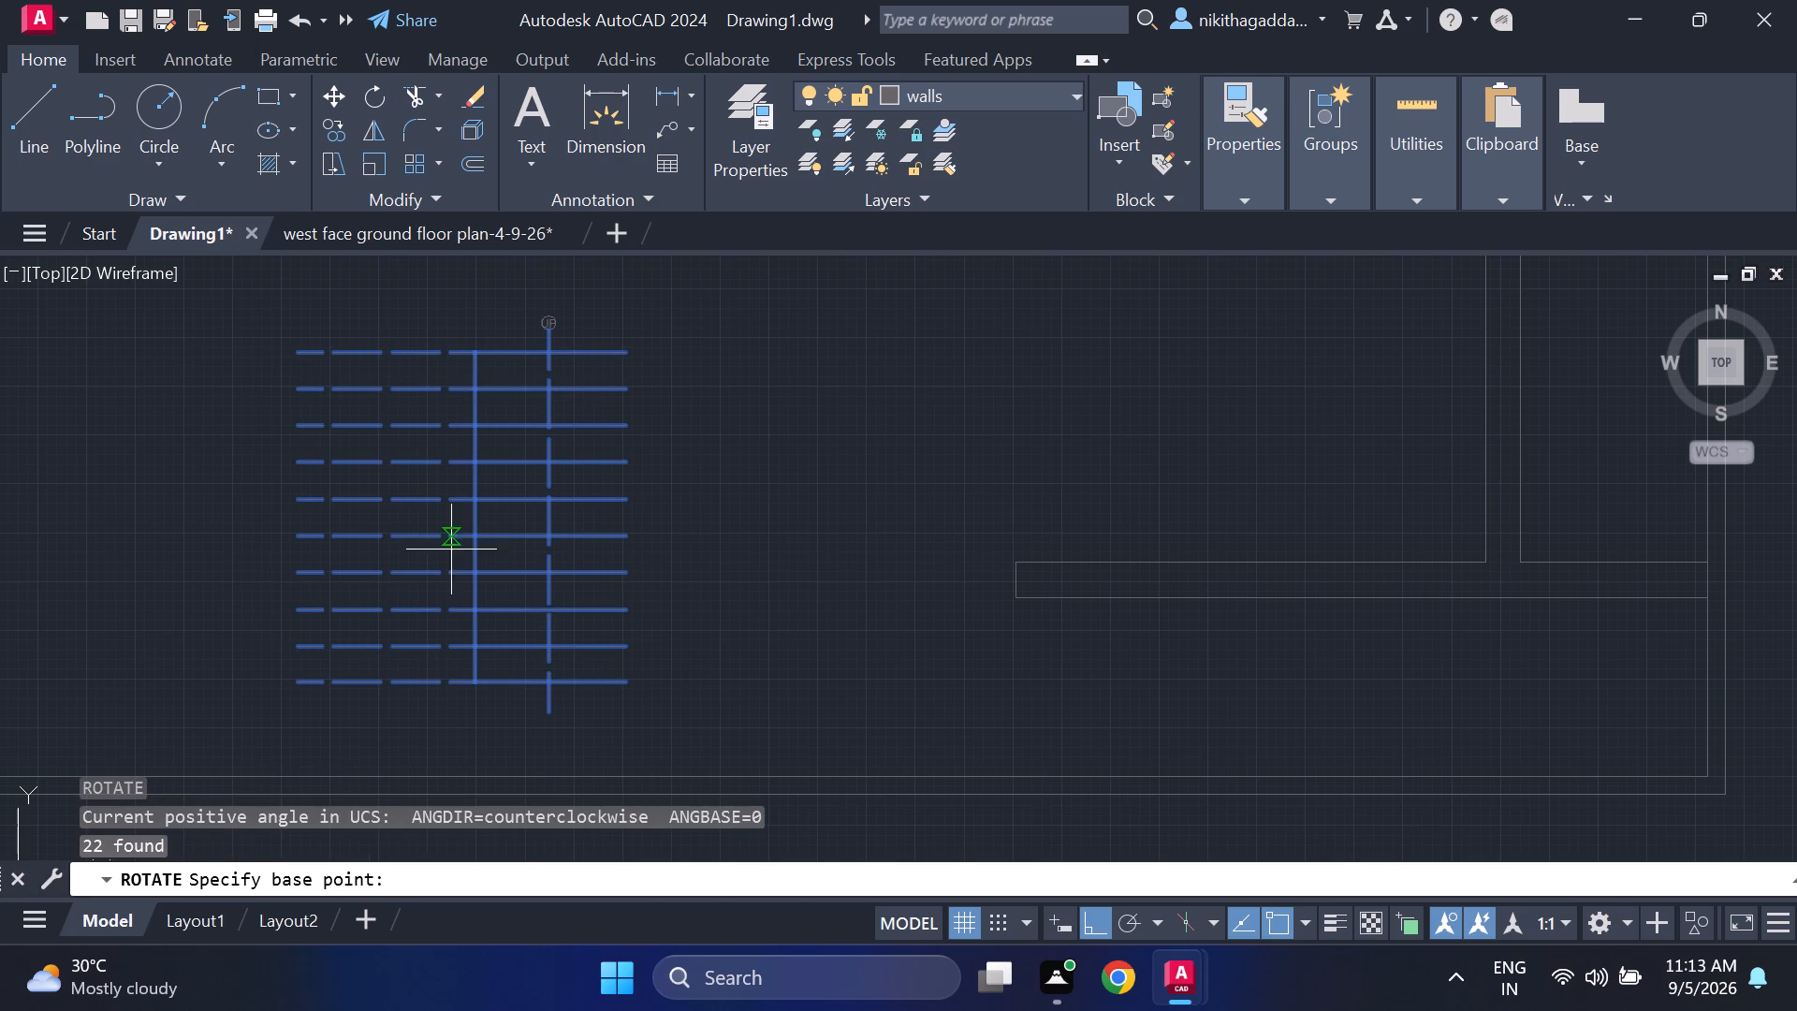
click(469, 529)
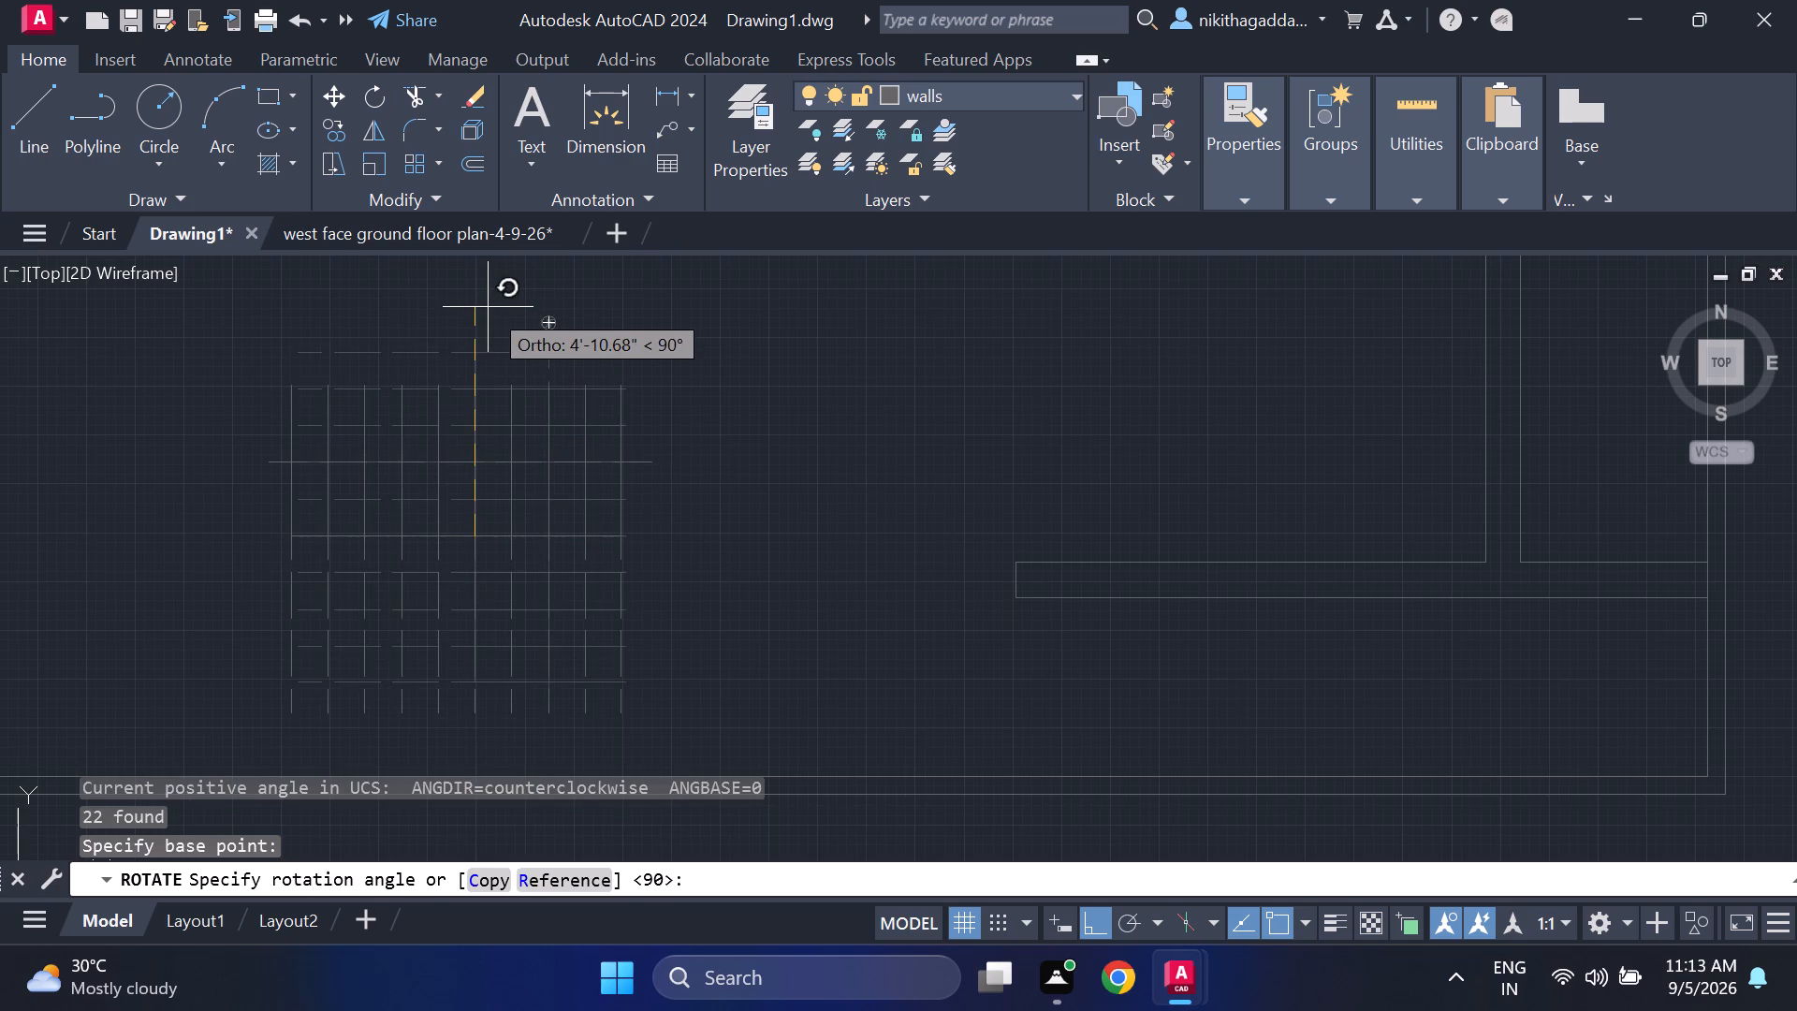
click(488, 307)
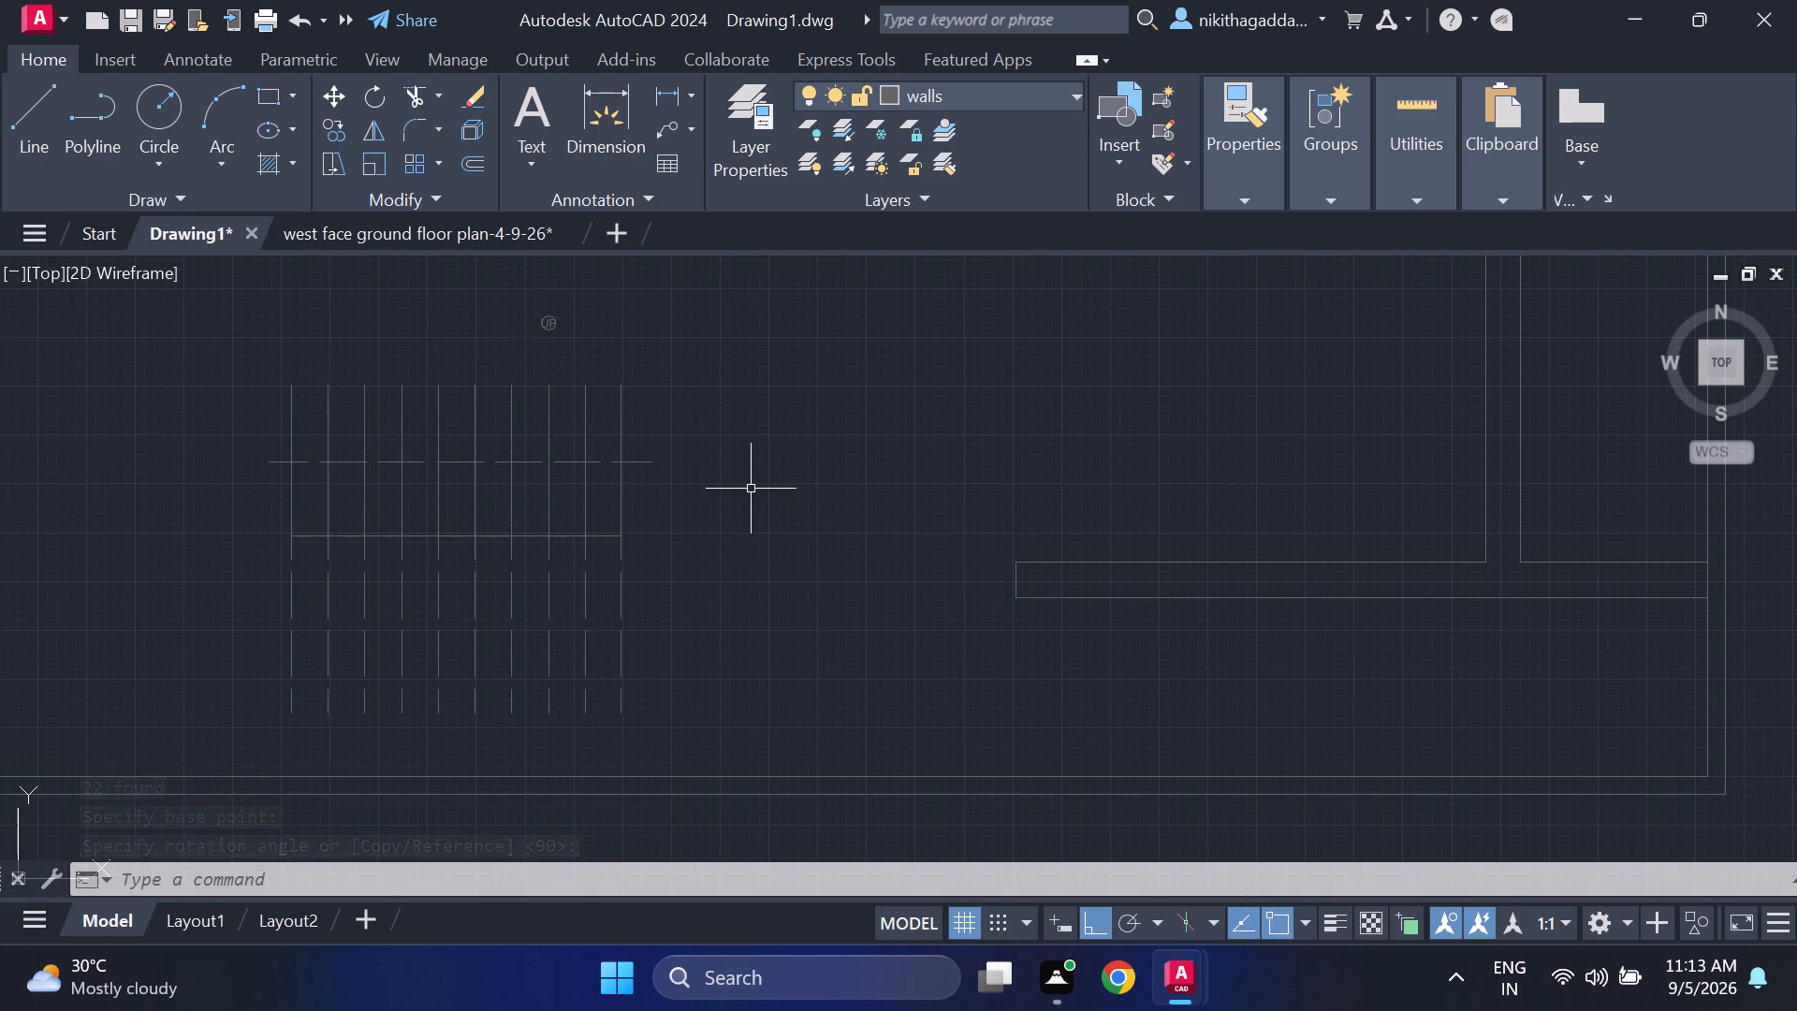
Move the rotated staircase, with Ortho off, by the top end of its easternmost tread onto the living room's south wall, below the sofa.
scroll(755, 512, down, 2)
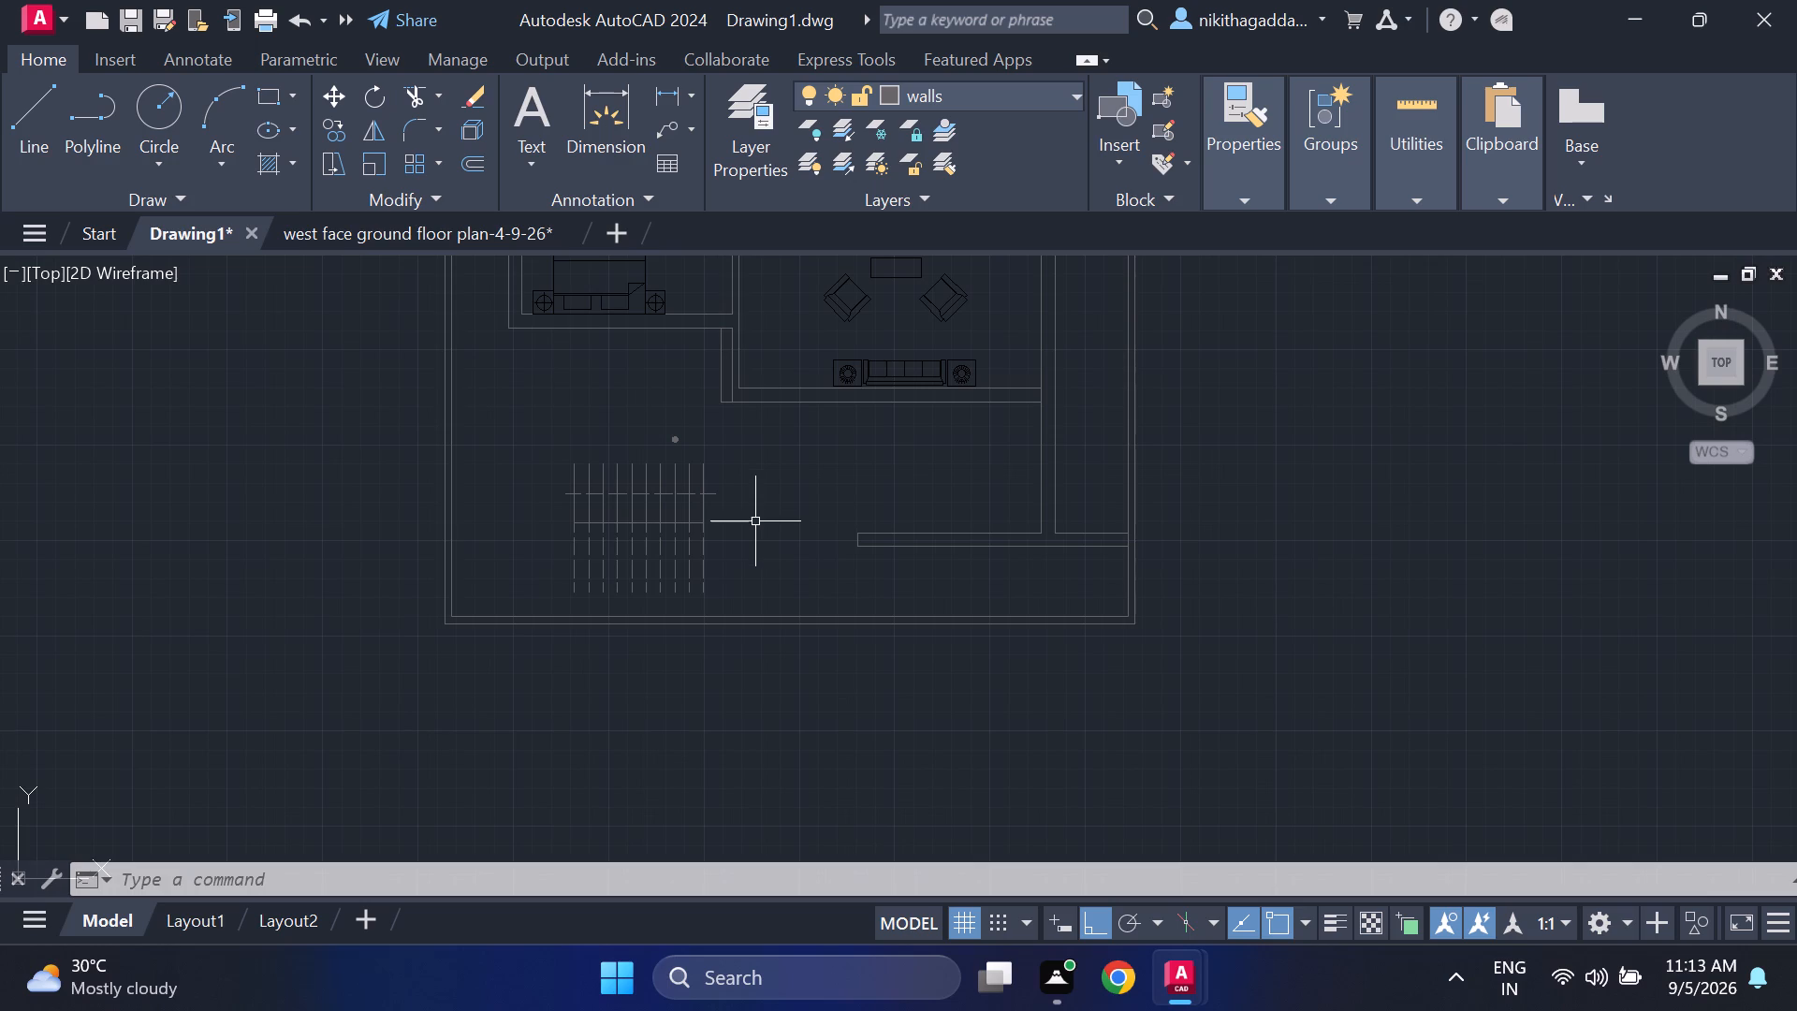
drag(763, 511, 746, 524)
click(556, 569)
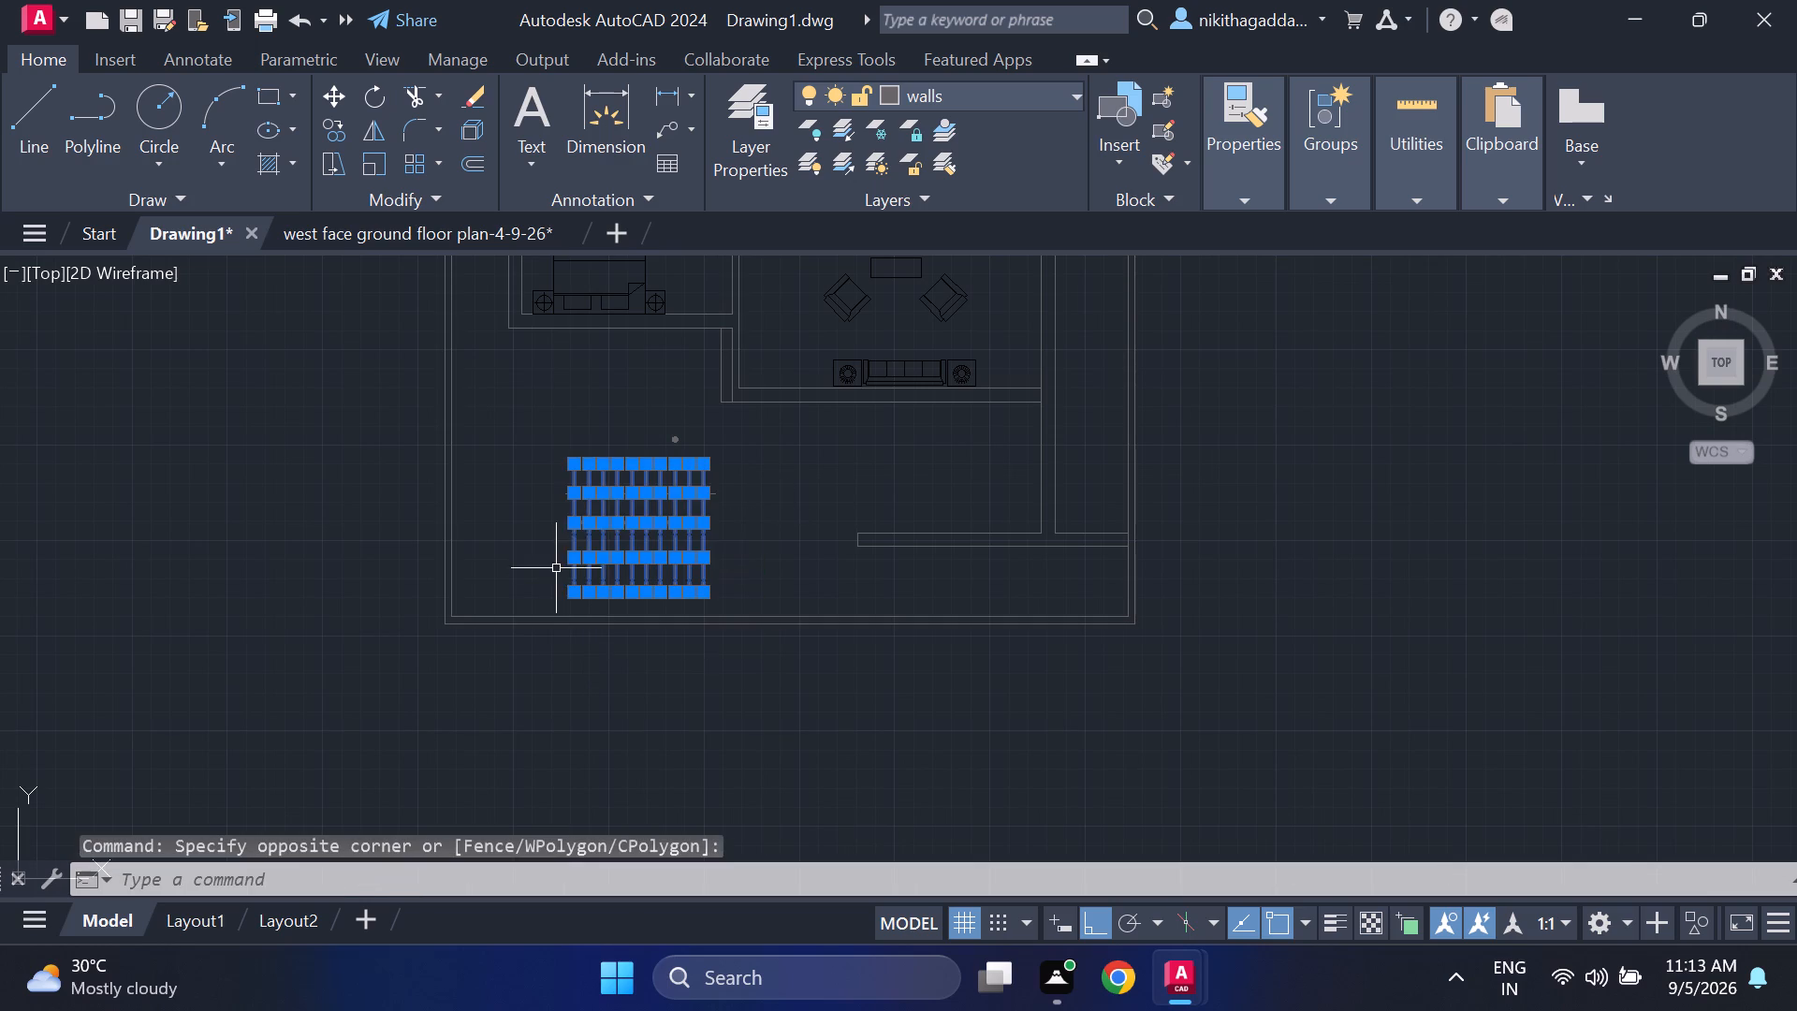
scroll(613, 518, up, 2)
drag(913, 399, 902, 405)
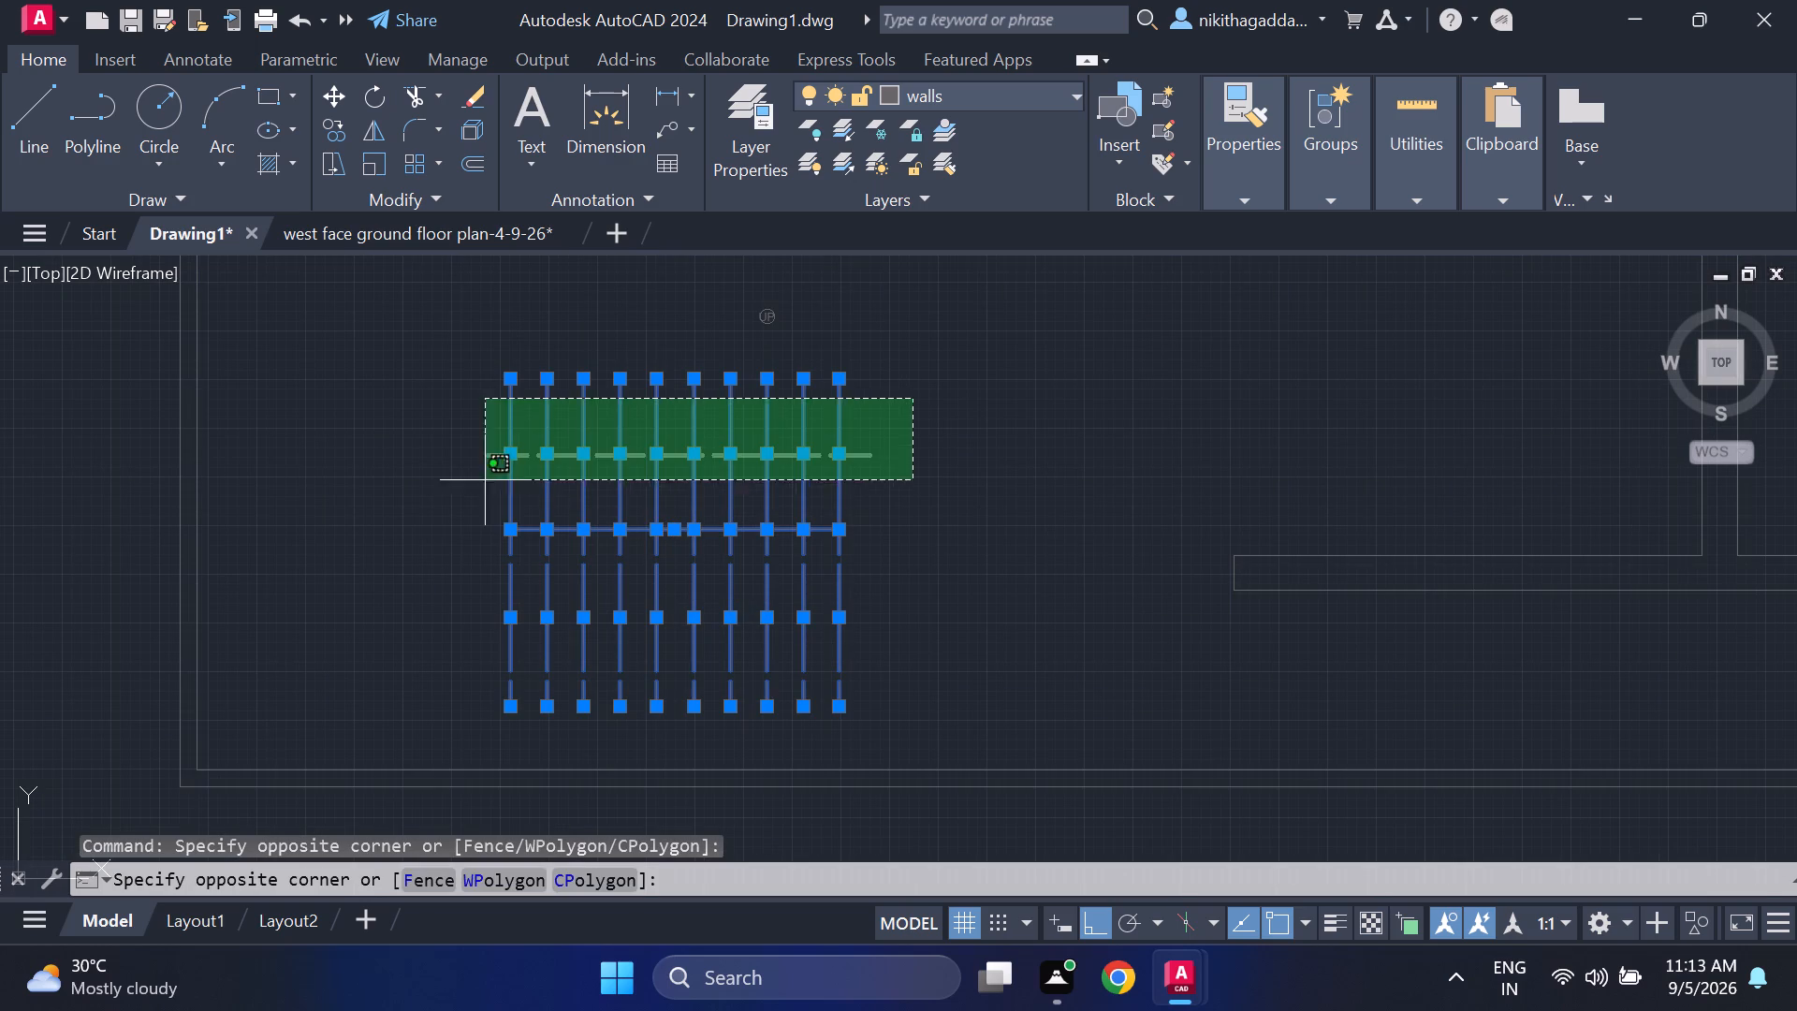
click(416, 504)
key(m)
key(Return)
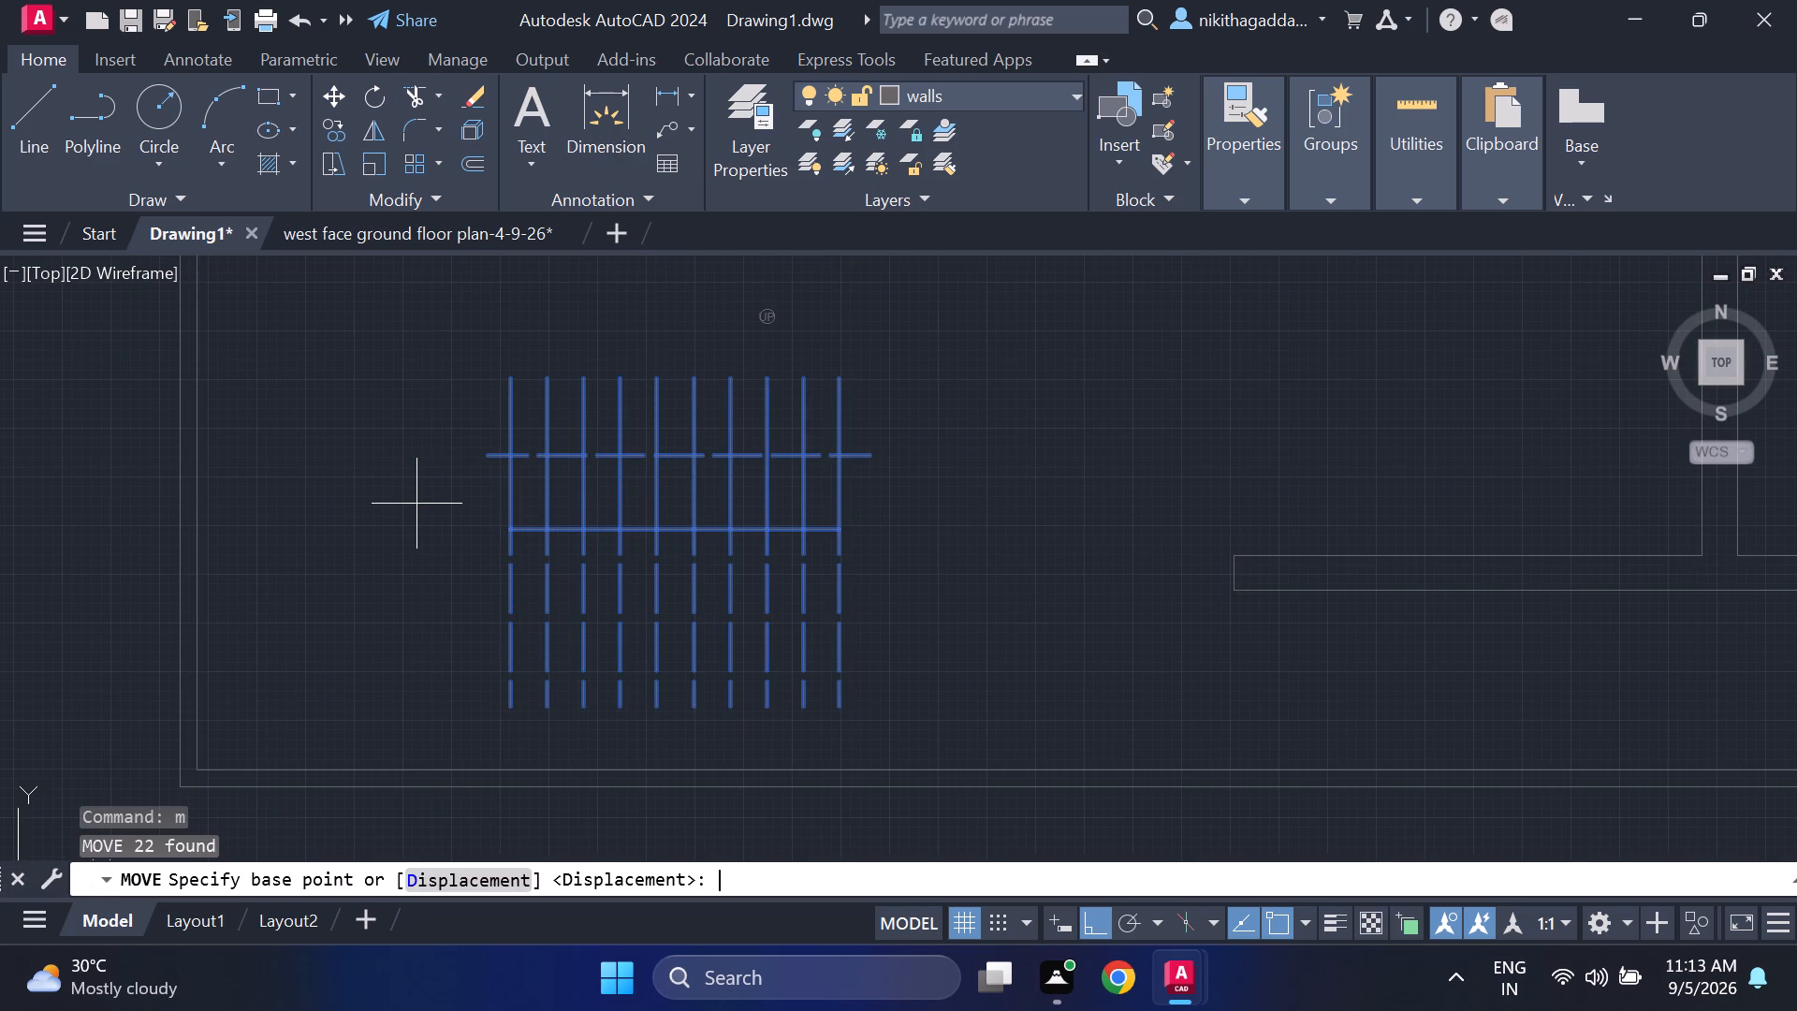
click(833, 378)
scroll(1328, 338, down, 3)
middle_drag(1271, 374, 528, 549)
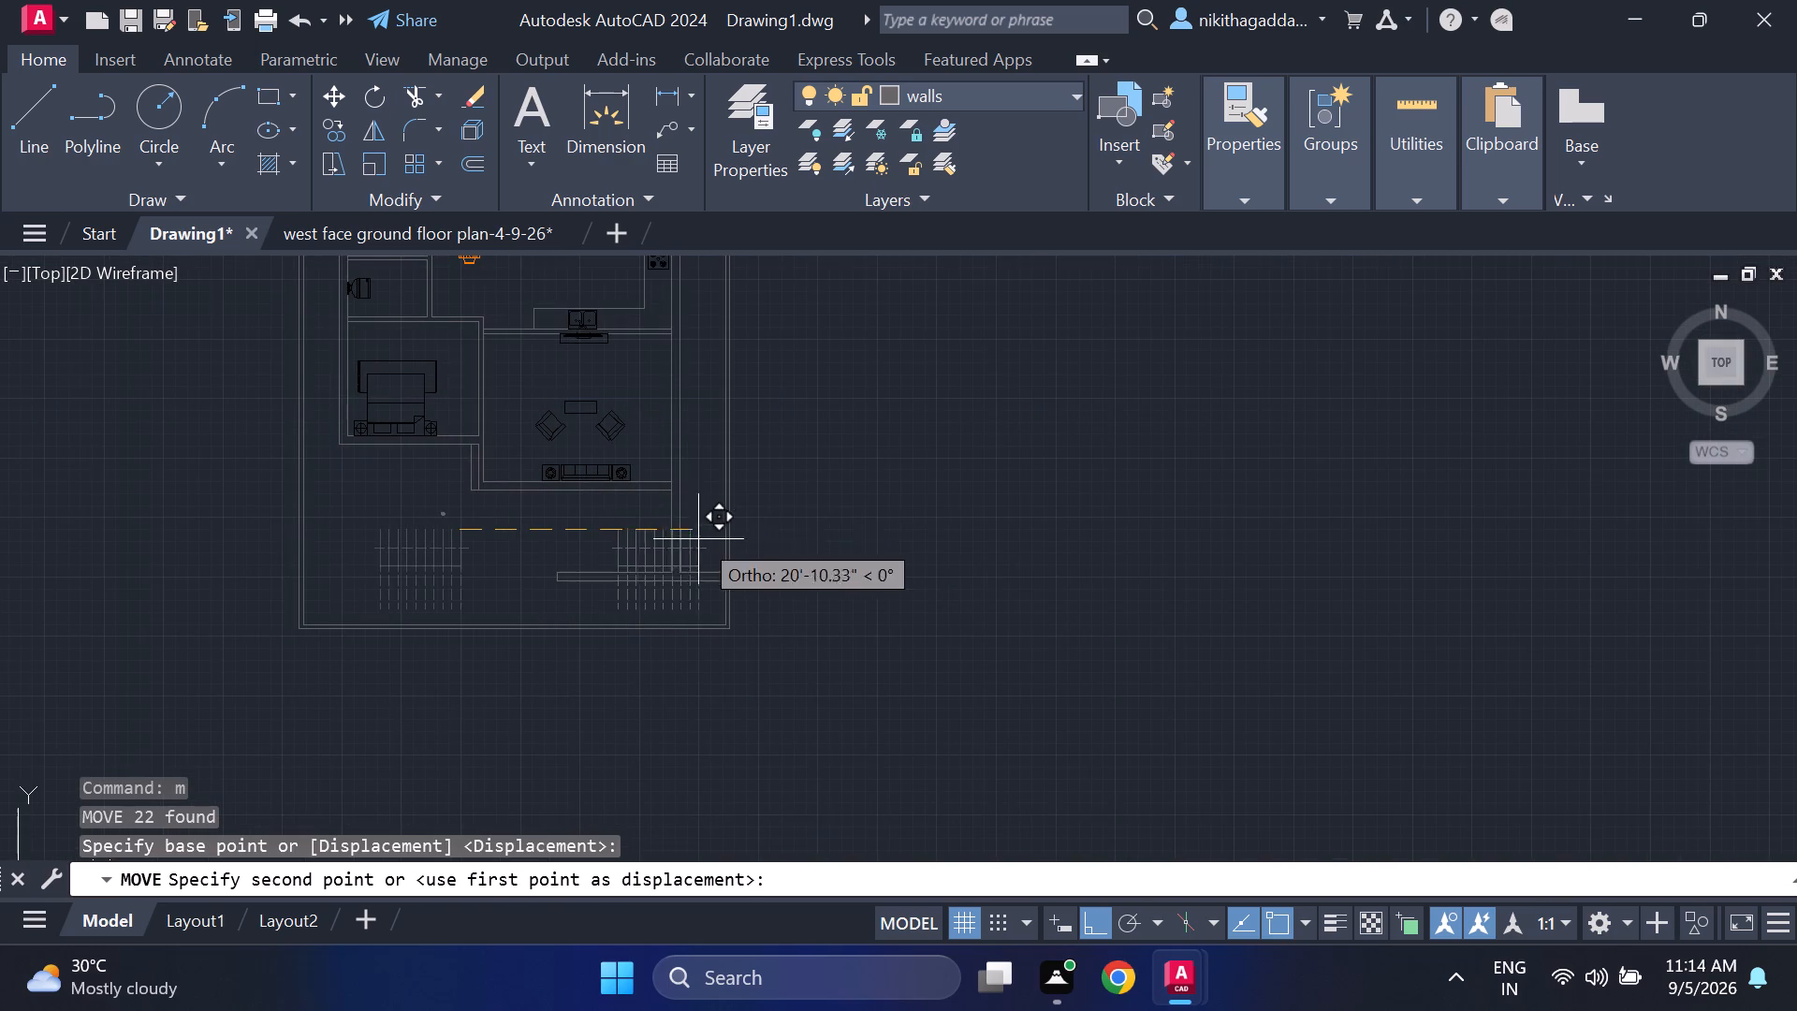
key(F8)
scroll(713, 520, up, 1)
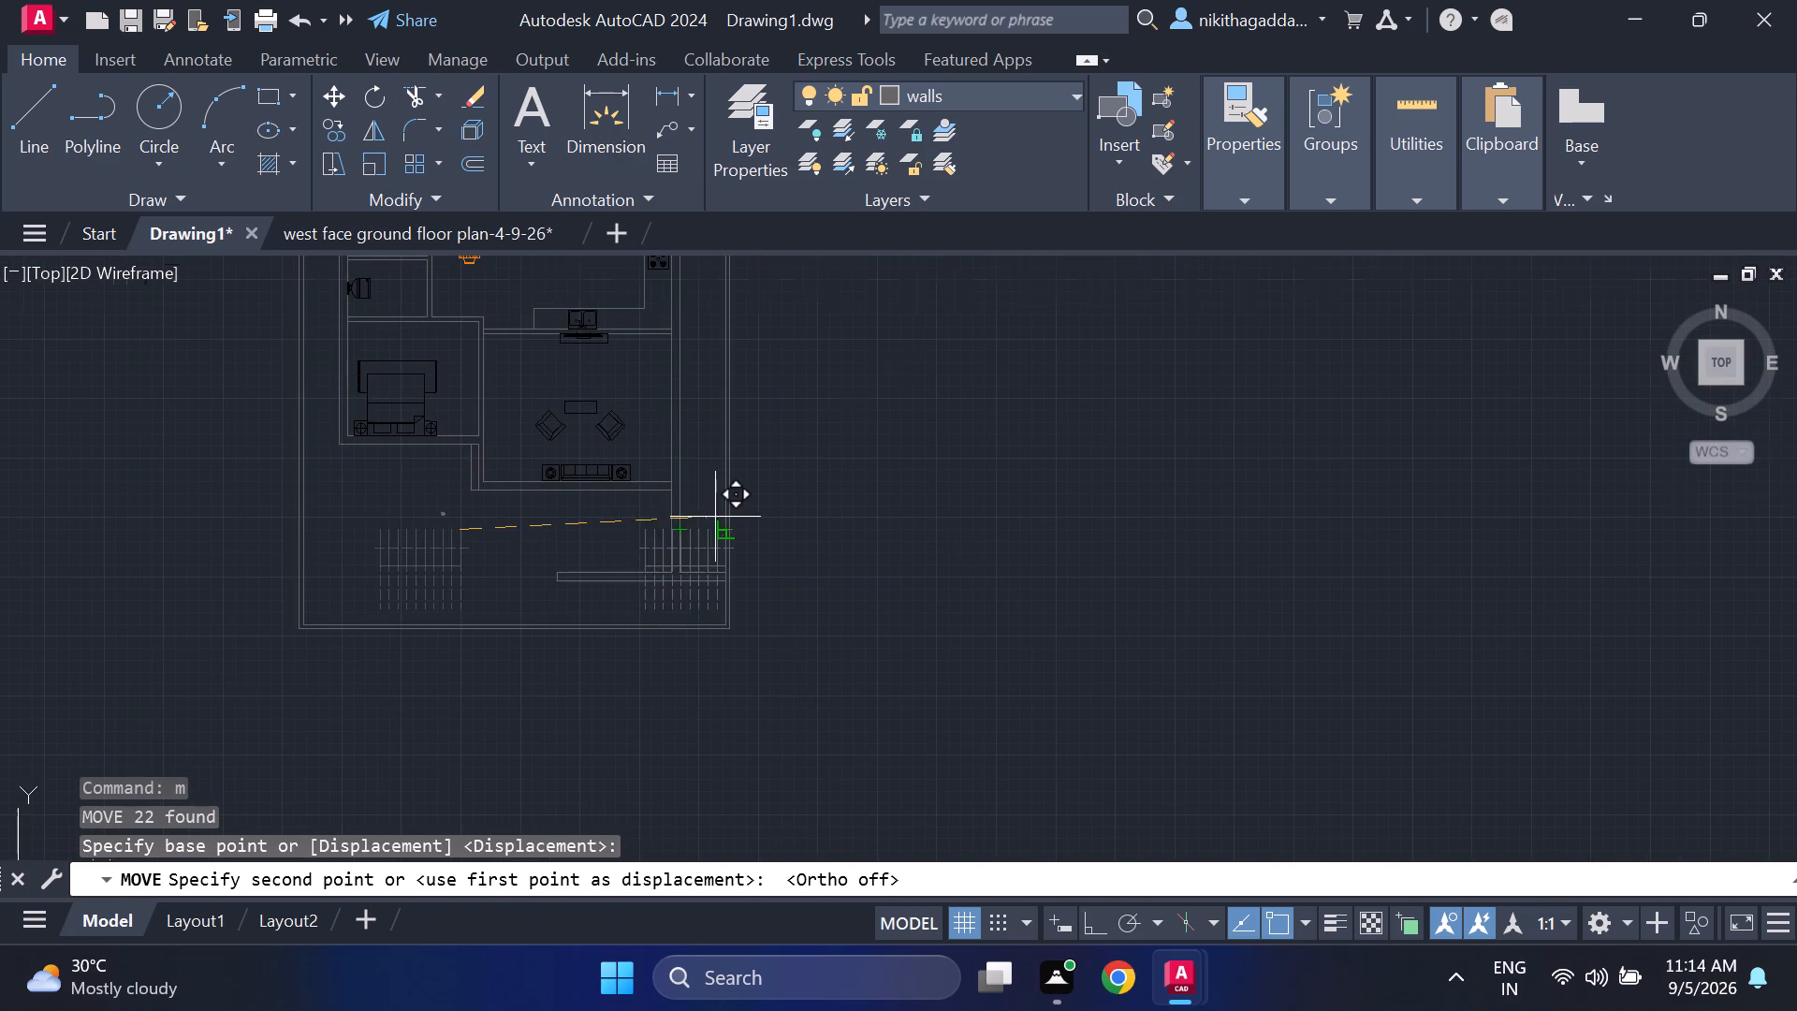
scroll(712, 520, up, 2)
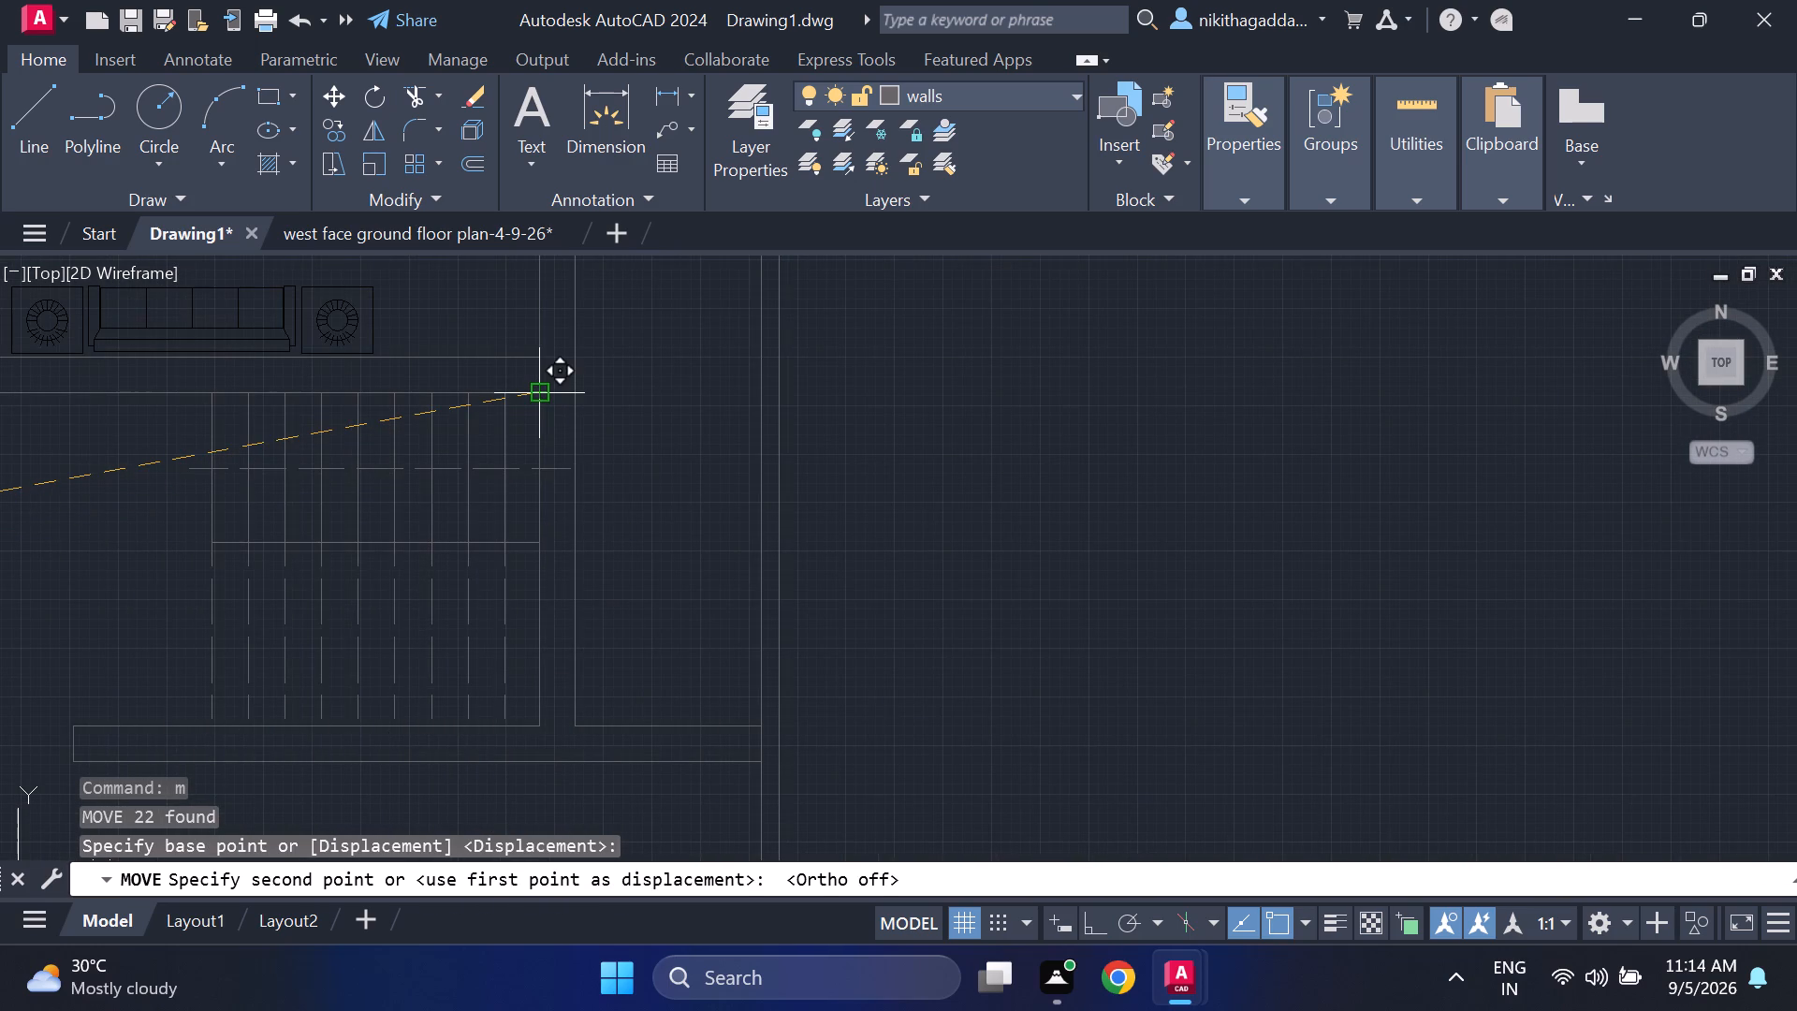
click(436, 395)
Erase the dashed direction line across the upper stair flight and the UP label left at the original paste location.
scroll(59, 586, down, 1)
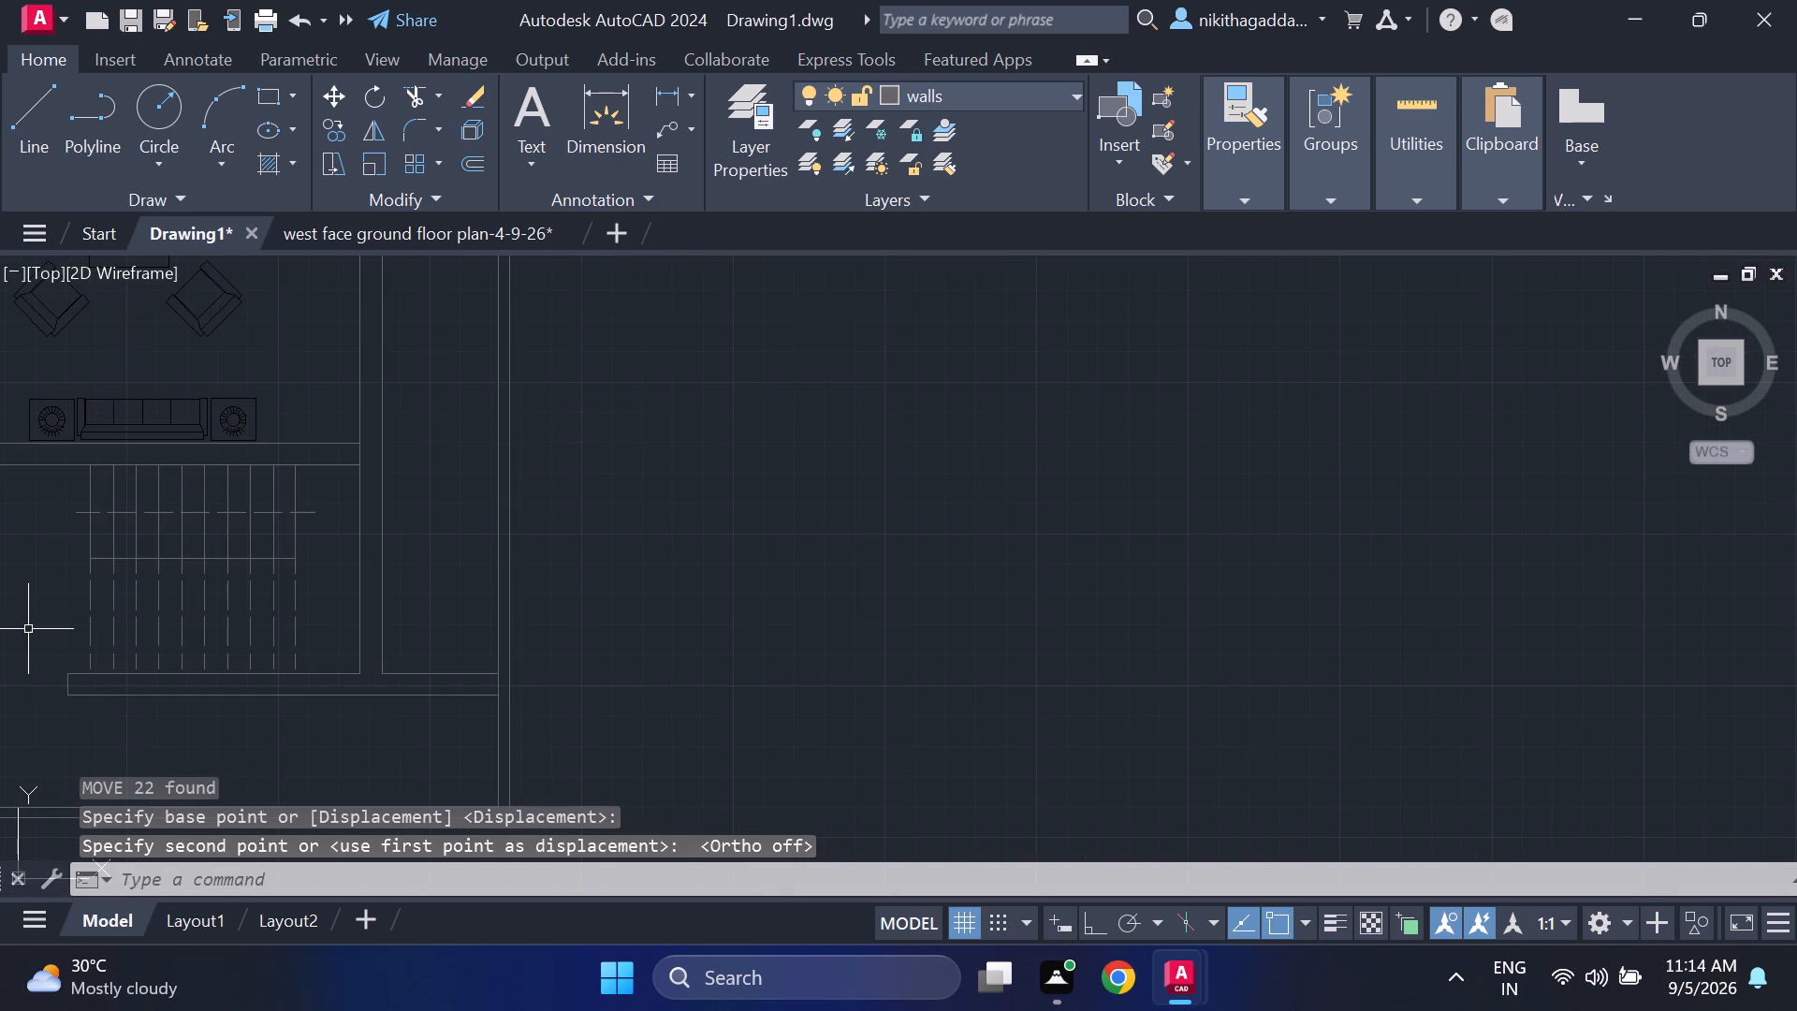
middle_drag(66, 612, 216, 559)
middle_click(216, 559)
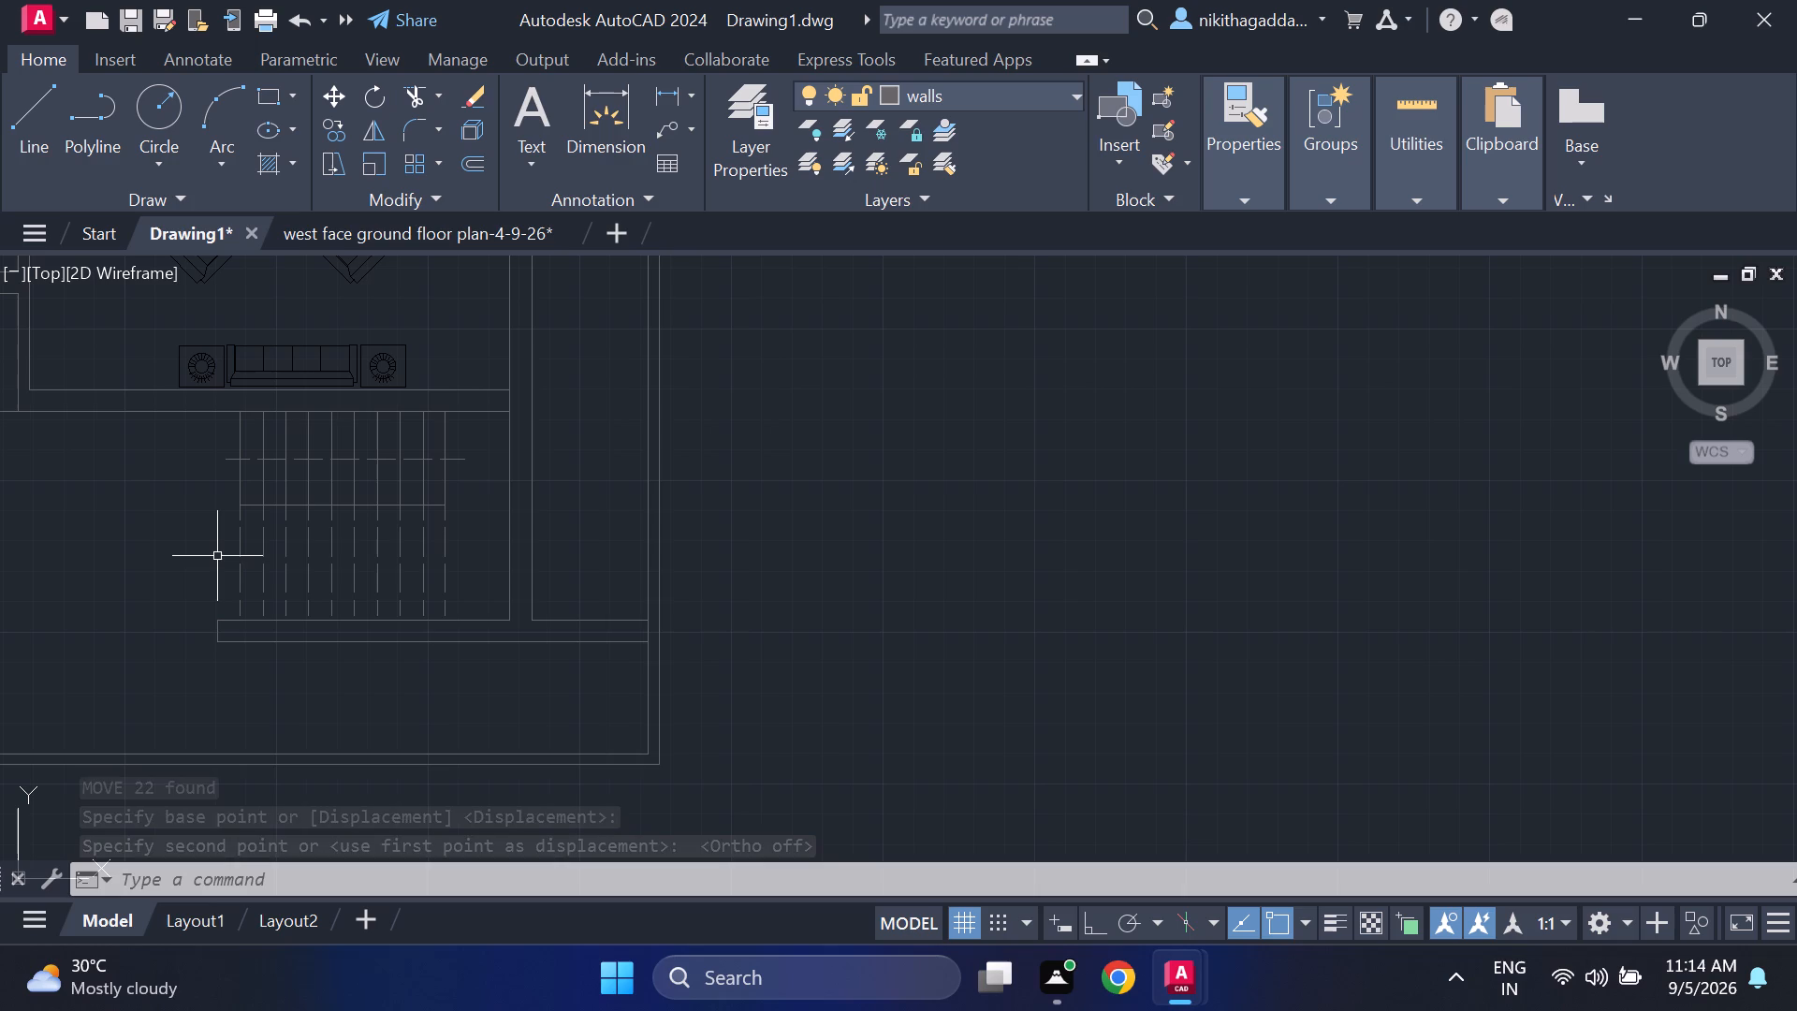
scroll(286, 494, up, 2)
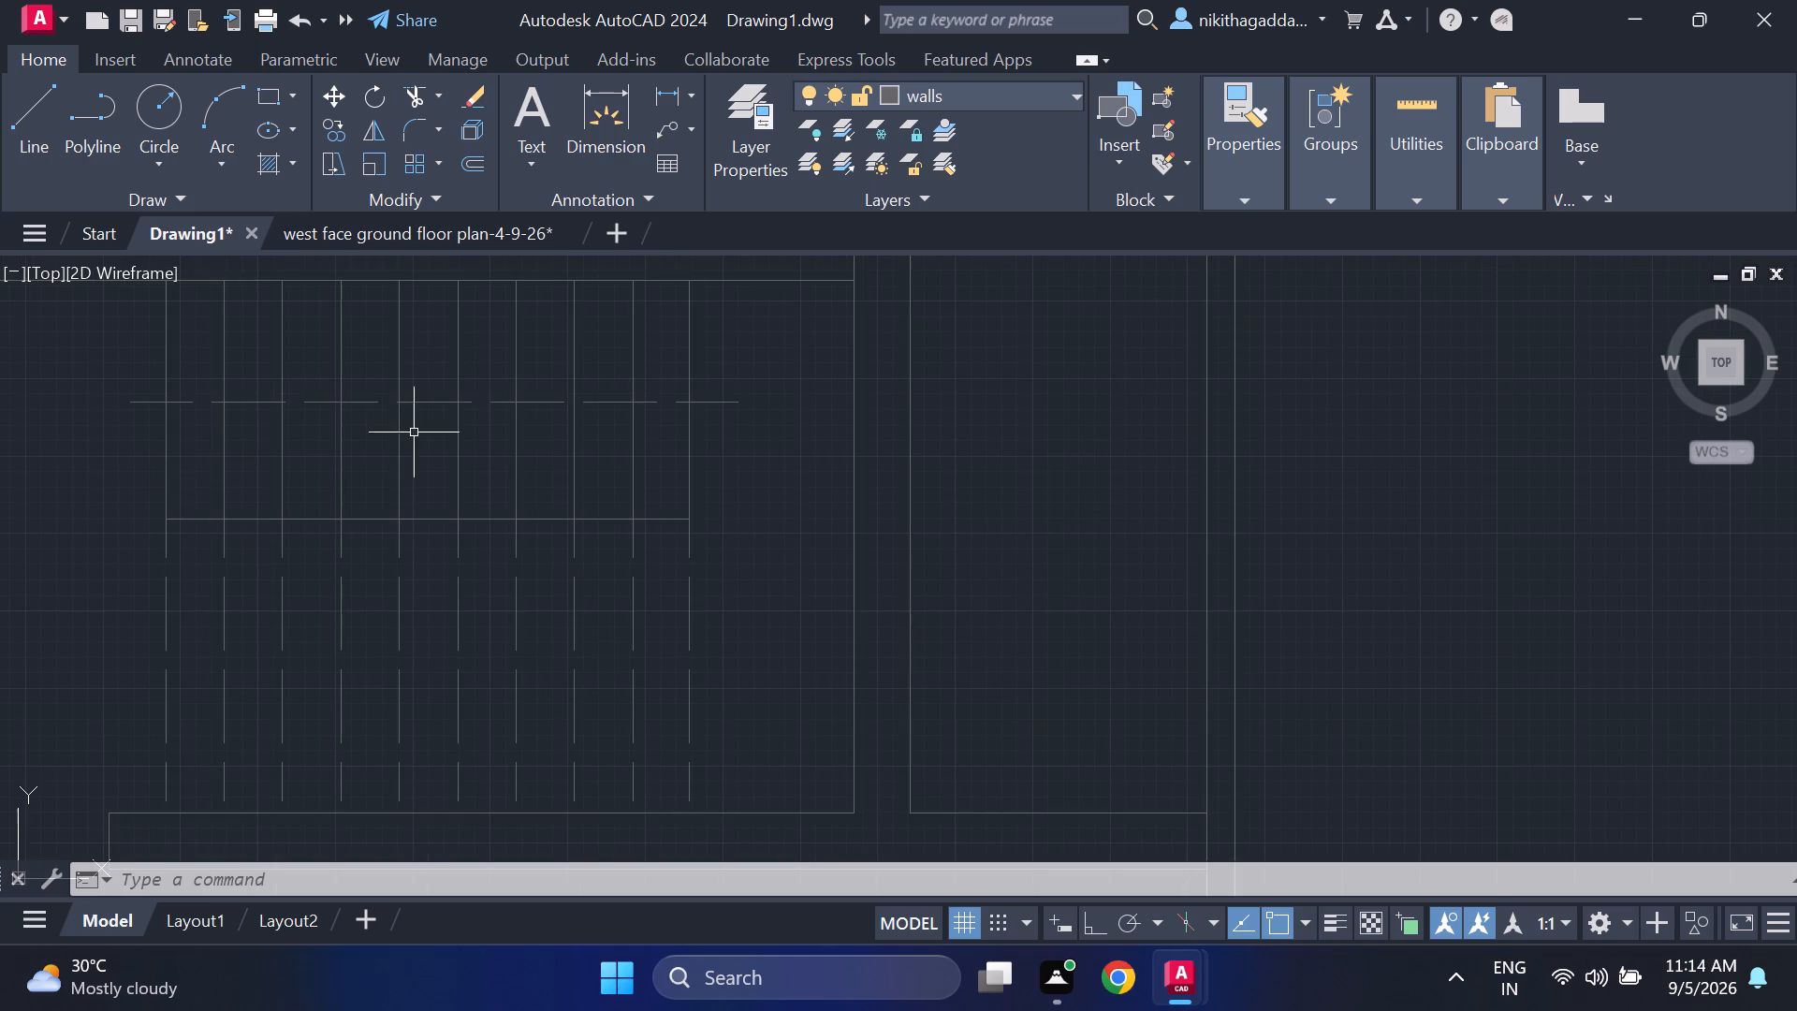
click(502, 378)
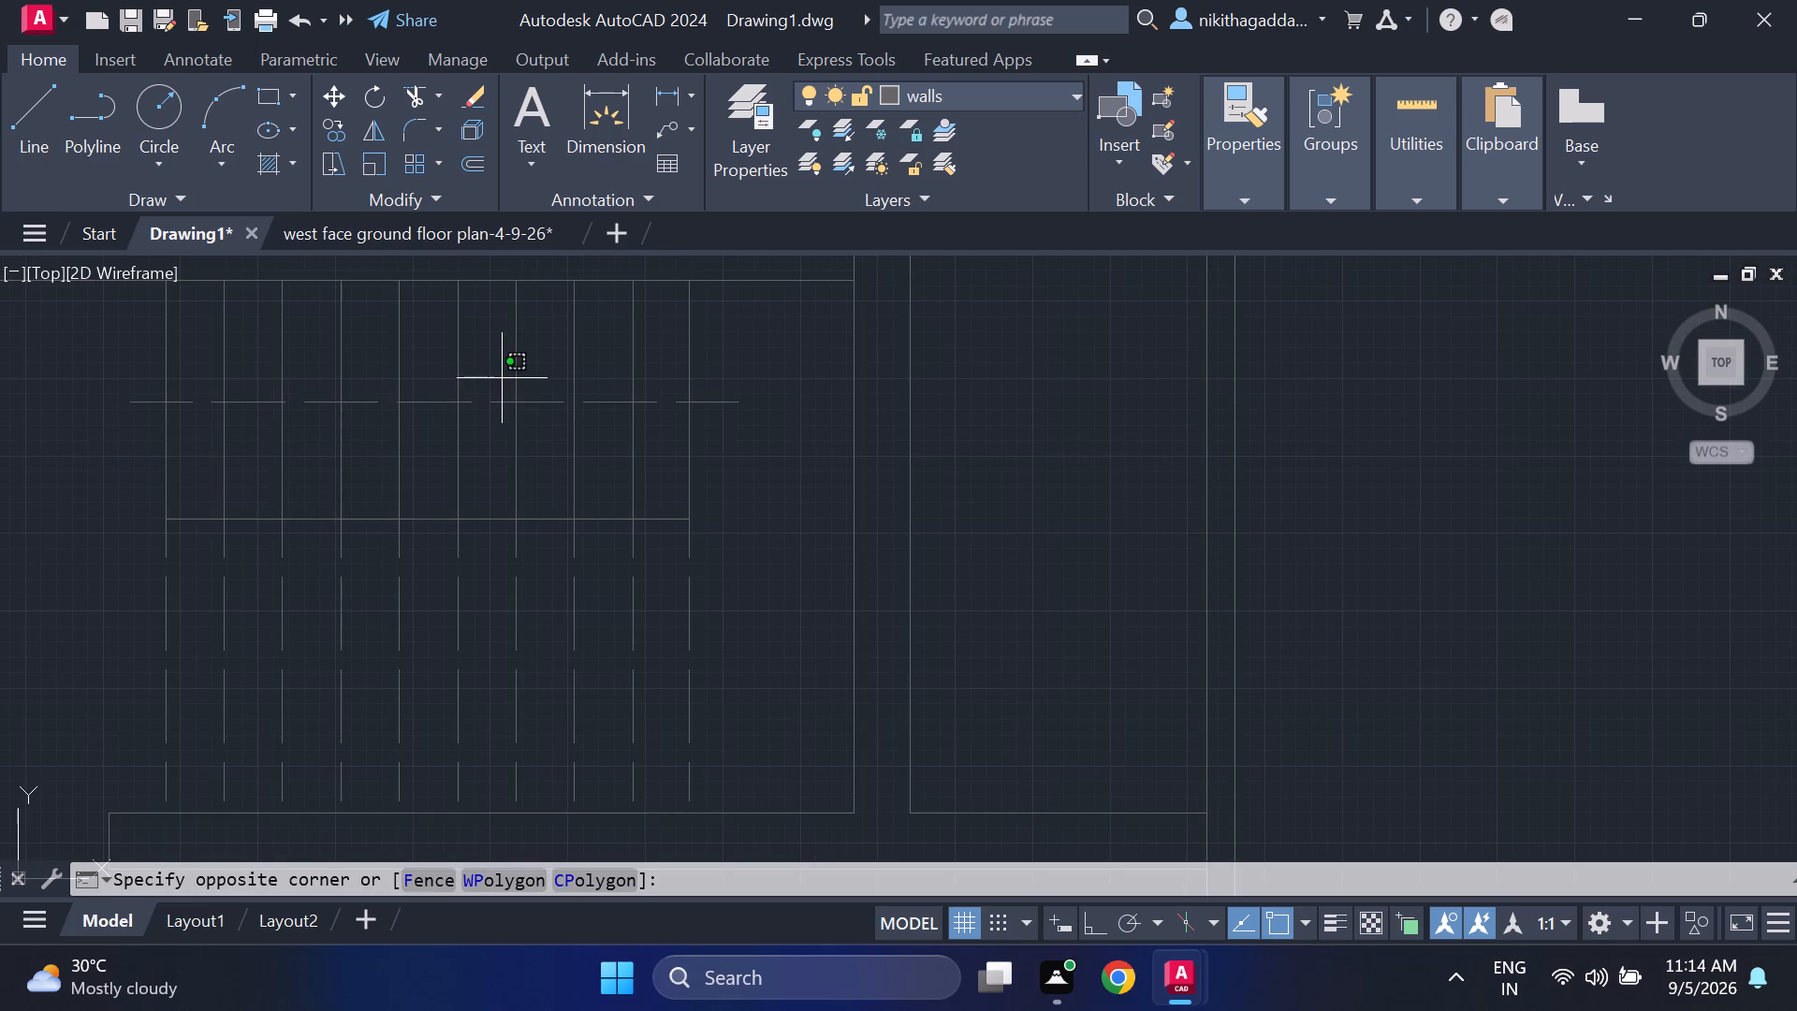
click(484, 419)
key(Delete)
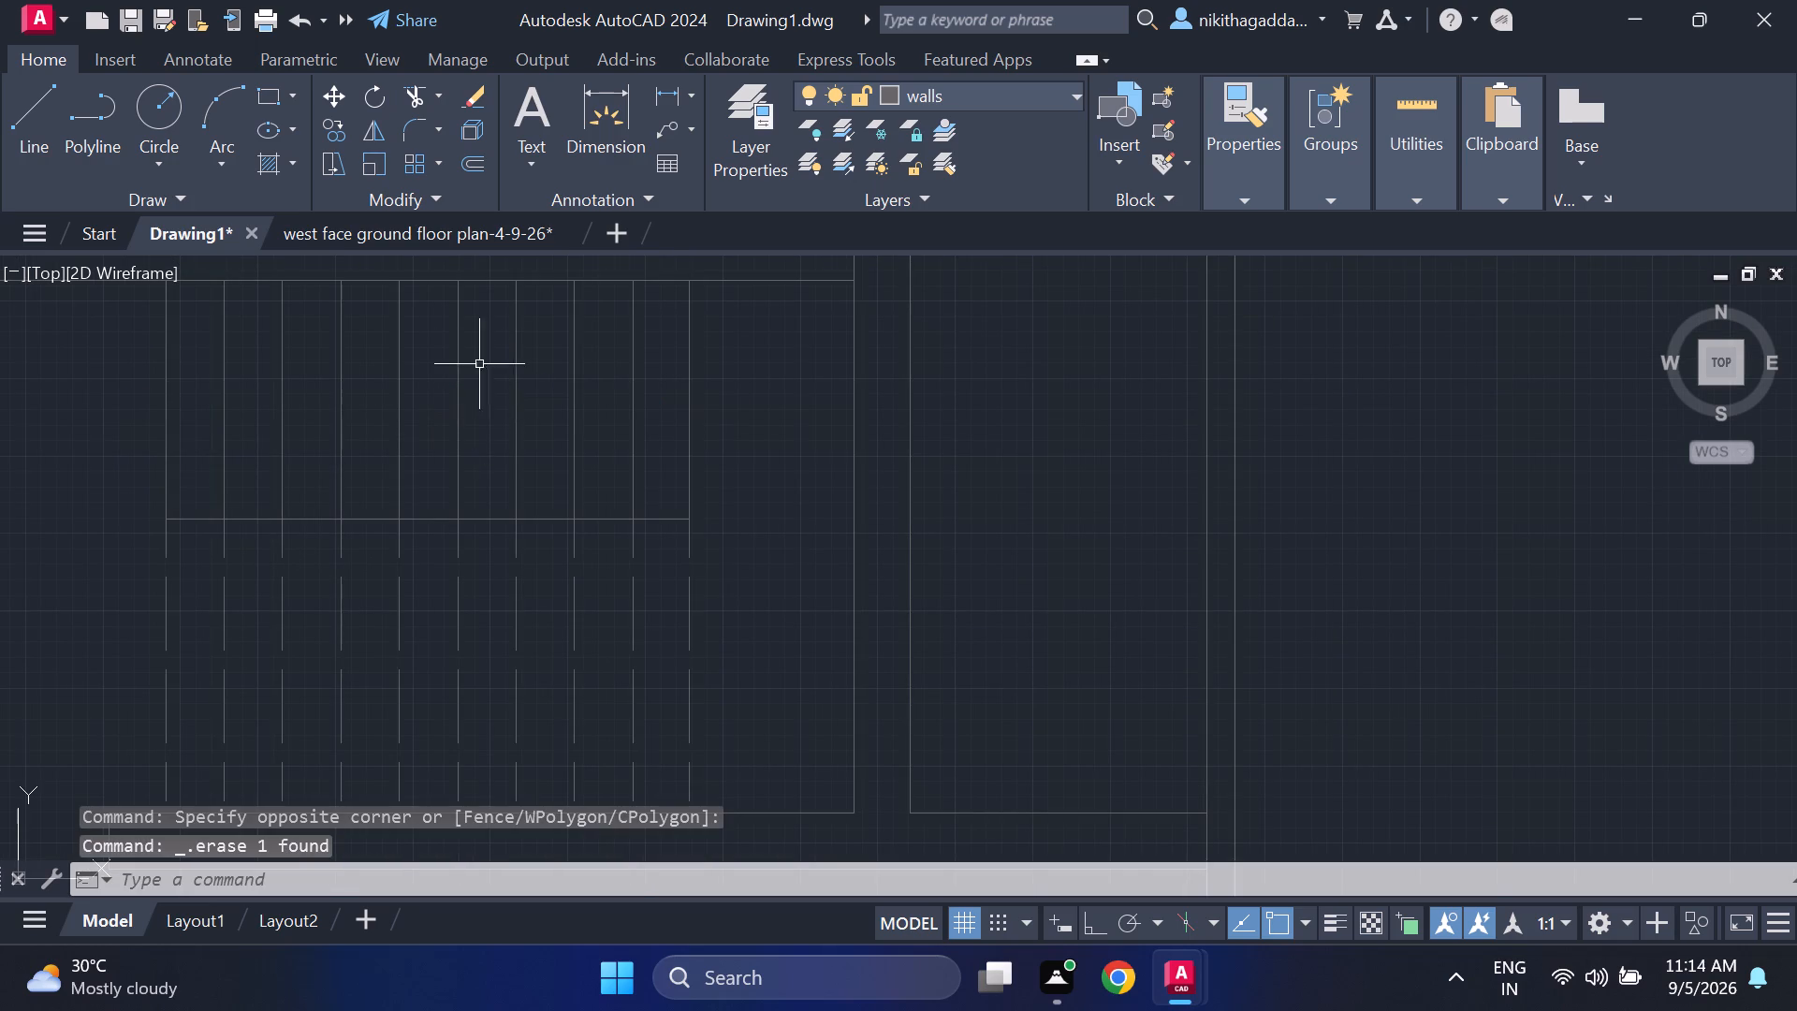
scroll(482, 337, down, 3)
click(208, 391)
click(168, 431)
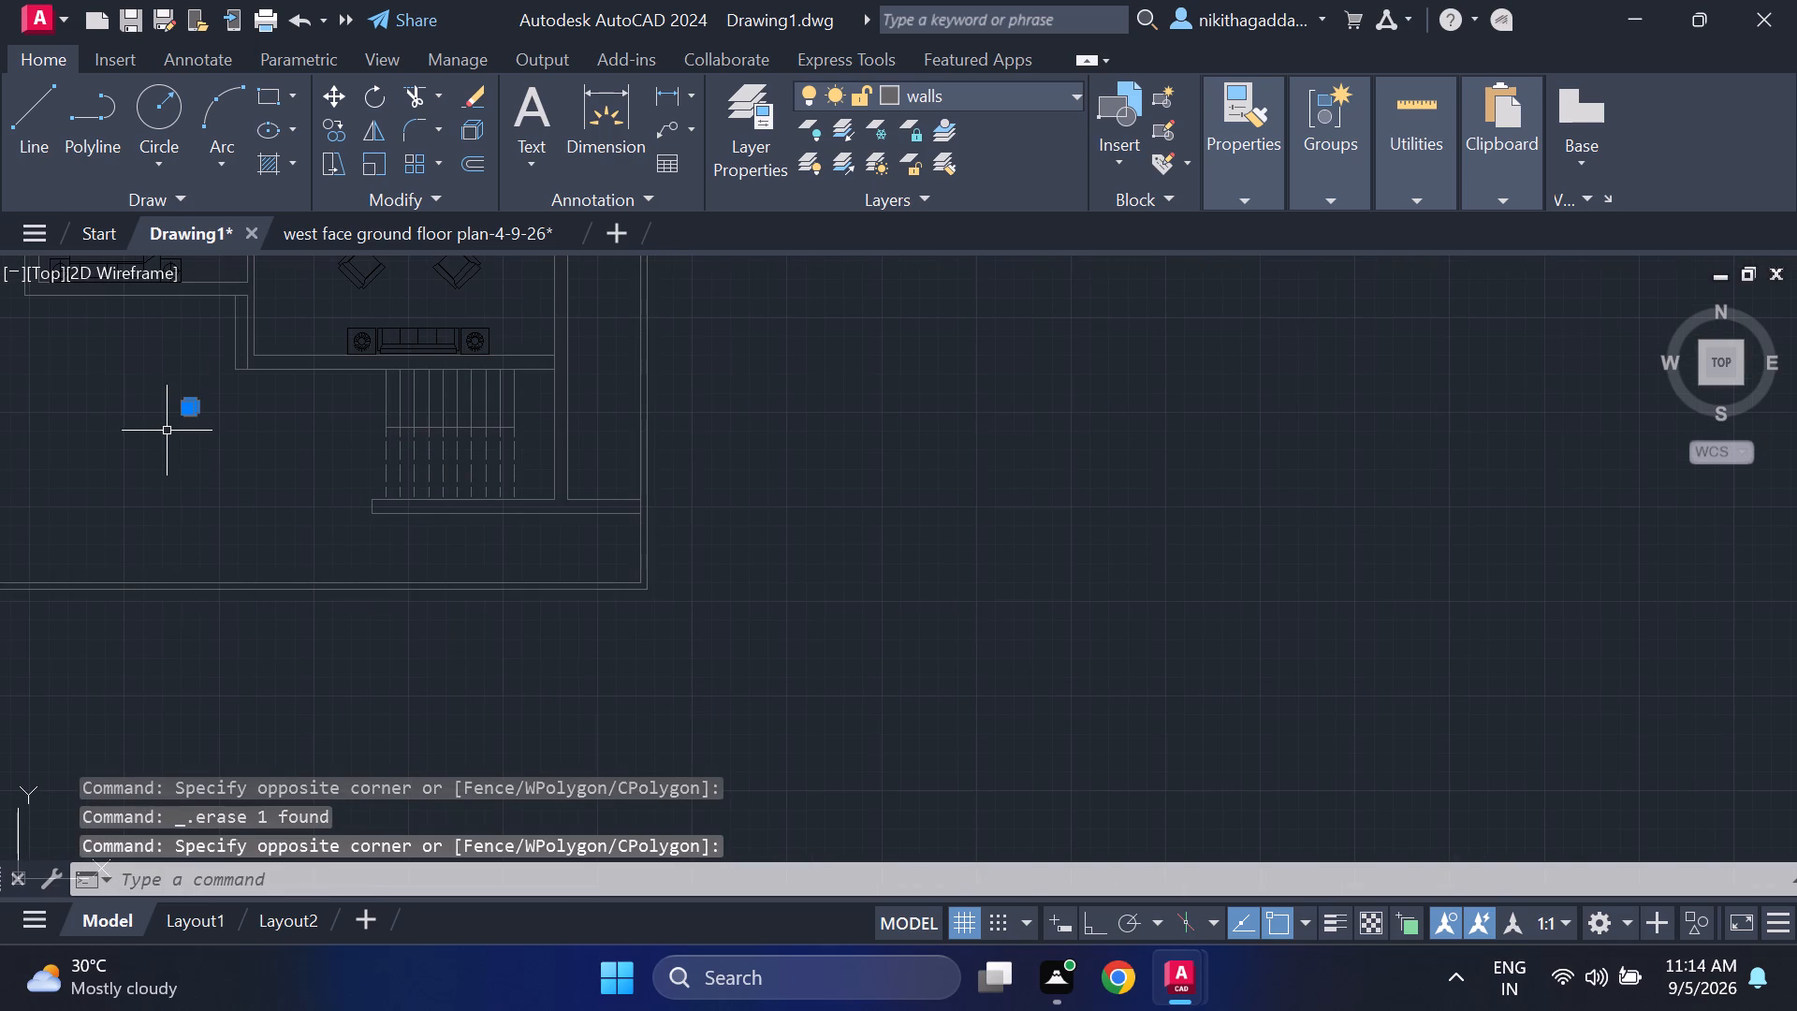
key(Delete)
Change the linetype of the ten dashed treads in the lower stair flight to ByLayer.
scroll(369, 538, up, 2)
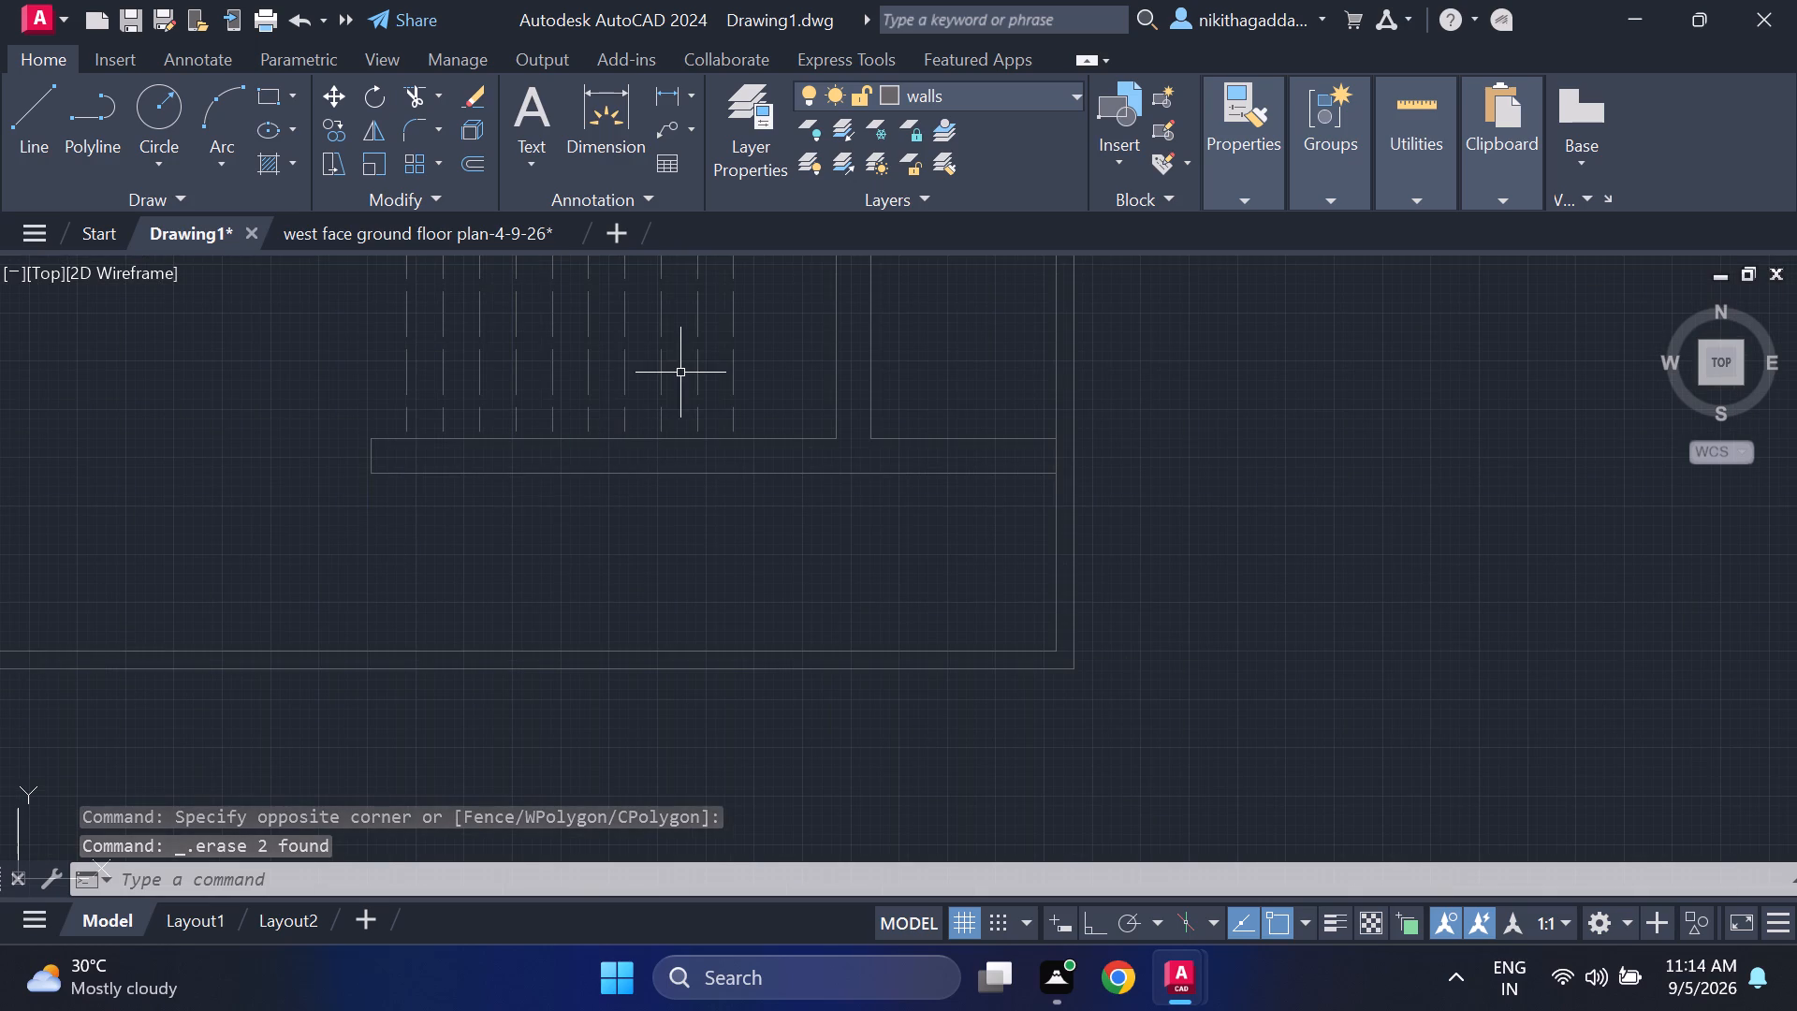
middle_drag(680, 373, 694, 486)
middle_click(694, 486)
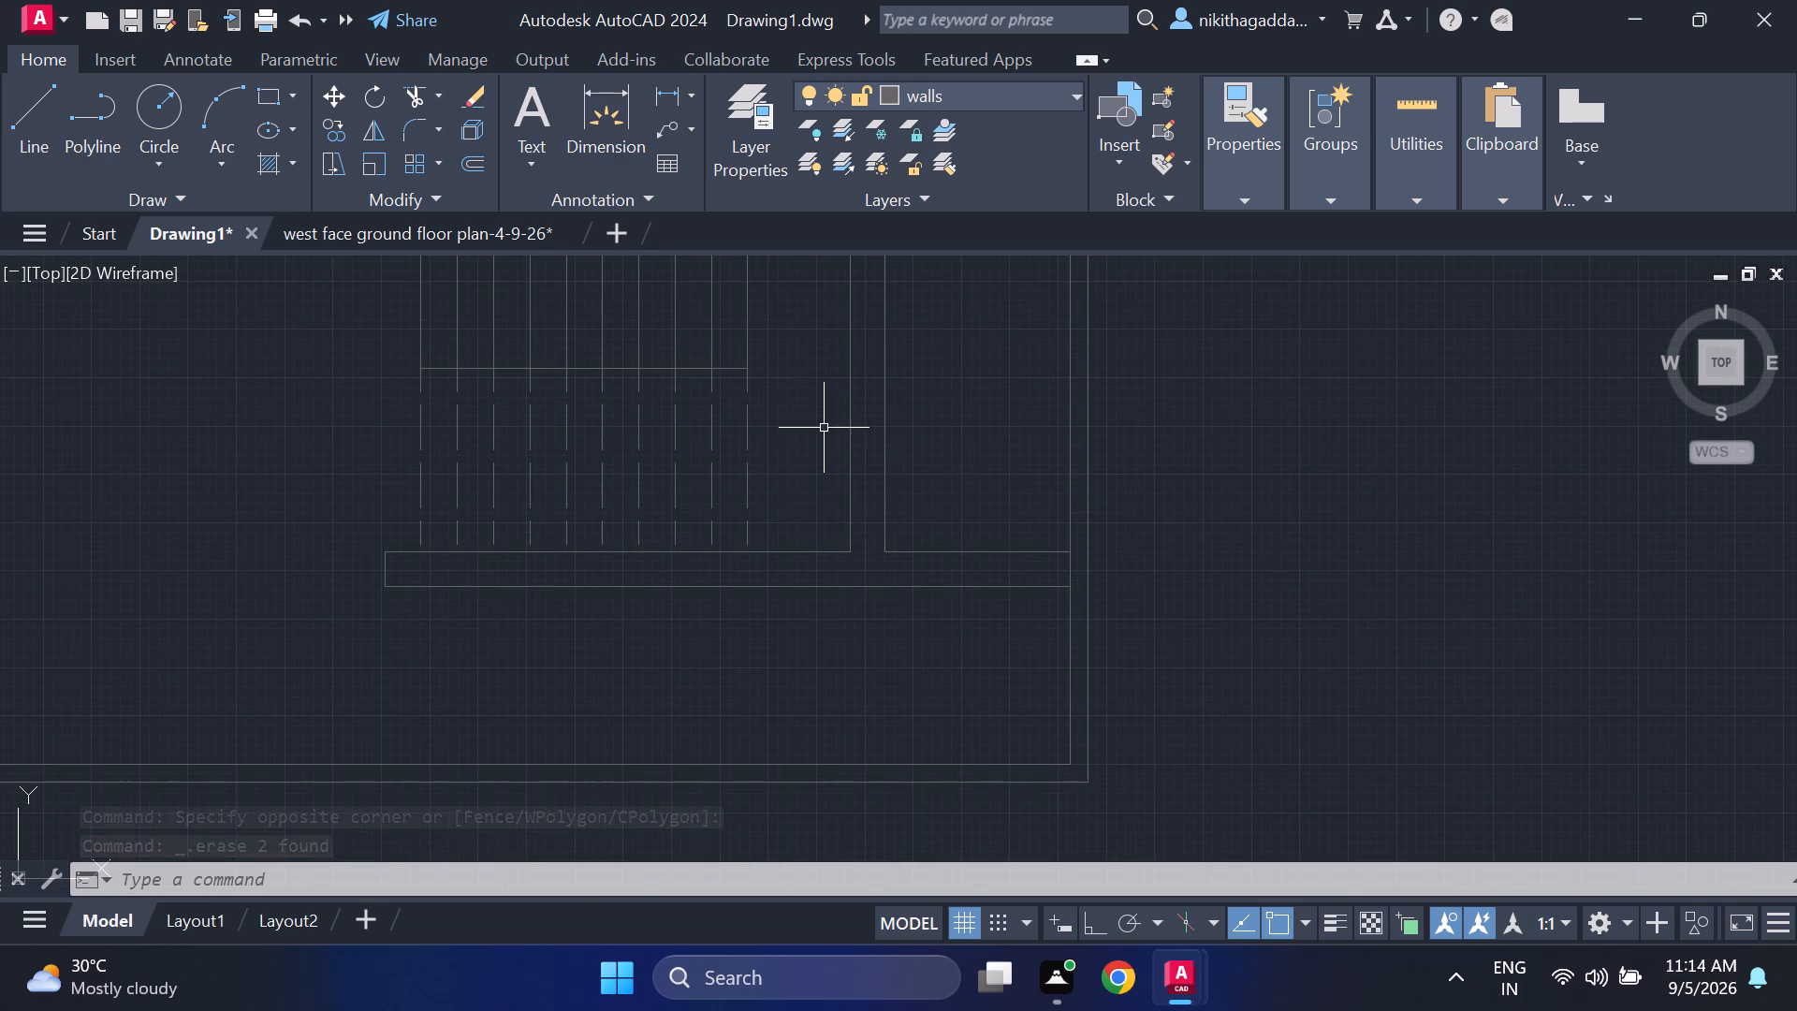
click(794, 421)
click(358, 497)
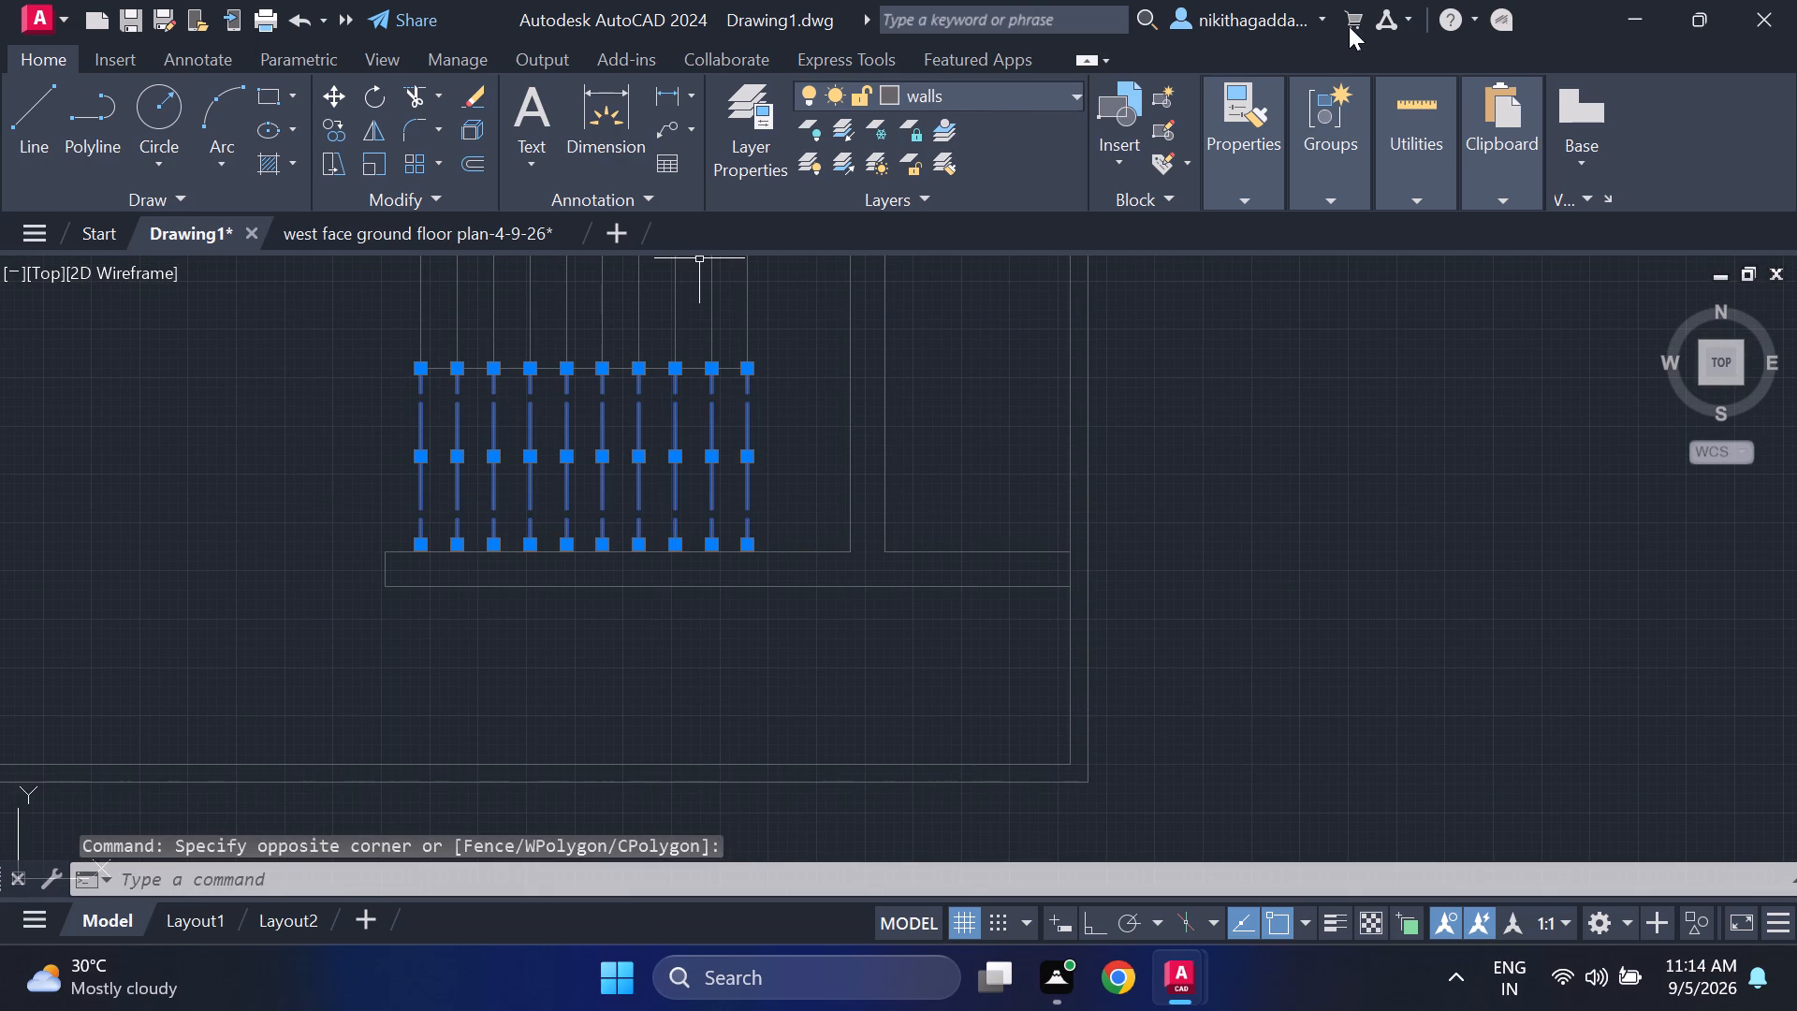
click(1265, 188)
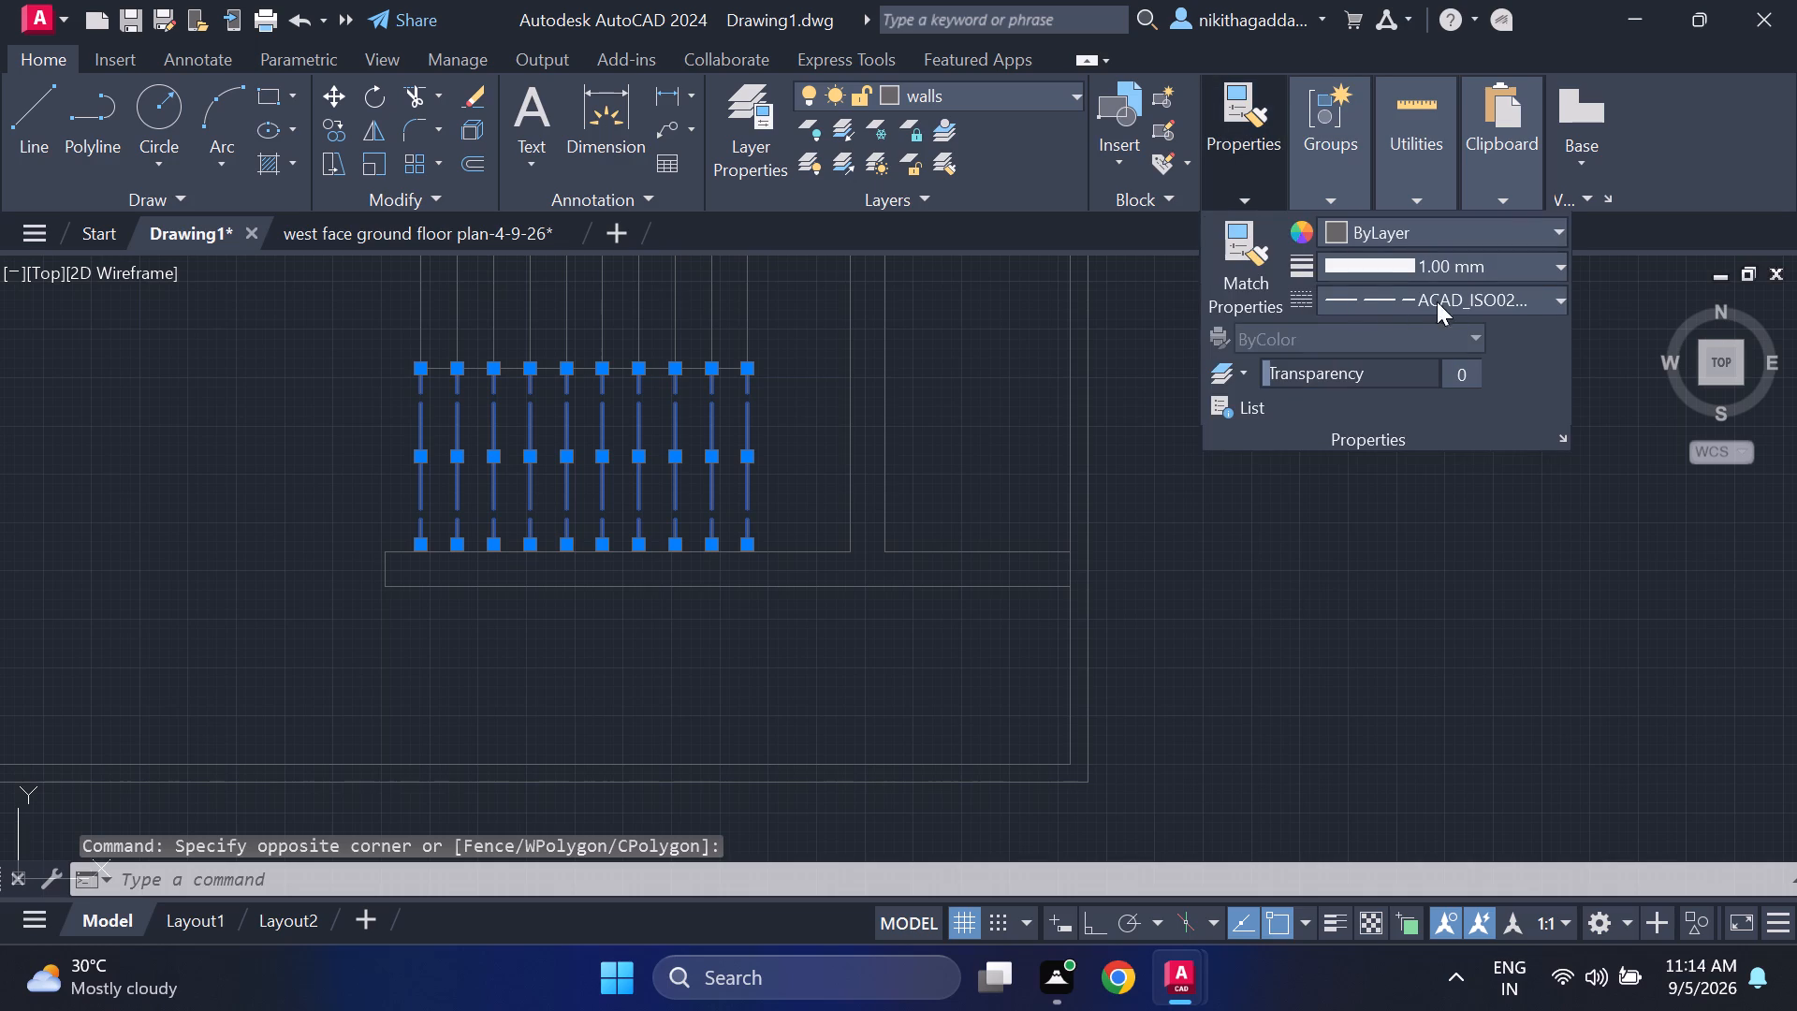
click(1544, 300)
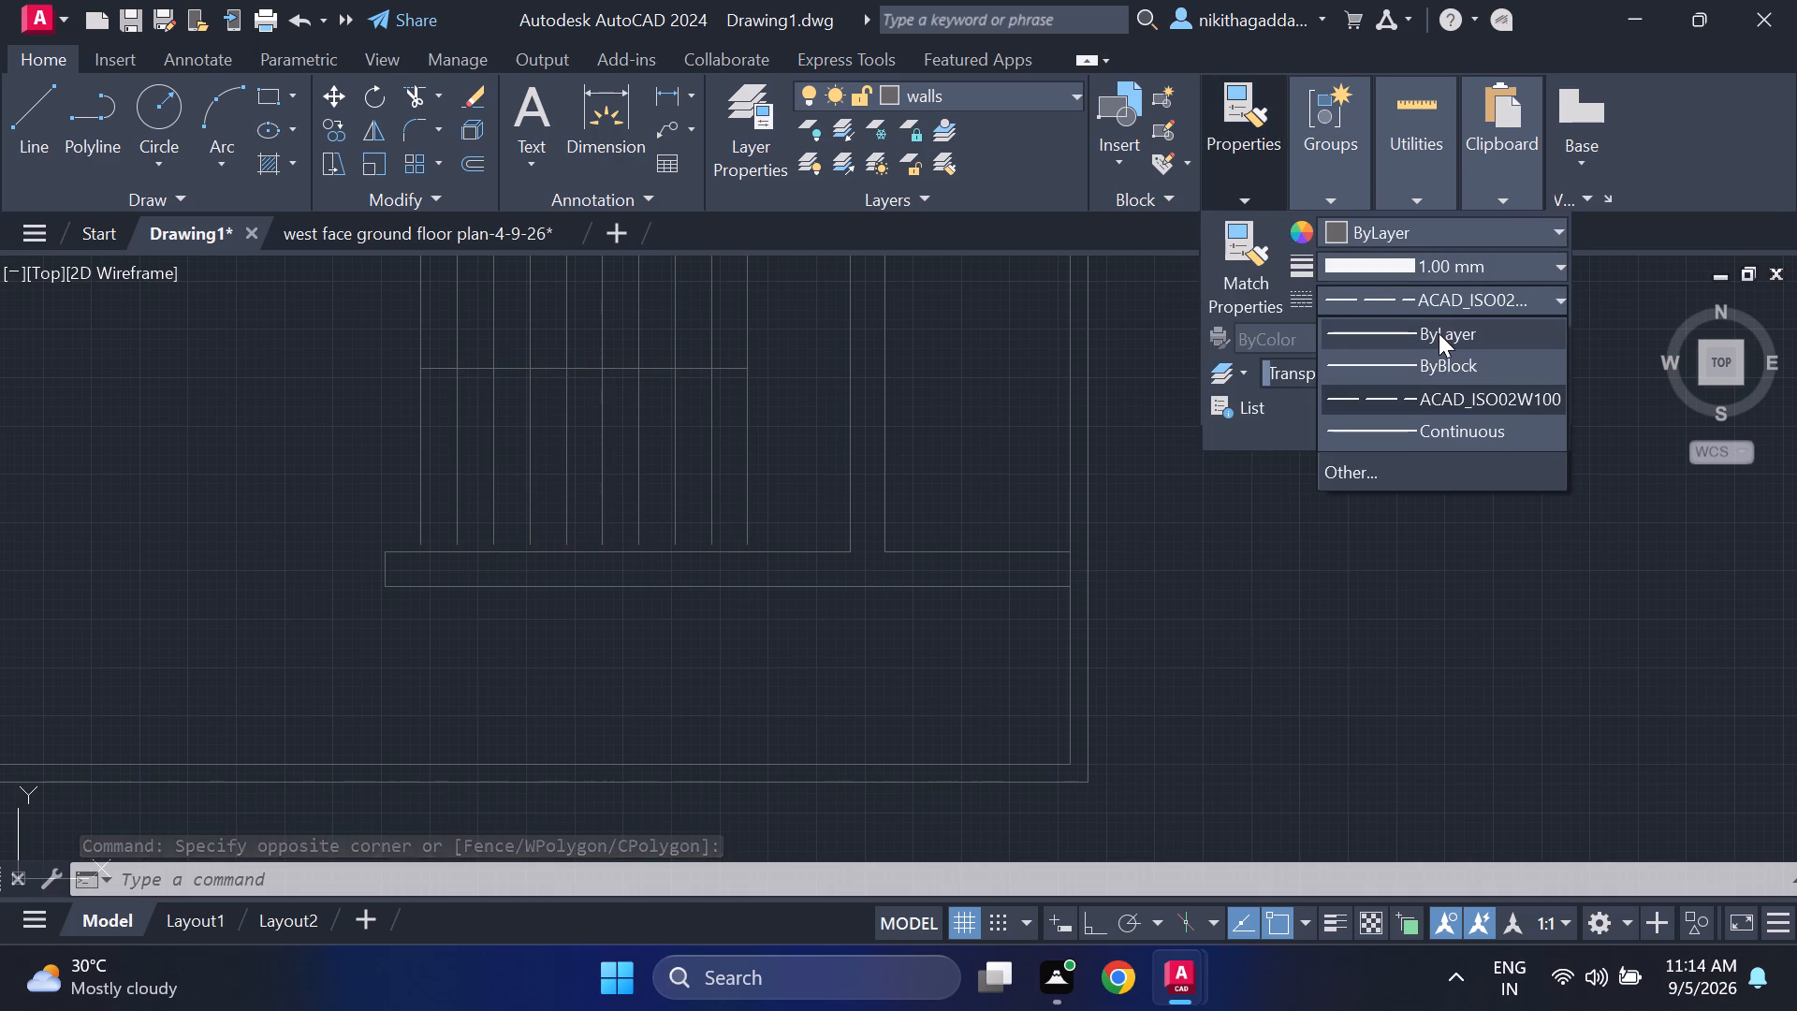
click(1439, 333)
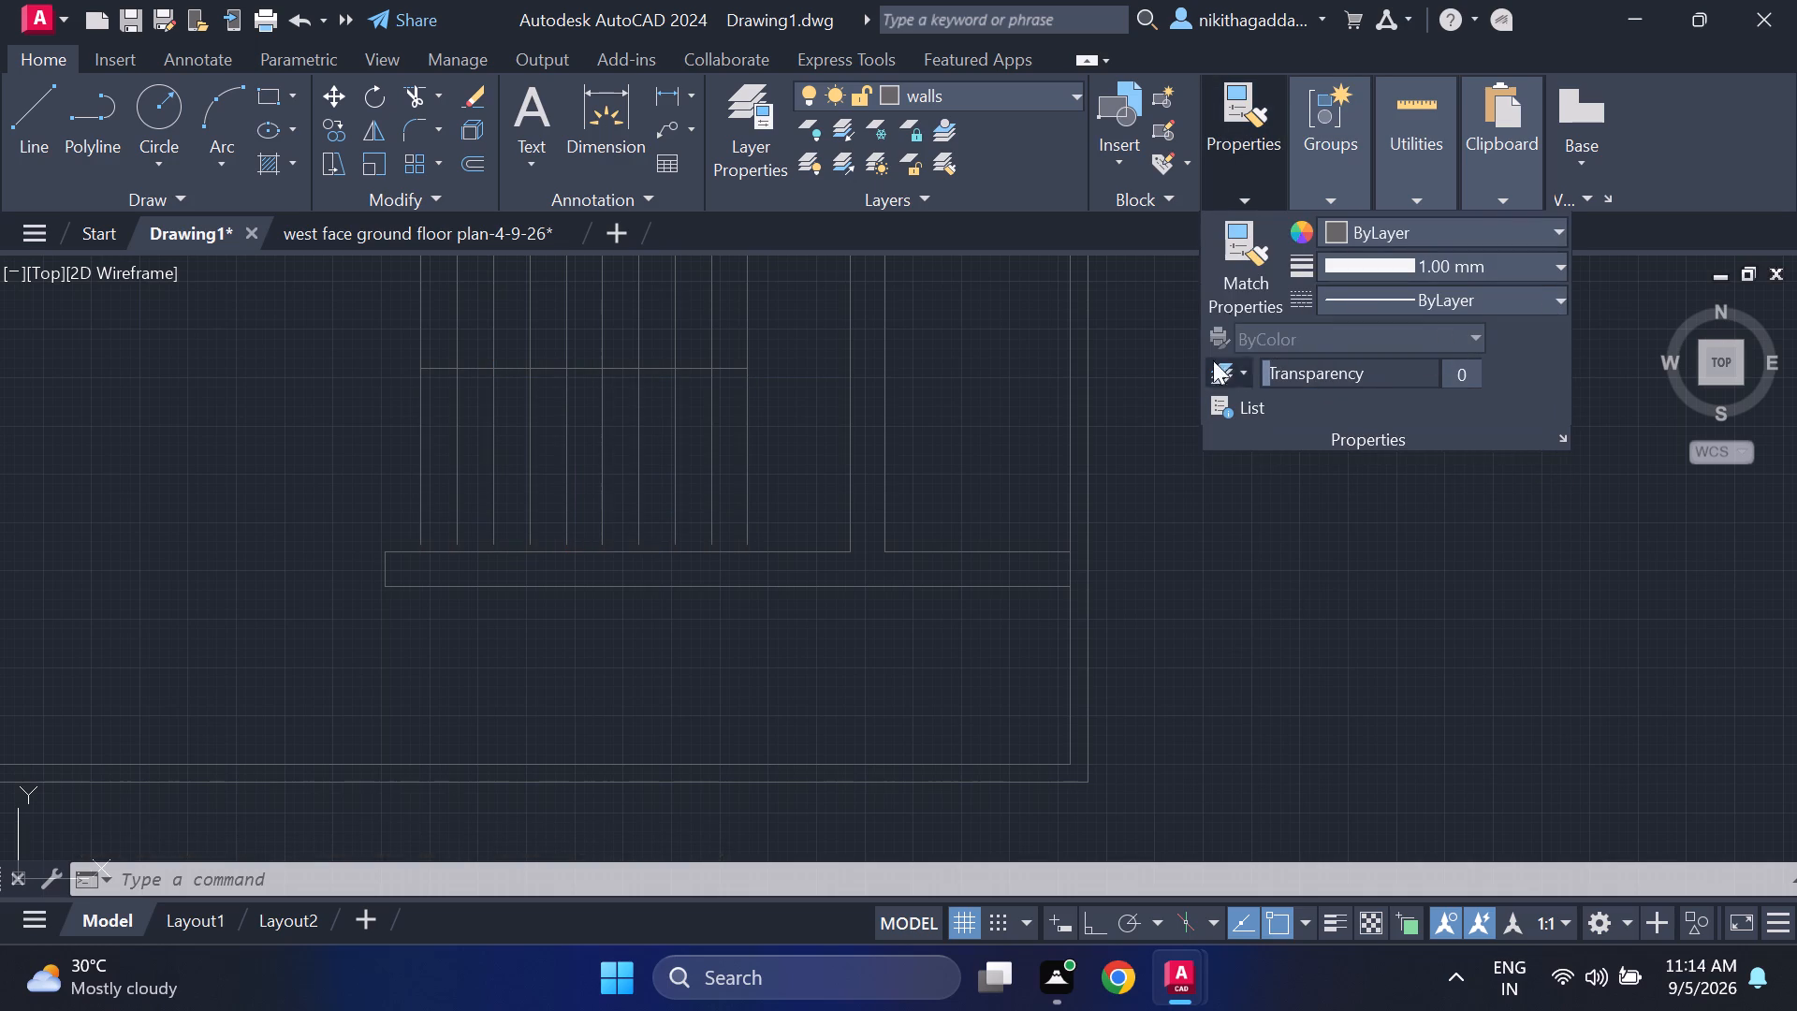
click(1215, 529)
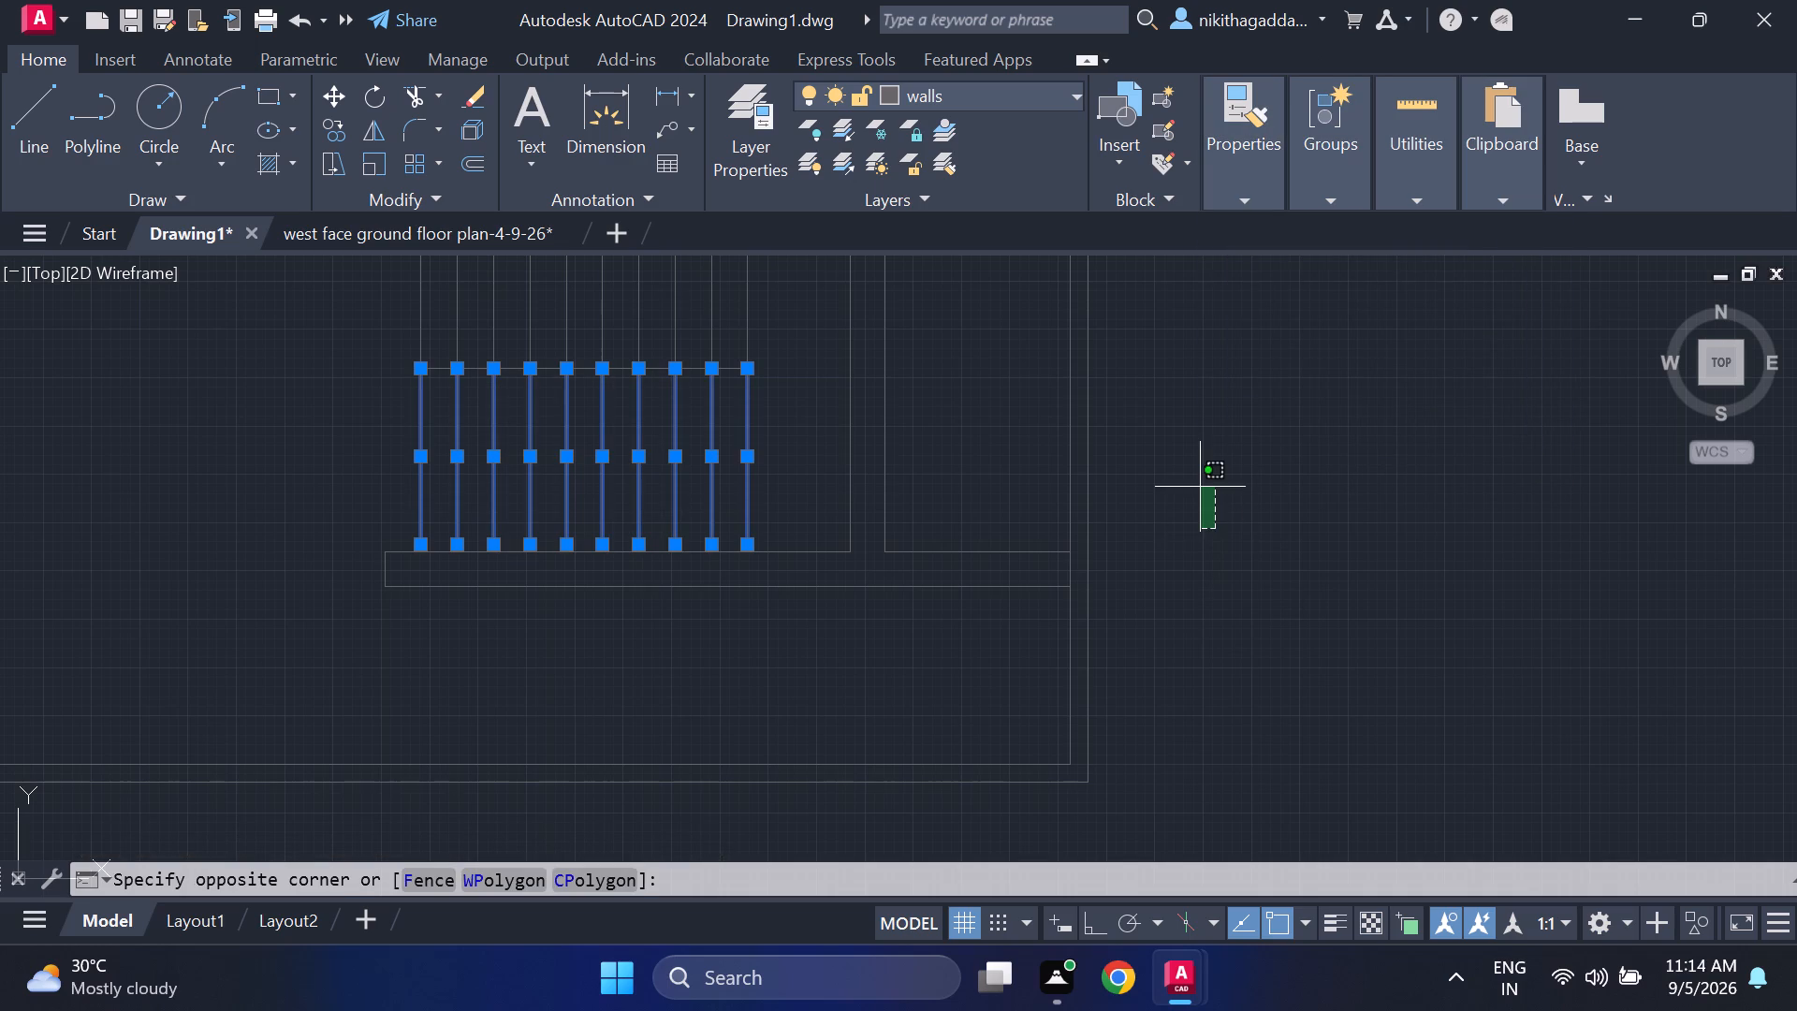
key(Escape)
key(Escape)
key(Escape)
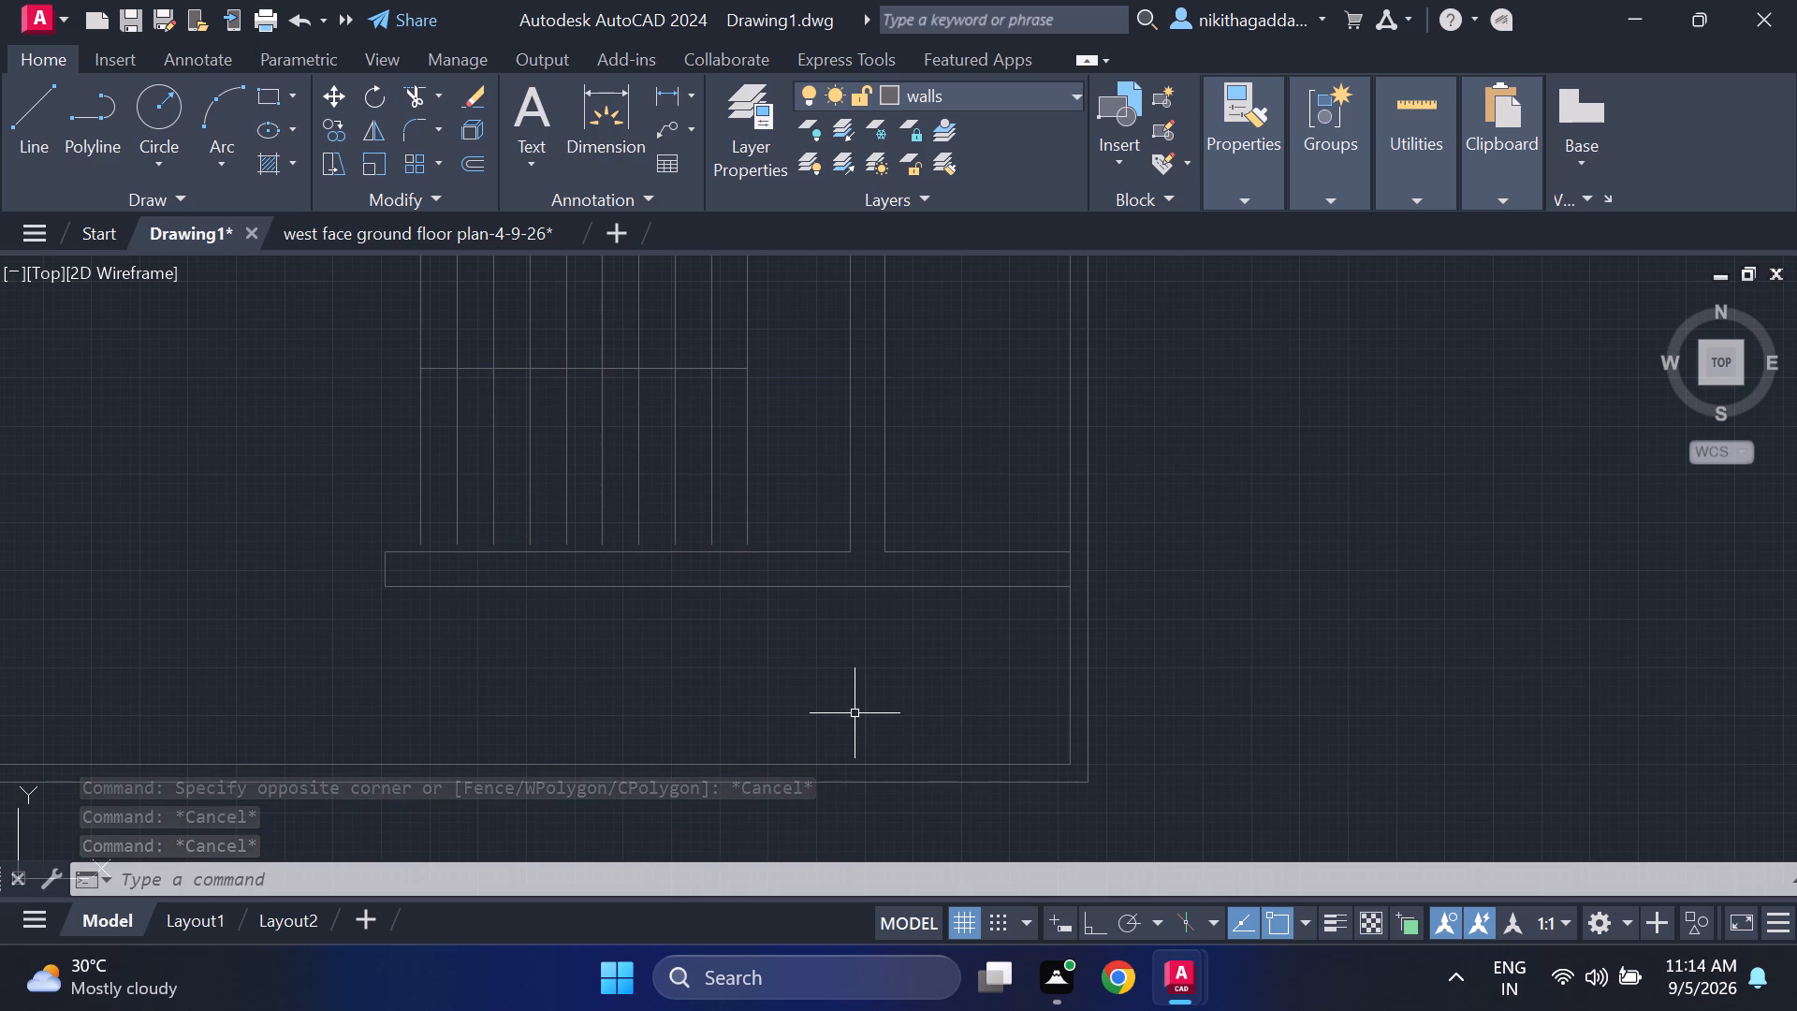
Offset the staircase's centre divider line 5" to the south.
scroll(623, 491, down, 2)
scroll(594, 432, up, 1)
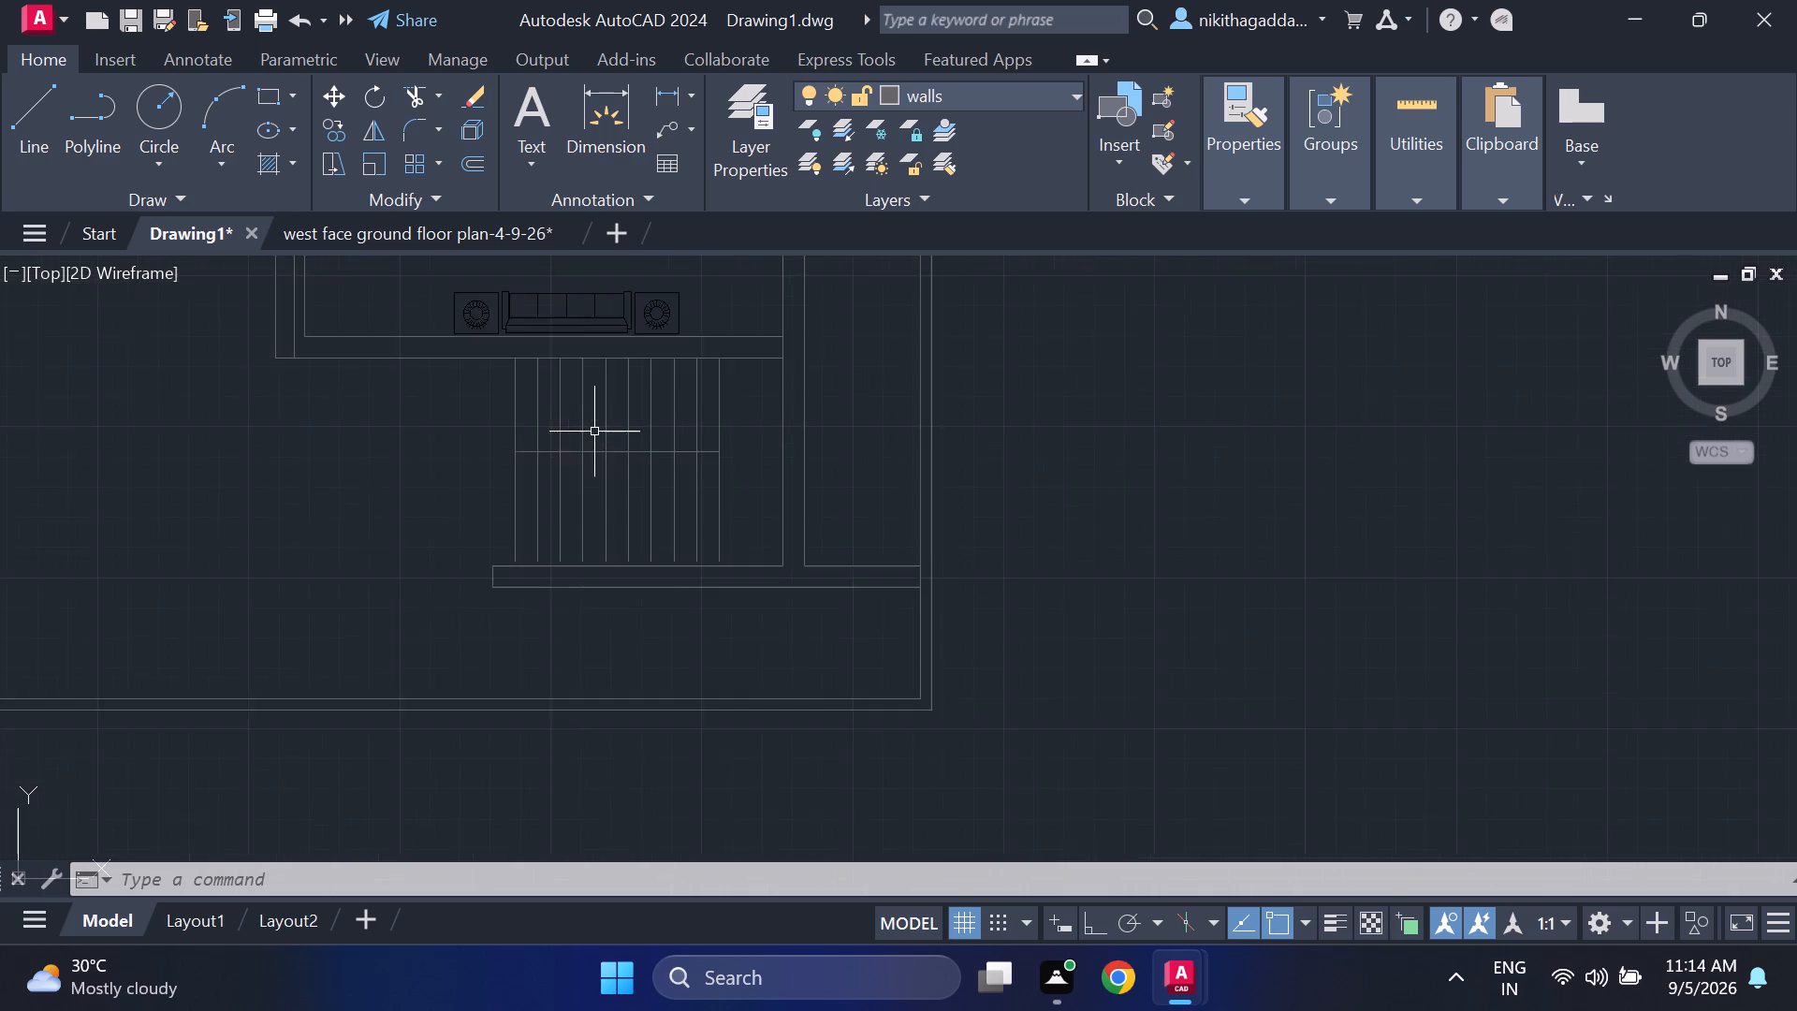
scroll(594, 432, up, 1)
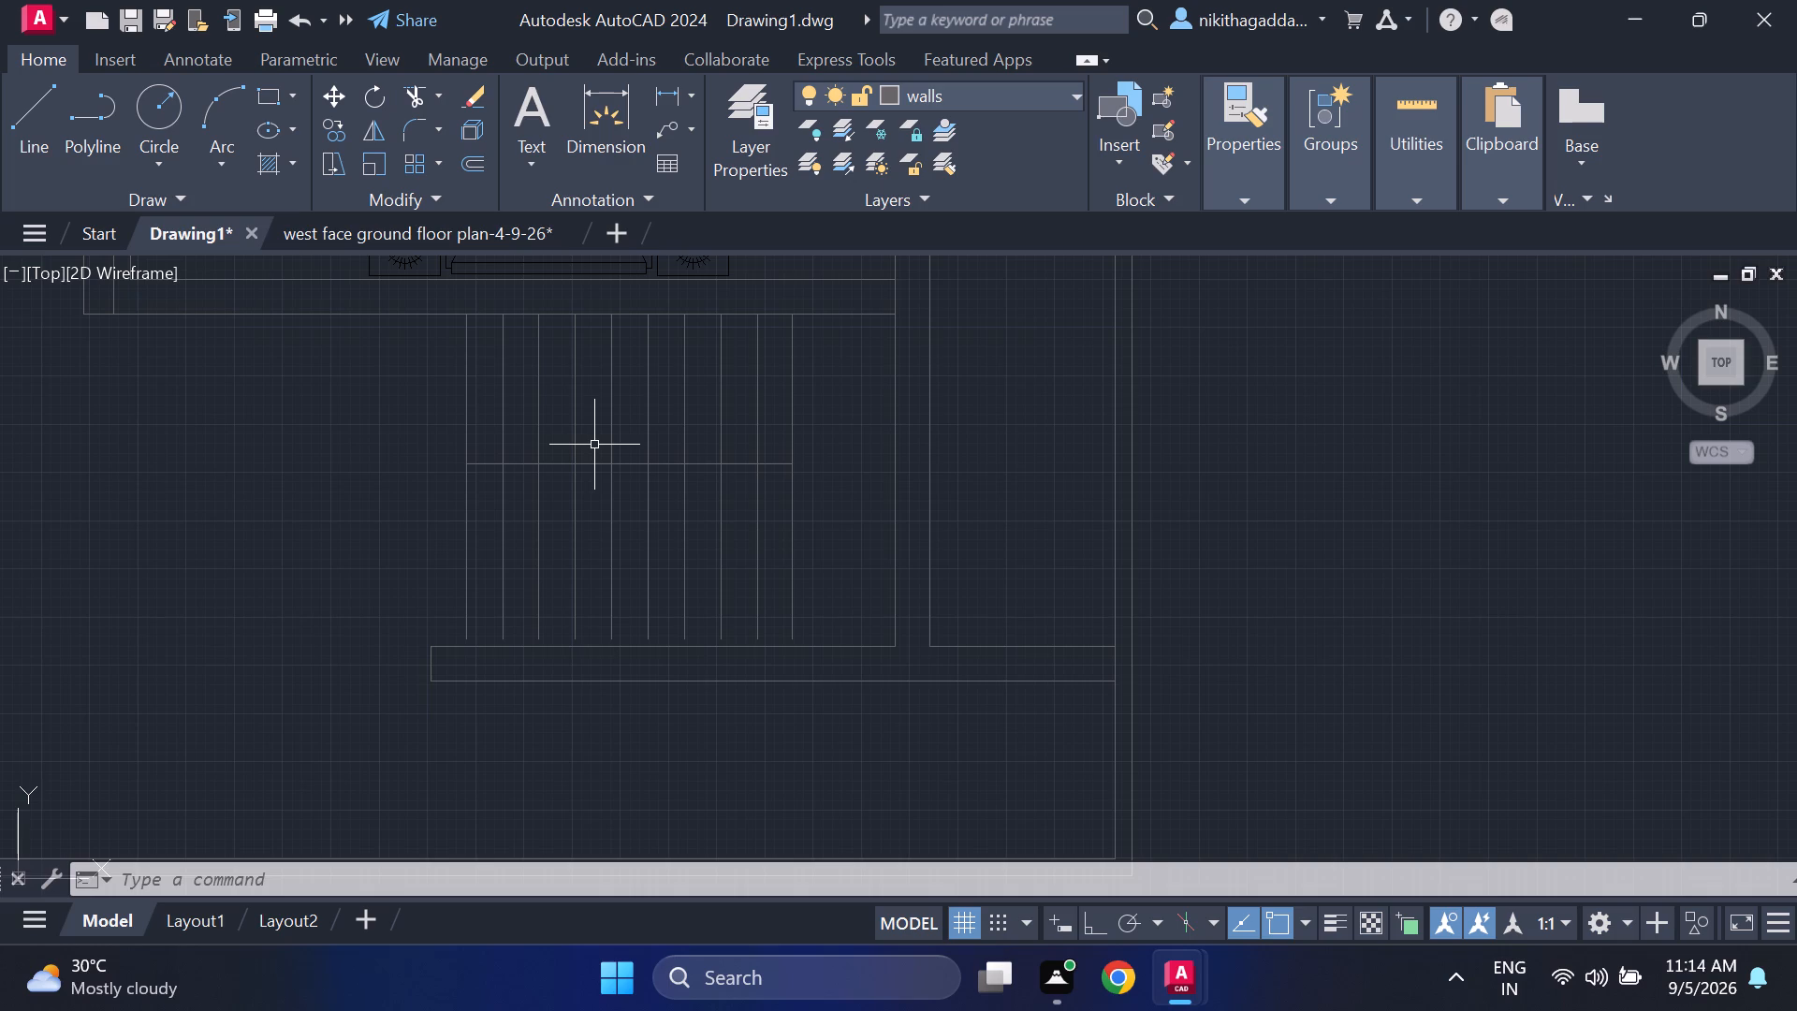
text(of)
key(Return)
key(5)
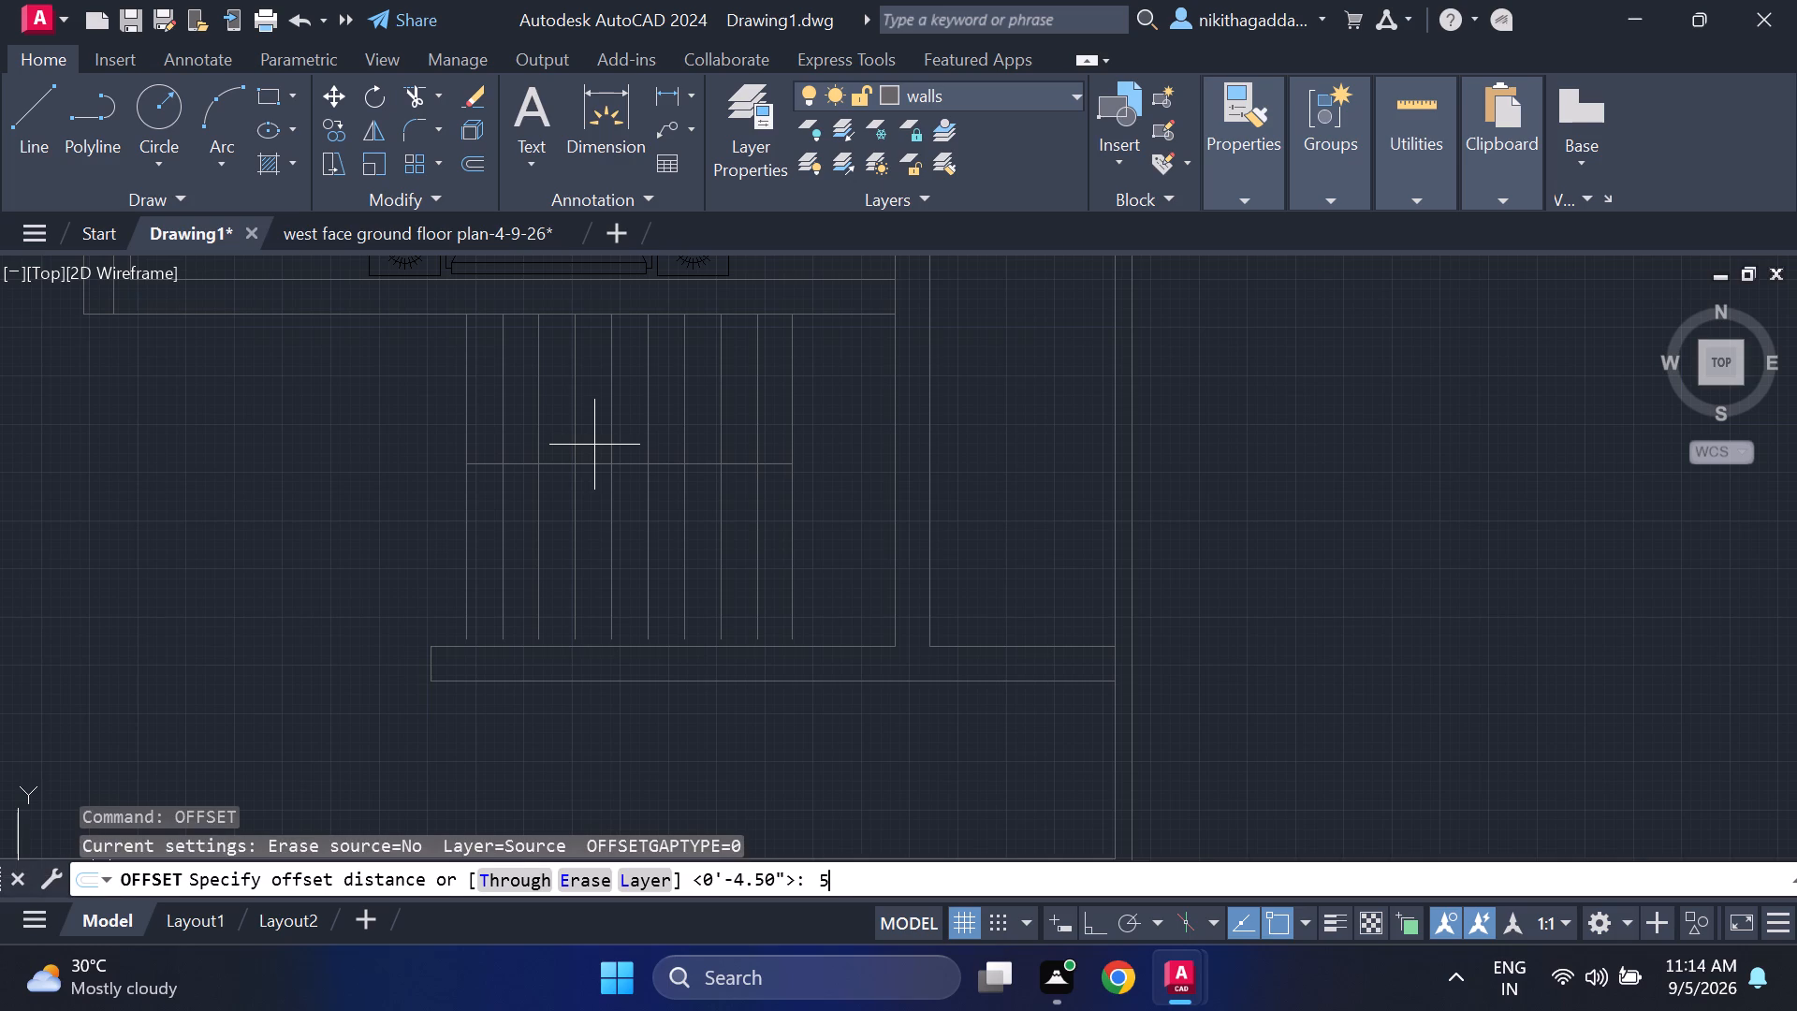
key(shift+quotedbl)
key(Return)
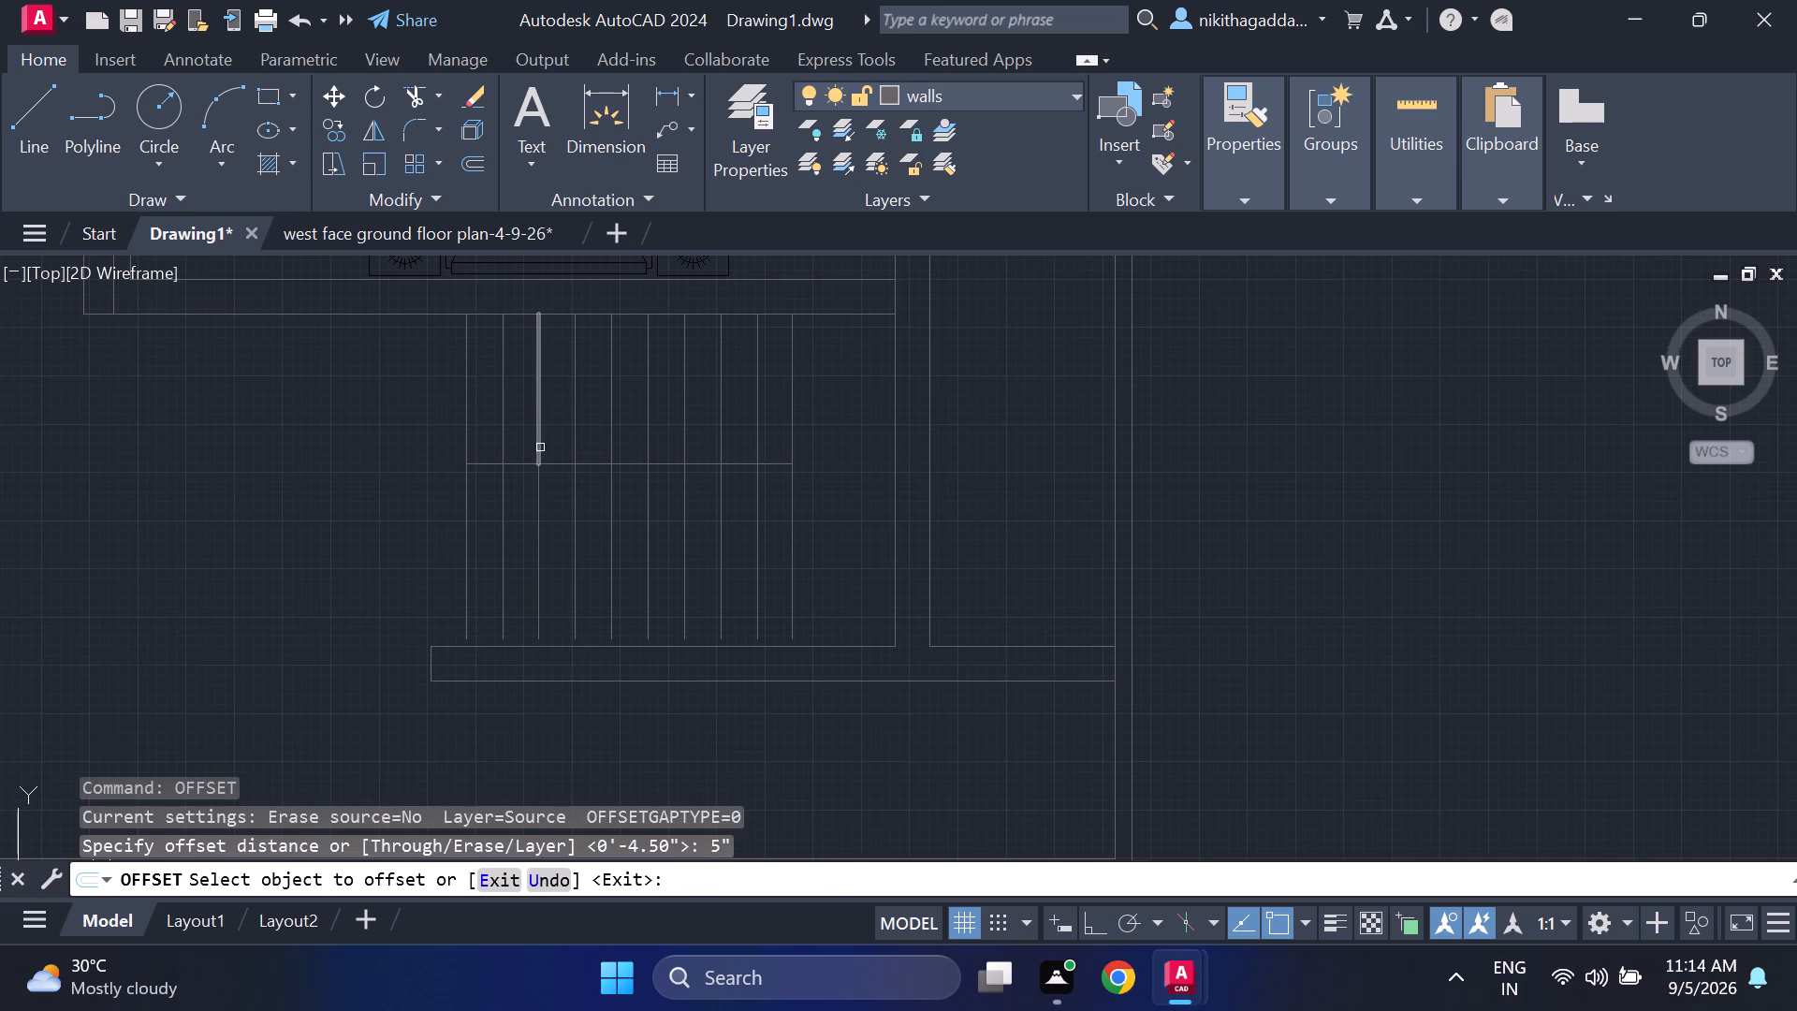
click(526, 464)
click(508, 507)
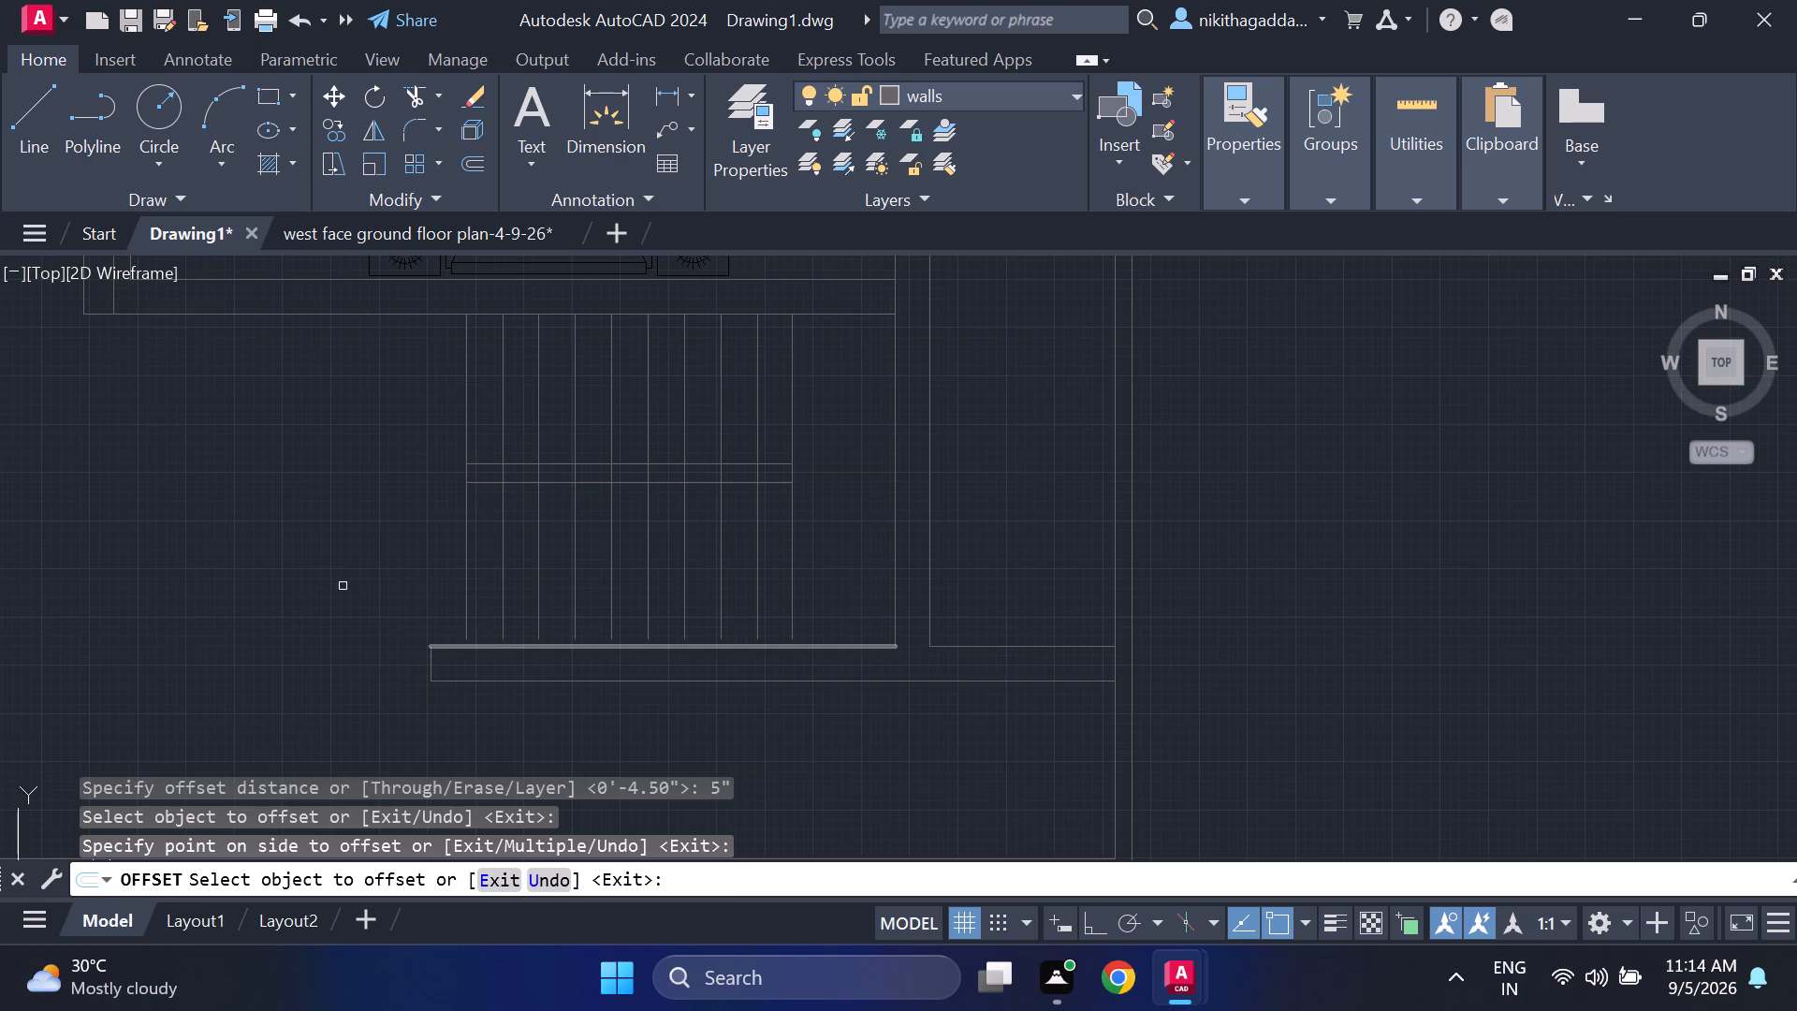
scroll(252, 517, down, 2)
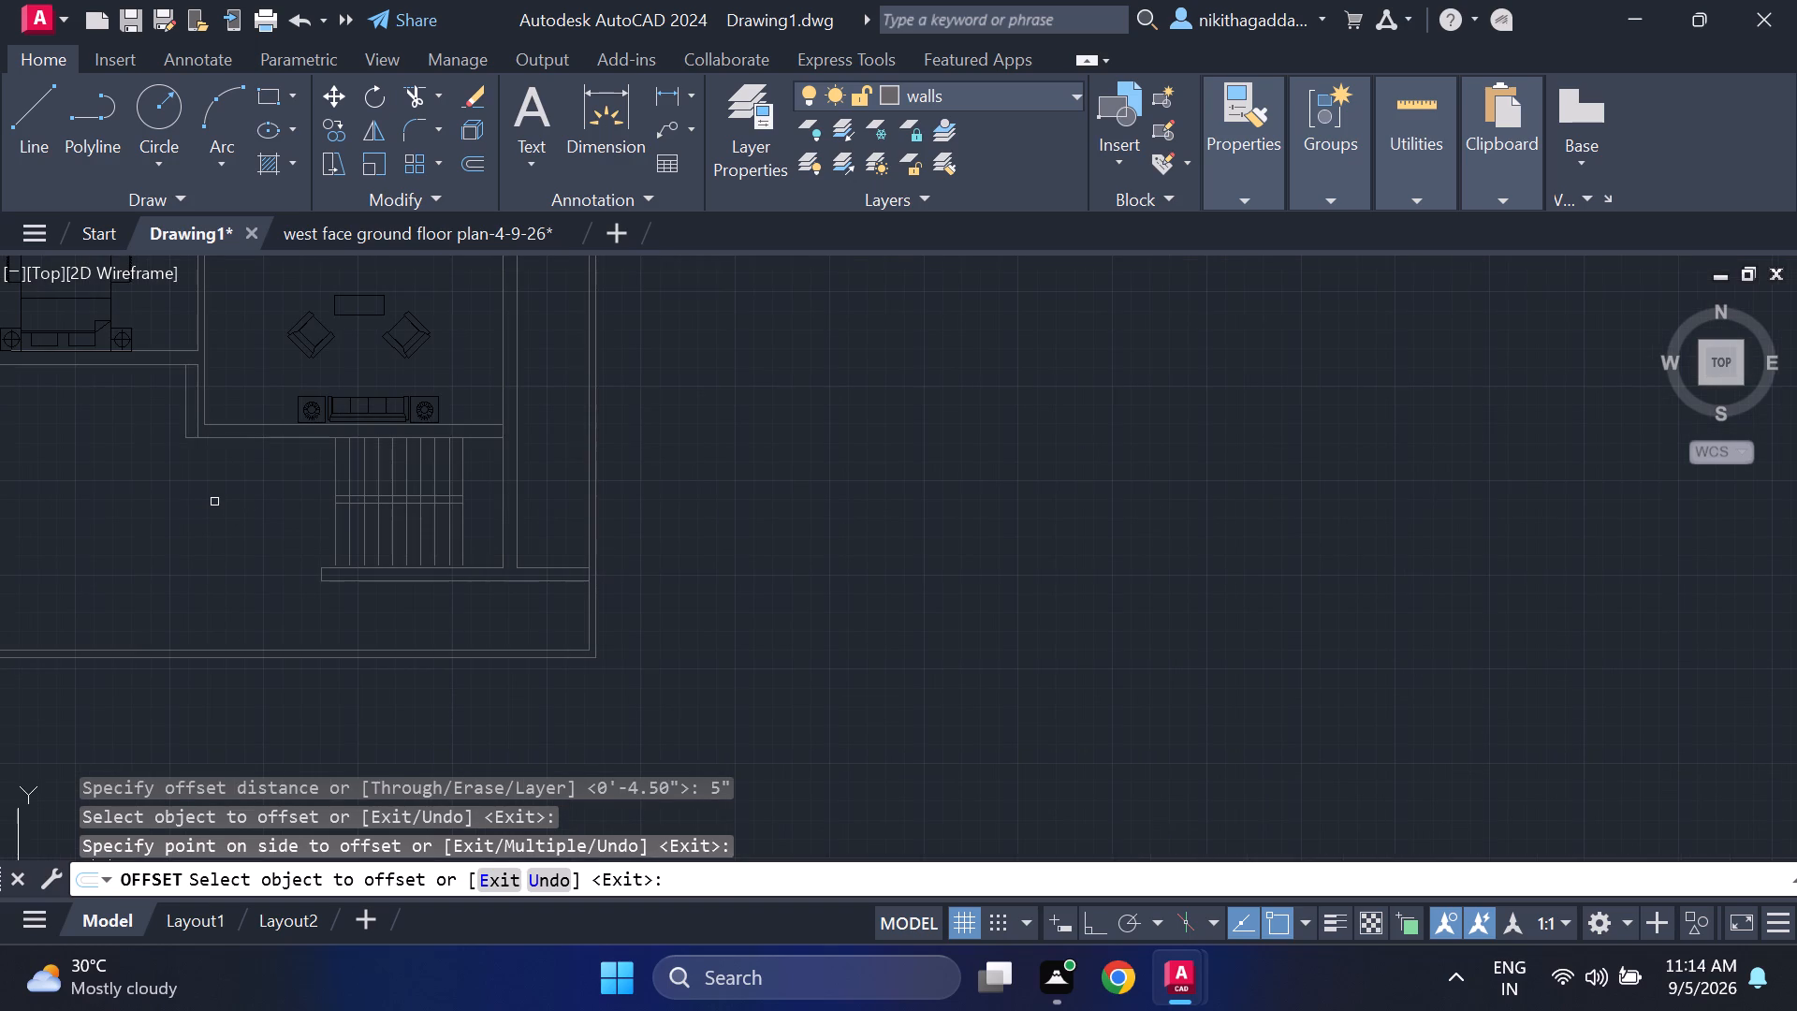
key(Escape)
key(Escape)
key(Escape)
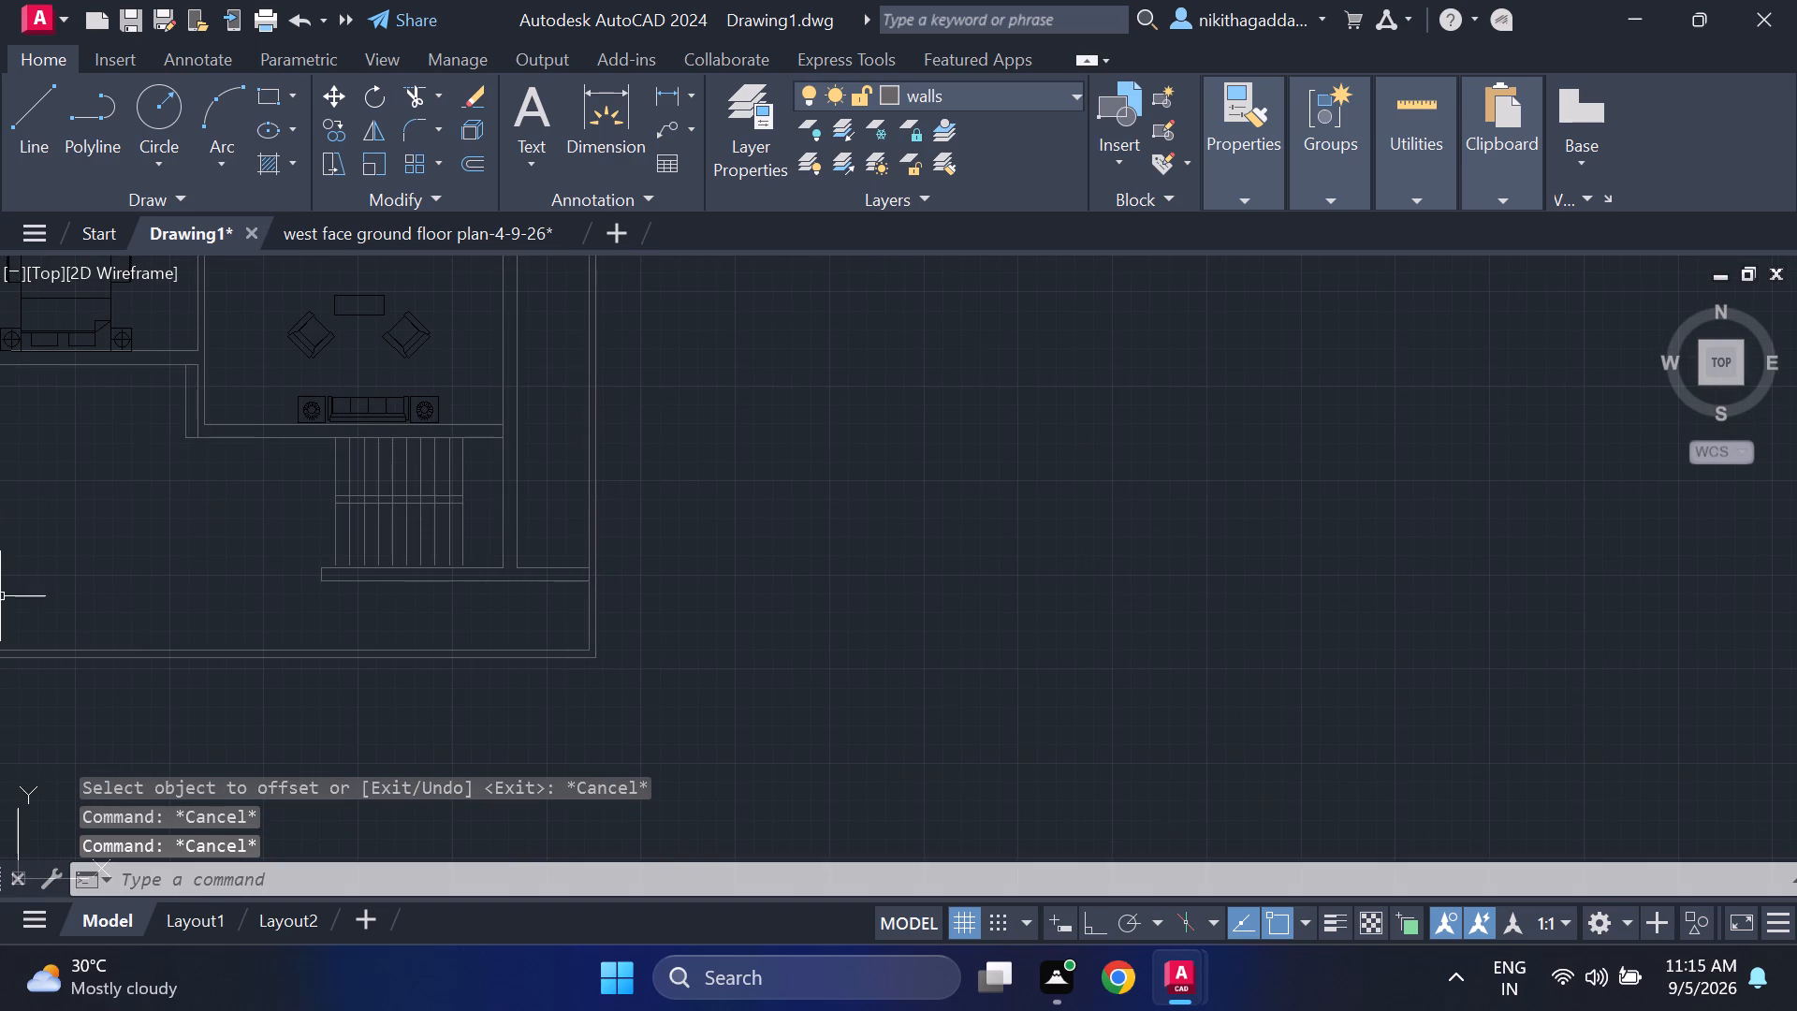
Switch to the west face ground floor plan and copy the stair's dashed direction arrow with its circled UP label.
scroll(152, 582, down, 3)
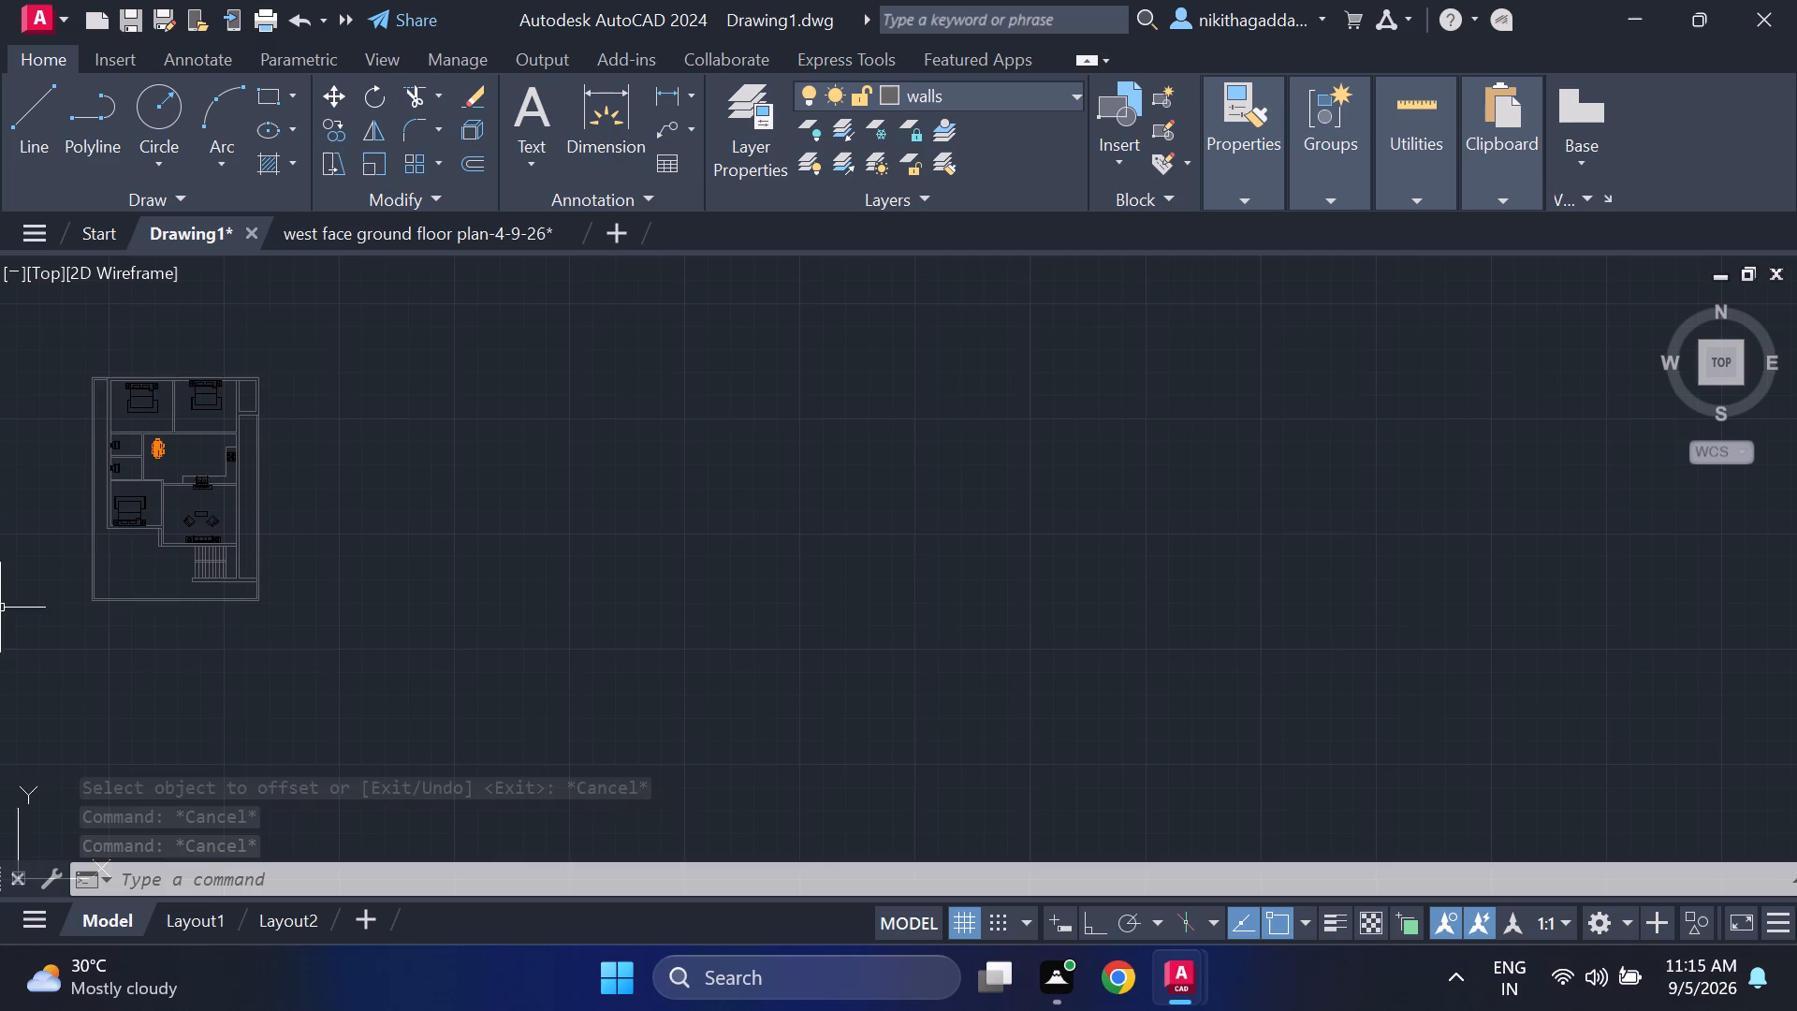
middle_drag(0, 608, 203, 619)
scroll(387, 586, up, 2)
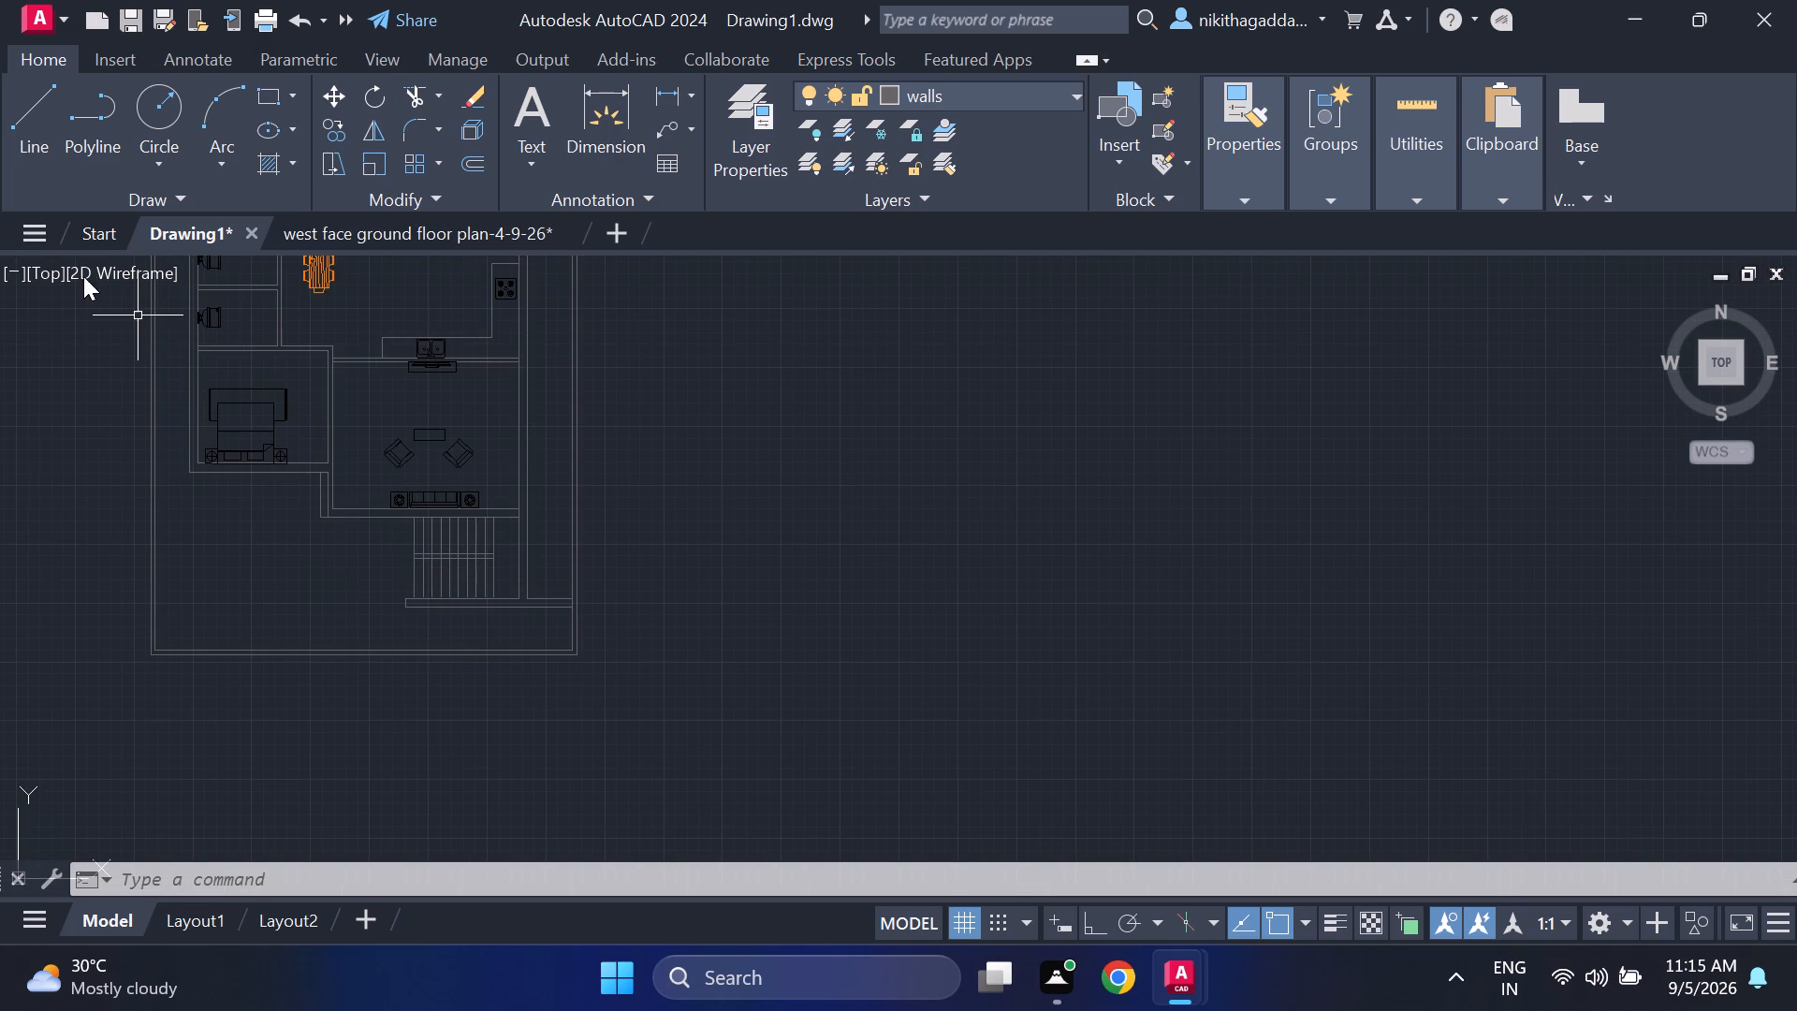
click(342, 218)
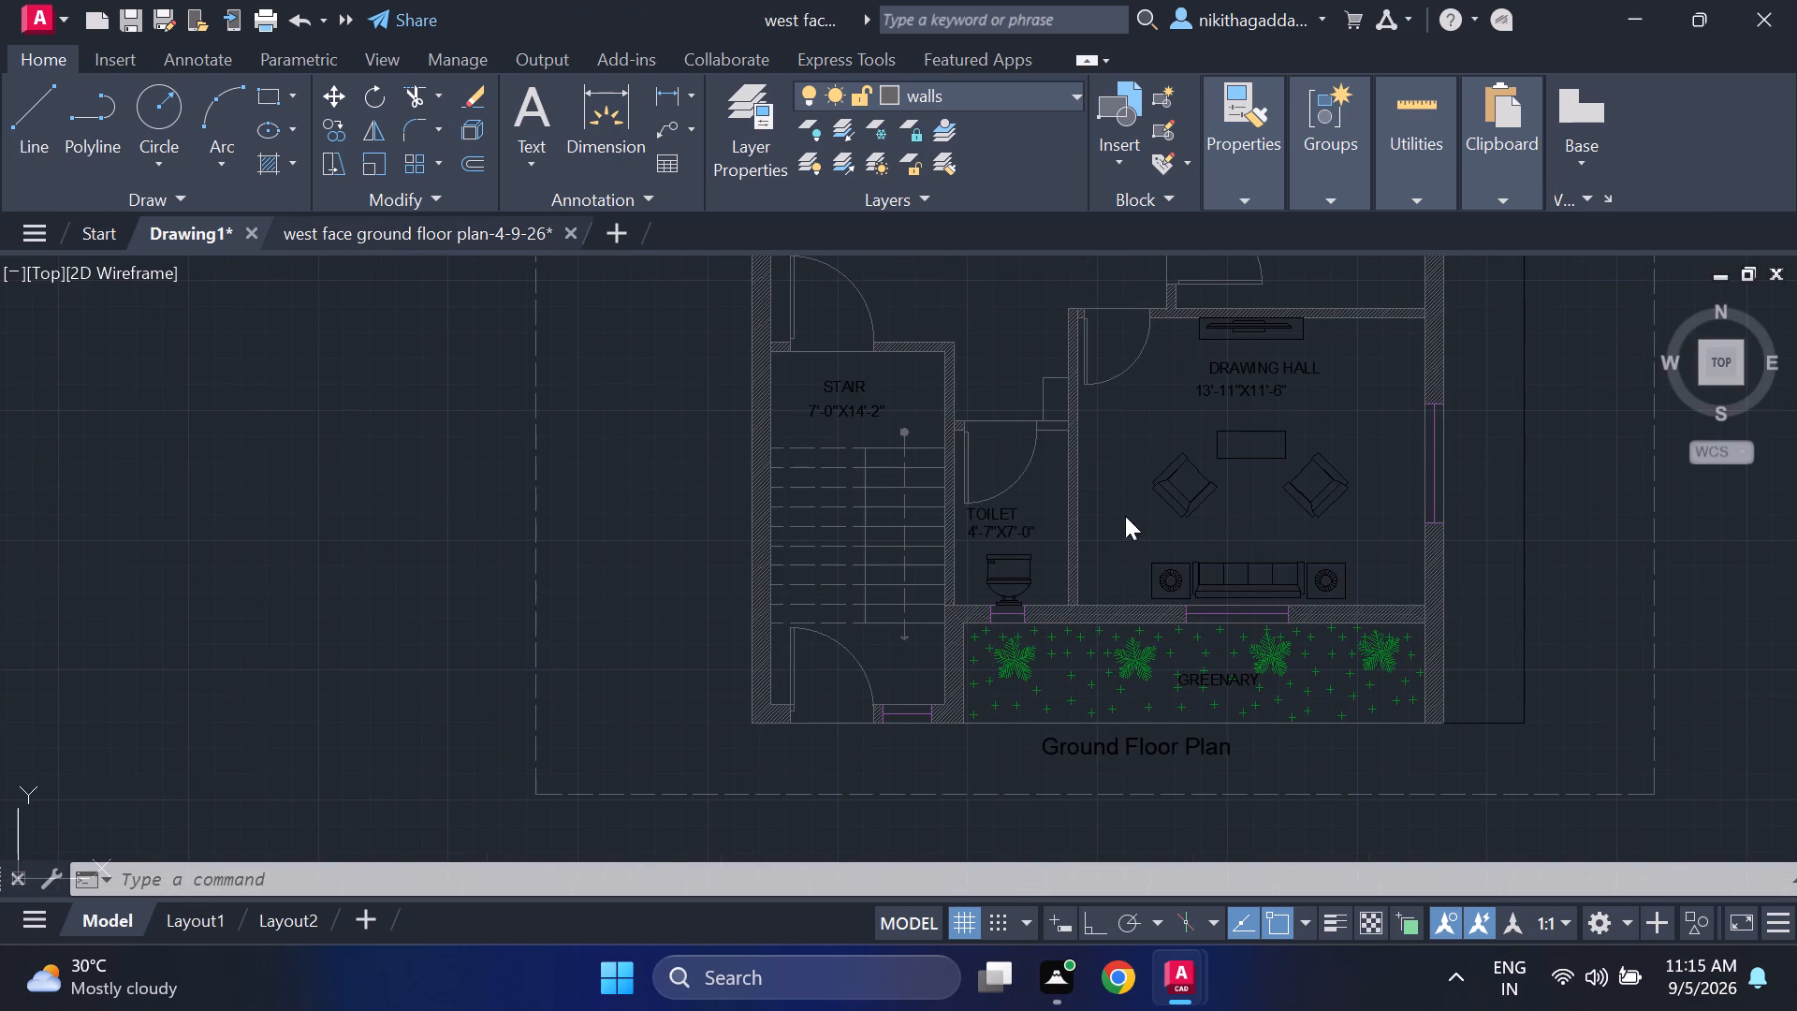
scroll(967, 567, up, 1)
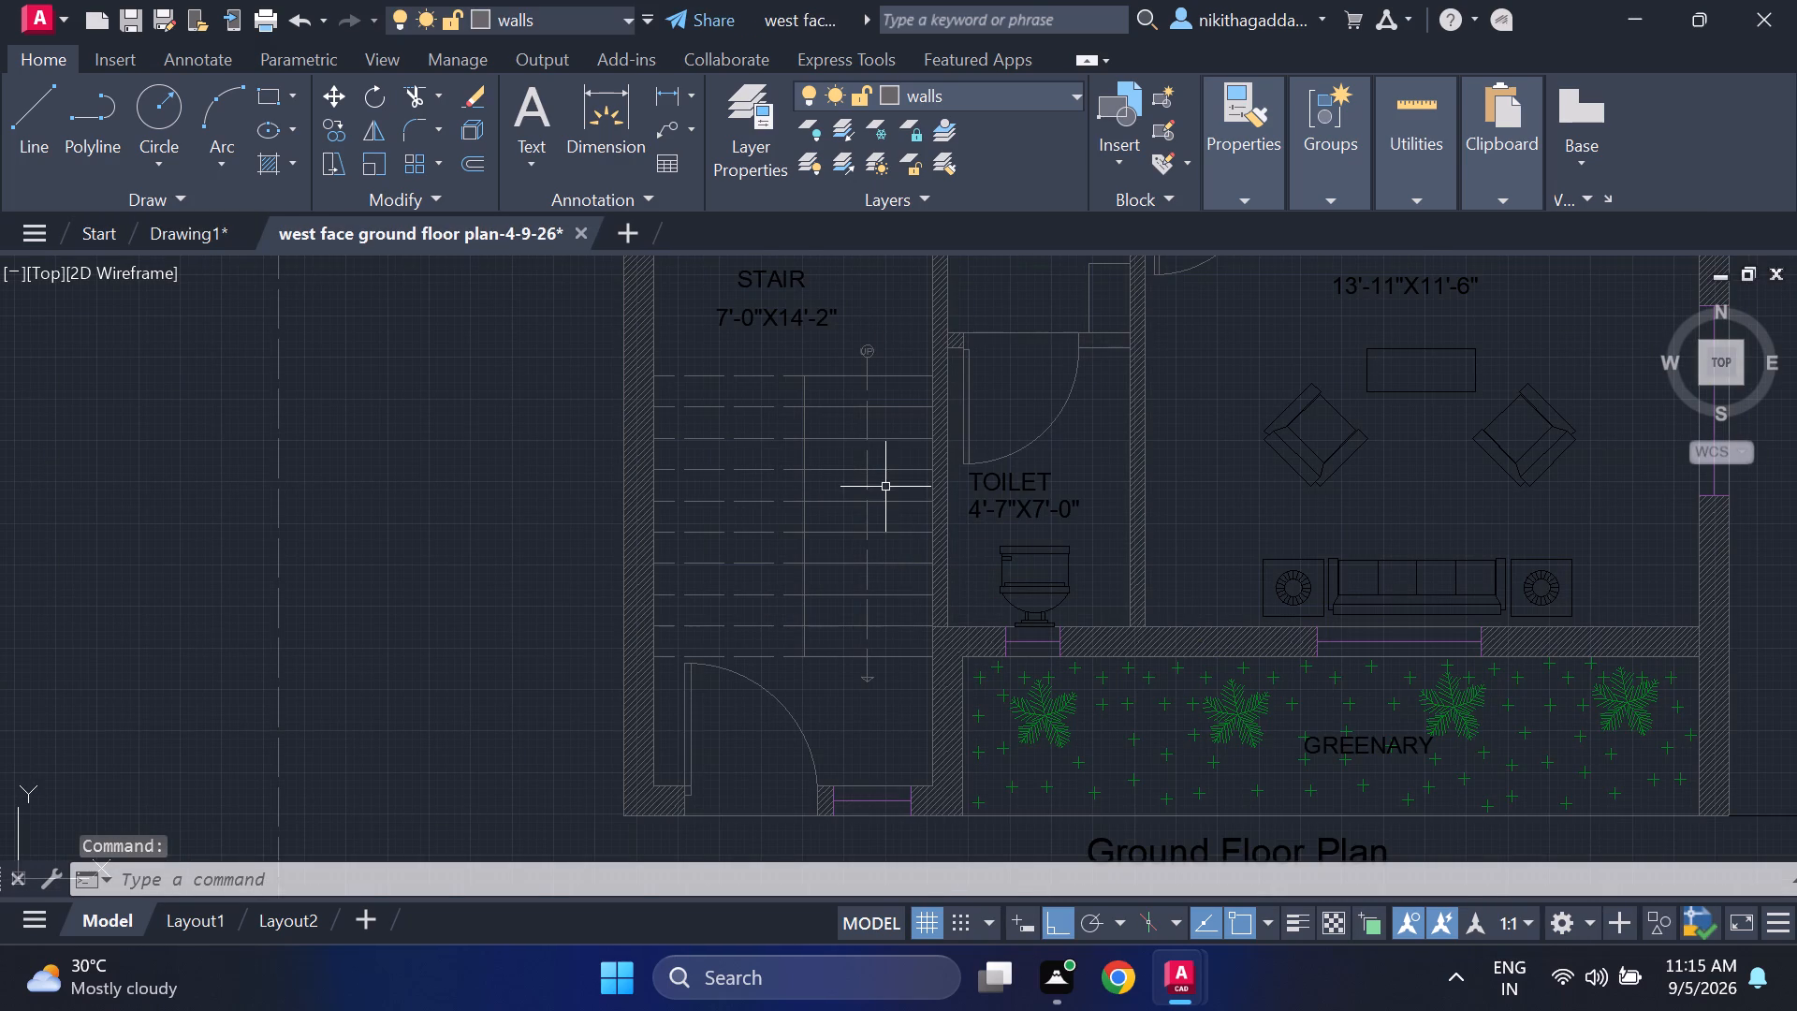
click(885, 487)
click(838, 489)
click(897, 311)
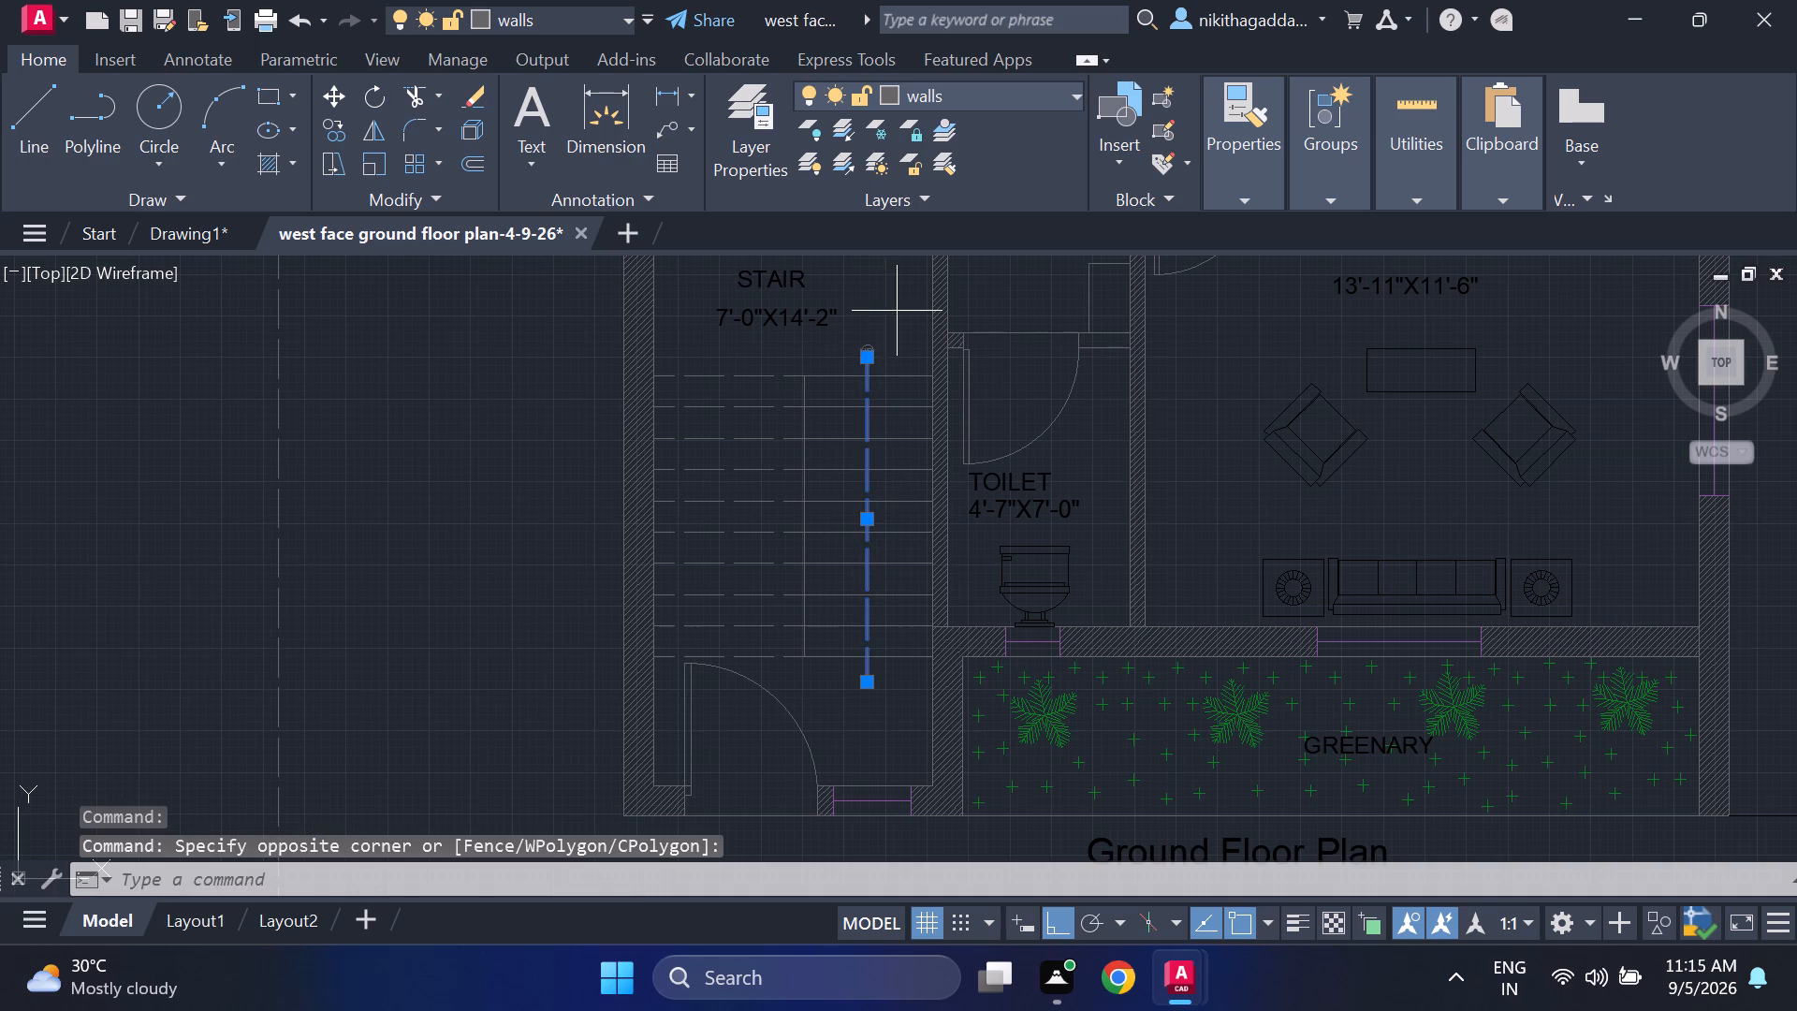
click(855, 363)
click(897, 680)
click(840, 716)
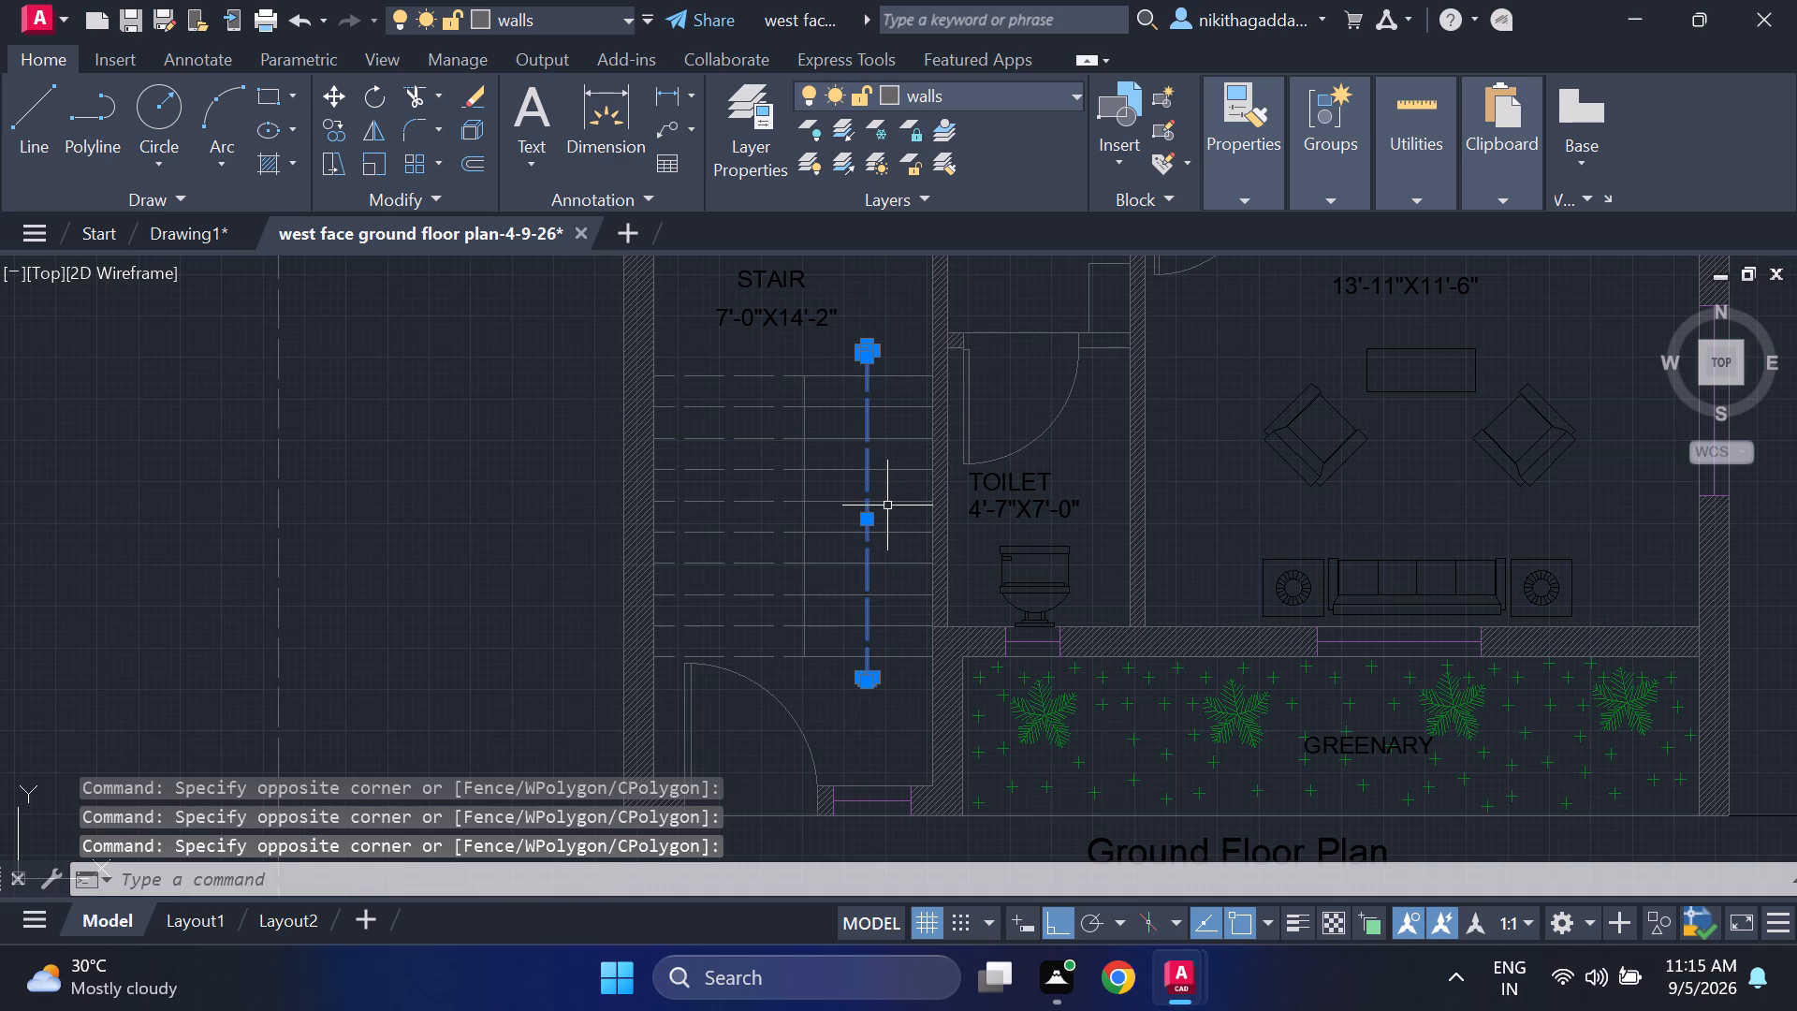
key(ctrl+c)
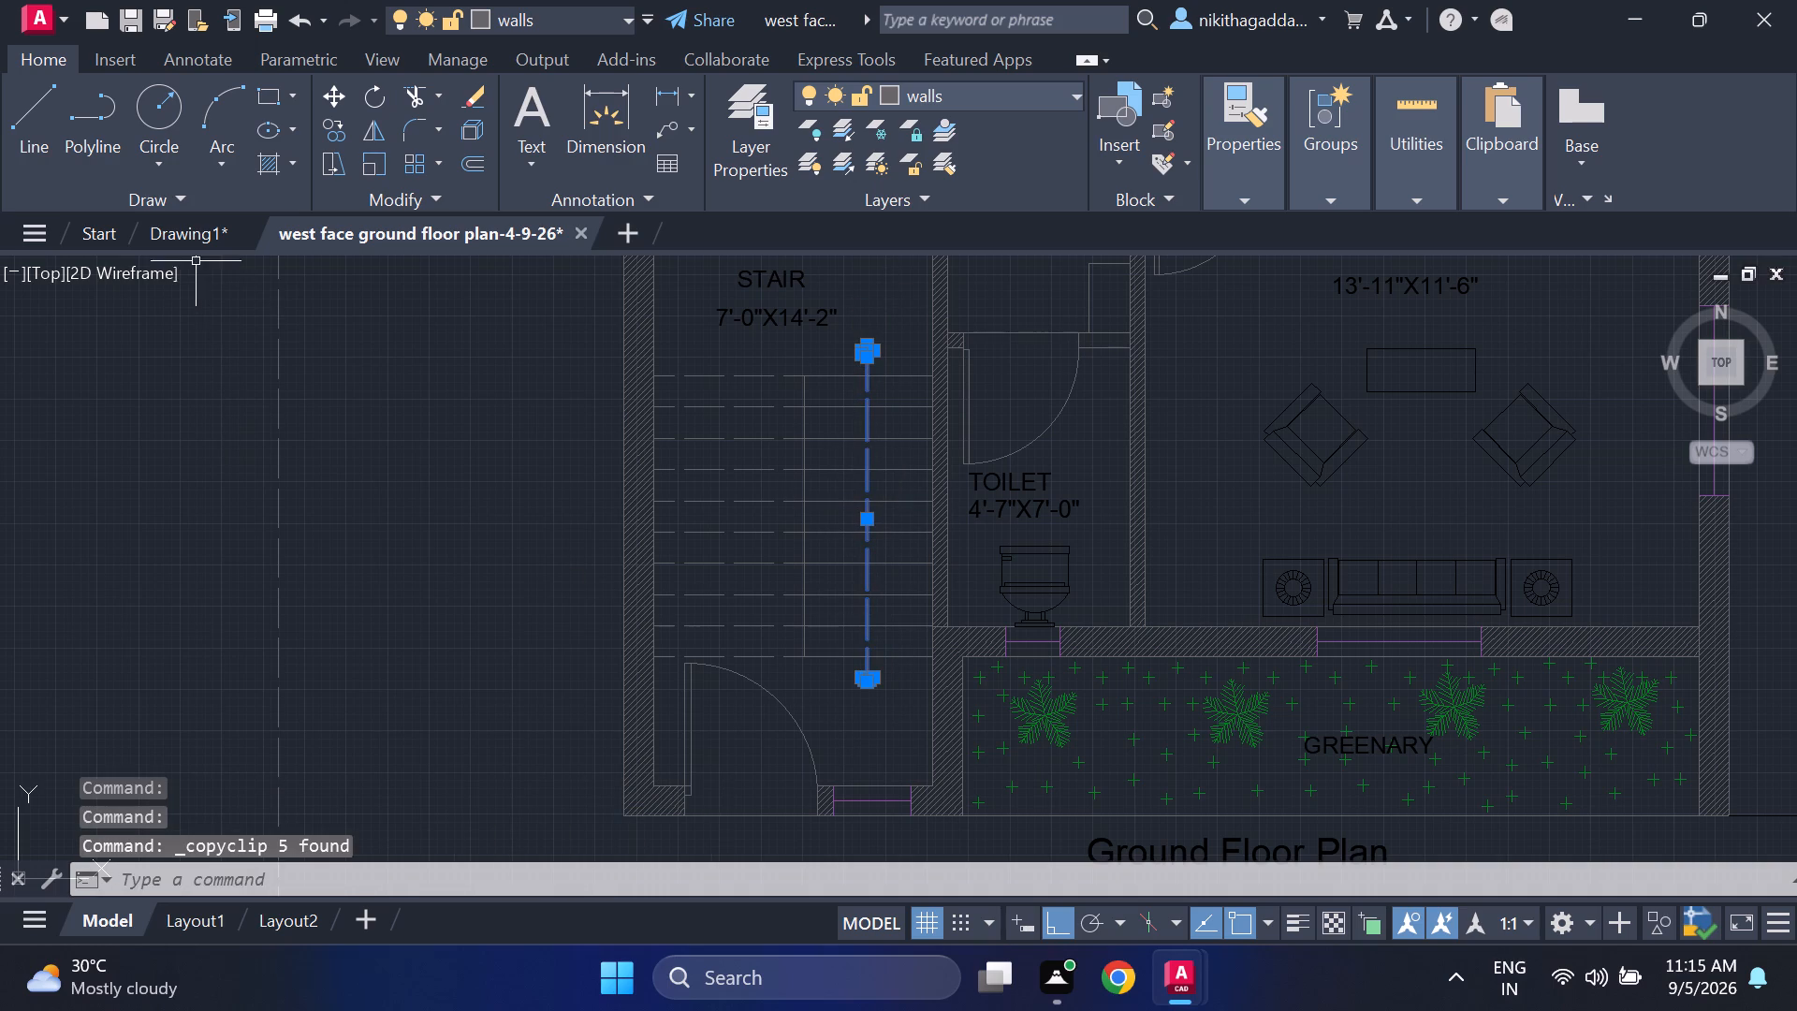
Paste the direction arrow and UP label into Drawing1, in the open area west of the staircase.
click(197, 230)
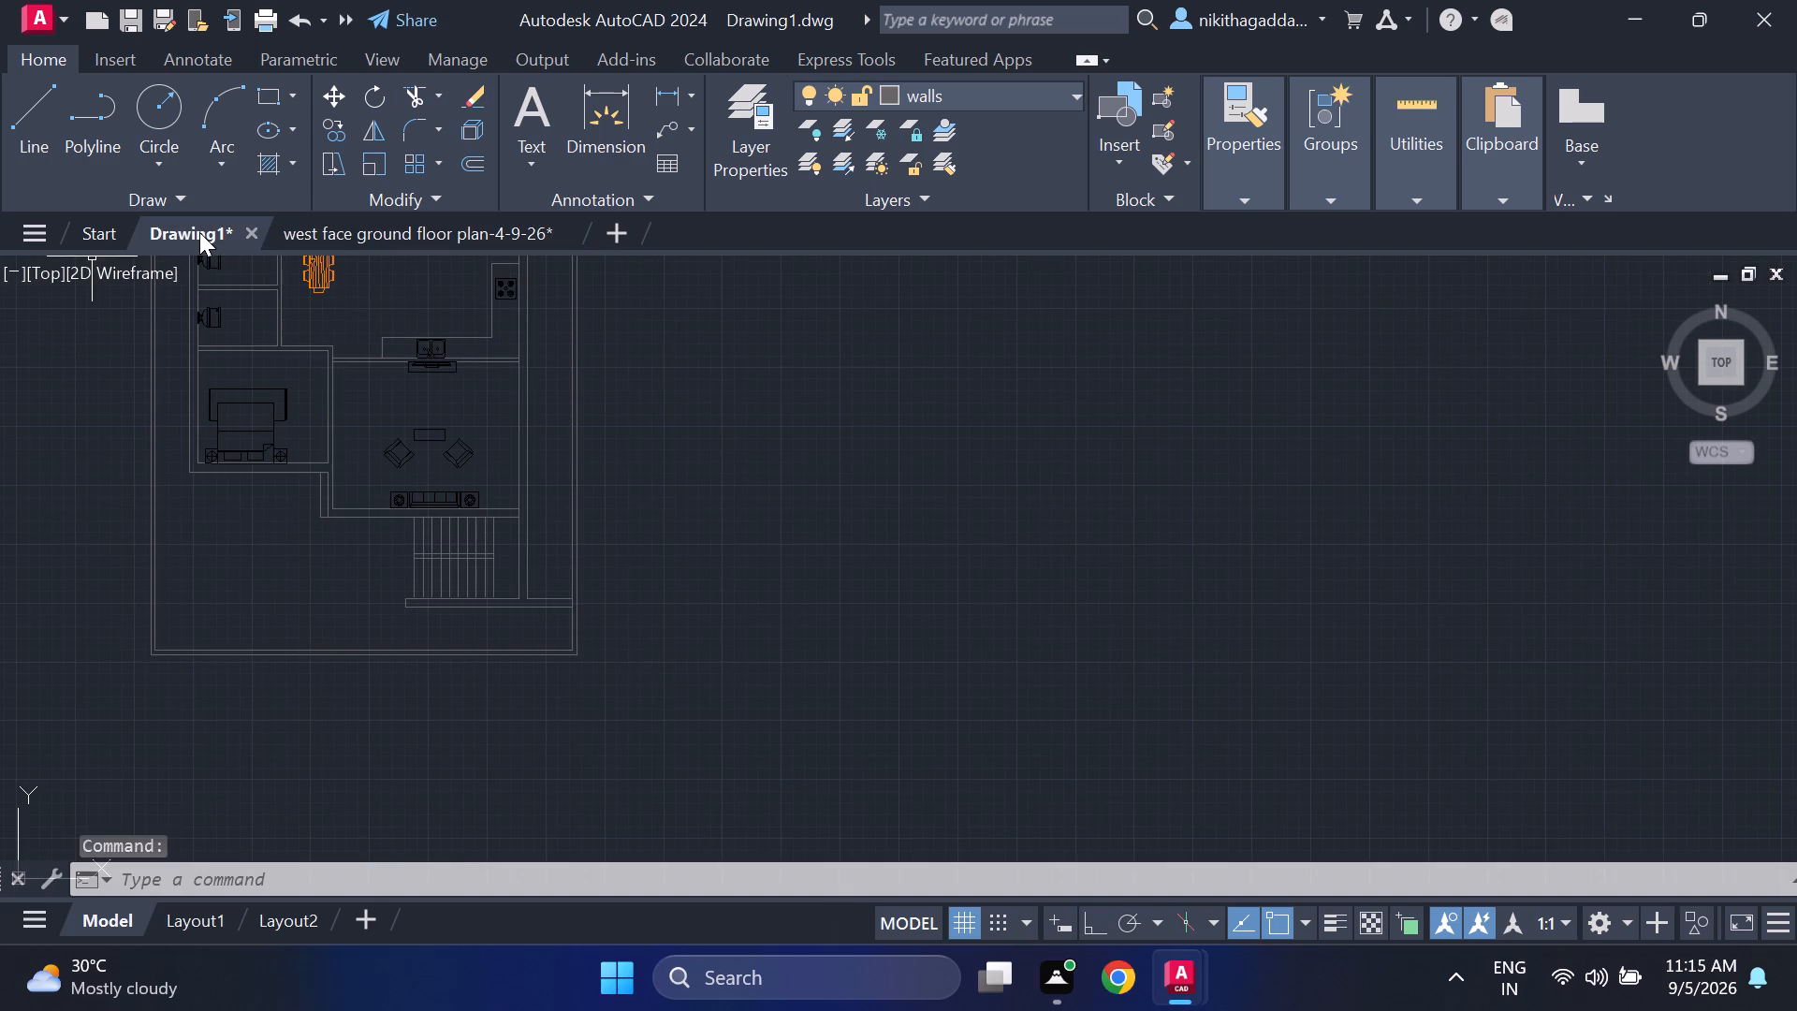
key(ctrl+v)
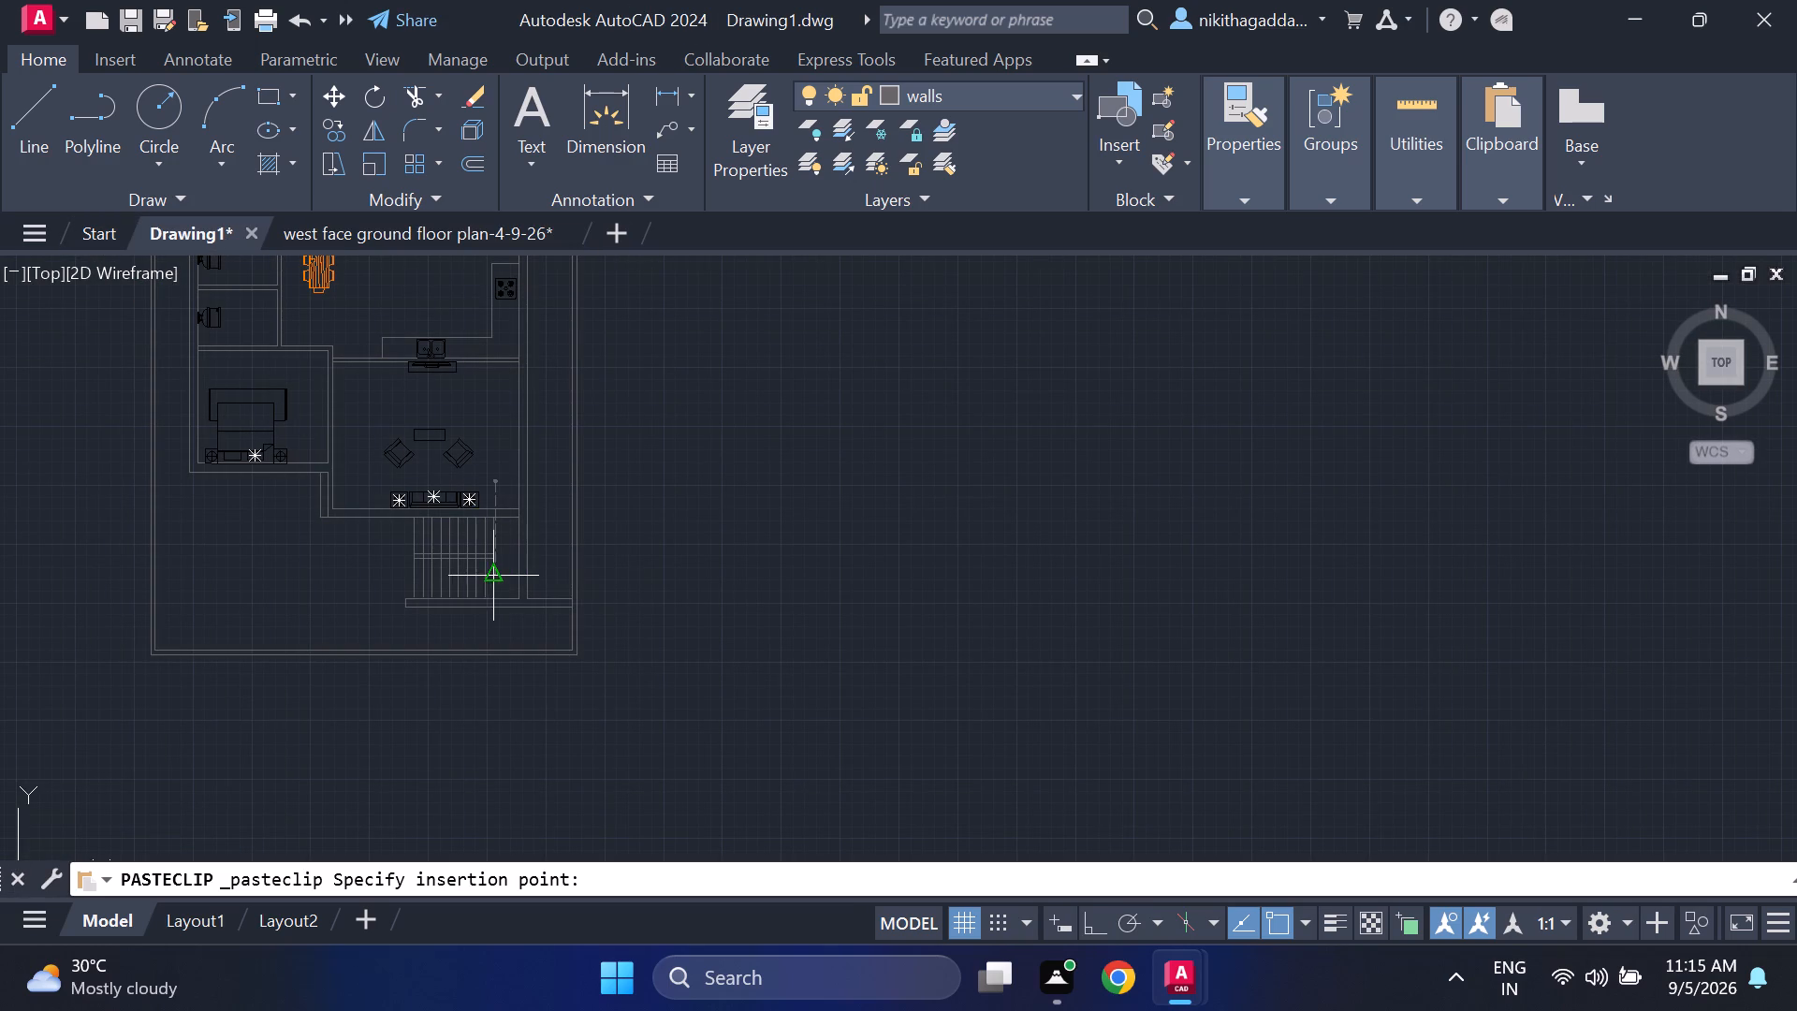
click(284, 611)
scroll(221, 637, up, 3)
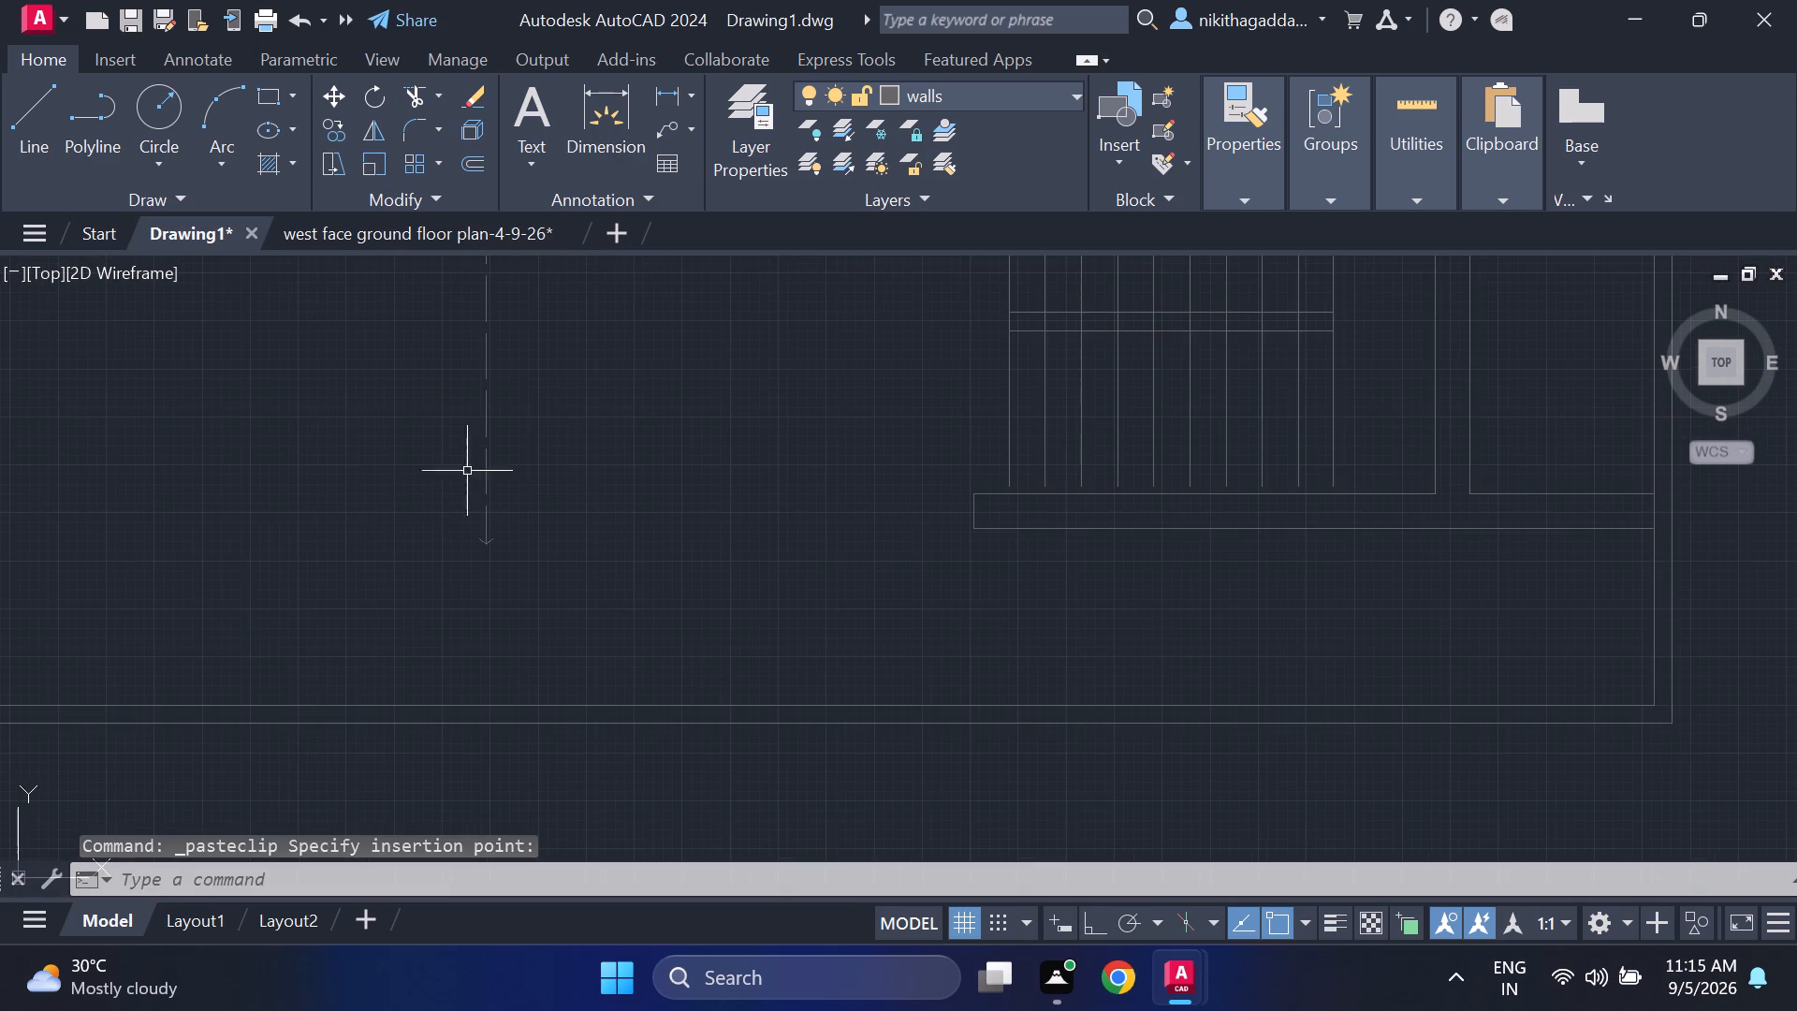
Rotate the pasted direction arrow and UP label 90° counterclockwise about the arrow tip, with Ortho on.
scroll(544, 454, down, 2)
click(550, 410)
click(410, 492)
scroll(509, 398, up, 2)
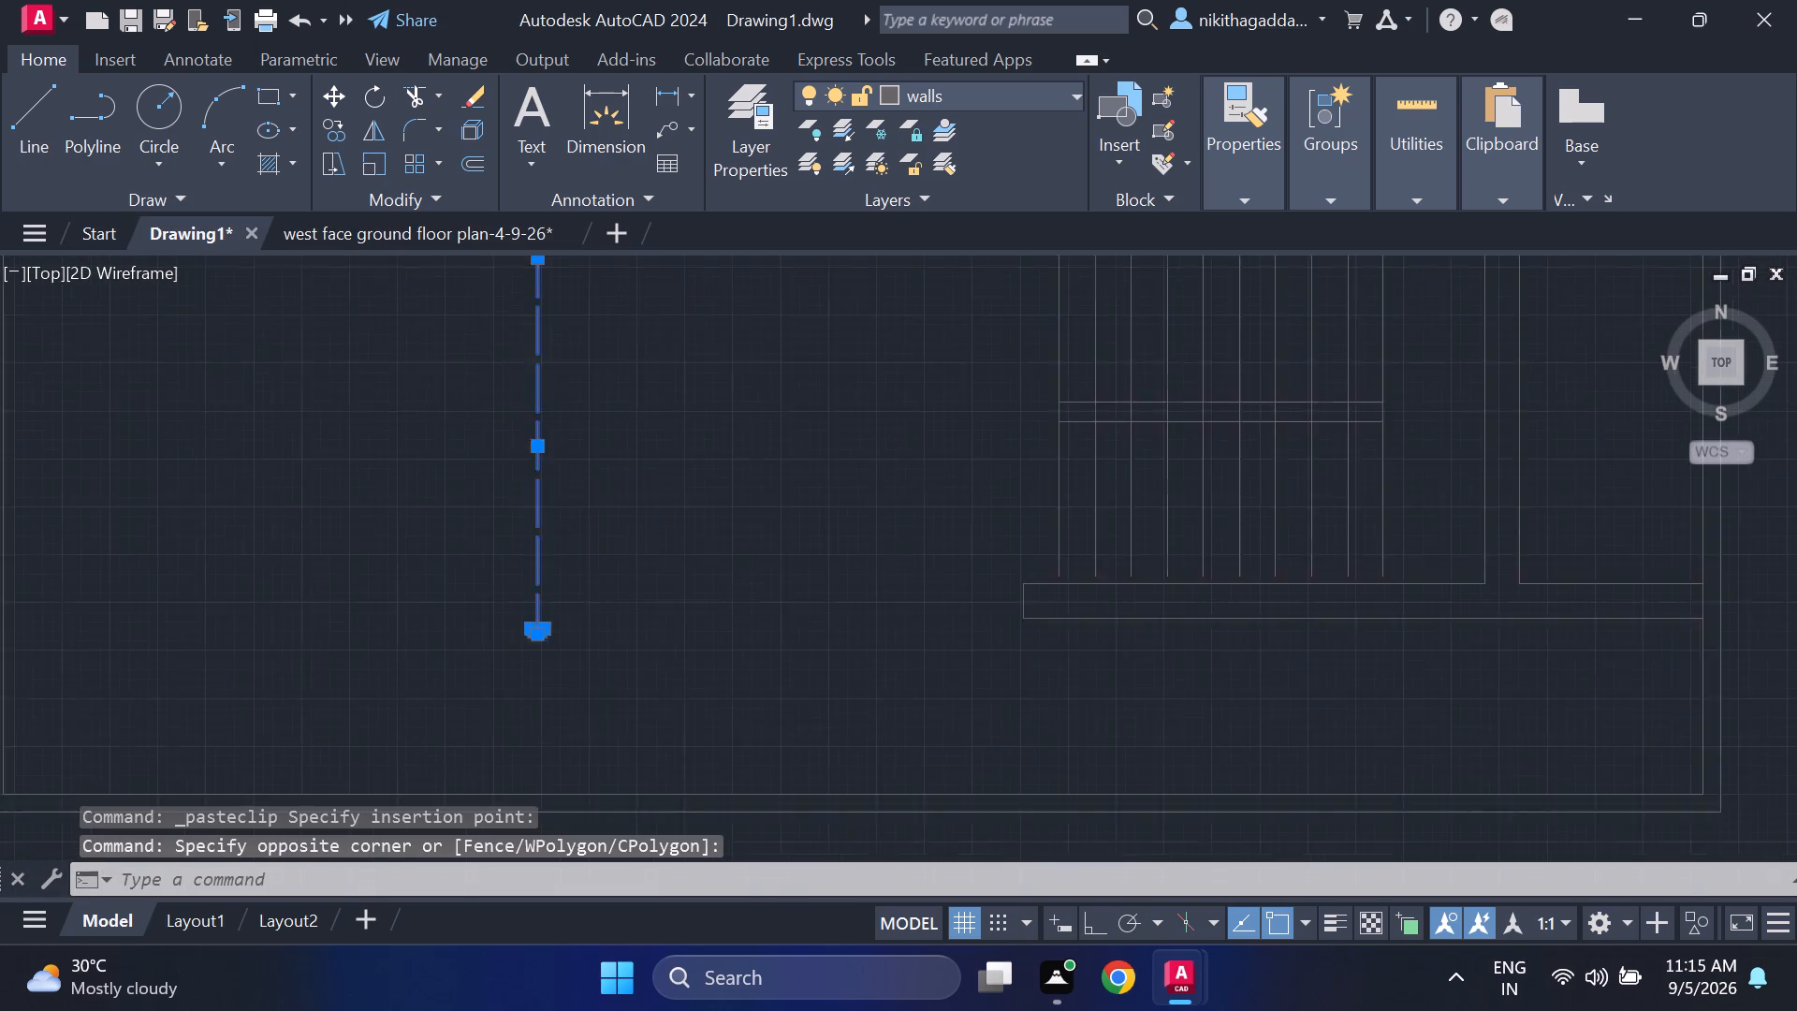
scroll(509, 398, up, 1)
scroll(527, 411, down, 1)
middle_drag(562, 362, 523, 535)
scroll(507, 415, up, 1)
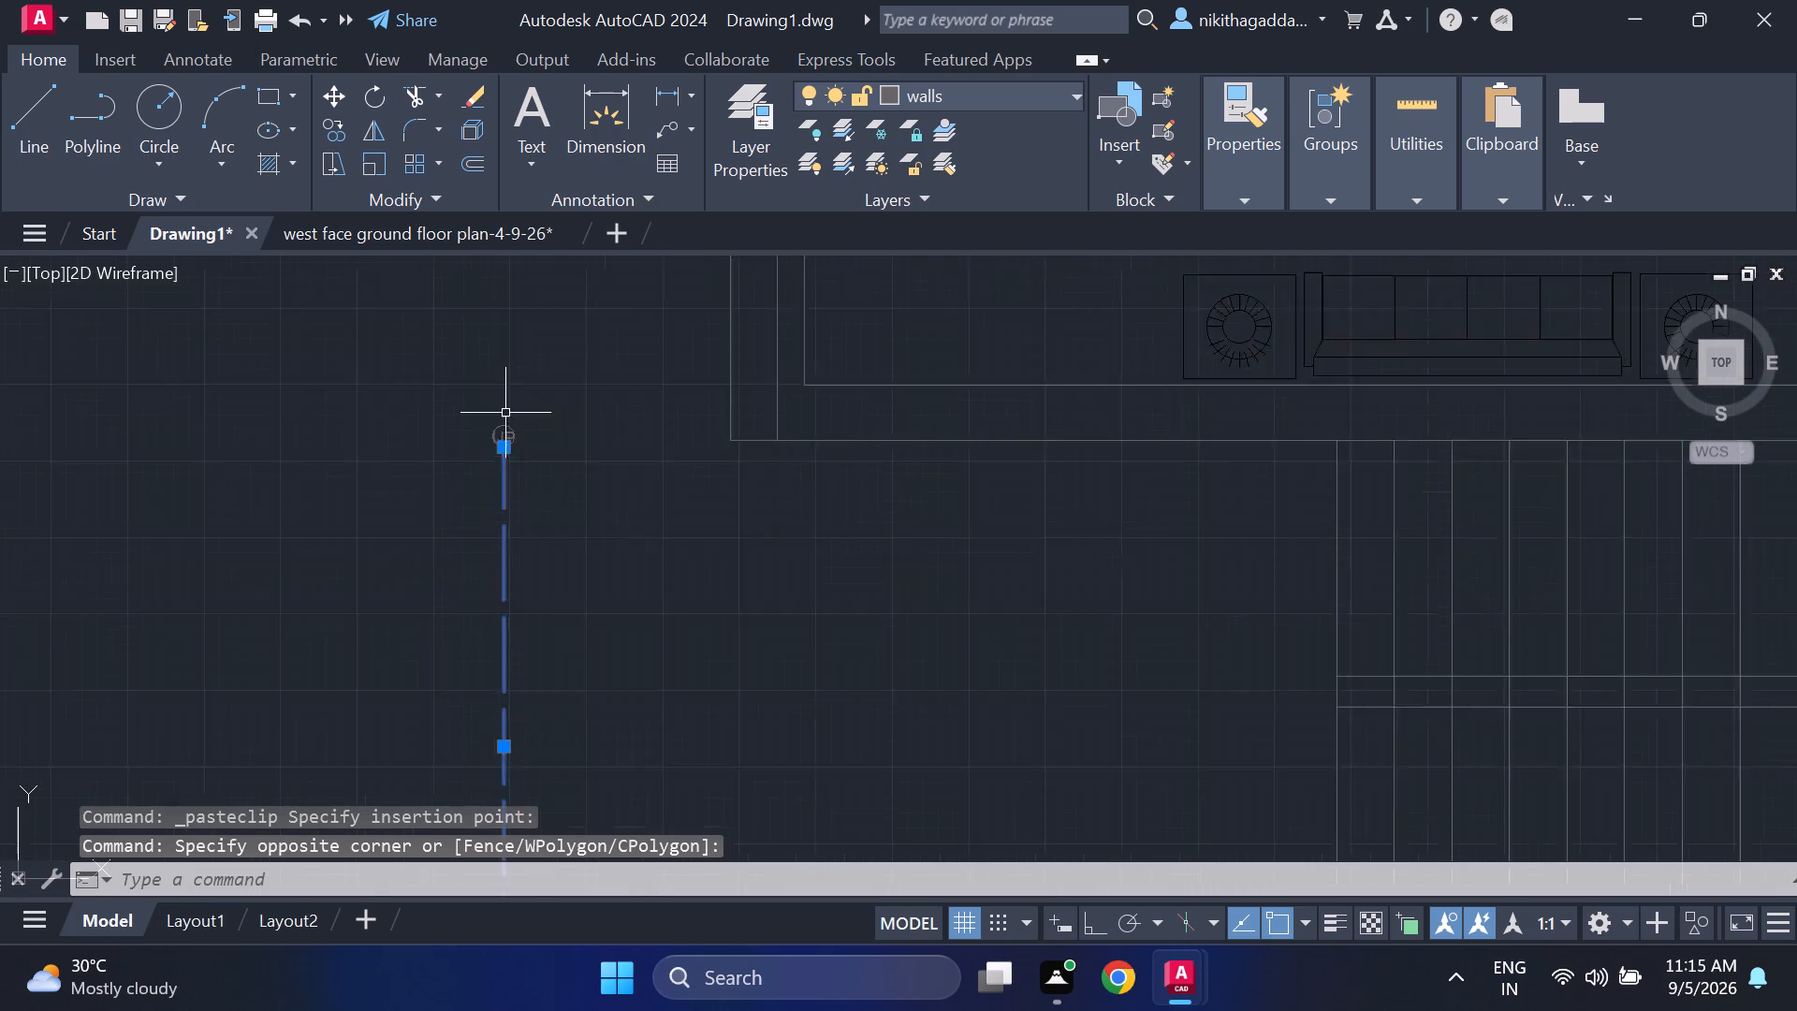
scroll(505, 412, up, 1)
click(552, 407)
click(416, 503)
scroll(621, 608, down, 3)
middle_drag(617, 606, 627, 409)
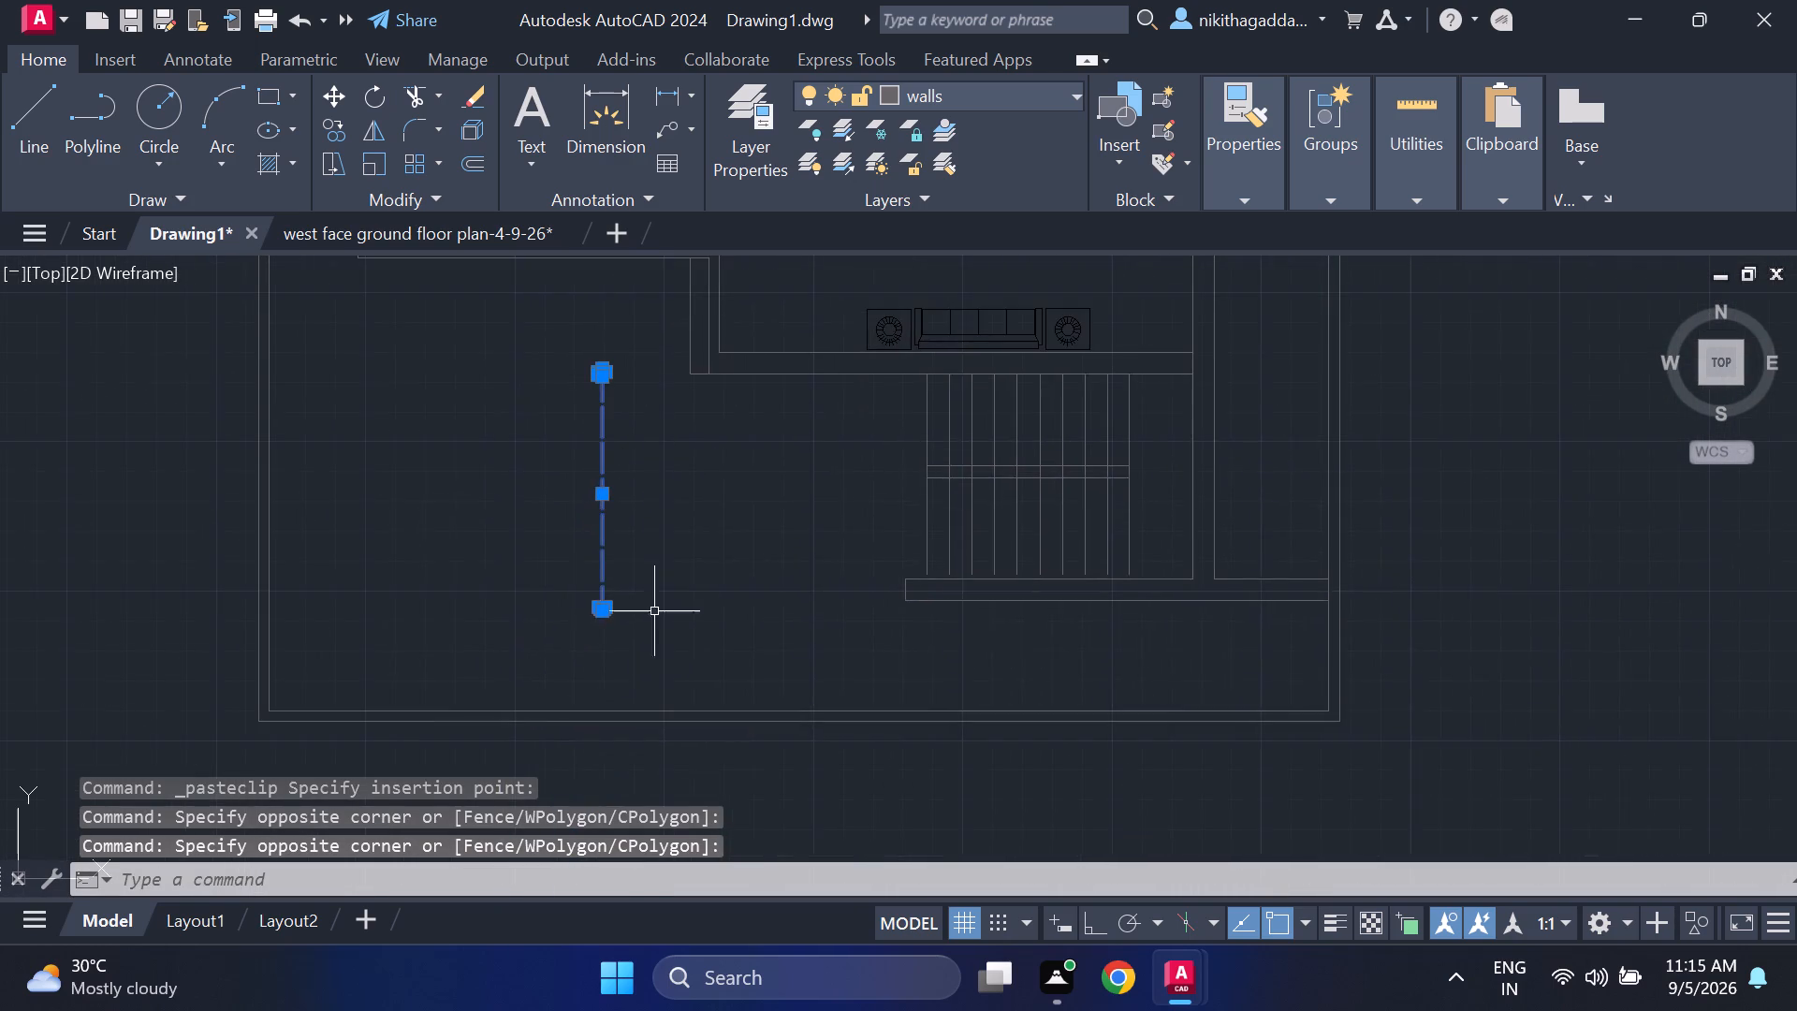
scroll(626, 630, up, 4)
click(587, 526)
click(373, 638)
scroll(491, 569, down, 2)
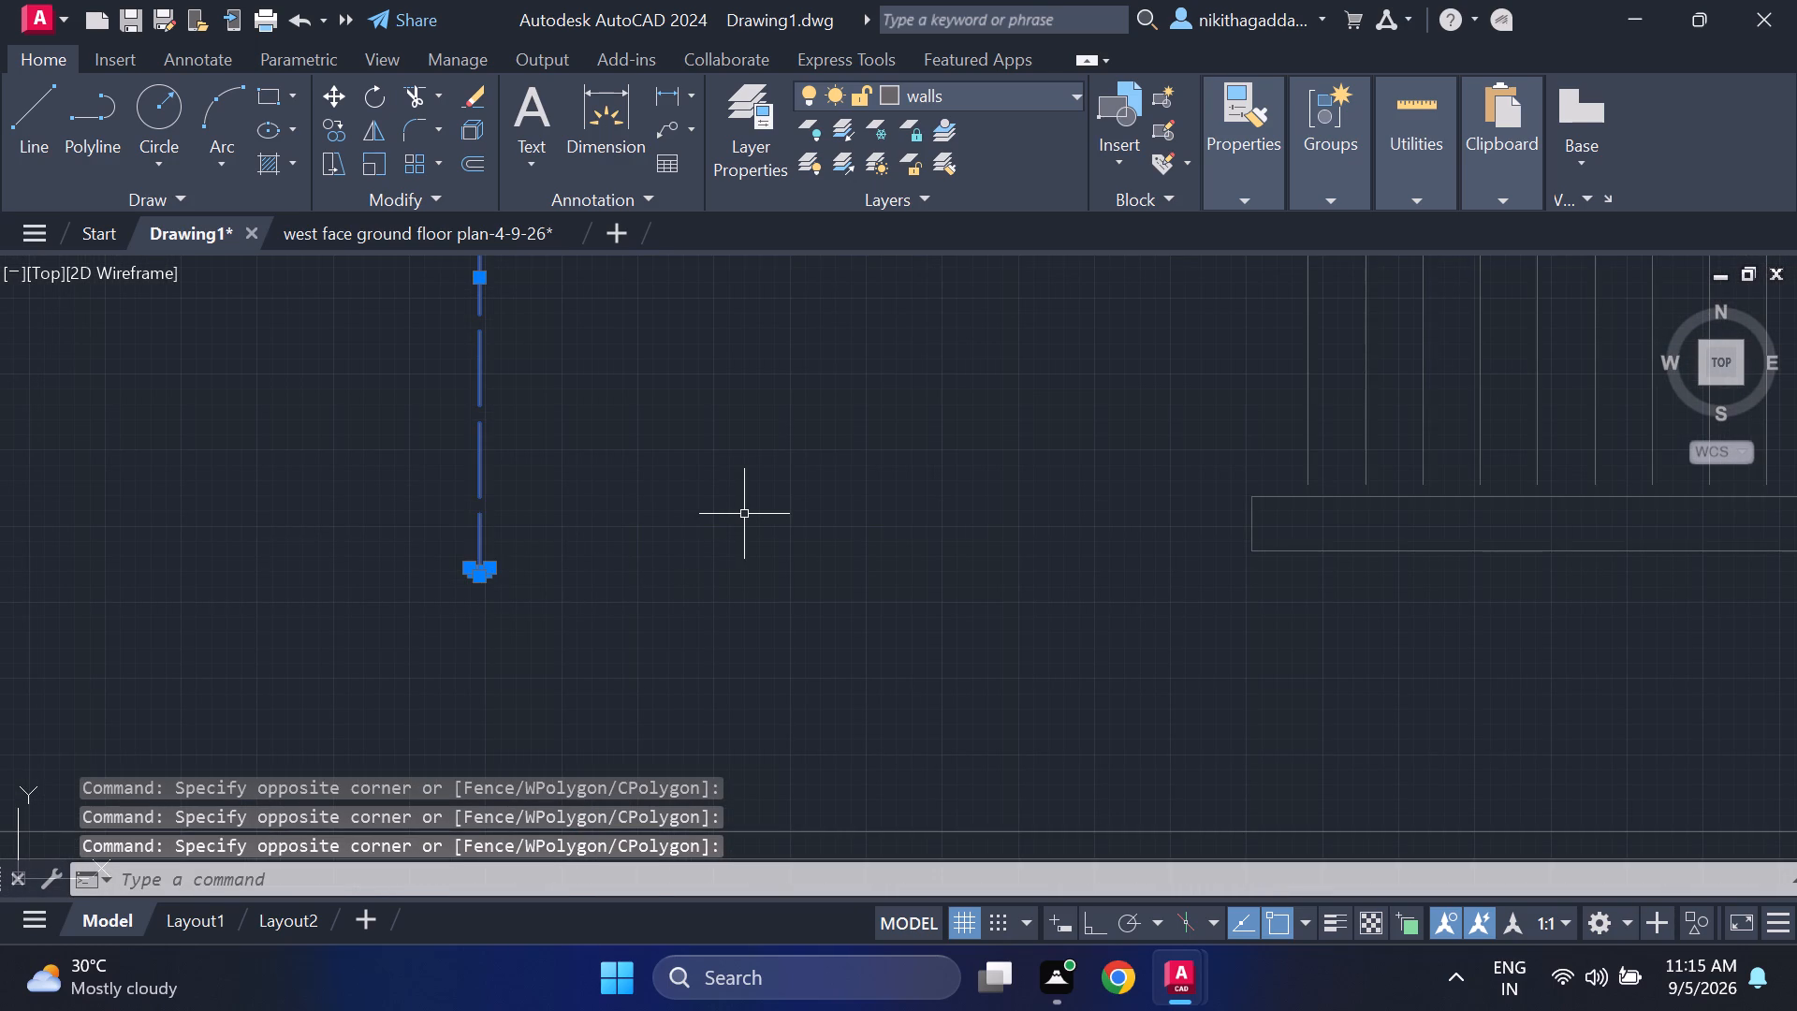
text(ro)
key(Return)
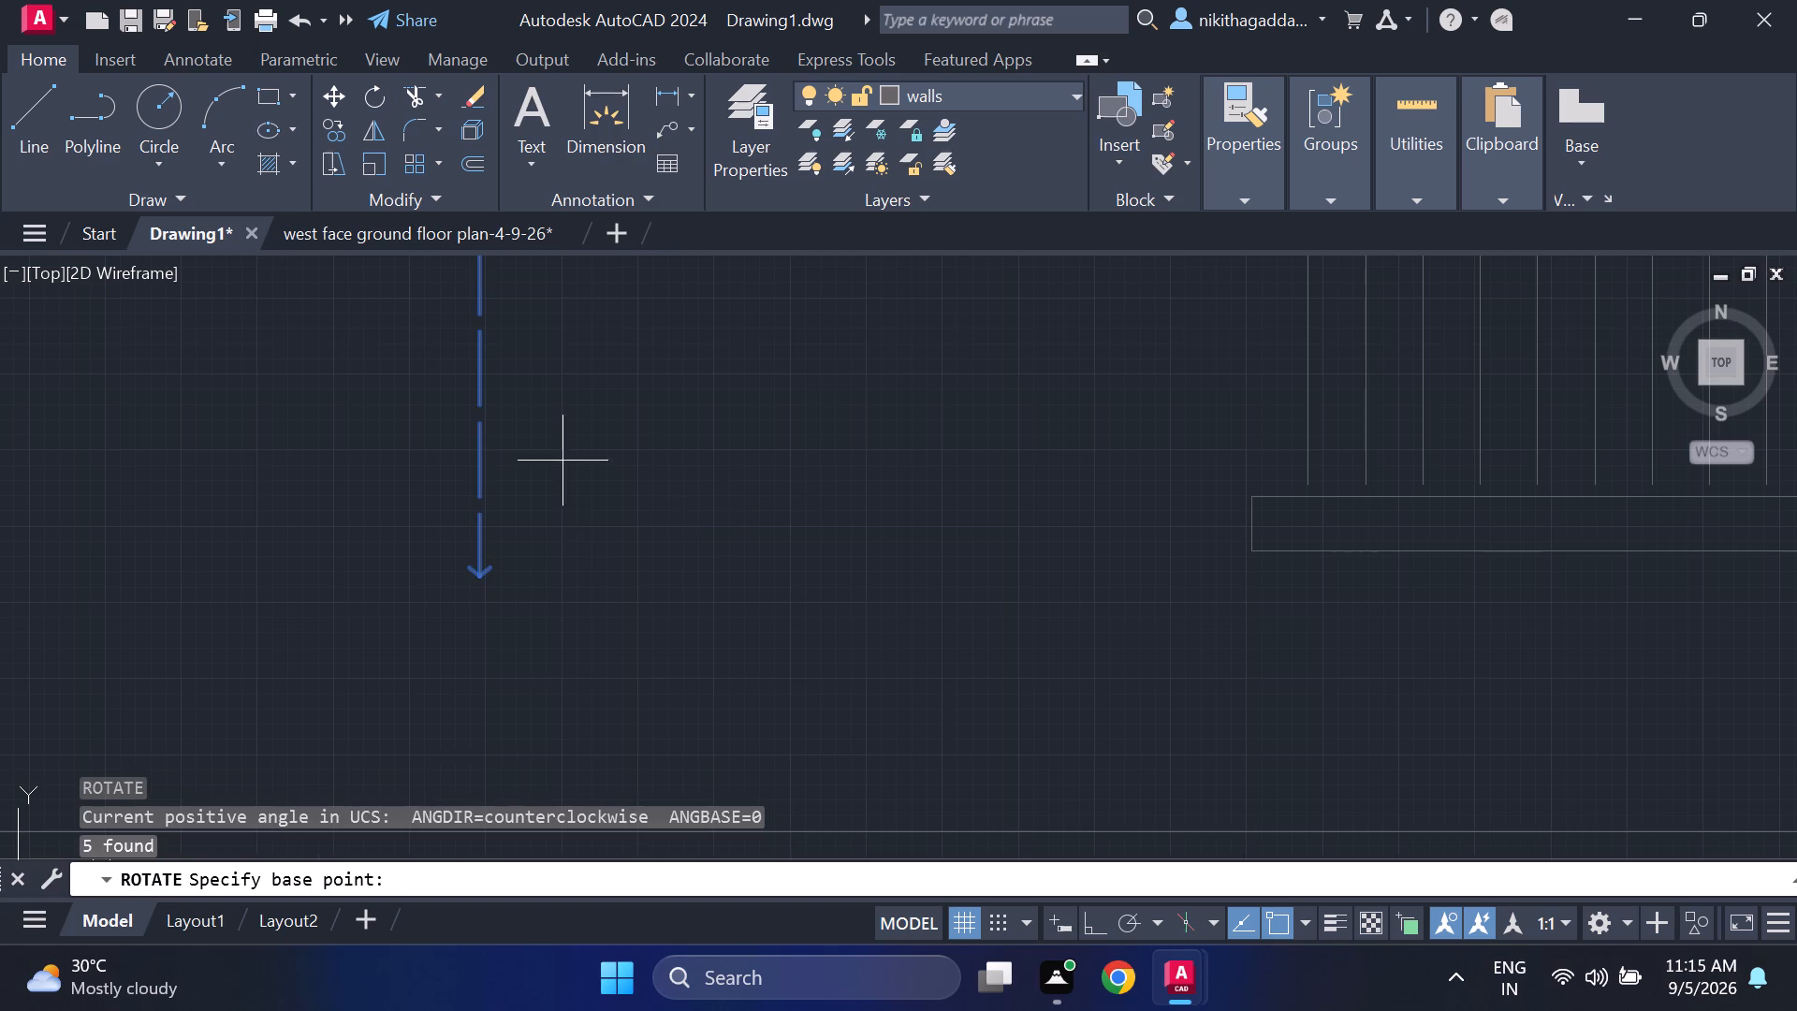
click(481, 581)
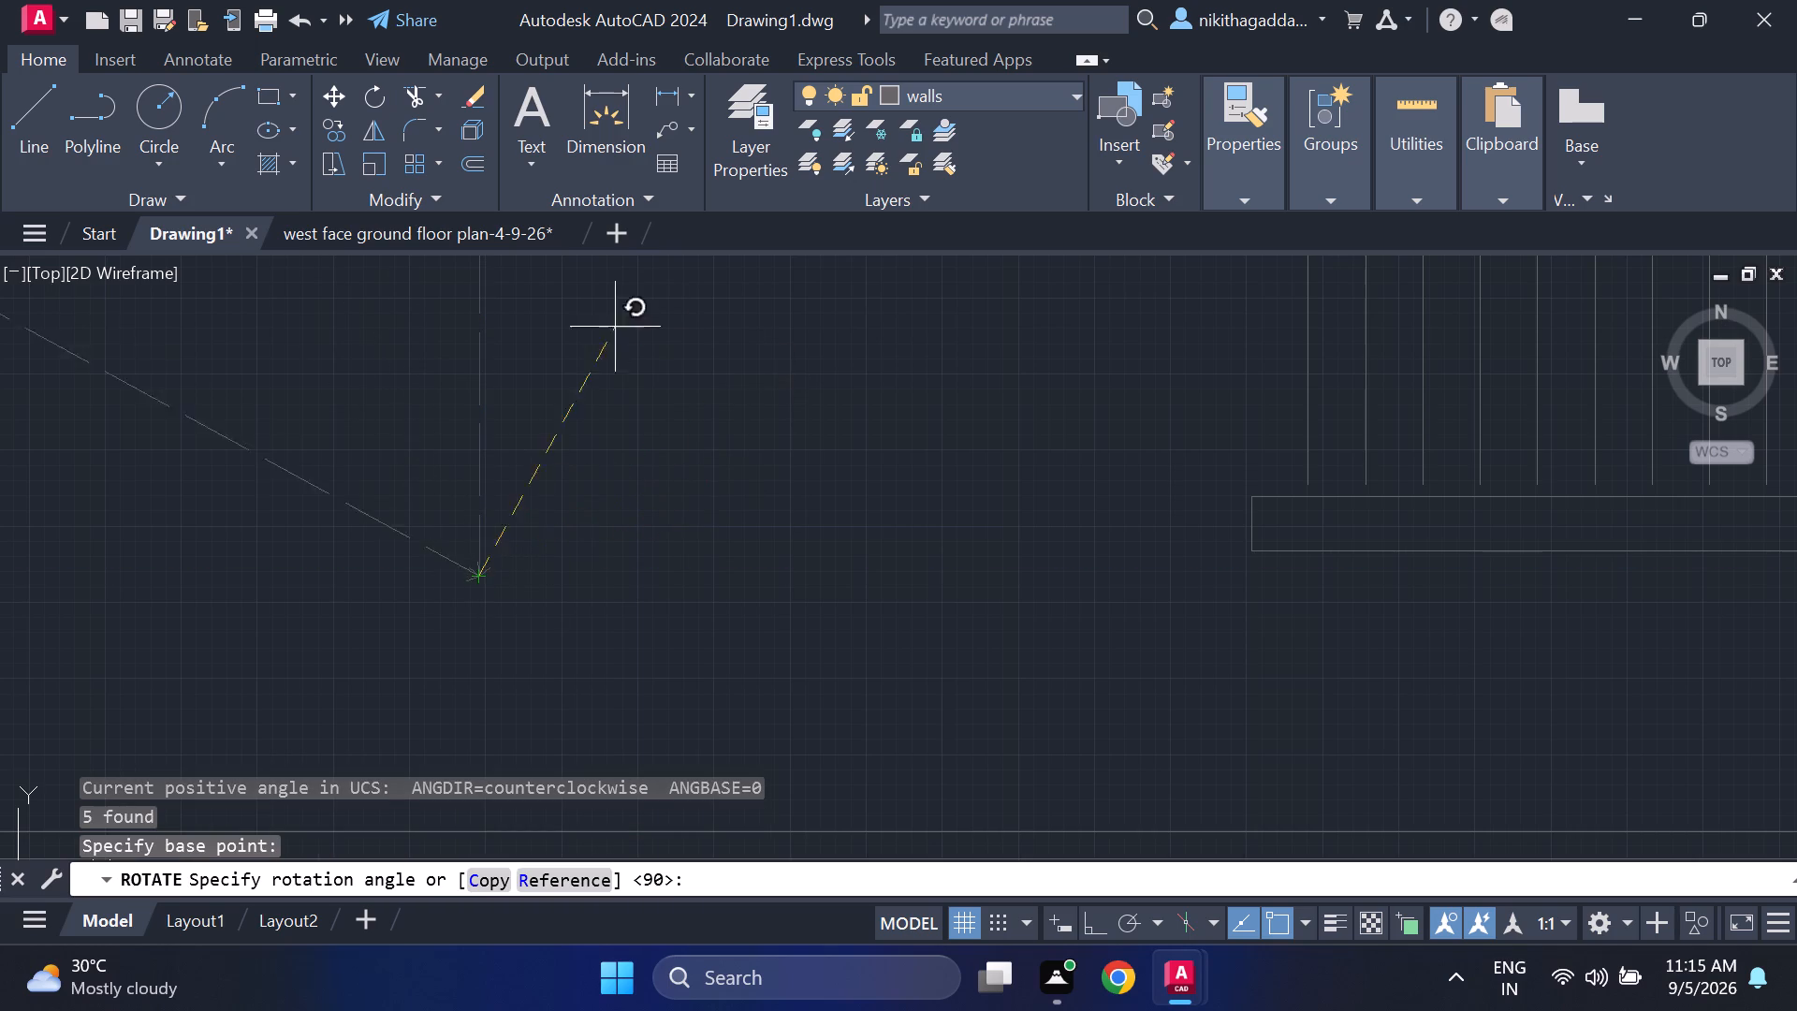
key(F8)
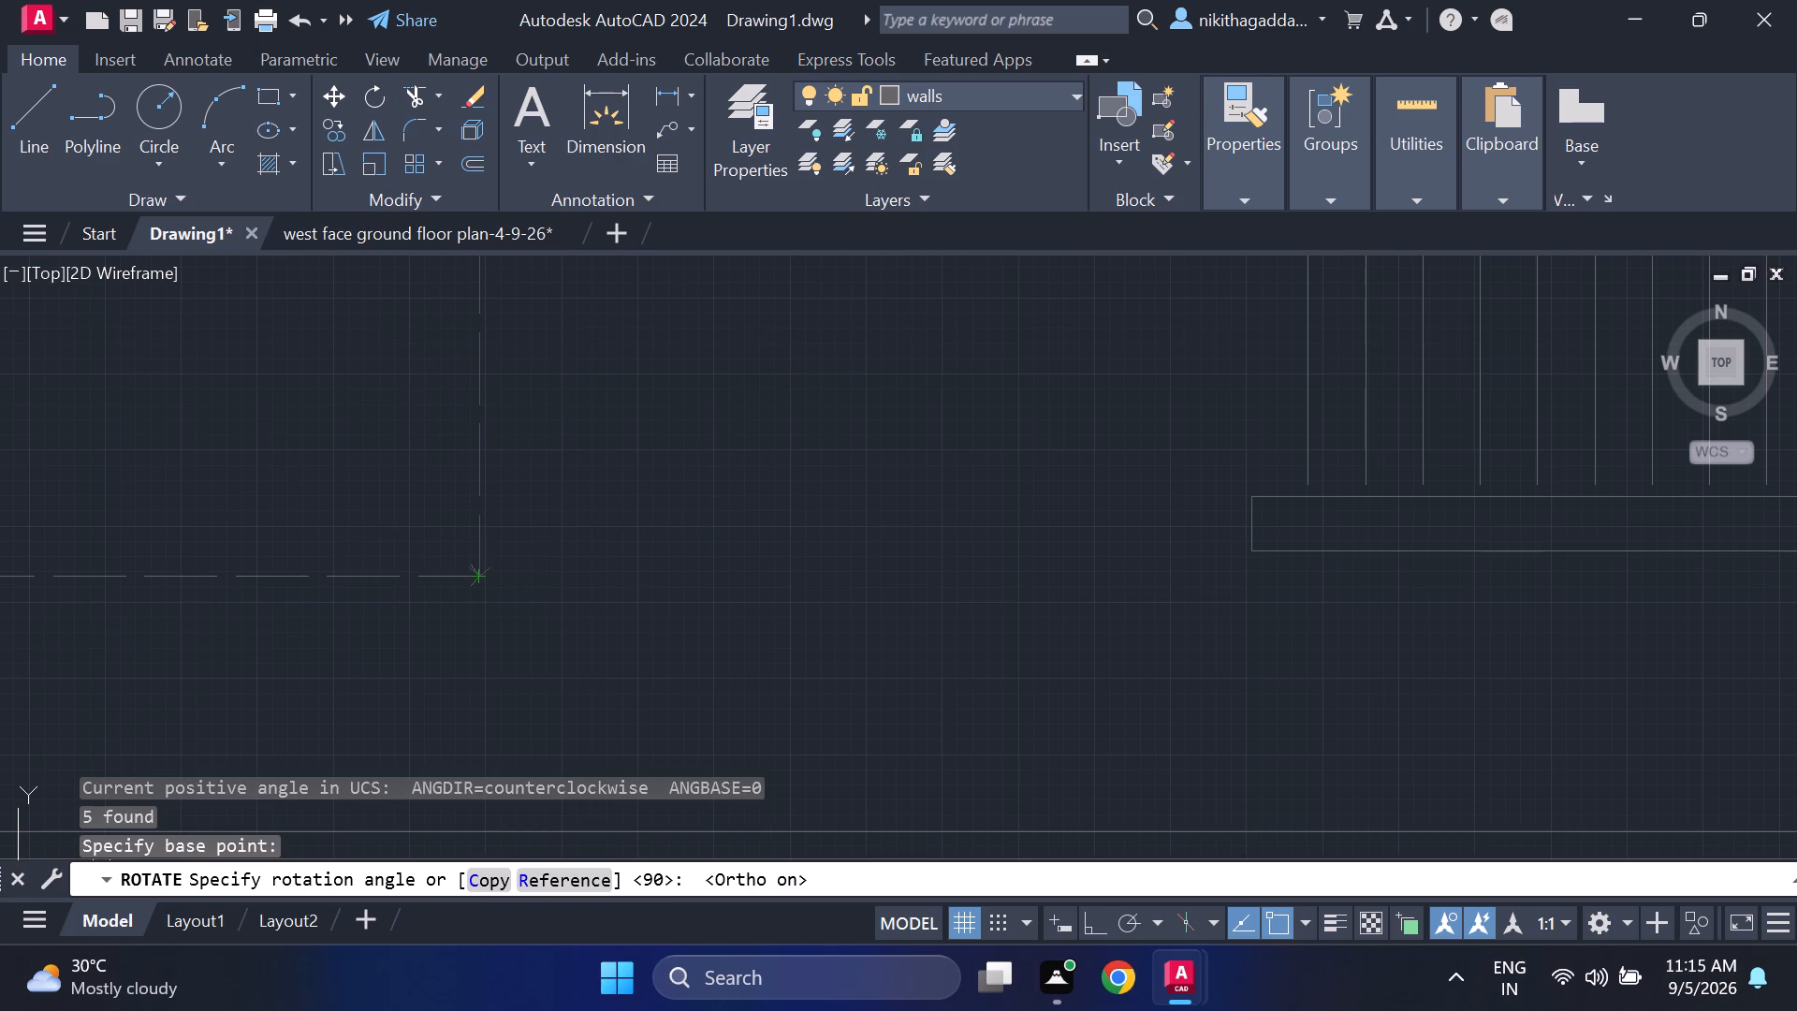
click(459, 315)
Move the rotated arrow and UP label, with Ortho off, by the line's midpoint onto the midpoint of the upper flight's sixth tread from the west.
drag(587, 478, 575, 490)
click(142, 741)
scroll(242, 675, down, 1)
middle_drag(243, 673, 811, 476)
scroll(608, 408, up, 2)
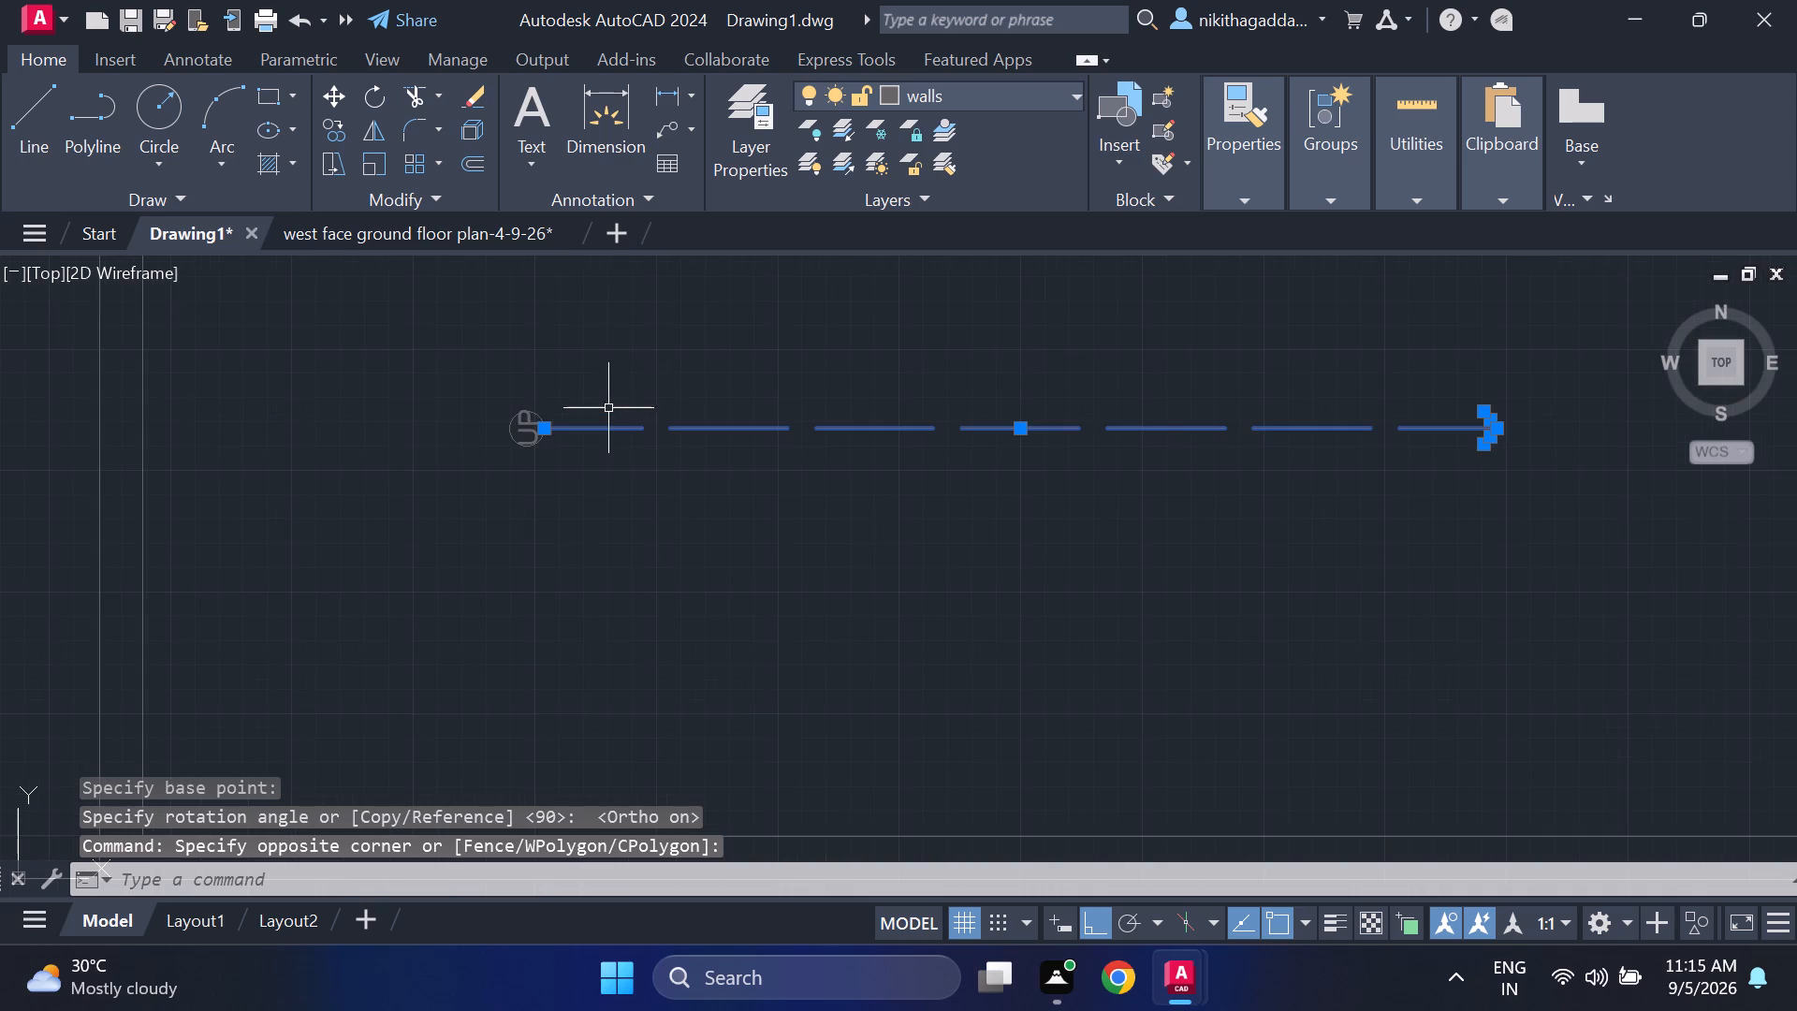
drag(608, 374, 593, 381)
click(432, 479)
scroll(772, 507, down, 3)
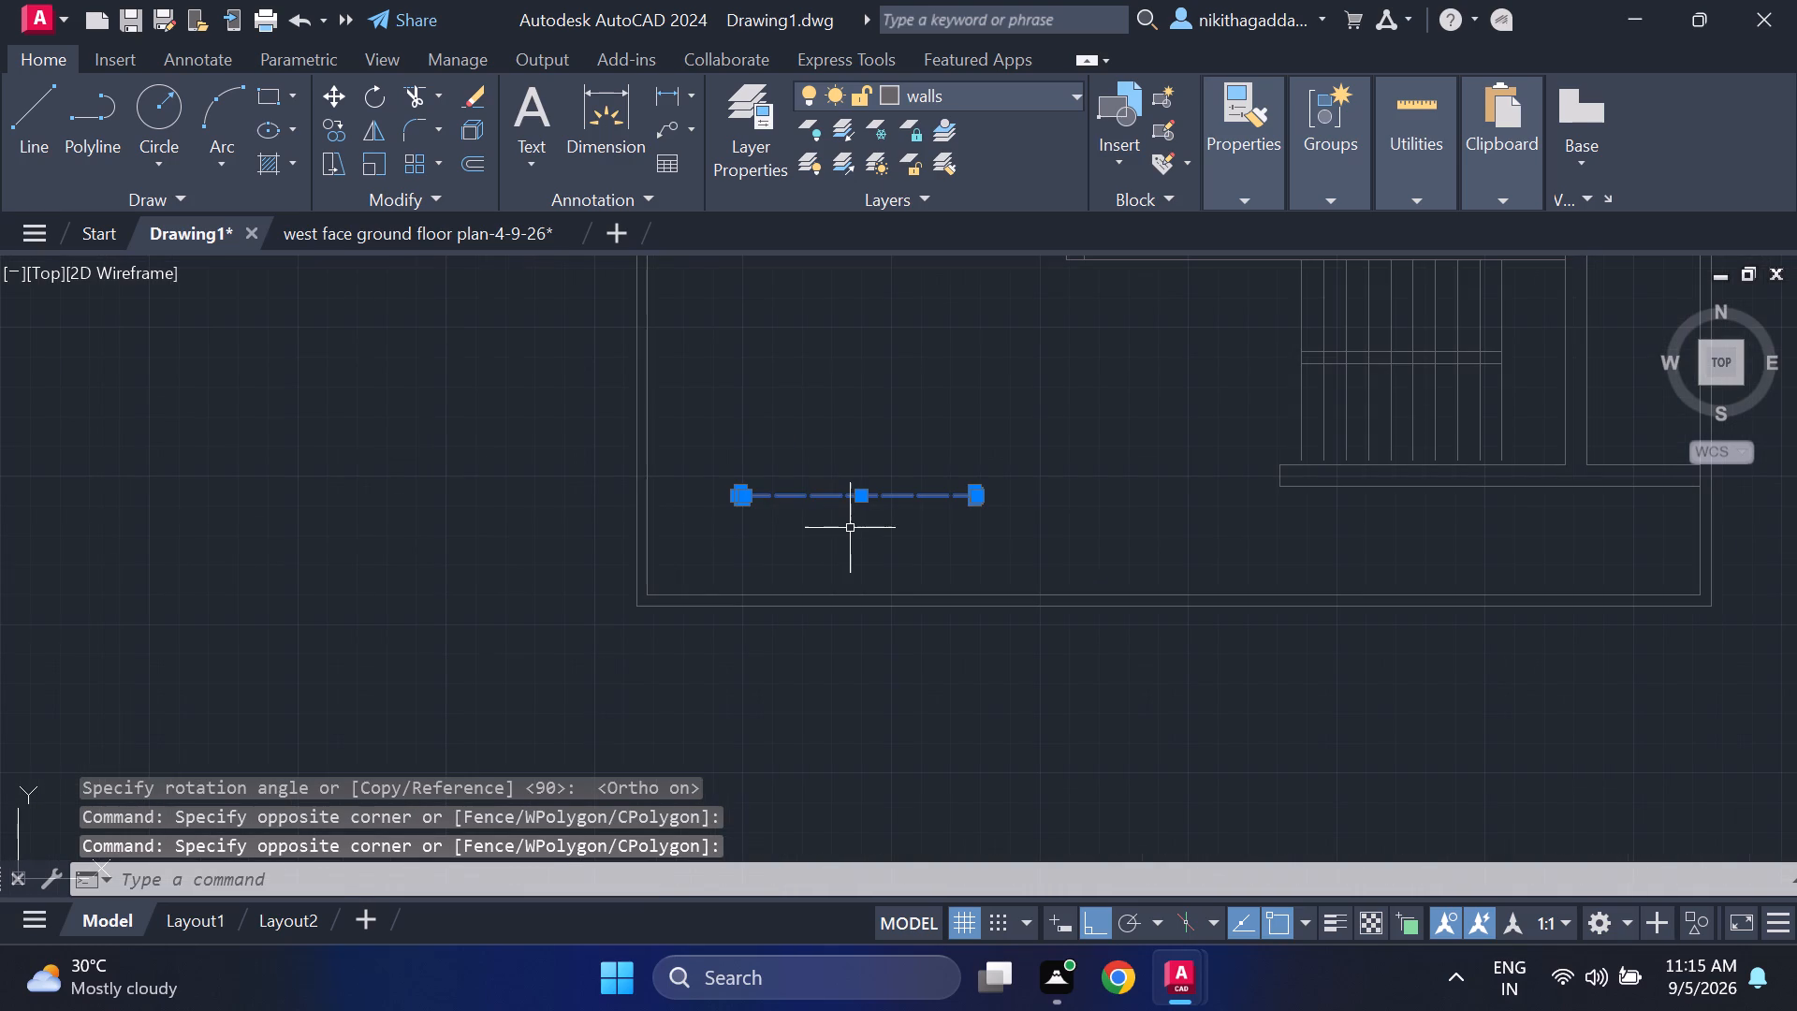
scroll(716, 514, up, 3)
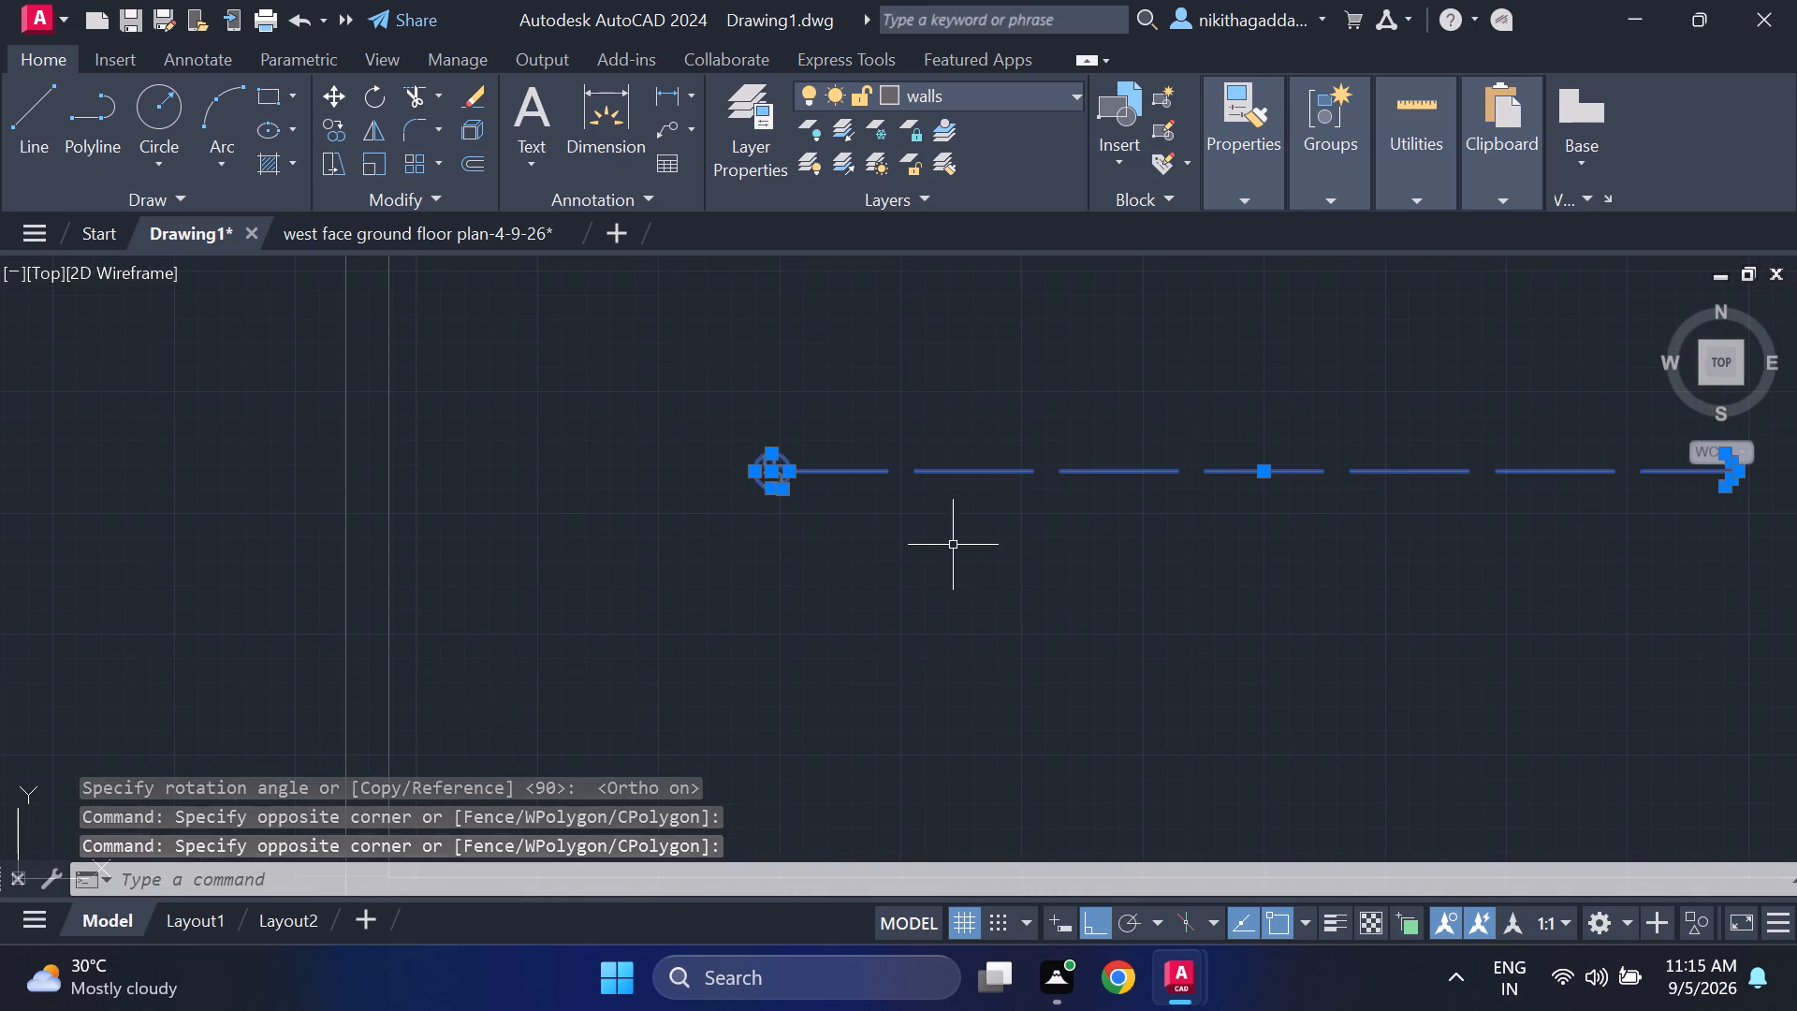
middle_drag(954, 545, 650, 597)
key(m)
key(Return)
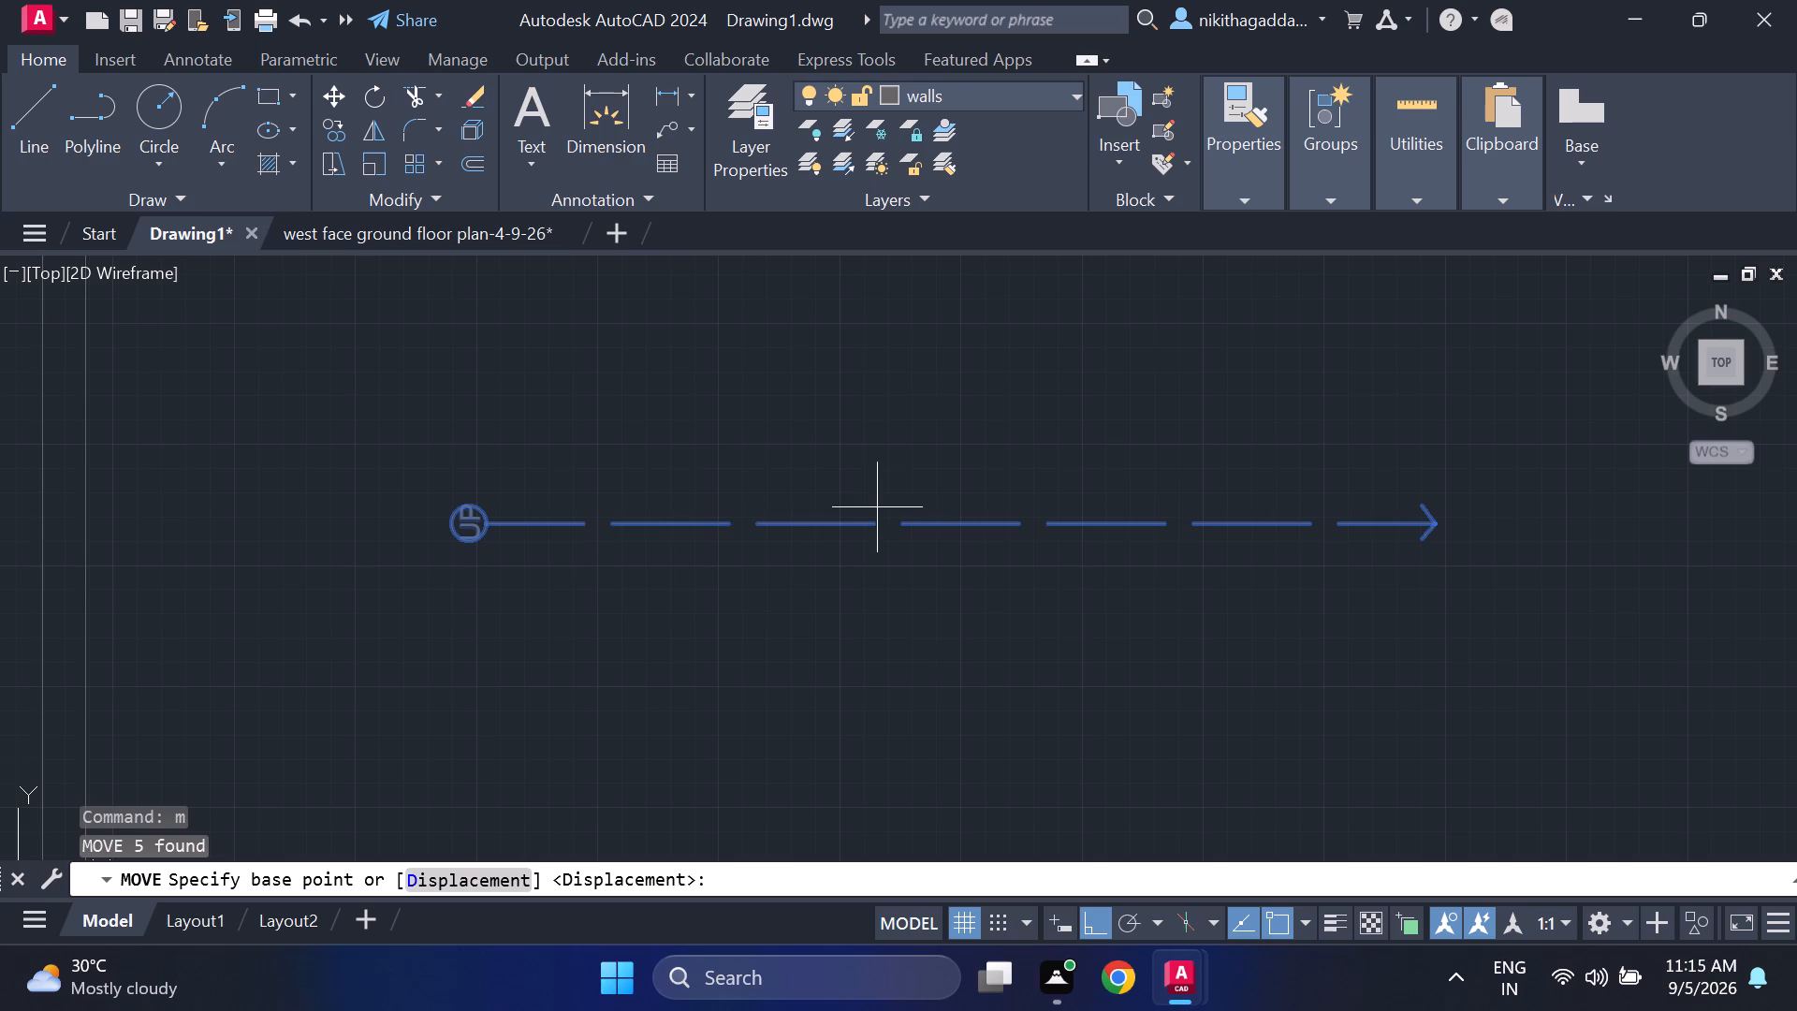
click(955, 526)
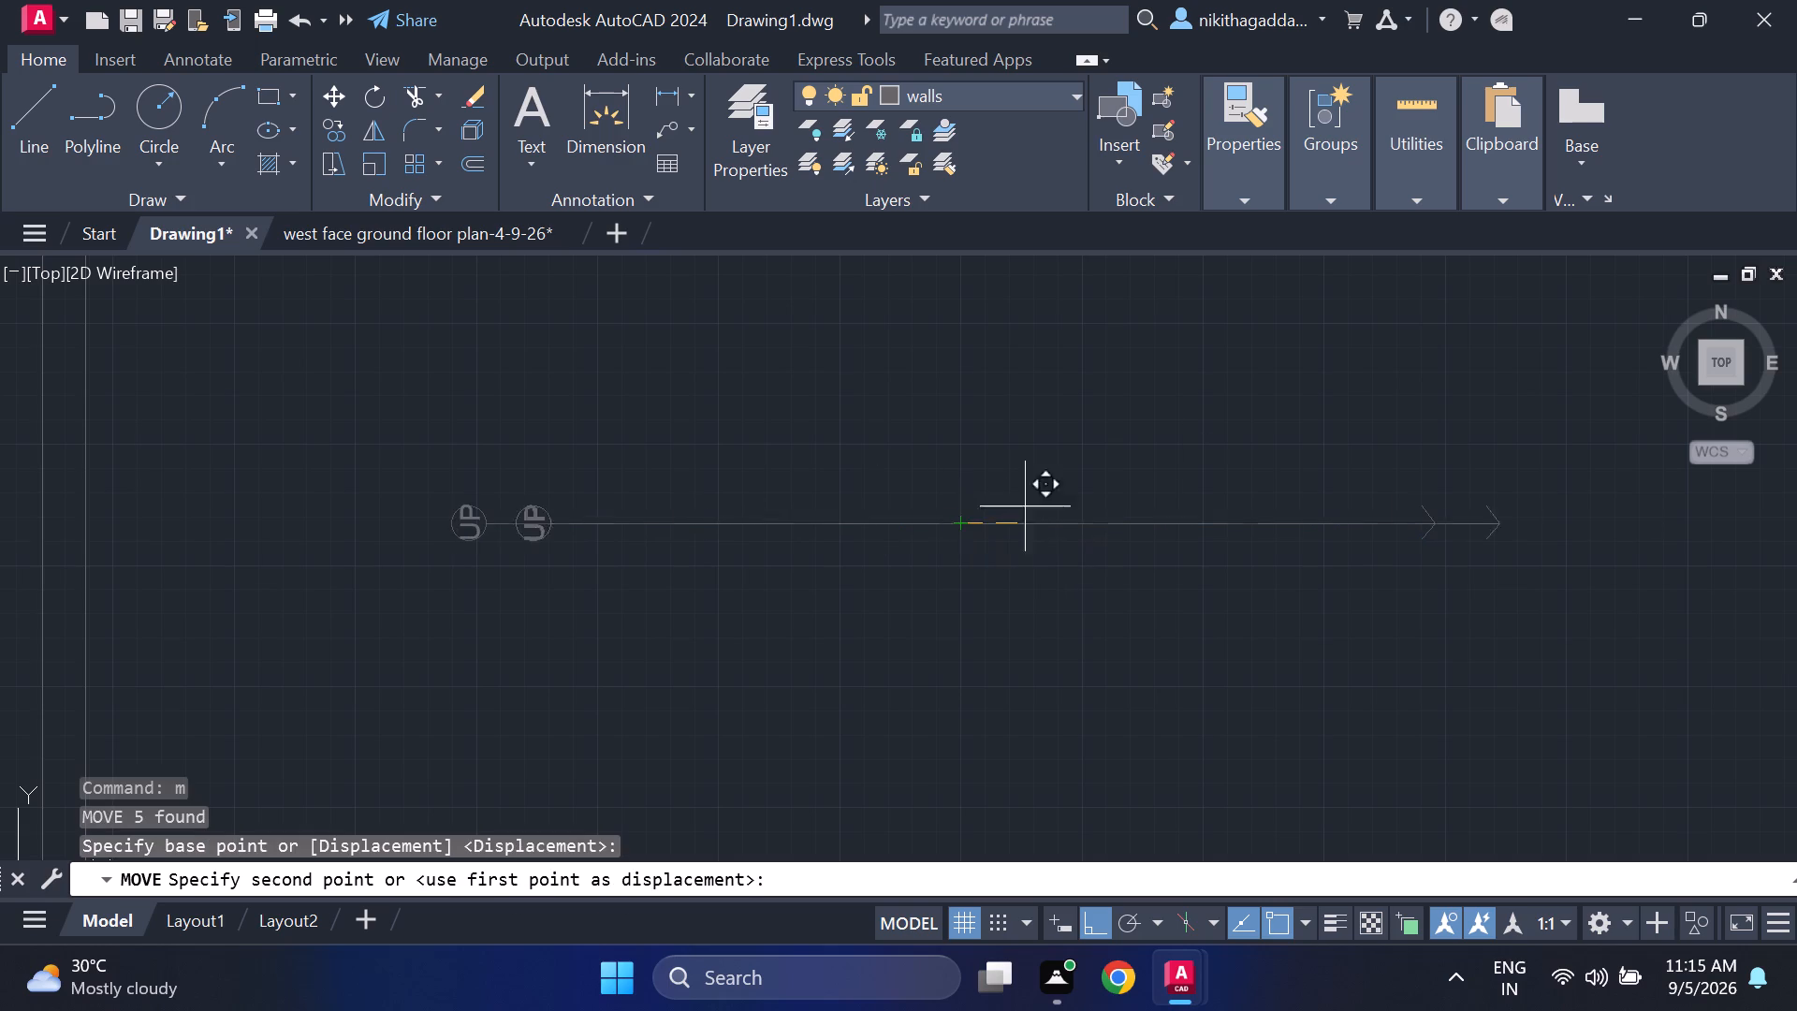
scroll(1327, 403, down, 3)
middle_drag(1211, 432, 0, 801)
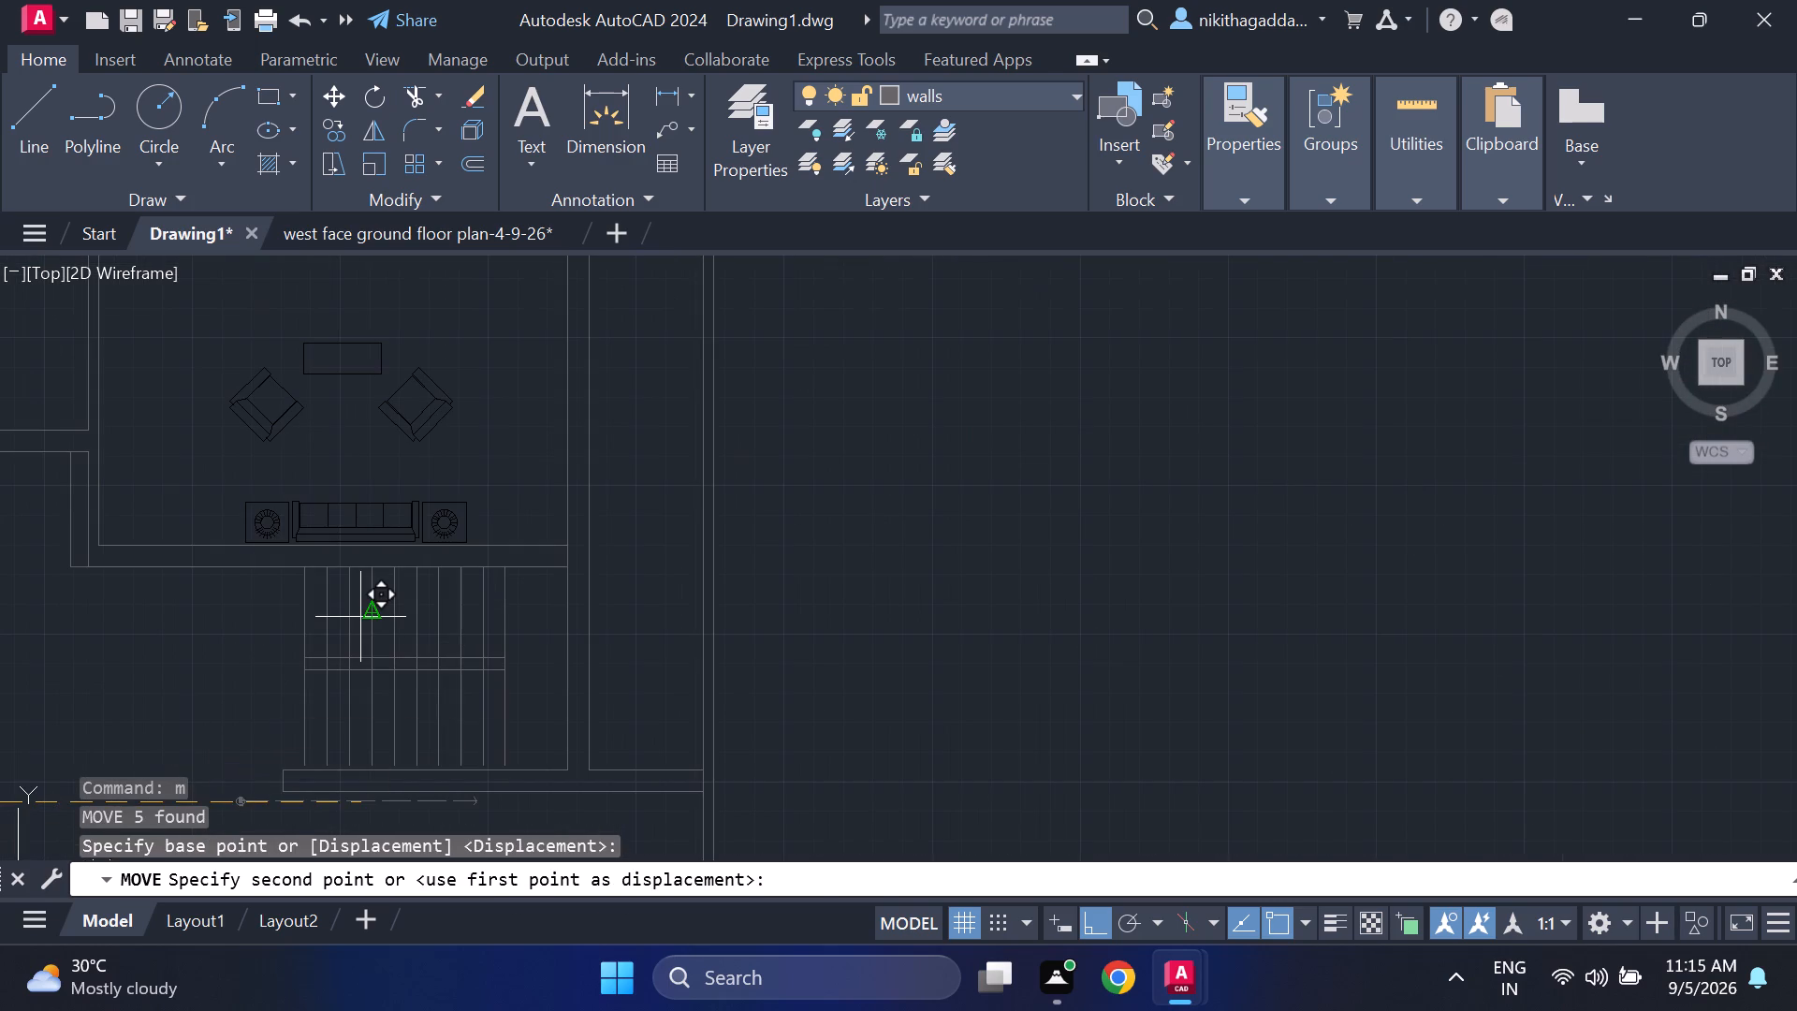
key(F8)
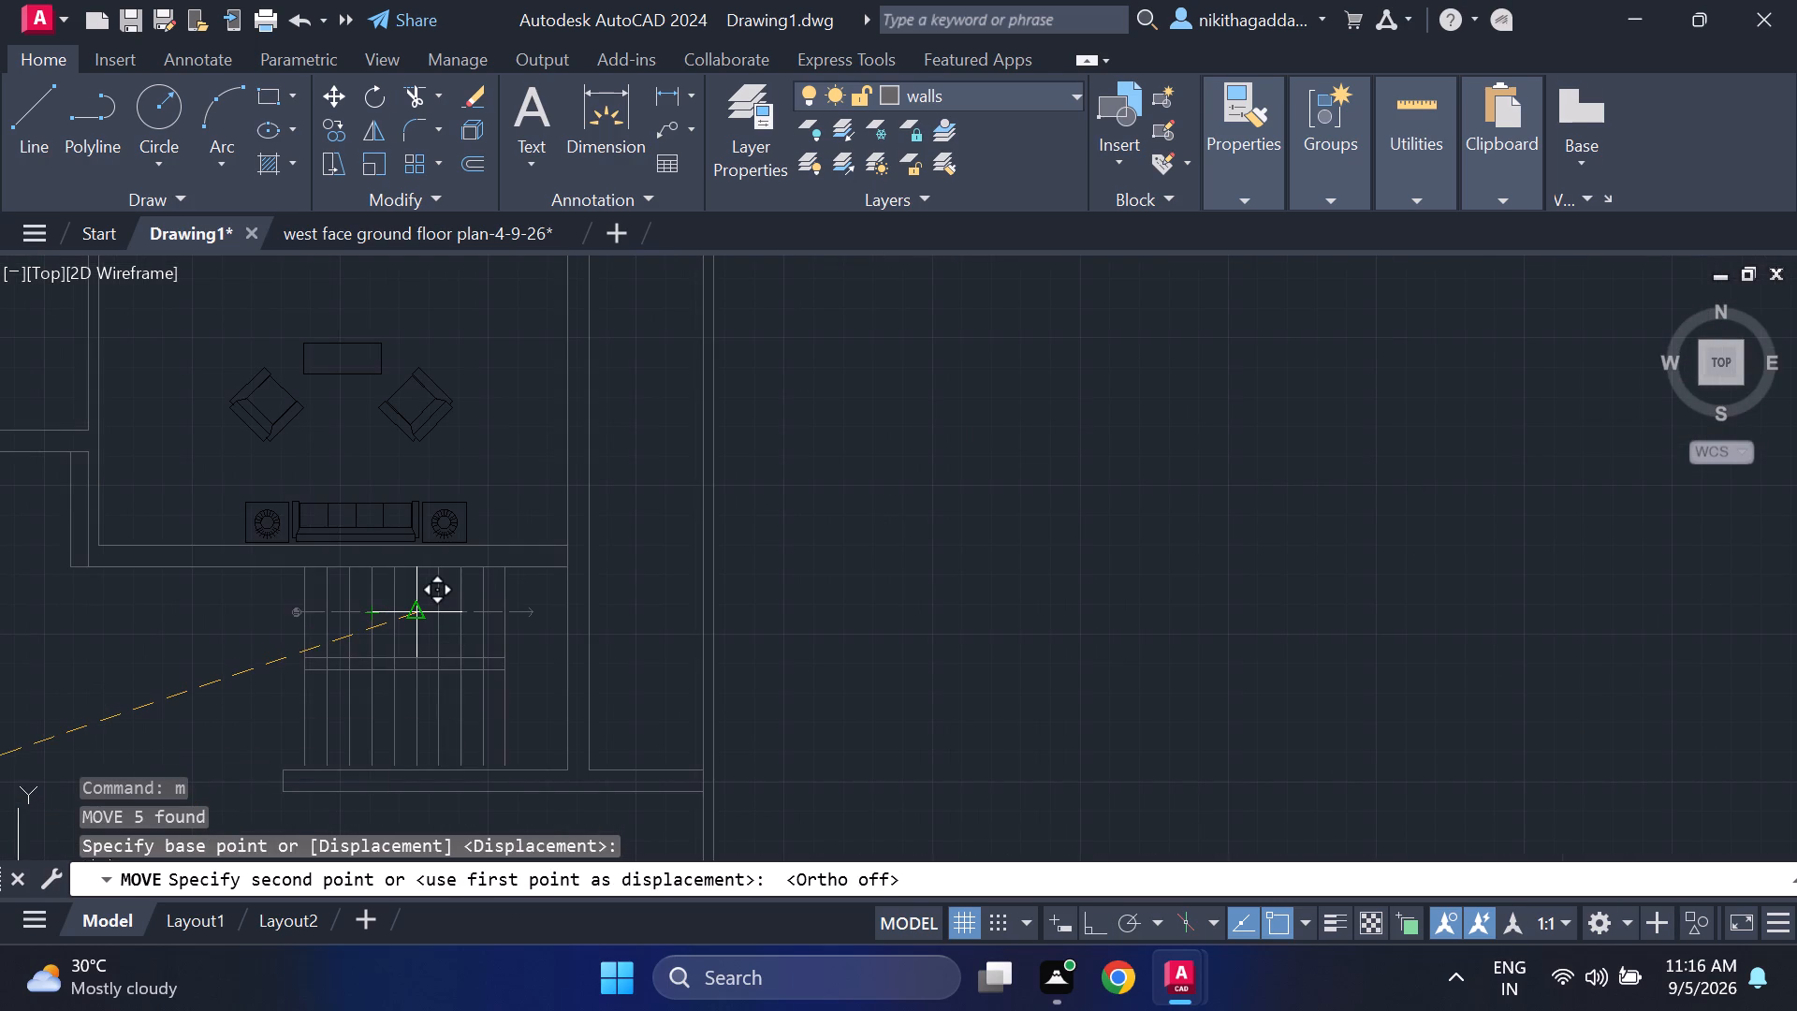
click(415, 613)
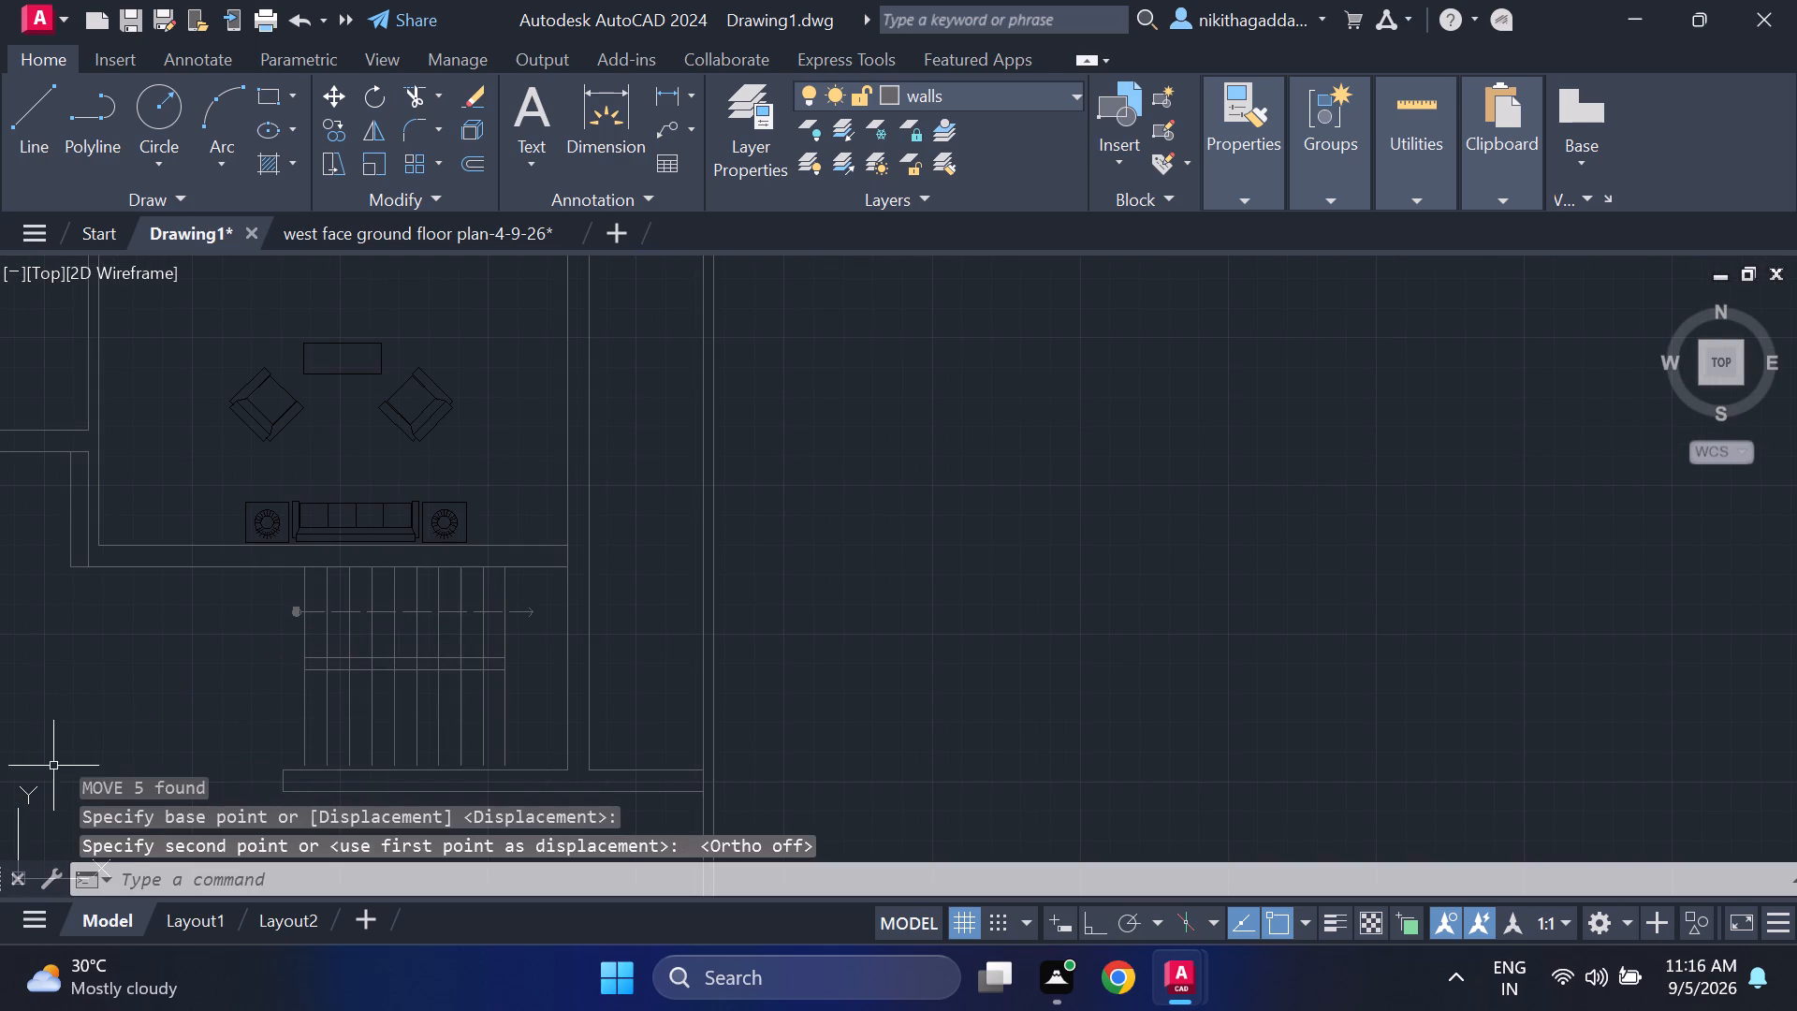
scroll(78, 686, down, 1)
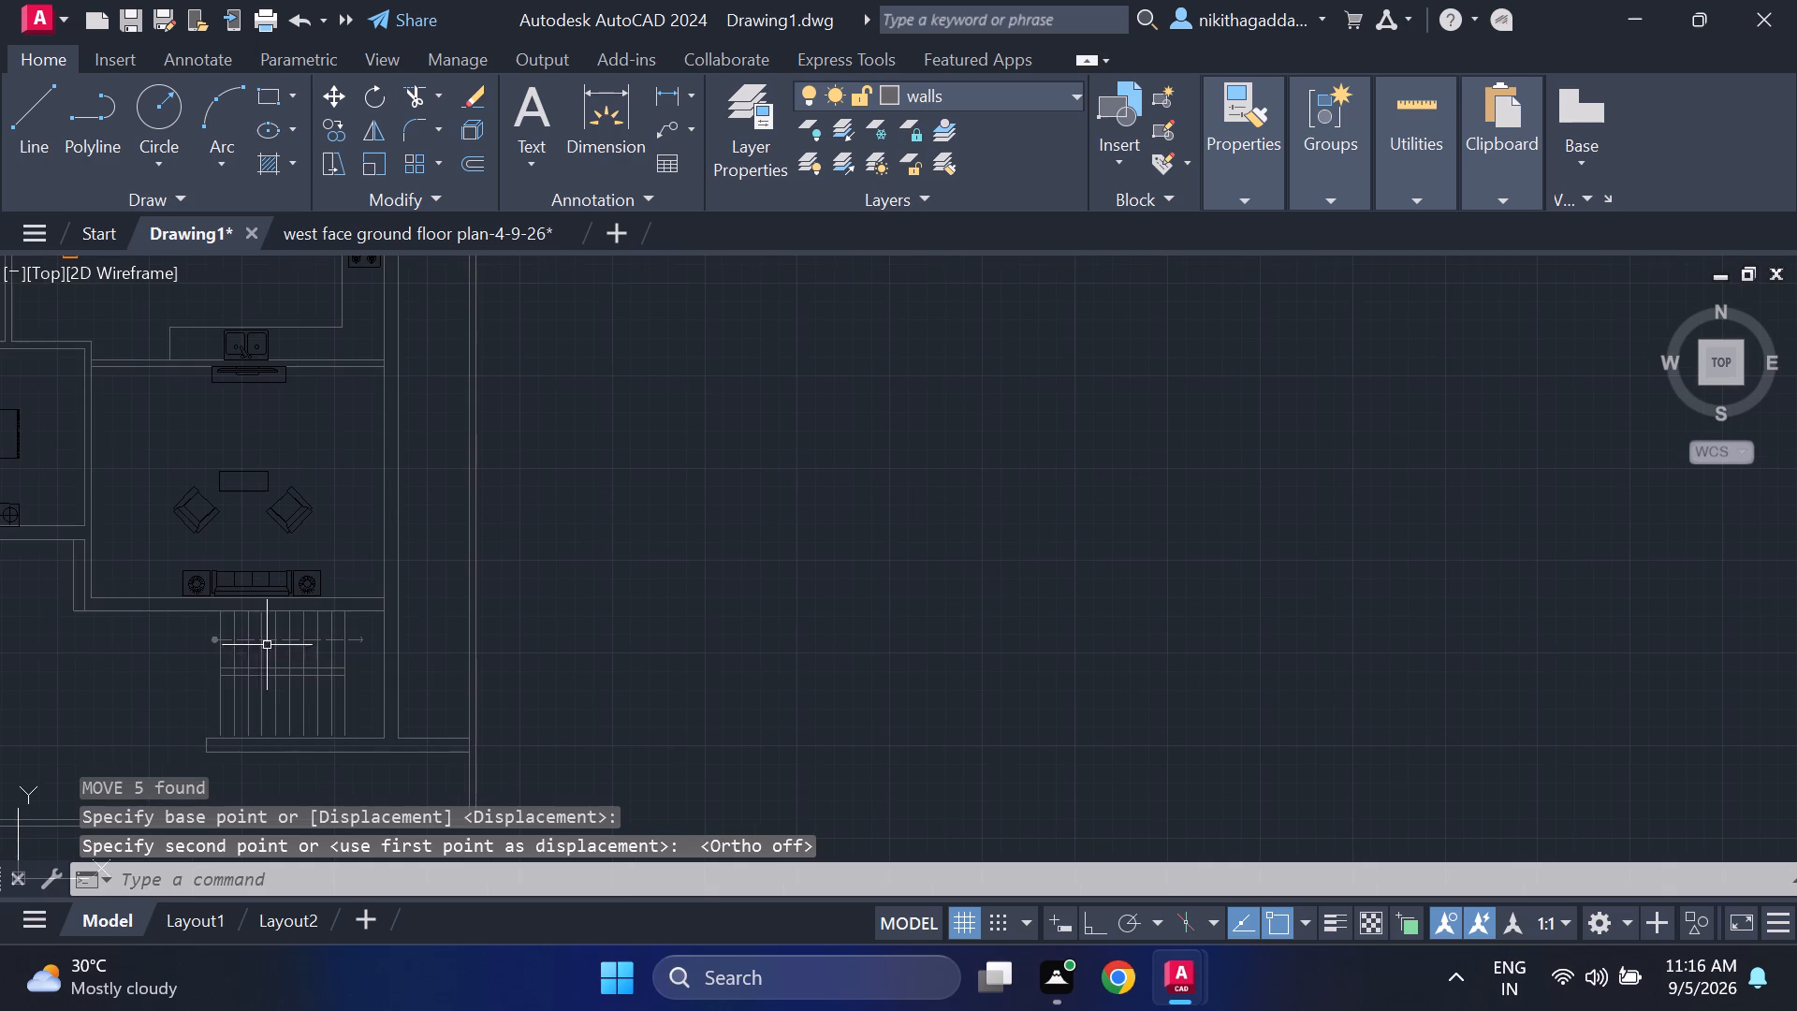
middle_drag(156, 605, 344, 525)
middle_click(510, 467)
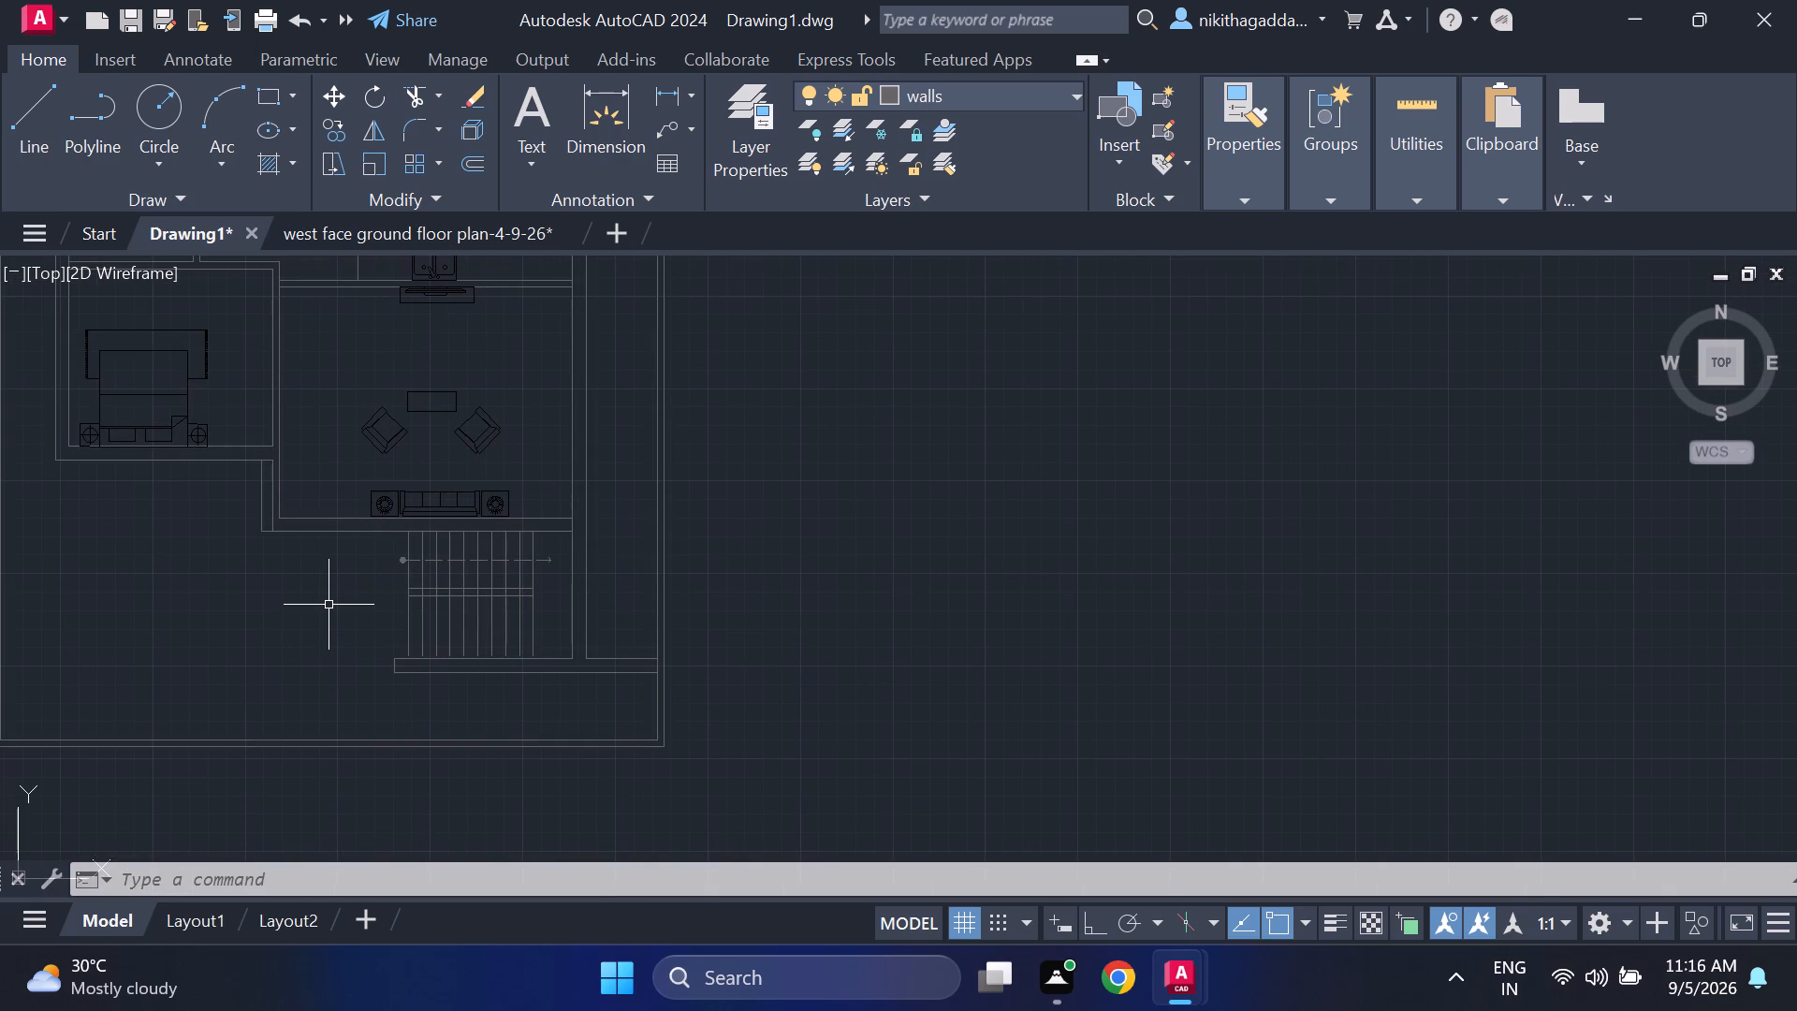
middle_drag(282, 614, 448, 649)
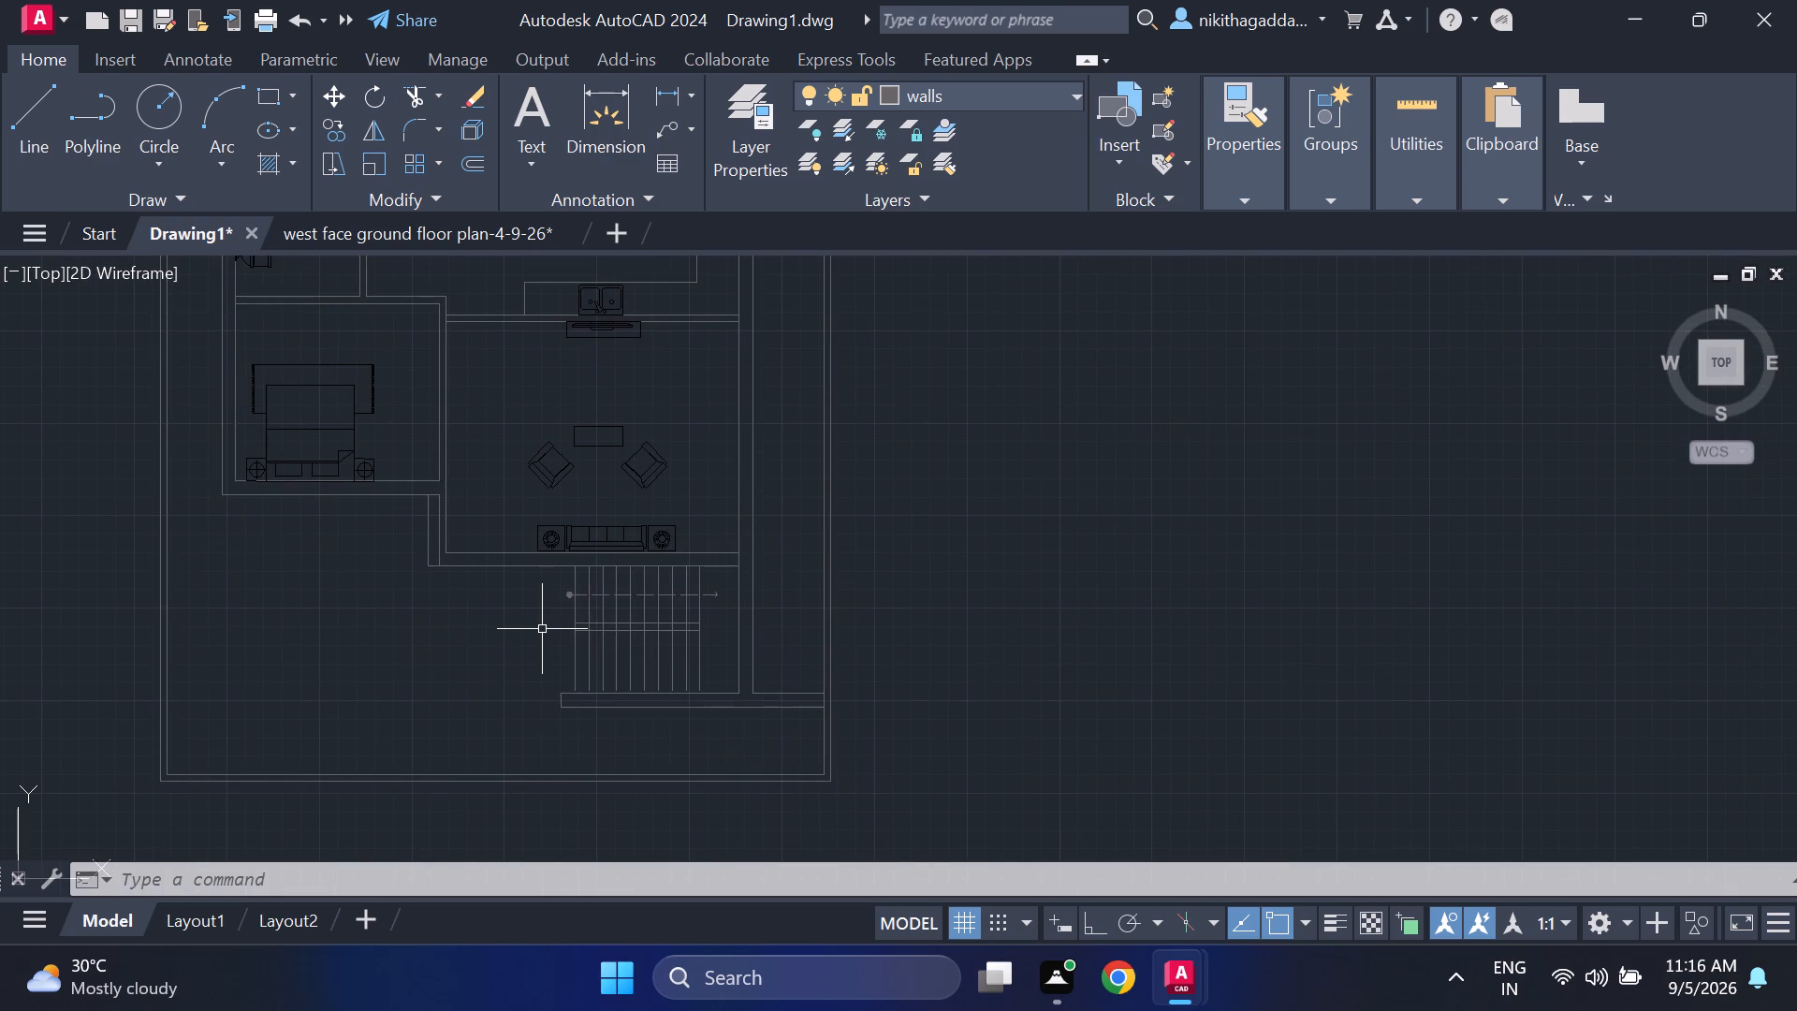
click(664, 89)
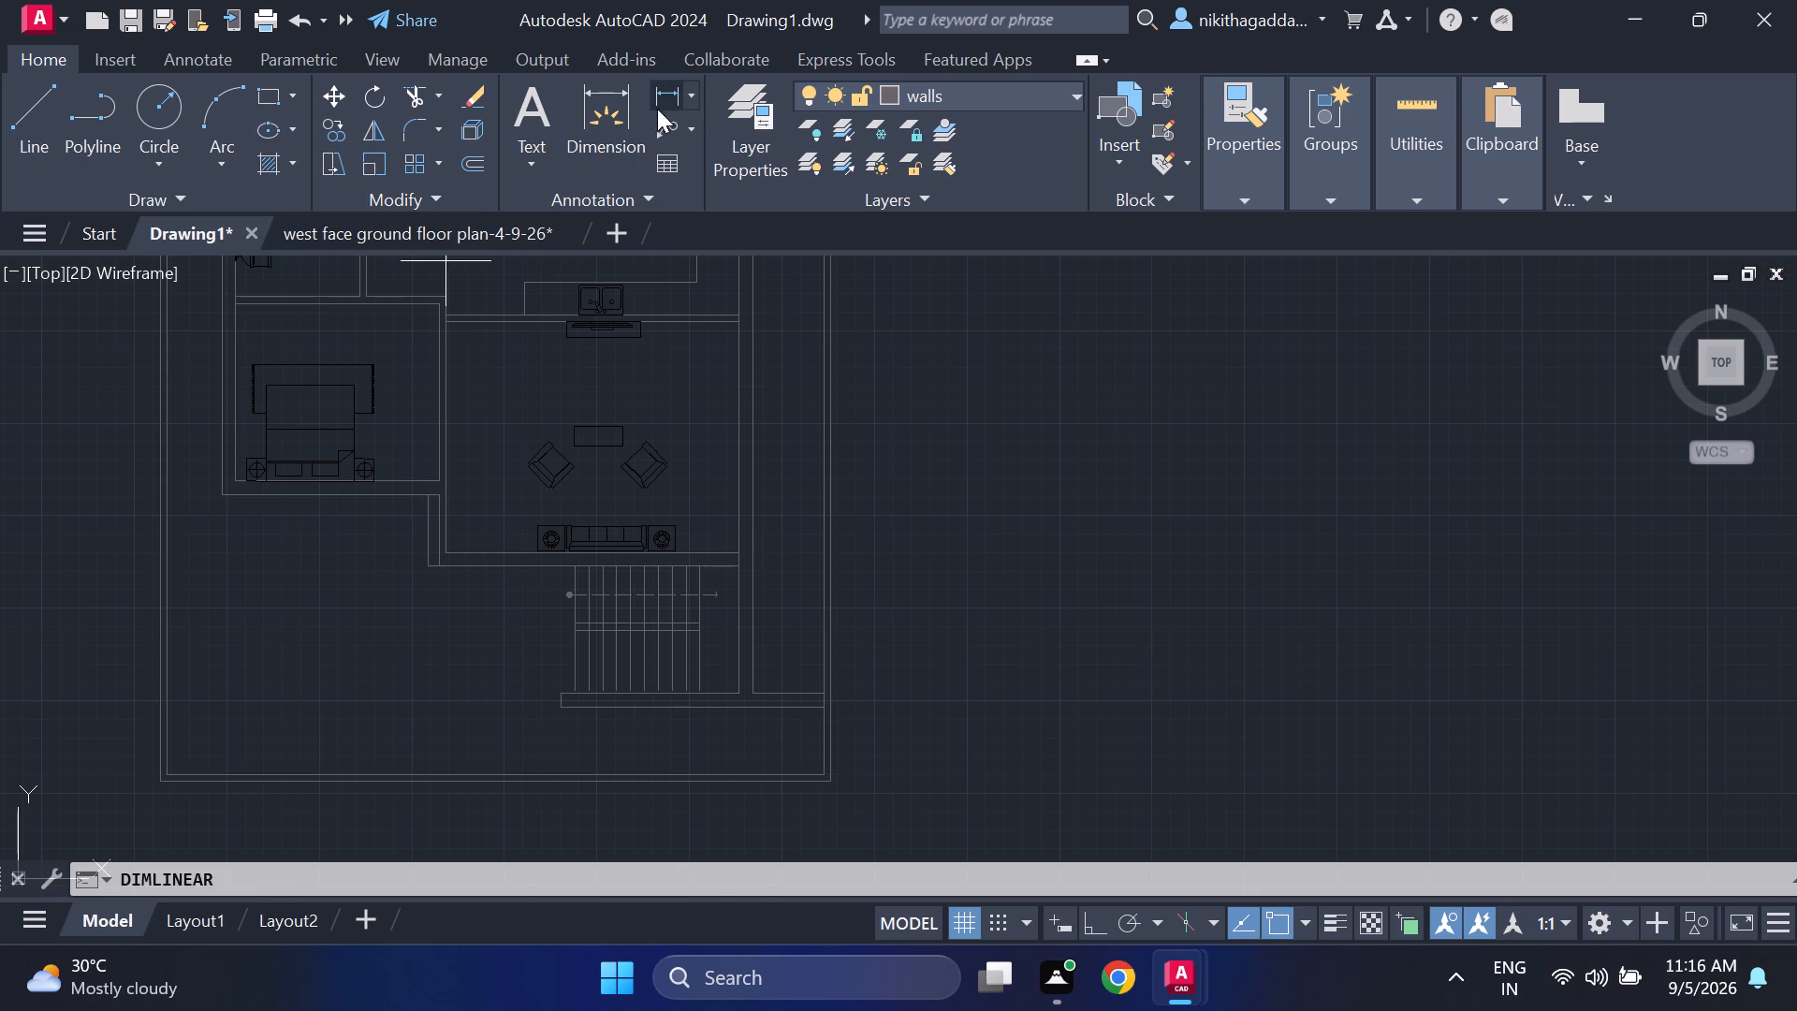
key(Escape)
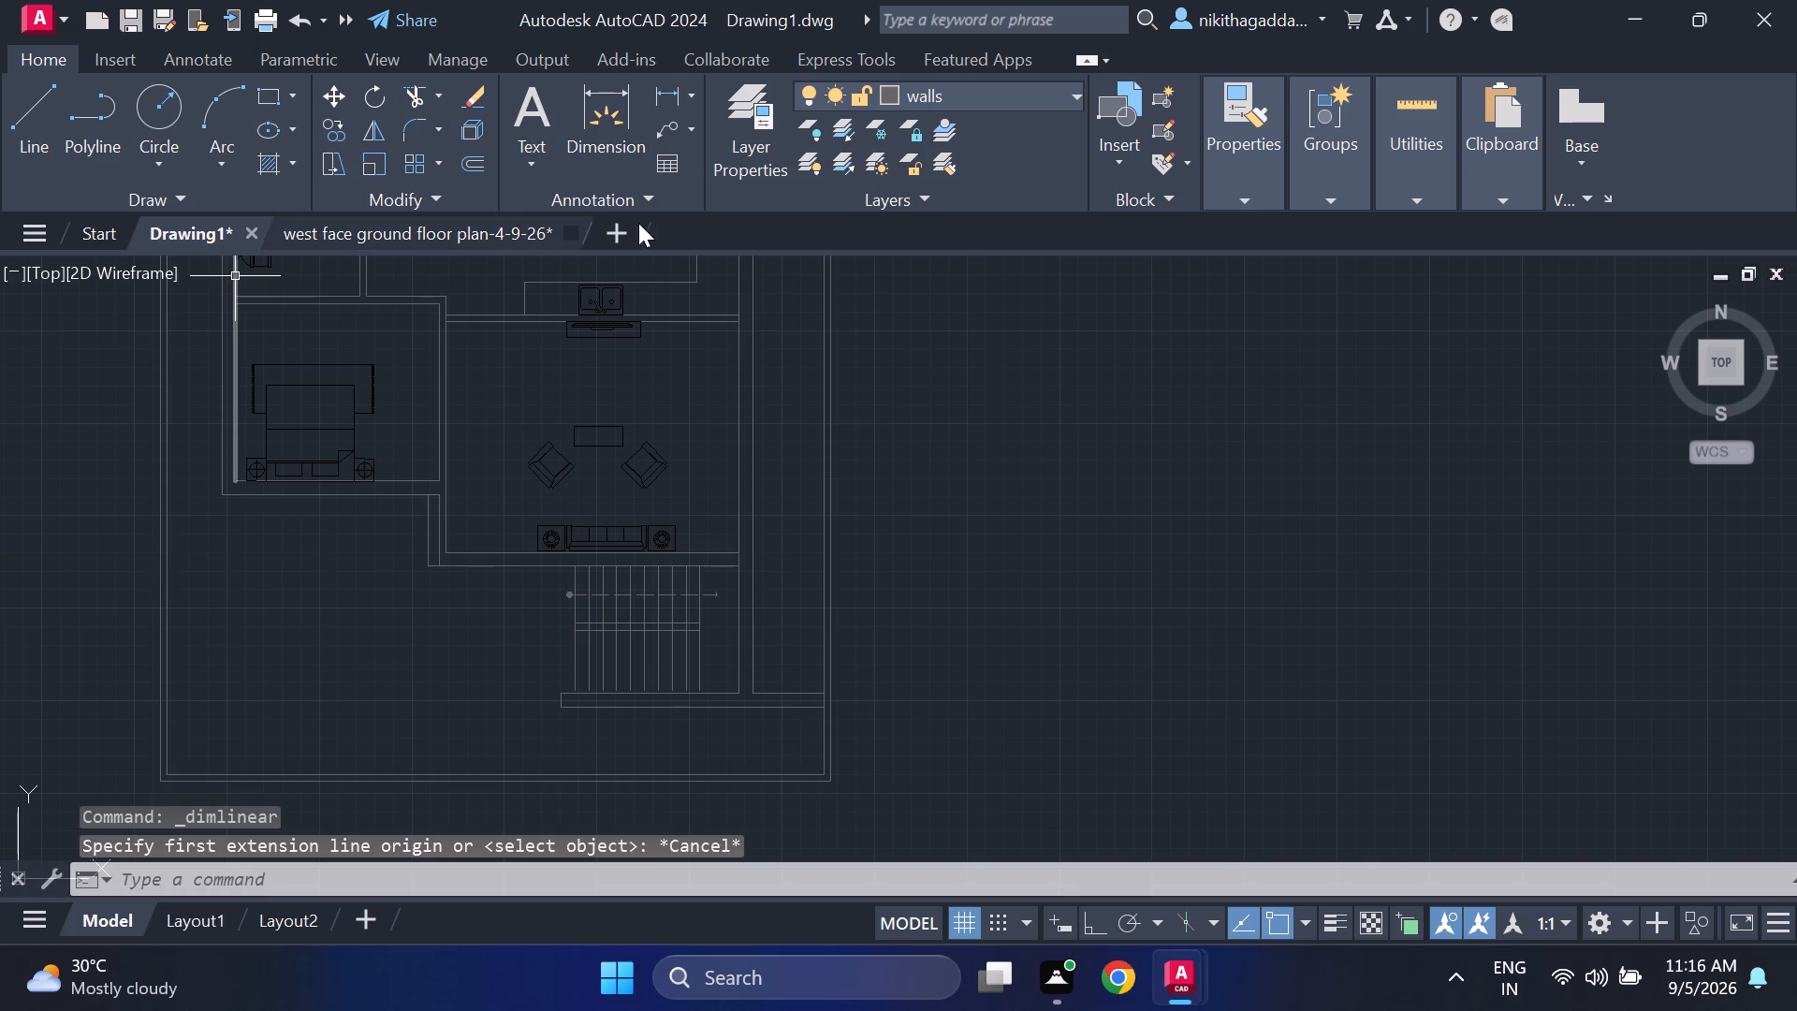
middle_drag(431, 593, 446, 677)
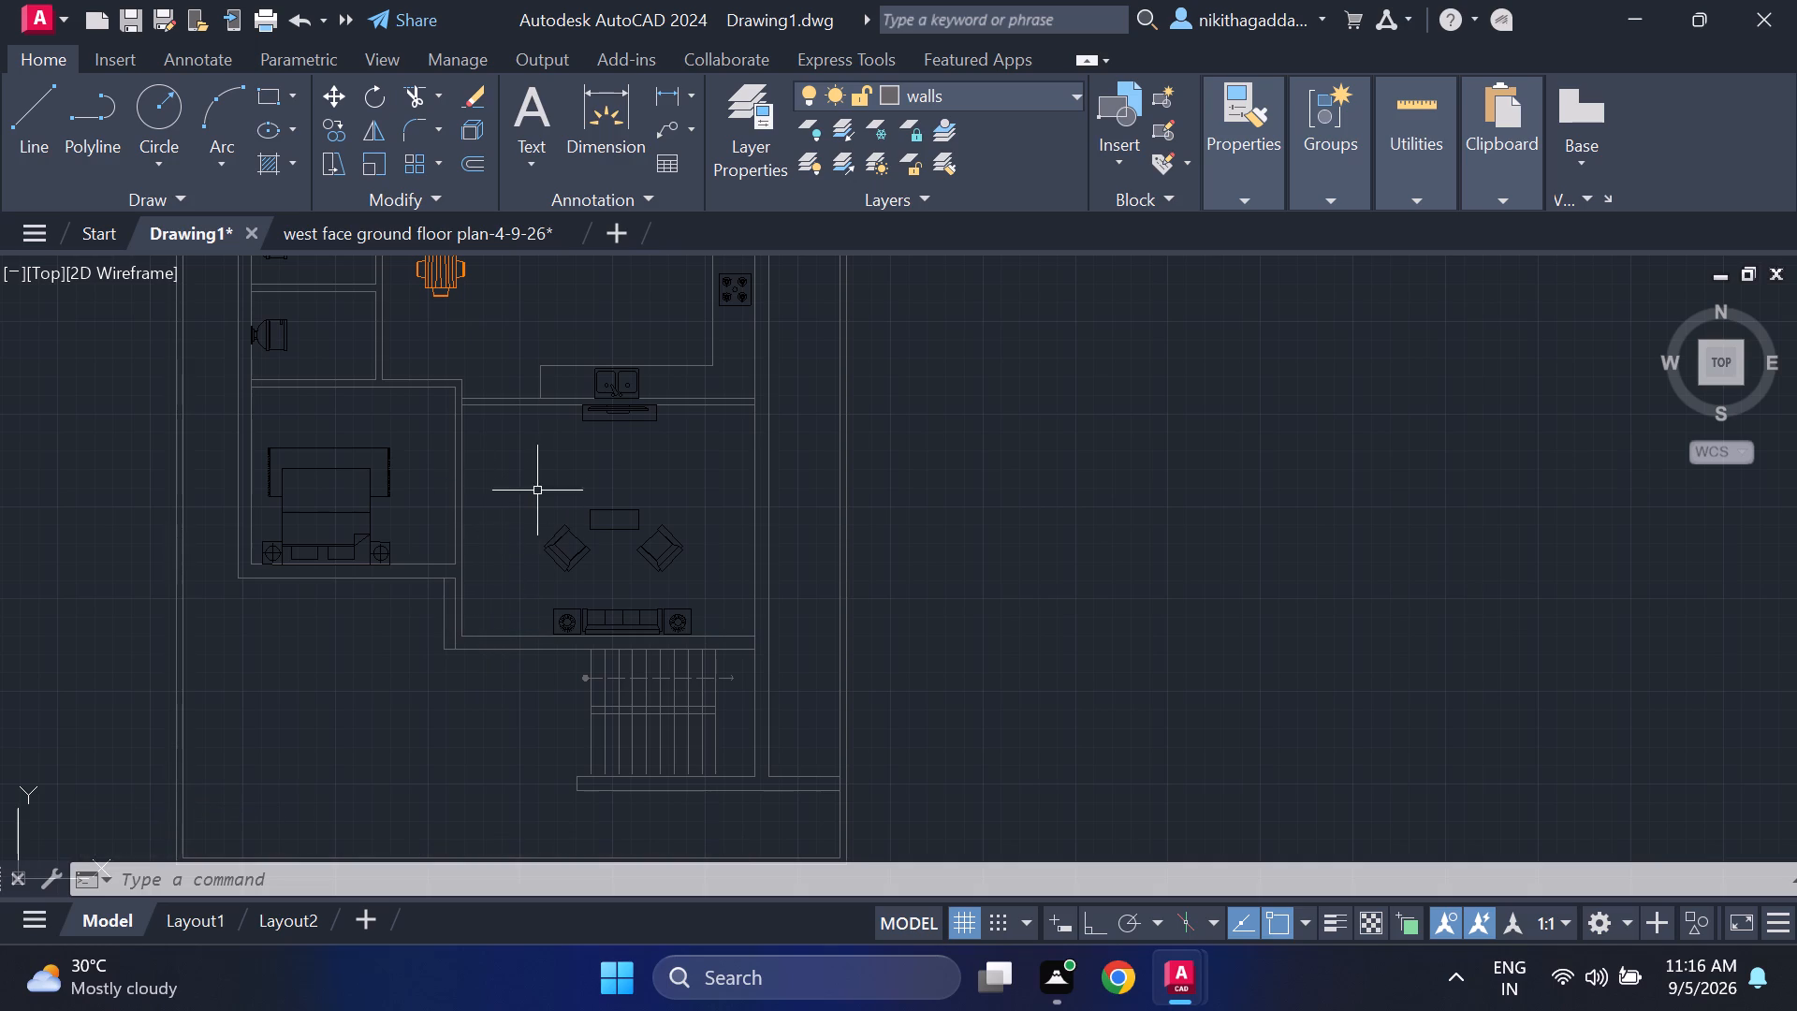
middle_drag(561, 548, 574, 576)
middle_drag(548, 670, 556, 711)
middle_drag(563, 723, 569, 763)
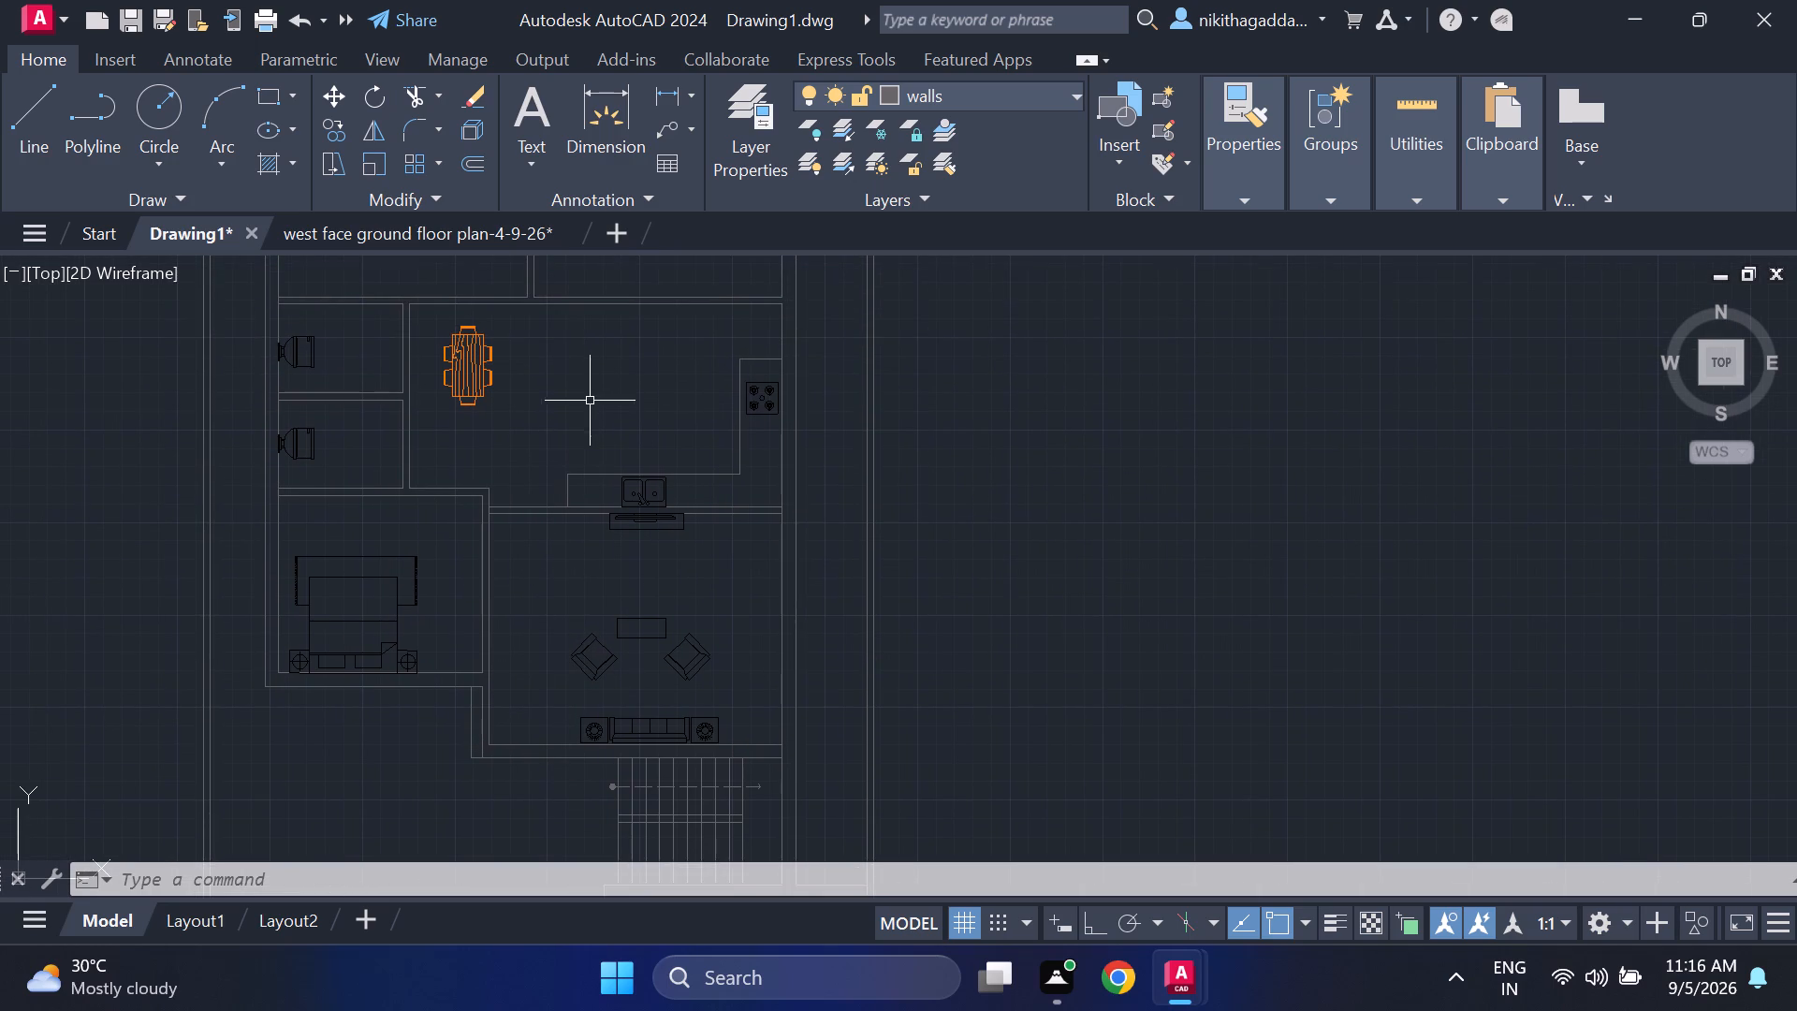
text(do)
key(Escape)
Make the doors layer current and set its colour to index colour 252.
click(1059, 95)
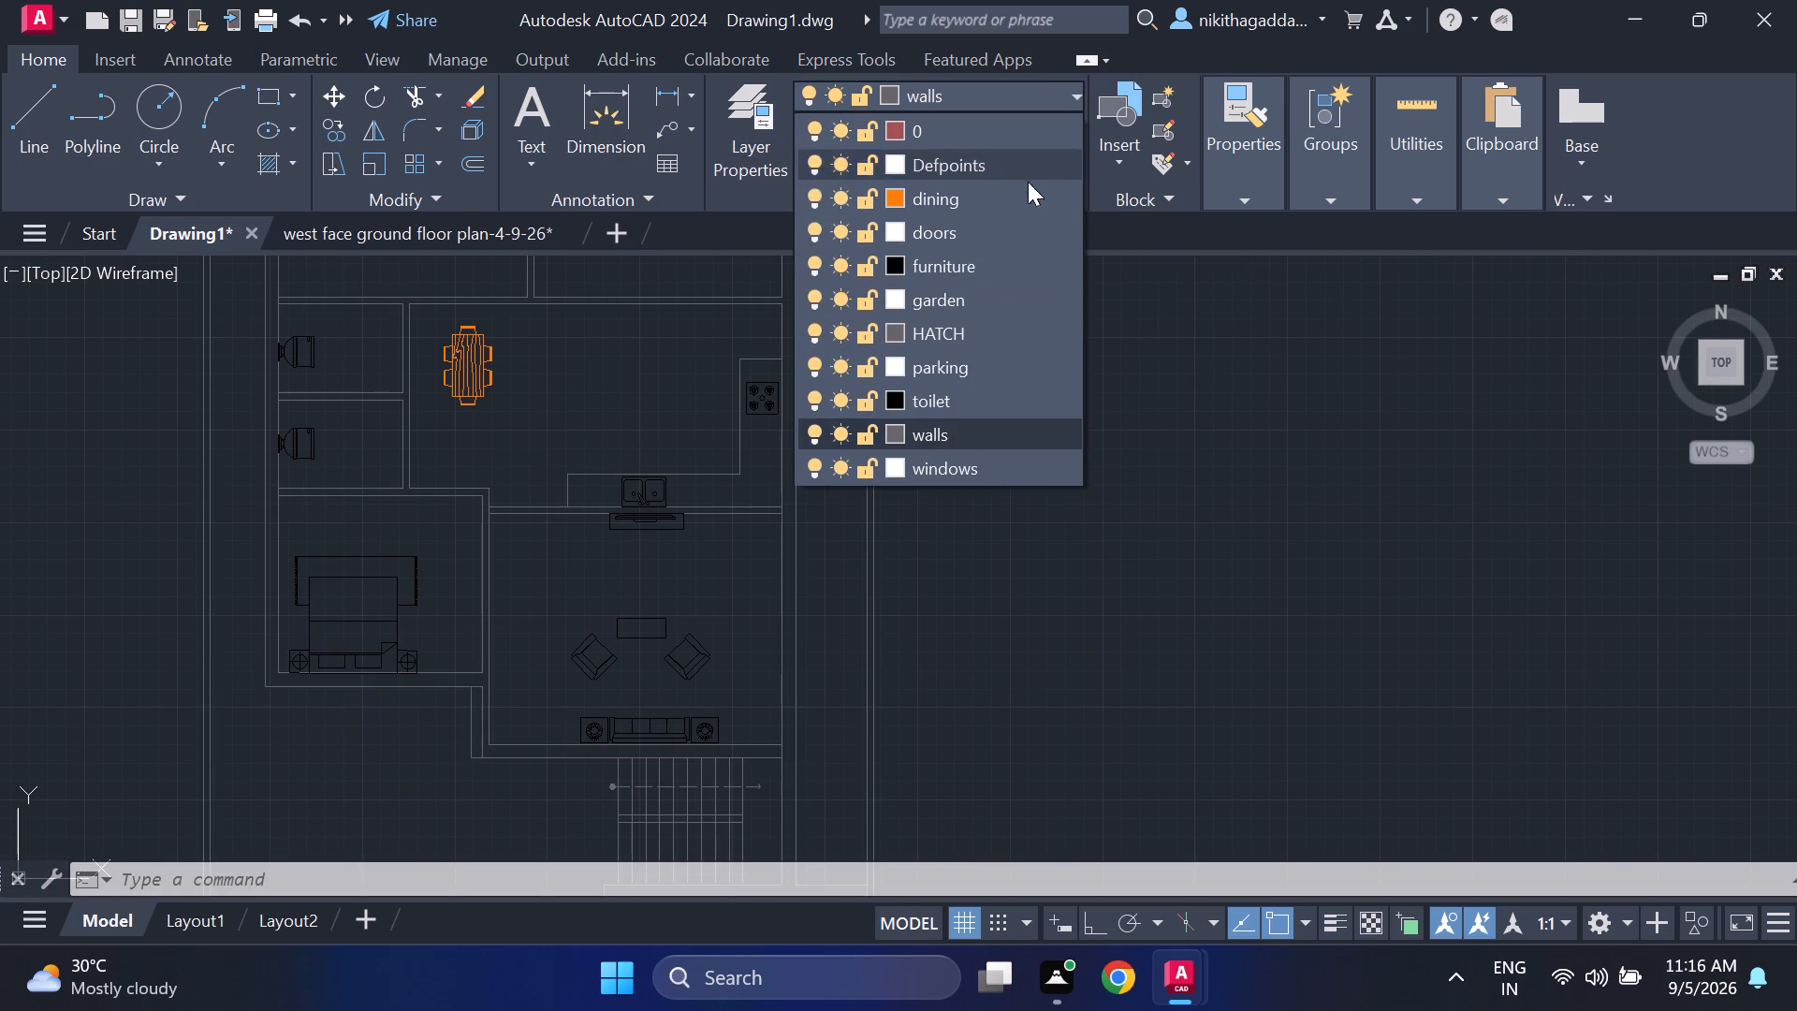
click(1030, 221)
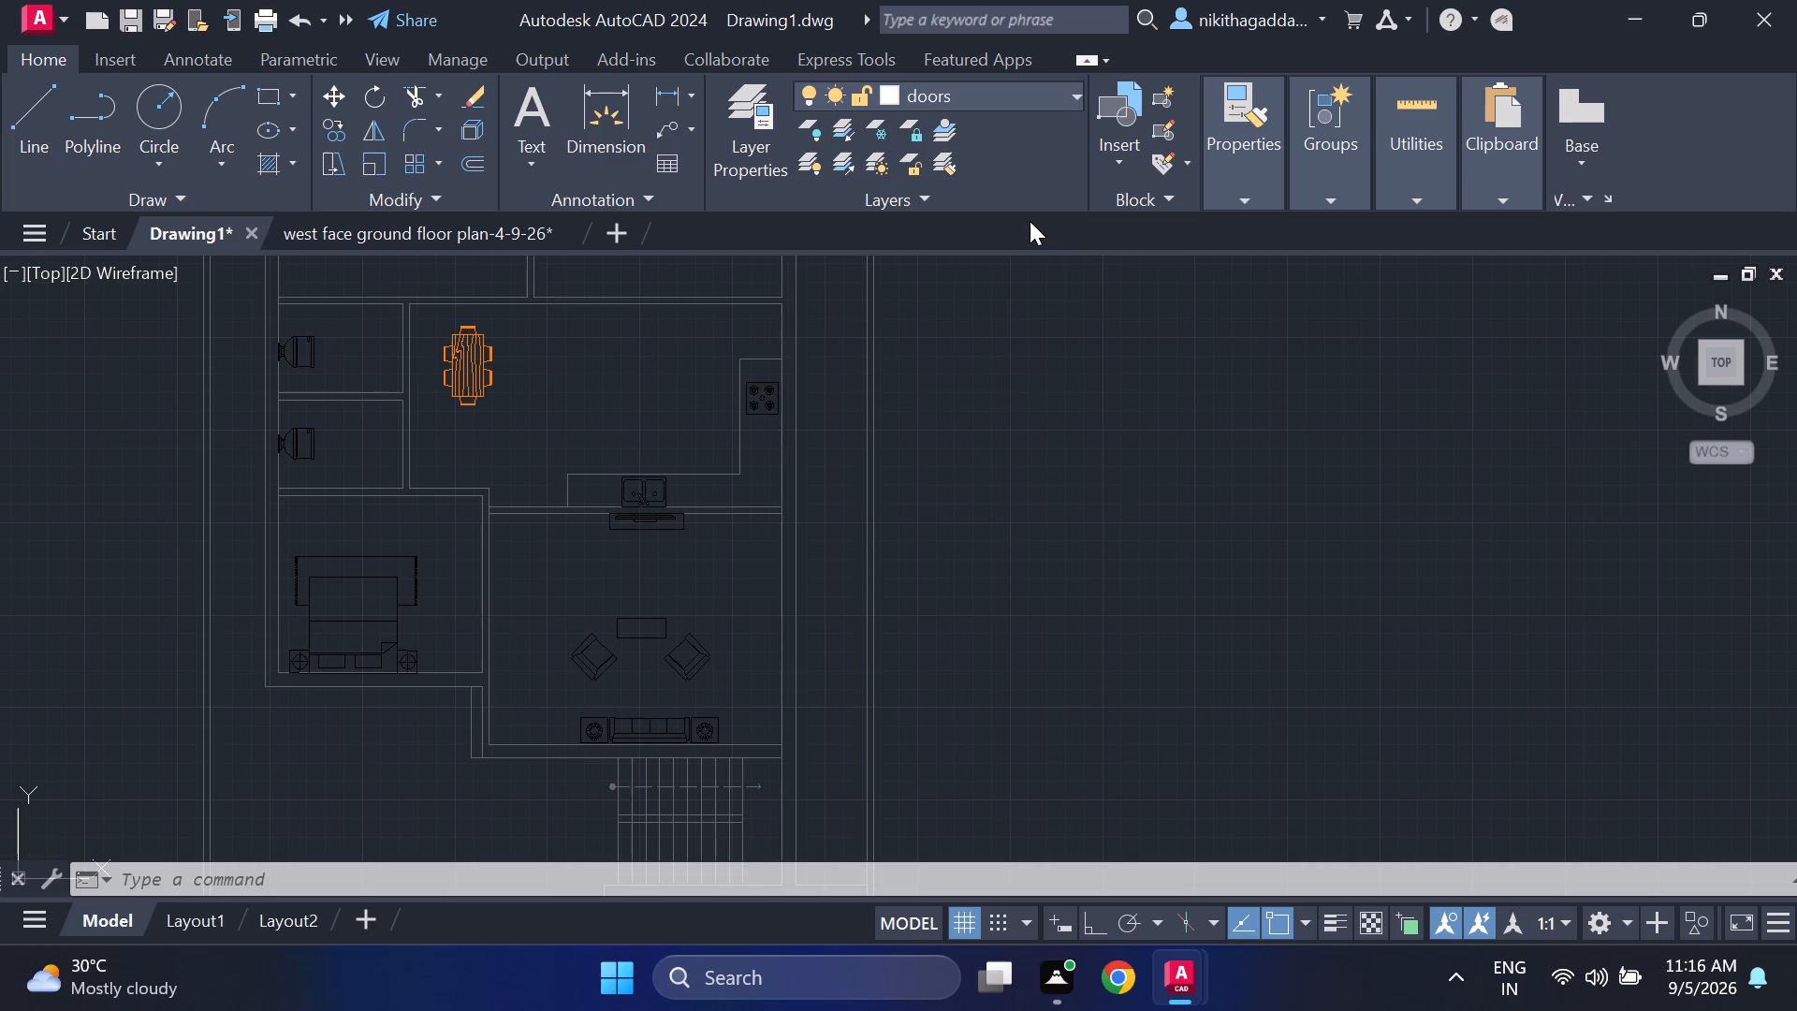
click(889, 94)
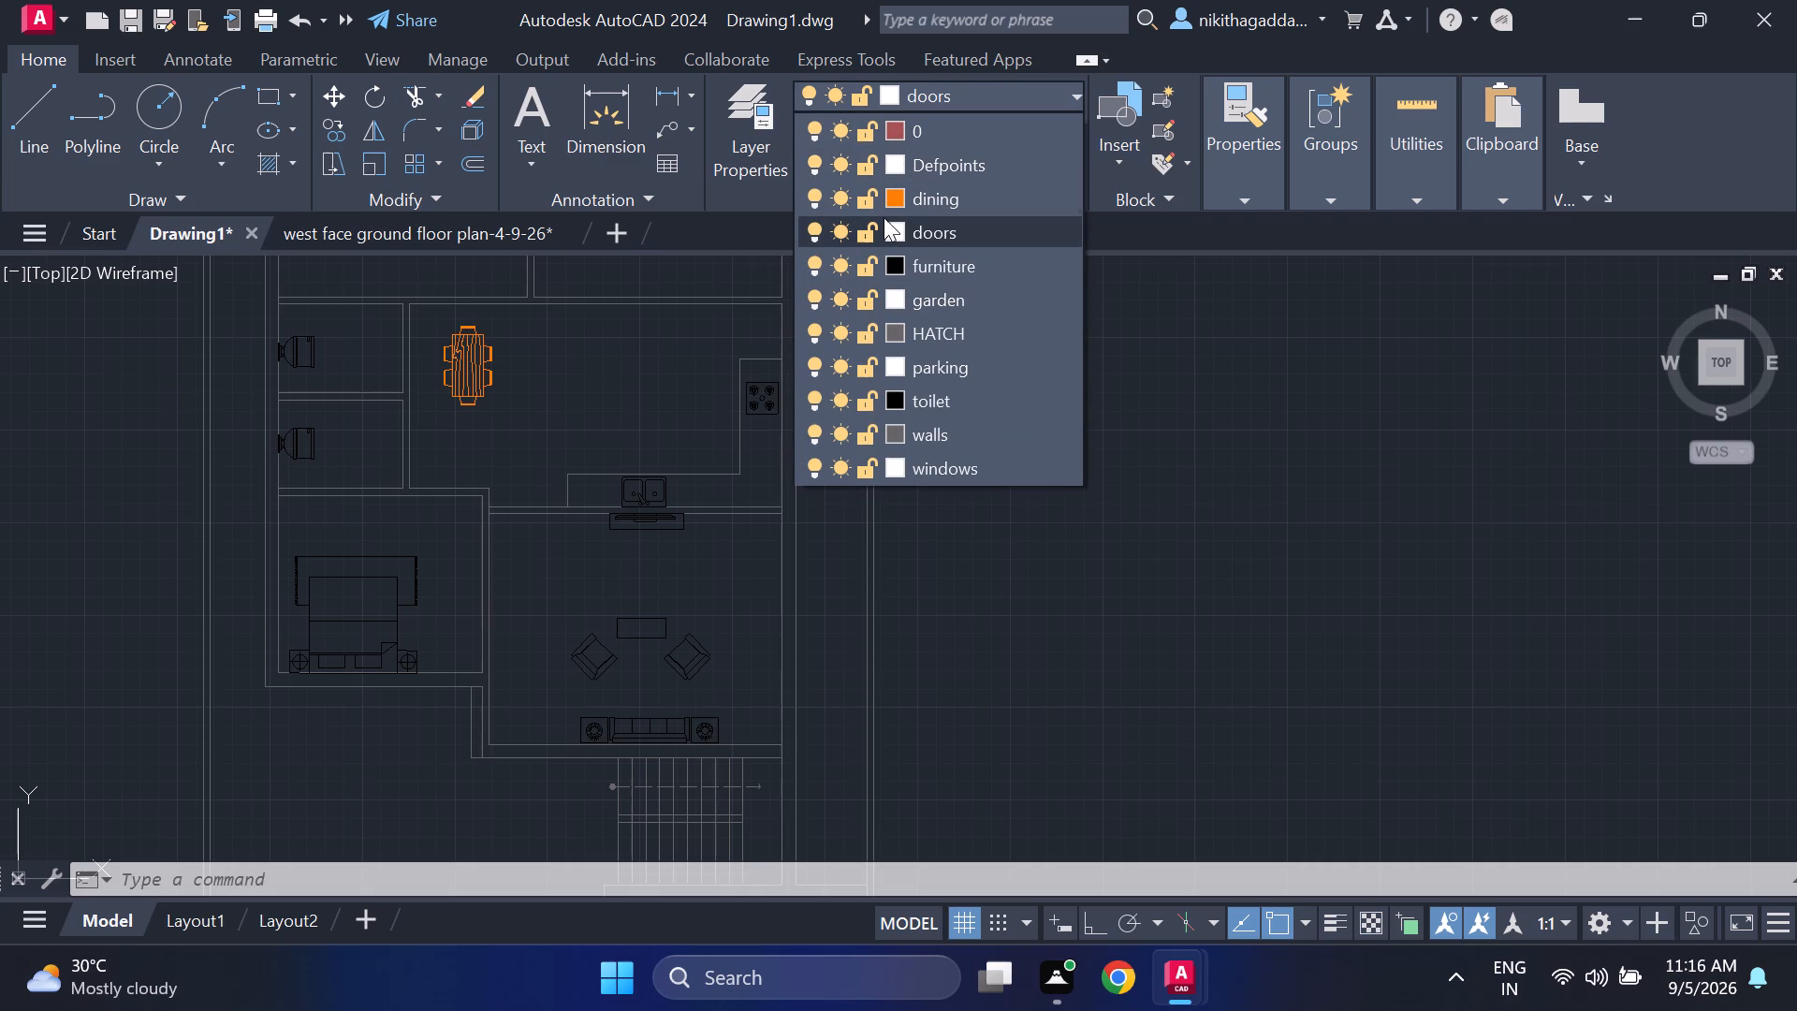
click(905, 228)
click(899, 228)
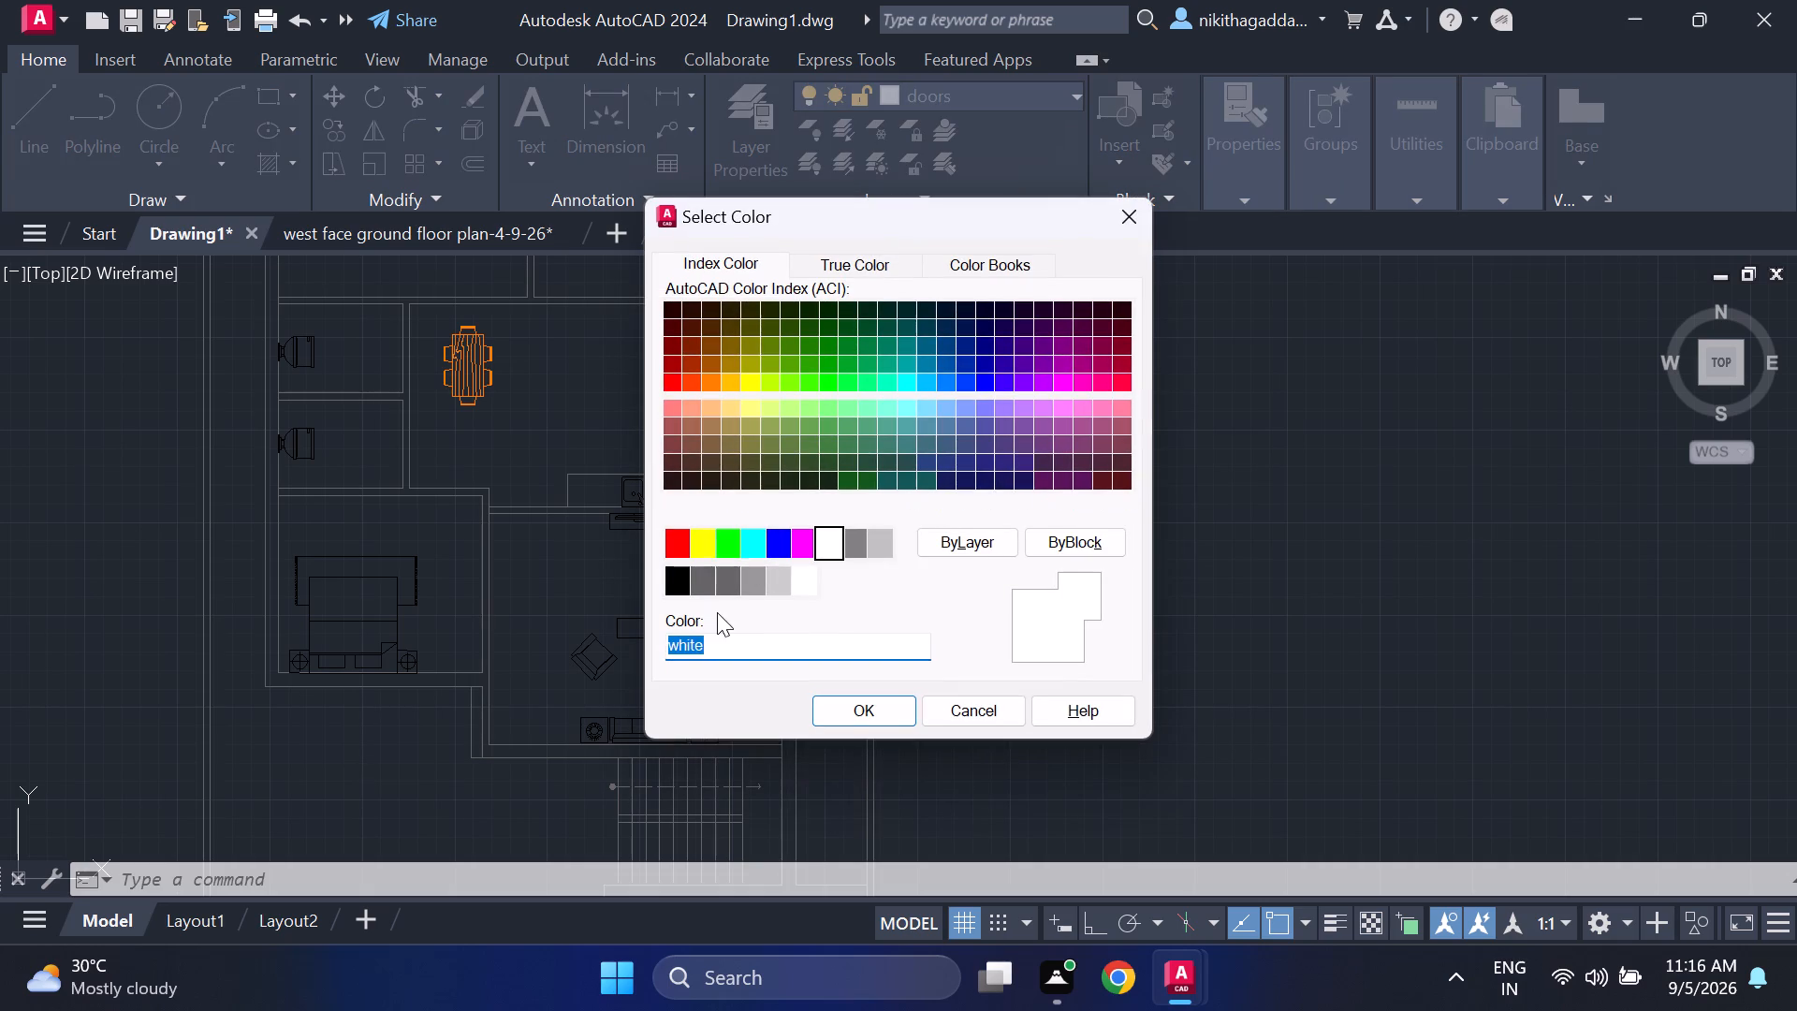
click(727, 584)
click(825, 715)
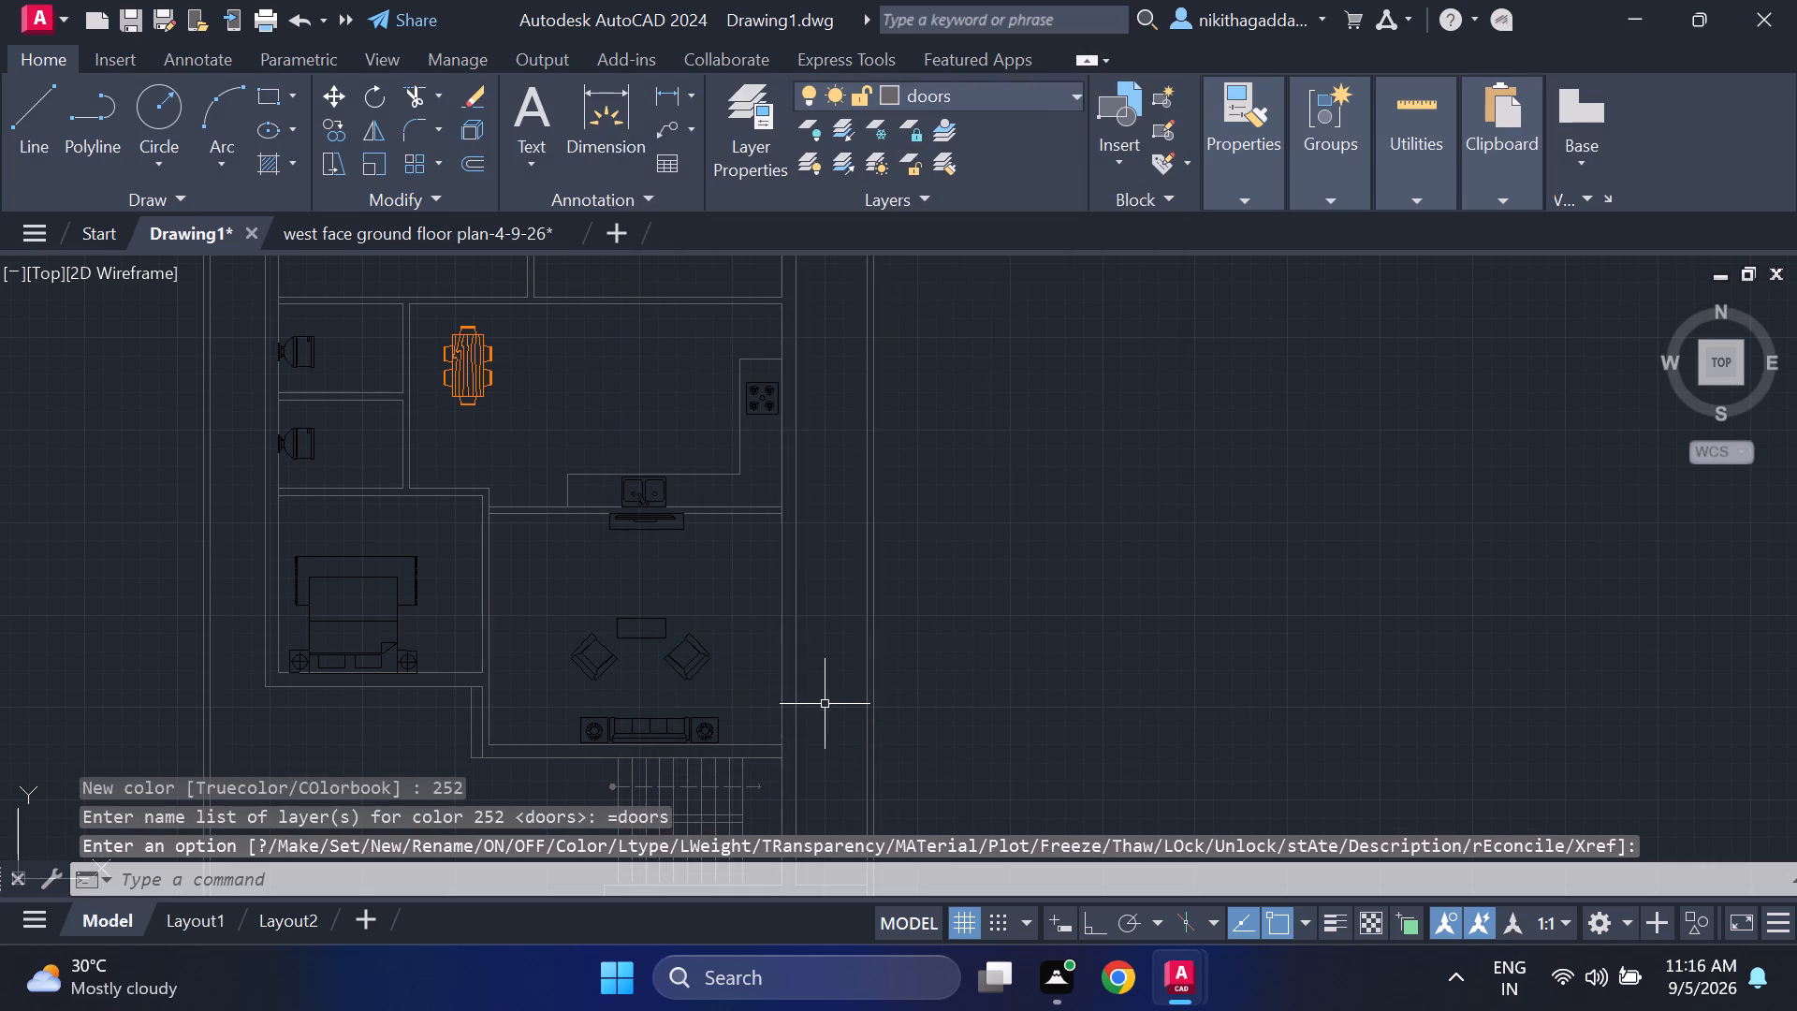
key(Escape)
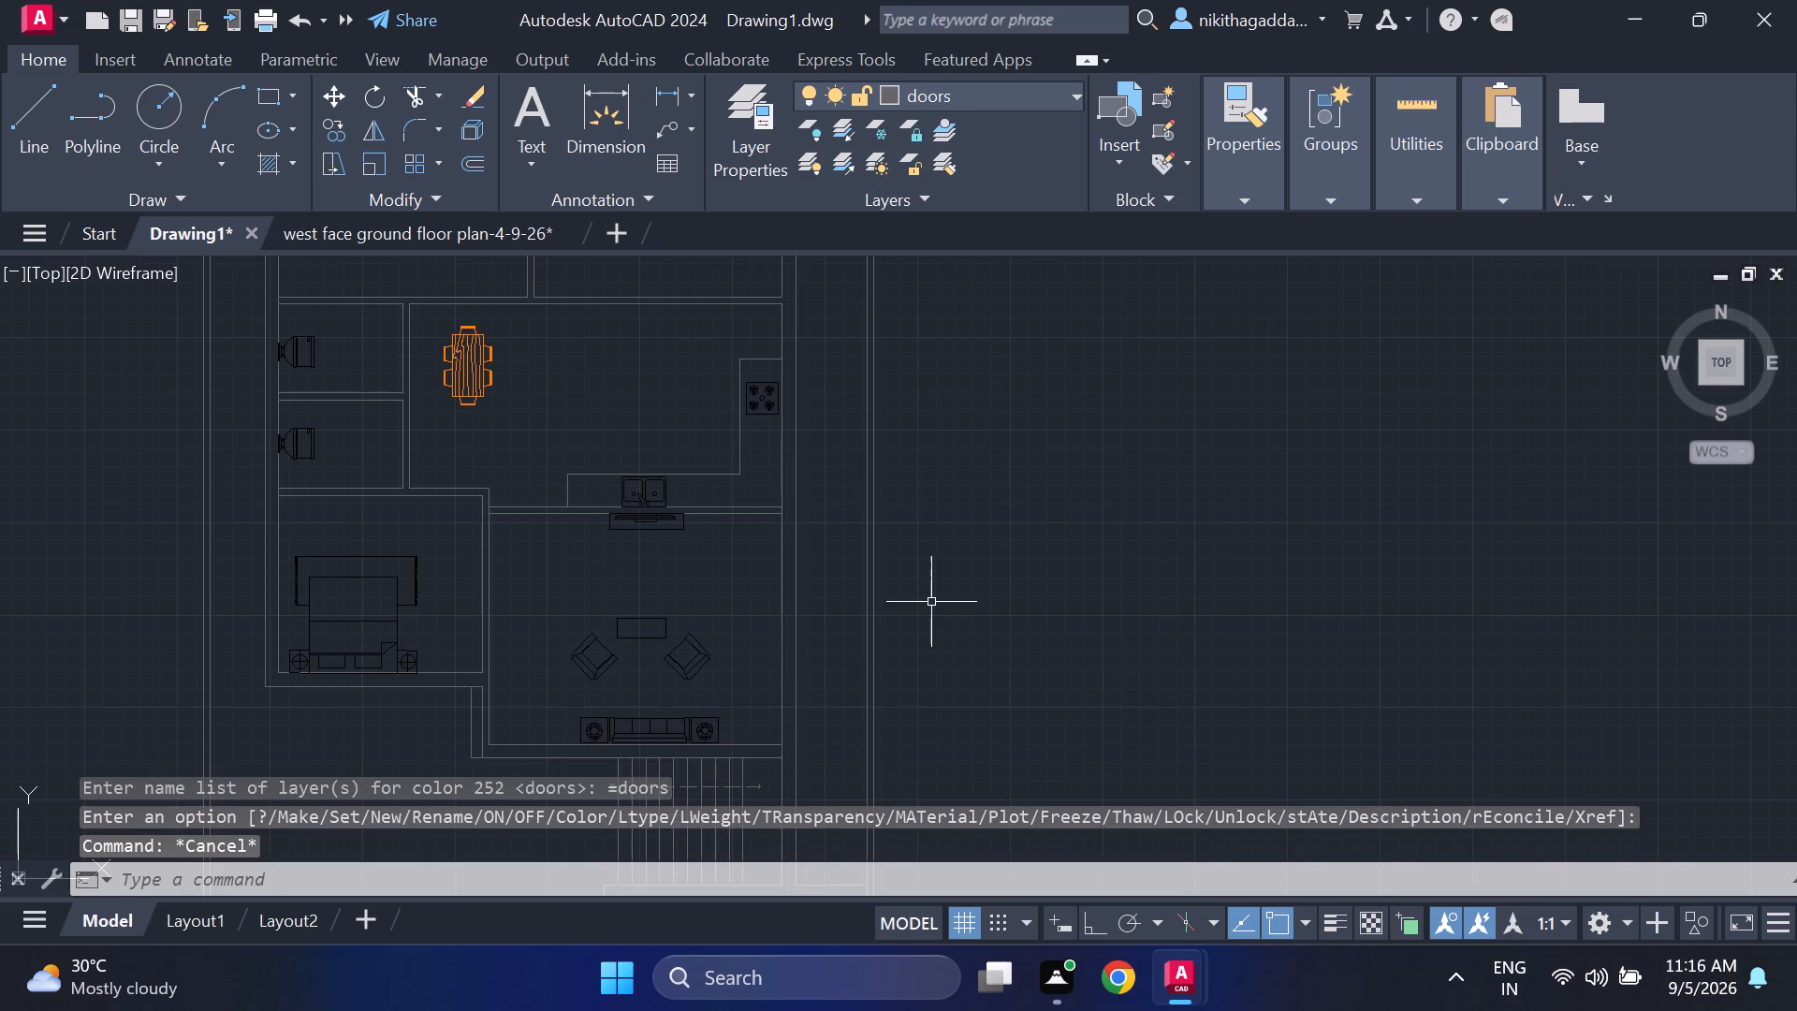
Insert the Door - Imperial block from the tool palettes in the open area east of the house plan.
text(tp)
key(Return)
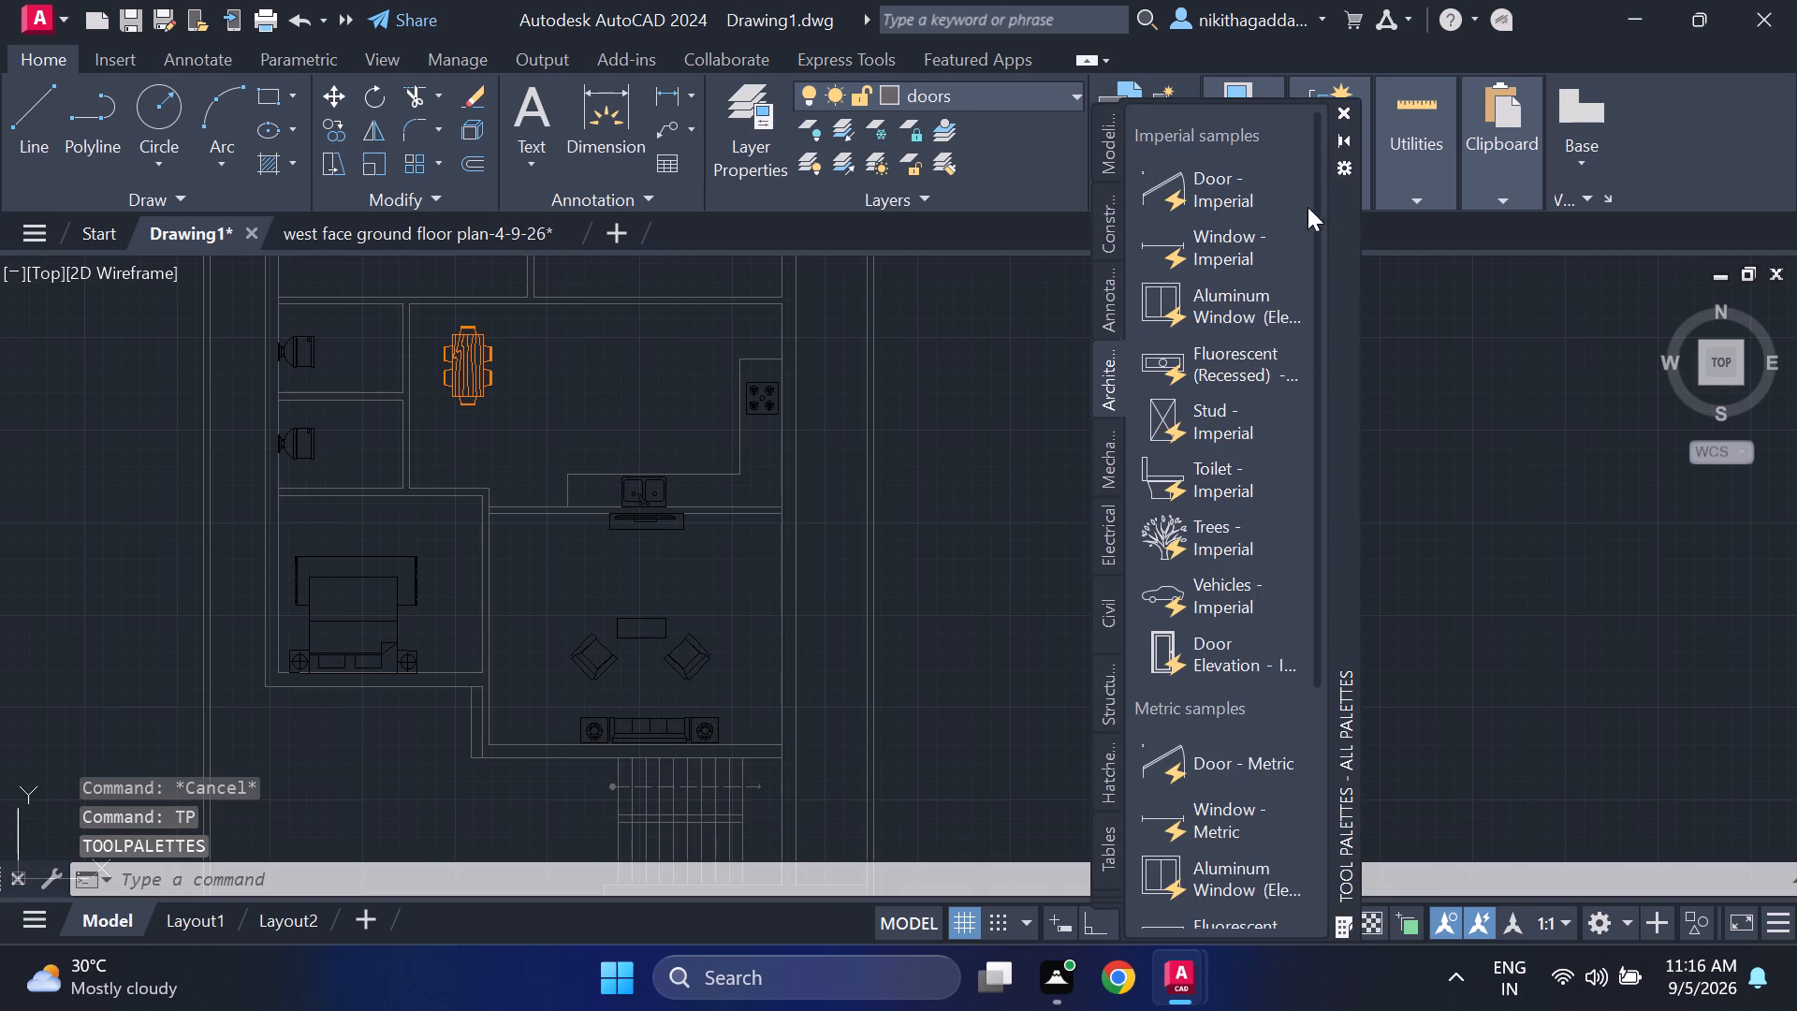
drag(1228, 181, 1031, 595)
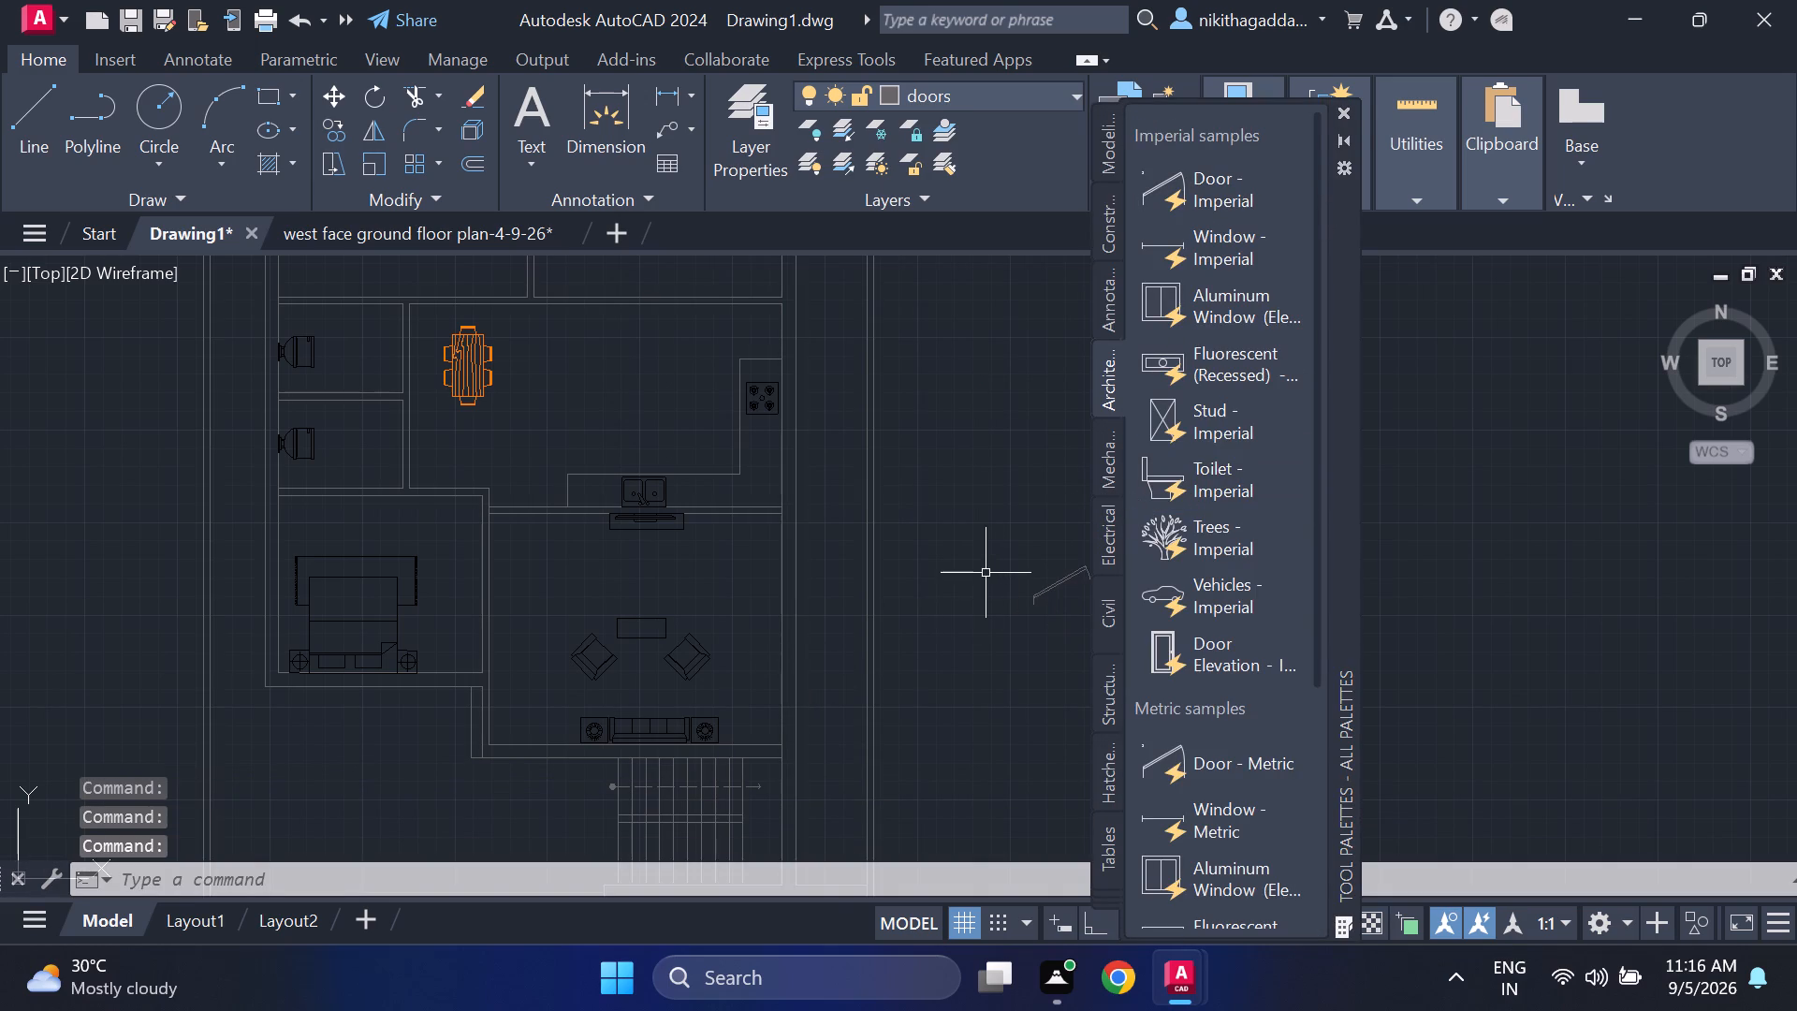
key(Escape)
click(1343, 118)
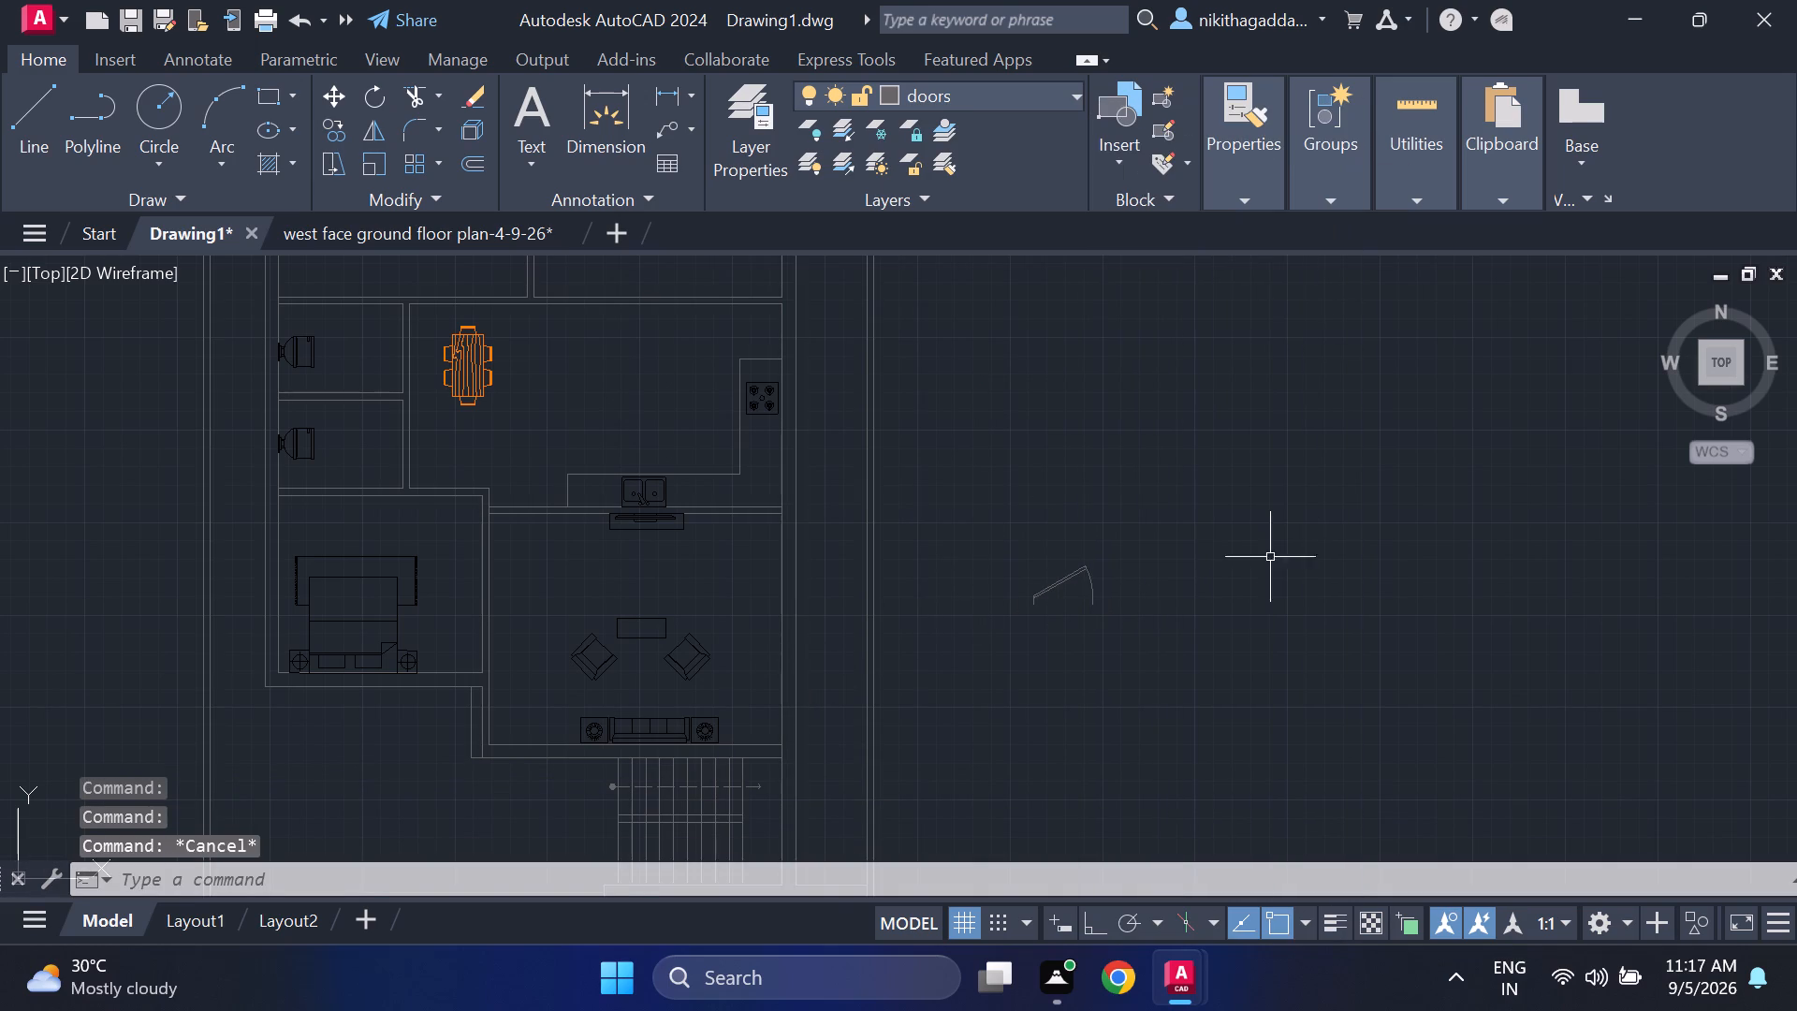
Set the opening angle of the inserted door block to Open 90º.
click(1219, 564)
click(973, 636)
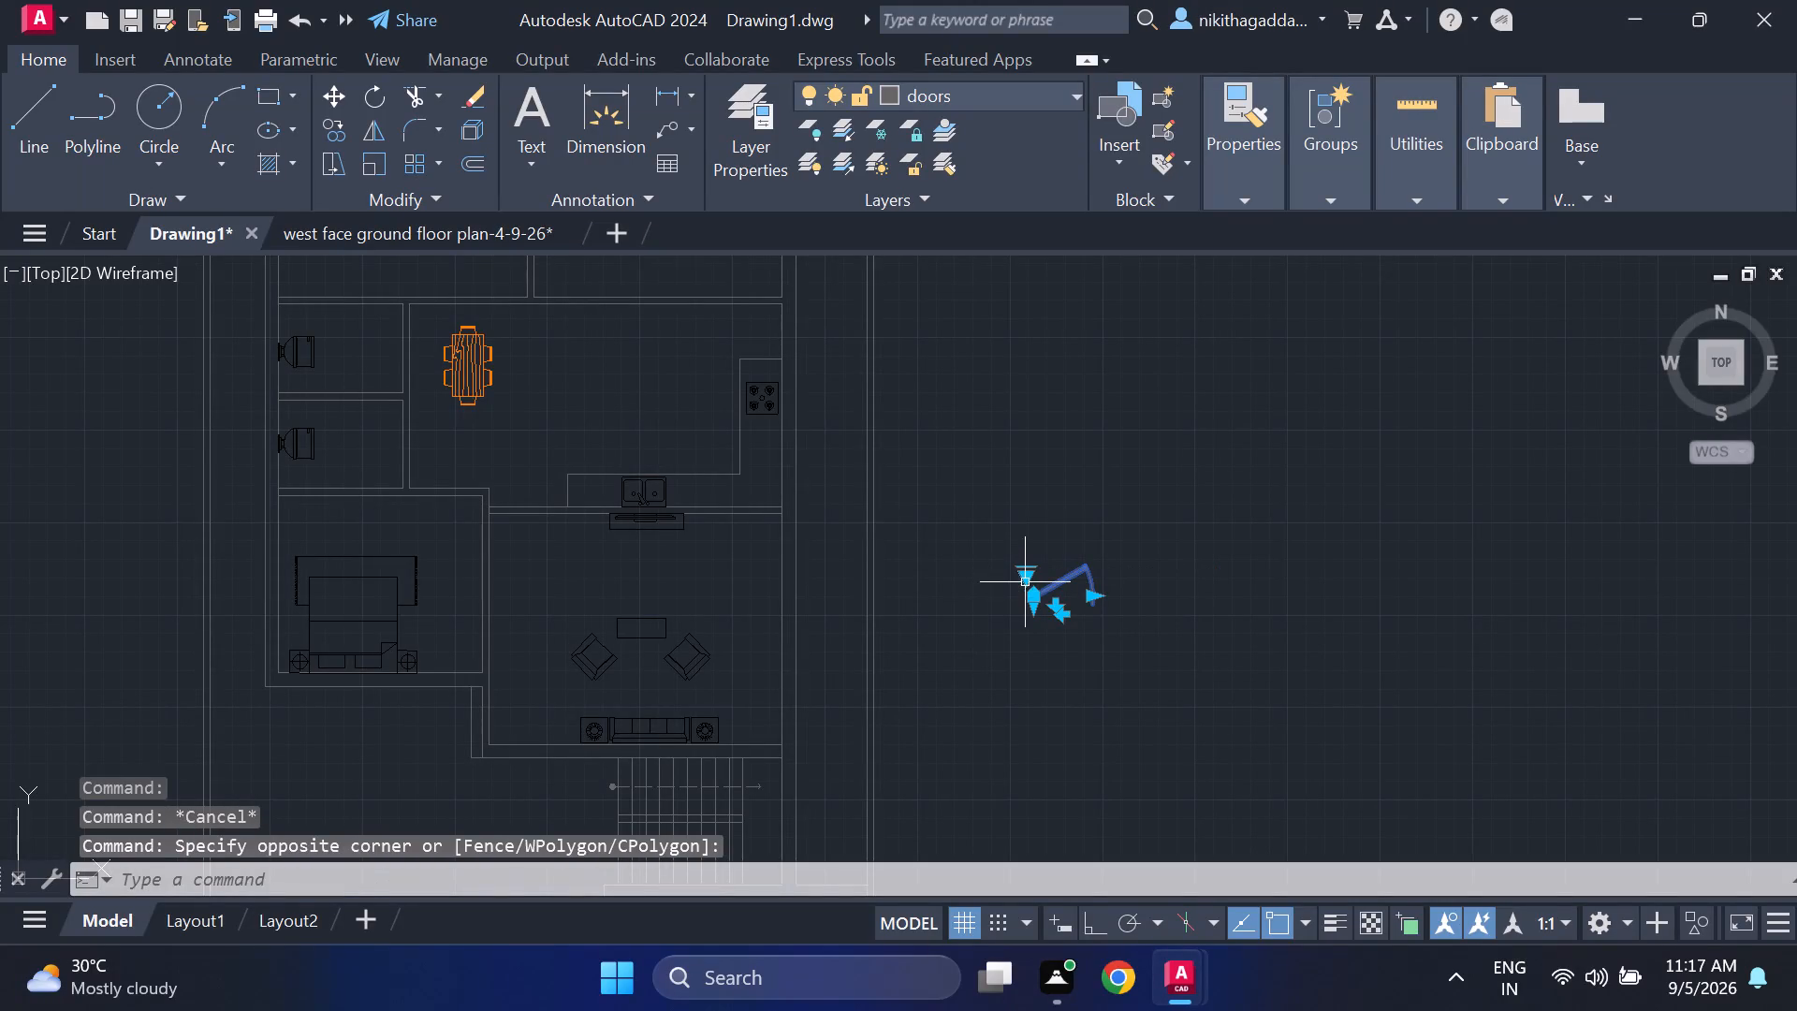
click(1025, 582)
click(1018, 564)
scroll(1050, 576, up, 2)
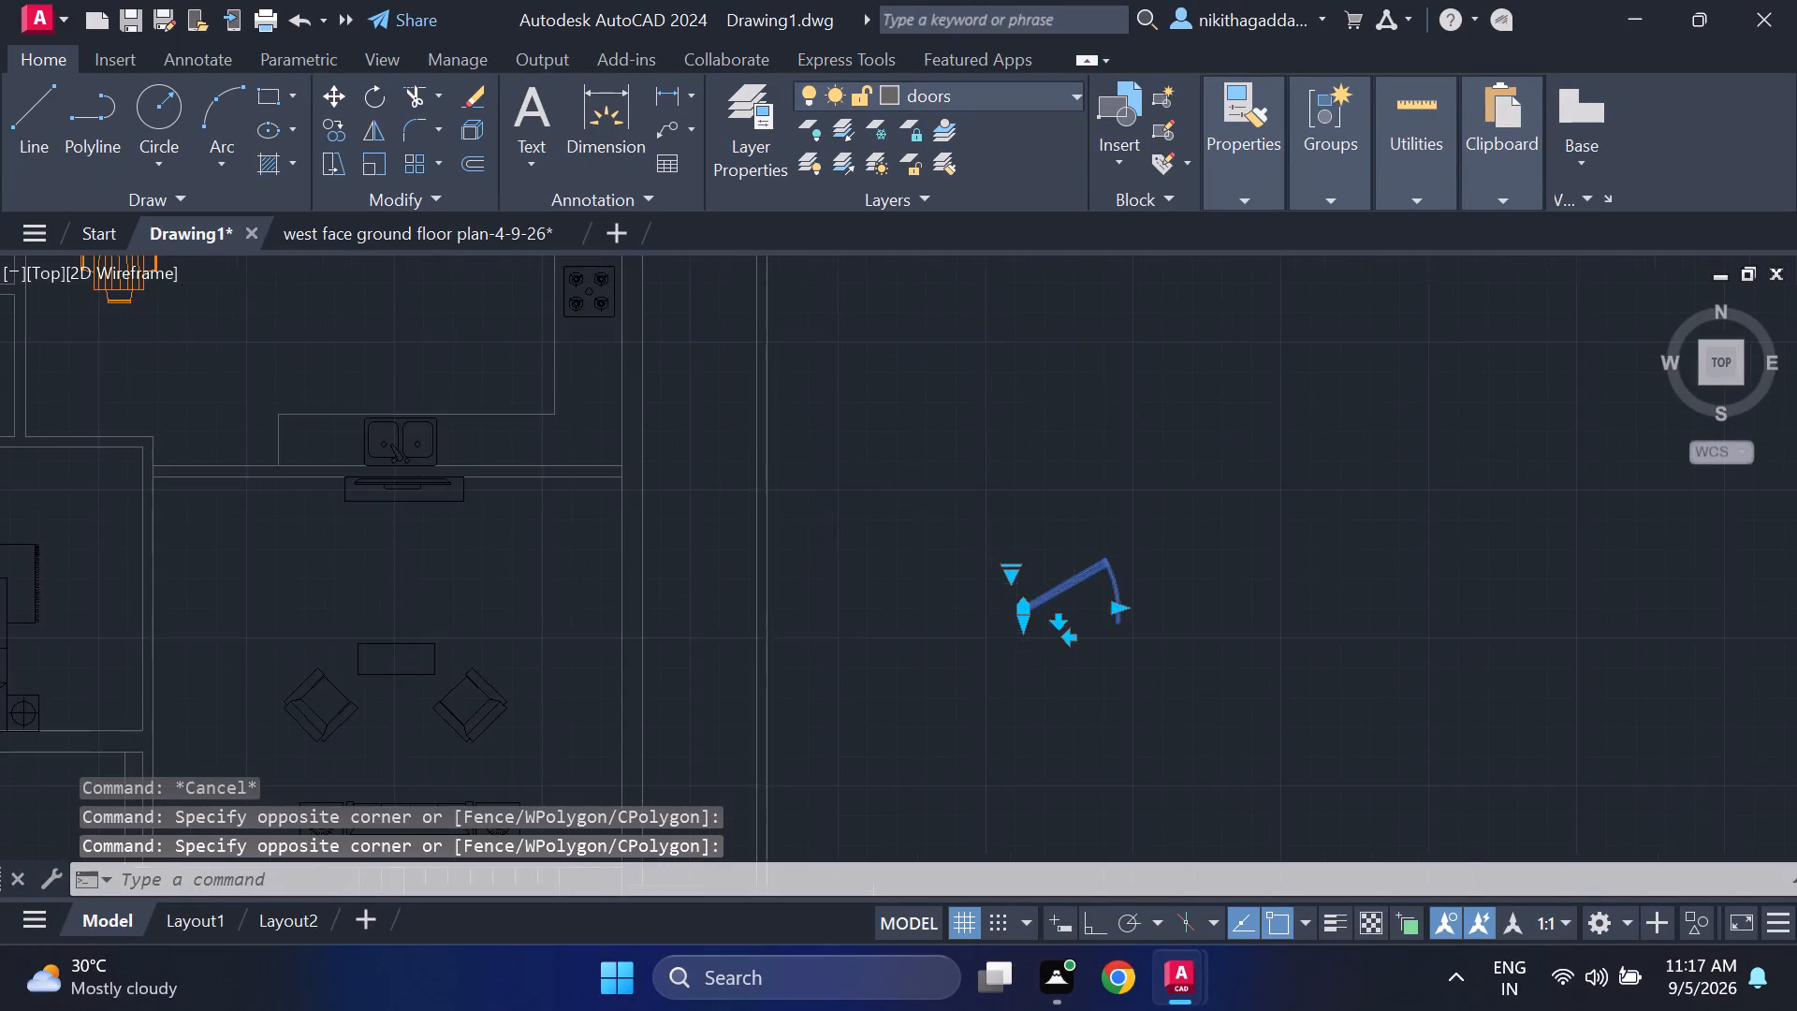
click(992, 569)
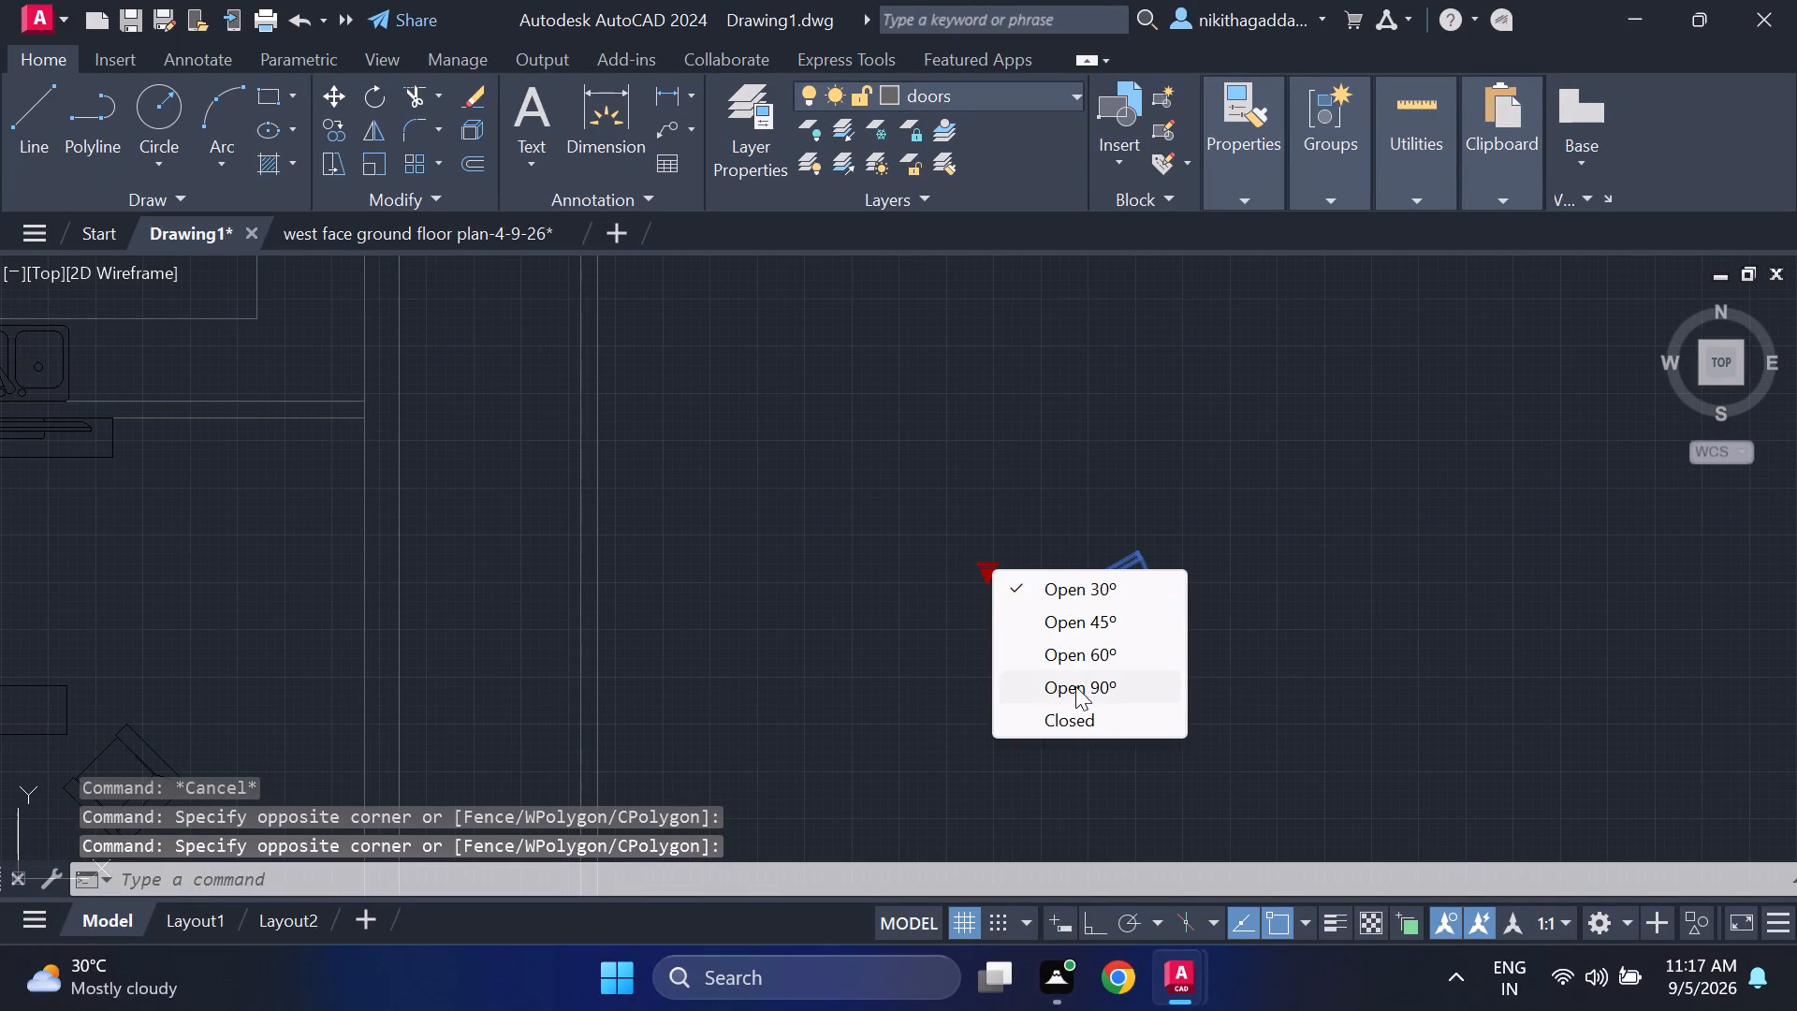
click(1076, 686)
key(Escape)
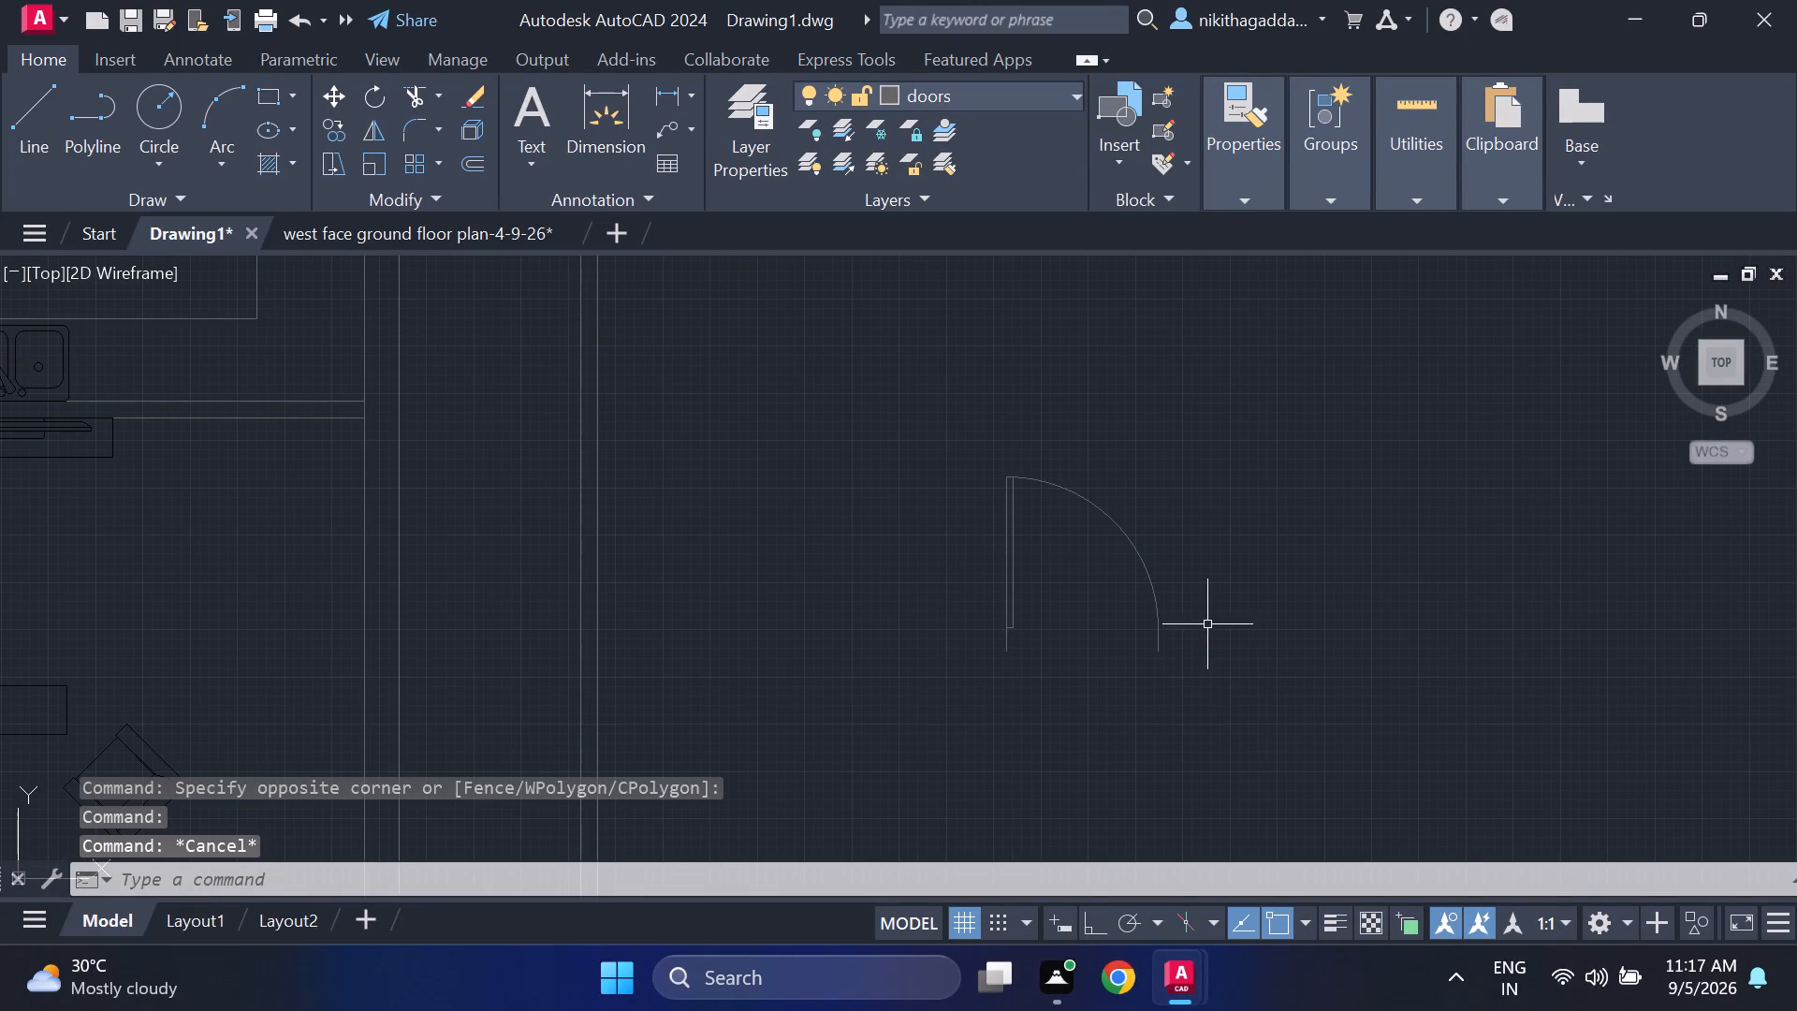
Copy five doors from the west face ground floor plan: the two at the stair's ends, the toilet's, Bedroom2's and Bedroom1's.
click(417, 238)
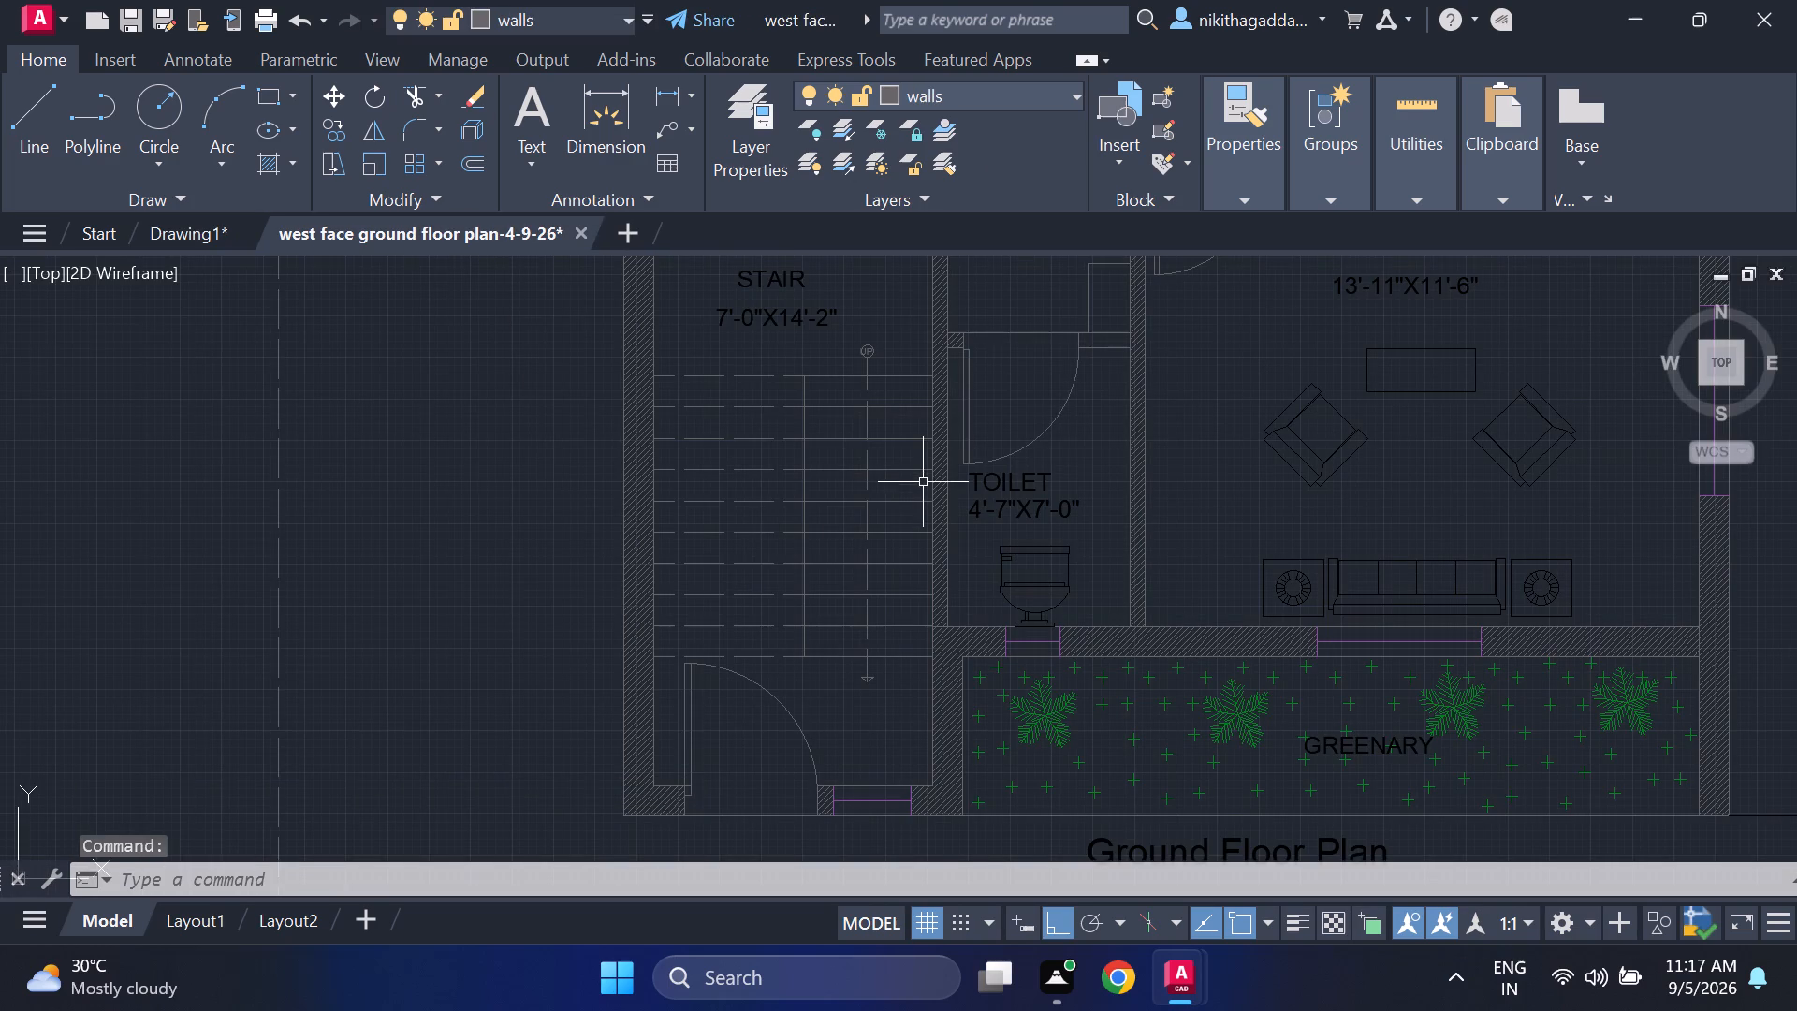
click(832, 716)
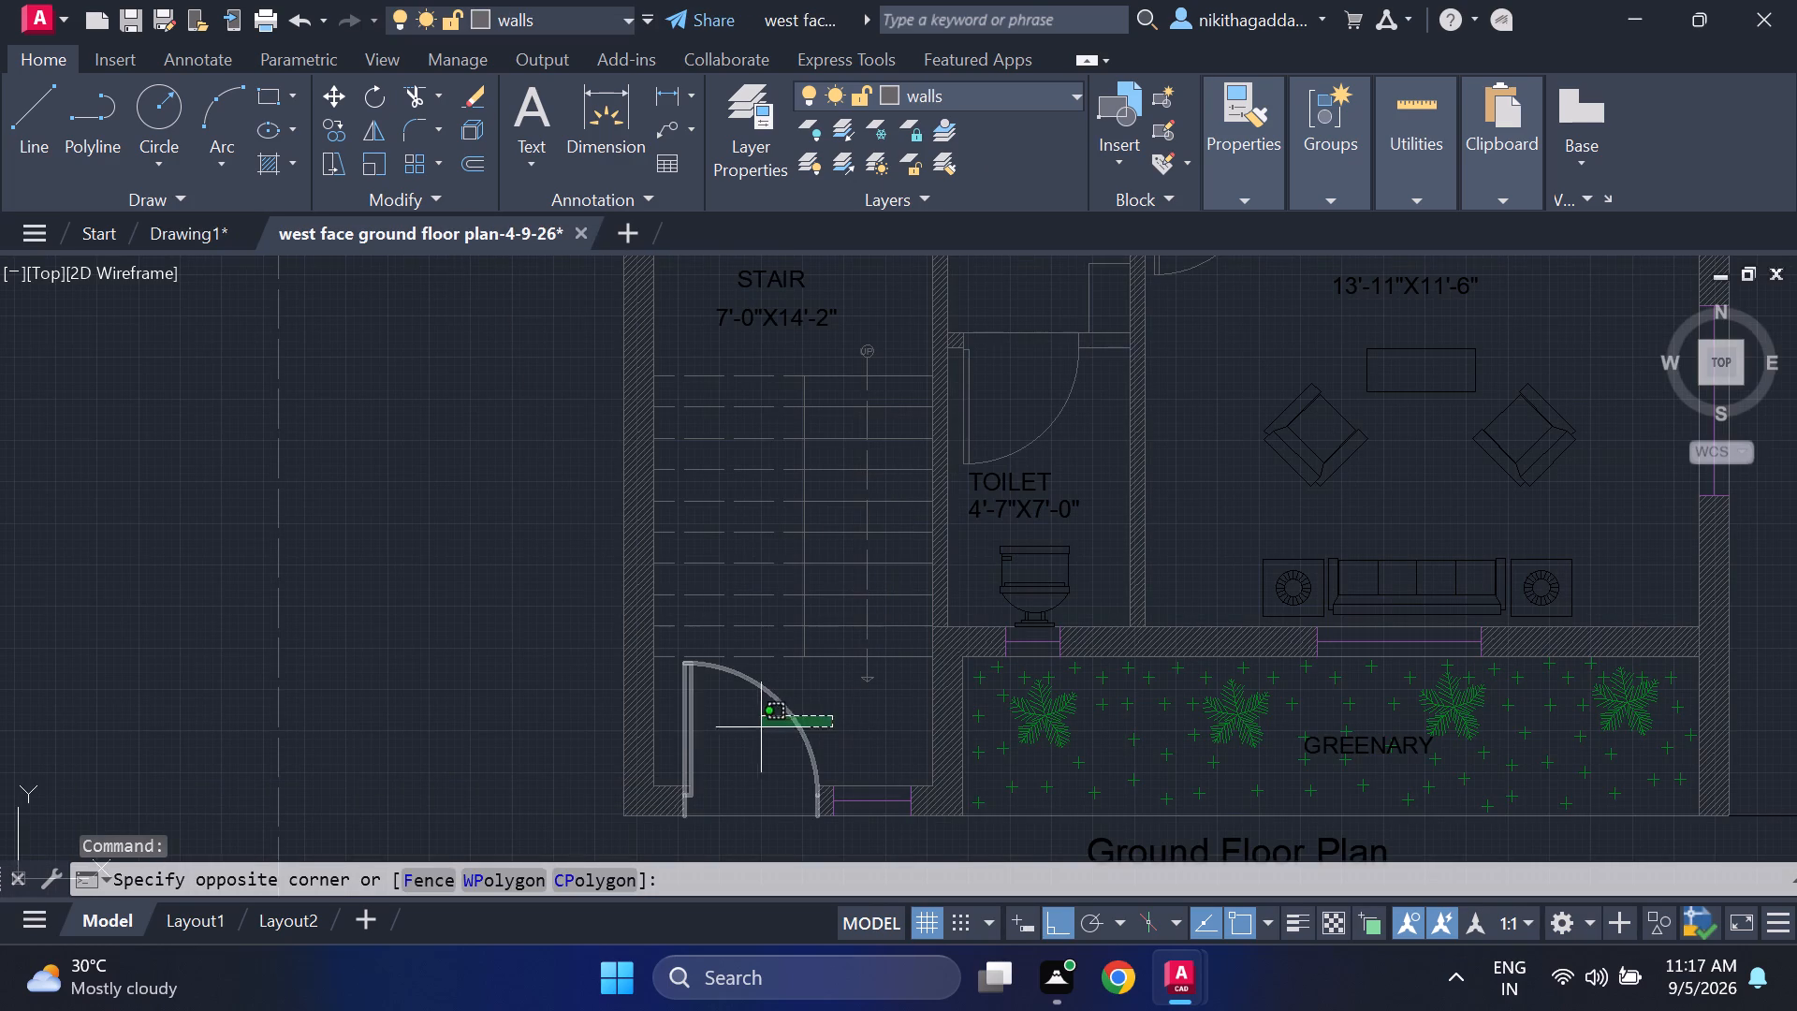
click(686, 750)
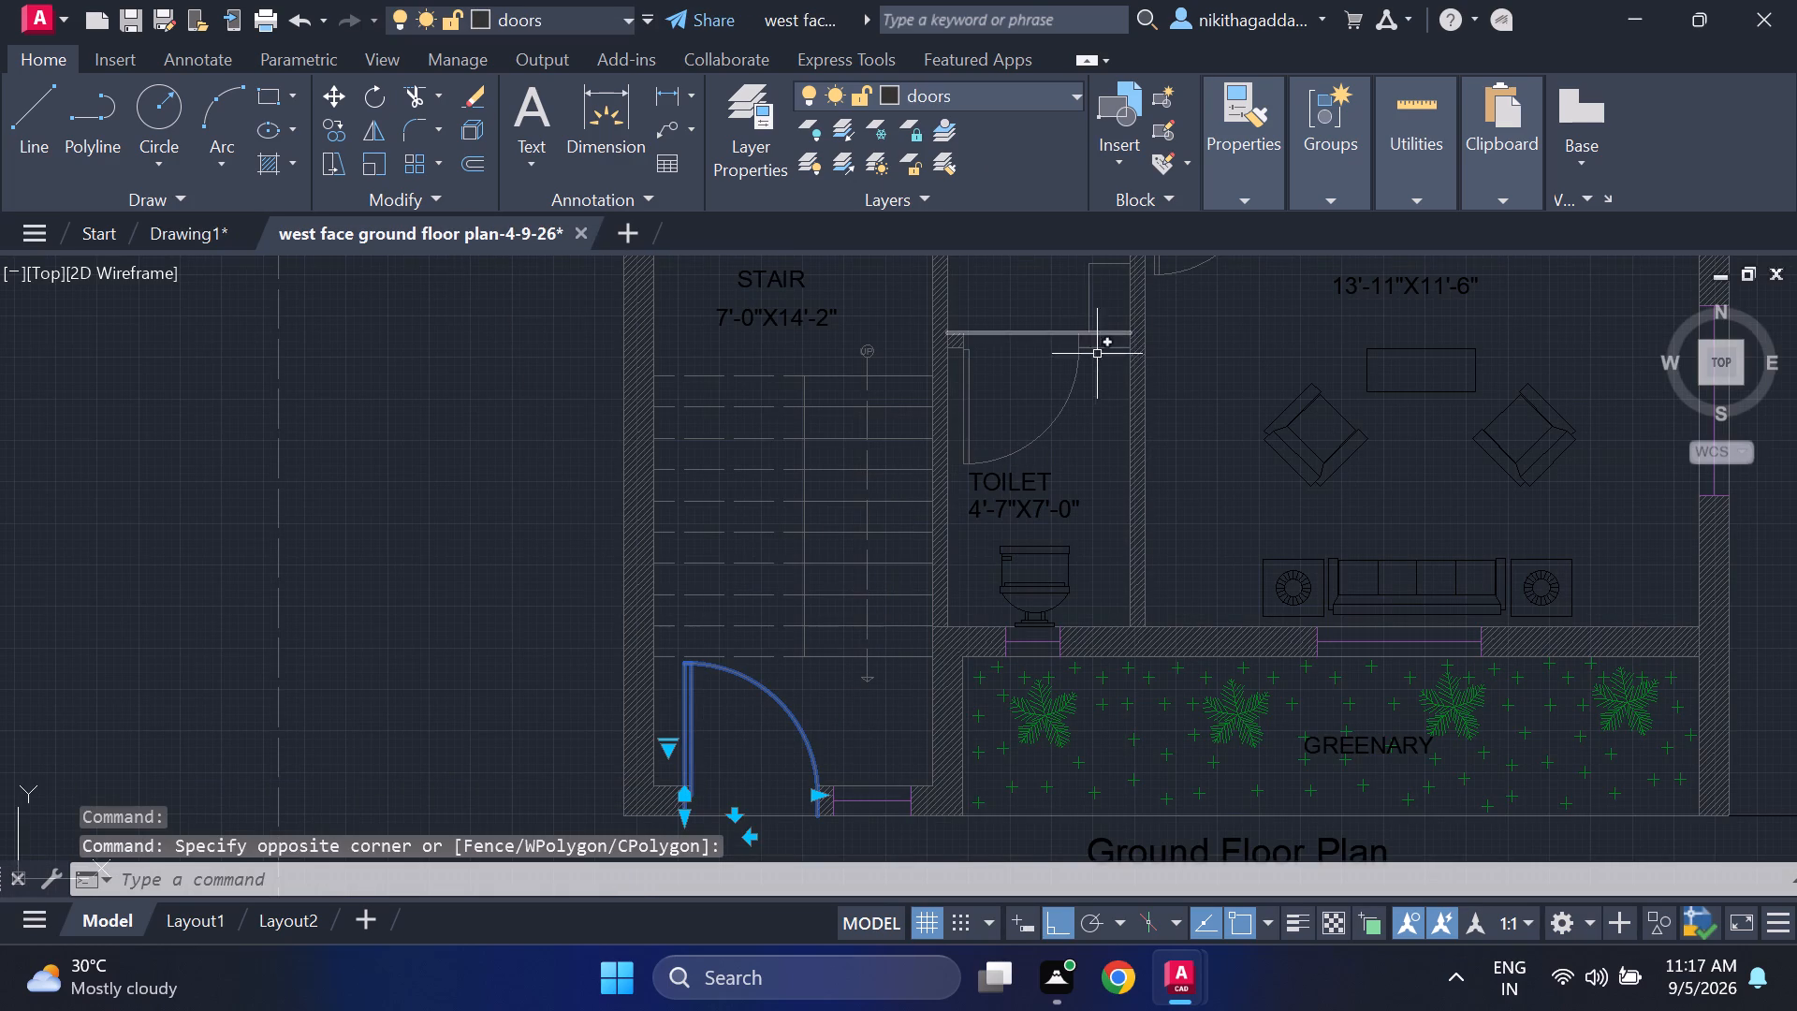
click(1085, 373)
click(965, 445)
scroll(1275, 425, down, 2)
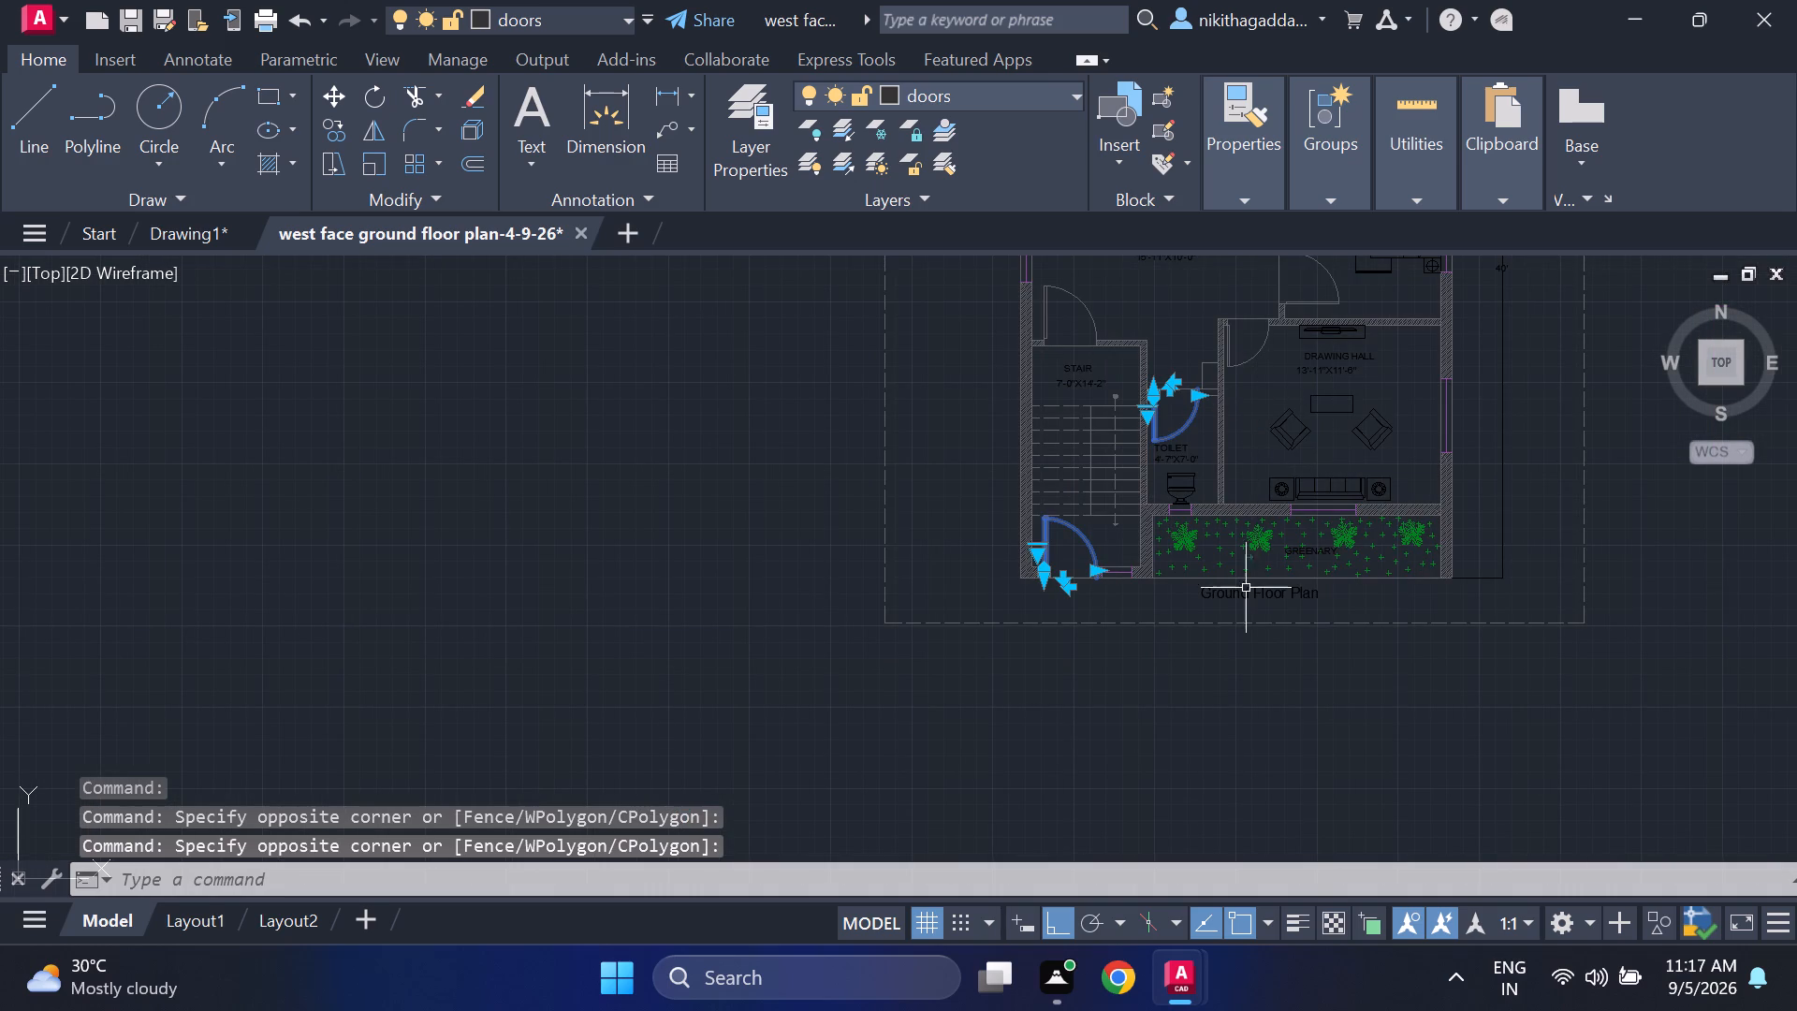
middle_drag(1298, 374, 1210, 539)
middle_click(1210, 540)
scroll(1234, 472, up, 1)
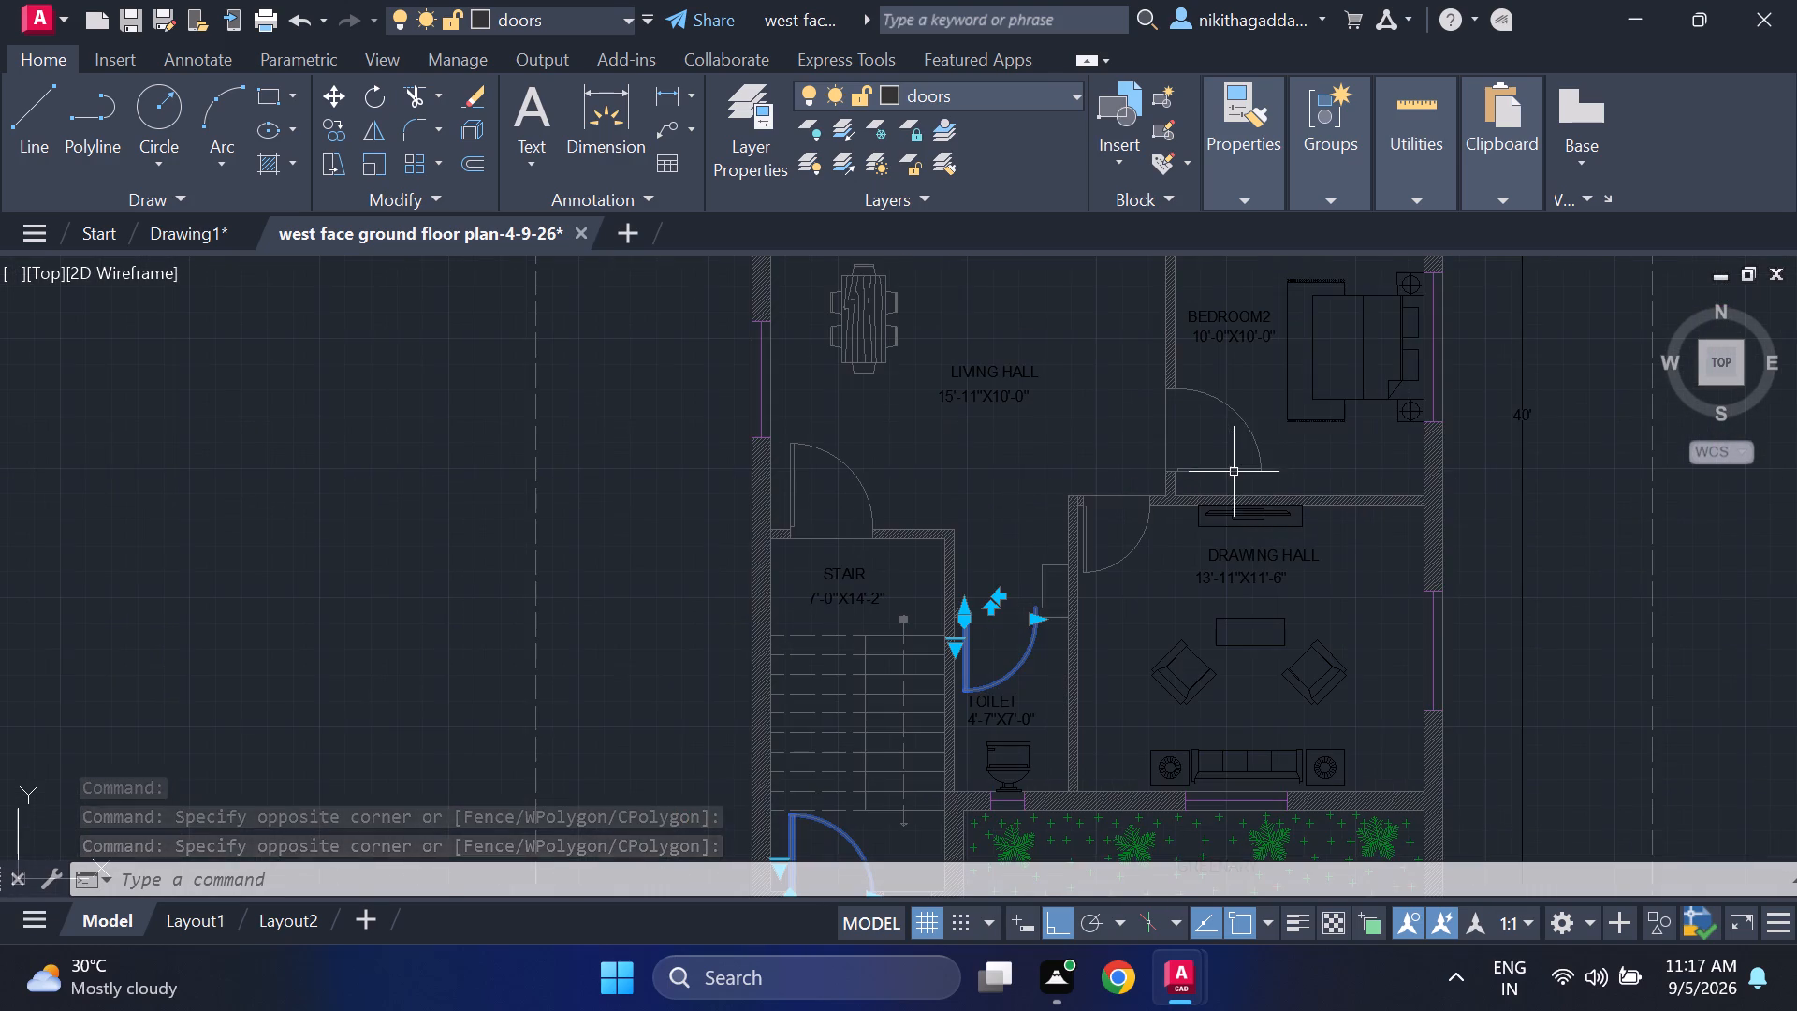
click(1261, 435)
click(1205, 462)
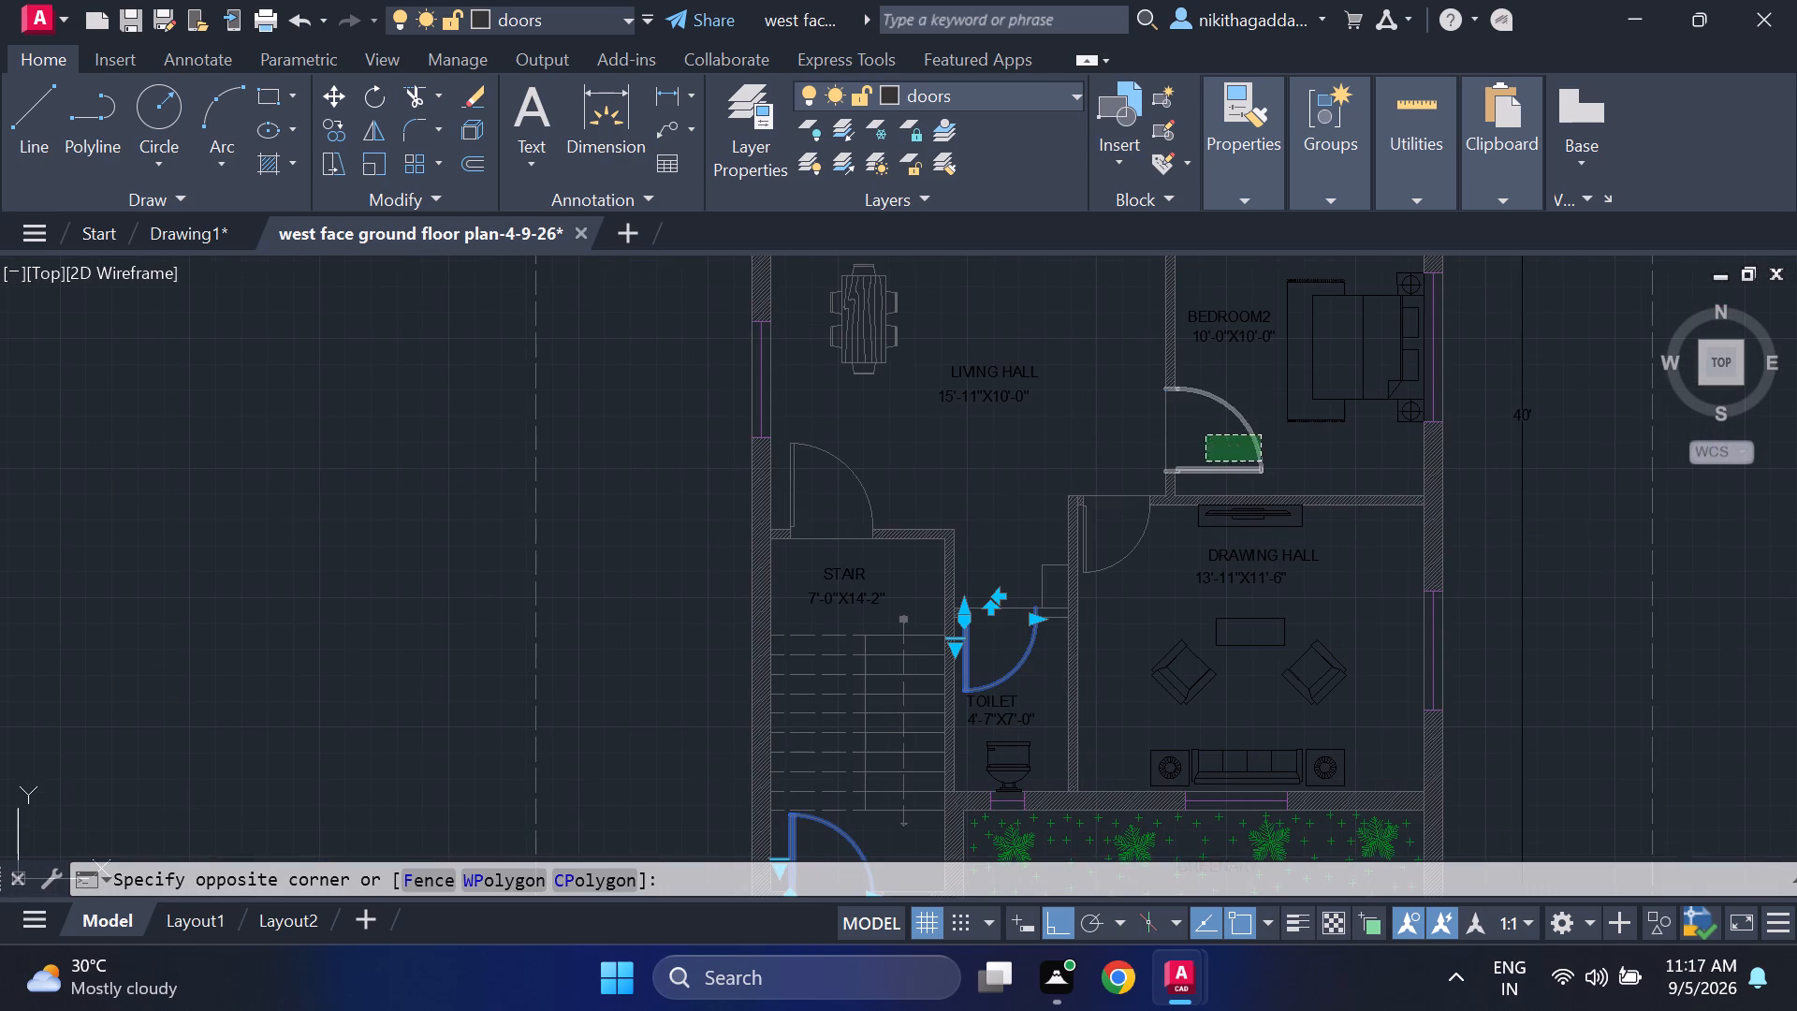
scroll(1039, 458, down, 1)
middle_drag(1039, 458, 1030, 547)
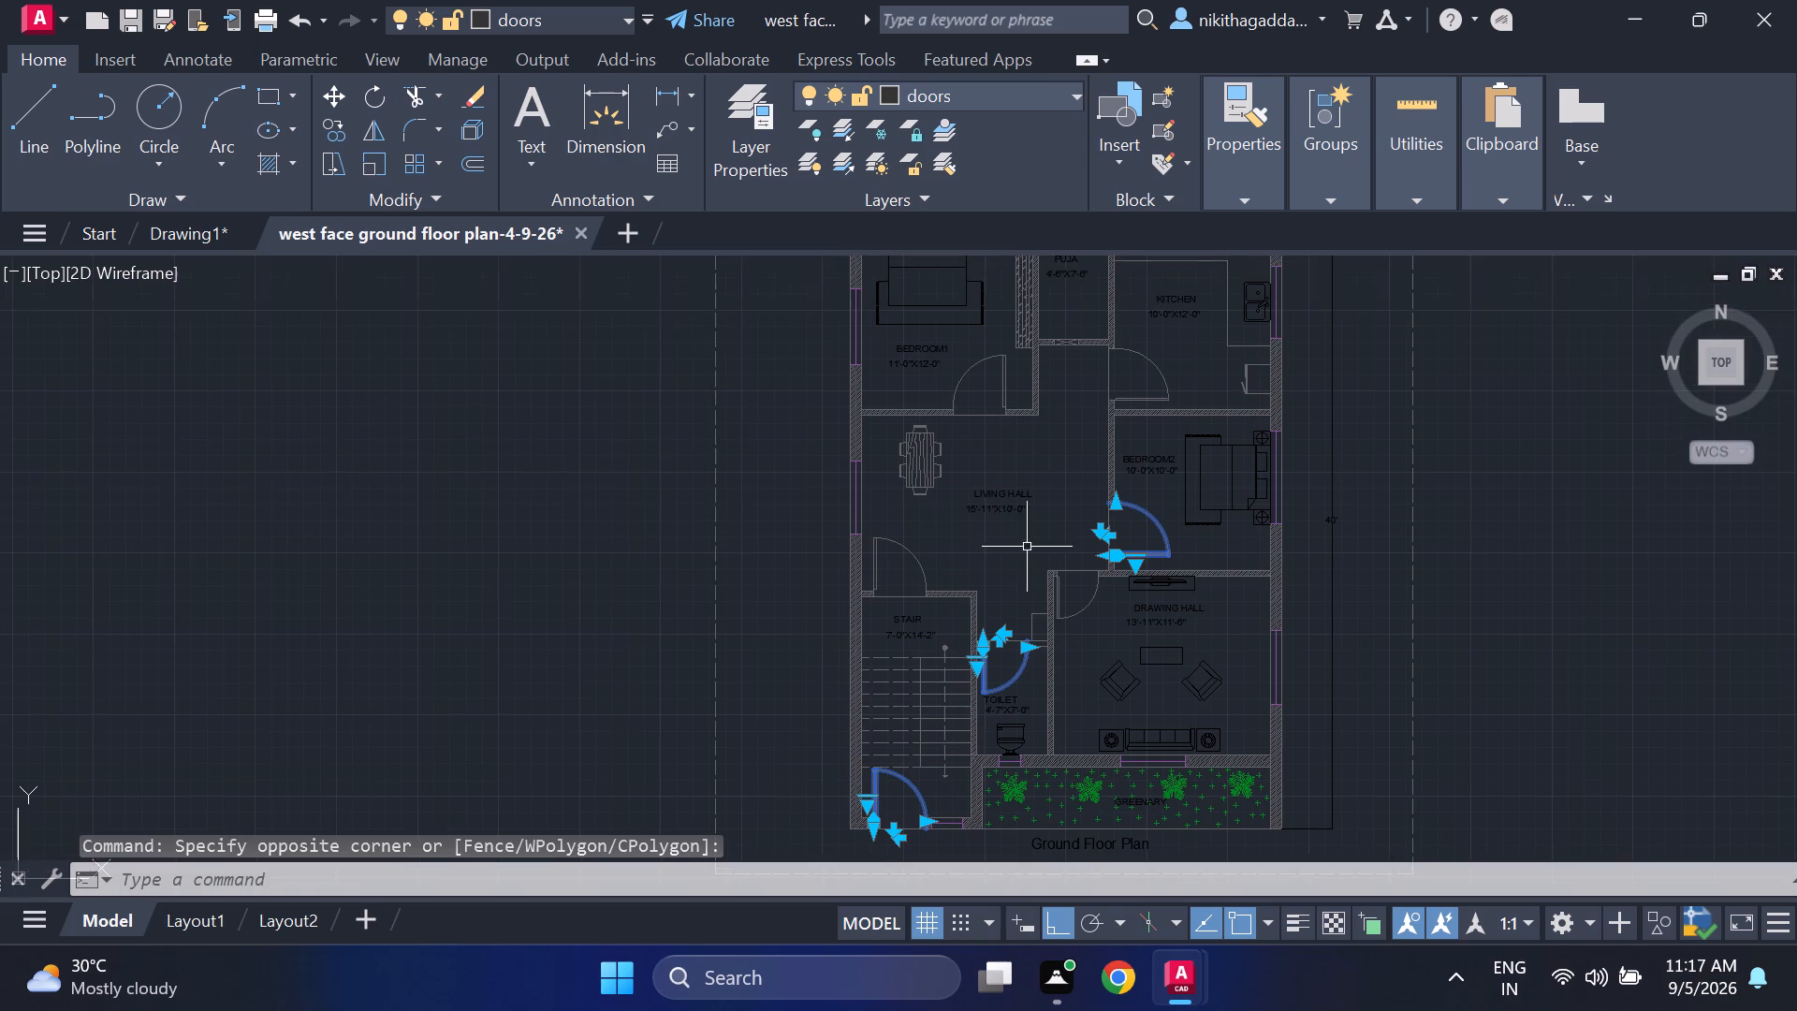
middle_drag(1023, 545, 1031, 517)
middle_click(1030, 517)
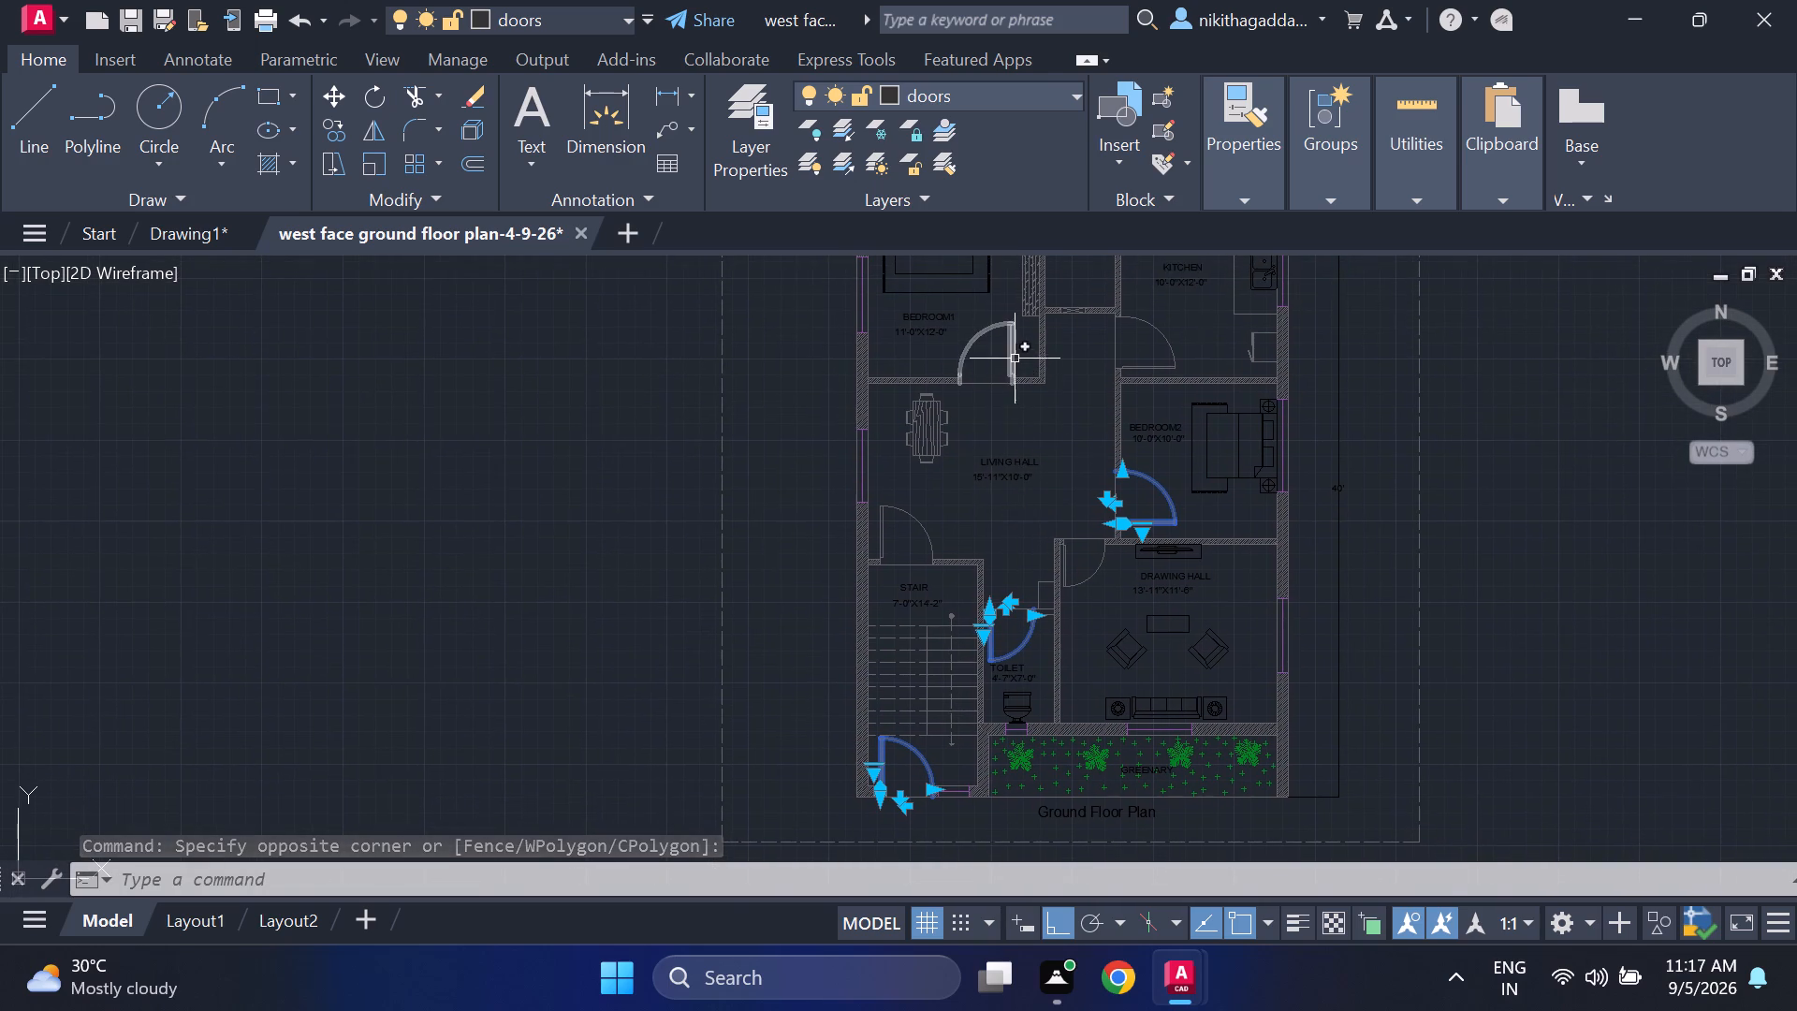
scroll(1015, 359, up, 1)
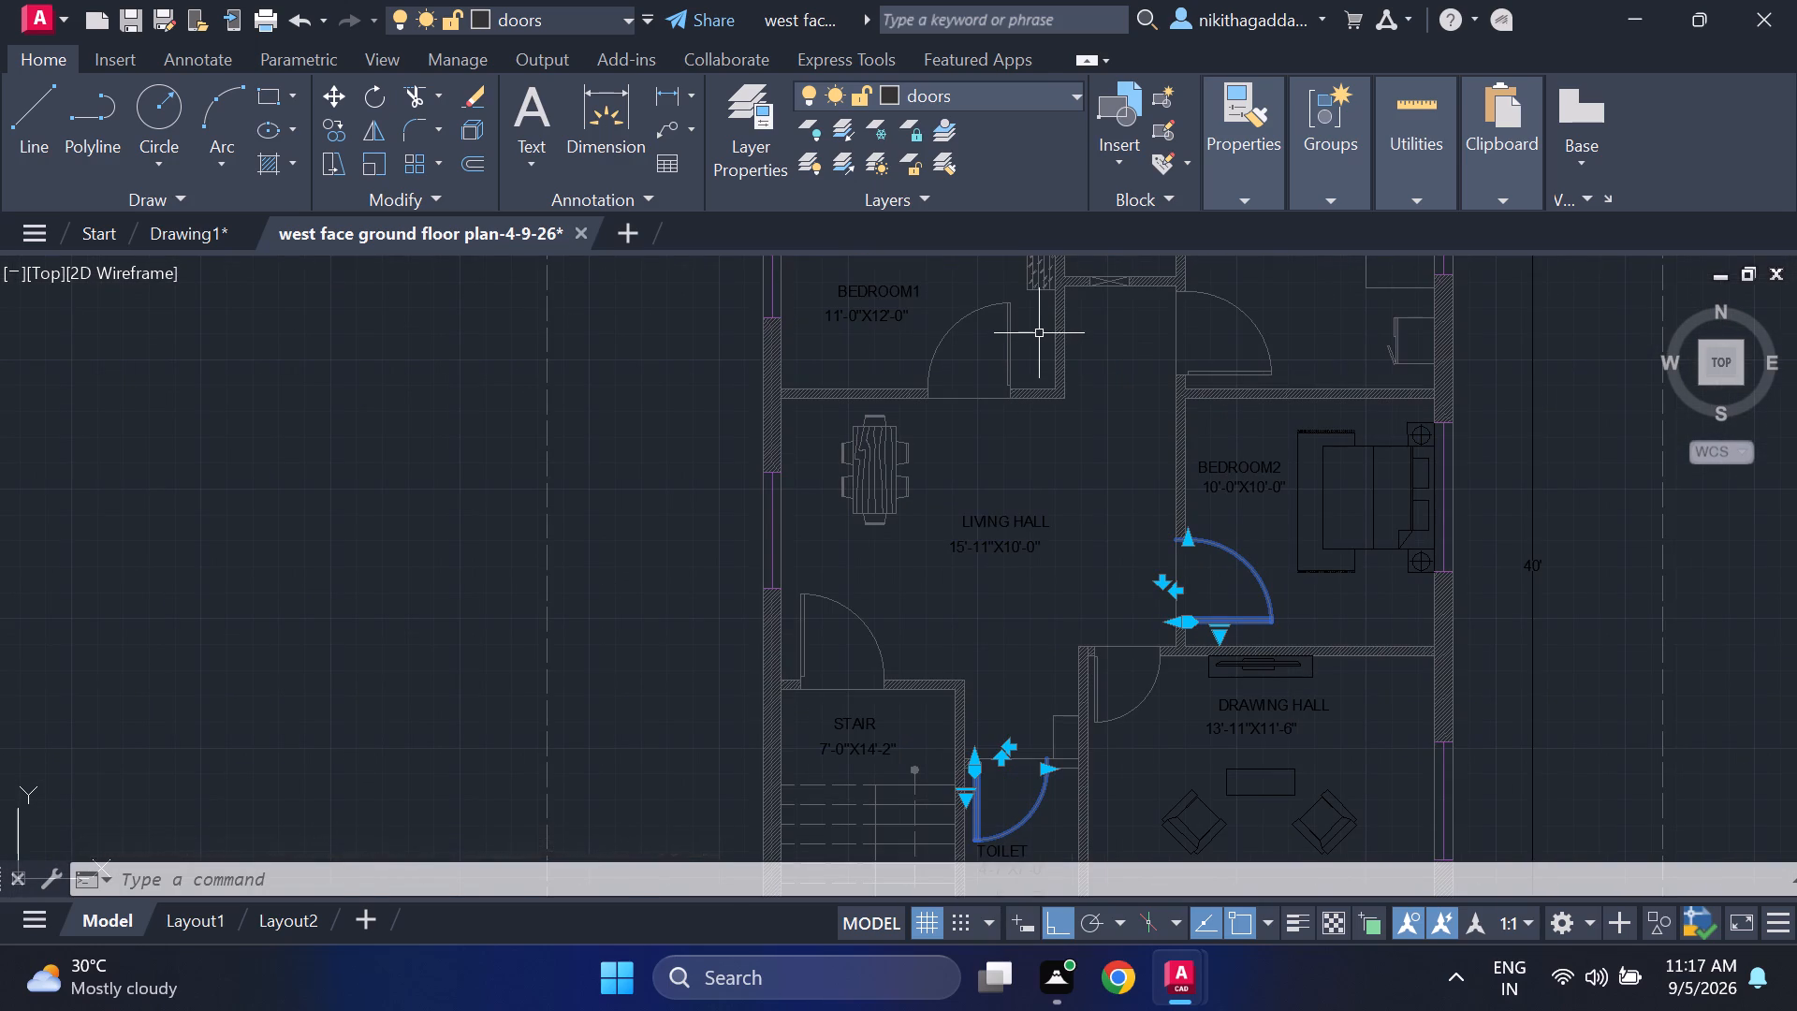
click(1039, 333)
click(902, 344)
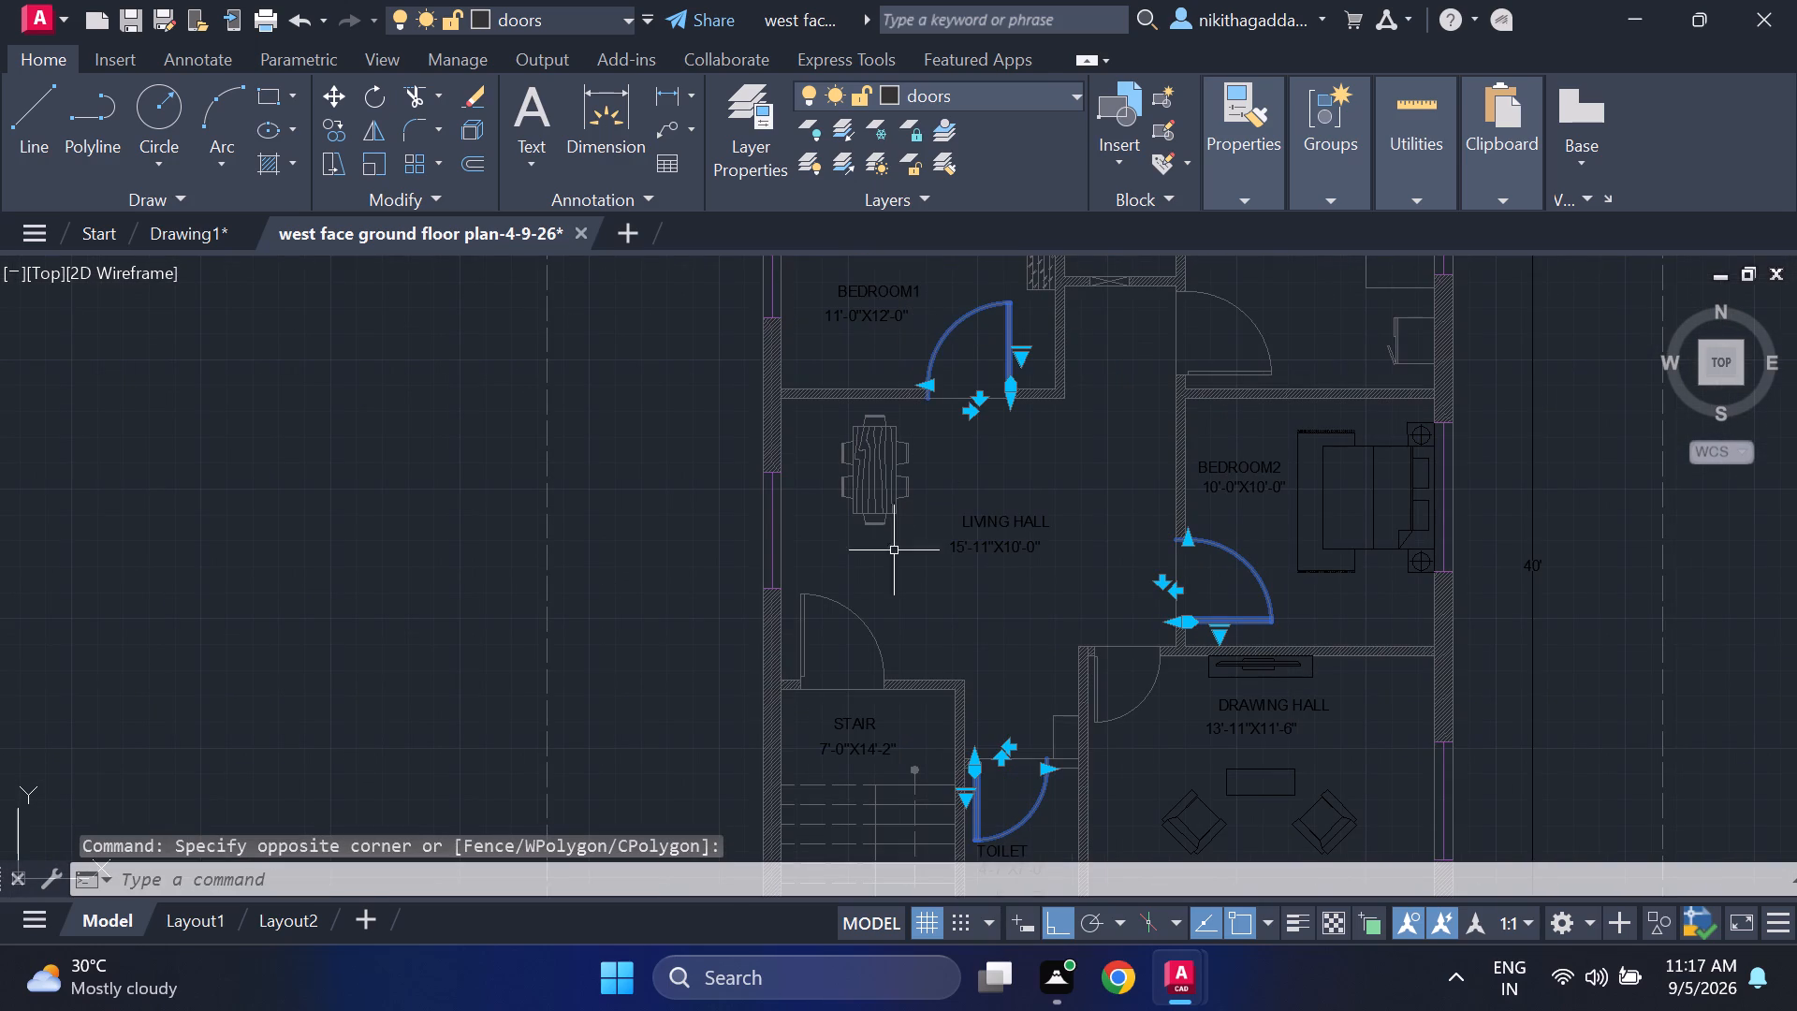
click(911, 601)
click(789, 663)
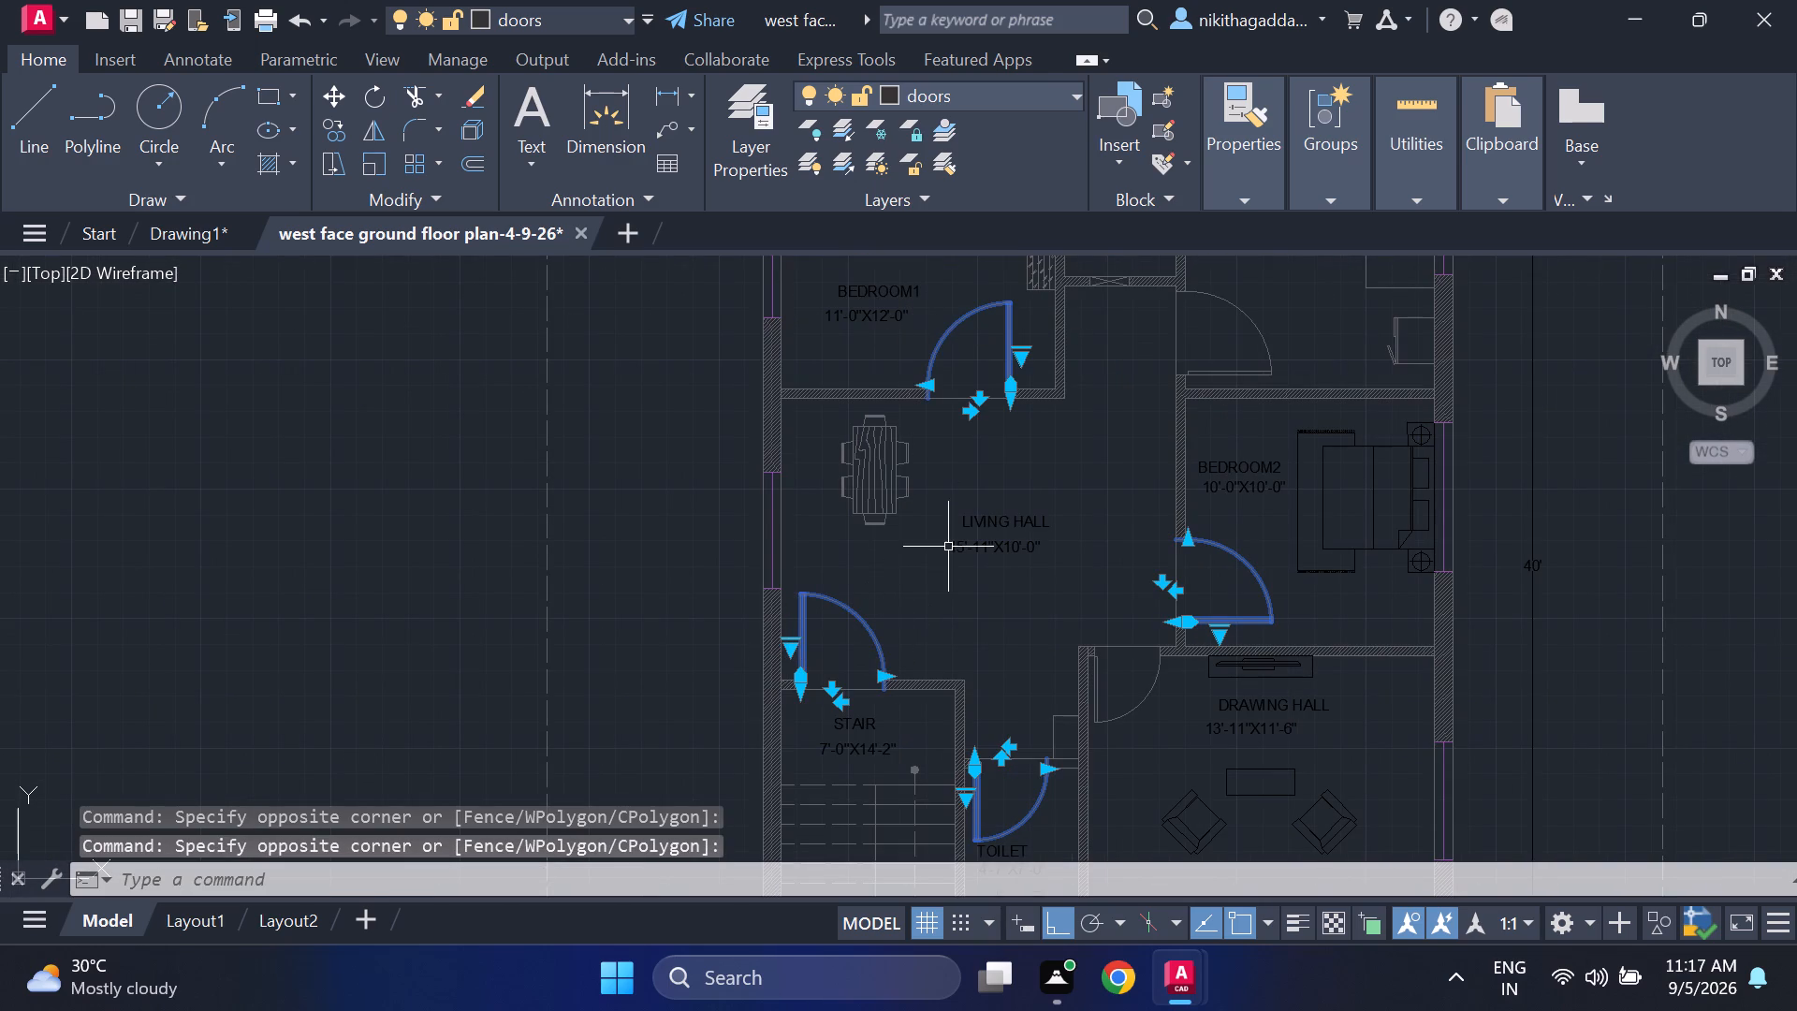
key(ctrl+c)
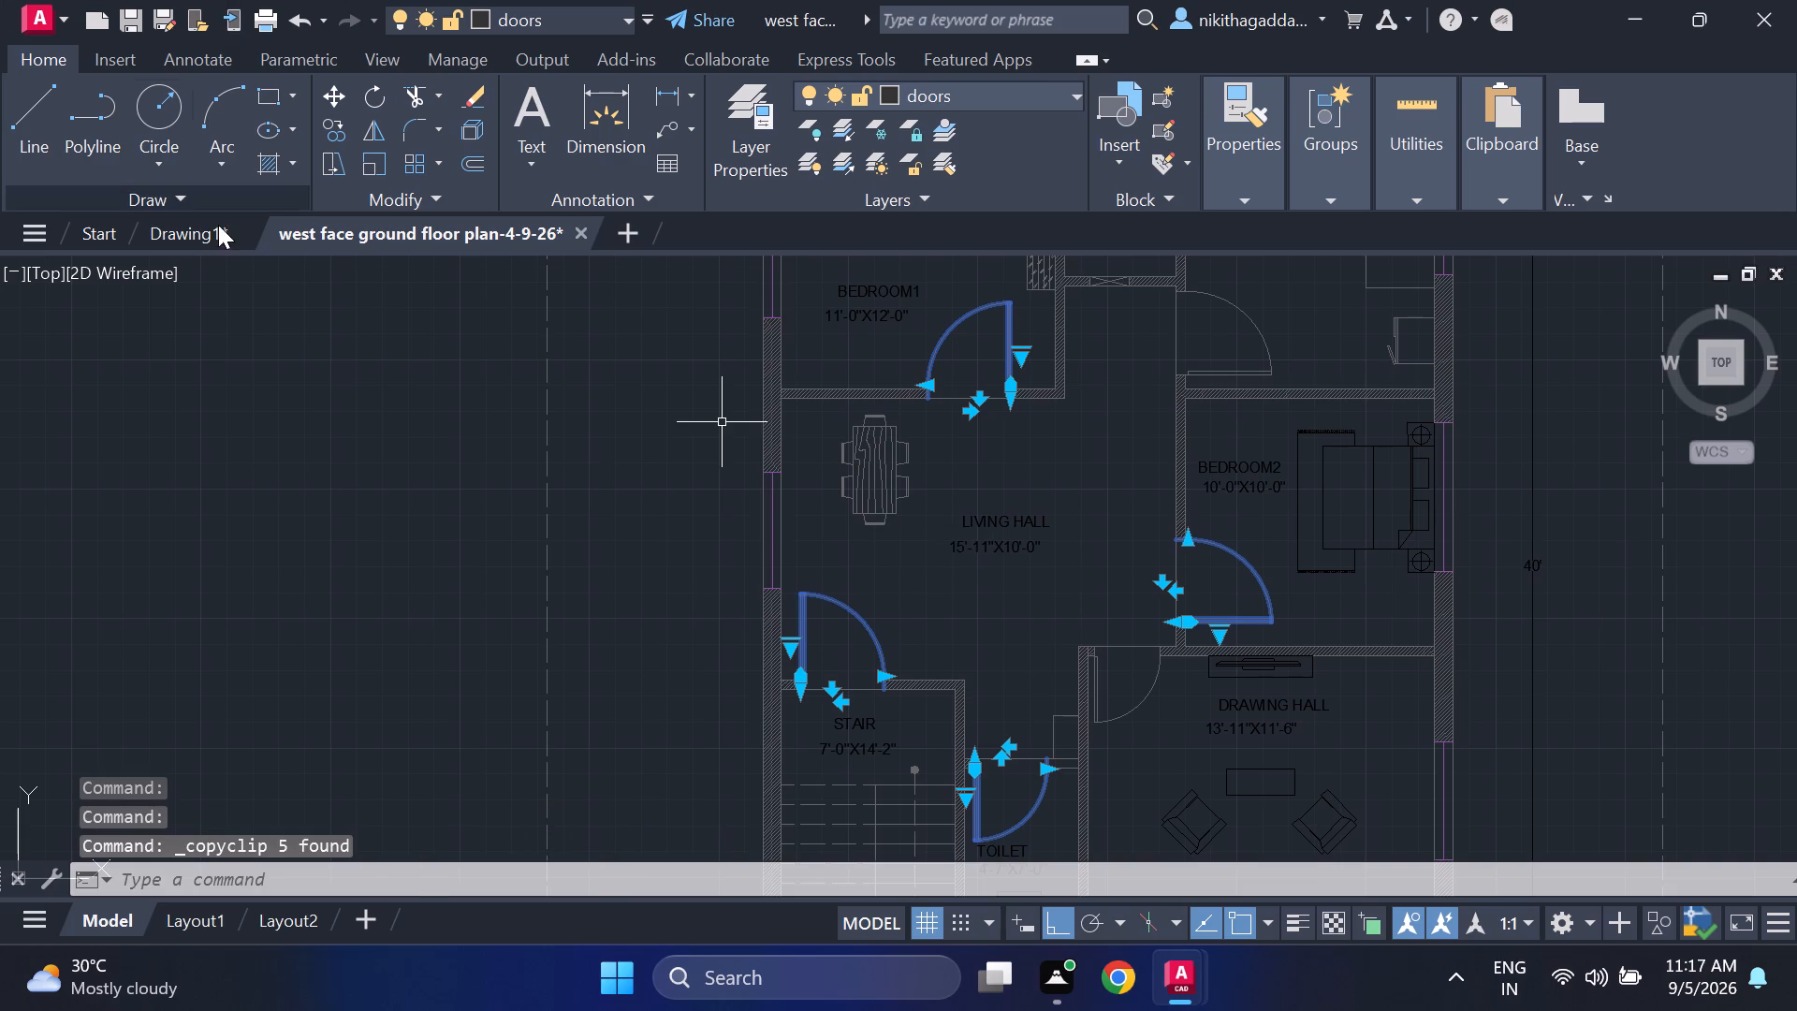
Paste the five copied doors into Drawing1, in the open area west of the house plan.
click(185, 234)
key(ctrl+v)
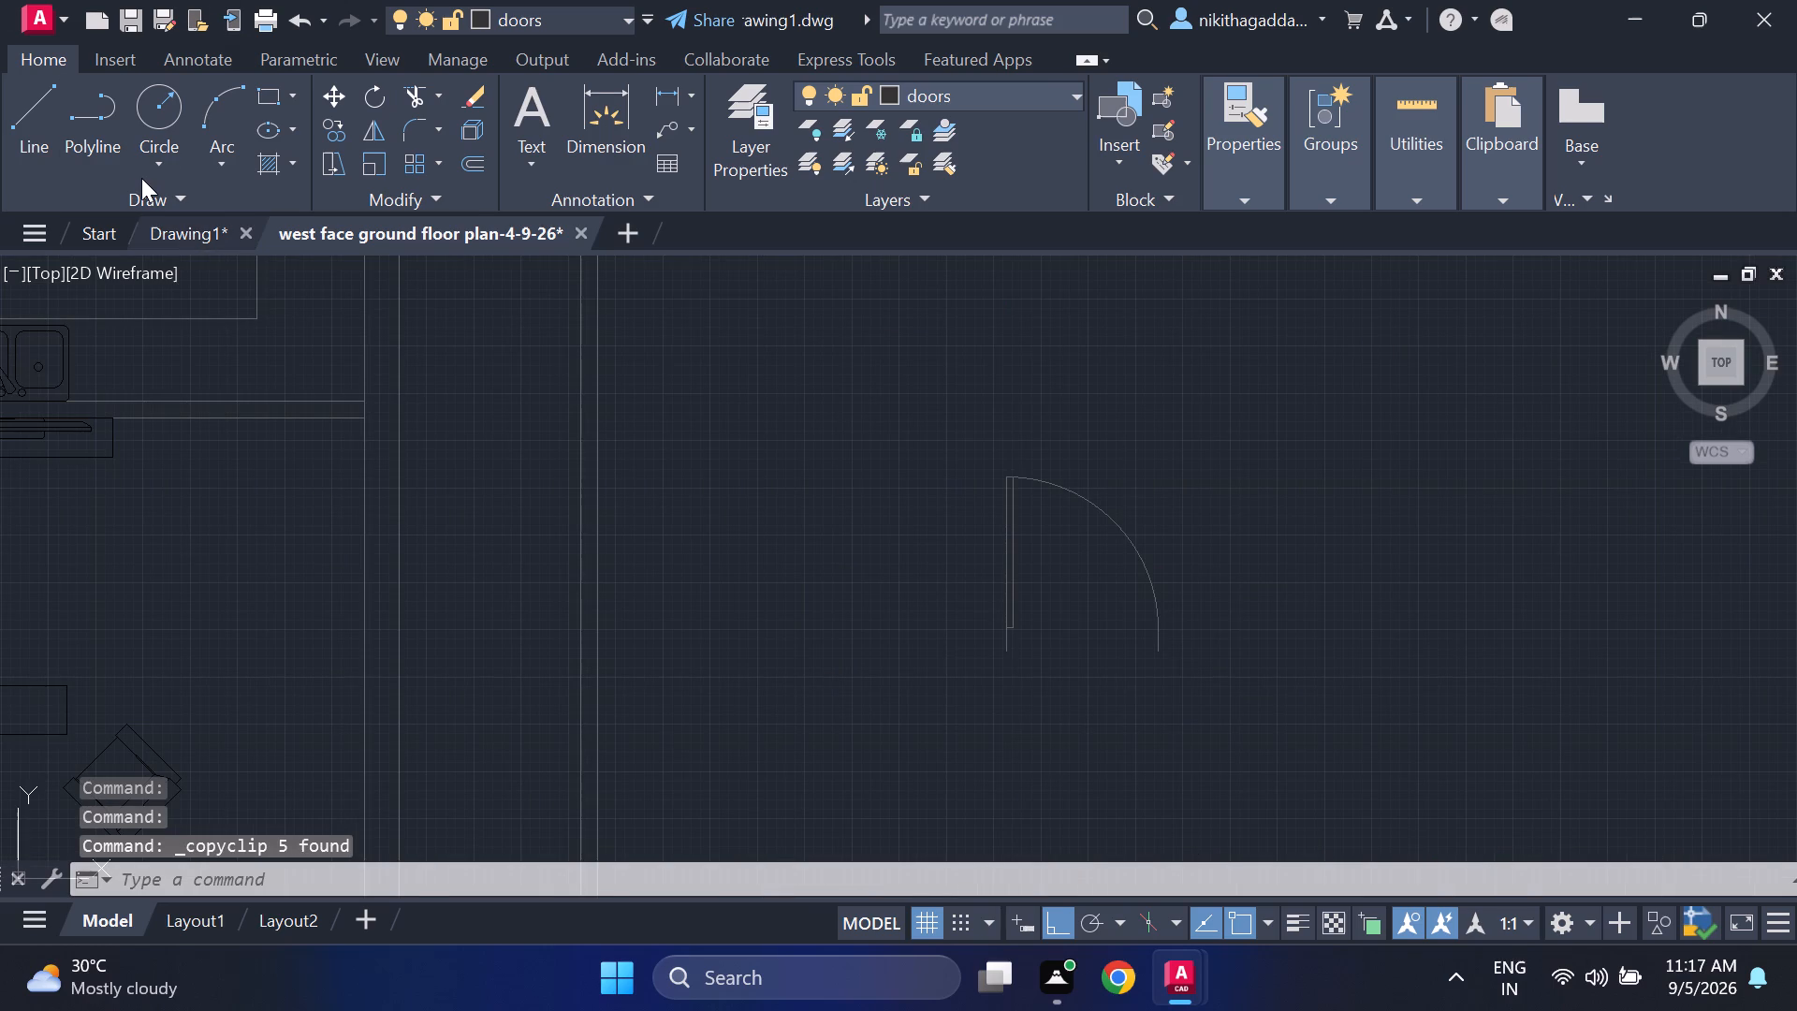
scroll(524, 580, down, 3)
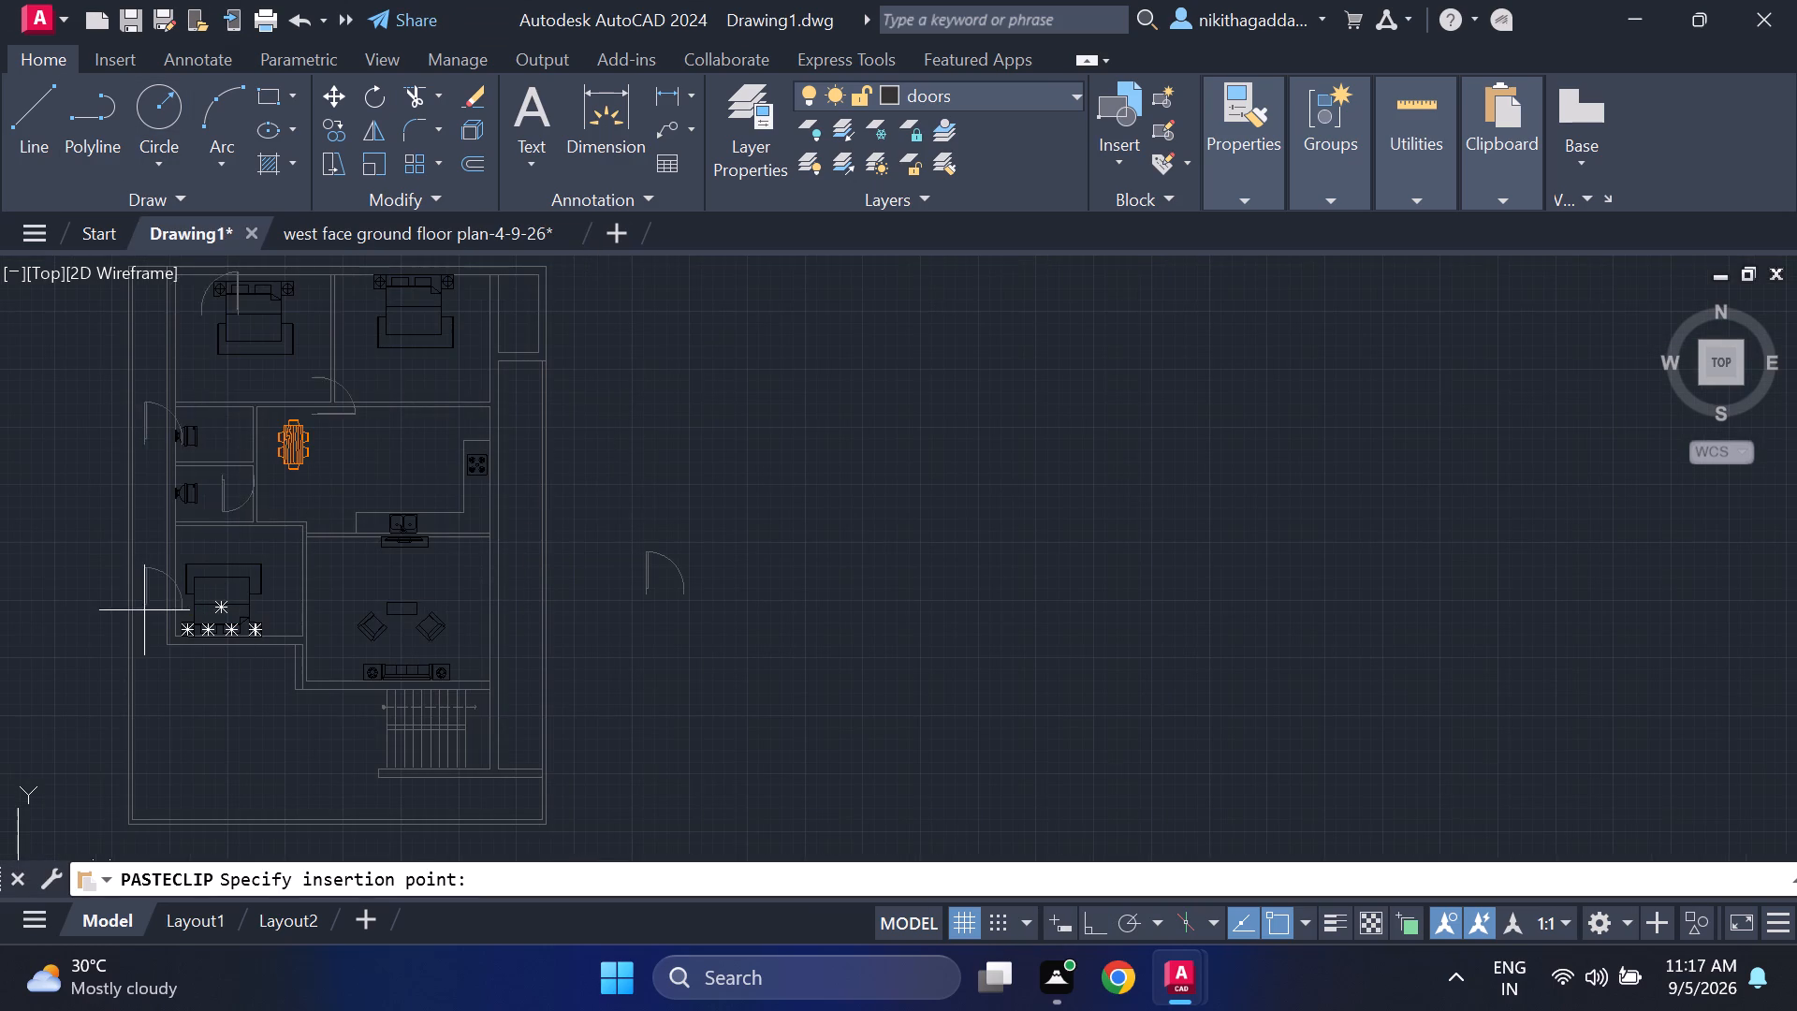
middle_drag(7, 623, 255, 699)
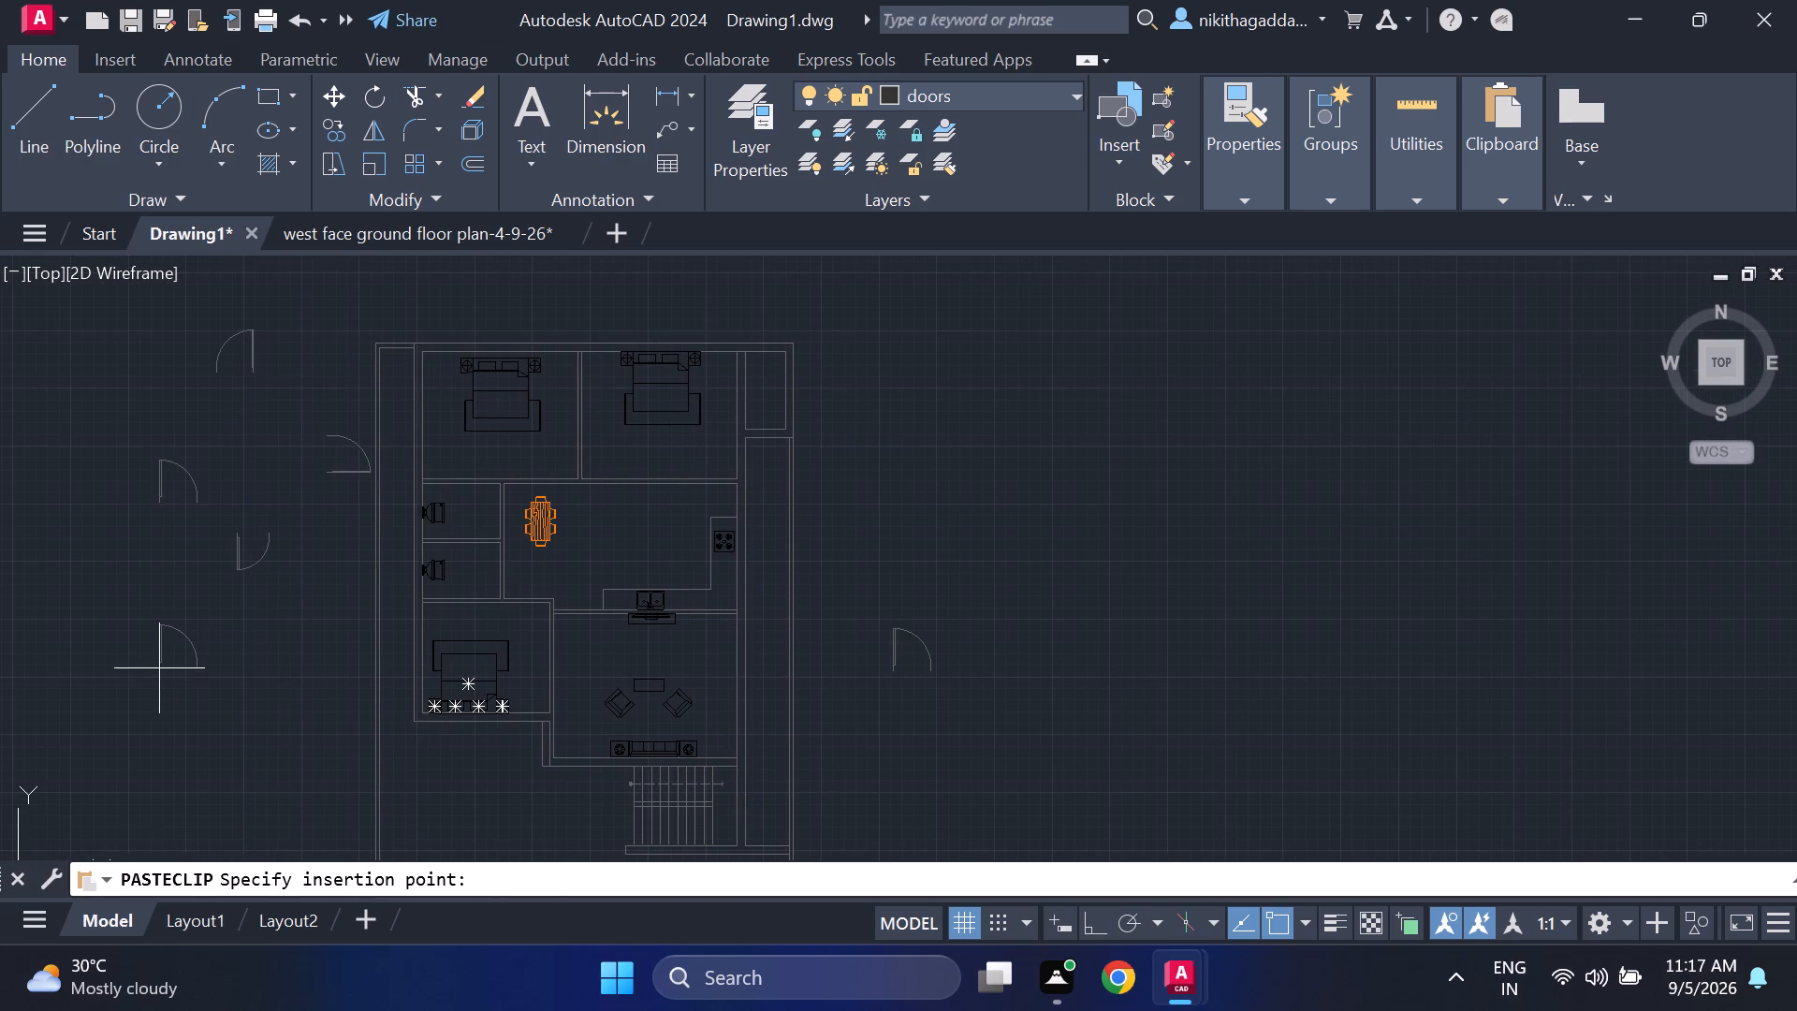
click(159, 668)
key(Escape)
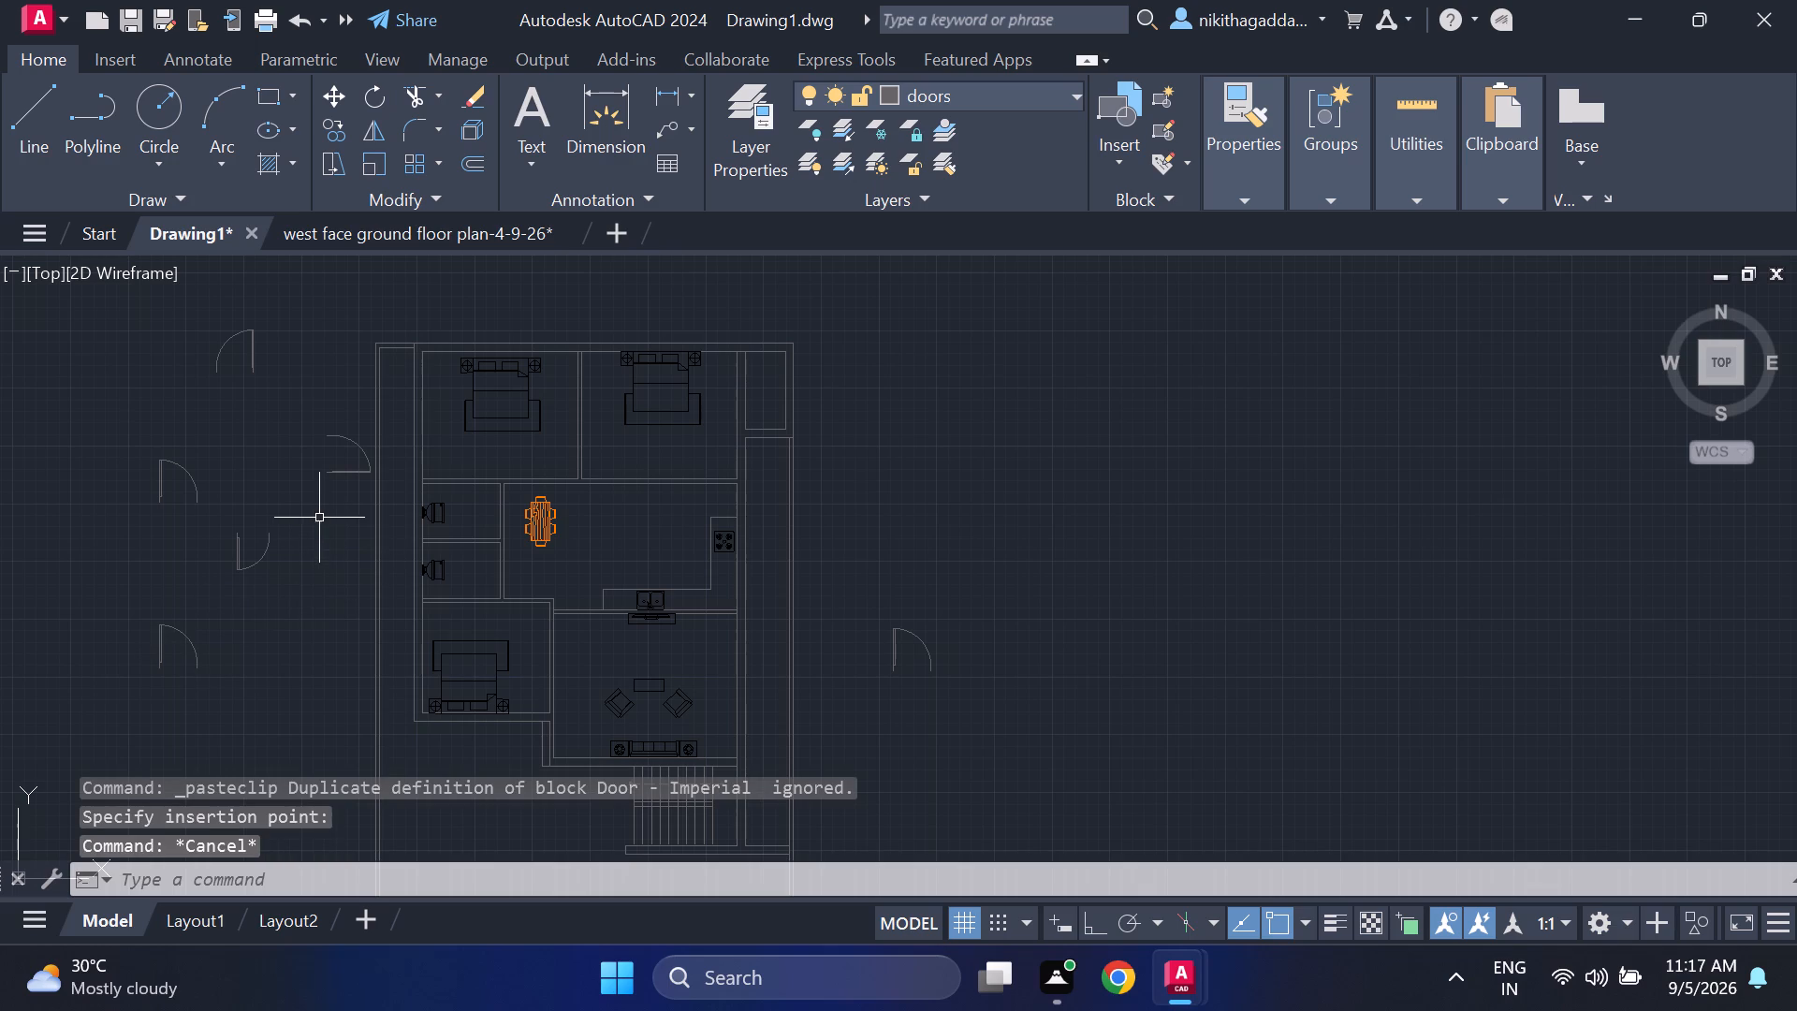
Move the northernmost pasted door into the northwest bedroom's south wall, just west of the partition between the two north bedrooms.
click(296, 313)
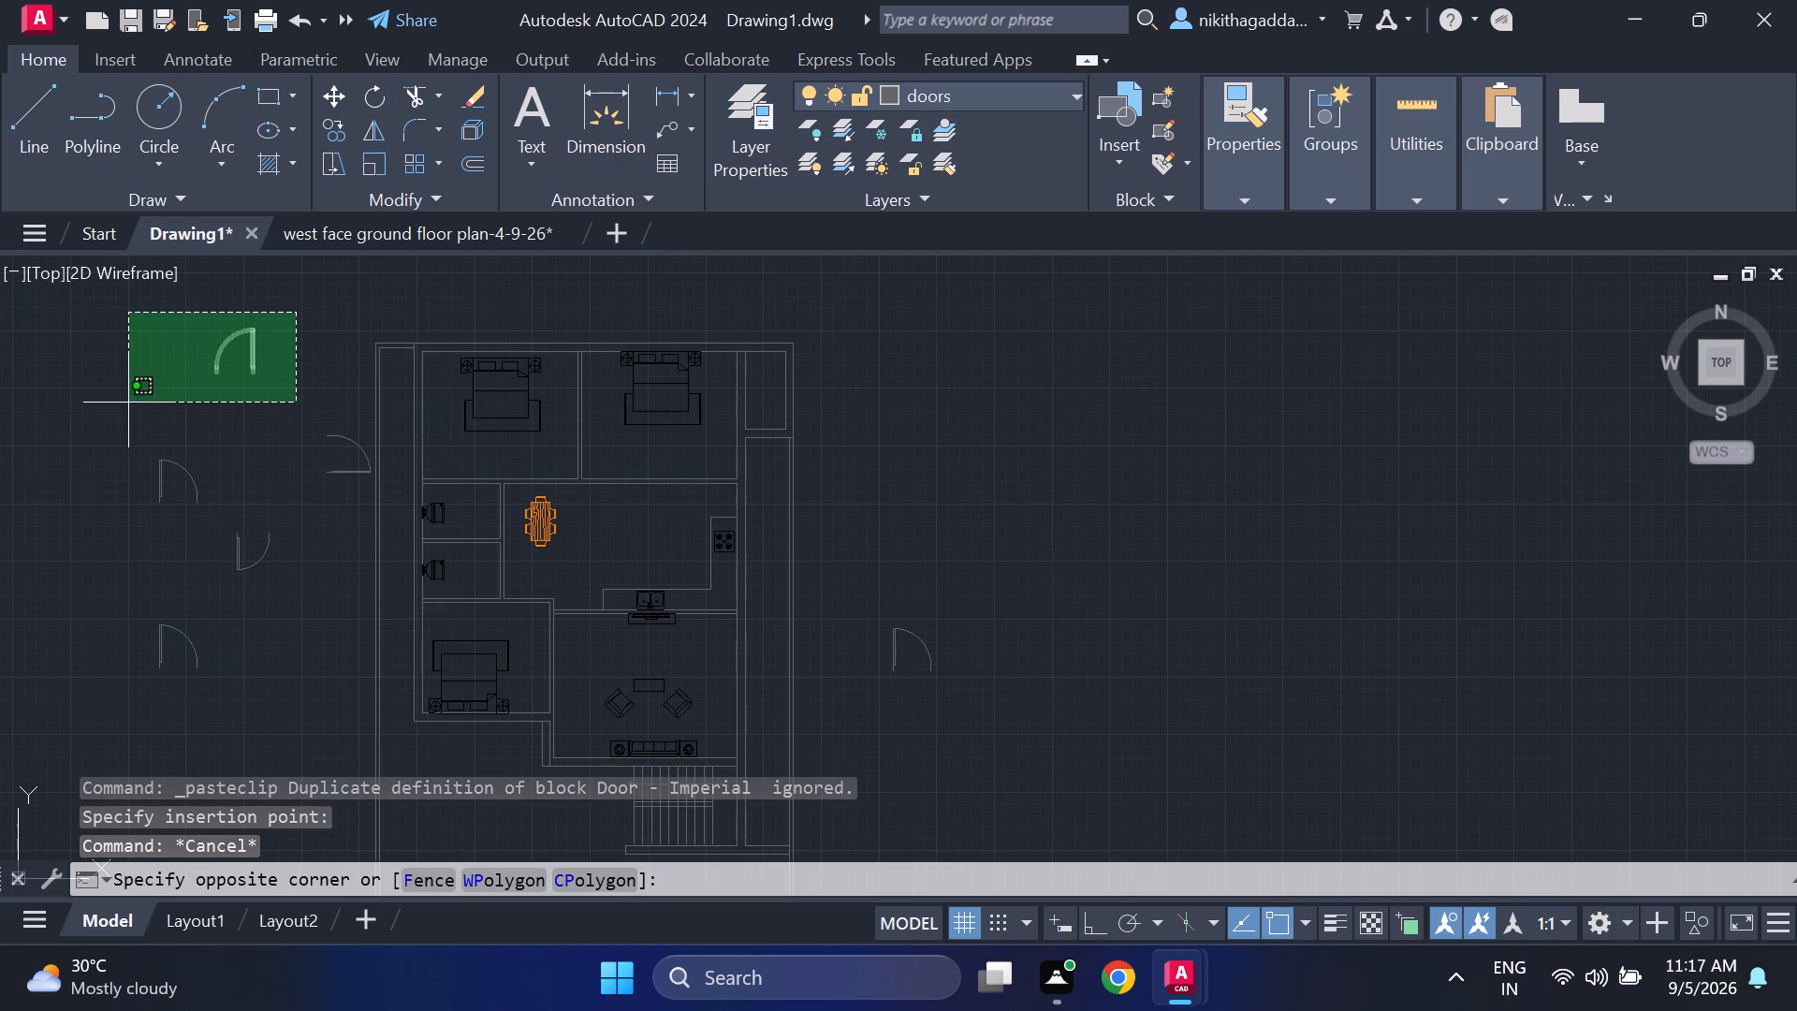
click(128, 403)
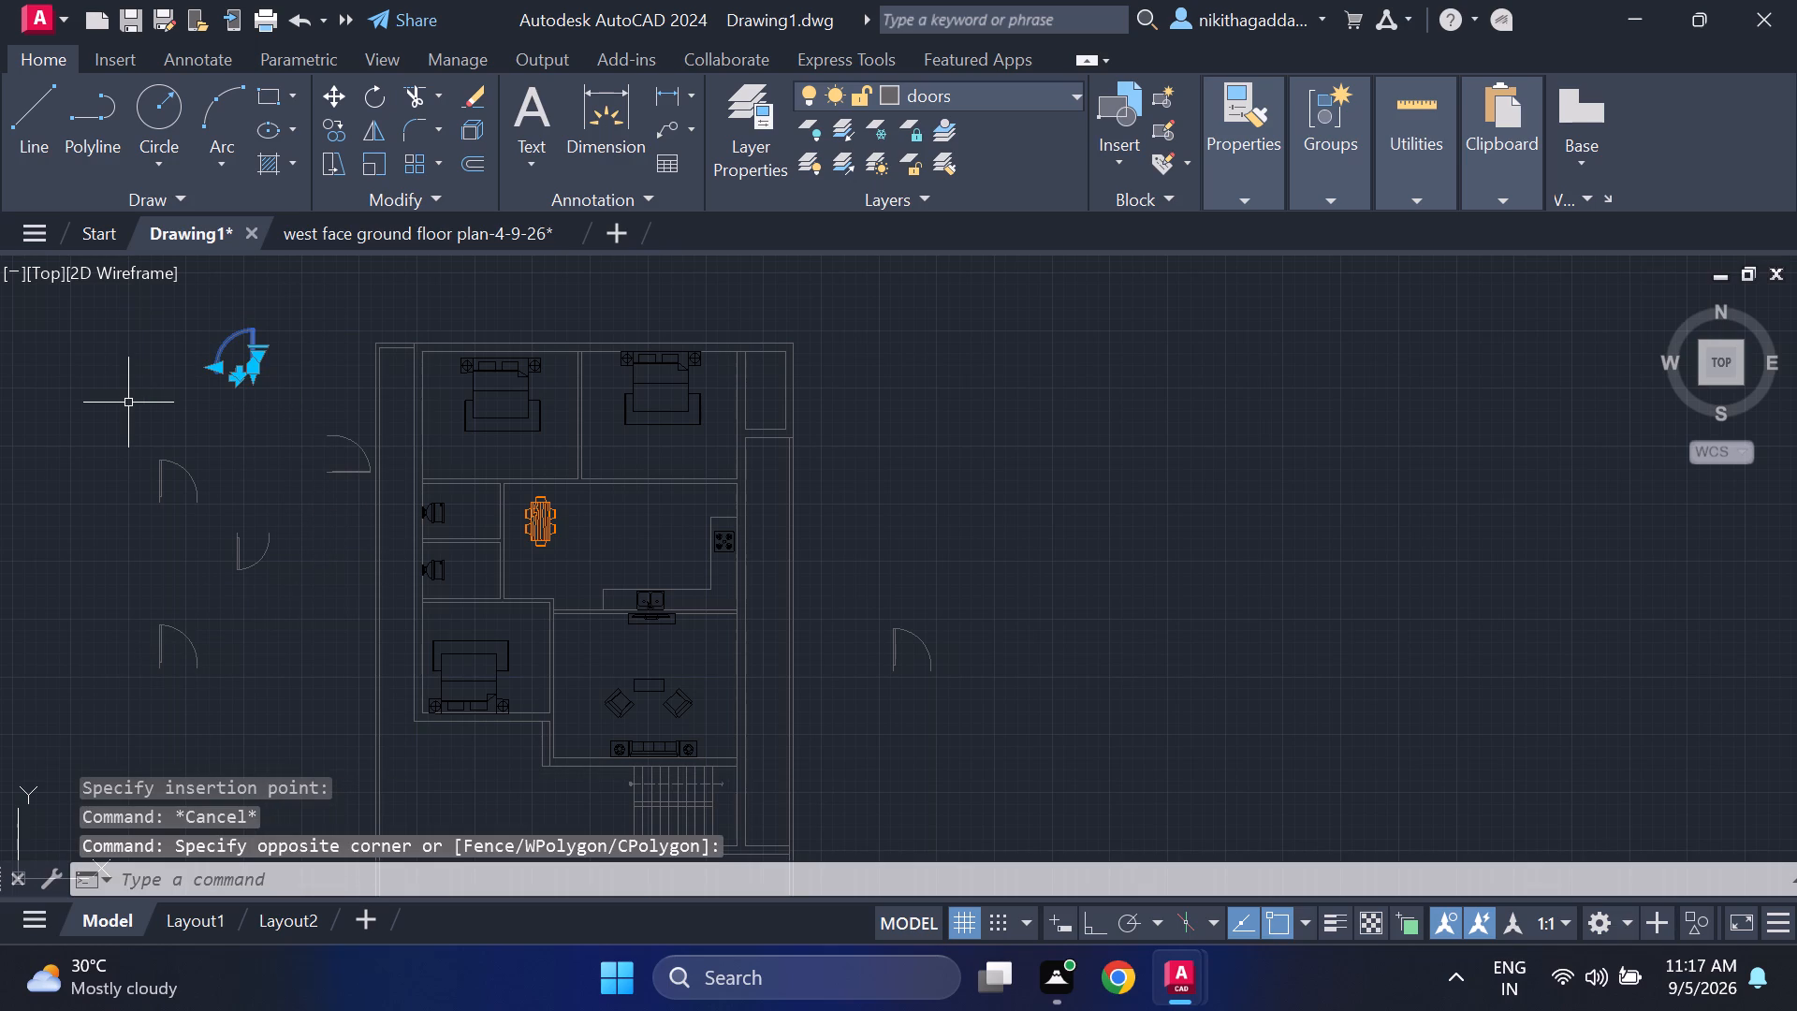
key(m)
key(Return)
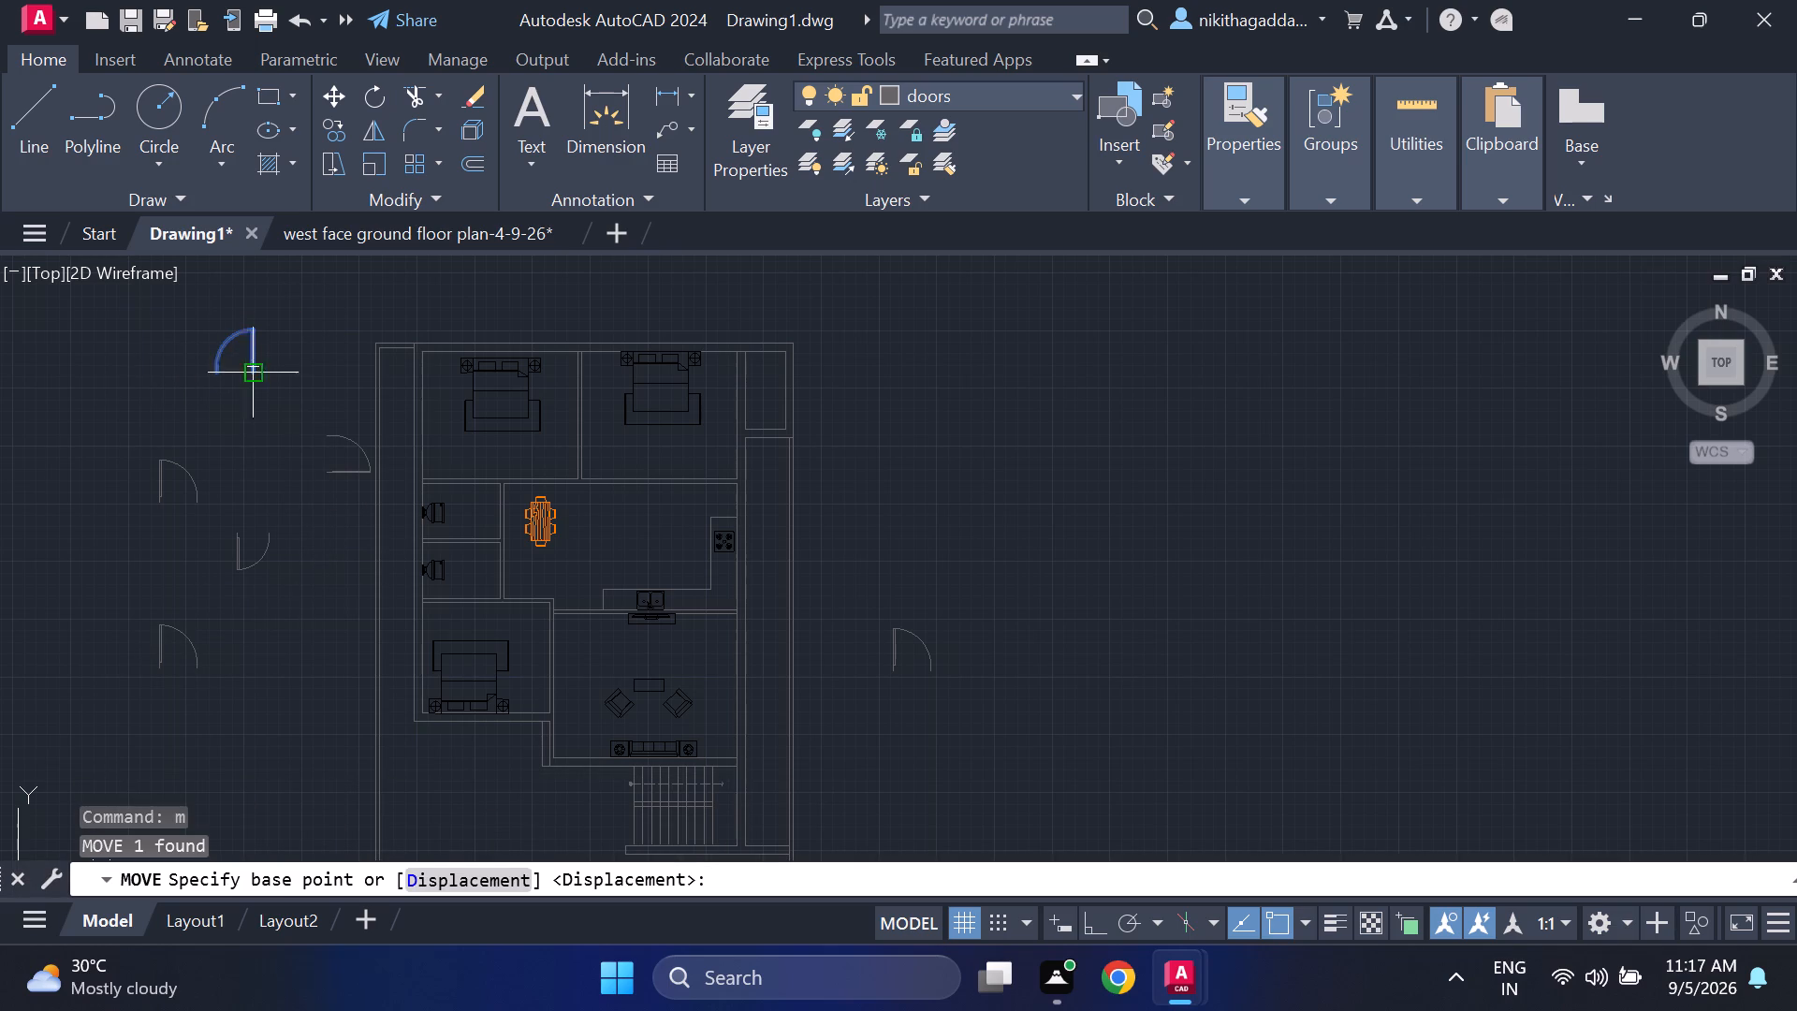
click(256, 373)
scroll(564, 476, up, 2)
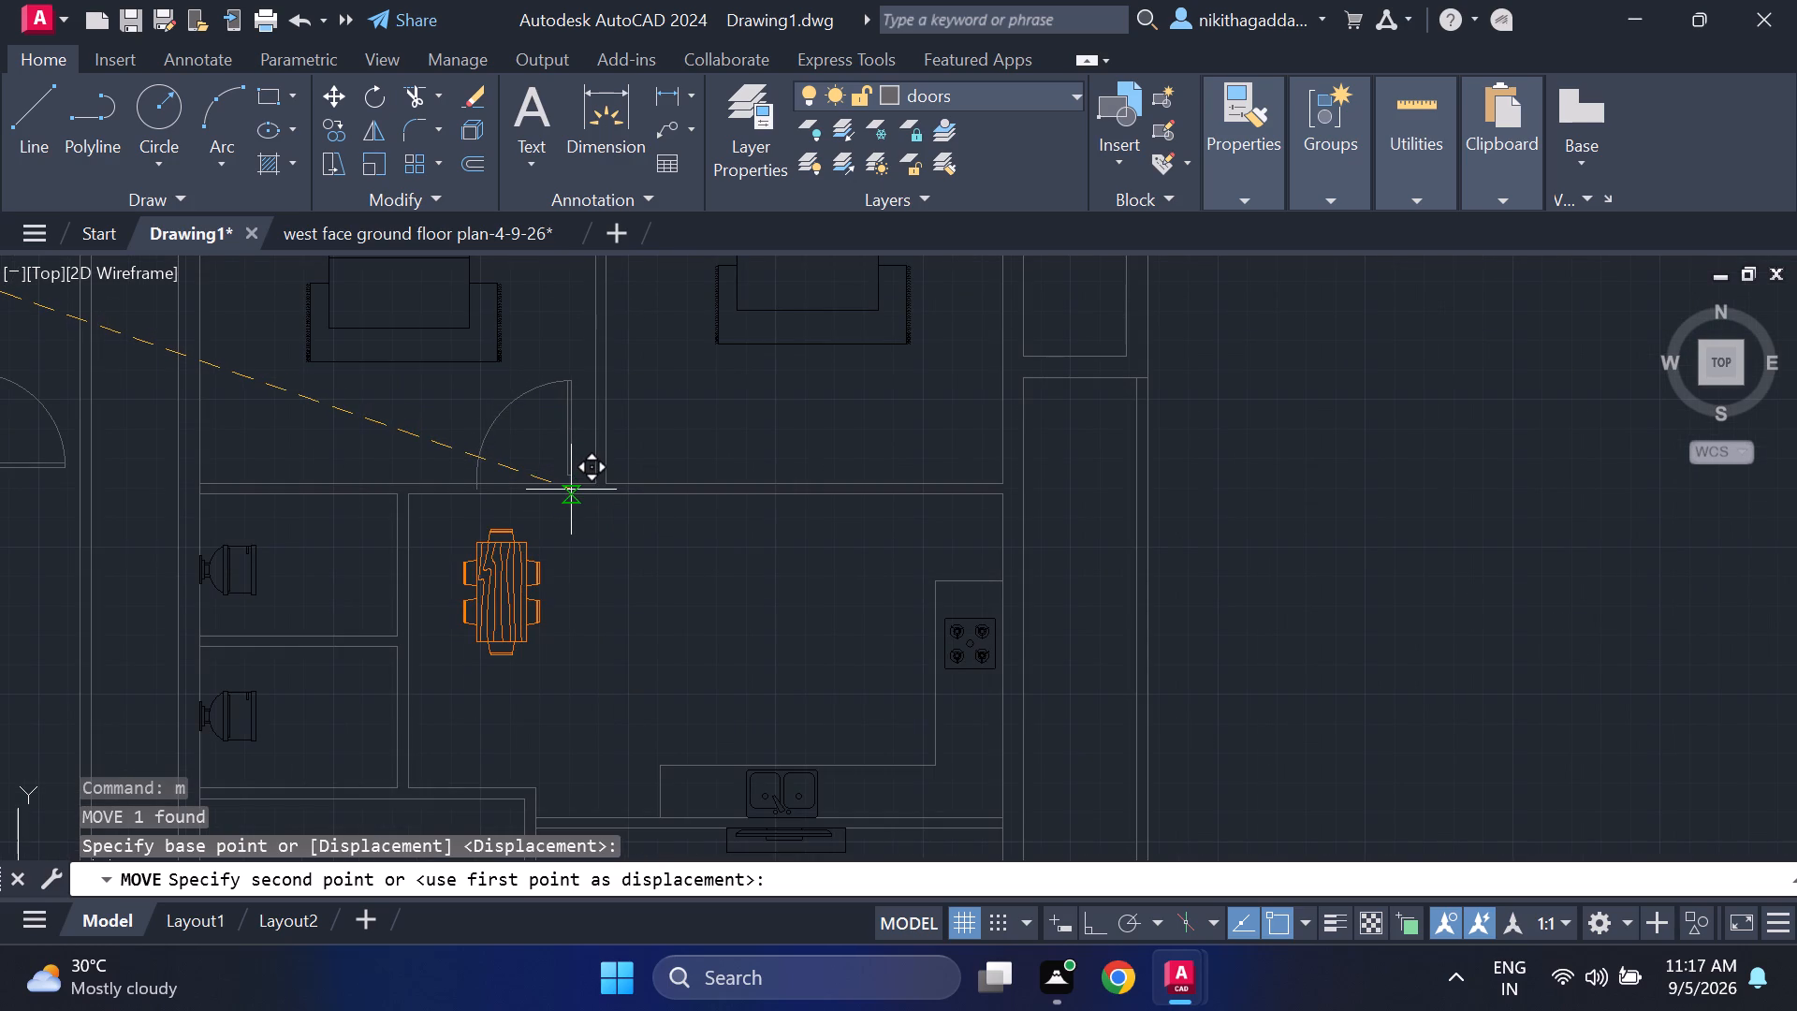
scroll(571, 491, up, 1)
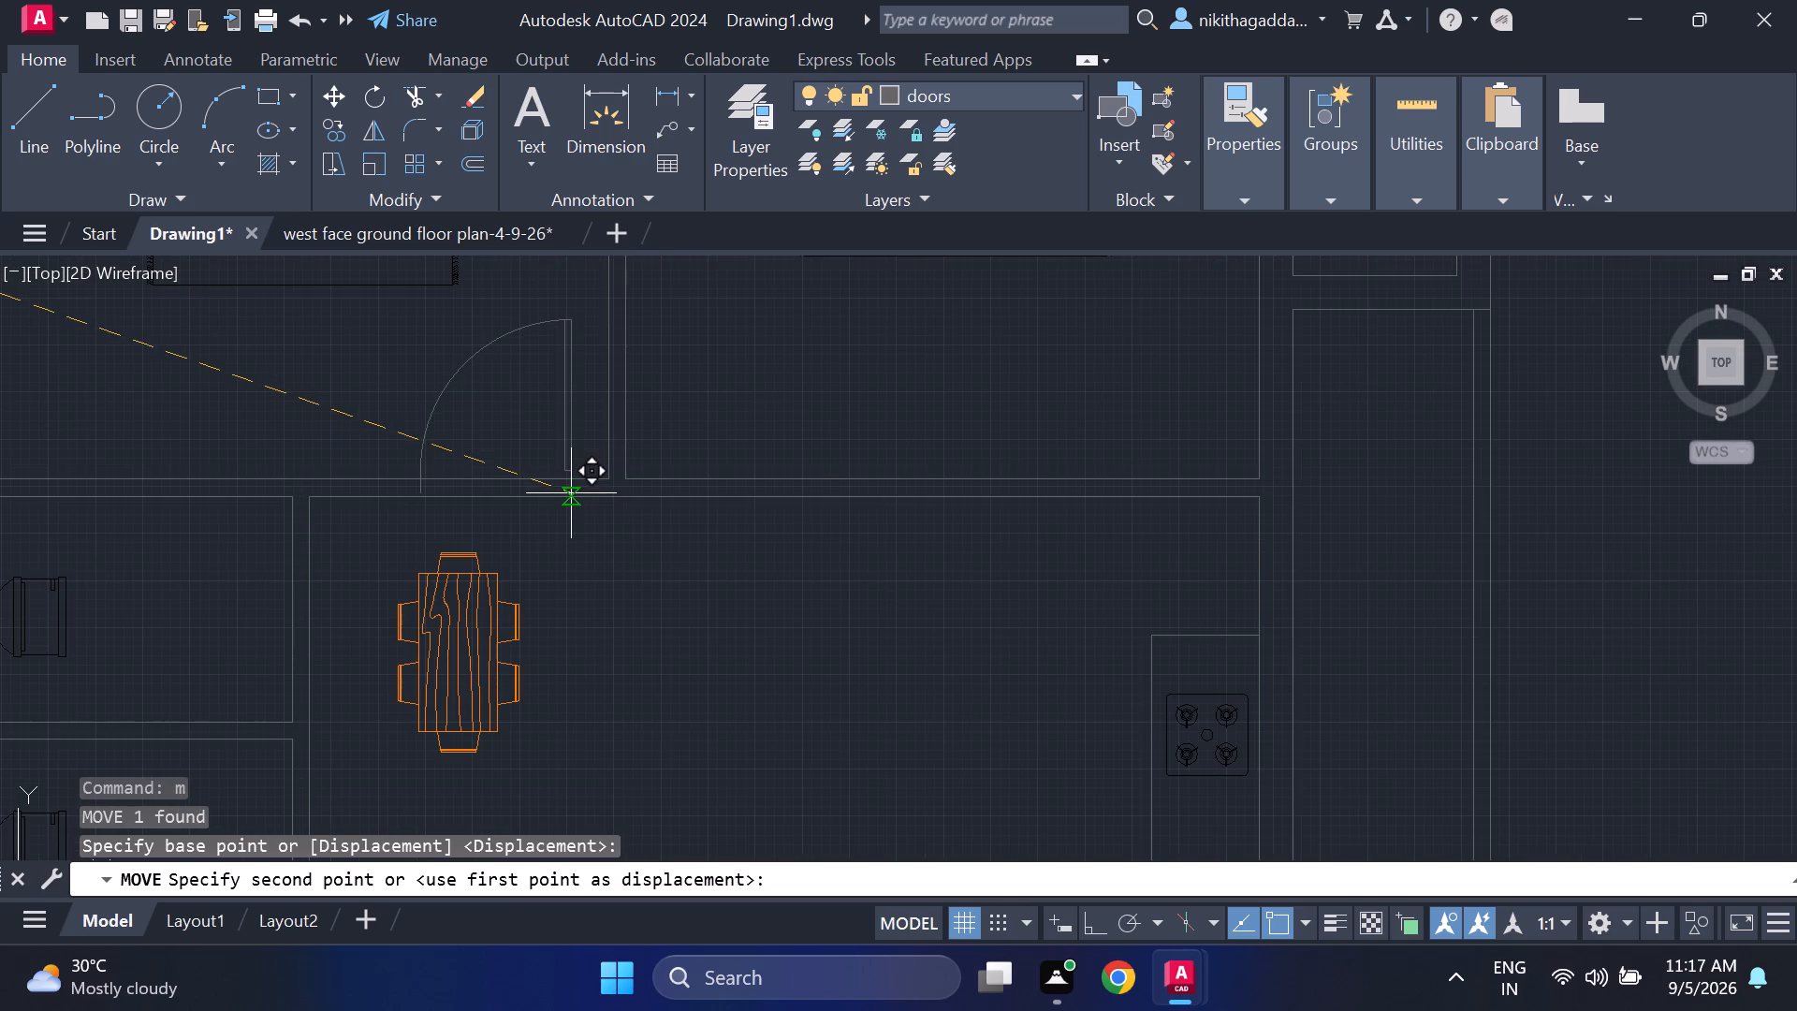
click(573, 499)
Move the upper of the two westernmost pasted doors into the northeast bedroom's south wall, just east of the partition between the north bedrooms.
scroll(317, 532, down, 3)
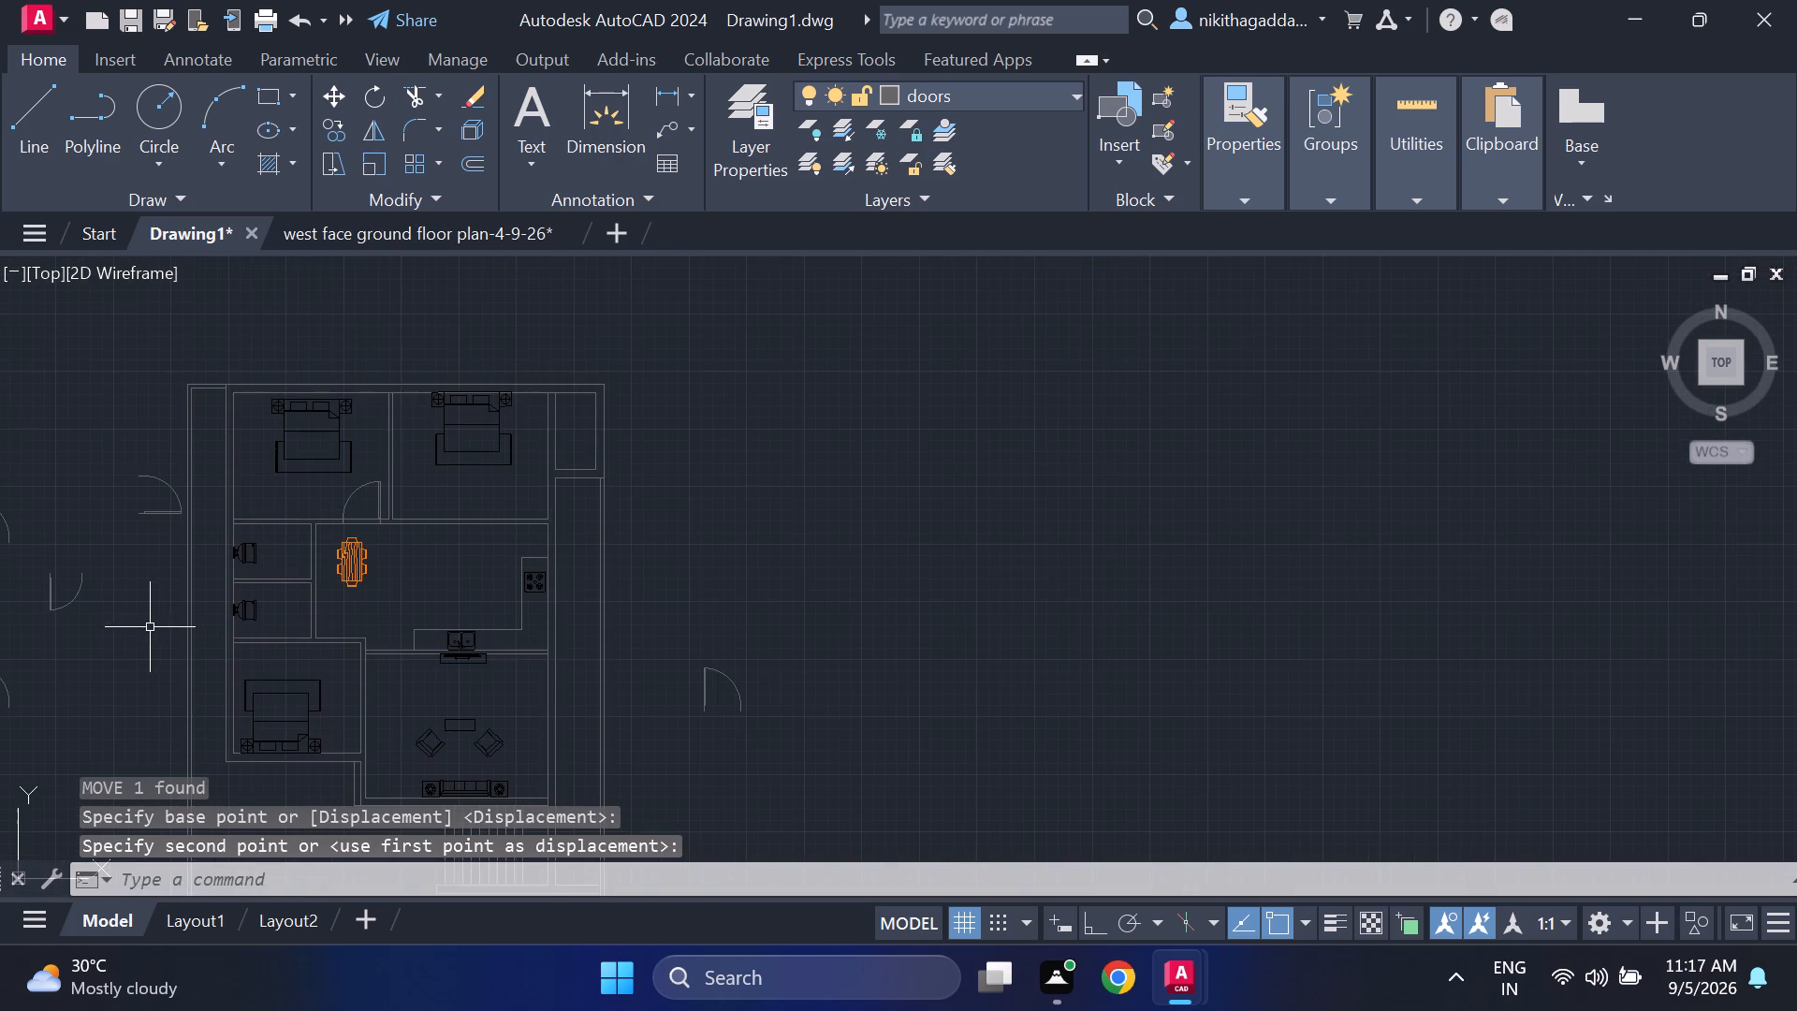
middle_drag(122, 534, 348, 450)
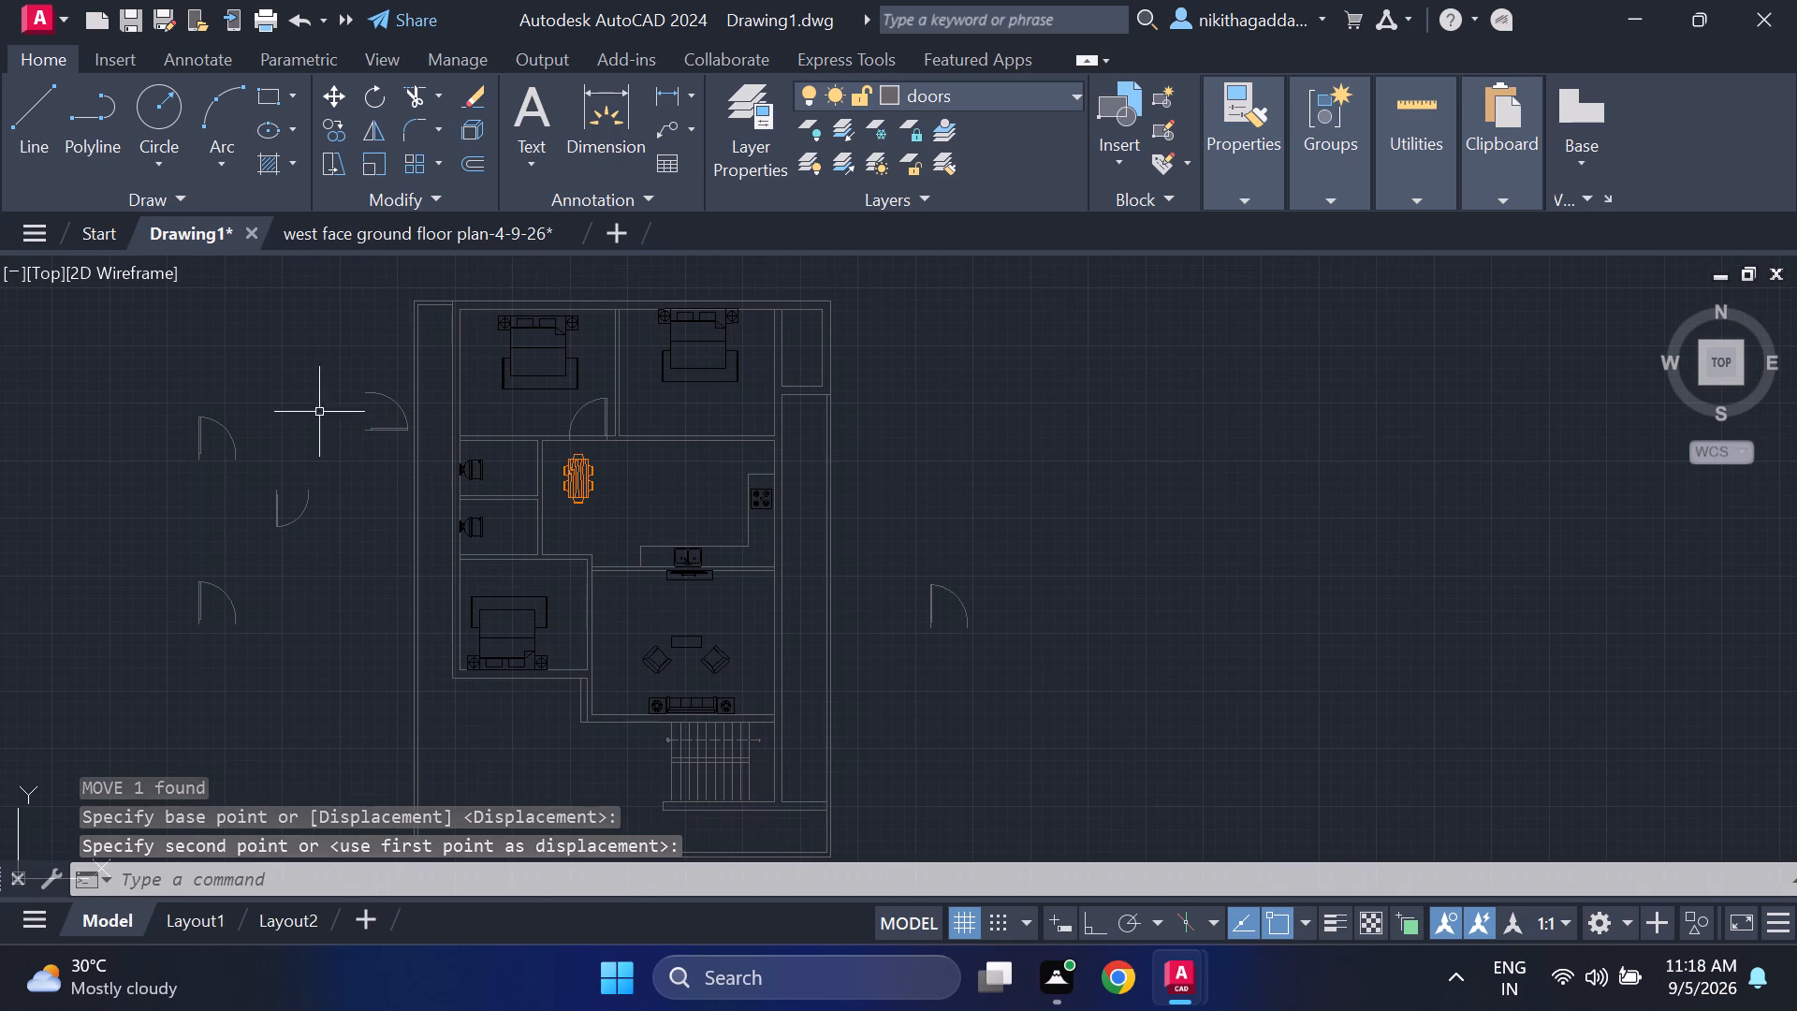
click(268, 392)
click(124, 486)
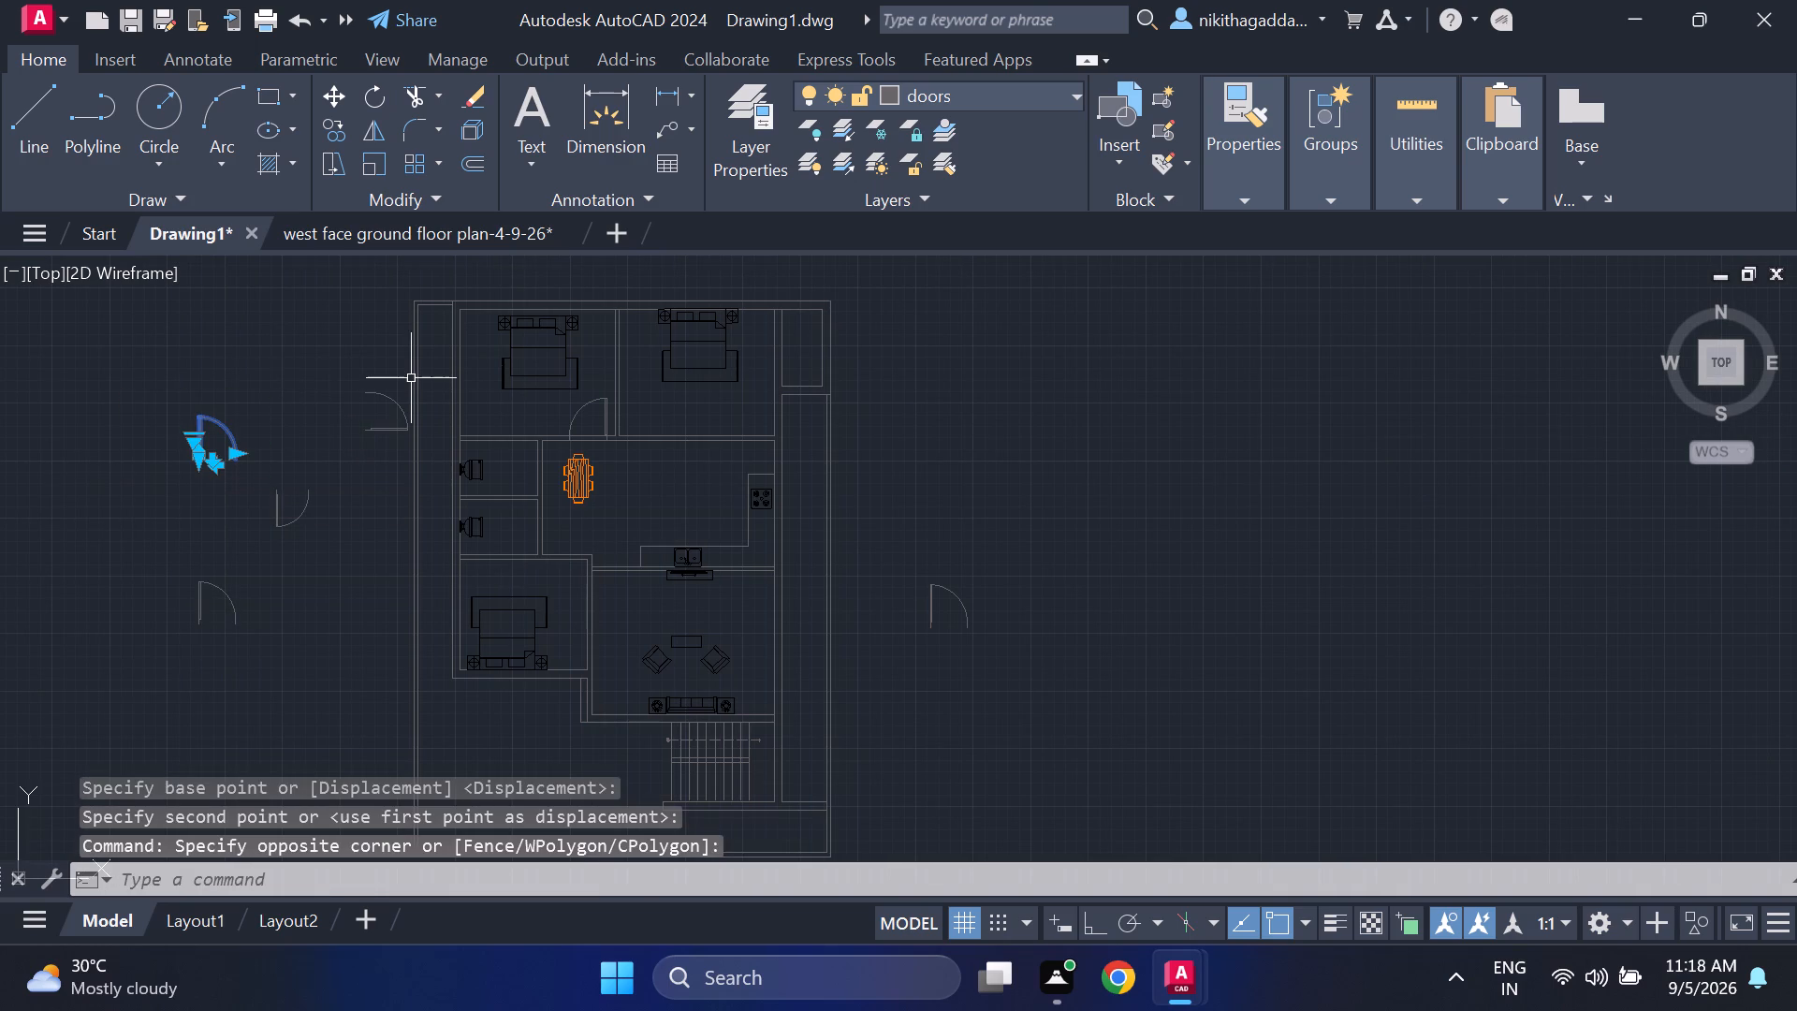
key(m)
key(Return)
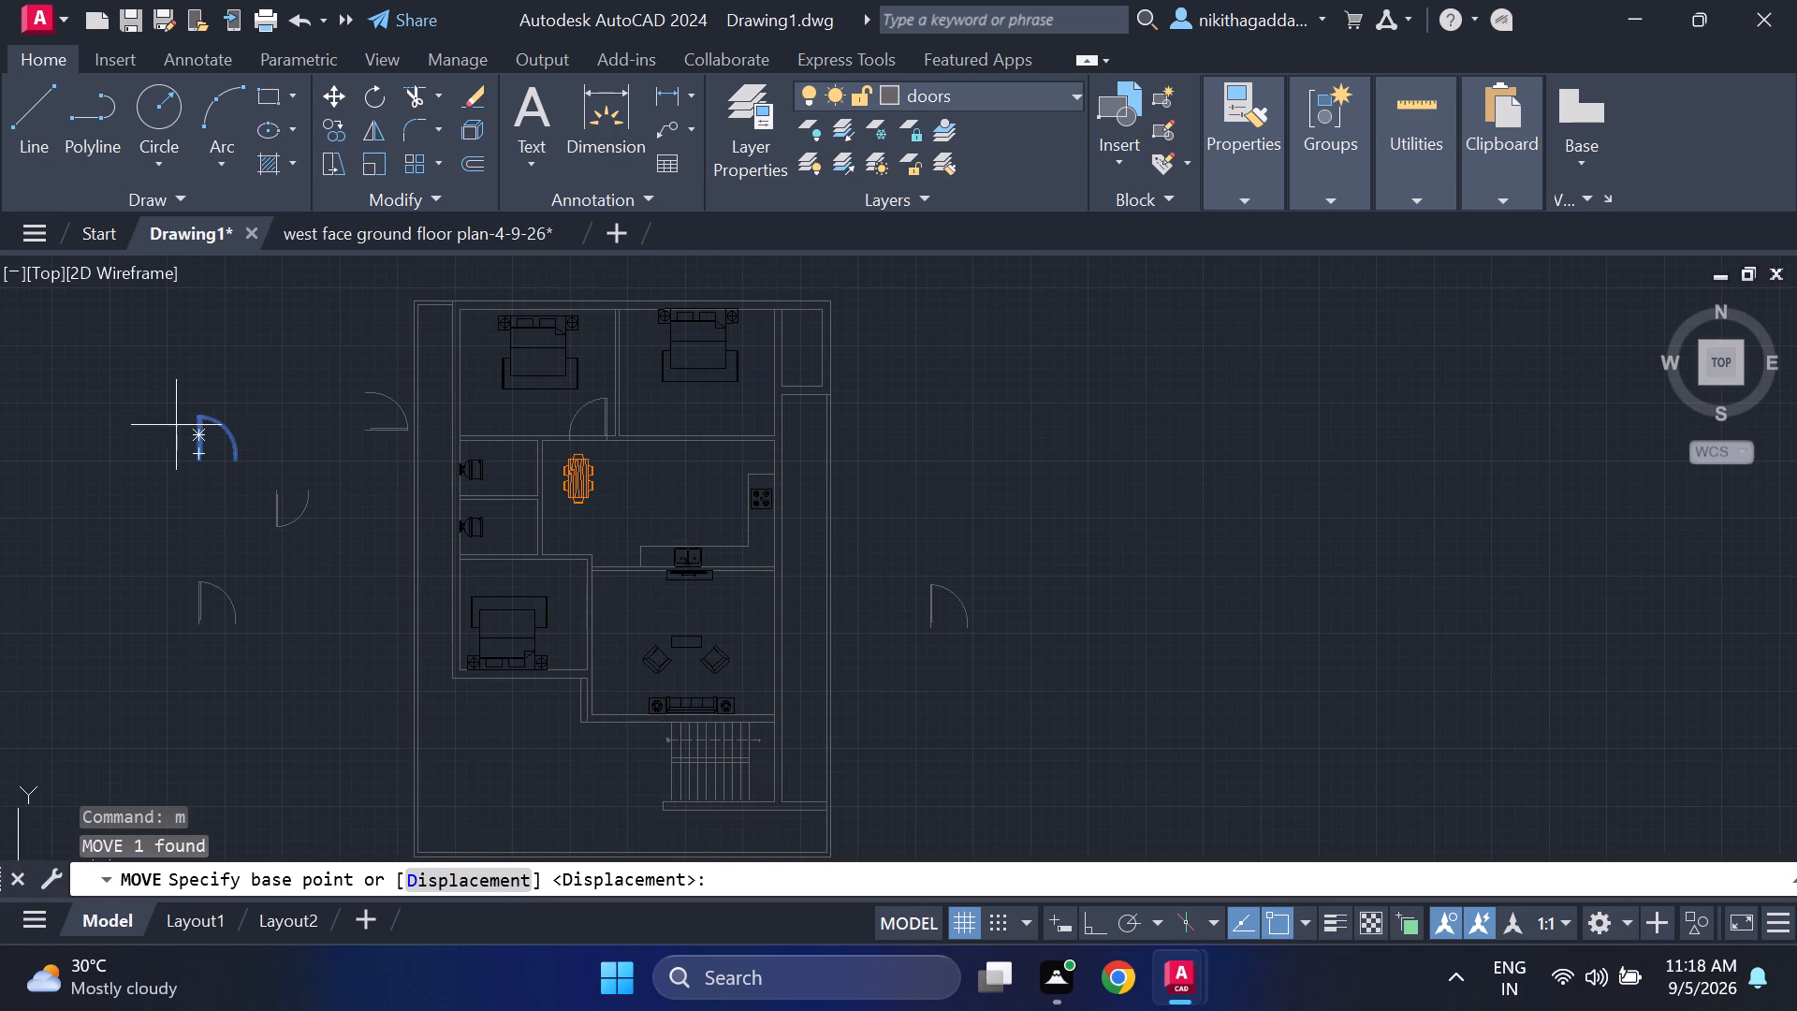
scroll(195, 412, up, 2)
click(206, 539)
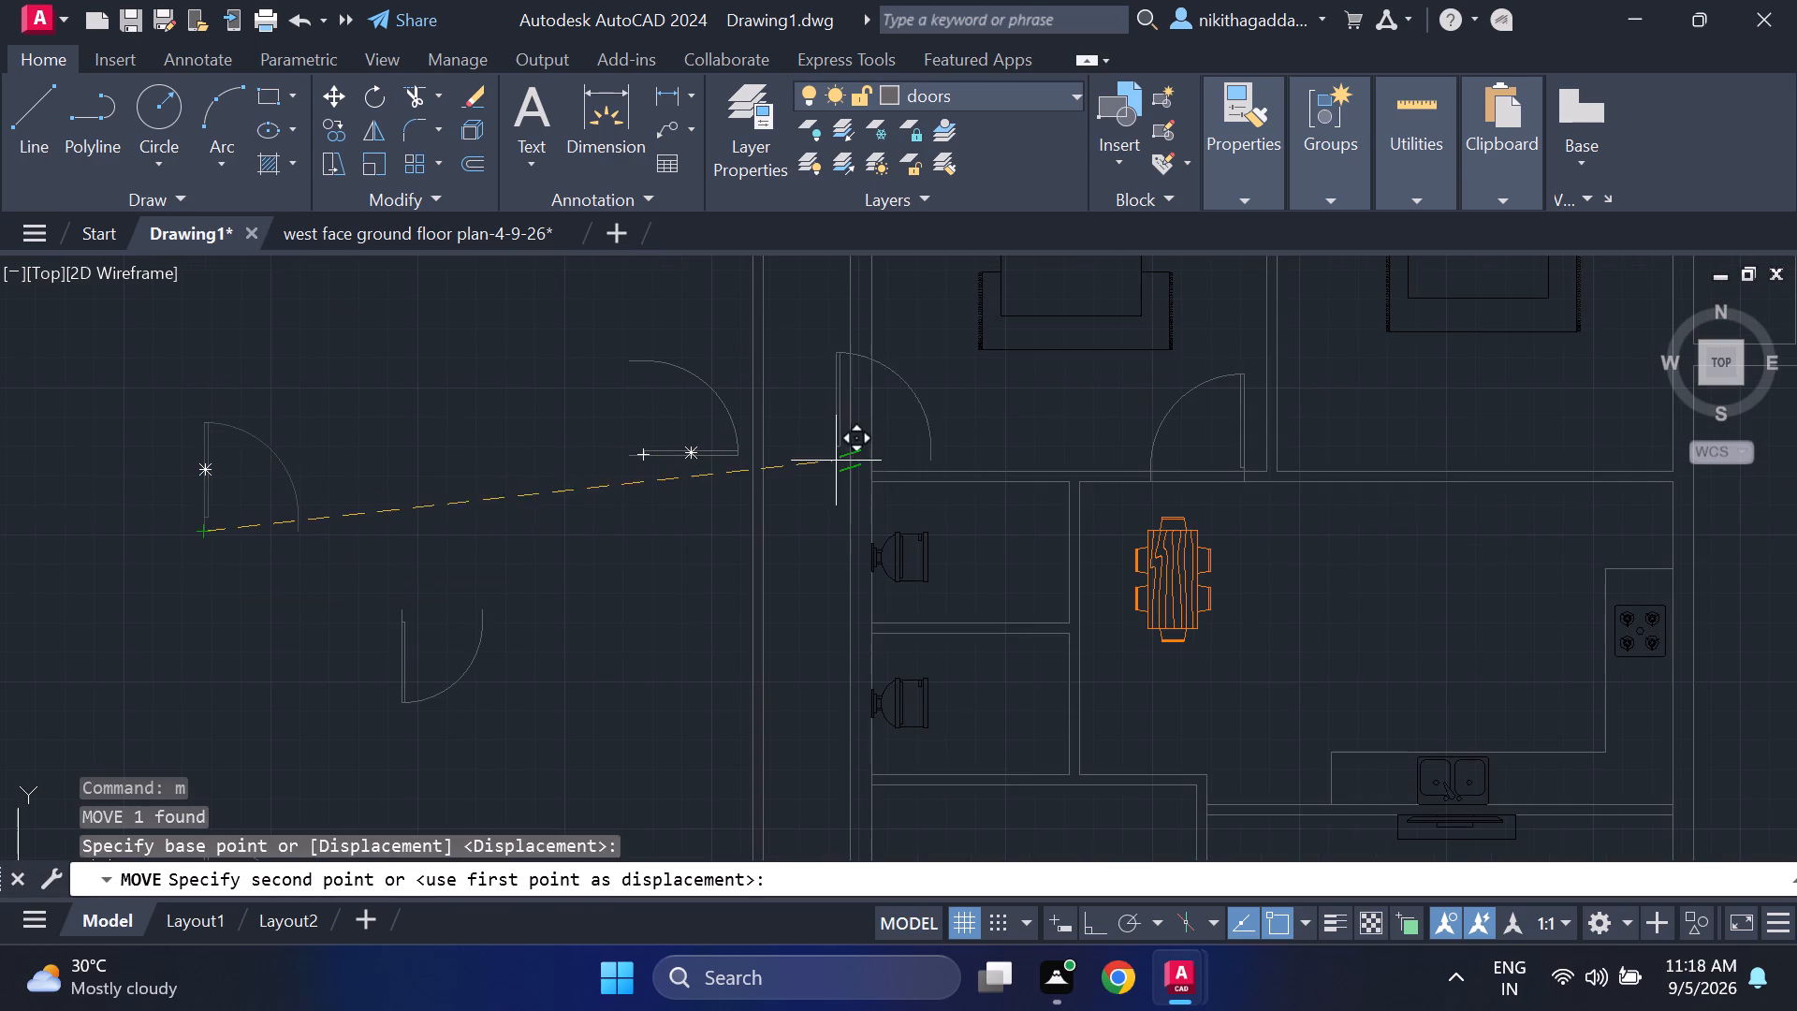
scroll(859, 462, down, 2)
middle_drag(856, 461, 355, 450)
scroll(521, 468, up, 2)
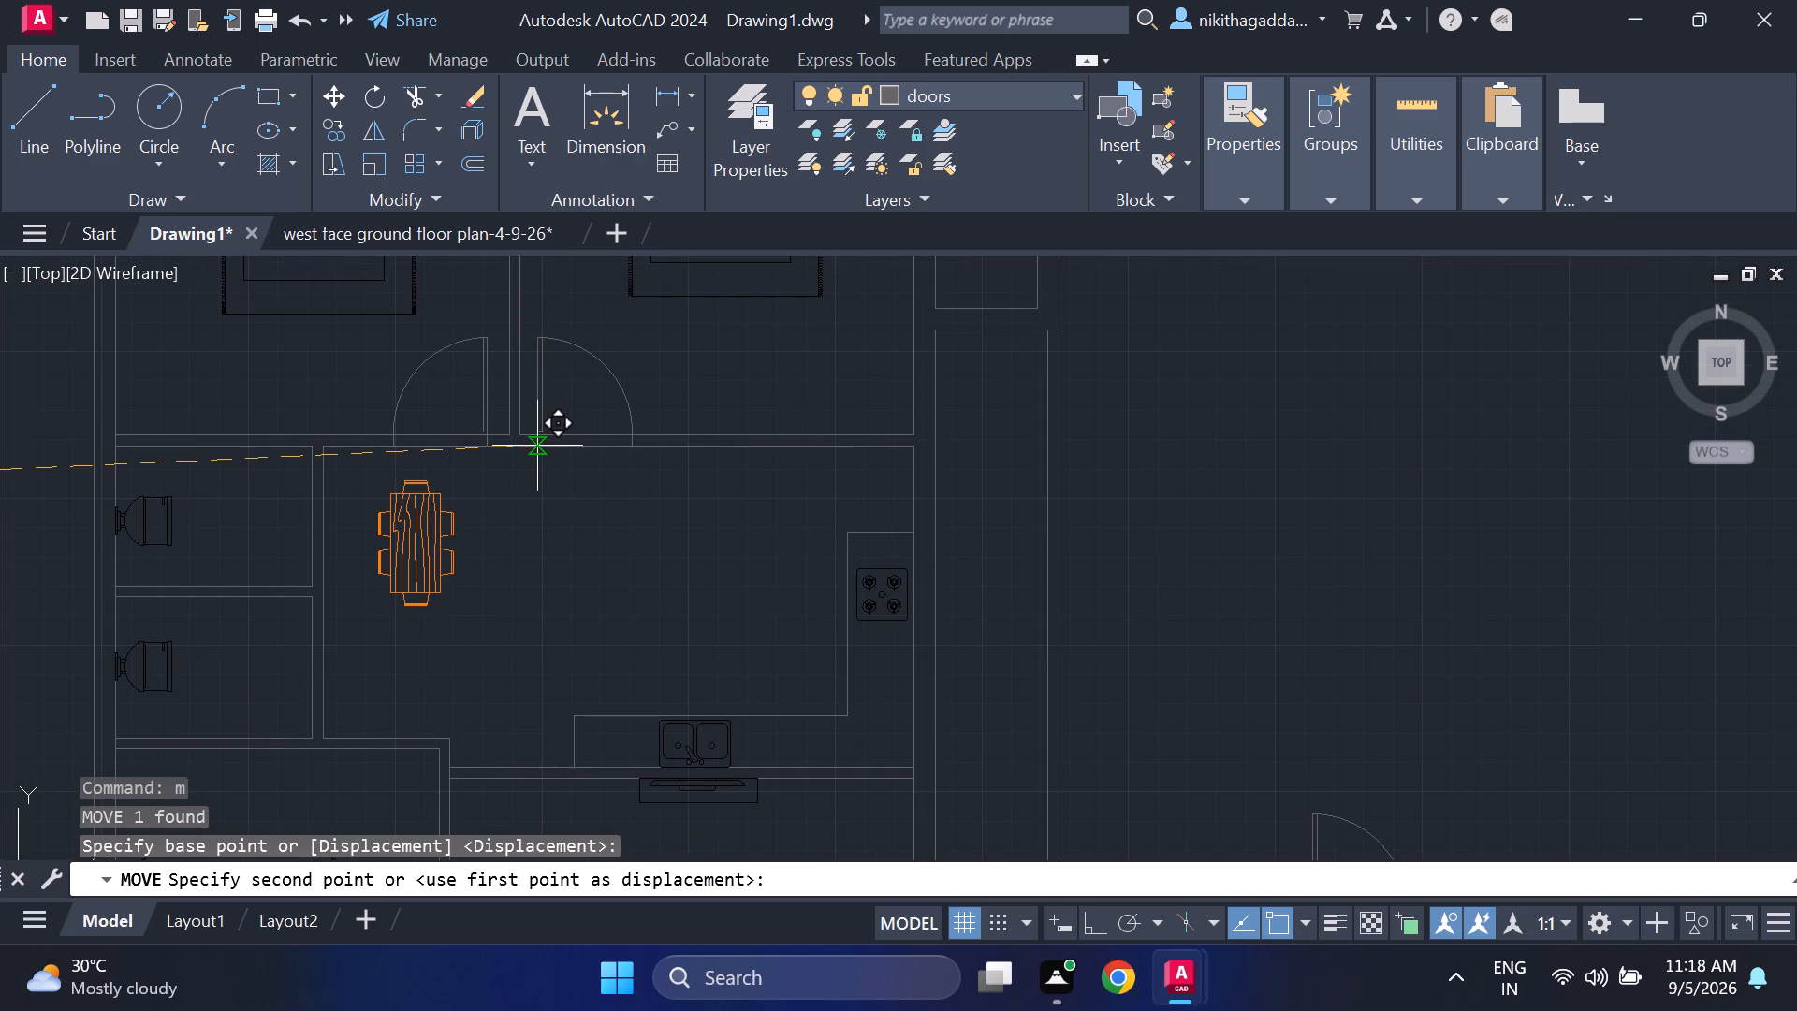
click(539, 444)
Mirror the small downward-swinging door west of the plan about a vertical line with Ortho on, keeping the source door.
scroll(85, 539, down, 4)
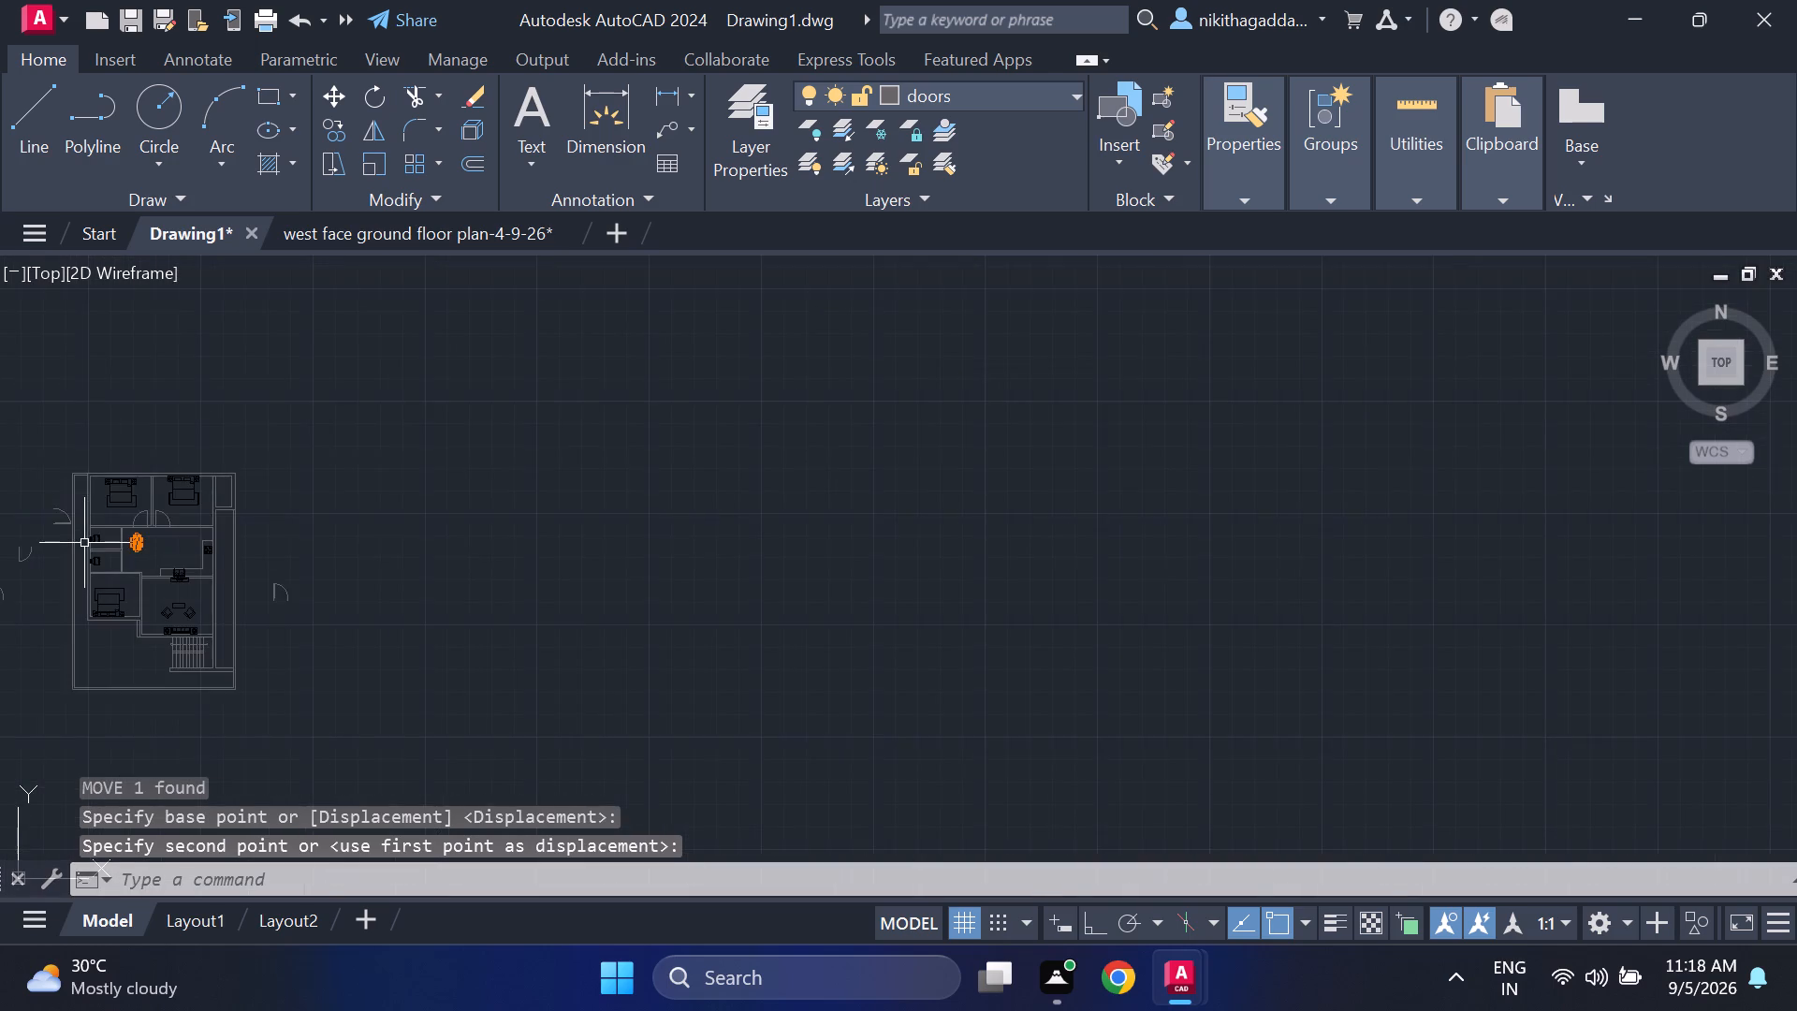
middle_drag(85, 541, 434, 453)
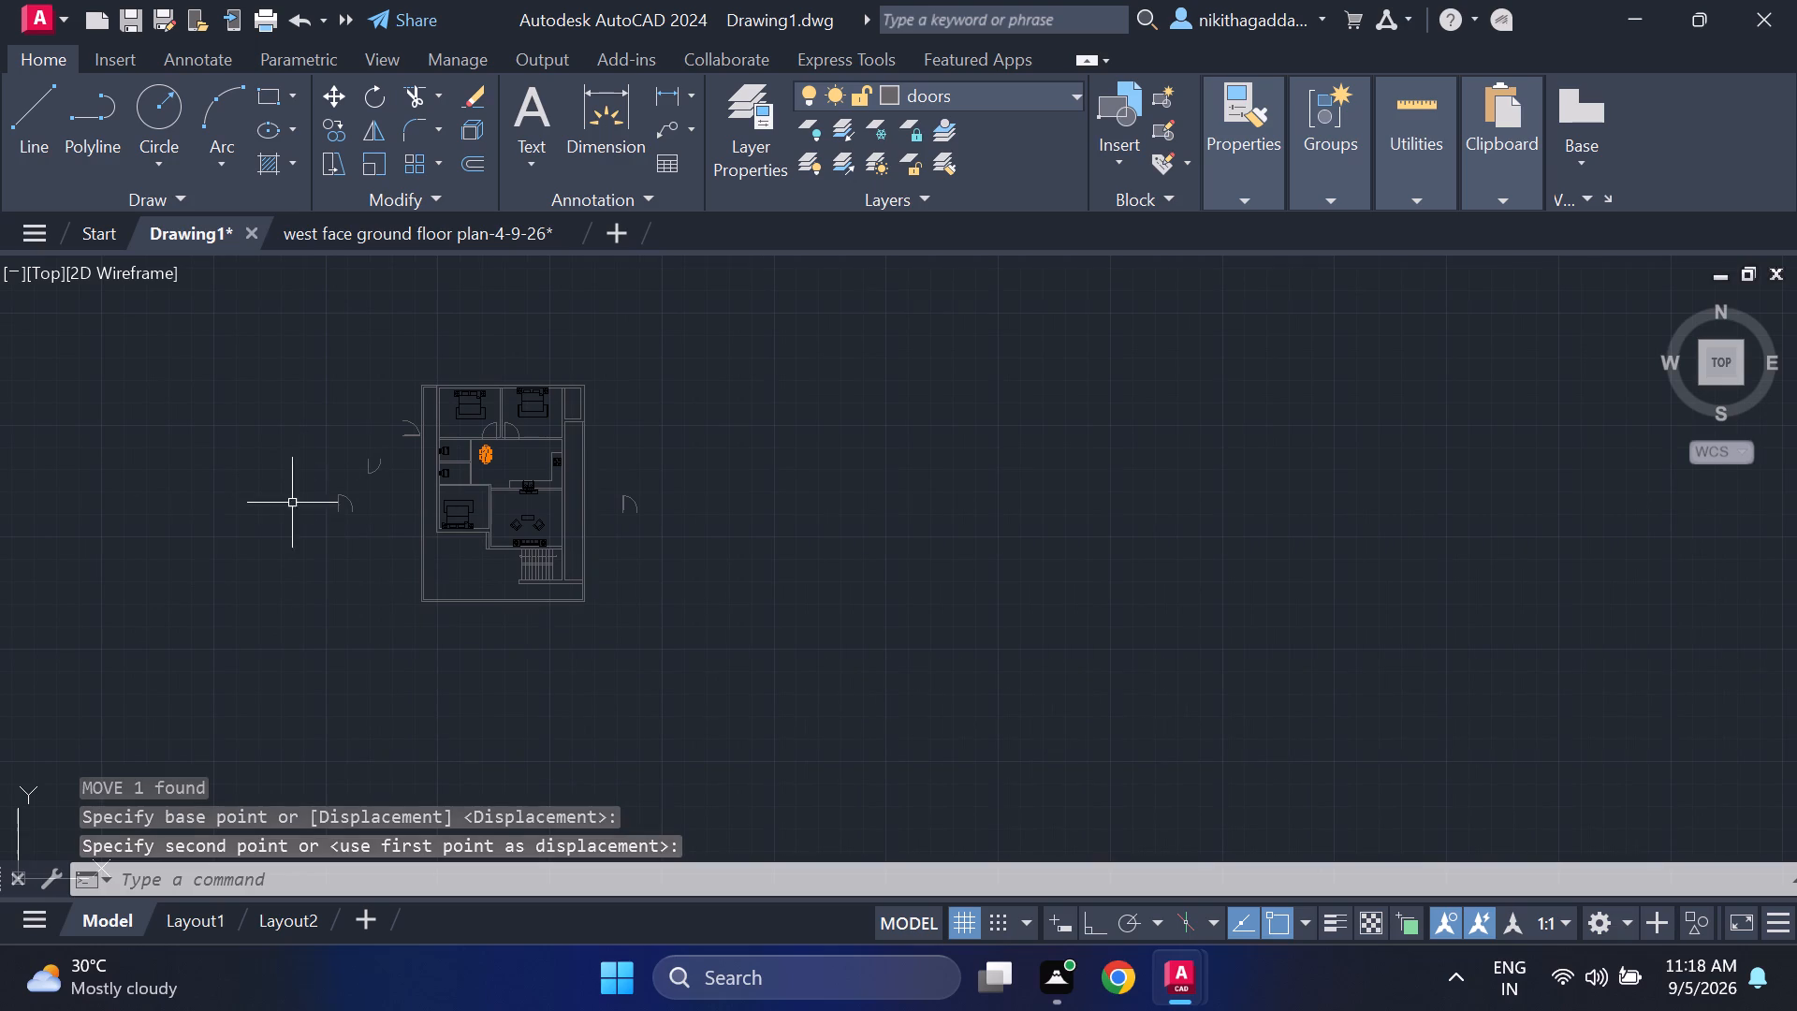
scroll(387, 474, up, 2)
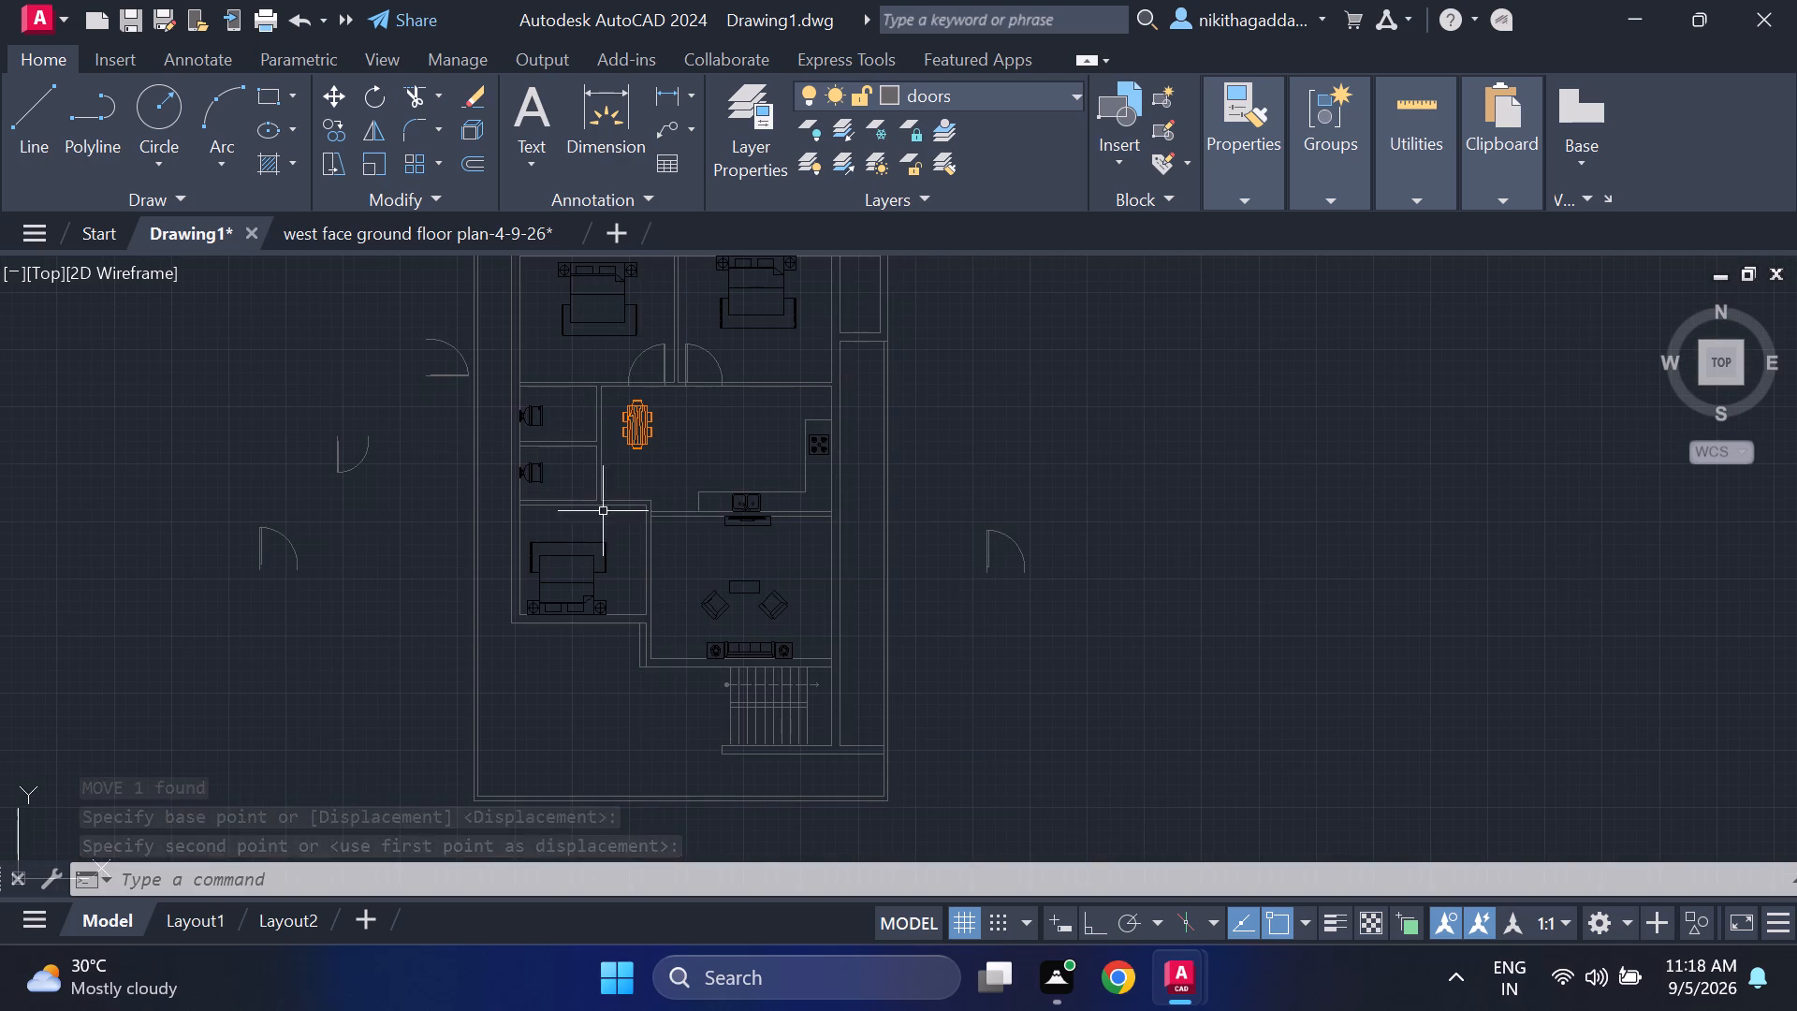
scroll(659, 411, up, 1)
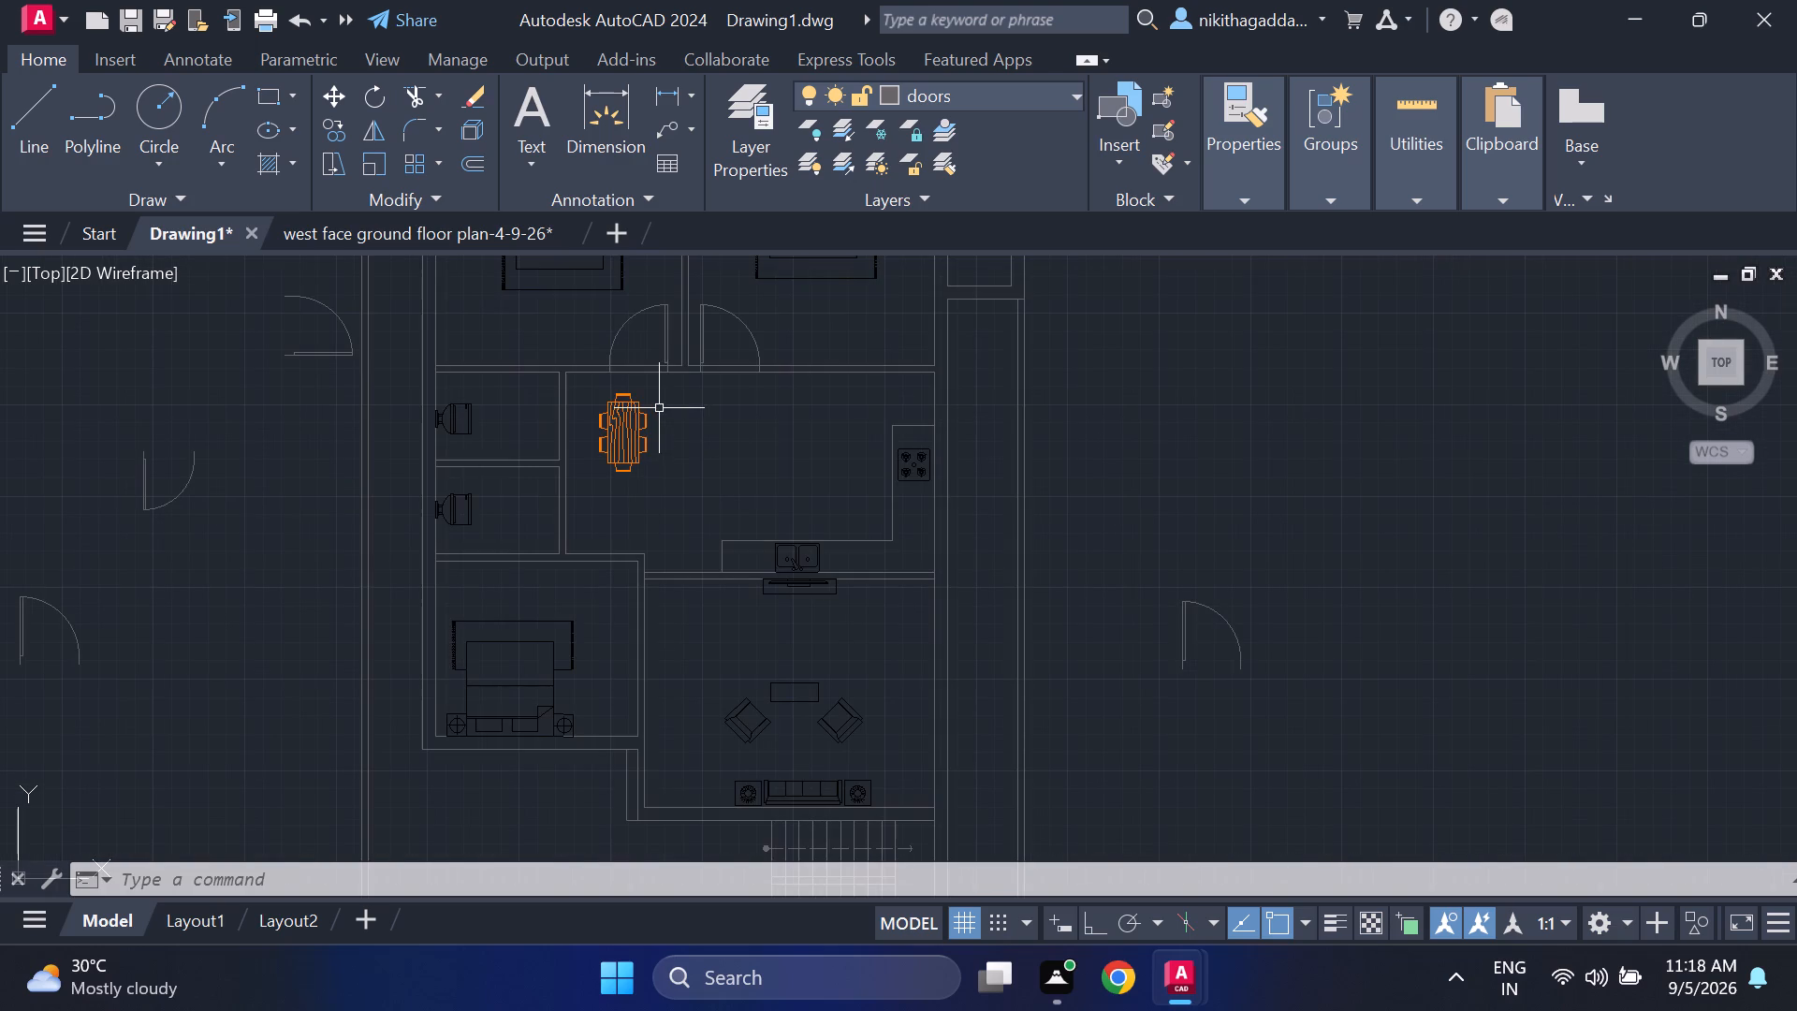
click(225, 446)
click(281, 444)
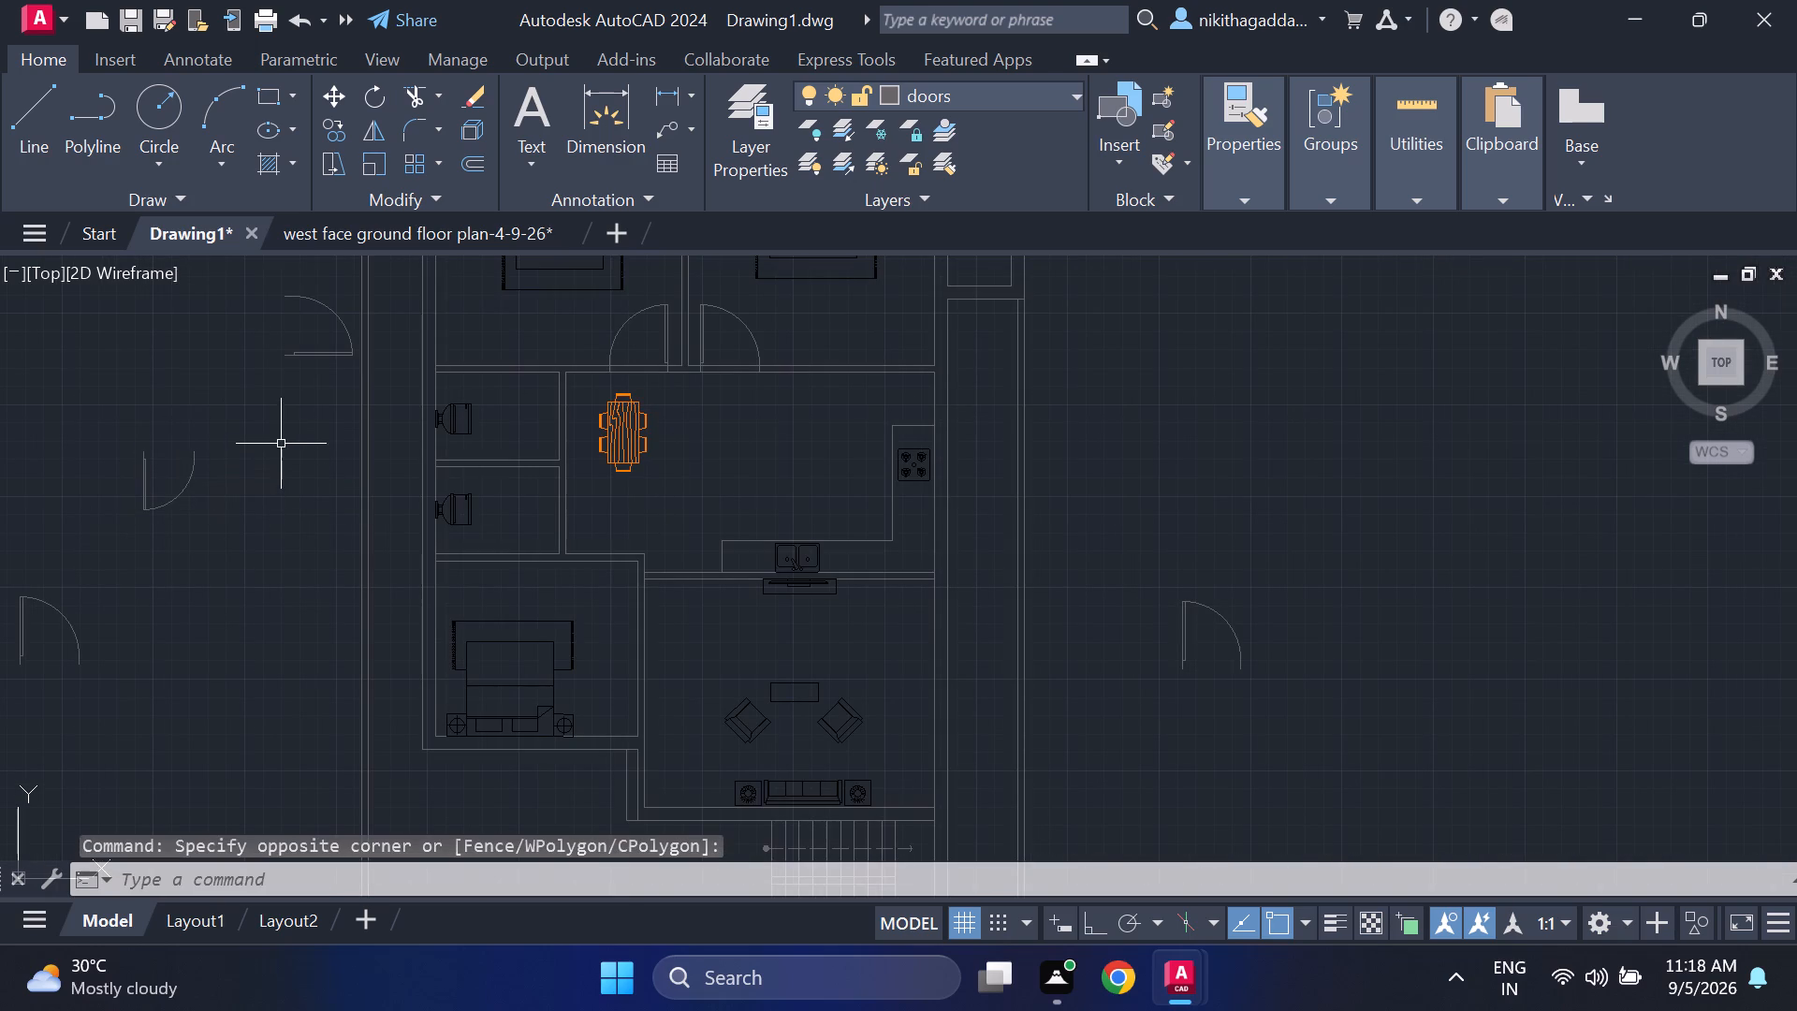
click(270, 446)
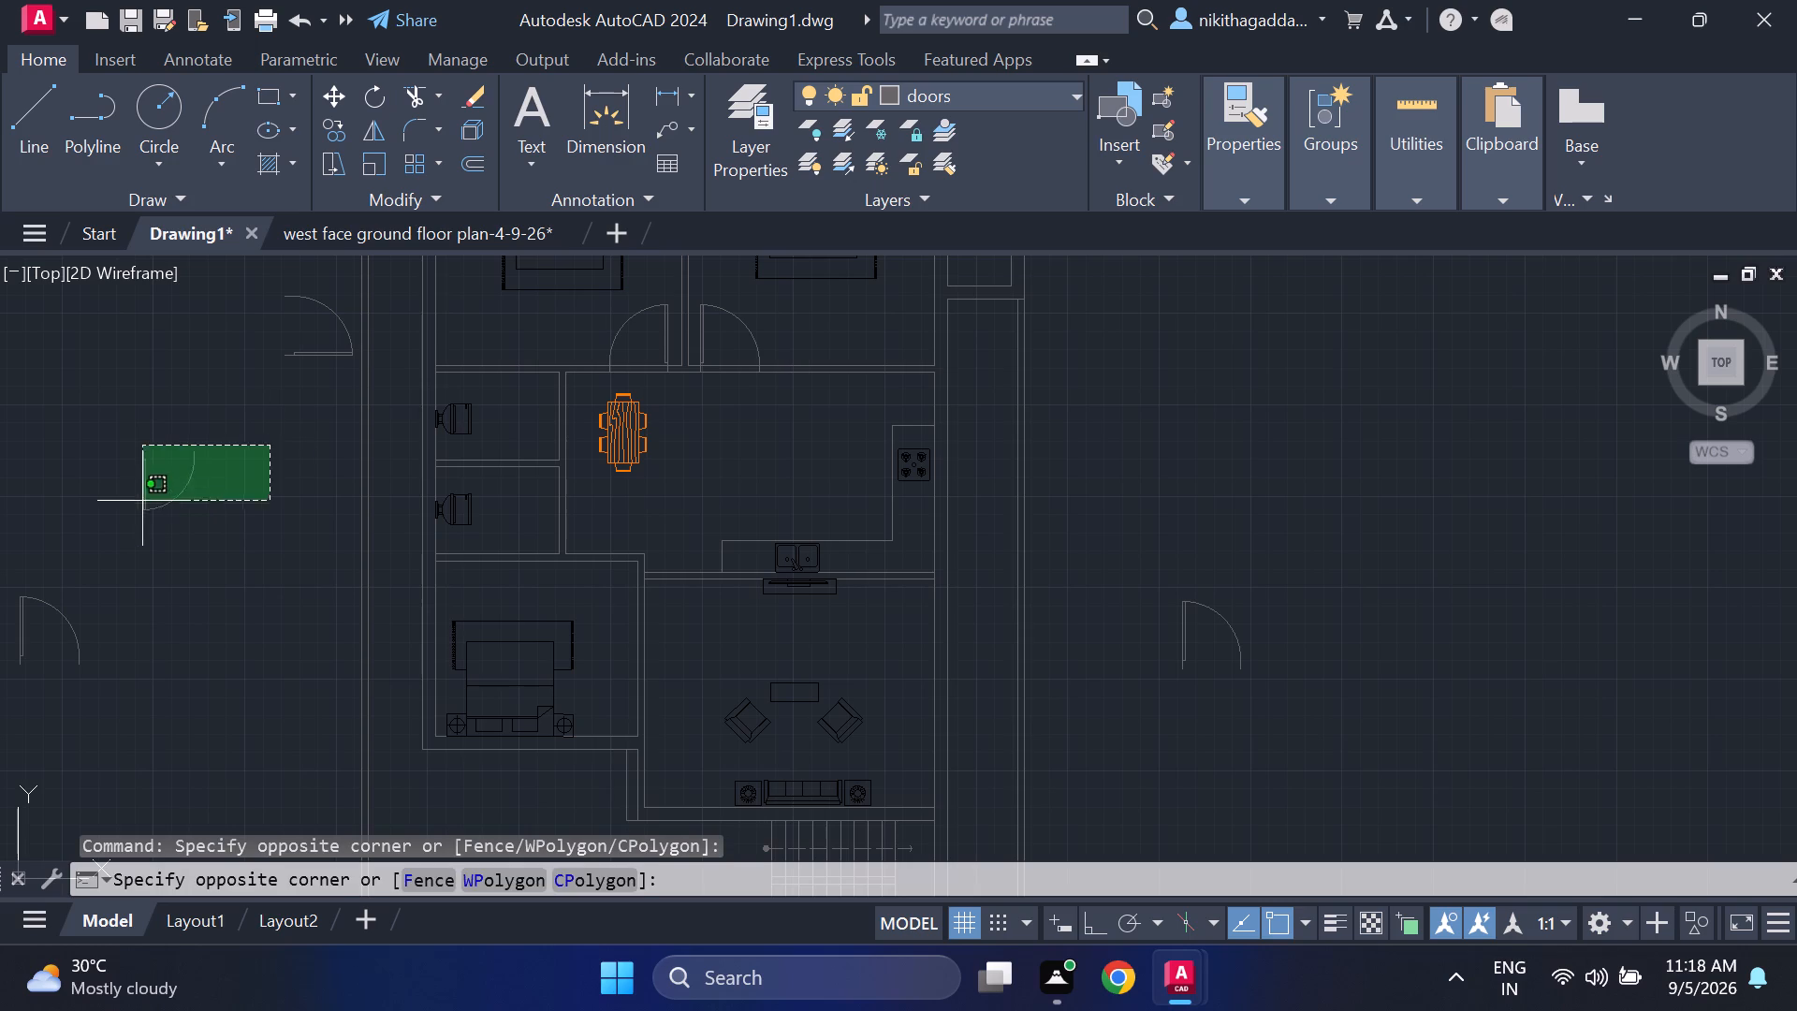
click(58, 528)
text(mi\)
key(Return)
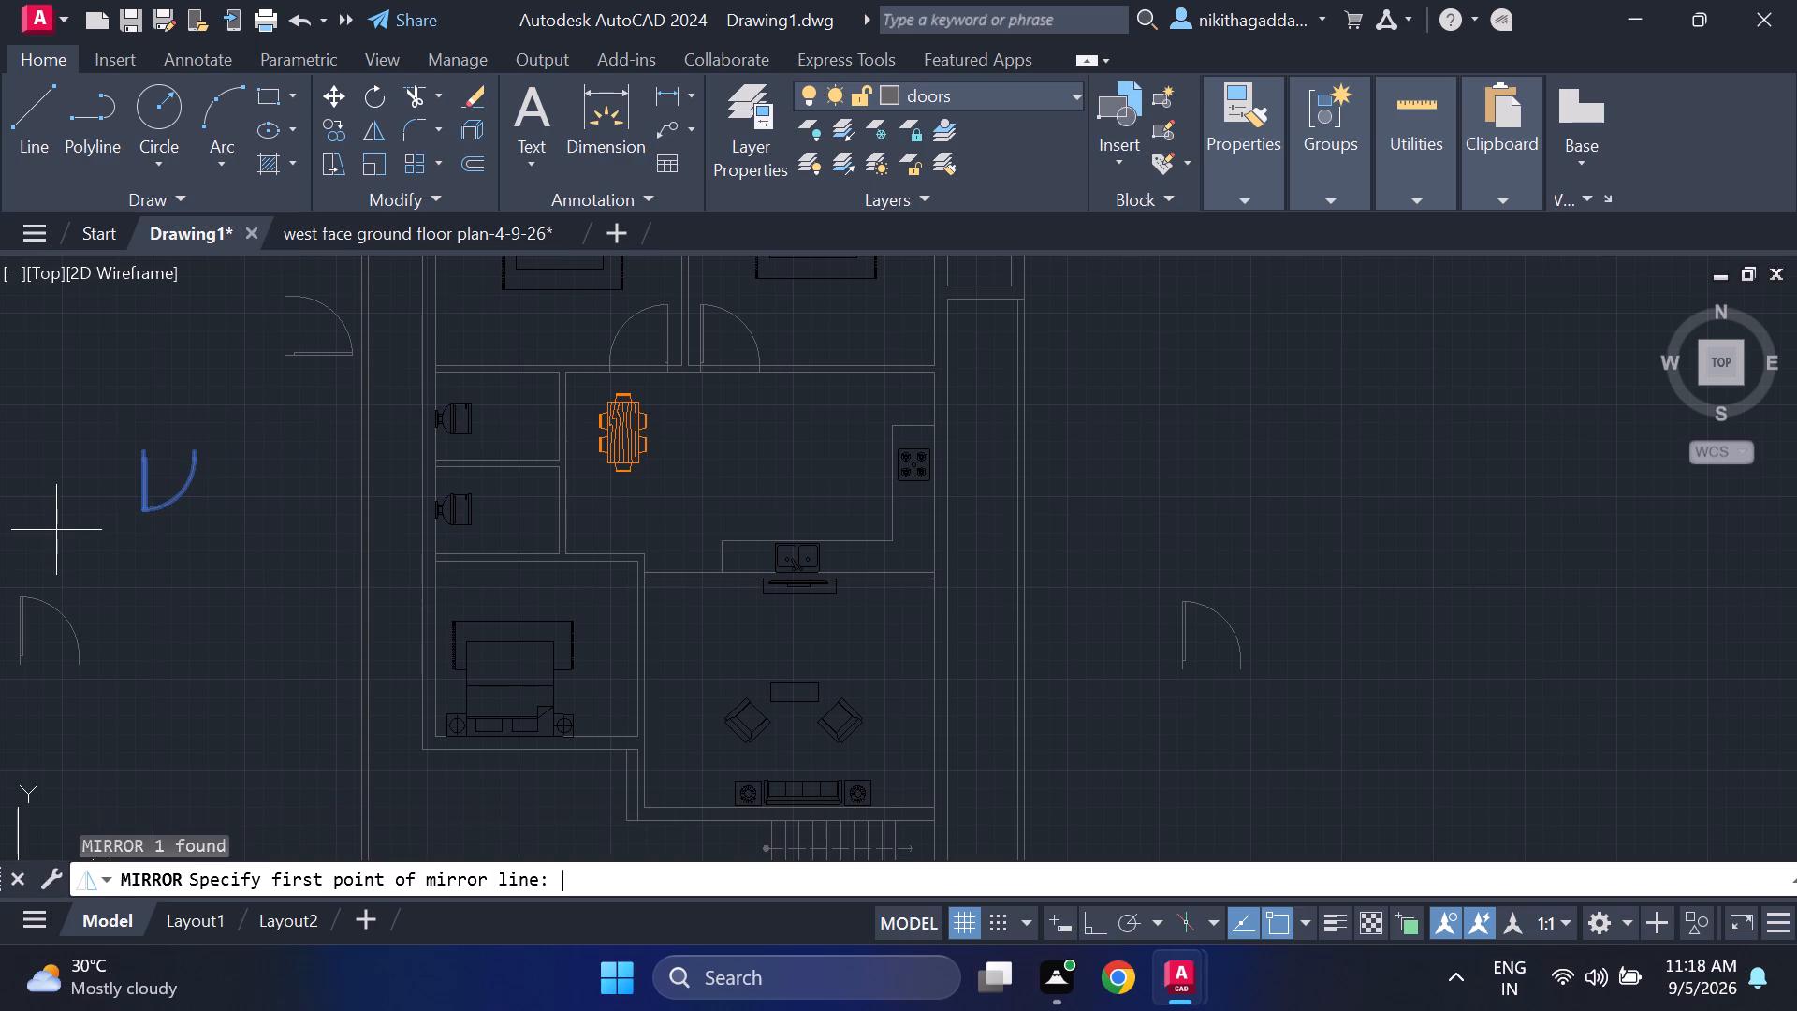
click(230, 443)
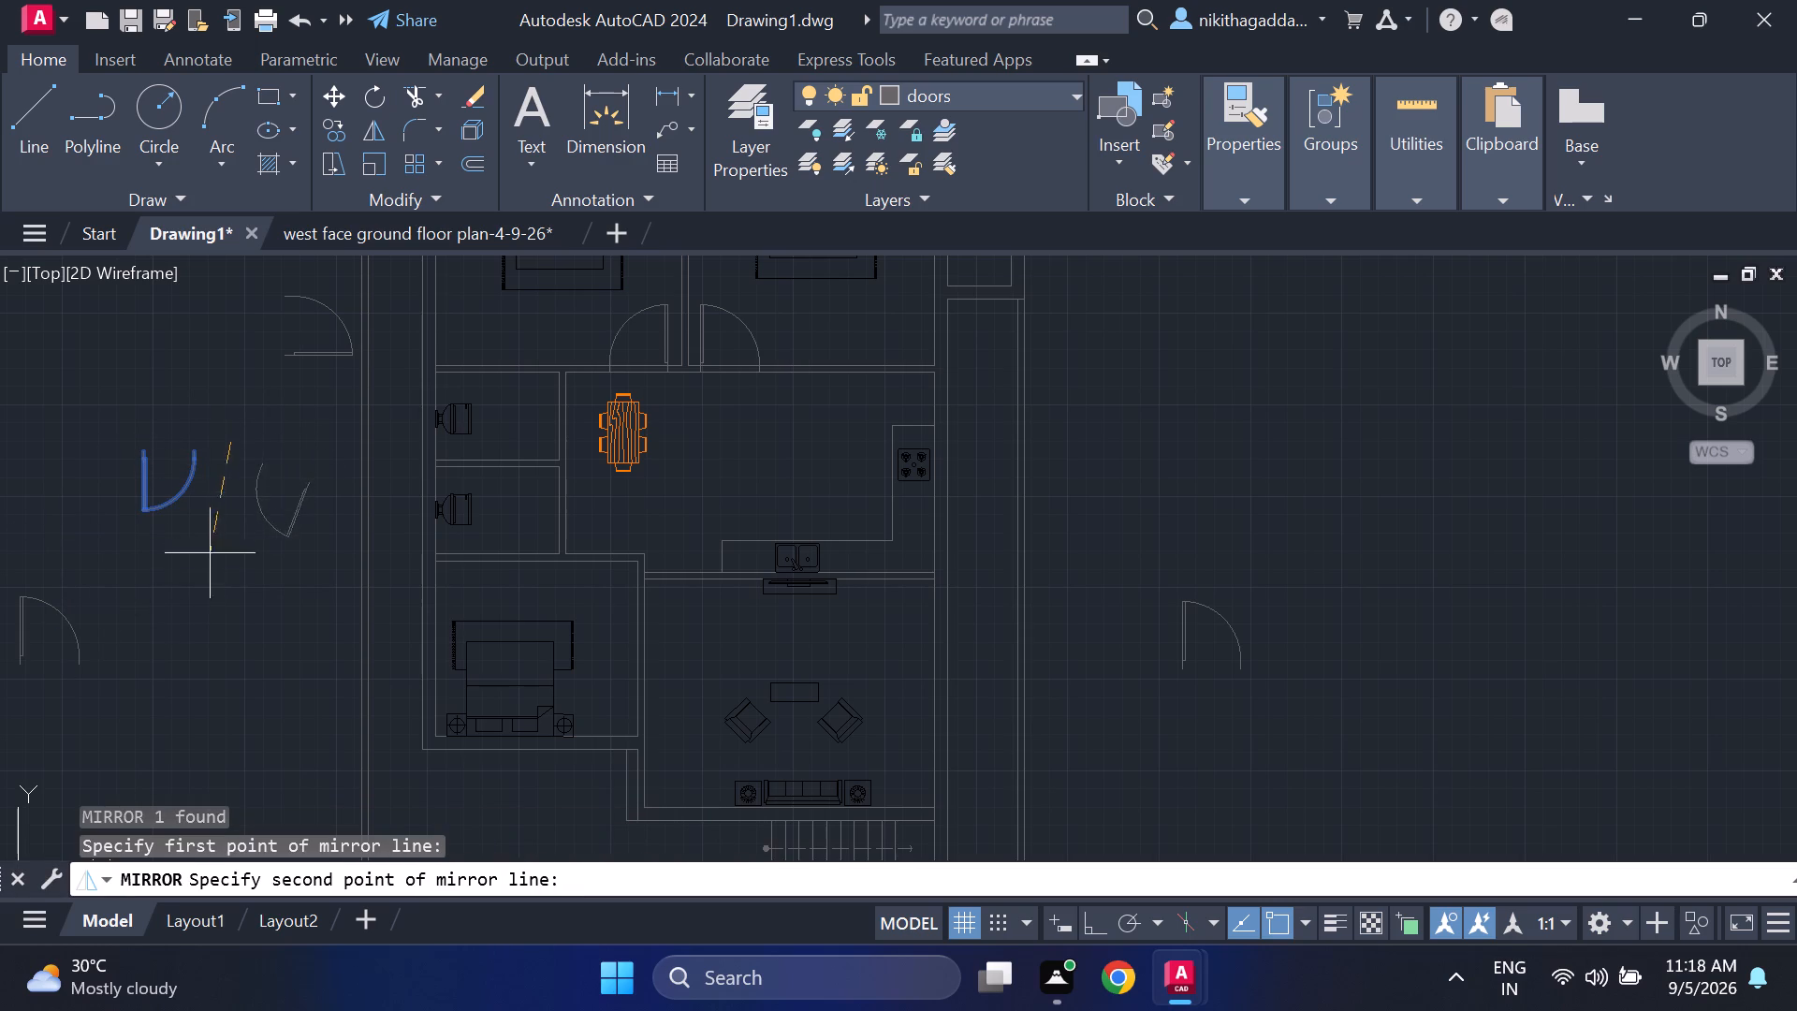
key(F8)
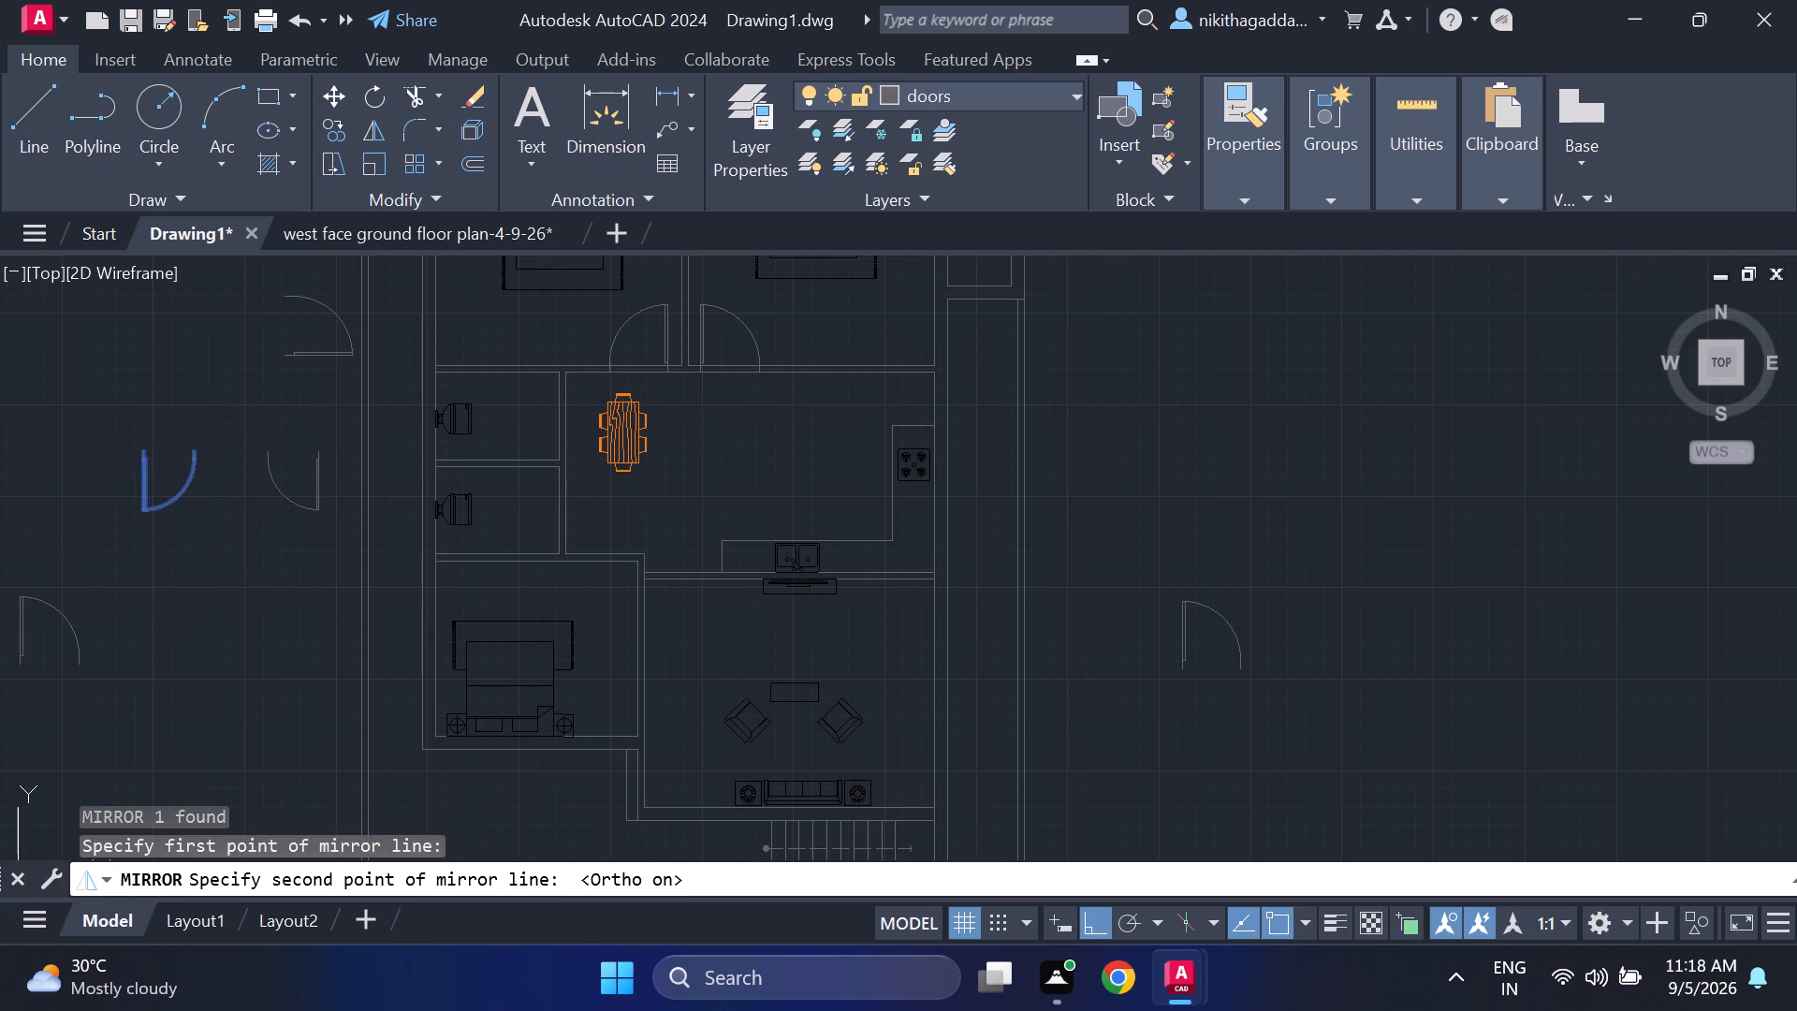
click(320, 623)
text(no)
key(Return)
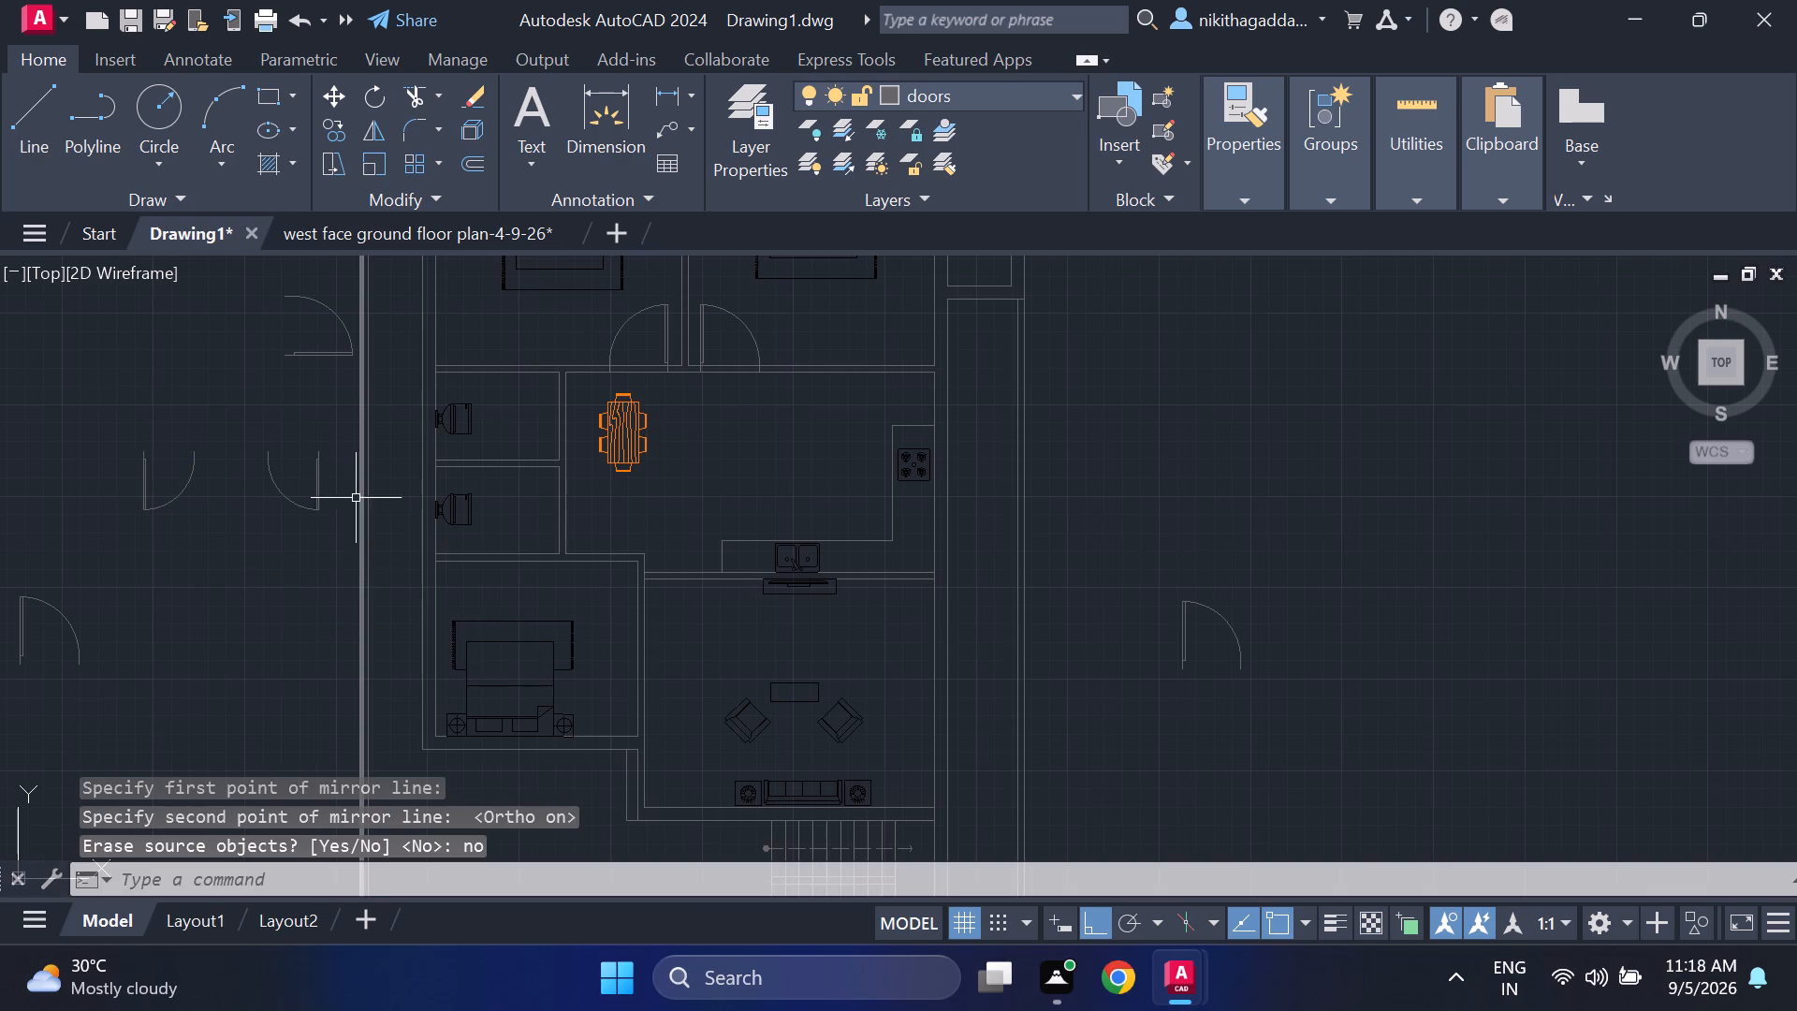
Move the mirrored small door into the upper toilet's north wall near its east end, with Ortho off.
drag(336, 466, 328, 475)
click(253, 540)
key(m)
key(Return)
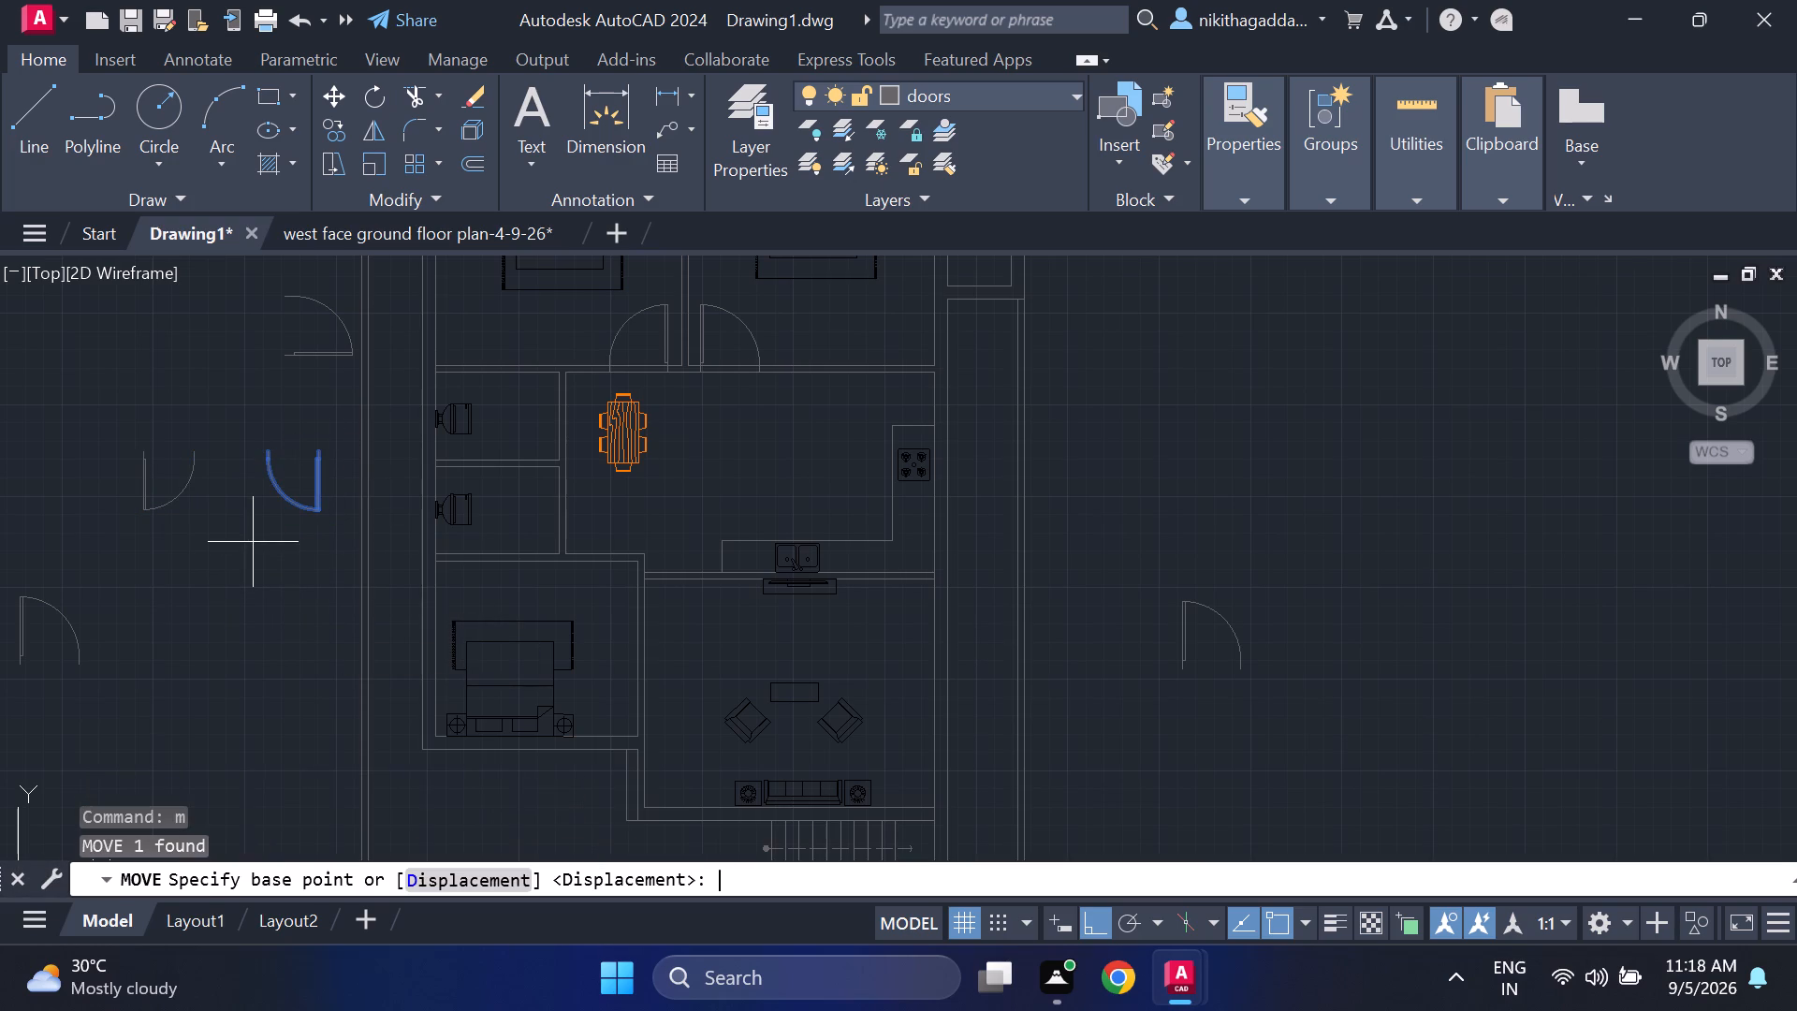
click(321, 445)
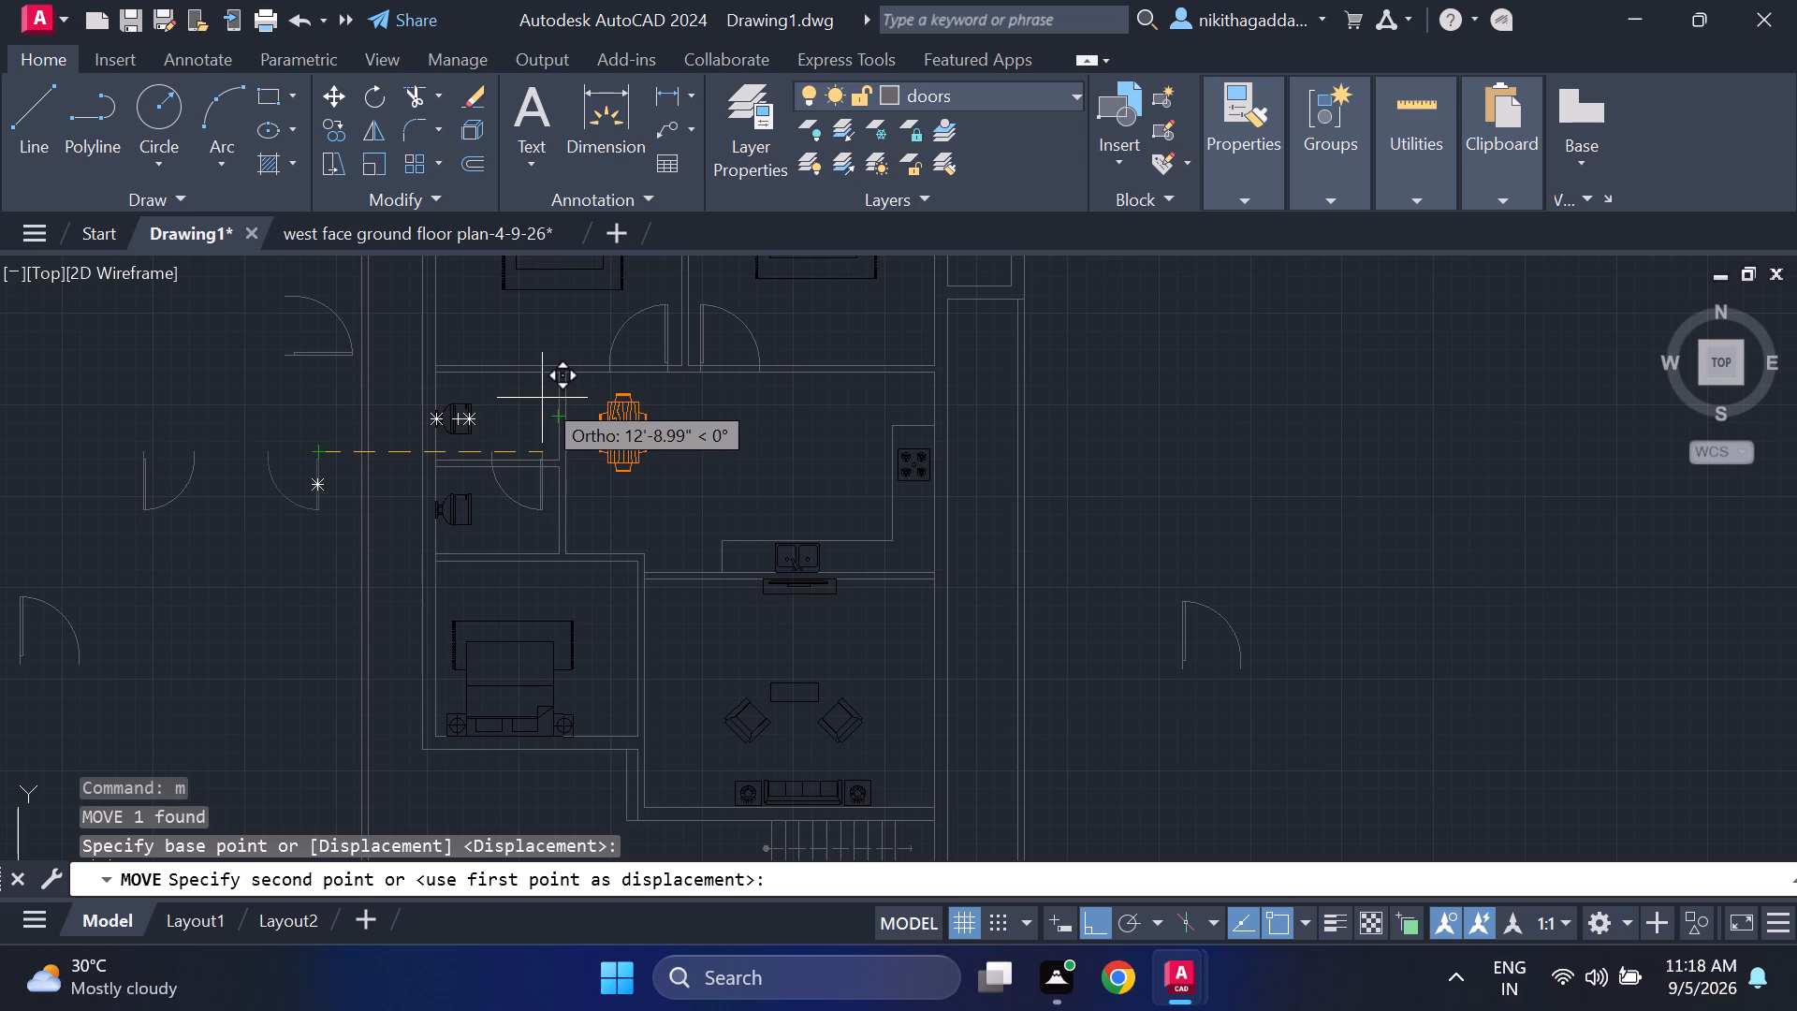
key(F8)
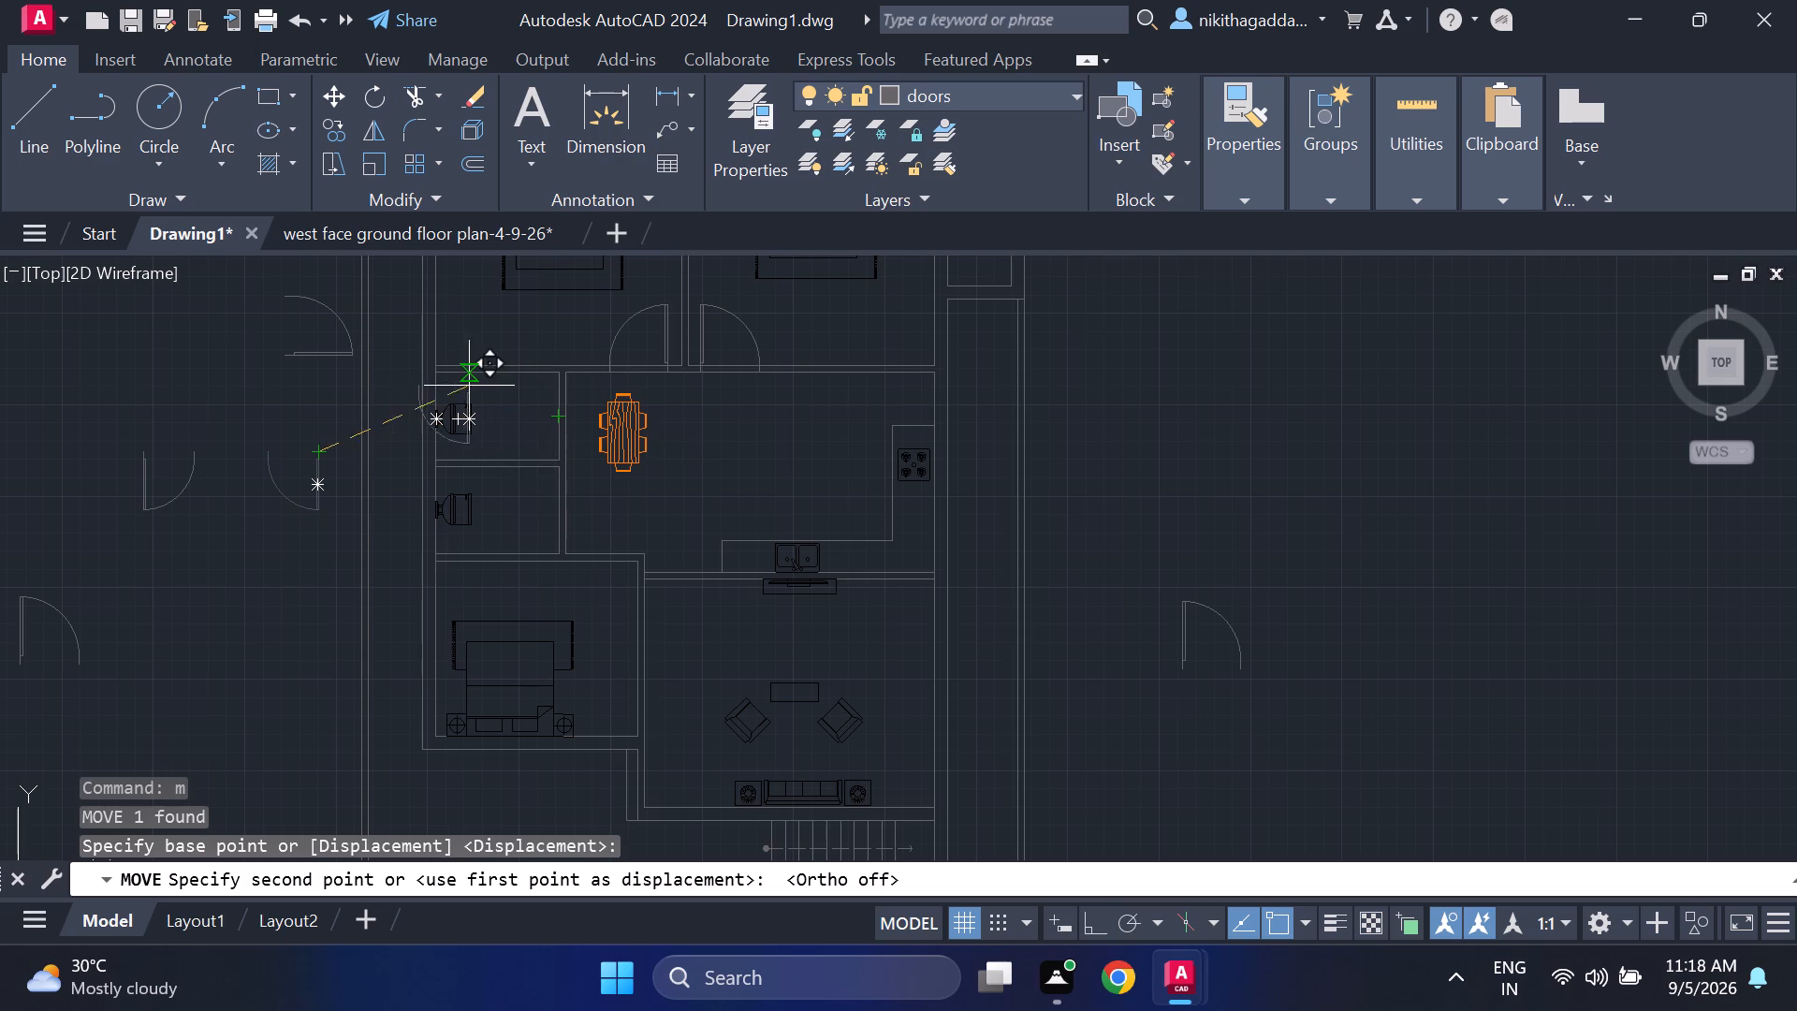
scroll(525, 469, up, 2)
scroll(551, 349, down, 2)
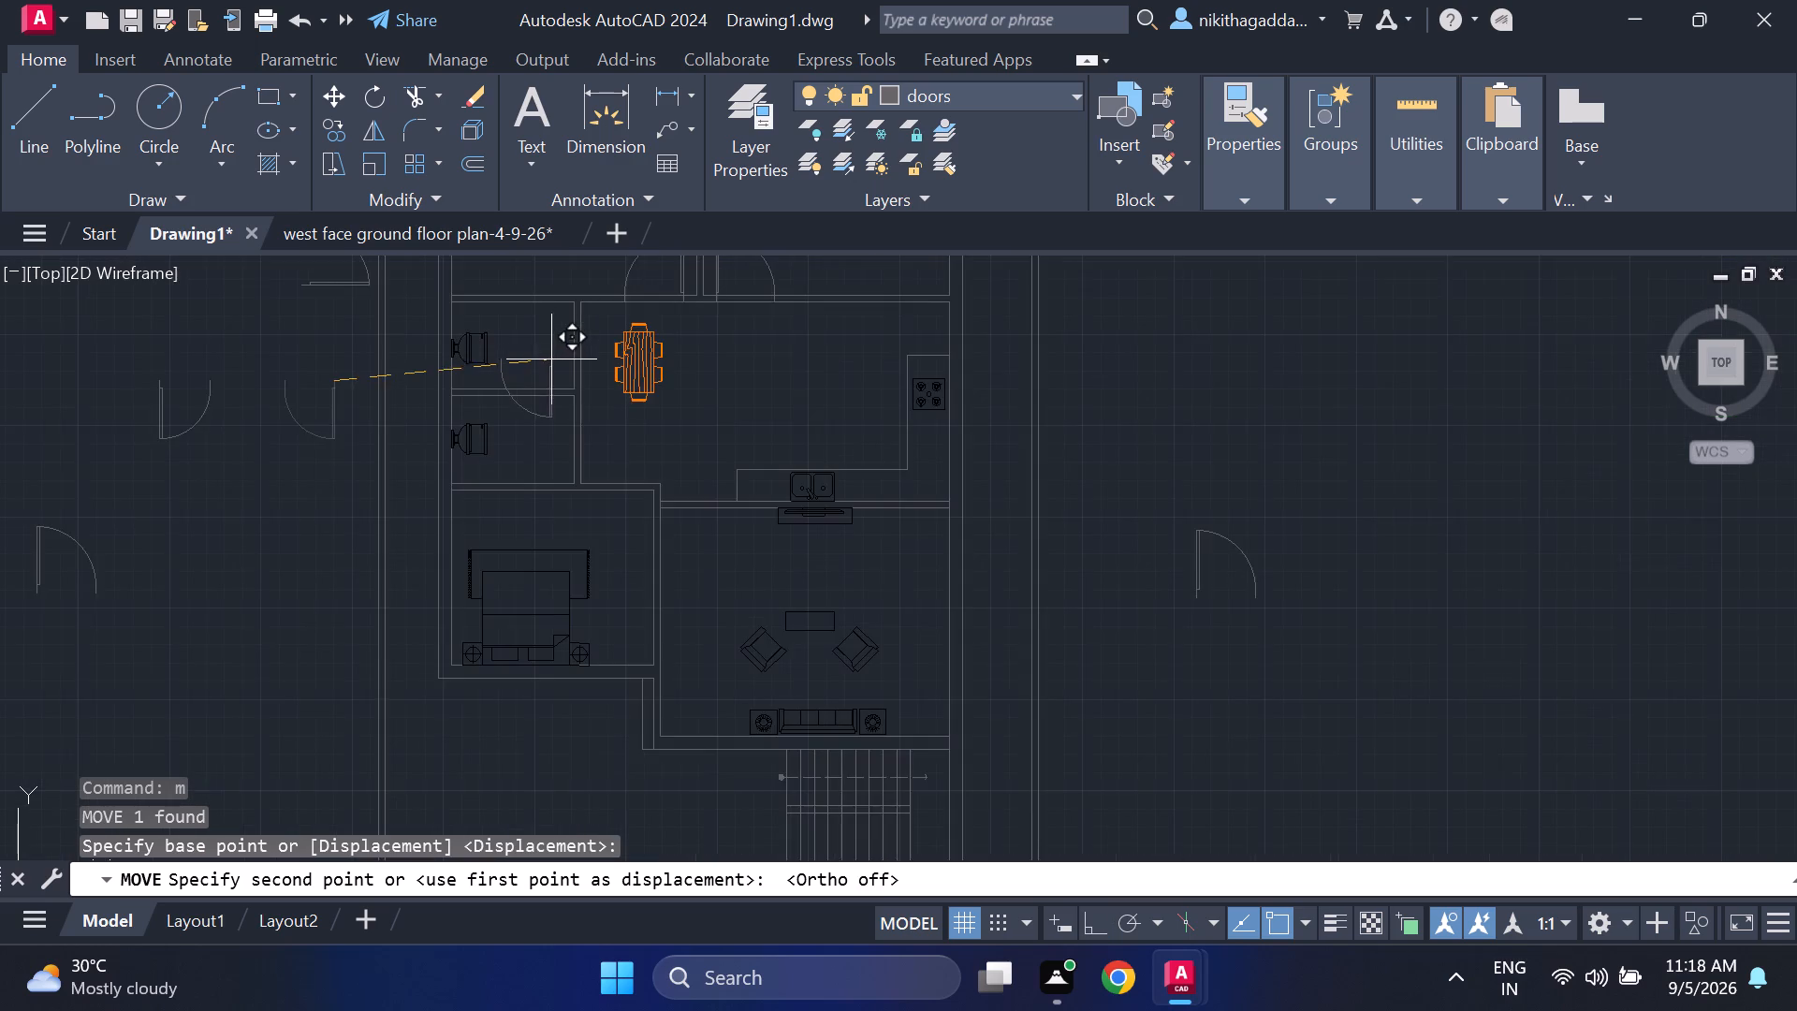
middle_drag(550, 359, 517, 500)
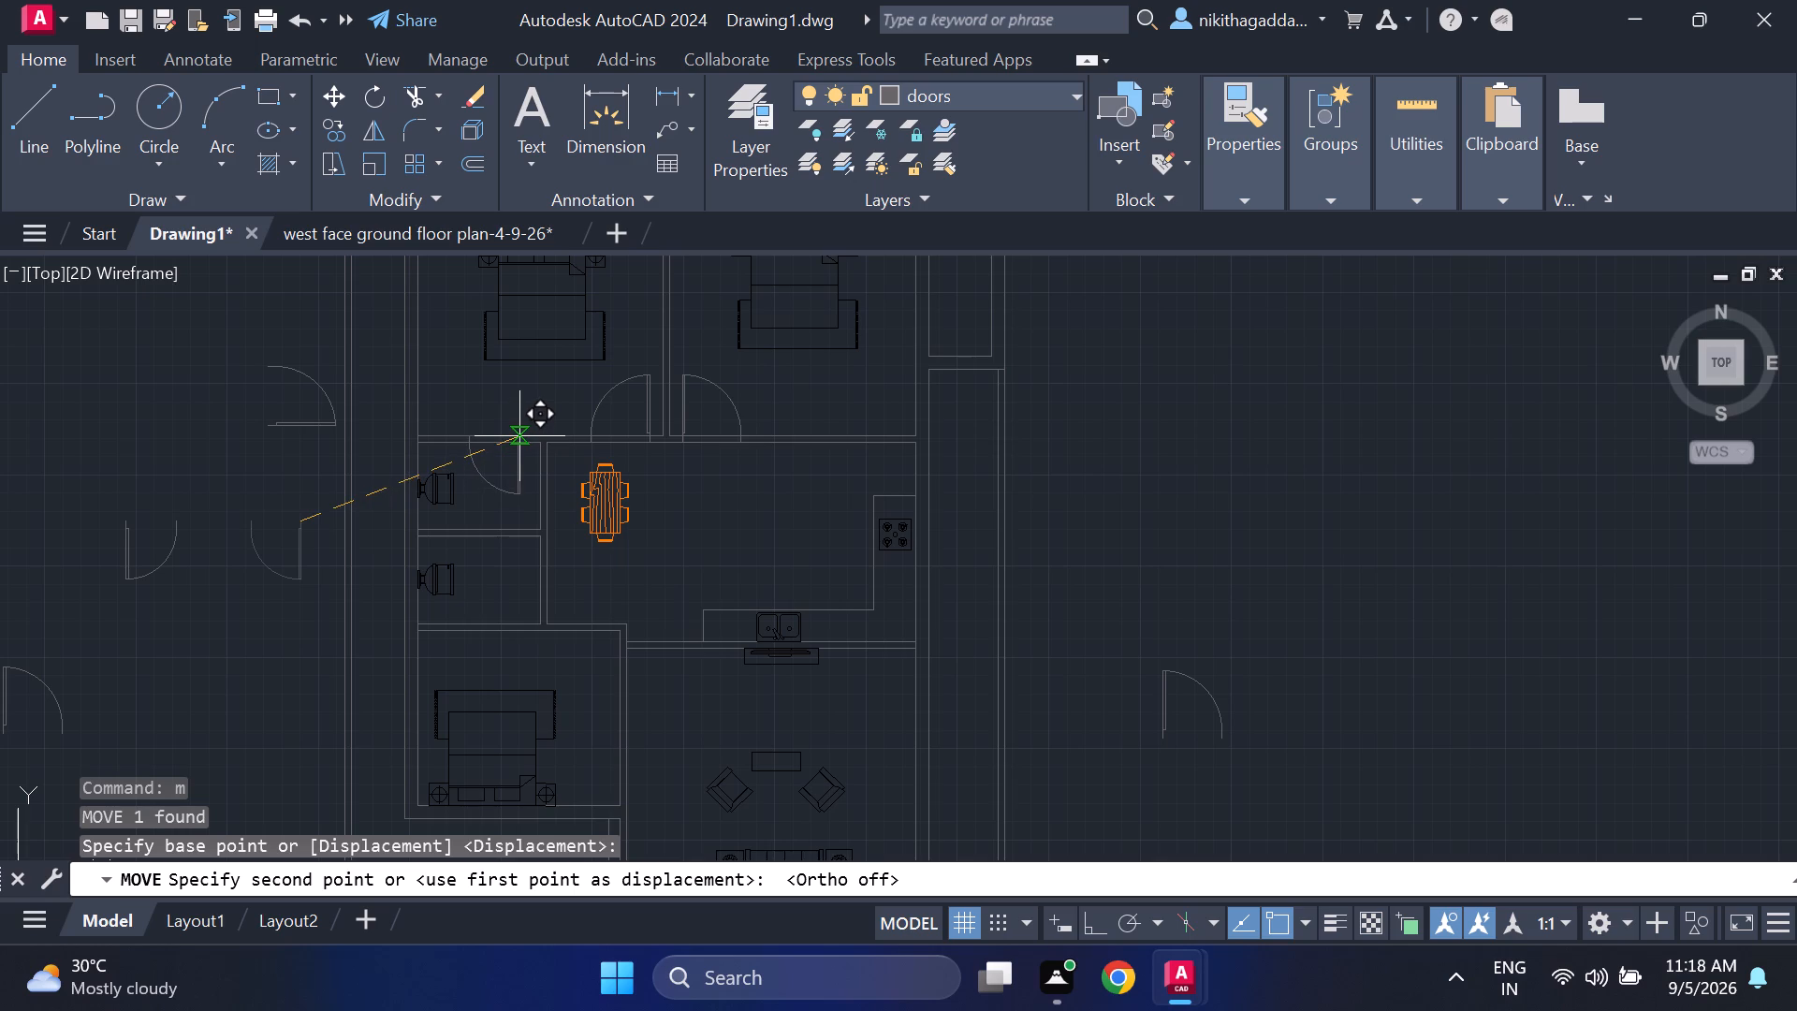
click(519, 436)
Copy the northwest bedroom's door to the wall between the lower toilet and the southwest bedroom, swinging into the toilet.
middle_drag(109, 542, 128, 487)
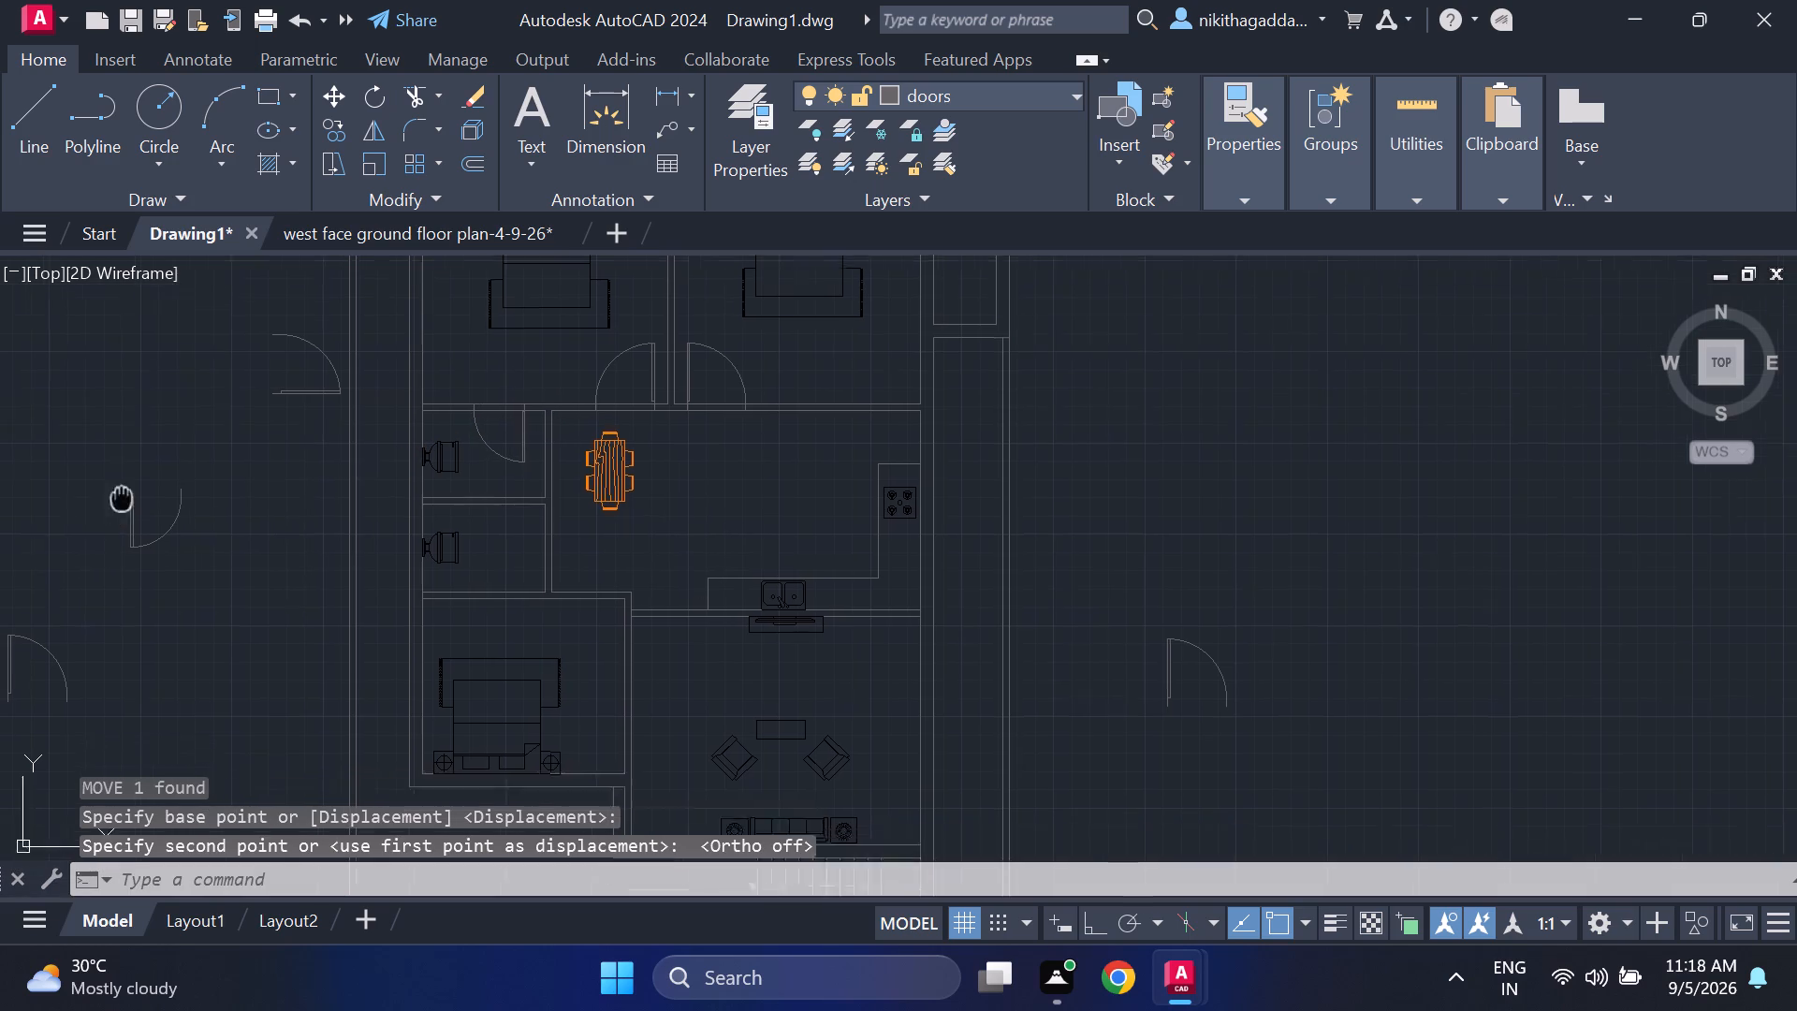
middle_drag(128, 487, 162, 434)
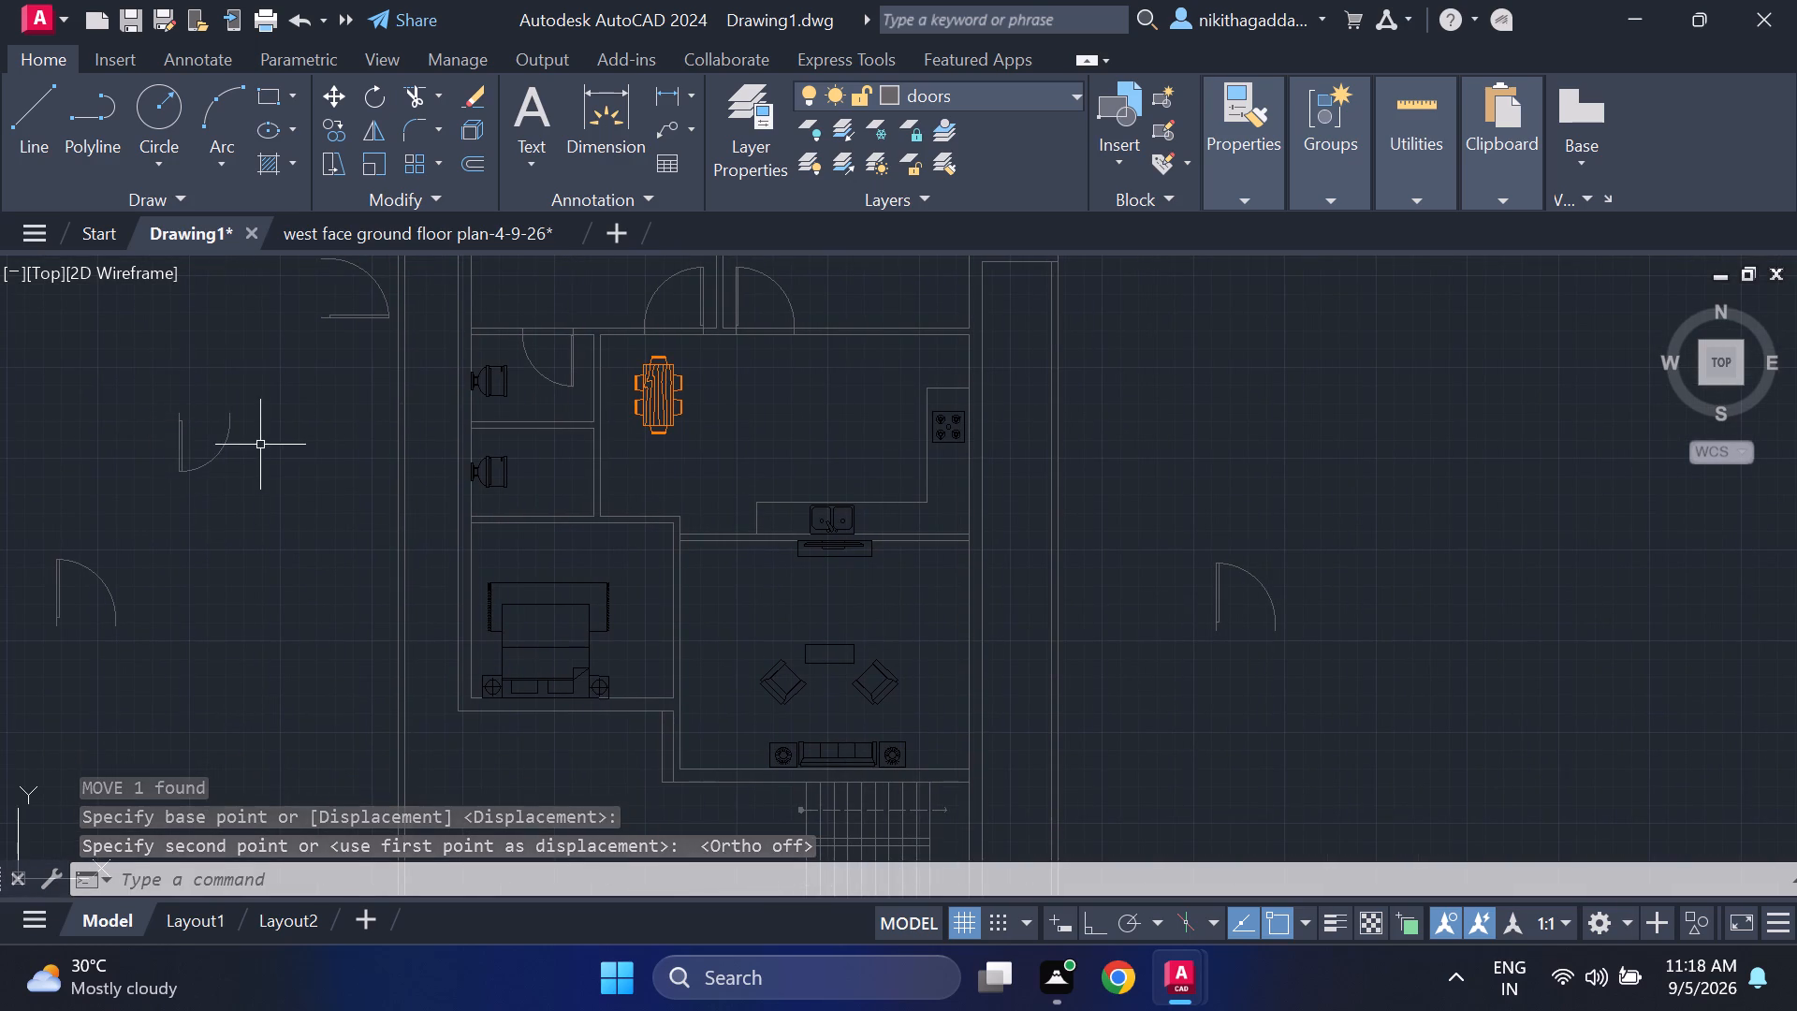
scroll(260, 449, down, 1)
scroll(594, 354, up, 1)
click(505, 315)
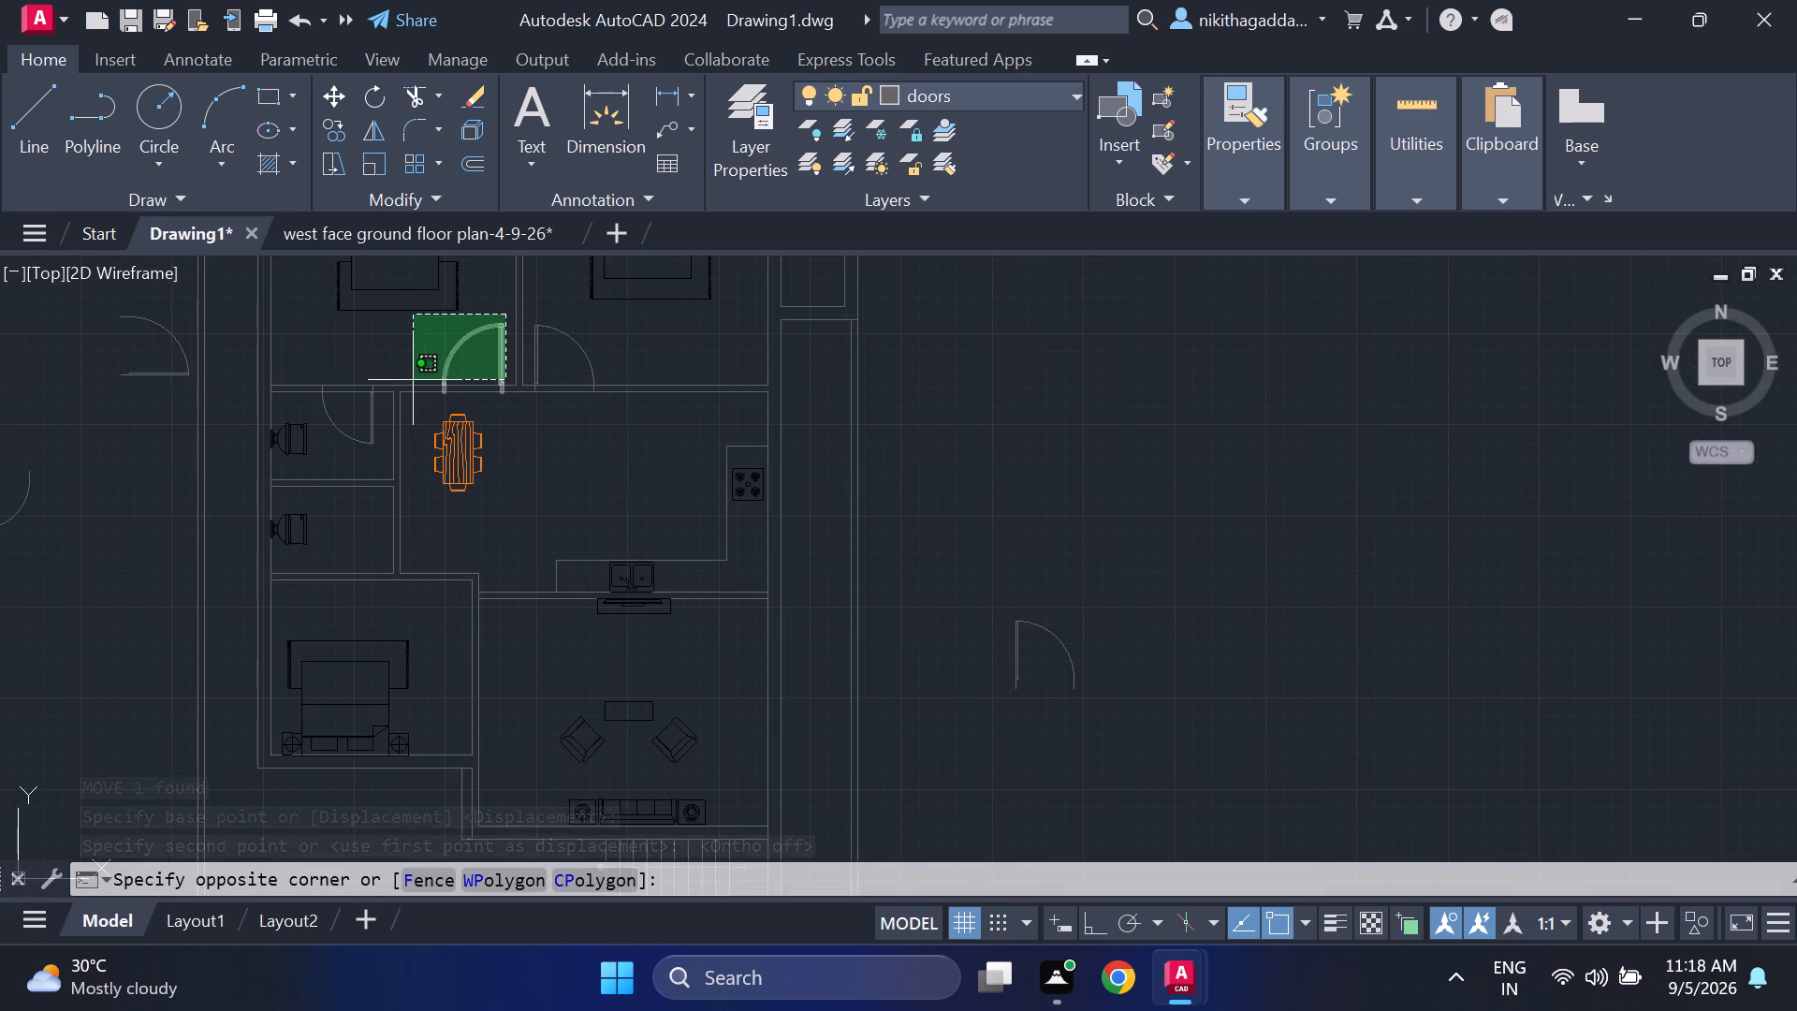
click(413, 380)
text(co)
key(Return)
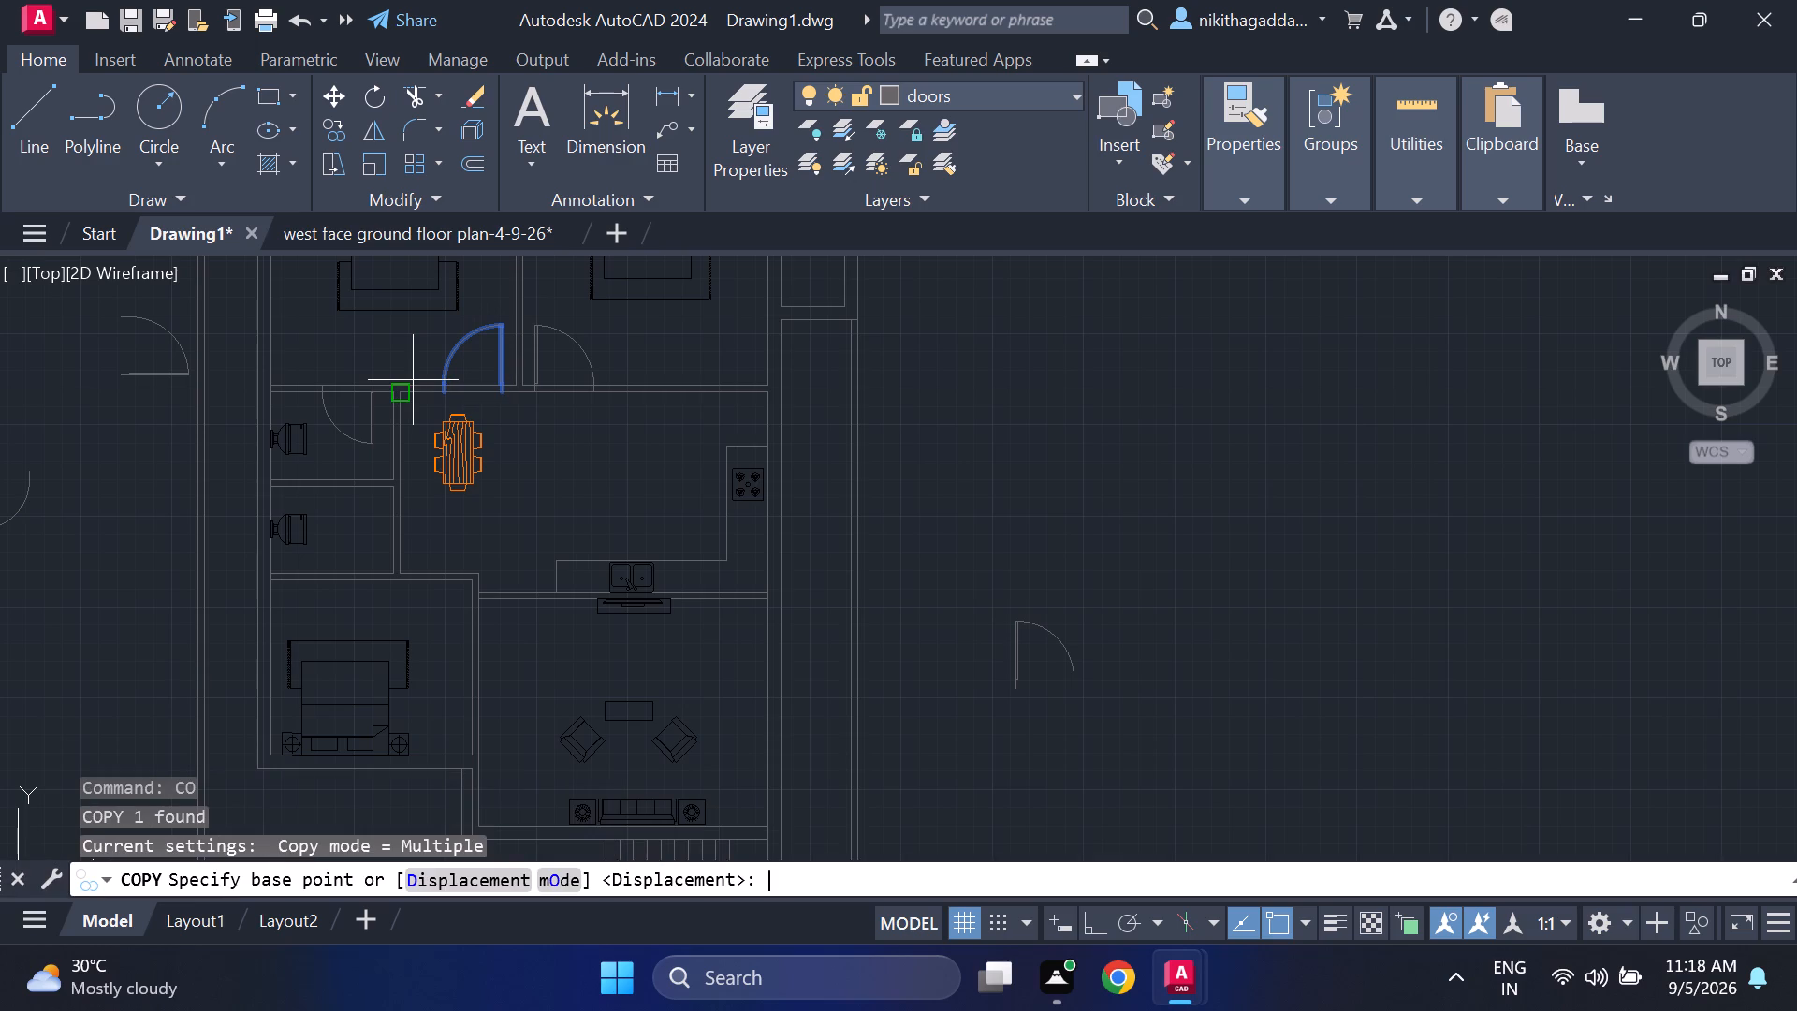
scroll(526, 406, up, 2)
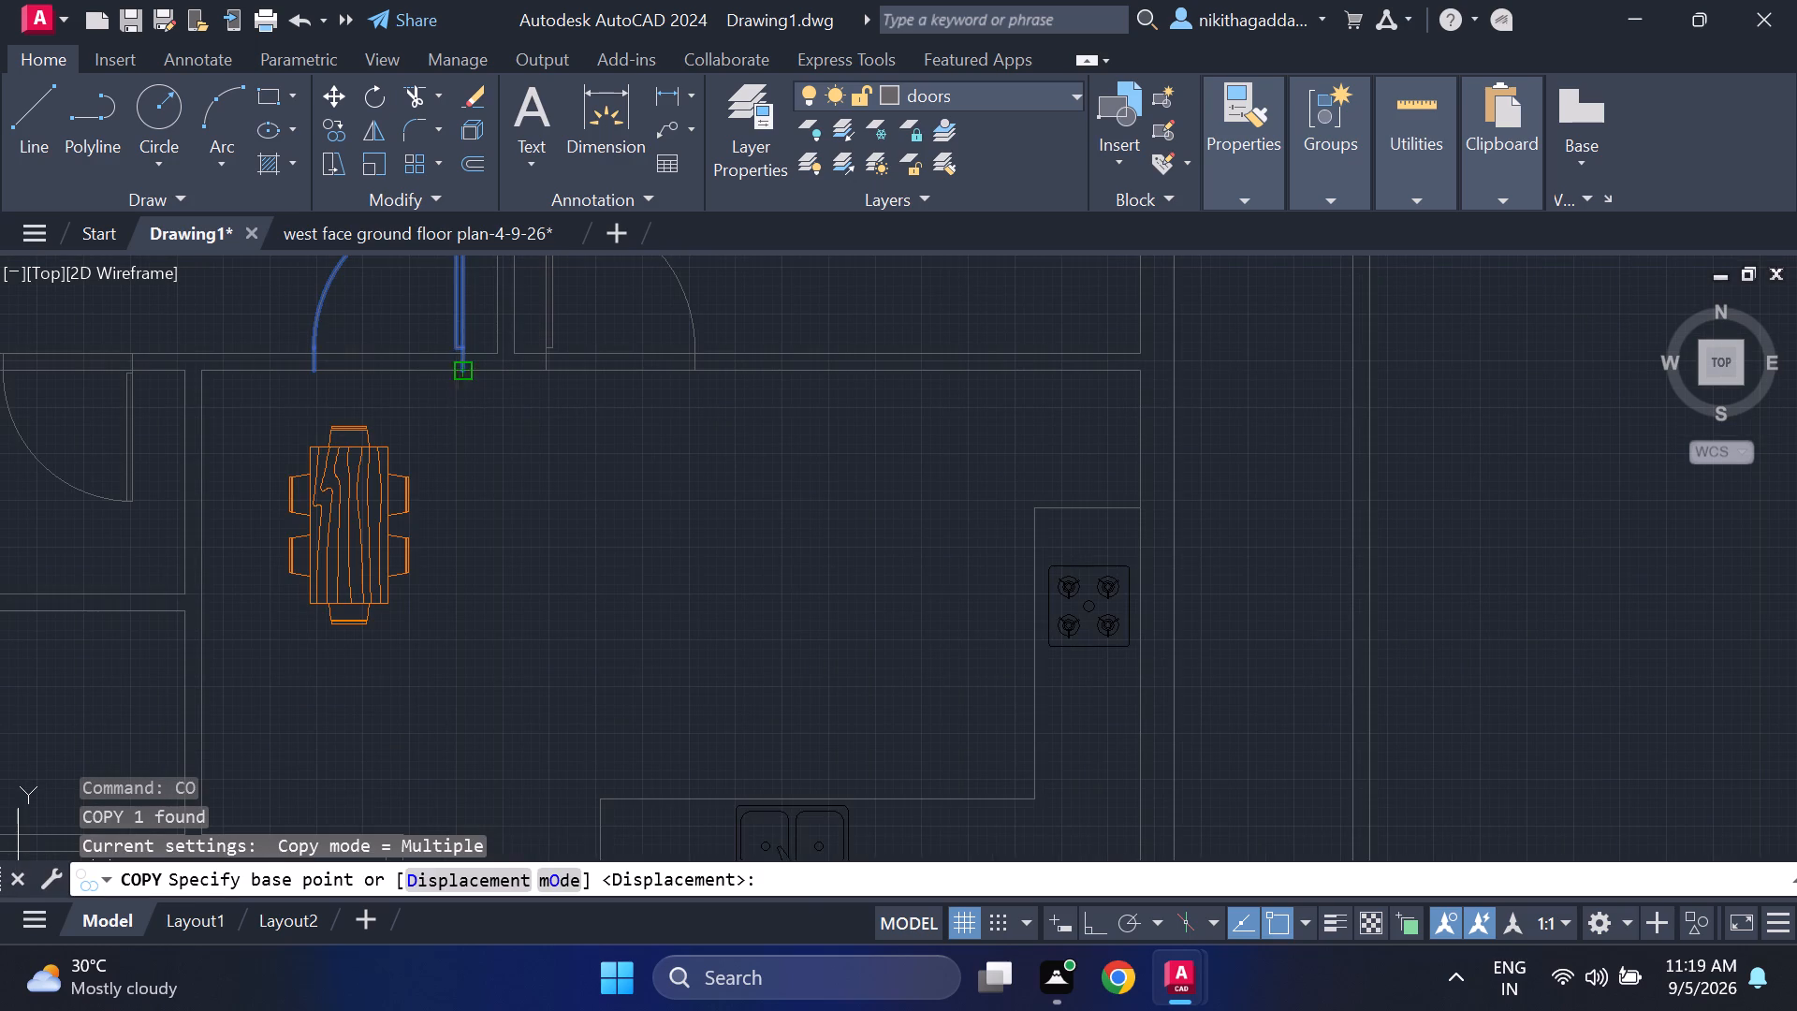
click(459, 378)
scroll(386, 597, down, 2)
middle_drag(378, 605, 551, 472)
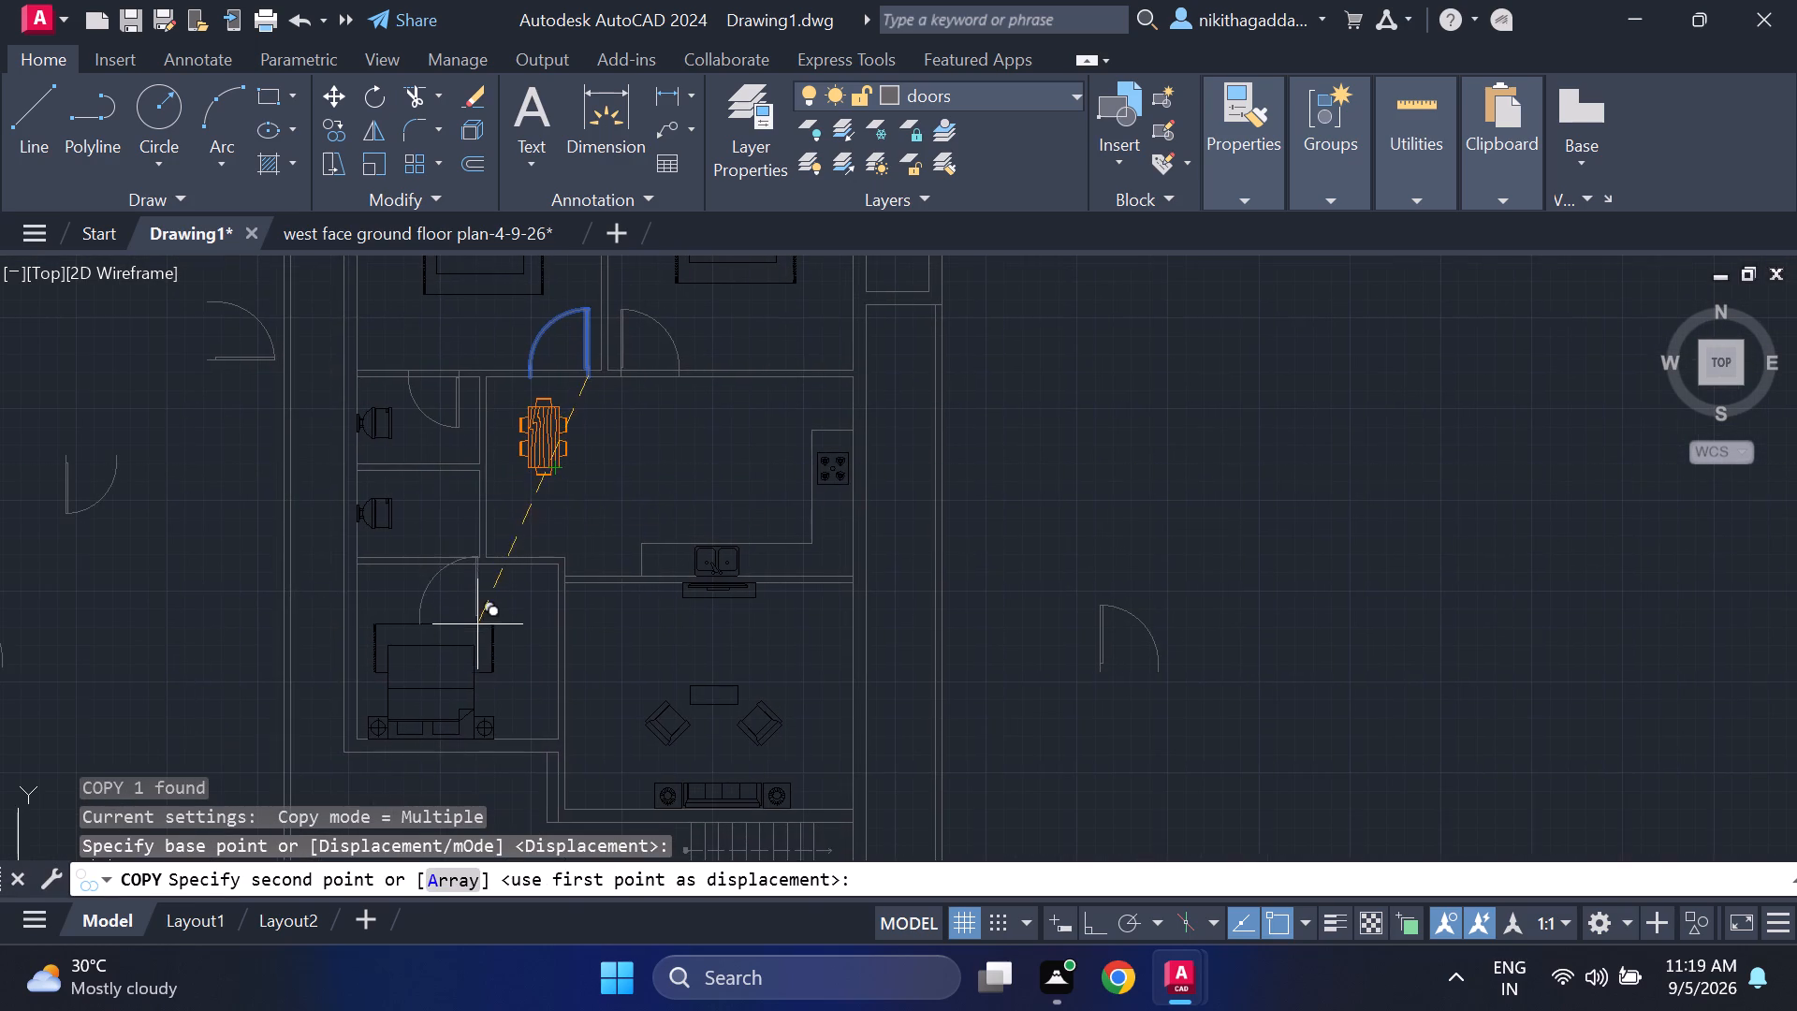
scroll(466, 626, up, 1)
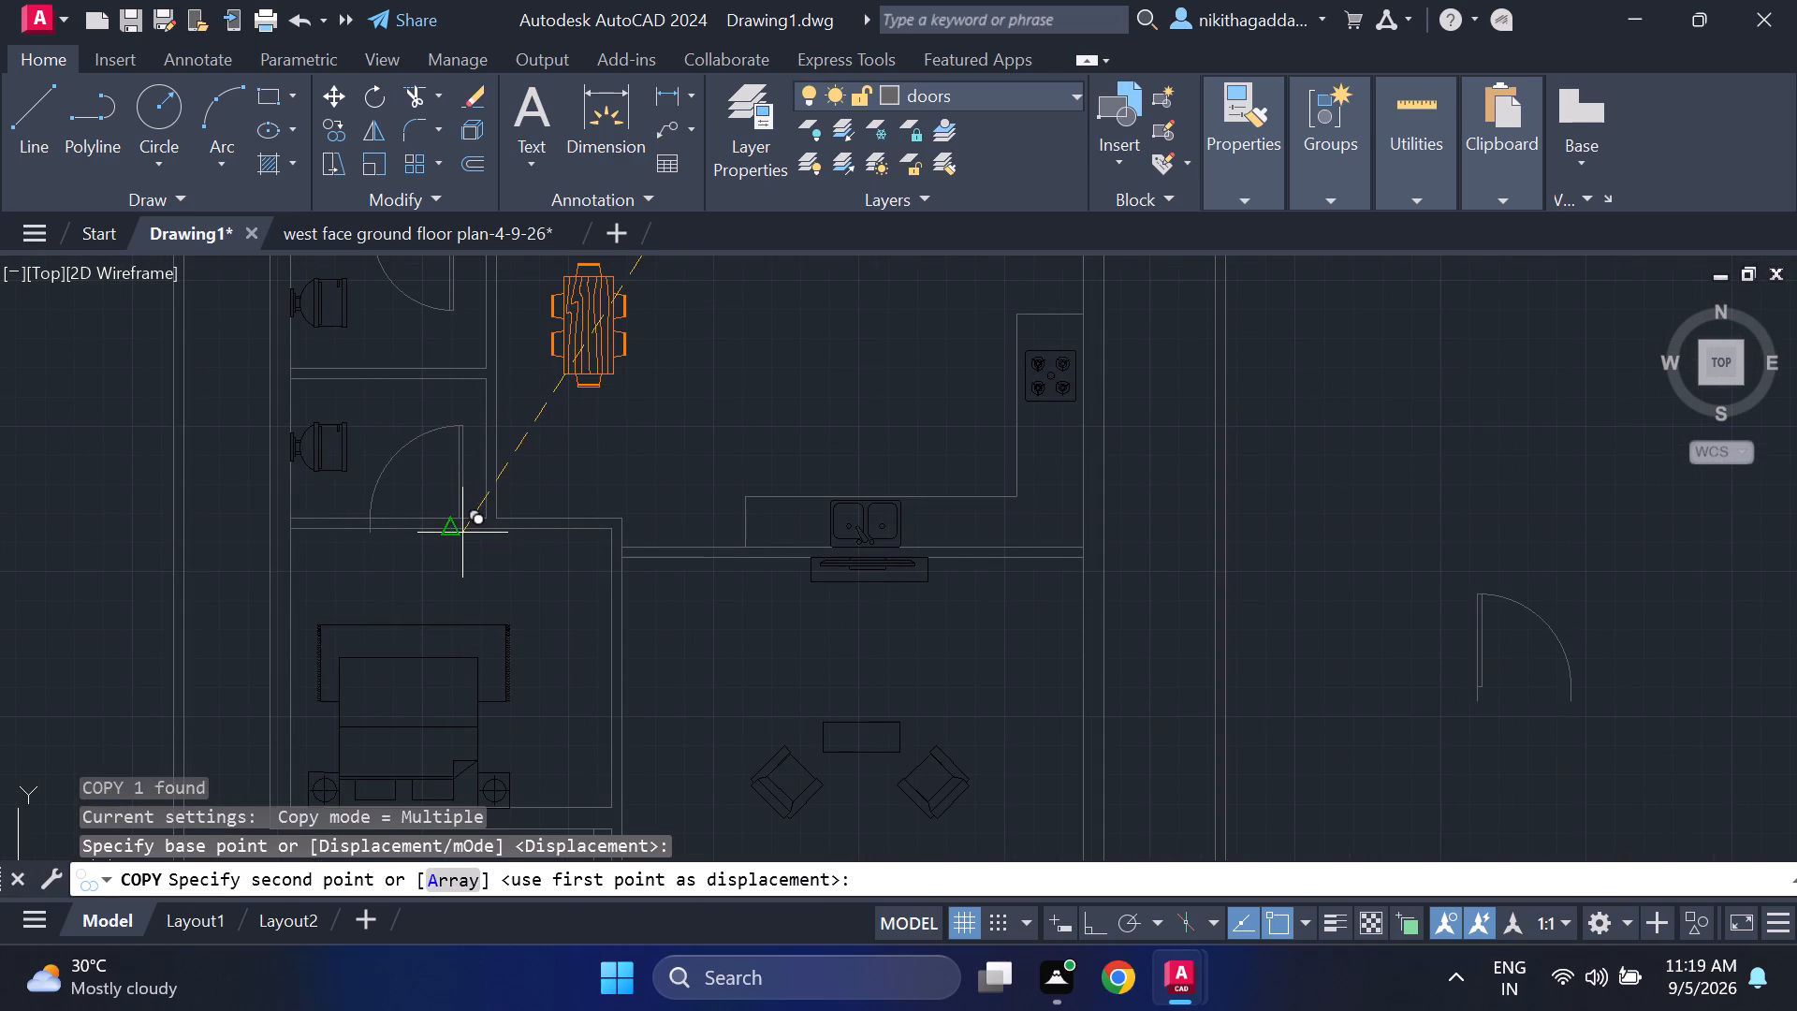
click(465, 535)
scroll(451, 648, down, 2)
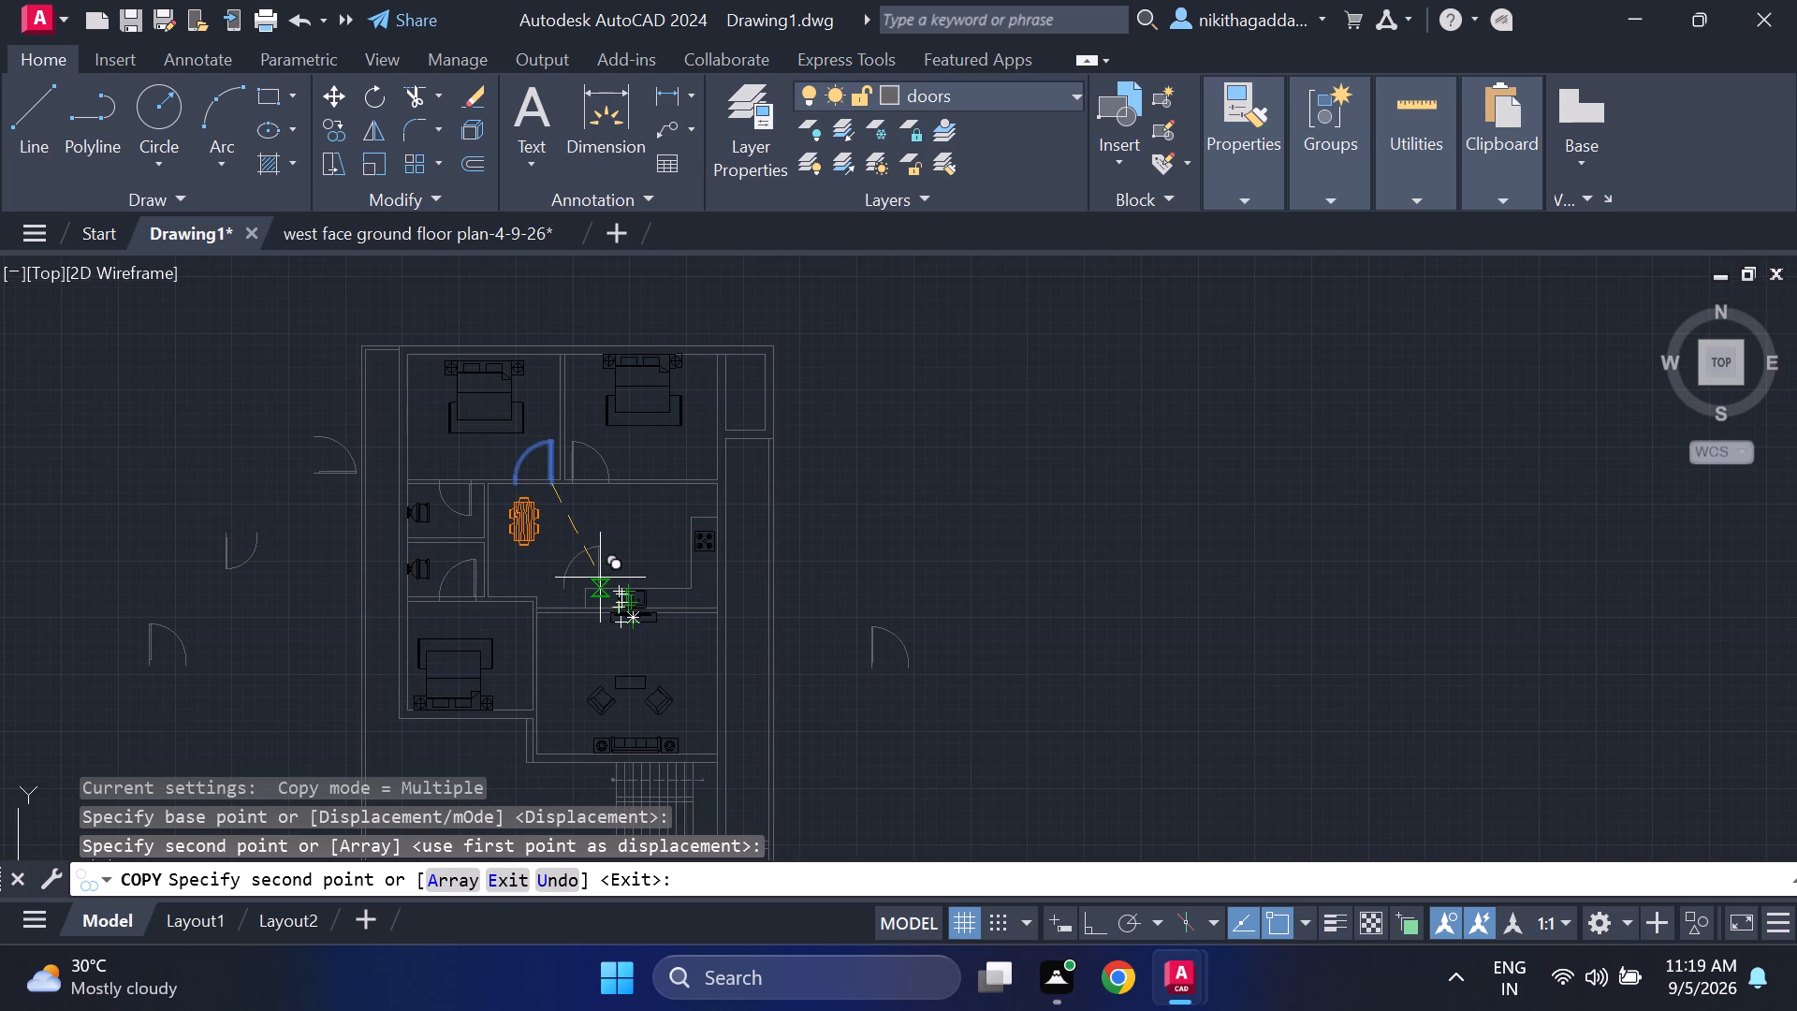
key(Escape)
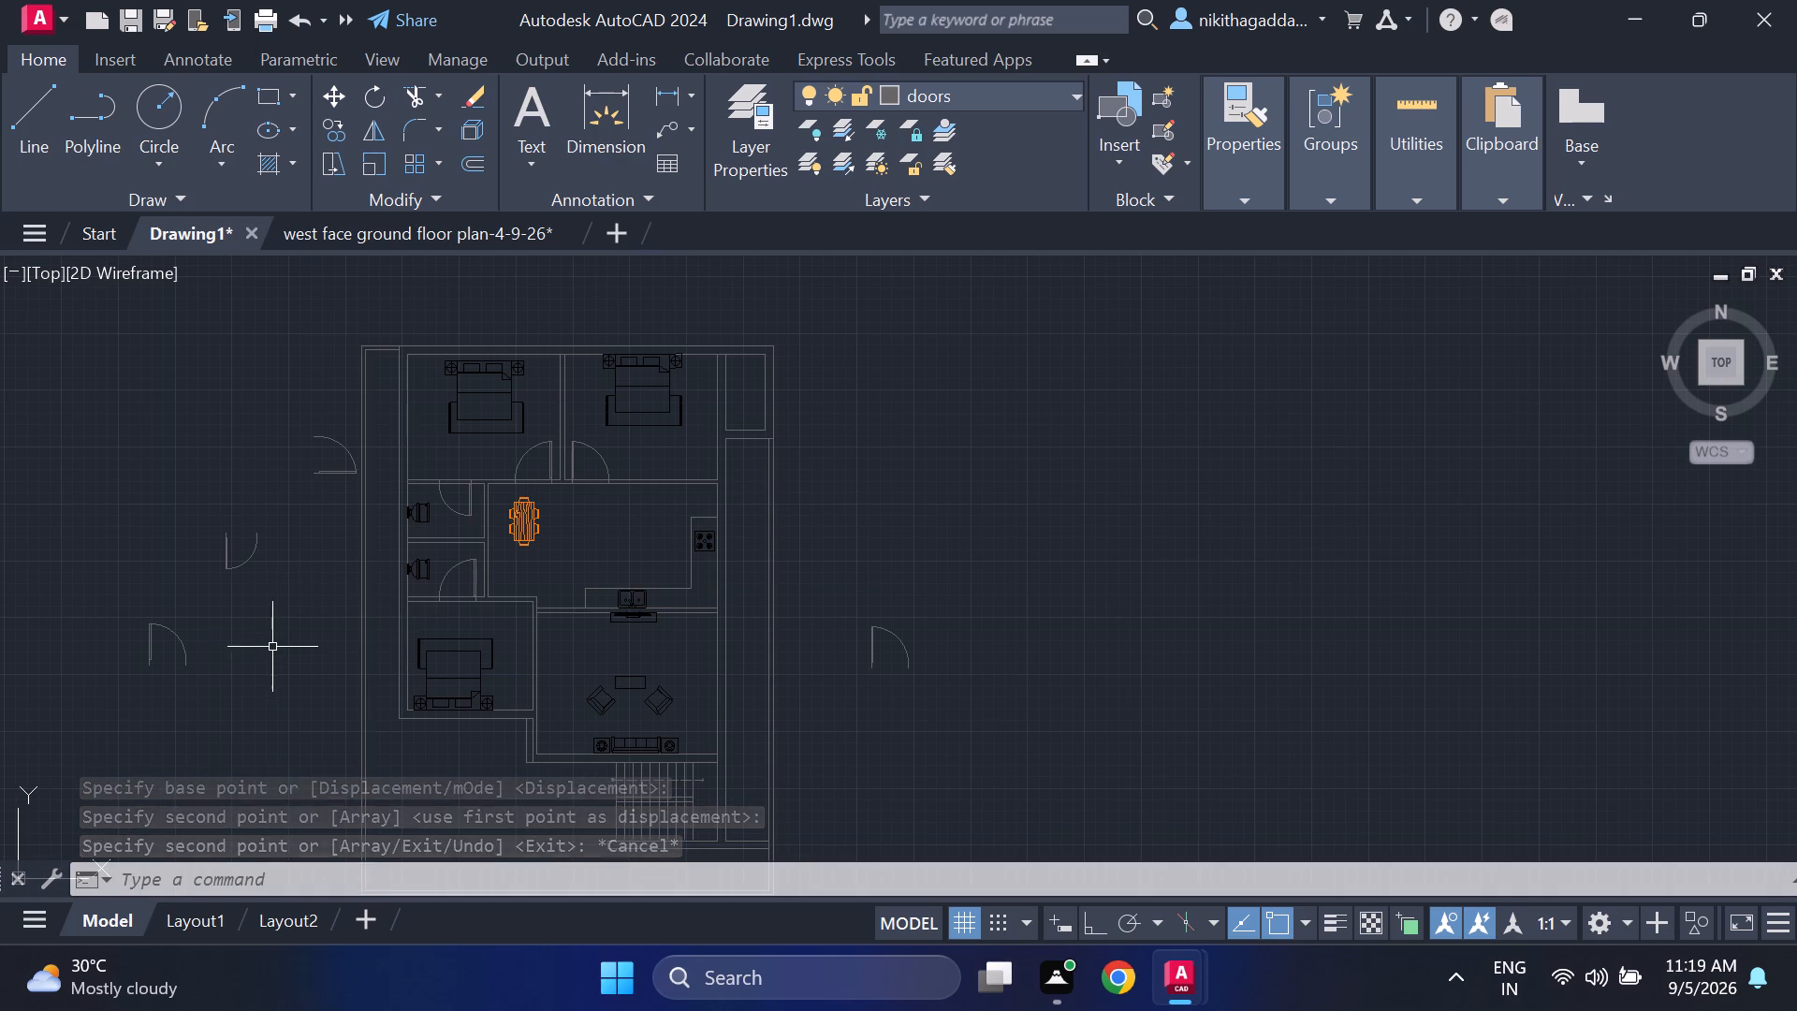
Move the door lying northwest of the plan into the living room's short west wall, beside the southwest bedroom's southeast corner.
middle_drag(264, 654, 286, 567)
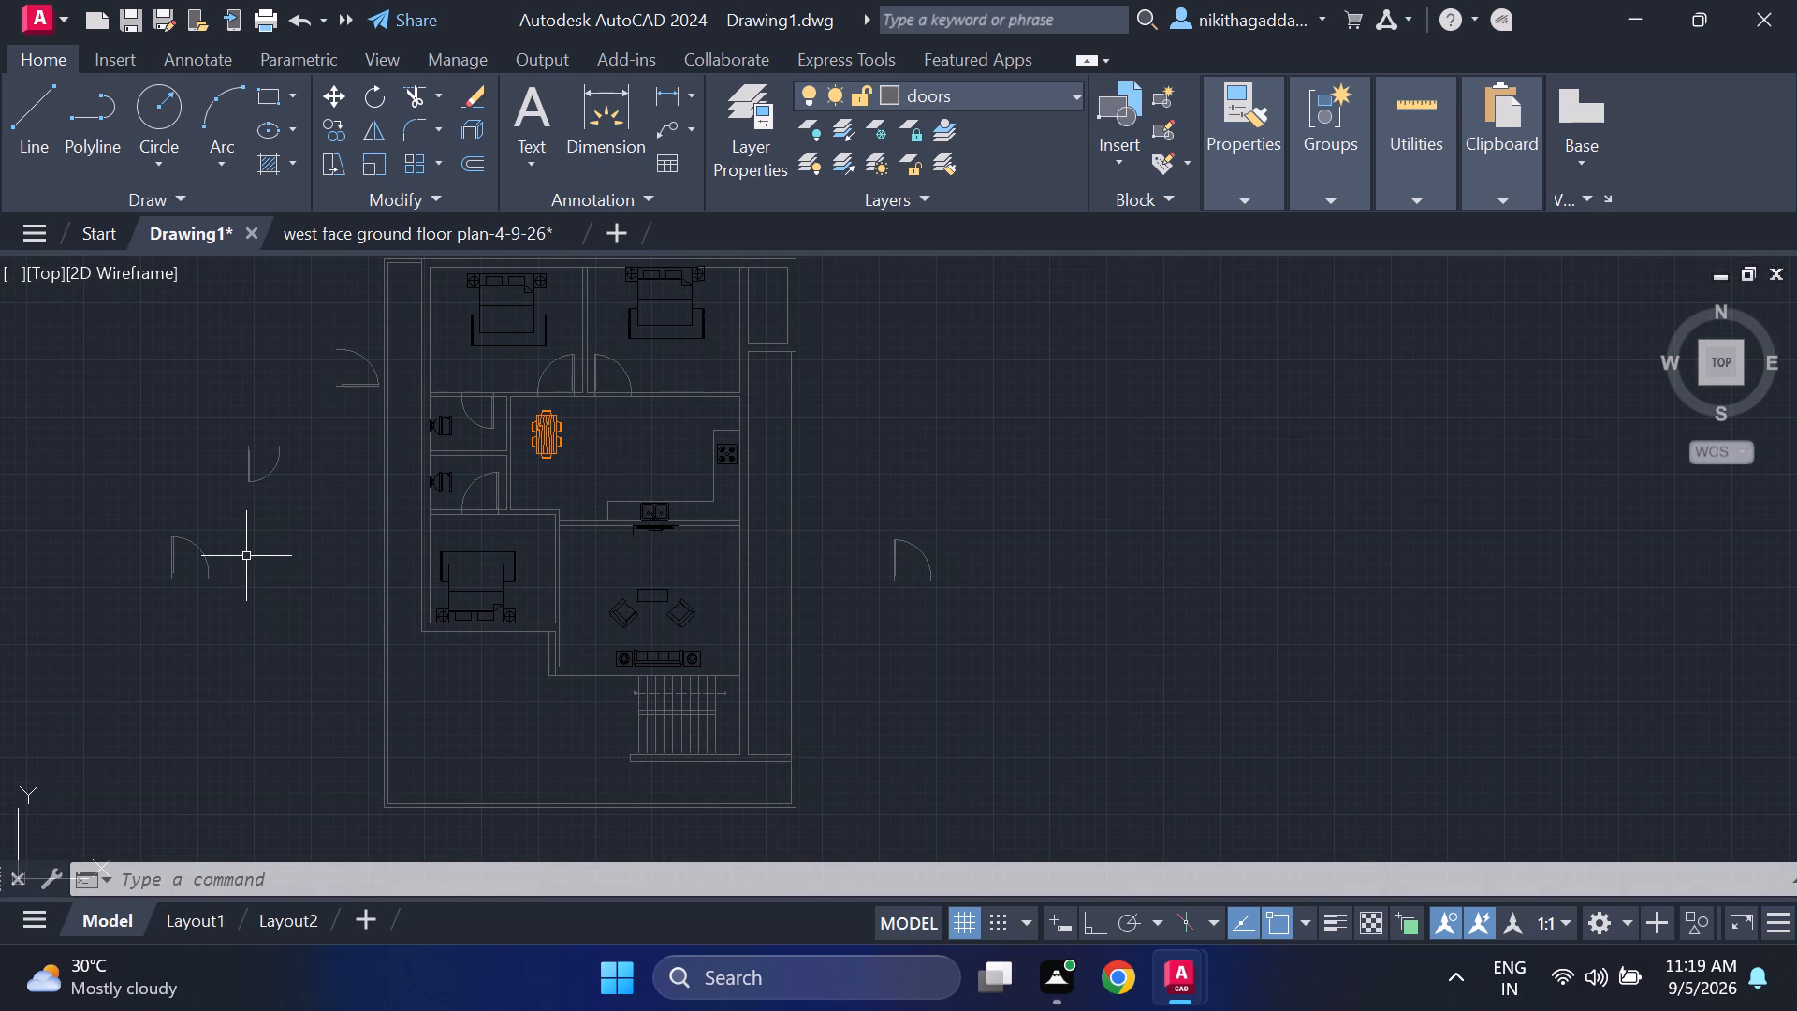
middle_drag(246, 555, 287, 583)
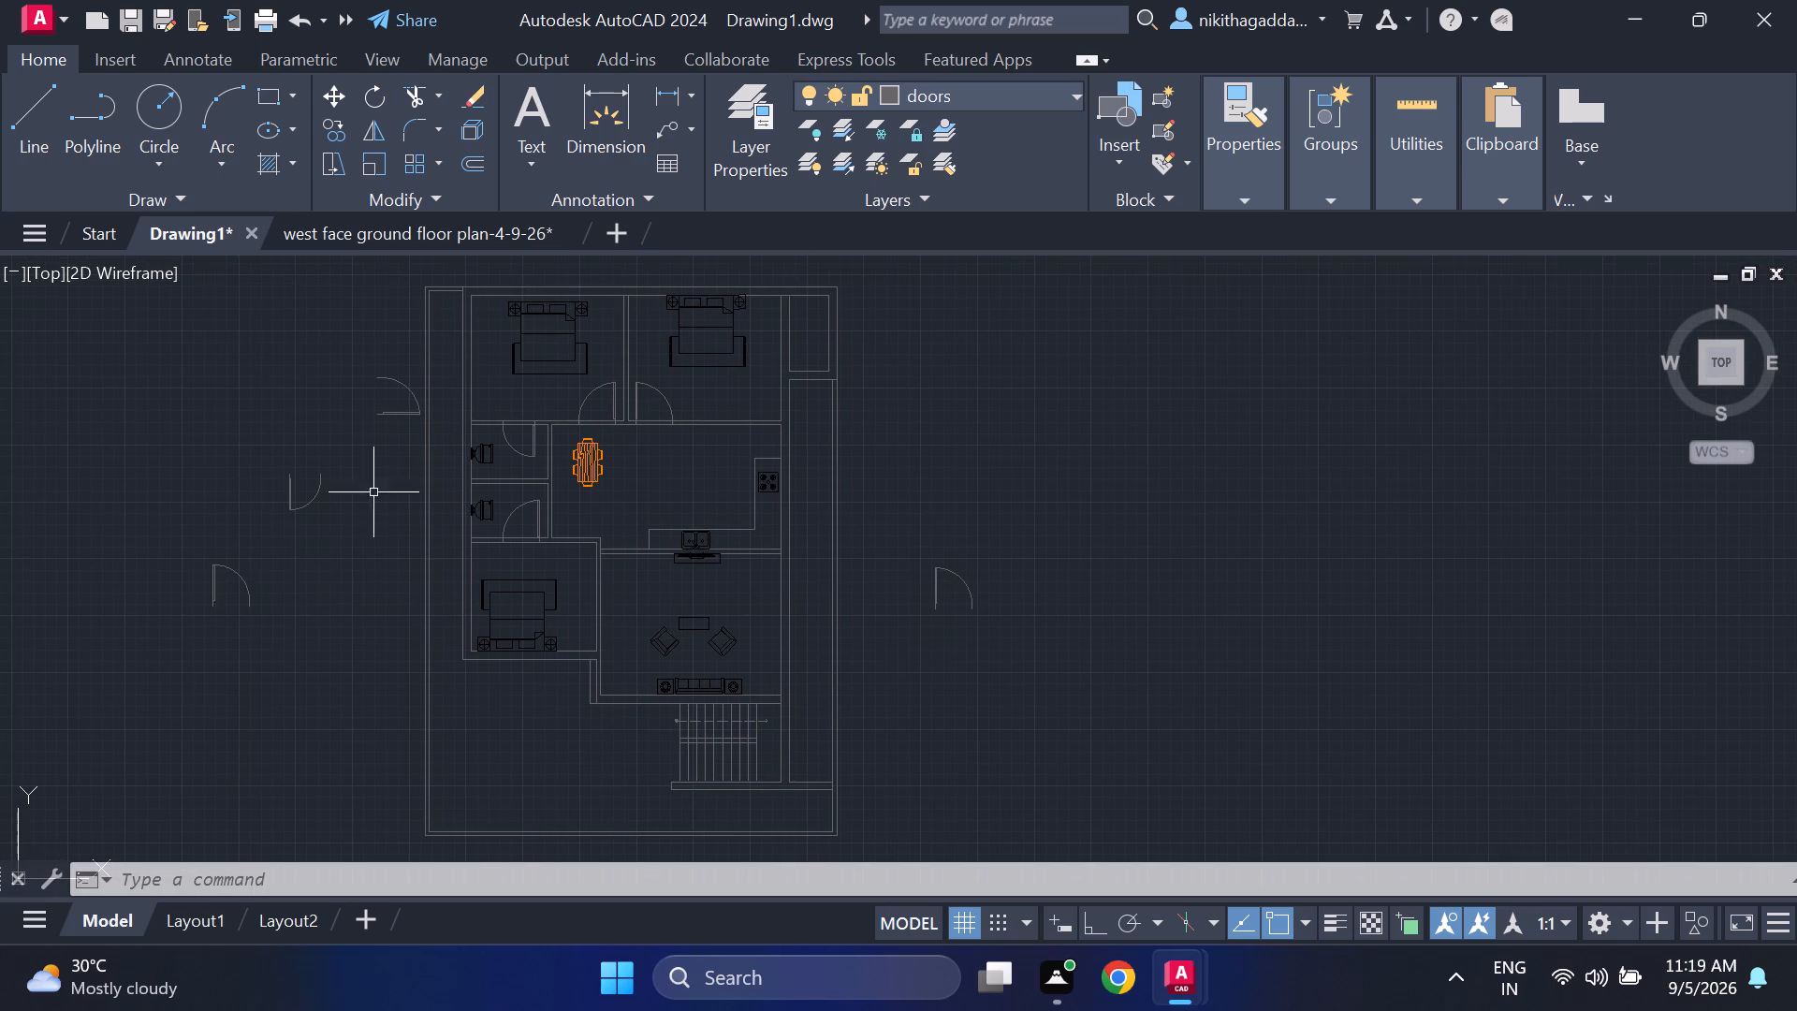
click(413, 350)
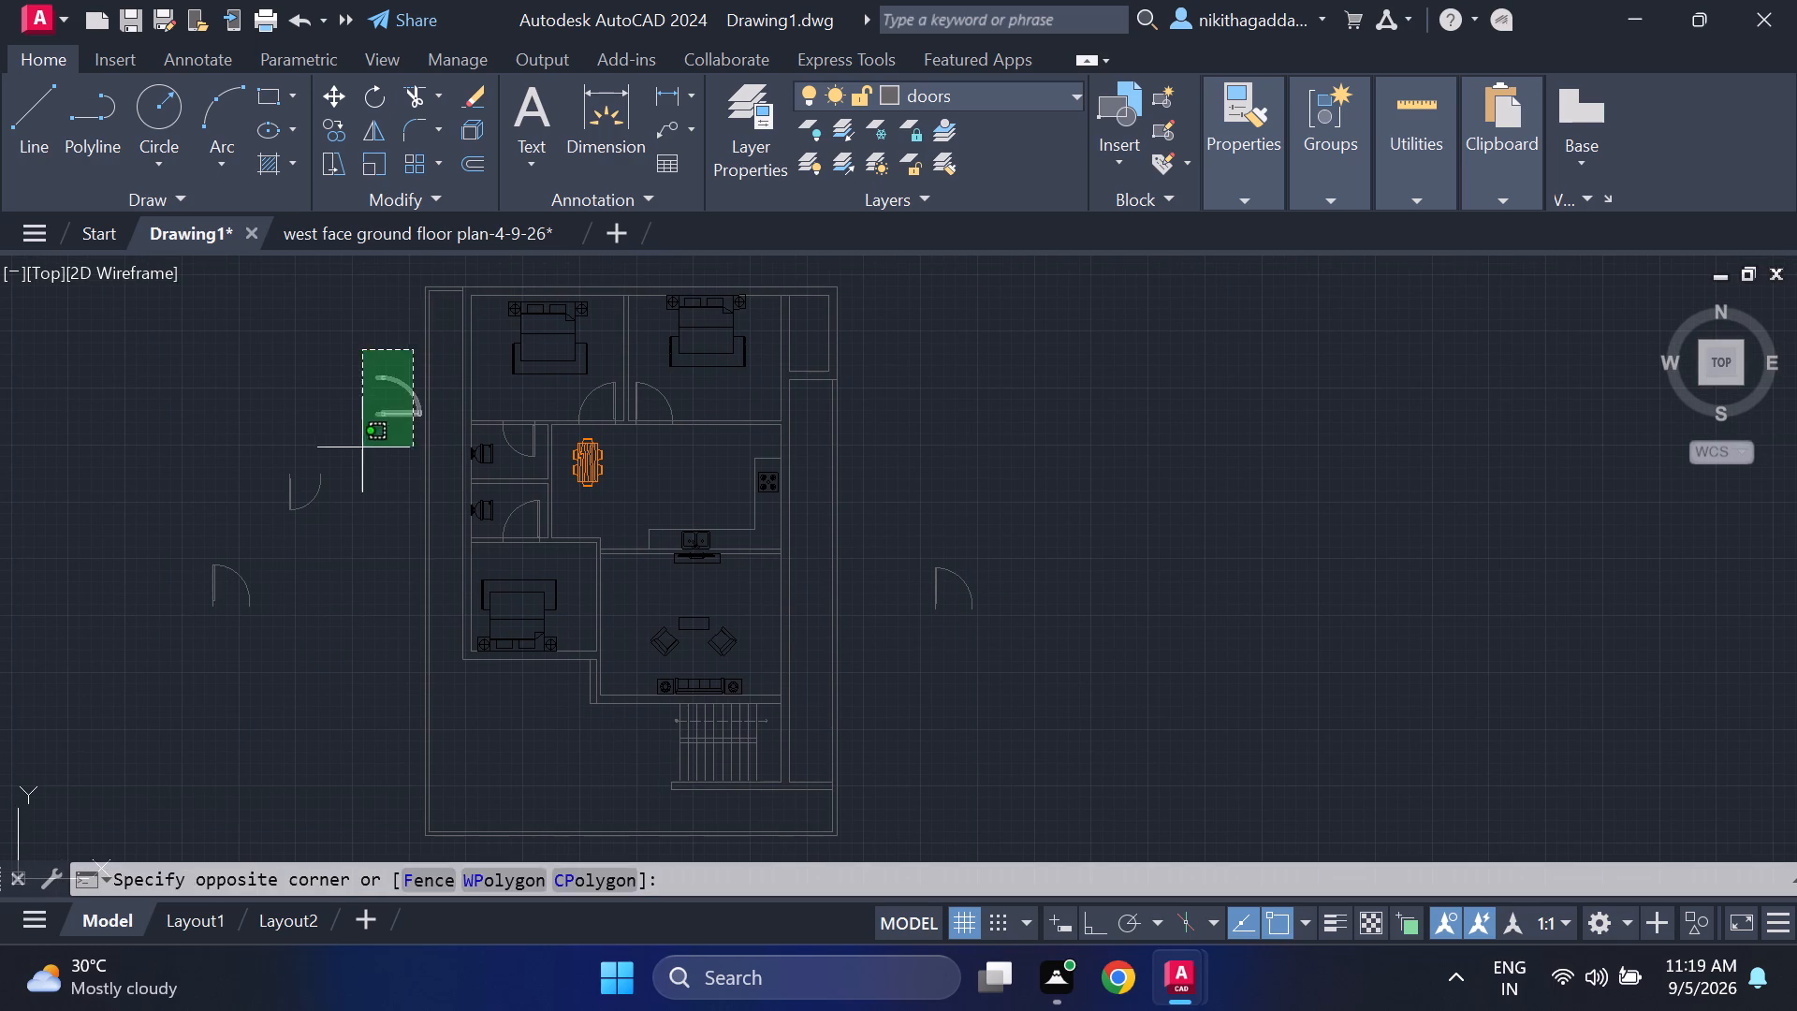
click(362, 448)
key(m)
key(Return)
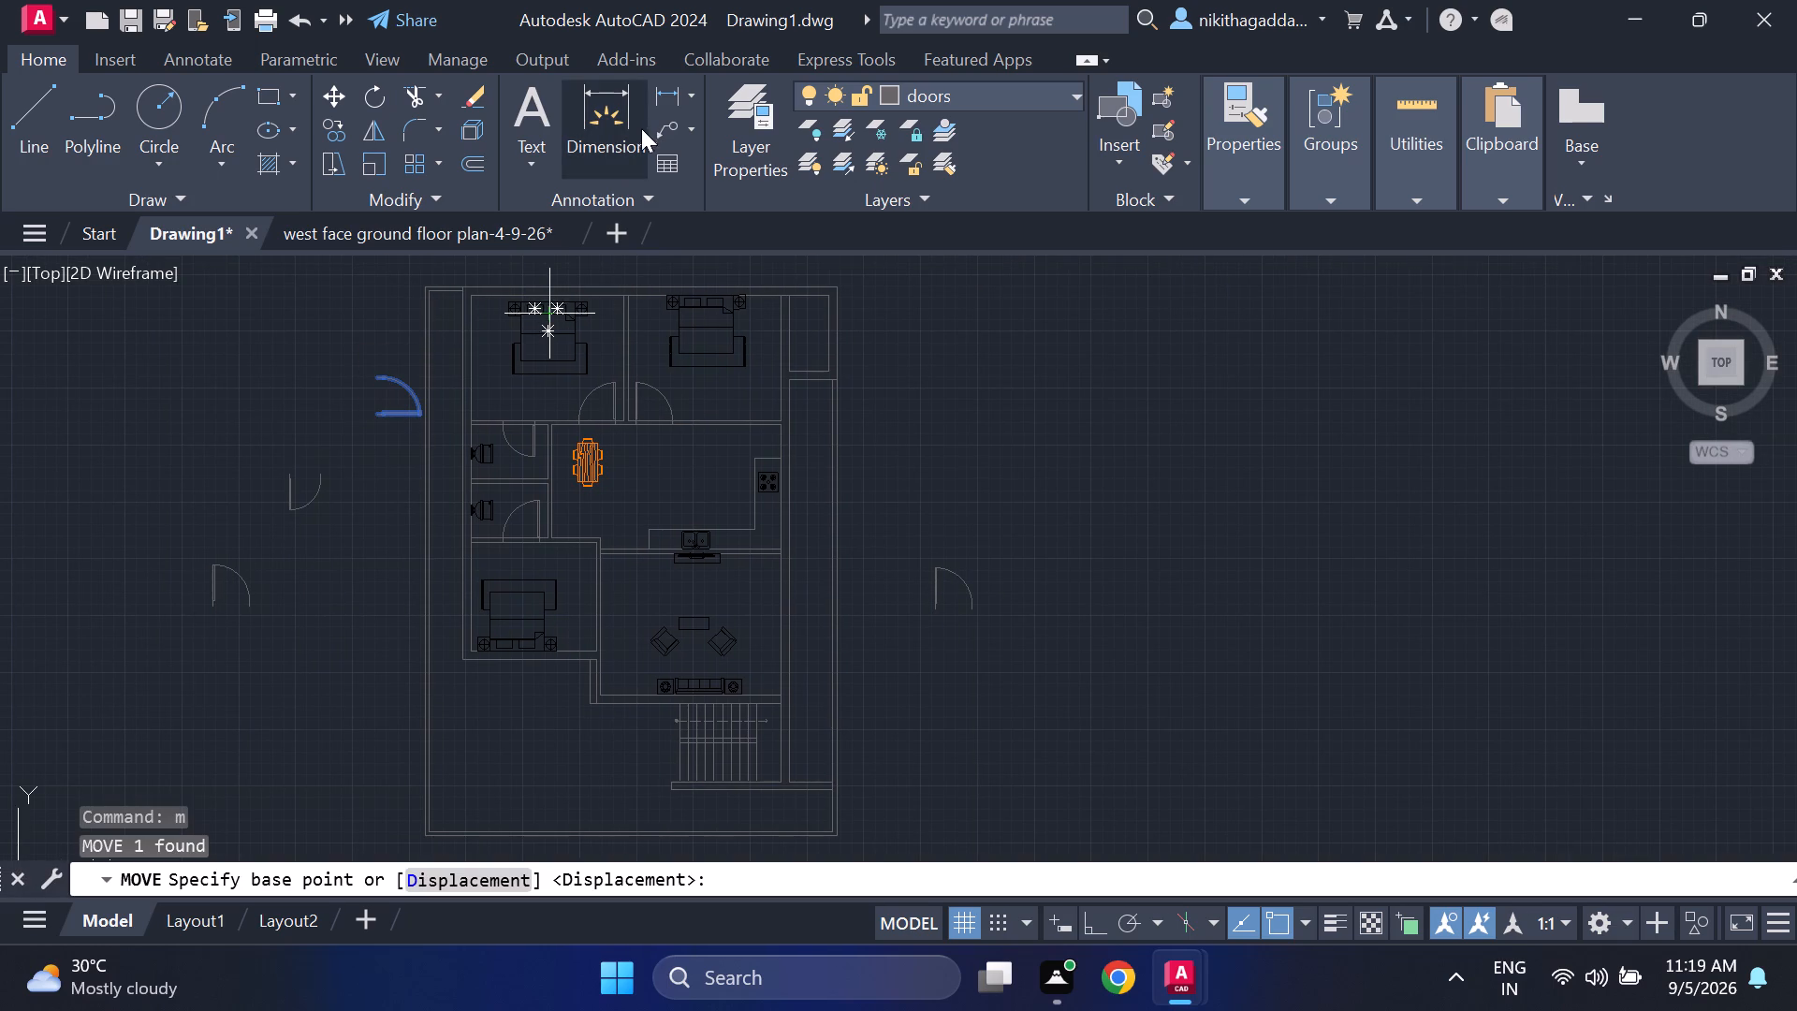
scroll(344, 419, up, 1)
click(389, 403)
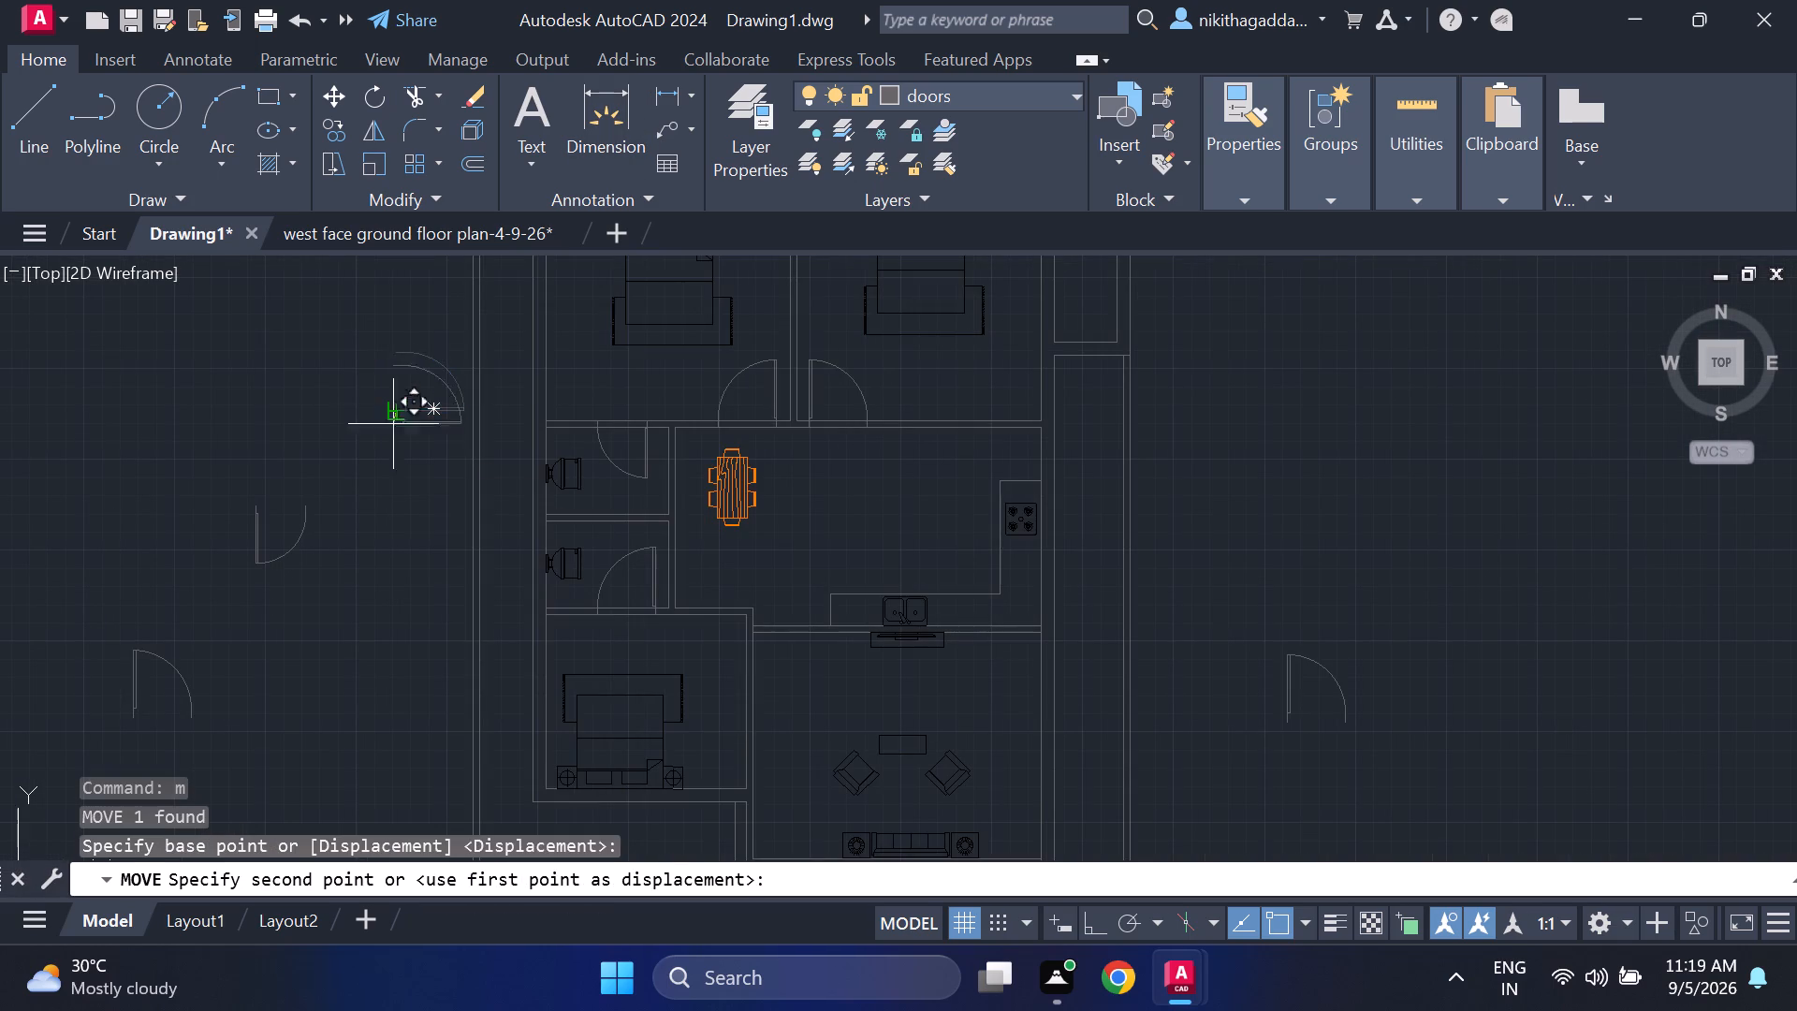
scroll(706, 586, down, 2)
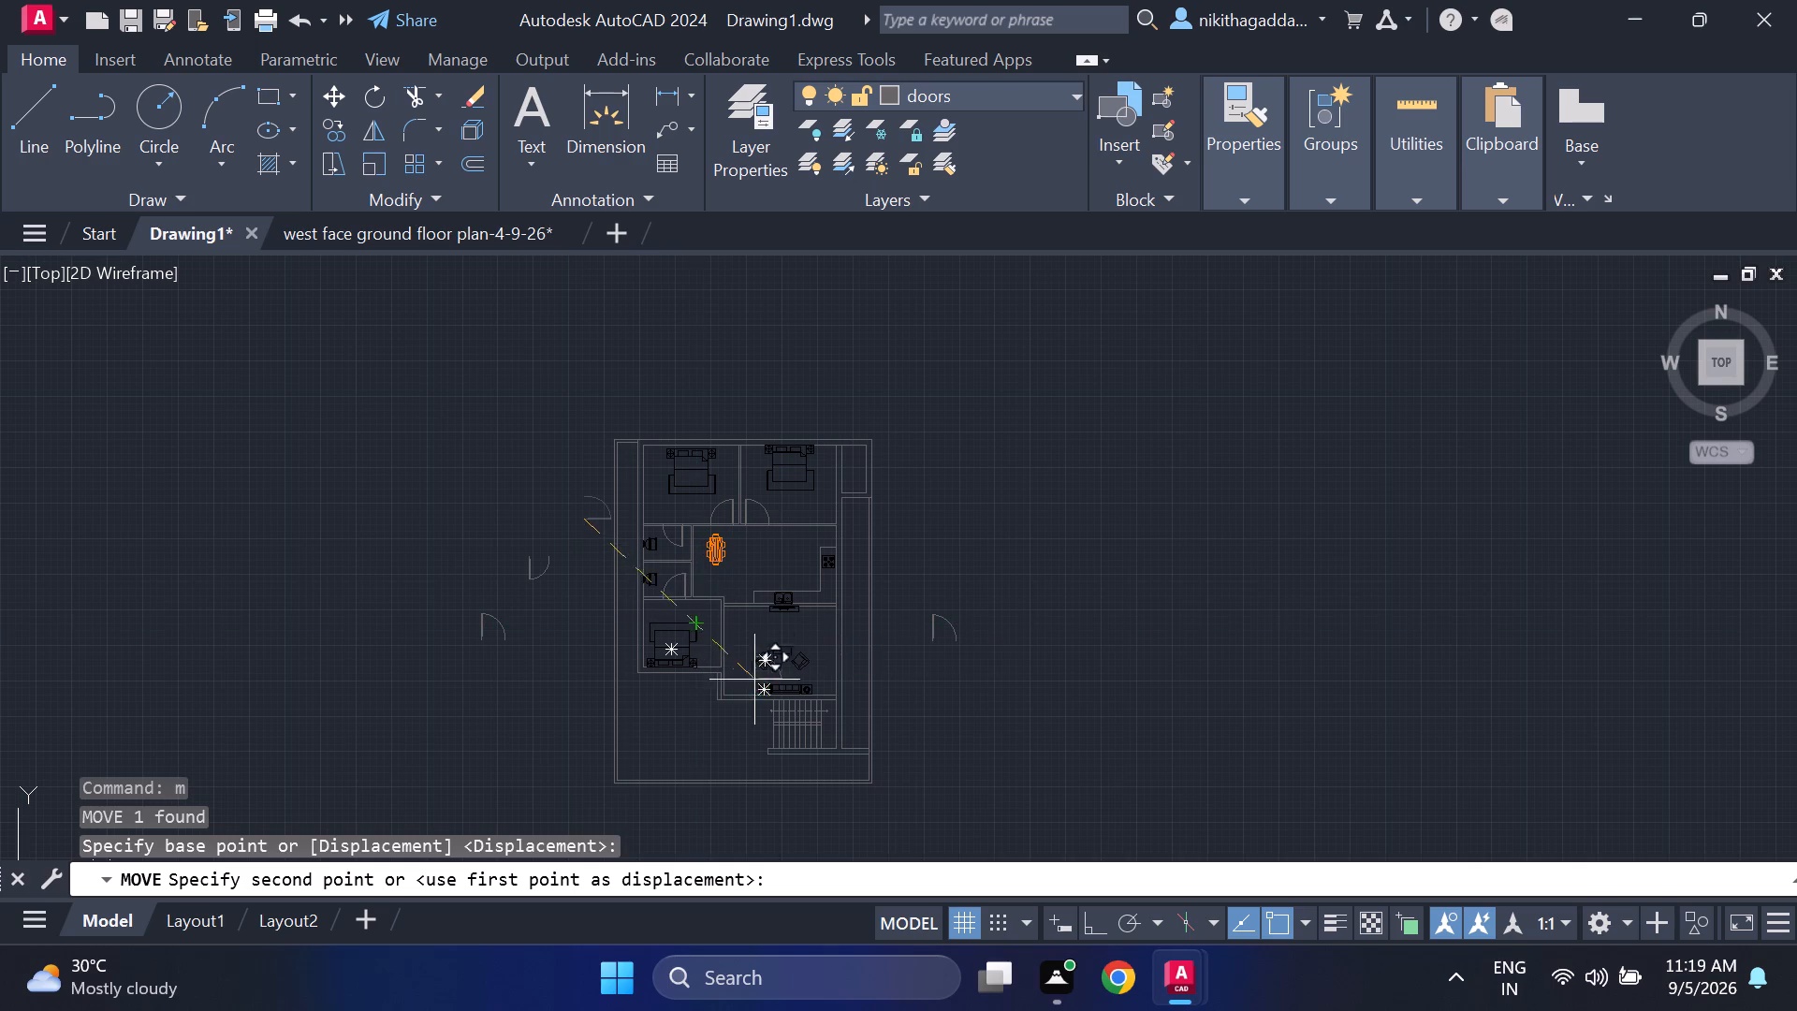
scroll(746, 696, up, 4)
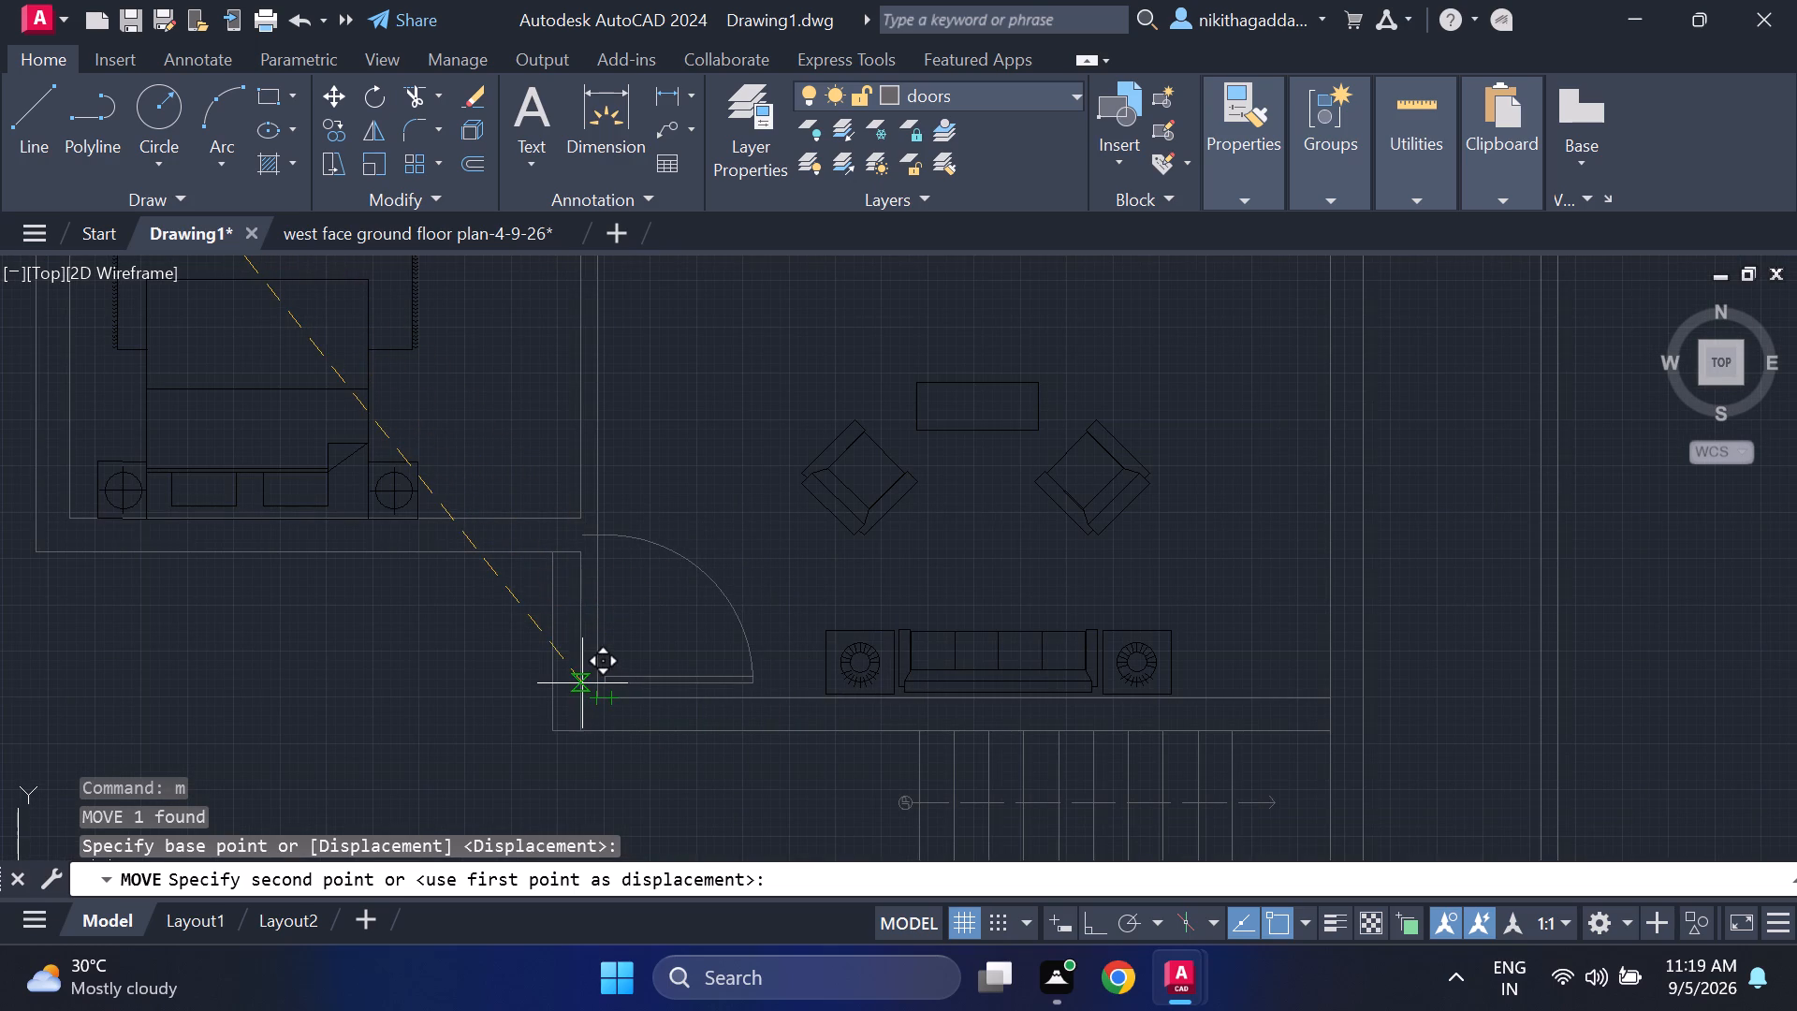
click(580, 682)
Scale down the living room's southwest door about its hinge-side wall point so it fits within the short wall.
click(711, 564)
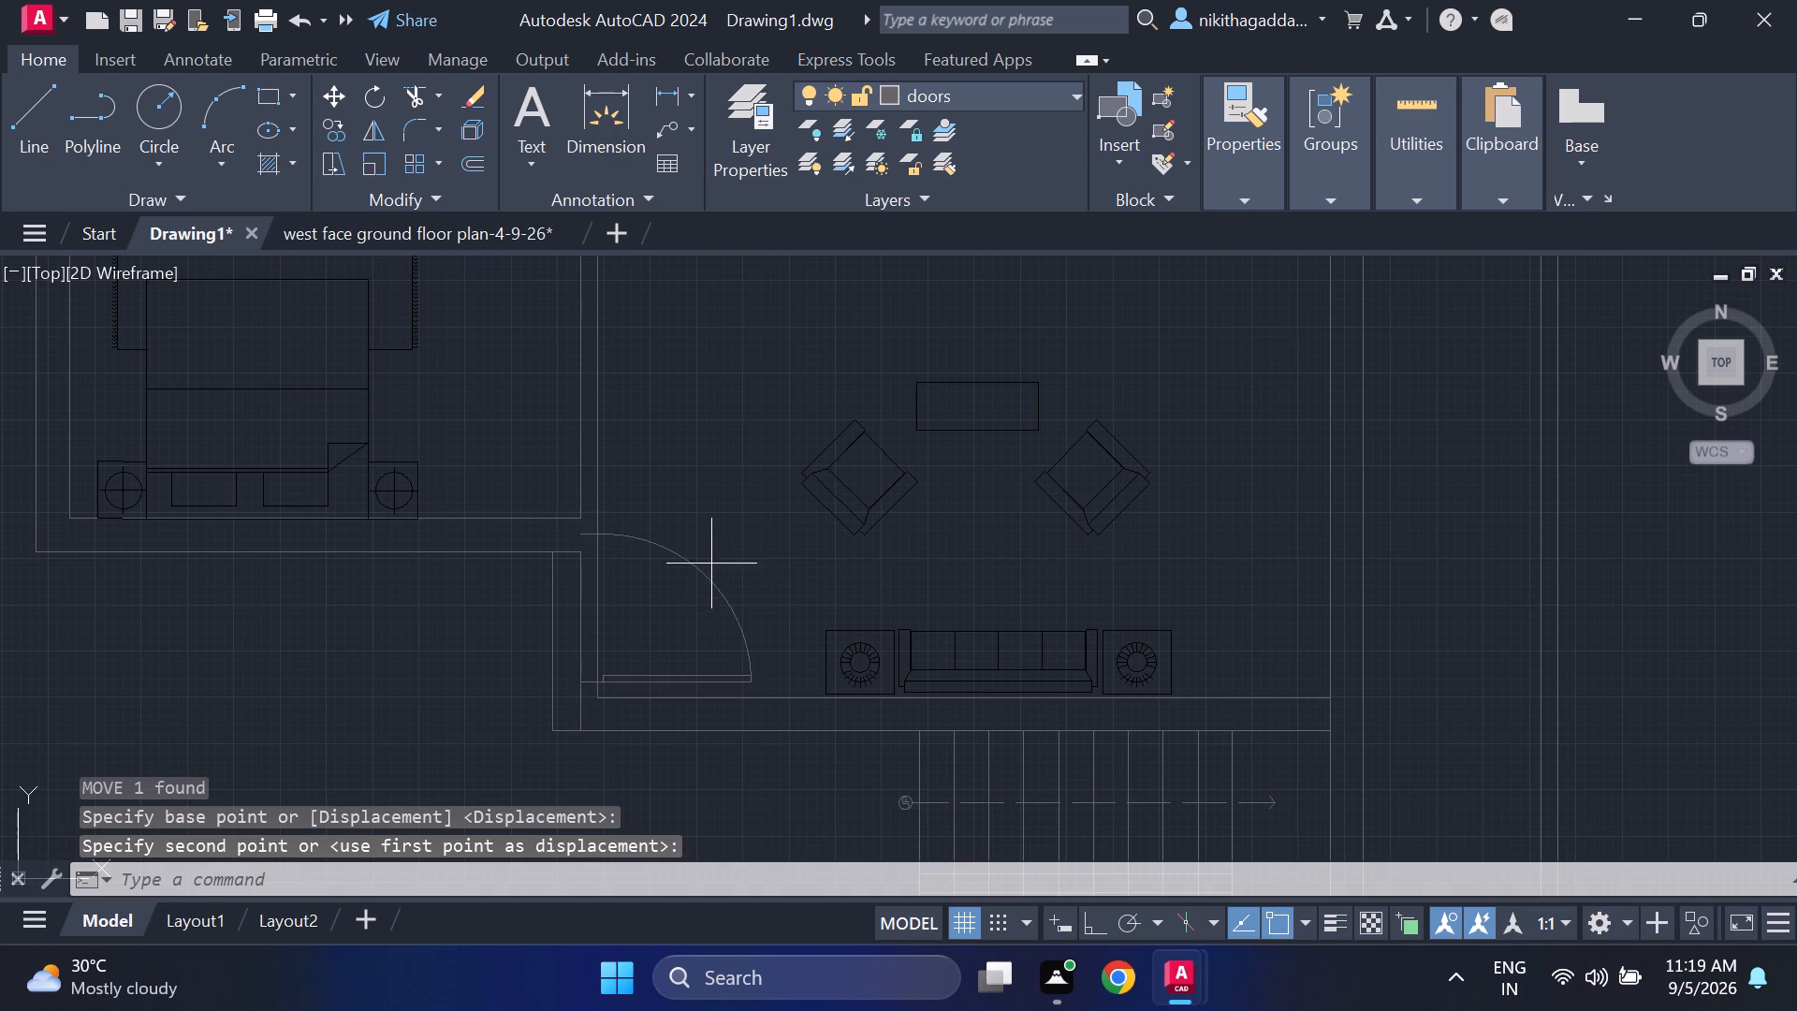
click(667, 625)
text(scale)
key(Return)
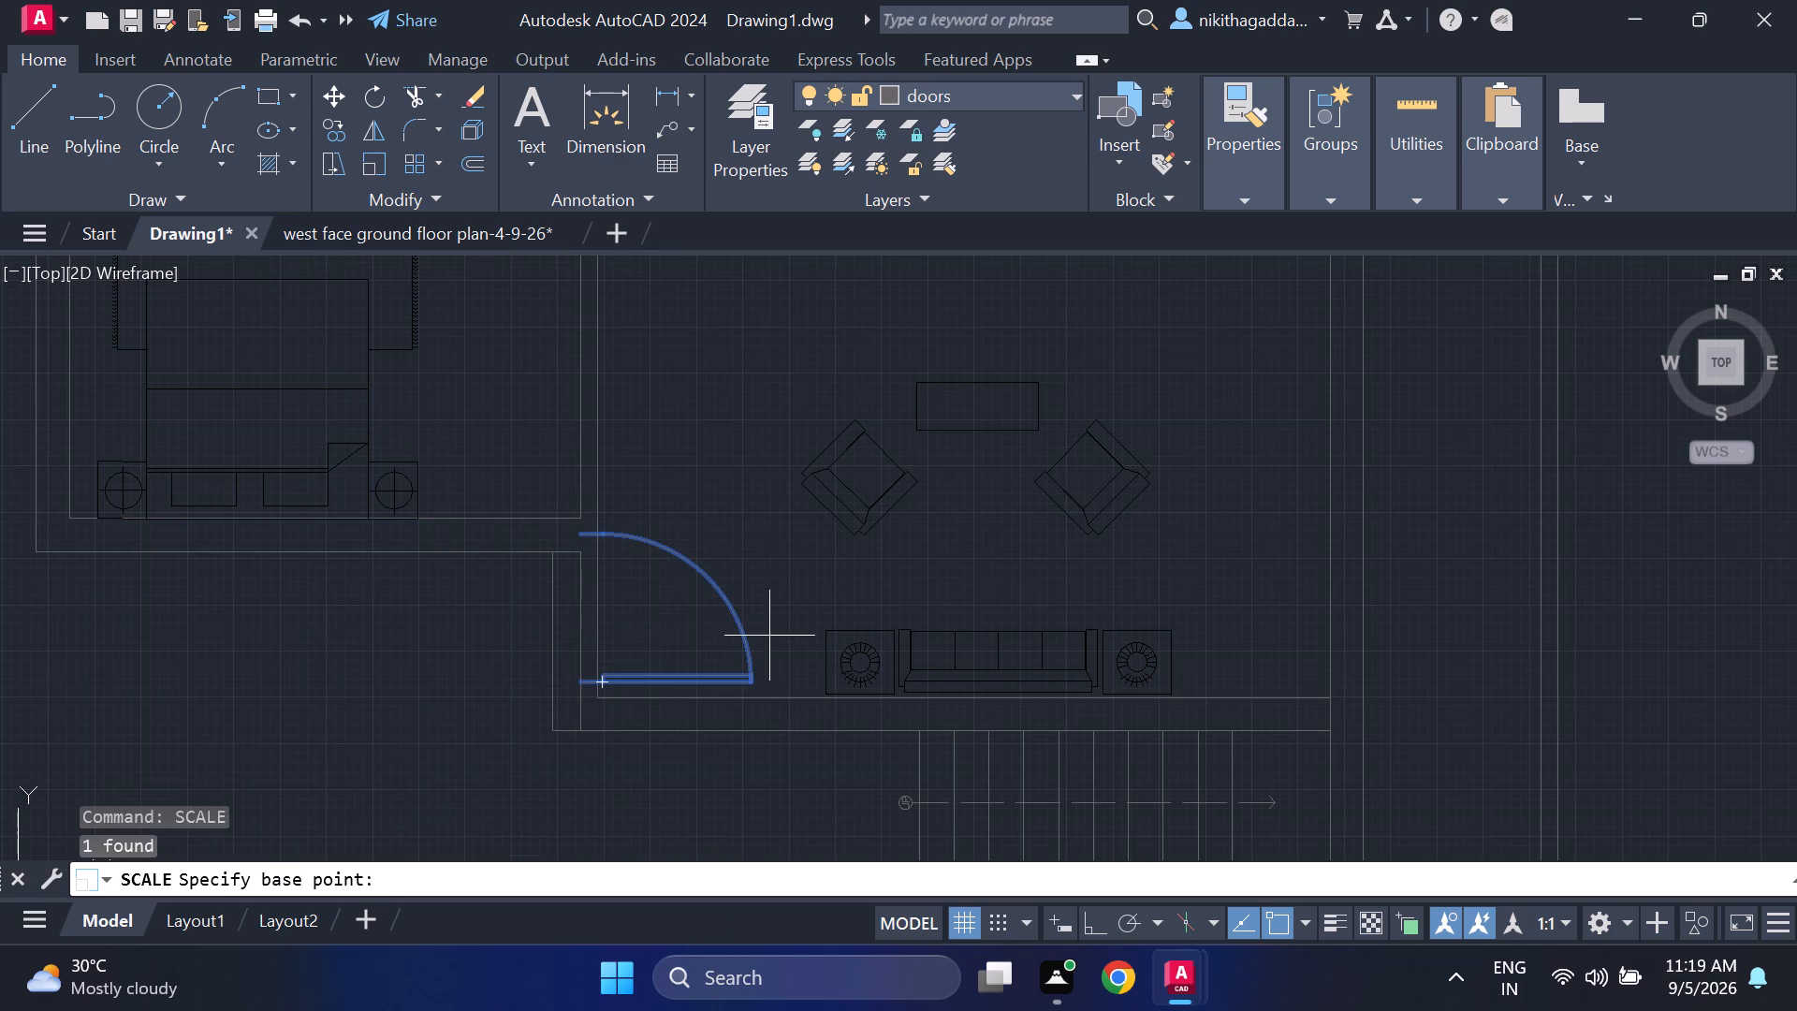
click(572, 685)
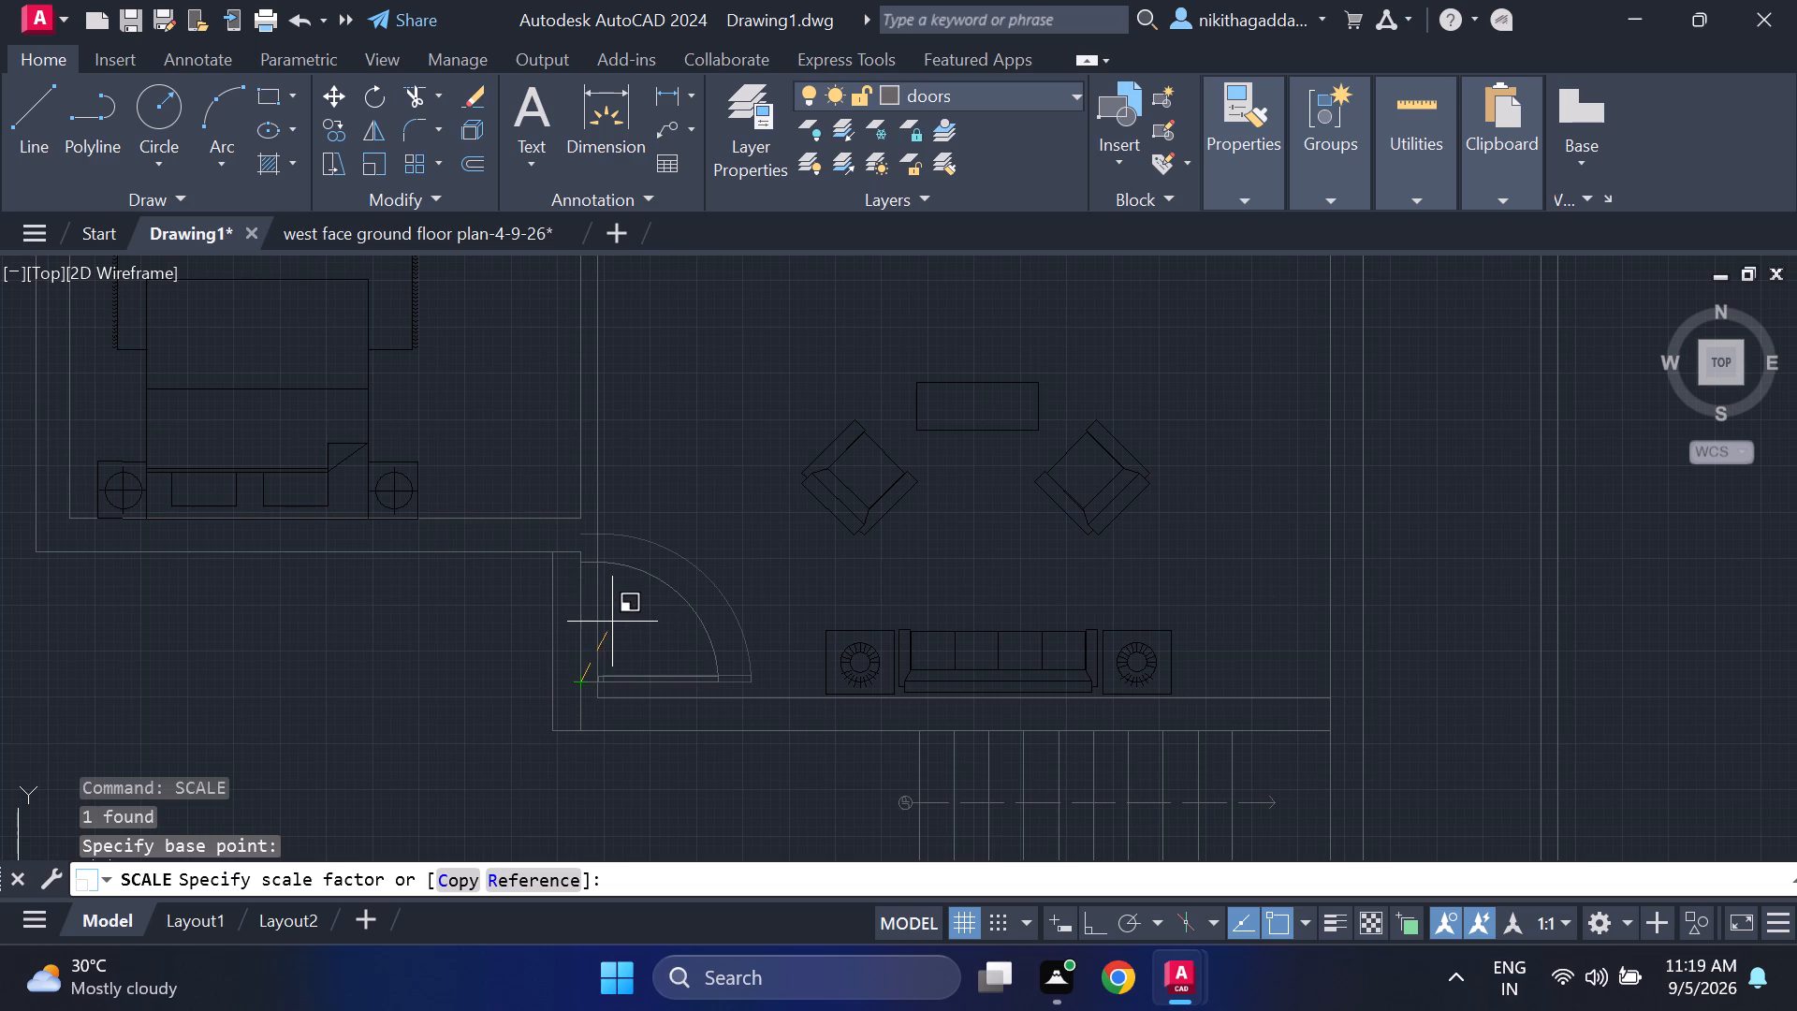
click(609, 628)
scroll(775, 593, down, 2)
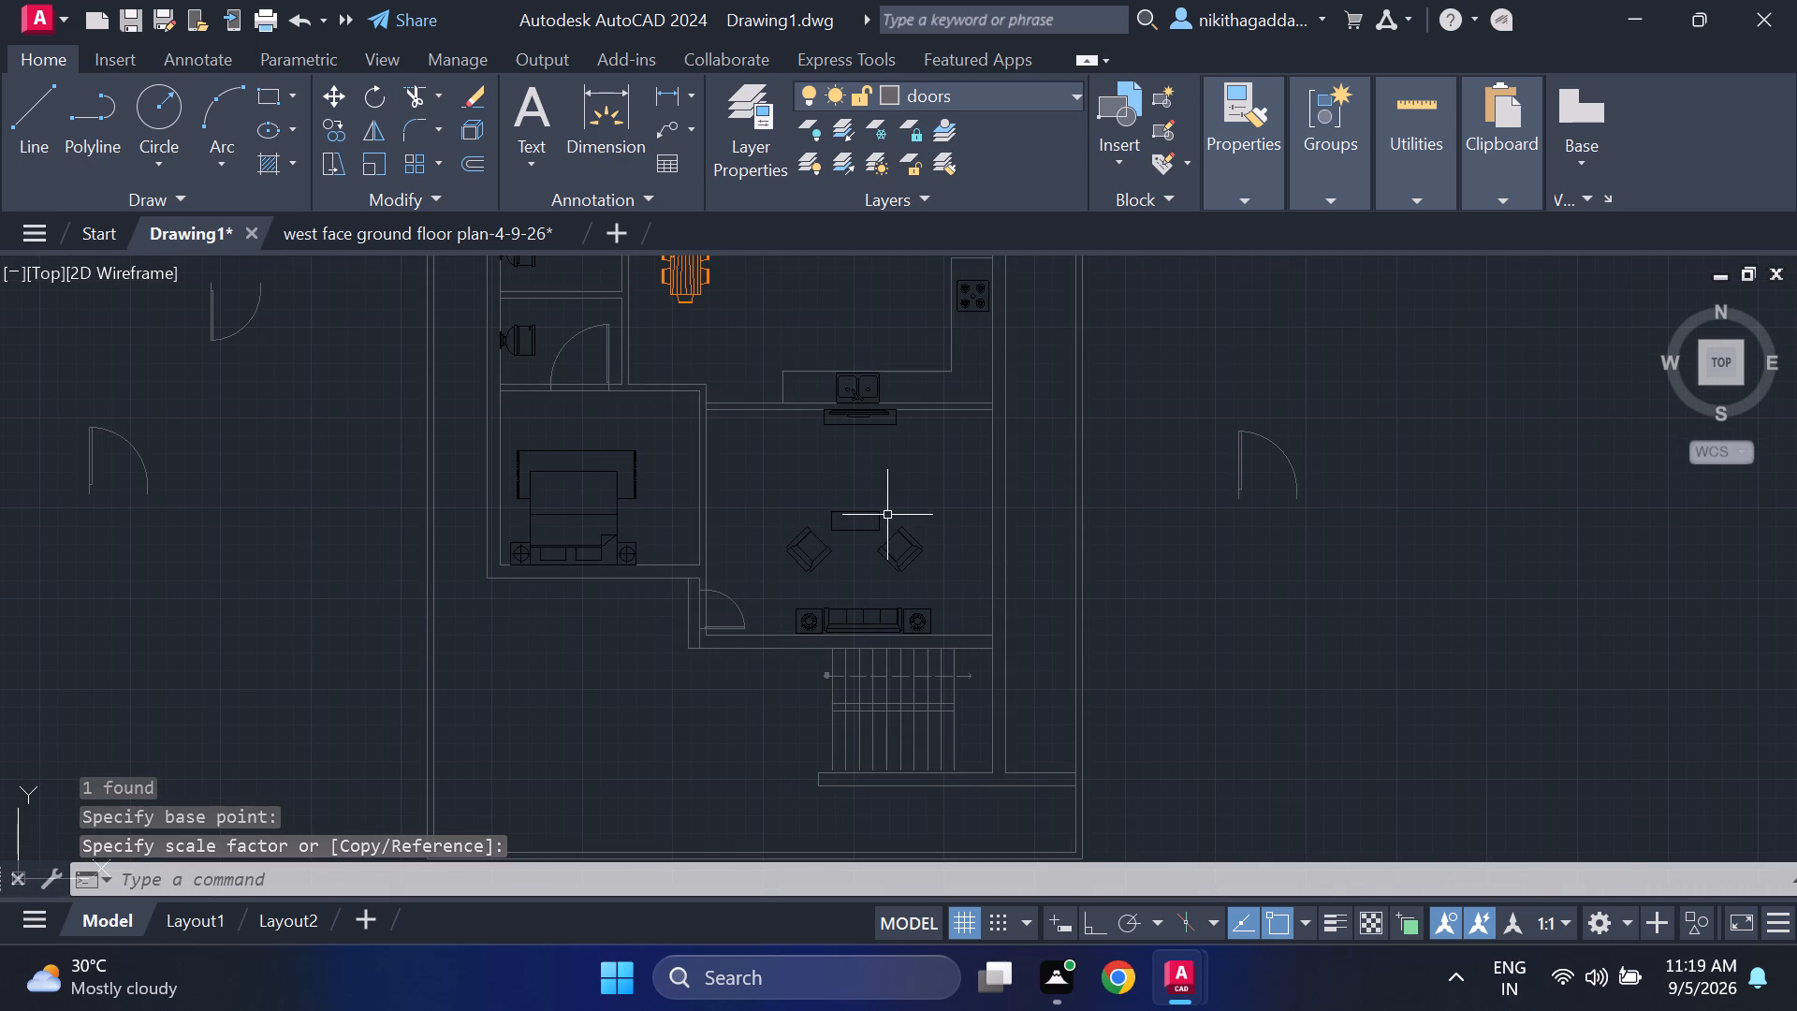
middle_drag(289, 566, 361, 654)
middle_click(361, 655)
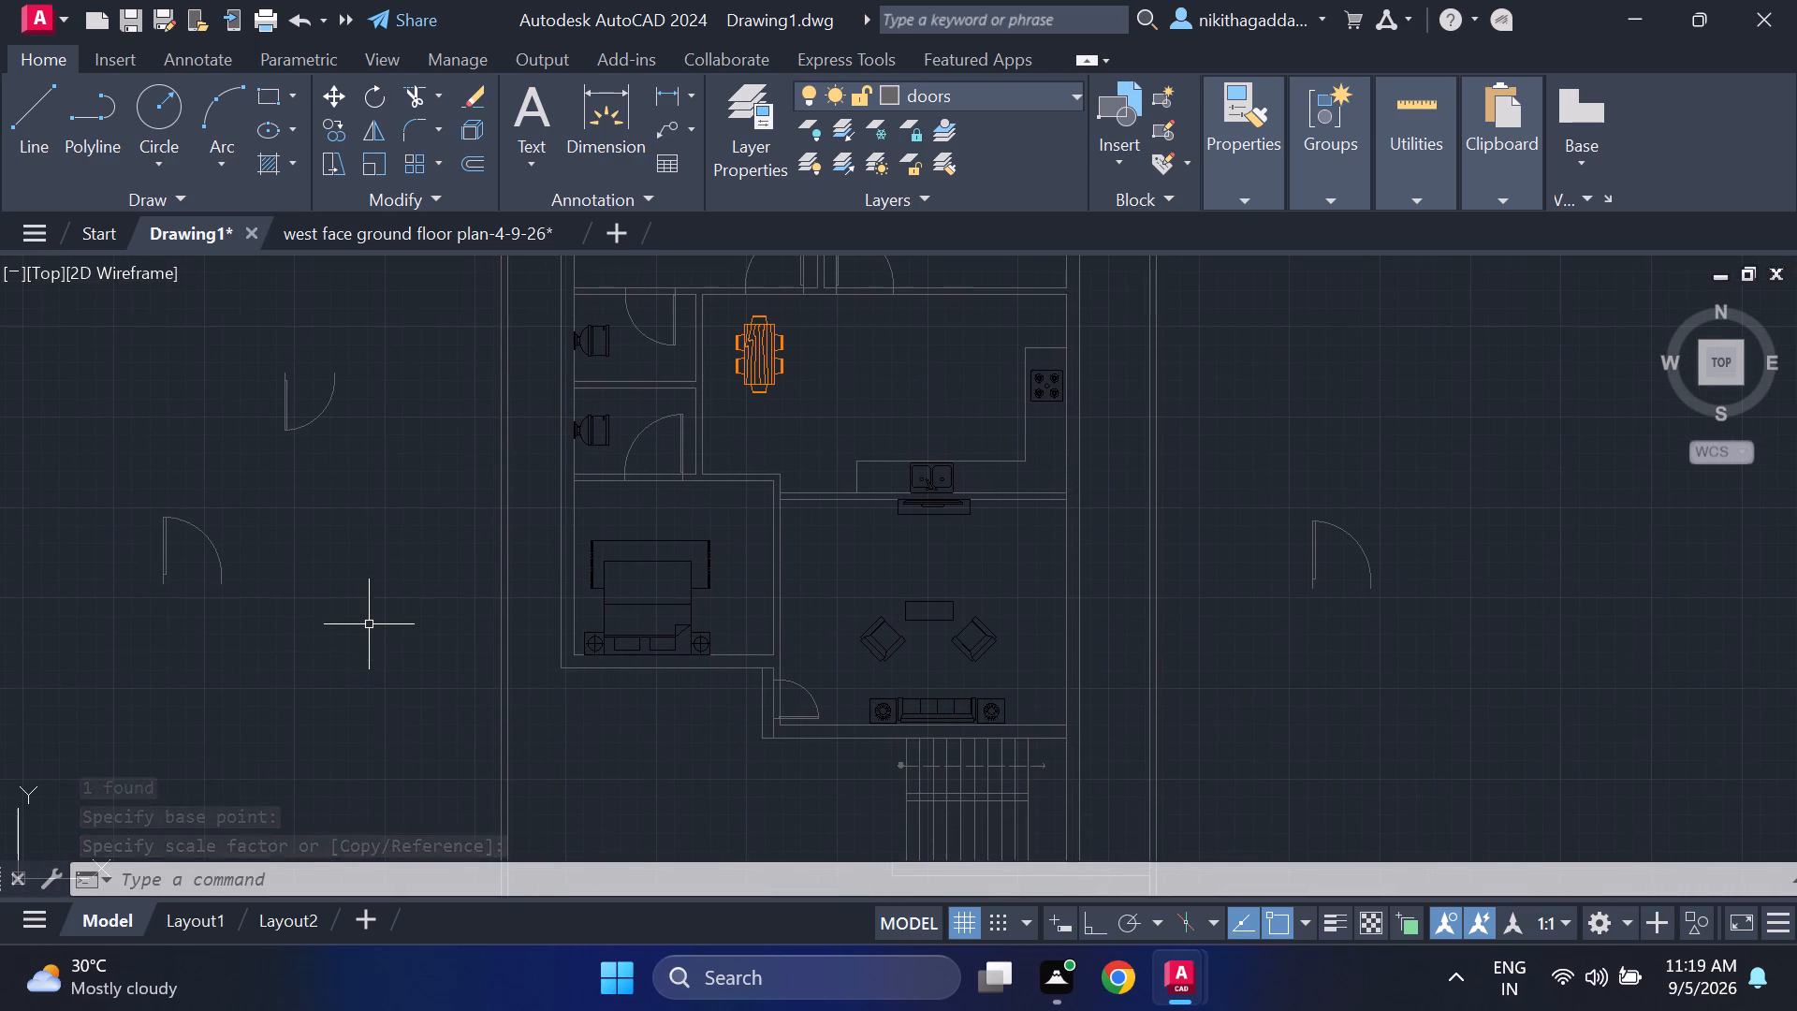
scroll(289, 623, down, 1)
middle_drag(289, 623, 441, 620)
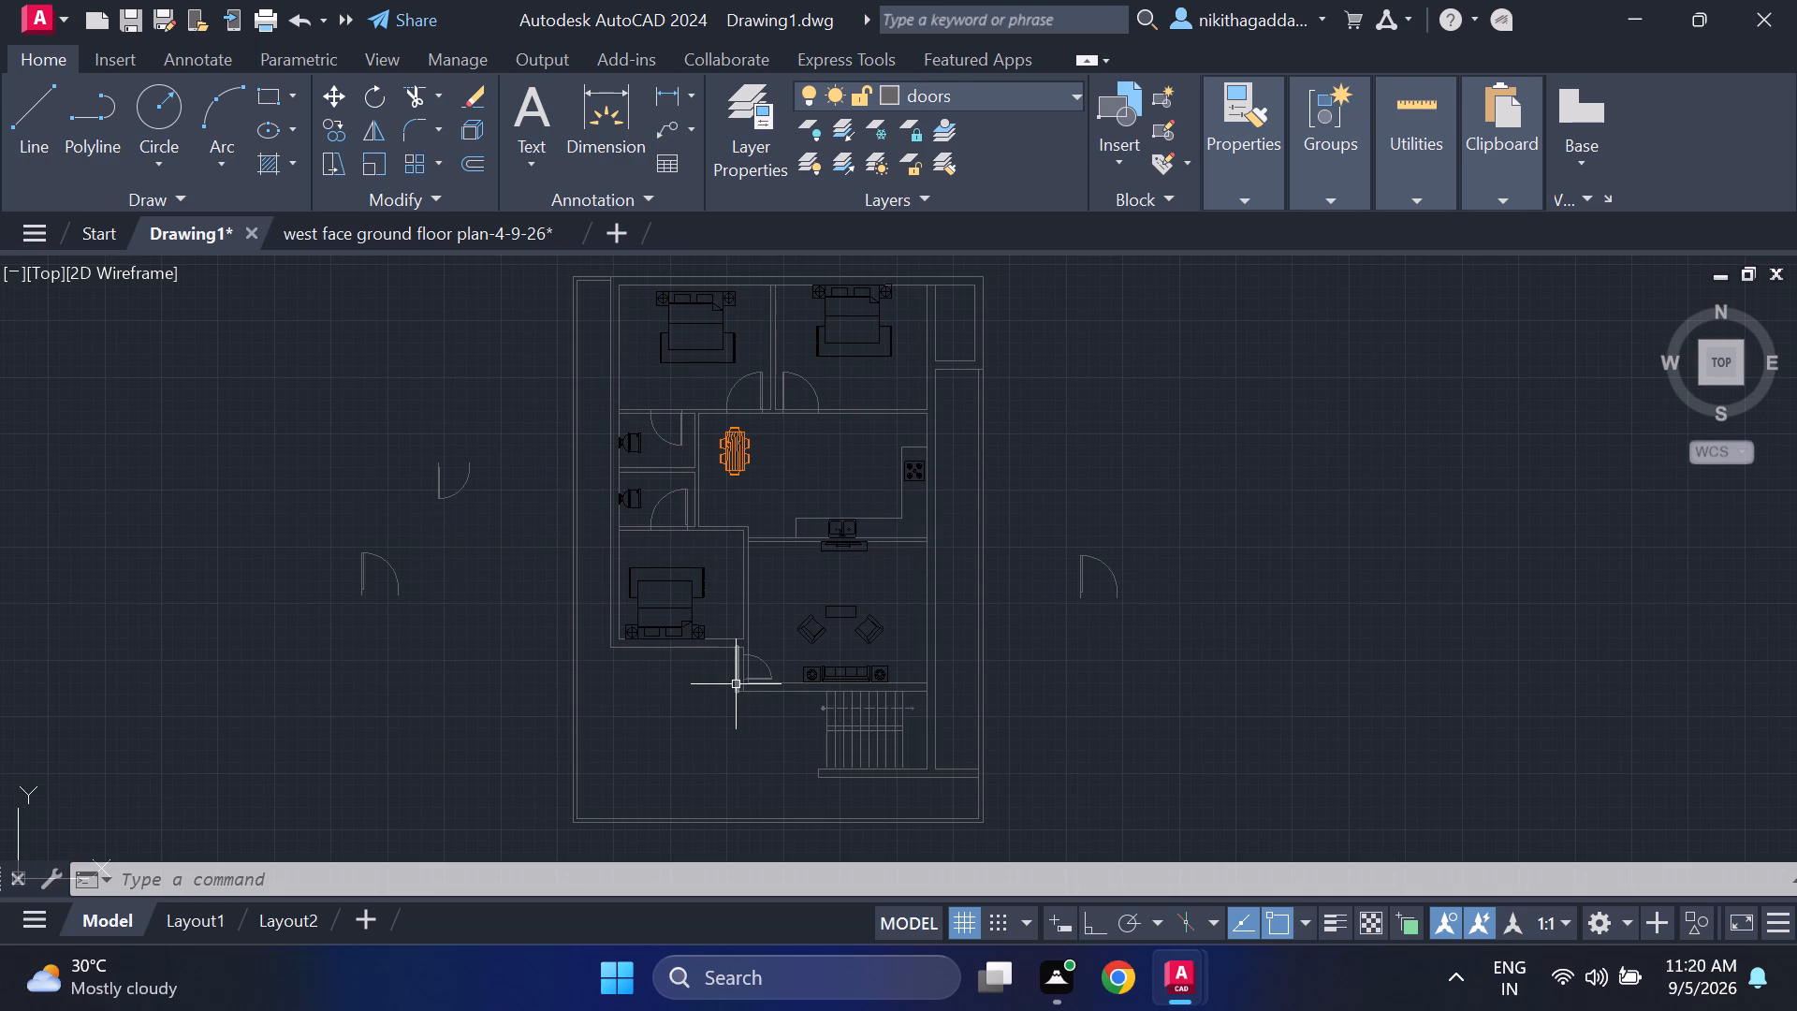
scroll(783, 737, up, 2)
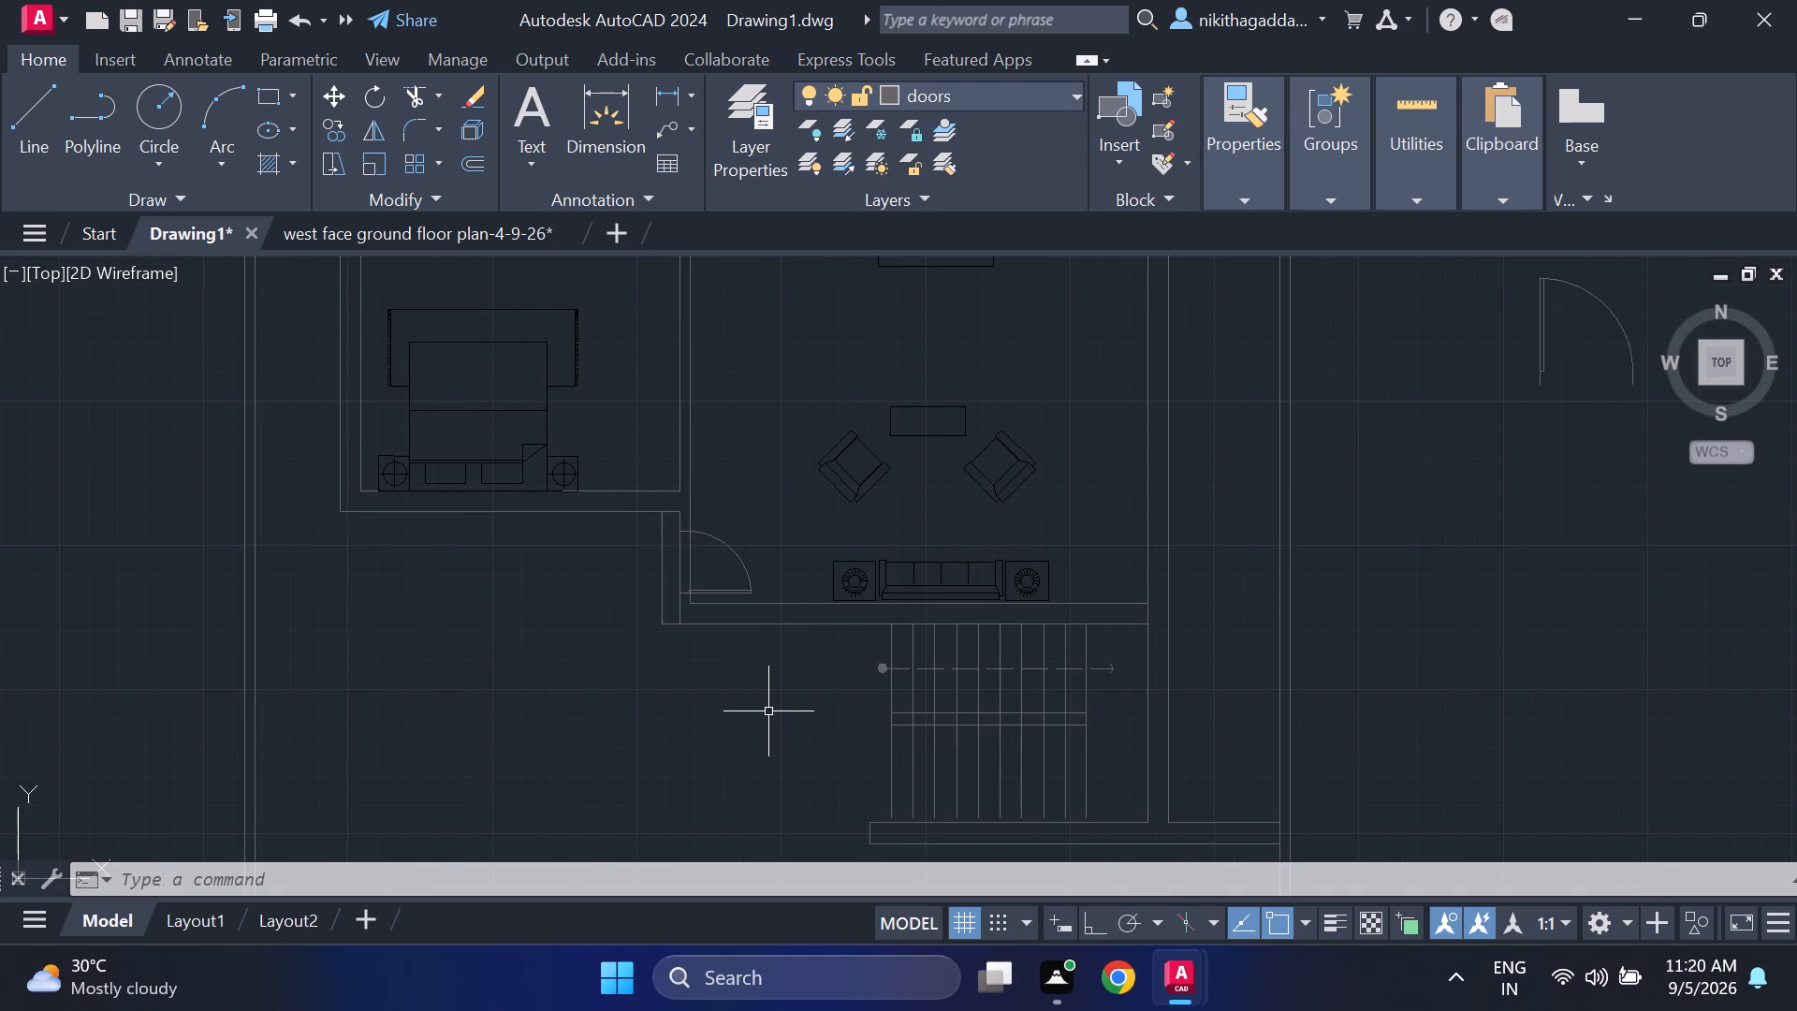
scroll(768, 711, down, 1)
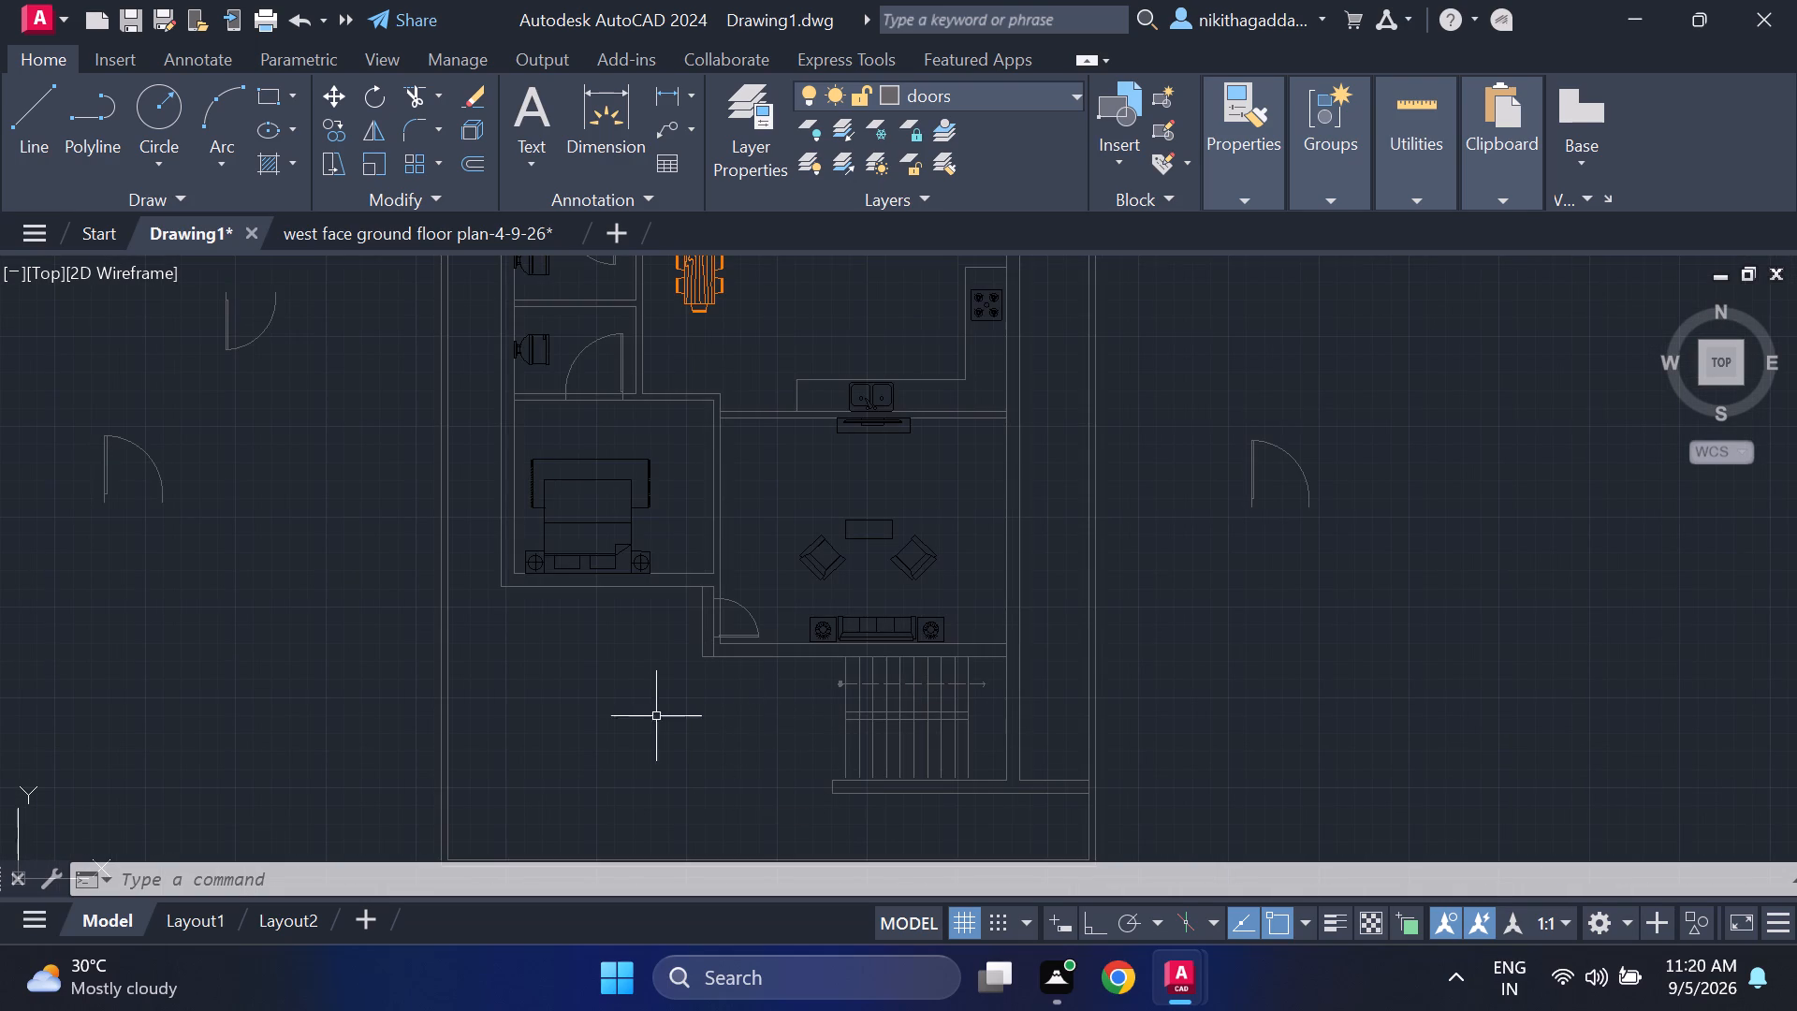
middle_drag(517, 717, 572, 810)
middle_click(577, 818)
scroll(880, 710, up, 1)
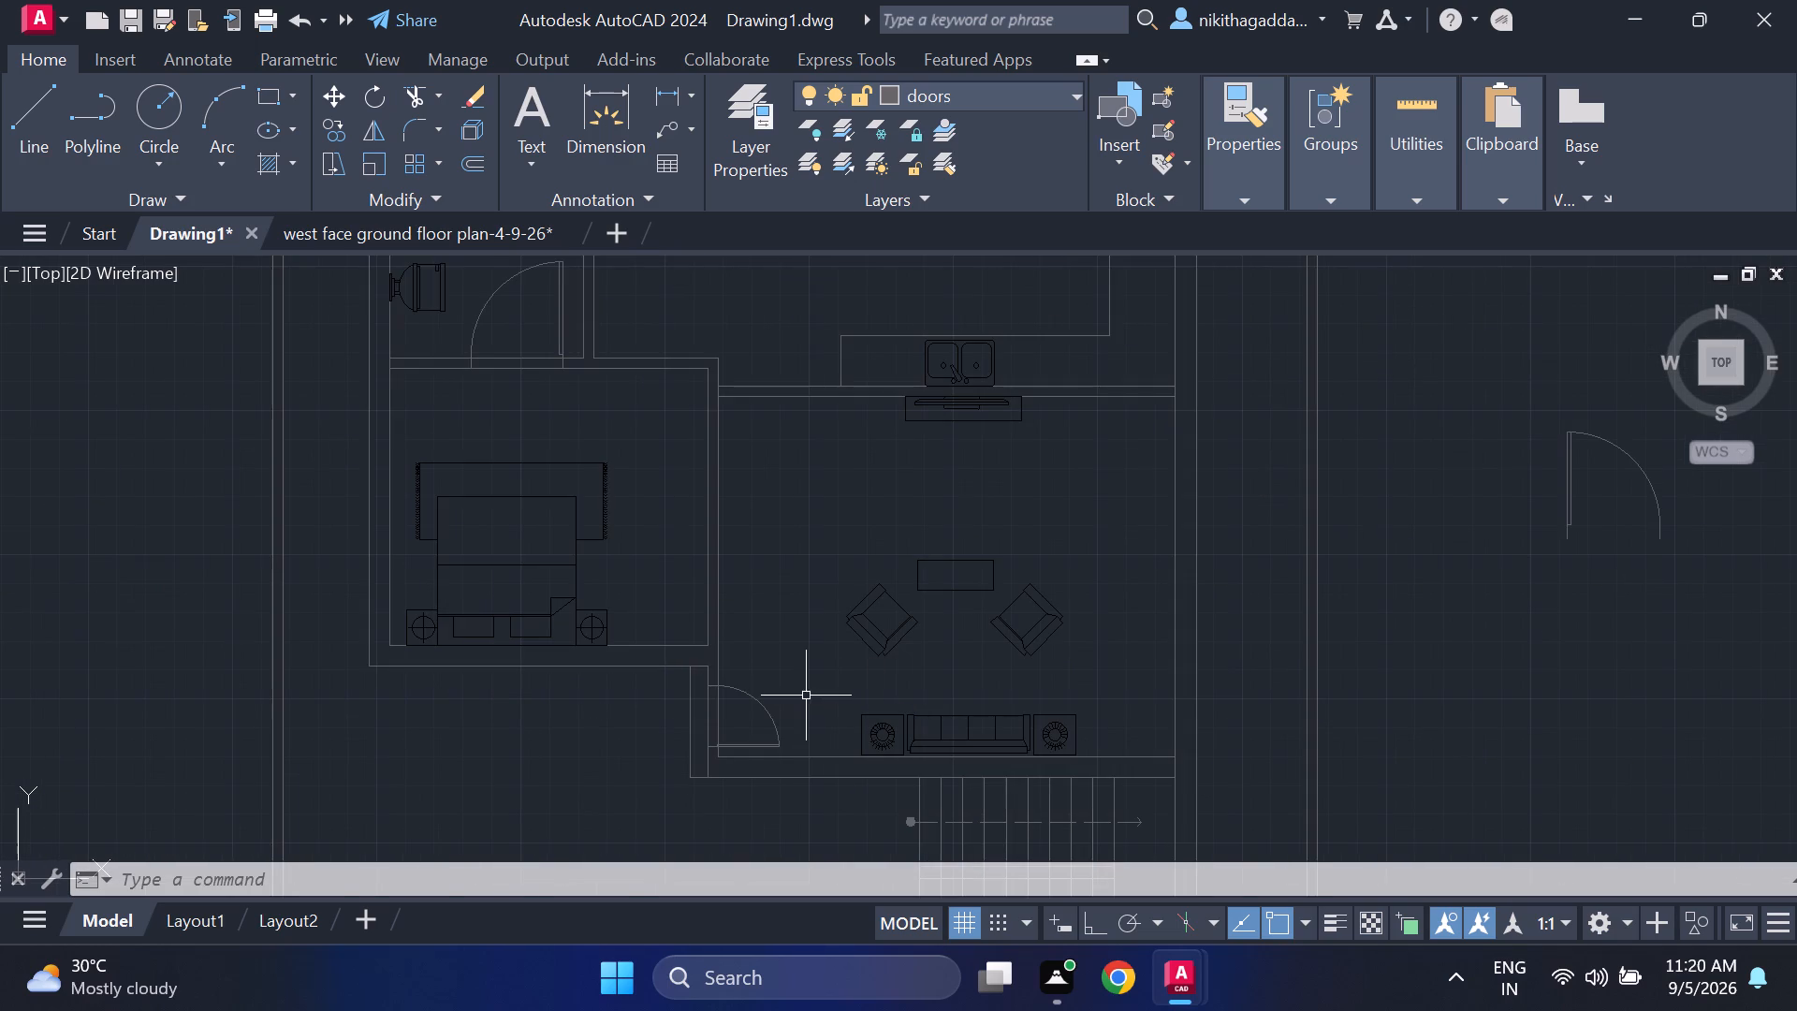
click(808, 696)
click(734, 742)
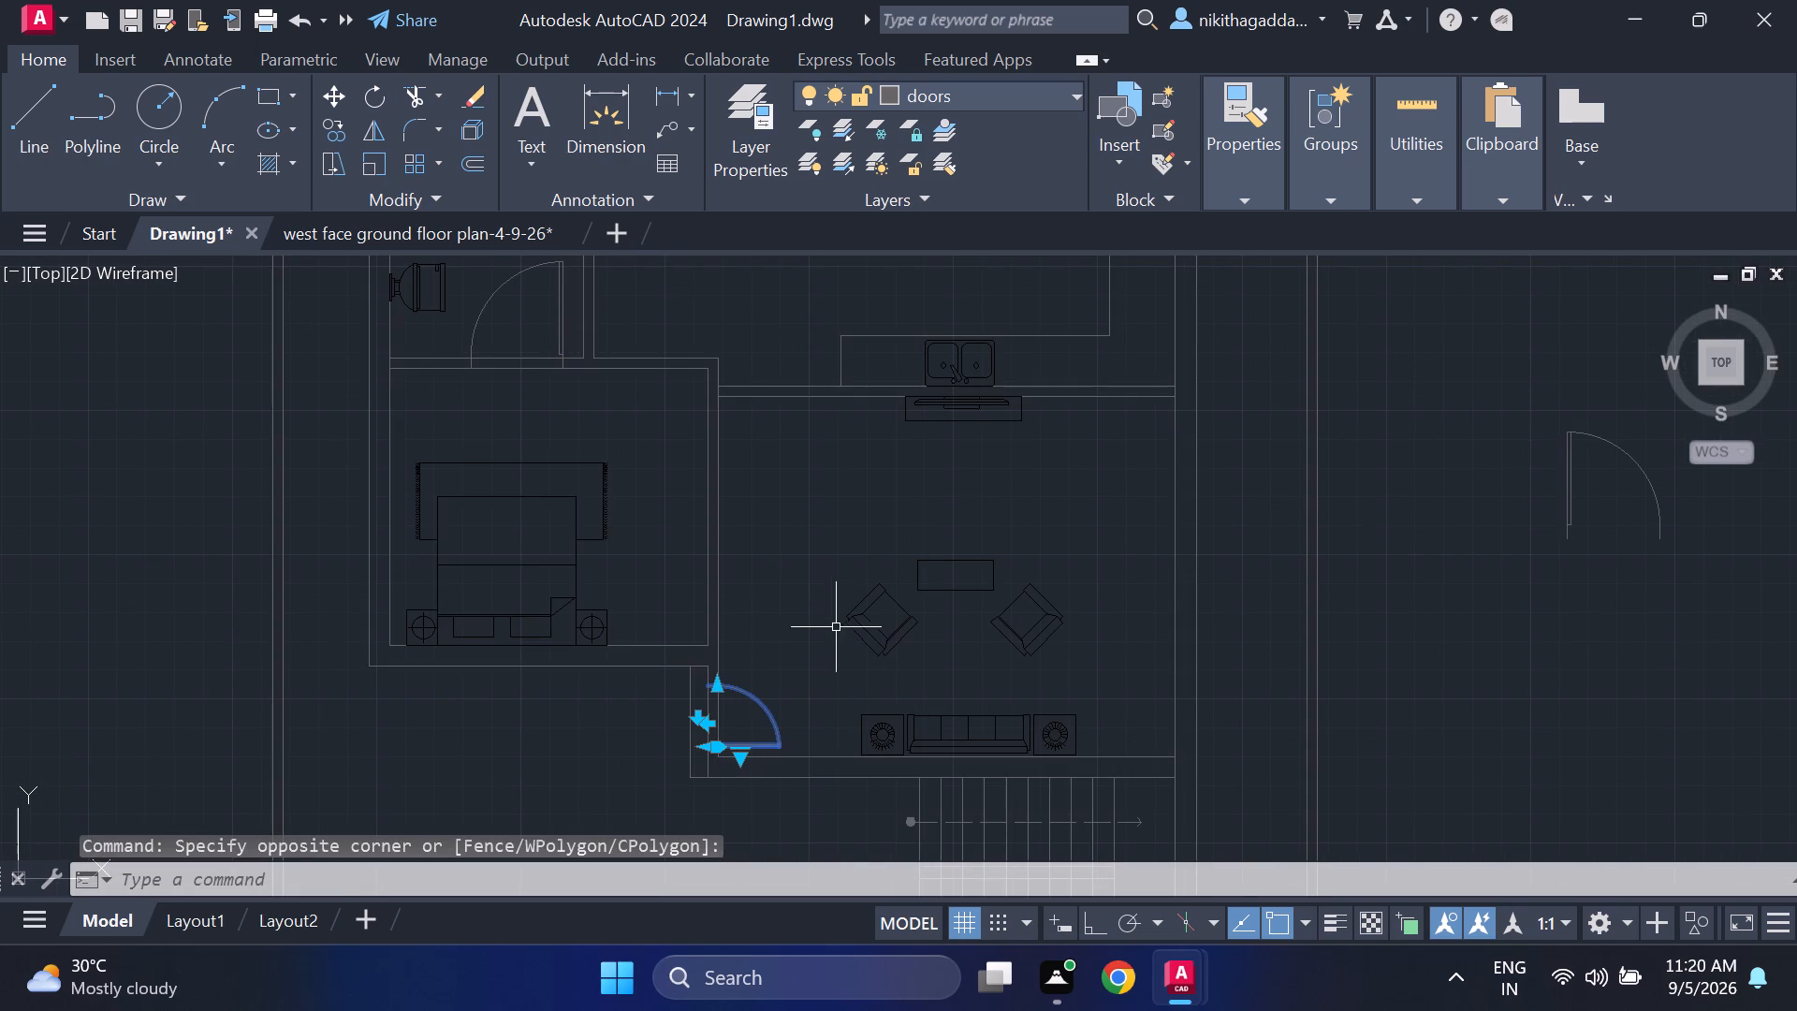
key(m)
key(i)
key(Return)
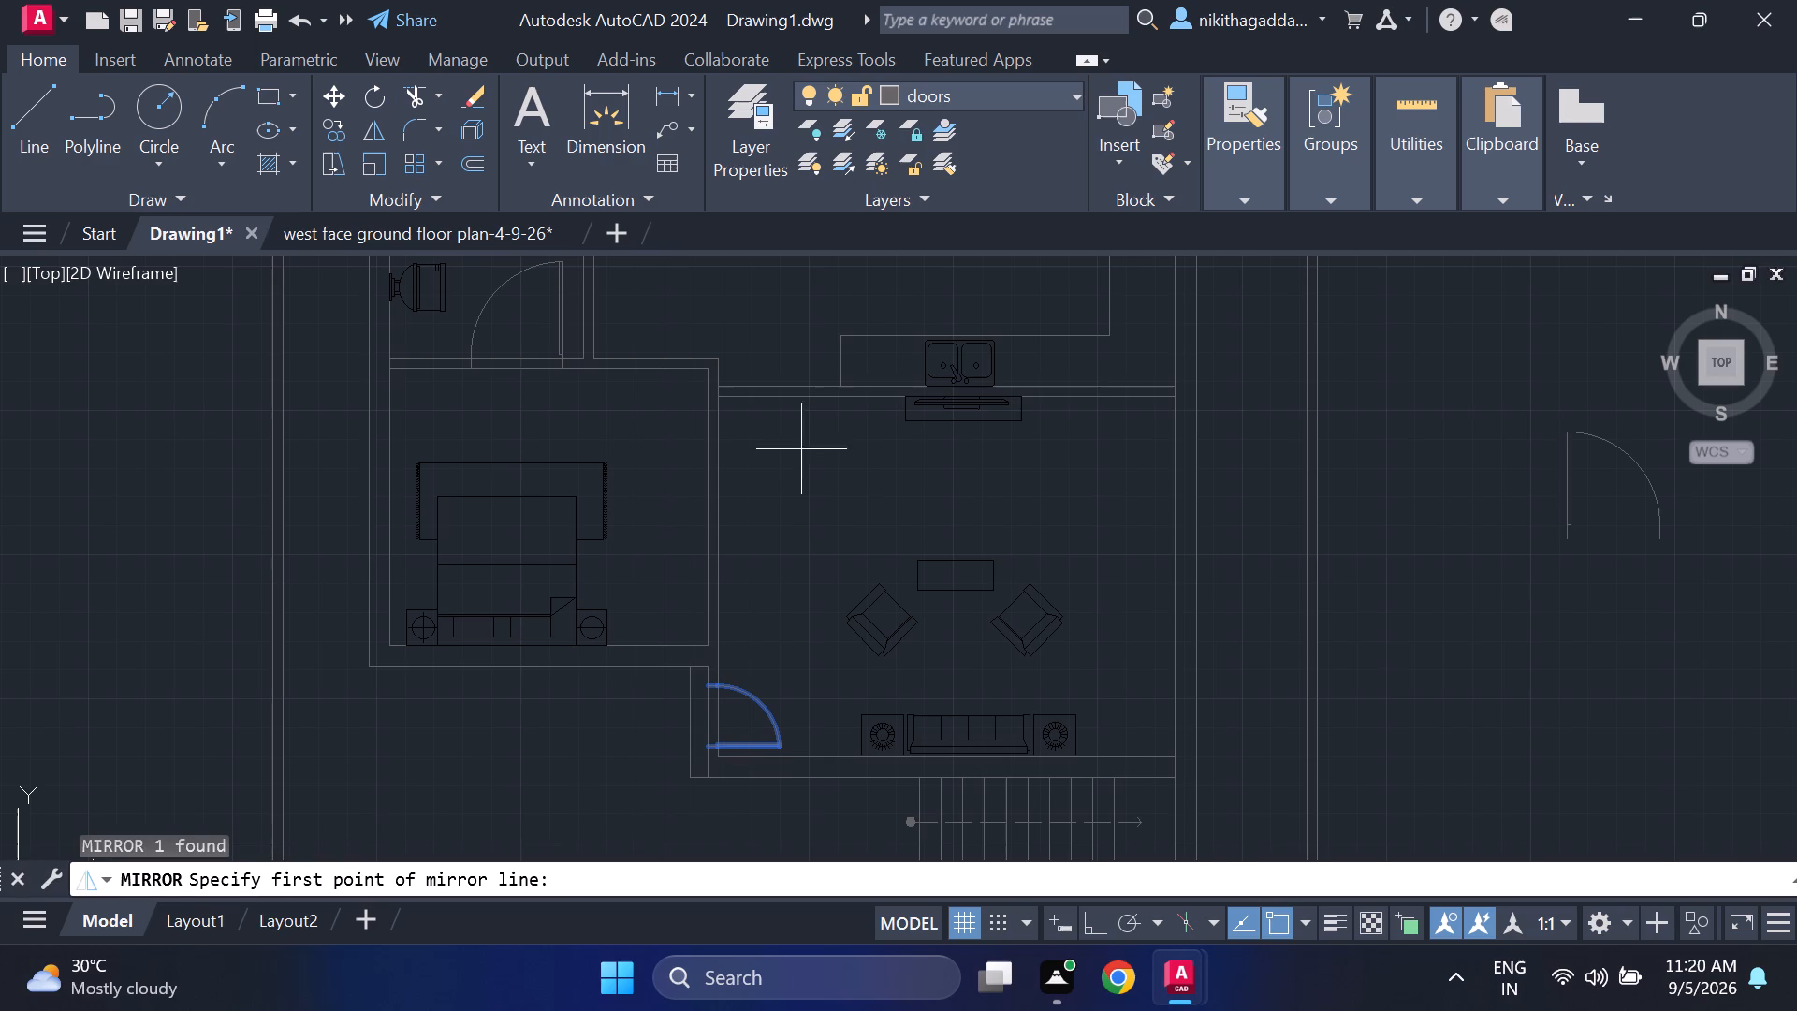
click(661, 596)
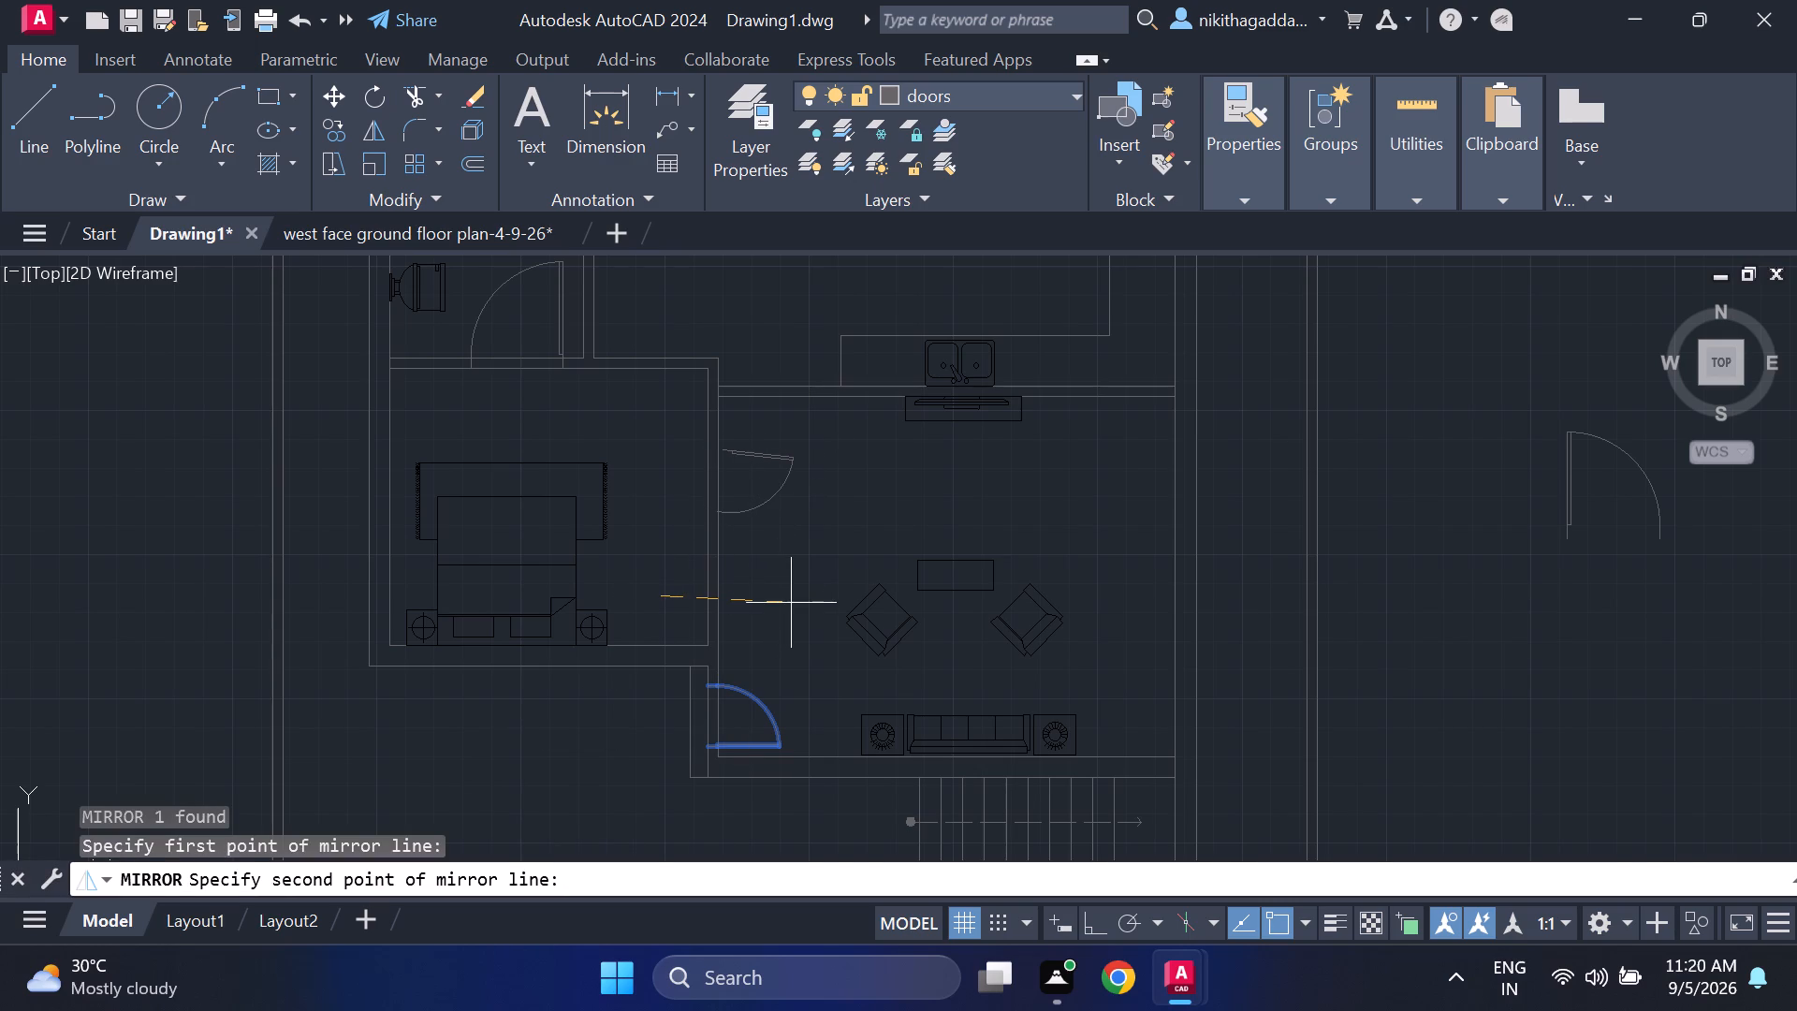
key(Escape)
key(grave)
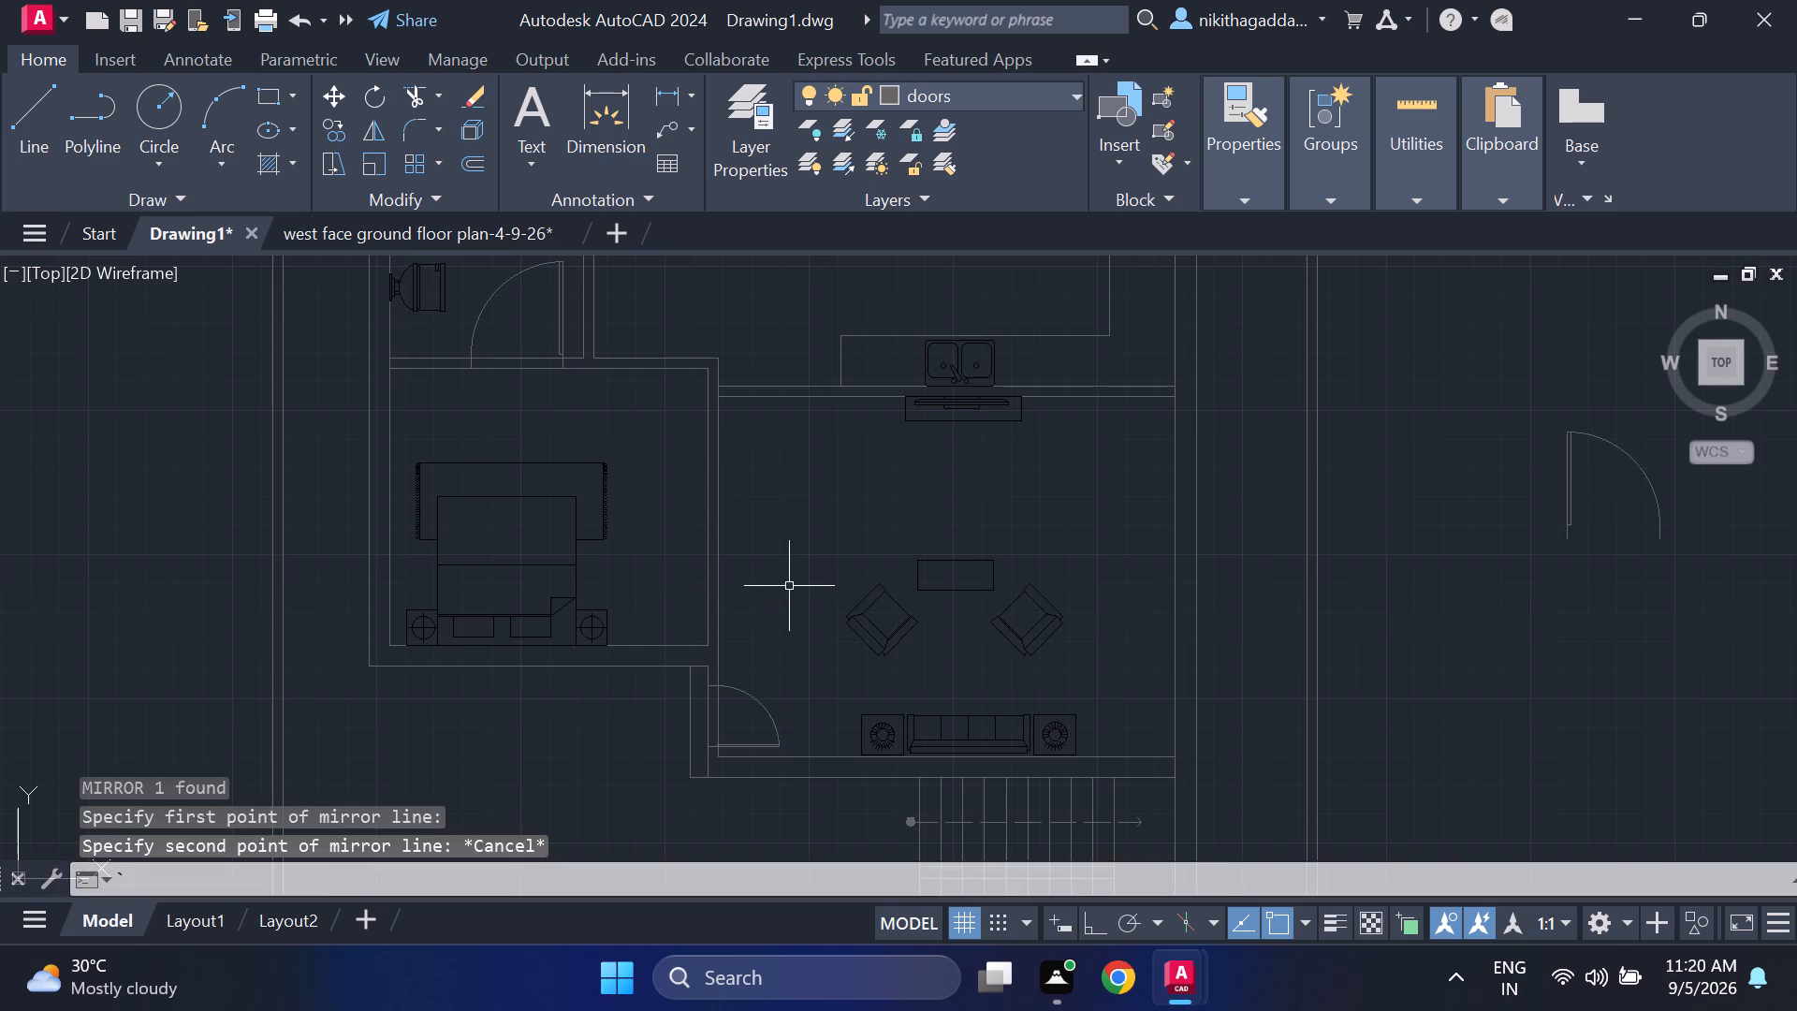
Rotate the westernmost spare door outside the plan to 270° about its leaf's lower end, making the leaf horizontal with a downward swing.
scroll(392, 640, down, 3)
scroll(252, 616, up, 1)
middle_drag(263, 615, 323, 629)
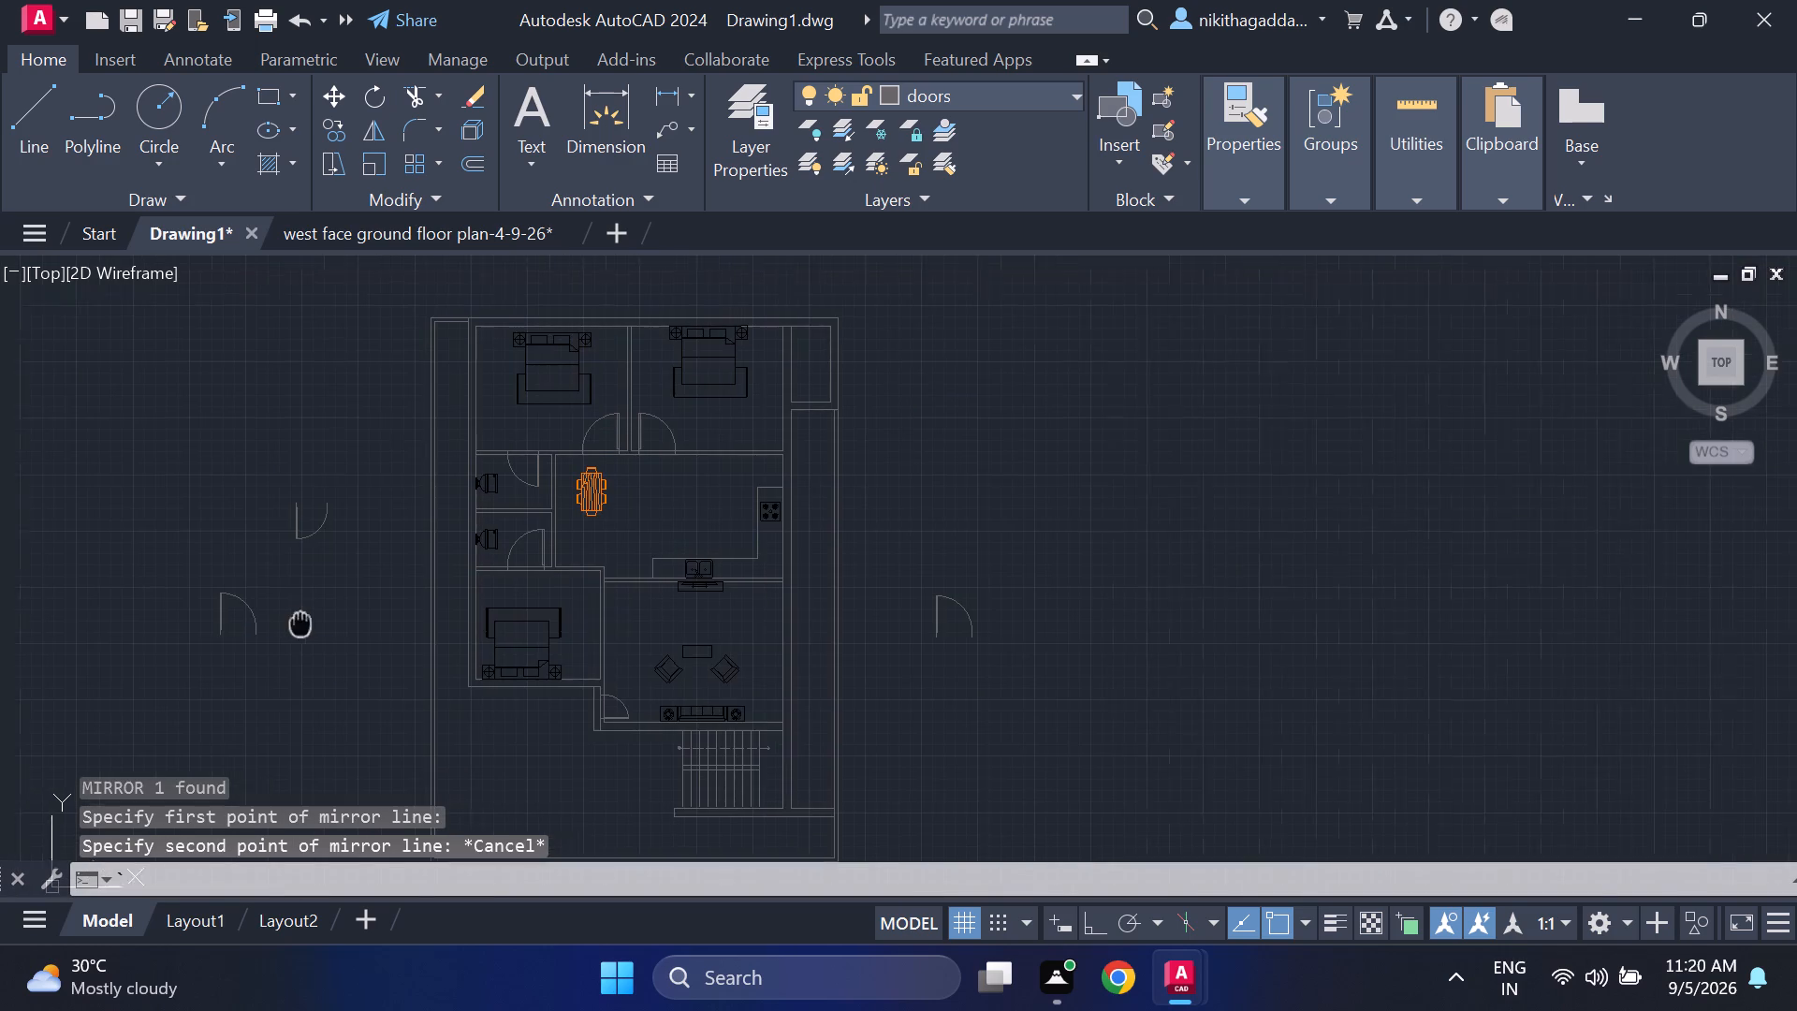
middle_drag(323, 629, 357, 632)
scroll(345, 619, up, 1)
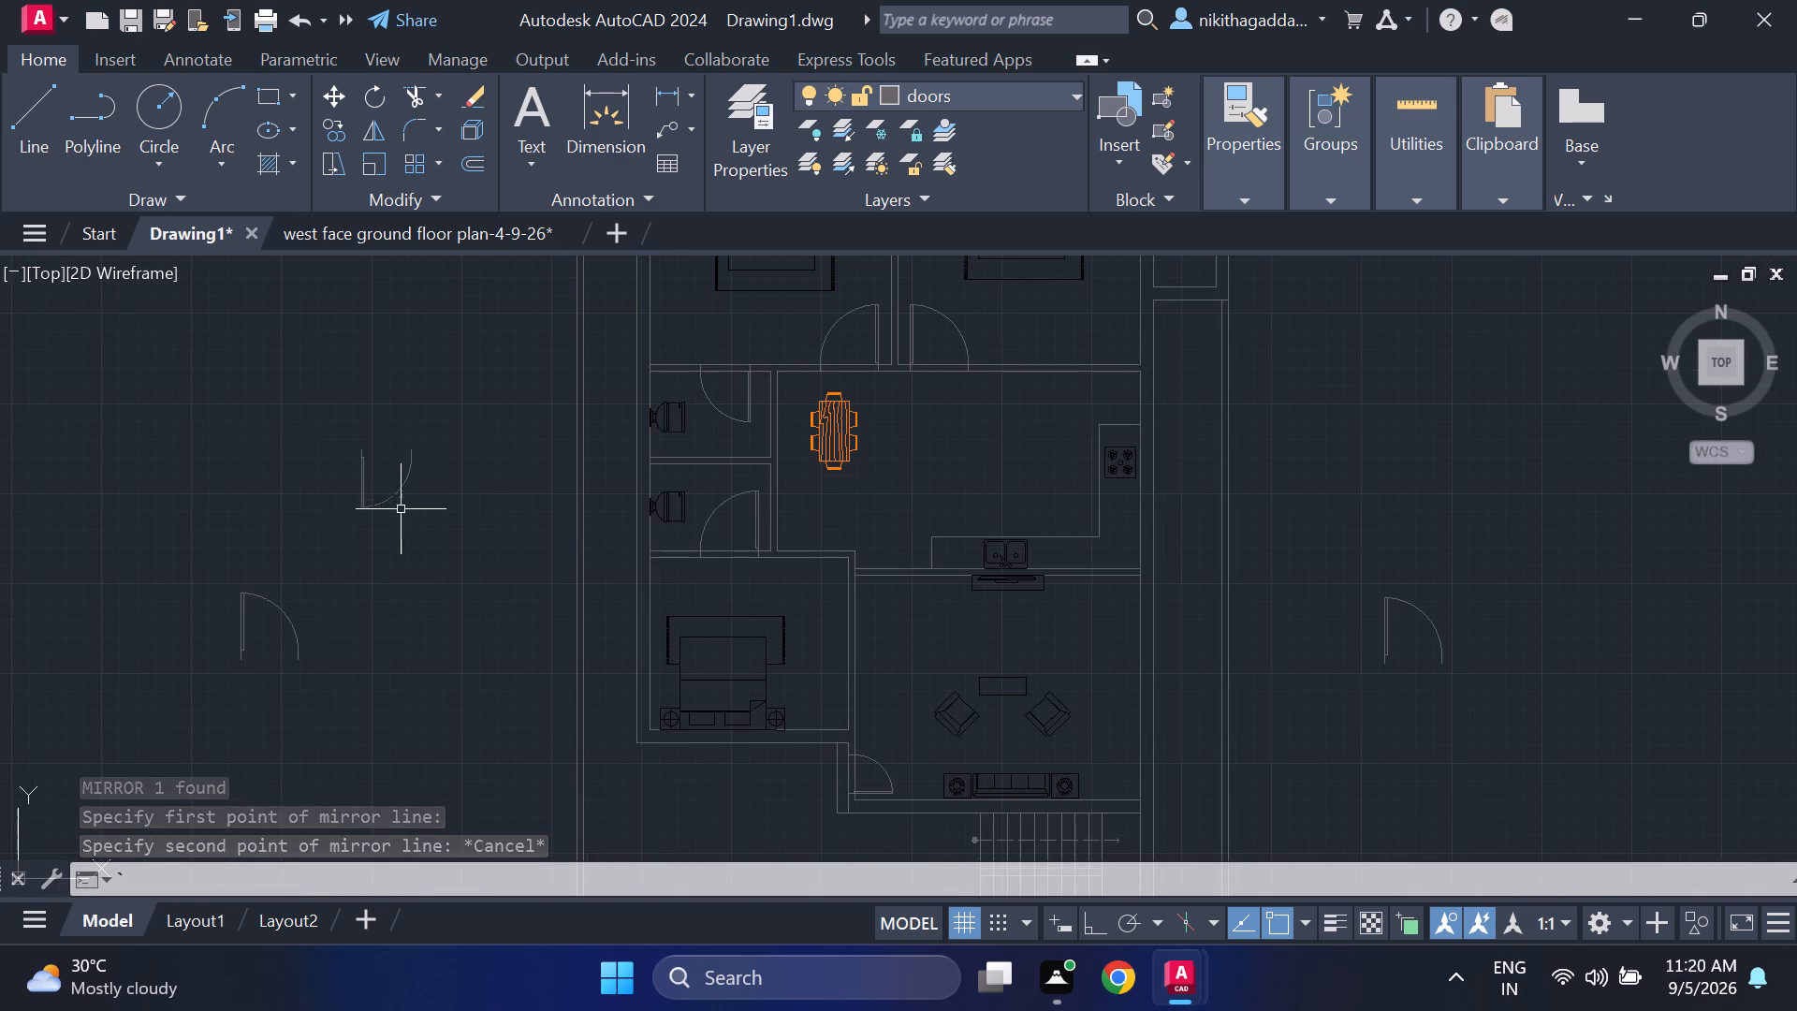
drag(384, 575, 373, 588)
drag(139, 666, 164, 667)
click(337, 607)
key(Escape)
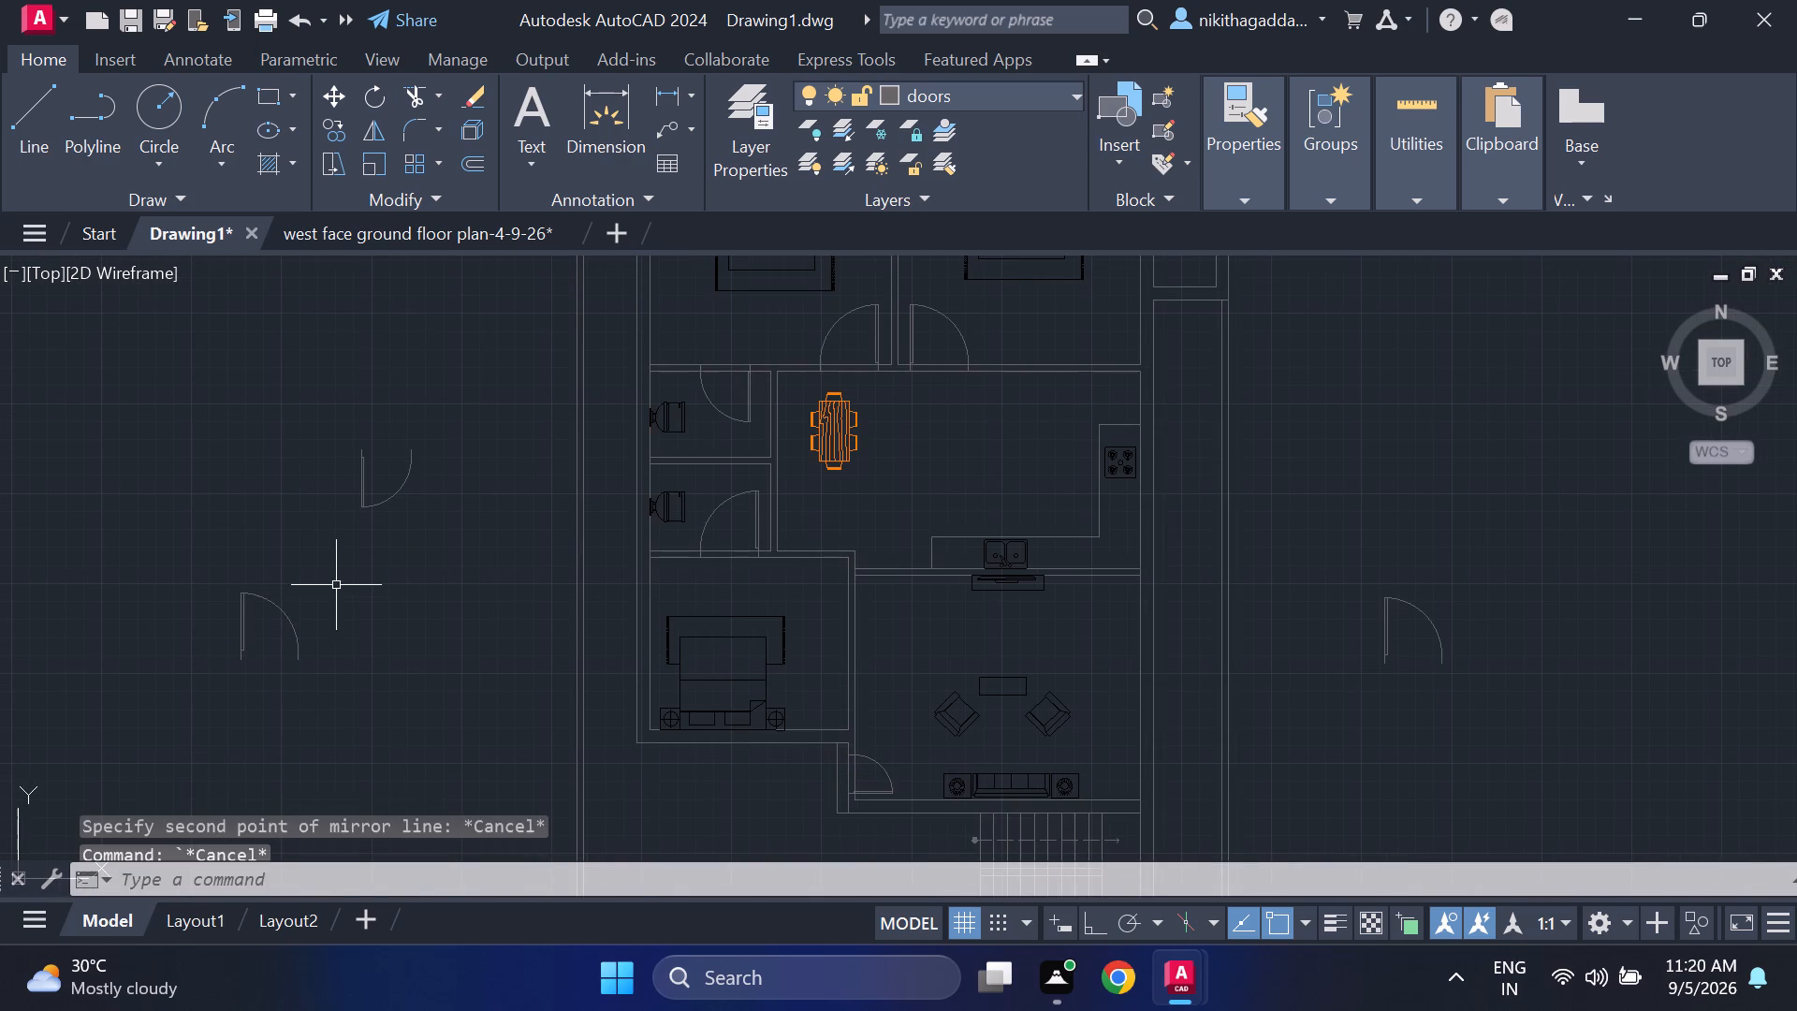
drag(336, 585, 327, 590)
click(165, 652)
text(ro)
key(Return)
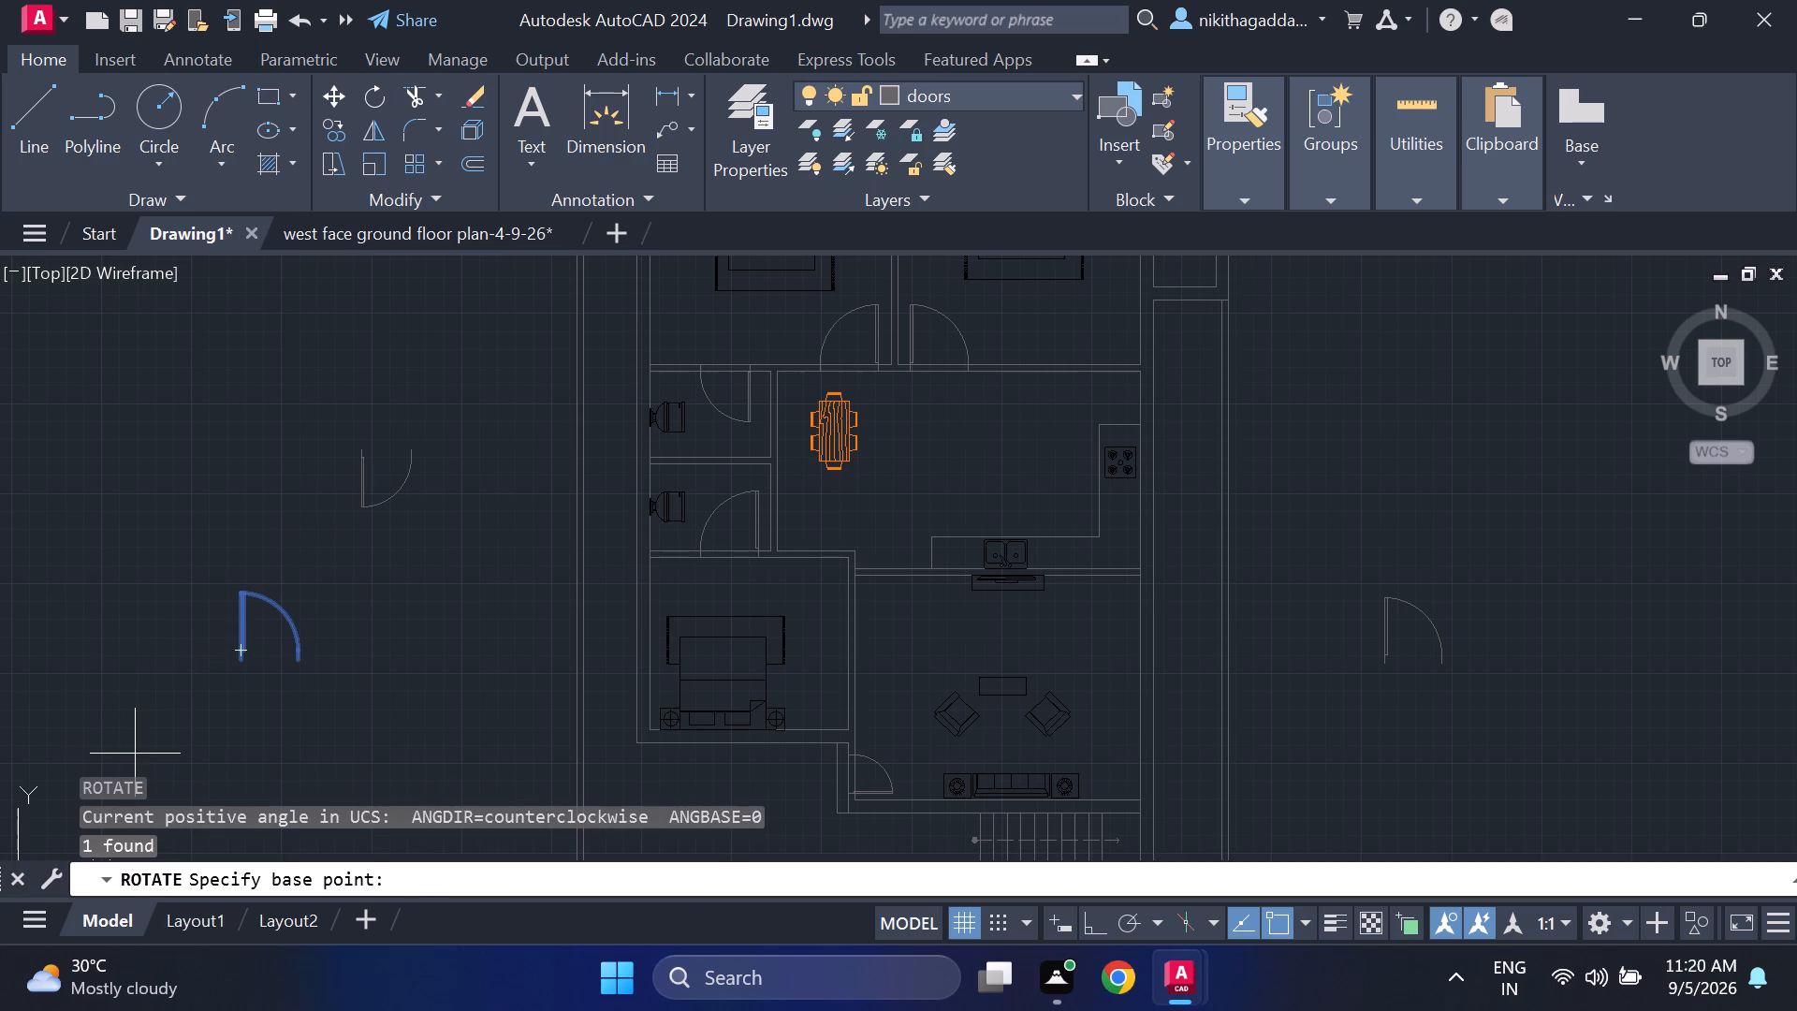
click(240, 668)
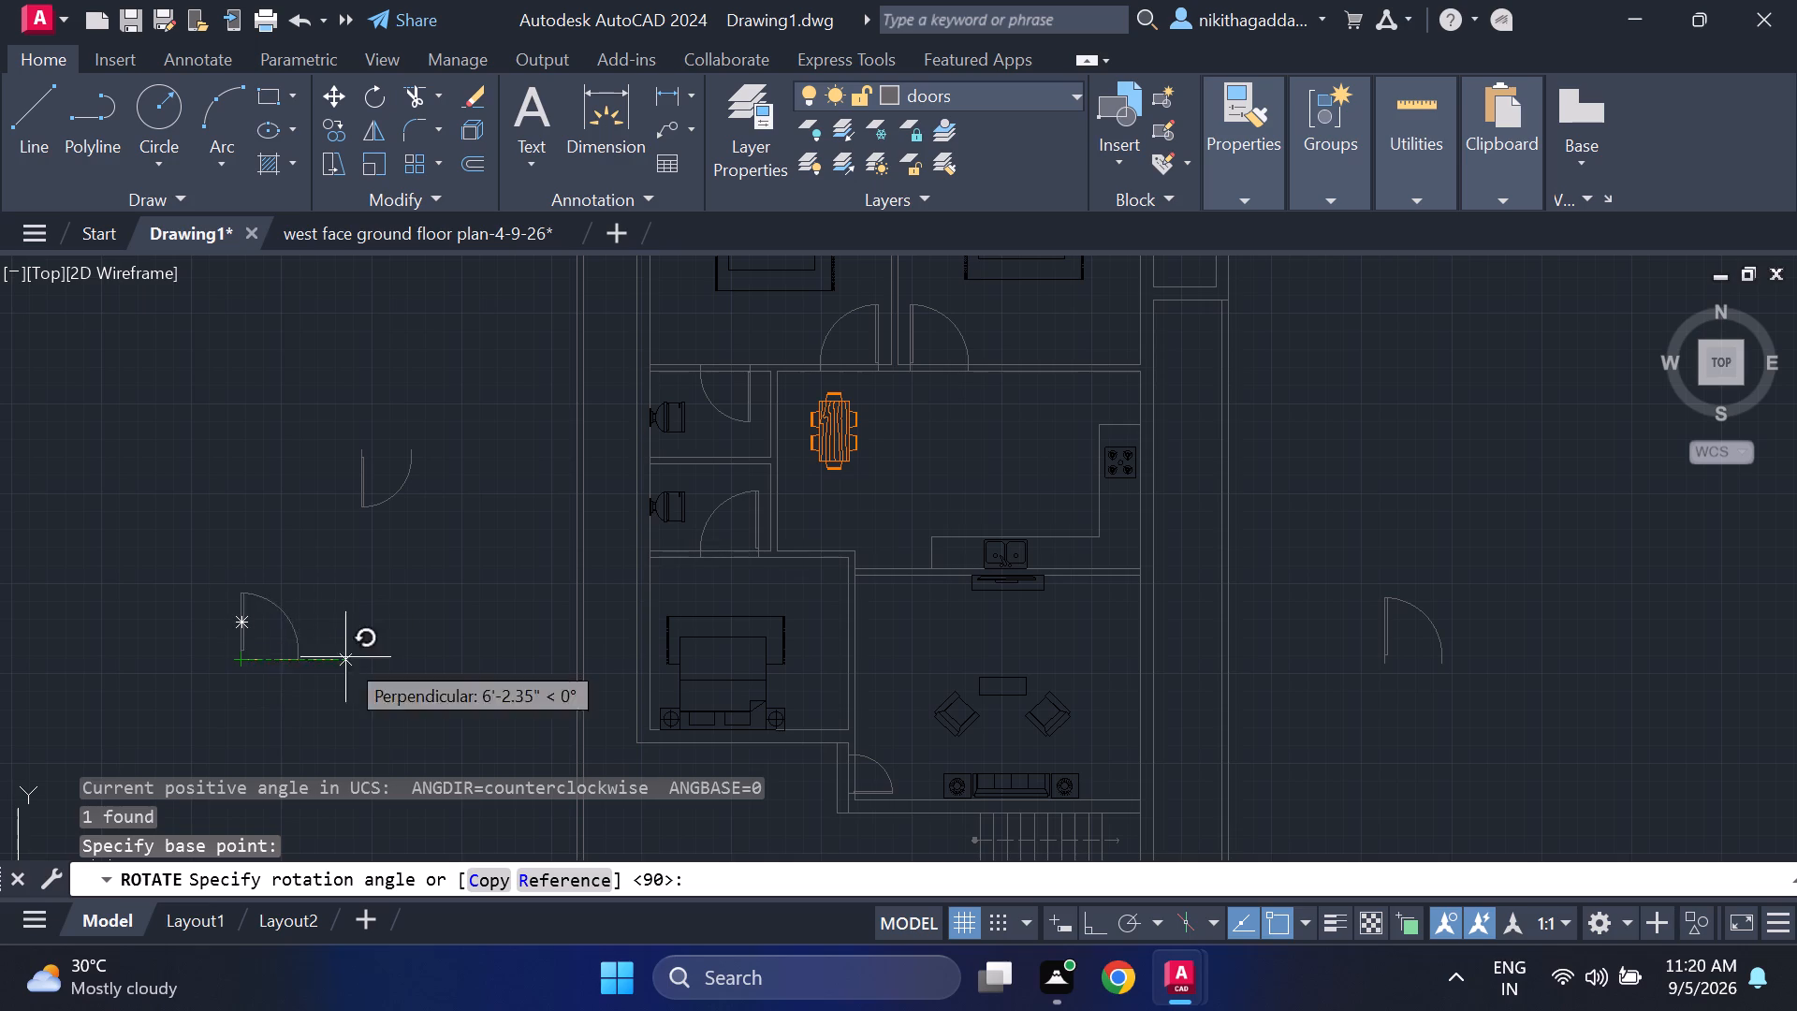
click(244, 730)
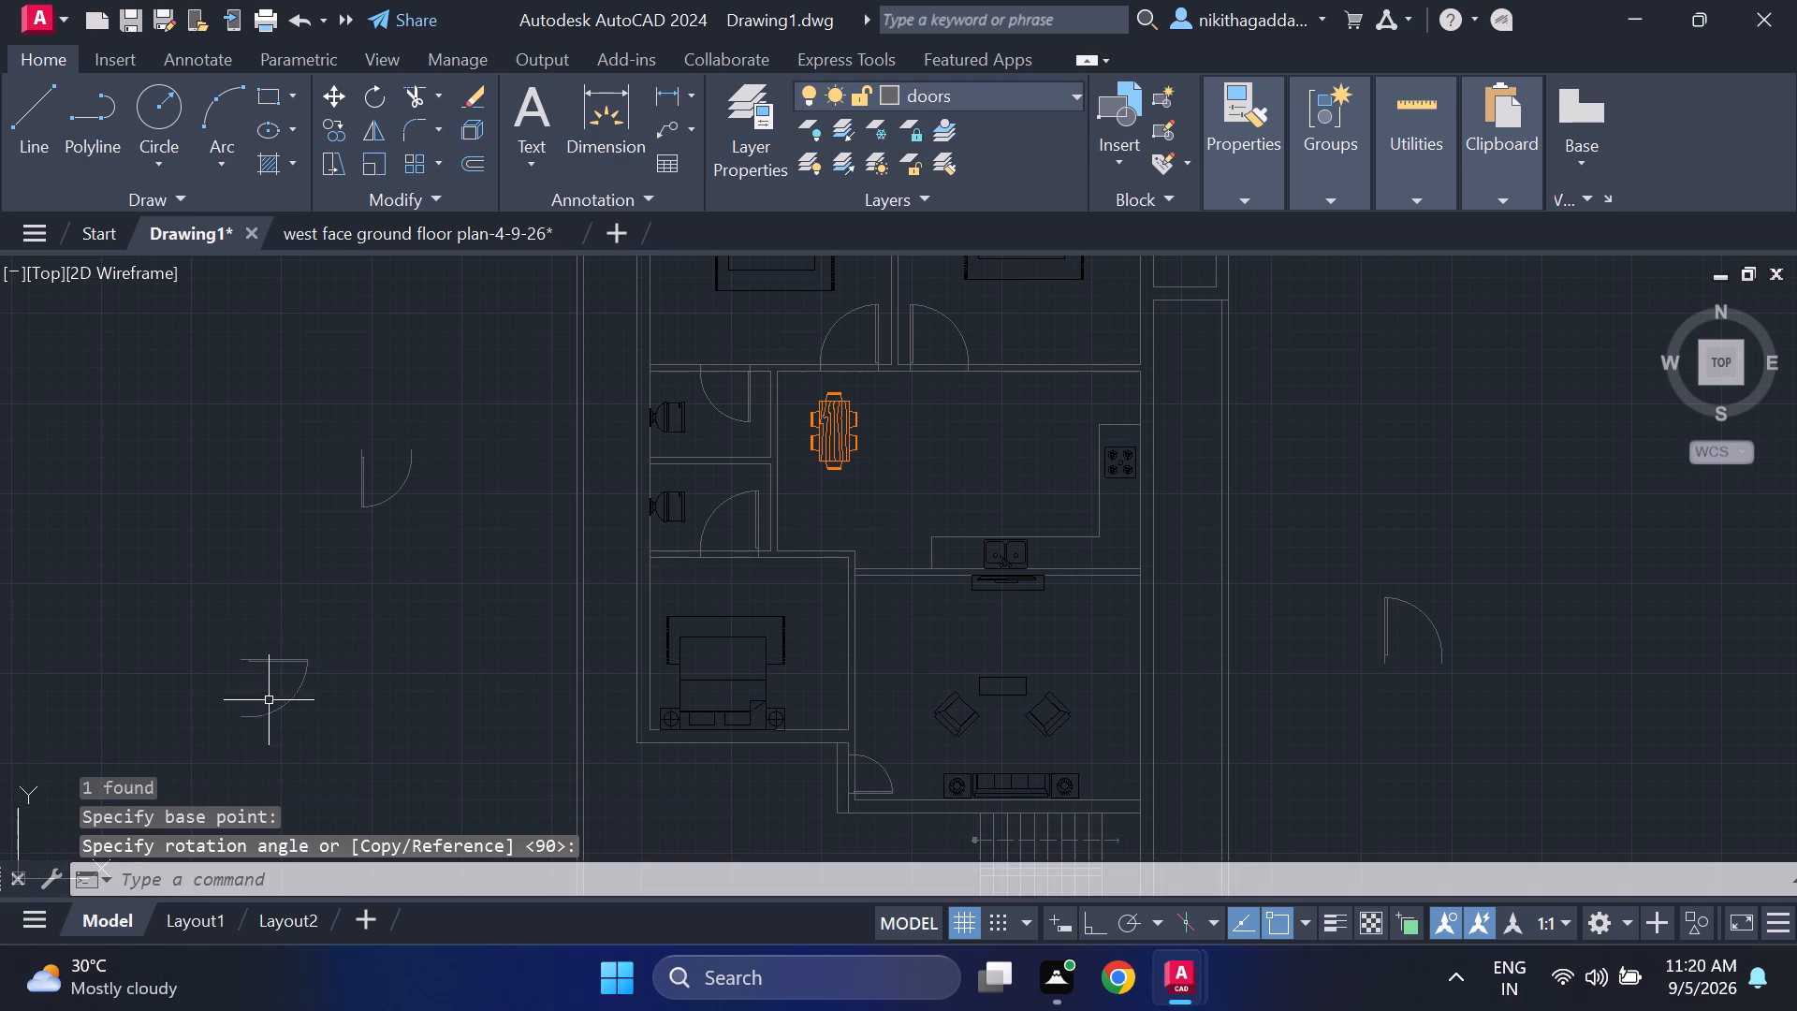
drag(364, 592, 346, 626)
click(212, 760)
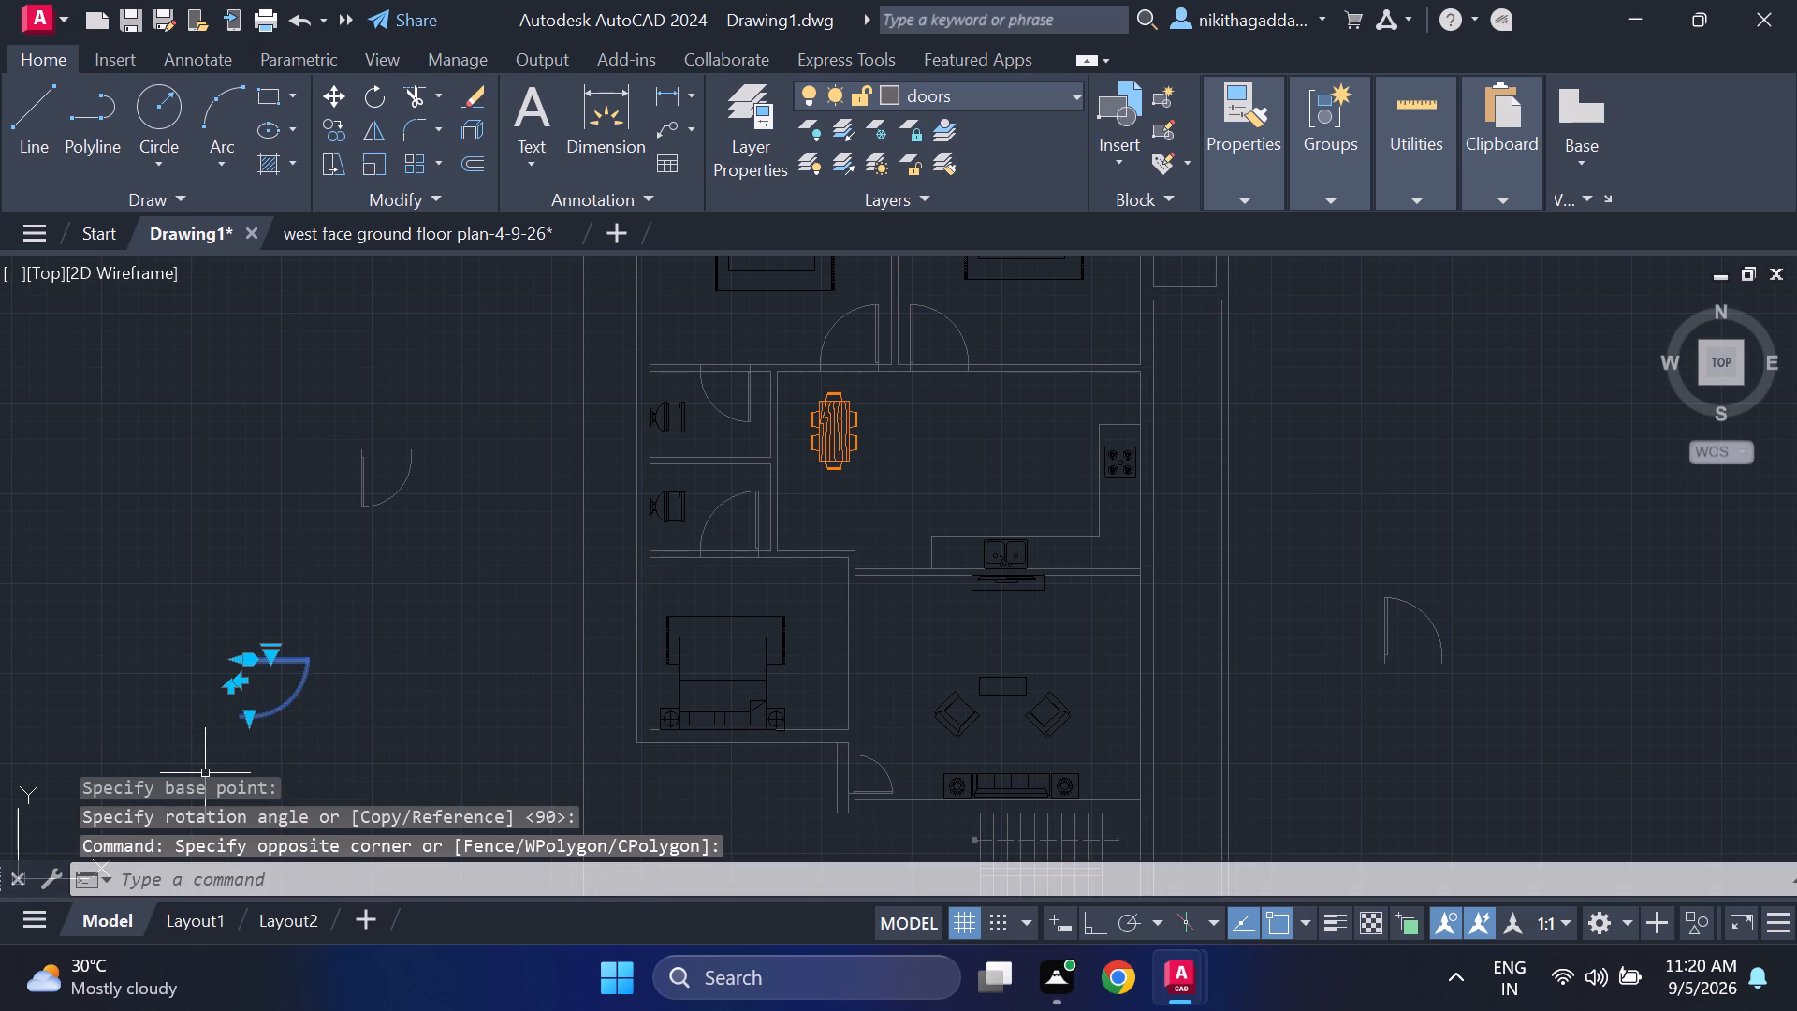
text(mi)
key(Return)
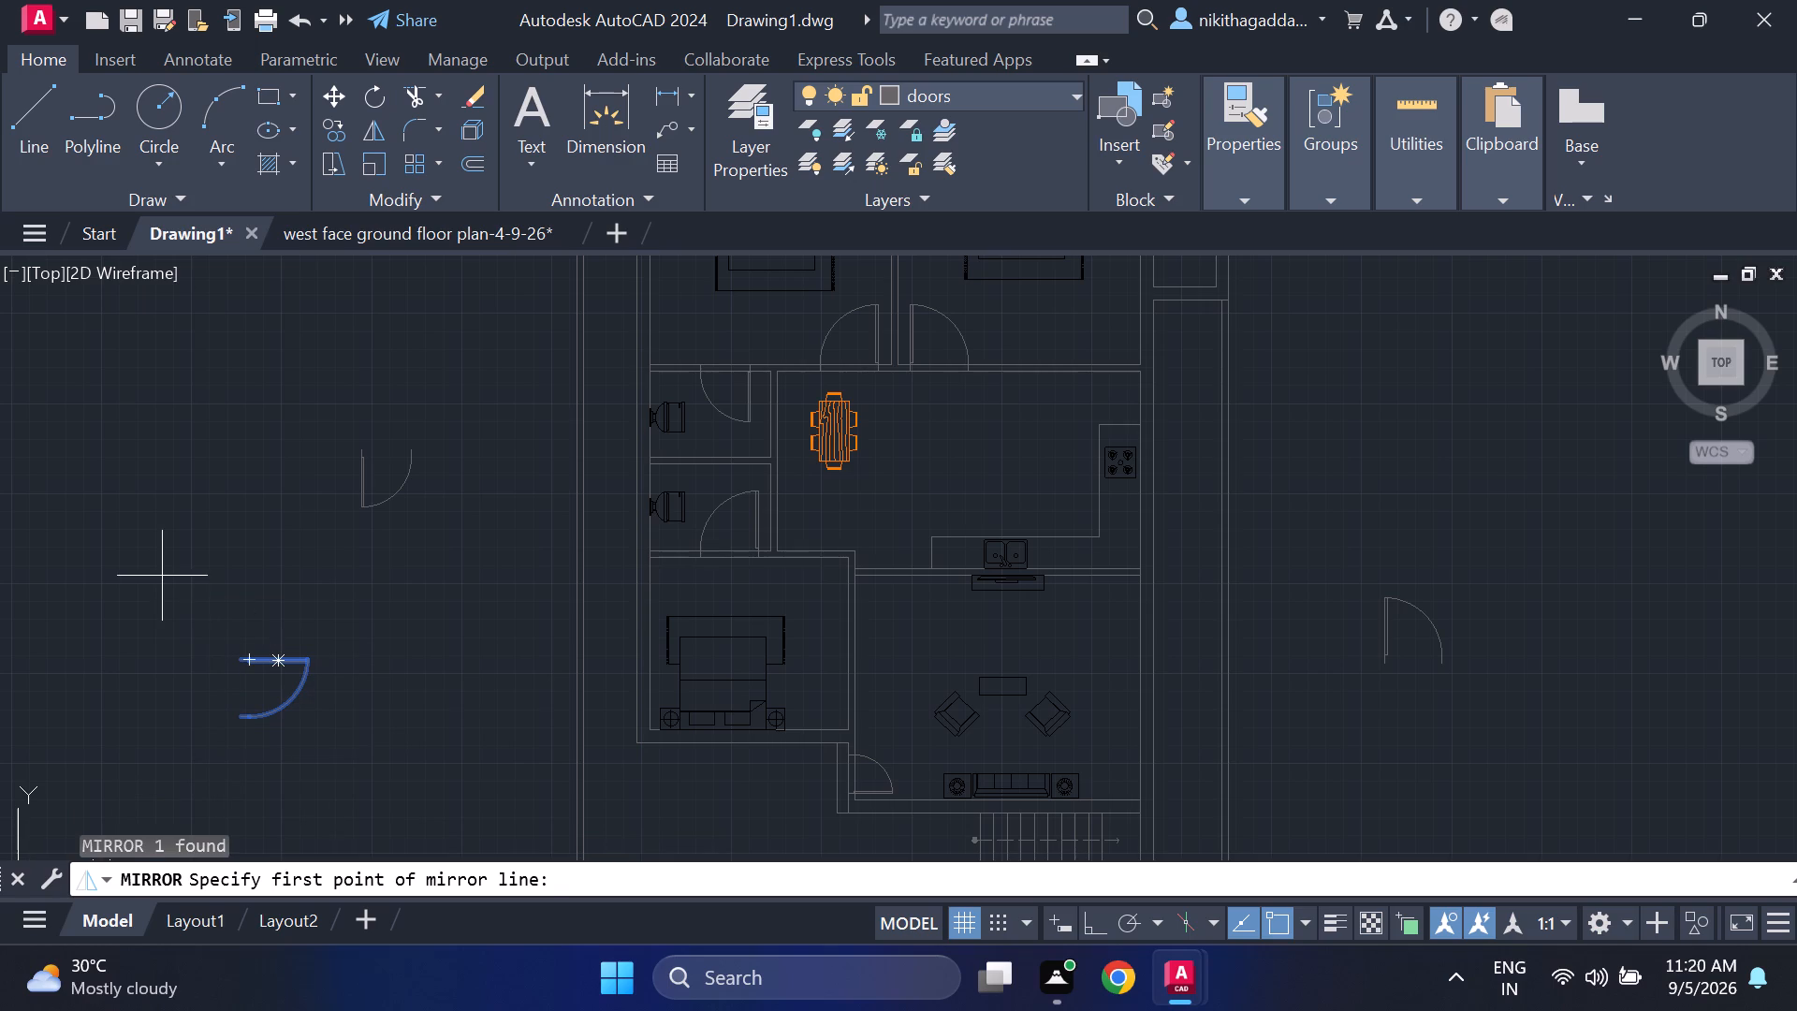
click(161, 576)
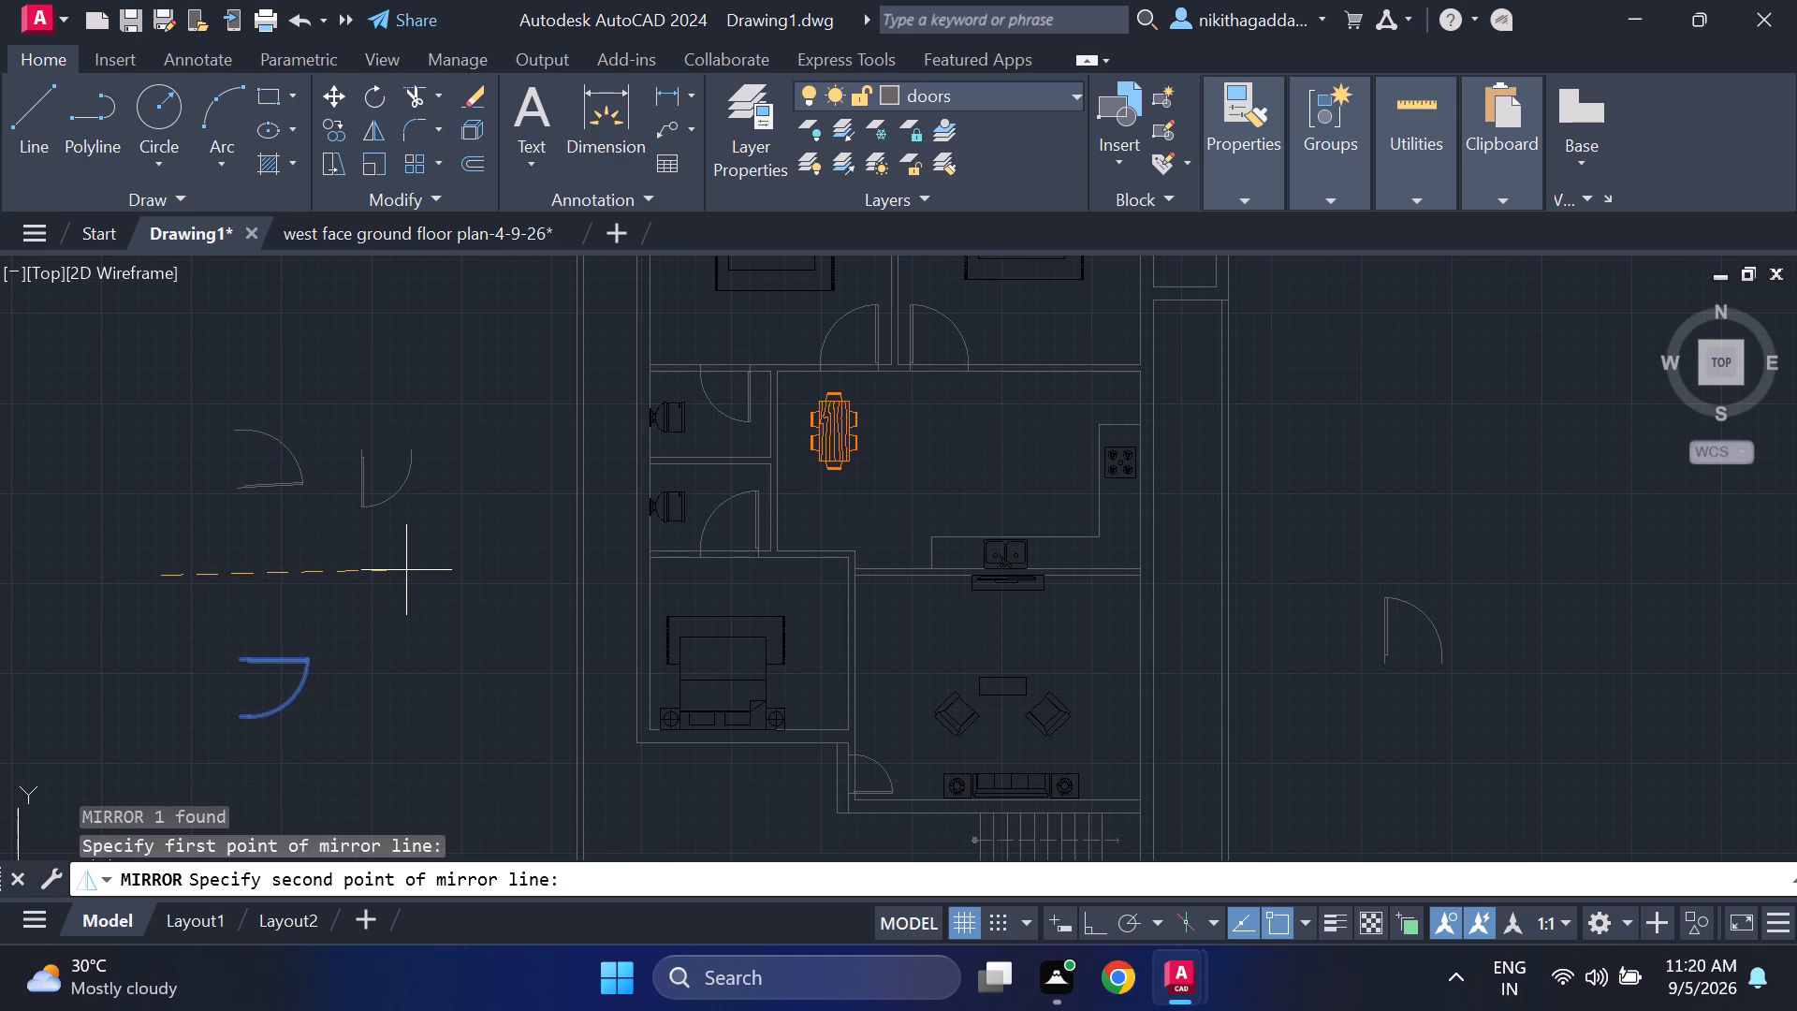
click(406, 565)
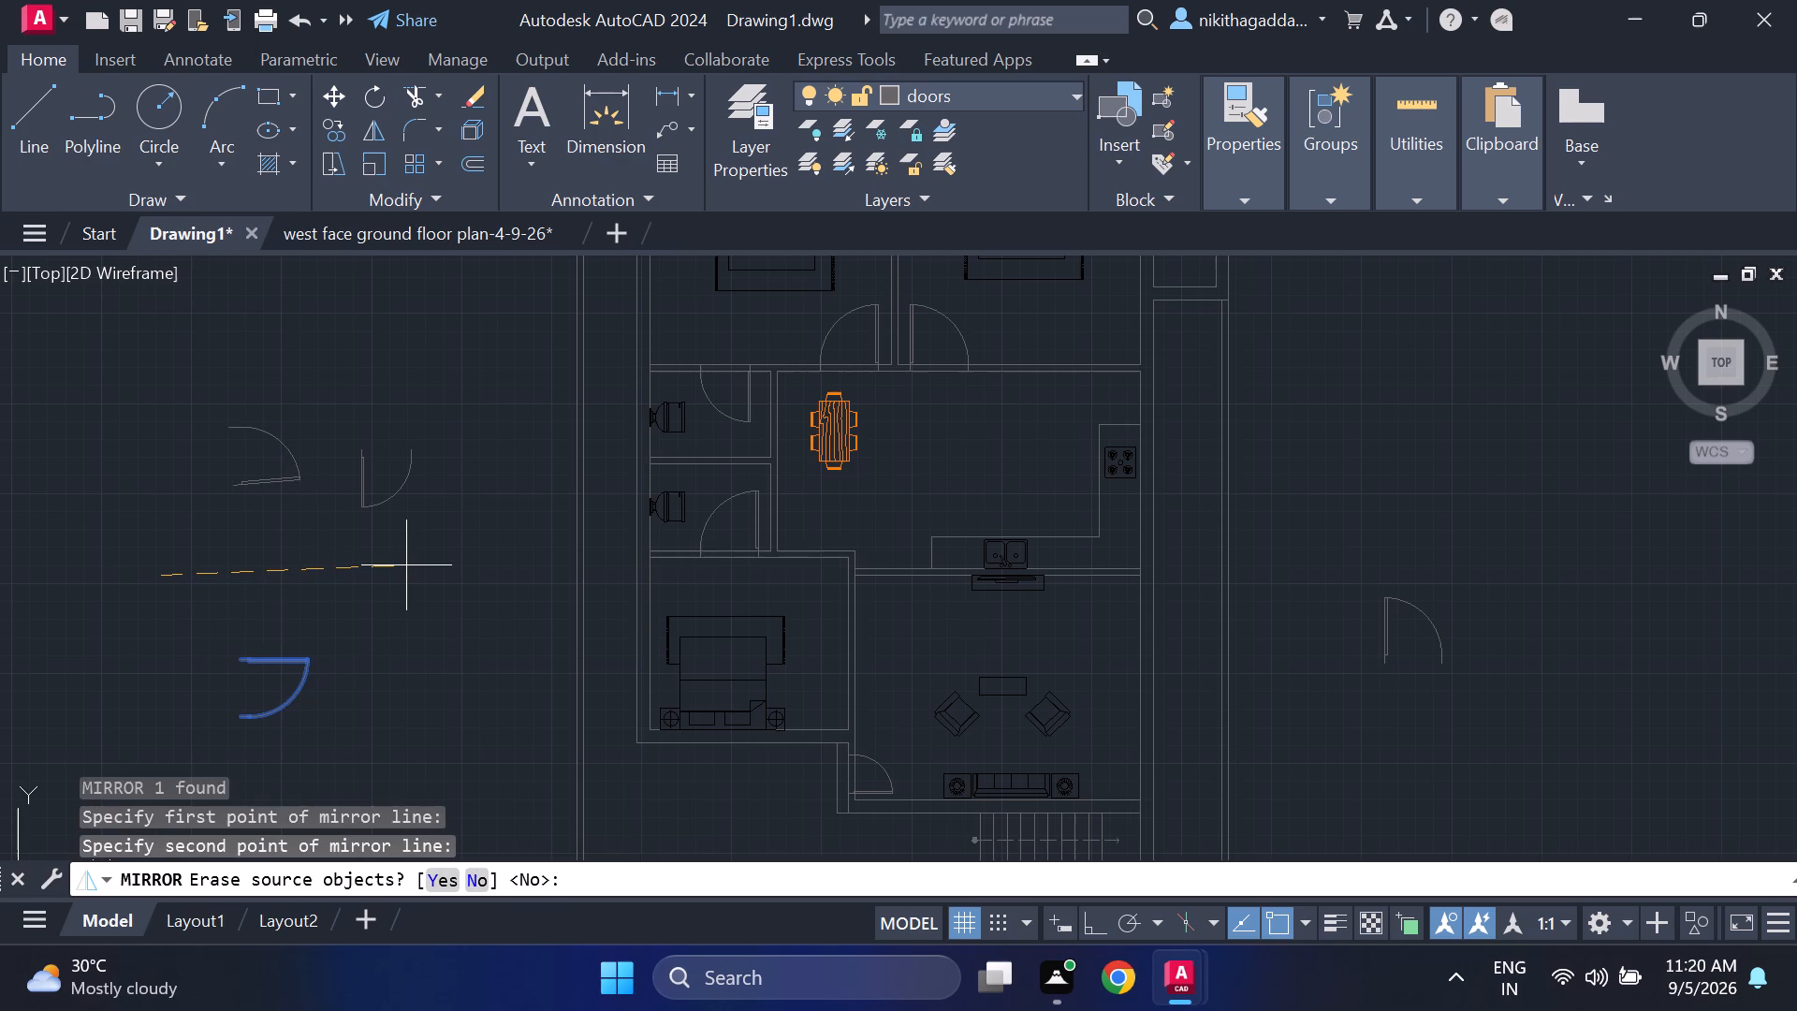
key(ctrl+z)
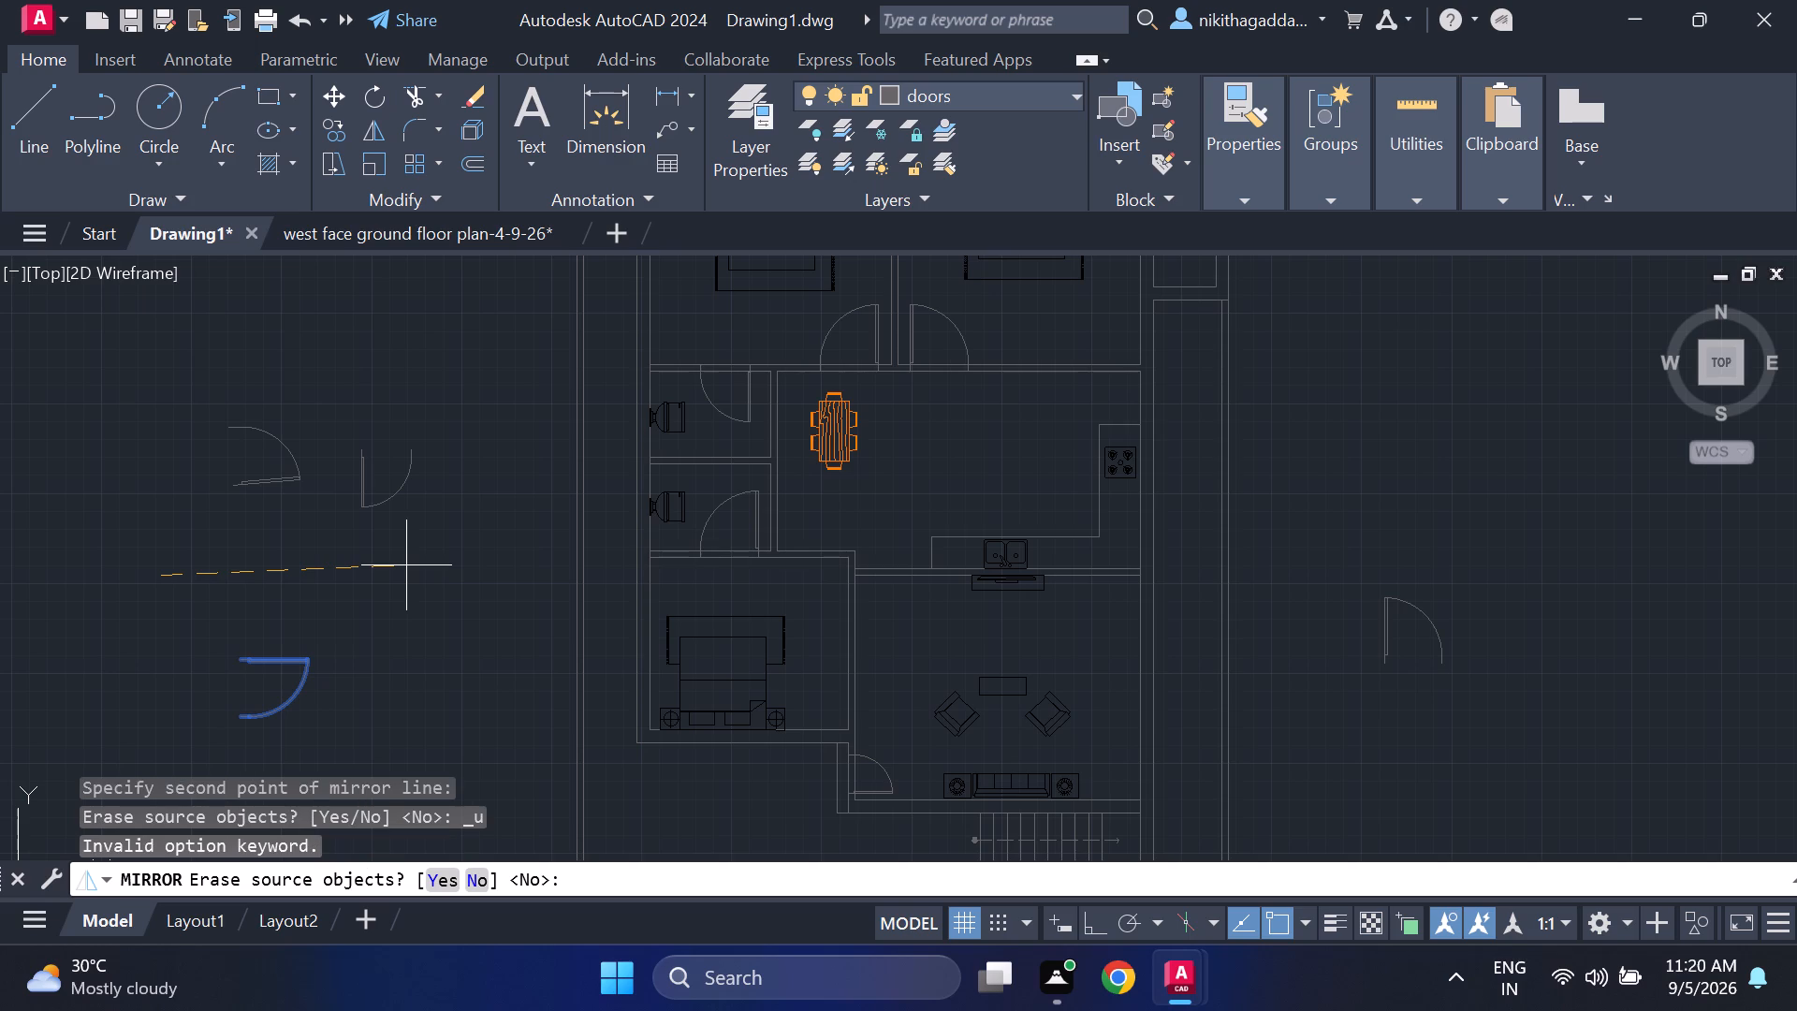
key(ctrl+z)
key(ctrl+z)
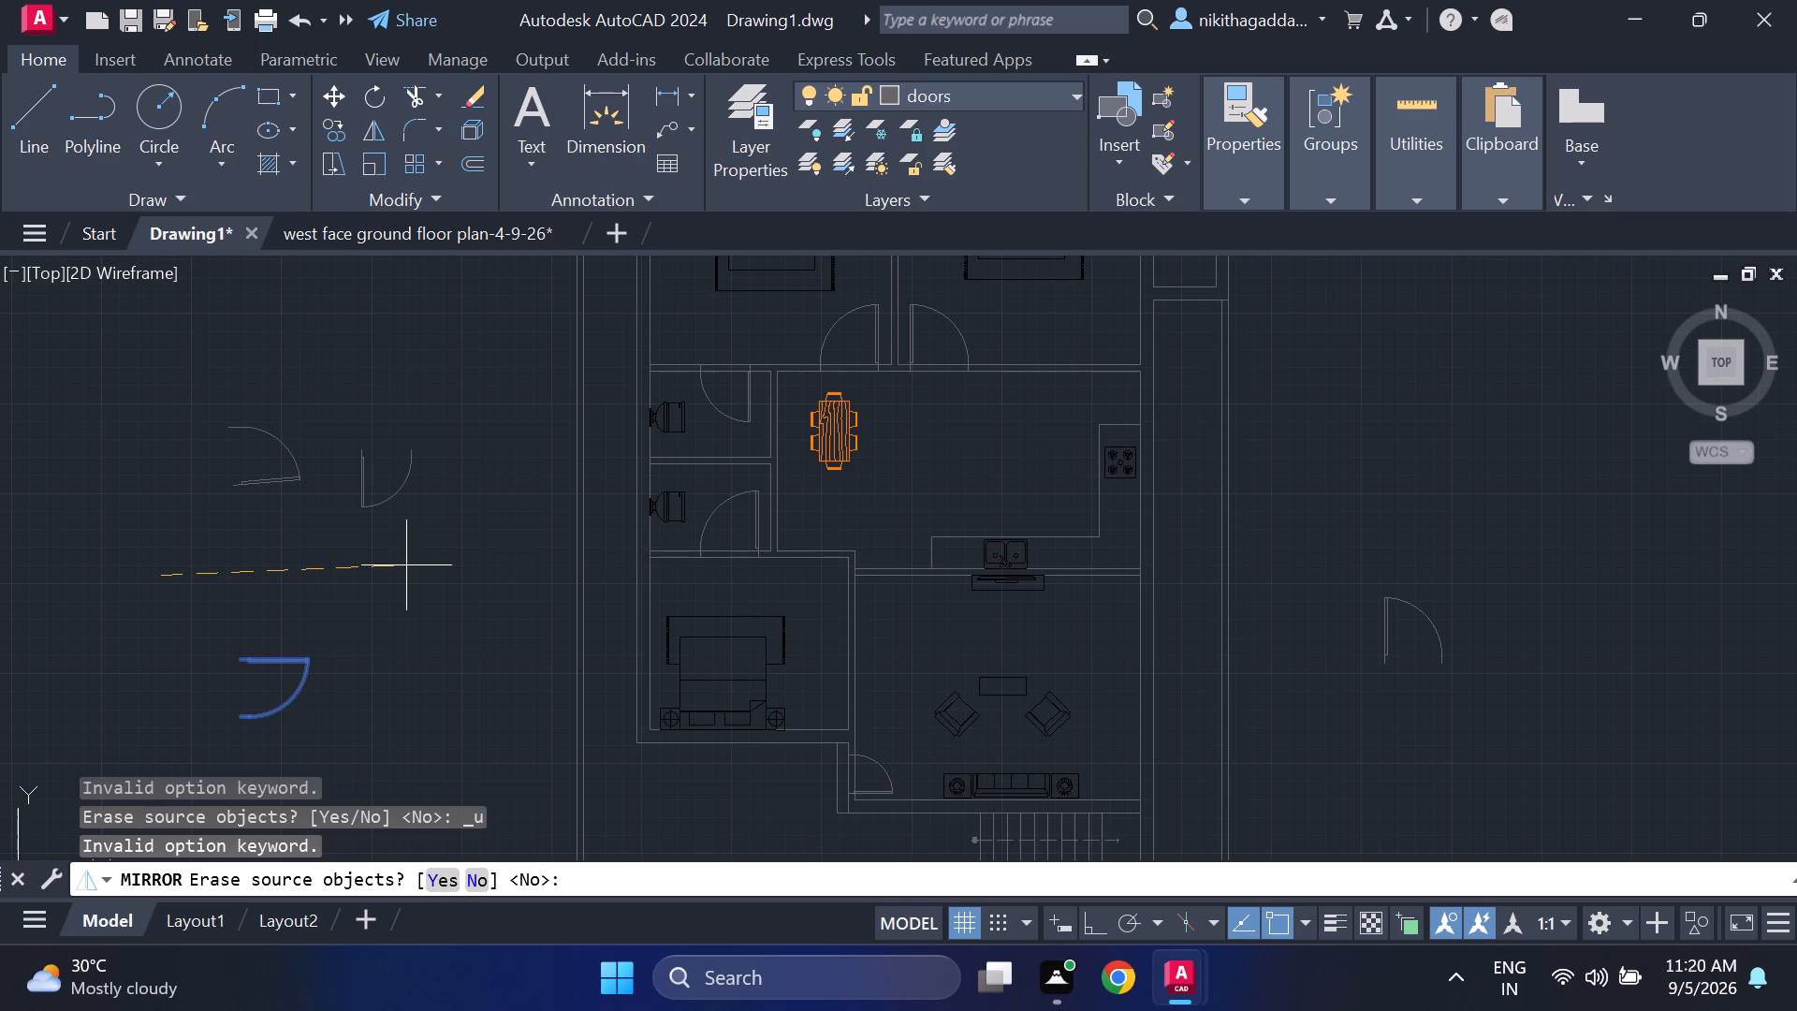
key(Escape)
Mirror the horizontal spare door west of the plan about a horizontal line just above it, keeping the original.
drag(351, 633, 348, 641)
click(135, 754)
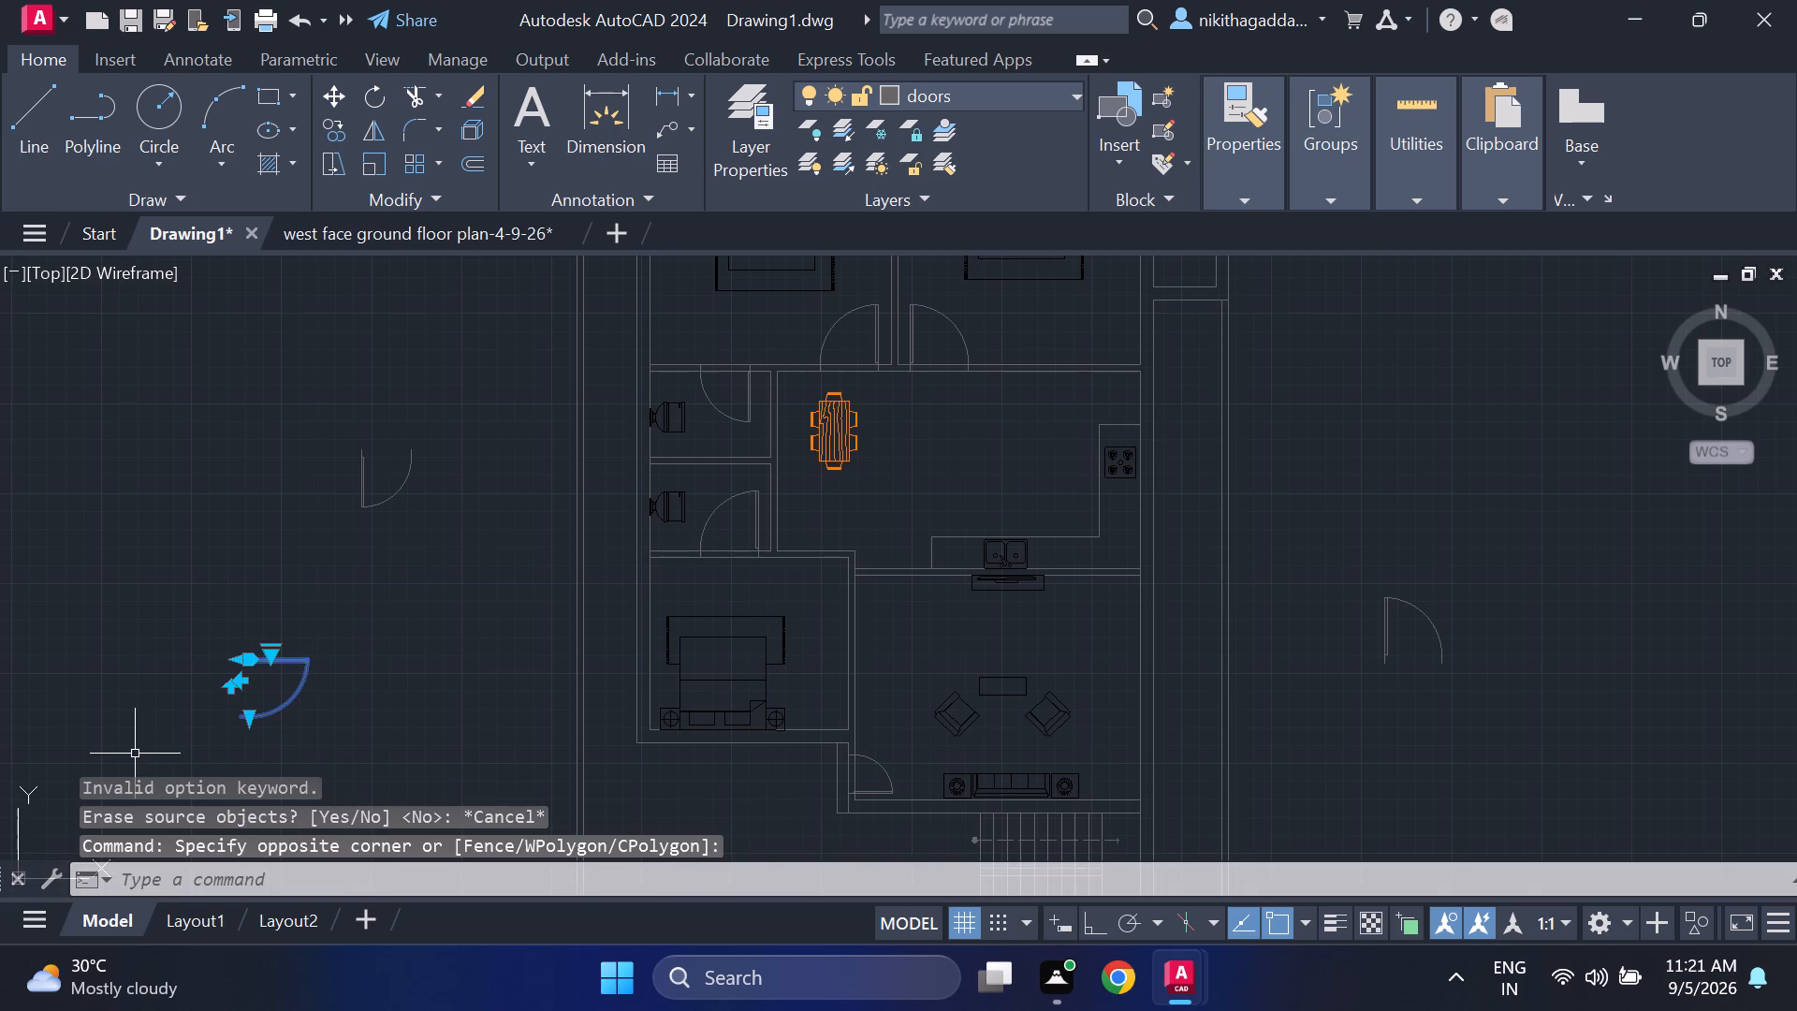
text(mi)
key(Return)
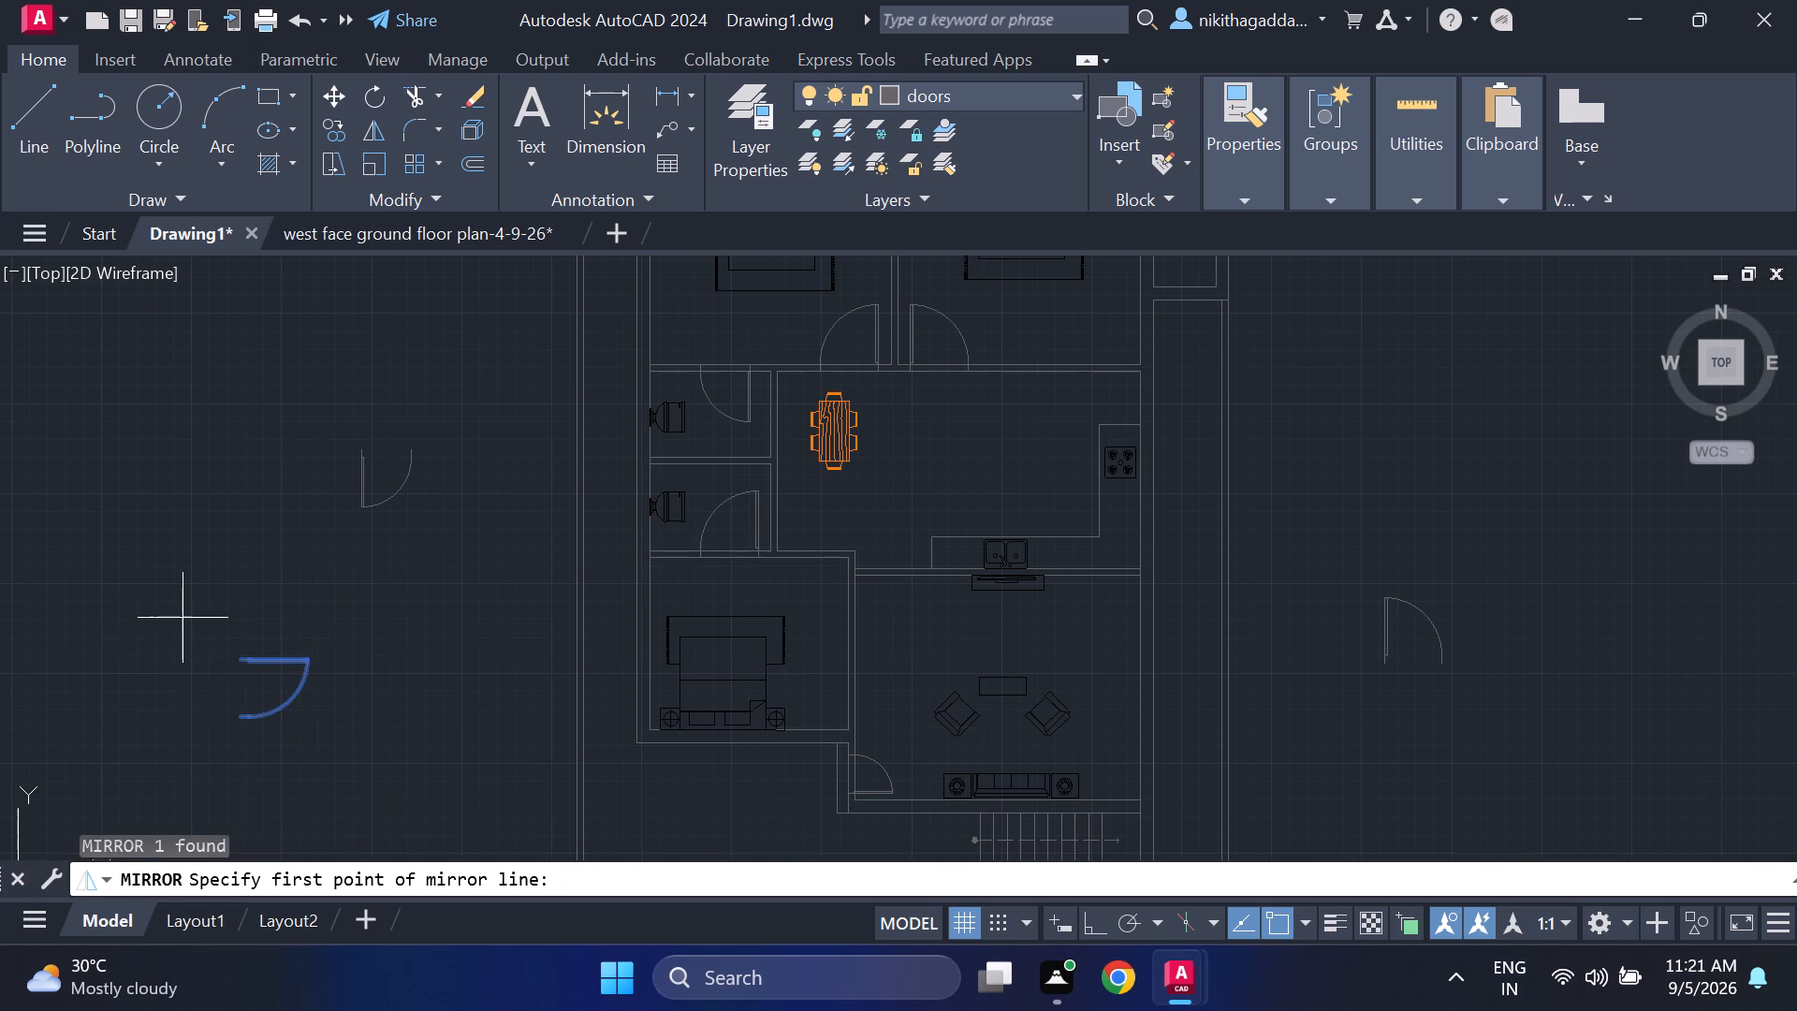
click(183, 618)
key(F8)
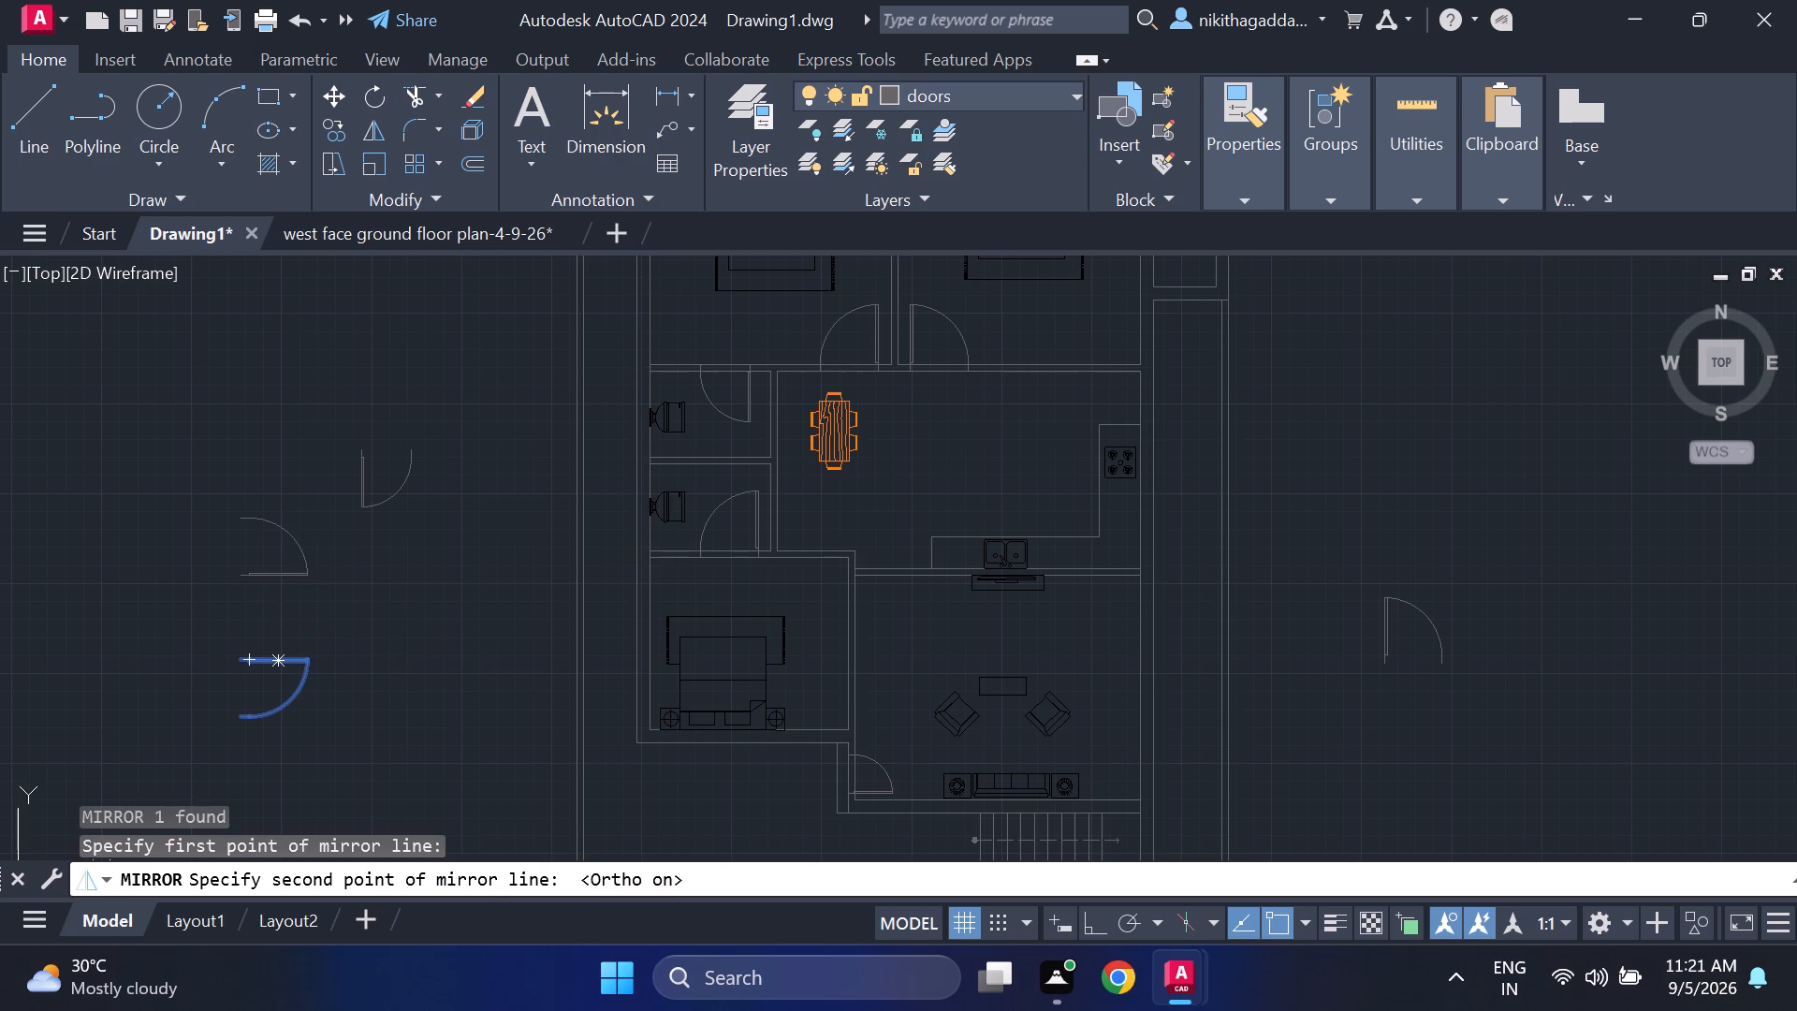
click(406, 645)
key(n)
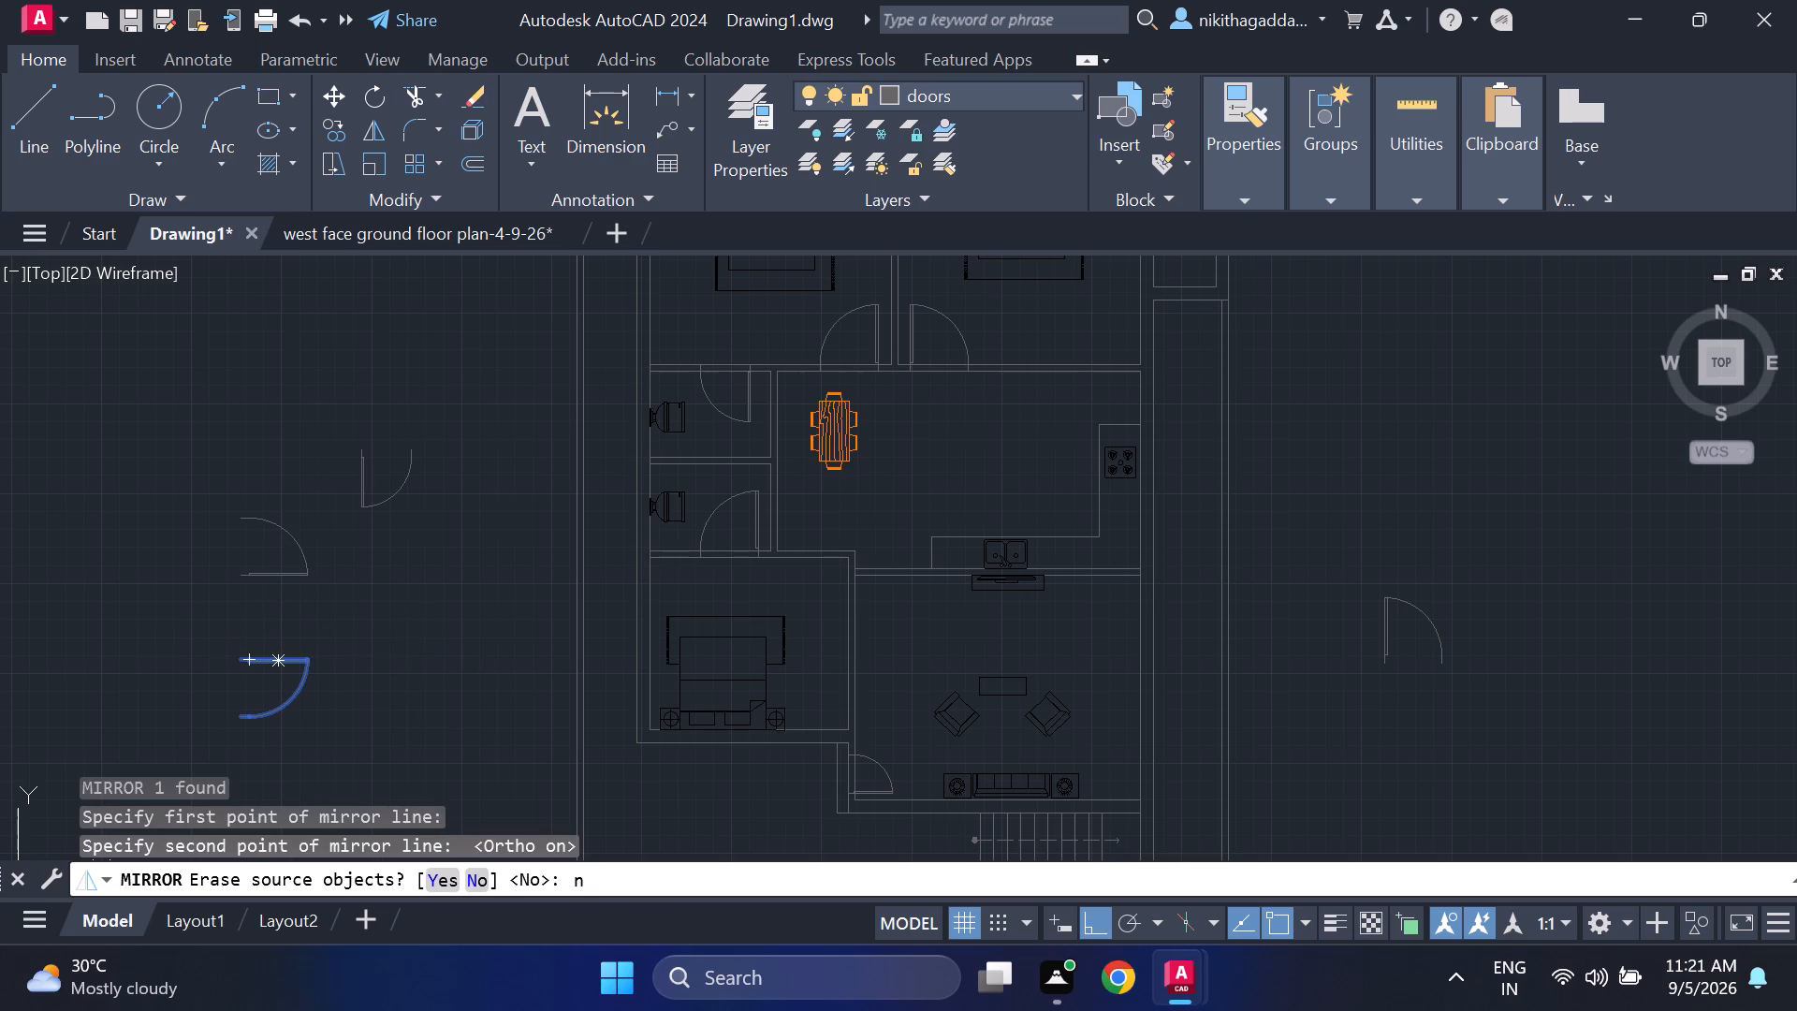
key(o)
key(Return)
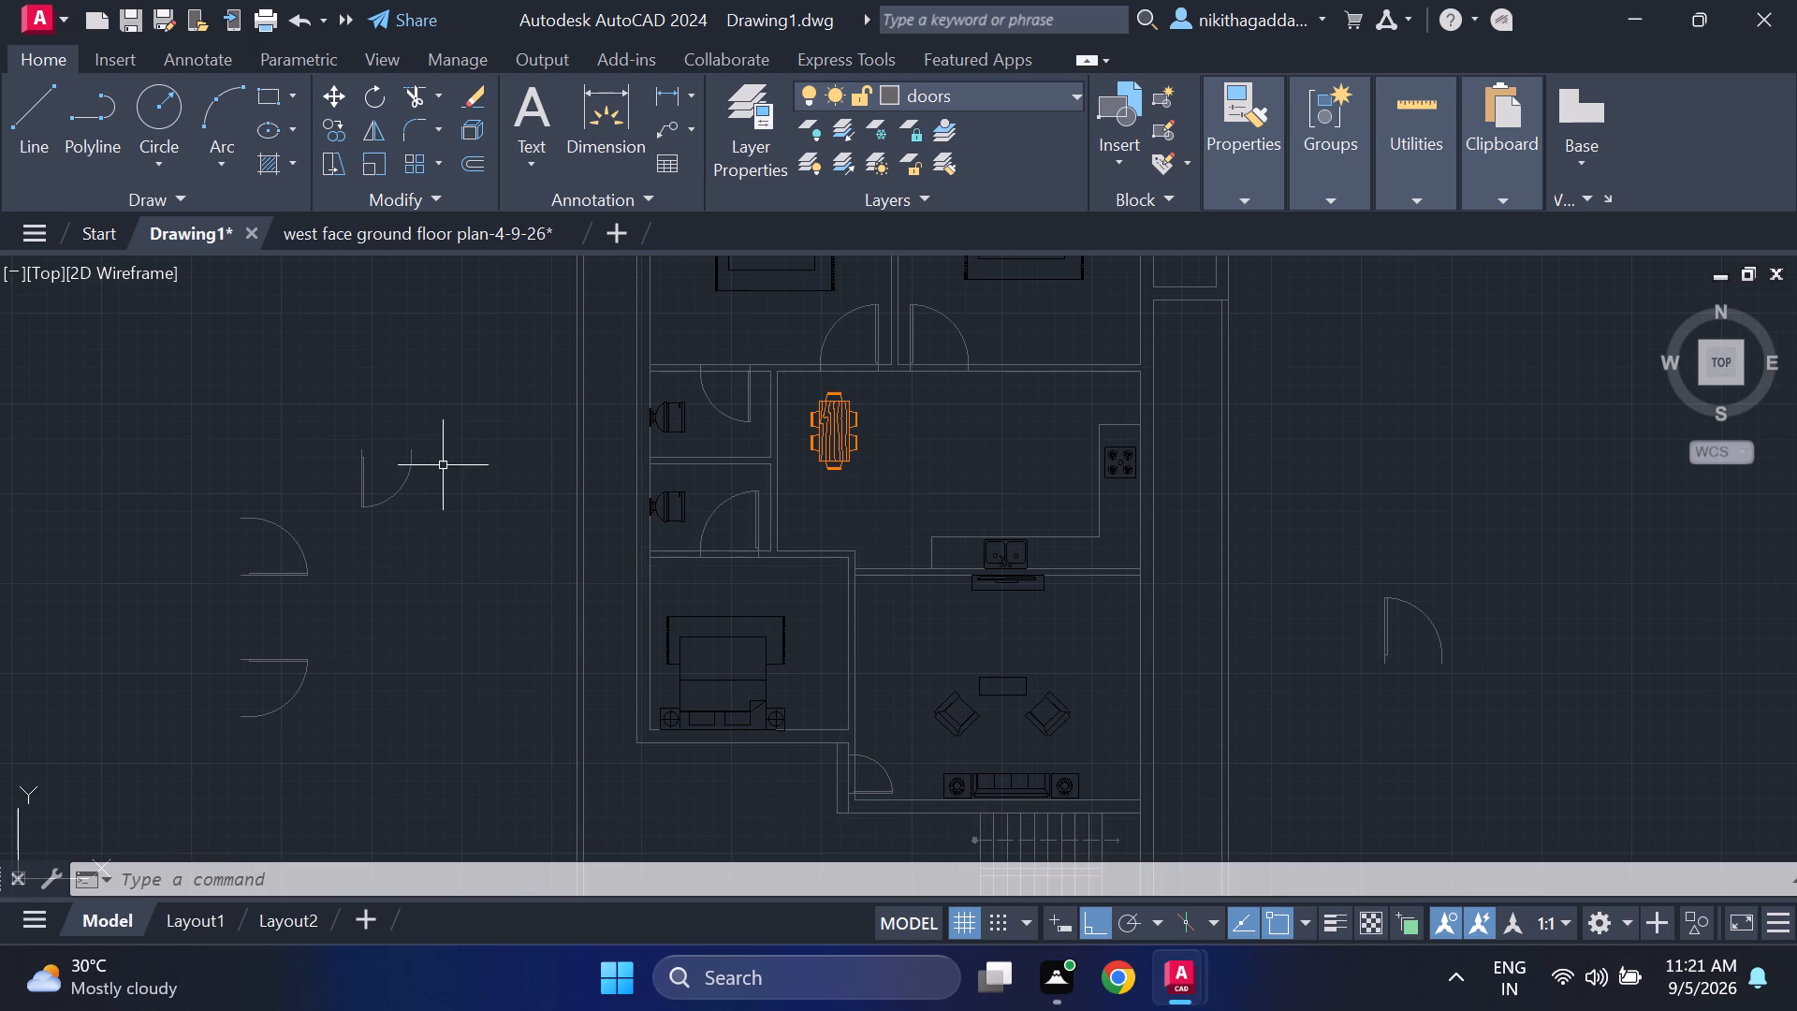
Rotate the vertical-leaf spare door west of the plan to 270° about its leaf's upper end.
drag(455, 432, 446, 437)
click(327, 529)
text(ro)
key(Return)
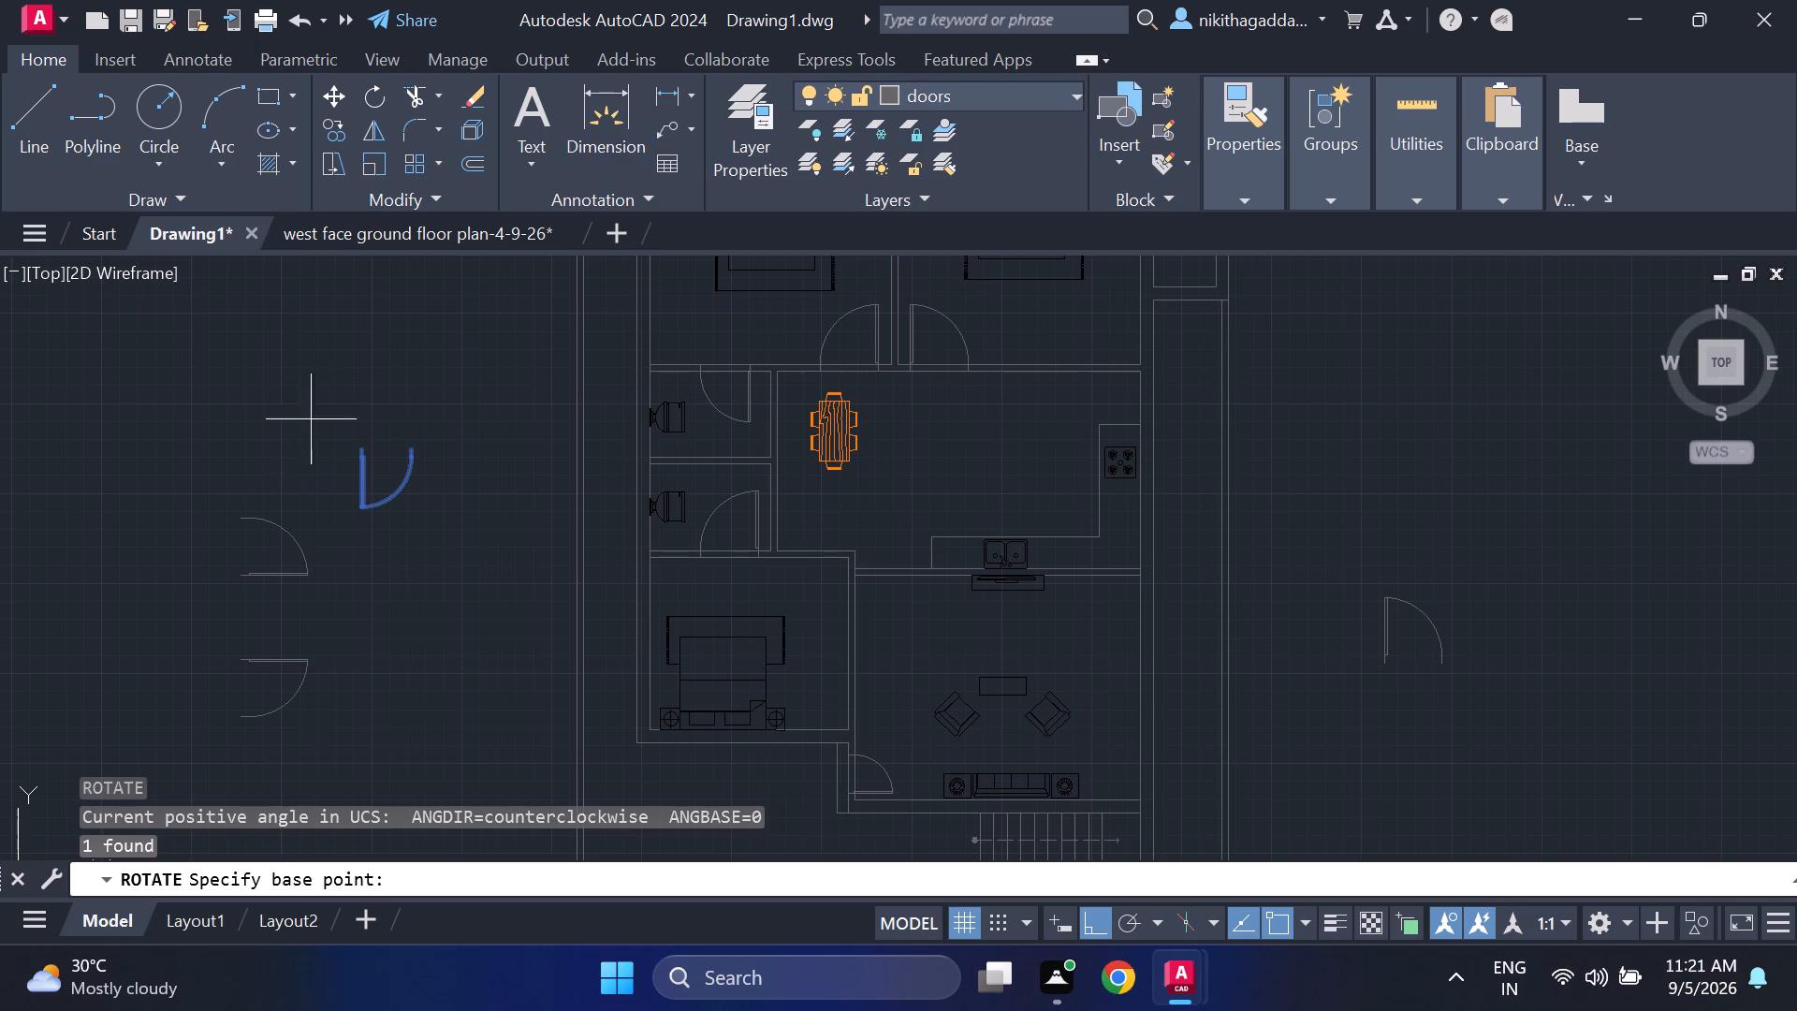
click(366, 447)
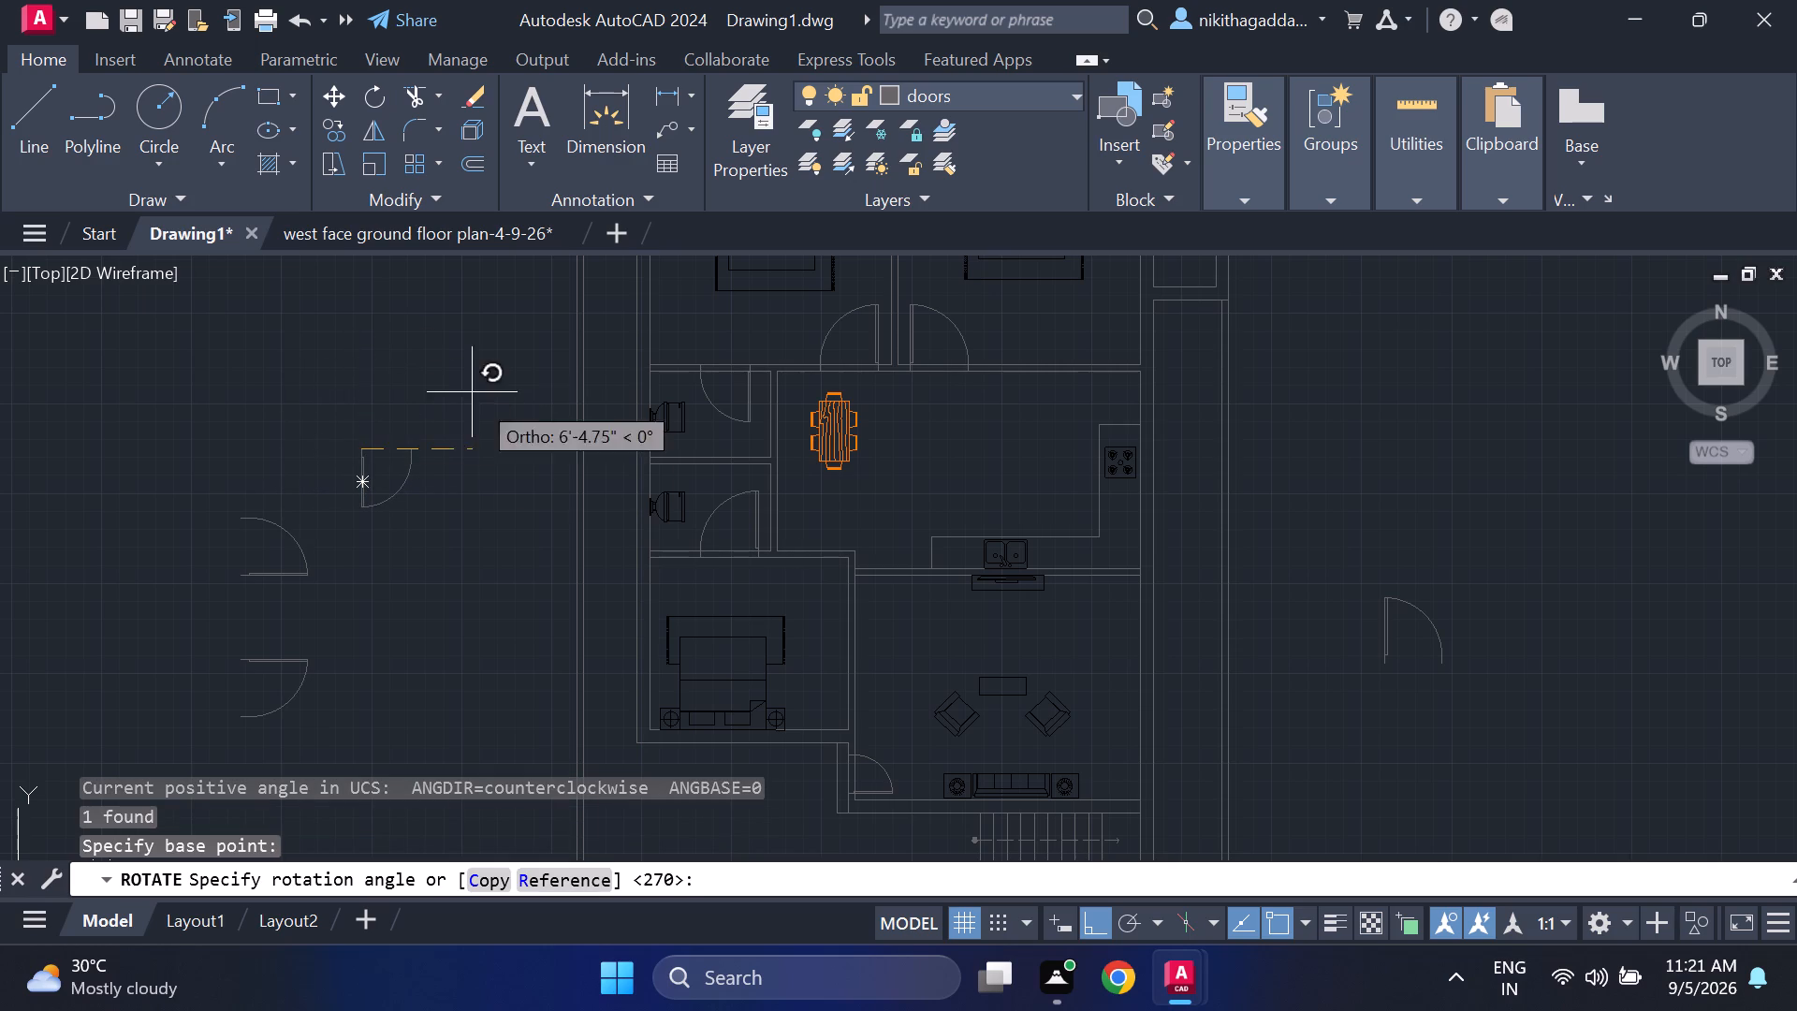
key(F8)
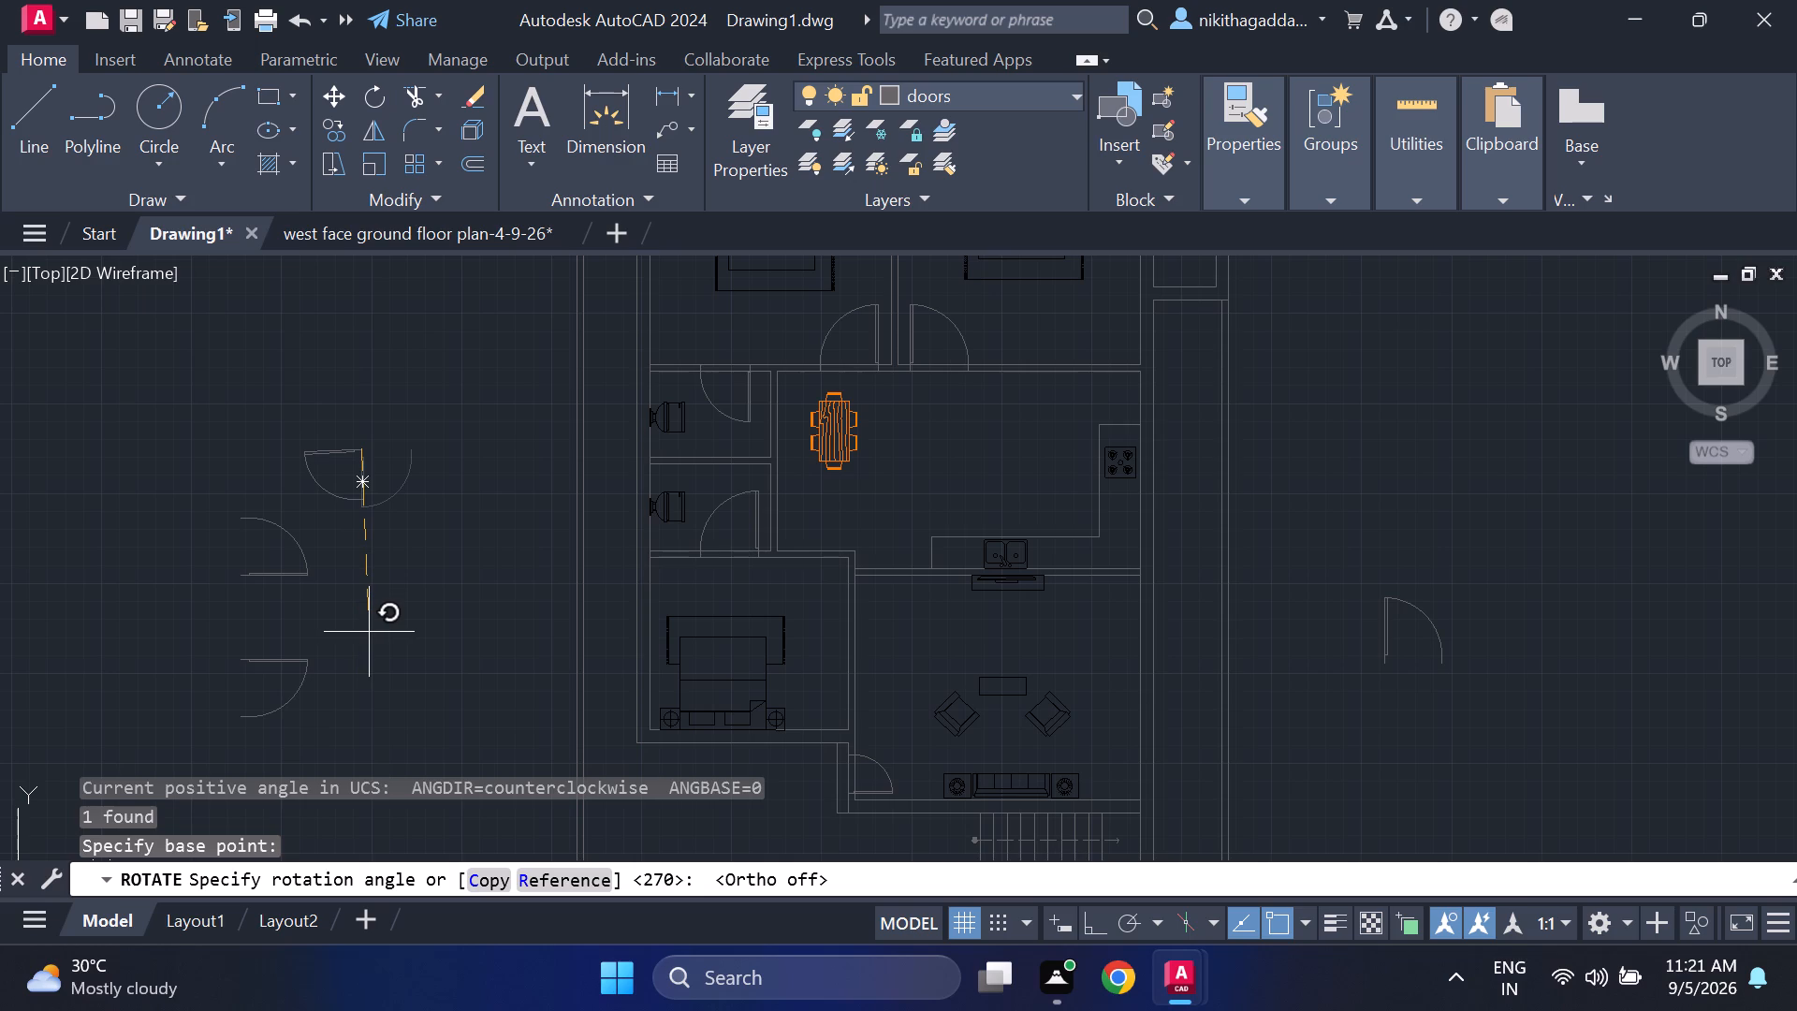
key(F8)
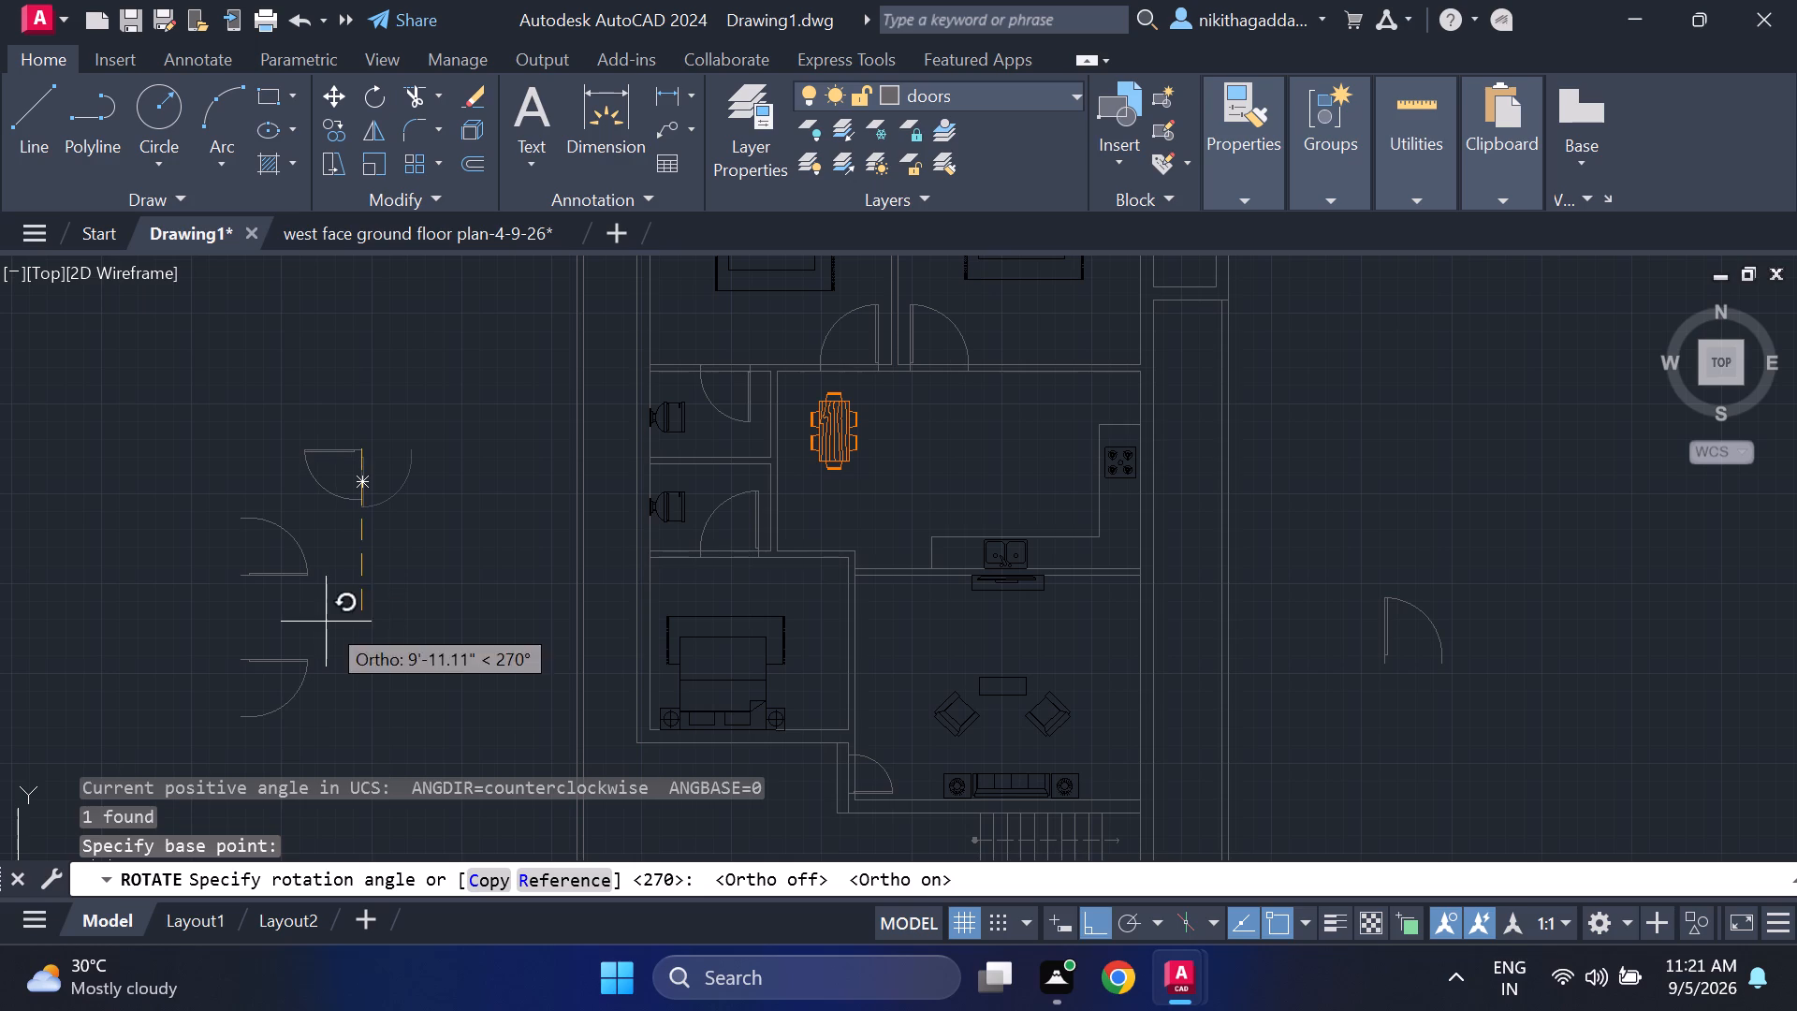
click(353, 671)
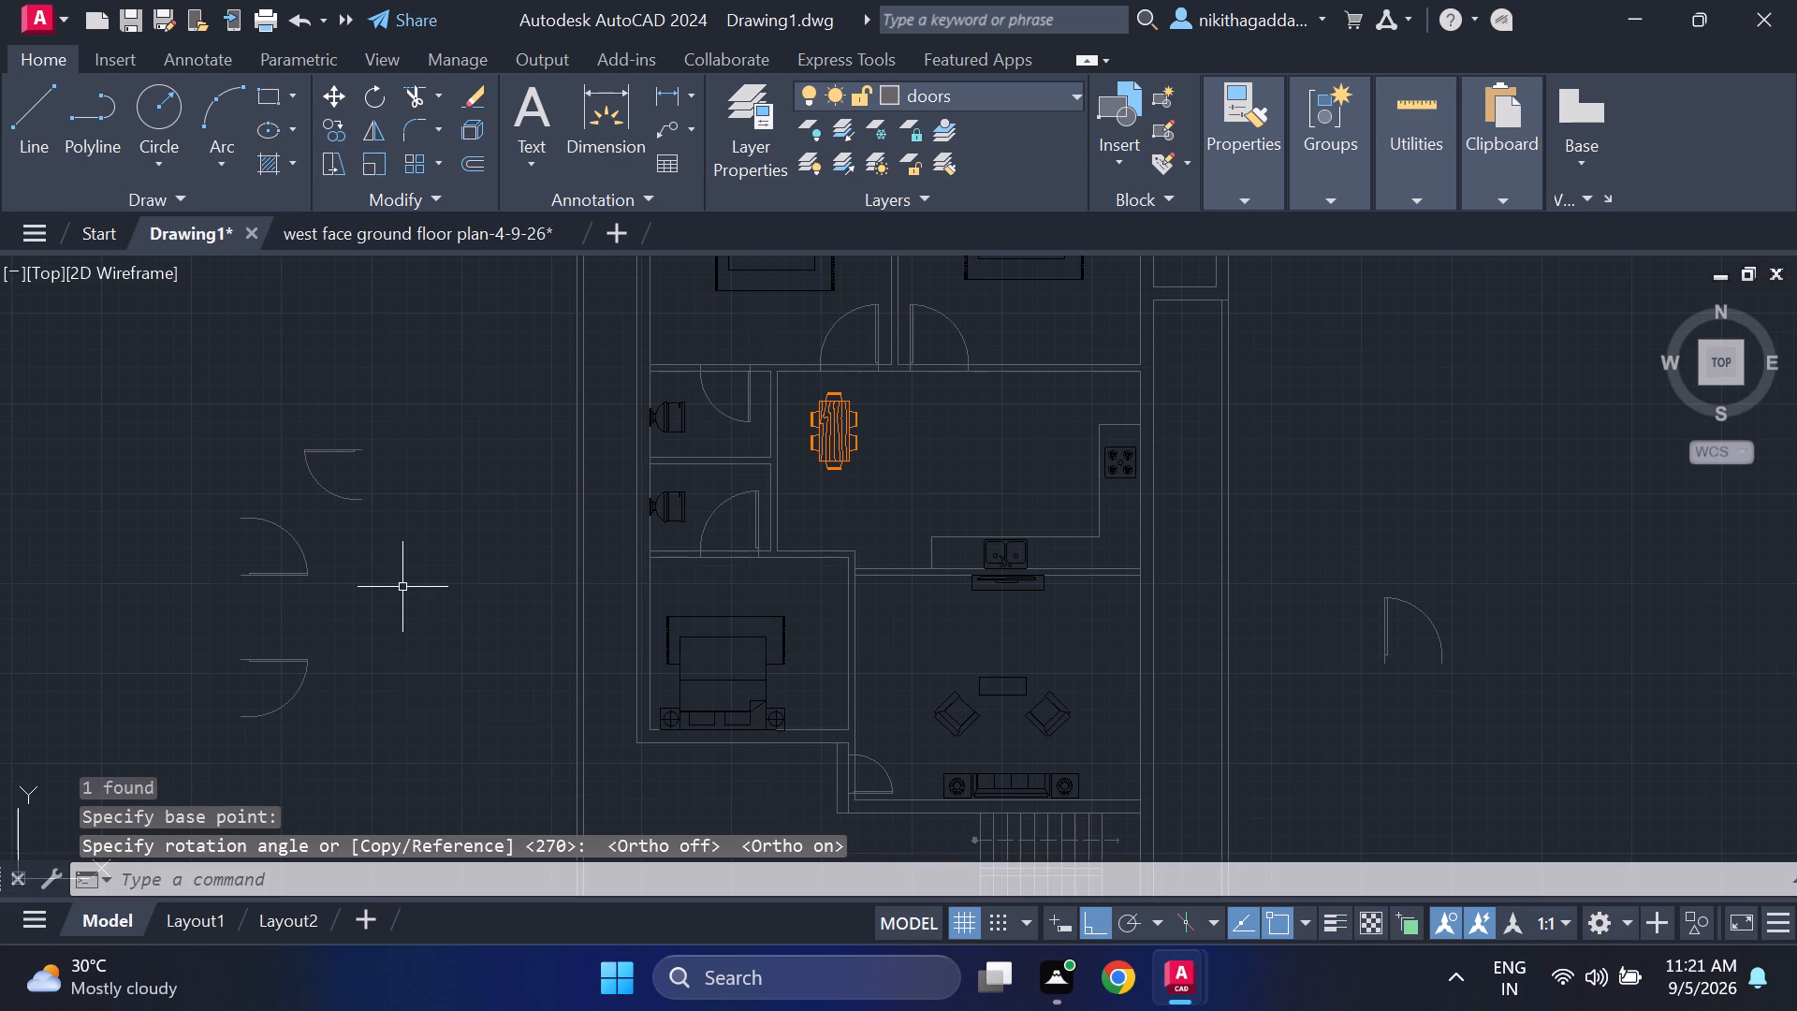
Move the lowest spare door west of the plan to the top of the northeast bedroom's east wall, swinging into the small adjoining room.
click(369, 626)
click(158, 764)
key(m)
key(Return)
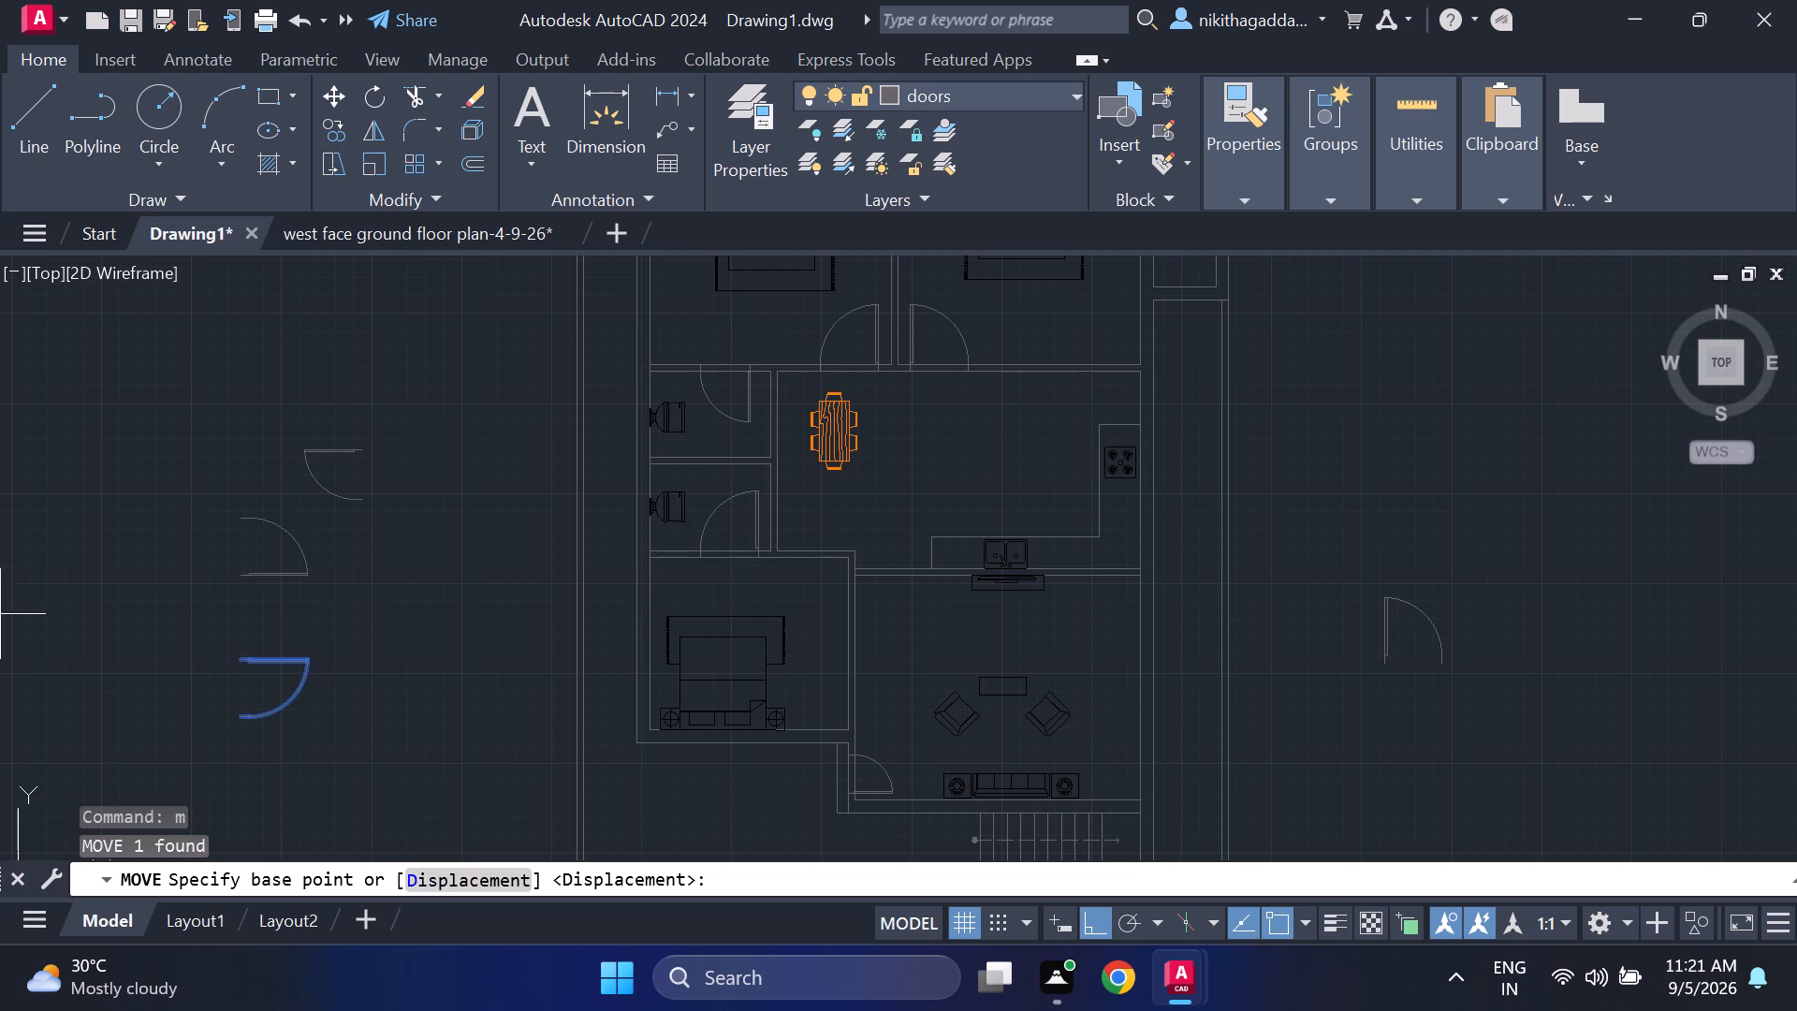
scroll(188, 675, up, 1)
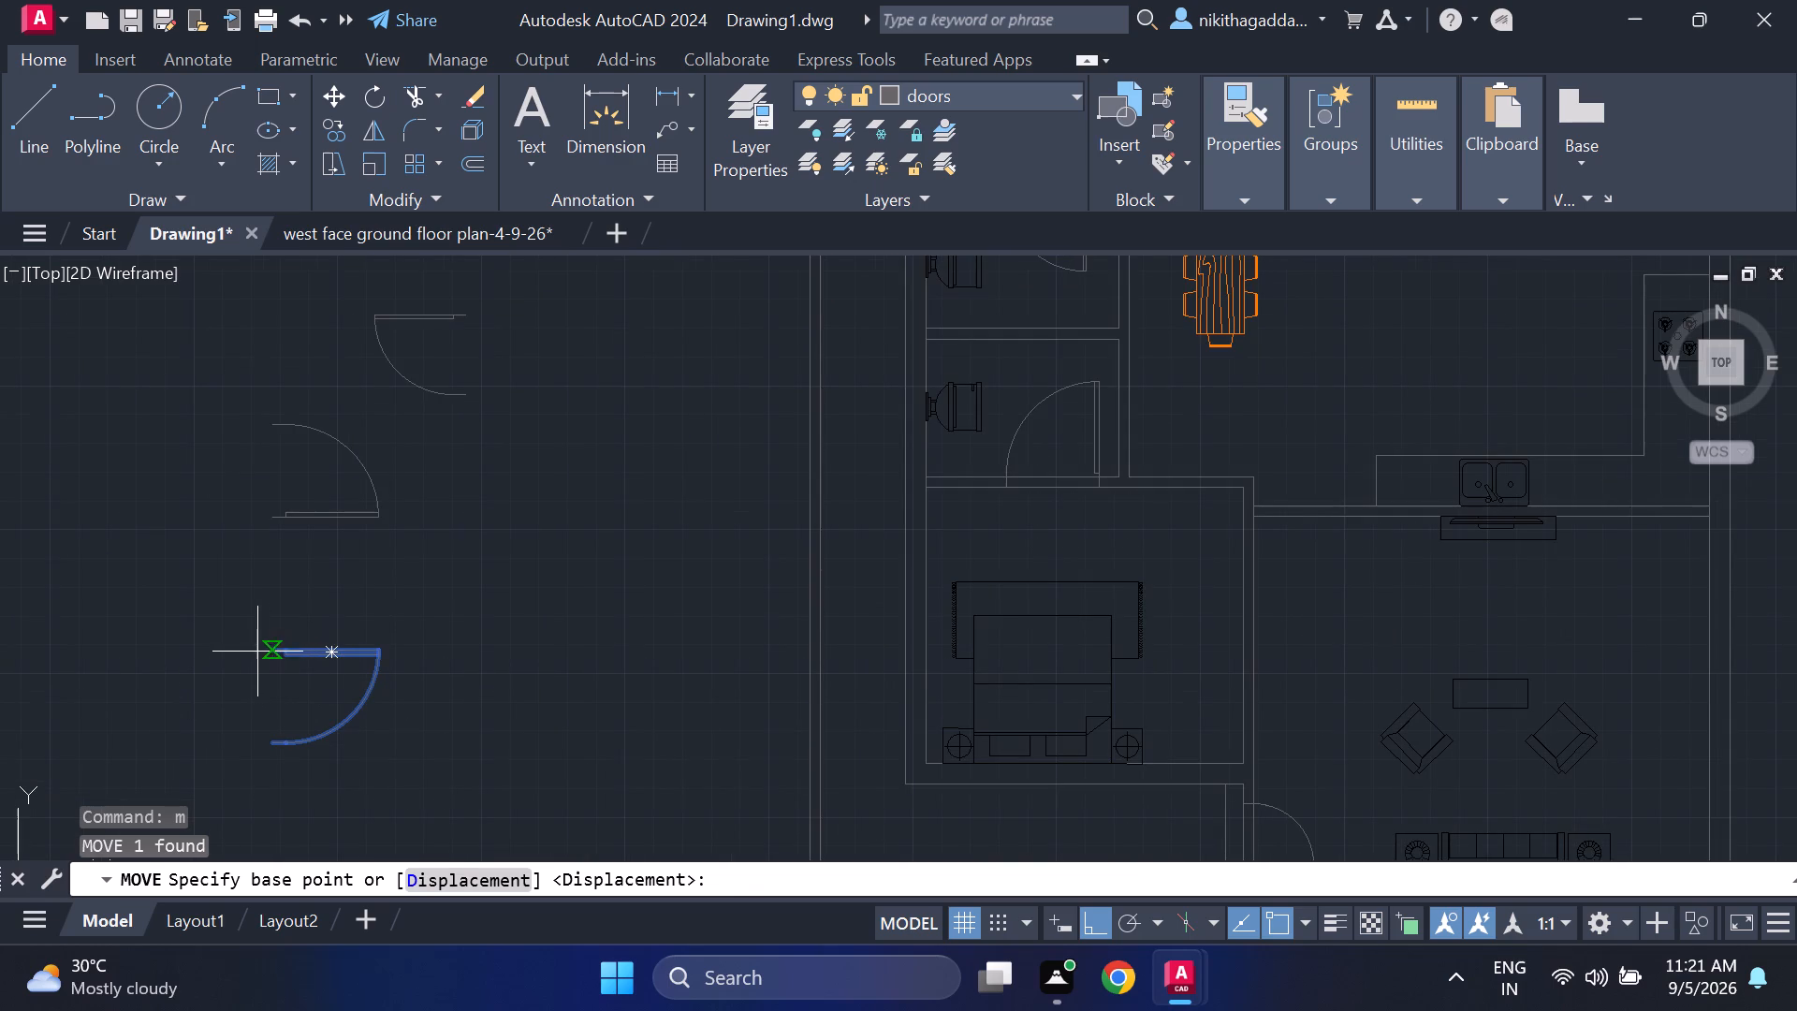
click(267, 652)
scroll(722, 558, down, 3)
middle_drag(664, 562, 508, 652)
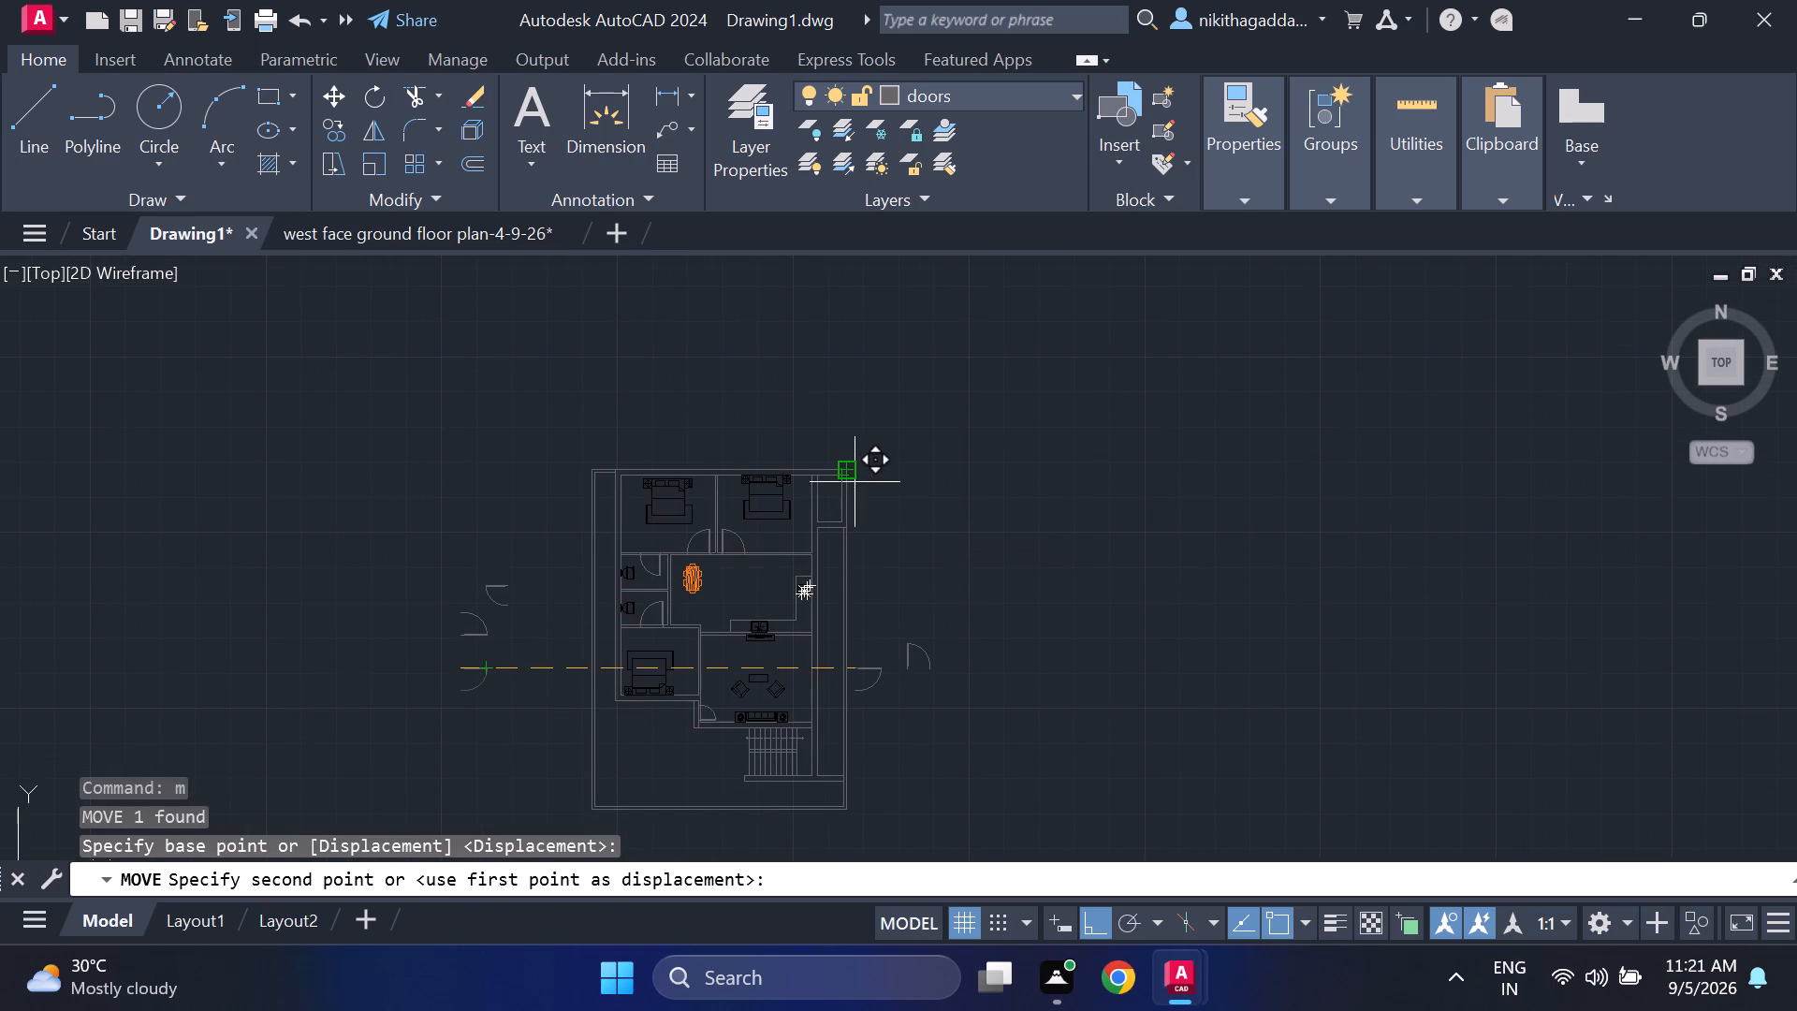
key(F8)
scroll(784, 469, up, 3)
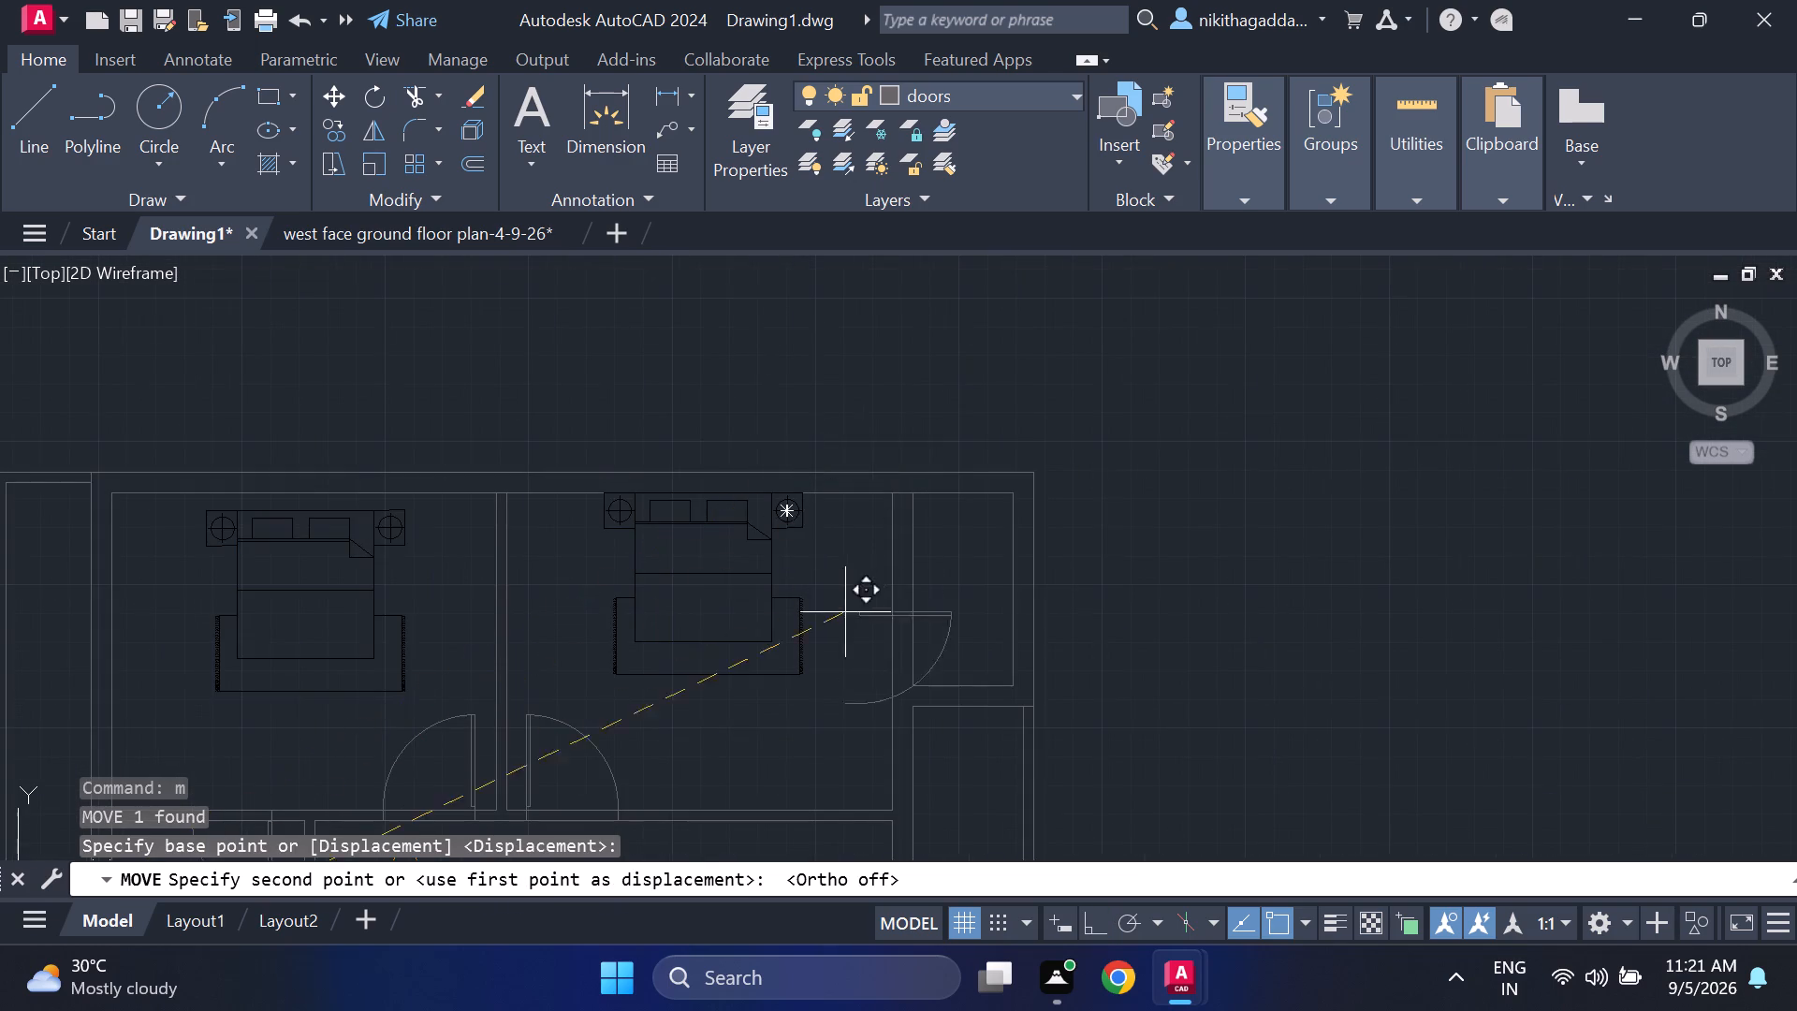
scroll(888, 555, up, 2)
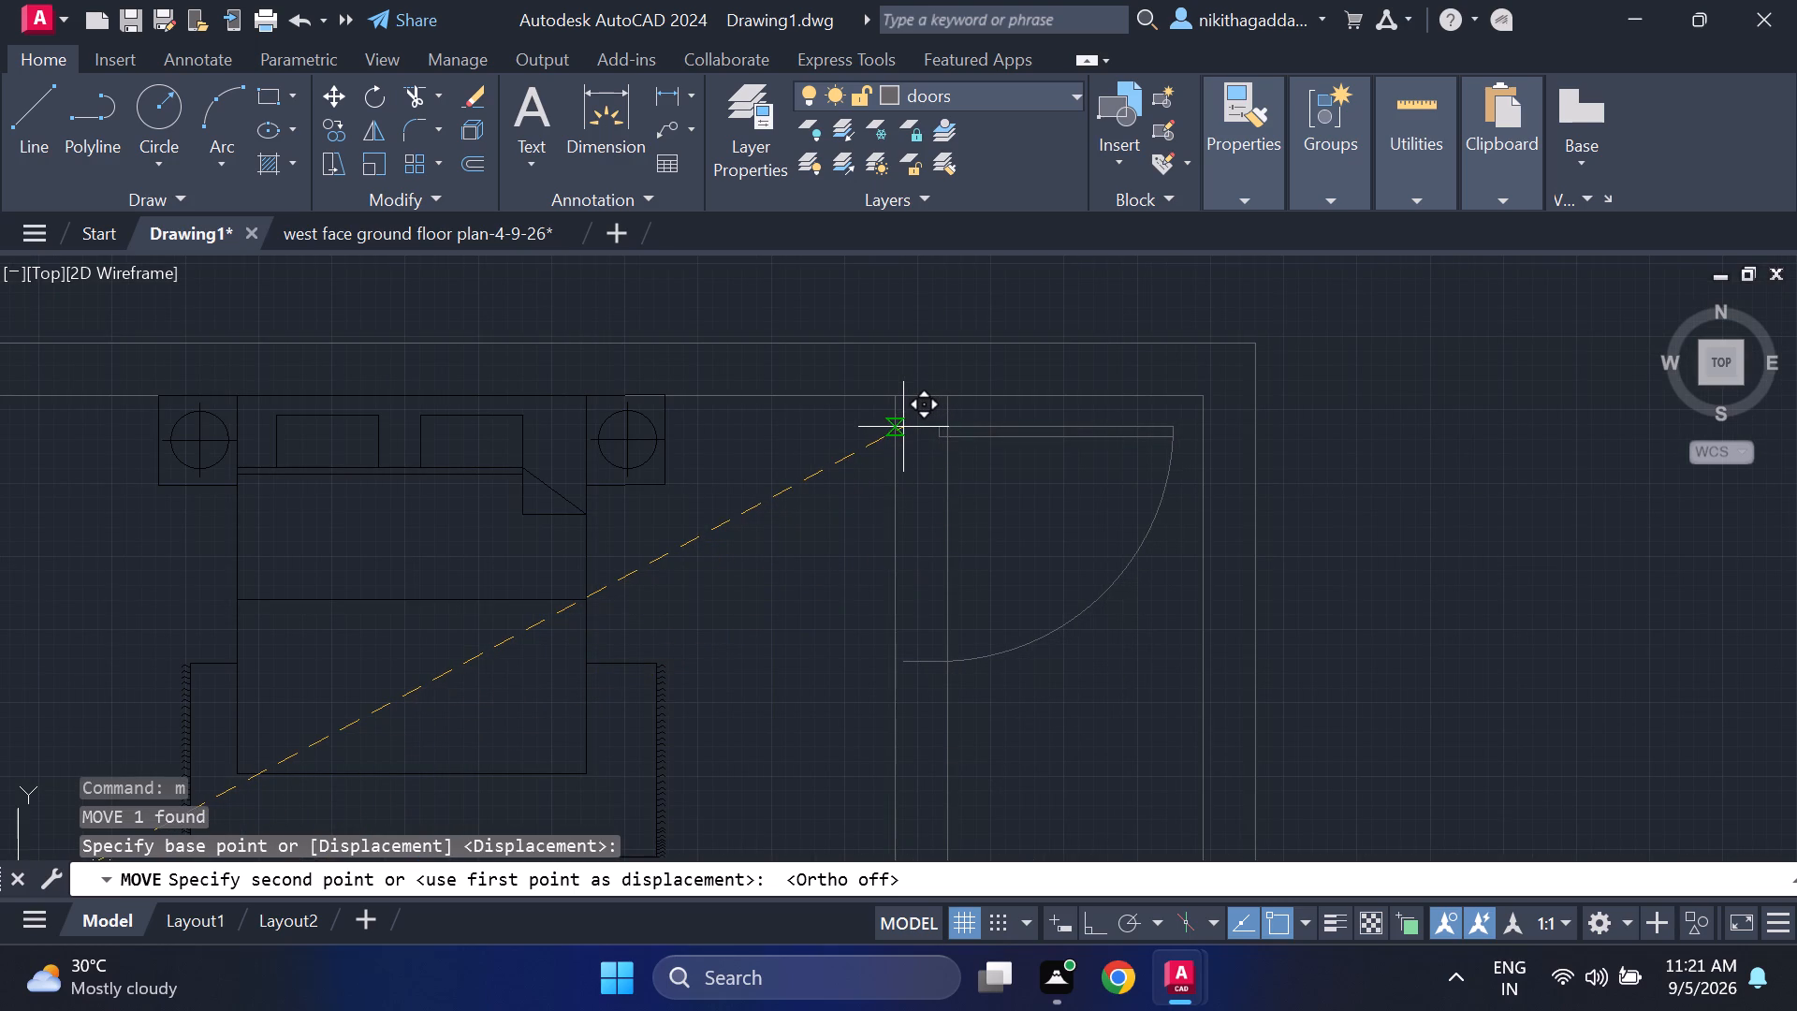
click(895, 427)
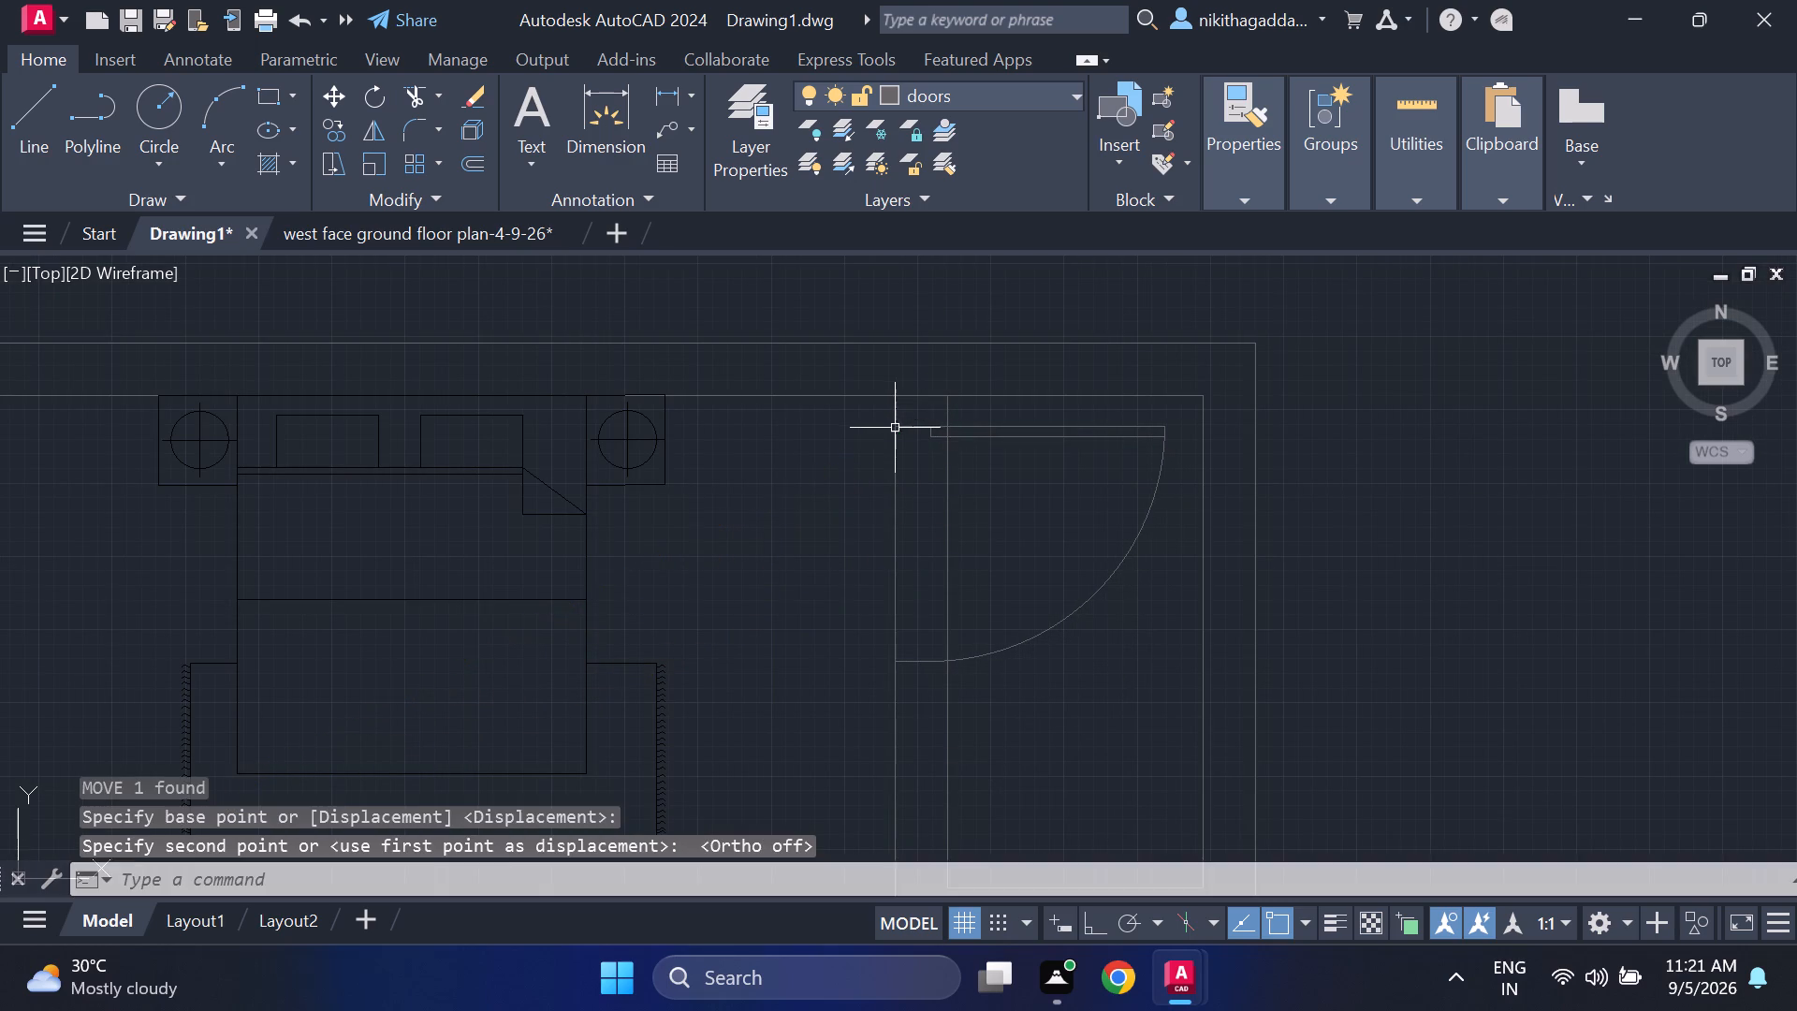
Move the upper spare door west of the plan into the dining area's east wall, above the kitchen counter, swinging inward.
scroll(798, 625, down, 4)
middle_drag(646, 608, 675, 425)
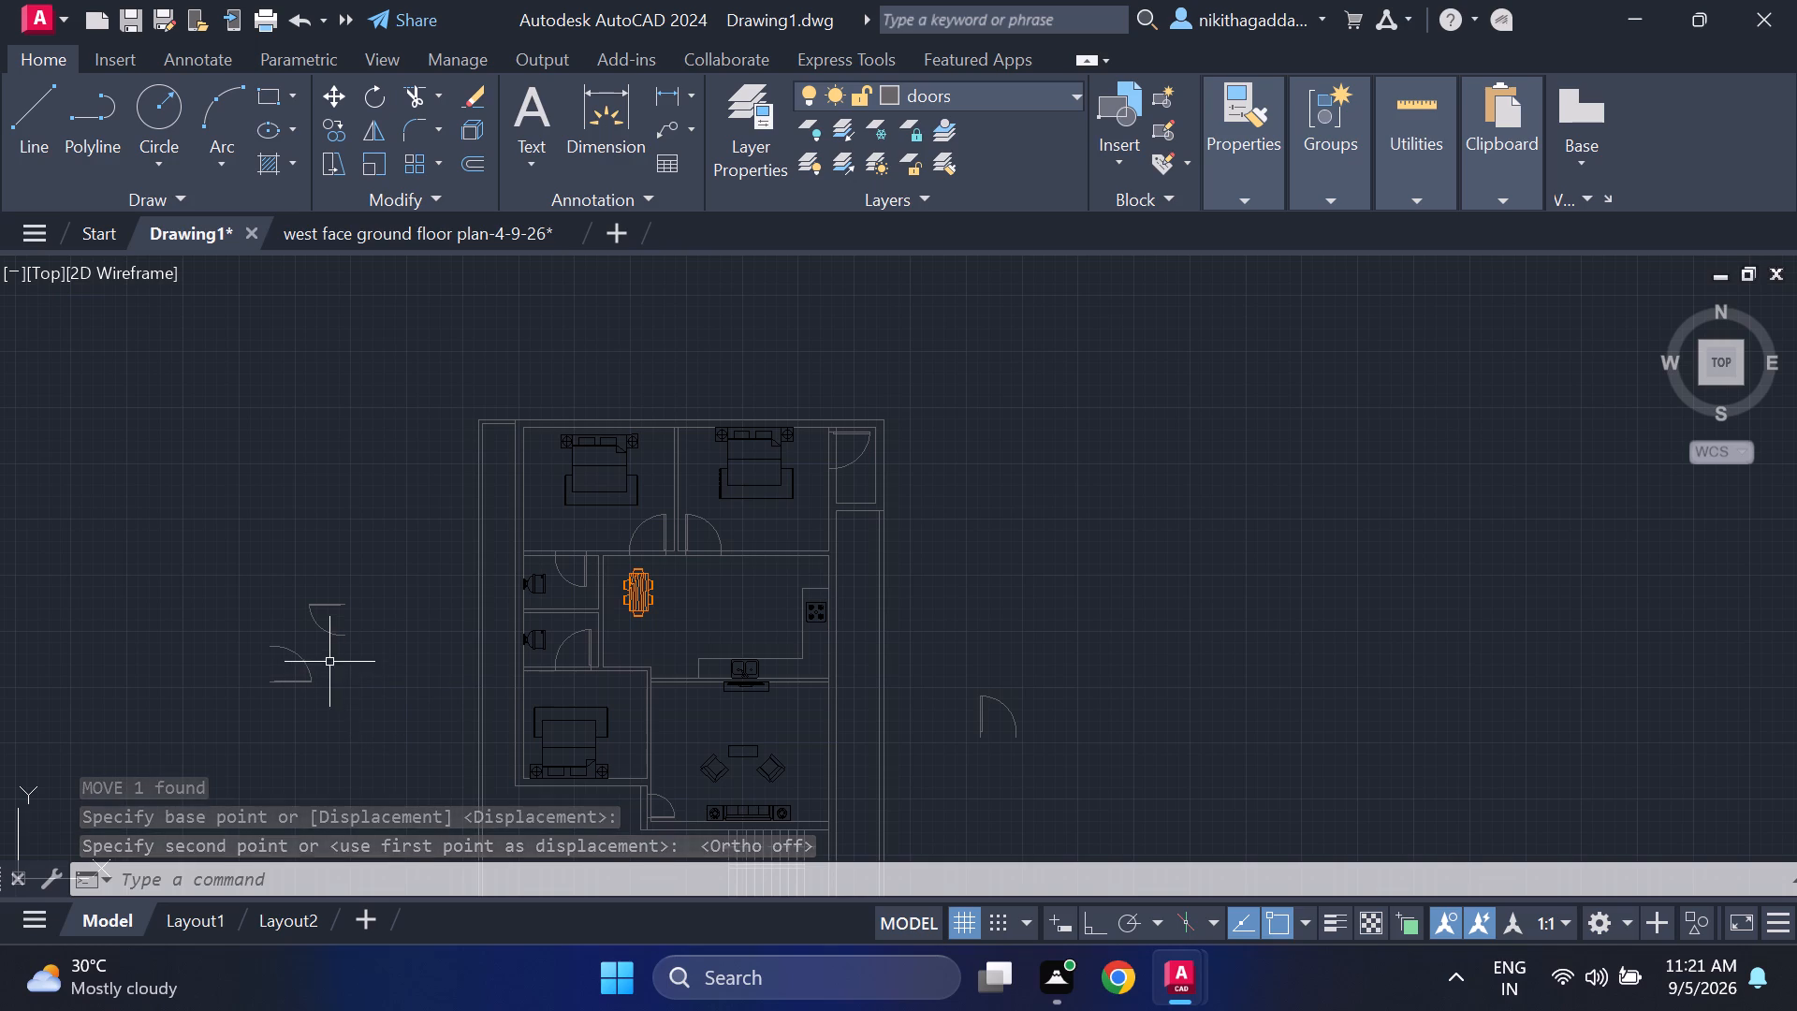
scroll(332, 611, up, 1)
drag(407, 570, 392, 586)
click(270, 620)
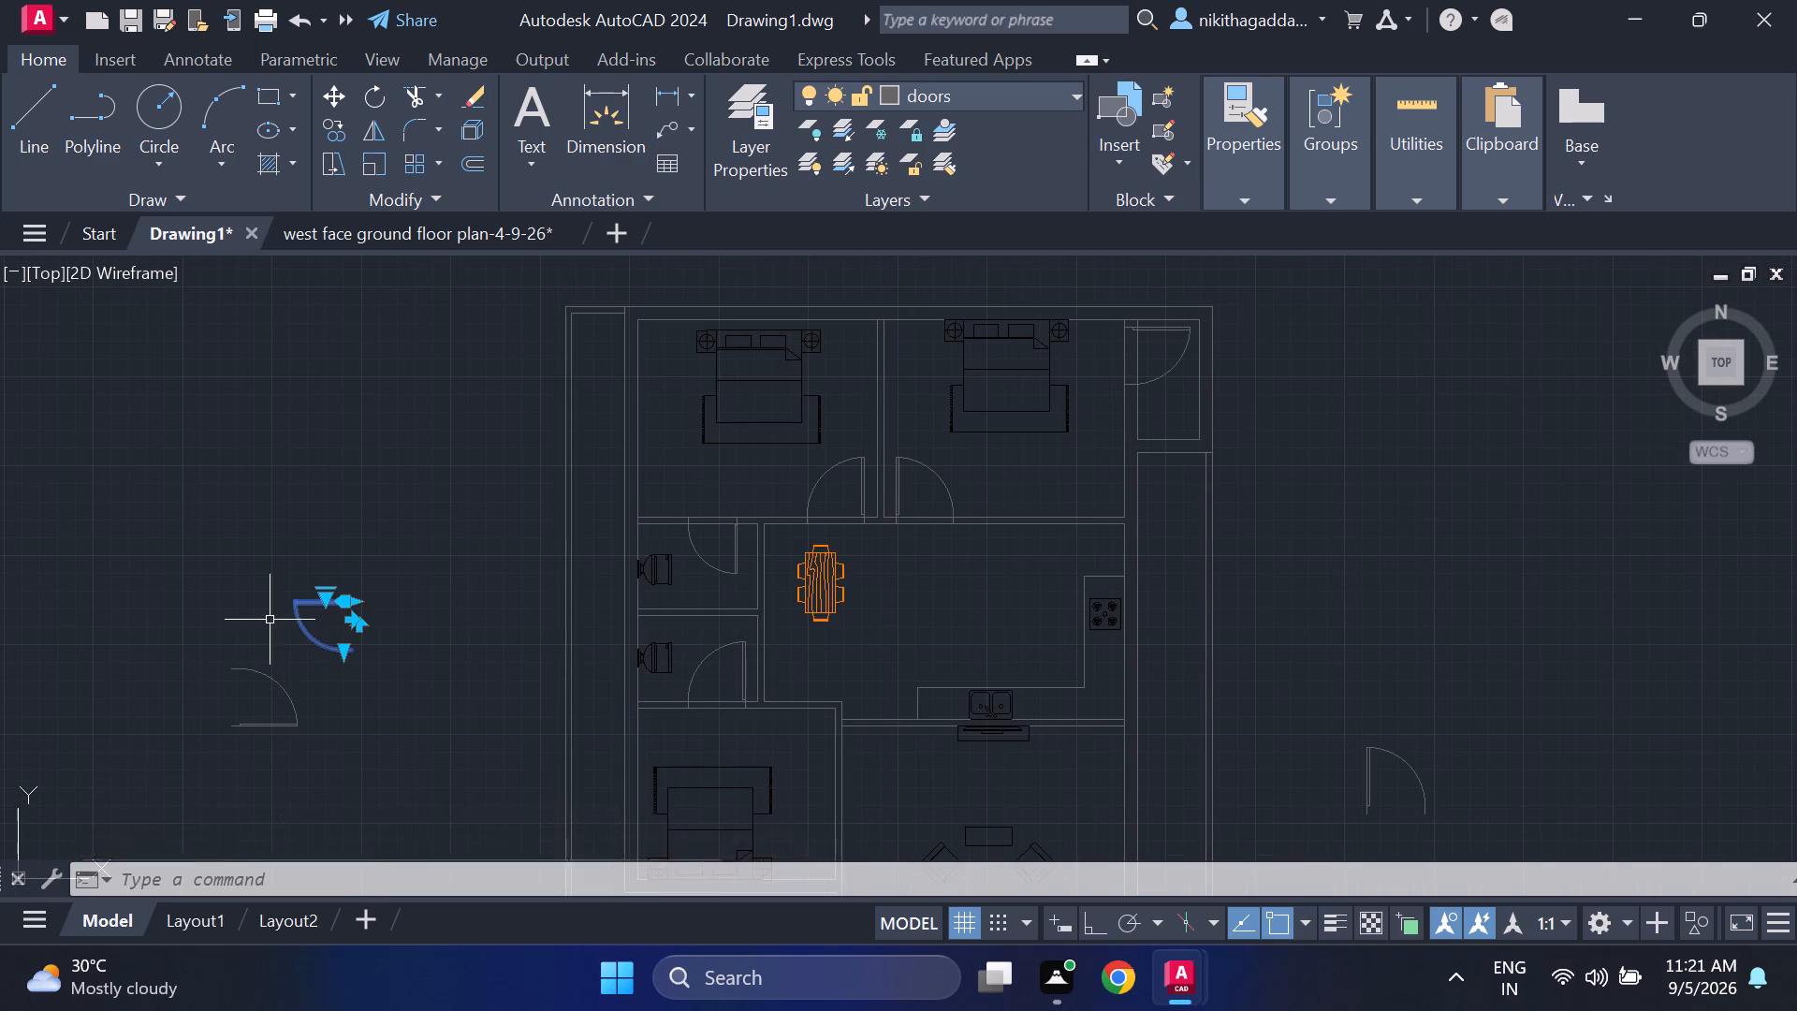
key(m)
key(Return)
scroll(374, 631, up, 2)
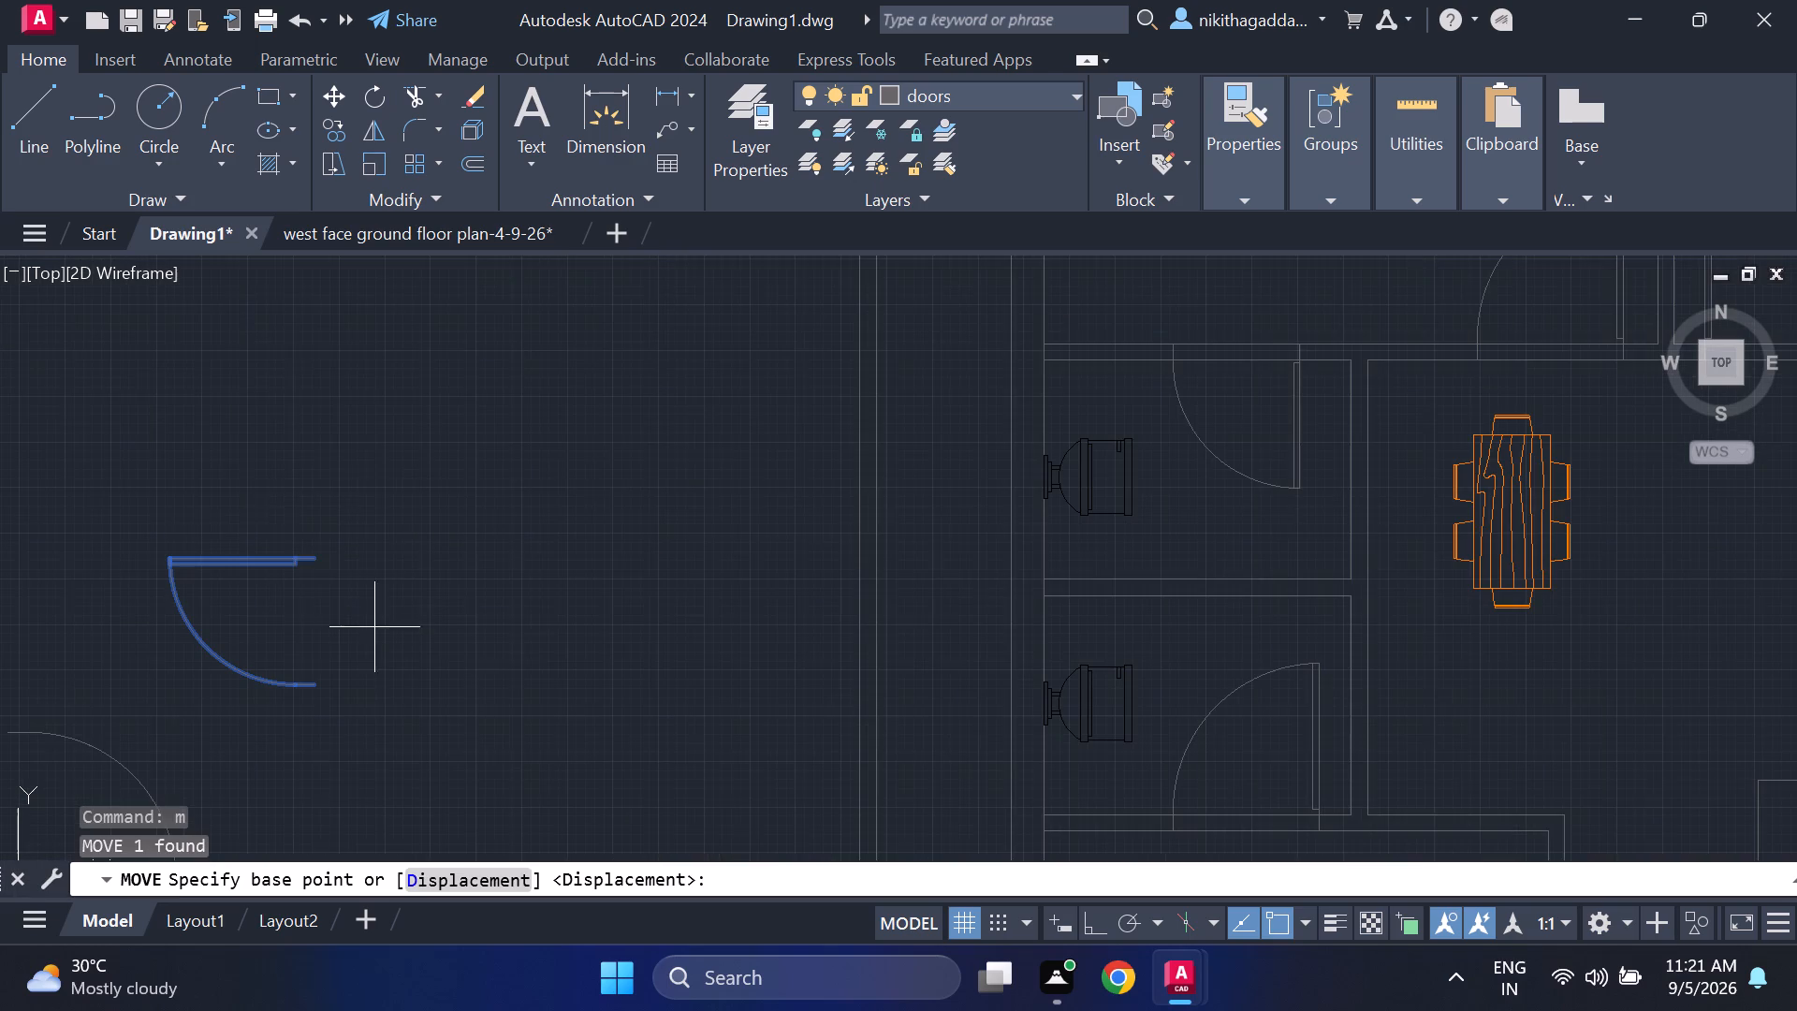
click(313, 552)
scroll(1003, 643, down, 3)
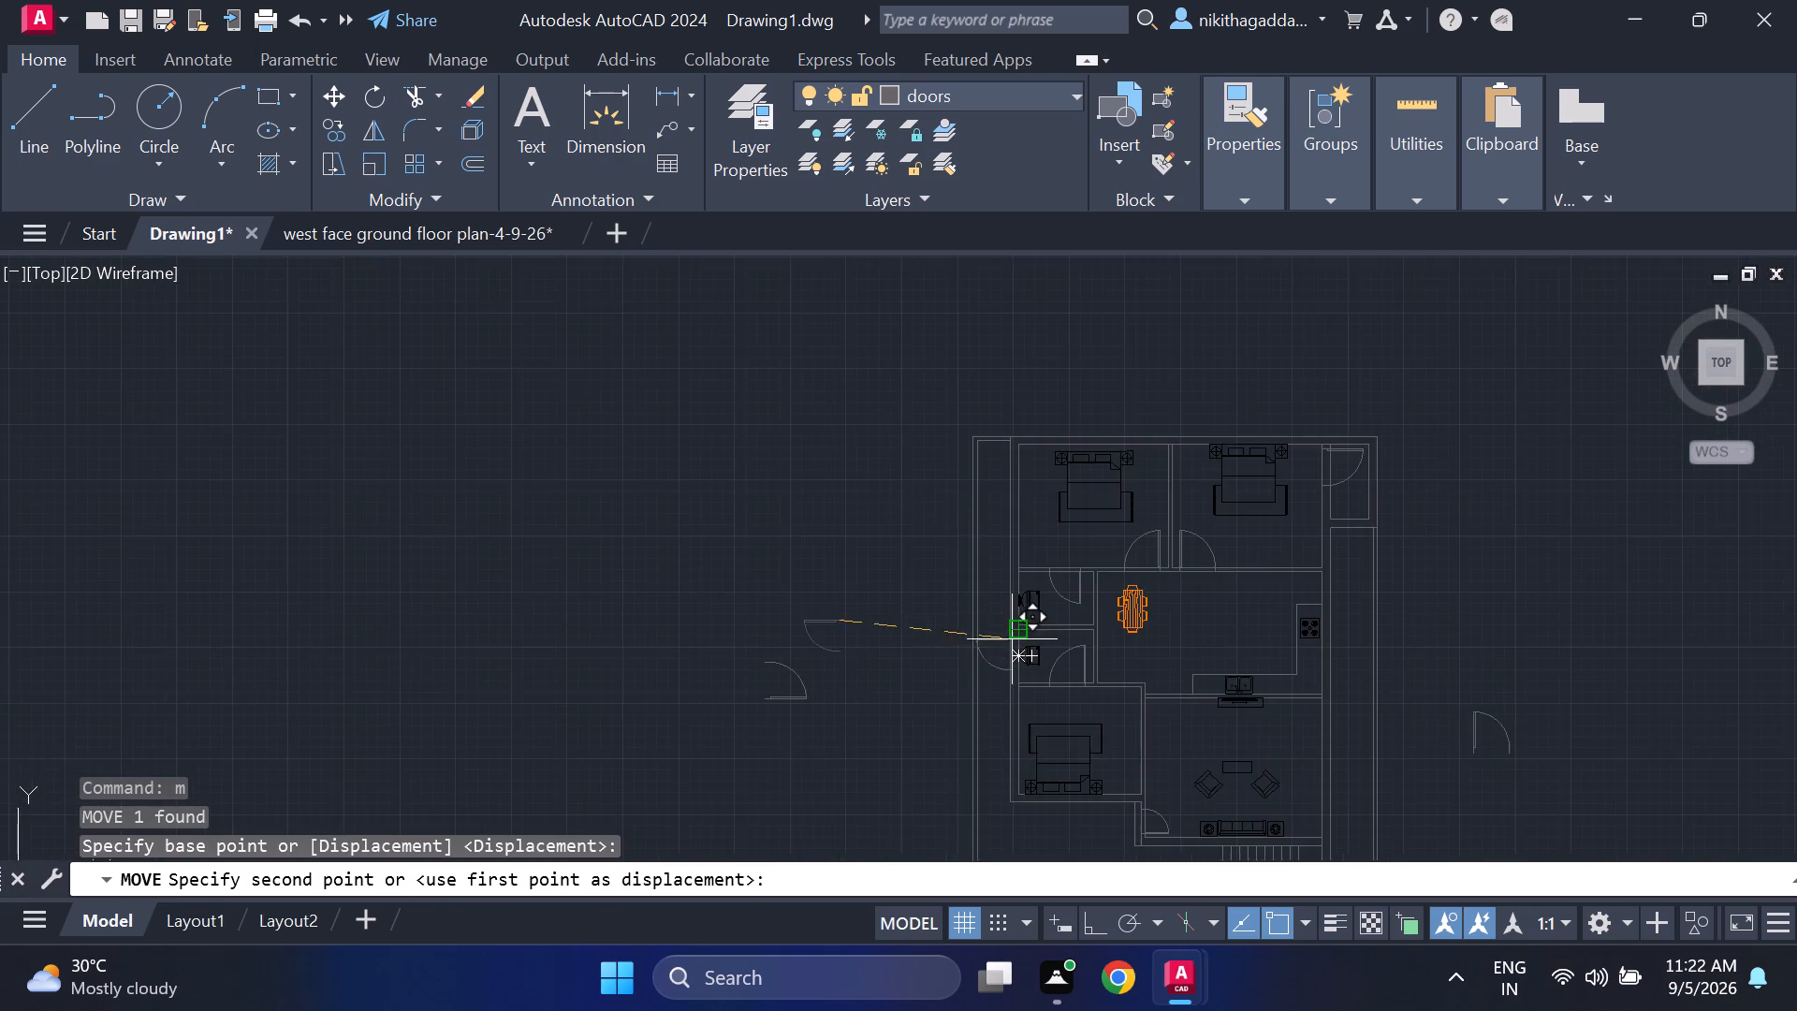
middle_drag(987, 625, 403, 506)
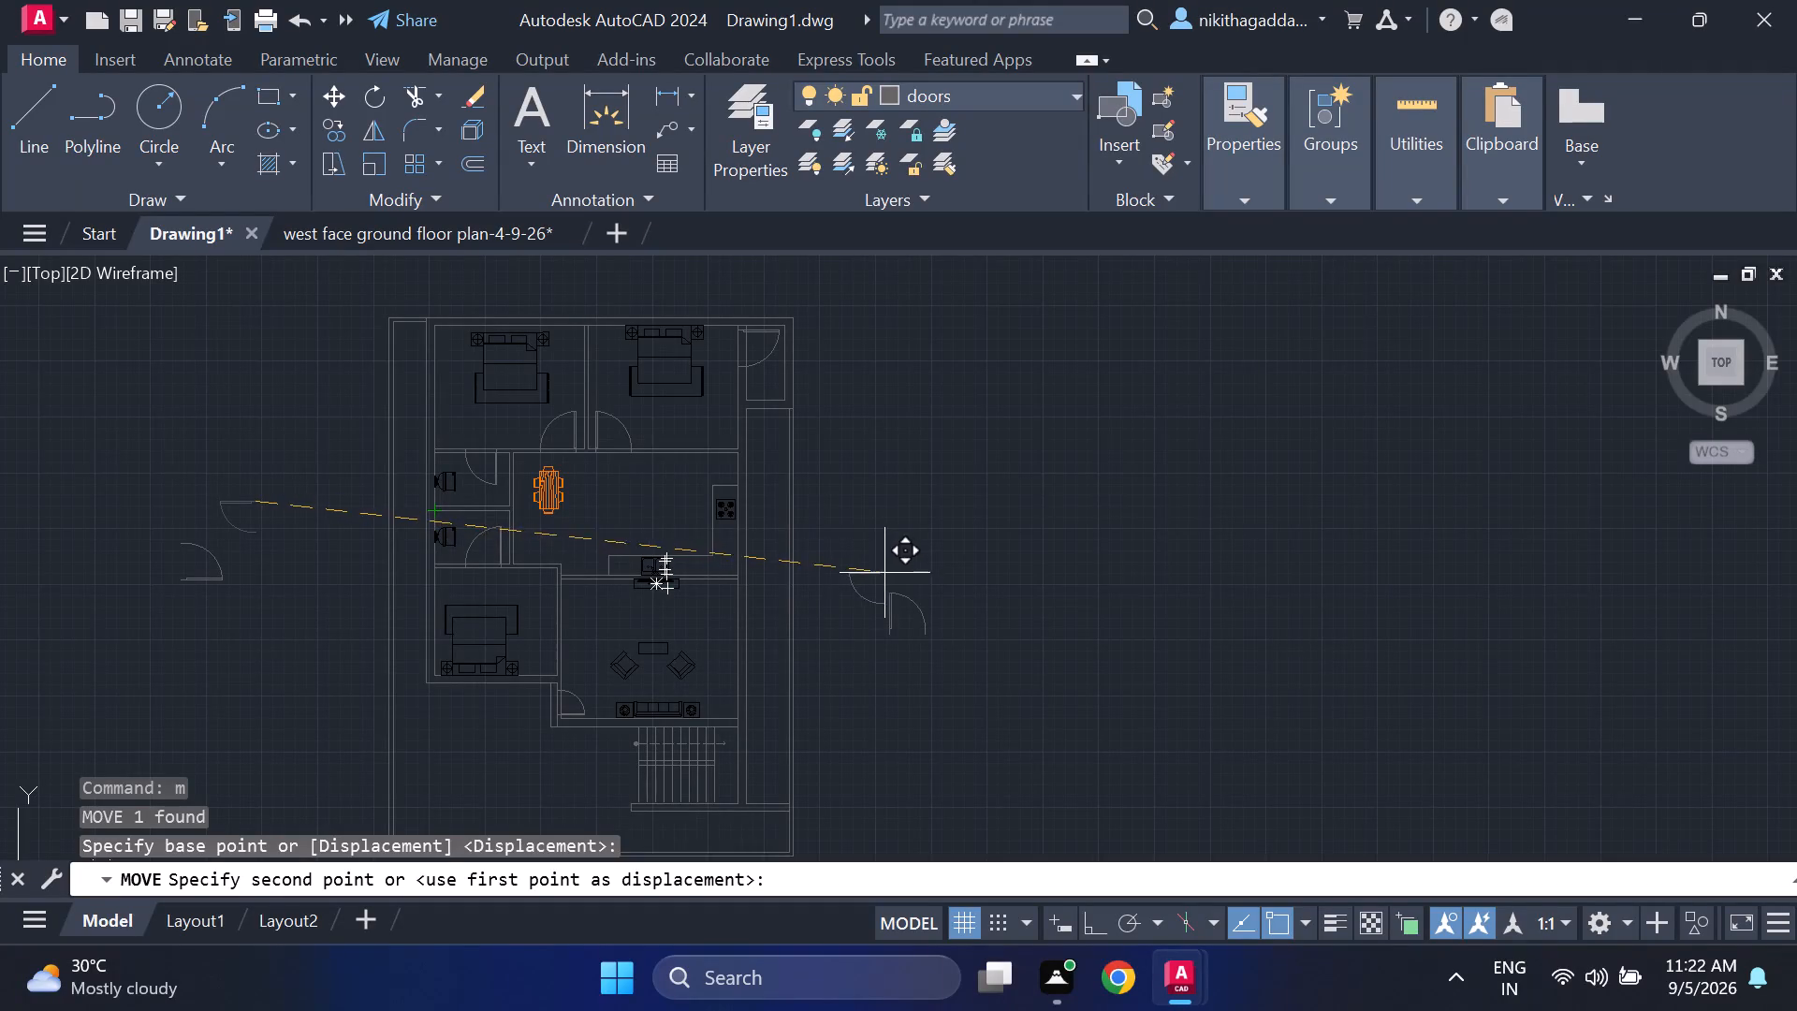
scroll(754, 459, up, 1)
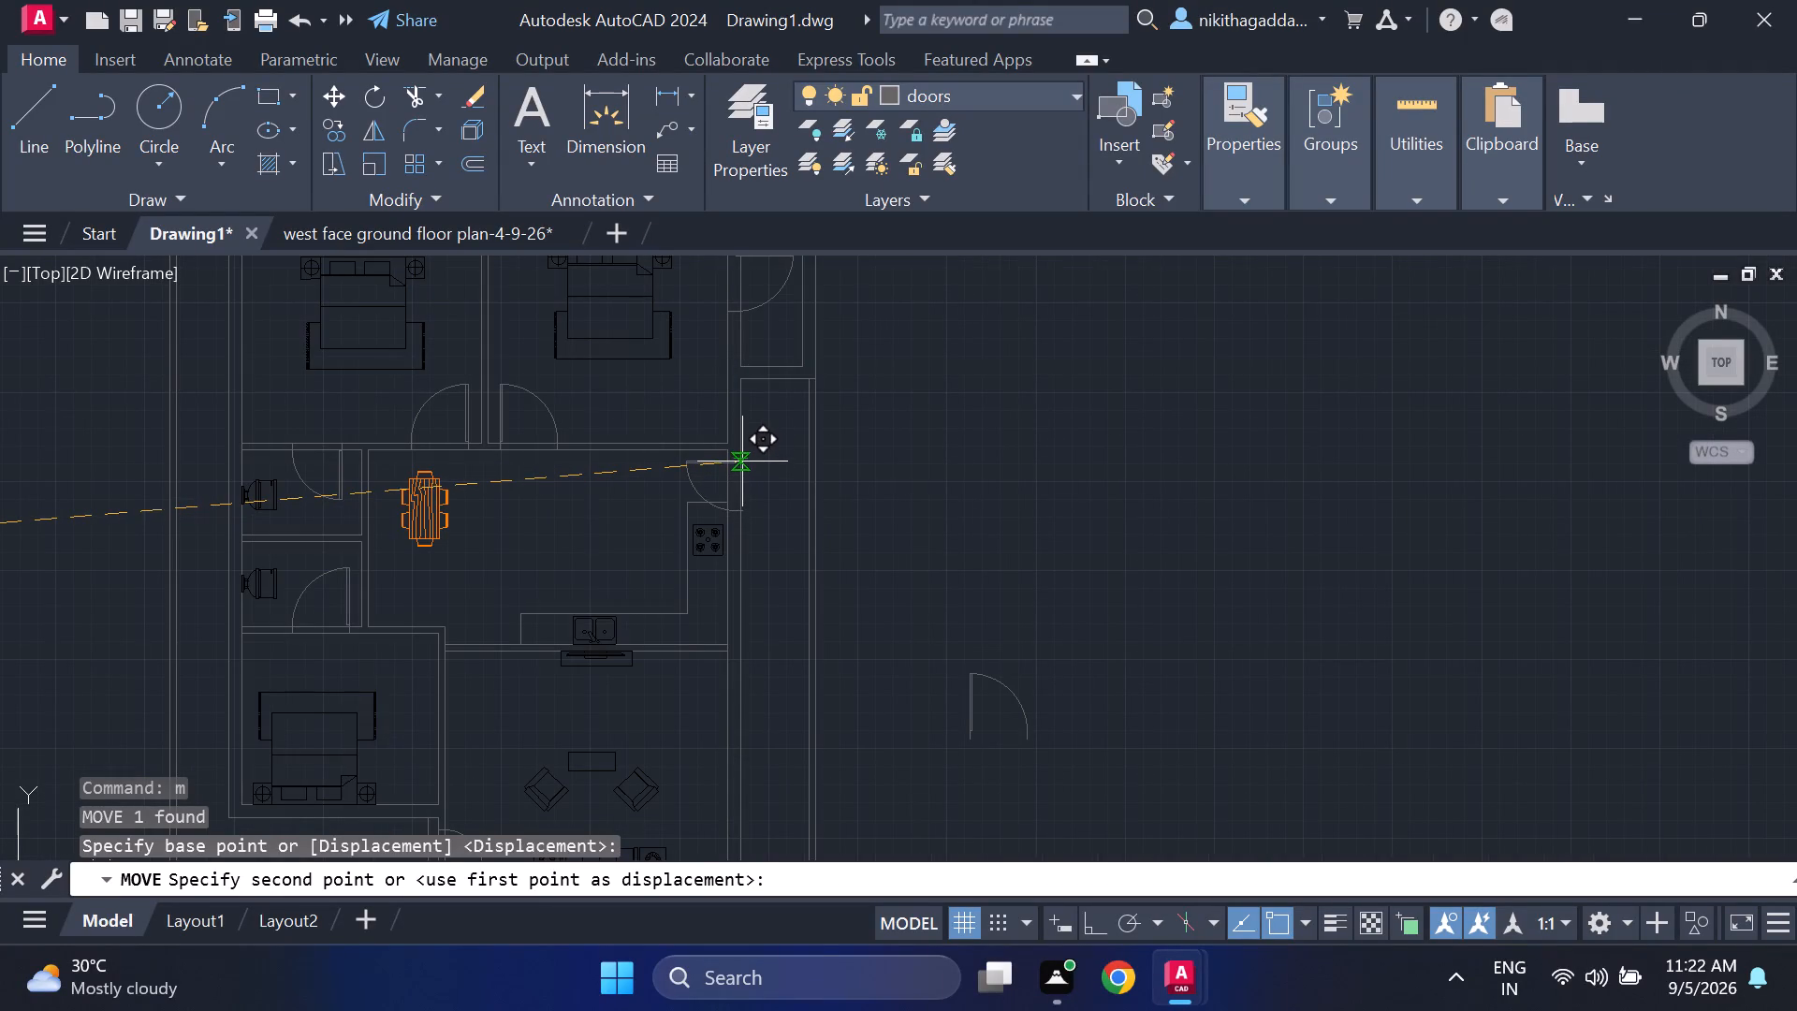
scroll(706, 454, up, 3)
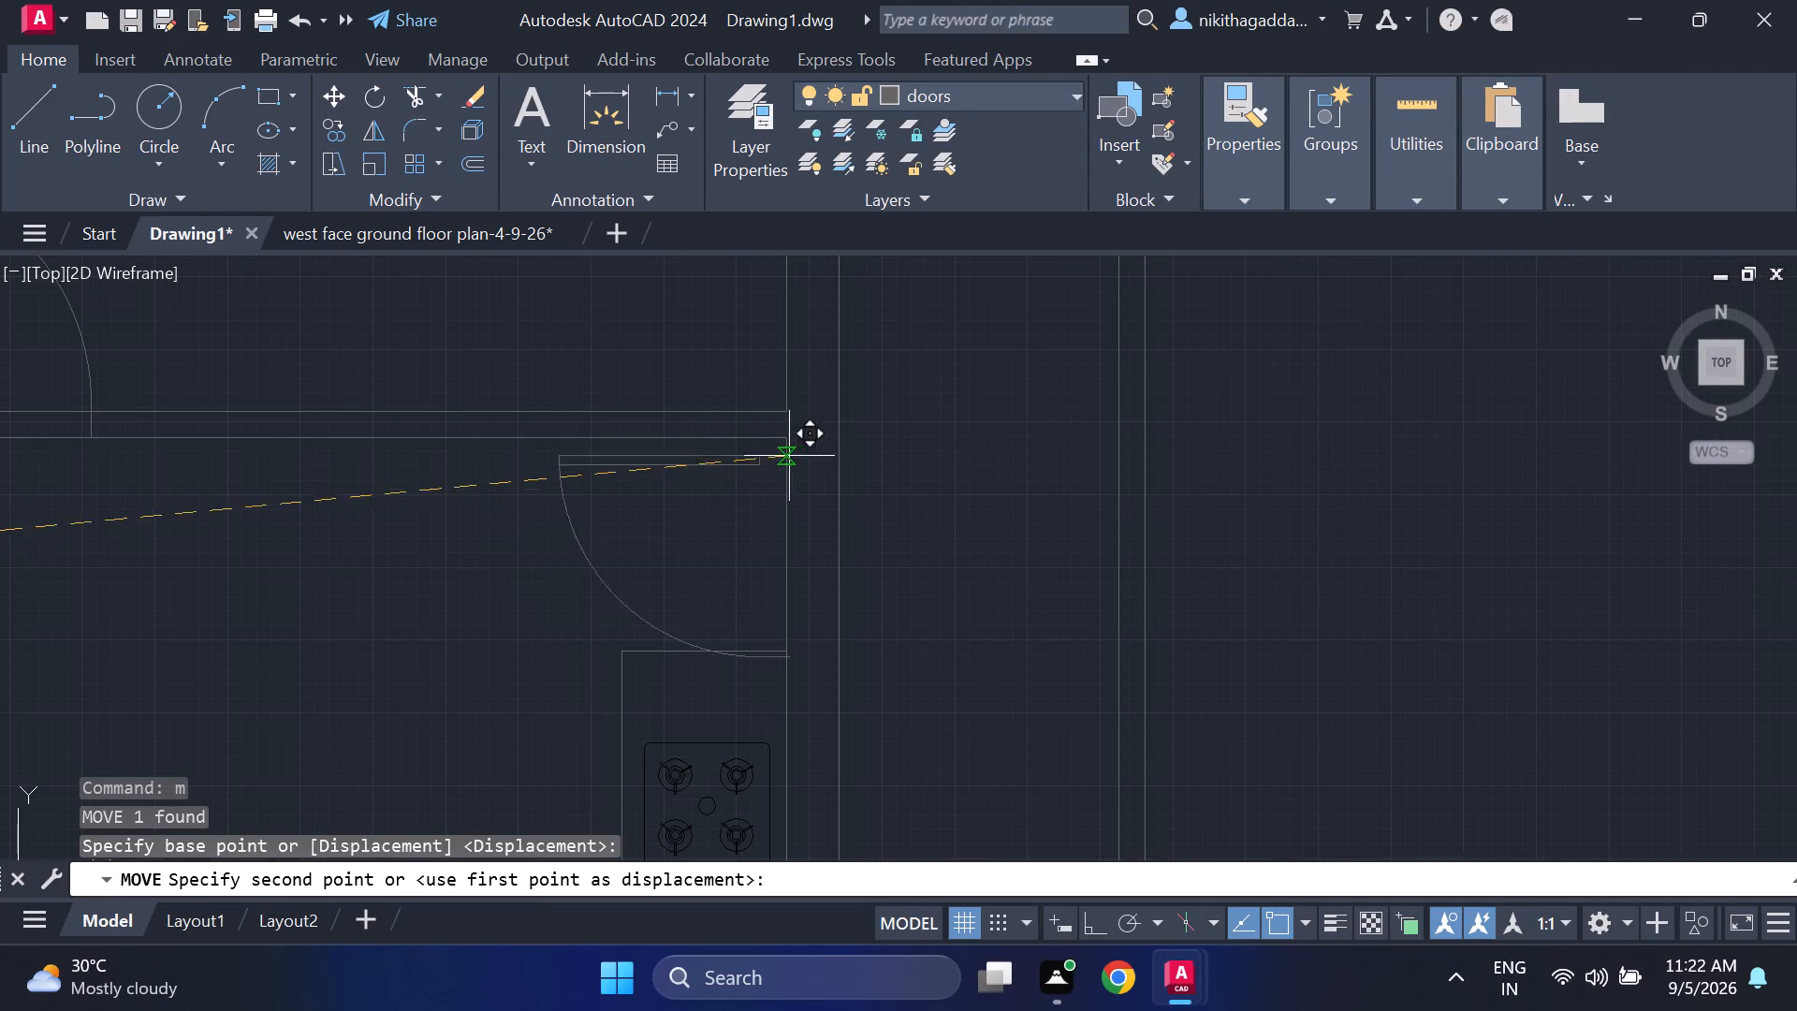
click(822, 457)
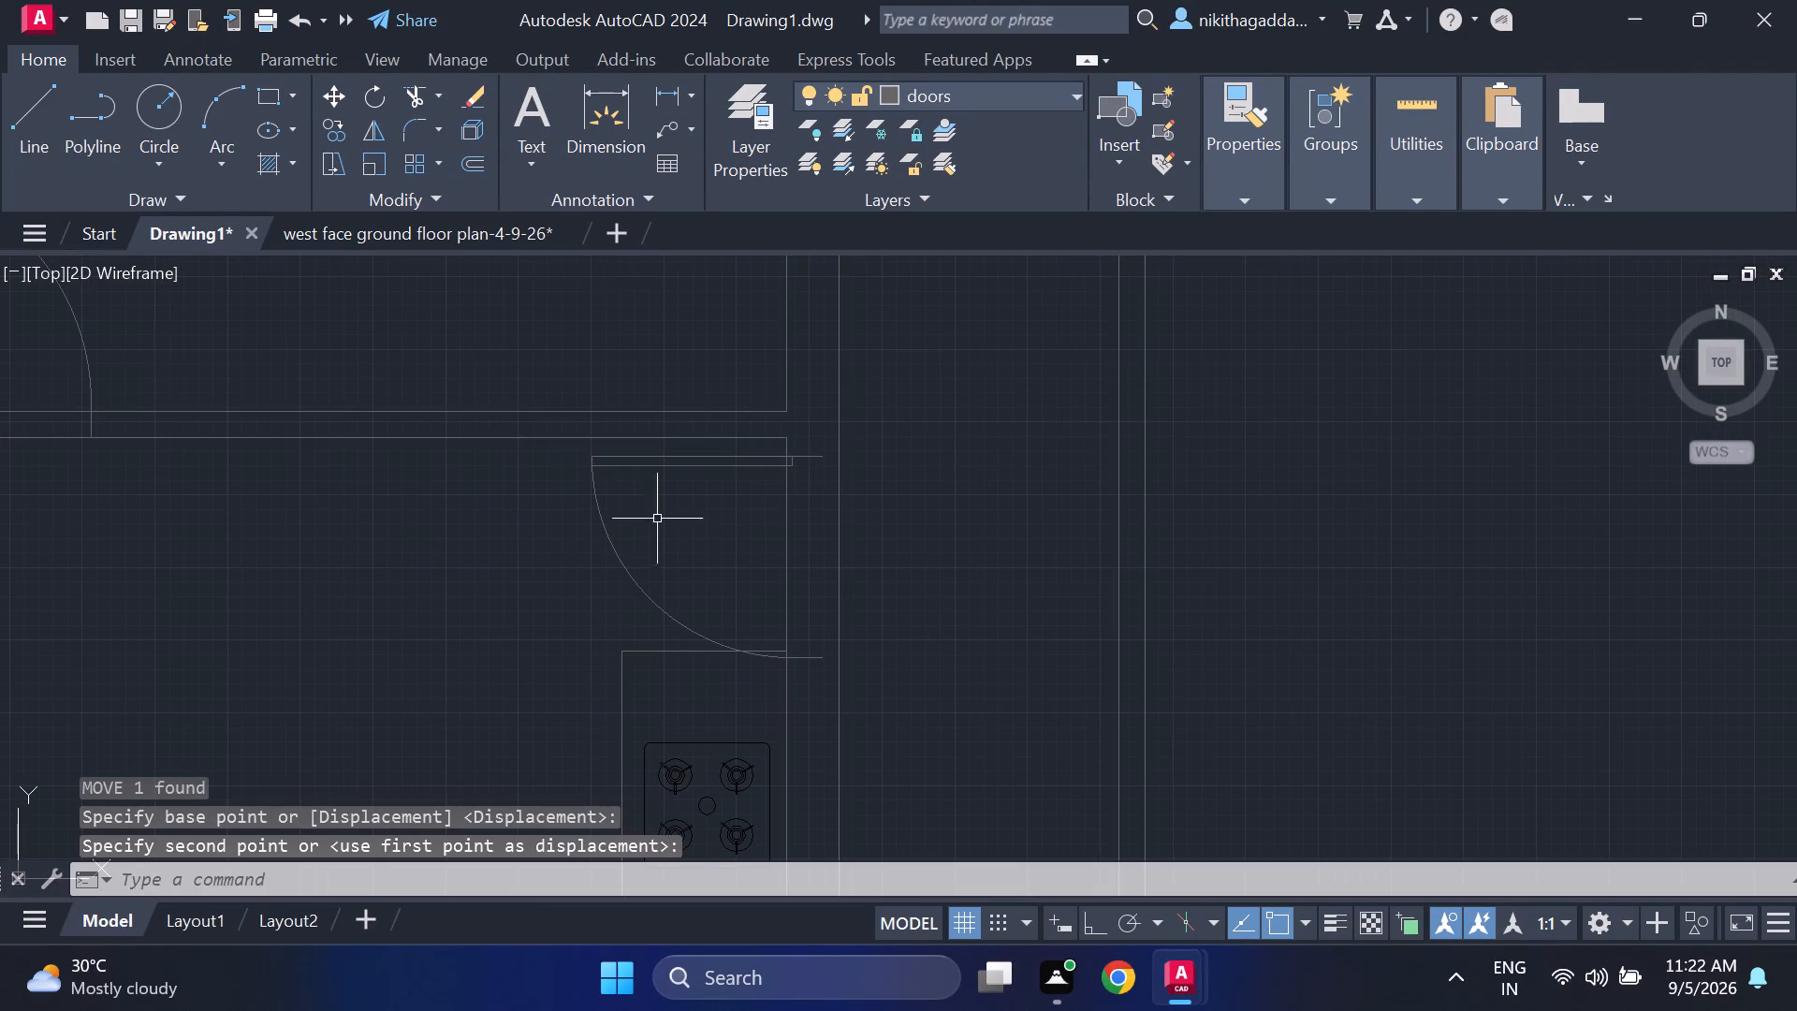
Scale down the dining area's east door about its wall-side end so it clears the kitchen counter.
click(734, 445)
click(576, 521)
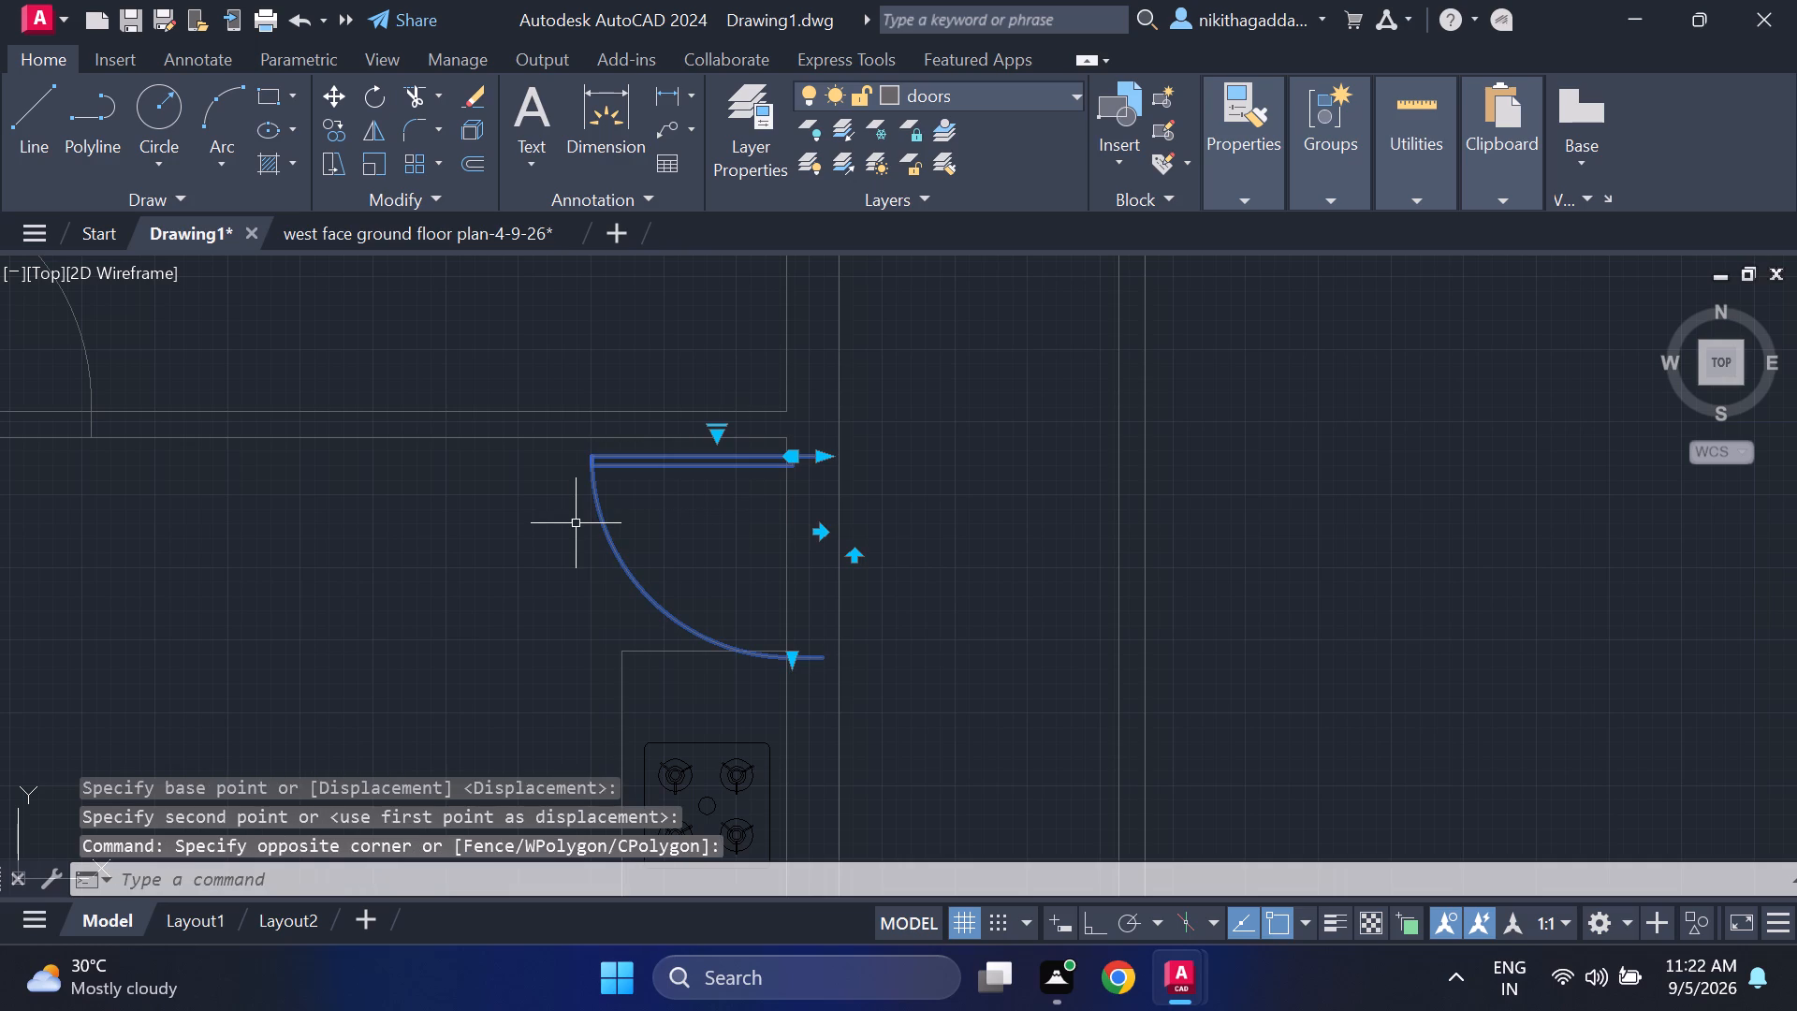
text(scak)
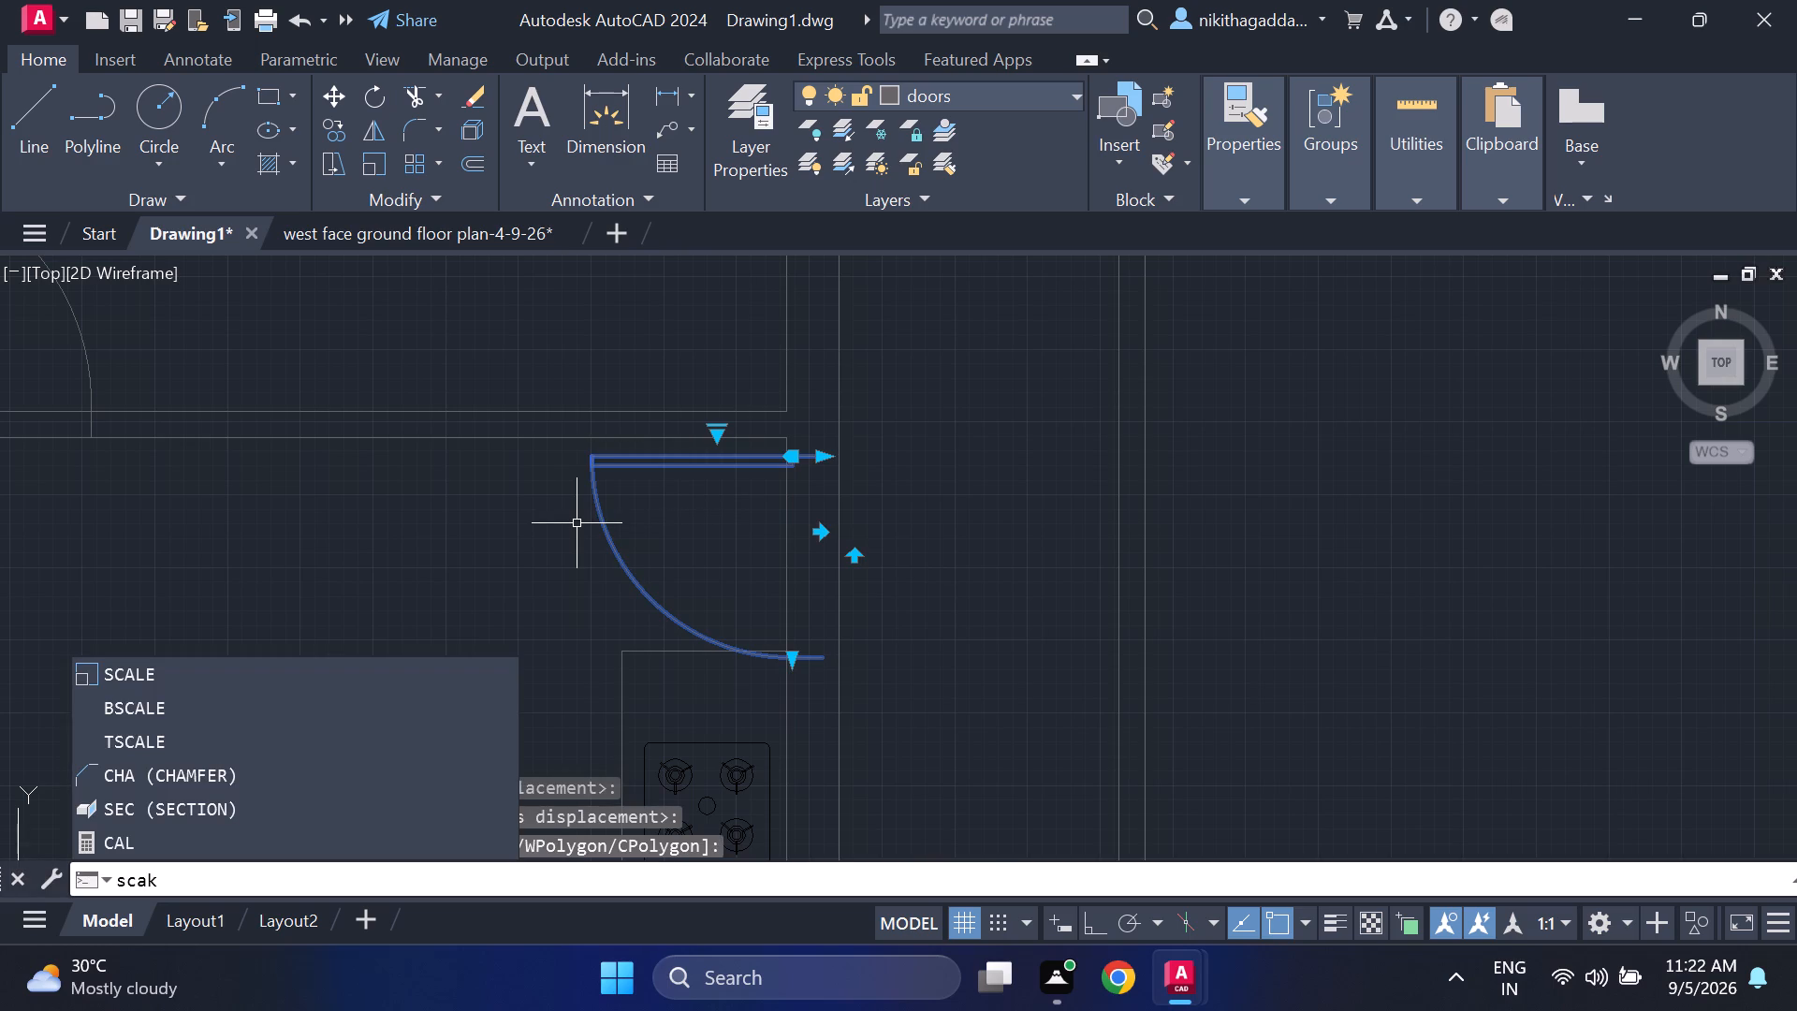
click(124, 667)
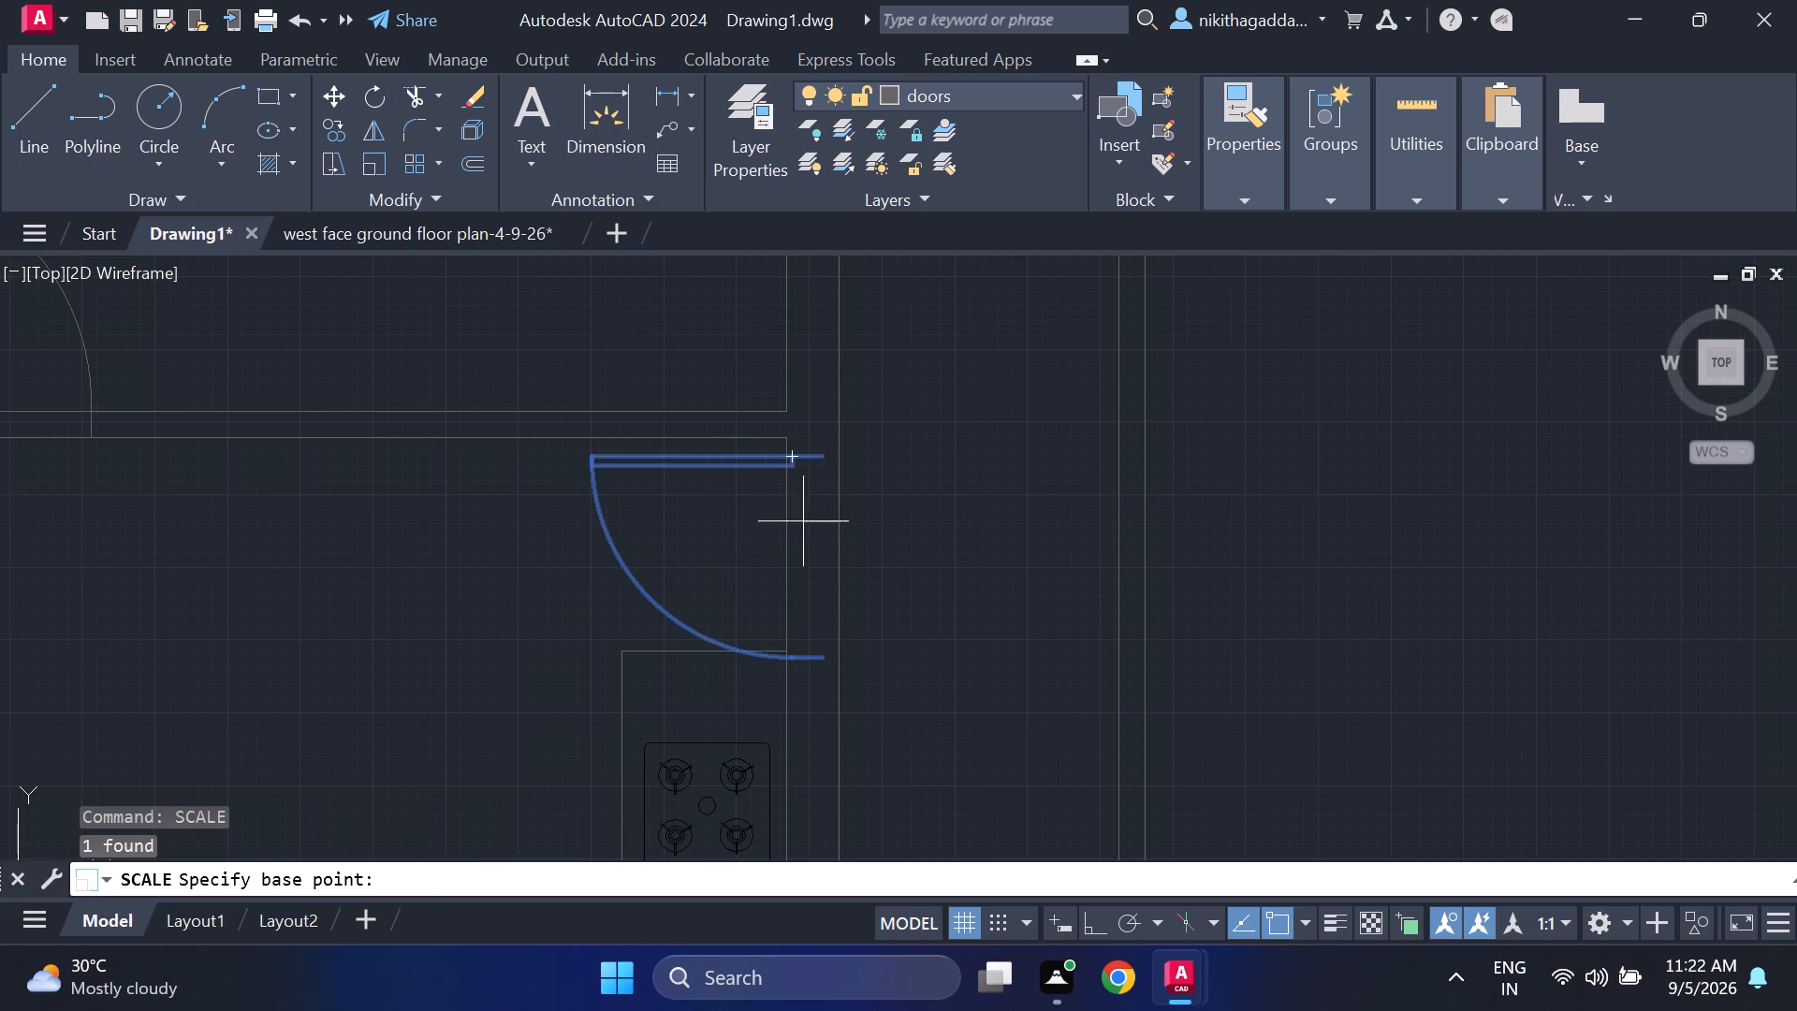
click(811, 462)
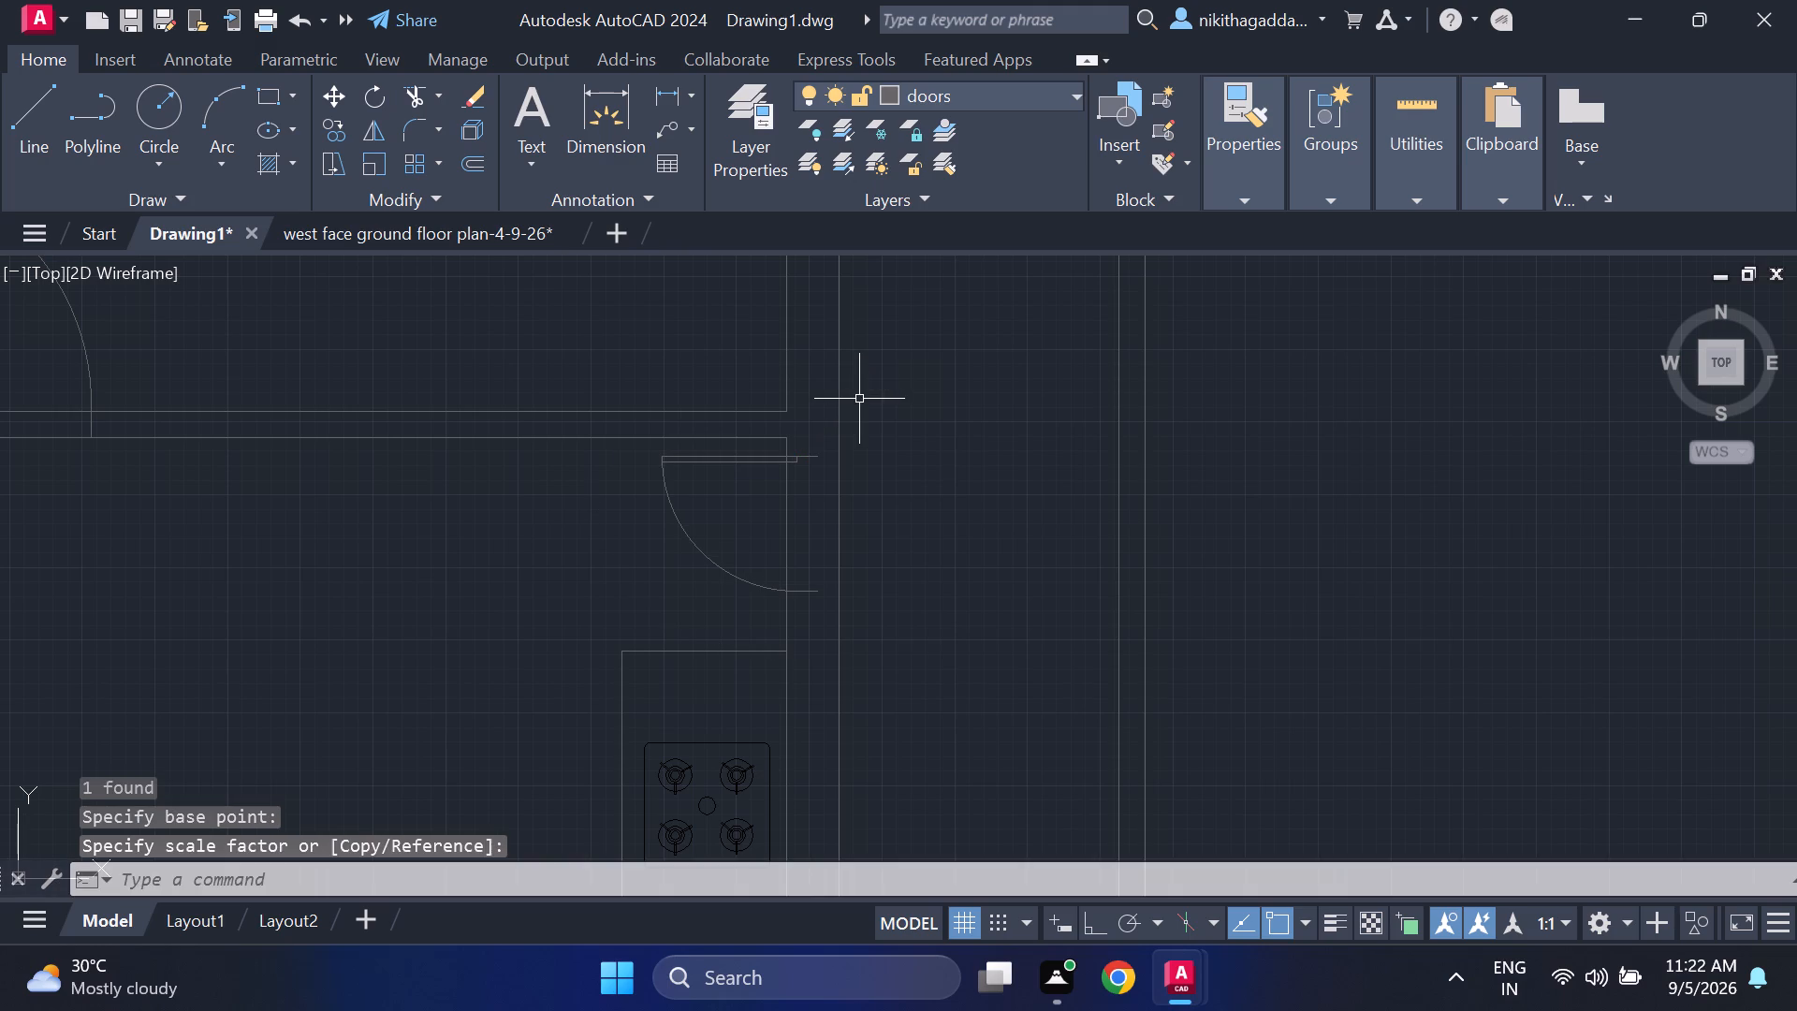
click(859, 400)
Move the dining area's east door so its wall-side end sits on the outer face of the east wall.
click(816, 456)
key(m)
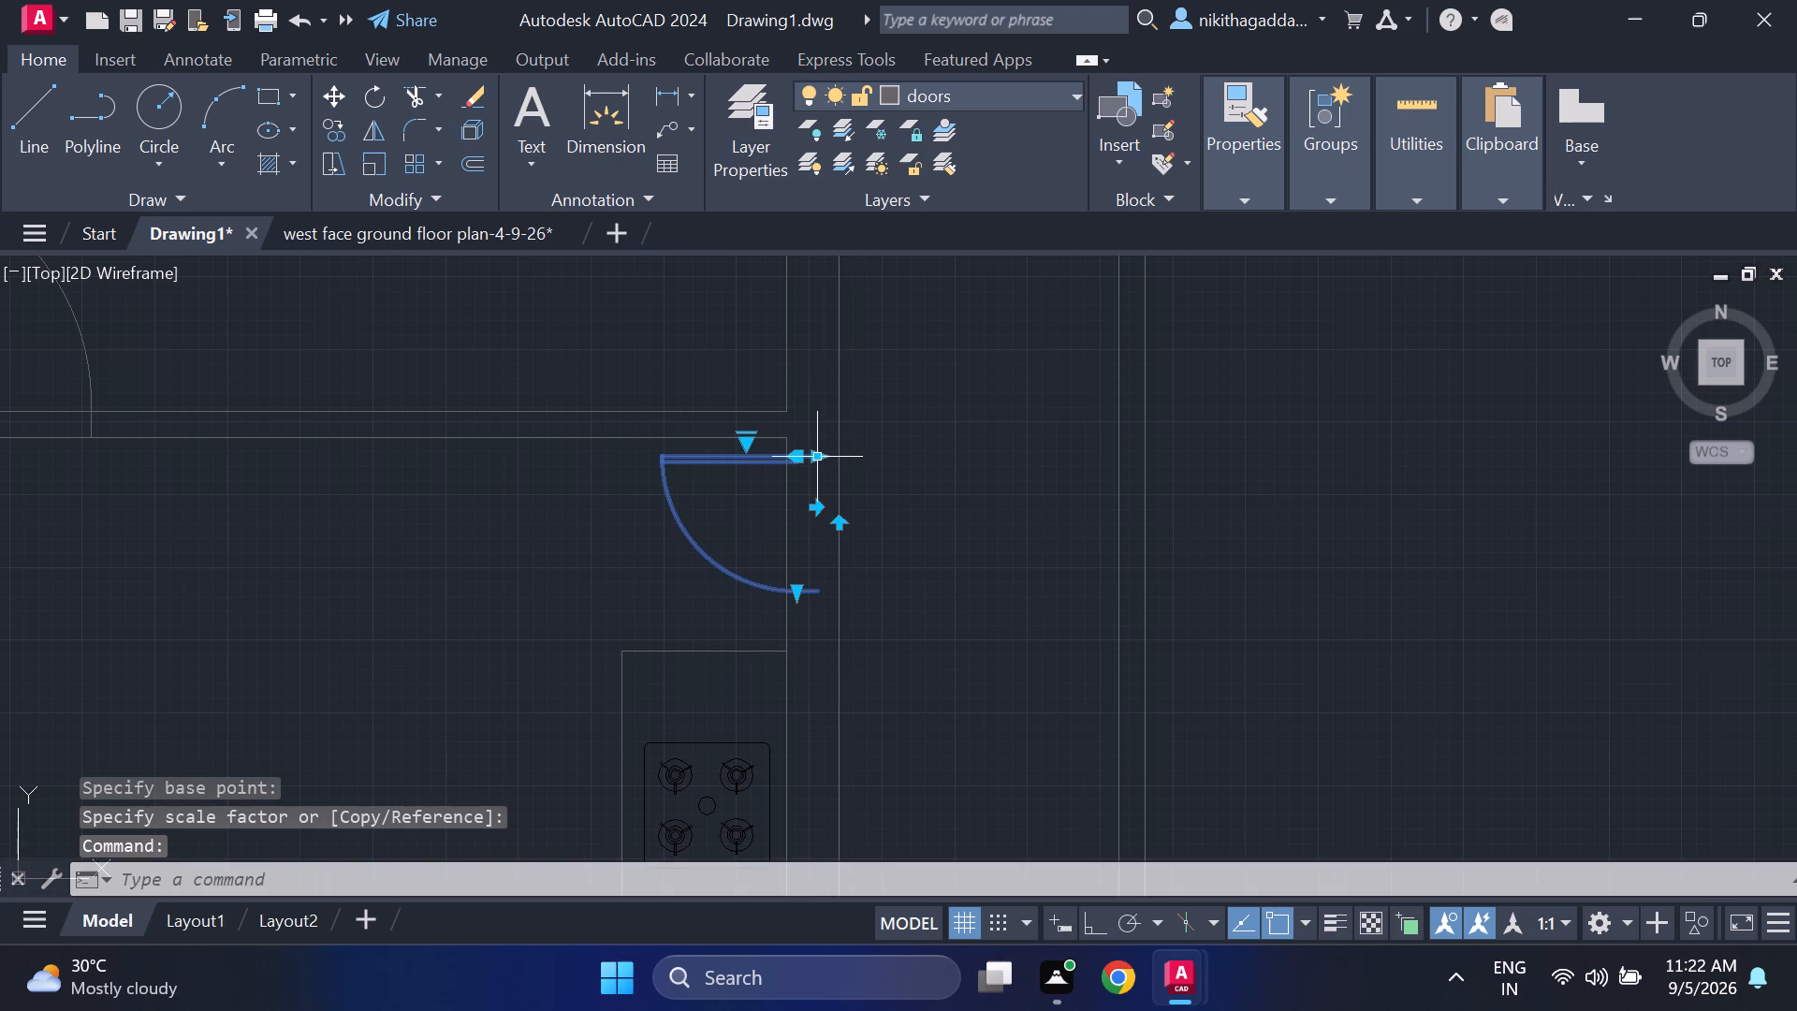
key(Return)
click(825, 454)
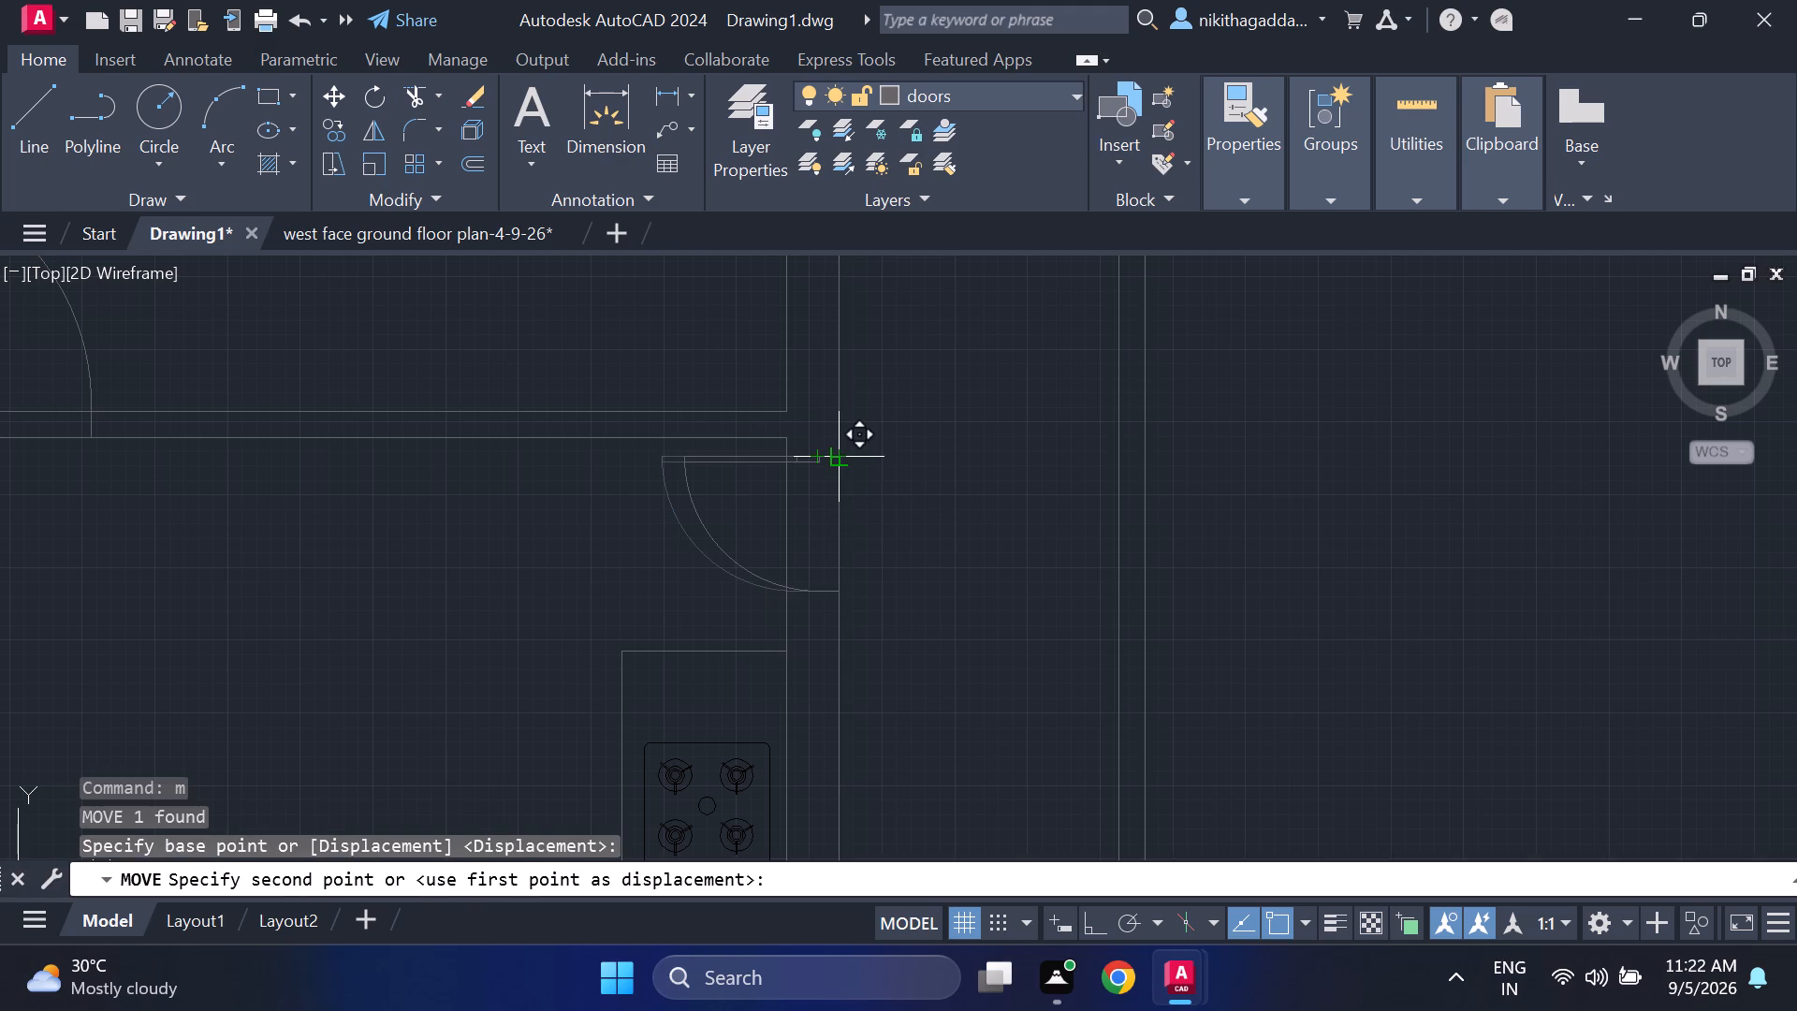
click(841, 455)
Scale down the door of the small room beside the northeast bedroom about its wall-side end.
scroll(1000, 427, down, 4)
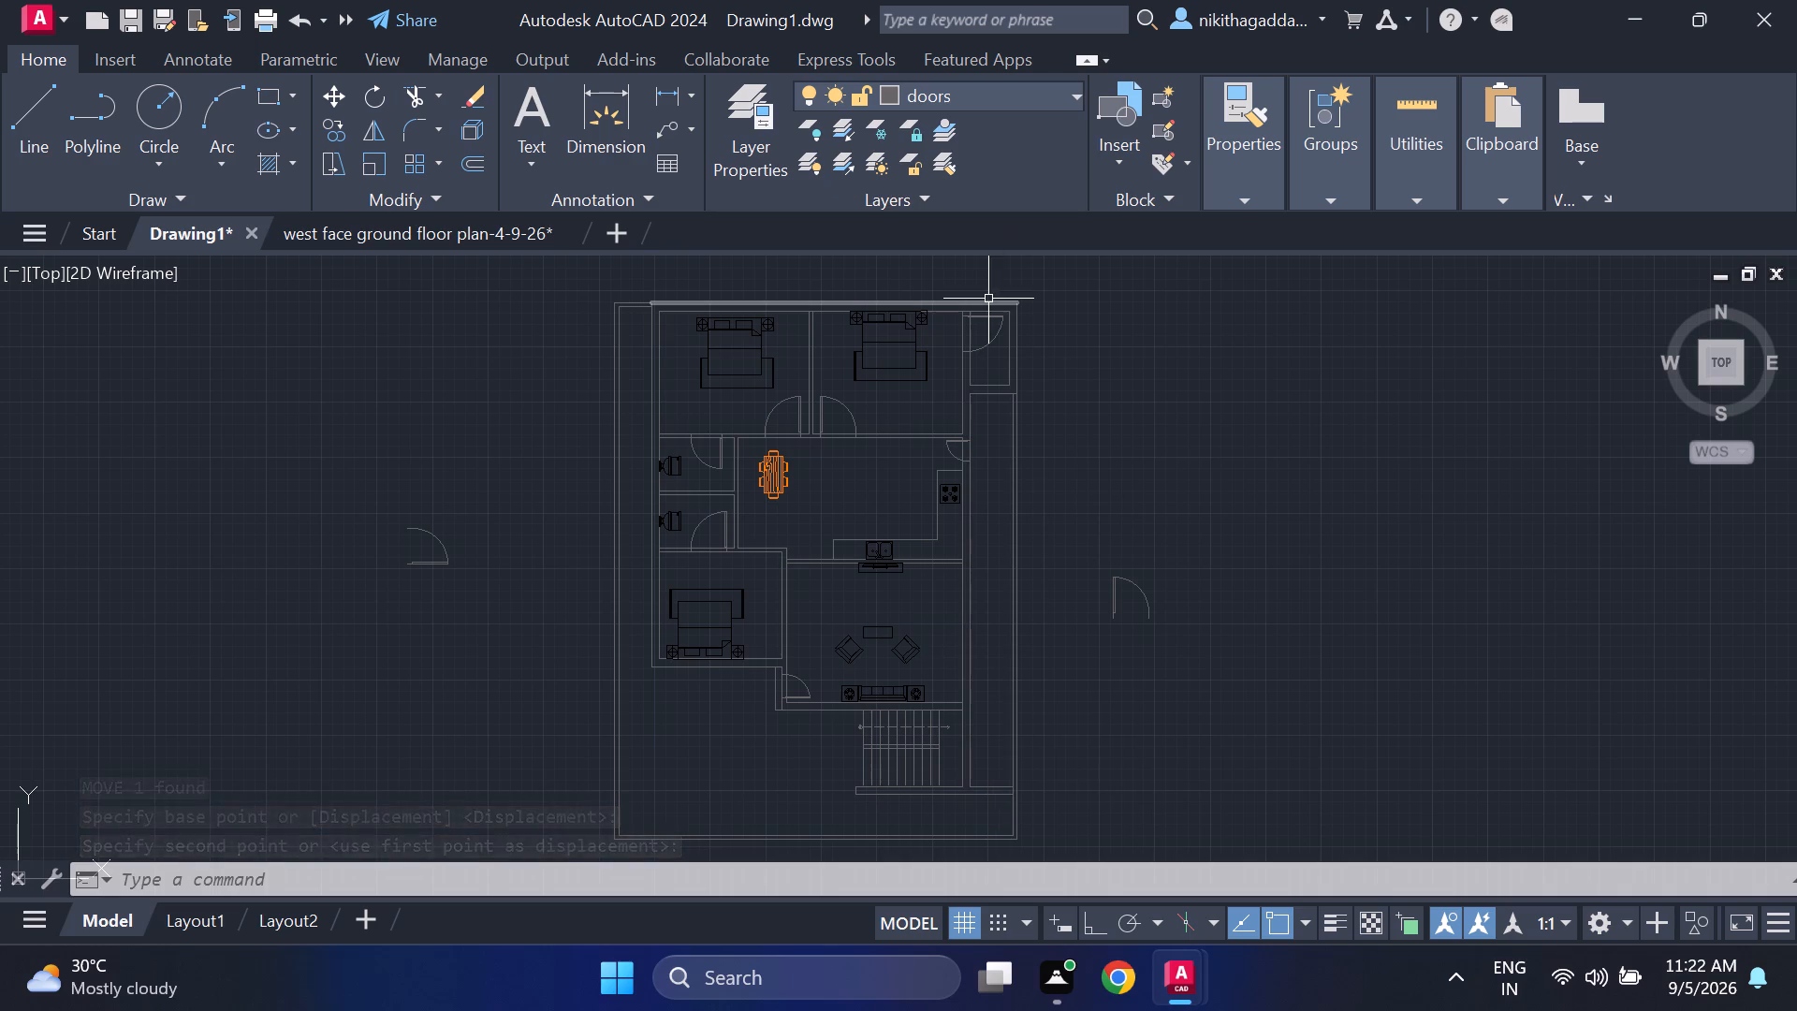
scroll(990, 313, up, 3)
click(997, 323)
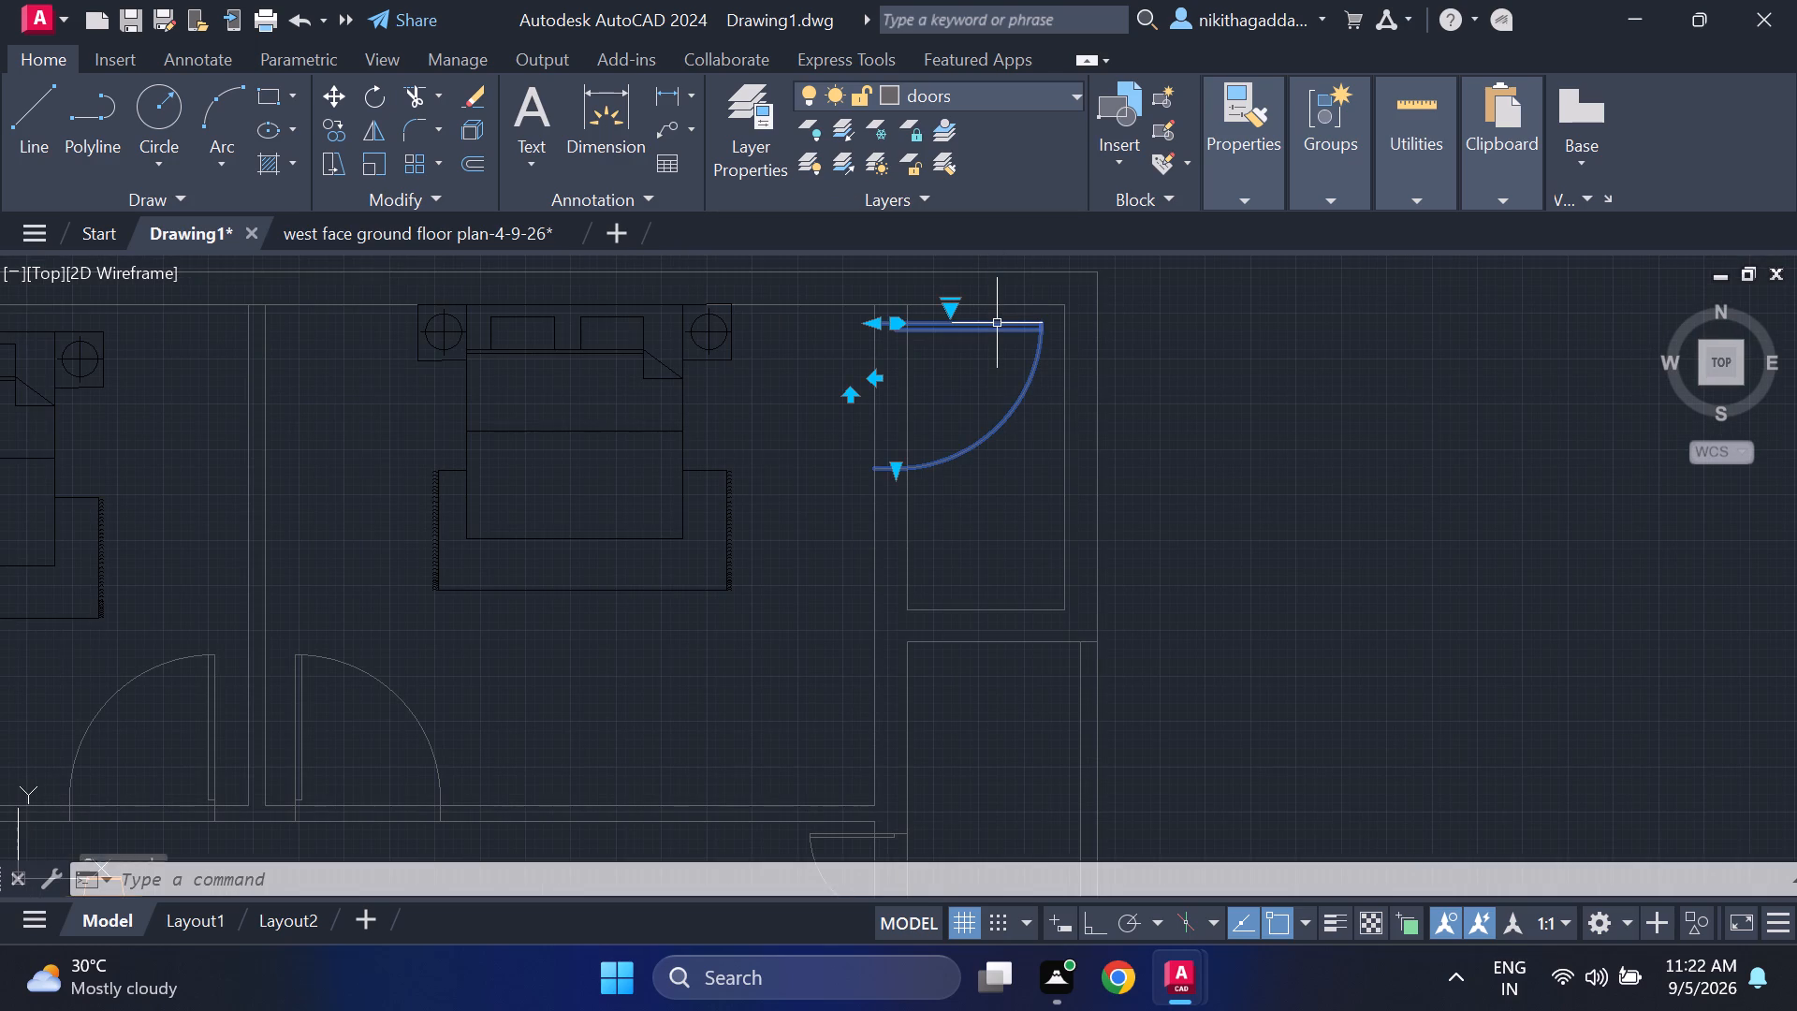
text(scale)
key(Return)
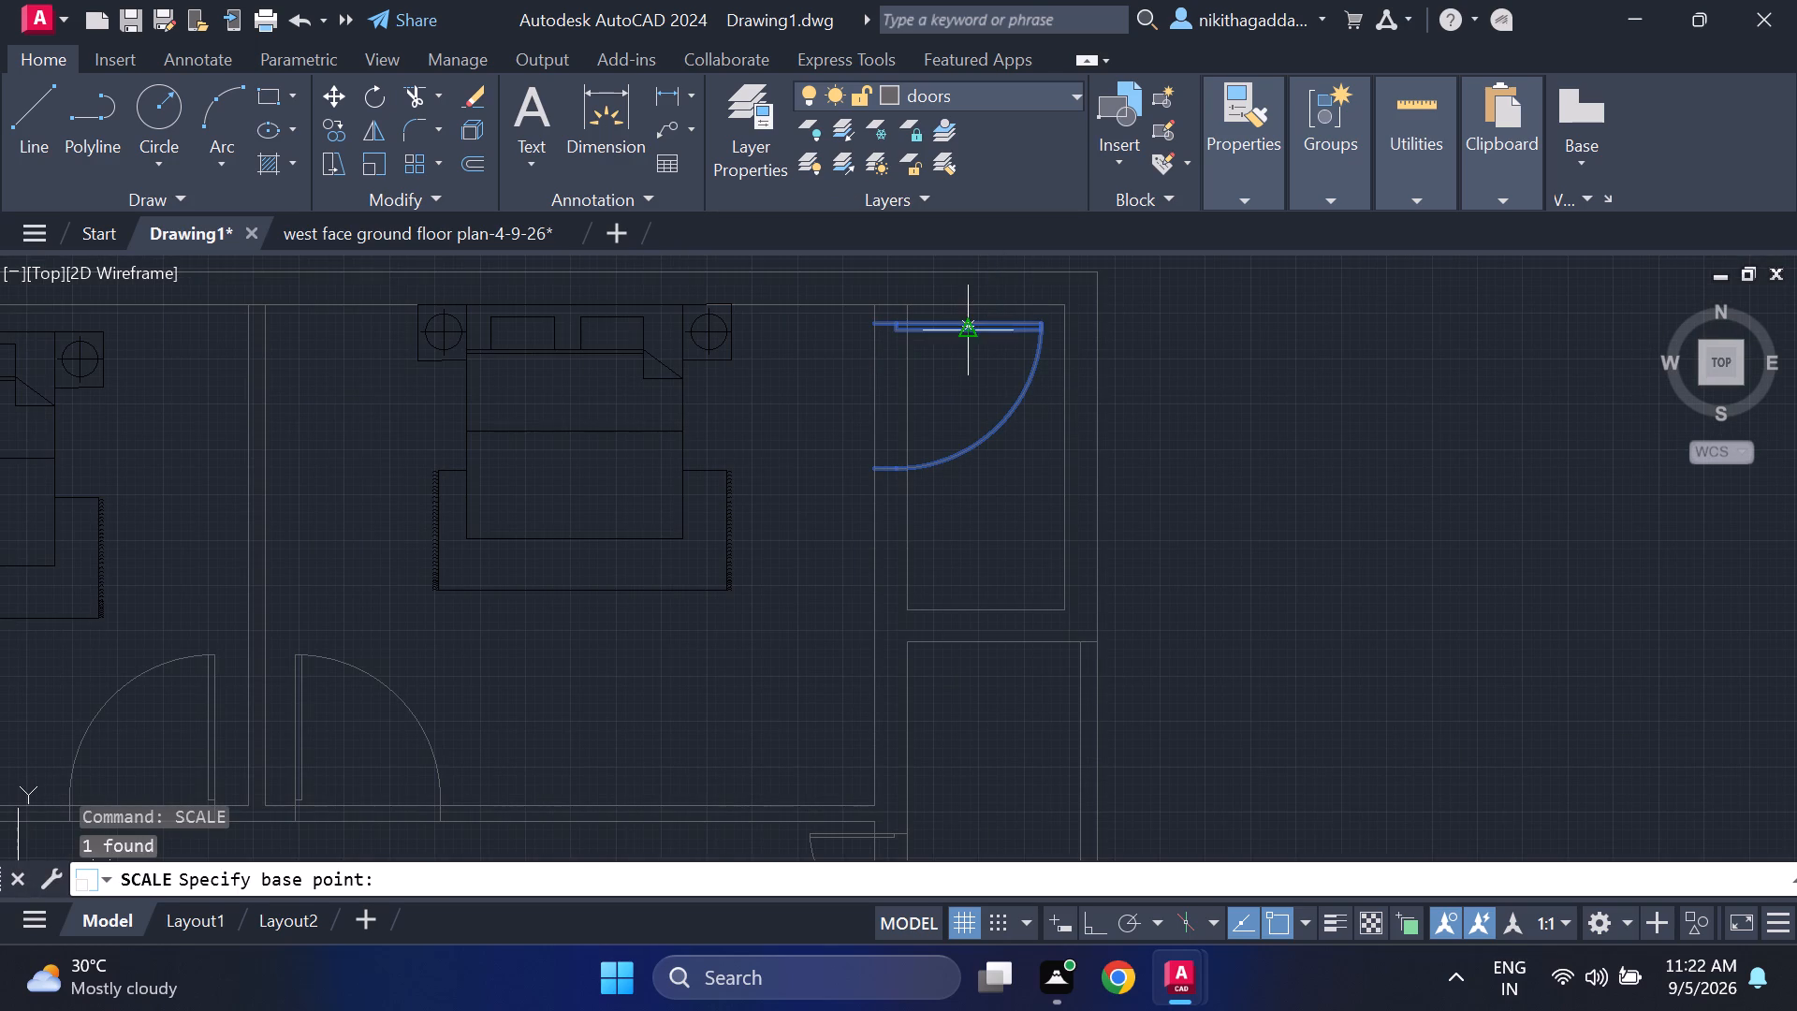
click(866, 321)
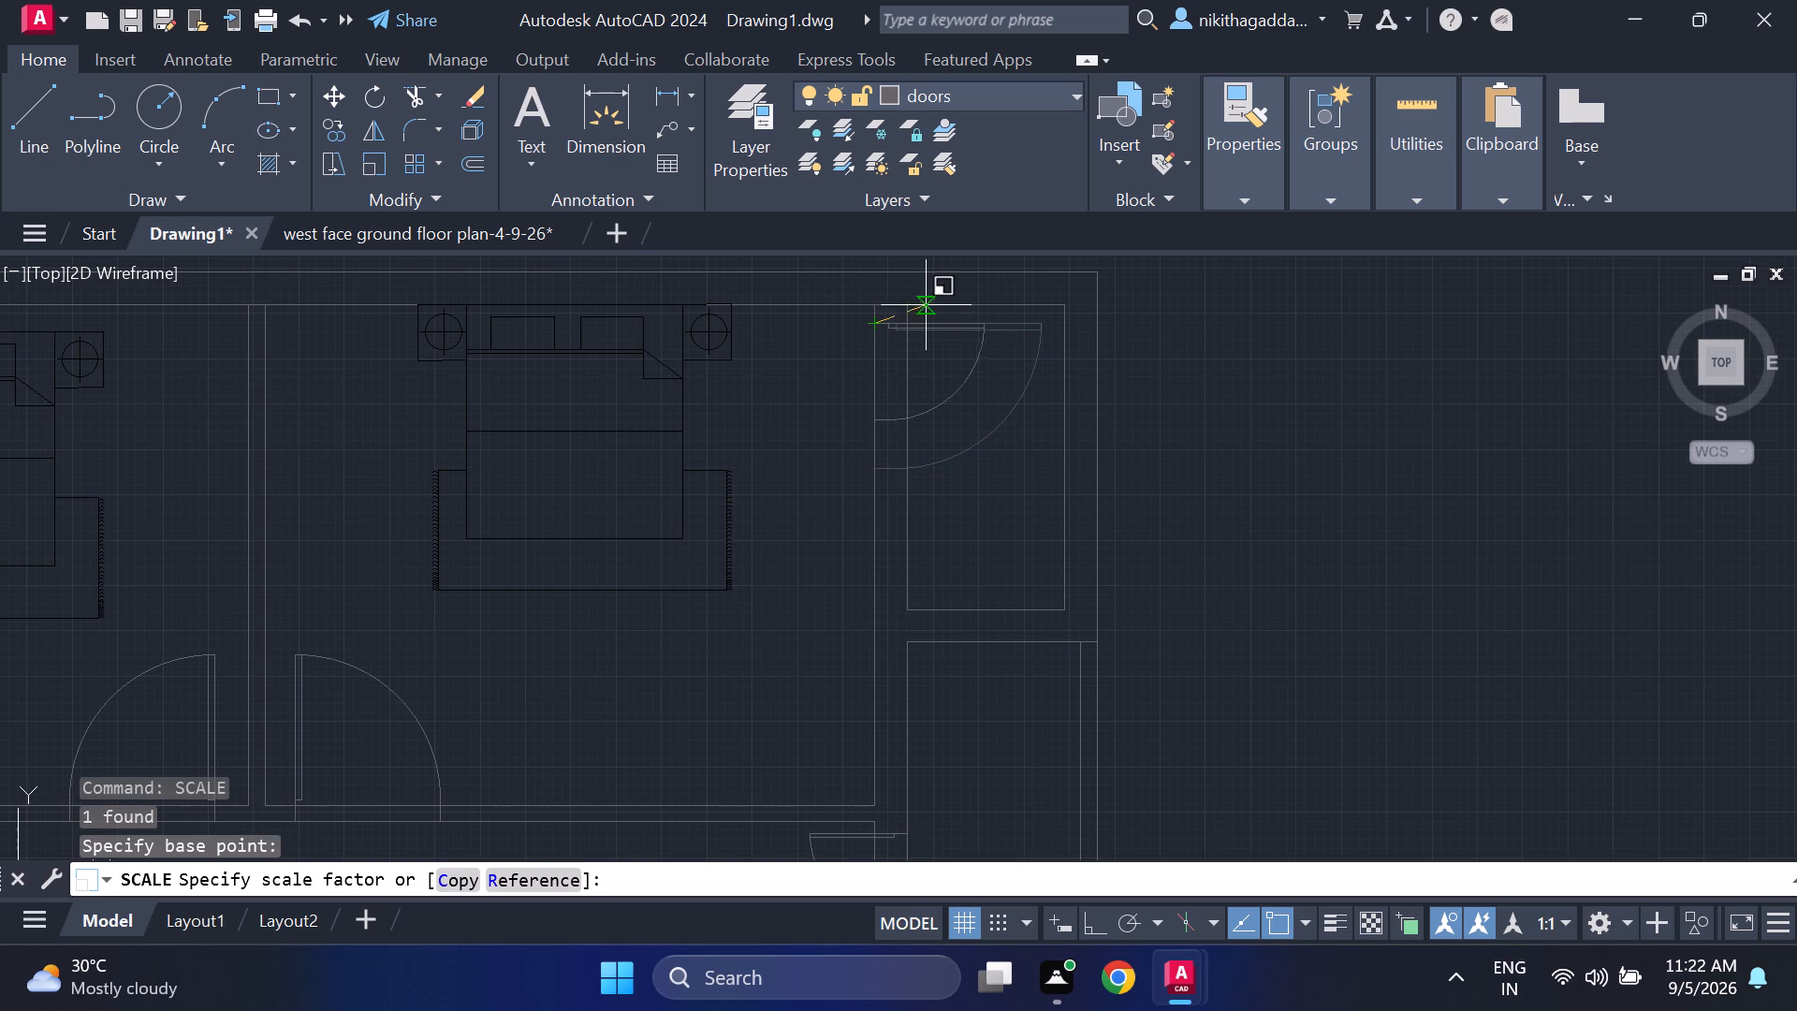
click(932, 313)
scroll(742, 487, down, 1)
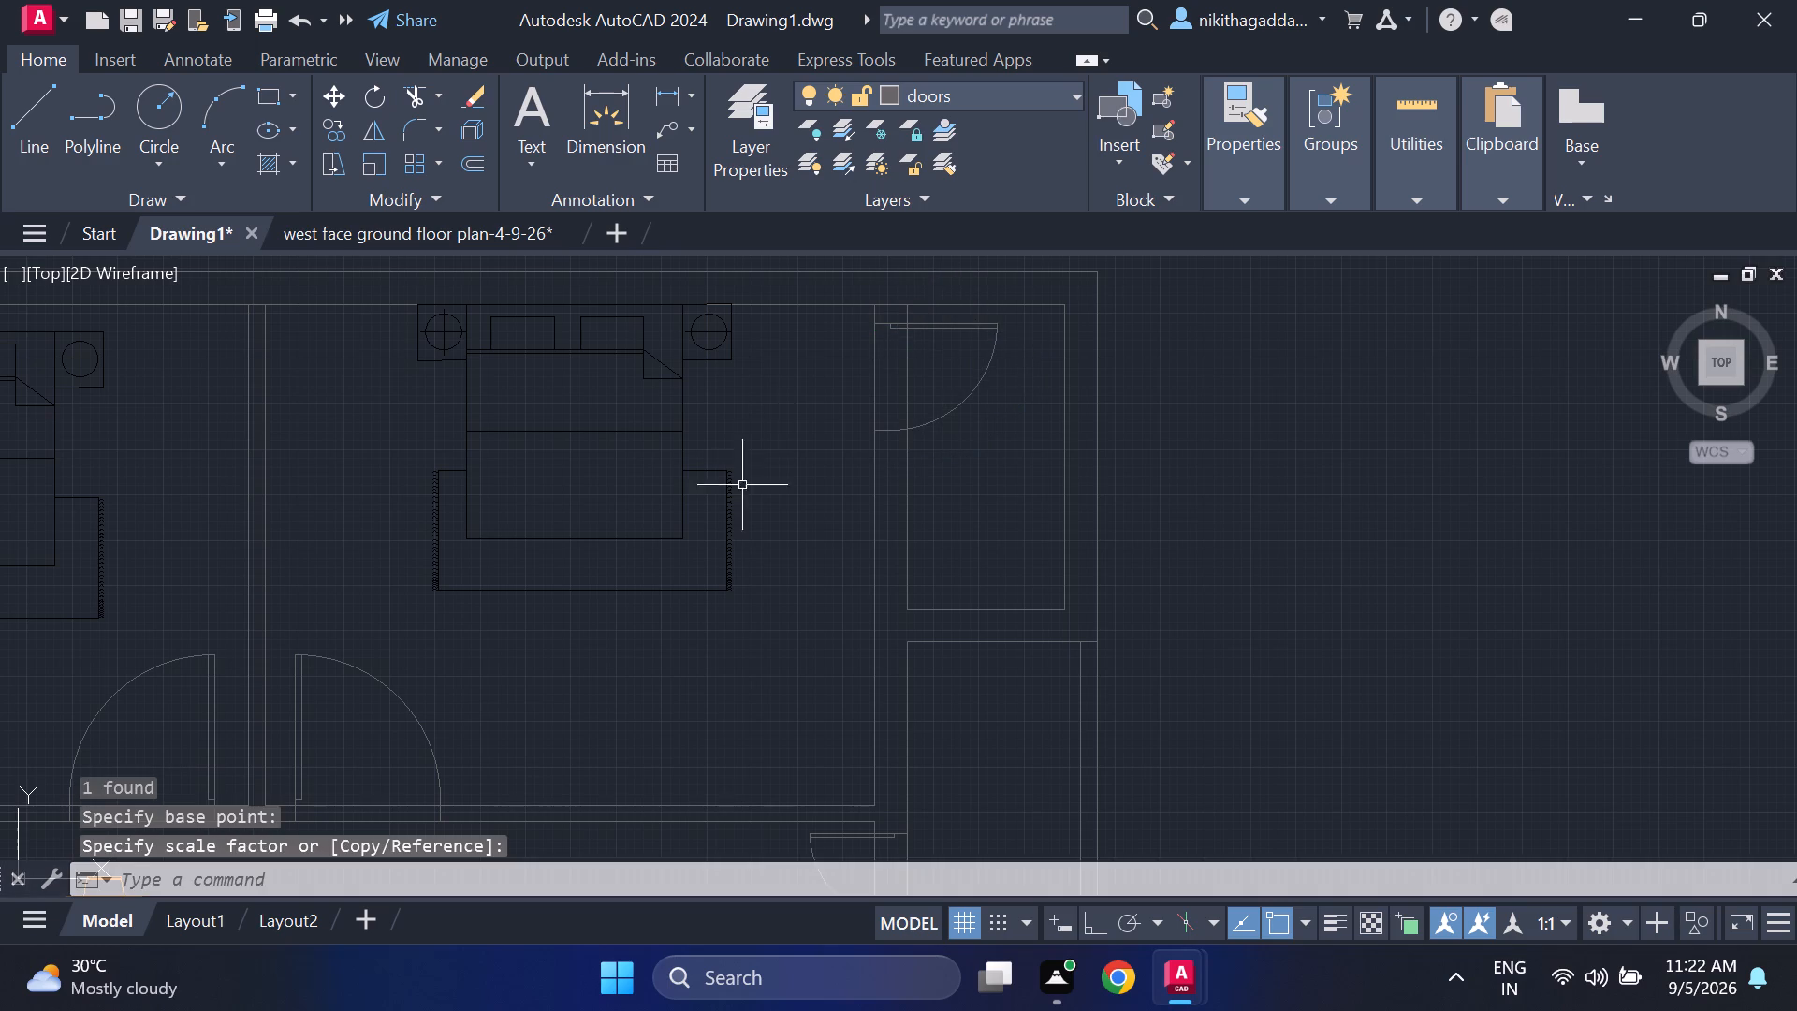
scroll(744, 495, down, 2)
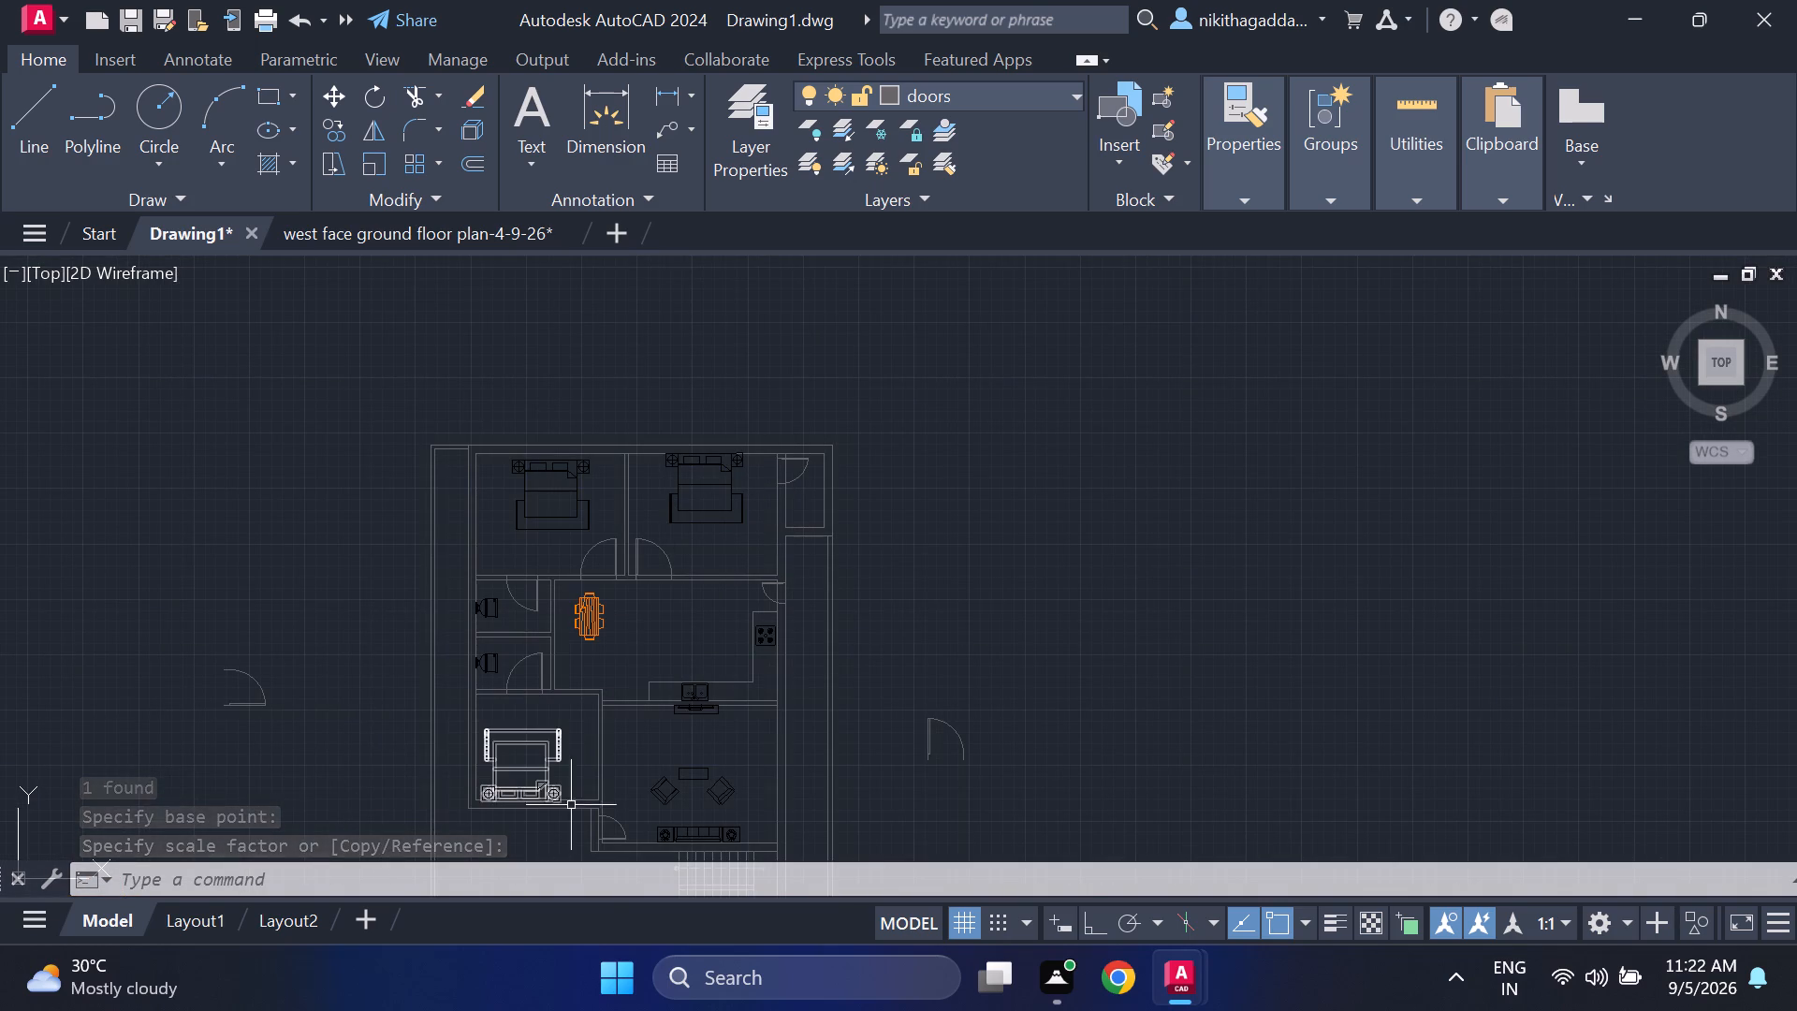
Copy the dining area's east door by its wall-side end to the top of the southwest bedroom's east wall, swinging into the bedroom.
middle_click(679, 744)
middle_click(676, 742)
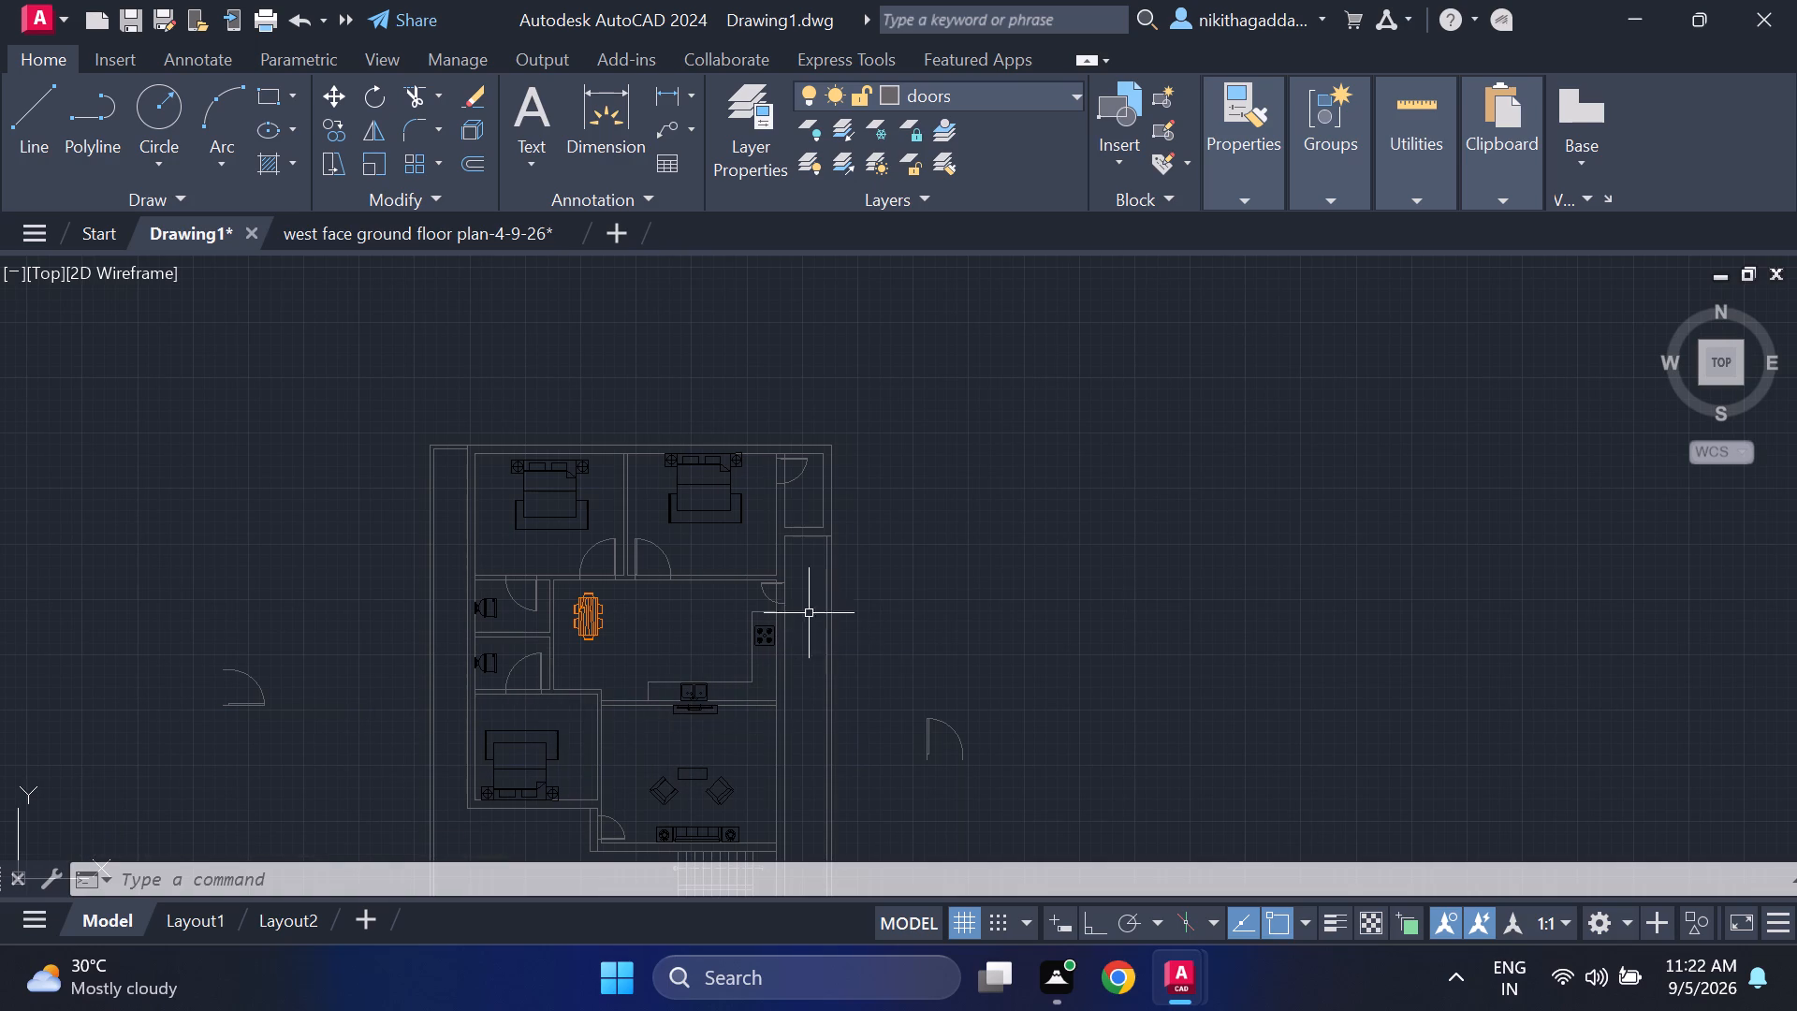
scroll(802, 593, up, 2)
click(722, 571)
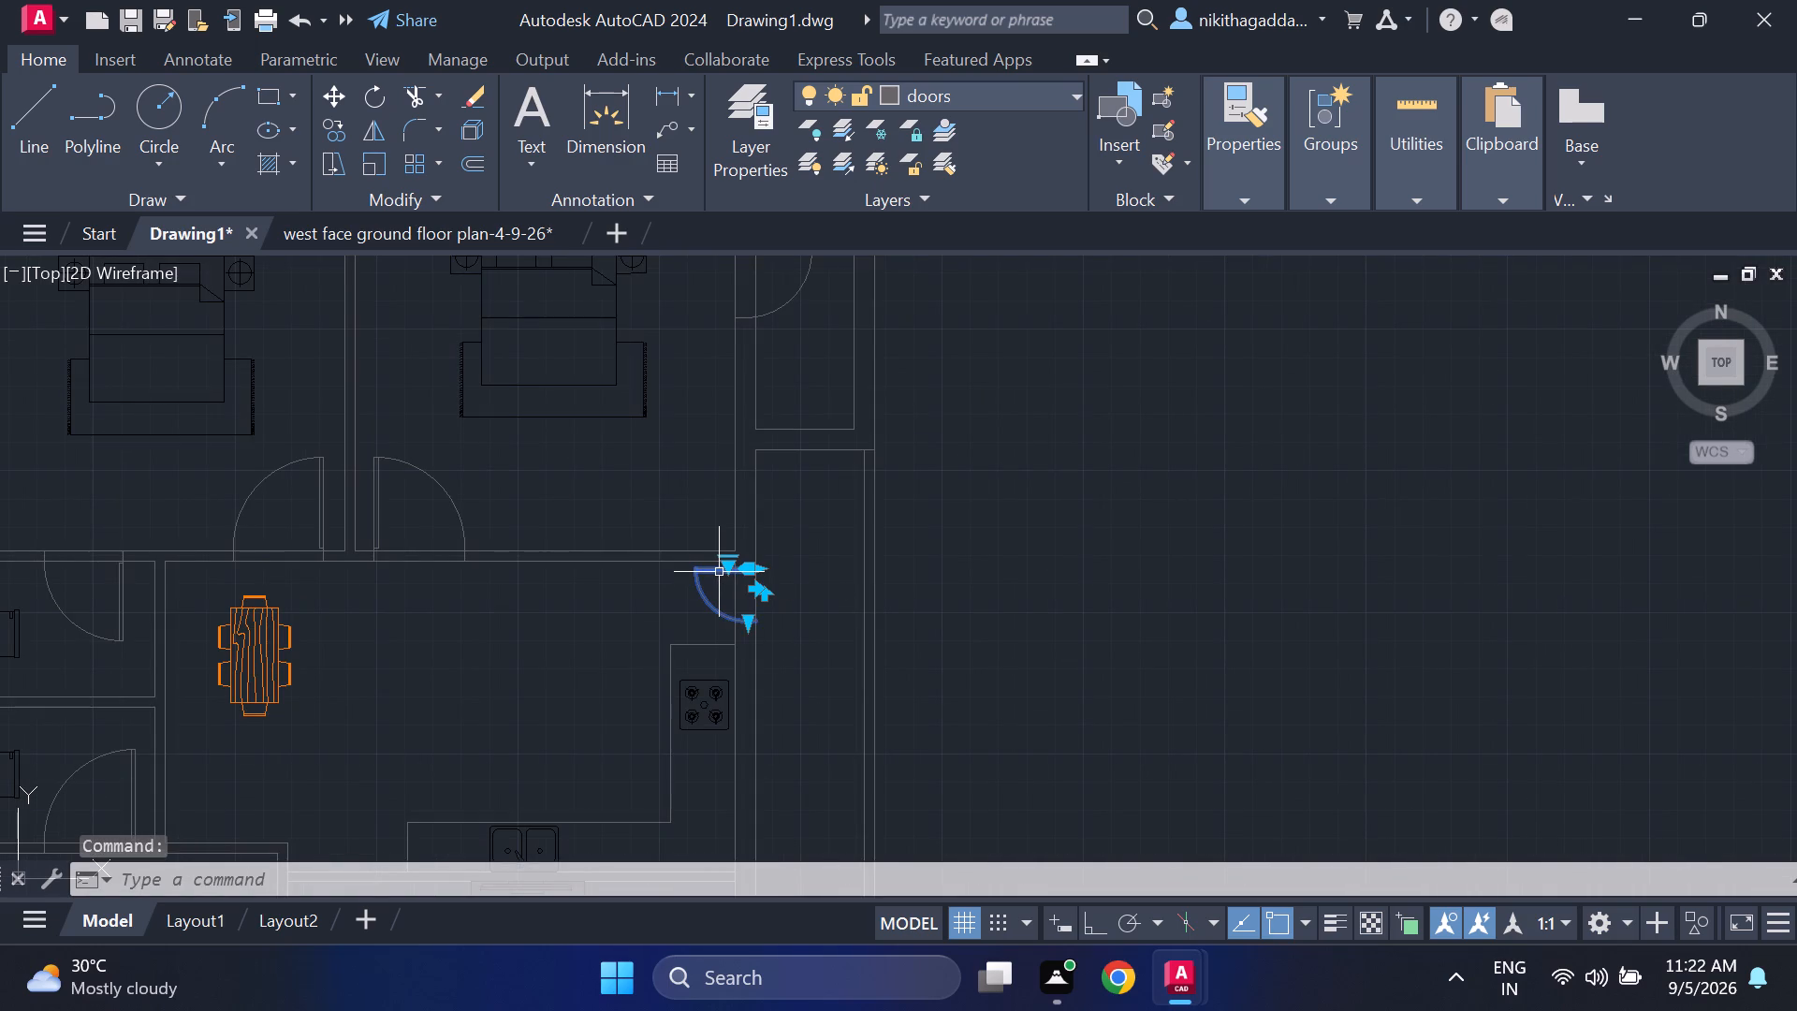
key(c)
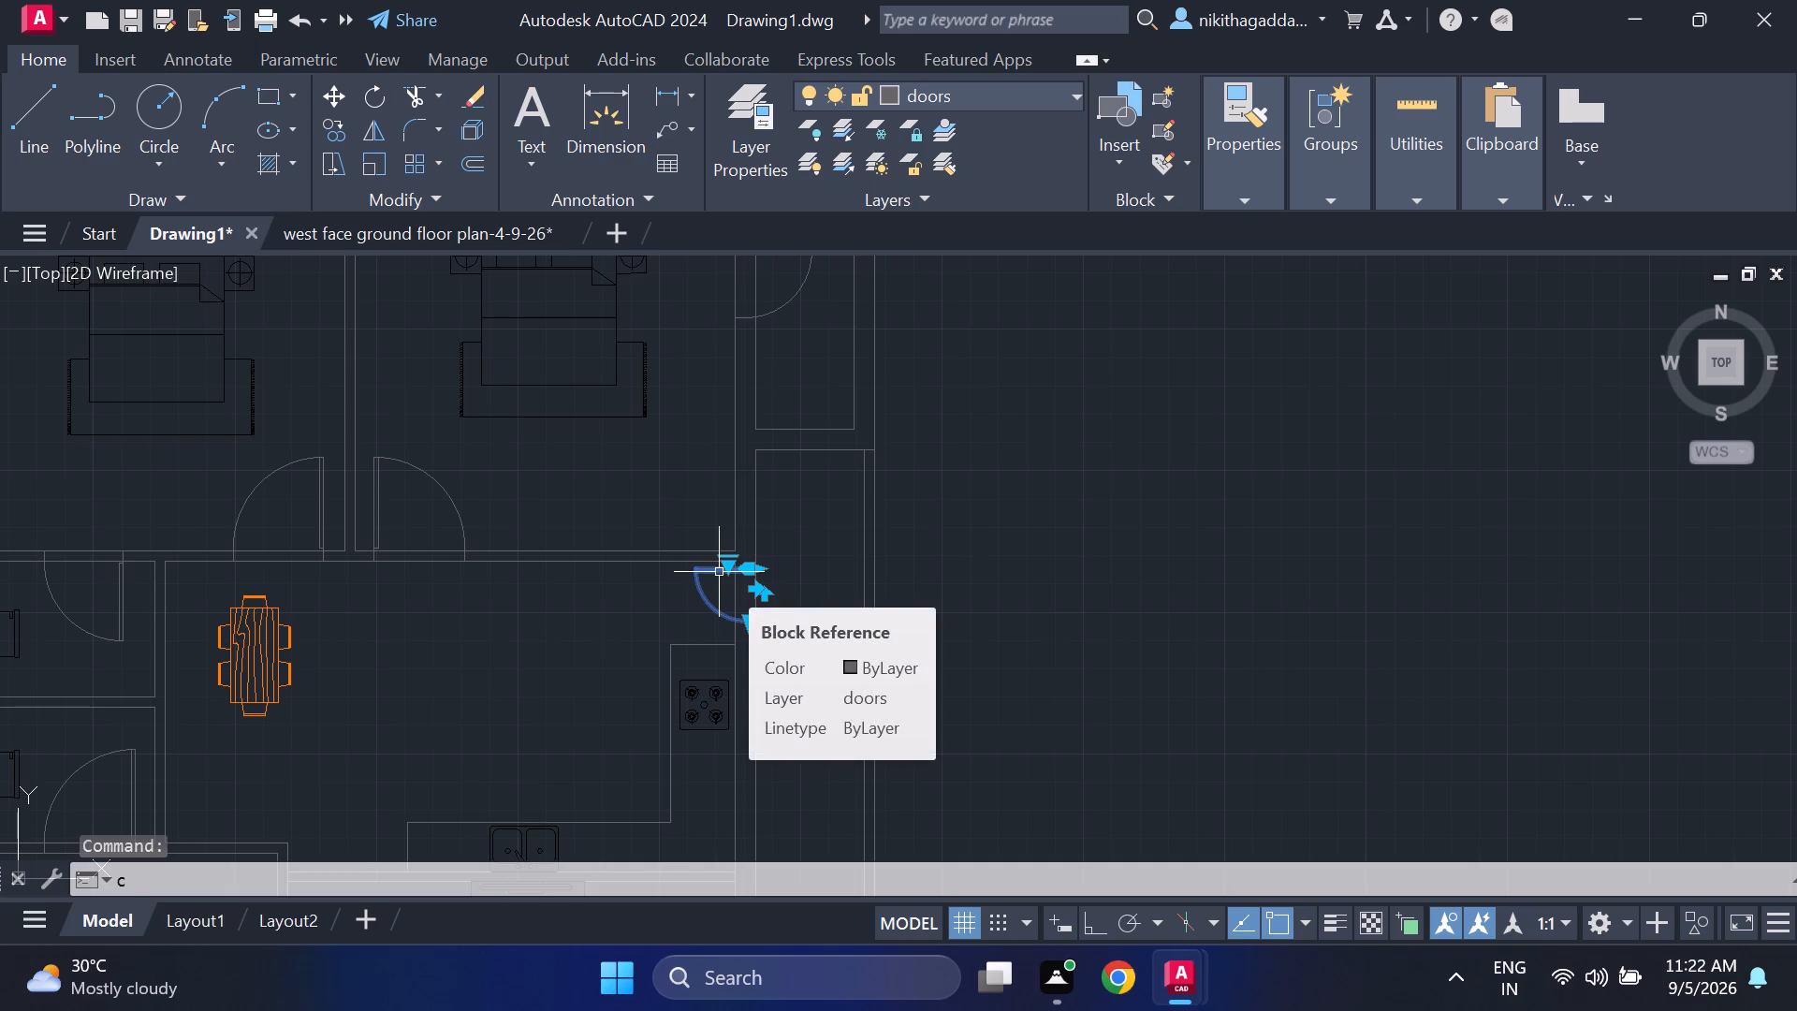
key(o)
key(Return)
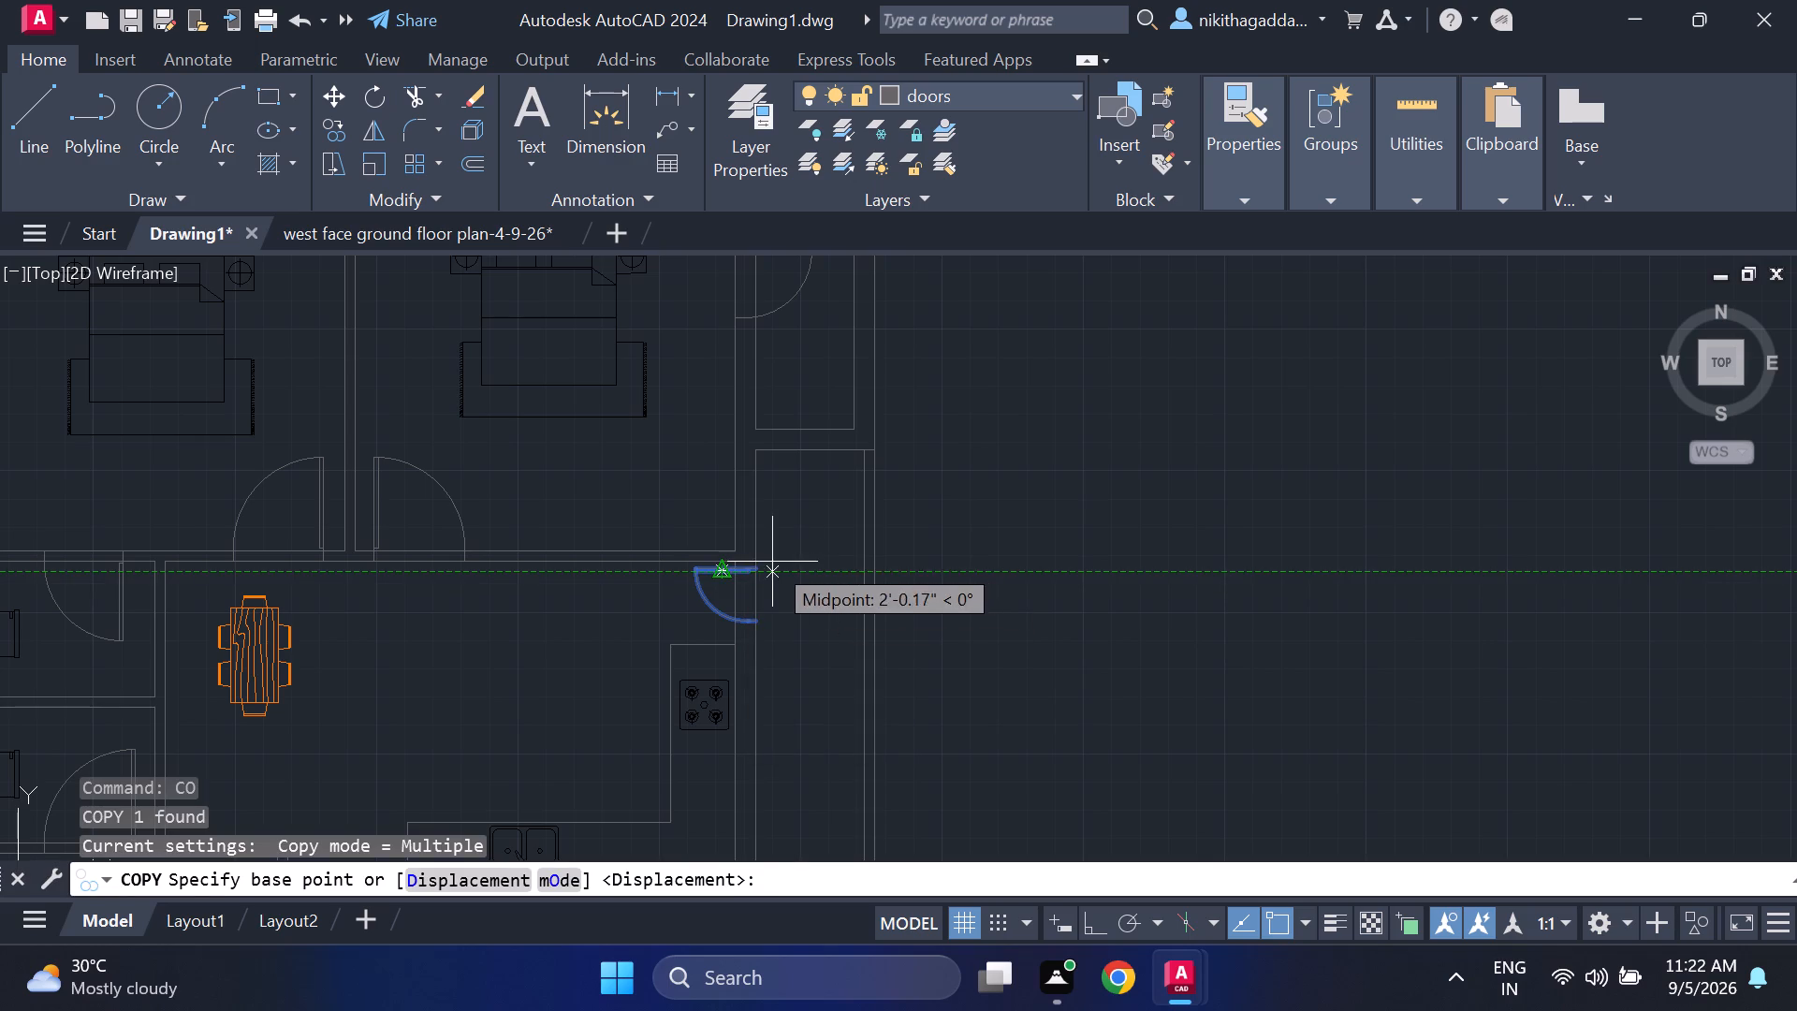
click(765, 567)
scroll(559, 661, down, 1)
middle_drag(558, 661, 738, 434)
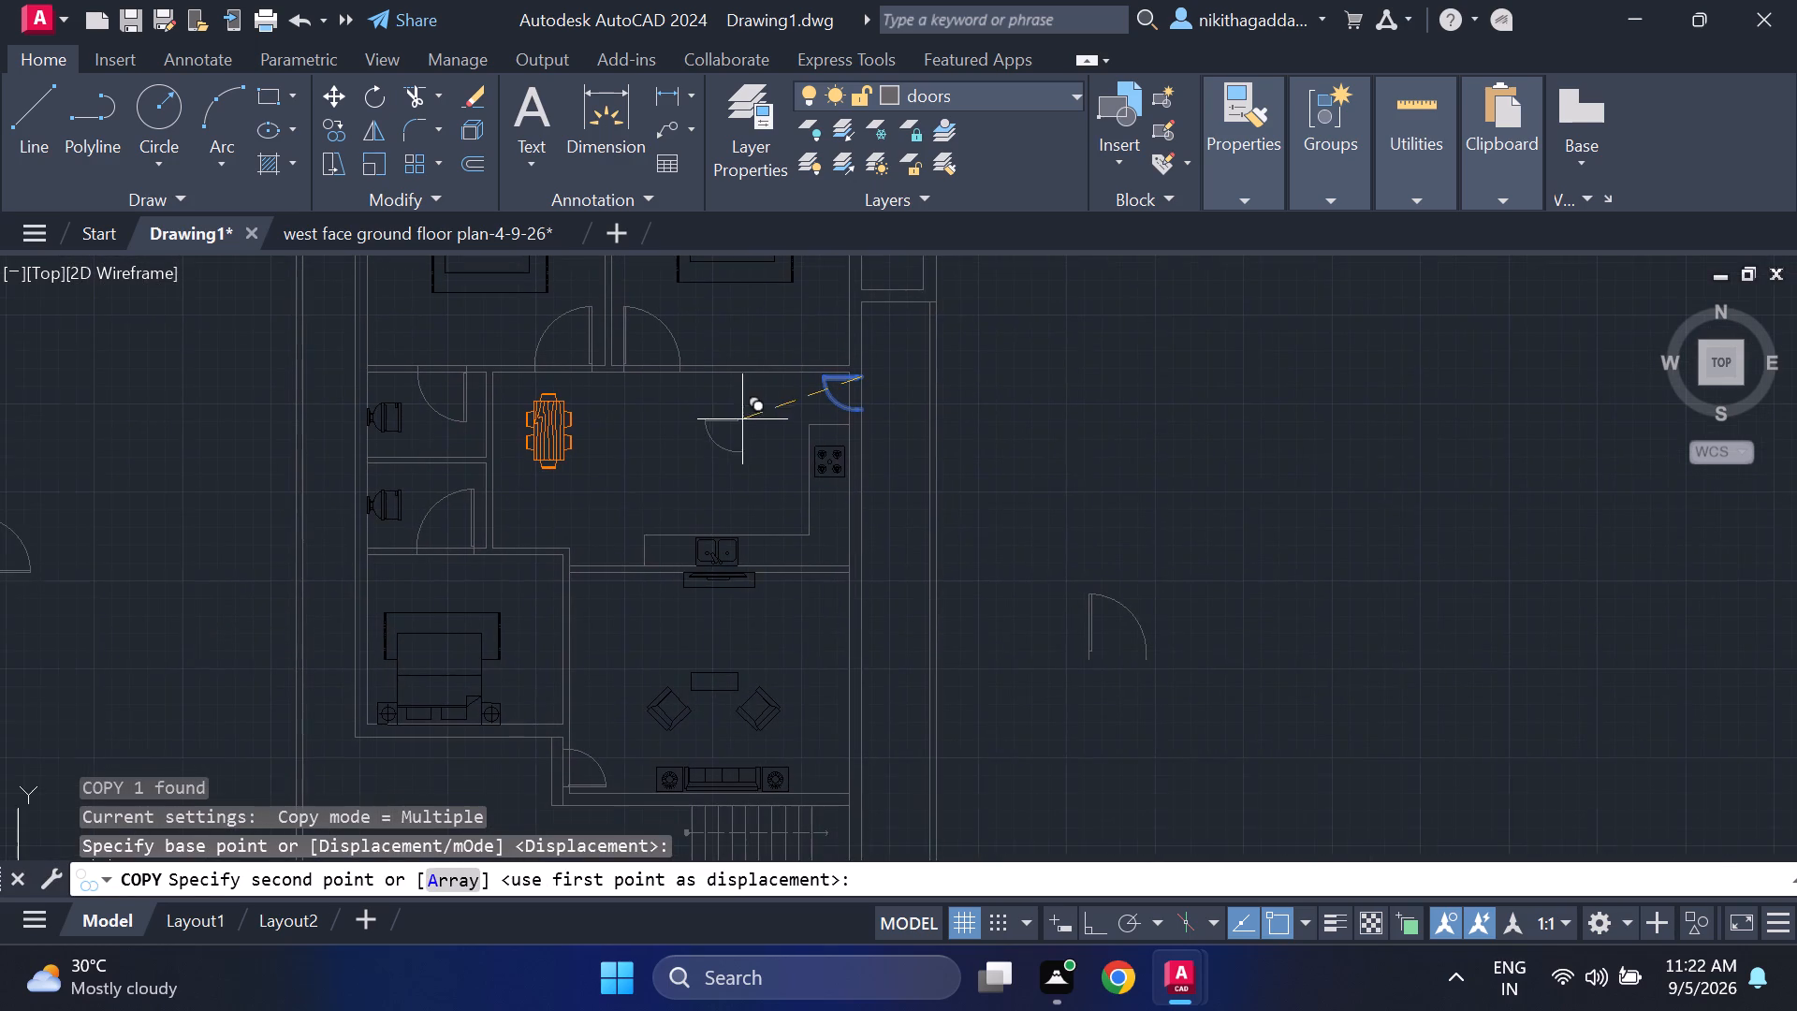
scroll(529, 608, up, 2)
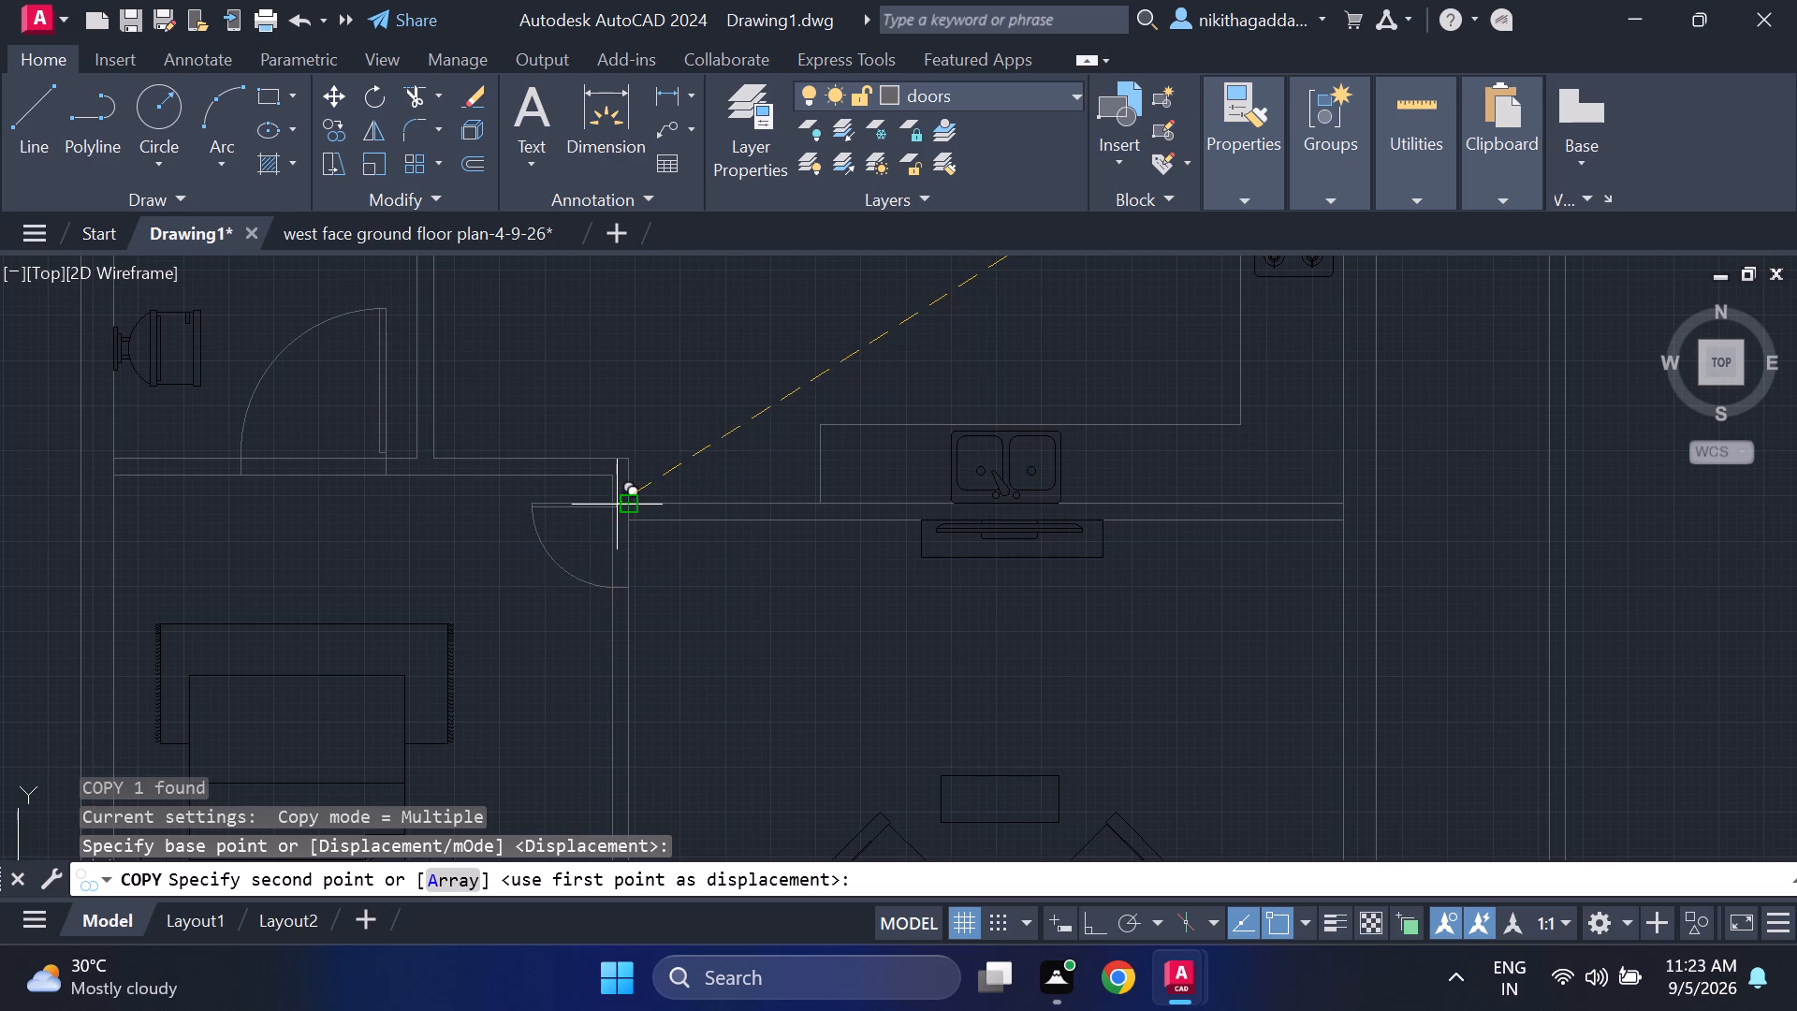
click(619, 503)
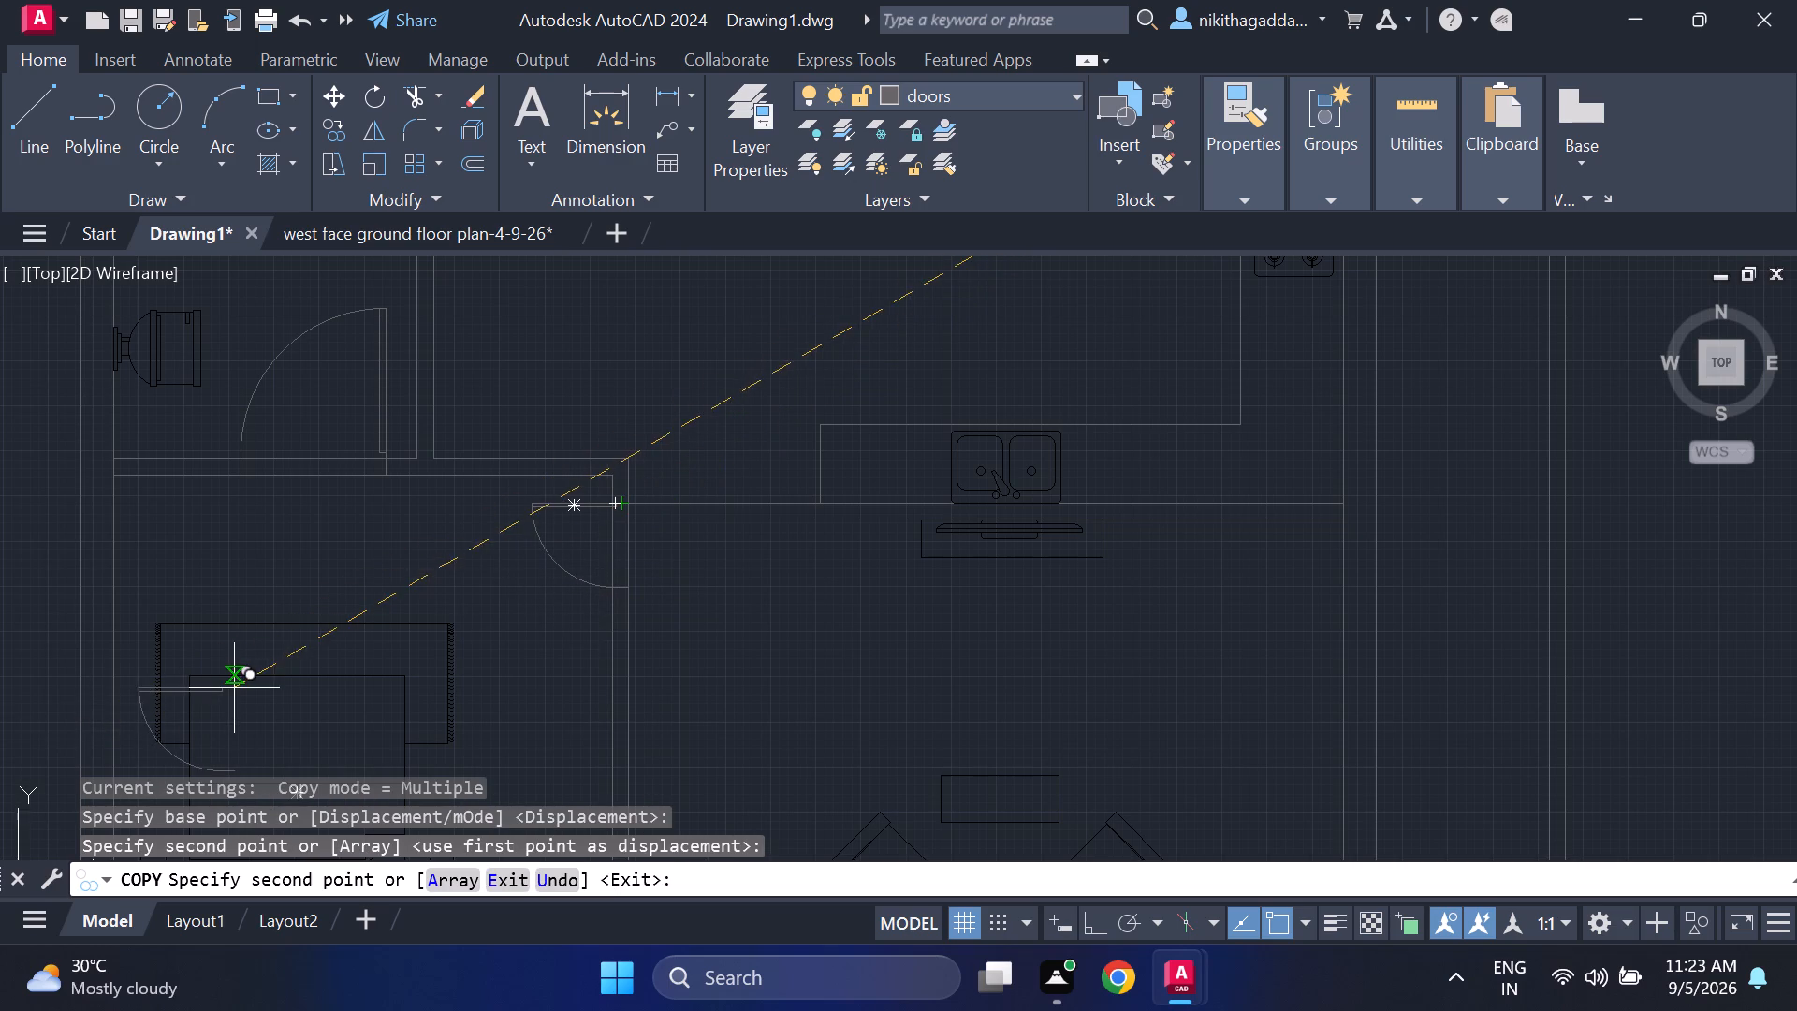
key(Escape)
Delete the two spare doors lying outside the plan, one to the east and one to the west.
scroll(410, 719, down, 1)
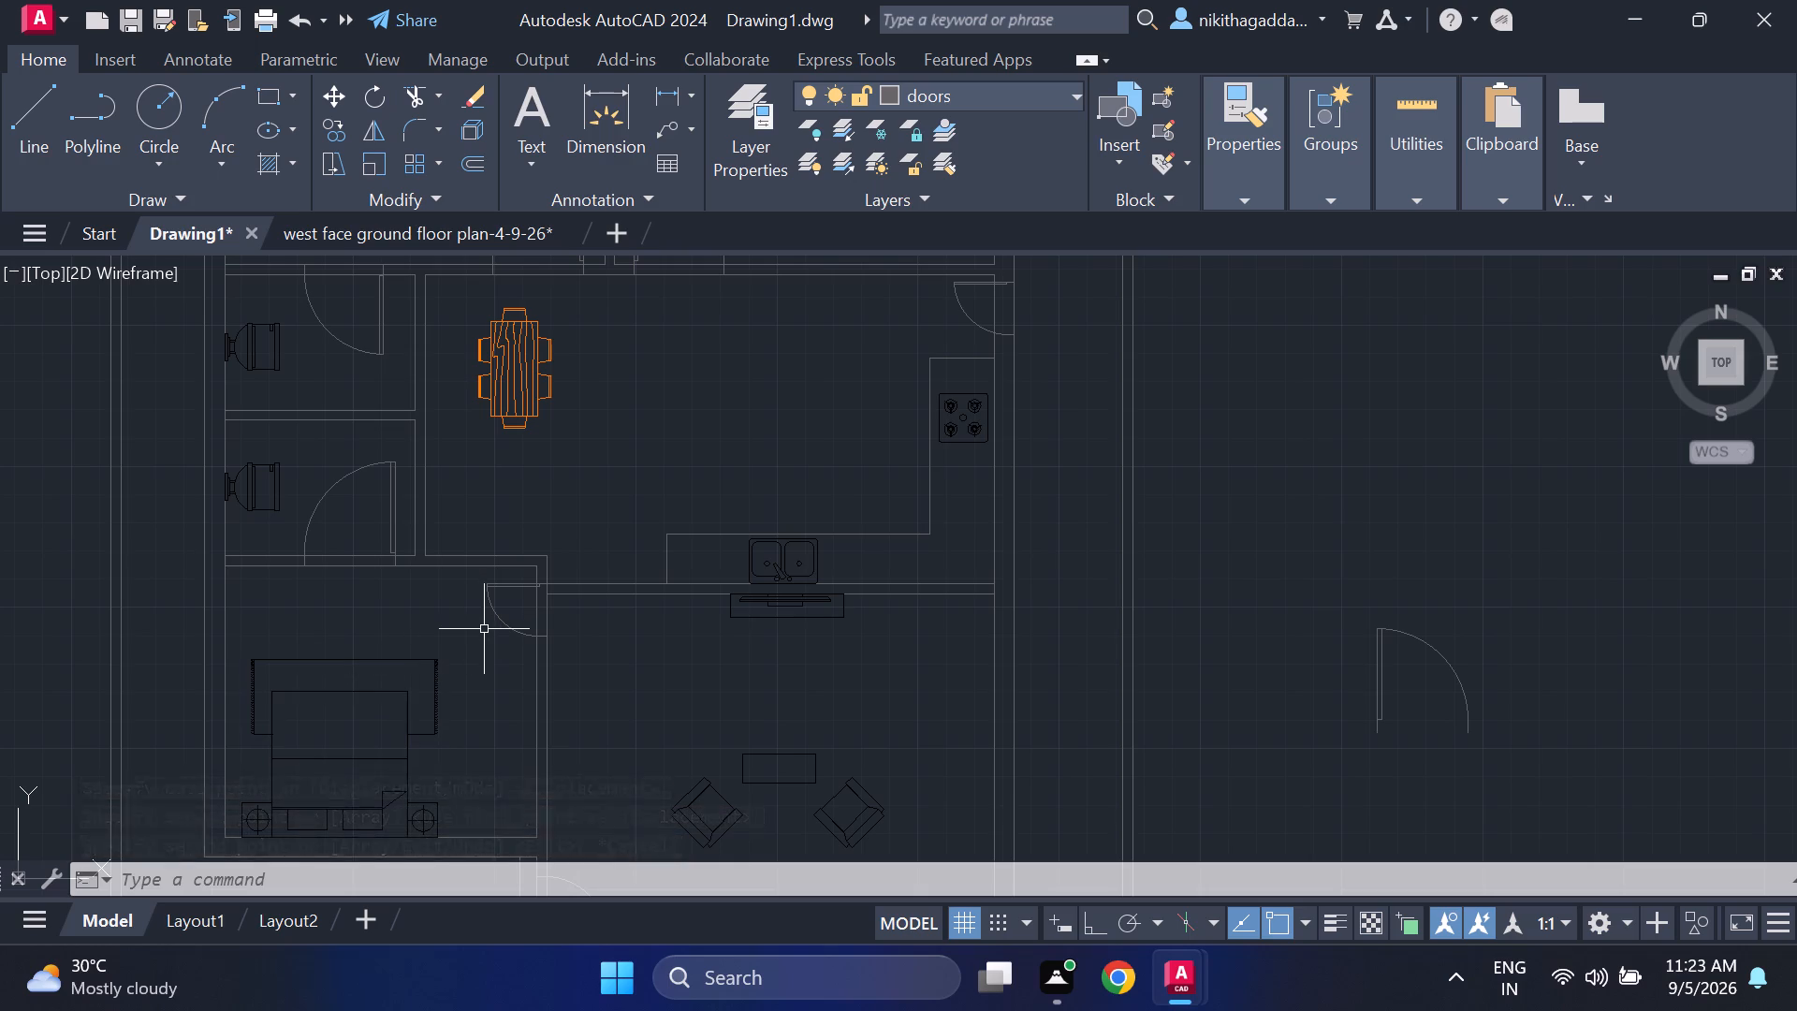
scroll(1289, 729, down, 1)
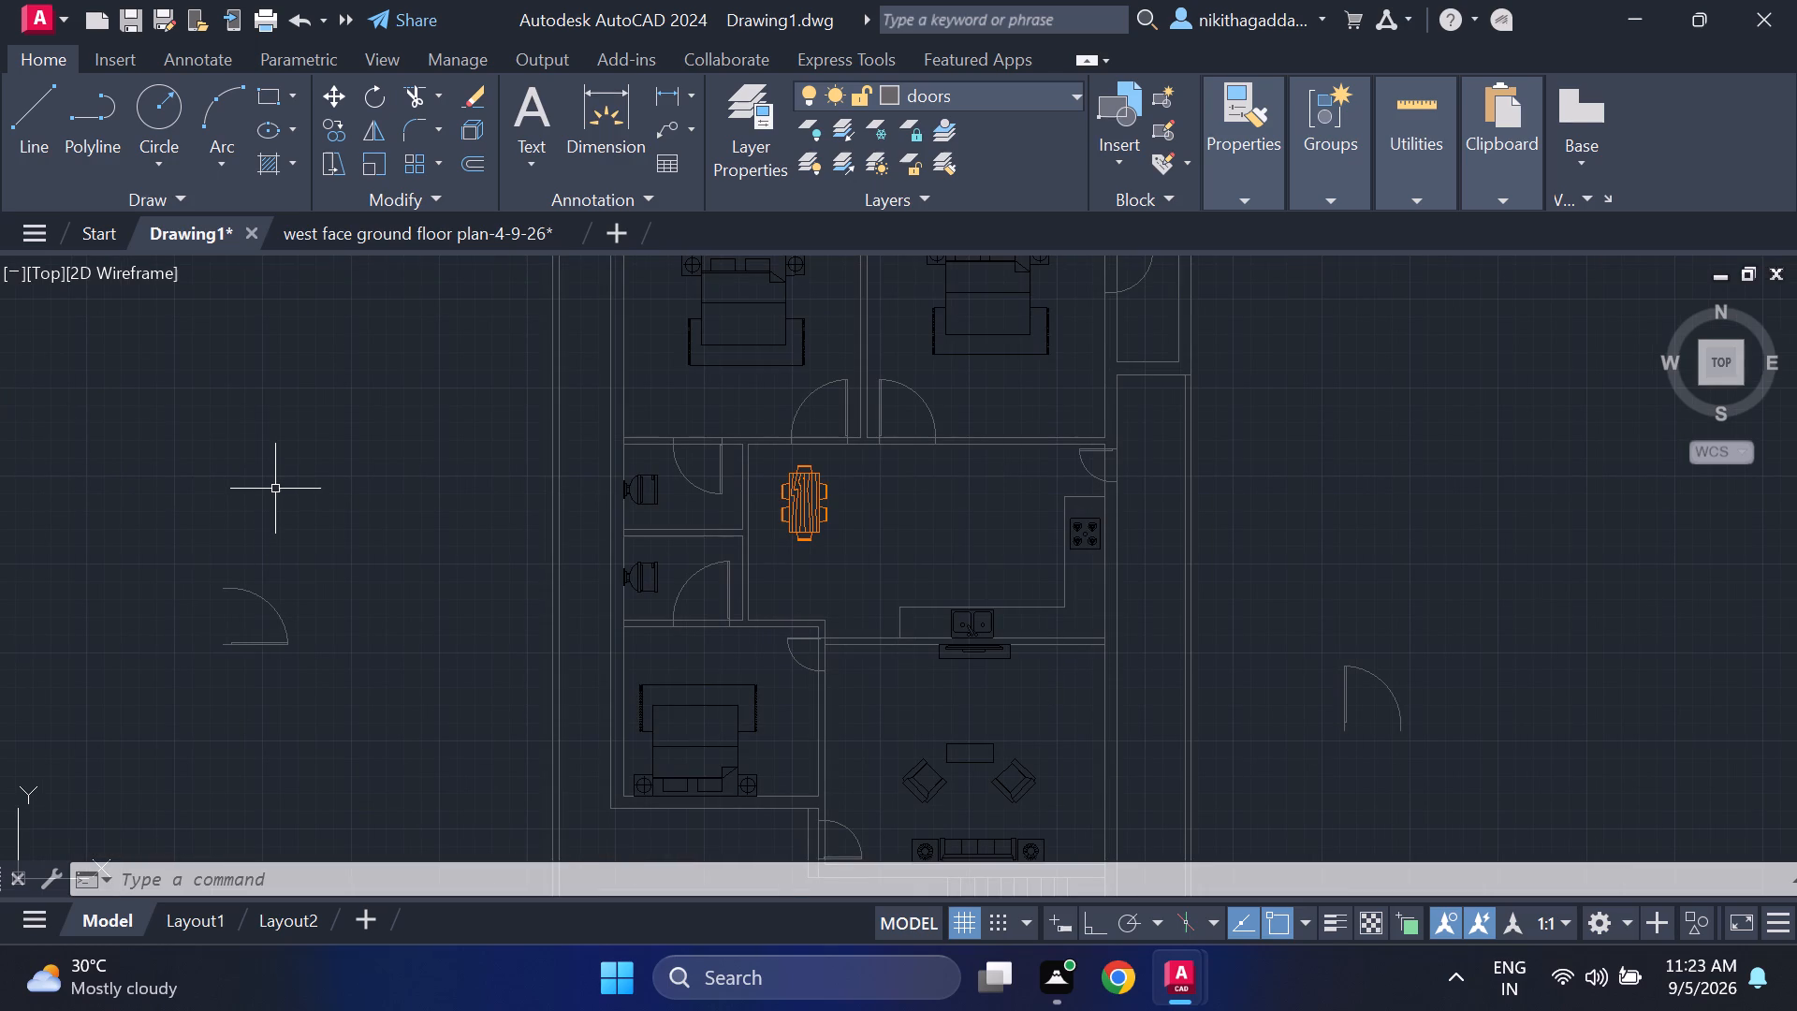
scroll(286, 495, down, 1)
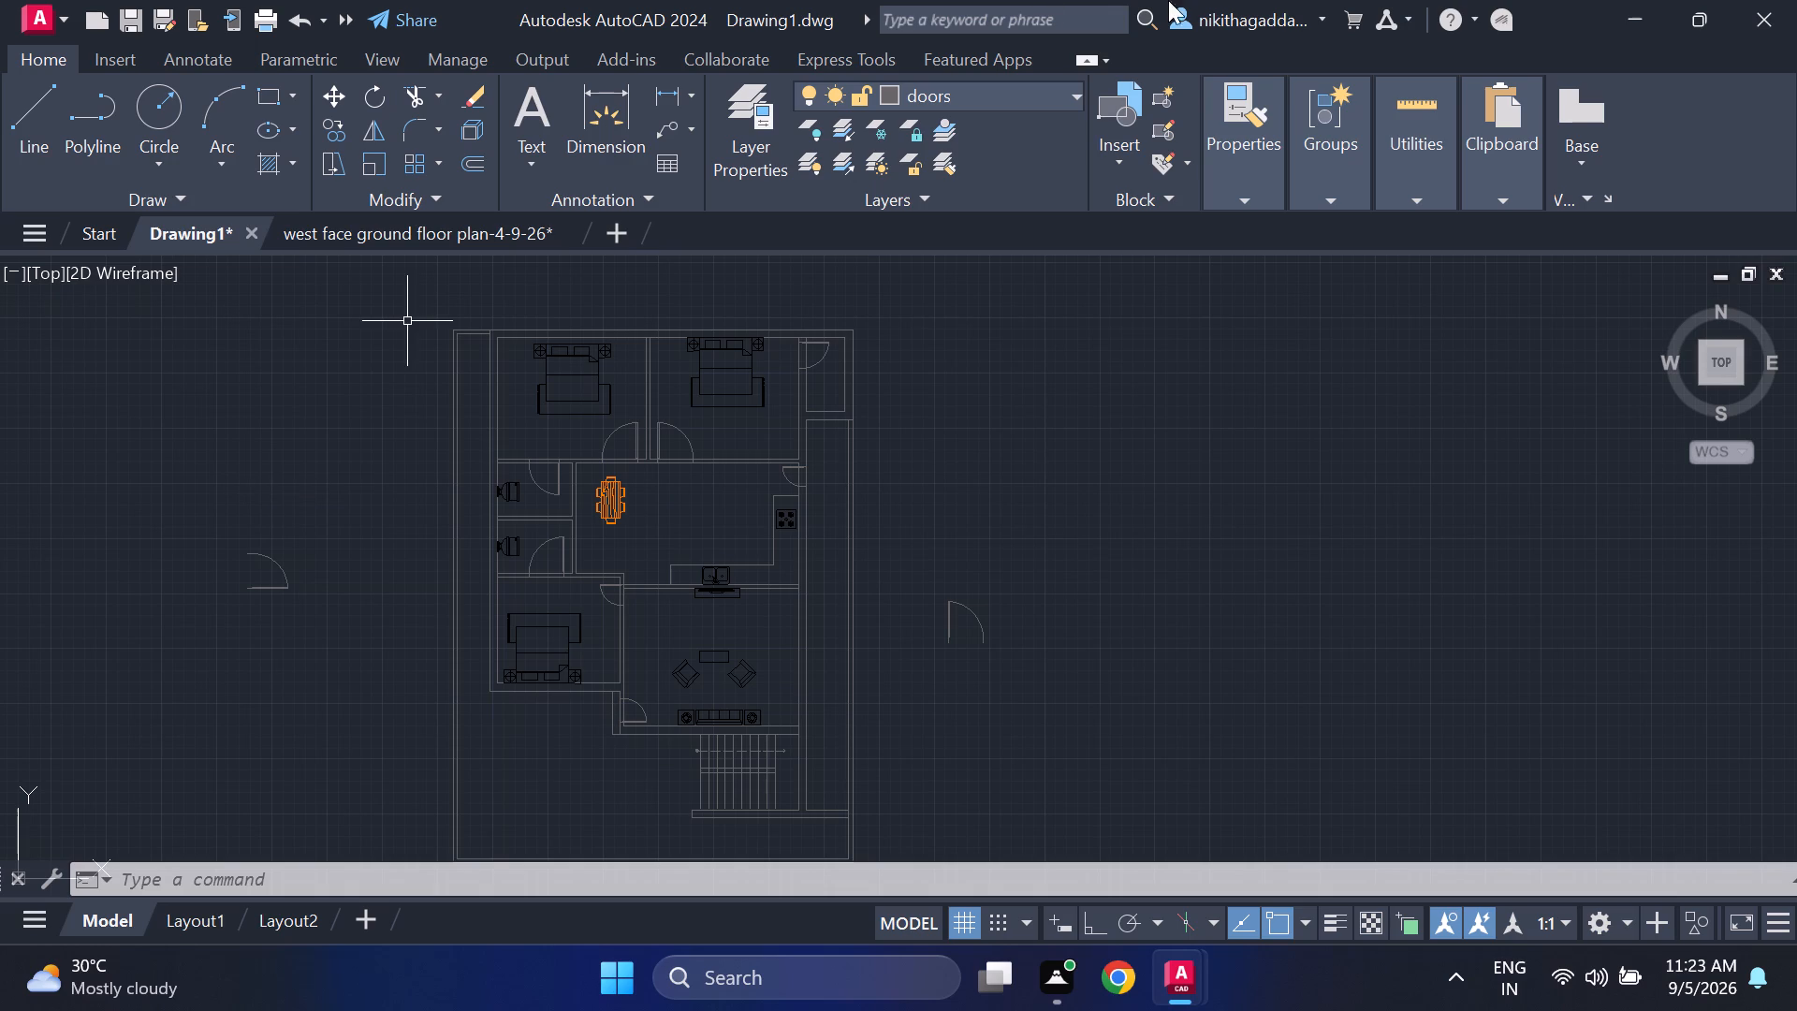
click(1071, 452)
click(934, 717)
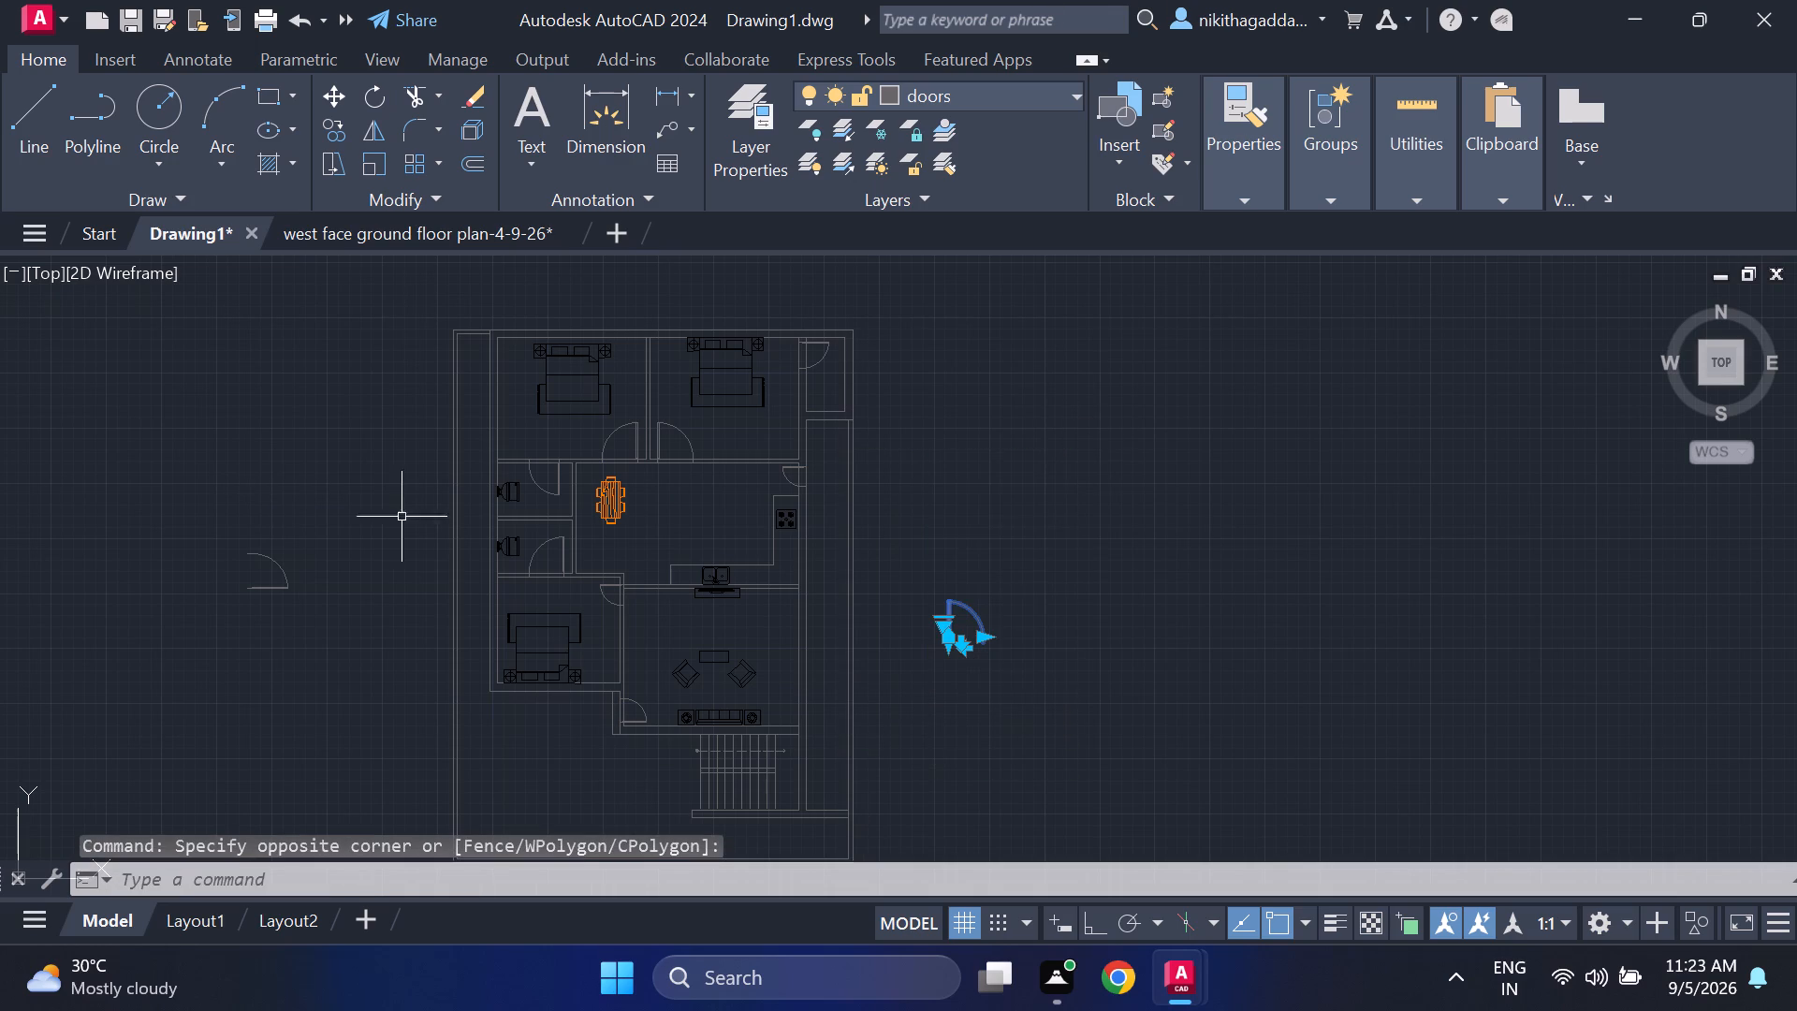
click(400, 498)
click(184, 618)
key(Delete)
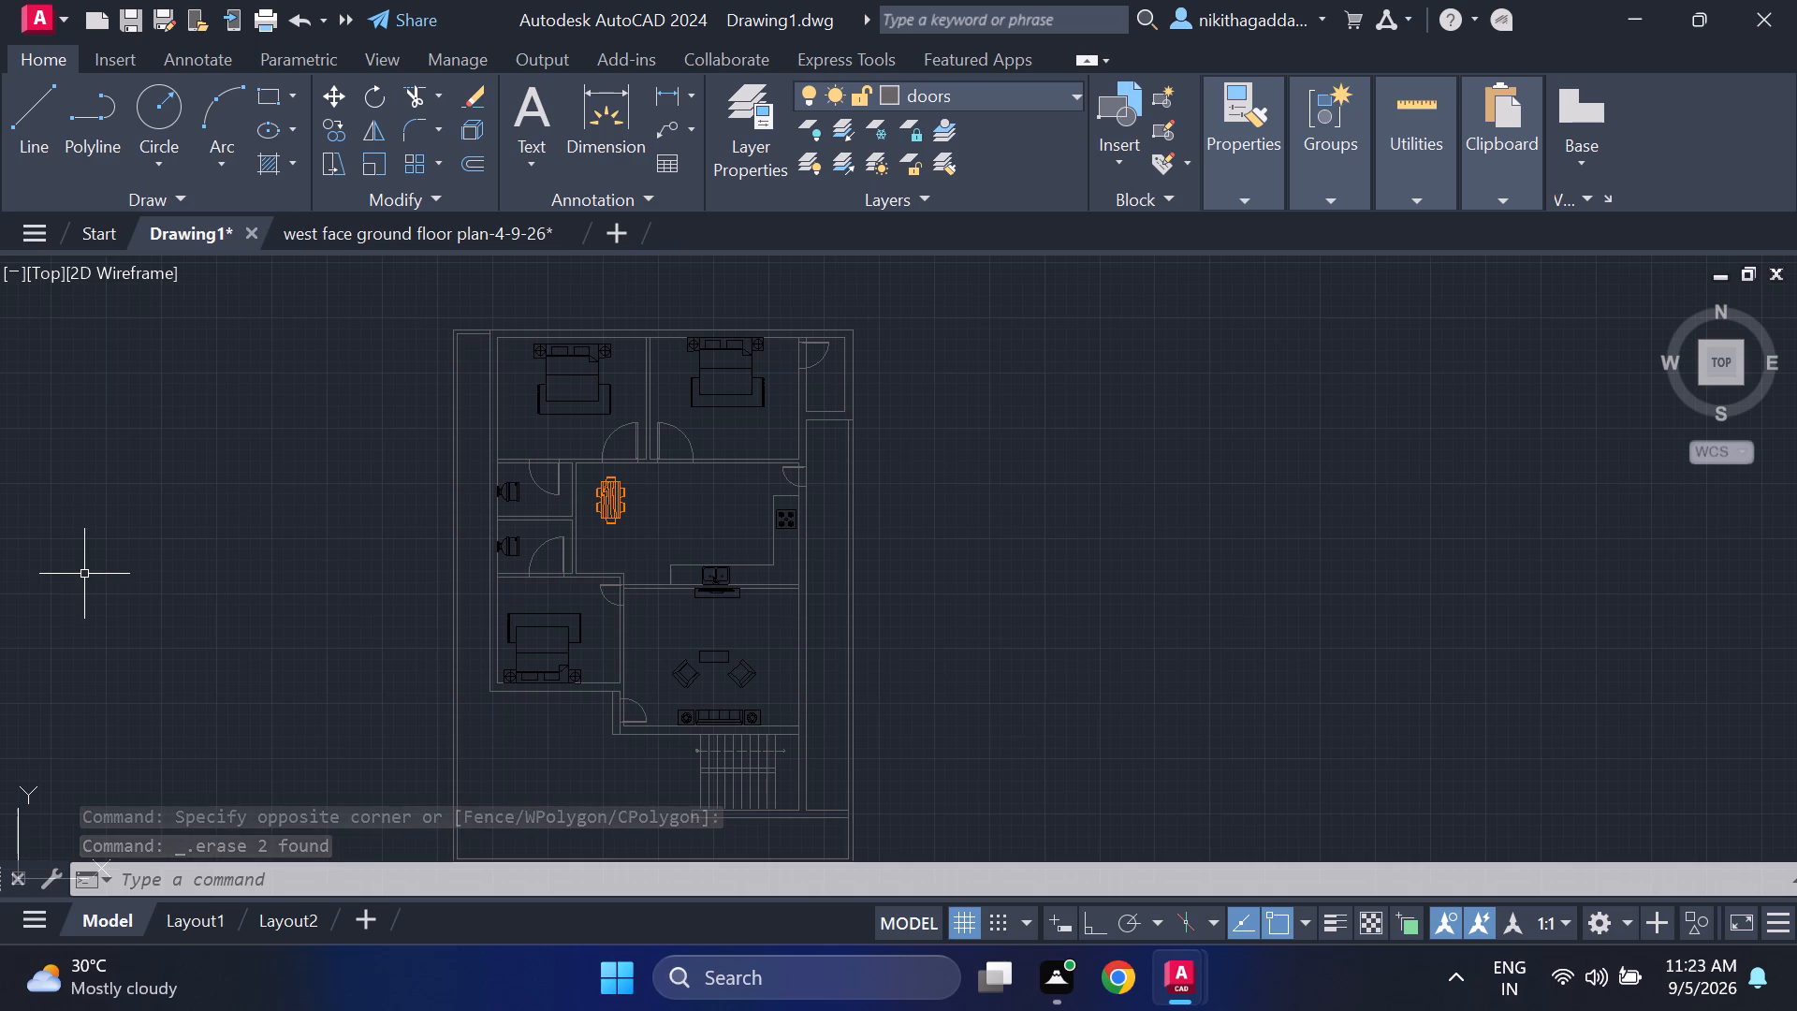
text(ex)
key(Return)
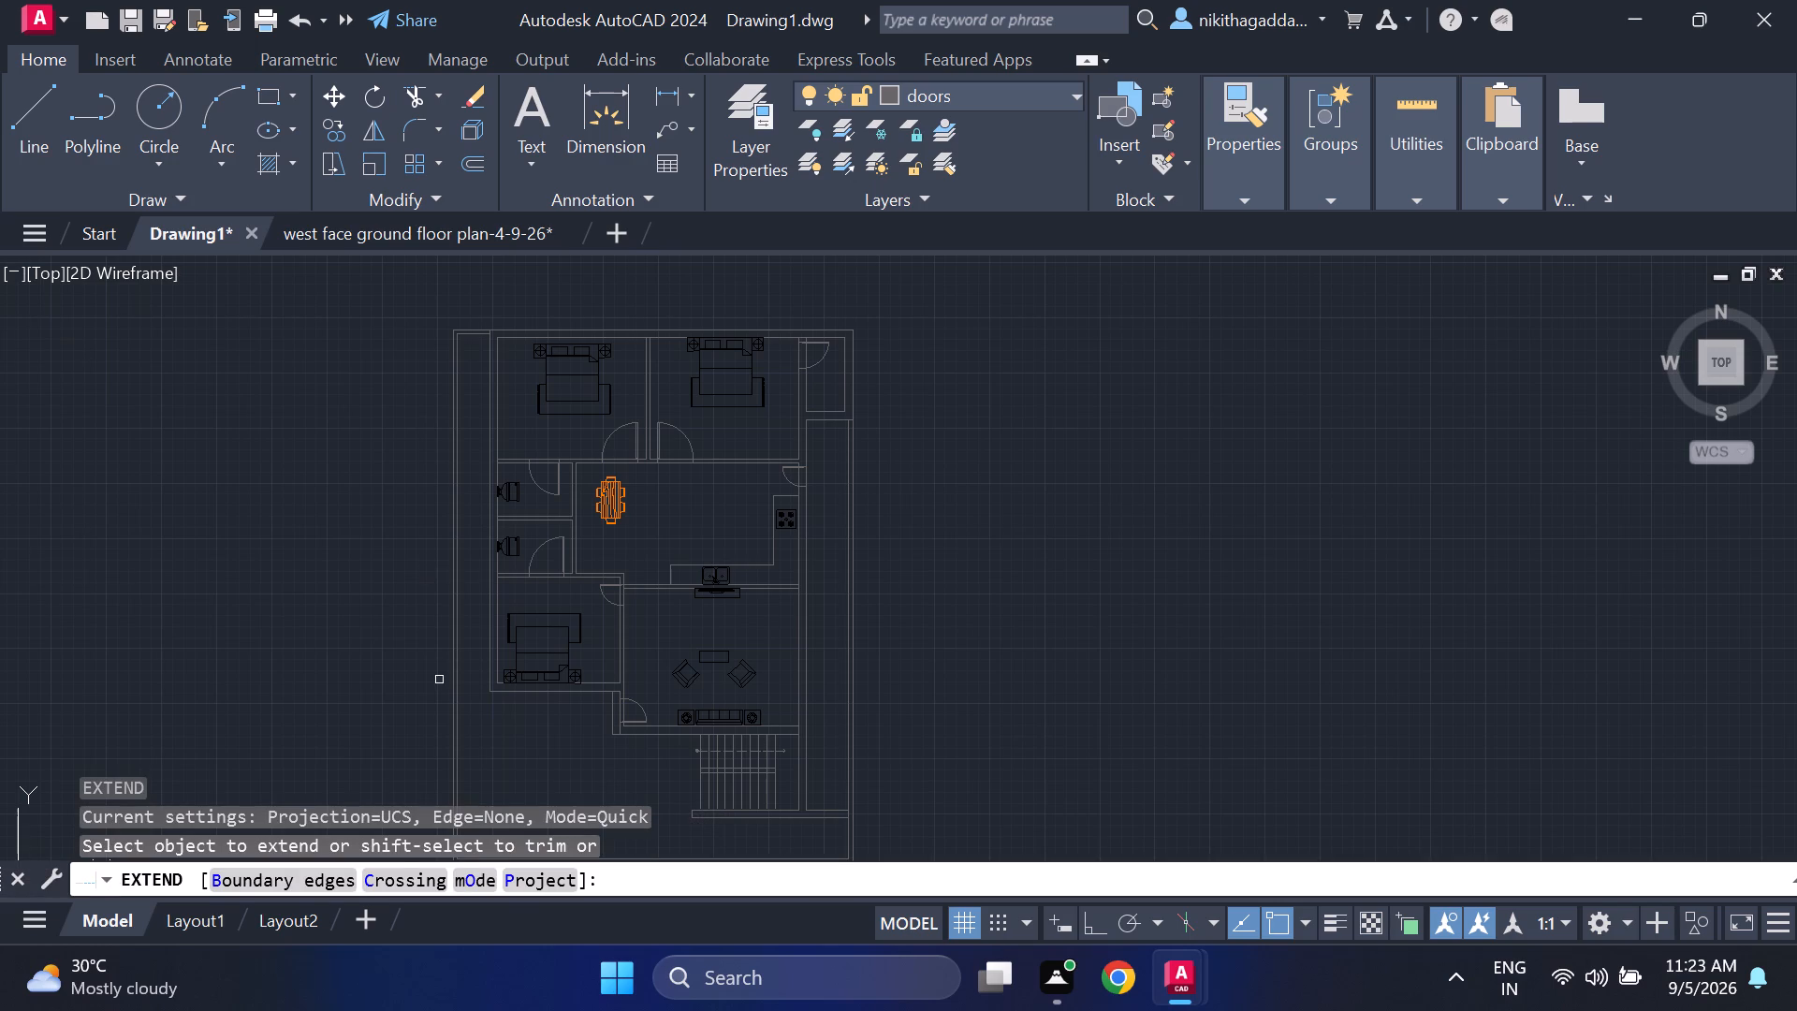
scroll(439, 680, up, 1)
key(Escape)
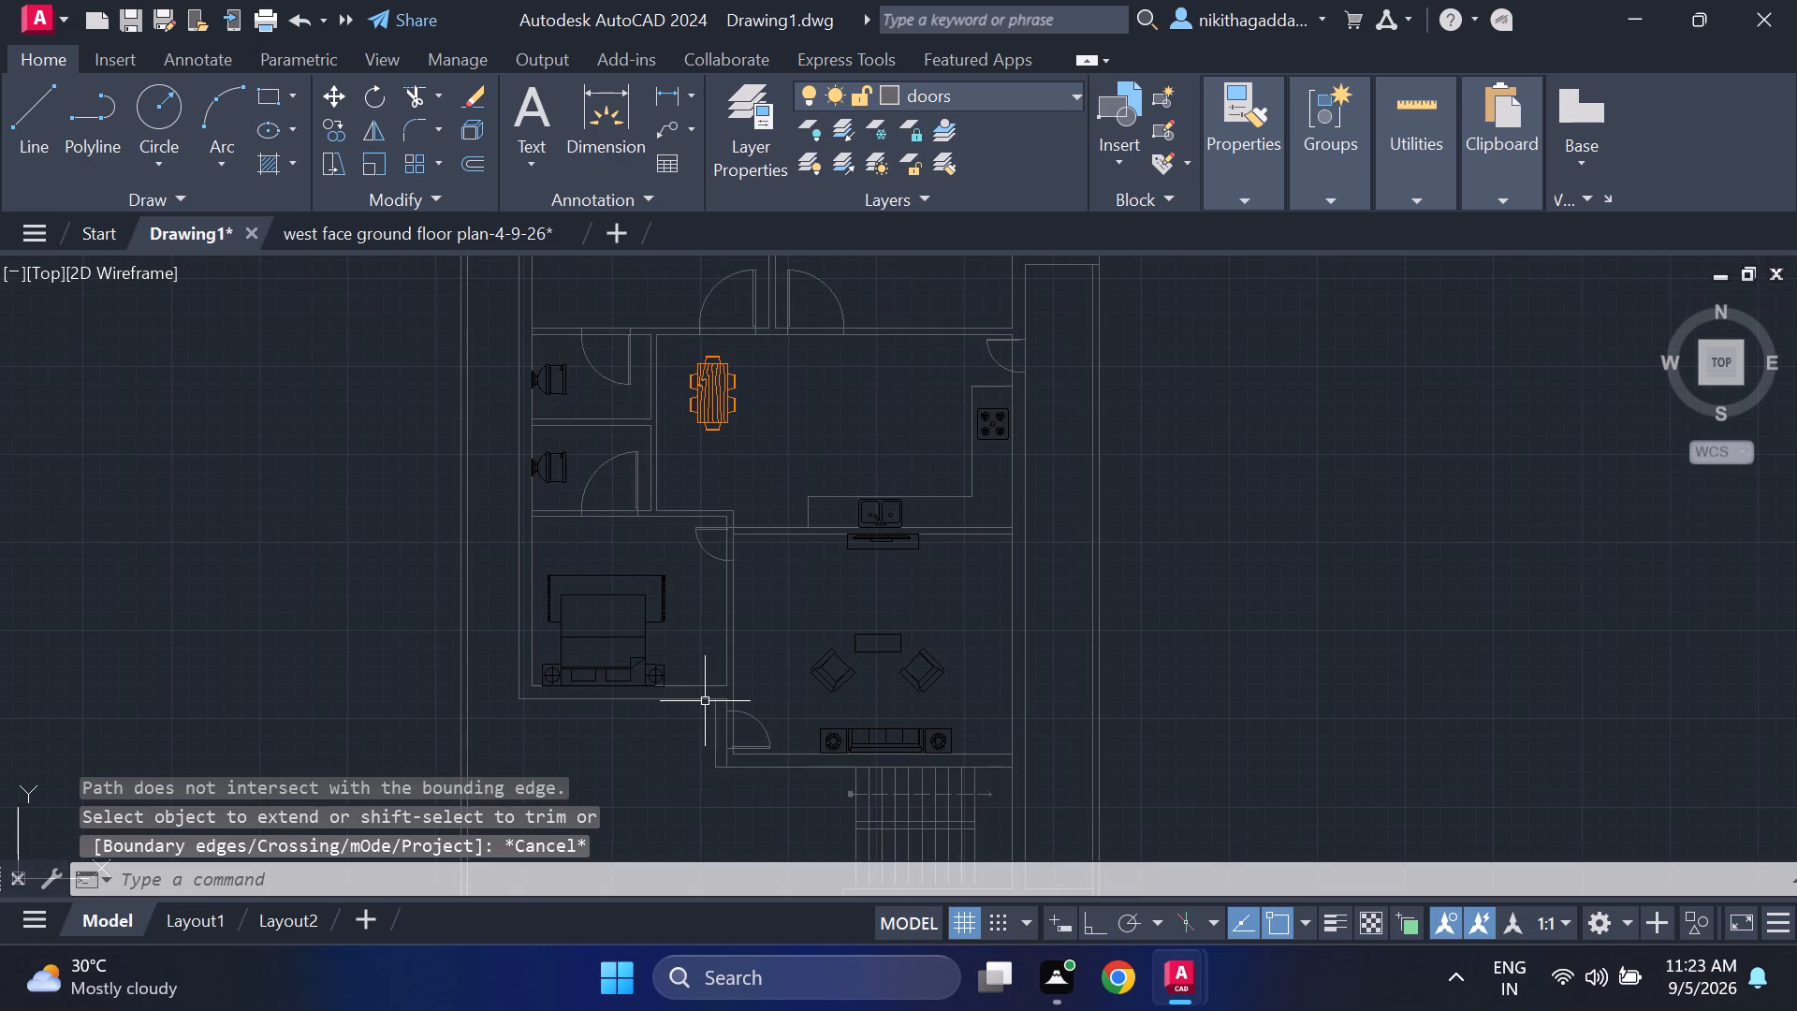
Draw a short line across the wall between dining and living areas, just west of the kitchen counter, as the passage's end face.
key(l)
key(Return)
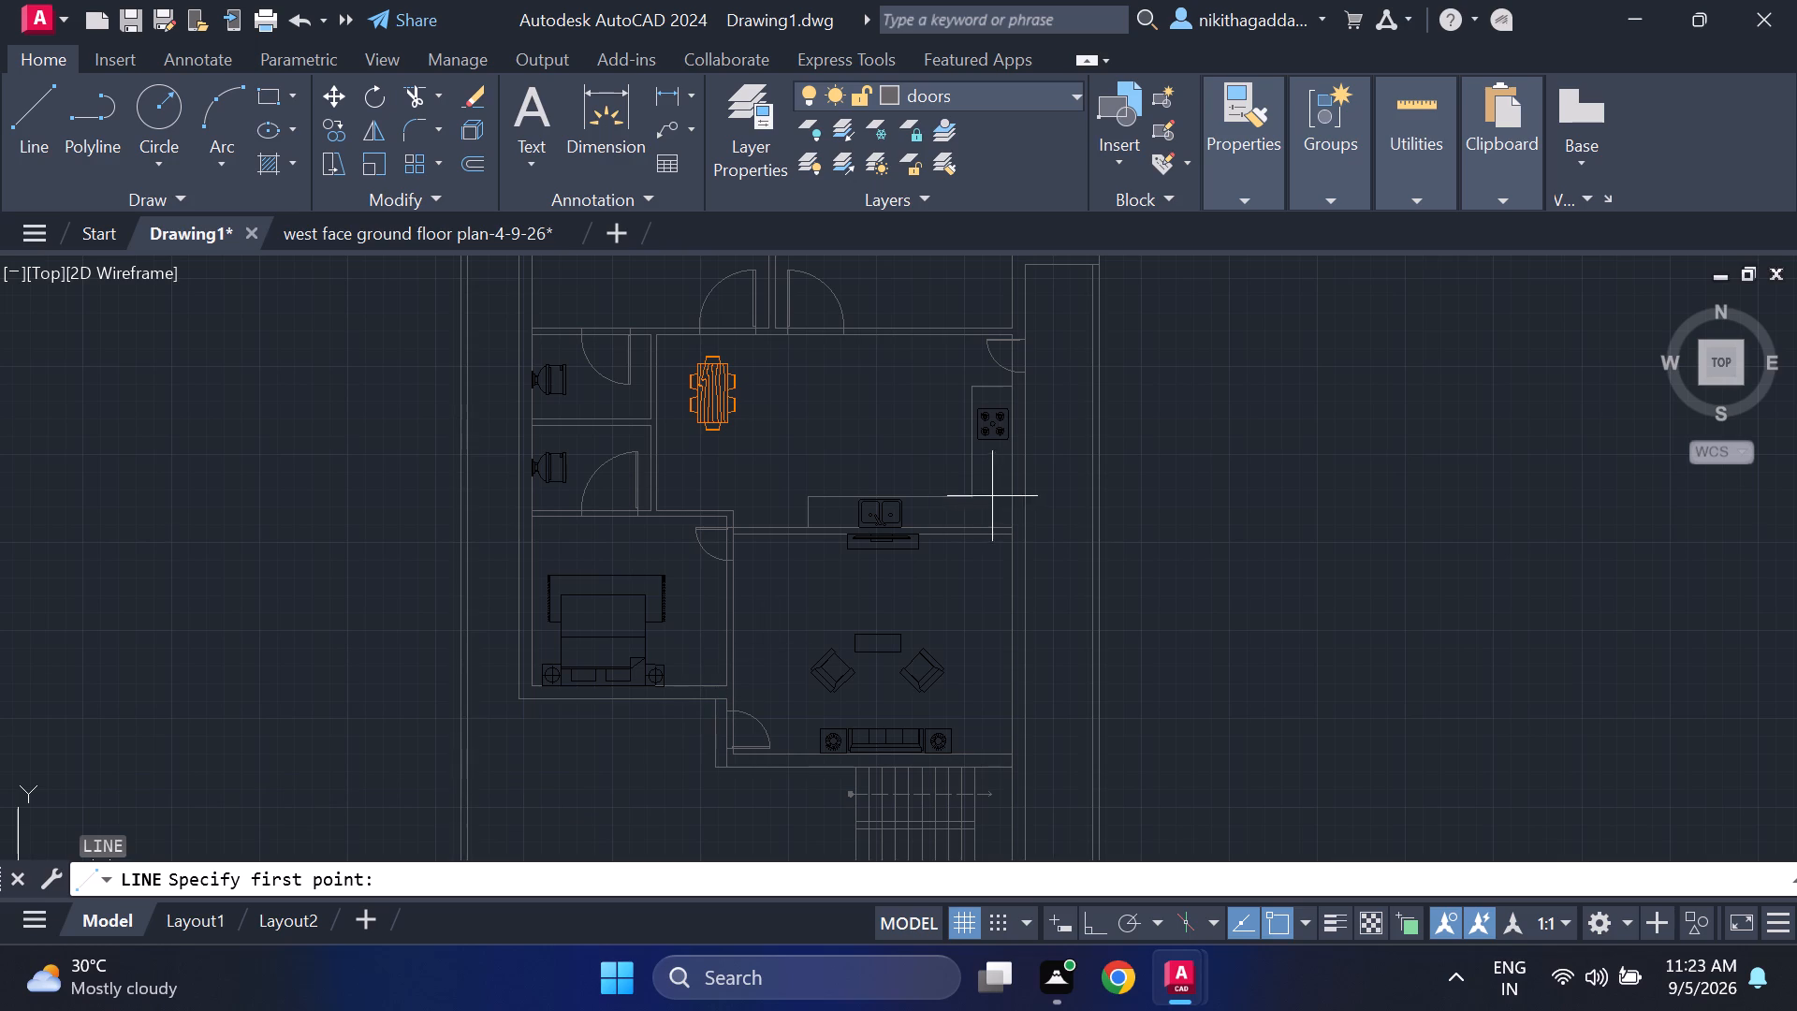
scroll(779, 501, up, 2)
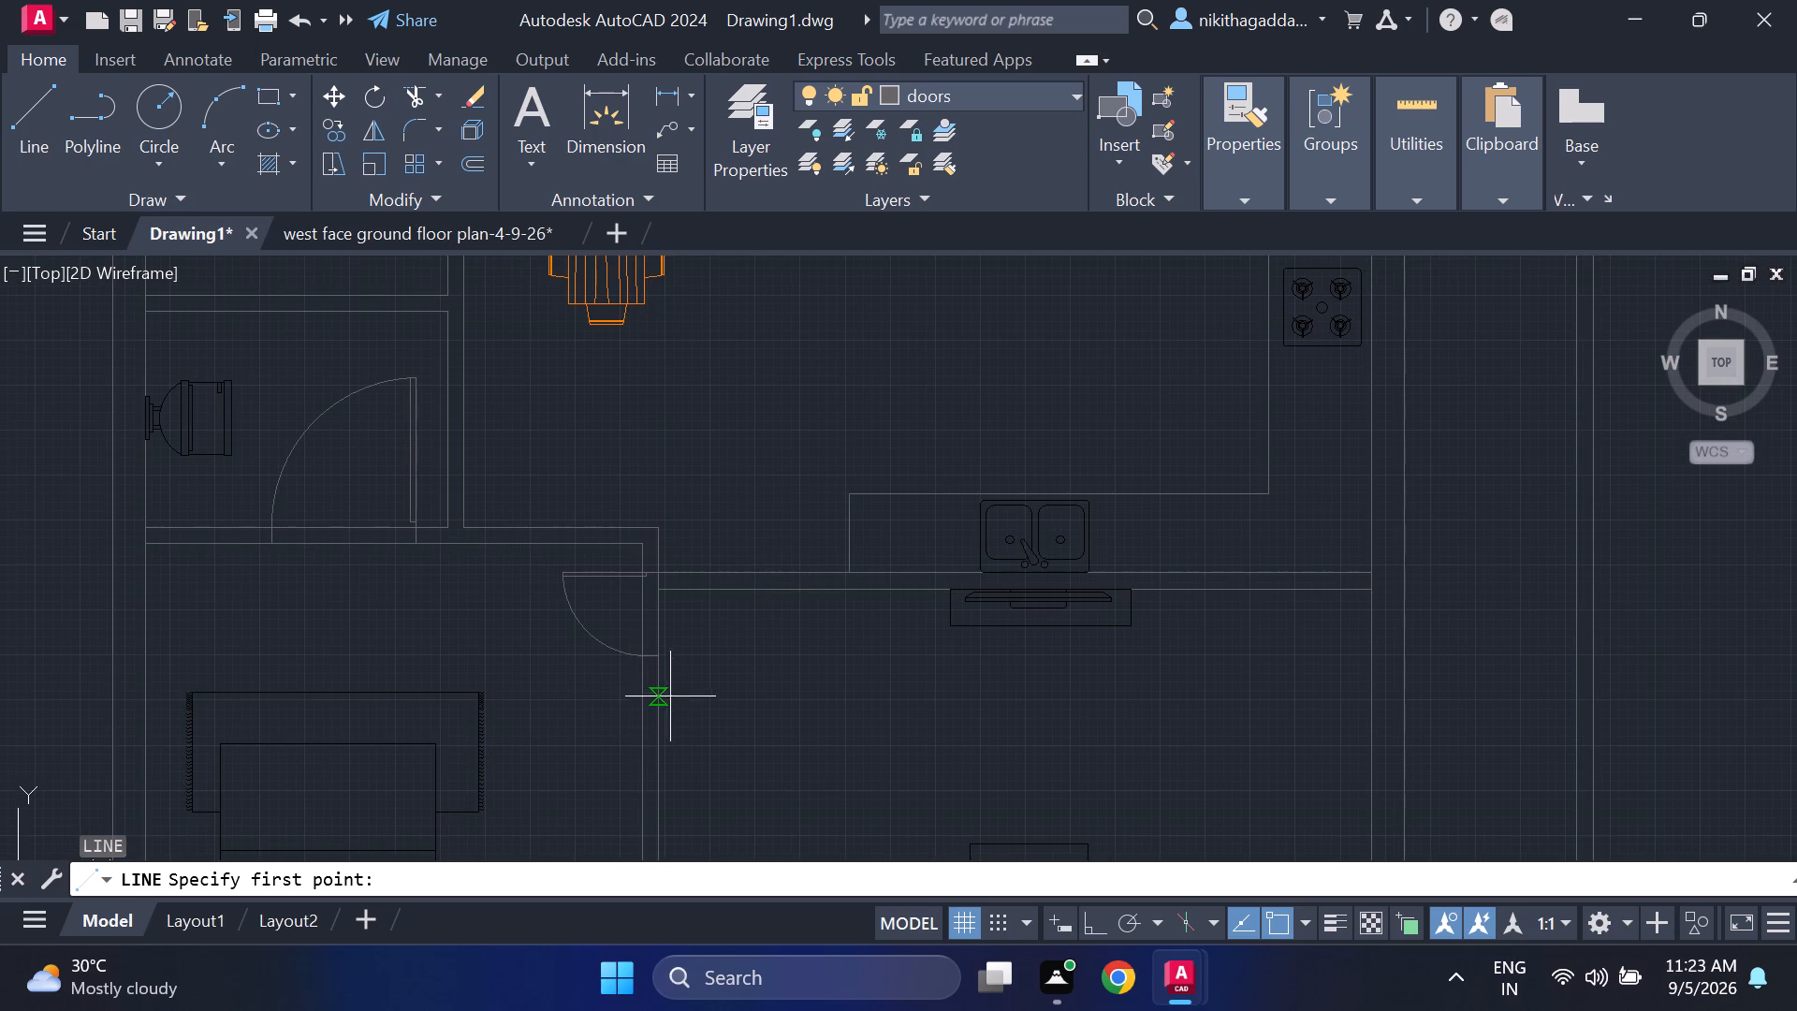
scroll(788, 551, up, 1)
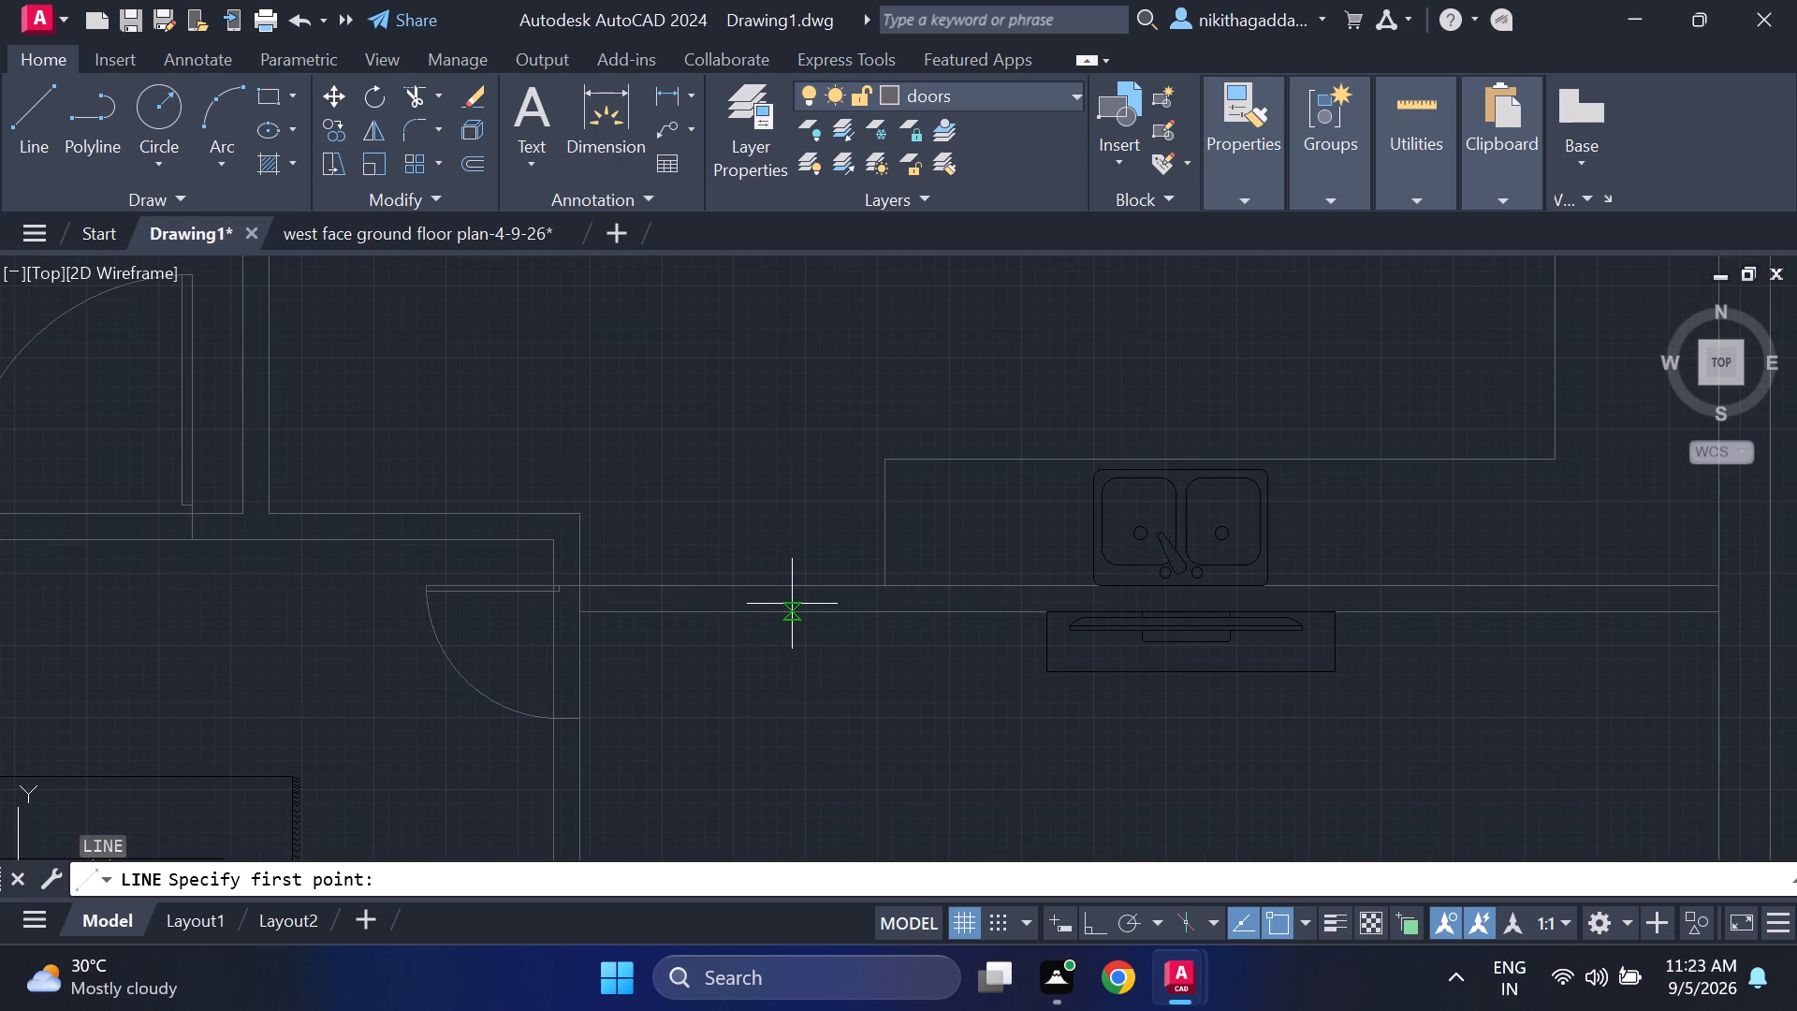
click(793, 586)
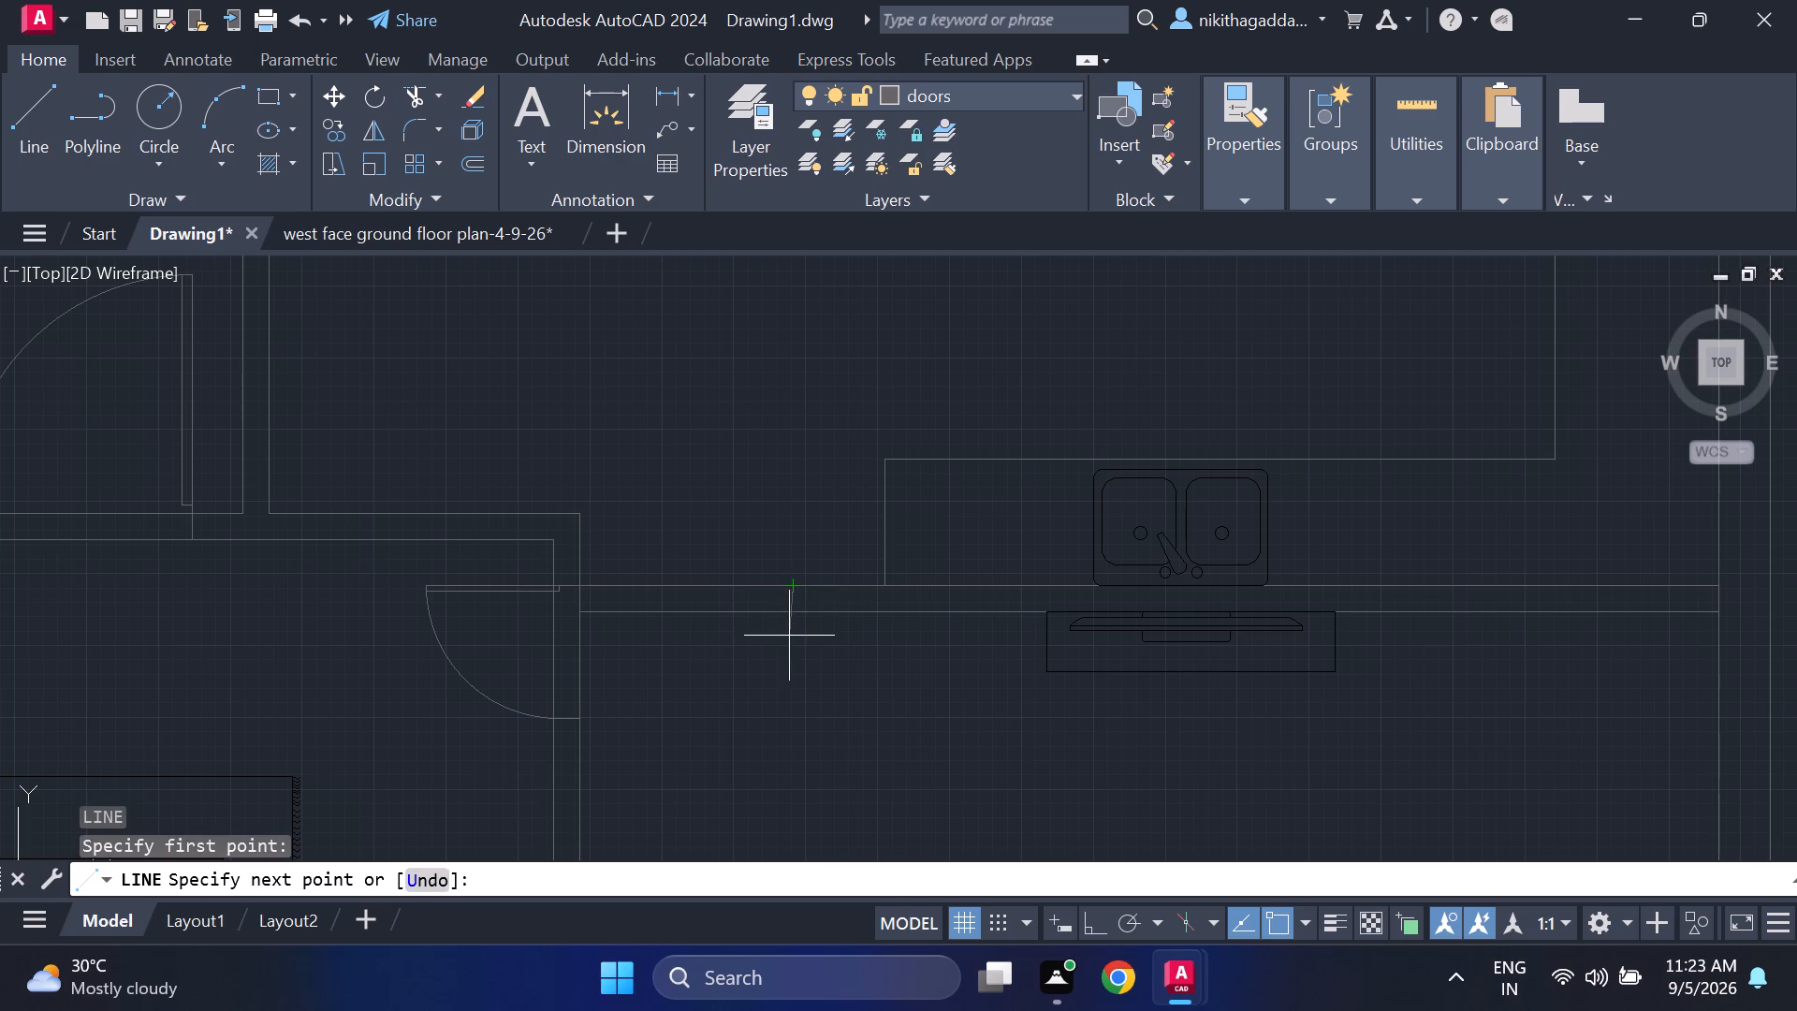
click(794, 617)
key(Escape)
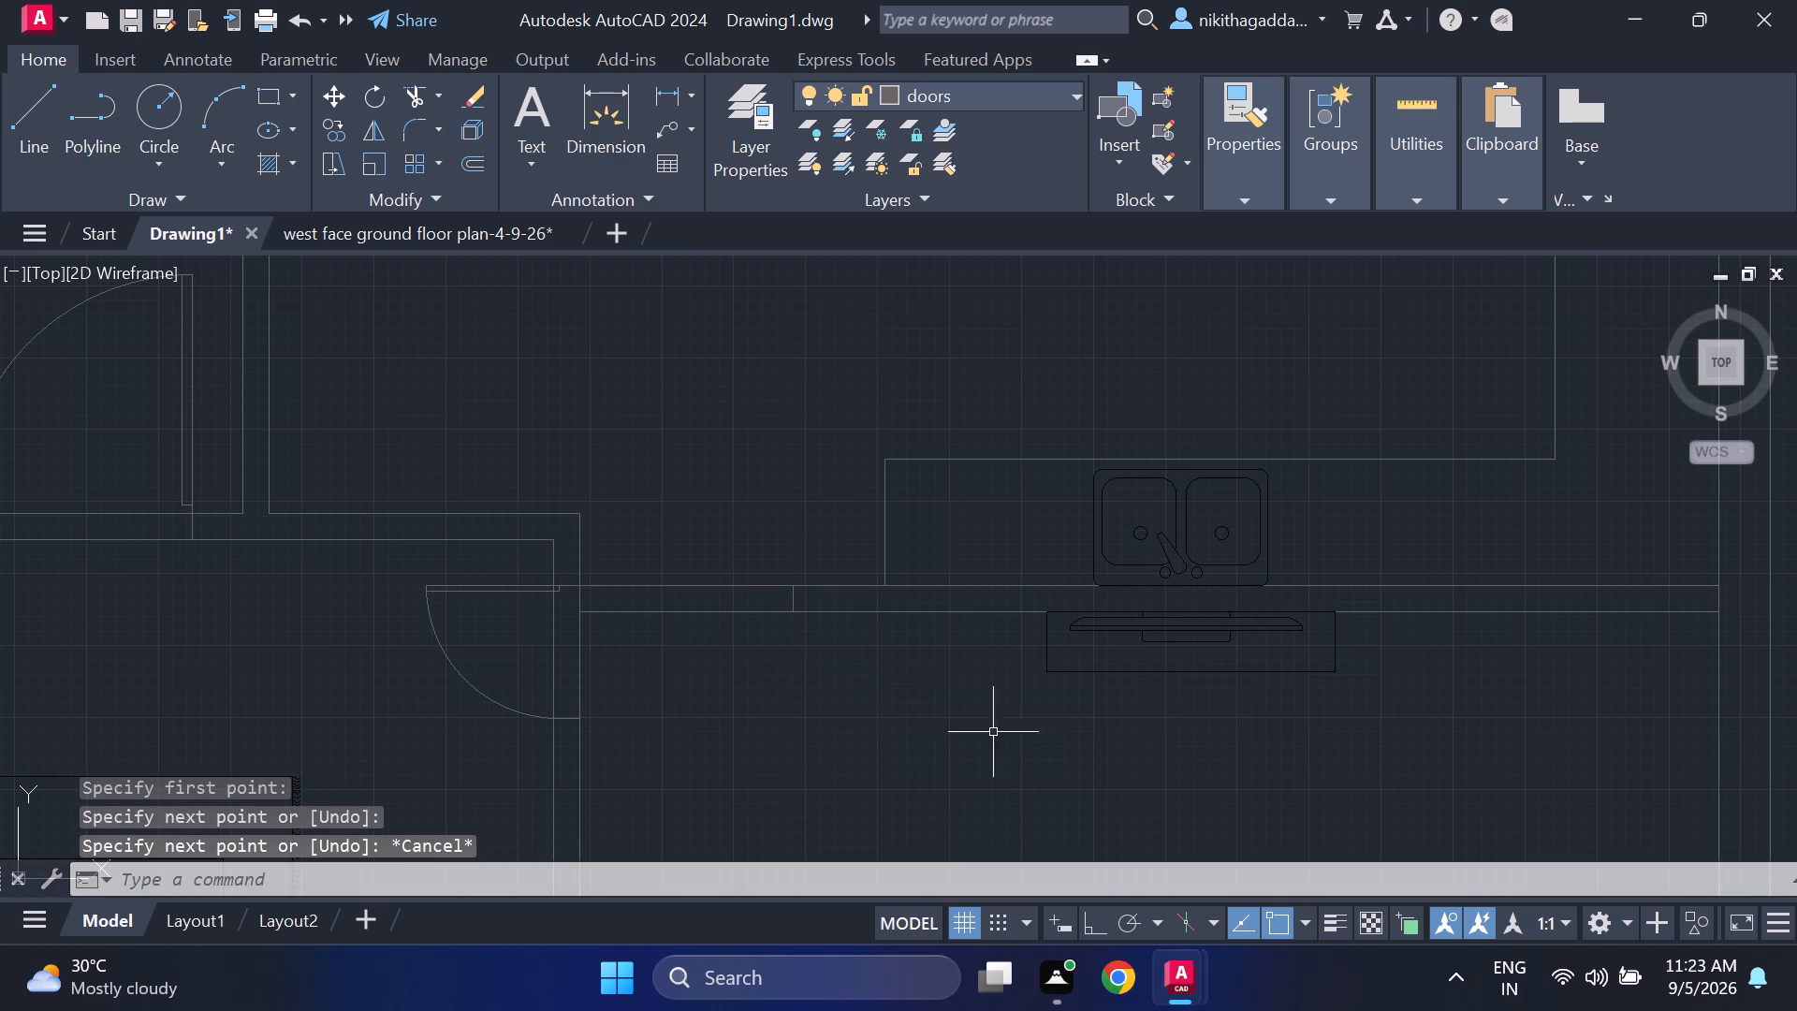
Trim both wall lines between the southwest bedroom's east wall and the new end line to open the dining-living passage.
text(tr)
key(Return)
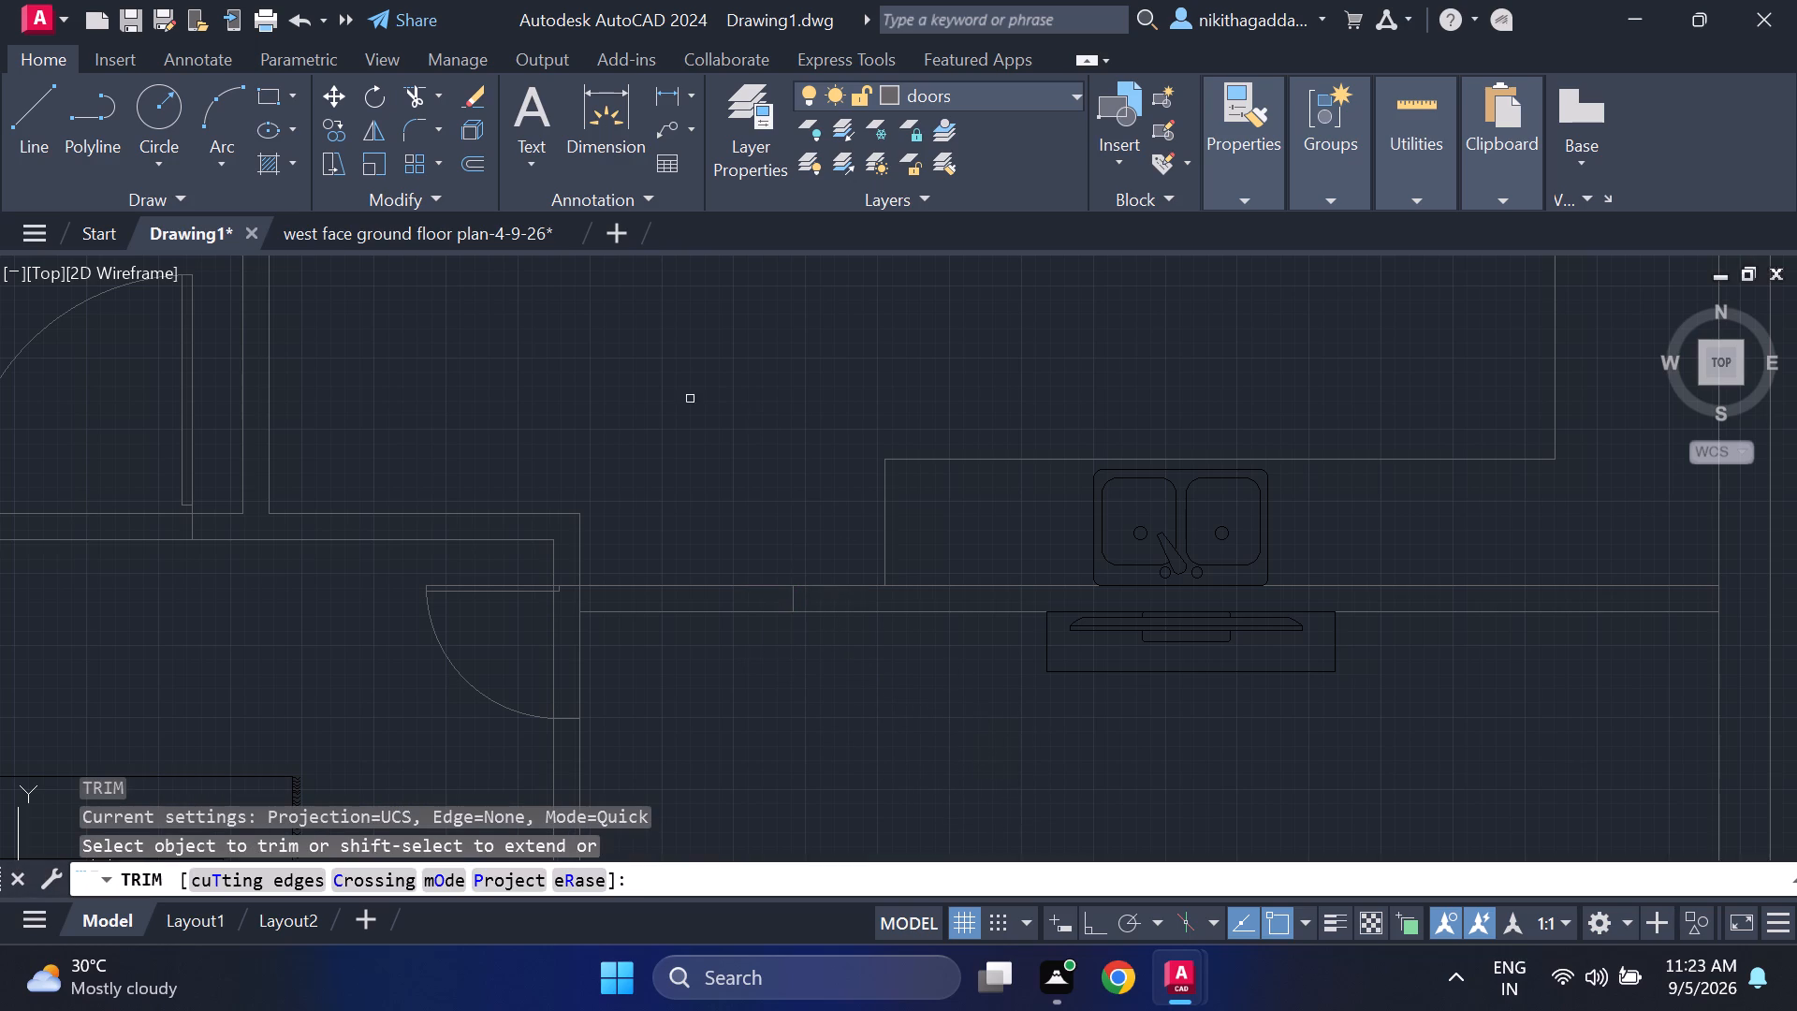
drag(681, 439, 670, 673)
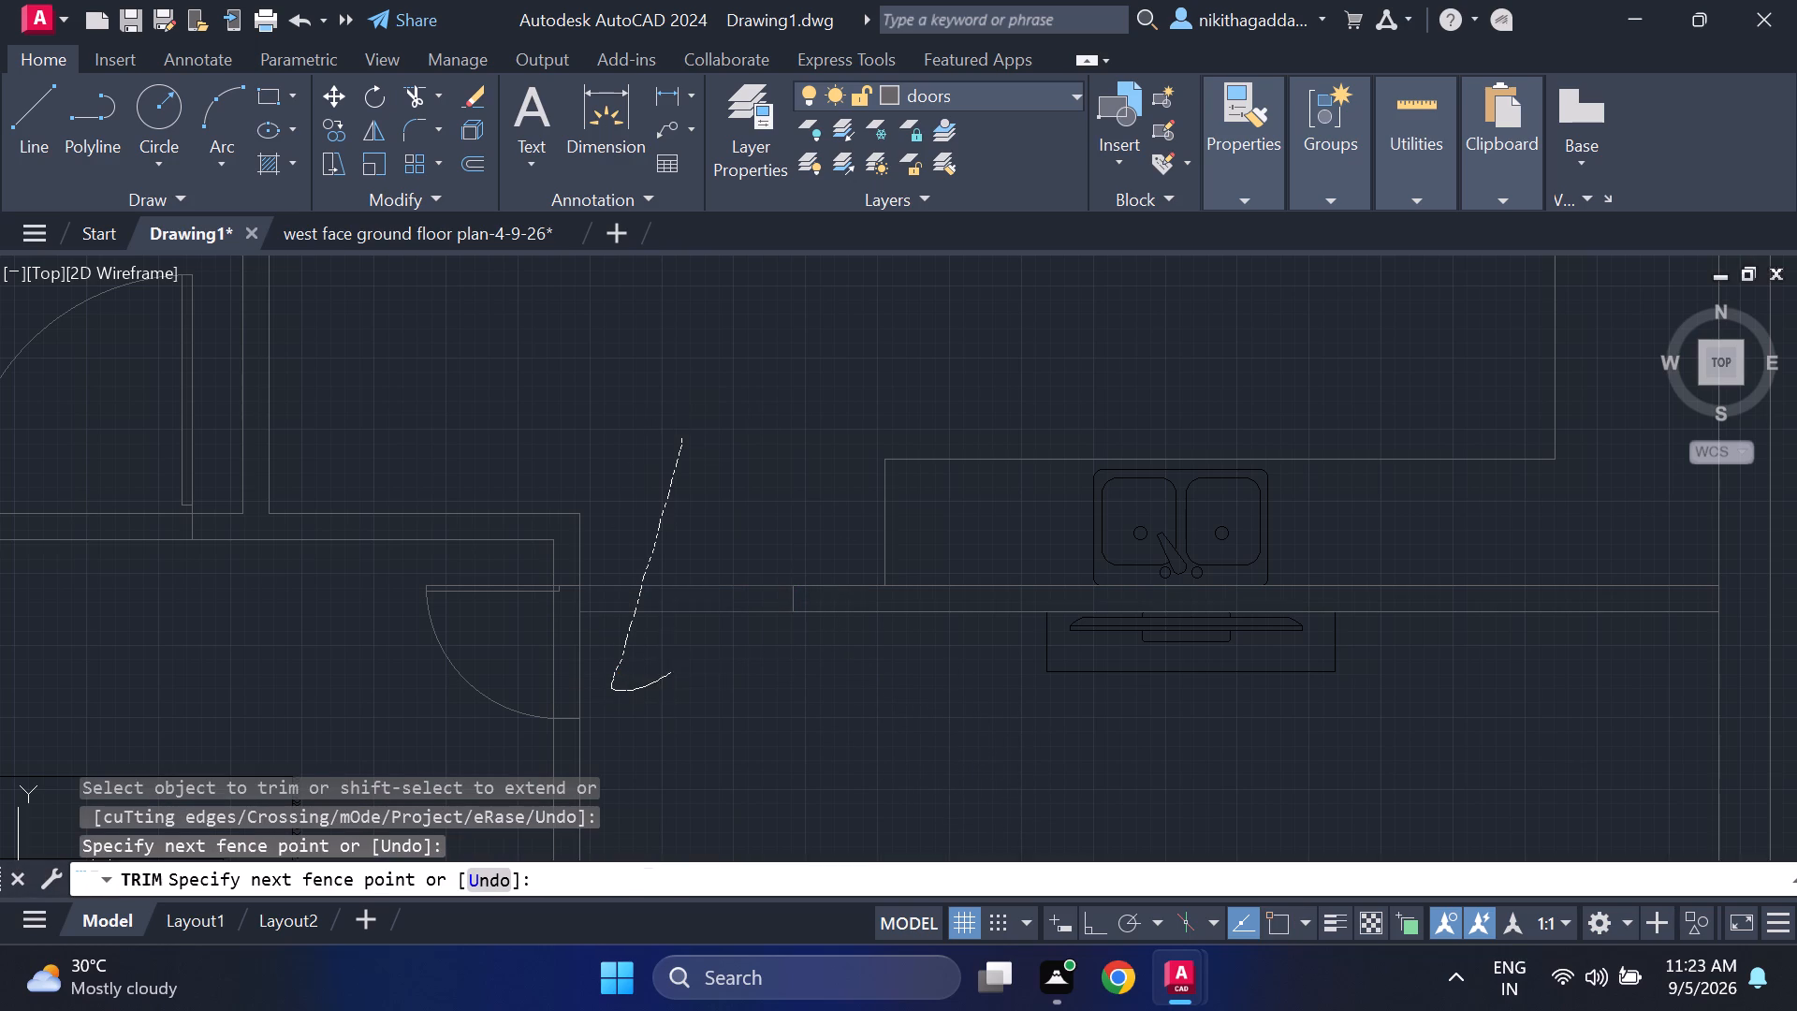
scroll(737, 693, down, 3)
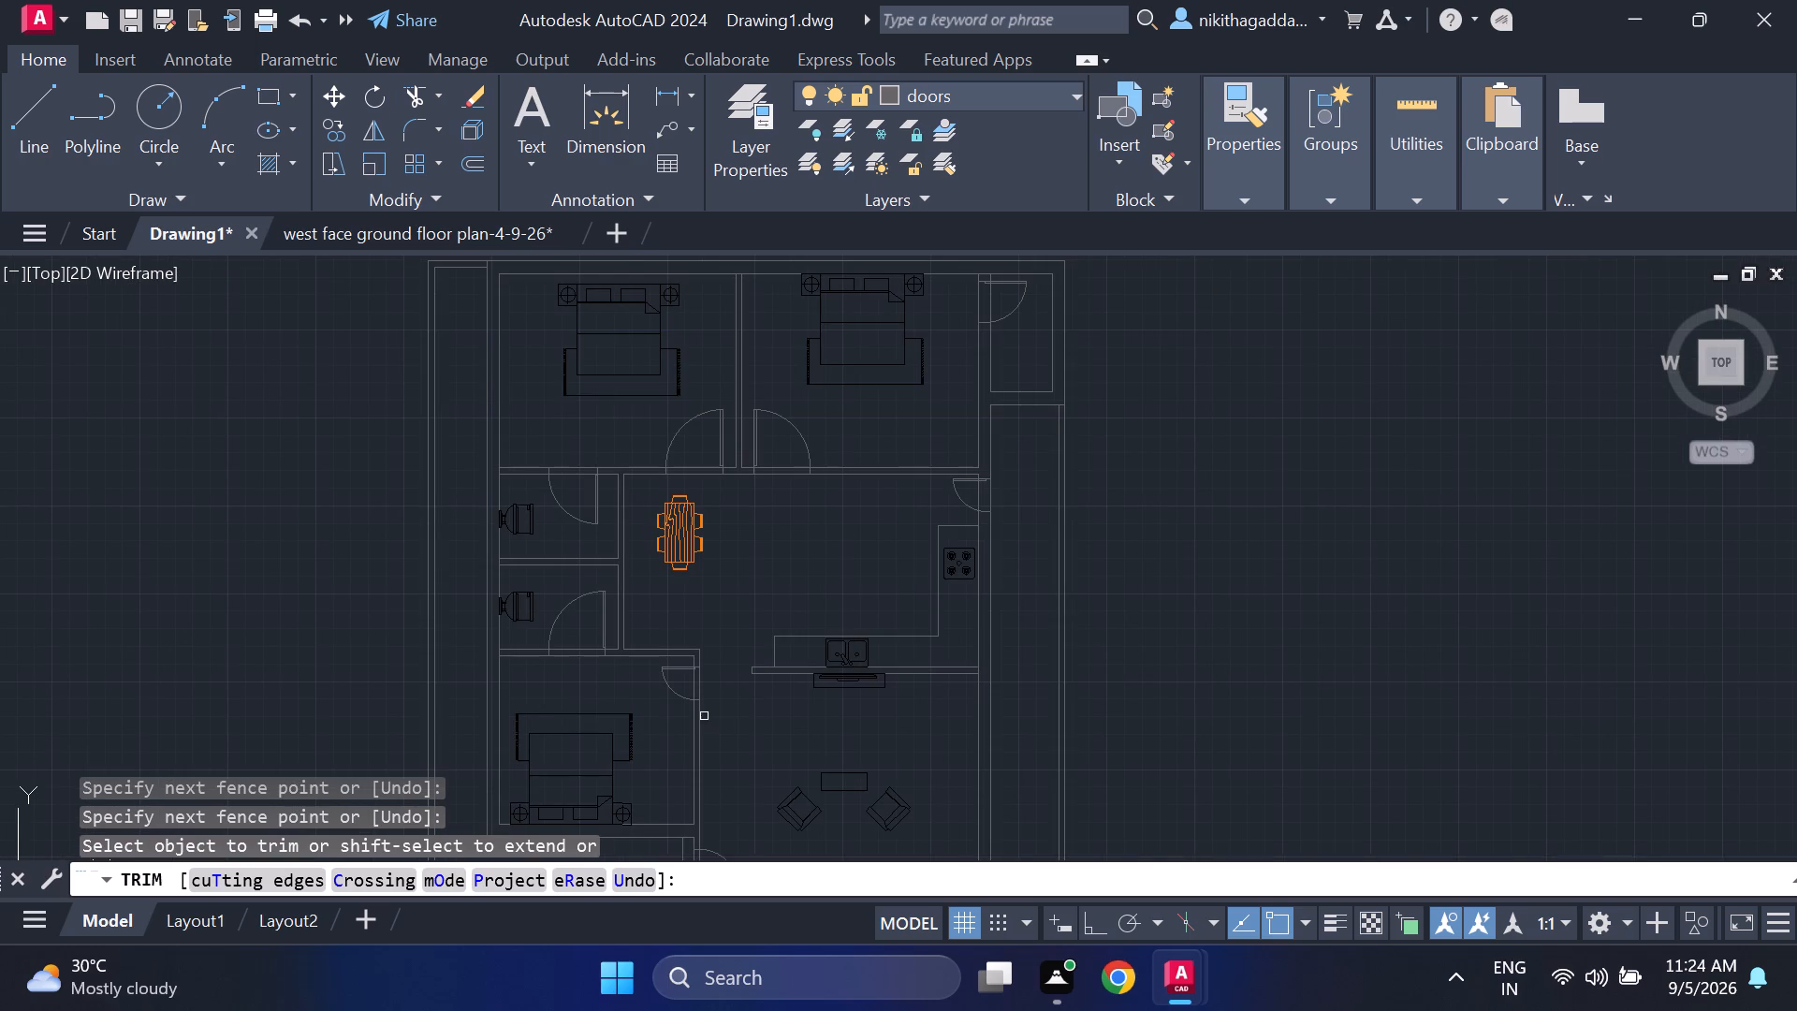
Trim the wall lines running through the door openings of the southwest bedroom and the lower toilet.
scroll(700, 703, up, 3)
click(700, 652)
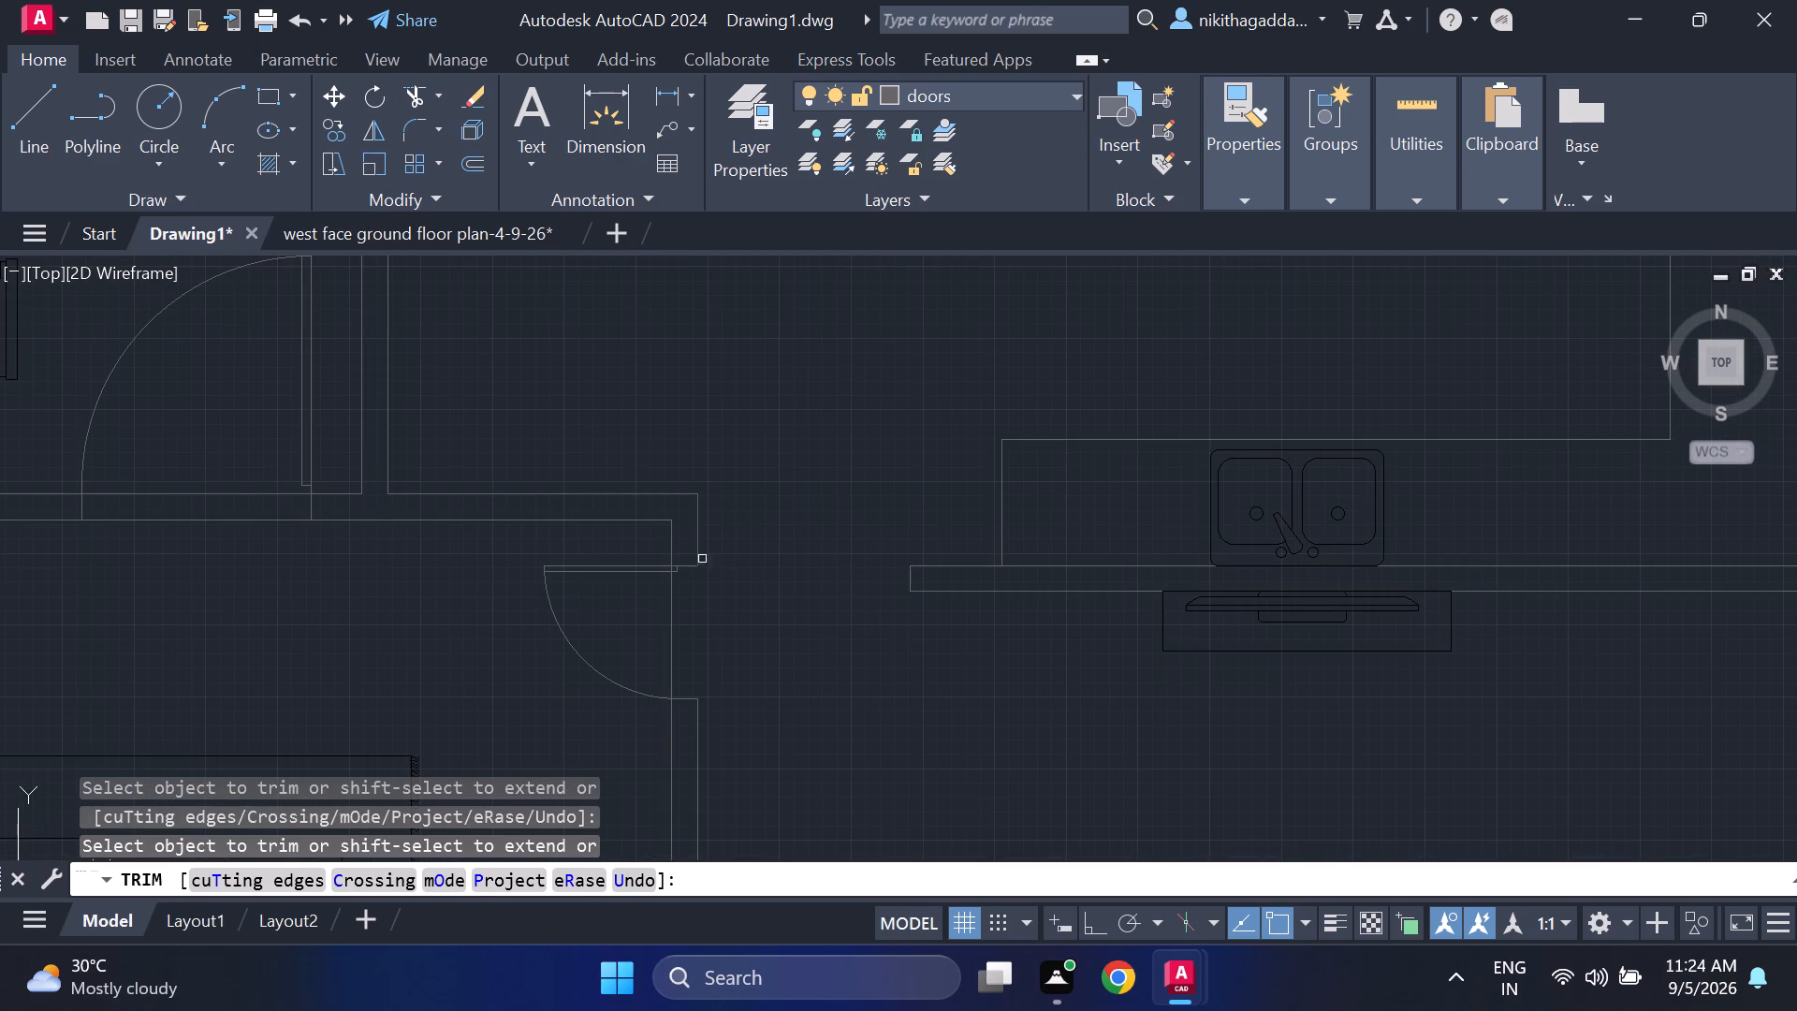
scroll(340, 444, down, 1)
click(275, 487)
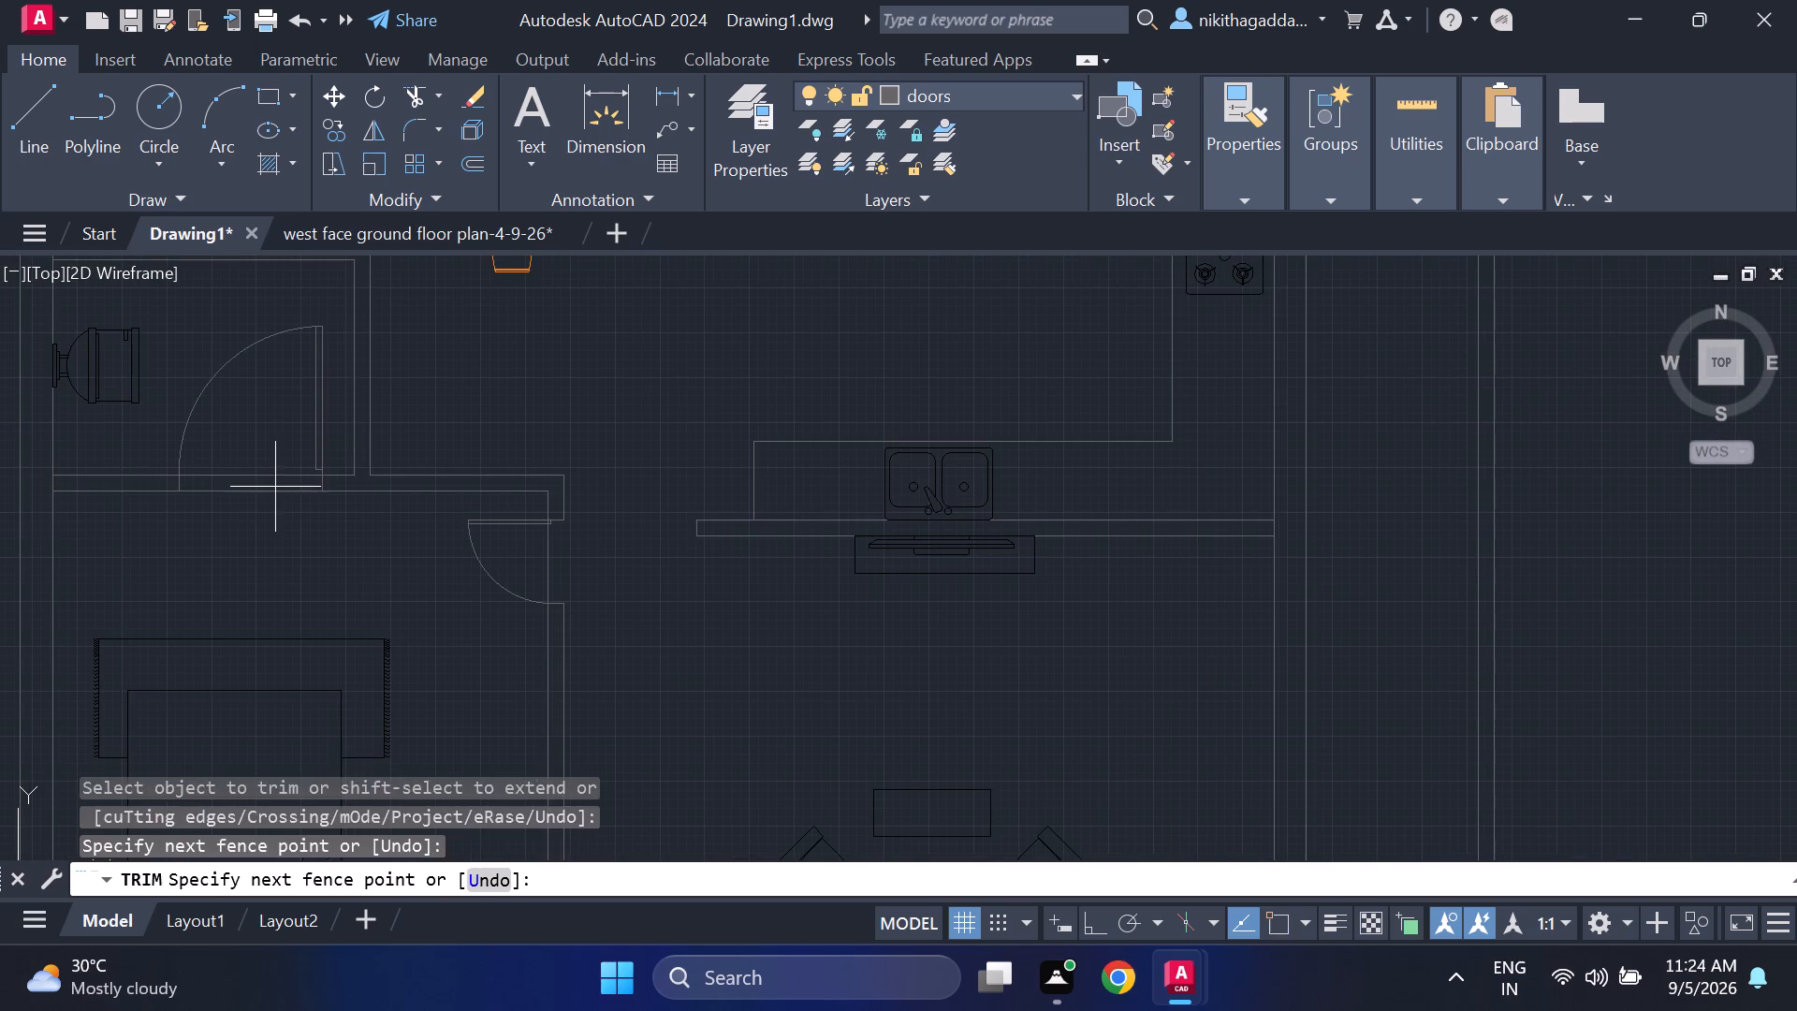
click(269, 504)
scroll(713, 371, down, 3)
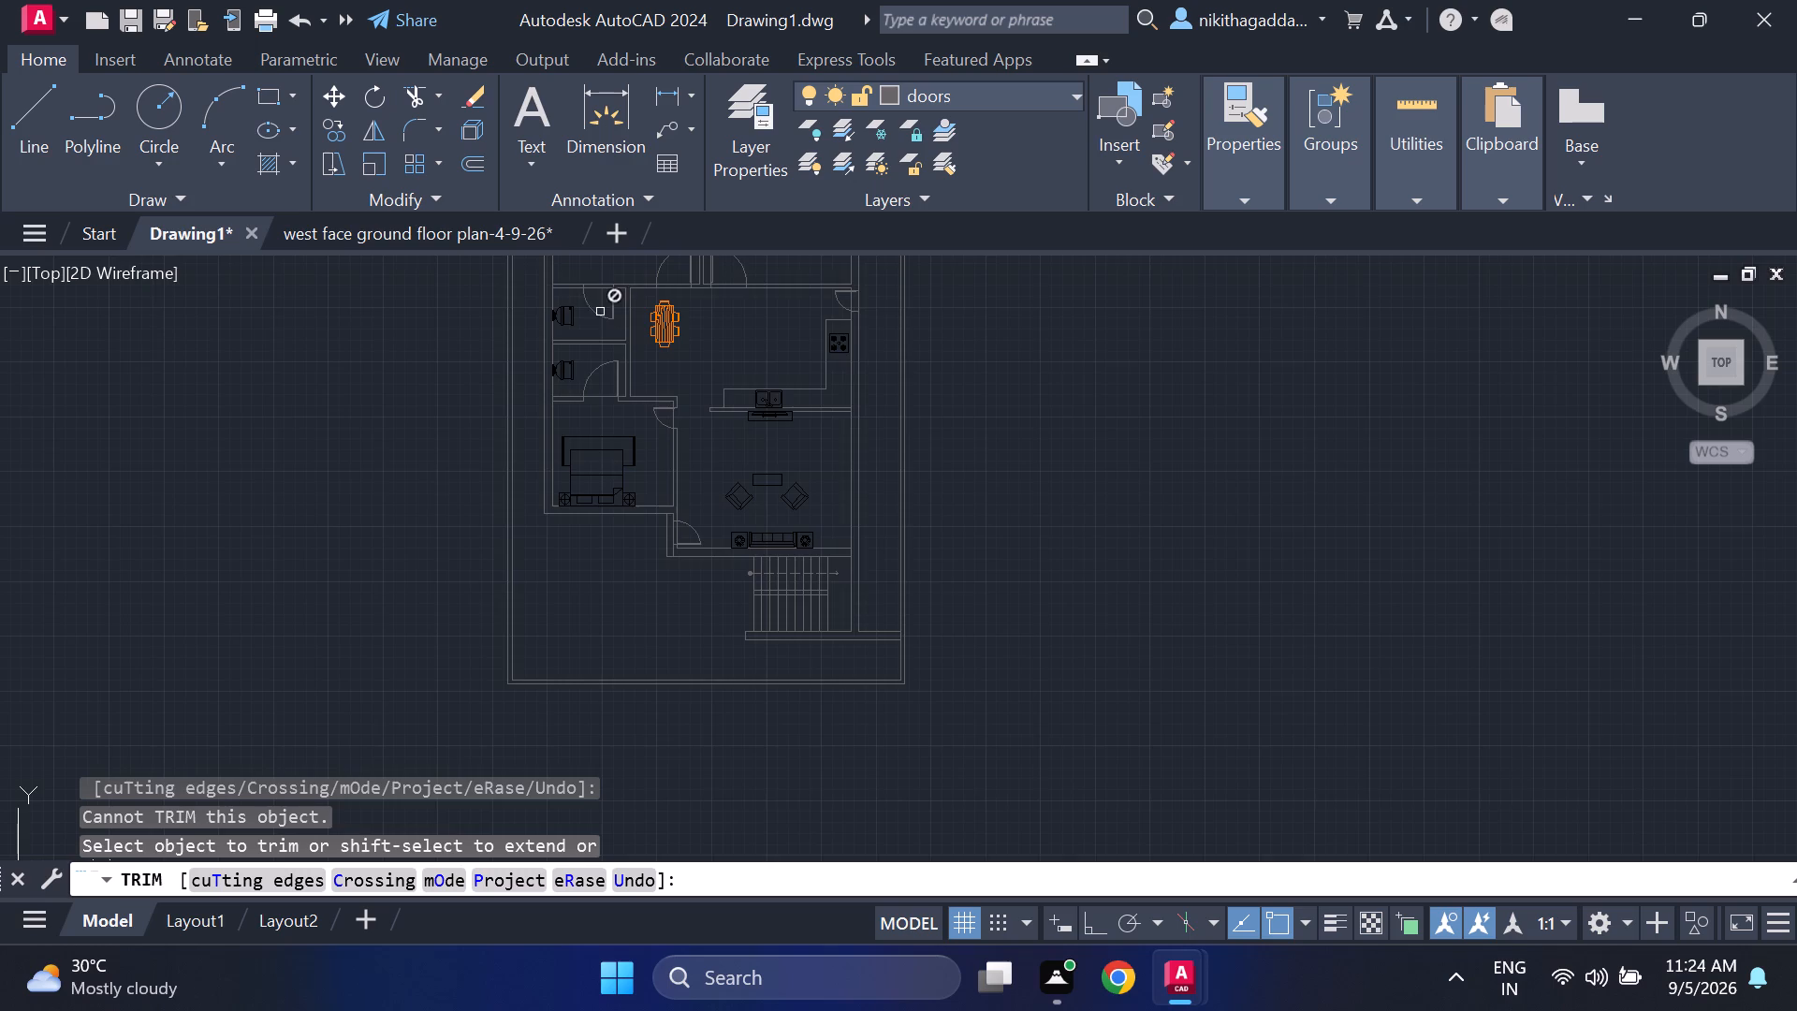
Trim the wall lines running through the door openings of the upper toilet and the two north bedrooms.
scroll(592, 289, up, 3)
click(603, 275)
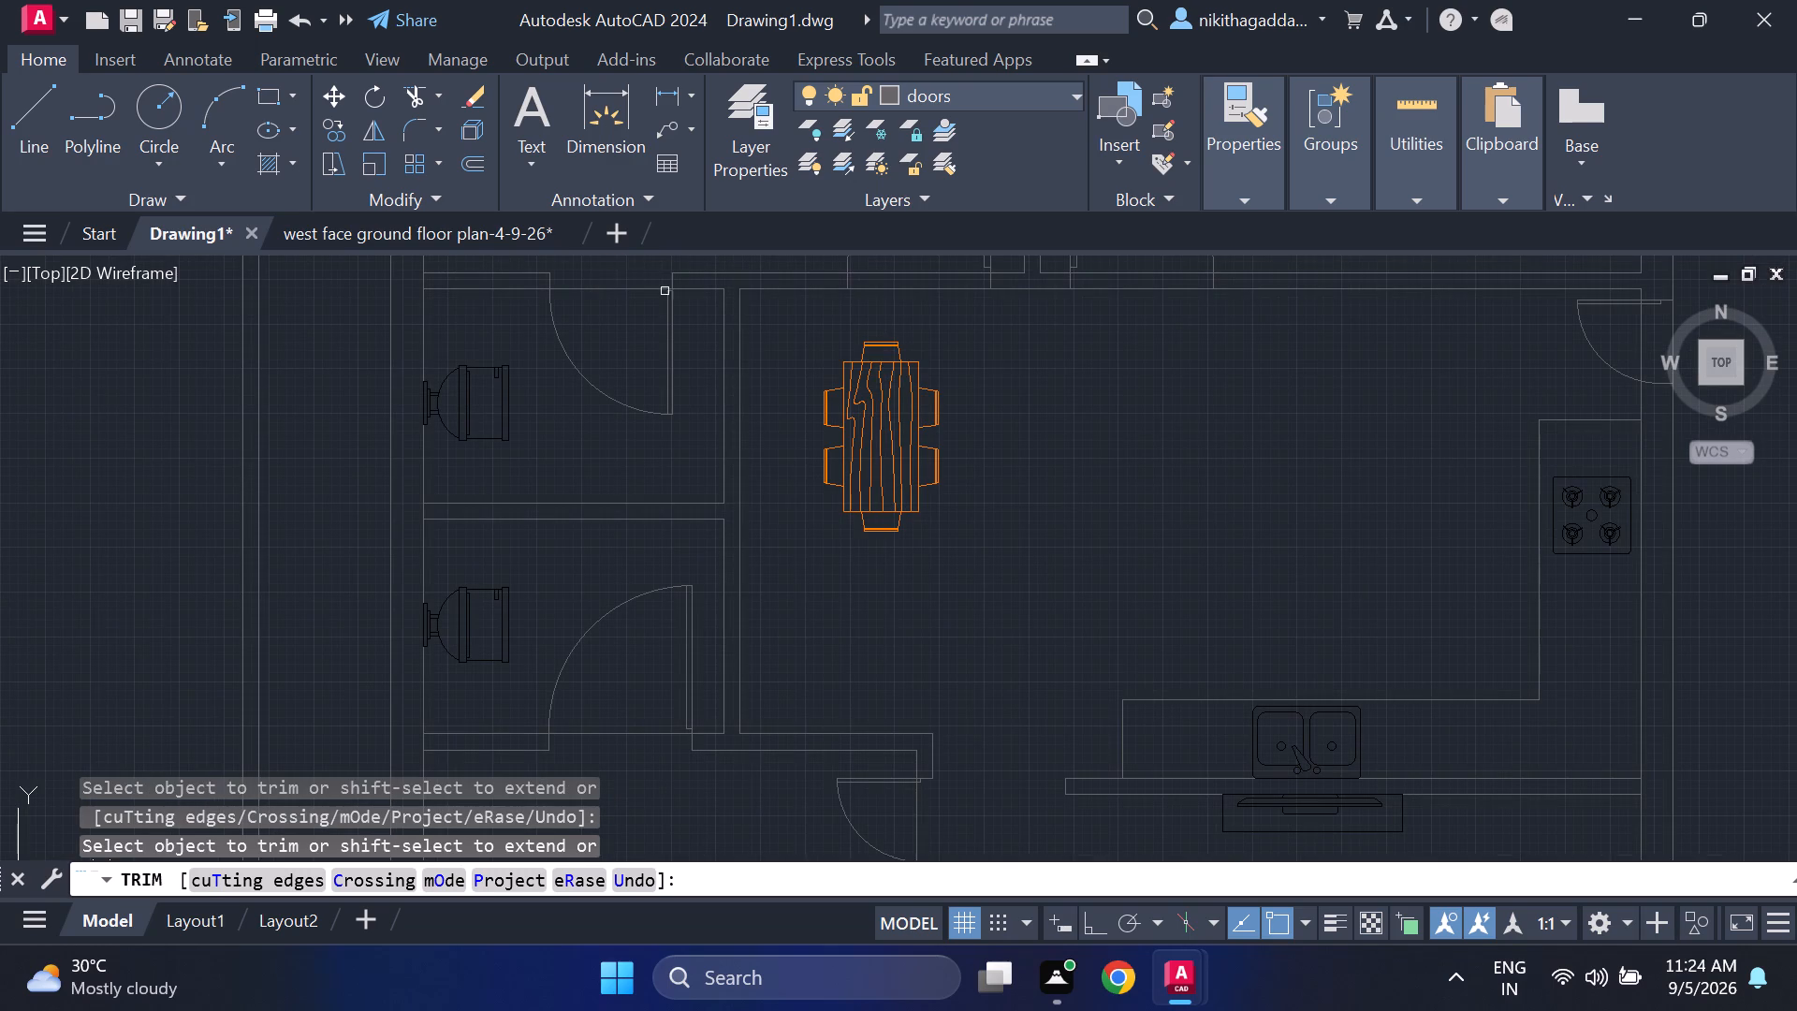
scroll(1036, 395, down, 2)
scroll(991, 359, up, 1)
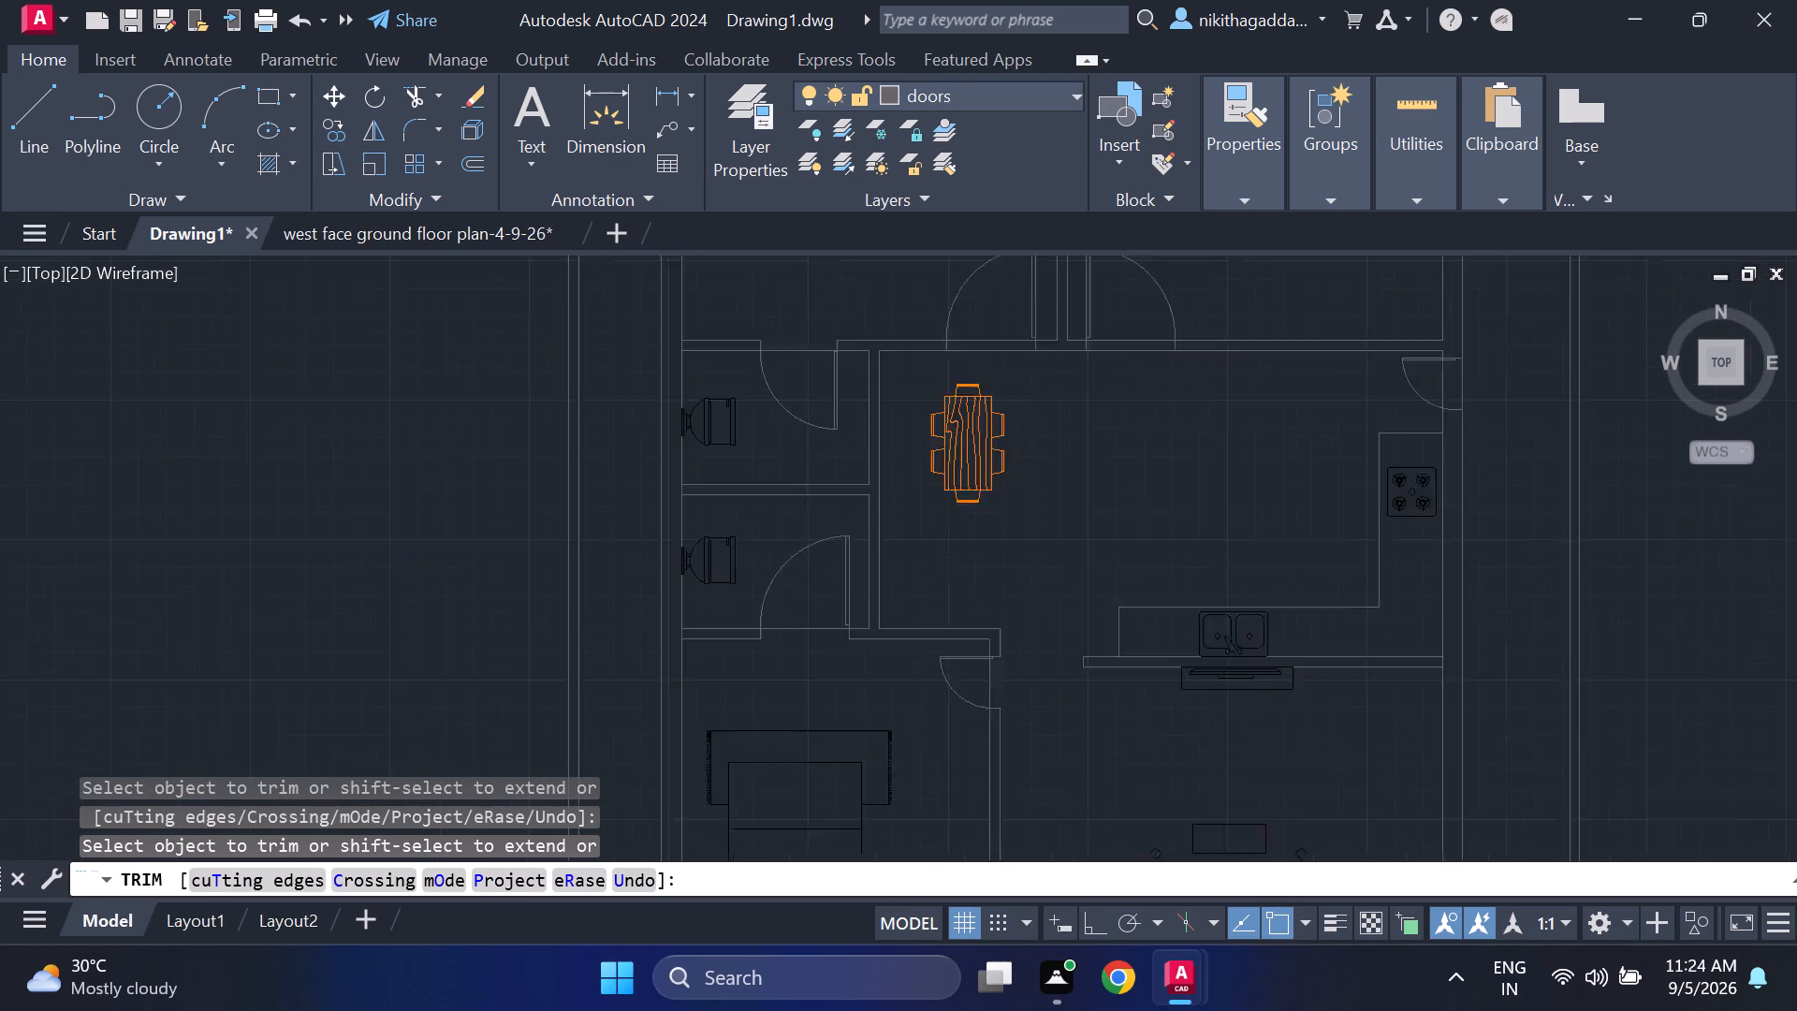
scroll(991, 359, up, 1)
click(990, 347)
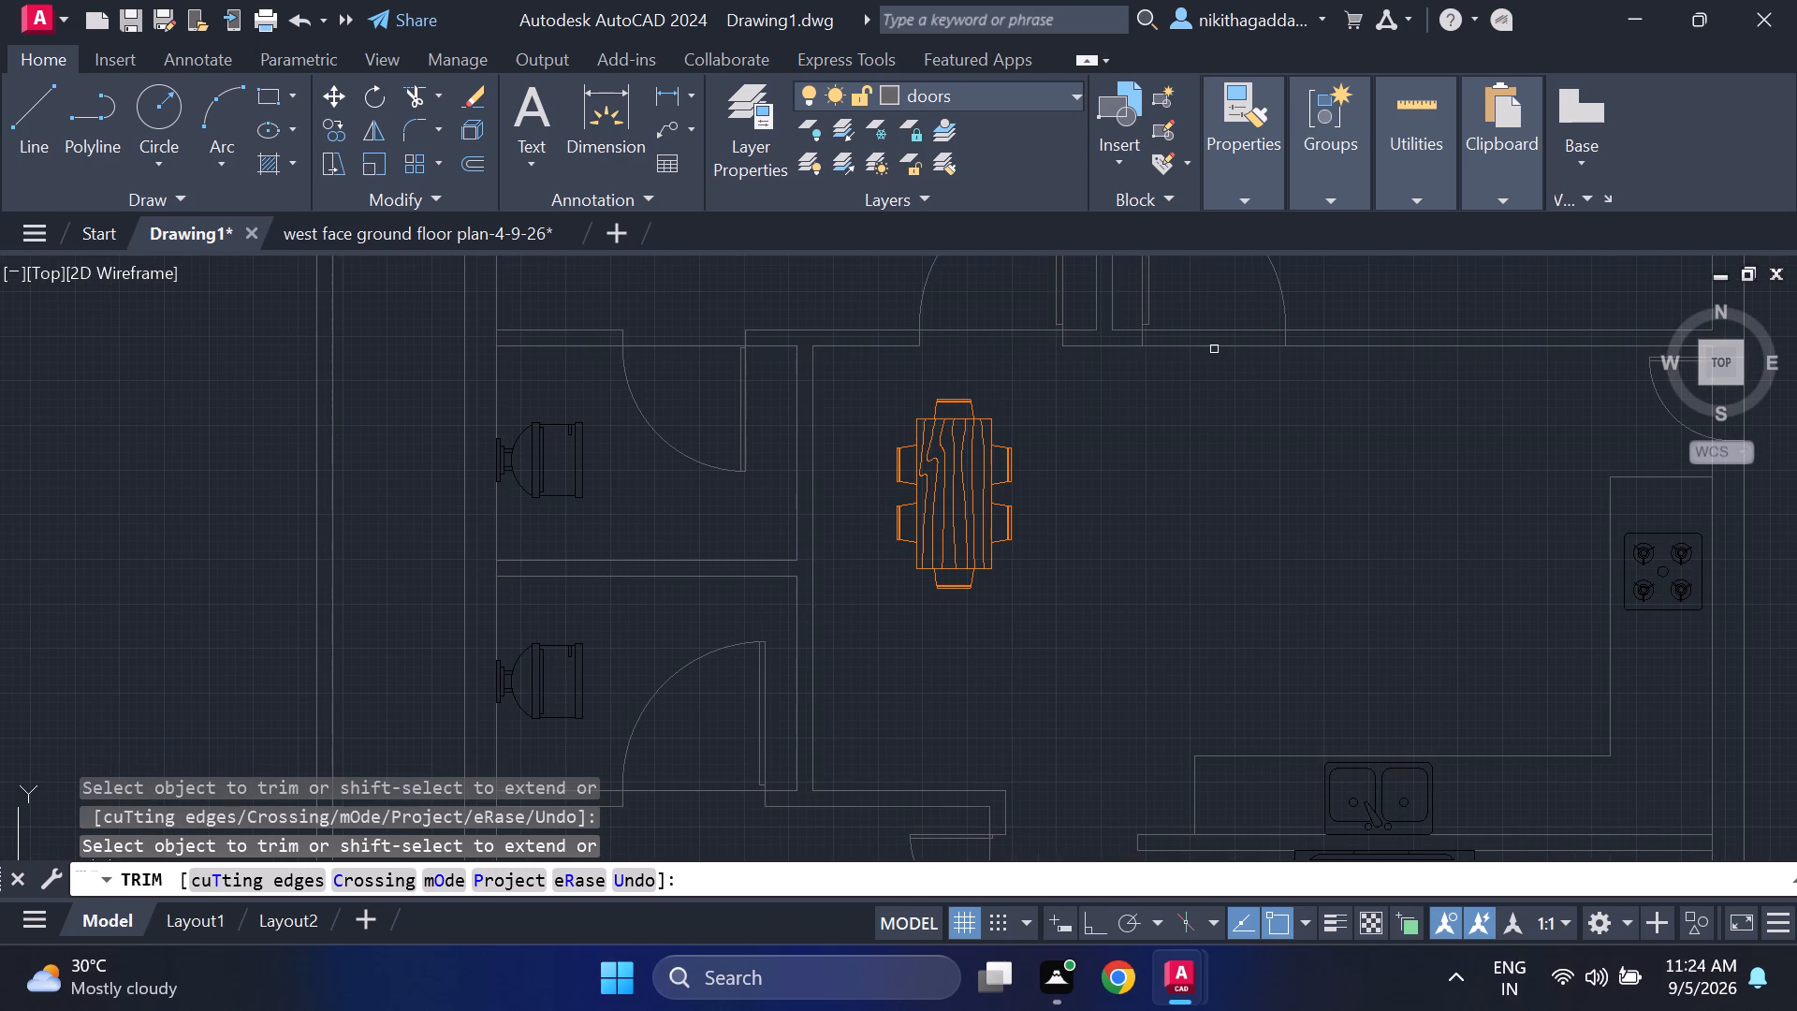
click(1215, 348)
scroll(1143, 558, down, 3)
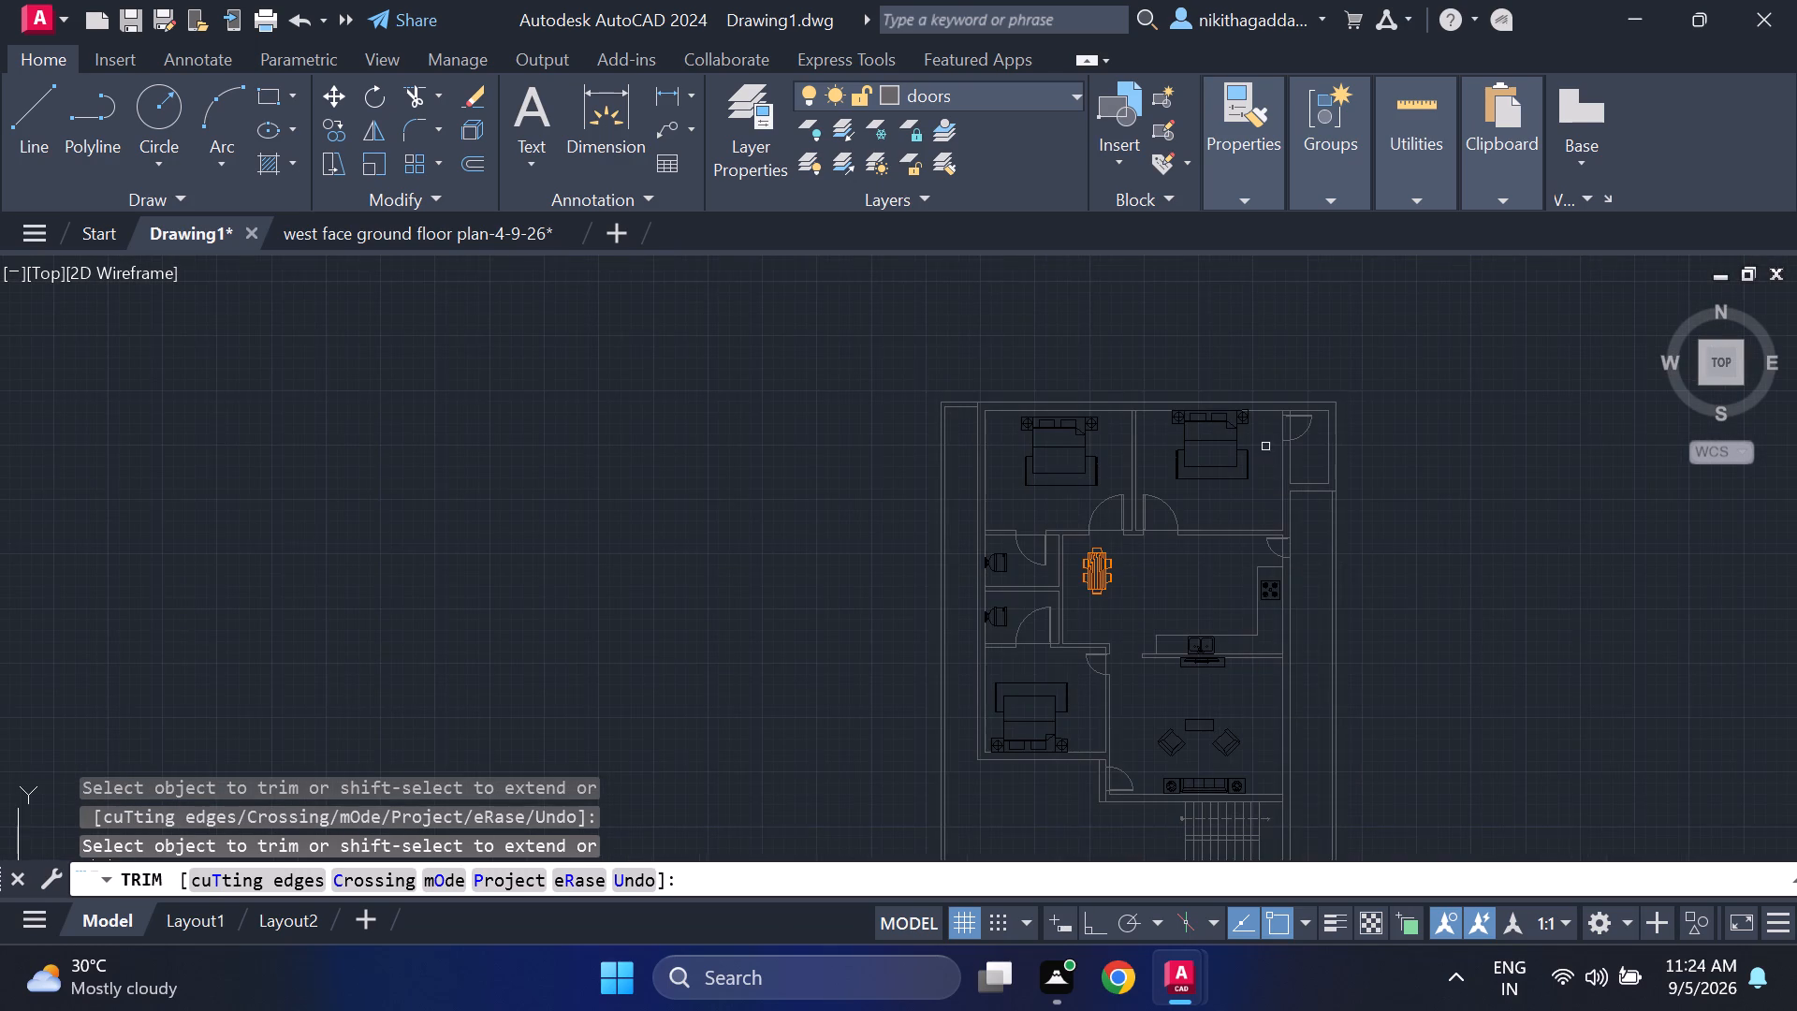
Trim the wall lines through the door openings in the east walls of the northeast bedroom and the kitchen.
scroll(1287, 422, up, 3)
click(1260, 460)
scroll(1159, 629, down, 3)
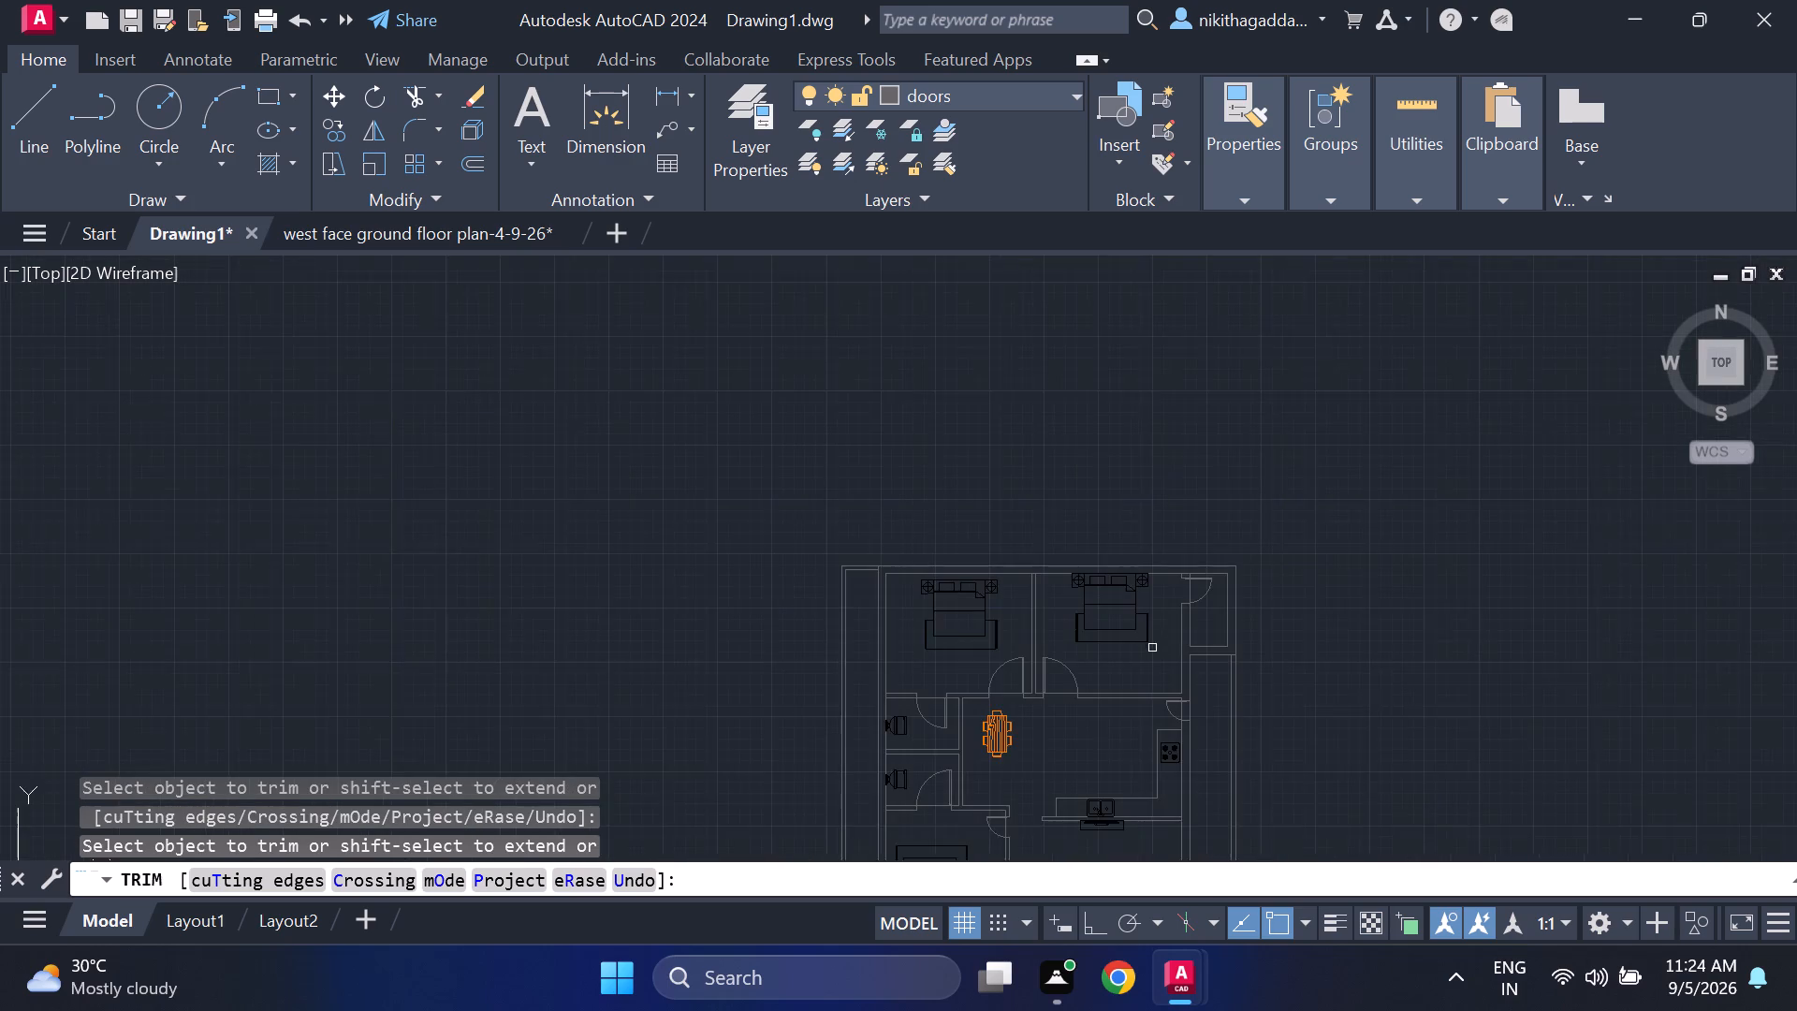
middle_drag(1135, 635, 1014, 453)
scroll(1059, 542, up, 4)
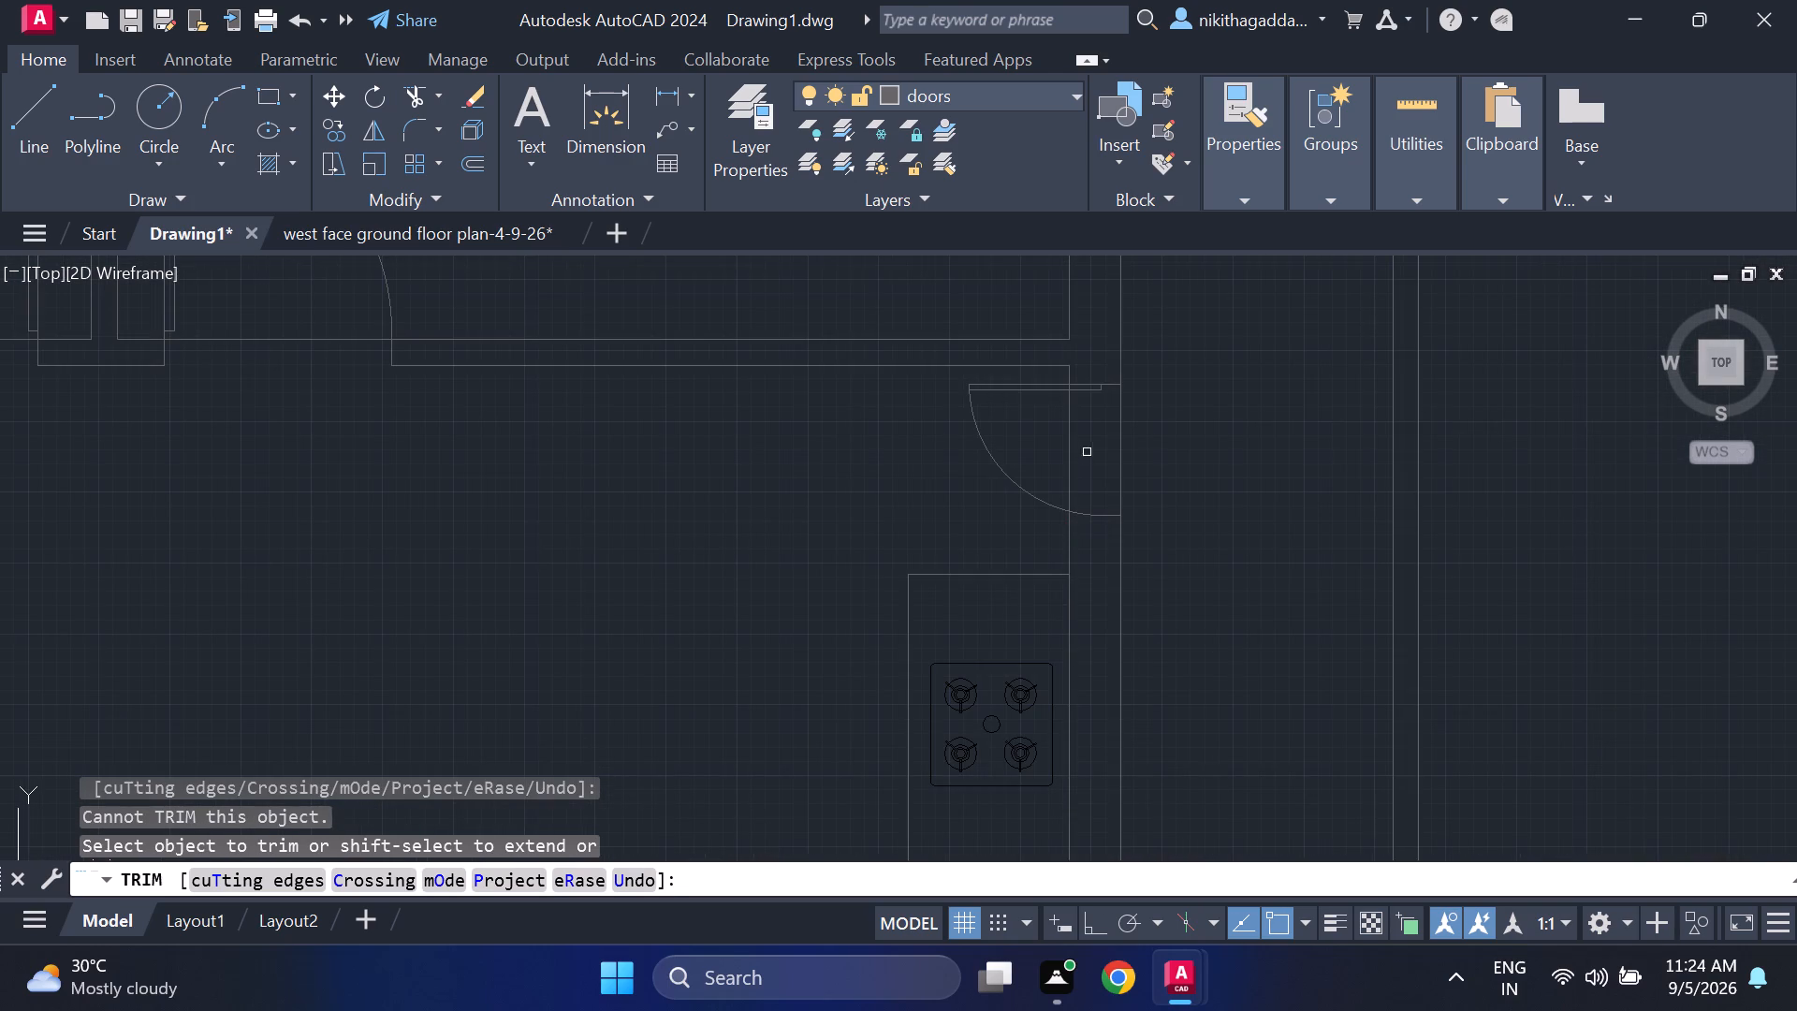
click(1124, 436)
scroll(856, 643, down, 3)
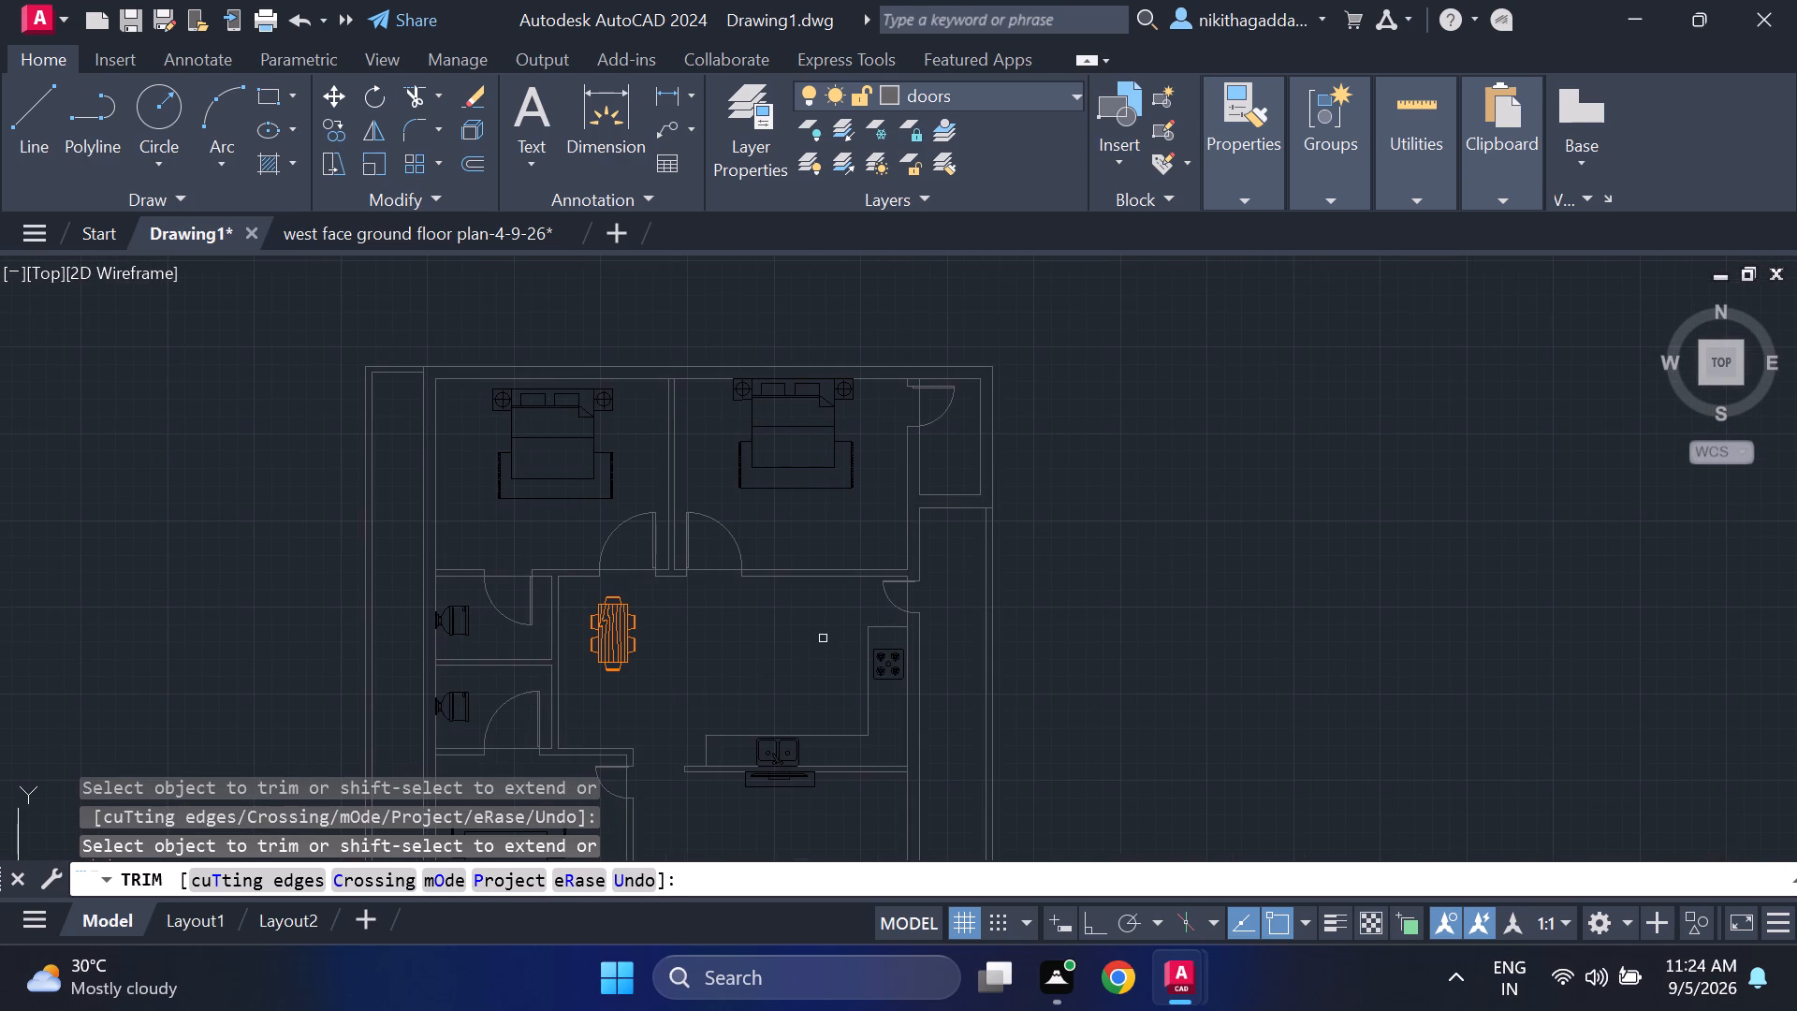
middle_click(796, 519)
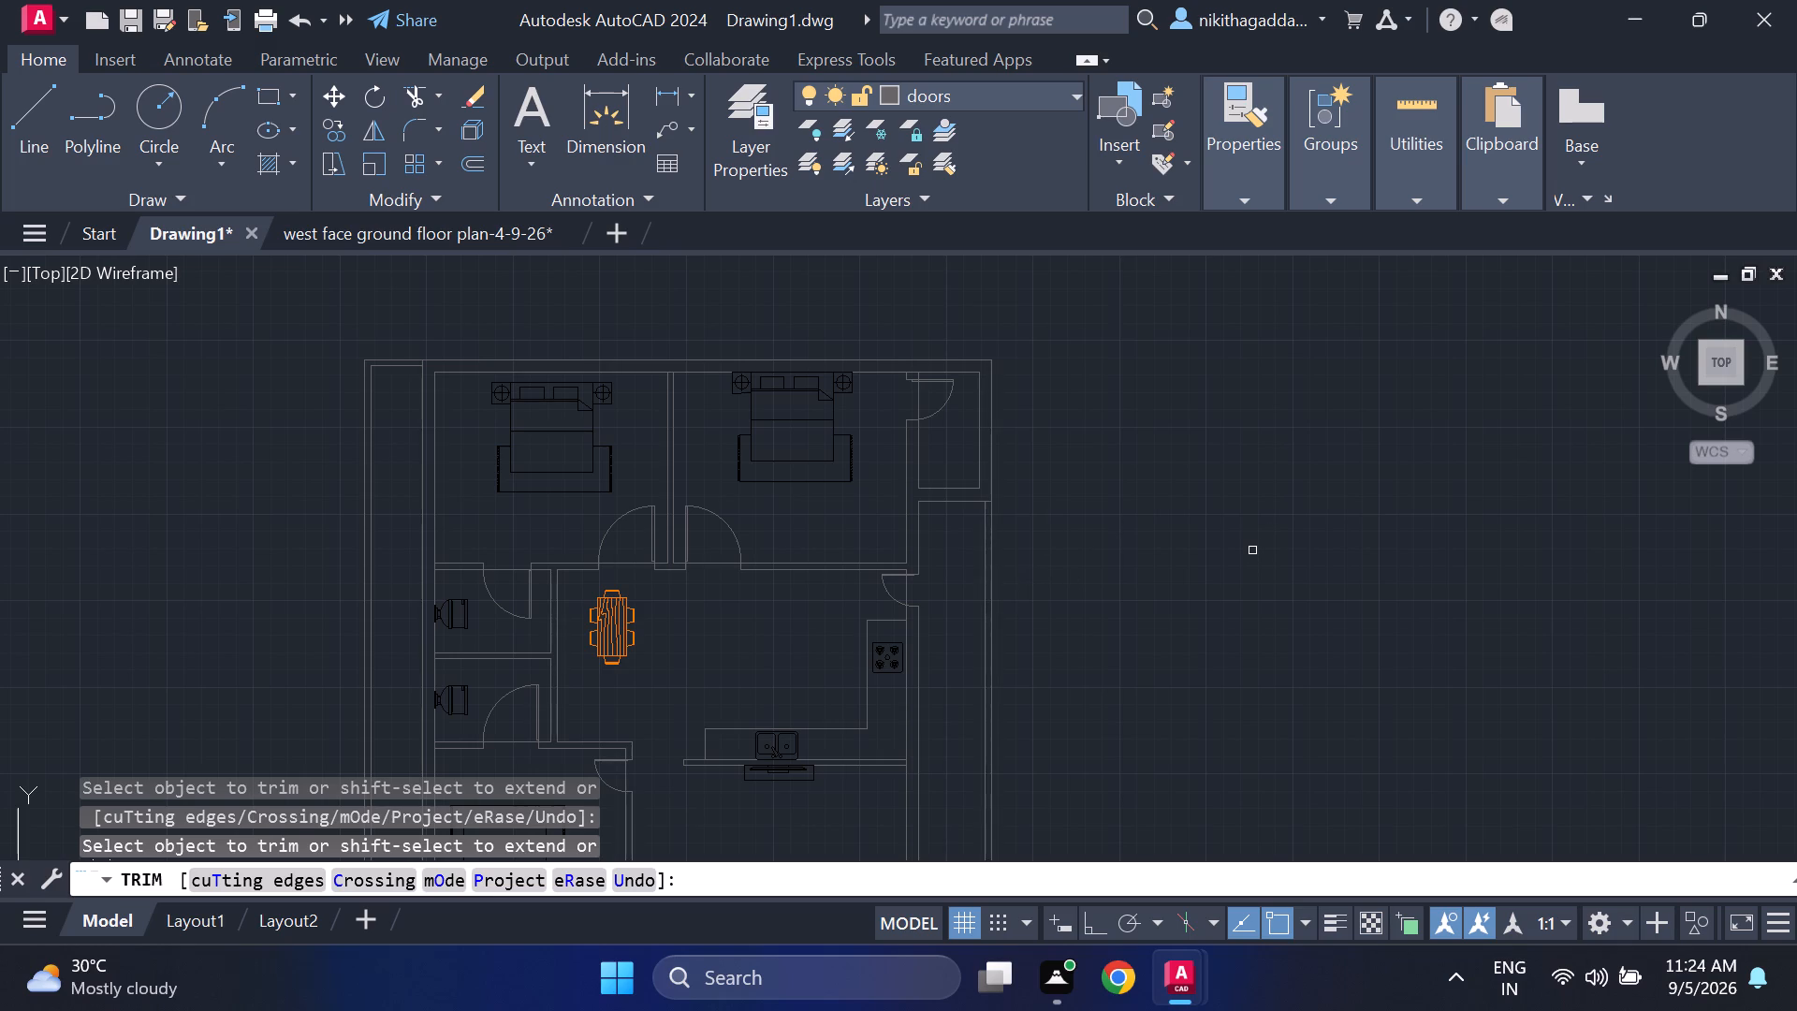
Undo the recent door-opening trims, back through the kitchen, bedroom and toilet doors.
key(ctrl+z)
key(ctrl+z)
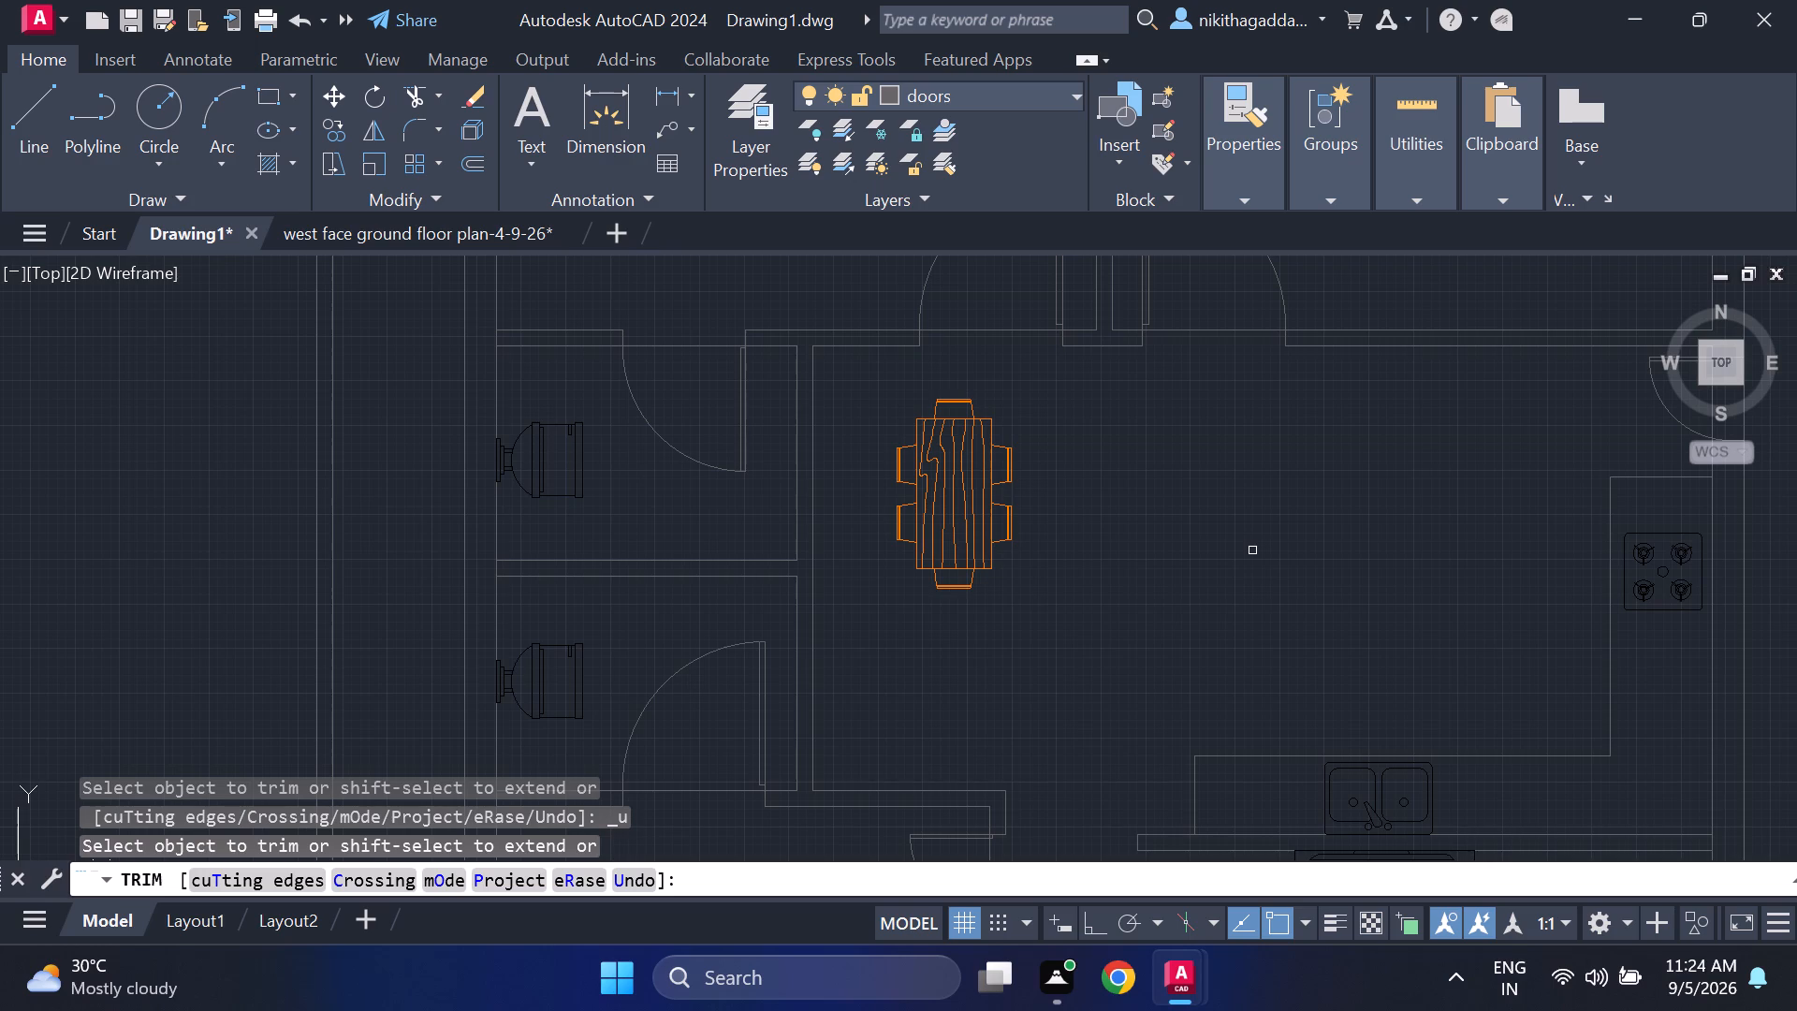
key(ctrl+z)
key(ctrl+z)
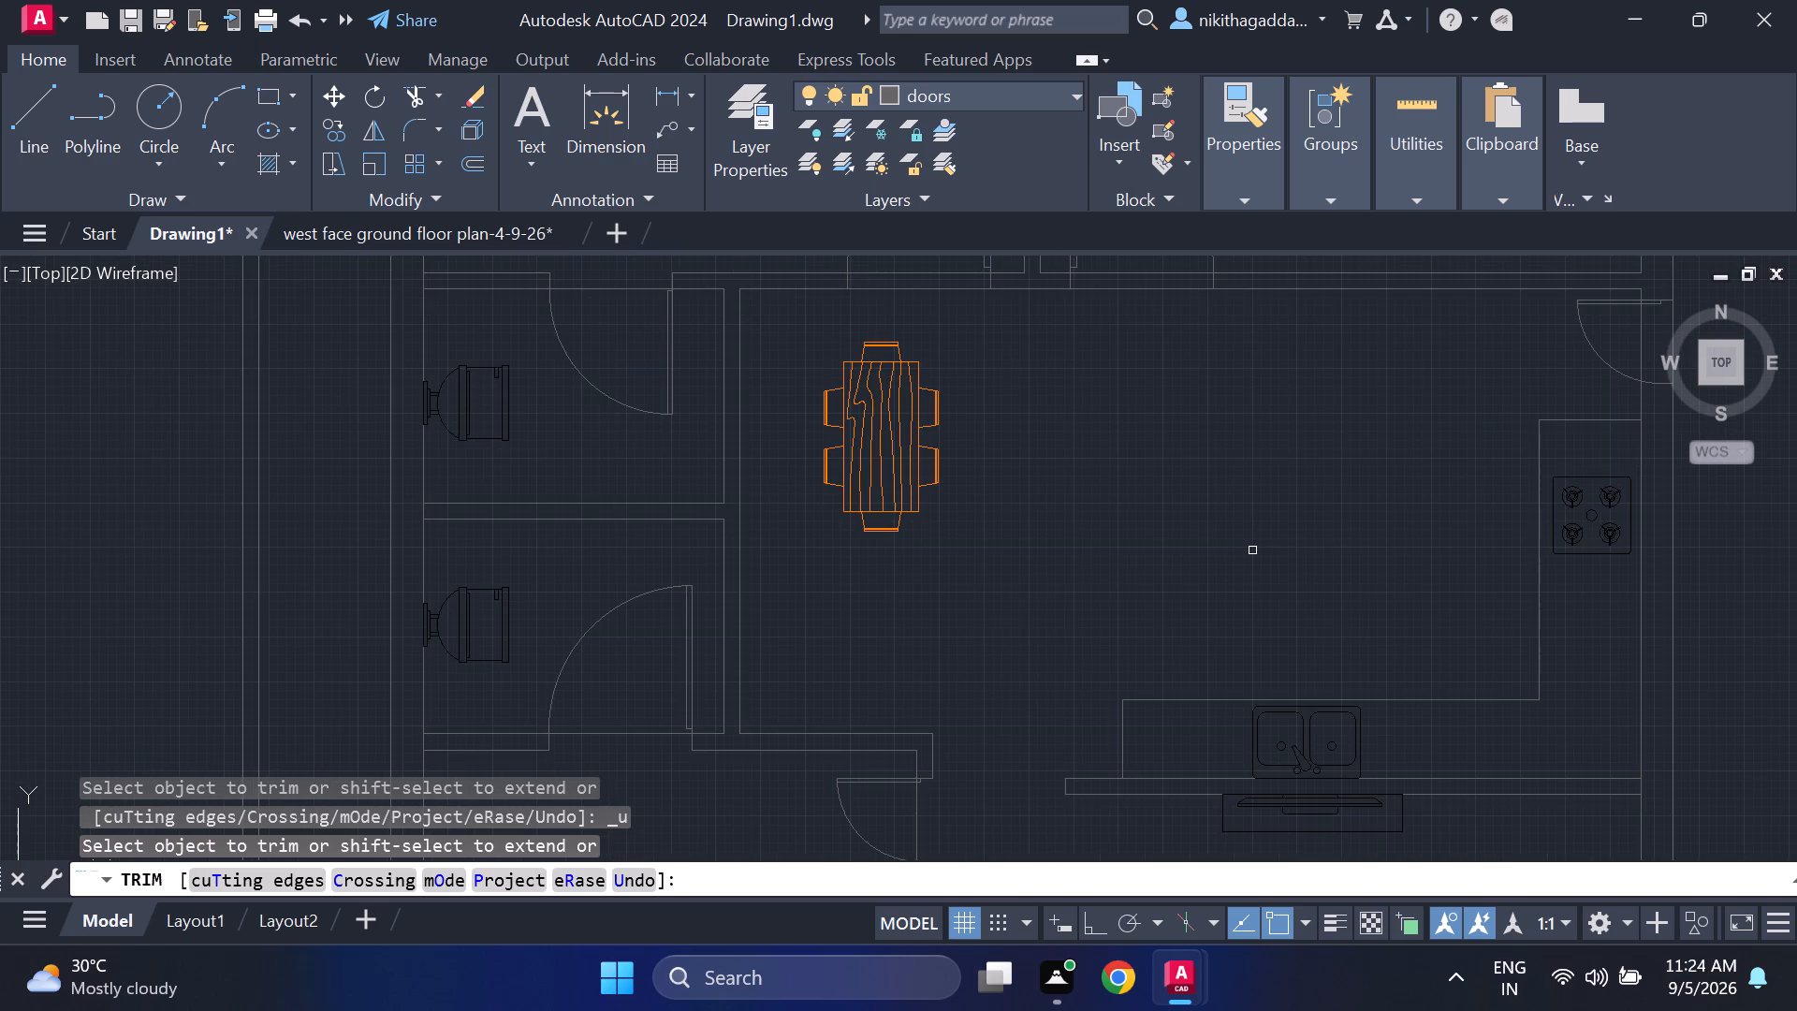
key(ctrl+z)
key(ctrl+z)
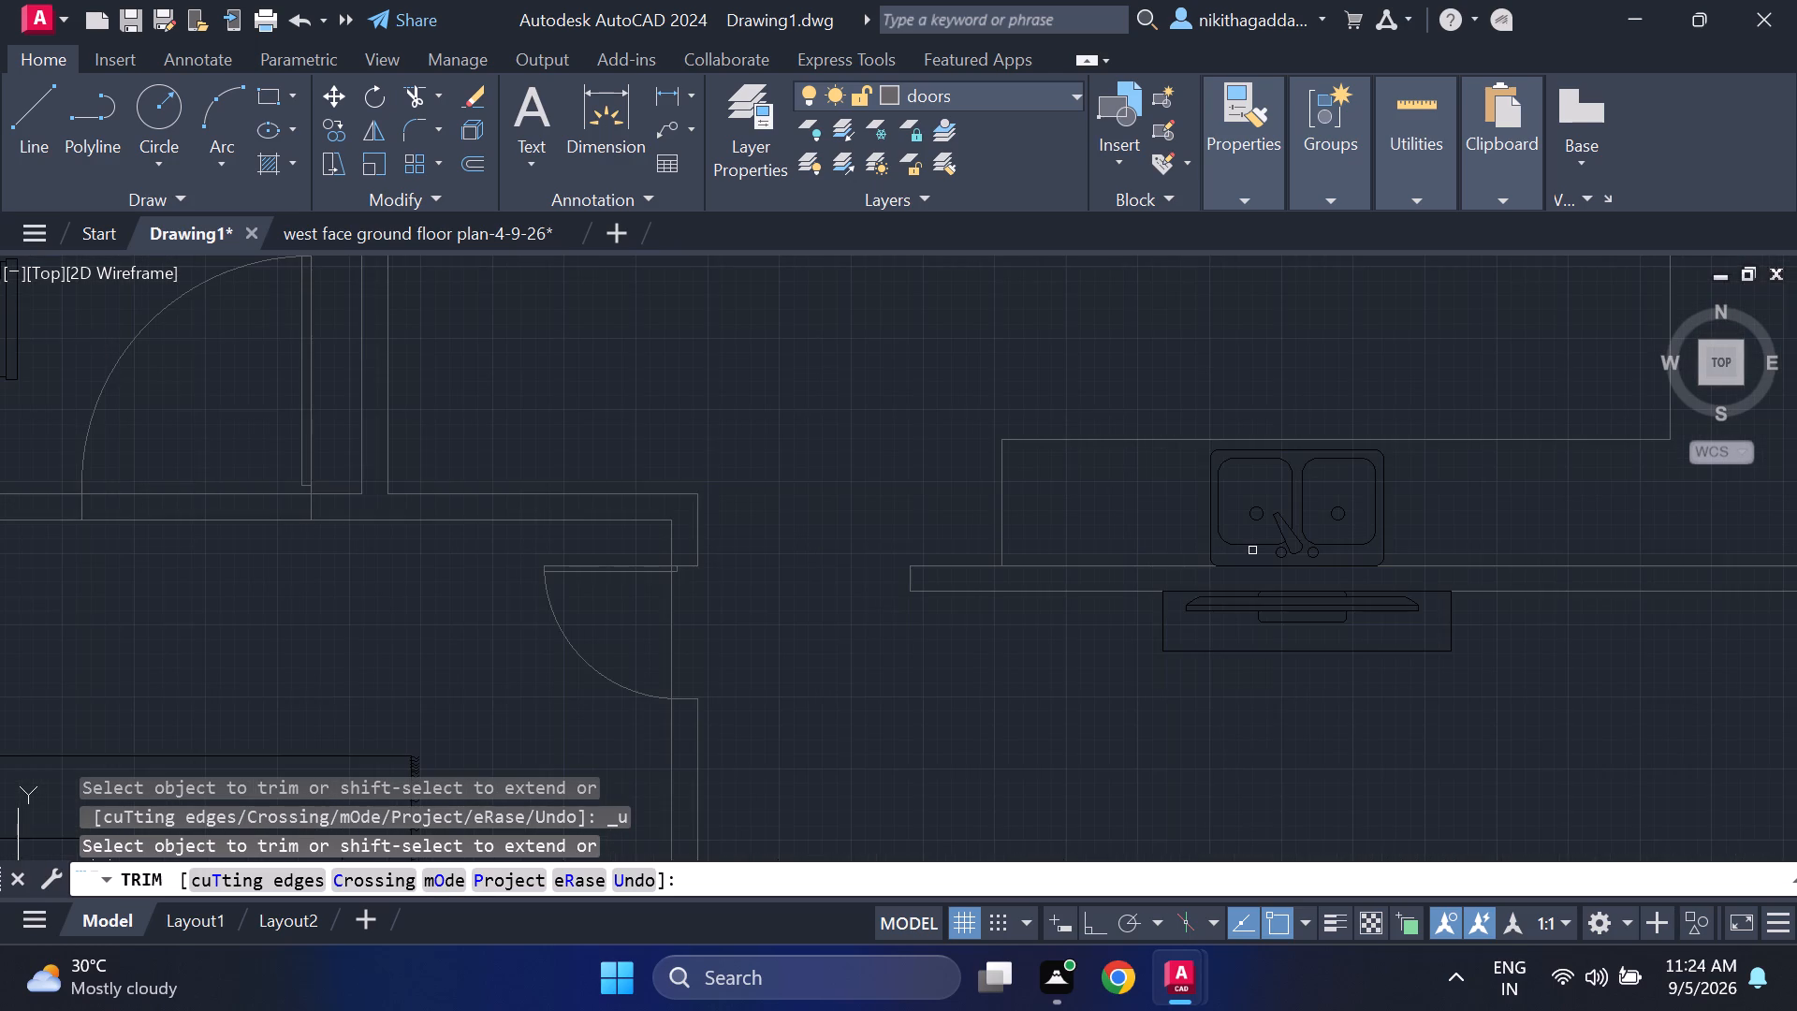
key(ctrl+z)
Trim only the toilet-side wall line across the door openings of the upper and lower toilets.
scroll(903, 685, down, 3)
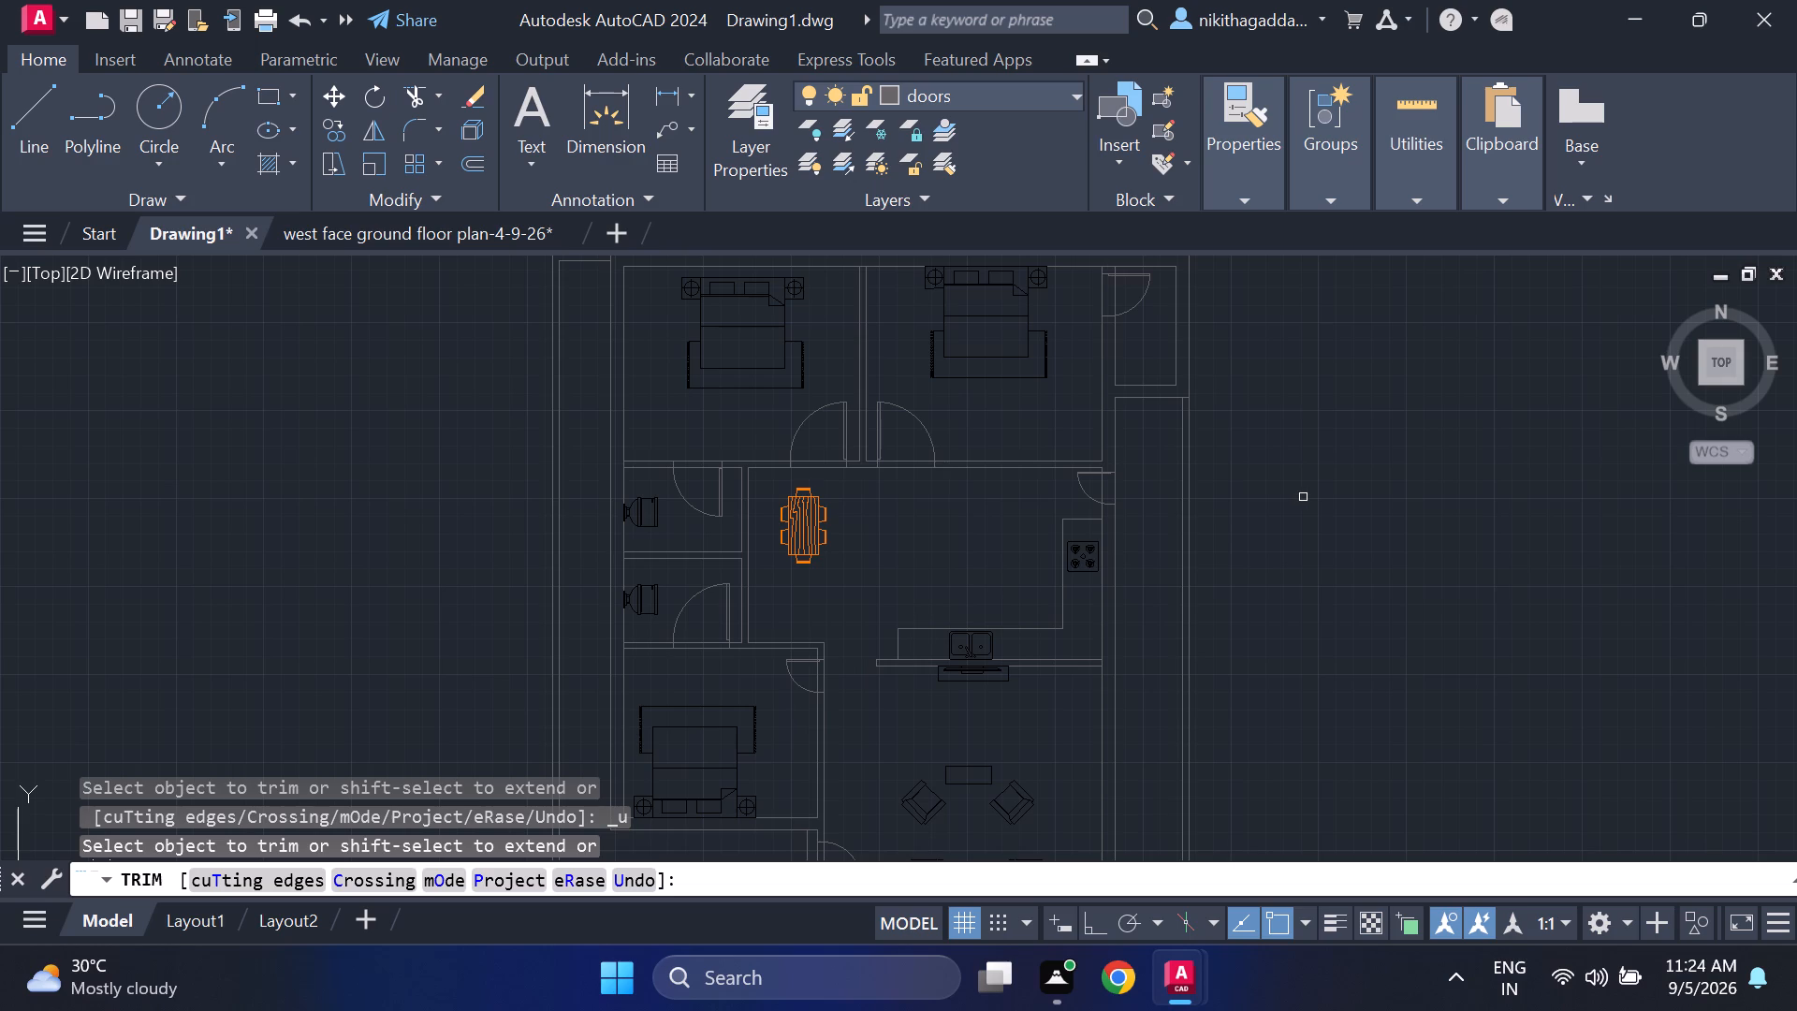
scroll(719, 487, up, 2)
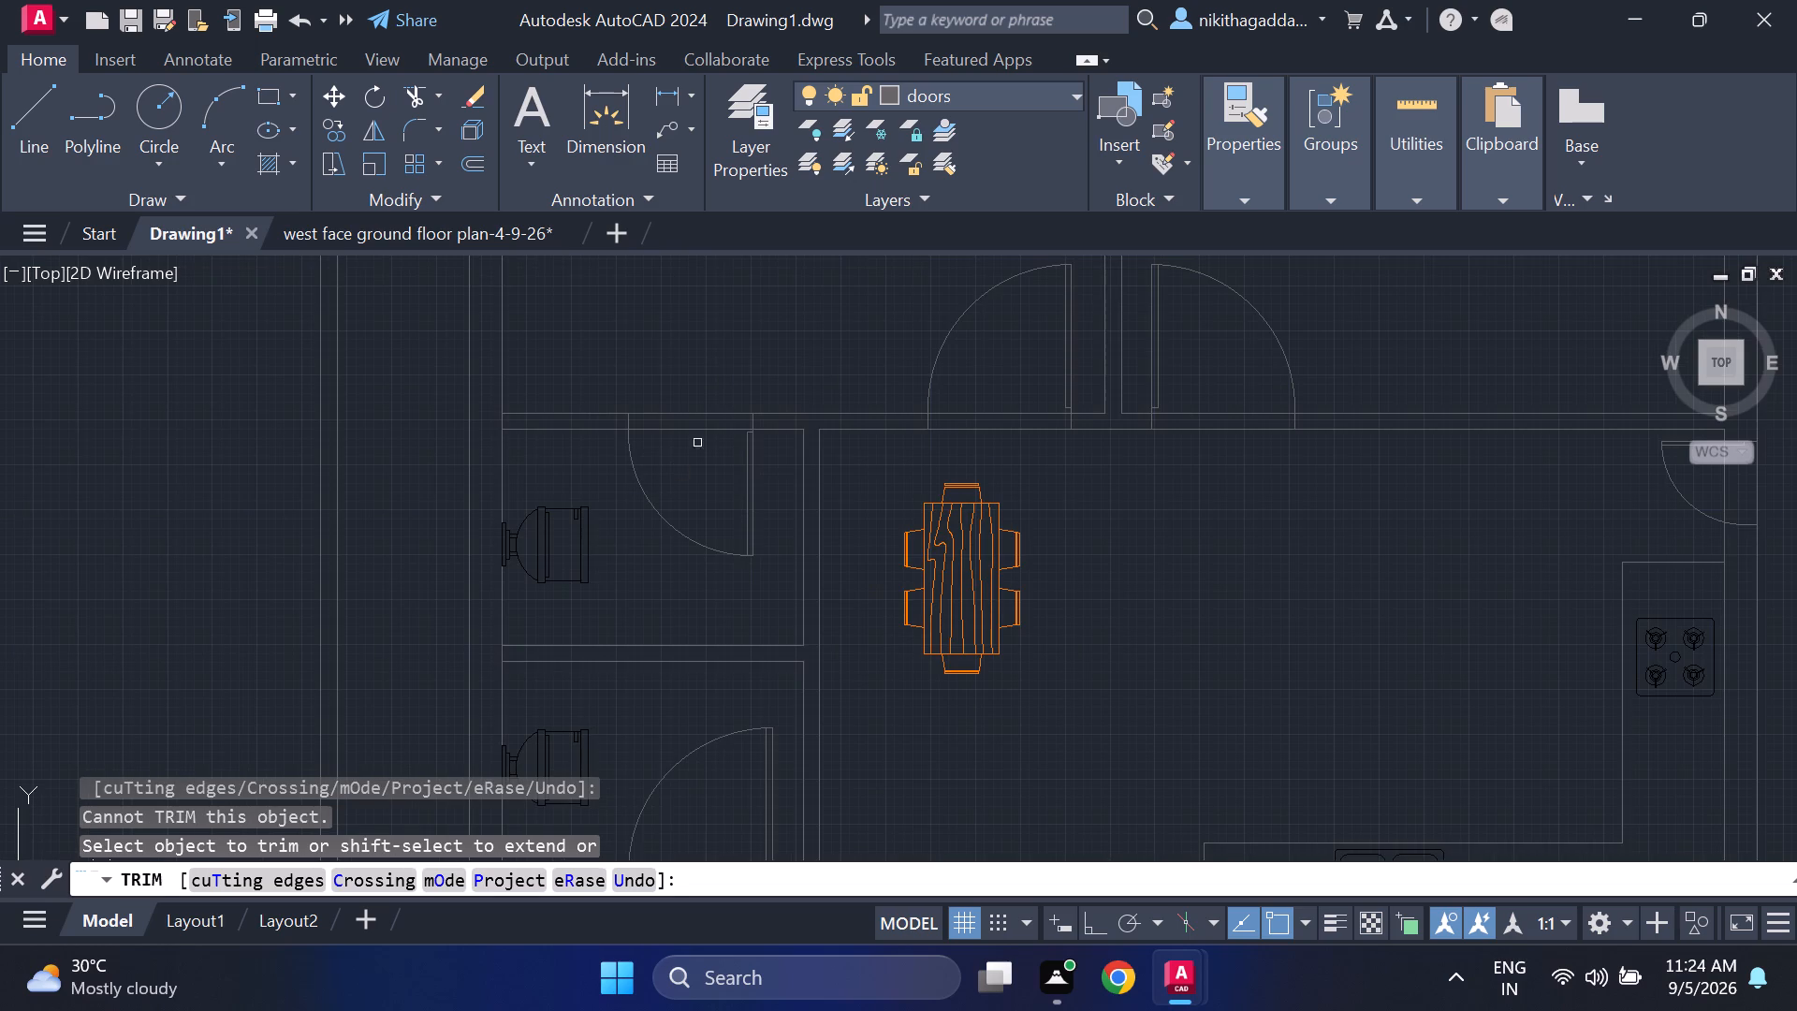
click(706, 430)
scroll(680, 668, down, 2)
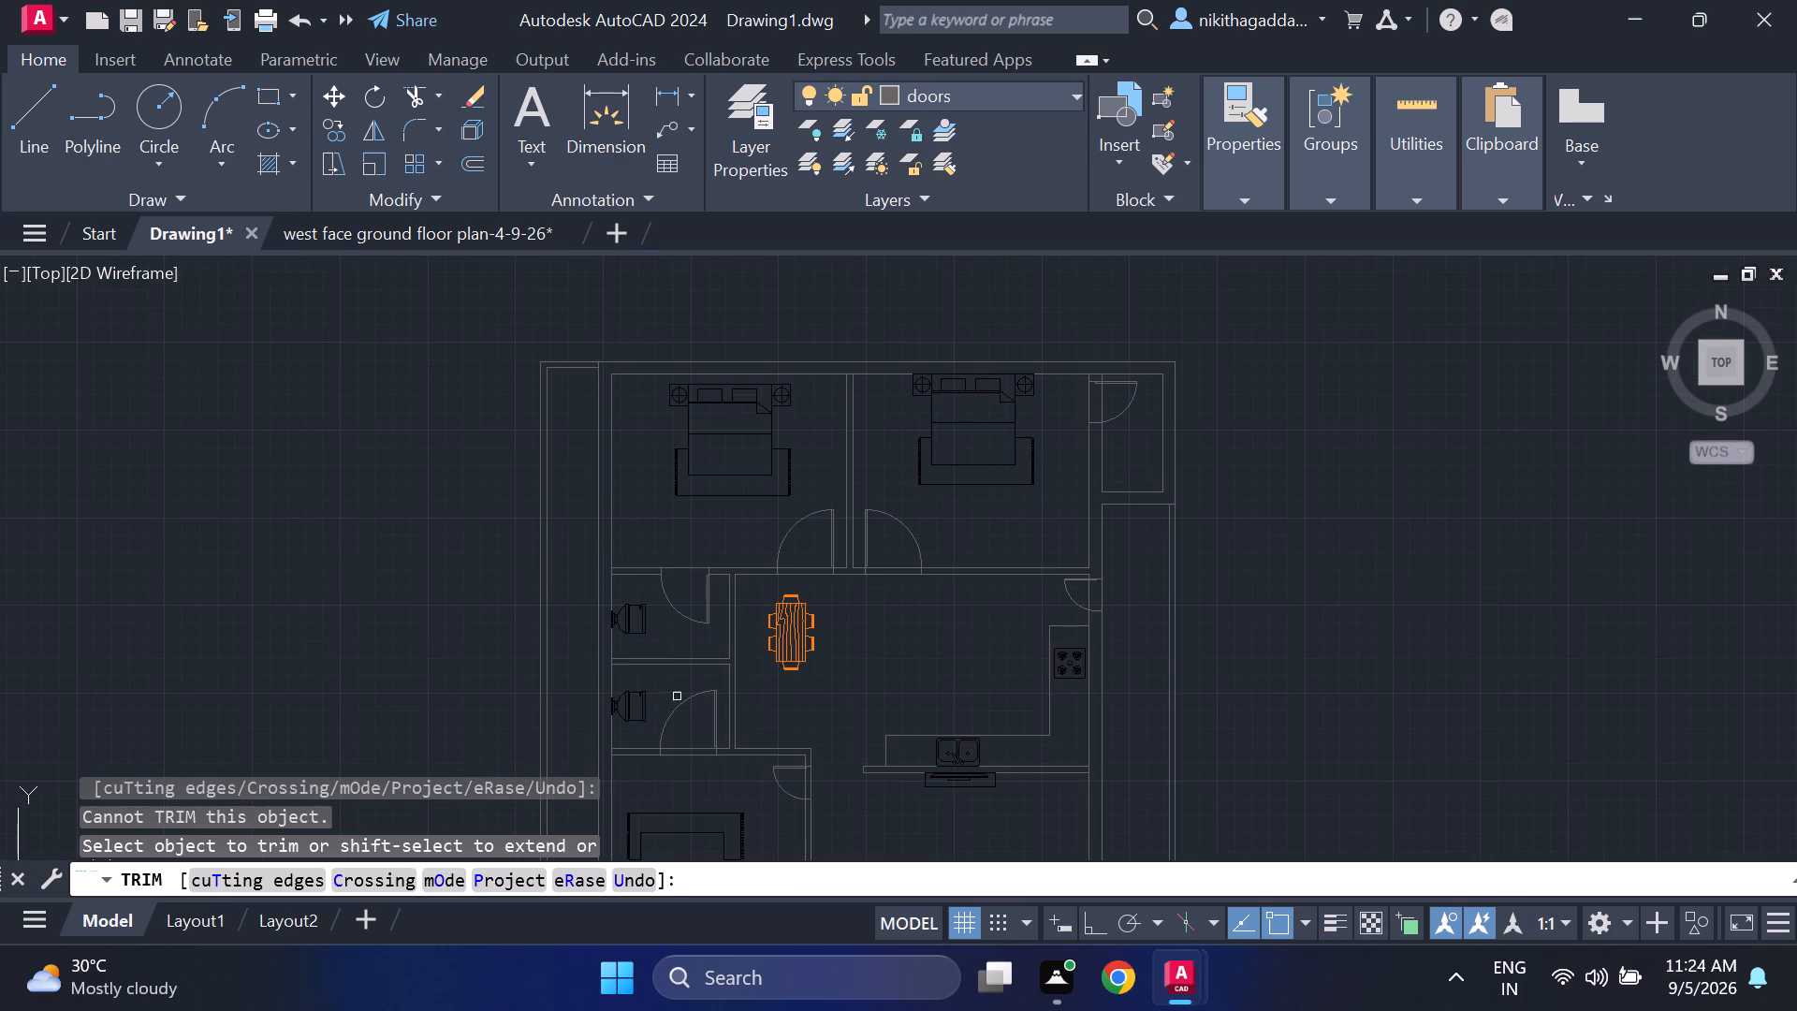
scroll(725, 718, up, 1)
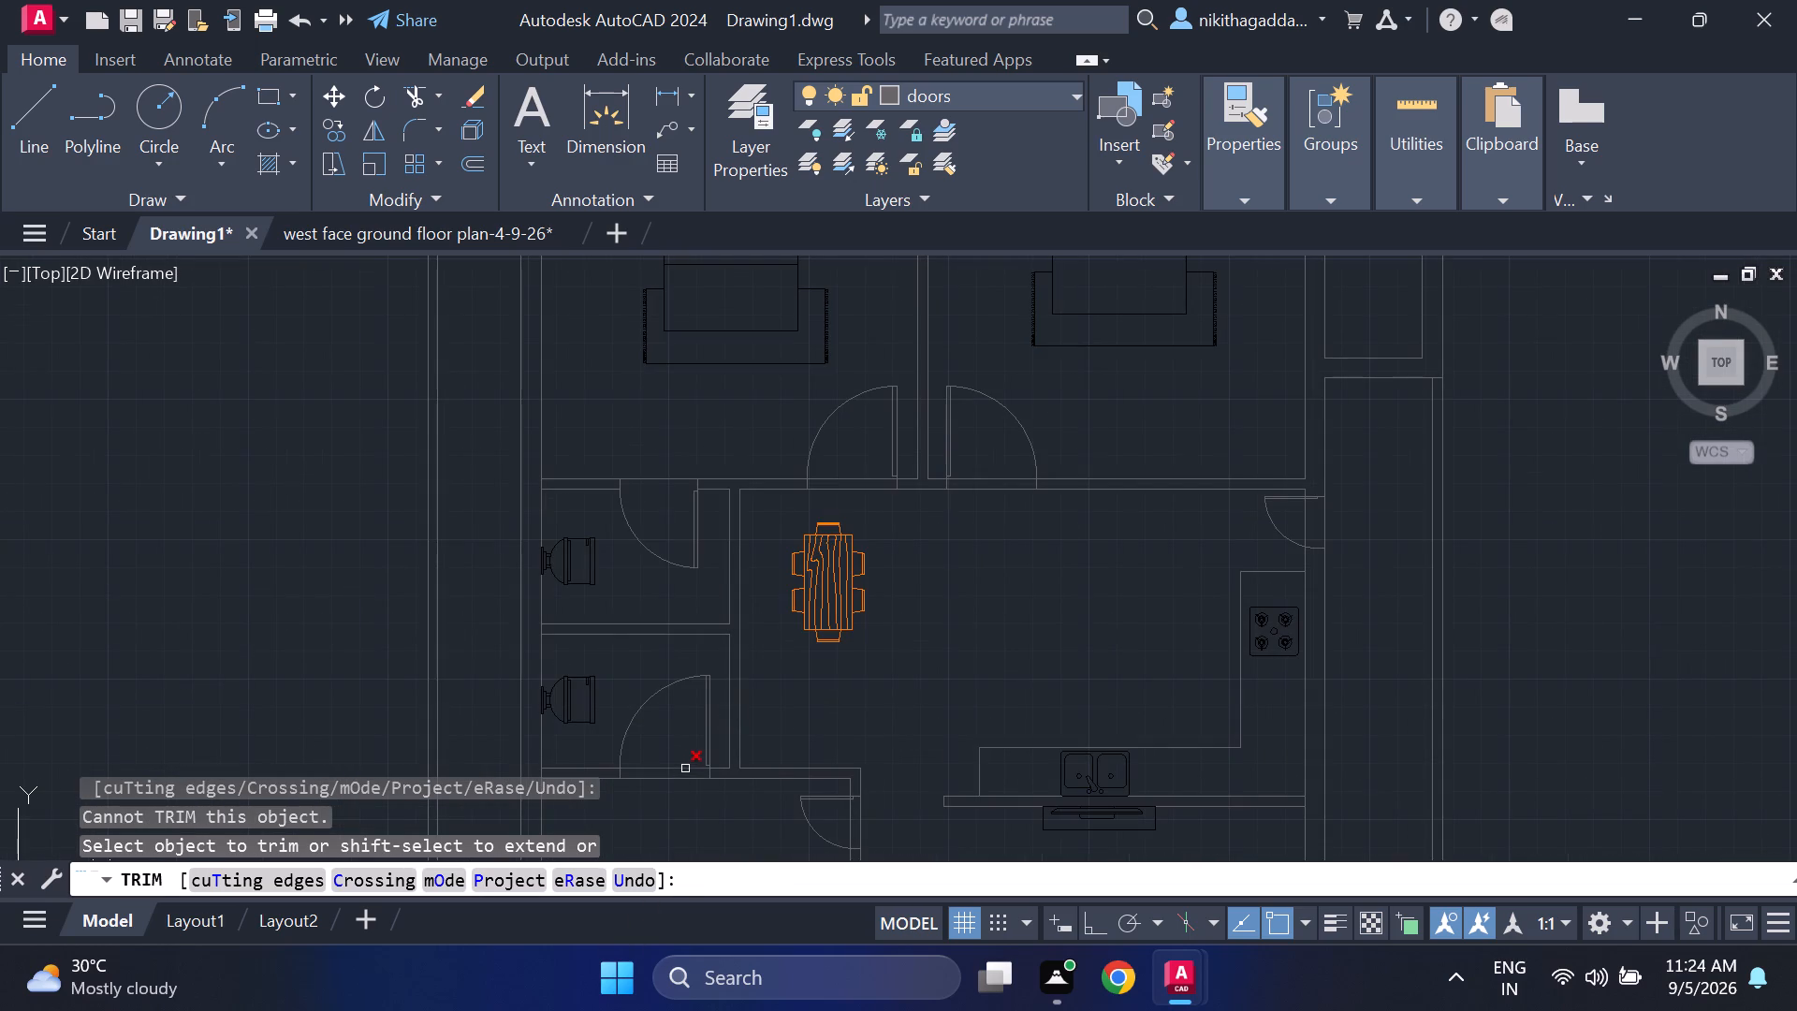
click(685, 768)
Trim only the swing-side wall line at the kitchen's east door, both north bedroom doors and the northeast bedroom's east door.
click(1305, 529)
click(1001, 480)
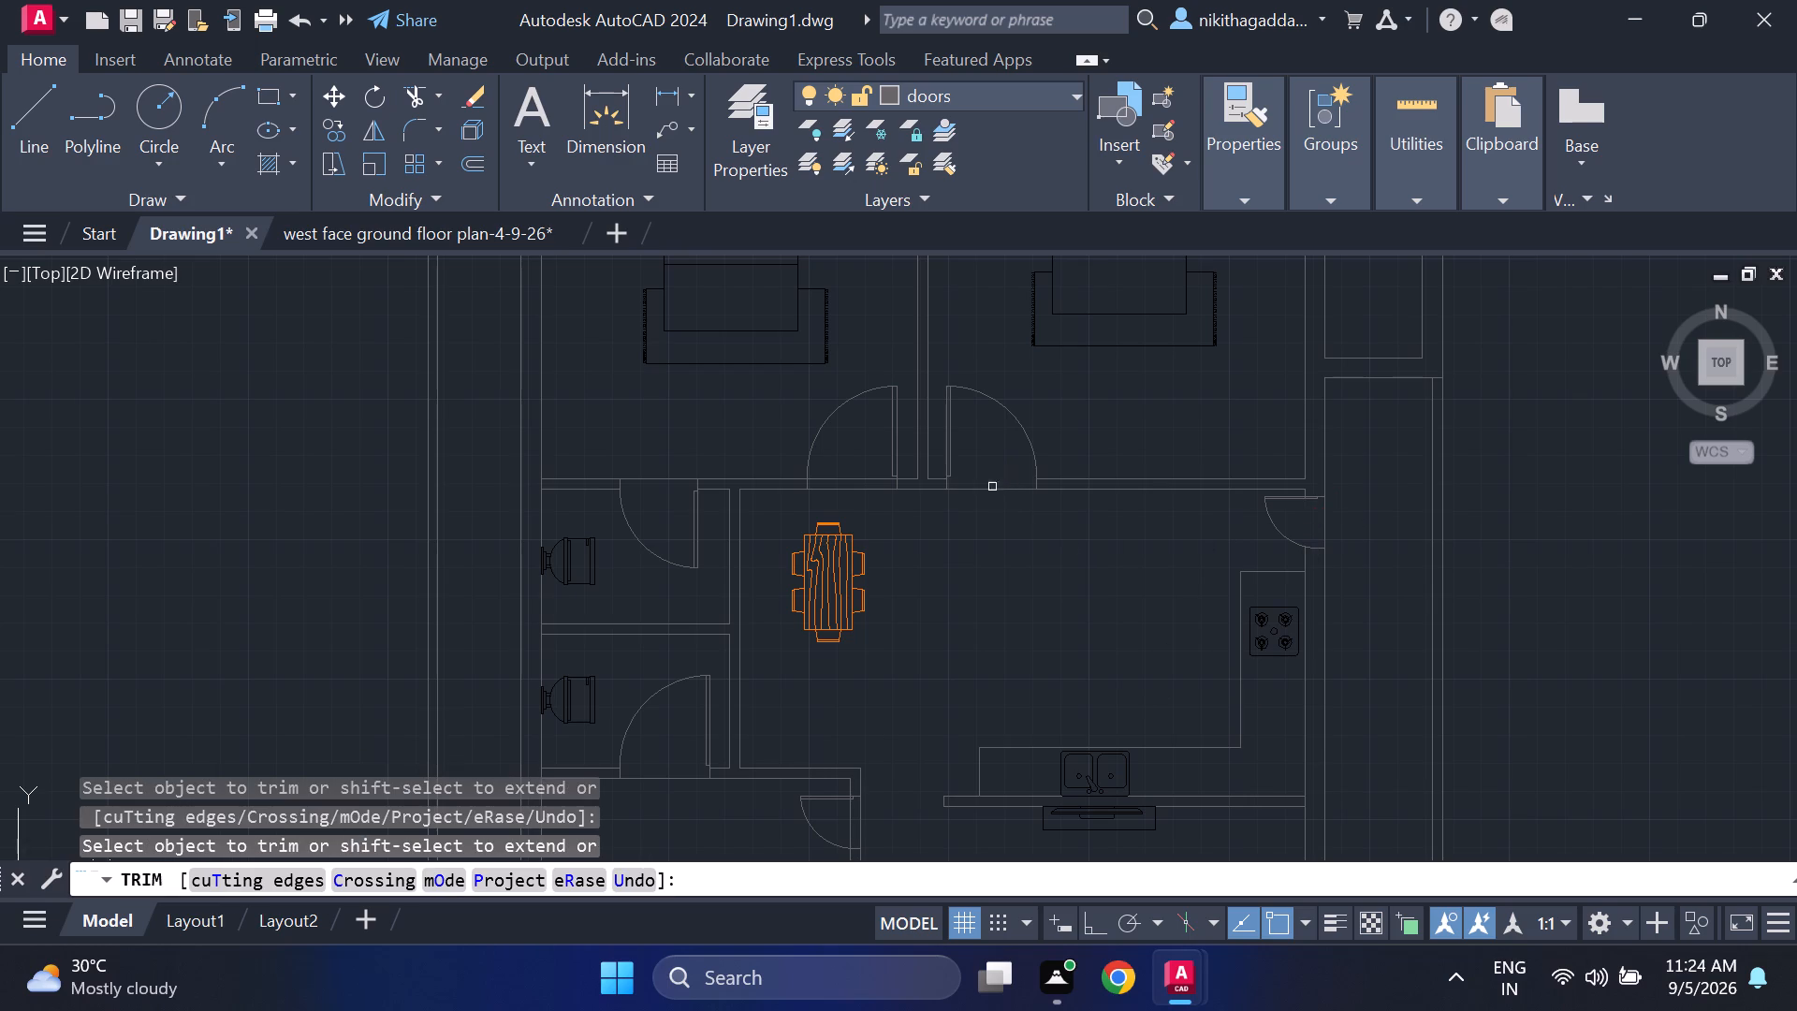
click(835, 481)
middle_drag(1181, 414, 1130, 445)
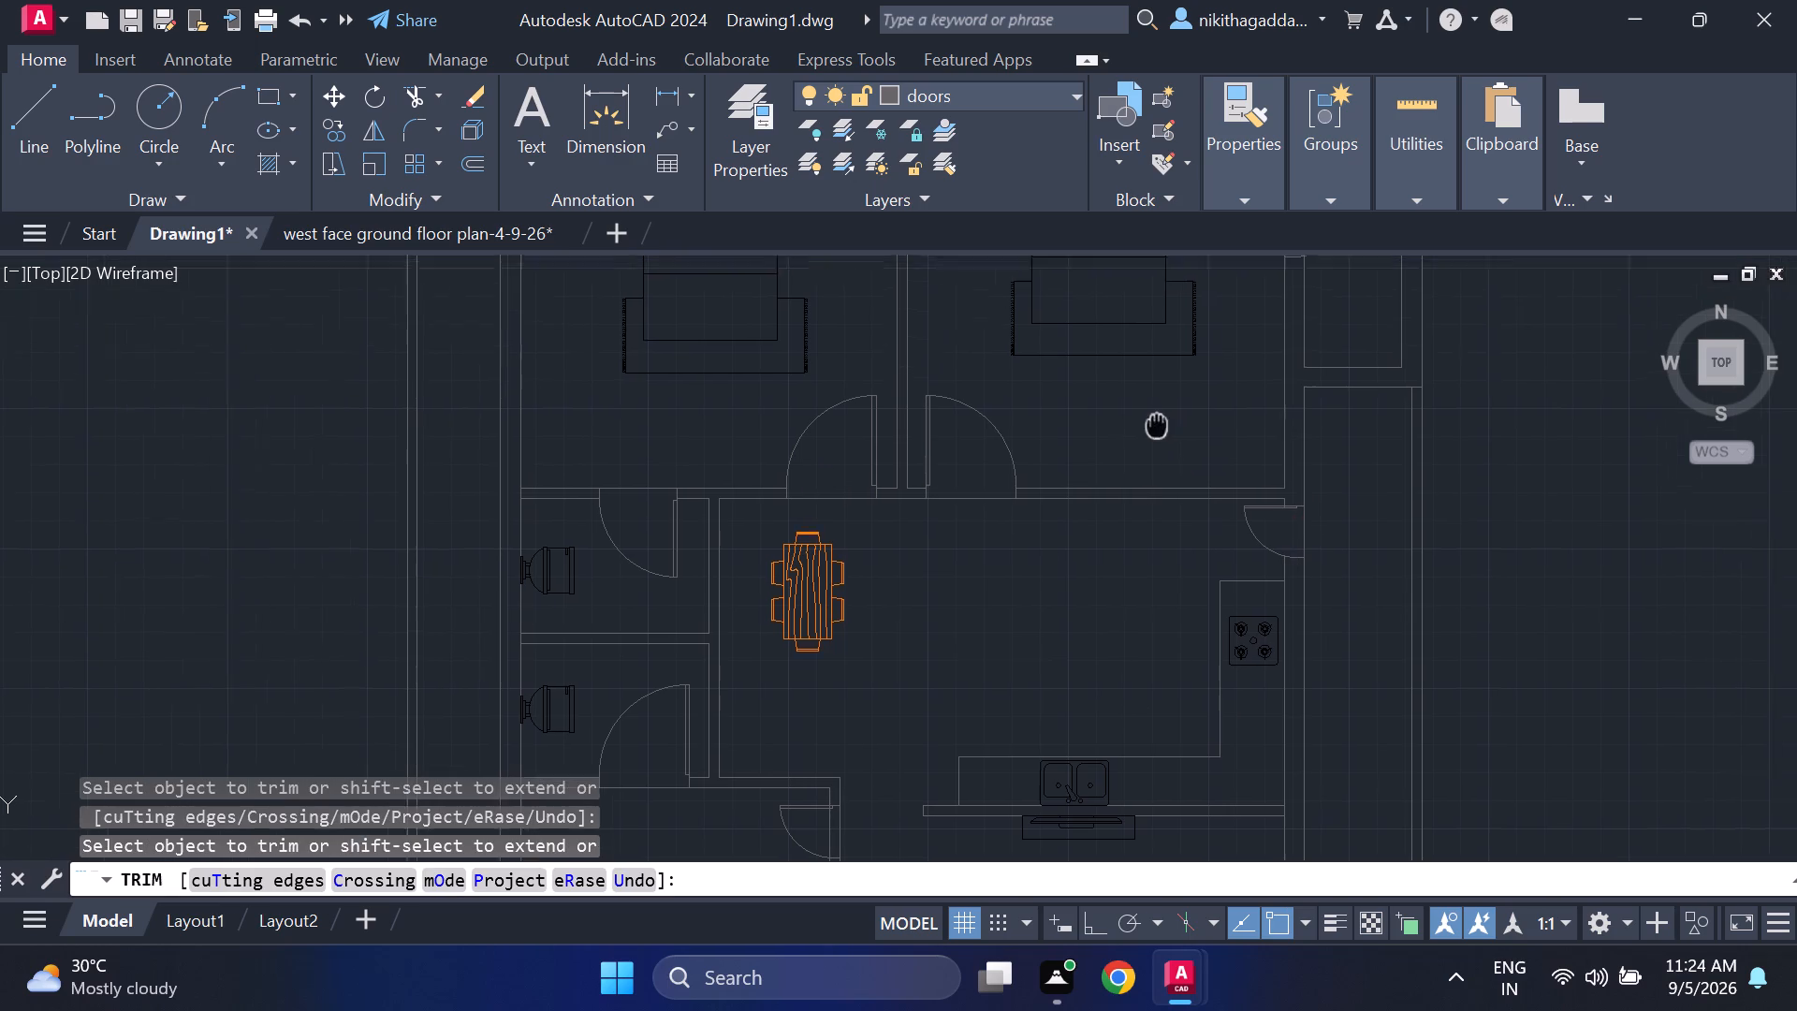
middle_drag(1130, 445, 934, 612)
scroll(1096, 423, up, 1)
click(1067, 412)
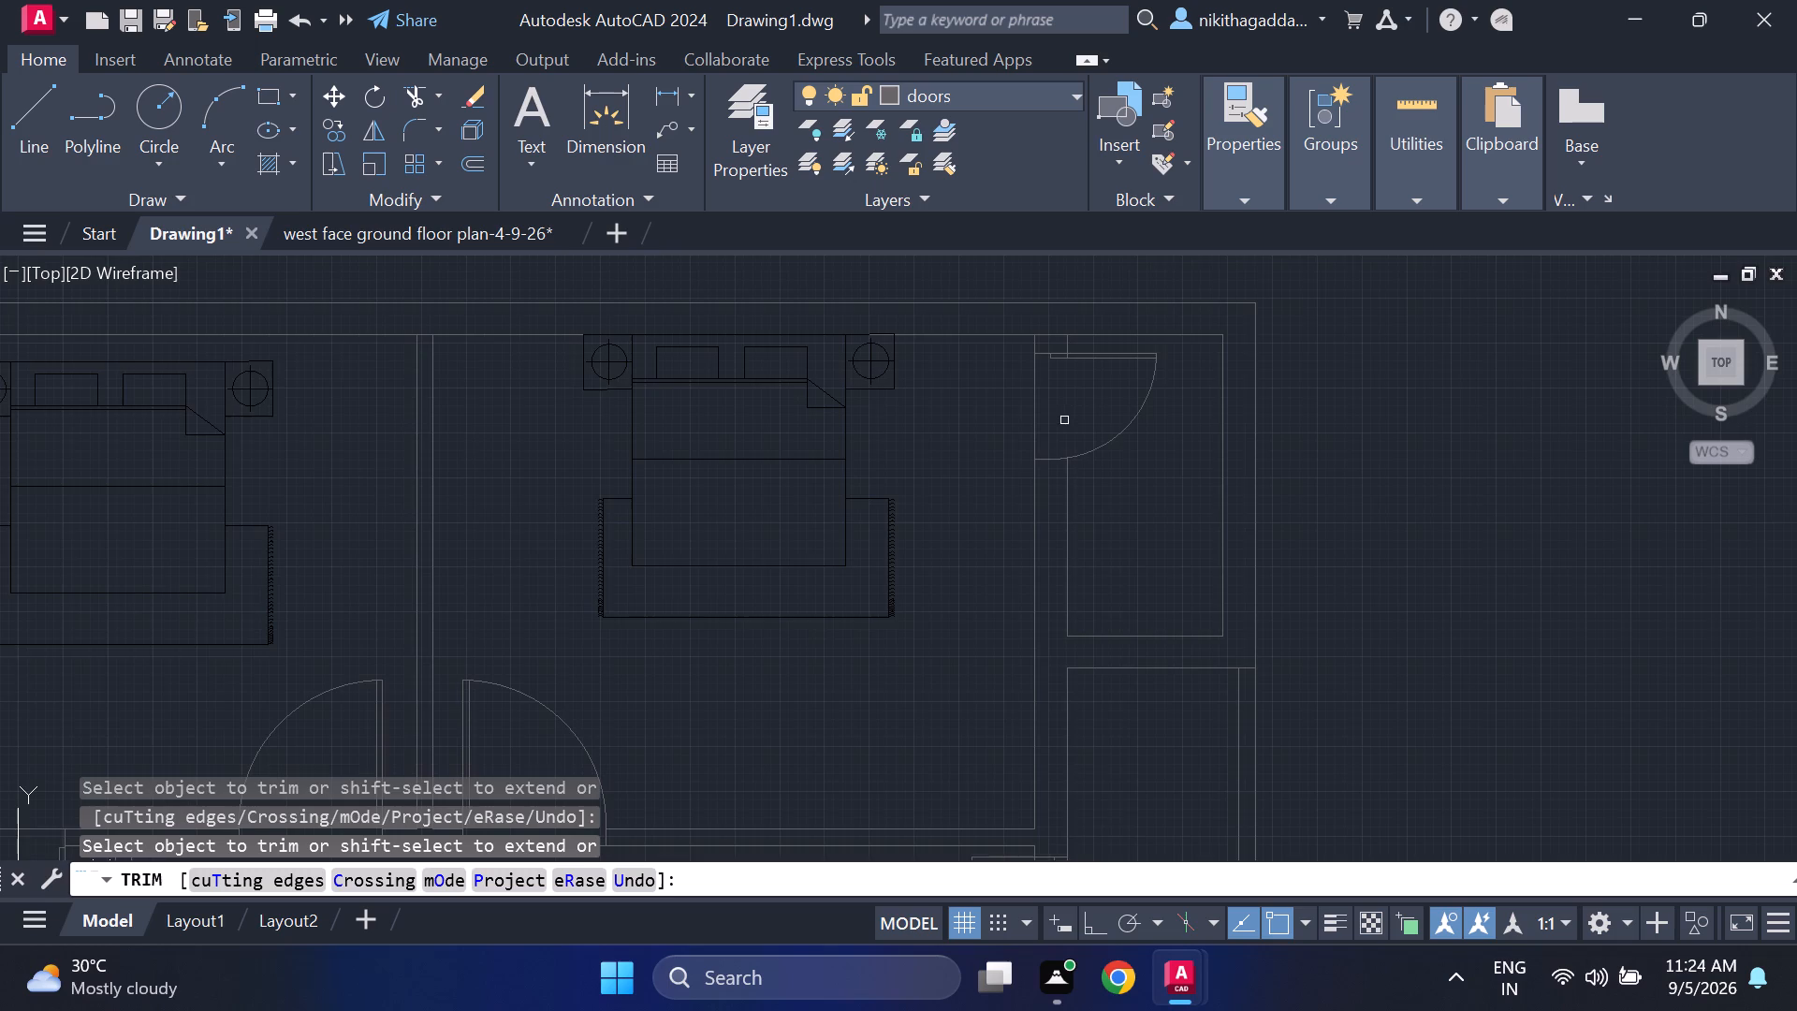
Trim only the room-side wall line across the southwest bedroom door and the living room's entrance door.
scroll(909, 613, down, 3)
middle_drag(895, 636, 885, 615)
middle_drag(881, 593, 886, 518)
scroll(810, 731, up, 2)
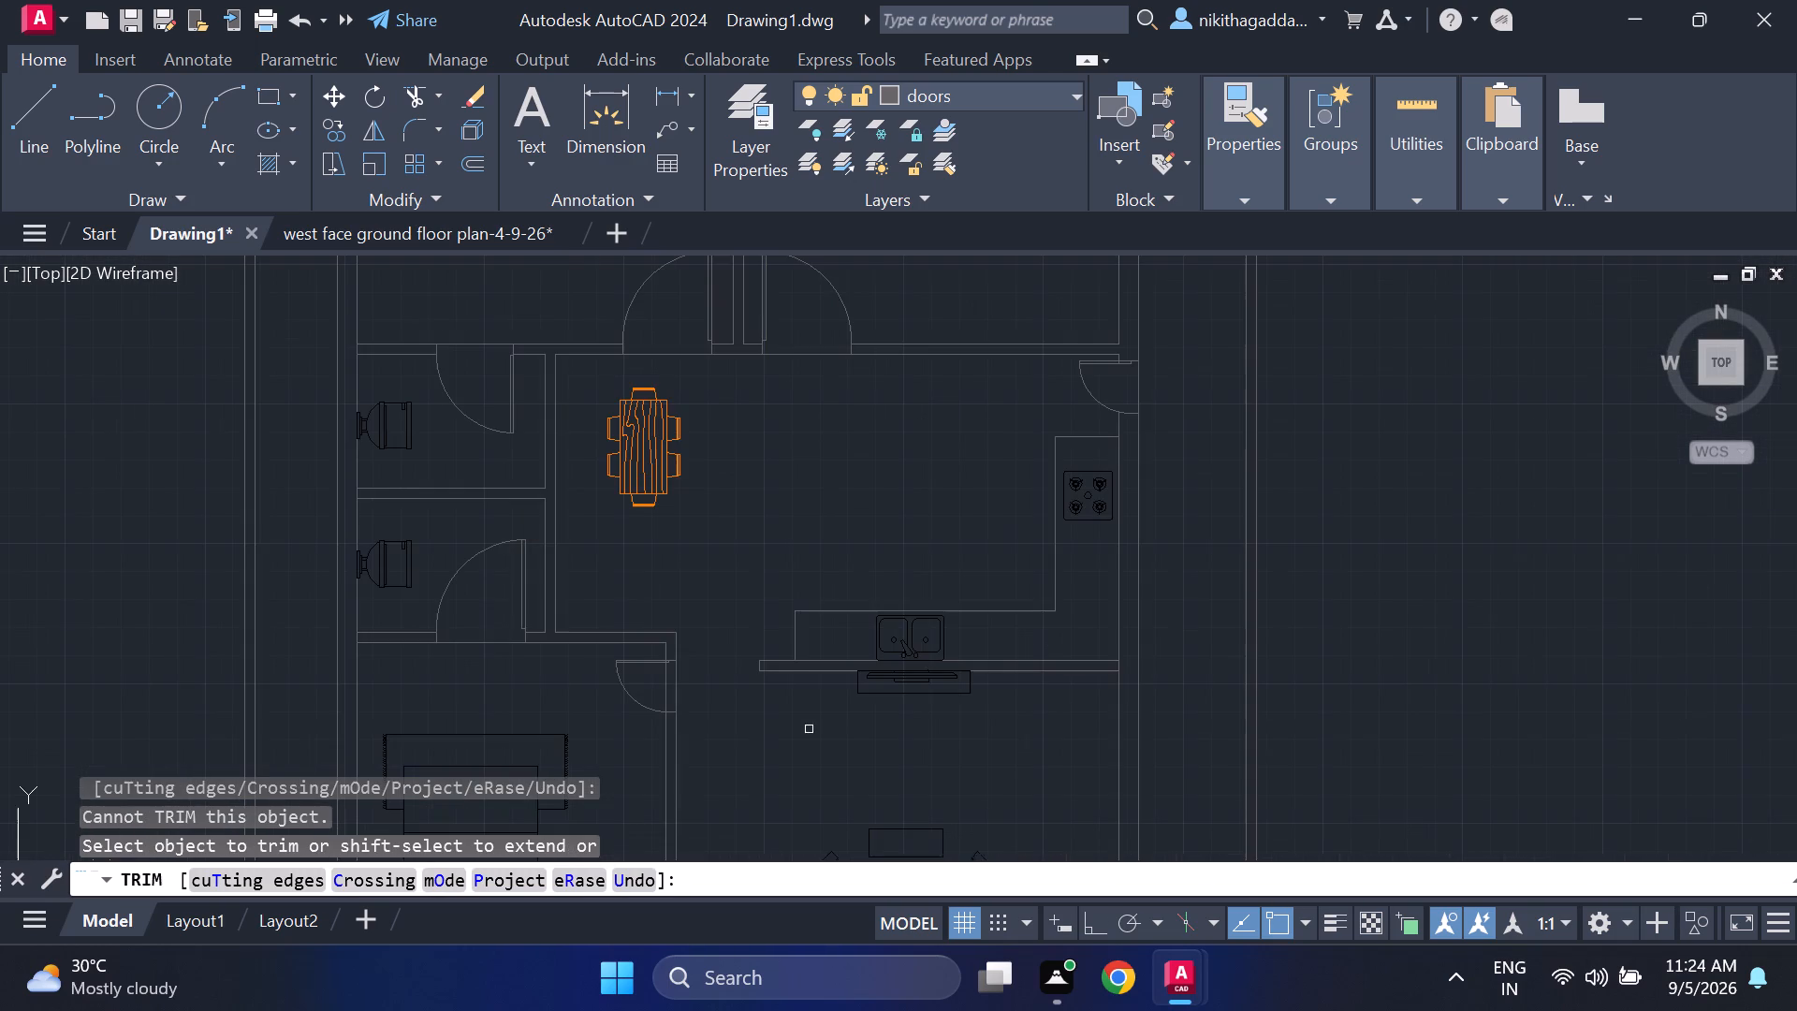
click(662, 684)
scroll(755, 715, down, 2)
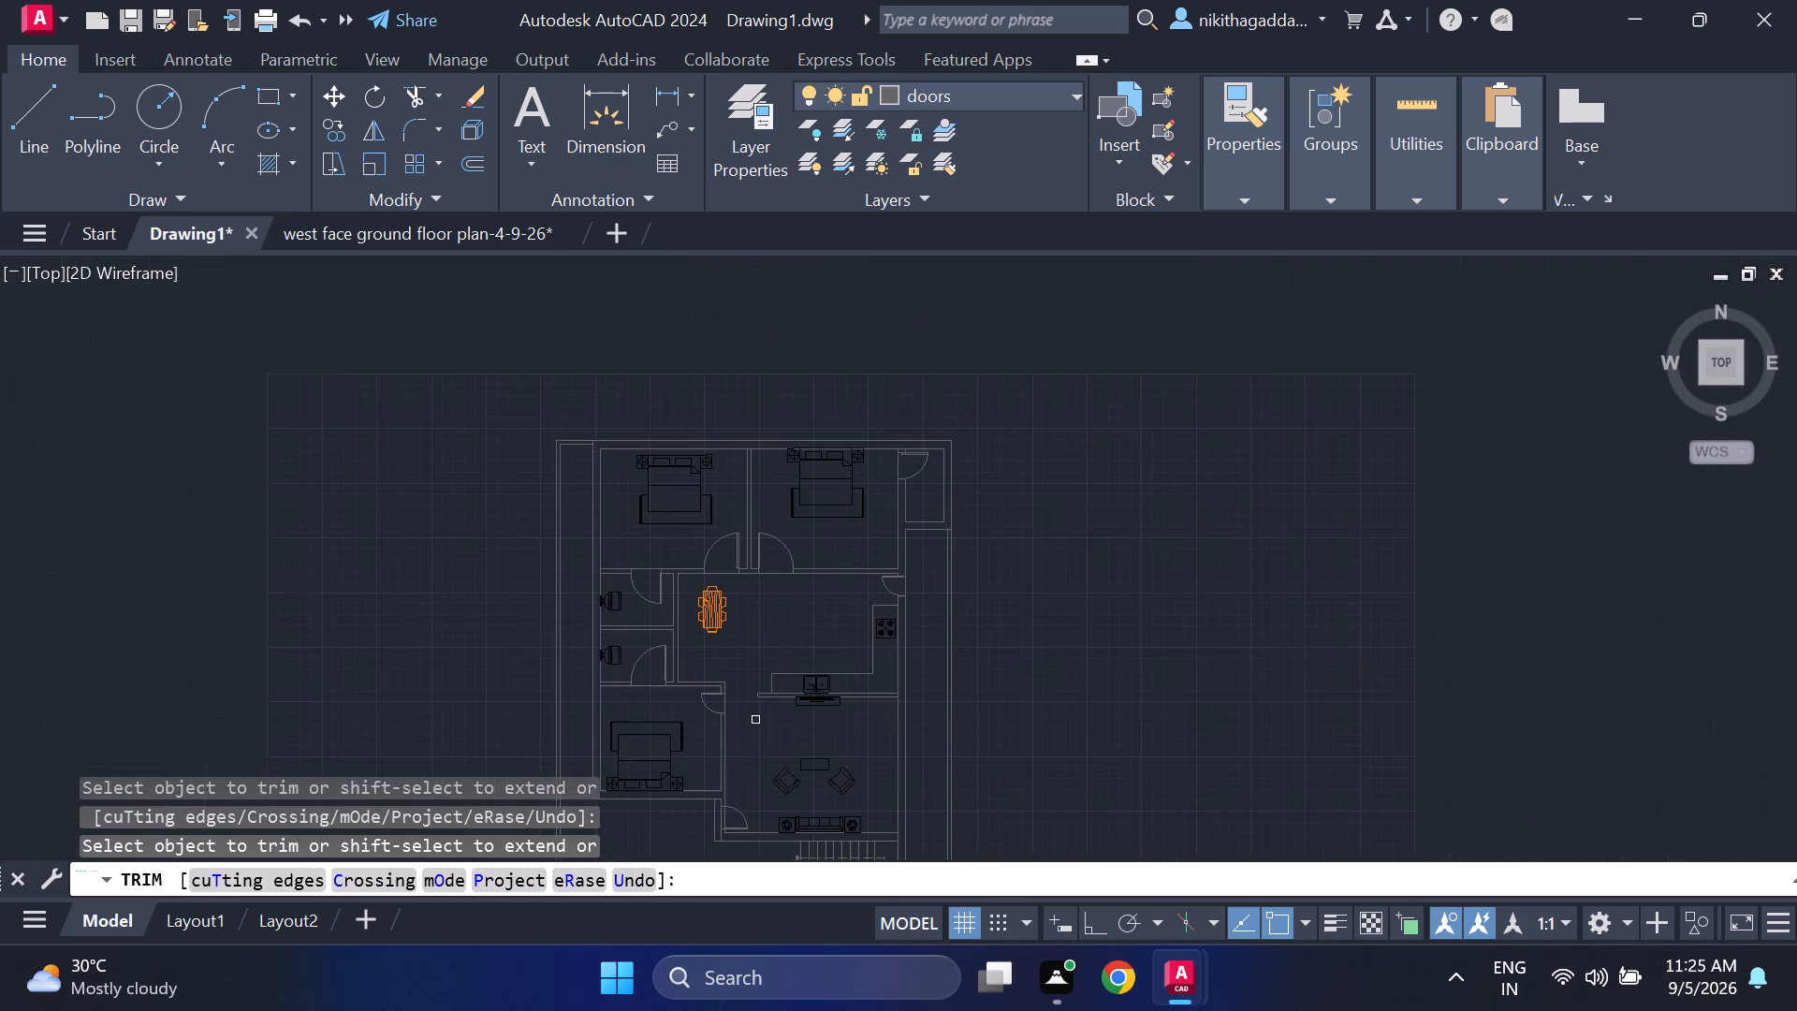
middle_drag(742, 708, 766, 606)
scroll(712, 733, up, 4)
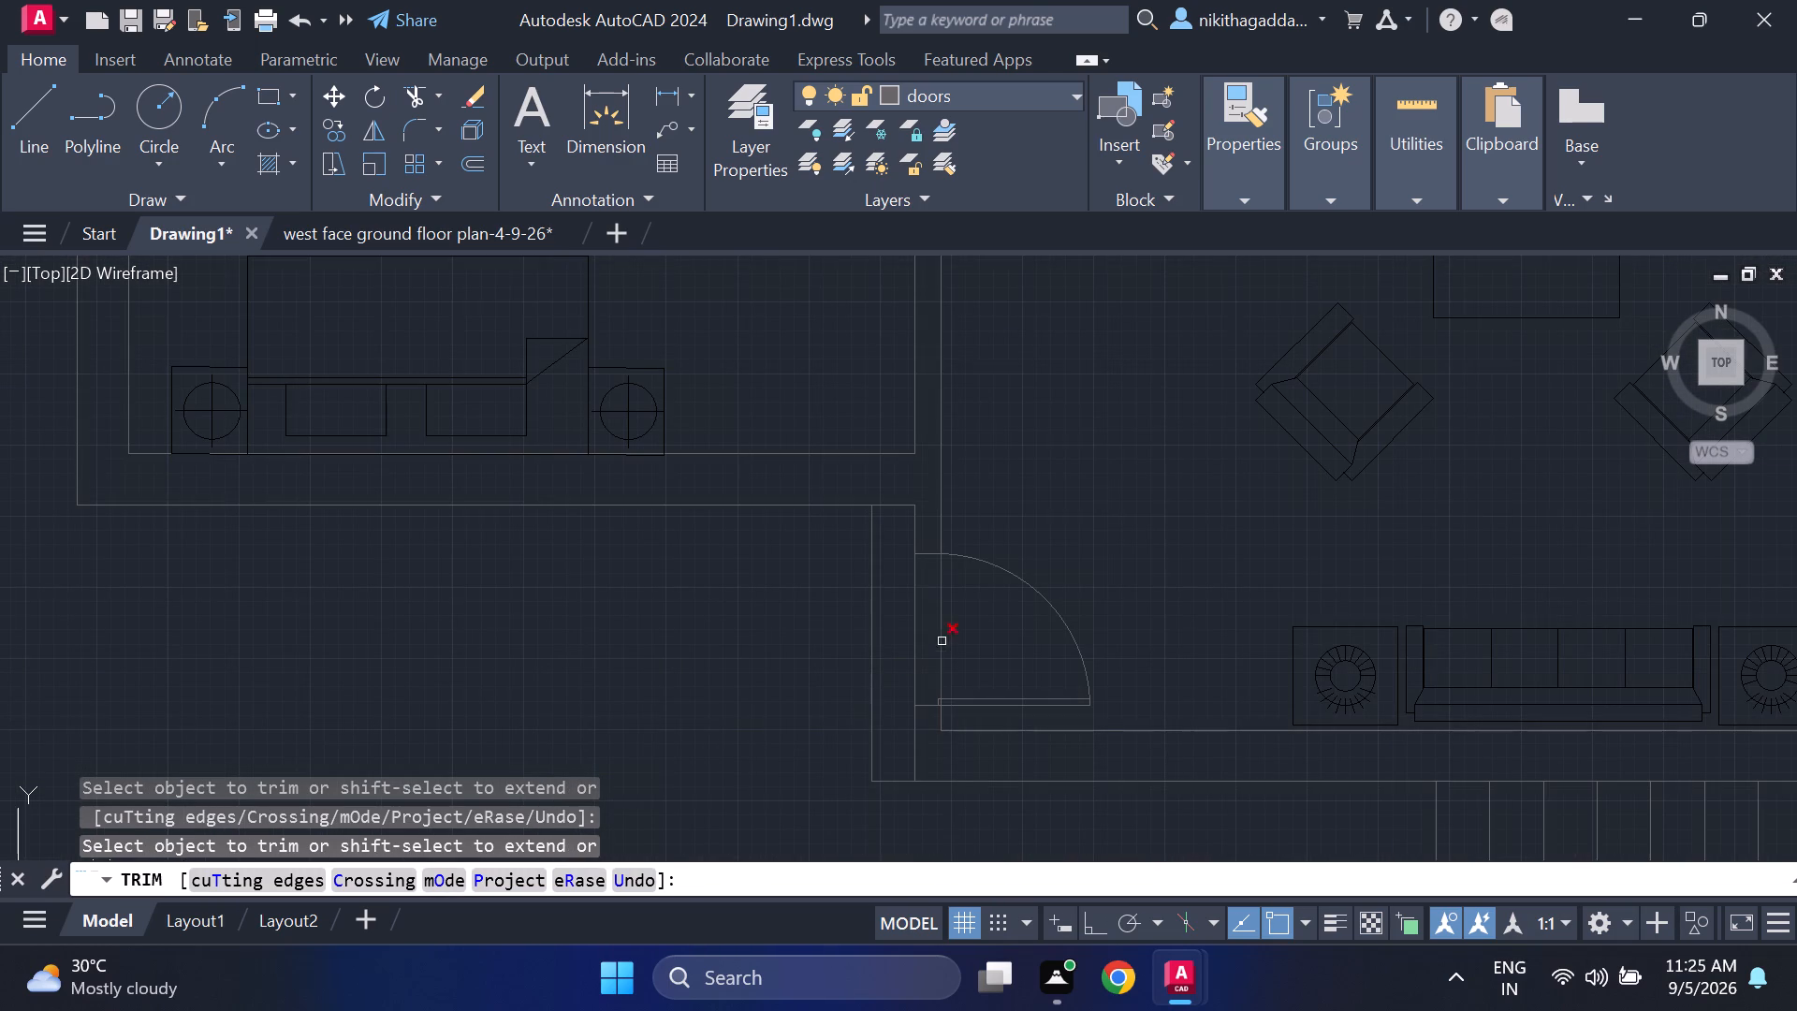
click(944, 635)
scroll(807, 626, down, 3)
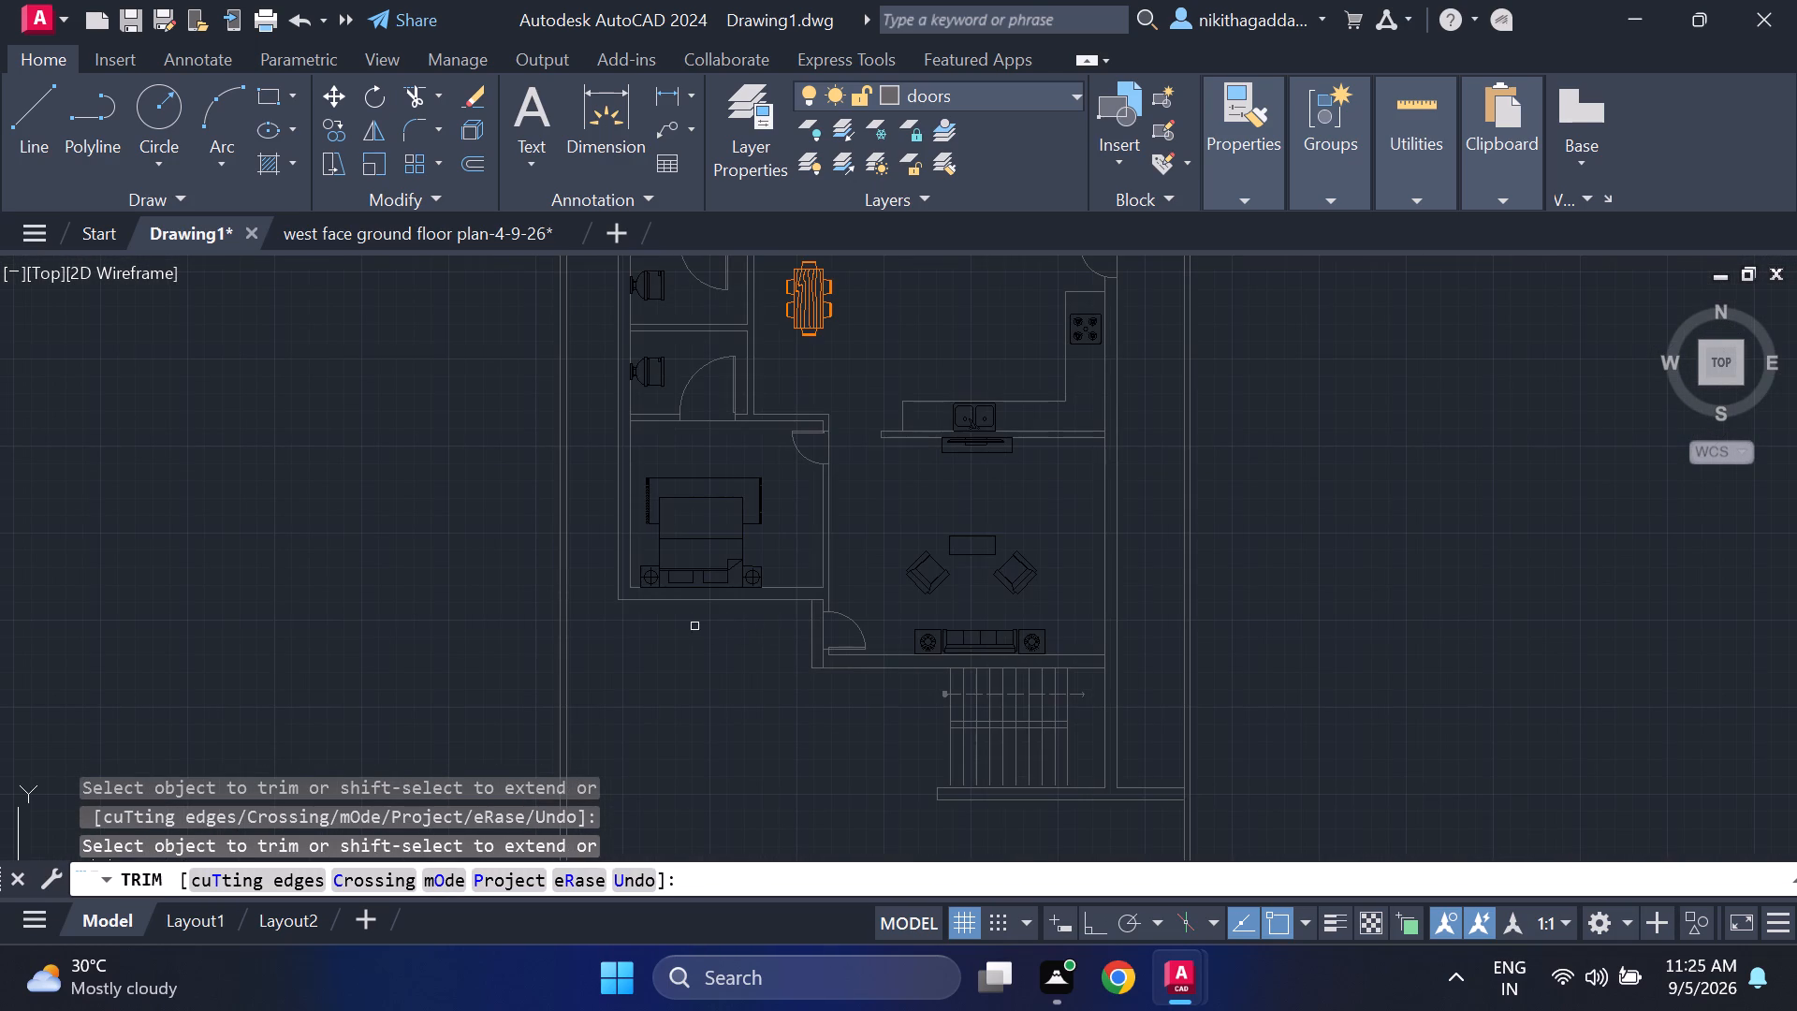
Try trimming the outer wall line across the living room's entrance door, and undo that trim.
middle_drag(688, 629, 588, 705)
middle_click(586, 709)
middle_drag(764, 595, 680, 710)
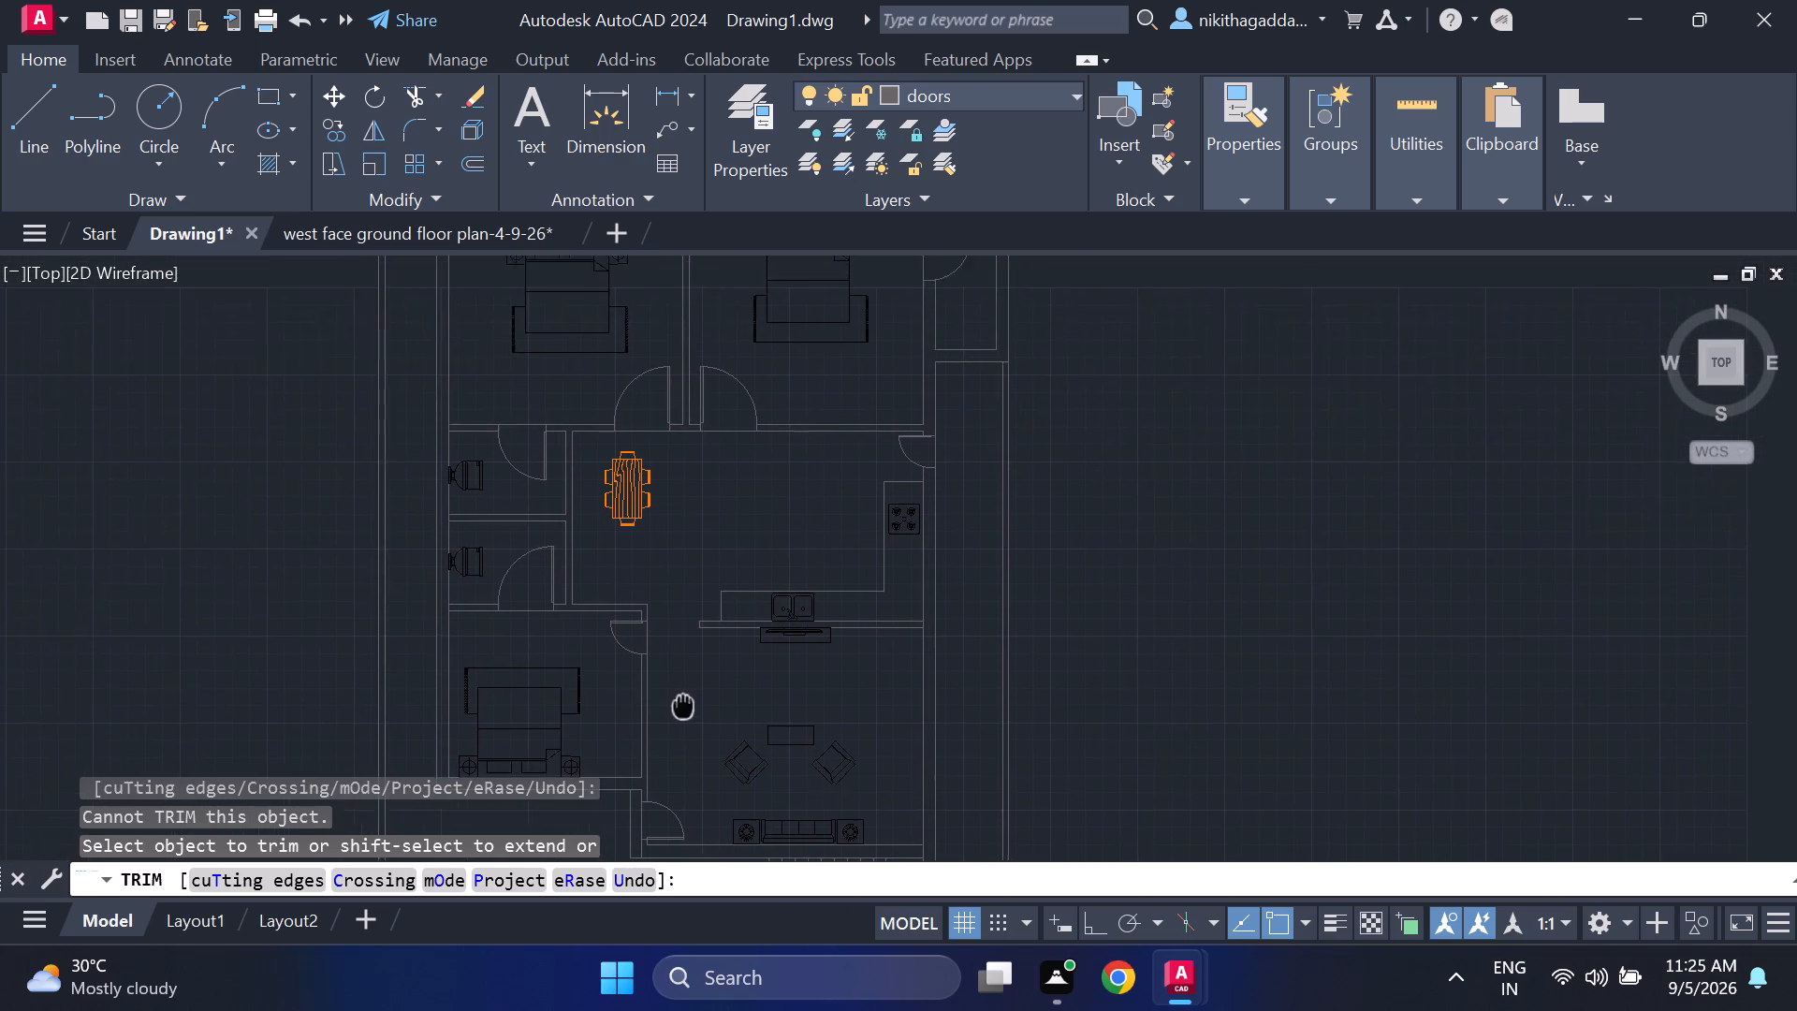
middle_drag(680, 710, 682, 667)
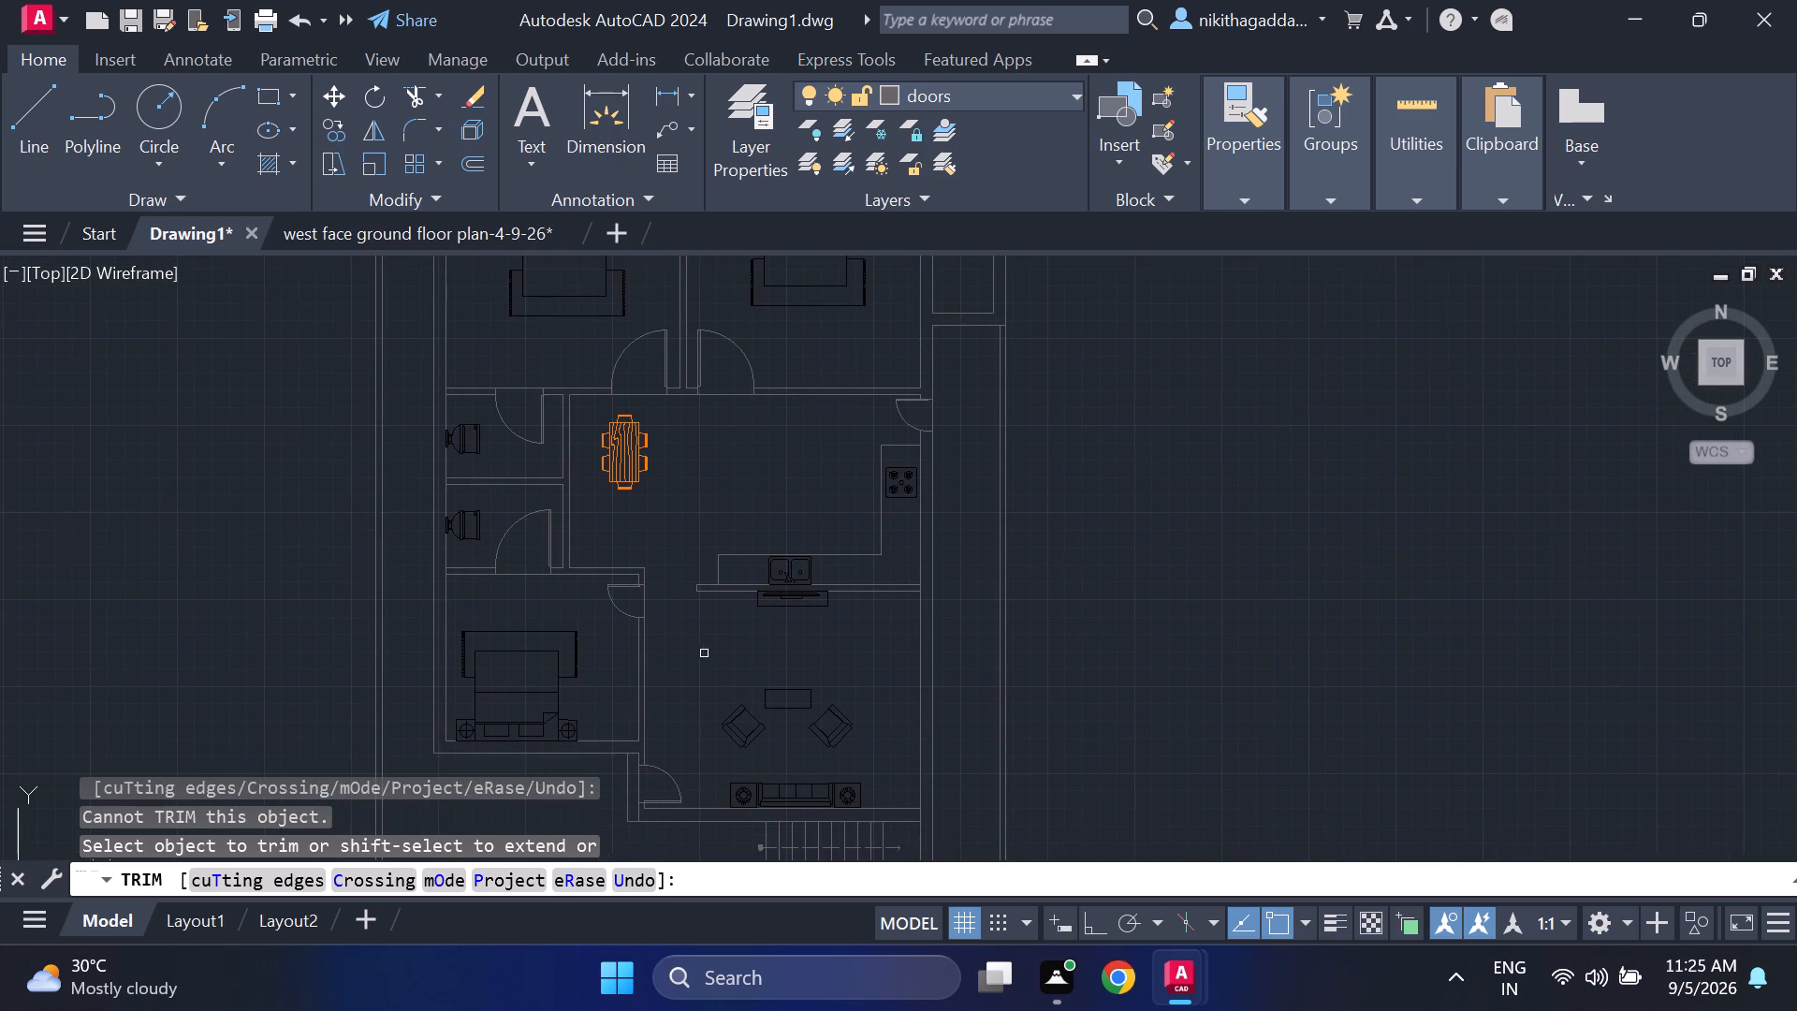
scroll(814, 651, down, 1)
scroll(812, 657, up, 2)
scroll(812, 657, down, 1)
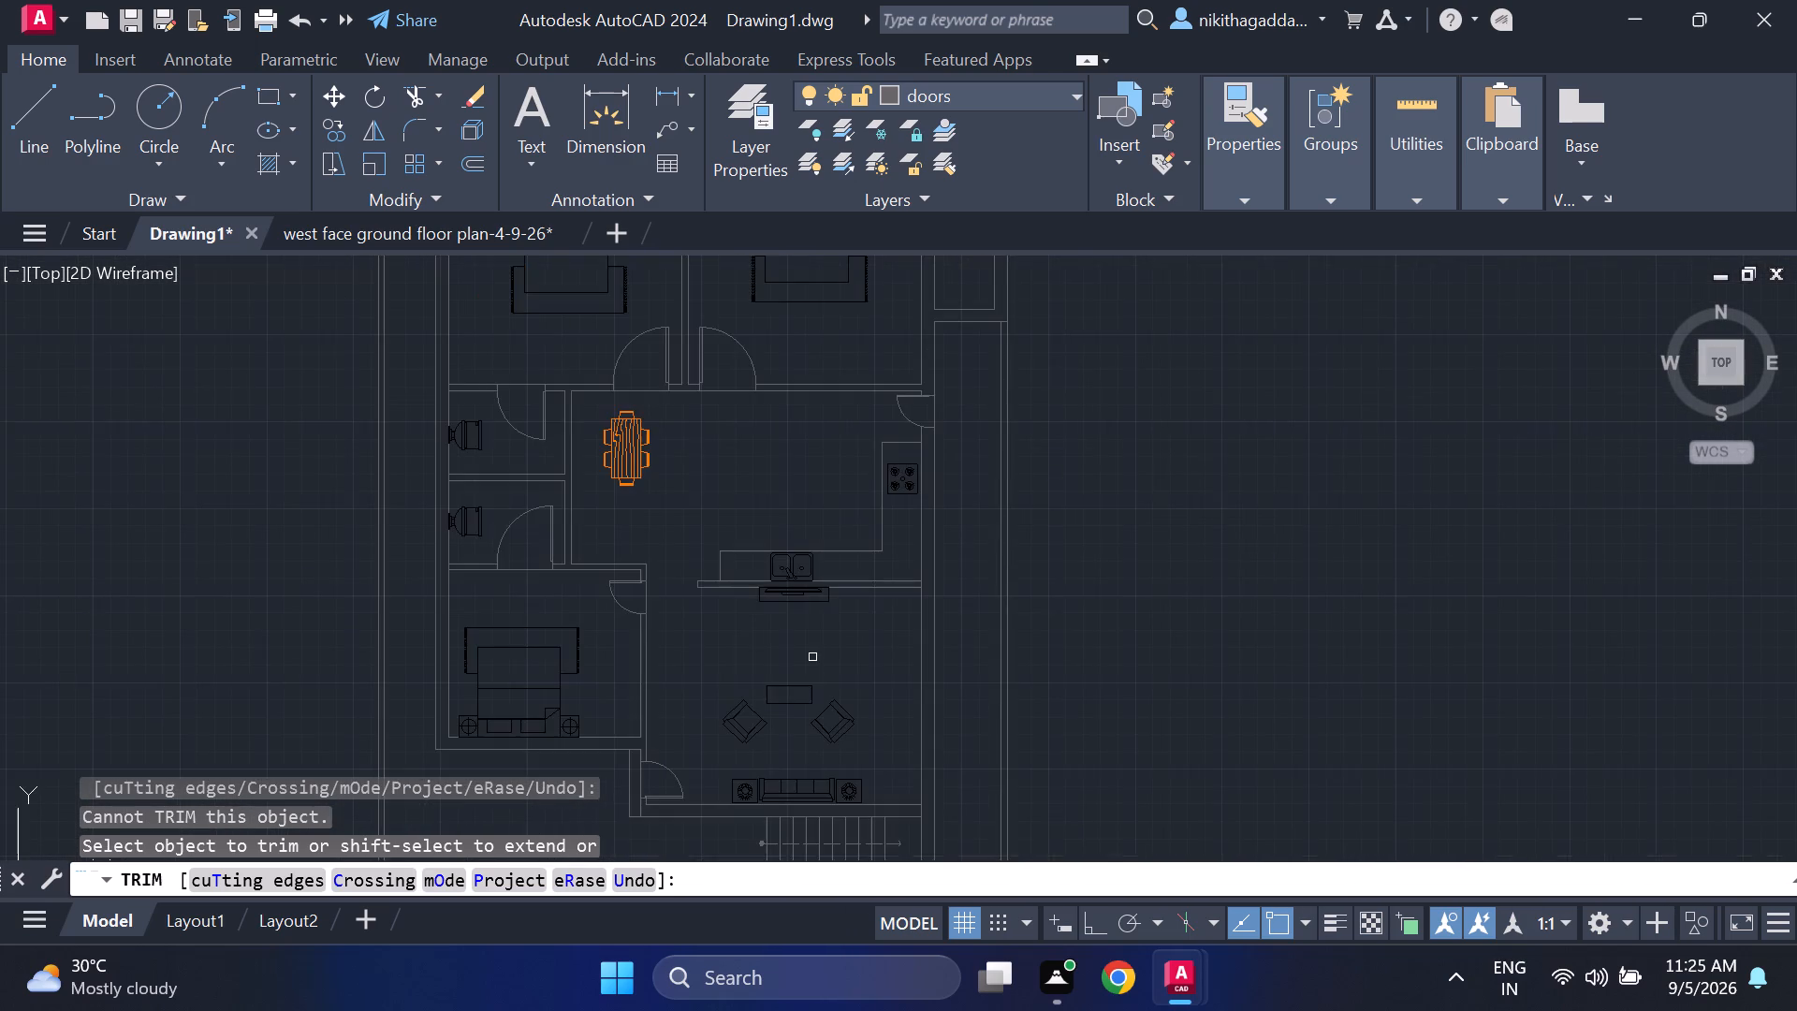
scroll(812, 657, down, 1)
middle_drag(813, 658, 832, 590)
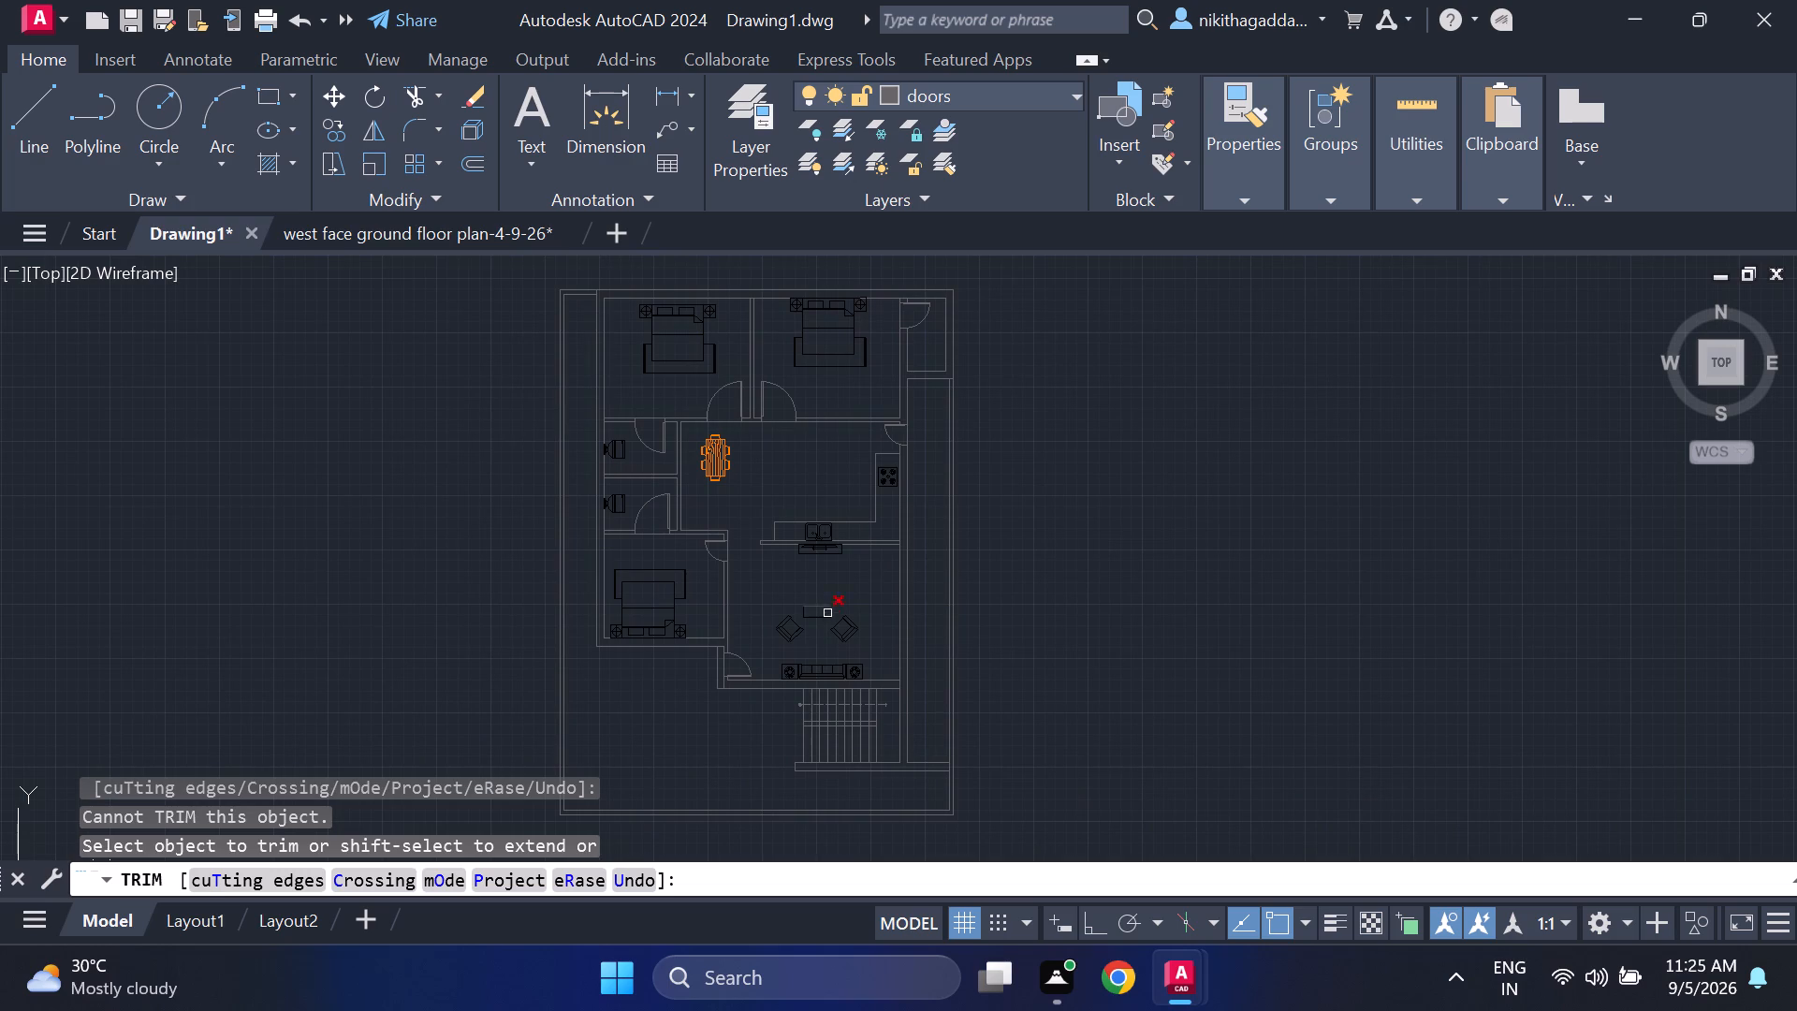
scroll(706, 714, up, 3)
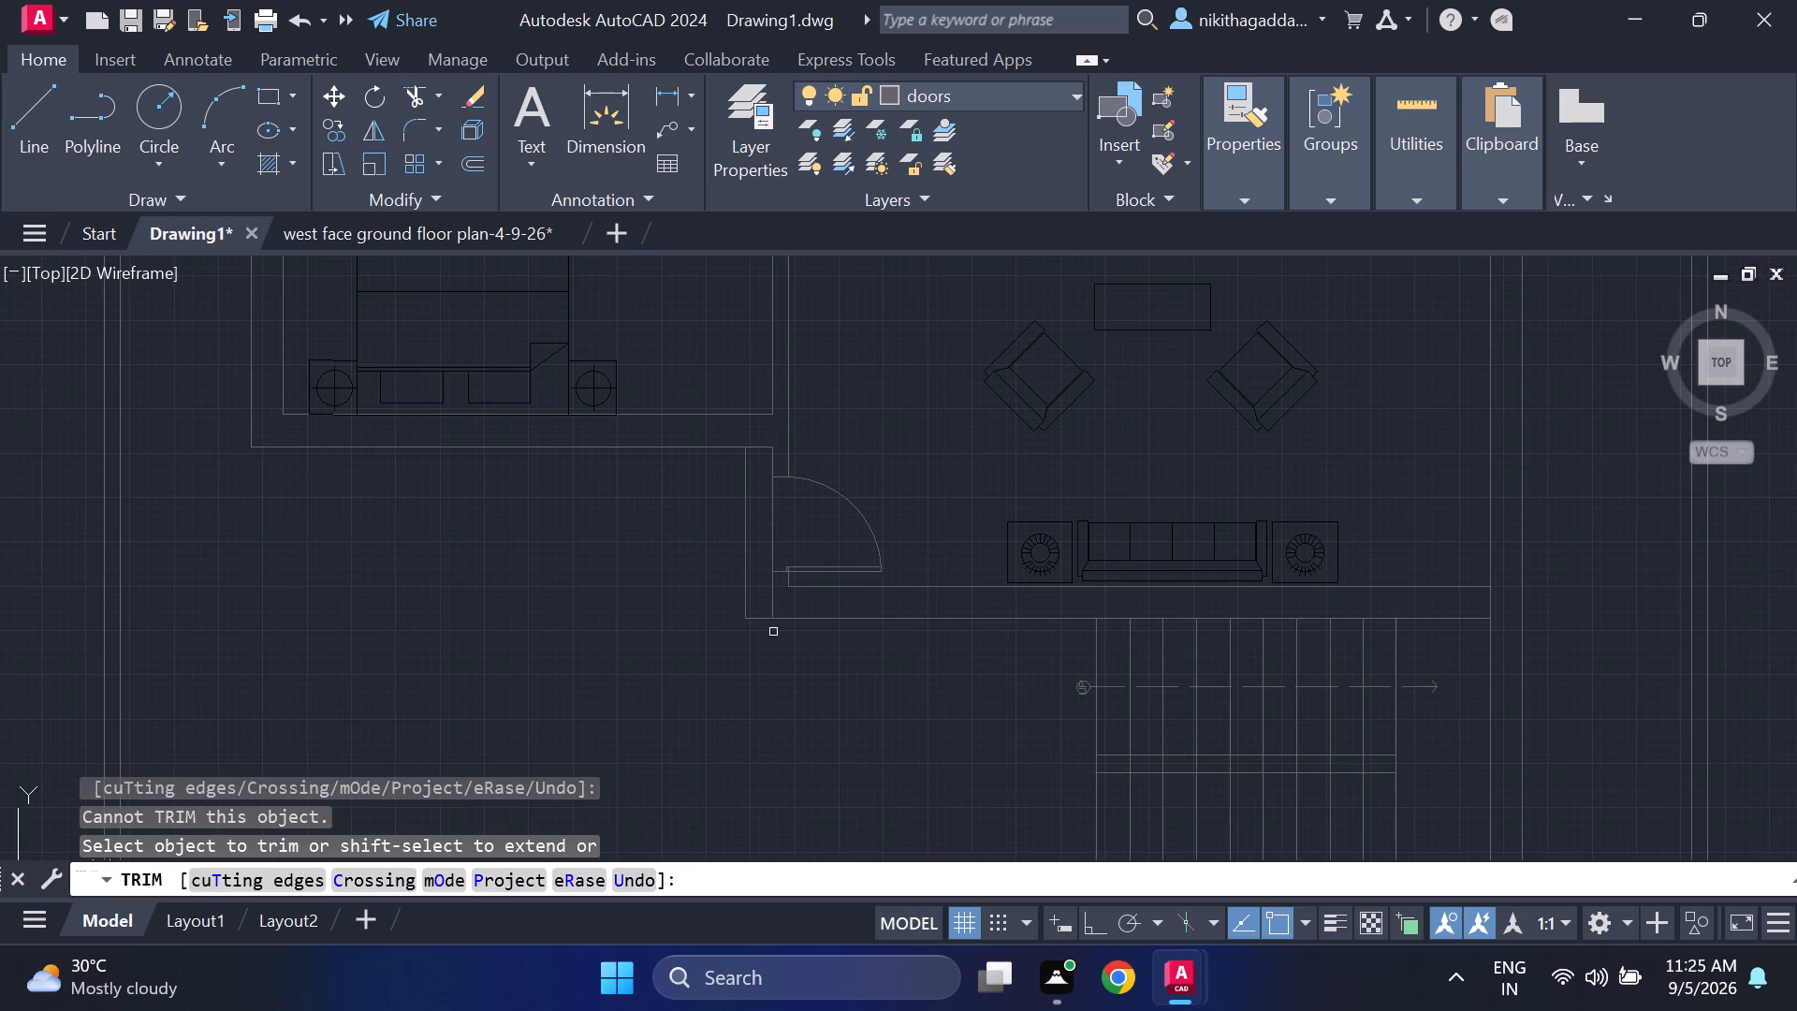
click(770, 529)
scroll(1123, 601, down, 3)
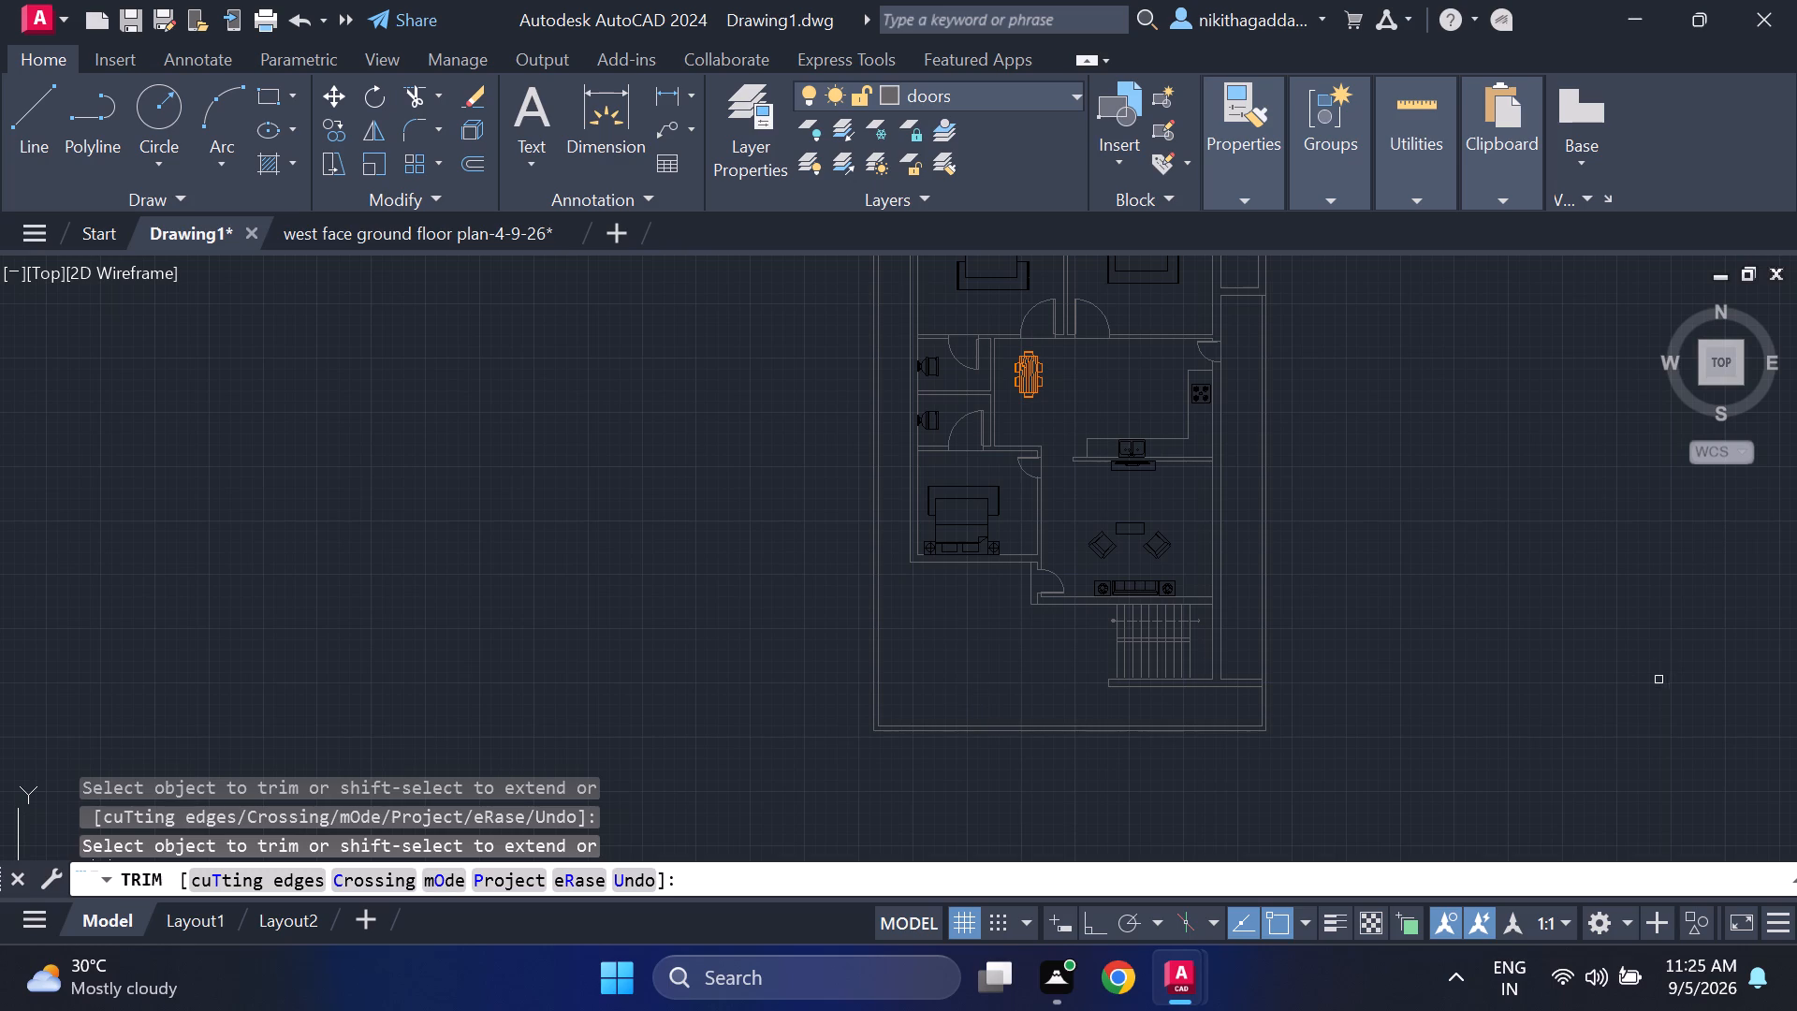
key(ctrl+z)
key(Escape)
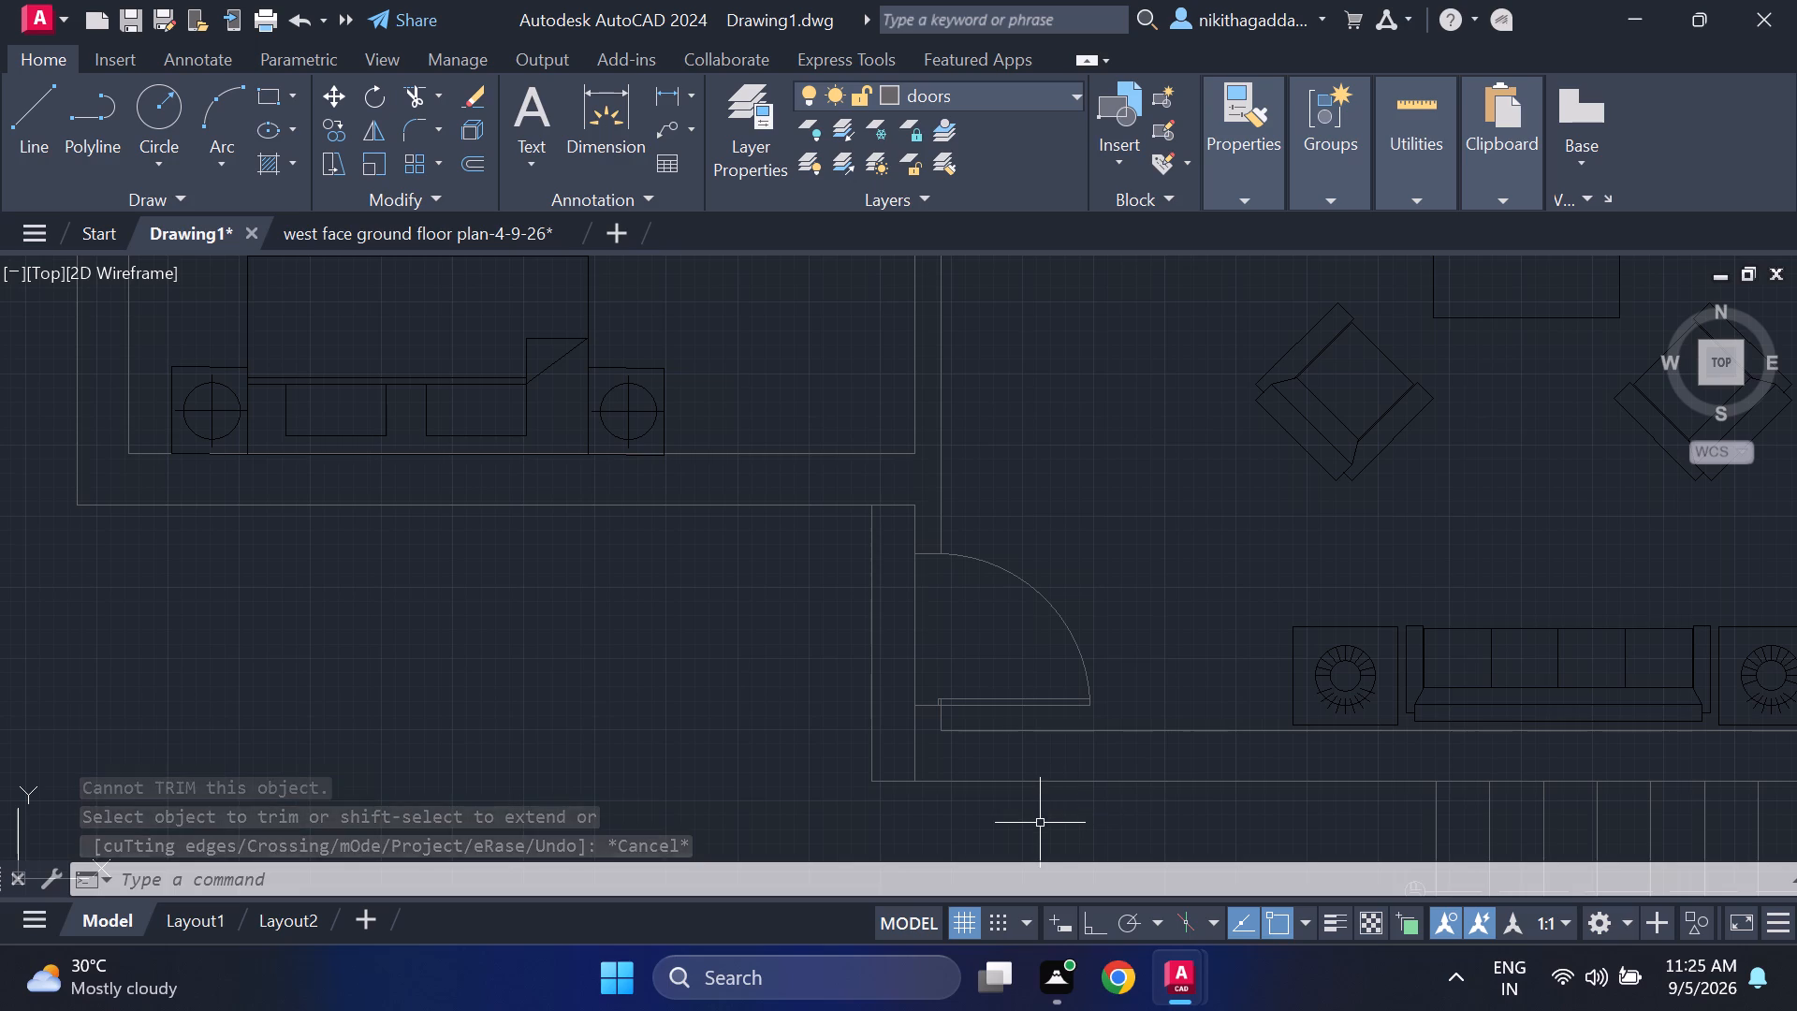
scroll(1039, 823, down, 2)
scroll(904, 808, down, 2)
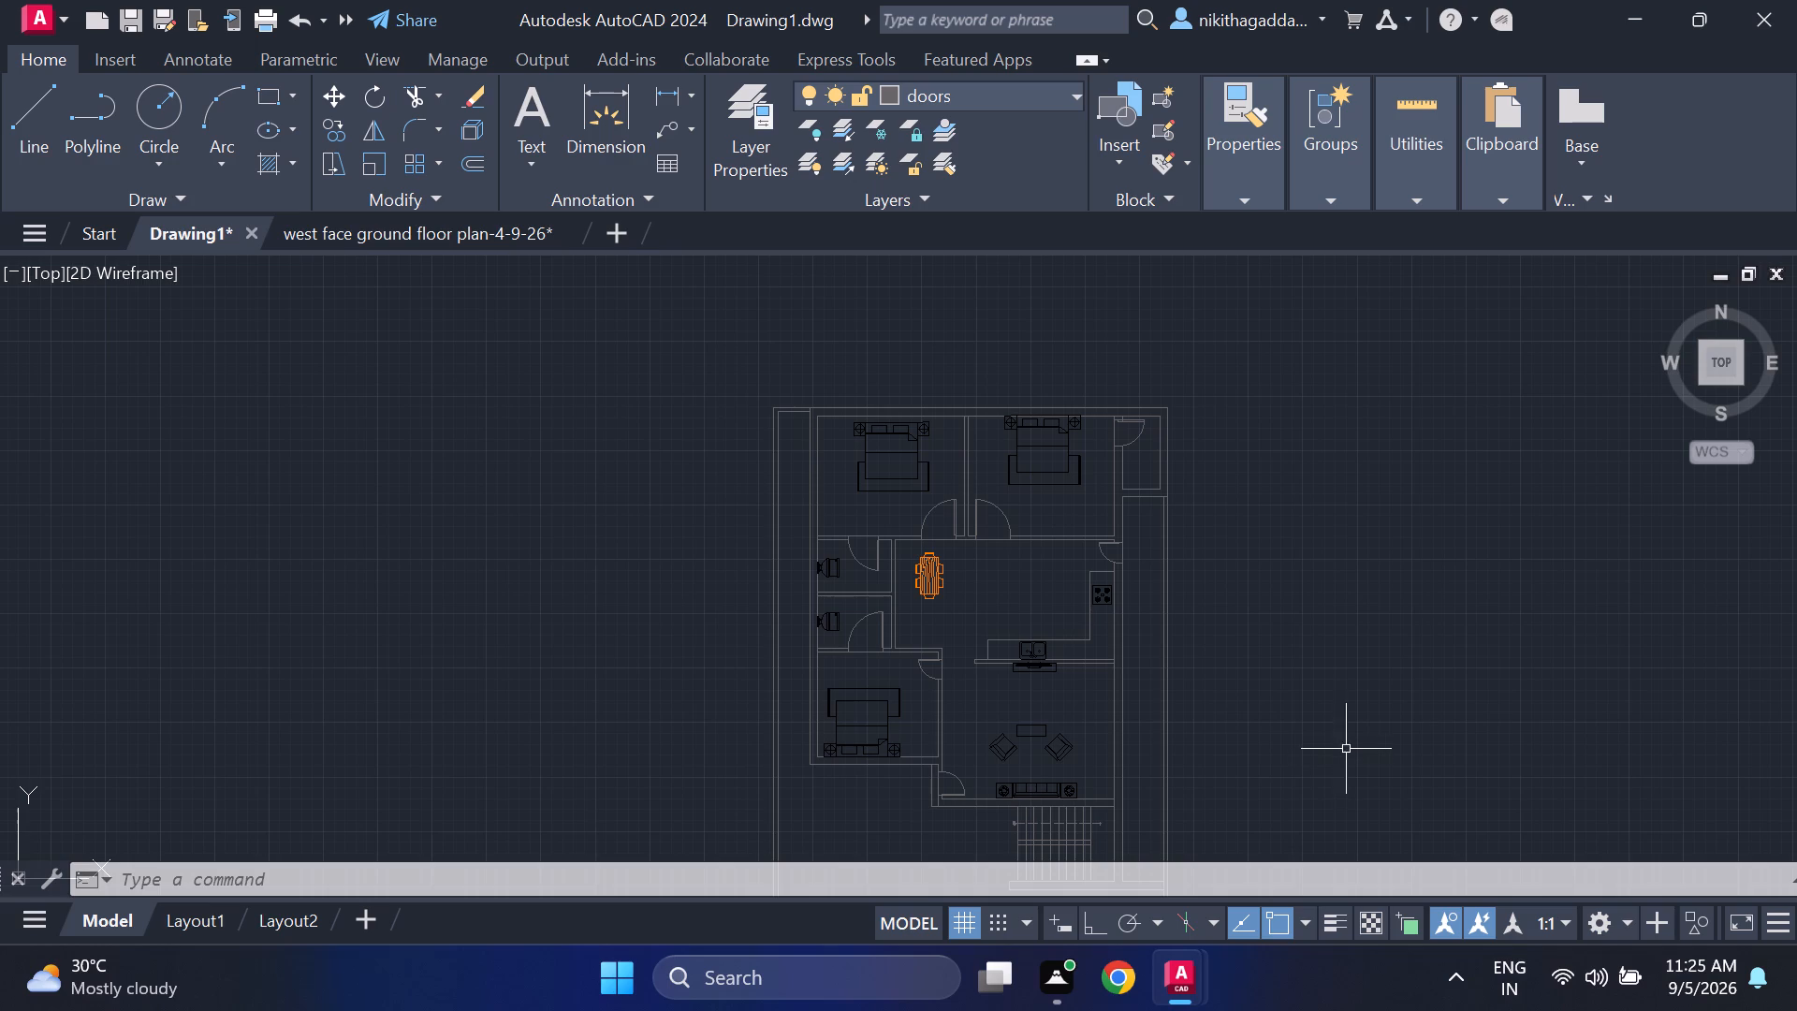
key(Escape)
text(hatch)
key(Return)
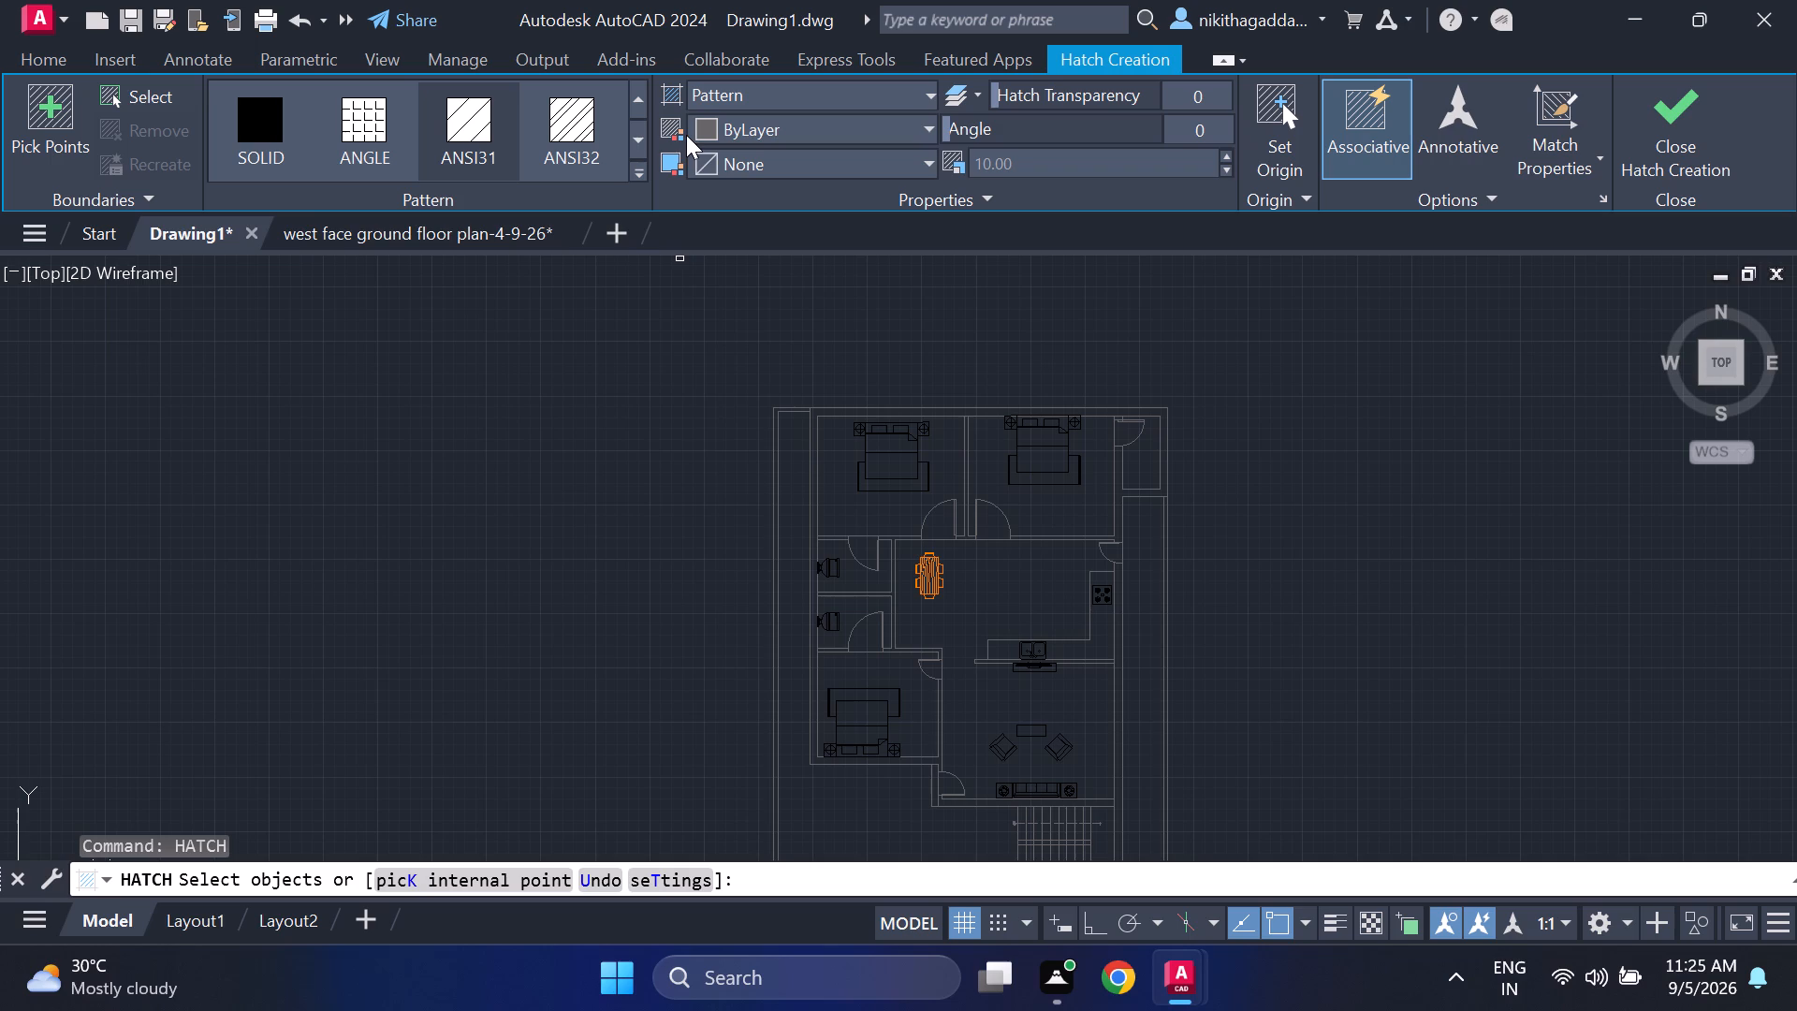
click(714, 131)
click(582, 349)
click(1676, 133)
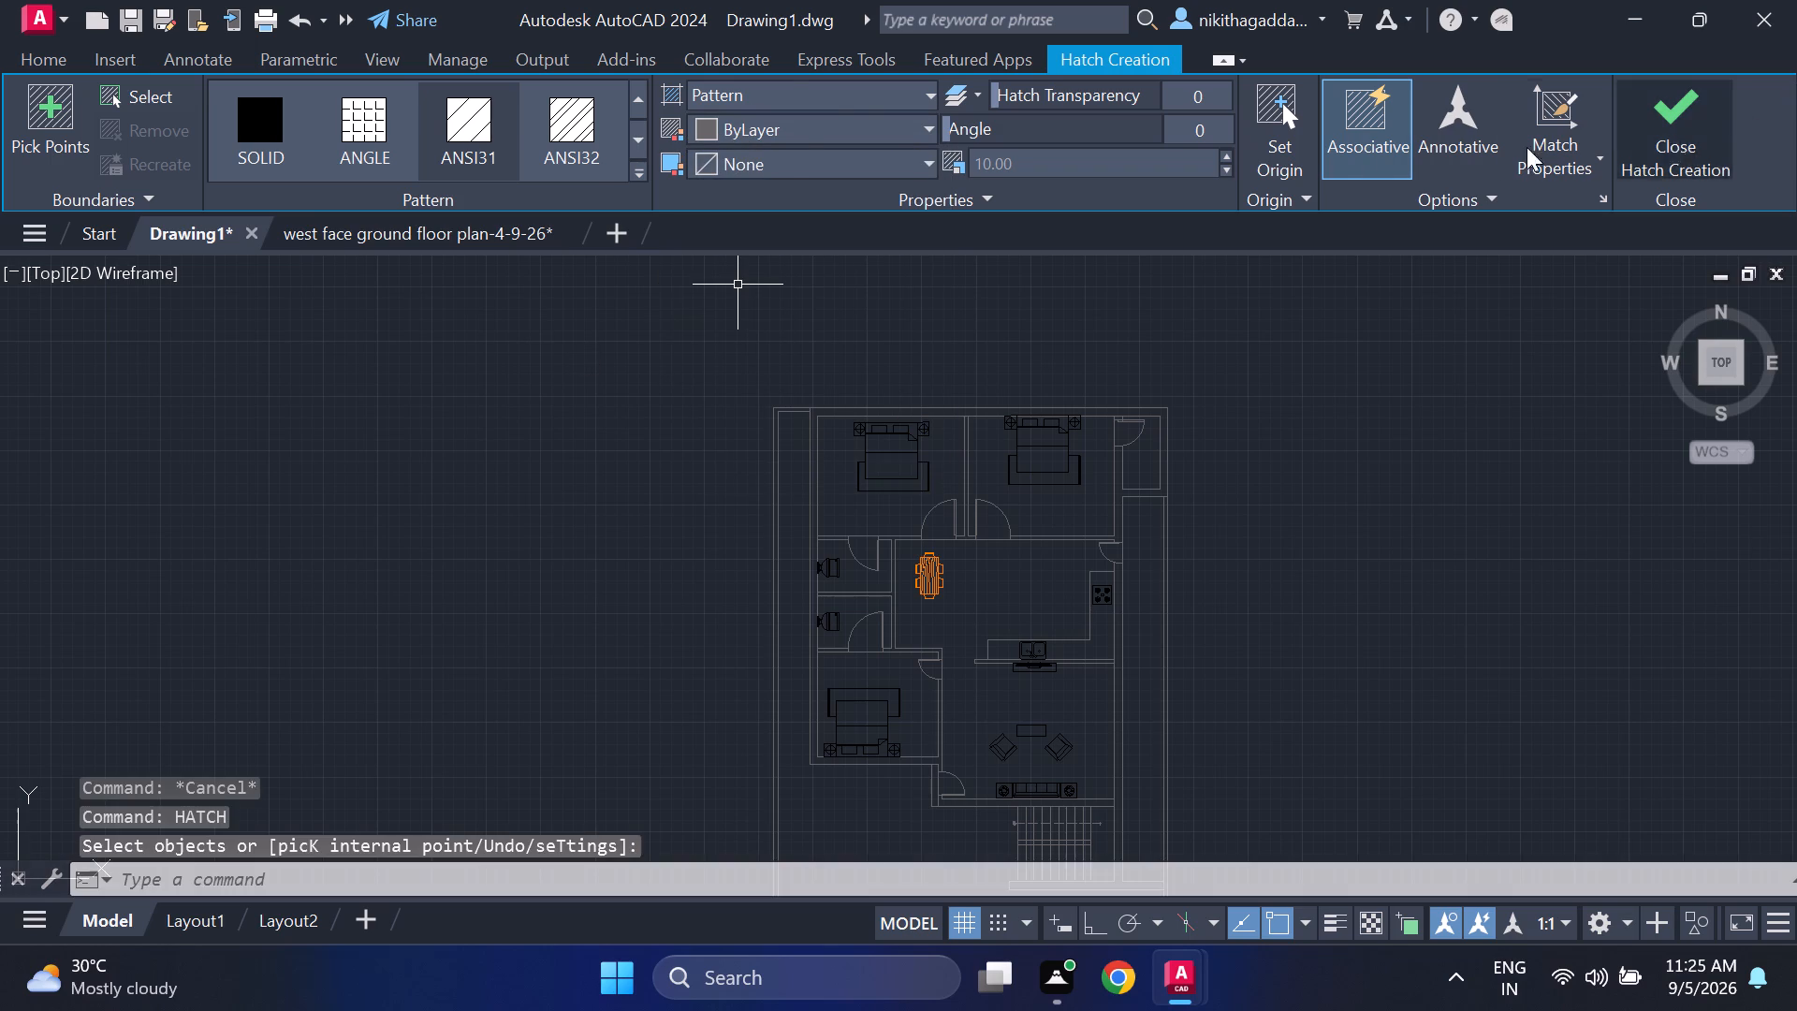
Make HATCH the current layer.
click(1062, 89)
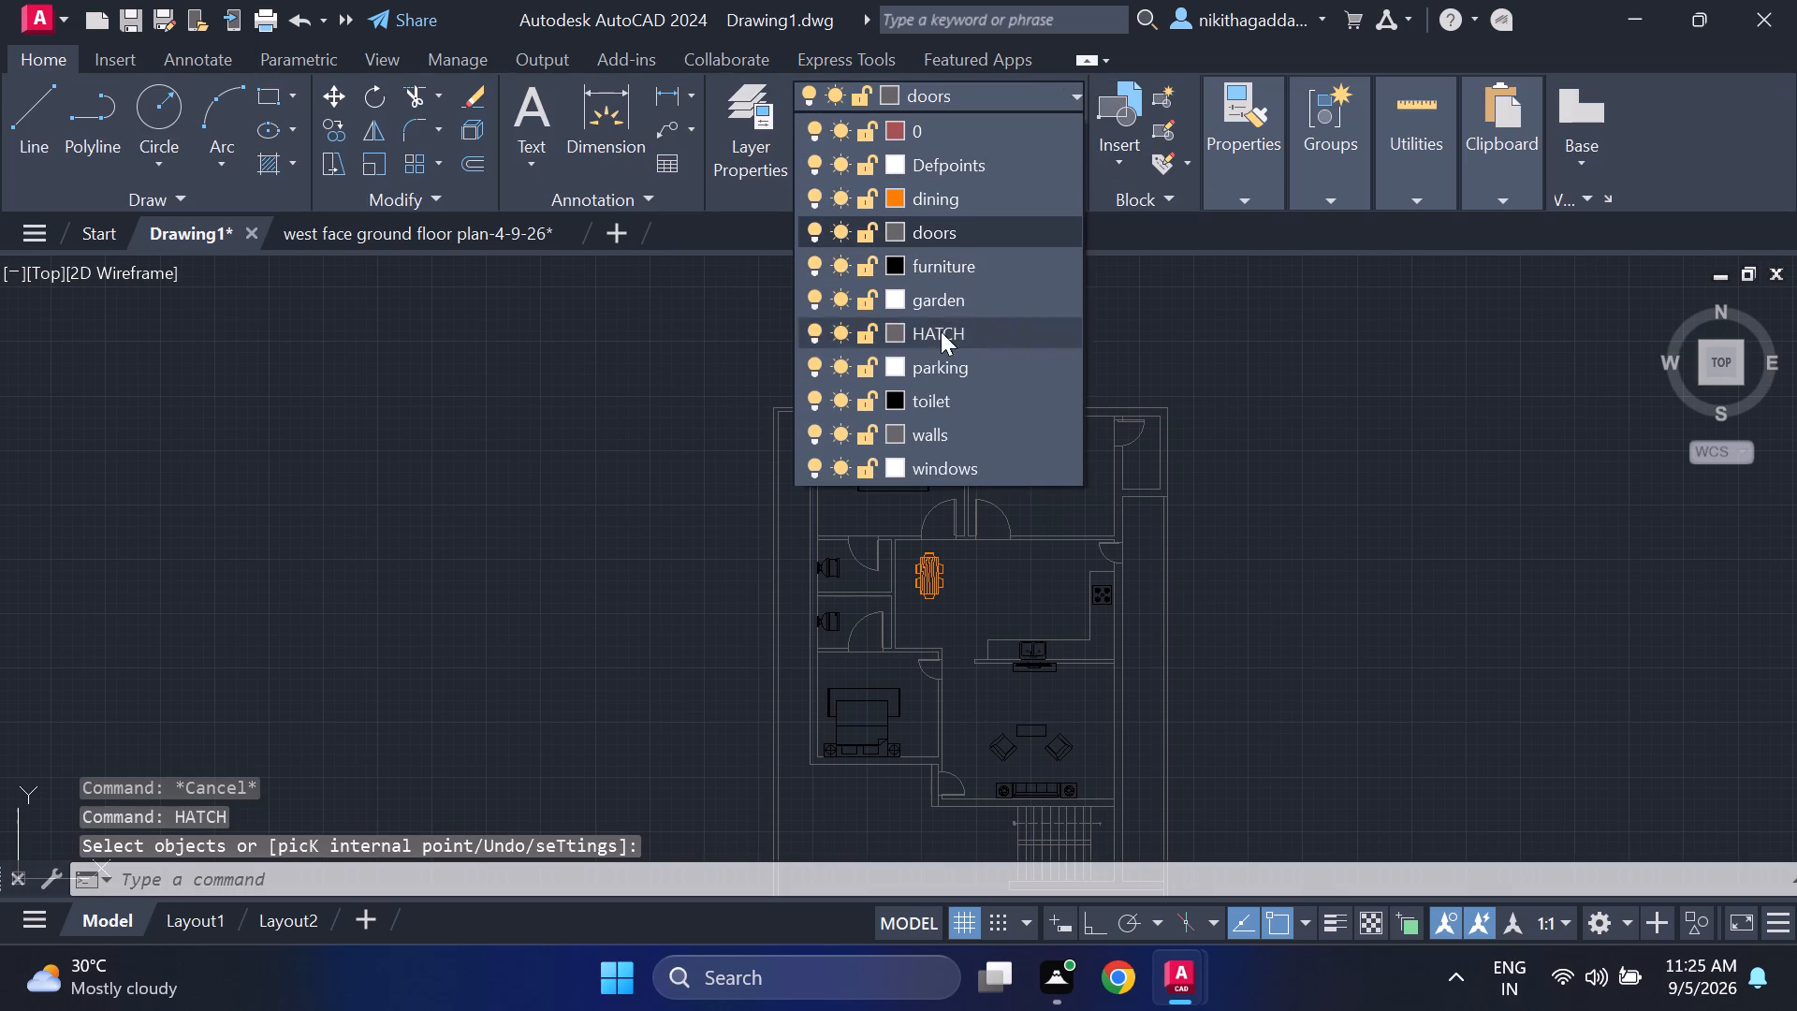
click(942, 329)
Set the HATCH layer's colour to index colour 251.
click(896, 95)
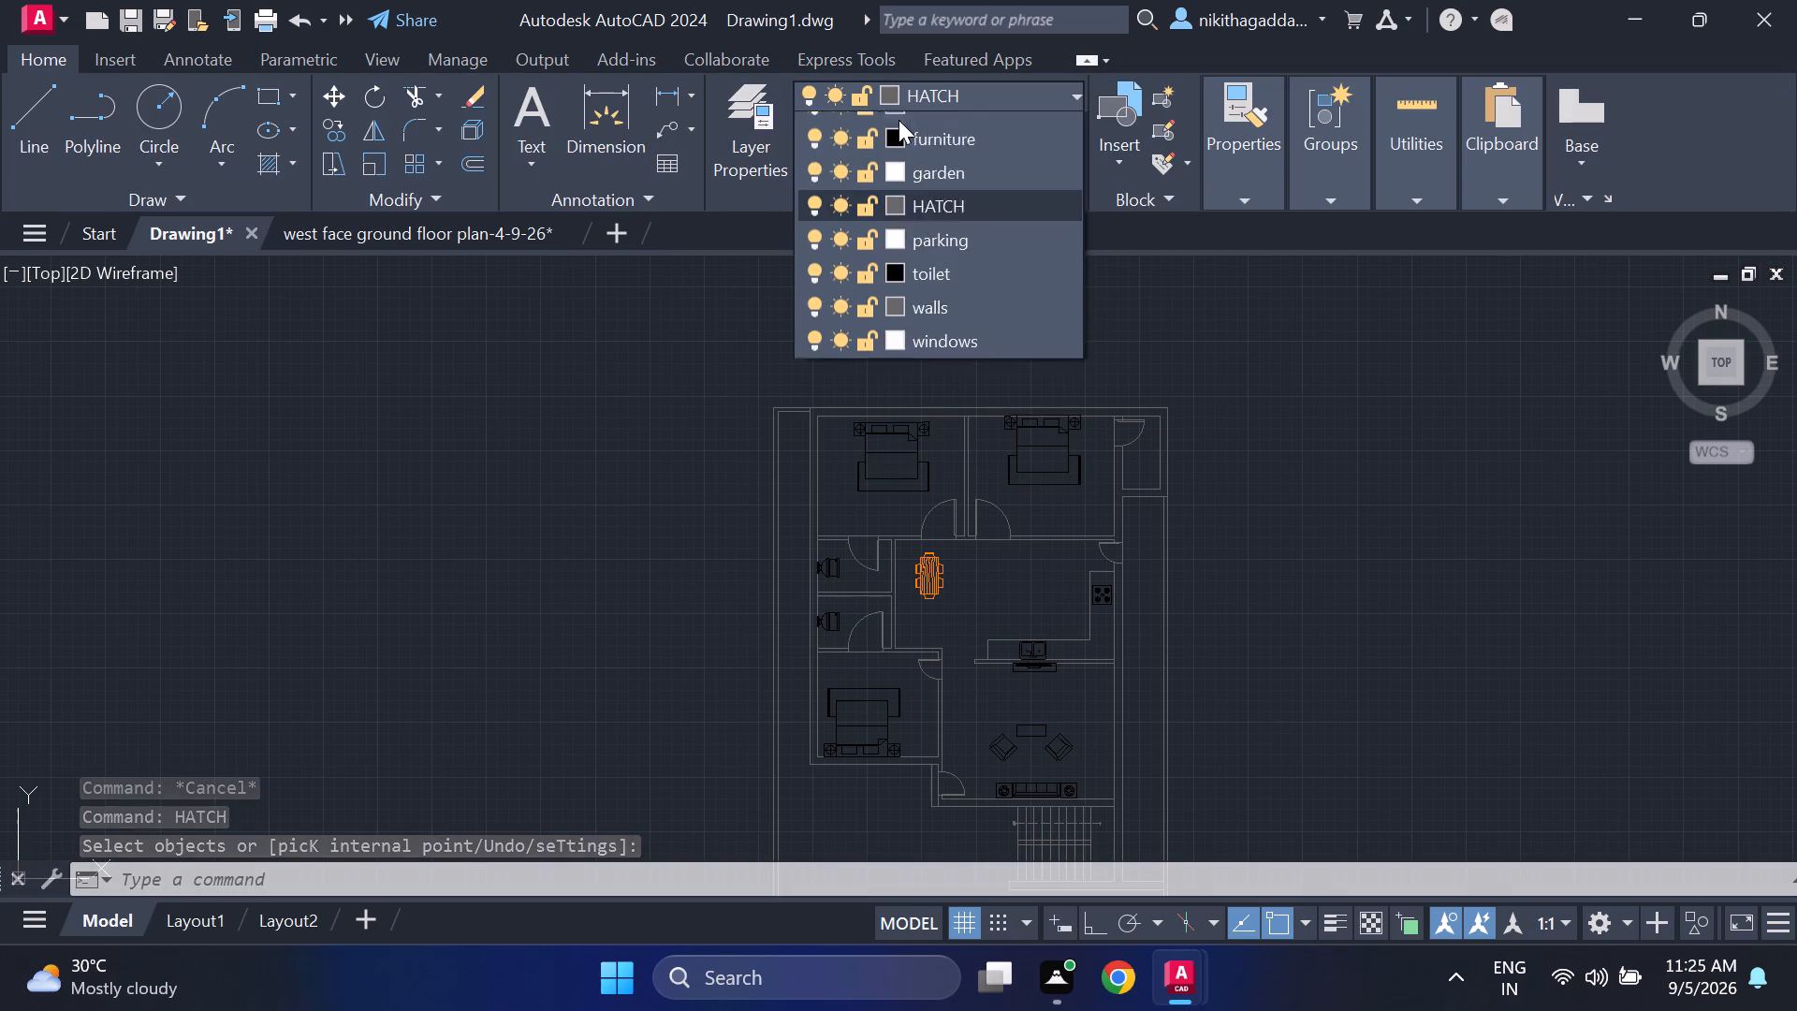
click(901, 328)
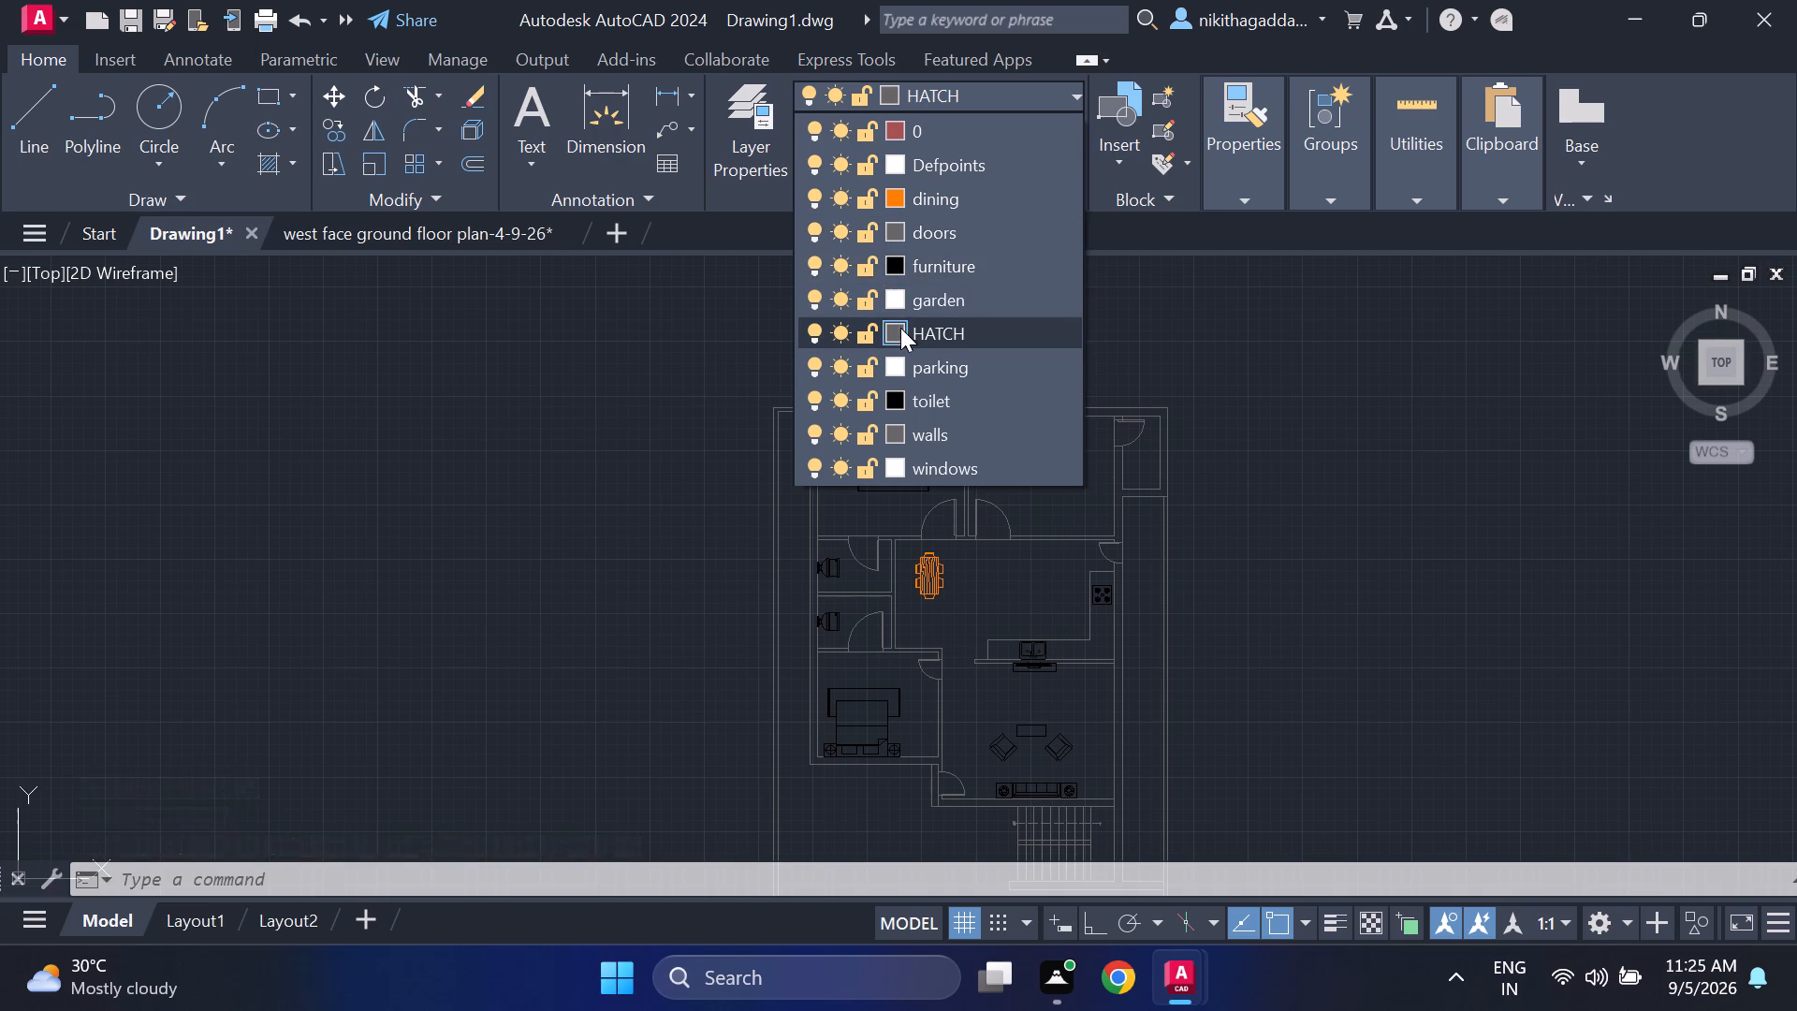
click(686, 584)
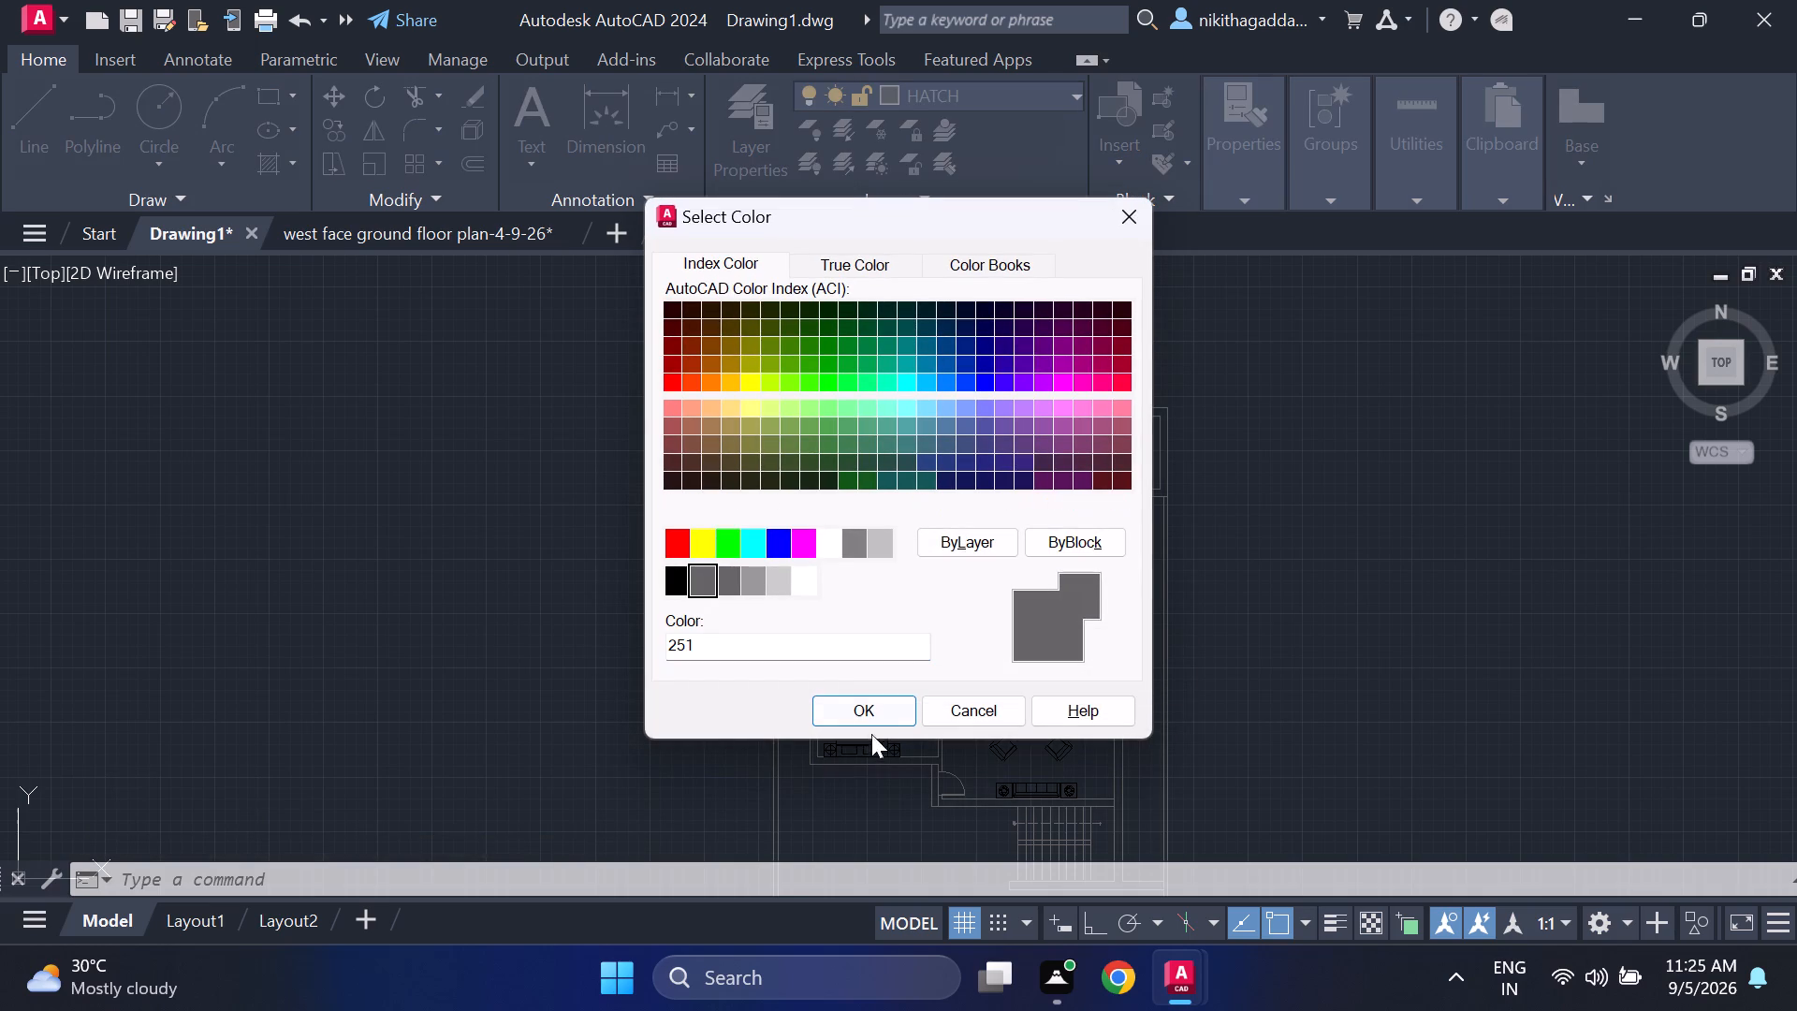
click(859, 702)
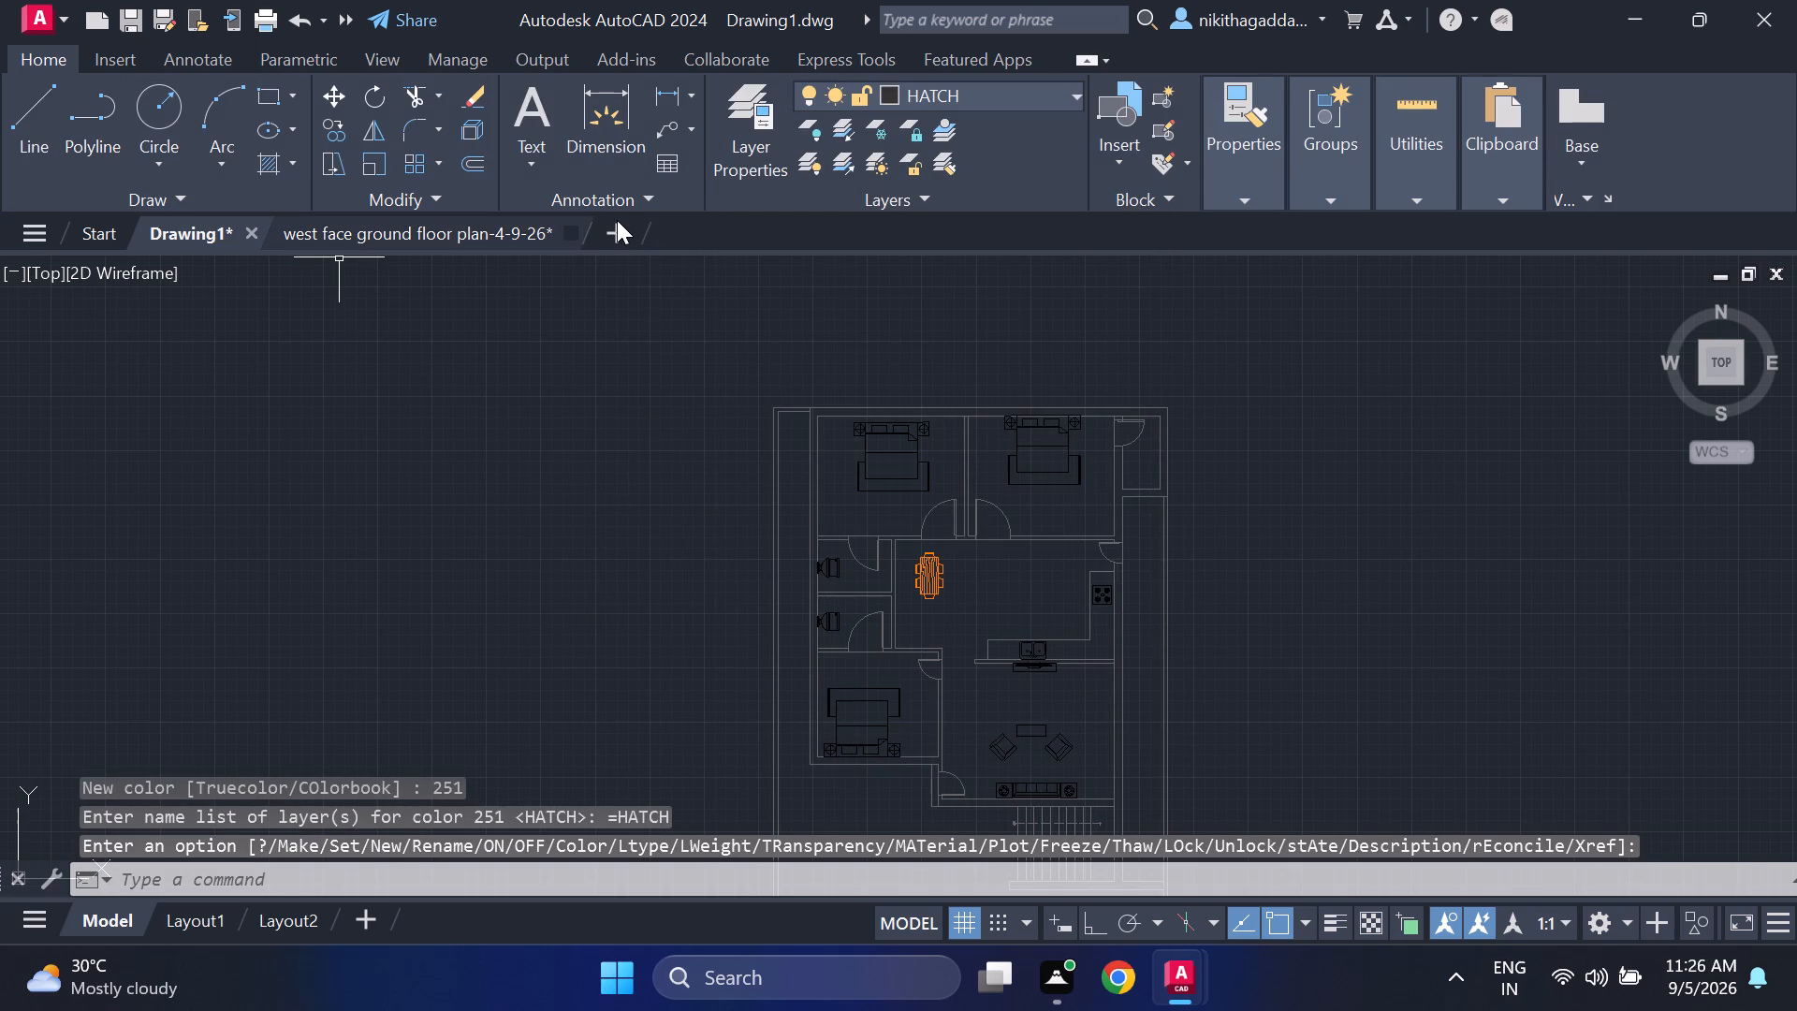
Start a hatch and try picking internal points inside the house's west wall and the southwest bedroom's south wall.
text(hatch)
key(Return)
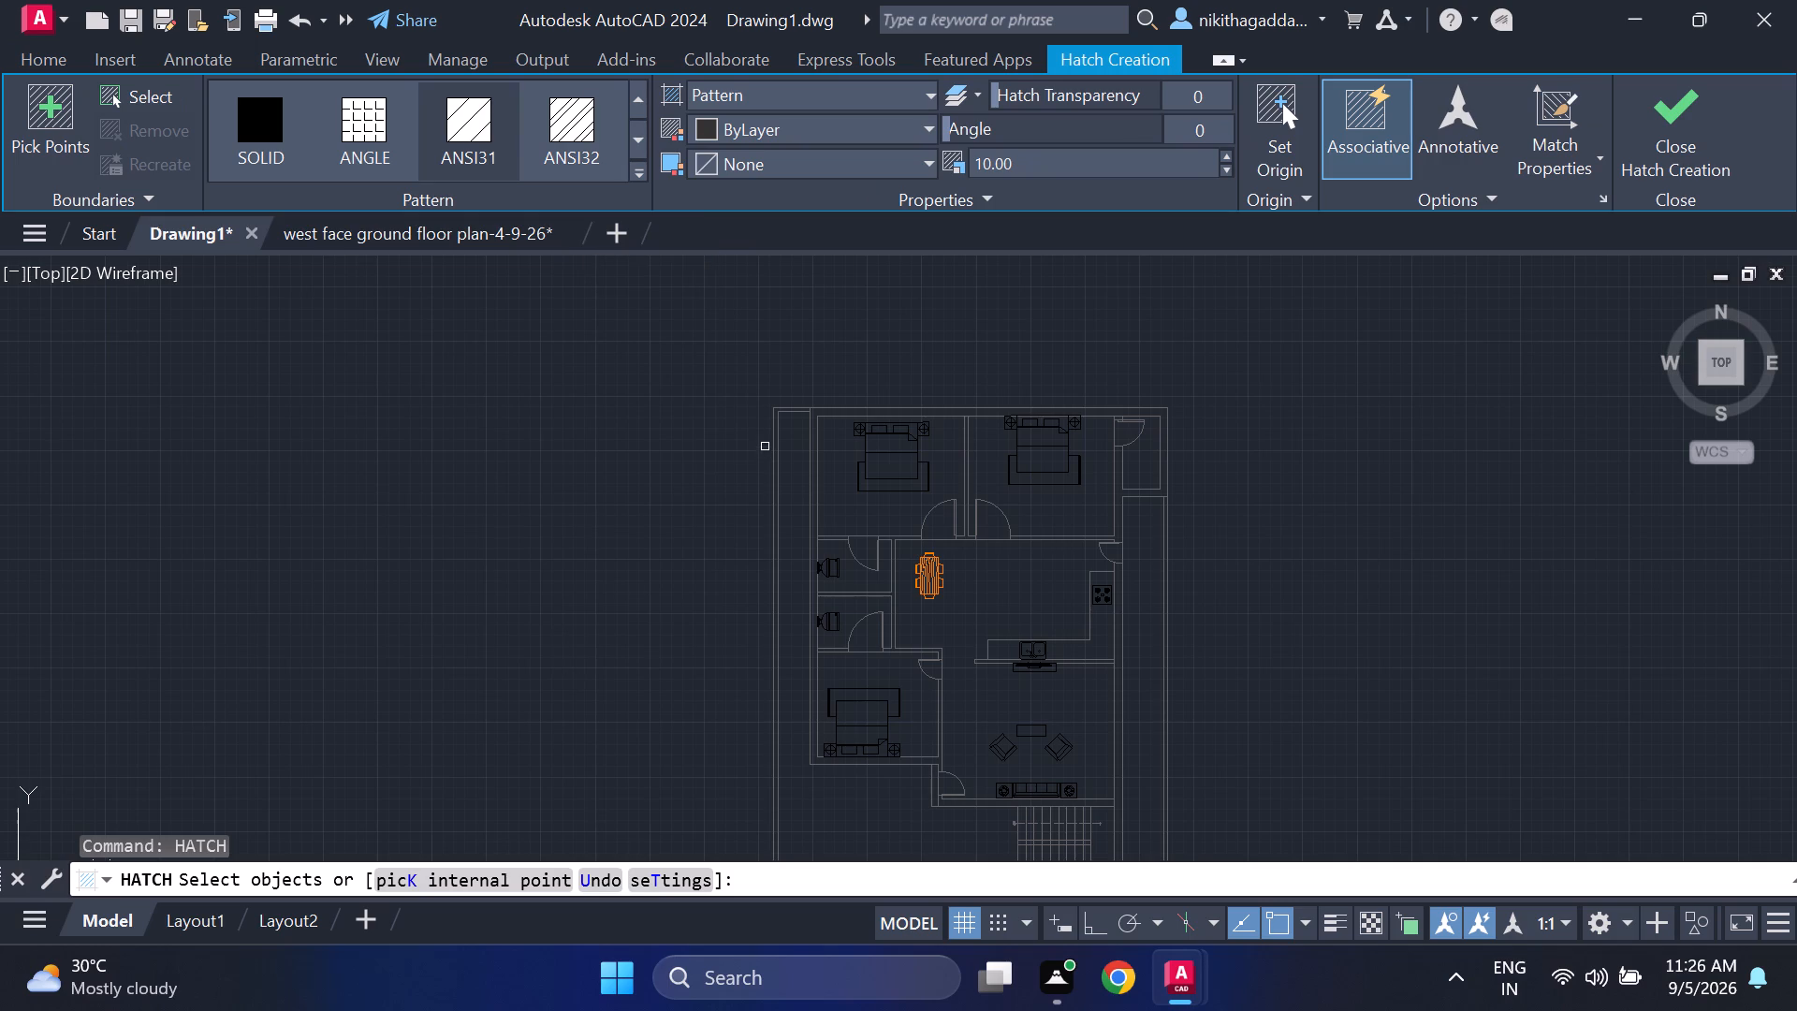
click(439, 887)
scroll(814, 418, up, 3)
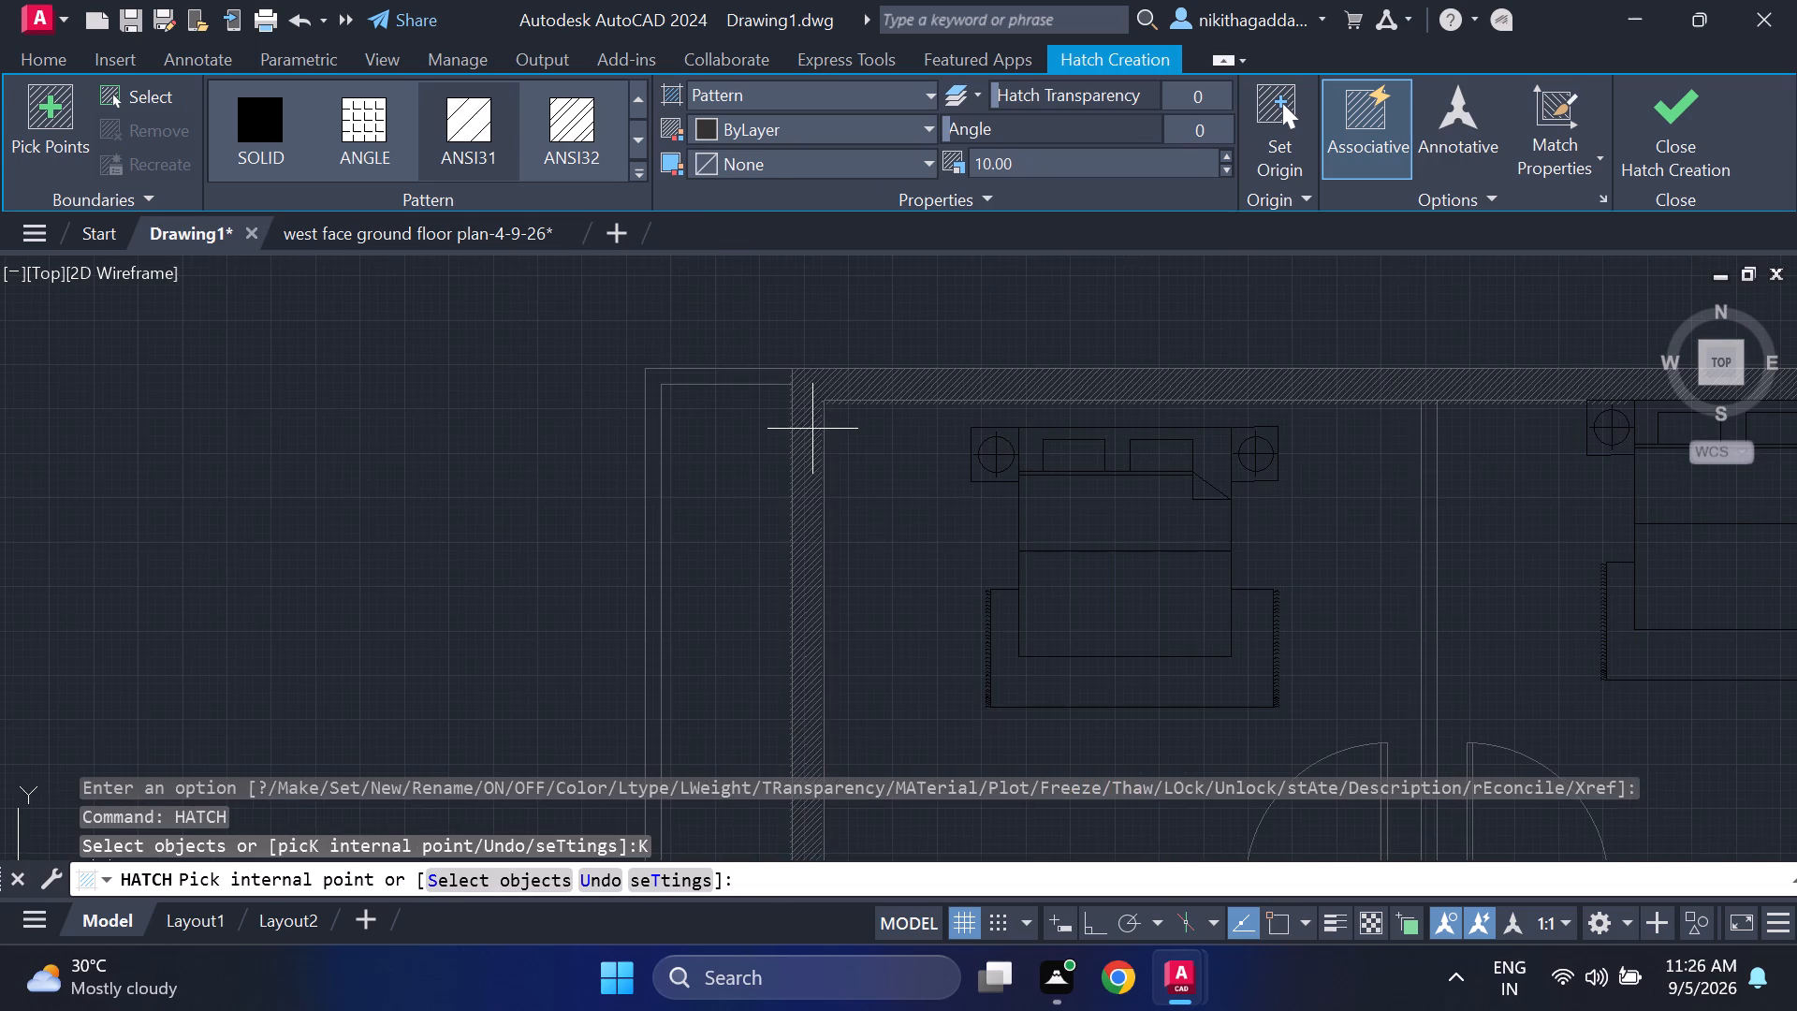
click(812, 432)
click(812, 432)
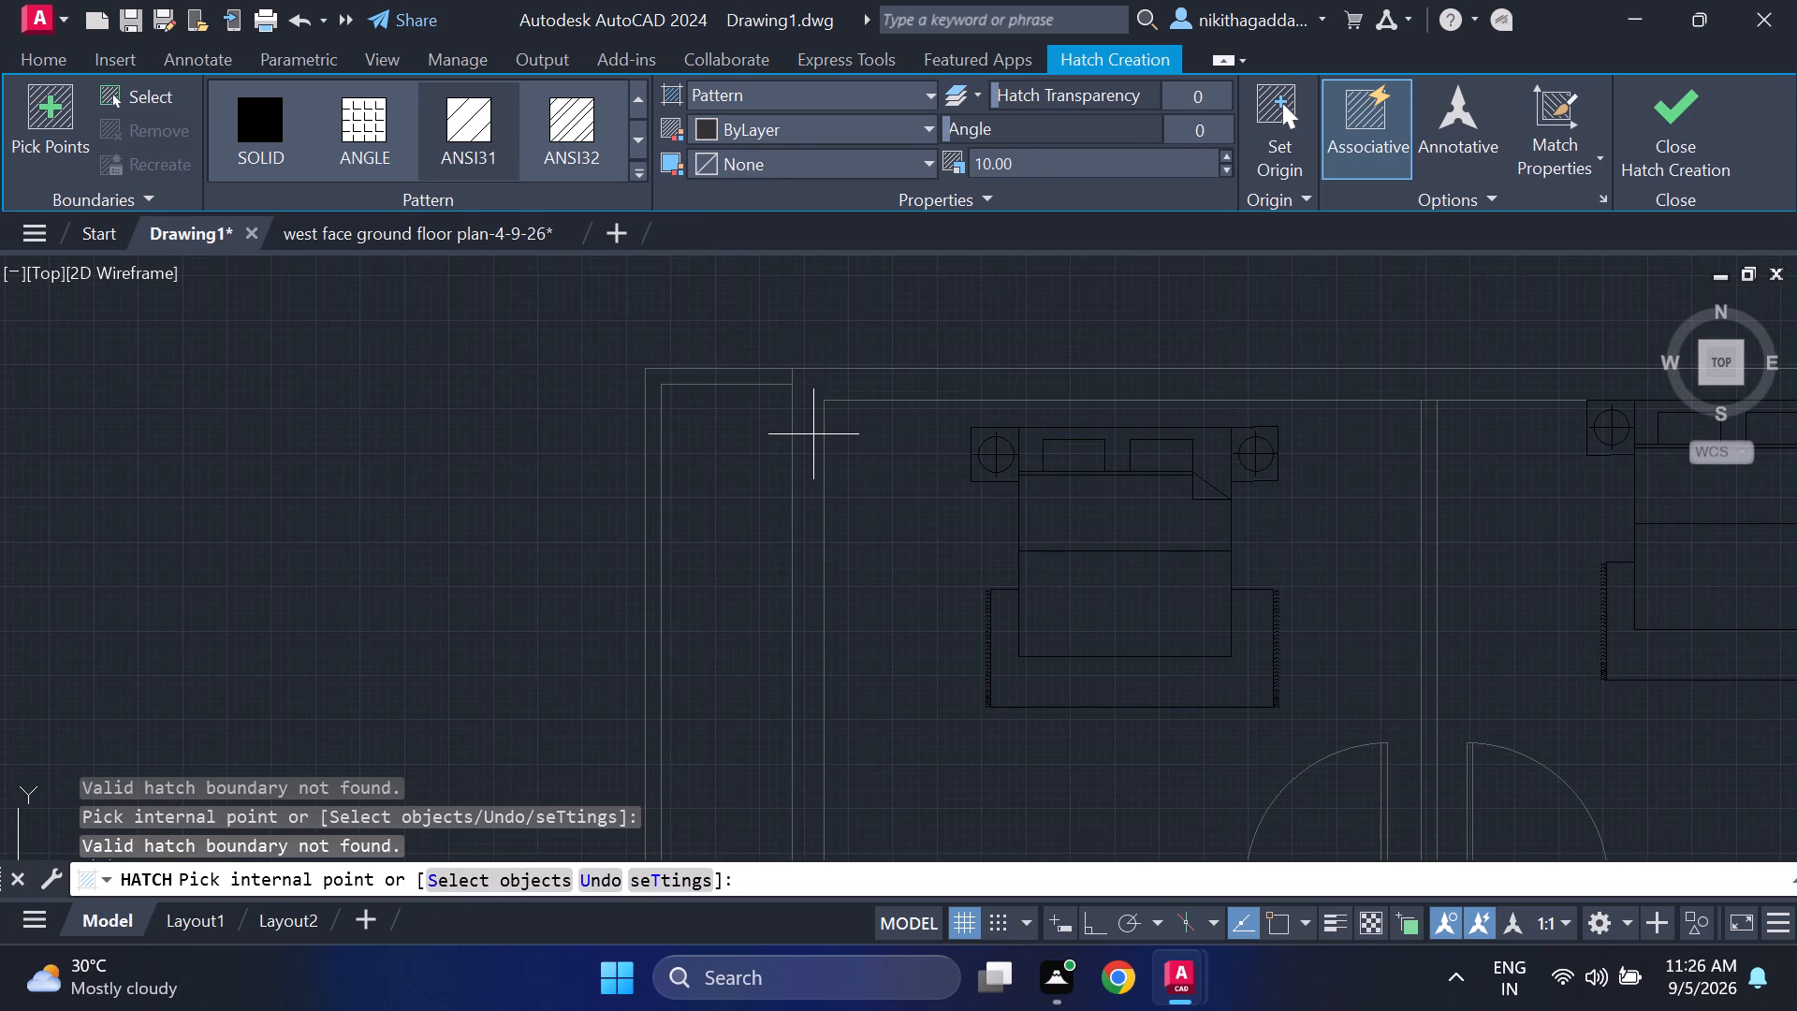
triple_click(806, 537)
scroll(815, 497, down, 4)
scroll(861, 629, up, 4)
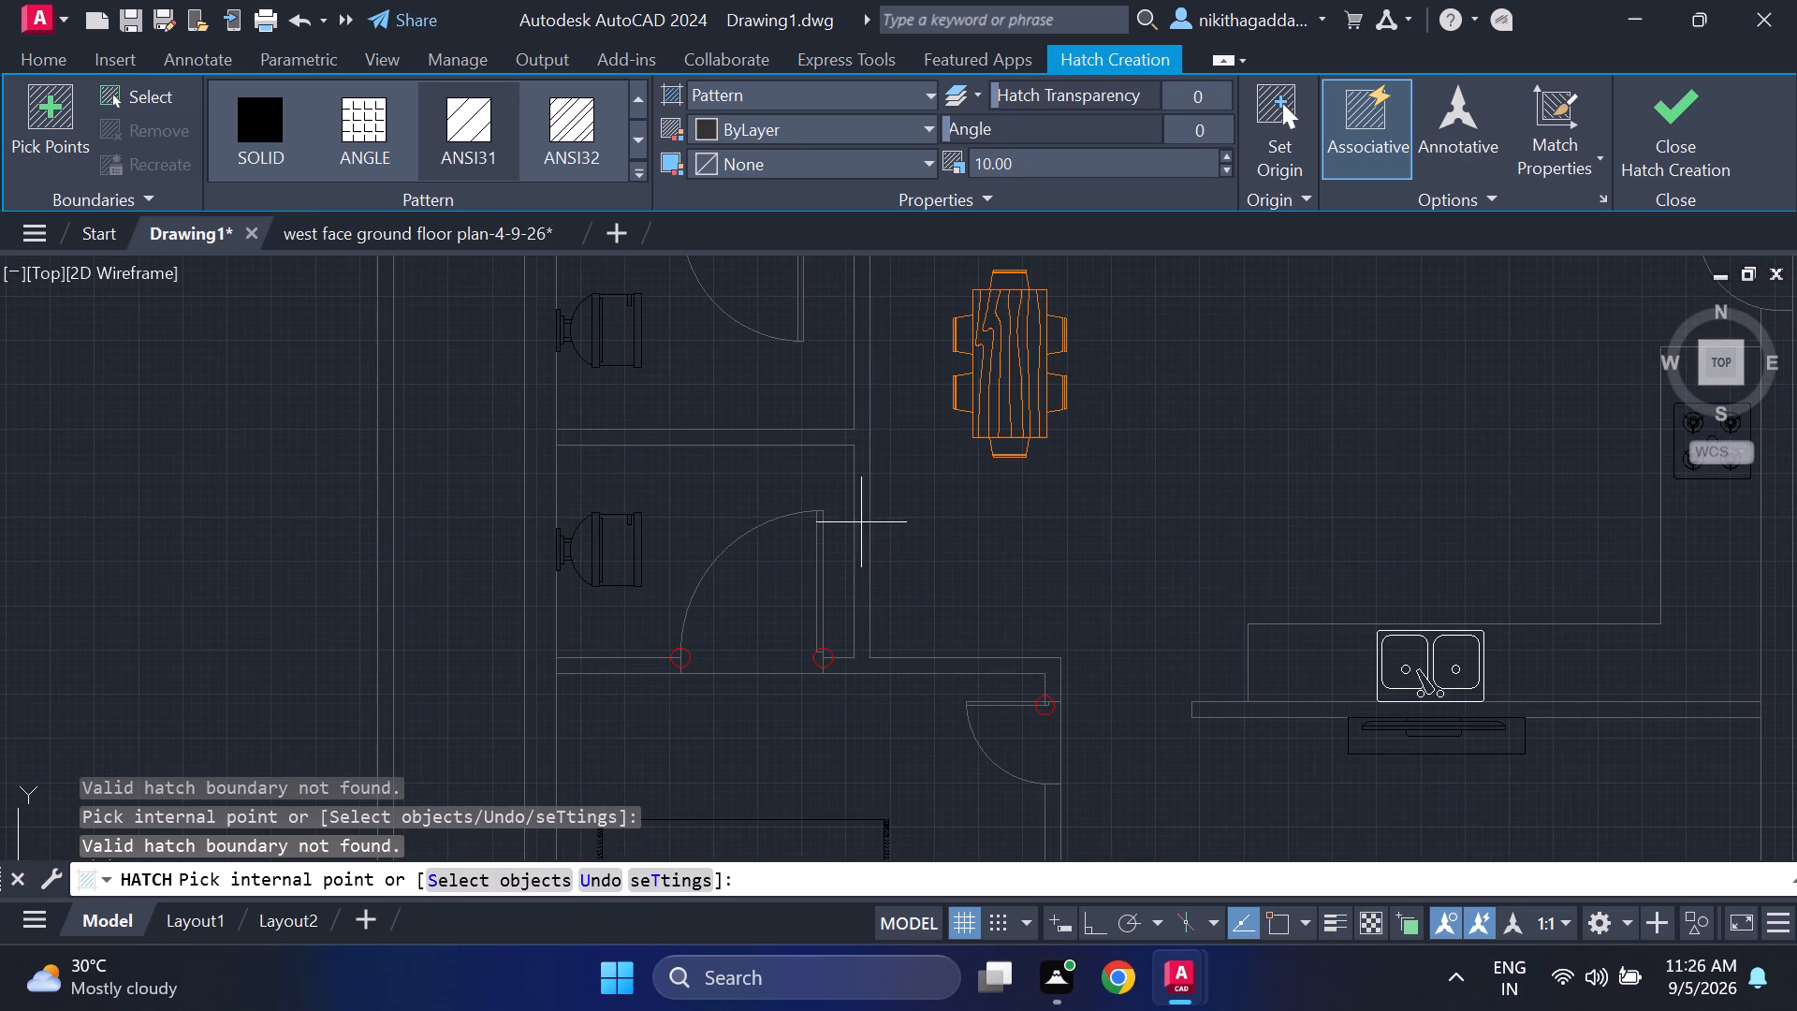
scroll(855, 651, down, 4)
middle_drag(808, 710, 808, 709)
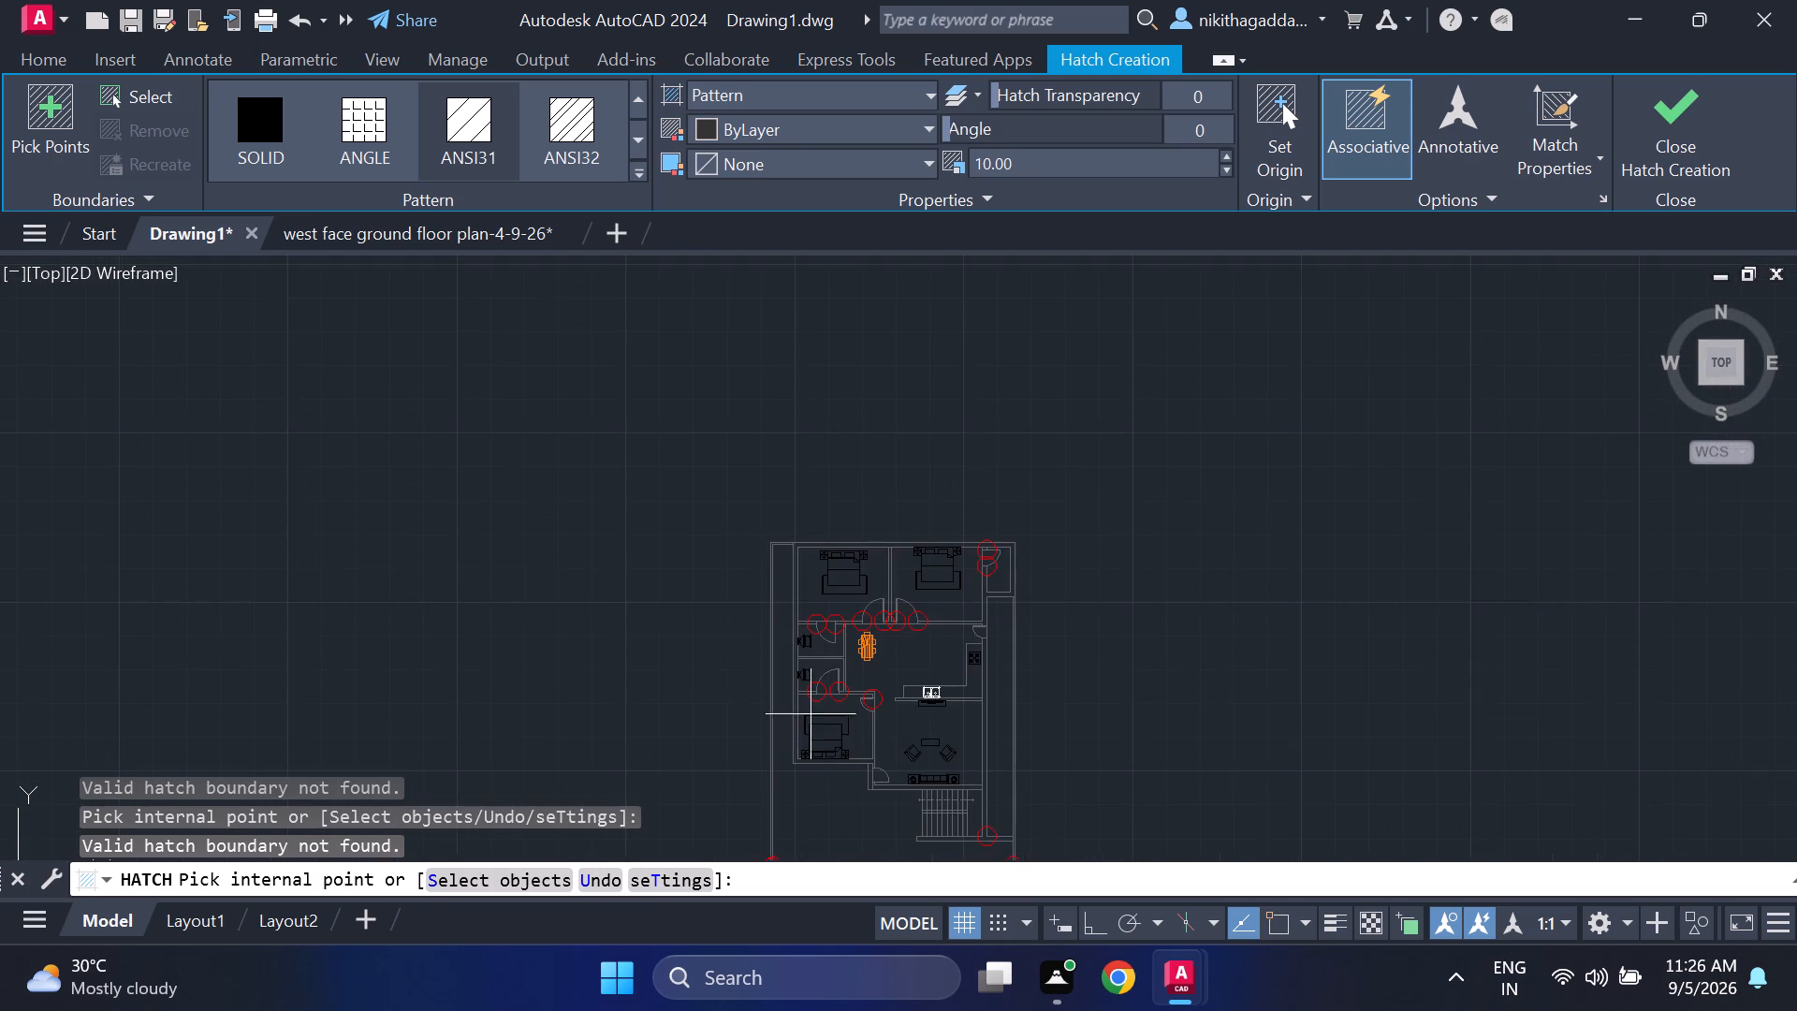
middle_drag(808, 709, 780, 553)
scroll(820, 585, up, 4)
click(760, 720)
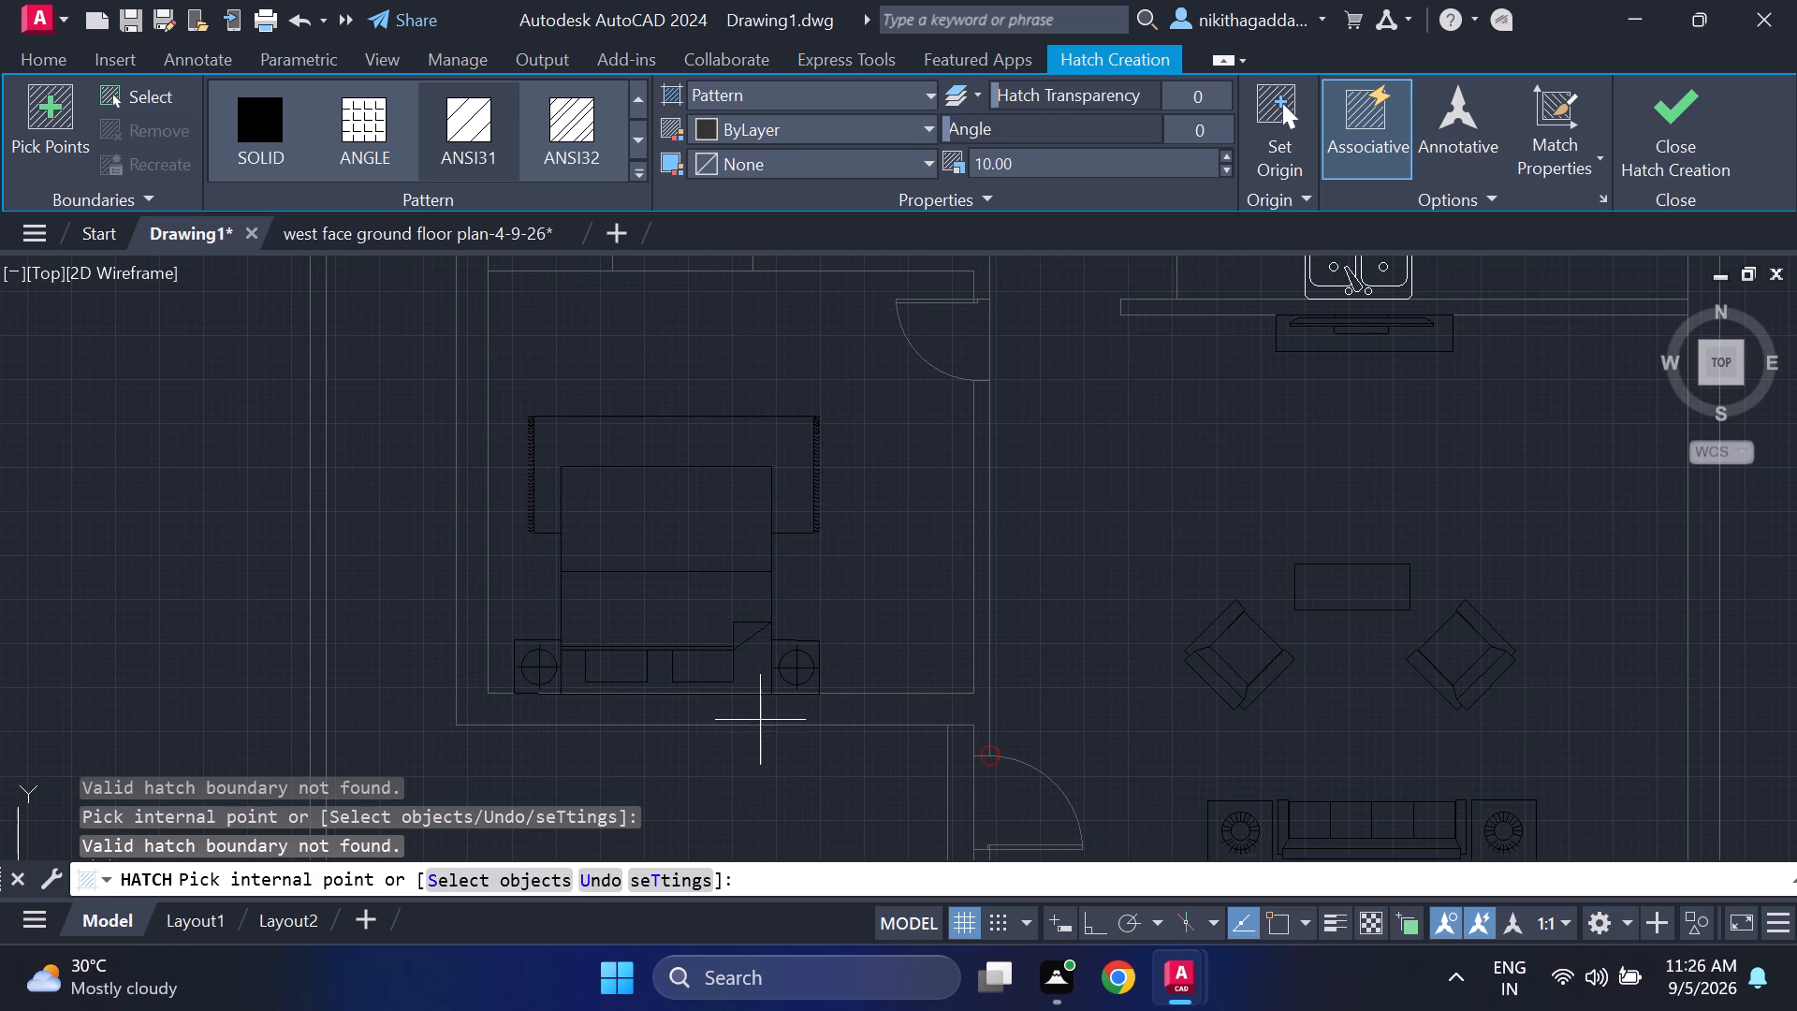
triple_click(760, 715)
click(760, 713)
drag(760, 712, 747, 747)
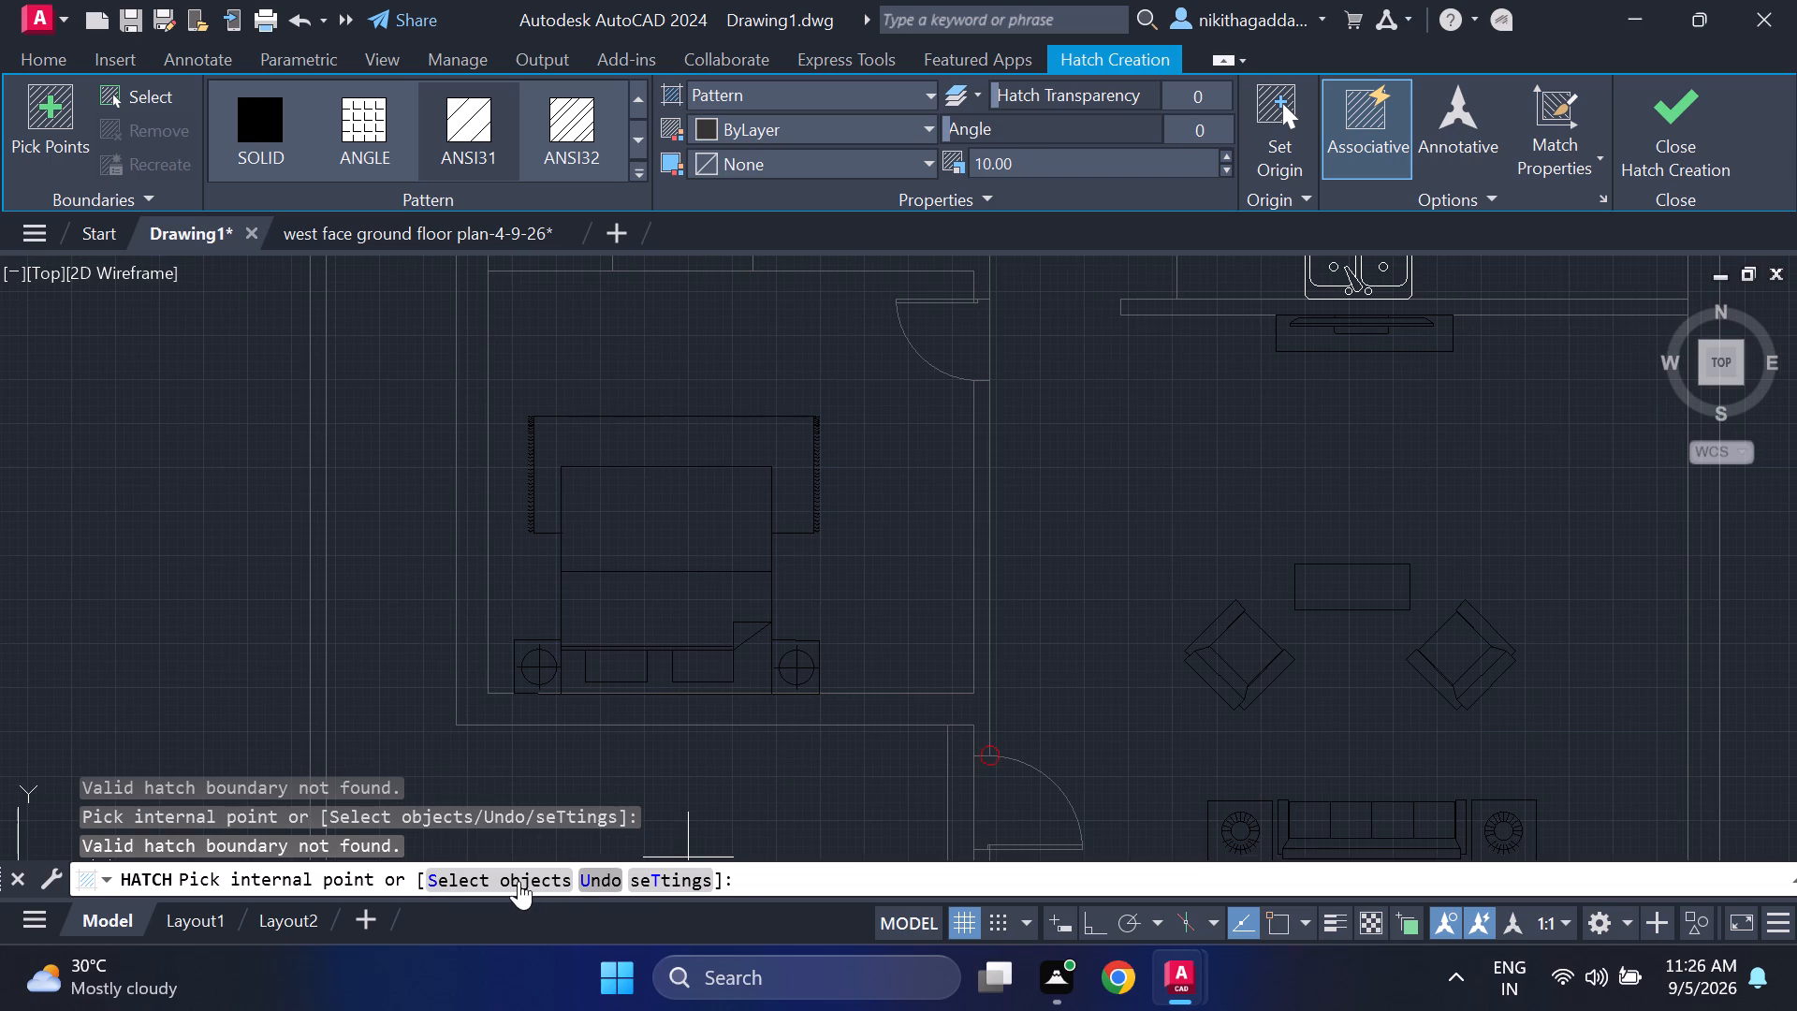
Switch the hatch to object selection and select both lines of the west wall and of the southwest bedroom's south wall.
click(519, 881)
scroll(402, 549, down, 2)
click(424, 610)
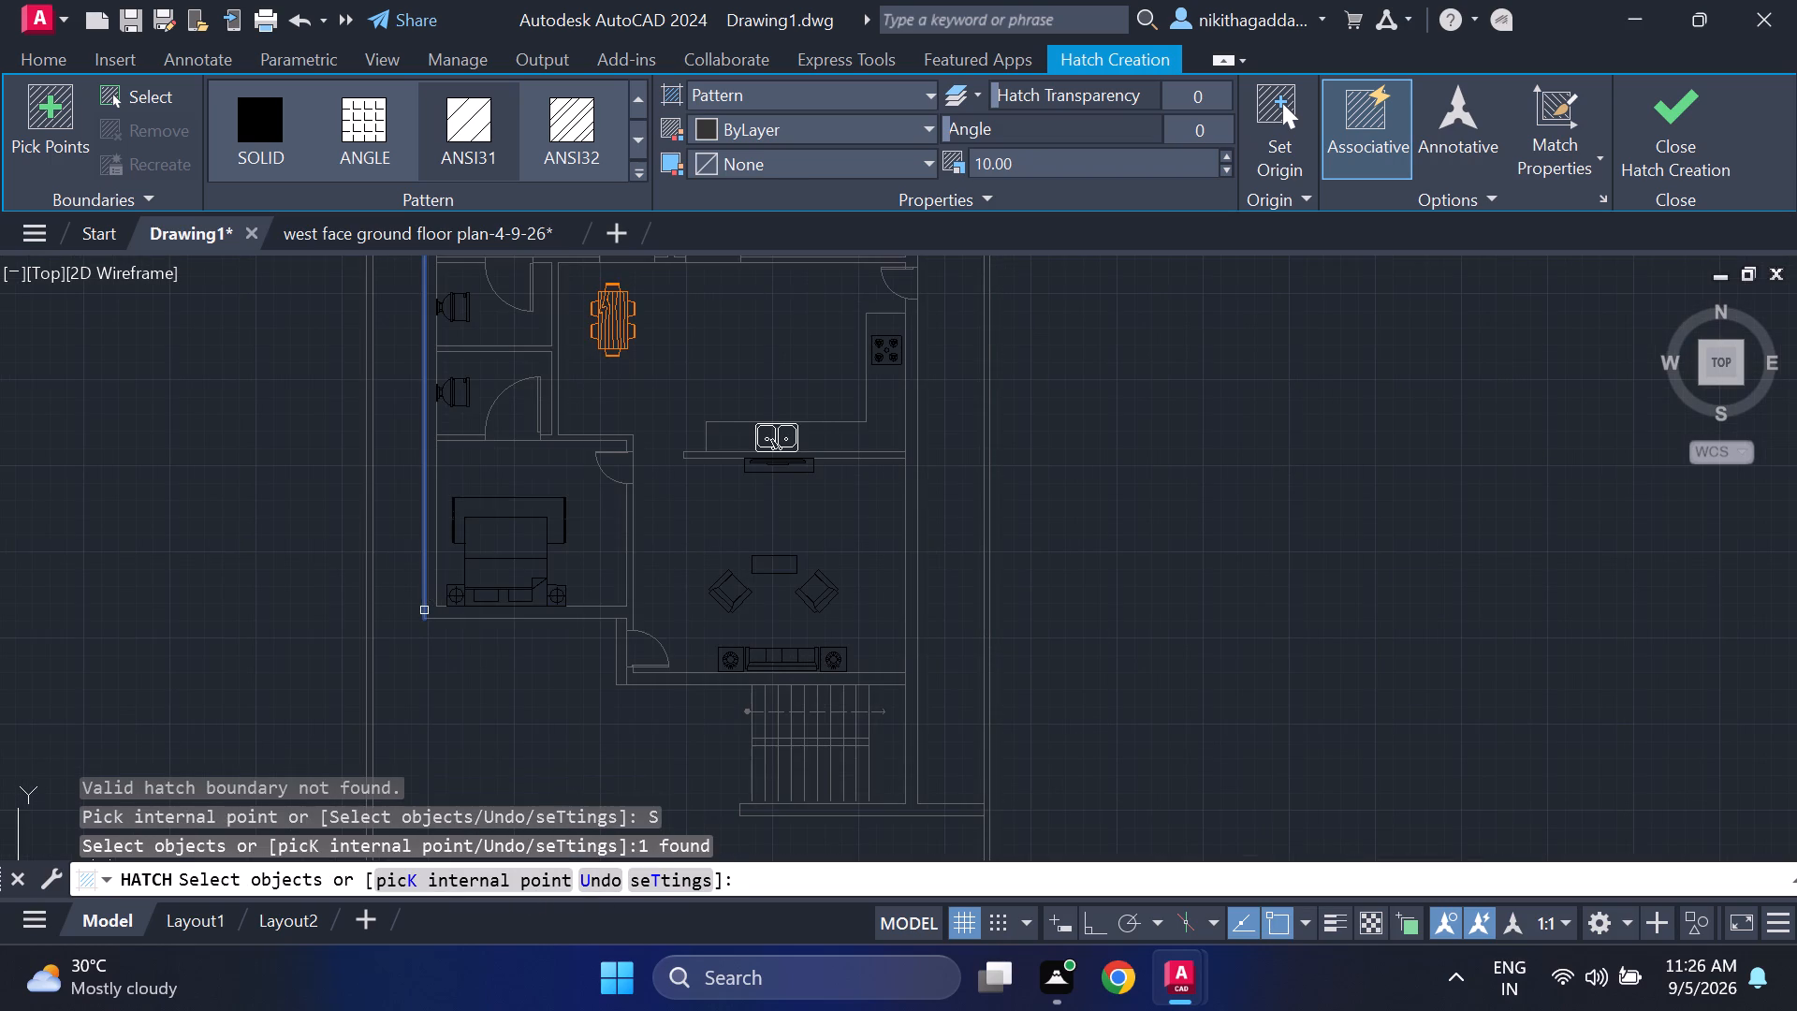
click(435, 572)
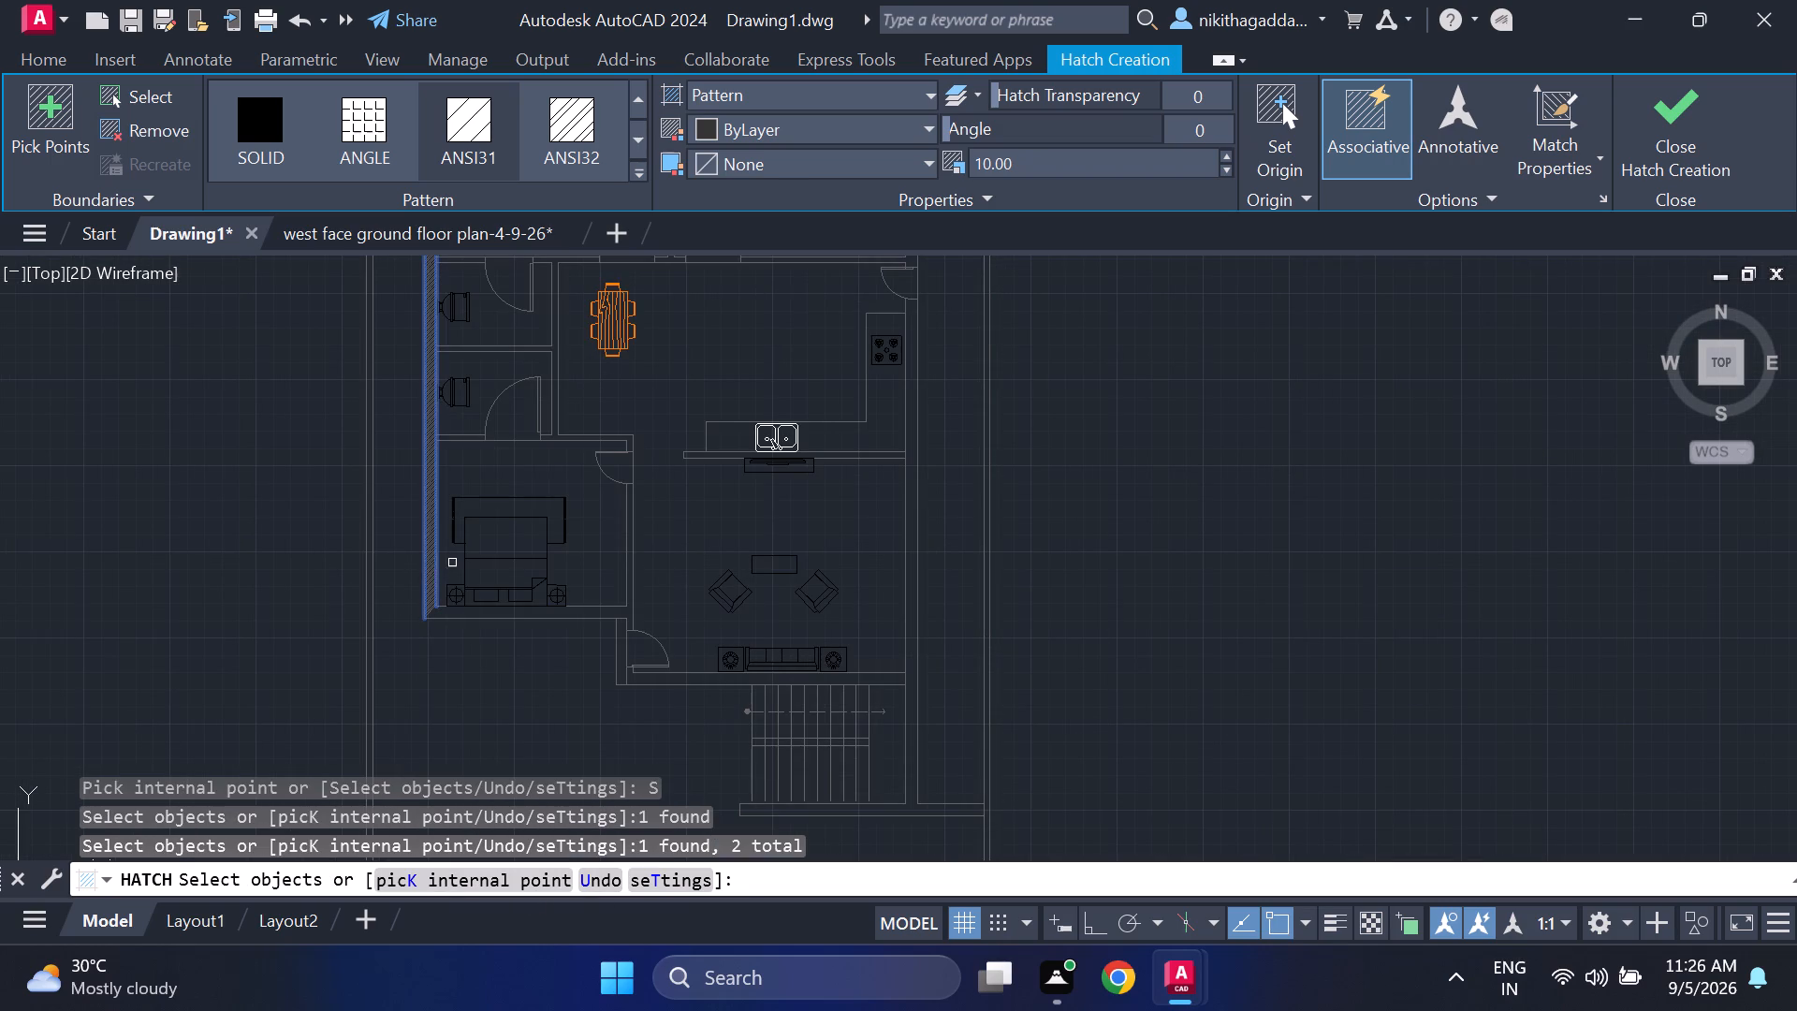
scroll(460, 612, up, 3)
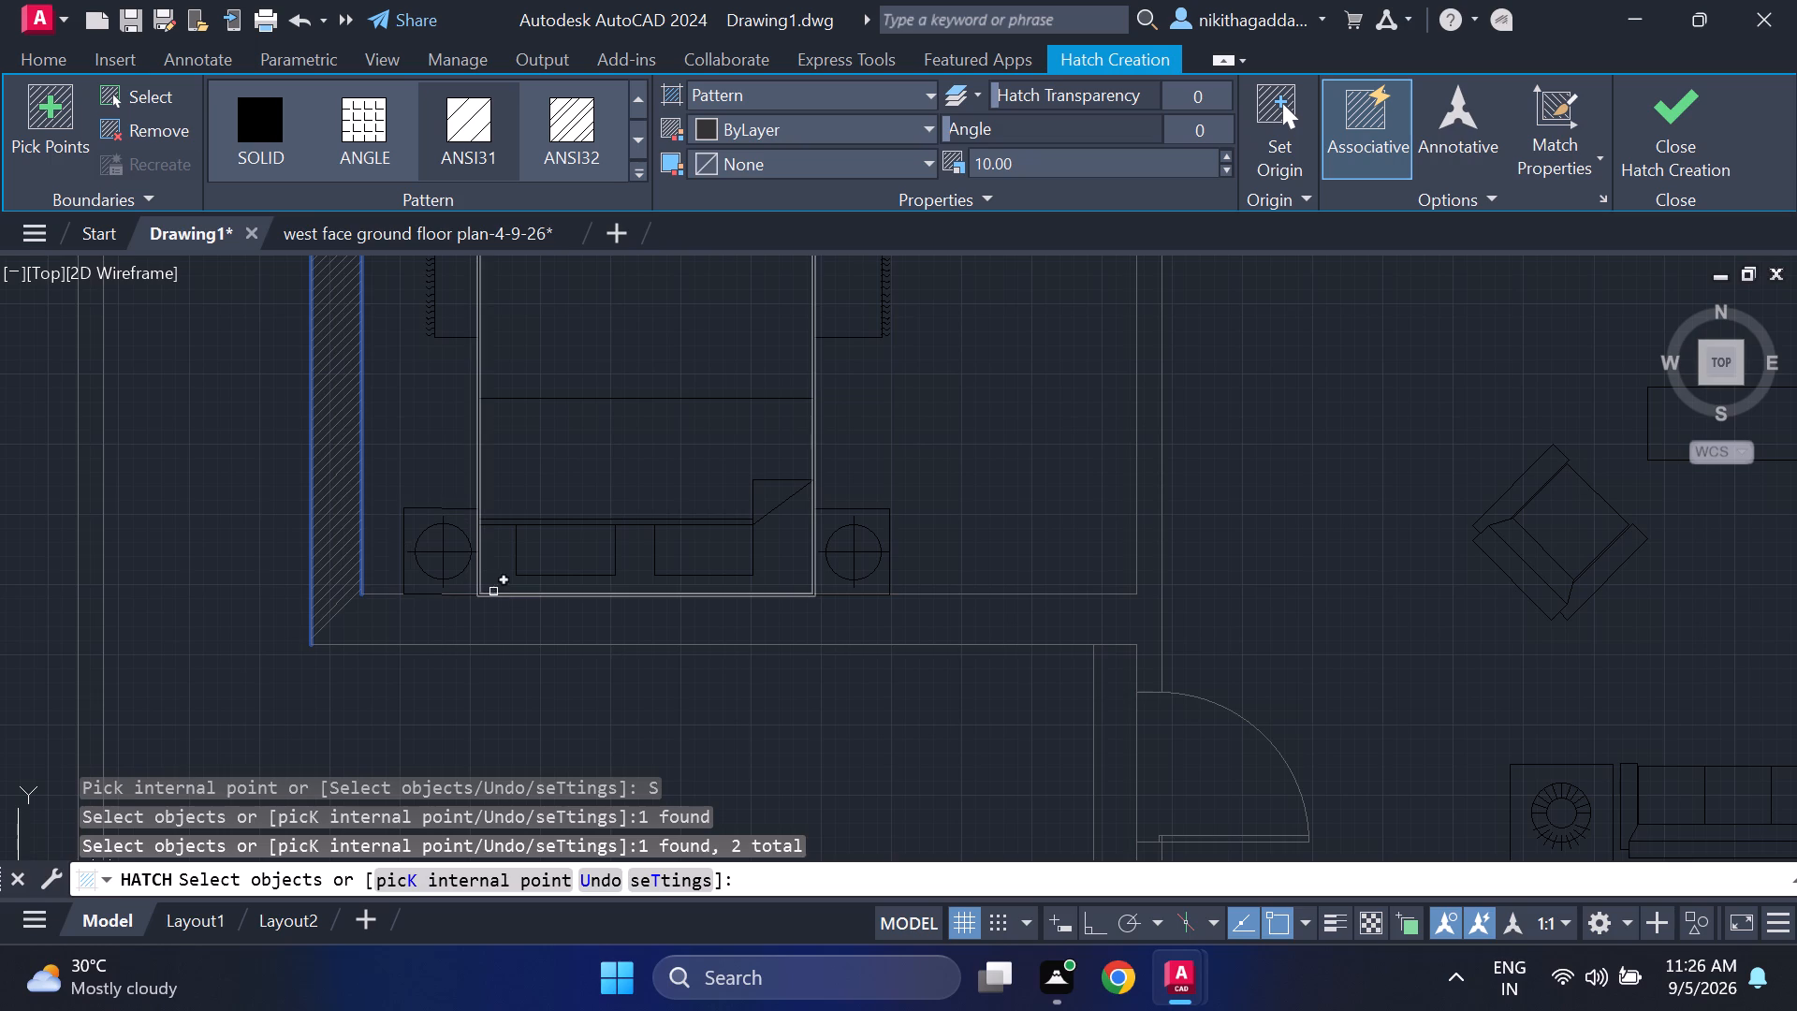
scroll(457, 614, up, 4)
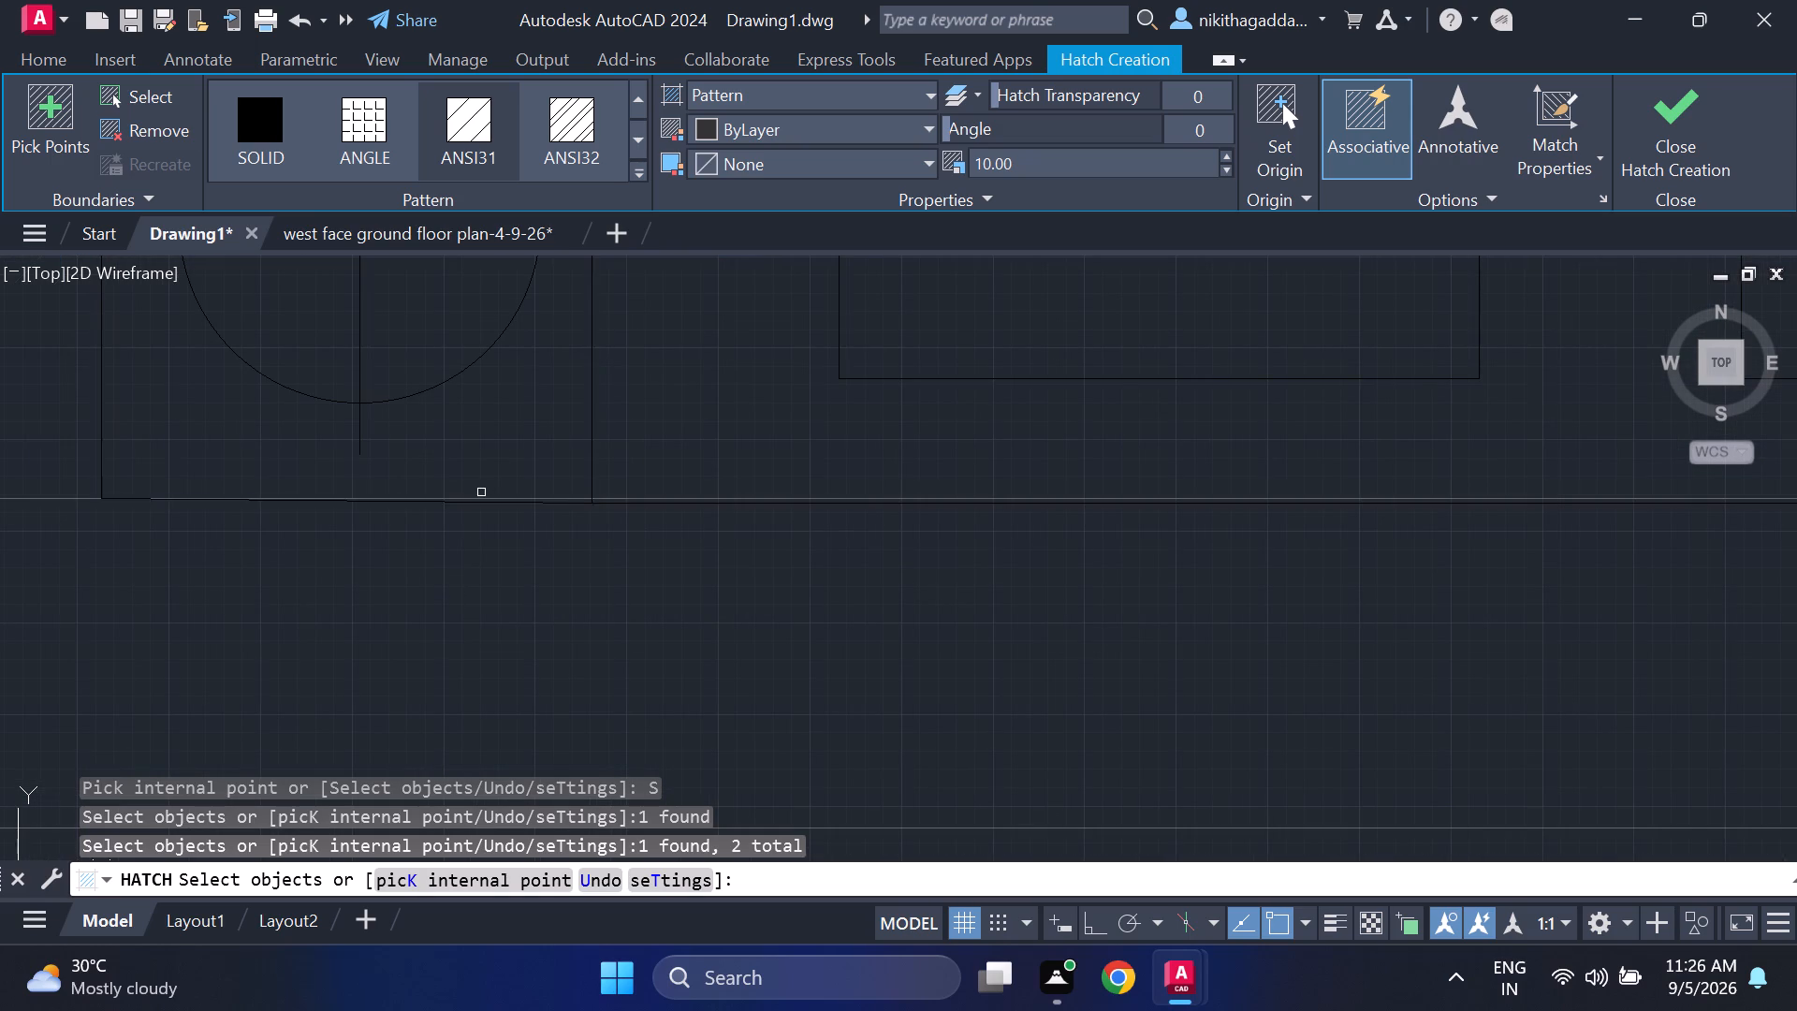
click(481, 495)
scroll(460, 654, down, 3)
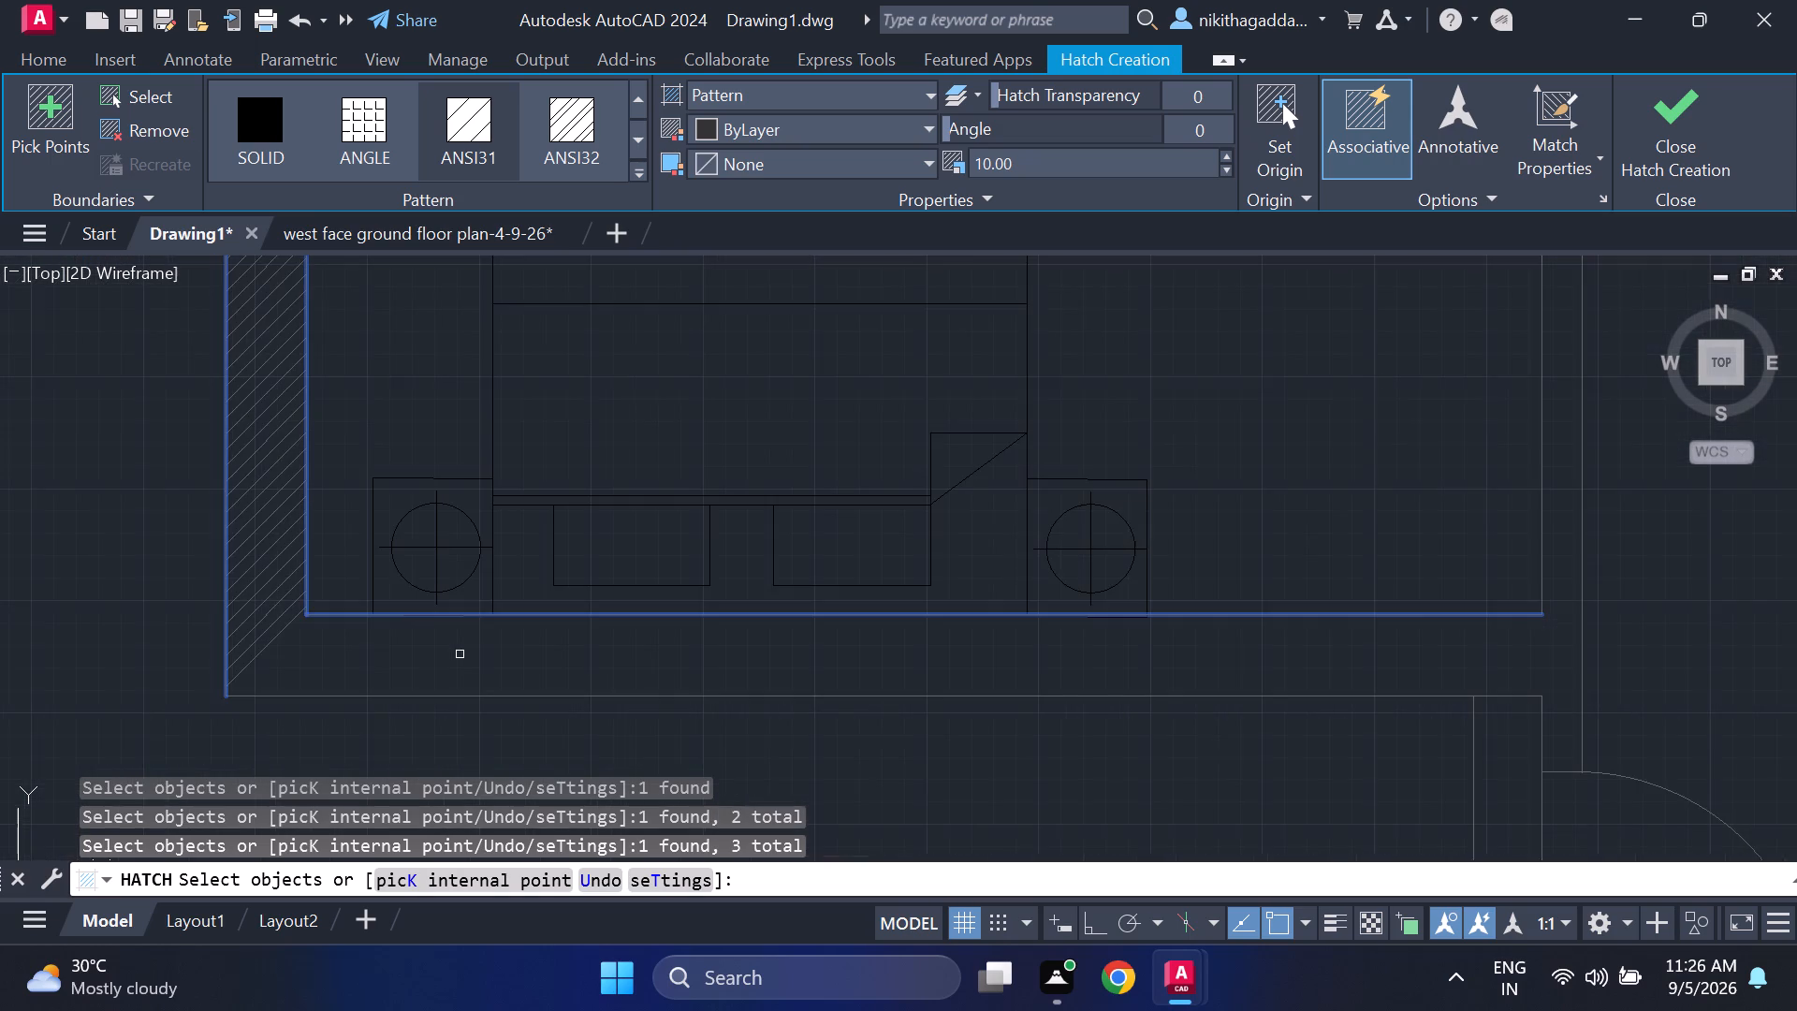
middle_drag(449, 647, 455, 586)
click(468, 634)
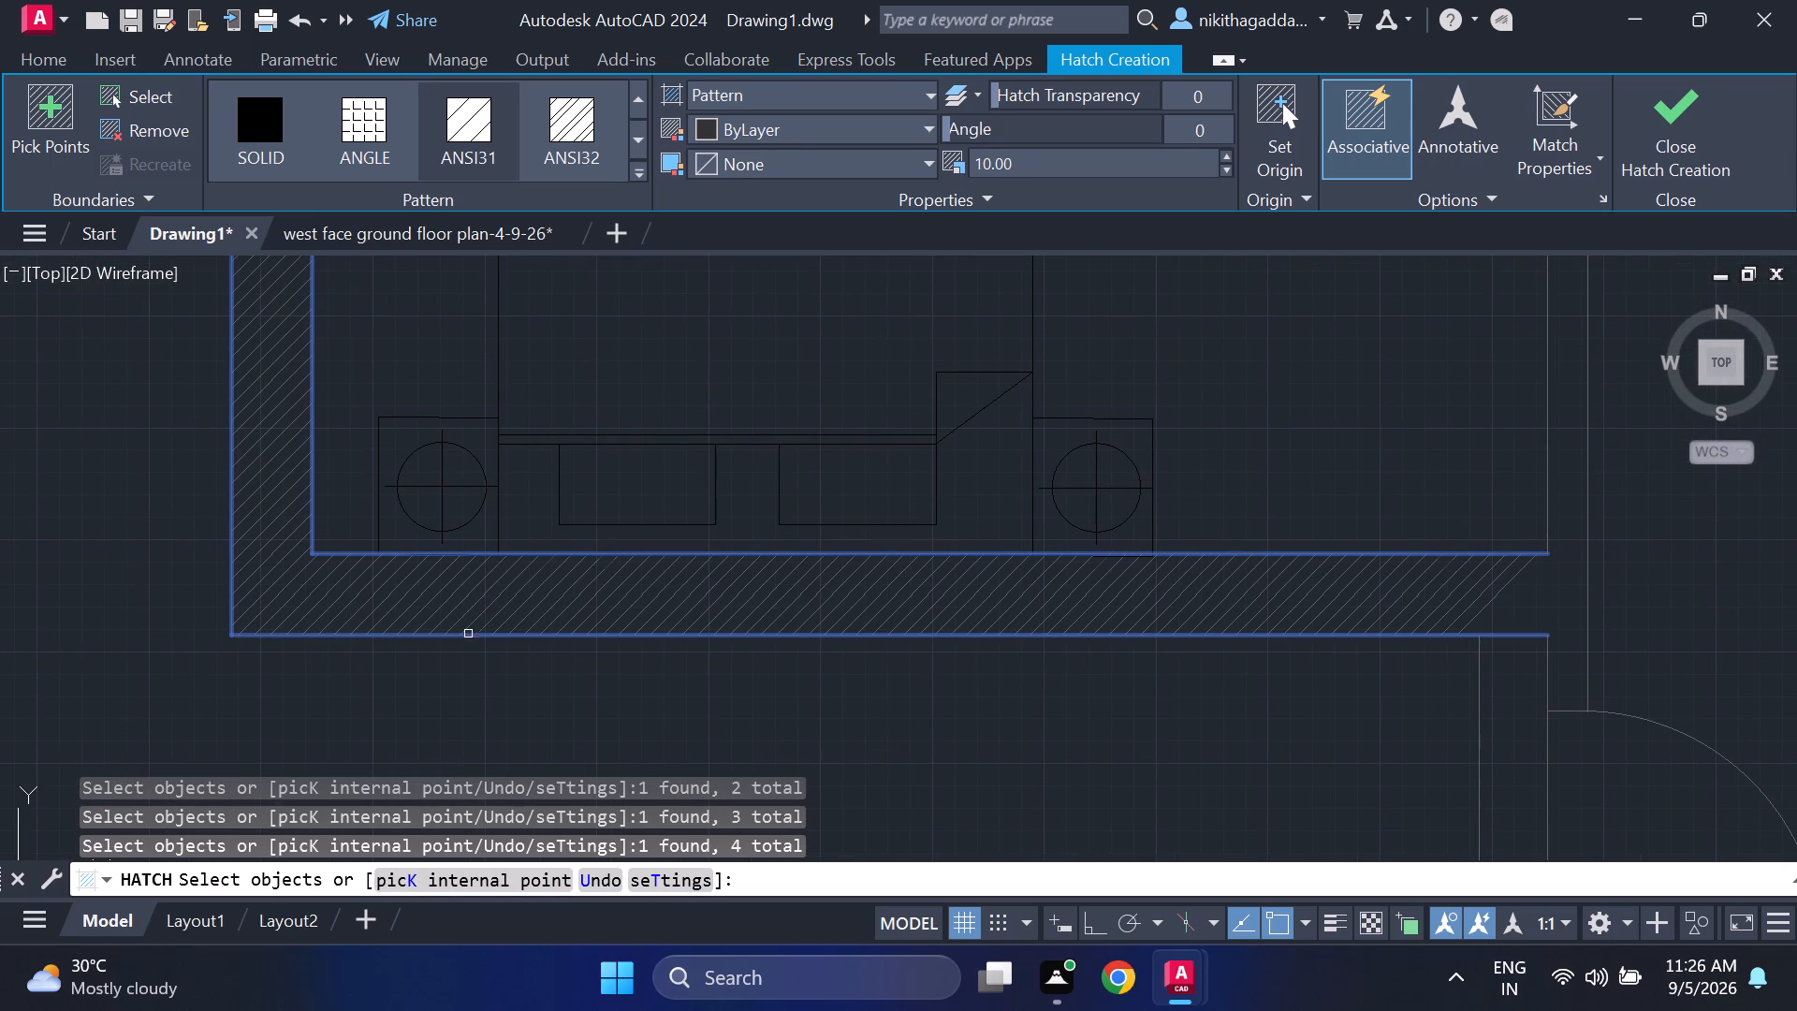
Add both lines of the southwest bedroom's east wall and of the wall at the entrance door to the hatch boundary.
scroll(818, 660, down, 3)
scroll(928, 703, up, 2)
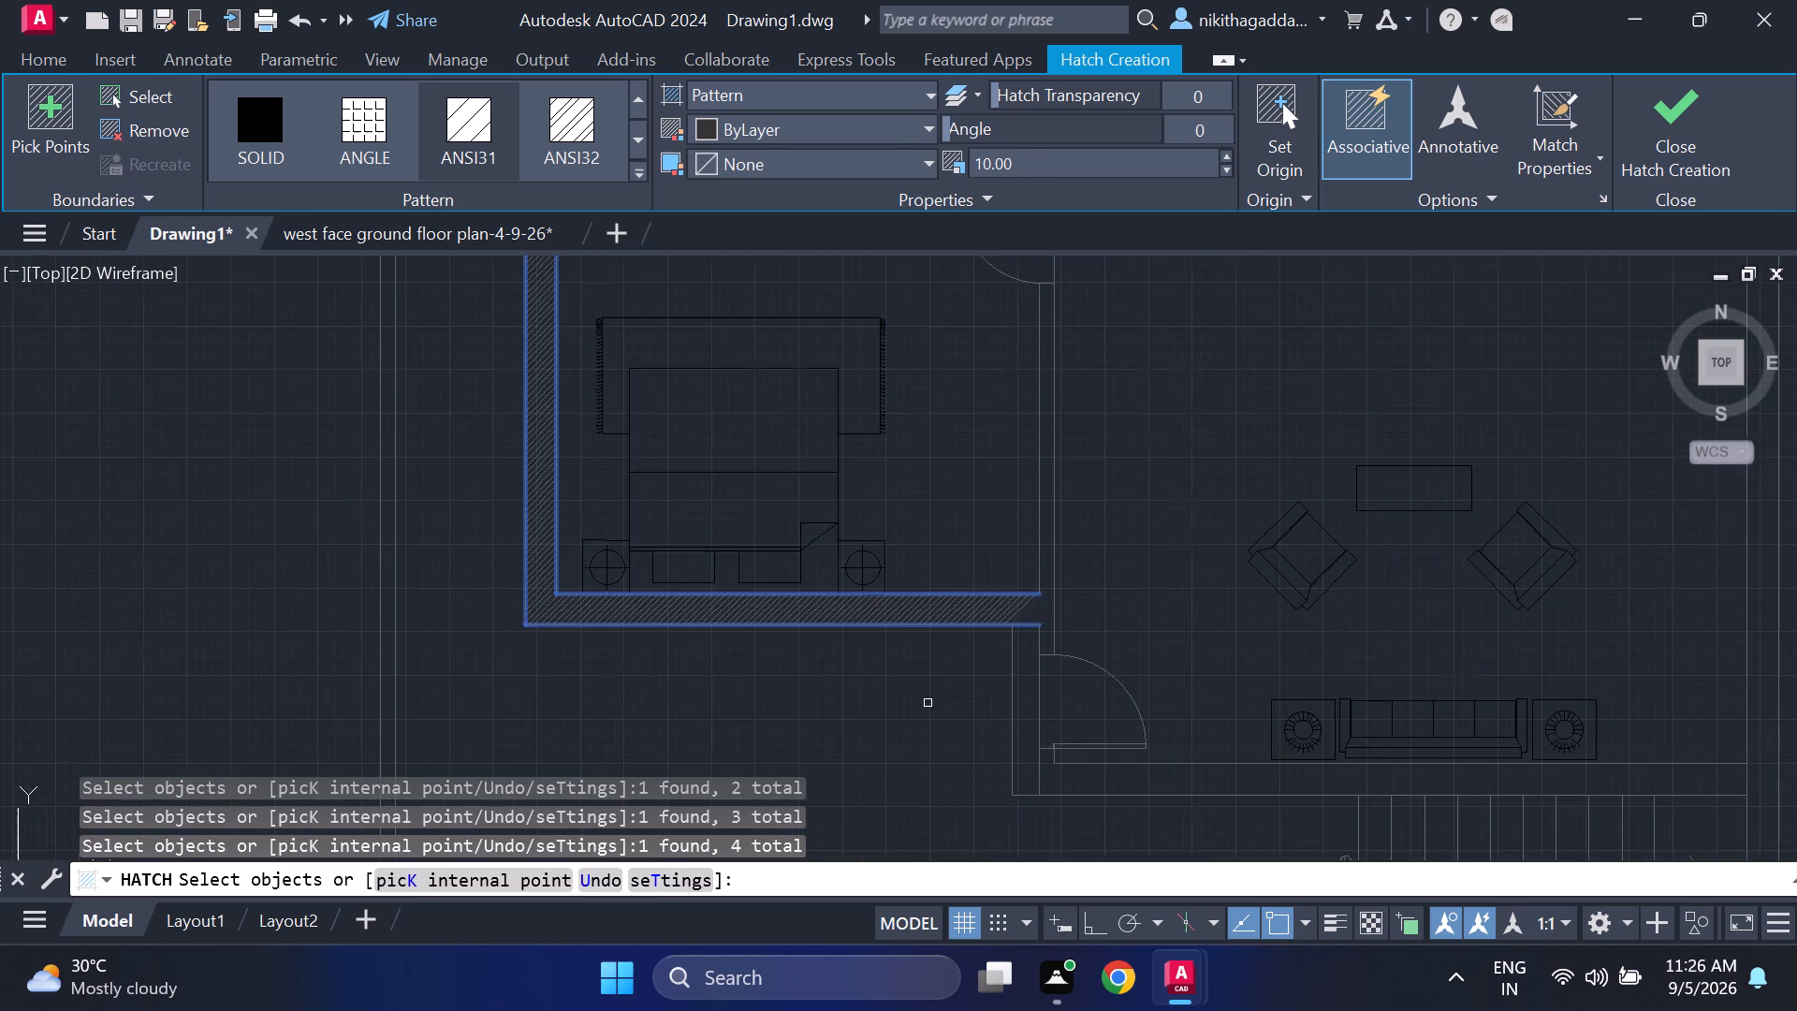
click(1108, 529)
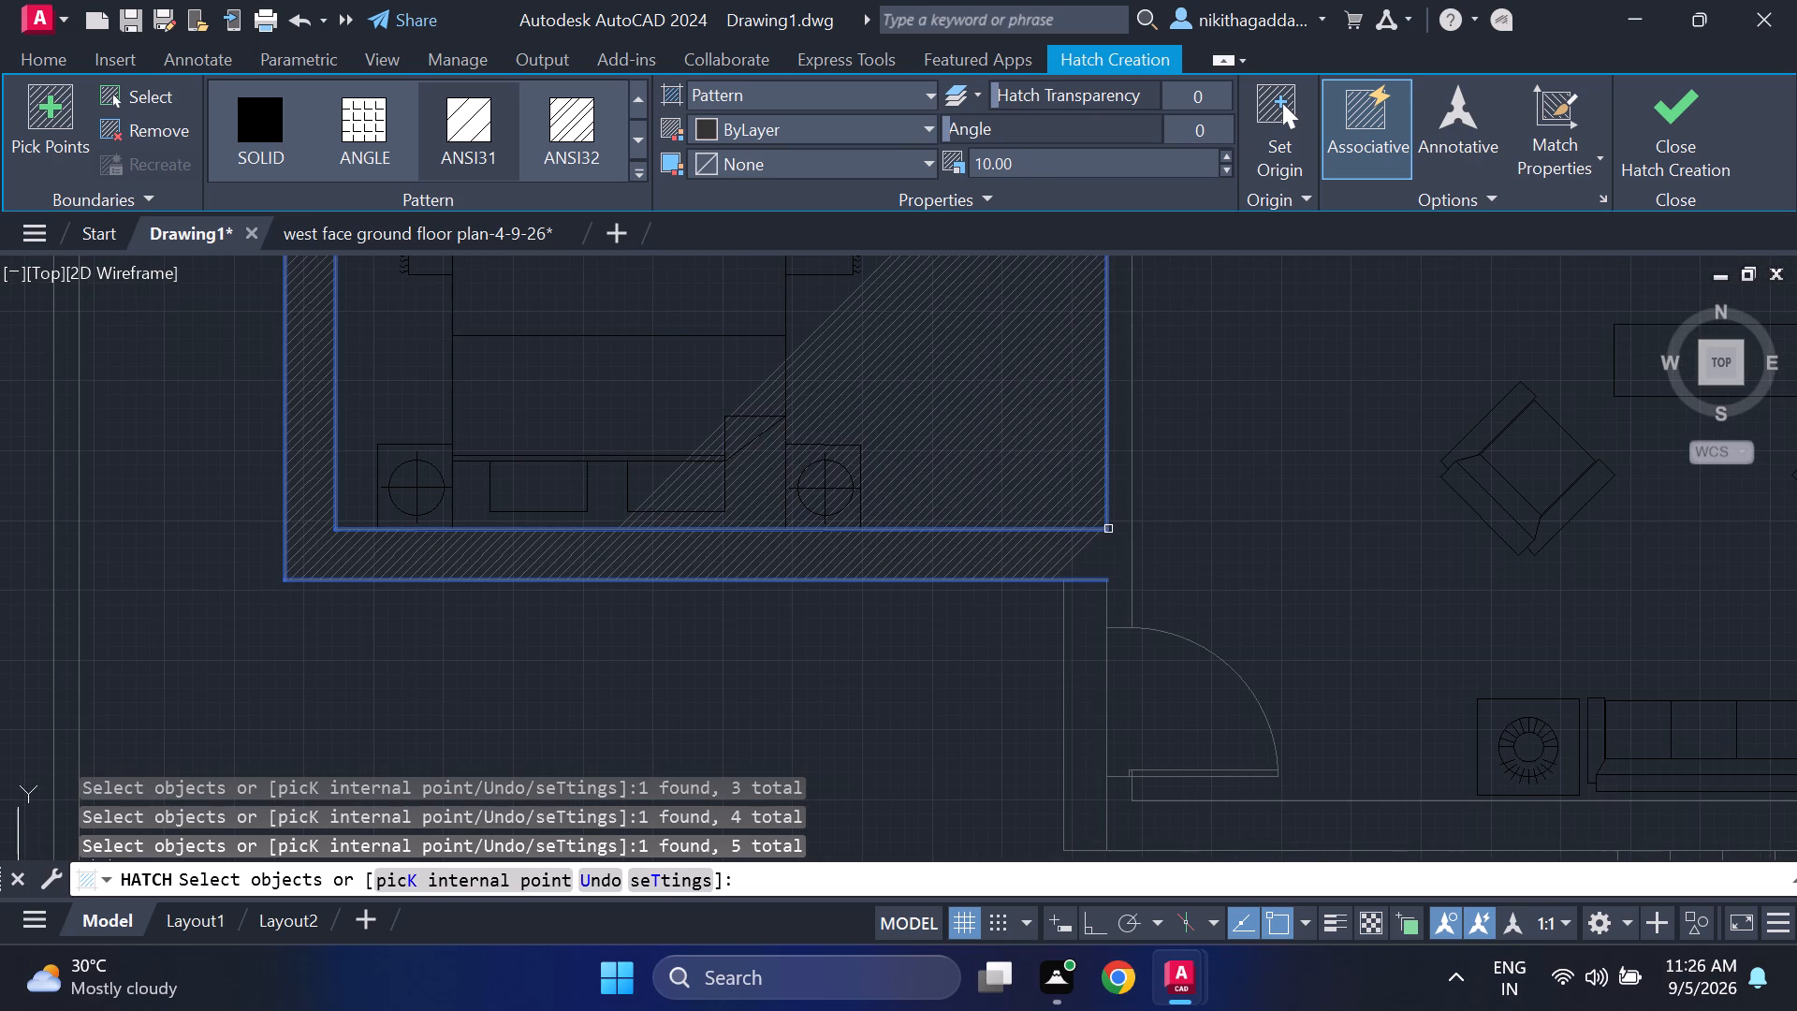
click(1129, 531)
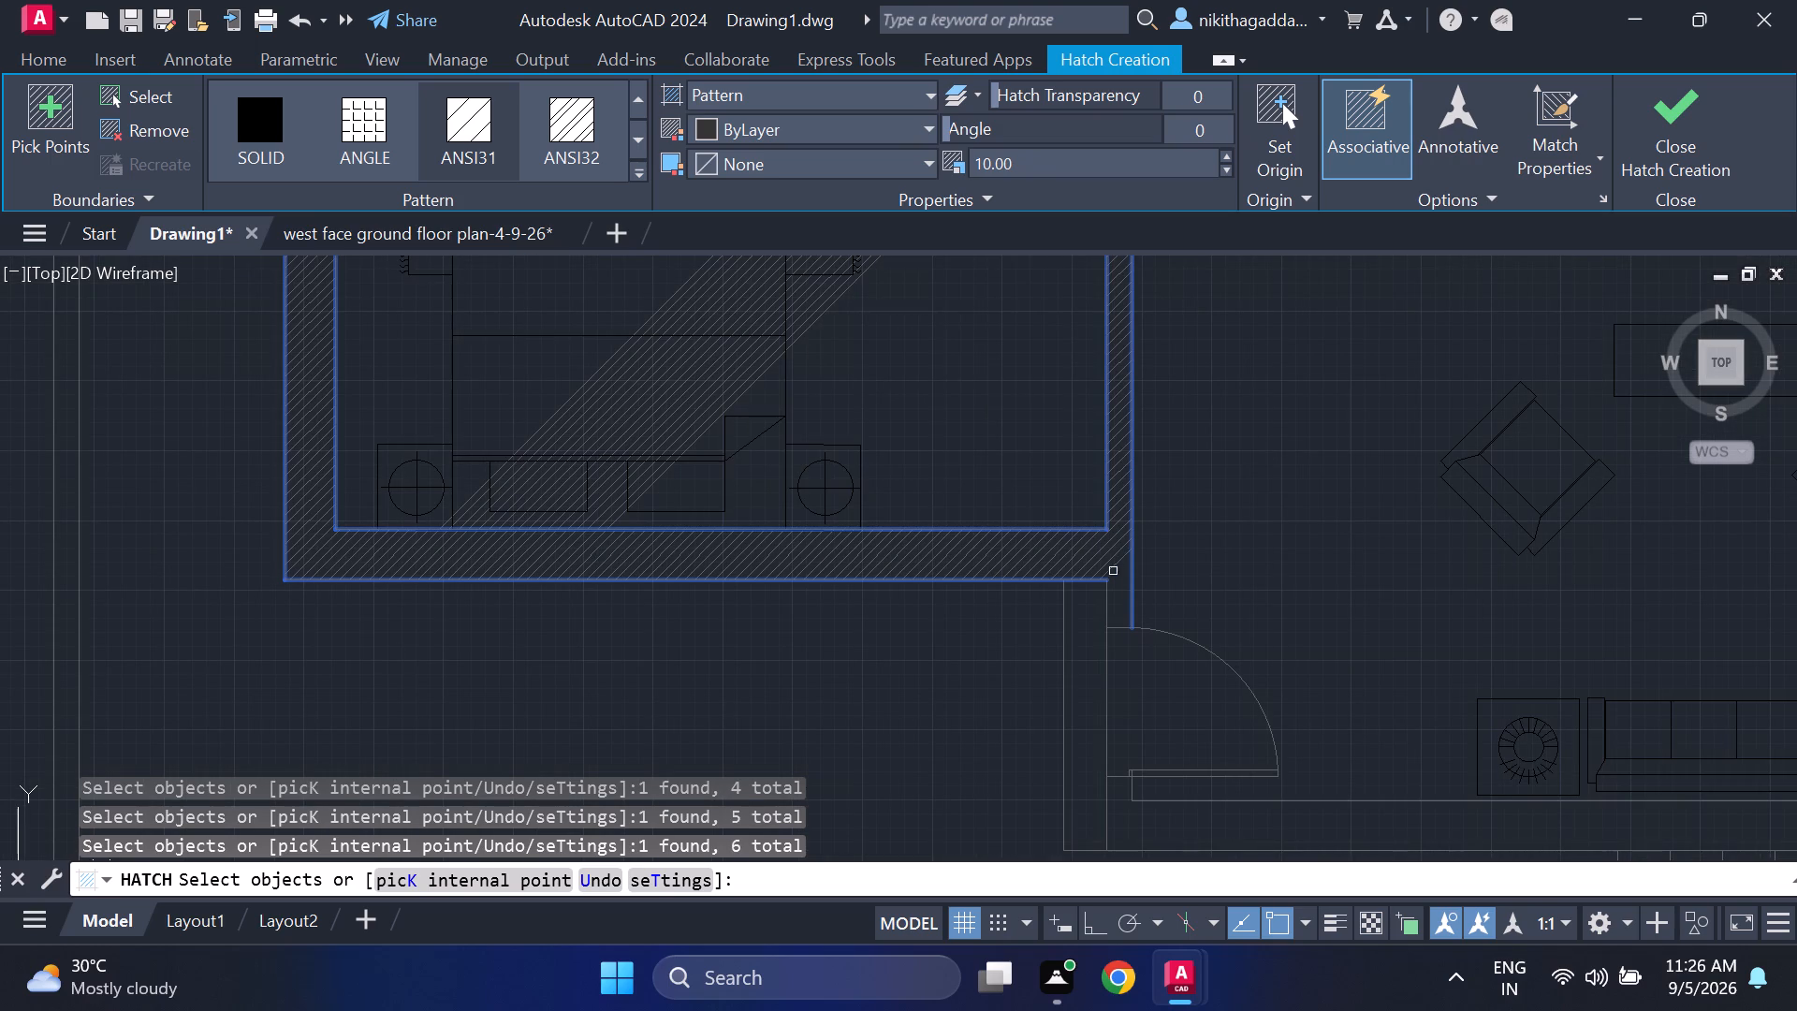
click(1106, 616)
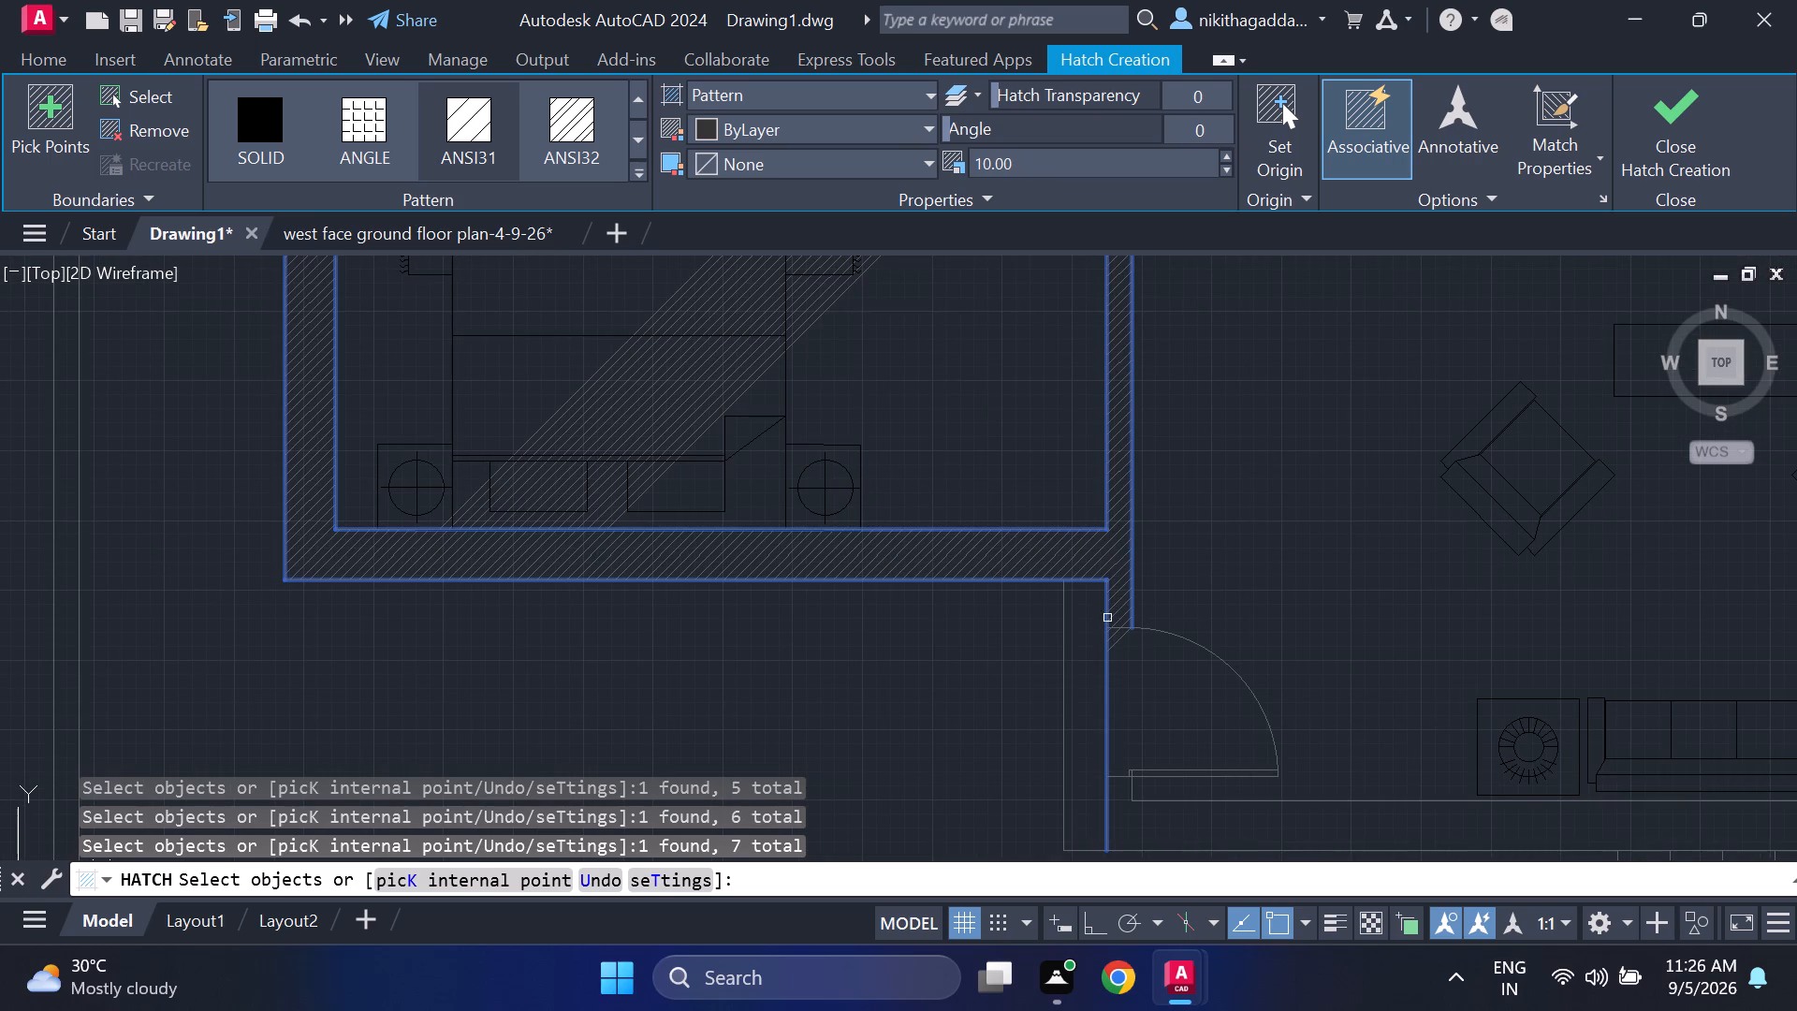
click(1067, 681)
scroll(1082, 672, down, 2)
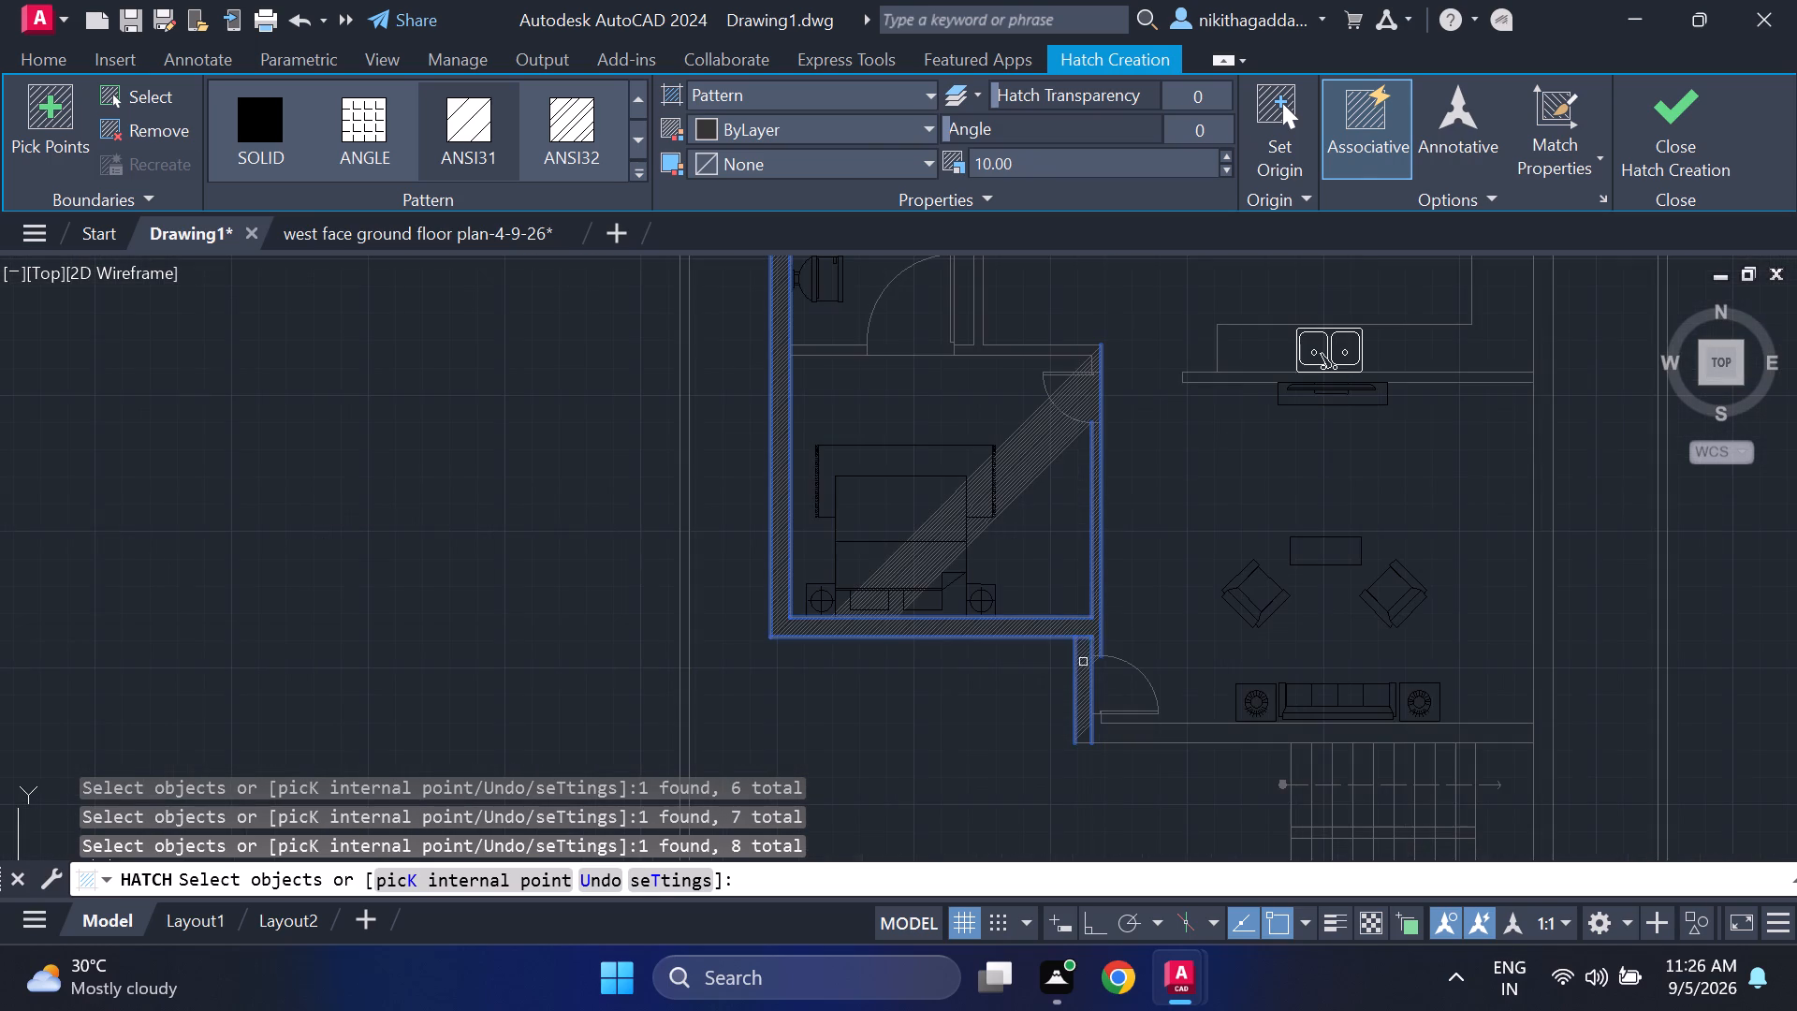
Turn off associativity for the hatch.
click(1373, 153)
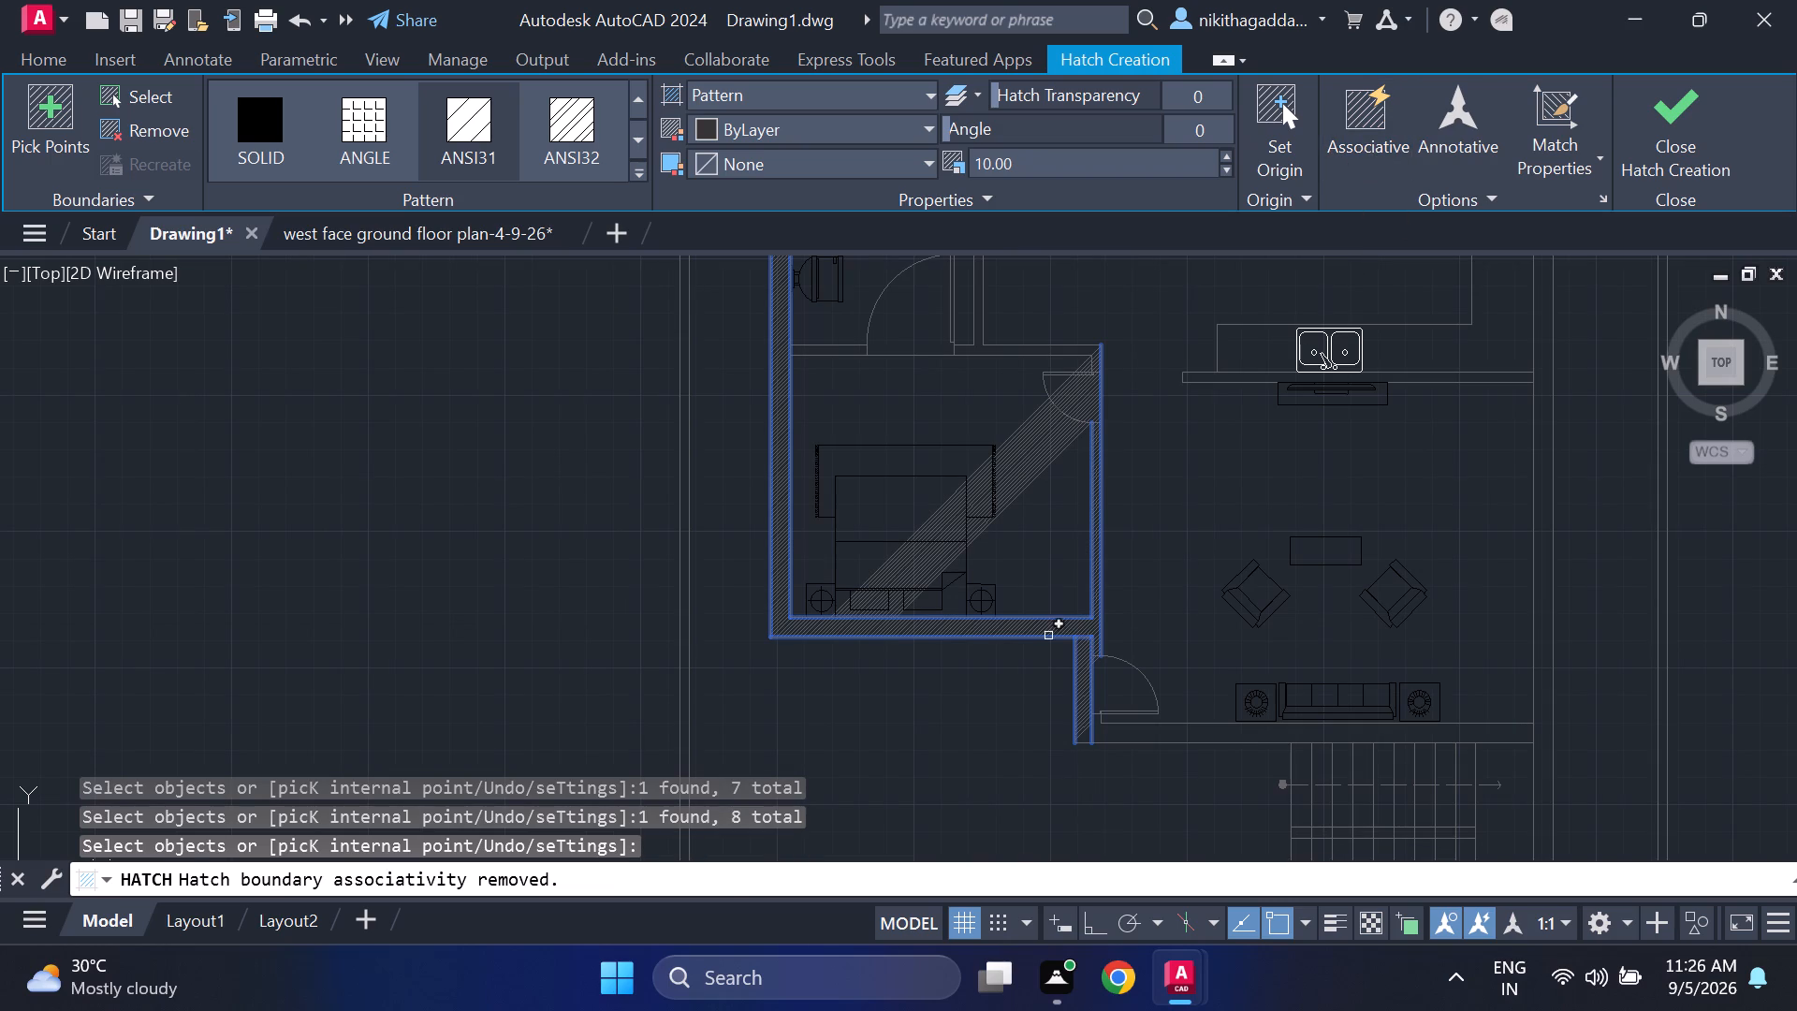
Add both lines of the living room's south wall and the short wall segments beside the entrance door to the hatch boundary.
scroll(1081, 769, up, 1)
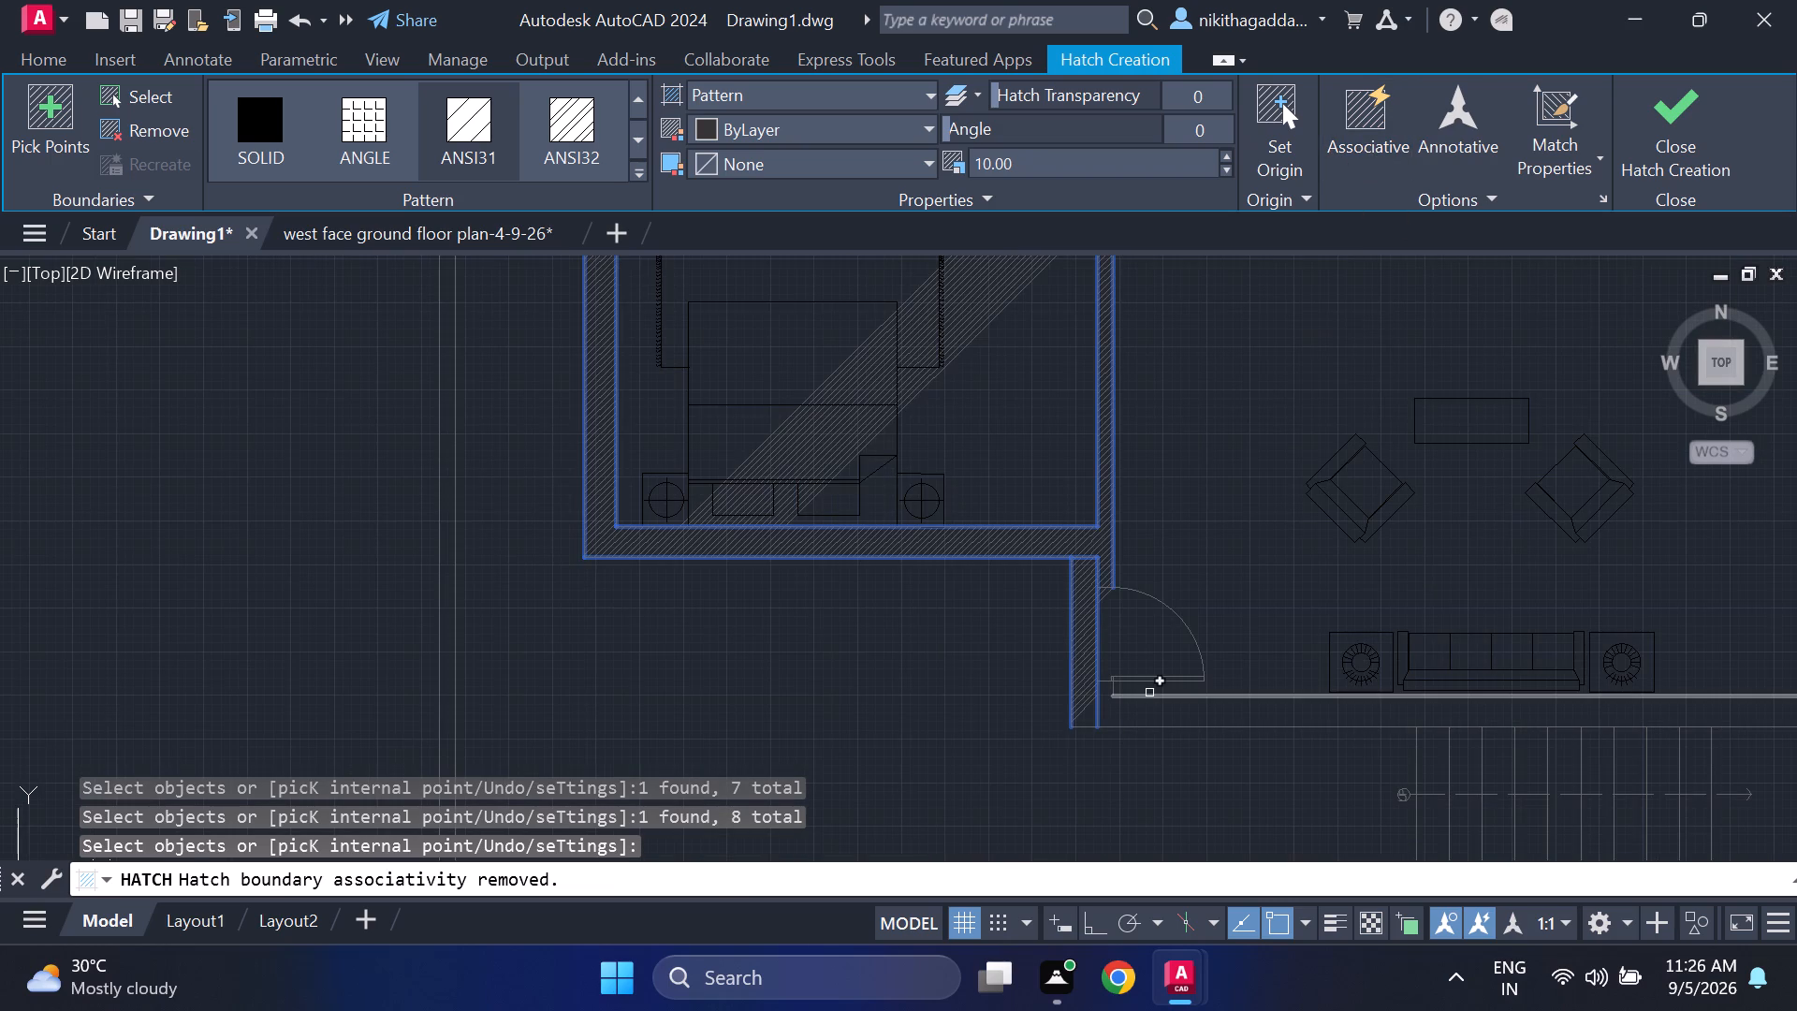
click(1149, 696)
click(1144, 728)
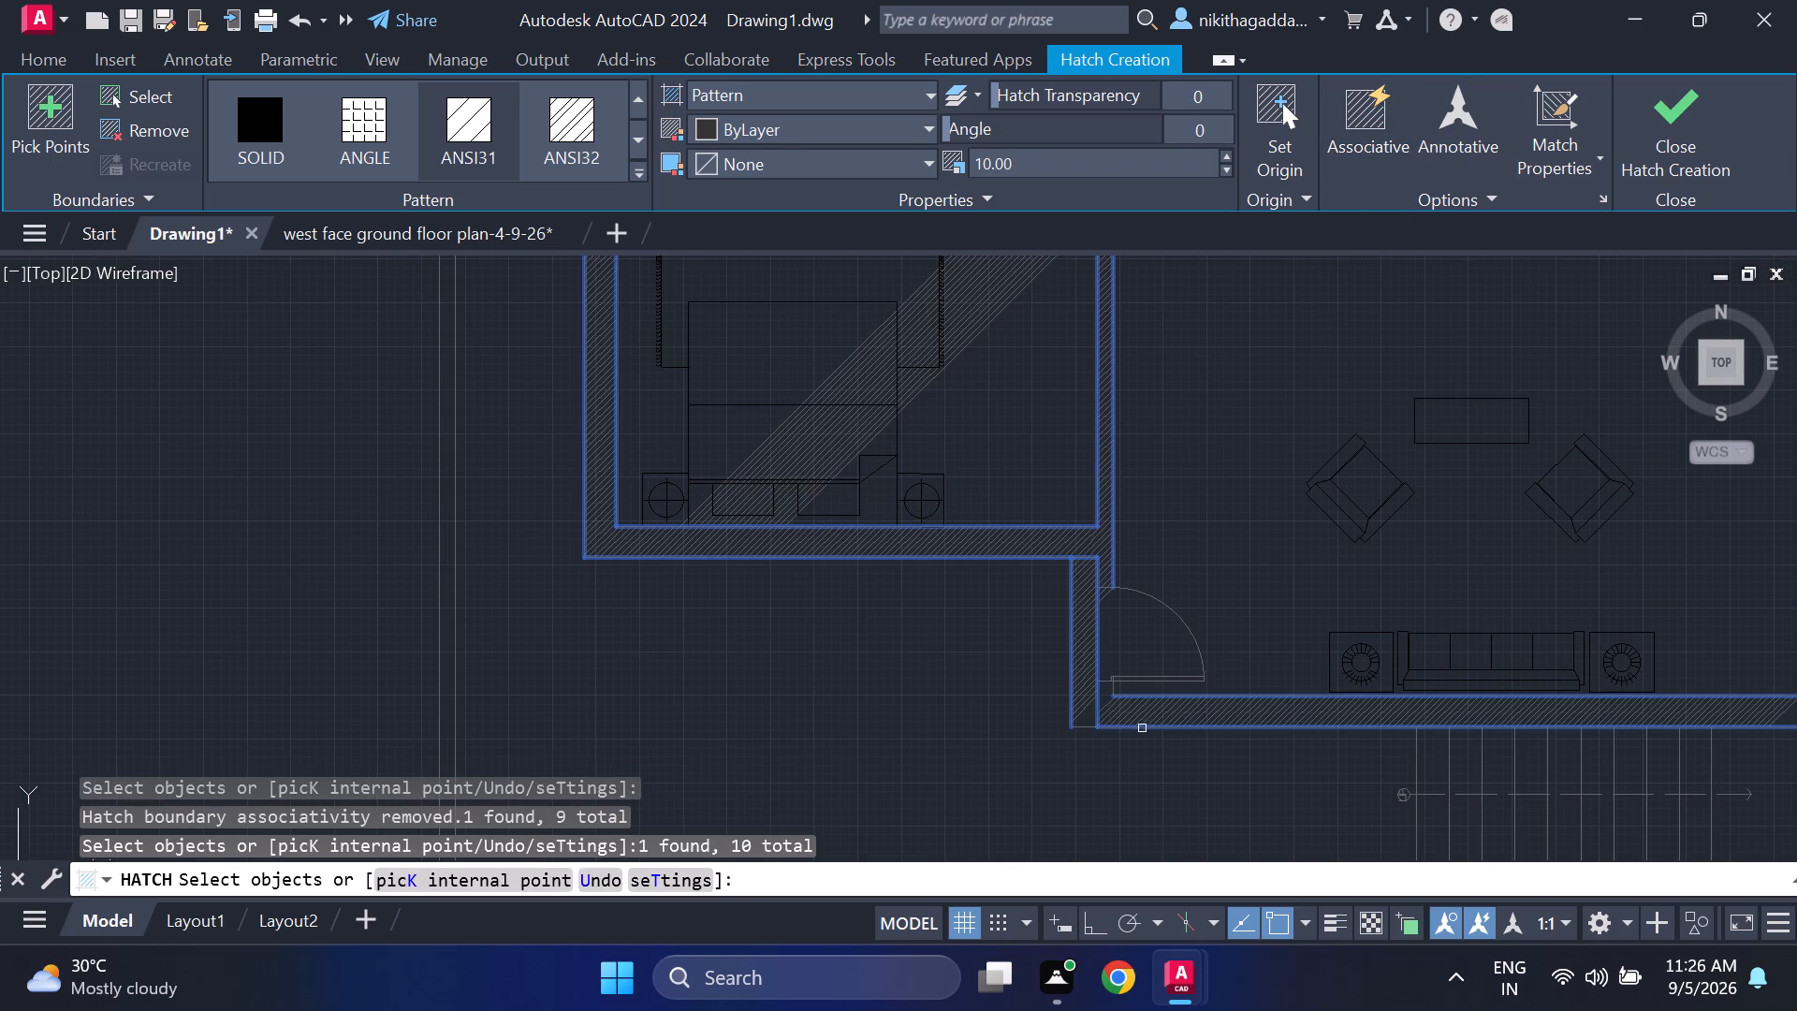
click(1095, 715)
click(1074, 728)
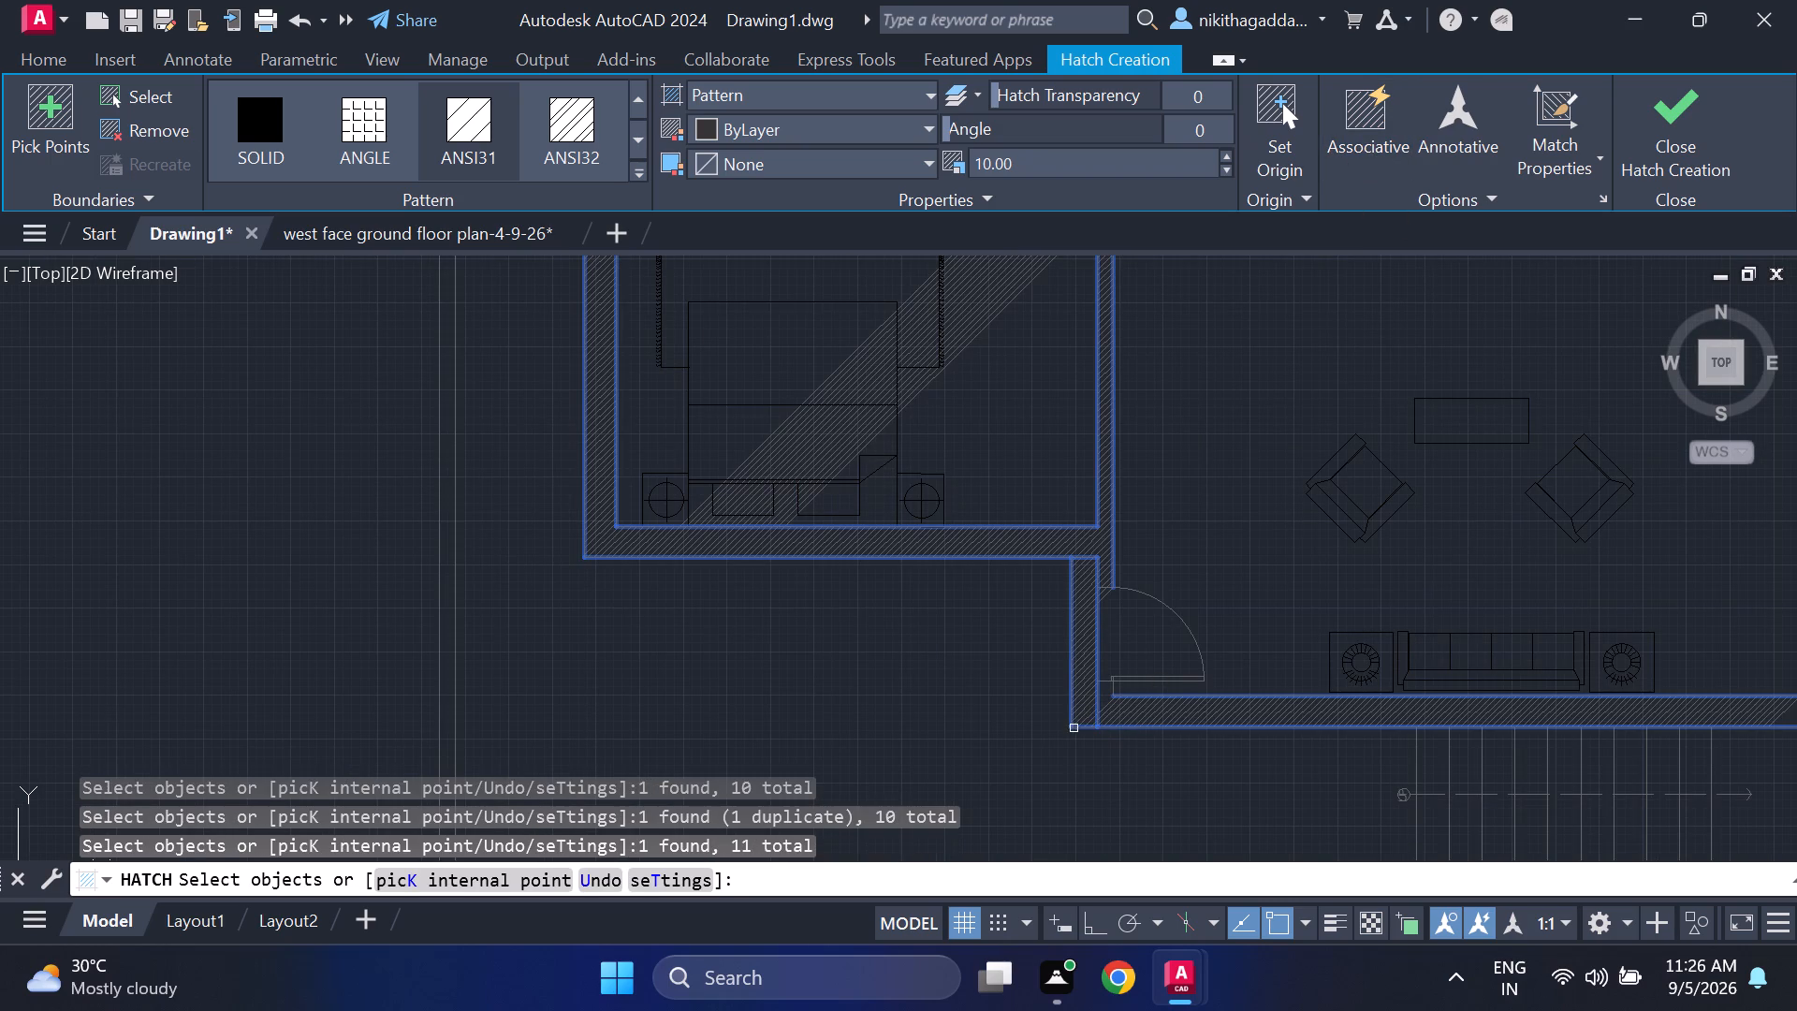
scroll(1120, 702, up, 1)
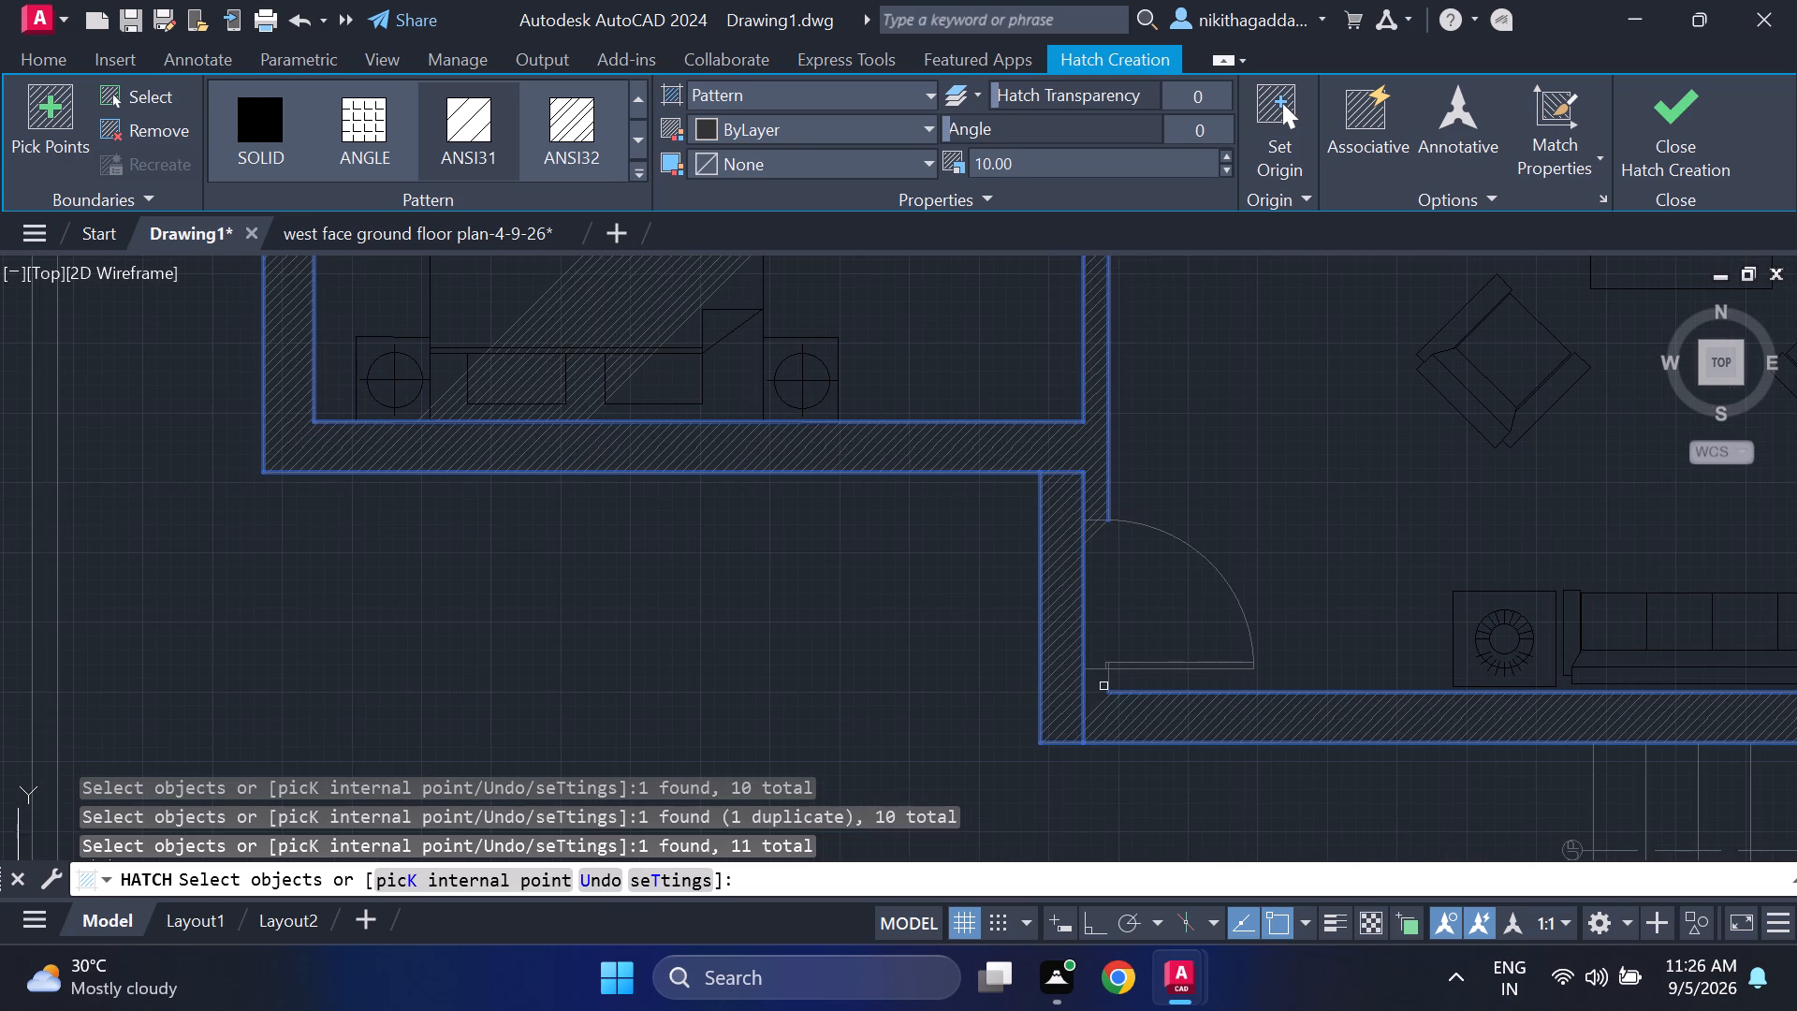
click(1105, 683)
click(1088, 680)
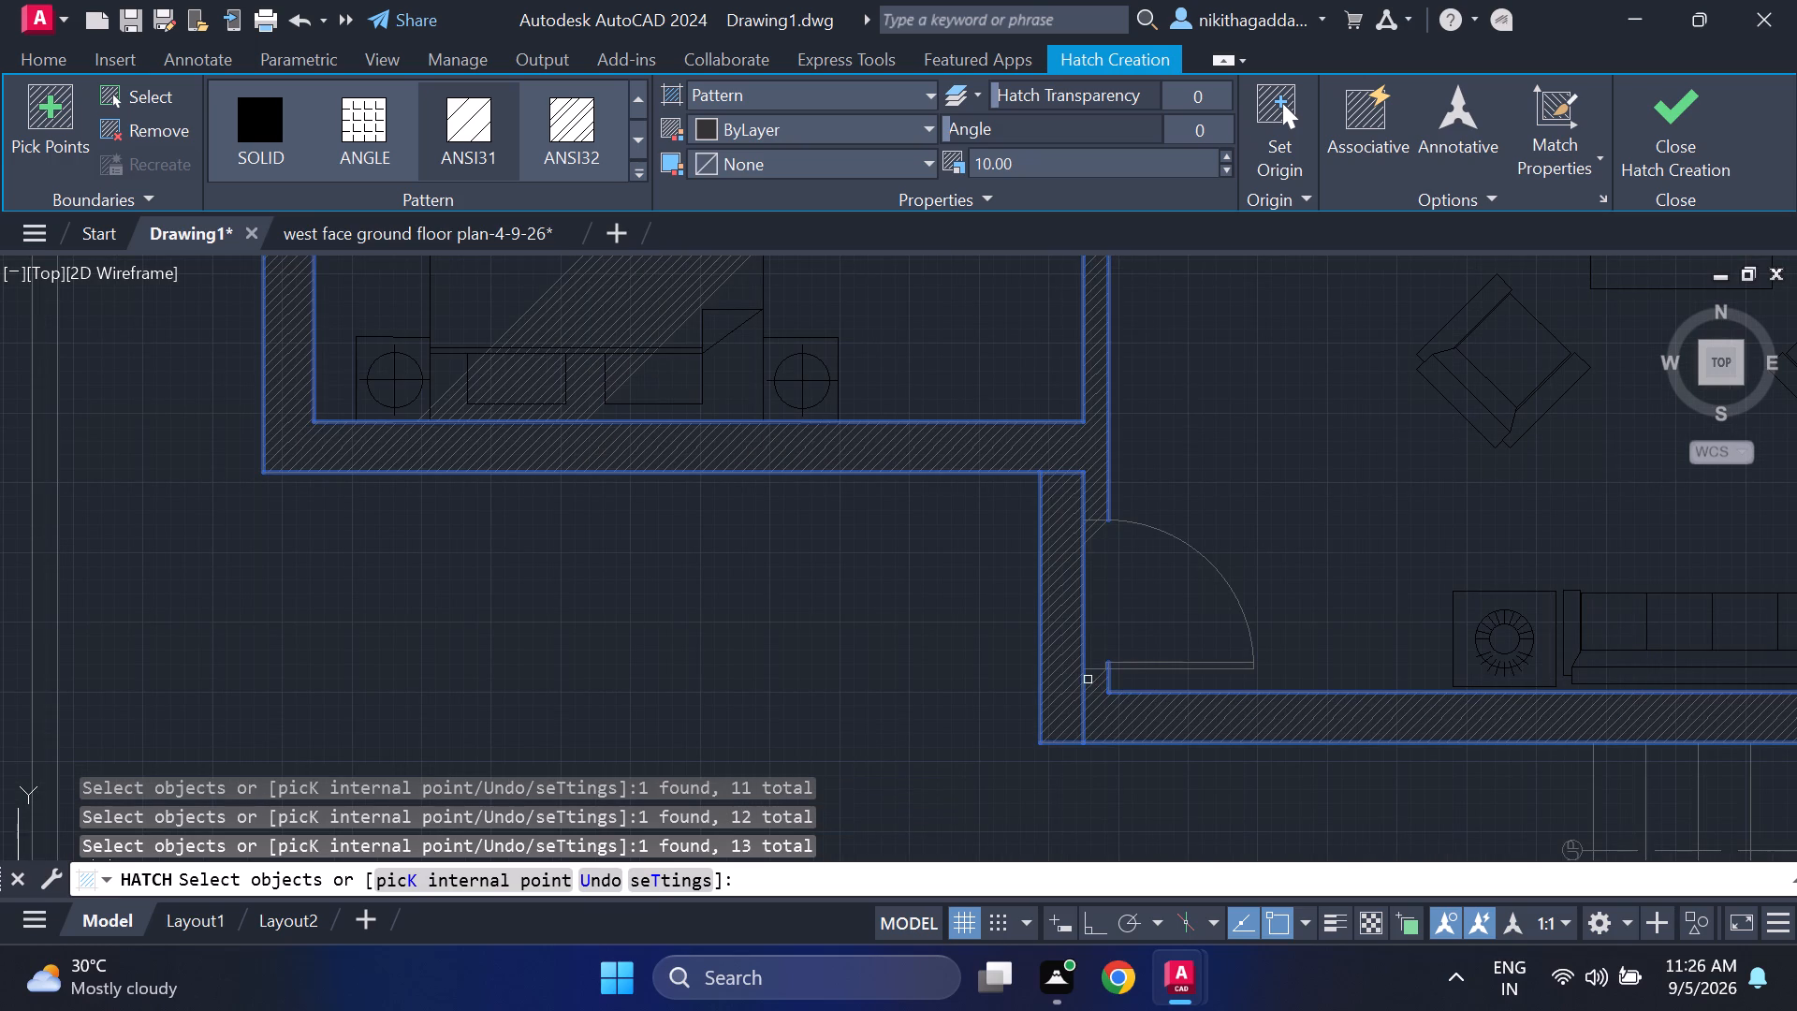
click(1093, 680)
scroll(1201, 742, down, 2)
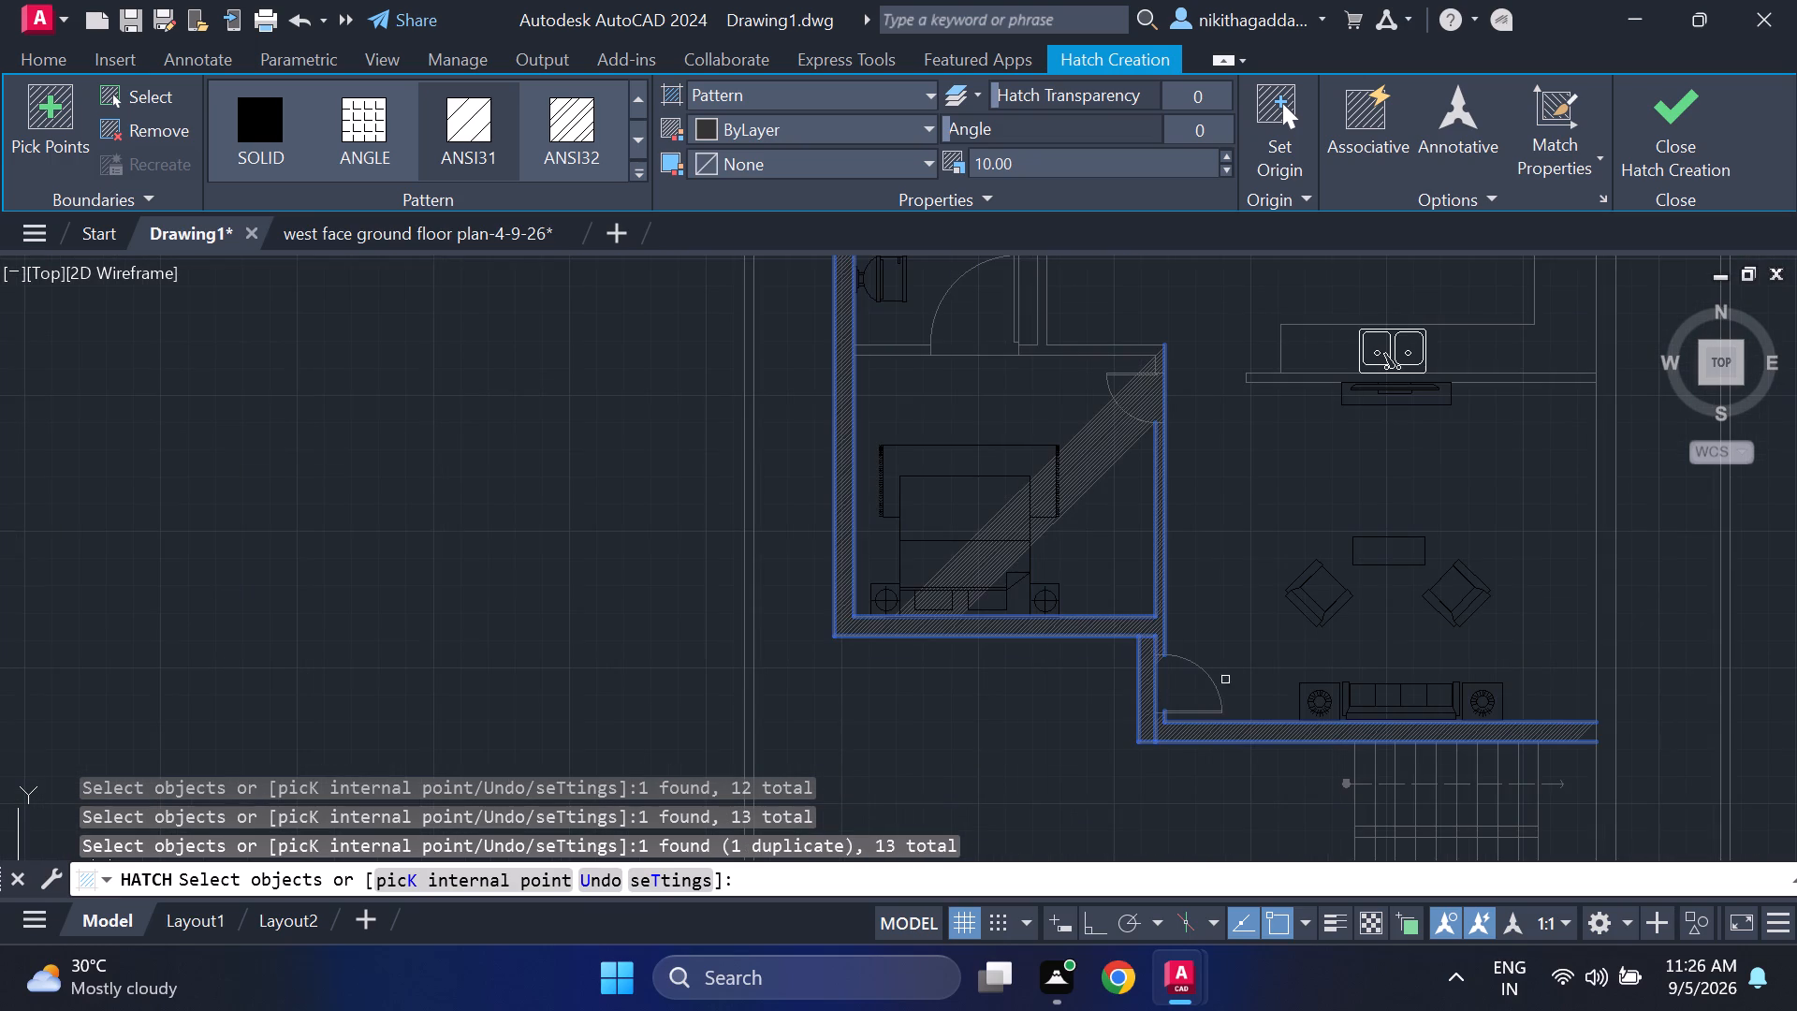
Add both lines of the house's east wall to the hatch boundary.
middle_drag(1259, 564, 1074, 541)
middle_drag(1059, 536, 1029, 536)
middle_drag(988, 535, 965, 532)
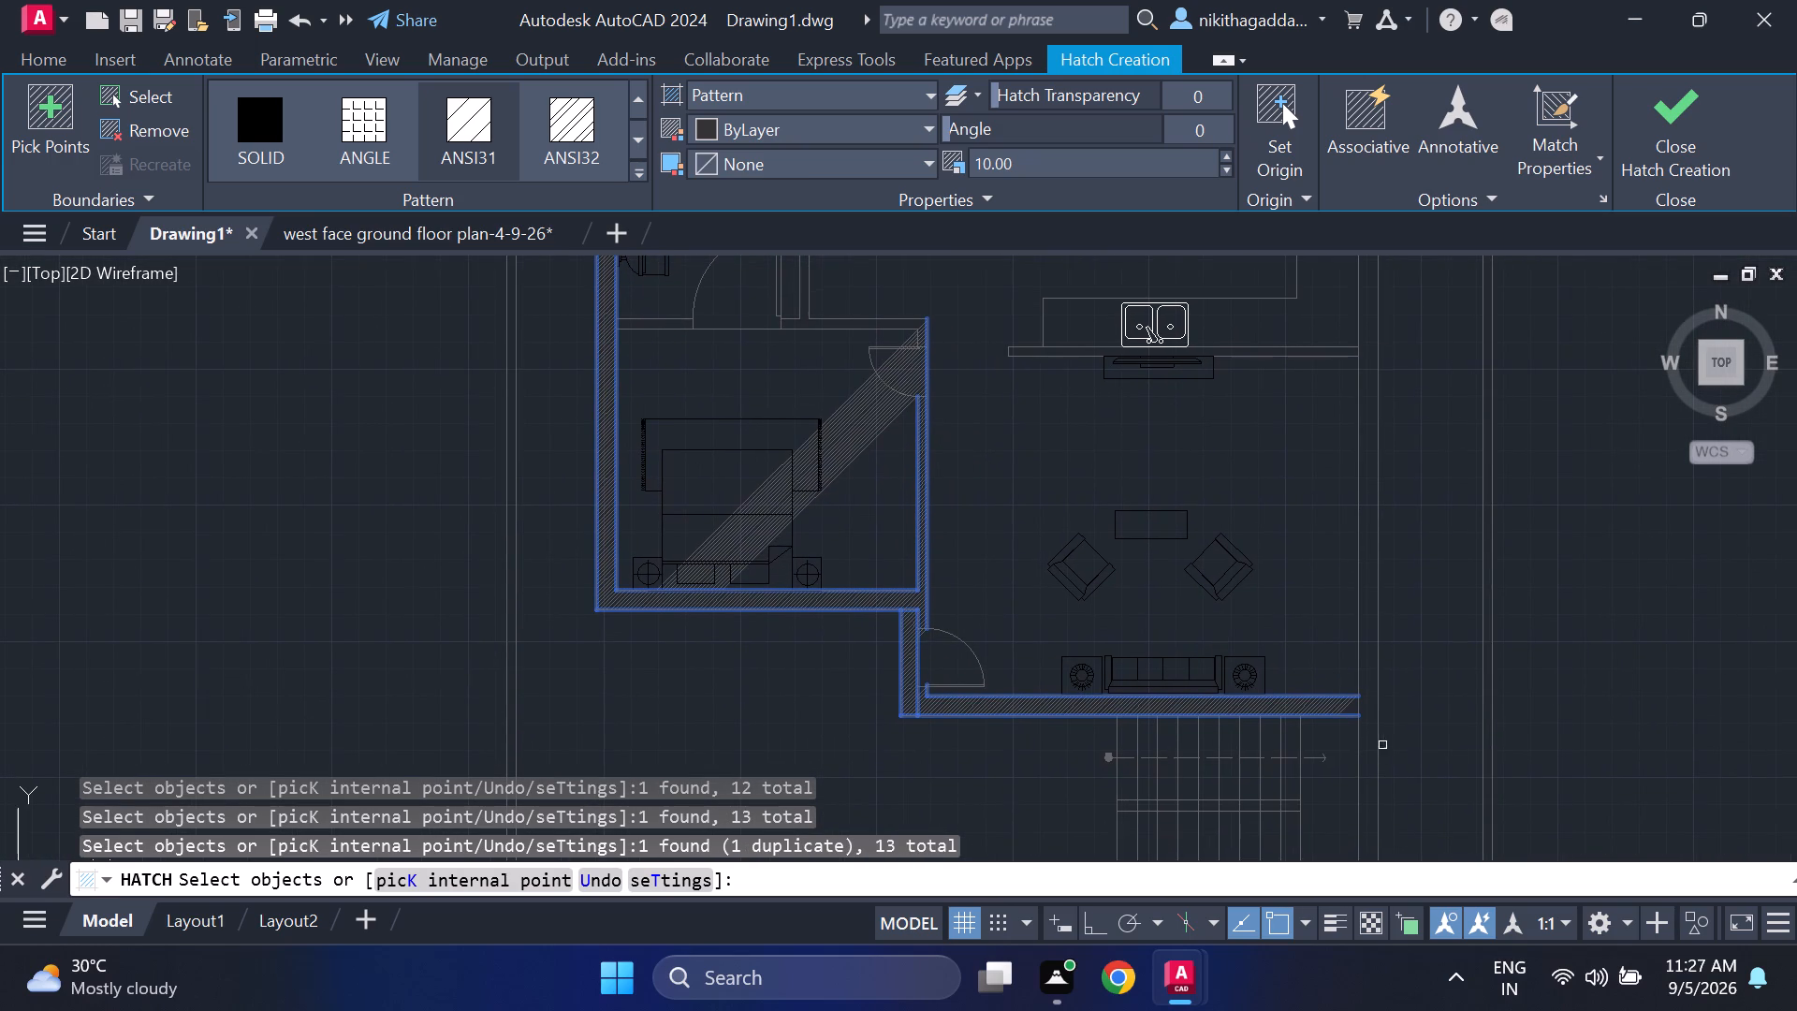
scroll(1343, 704, up, 3)
click(1396, 733)
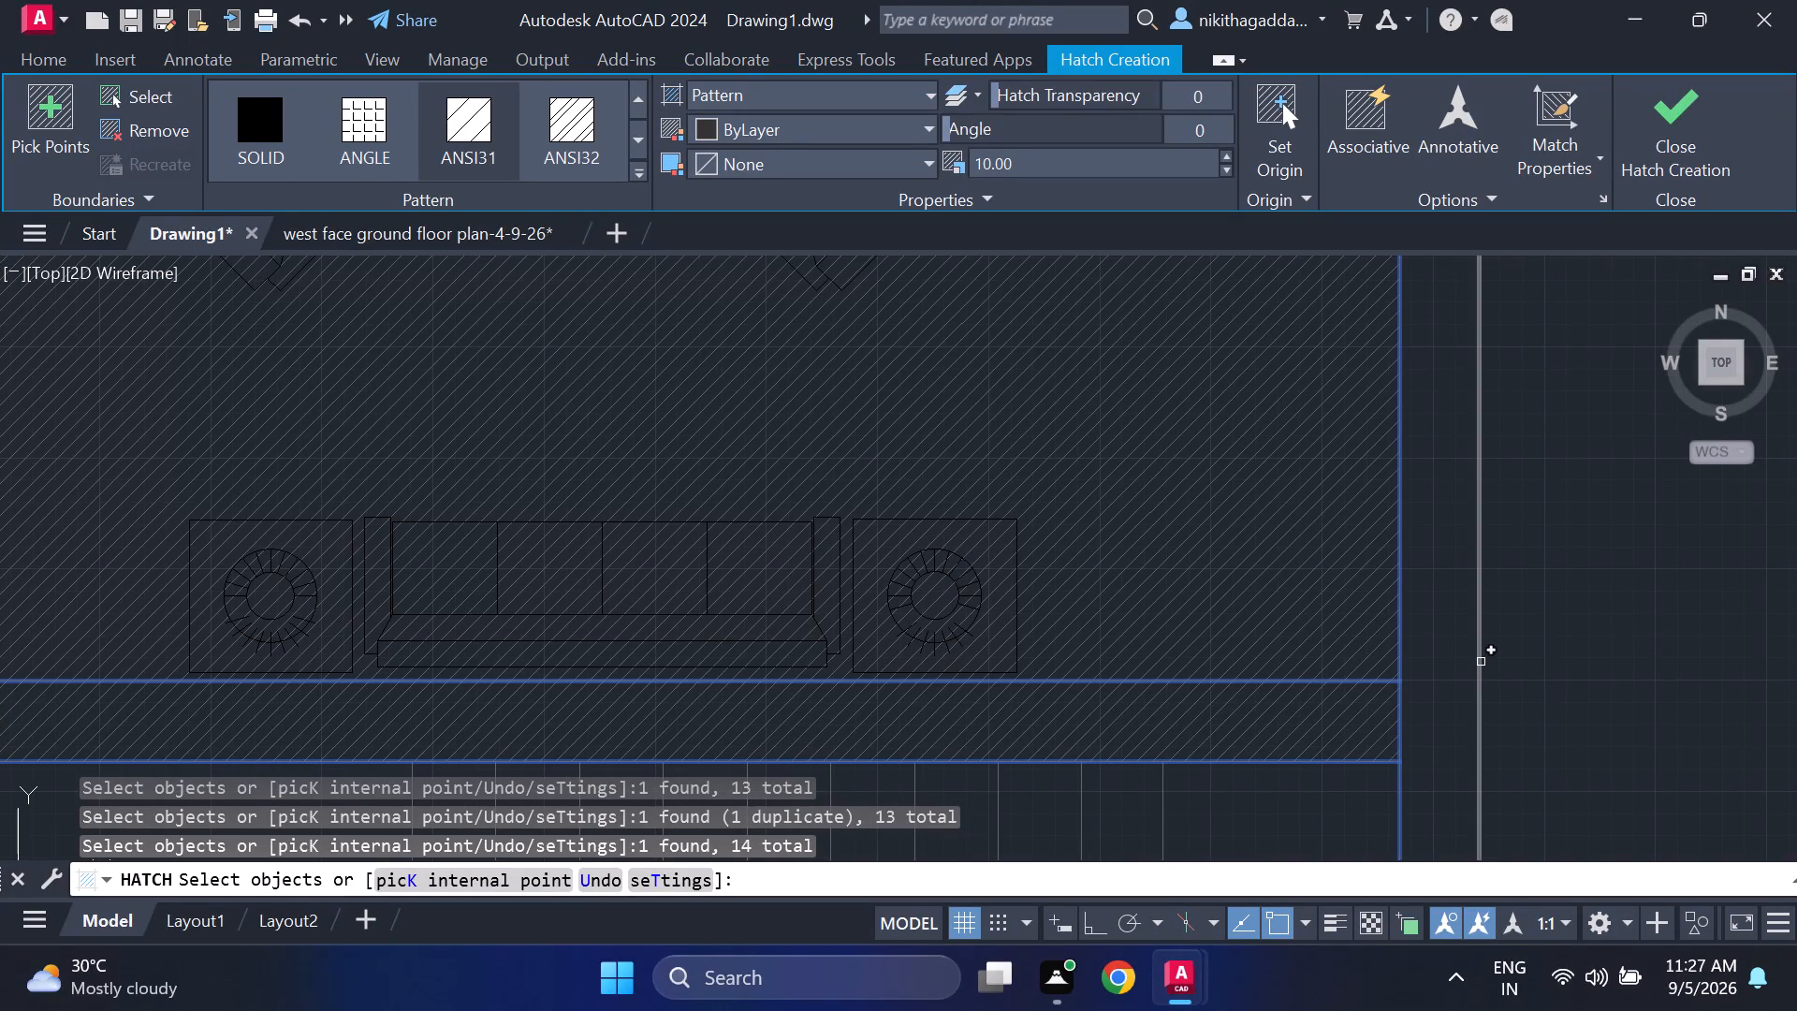
key(ctrl+z)
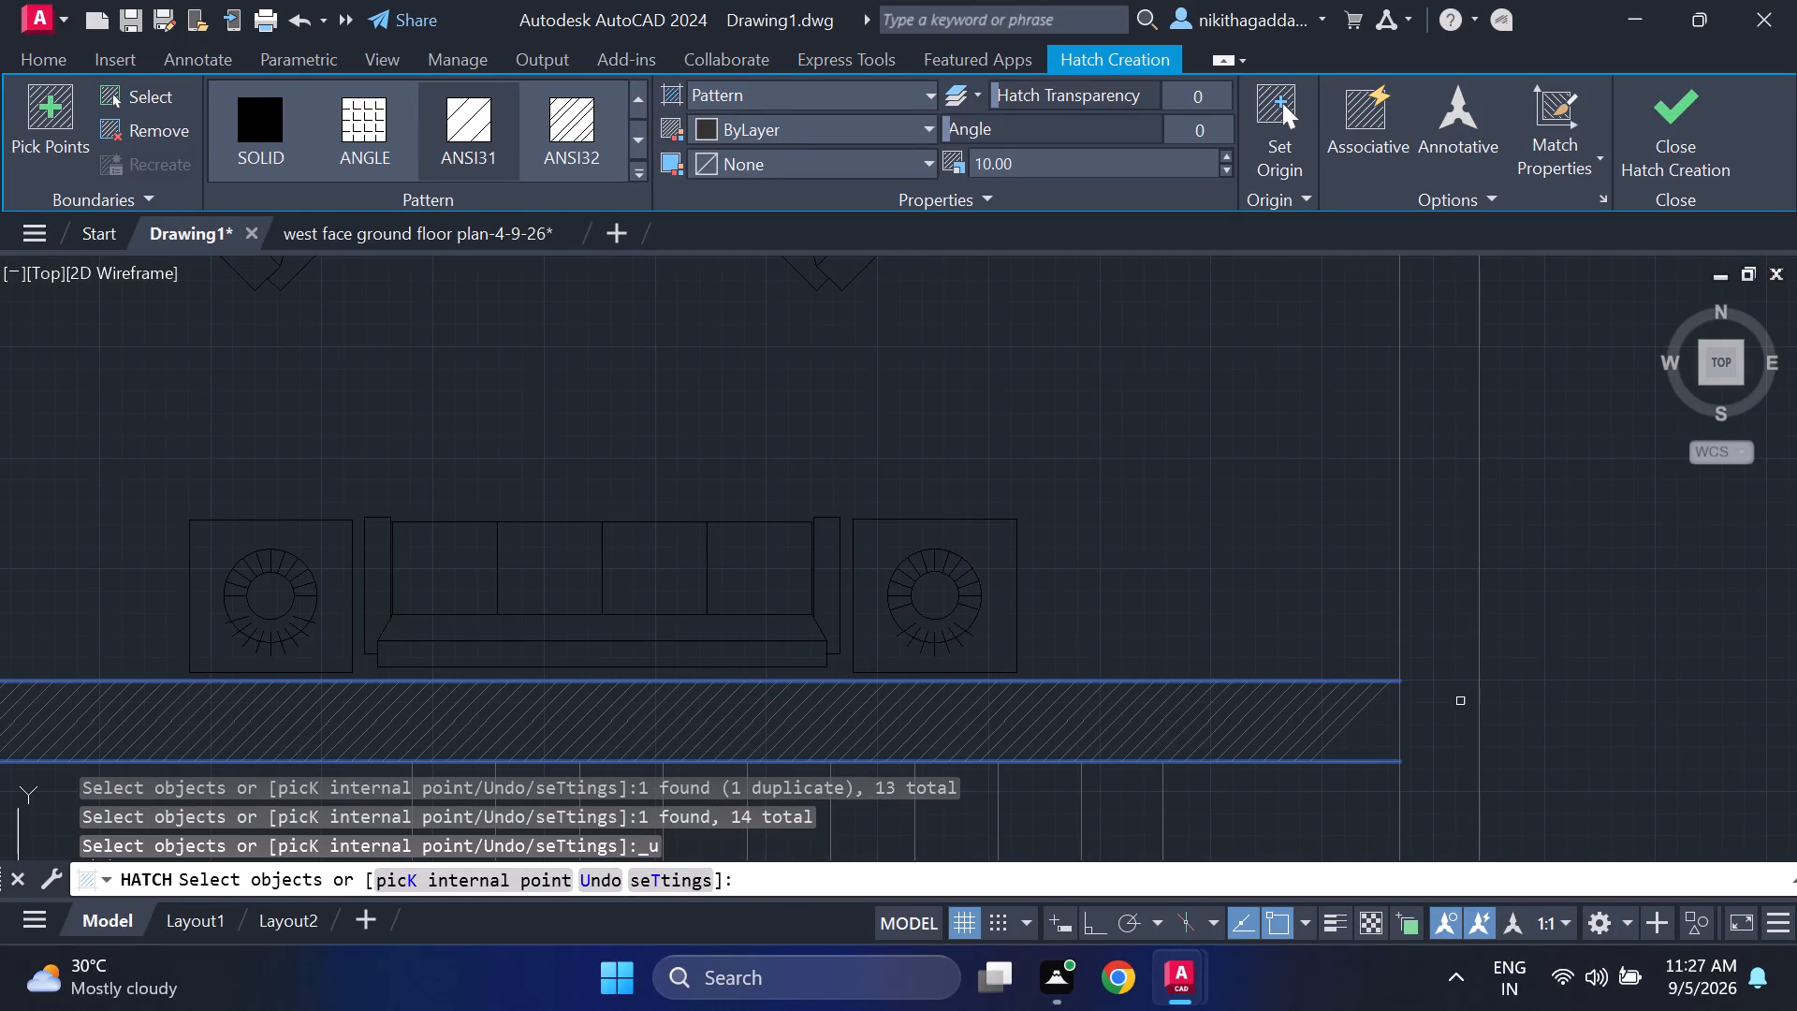
click(1479, 695)
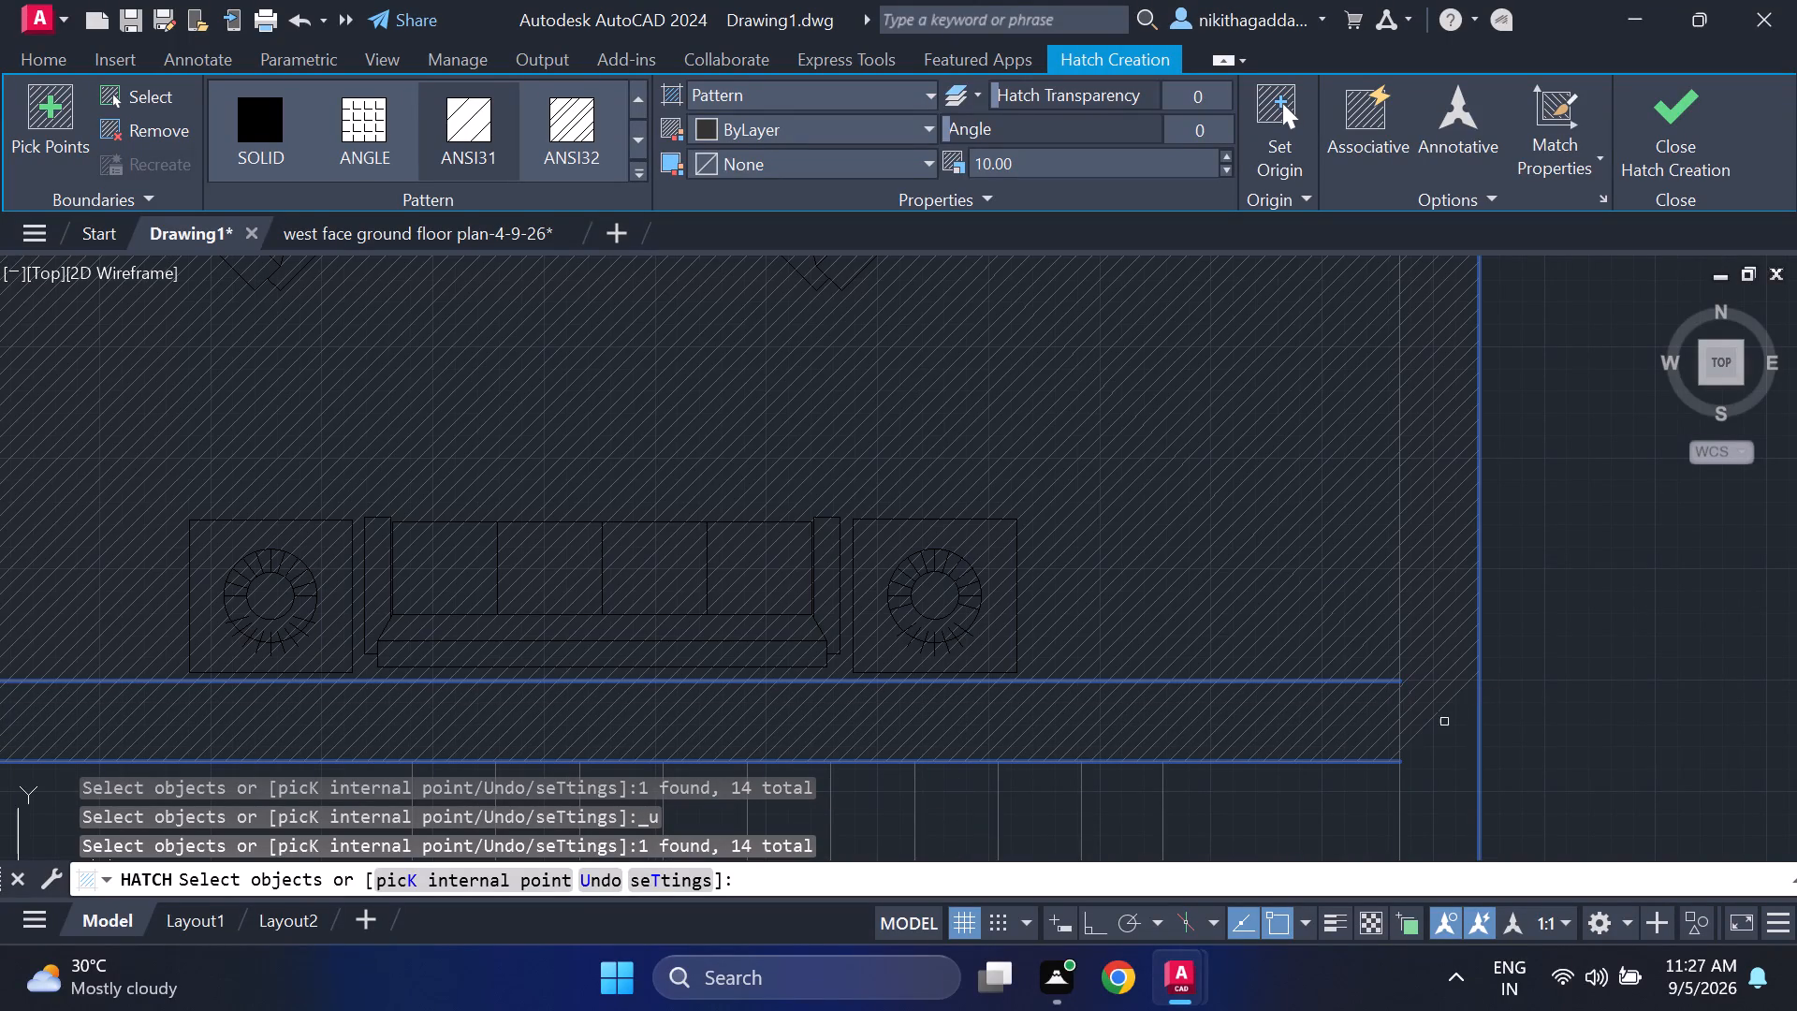
click(1400, 752)
scroll(1444, 748, down, 3)
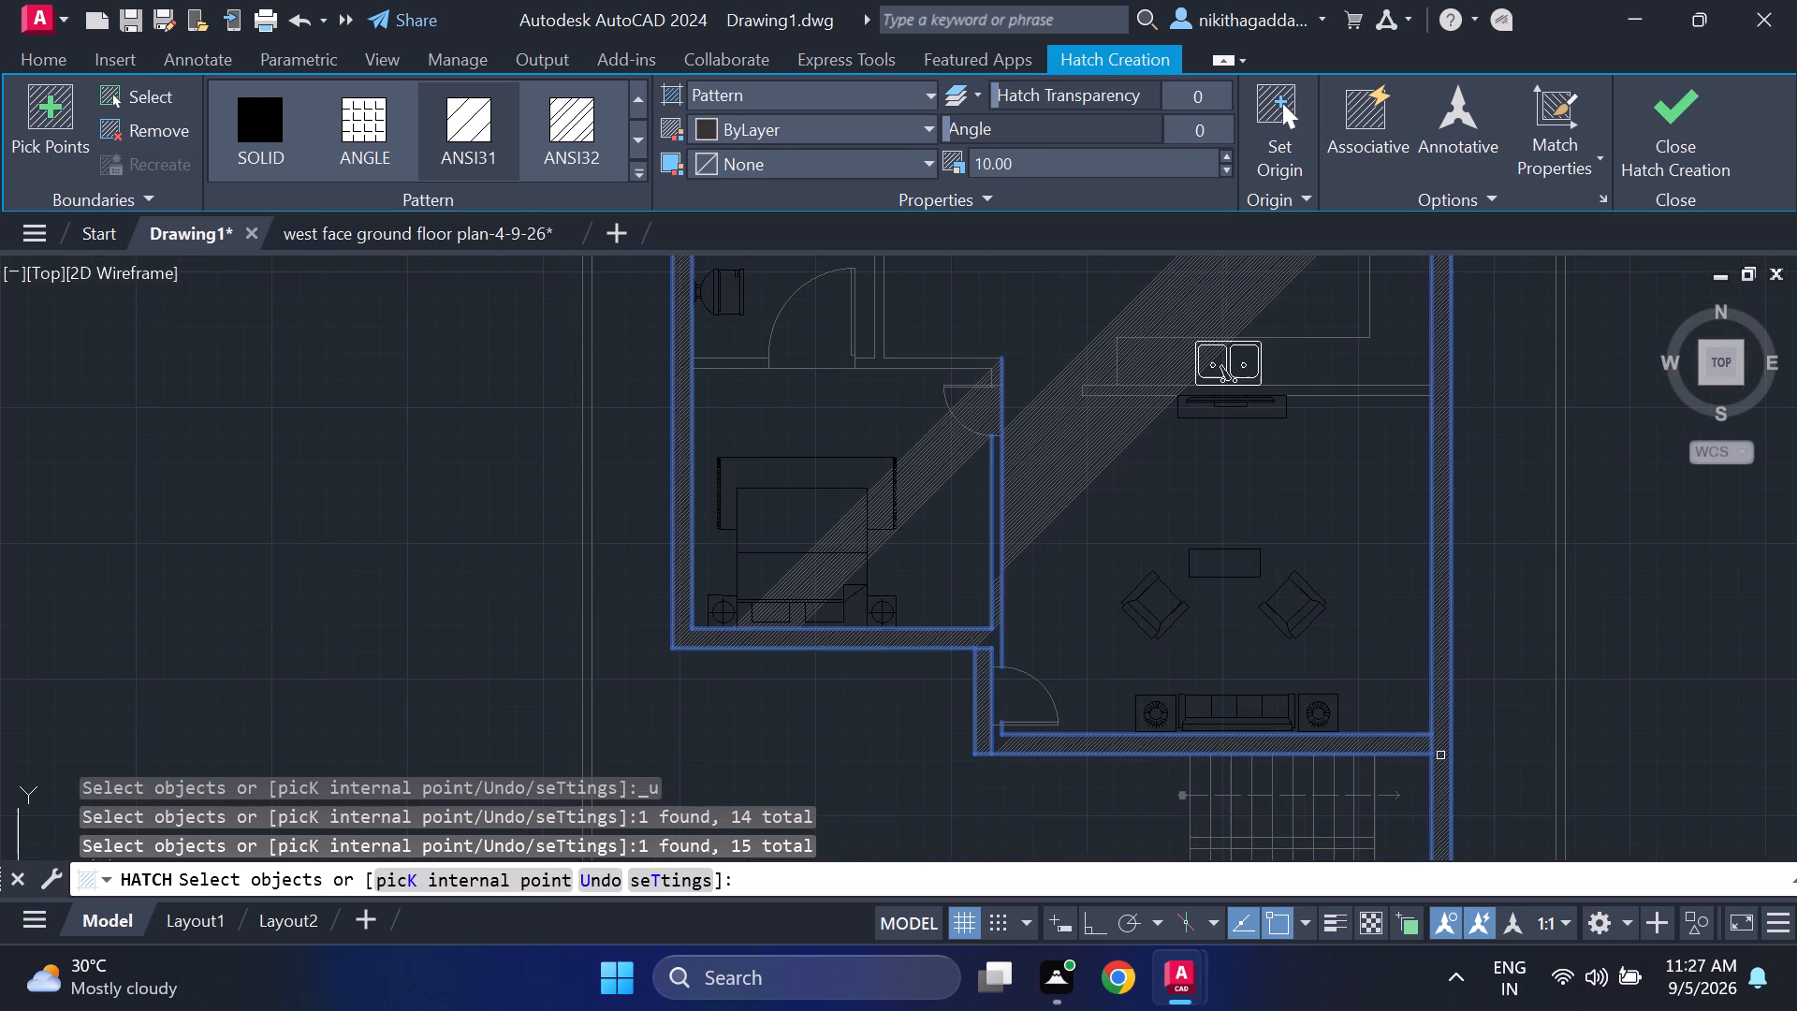
Add the upper and lower lines of the wall south of the staircase, on both sides of the east wall junction, to the hatch boundary.
middle_drag(1430, 749, 1369, 578)
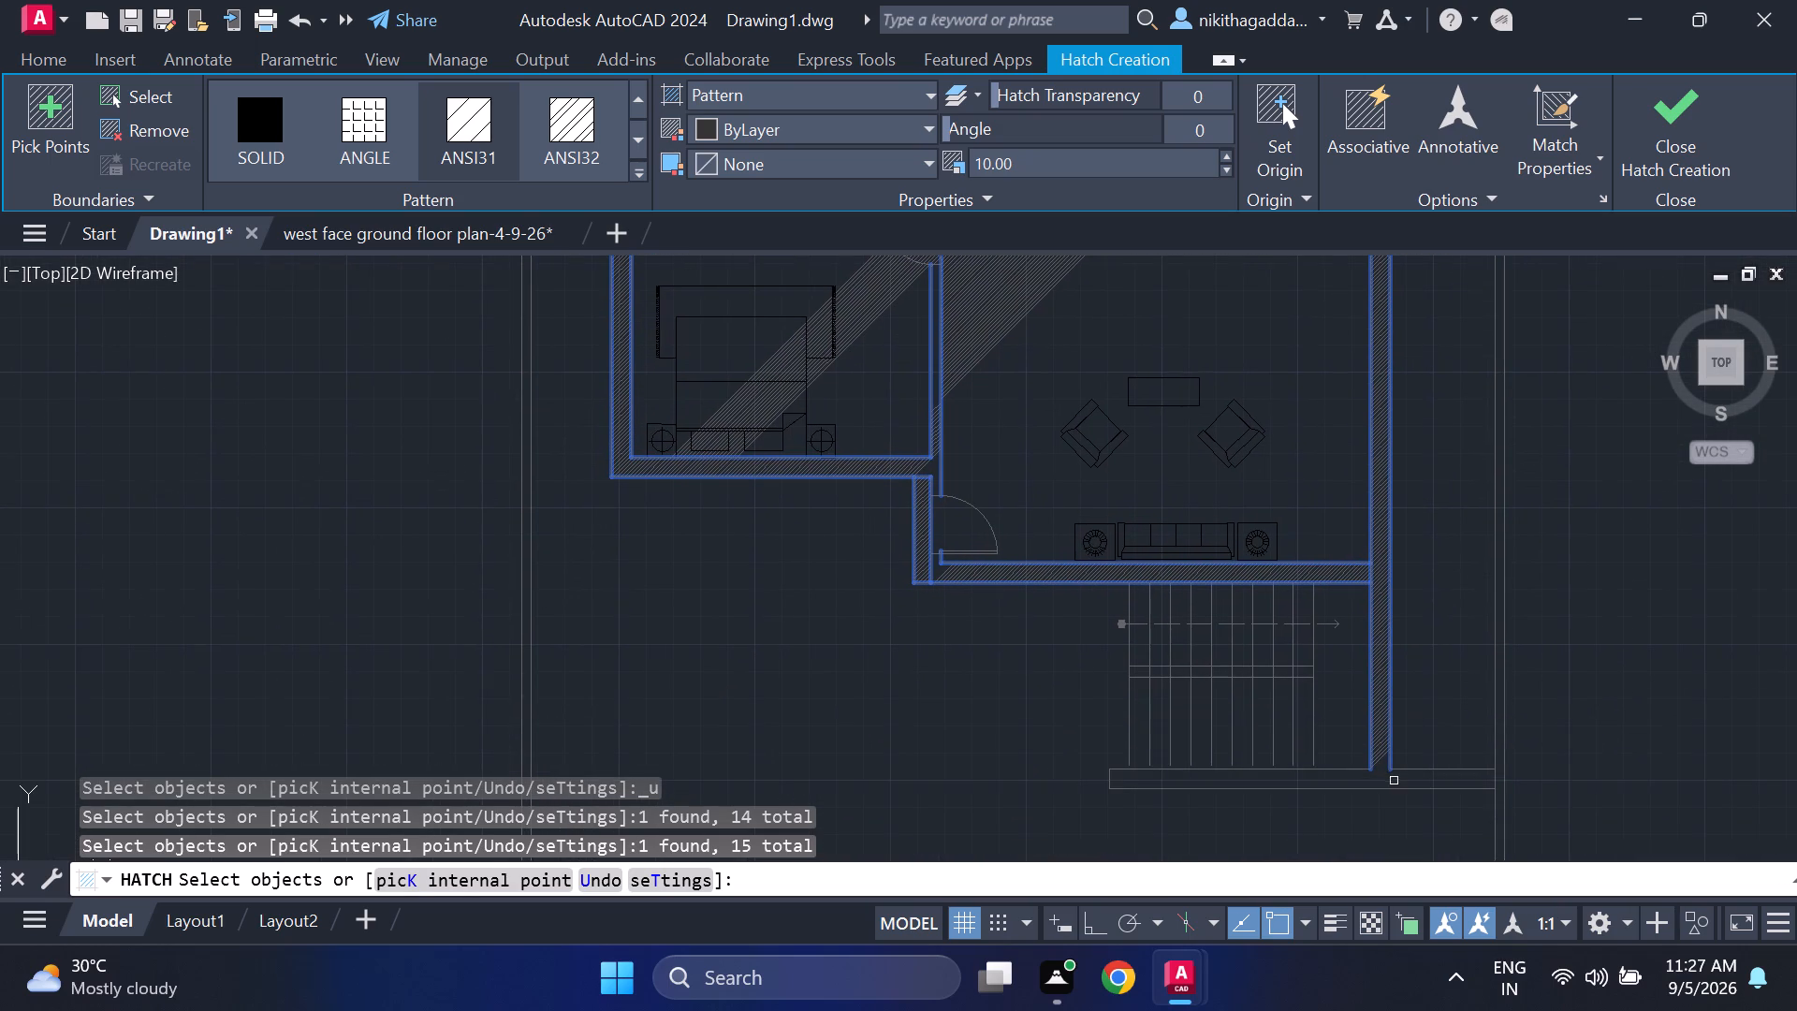
scroll(1361, 793, up, 2)
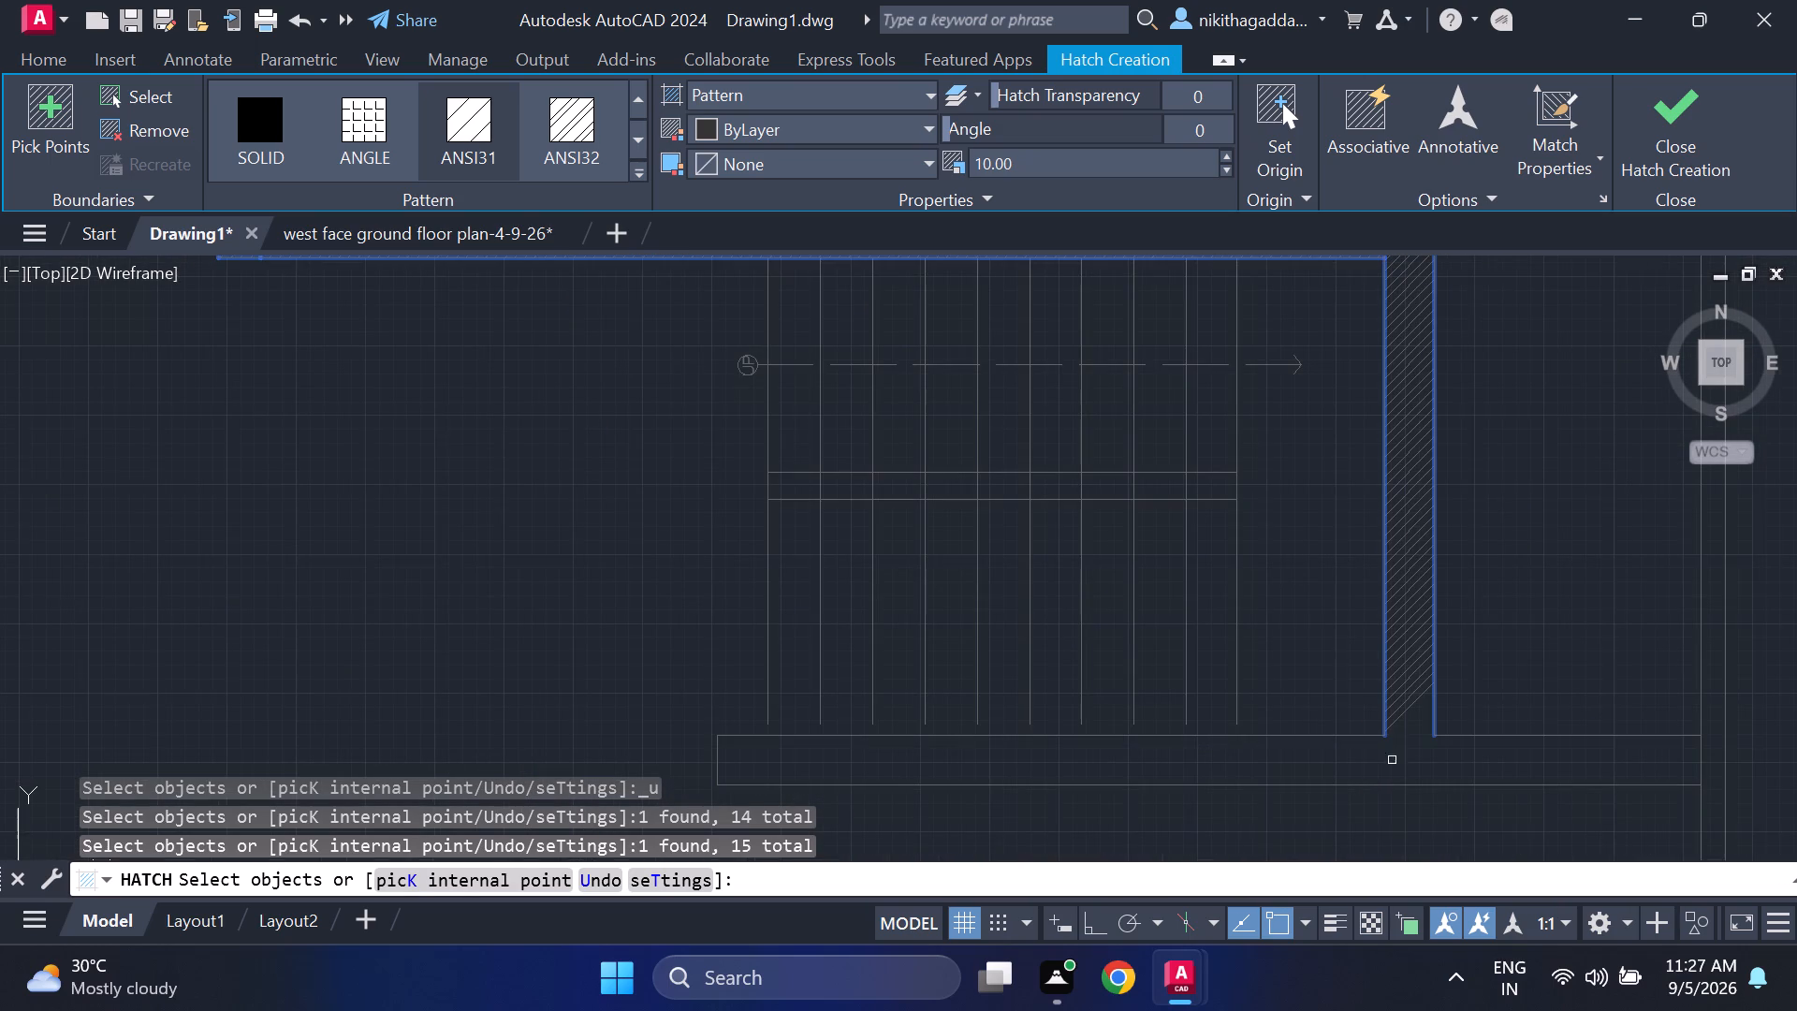
click(1442, 739)
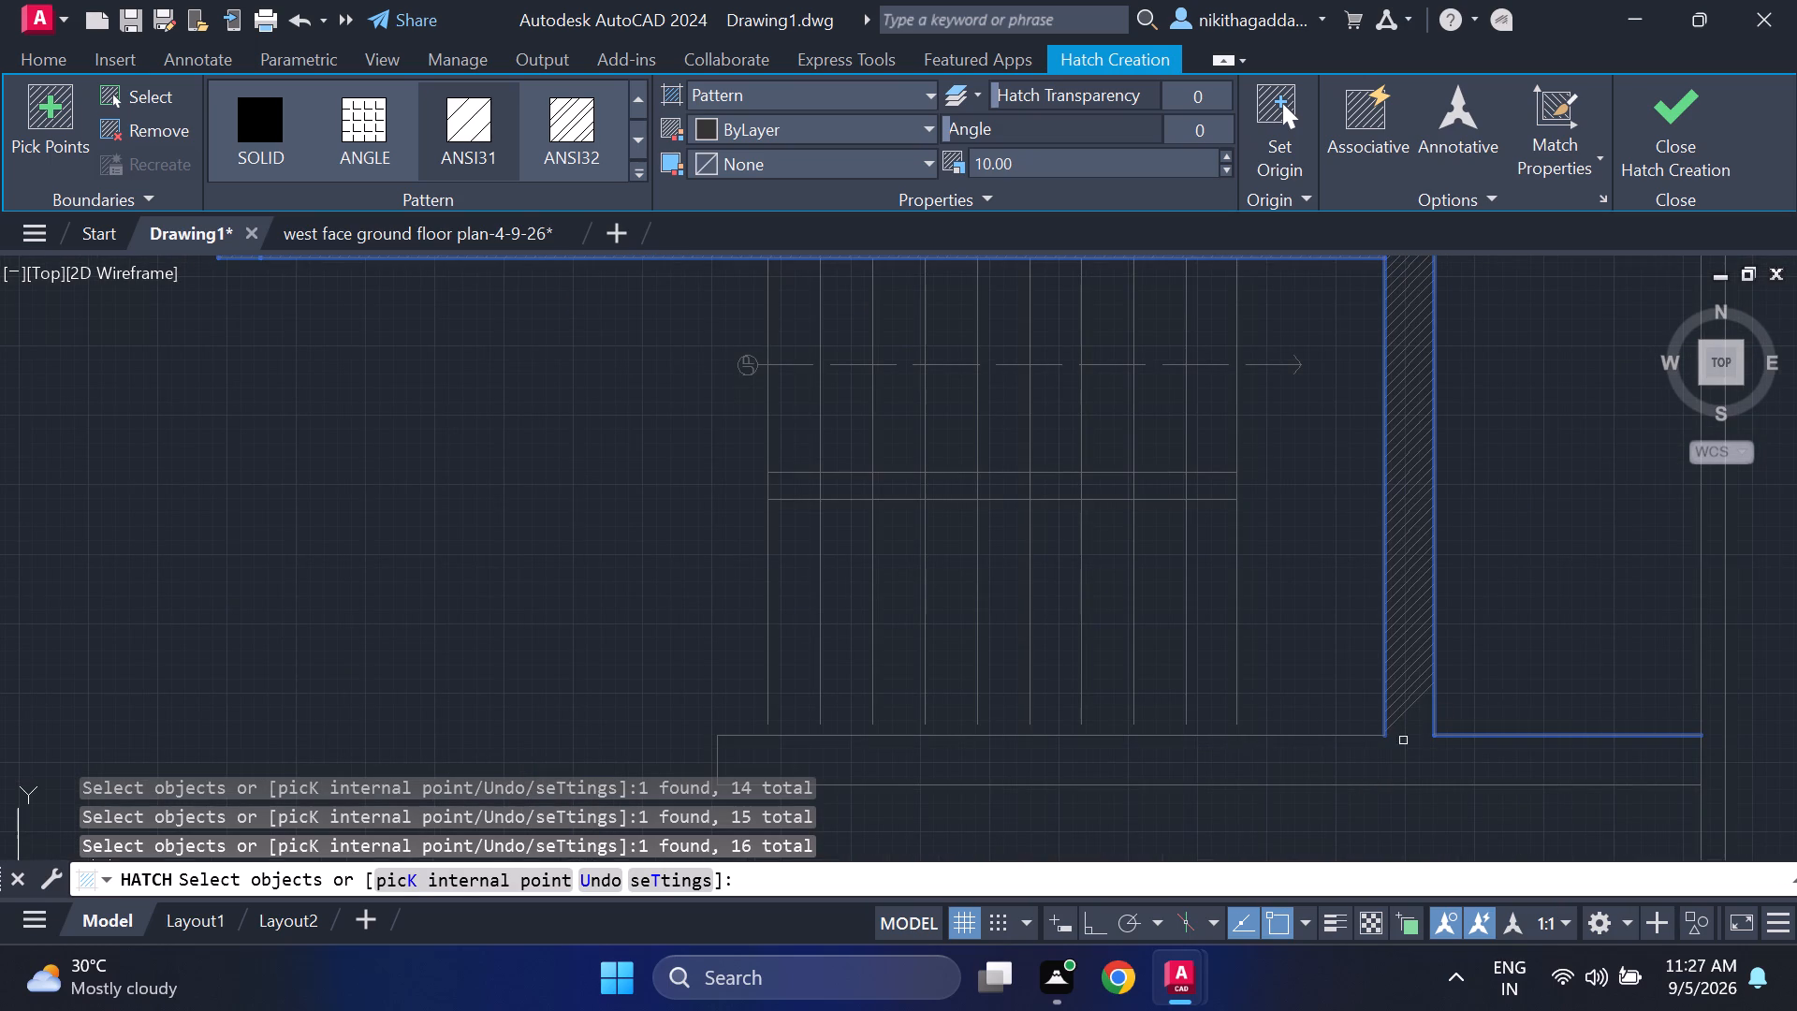
click(1372, 735)
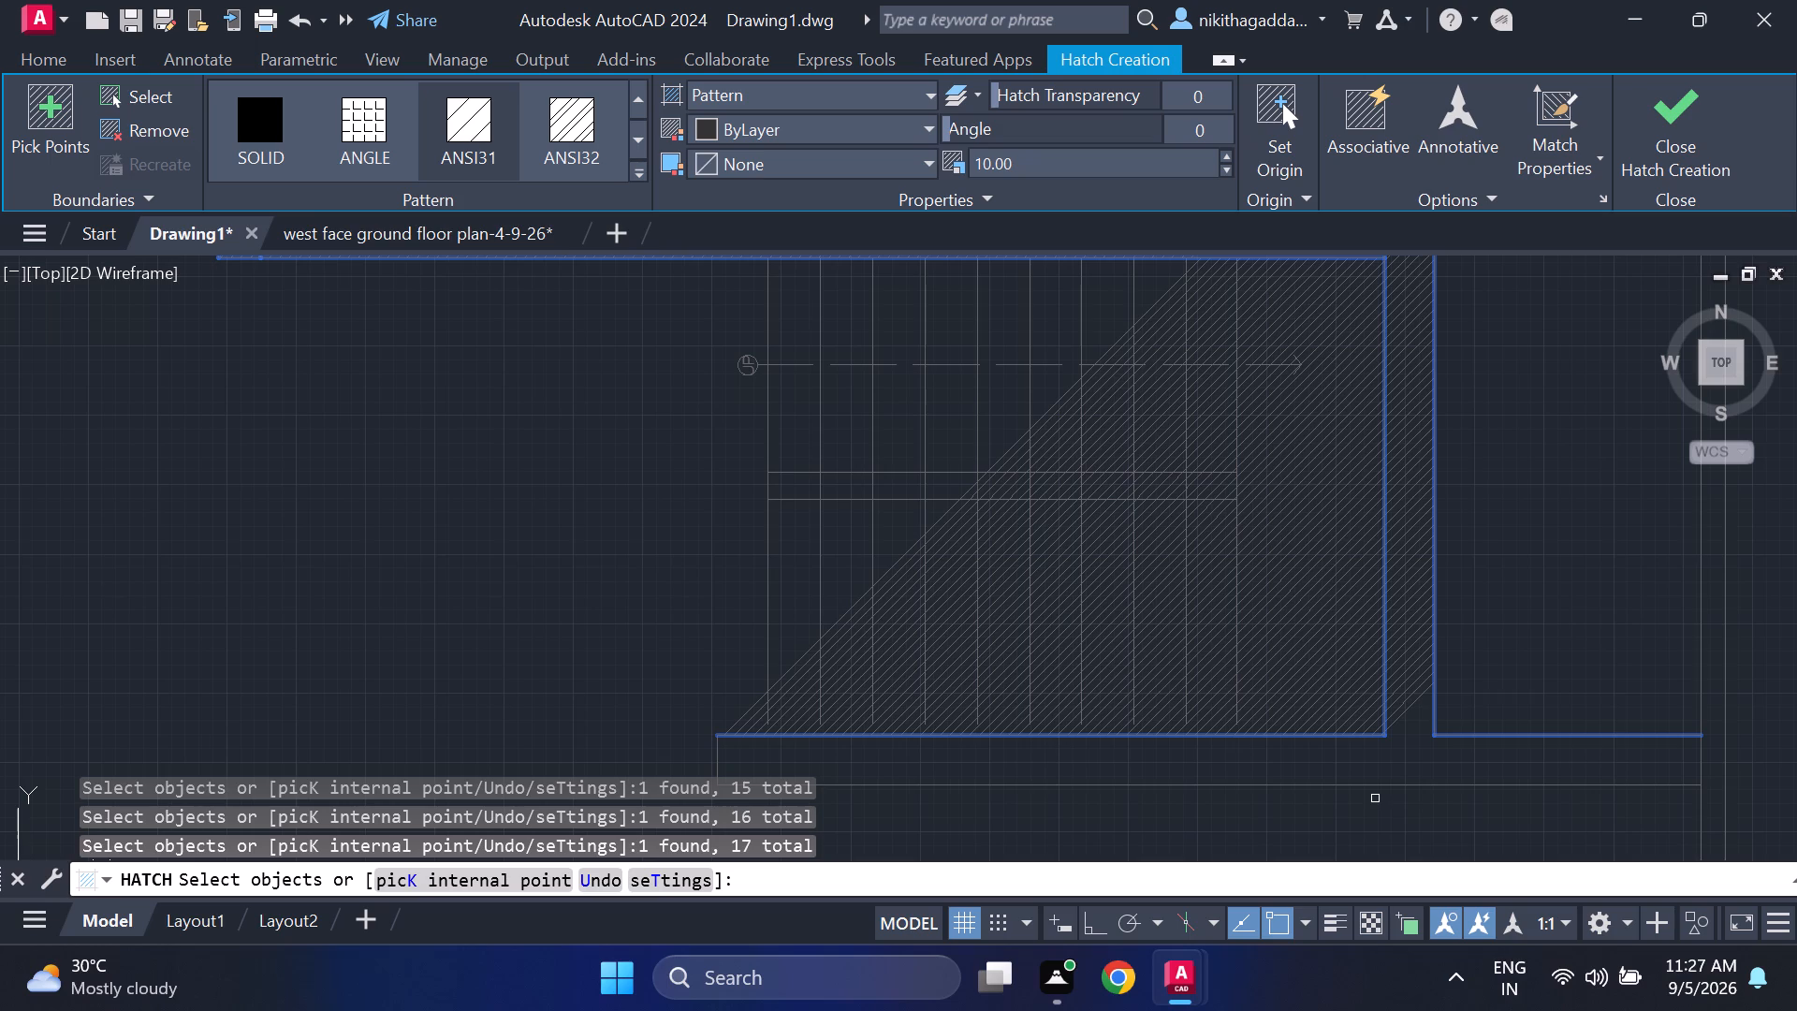
key(ctrl+z)
click(1375, 791)
click(1376, 784)
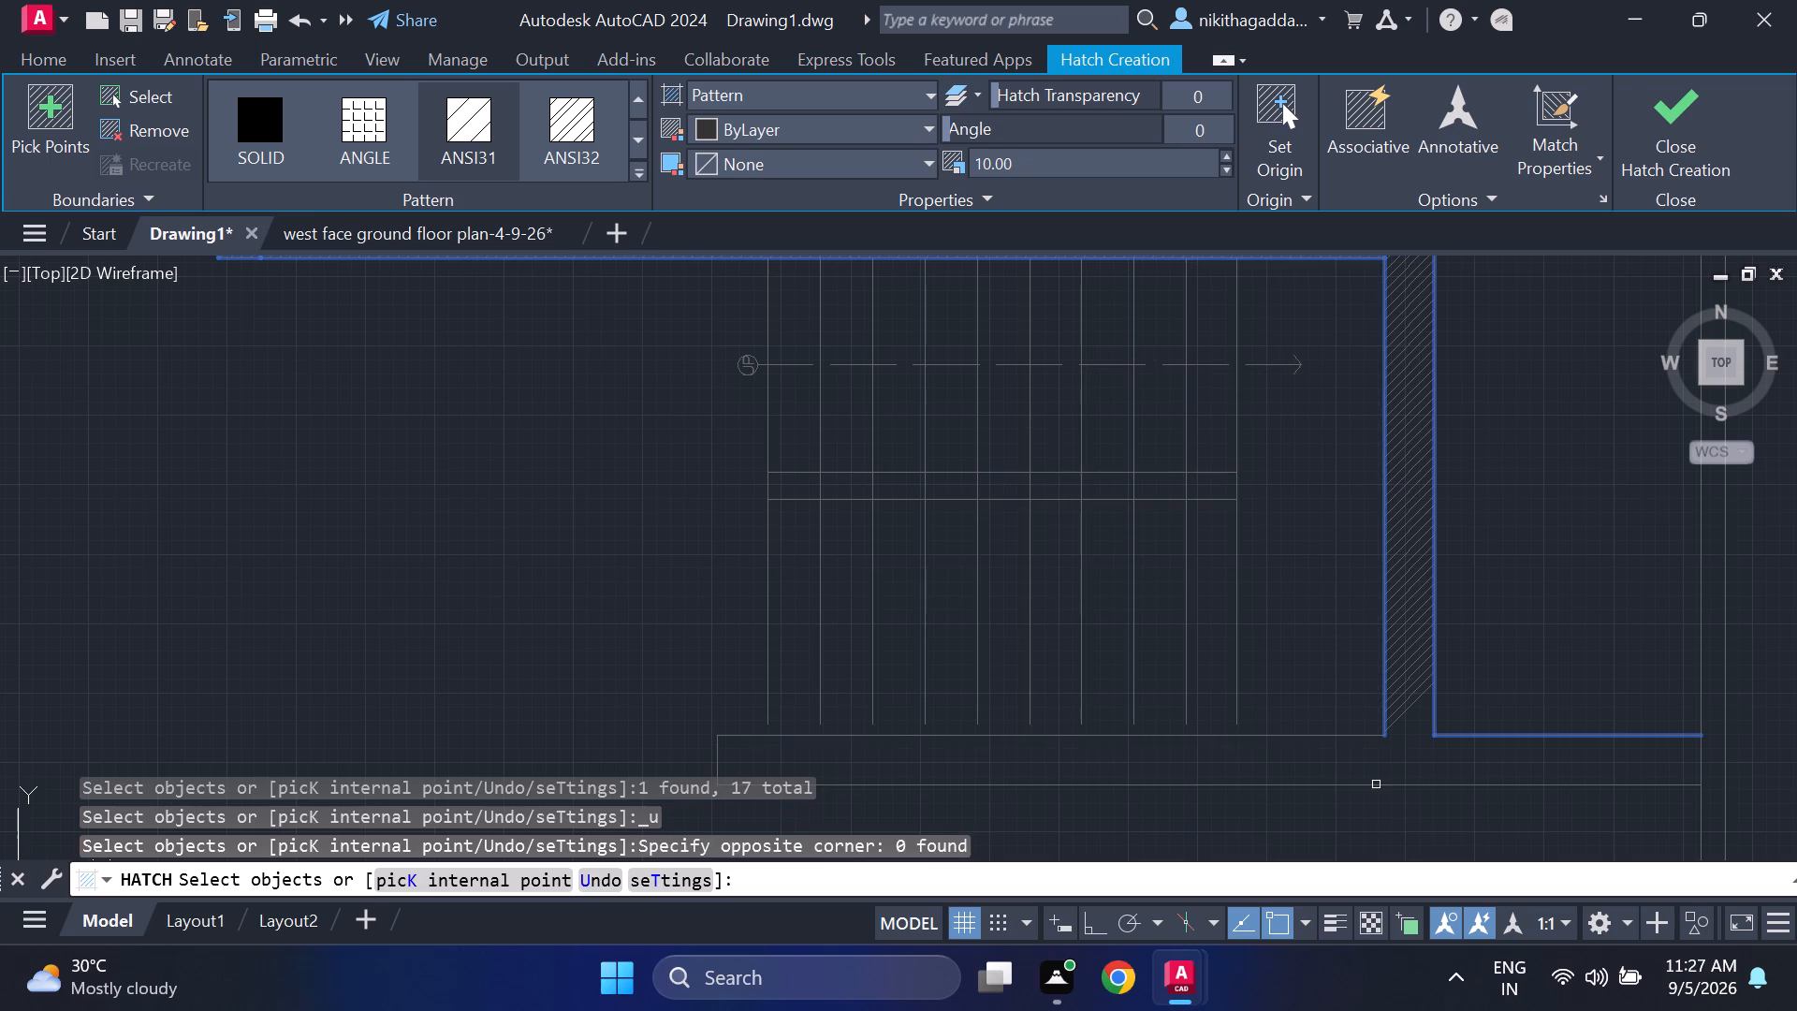
click(1376, 784)
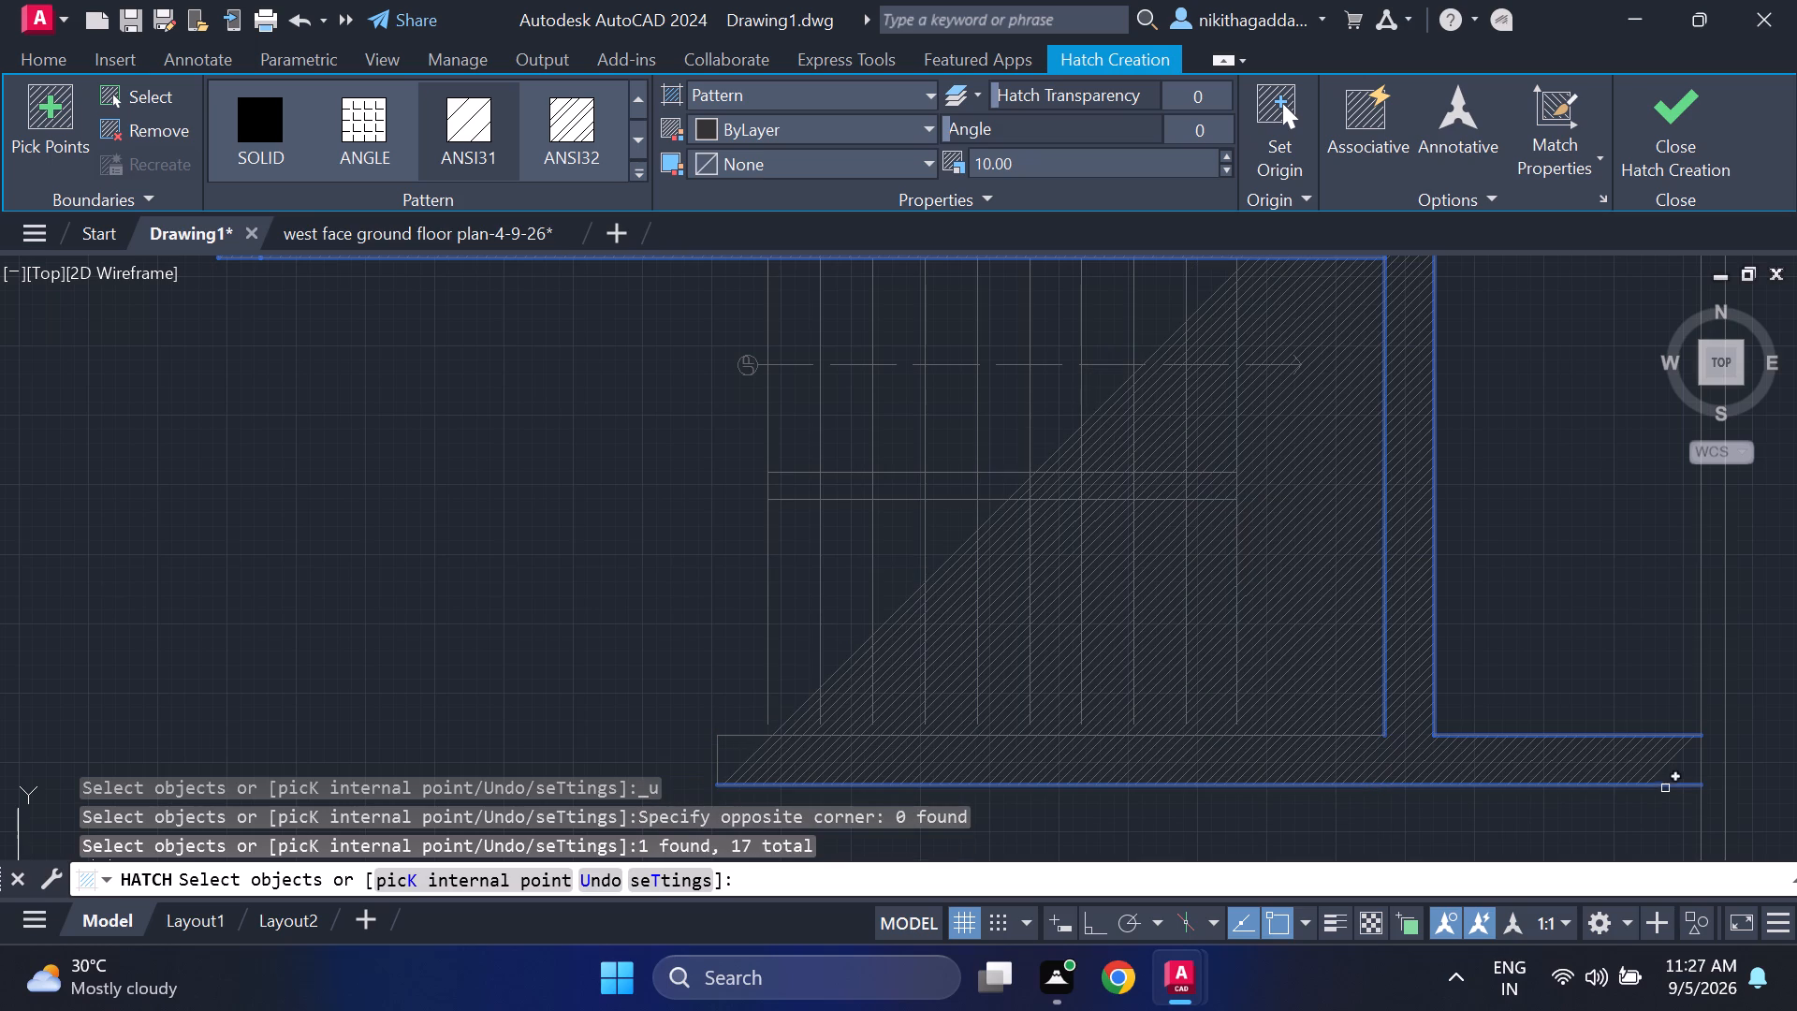
click(1666, 789)
click(1339, 736)
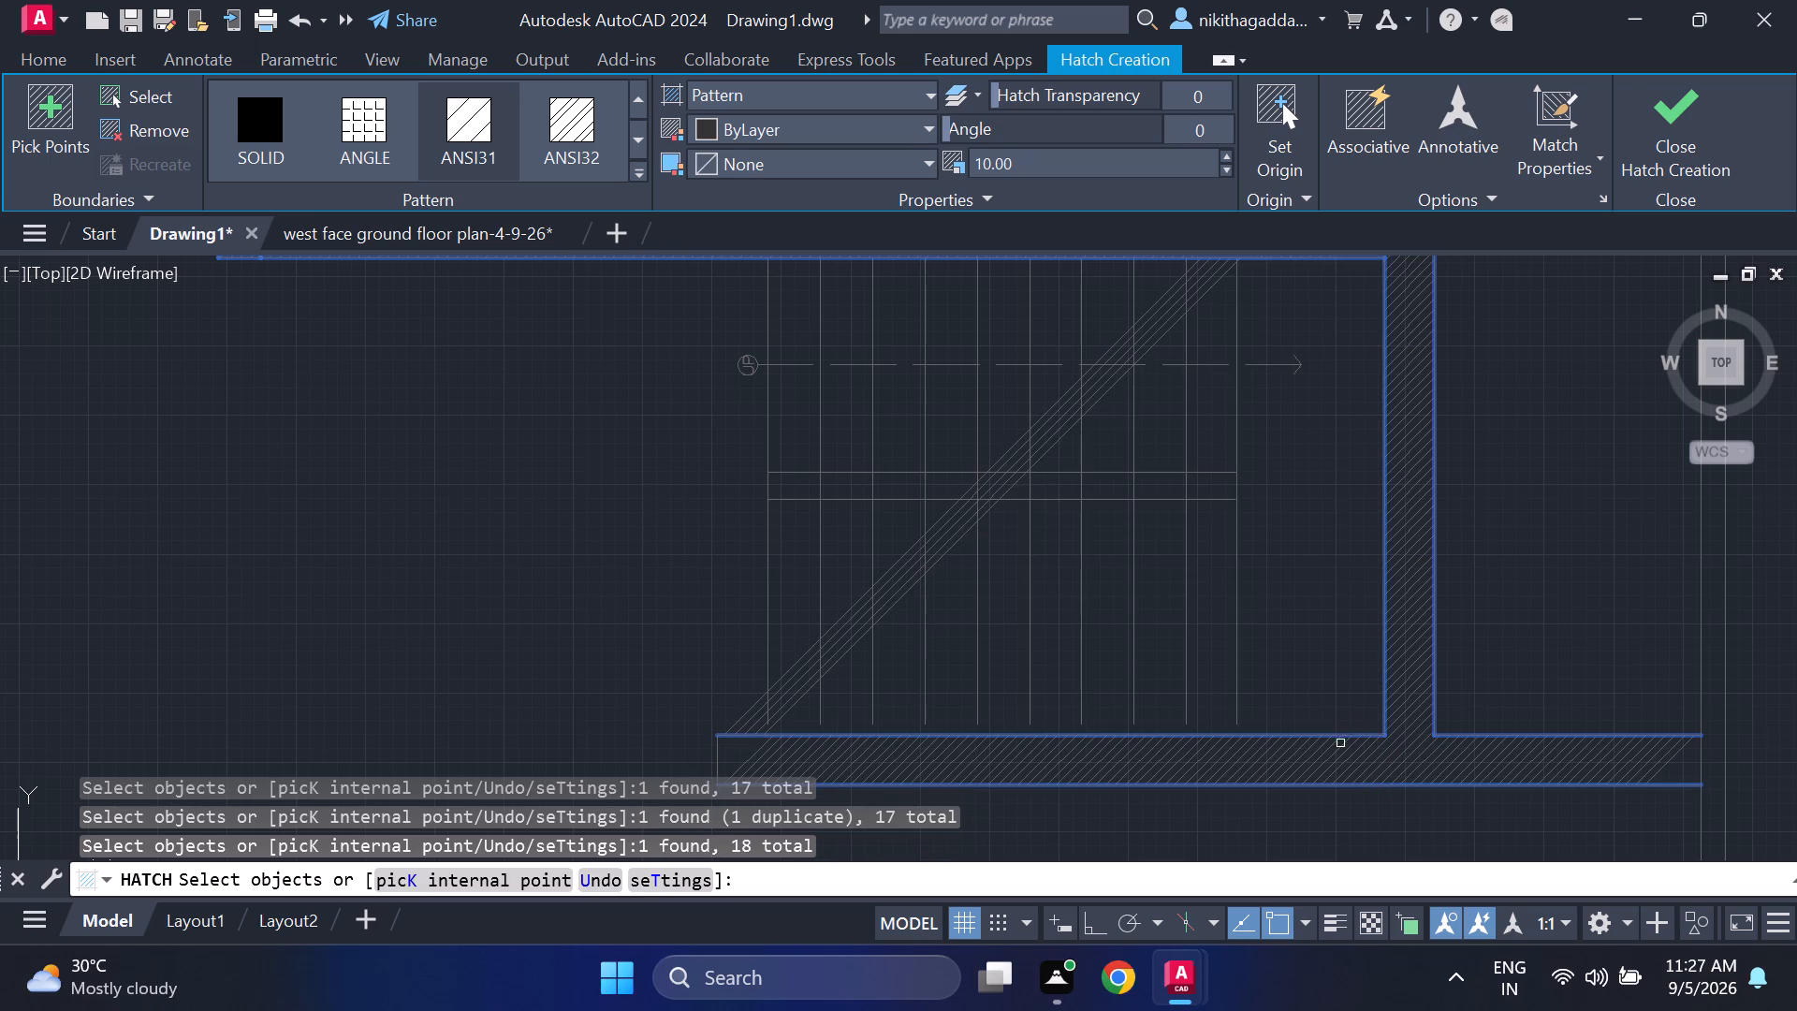
Add the short line closing the west end of the wall south of the staircase to the hatch boundary.
scroll(810, 750, down, 1)
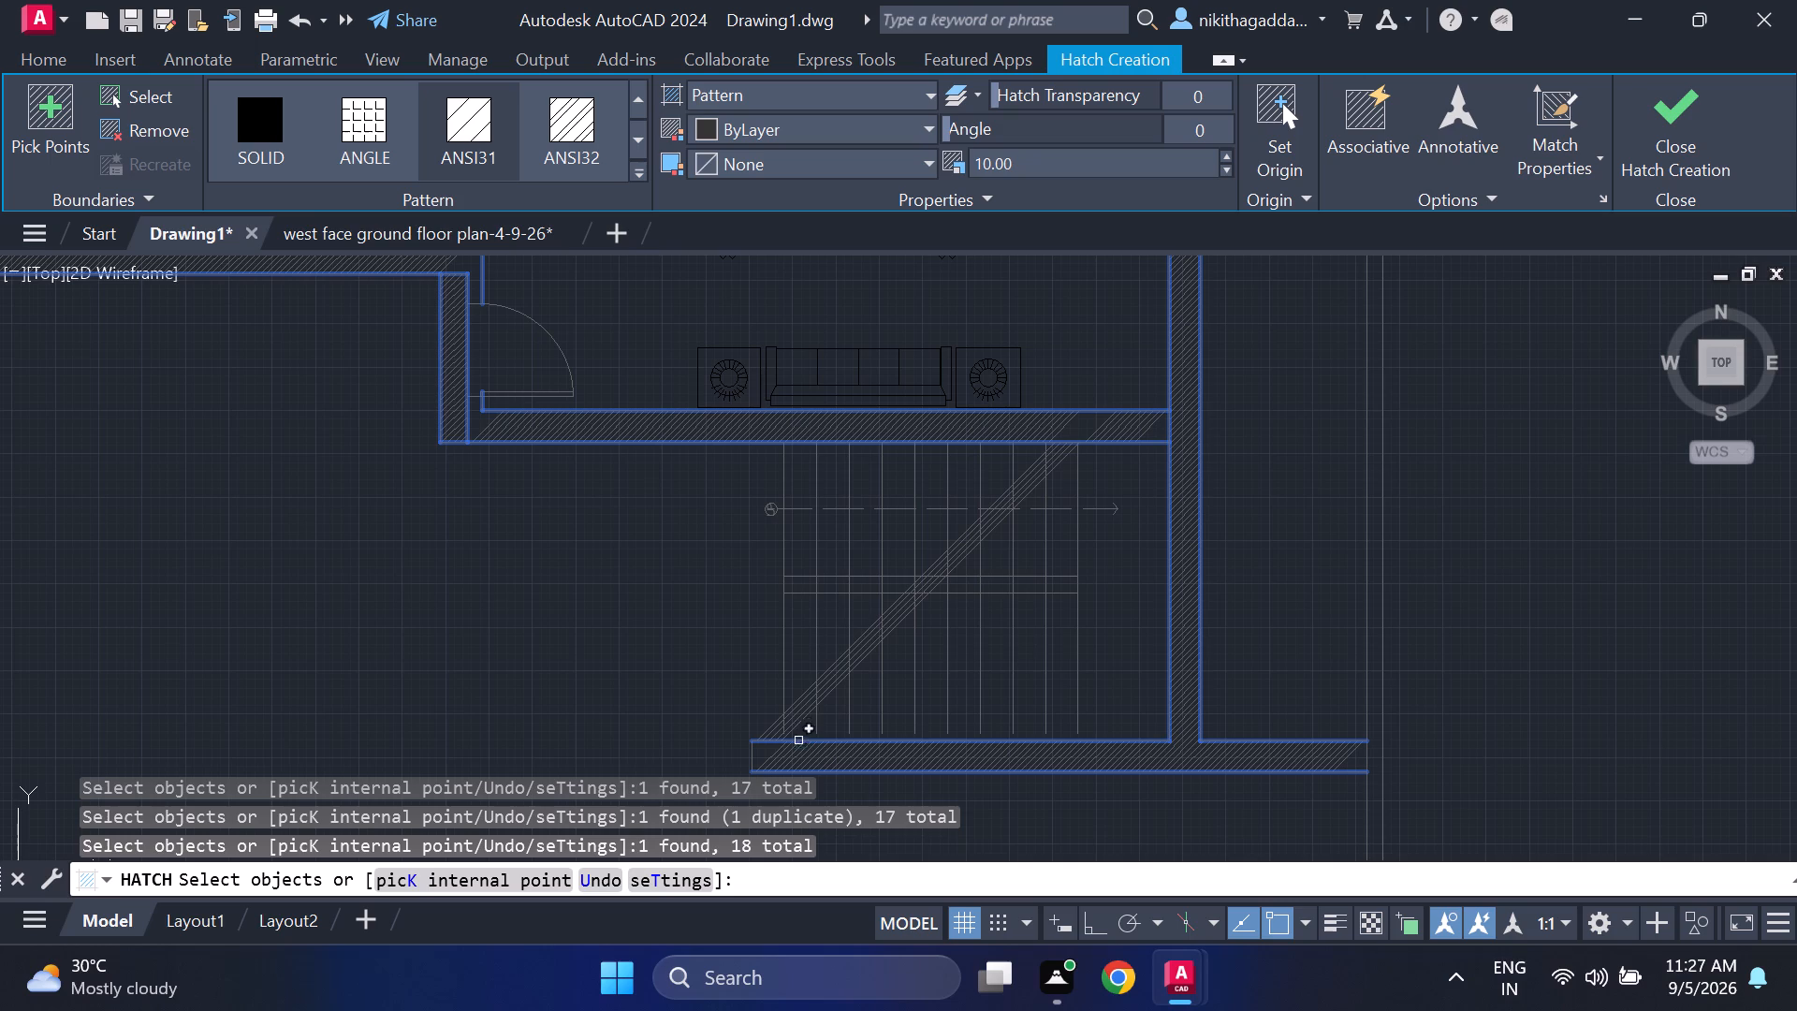
scroll(840, 709, down, 3)
scroll(834, 737, up, 1)
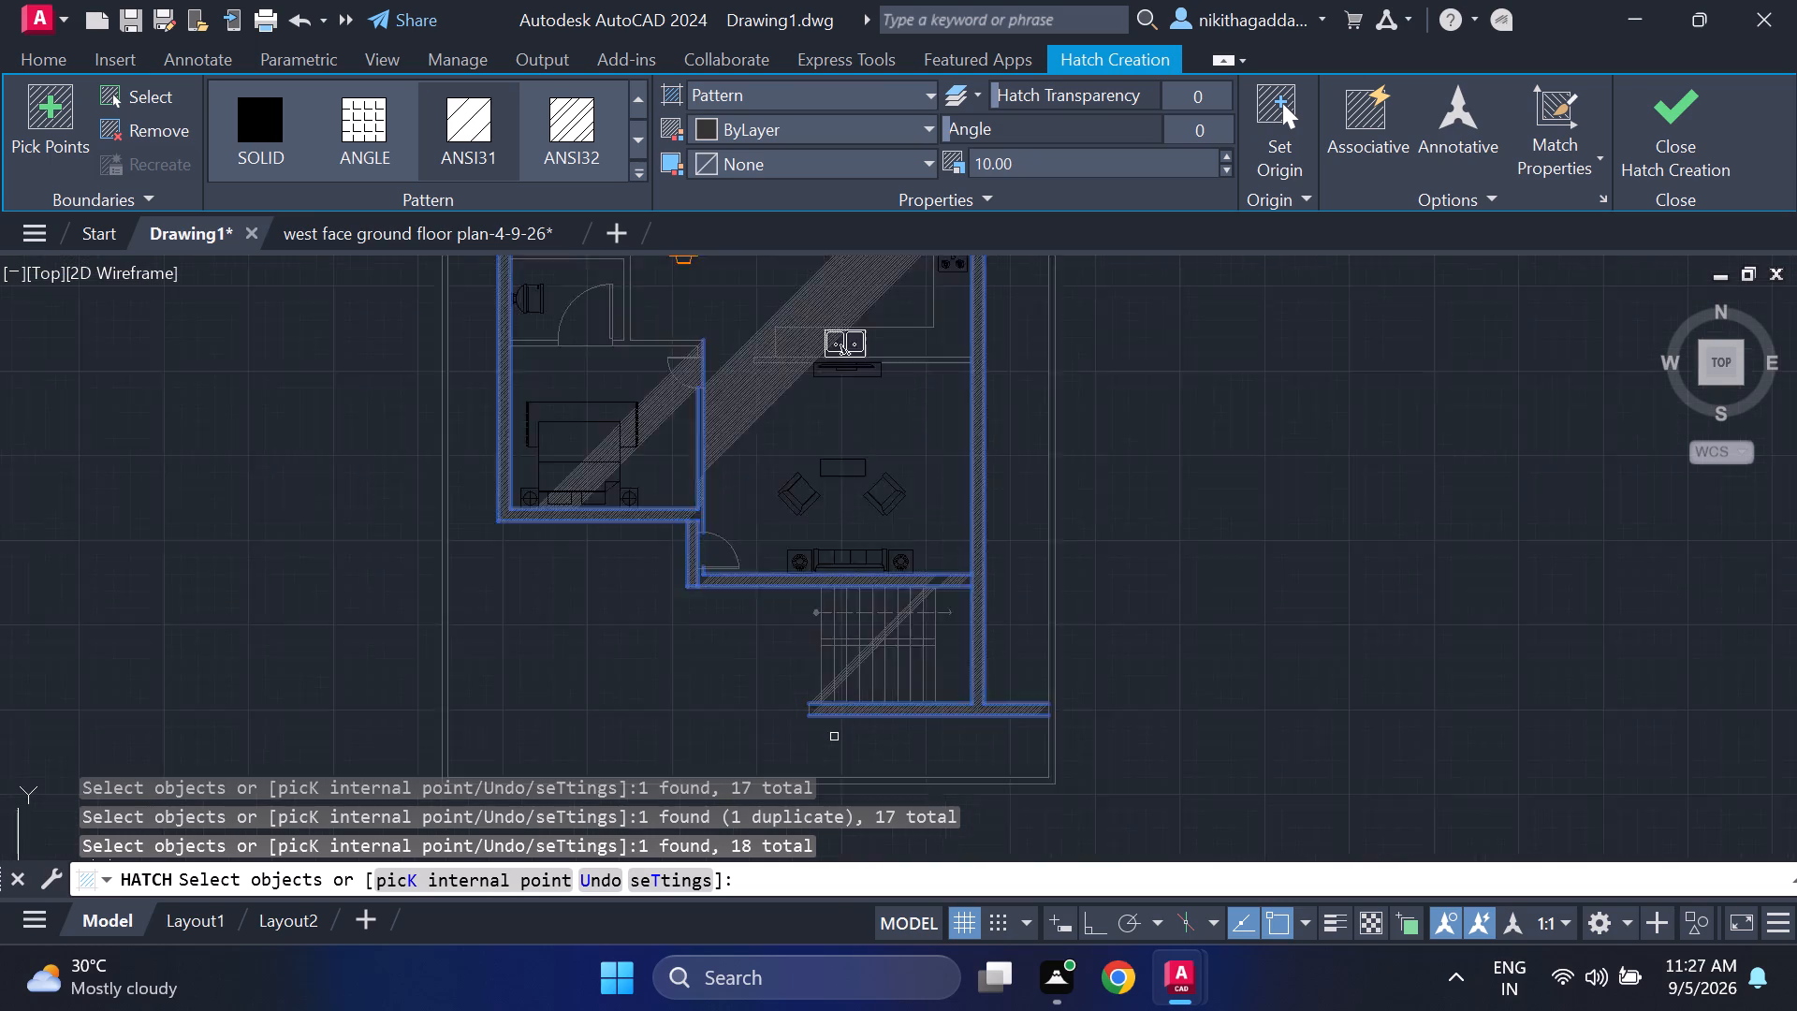
scroll(834, 739, up, 2)
scroll(768, 653, up, 3)
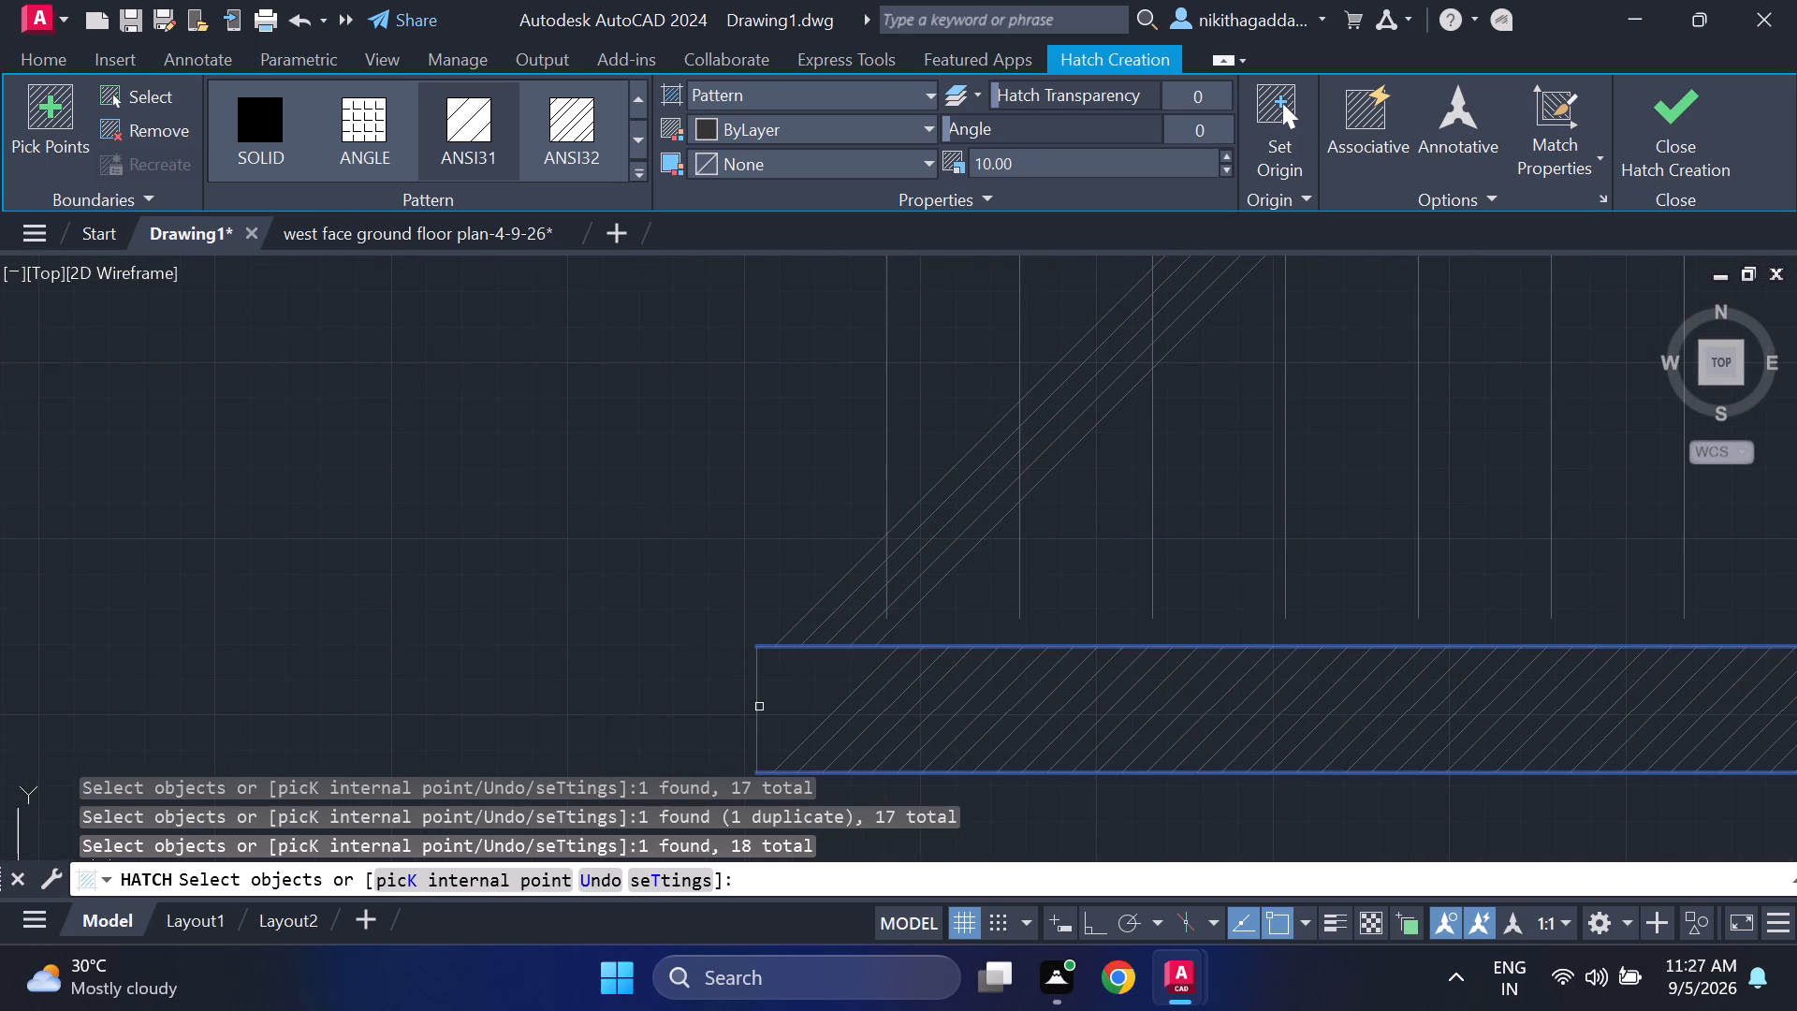
click(754, 714)
scroll(1042, 749, down, 3)
scroll(1227, 741, down, 2)
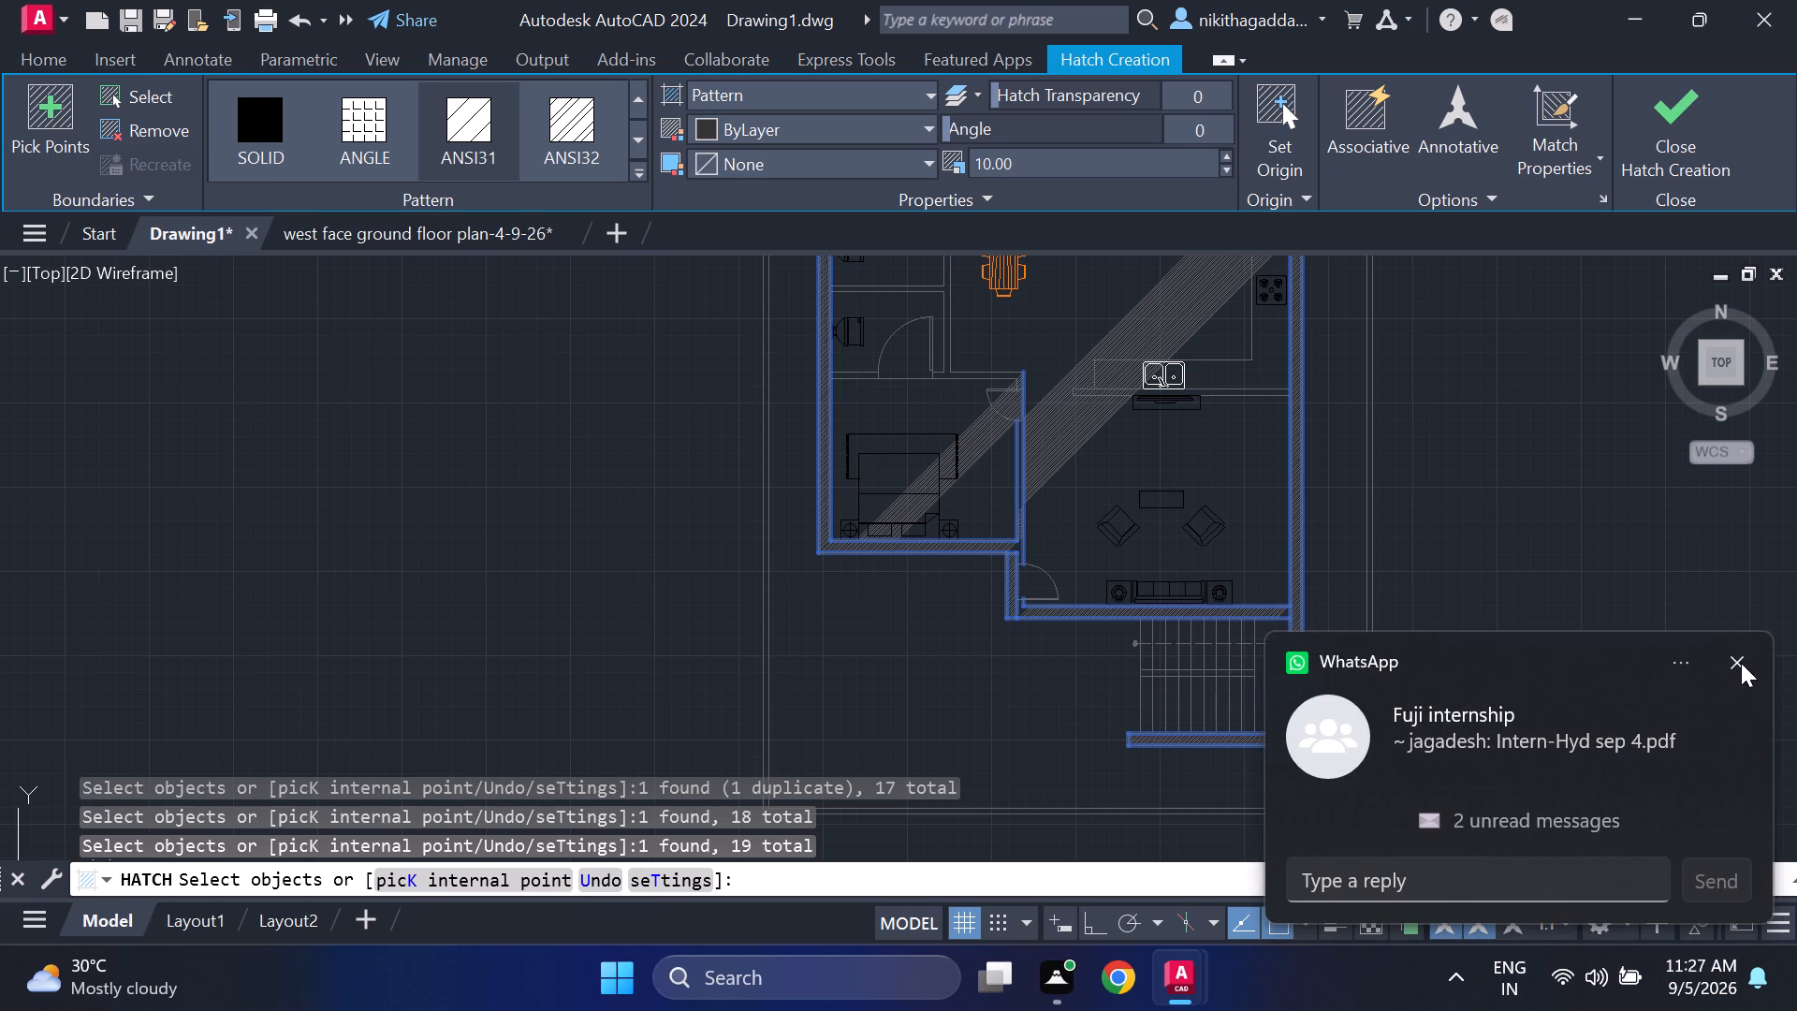
click(1741, 663)
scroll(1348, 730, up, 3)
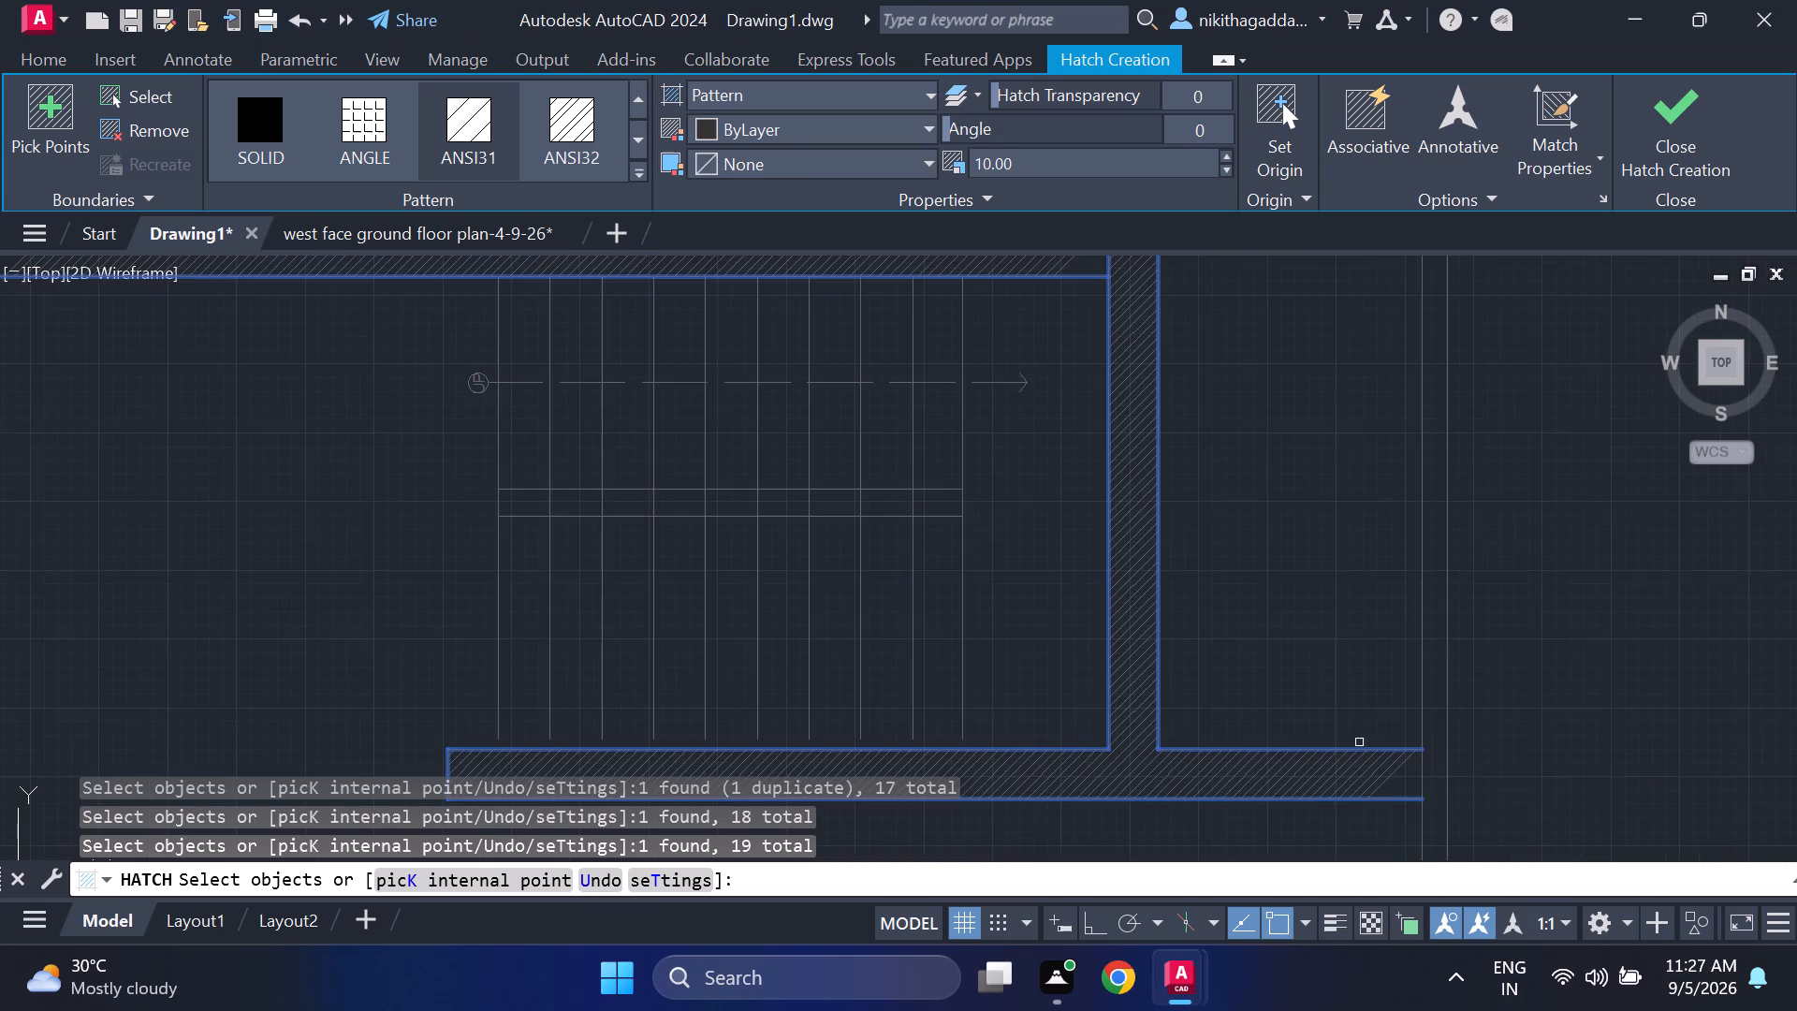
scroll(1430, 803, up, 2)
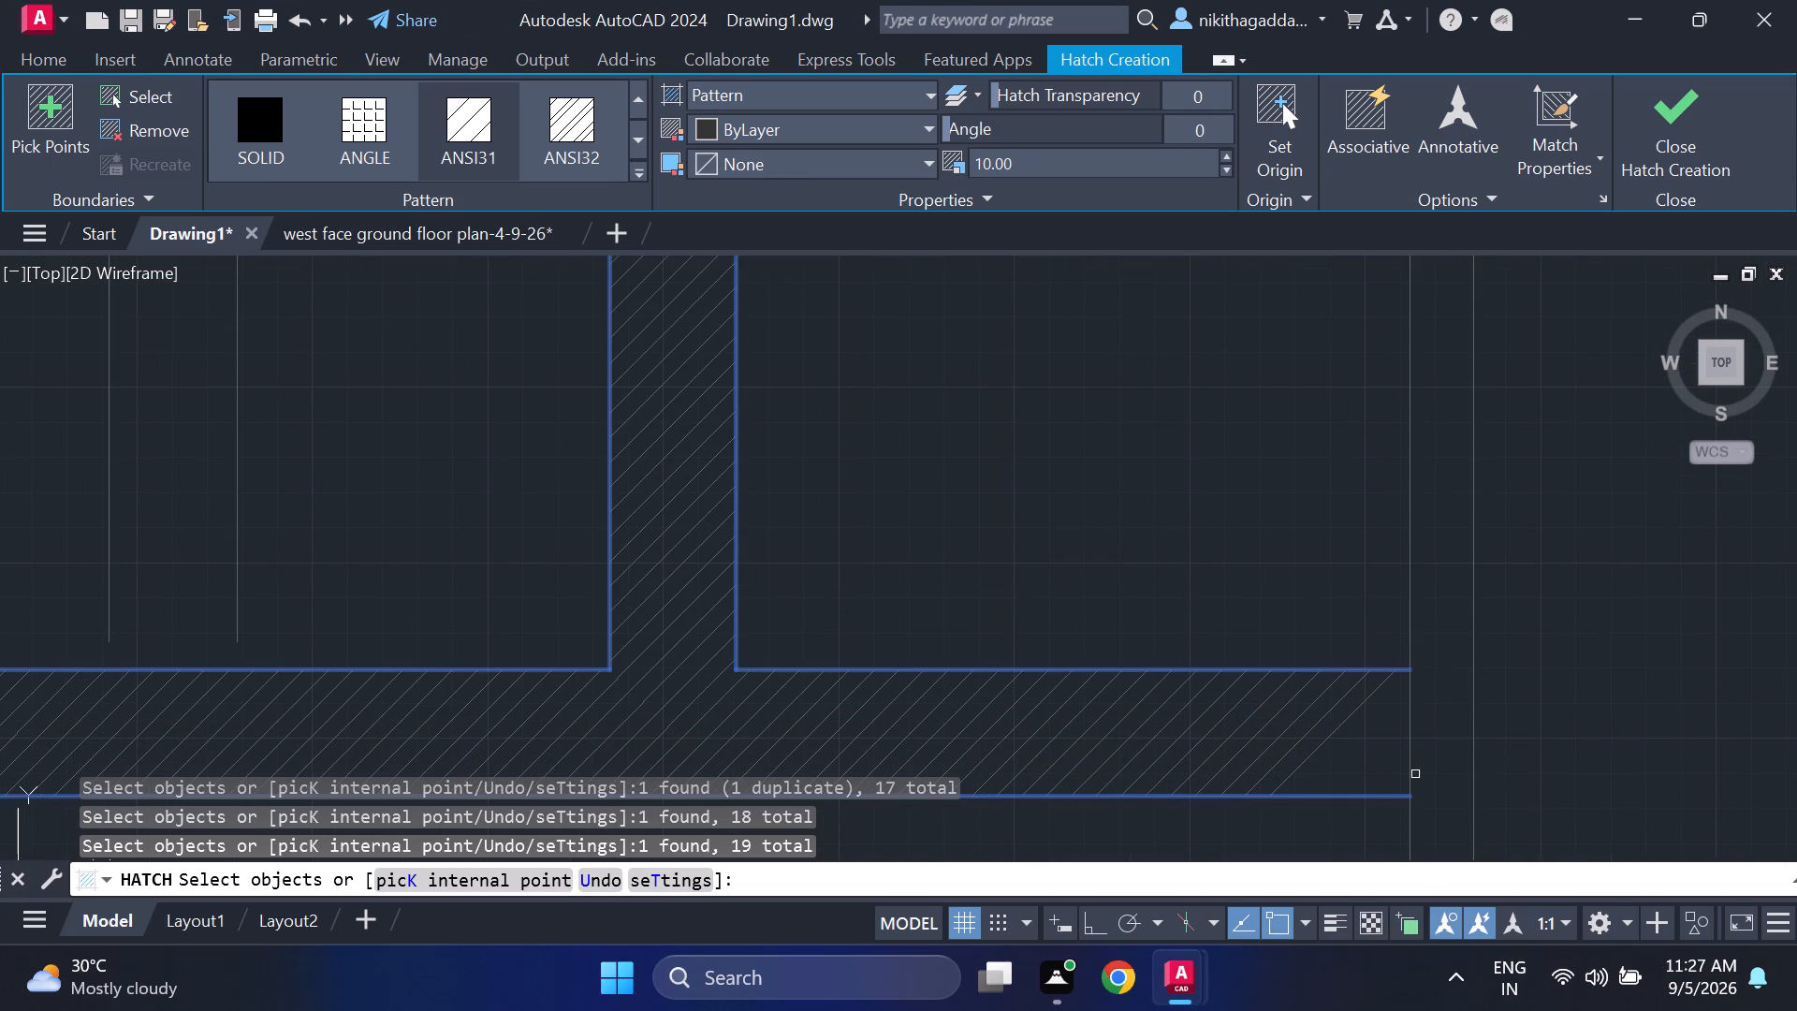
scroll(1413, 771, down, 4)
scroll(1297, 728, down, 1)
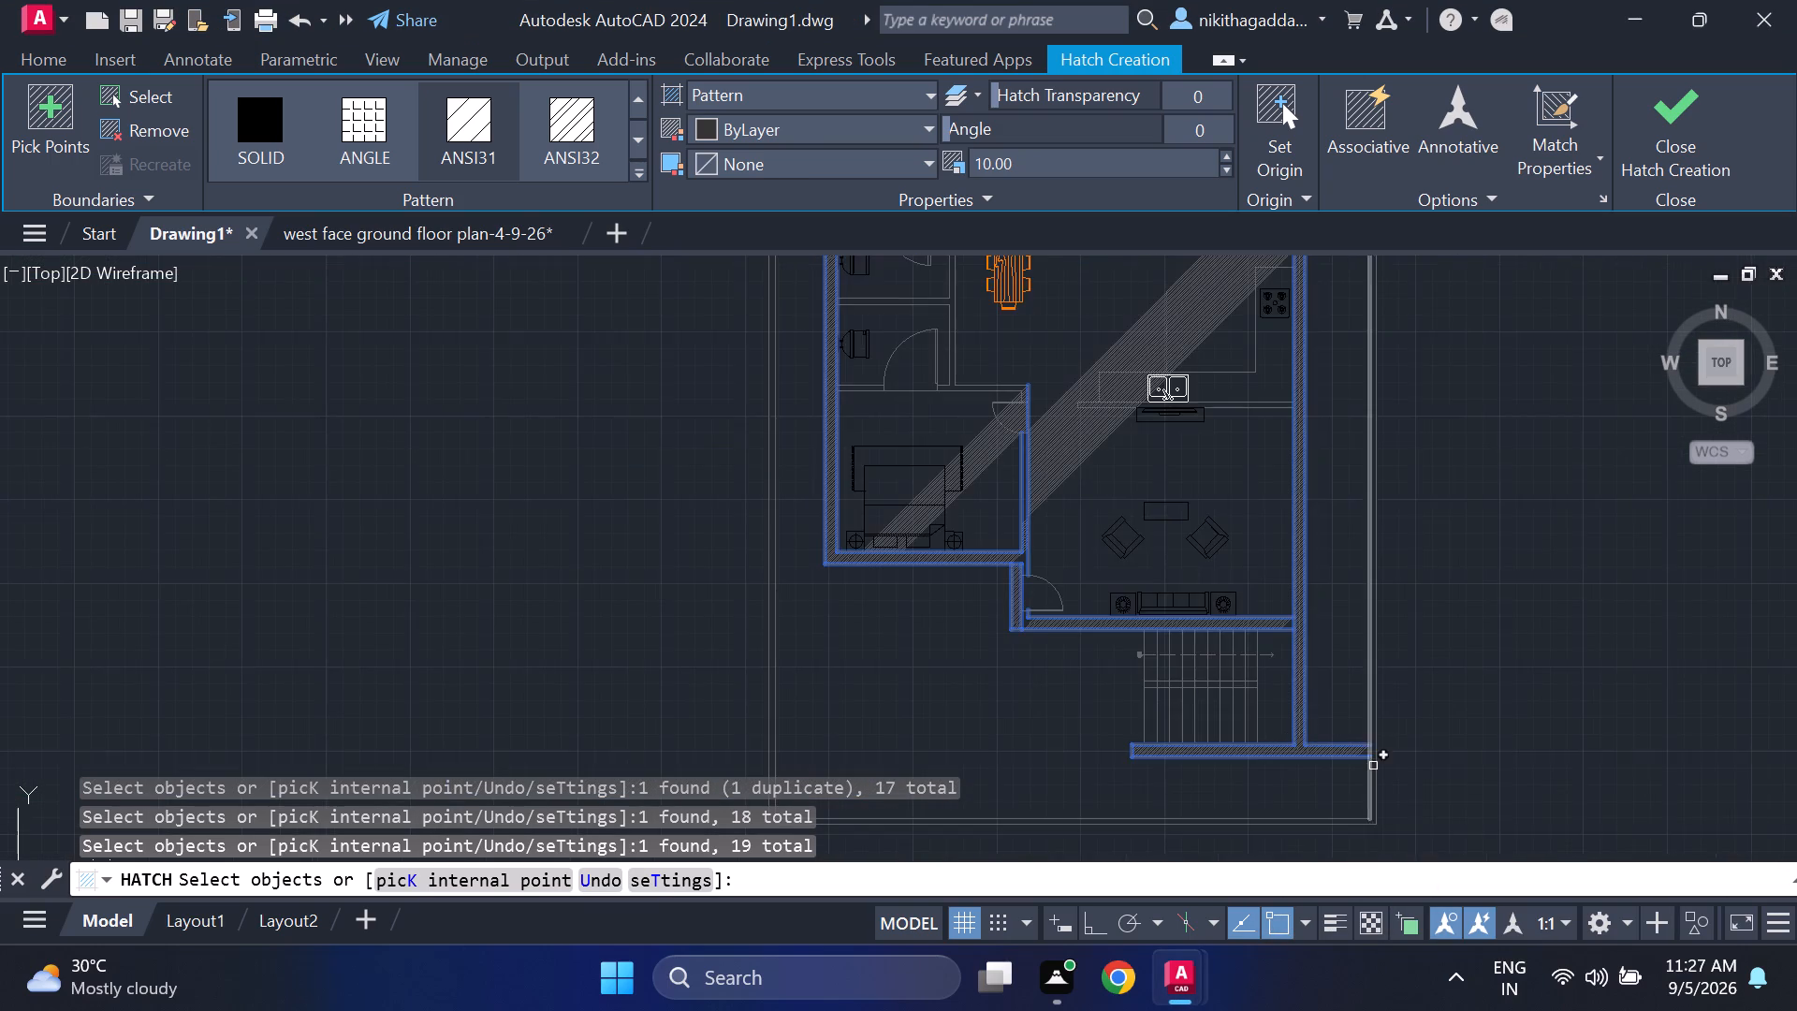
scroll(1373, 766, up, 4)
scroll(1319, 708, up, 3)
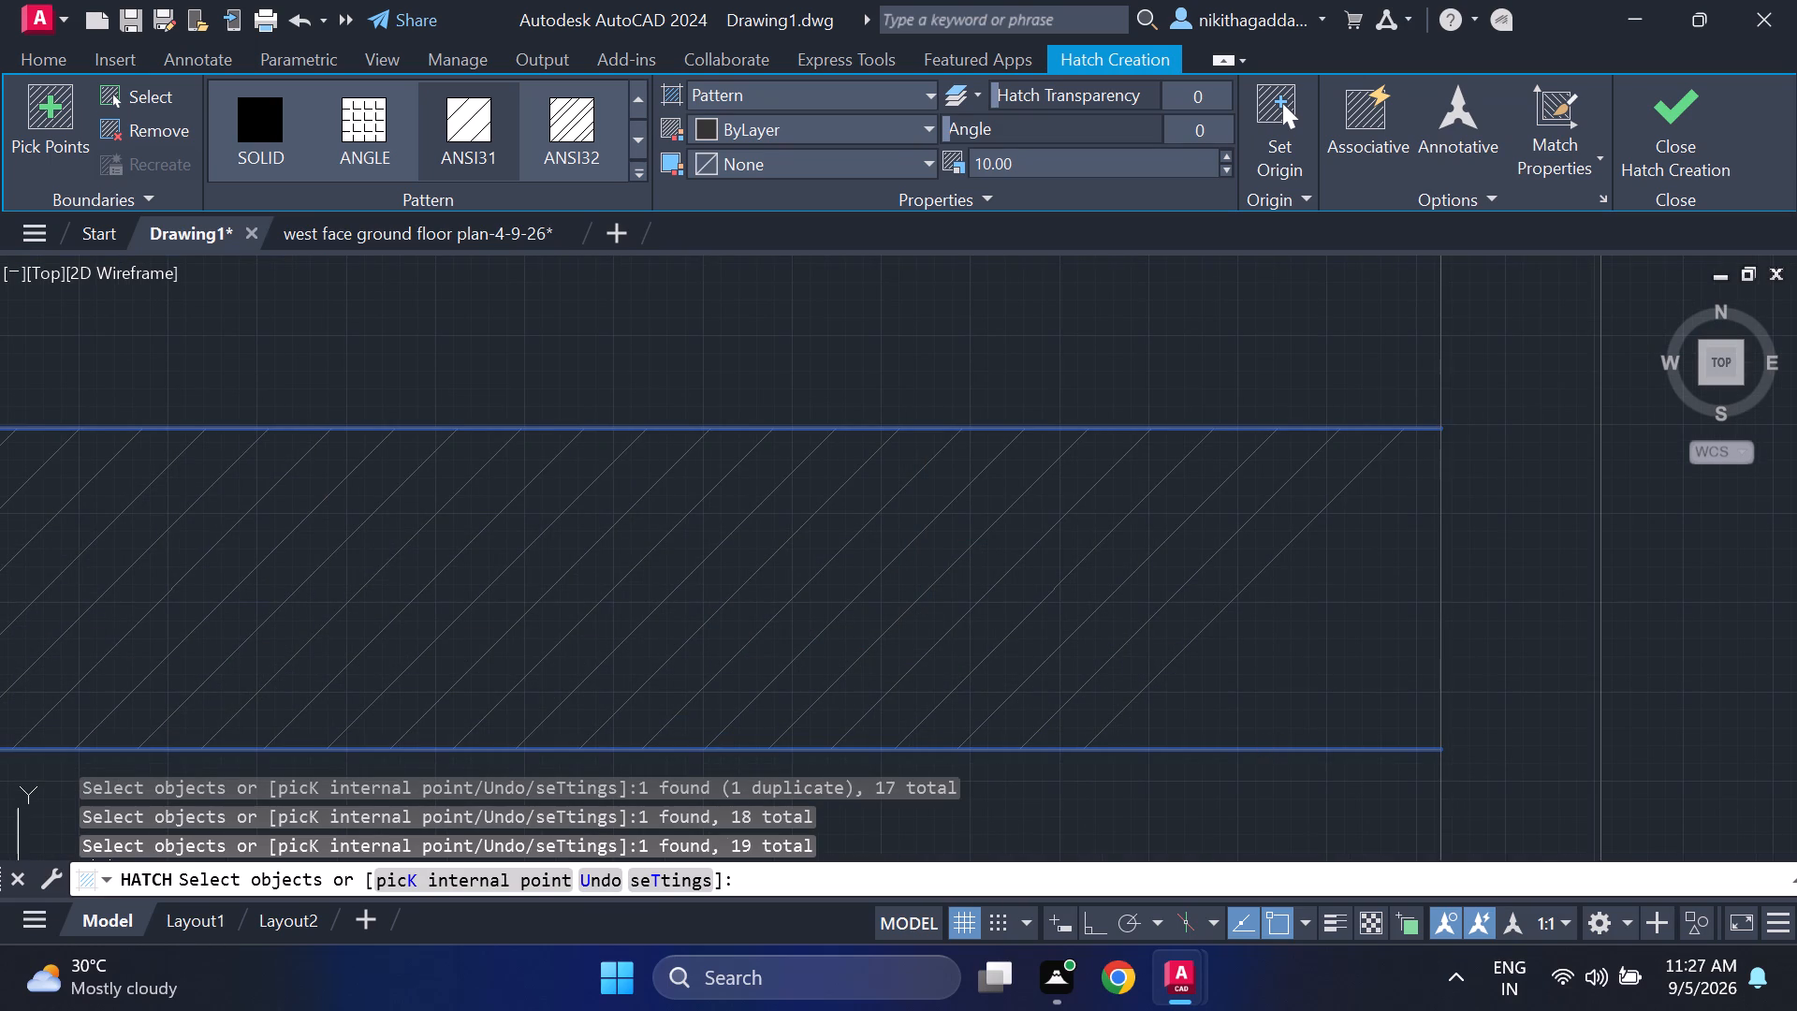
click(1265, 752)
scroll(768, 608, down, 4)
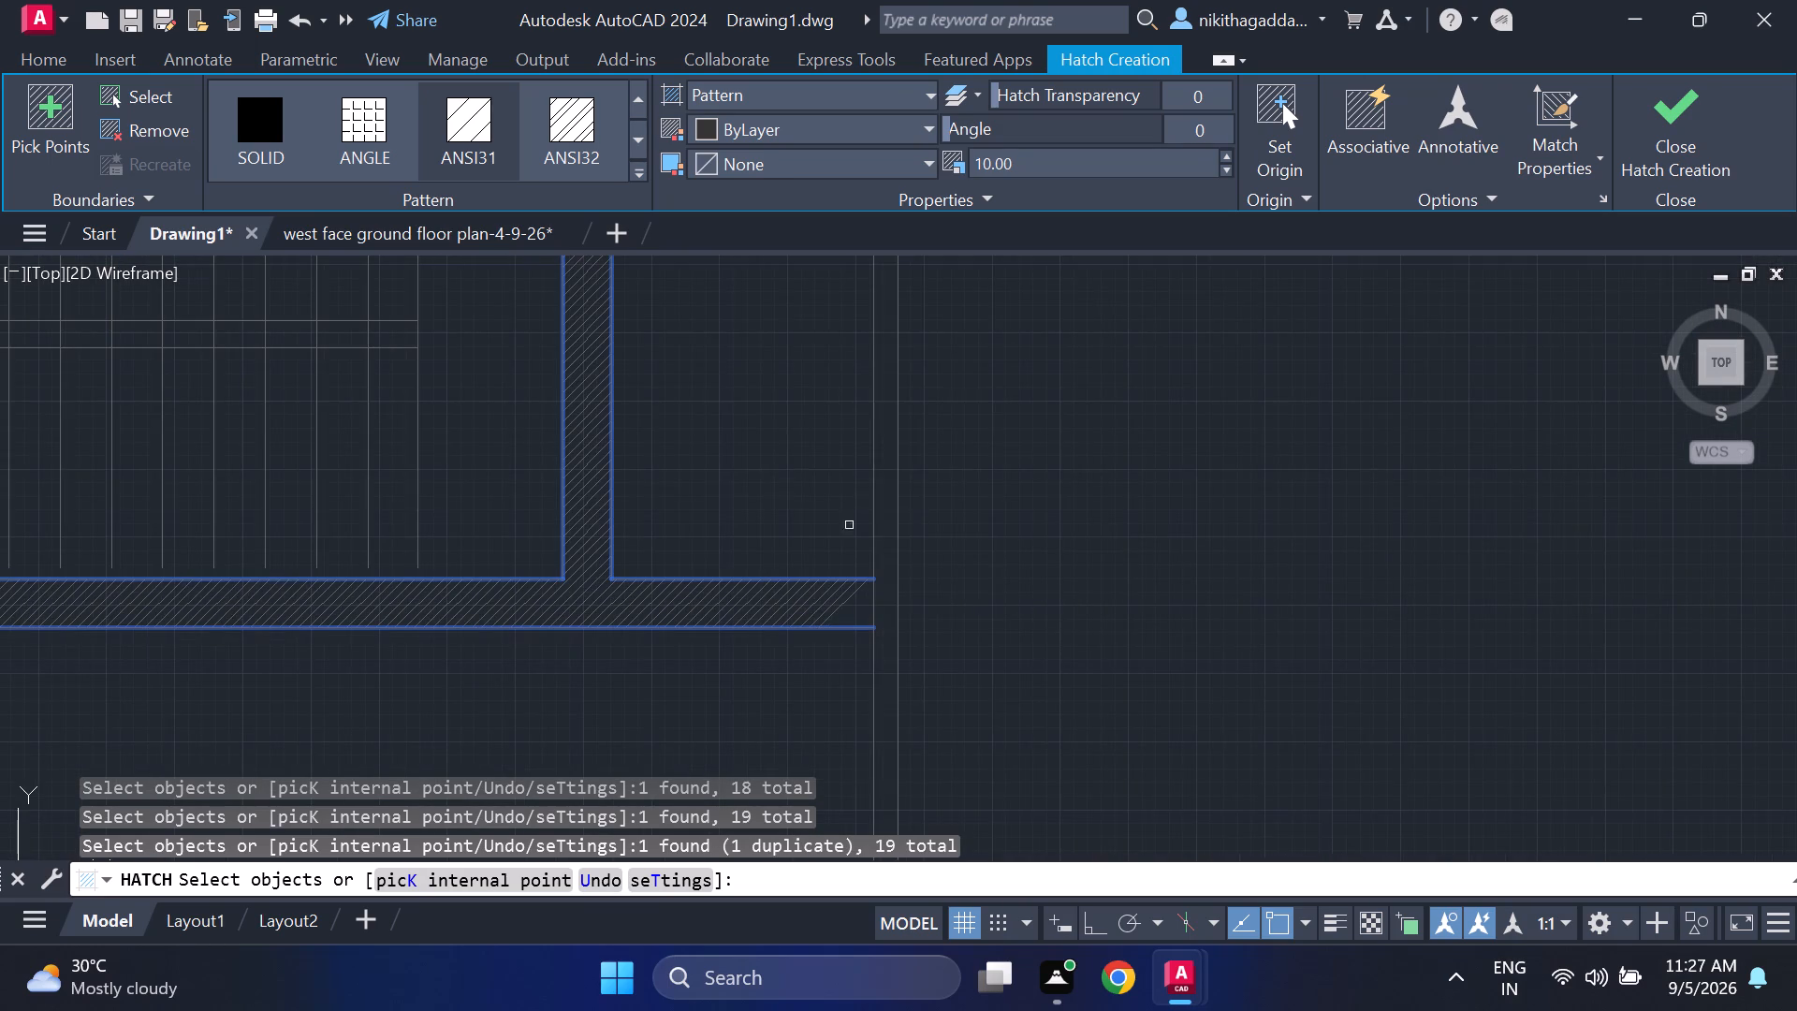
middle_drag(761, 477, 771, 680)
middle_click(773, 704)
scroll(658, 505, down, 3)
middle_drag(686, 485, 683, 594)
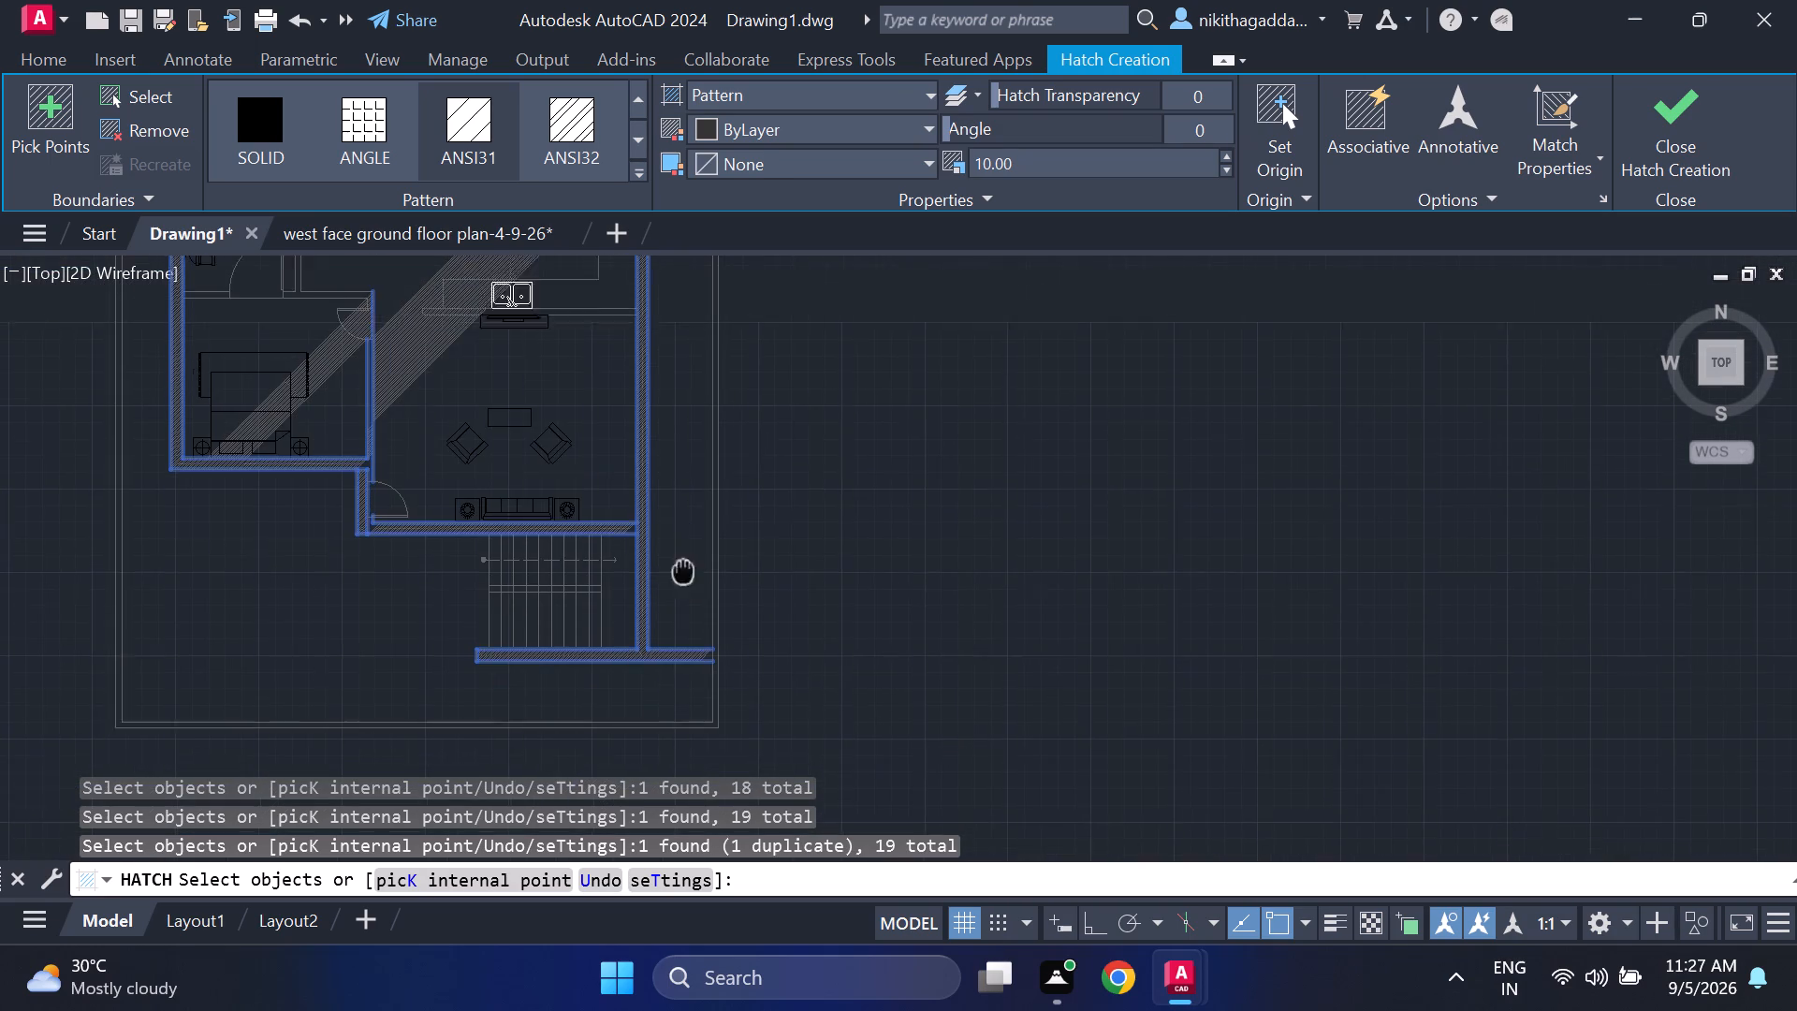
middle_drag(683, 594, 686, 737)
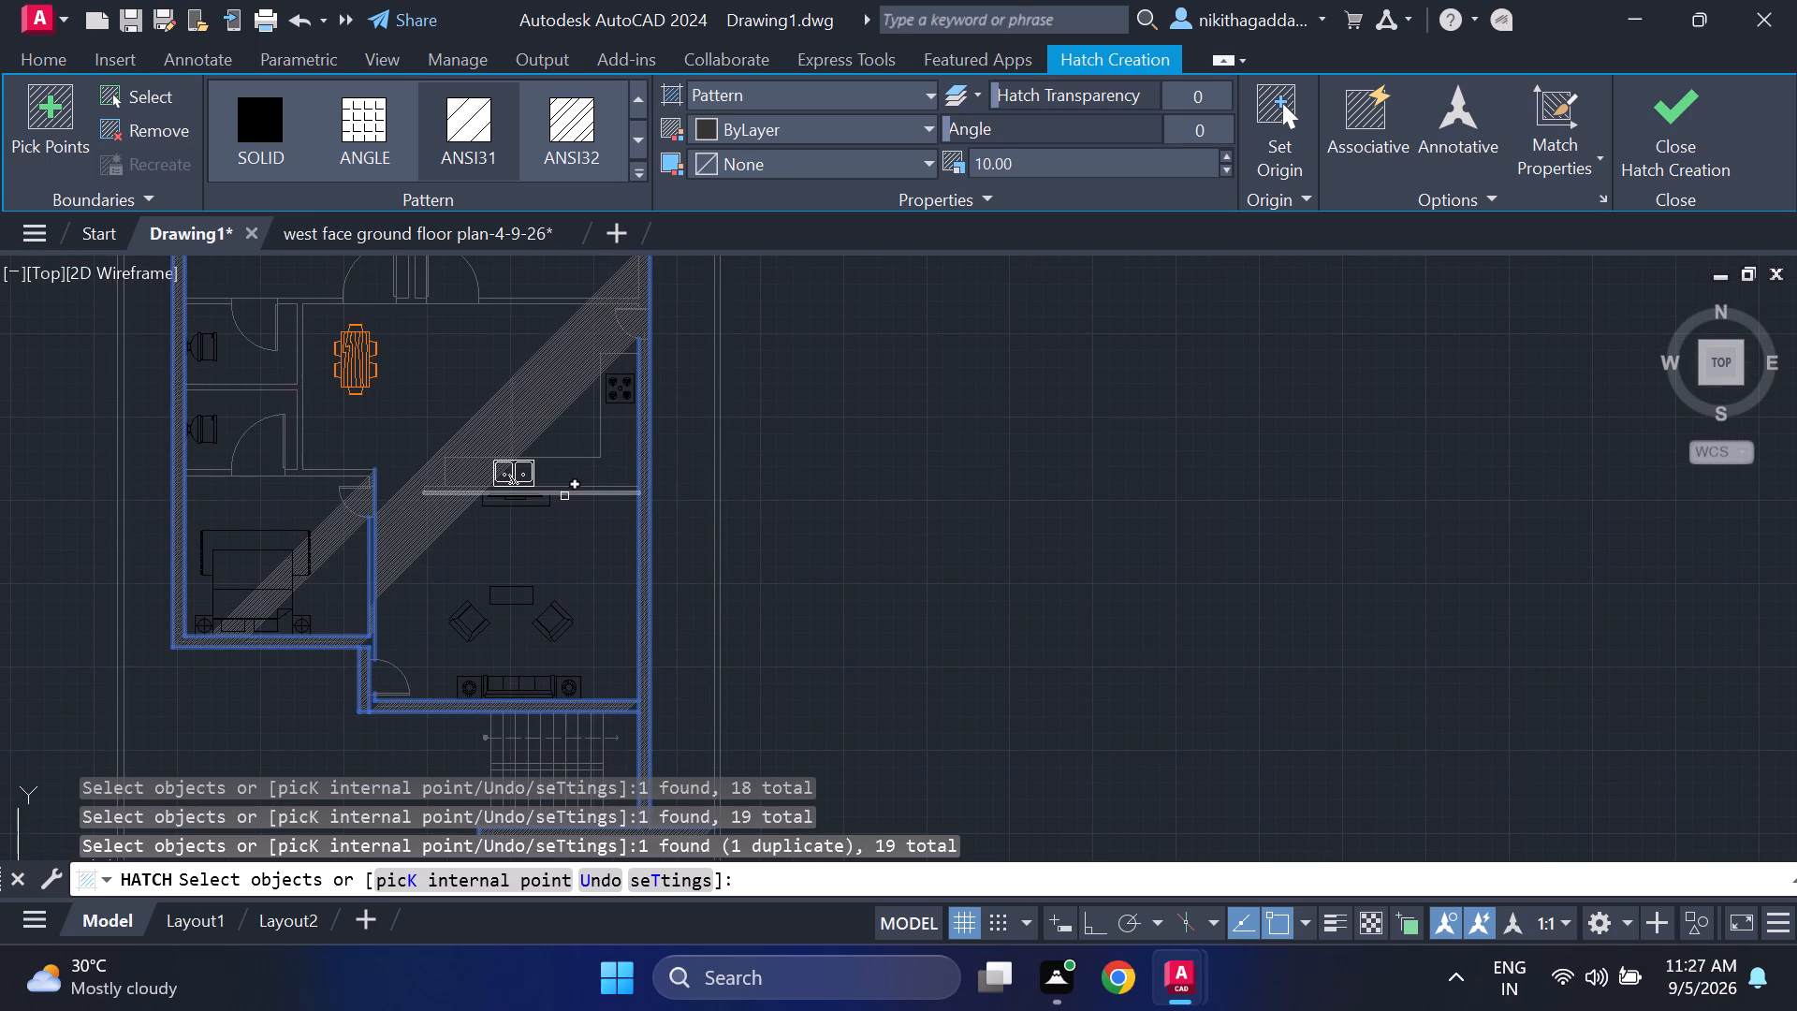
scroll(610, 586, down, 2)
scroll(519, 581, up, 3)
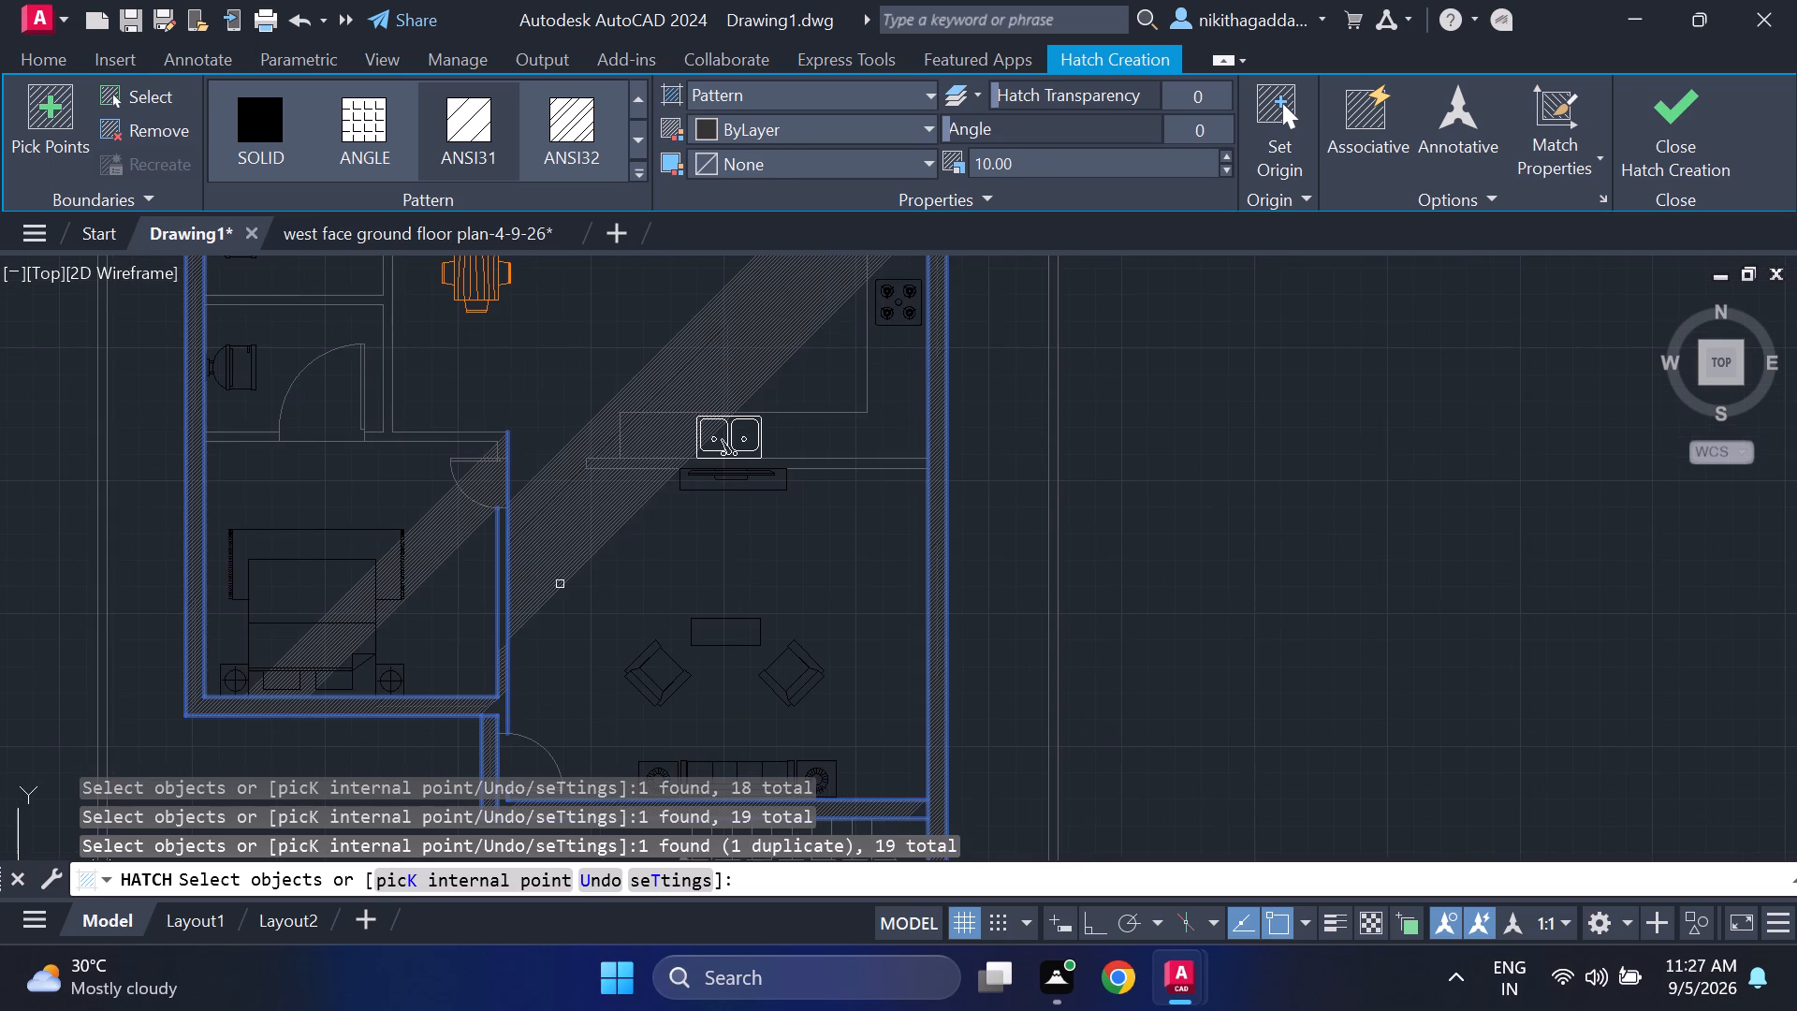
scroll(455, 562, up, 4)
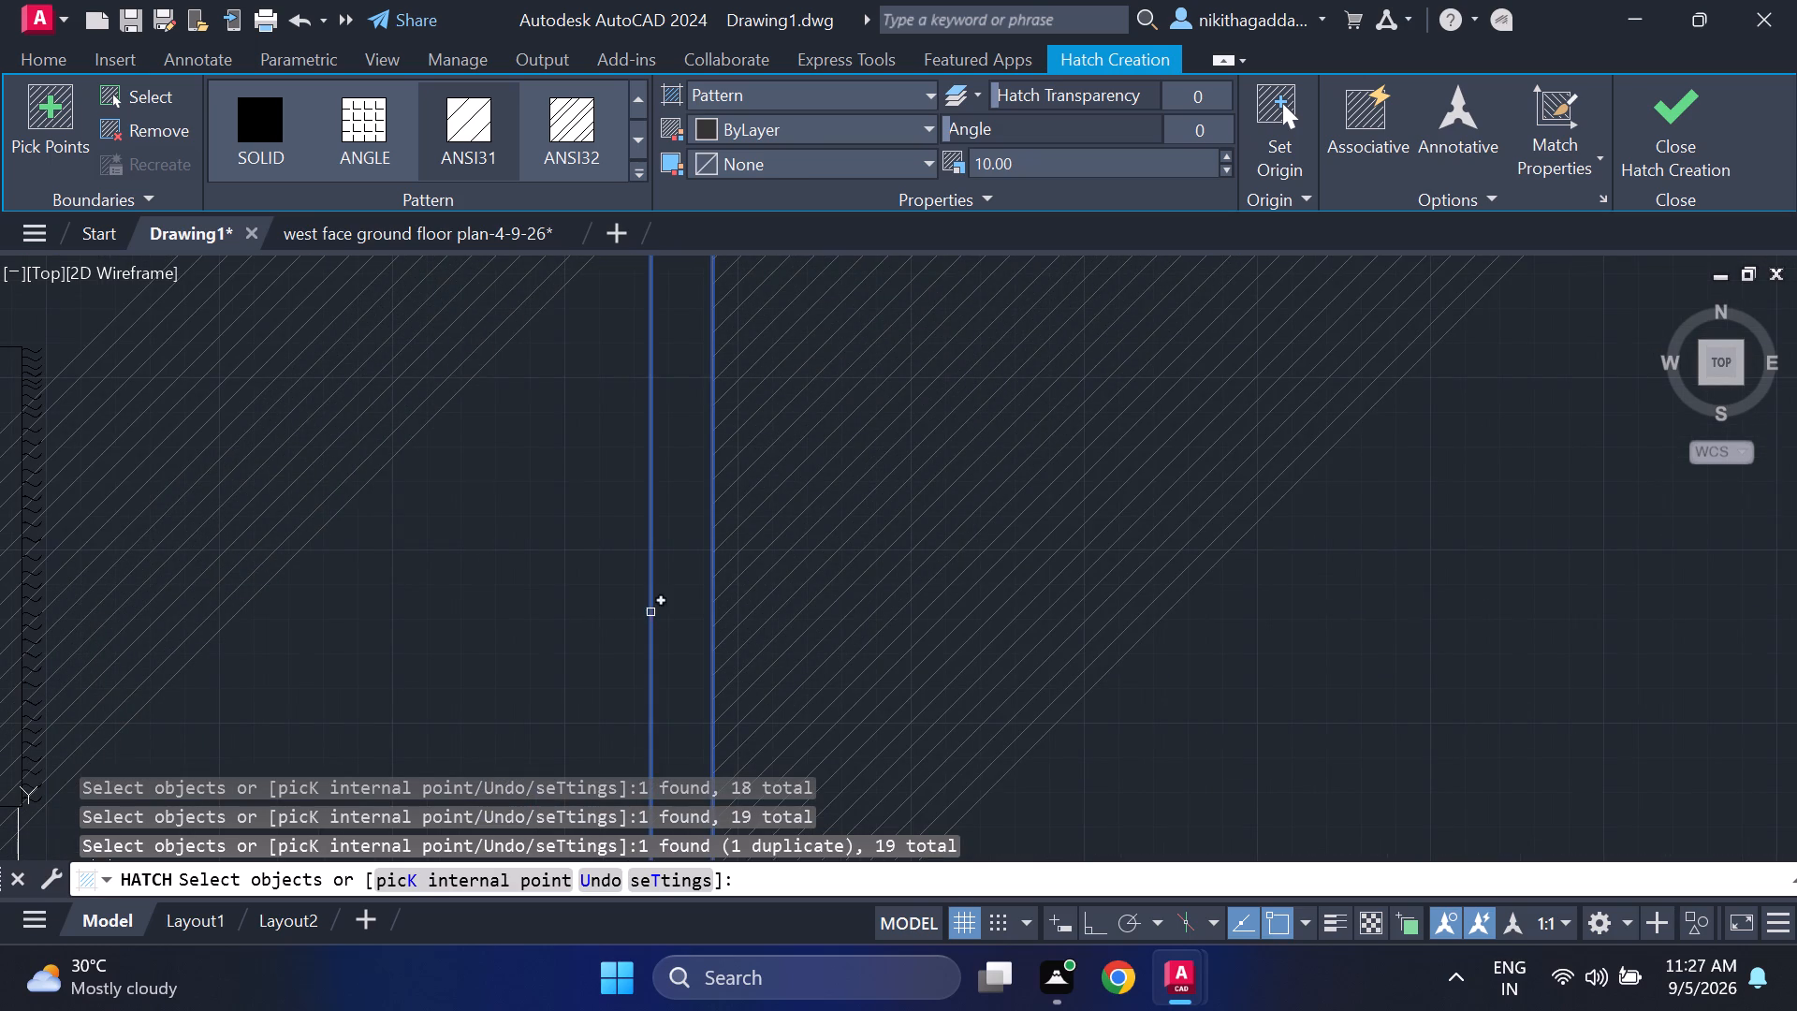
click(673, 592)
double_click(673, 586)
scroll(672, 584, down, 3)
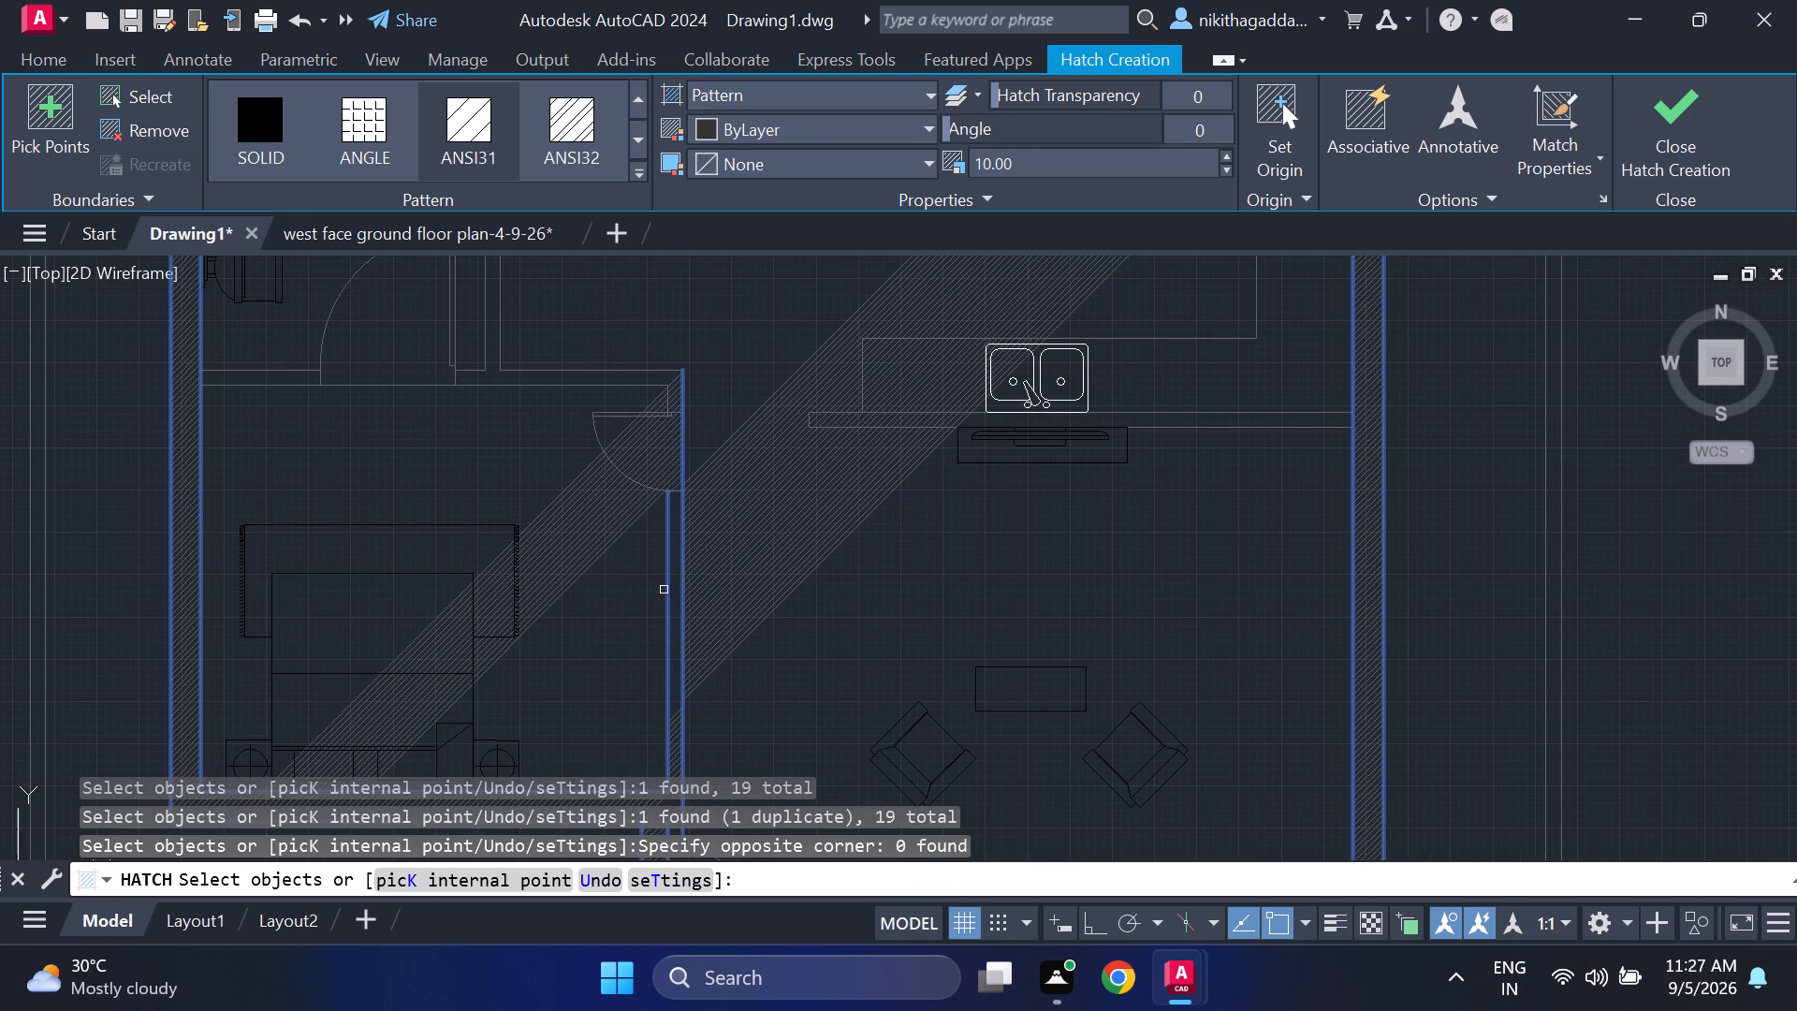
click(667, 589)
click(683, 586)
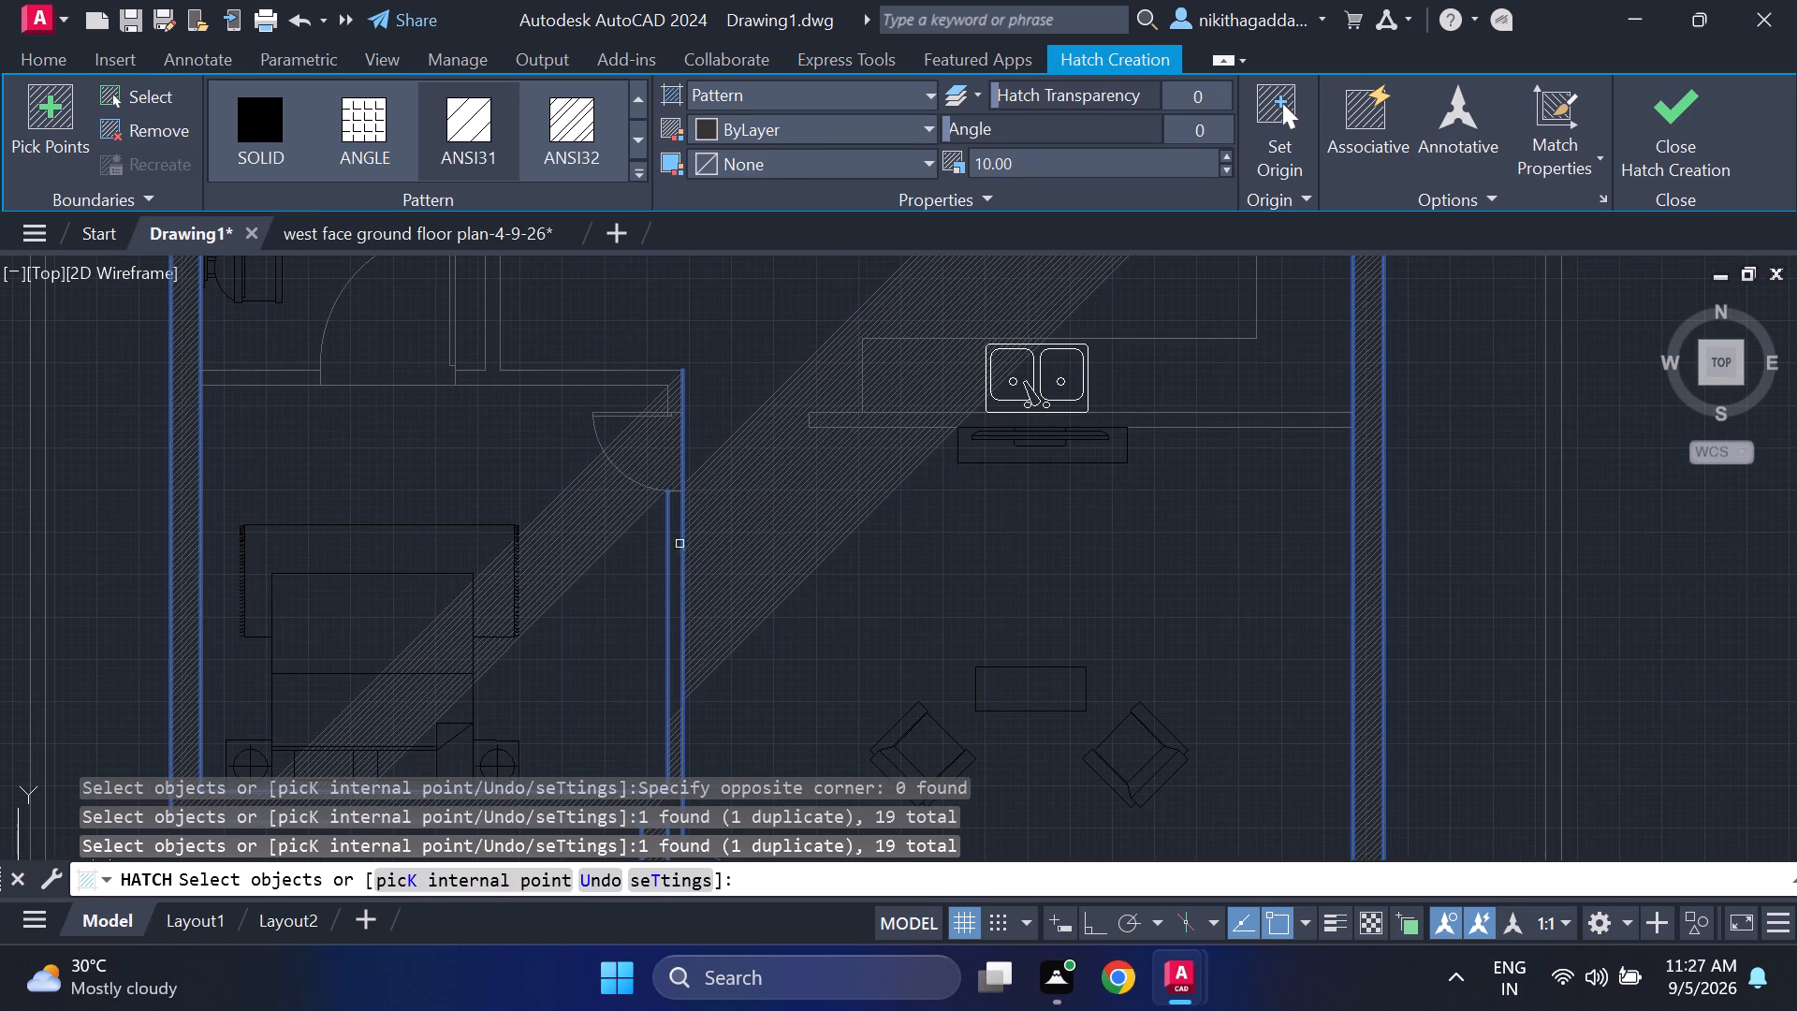
Add both lines of the southwest bedroom's north wall, including the short segment east of the bathroom door, to the hatch boundary.
scroll(621, 384, up, 2)
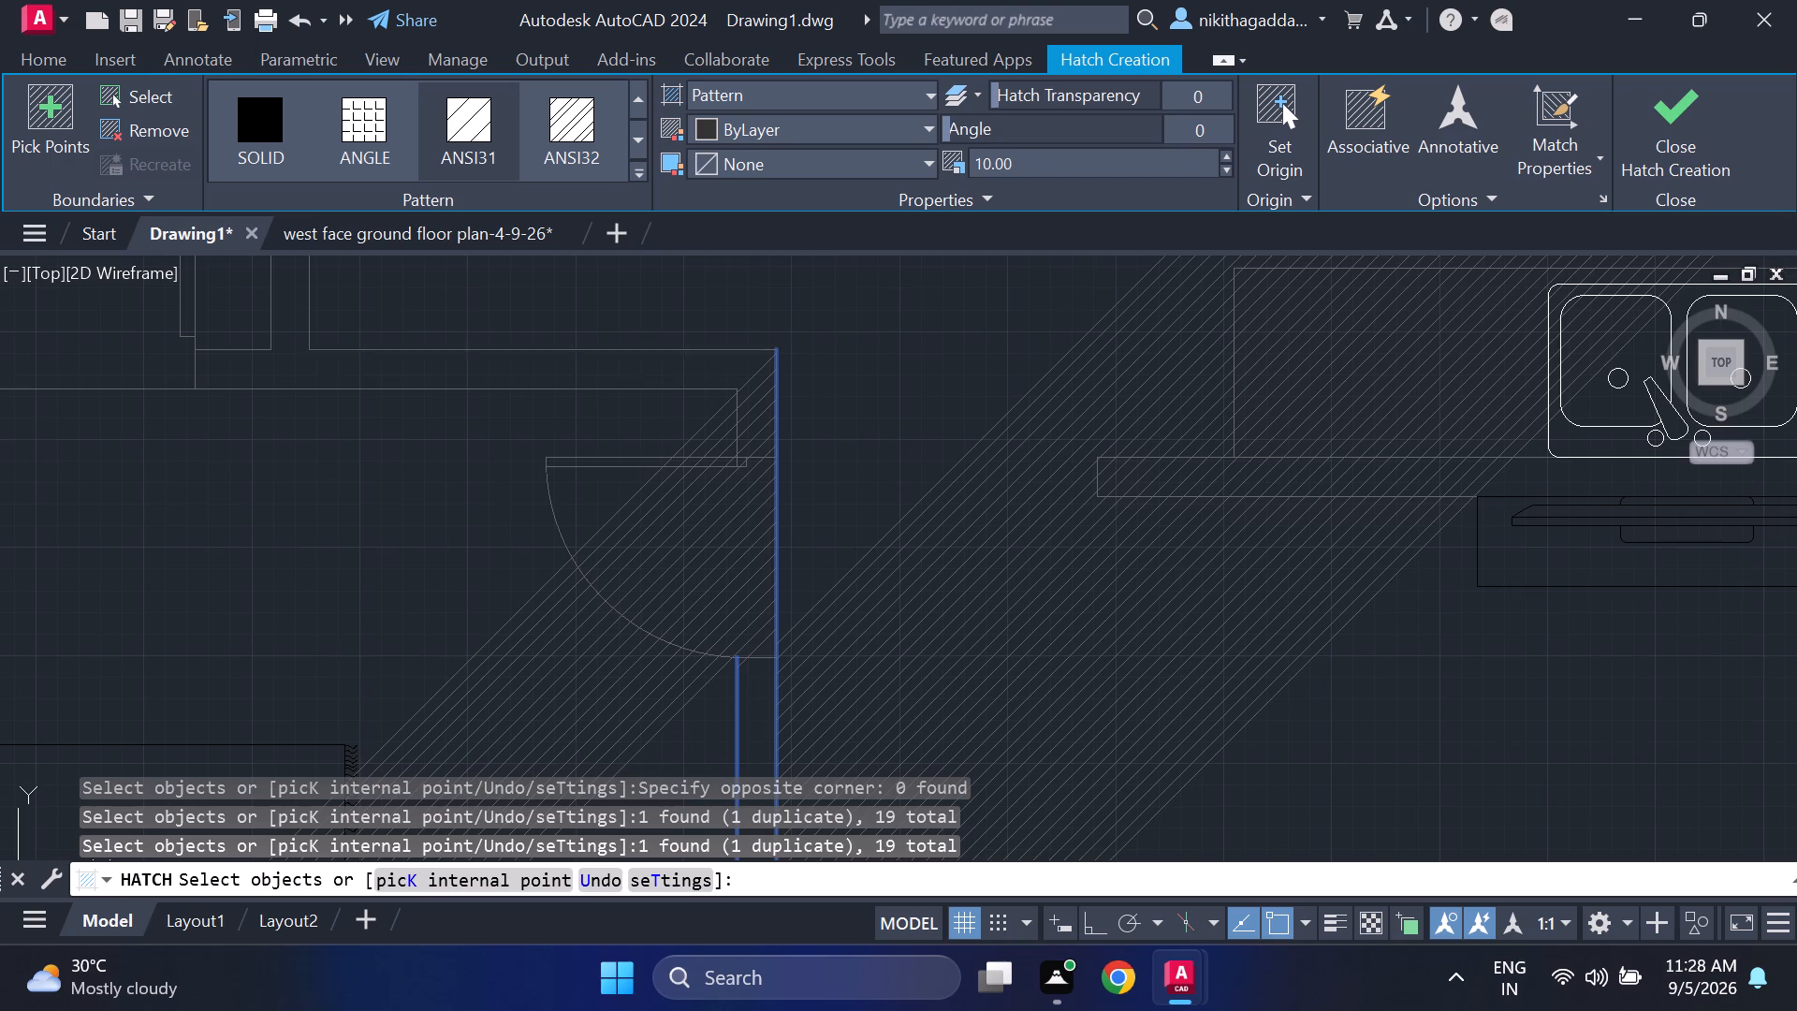
click(644, 348)
click(639, 387)
scroll(123, 338, down, 1)
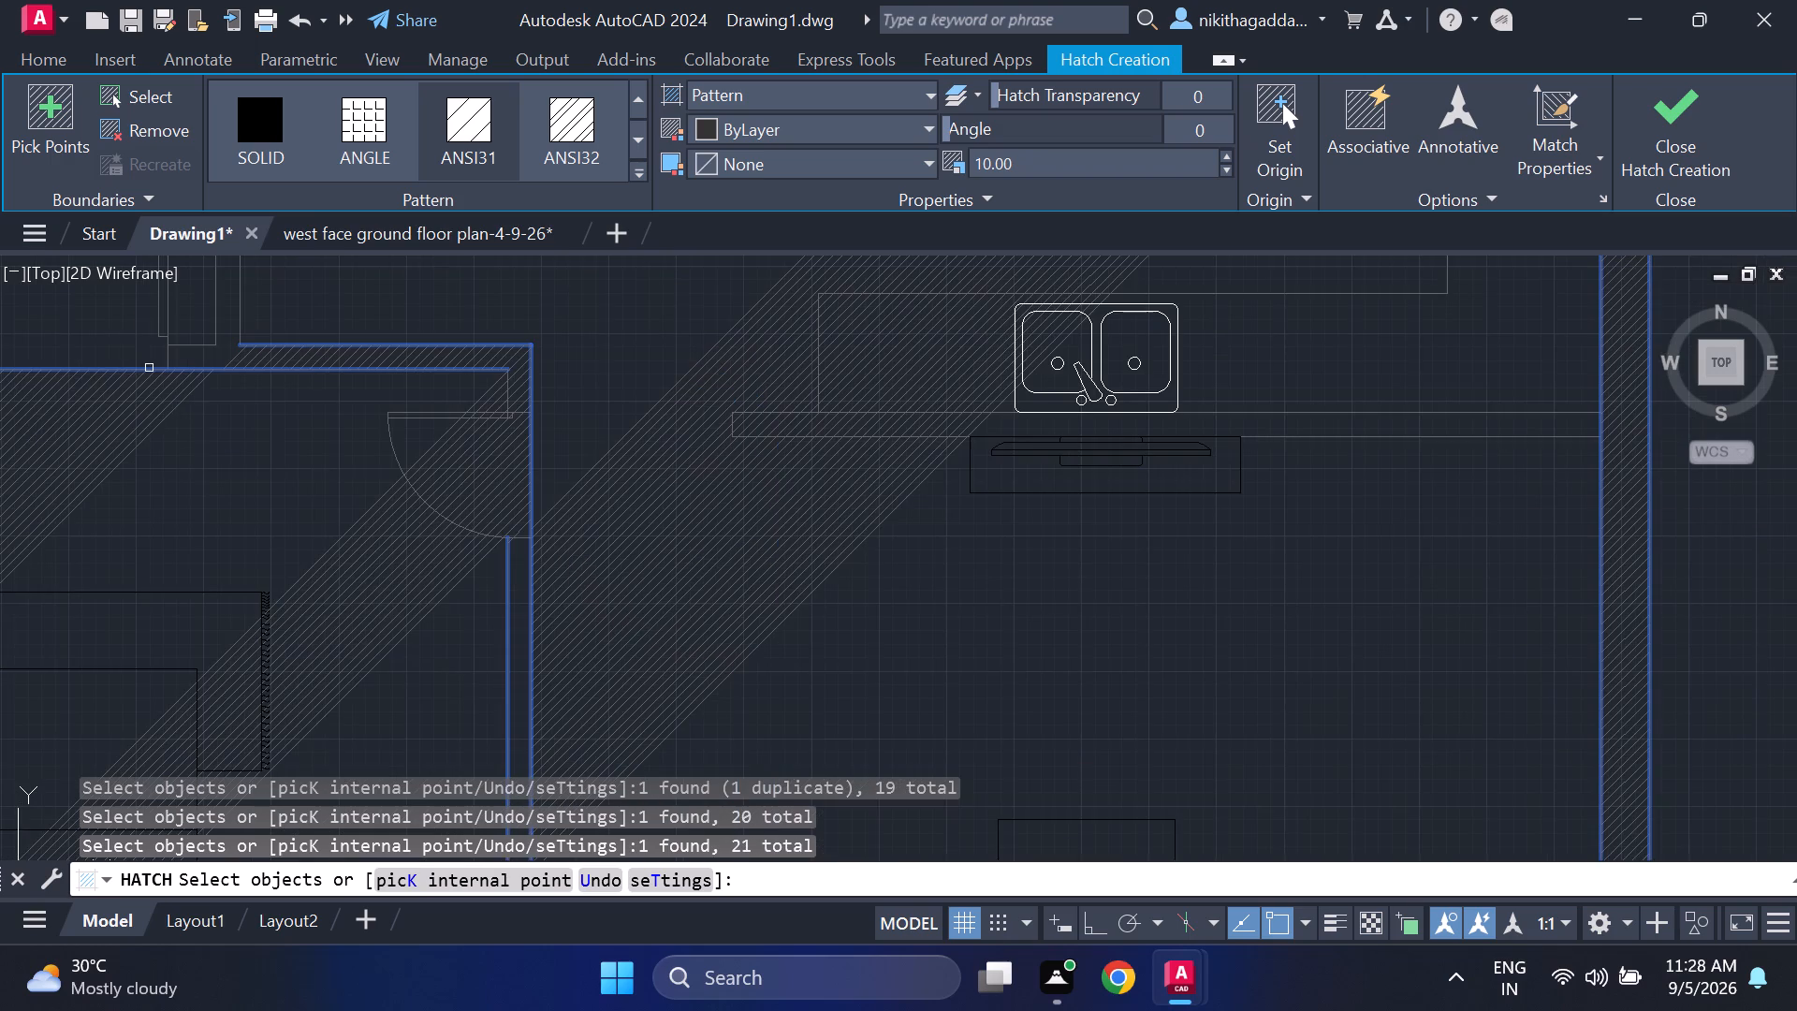
middle_drag(238, 425, 553, 629)
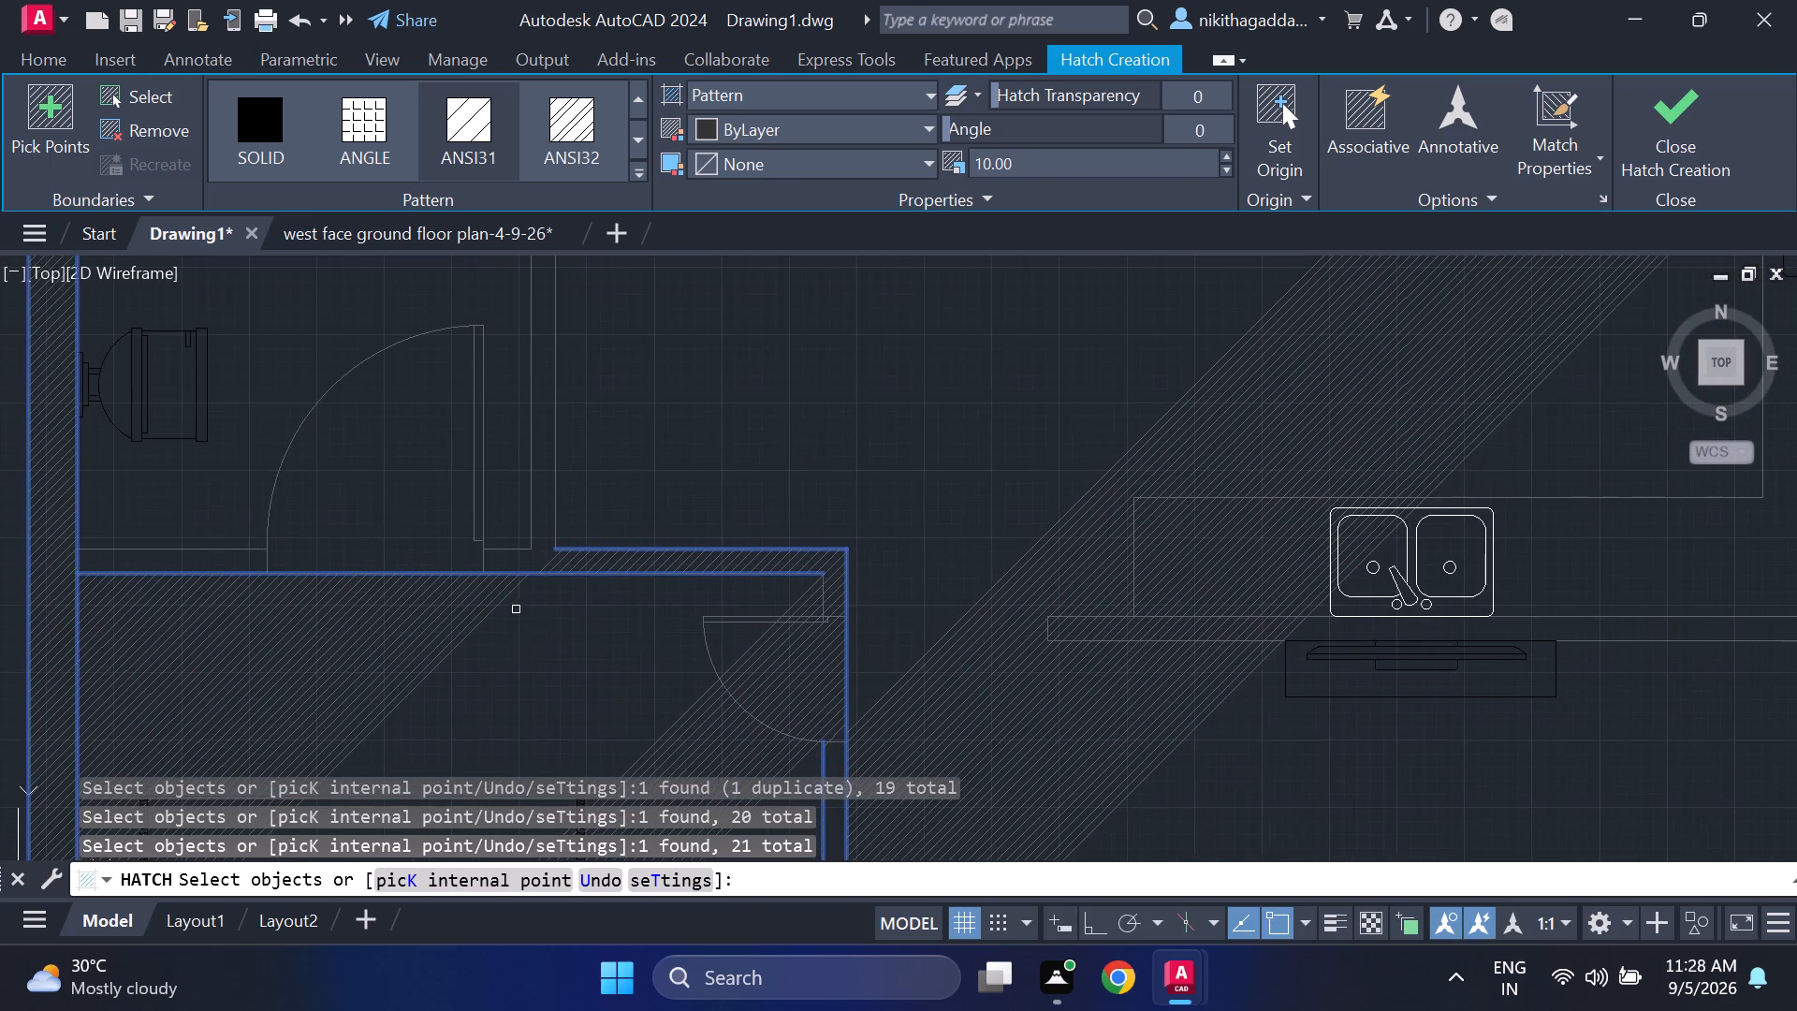
scroll(503, 574, up, 1)
click(533, 536)
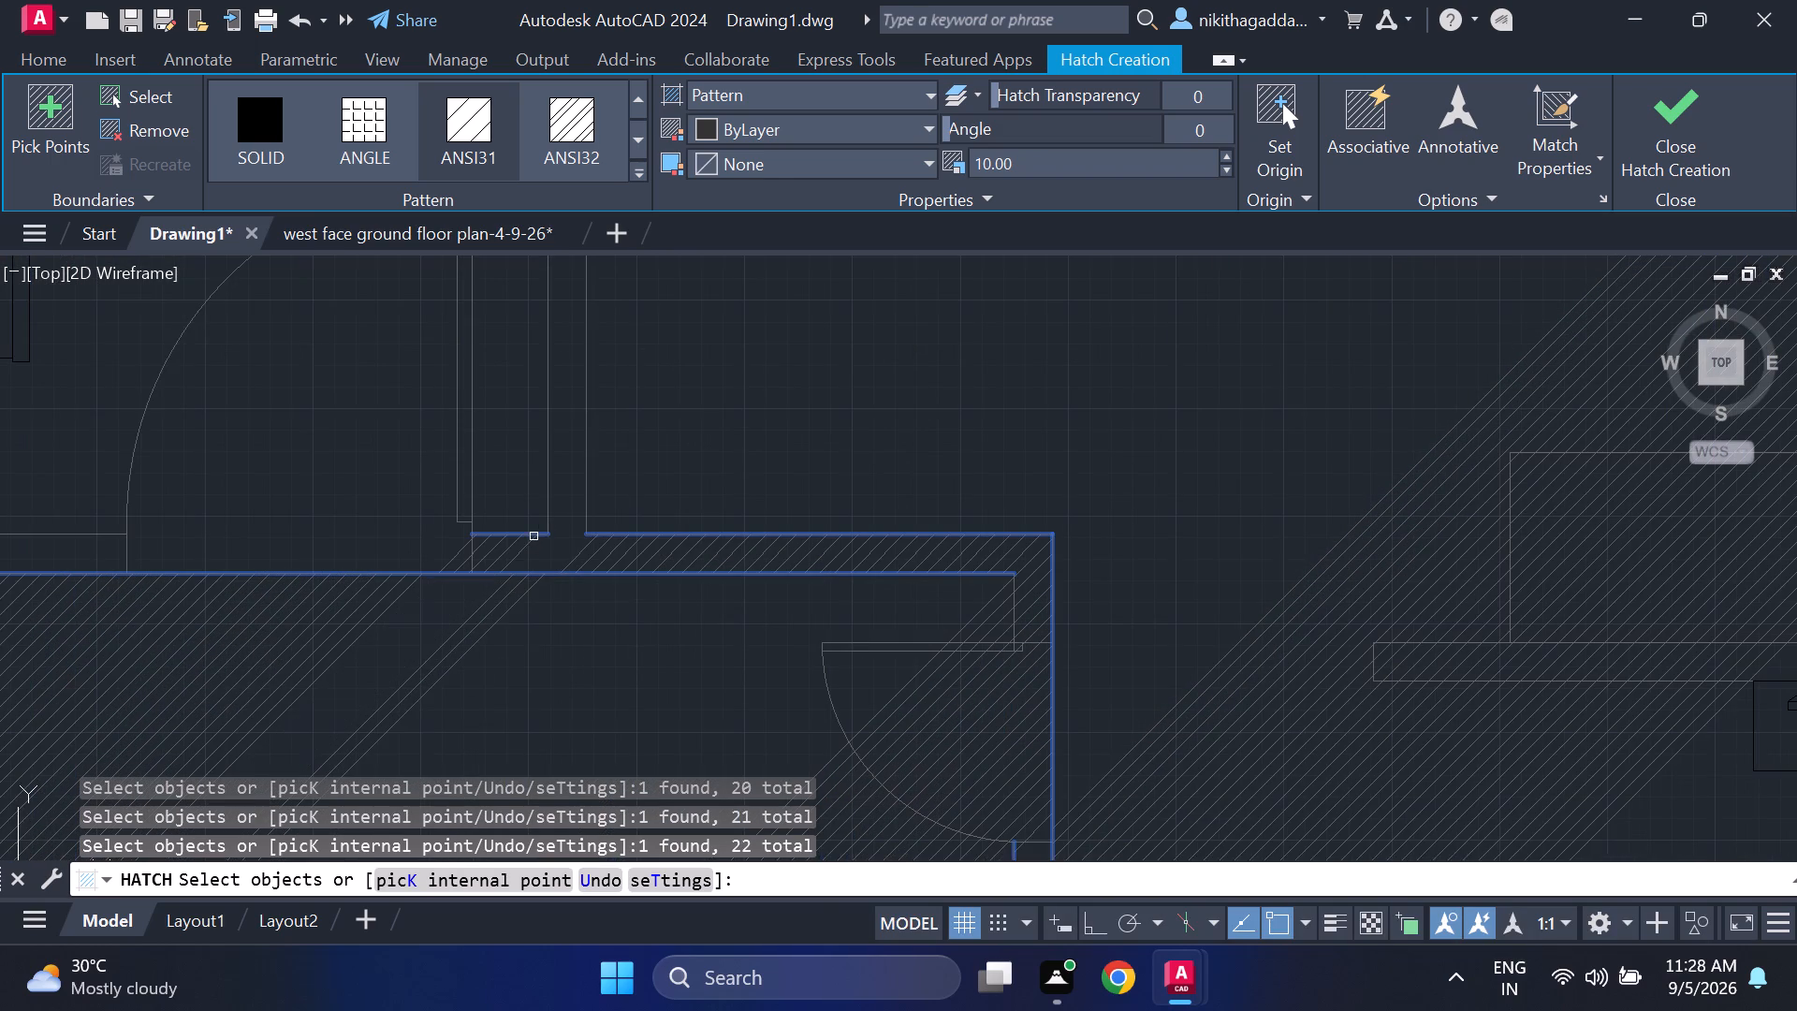
Add both lines of the east wall of the bathroom north of the southwest bedroom to the hatch boundary.
click(587, 508)
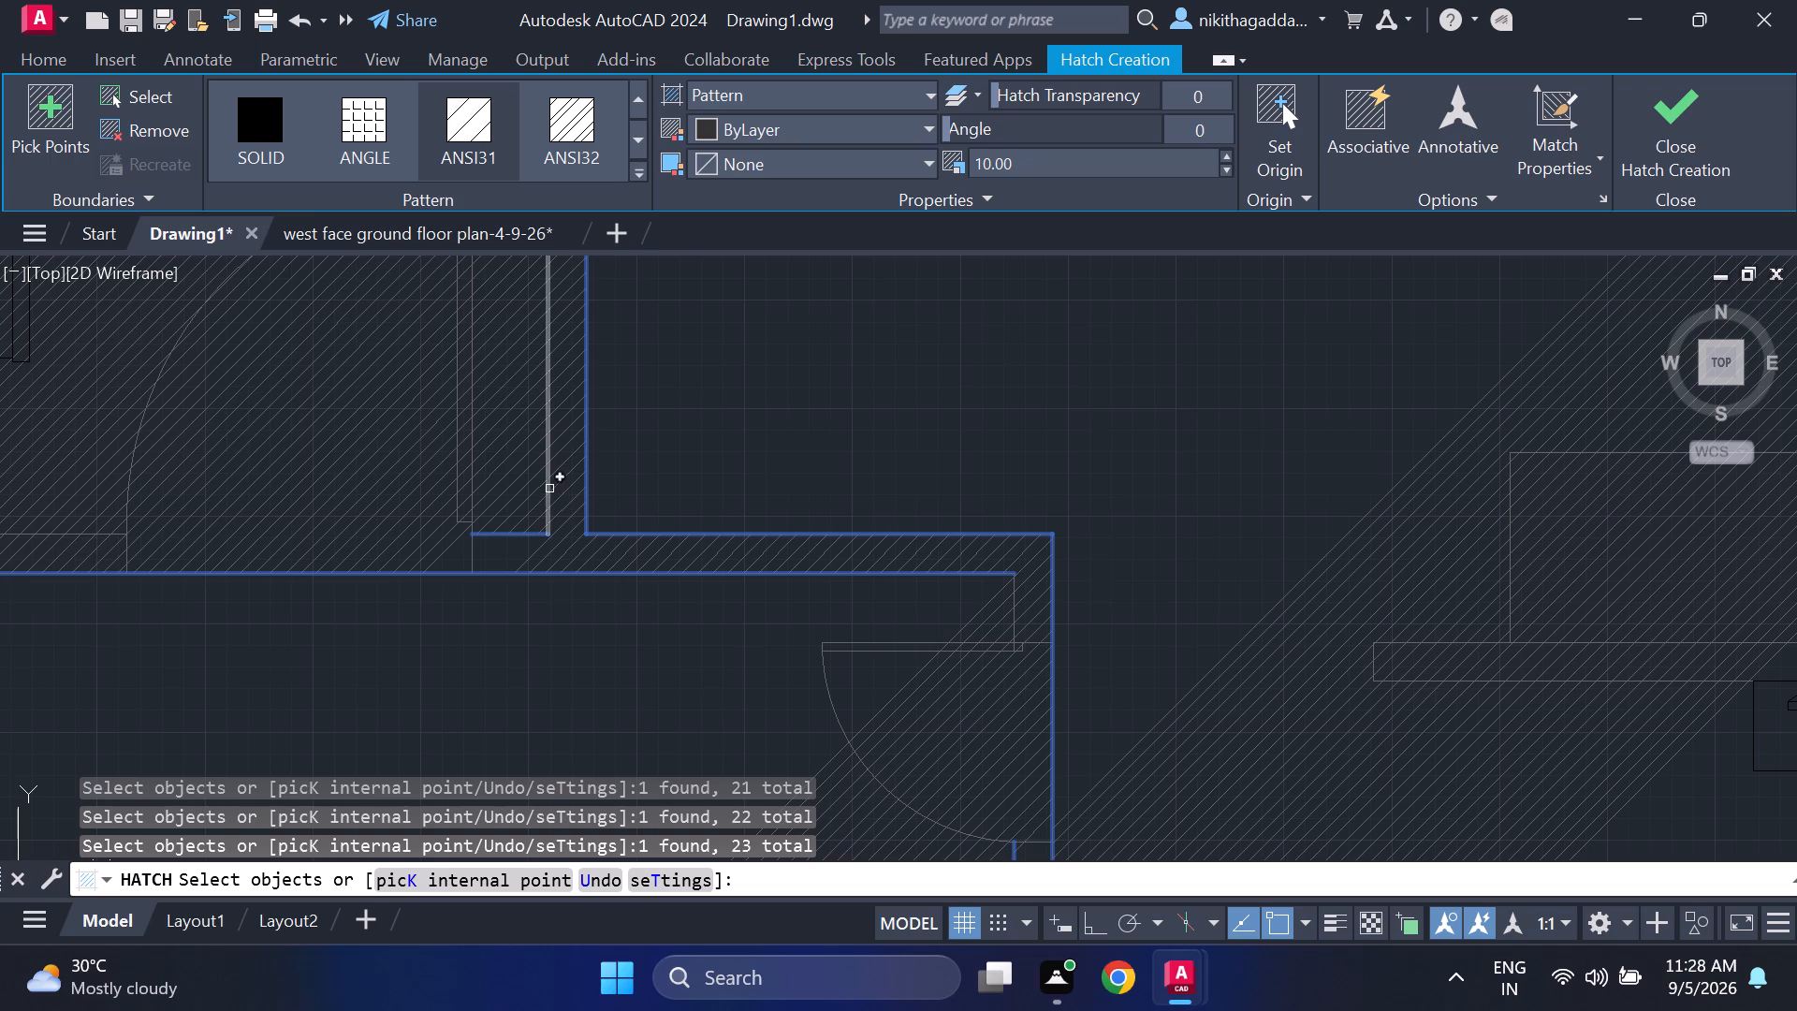
click(549, 489)
Add the bathroom-side line of the bedroom's north wall west of the bathroom door to the hatch boundary.
scroll(242, 683, down, 2)
middle_drag(242, 629, 373, 612)
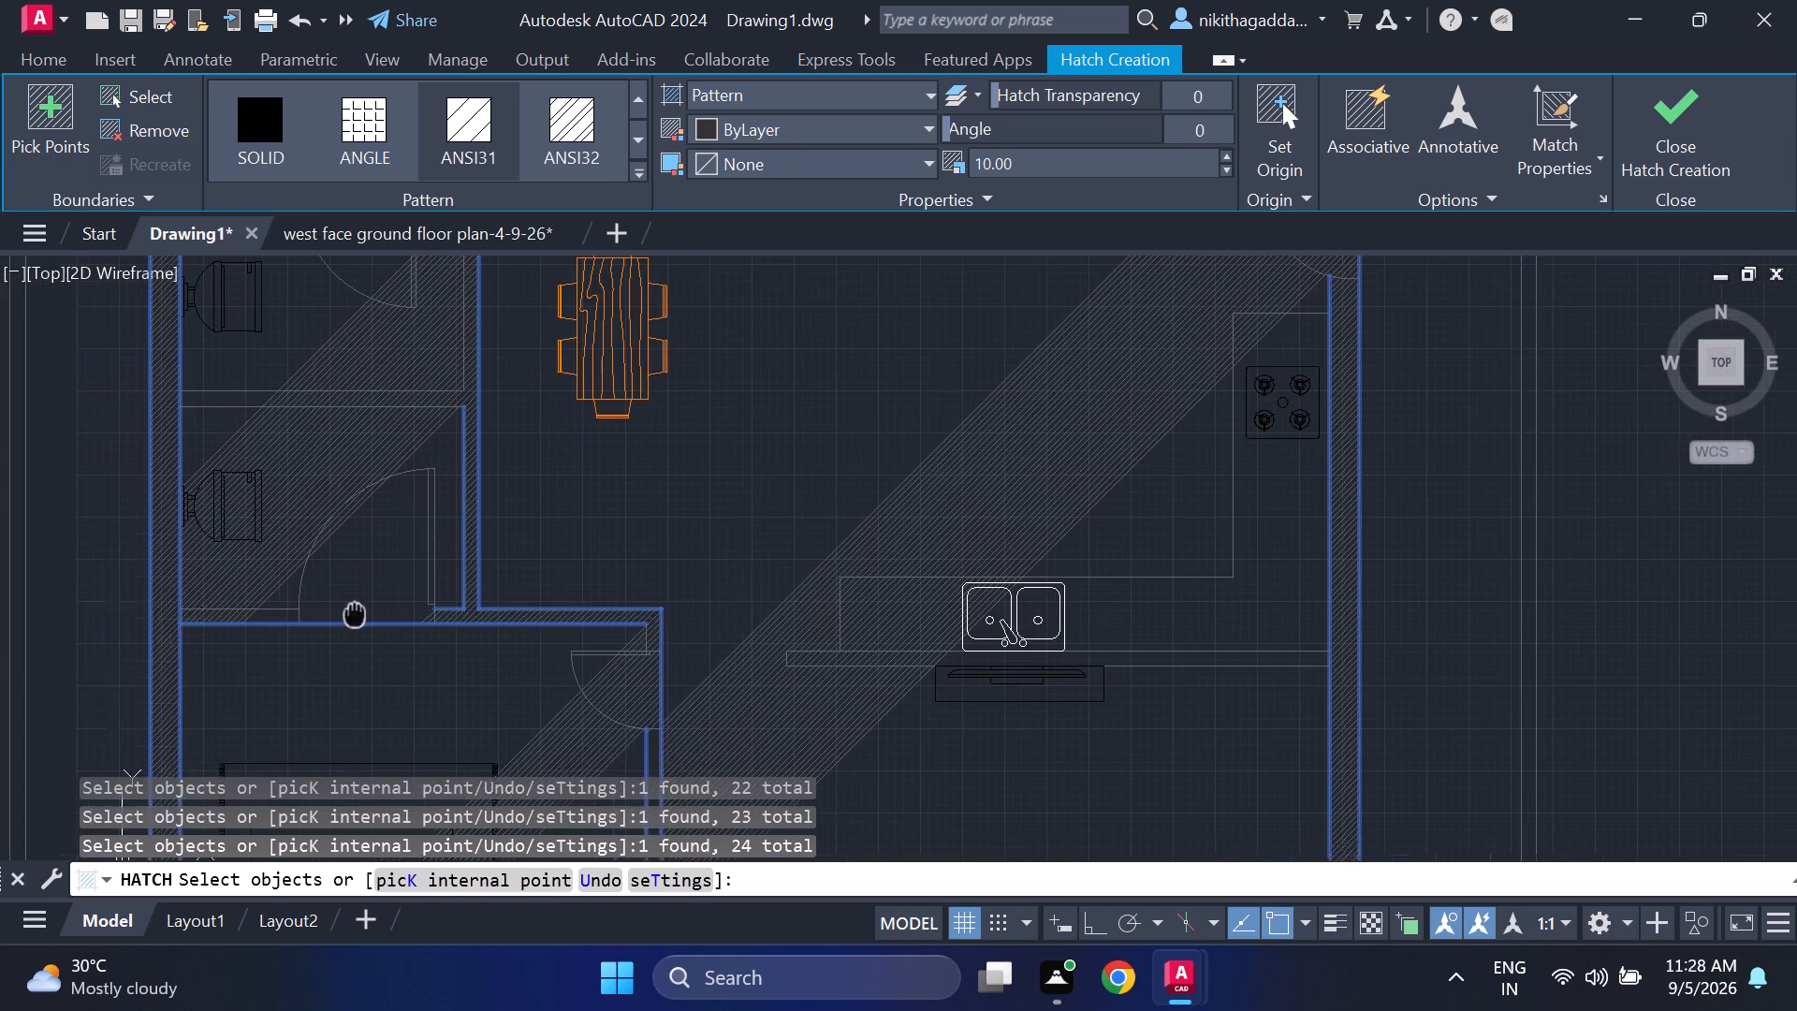
middle_drag(373, 612, 376, 612)
scroll(263, 628, up, 2)
click(313, 586)
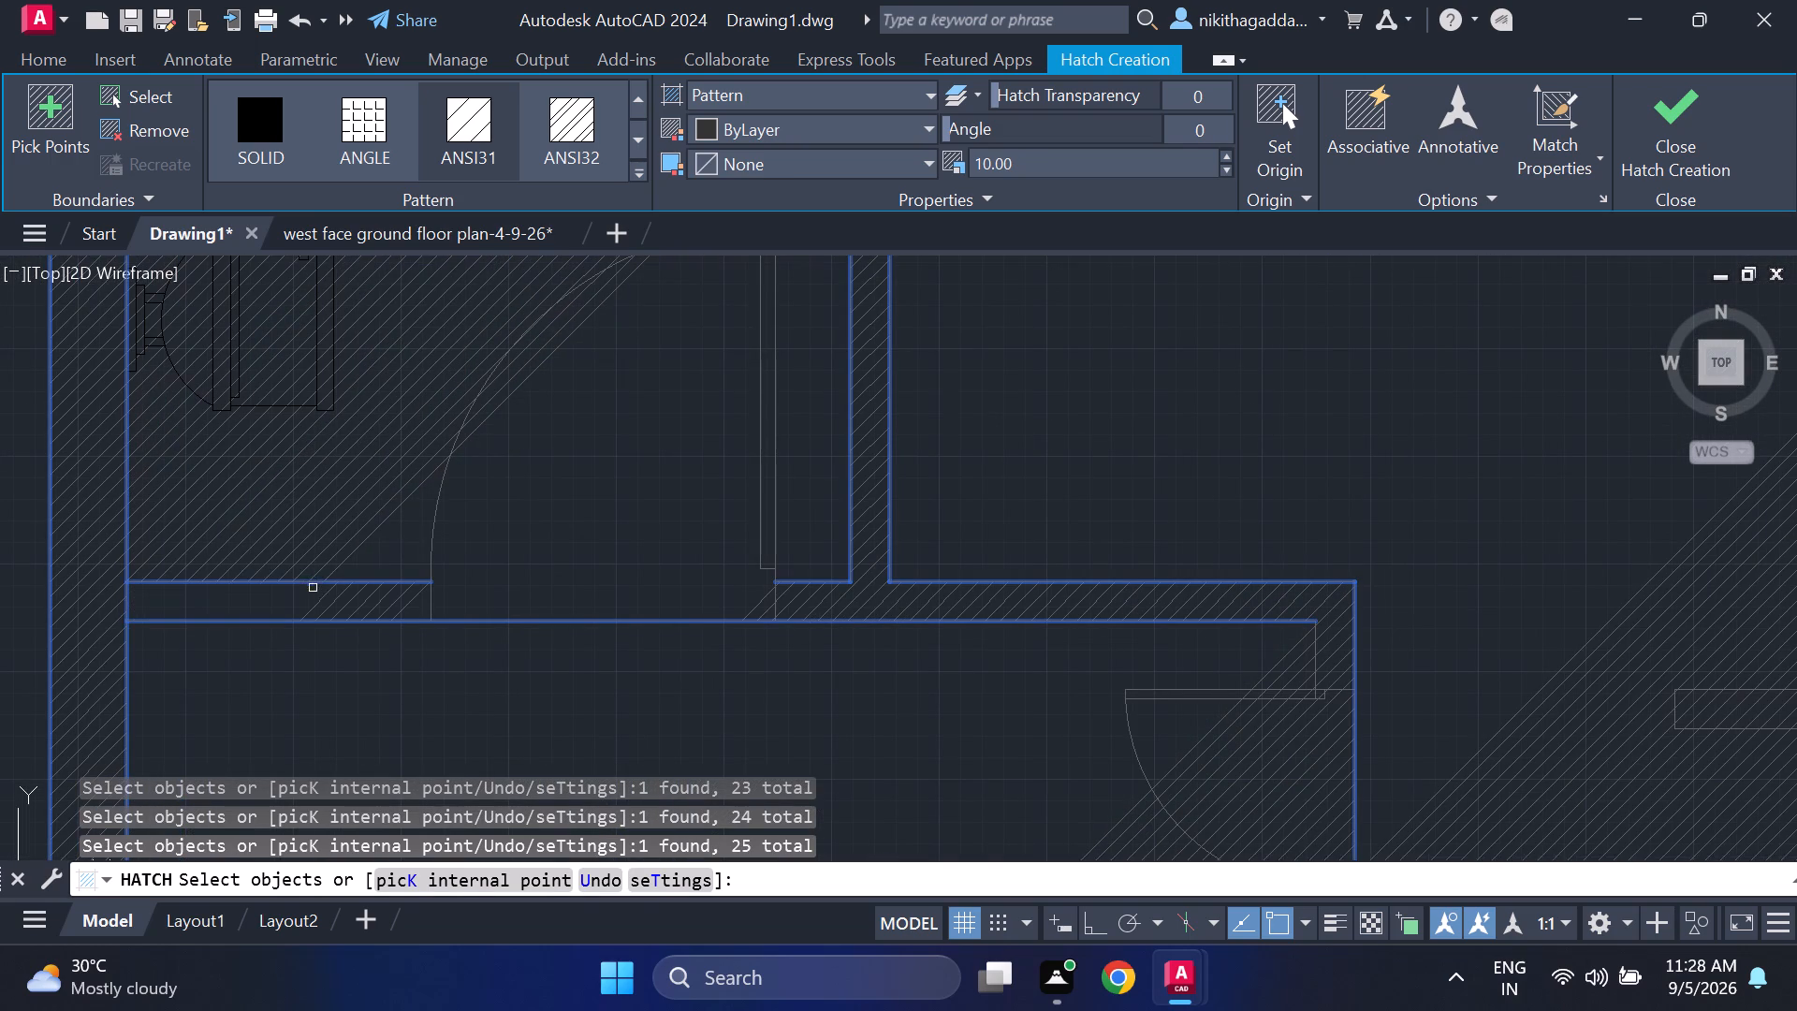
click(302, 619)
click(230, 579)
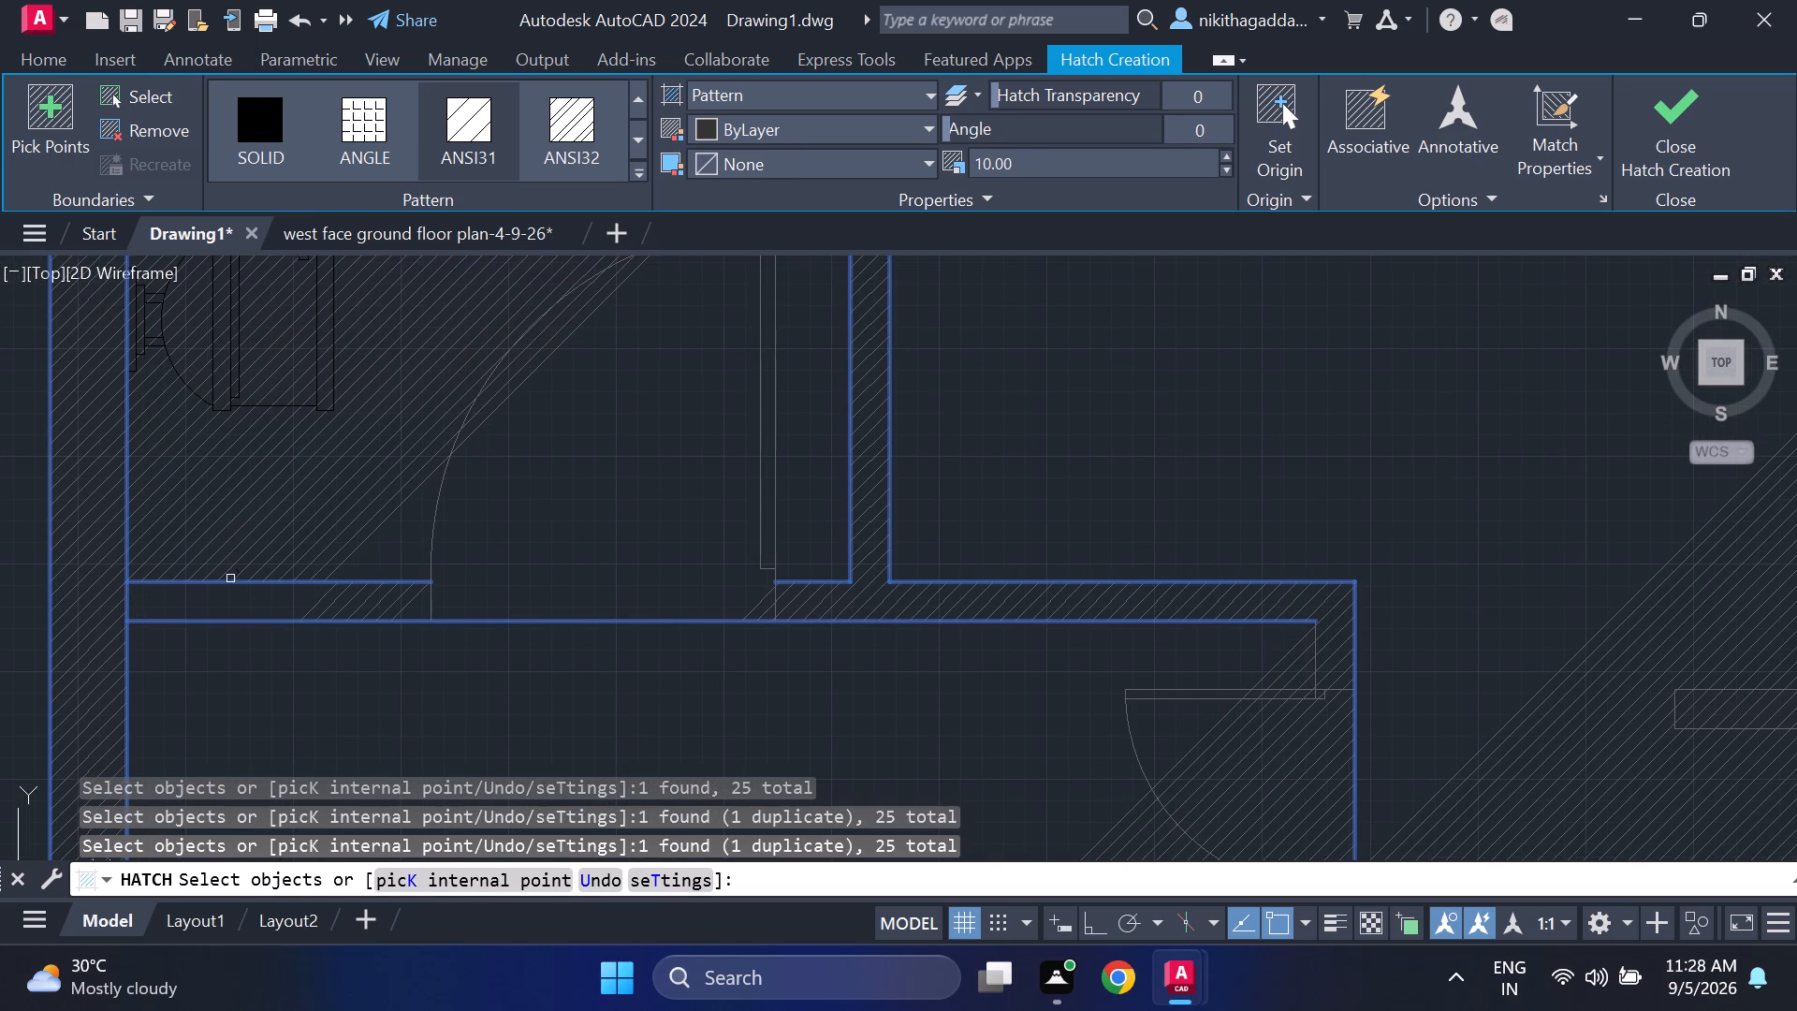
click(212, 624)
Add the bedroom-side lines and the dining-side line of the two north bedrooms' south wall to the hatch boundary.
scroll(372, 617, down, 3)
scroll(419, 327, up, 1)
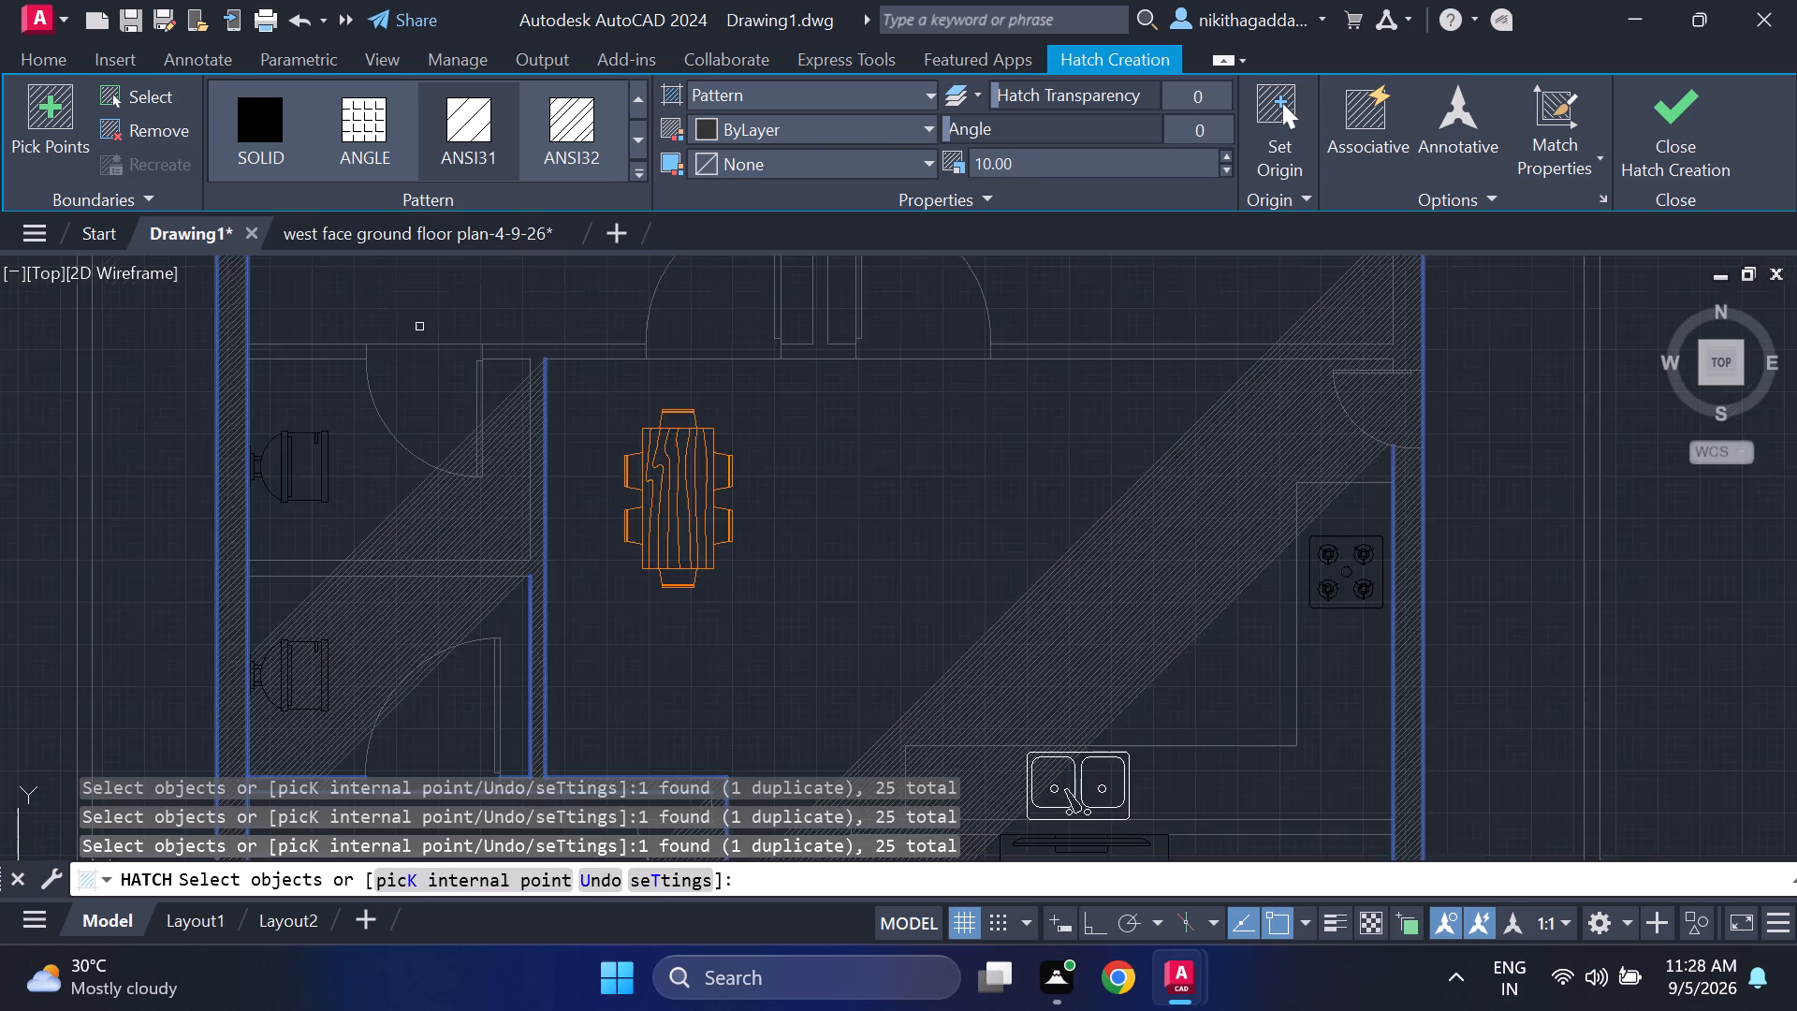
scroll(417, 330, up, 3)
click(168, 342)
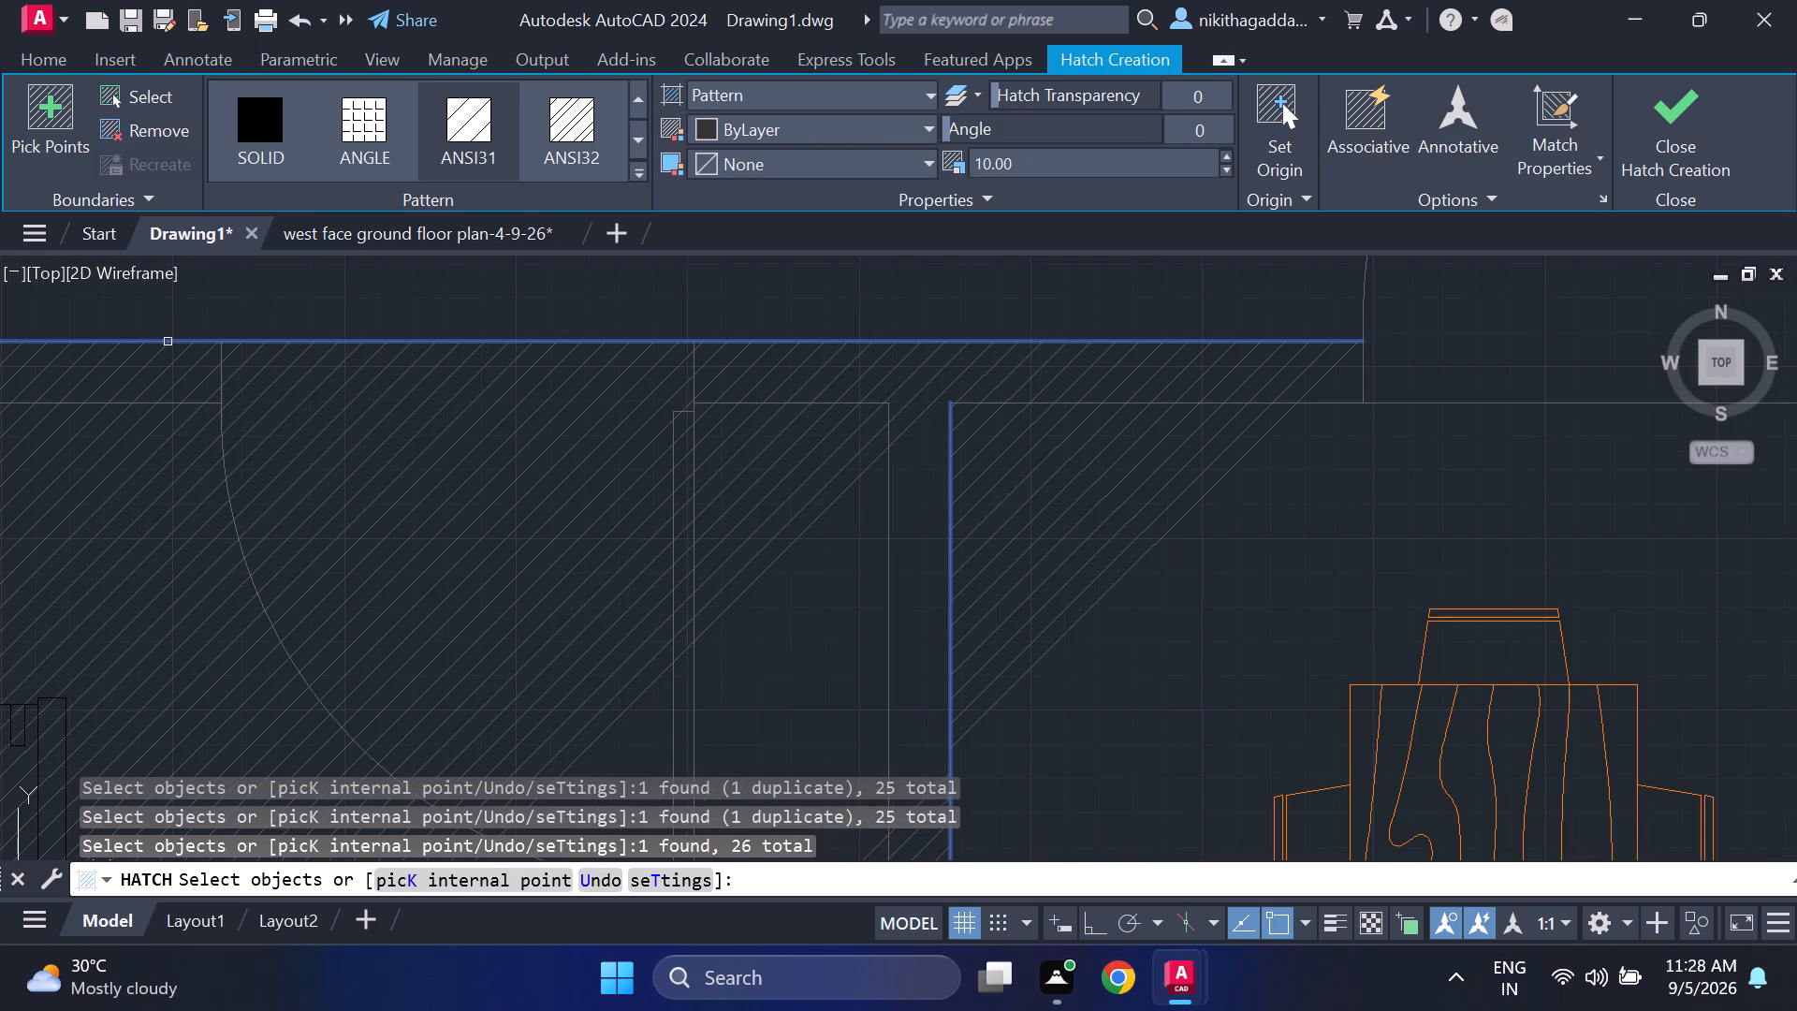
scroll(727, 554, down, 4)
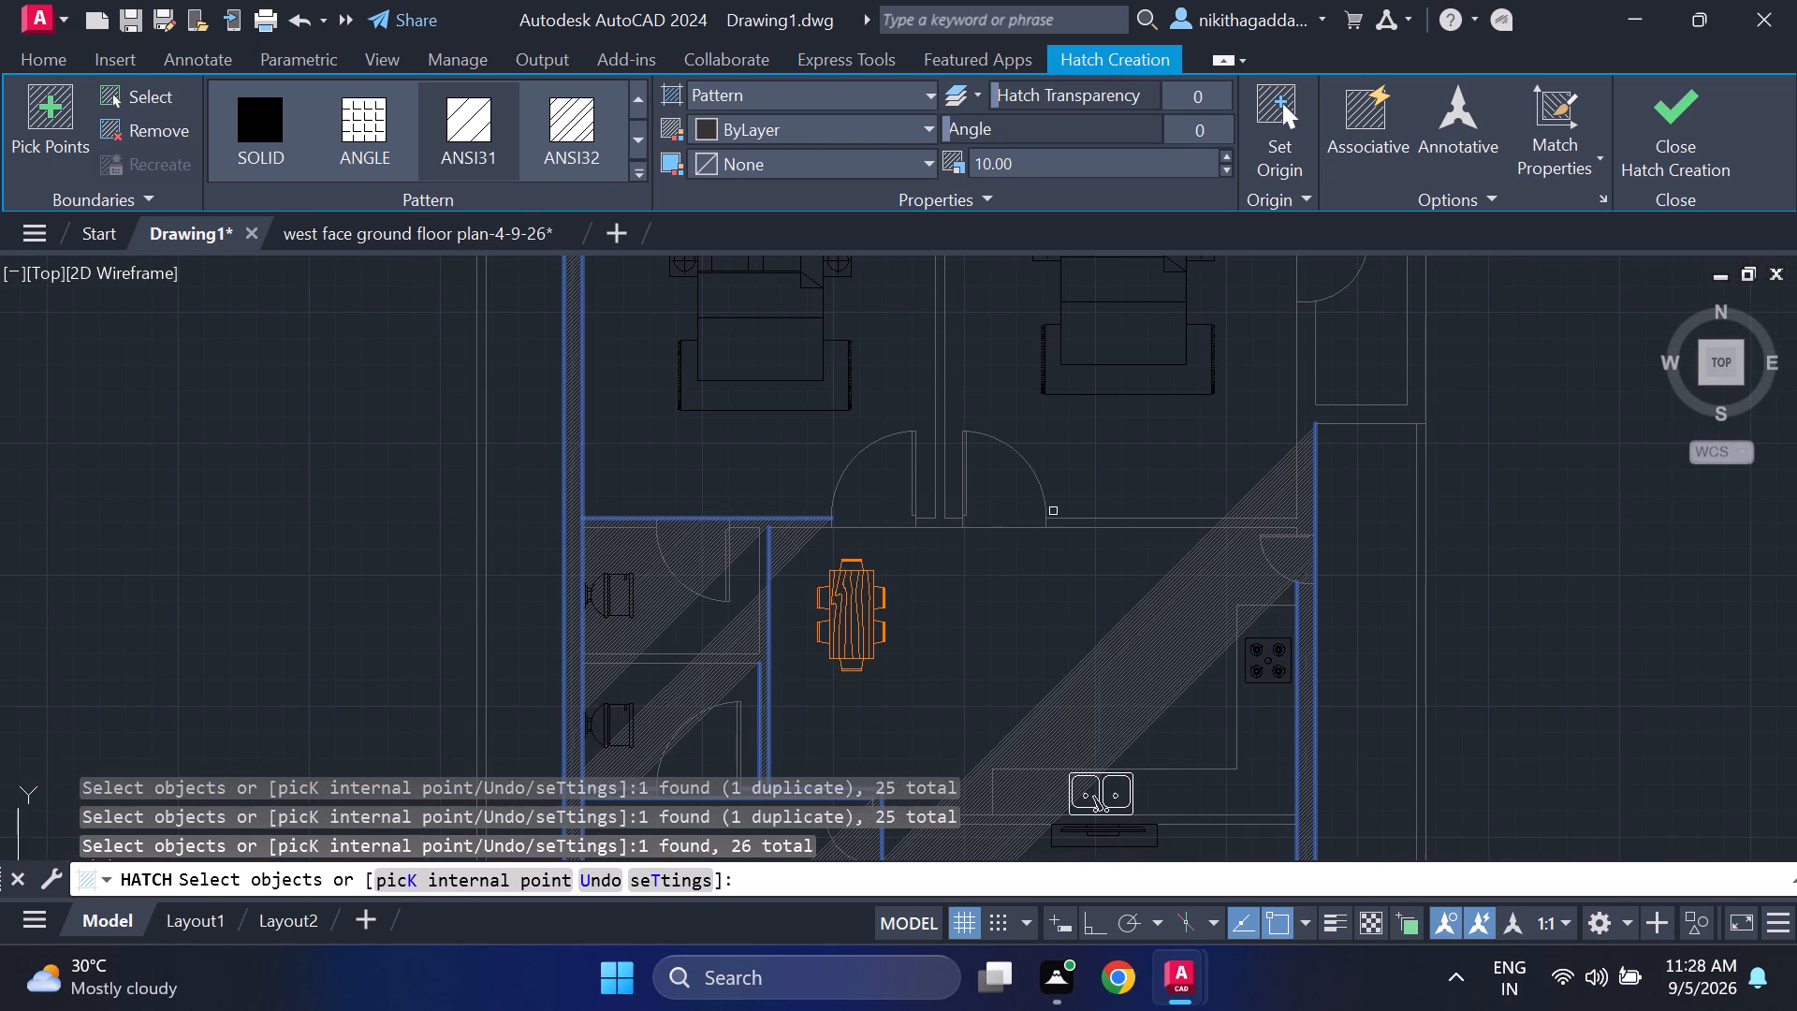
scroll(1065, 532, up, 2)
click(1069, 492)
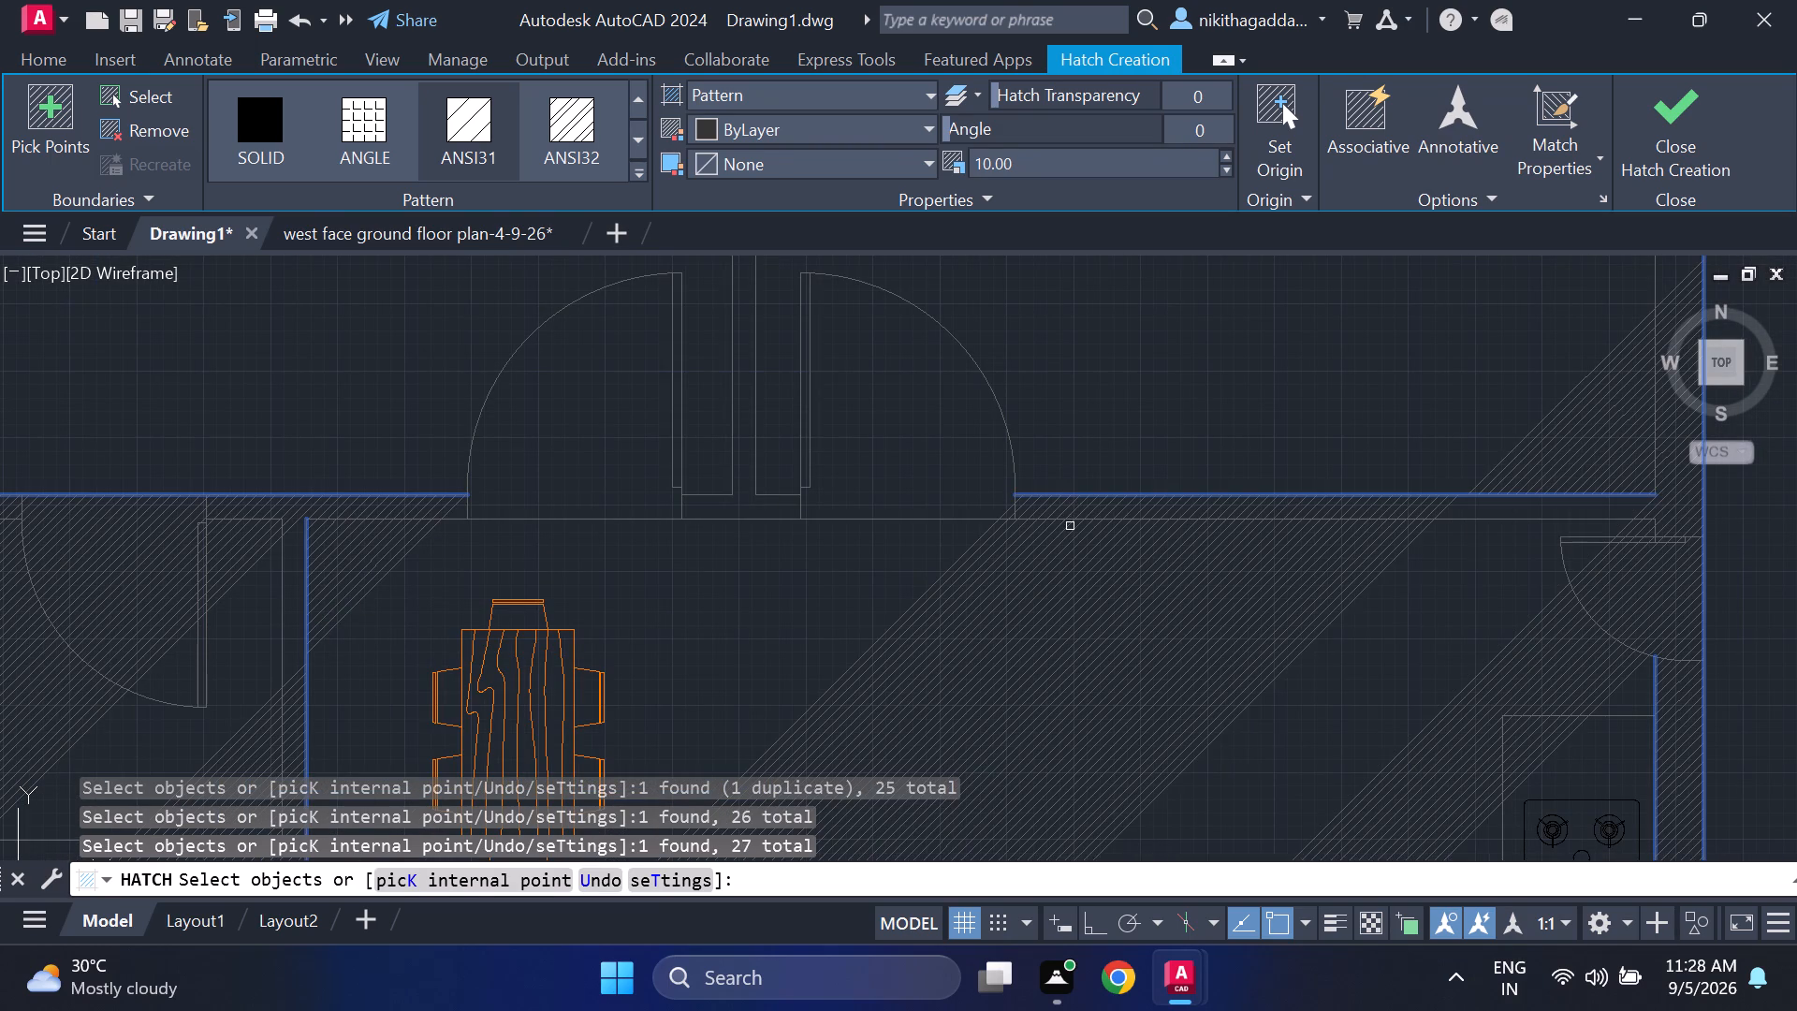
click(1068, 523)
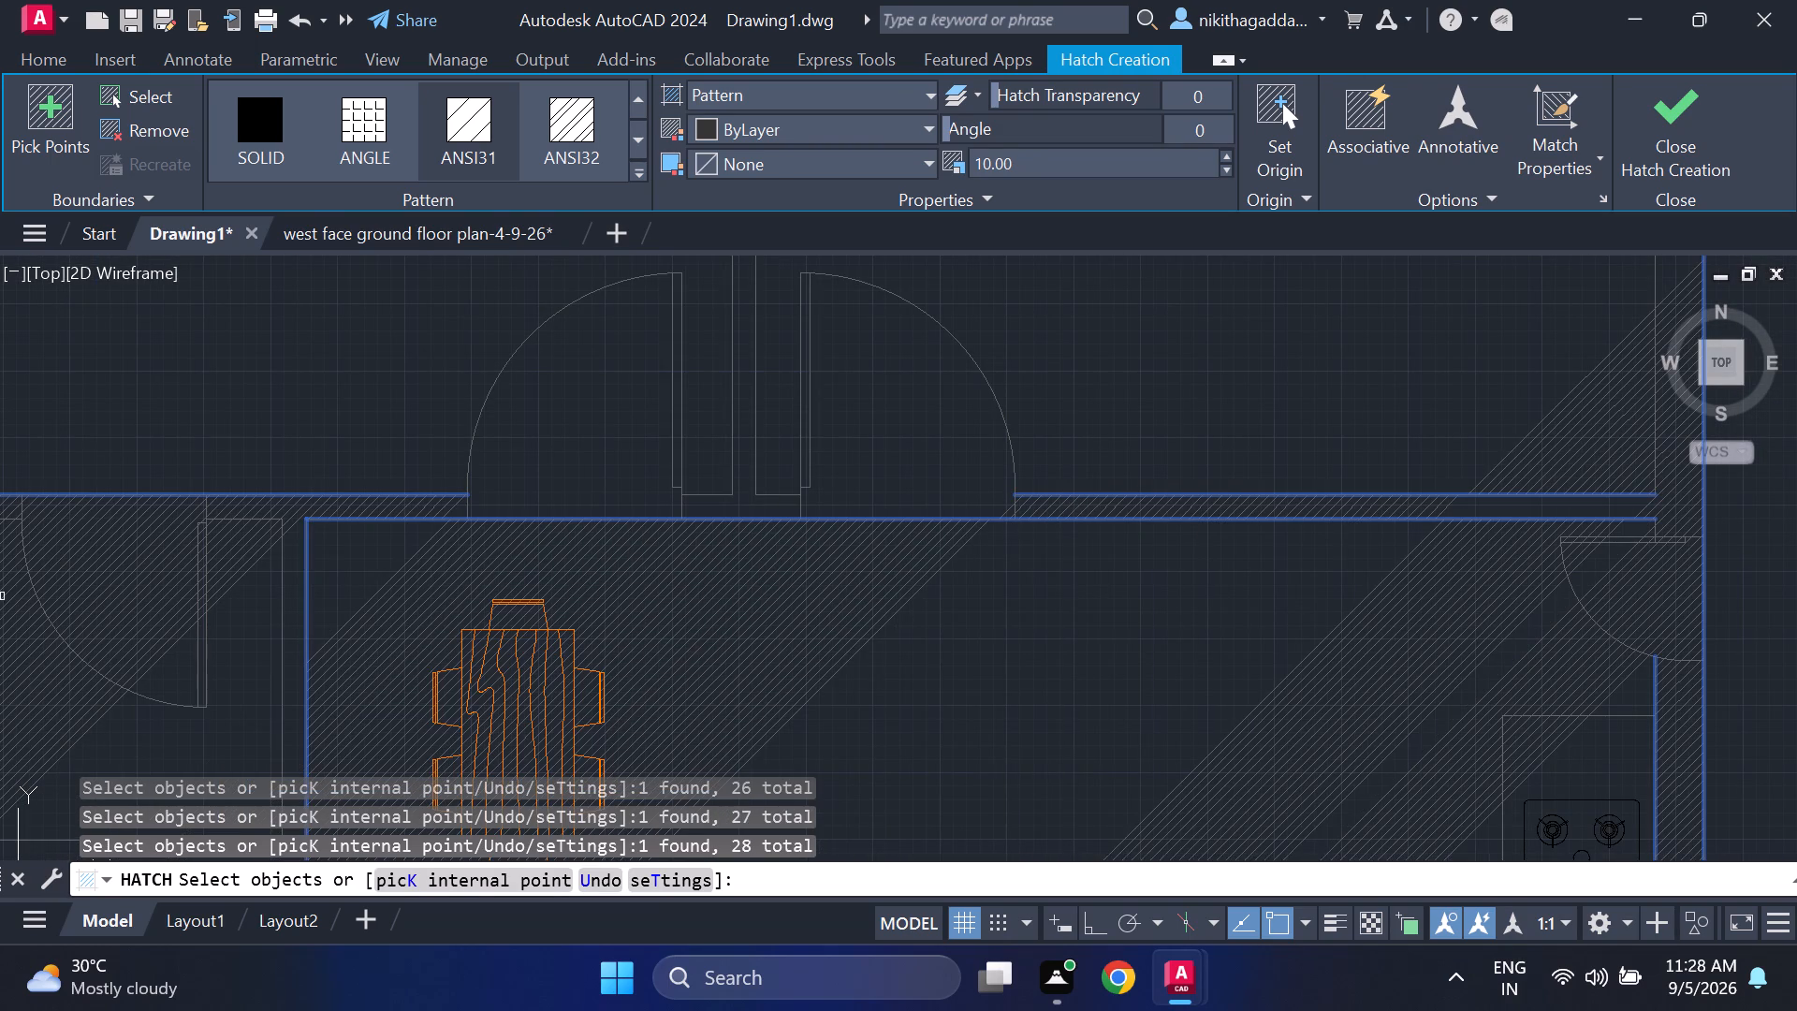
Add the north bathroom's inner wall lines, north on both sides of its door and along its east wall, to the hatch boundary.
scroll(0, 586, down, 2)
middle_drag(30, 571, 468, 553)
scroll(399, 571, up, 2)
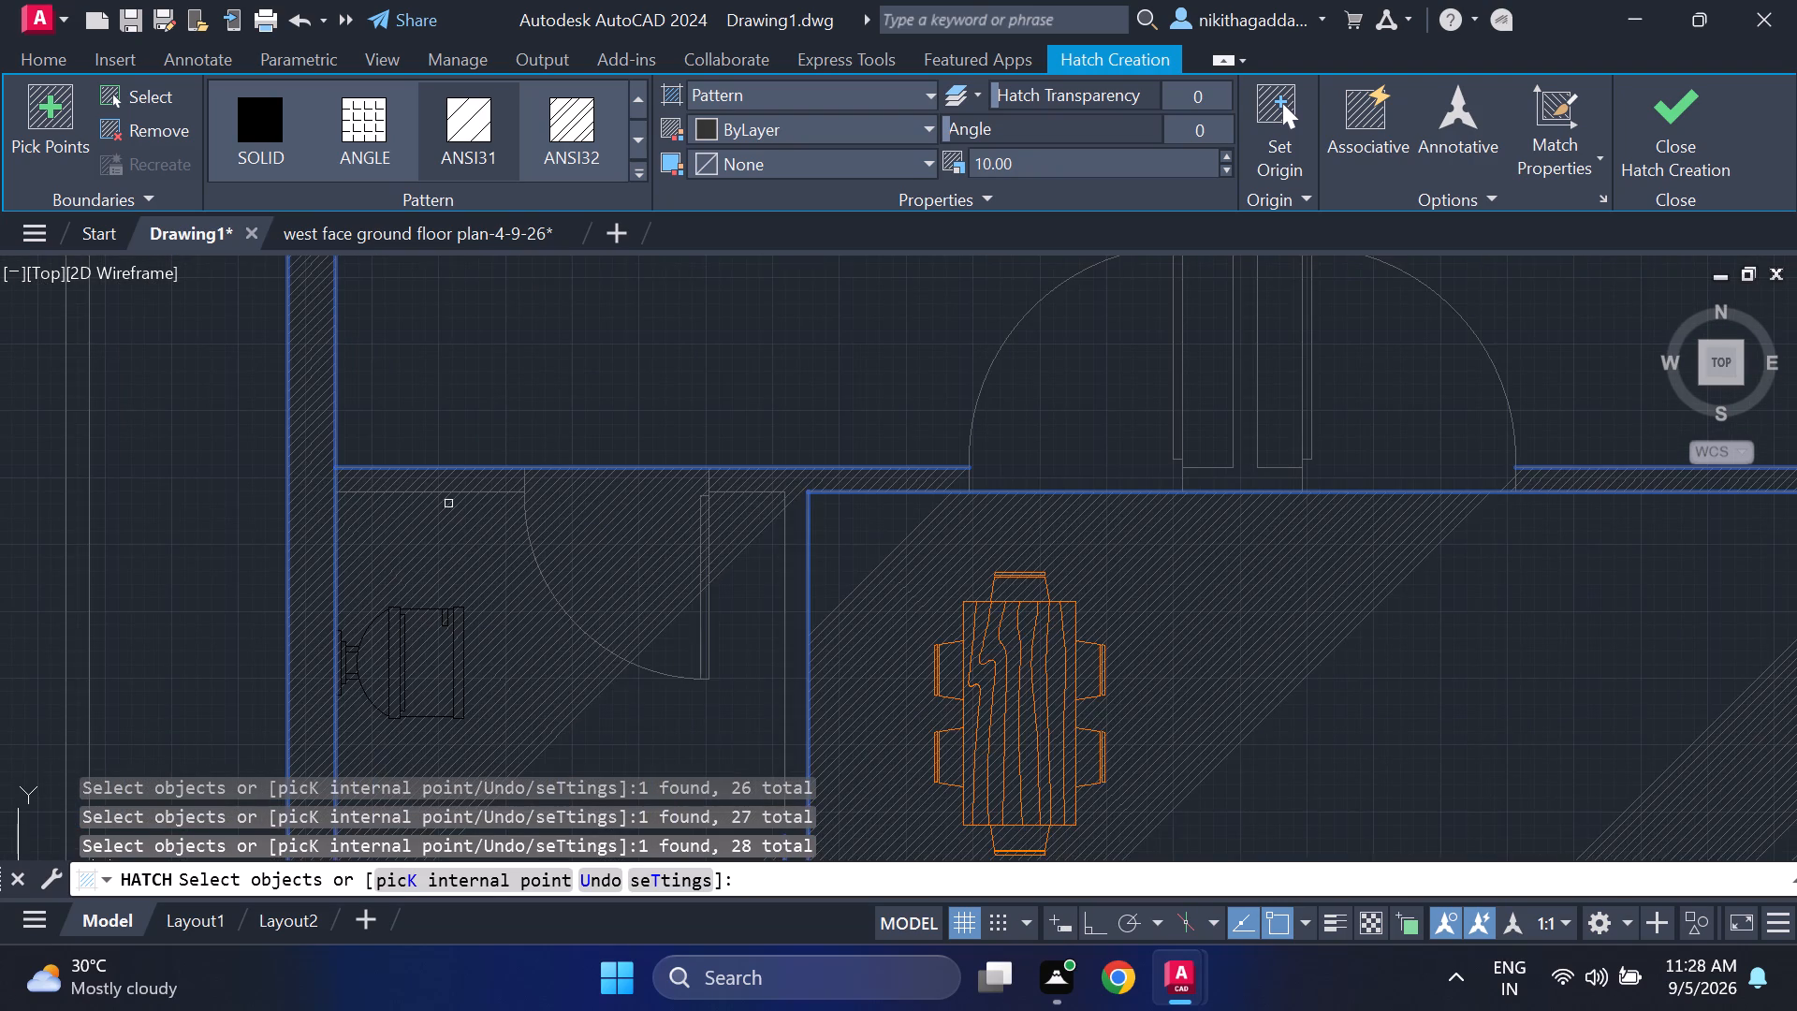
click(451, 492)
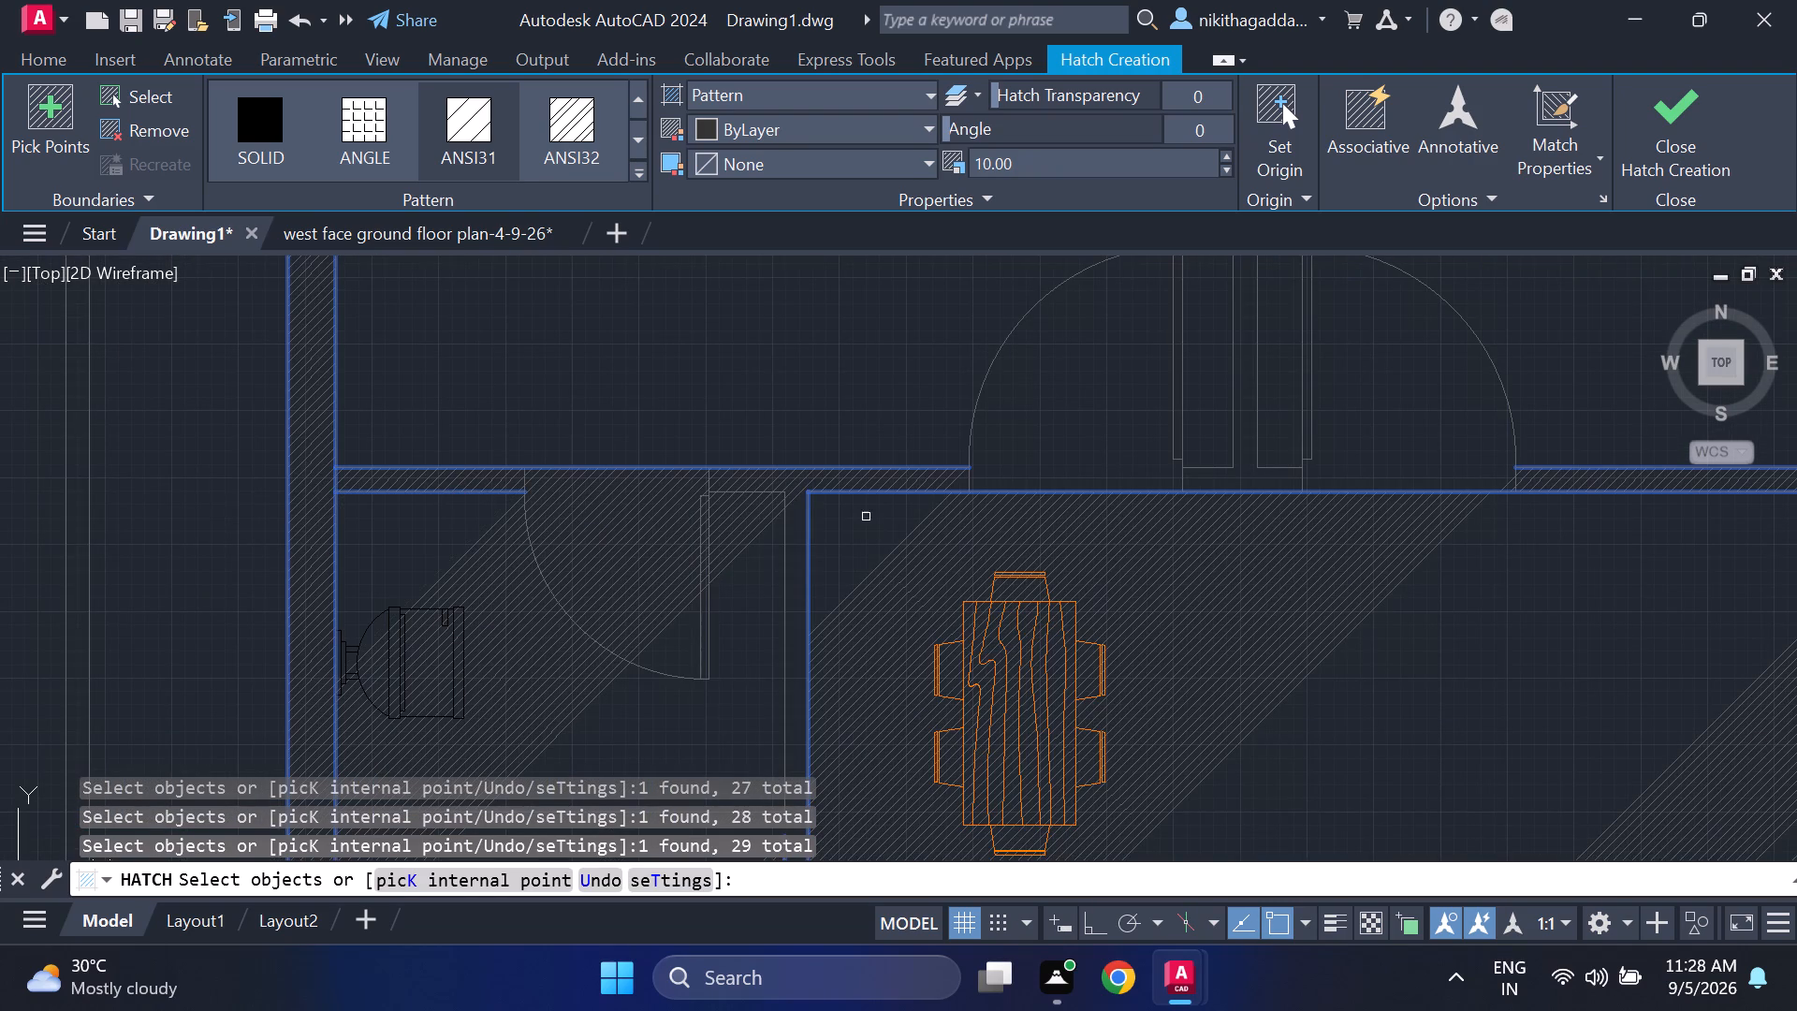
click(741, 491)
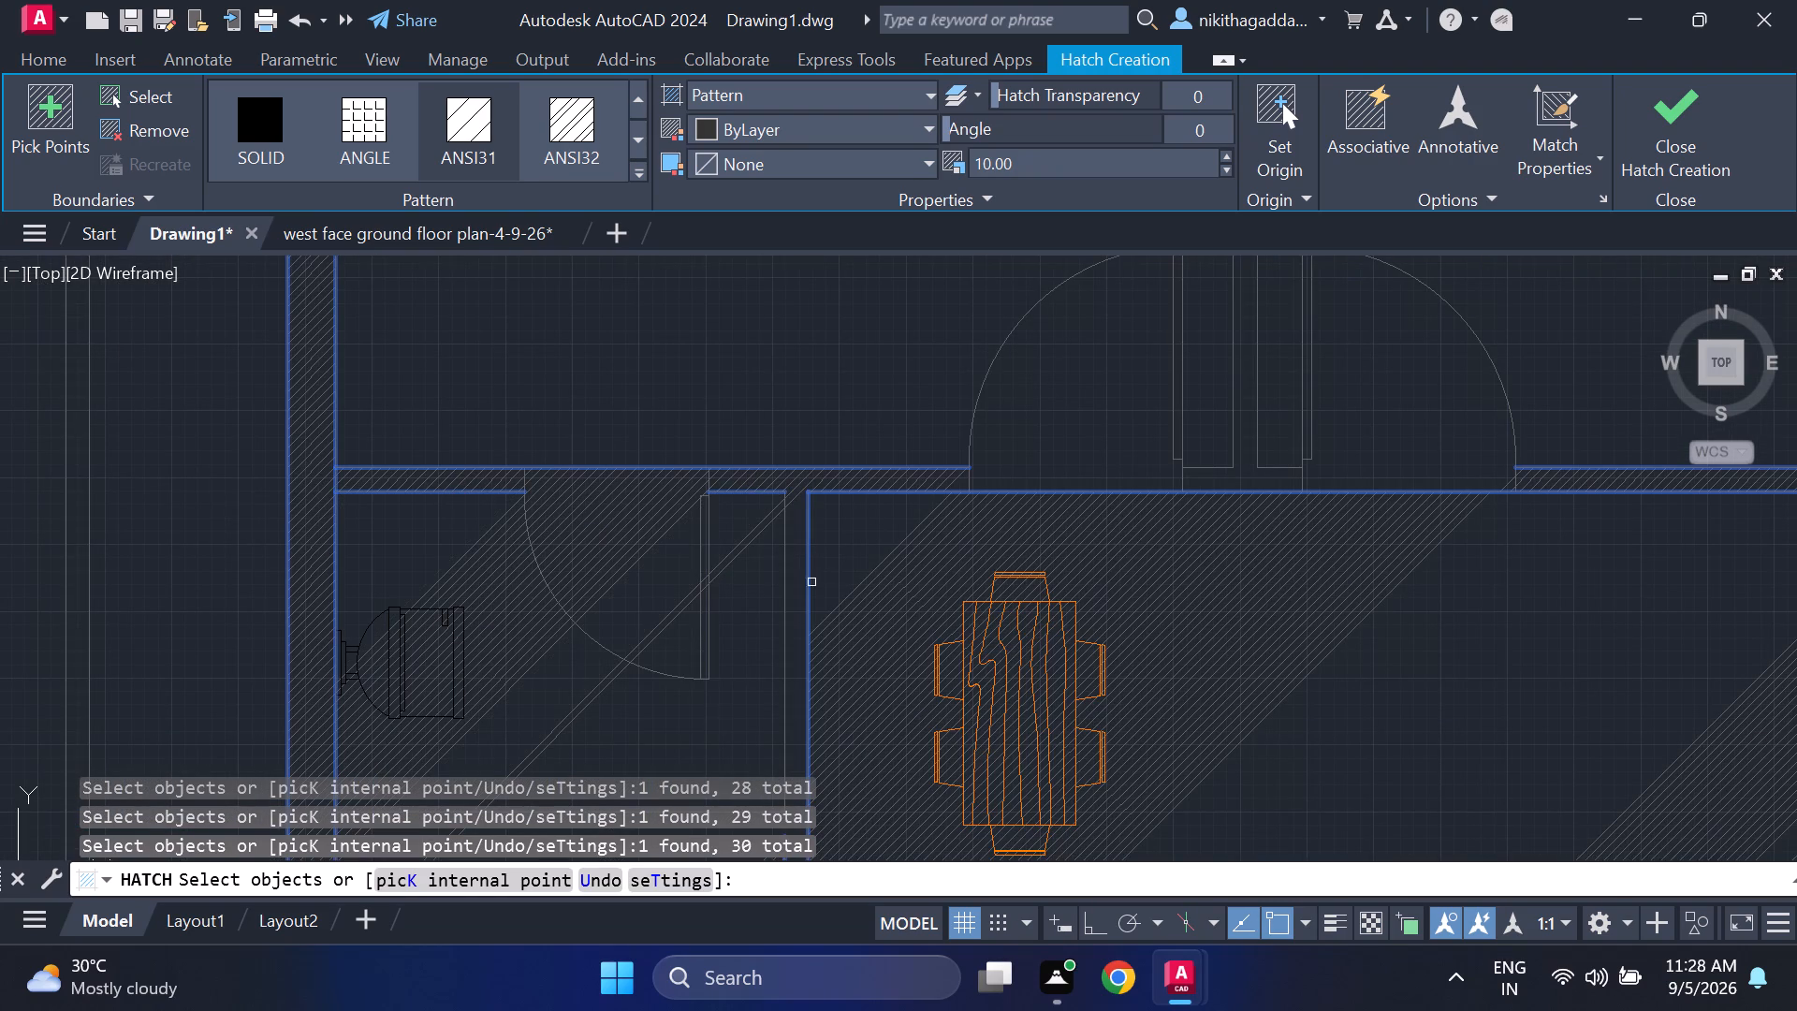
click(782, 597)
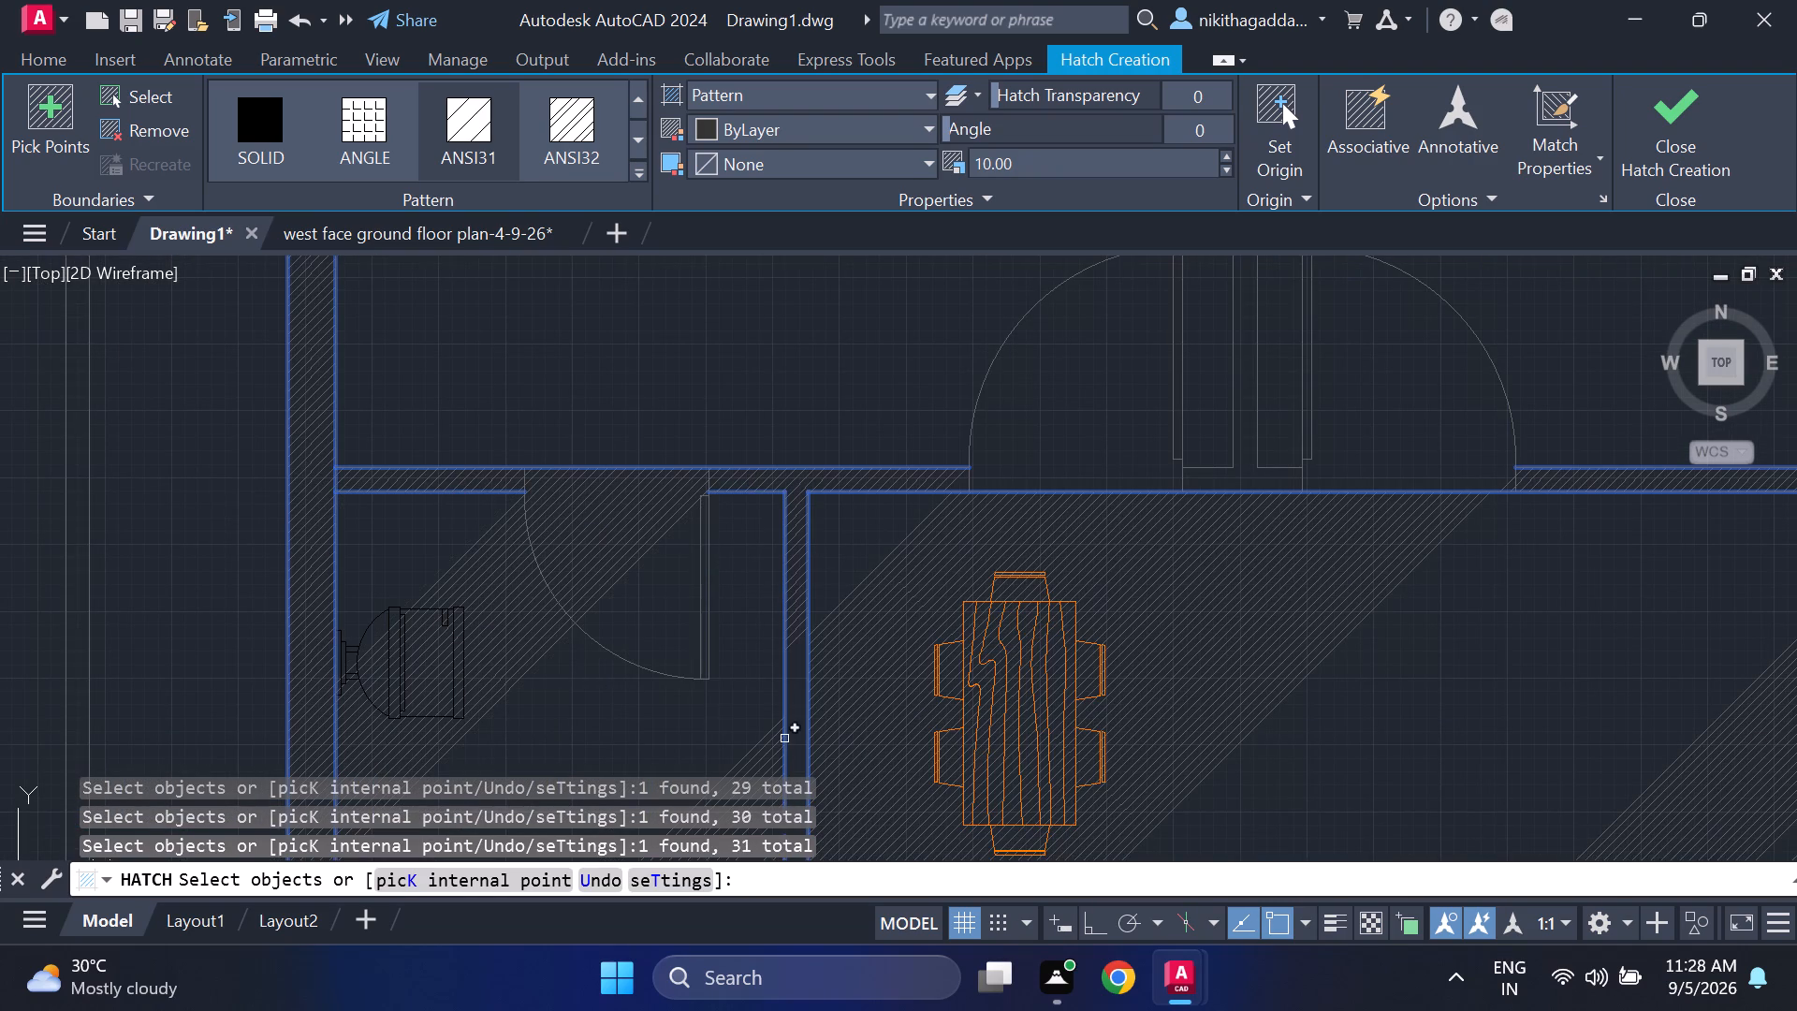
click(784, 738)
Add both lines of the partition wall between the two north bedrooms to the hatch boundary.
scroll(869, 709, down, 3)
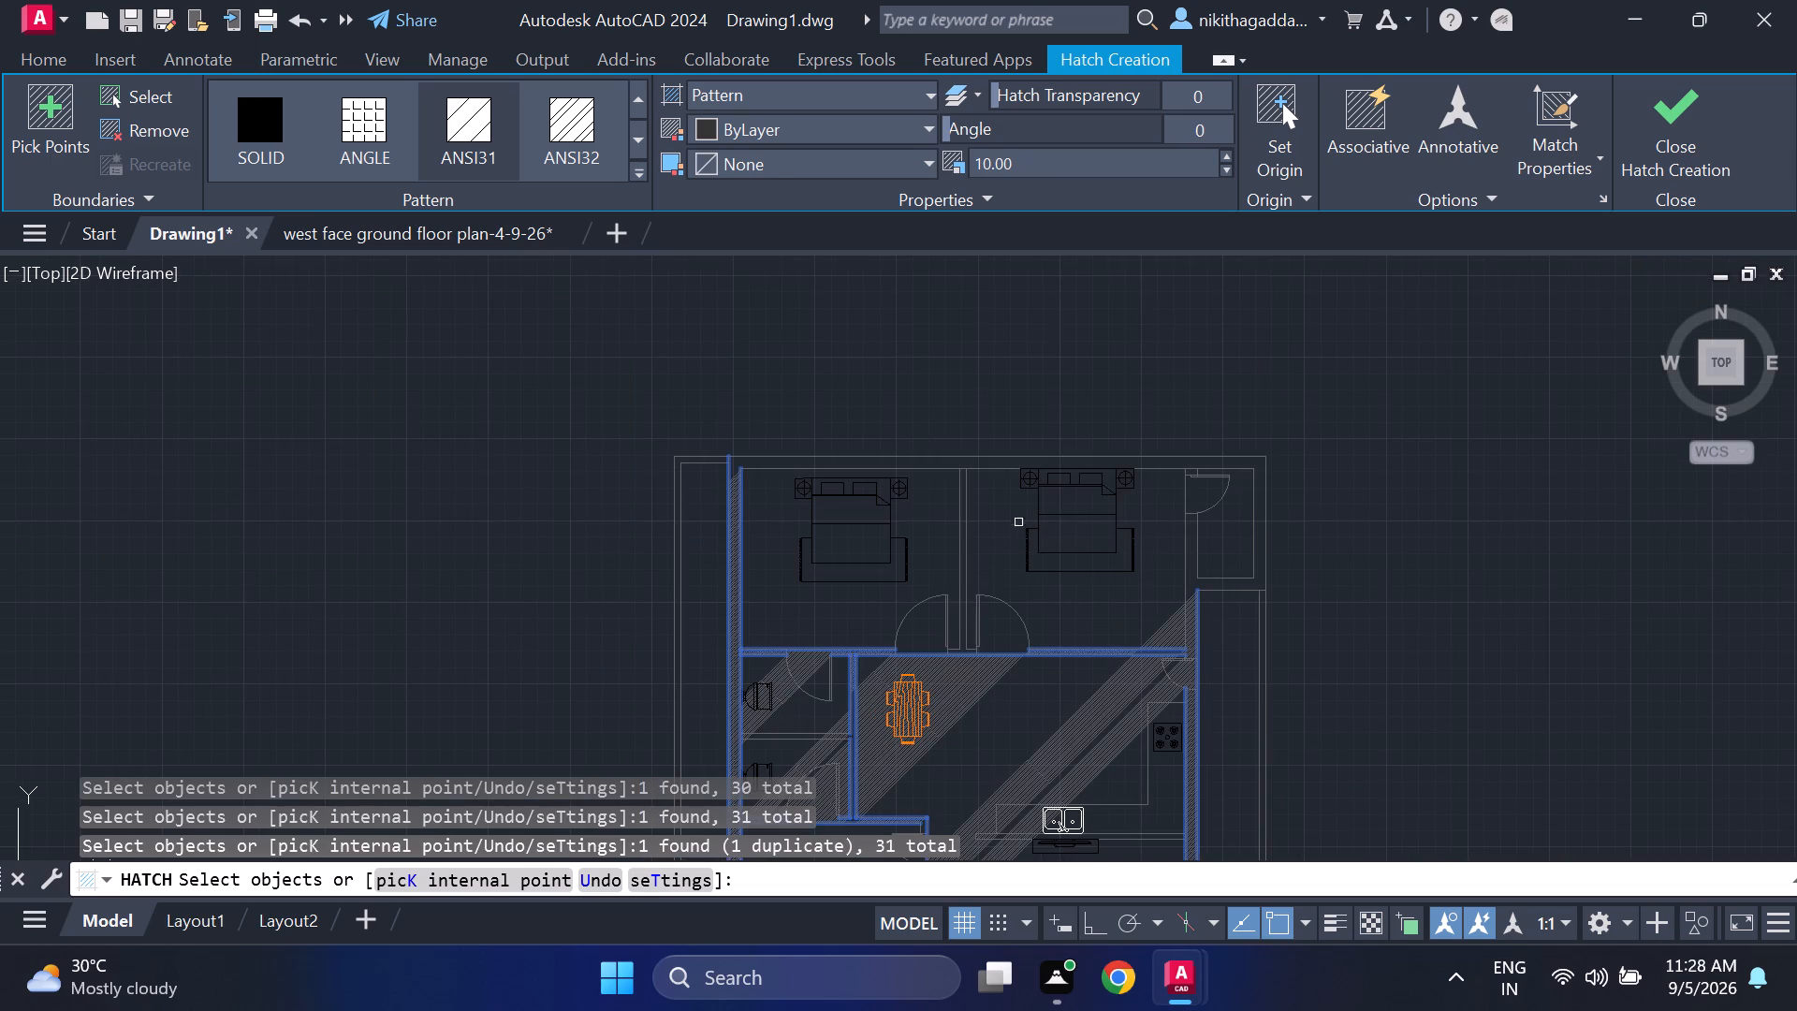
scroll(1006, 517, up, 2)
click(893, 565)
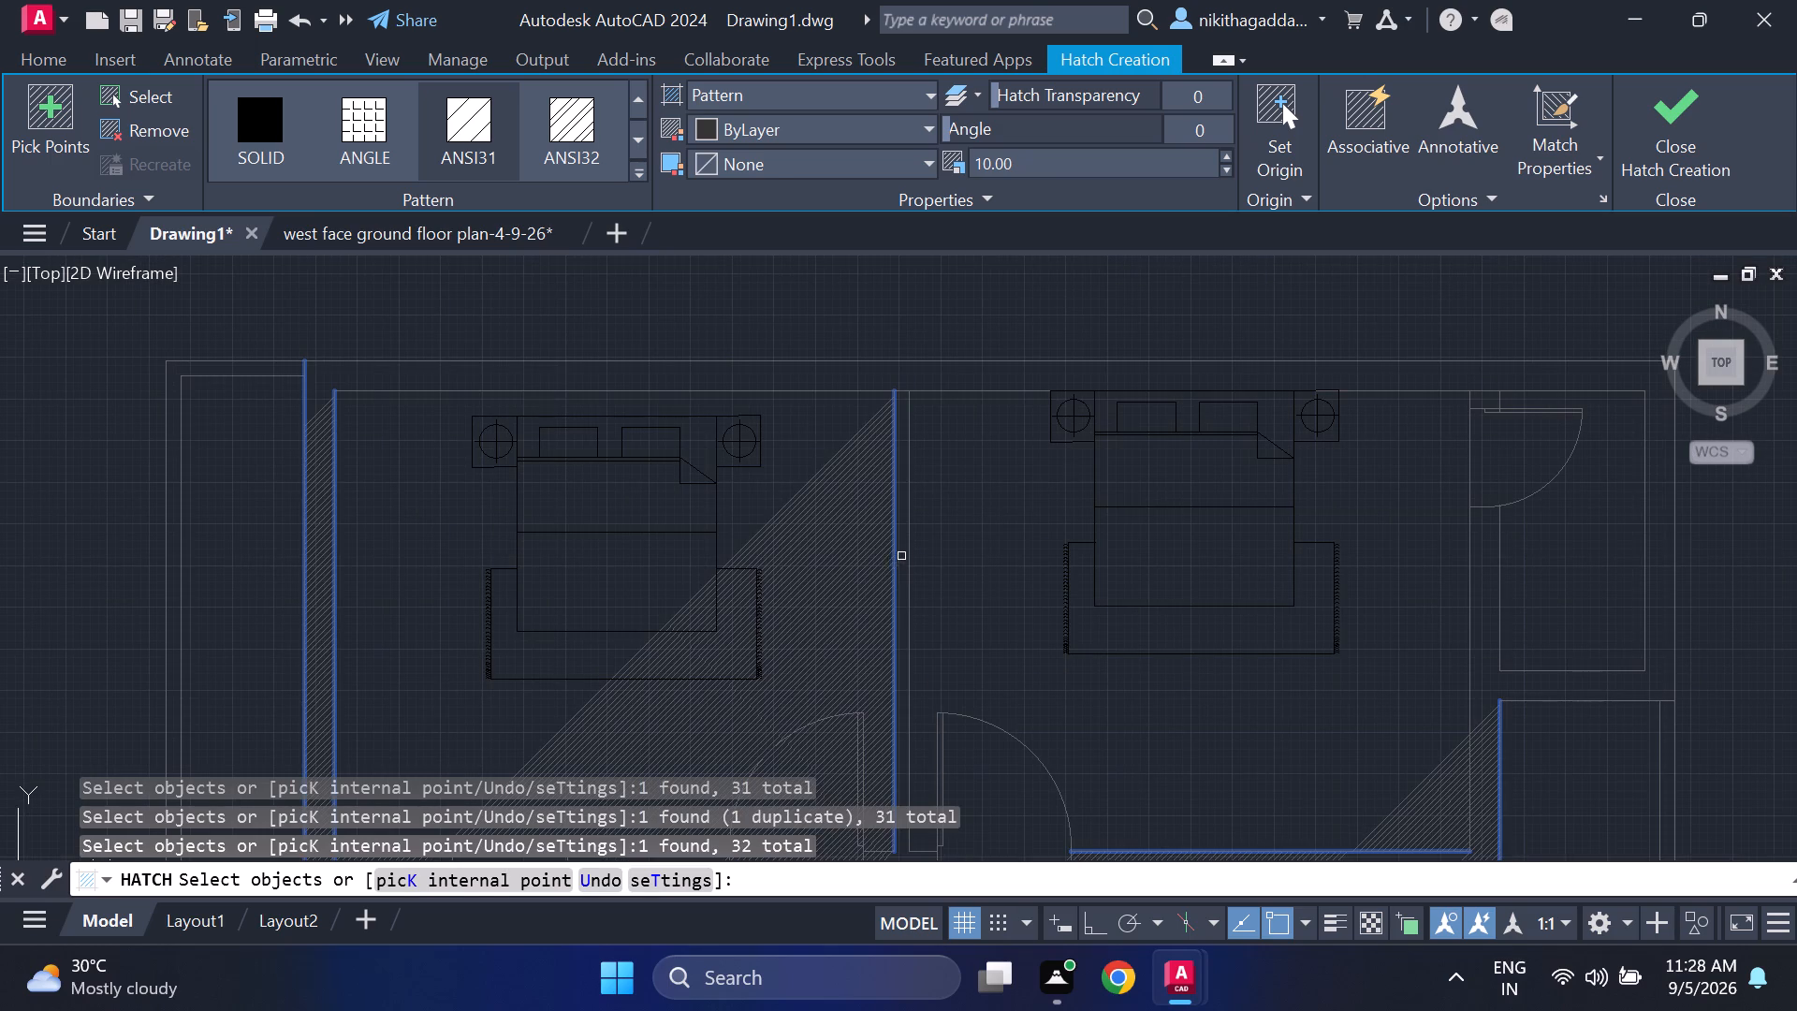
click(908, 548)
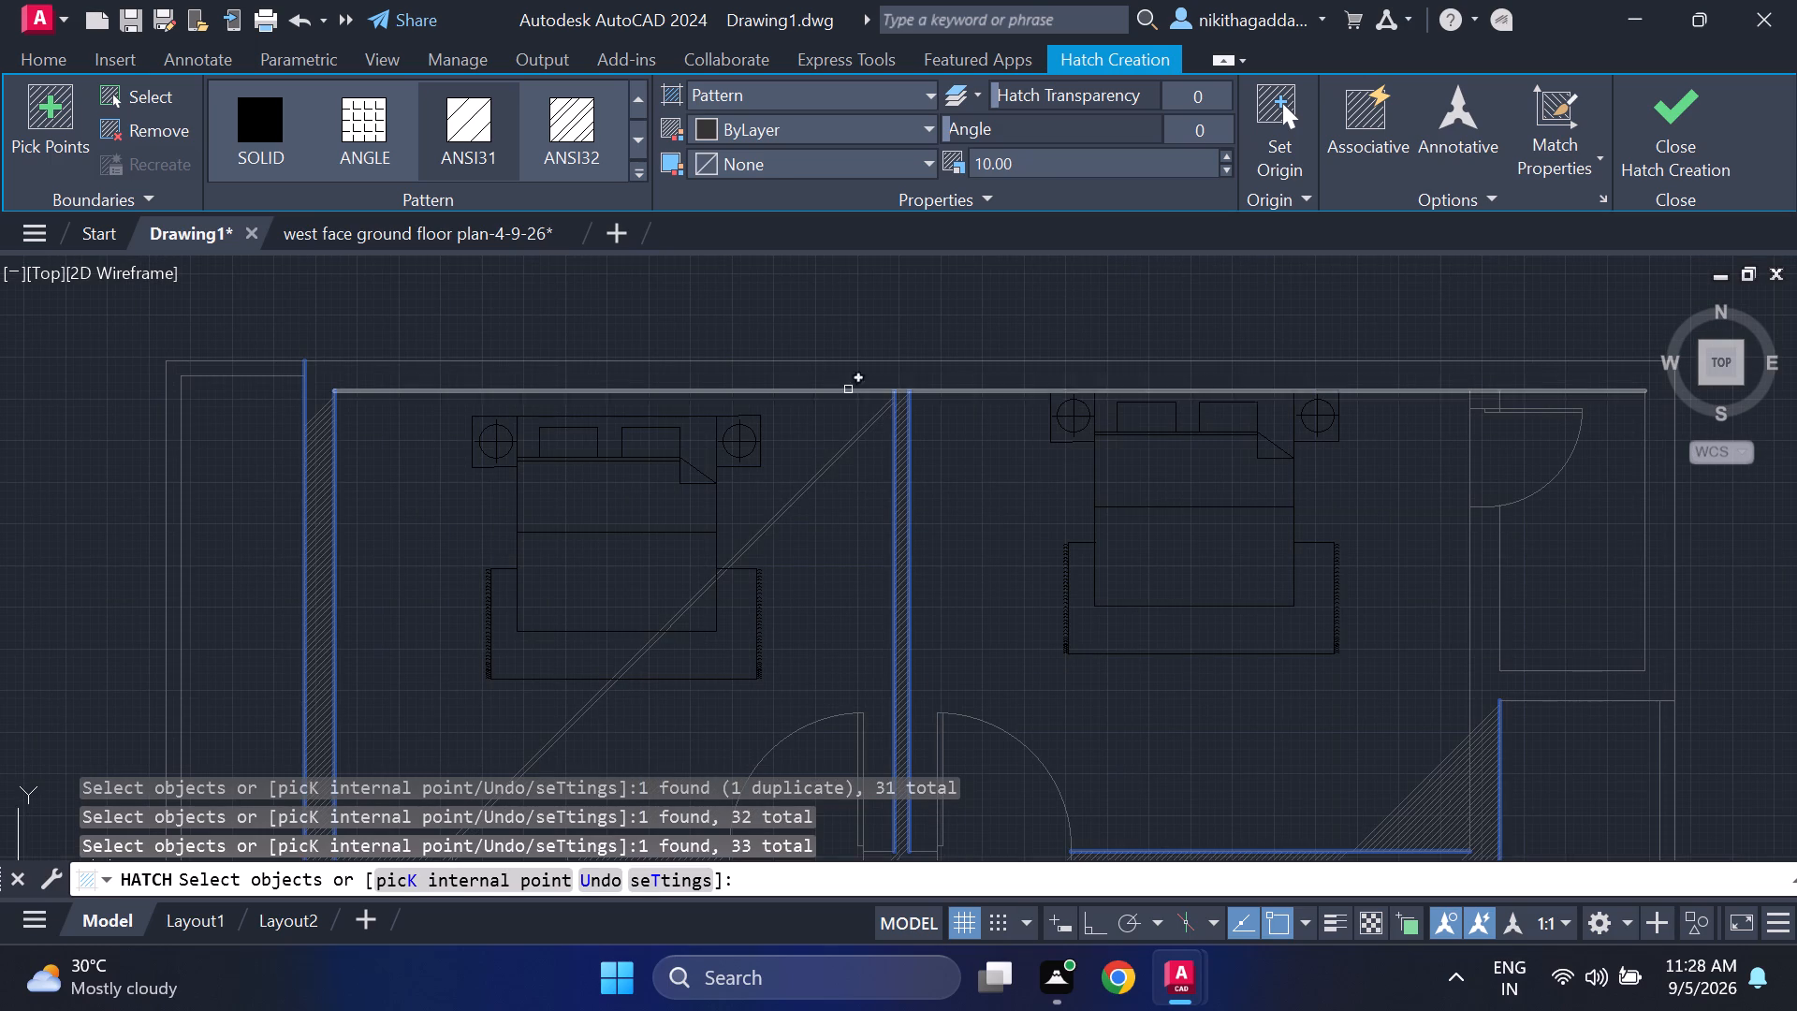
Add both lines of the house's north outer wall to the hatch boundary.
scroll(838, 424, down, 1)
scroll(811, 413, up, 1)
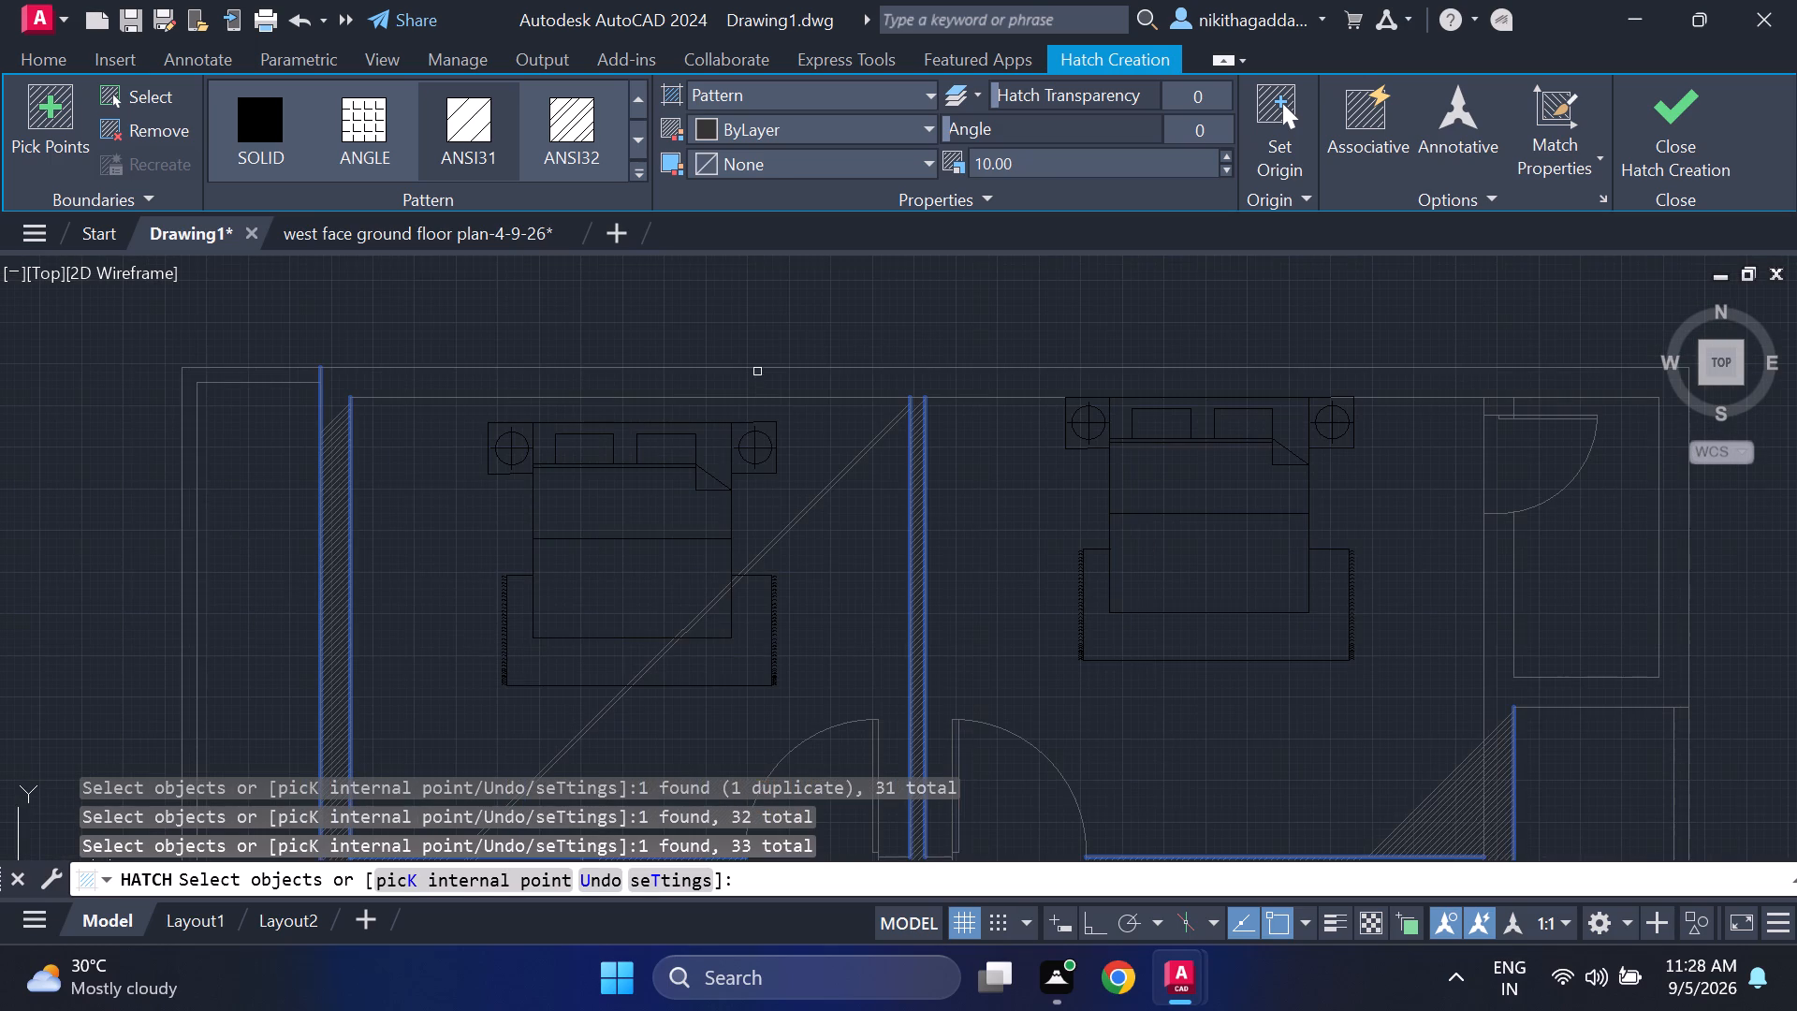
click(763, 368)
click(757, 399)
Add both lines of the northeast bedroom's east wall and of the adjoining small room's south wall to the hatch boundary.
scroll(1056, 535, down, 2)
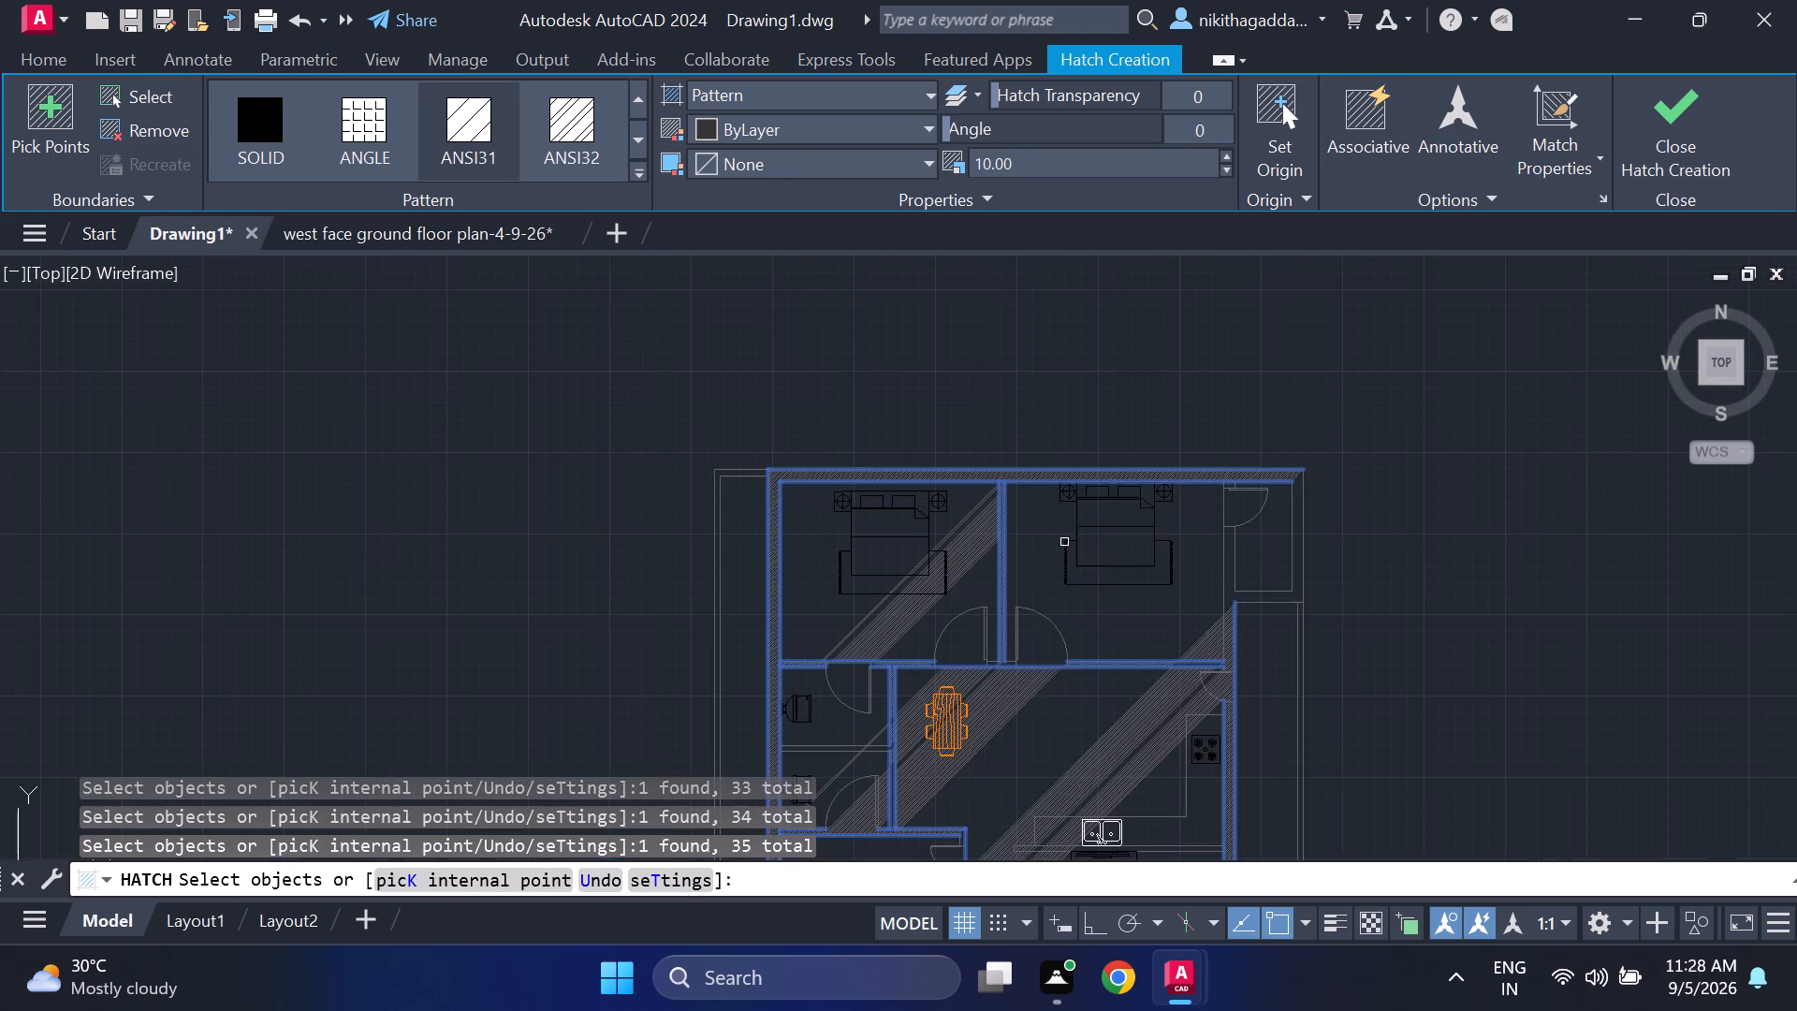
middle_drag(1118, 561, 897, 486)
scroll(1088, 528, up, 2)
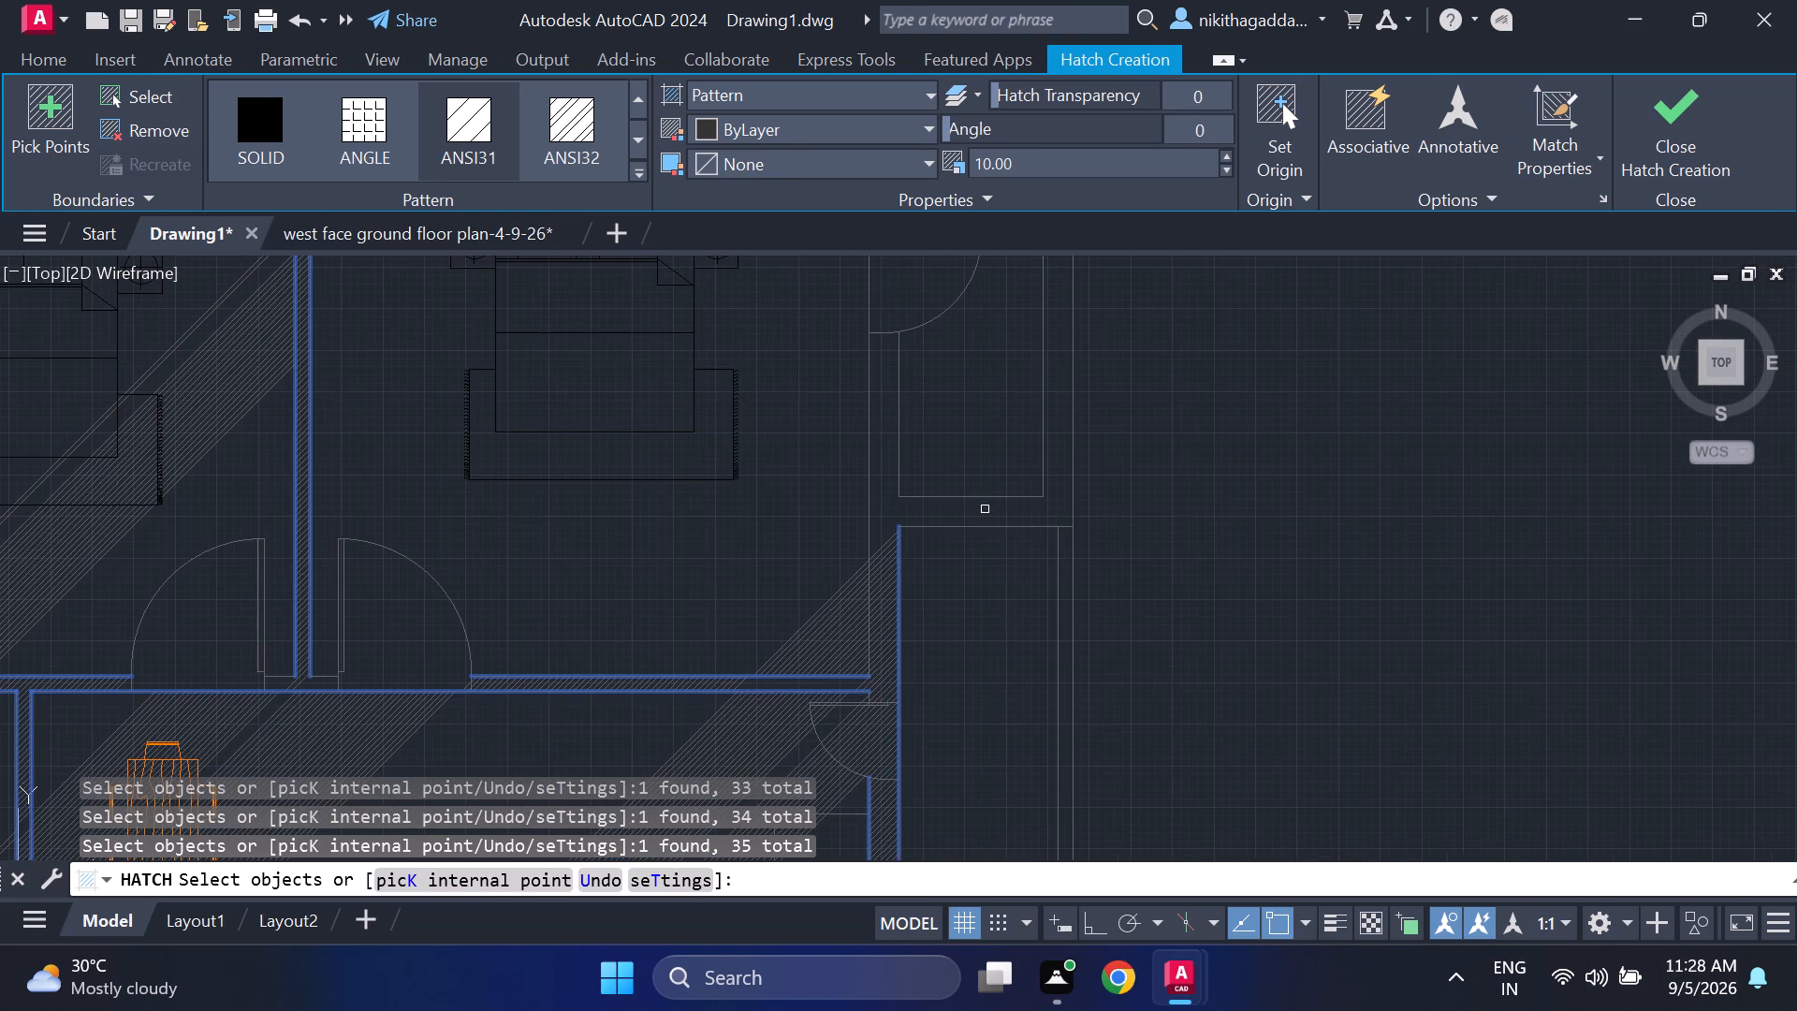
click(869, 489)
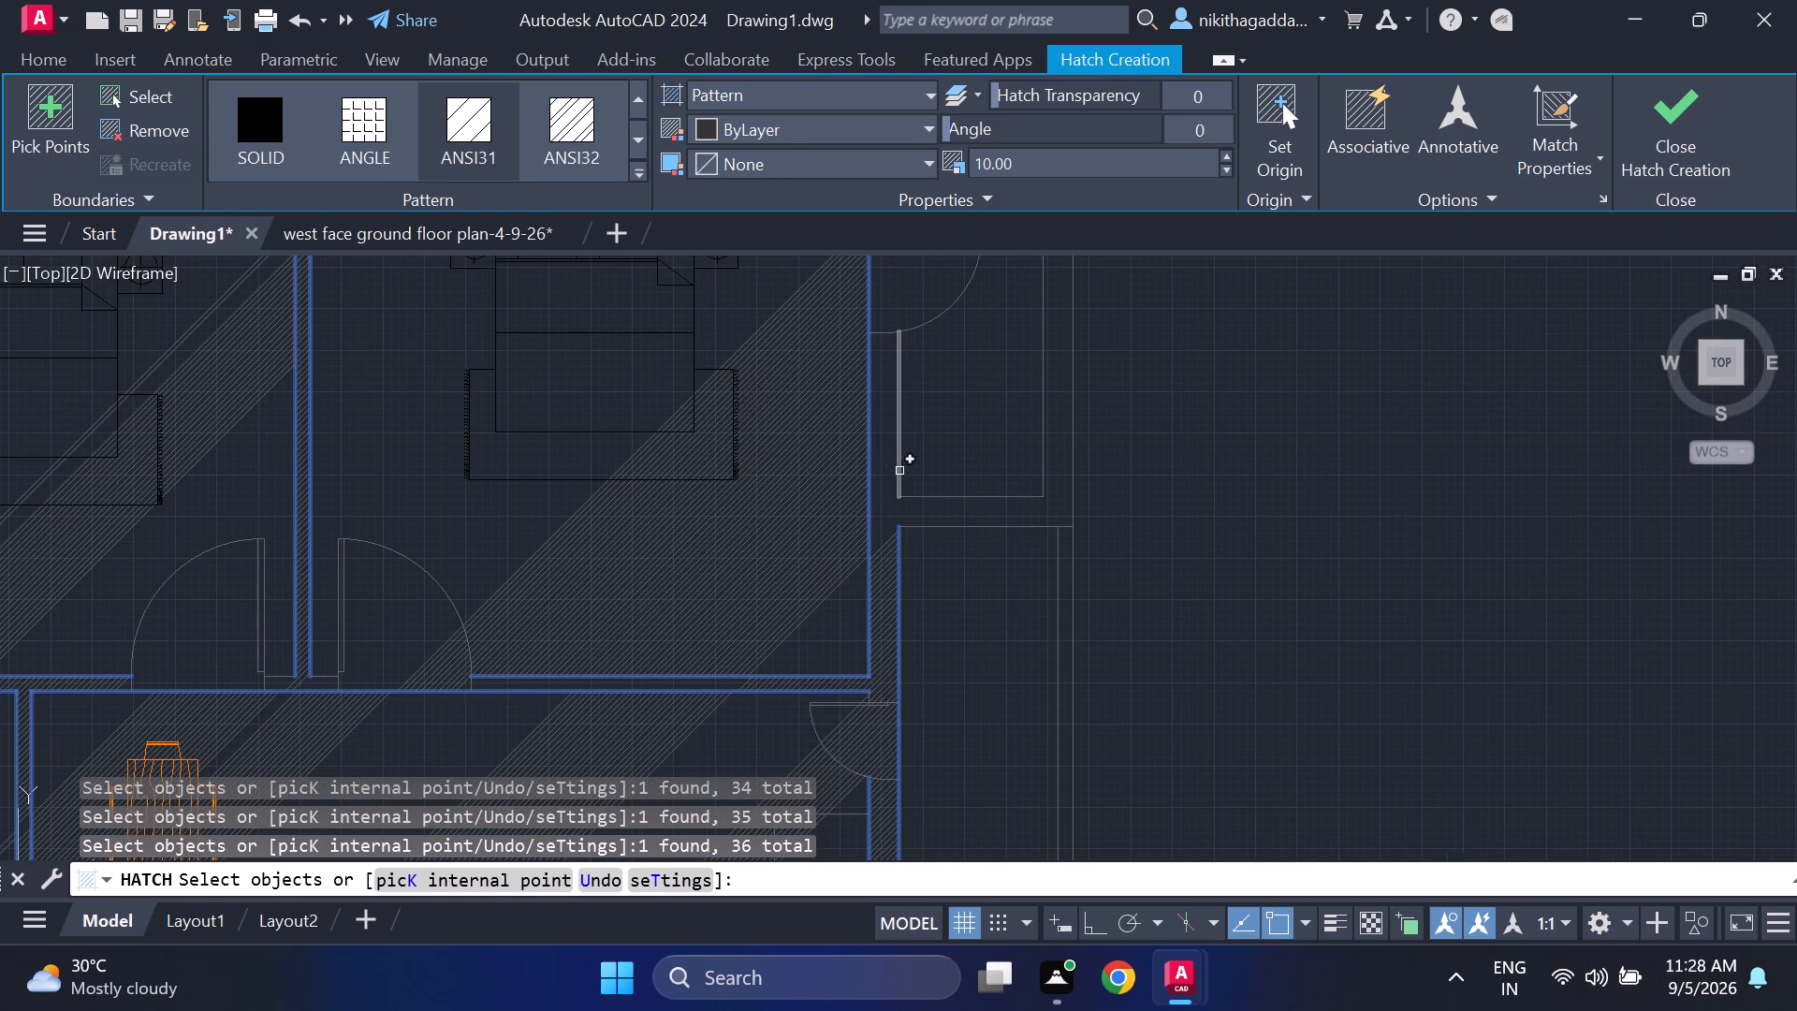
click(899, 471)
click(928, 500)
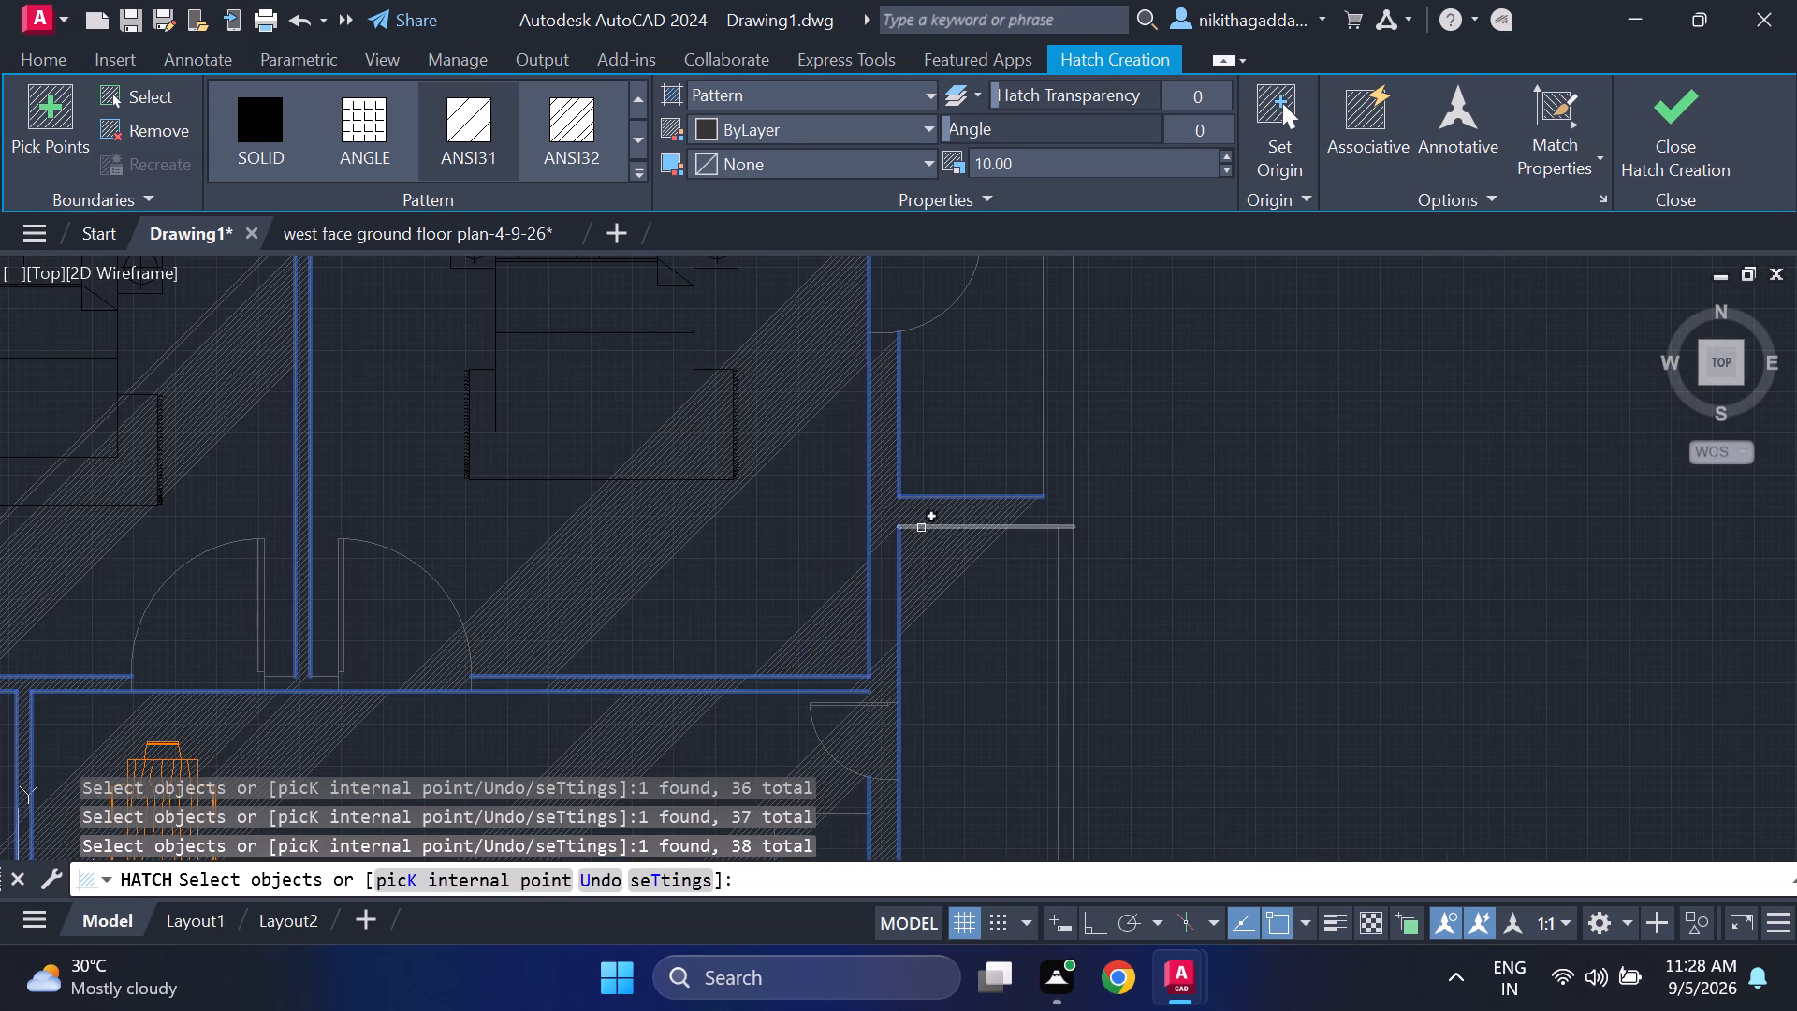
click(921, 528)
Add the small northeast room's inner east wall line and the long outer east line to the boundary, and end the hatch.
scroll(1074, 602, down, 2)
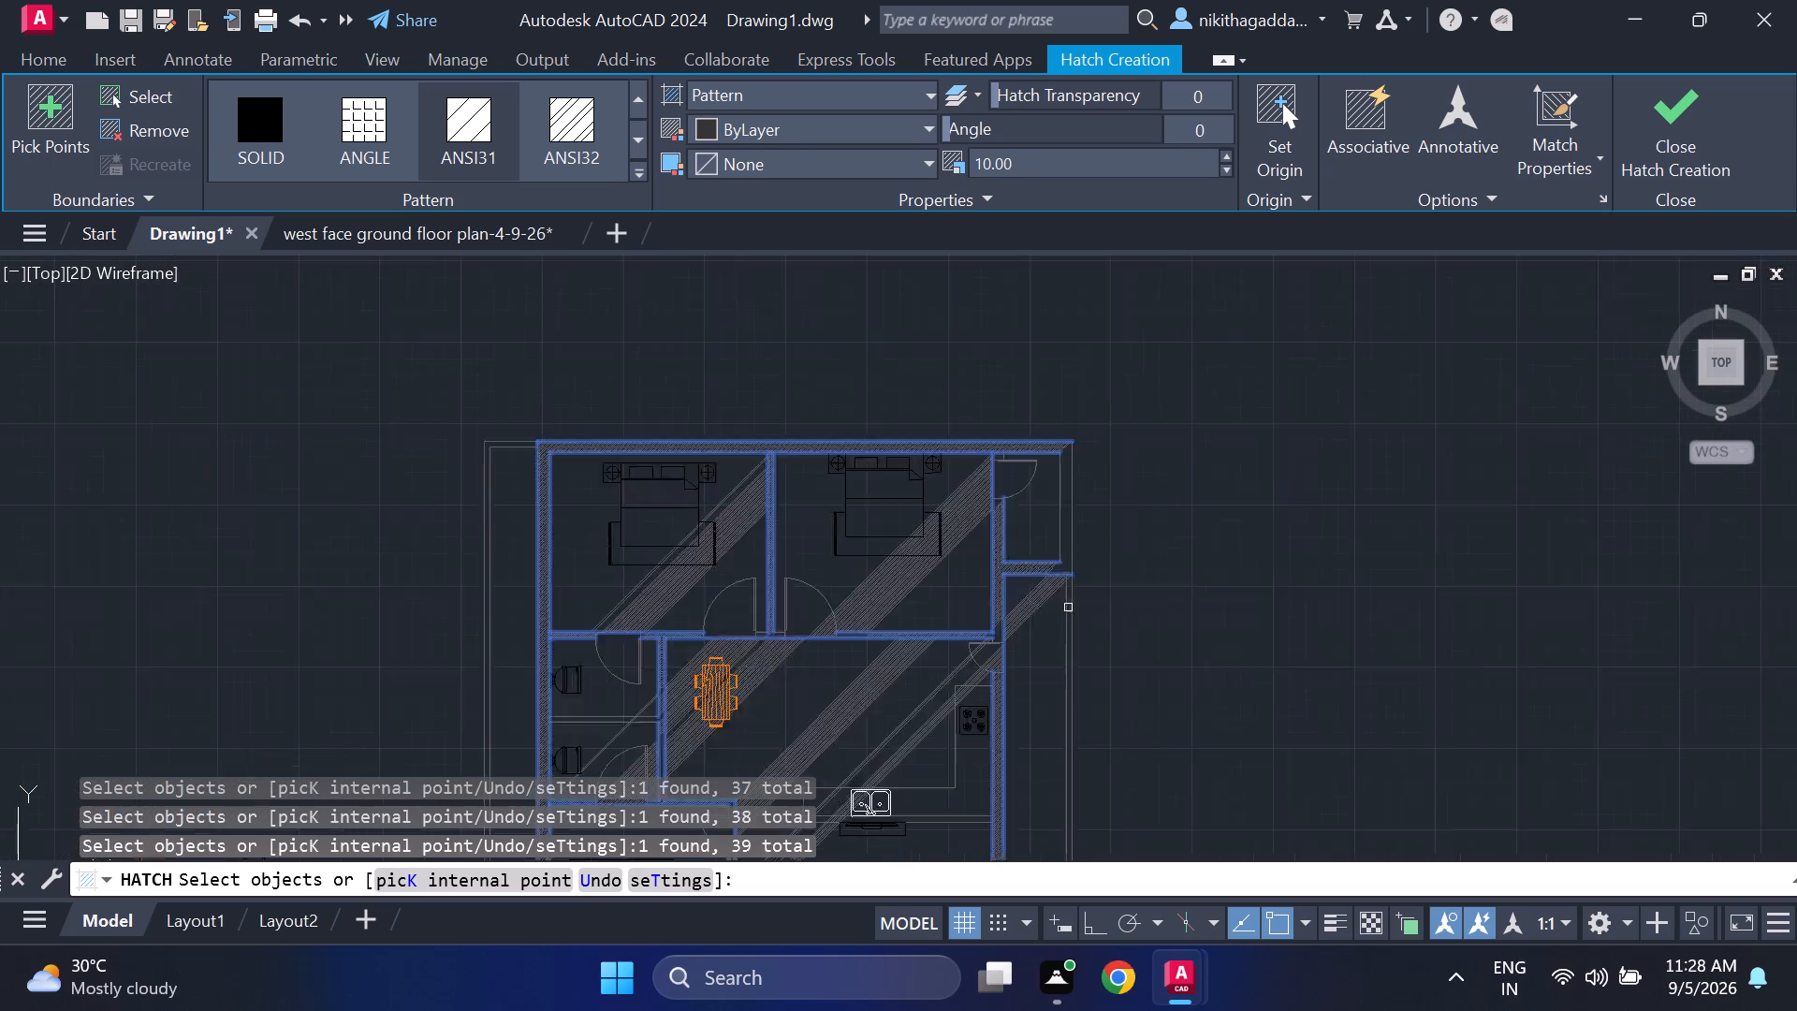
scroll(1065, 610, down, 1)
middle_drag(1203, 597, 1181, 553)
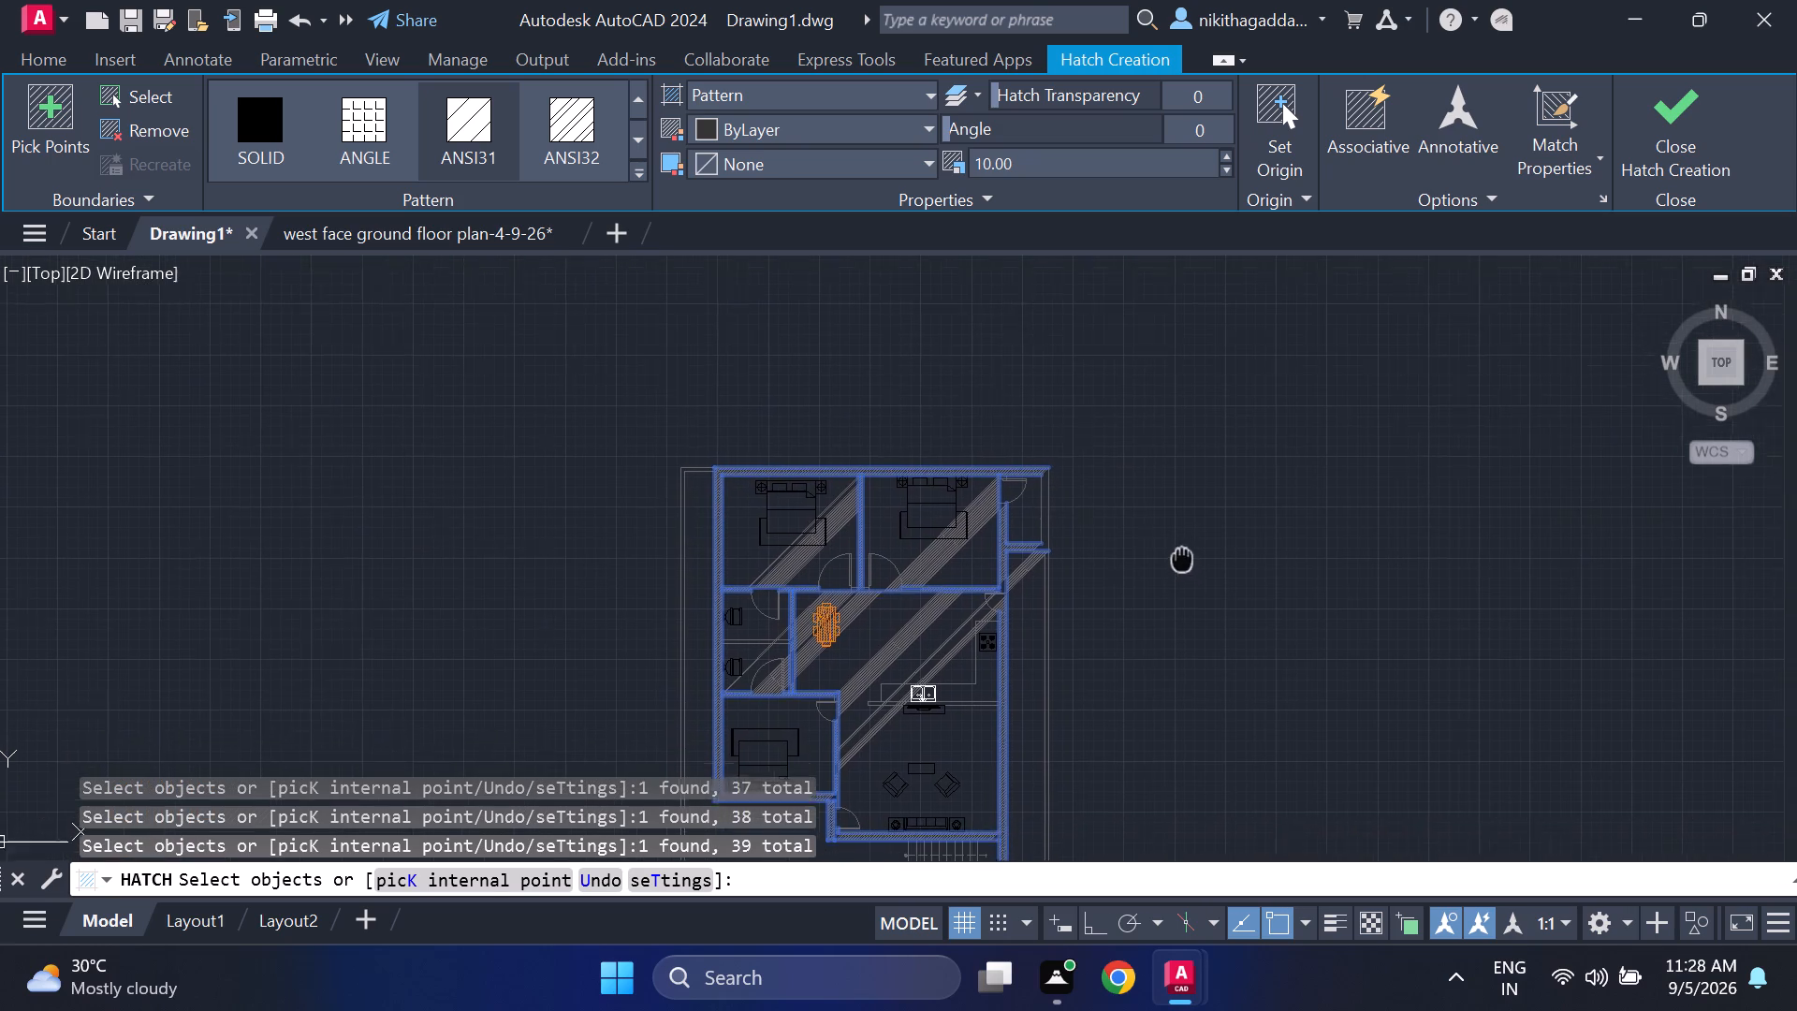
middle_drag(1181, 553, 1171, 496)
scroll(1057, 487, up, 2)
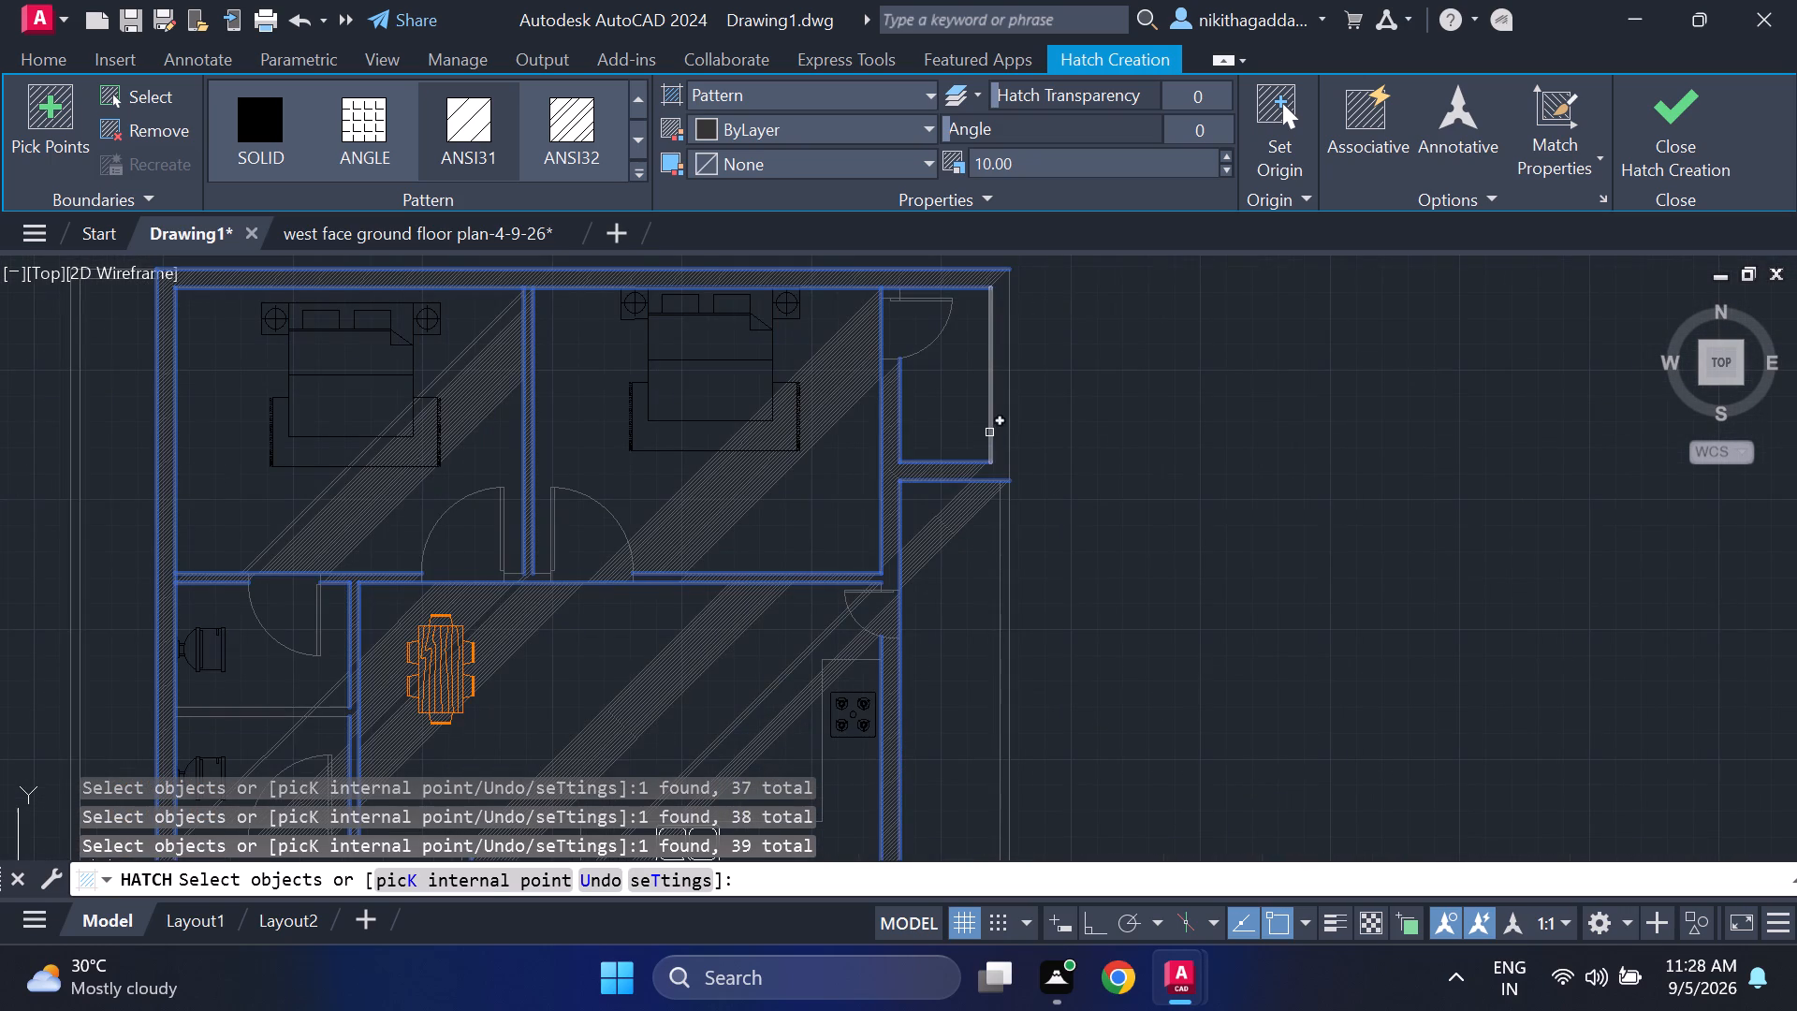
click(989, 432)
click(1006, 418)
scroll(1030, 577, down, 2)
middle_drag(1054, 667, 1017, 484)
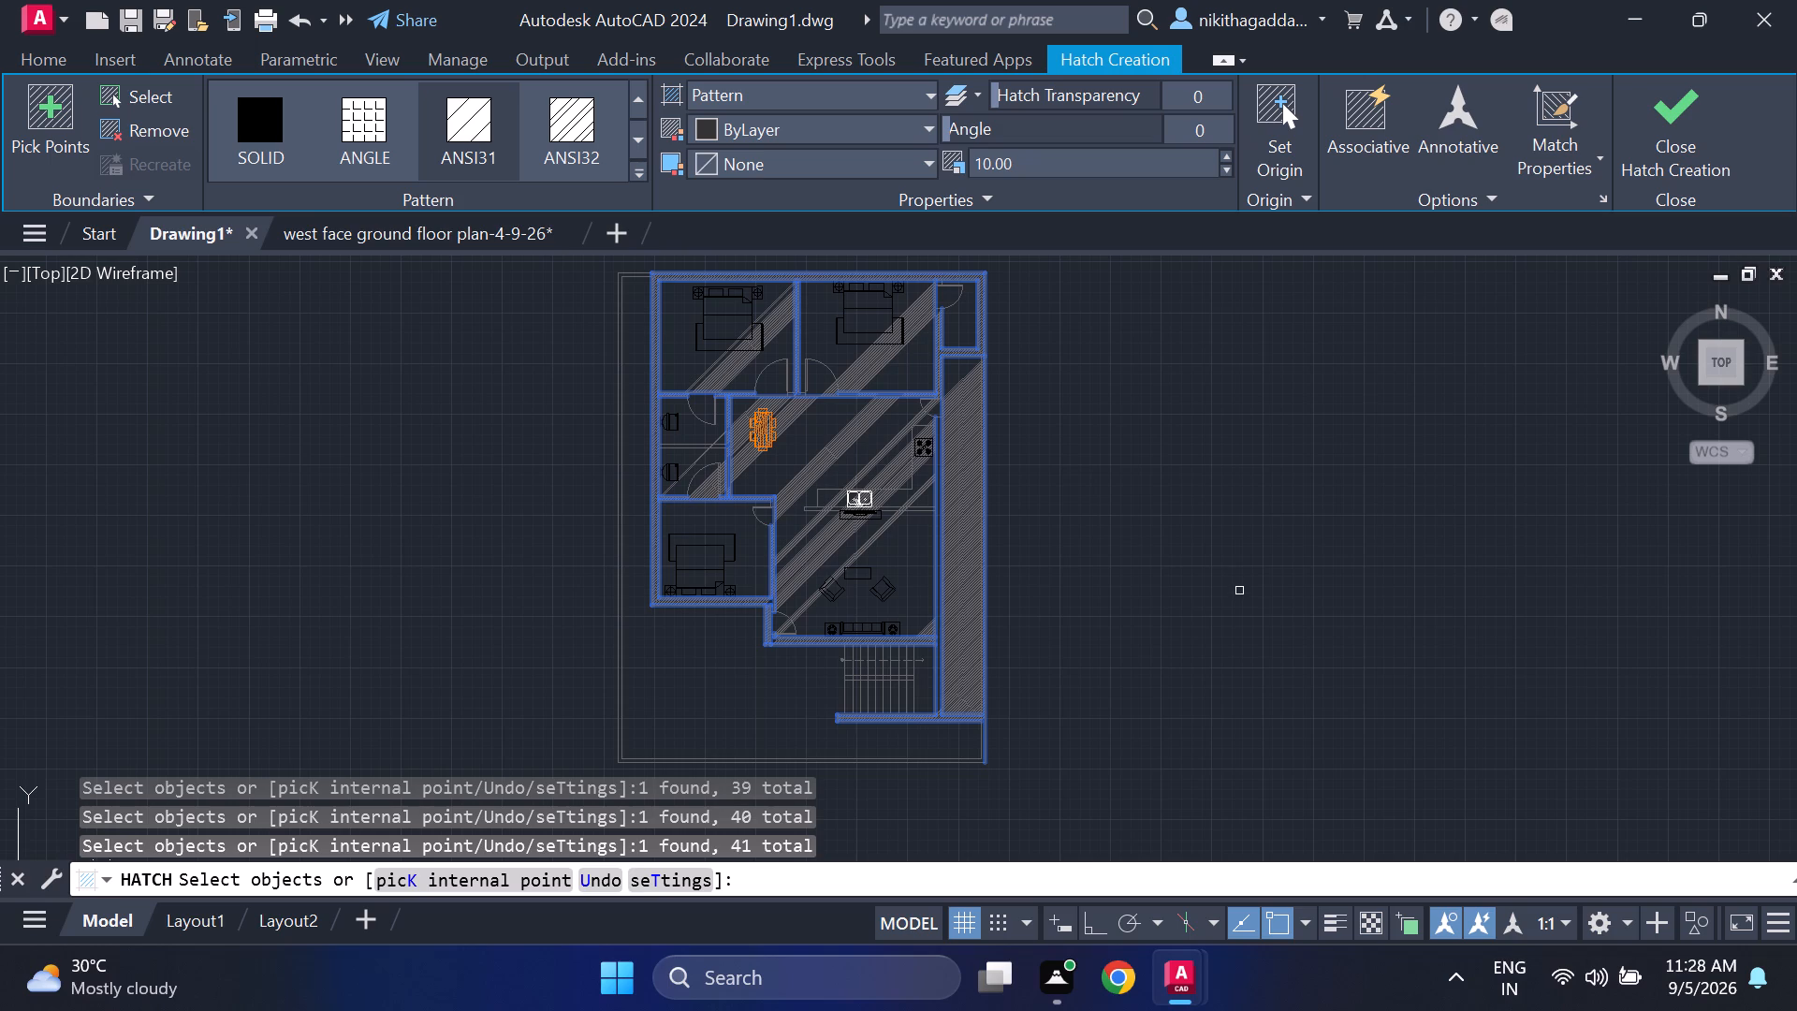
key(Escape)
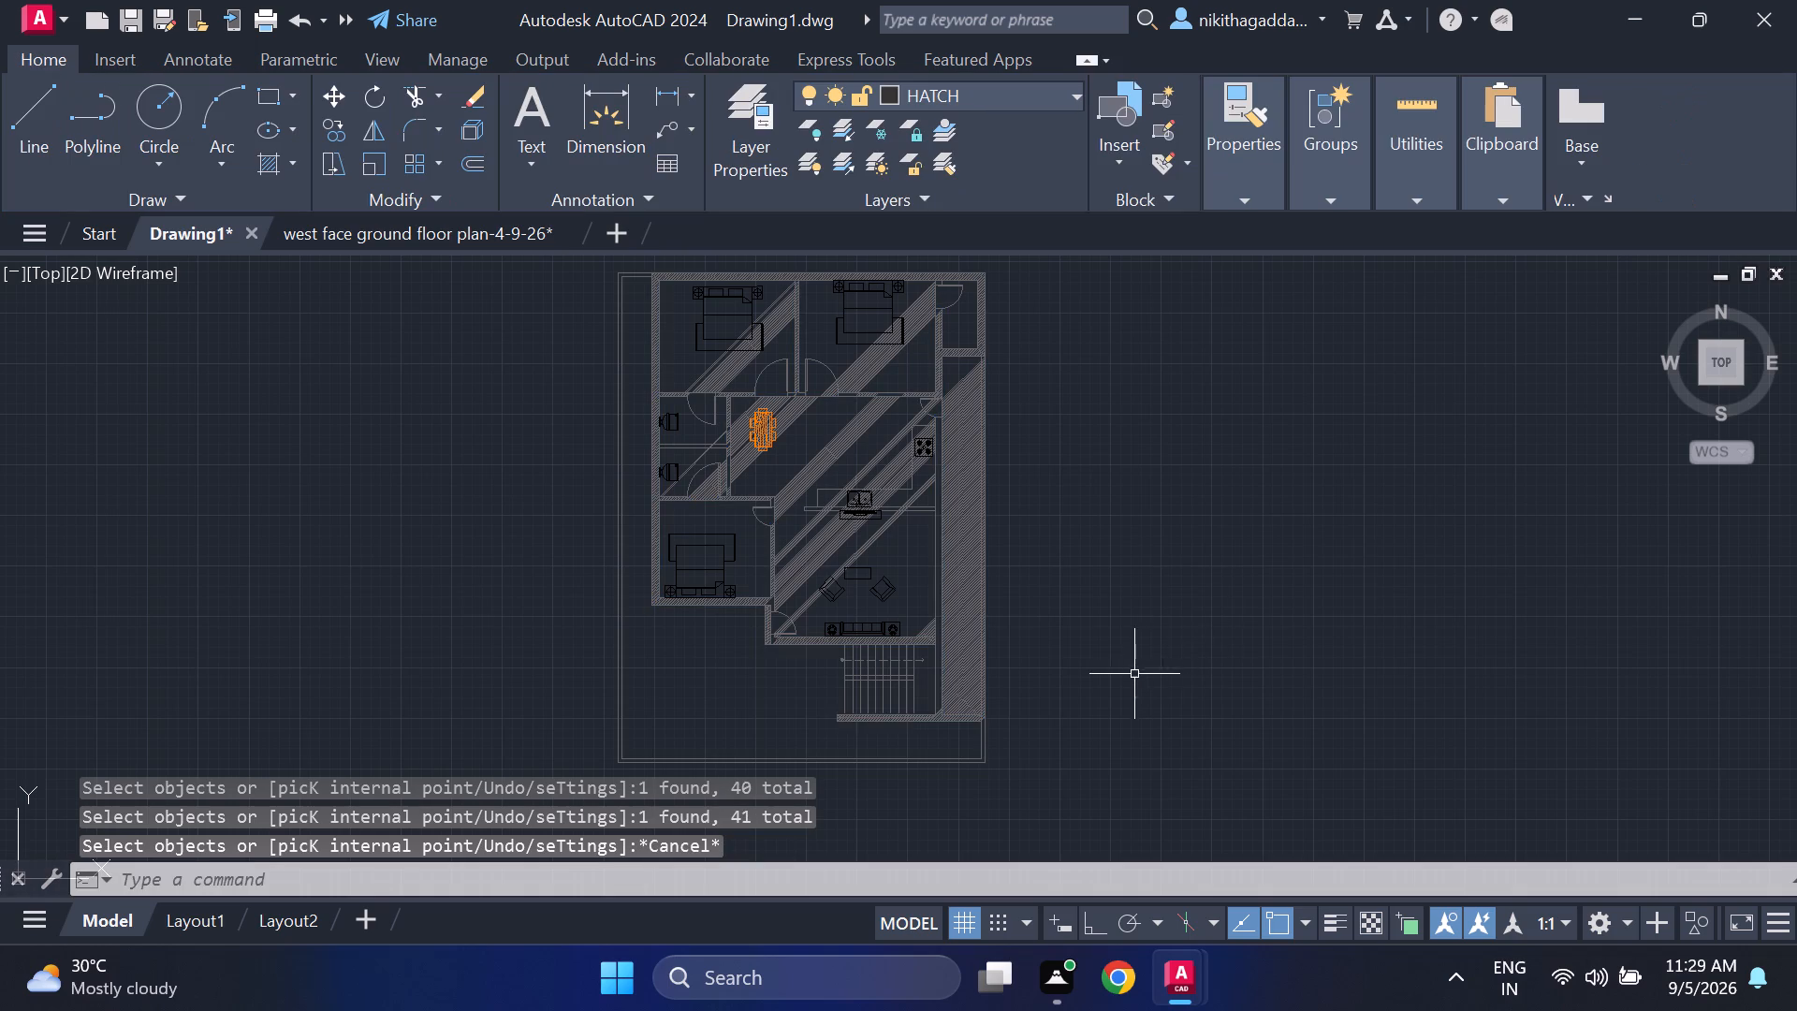
Select the wall hatch that spills across the rooms and delete it.
scroll(832, 396, up, 2)
click(583, 328)
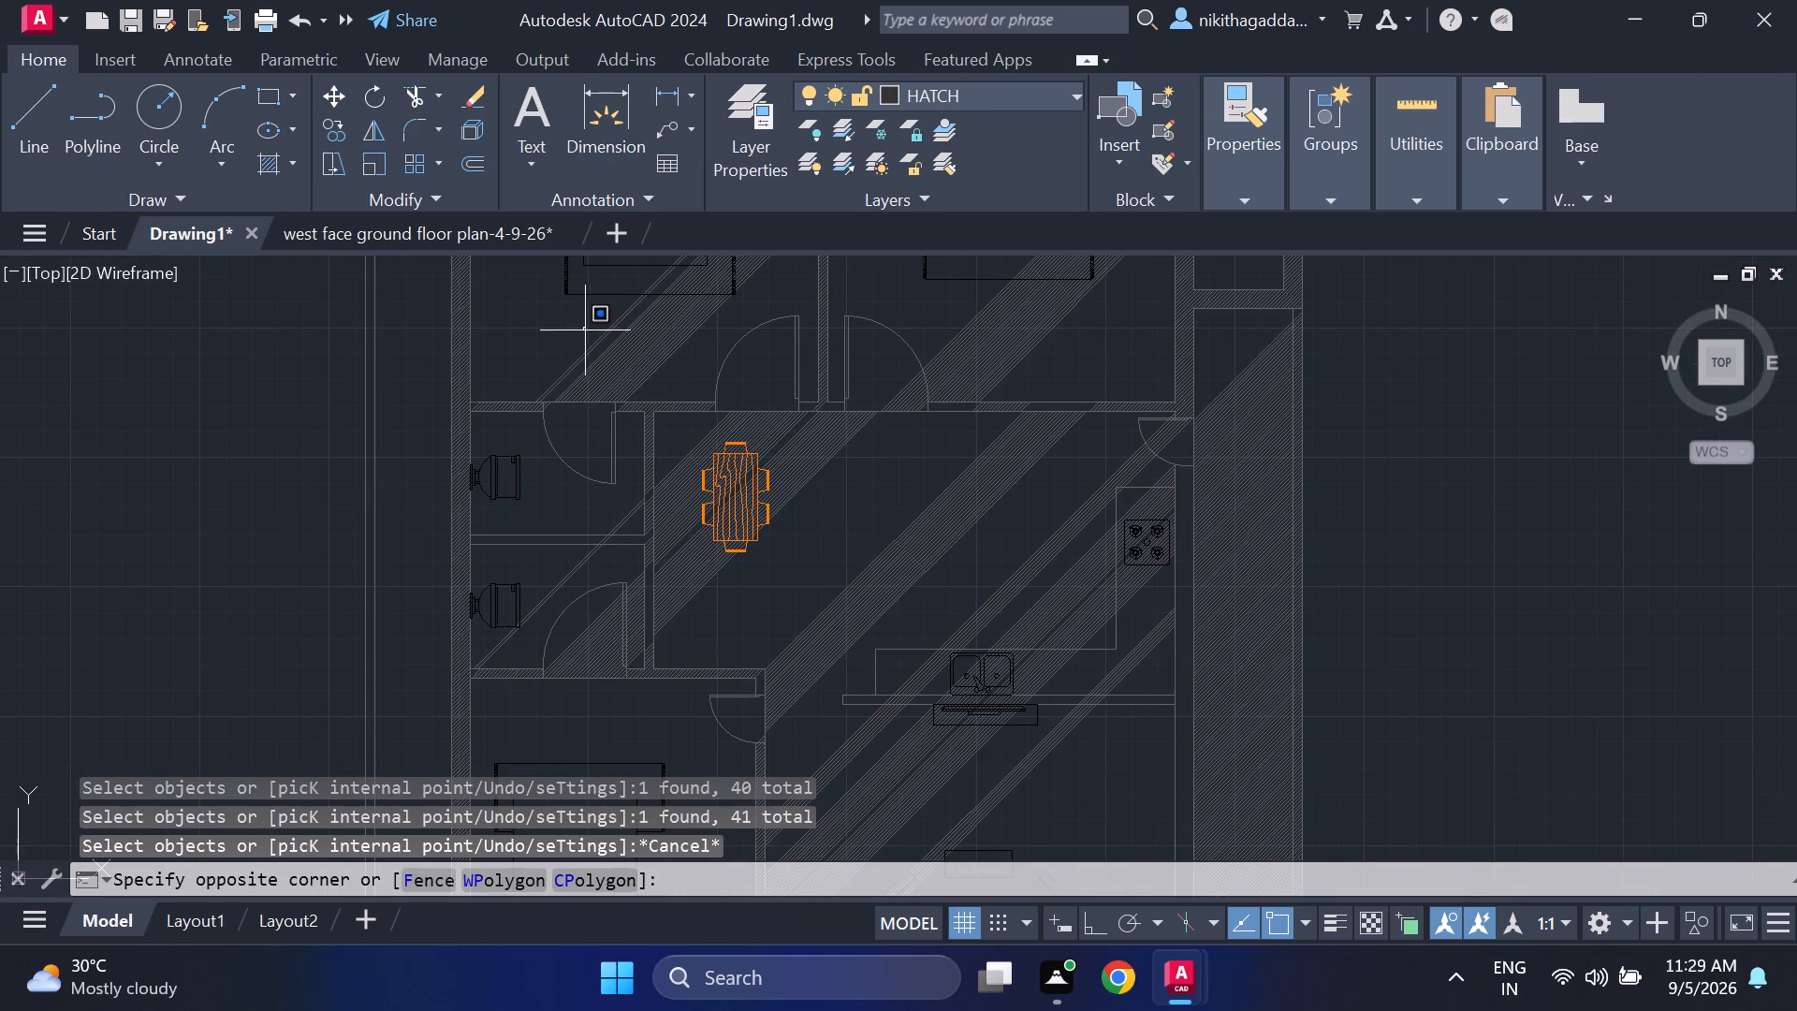
click(651, 367)
click(679, 362)
click(576, 337)
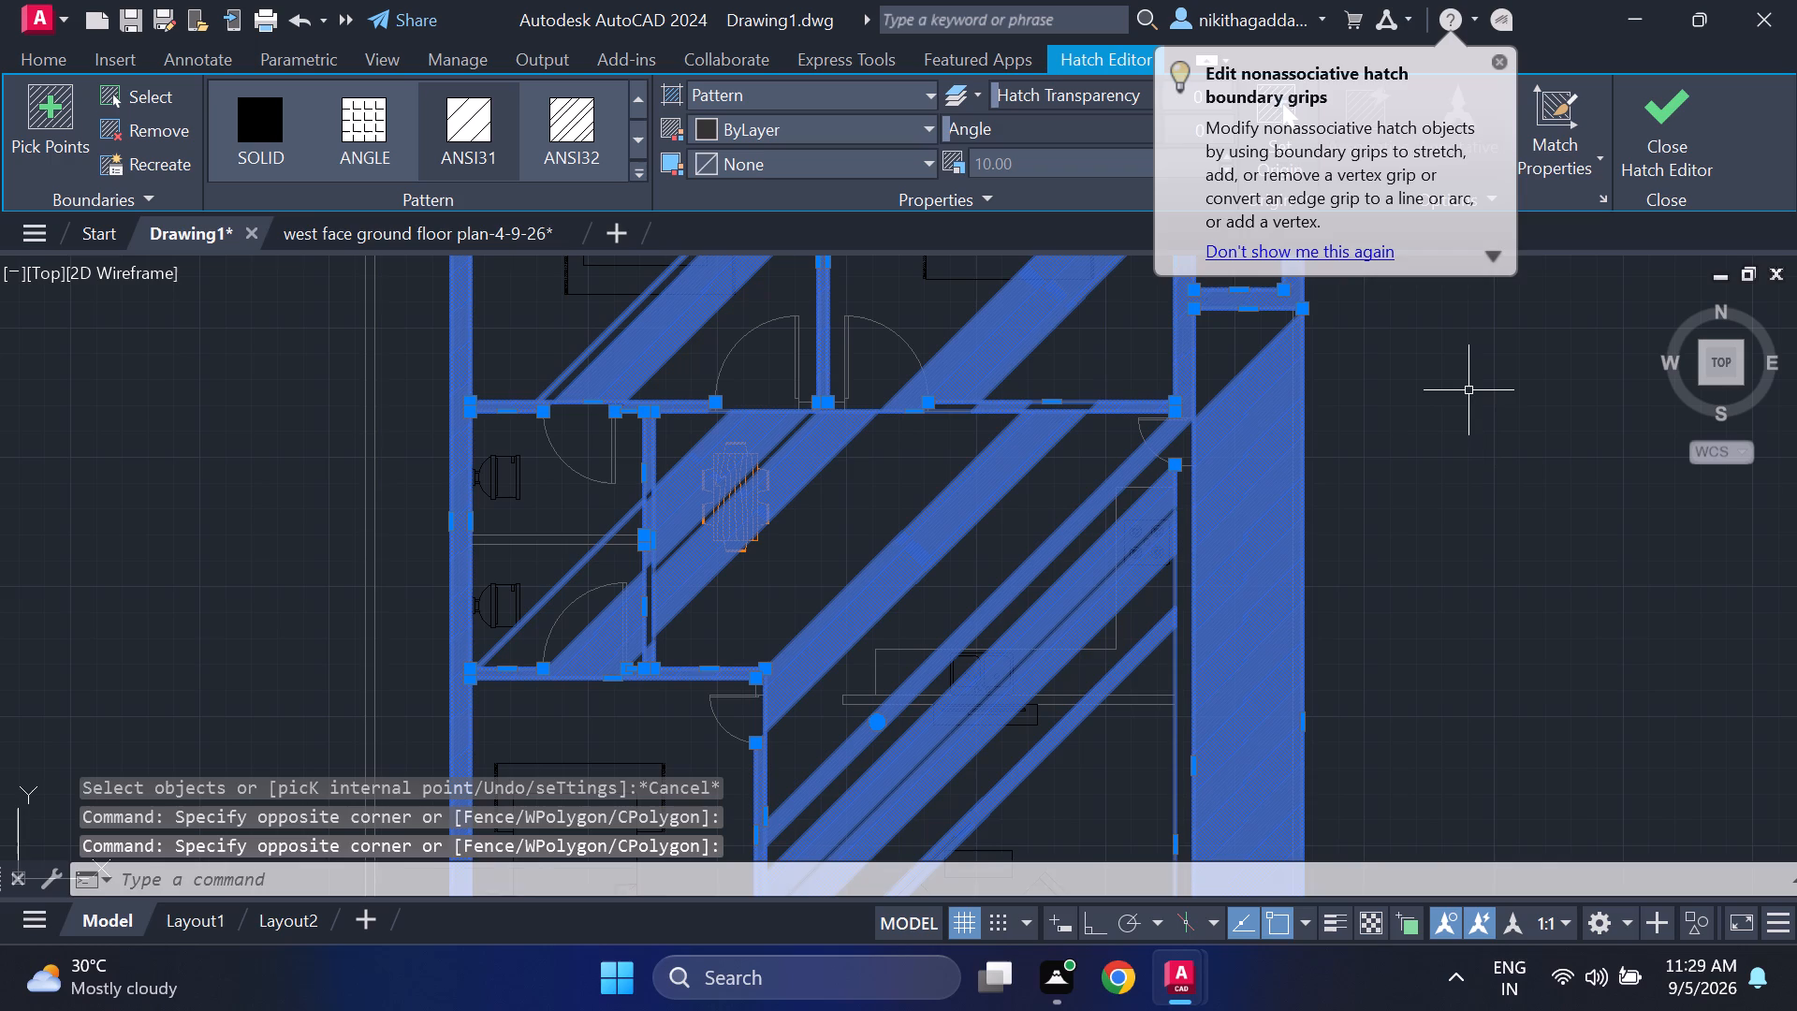
click(1468, 390)
click(1497, 59)
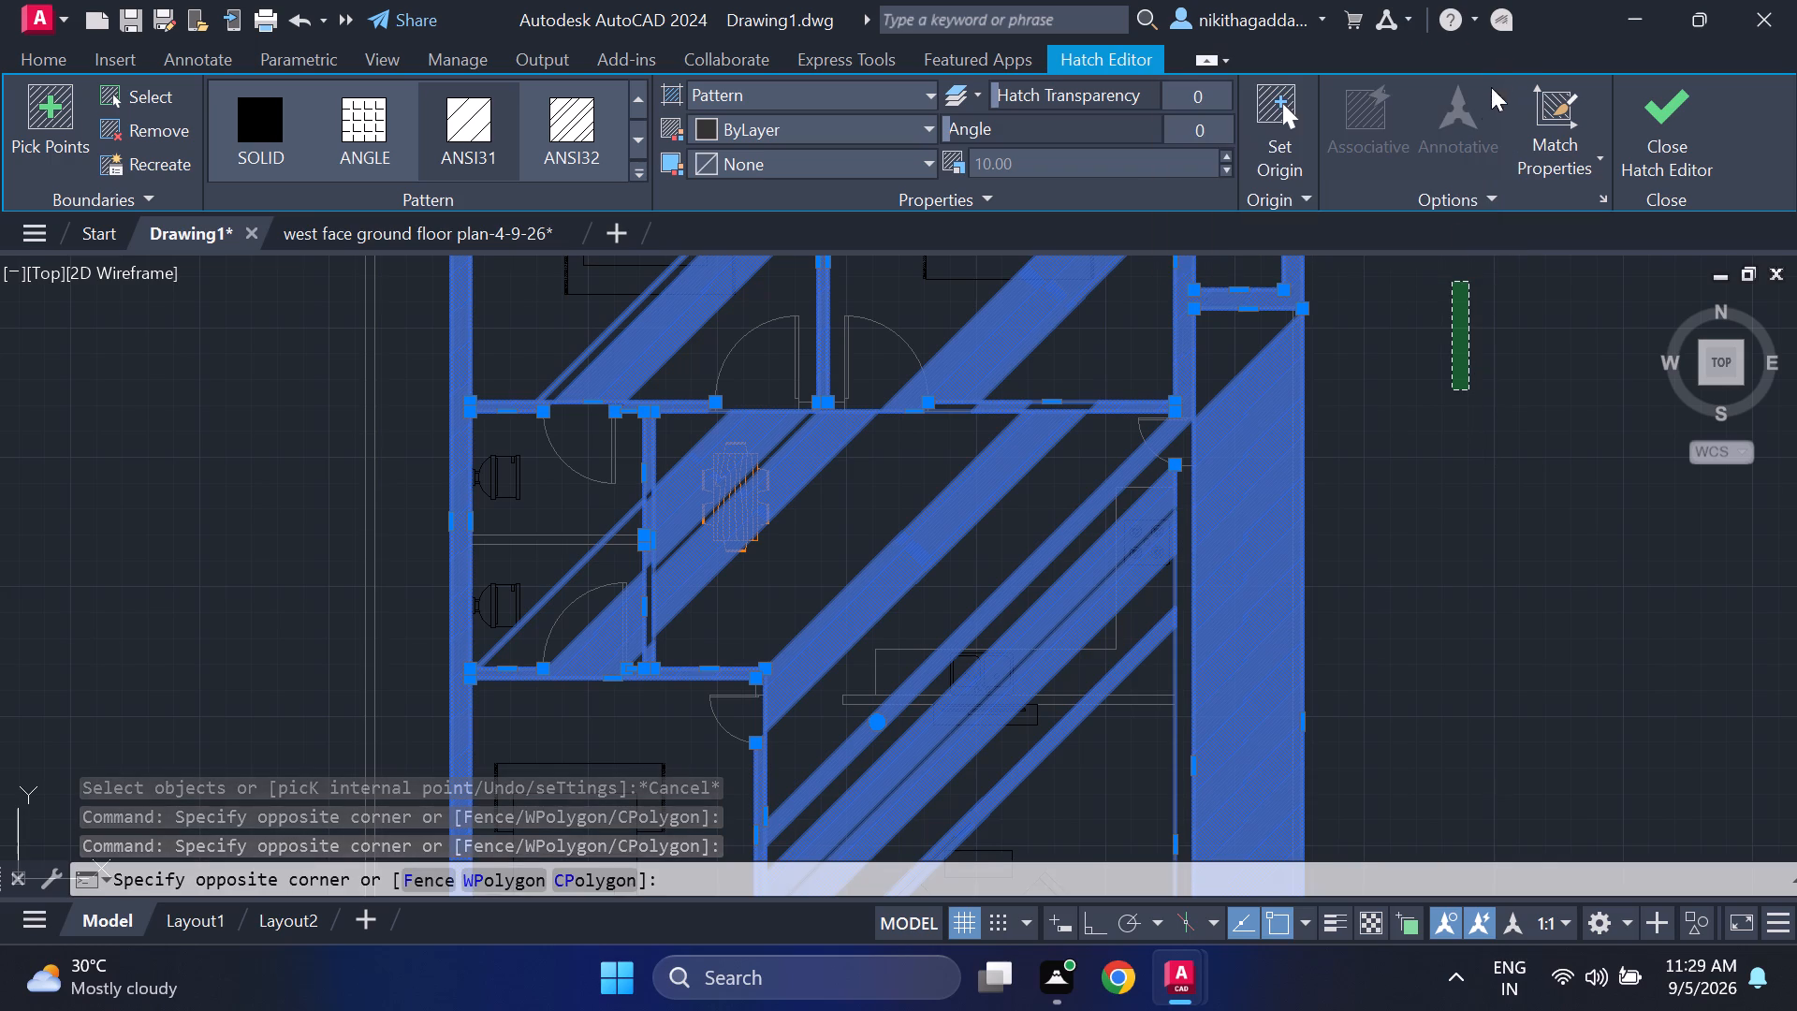
key(Escape)
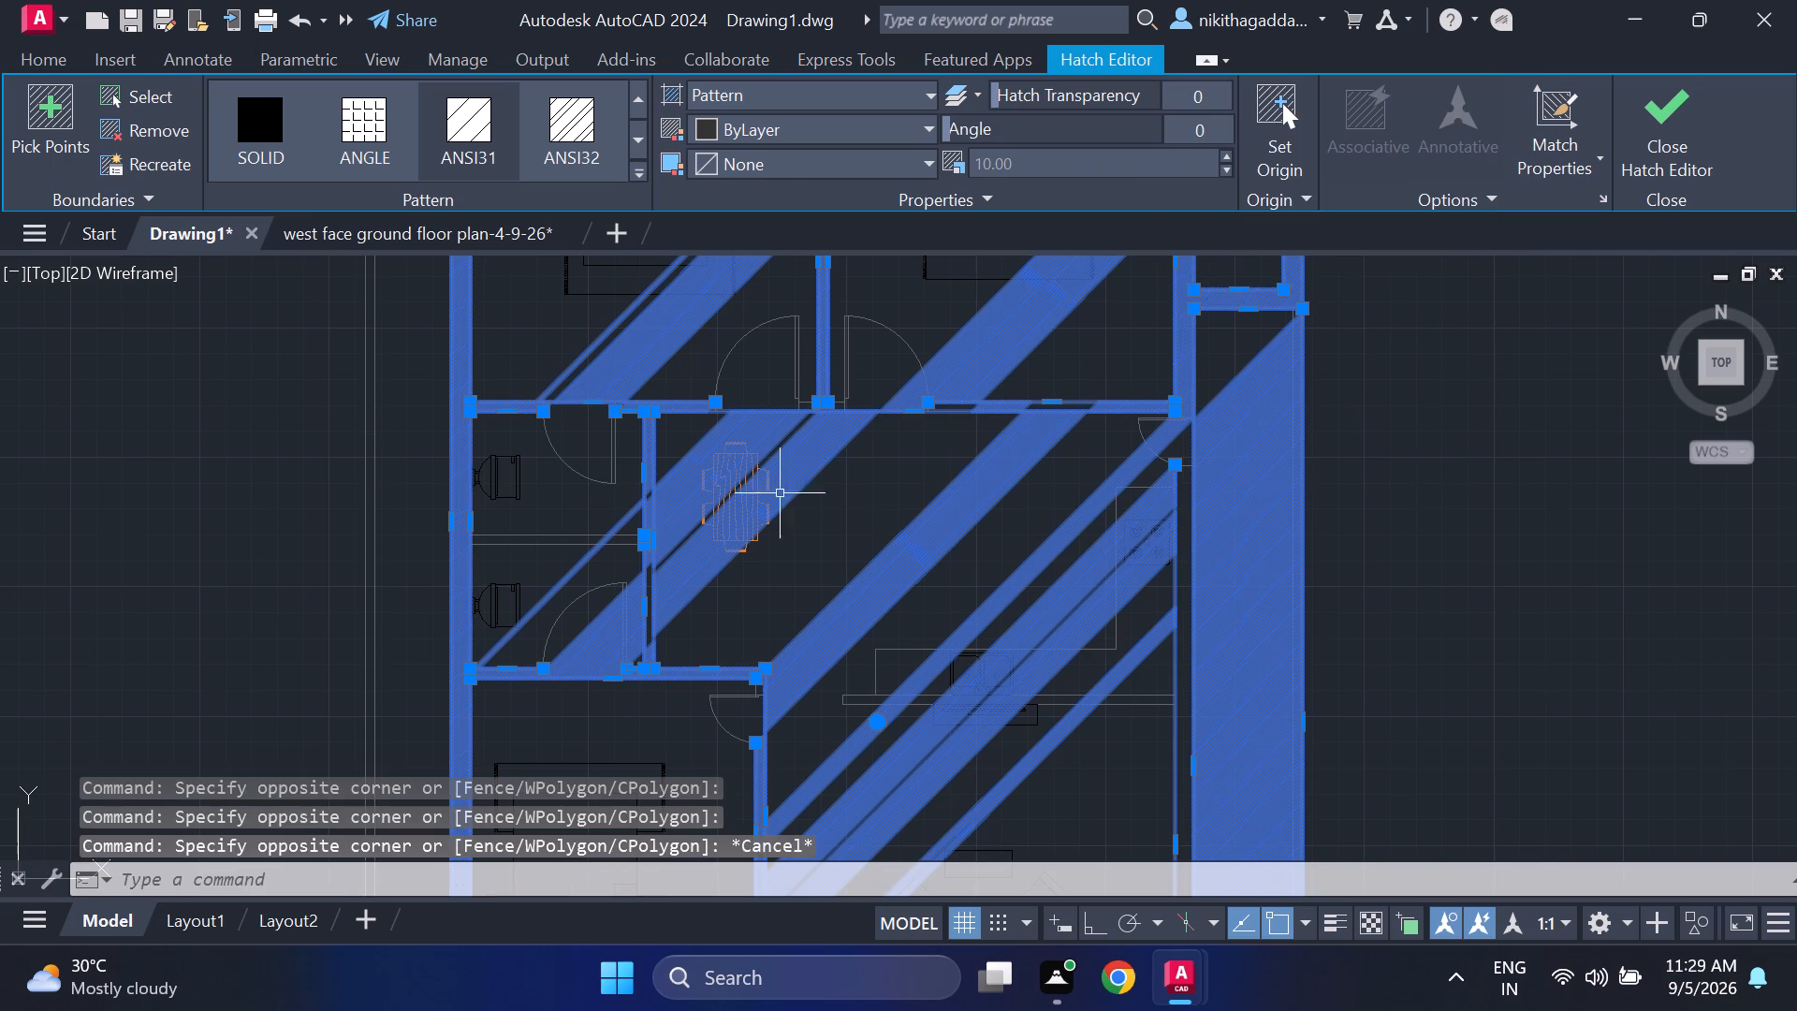
key(Escape)
key(Escape)
scroll(550, 339, up, 3)
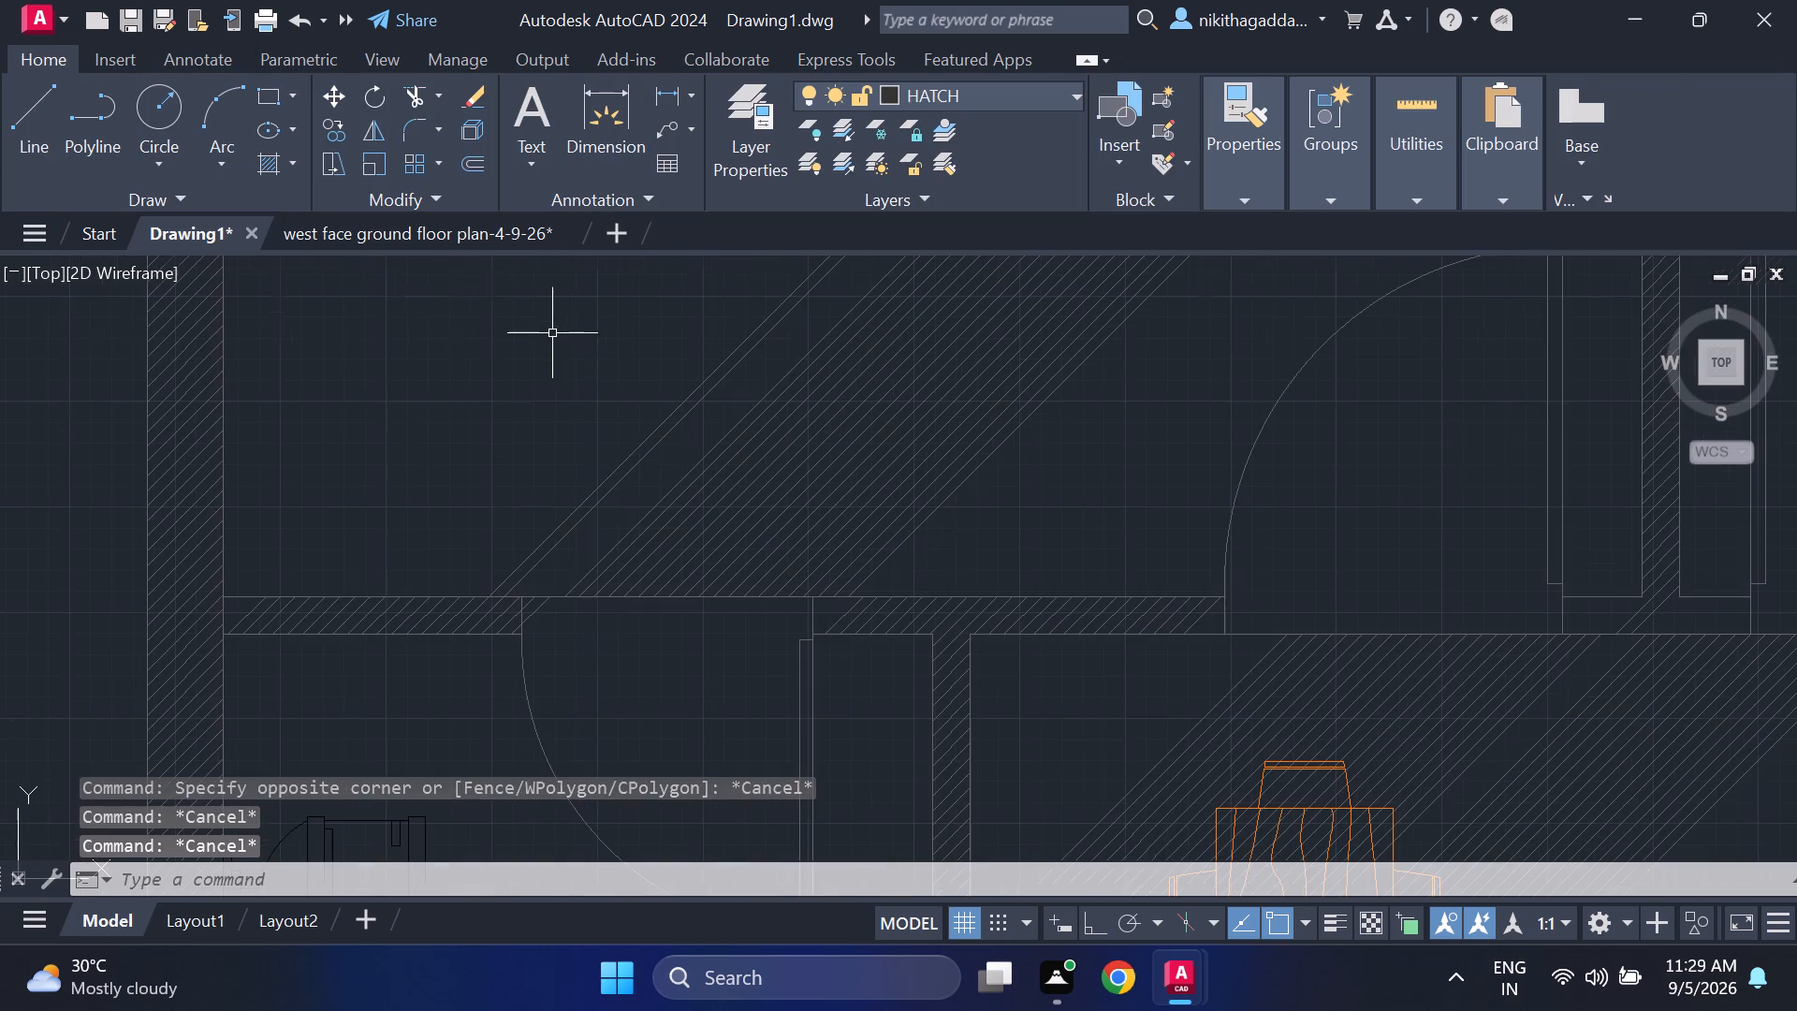
click(1057, 451)
click(556, 429)
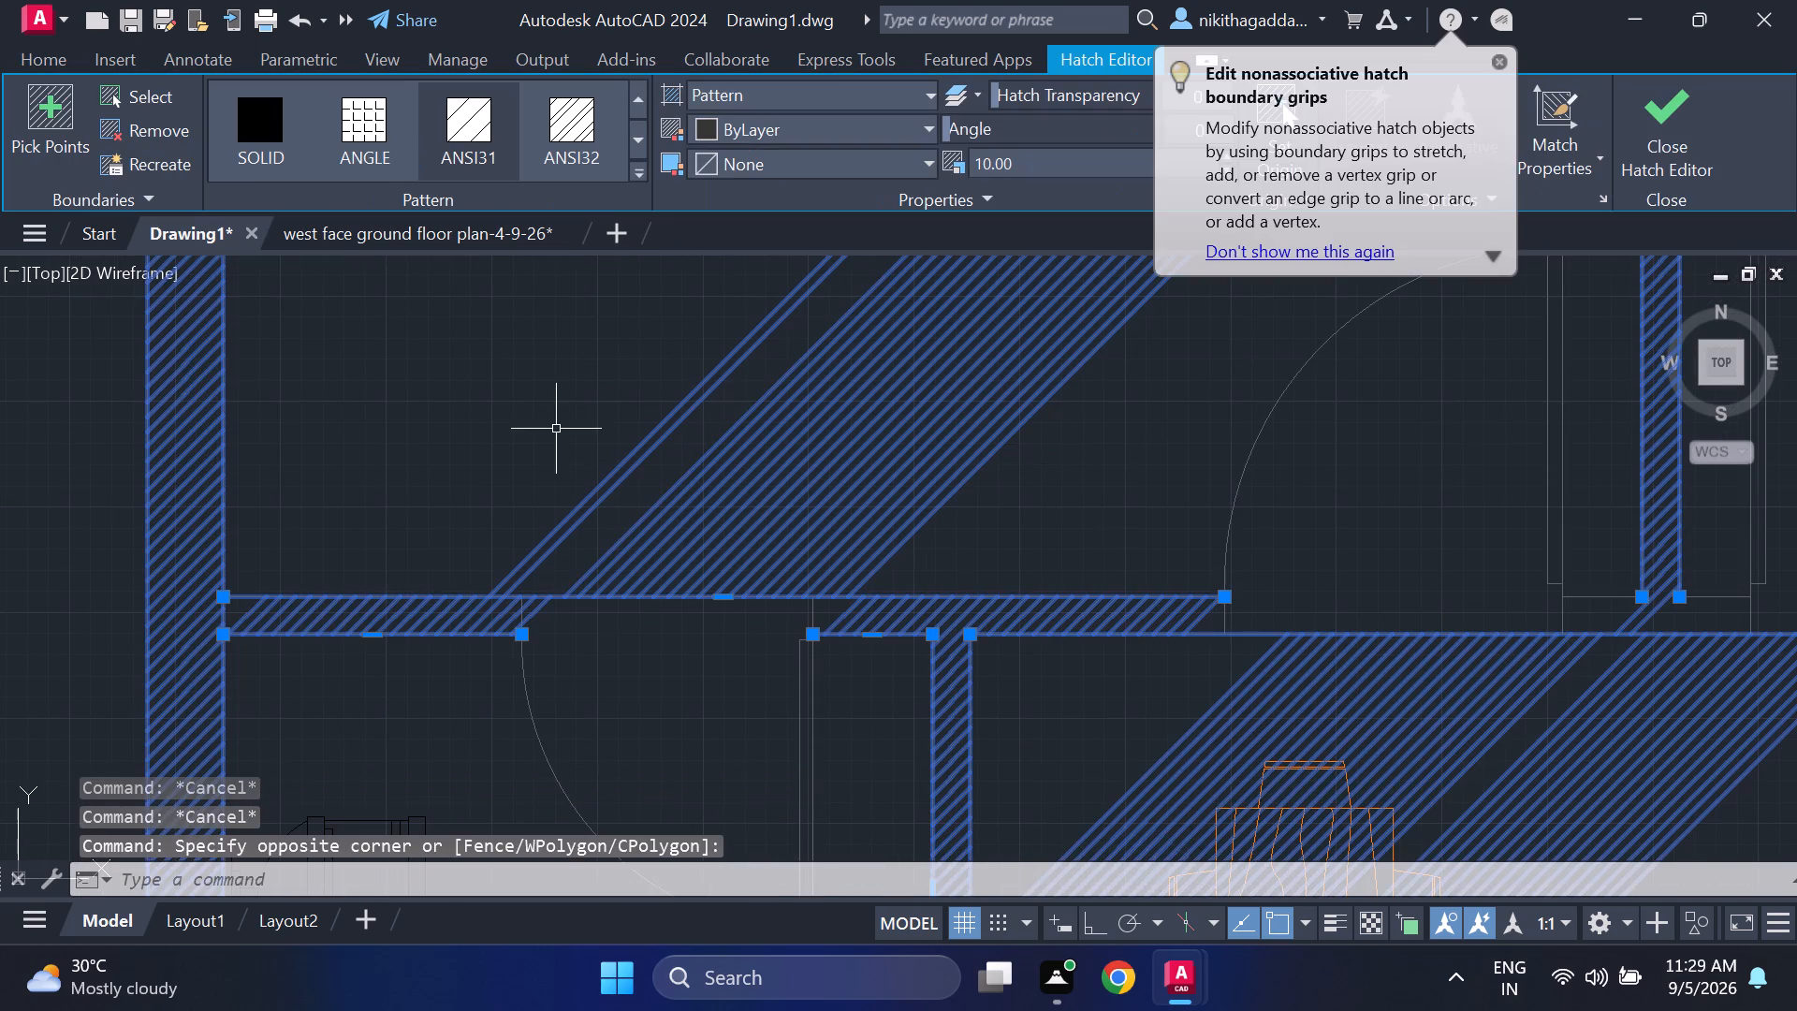
click(1505, 58)
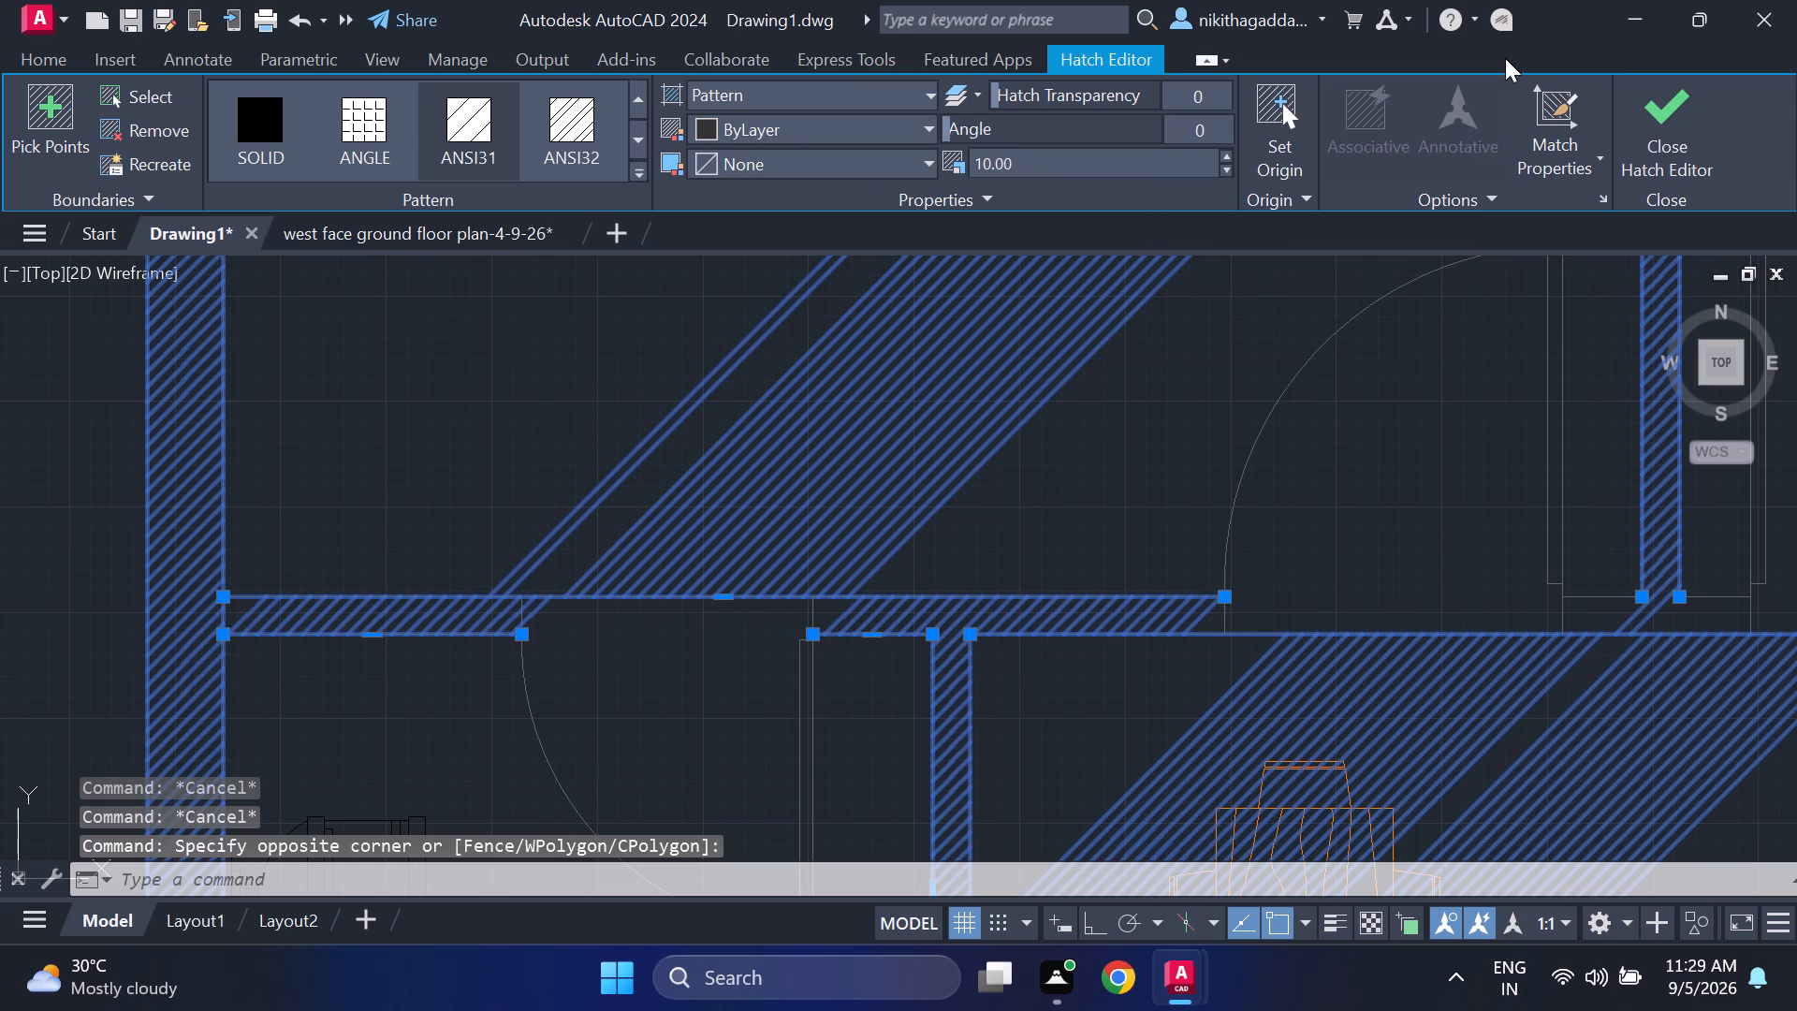
key(Delete)
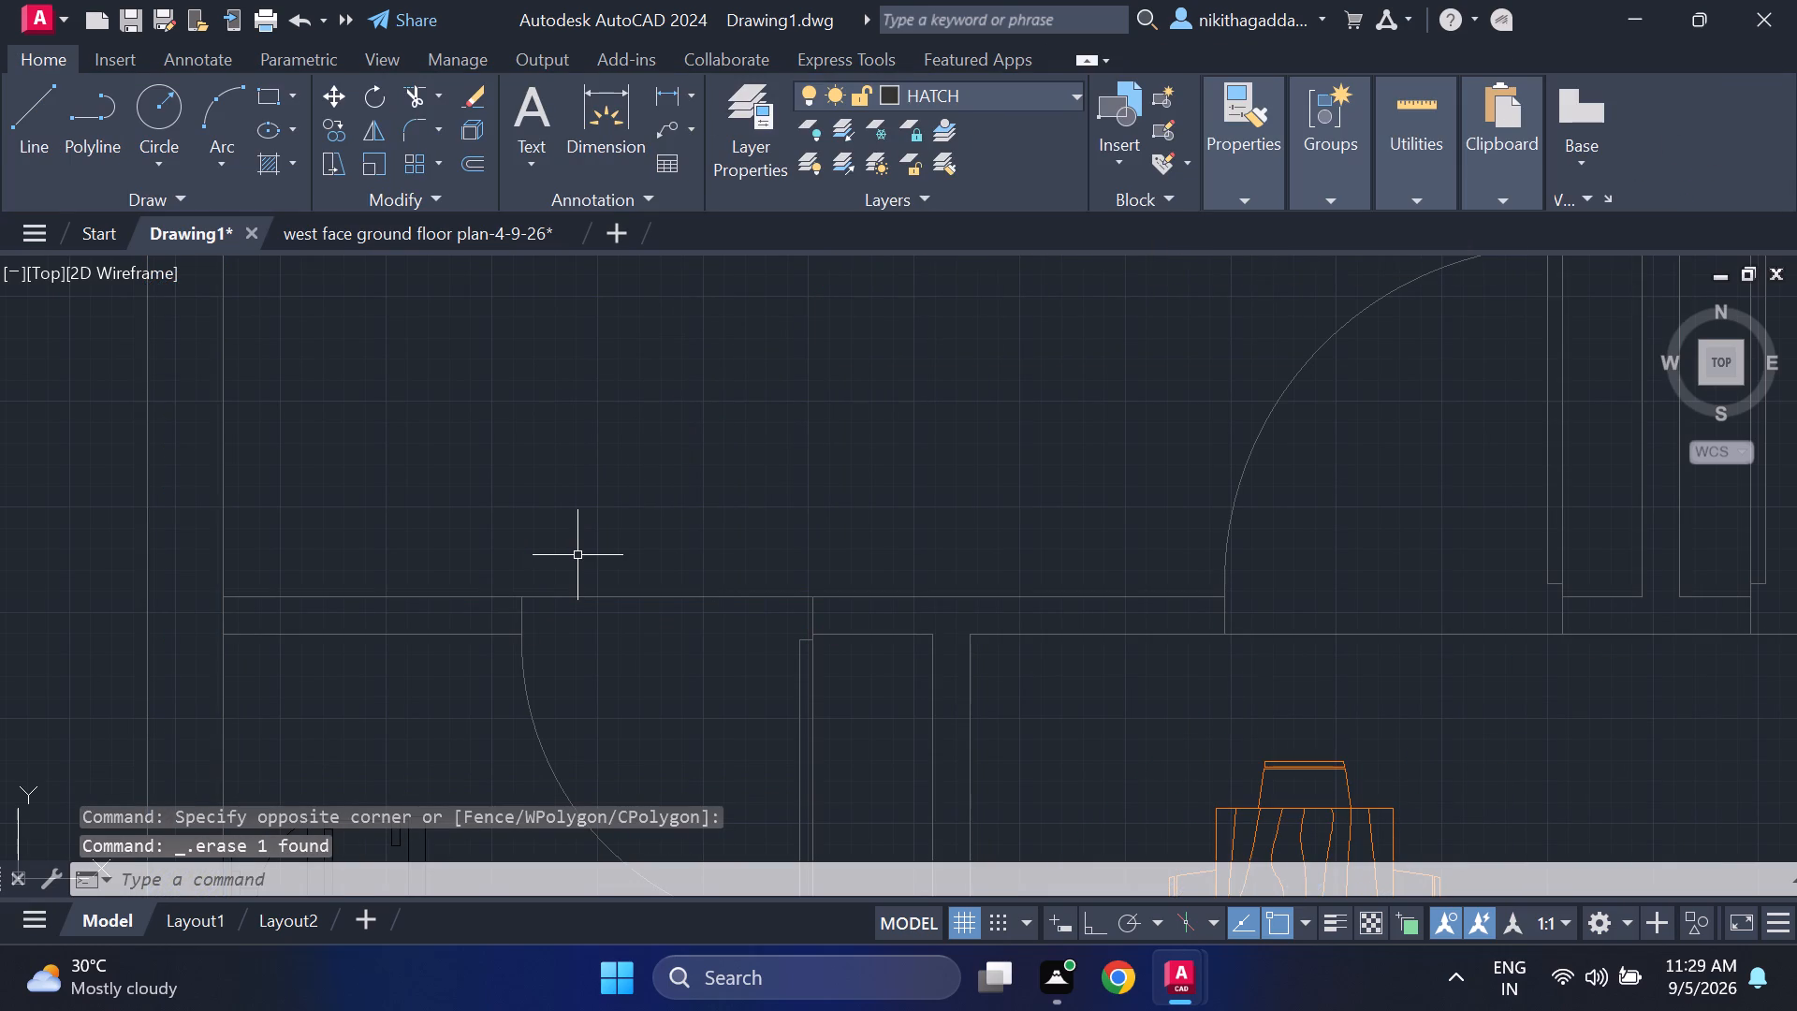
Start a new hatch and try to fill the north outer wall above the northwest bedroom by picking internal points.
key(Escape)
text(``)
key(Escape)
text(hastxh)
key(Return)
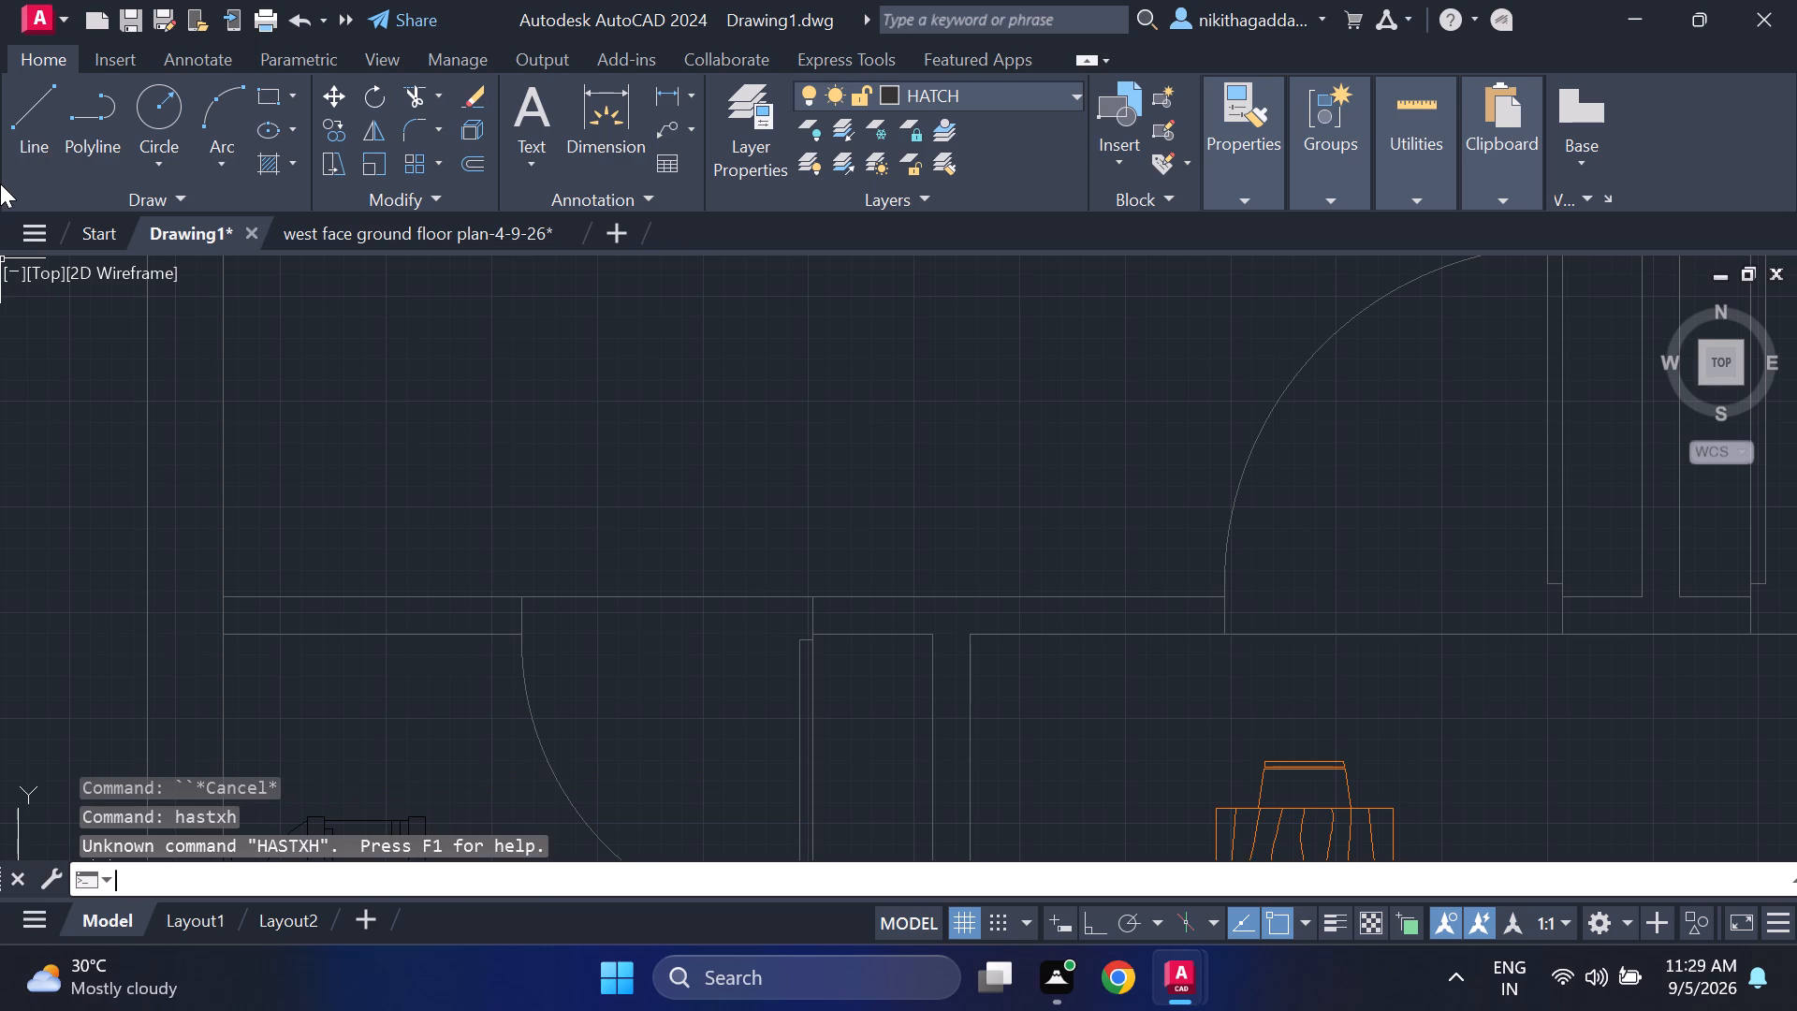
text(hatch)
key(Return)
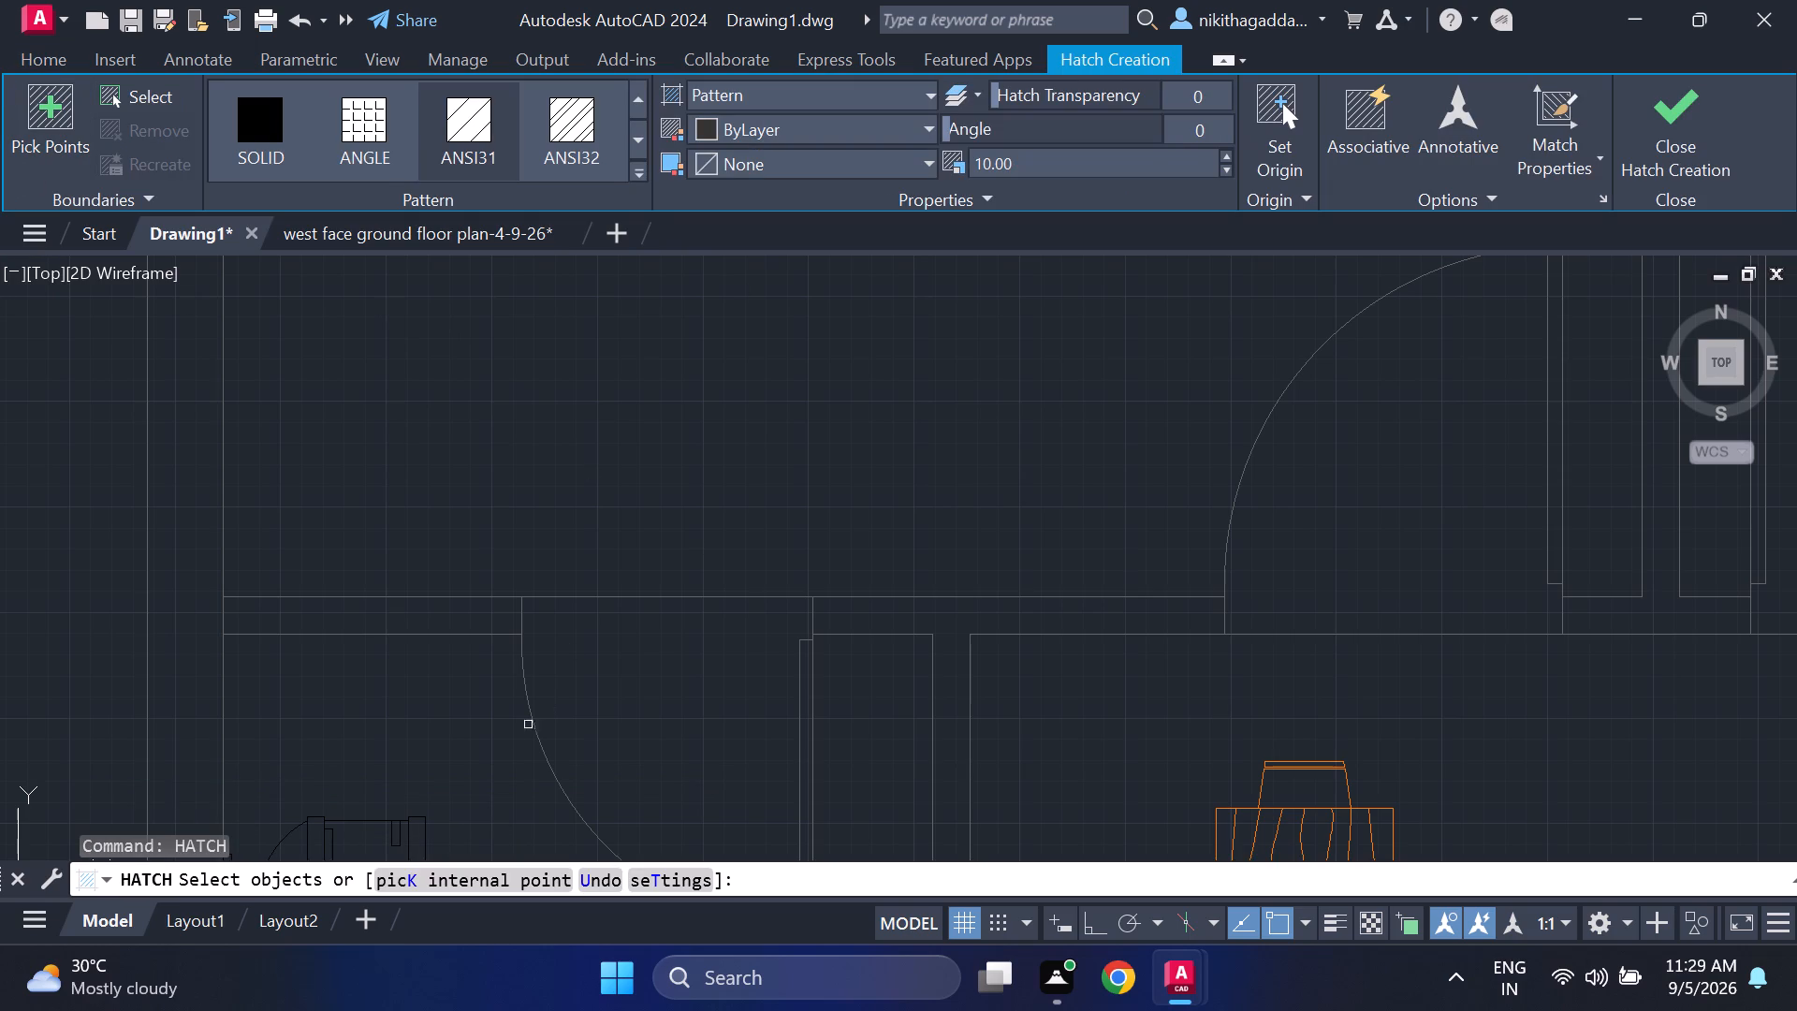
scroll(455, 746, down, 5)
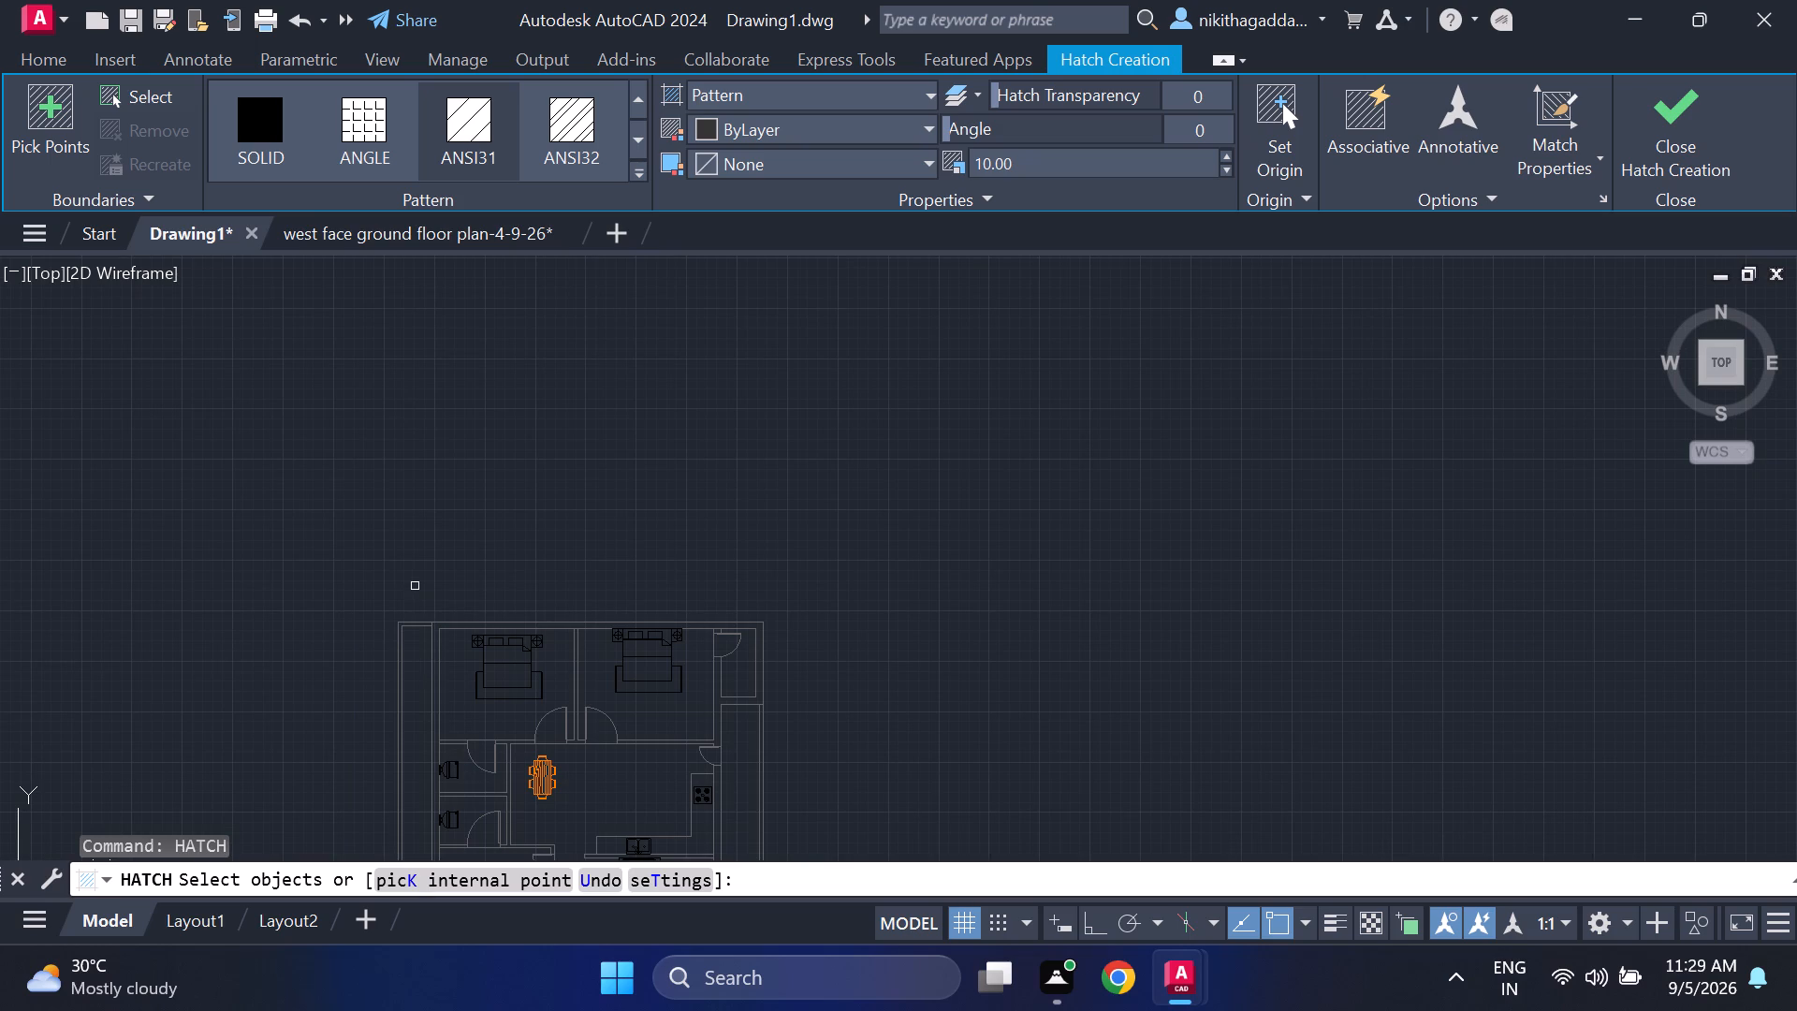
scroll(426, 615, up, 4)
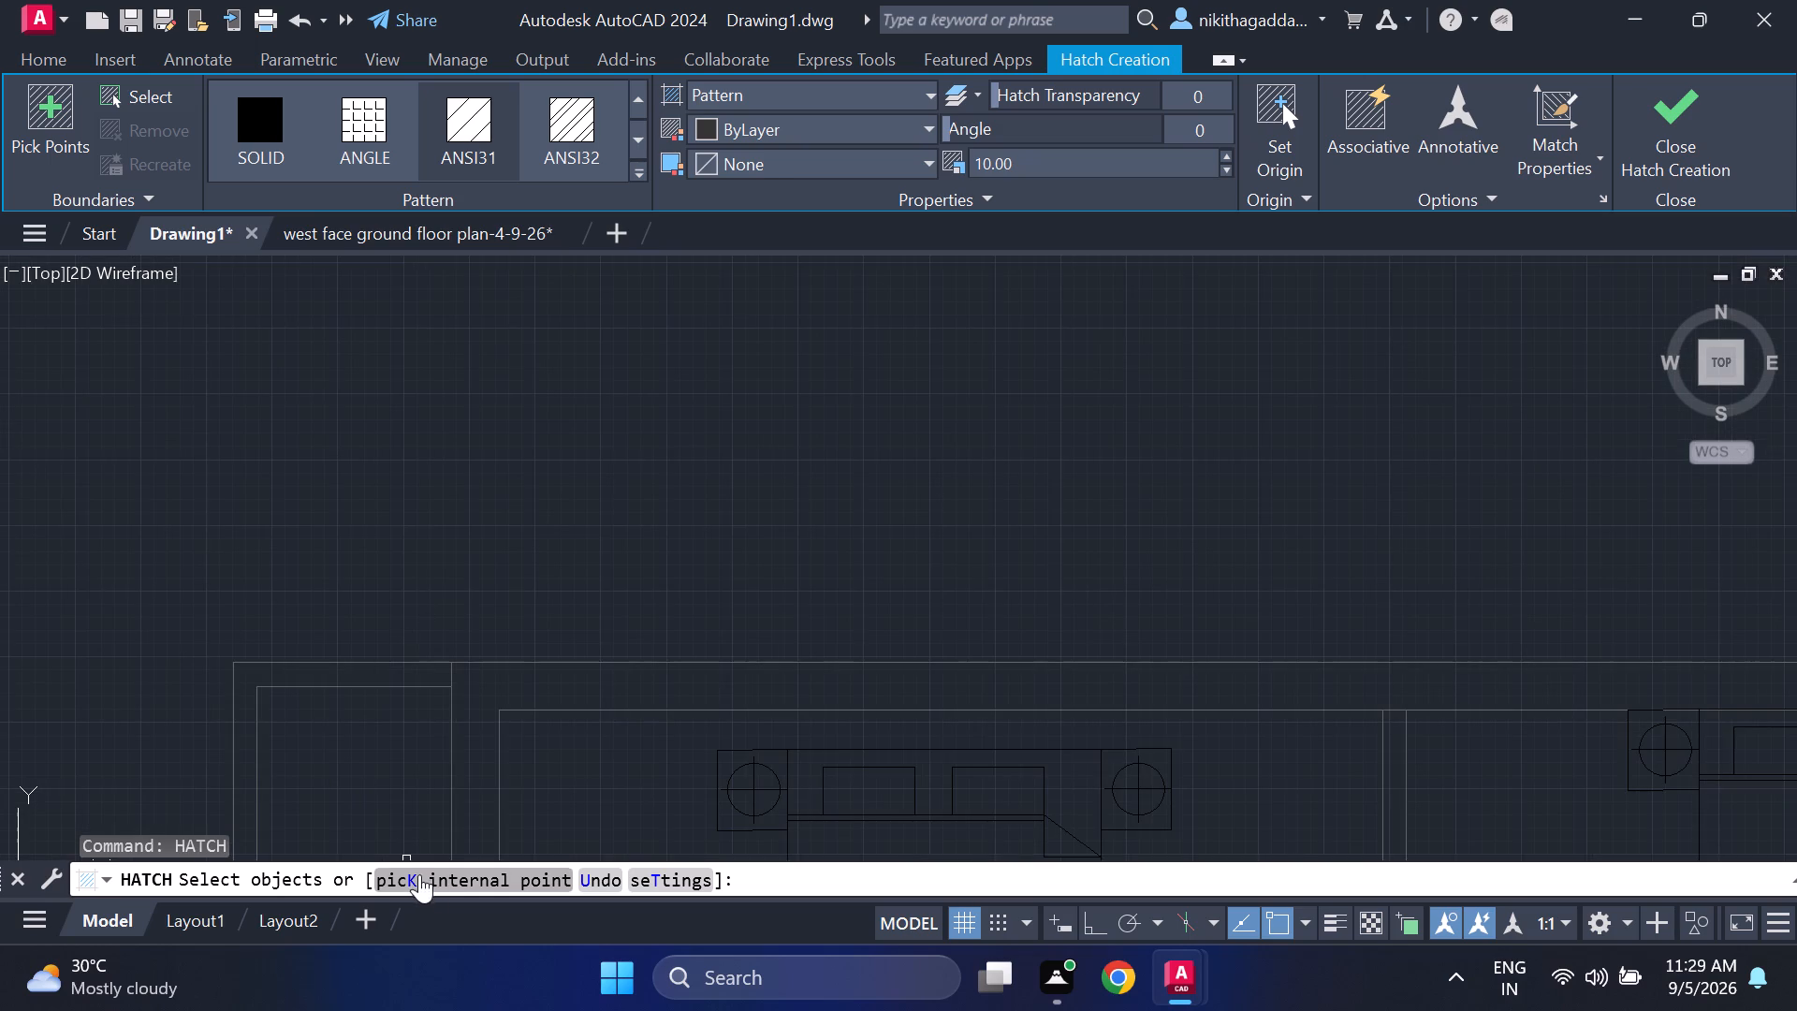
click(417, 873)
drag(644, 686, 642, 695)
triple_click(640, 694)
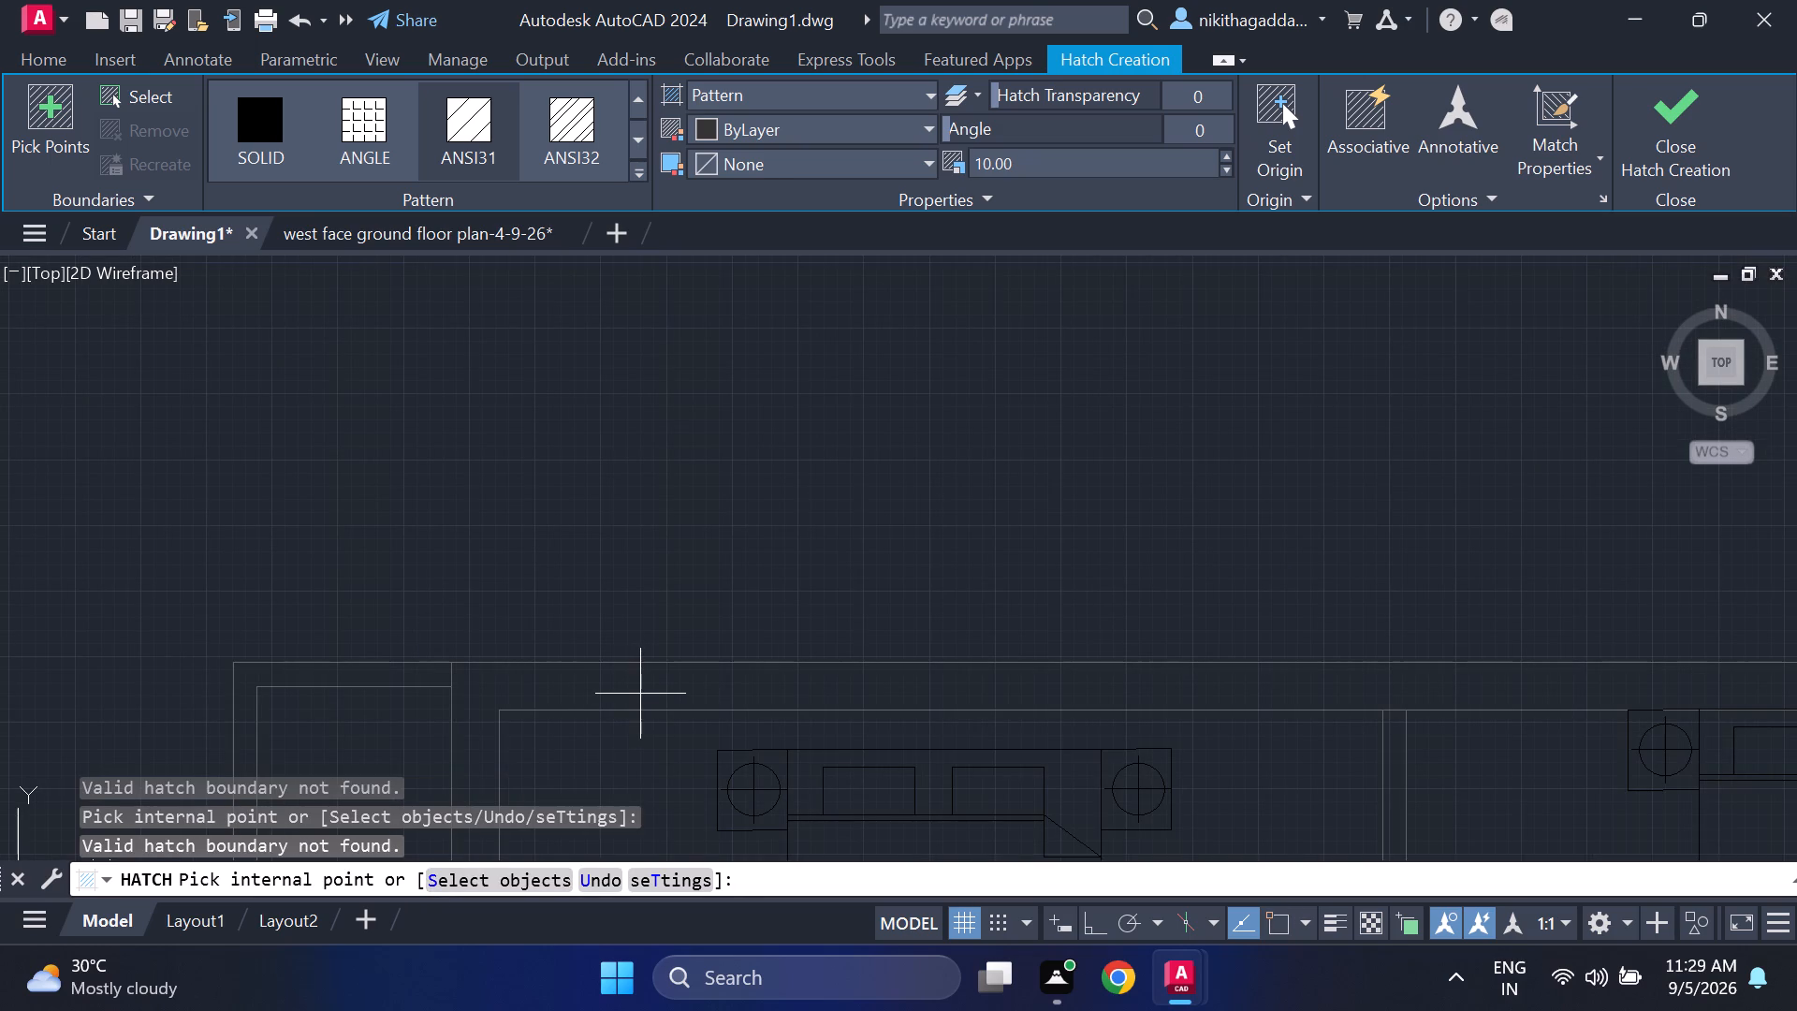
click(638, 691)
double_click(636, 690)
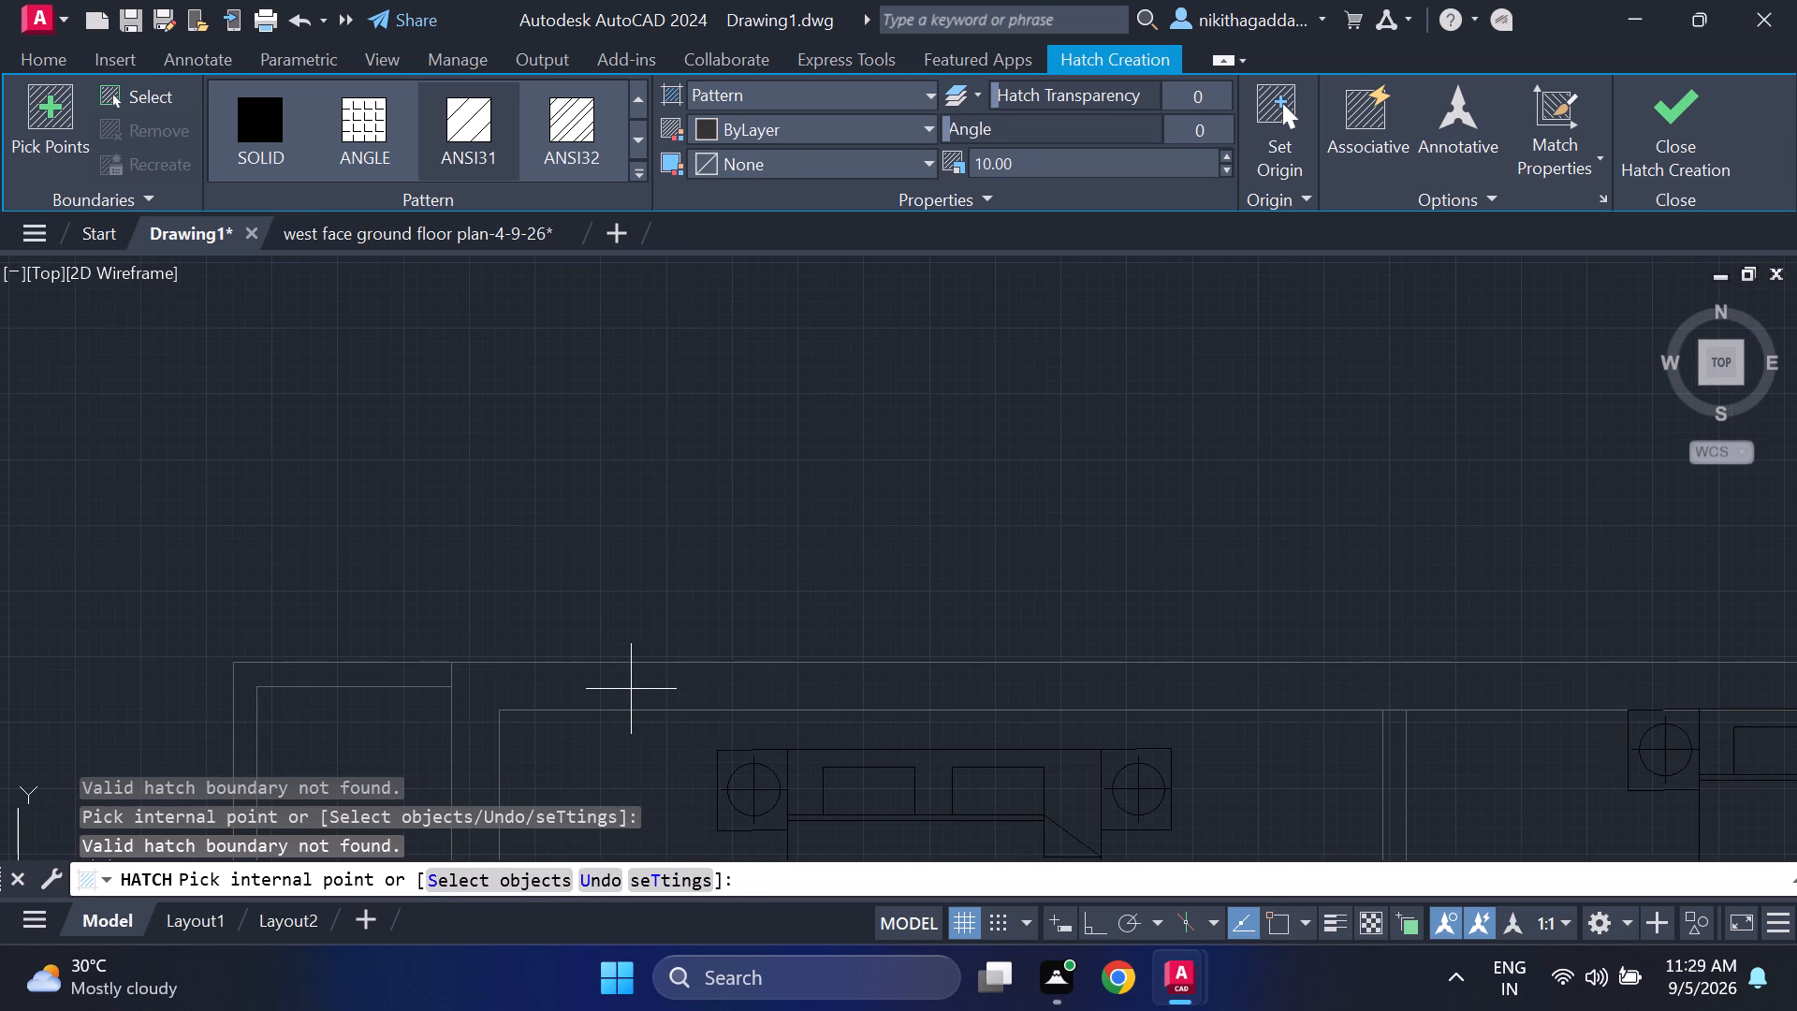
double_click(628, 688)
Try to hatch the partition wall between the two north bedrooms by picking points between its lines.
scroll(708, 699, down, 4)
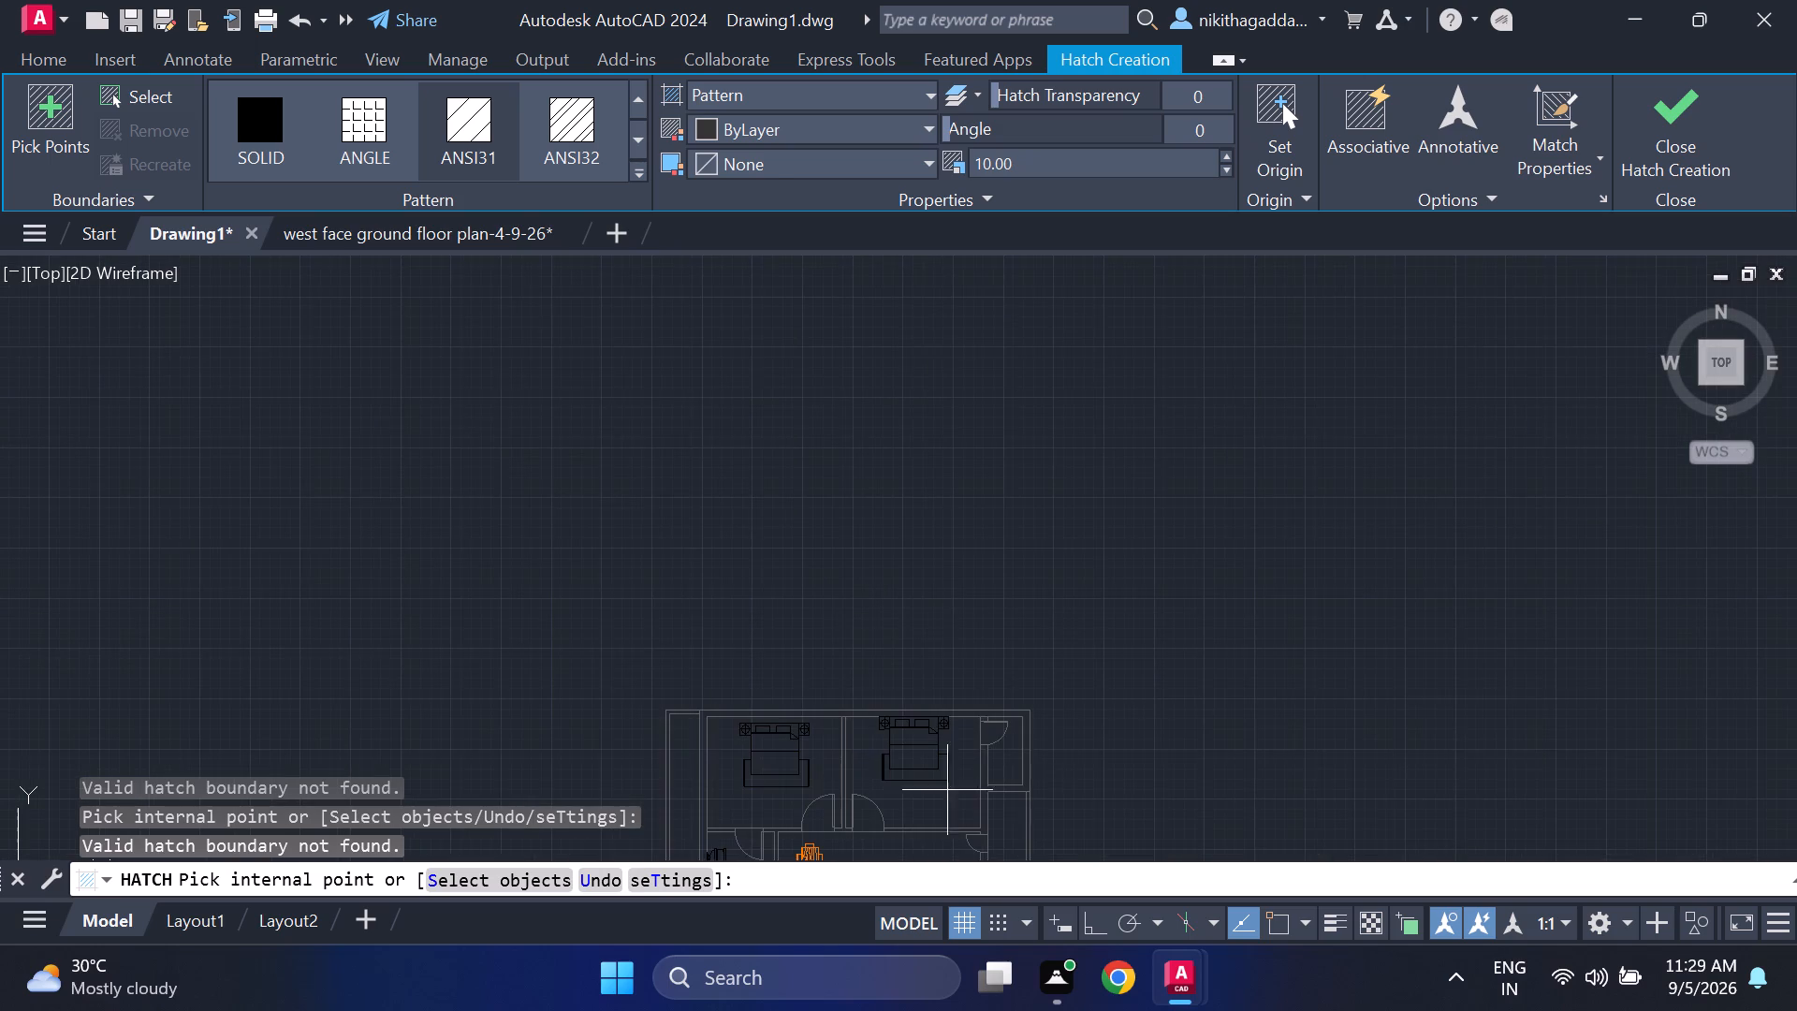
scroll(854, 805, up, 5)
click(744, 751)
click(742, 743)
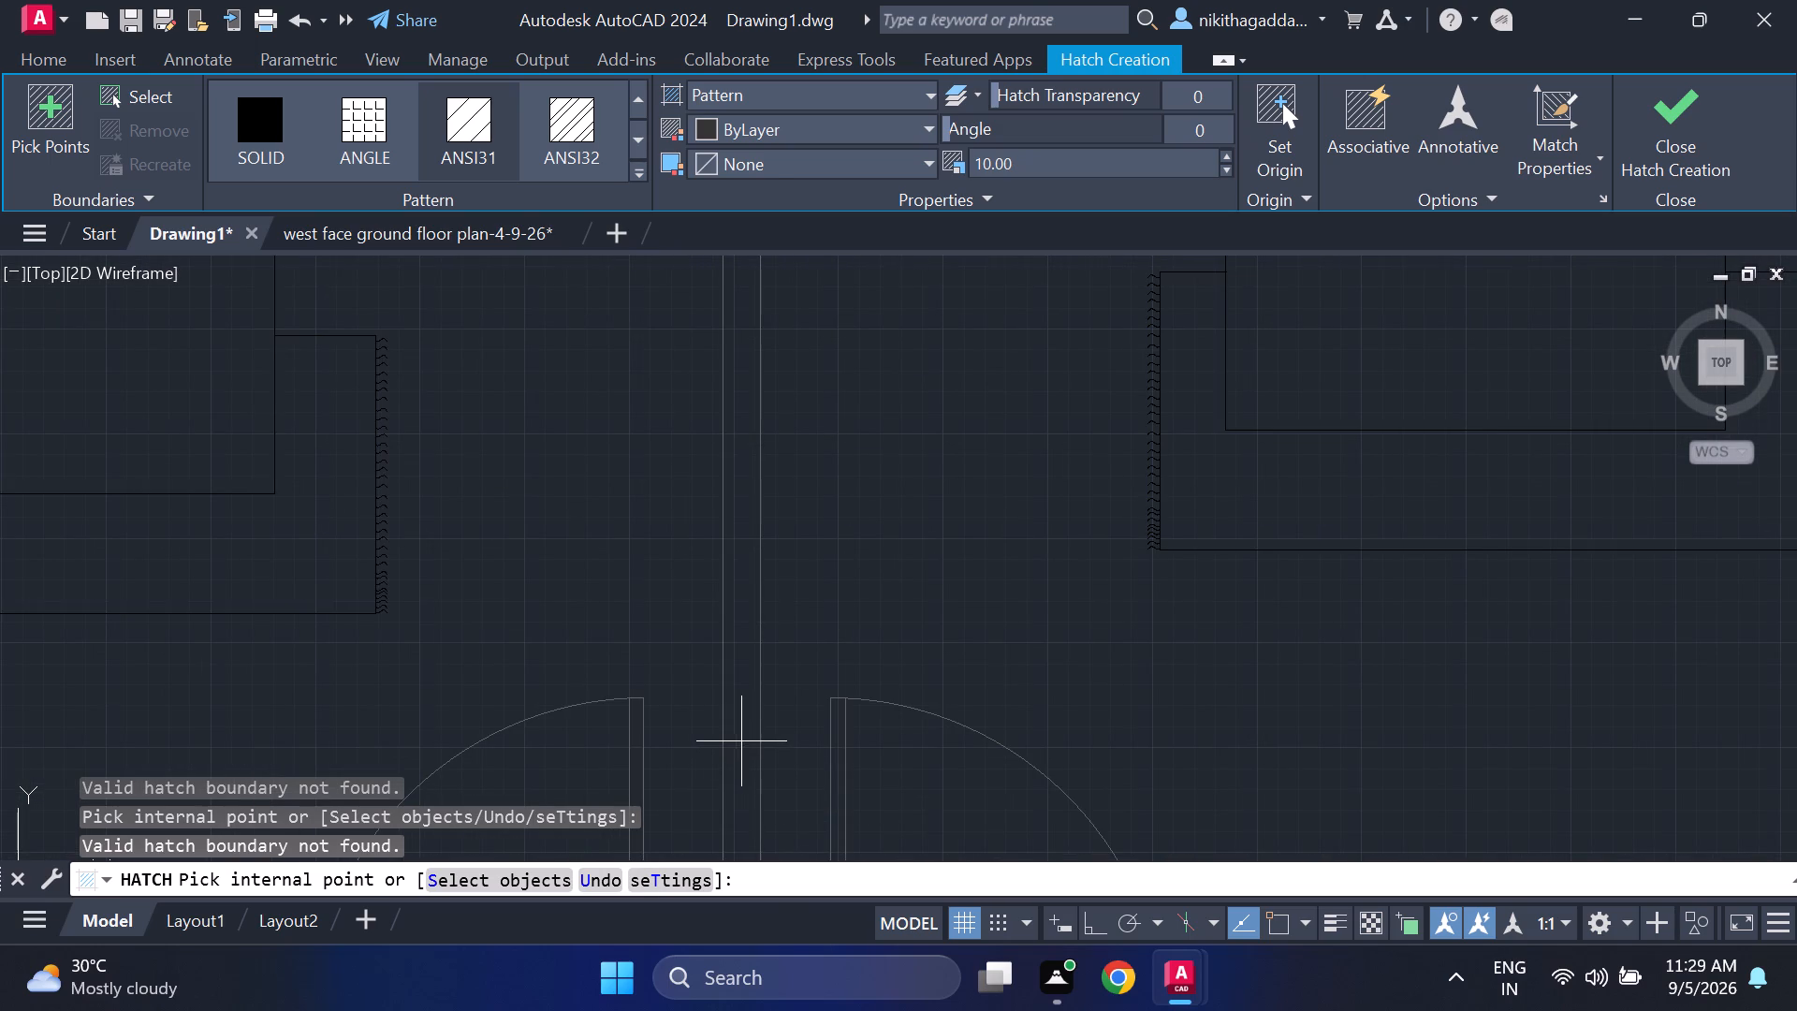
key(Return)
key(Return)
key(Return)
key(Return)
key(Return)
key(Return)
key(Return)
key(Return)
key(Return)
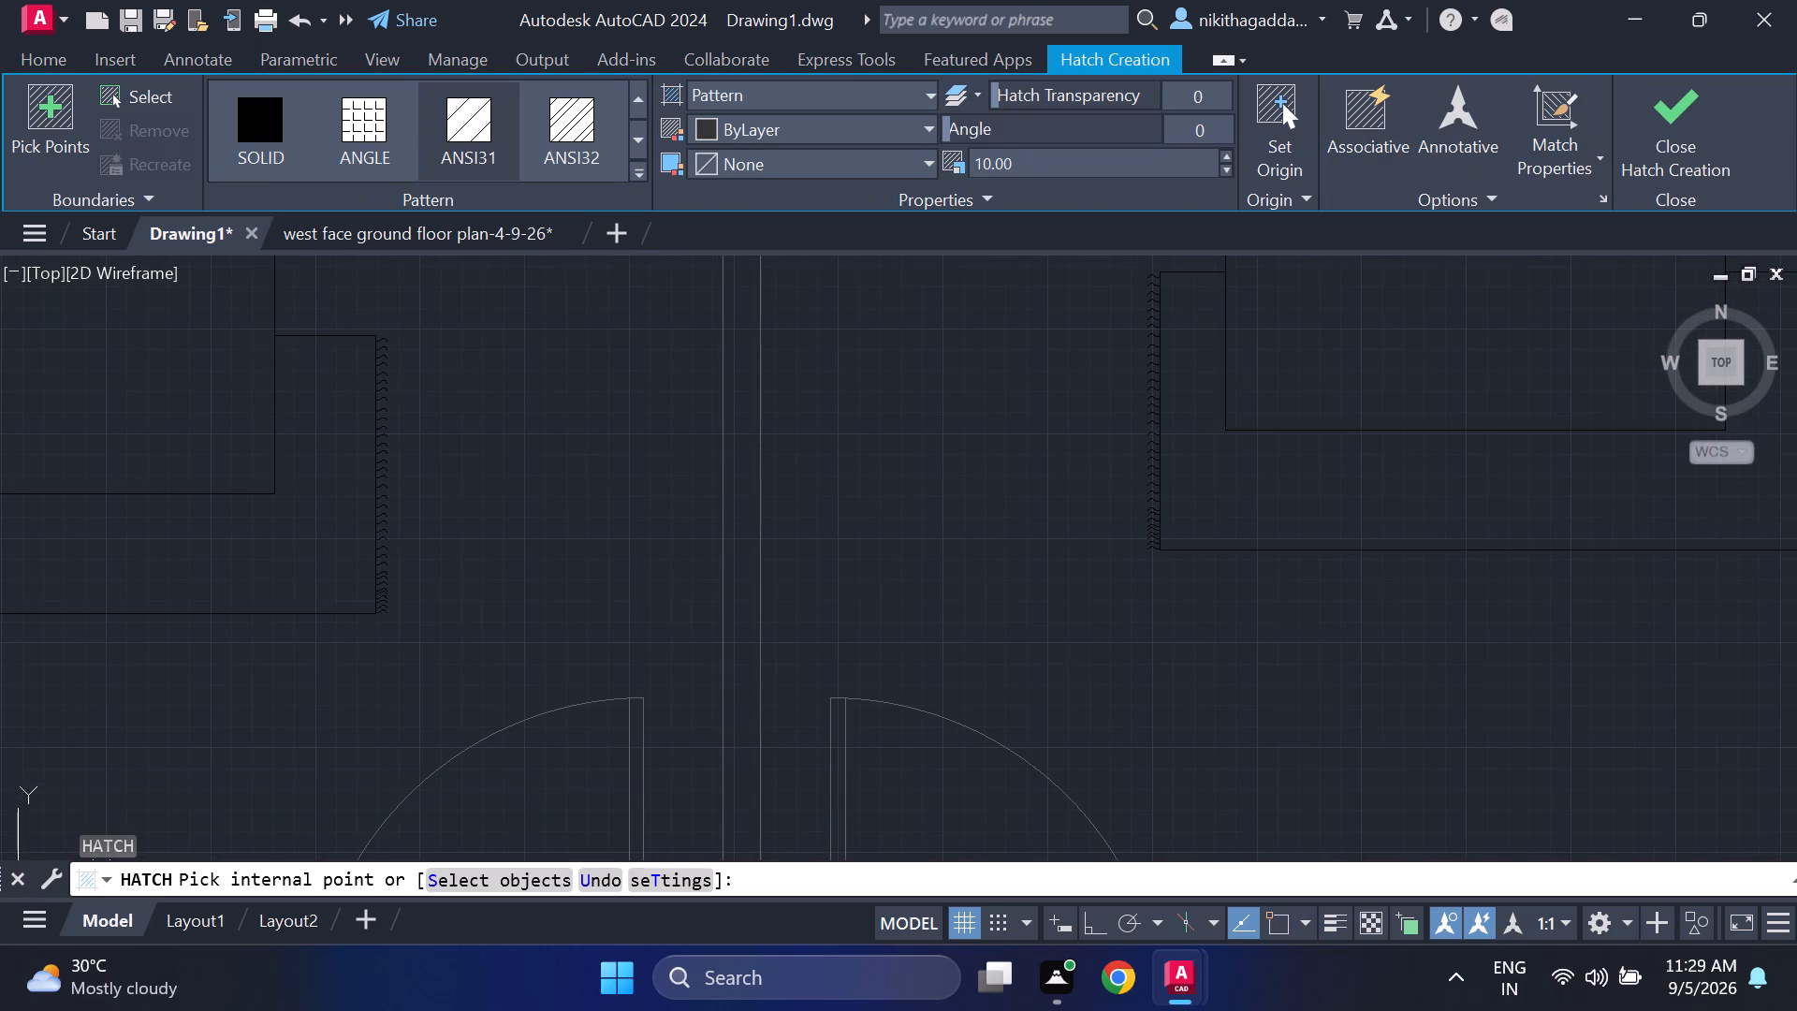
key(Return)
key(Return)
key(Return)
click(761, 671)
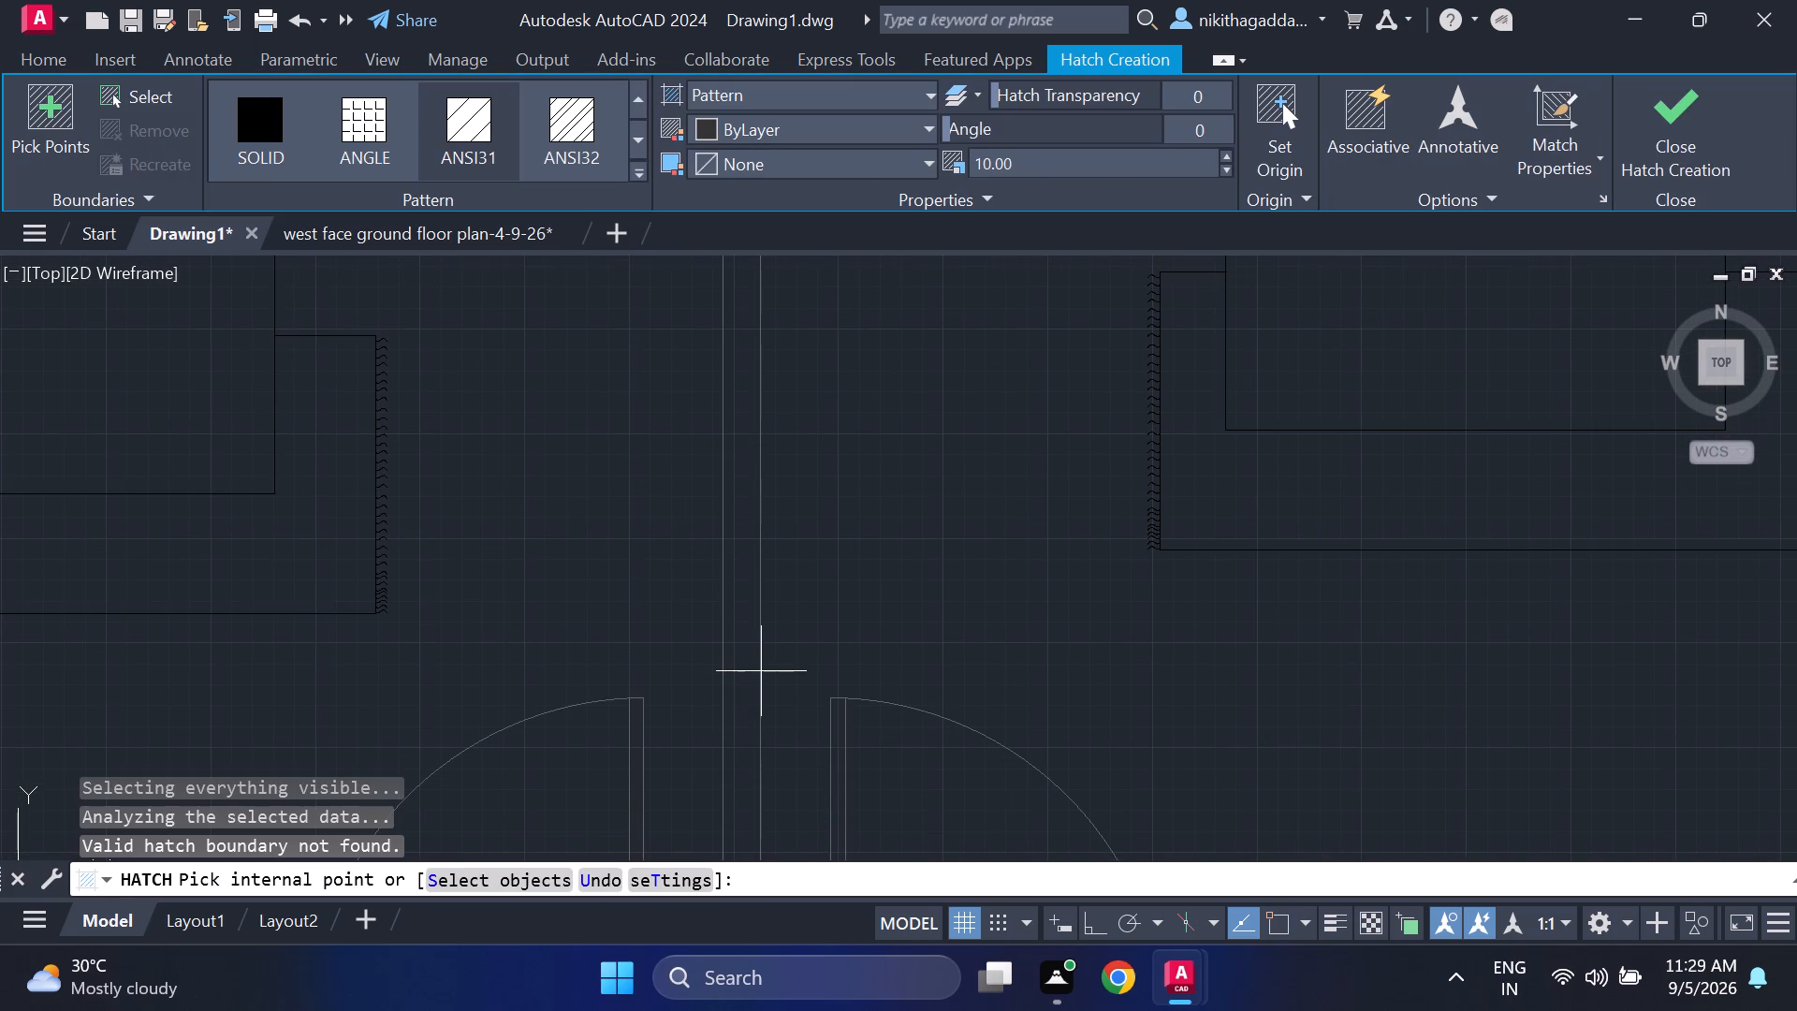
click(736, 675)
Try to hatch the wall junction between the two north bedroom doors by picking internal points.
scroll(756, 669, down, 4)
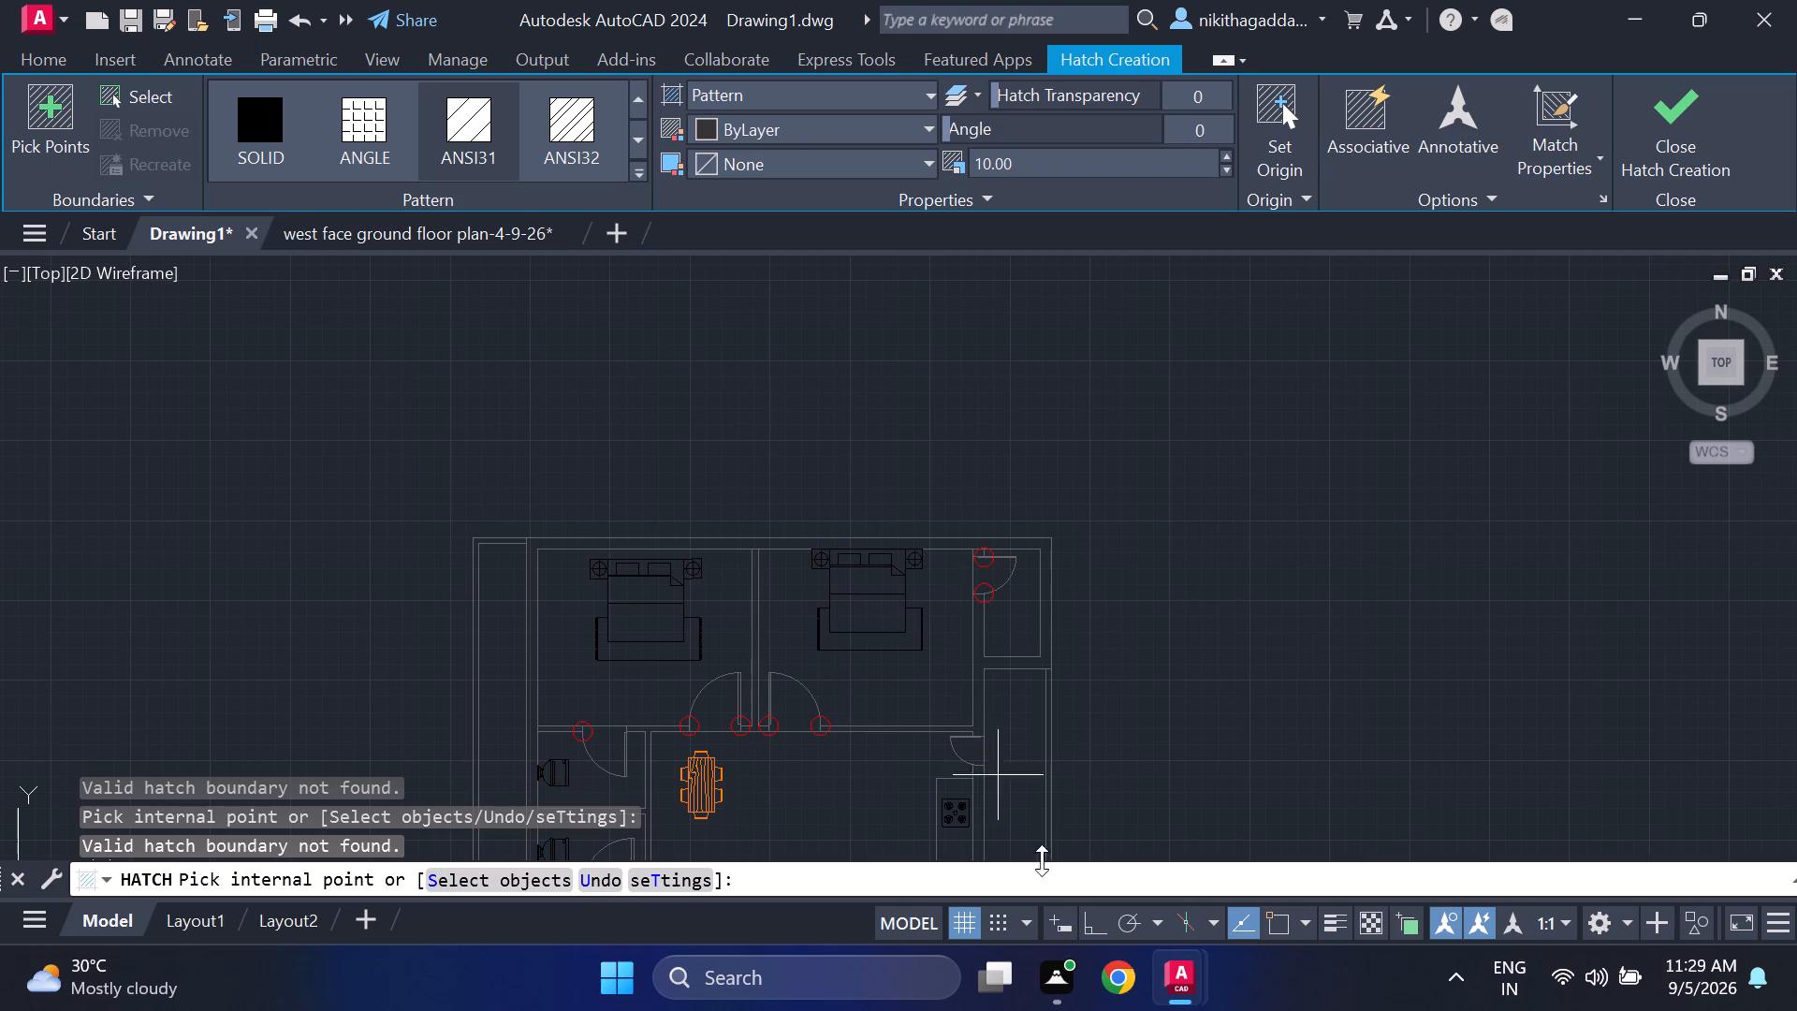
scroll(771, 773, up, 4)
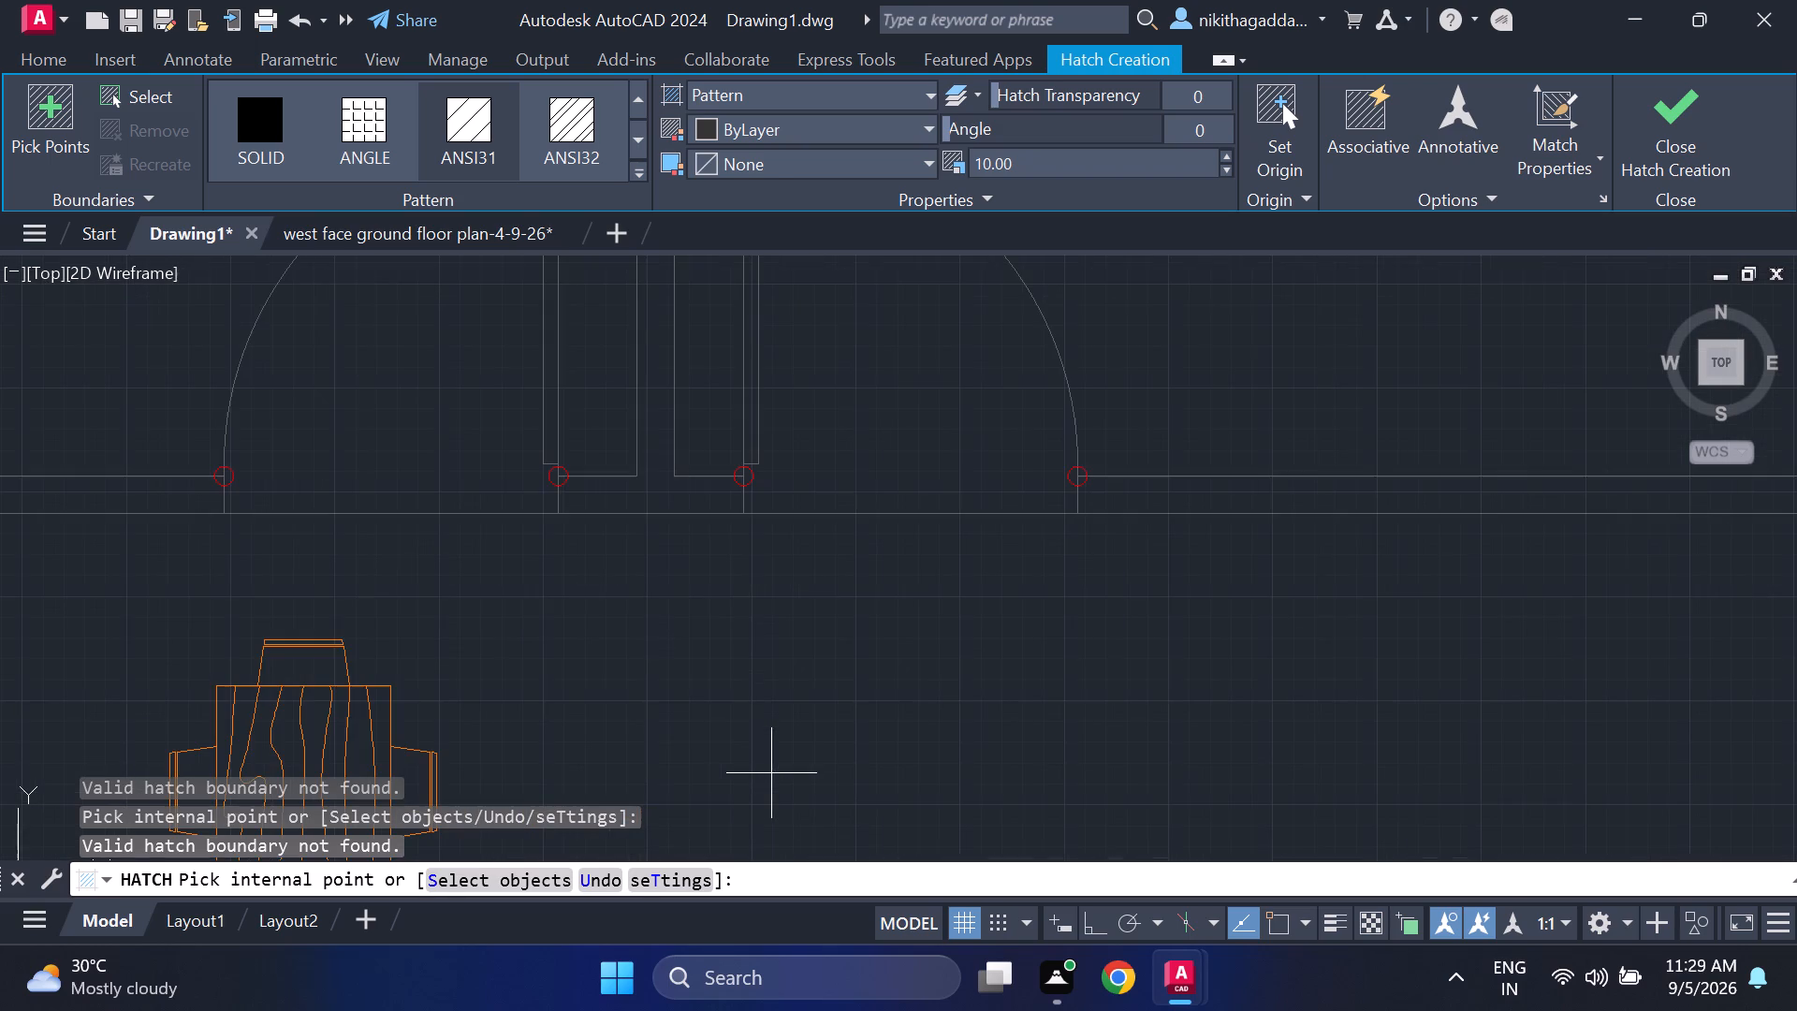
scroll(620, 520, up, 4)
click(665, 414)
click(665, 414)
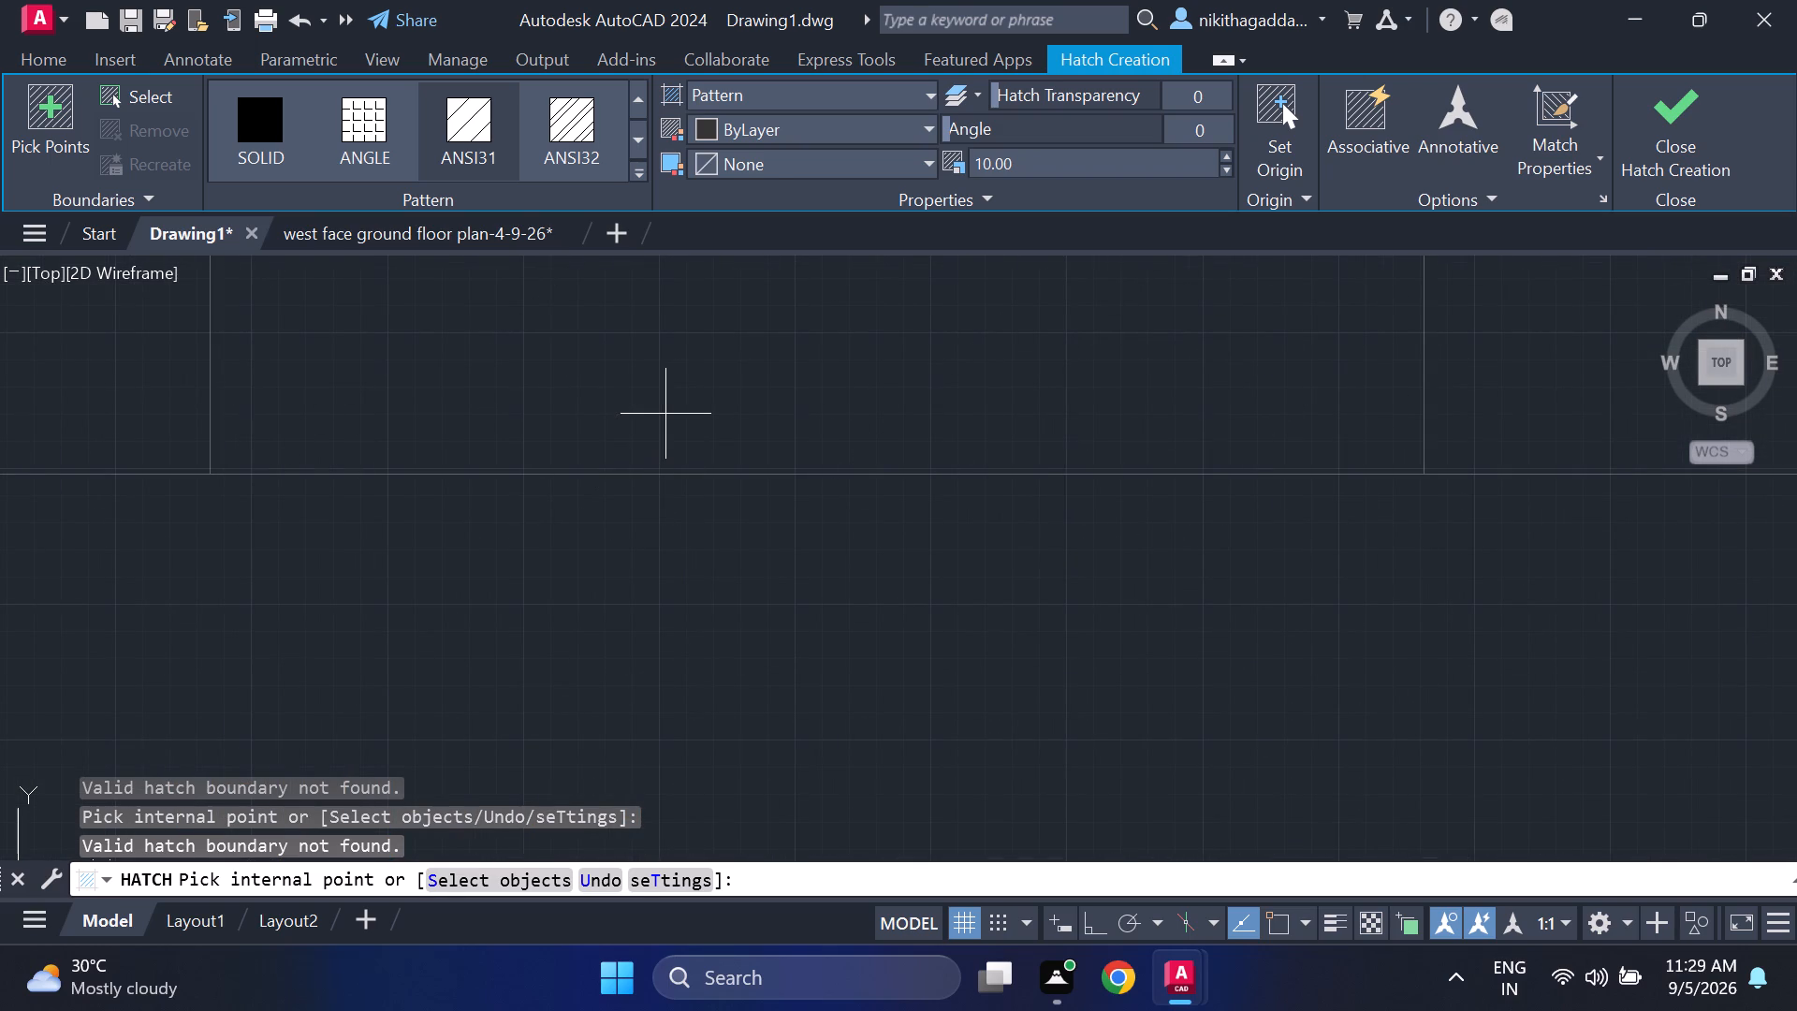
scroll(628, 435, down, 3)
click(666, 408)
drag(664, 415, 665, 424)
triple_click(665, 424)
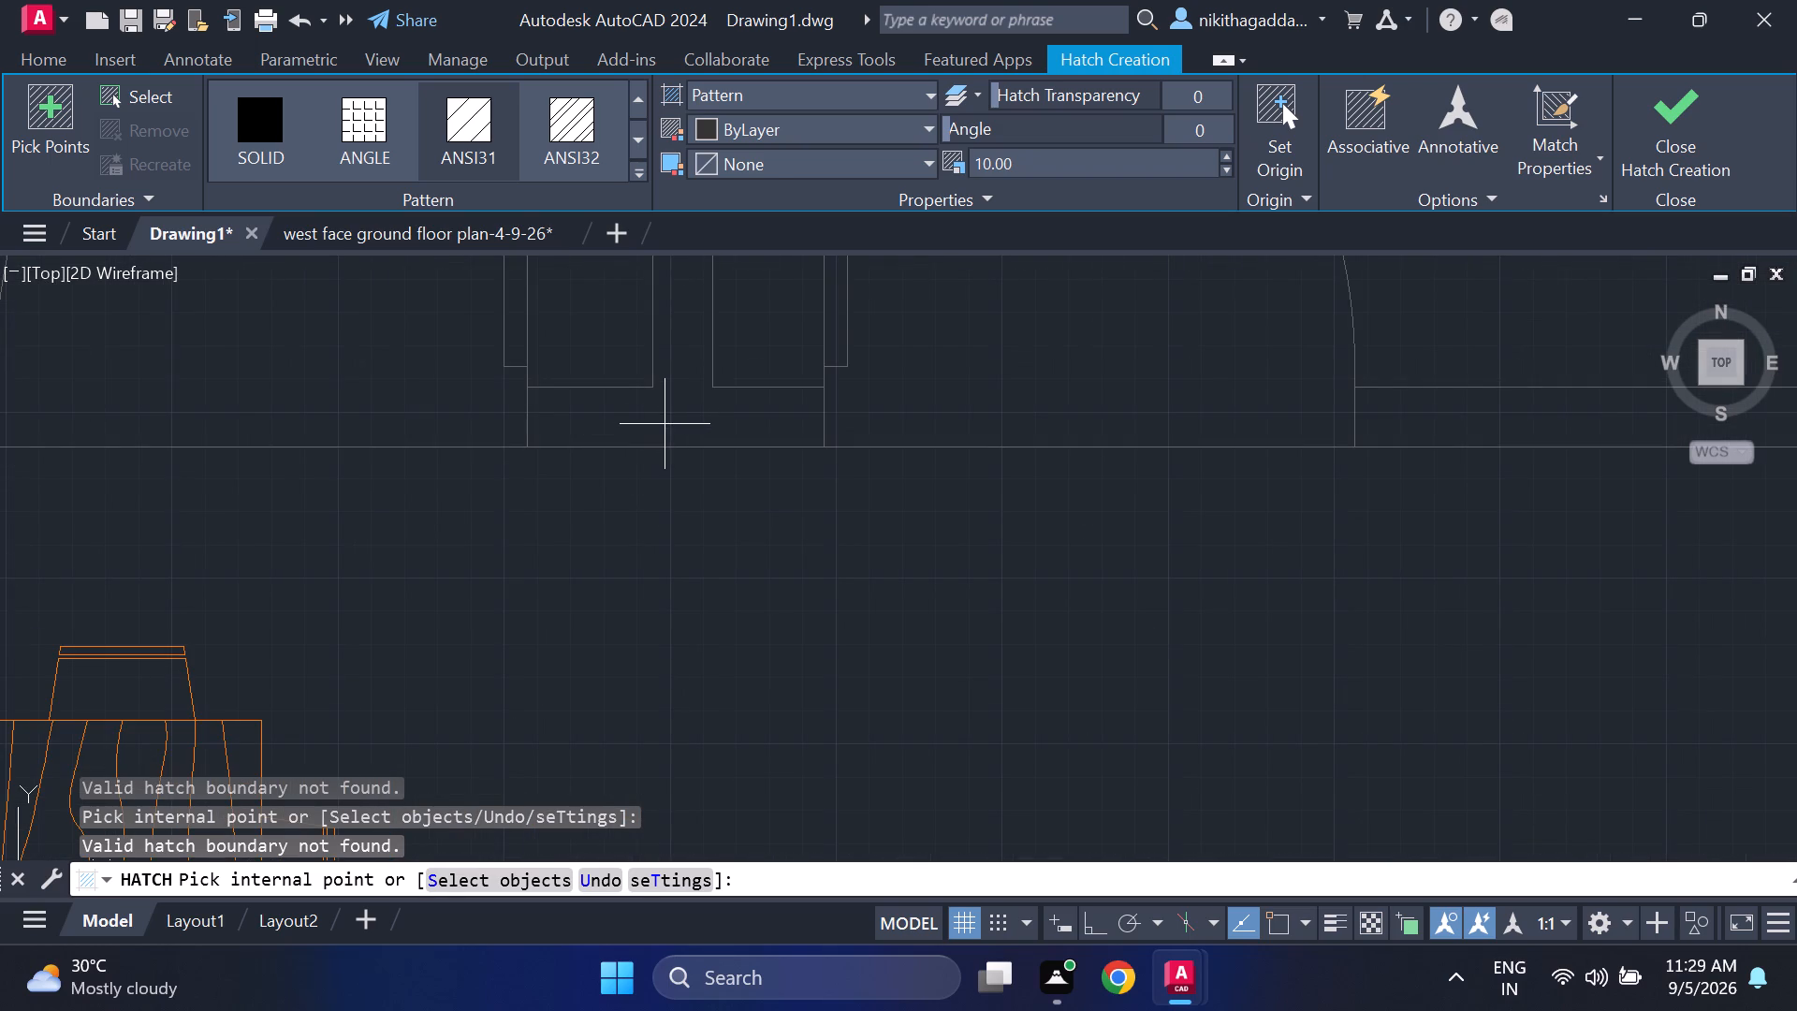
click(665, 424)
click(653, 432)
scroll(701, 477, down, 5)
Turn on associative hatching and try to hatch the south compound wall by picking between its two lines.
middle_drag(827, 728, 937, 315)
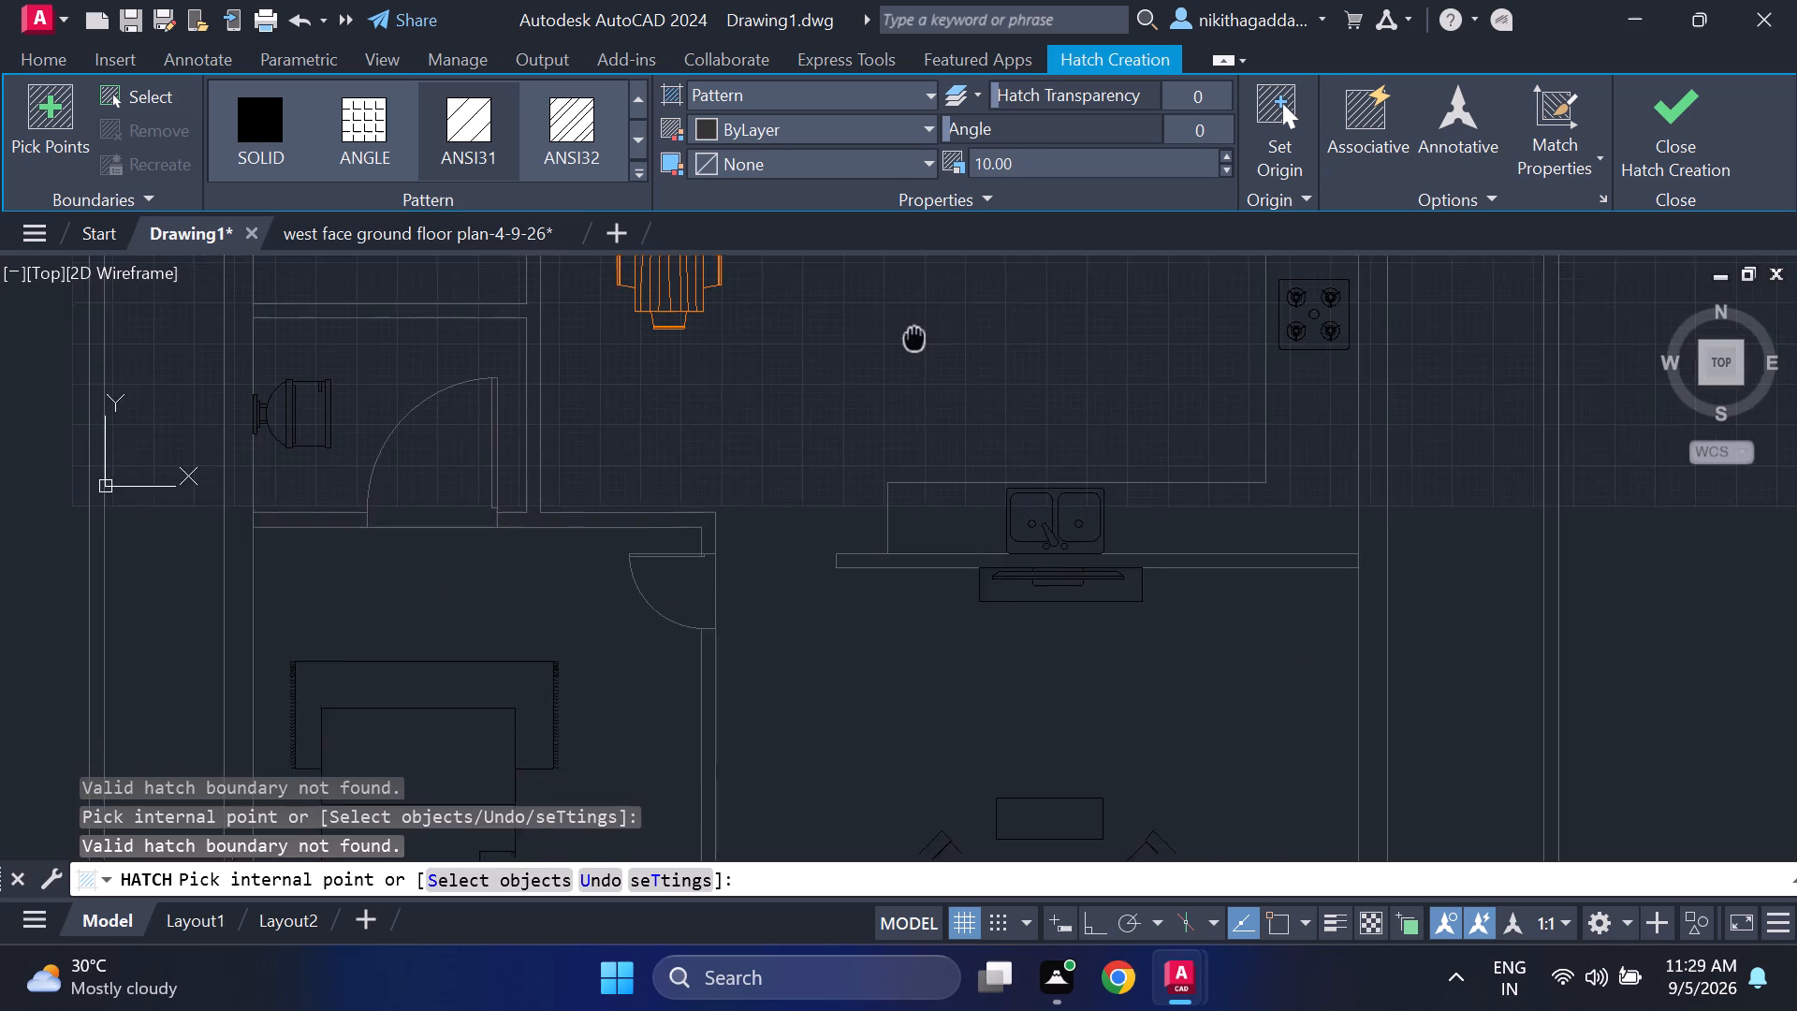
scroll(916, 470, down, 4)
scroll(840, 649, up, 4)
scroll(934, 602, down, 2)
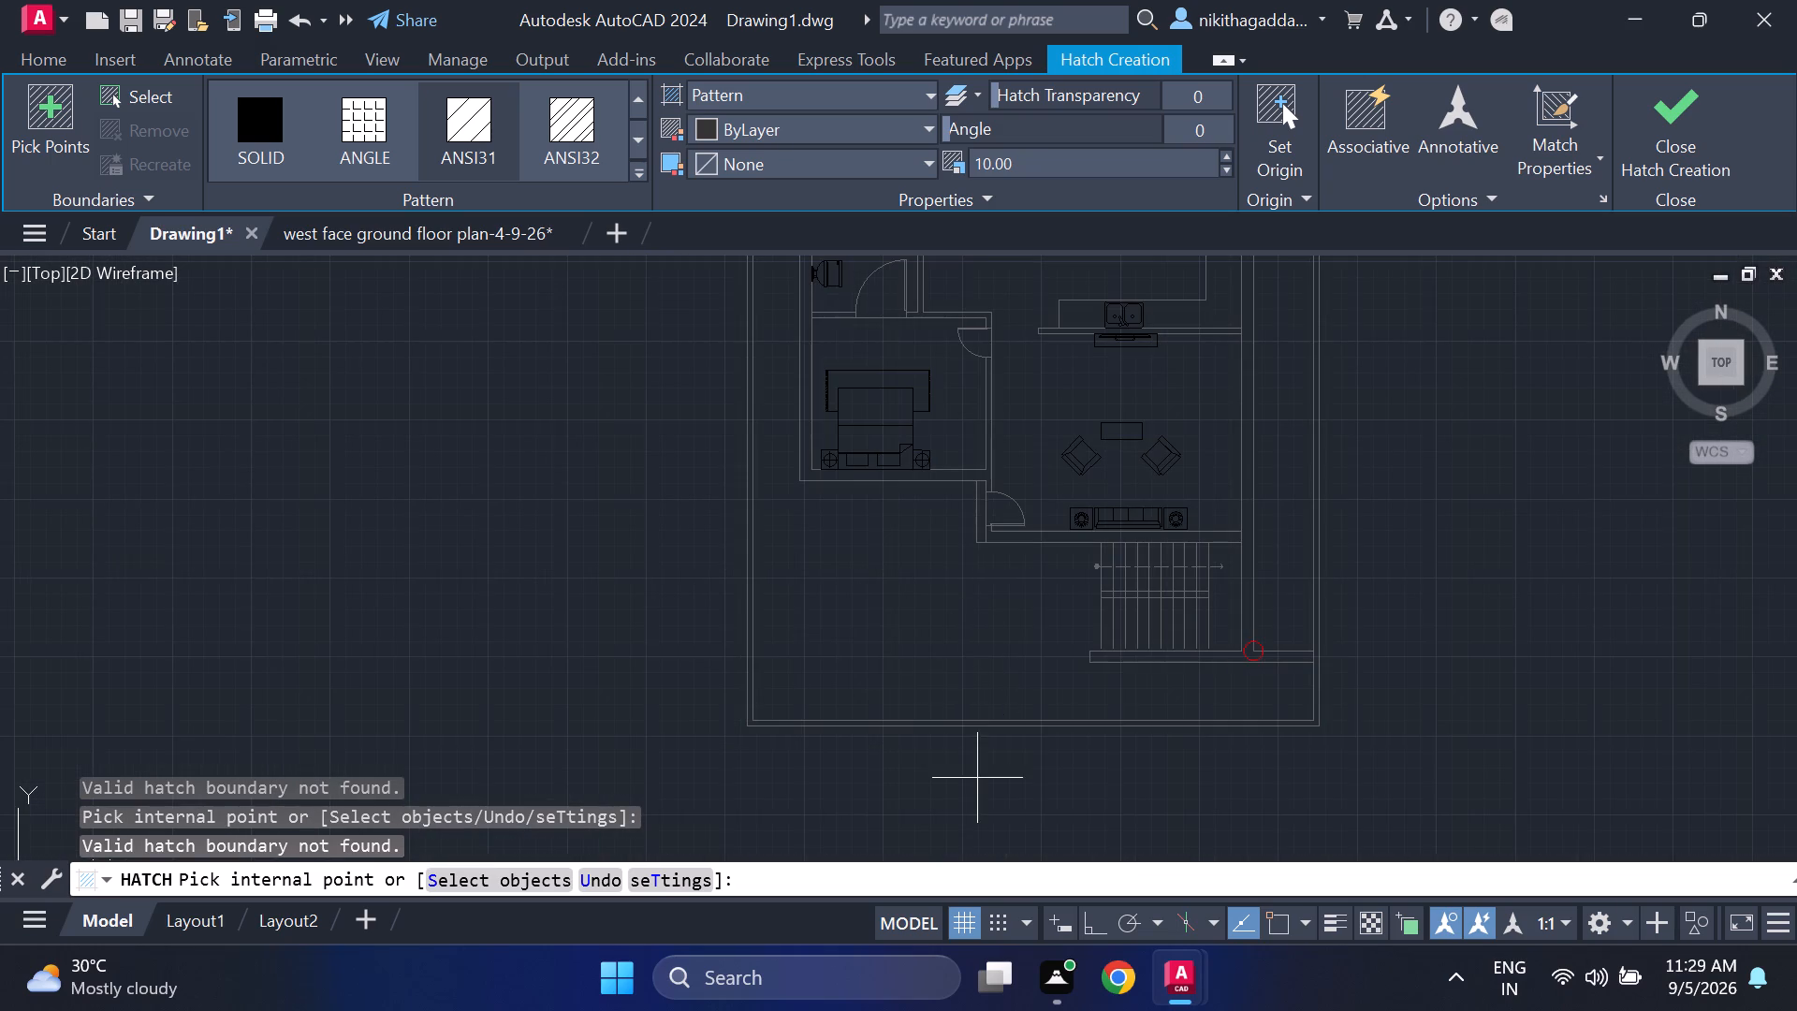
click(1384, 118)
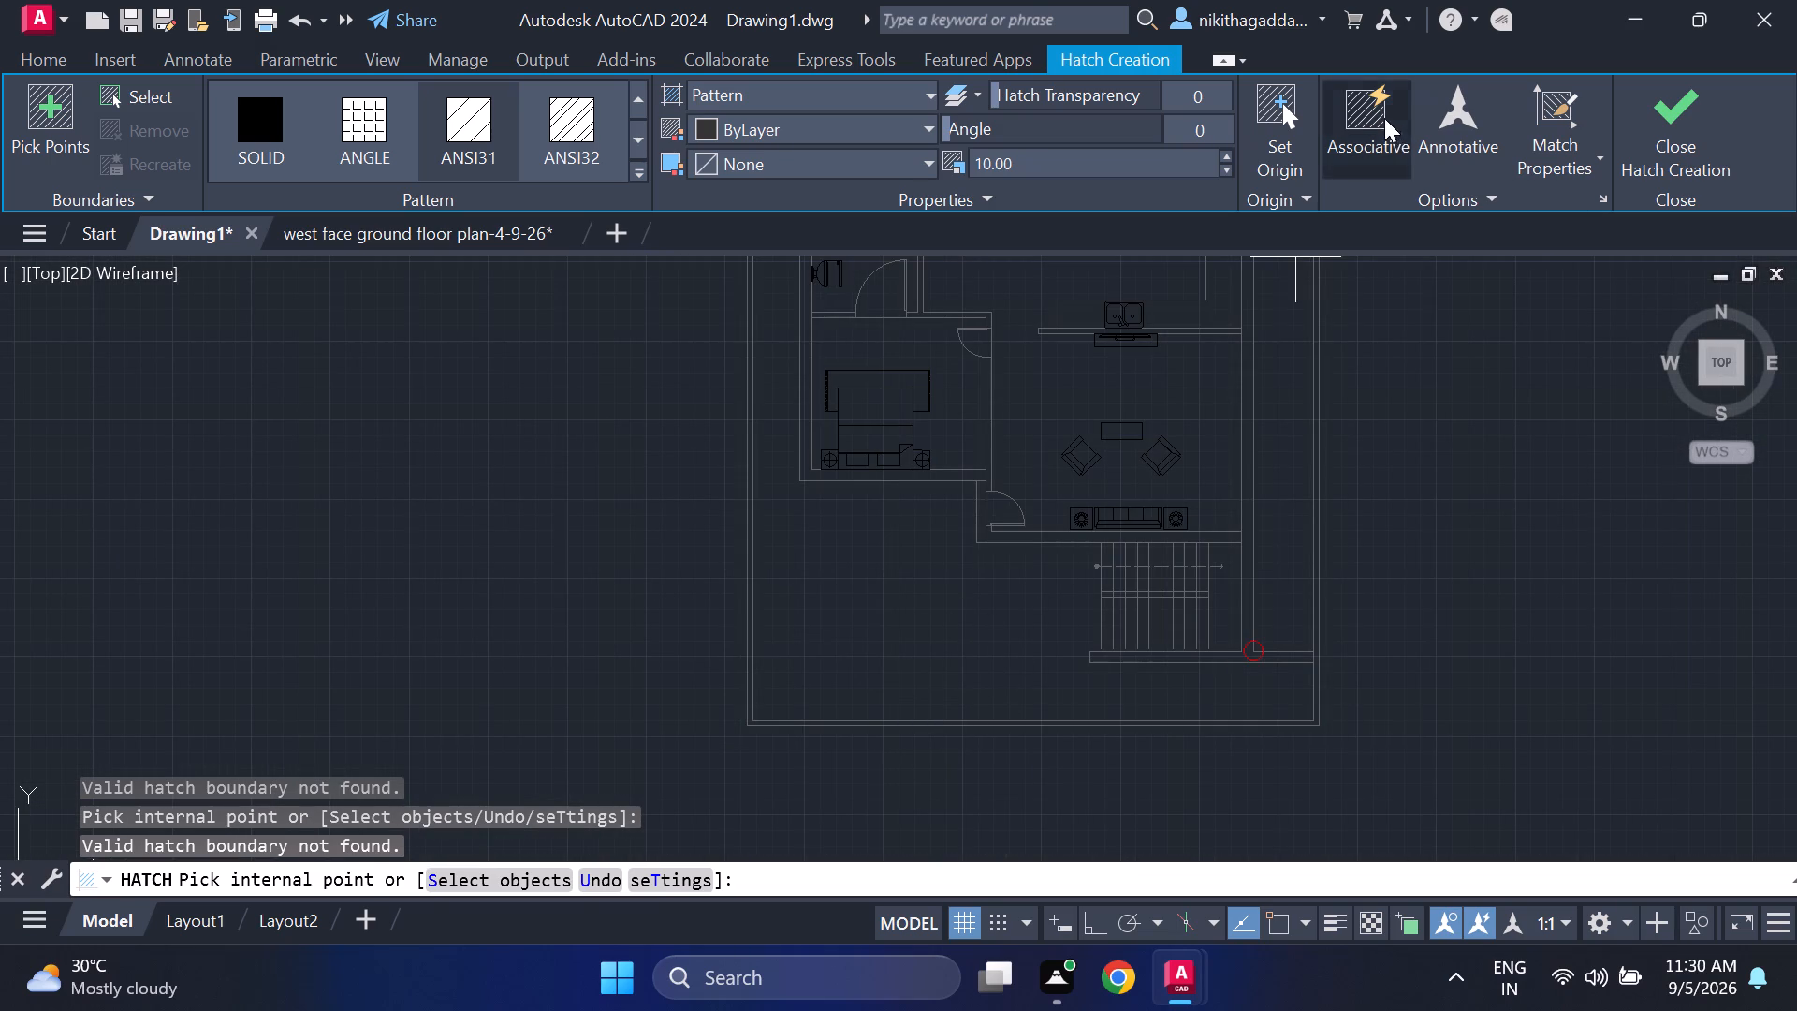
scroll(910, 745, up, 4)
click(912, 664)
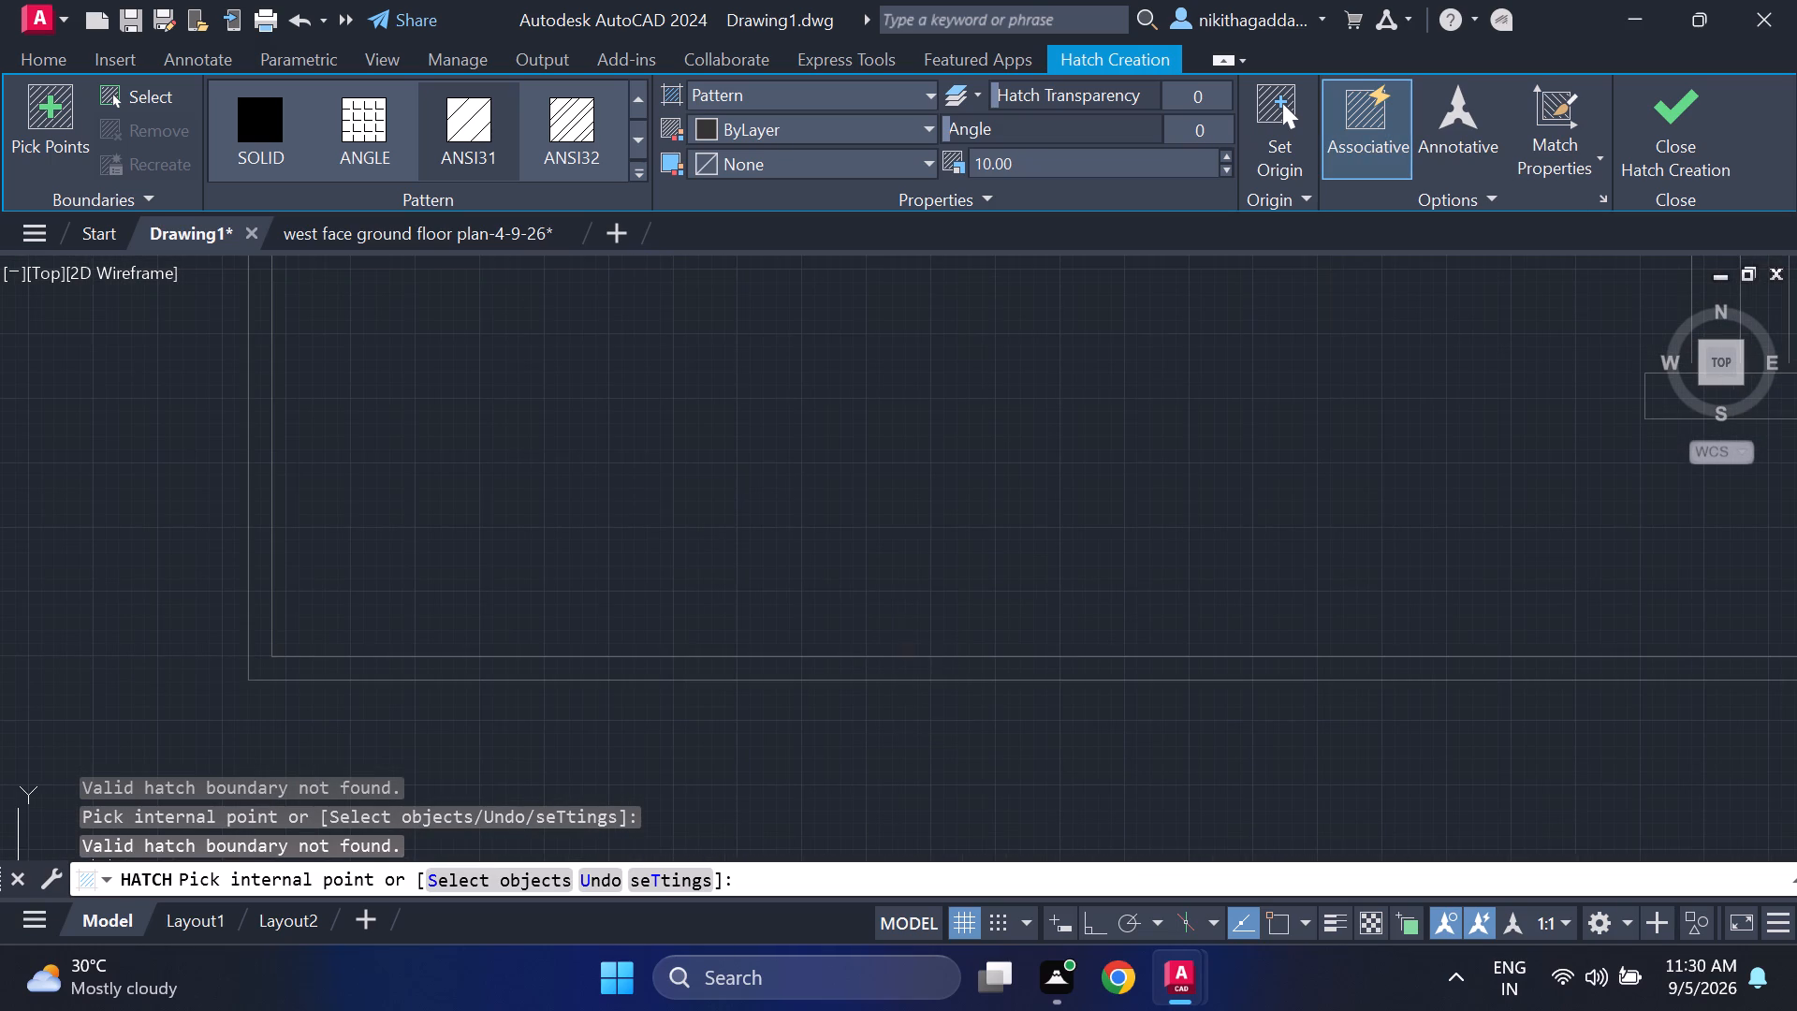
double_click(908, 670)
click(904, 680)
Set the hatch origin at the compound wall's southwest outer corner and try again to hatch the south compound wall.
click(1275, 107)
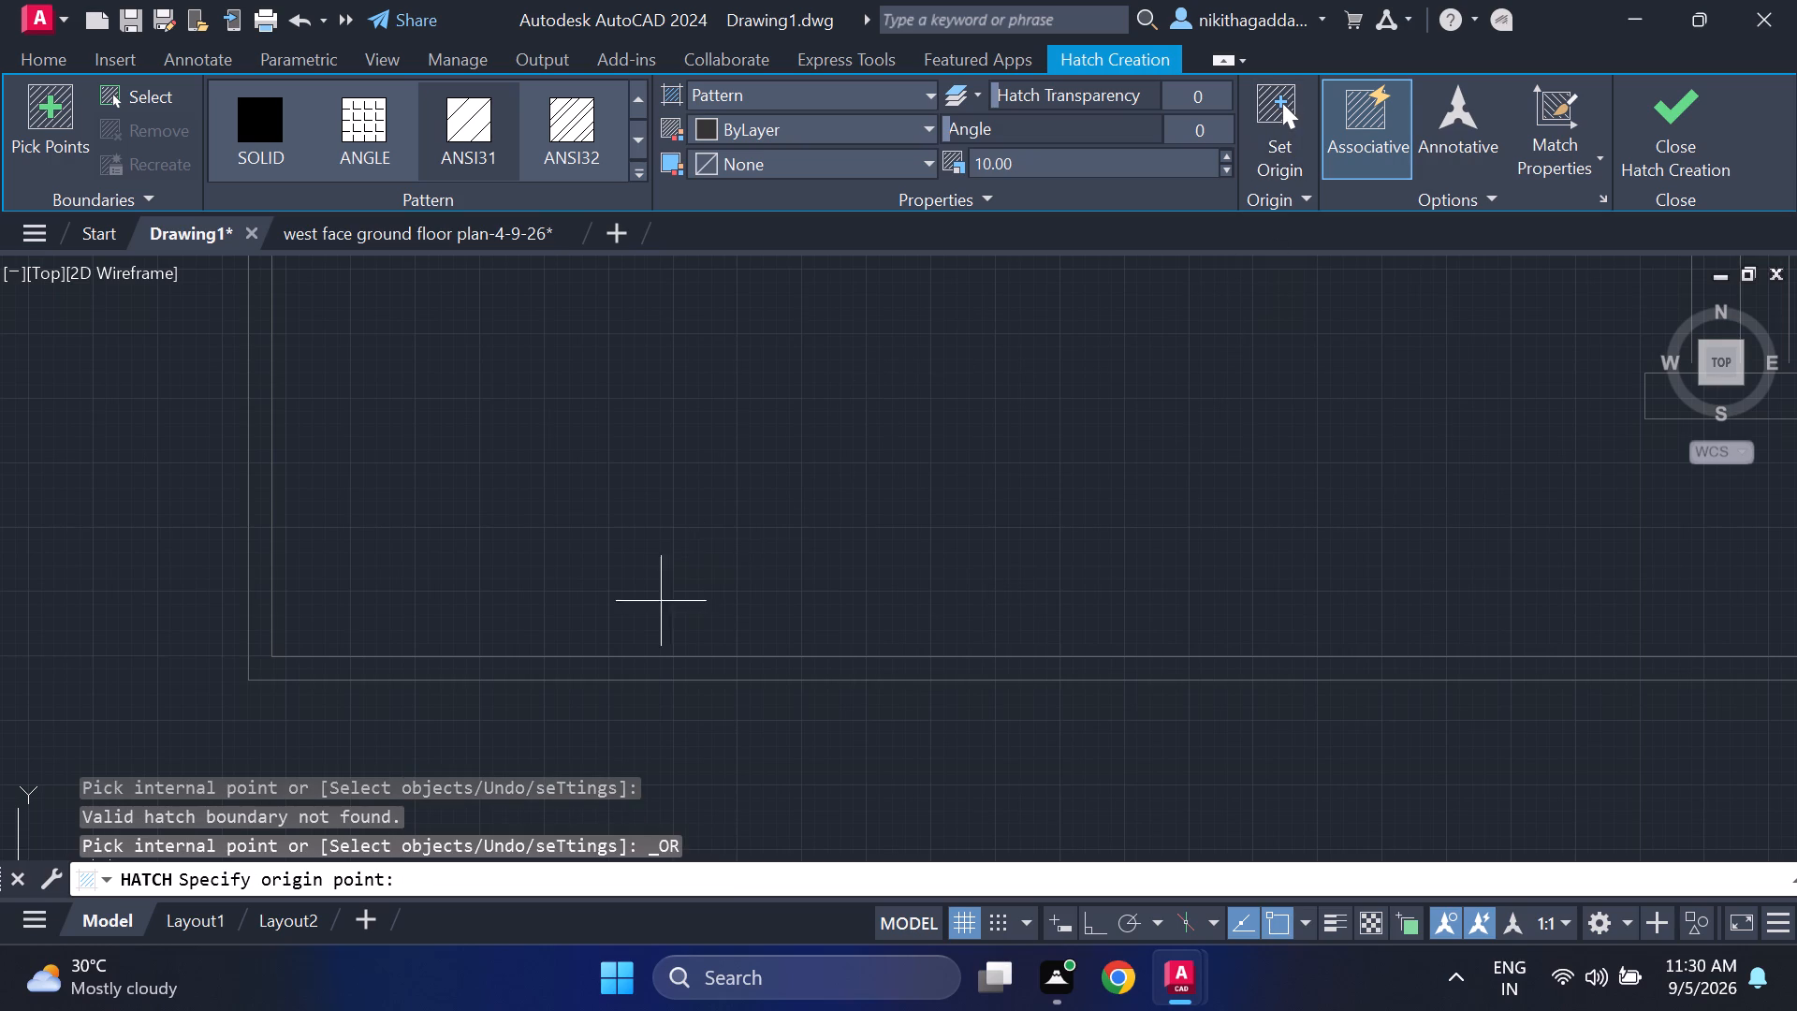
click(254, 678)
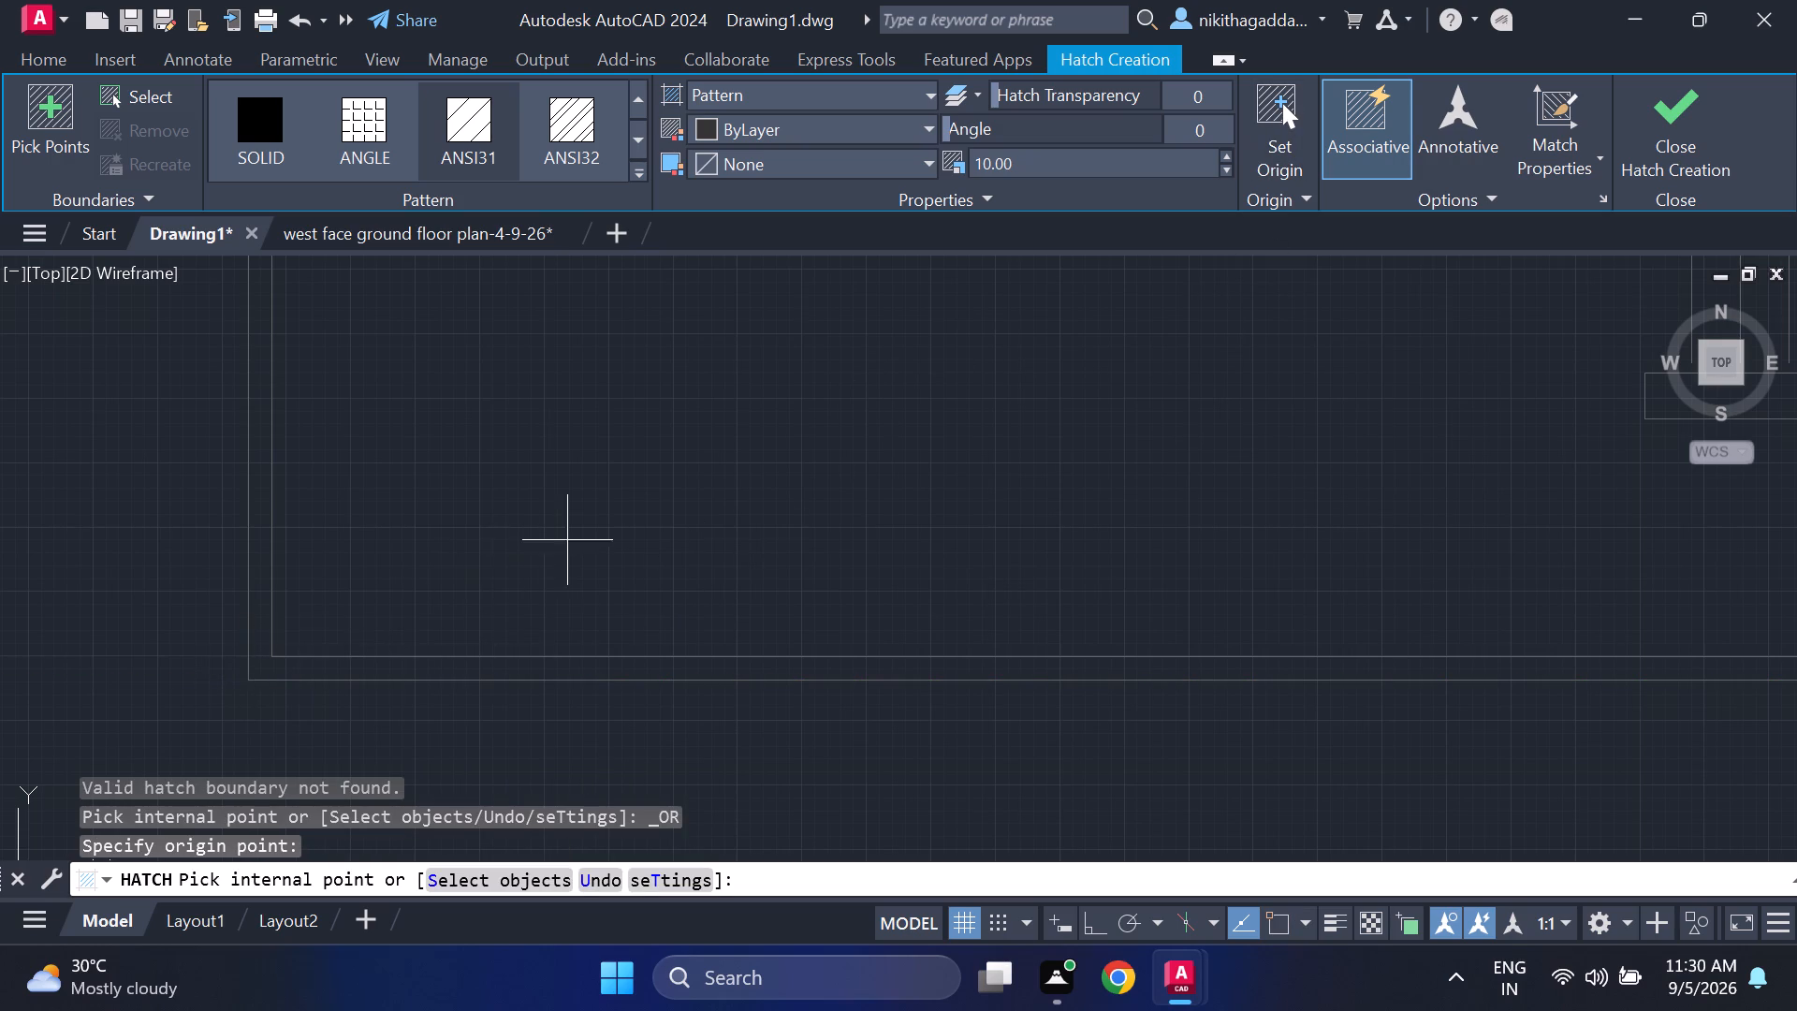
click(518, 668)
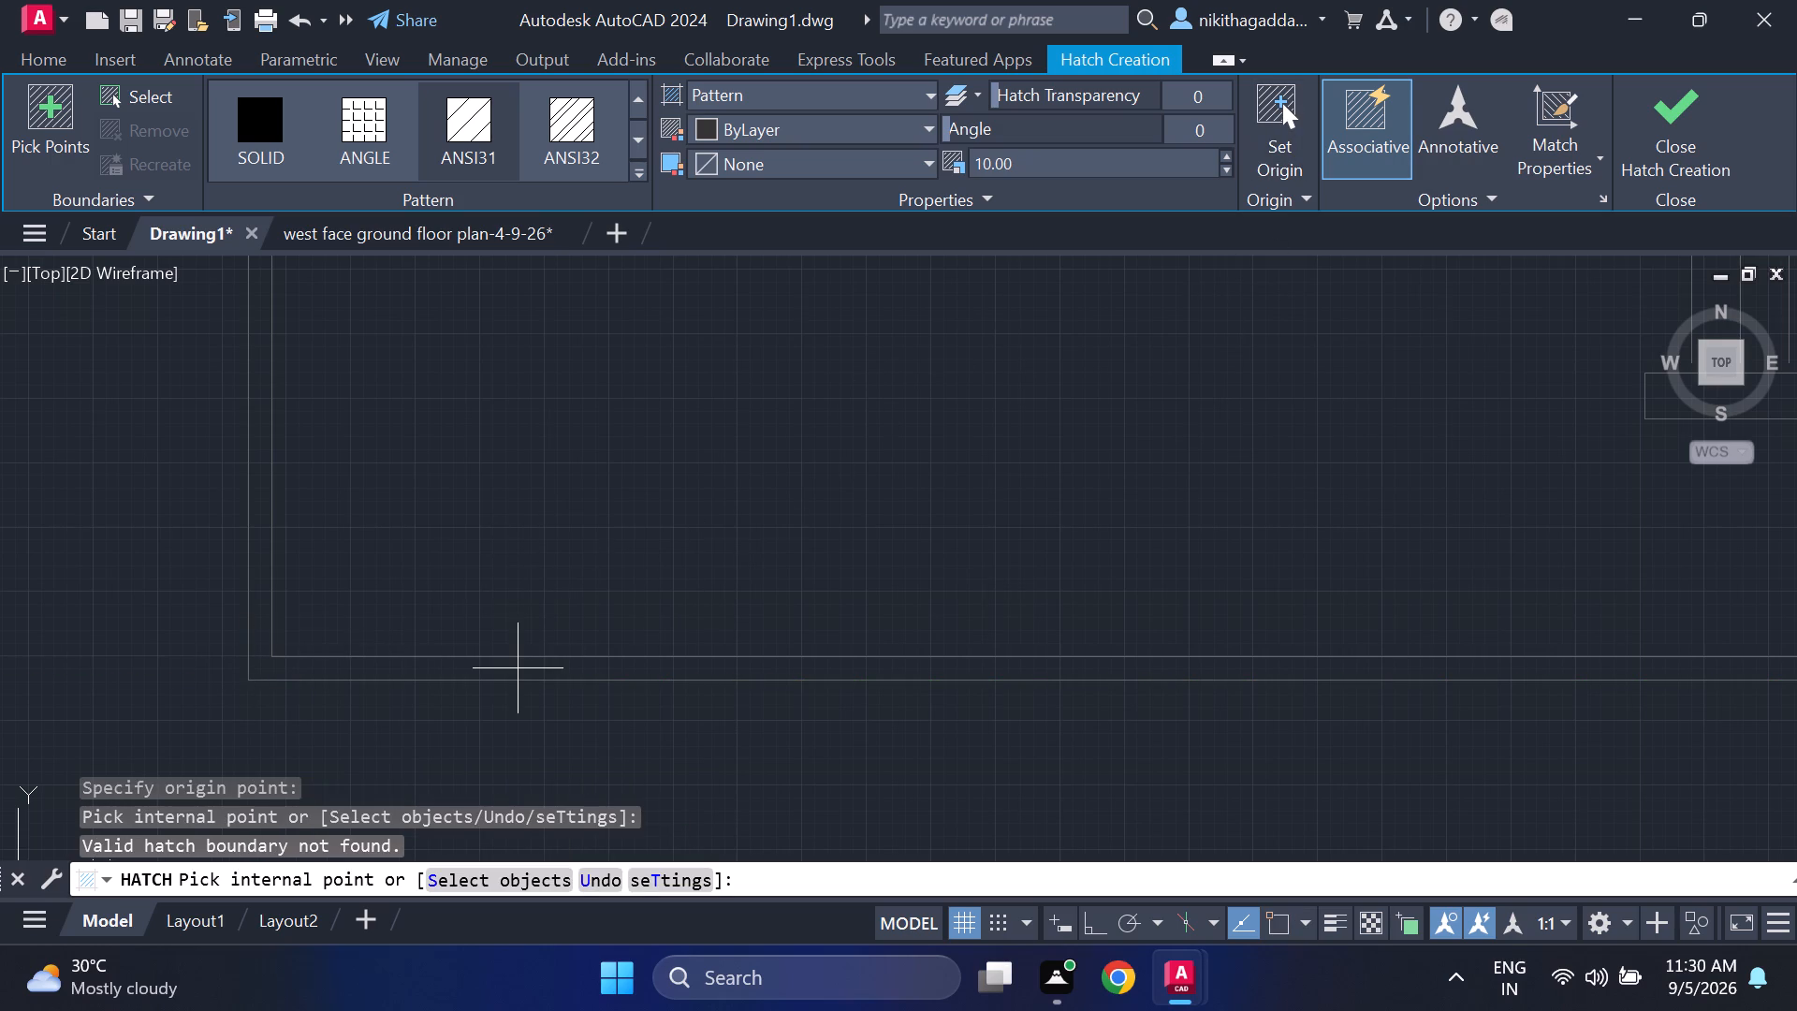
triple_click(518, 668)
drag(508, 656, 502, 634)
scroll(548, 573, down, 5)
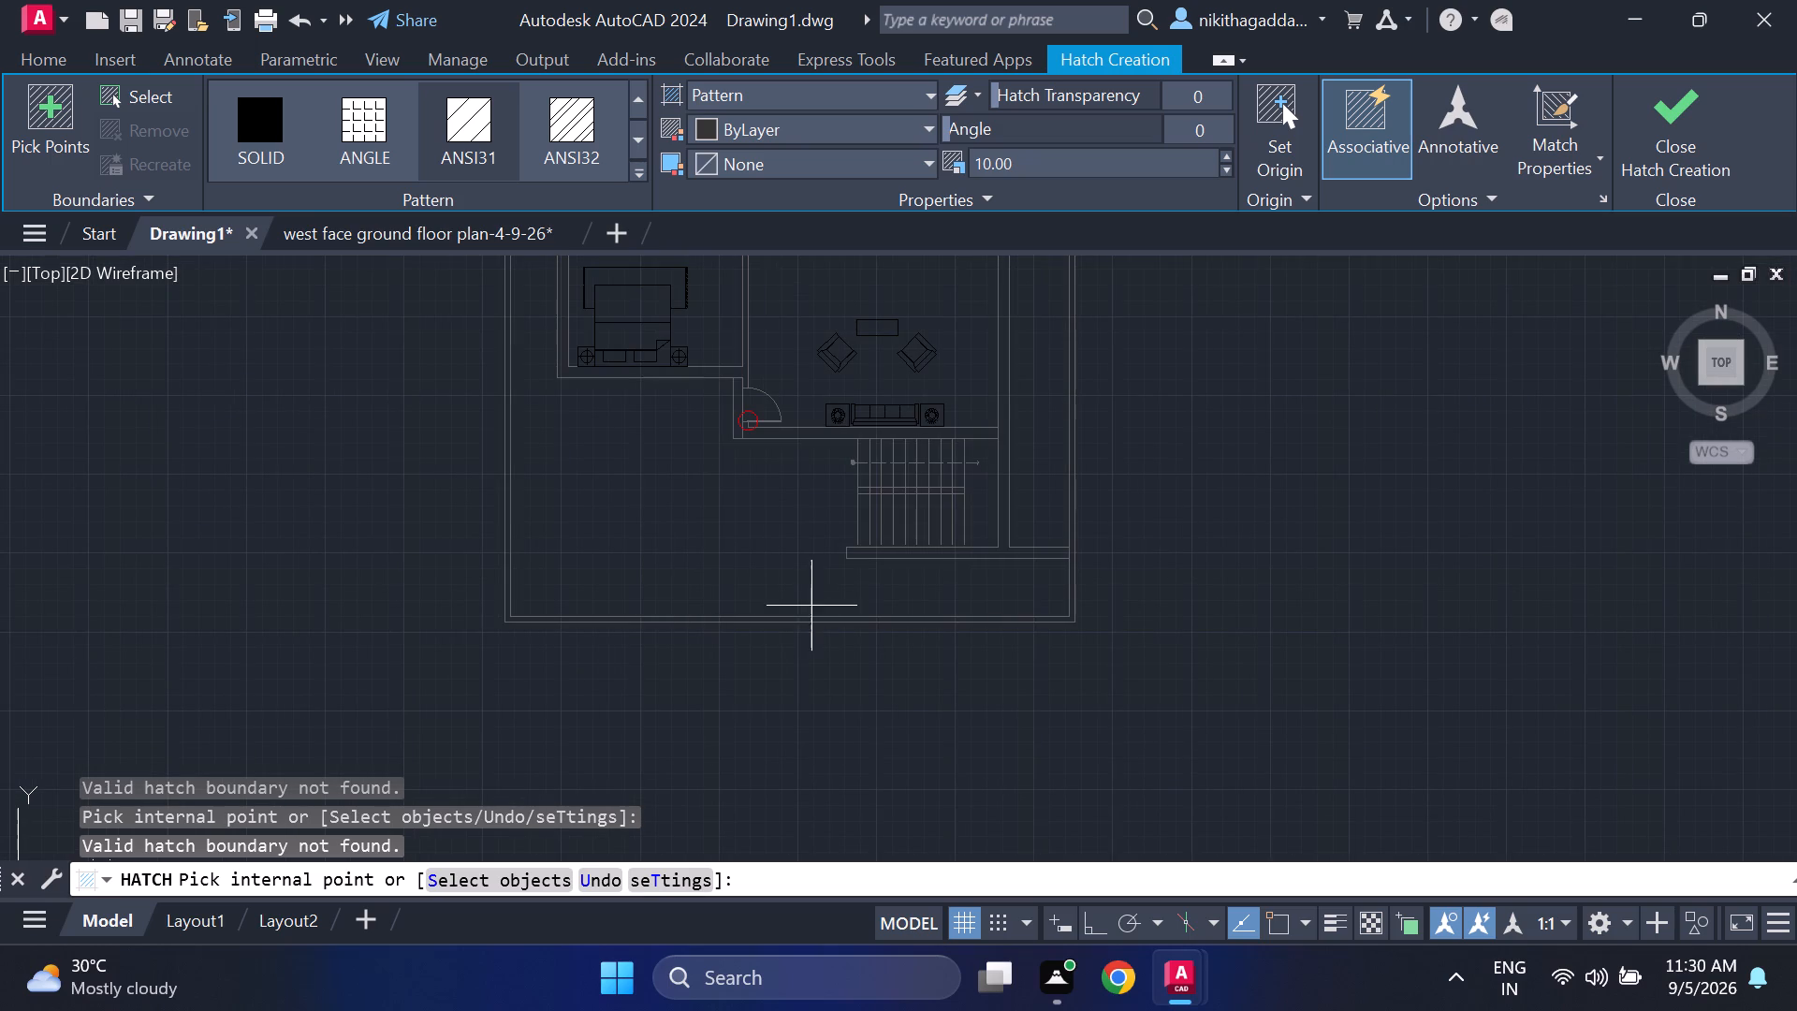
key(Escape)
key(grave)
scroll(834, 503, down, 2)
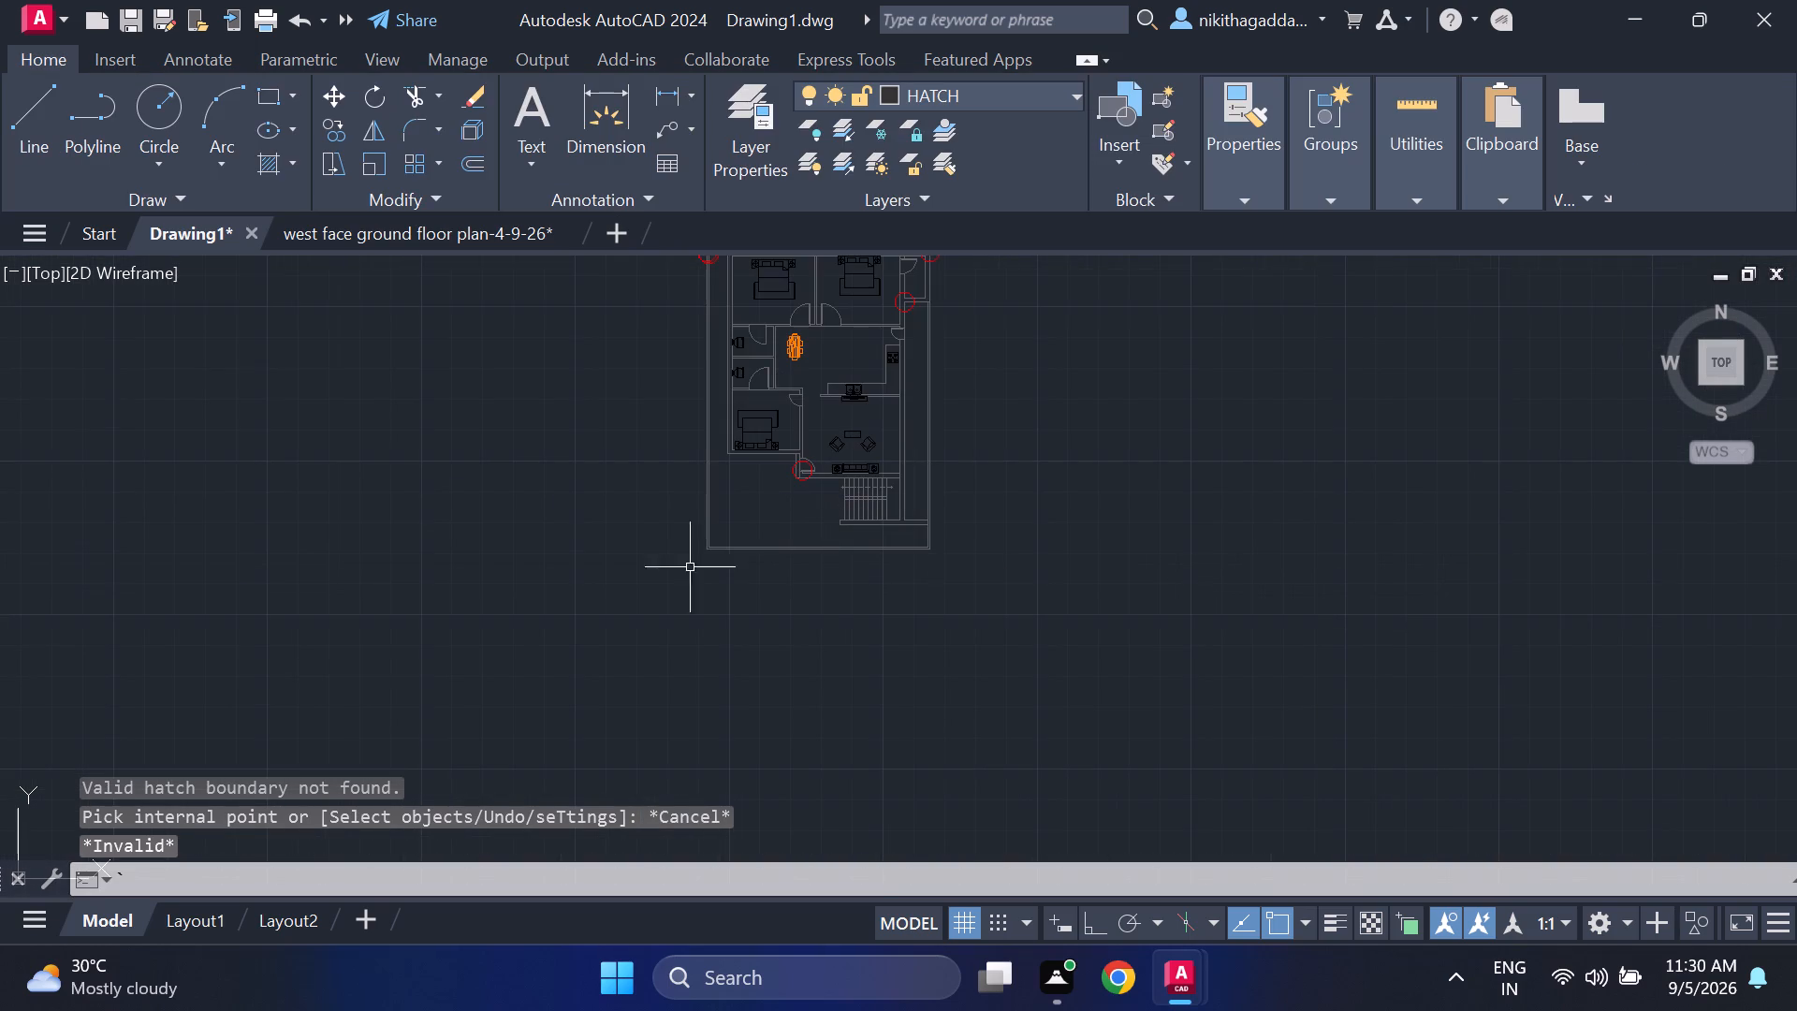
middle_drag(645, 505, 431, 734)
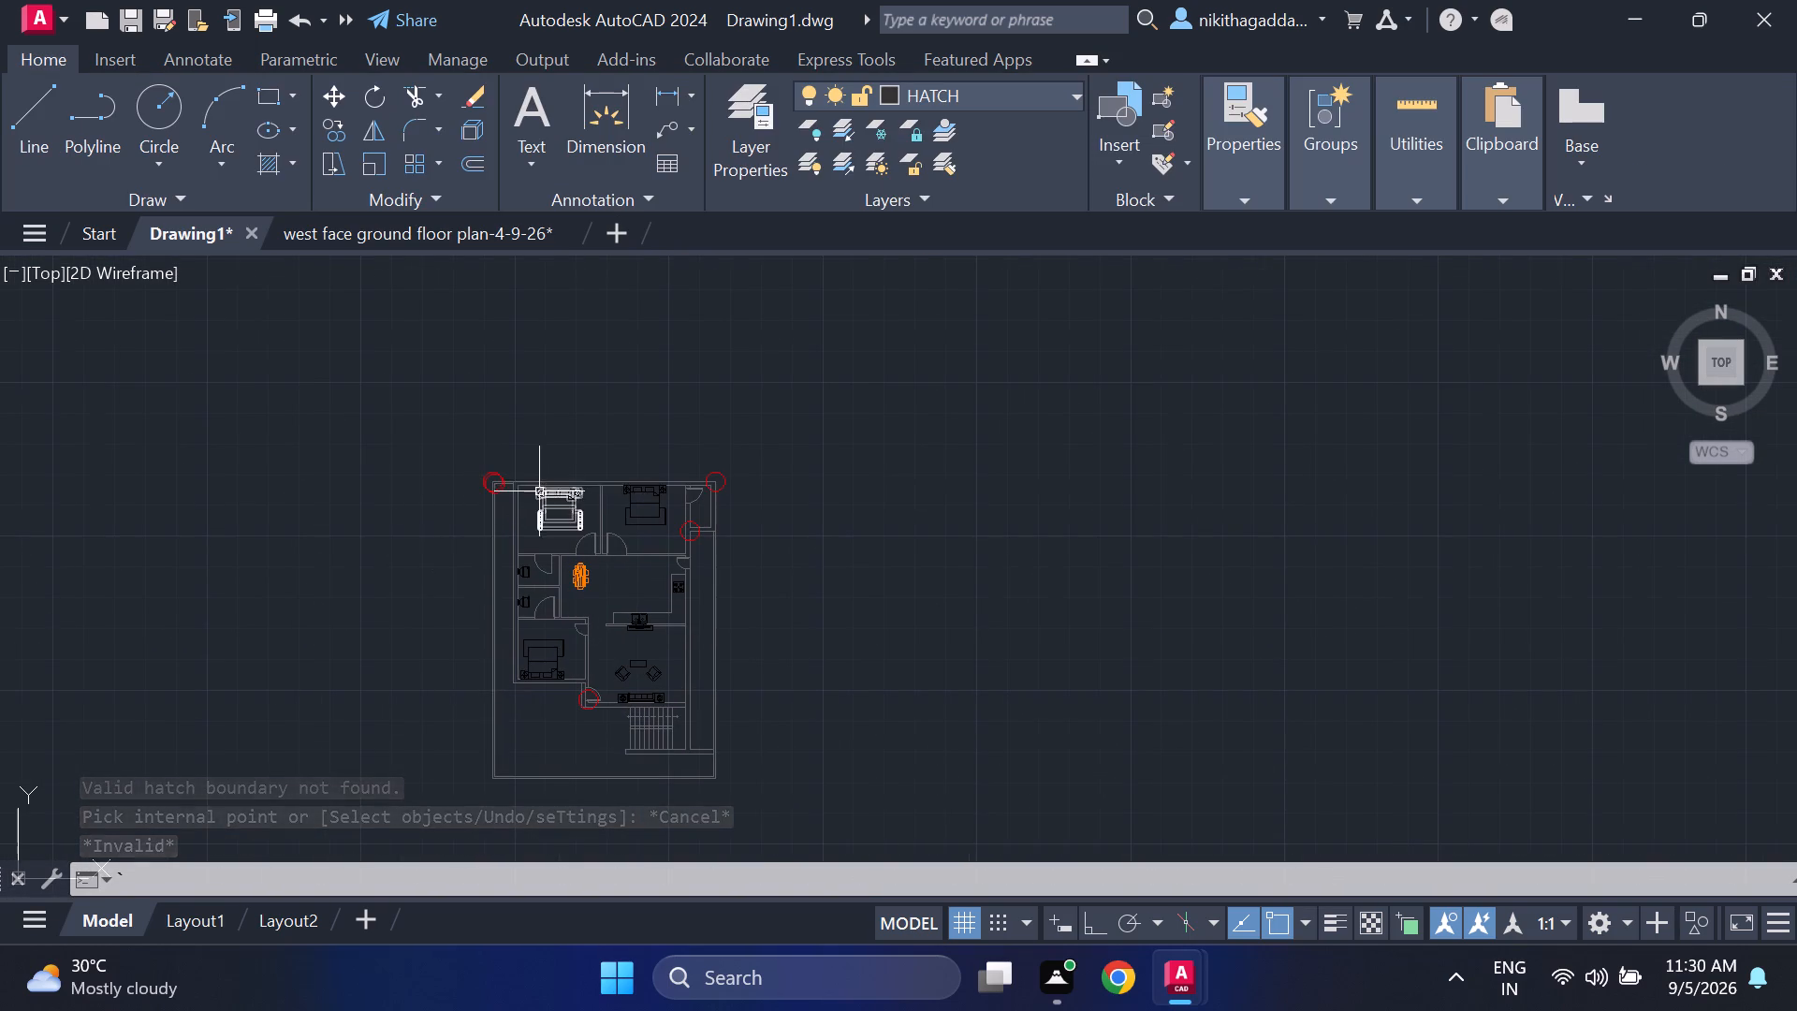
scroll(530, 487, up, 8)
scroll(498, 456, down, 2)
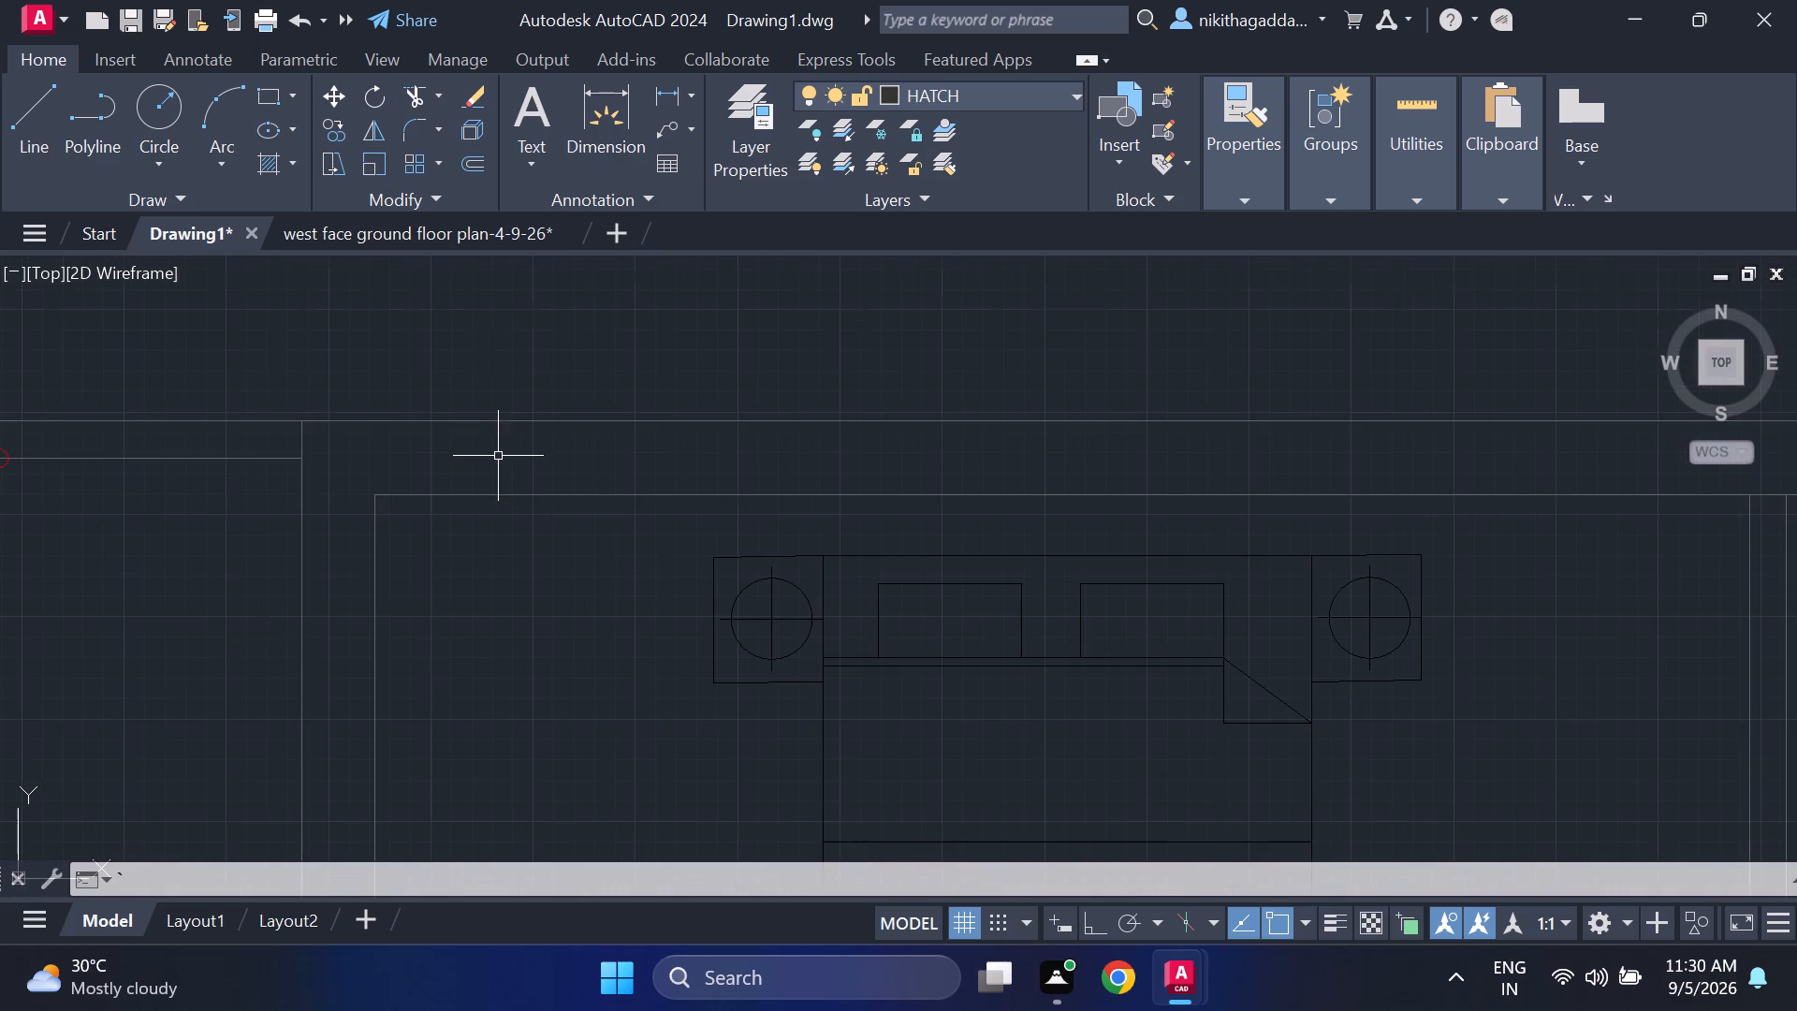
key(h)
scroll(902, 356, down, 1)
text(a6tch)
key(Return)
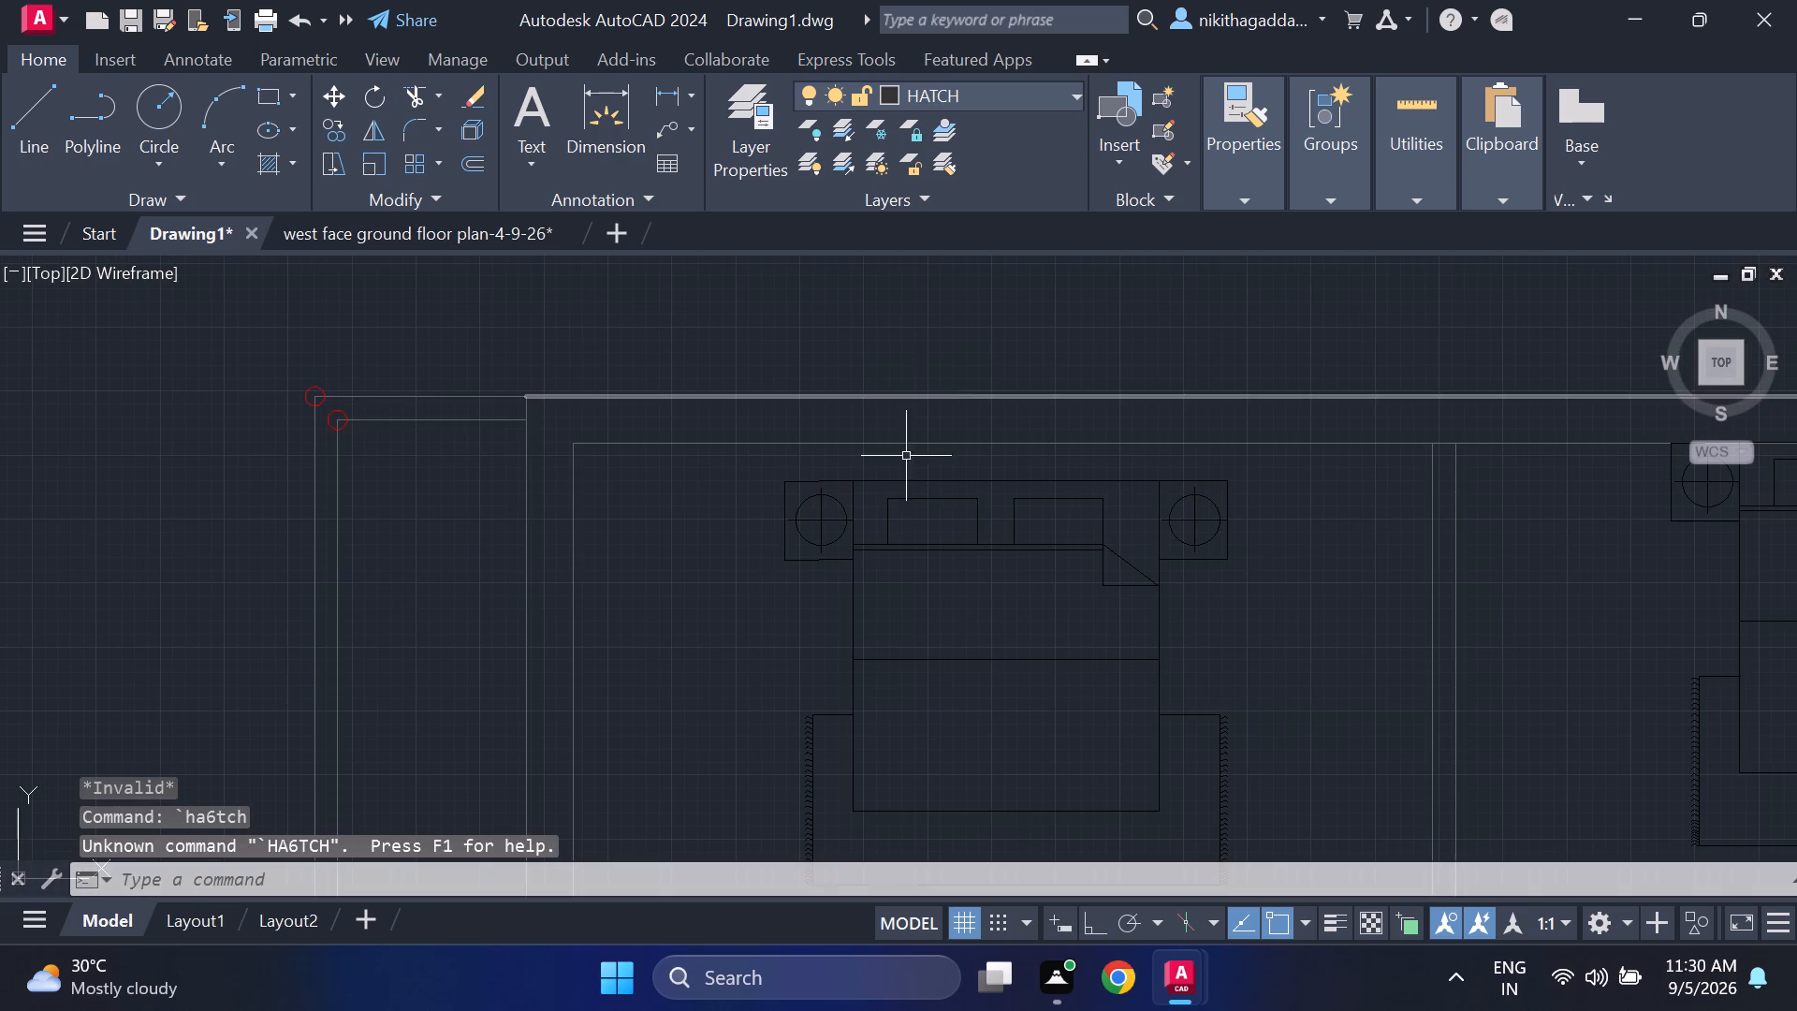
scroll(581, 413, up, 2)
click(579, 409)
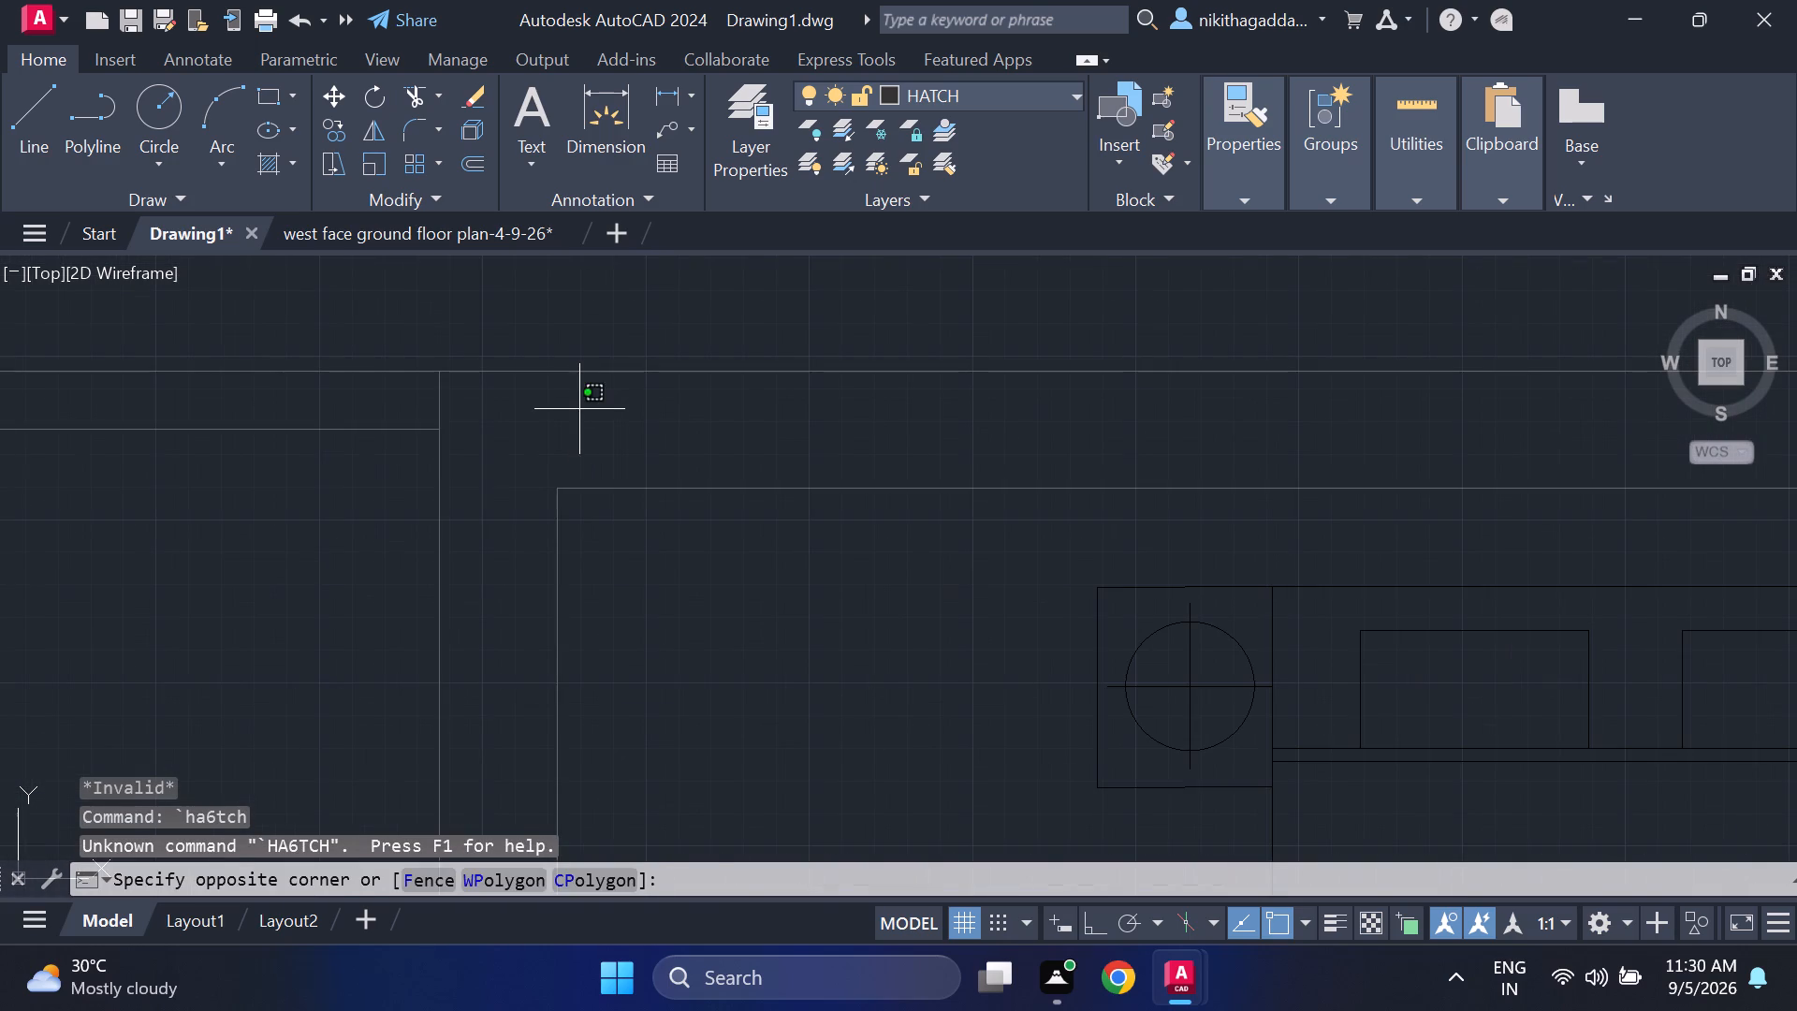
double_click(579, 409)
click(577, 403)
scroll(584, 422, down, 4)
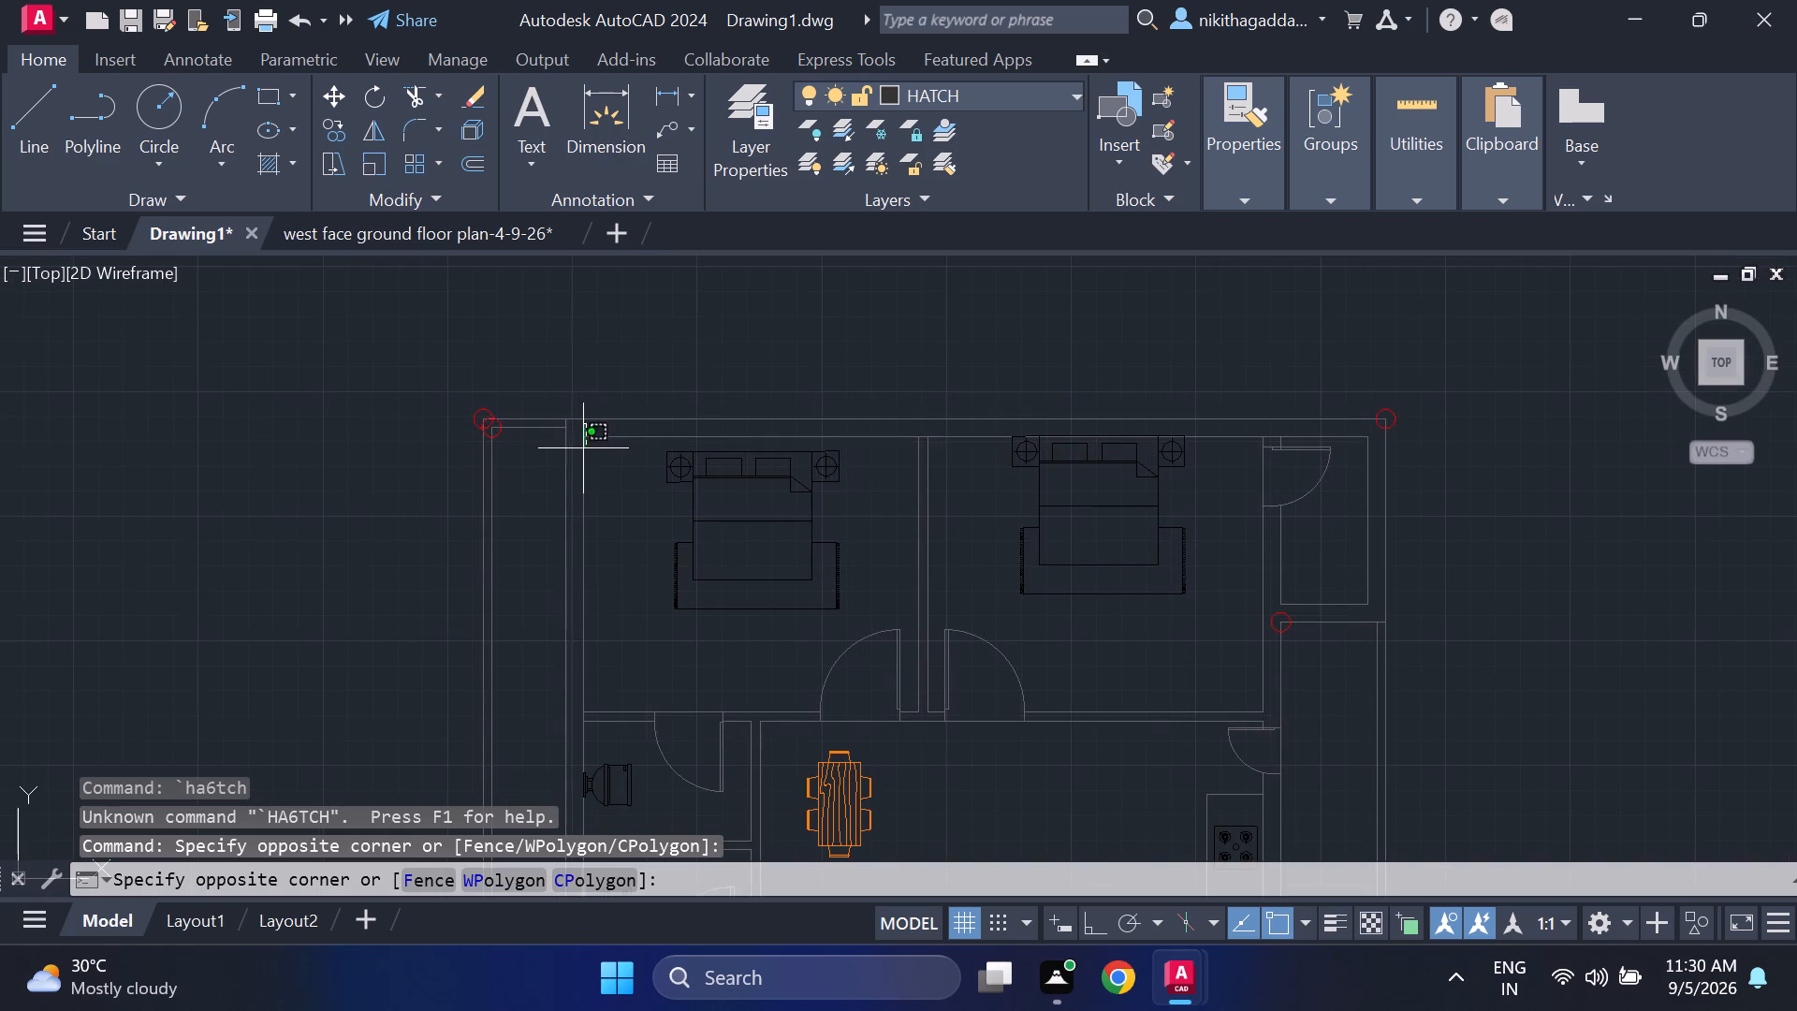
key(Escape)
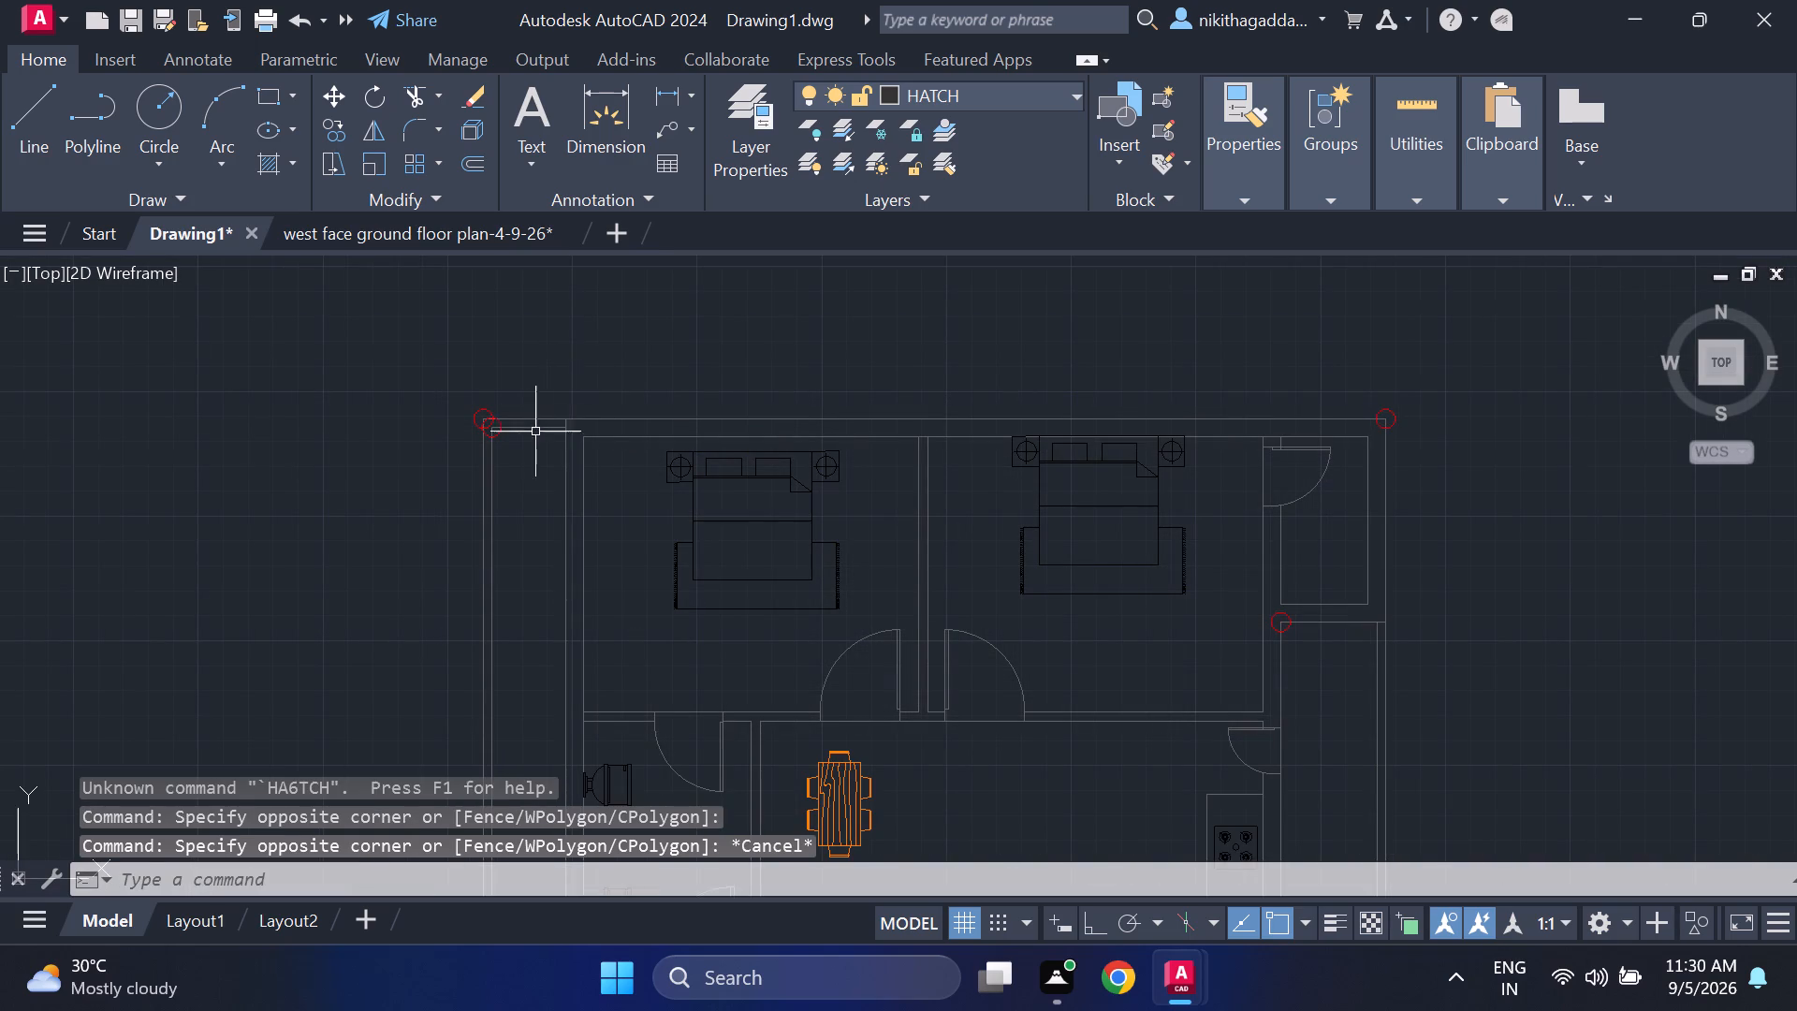
Move the compound wall's west, south and east lines and its short northwest return to the empty area east of the house plan.
scroll(436, 472, down, 2)
middle_drag(376, 471, 434, 248)
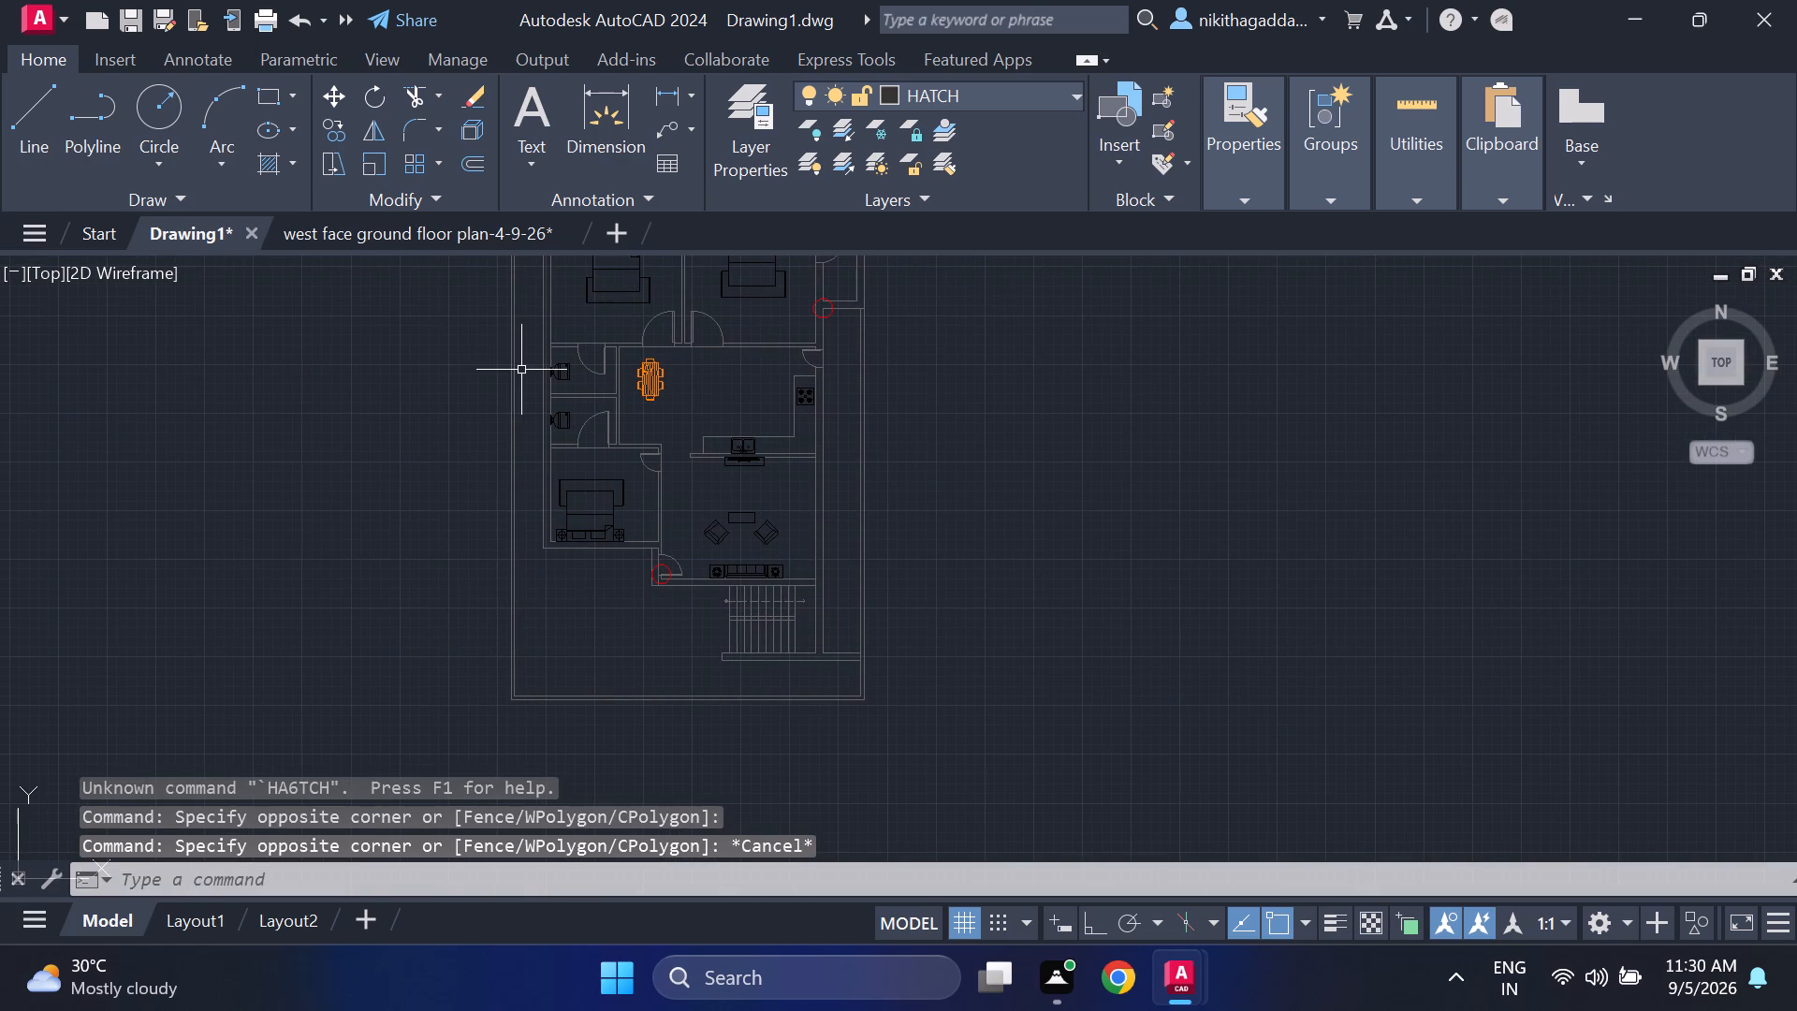
click(522, 370)
click(368, 489)
click(916, 478)
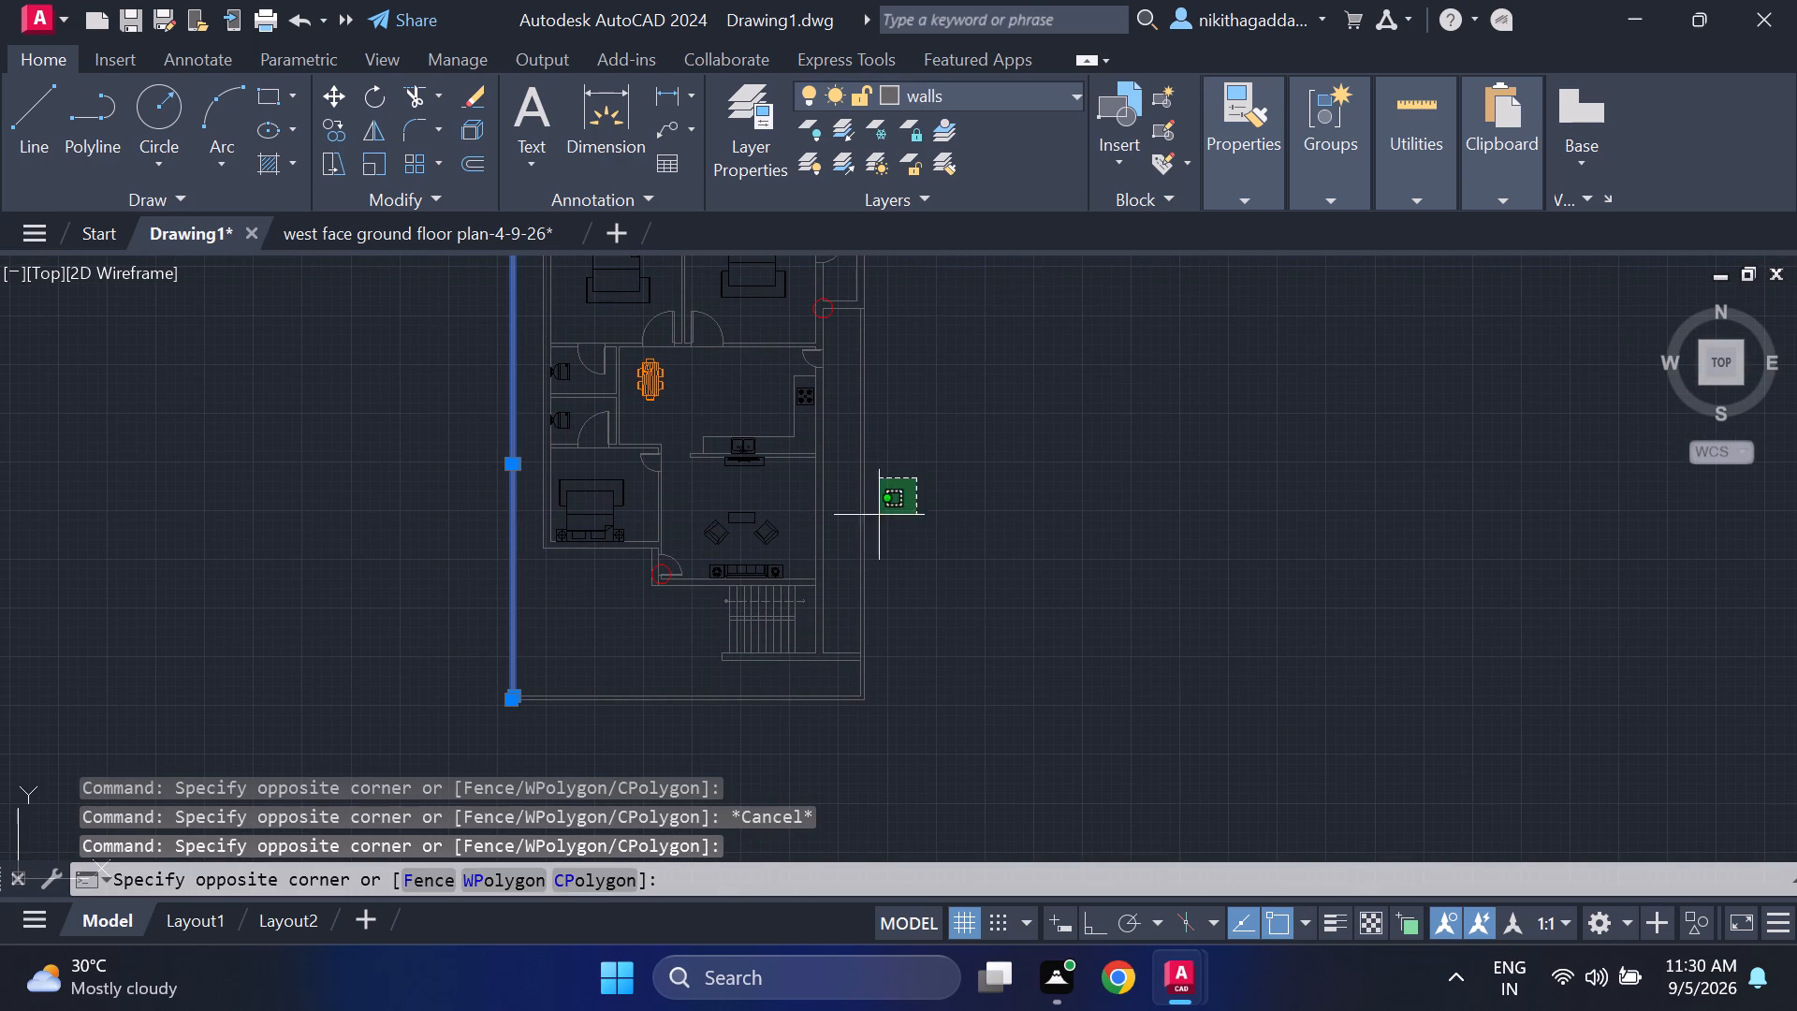
click(848, 550)
click(761, 690)
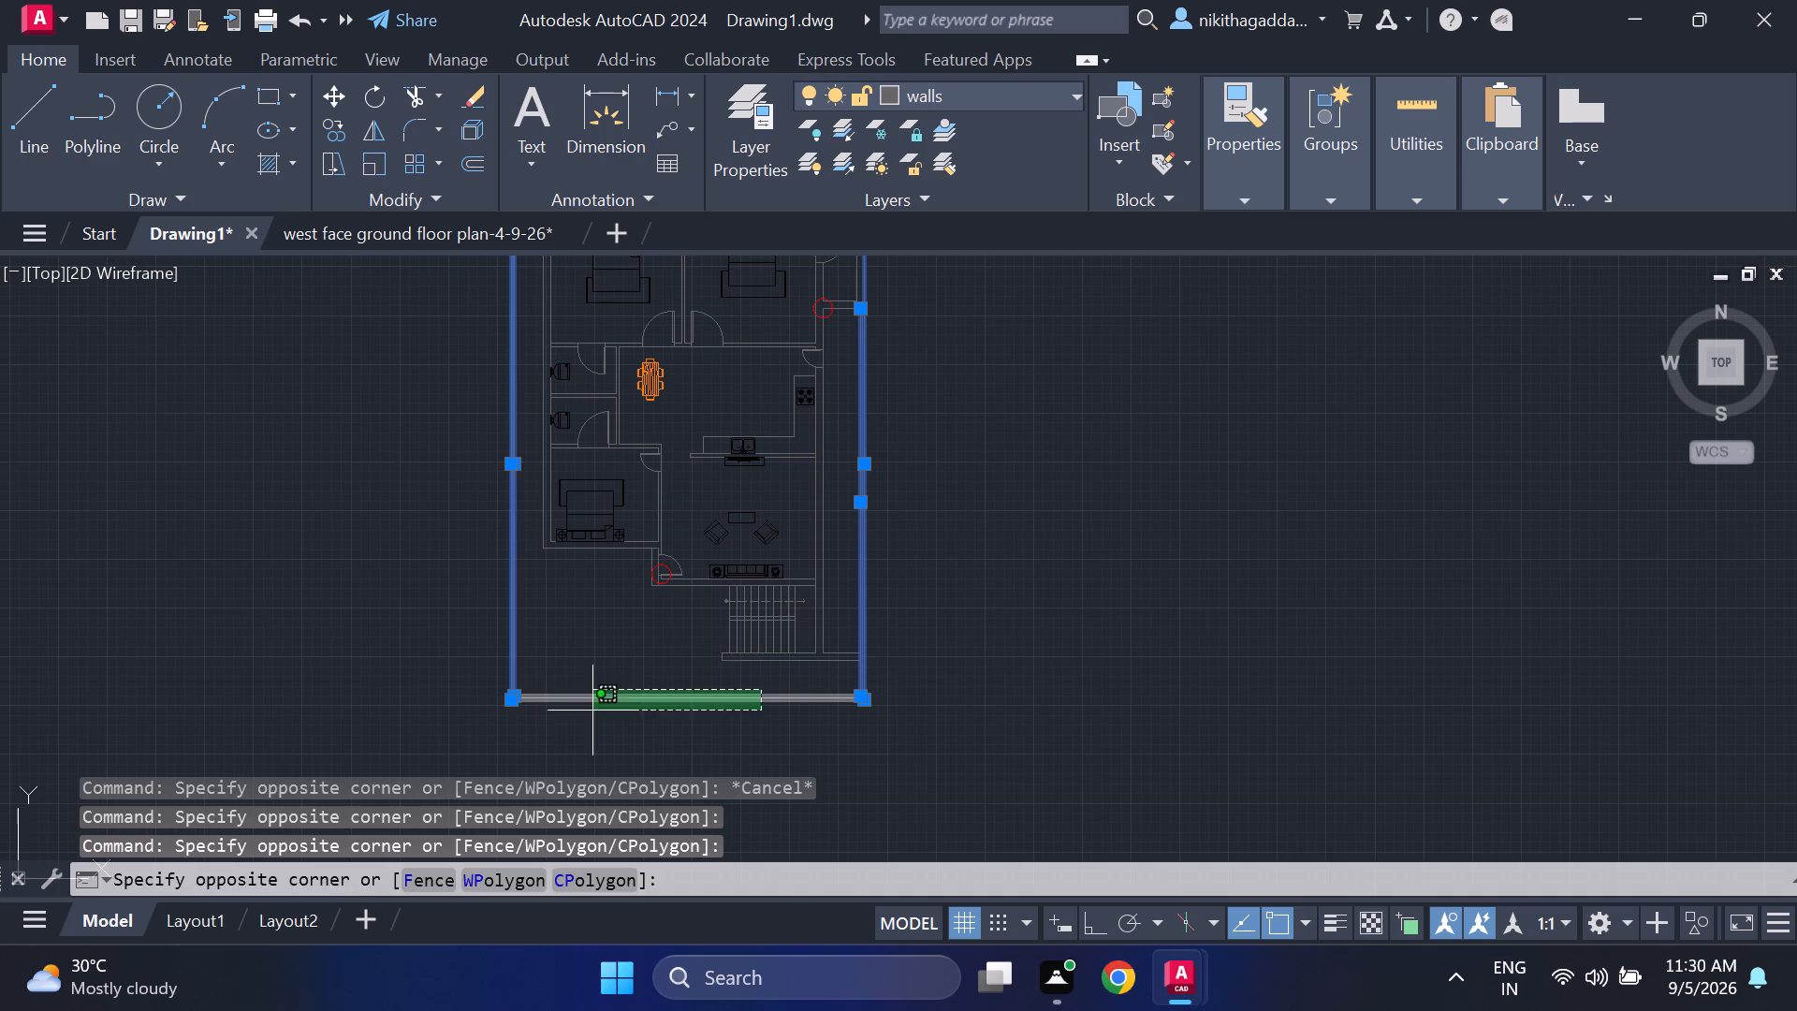
click(568, 716)
scroll(940, 580, down, 2)
scroll(948, 577, up, 2)
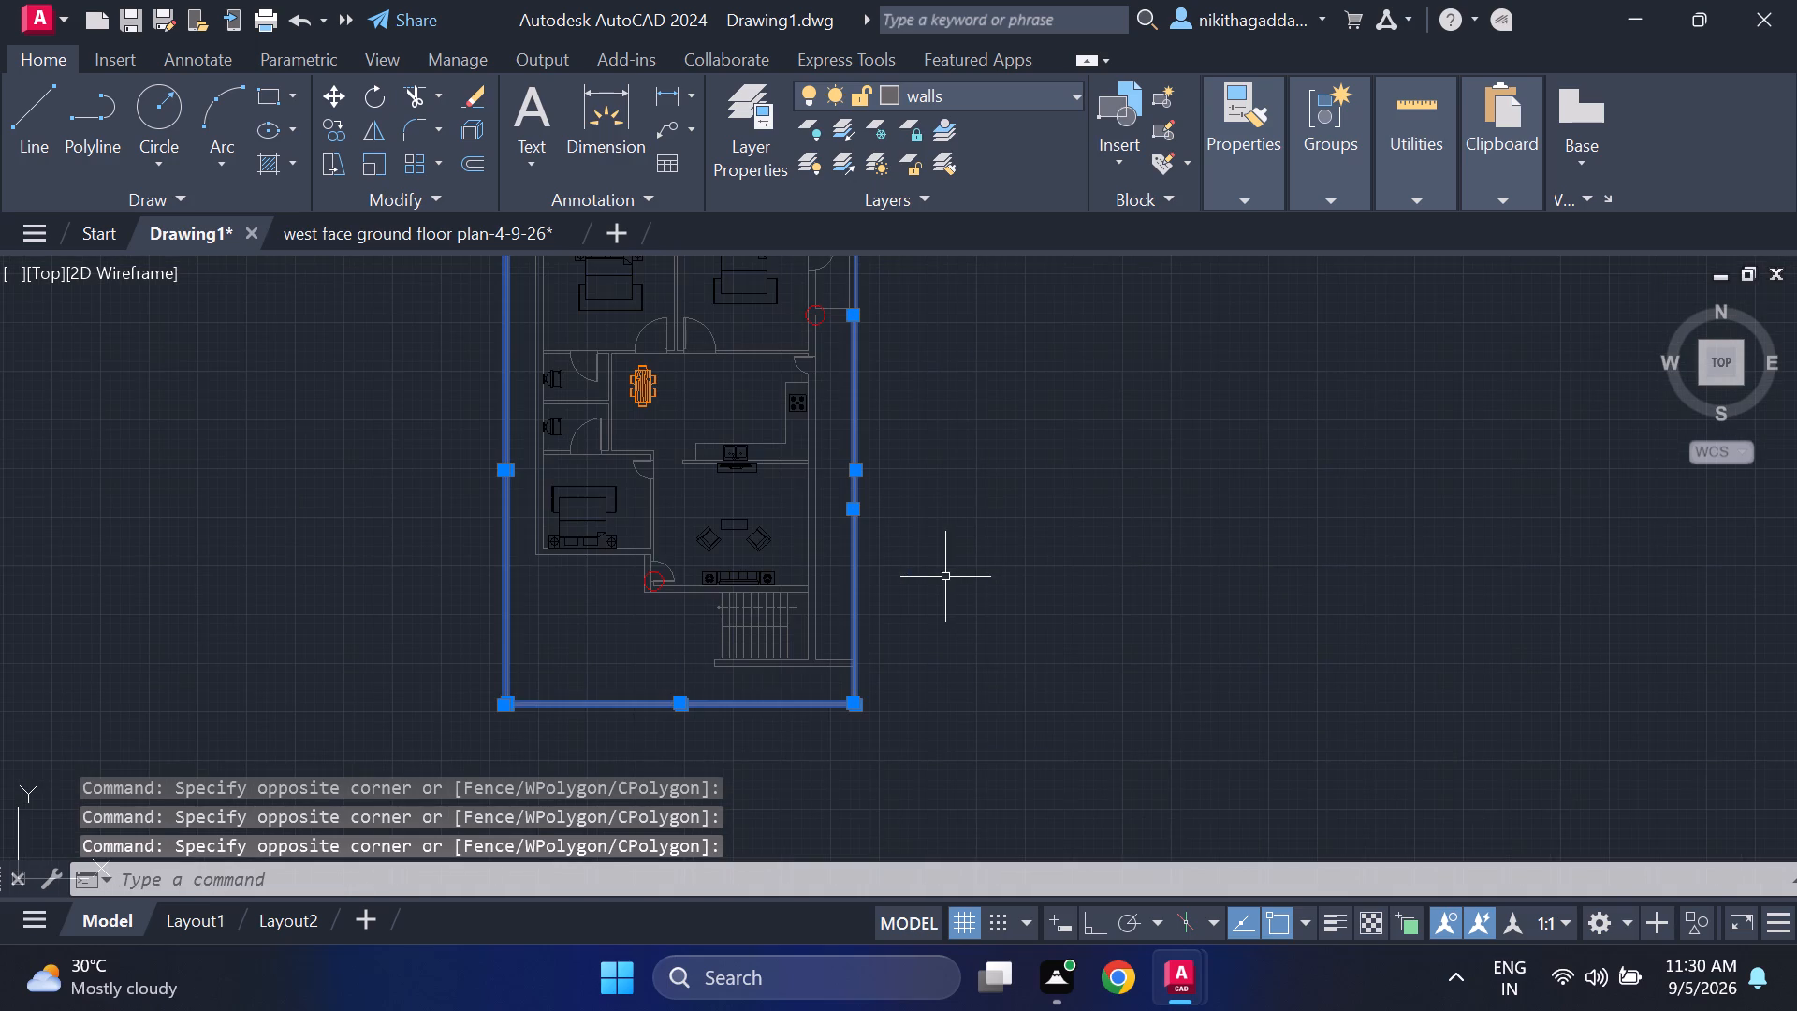
middle_drag(944, 577, 928, 698)
scroll(563, 343, up, 4)
click(282, 367)
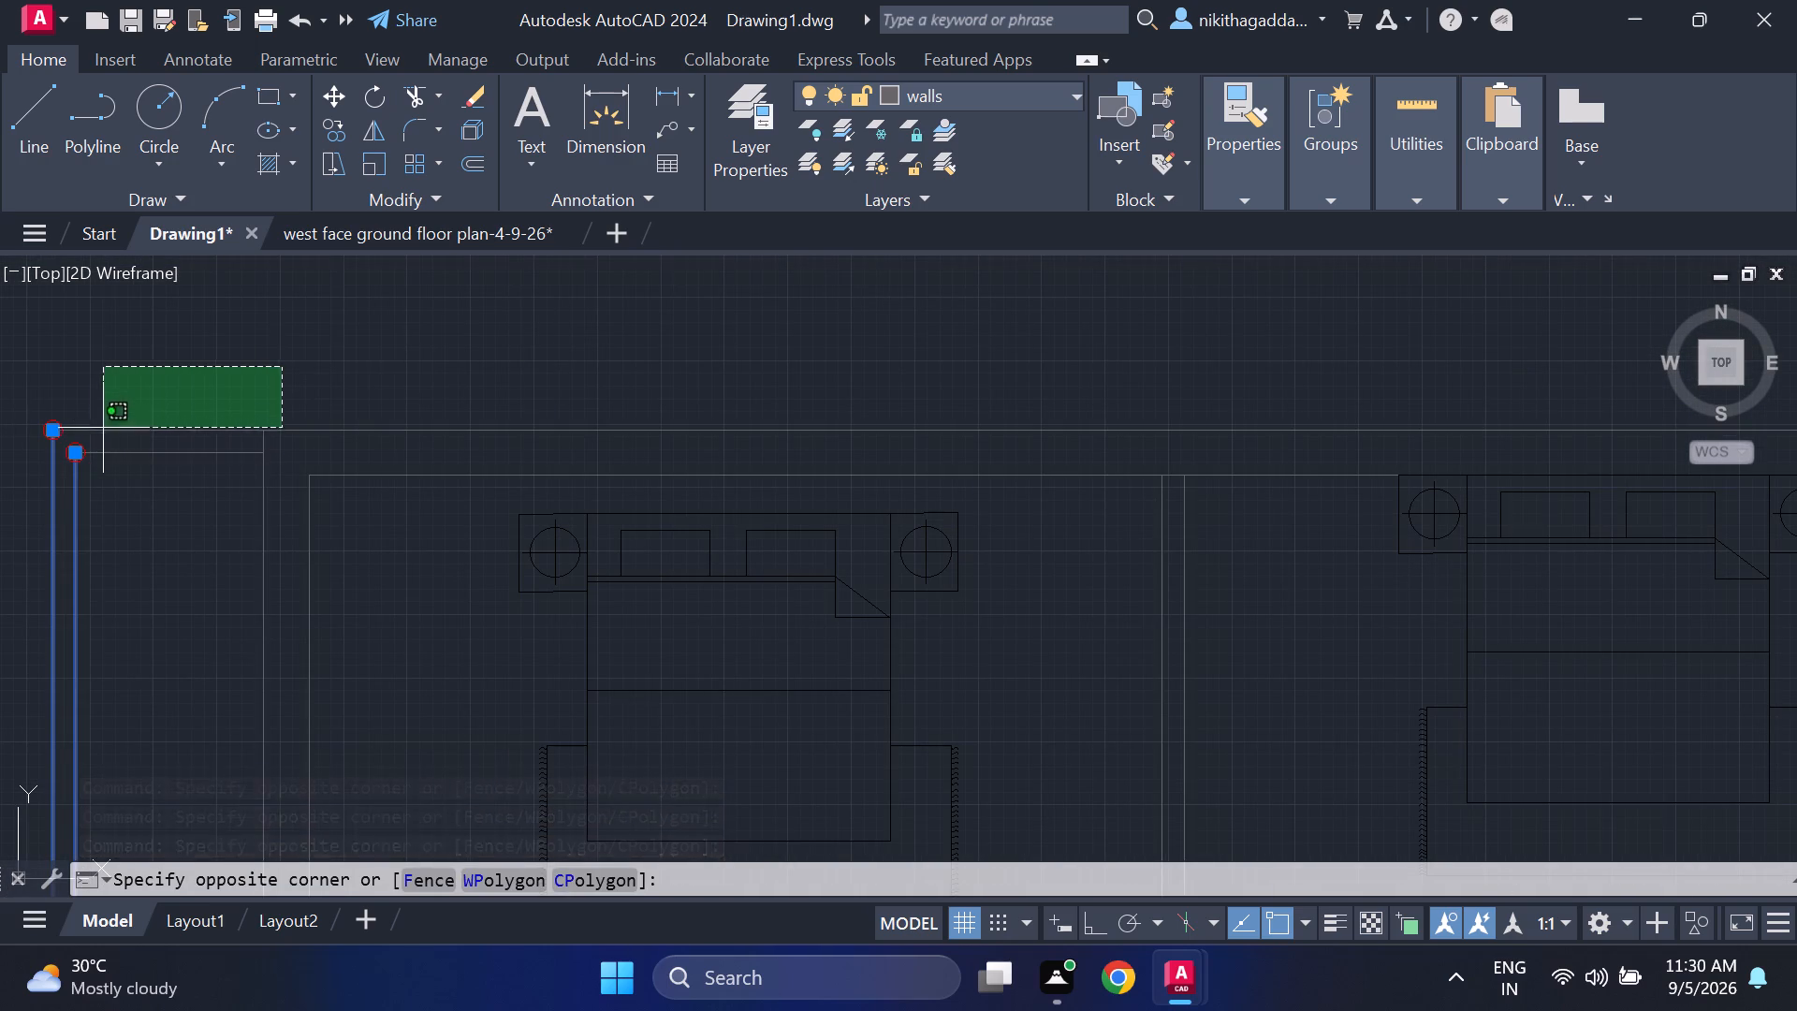
click(27, 354)
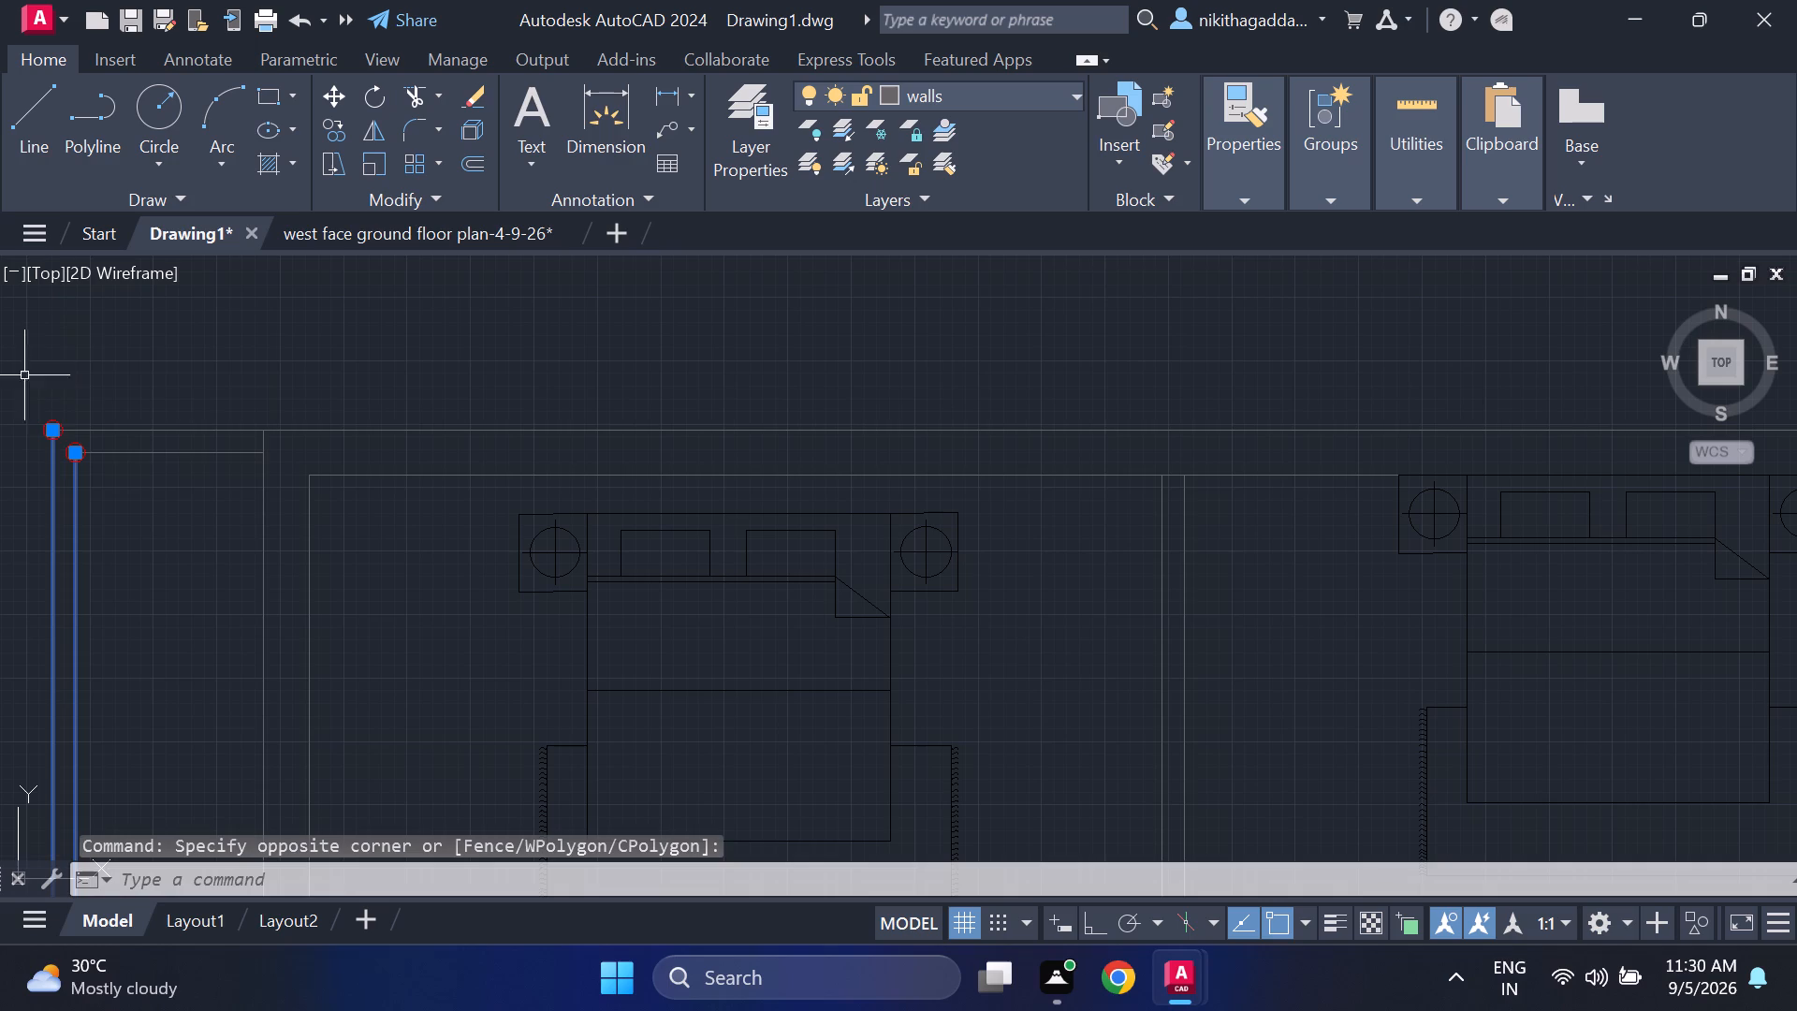
click(198, 374)
click(120, 486)
scroll(184, 475, down, 3)
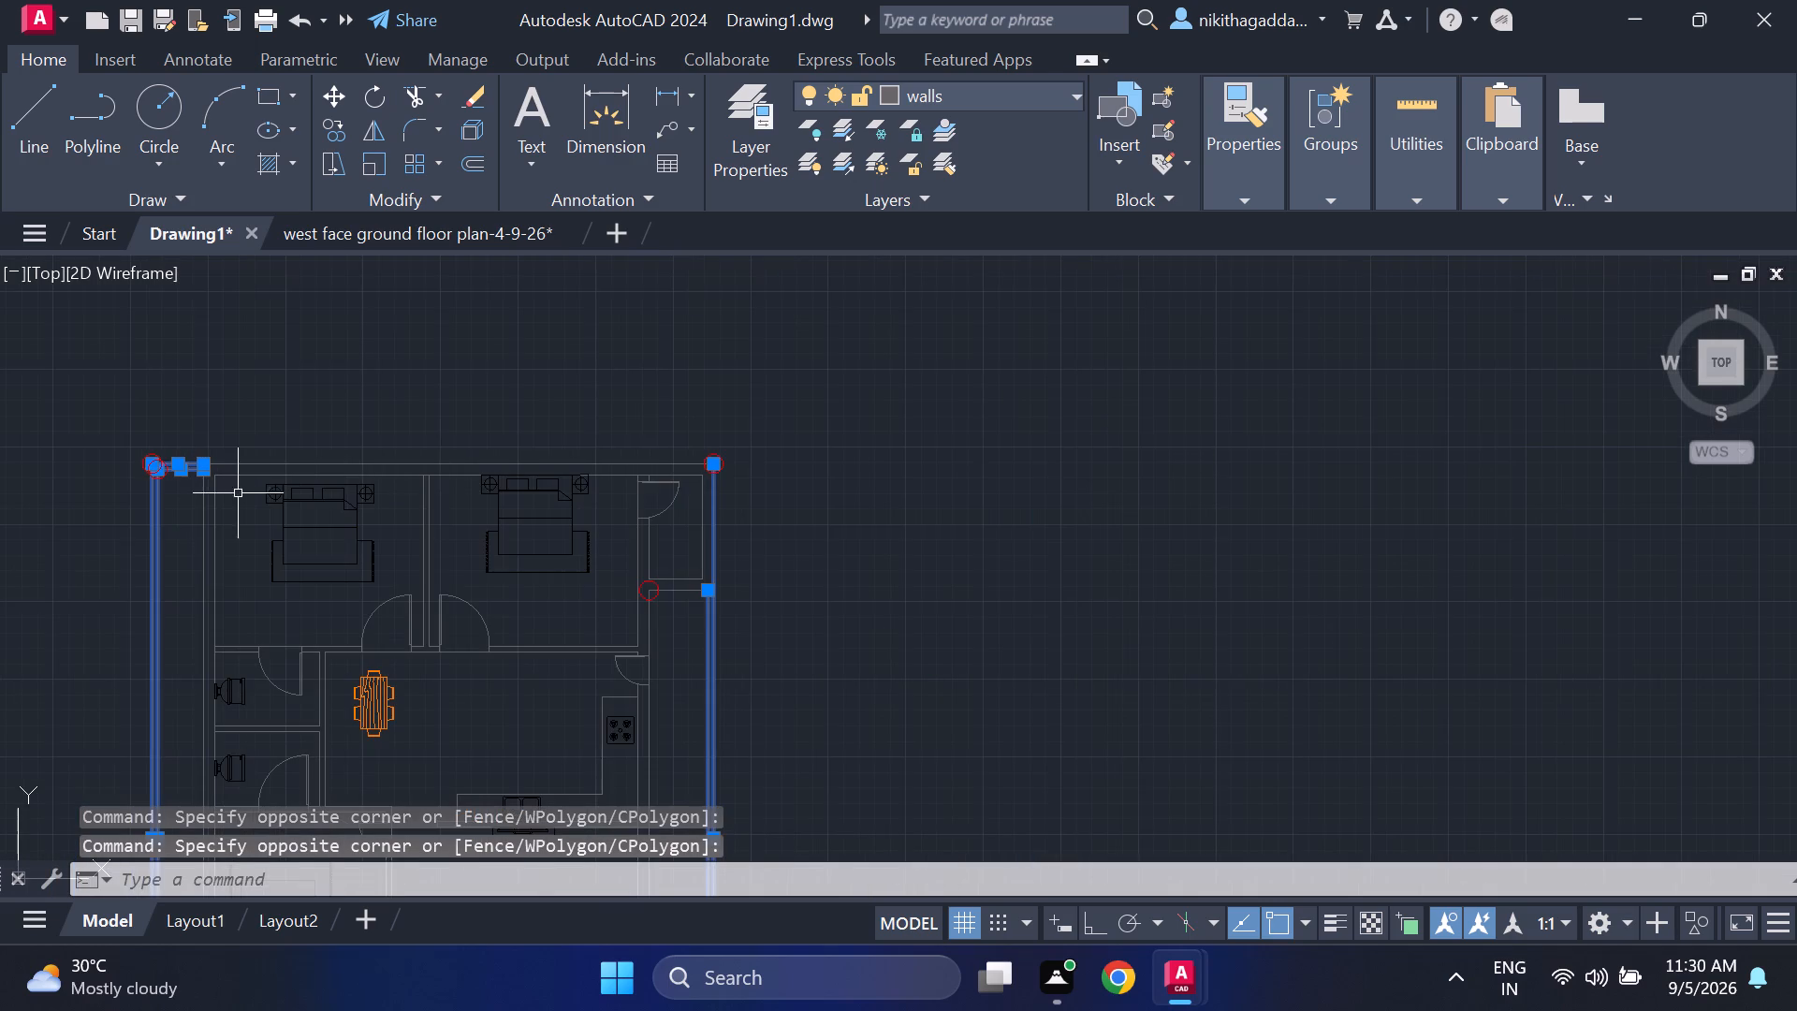
middle_drag(912, 525, 1048, 198)
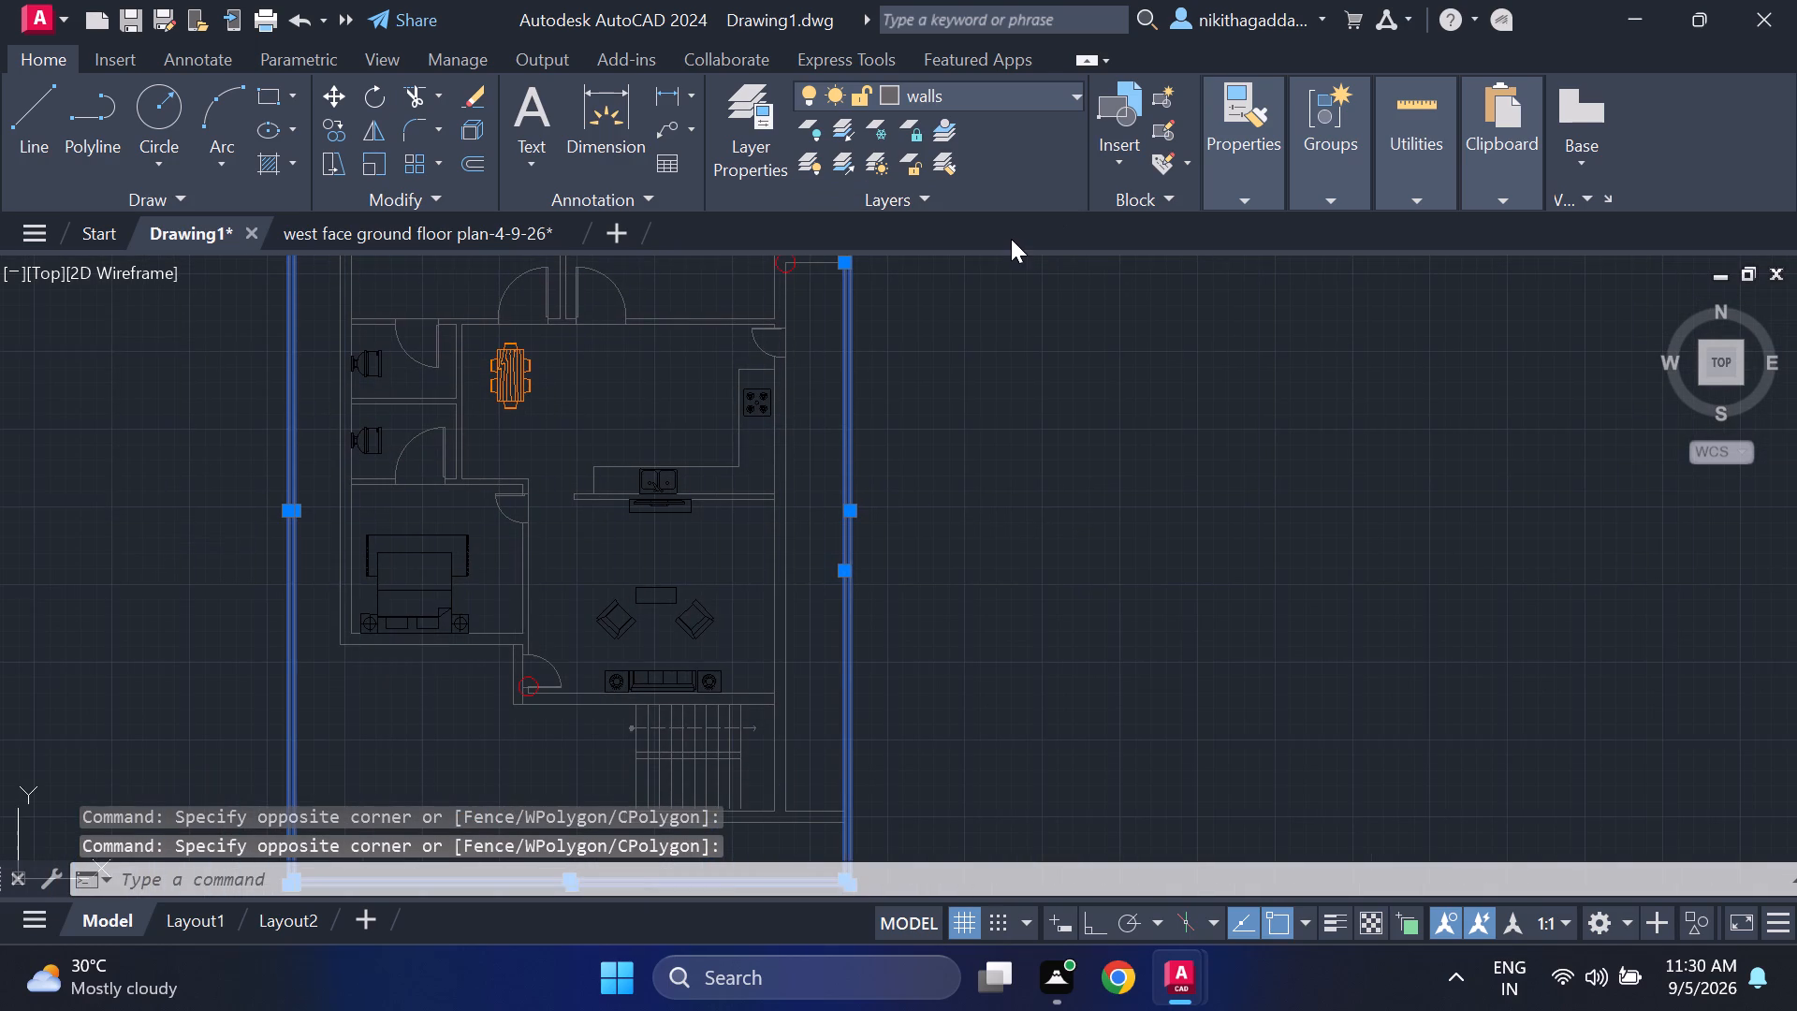
key(m)
key(Return)
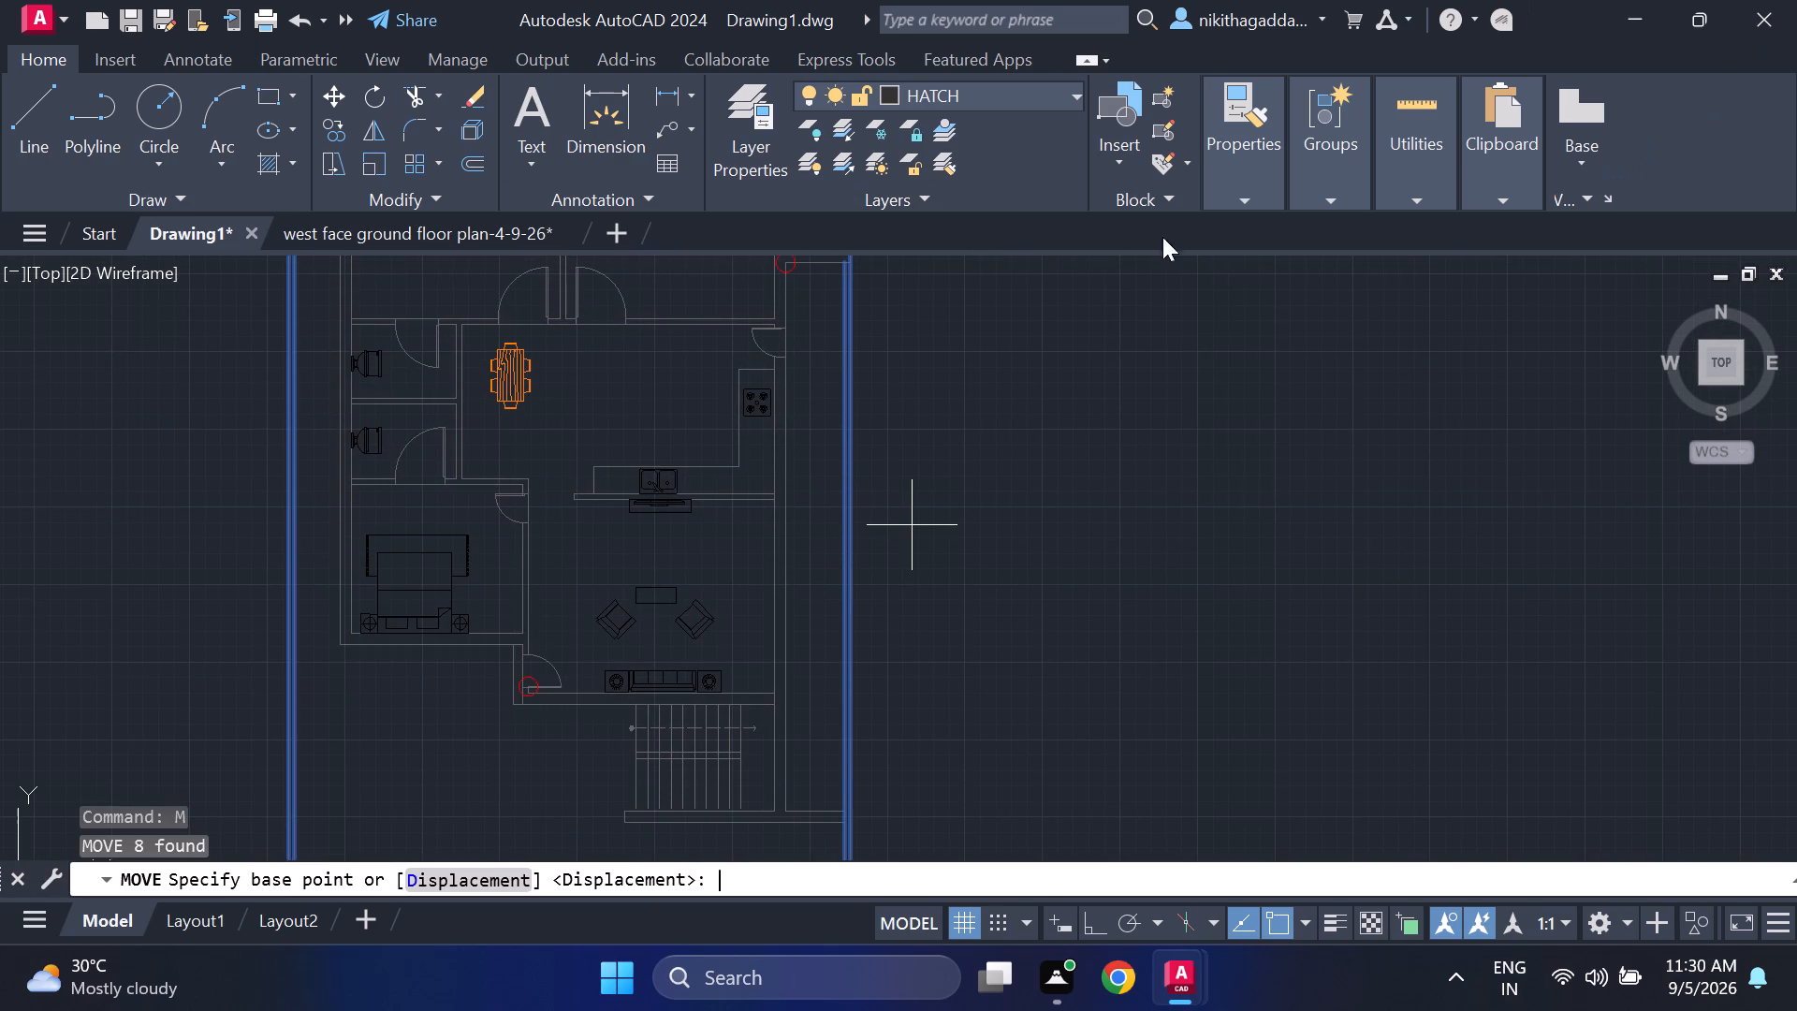
scroll(242, 359, down, 3)
middle_drag(244, 388, 270, 443)
scroll(284, 347, up, 2)
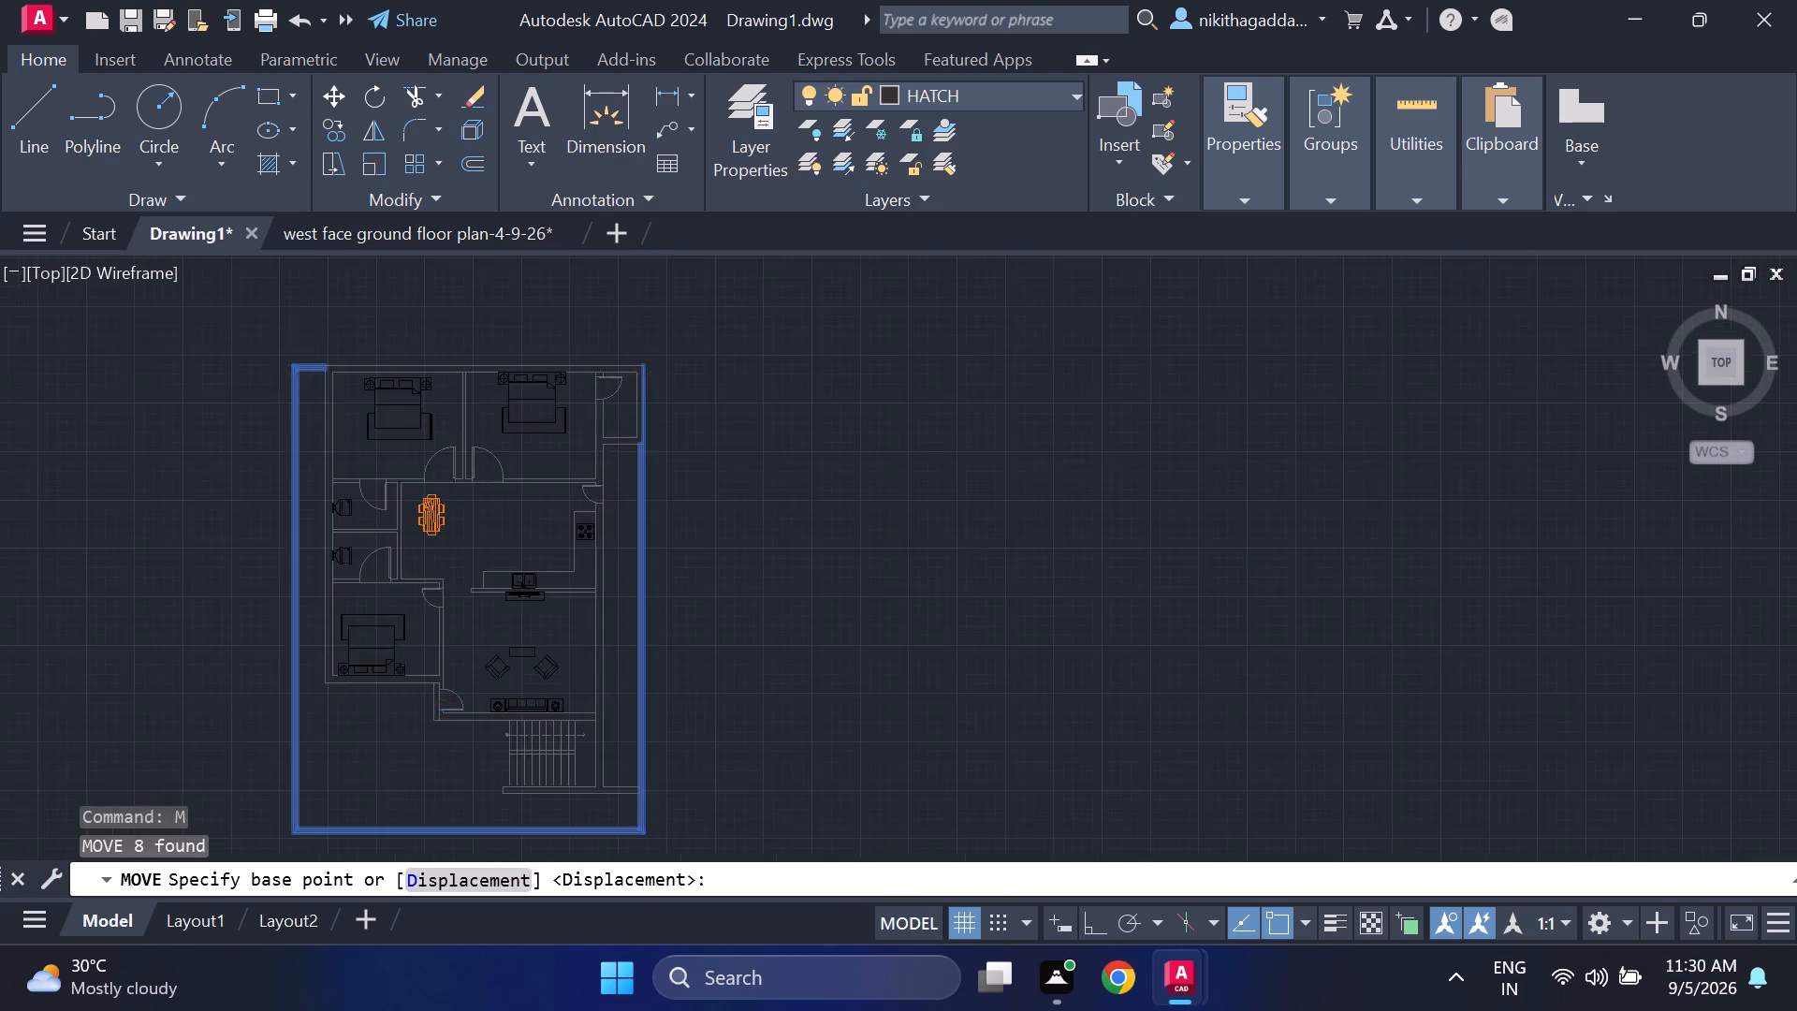
scroll(284, 347, up, 6)
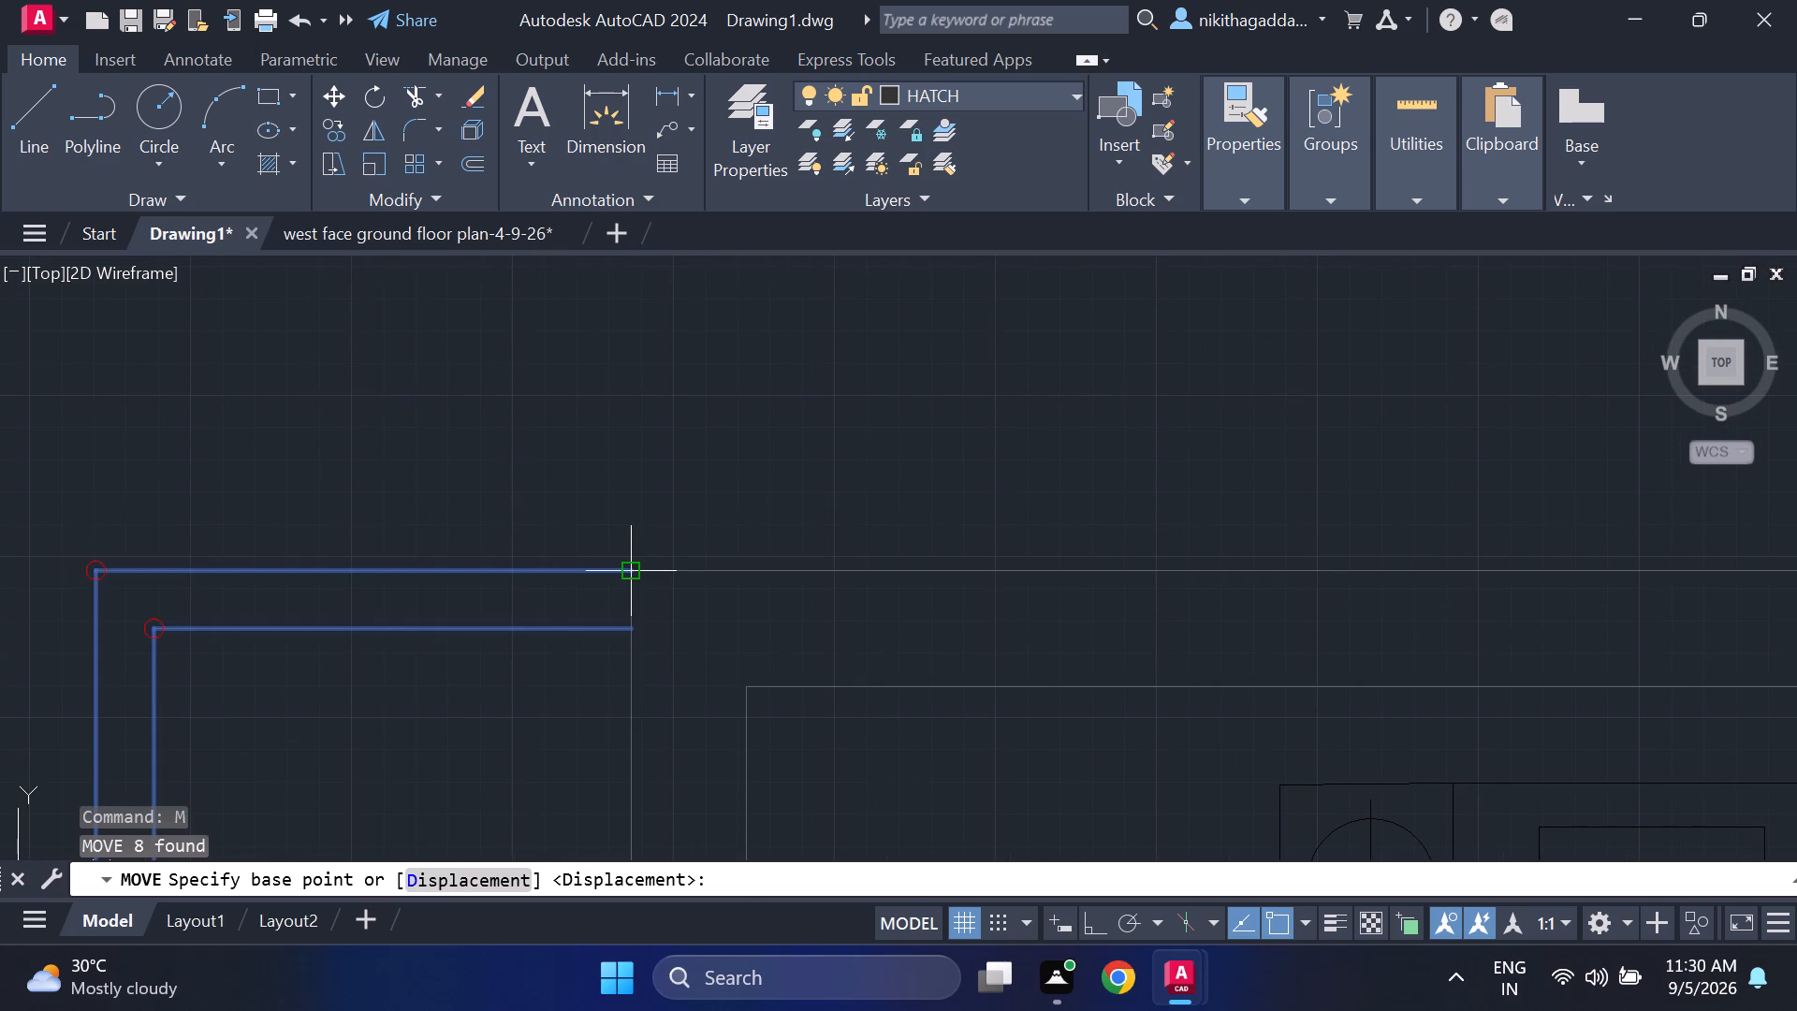
click(628, 571)
scroll(1352, 517, down, 4)
middle_drag(1324, 491, 0, 152)
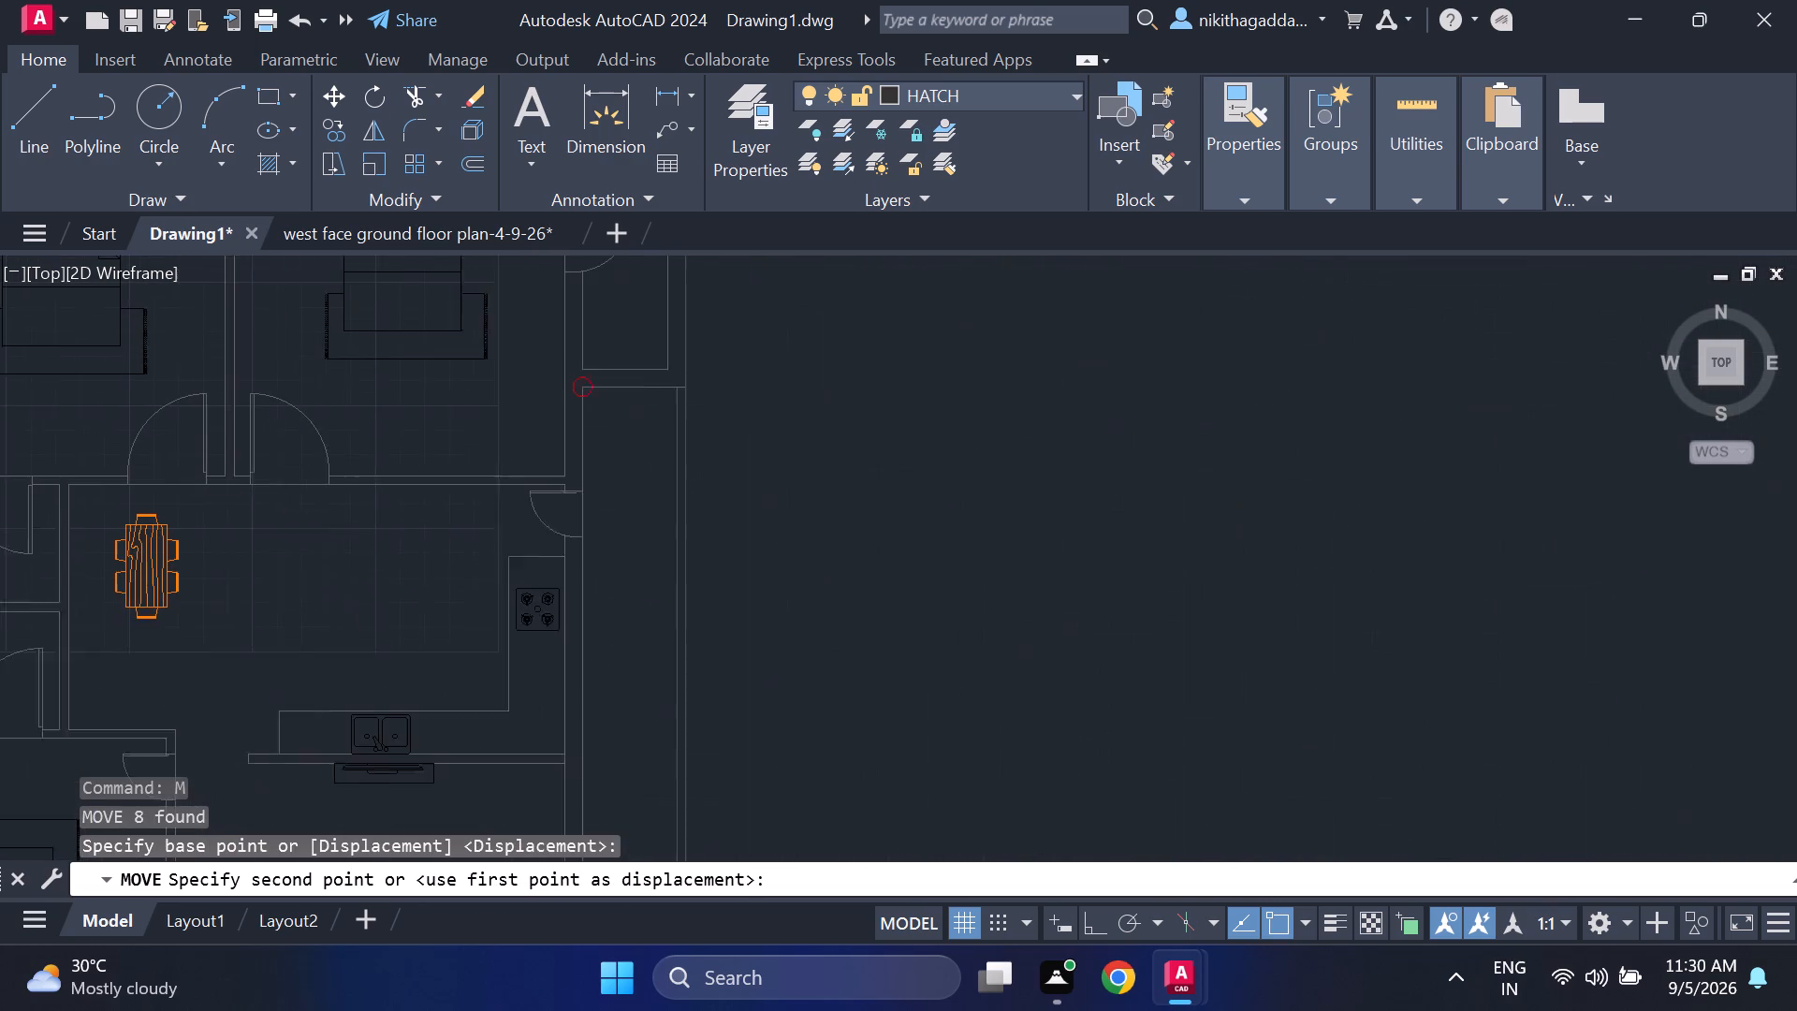
middle_drag(0, 152, 0, 160)
click(1253, 432)
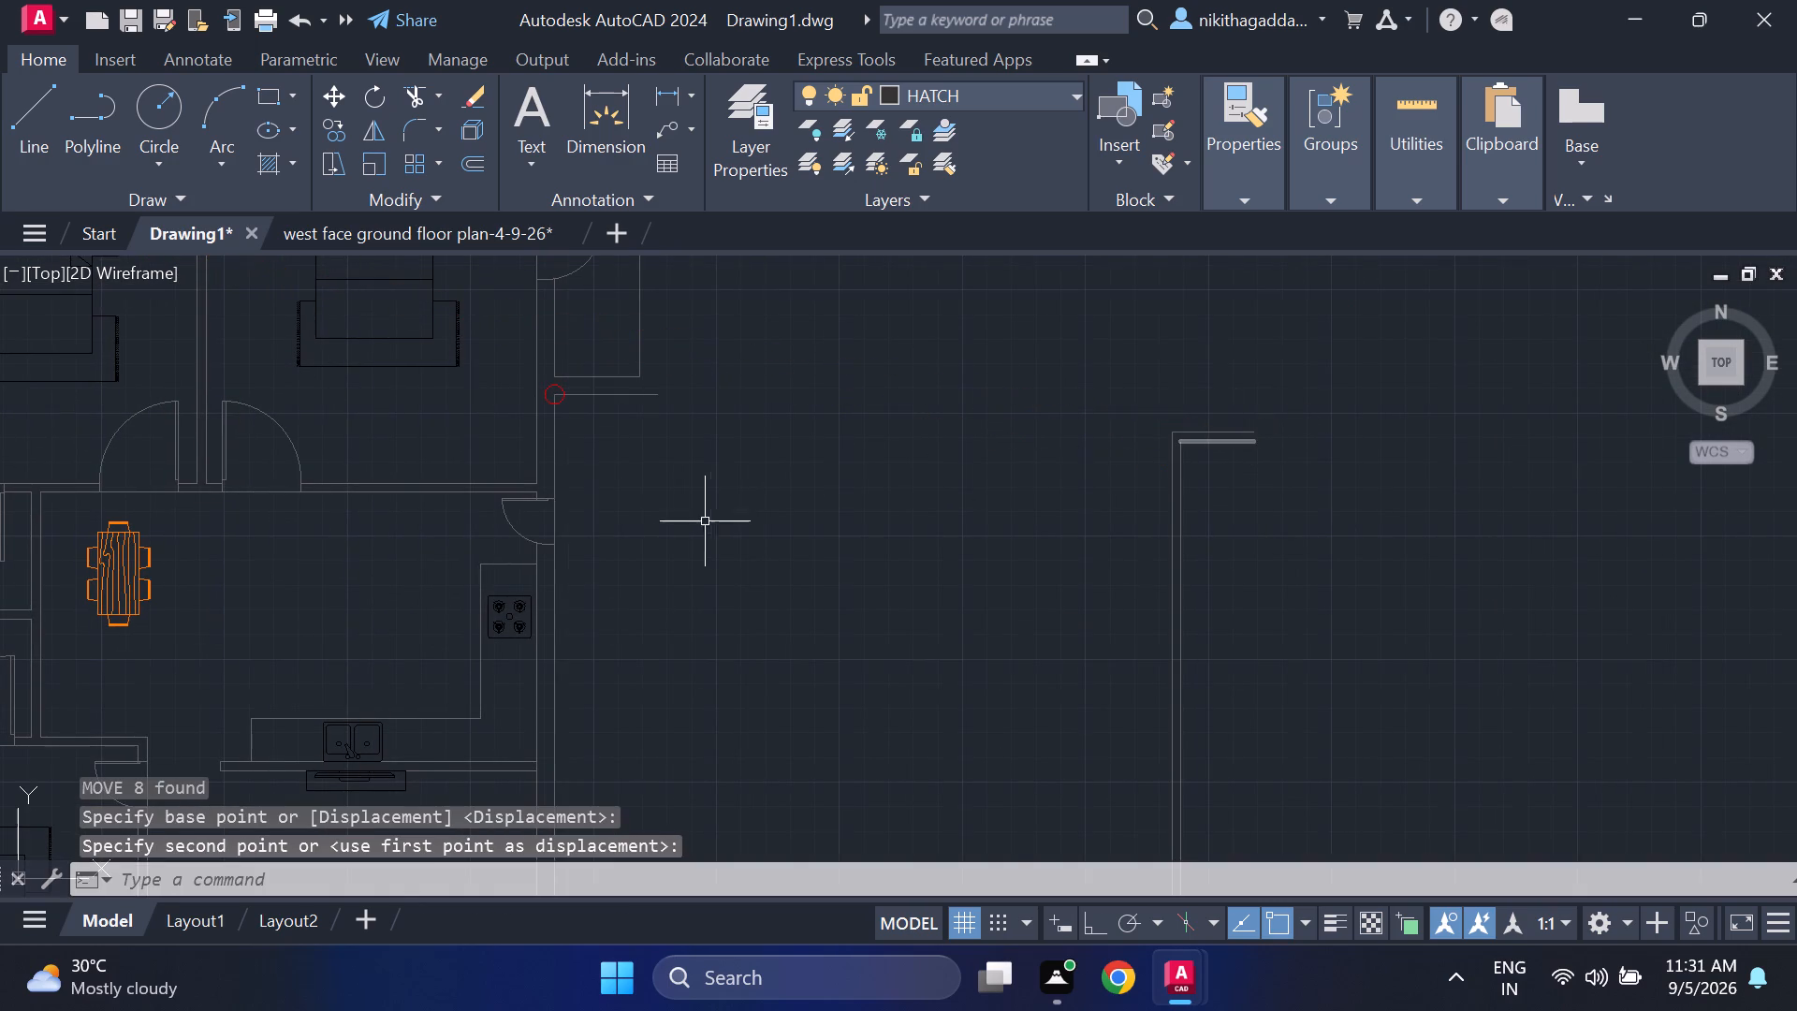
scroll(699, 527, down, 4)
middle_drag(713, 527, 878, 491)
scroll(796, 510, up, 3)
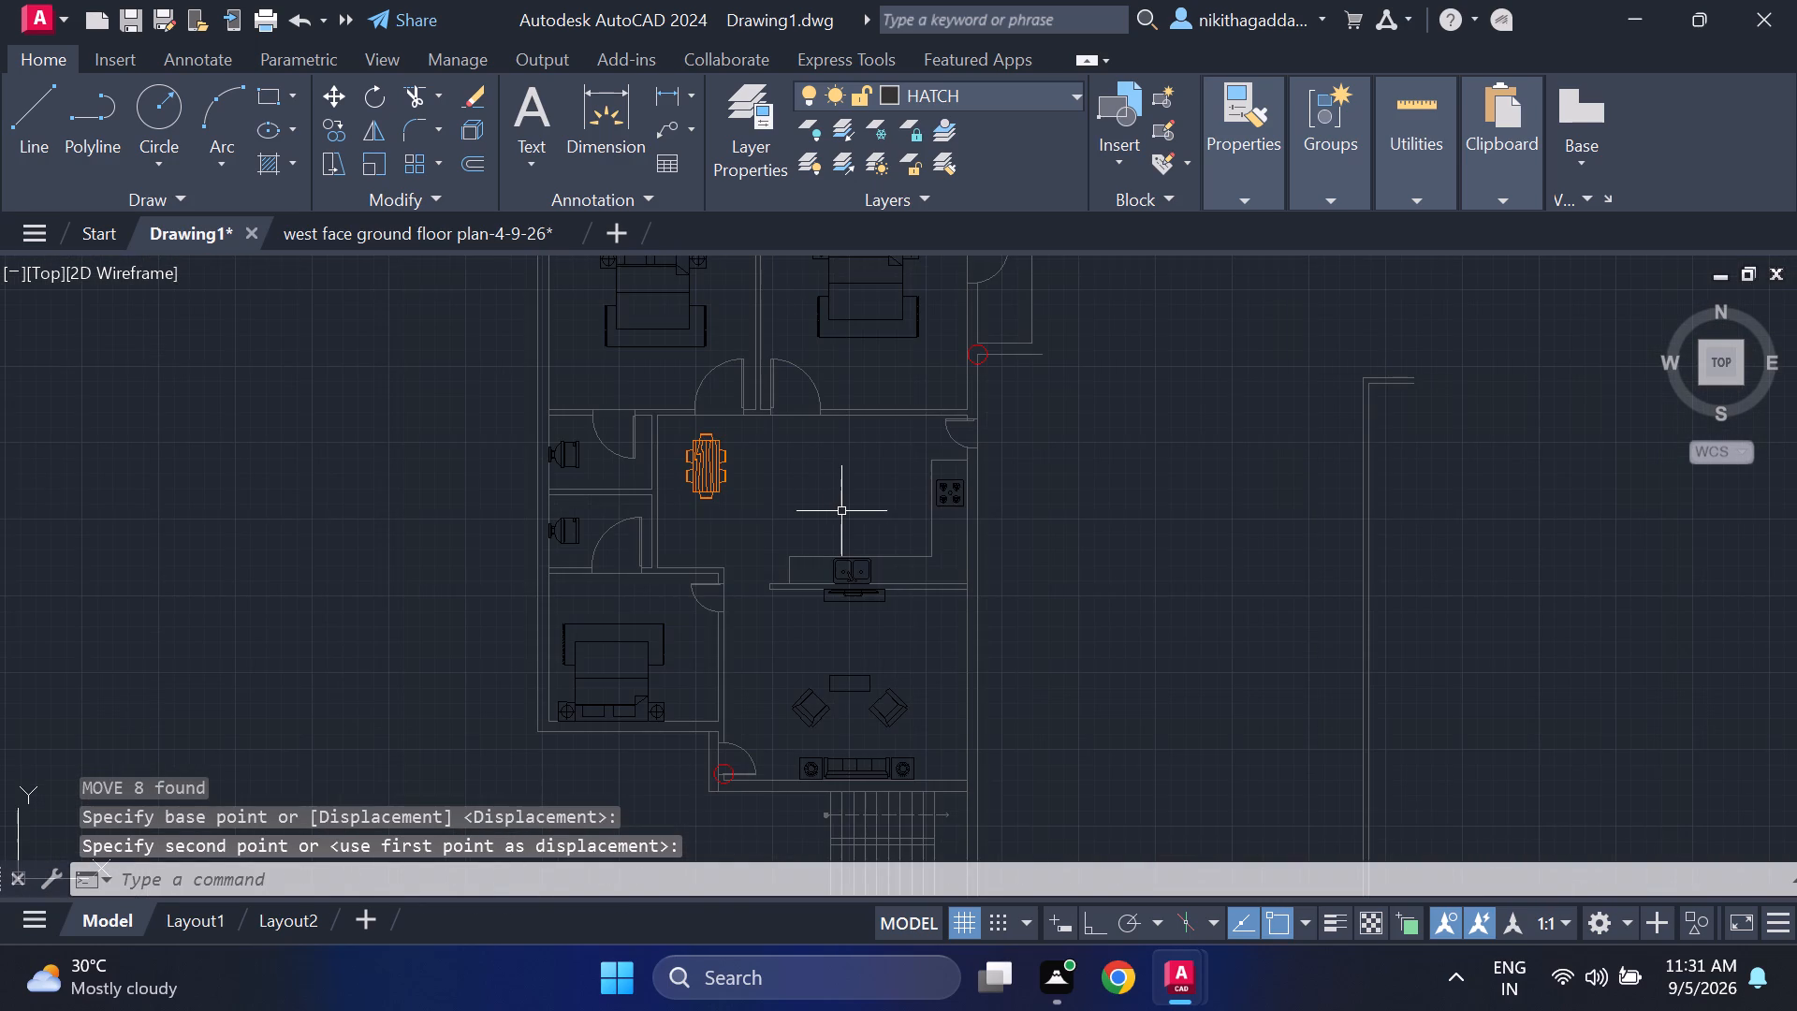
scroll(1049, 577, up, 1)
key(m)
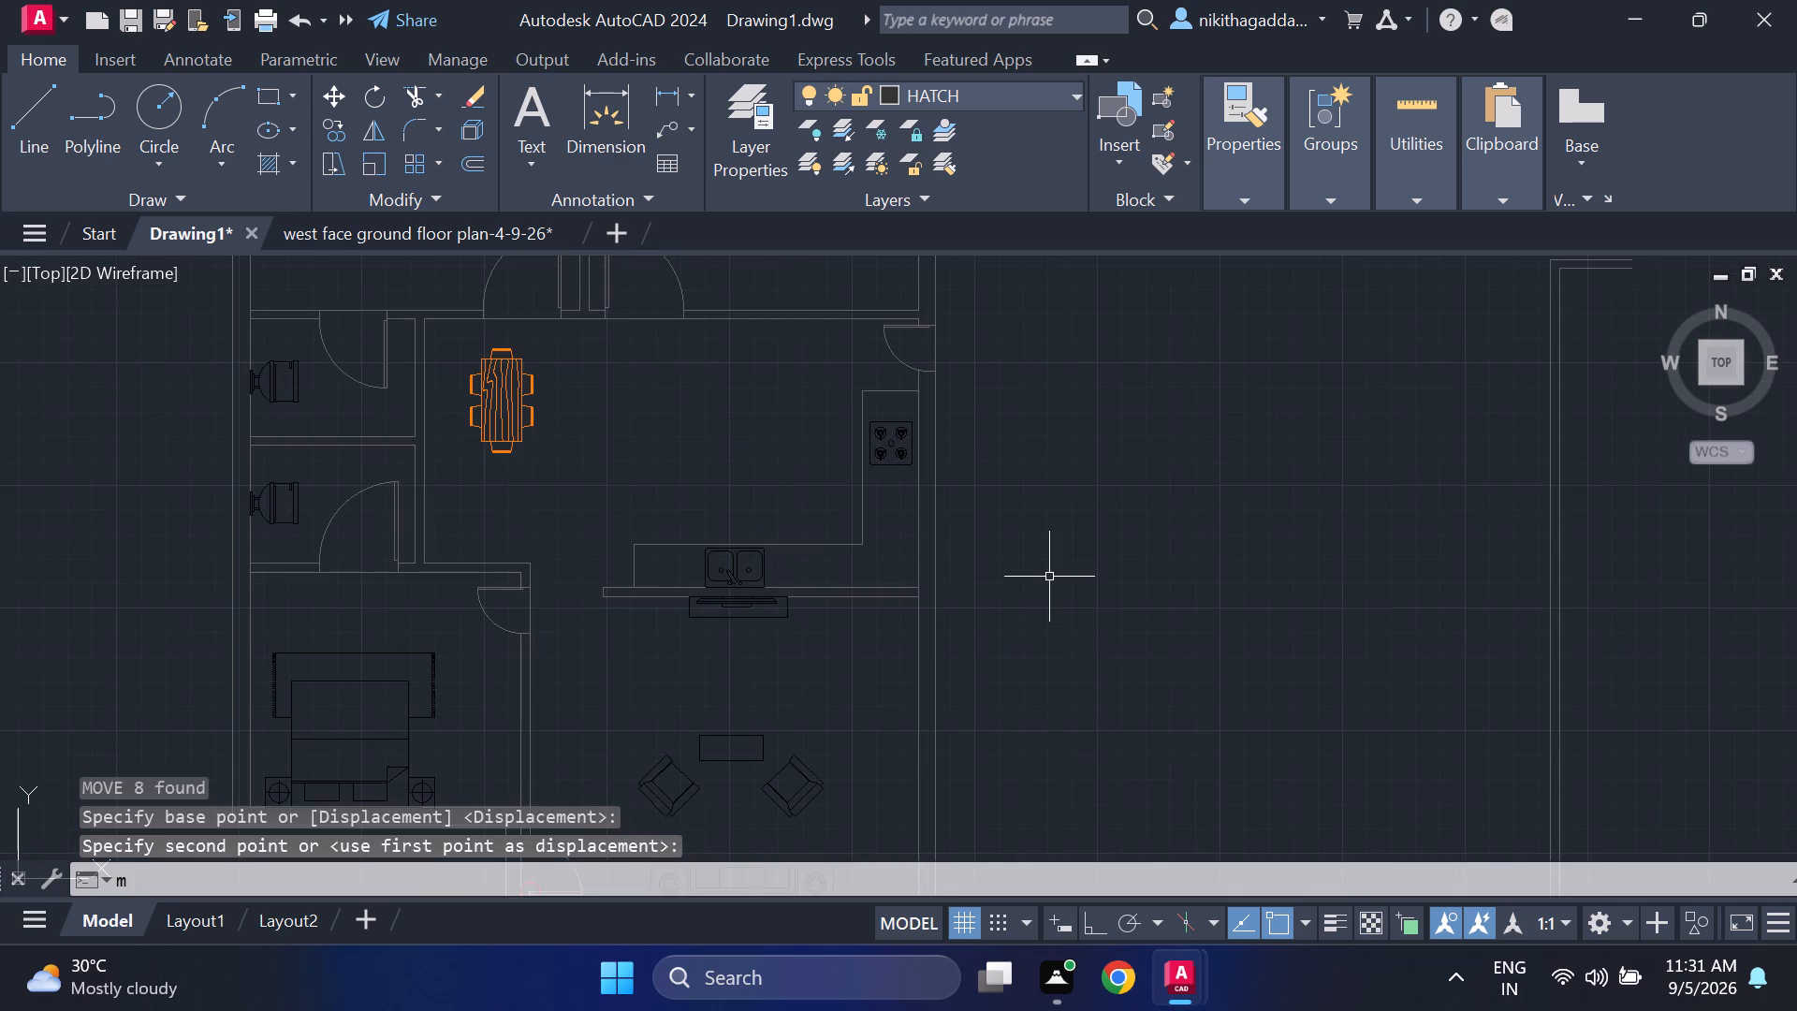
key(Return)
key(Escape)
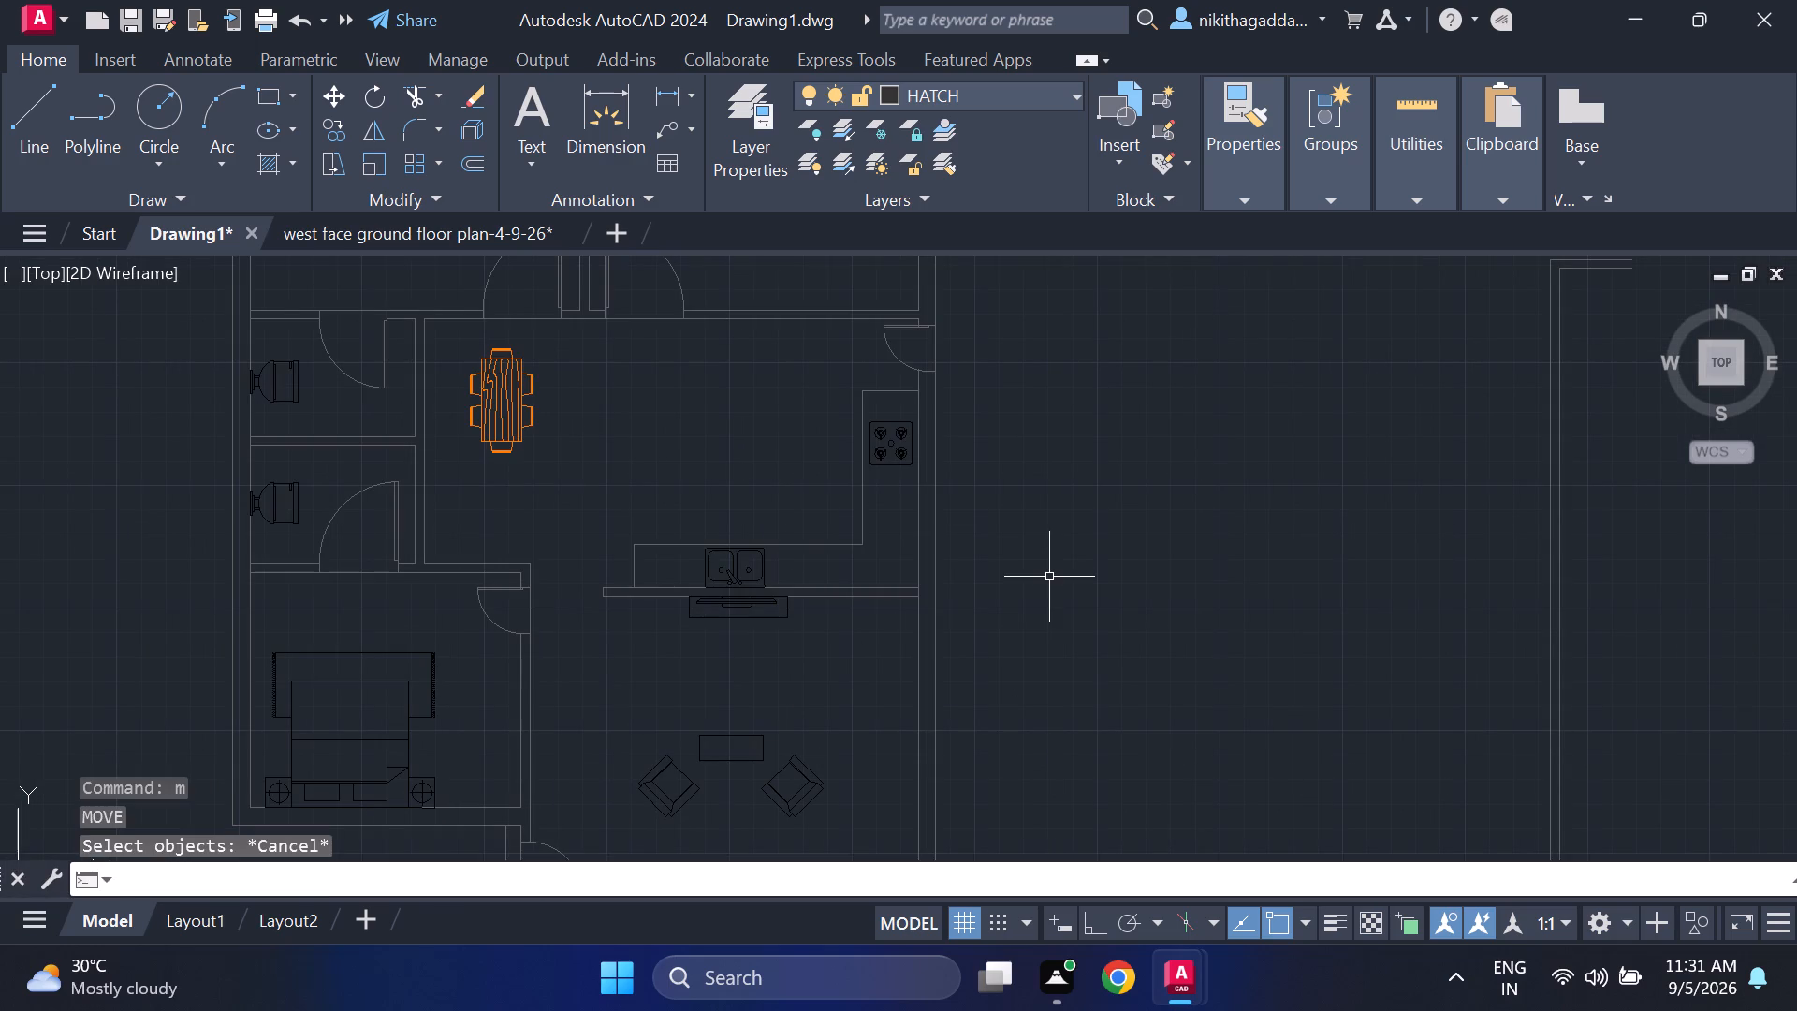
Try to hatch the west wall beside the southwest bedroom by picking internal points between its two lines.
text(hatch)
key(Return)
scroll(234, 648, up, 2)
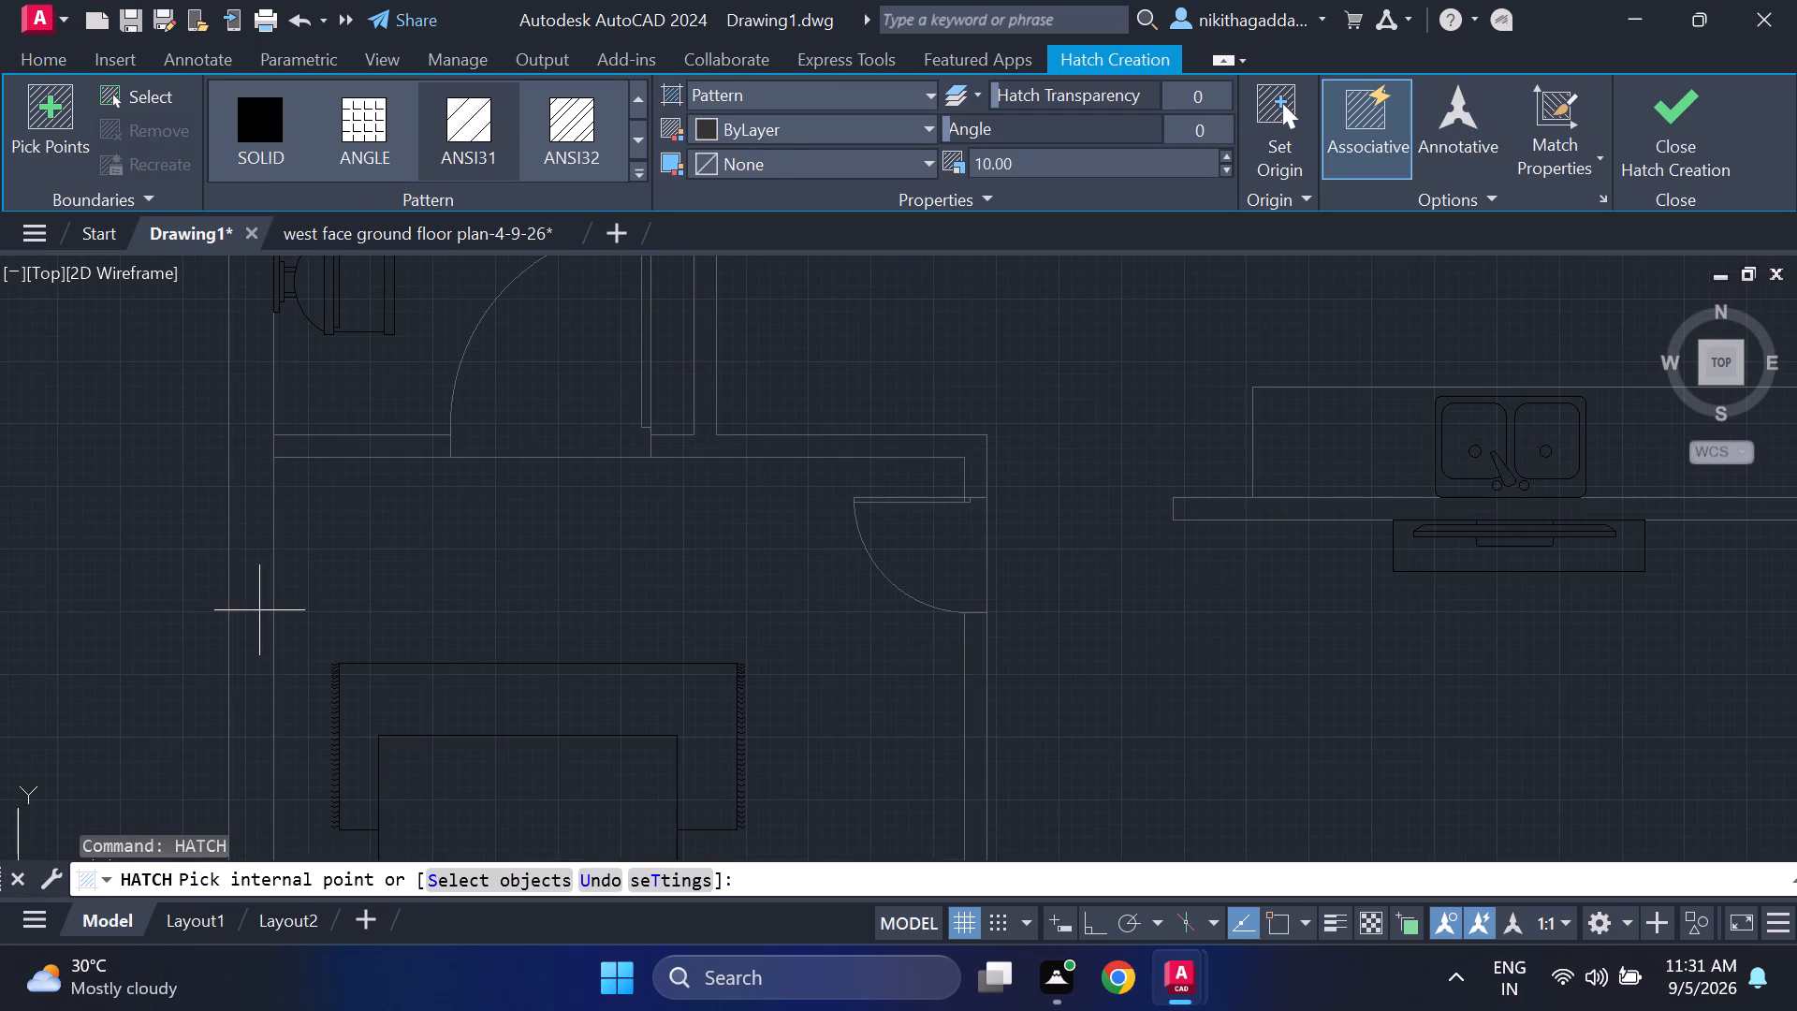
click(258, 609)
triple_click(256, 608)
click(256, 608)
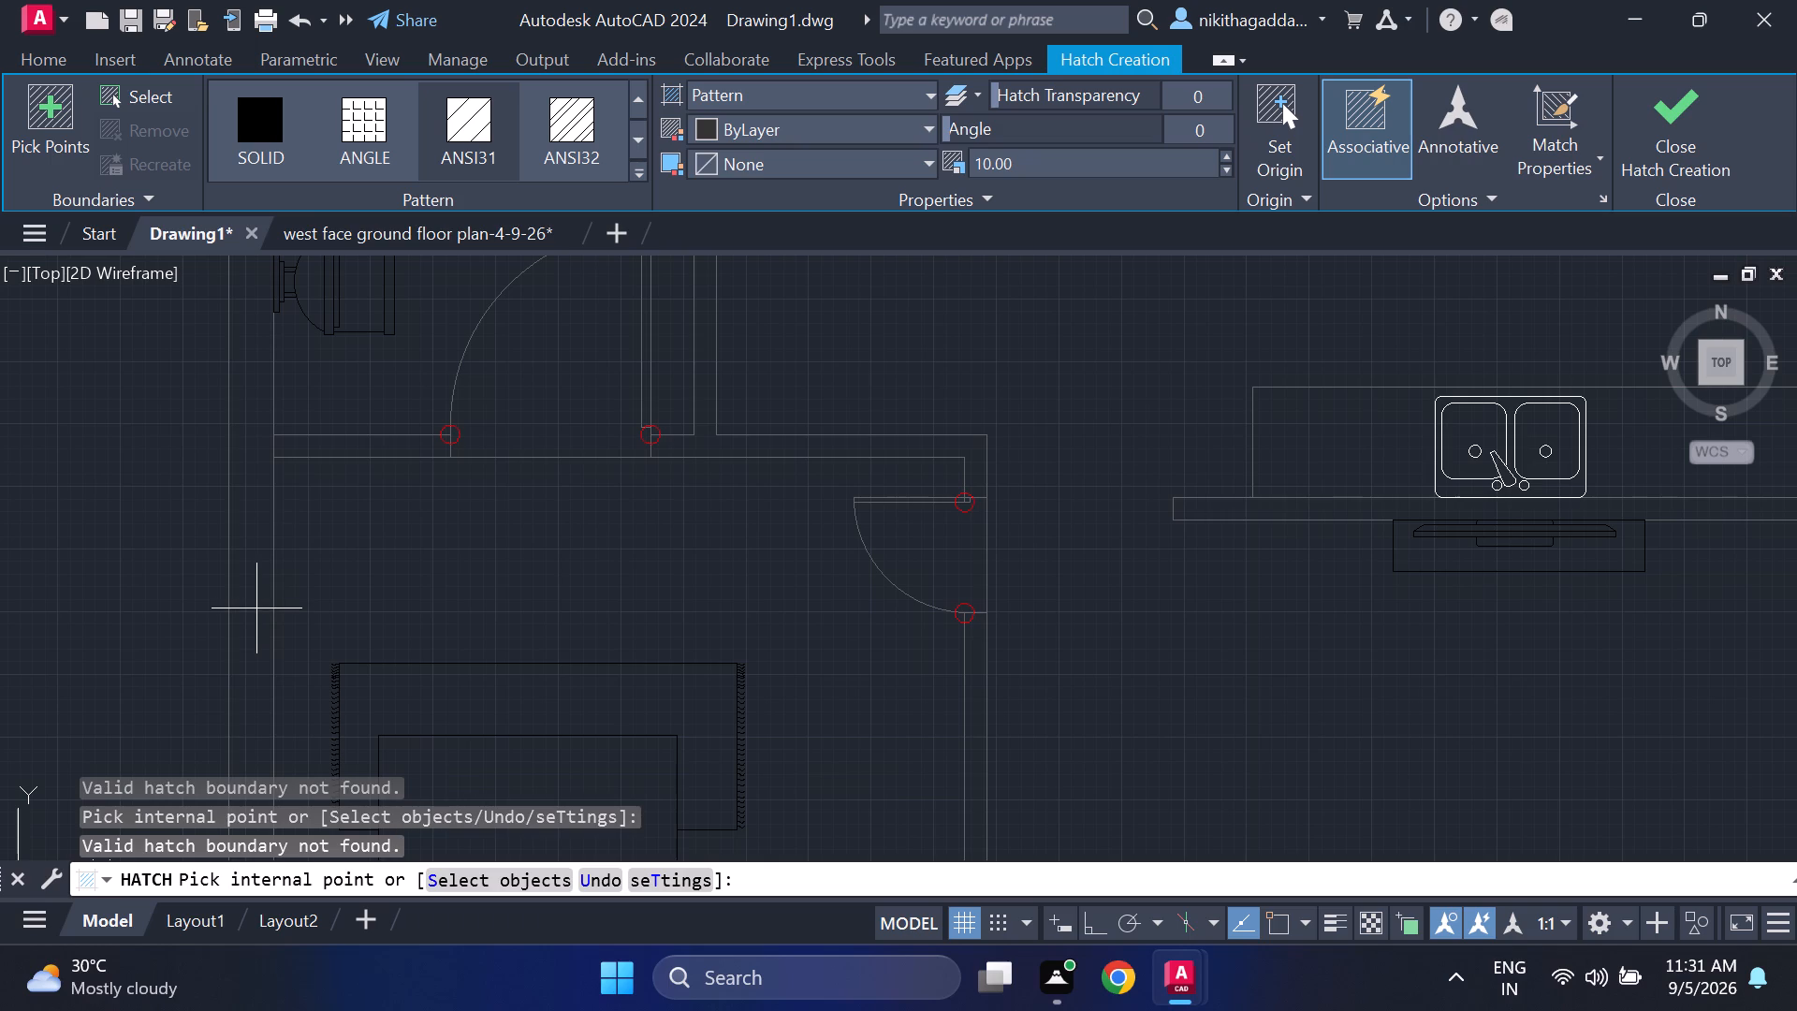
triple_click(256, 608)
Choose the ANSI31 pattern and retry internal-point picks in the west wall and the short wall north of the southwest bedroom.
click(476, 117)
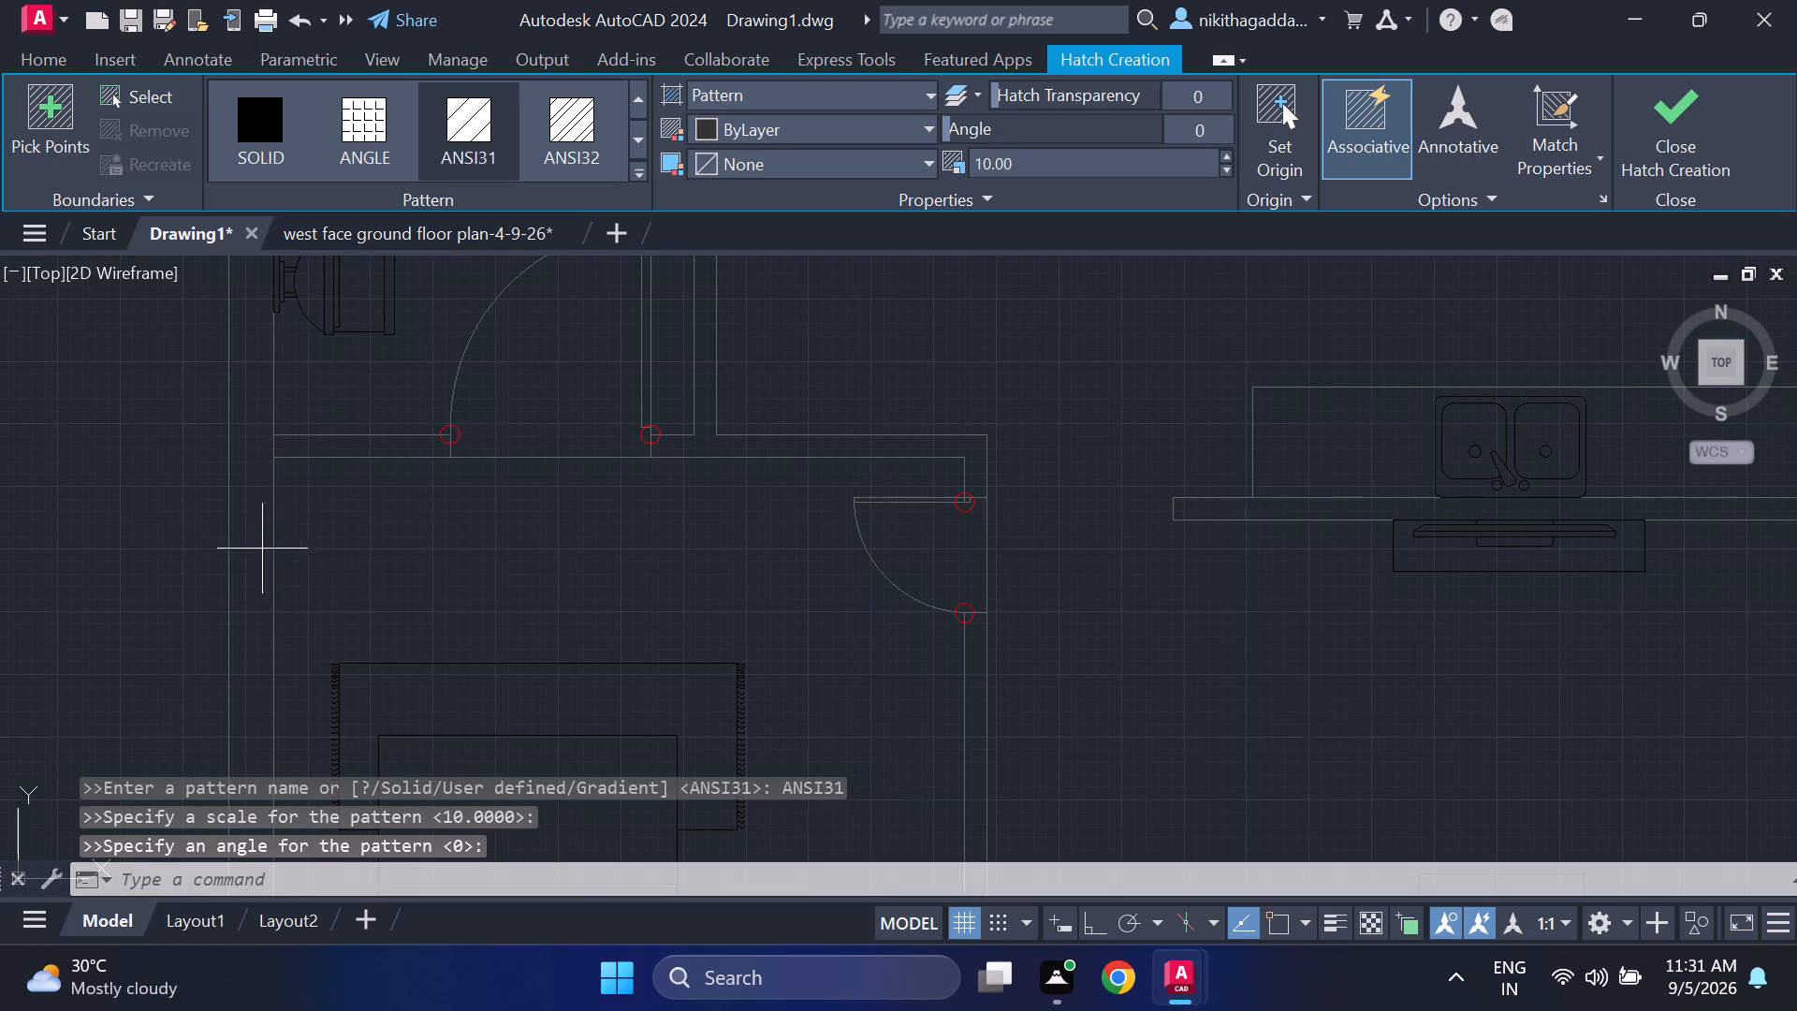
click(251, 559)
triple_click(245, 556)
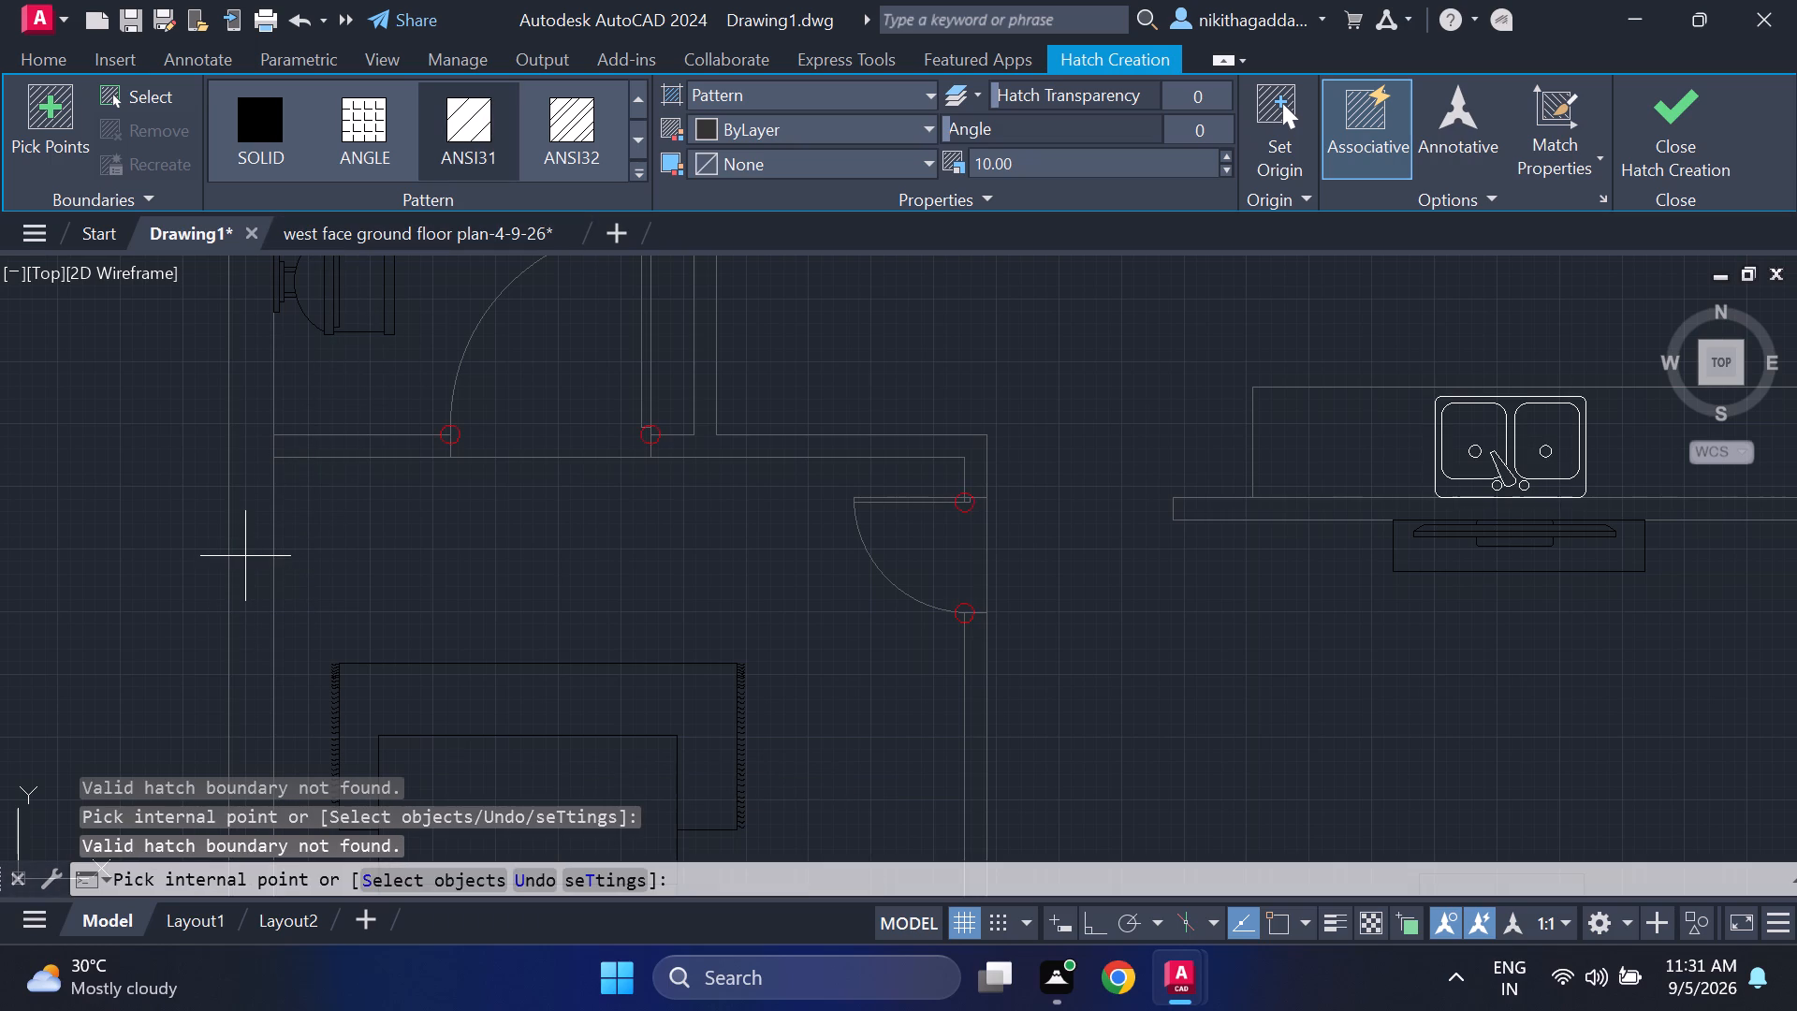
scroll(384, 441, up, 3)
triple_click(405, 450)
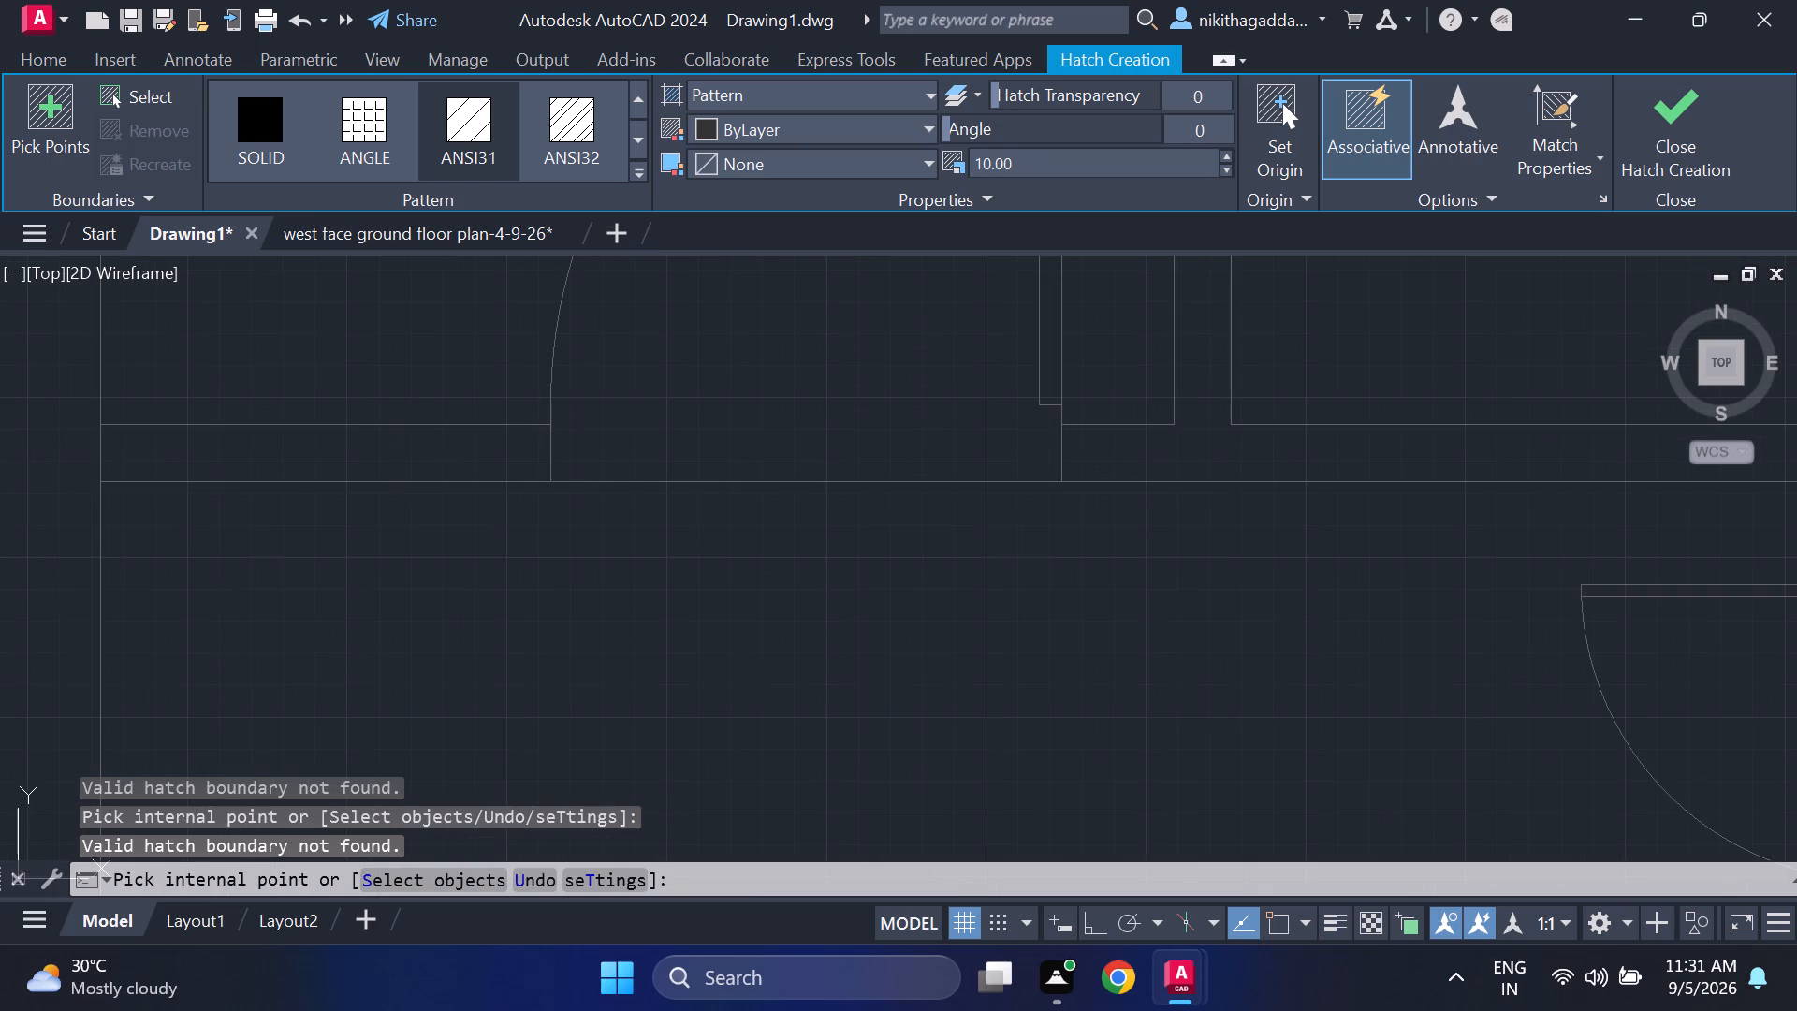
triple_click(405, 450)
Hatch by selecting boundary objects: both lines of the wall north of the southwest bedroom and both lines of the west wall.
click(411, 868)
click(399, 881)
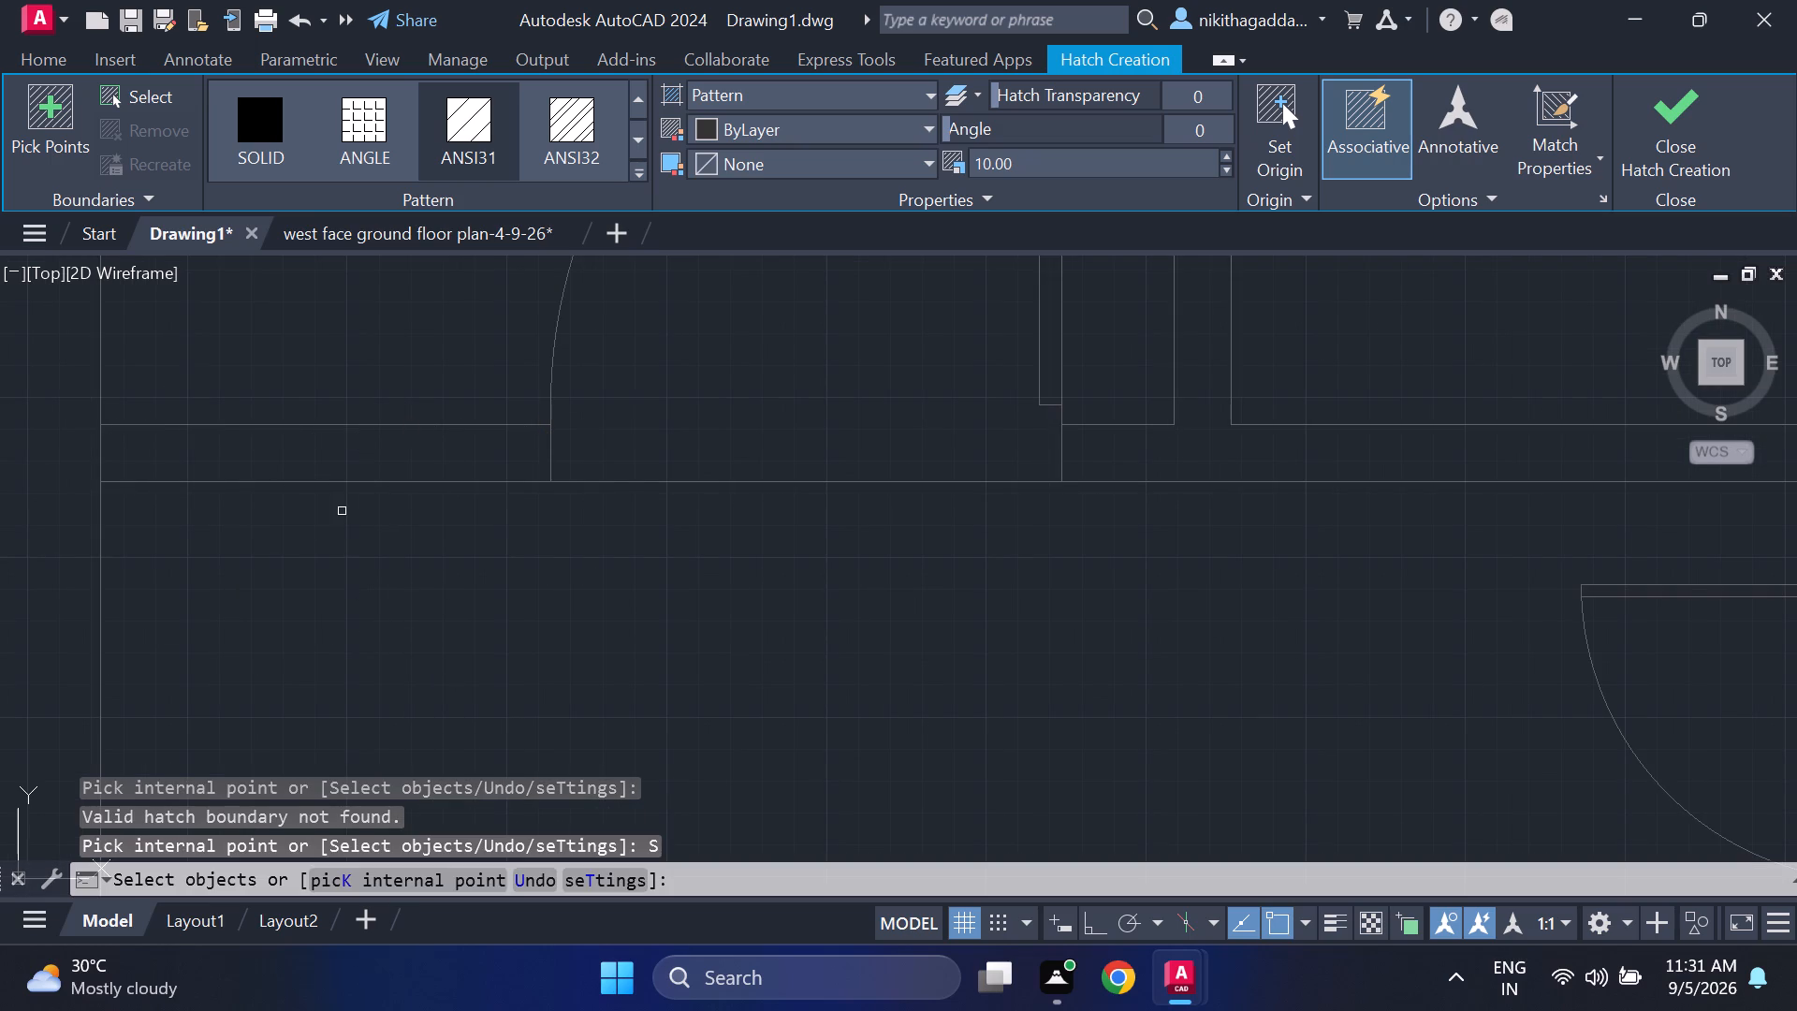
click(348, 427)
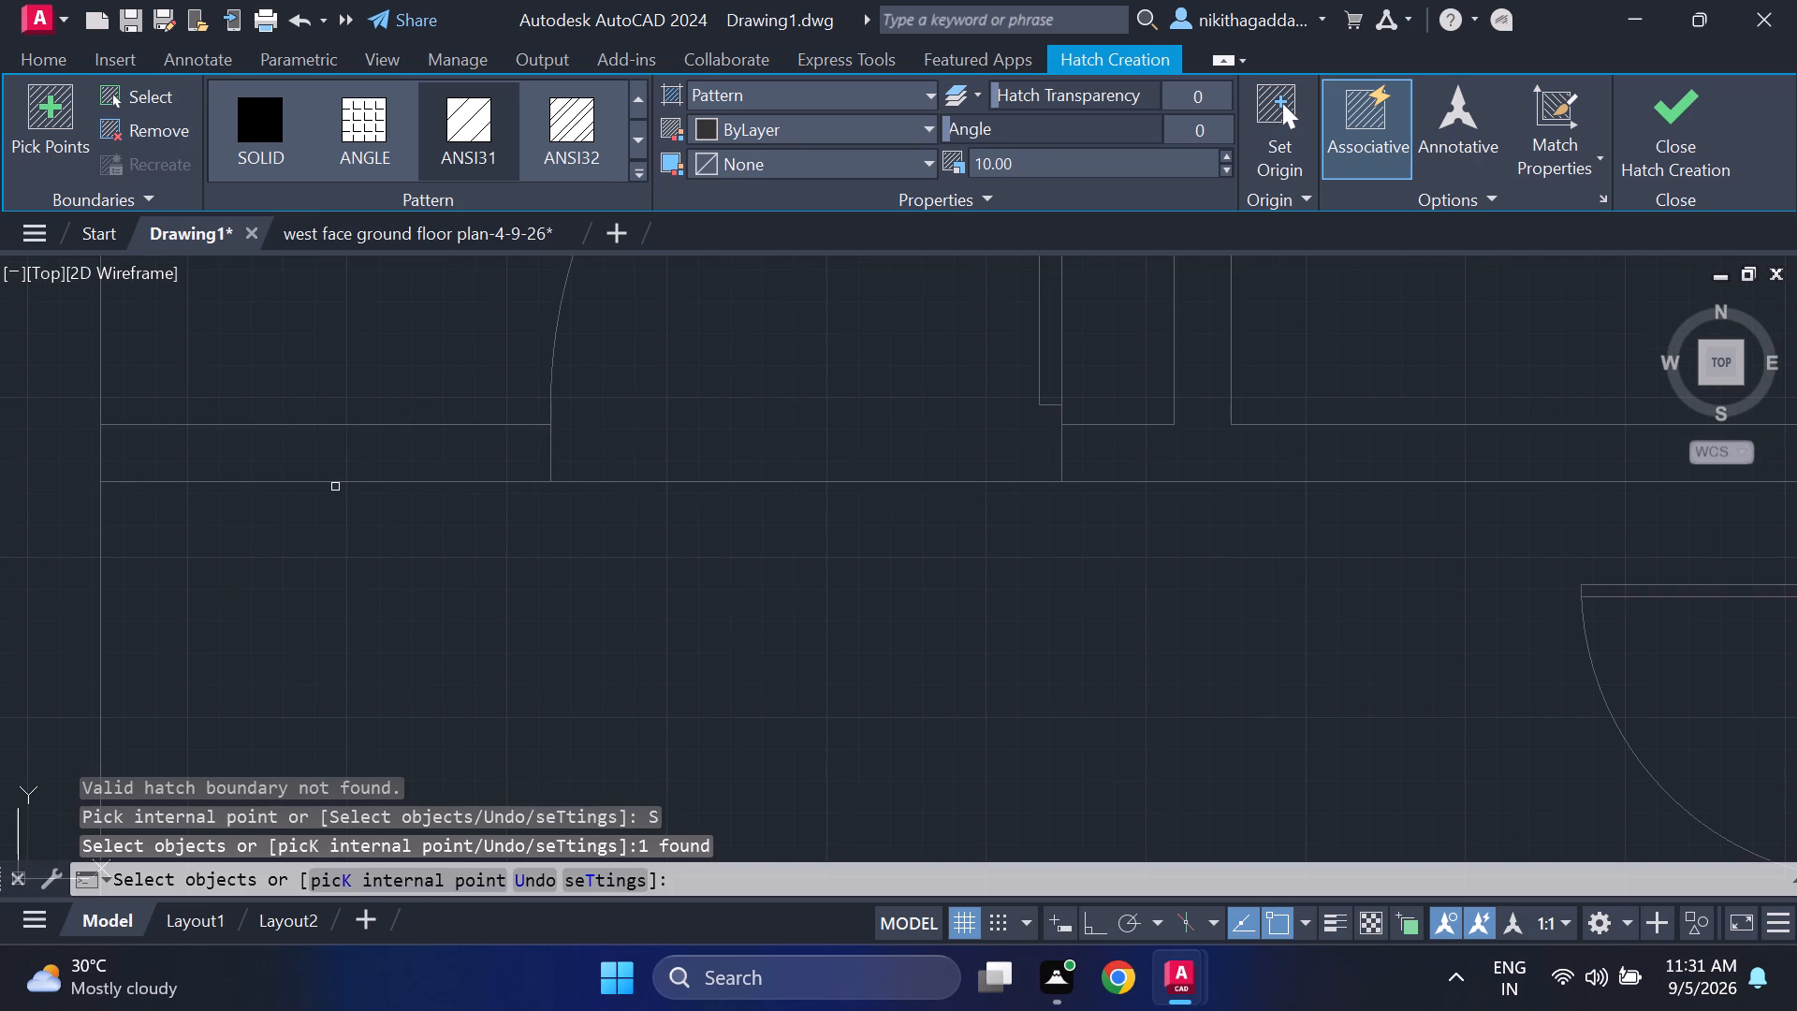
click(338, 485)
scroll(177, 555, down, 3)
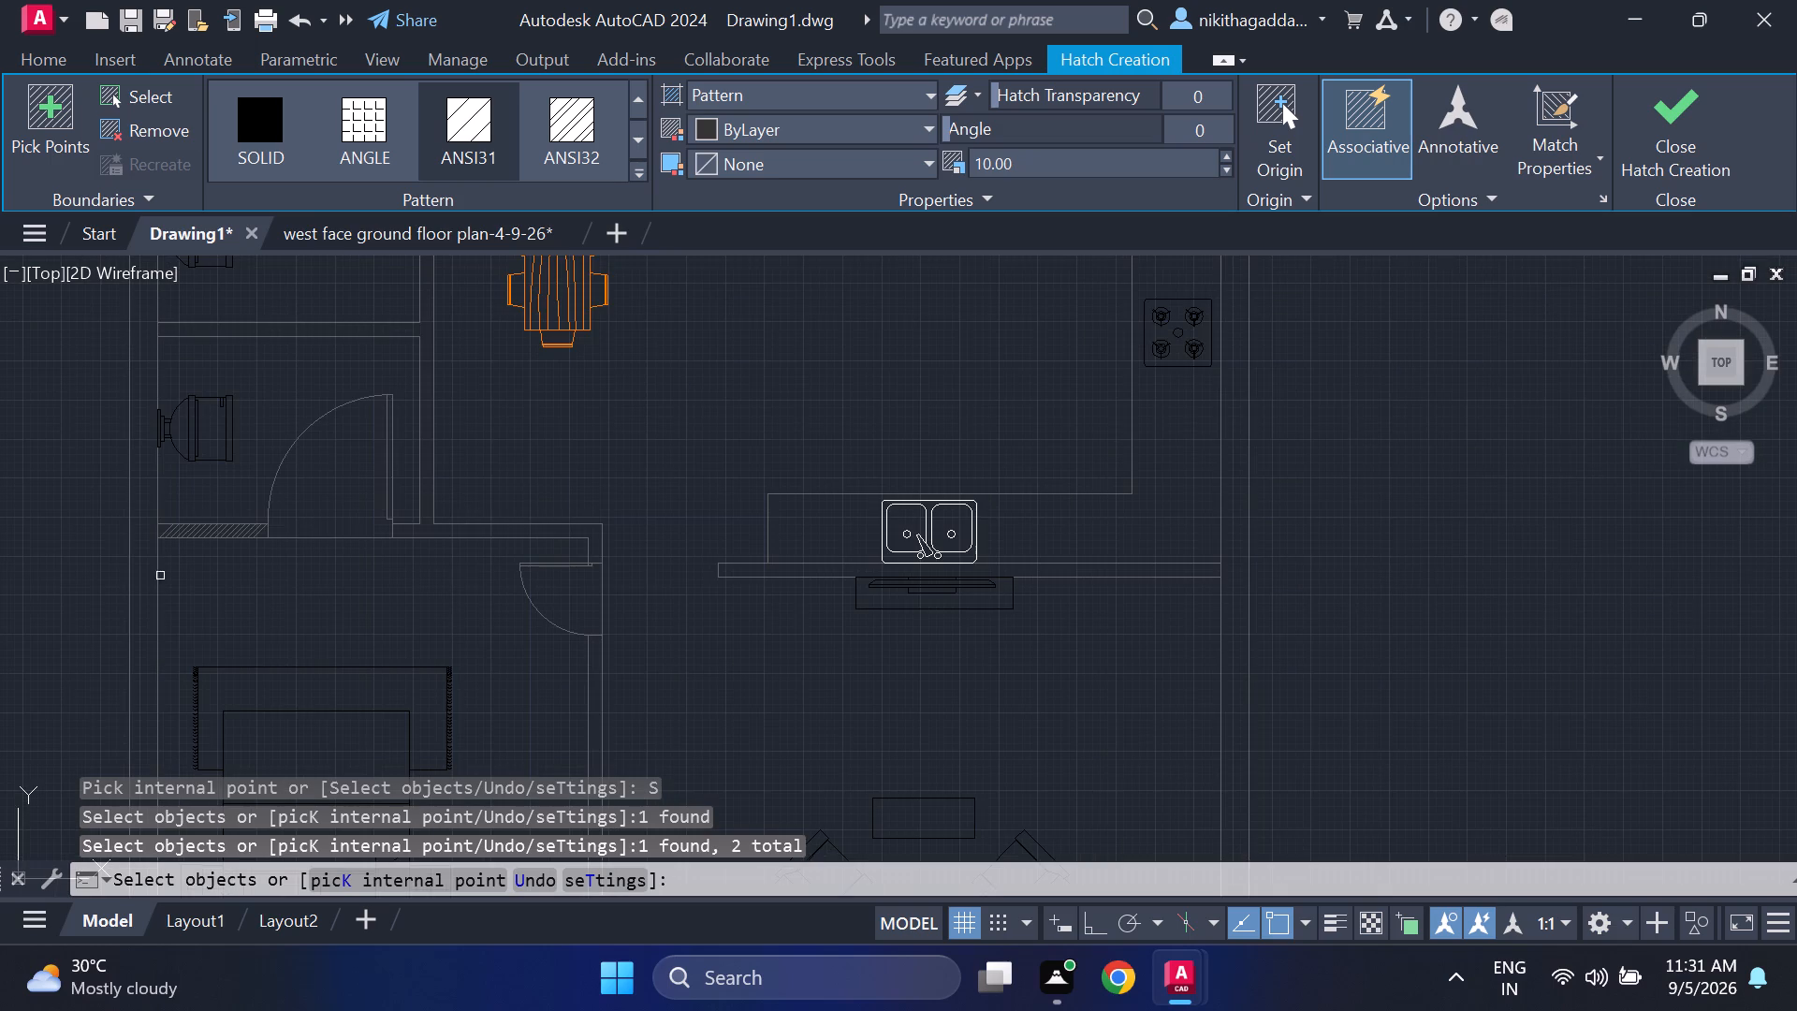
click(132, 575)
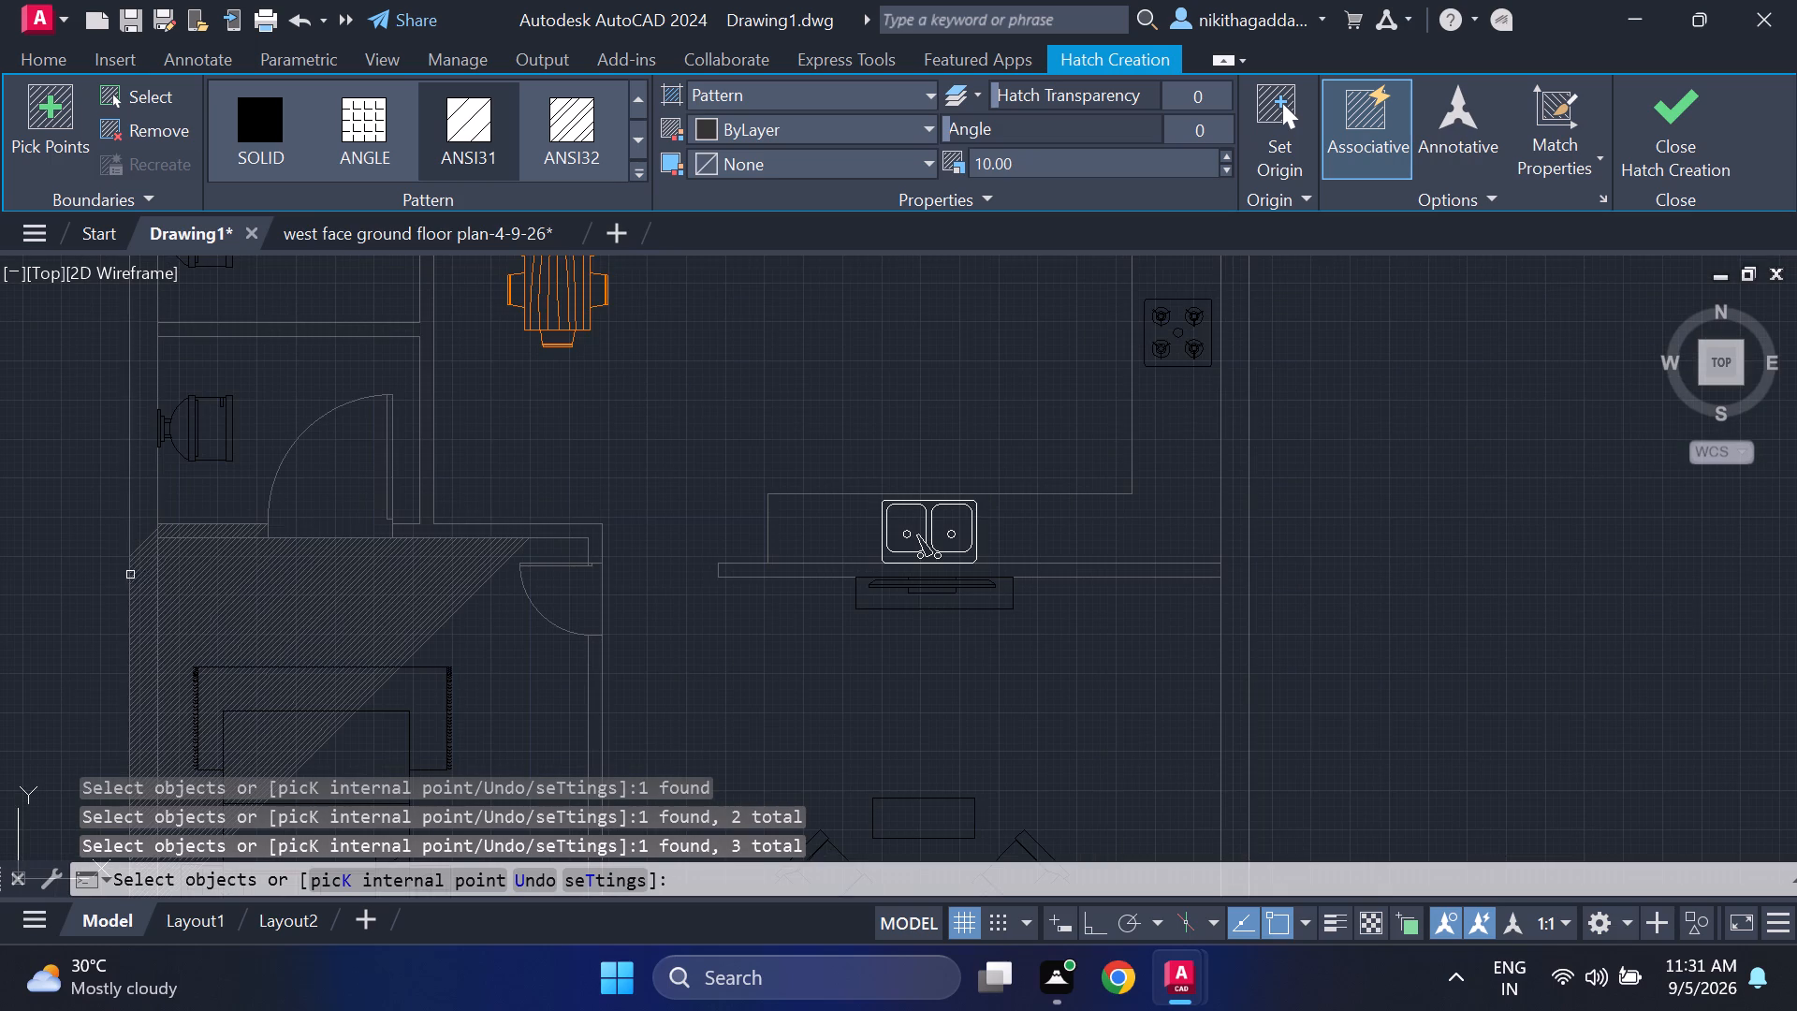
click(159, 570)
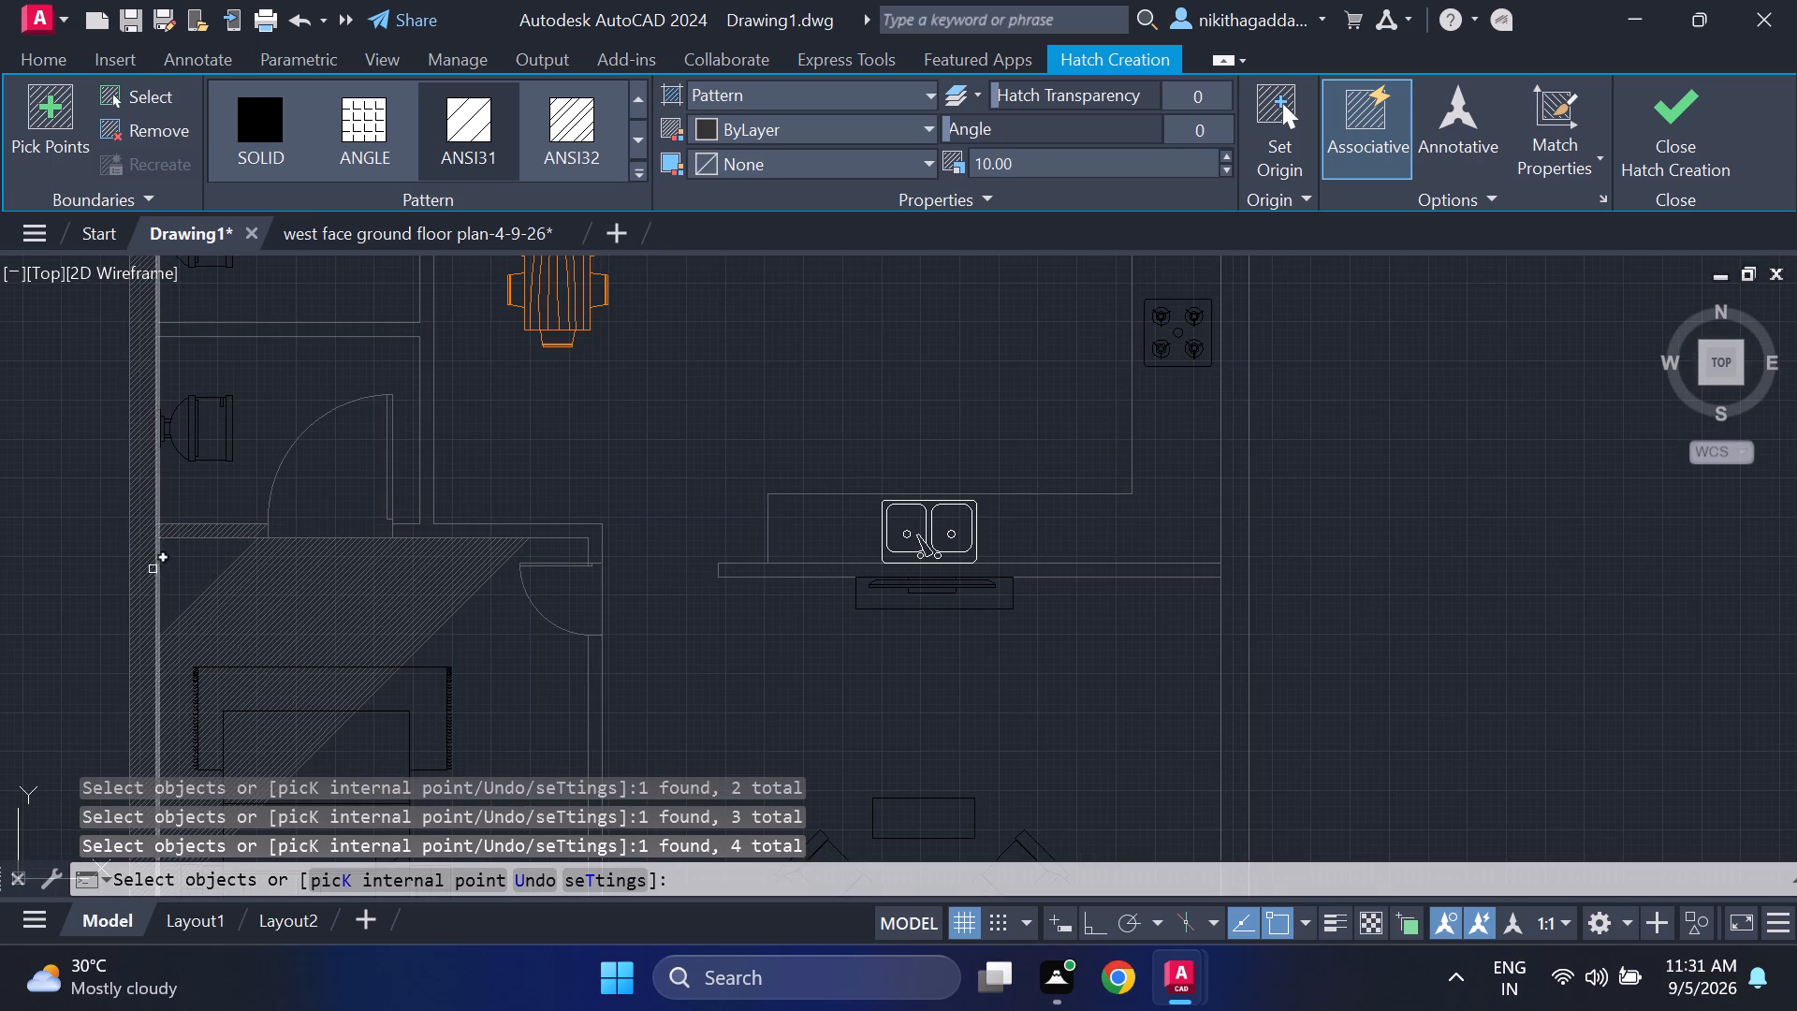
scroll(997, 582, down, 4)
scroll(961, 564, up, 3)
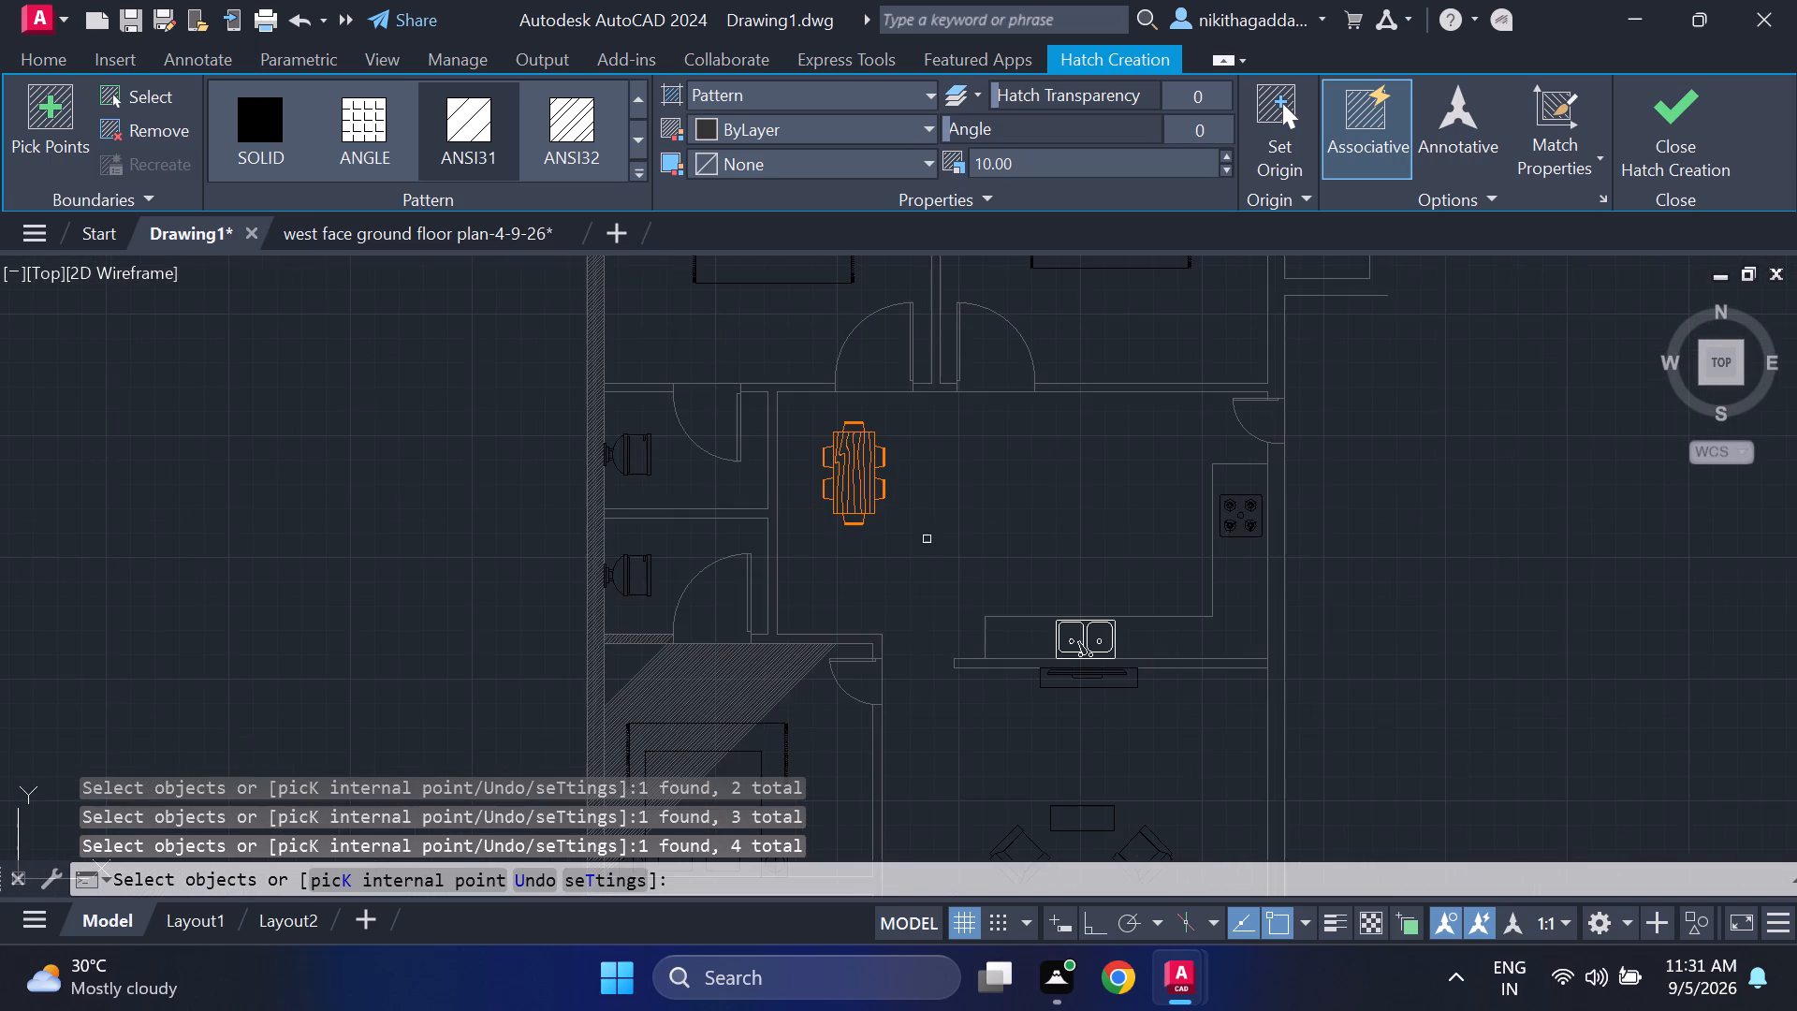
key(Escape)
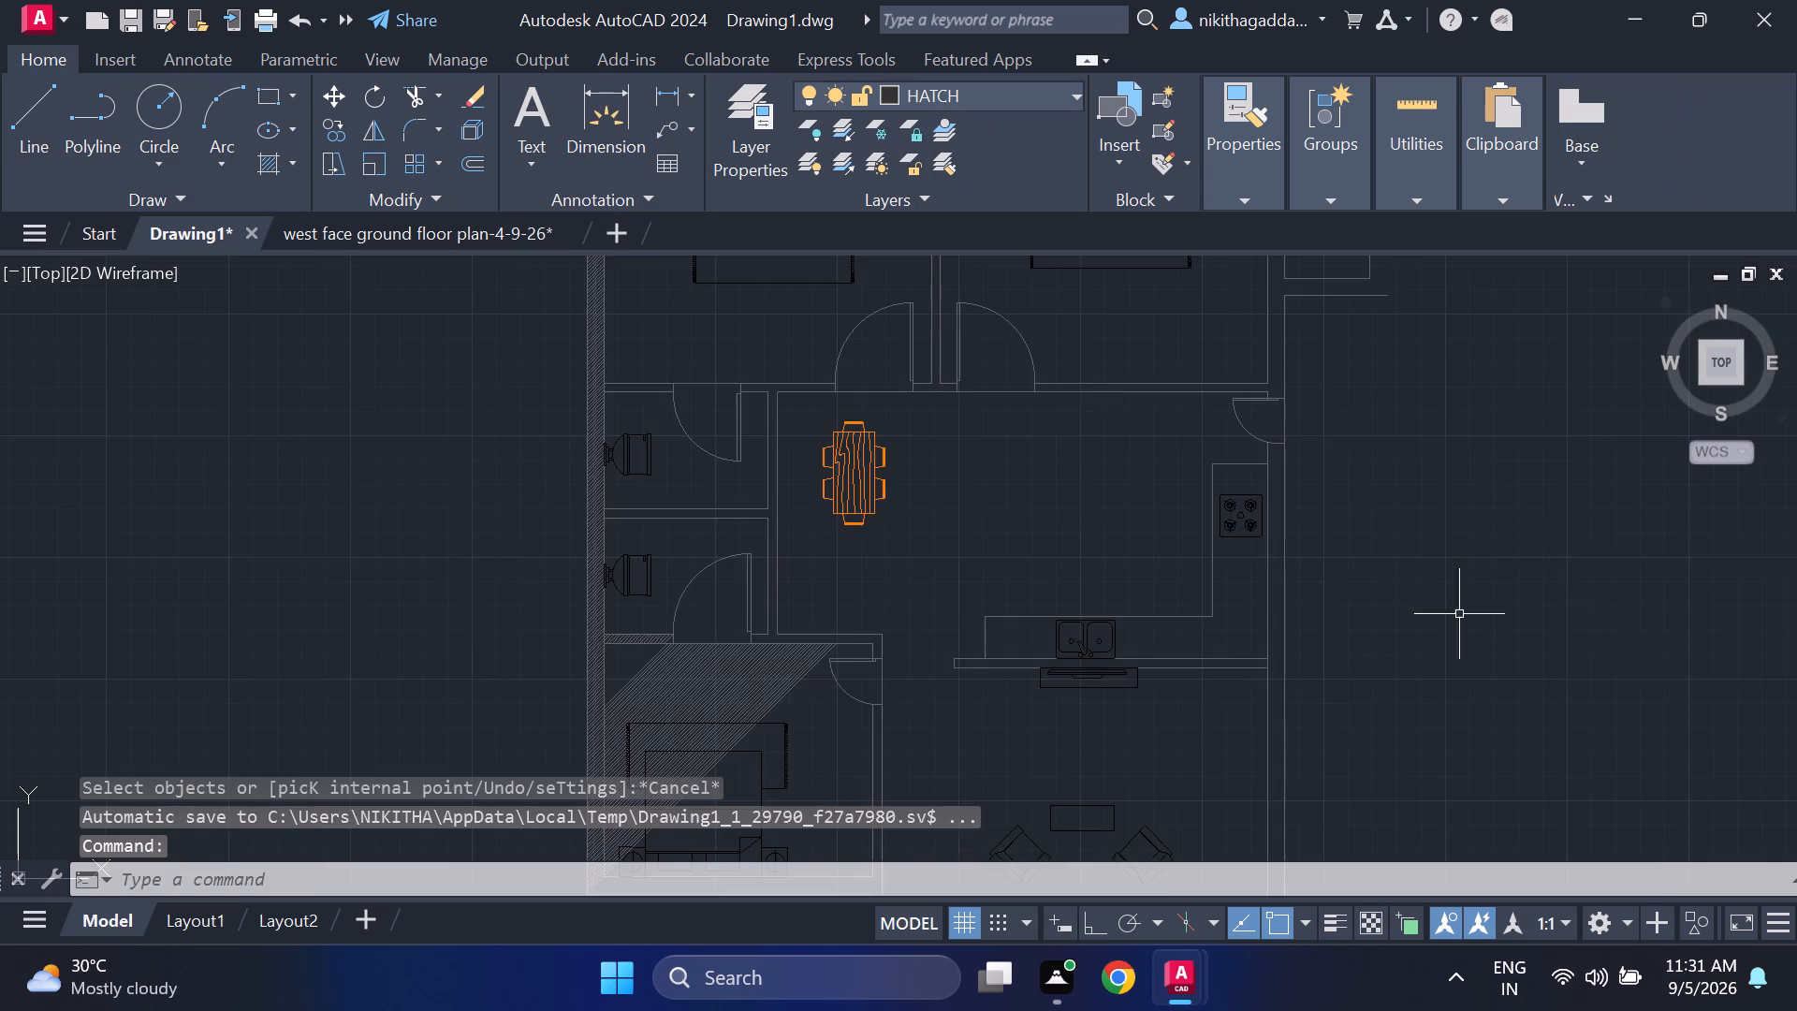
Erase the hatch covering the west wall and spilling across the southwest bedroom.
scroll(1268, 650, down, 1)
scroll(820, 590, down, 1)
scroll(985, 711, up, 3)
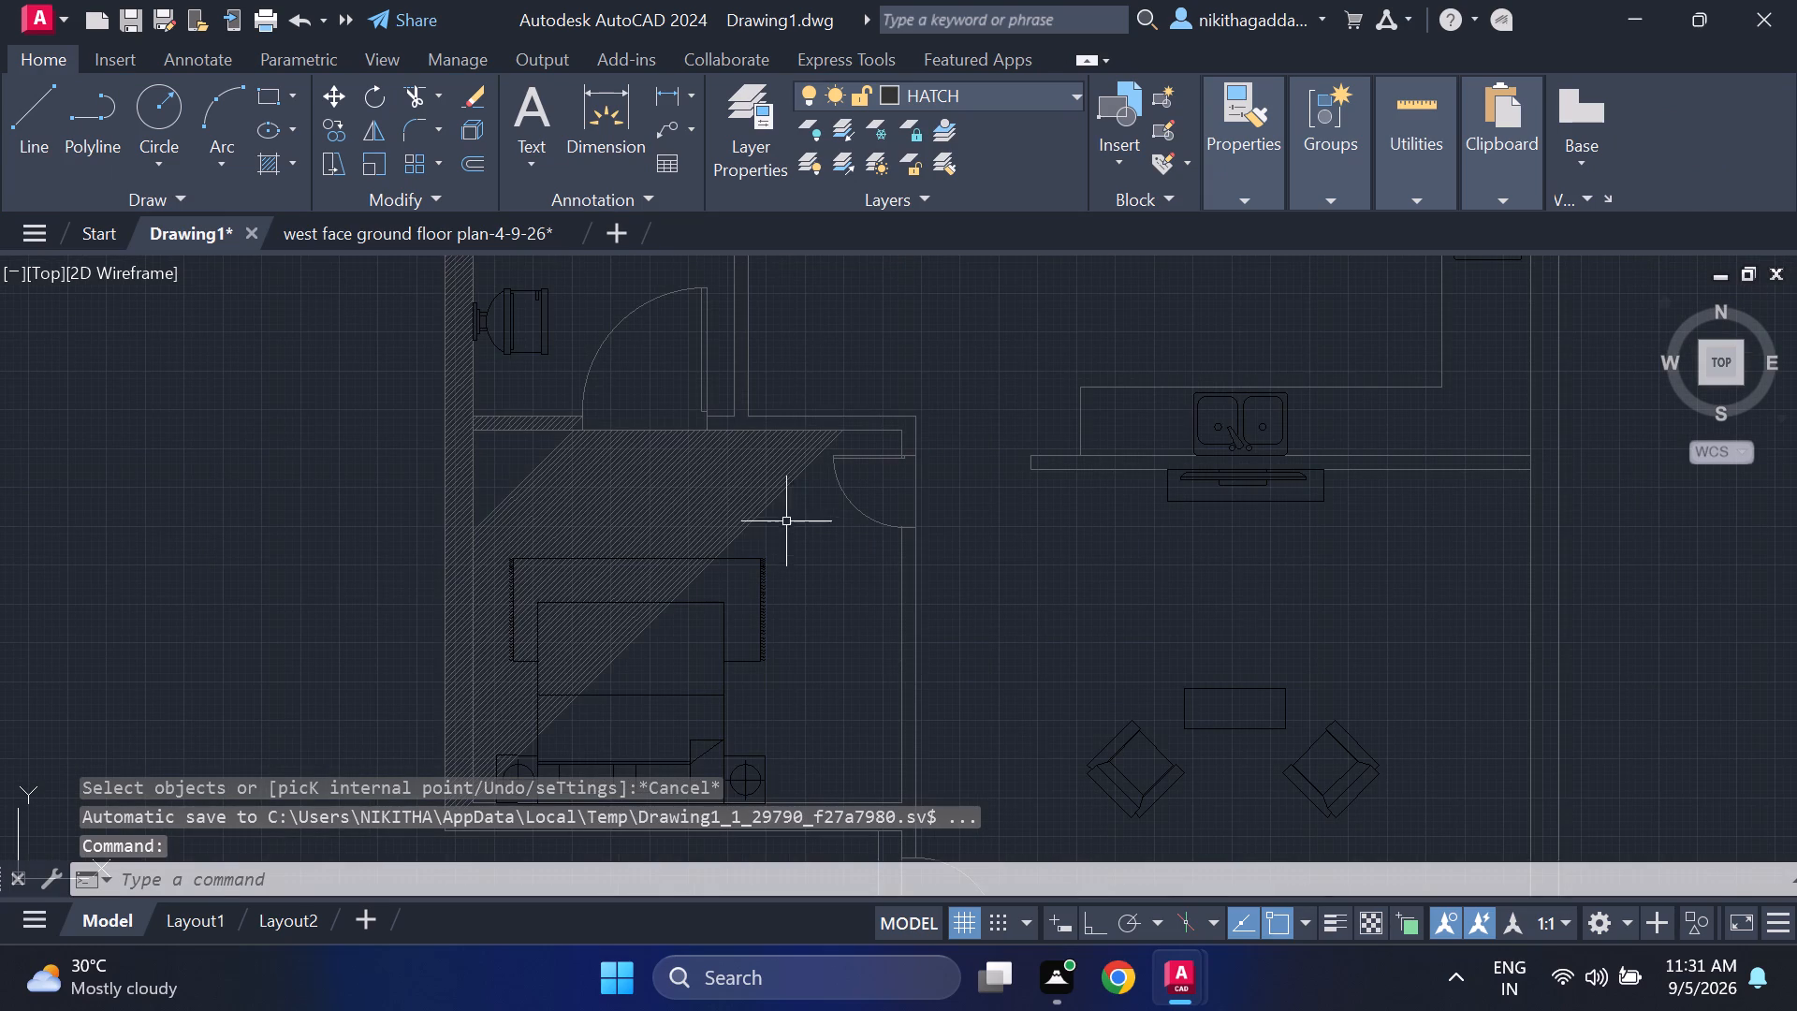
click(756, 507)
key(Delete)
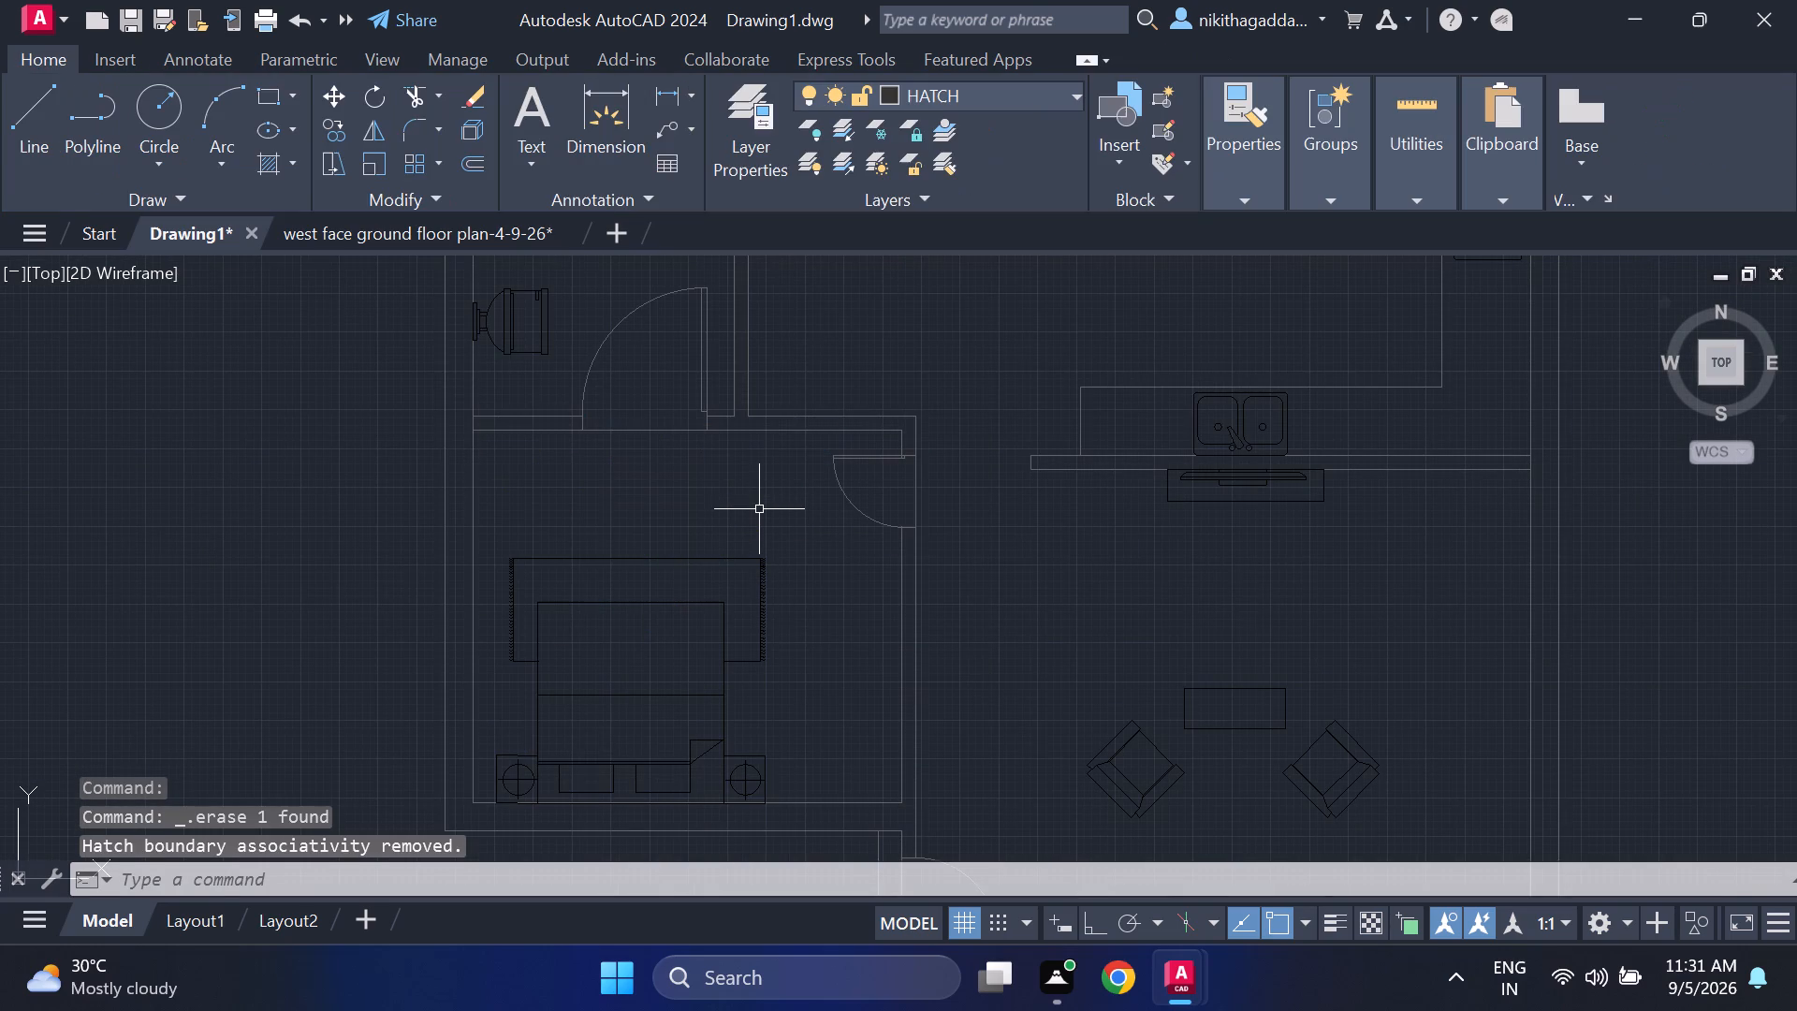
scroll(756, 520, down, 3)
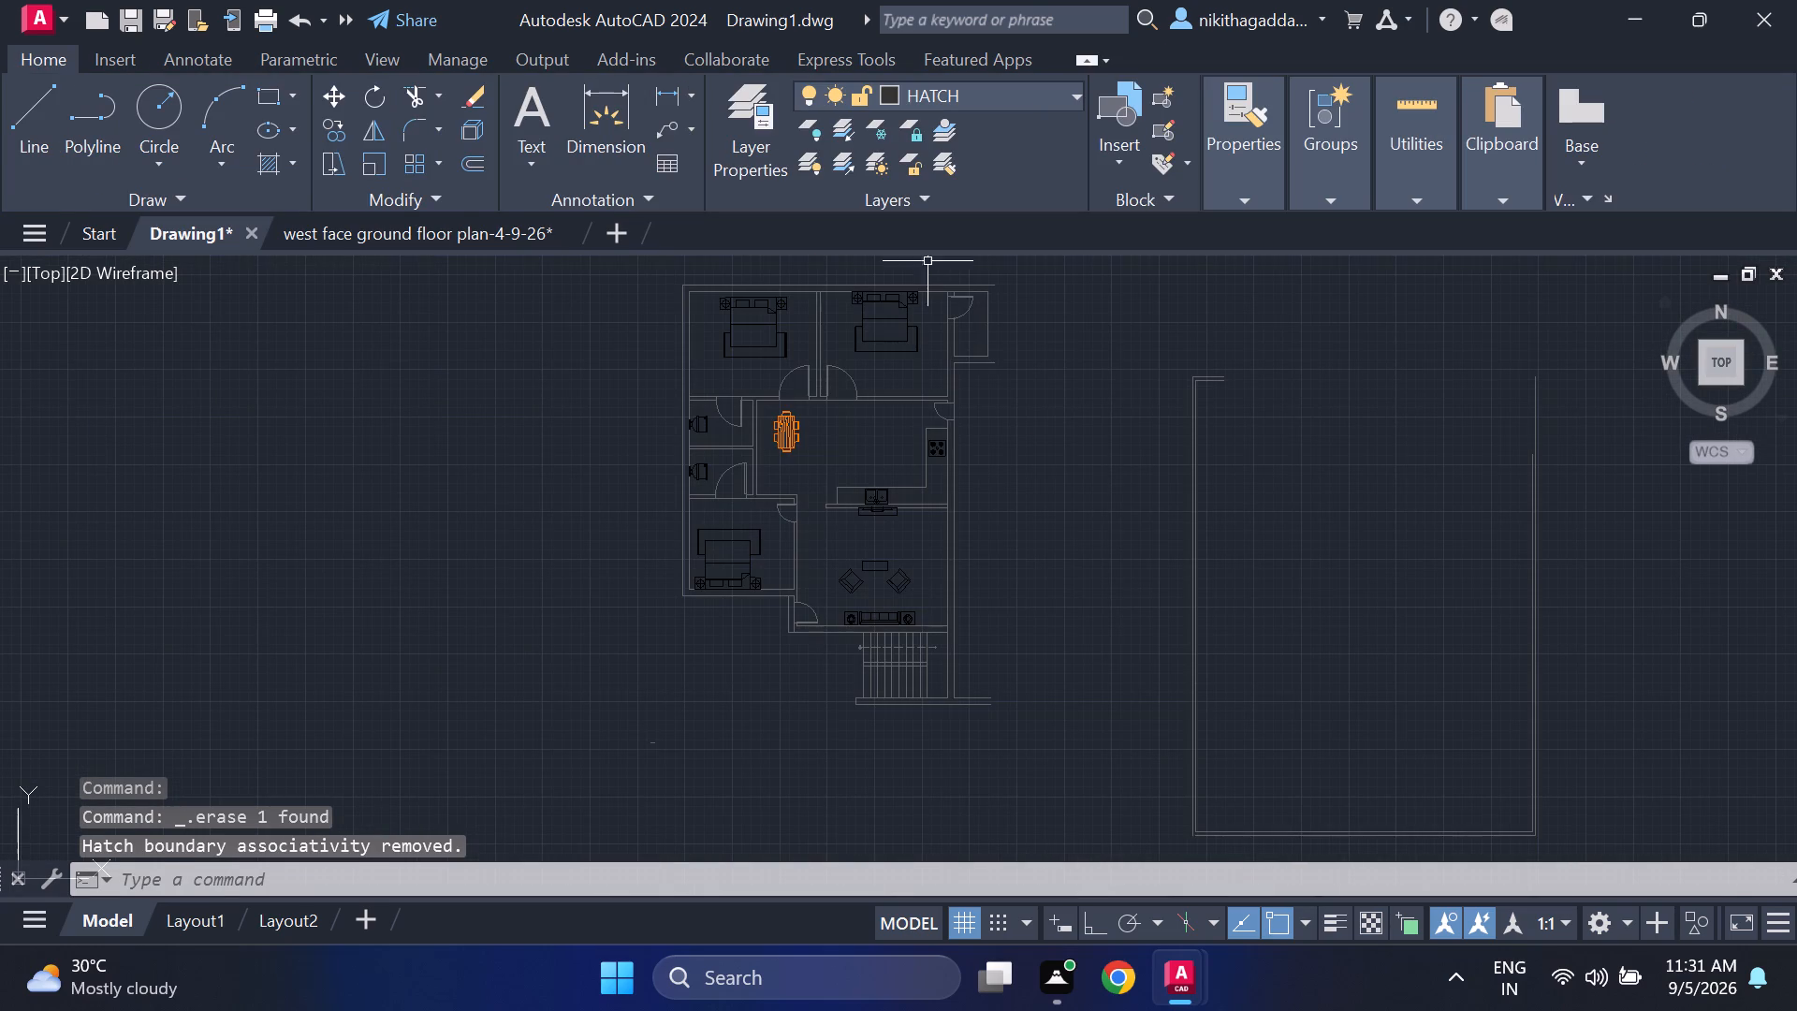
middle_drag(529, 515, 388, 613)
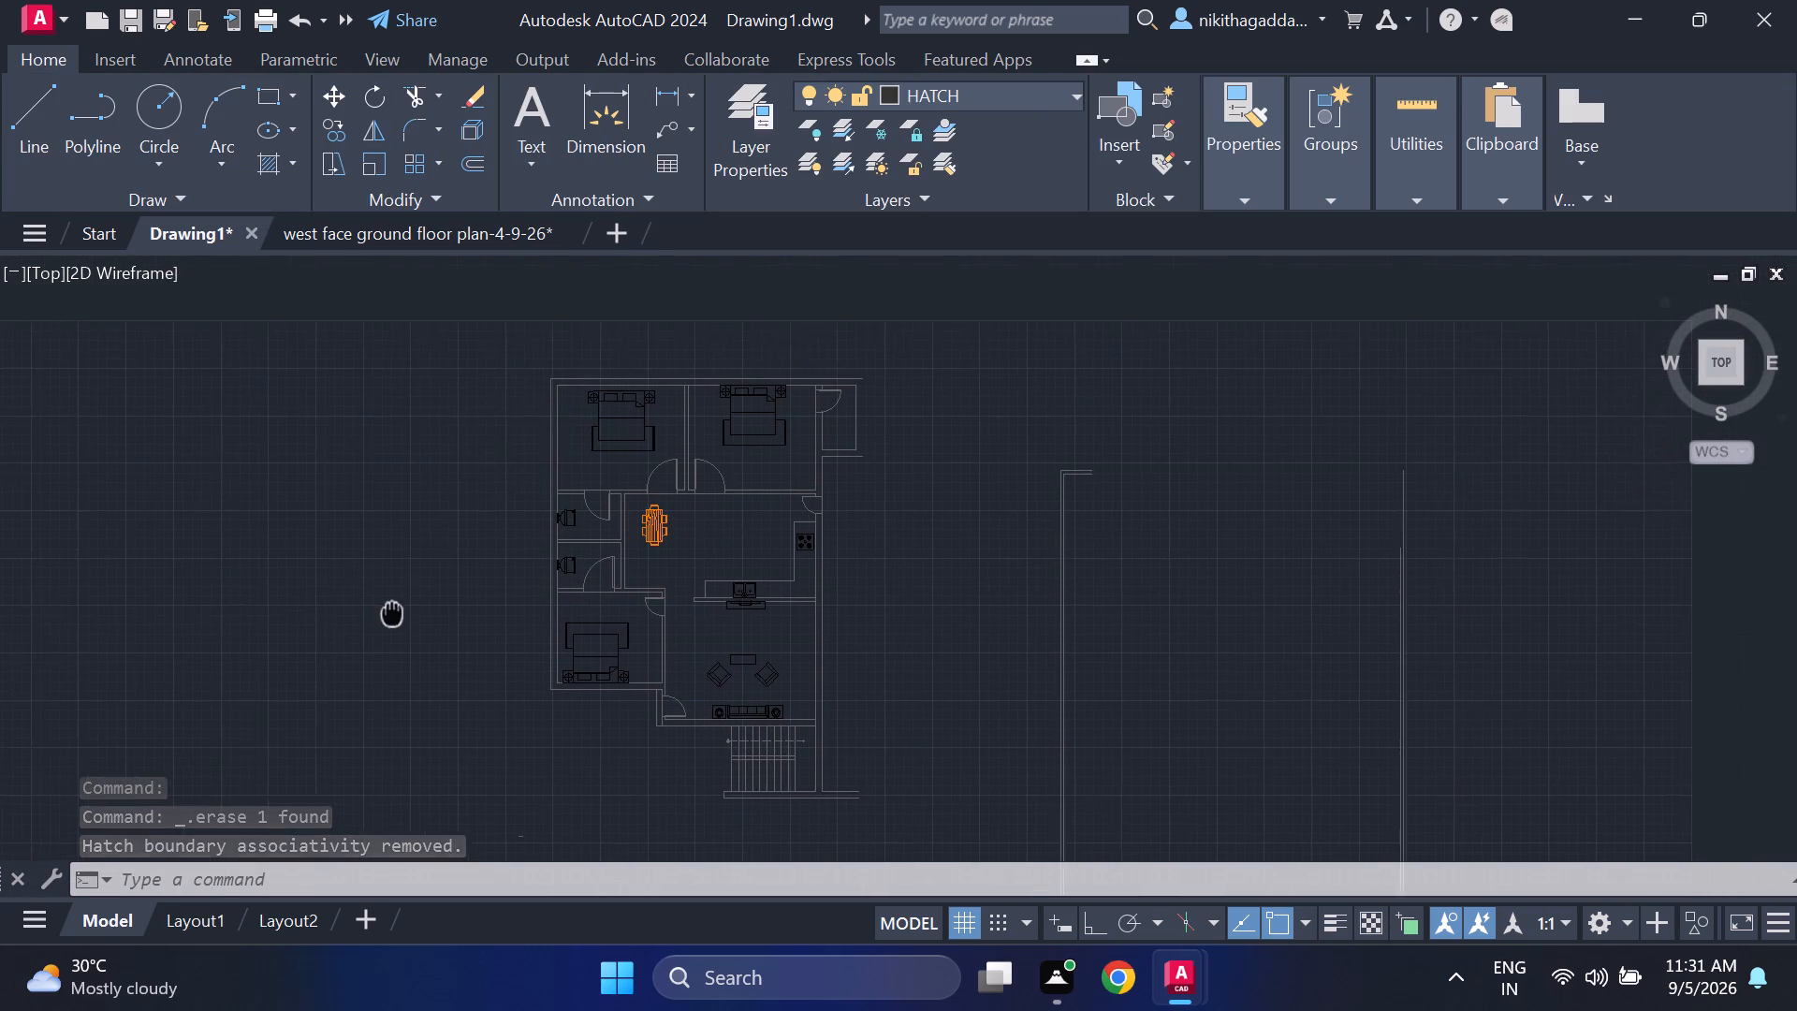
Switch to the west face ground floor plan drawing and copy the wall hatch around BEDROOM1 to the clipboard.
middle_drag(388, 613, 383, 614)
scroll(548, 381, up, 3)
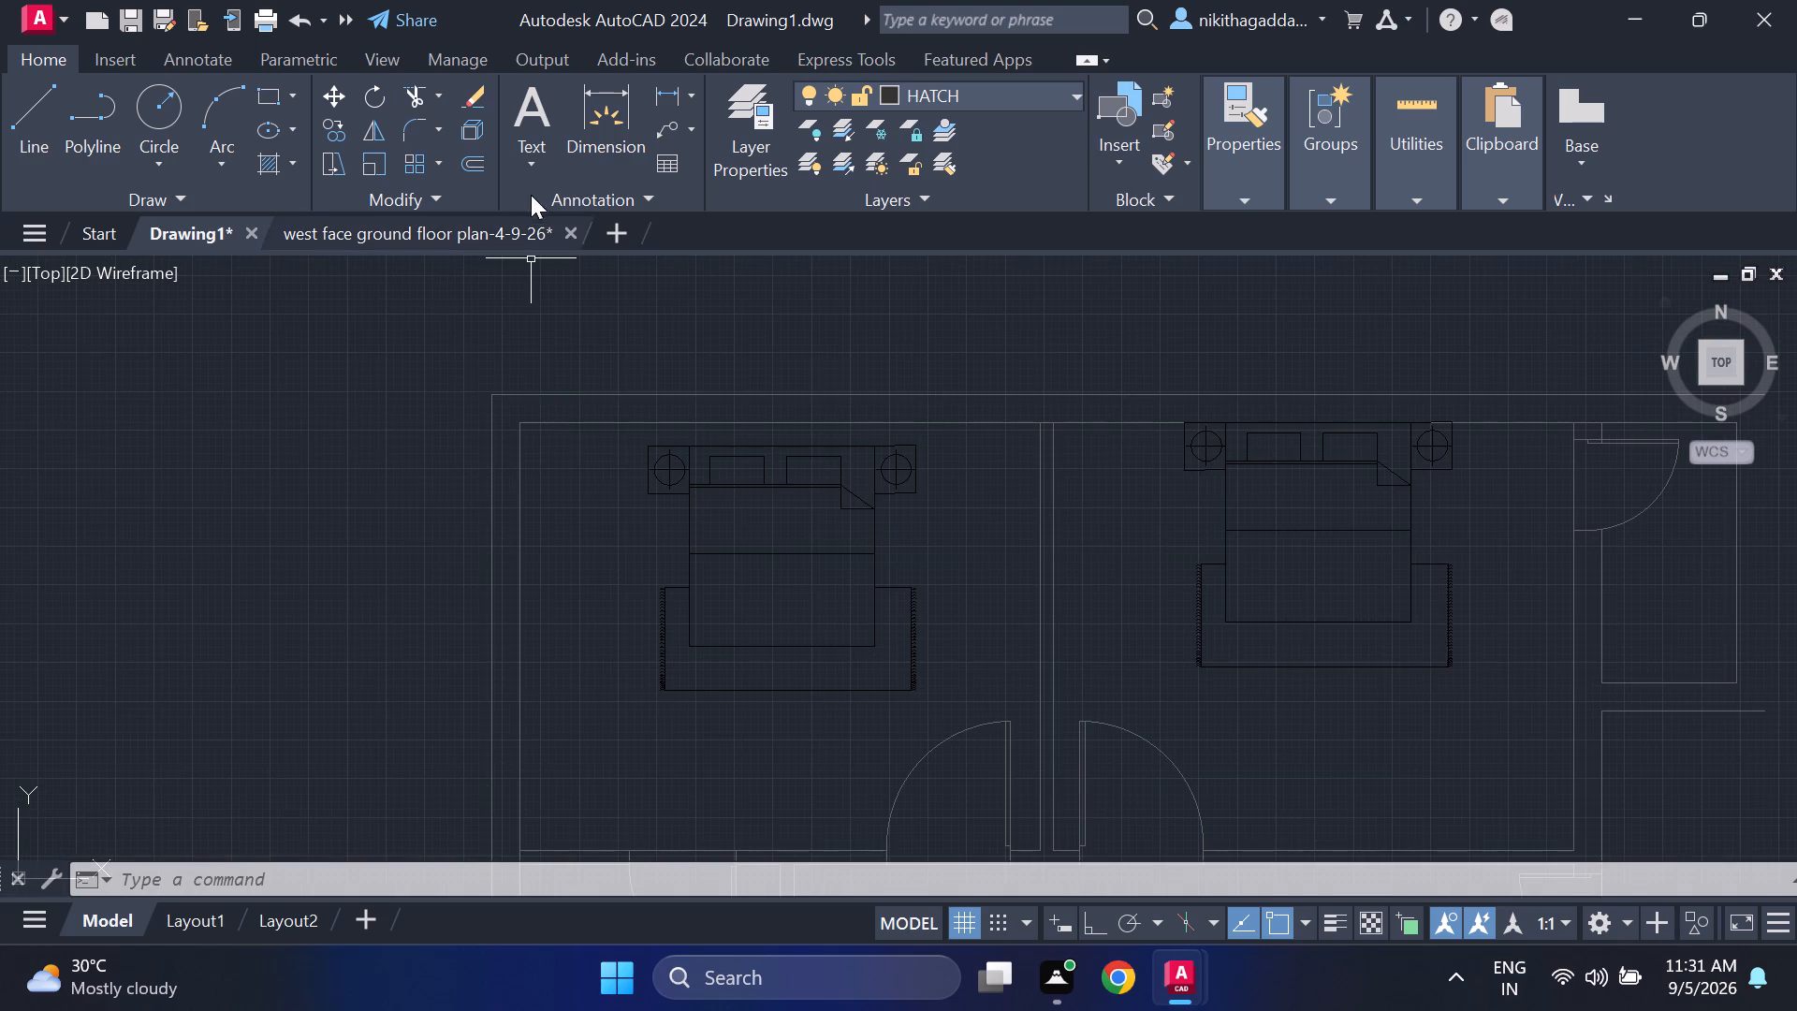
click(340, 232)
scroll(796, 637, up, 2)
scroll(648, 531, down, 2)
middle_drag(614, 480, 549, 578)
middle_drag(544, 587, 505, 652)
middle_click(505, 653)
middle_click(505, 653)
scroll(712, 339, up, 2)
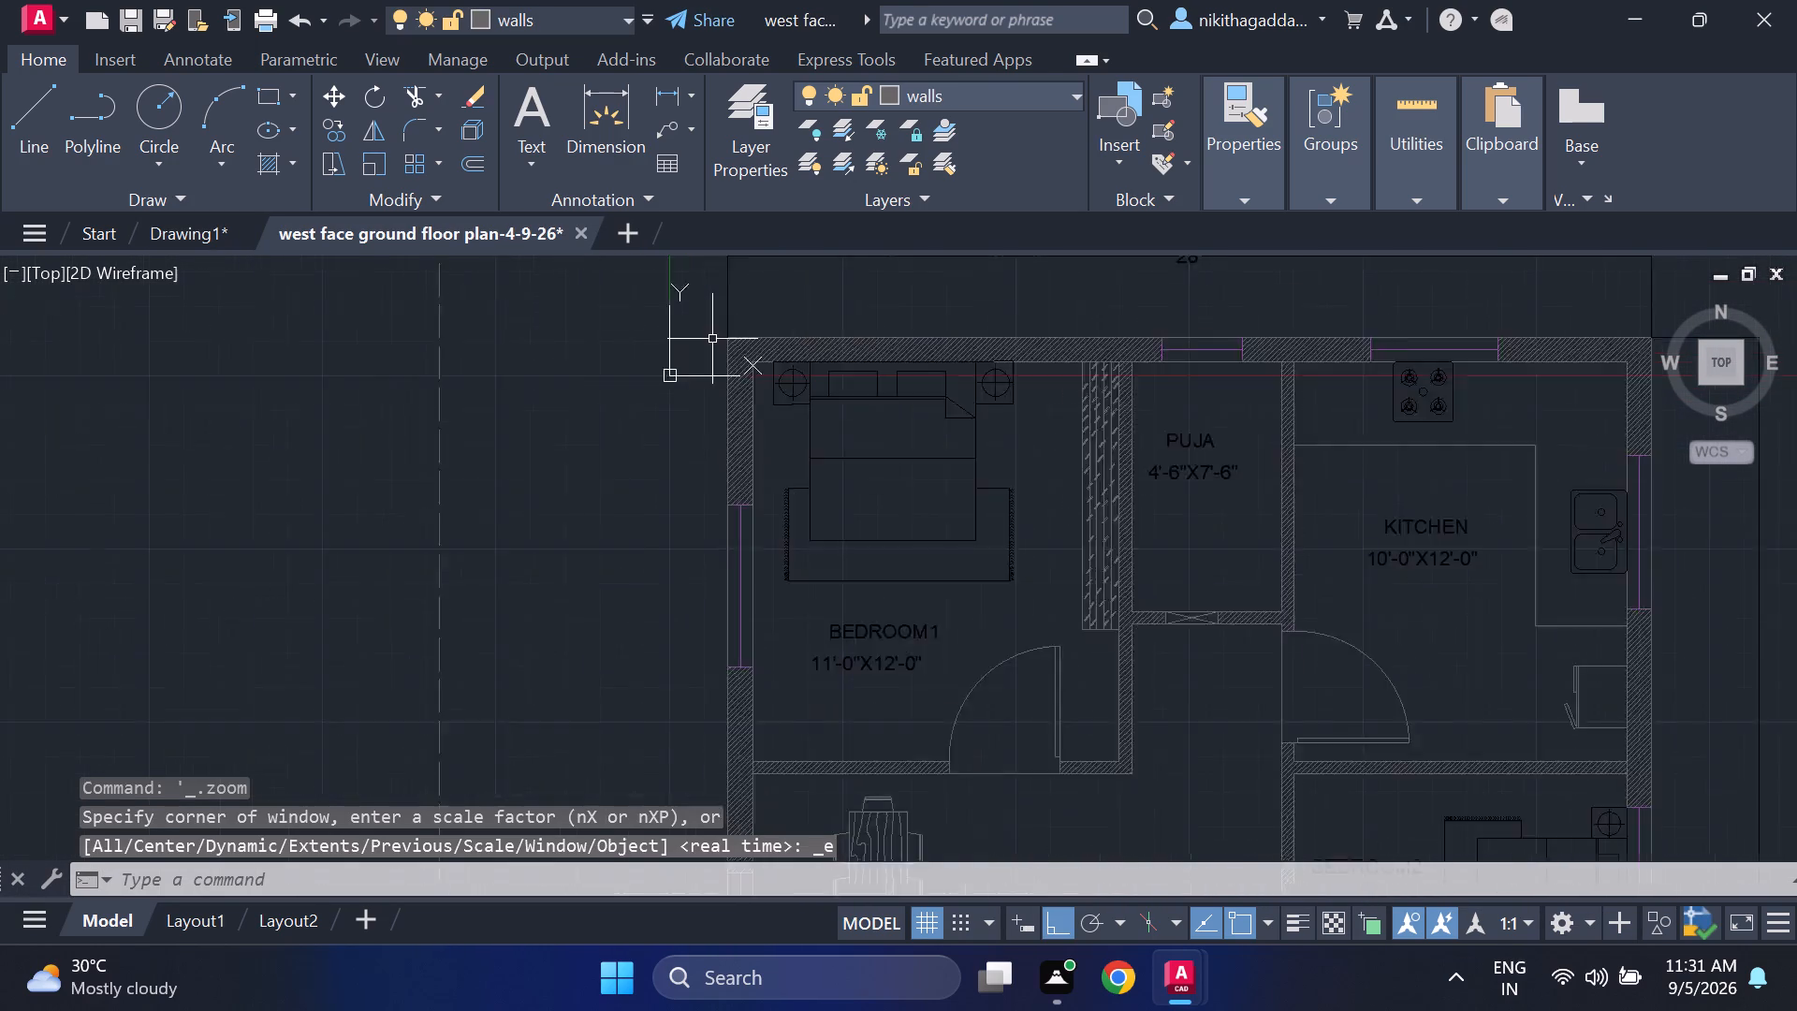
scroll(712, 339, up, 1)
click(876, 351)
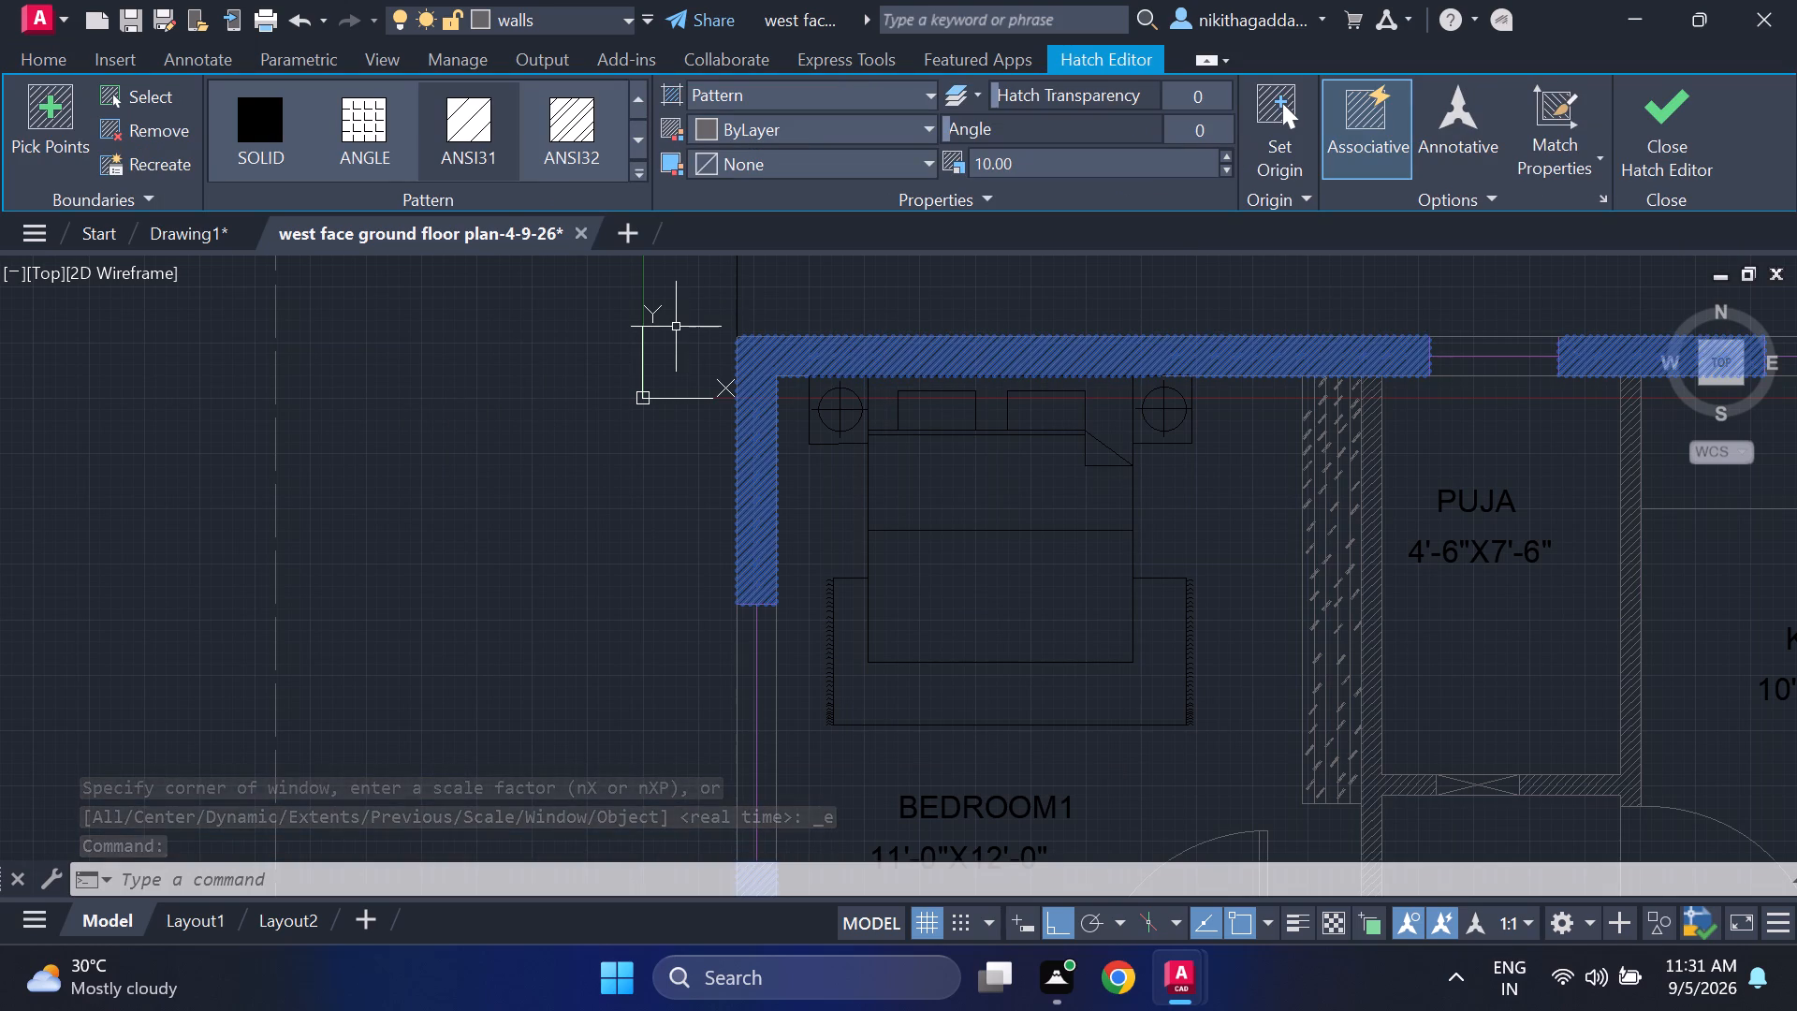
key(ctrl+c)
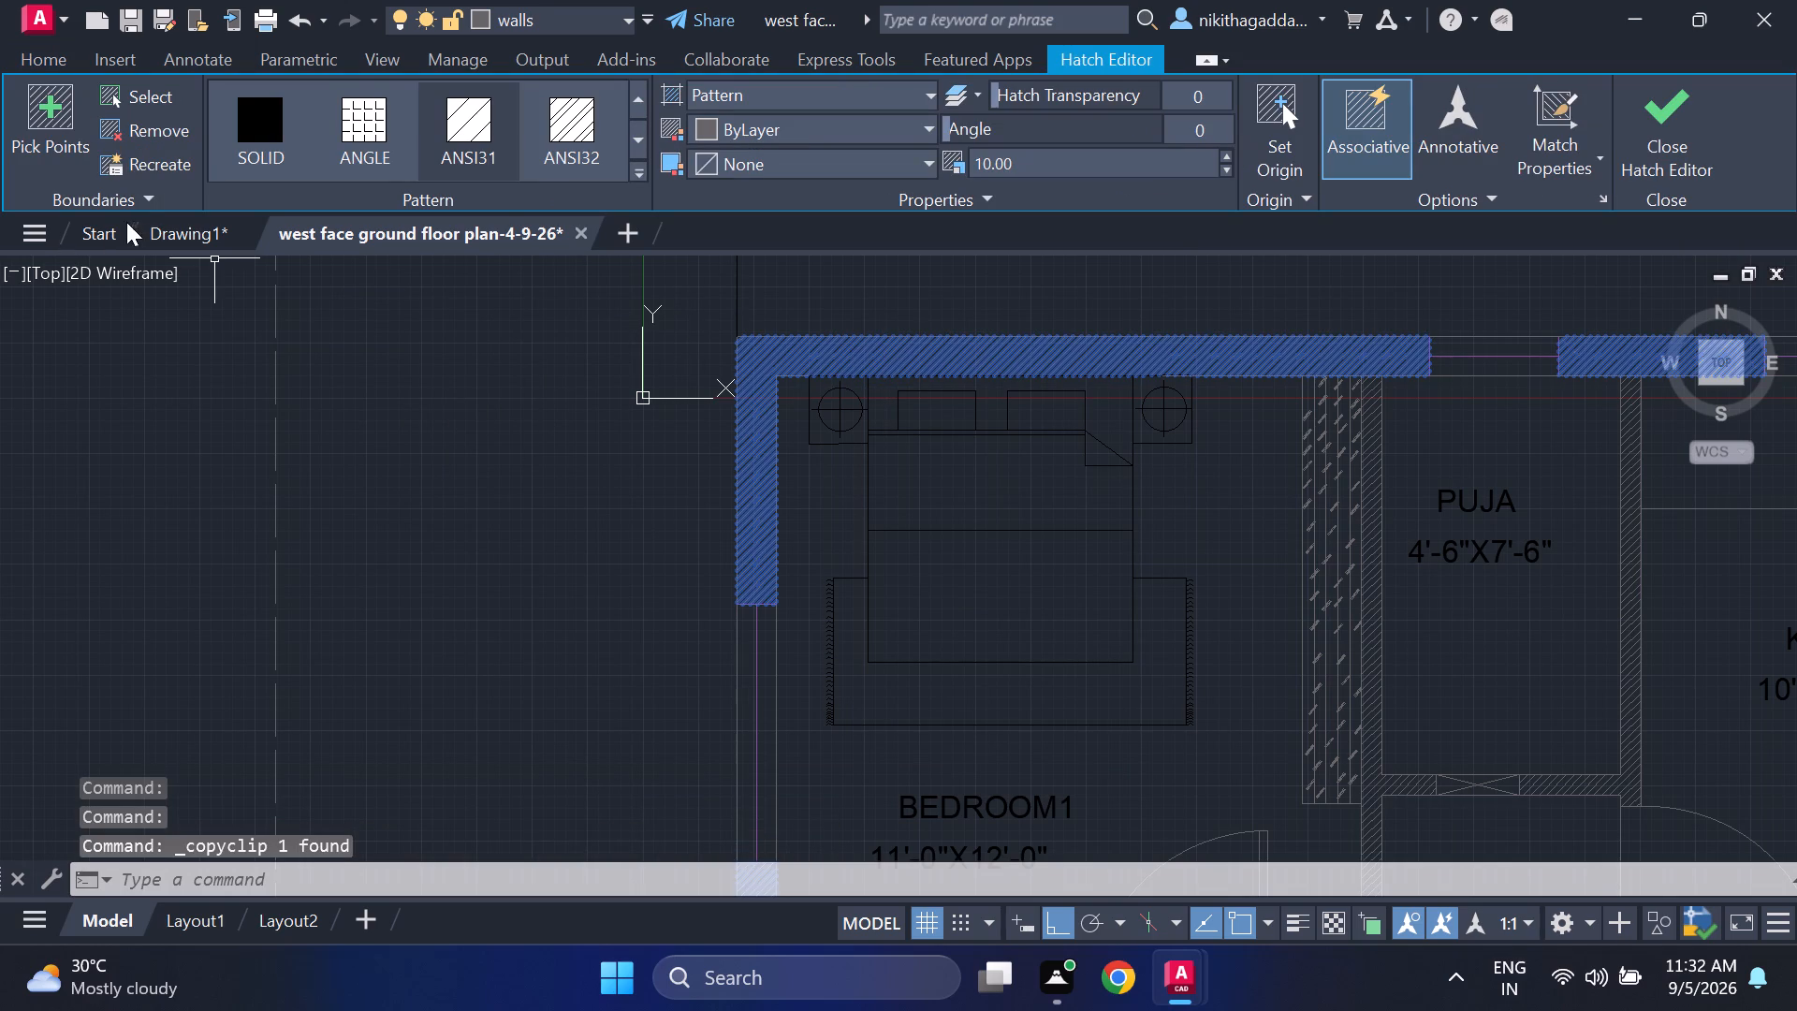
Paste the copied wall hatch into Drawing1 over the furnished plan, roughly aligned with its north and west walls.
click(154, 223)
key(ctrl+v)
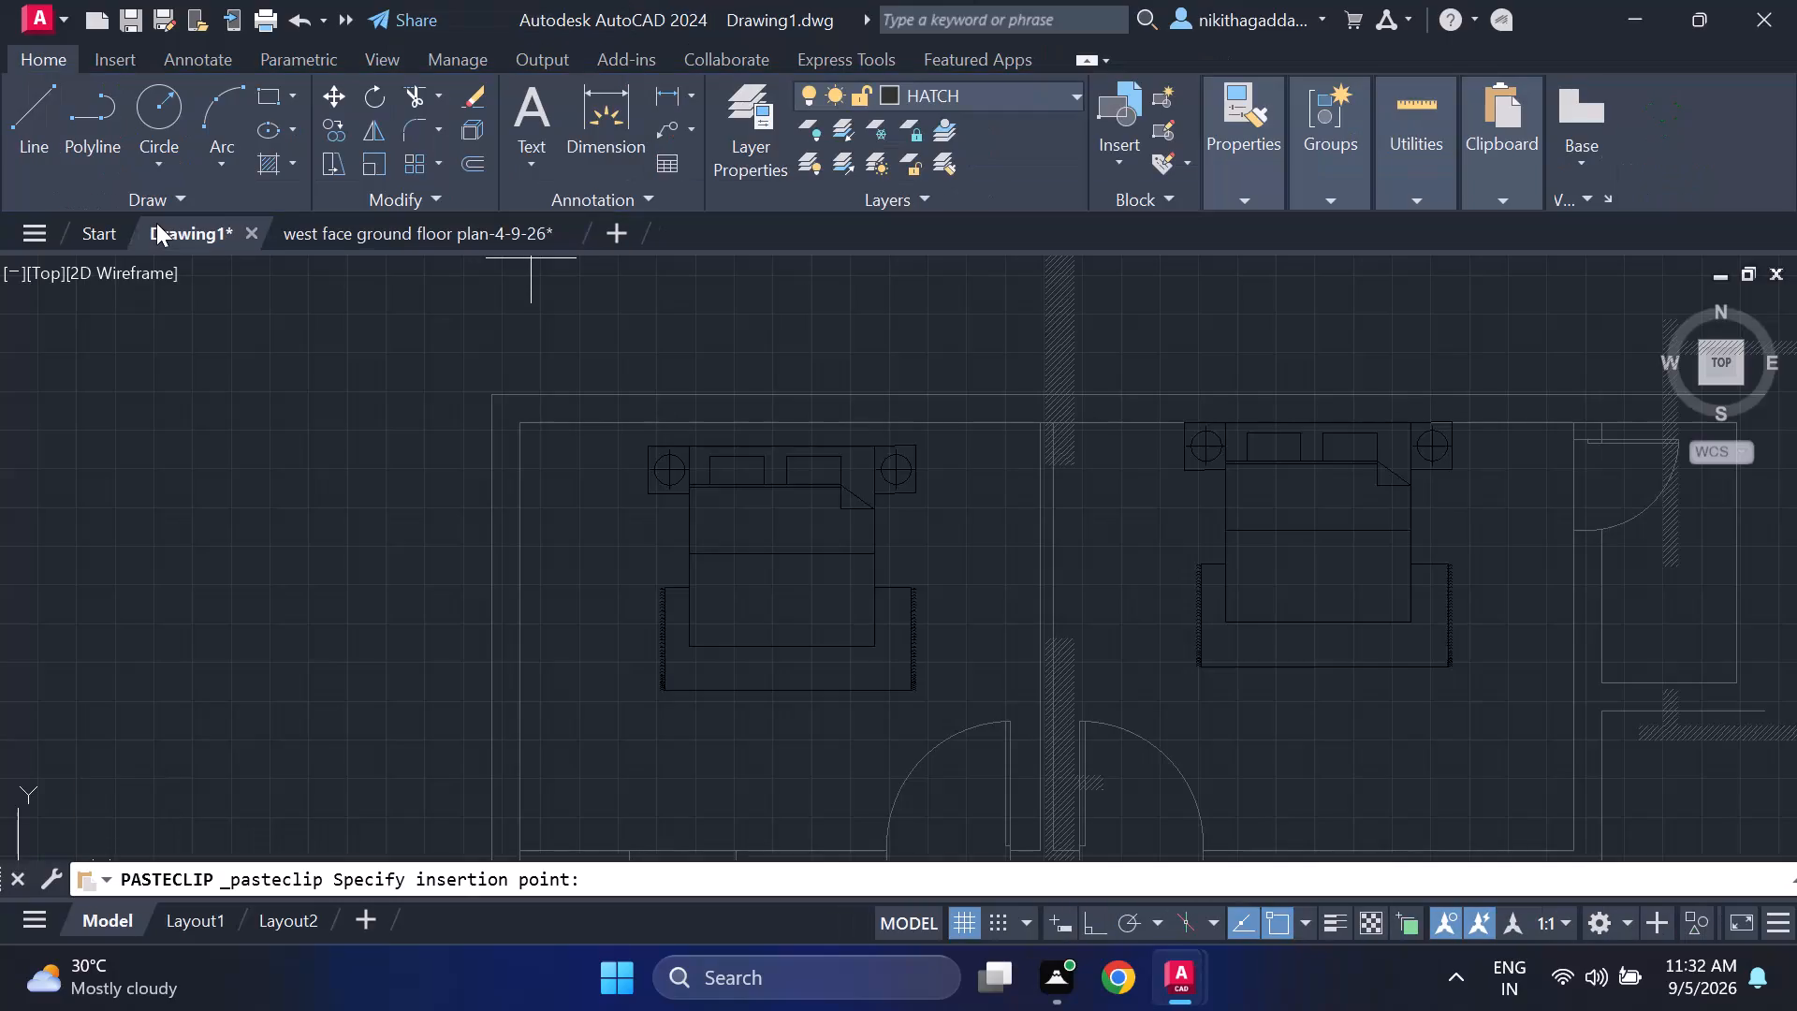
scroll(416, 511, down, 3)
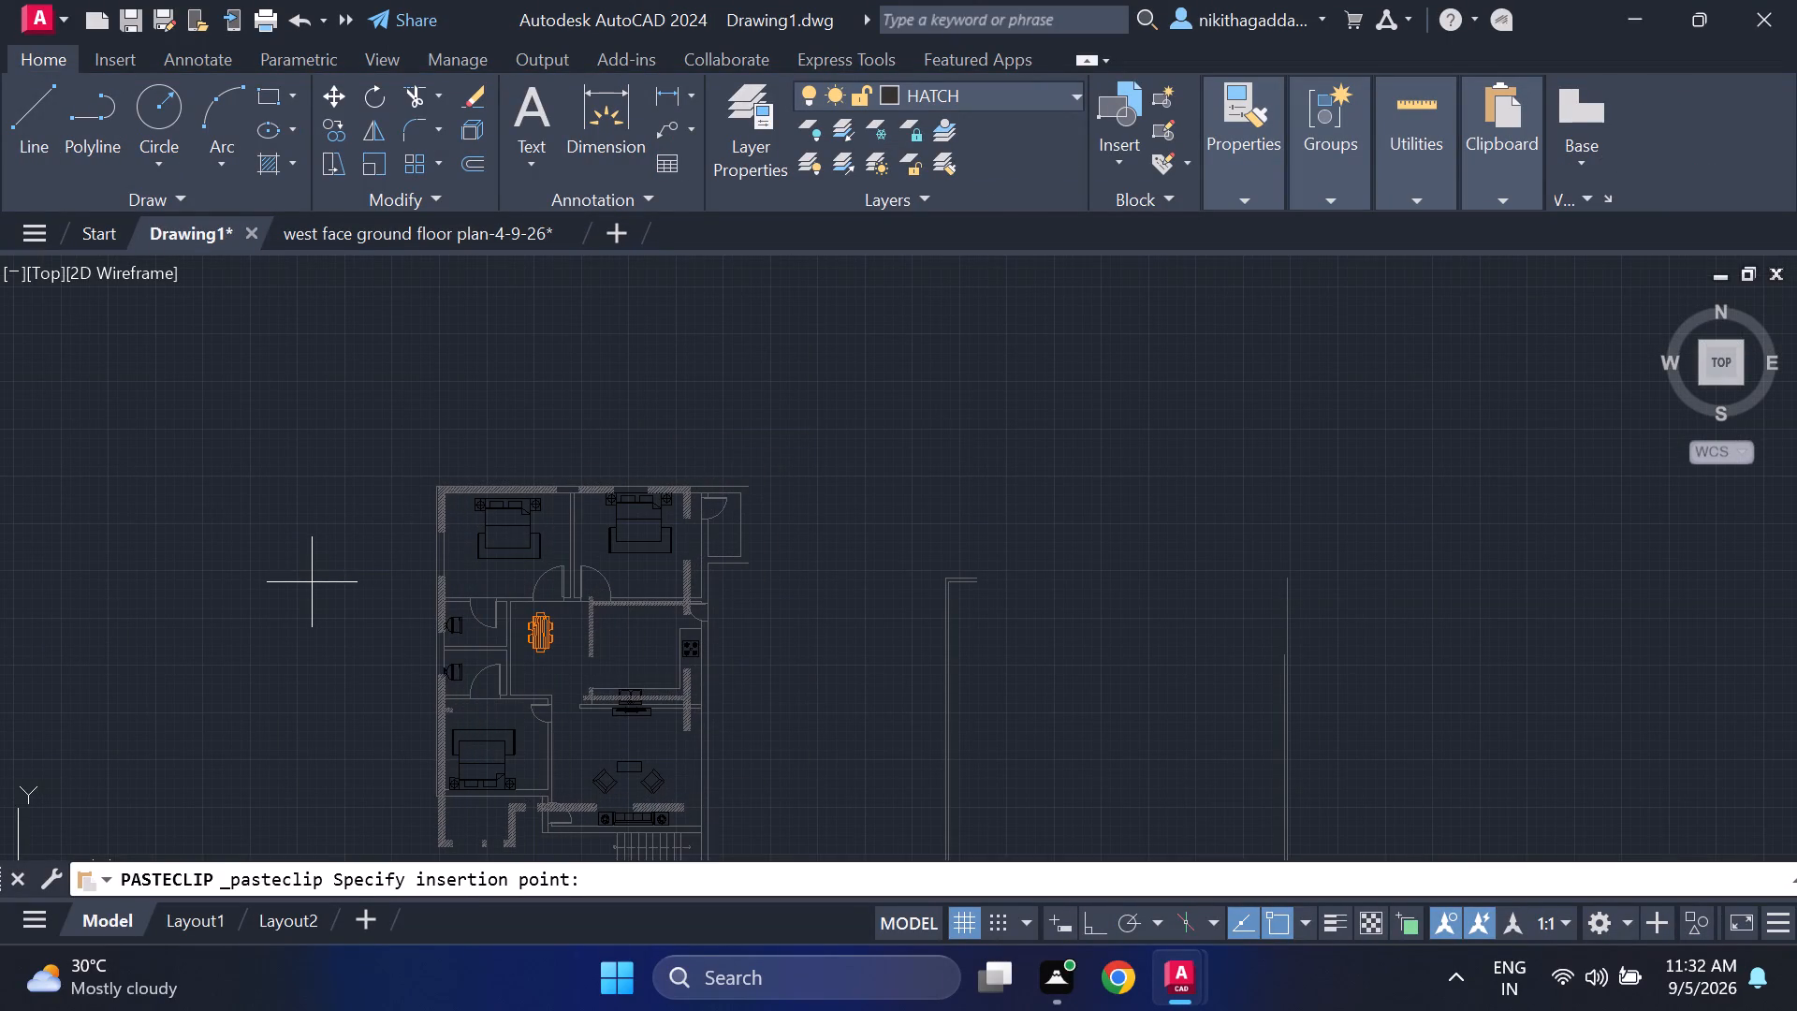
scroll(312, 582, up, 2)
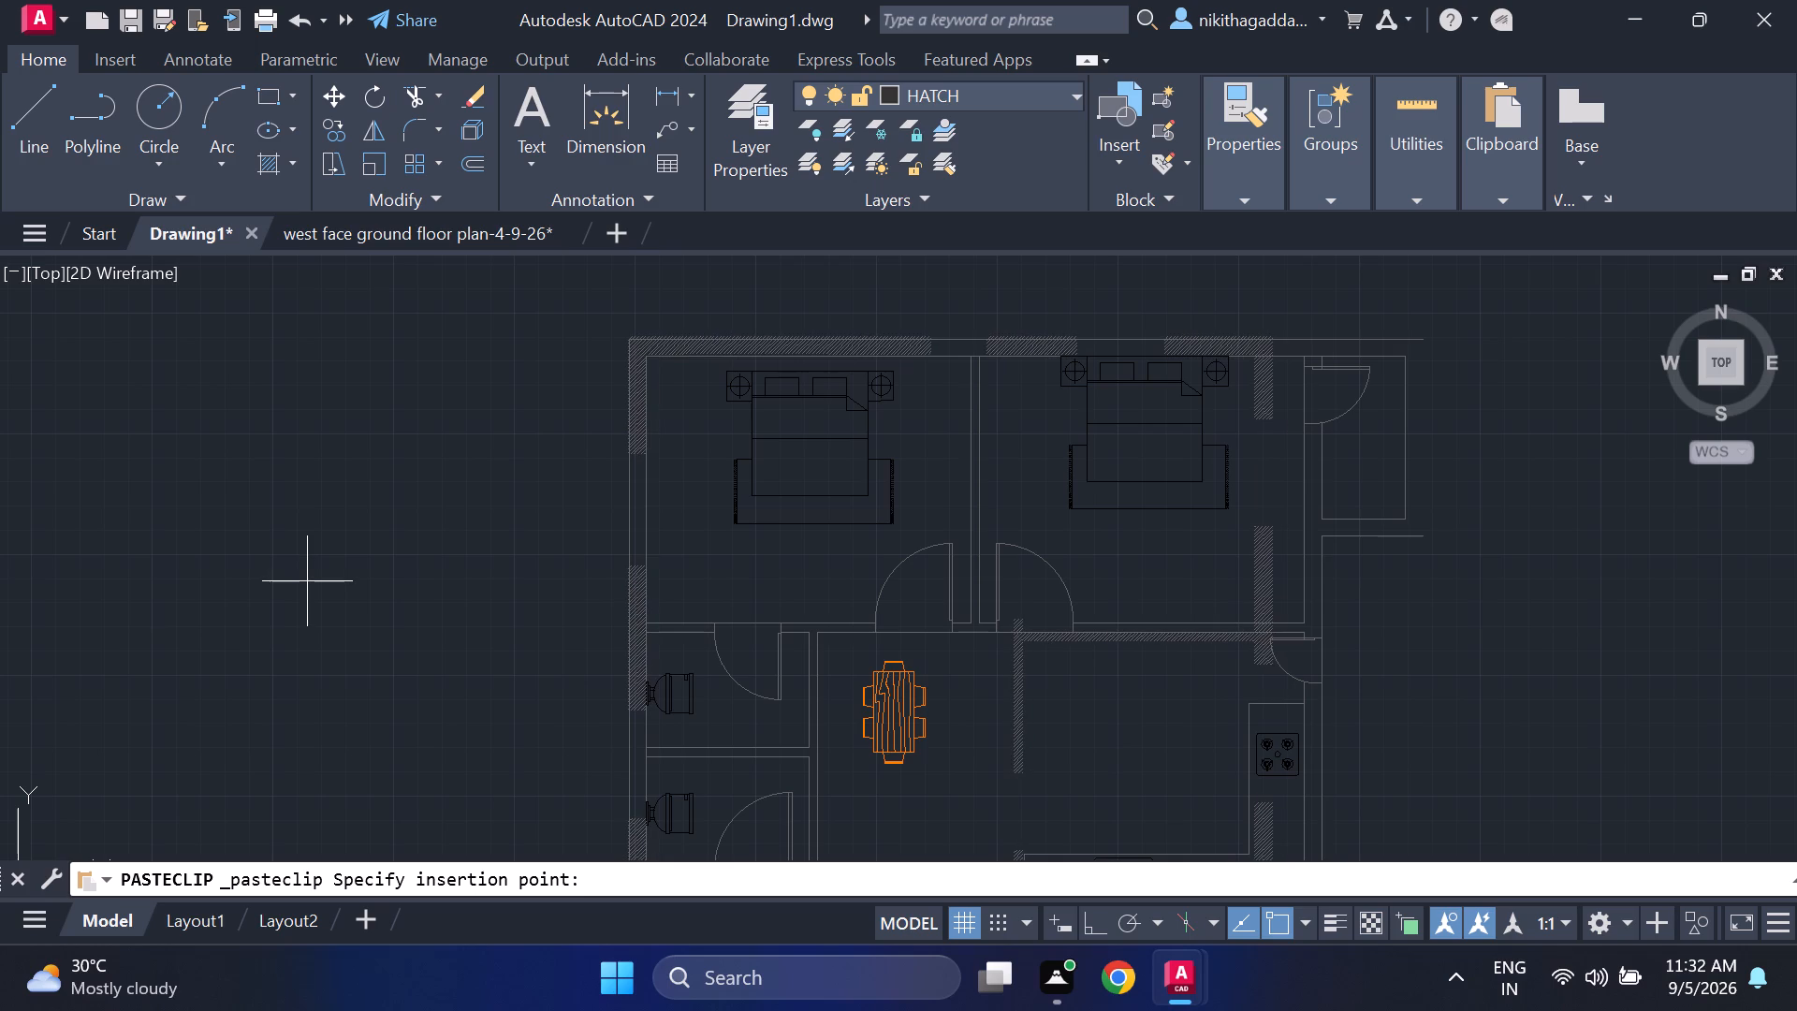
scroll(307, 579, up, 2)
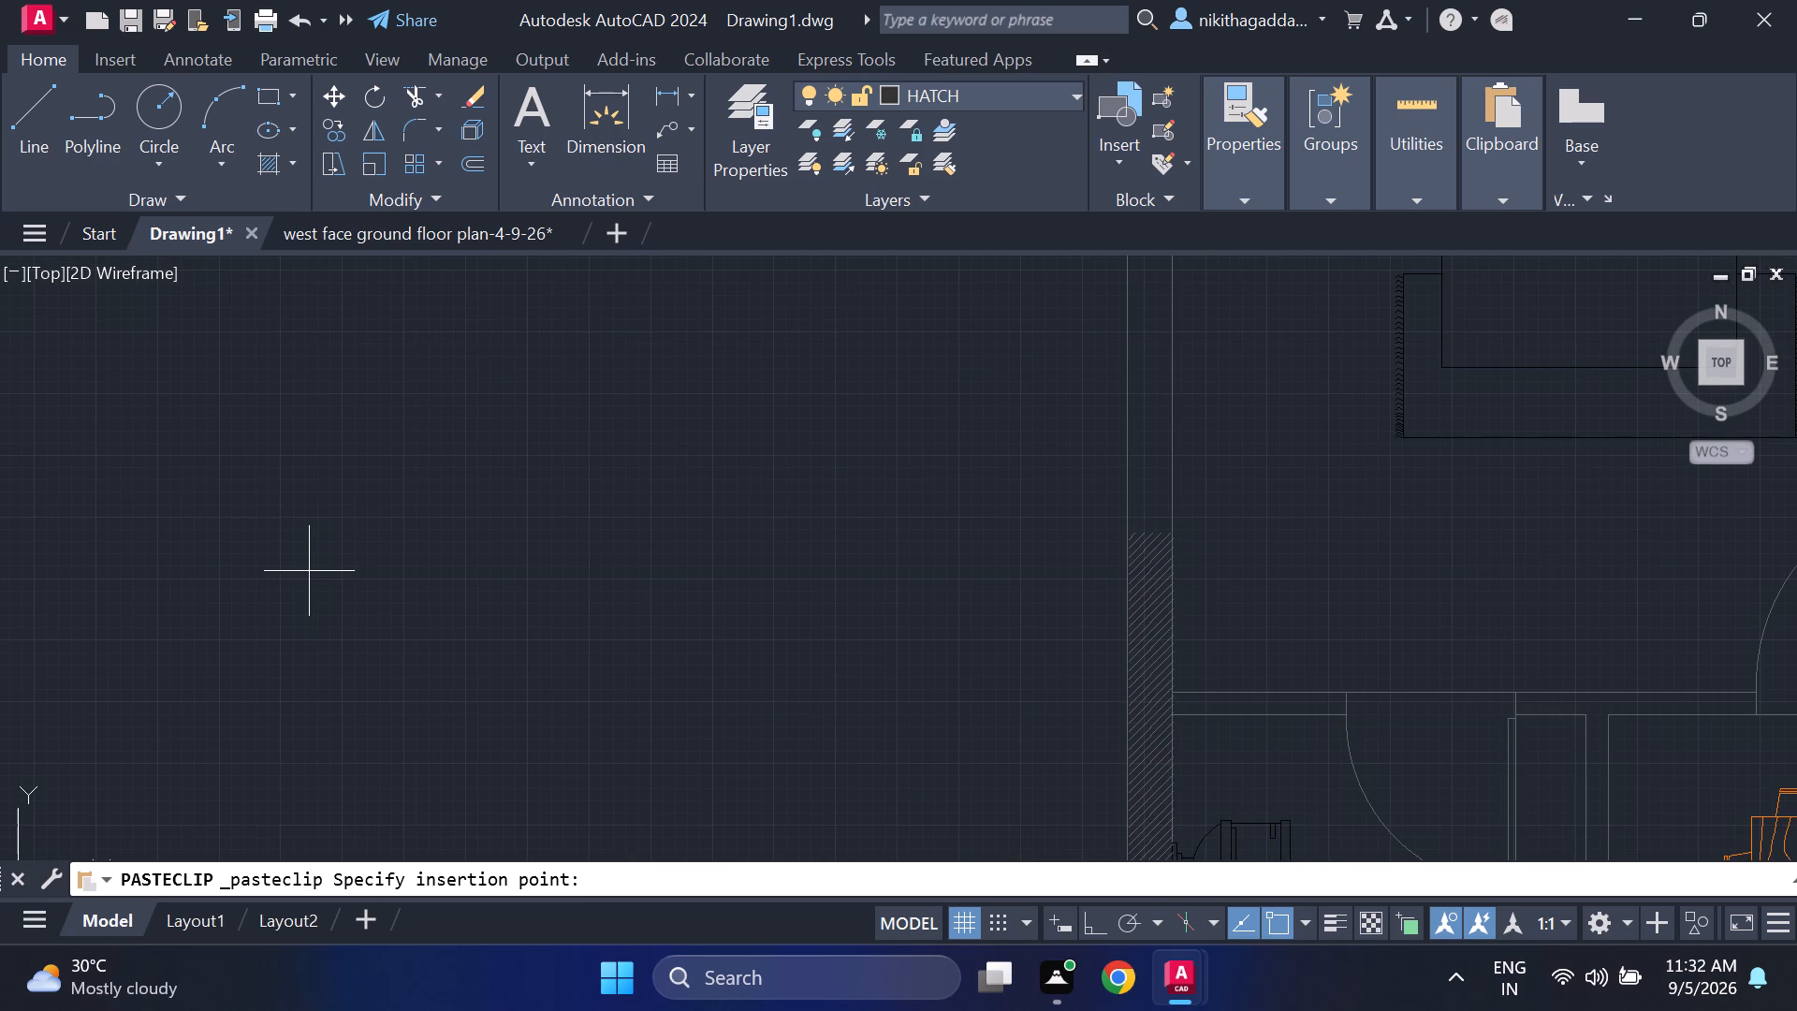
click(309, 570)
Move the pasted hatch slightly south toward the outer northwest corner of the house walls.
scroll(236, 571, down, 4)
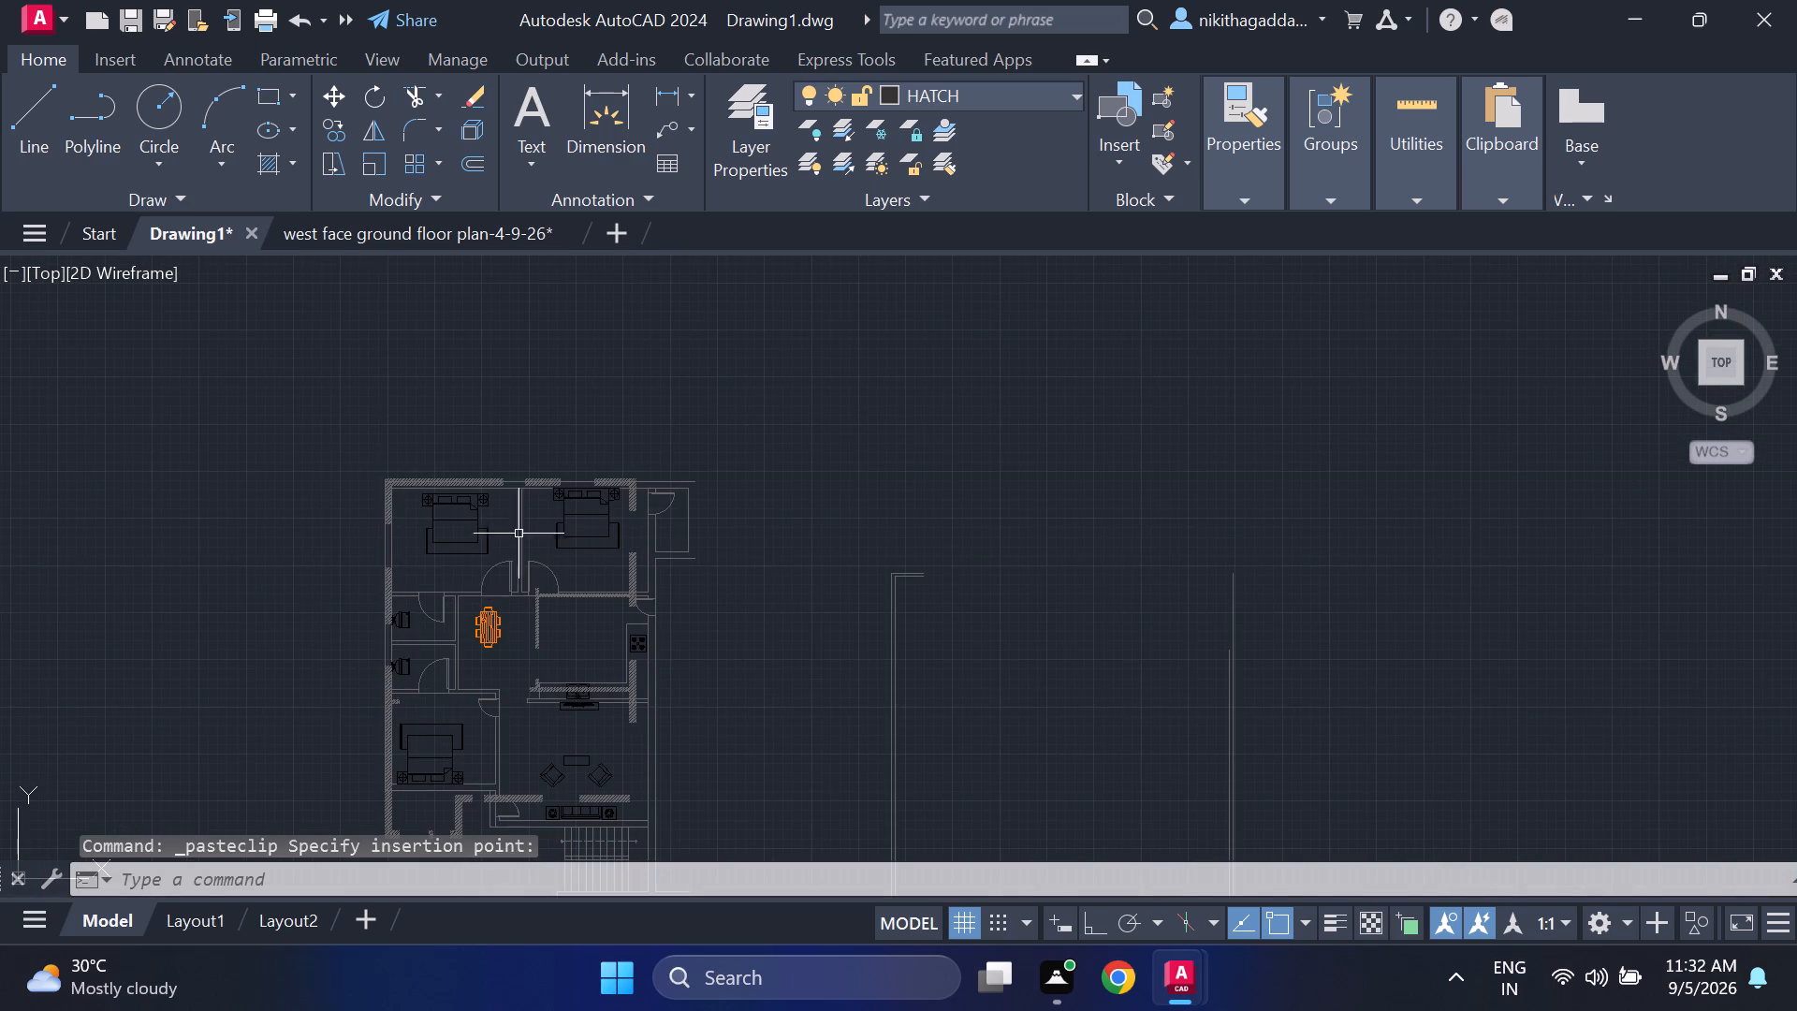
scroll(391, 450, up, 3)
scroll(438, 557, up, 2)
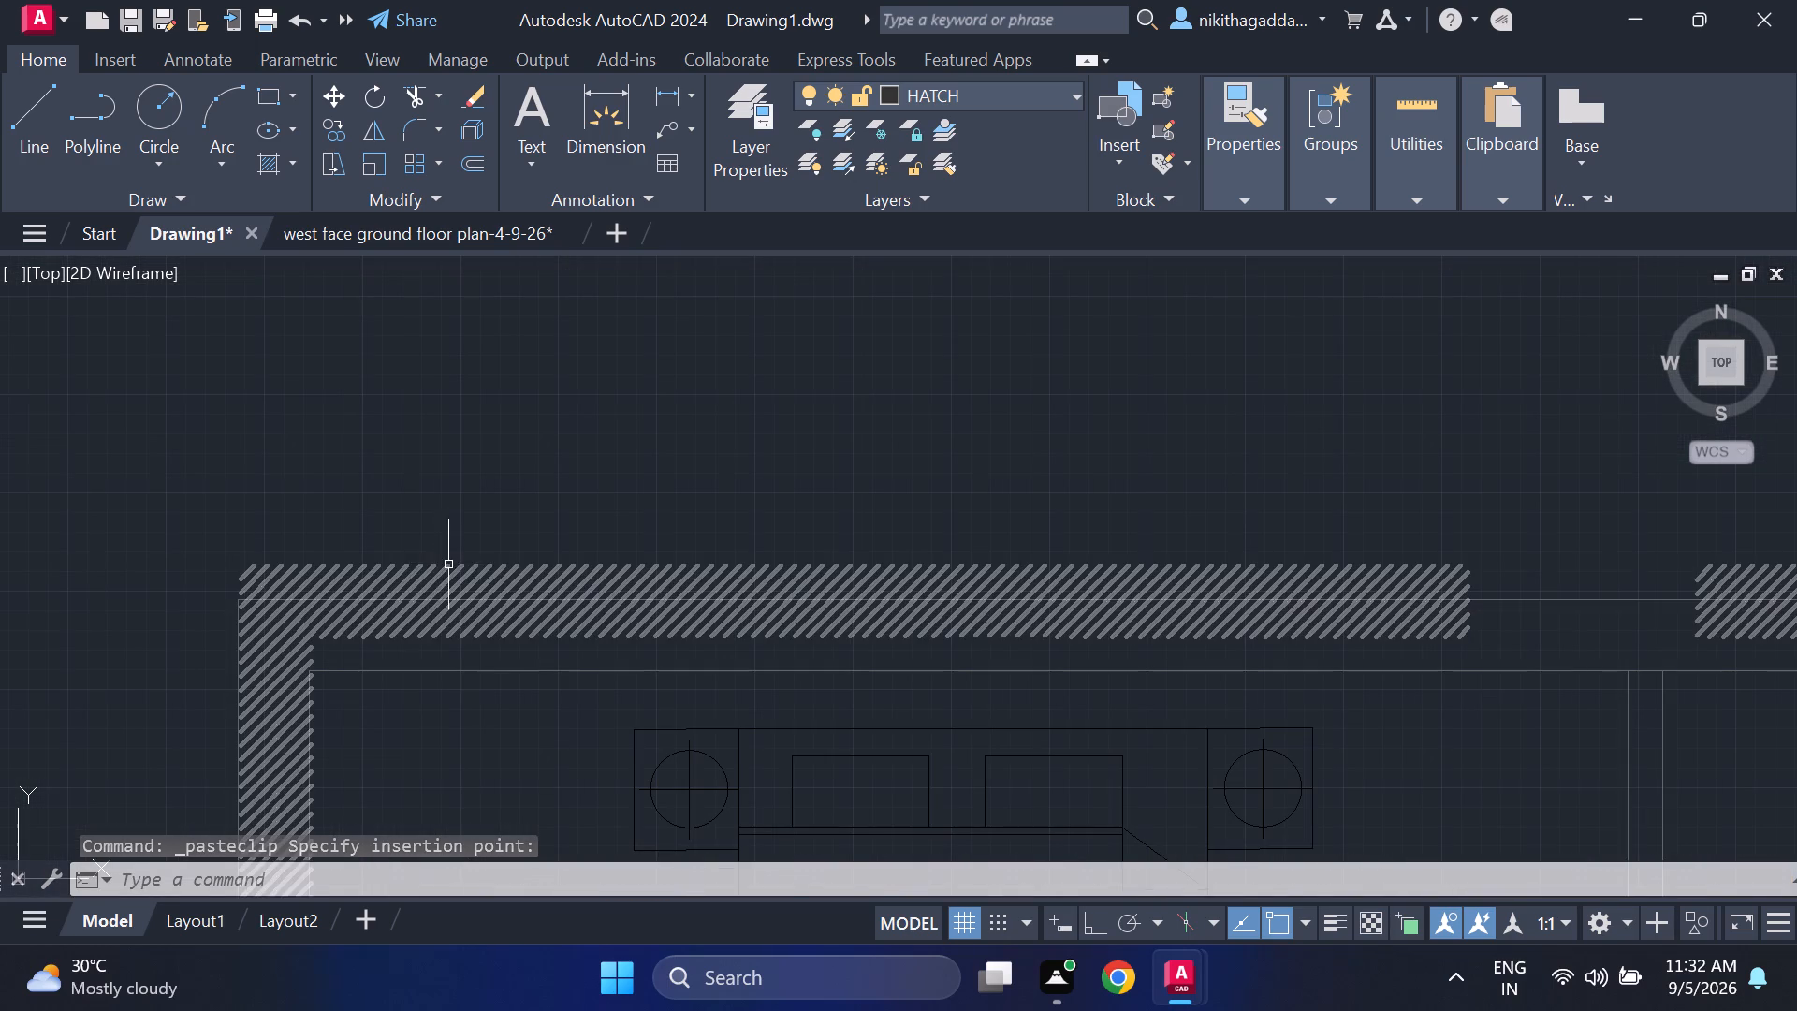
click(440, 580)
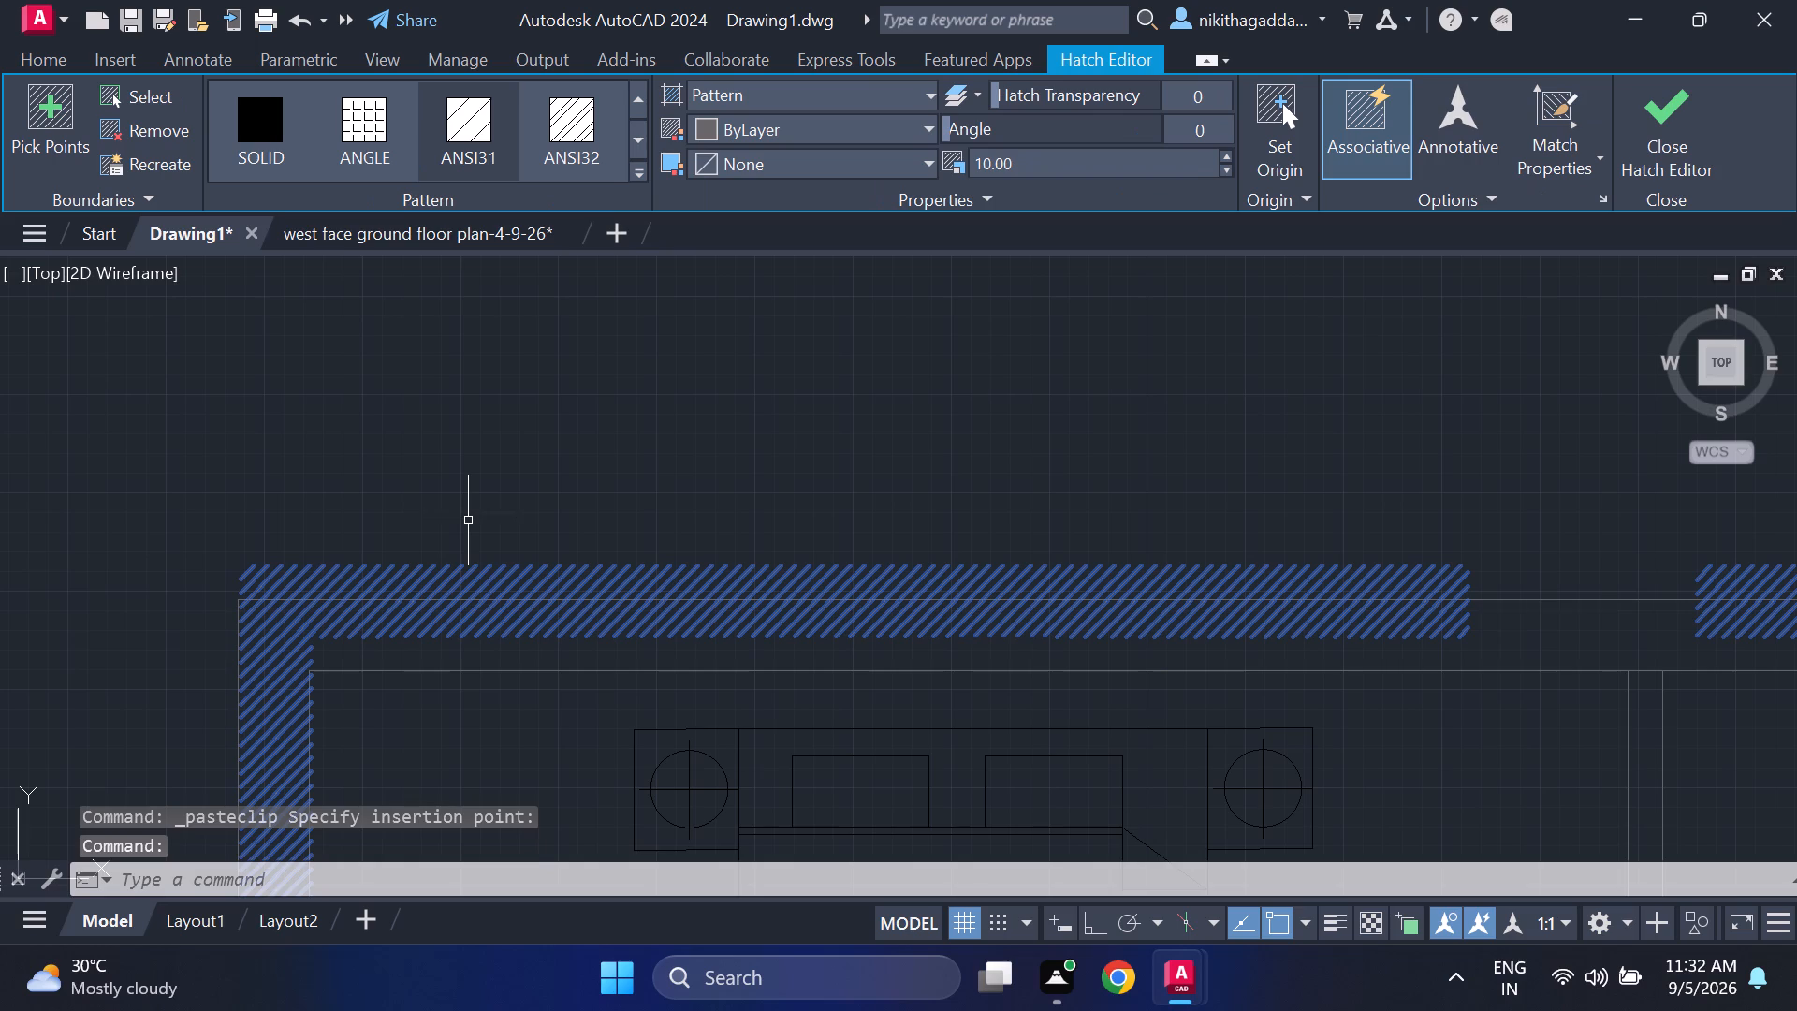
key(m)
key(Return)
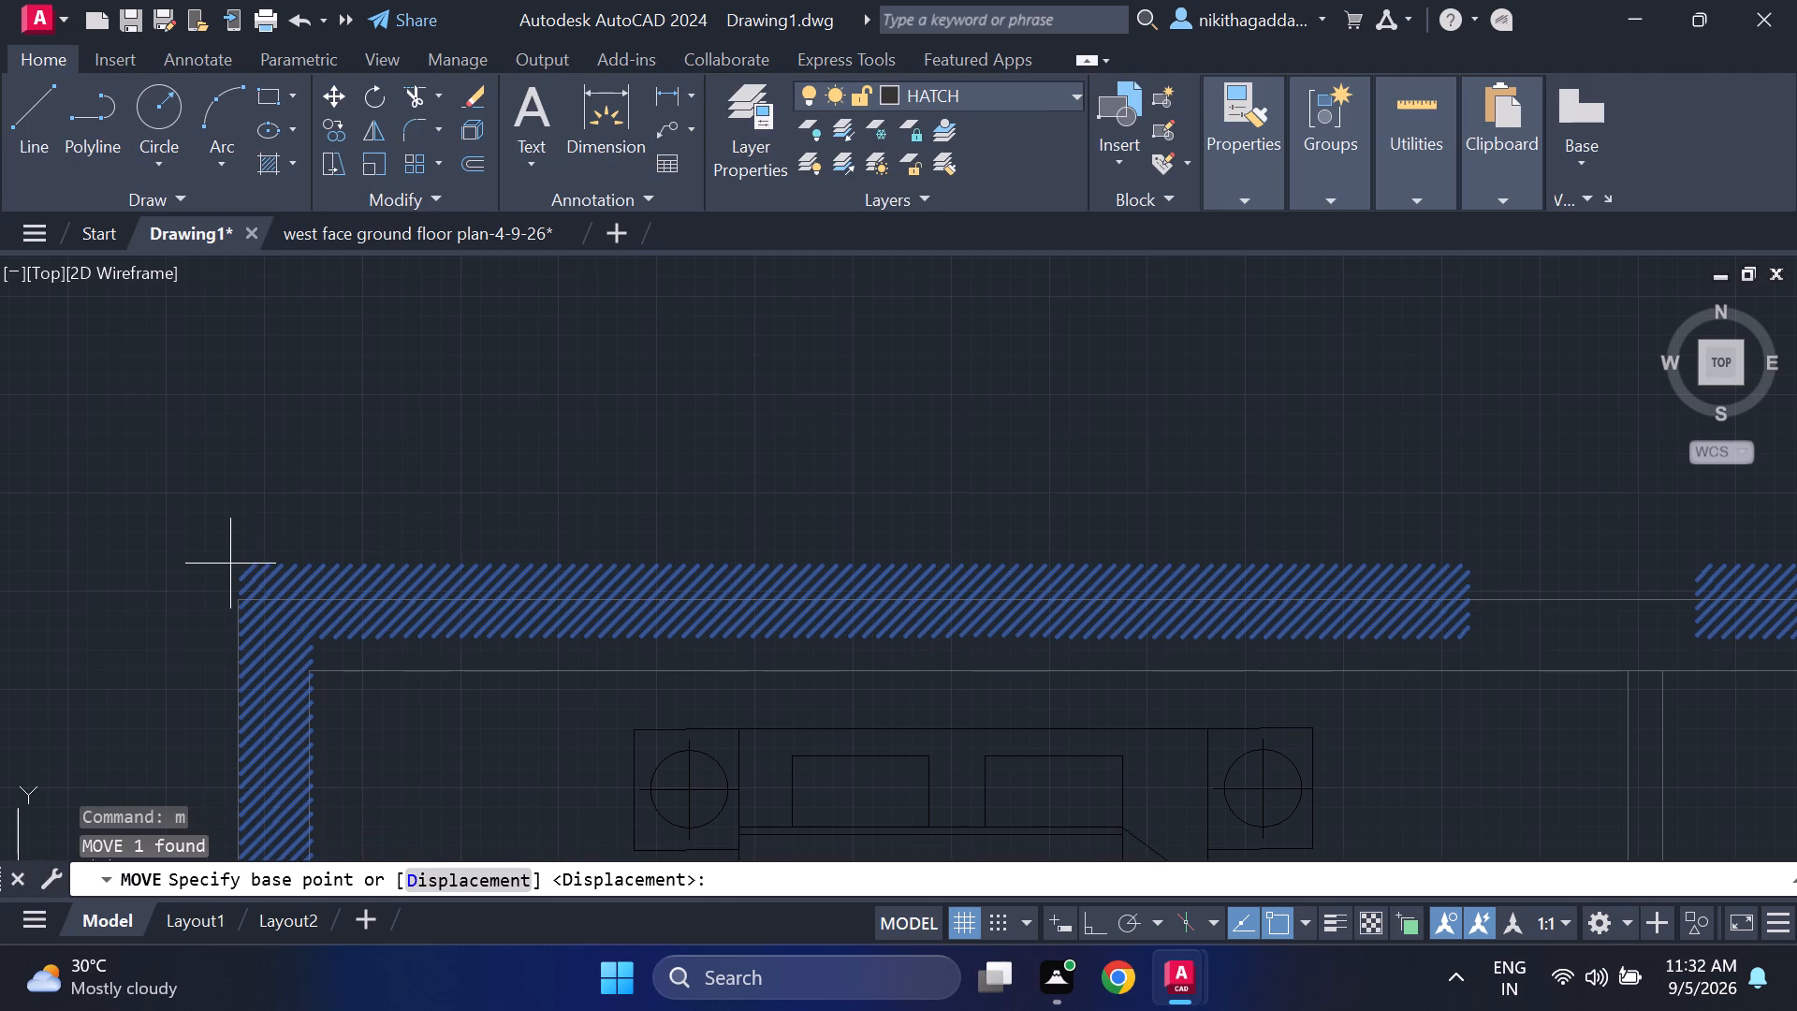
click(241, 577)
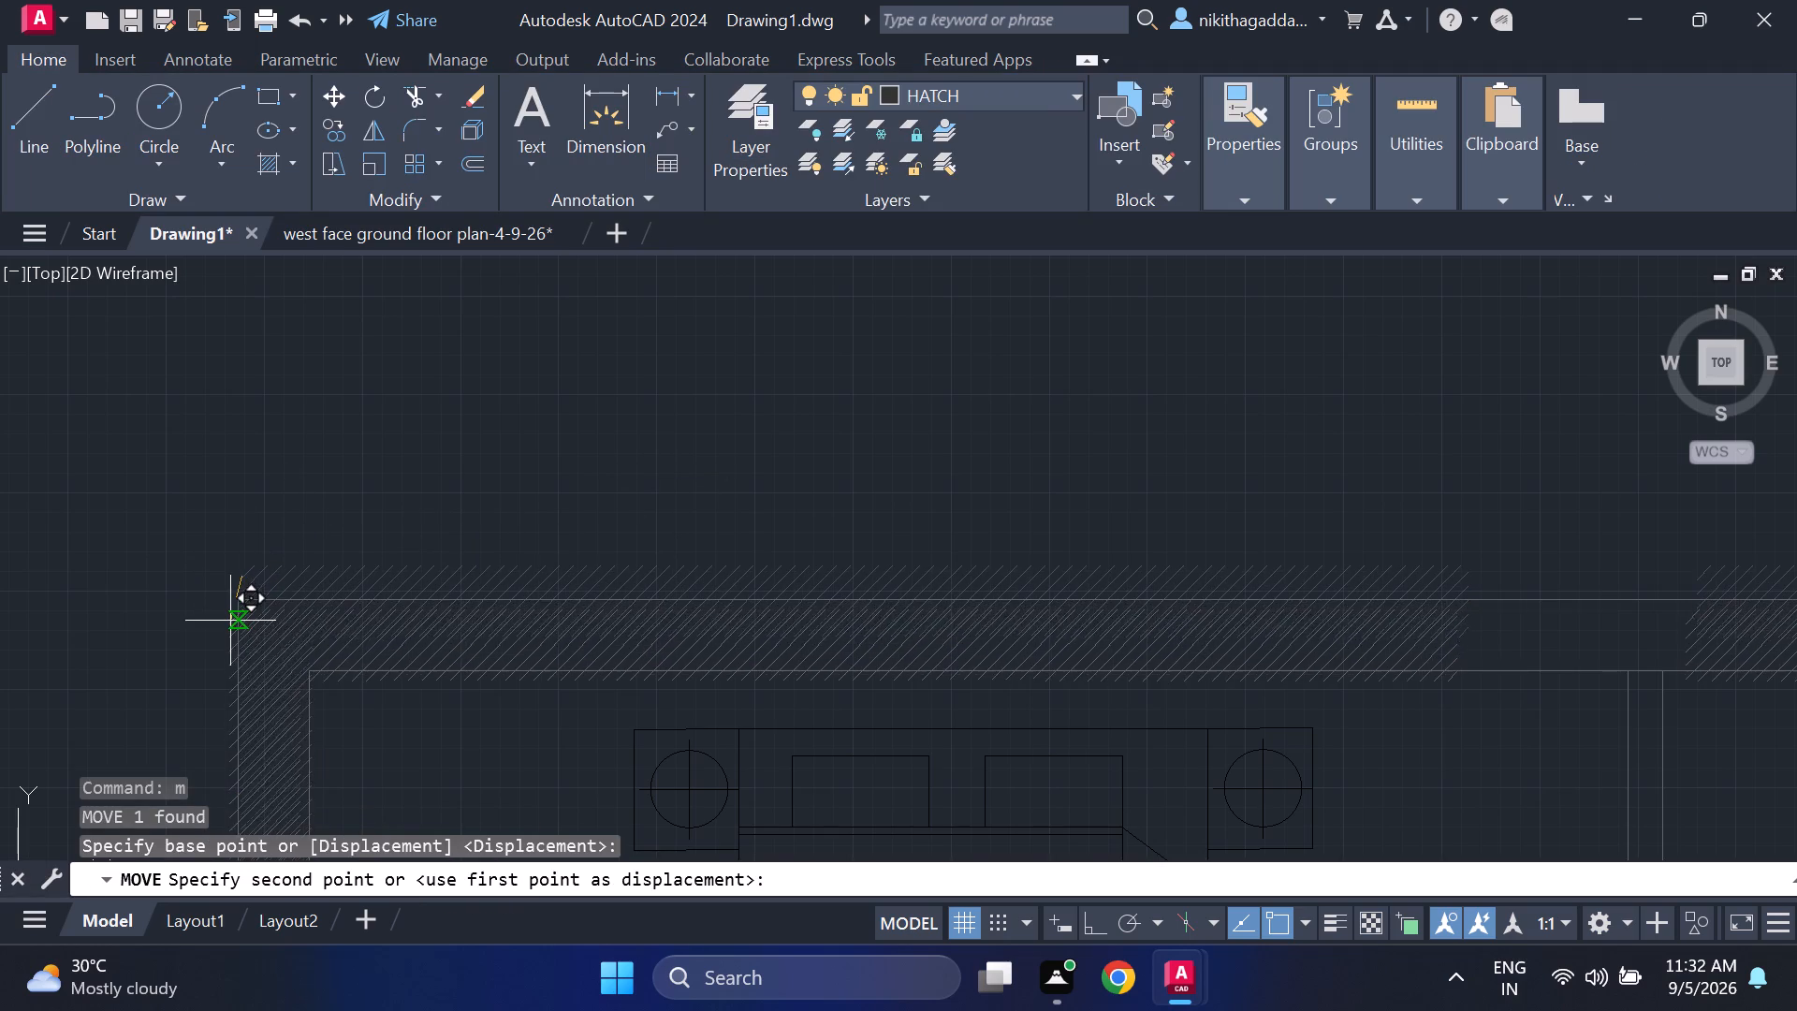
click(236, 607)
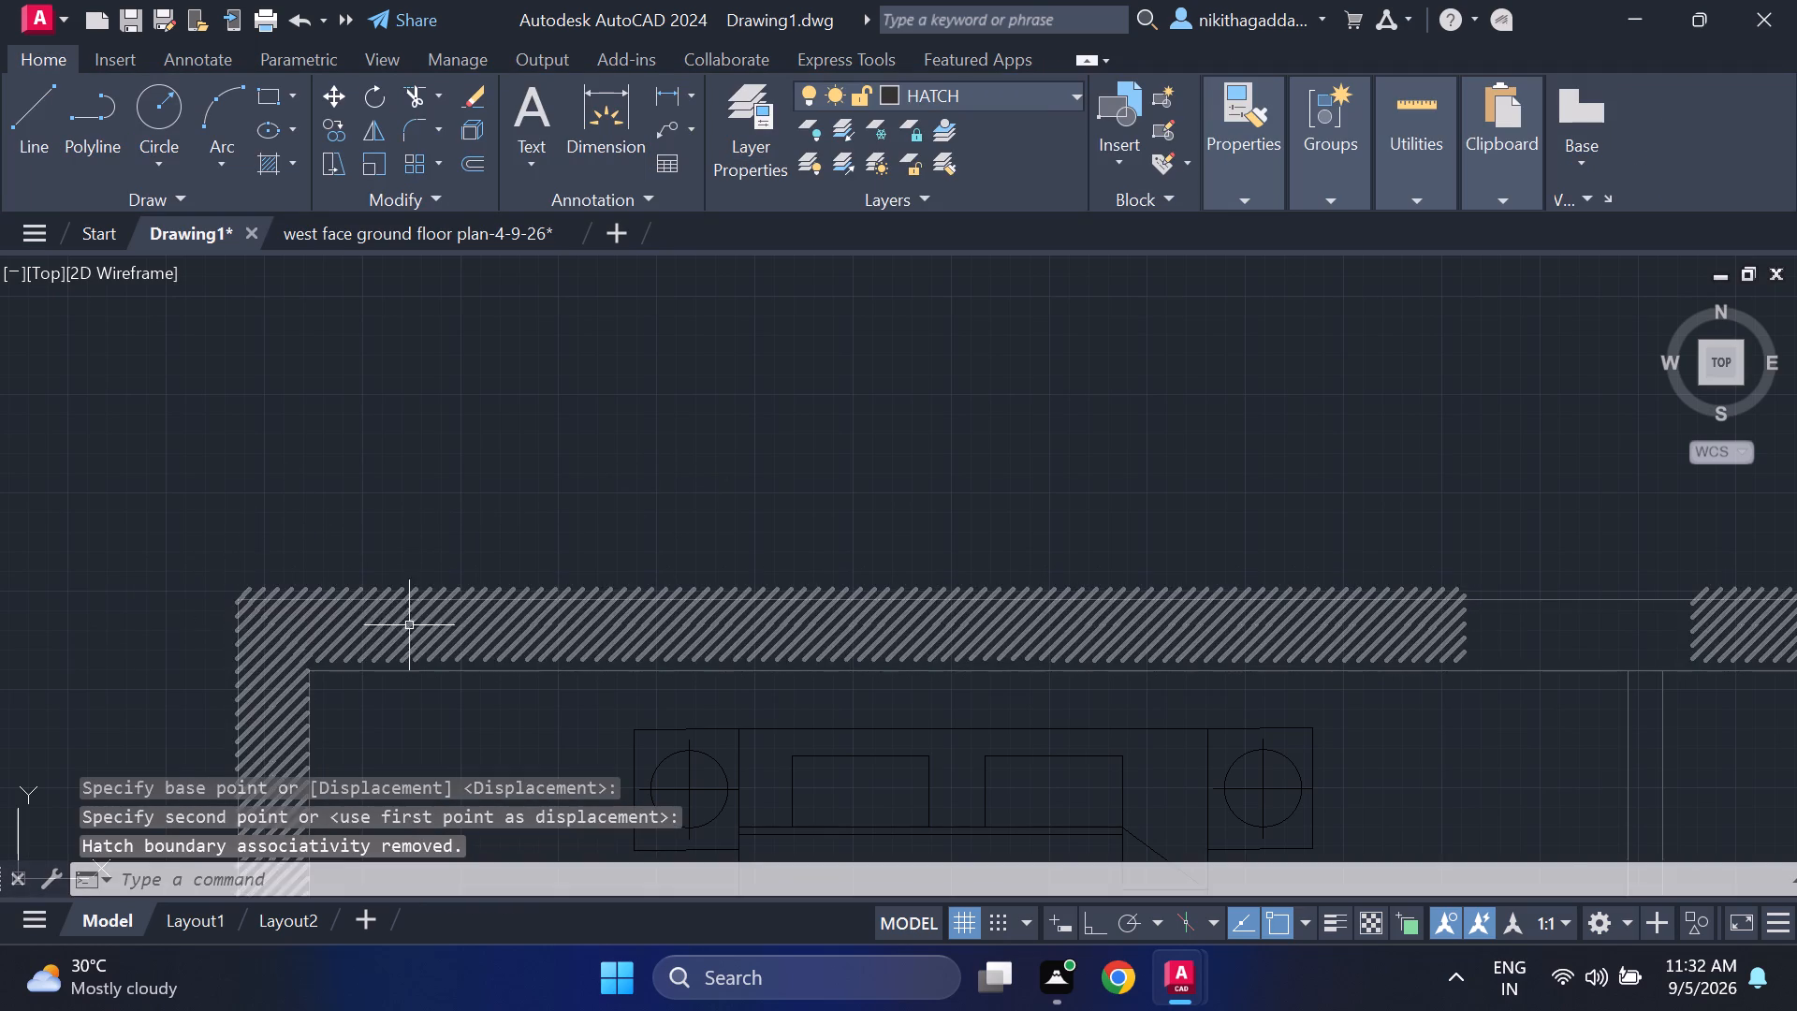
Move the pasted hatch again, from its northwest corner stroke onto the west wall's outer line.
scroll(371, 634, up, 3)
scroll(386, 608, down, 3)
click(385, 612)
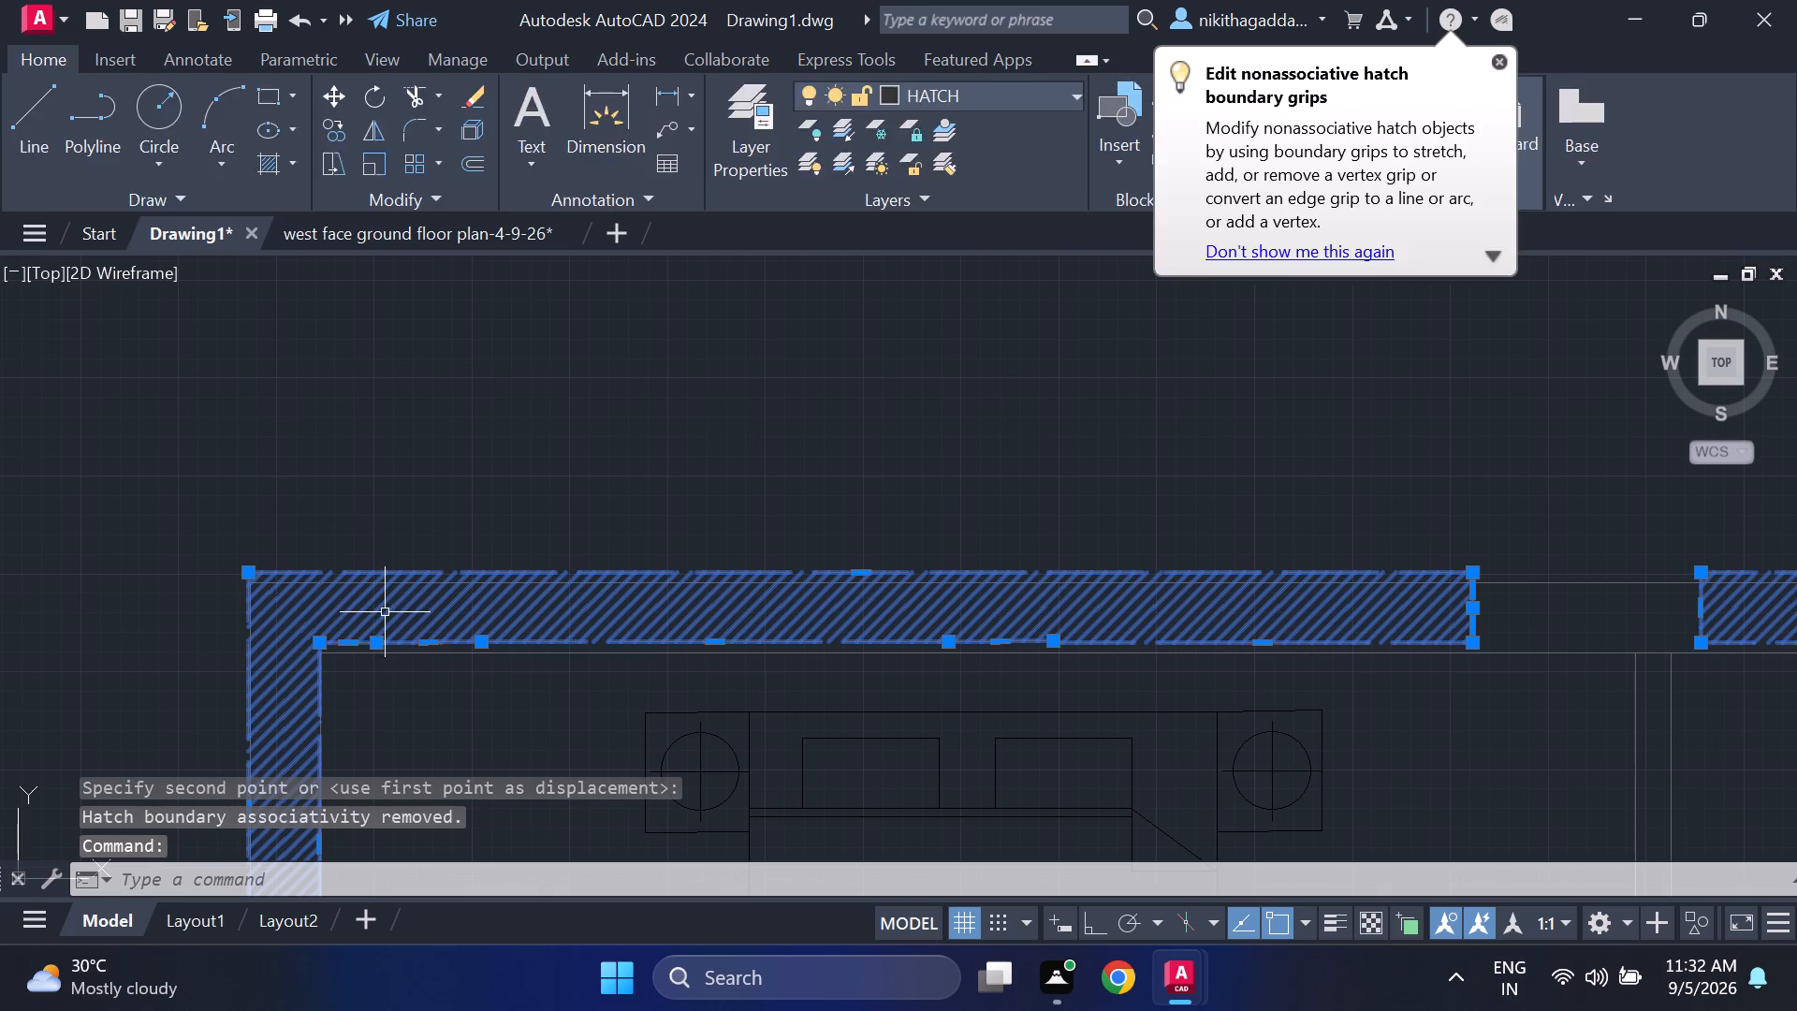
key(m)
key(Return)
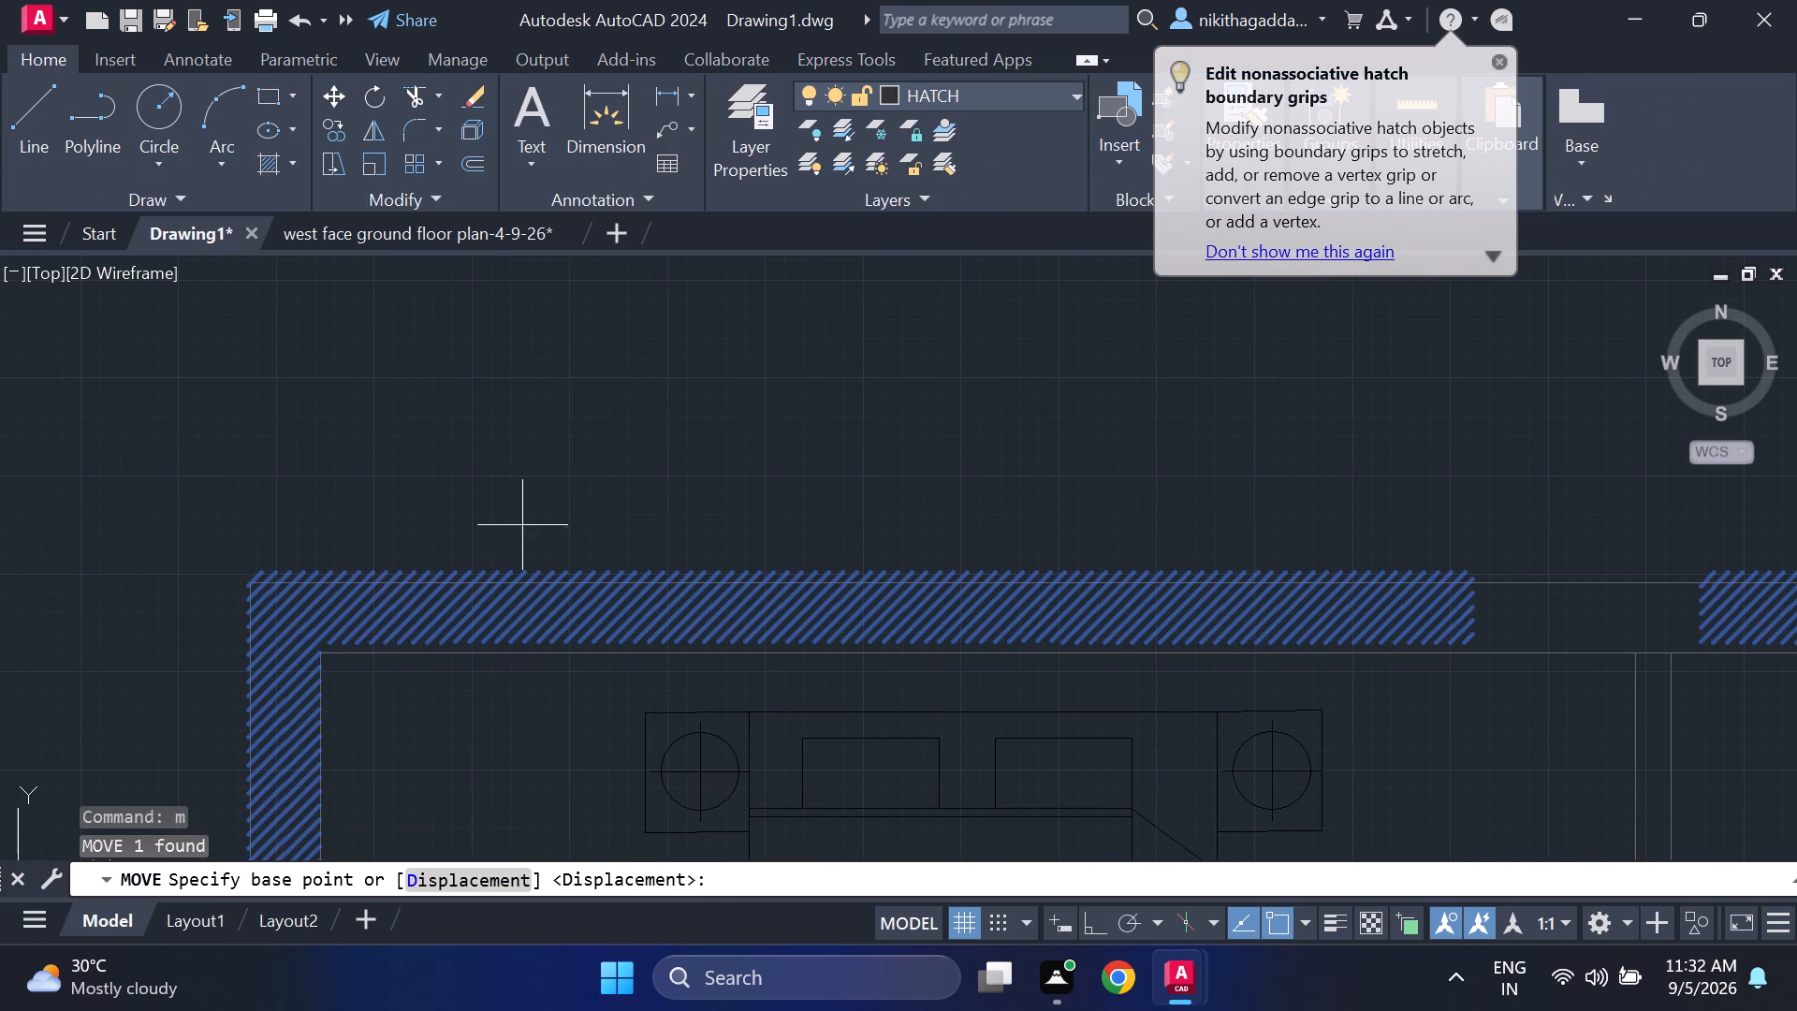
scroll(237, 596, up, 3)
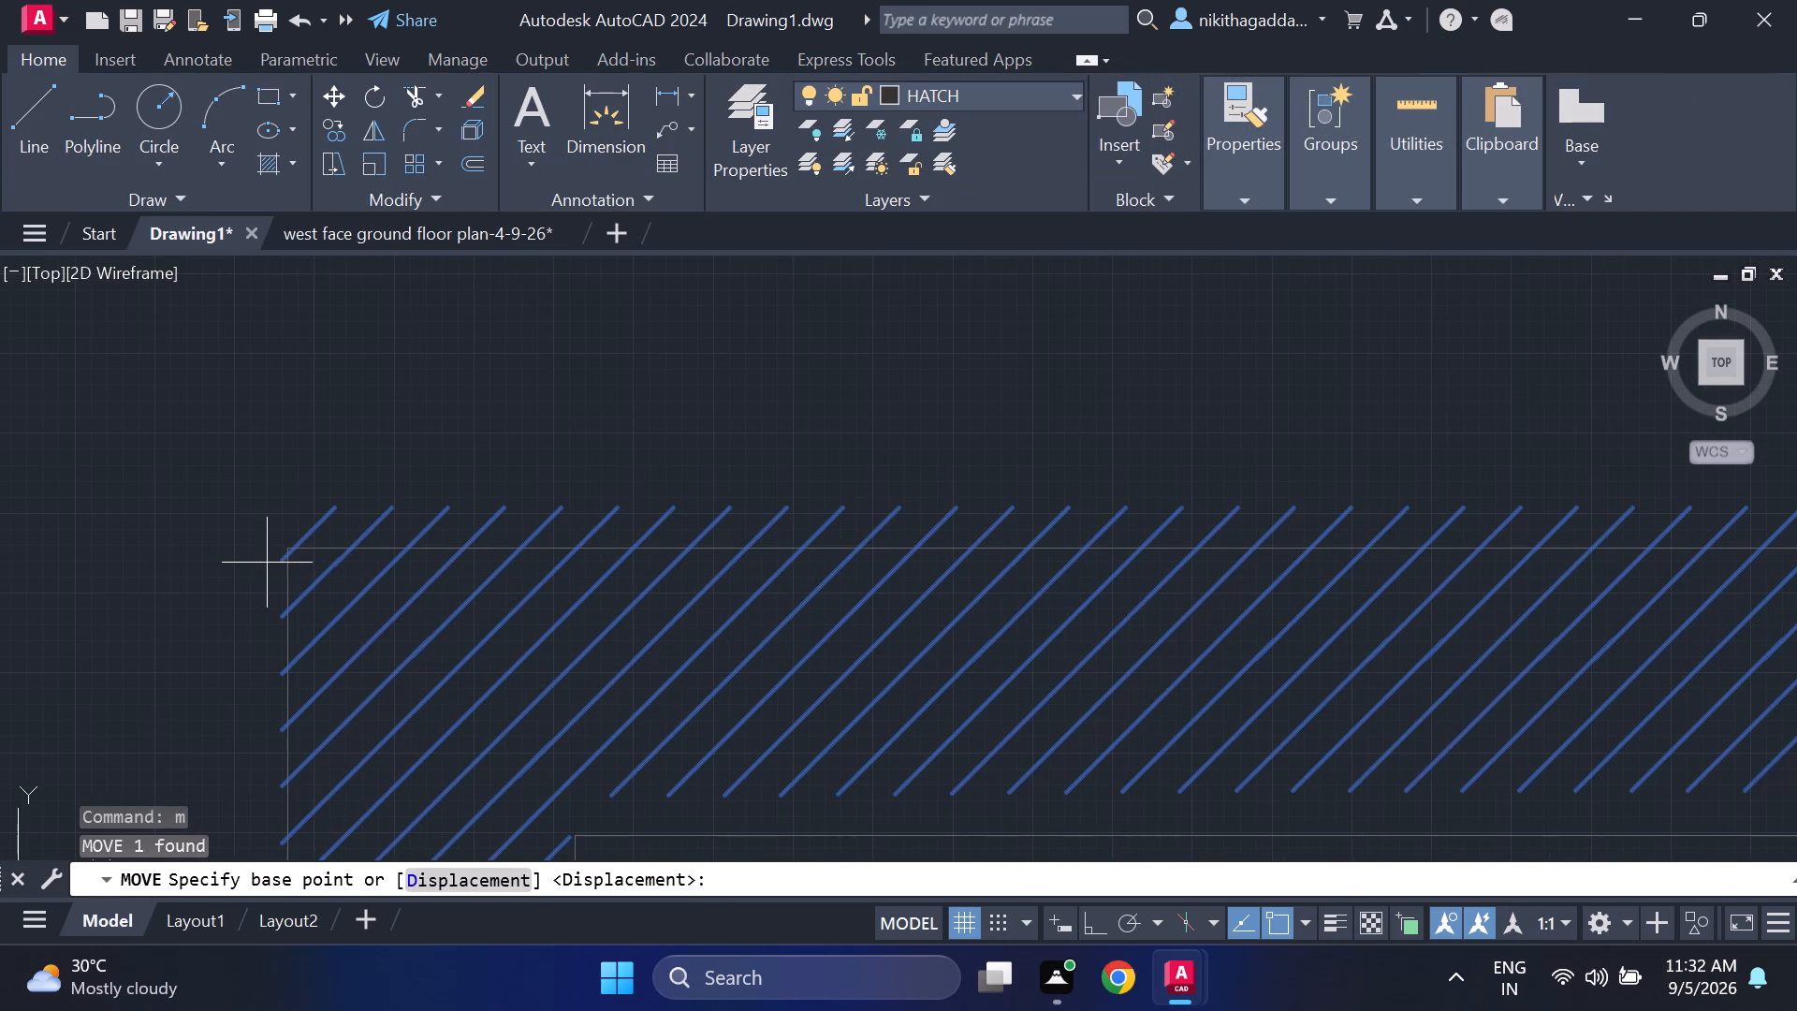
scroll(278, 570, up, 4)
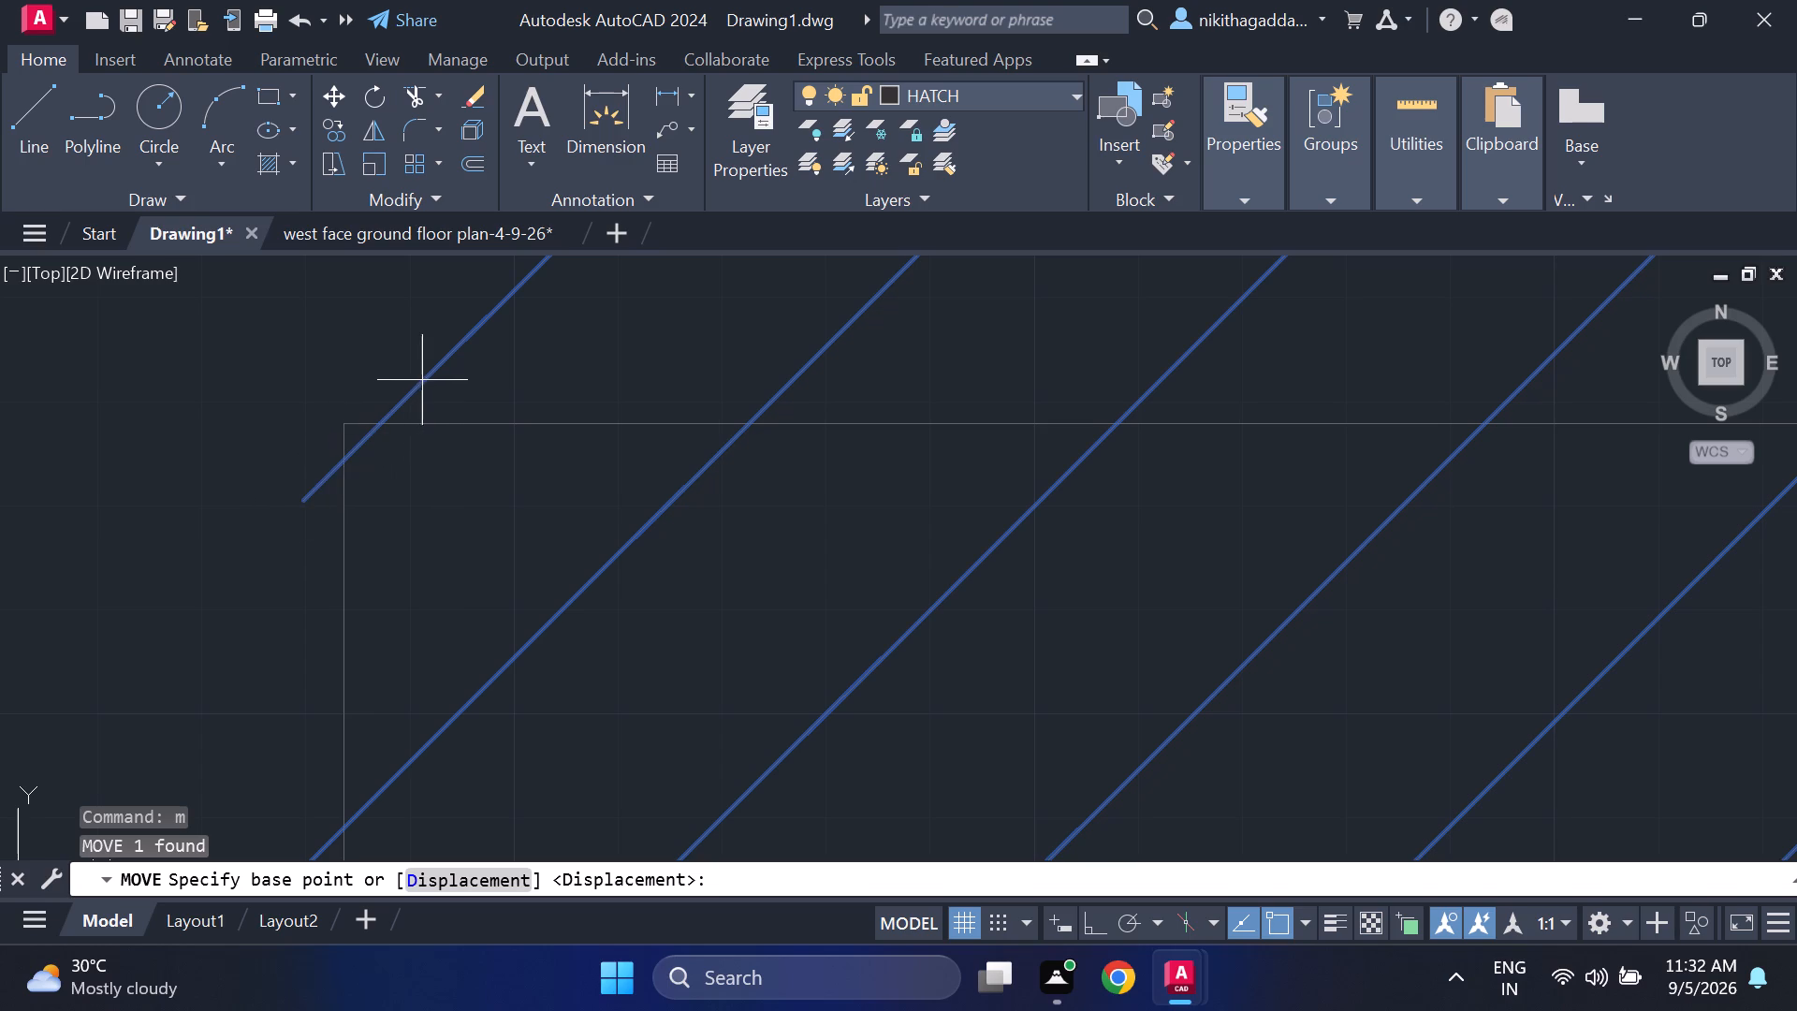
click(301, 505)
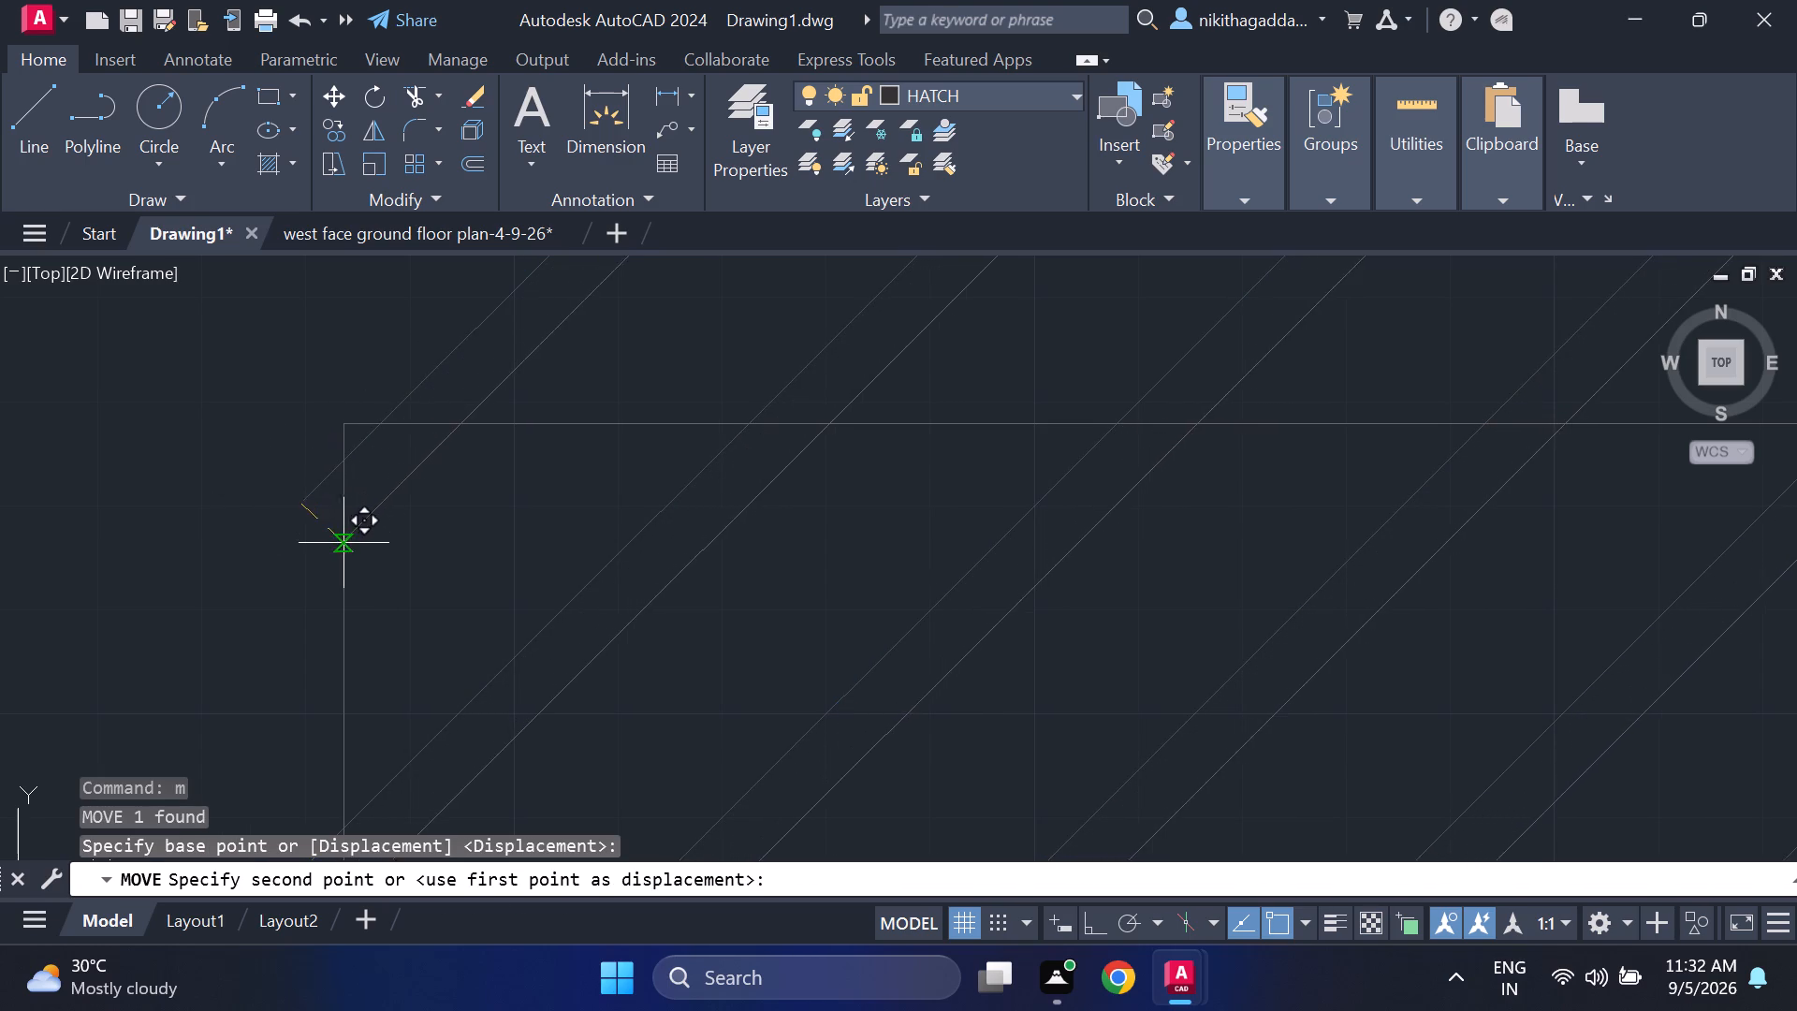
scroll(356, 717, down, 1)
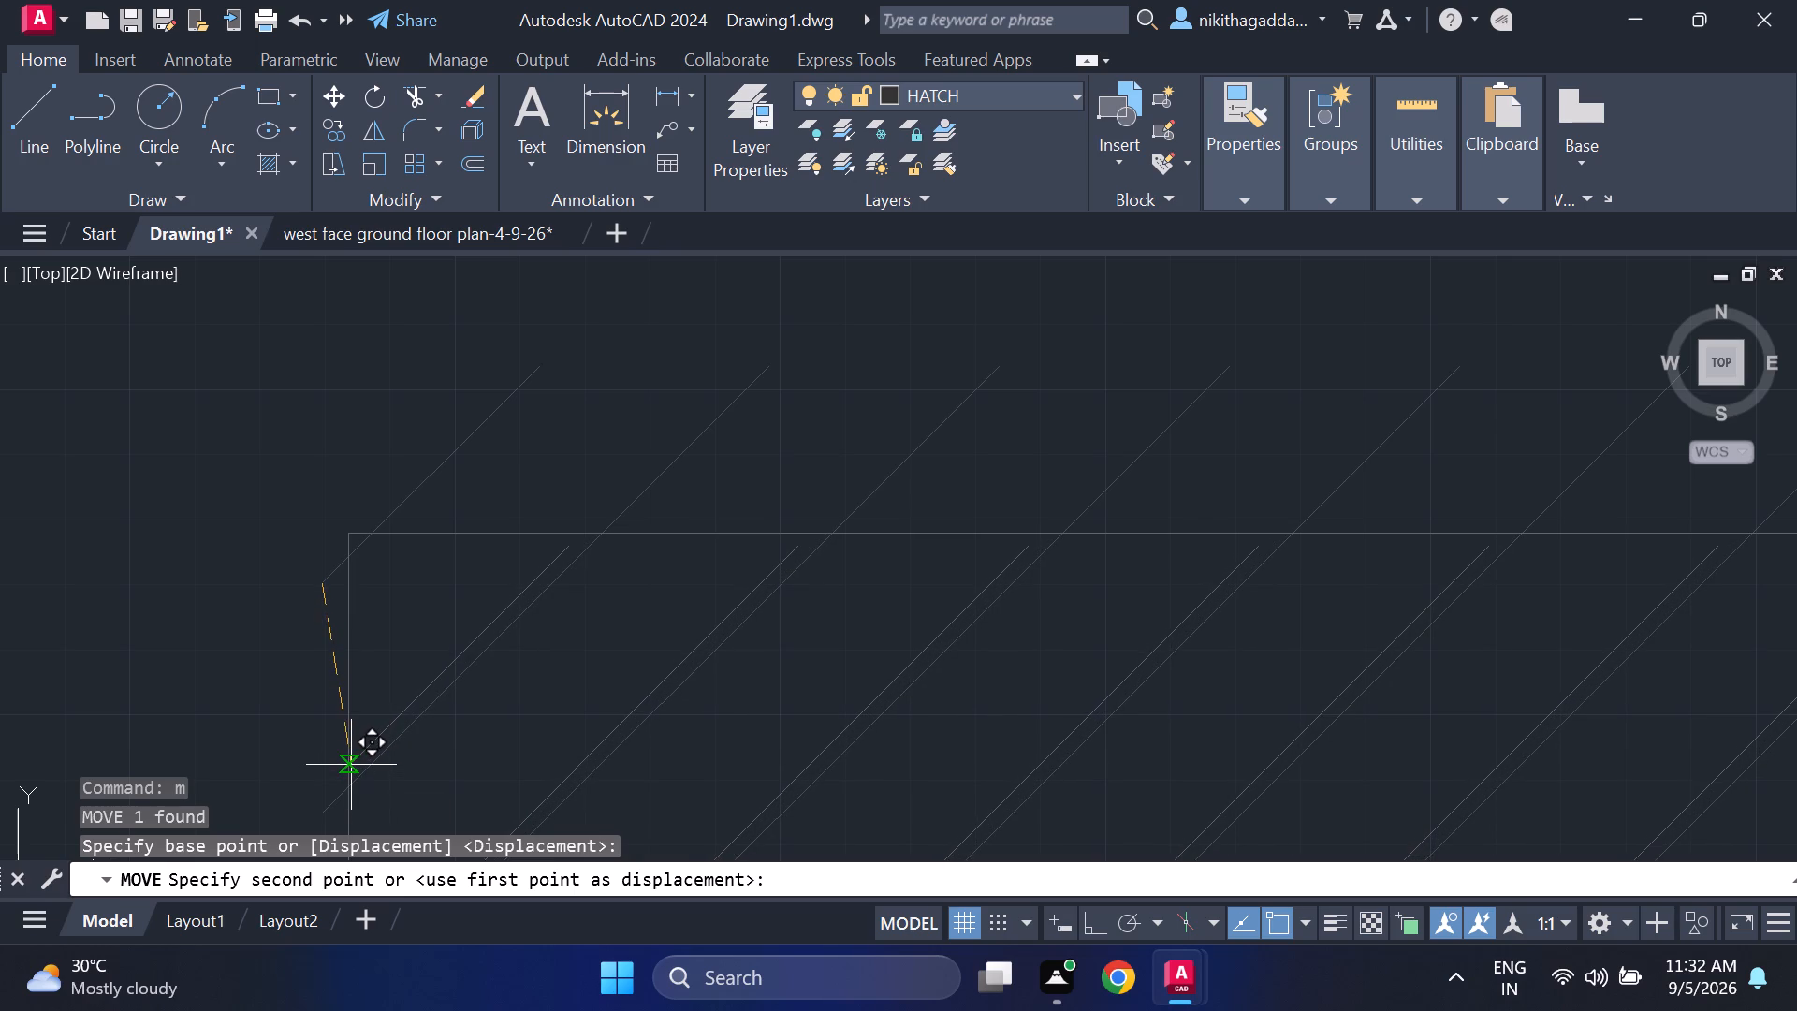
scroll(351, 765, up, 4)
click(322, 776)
Examine how the pasted hatch lines up with the plan's east, south, interior and north walls.
scroll(544, 795, down, 3)
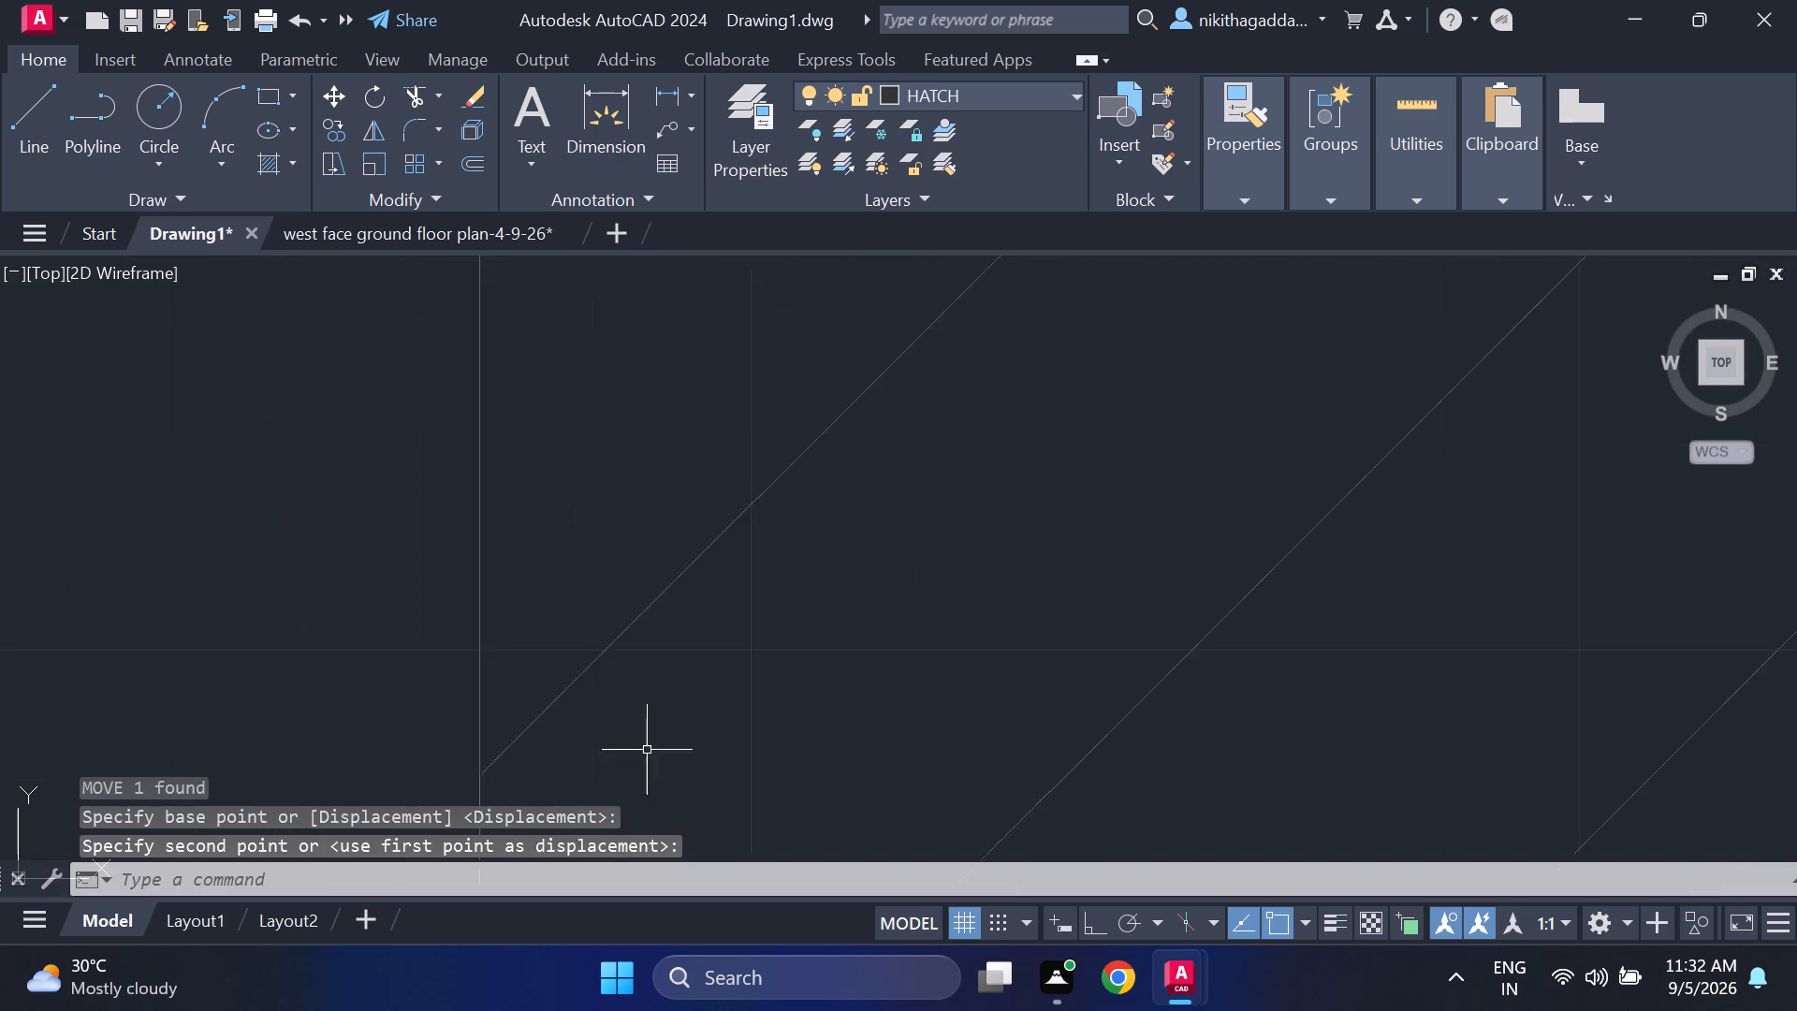
scroll(702, 724, down, 3)
scroll(973, 785, down, 3)
middle_drag(1005, 770, 462, 276)
scroll(585, 490, down, 4)
scroll(1205, 530, up, 3)
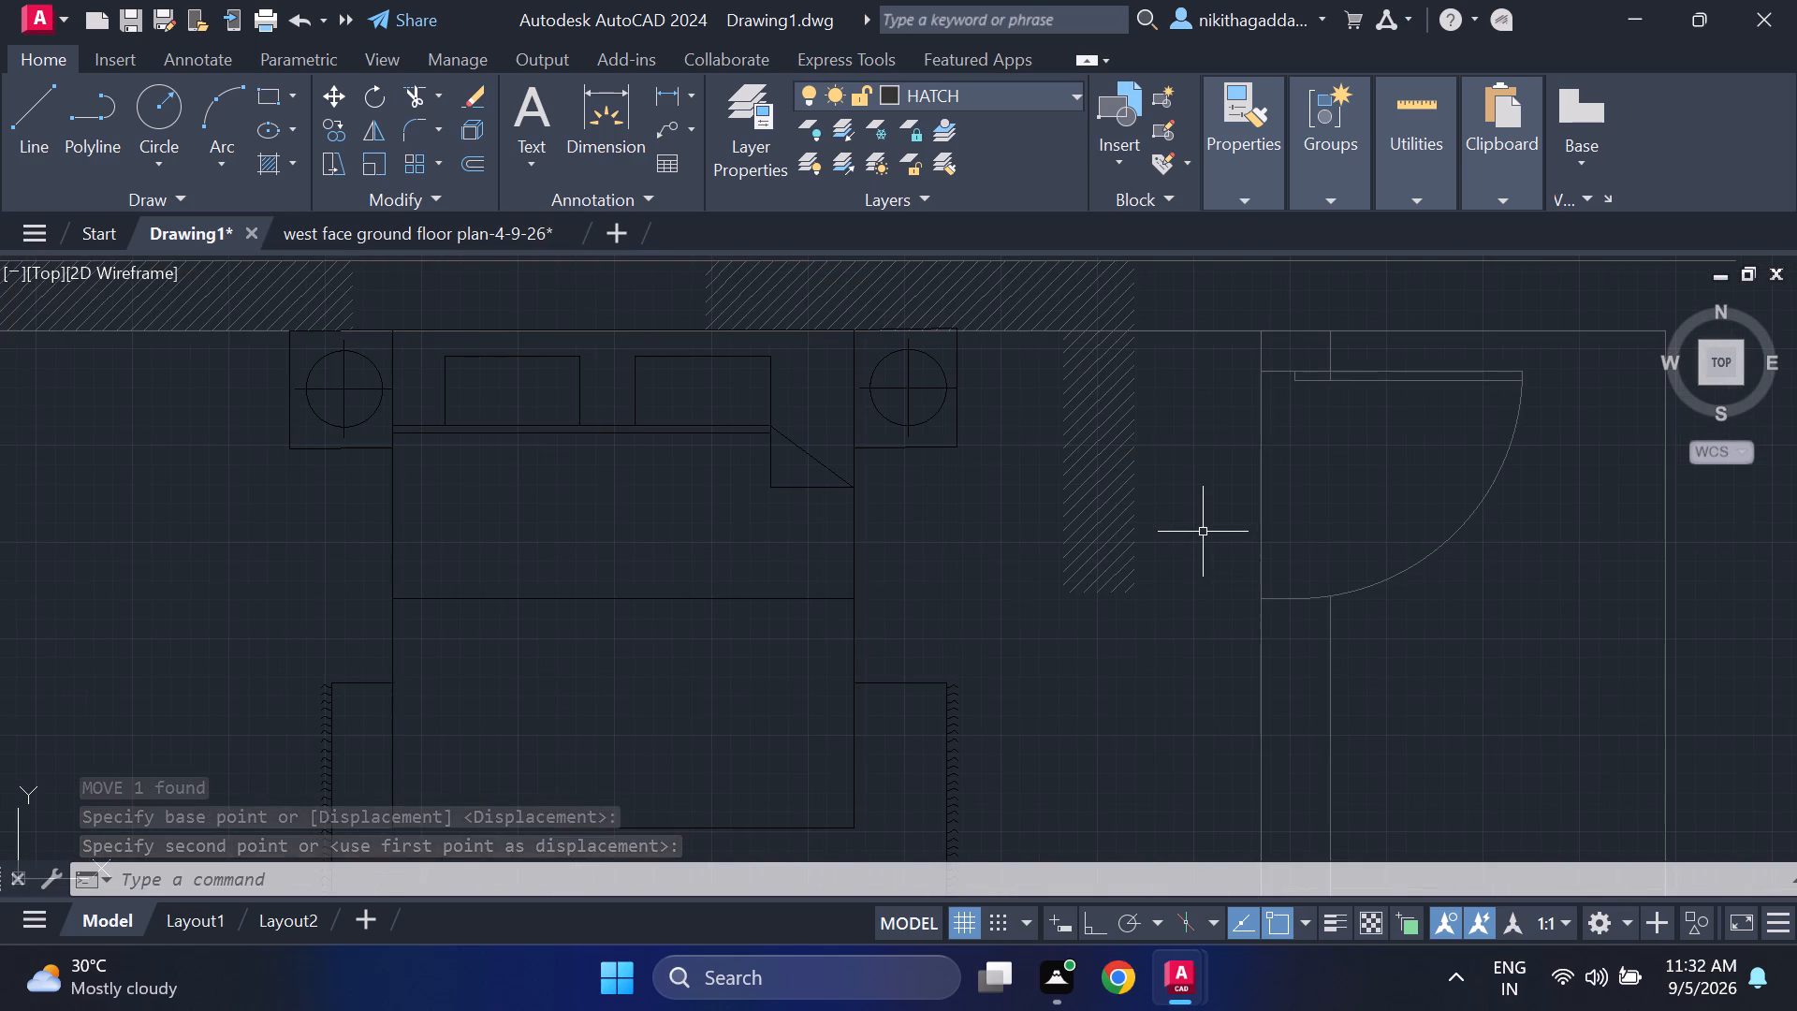
scroll(1104, 503, down, 5)
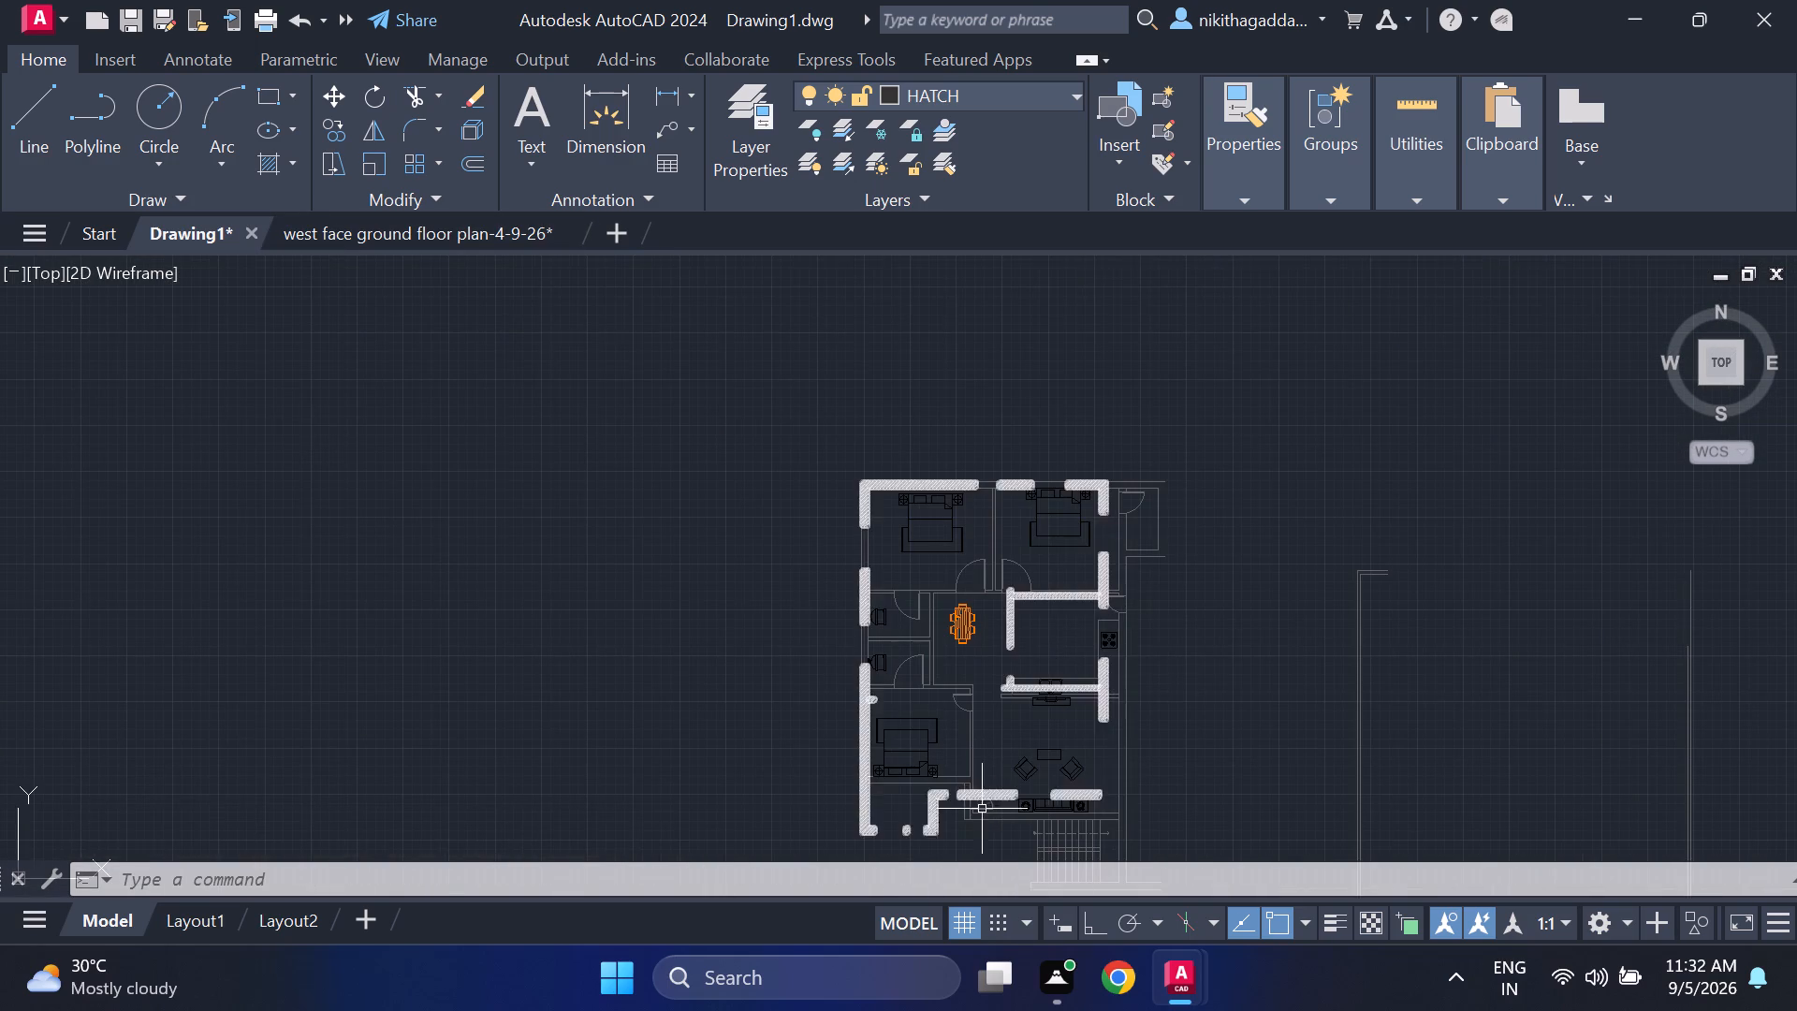
scroll(912, 825, up, 2)
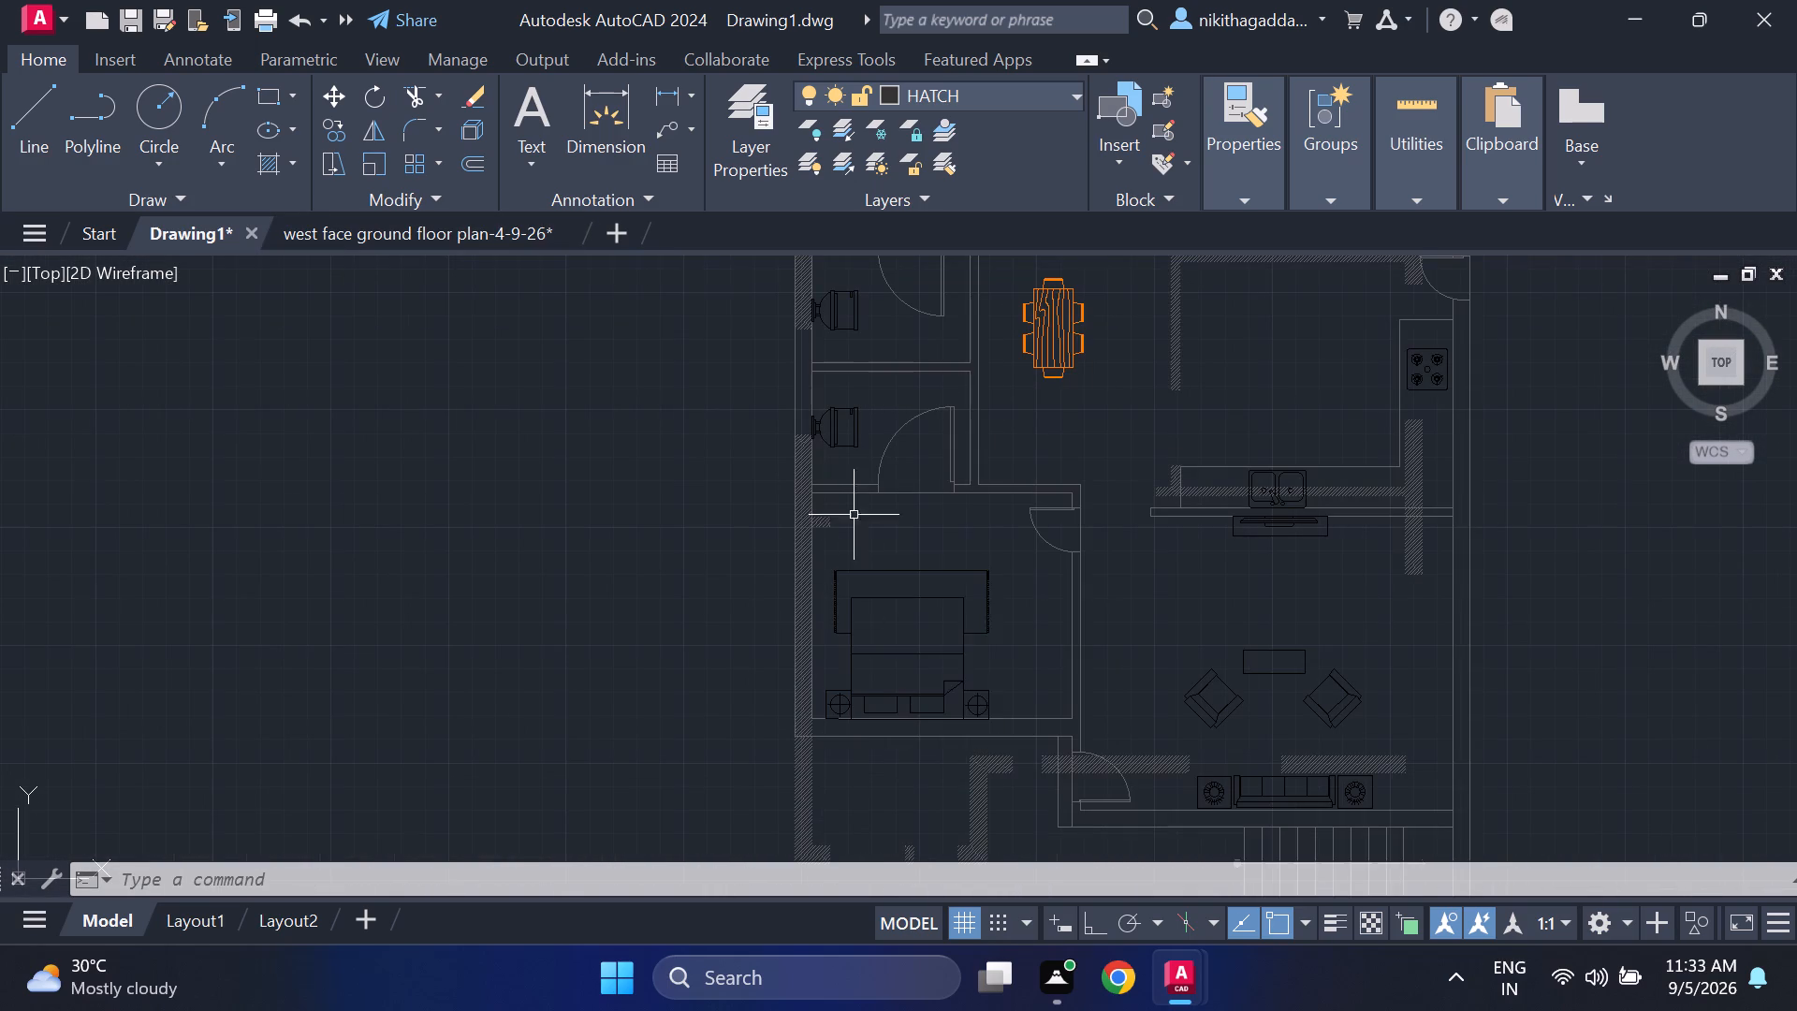
middle_drag(895, 777, 858, 656)
middle_click(858, 653)
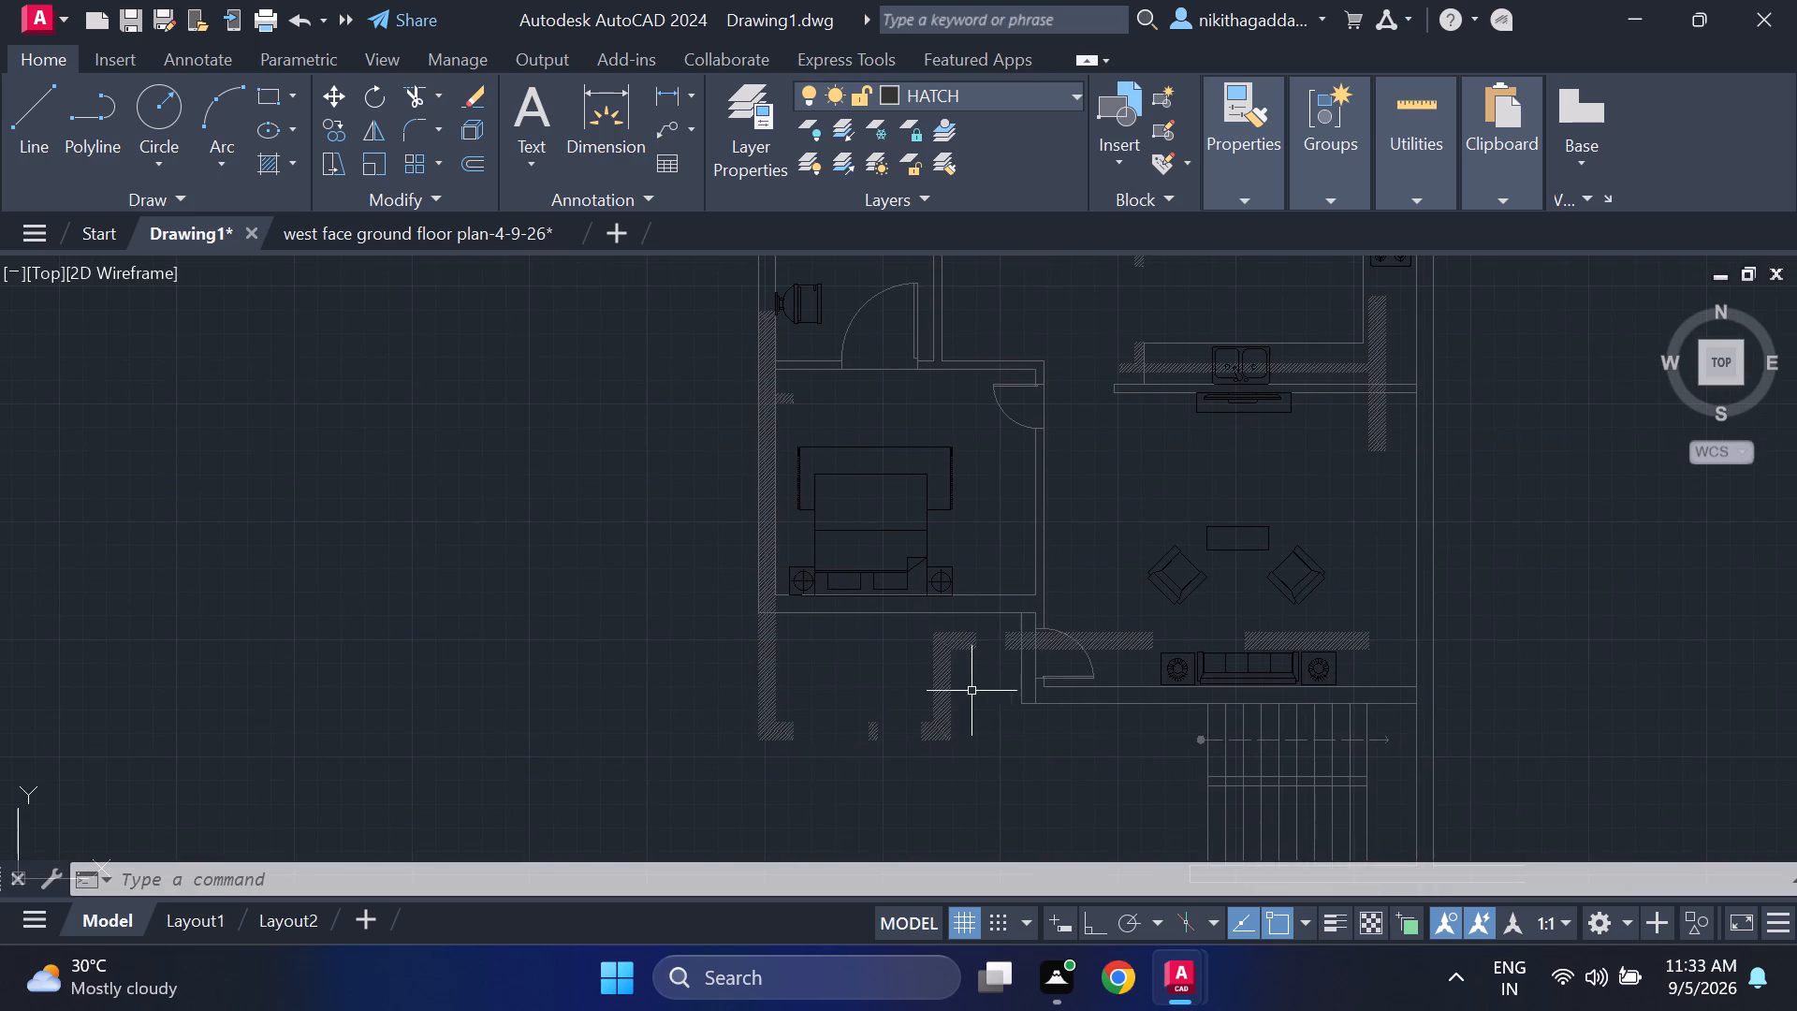
scroll(1029, 725, down, 2)
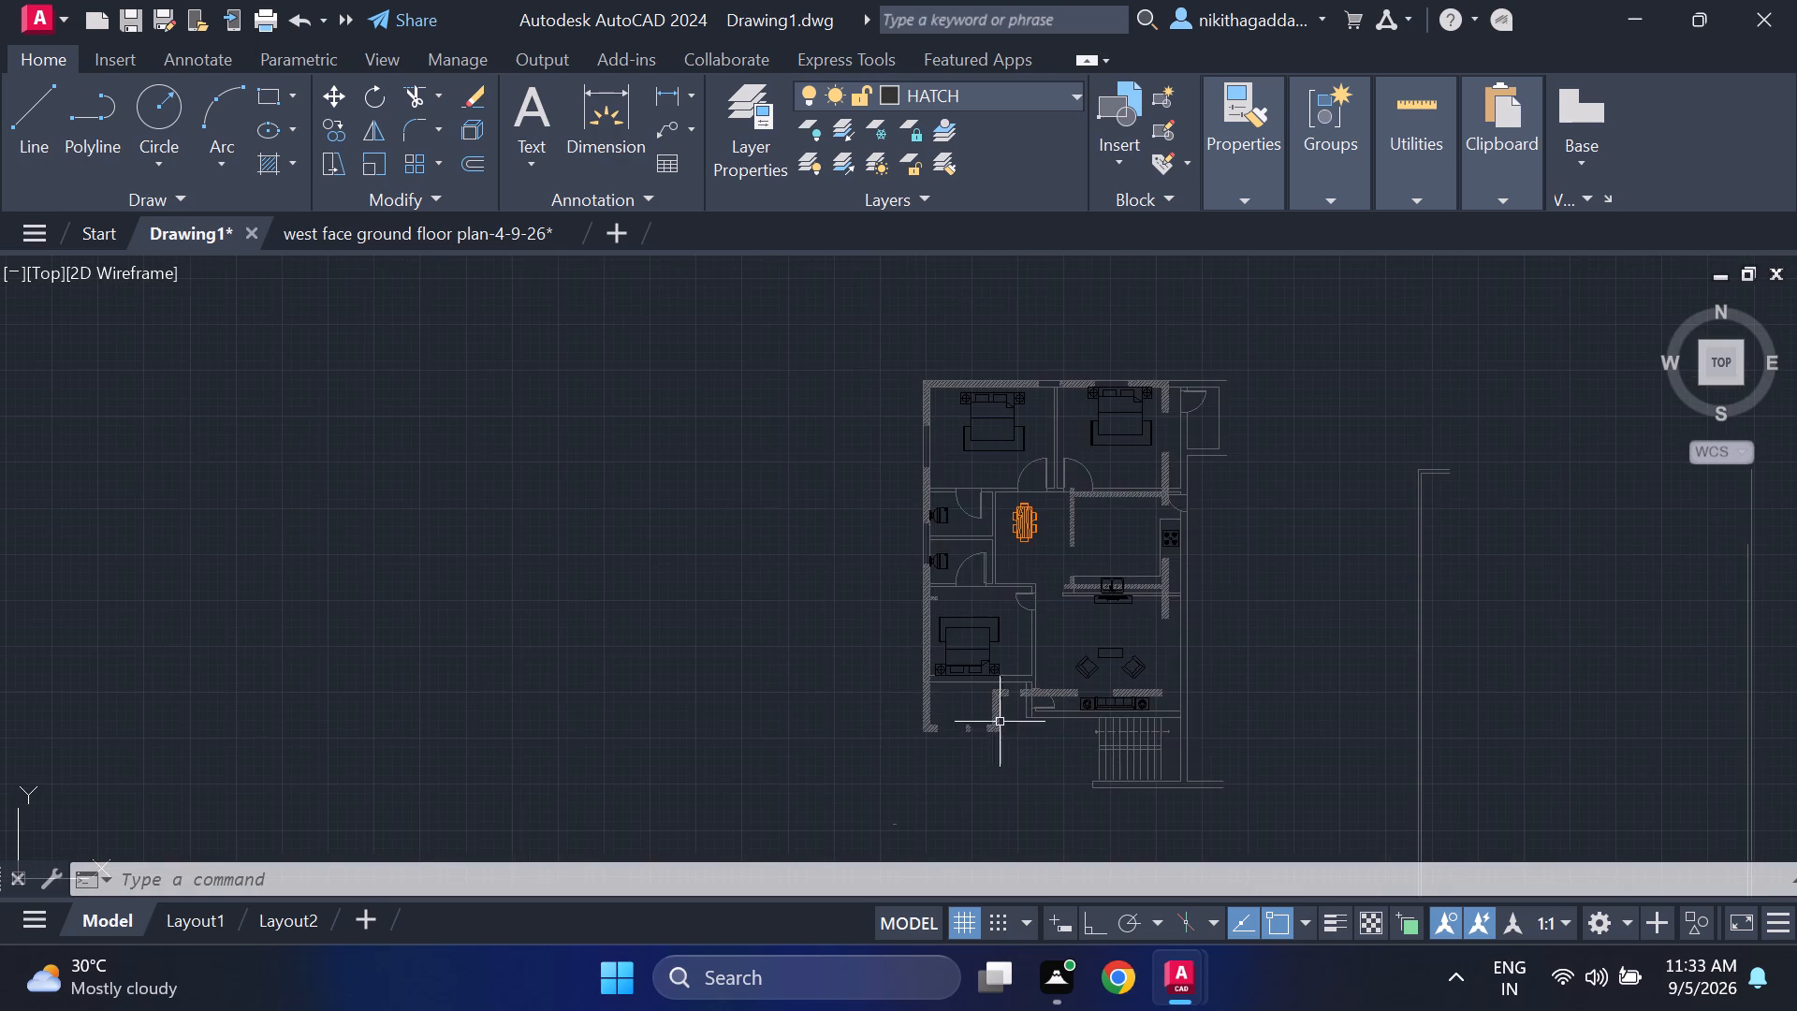
scroll(999, 722, up, 5)
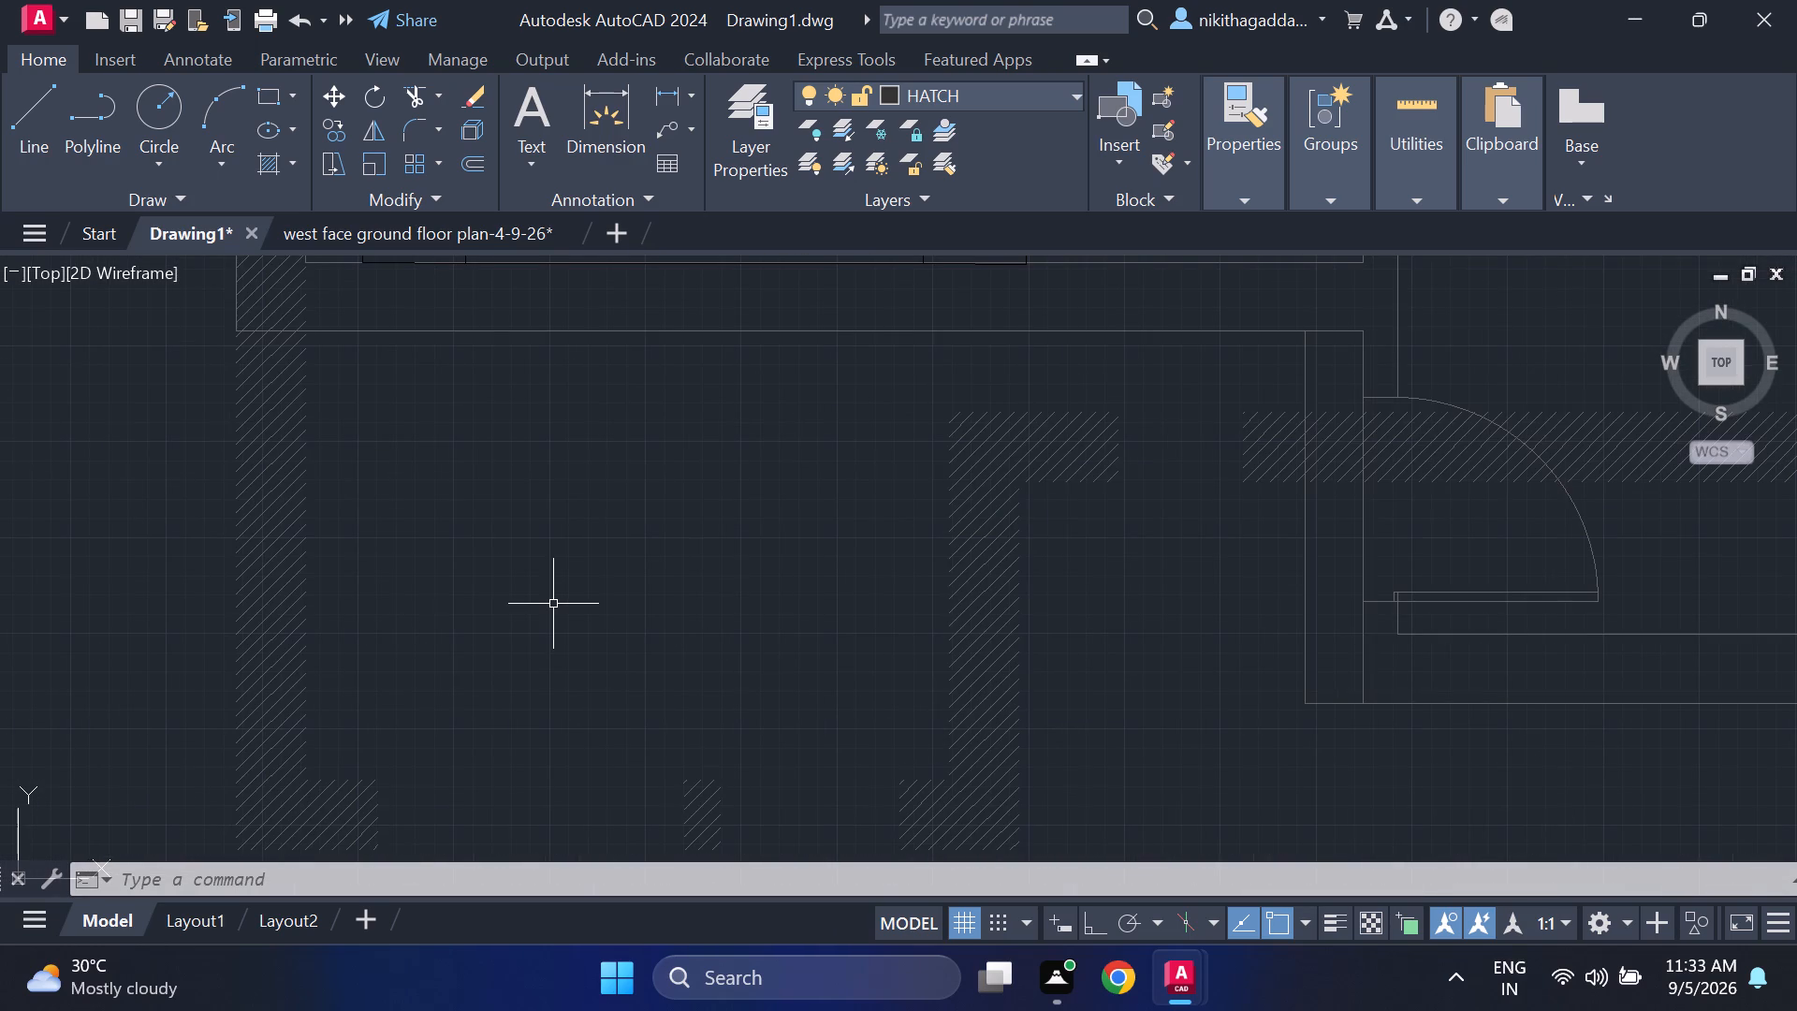
scroll(553, 604, down, 4)
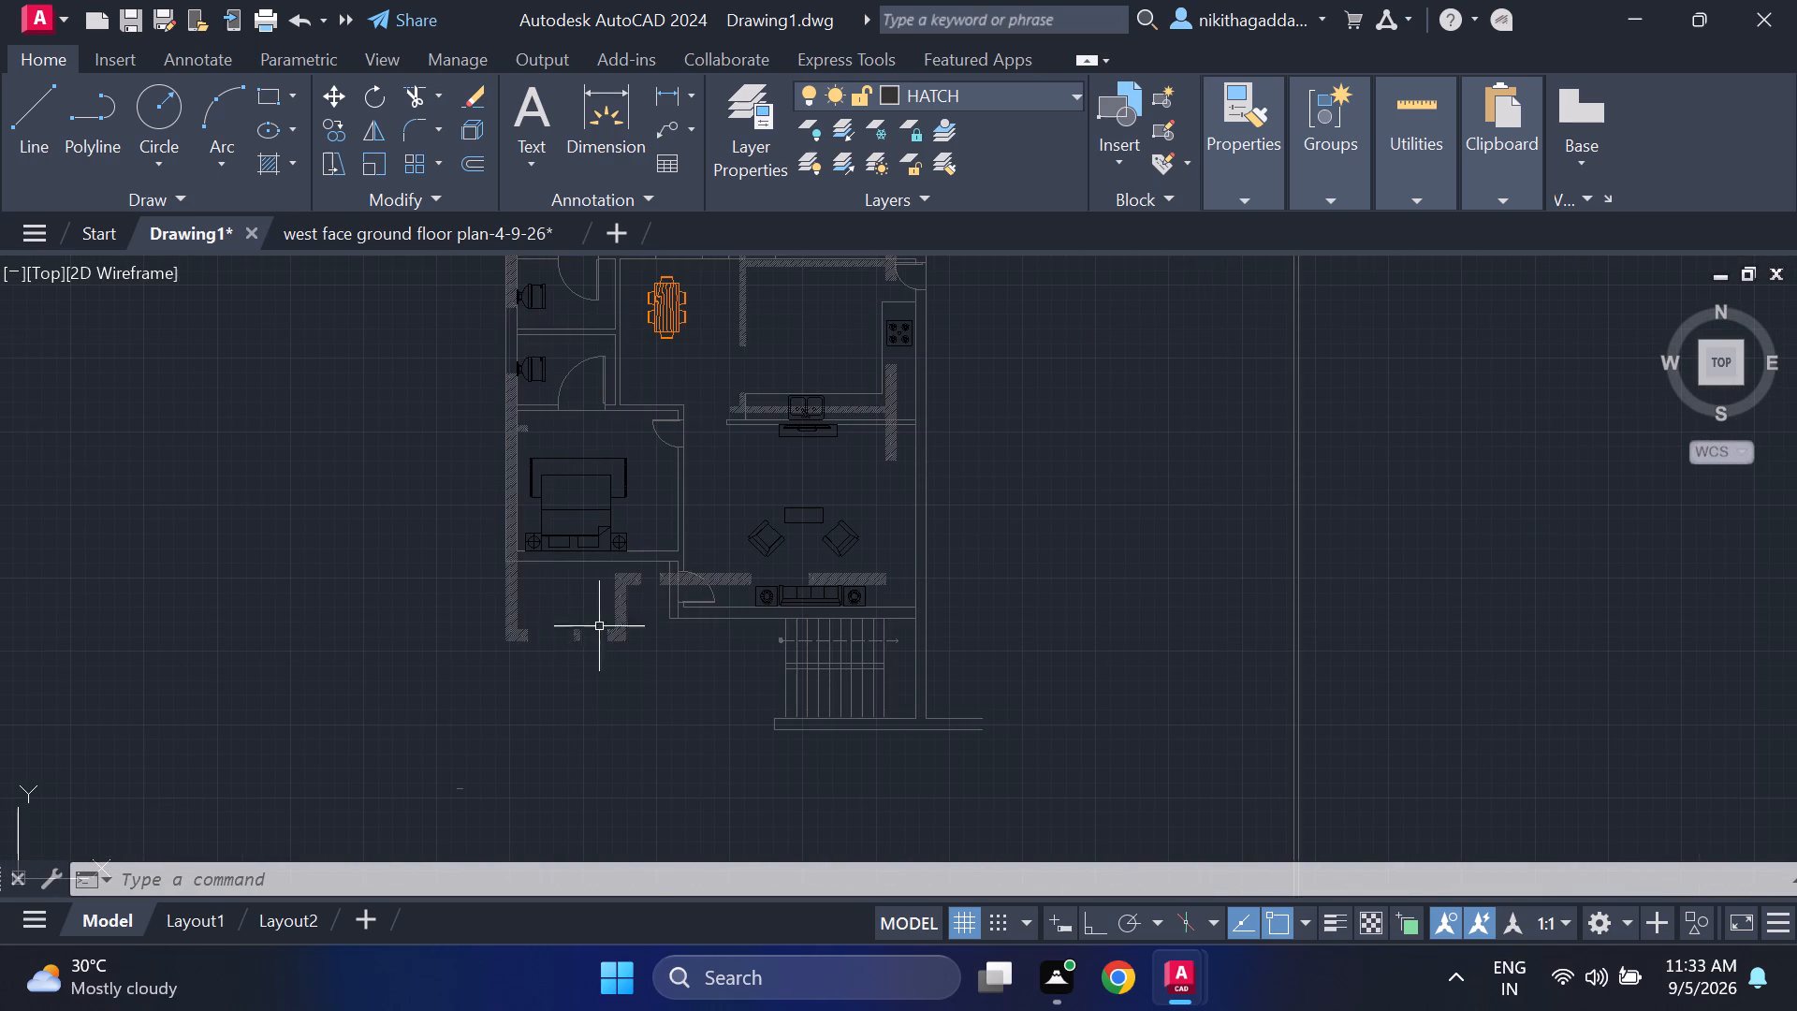
scroll(529, 621, up, 1)
scroll(684, 623, down, 1)
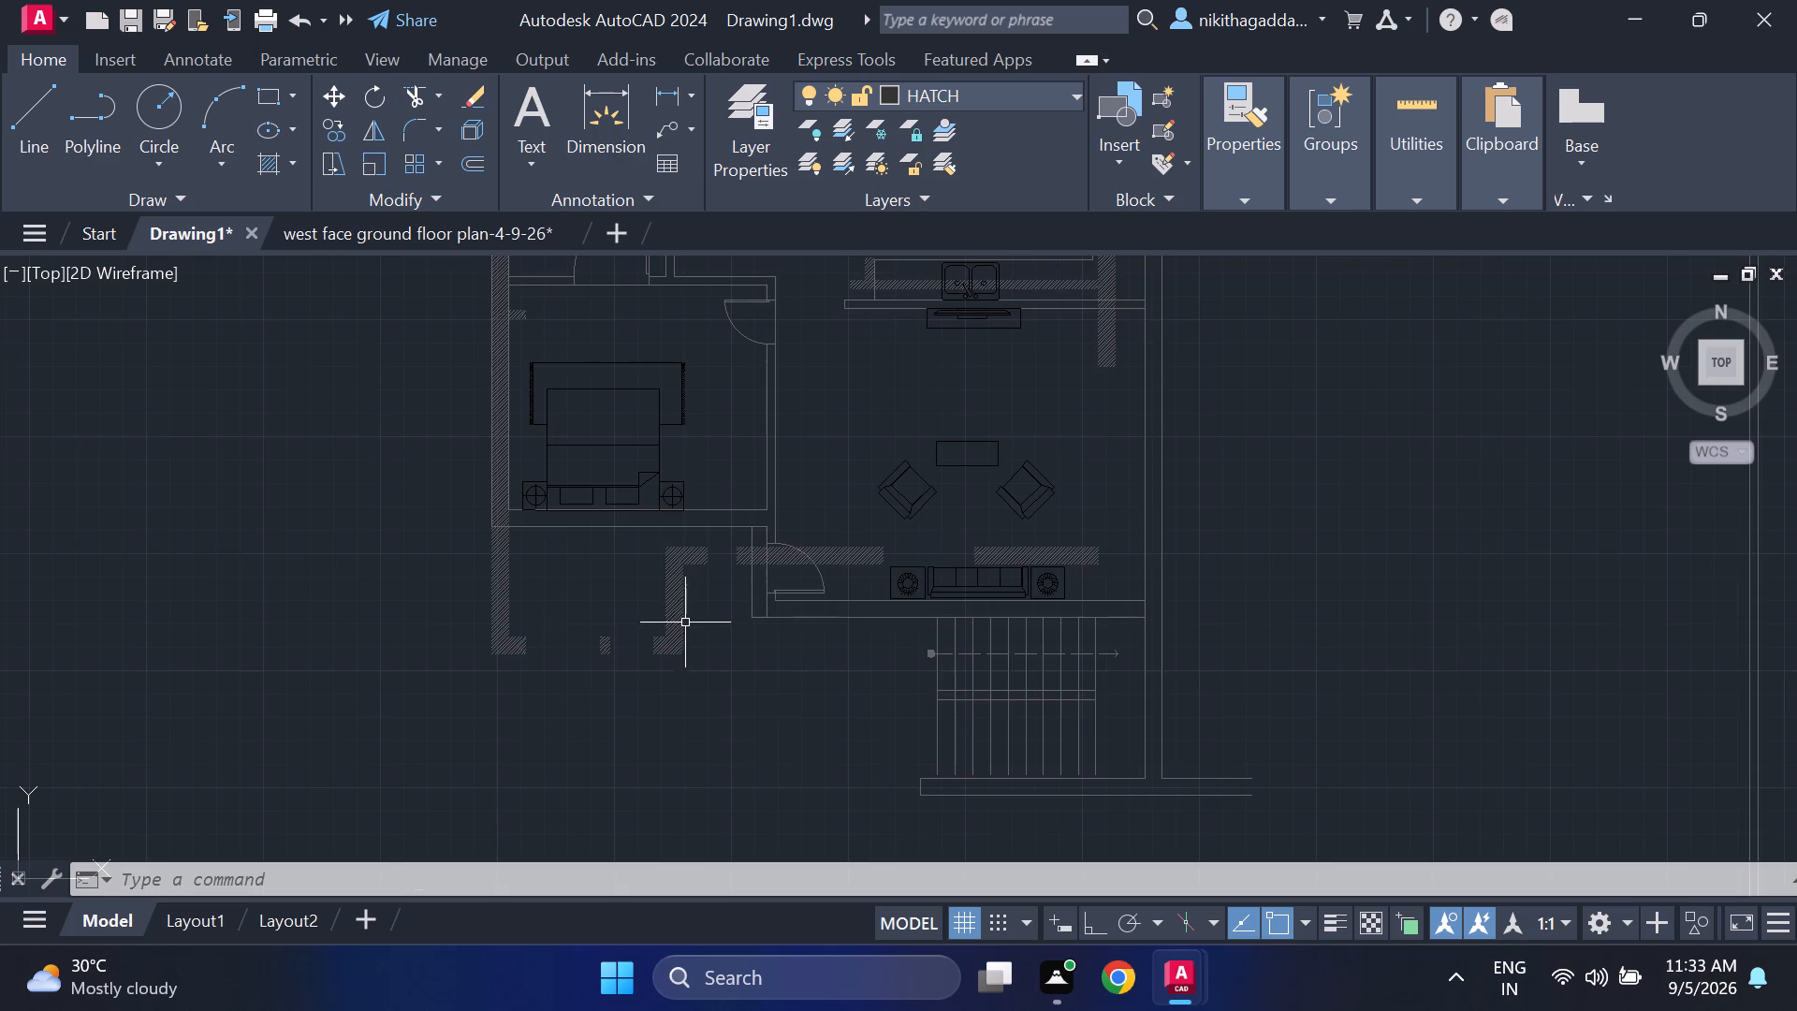
scroll(684, 623, down, 2)
middle_drag(551, 564, 432, 762)
scroll(561, 658, up, 3)
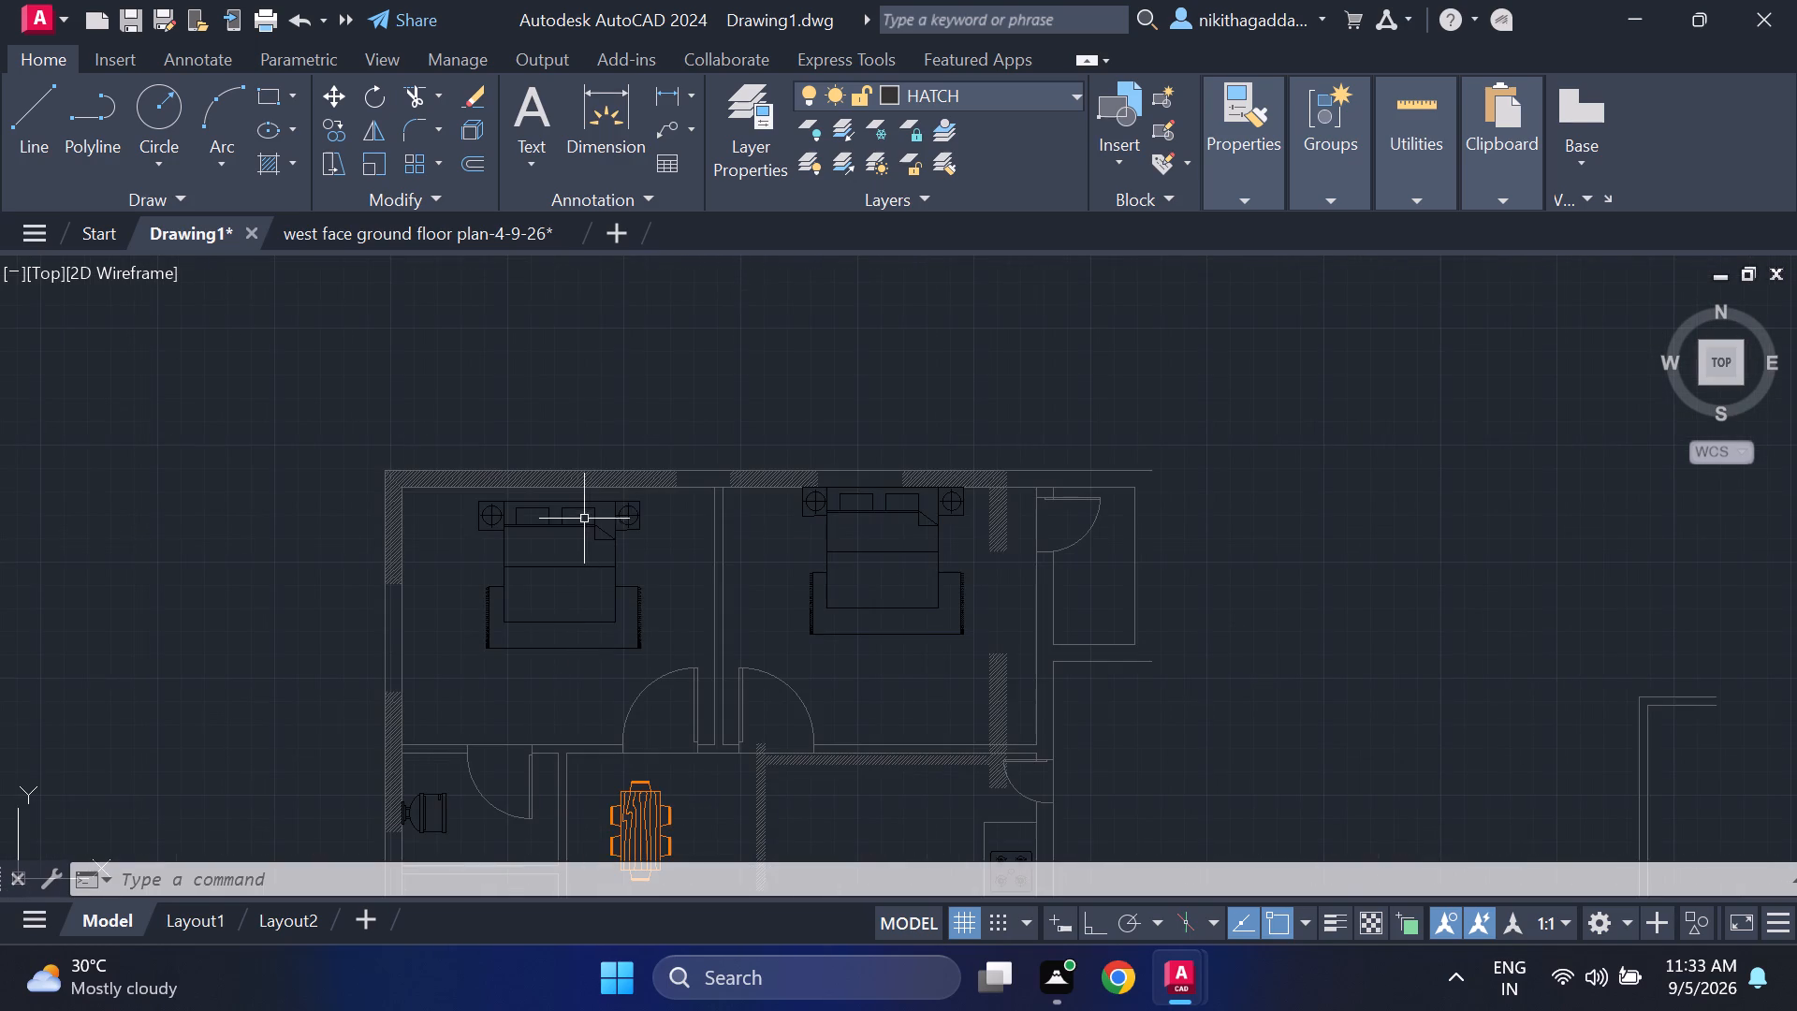
scroll(519, 489, up, 3)
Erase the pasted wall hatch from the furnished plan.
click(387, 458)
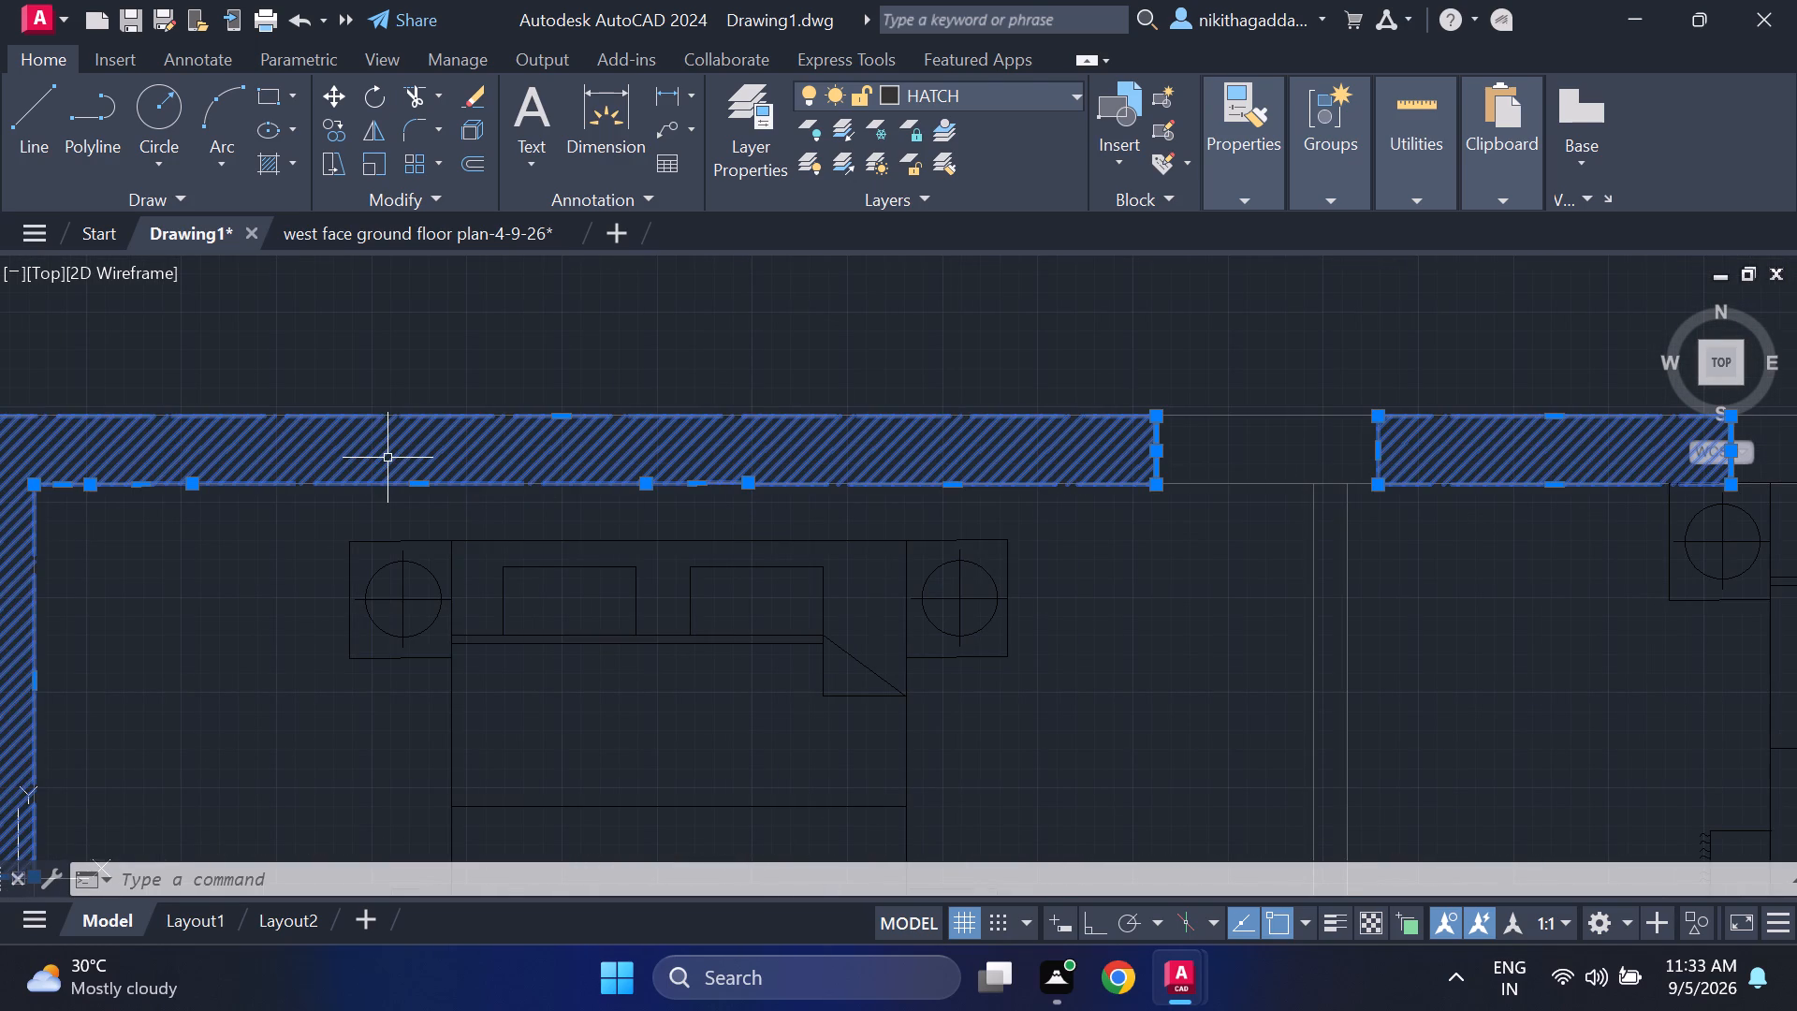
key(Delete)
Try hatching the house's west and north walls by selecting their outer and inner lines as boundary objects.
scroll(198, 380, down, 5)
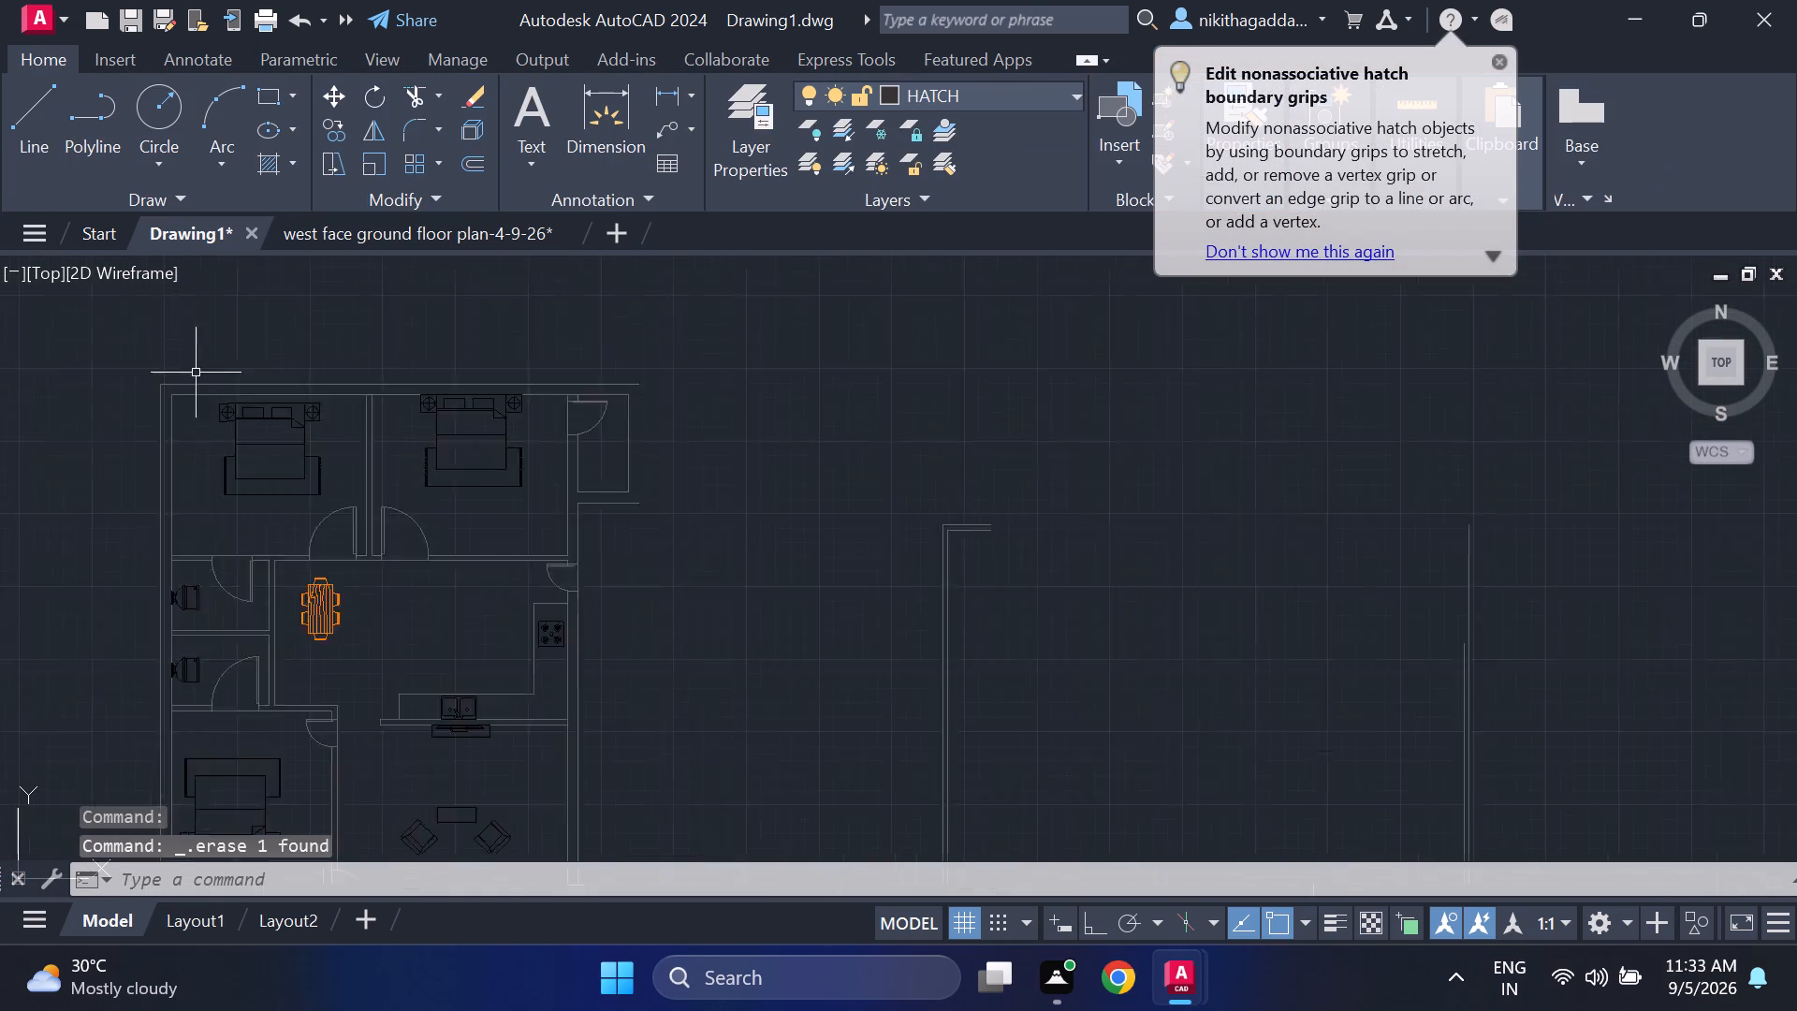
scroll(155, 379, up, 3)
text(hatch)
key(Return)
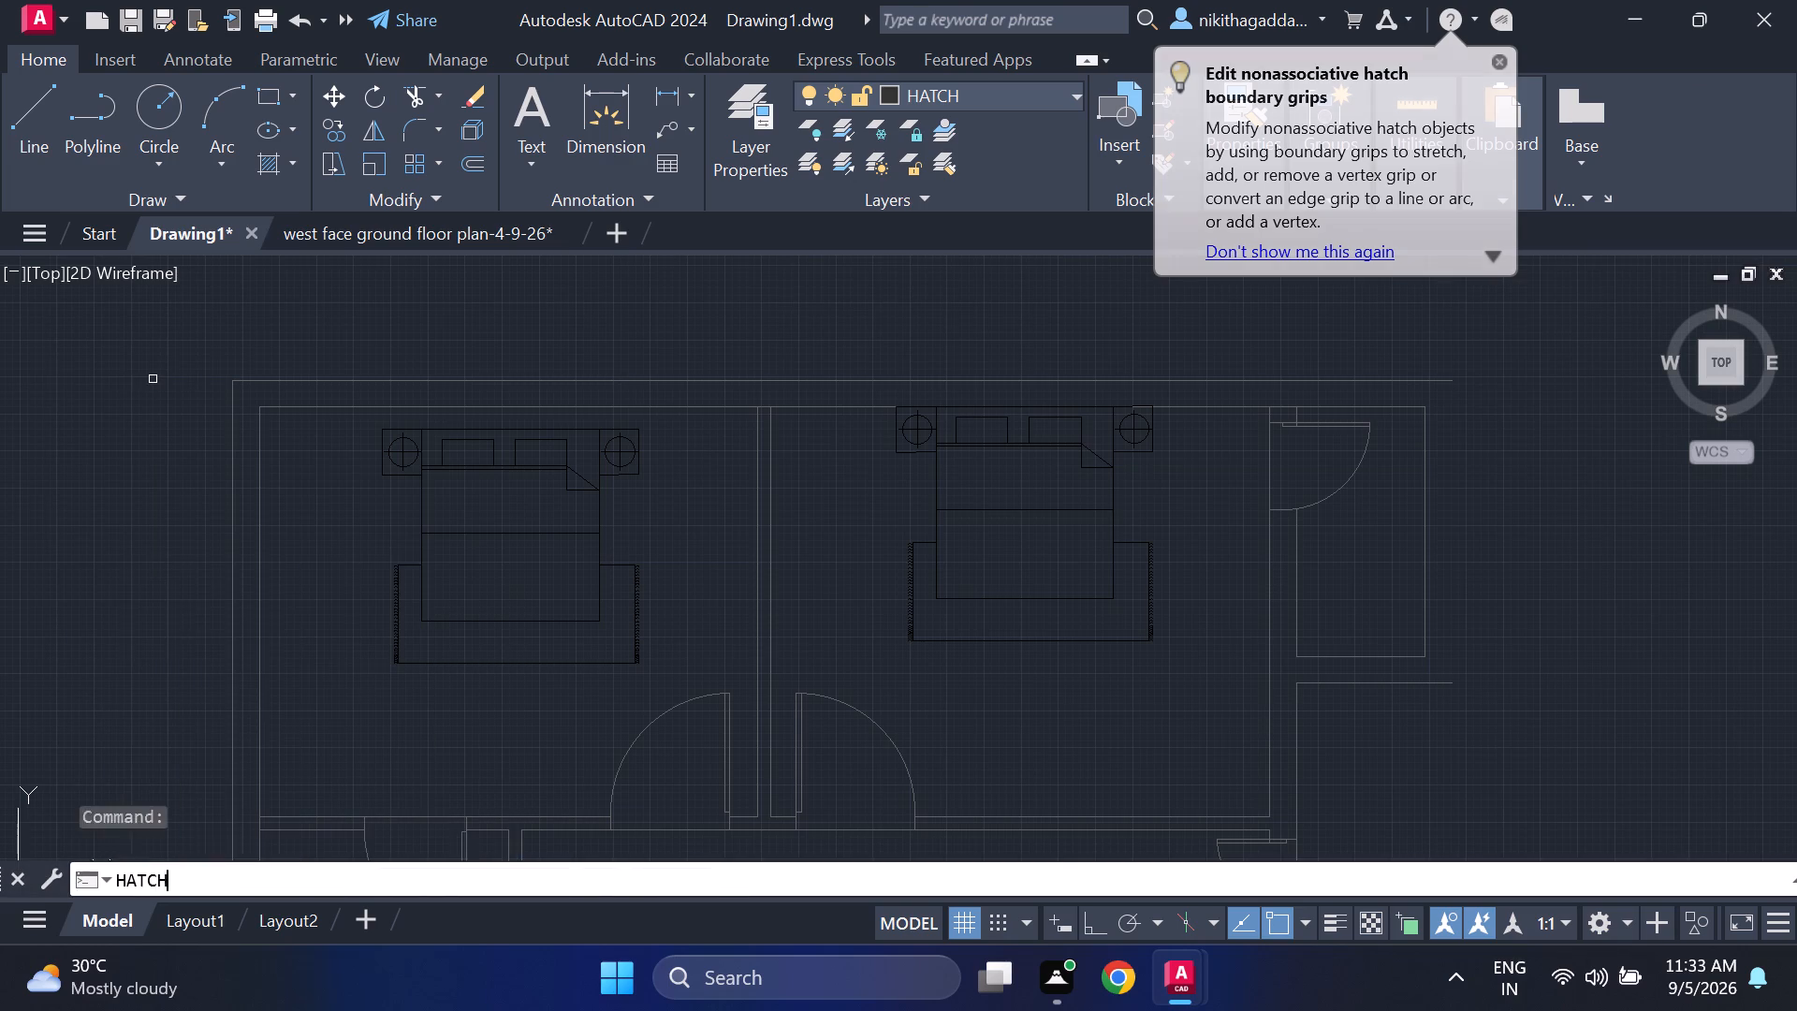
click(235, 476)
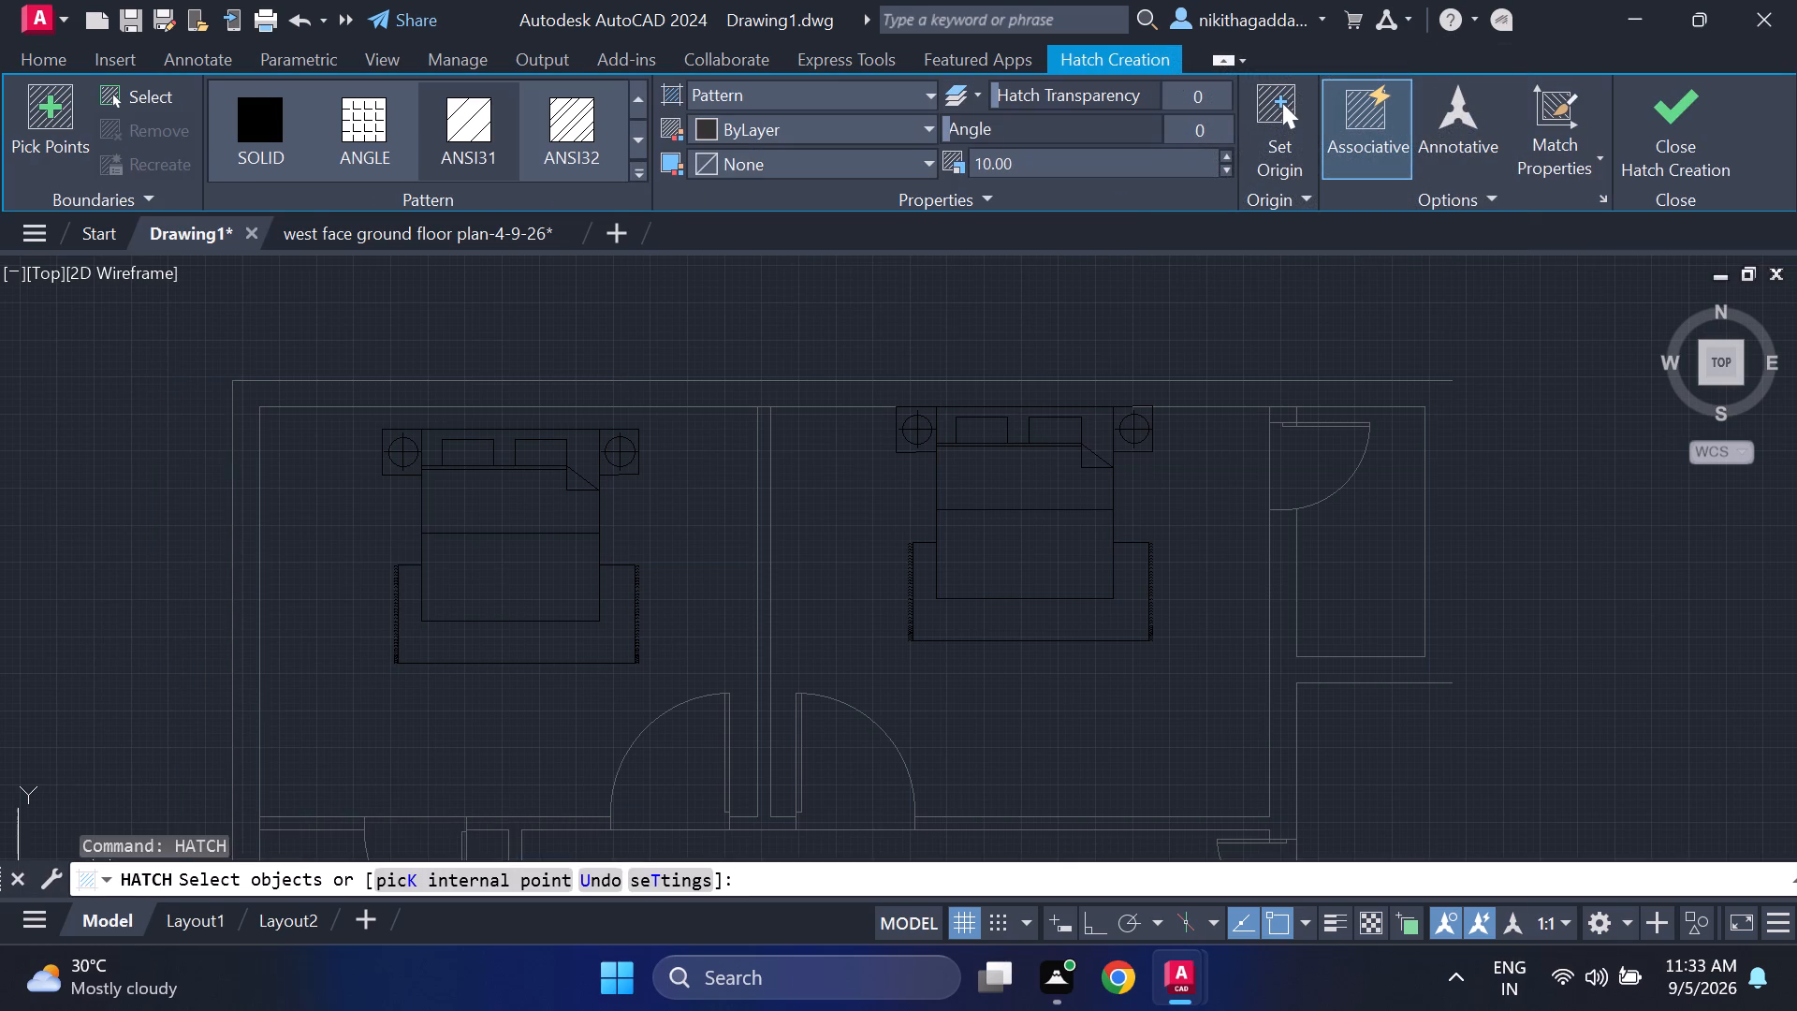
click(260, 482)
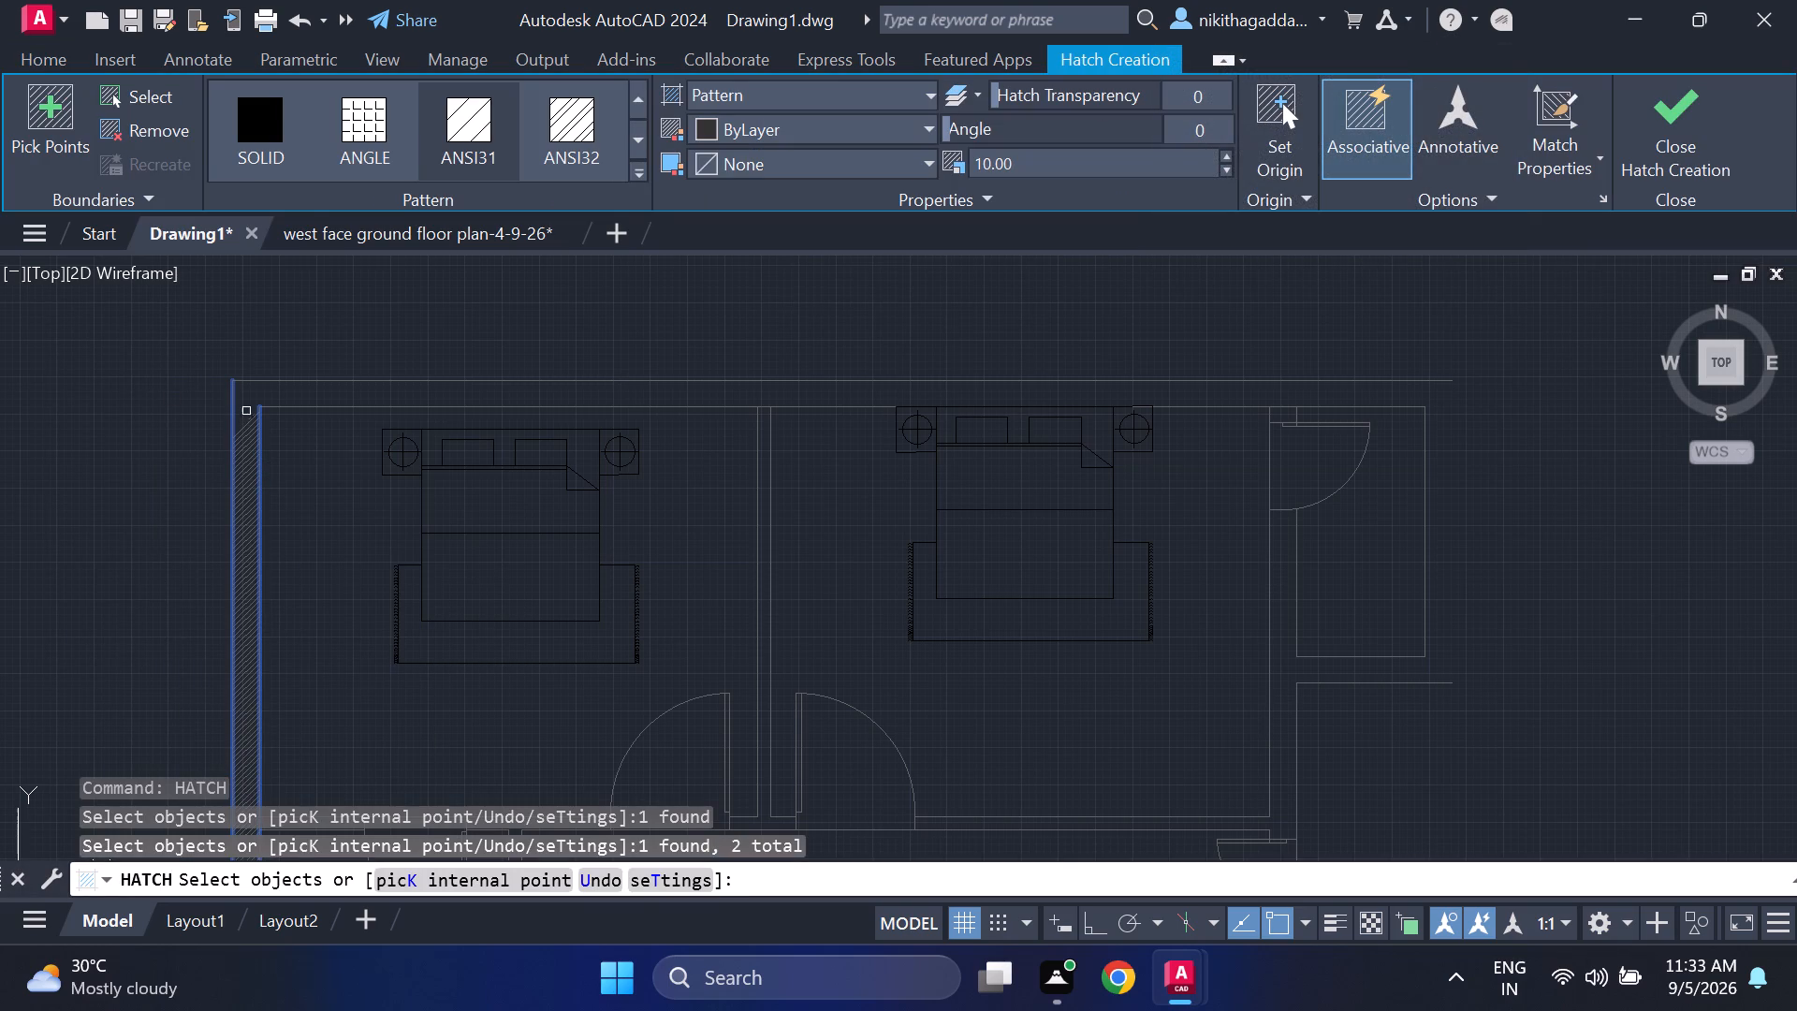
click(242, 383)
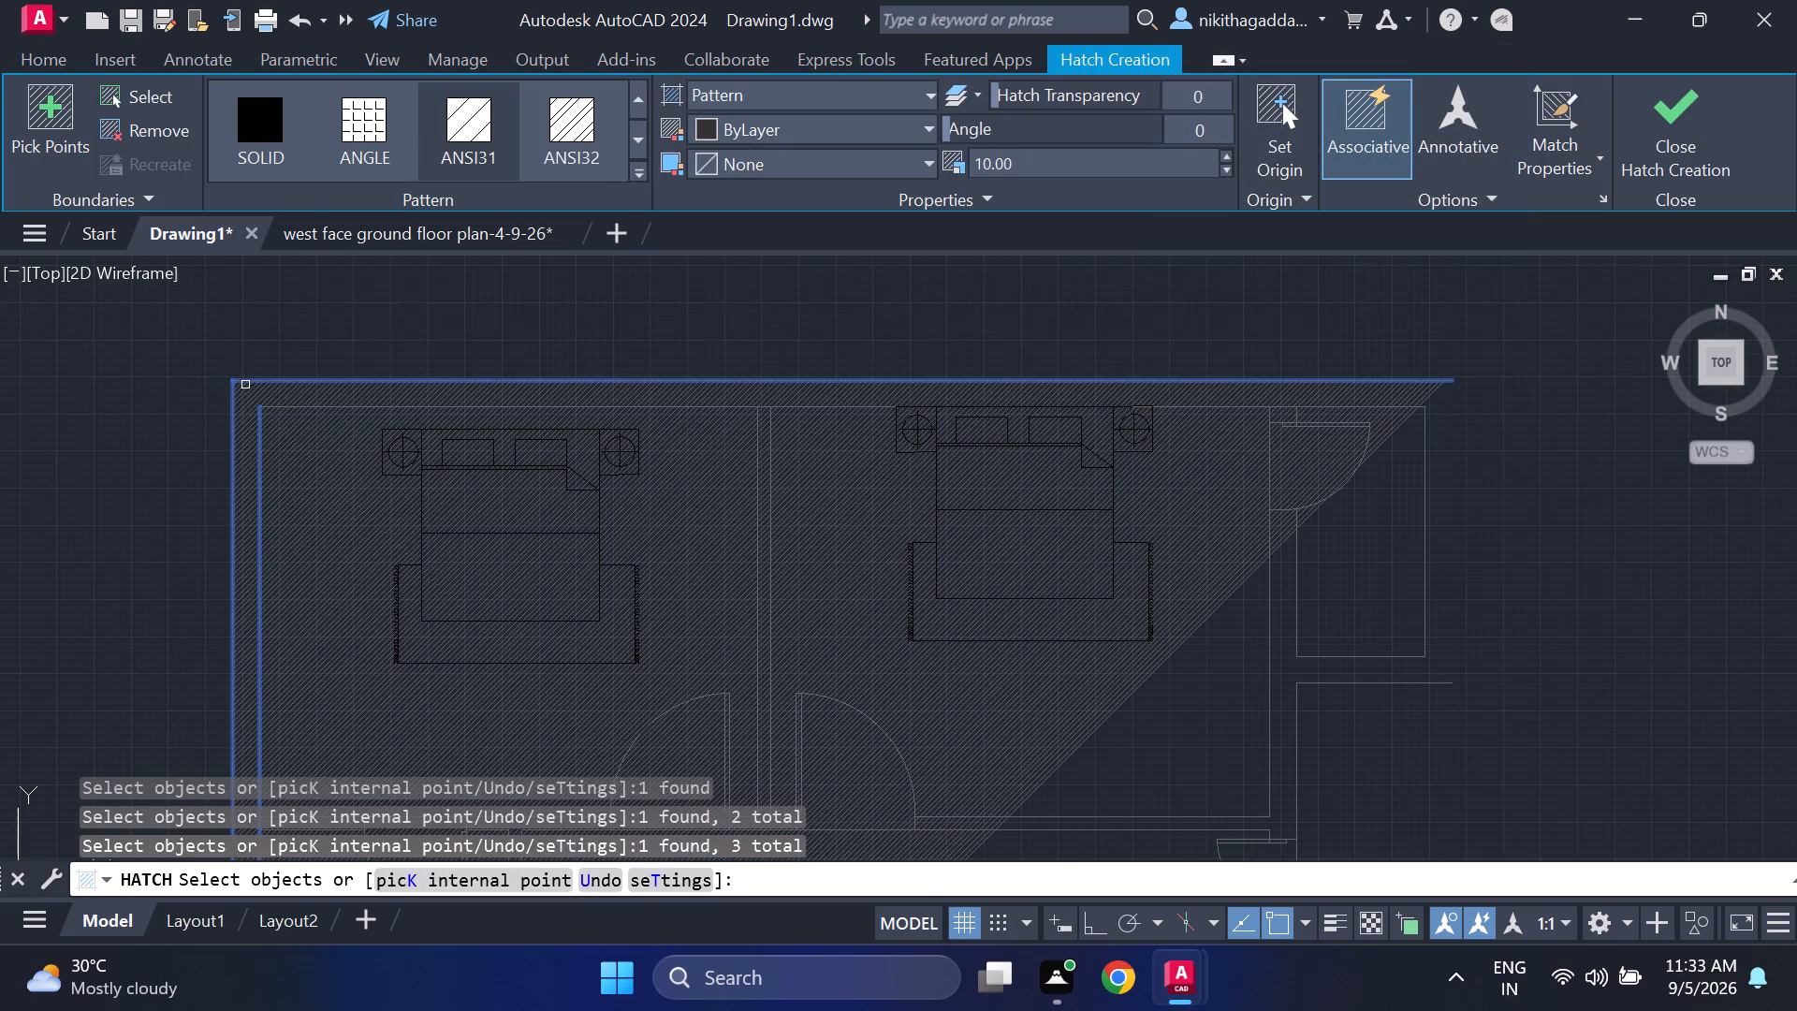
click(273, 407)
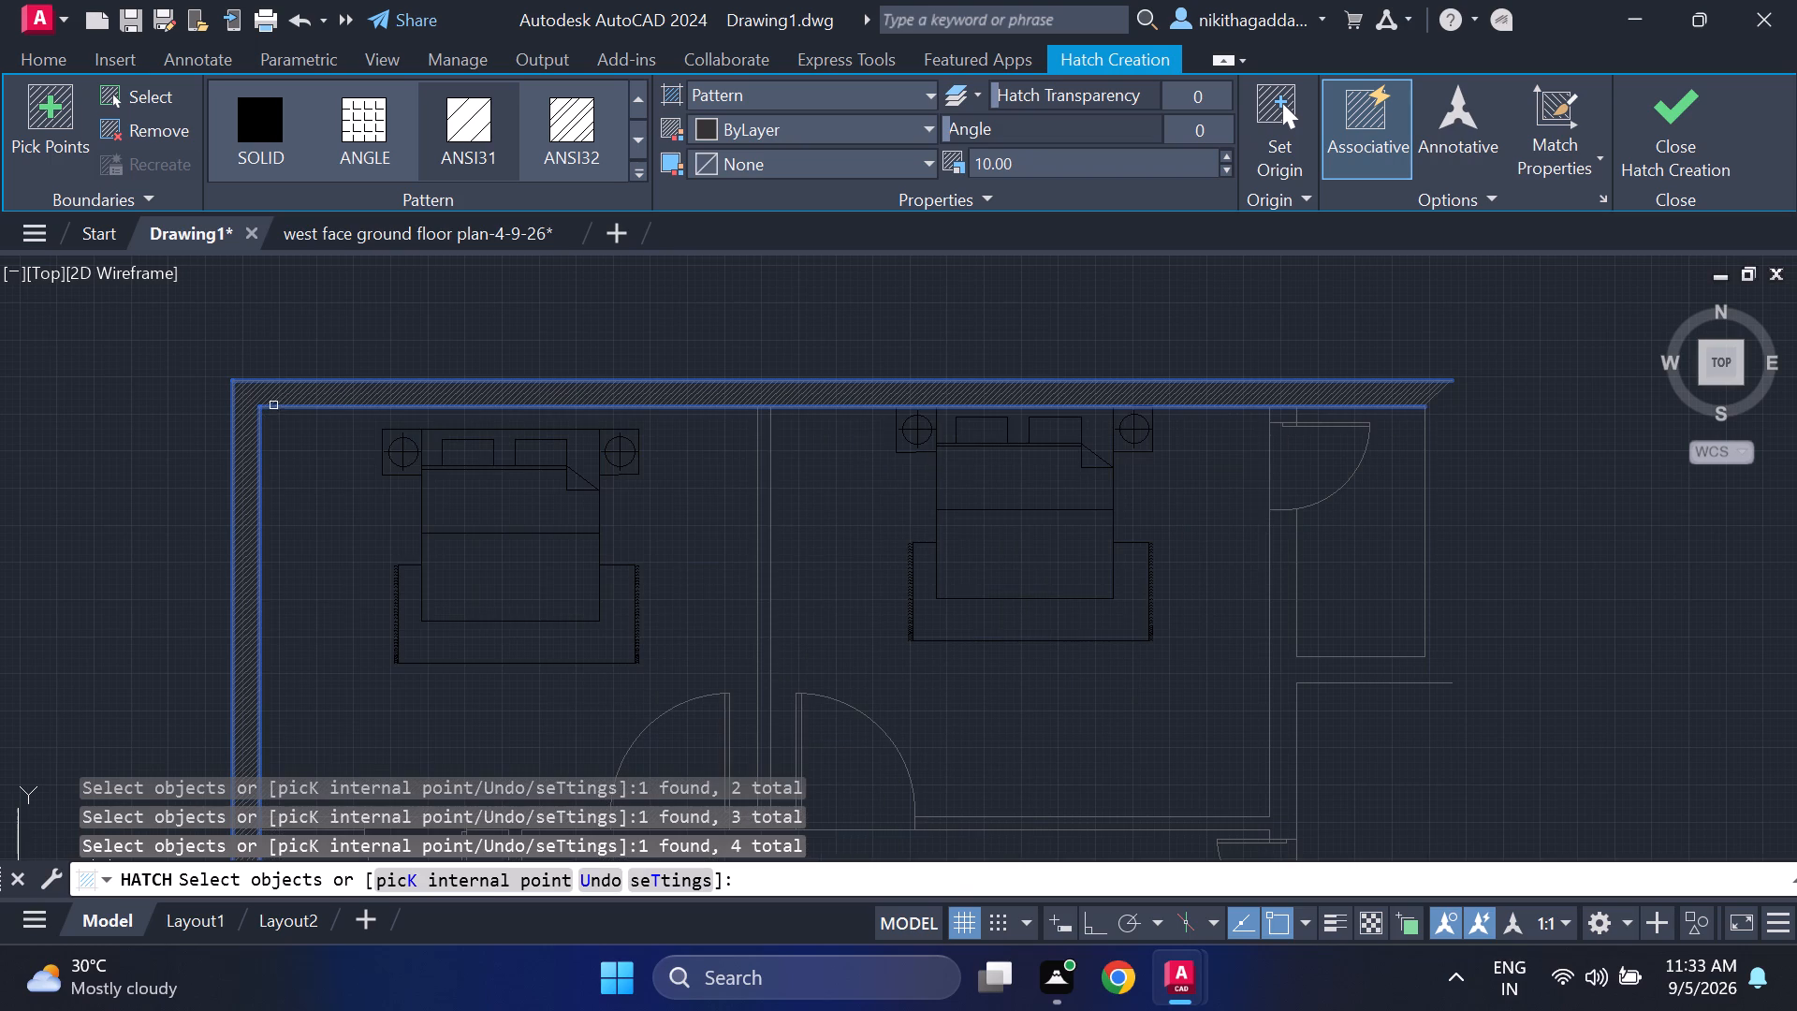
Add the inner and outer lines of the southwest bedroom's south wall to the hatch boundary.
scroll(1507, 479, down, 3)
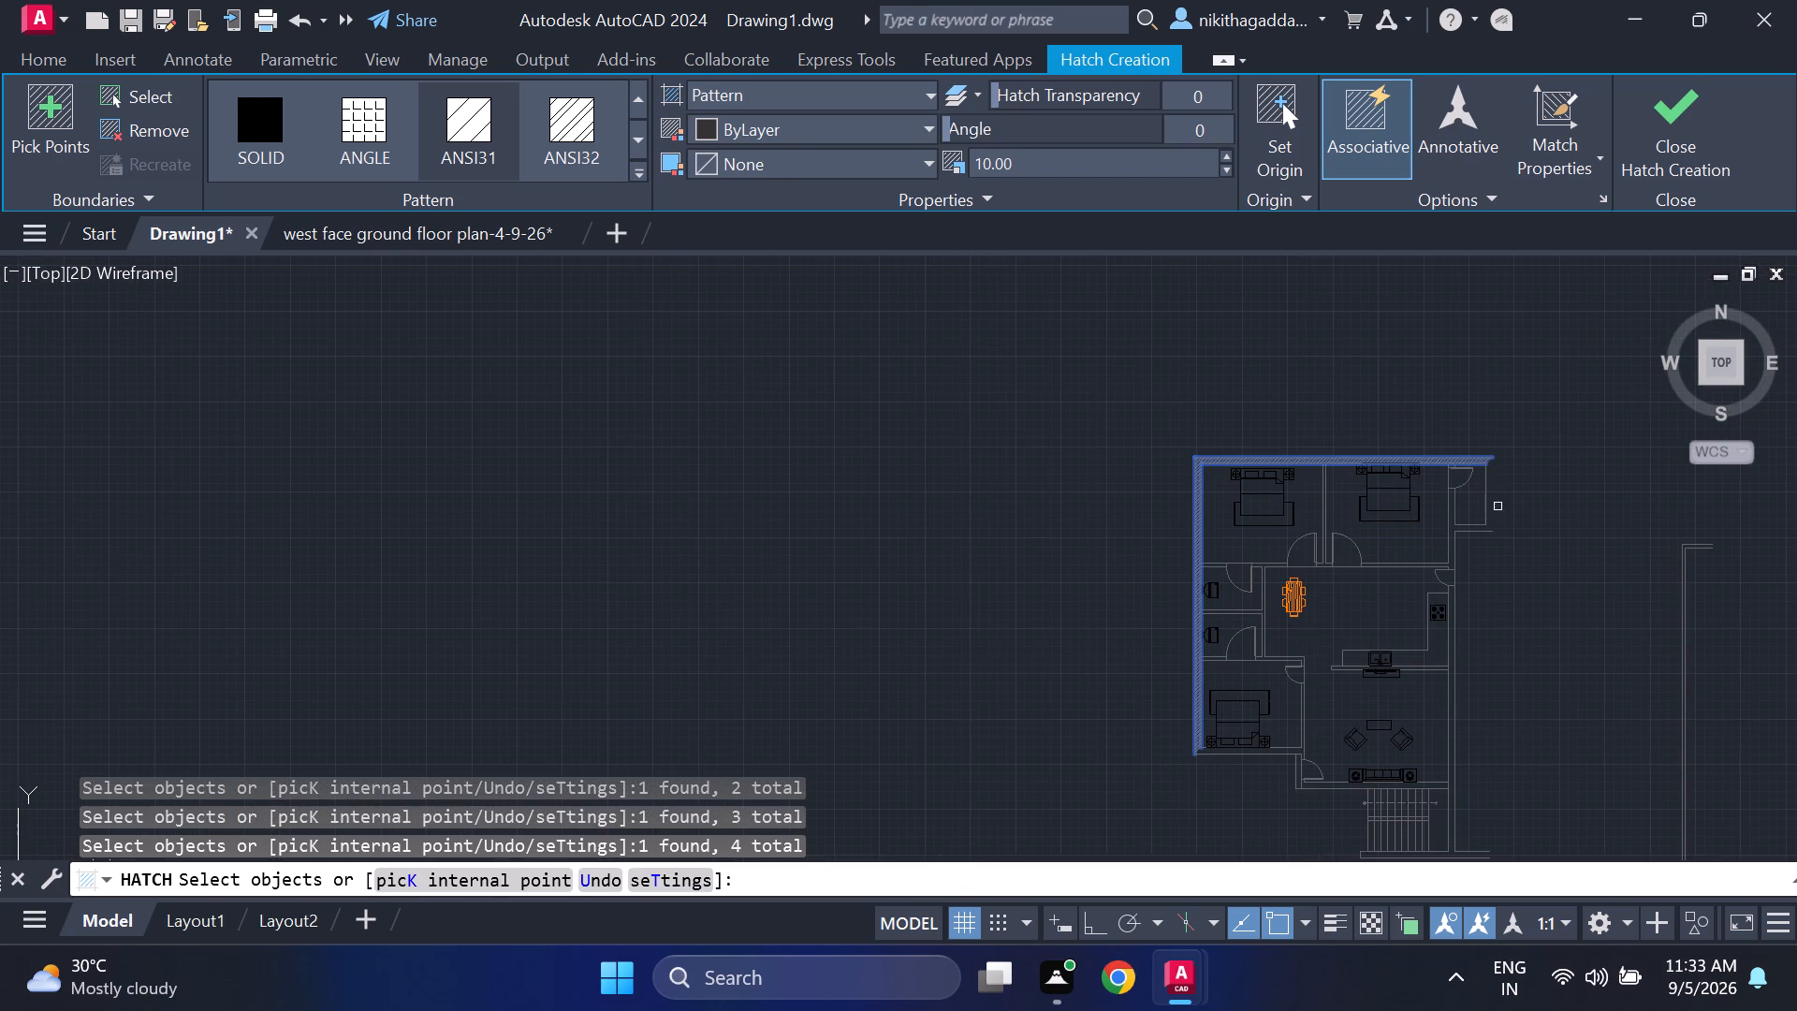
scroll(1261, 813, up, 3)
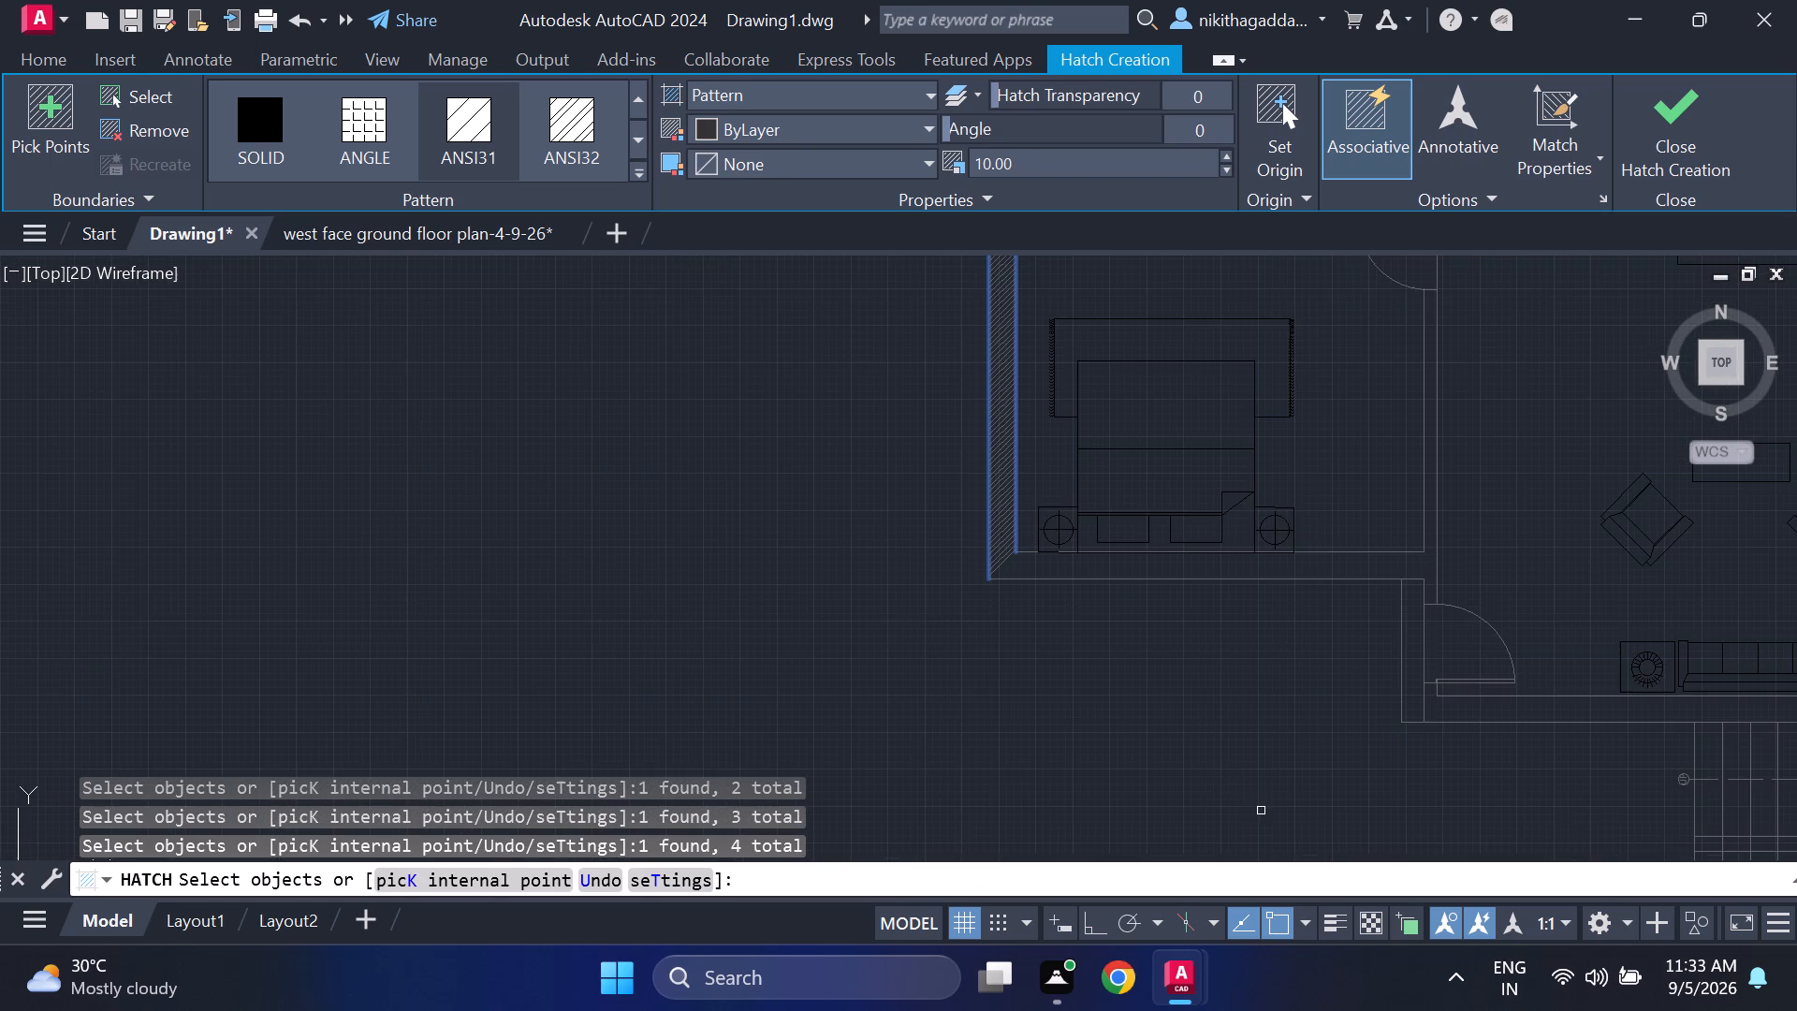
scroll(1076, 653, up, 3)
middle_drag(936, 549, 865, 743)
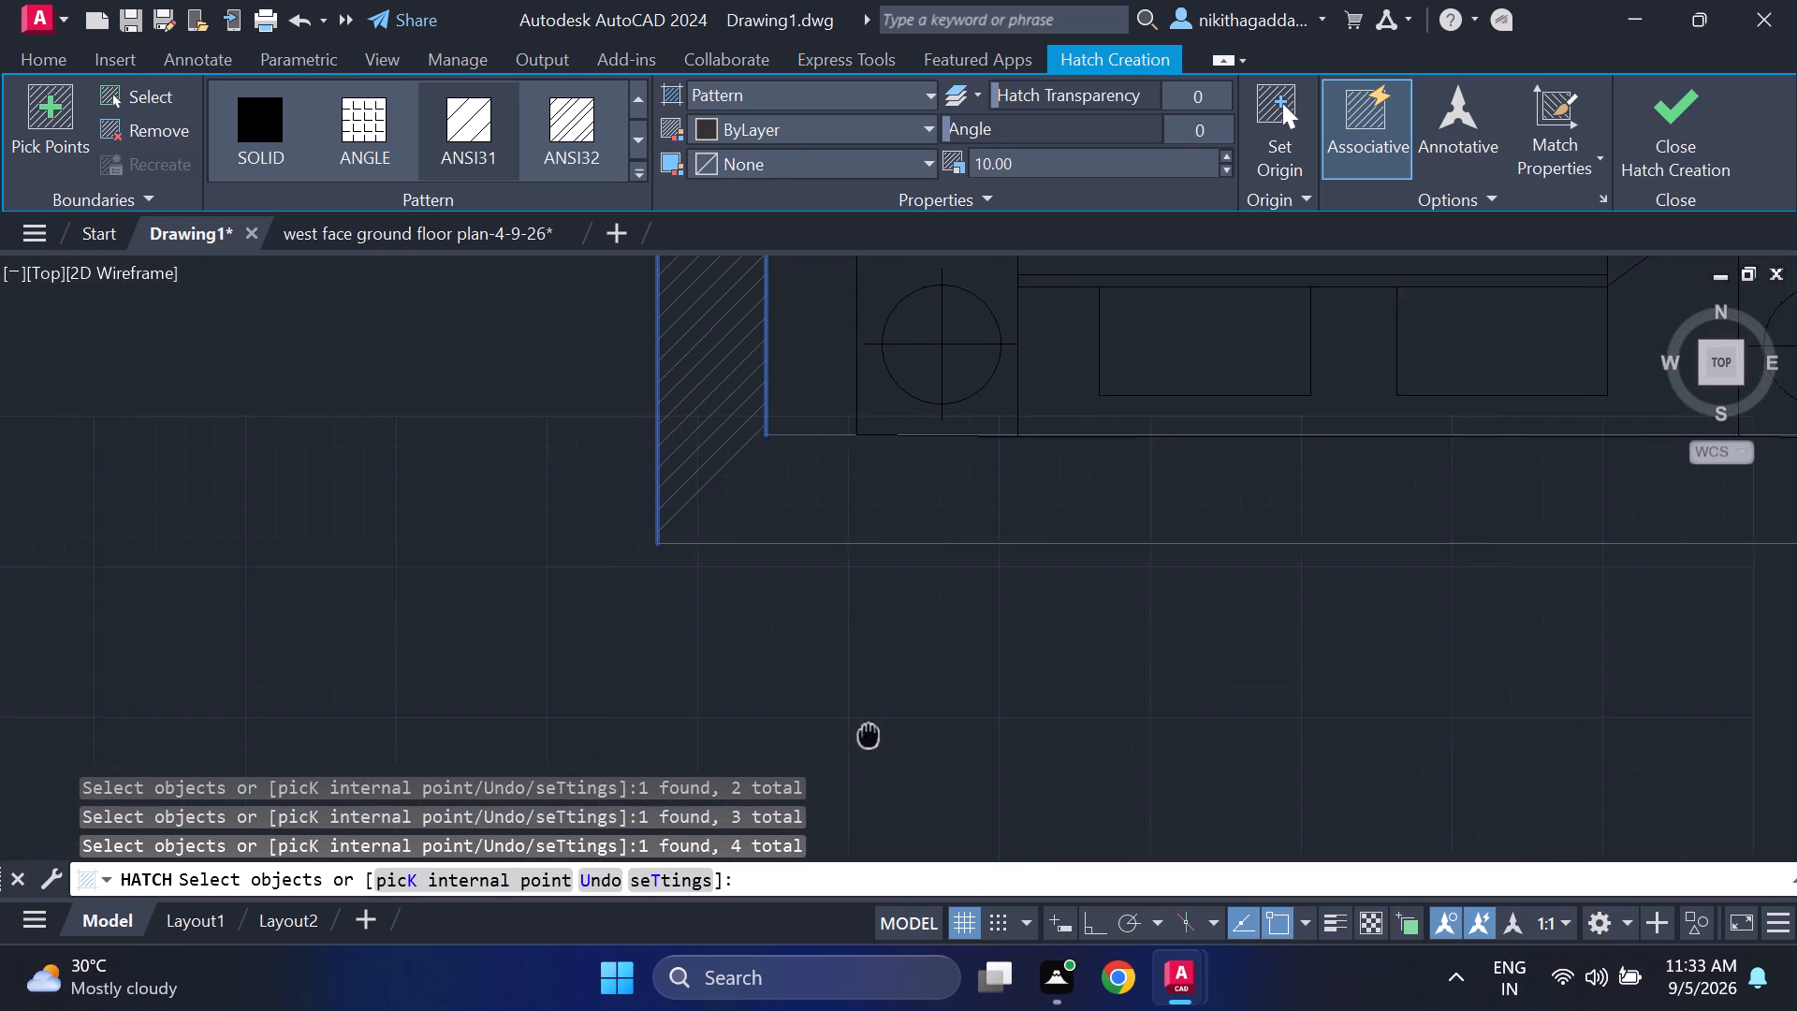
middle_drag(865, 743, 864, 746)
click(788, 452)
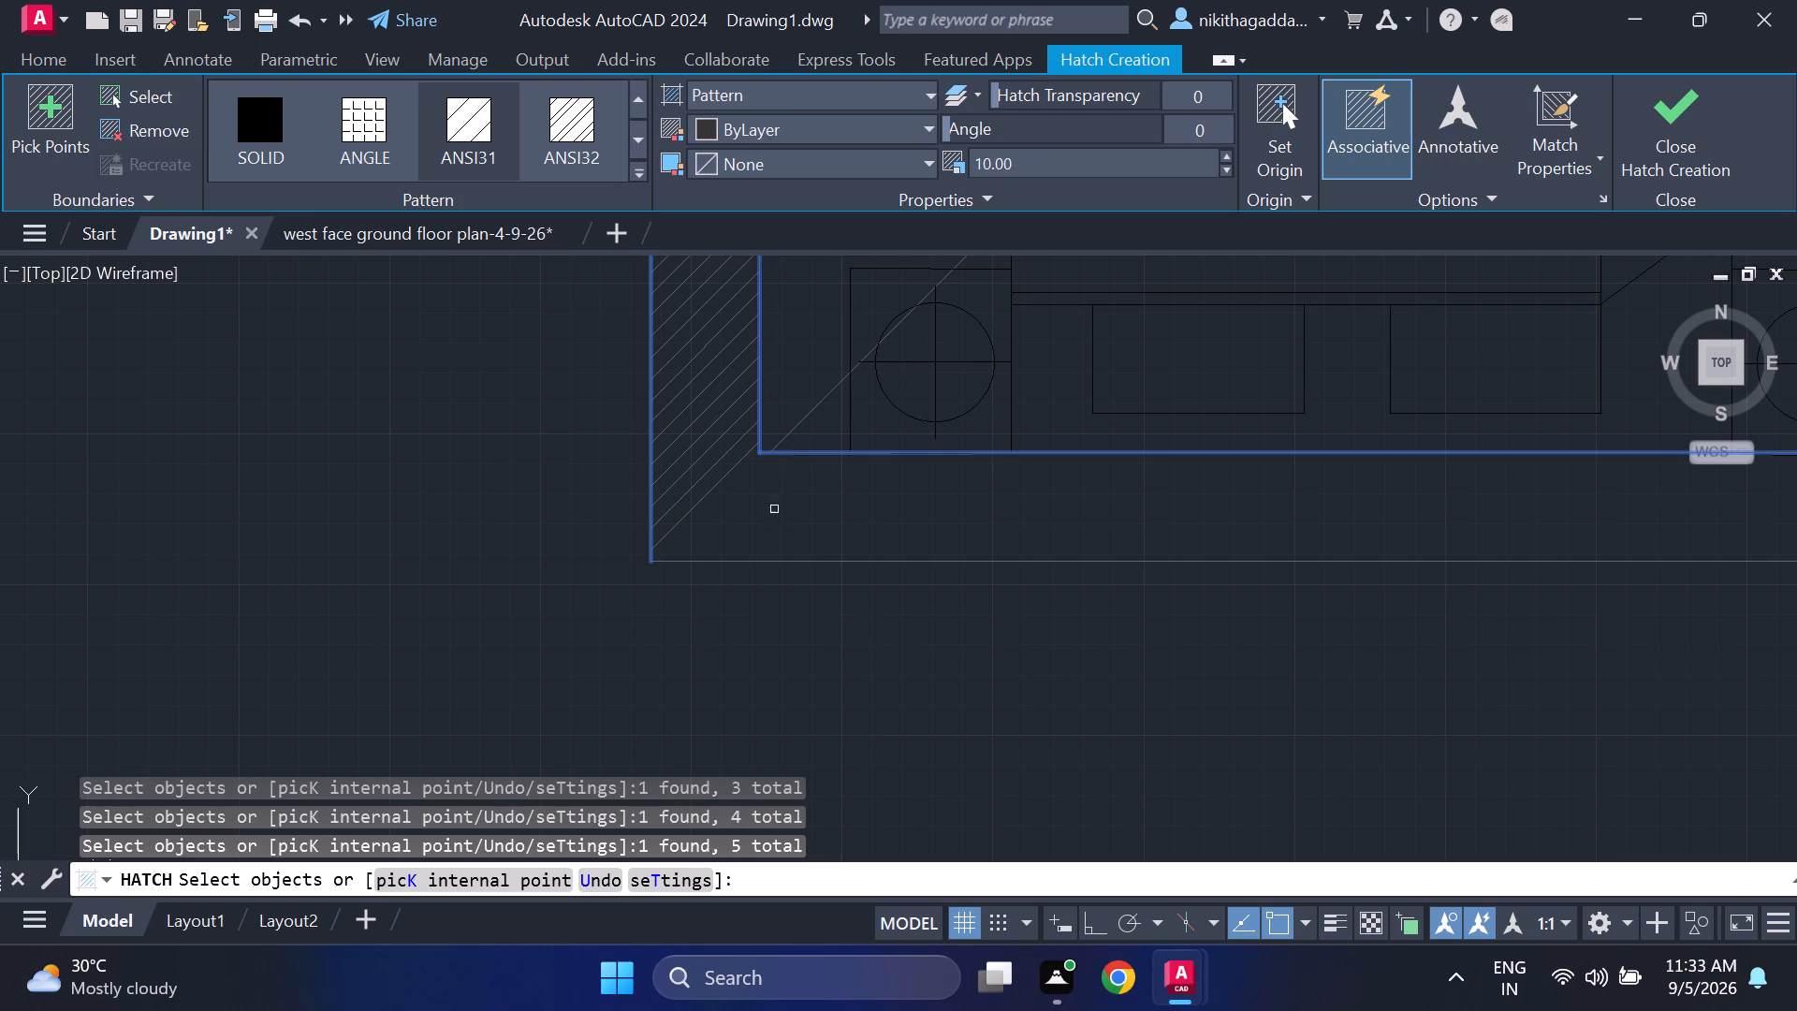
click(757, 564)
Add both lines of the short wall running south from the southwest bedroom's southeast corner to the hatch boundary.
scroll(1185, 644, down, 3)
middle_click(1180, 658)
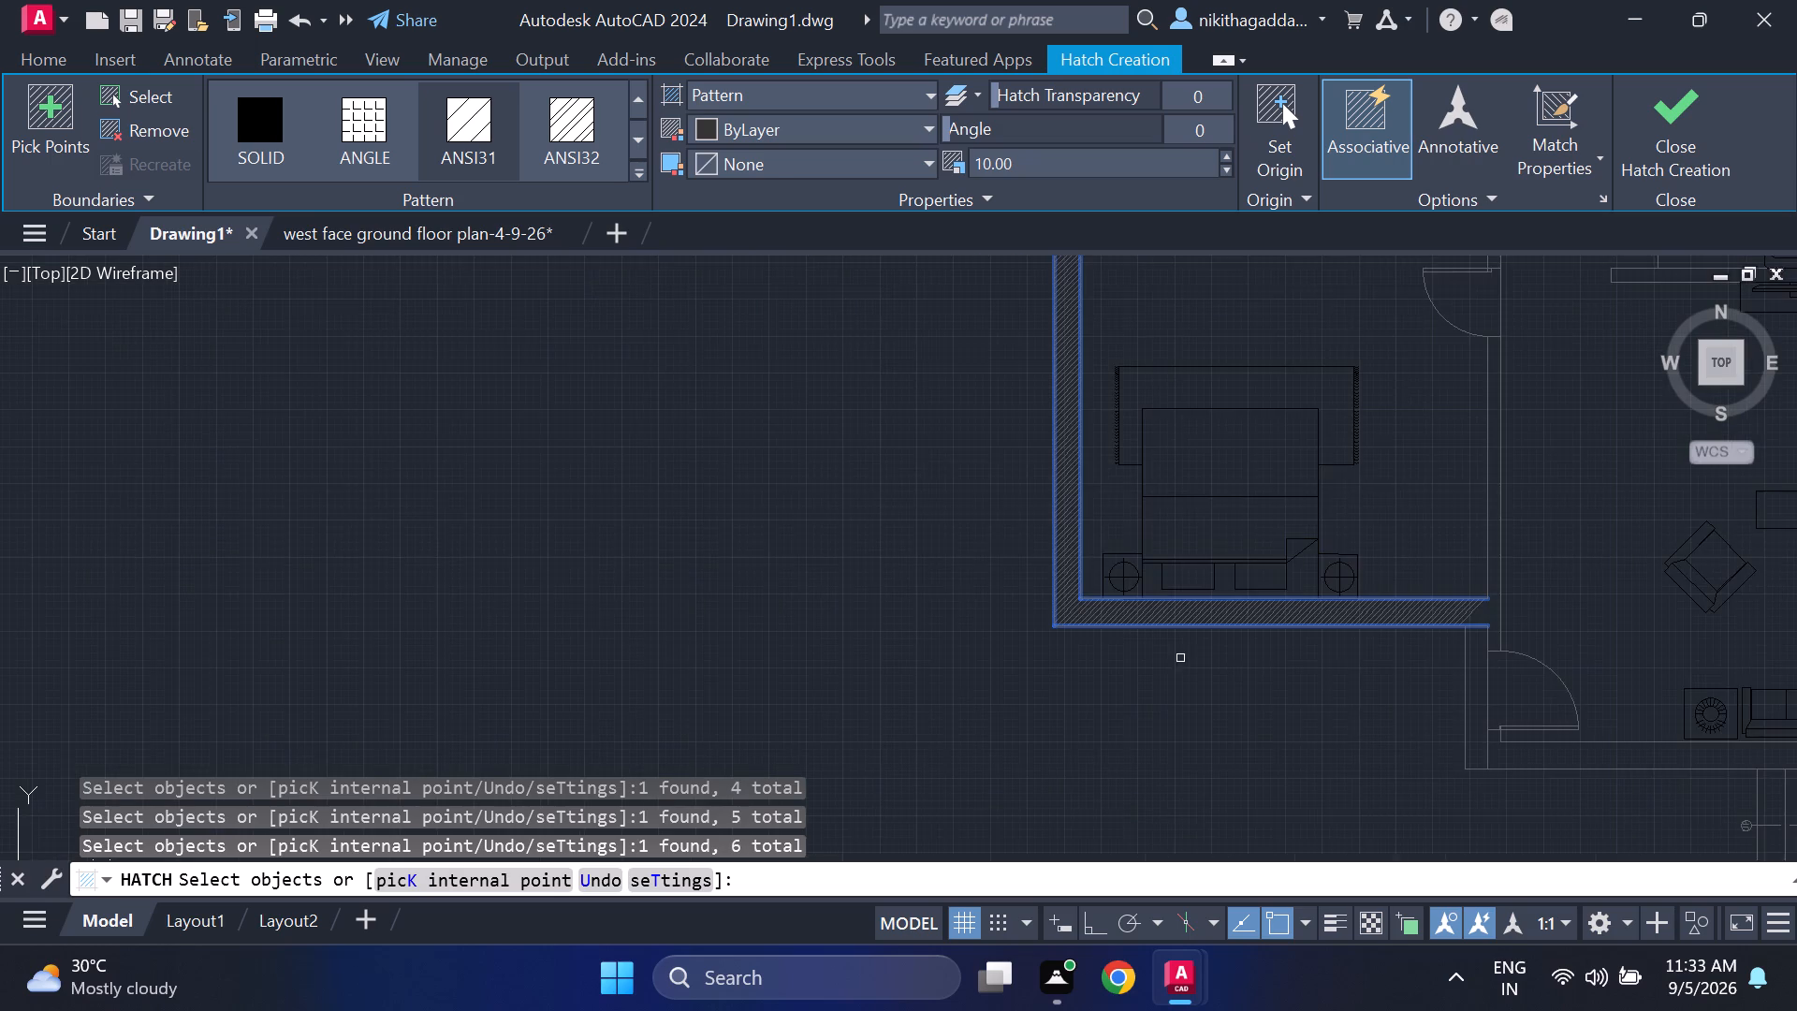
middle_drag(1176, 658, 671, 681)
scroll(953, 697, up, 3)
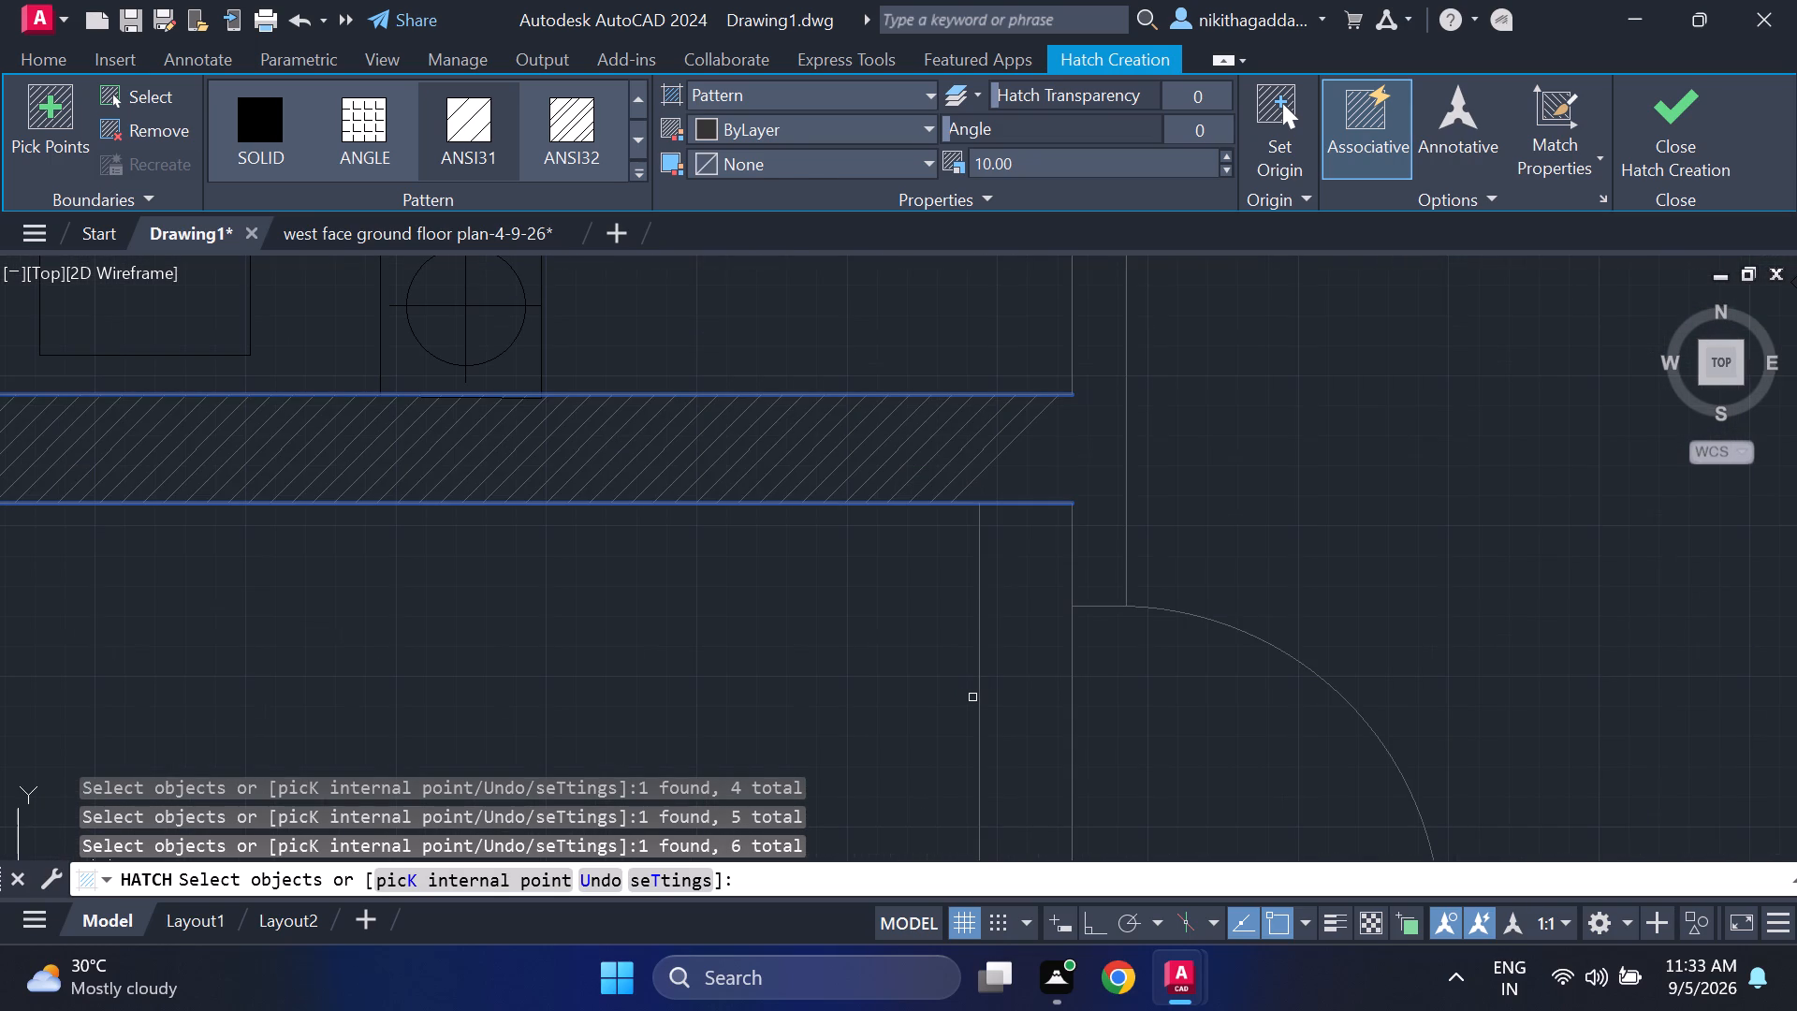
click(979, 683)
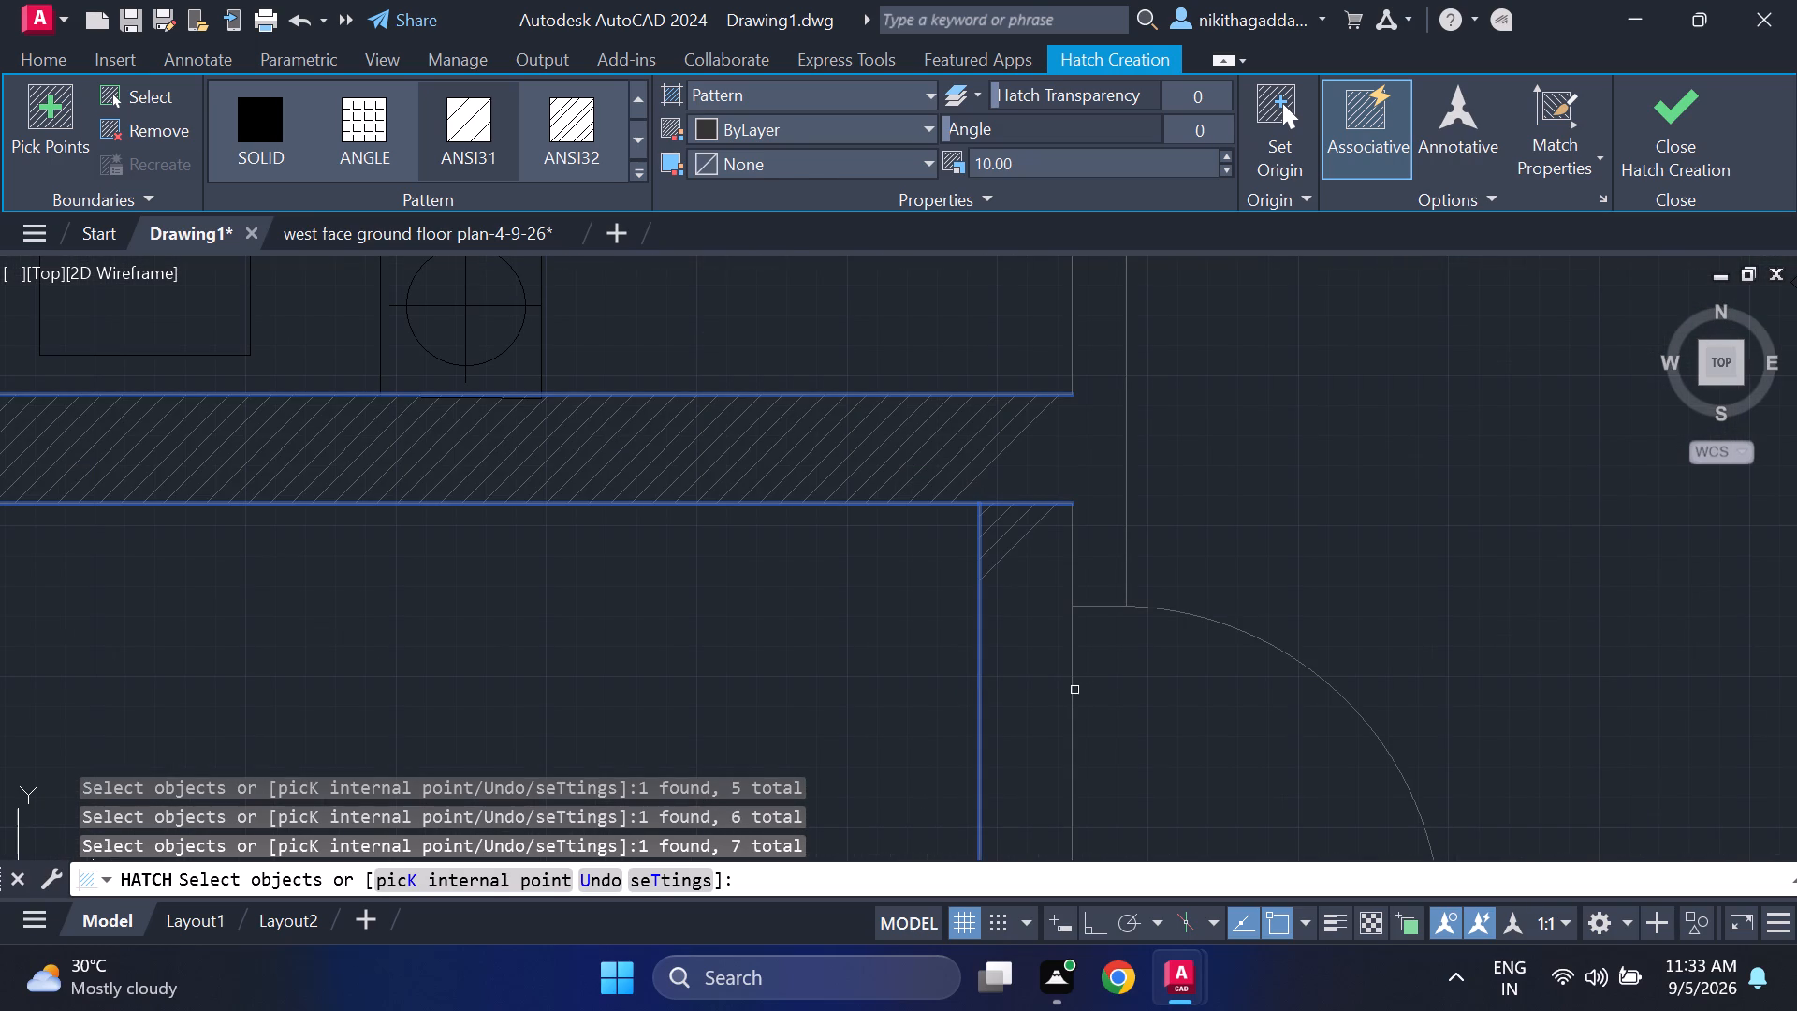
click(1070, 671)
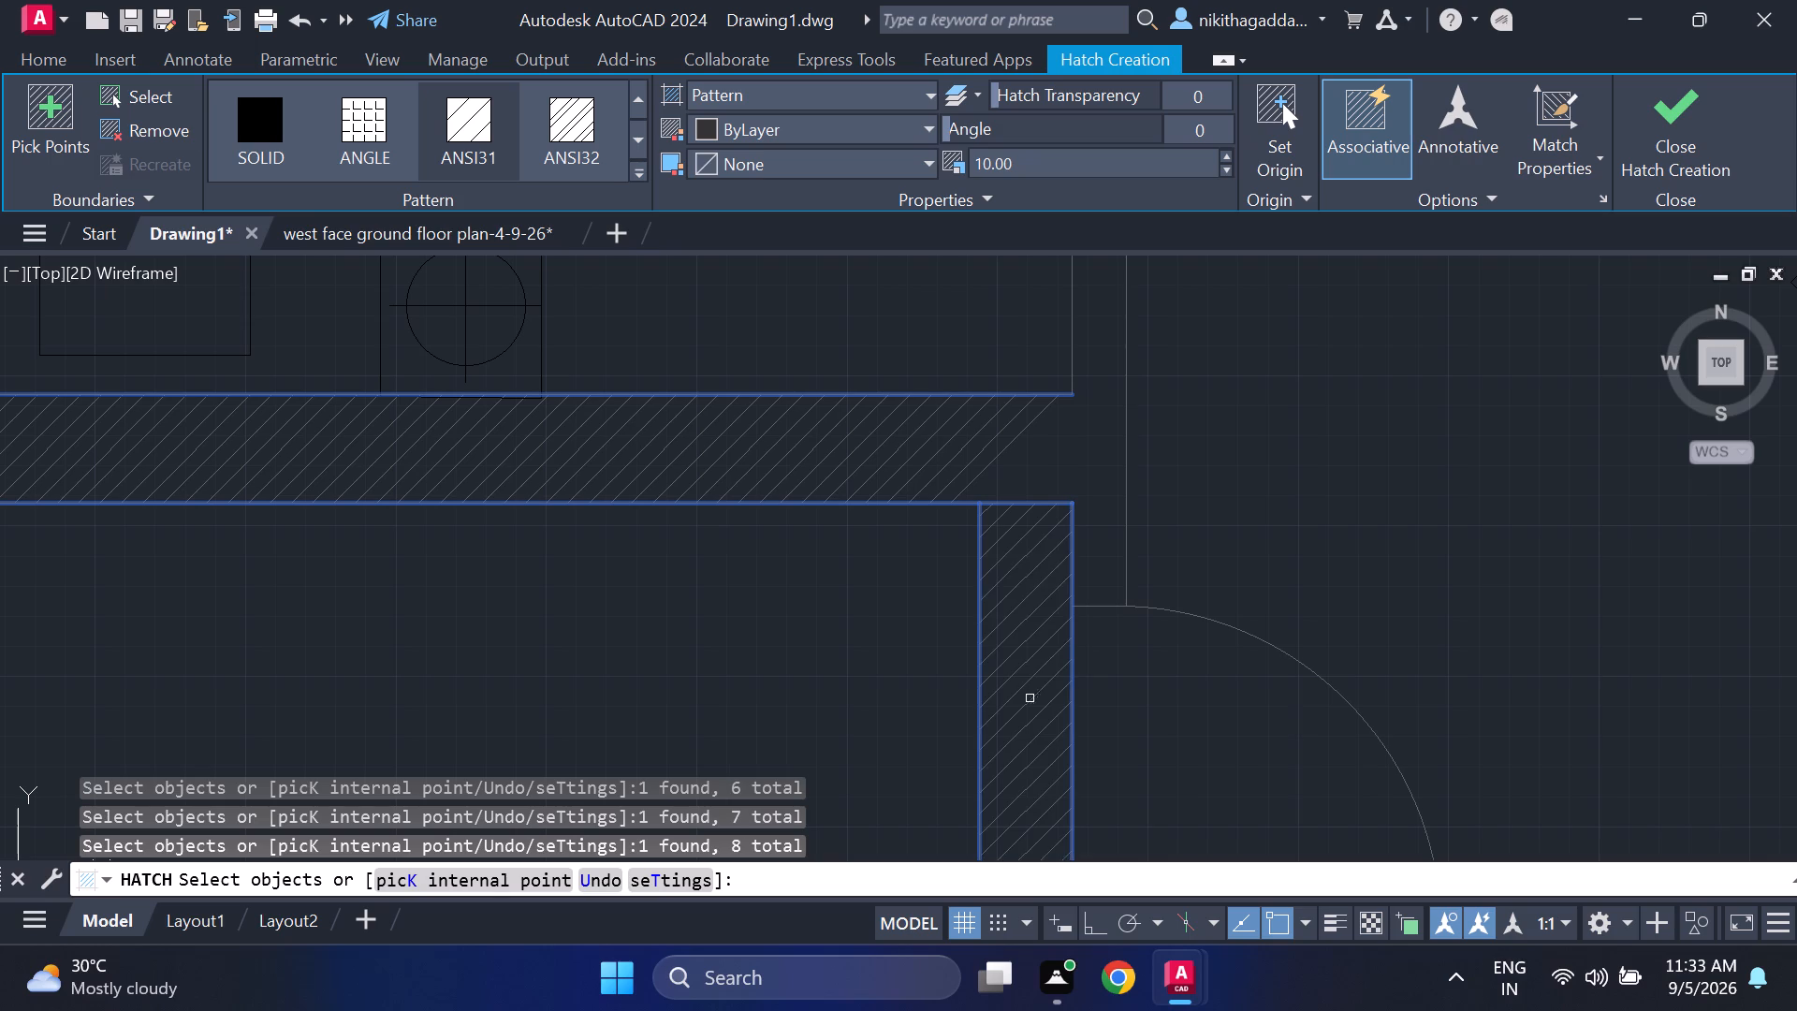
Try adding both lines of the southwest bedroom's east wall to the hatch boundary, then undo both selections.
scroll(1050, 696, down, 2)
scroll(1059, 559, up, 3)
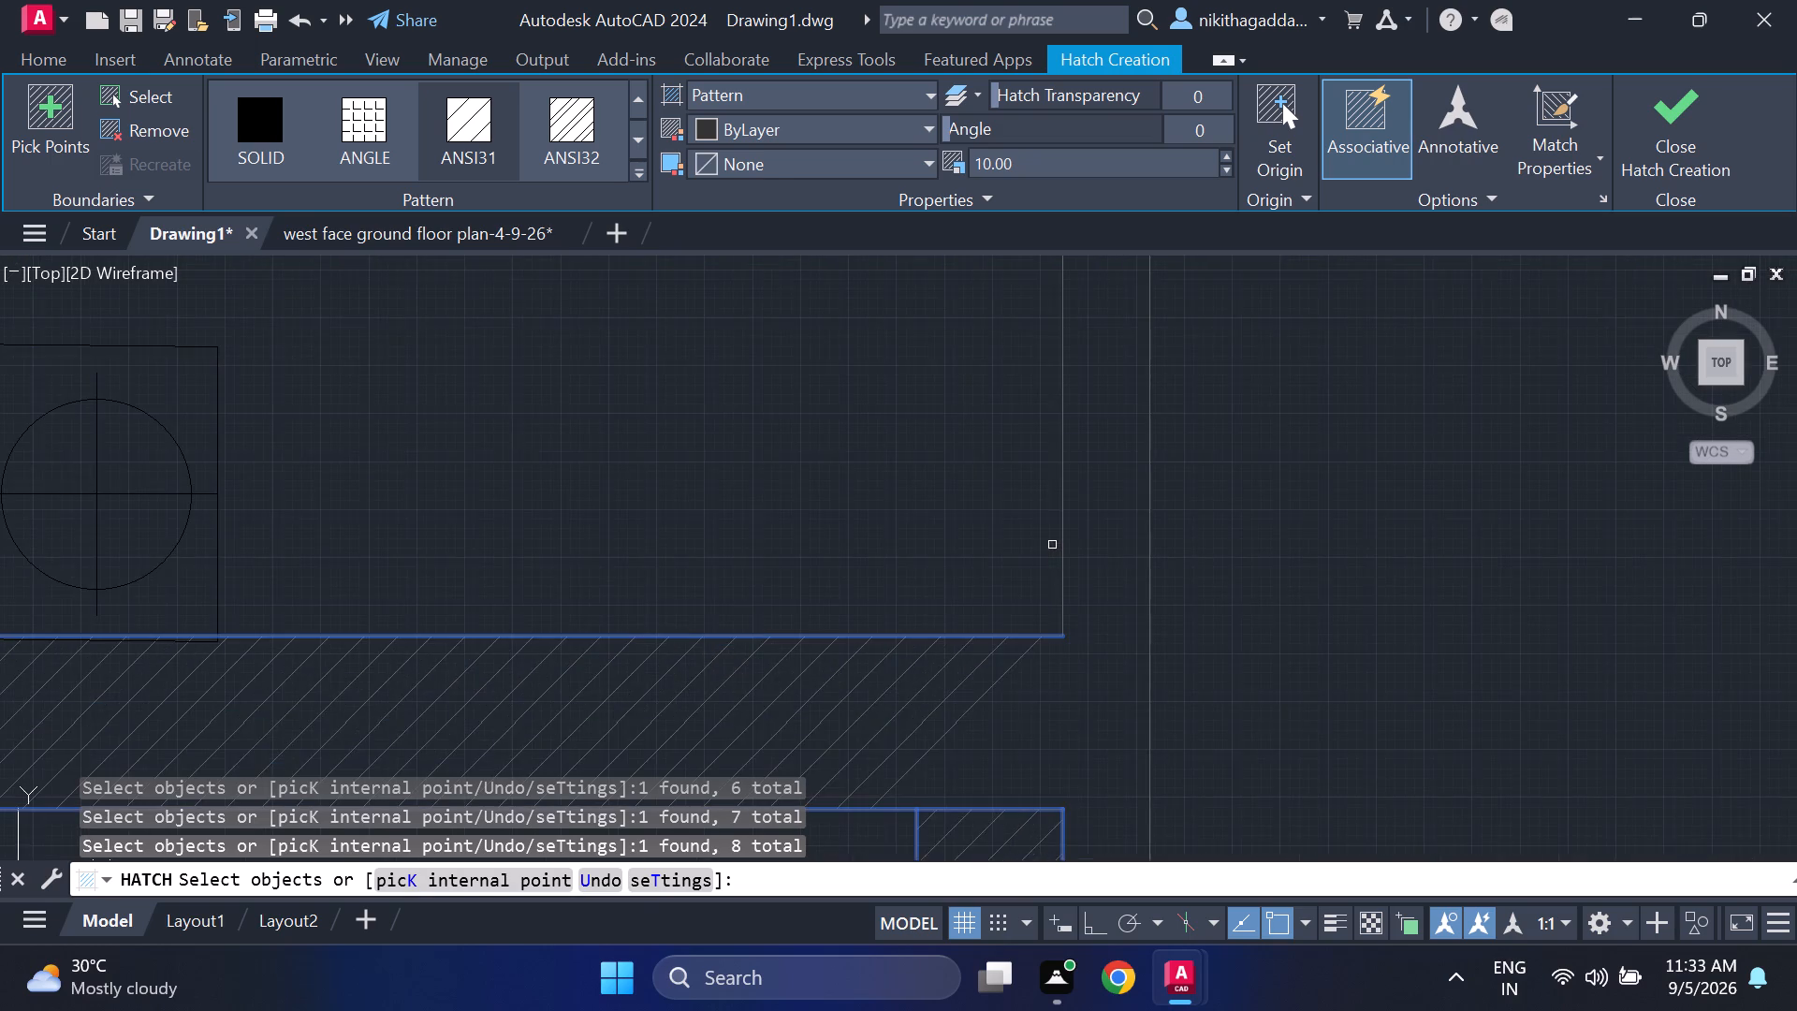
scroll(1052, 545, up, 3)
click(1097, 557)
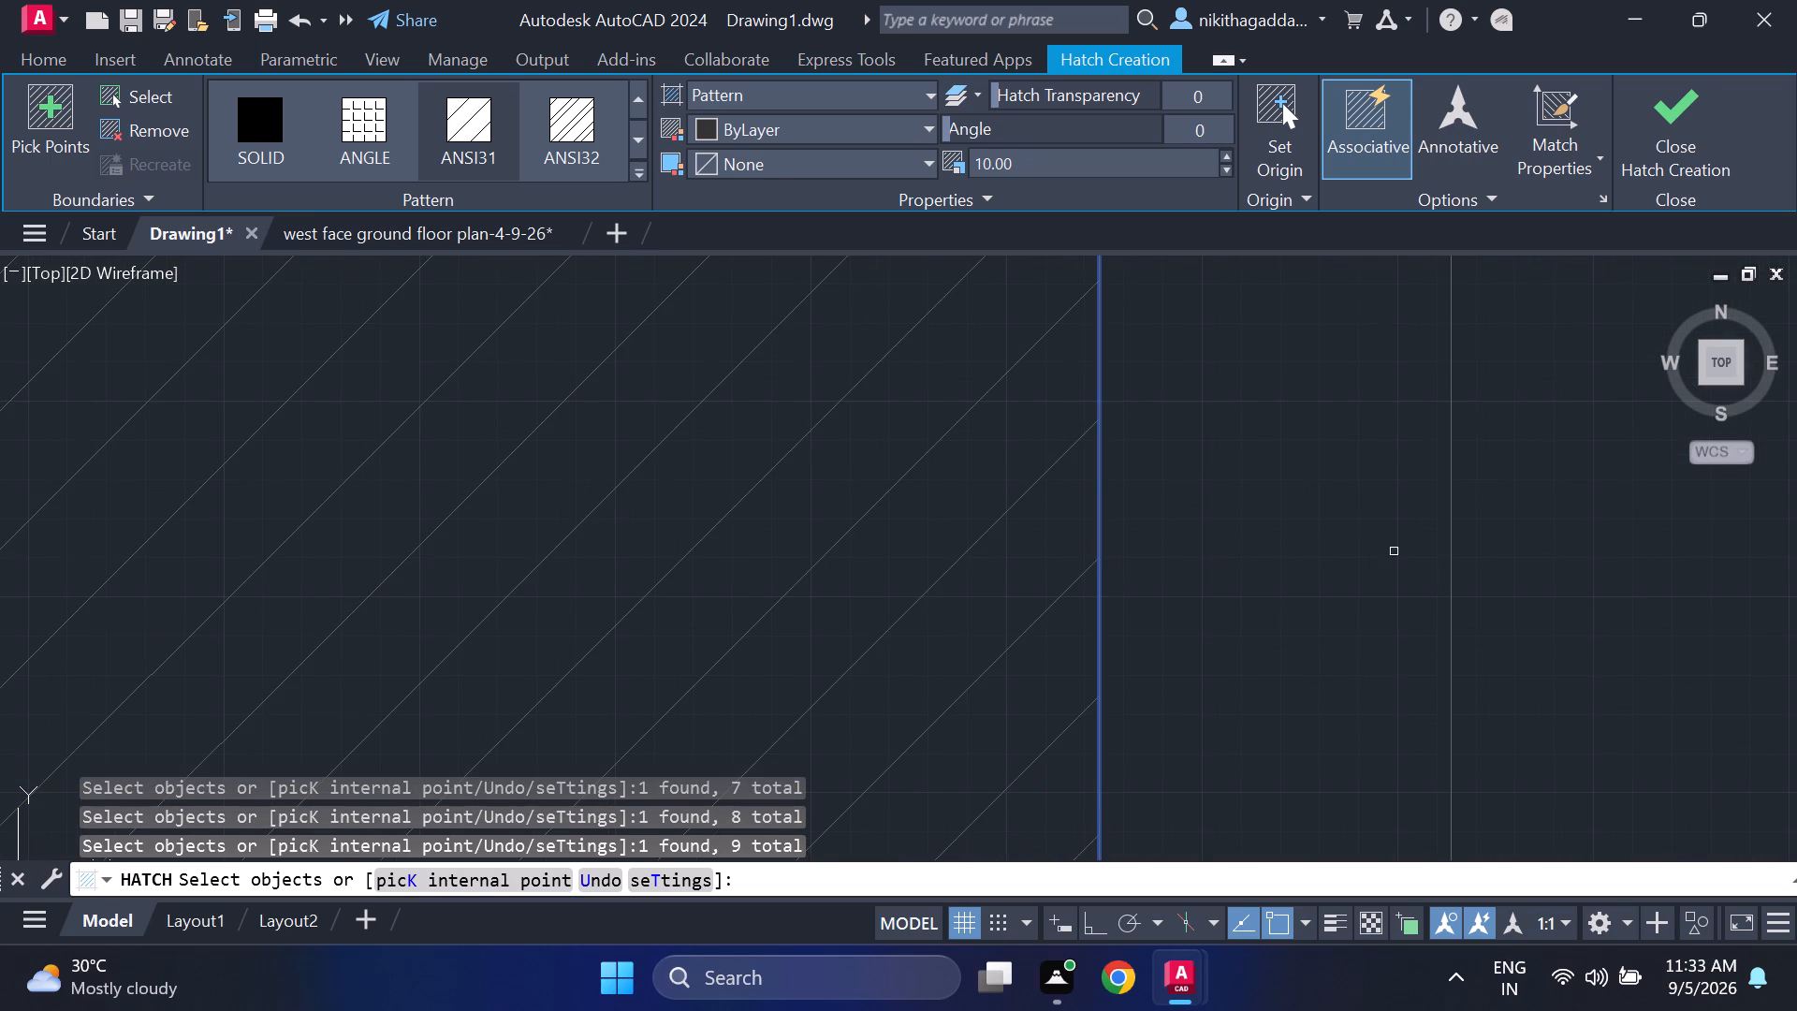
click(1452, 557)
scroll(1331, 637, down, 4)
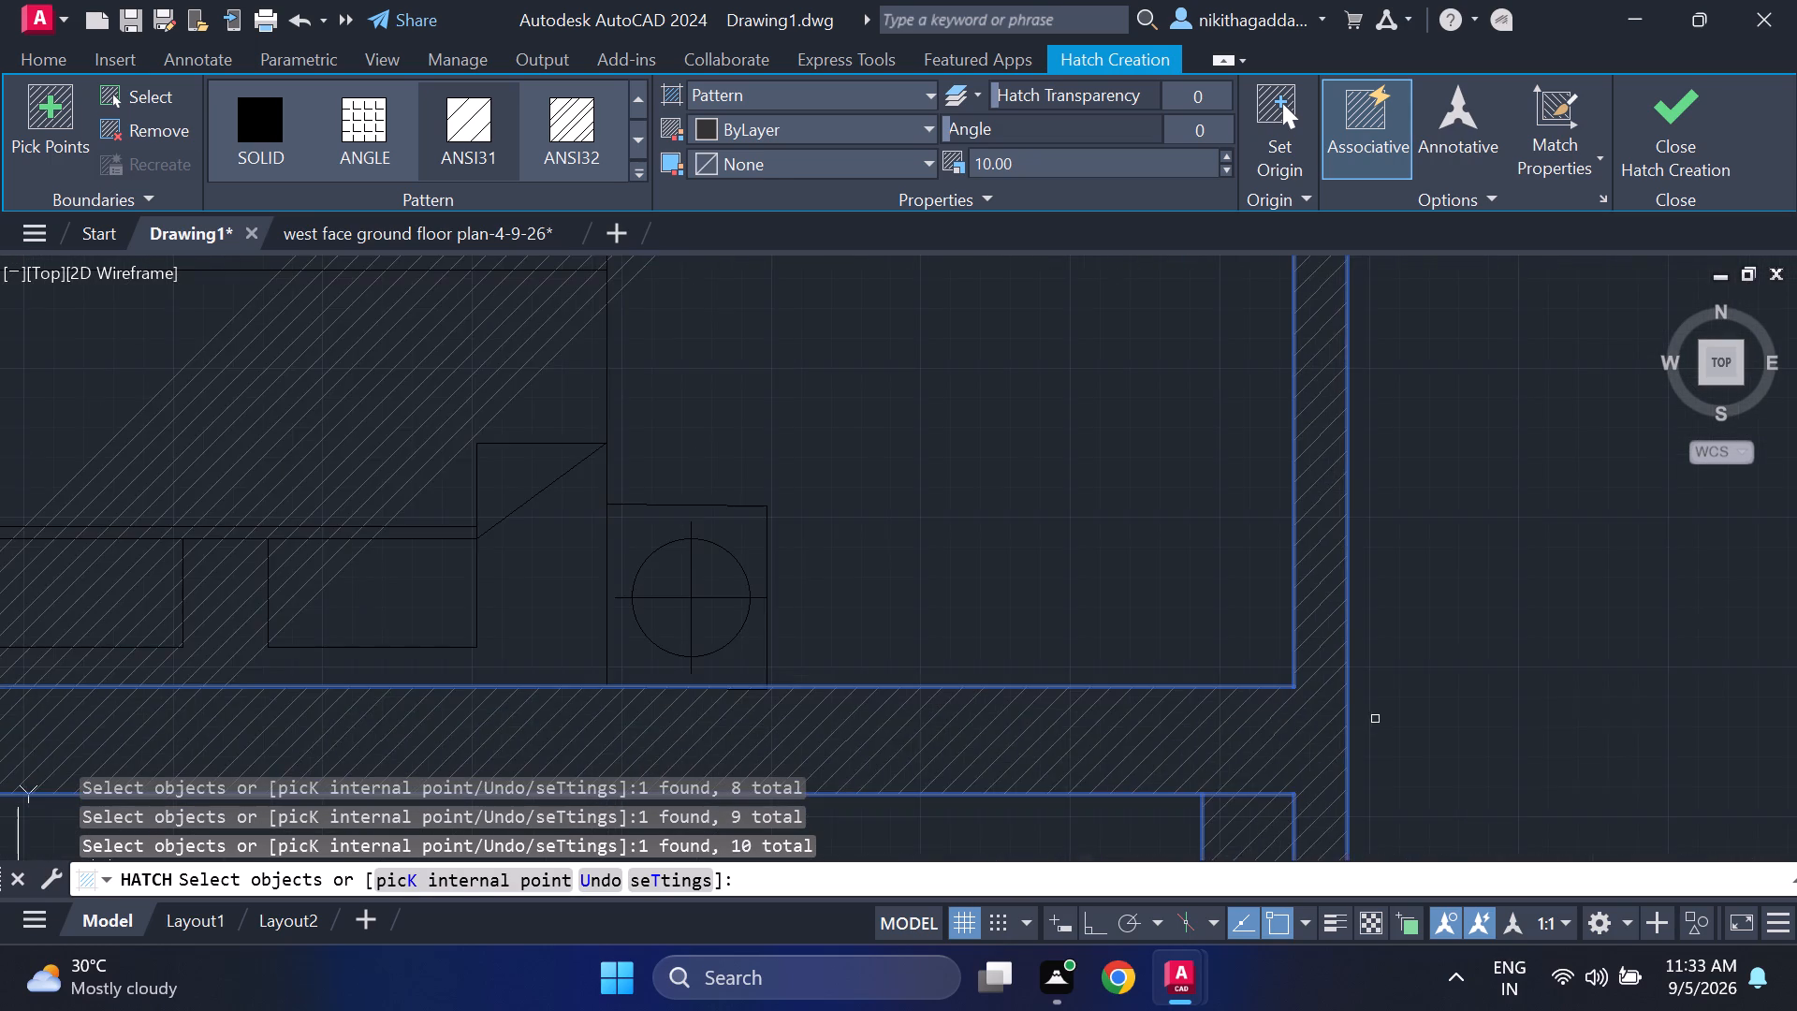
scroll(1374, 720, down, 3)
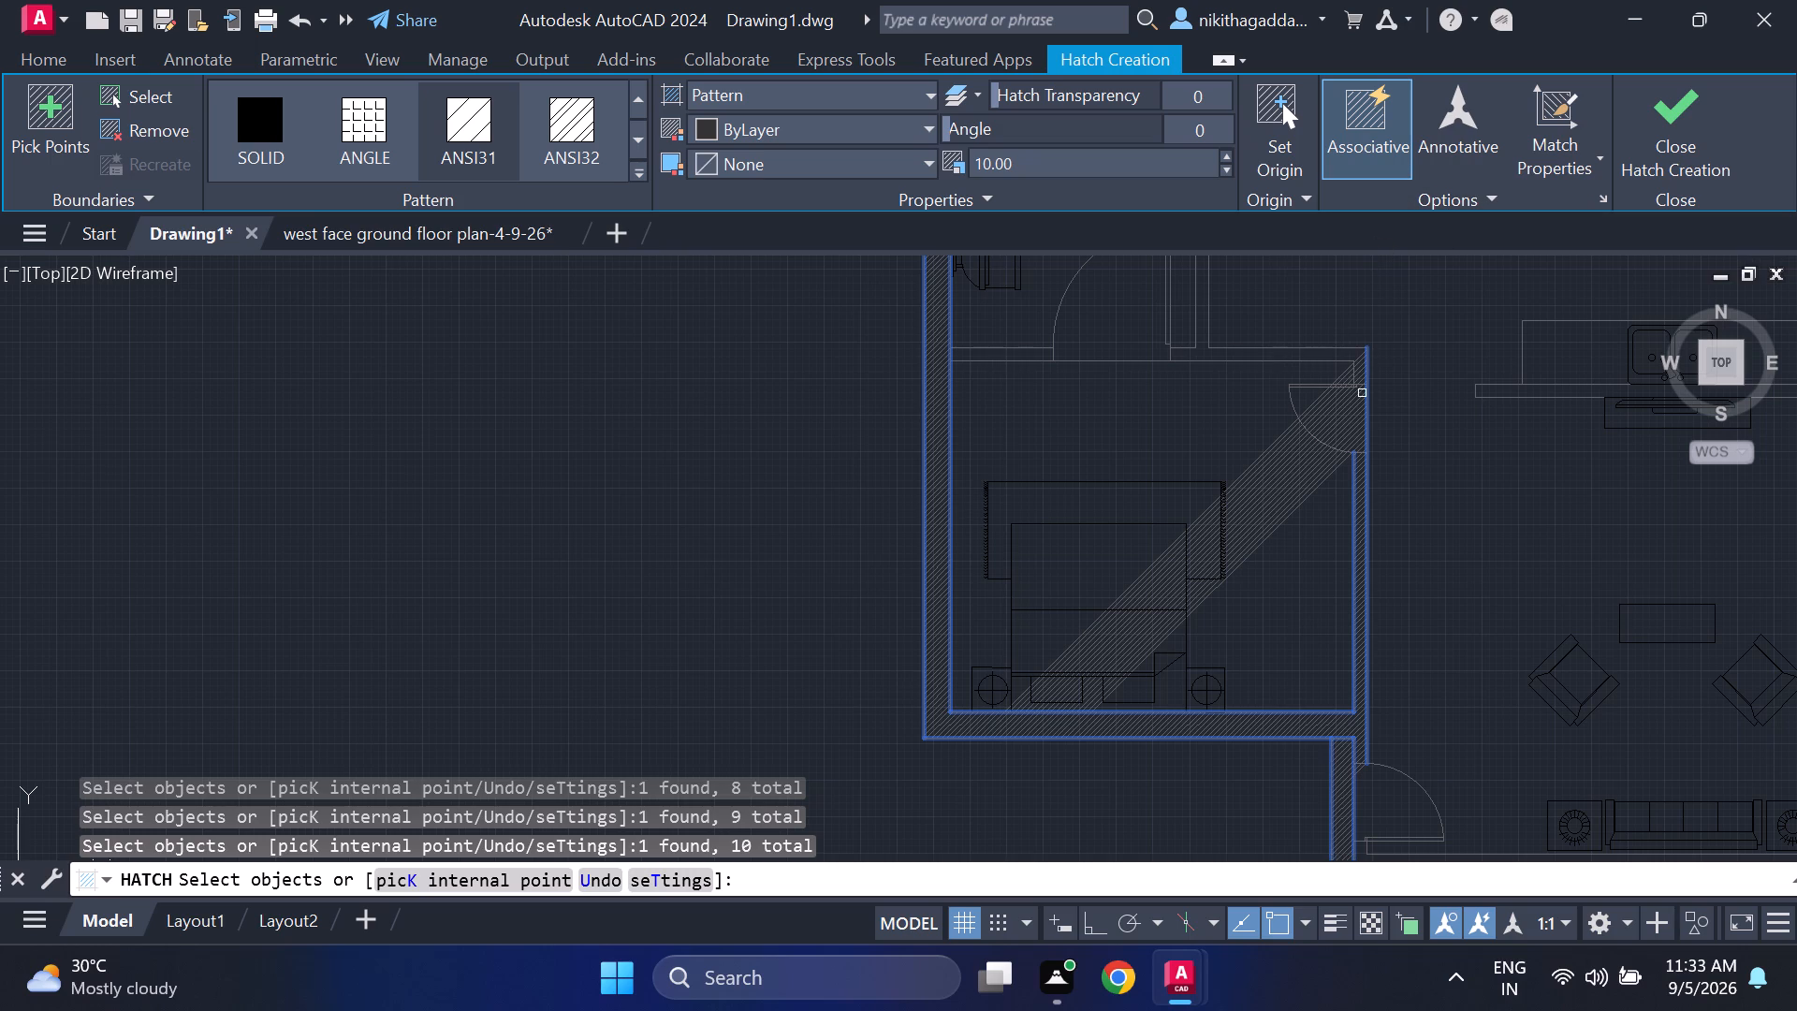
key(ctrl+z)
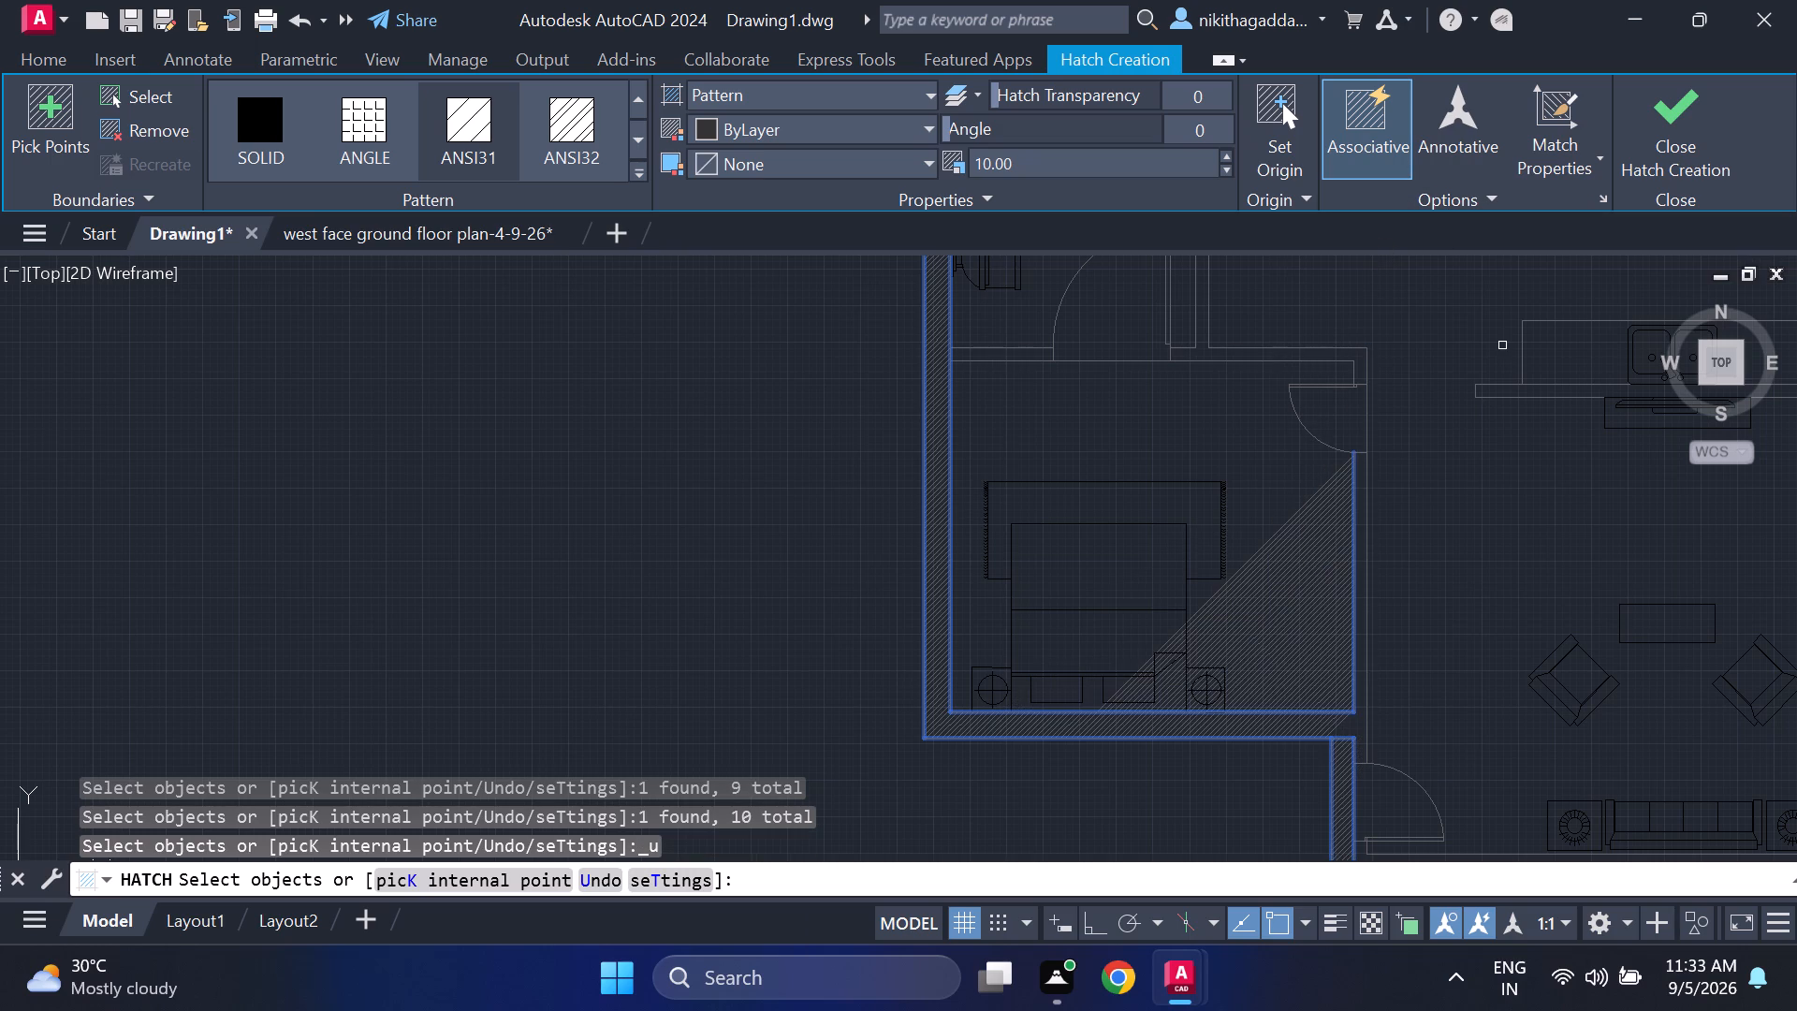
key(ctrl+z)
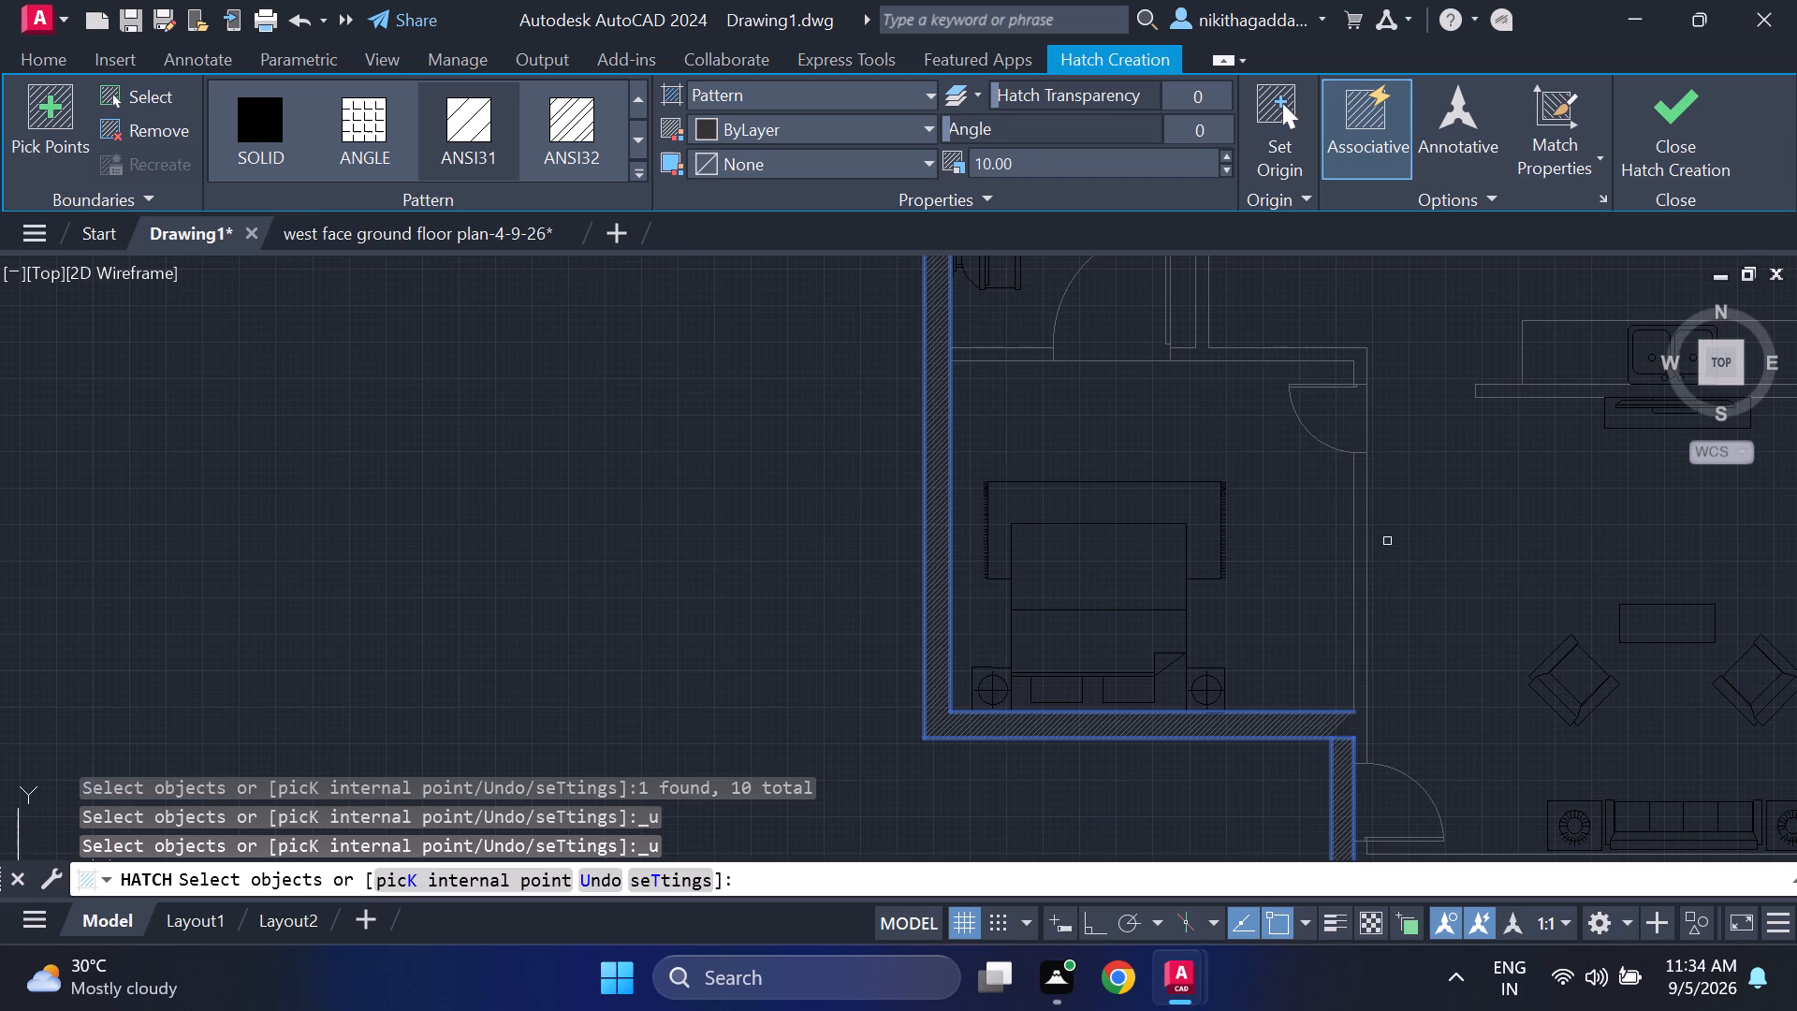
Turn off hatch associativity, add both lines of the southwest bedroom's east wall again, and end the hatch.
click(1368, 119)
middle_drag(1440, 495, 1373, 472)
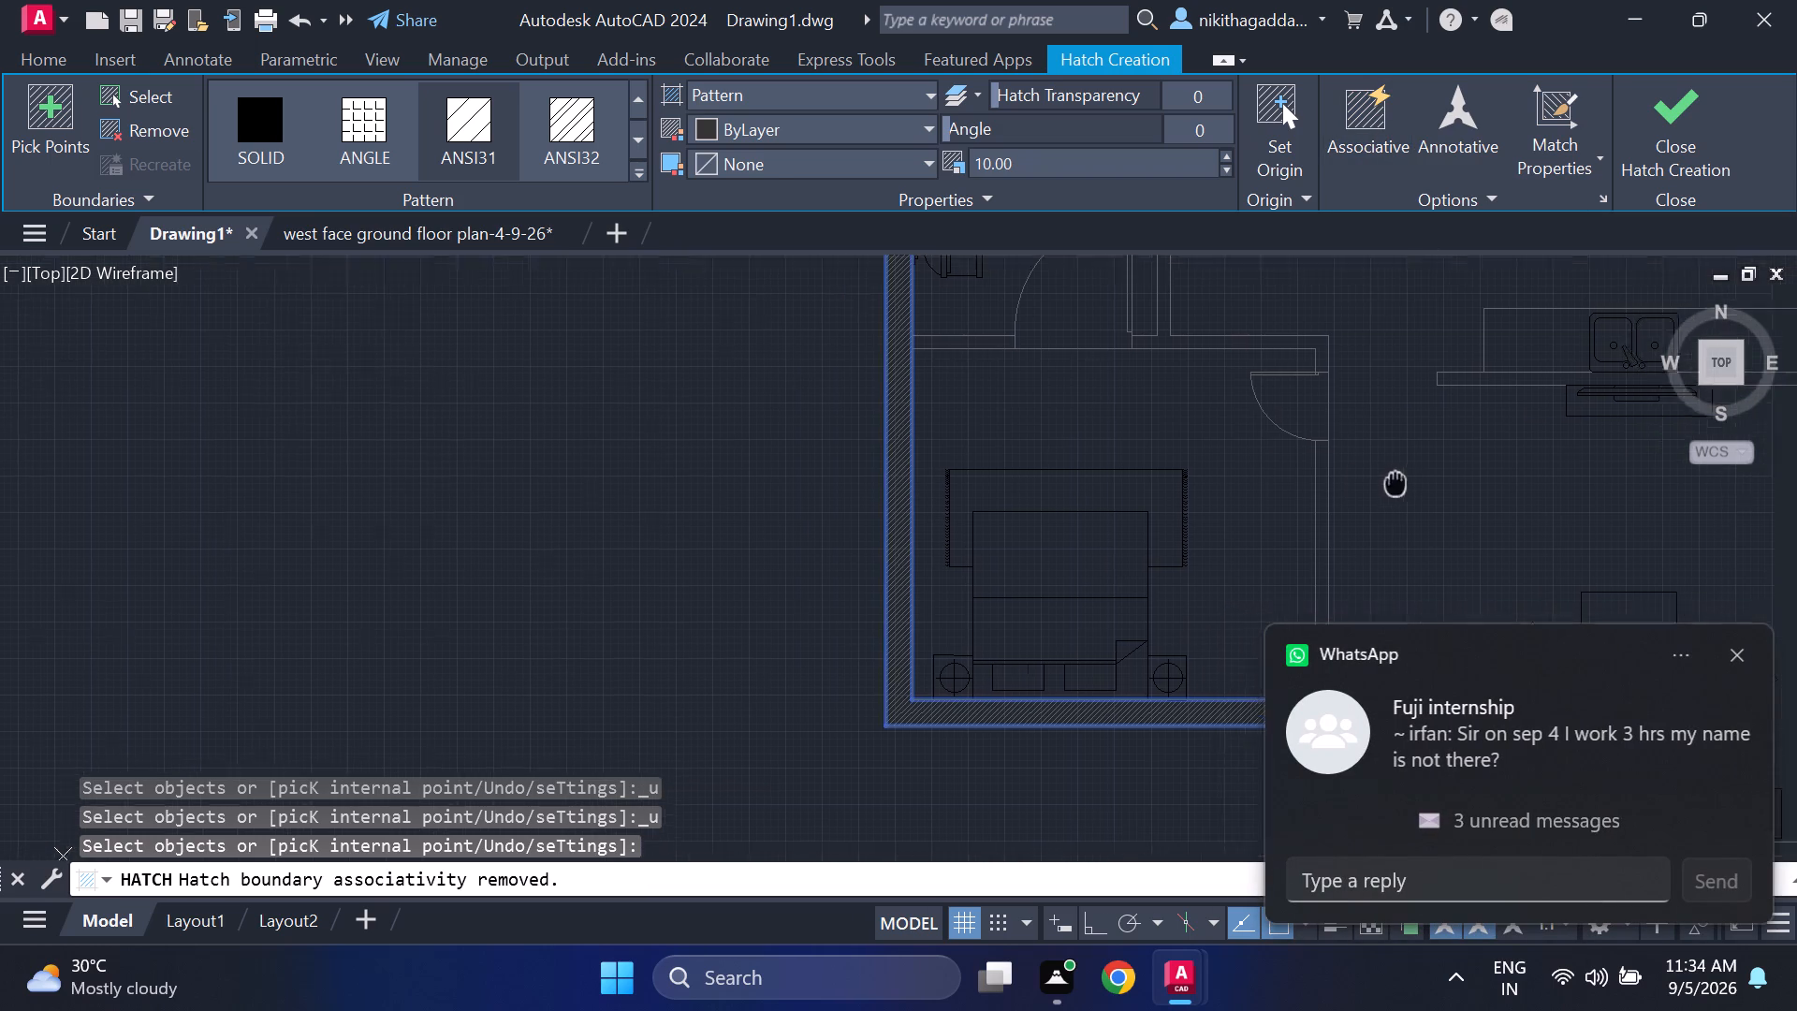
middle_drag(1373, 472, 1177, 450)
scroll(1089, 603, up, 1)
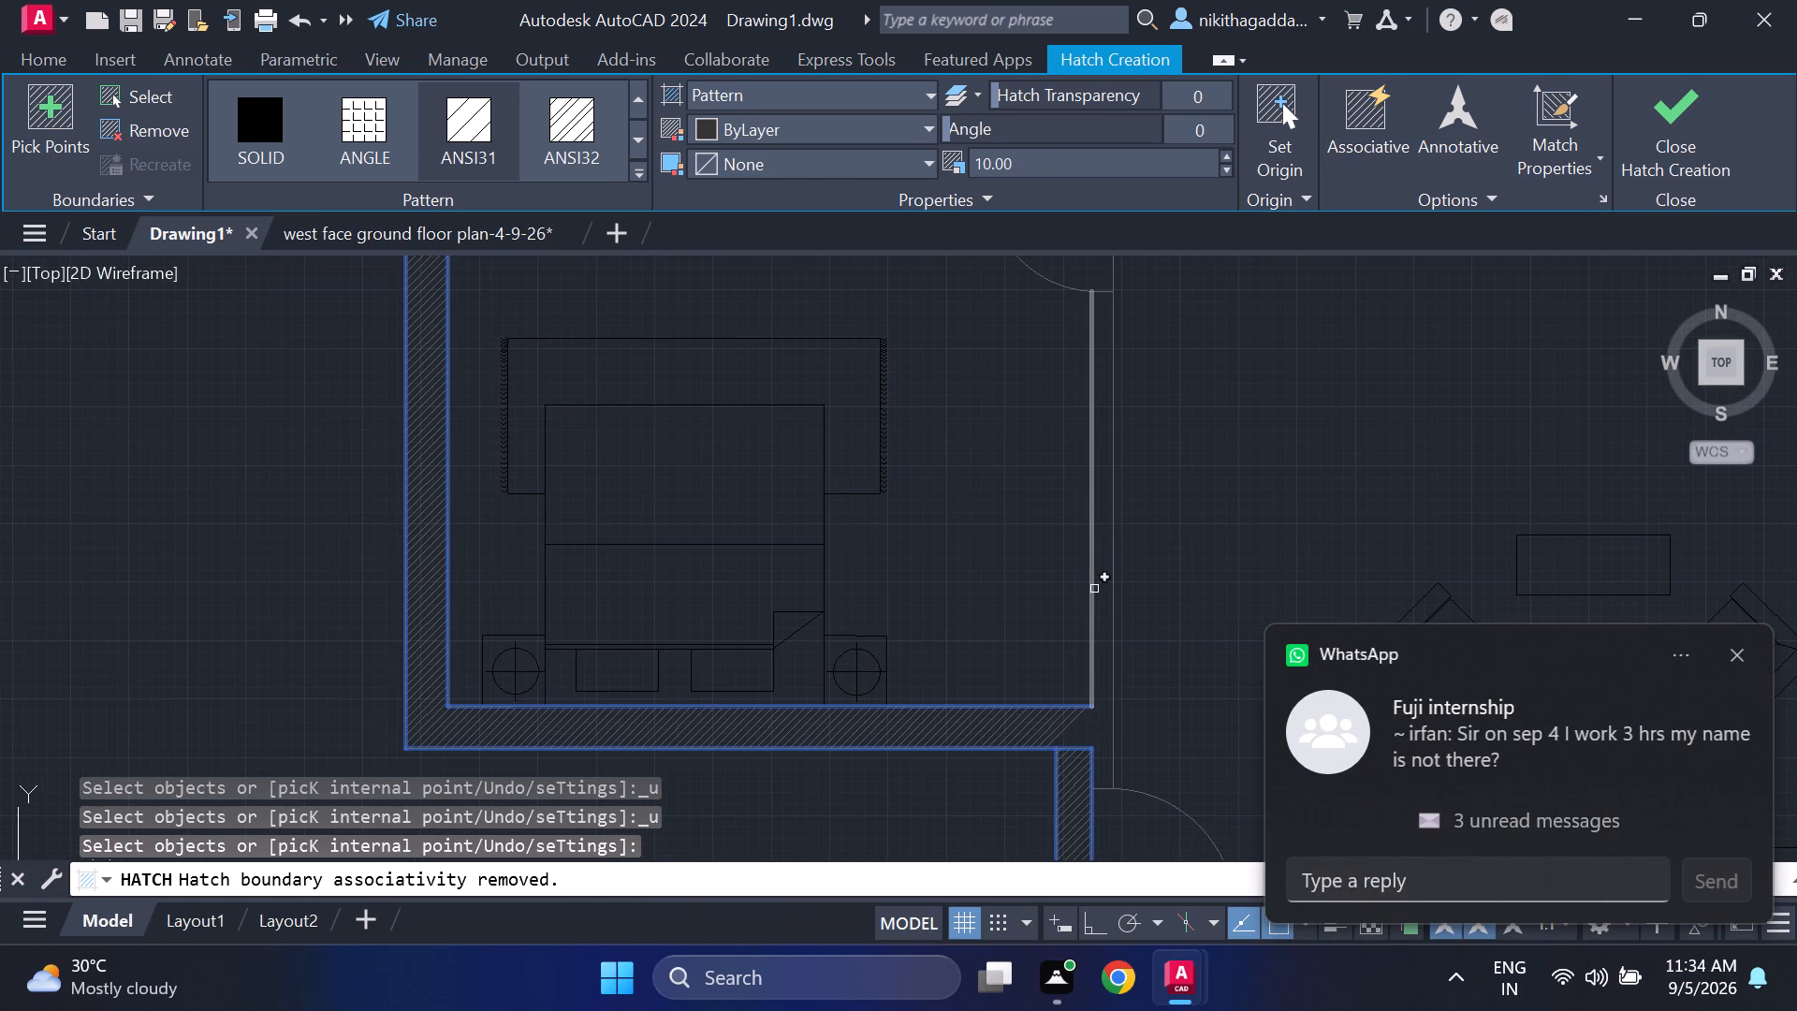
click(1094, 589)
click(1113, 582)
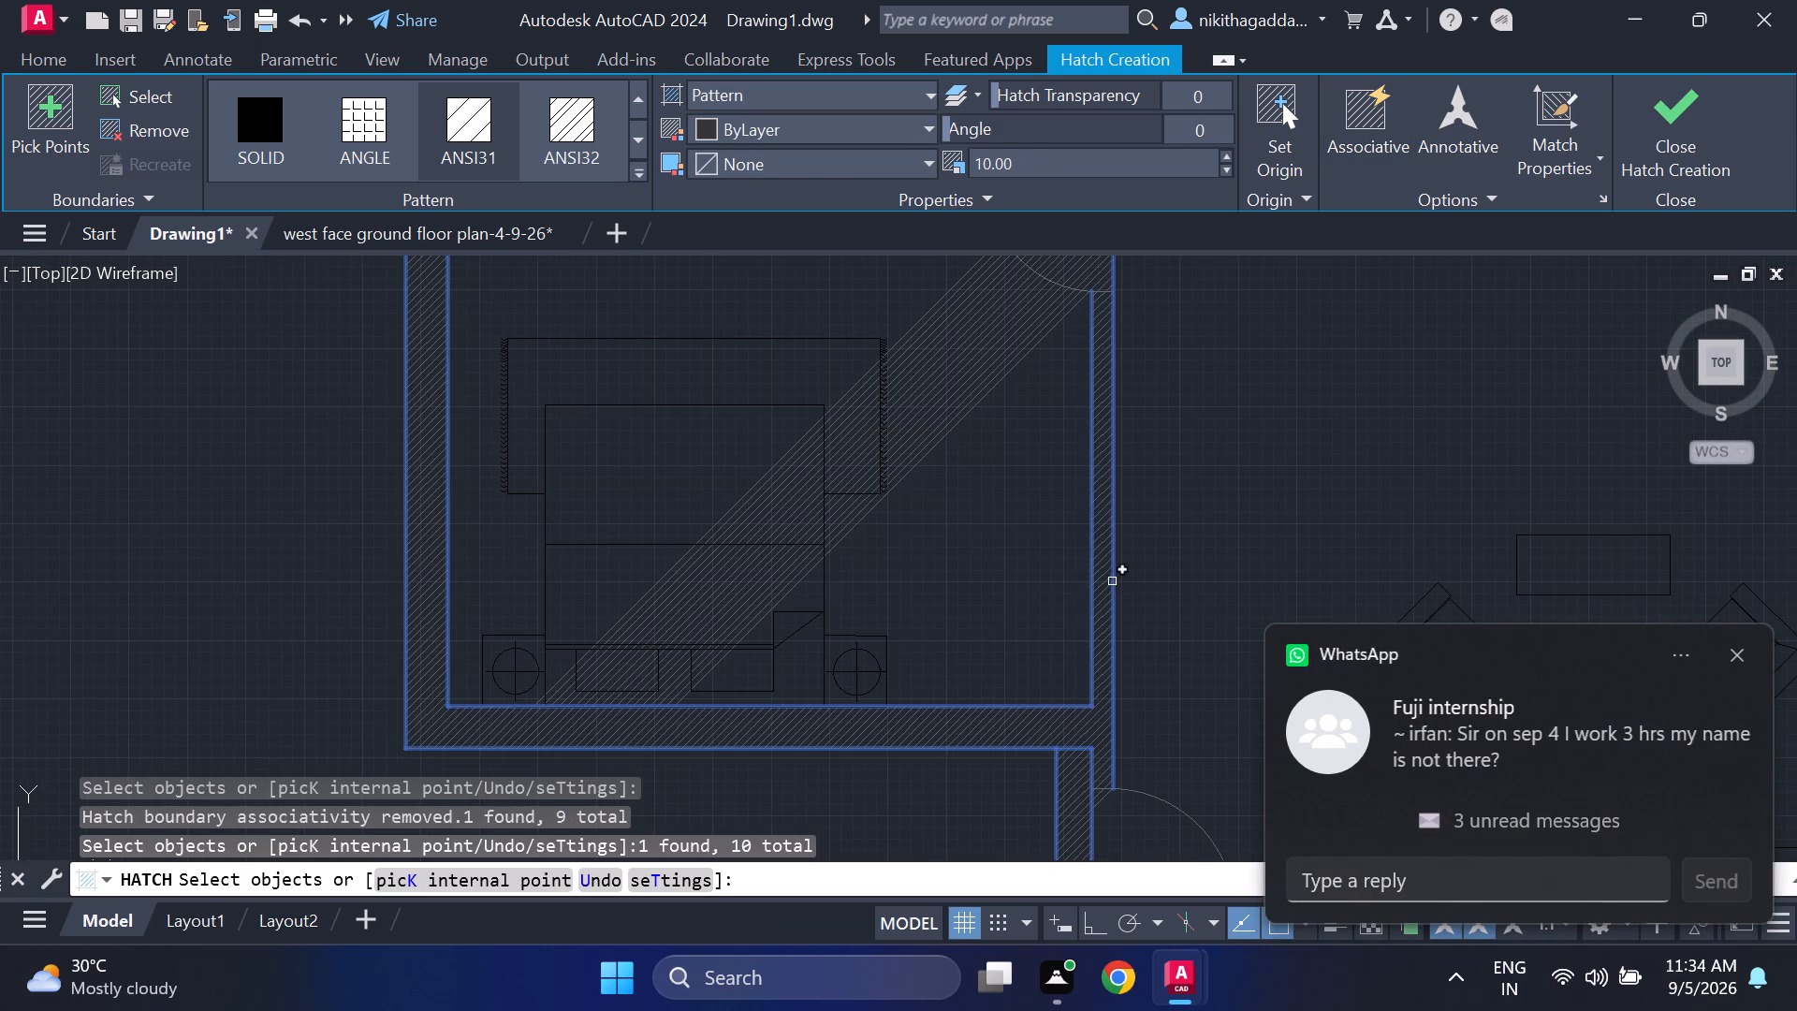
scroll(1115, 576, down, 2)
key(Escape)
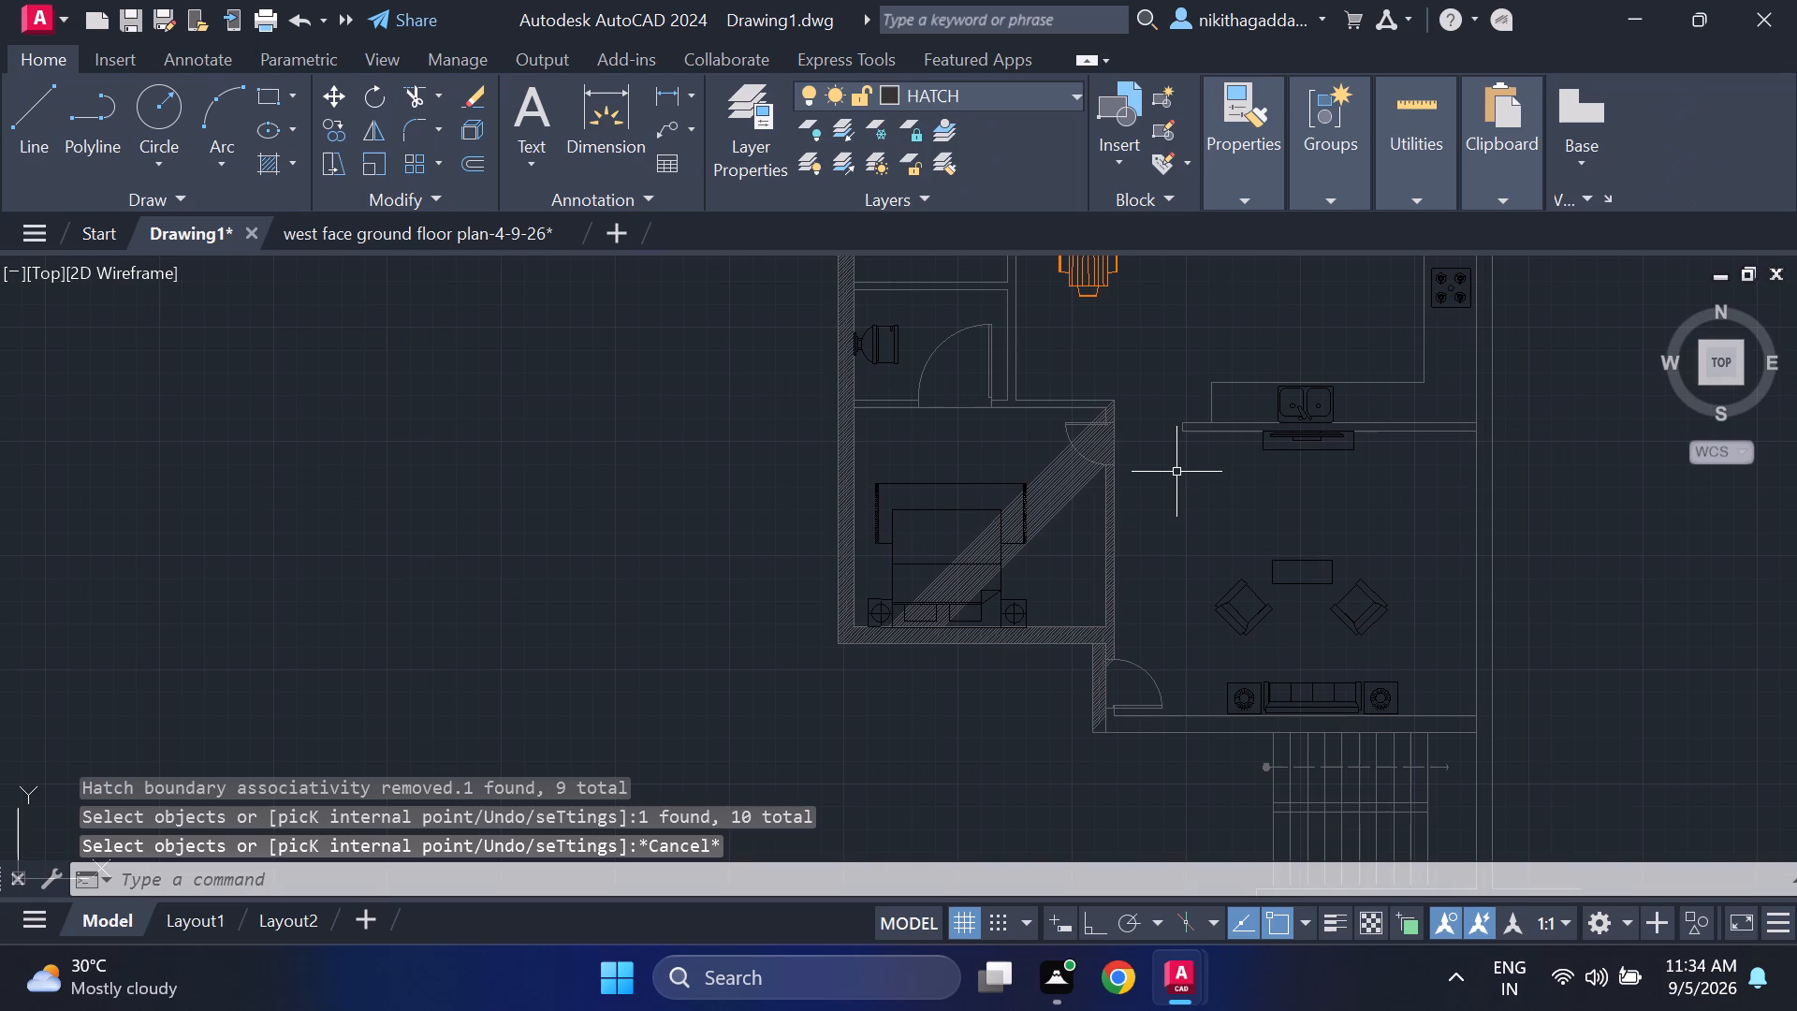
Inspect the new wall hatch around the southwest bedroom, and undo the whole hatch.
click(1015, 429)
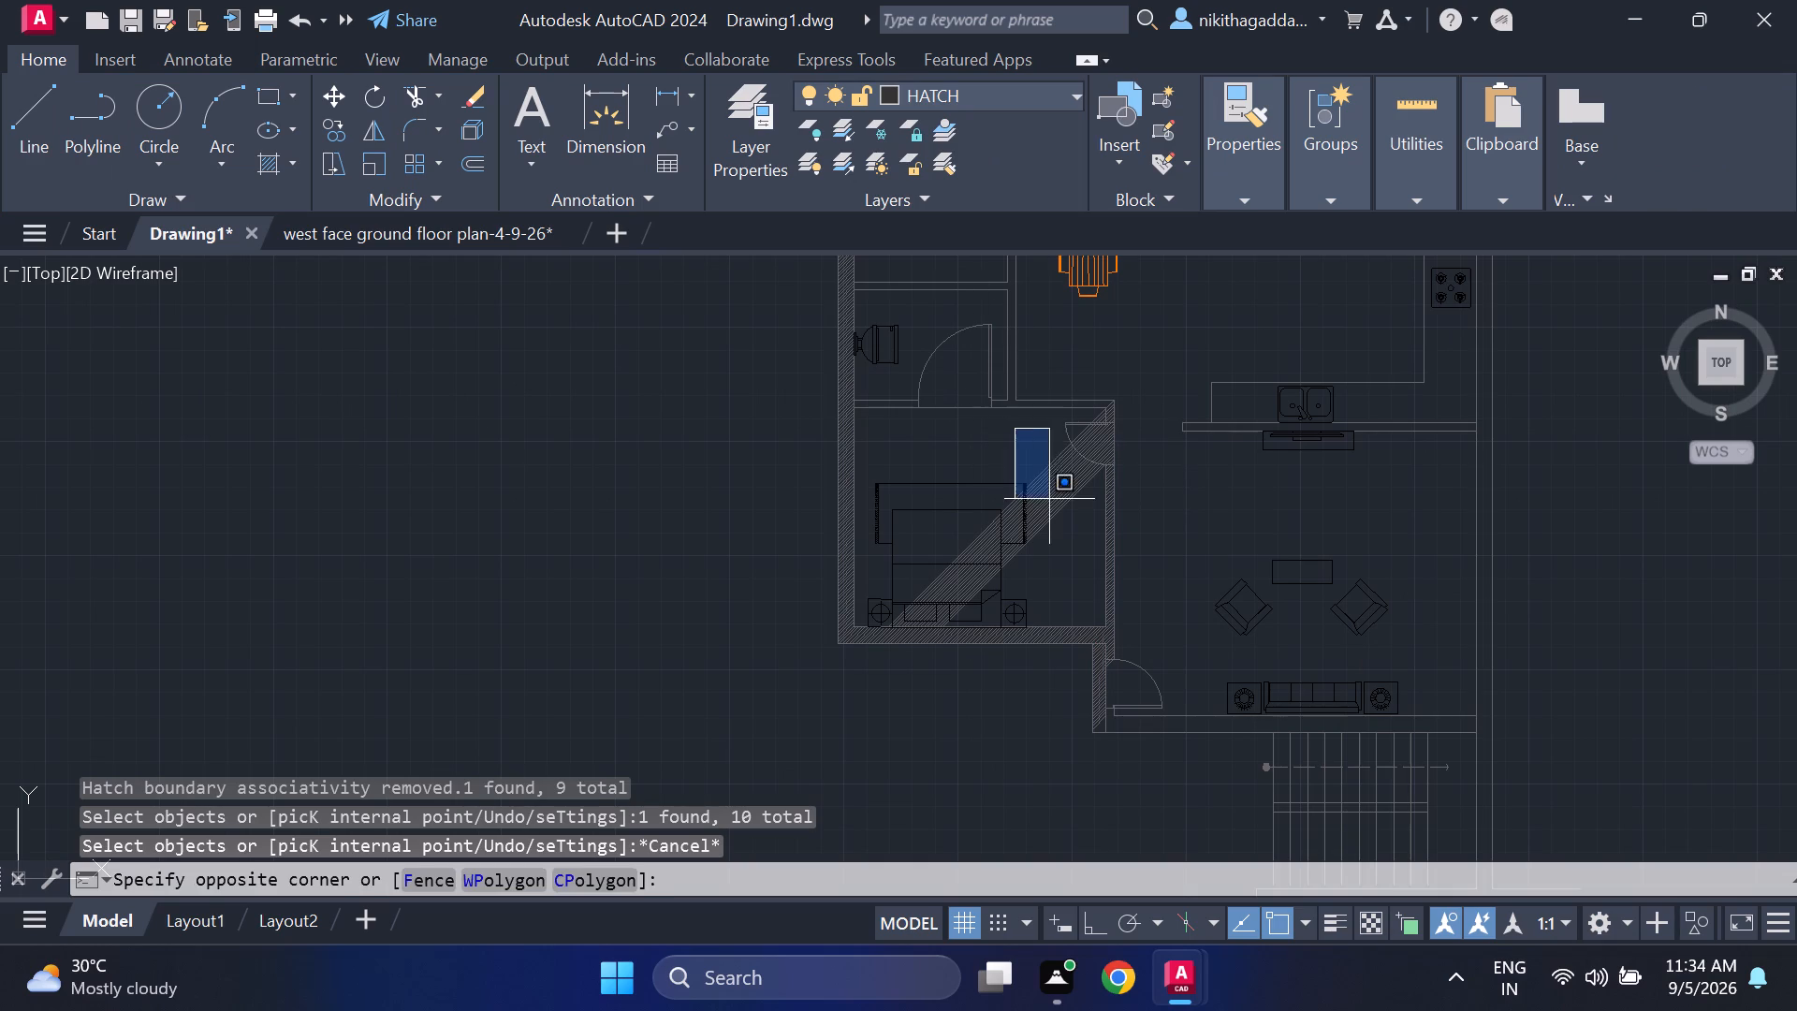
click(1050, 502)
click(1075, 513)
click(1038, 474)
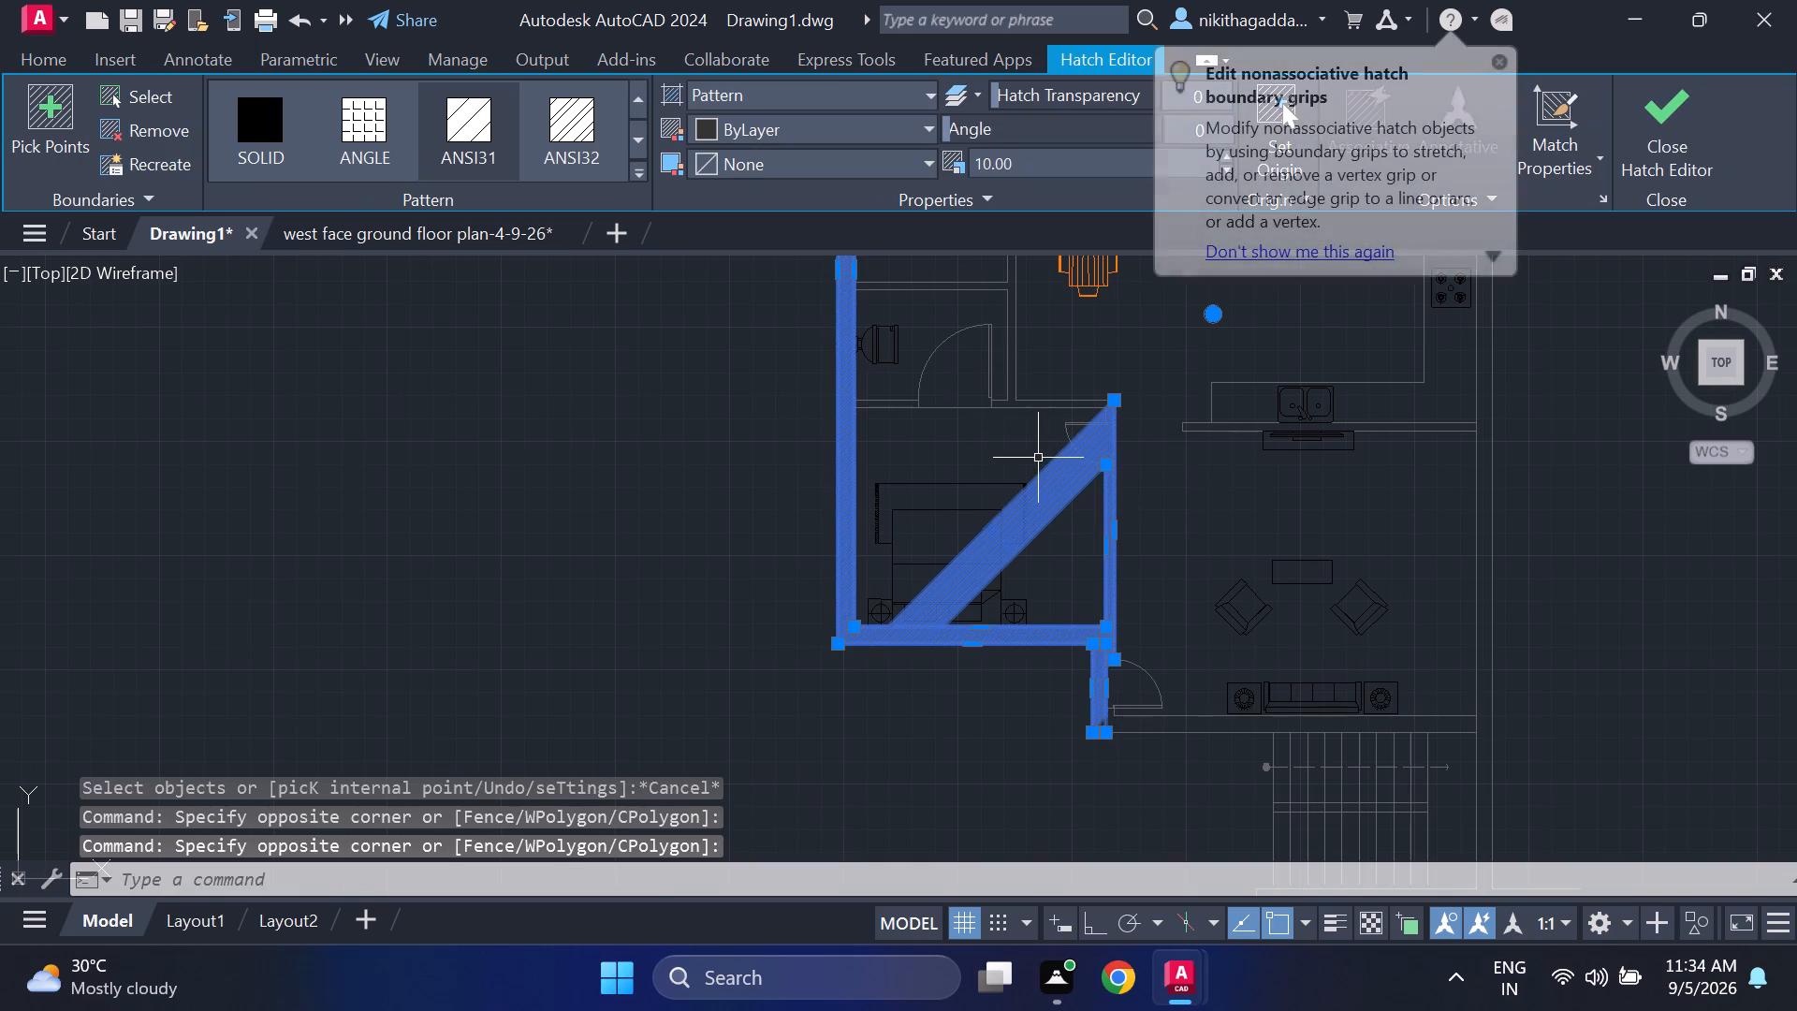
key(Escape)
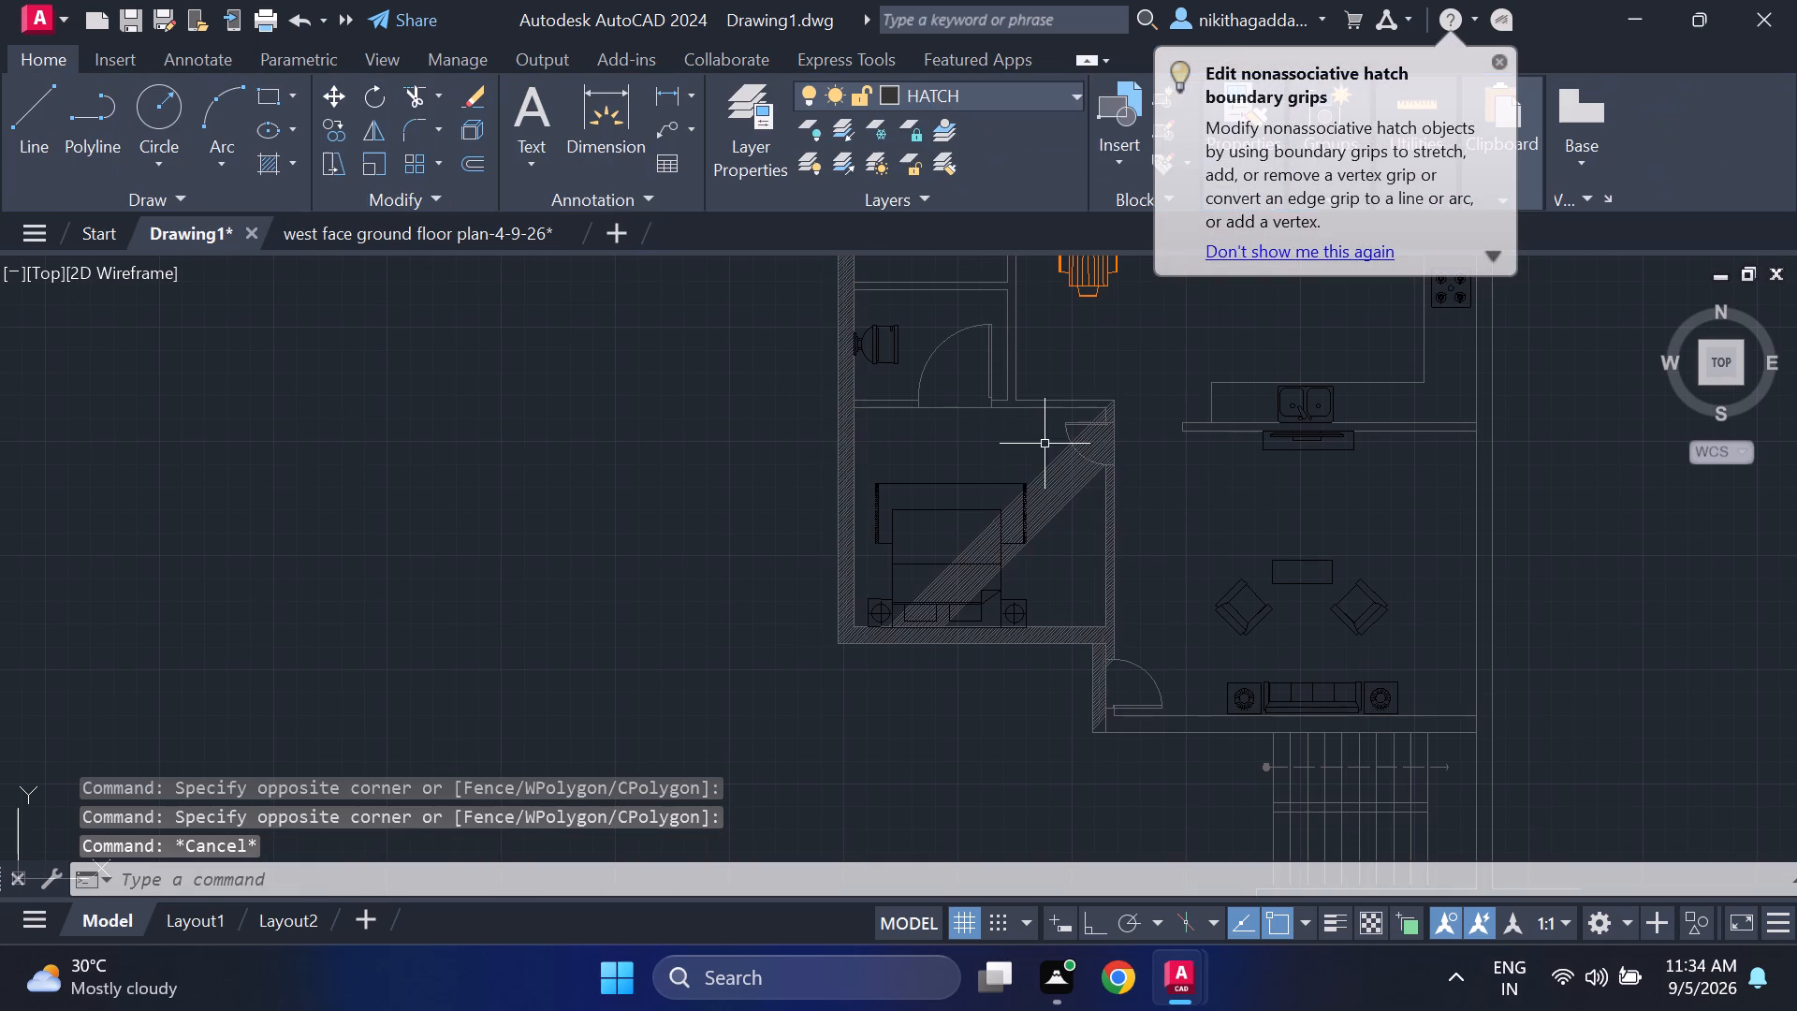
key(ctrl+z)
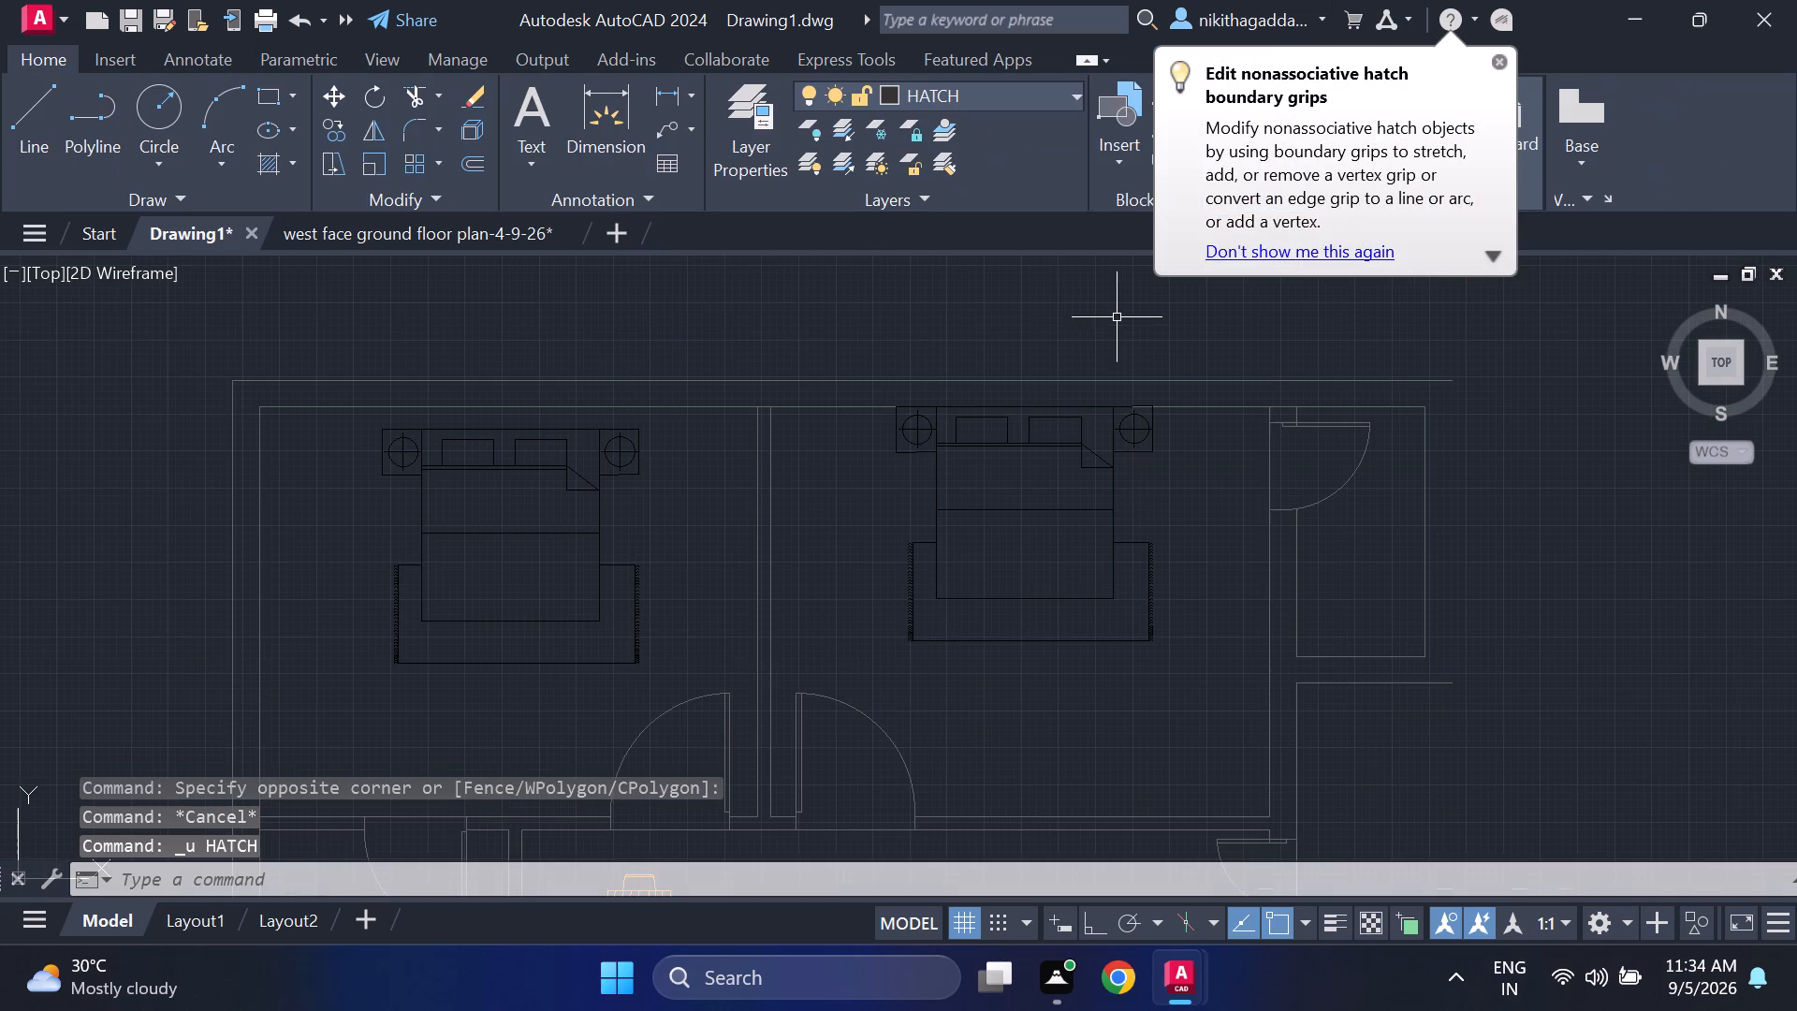
Start a new hatch with the northwest bedroom's south wall line as a boundary object, and turn off hatch associativity.
scroll(1456, 405, down, 5)
scroll(1301, 572, up, 1)
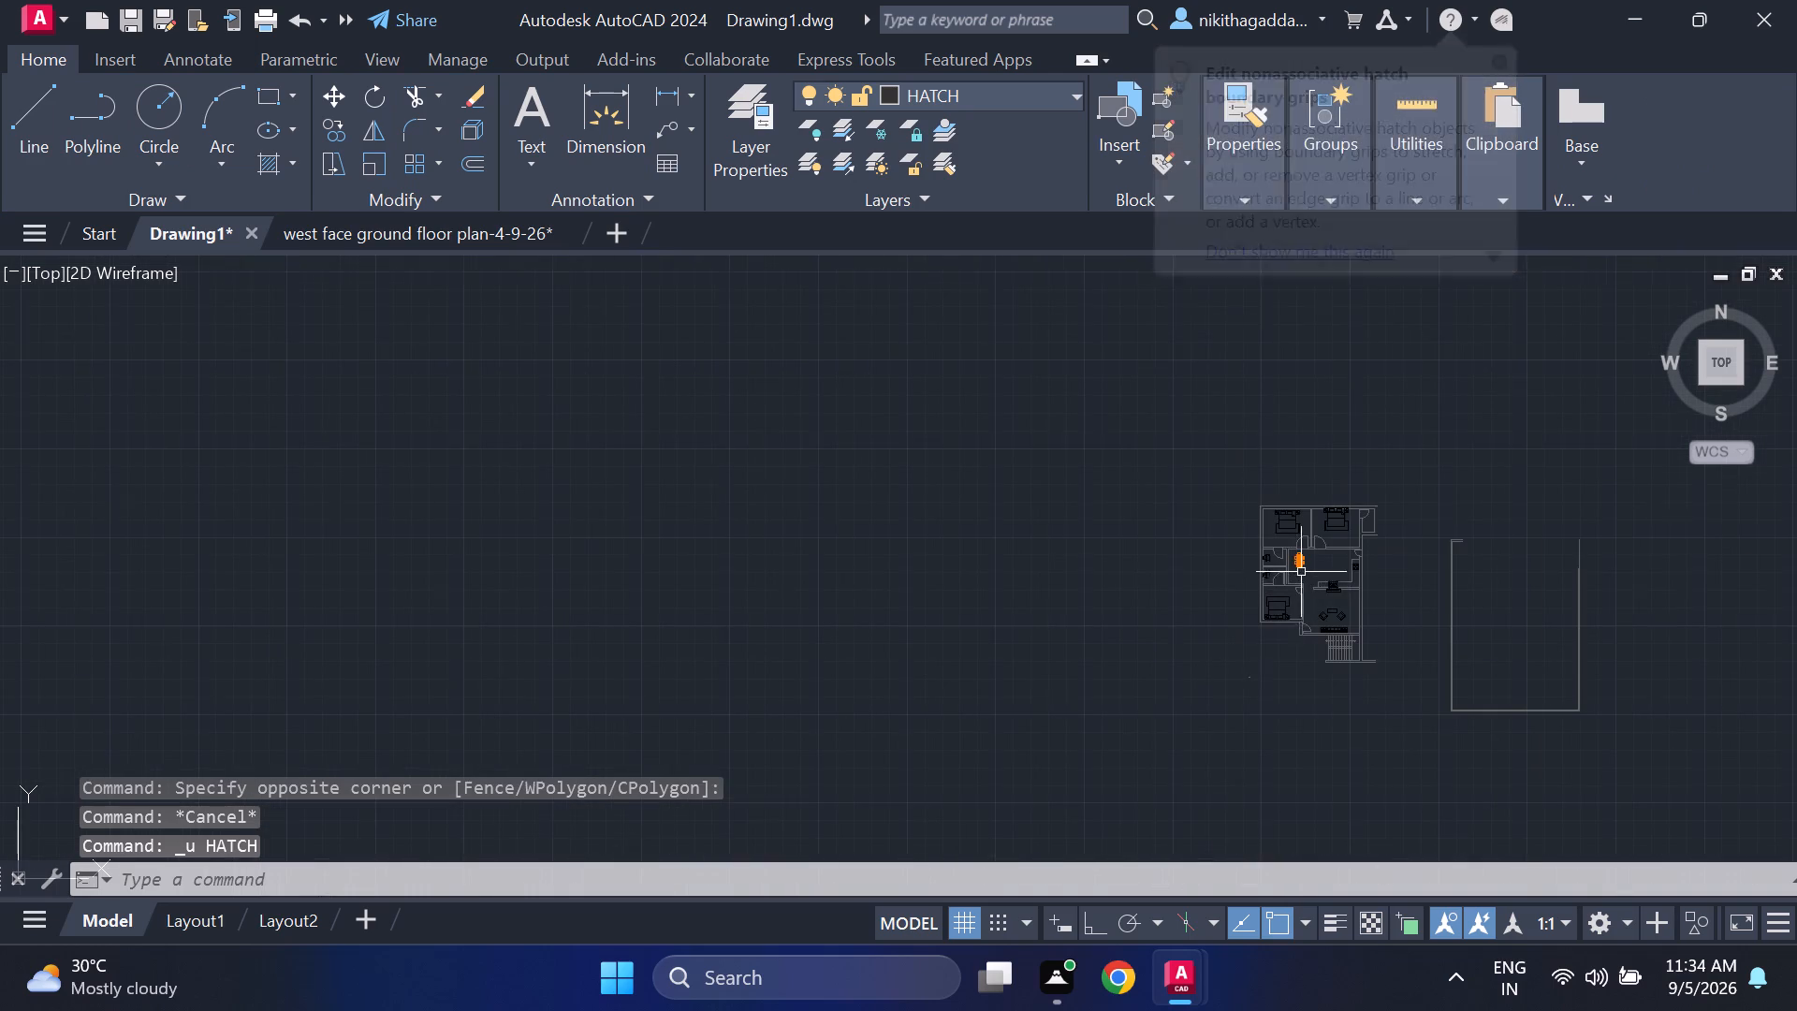
scroll(1301, 572, up, 2)
middle_drag(1424, 546, 1128, 572)
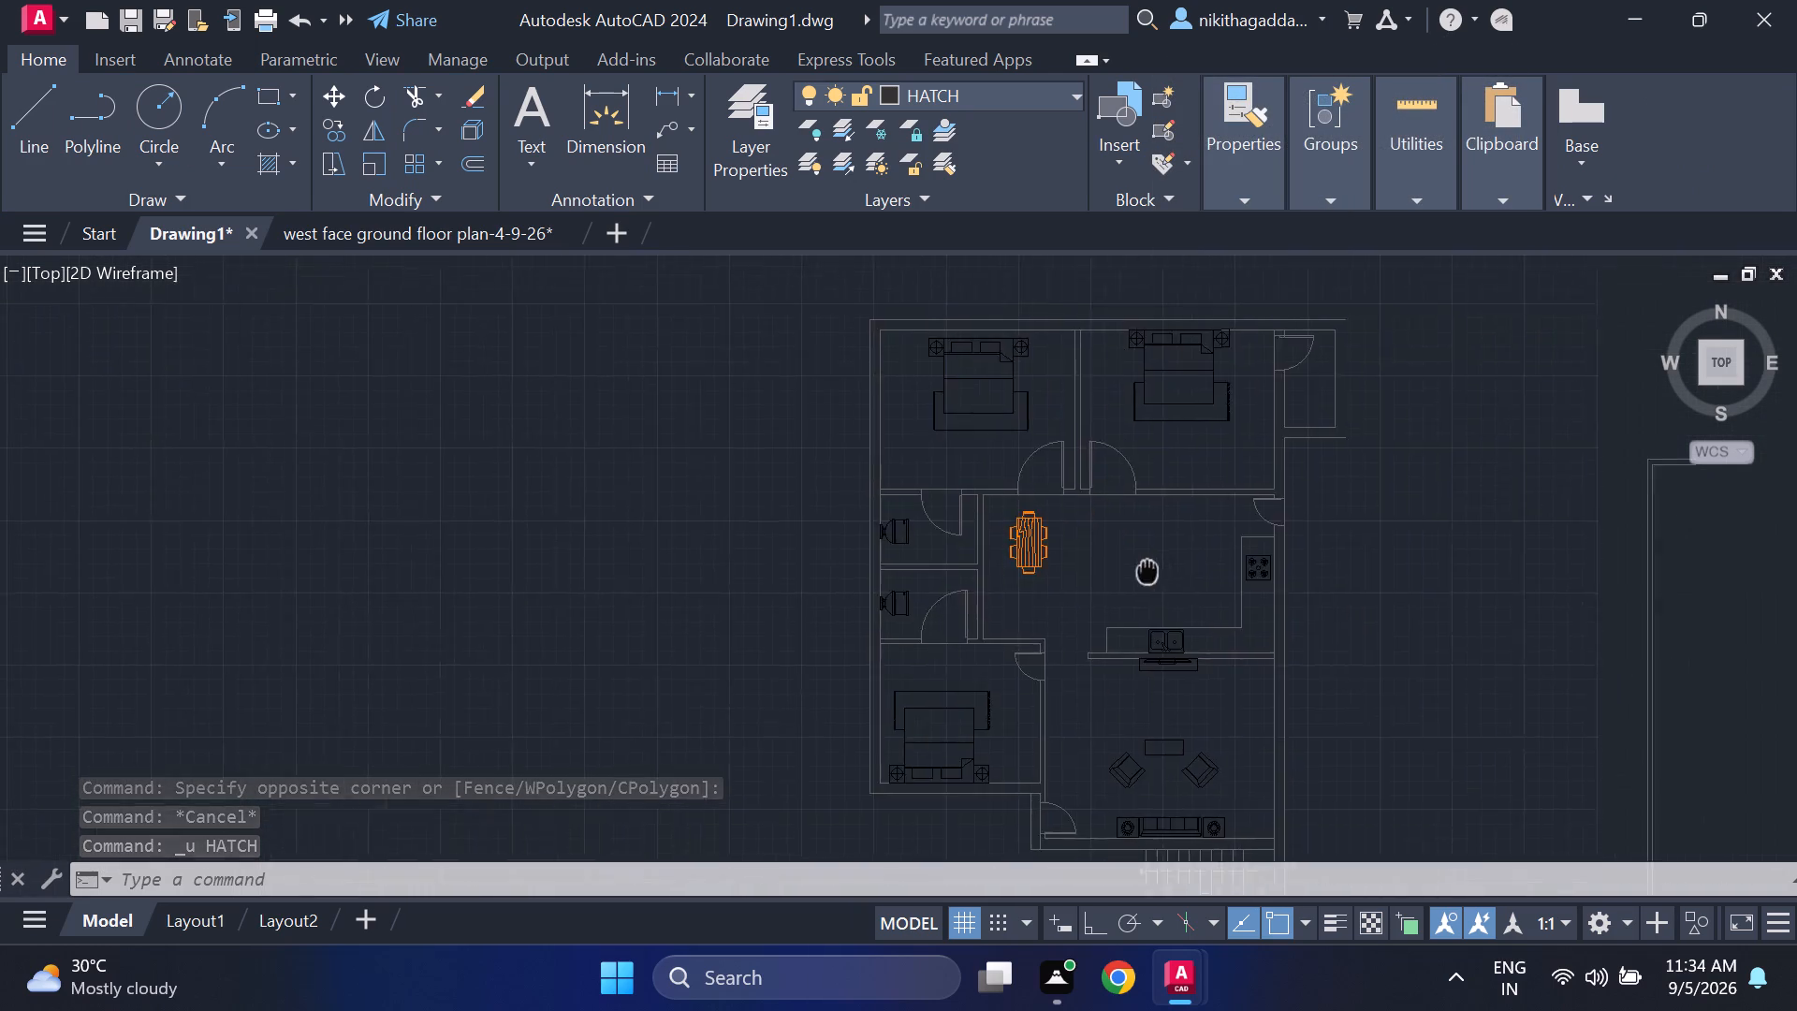
middle_drag(1128, 572, 823, 552)
text(hatch)
key(Return)
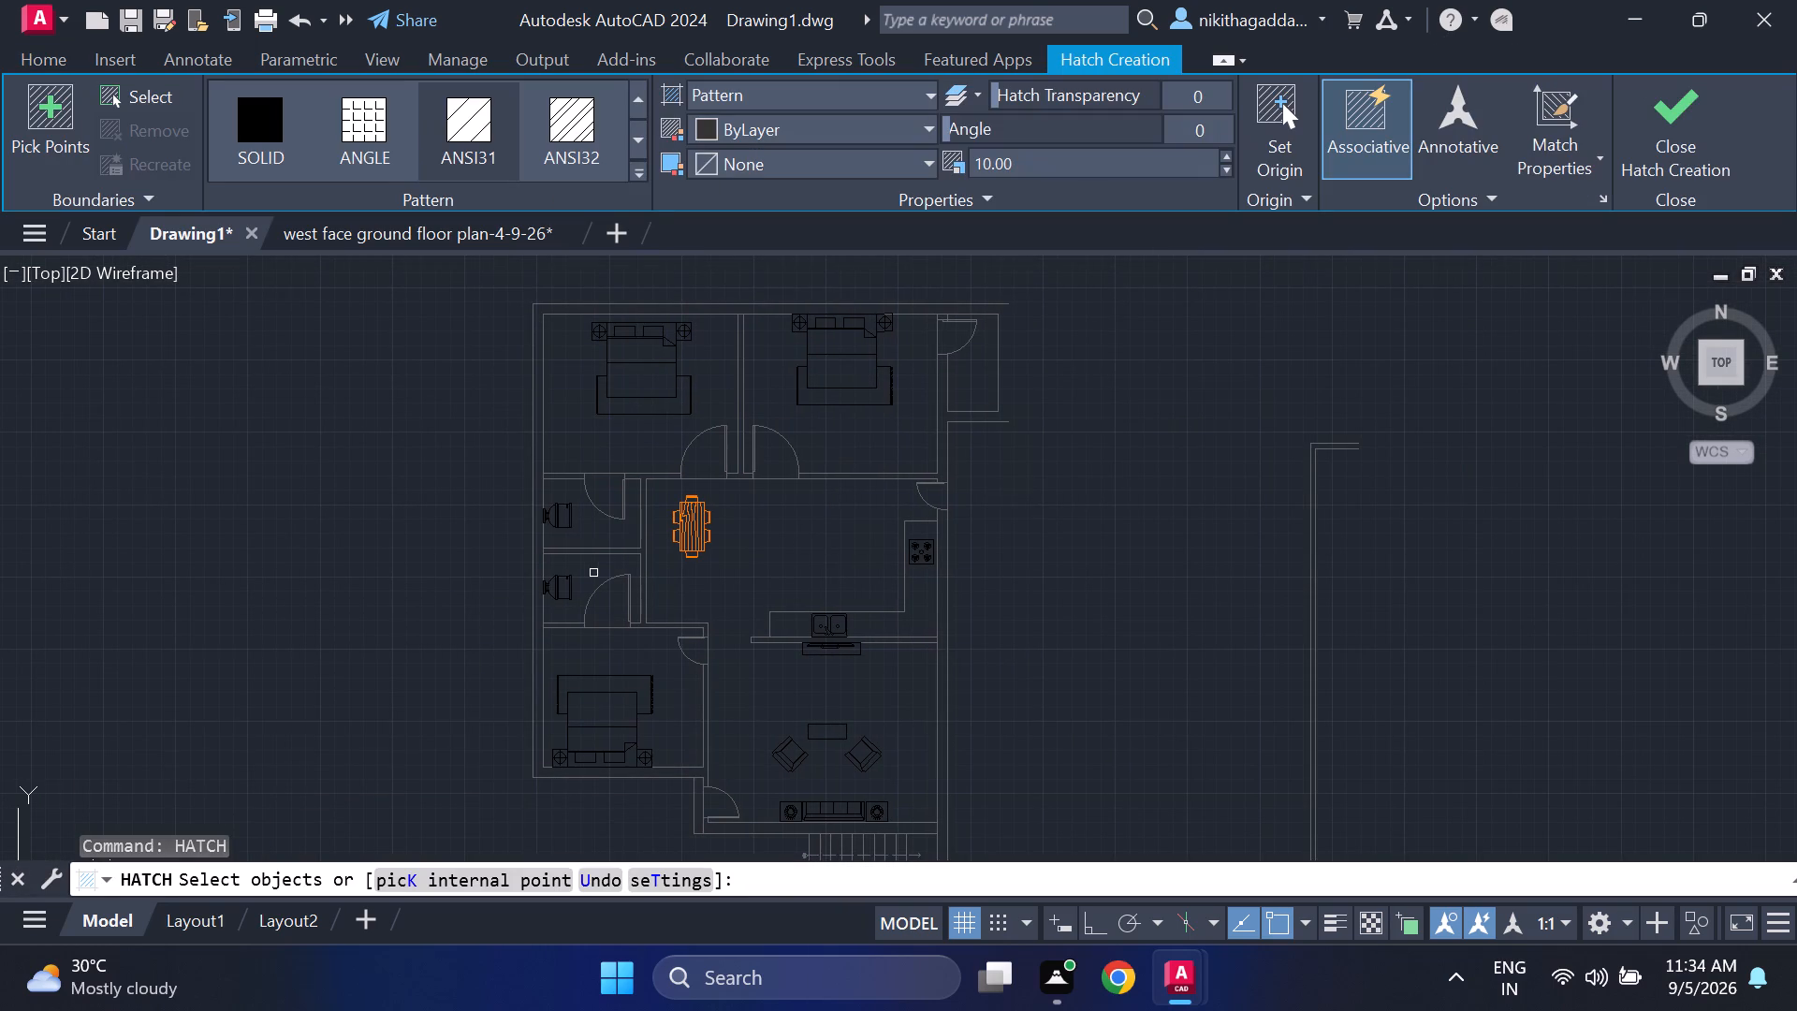
scroll(561, 370, up, 2)
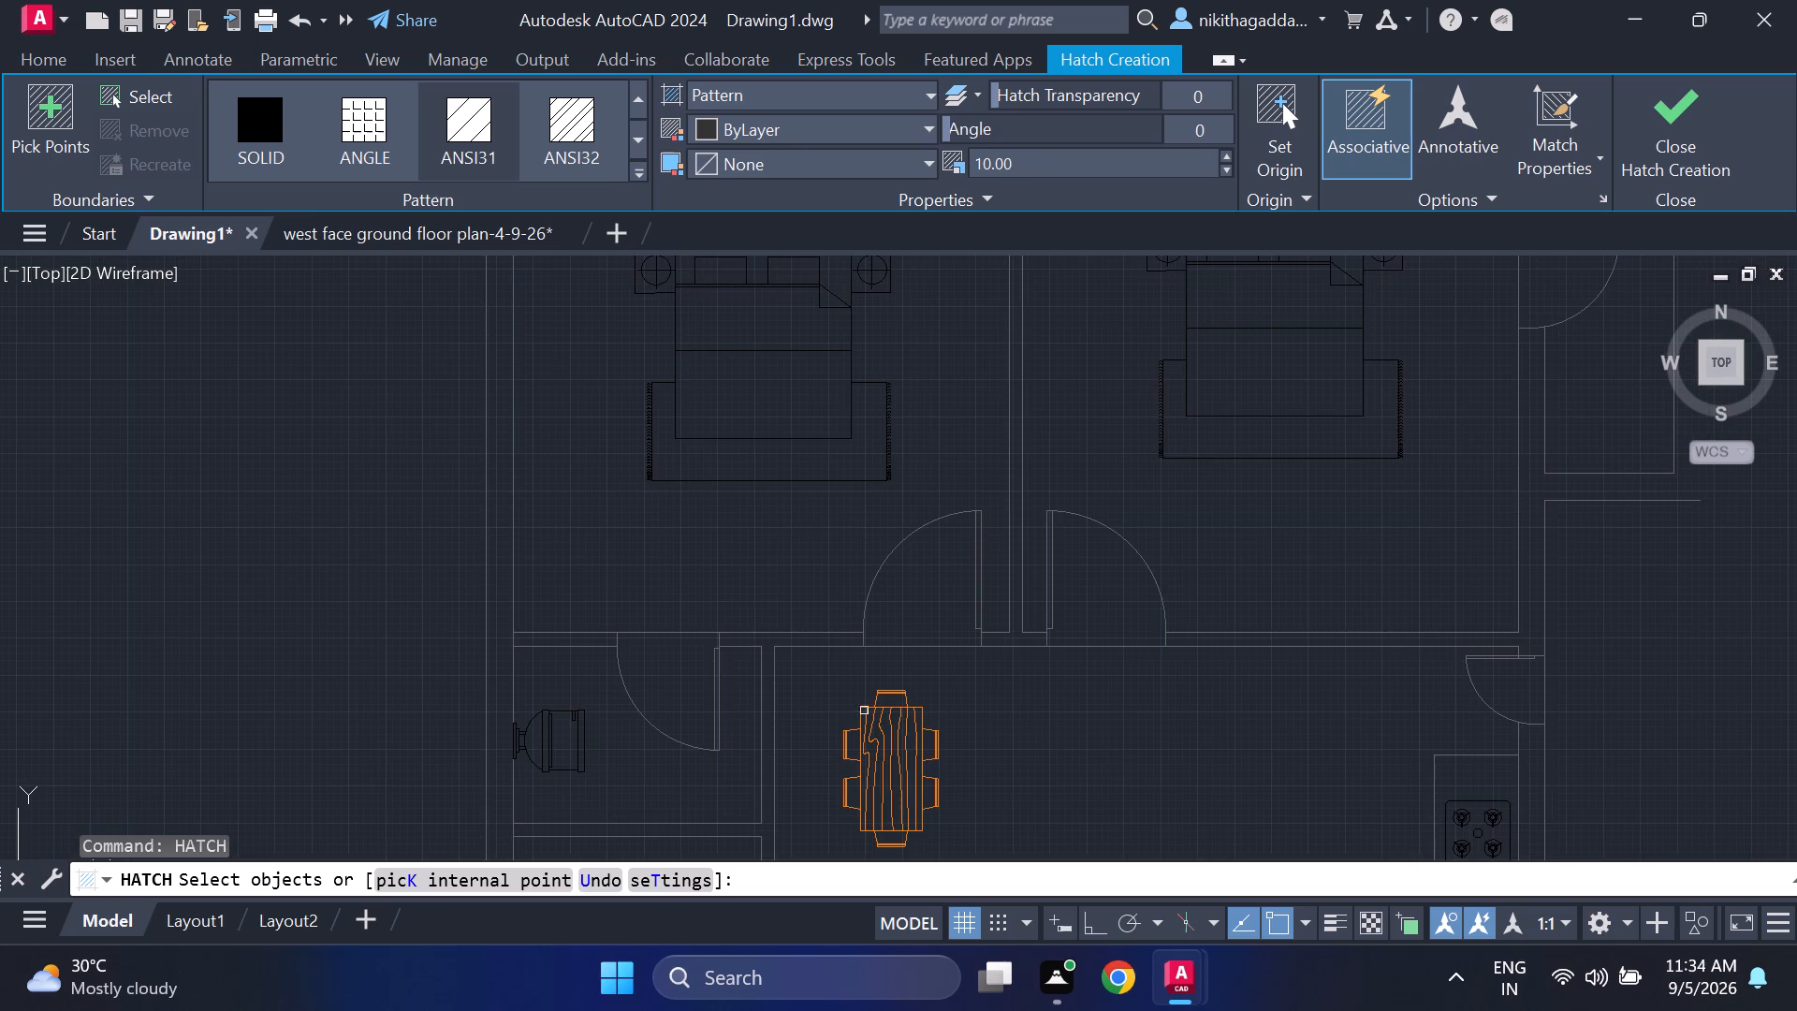
scroll(712, 653, up, 3)
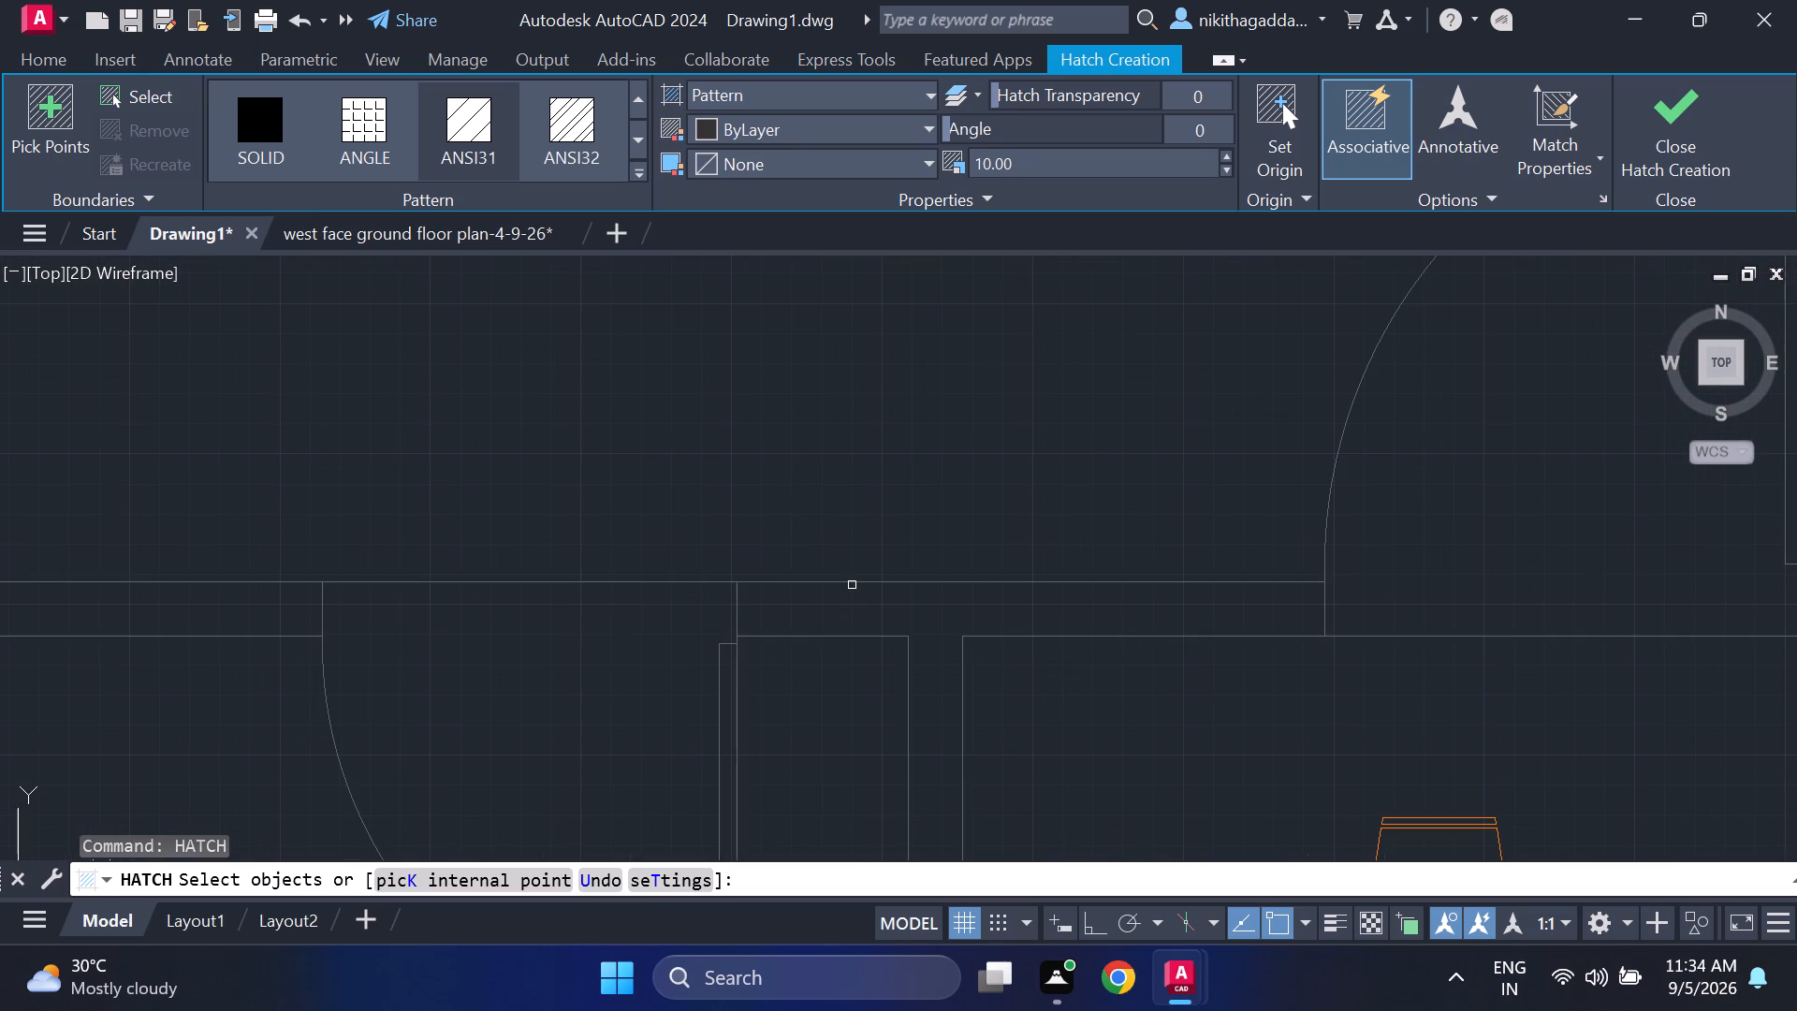
click(852, 584)
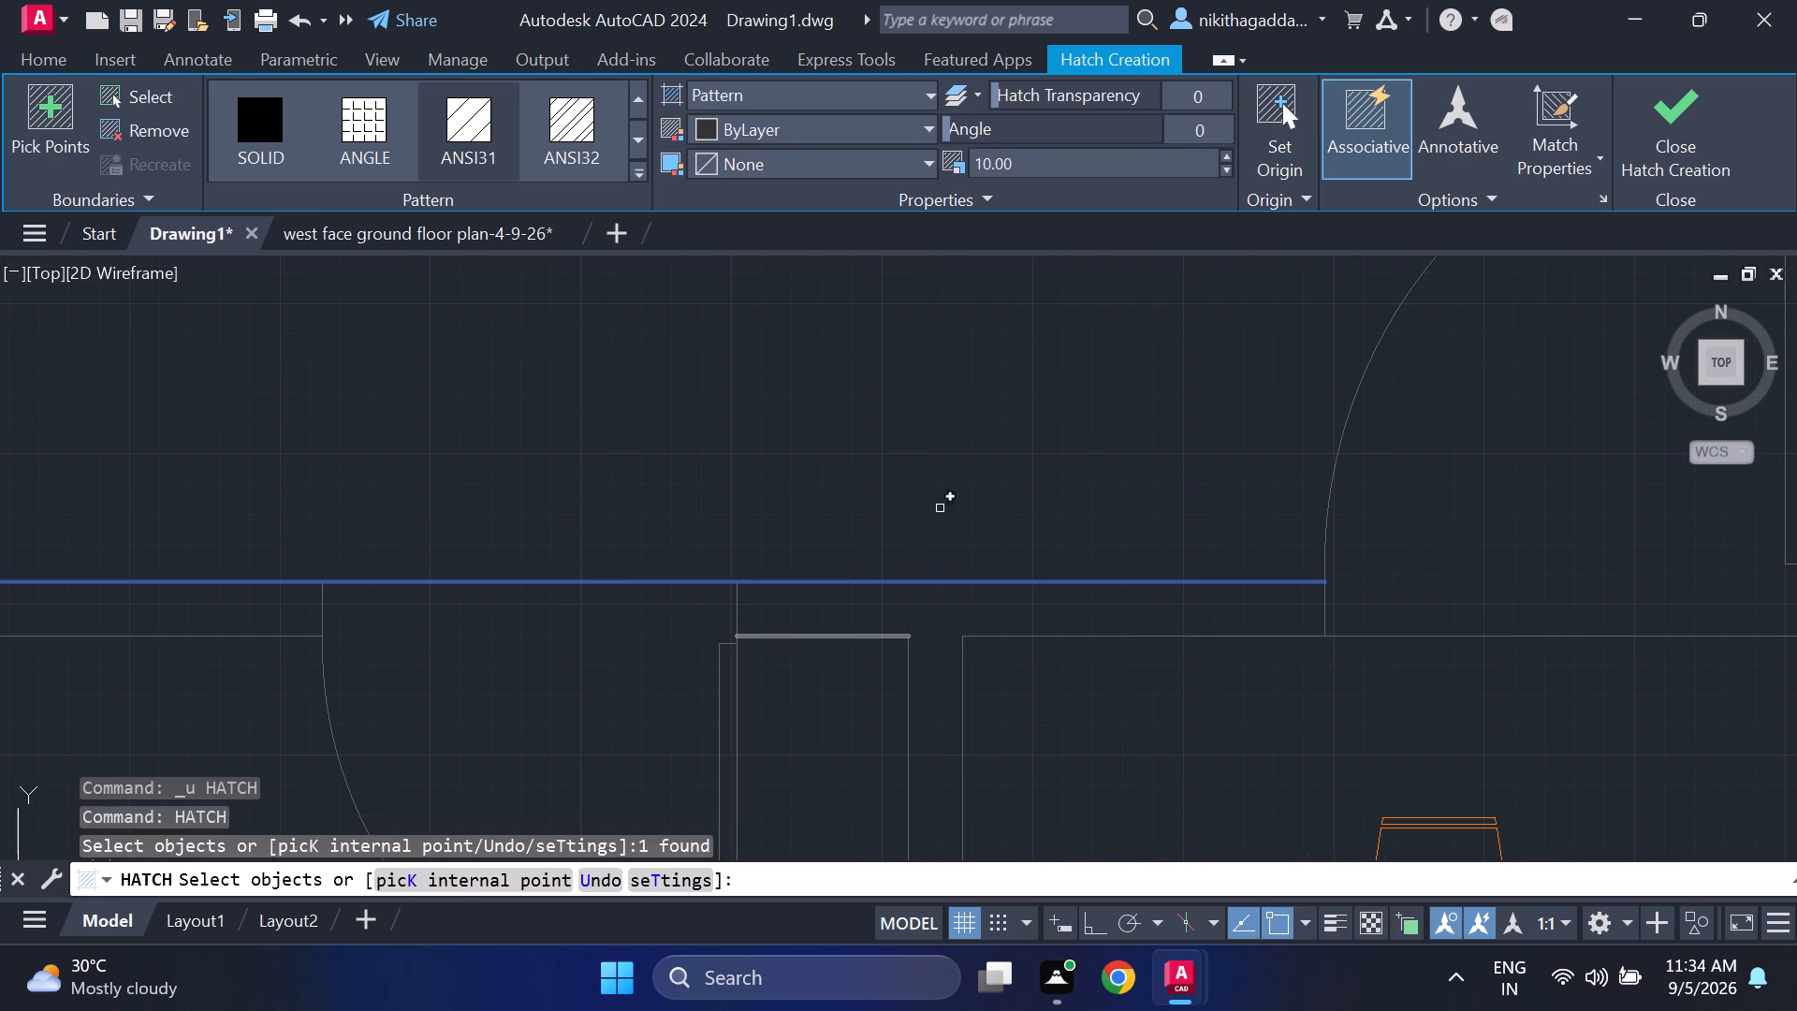
click(1357, 139)
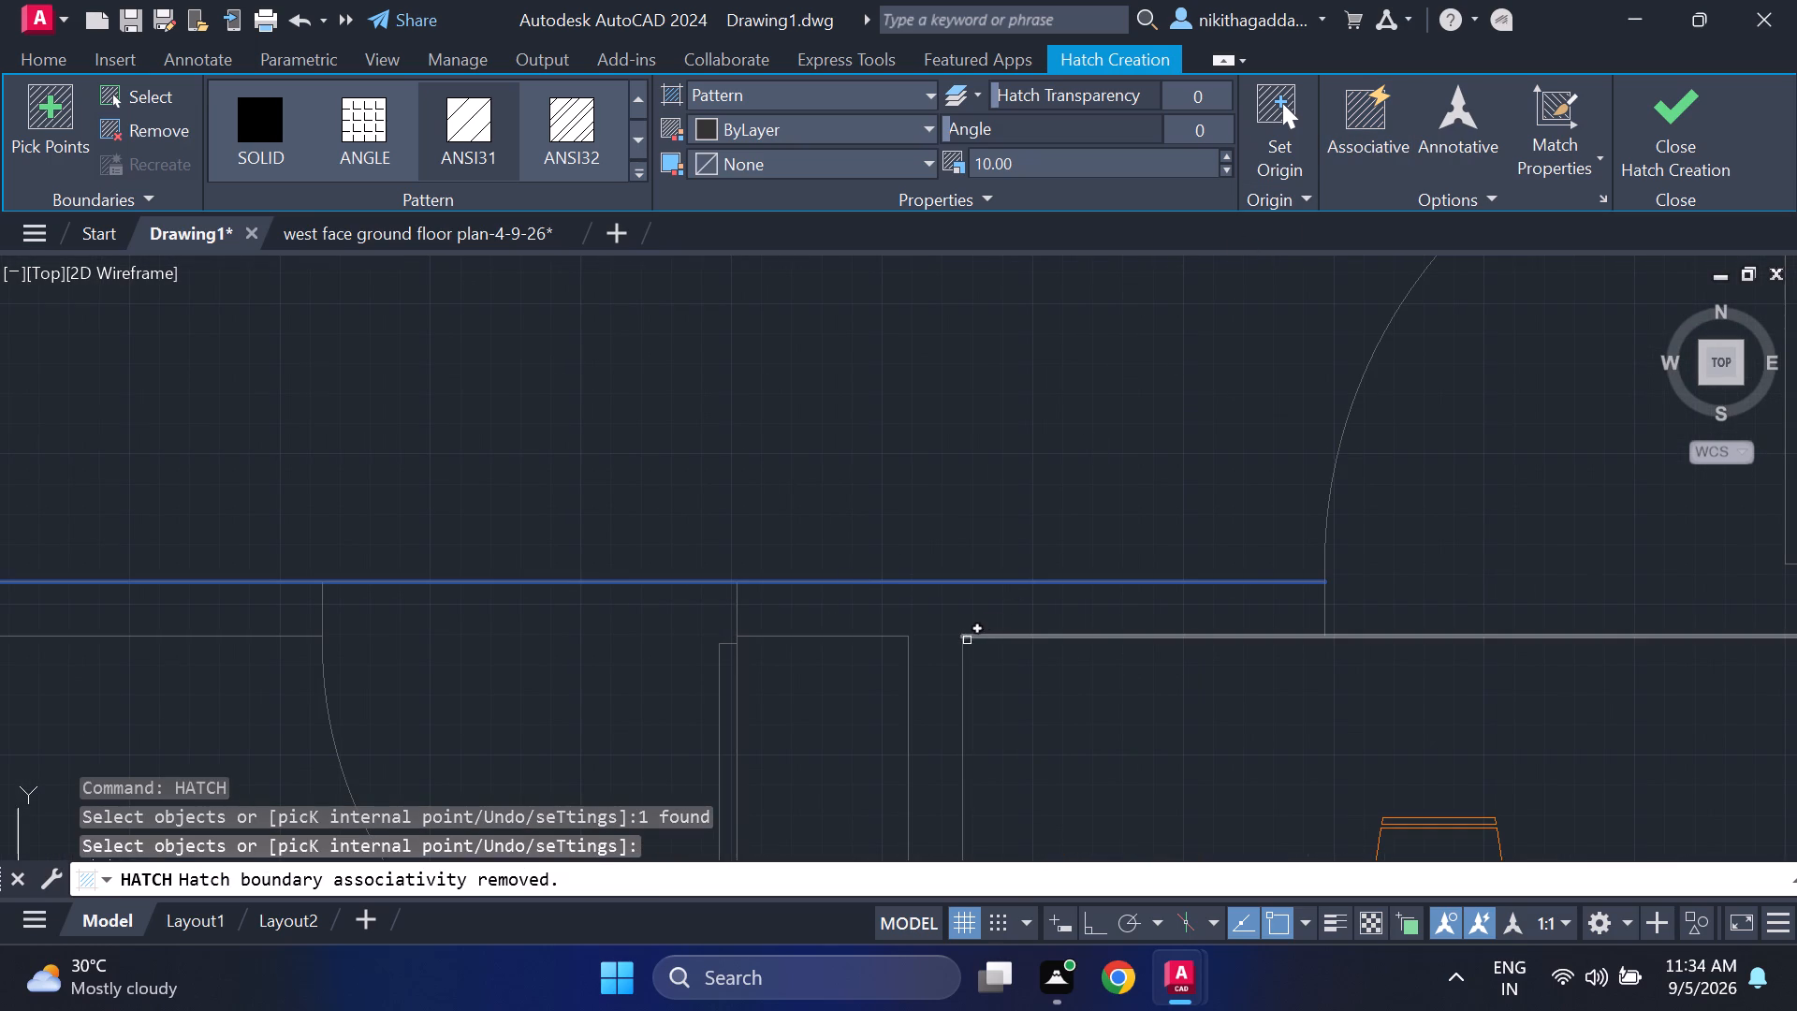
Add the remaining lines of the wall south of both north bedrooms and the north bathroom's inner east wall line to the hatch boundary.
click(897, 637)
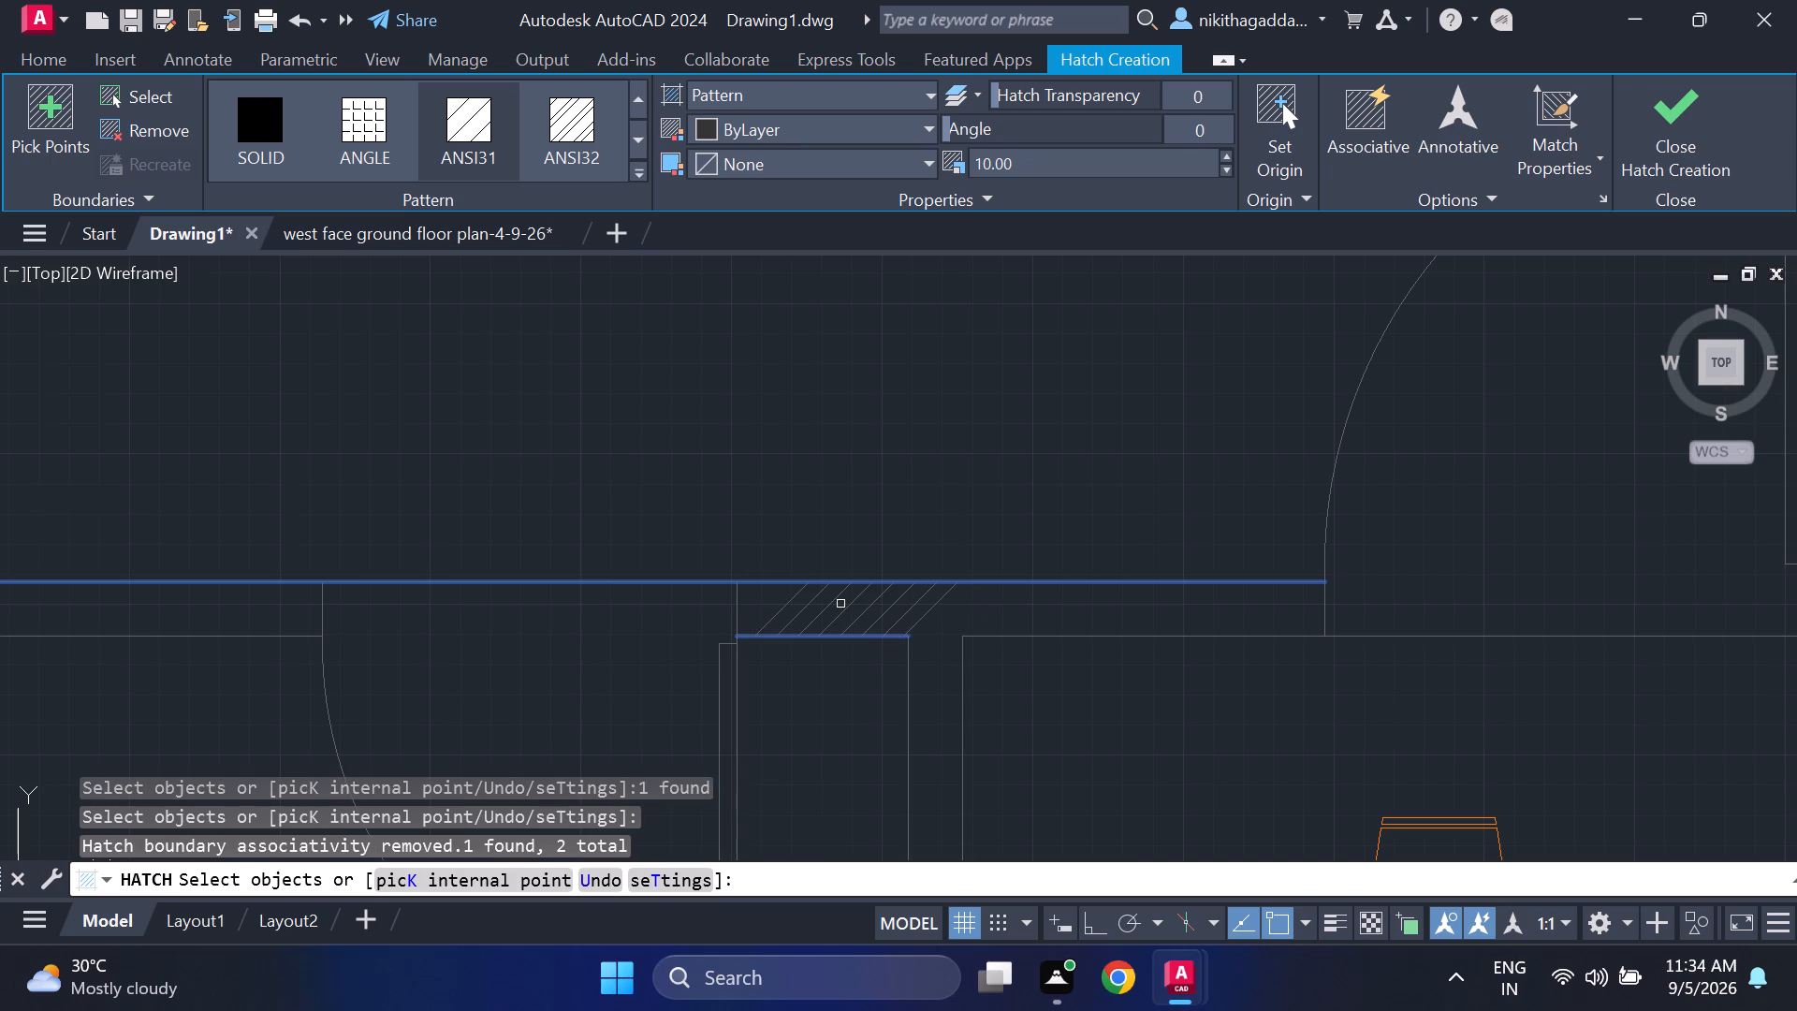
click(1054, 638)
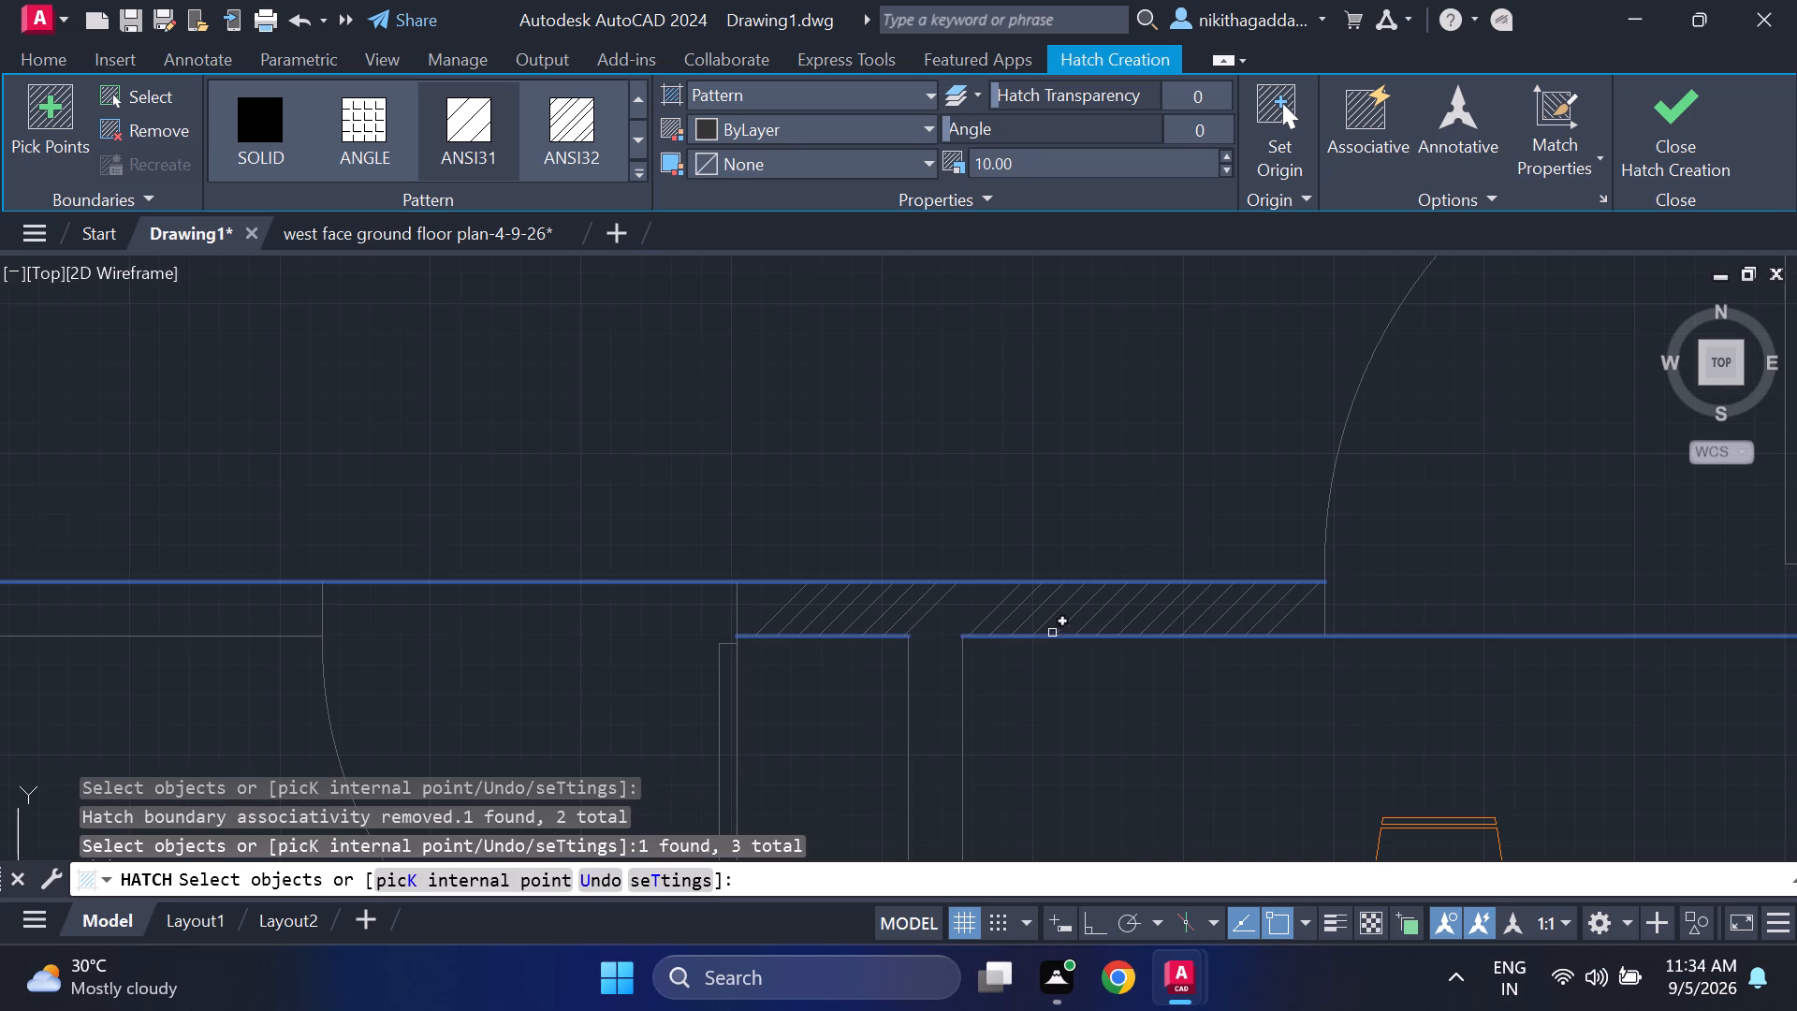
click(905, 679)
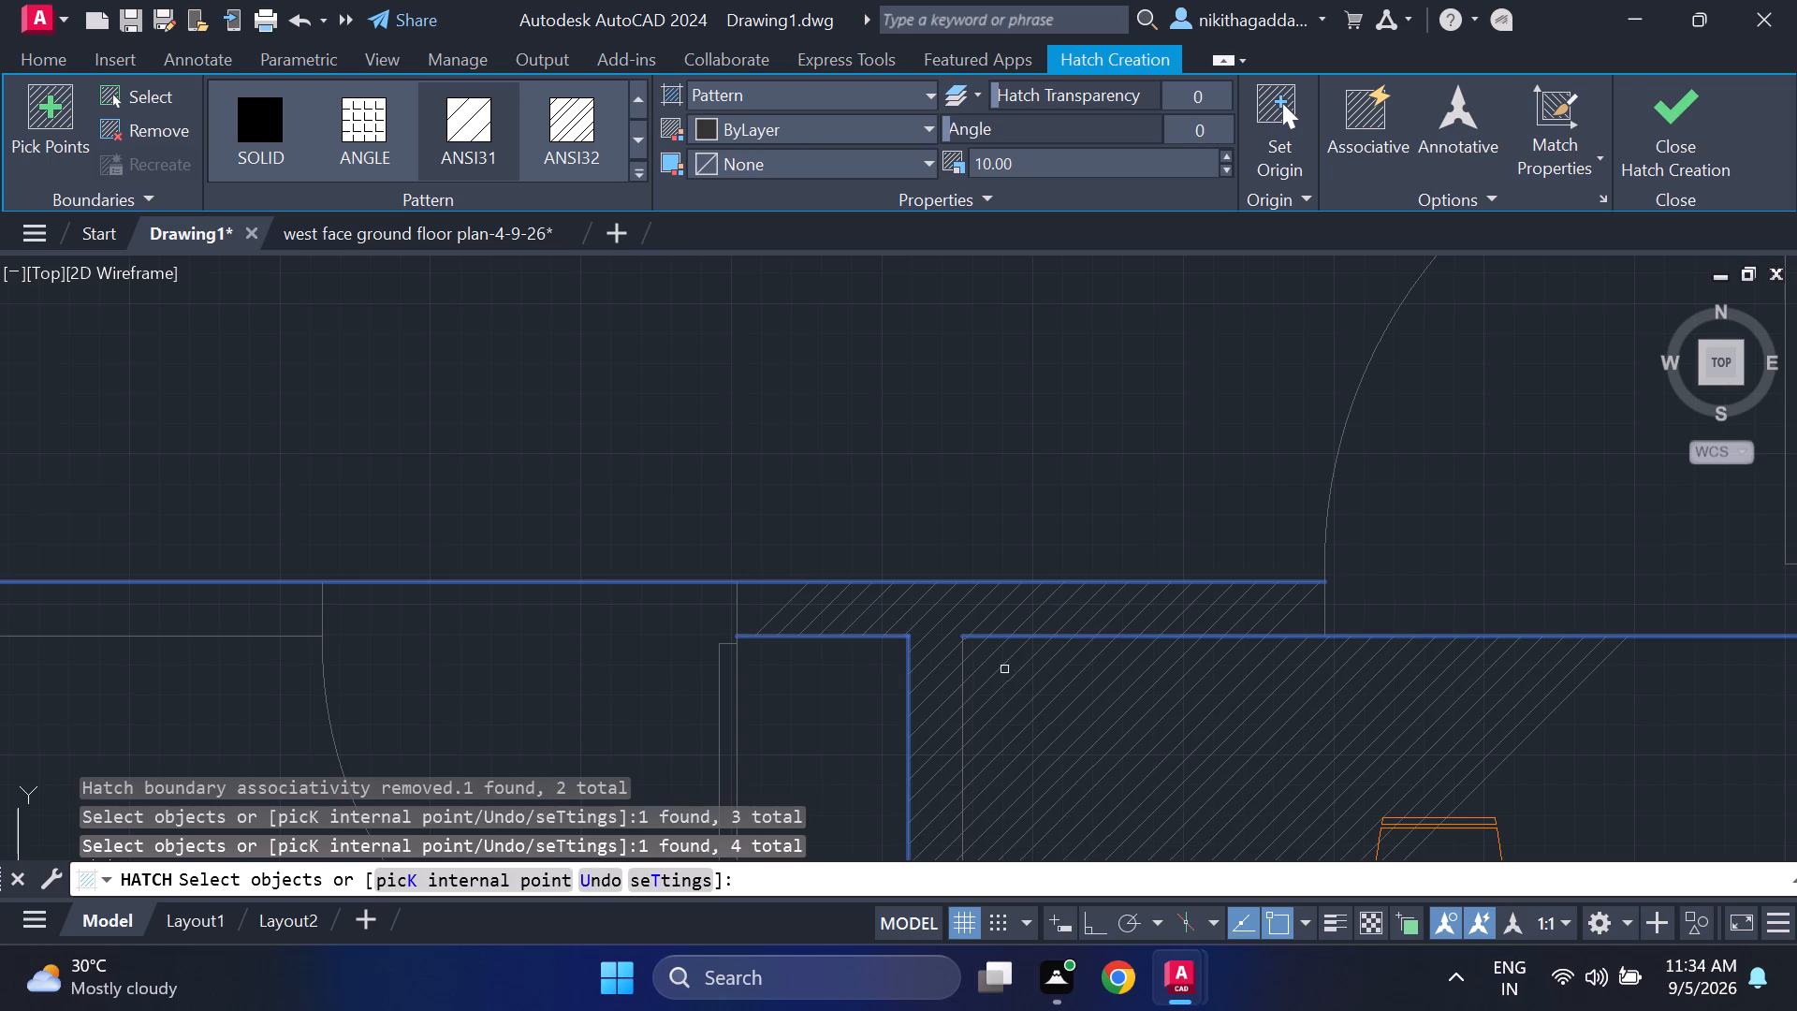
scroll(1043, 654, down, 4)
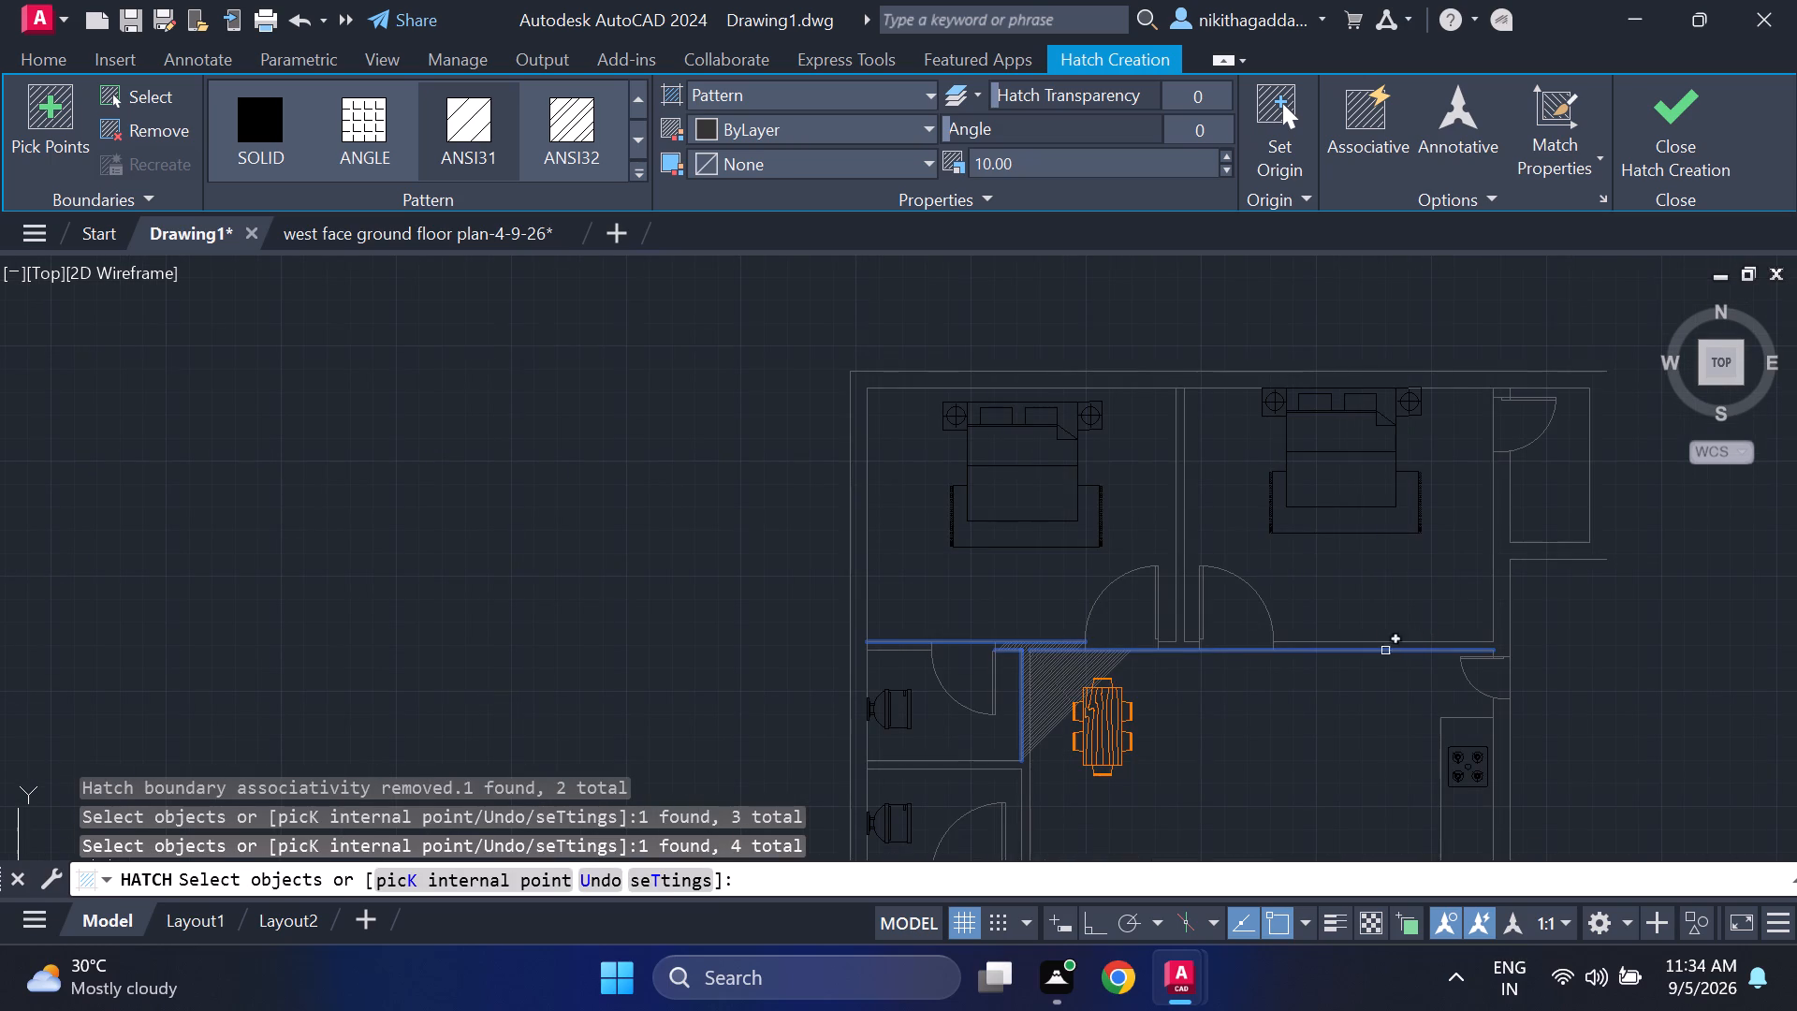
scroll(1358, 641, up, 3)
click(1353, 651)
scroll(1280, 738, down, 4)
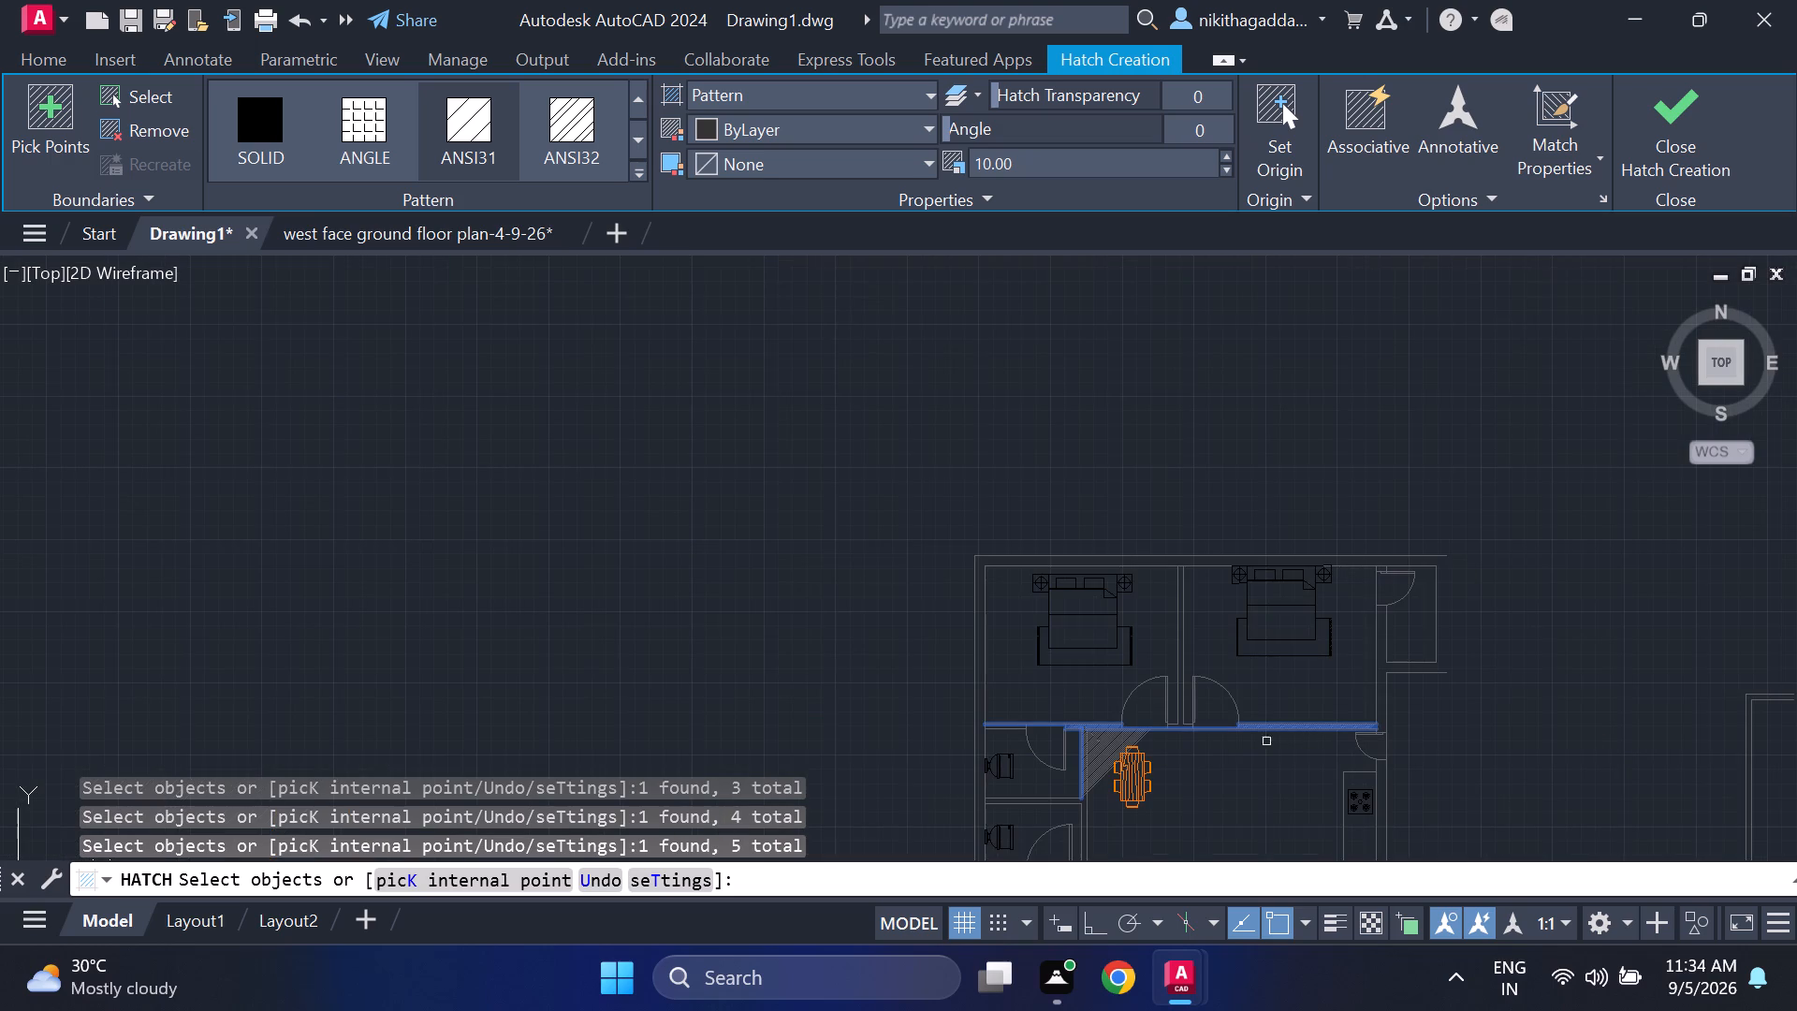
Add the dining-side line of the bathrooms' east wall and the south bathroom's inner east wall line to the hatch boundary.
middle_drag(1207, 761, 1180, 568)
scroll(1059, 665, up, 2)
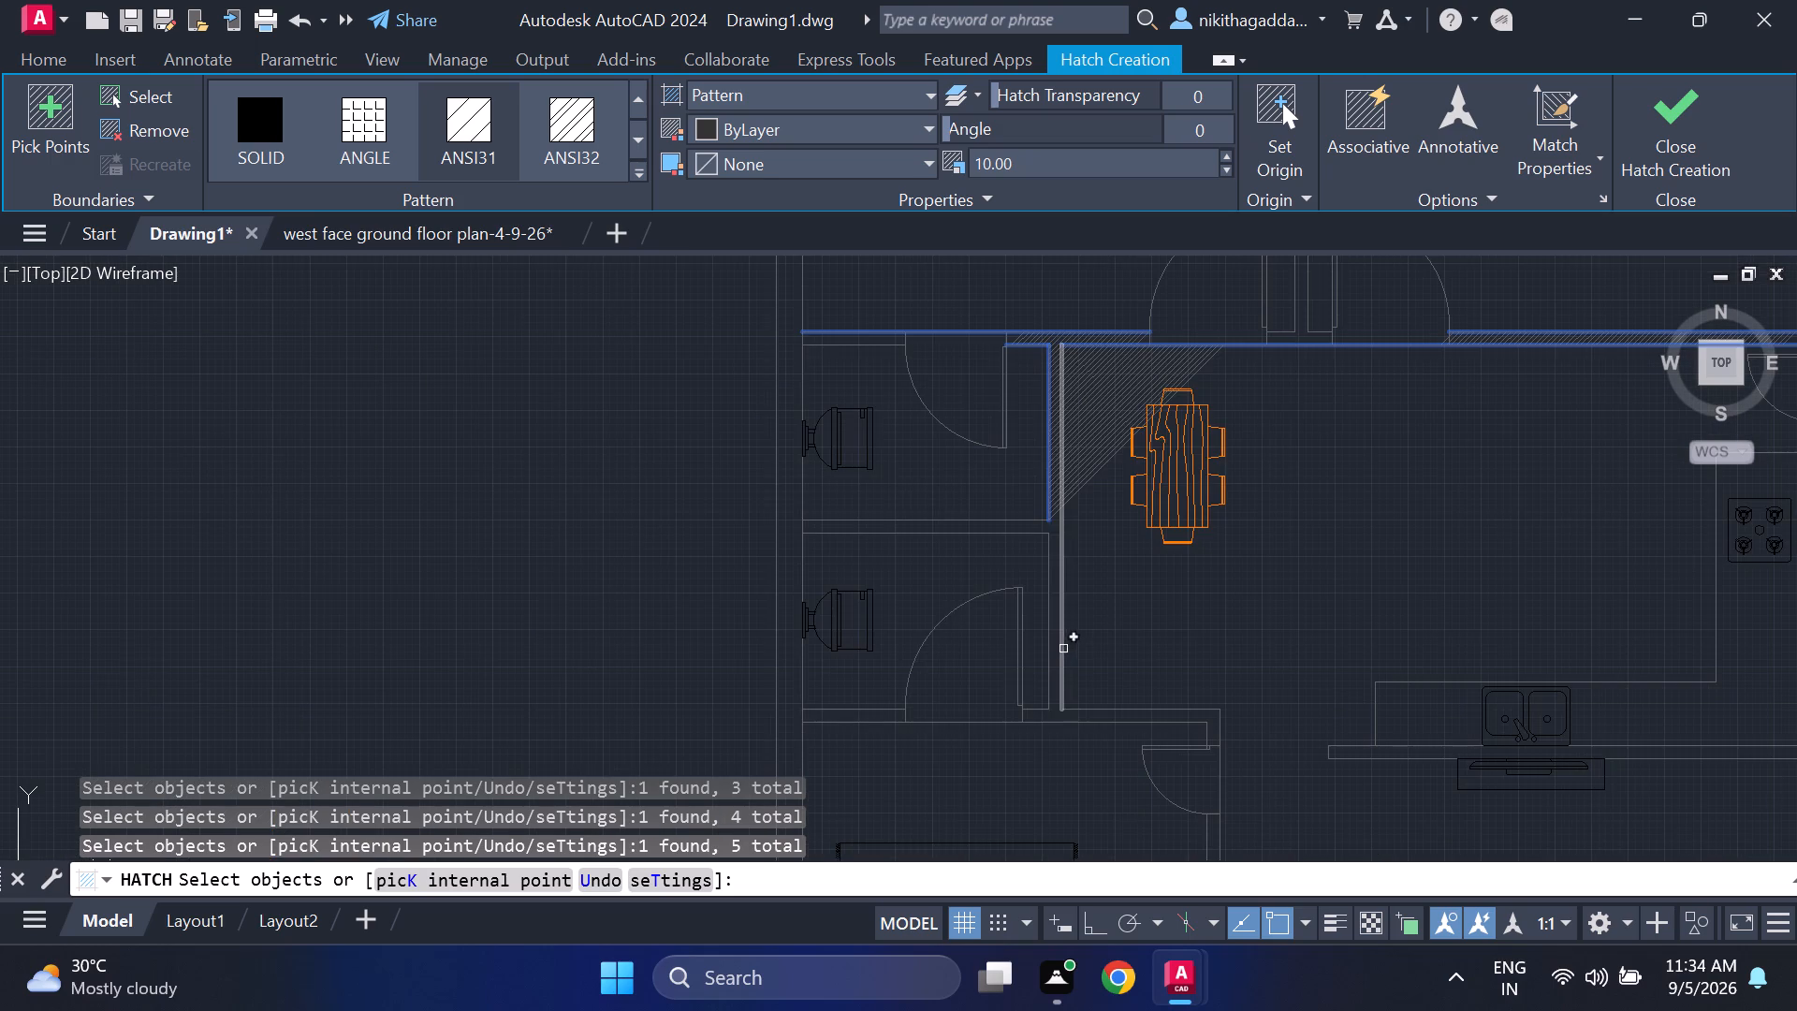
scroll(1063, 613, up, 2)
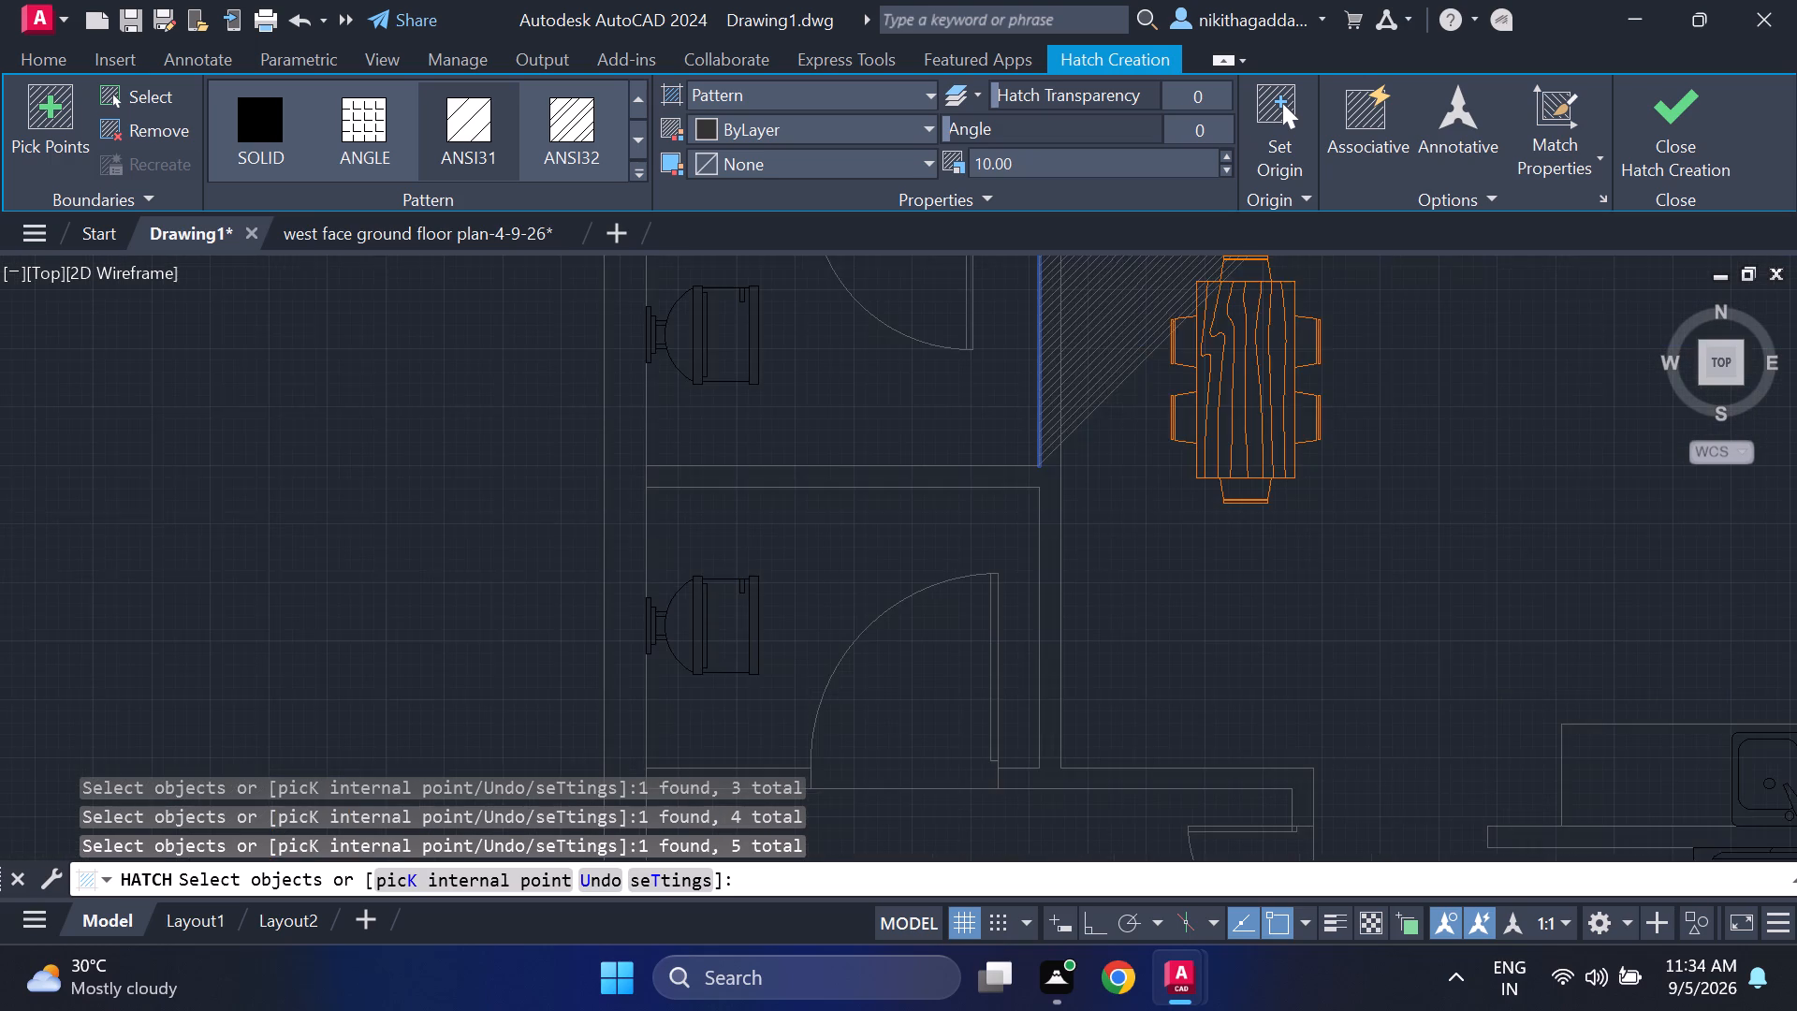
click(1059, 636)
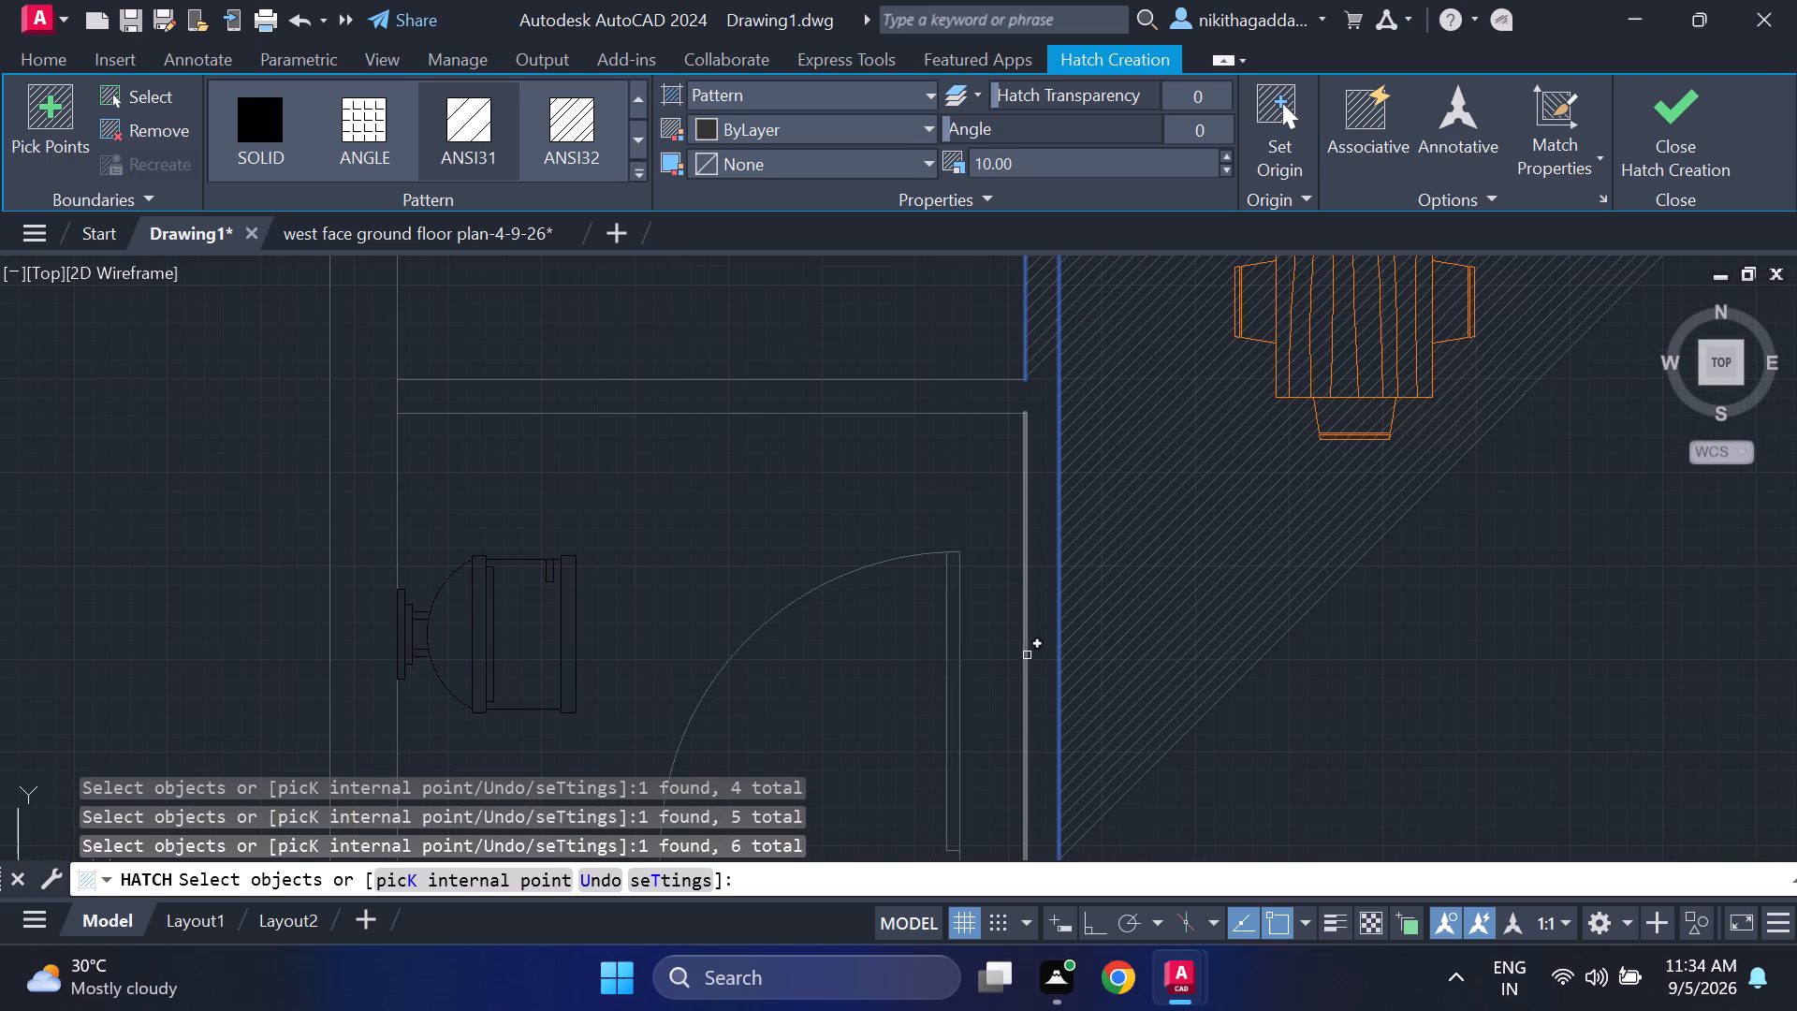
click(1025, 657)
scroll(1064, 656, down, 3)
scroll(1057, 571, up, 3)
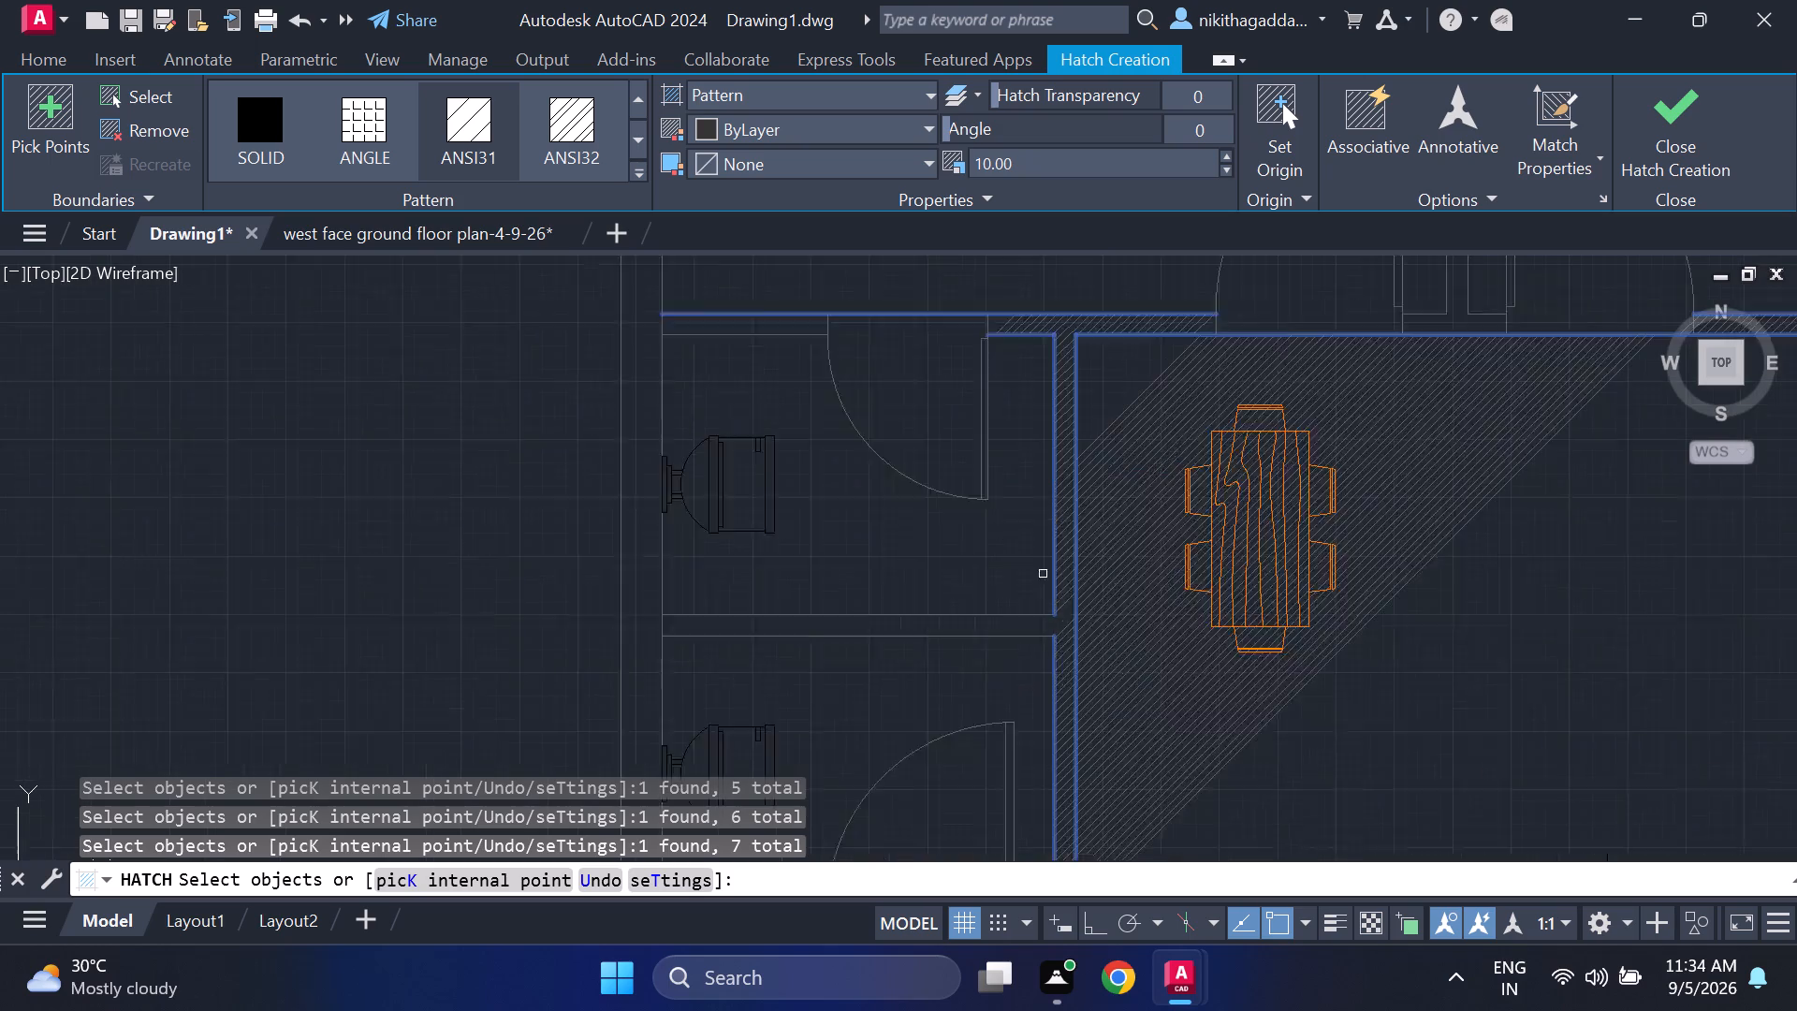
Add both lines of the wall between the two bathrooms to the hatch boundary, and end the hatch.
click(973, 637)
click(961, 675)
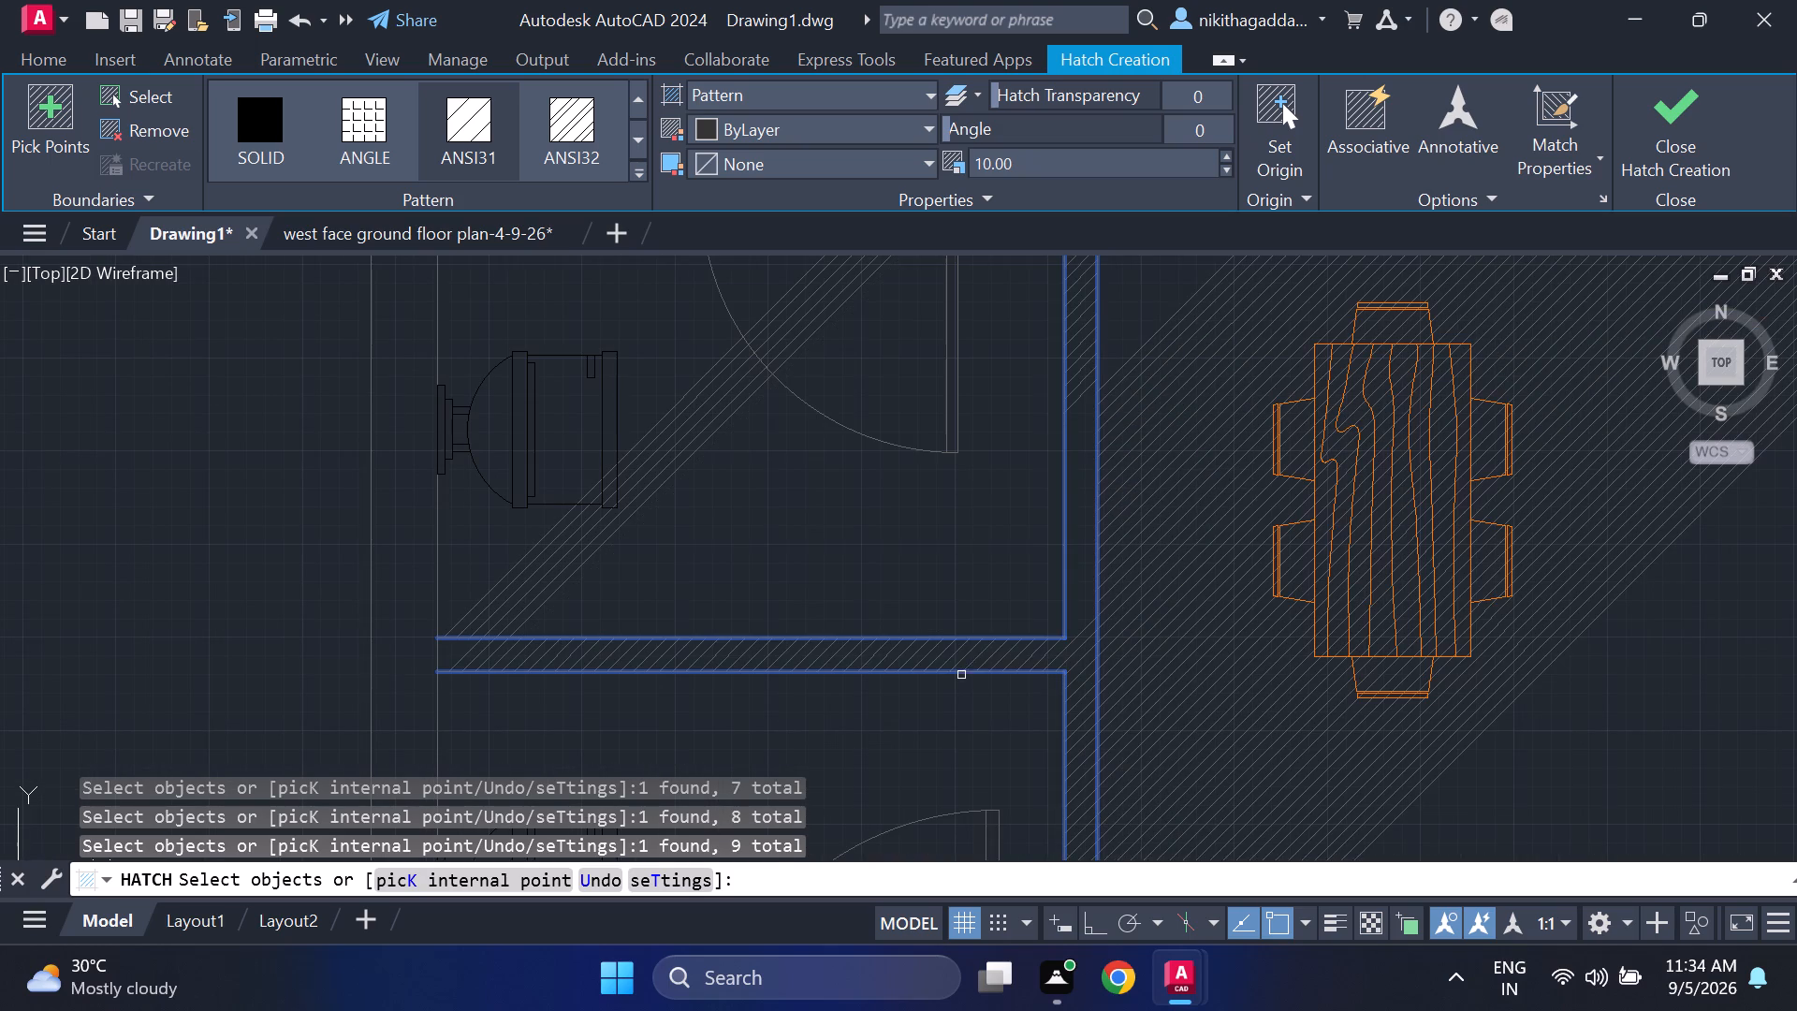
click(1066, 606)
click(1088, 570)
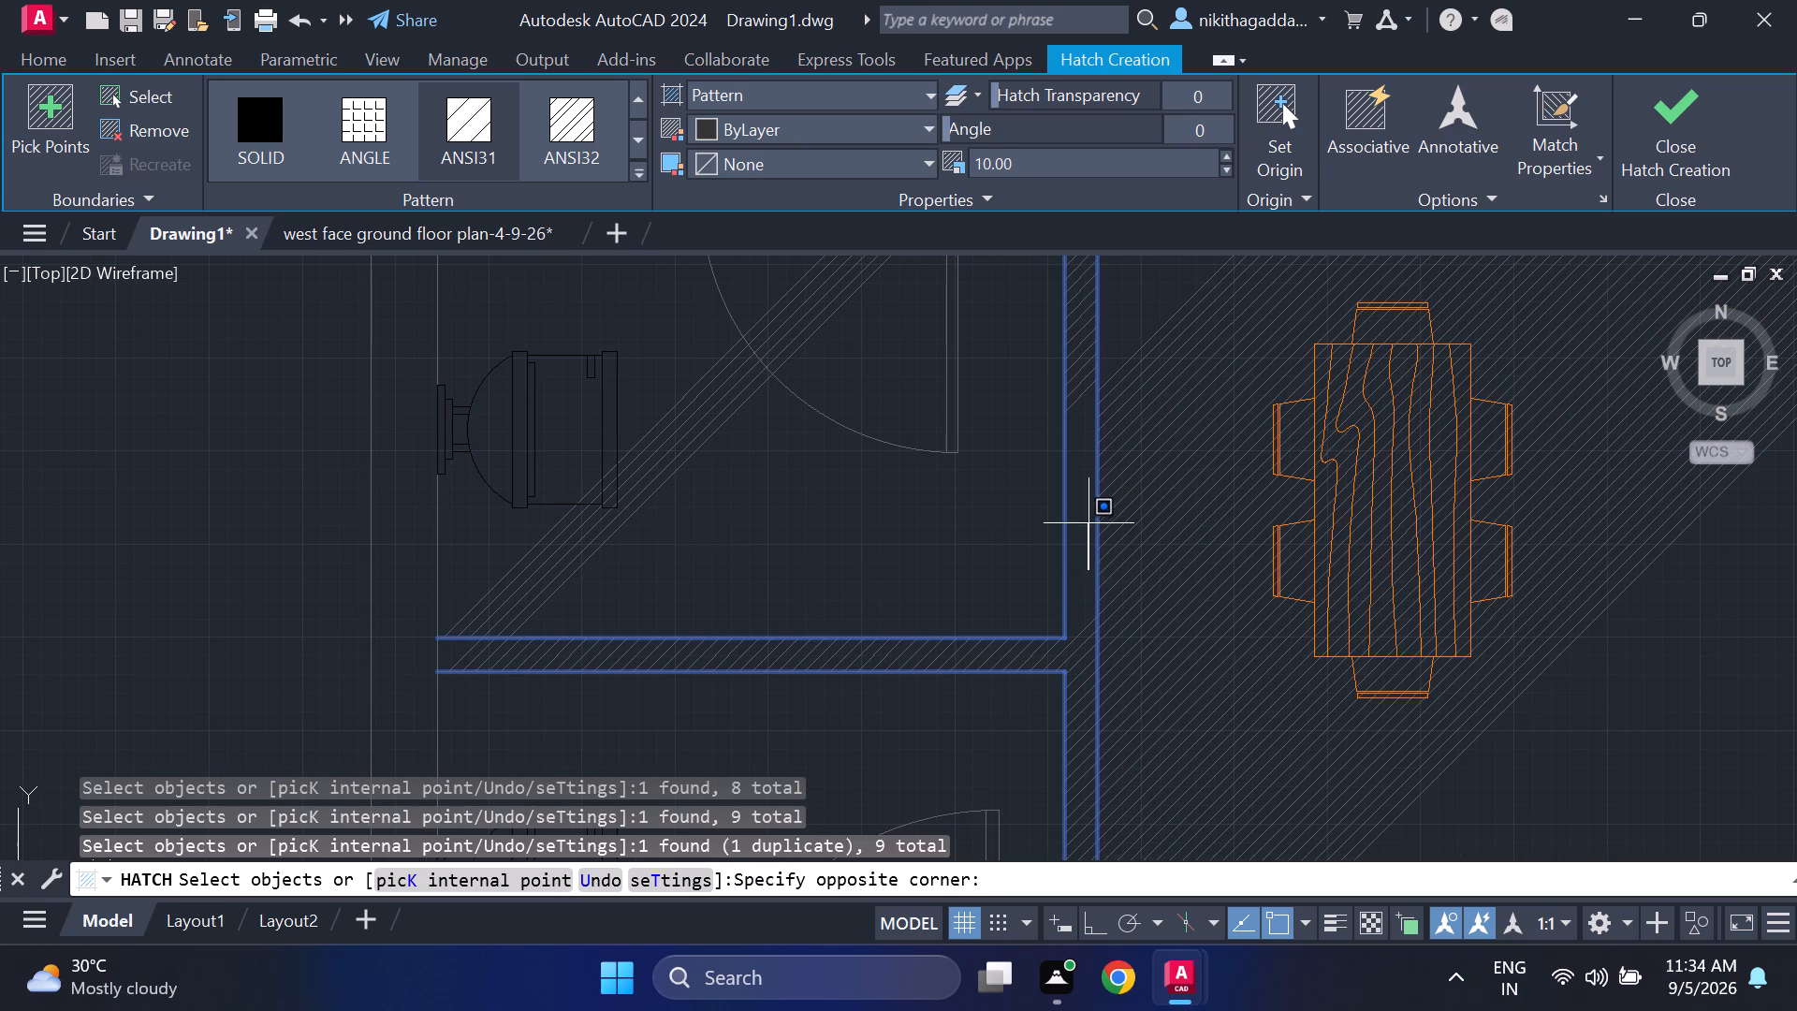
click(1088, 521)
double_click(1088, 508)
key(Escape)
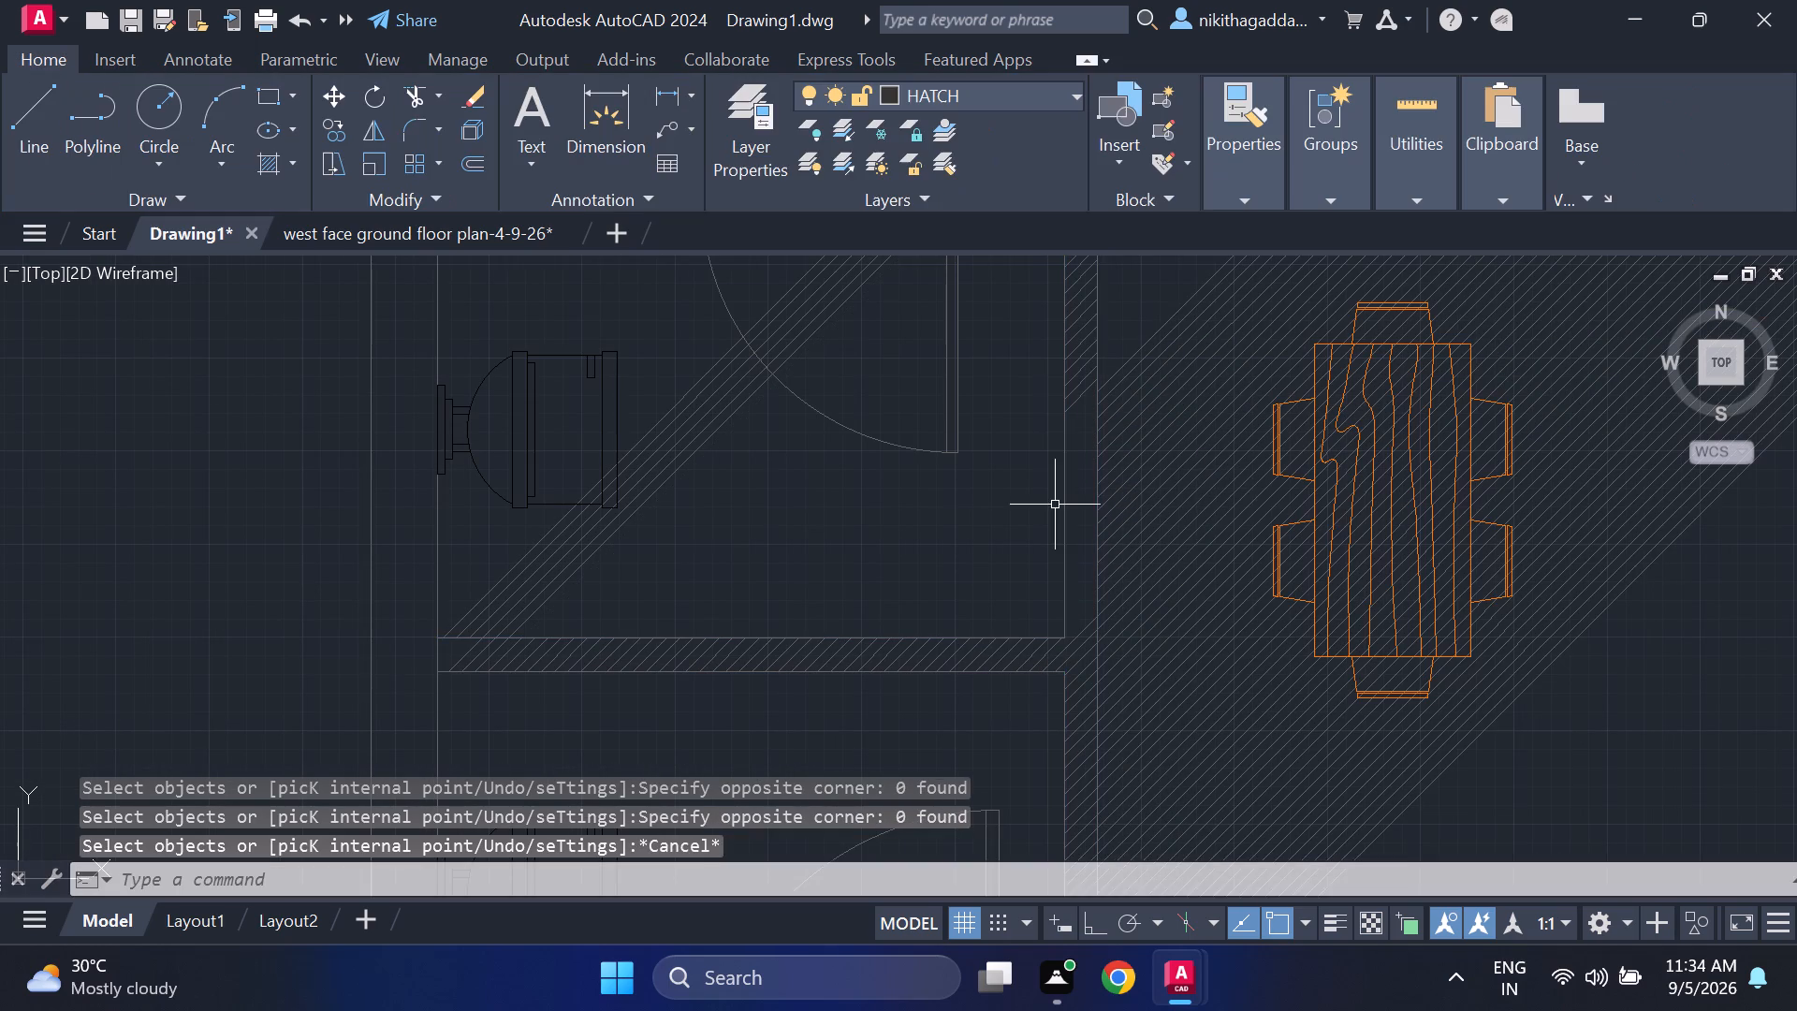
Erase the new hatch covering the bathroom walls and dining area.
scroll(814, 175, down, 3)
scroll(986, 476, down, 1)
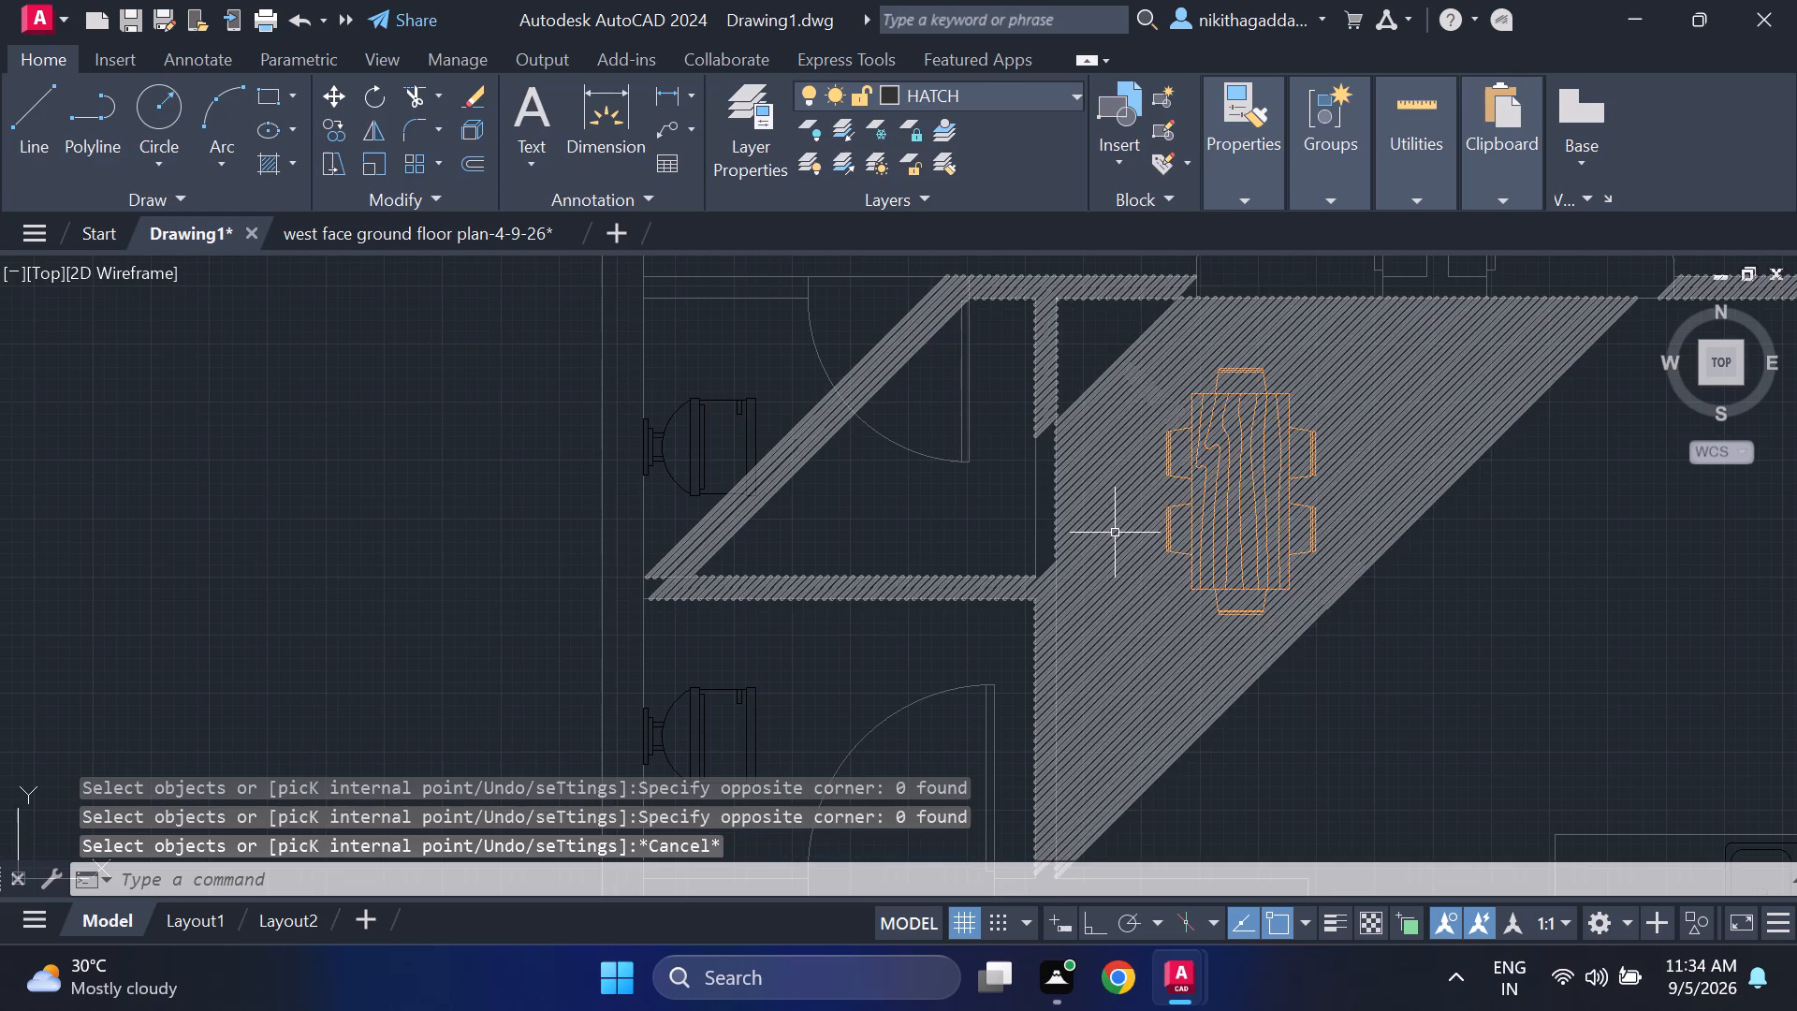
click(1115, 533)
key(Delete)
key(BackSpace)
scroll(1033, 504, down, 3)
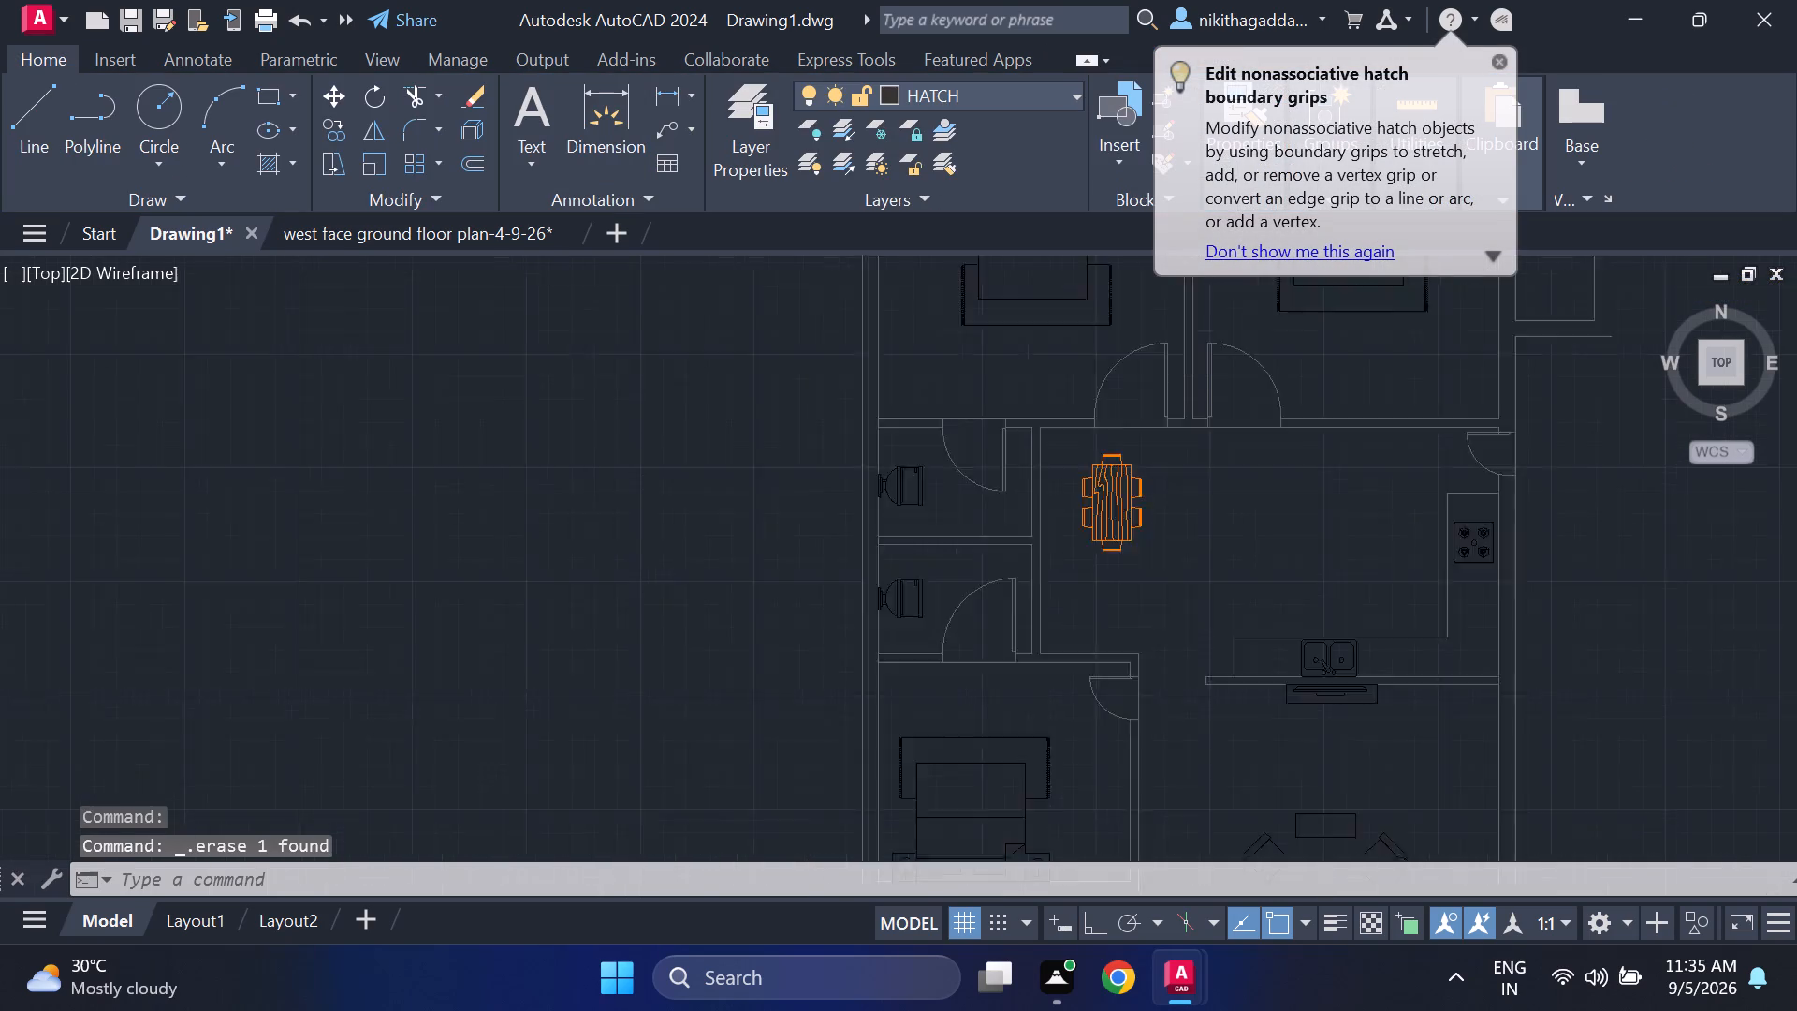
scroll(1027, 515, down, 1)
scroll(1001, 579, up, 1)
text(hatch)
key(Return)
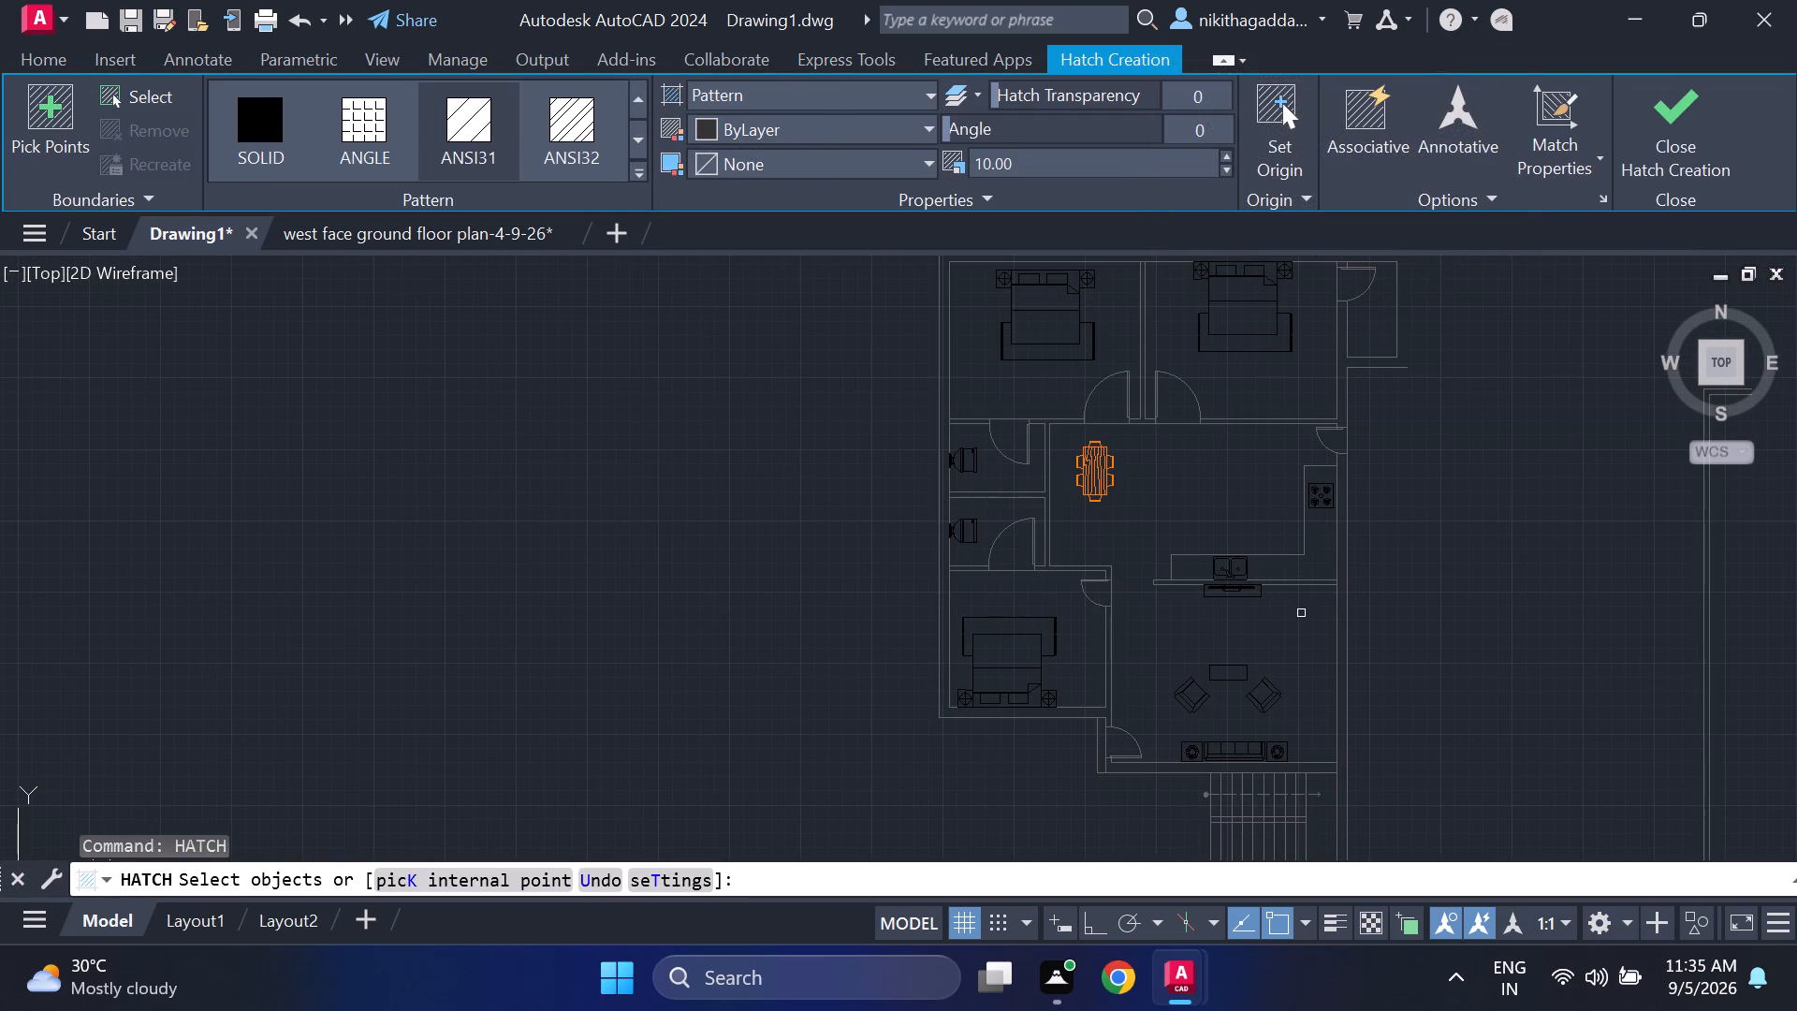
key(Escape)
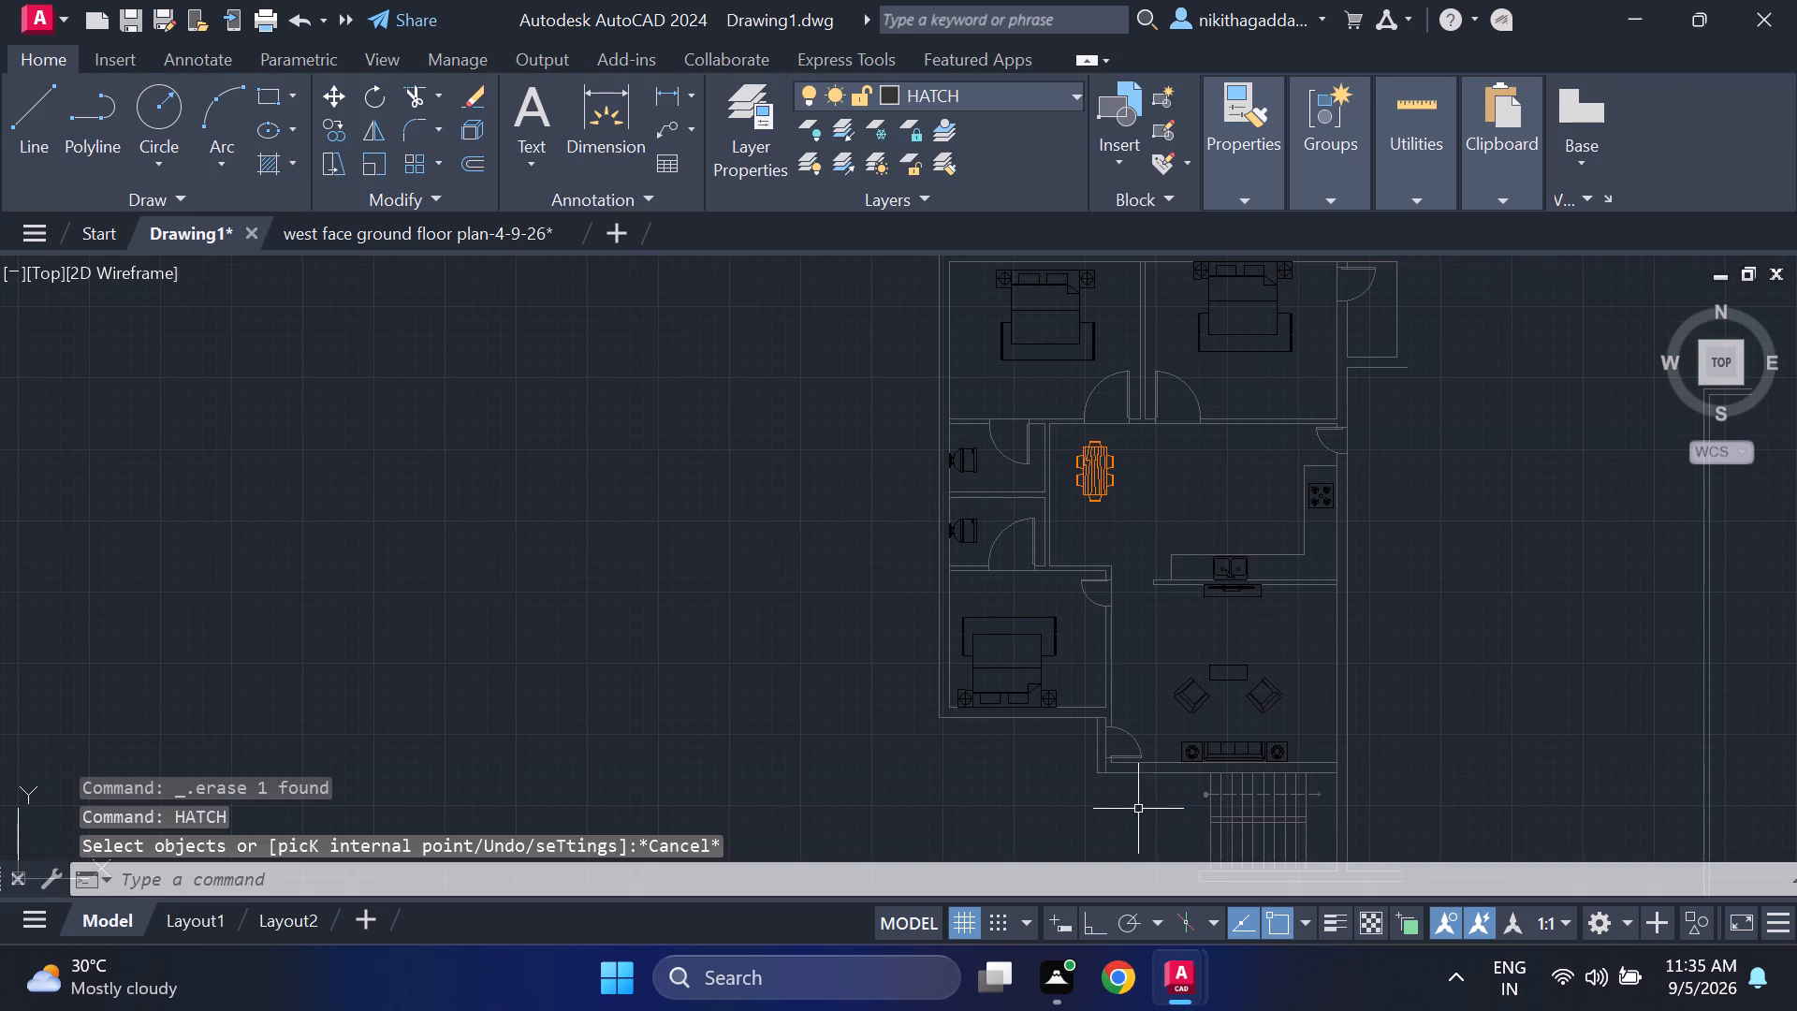
Examine the wall lines throughout the house plan, from the north bedrooms past the kitchen to the staircase.
middle_drag(1230, 501, 1215, 669)
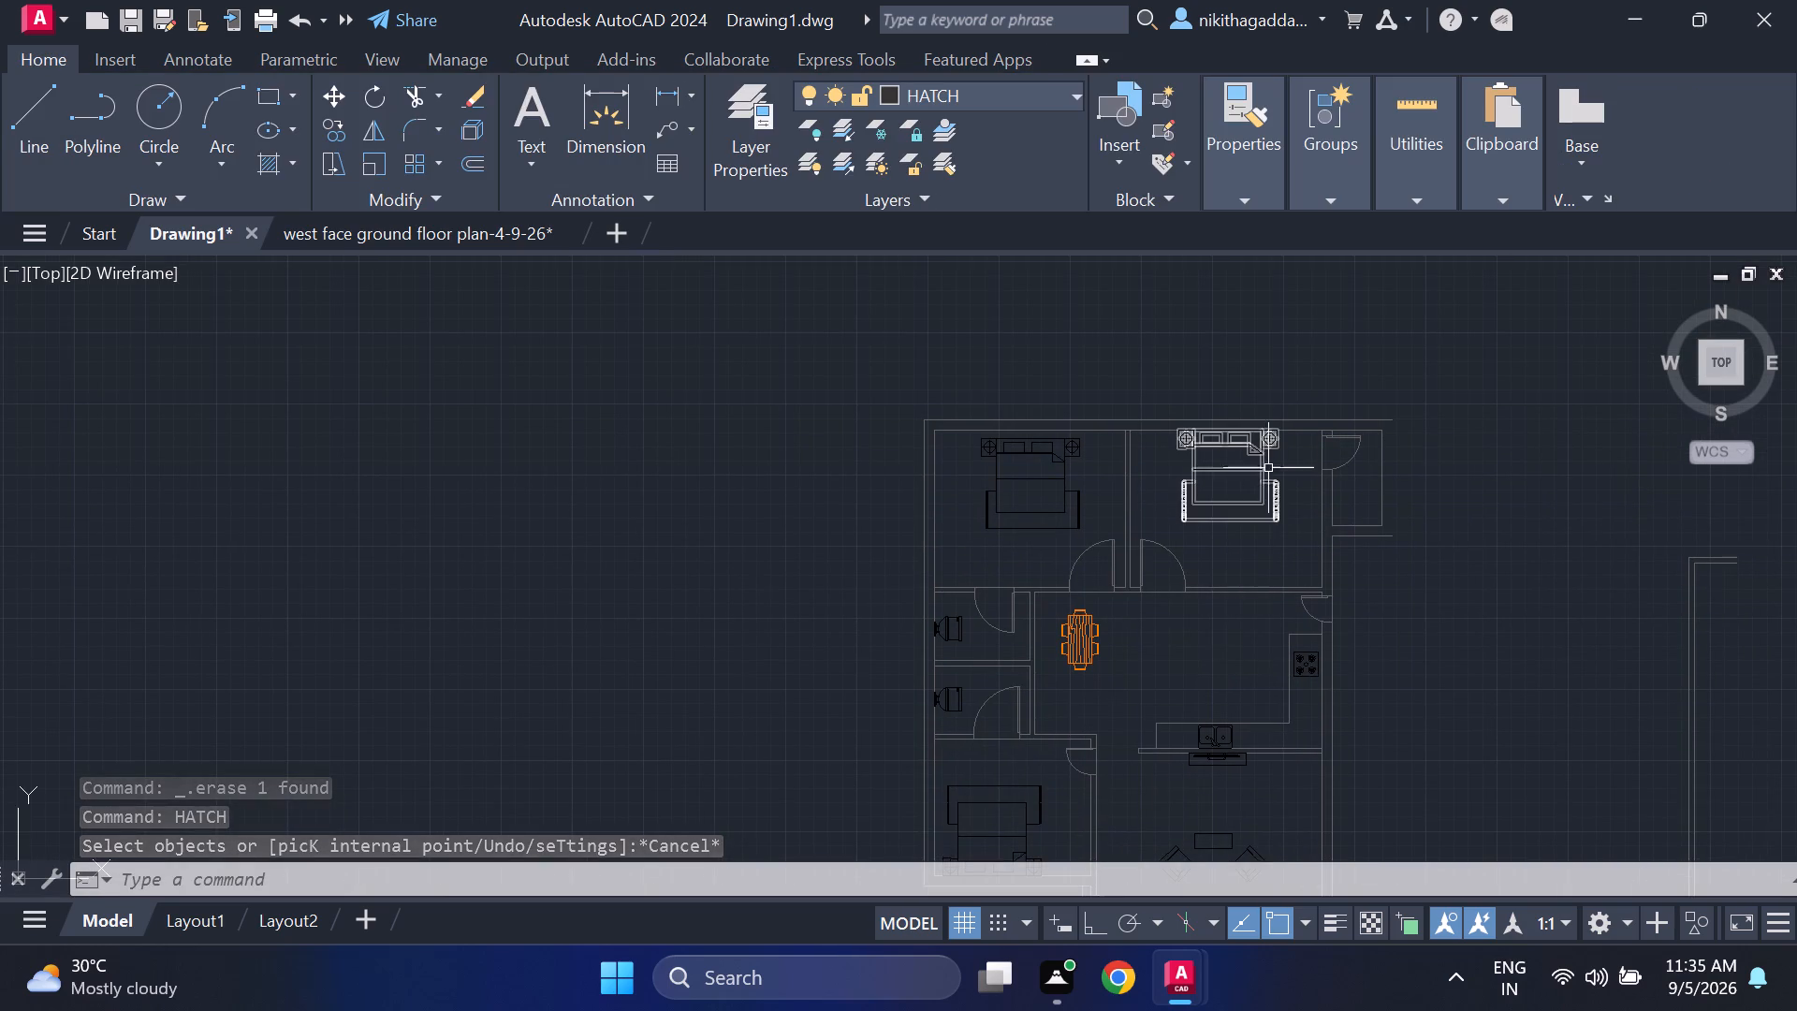
middle_drag(1152, 645, 1172, 510)
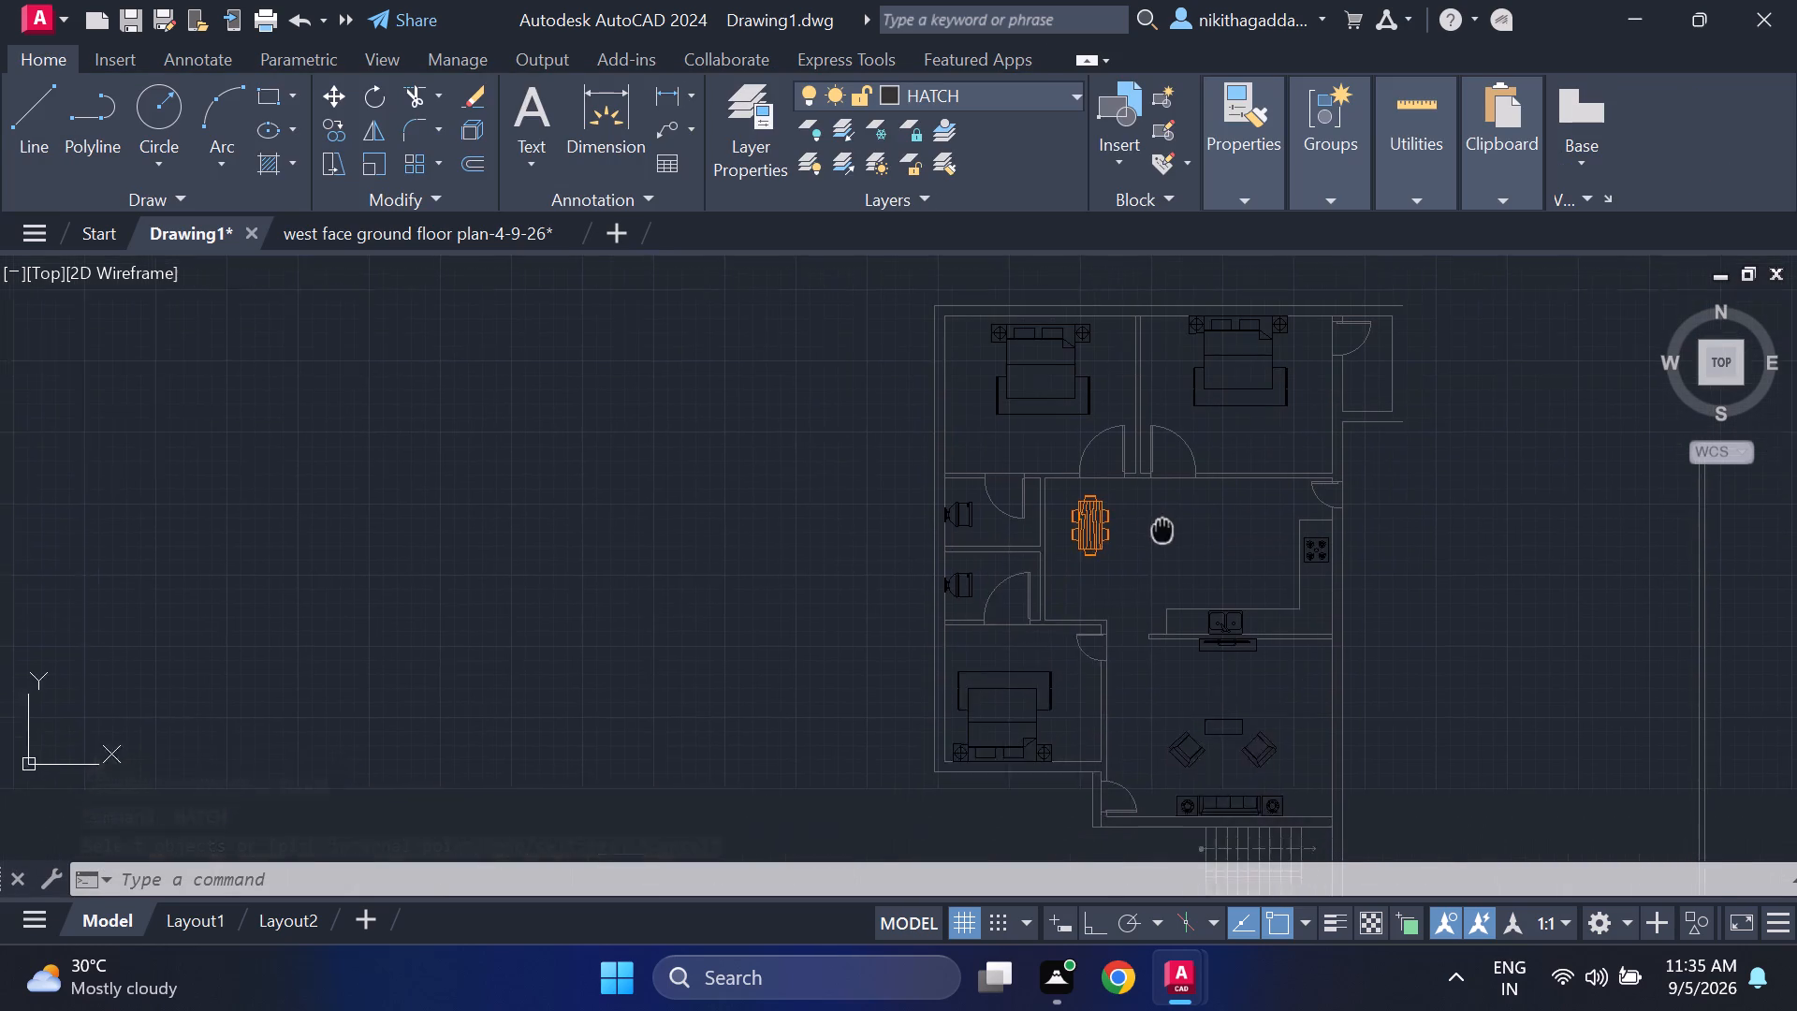
middle_drag(1172, 510, 1178, 501)
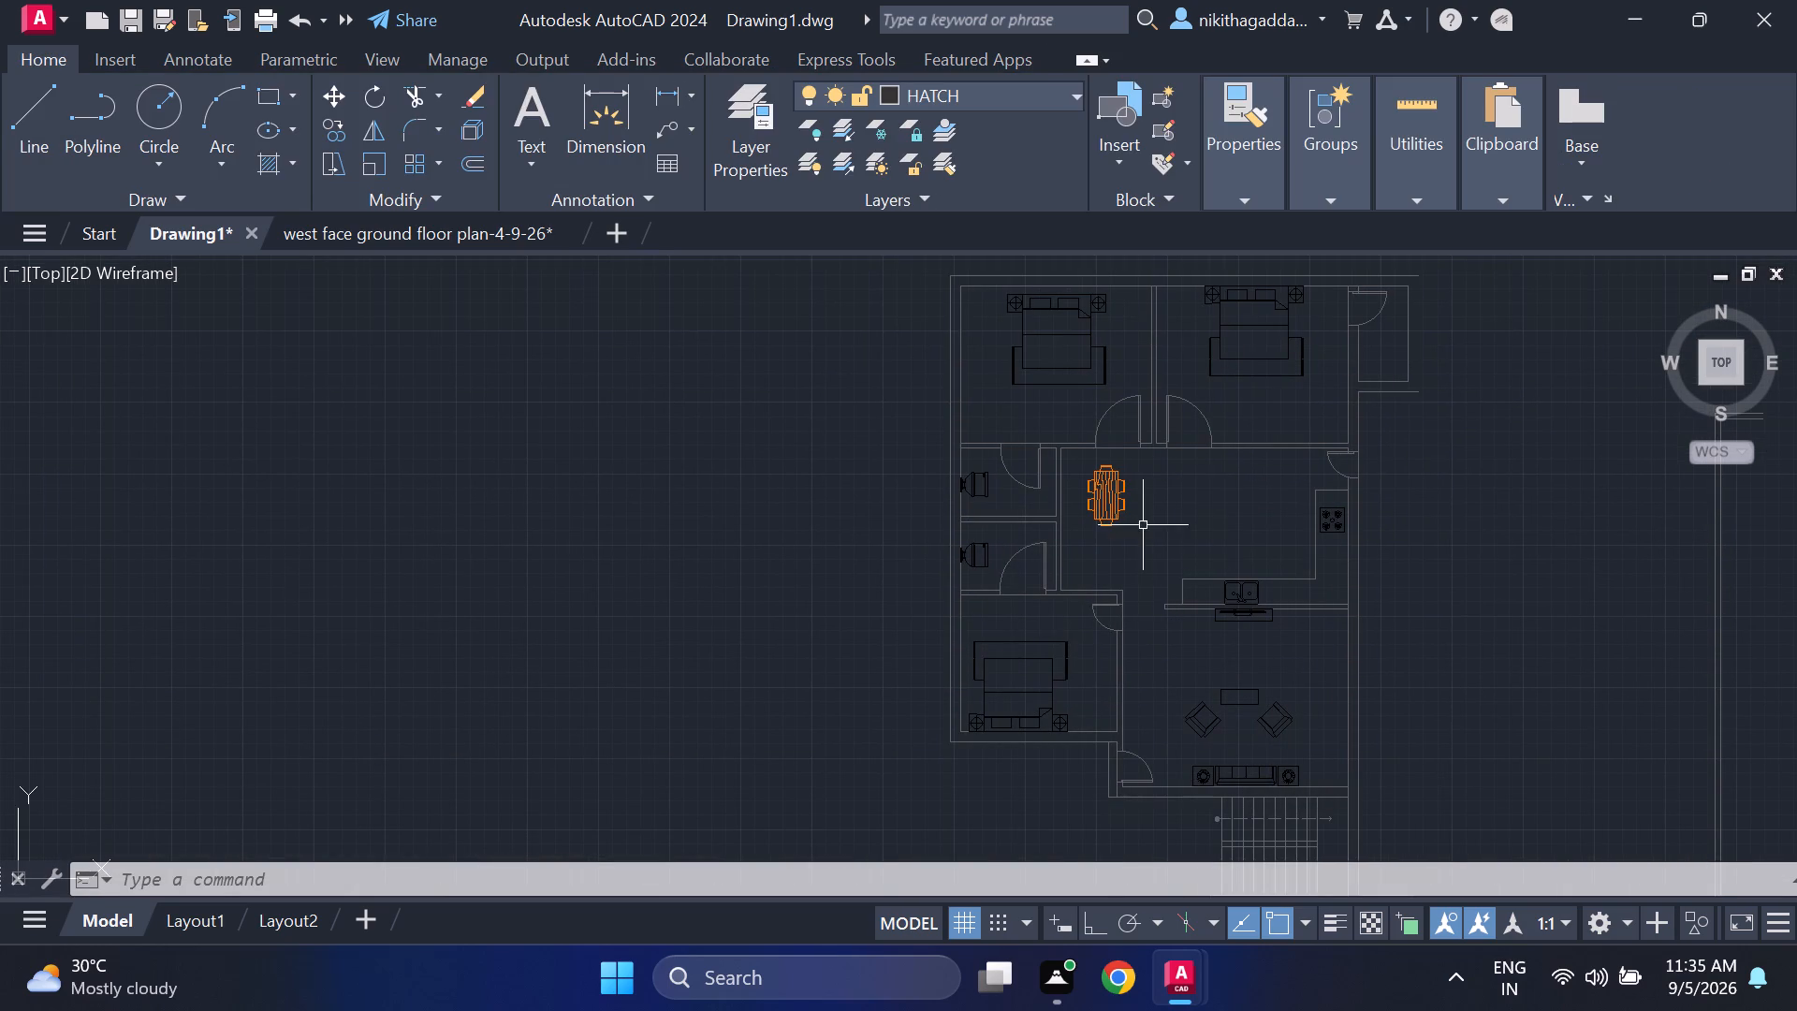
middle_drag(1275, 596, 1264, 476)
middle_drag(1263, 548, 1288, 750)
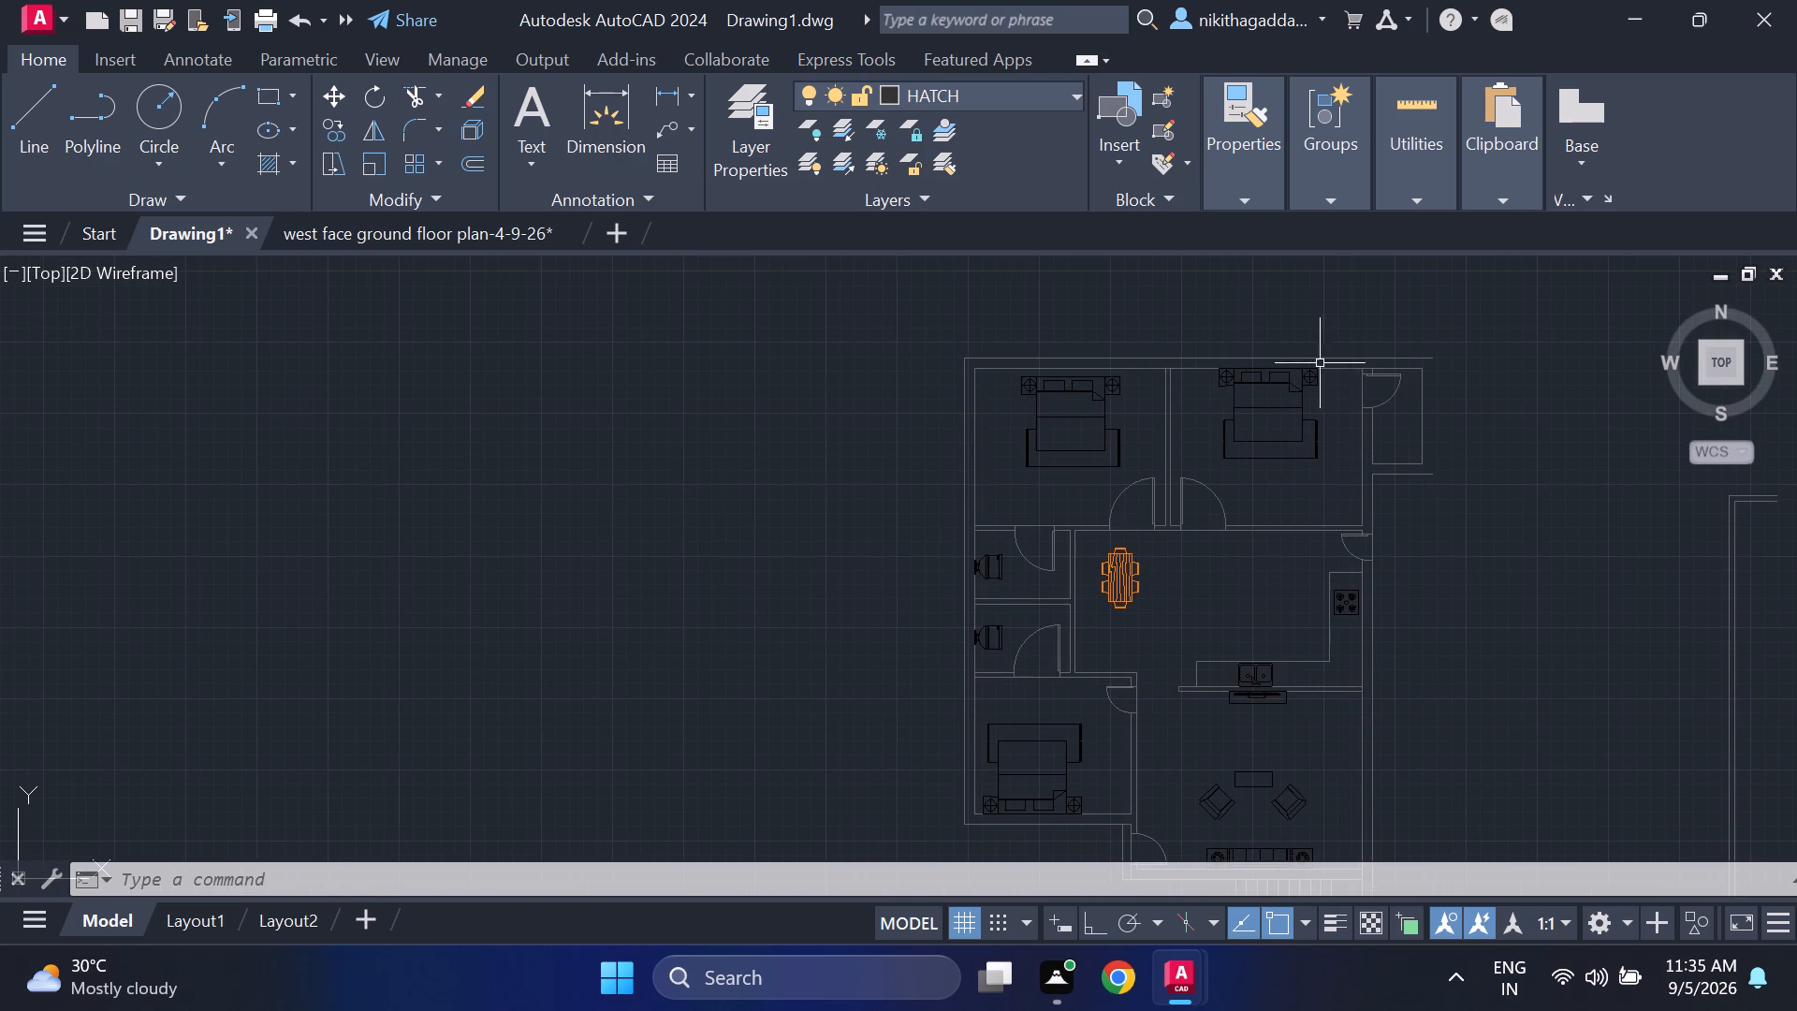
scroll(1286, 338, up, 2)
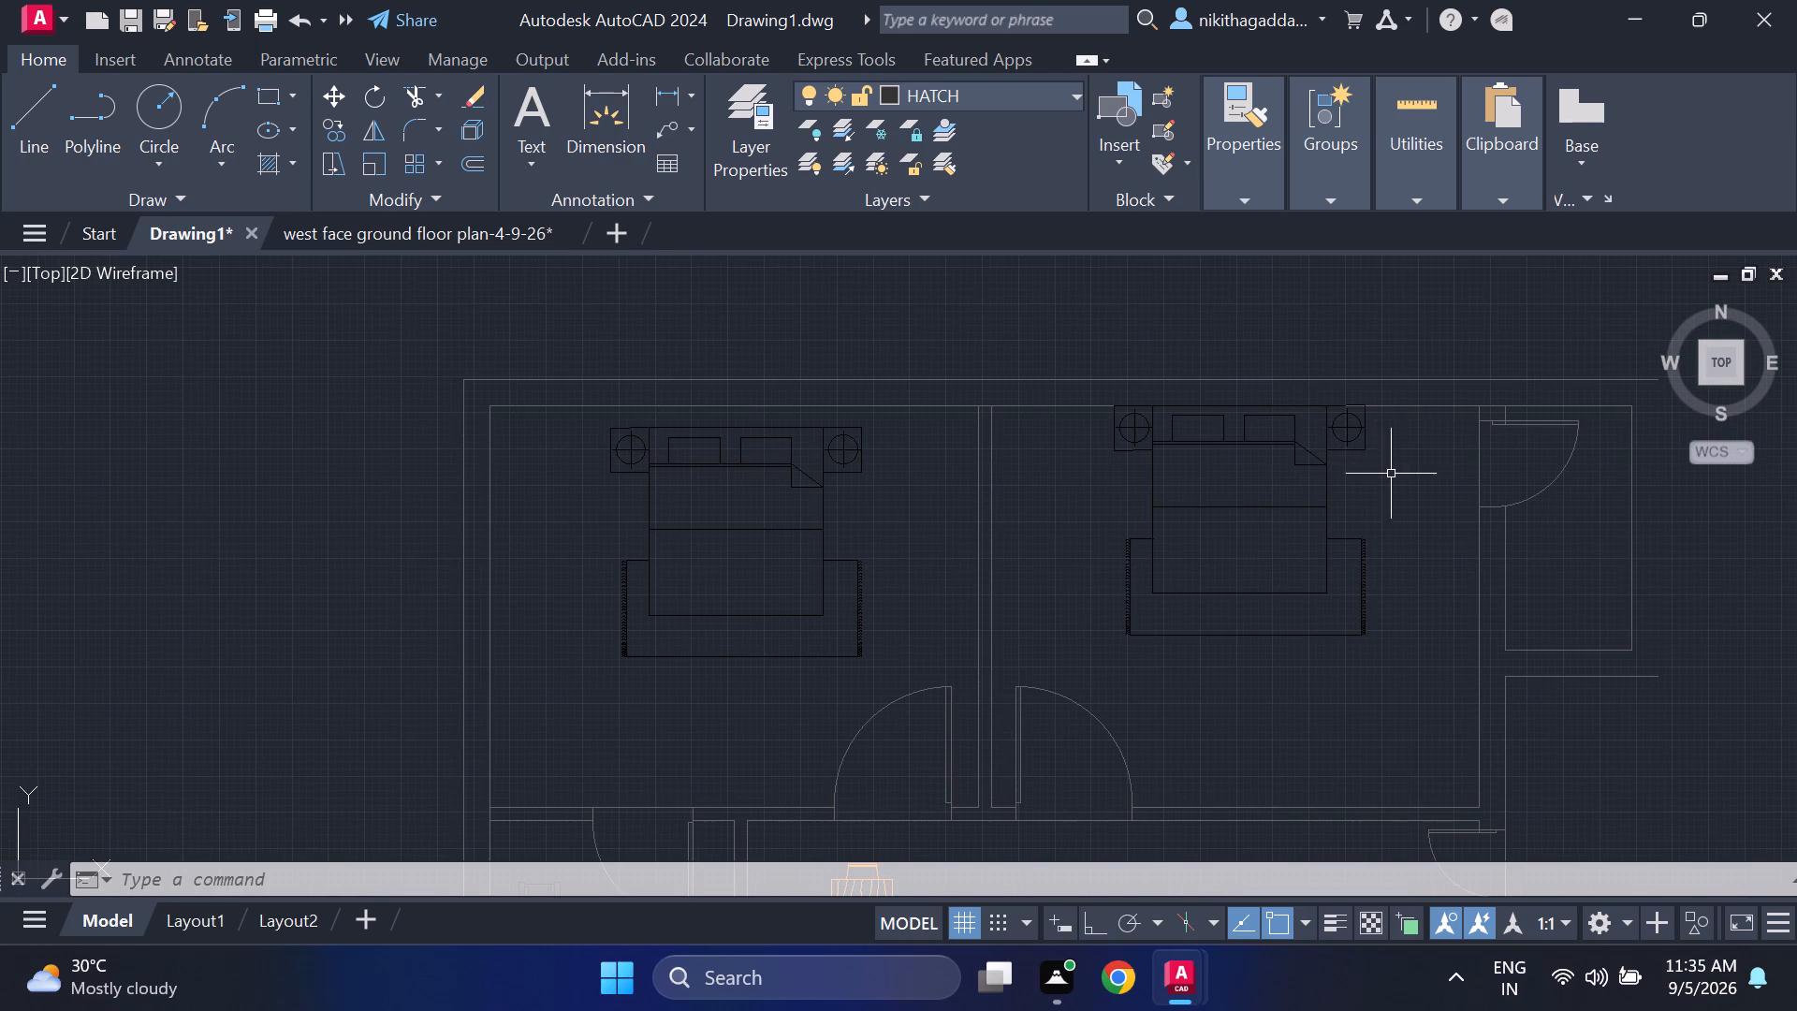
scroll(1386, 482, down, 2)
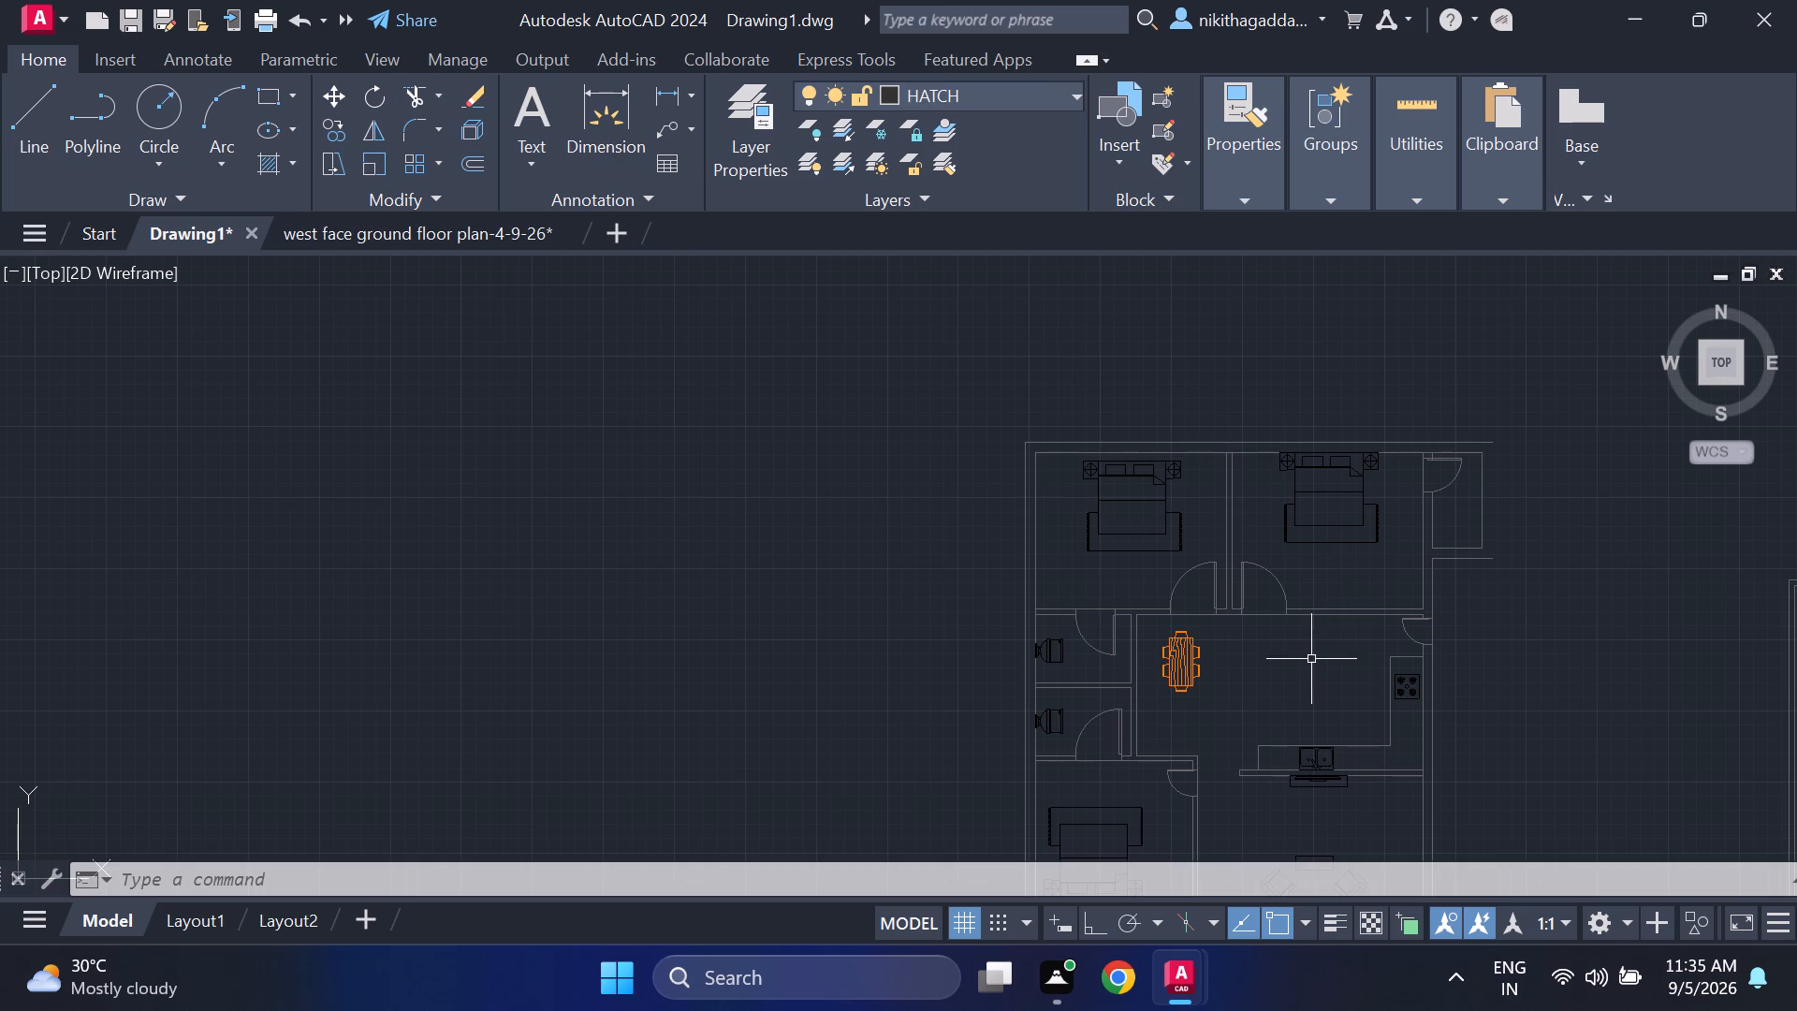
scroll(1310, 778, up, 3)
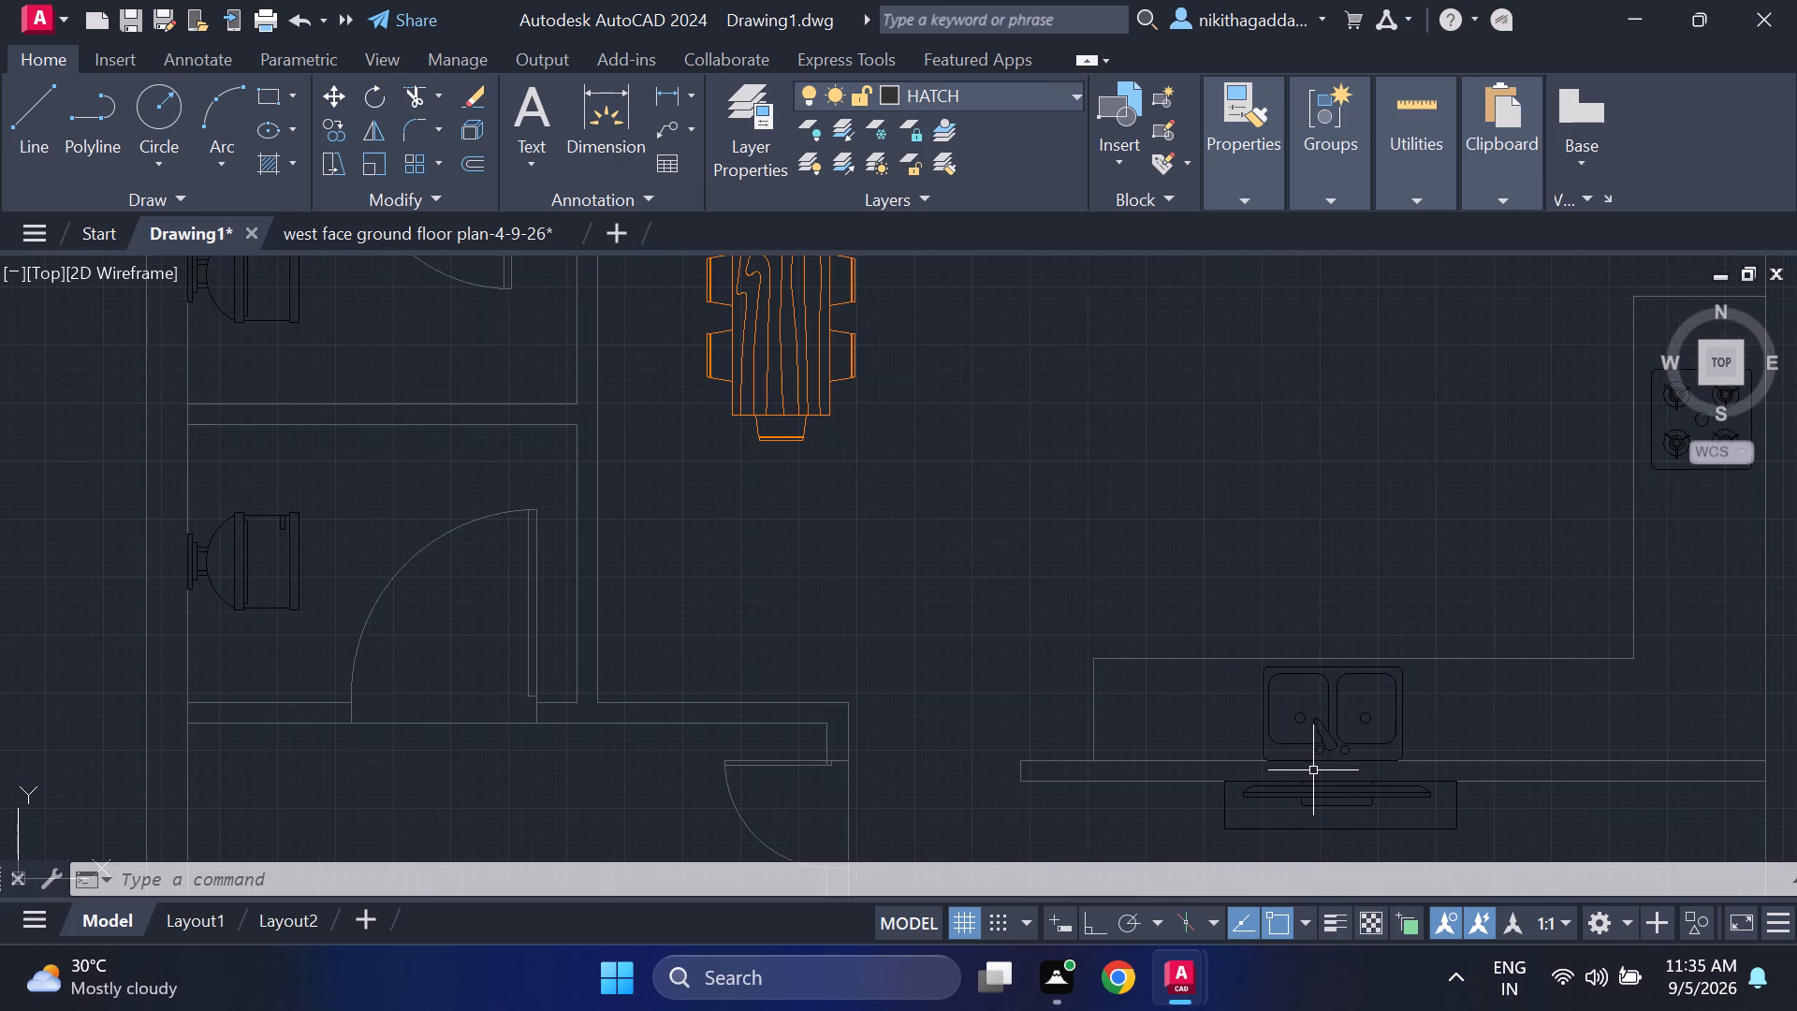
scroll(1334, 793, up, 3)
scroll(1334, 793, down, 4)
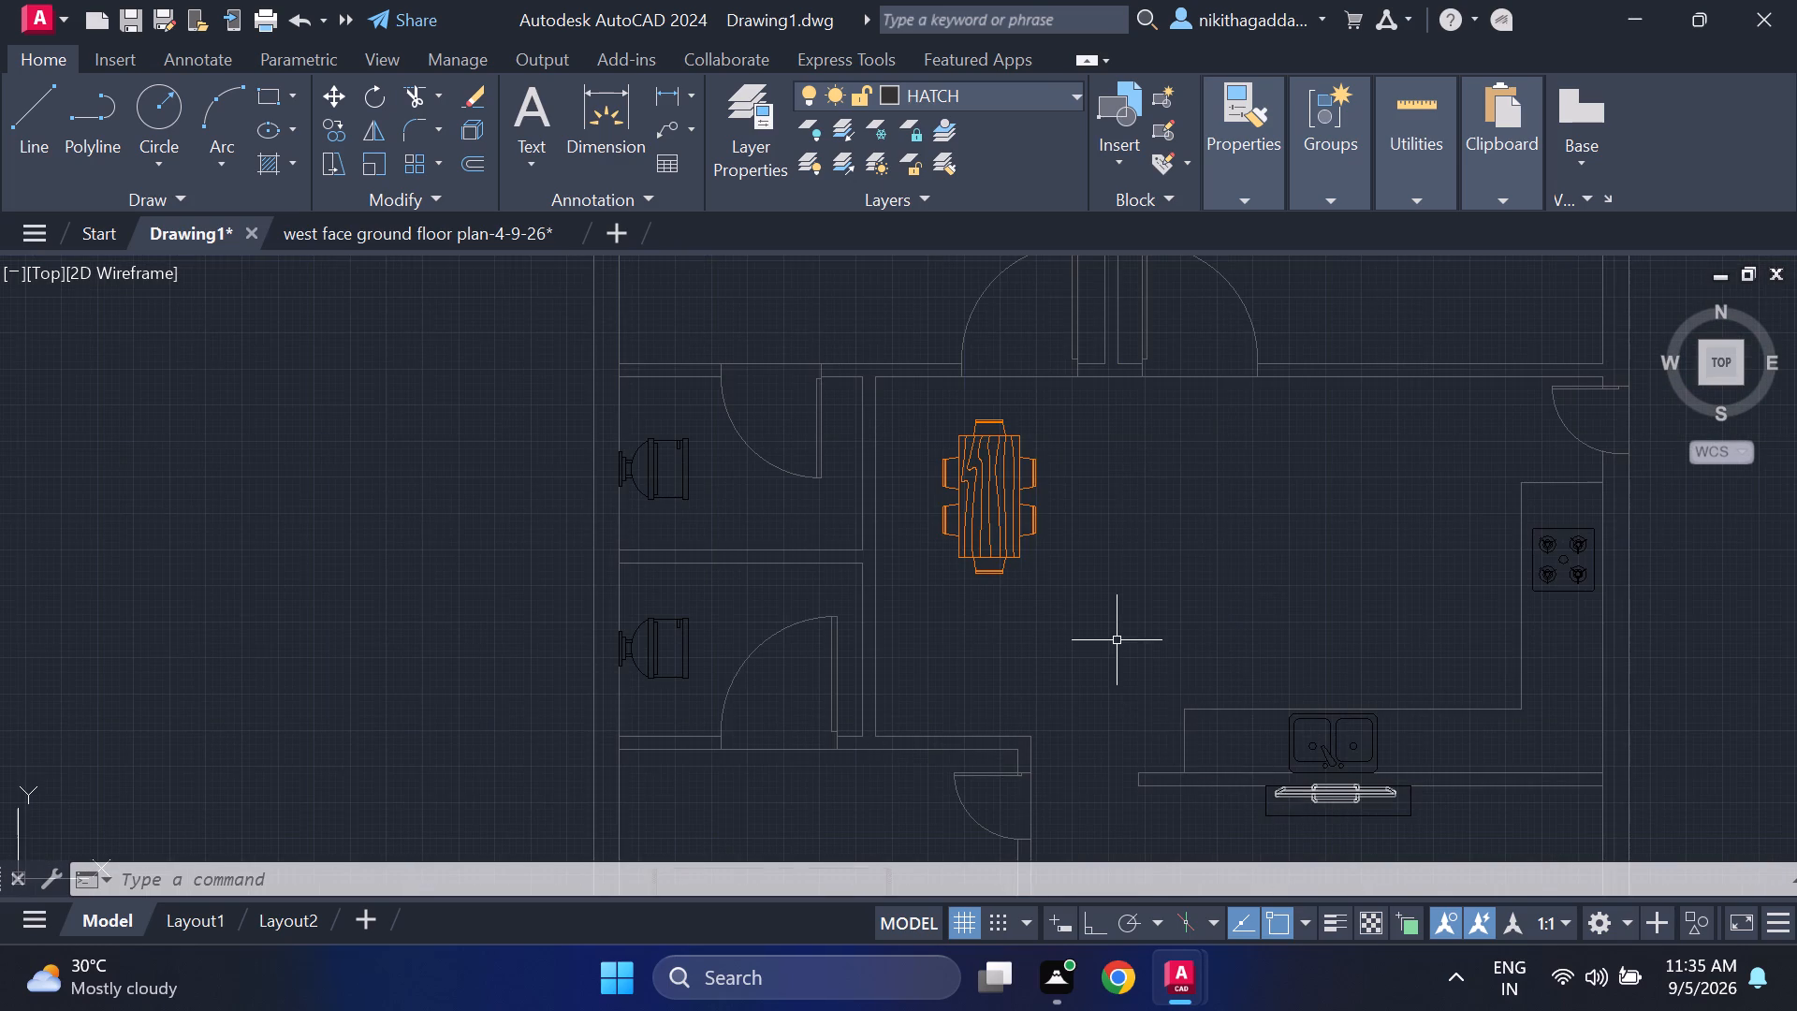
scroll(1117, 639, down, 2)
middle_drag(1111, 638, 1146, 430)
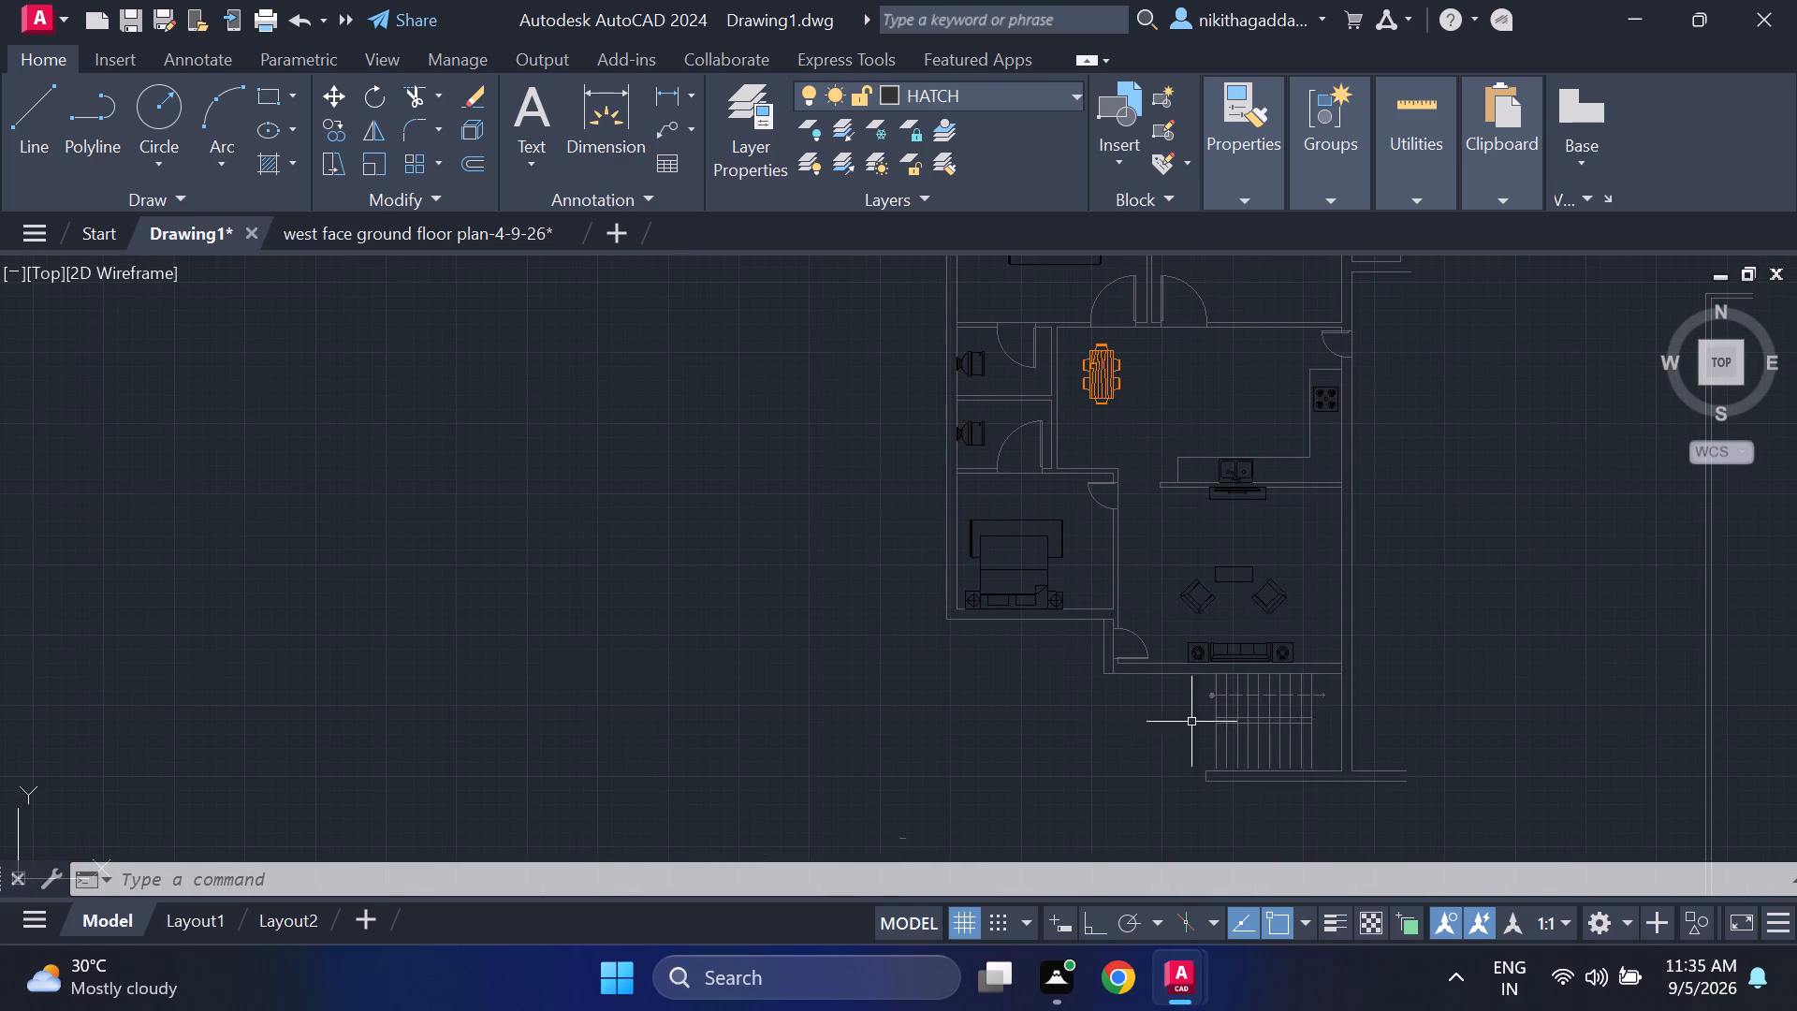
scroll(1225, 668, up, 3)
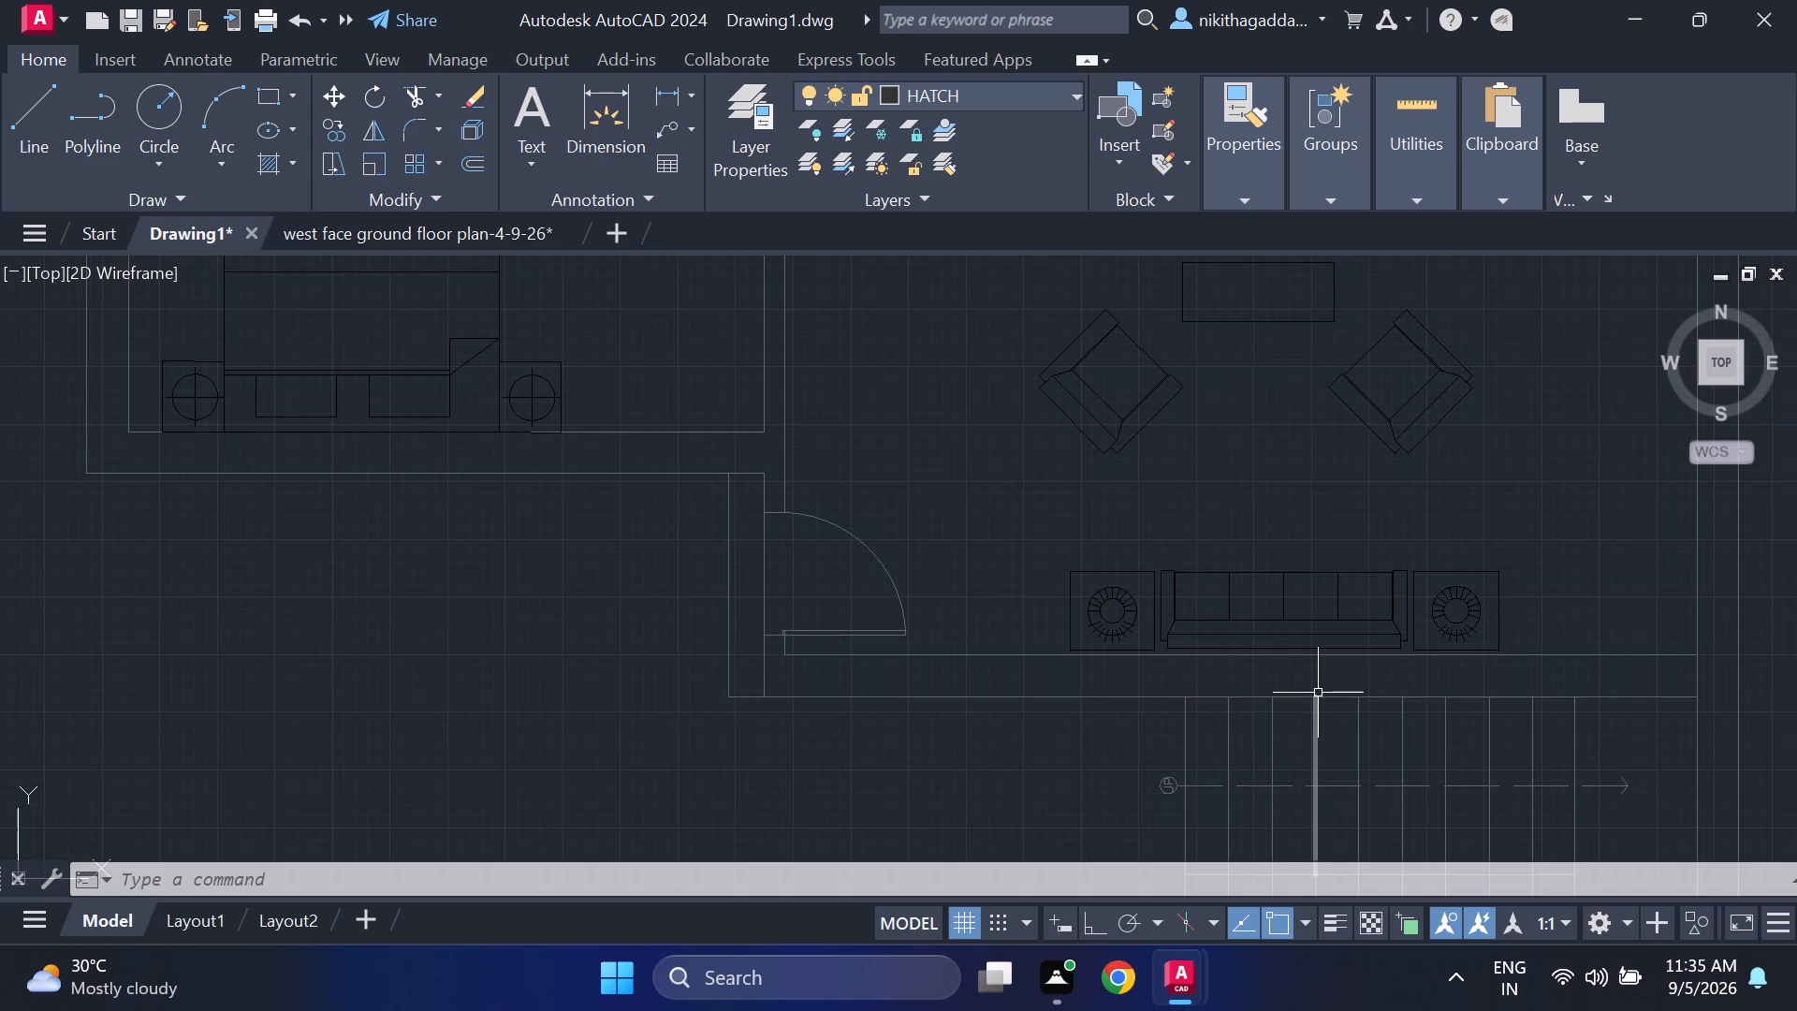
scroll(1295, 715, down, 3)
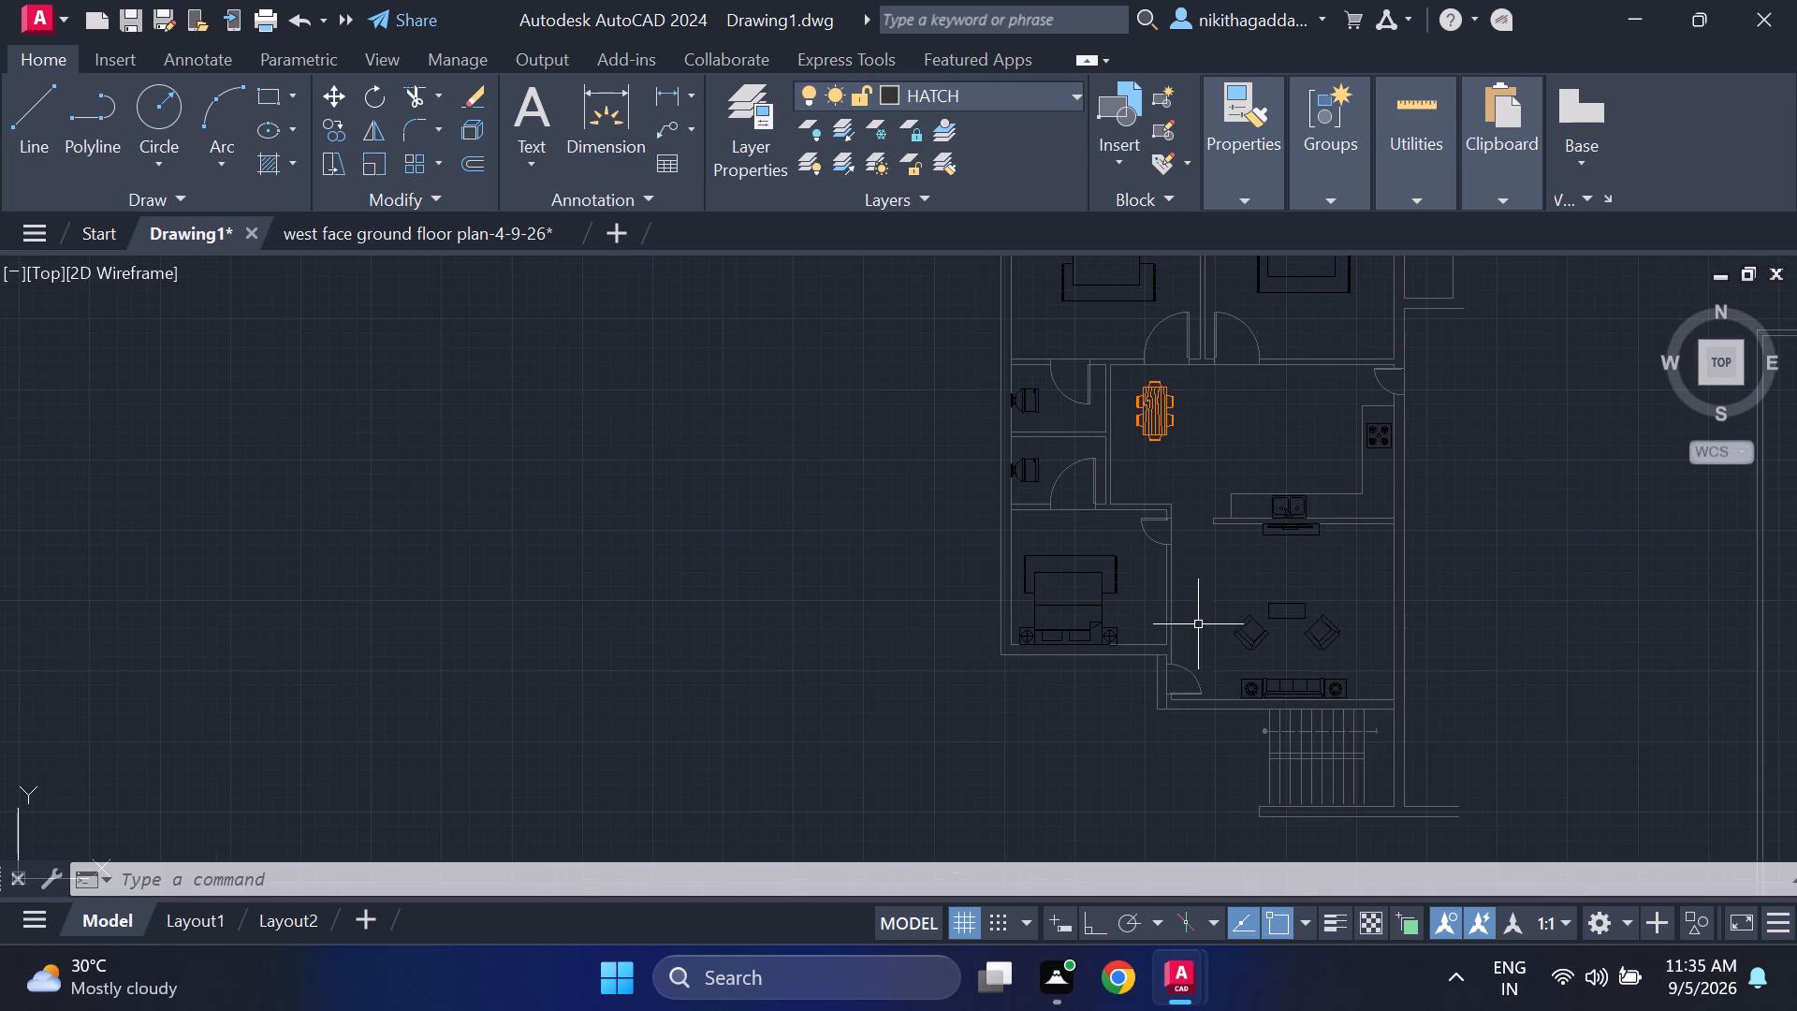
middle_drag(1295, 683, 1299, 706)
scroll(1298, 701, down, 1)
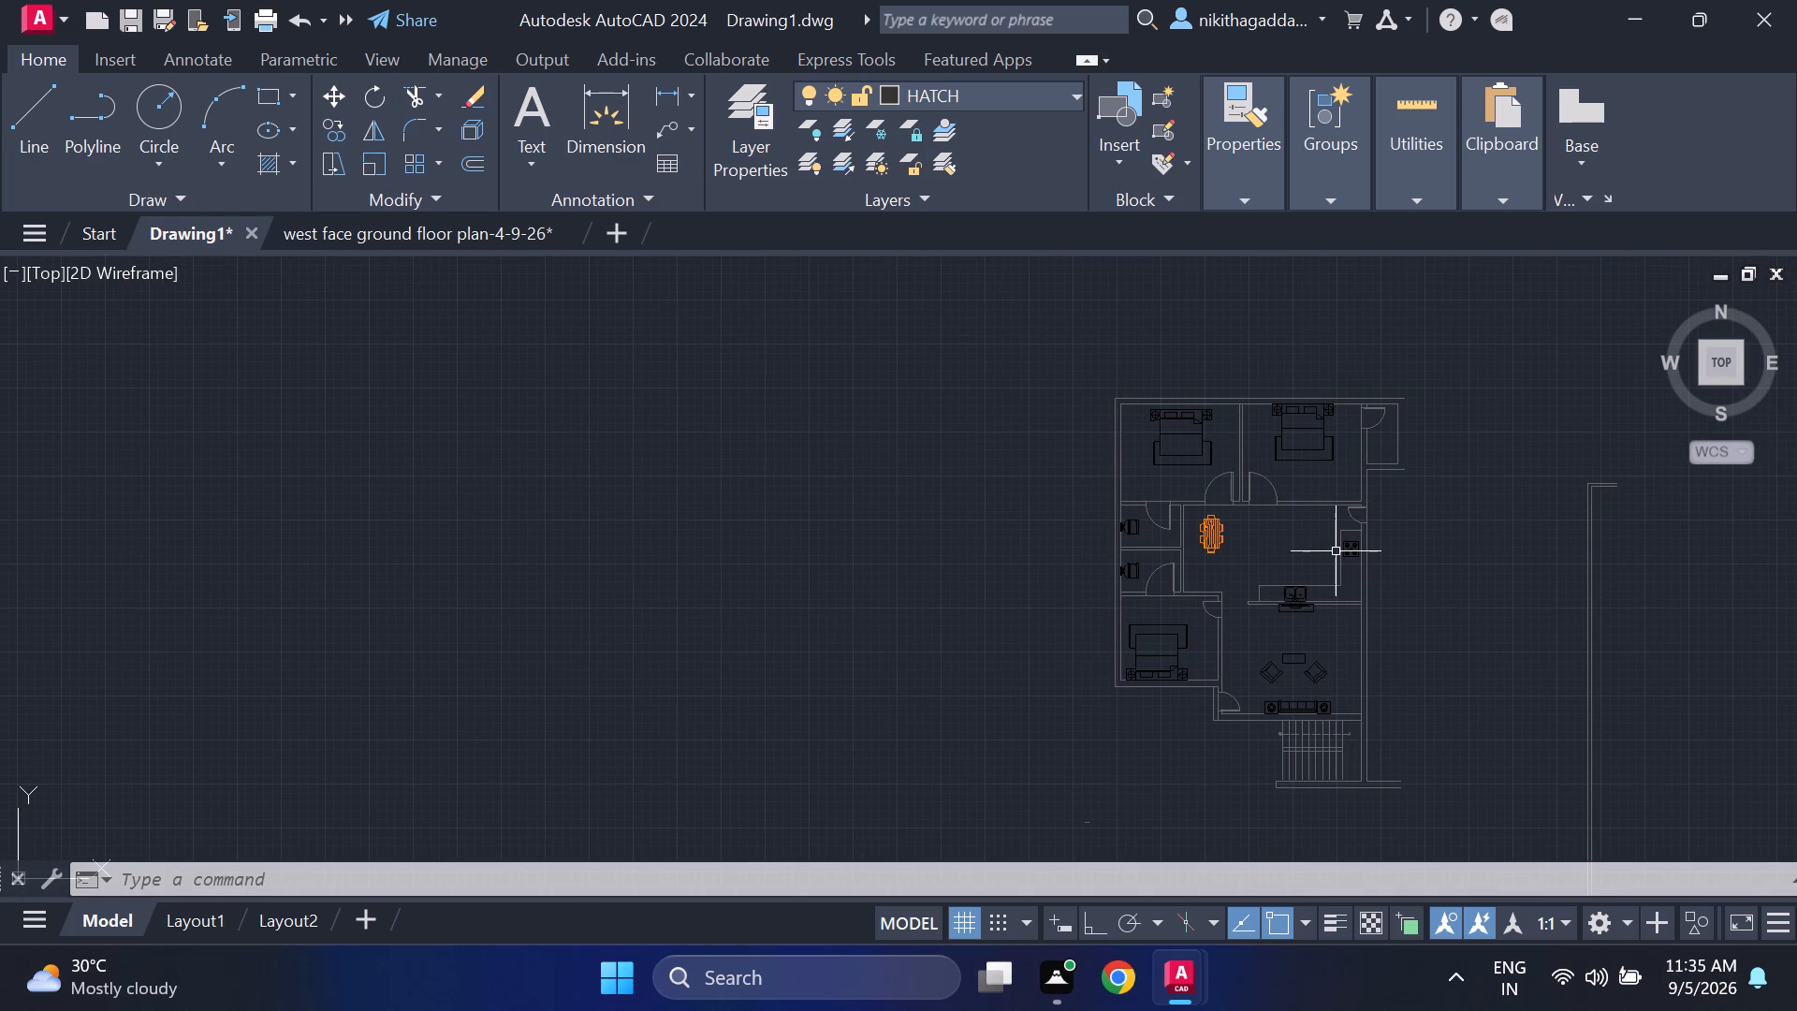
Measure the gap between the north-east bedroom's bedside table and the east wall with a linear dimension, without placing it.
scroll(1341, 322, up, 1)
scroll(1333, 435, up, 3)
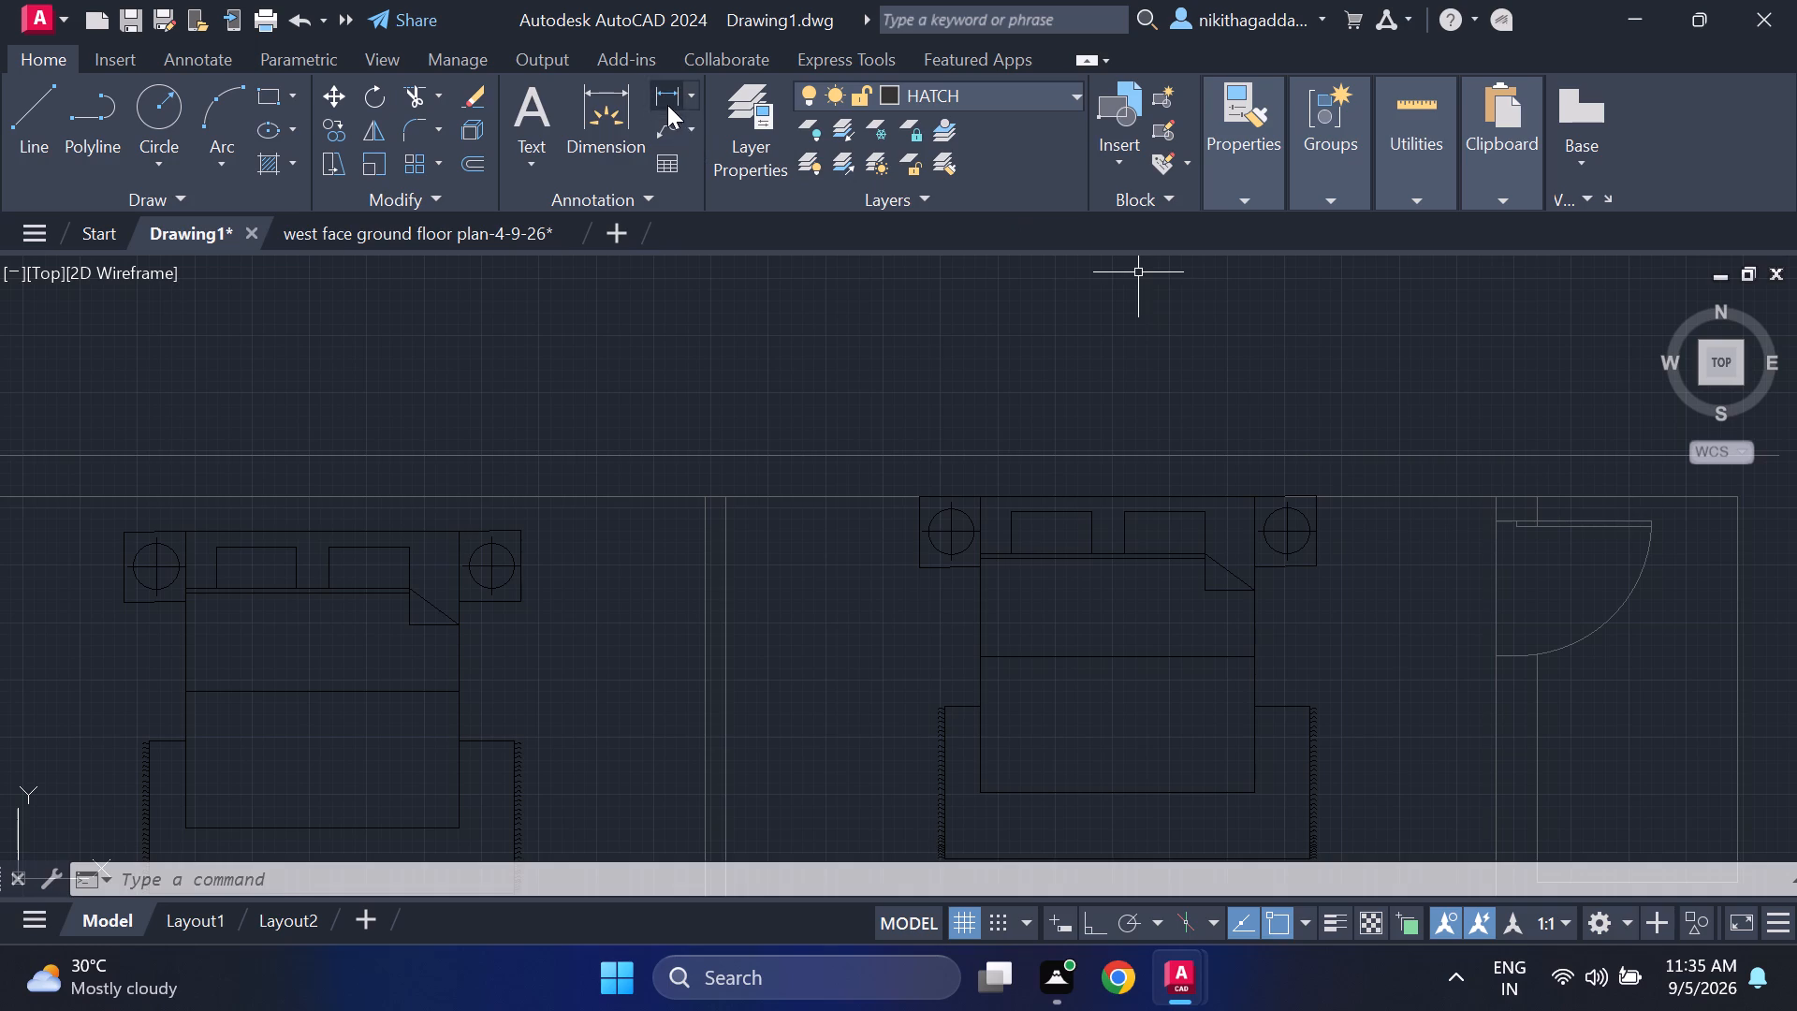
drag(665, 97, 666, 108)
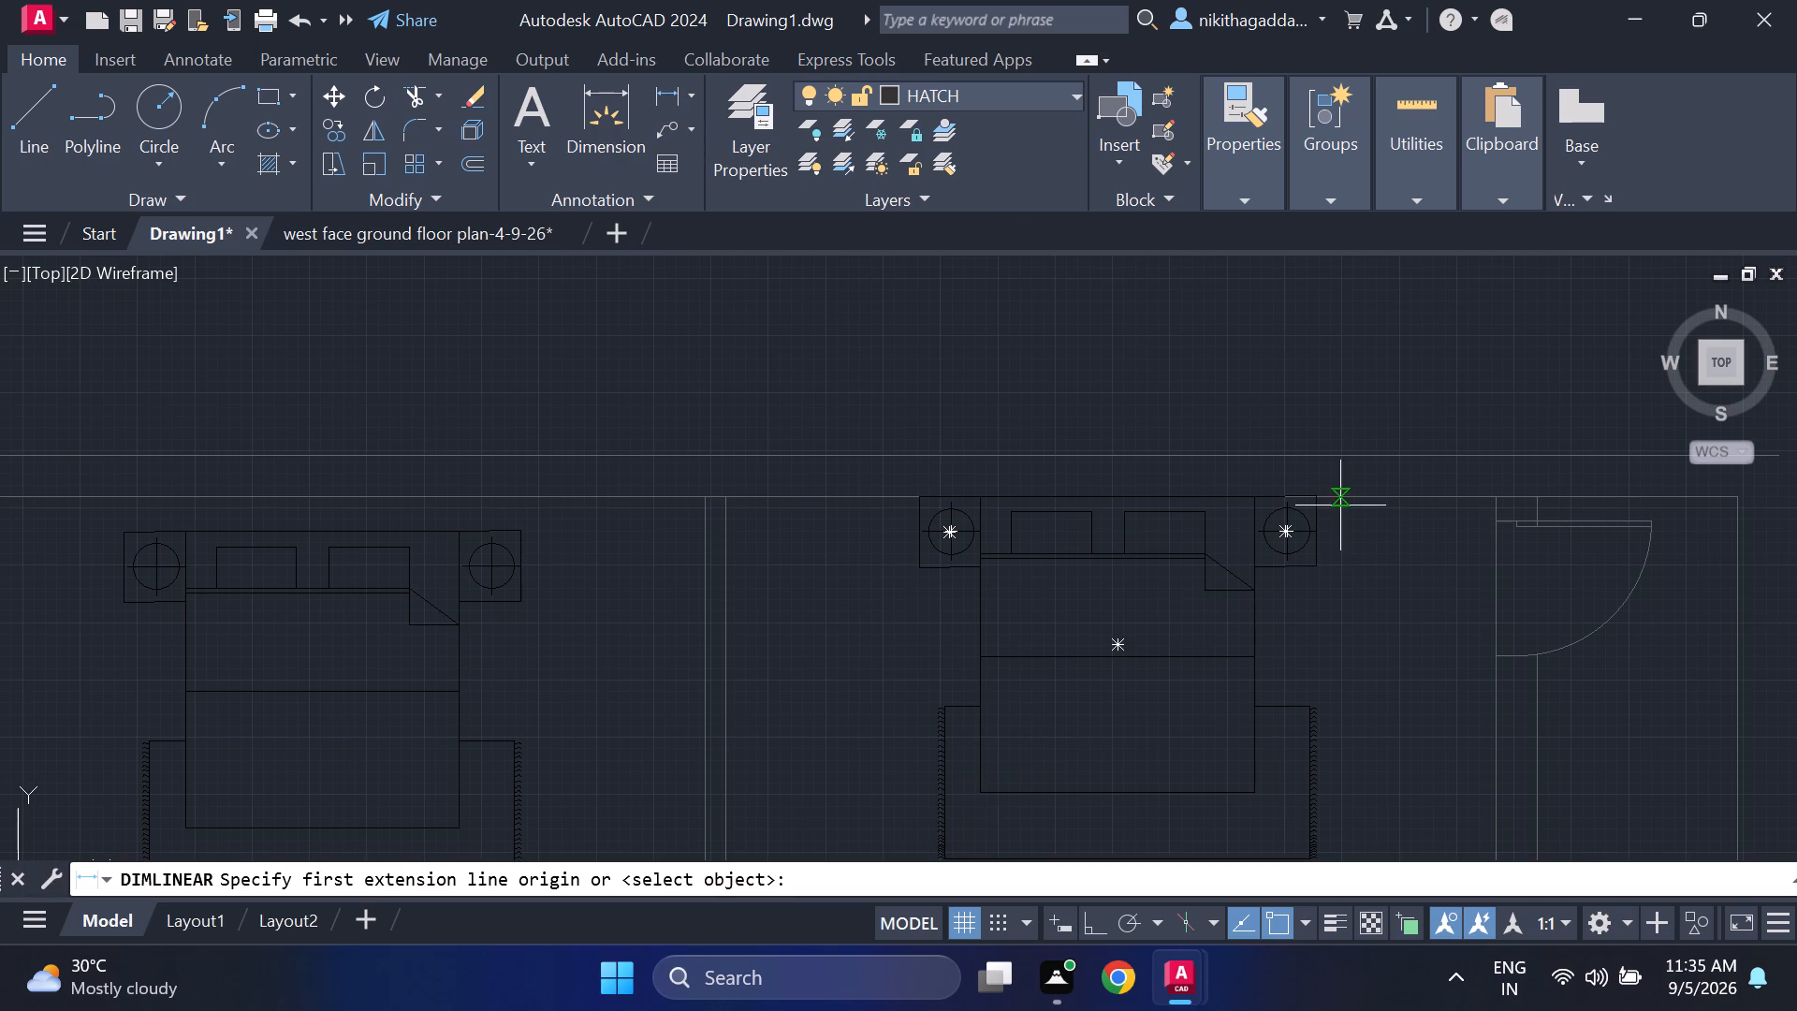
click(1315, 498)
click(1501, 499)
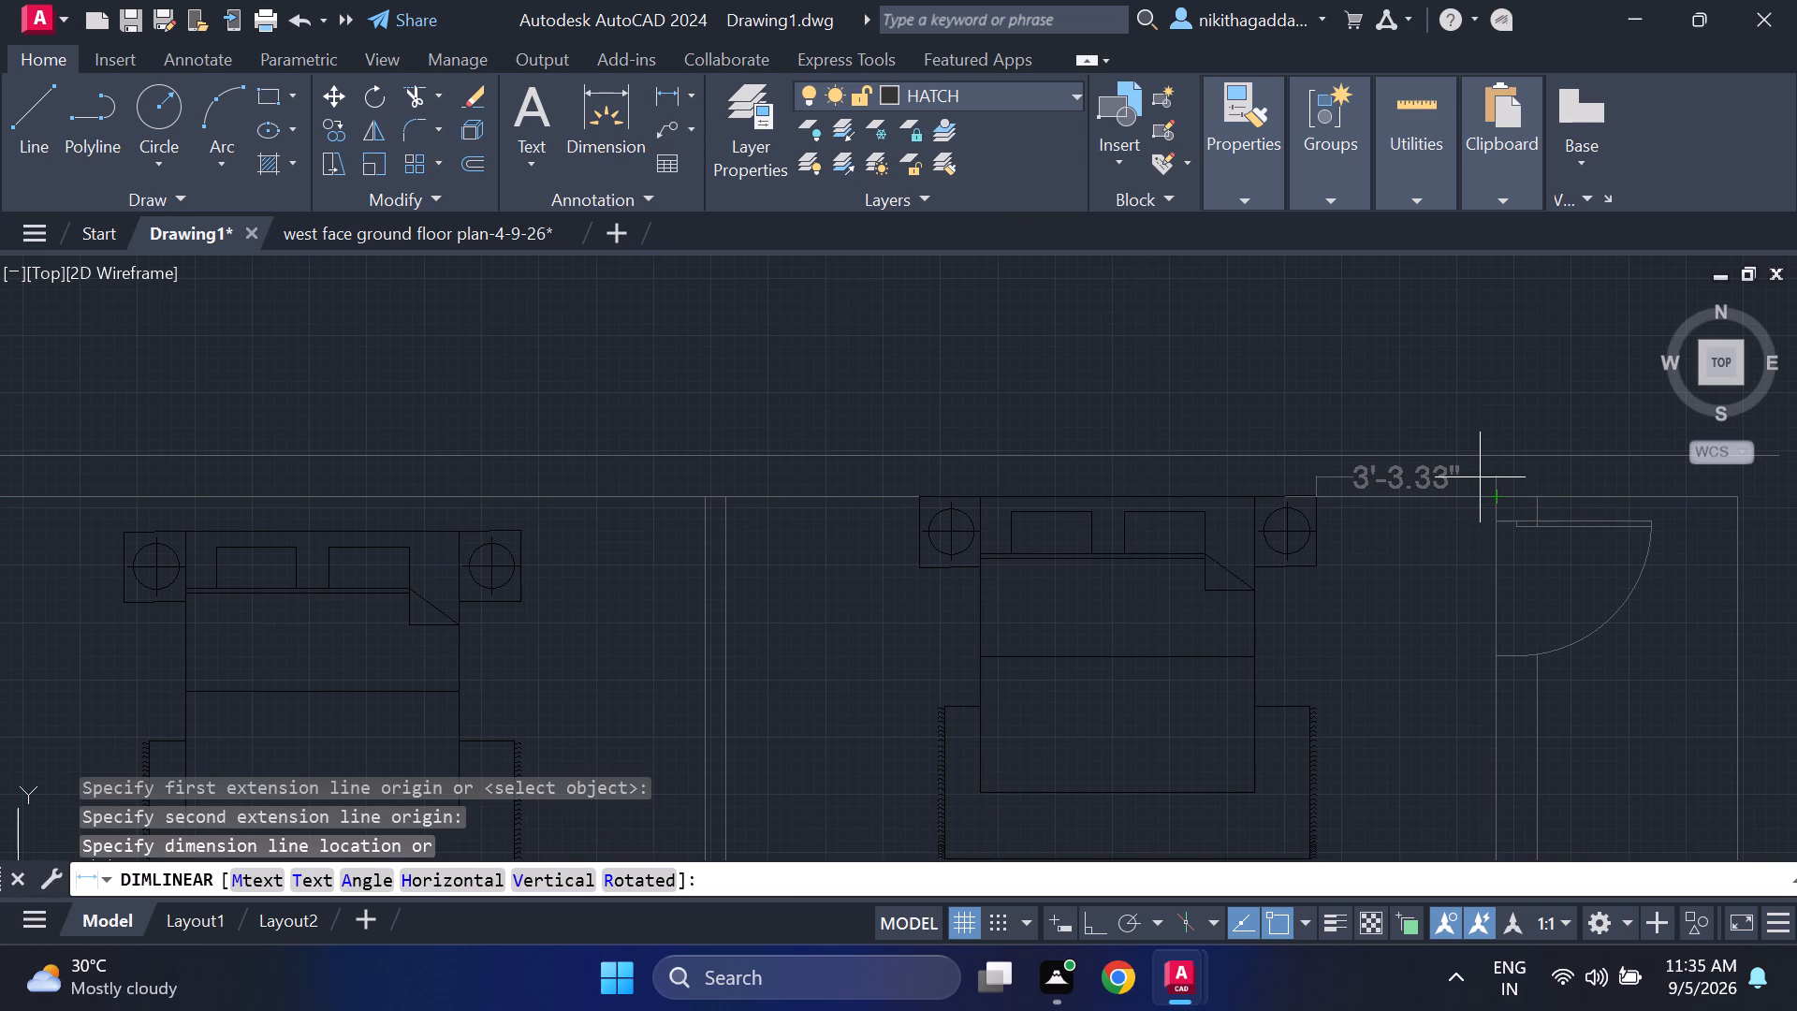
key(Escape)
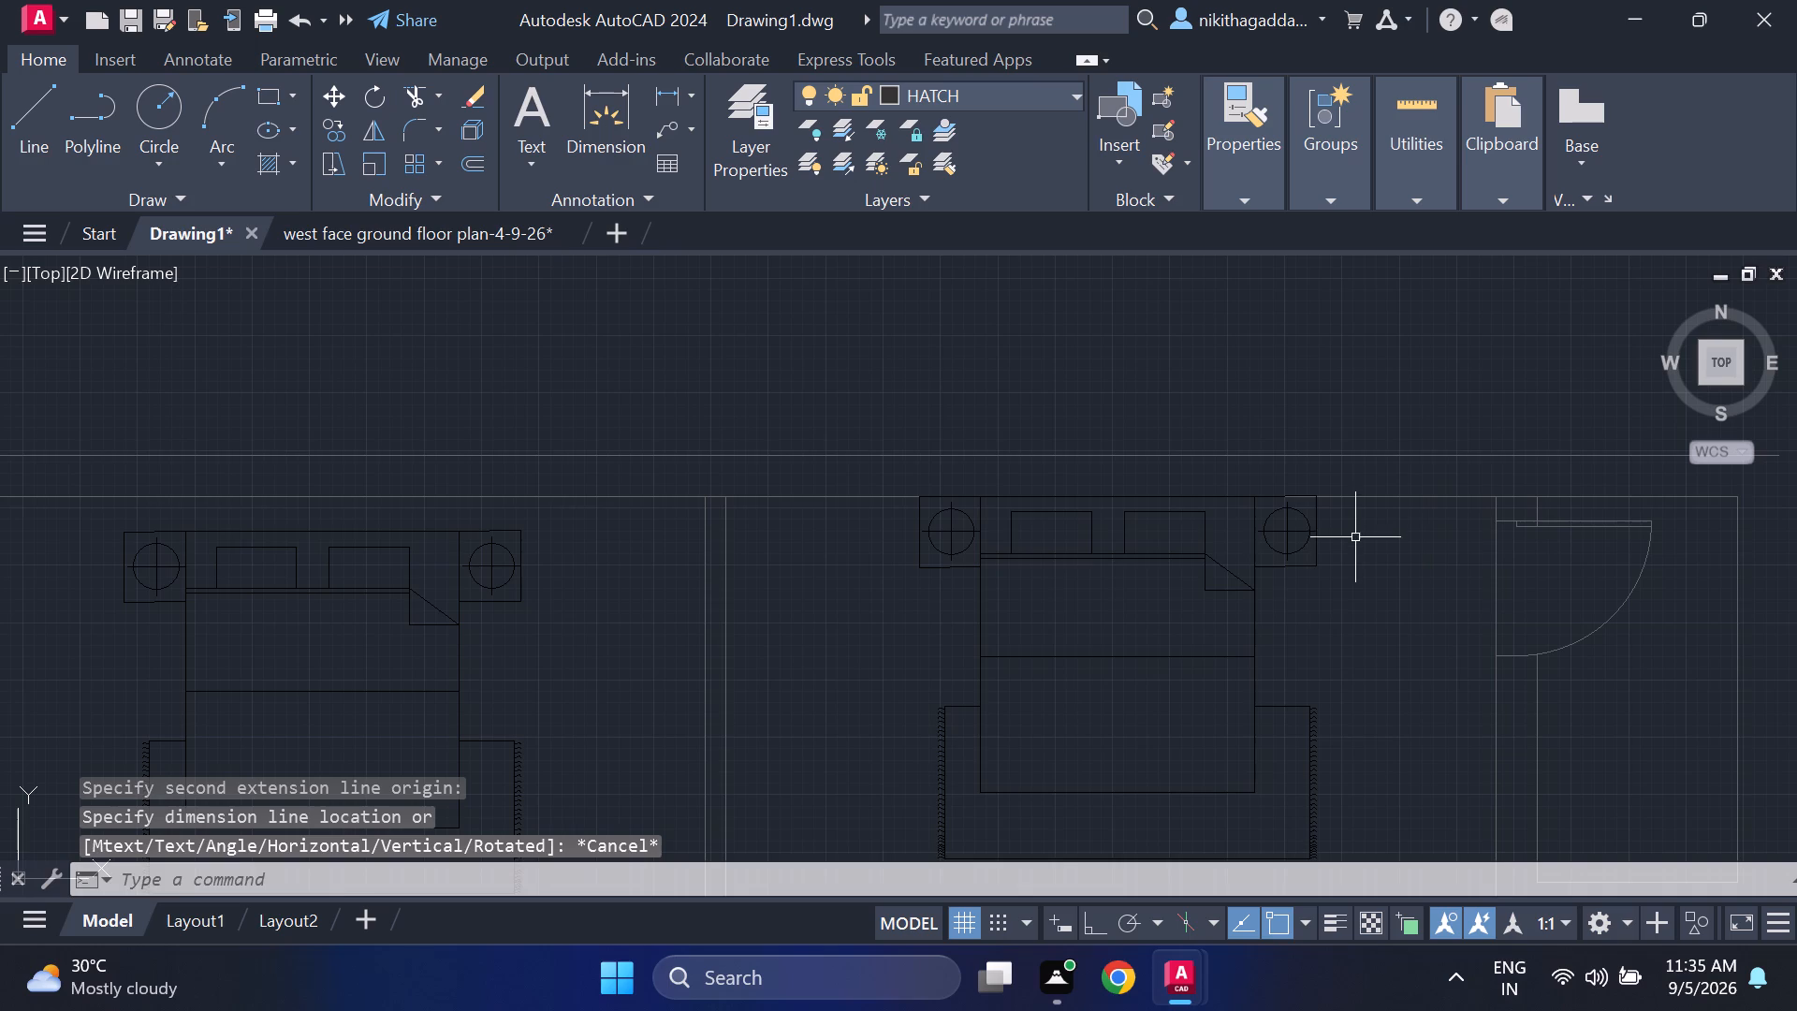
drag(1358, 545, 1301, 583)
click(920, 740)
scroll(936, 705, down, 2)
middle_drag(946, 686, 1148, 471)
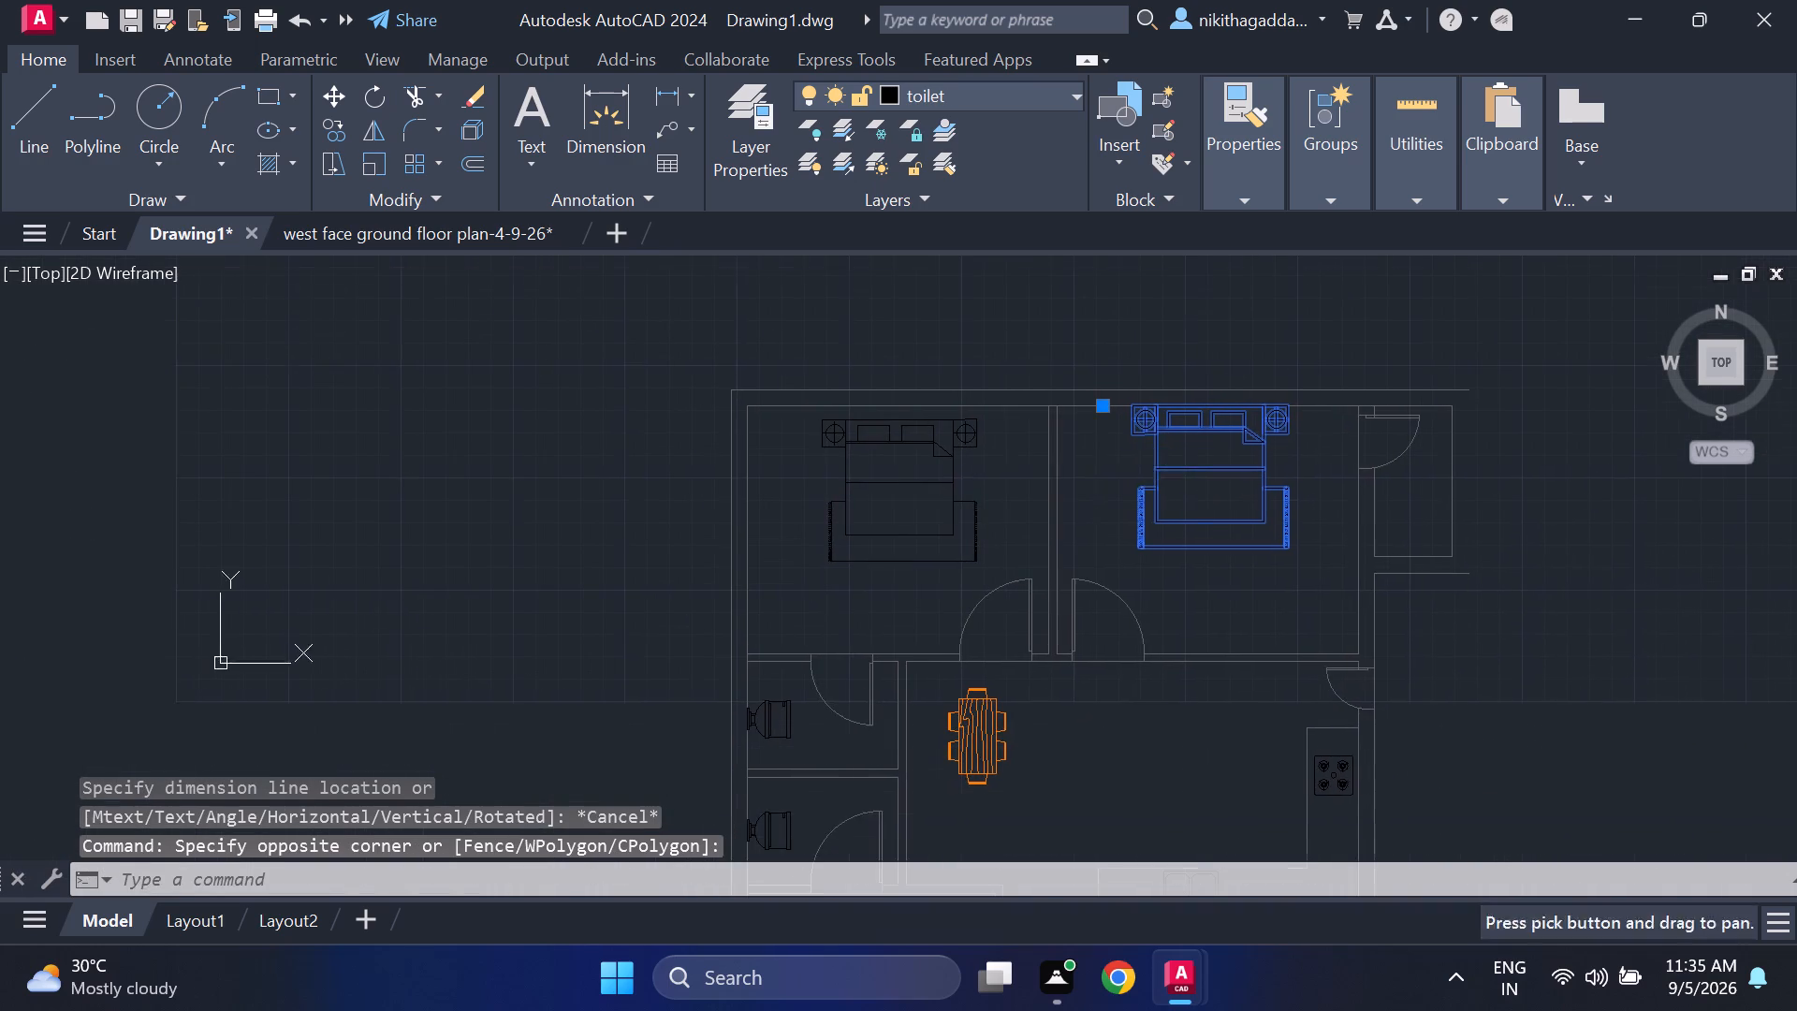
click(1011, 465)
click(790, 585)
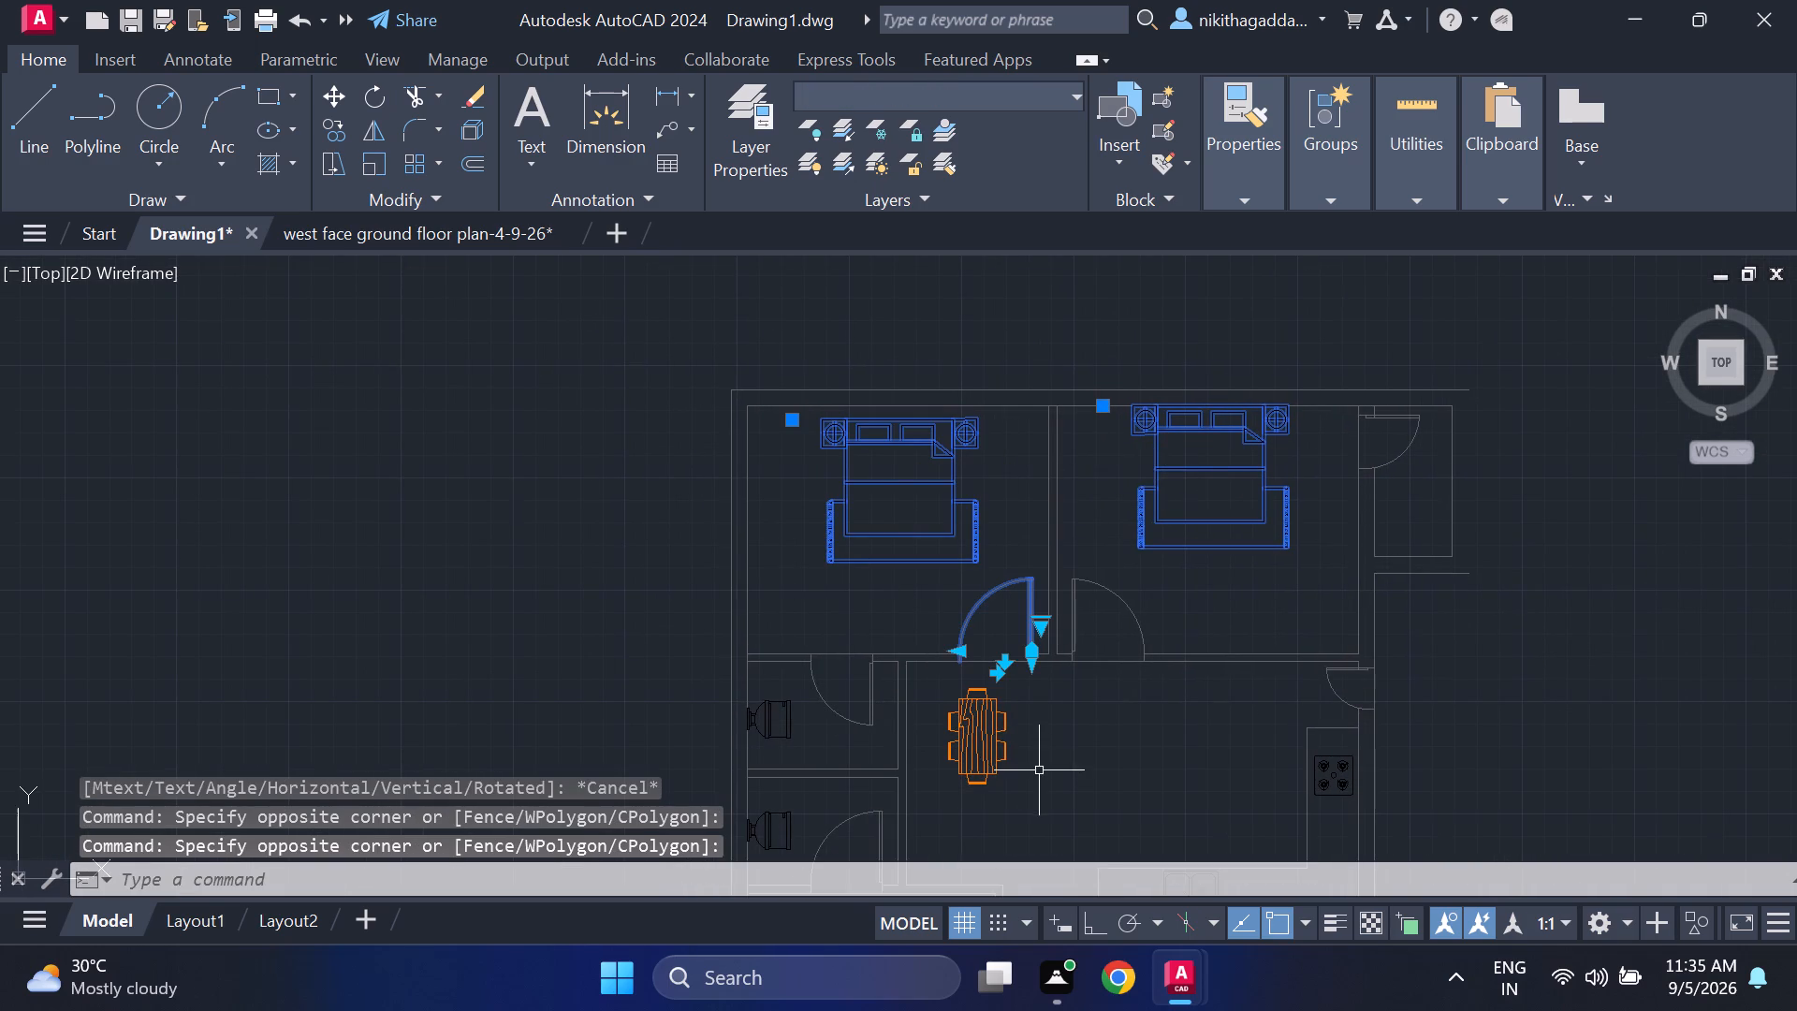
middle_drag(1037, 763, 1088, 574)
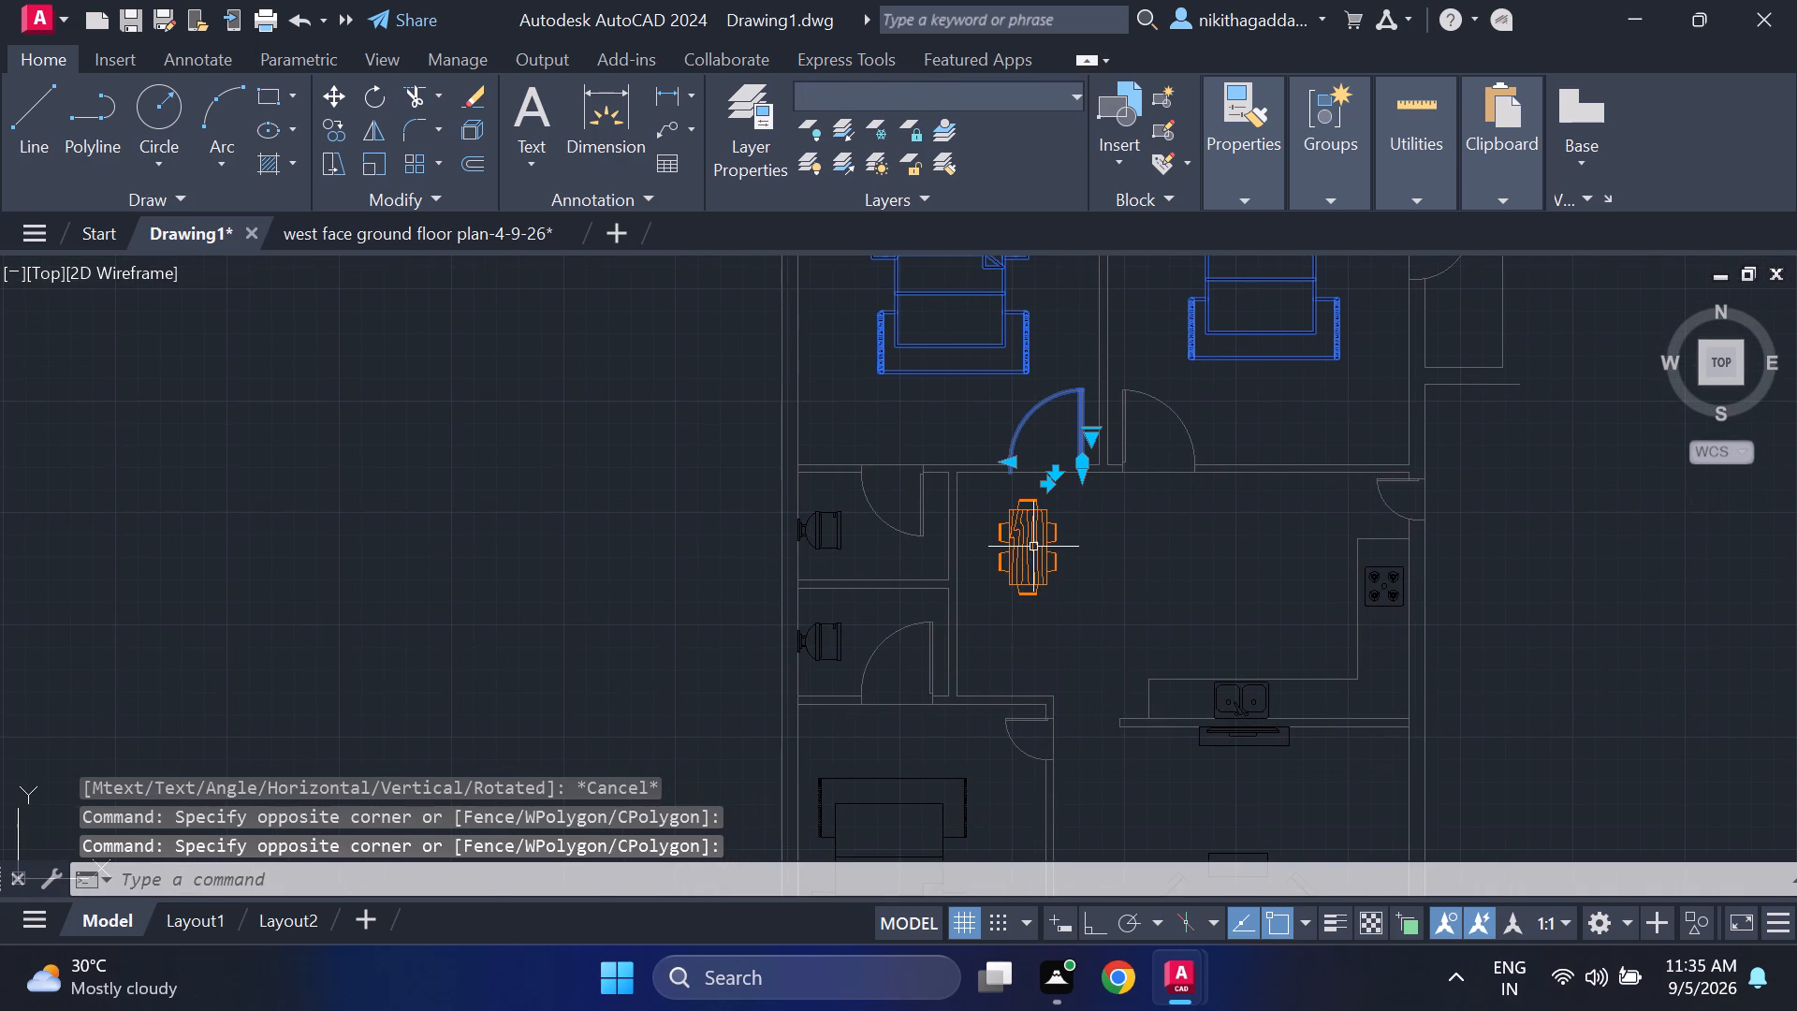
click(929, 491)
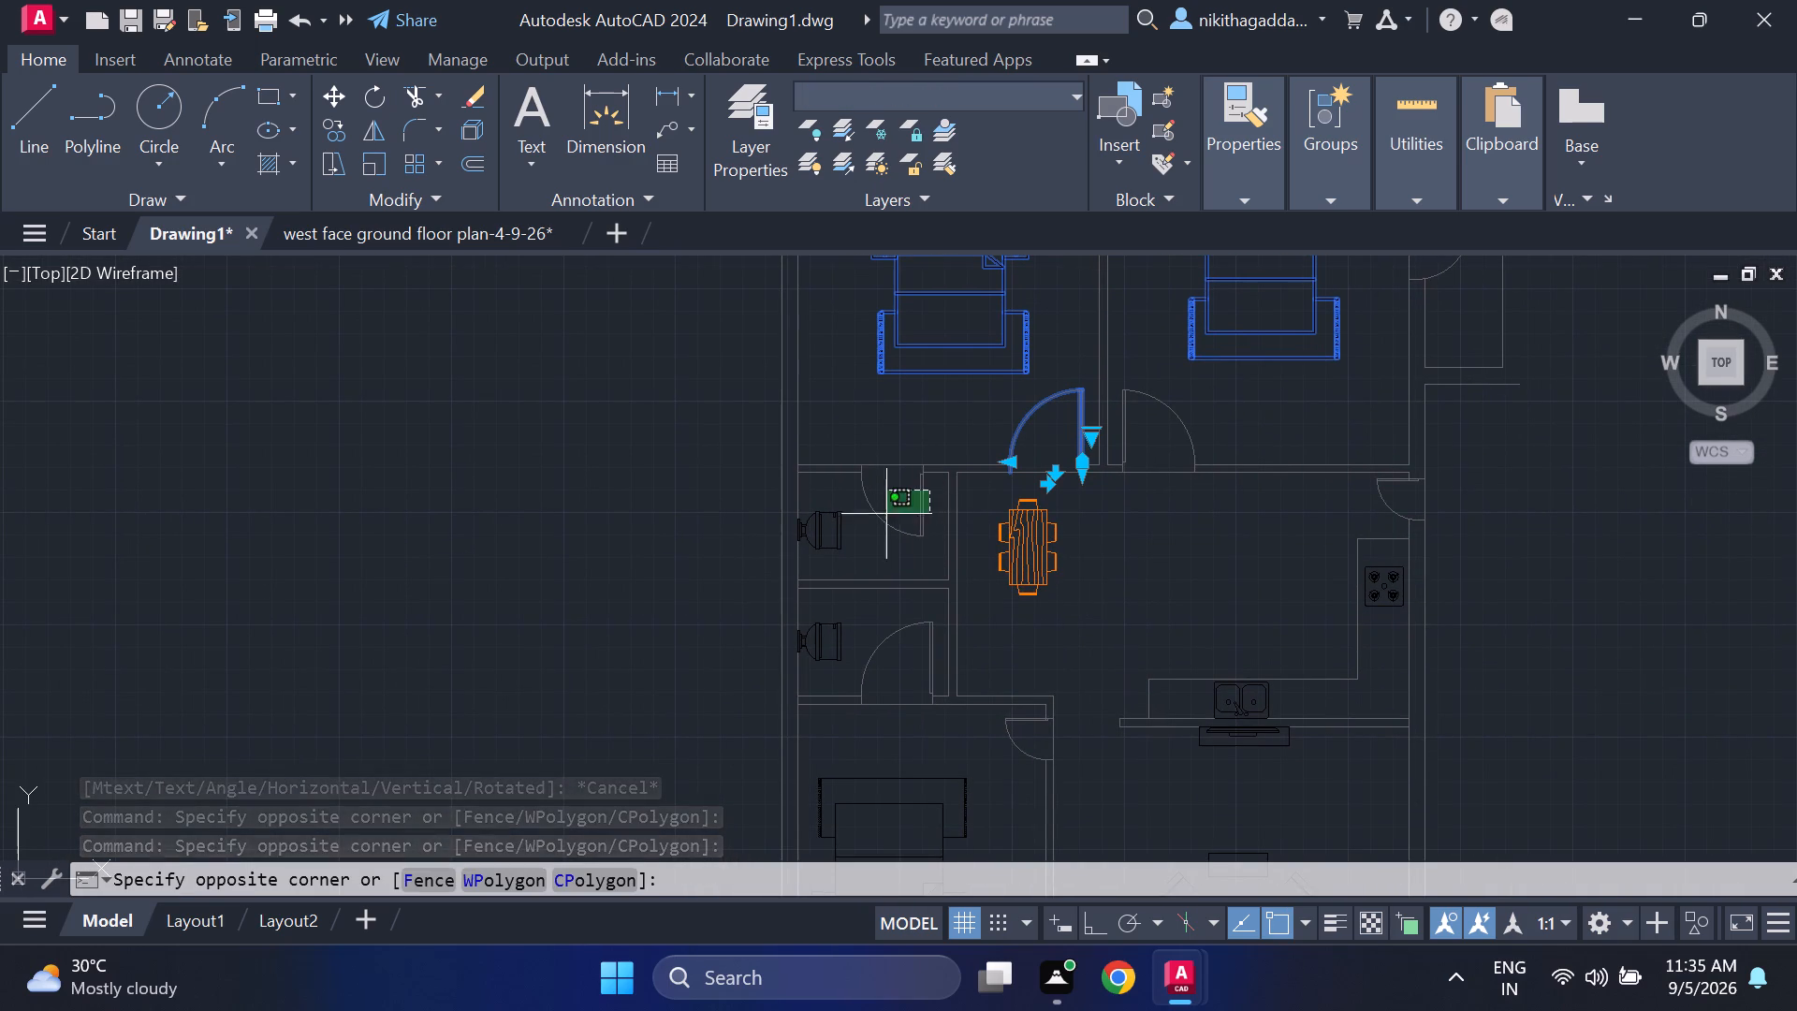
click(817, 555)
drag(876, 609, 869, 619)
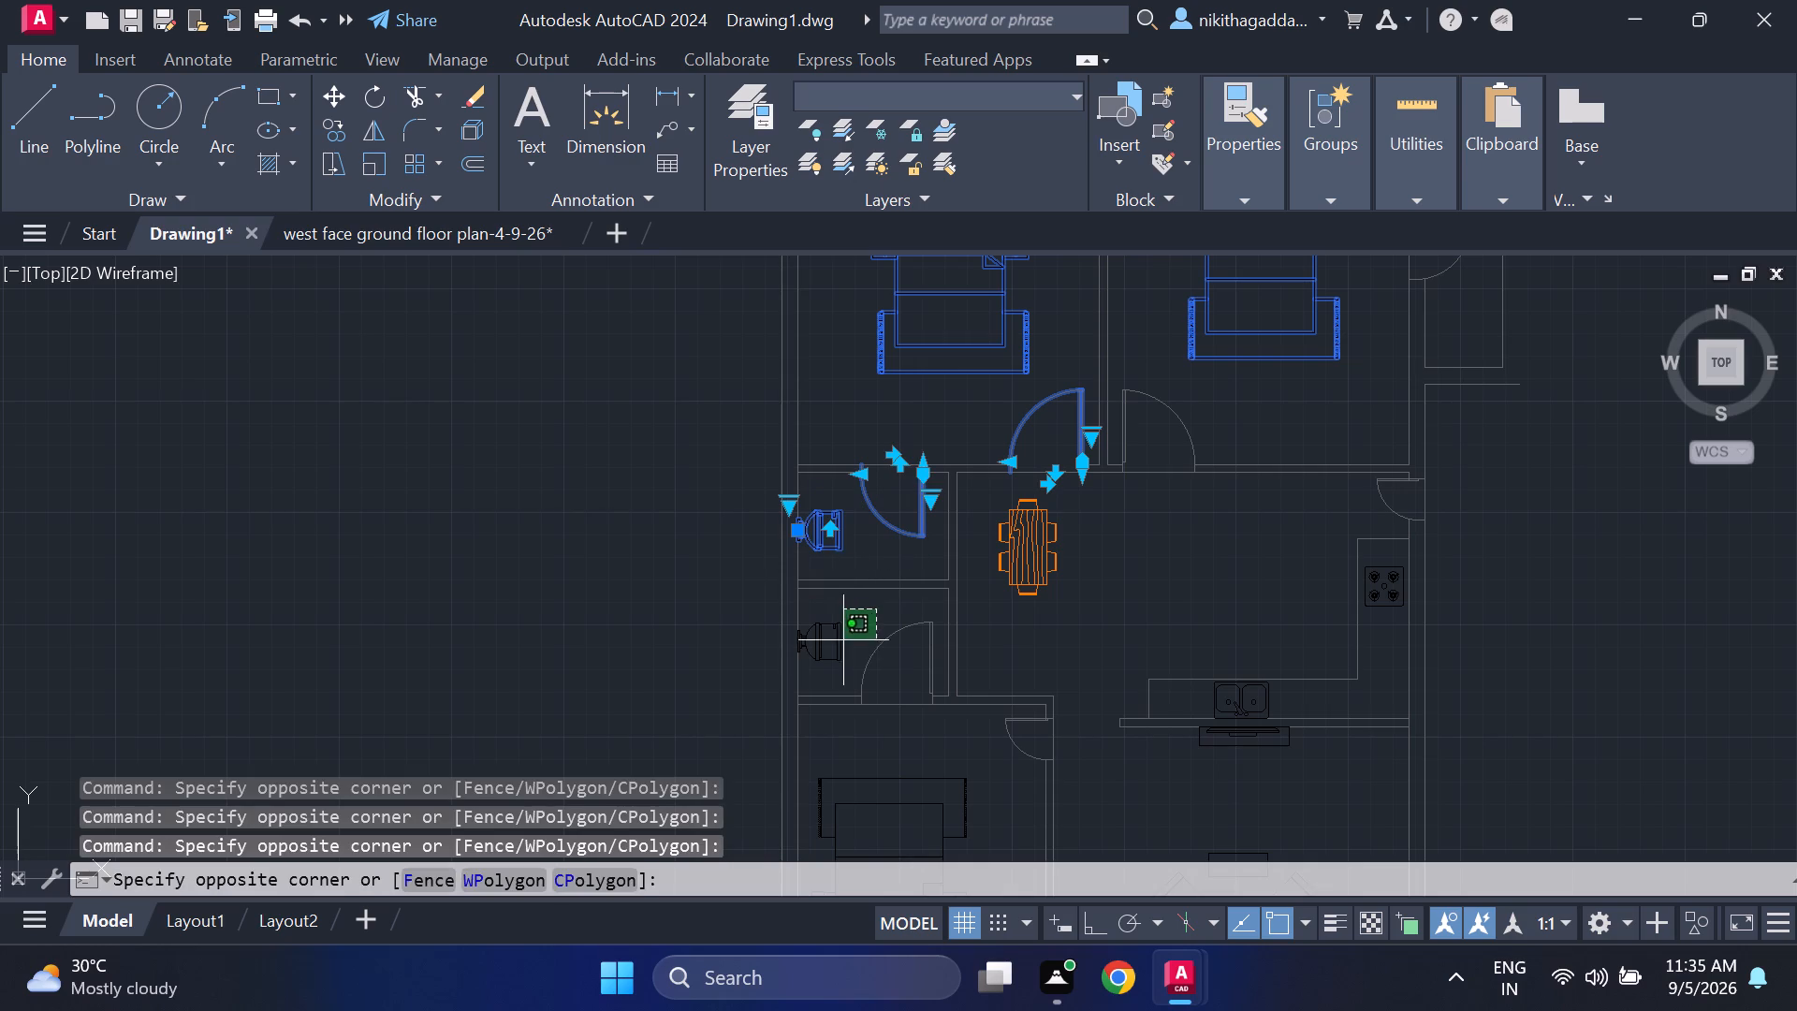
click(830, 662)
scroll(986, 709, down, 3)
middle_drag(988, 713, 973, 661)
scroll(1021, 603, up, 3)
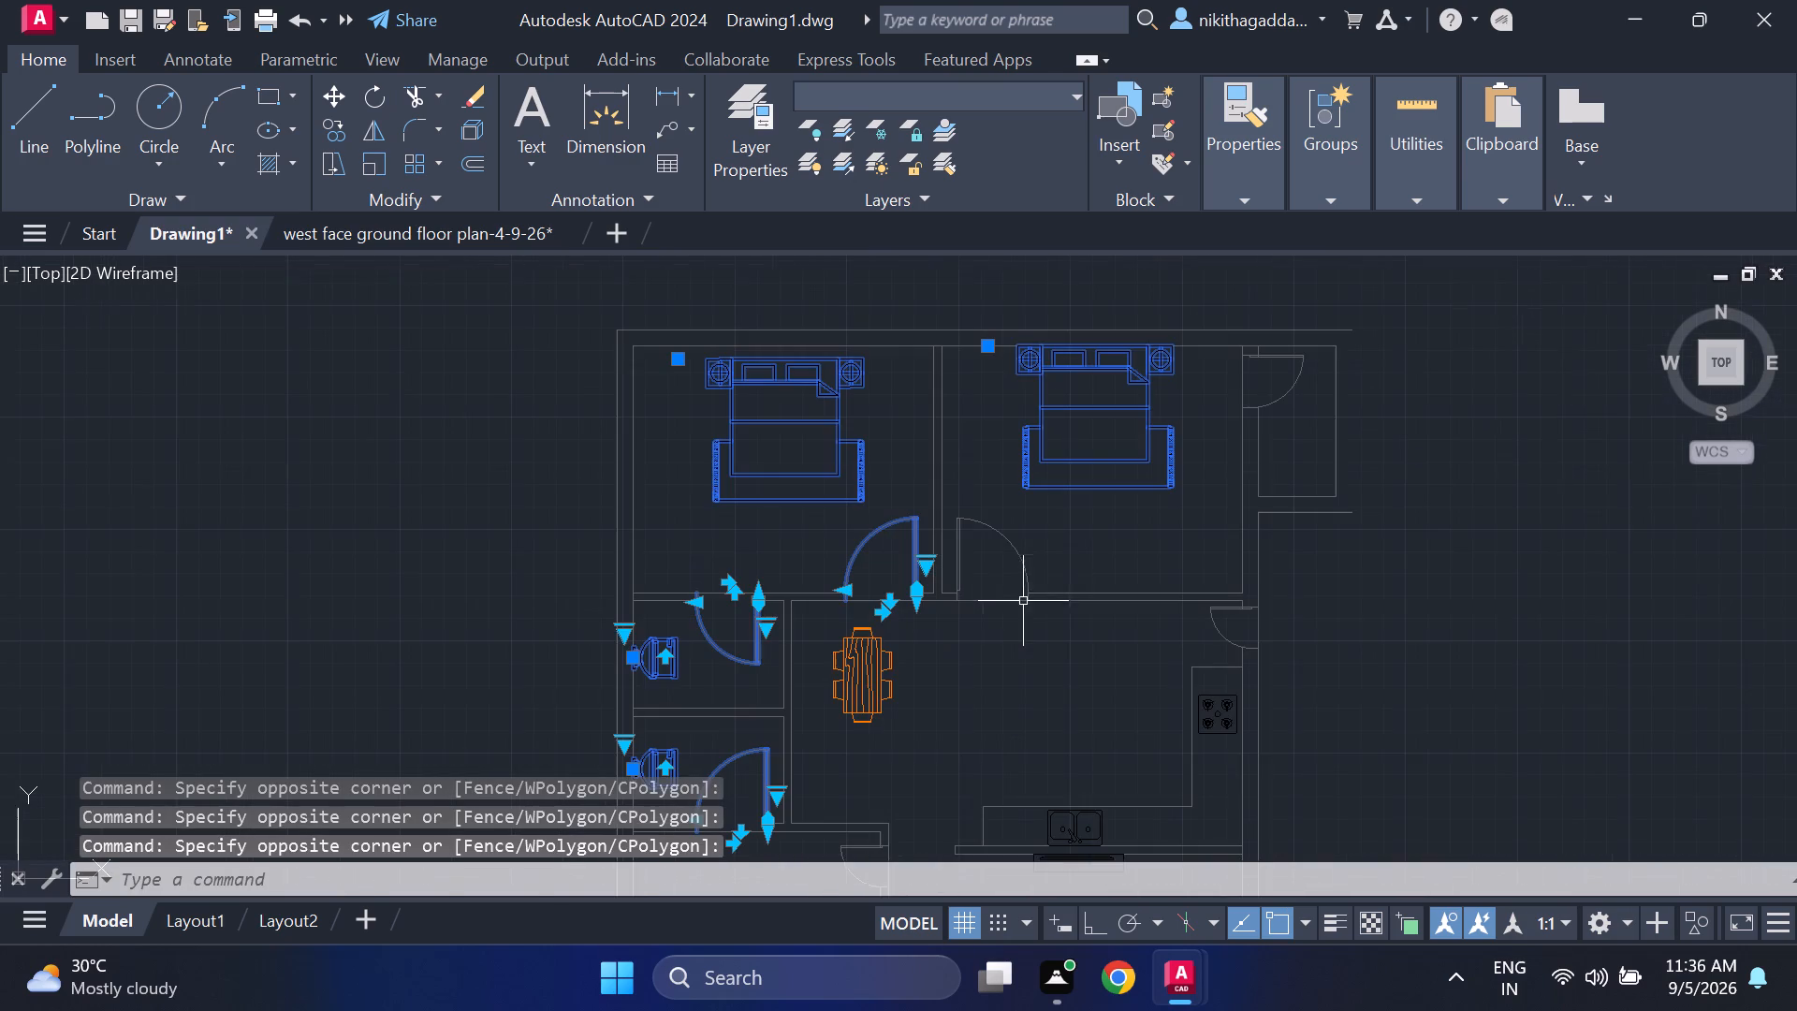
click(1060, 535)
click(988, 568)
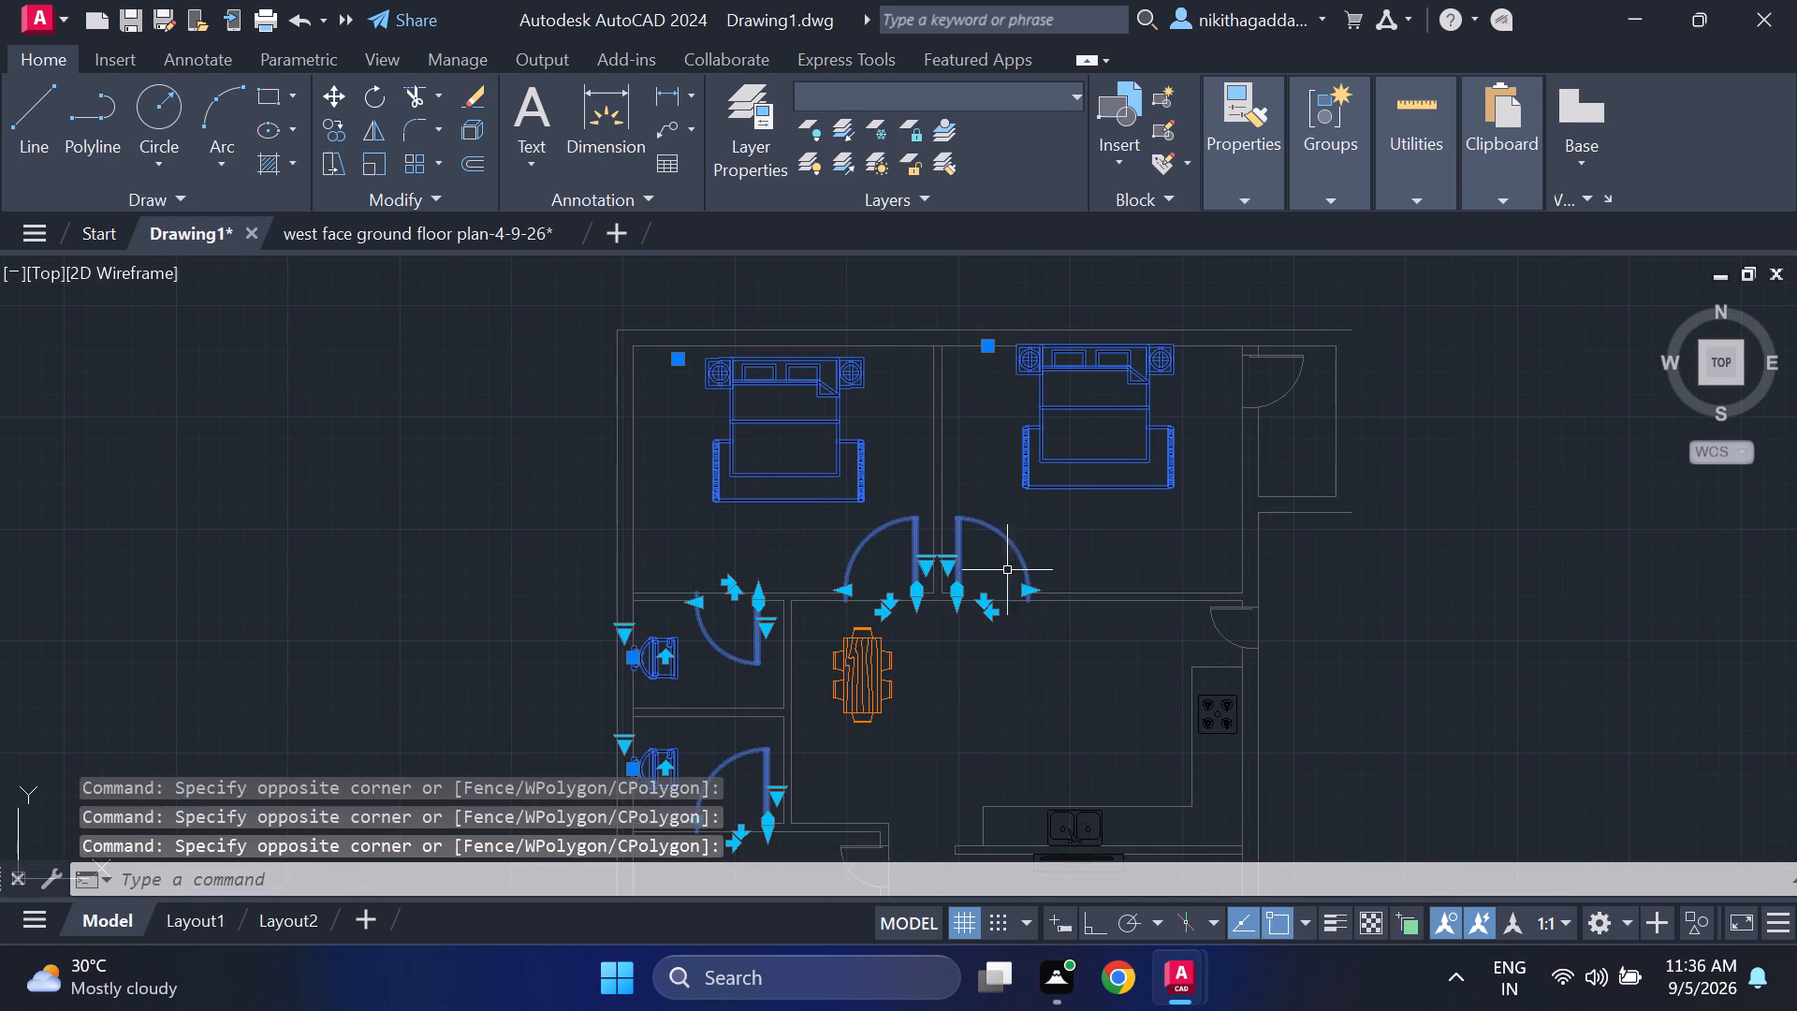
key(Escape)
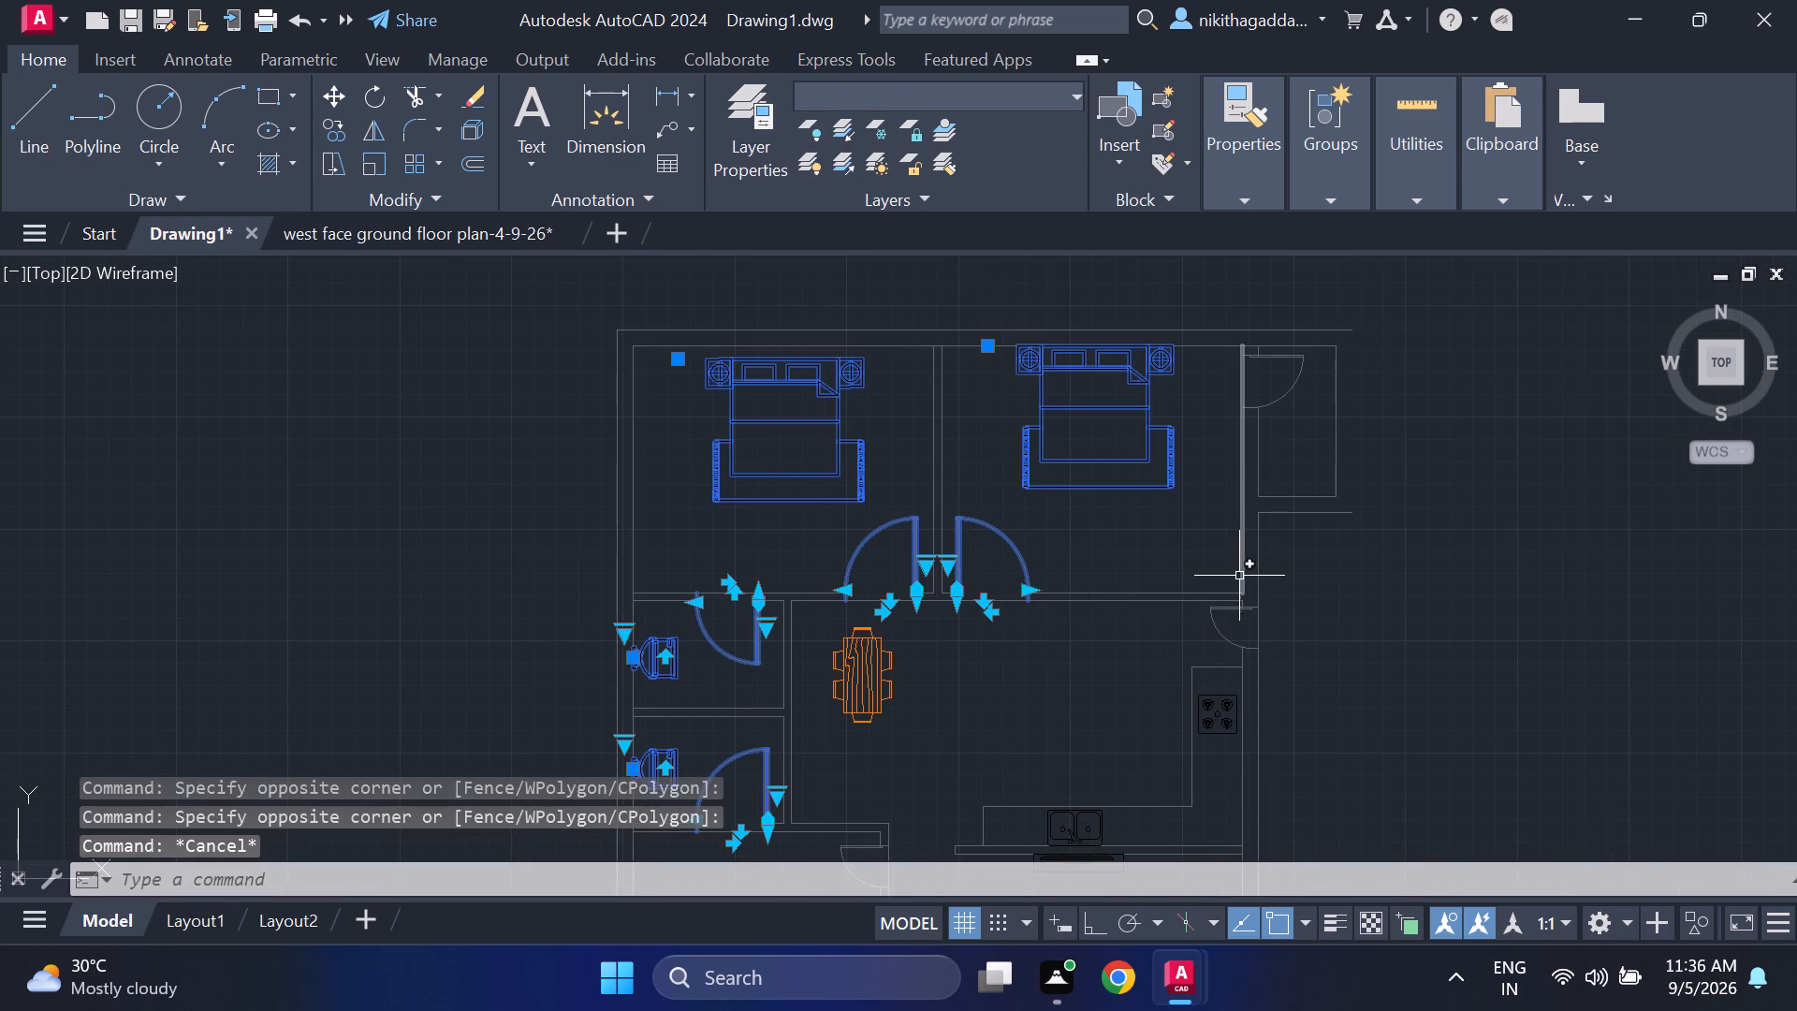
Select the three beds, the two toilets and the dining table in the house plan, leaving the doors out.
click(1190, 393)
click(986, 499)
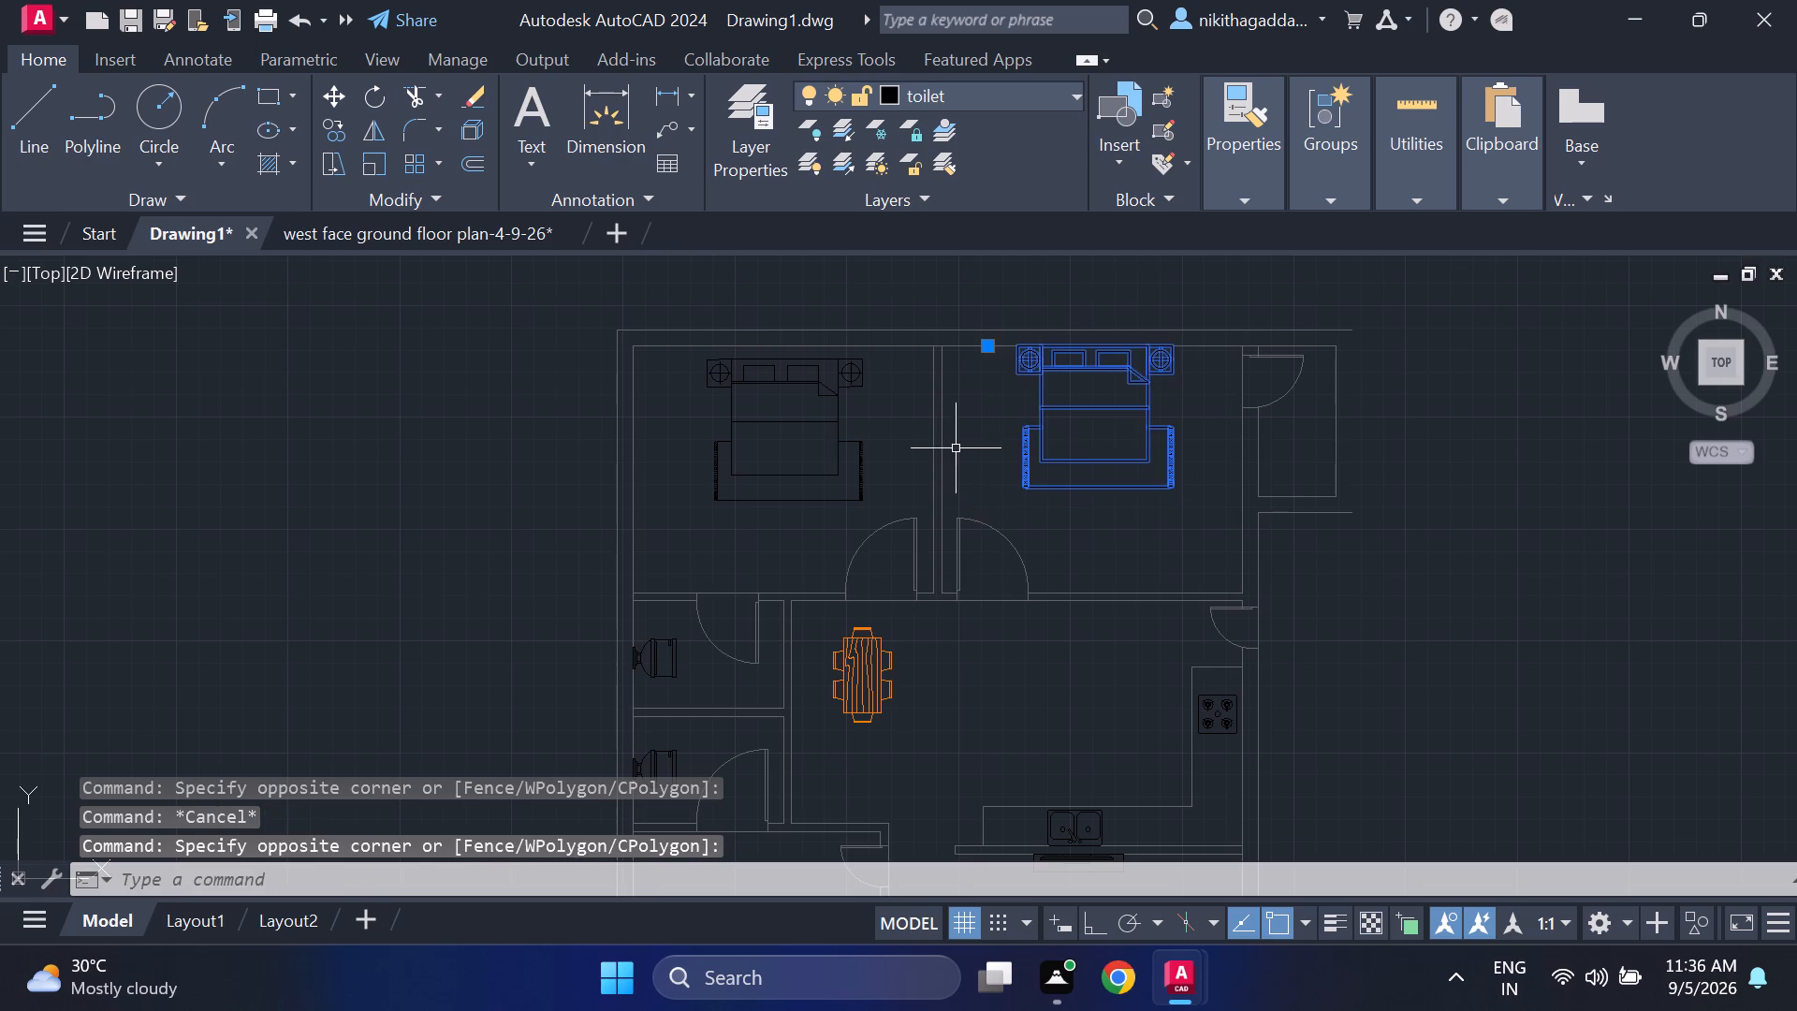
drag(879, 404, 870, 414)
click(725, 484)
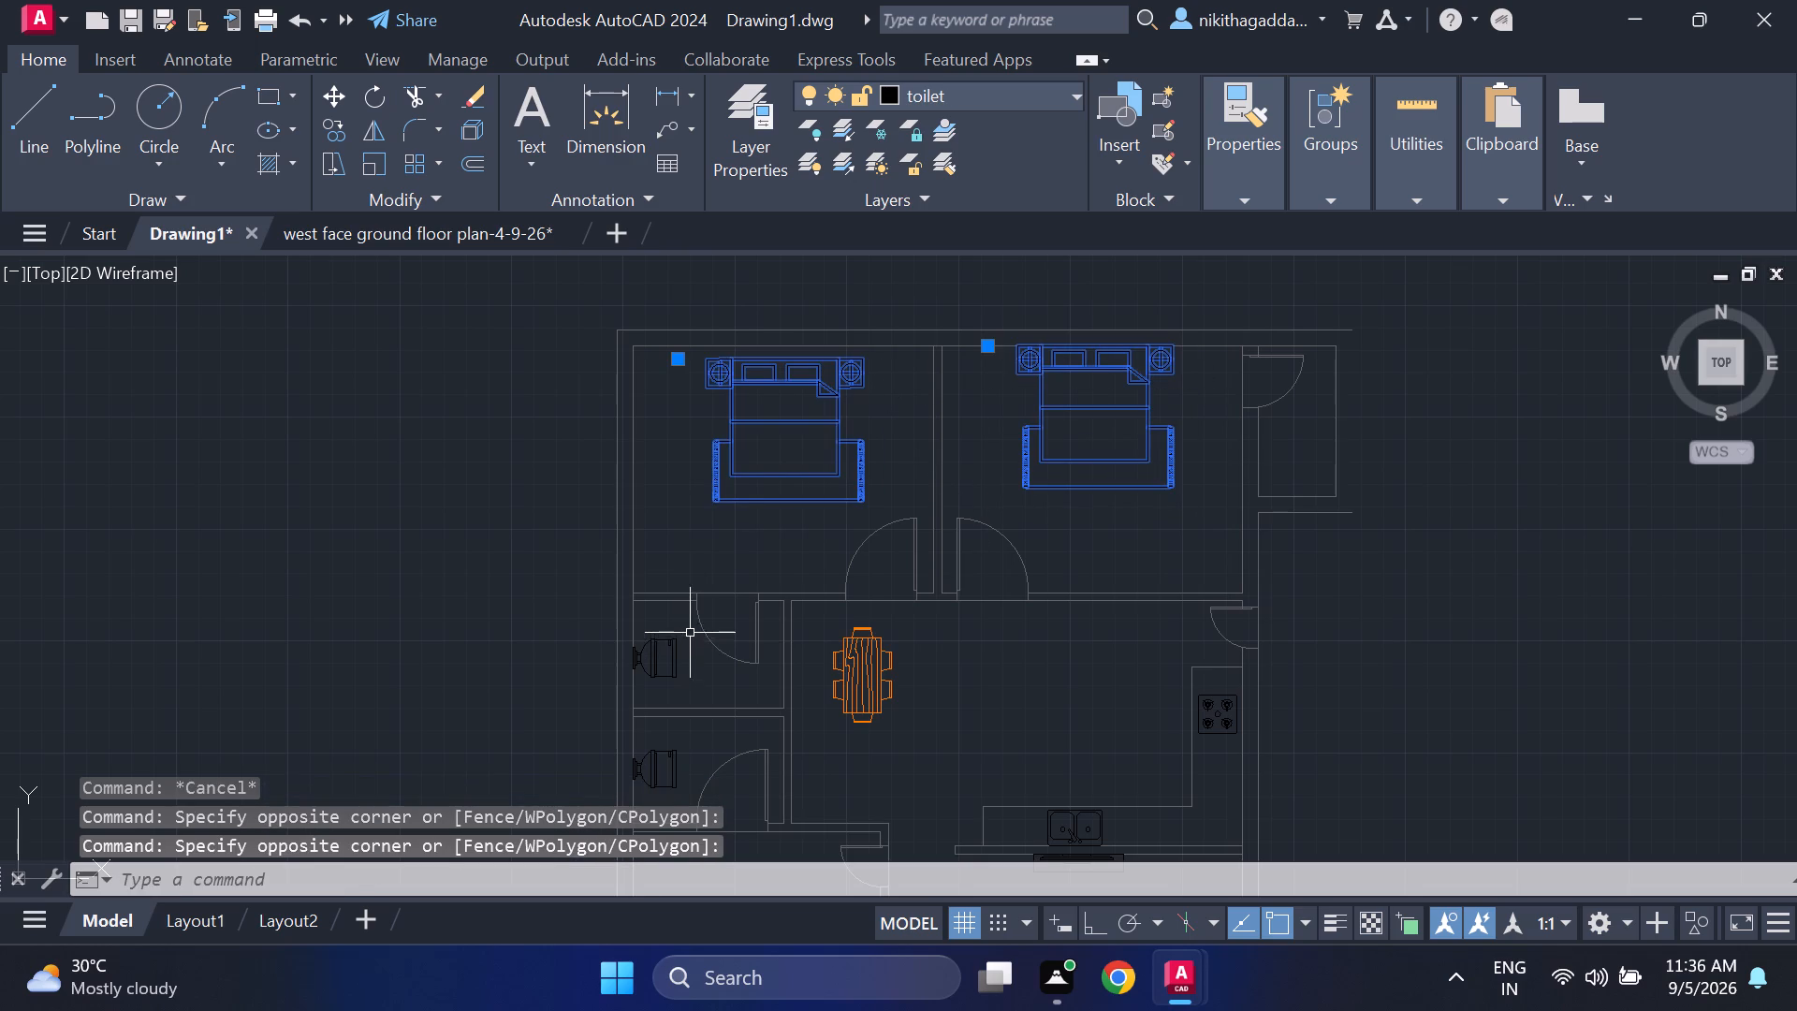
click(674, 638)
click(840, 683)
middle_drag(840, 687, 880, 579)
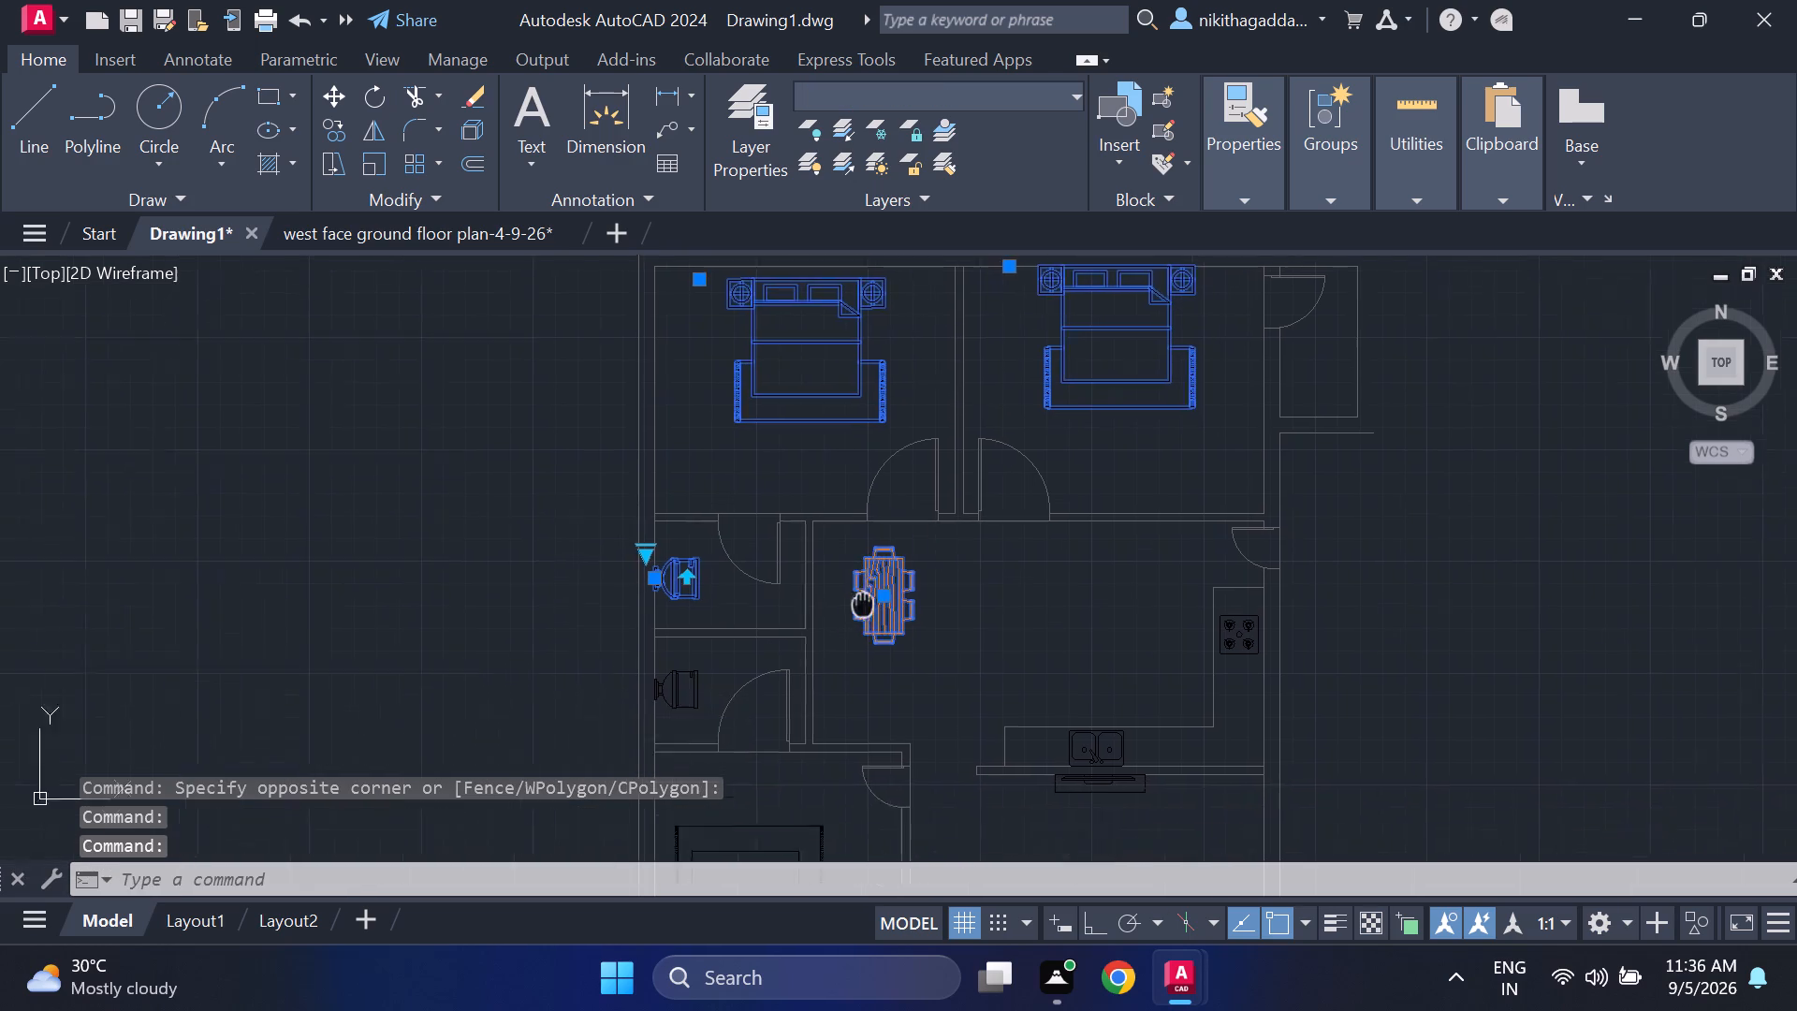
middle_drag(880, 579, 896, 541)
click(708, 642)
click(755, 764)
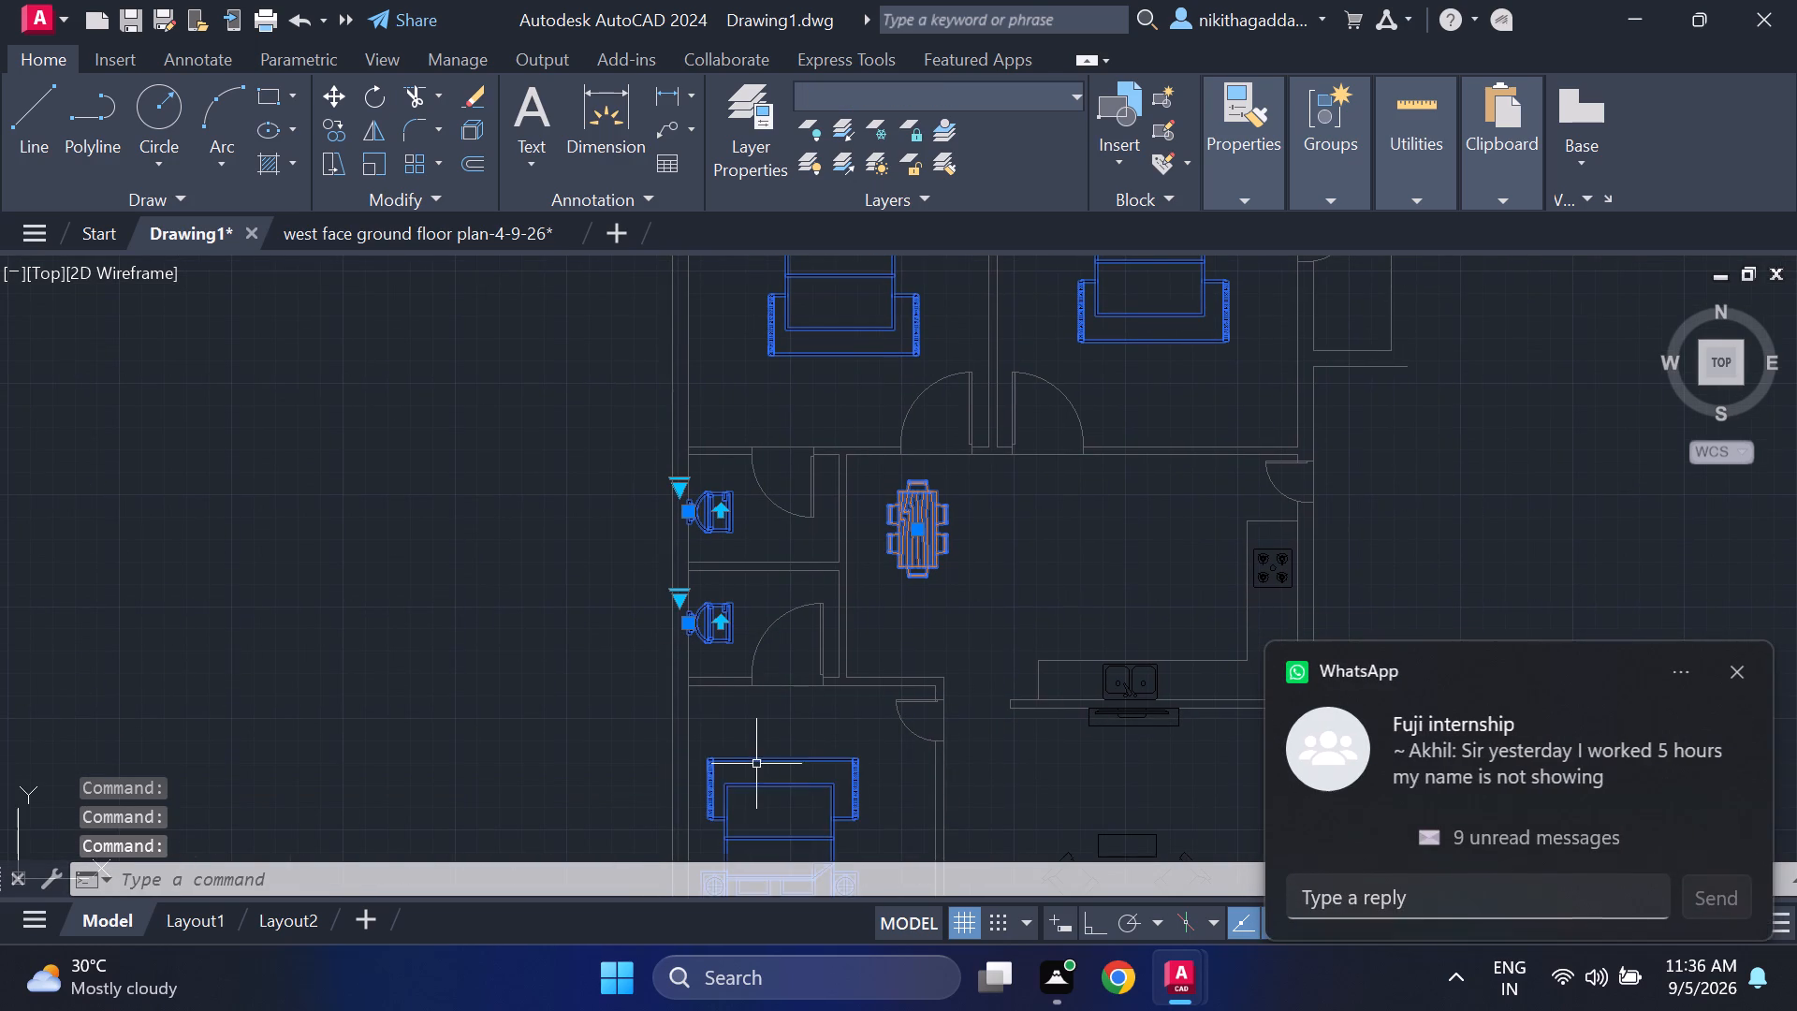
Add the kitchen sink, the television with its unit and the stove to the furniture selection.
click(1136, 689)
click(1139, 711)
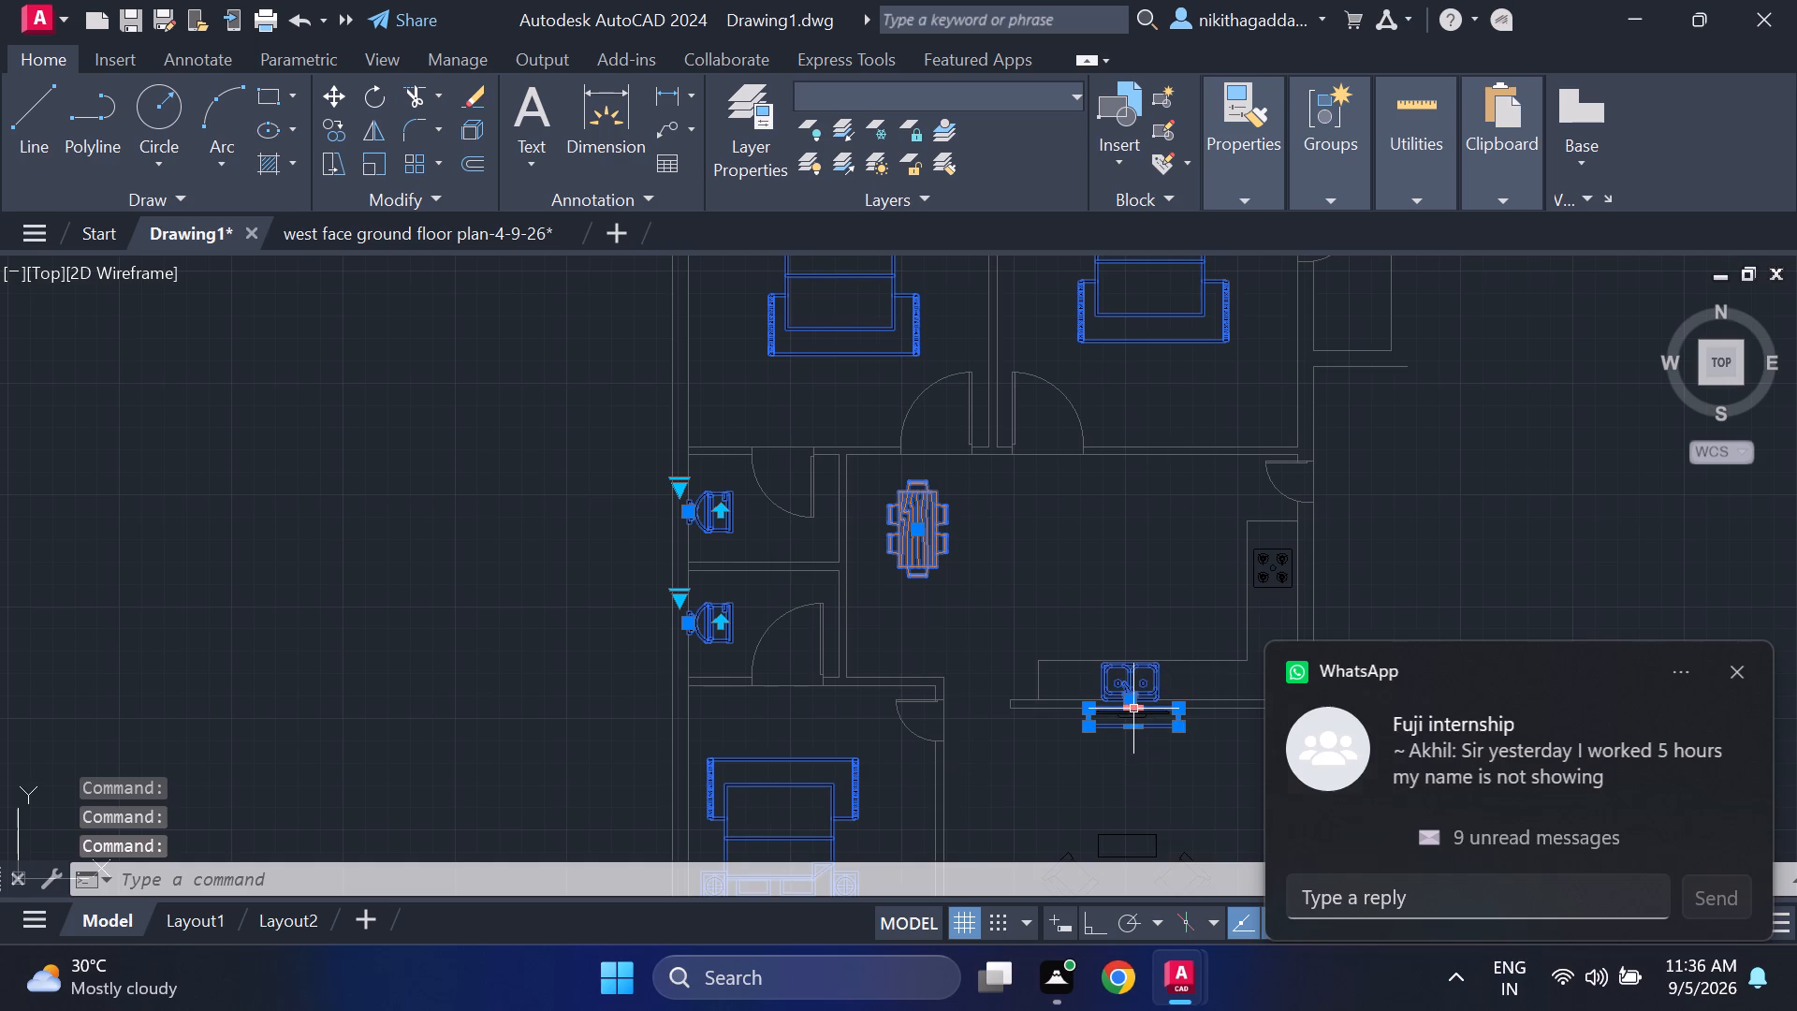
scroll(1142, 729, up, 4)
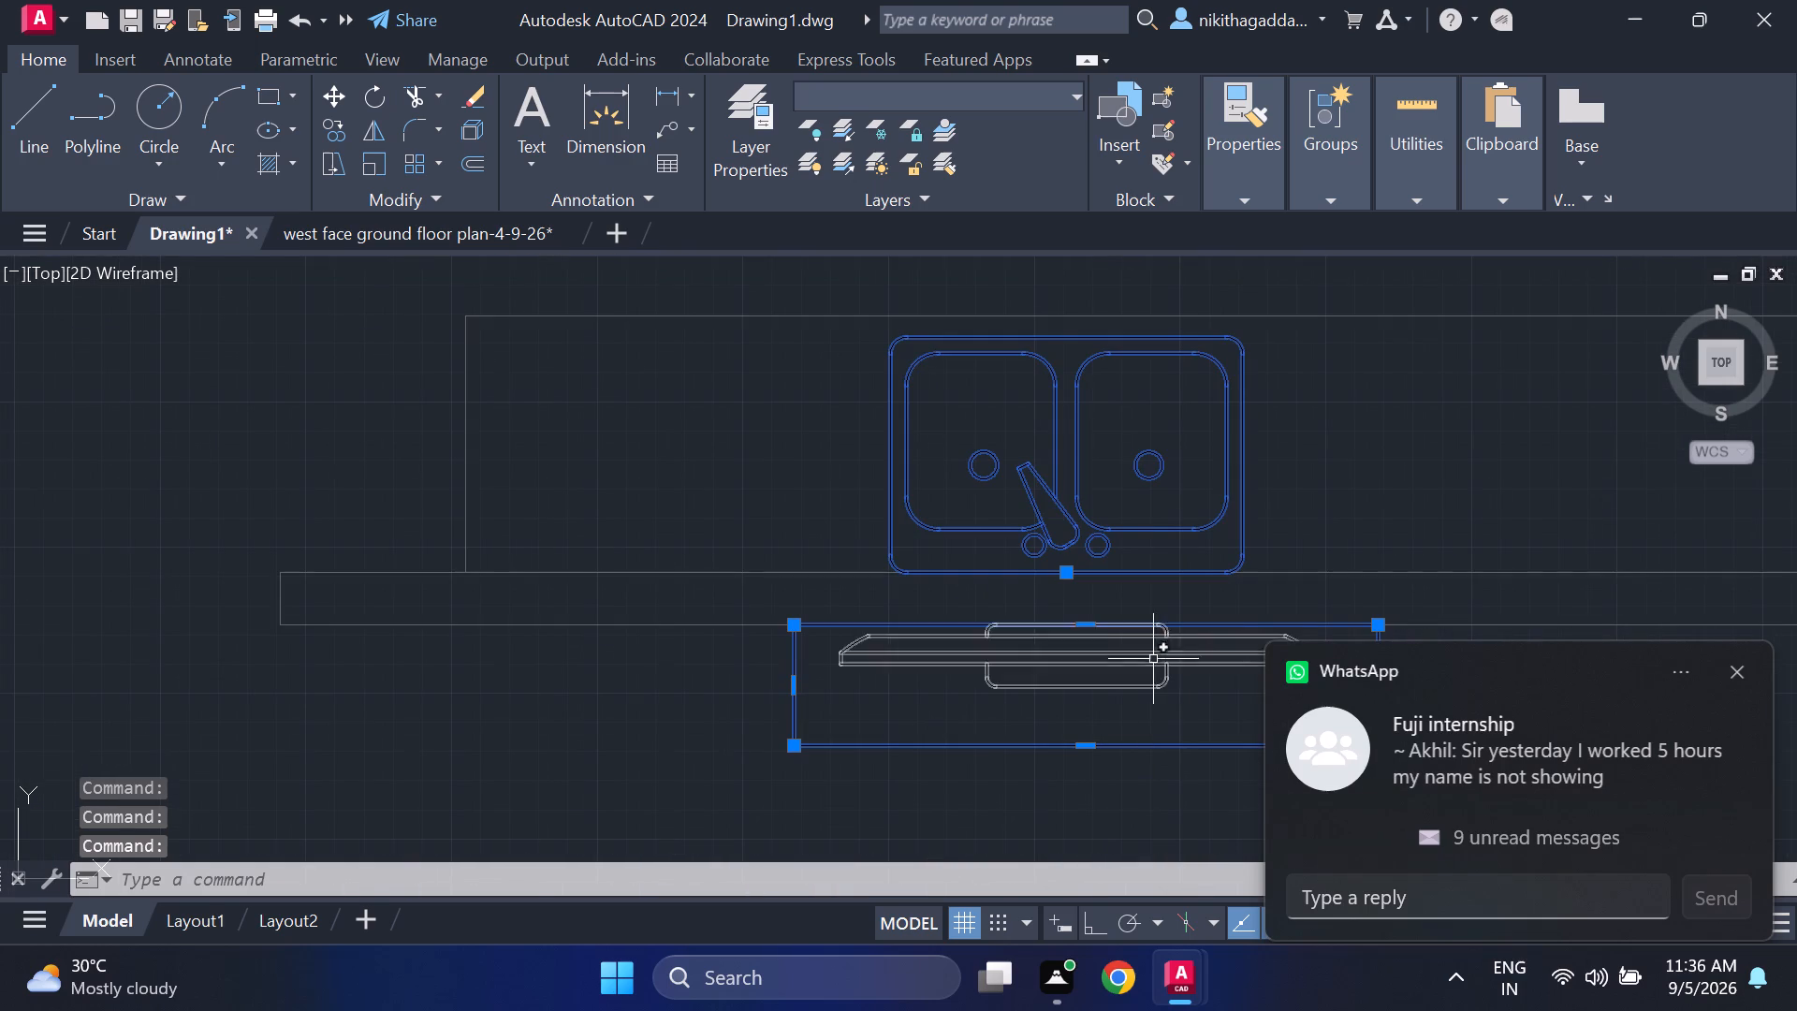
click(1154, 642)
click(1132, 635)
scroll(1404, 527, down, 2)
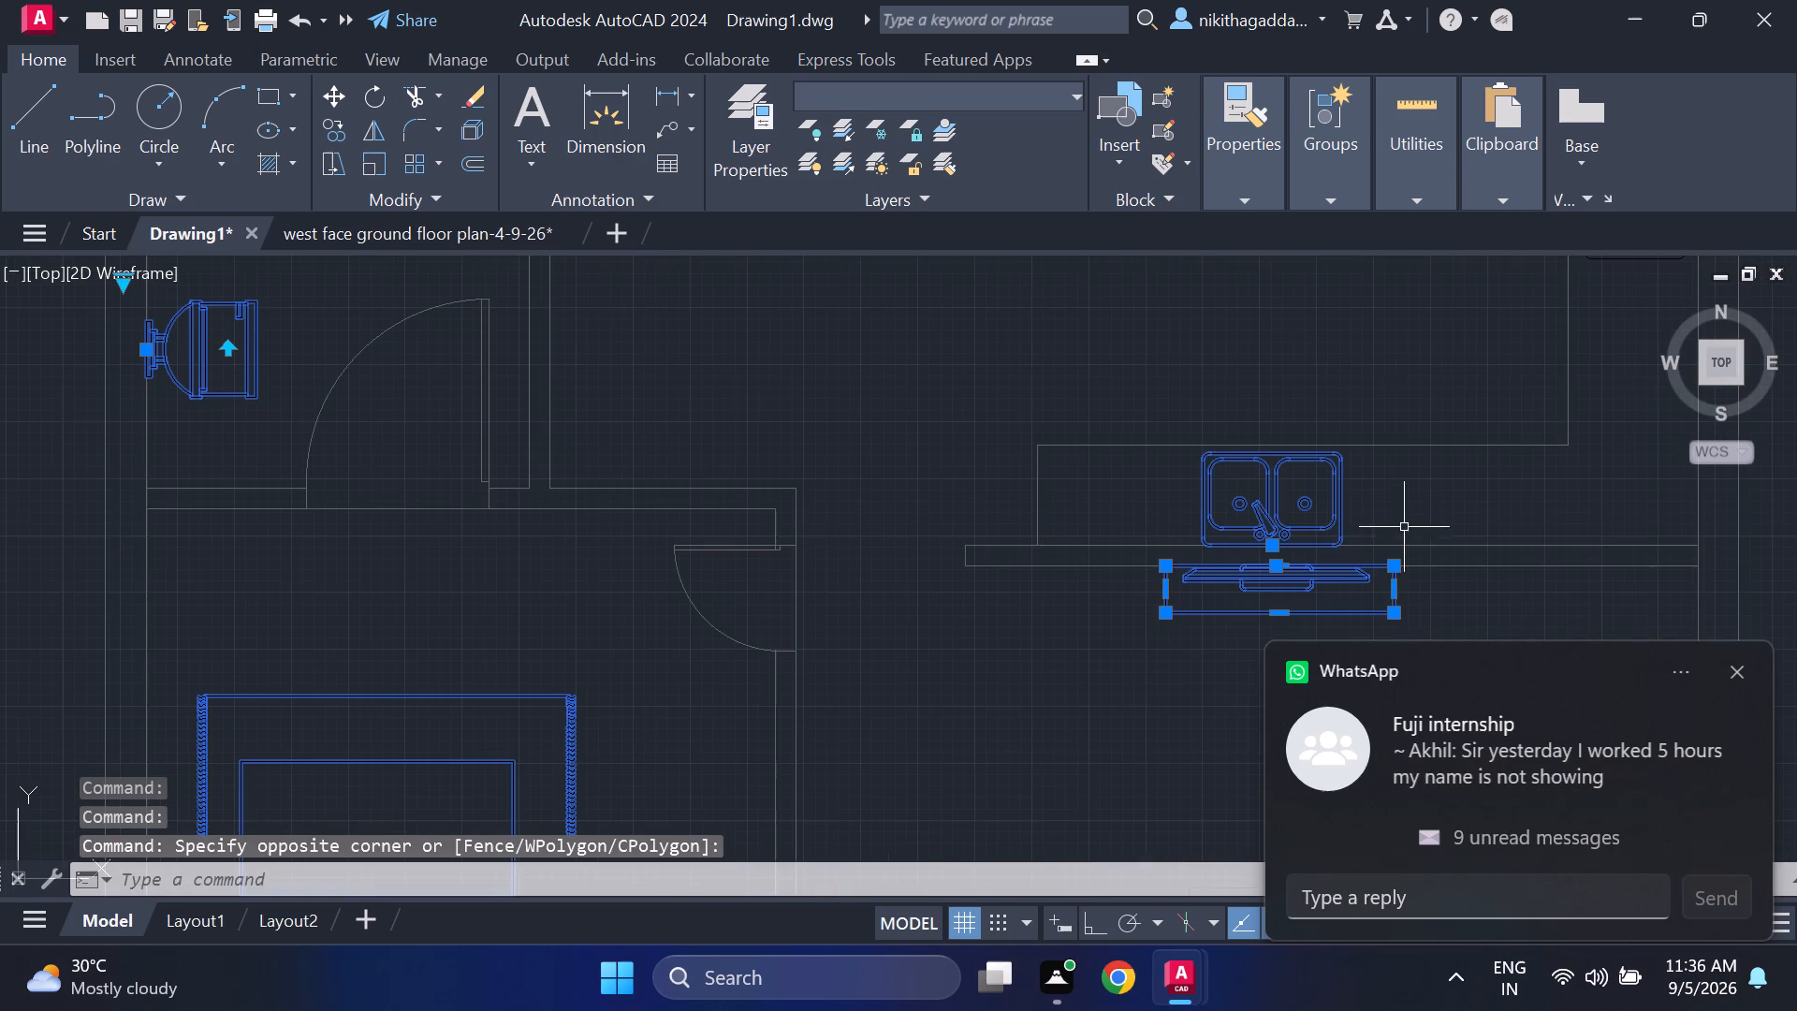
middle_click(1405, 519)
scroll(1481, 421, down, 2)
middle_drag(1481, 421, 1298, 580)
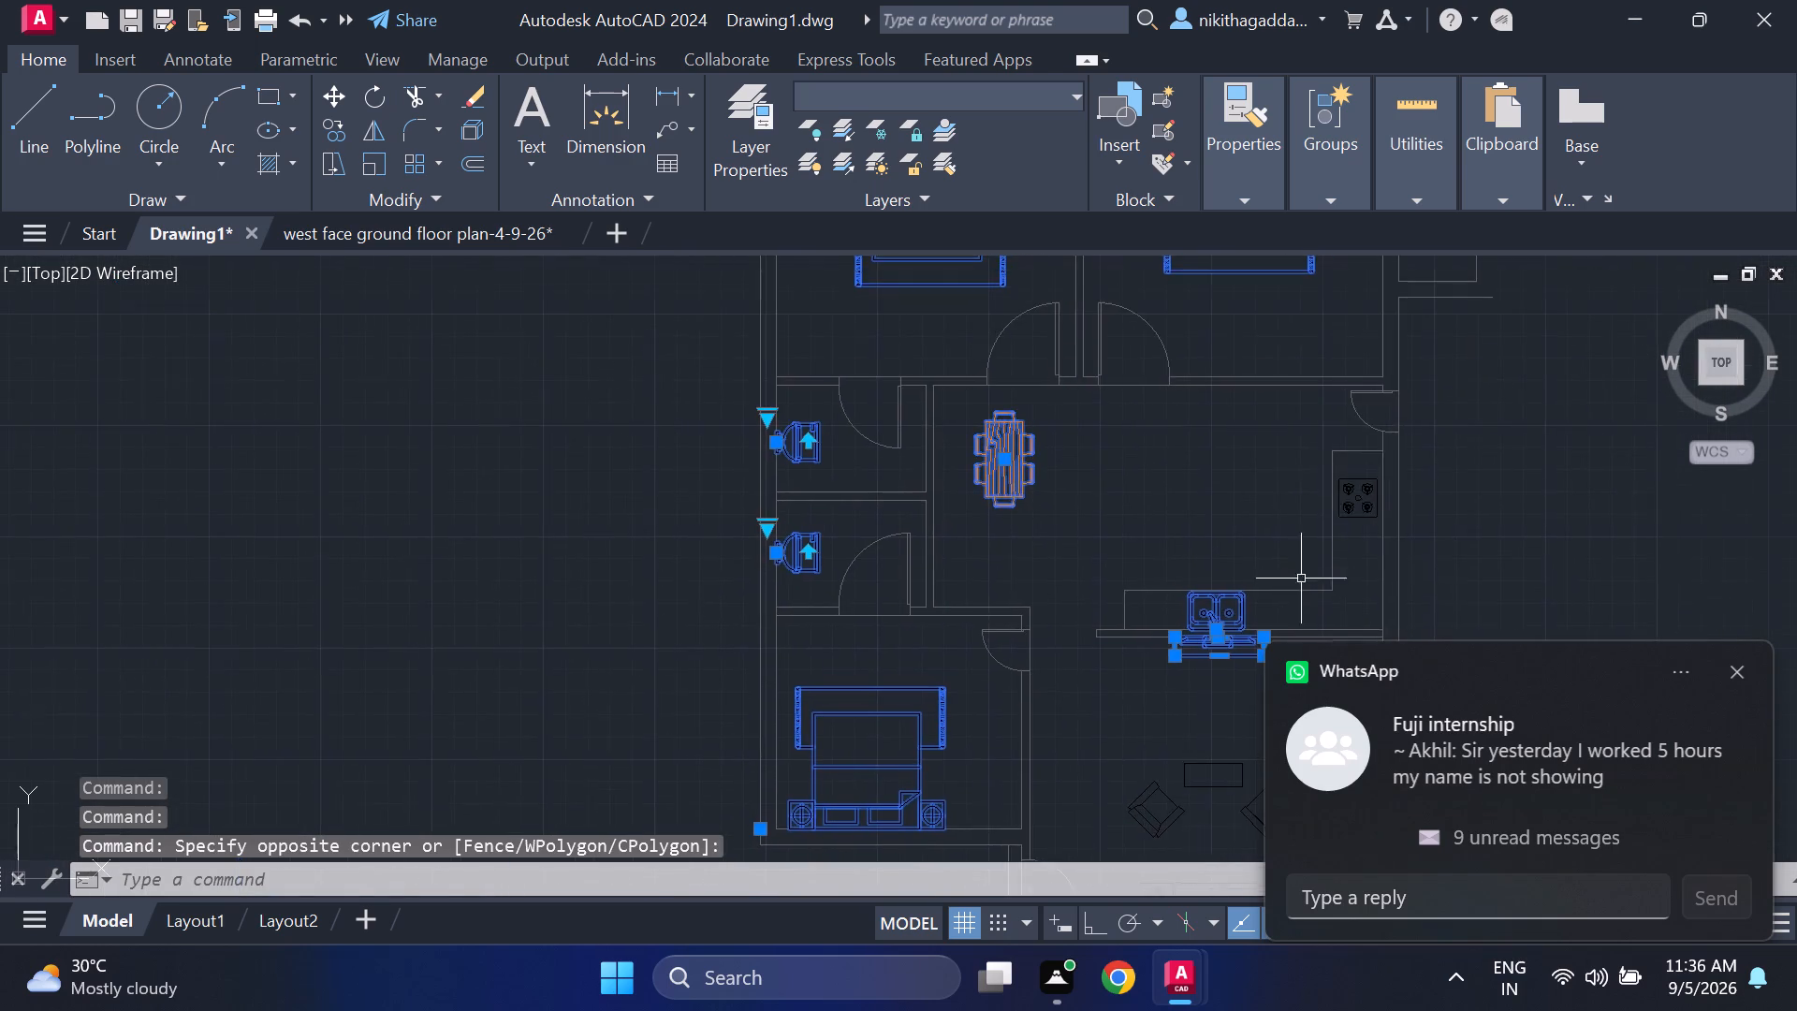
scroll(1400, 504, up, 2)
click(1330, 435)
click(1279, 552)
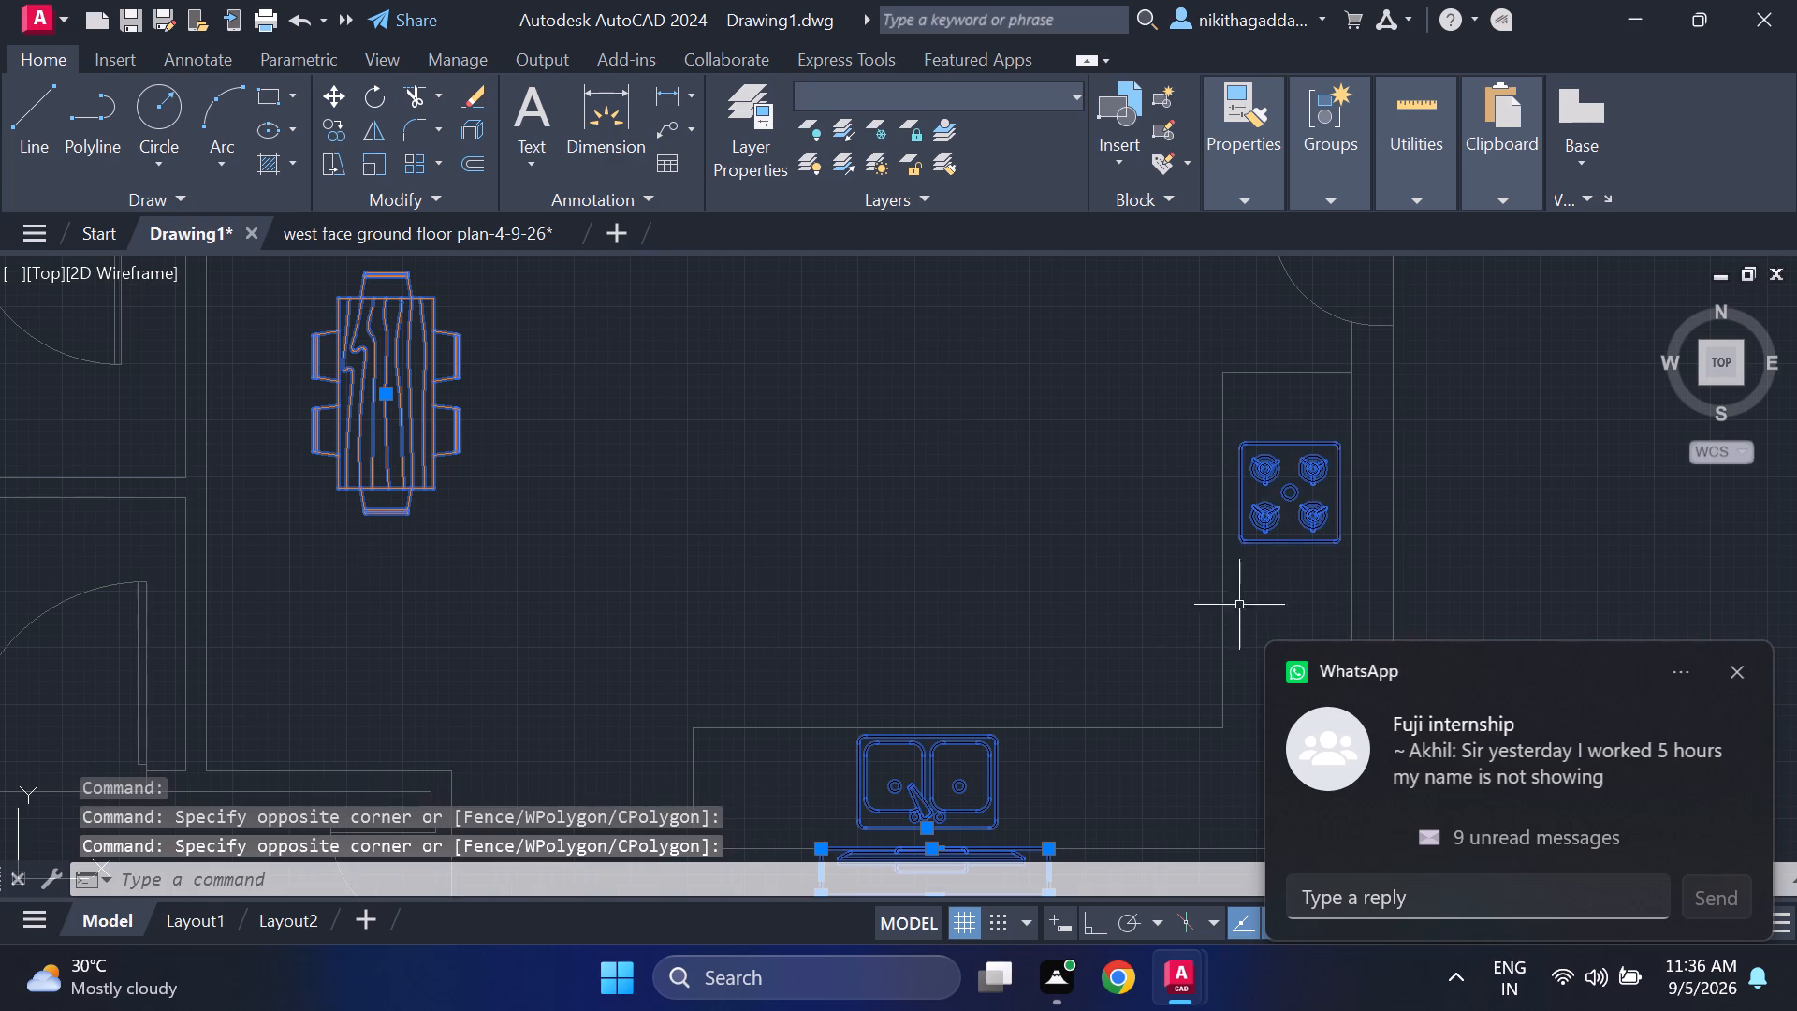
Add the living room's coffee table, two armchairs, sofa and both side tables with their complete lamps to the selection.
scroll(1201, 639, down, 3)
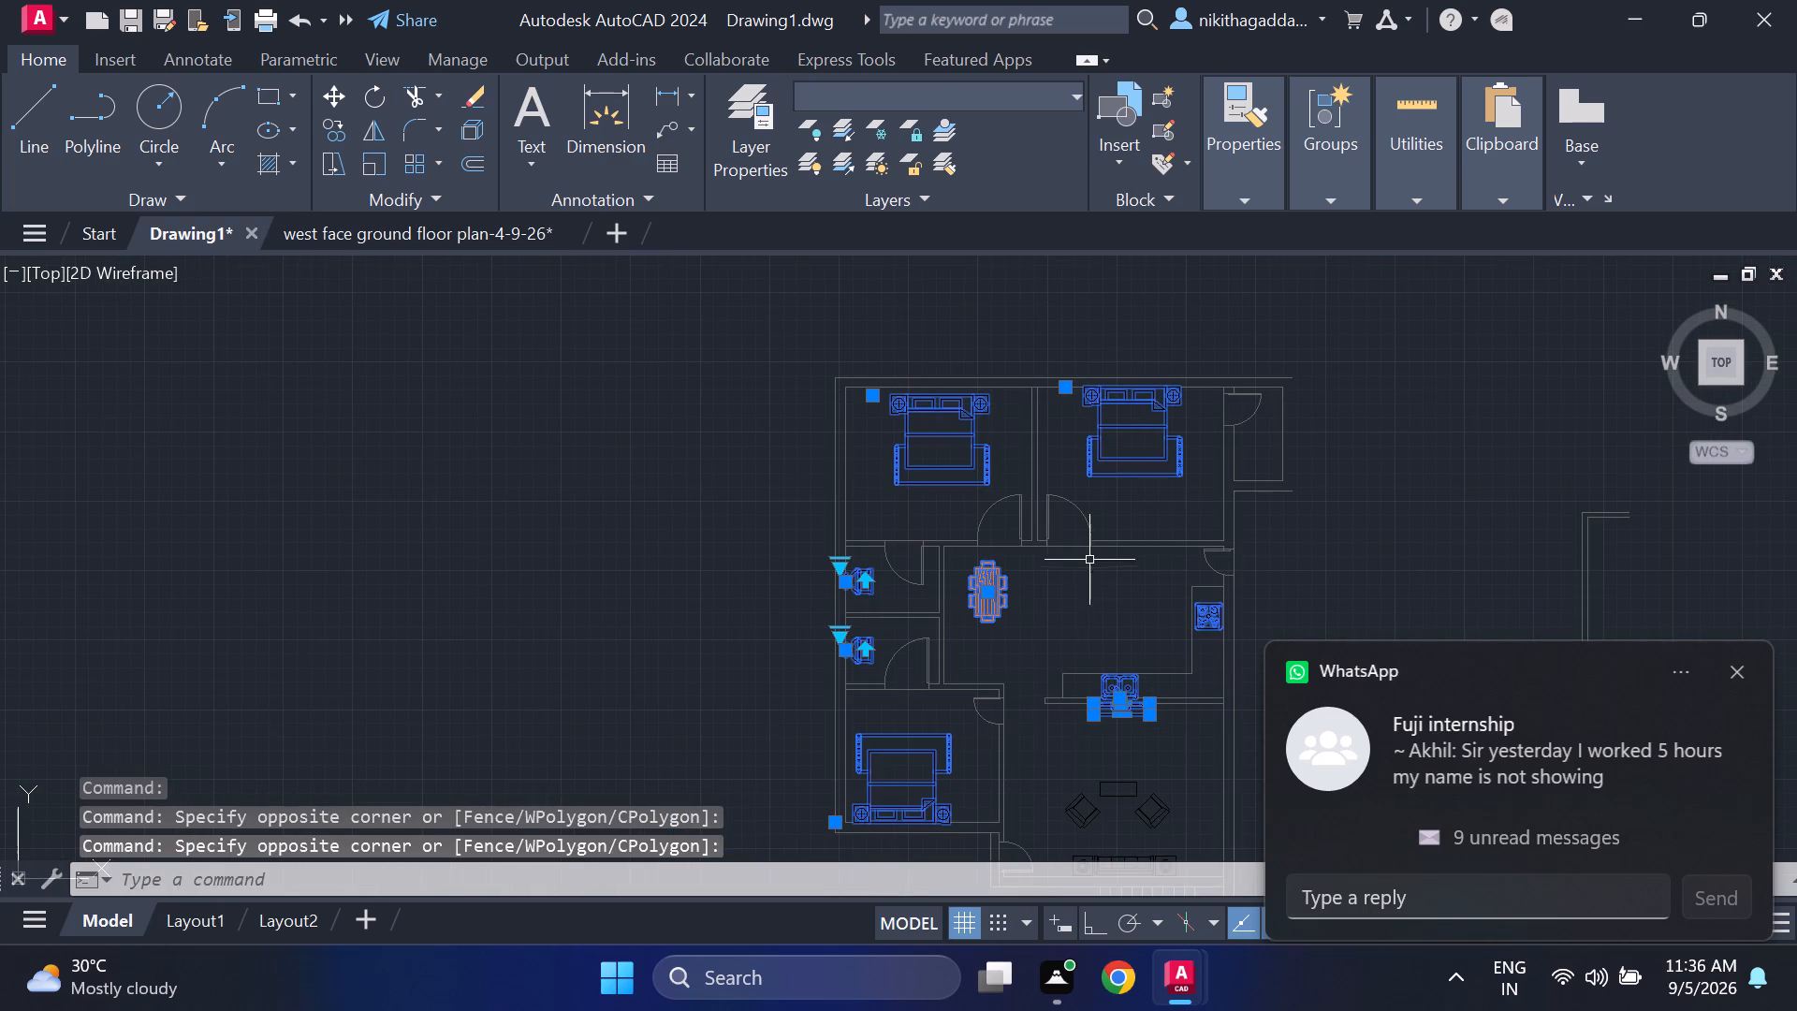
scroll(1103, 778, up, 1)
click(1194, 733)
click(1037, 836)
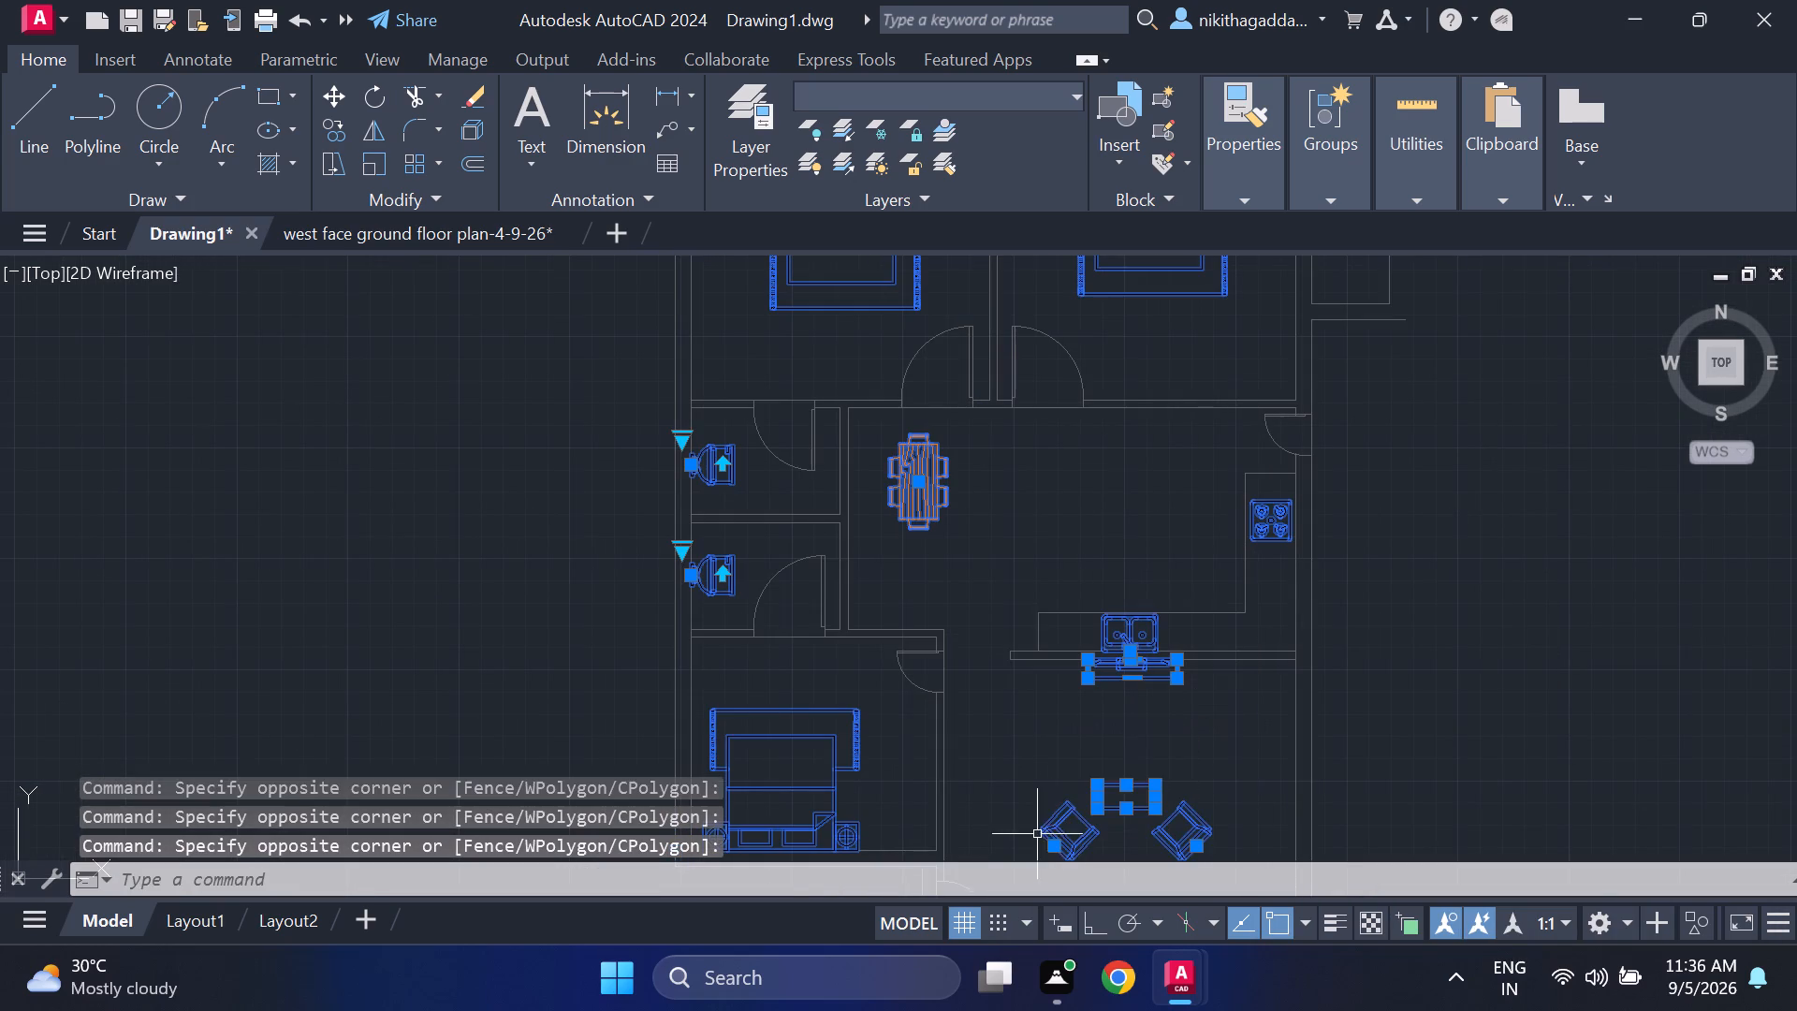
scroll(1140, 766, down, 2)
middle_drag(1139, 766, 1147, 579)
scroll(1161, 643, up, 3)
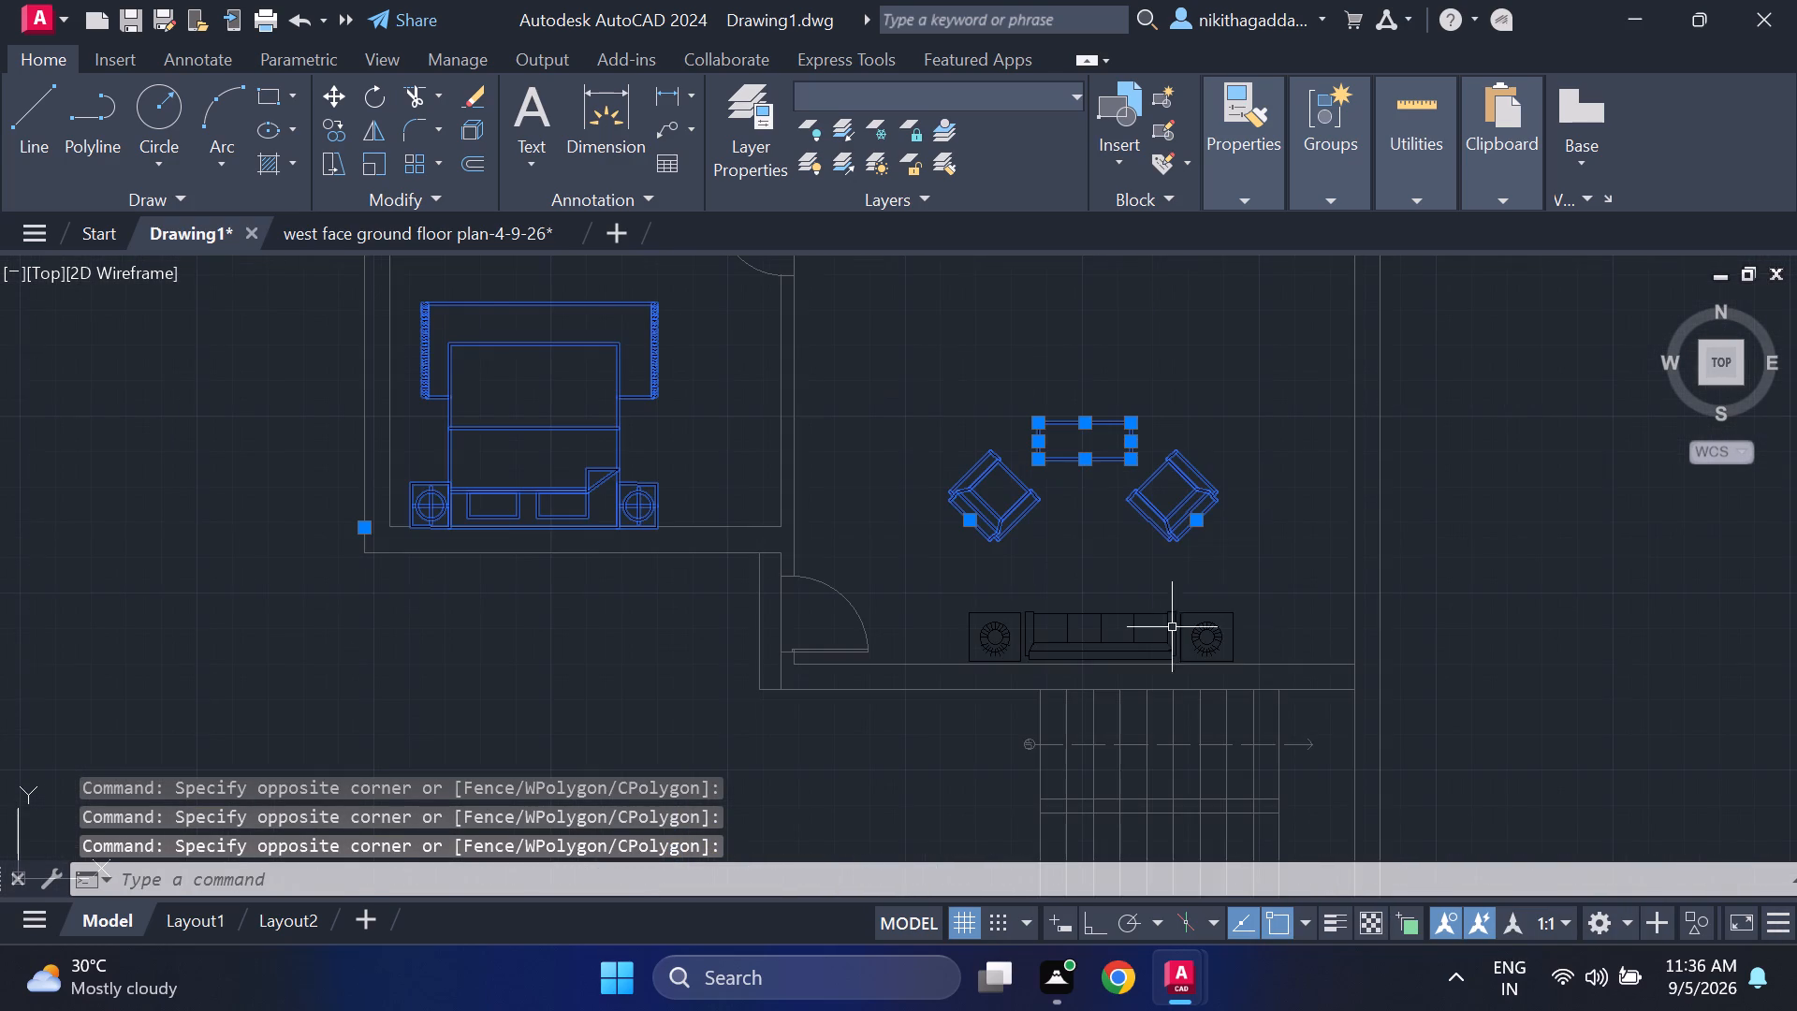
click(1217, 592)
click(986, 642)
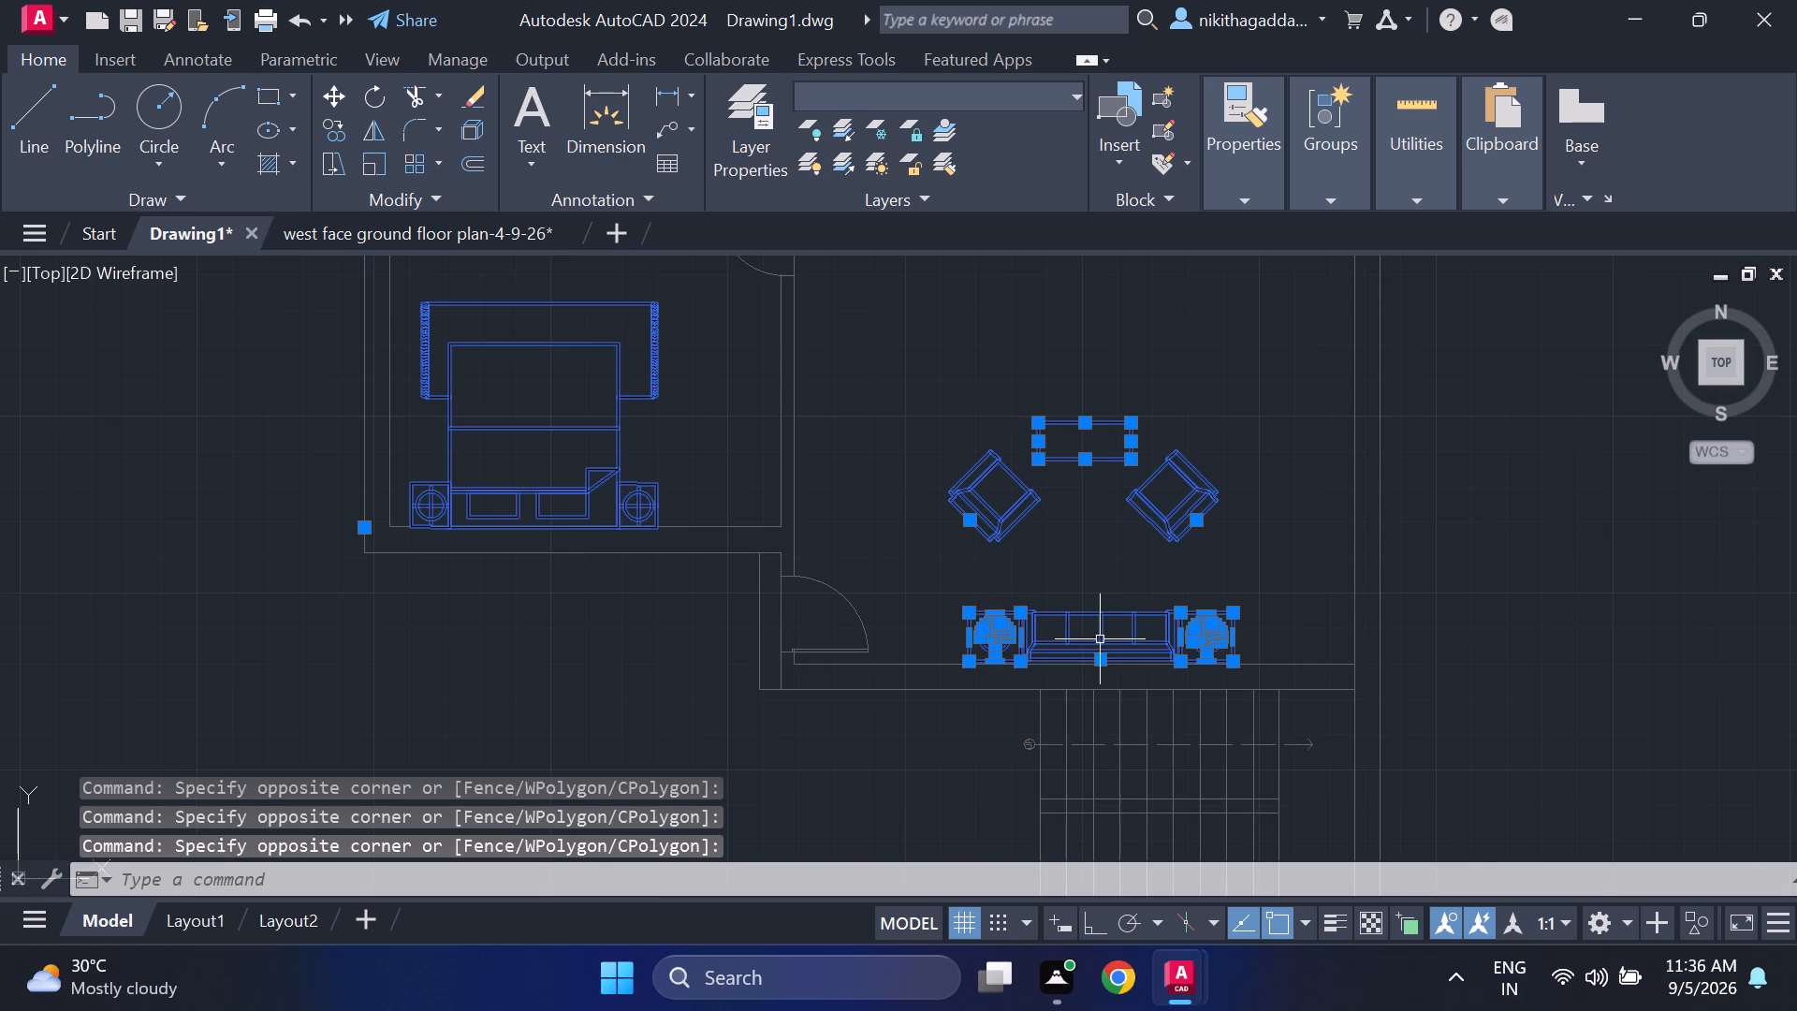
scroll(1100, 639, up, 3)
click(741, 652)
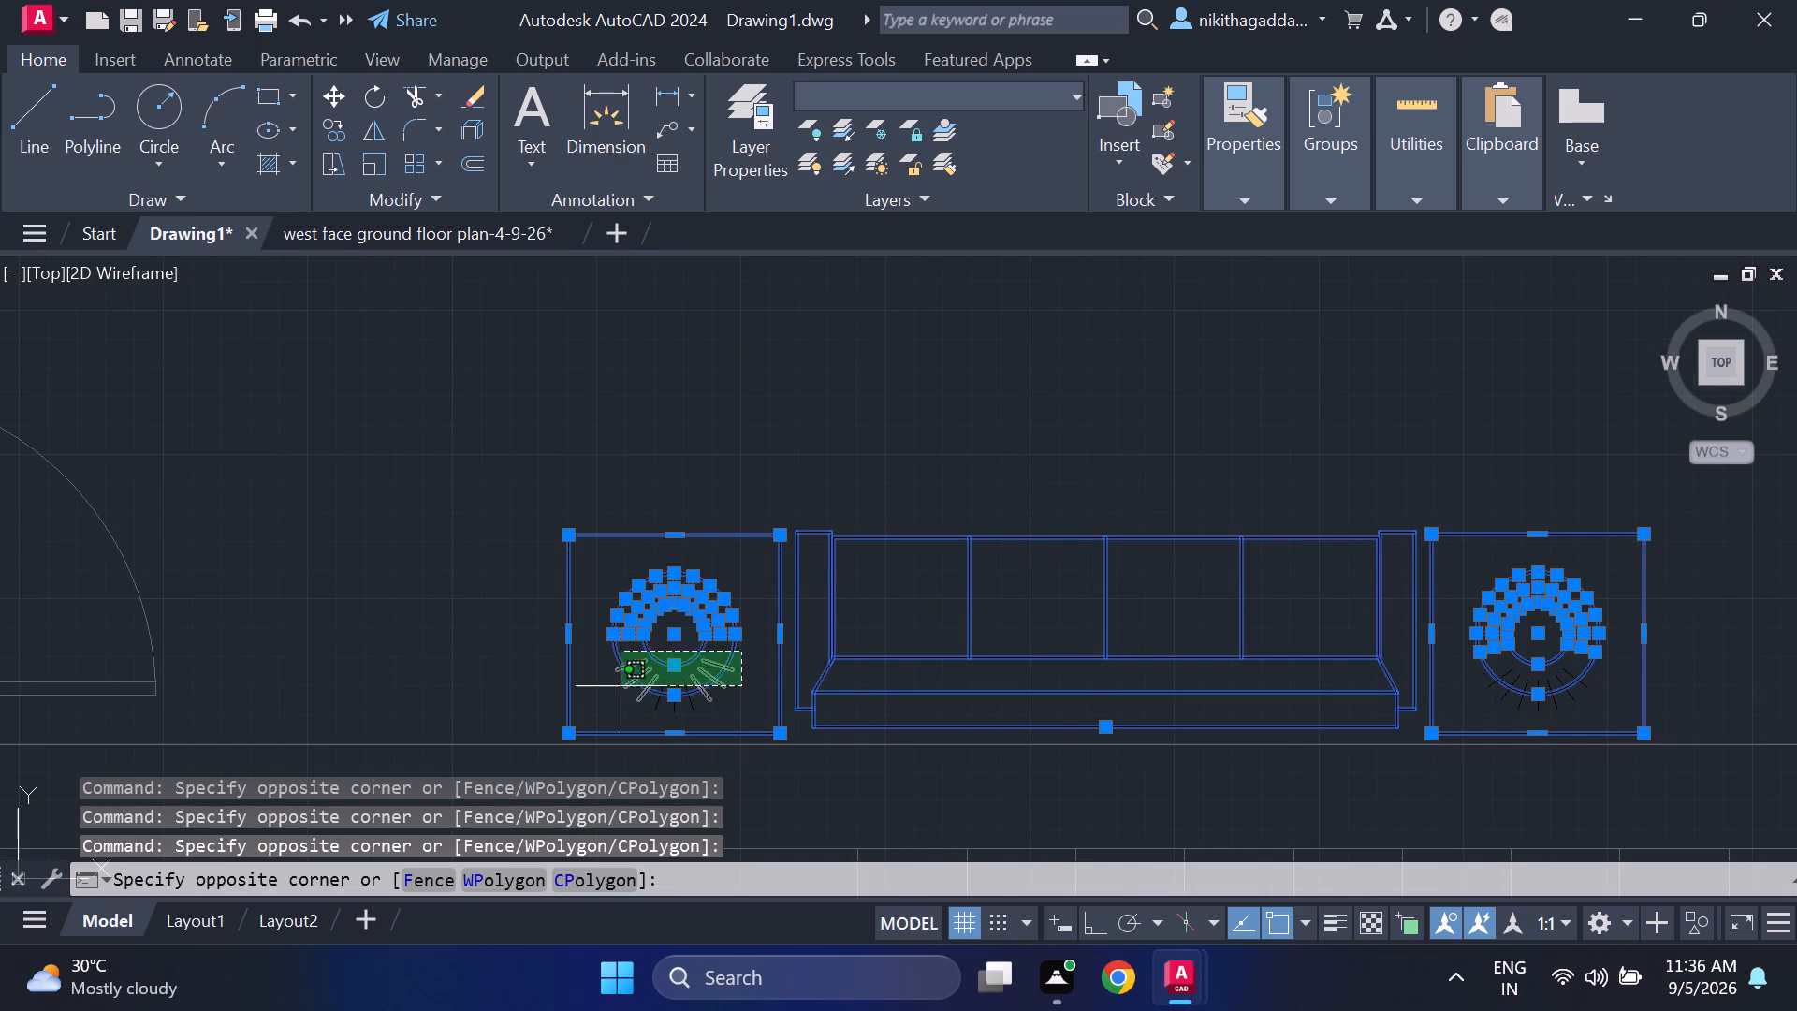
click(592, 708)
drag(1588, 656, 1585, 657)
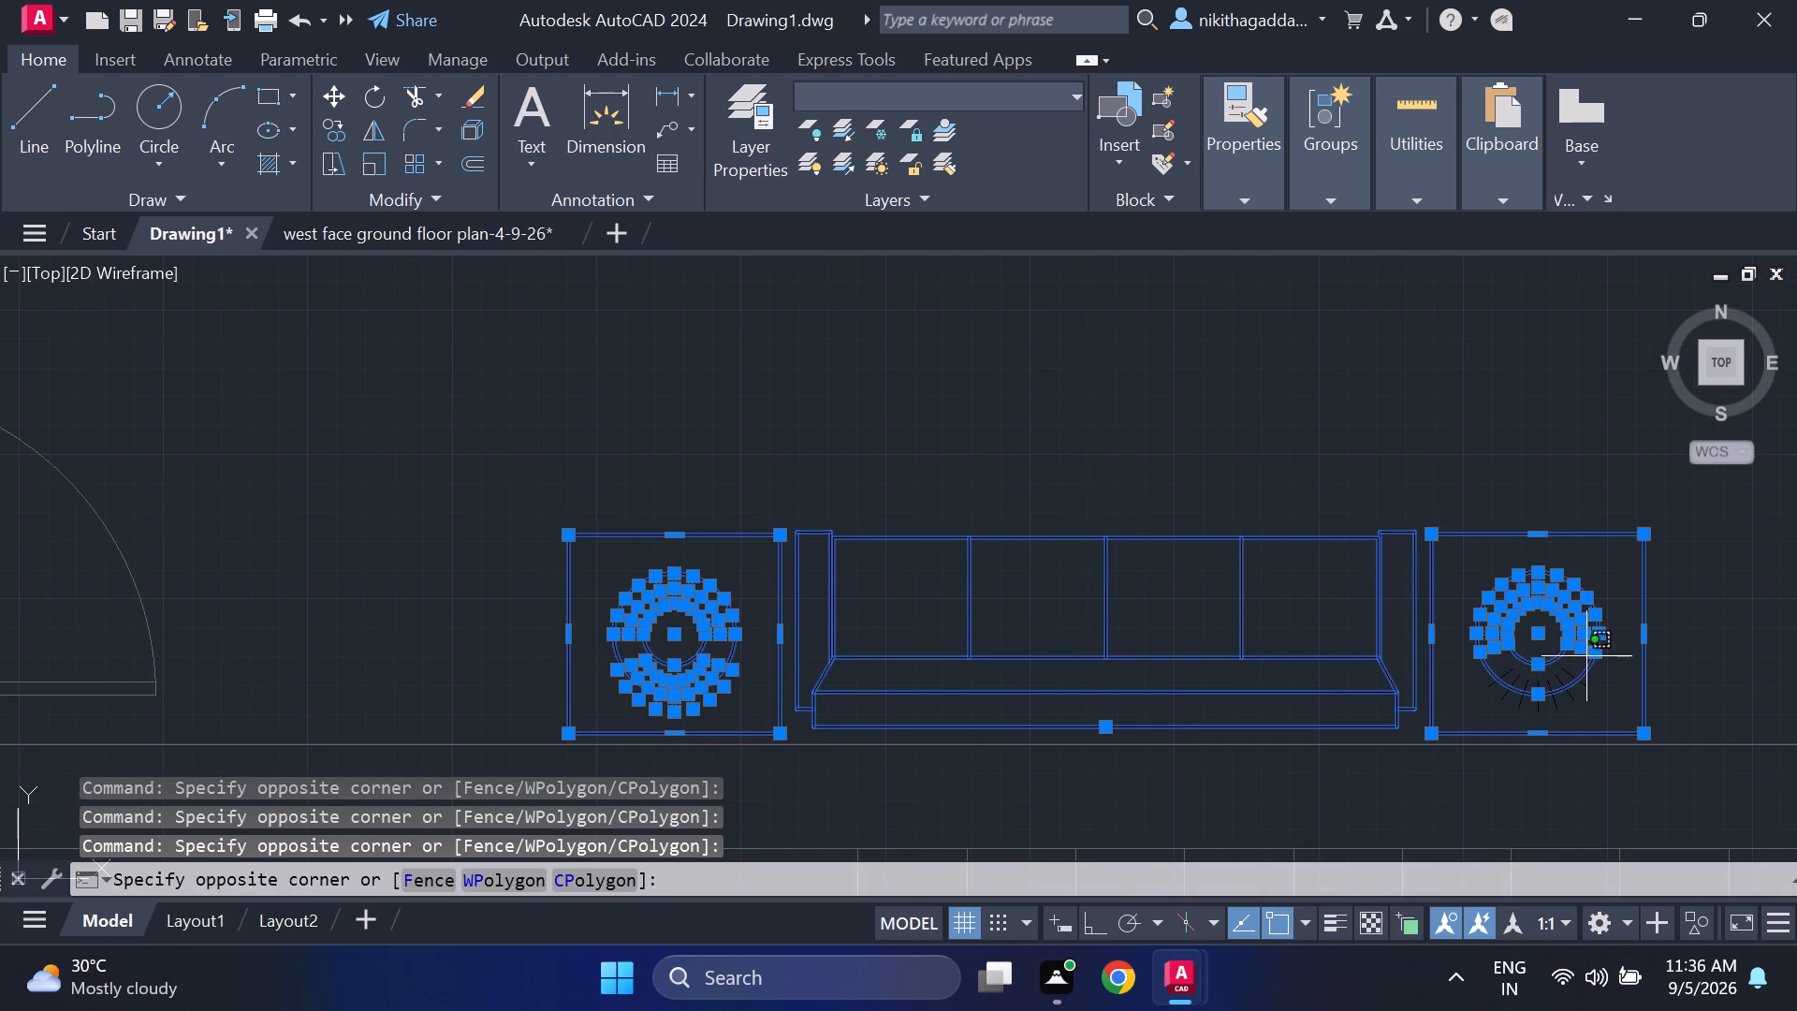
drag(1585, 657, 1526, 692)
click(1458, 709)
scroll(1011, 791, down, 3)
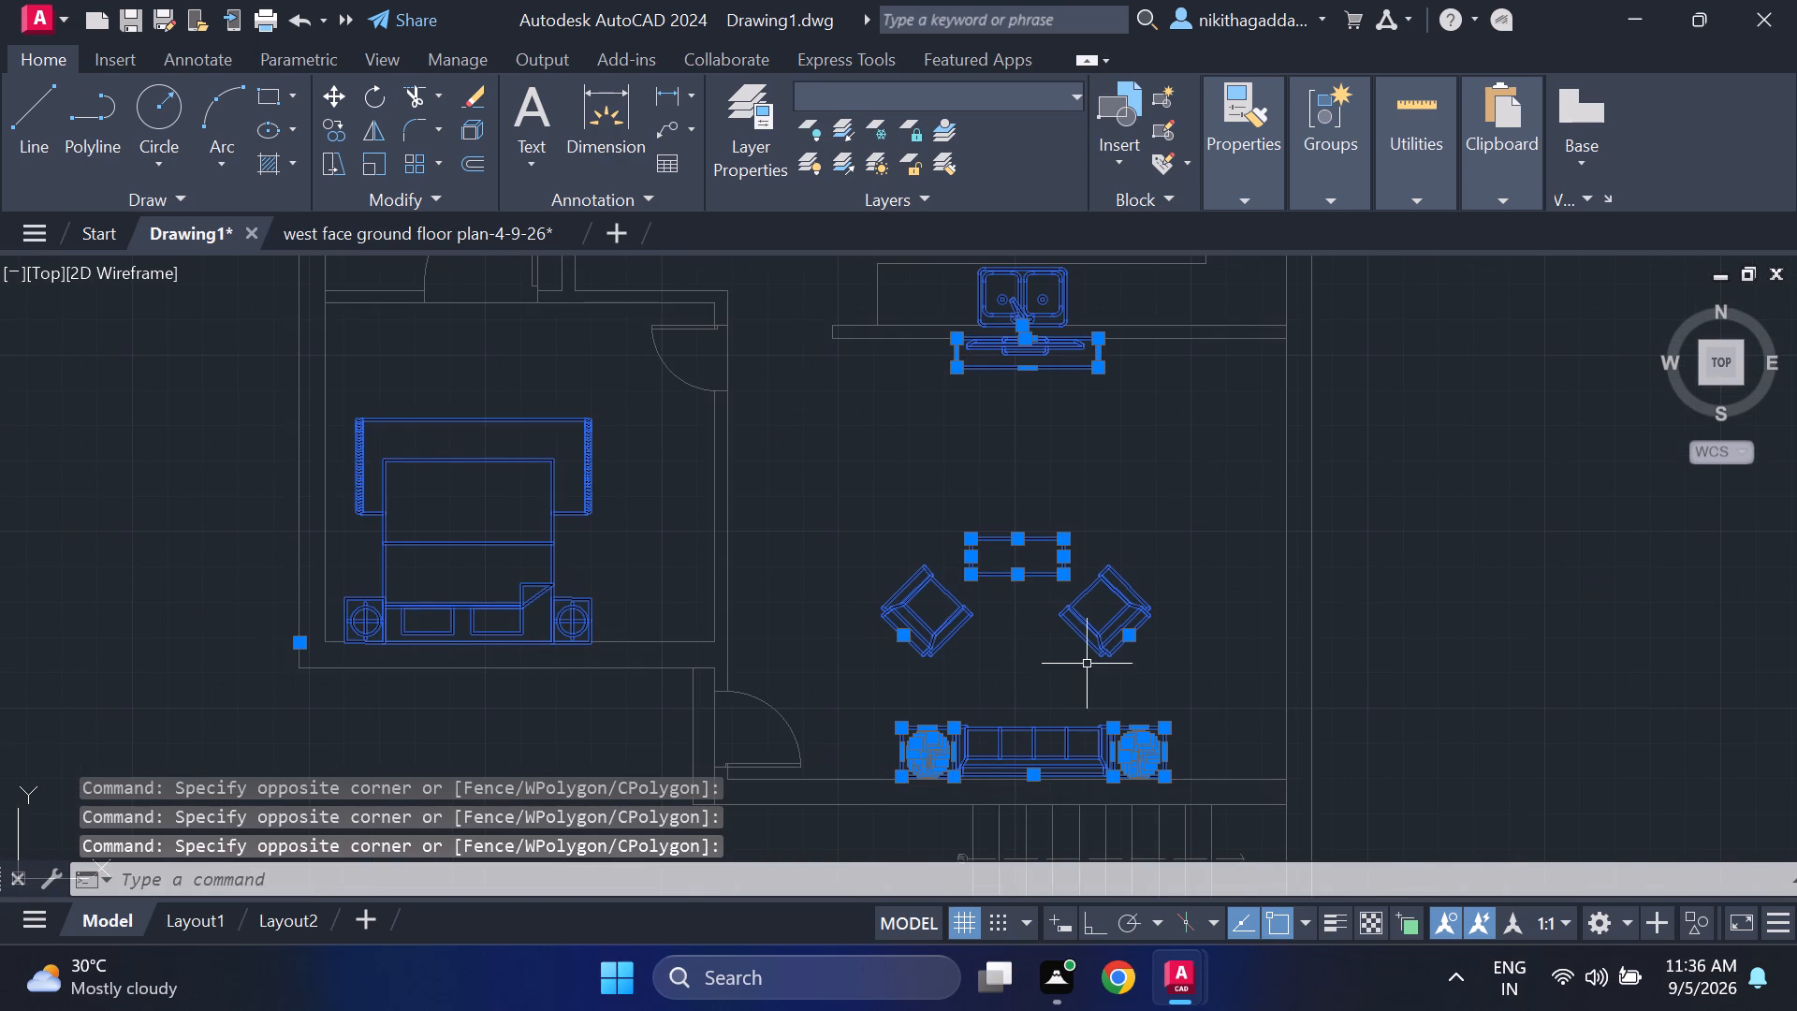
Move the selected furniture out of the house plan into the empty area west of it.
scroll(1088, 663, down, 3)
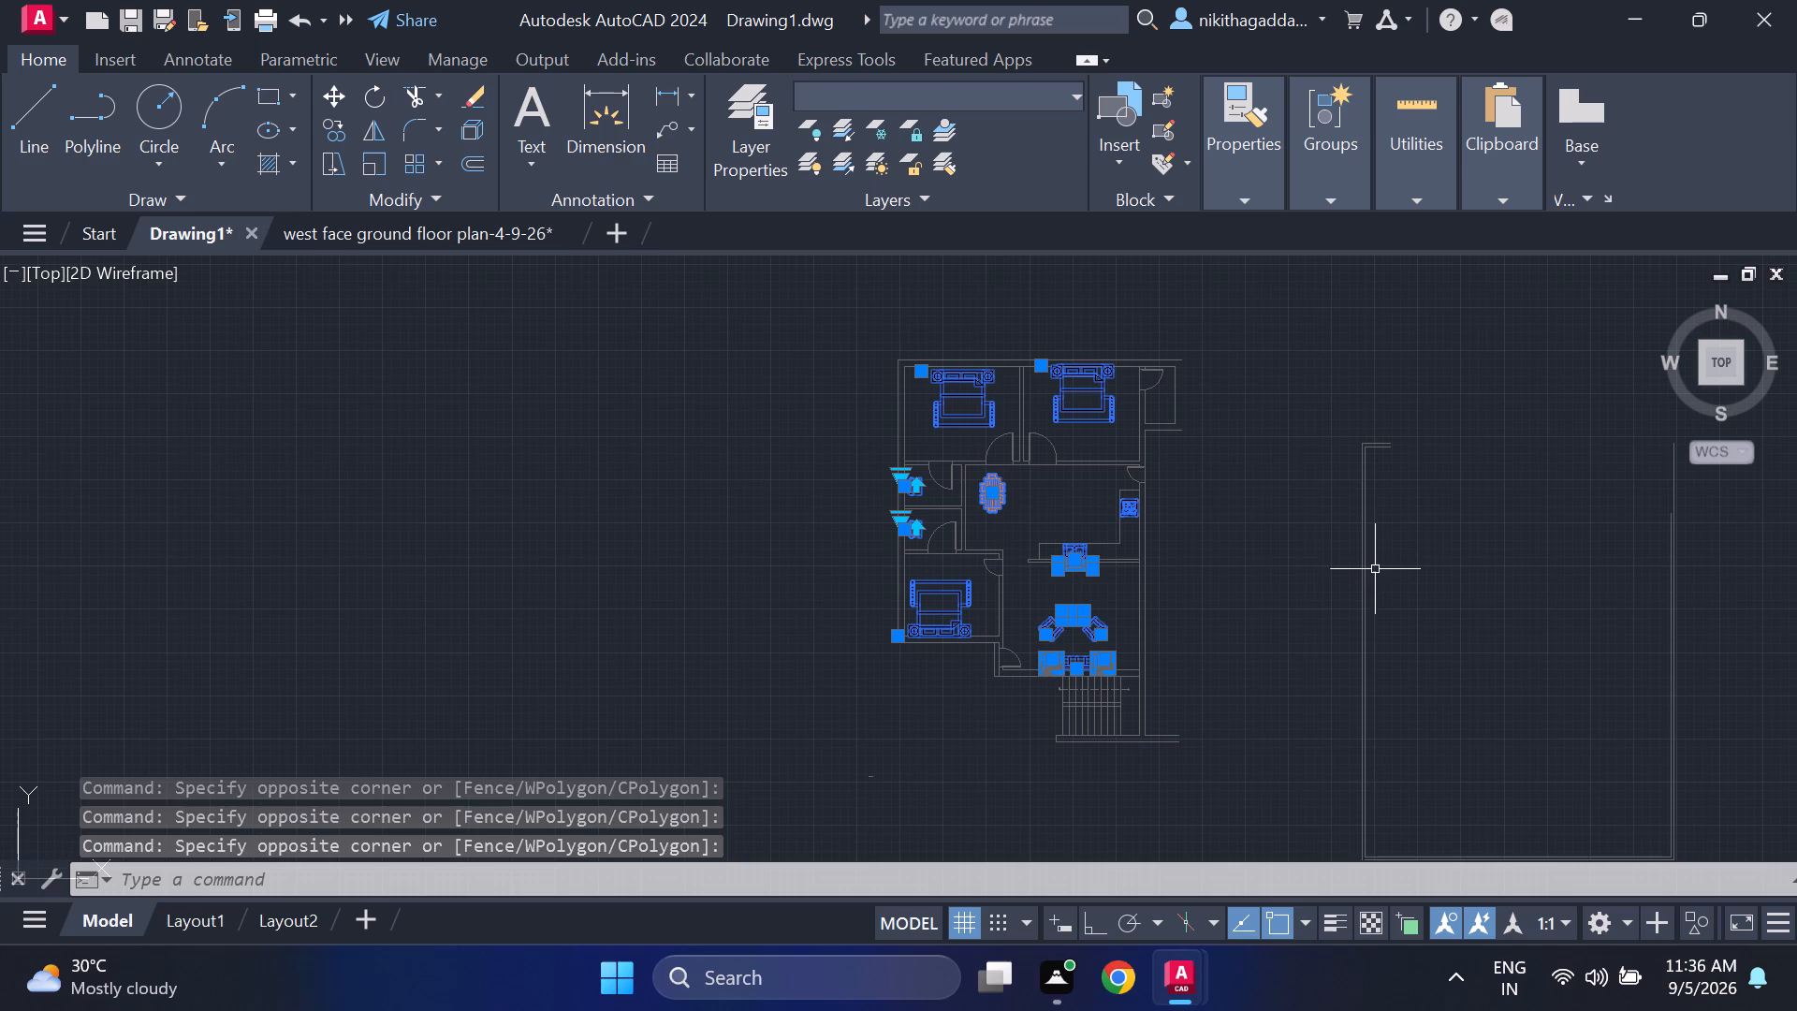
key(m)
key(Return)
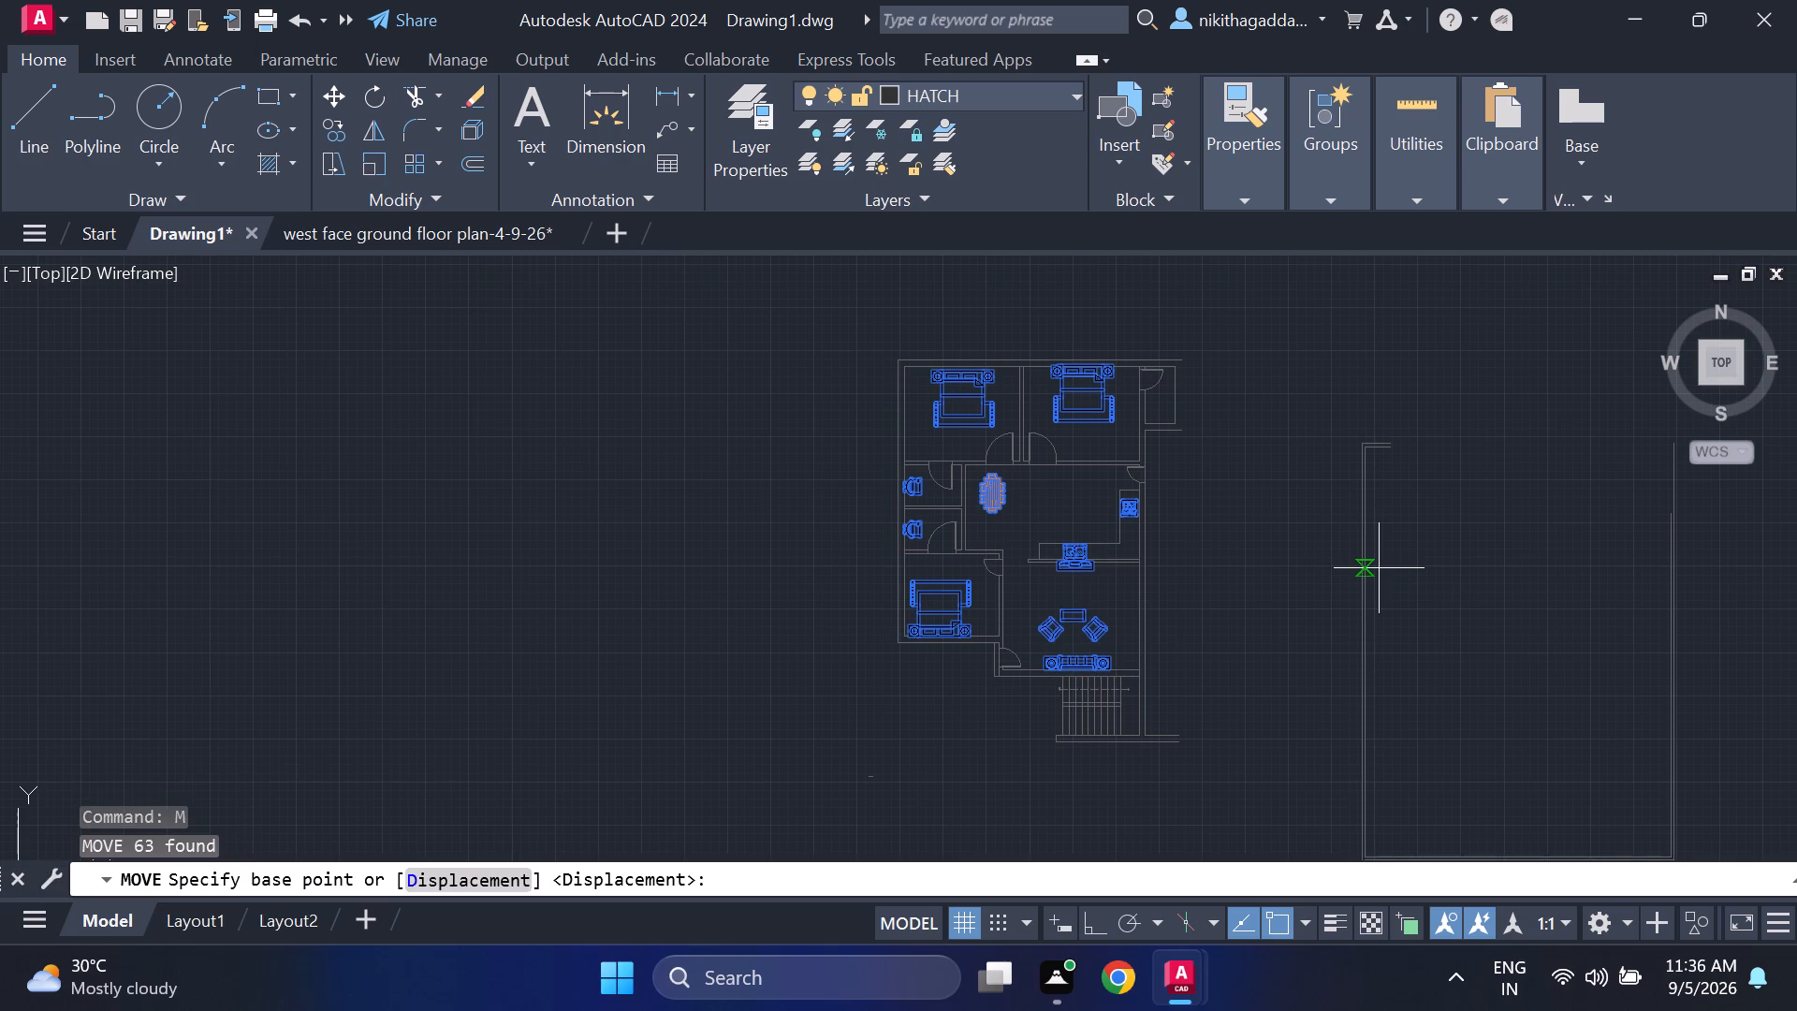
scroll(1233, 387, up, 3)
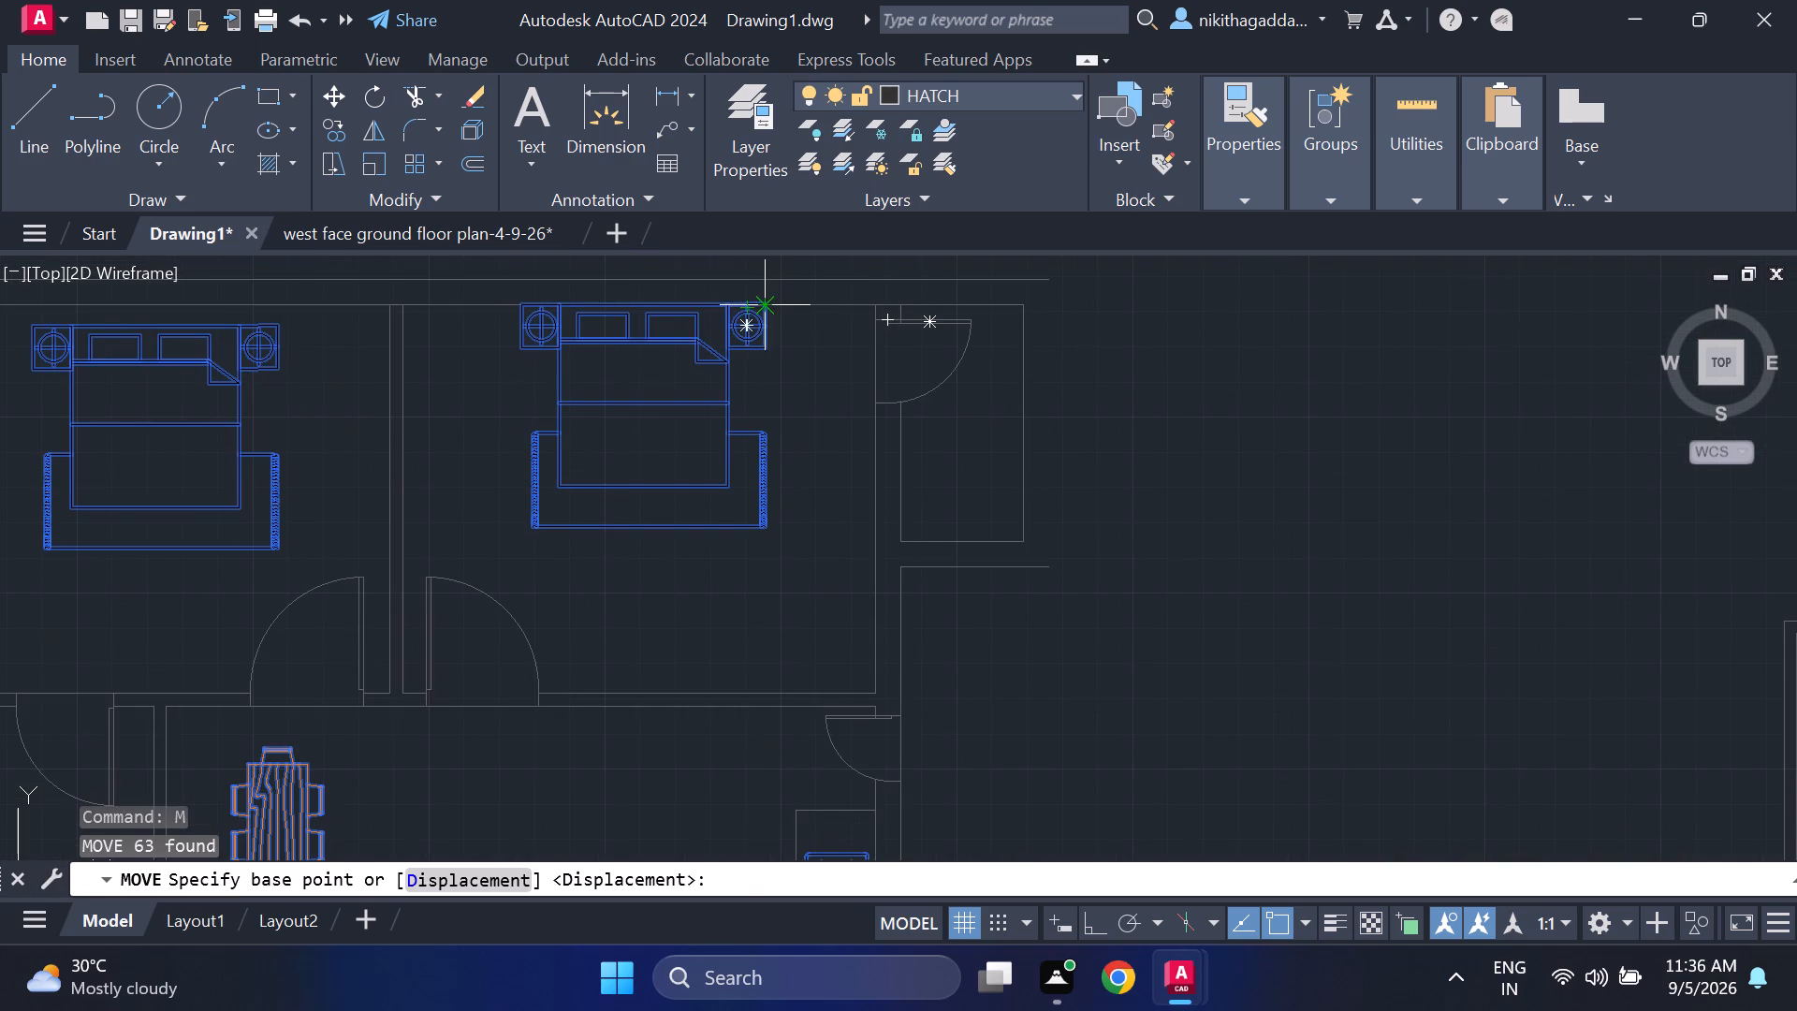
click(770, 307)
scroll(477, 391, down, 3)
middle_drag(477, 391, 937, 474)
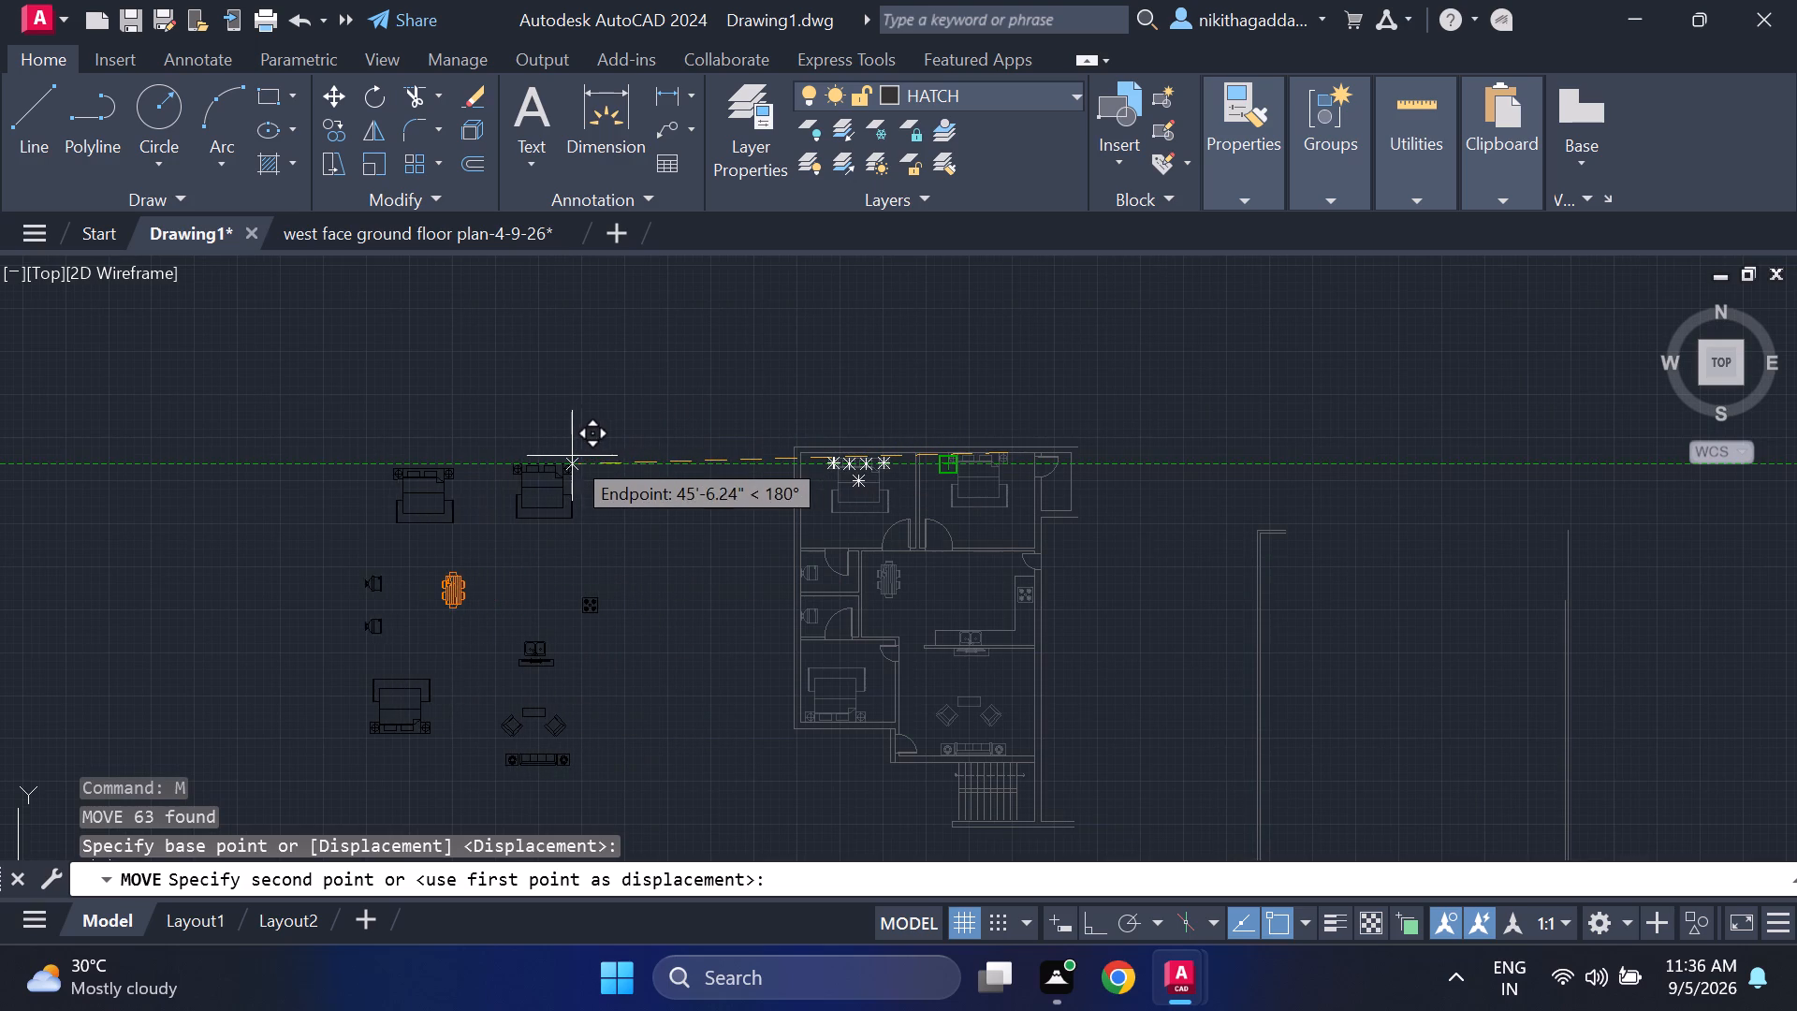
click(544, 455)
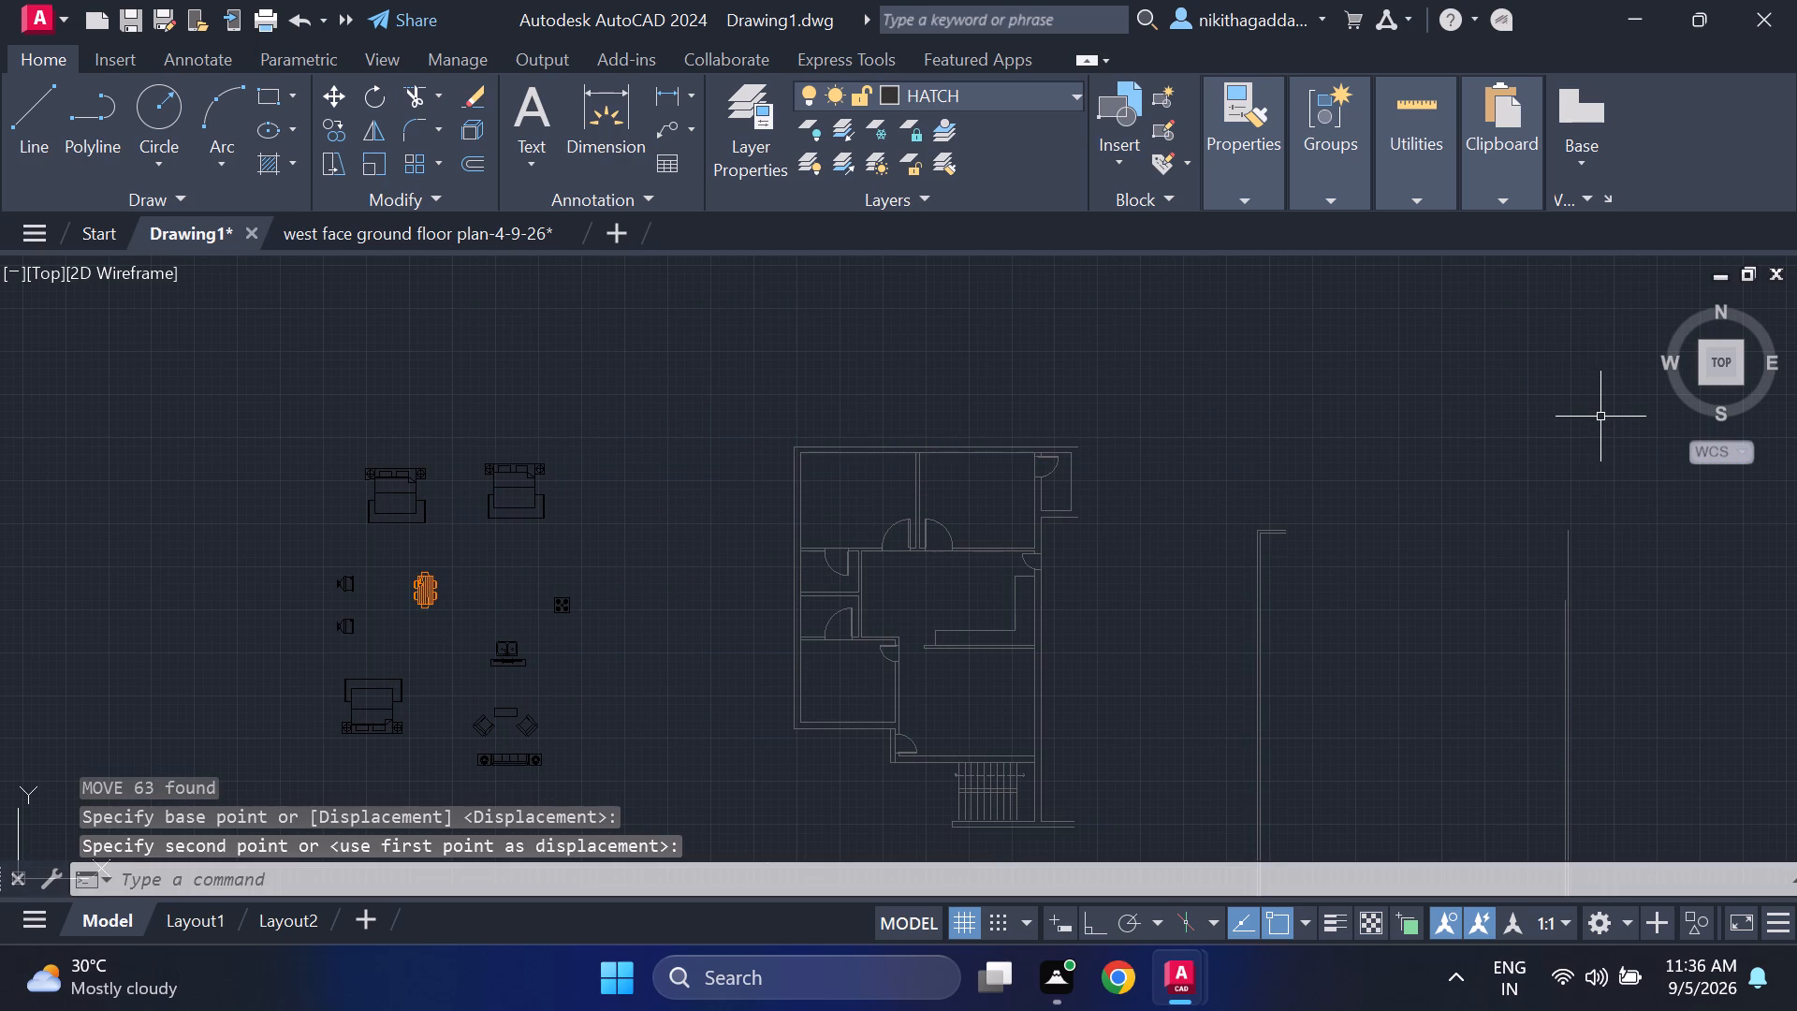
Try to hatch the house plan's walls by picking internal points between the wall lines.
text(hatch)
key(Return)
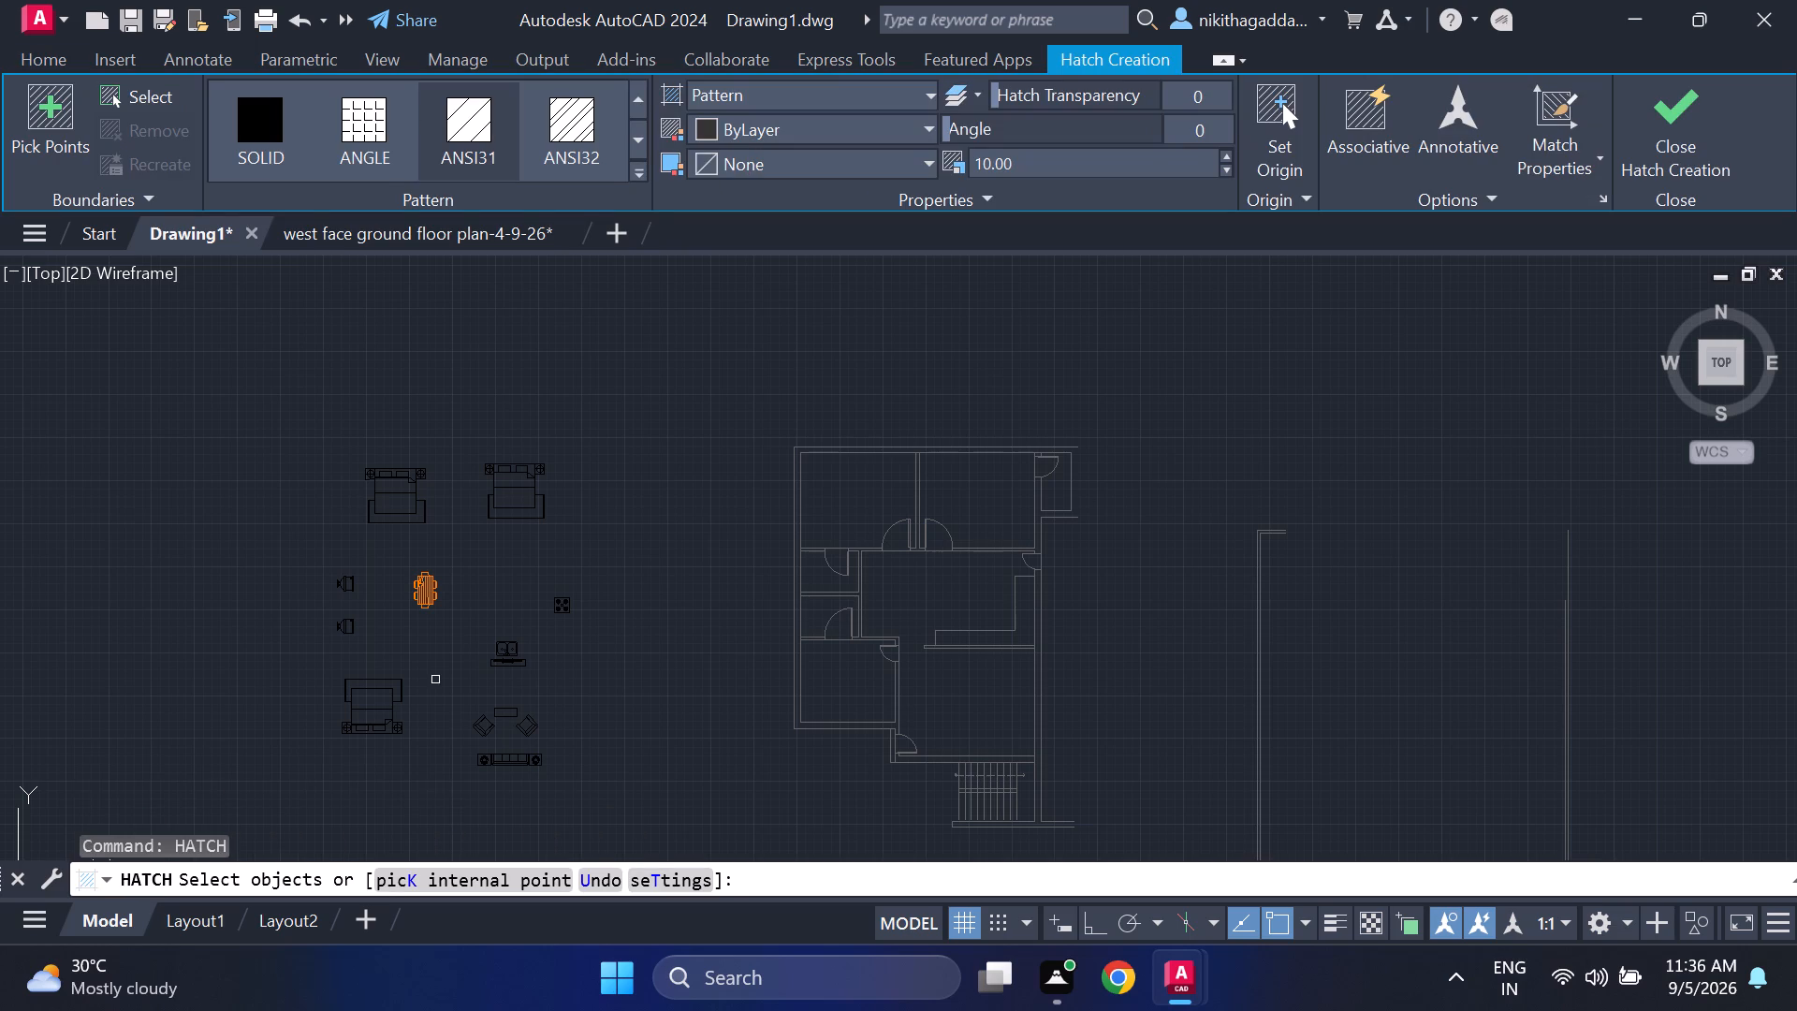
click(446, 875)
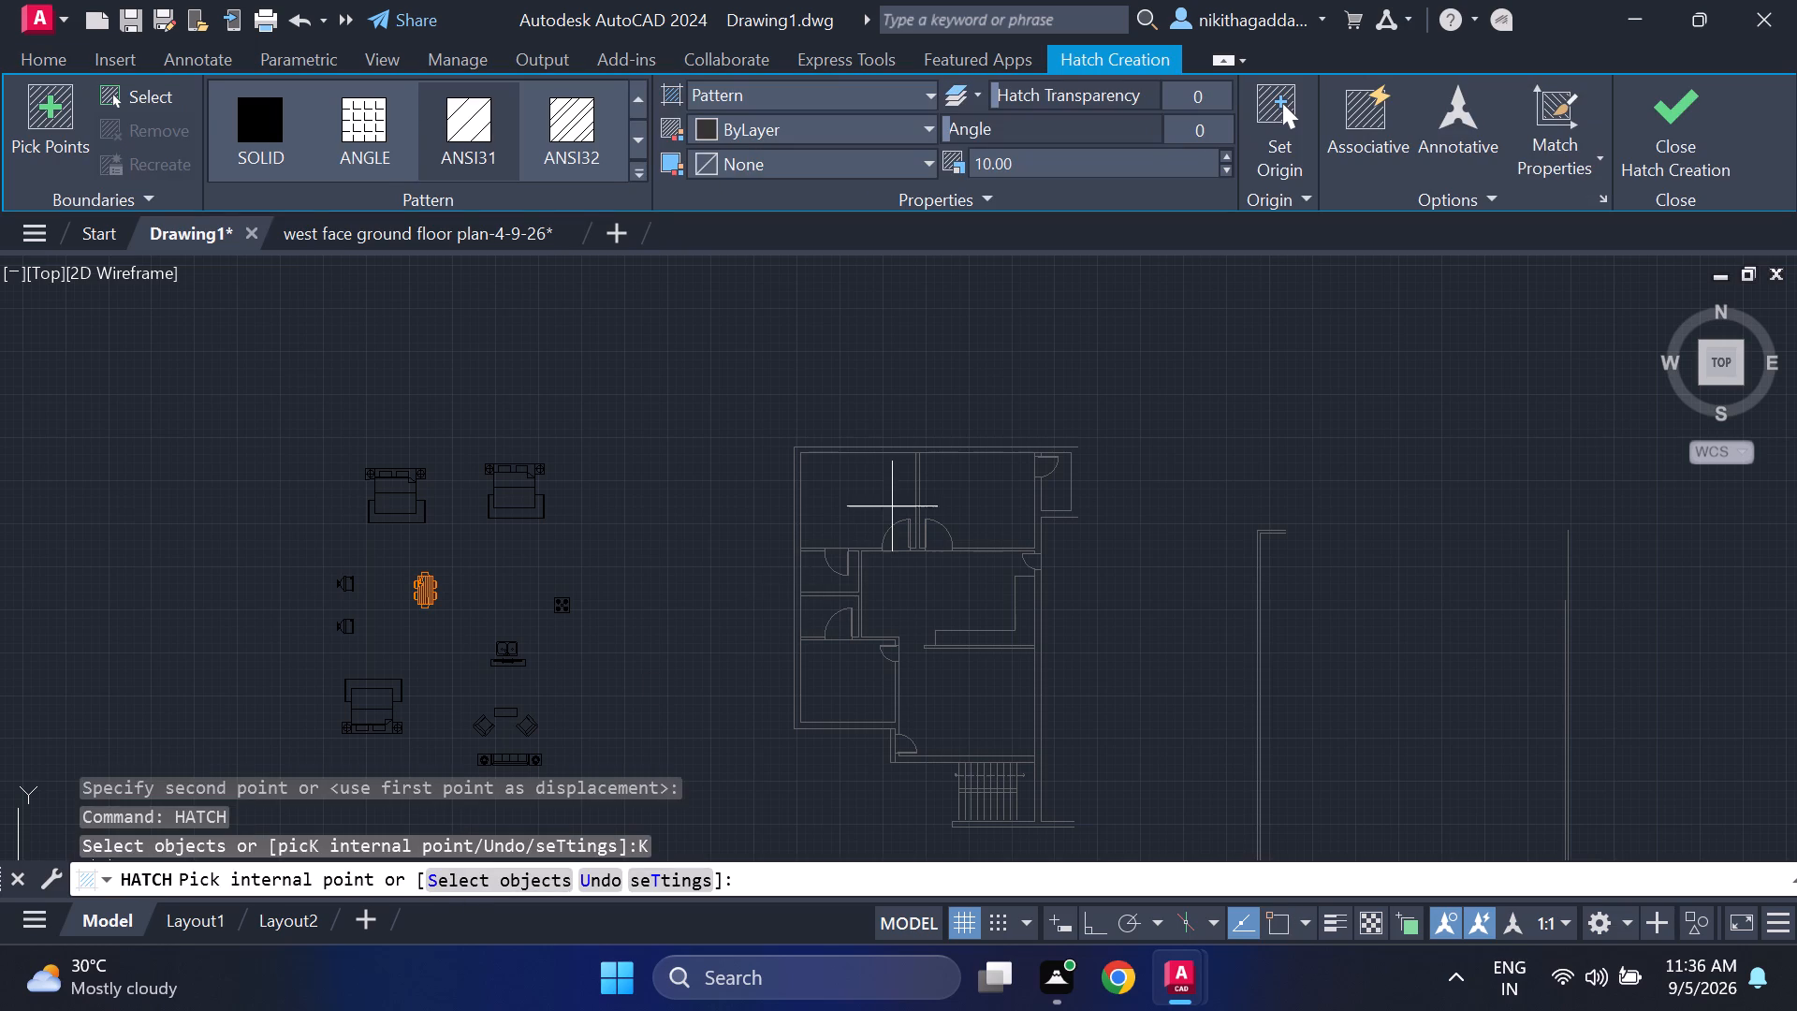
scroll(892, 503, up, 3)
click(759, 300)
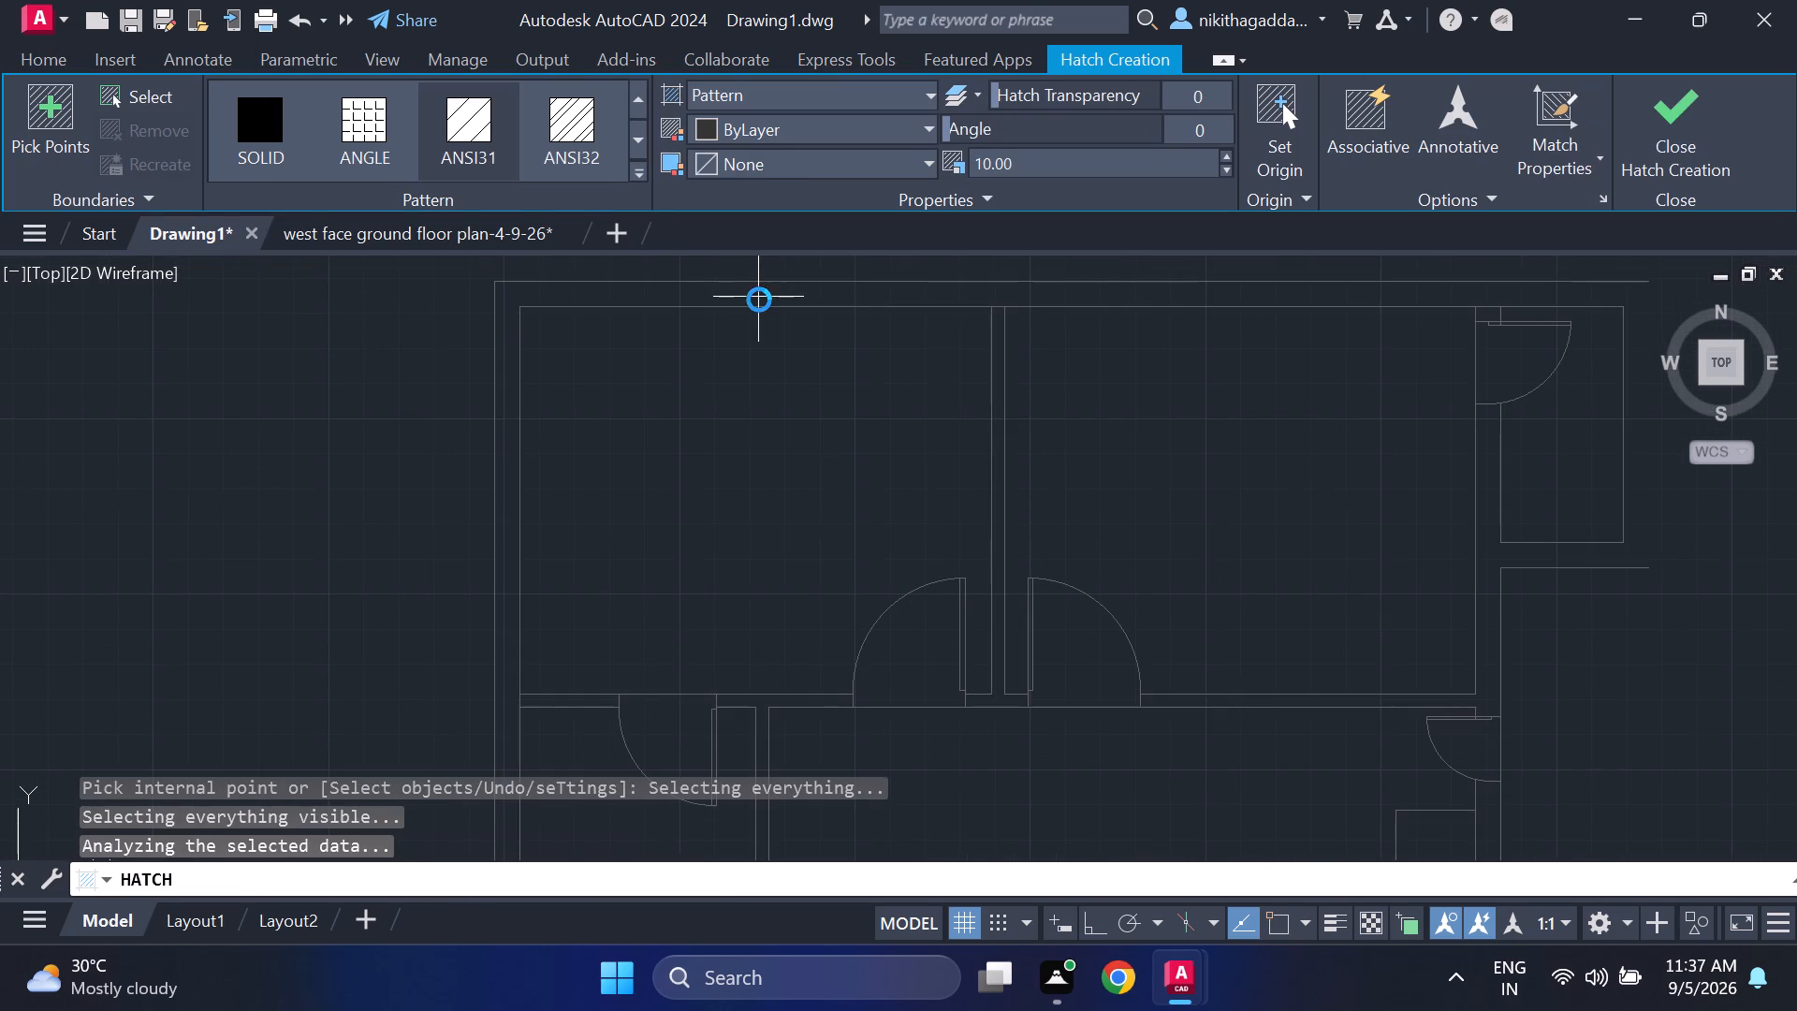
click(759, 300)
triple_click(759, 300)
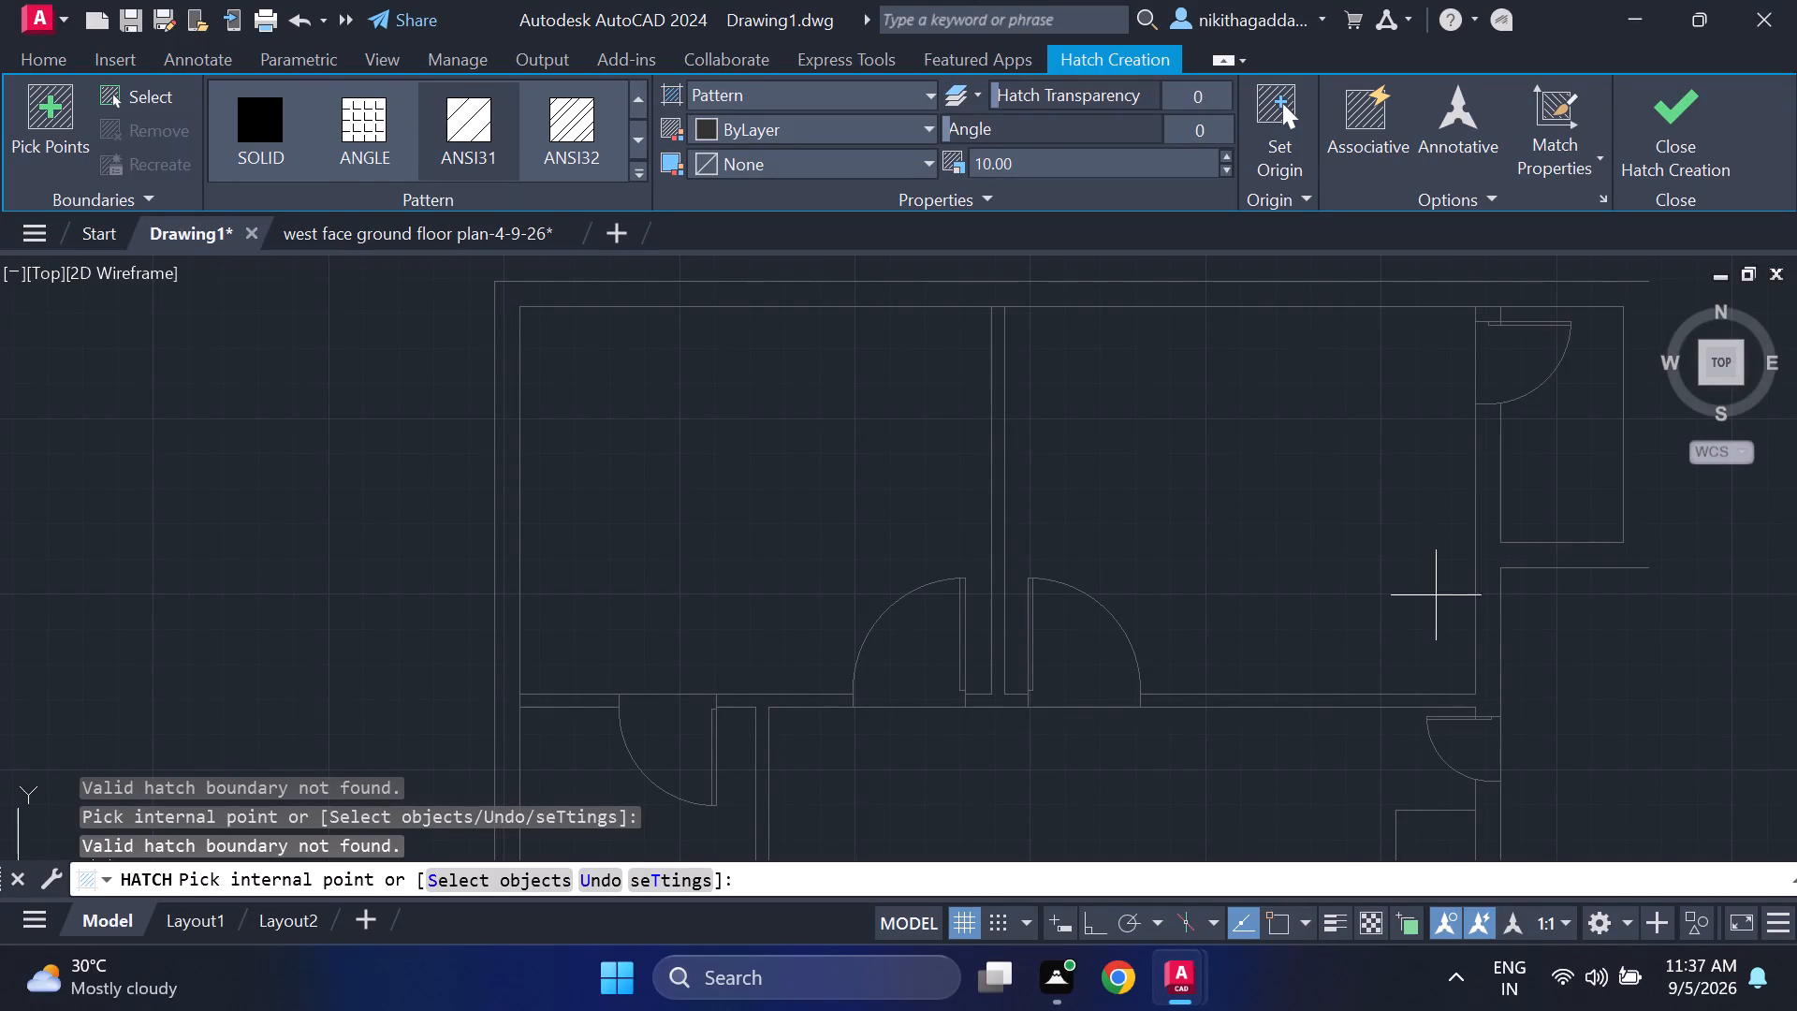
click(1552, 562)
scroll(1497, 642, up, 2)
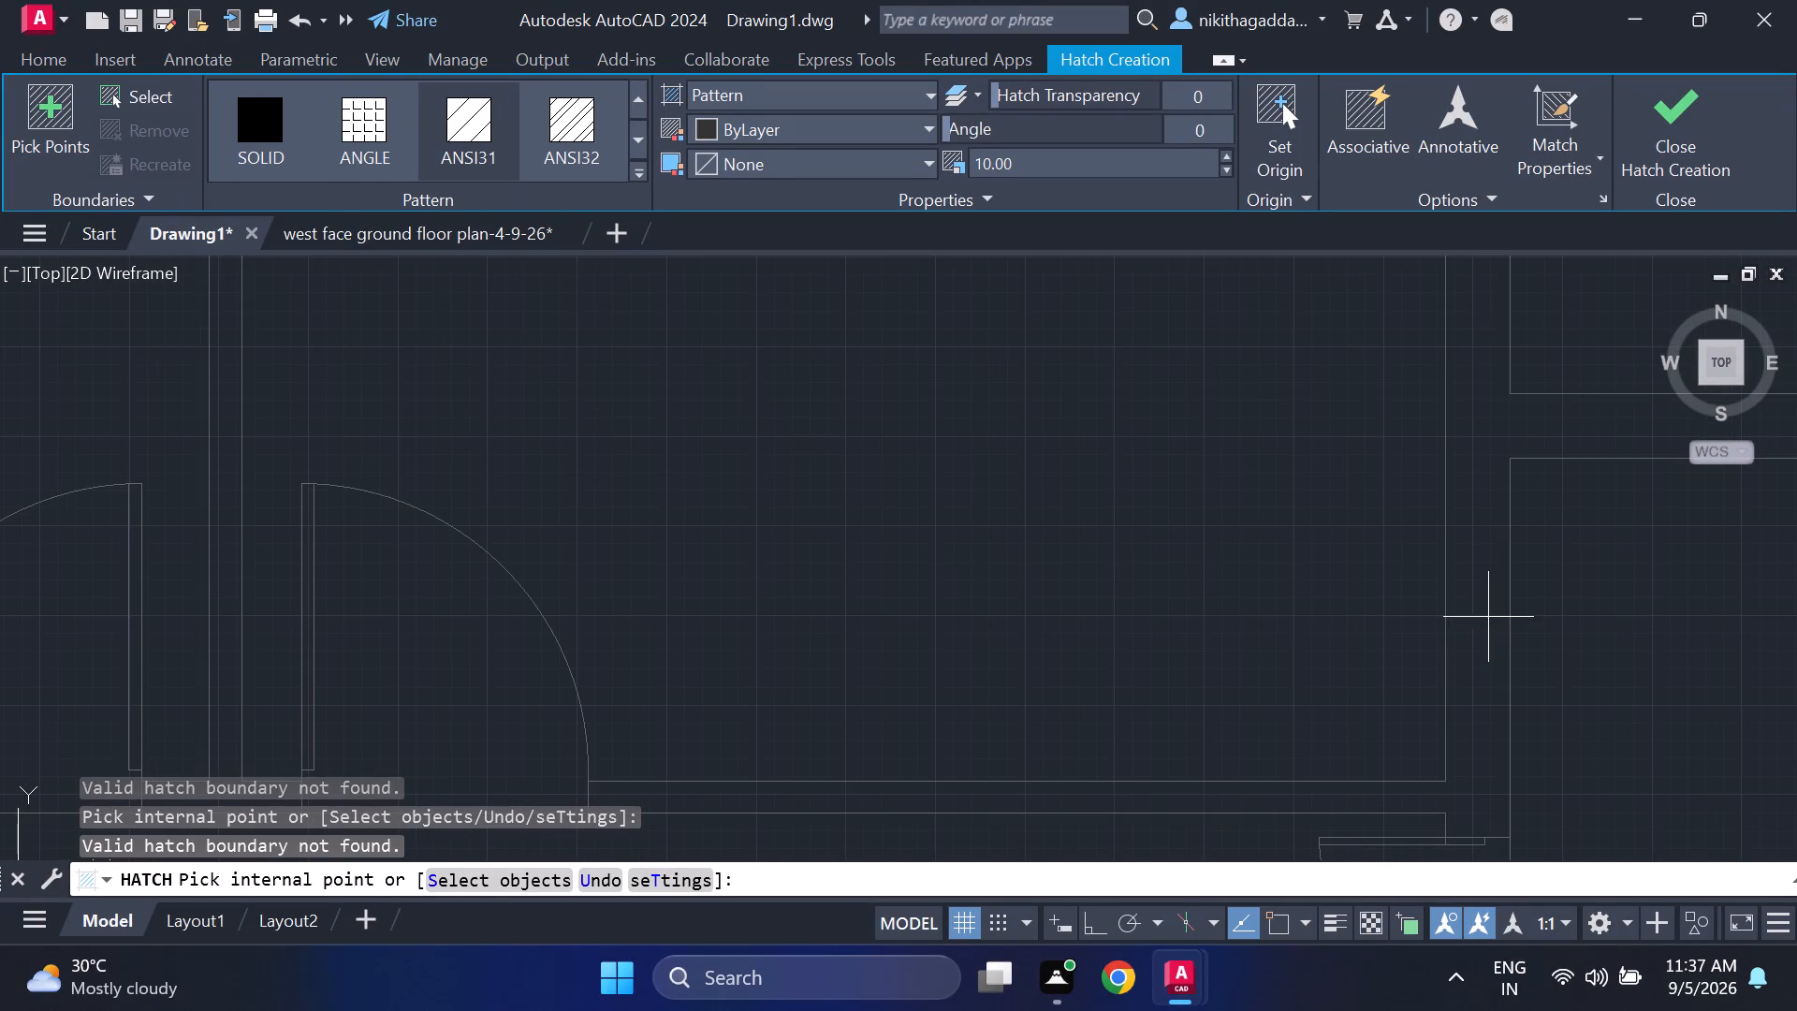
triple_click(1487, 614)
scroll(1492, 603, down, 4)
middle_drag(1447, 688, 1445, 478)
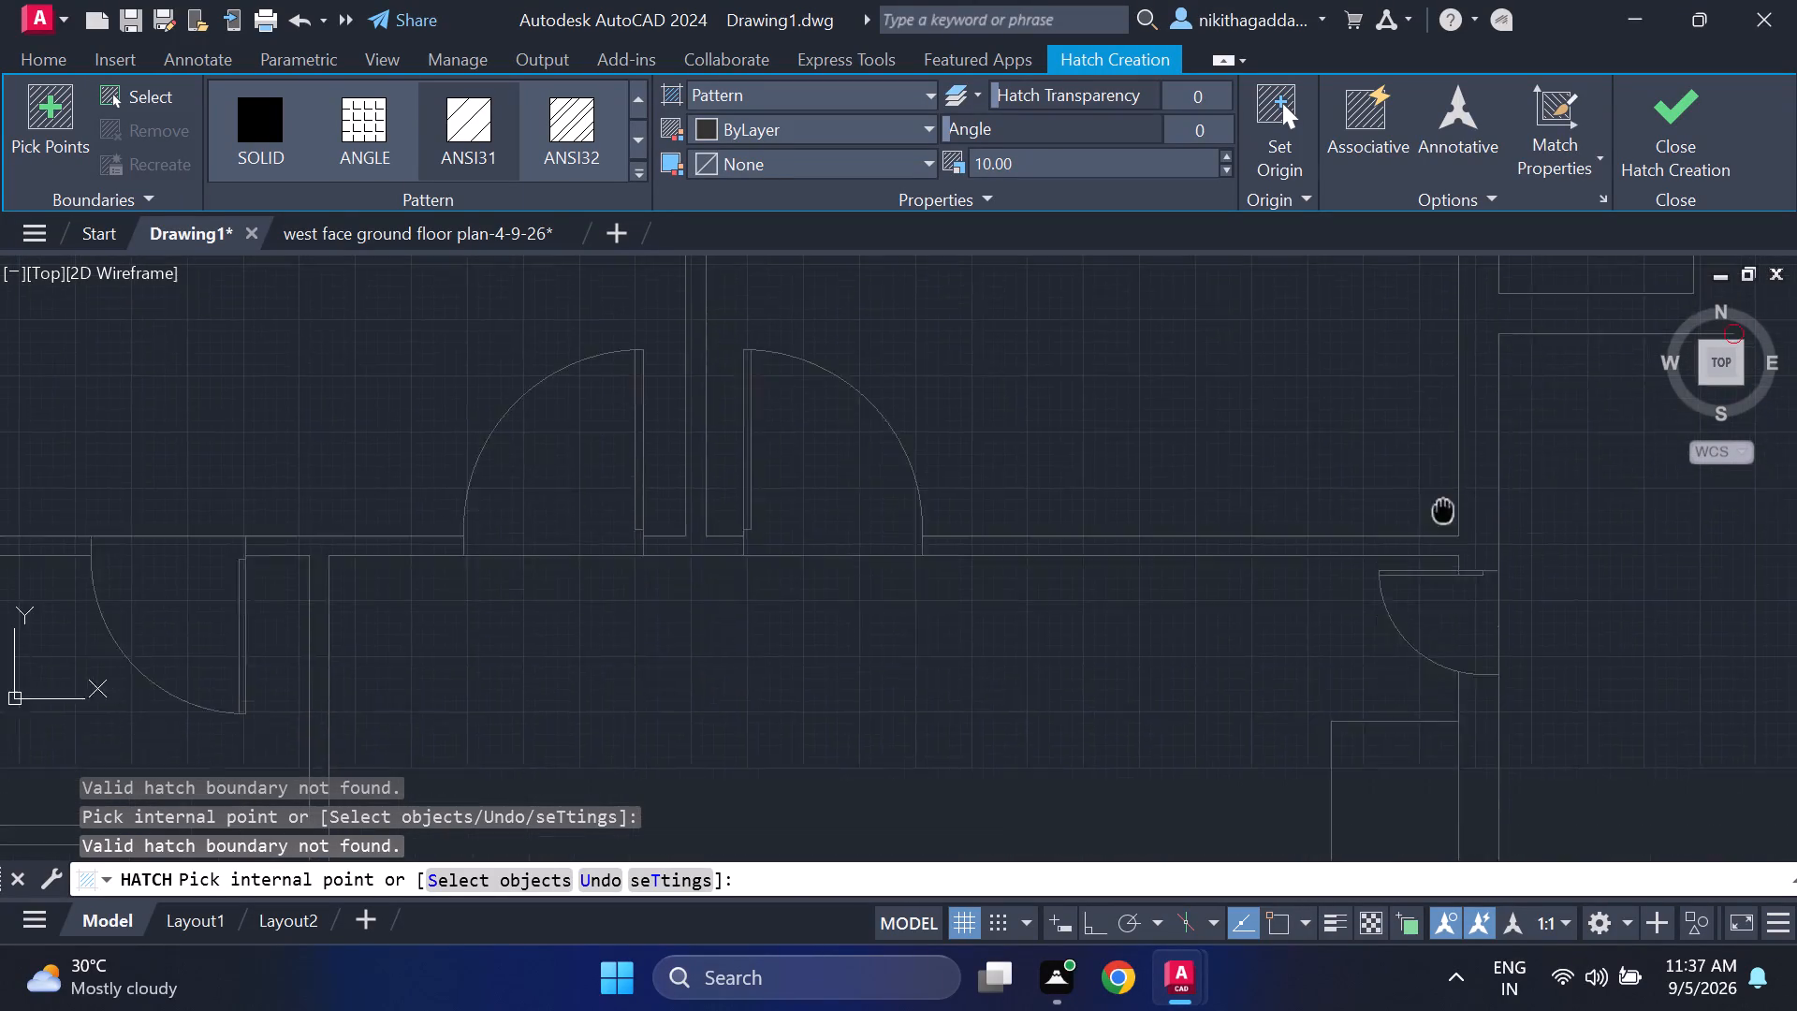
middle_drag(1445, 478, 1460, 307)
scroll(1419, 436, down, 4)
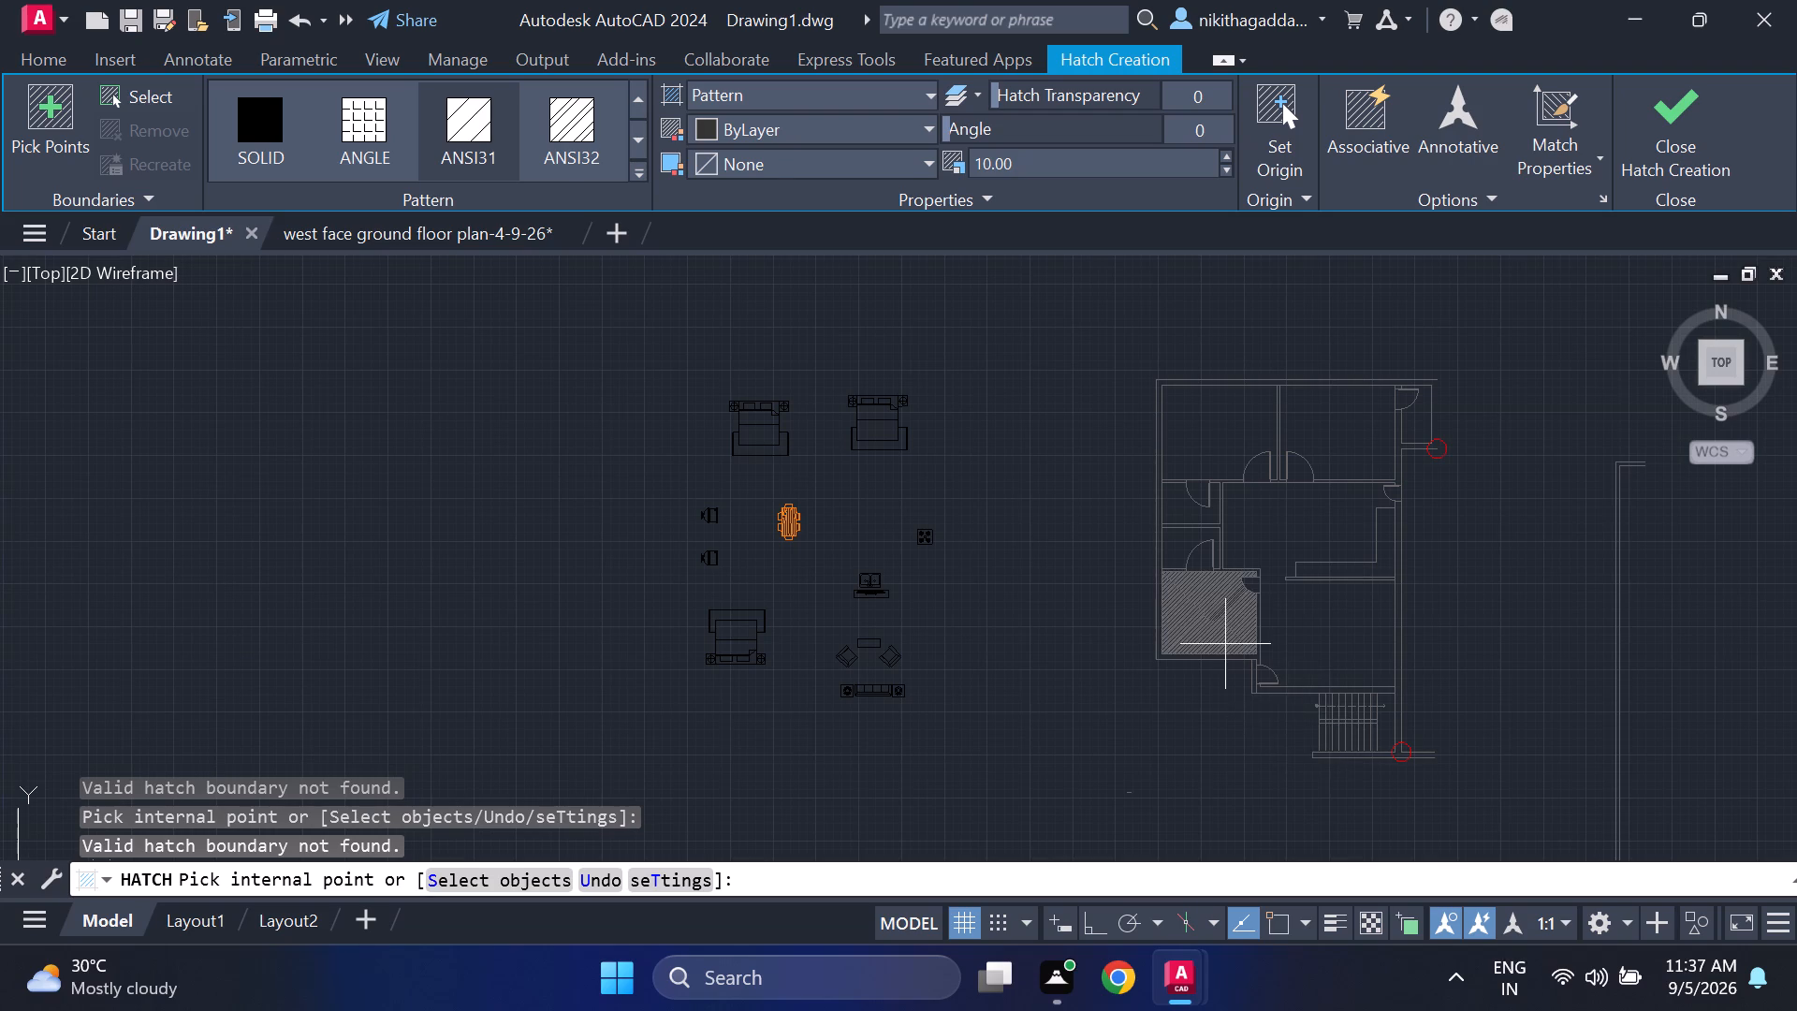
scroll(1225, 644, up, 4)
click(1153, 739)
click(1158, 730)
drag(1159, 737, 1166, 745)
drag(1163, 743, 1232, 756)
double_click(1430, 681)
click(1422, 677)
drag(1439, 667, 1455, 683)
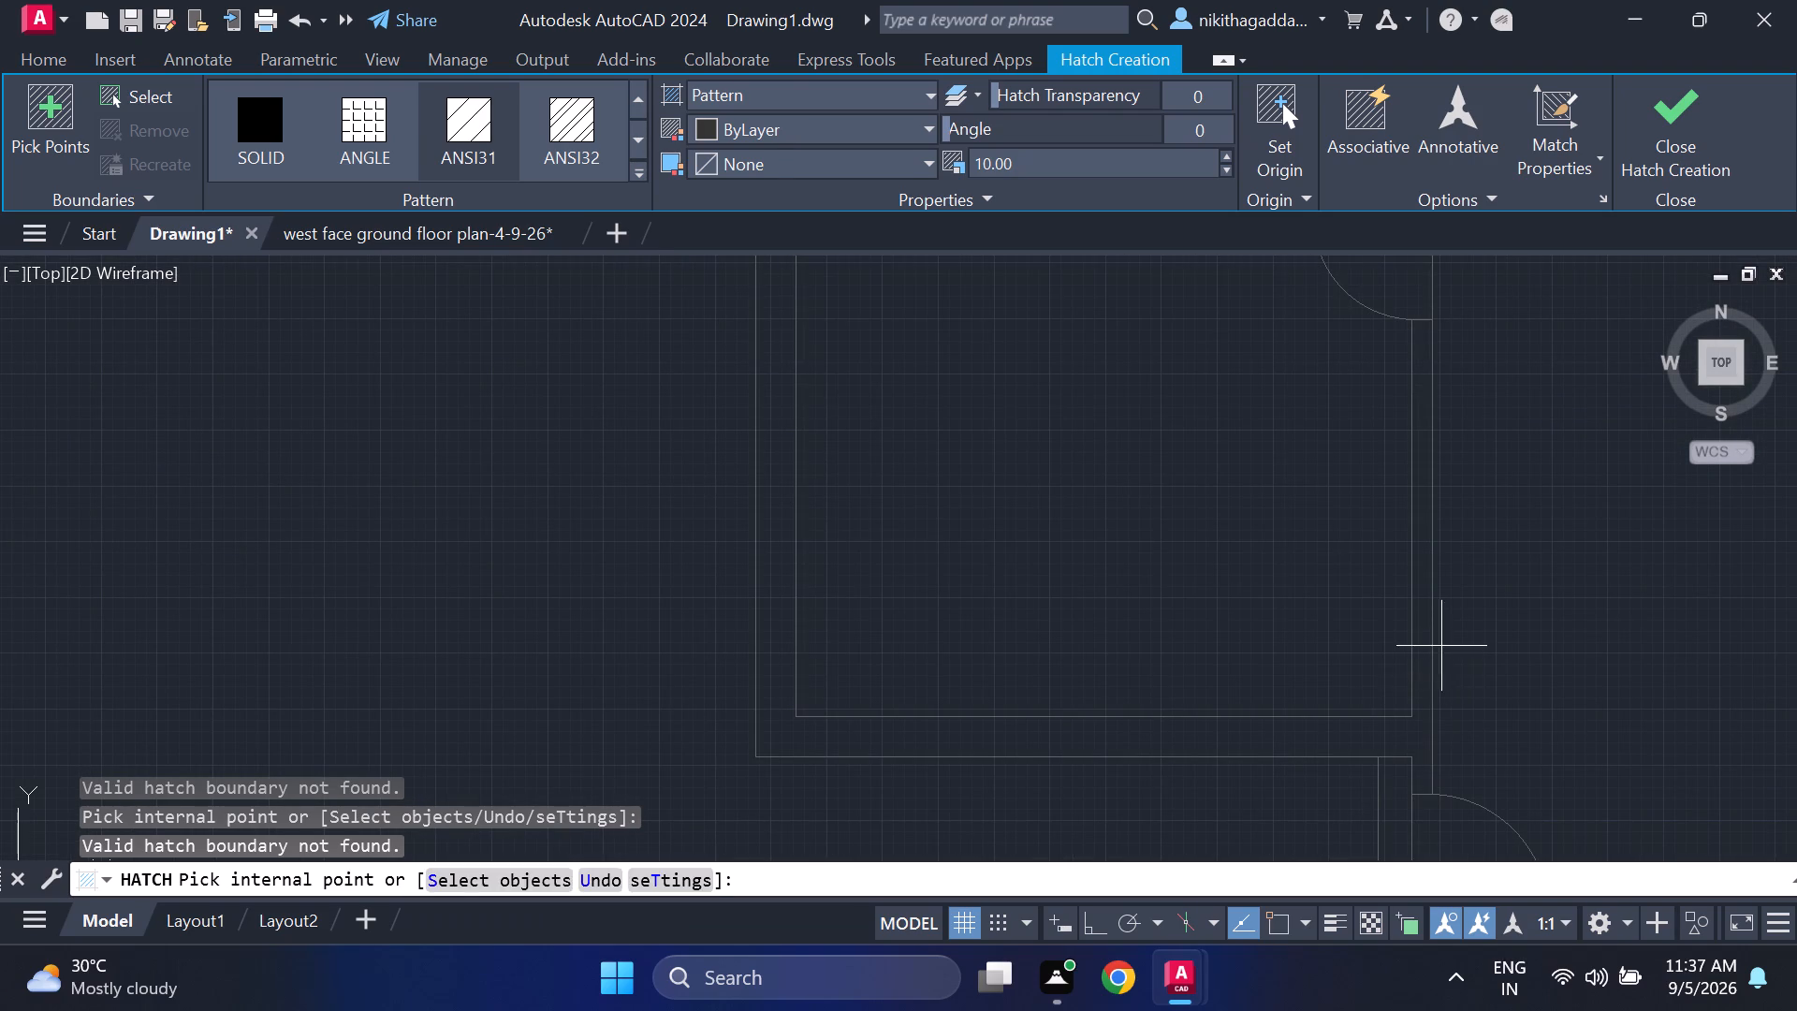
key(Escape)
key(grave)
Move all the furniture from the area west of the house back into its rooms, with the northeast bed's headboard against the north wall.
scroll(963, 496, down, 4)
scroll(665, 548, down, 1)
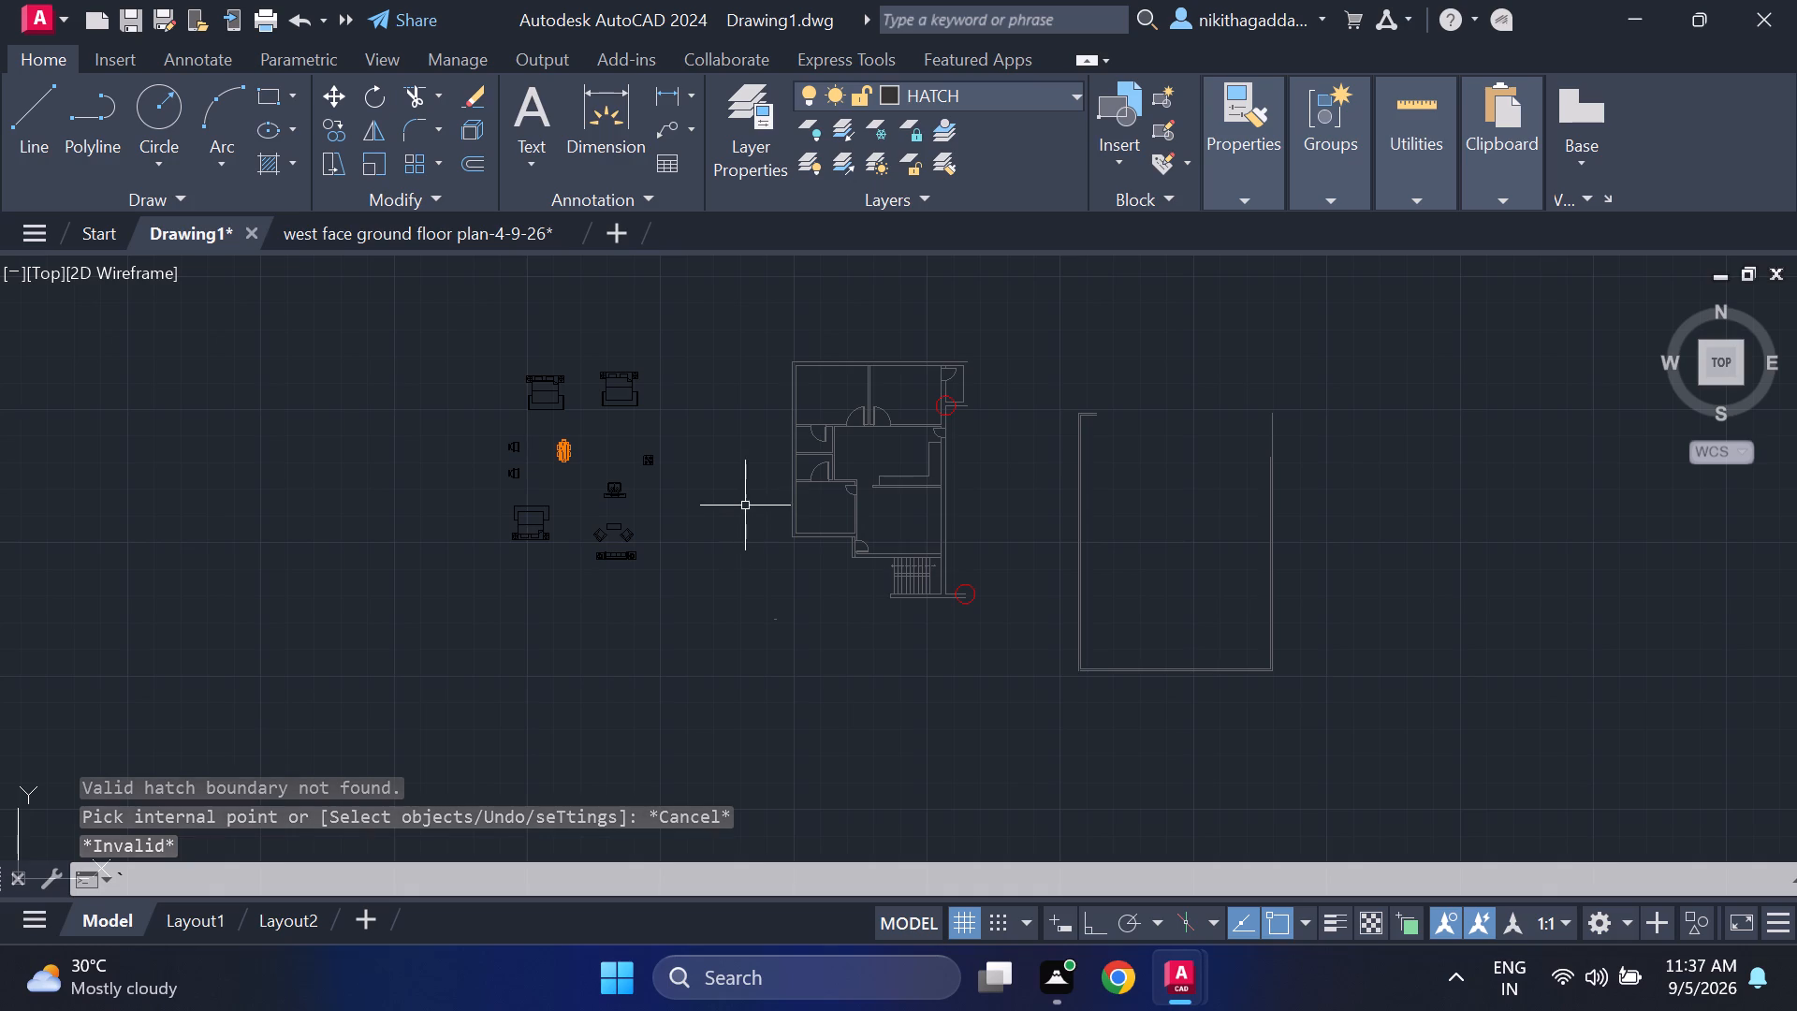
scroll(618, 394, up, 2)
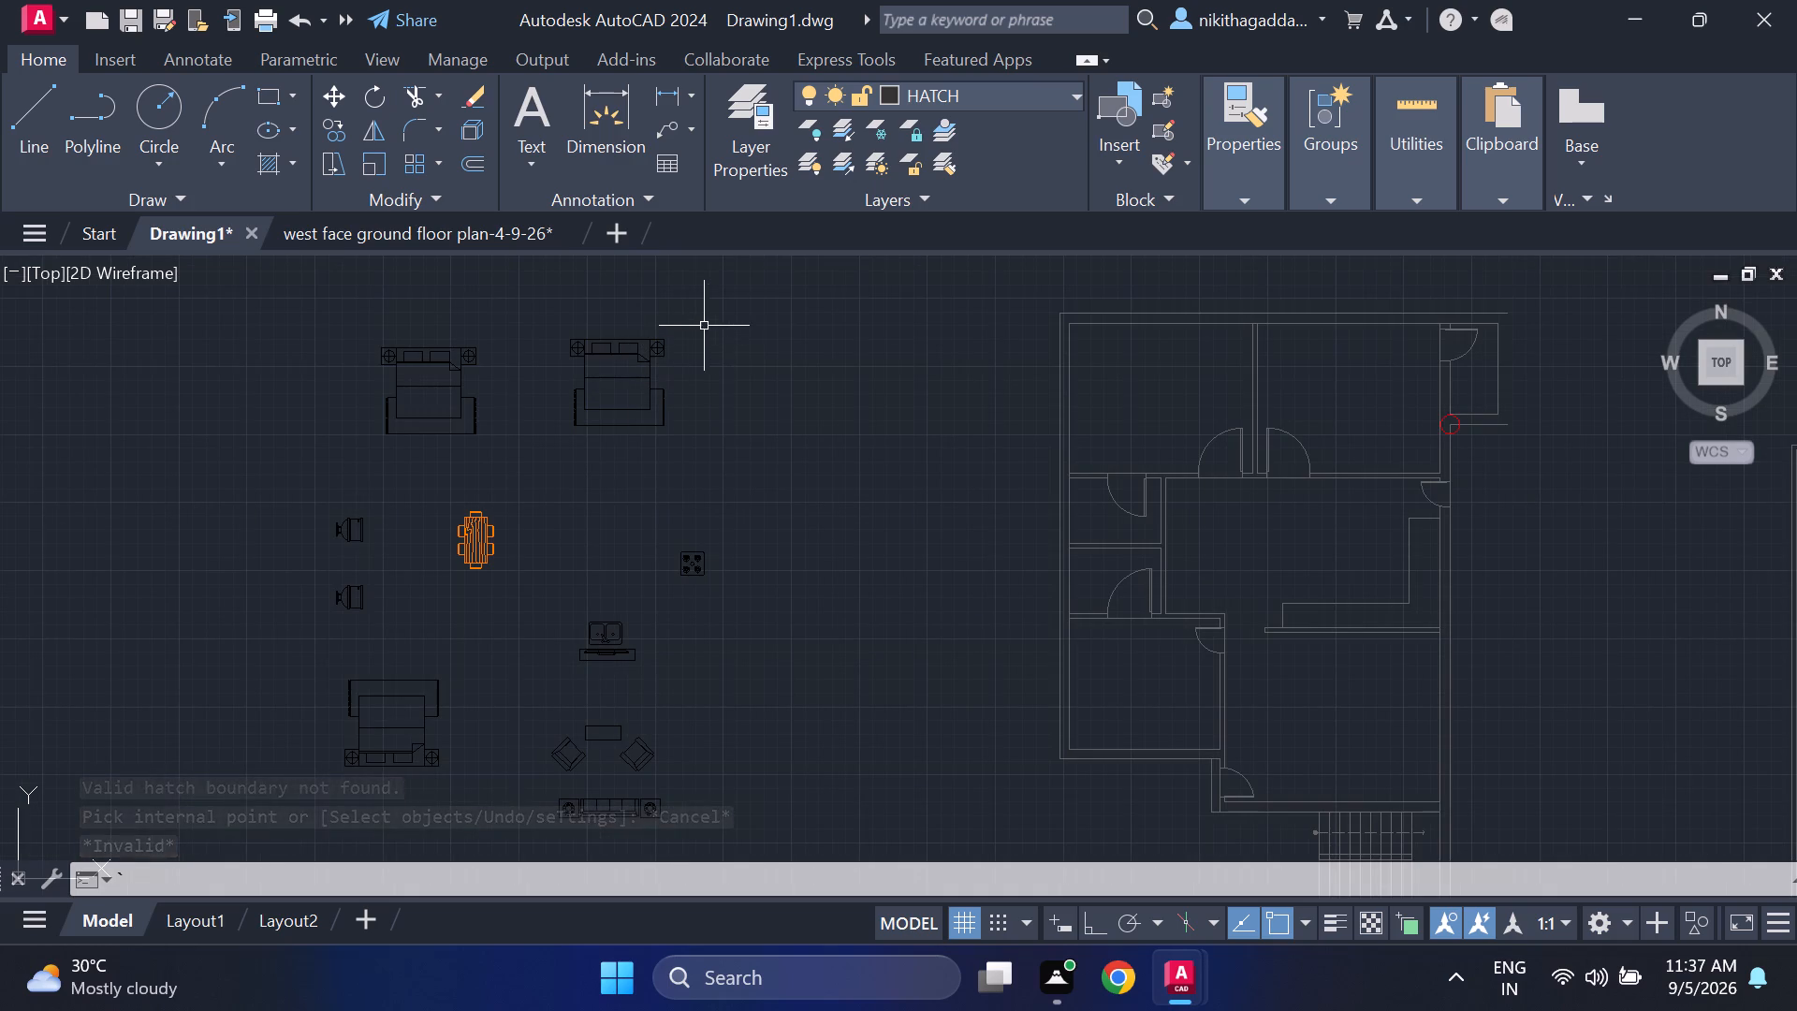
click(773, 326)
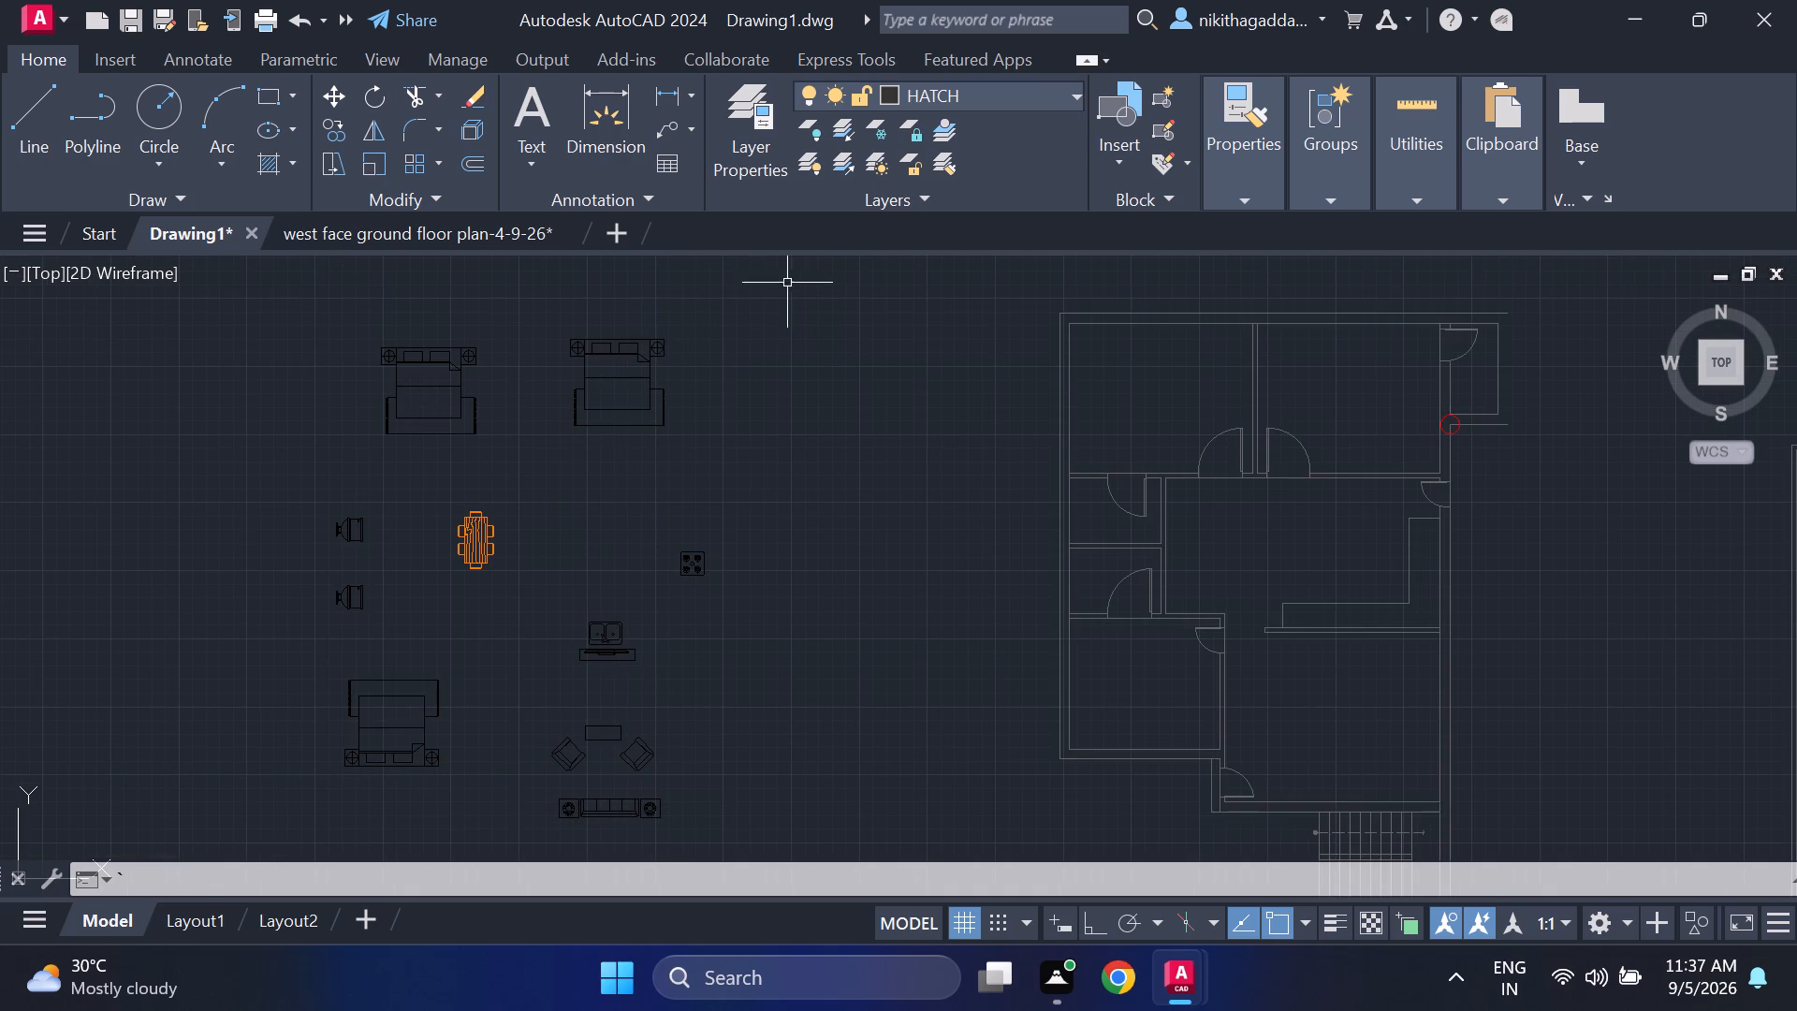
key(Escape)
key(Escape)
click(765, 287)
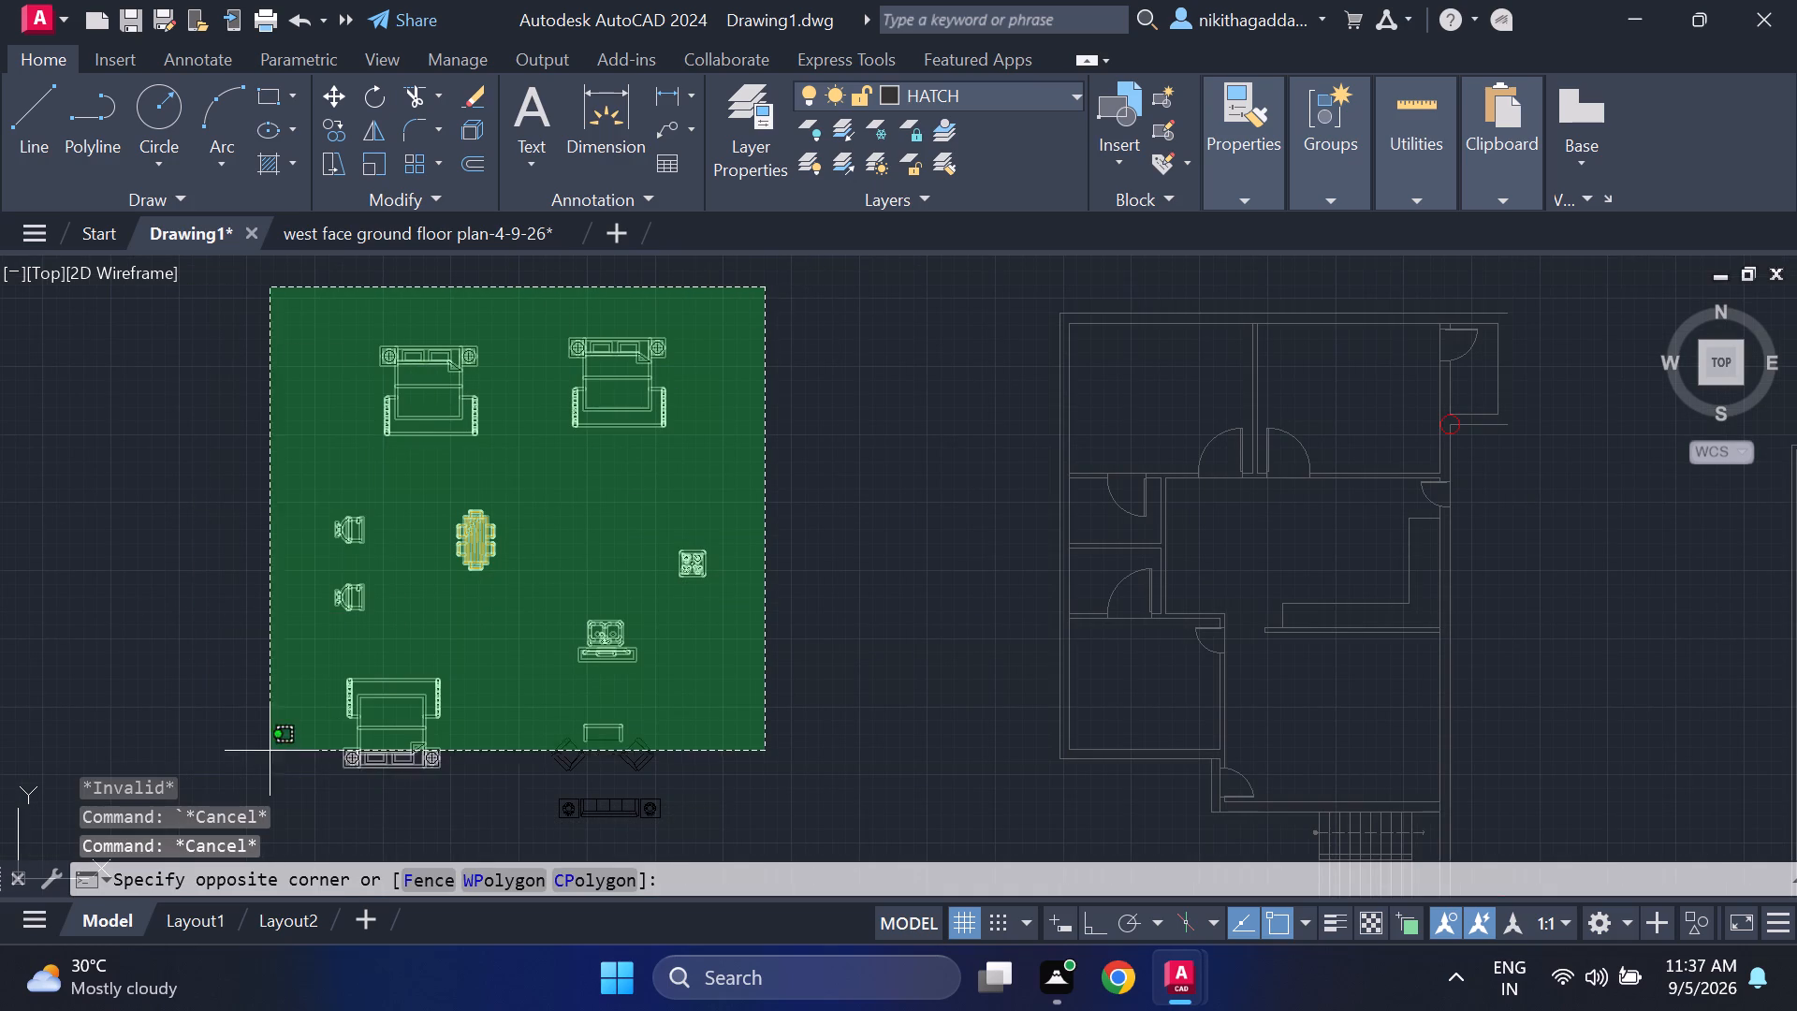
click(261, 829)
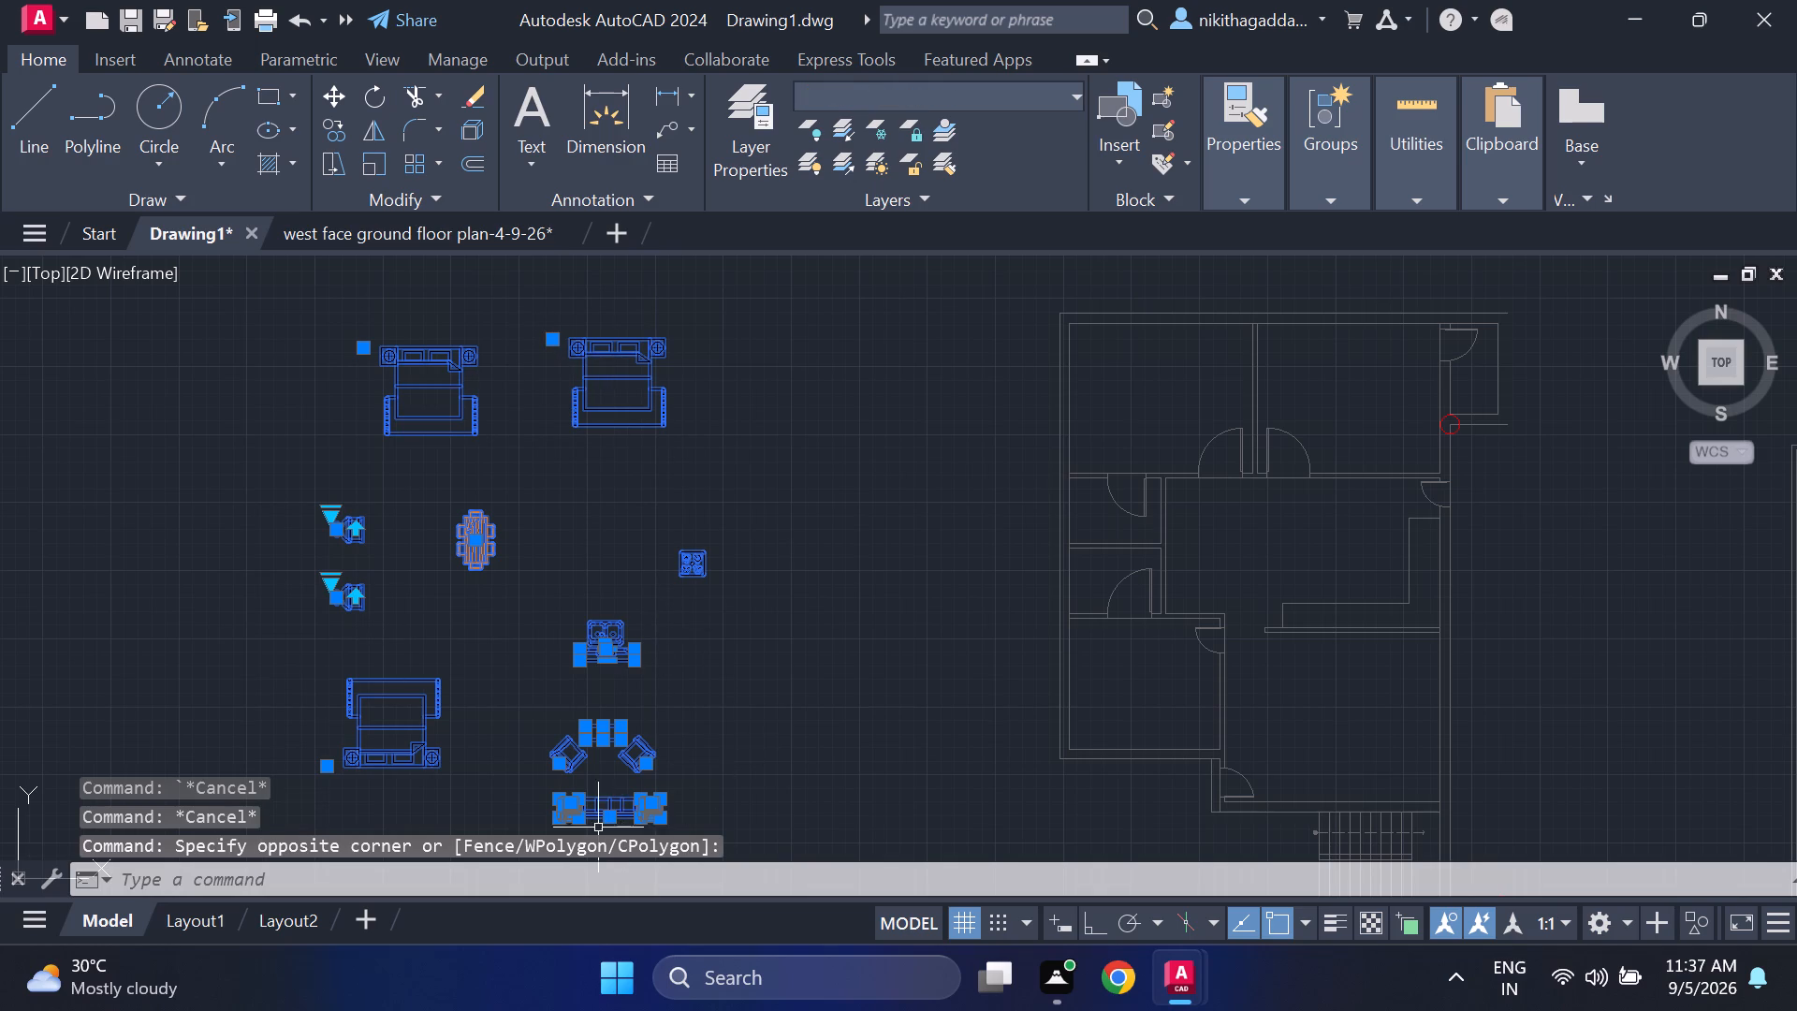
scroll(598, 829, up, 4)
scroll(883, 623, down, 5)
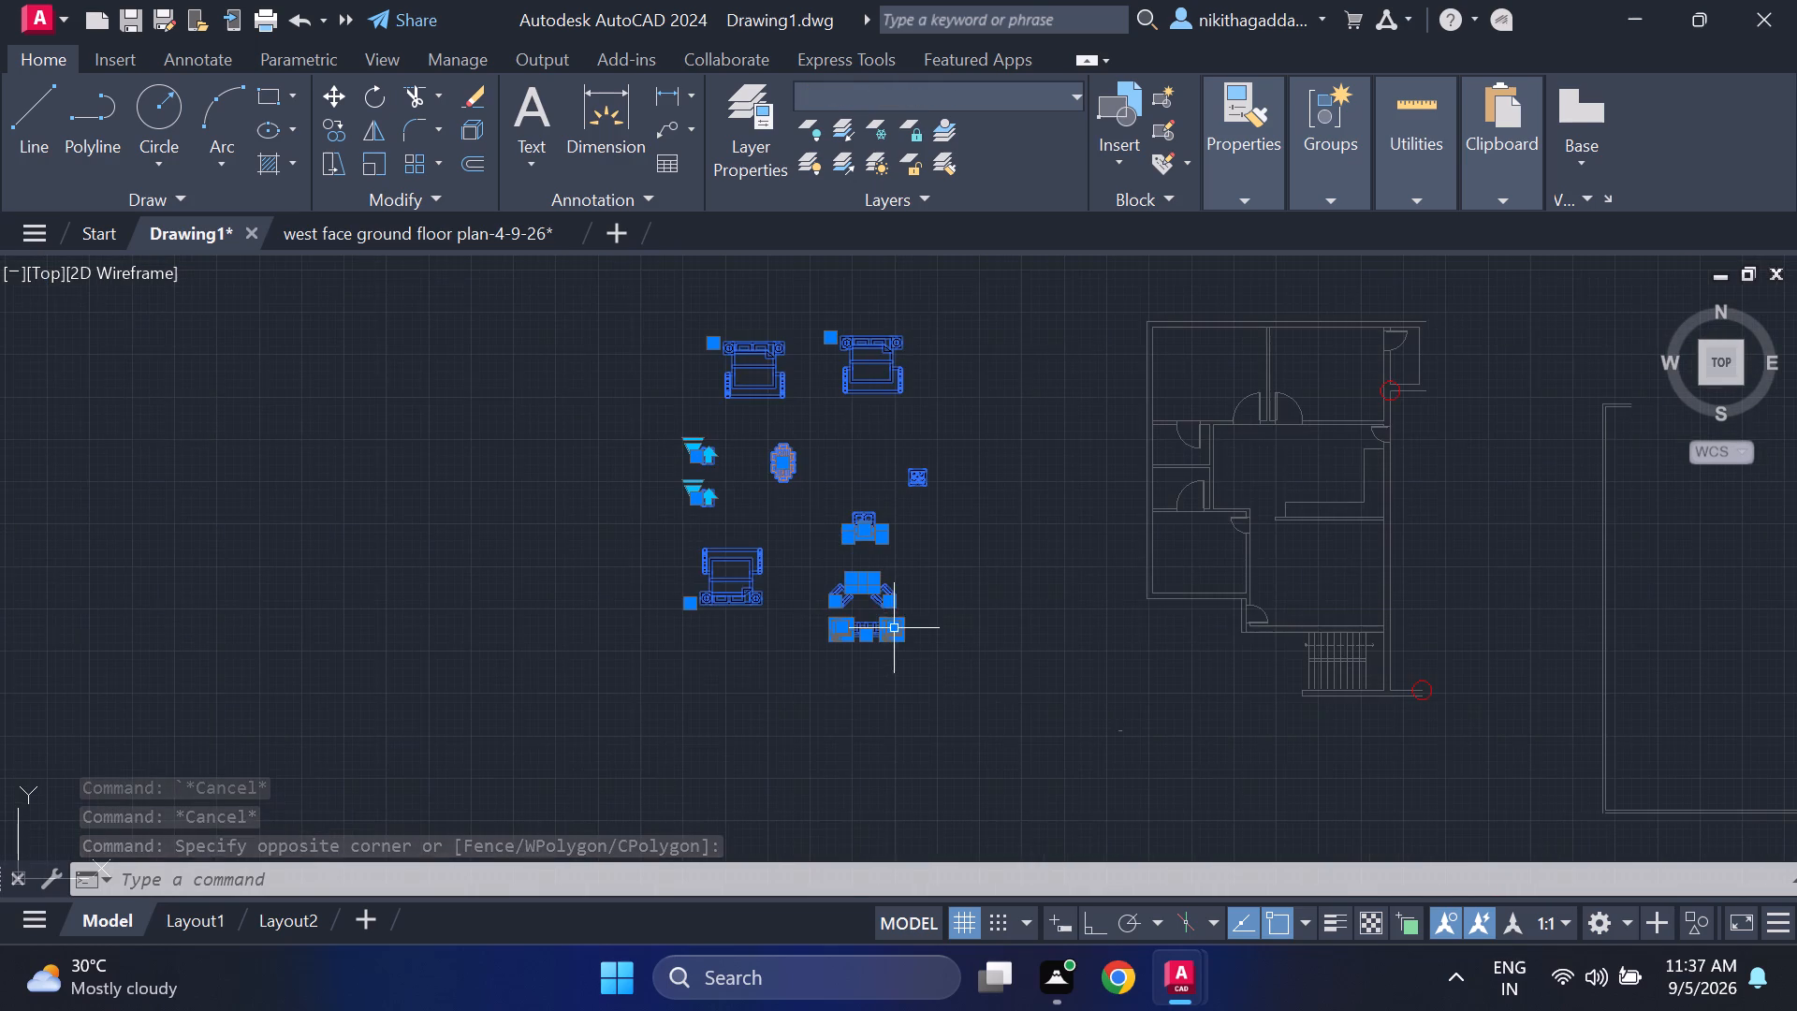
scroll(730, 450, up, 3)
middle_drag(999, 407, 825, 673)
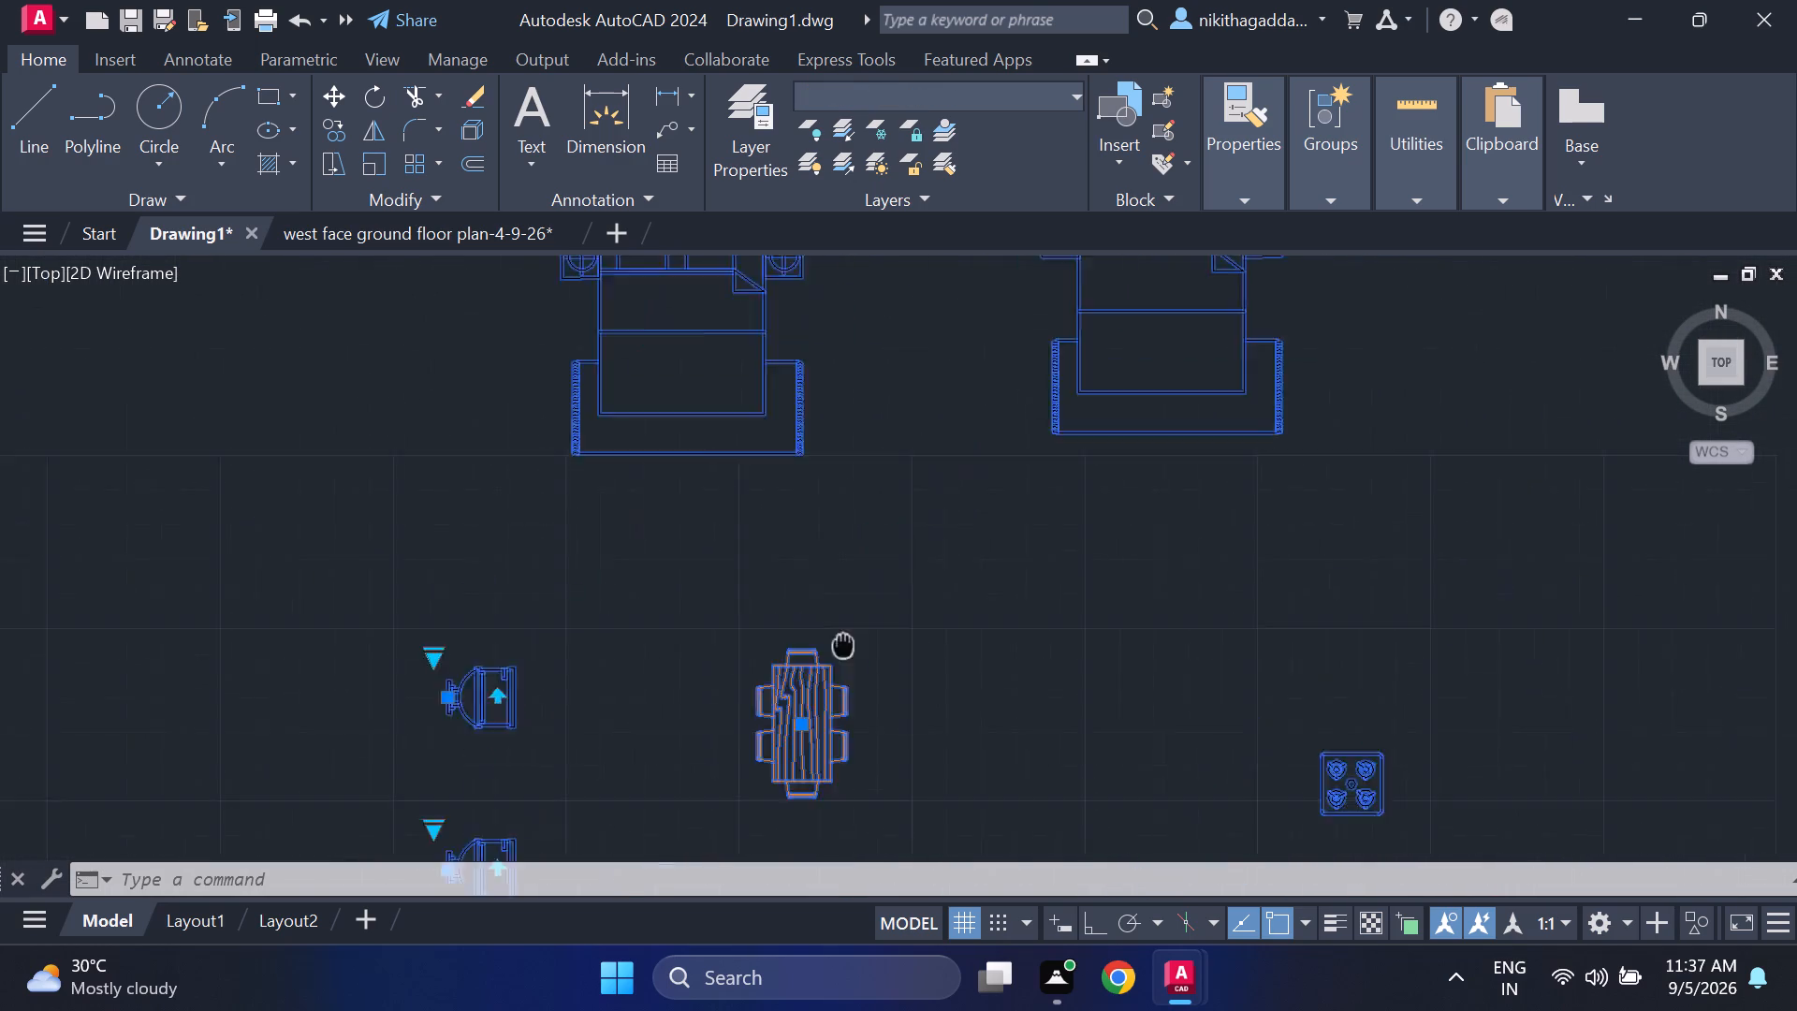
middle_drag(825, 673, 802, 715)
middle_click(794, 729)
key(m)
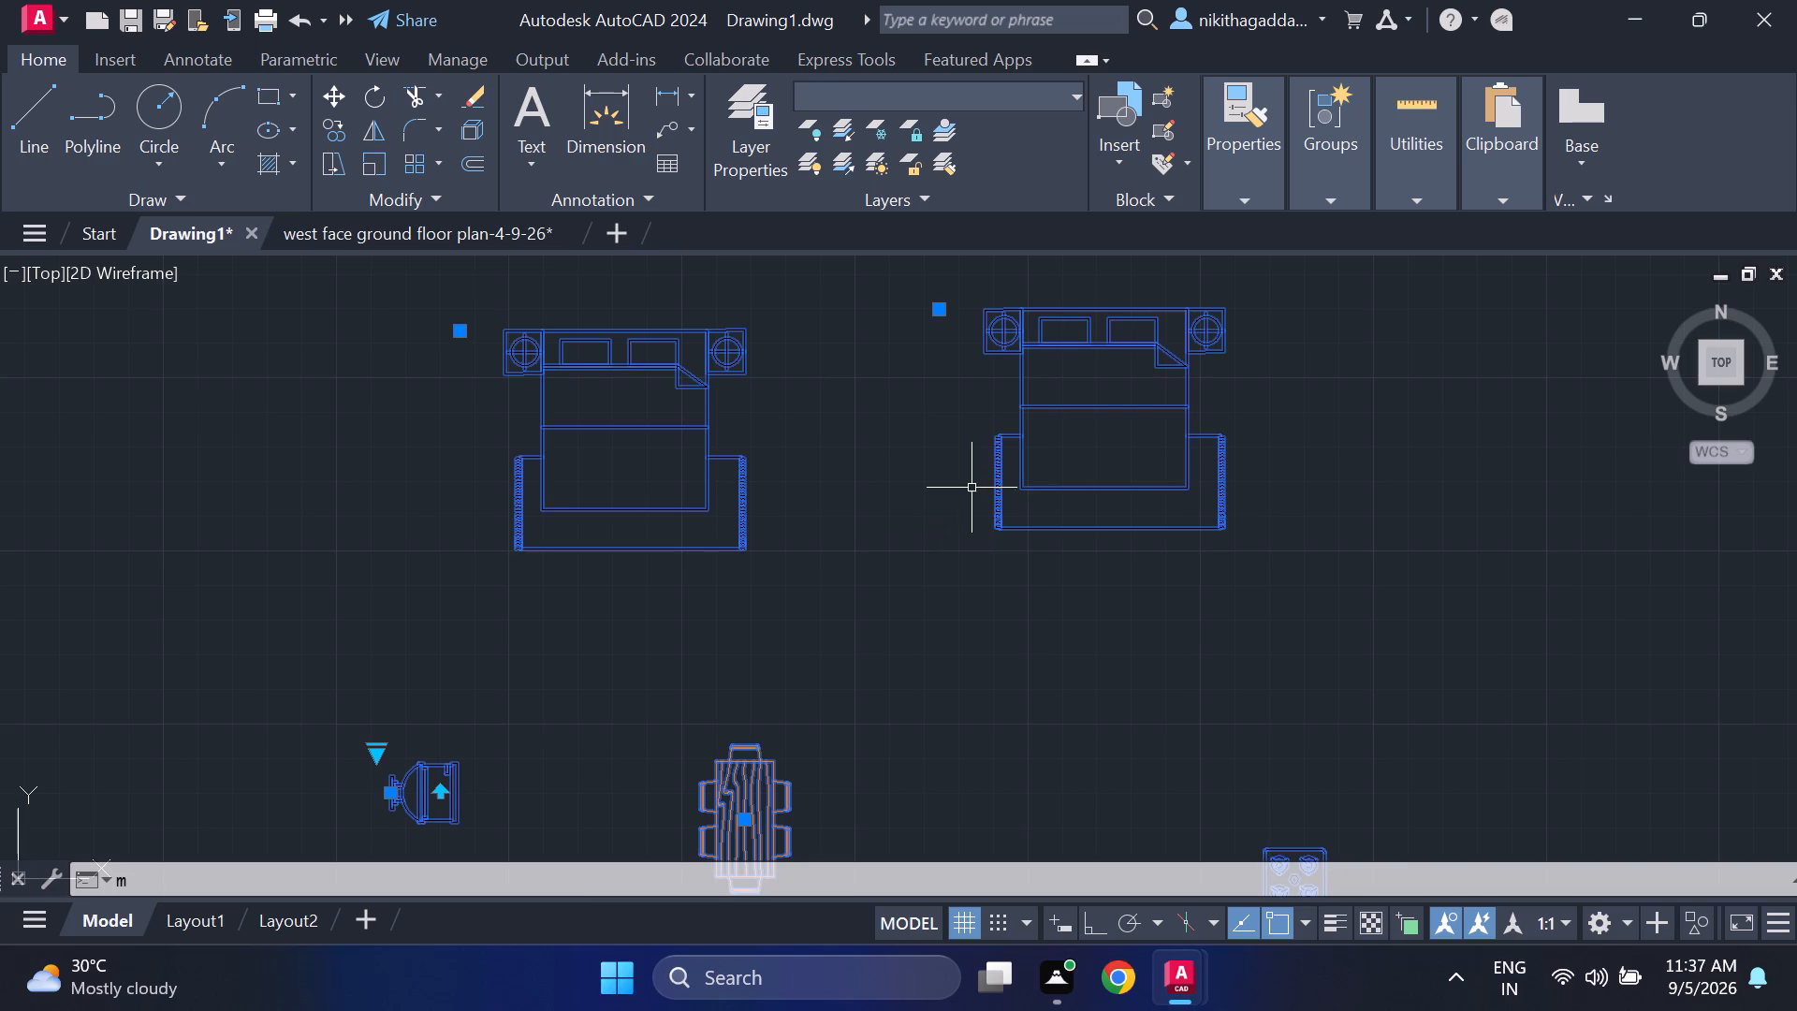
key(Return)
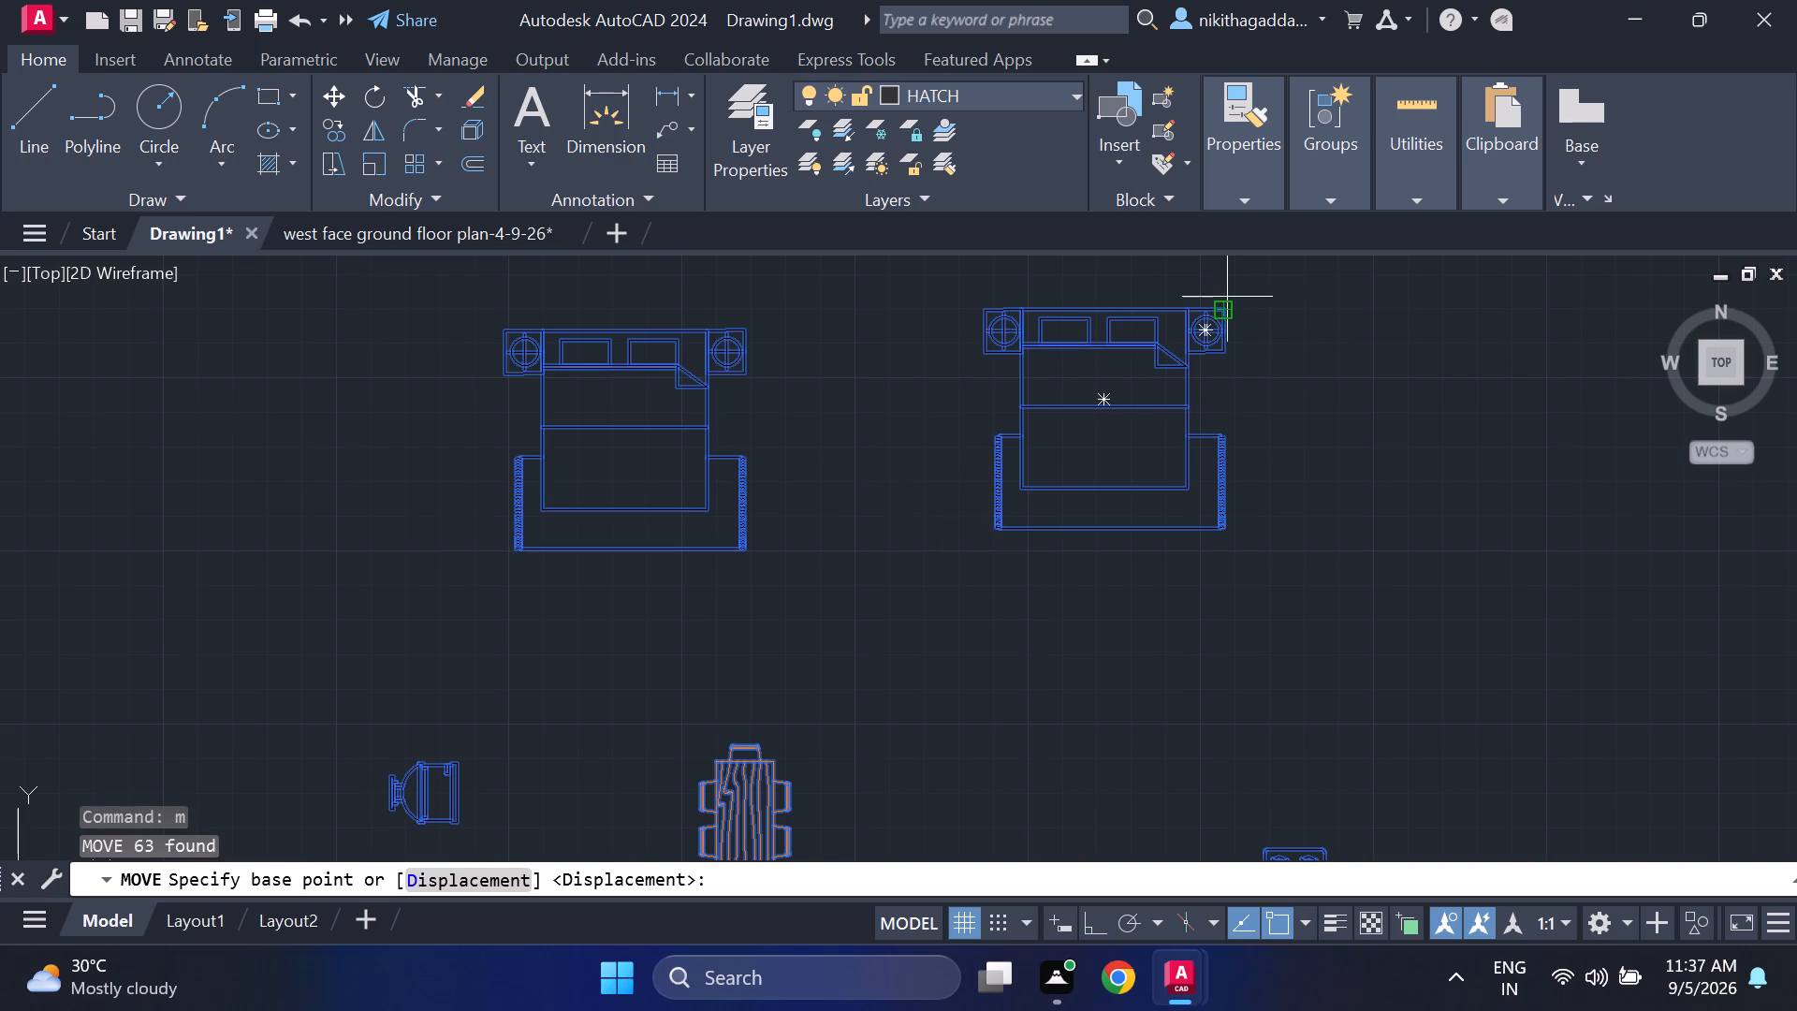
click(1226, 313)
scroll(1406, 421, down, 3)
middle_drag(1406, 421, 956, 344)
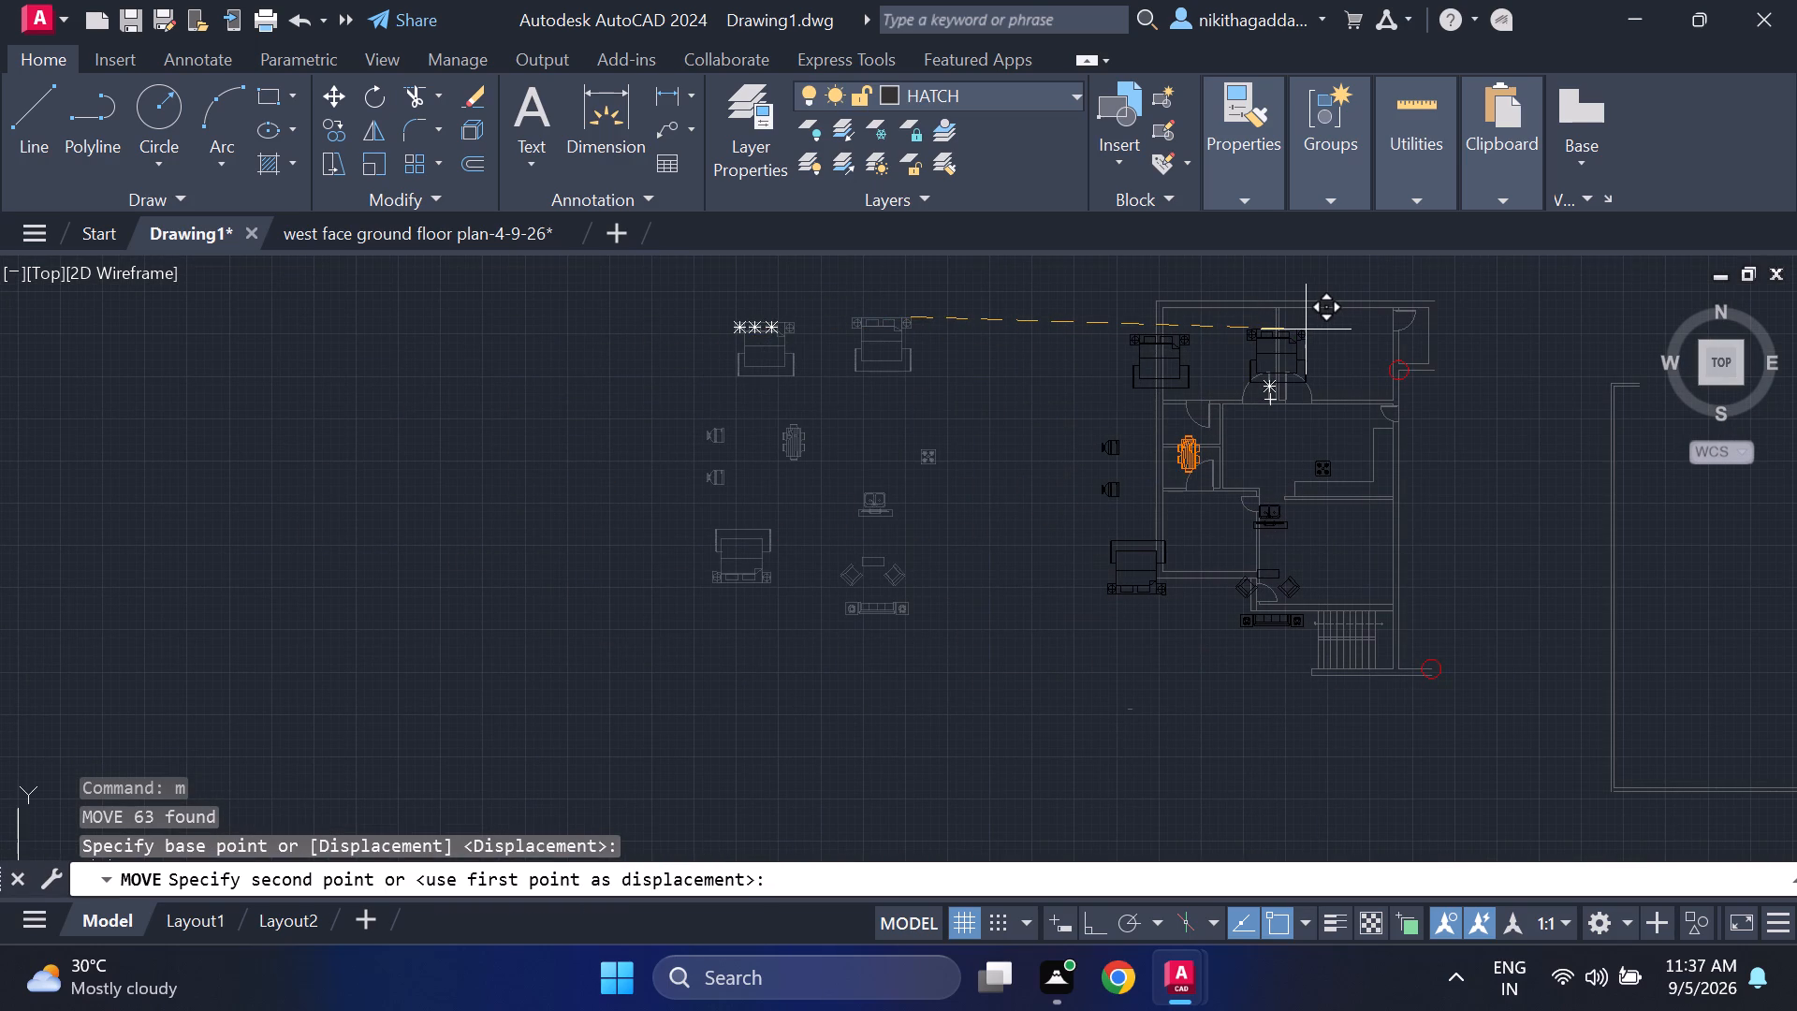
key(F8)
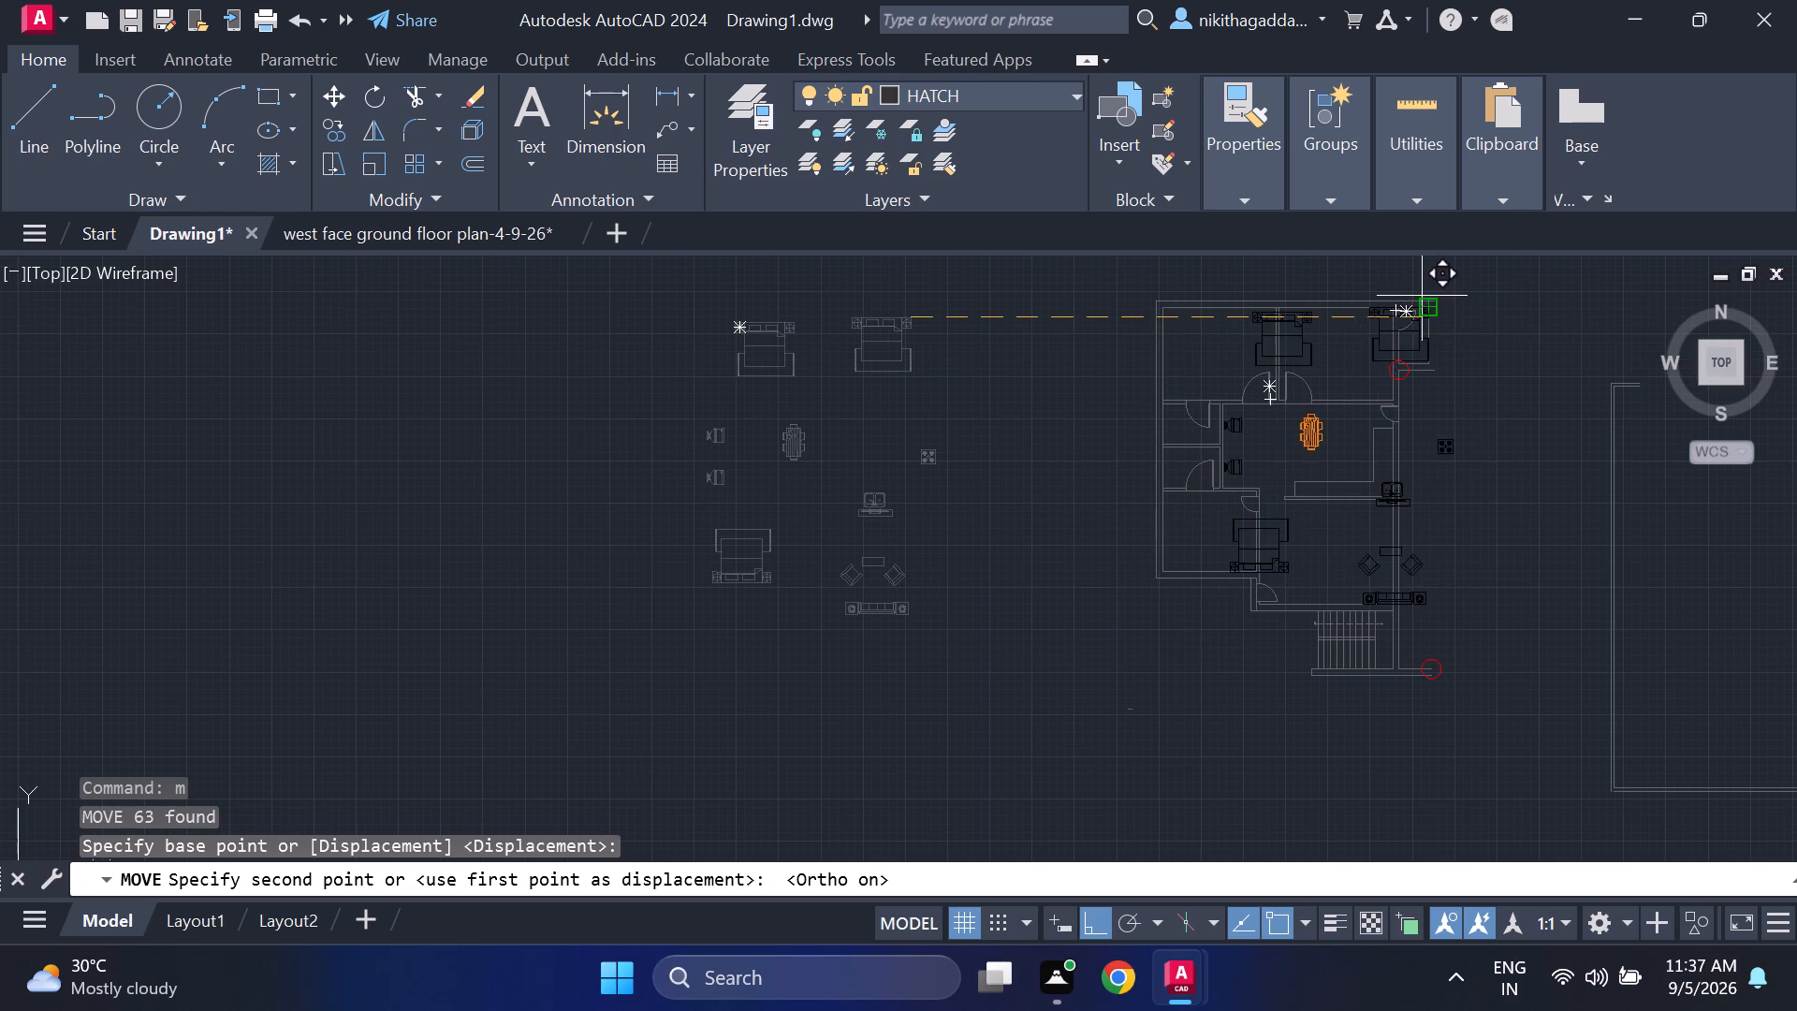
scroll(1422, 296, up, 2)
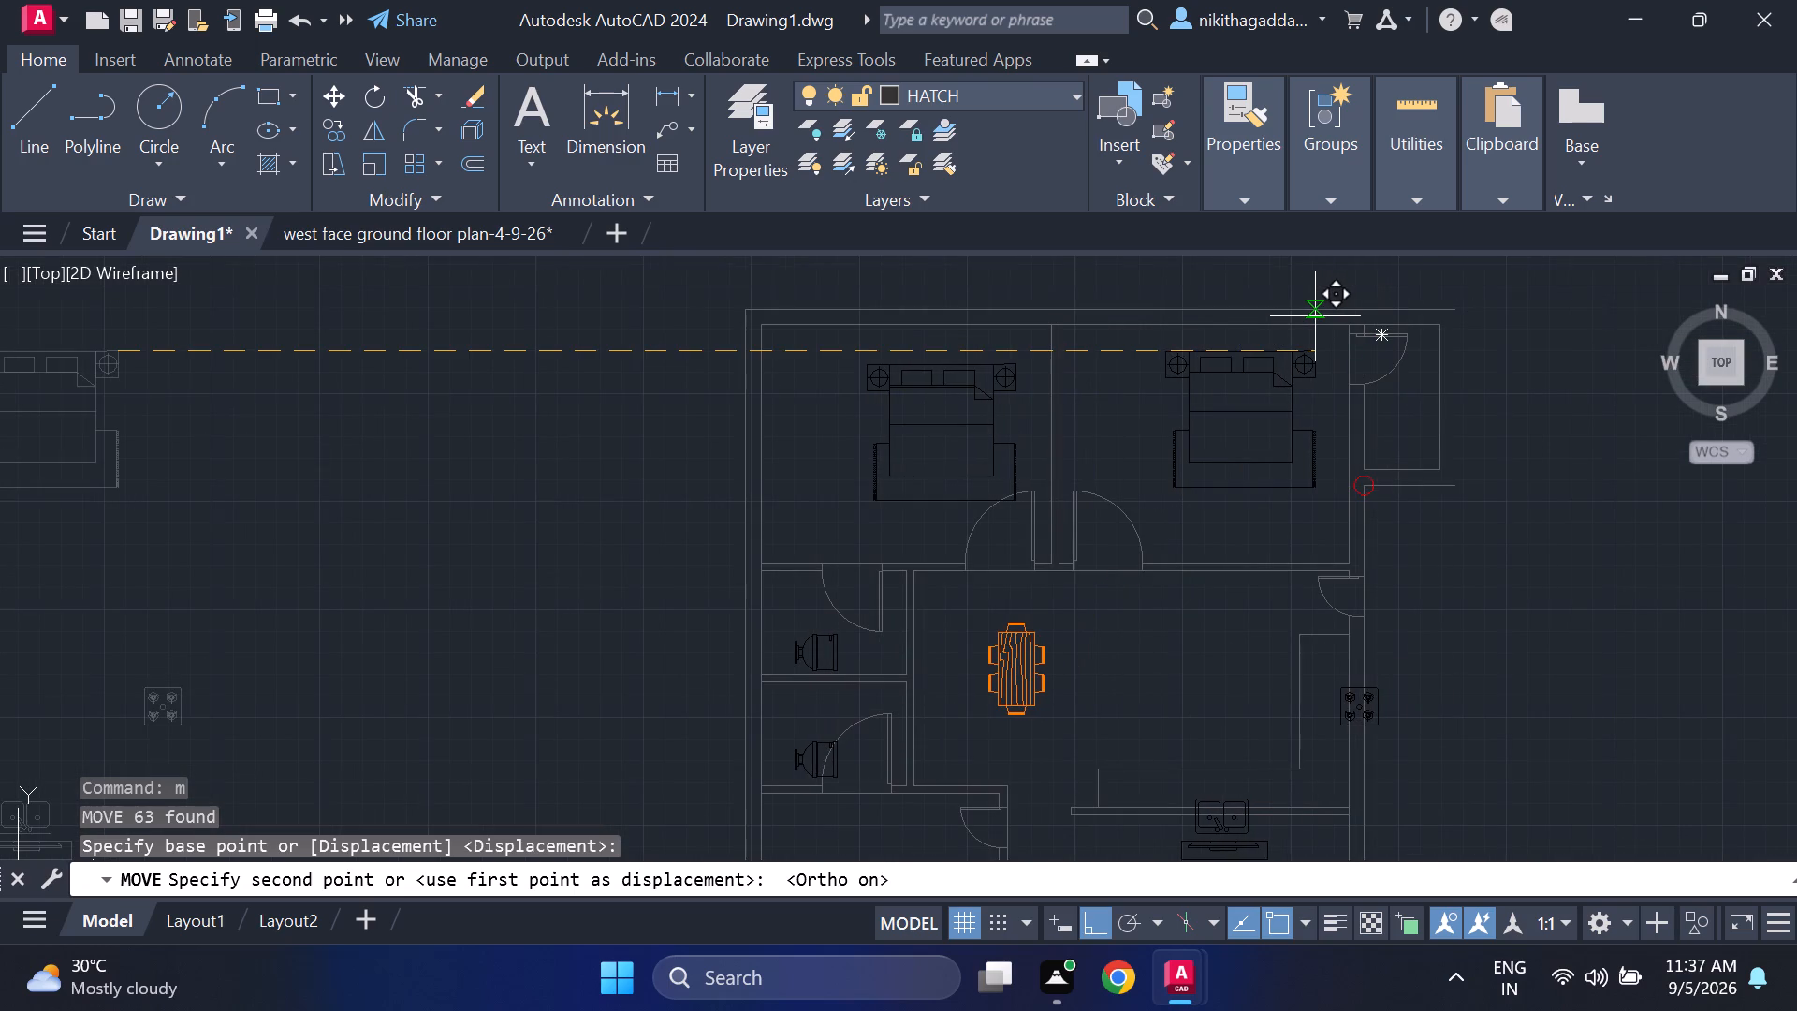
key(F8)
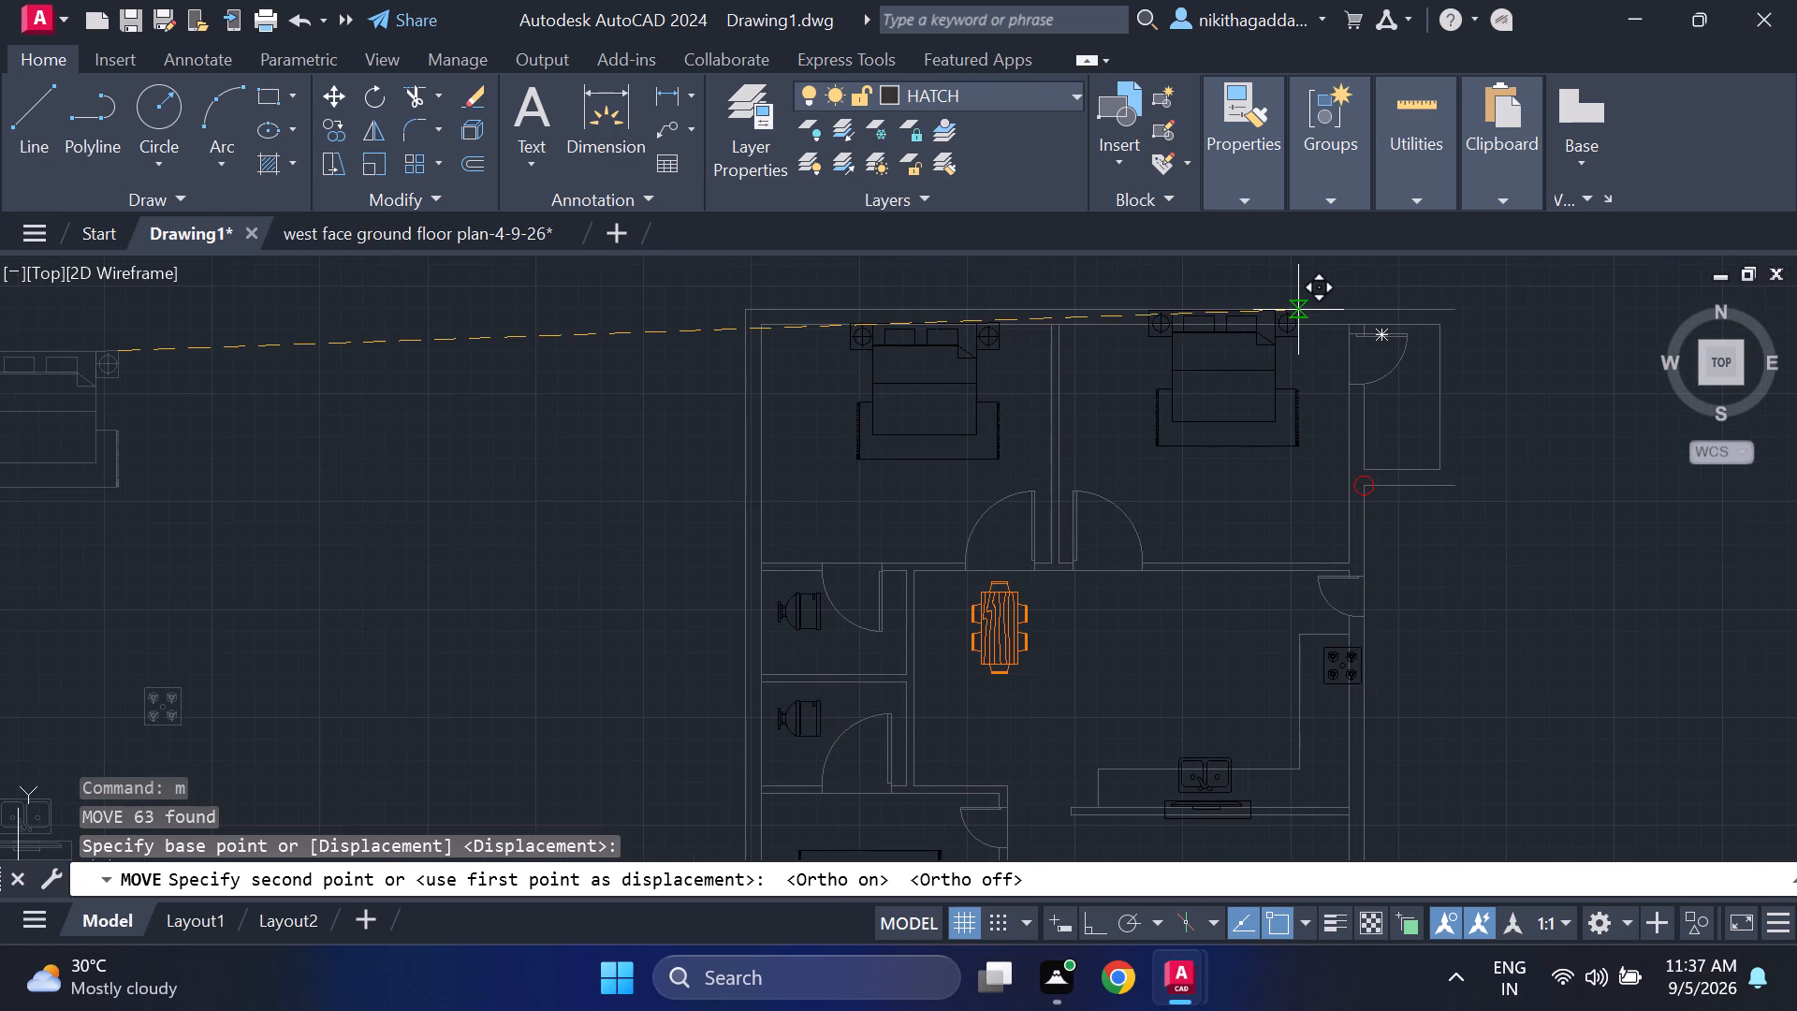
scroll(1284, 326, up, 2)
scroll(1284, 328, down, 1)
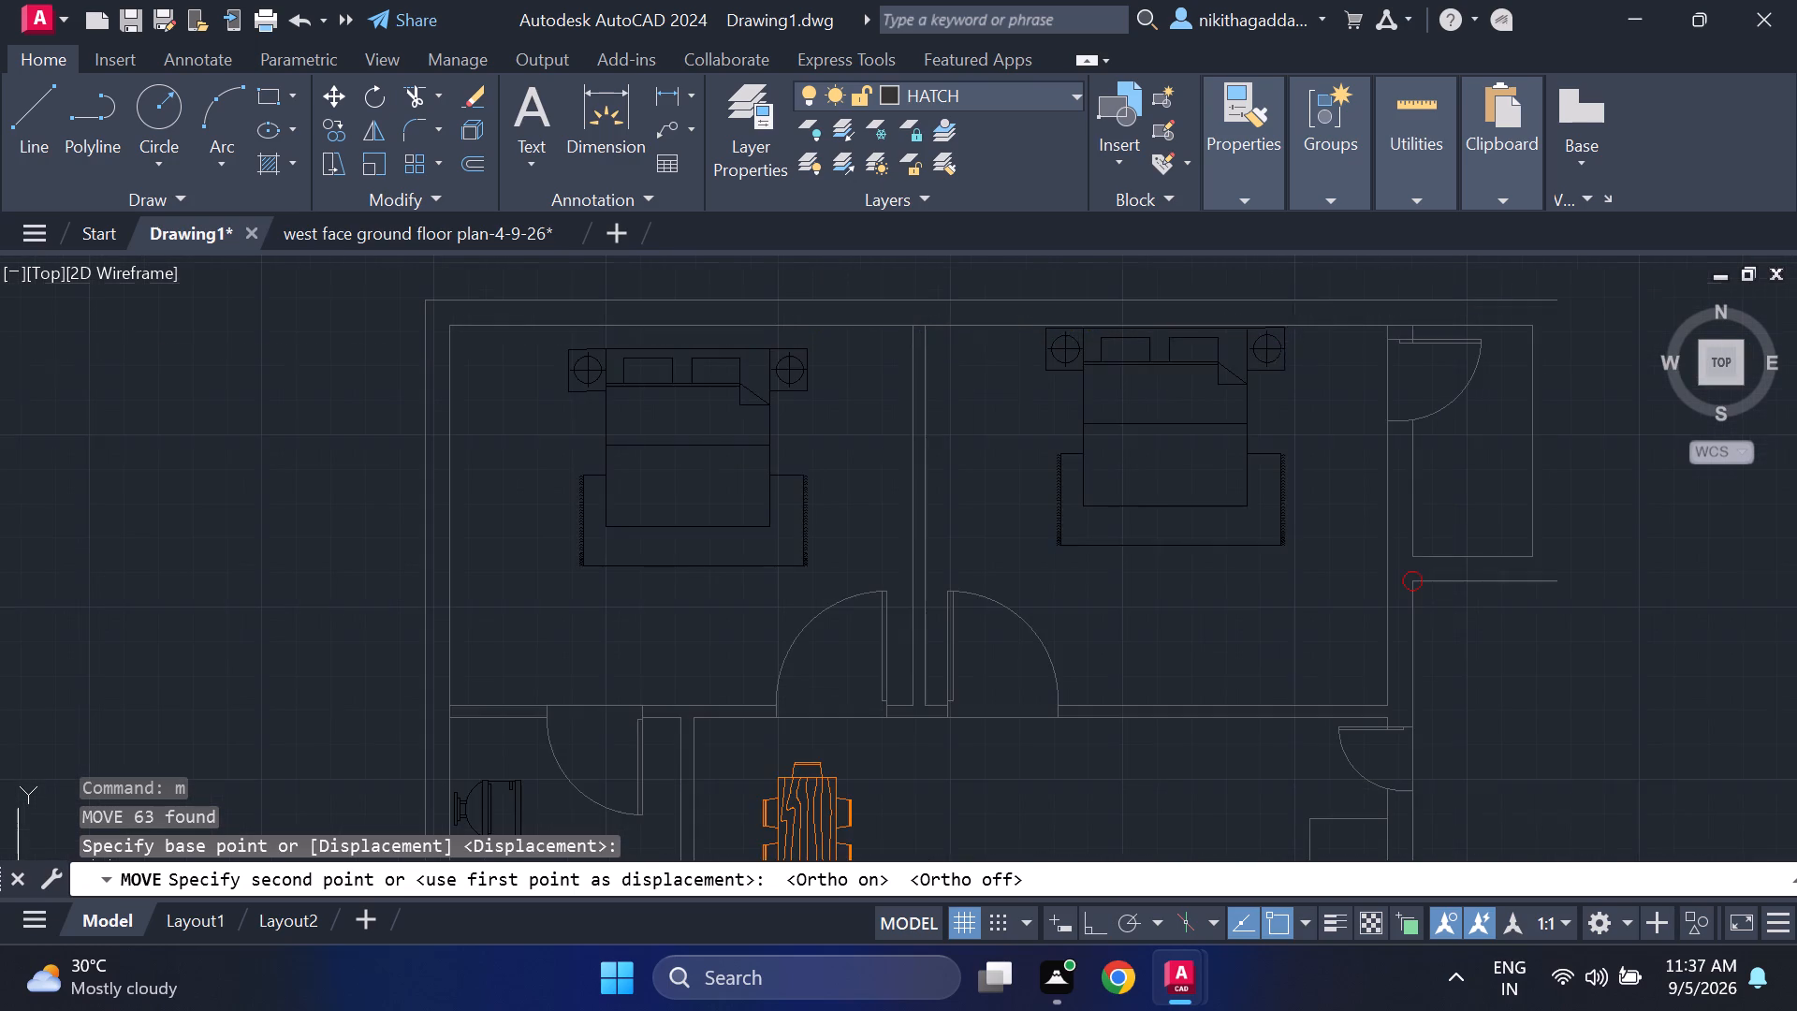
scroll(1284, 328, down, 1)
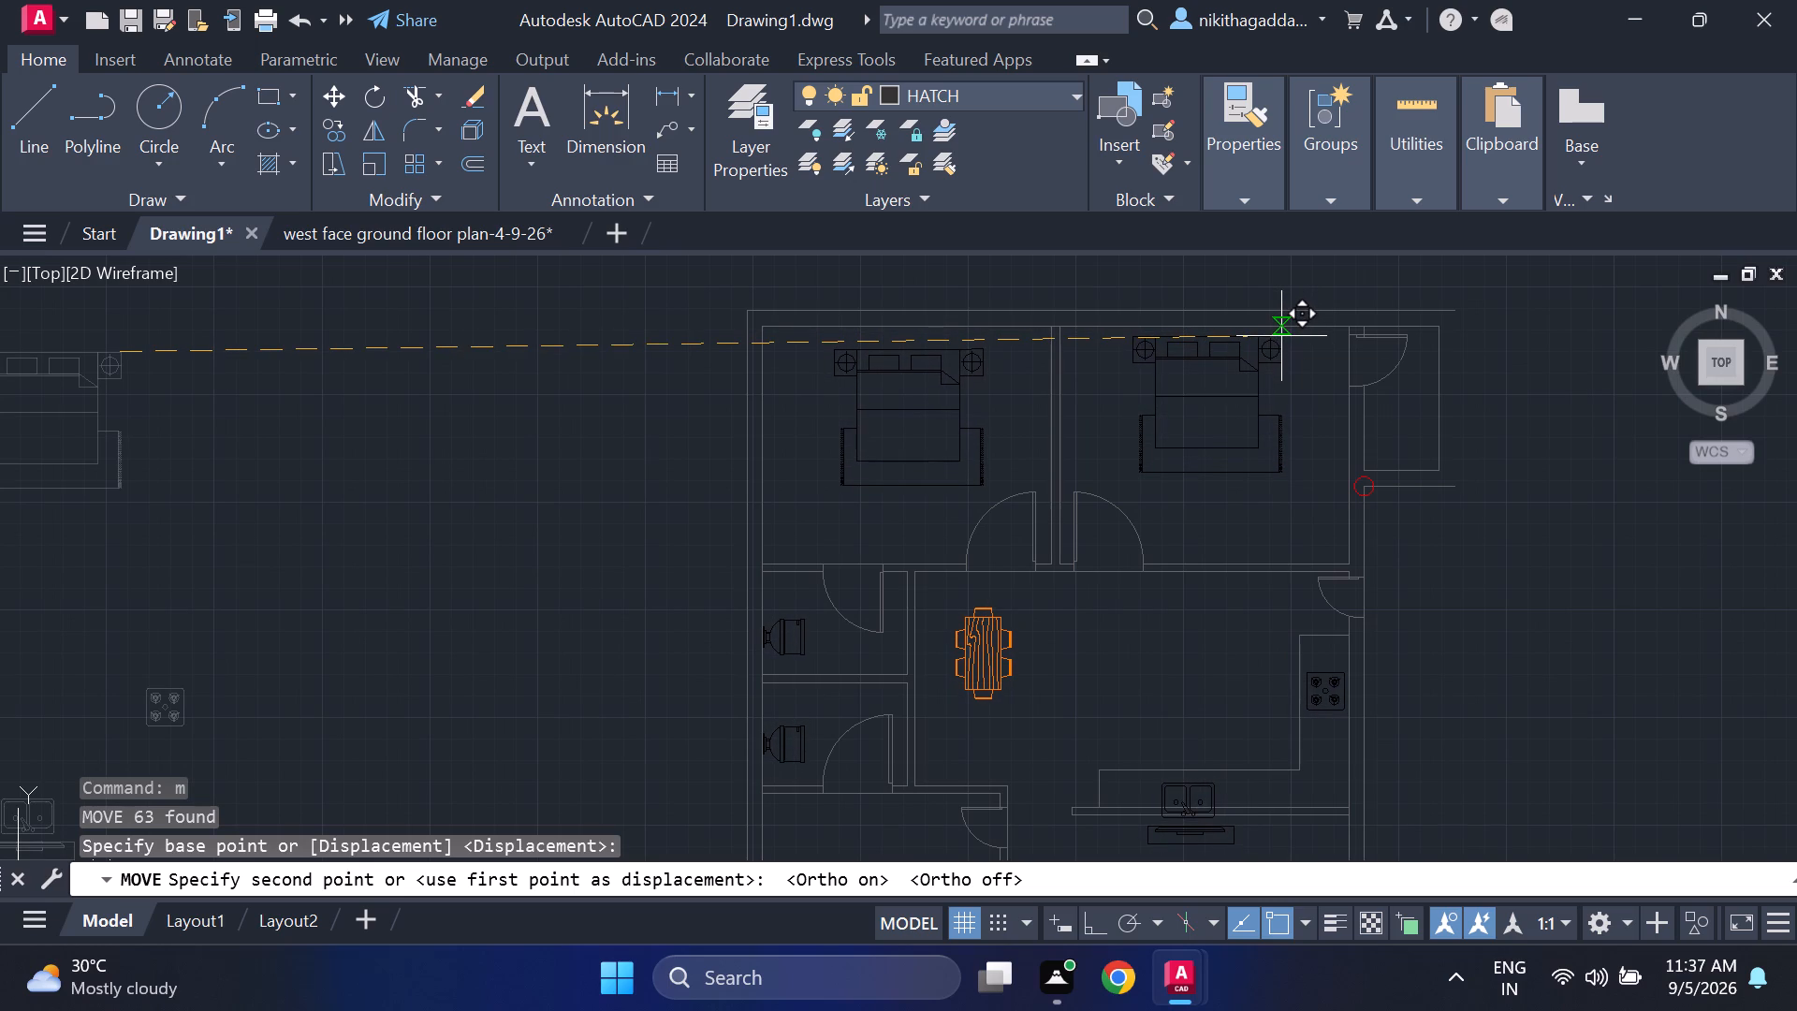
click(1281, 336)
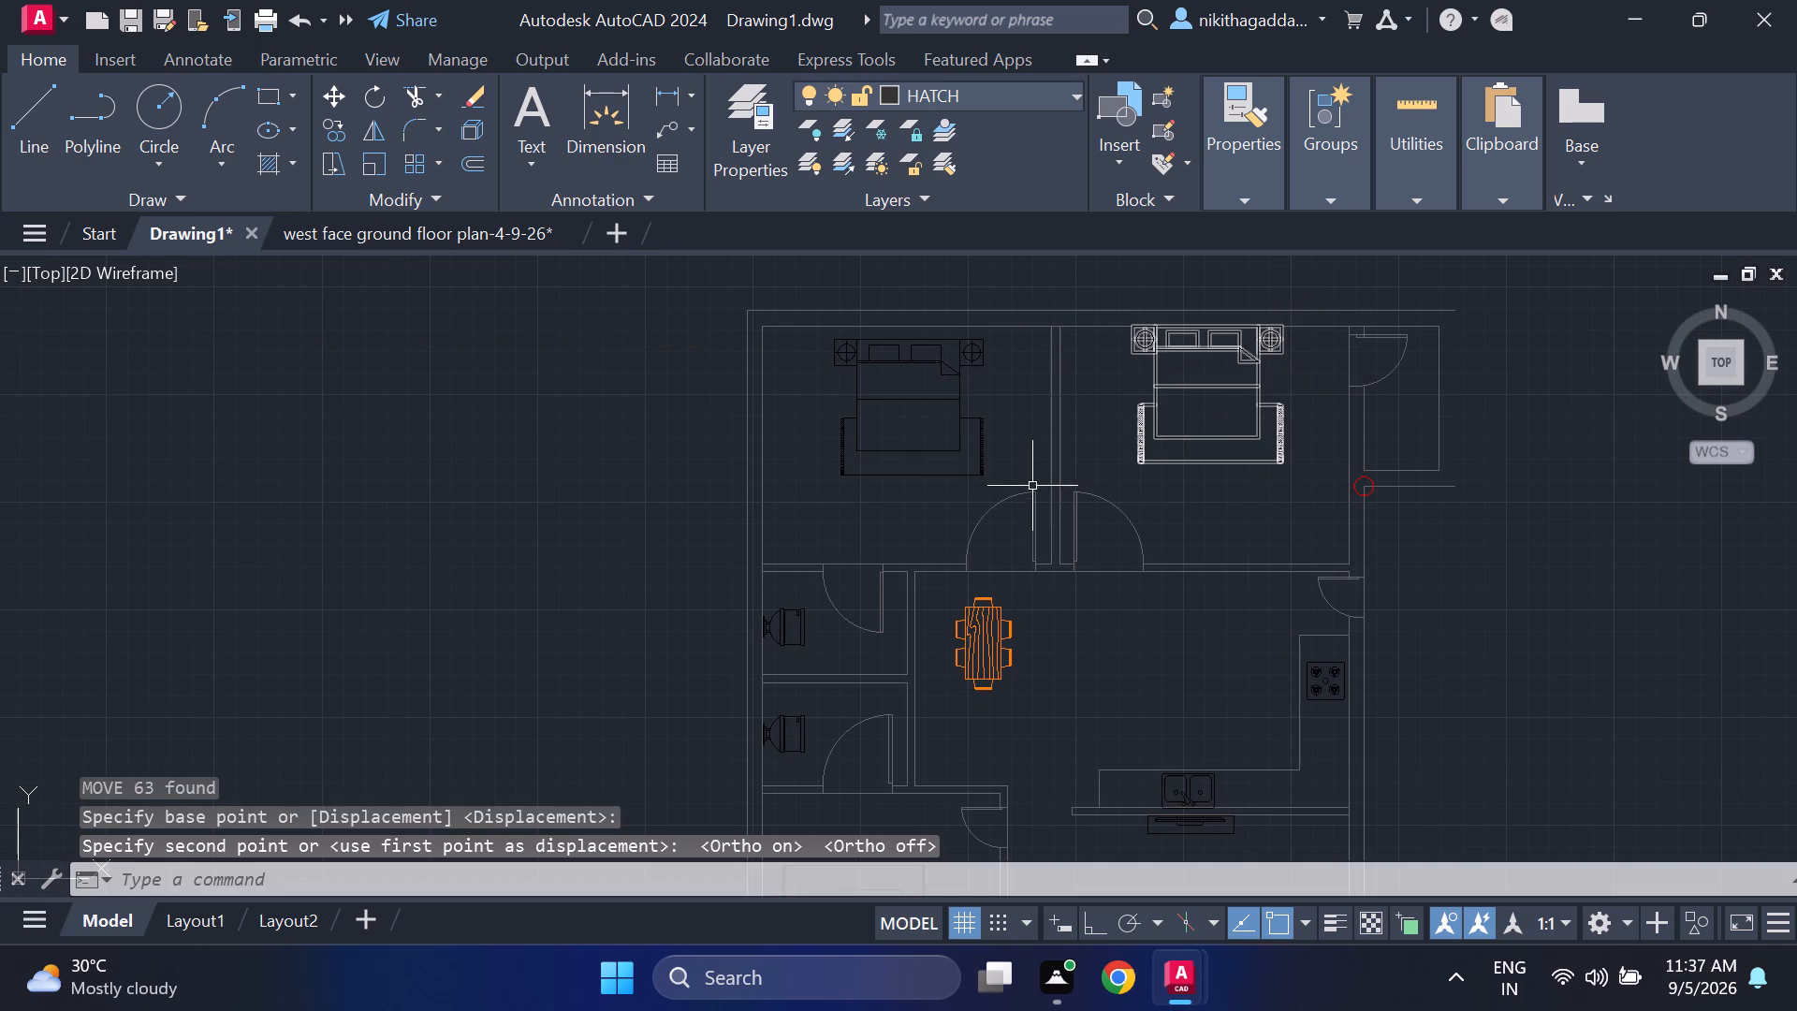
Examine the house plan to check the furniture's placement in the rooms and the wall lines.
scroll(1082, 563, down, 3)
scroll(1146, 637, up, 2)
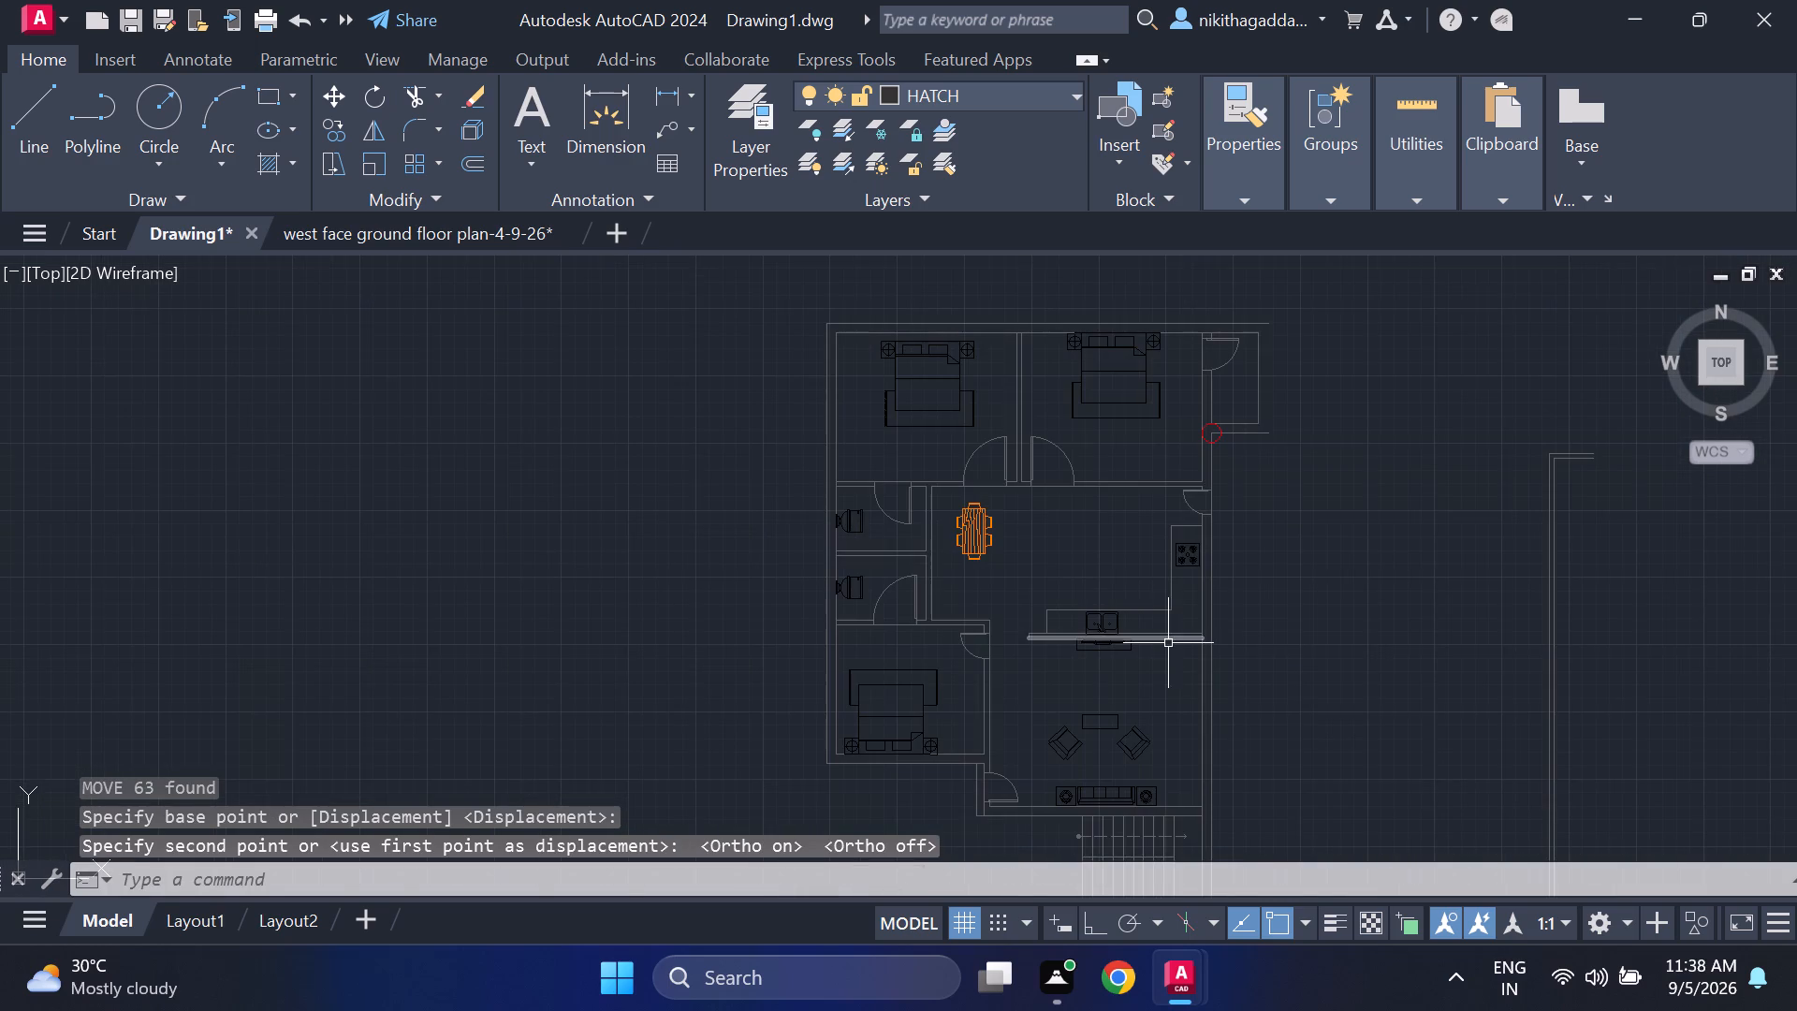
scroll(1077, 647, up, 2)
scroll(1130, 667, down, 3)
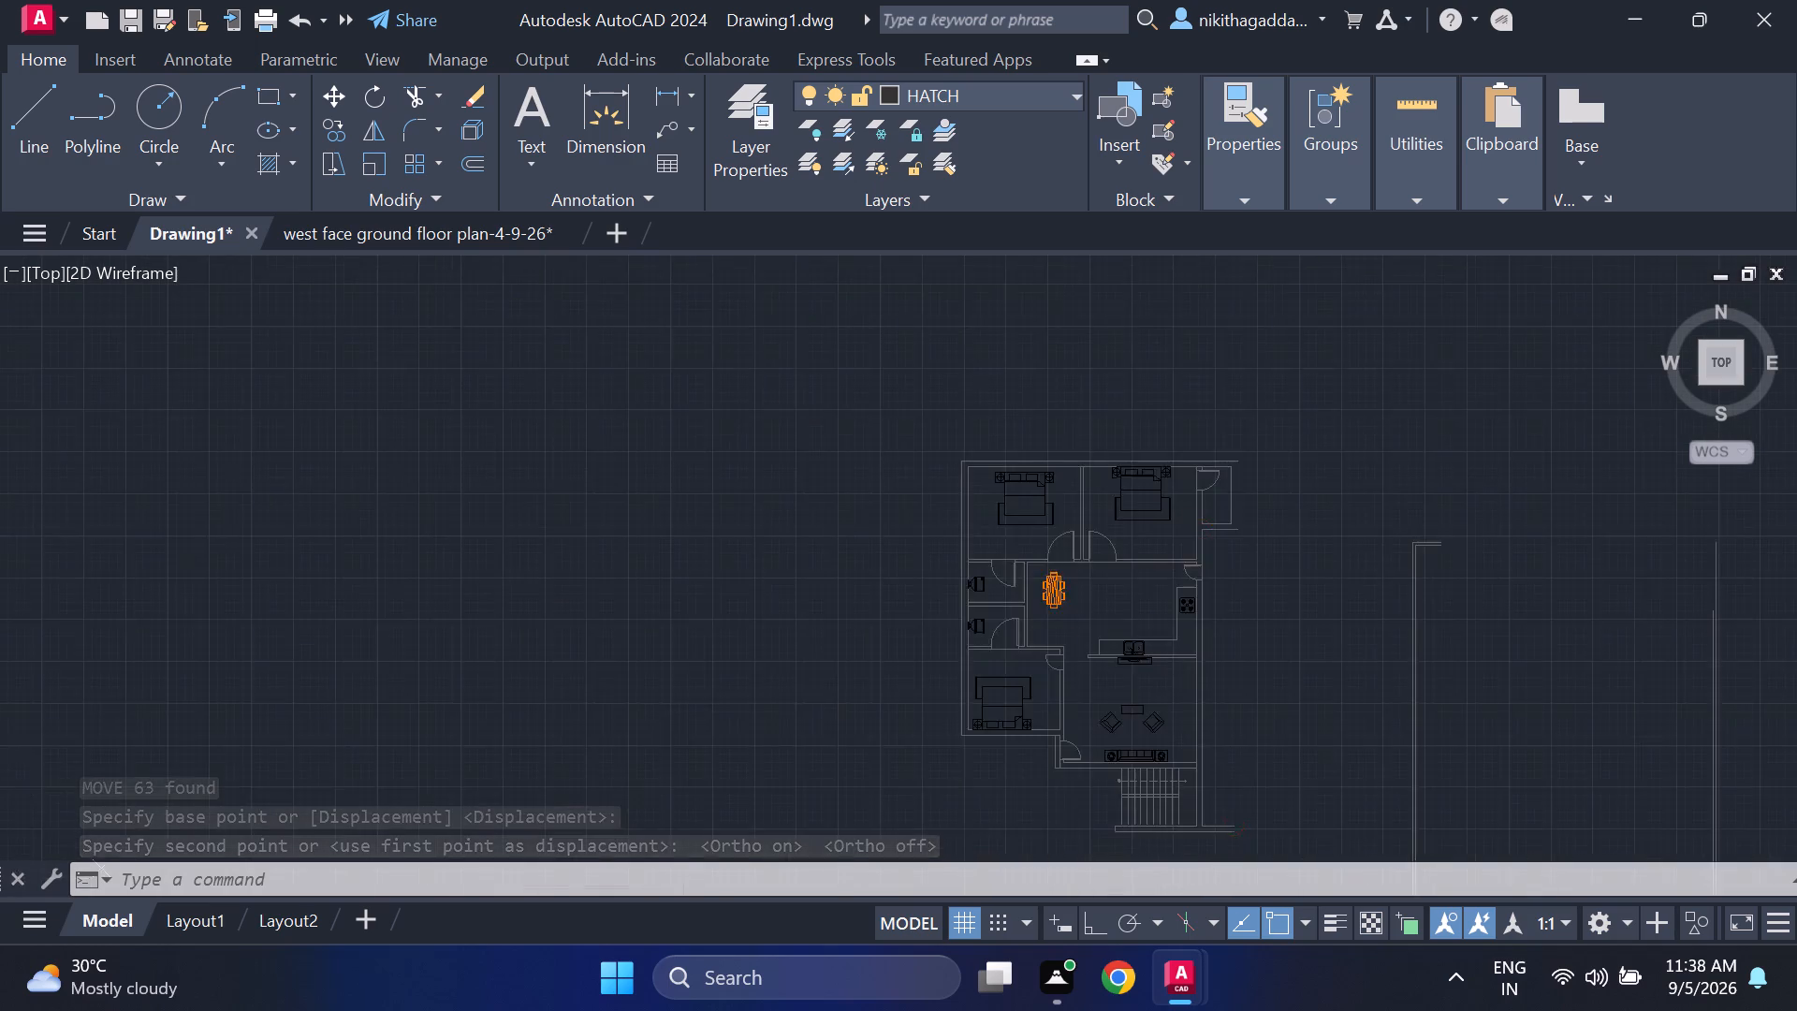
scroll(1132, 670, down, 1)
scroll(1087, 722, up, 4)
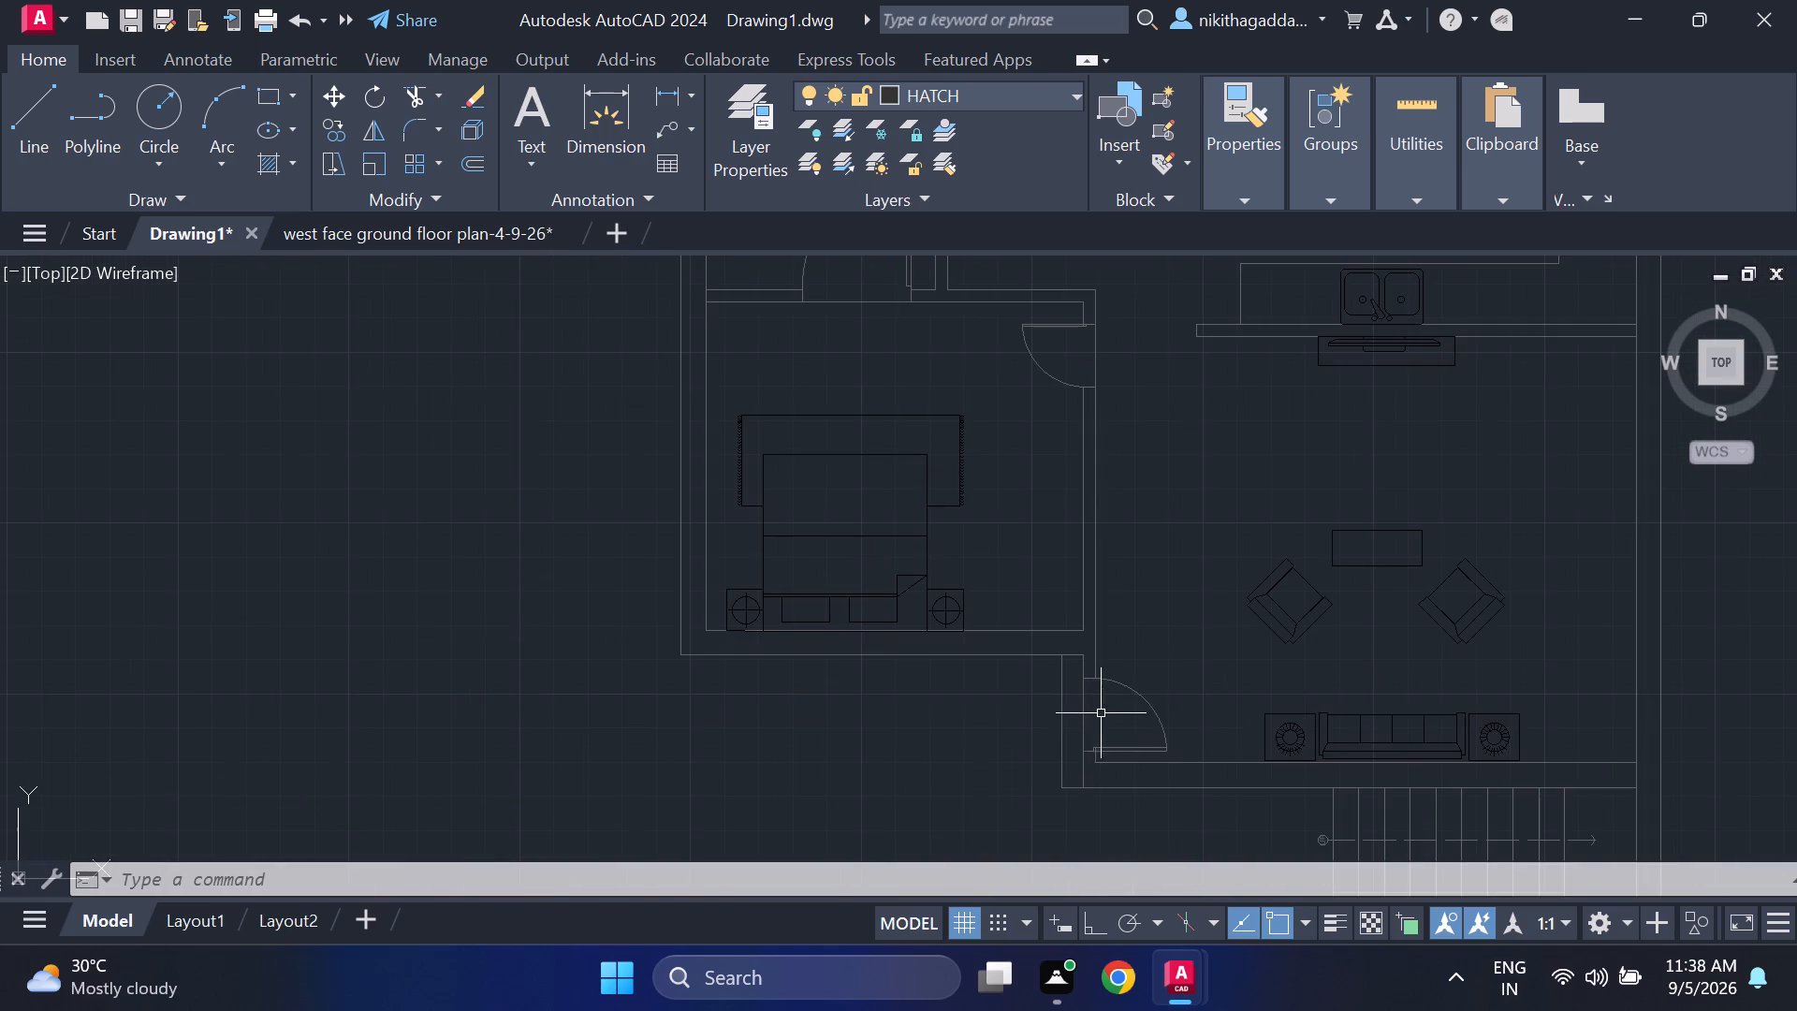
scroll(1129, 709, down, 4)
scroll(1162, 492, up, 3)
scroll(1479, 613, down, 1)
middle_drag(1439, 510, 1280, 232)
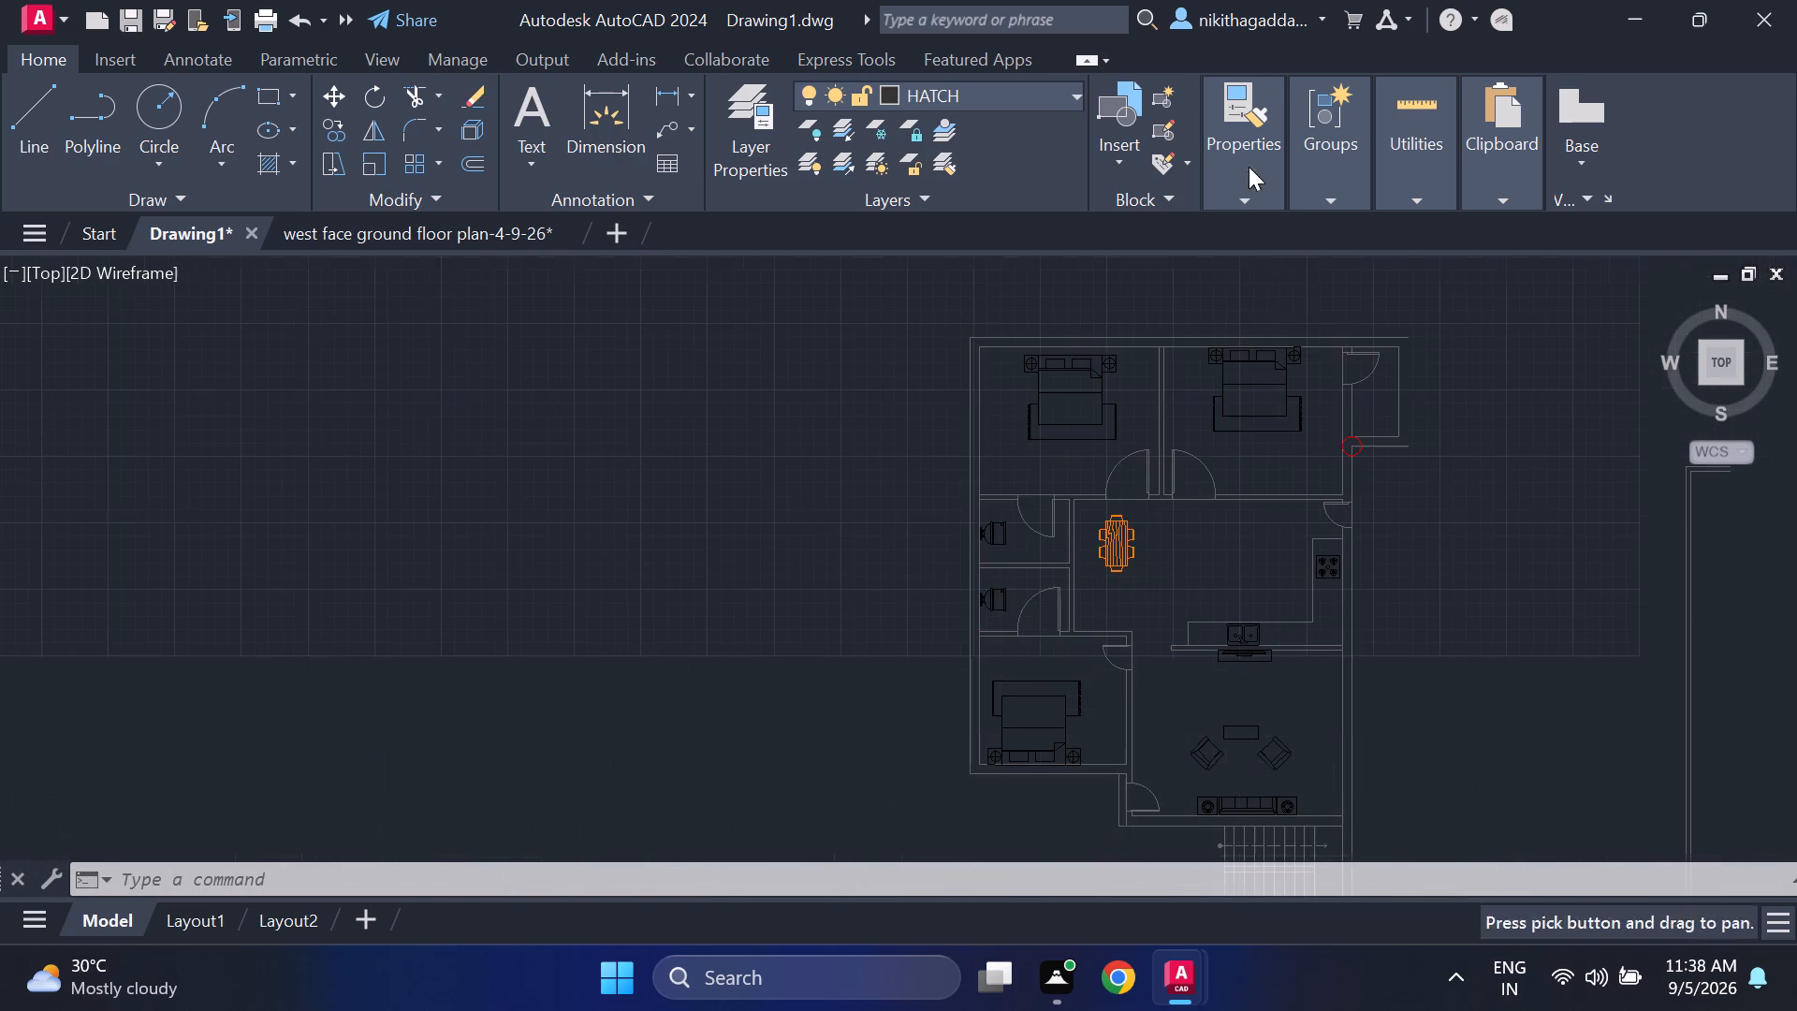
Move the separate compound wall outline from east of the house onto the plan, placing its short north stub's outer end at the house's northwest outer corner.
middle_drag(1612, 635, 1494, 475)
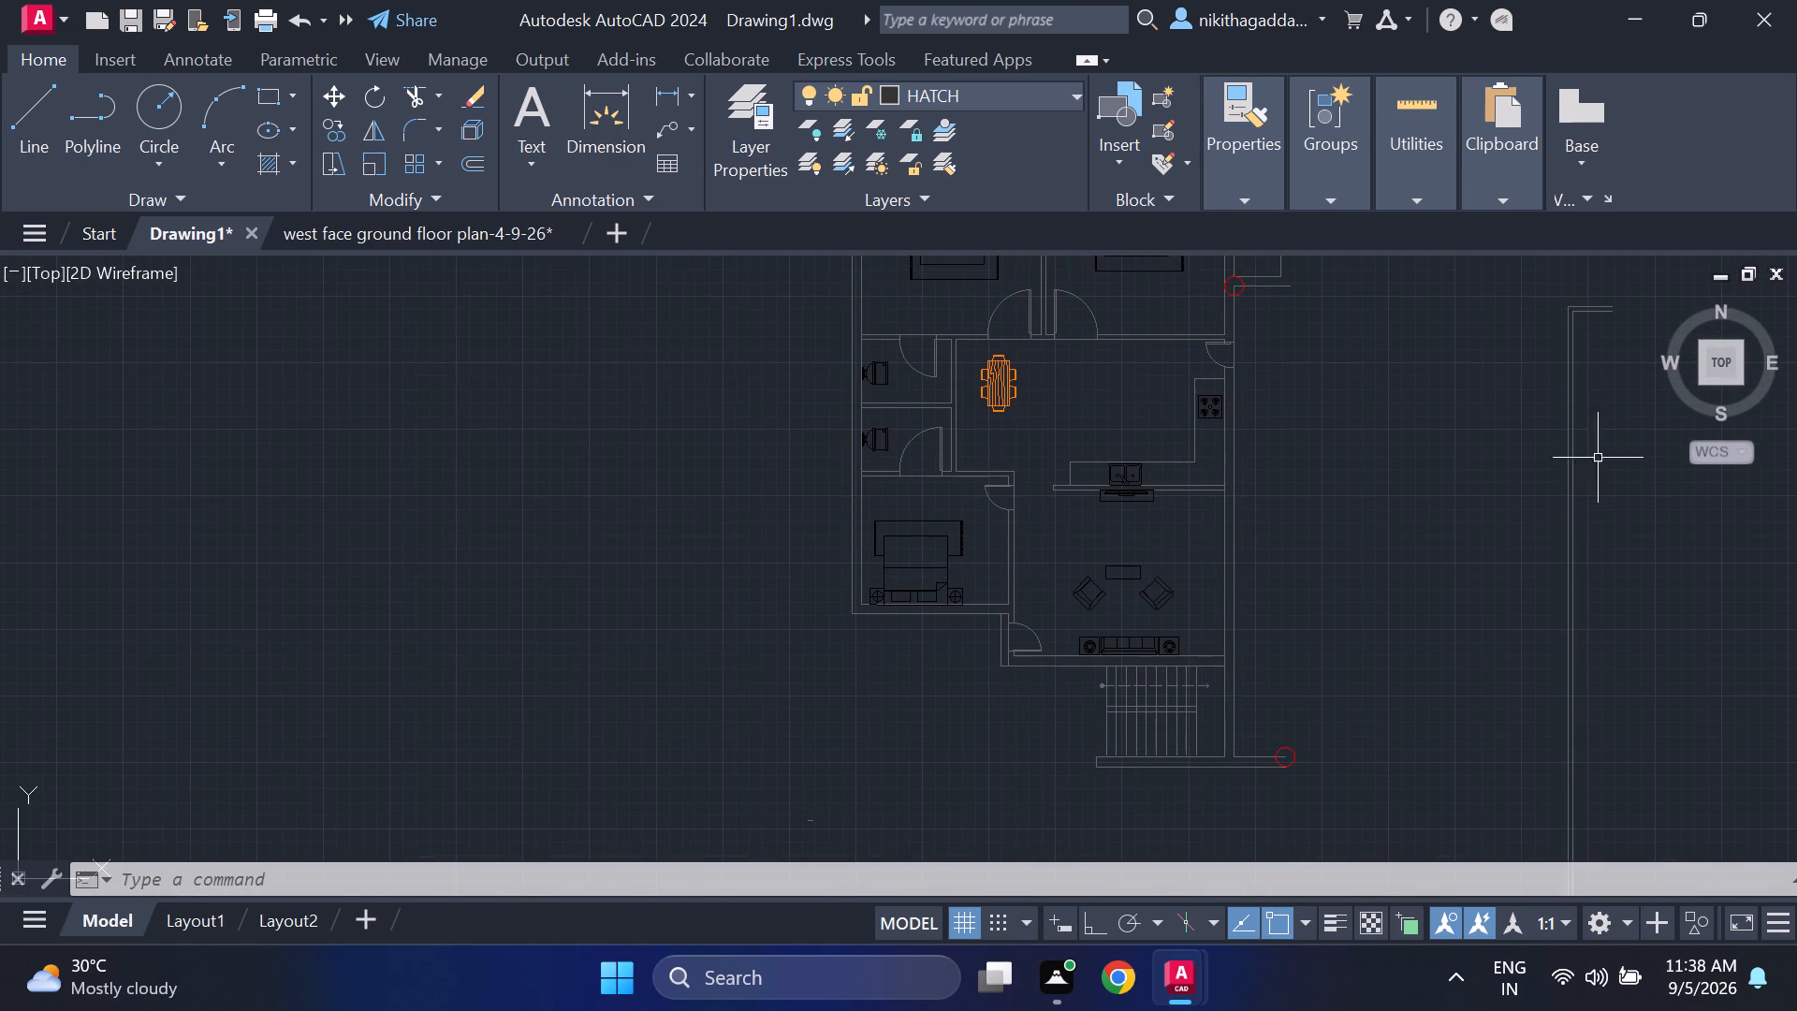
drag(1602, 456, 1570, 480)
click(1488, 540)
scroll(1497, 545, down, 2)
middle_drag(1442, 491, 1390, 458)
middle_click(1385, 456)
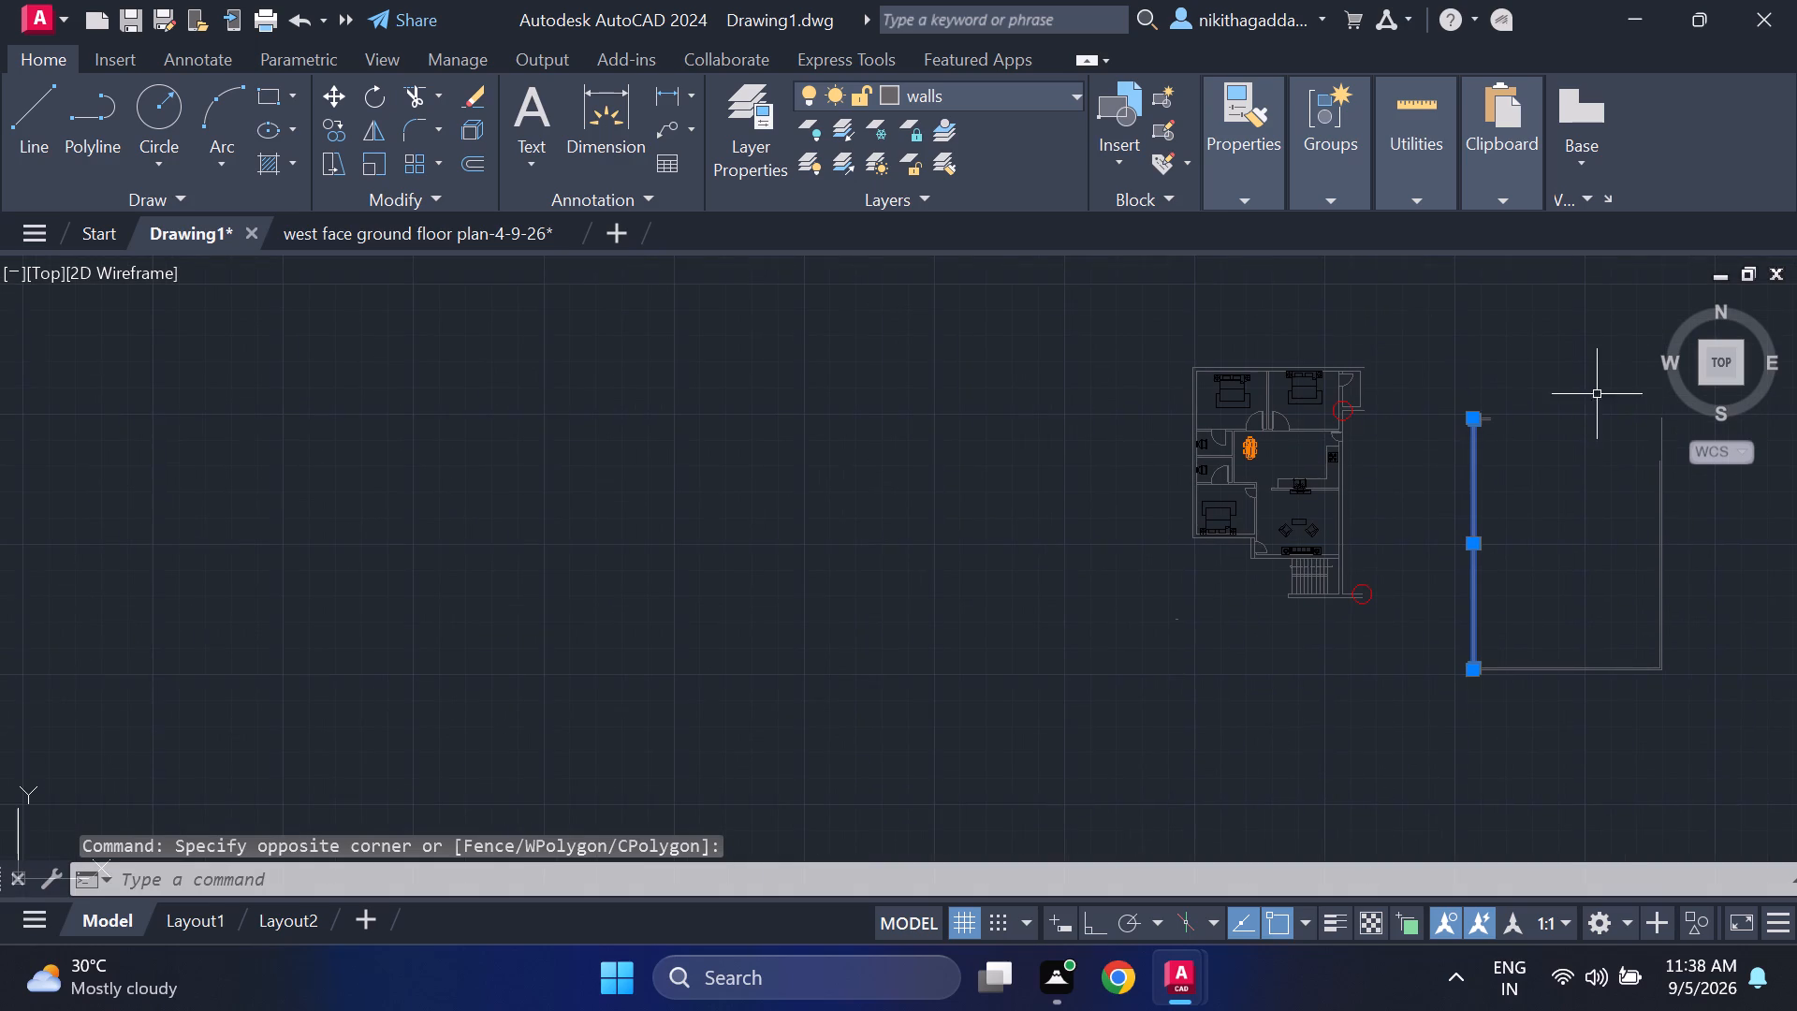
scroll(1534, 407, up, 3)
click(1540, 397)
drag(1228, 511, 1239, 515)
scroll(1454, 596, down, 3)
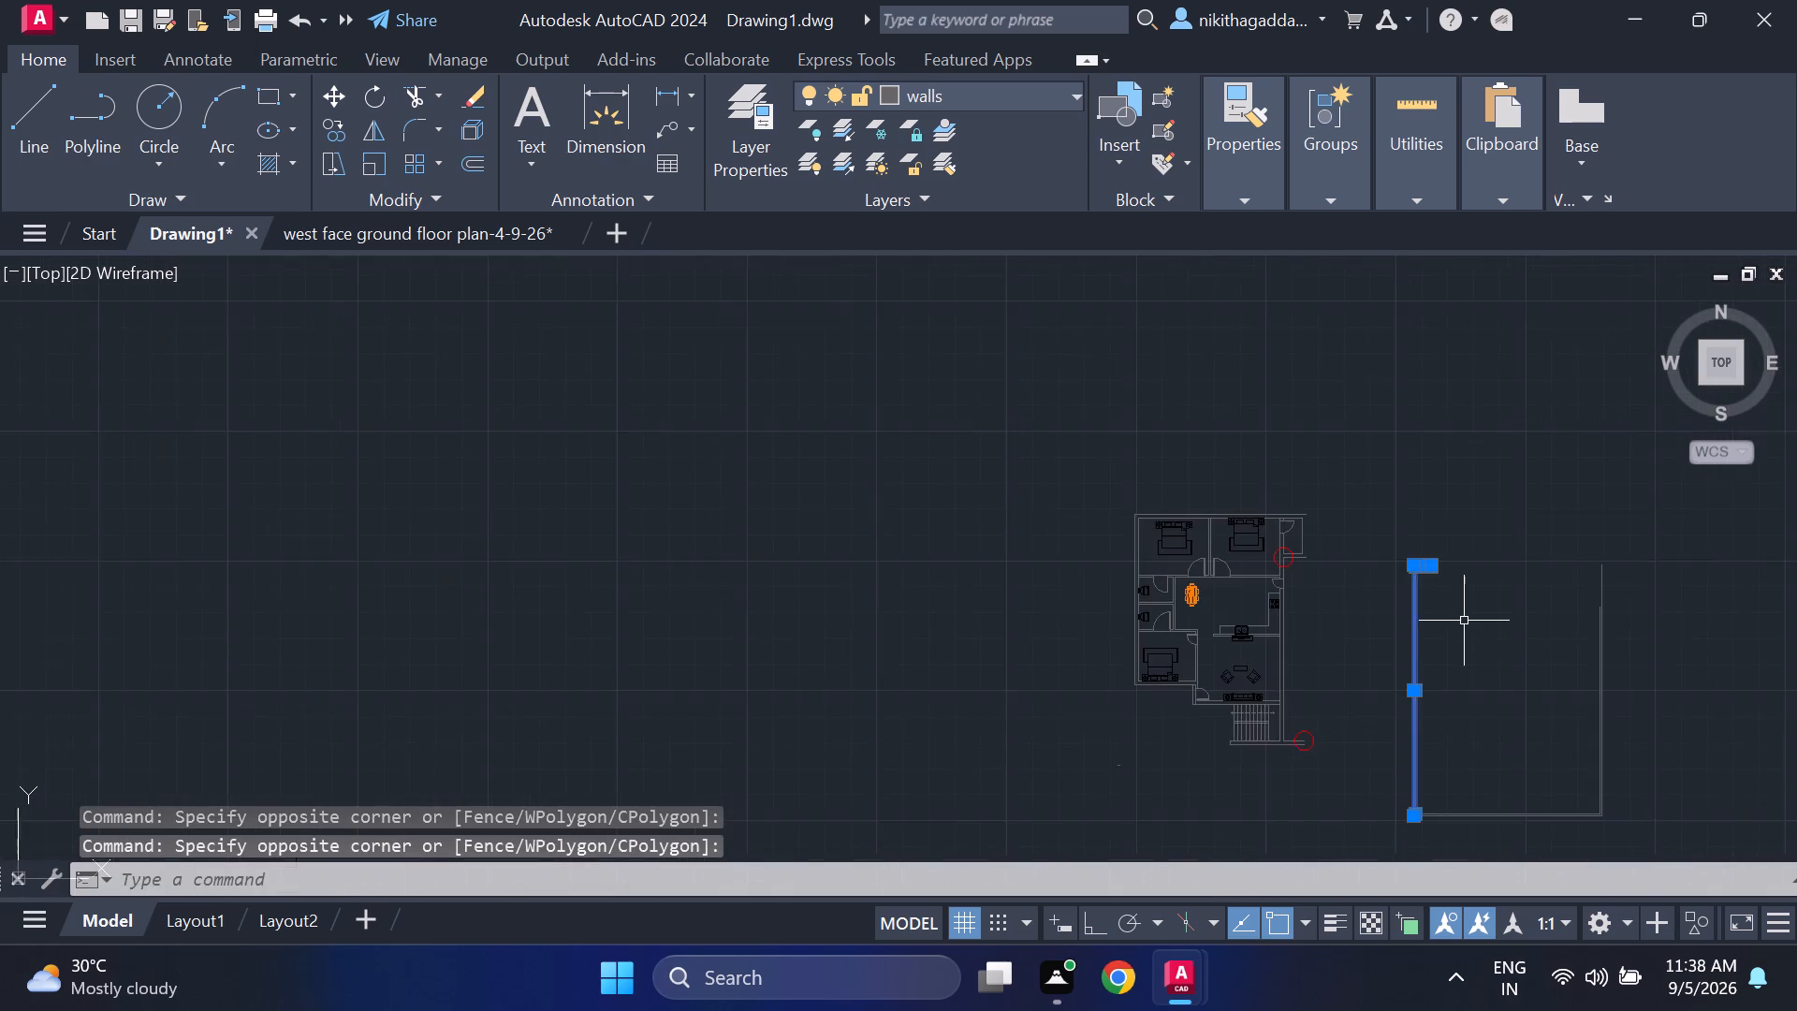
middle_drag(1464, 621, 1289, 425)
drag(1503, 418, 1479, 436)
click(1342, 583)
click(1339, 573)
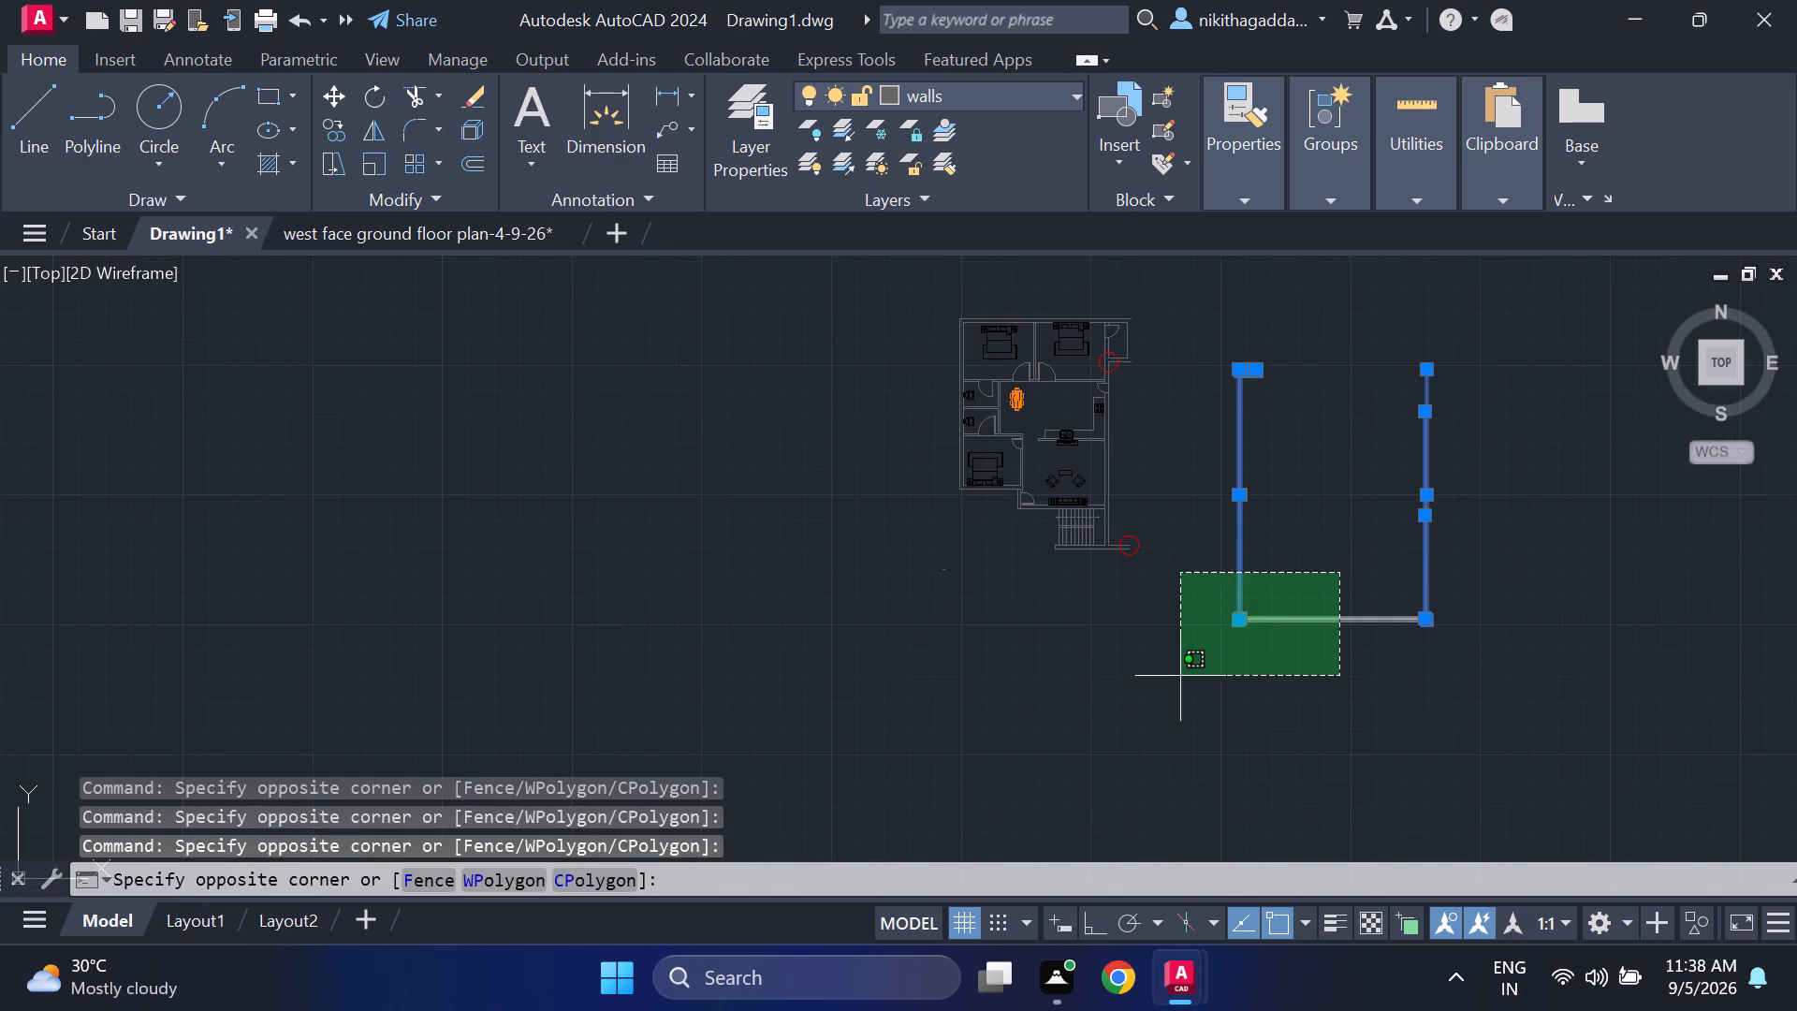
click(1151, 706)
scroll(1324, 607, up, 4)
scroll(1325, 604, down, 1)
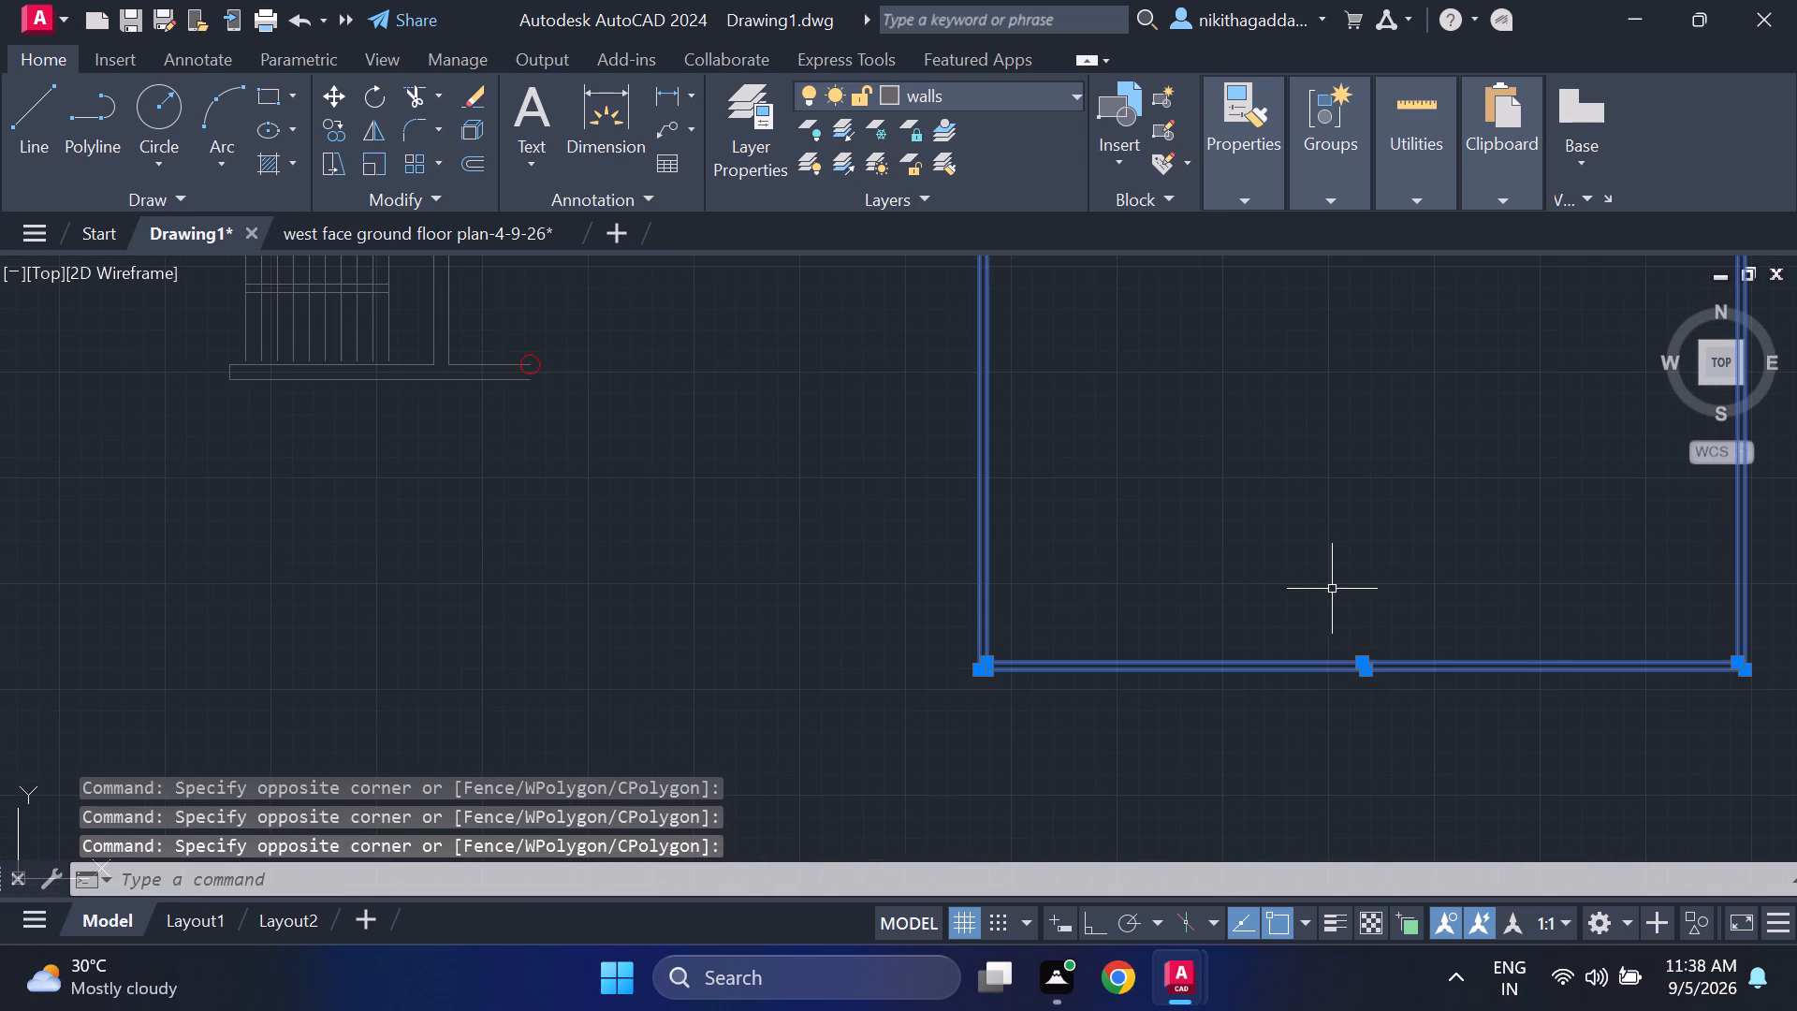
middle_drag(1342, 580, 1401, 797)
key(m)
key(Return)
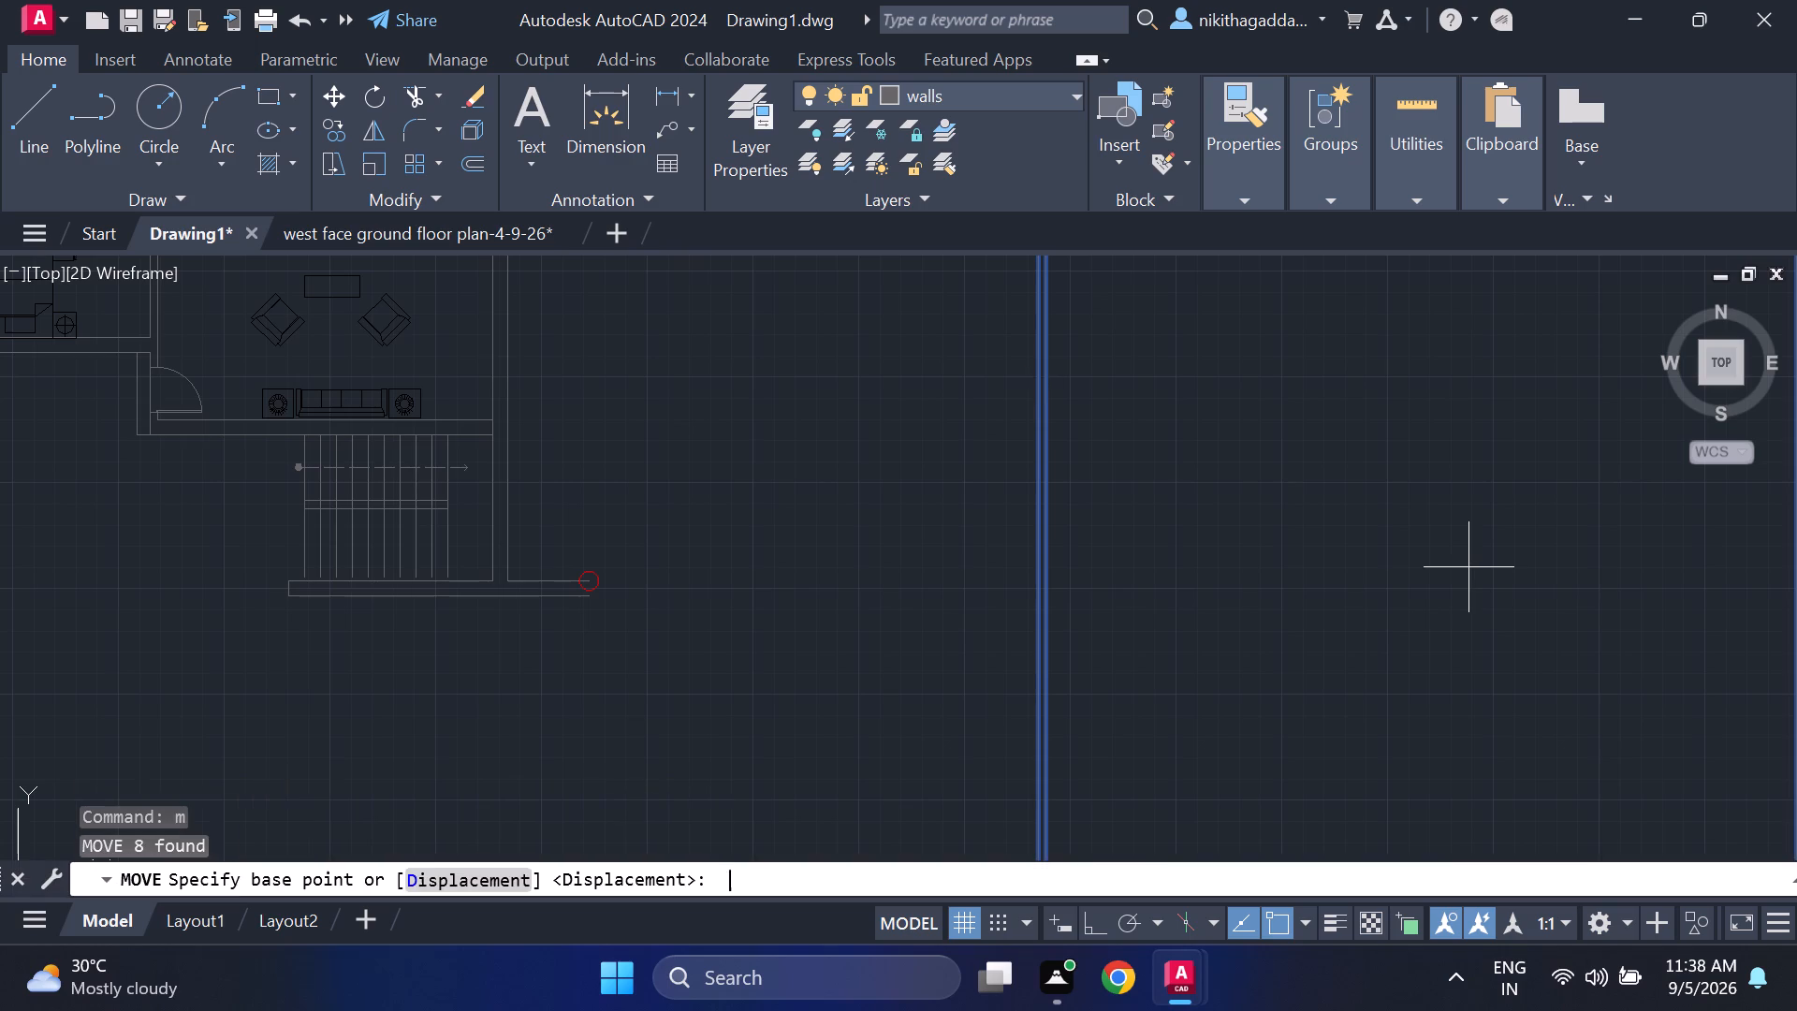
scroll(1483, 553, down, 2)
middle_drag(1424, 582, 1409, 639)
scroll(1357, 326, up, 4)
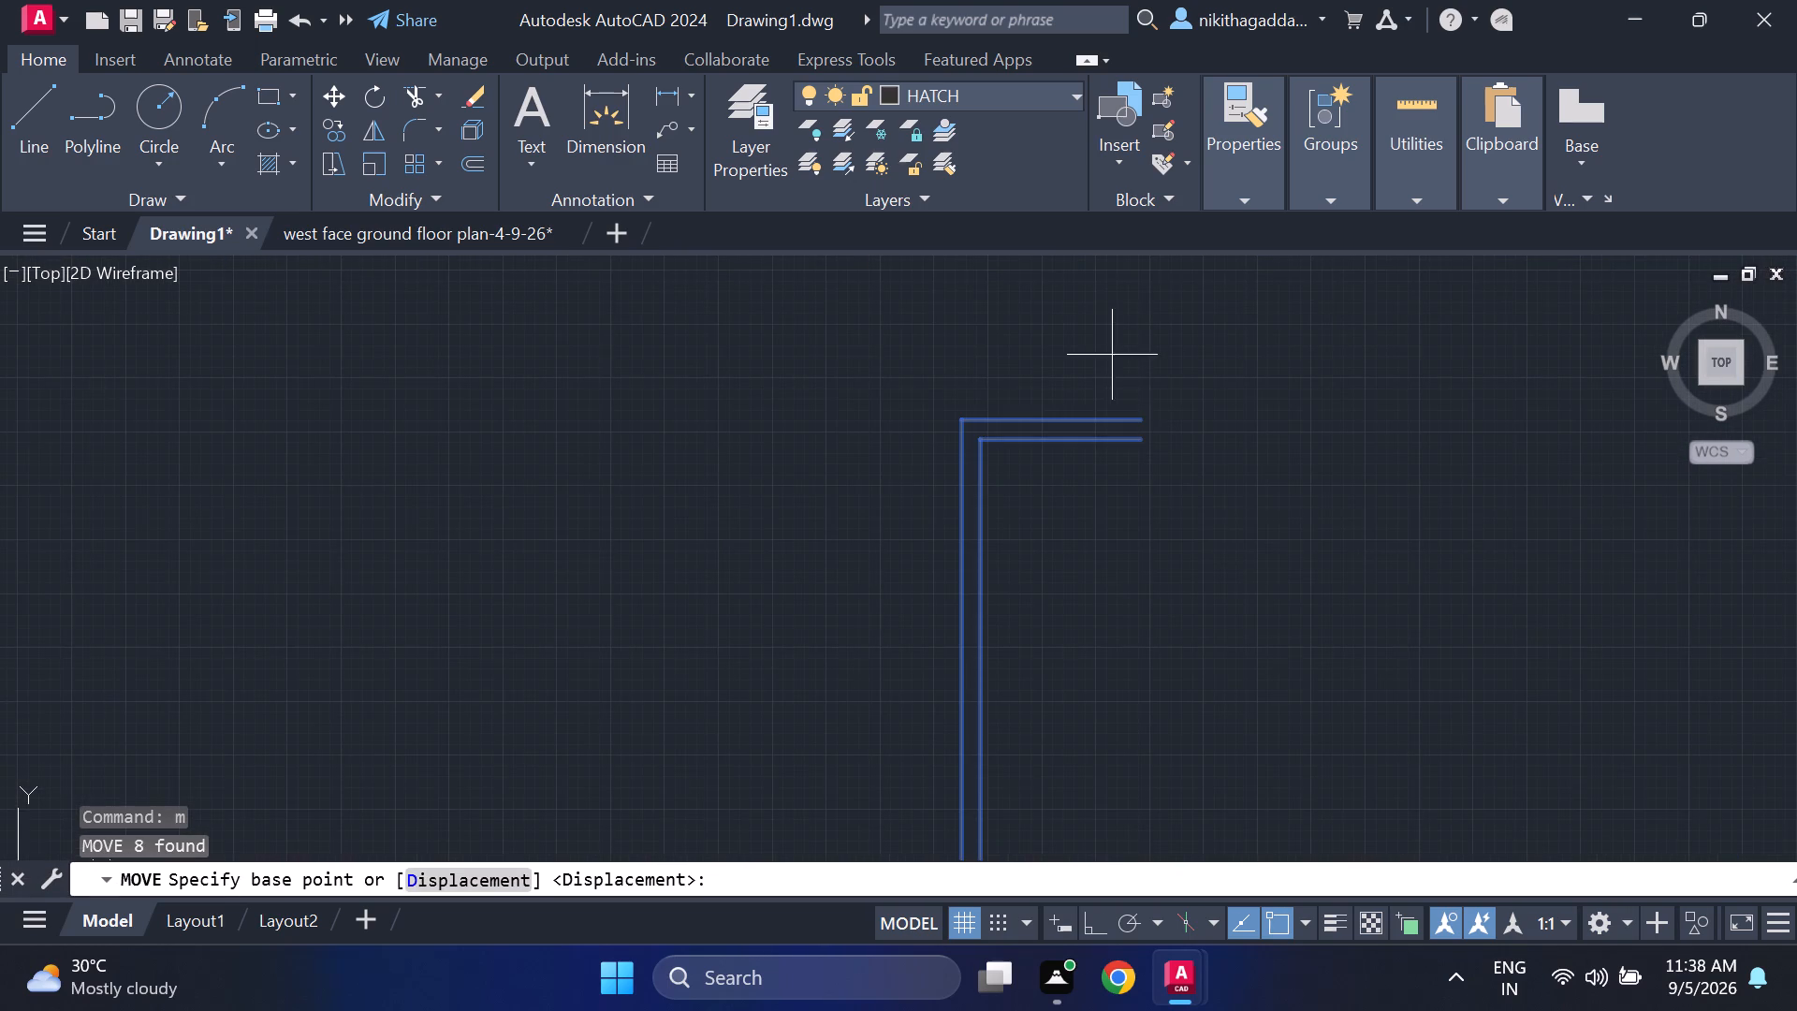
click(1142, 411)
scroll(343, 330, down, 3)
middle_drag(358, 345, 486, 428)
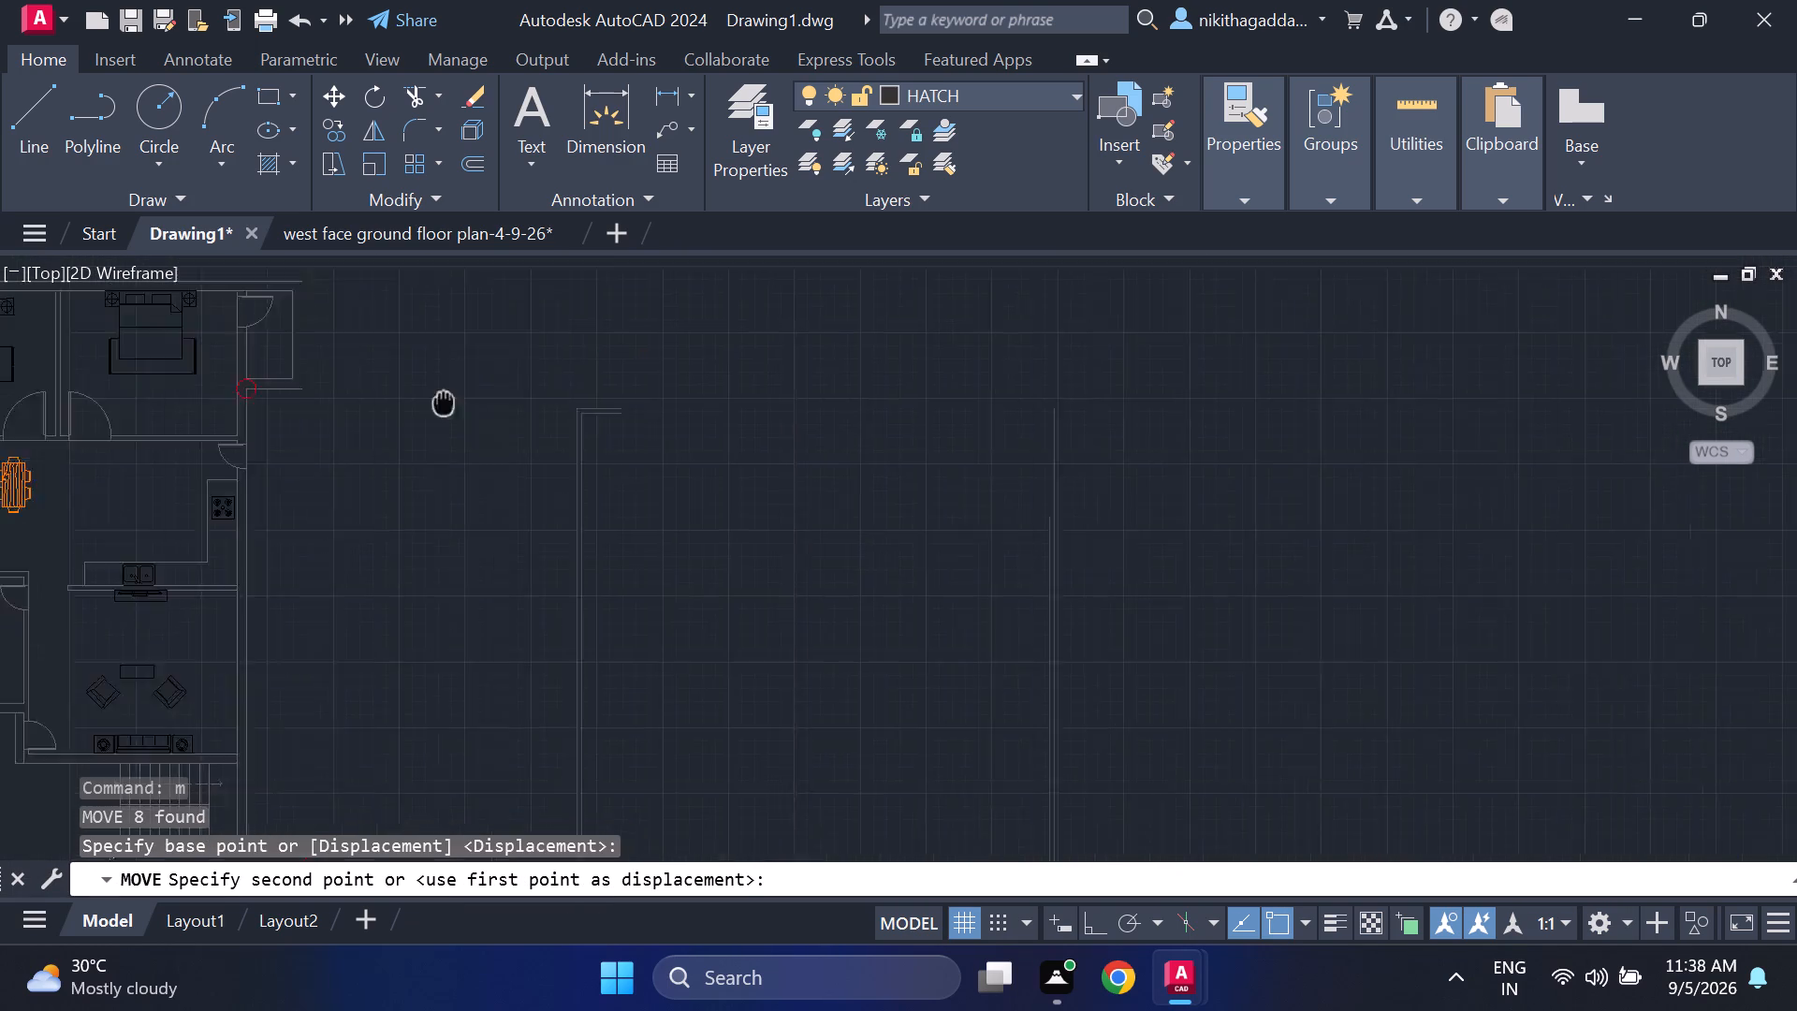
middle_drag(486, 428, 1216, 659)
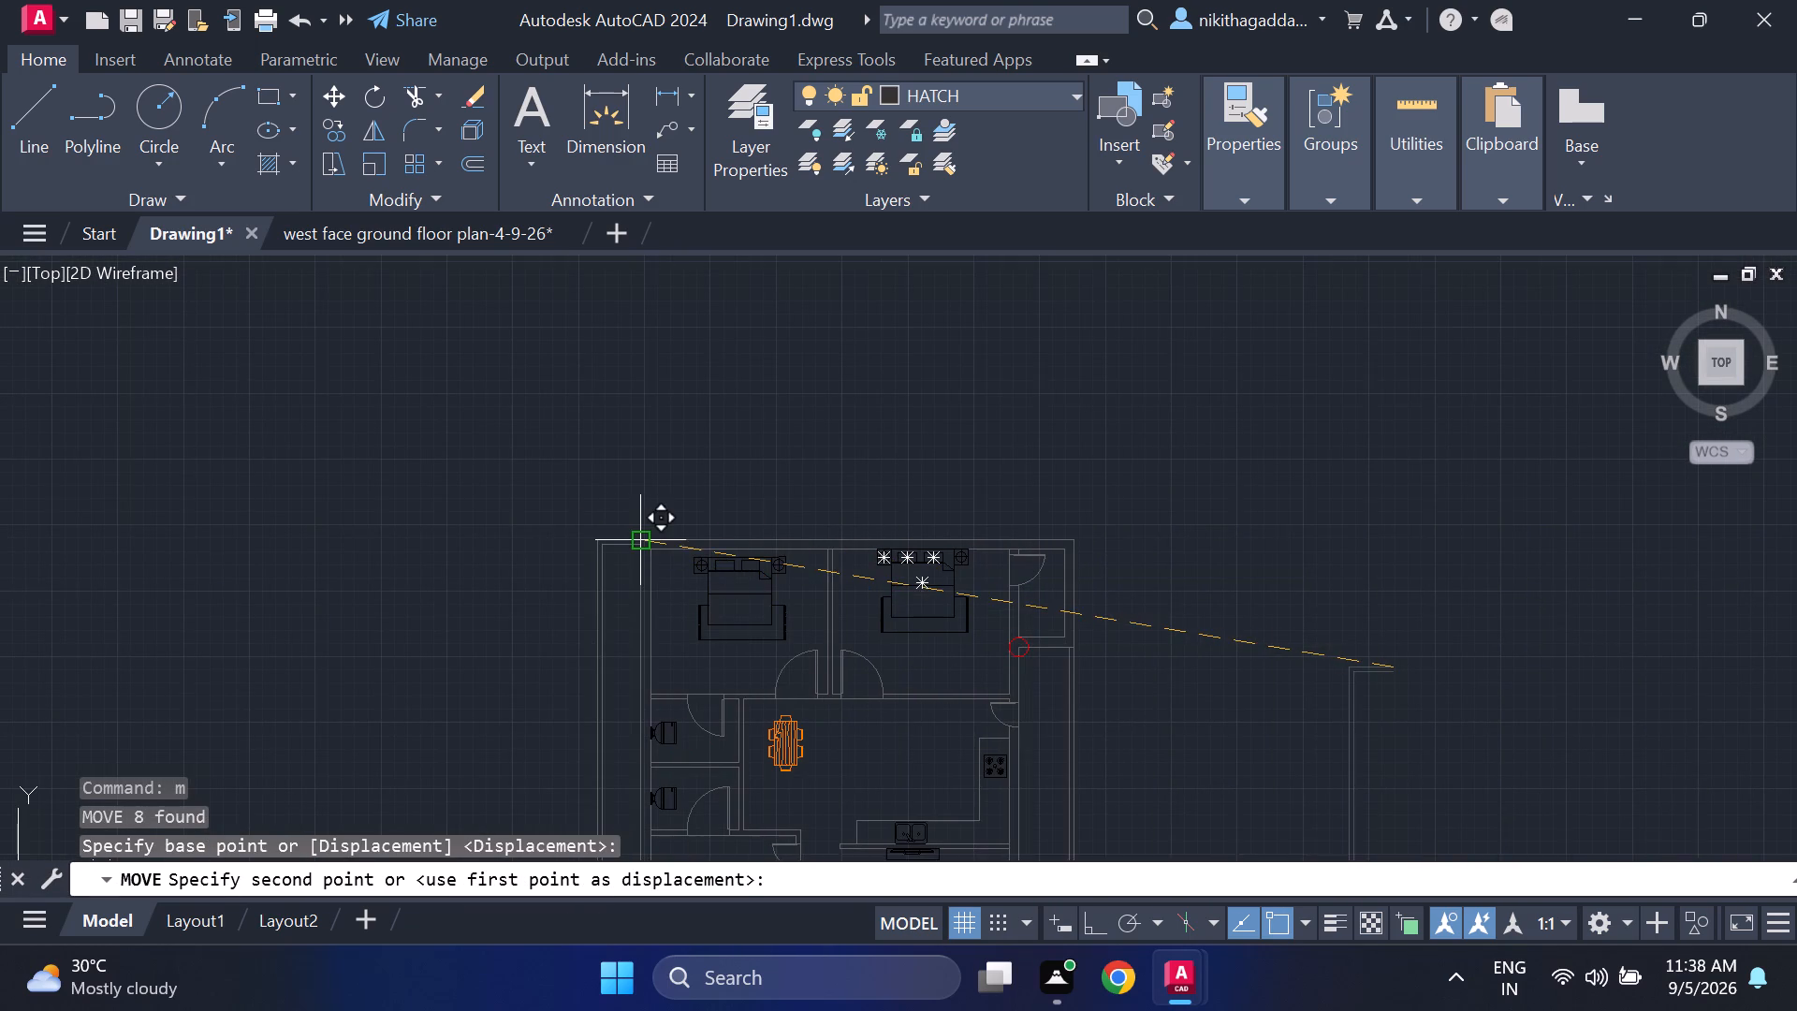
click(641, 534)
scroll(1327, 581, down, 3)
scroll(1269, 694, up, 2)
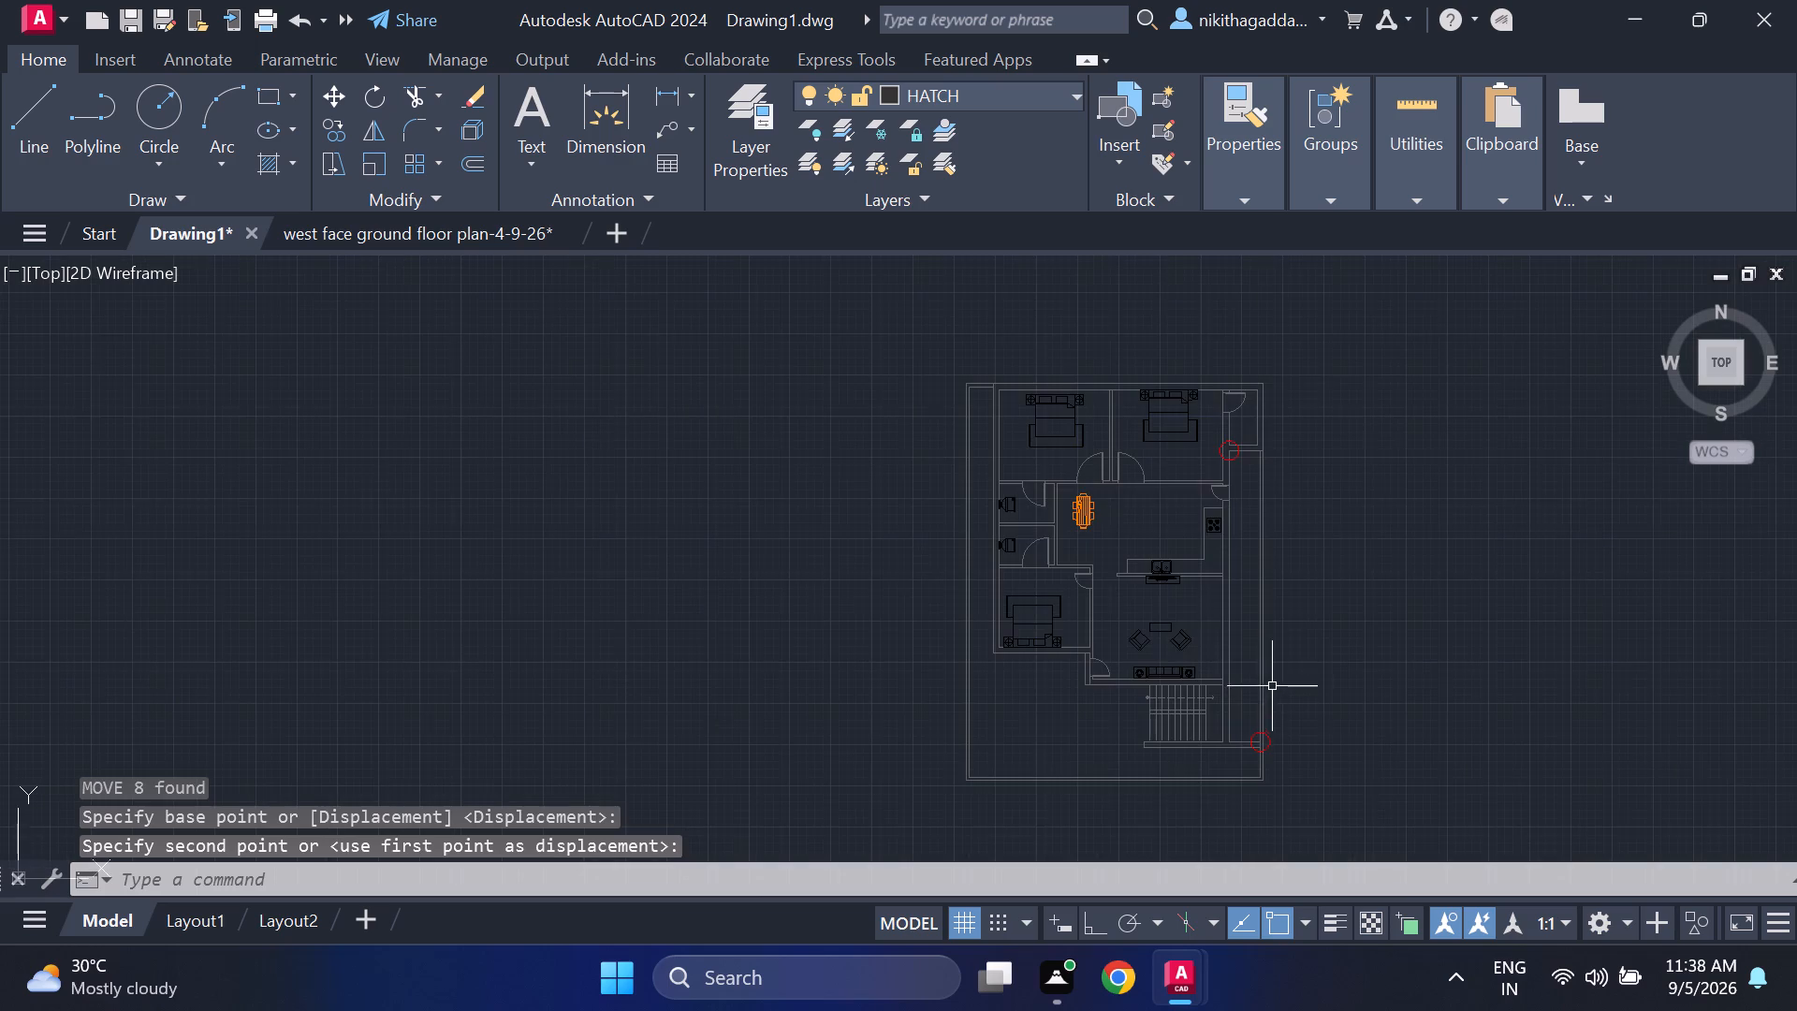
scroll(1110, 429, up, 1)
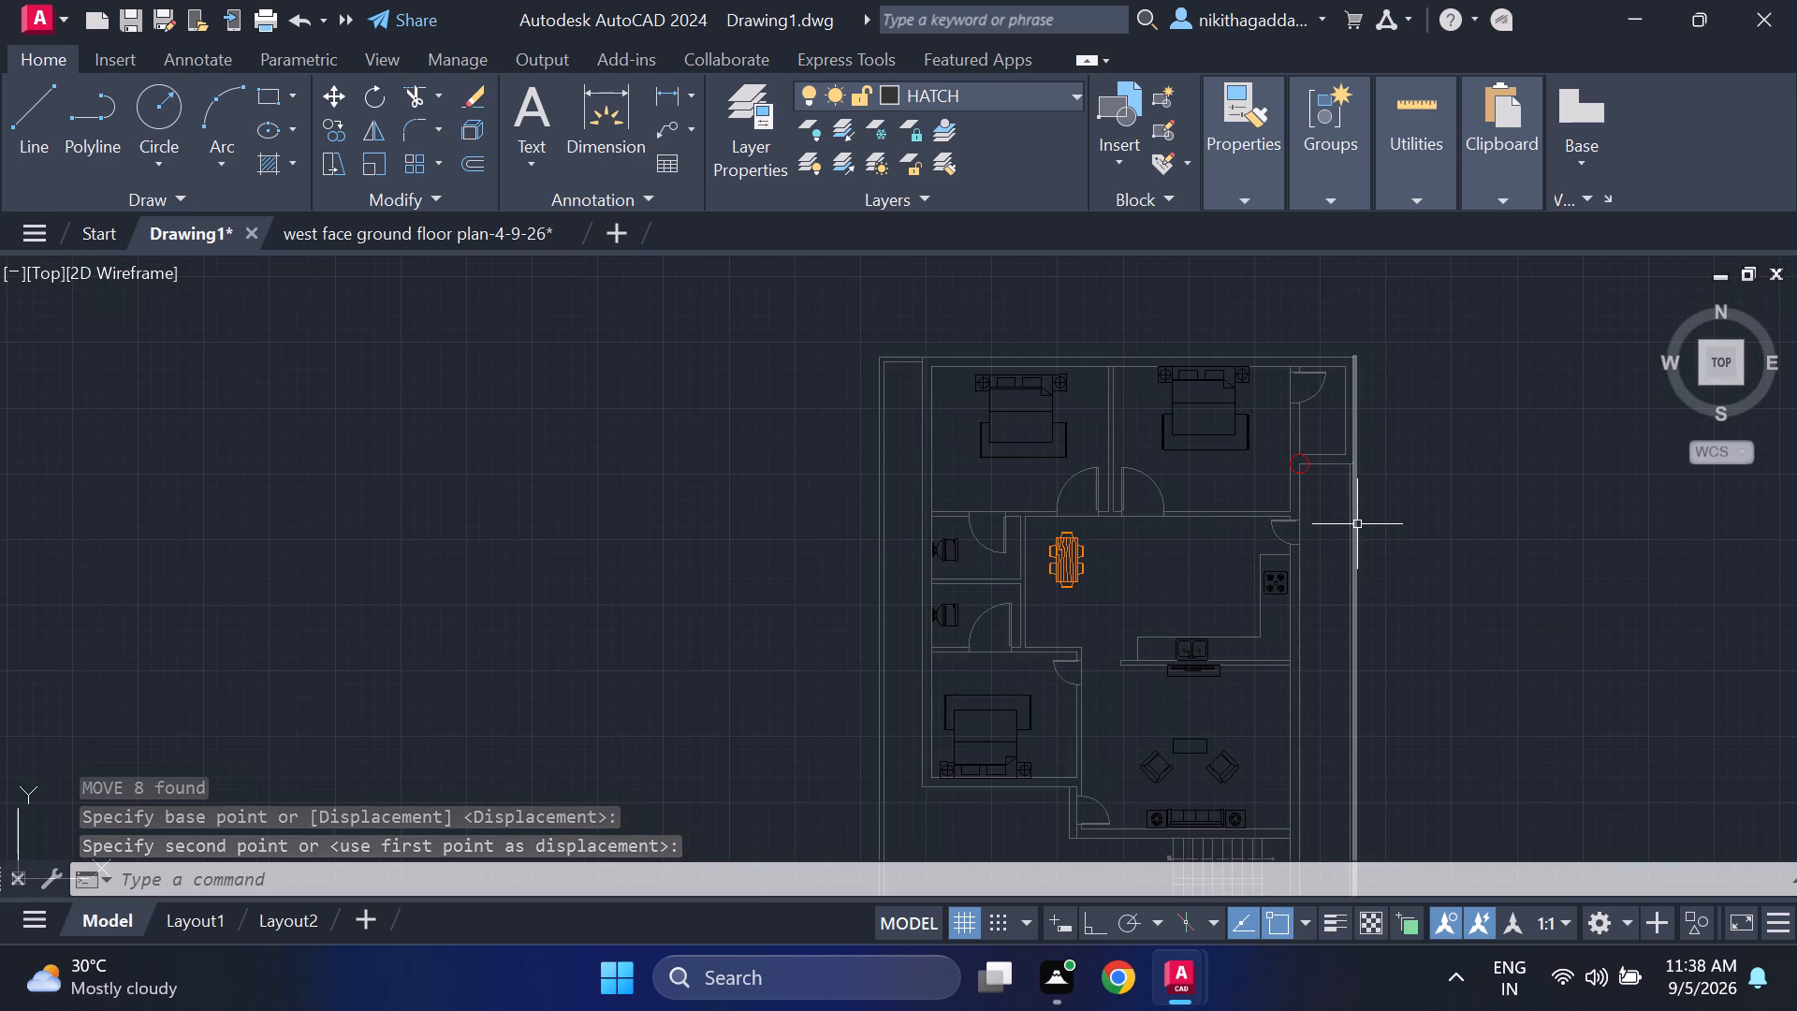
middle_drag(1372, 555, 1281, 453)
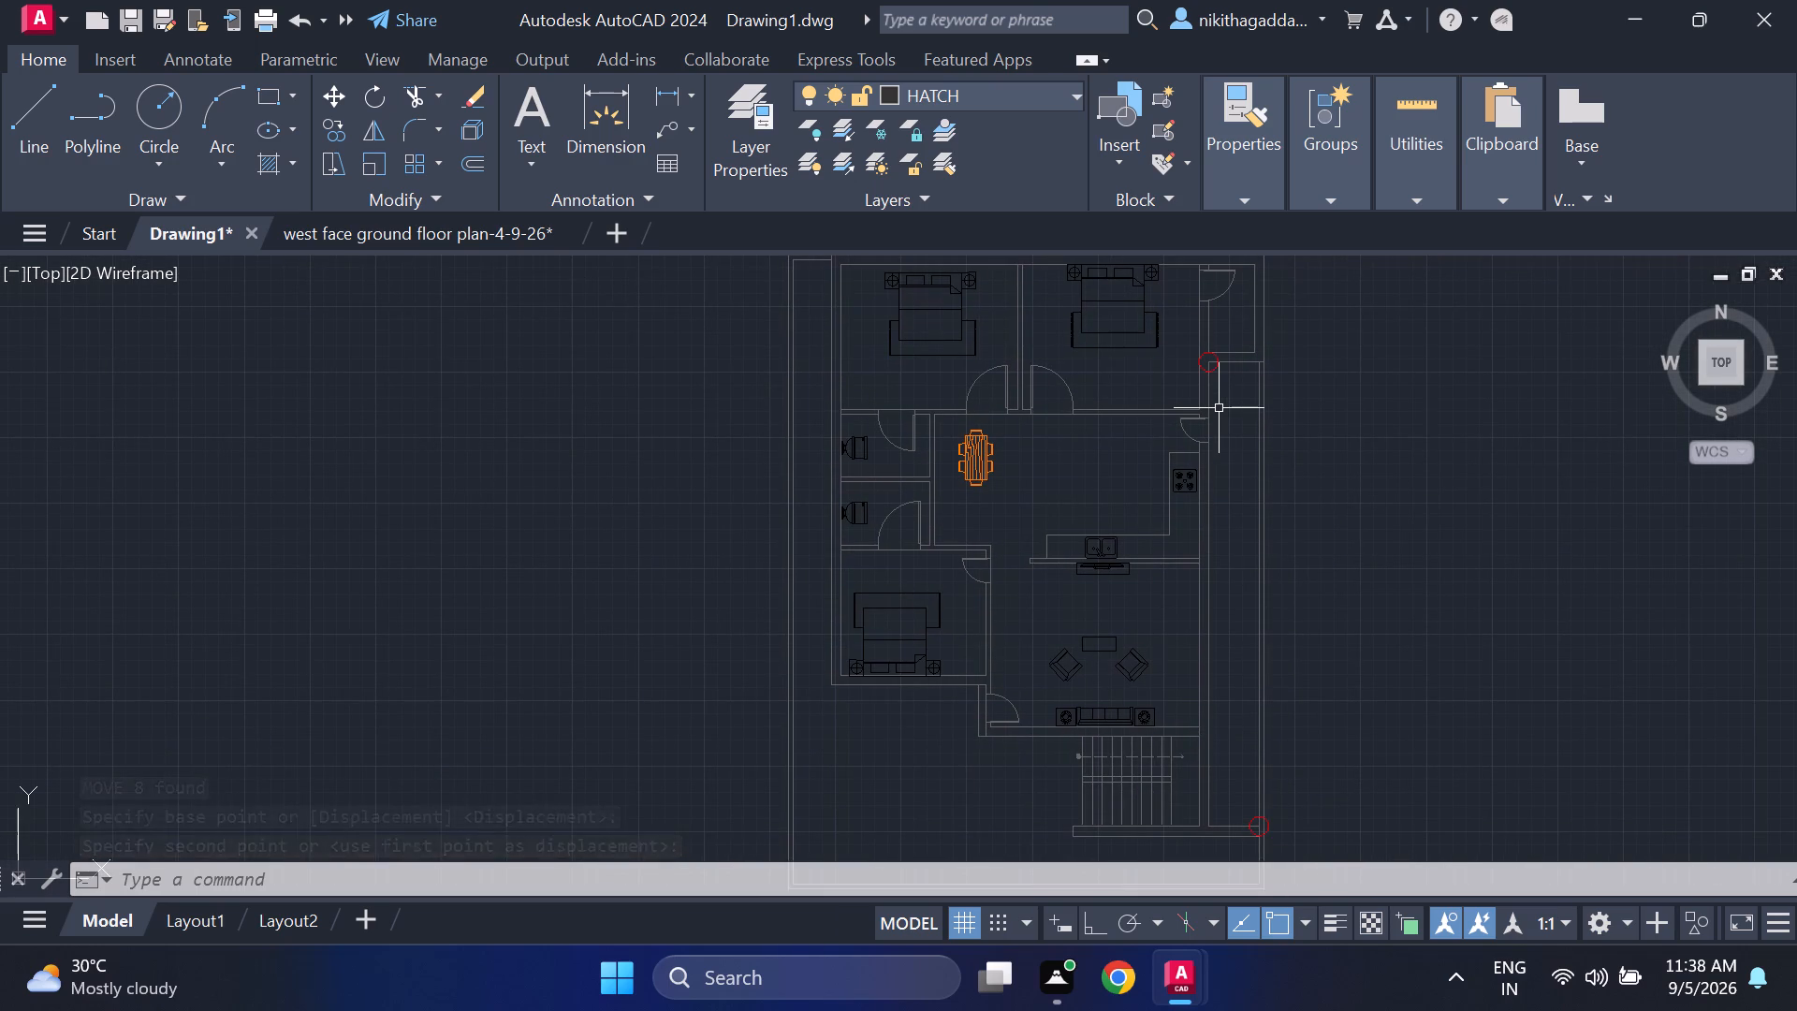
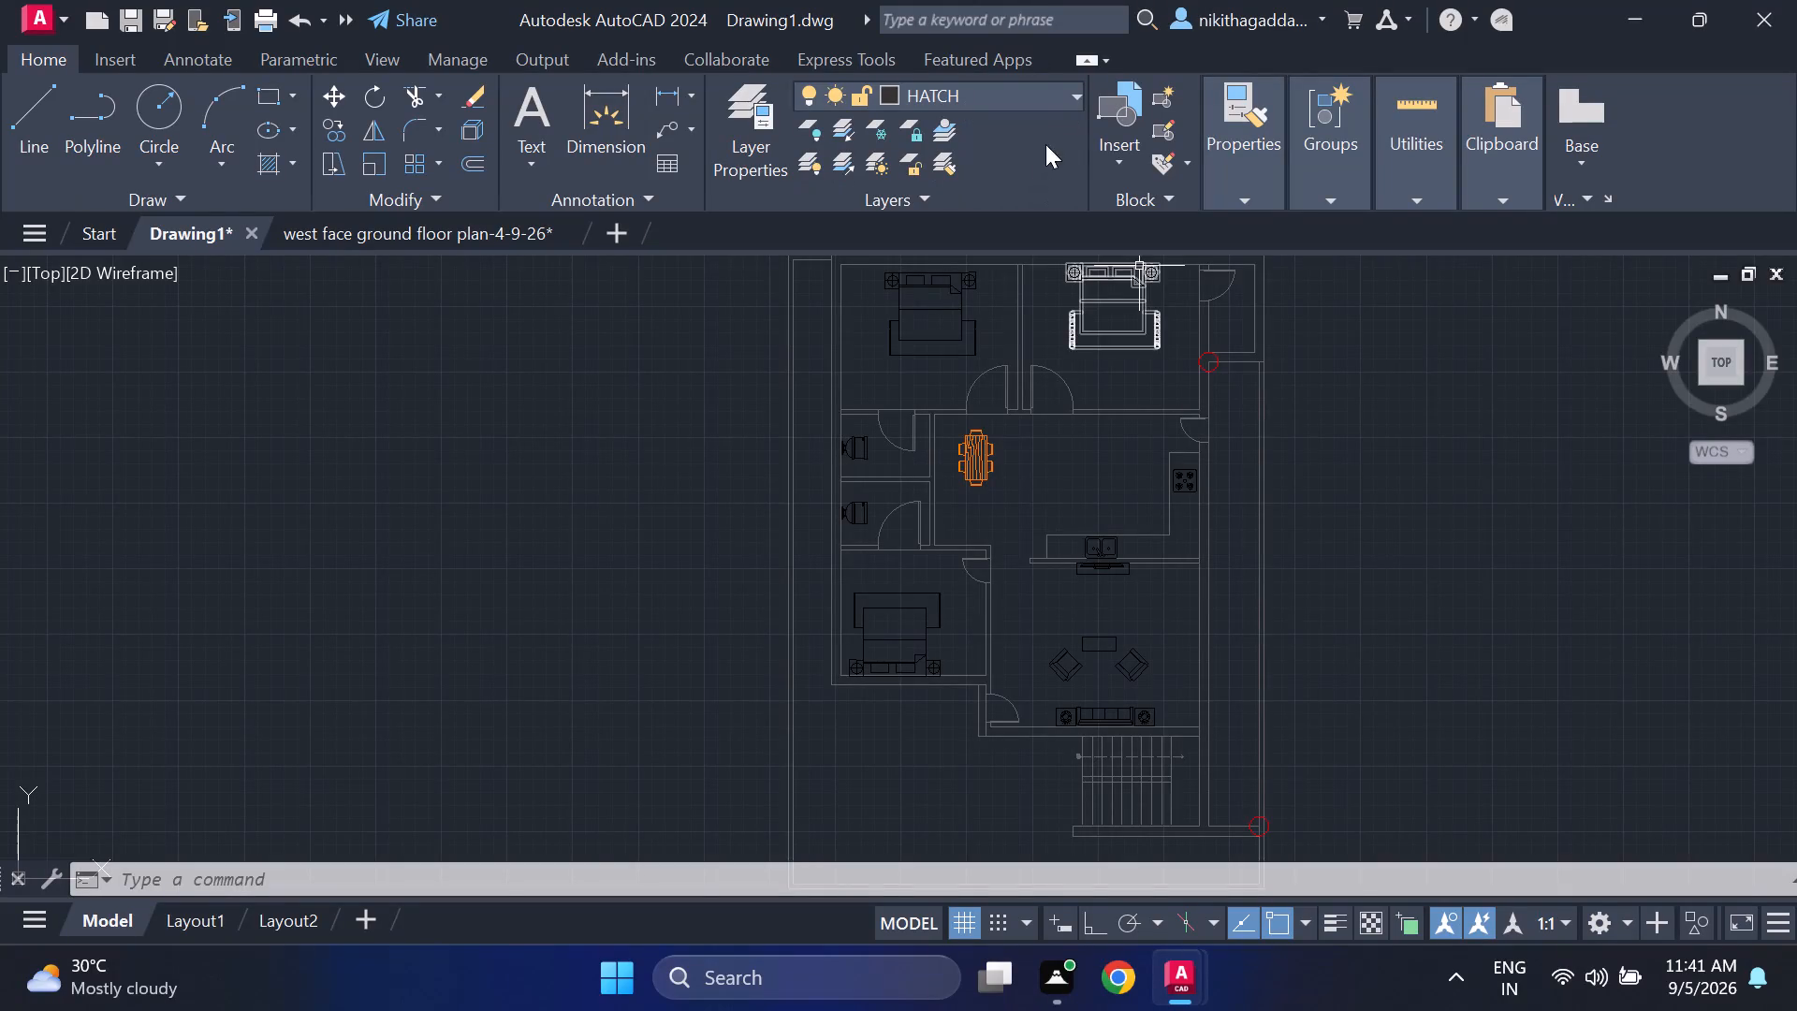
Examine the reassembled house plan in Drawing1, including its furniture, staircase, compound wall and the open area southwest of the house.
scroll(1037, 334, up, 2)
scroll(1036, 337, down, 2)
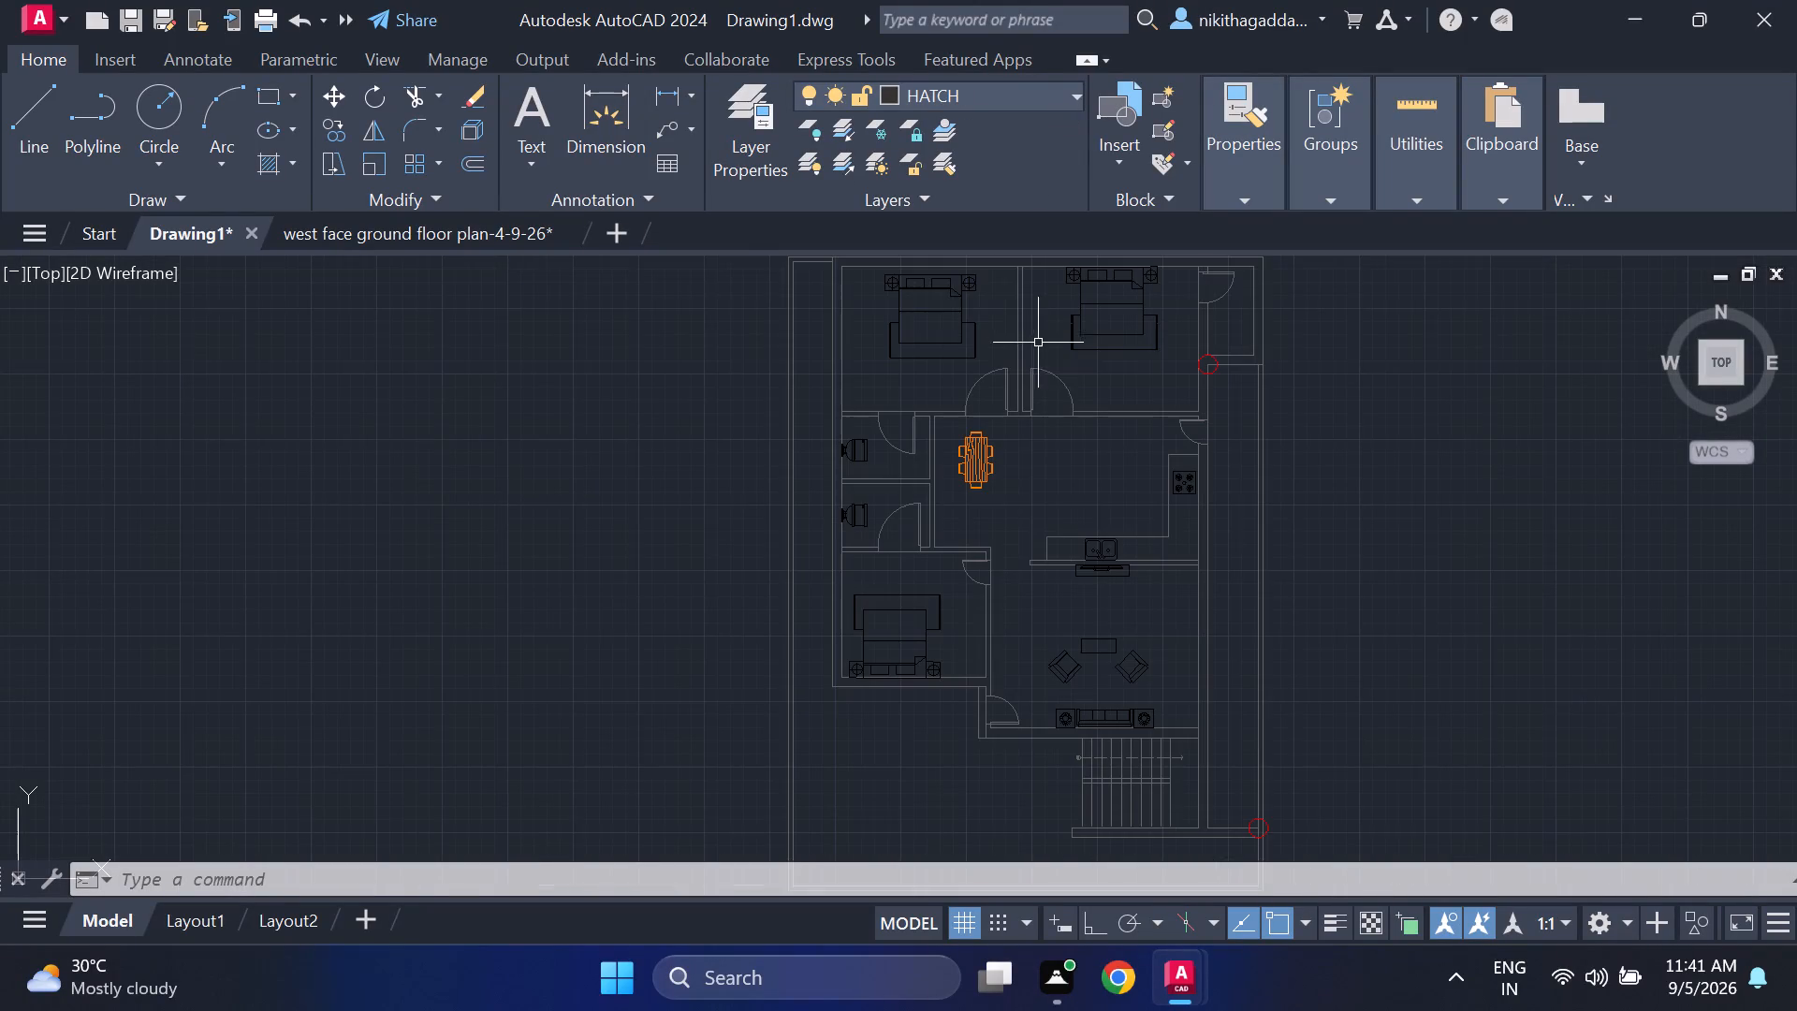
middle_drag(1083, 479, 1088, 505)
scroll(1086, 482, down, 1)
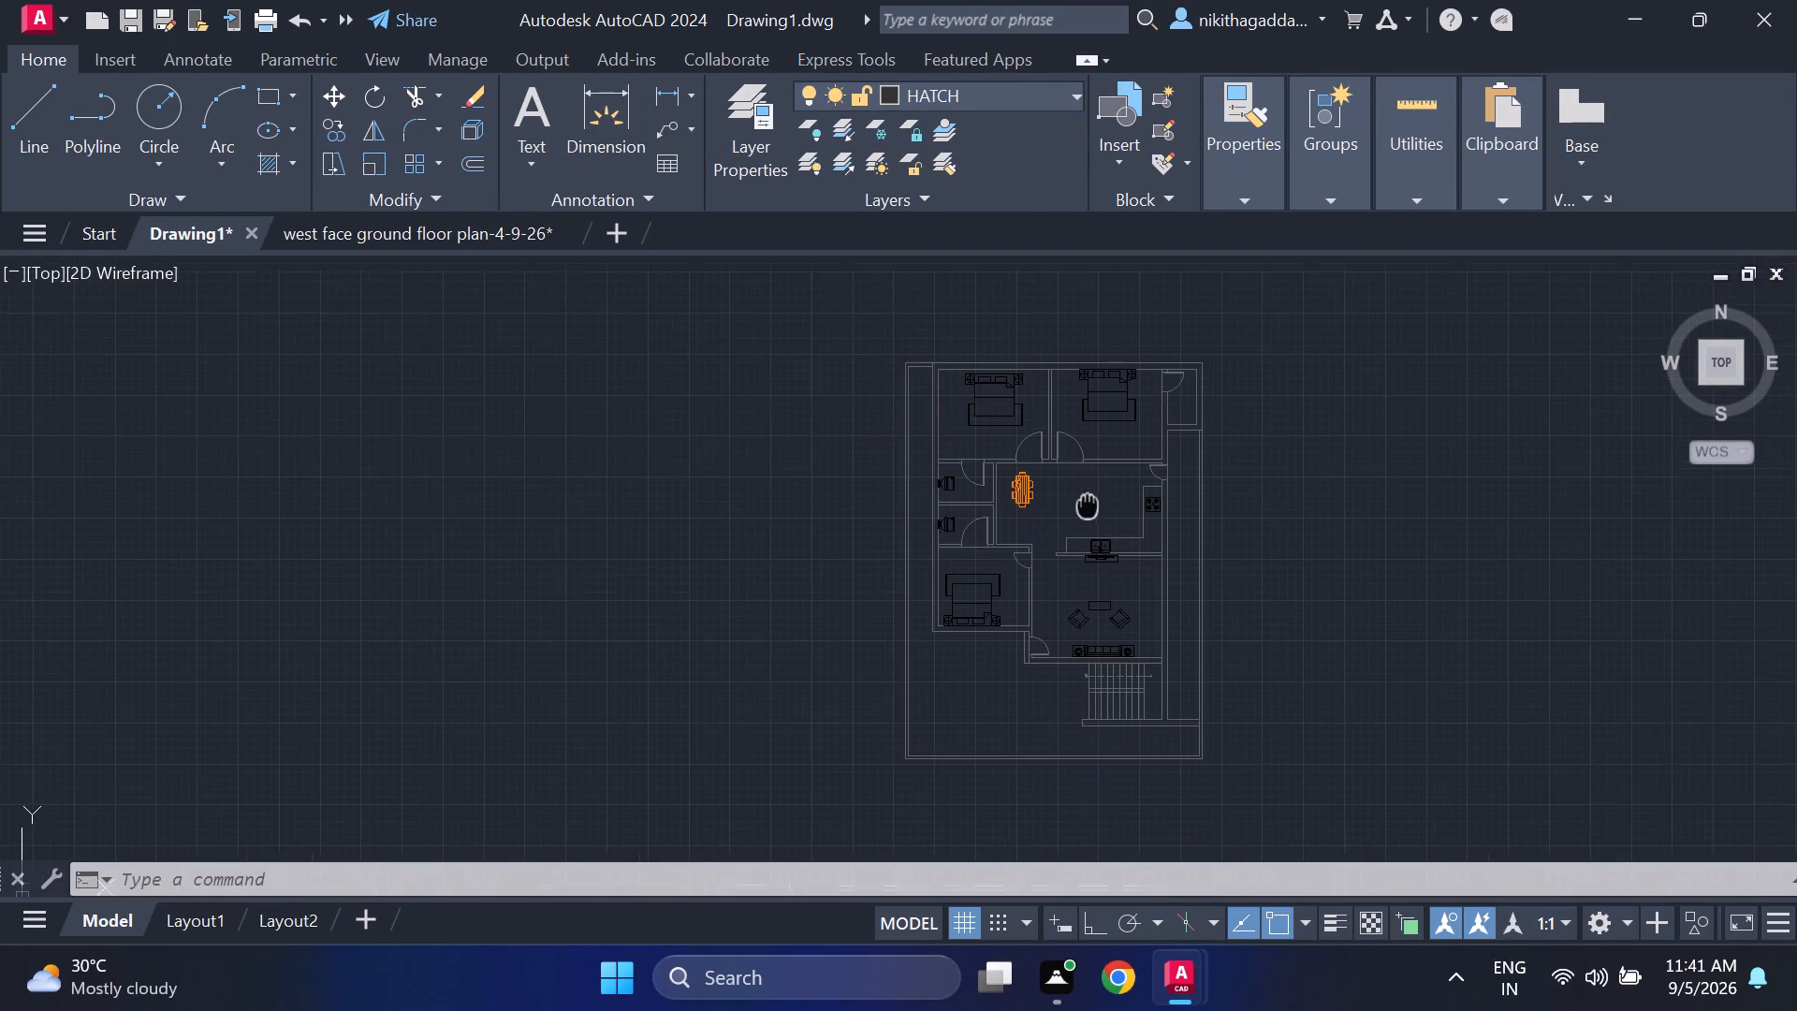
scroll(1024, 460, up, 1)
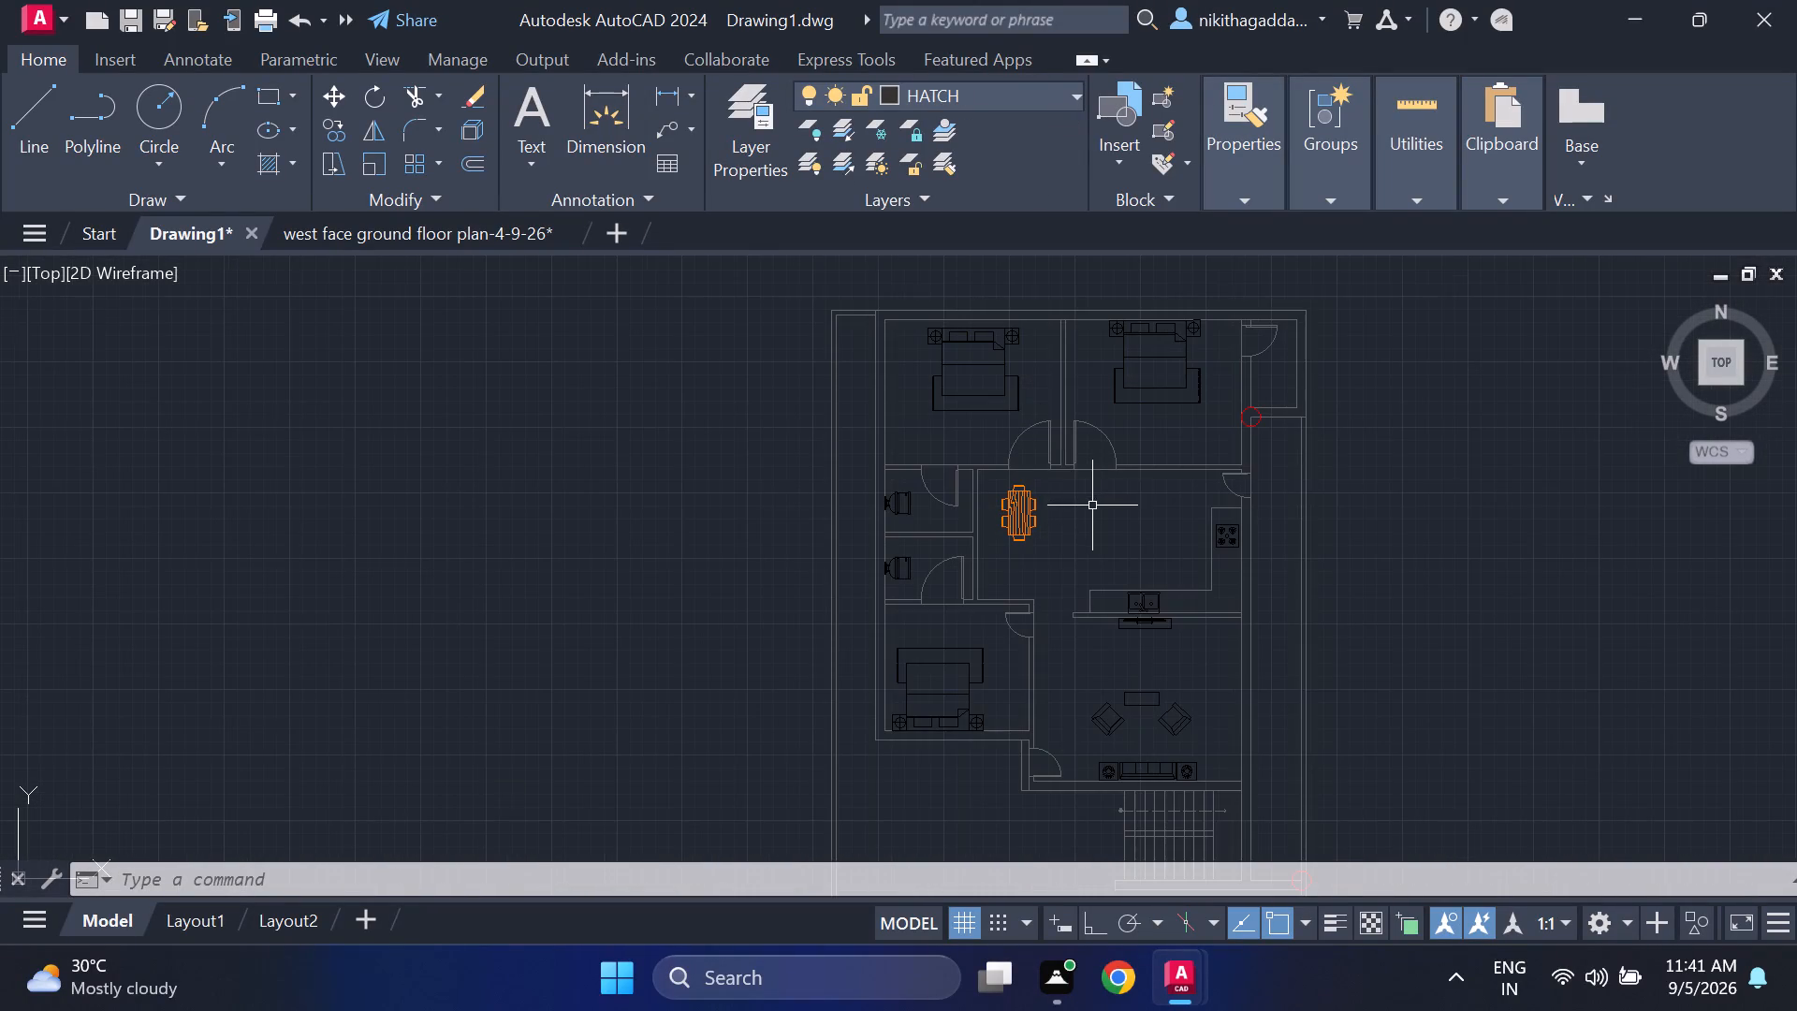
scroll(1091, 505, up, 1)
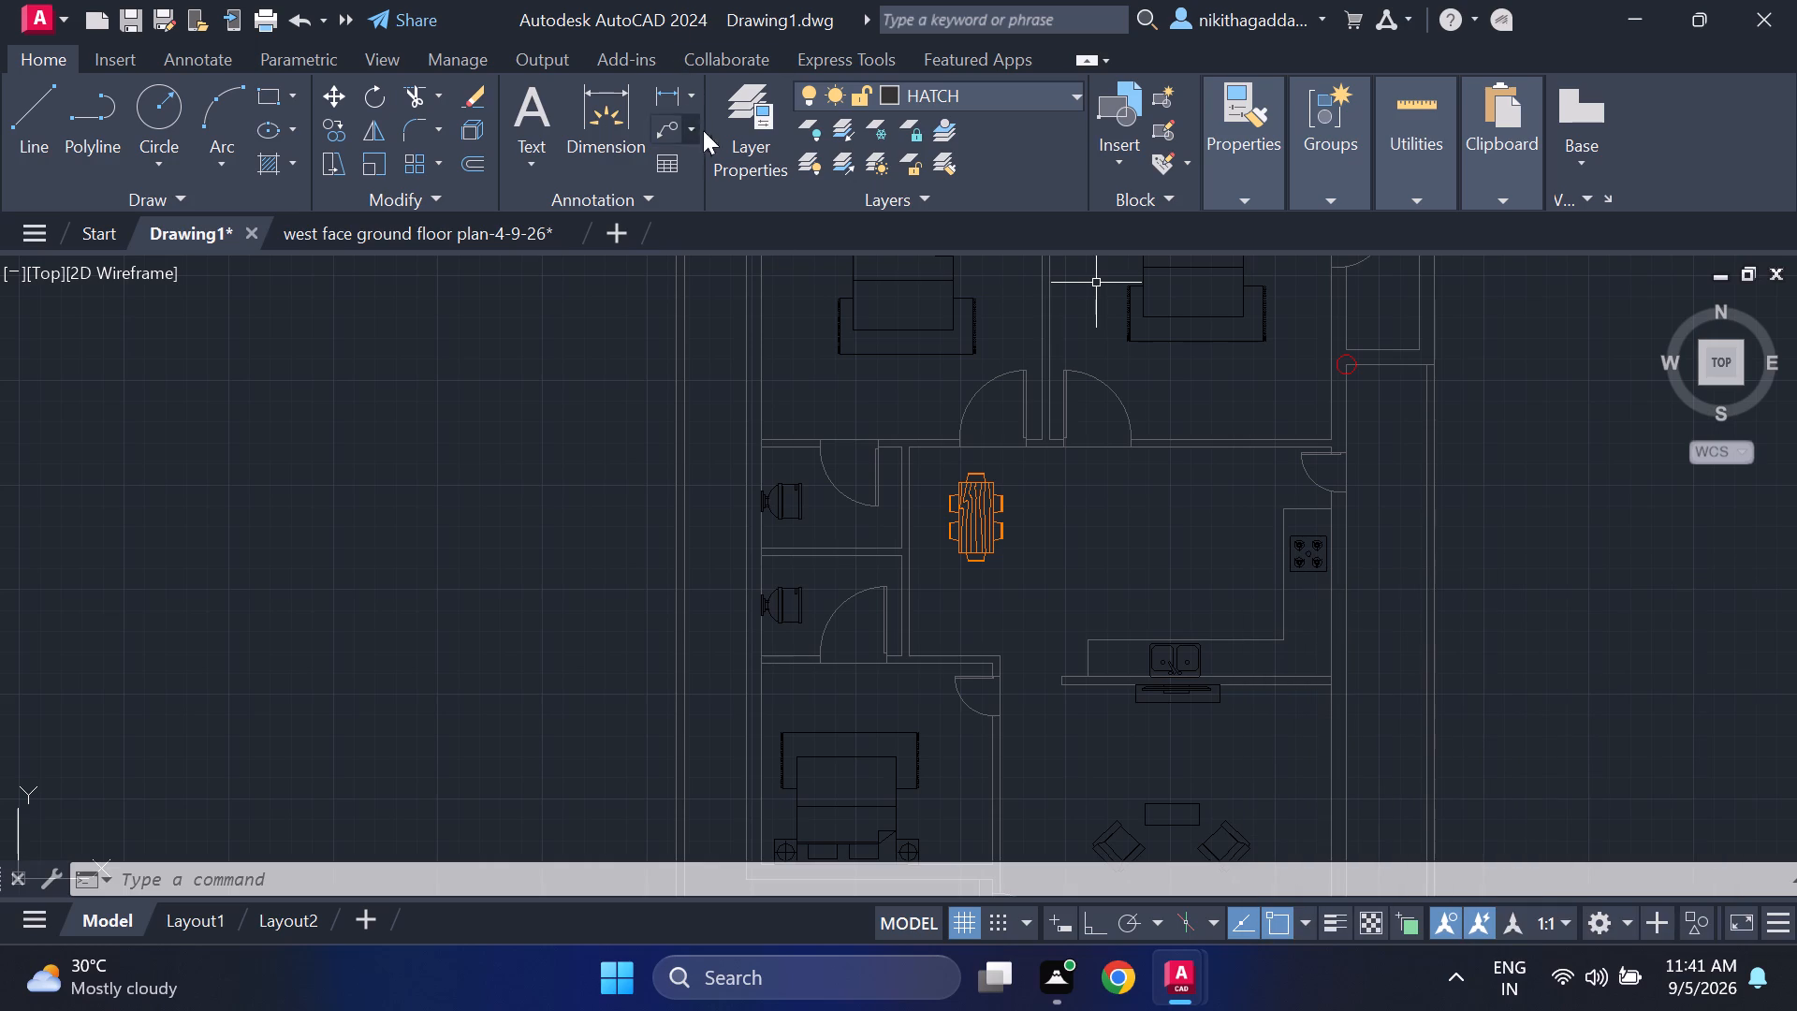
scroll(924, 487, up, 2)
scroll(974, 491, down, 5)
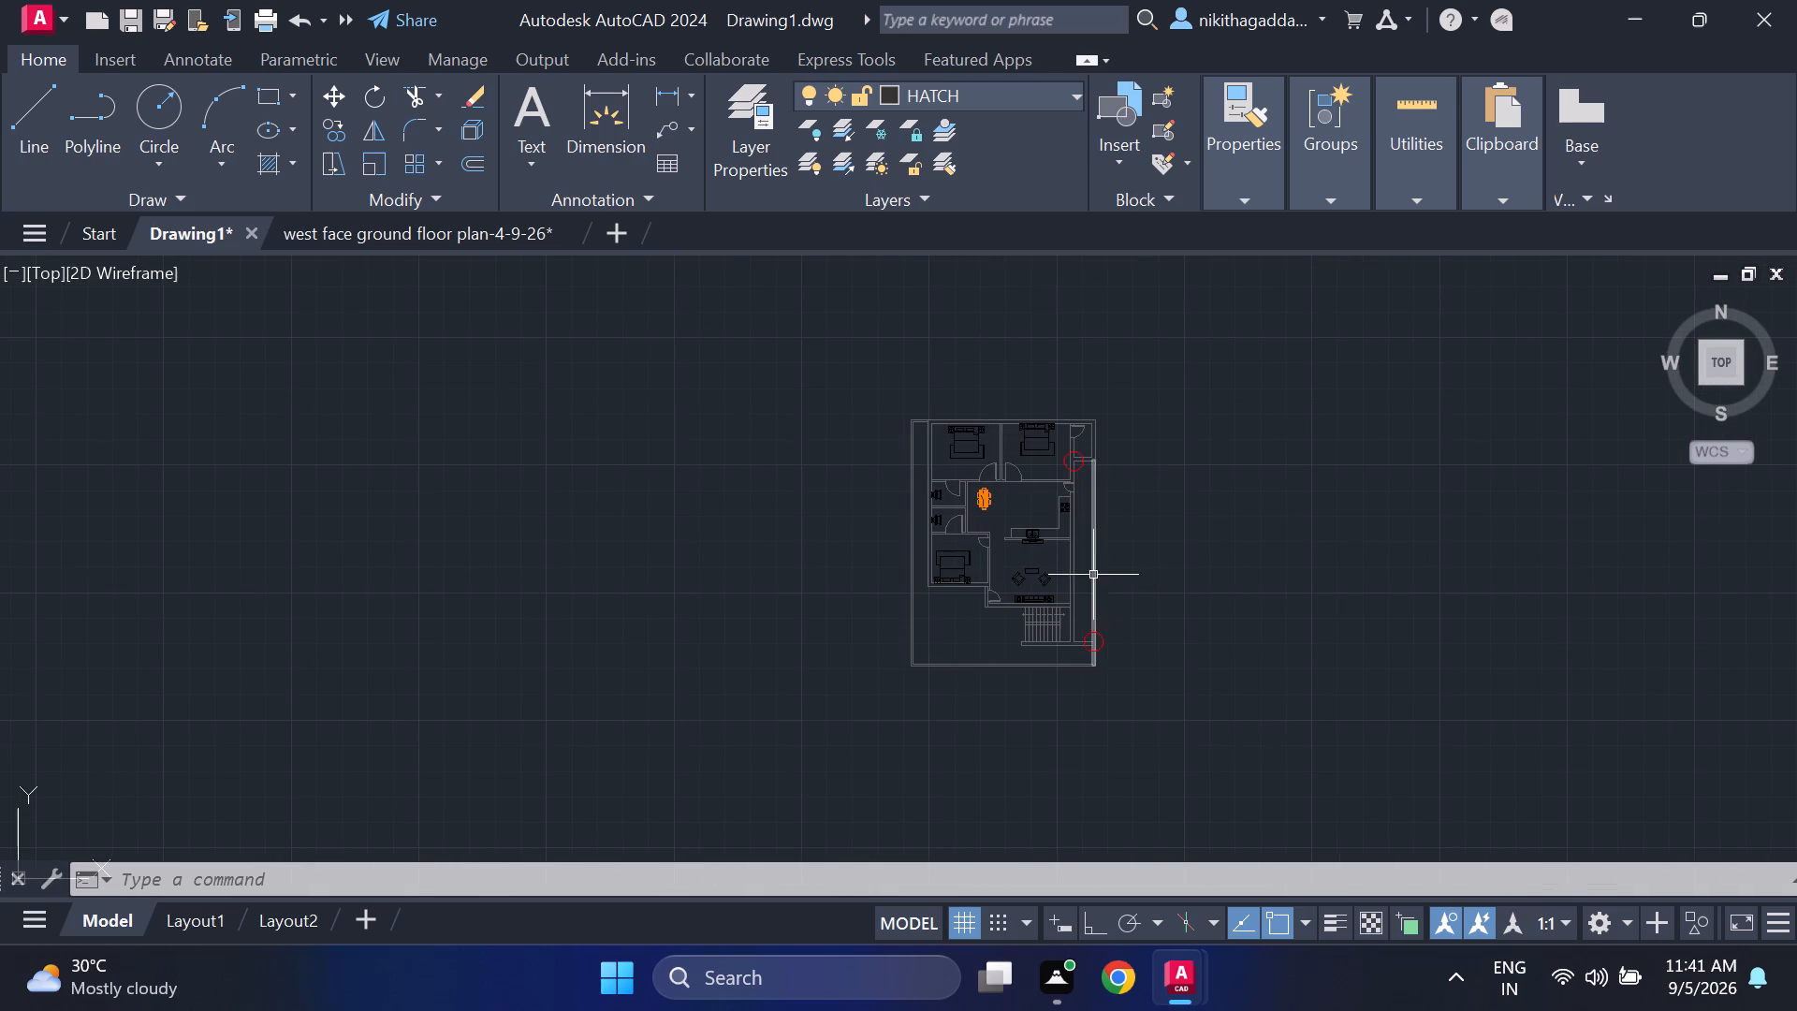
scroll(1047, 566, up, 4)
scroll(947, 593, down, 3)
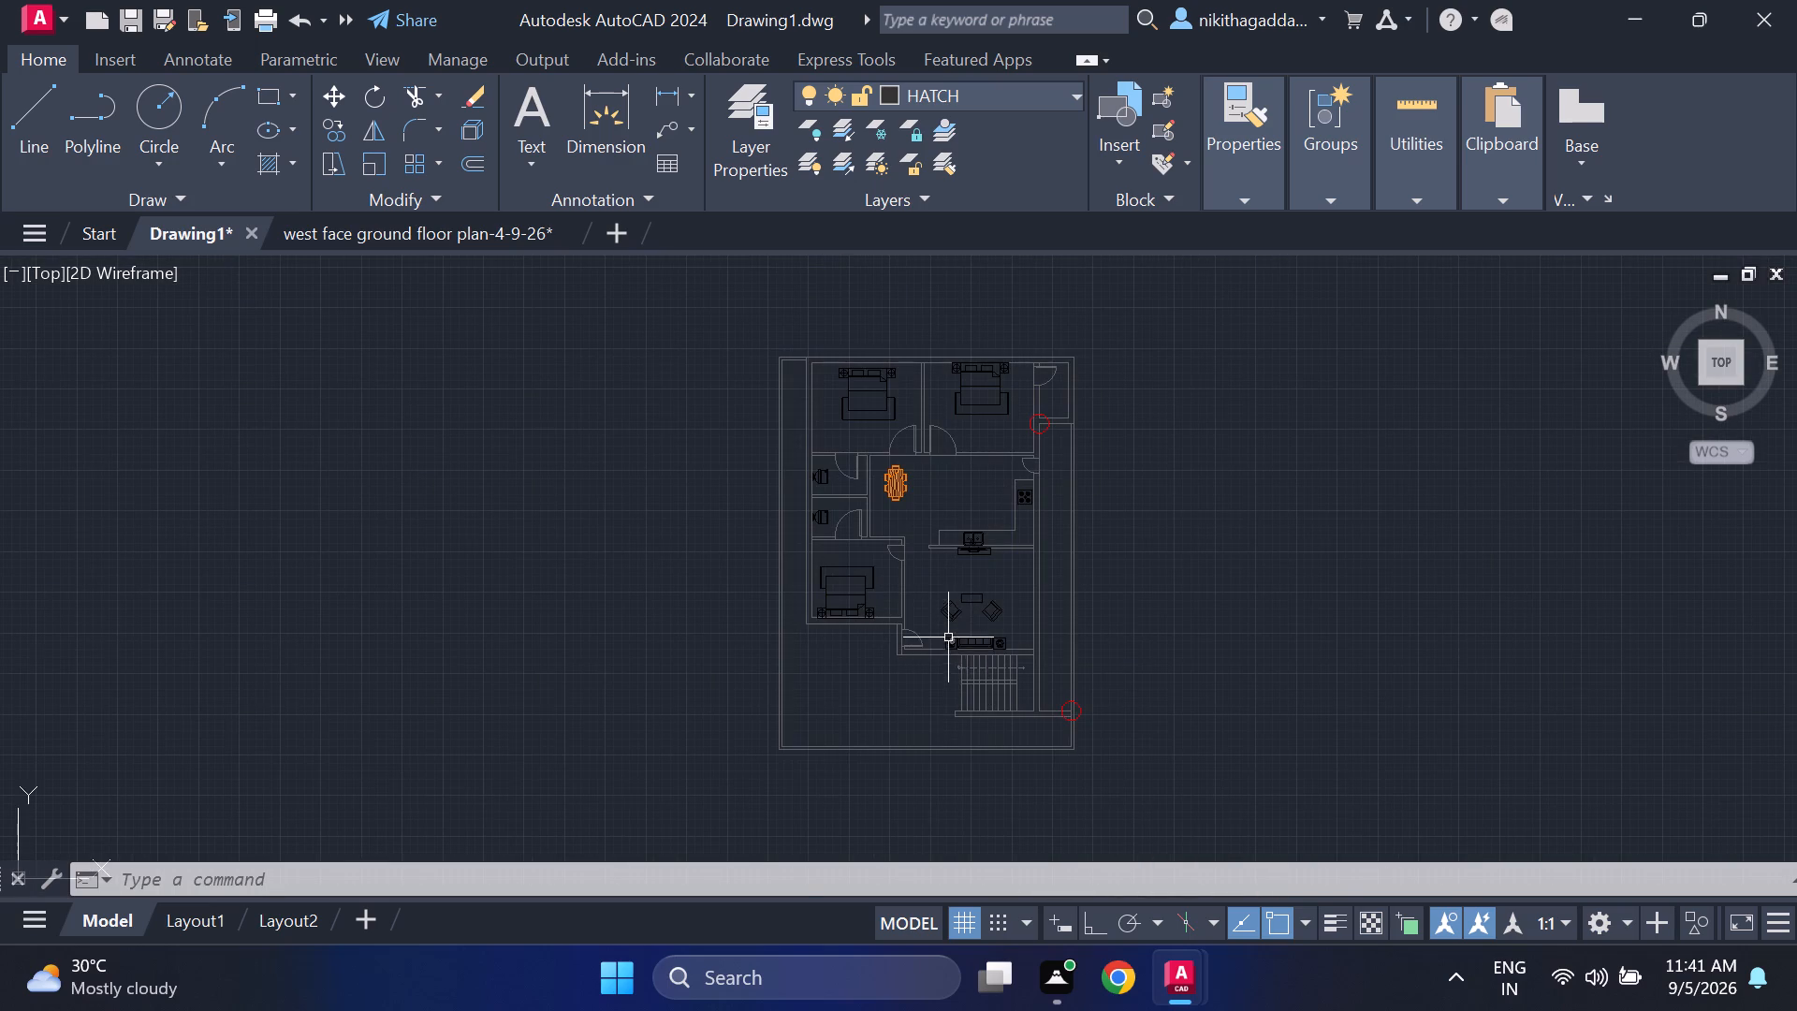
scroll(948, 637, up, 1)
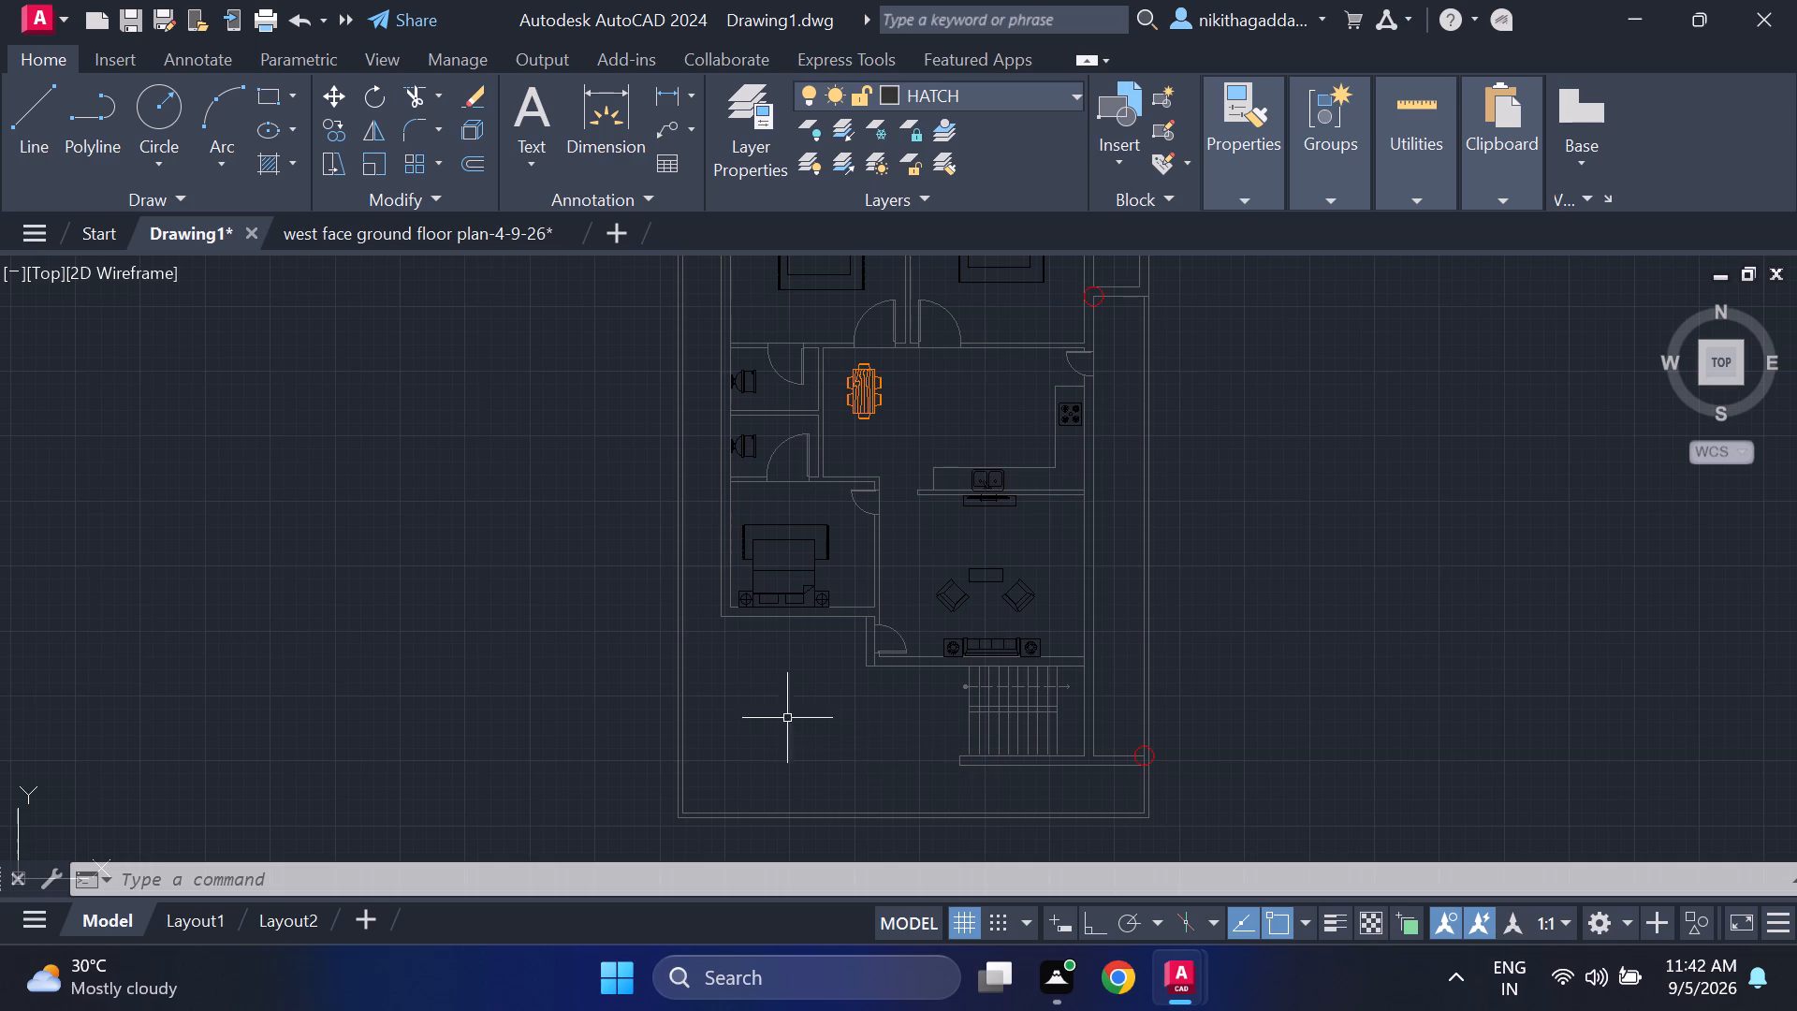
Open the drawing named reference from the Documents folder.
click(617, 227)
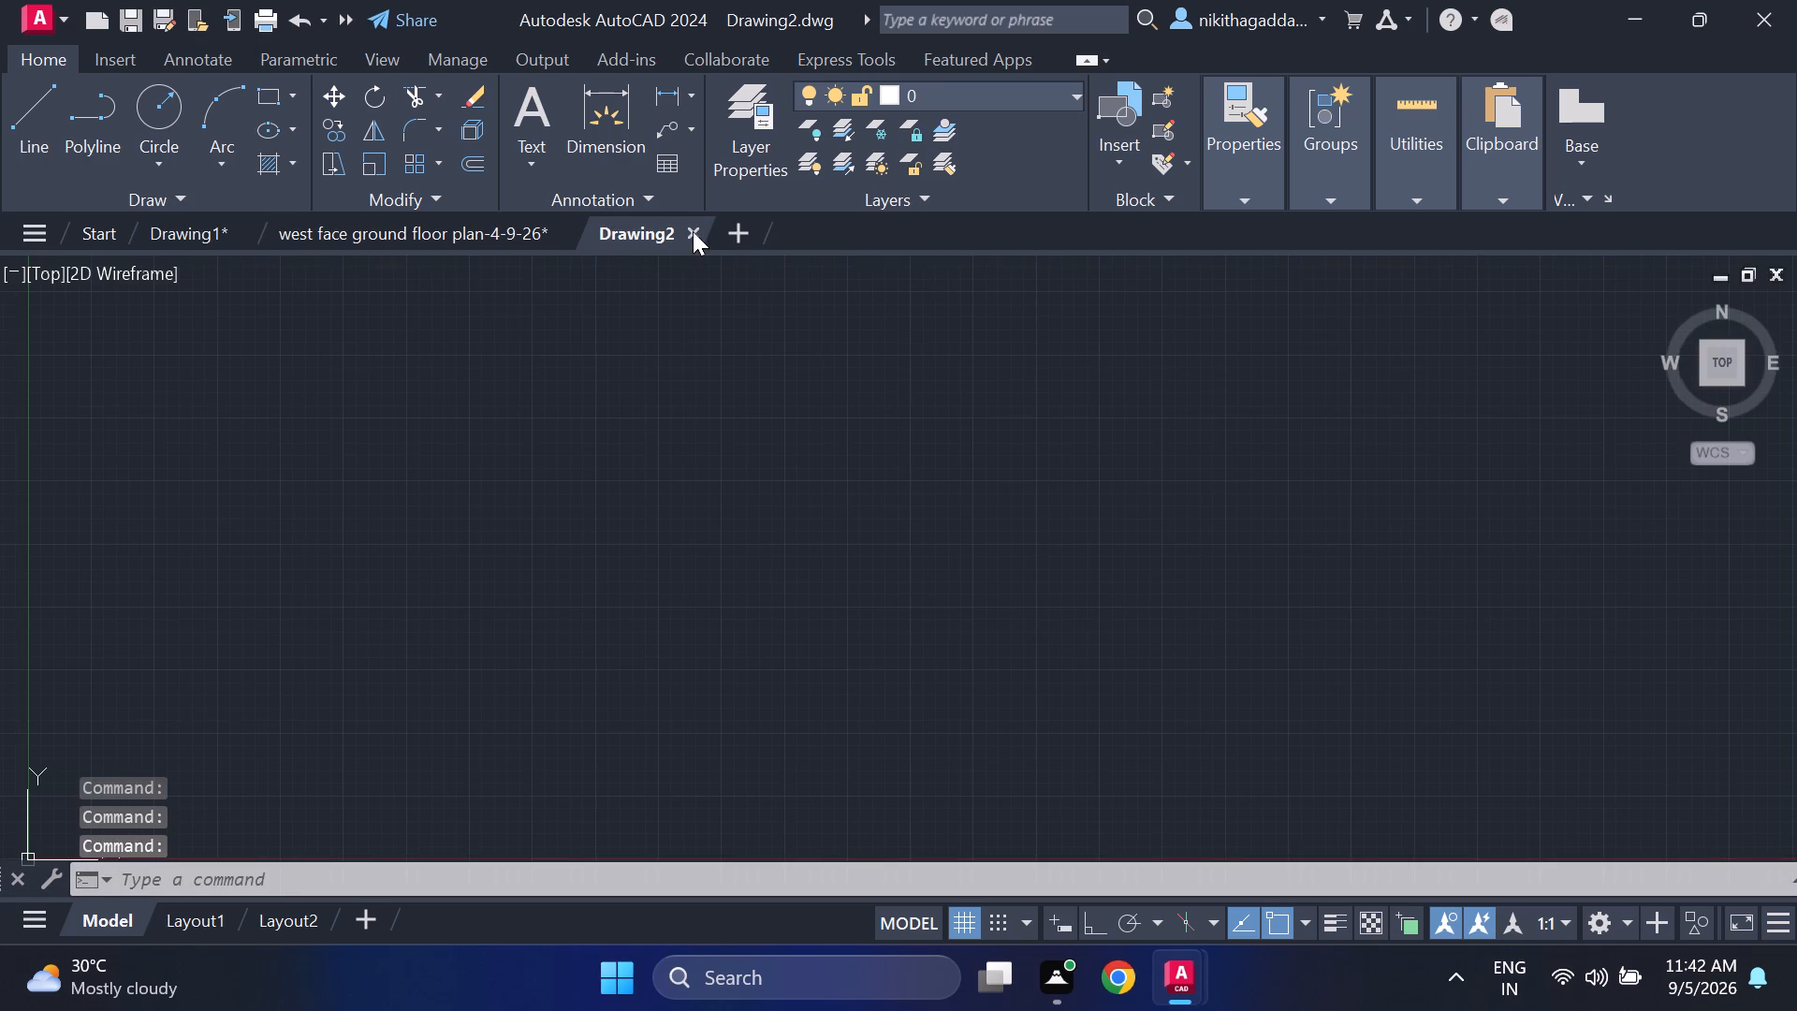
click(693, 231)
click(32, 225)
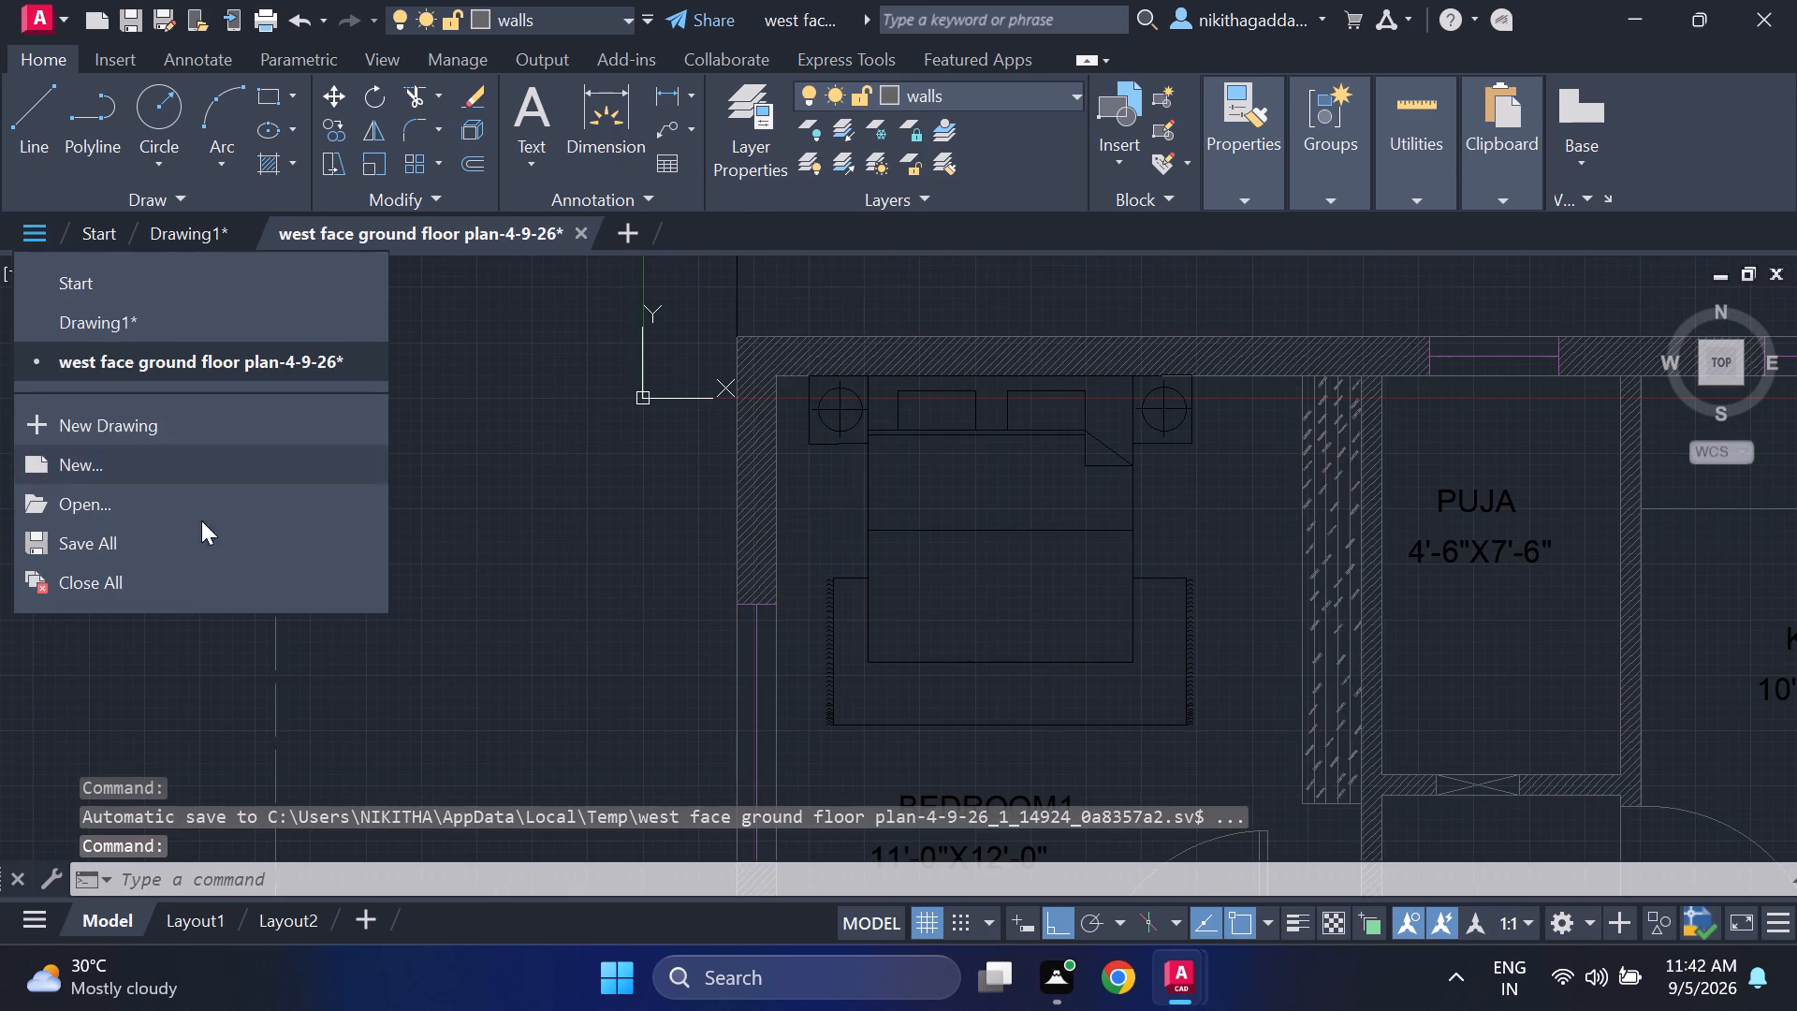
click(162, 489)
scroll(444, 582, down, 3)
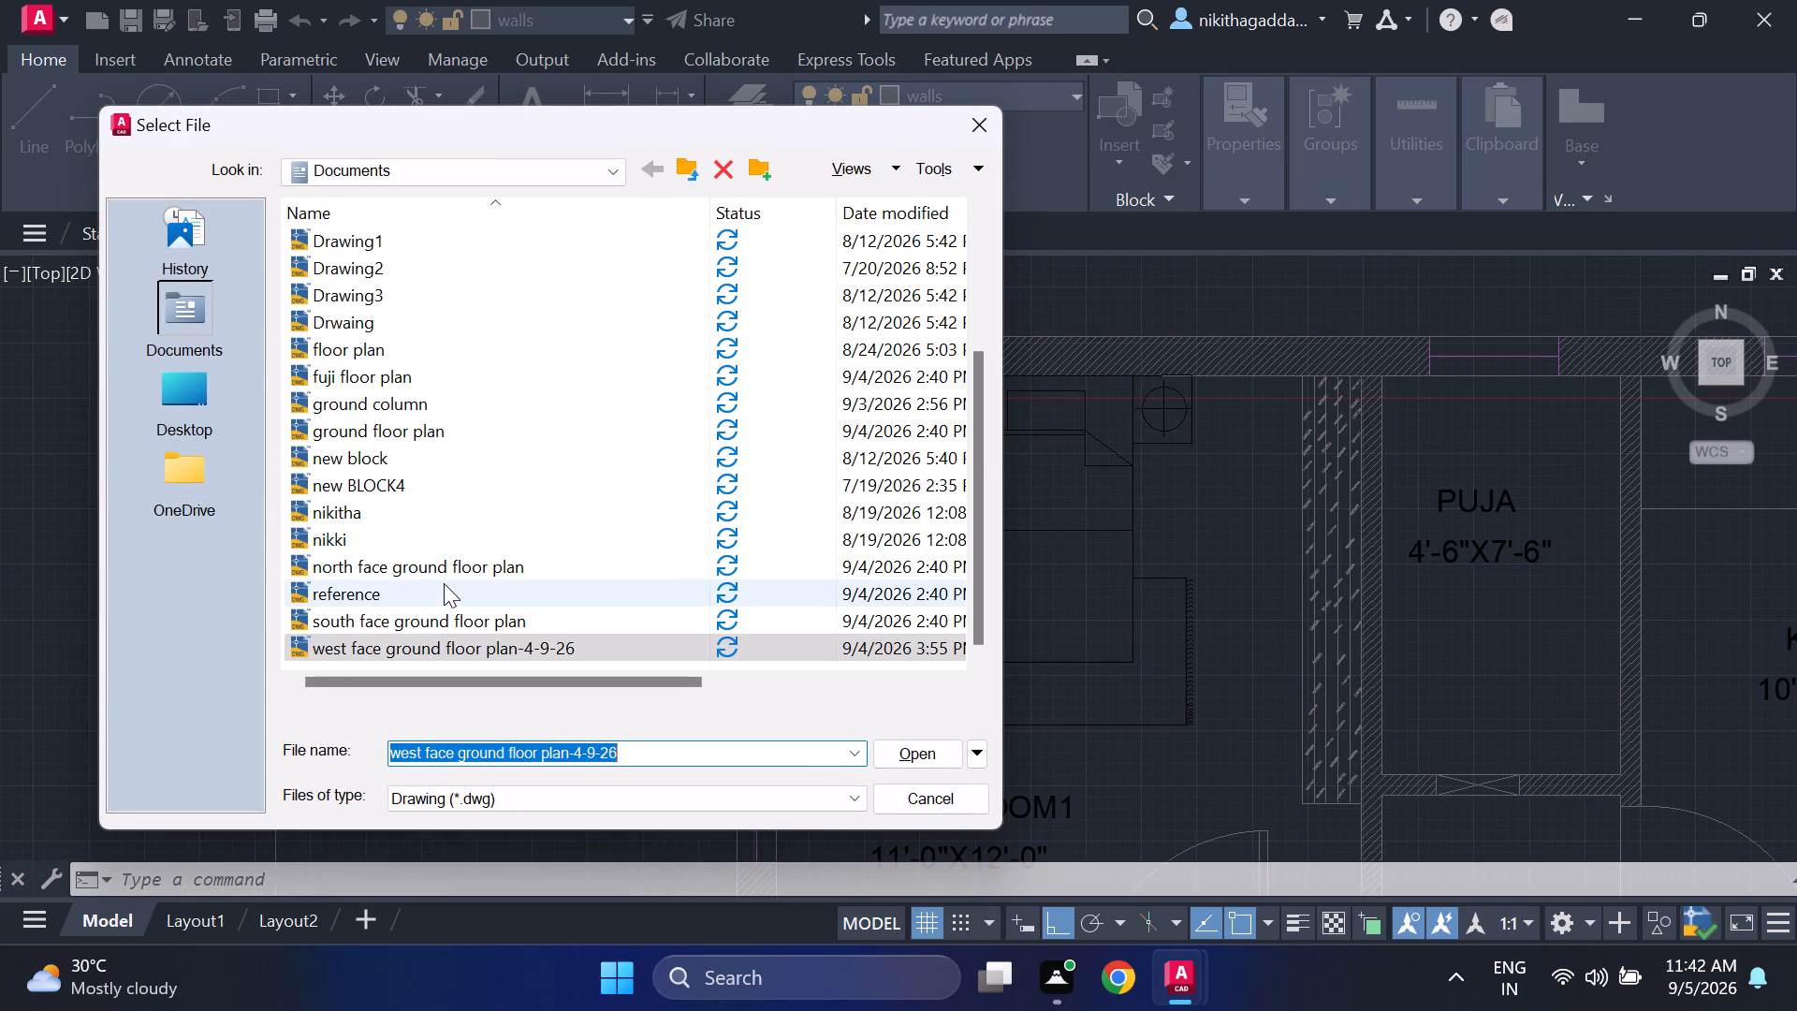
scroll(444, 585, up, 4)
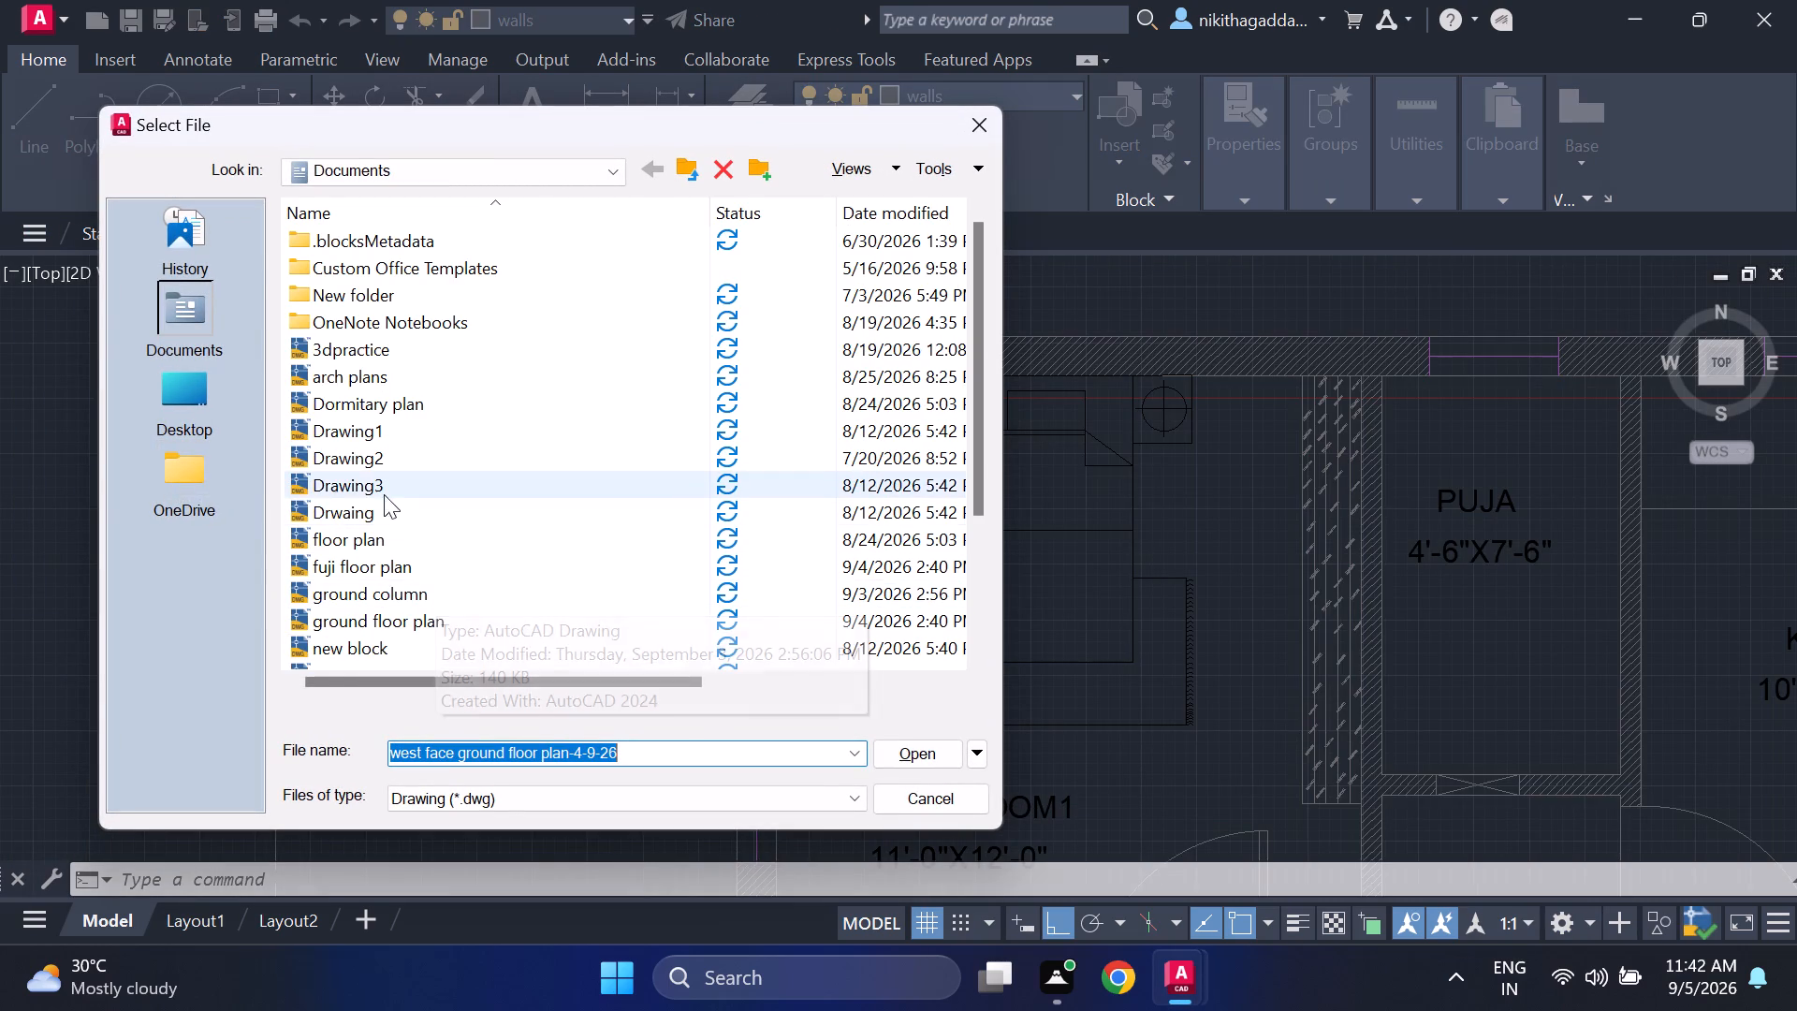
scroll(382, 509, down, 4)
click(351, 582)
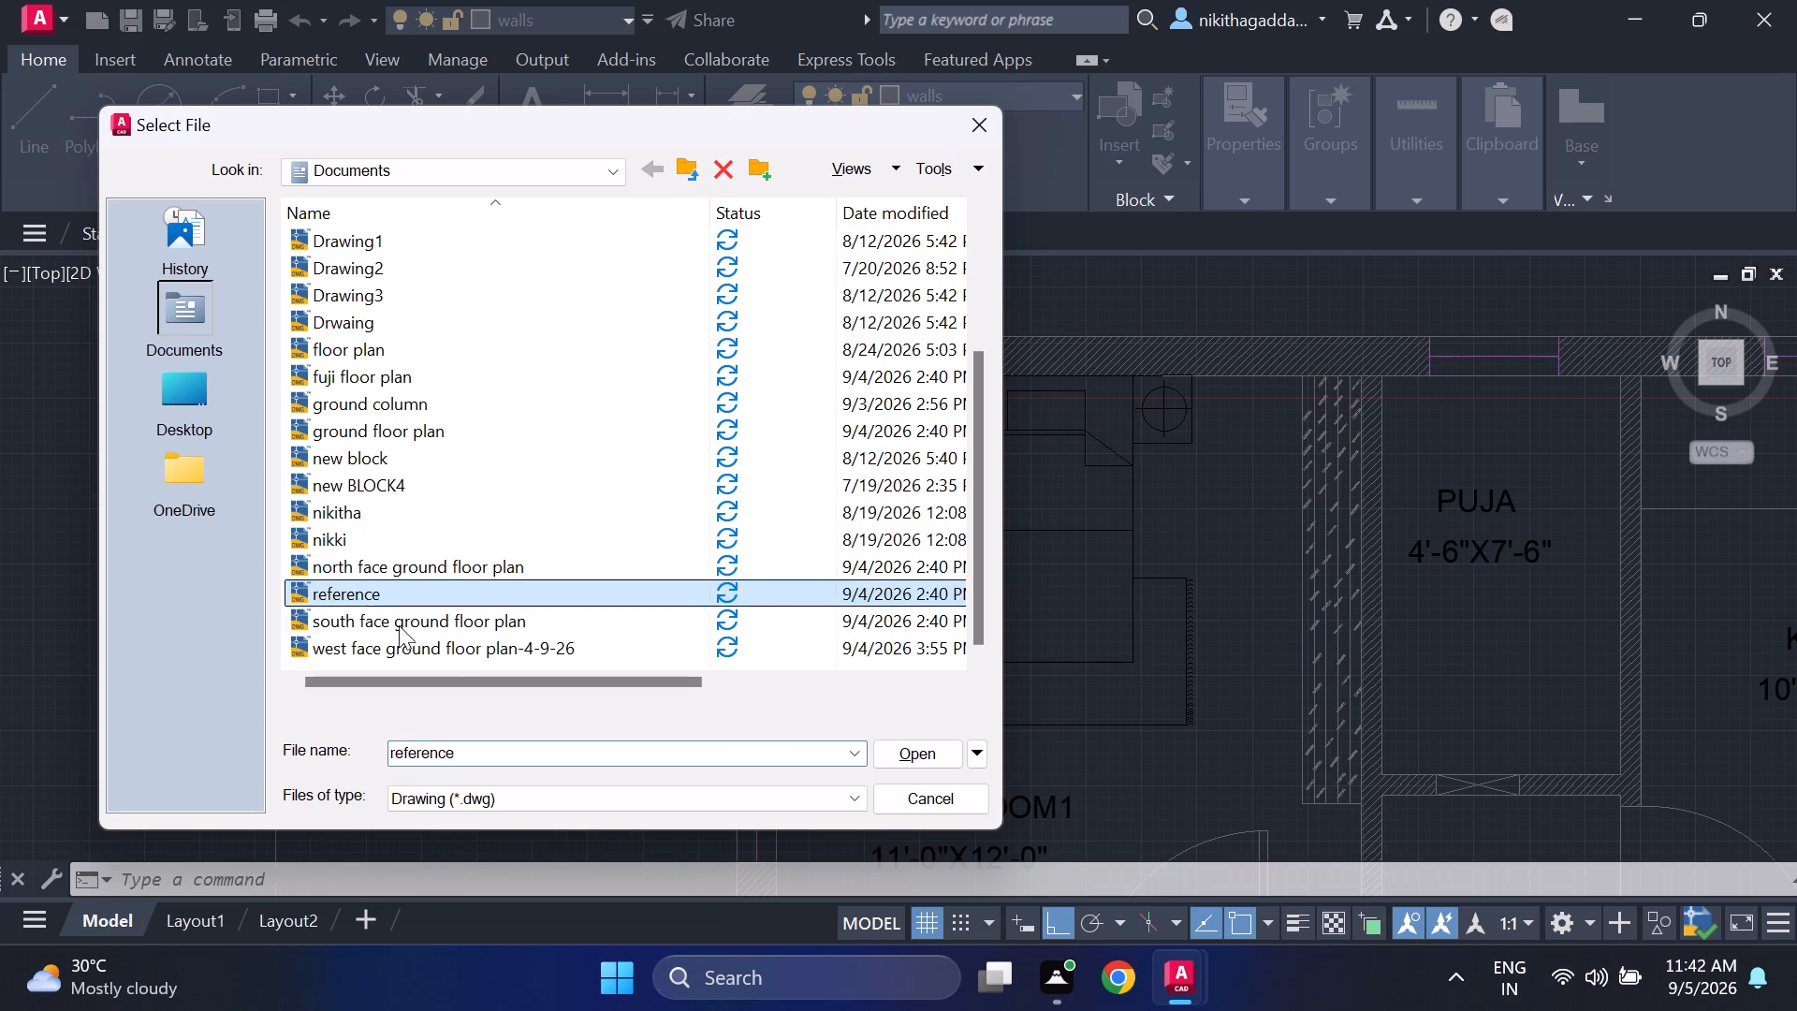
click(904, 753)
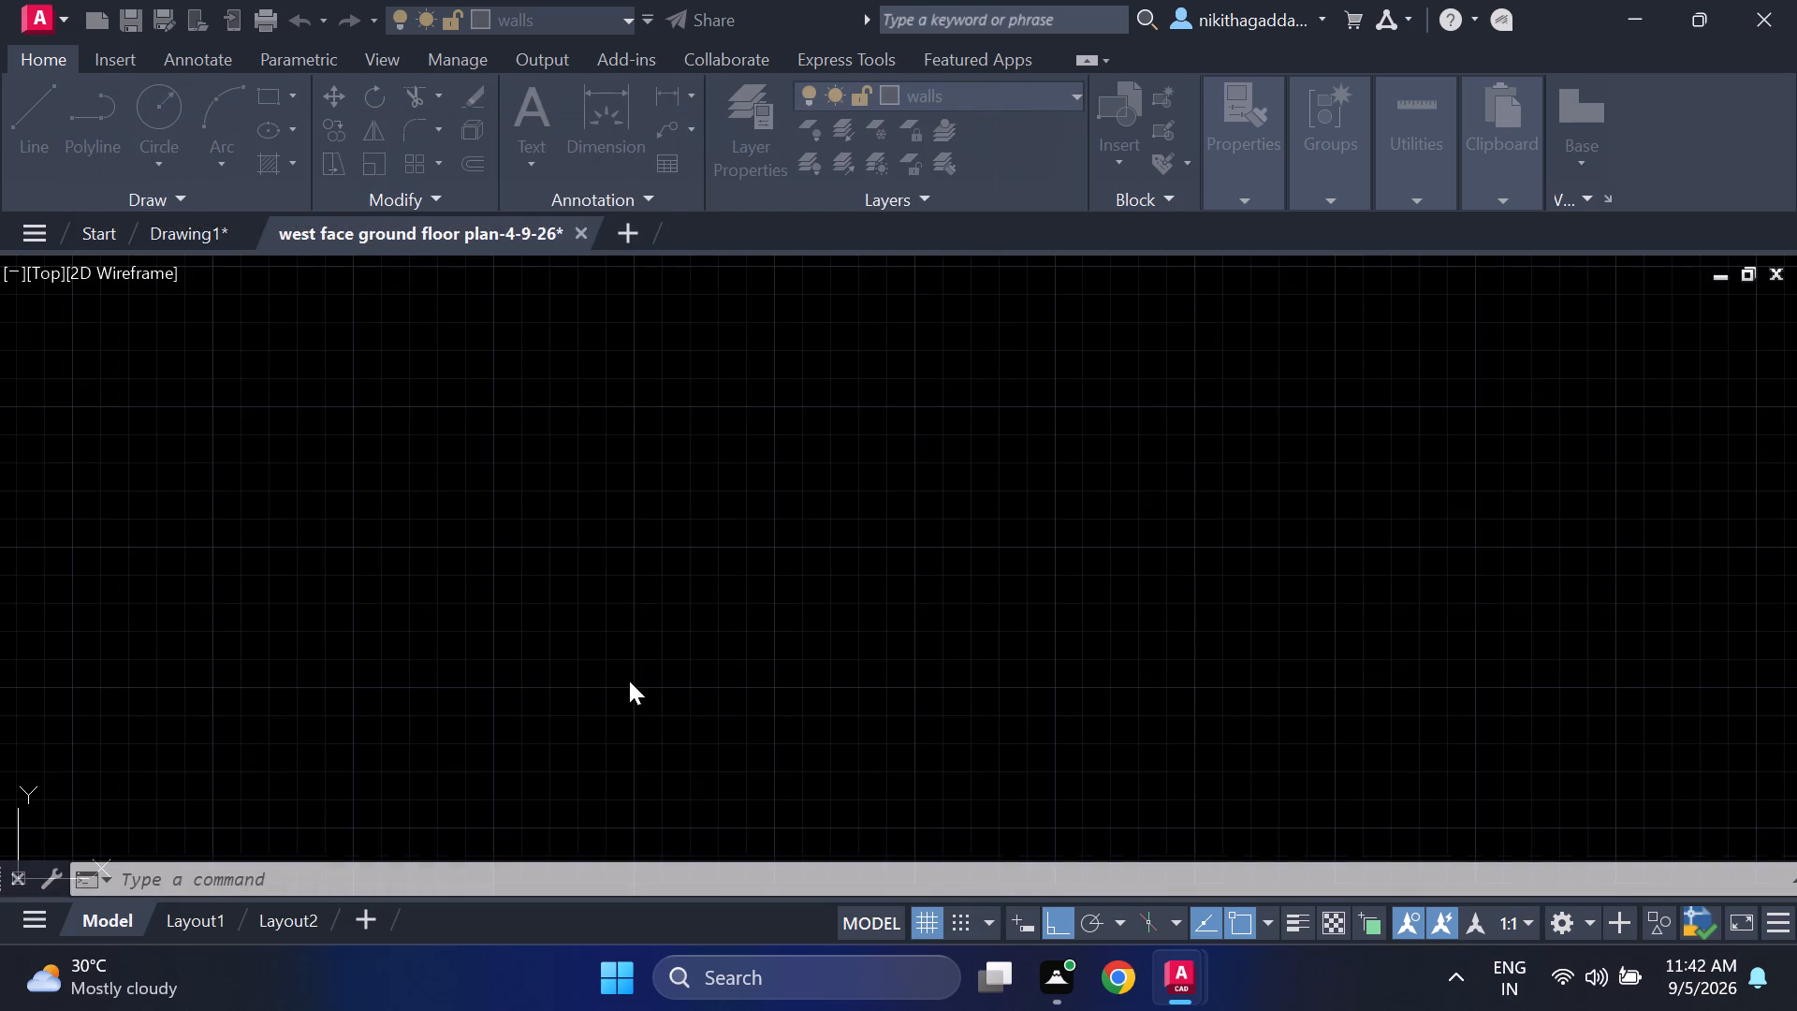
Examine the parked cars south of the kitchen on the first furnished villa plan sheet.
scroll(629, 681, down, 4)
scroll(444, 567, down, 3)
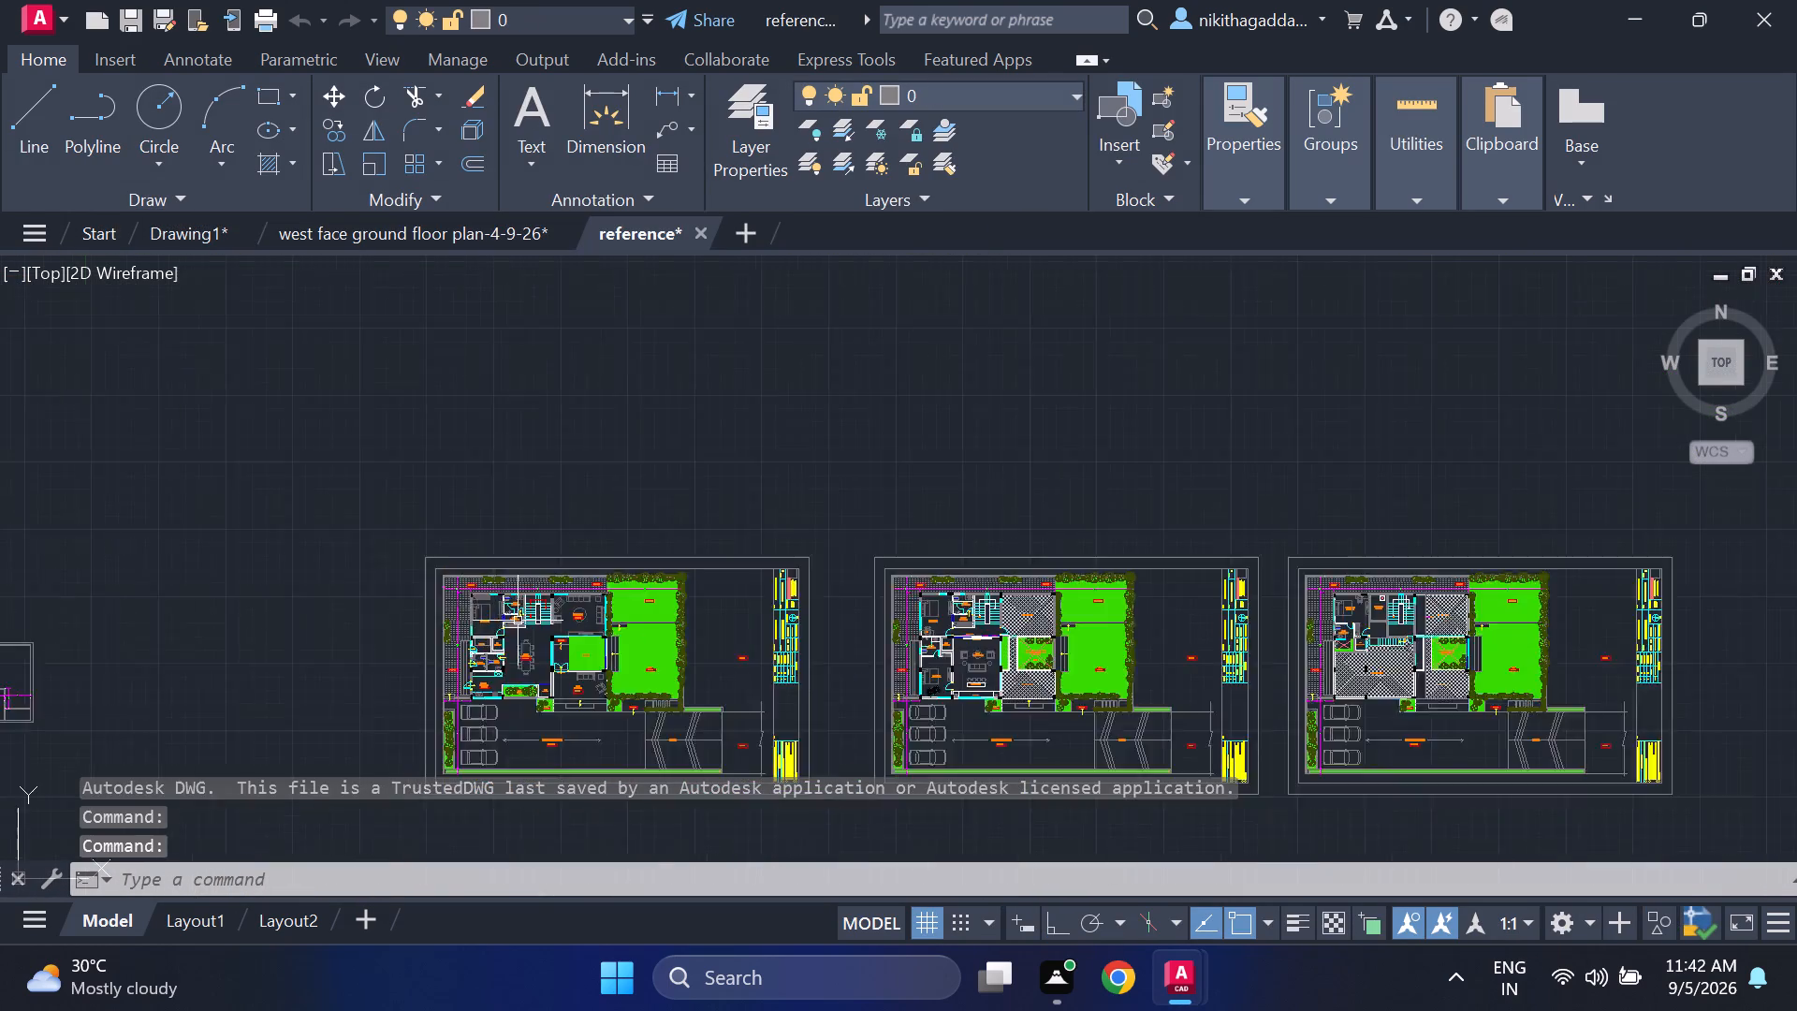
scroll(593, 687, up, 4)
middle_drag(262, 703, 471, 685)
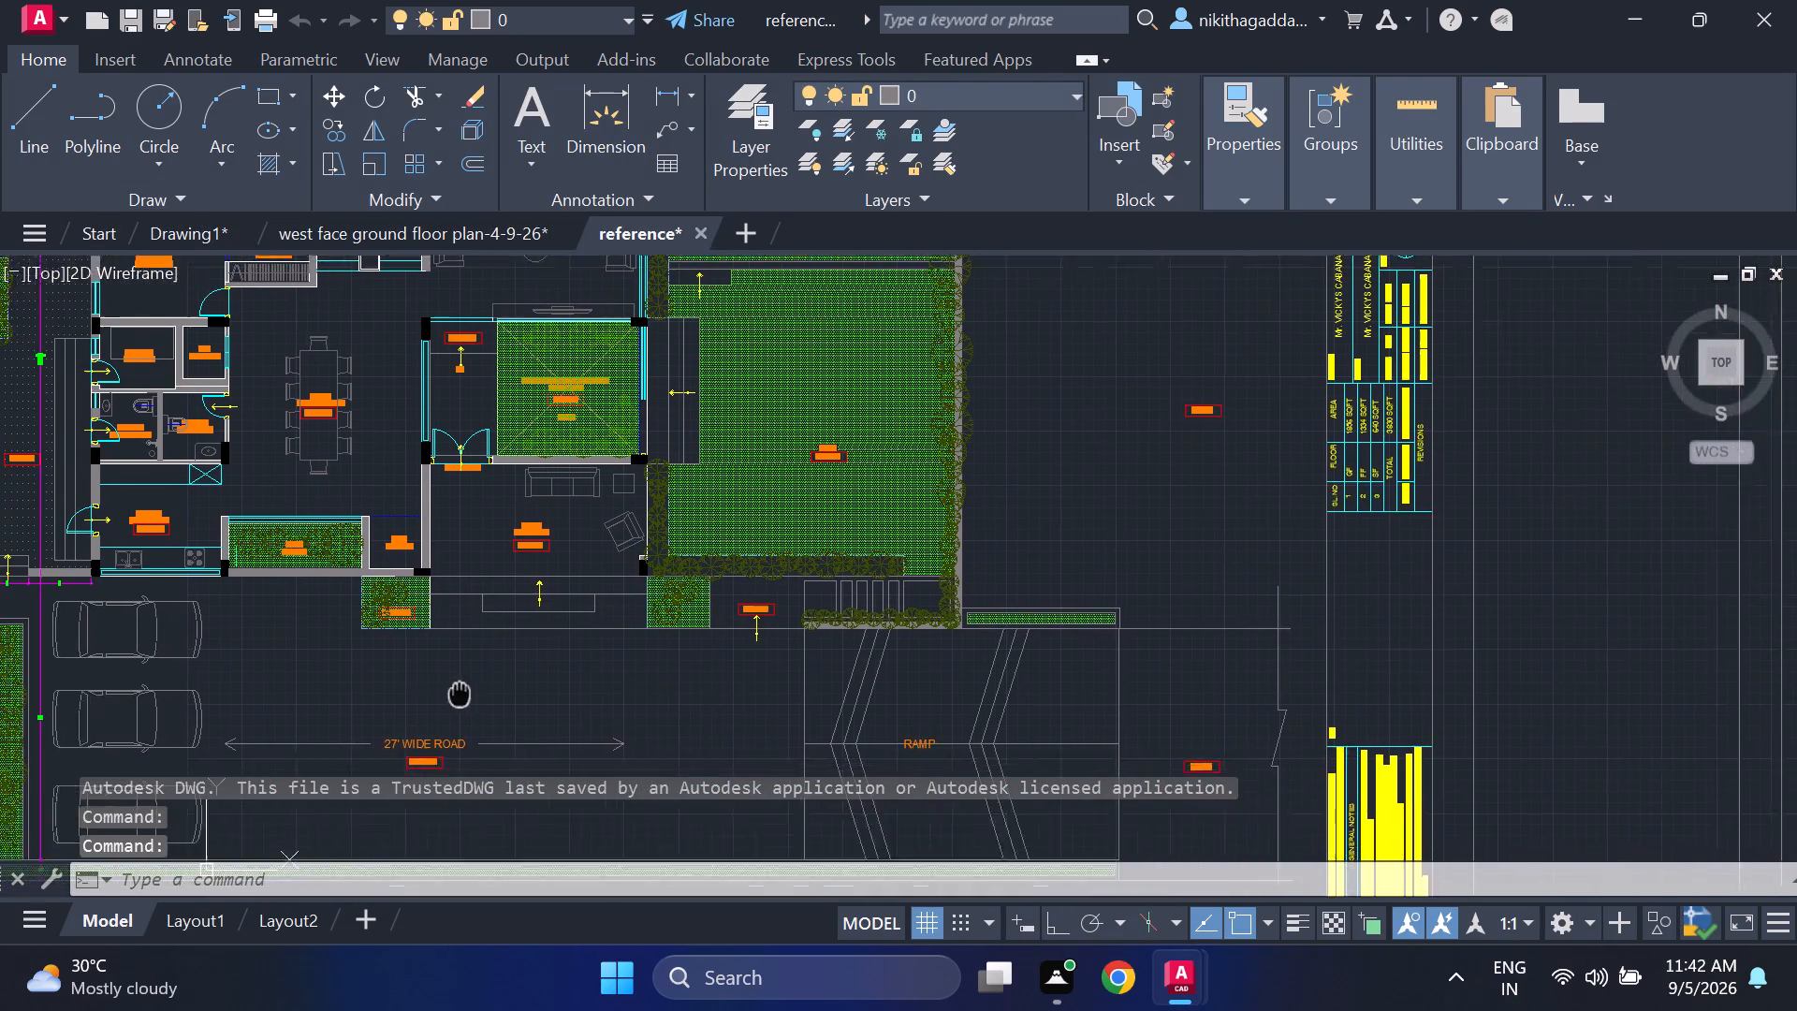
middle_drag(471, 685, 533, 652)
scroll(224, 607, up, 2)
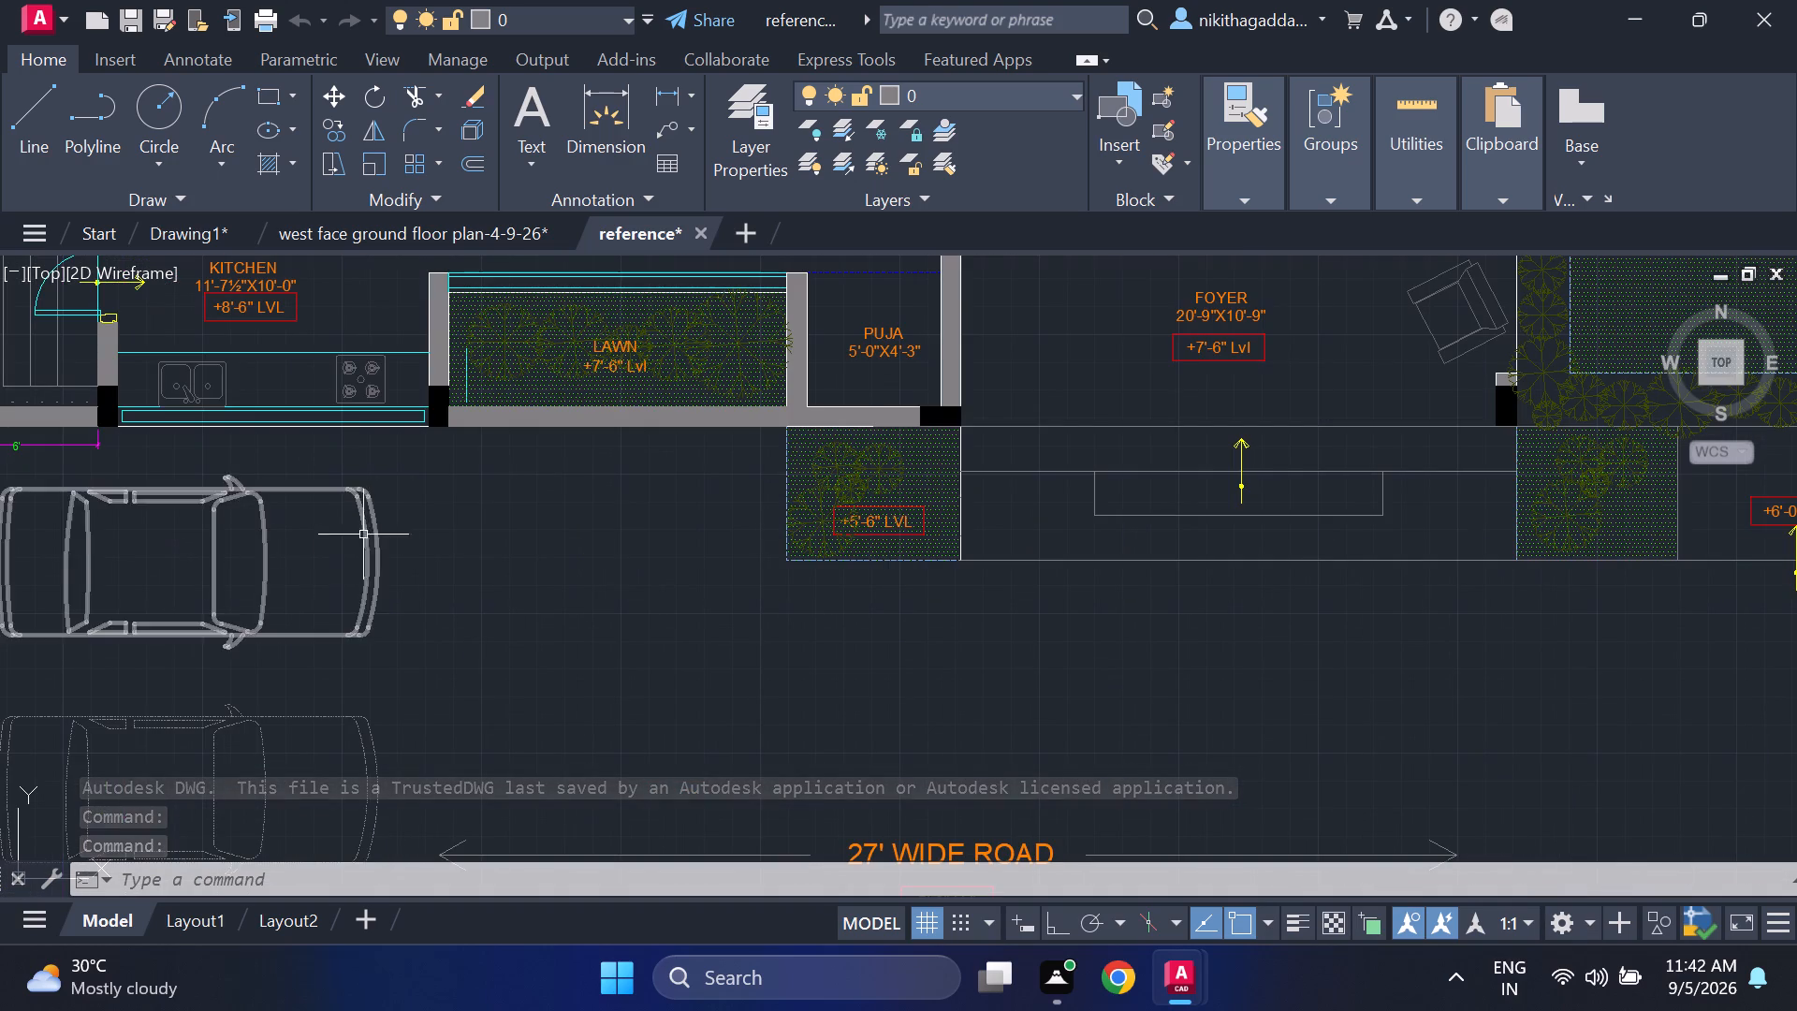
middle_drag(290, 567, 377, 527)
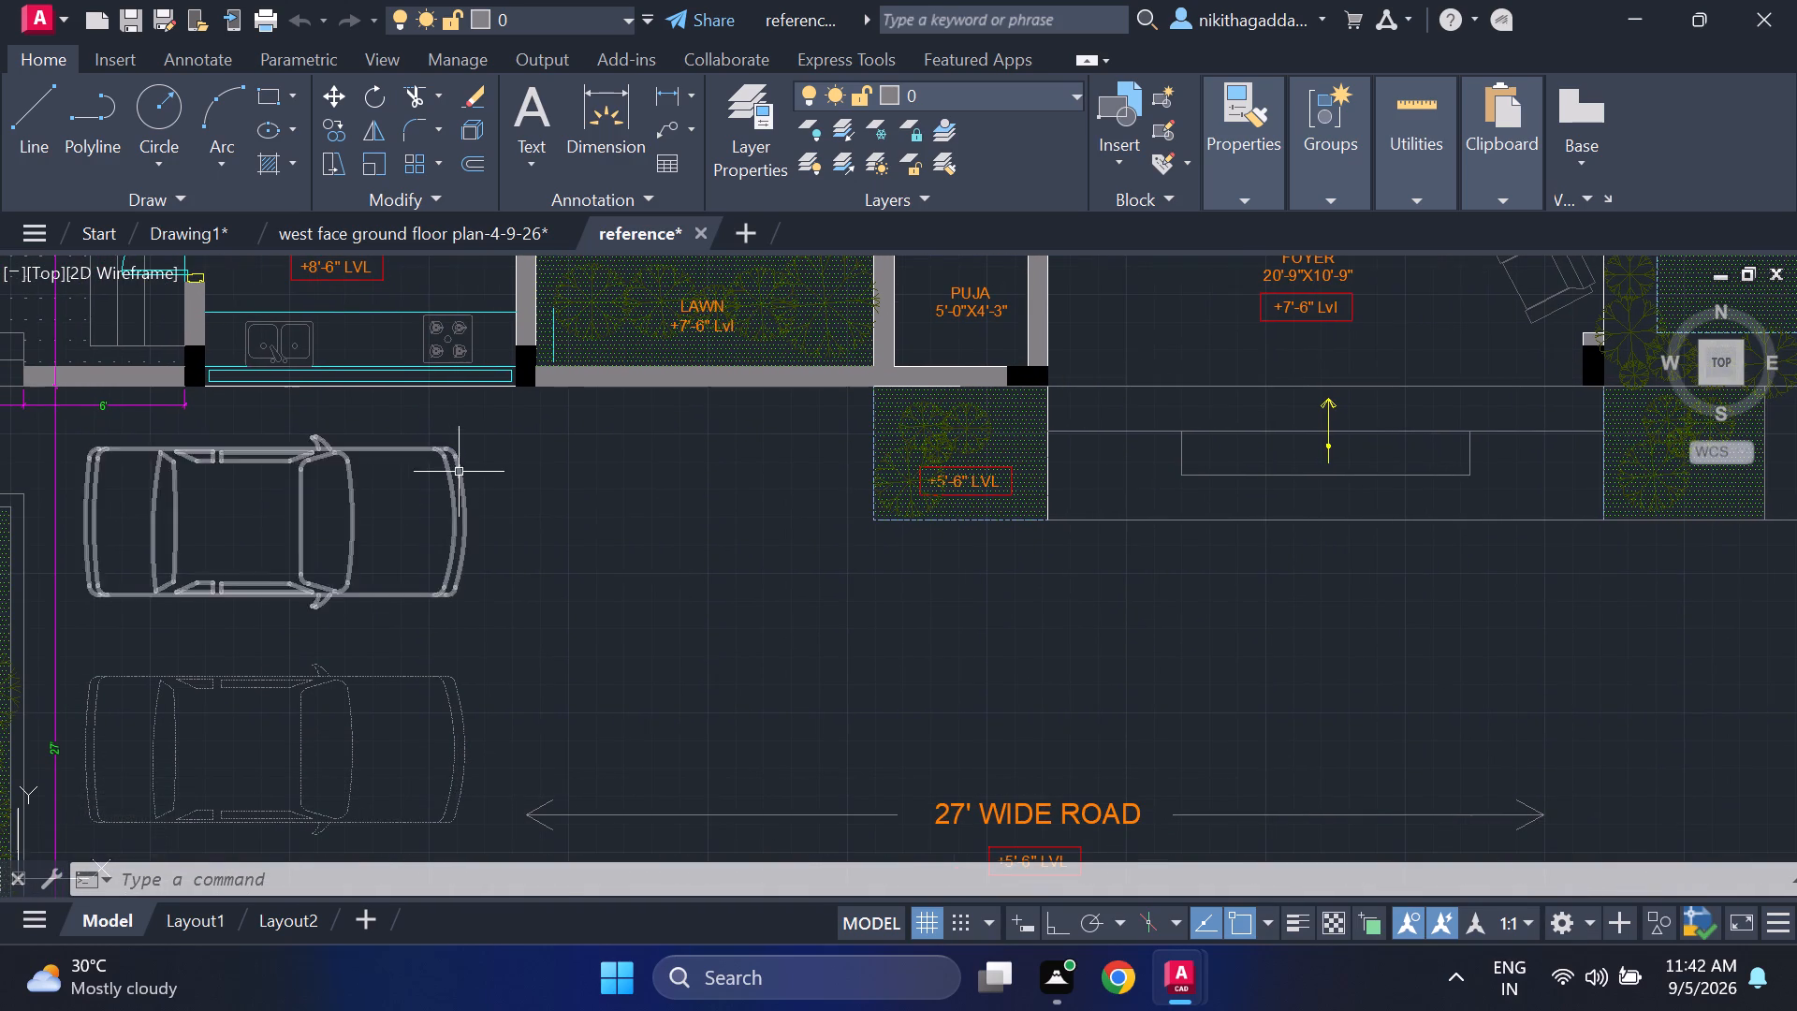
click(459, 470)
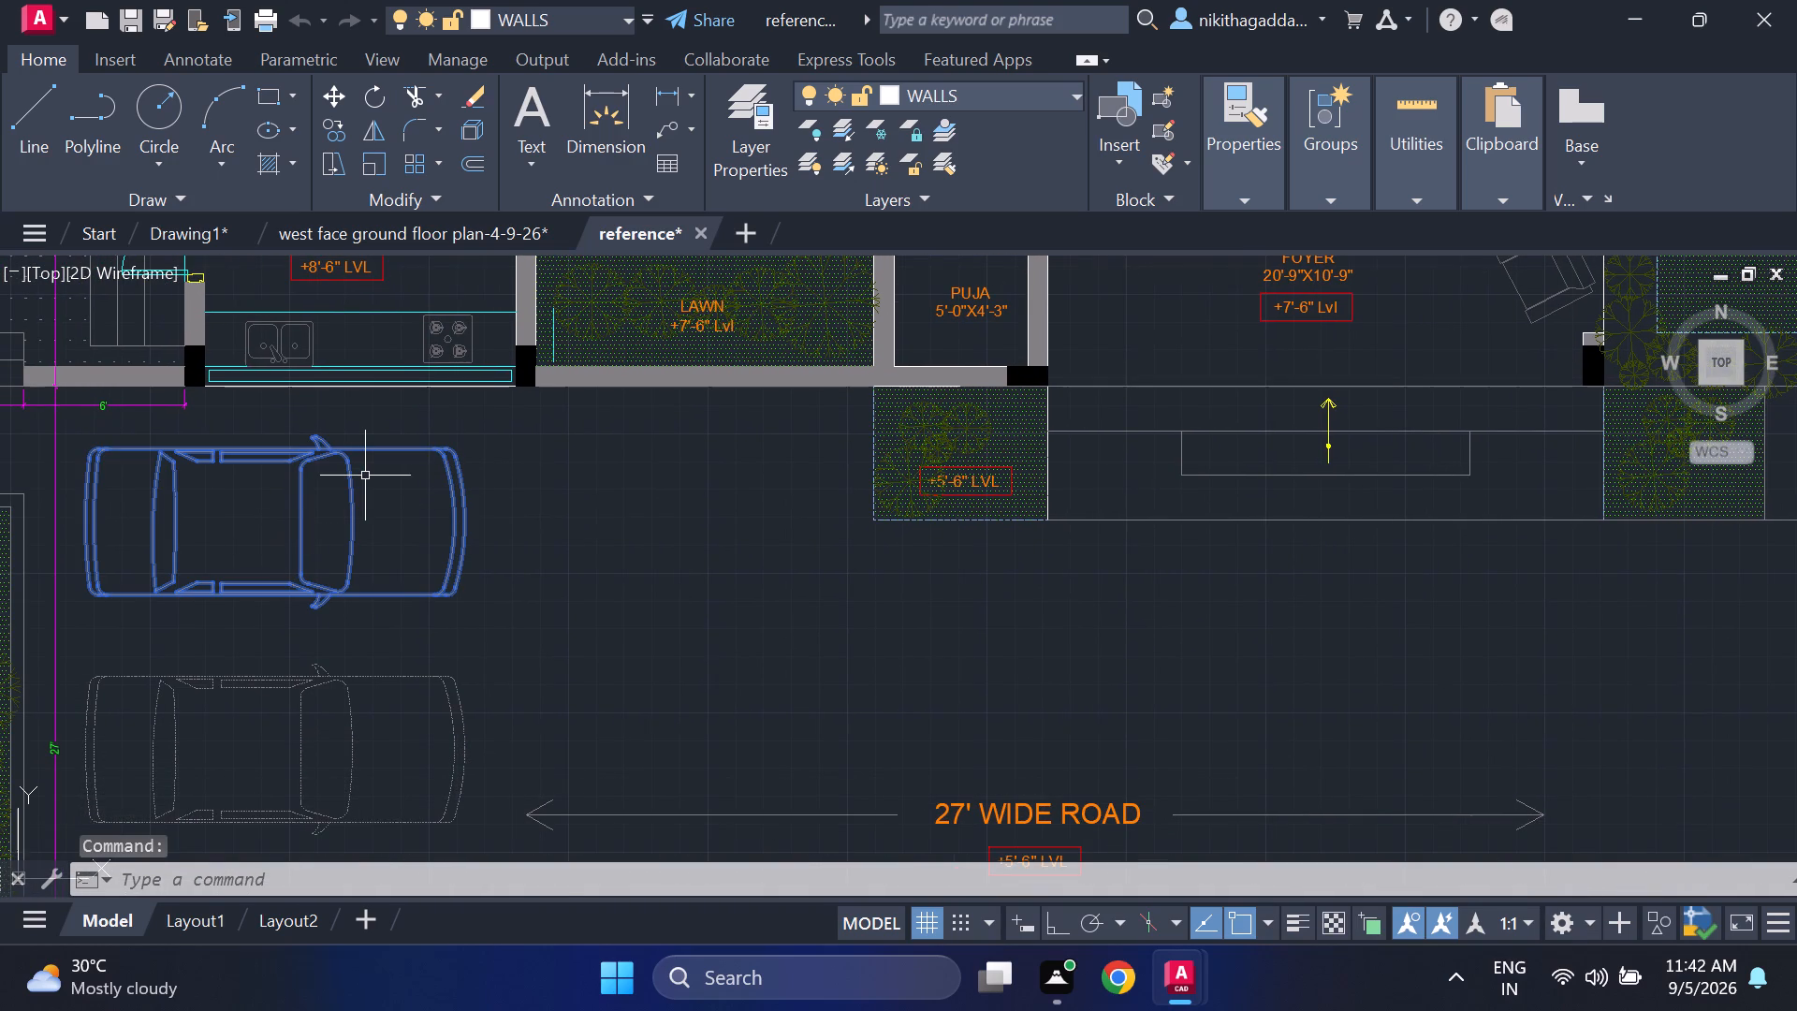
scroll(345, 469, down, 3)
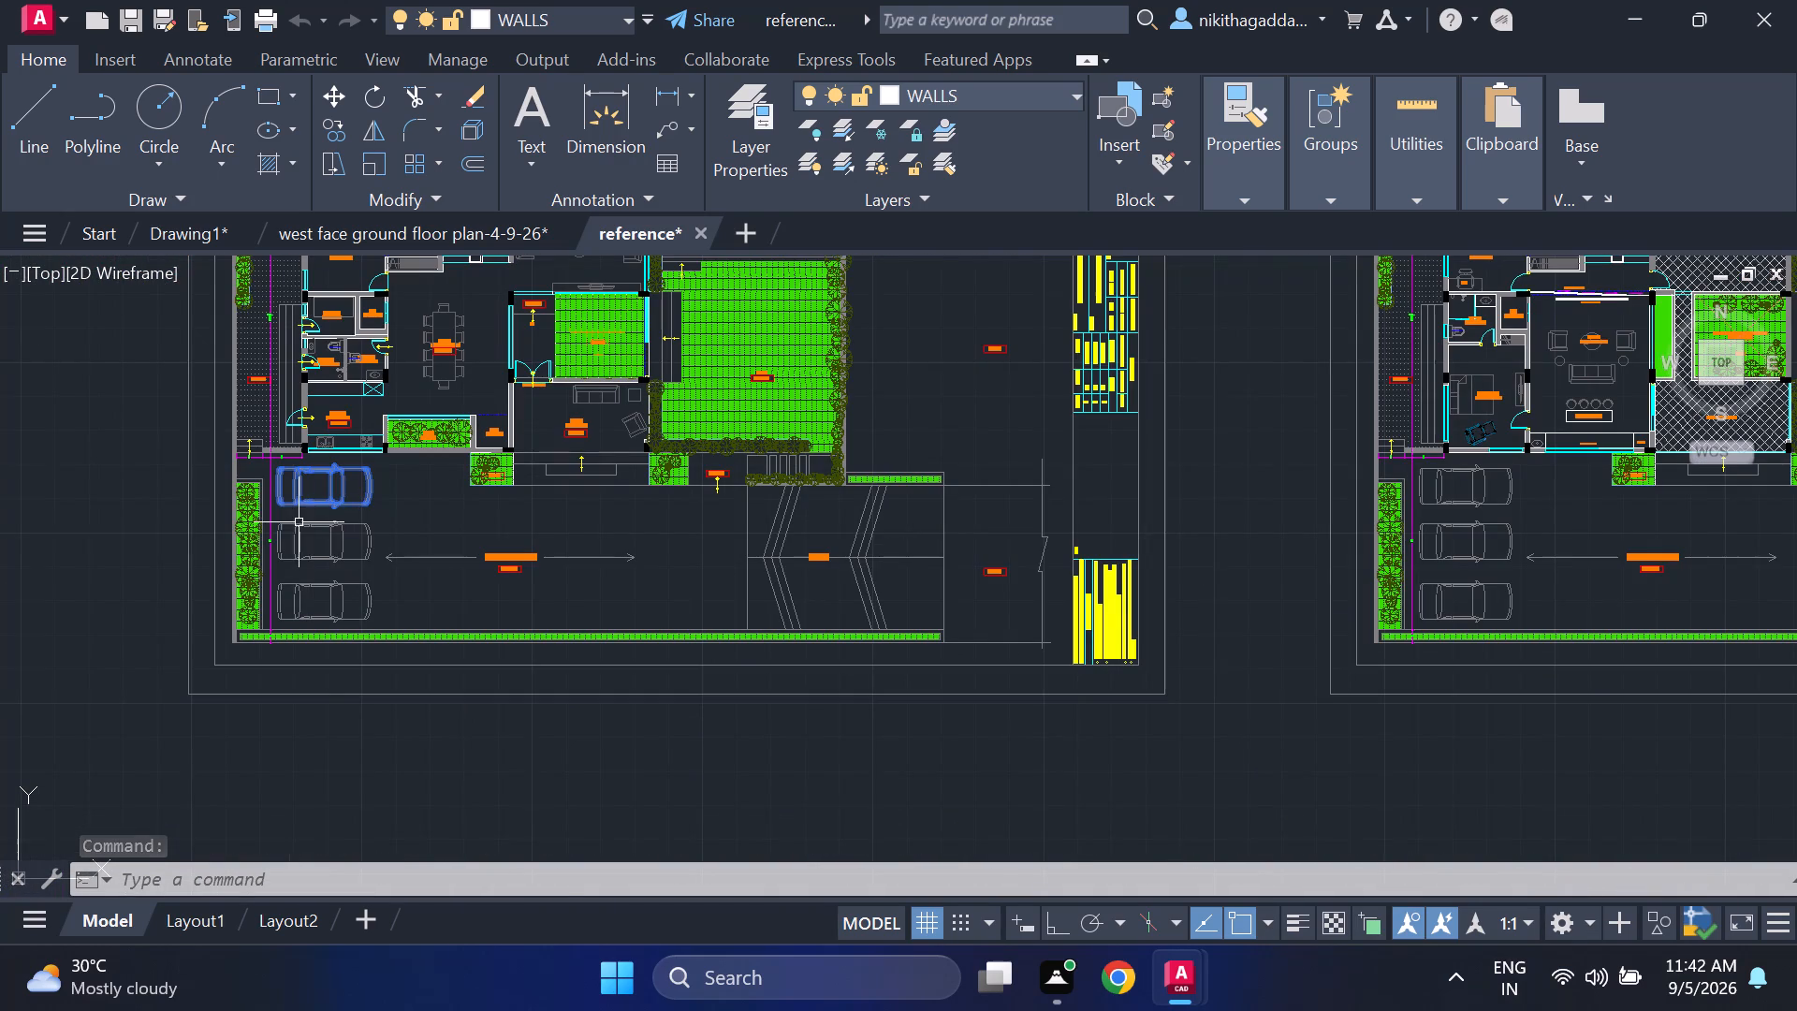
key(Escape)
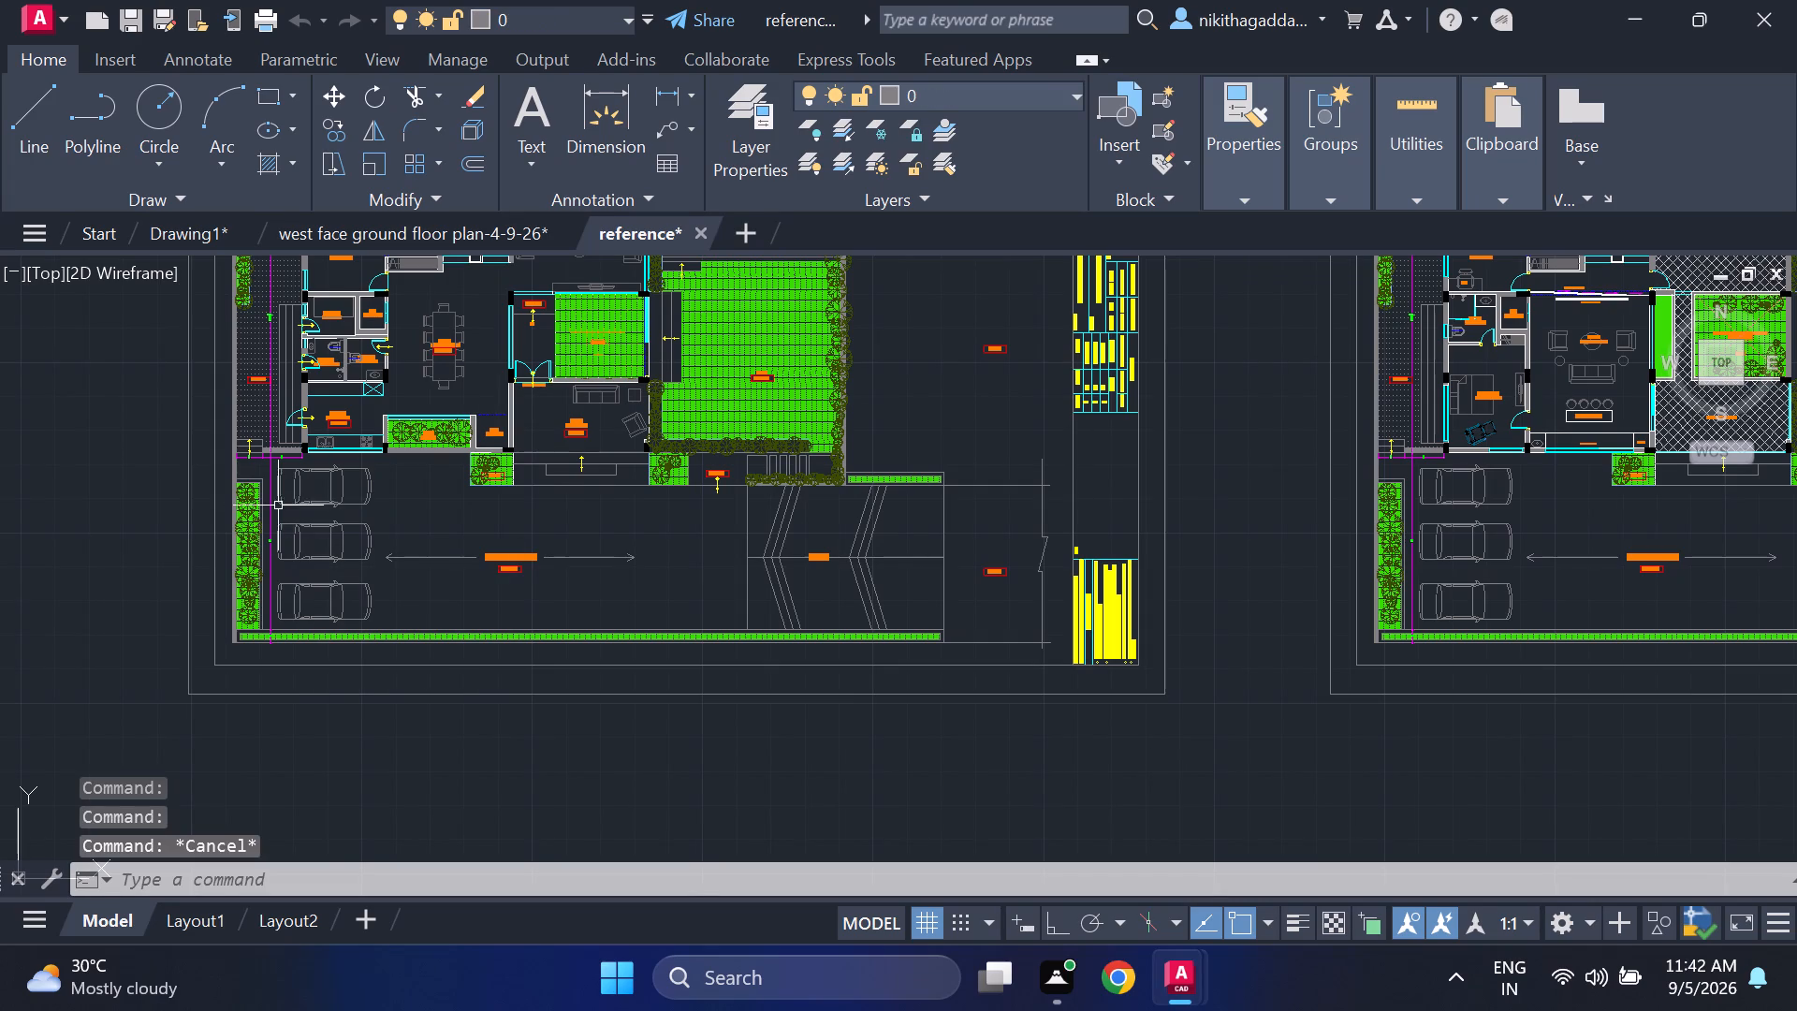
Insert the Vehicles - Metric and Vehicles - Imperial sample blocks from the tool palettes in the empty space below the first villa sheet.
text(tp)
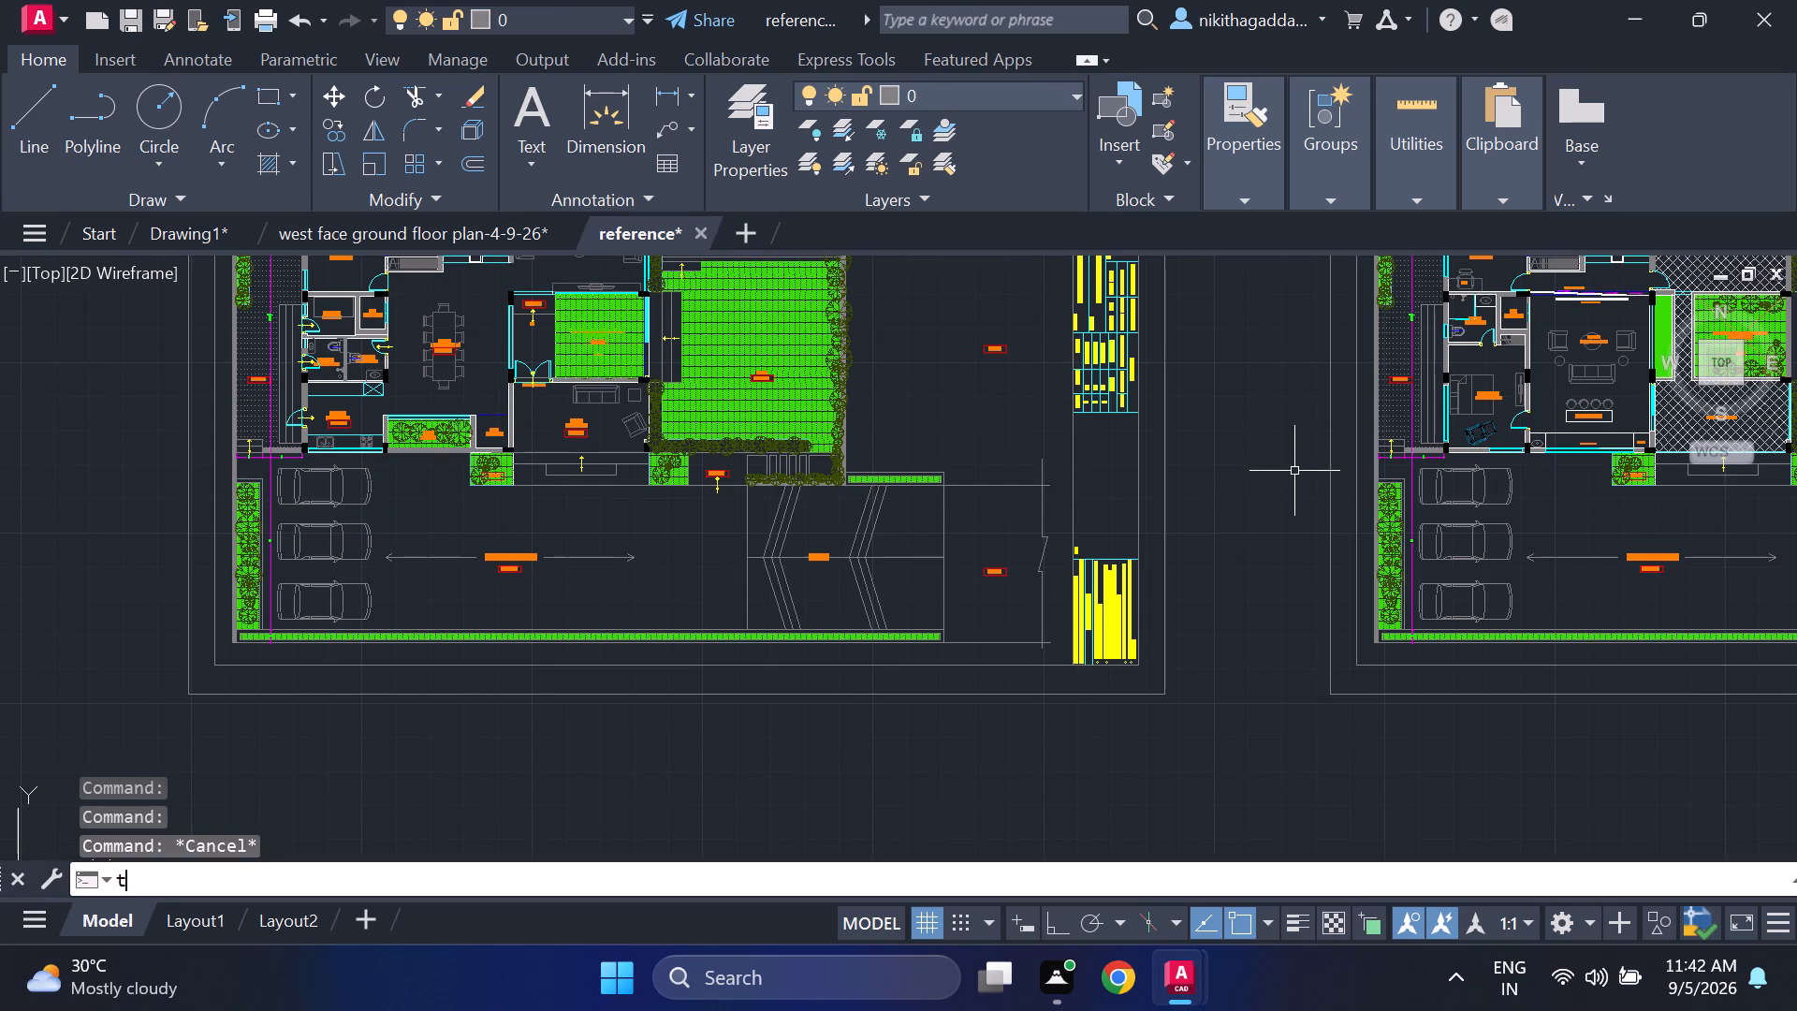
key(Return)
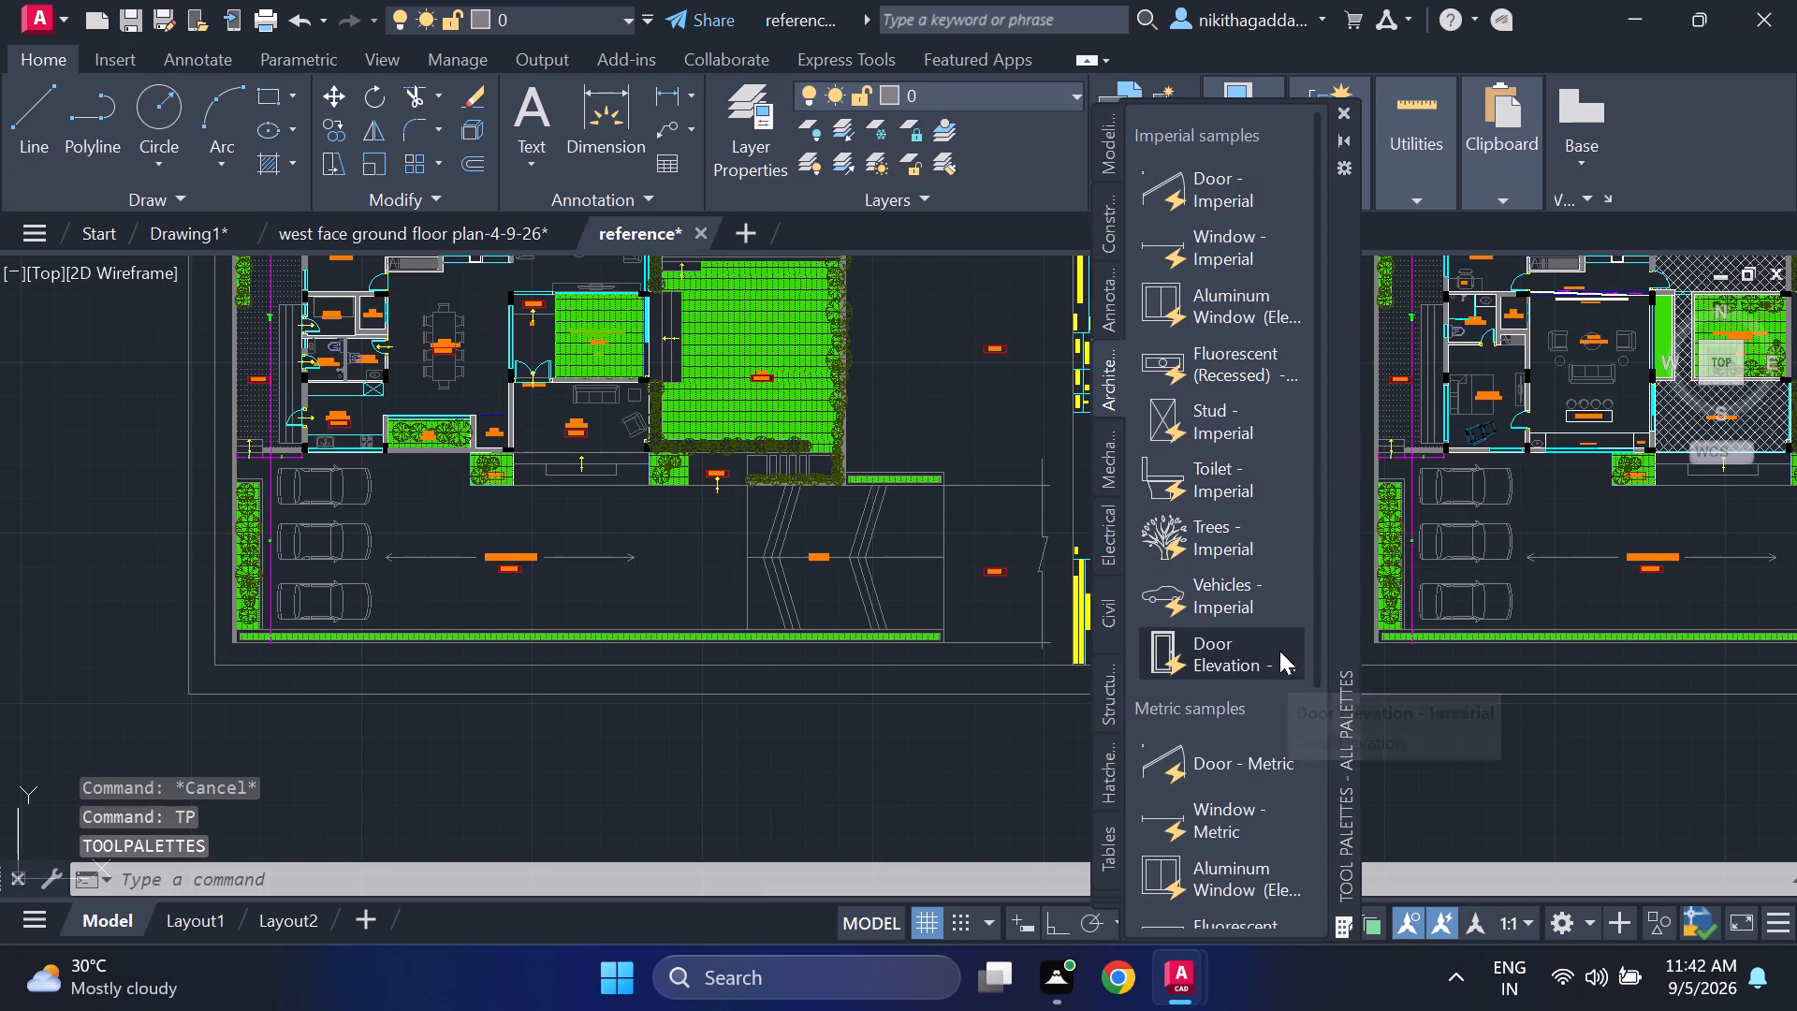
scroll(1247, 652, down, 3)
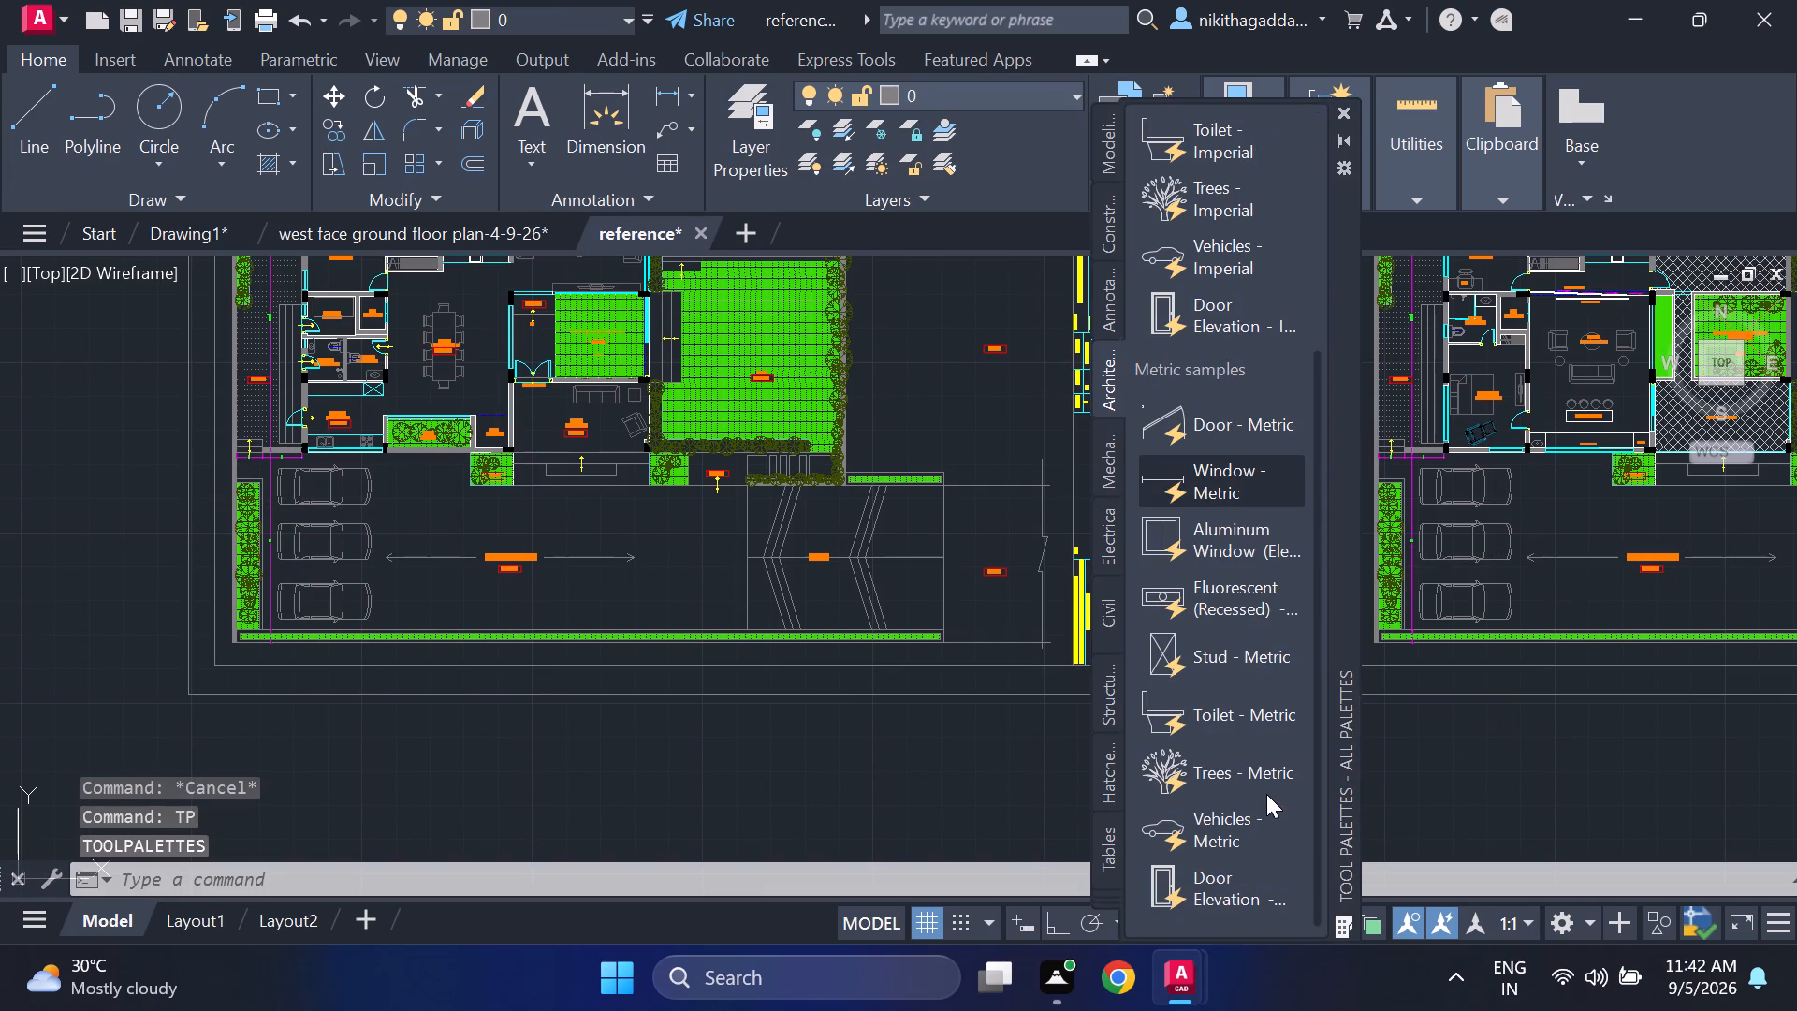
drag(1240, 813, 825, 784)
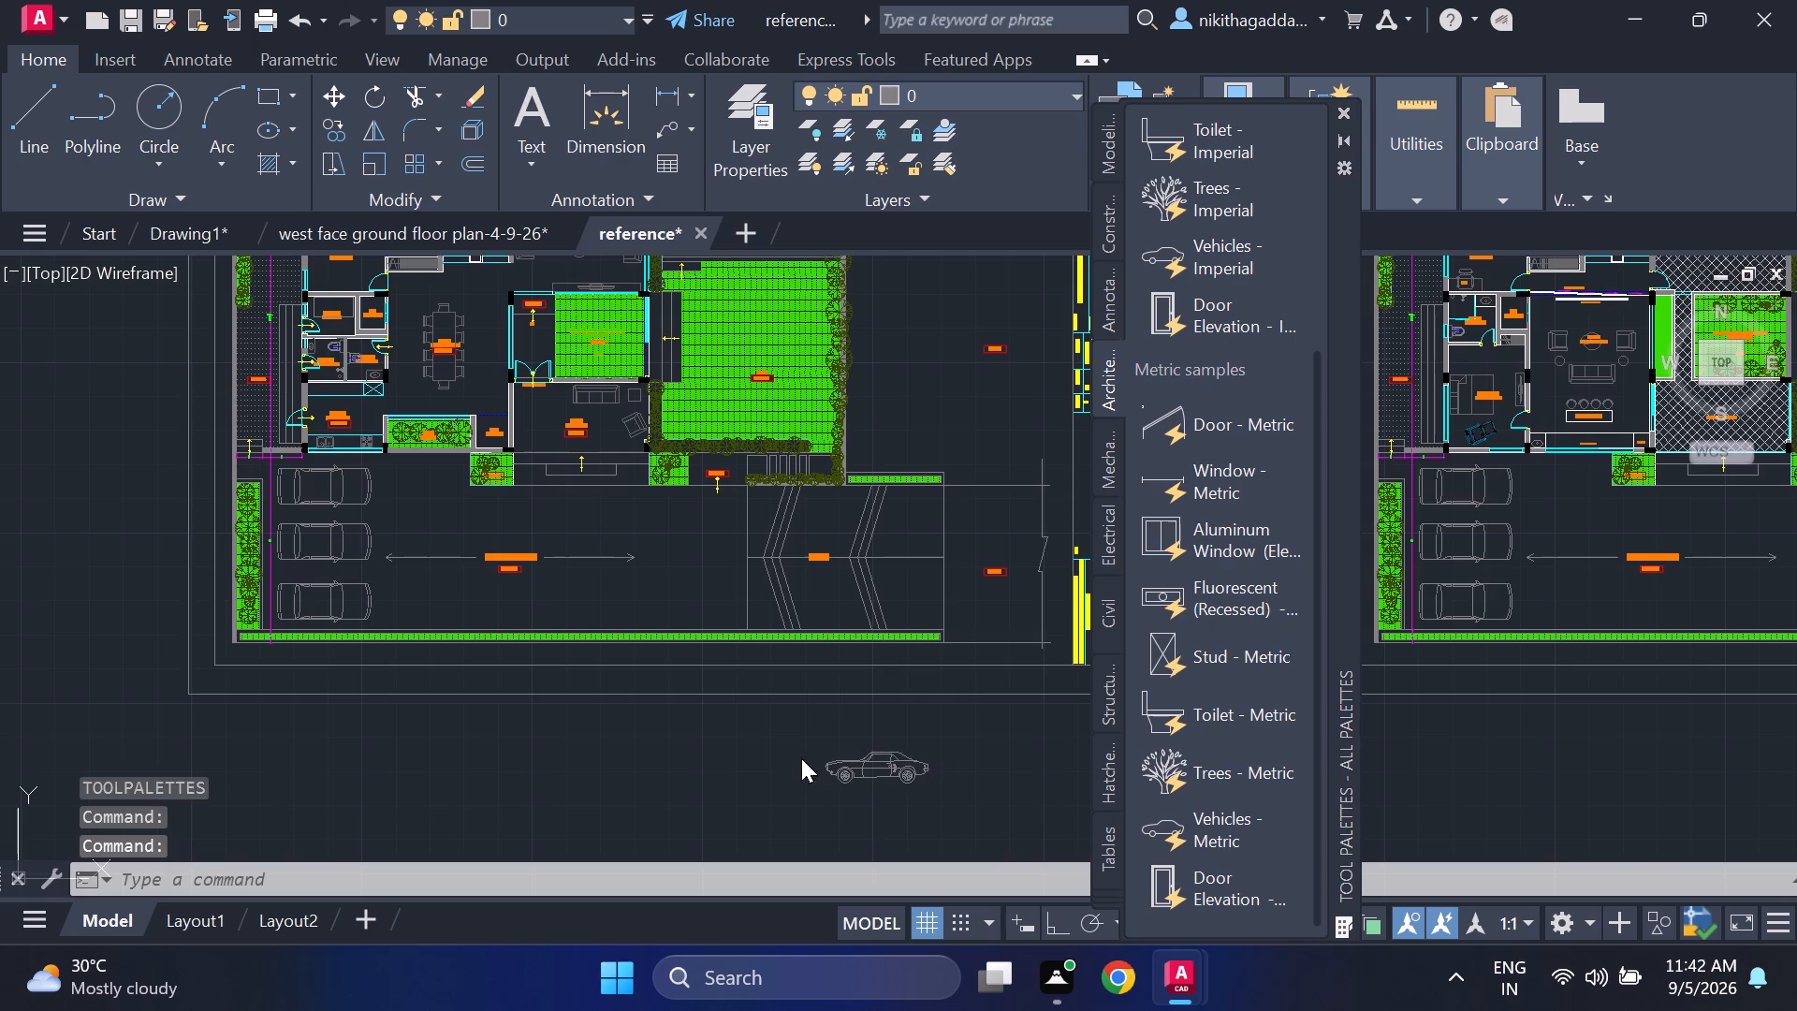
scroll(915, 758, up, 2)
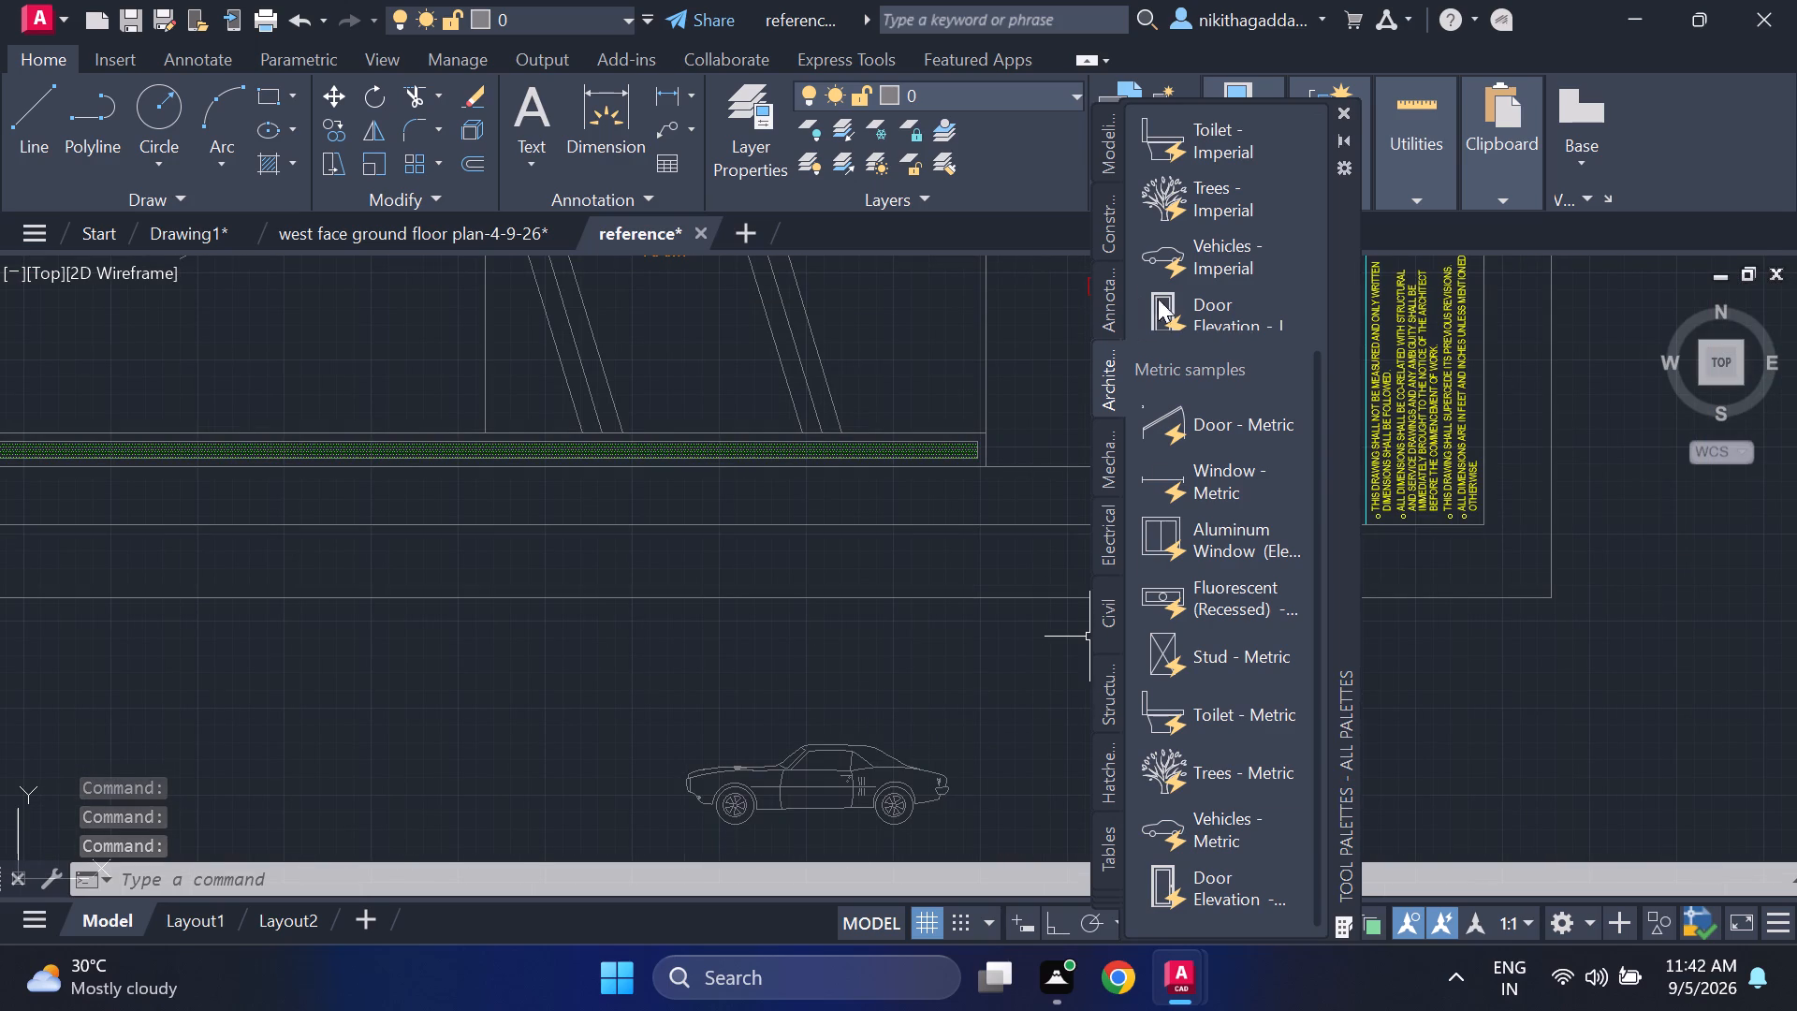
drag(1237, 247, 515, 702)
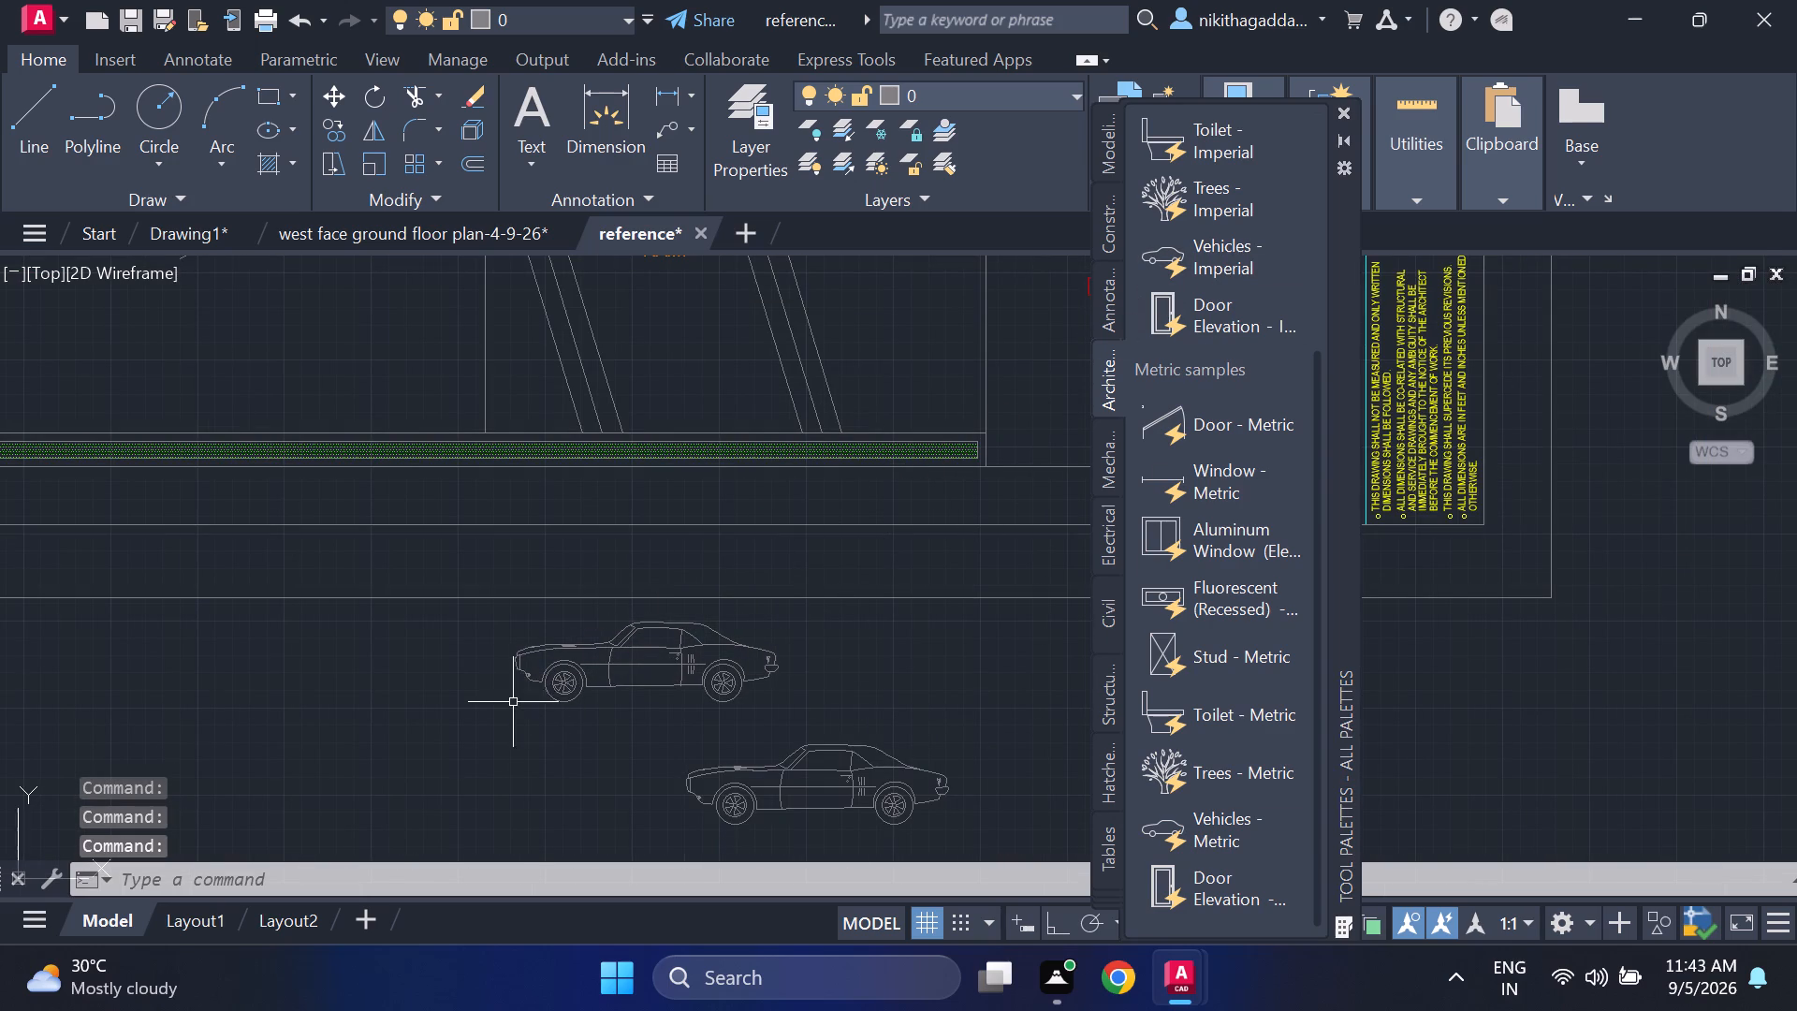
click(1333, 104)
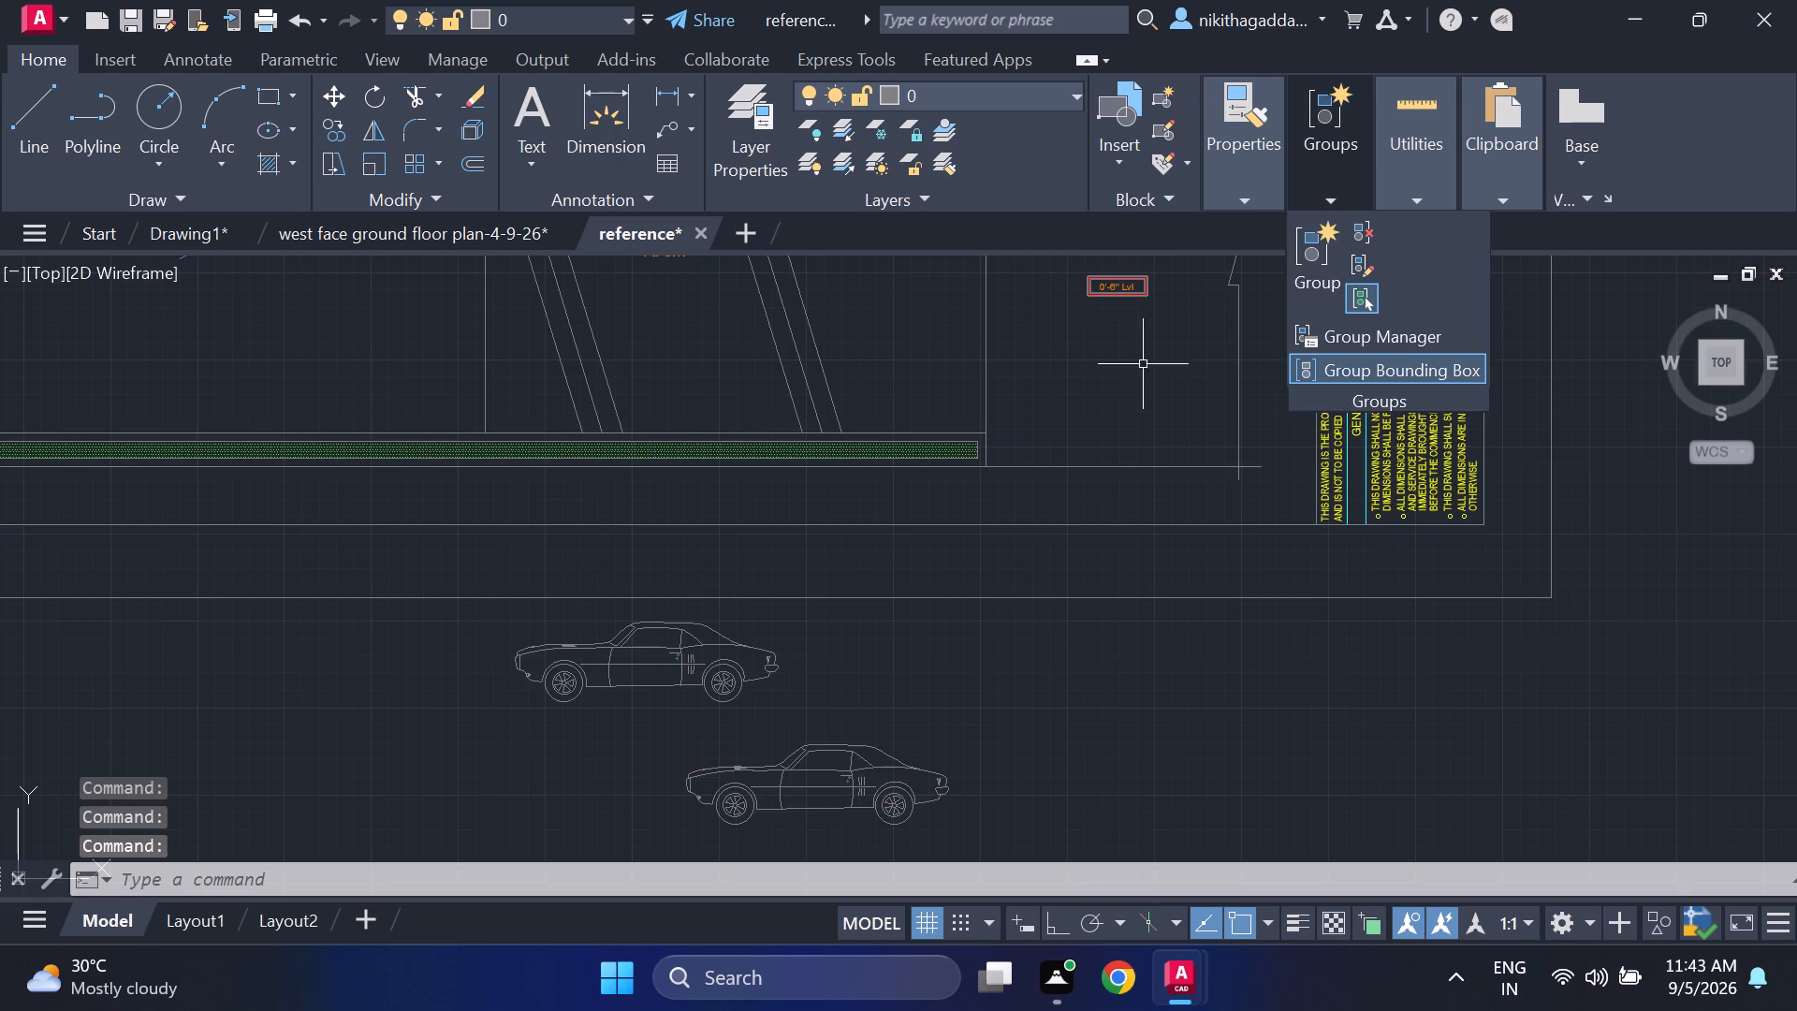
Copy the two northernmost parked cars from the third villa sheet to the clipboard and return to Drawing1.
scroll(749, 594, down, 3)
scroll(1156, 499, up, 3)
drag(1222, 447, 1208, 462)
click(1049, 581)
scroll(1248, 433, down, 4)
middle_drag(1343, 460, 1284, 503)
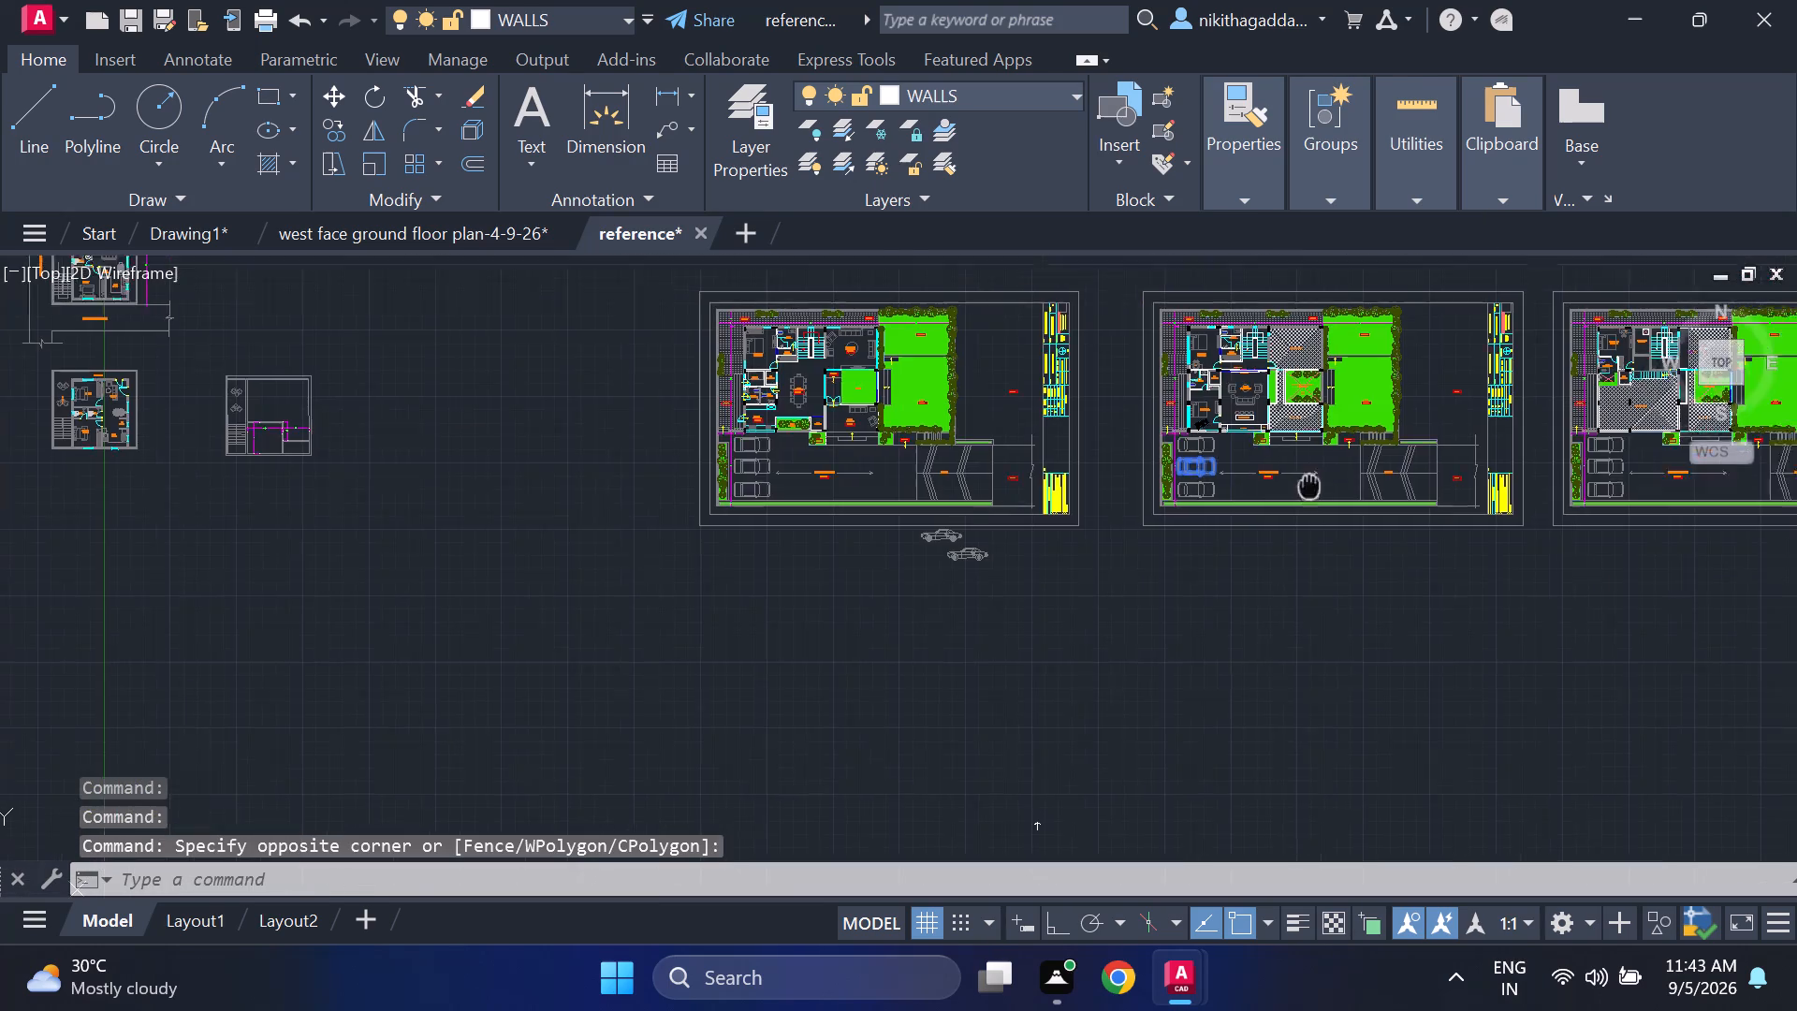
middle_drag(1284, 503, 546, 483)
scroll(762, 439, up, 3)
click(1105, 418)
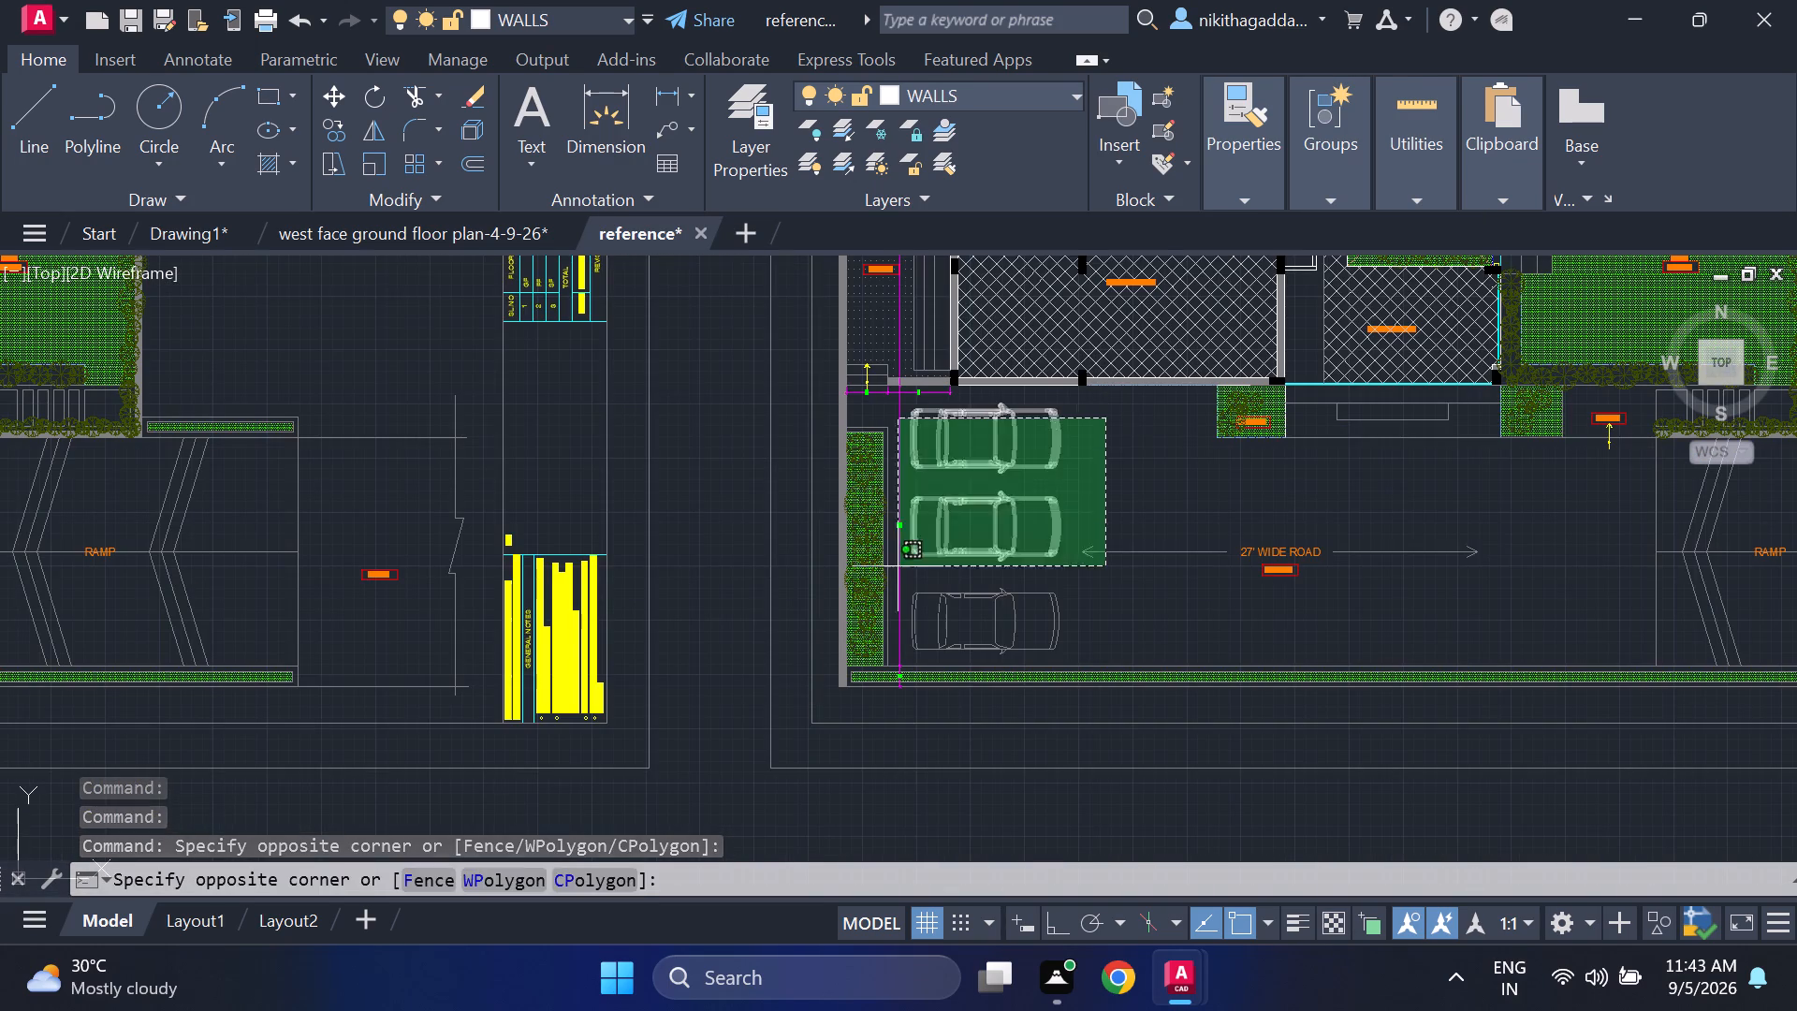
click(899, 566)
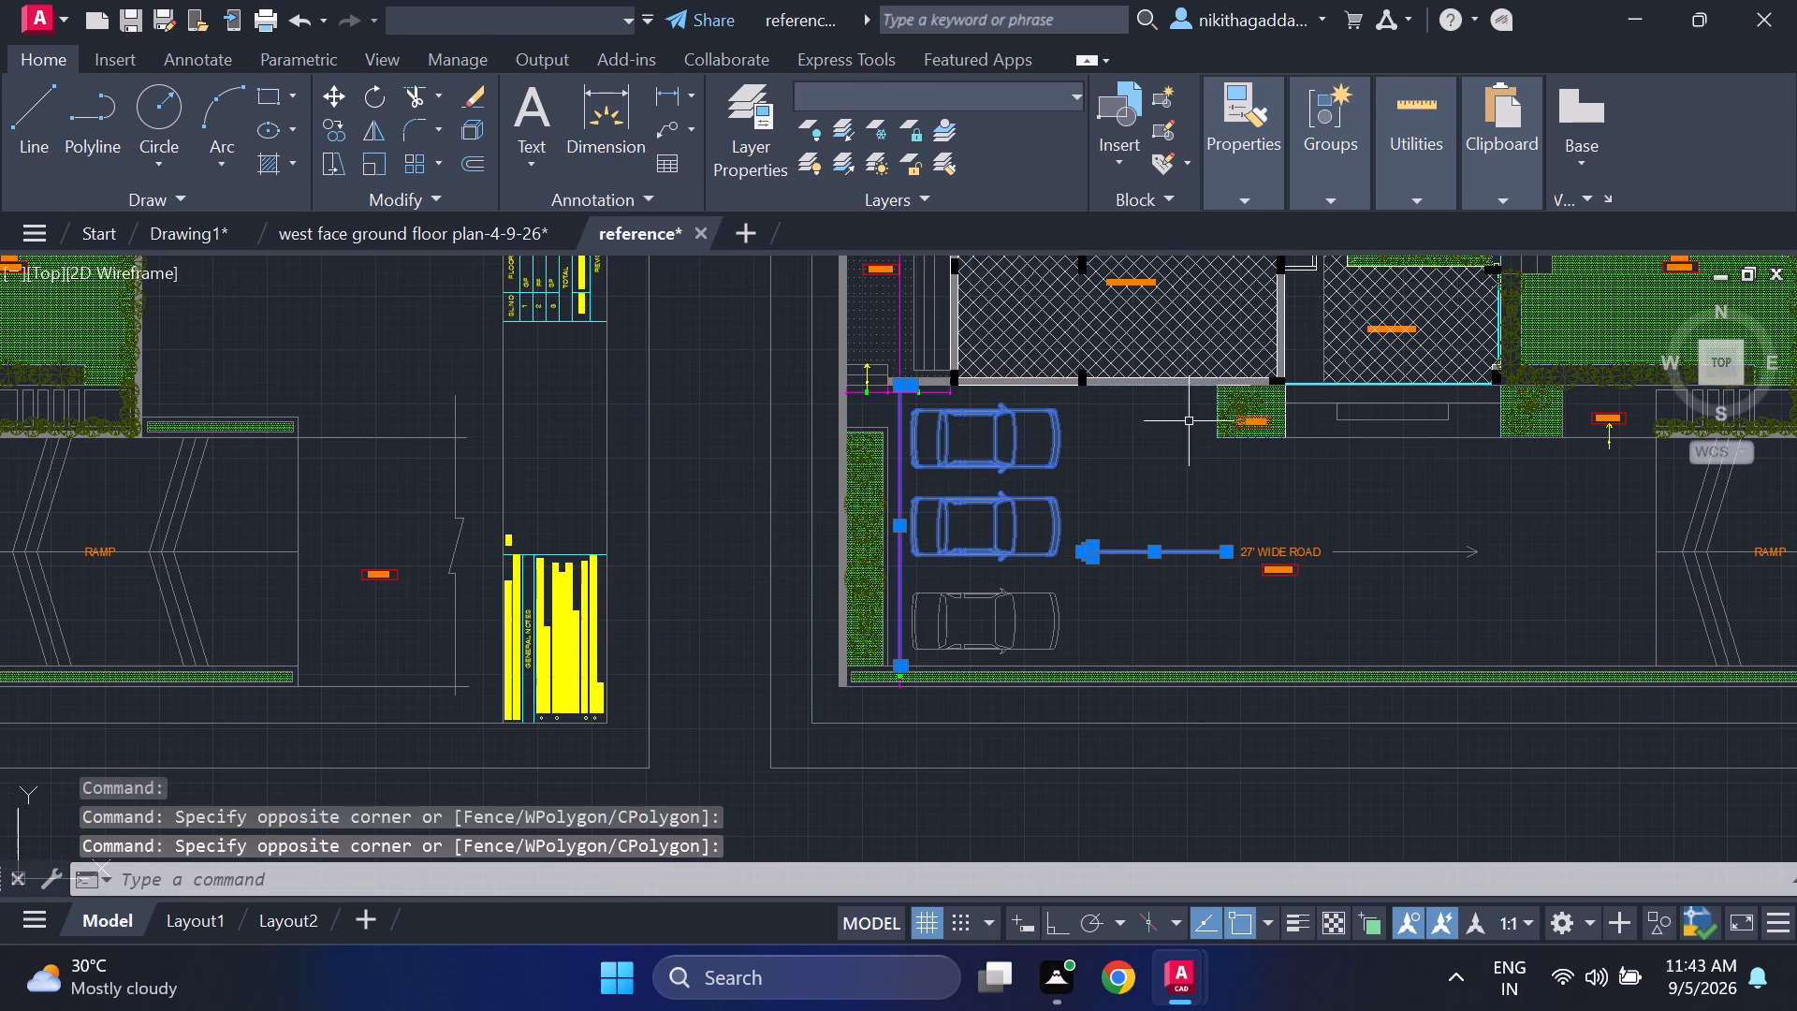
key(Escape)
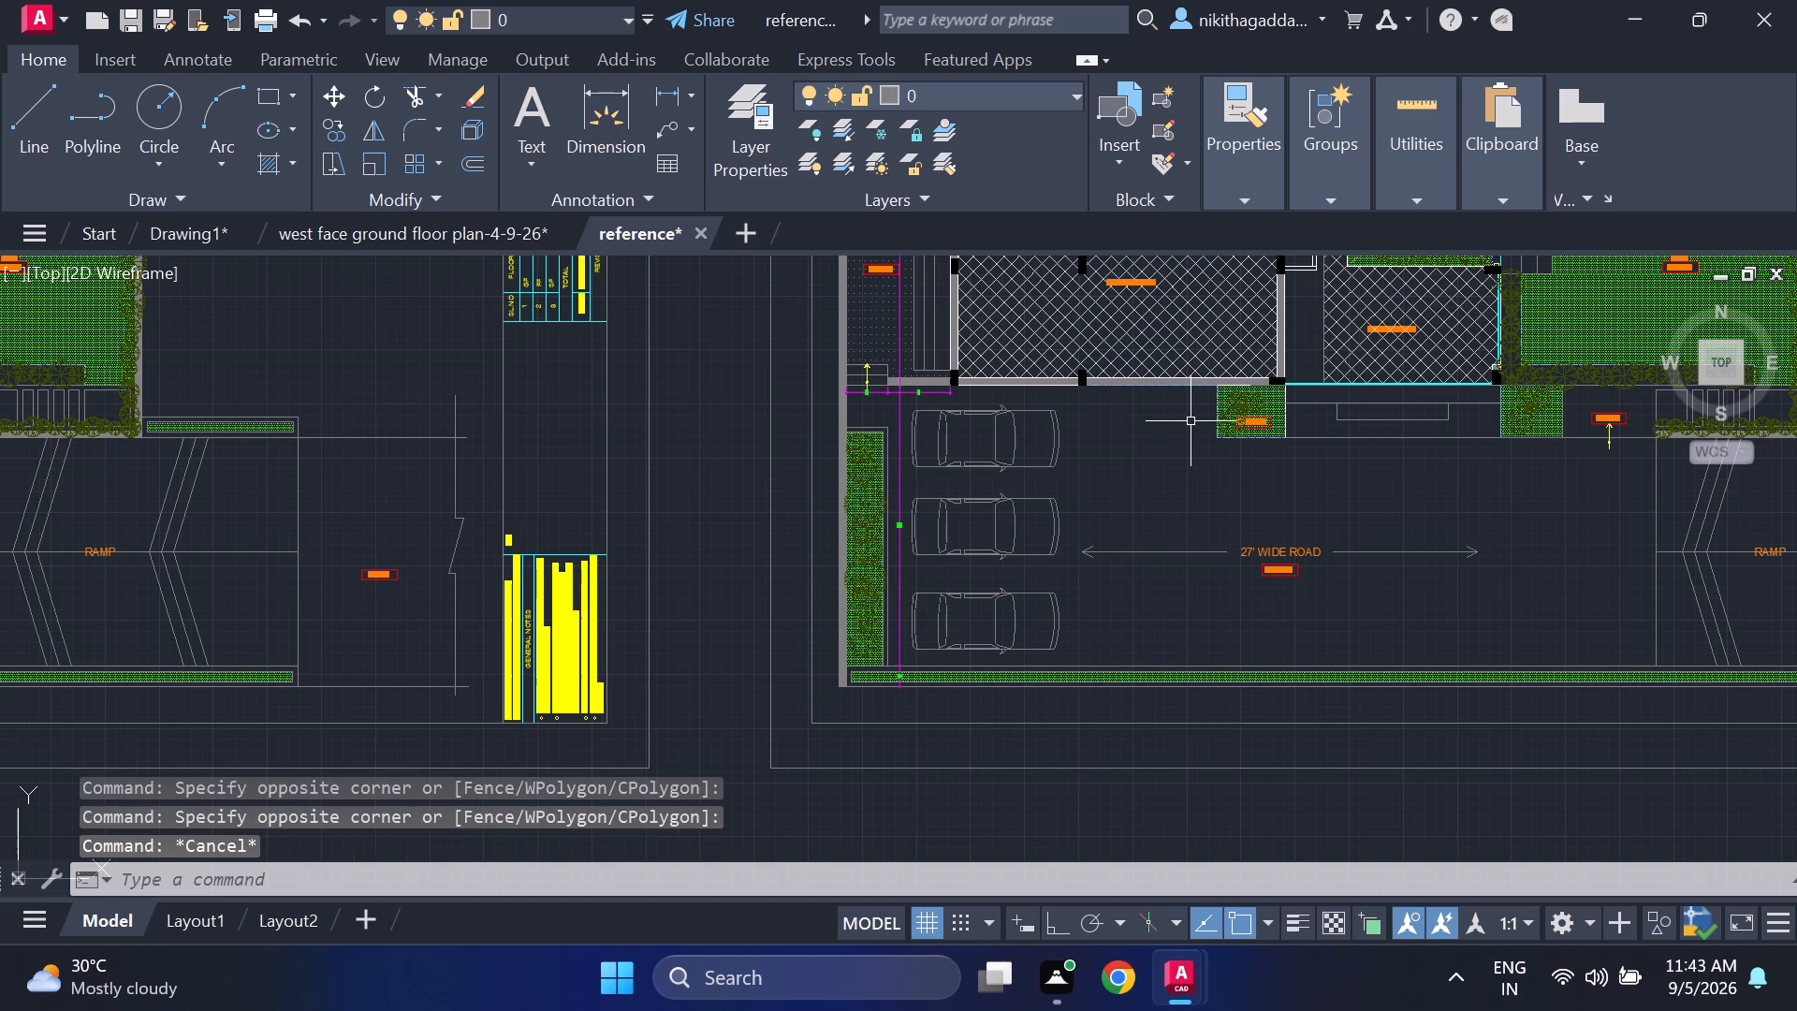
click(1089, 423)
click(984, 542)
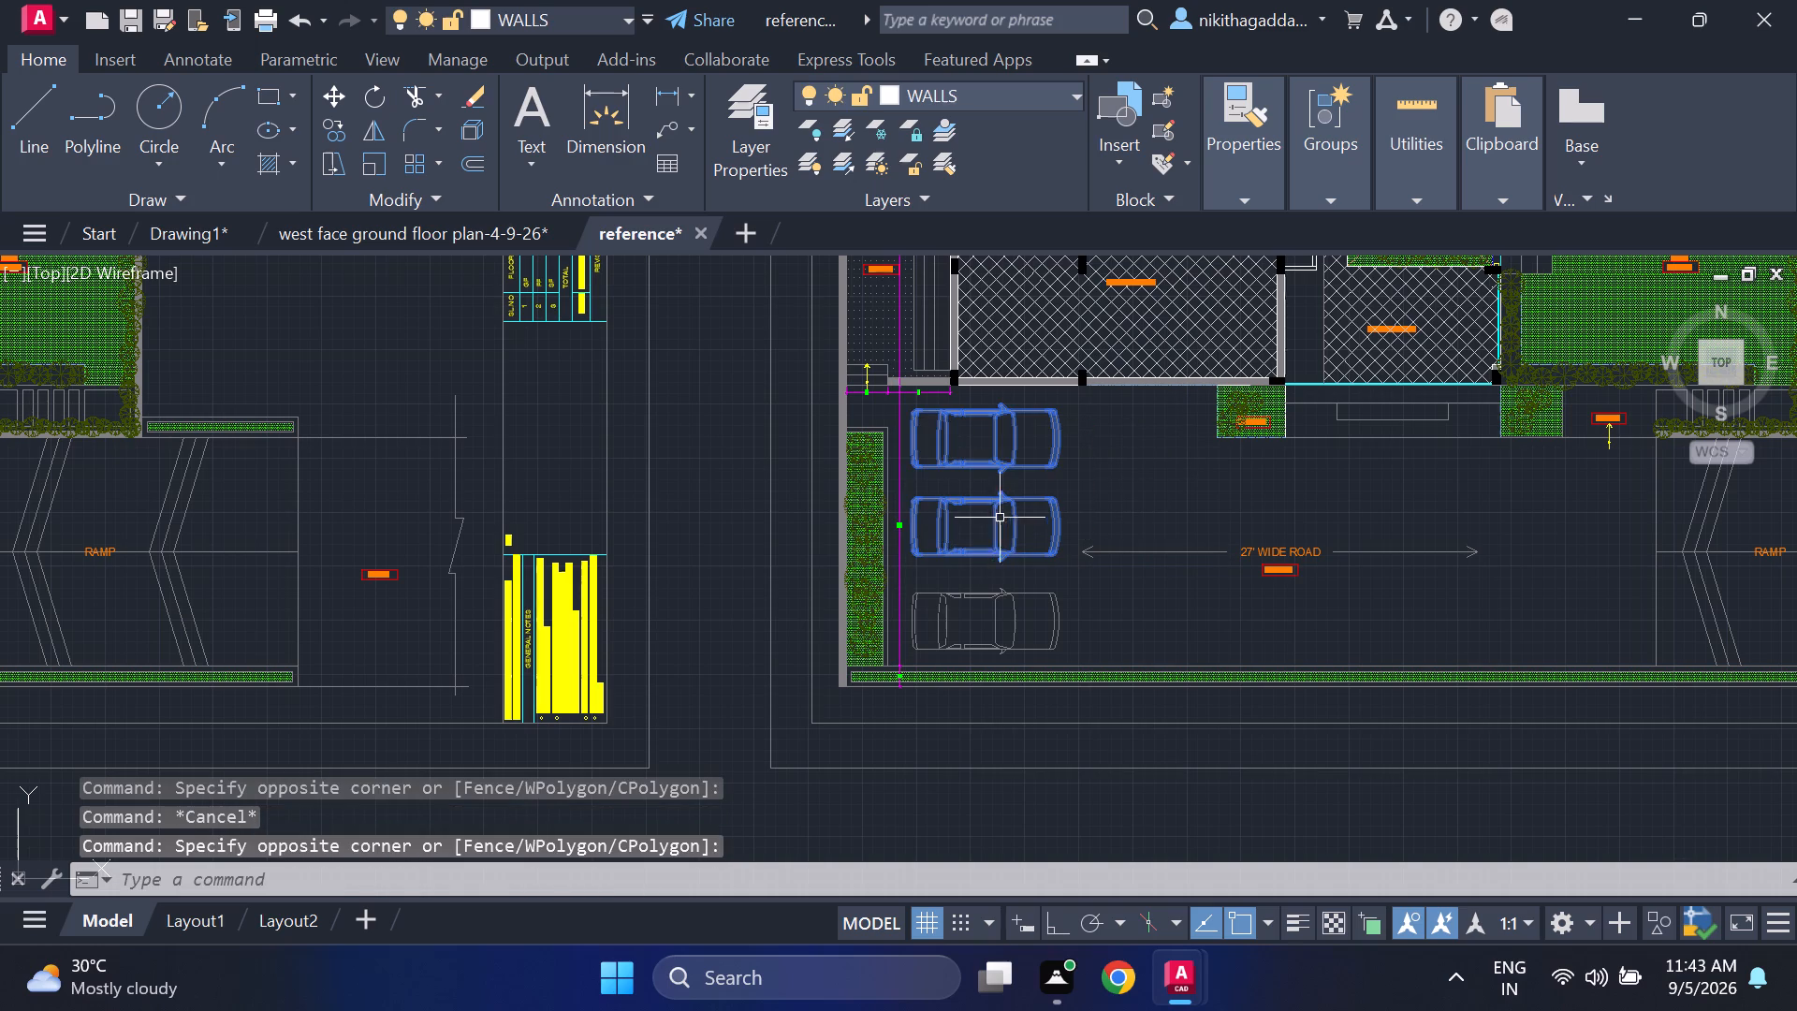
scroll(1006, 510, up, 2)
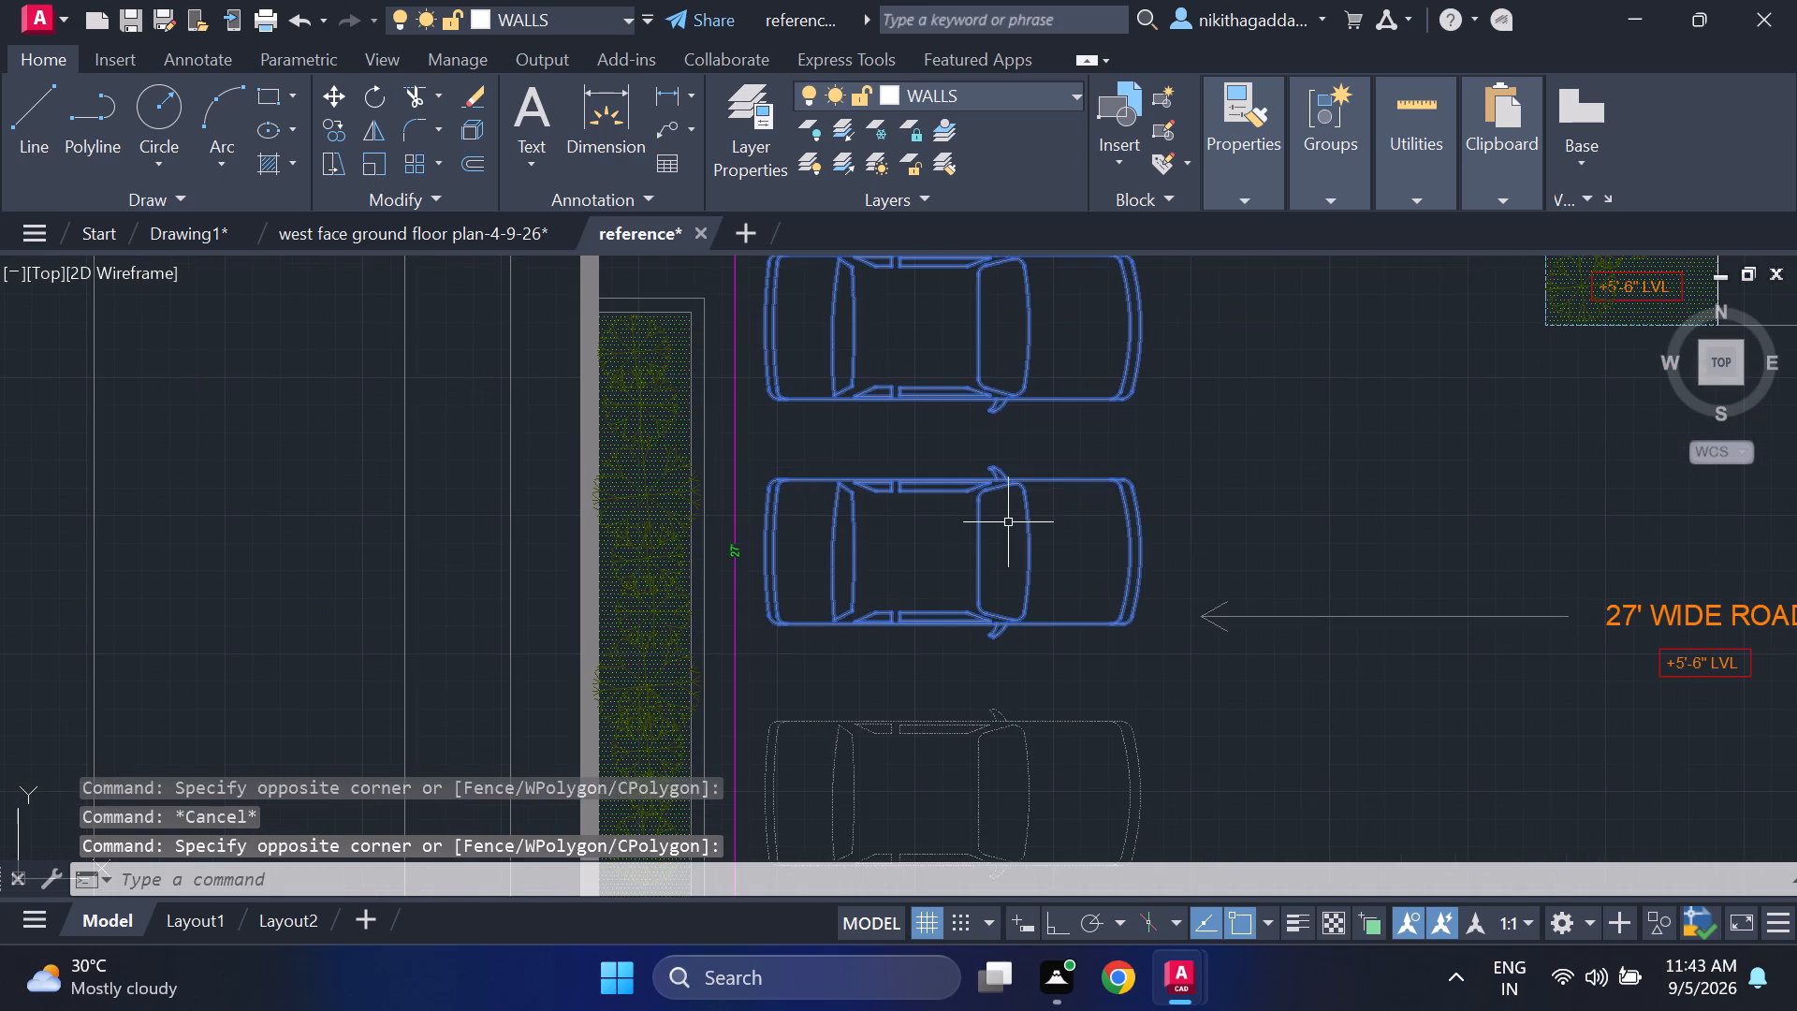
key(ctrl+c)
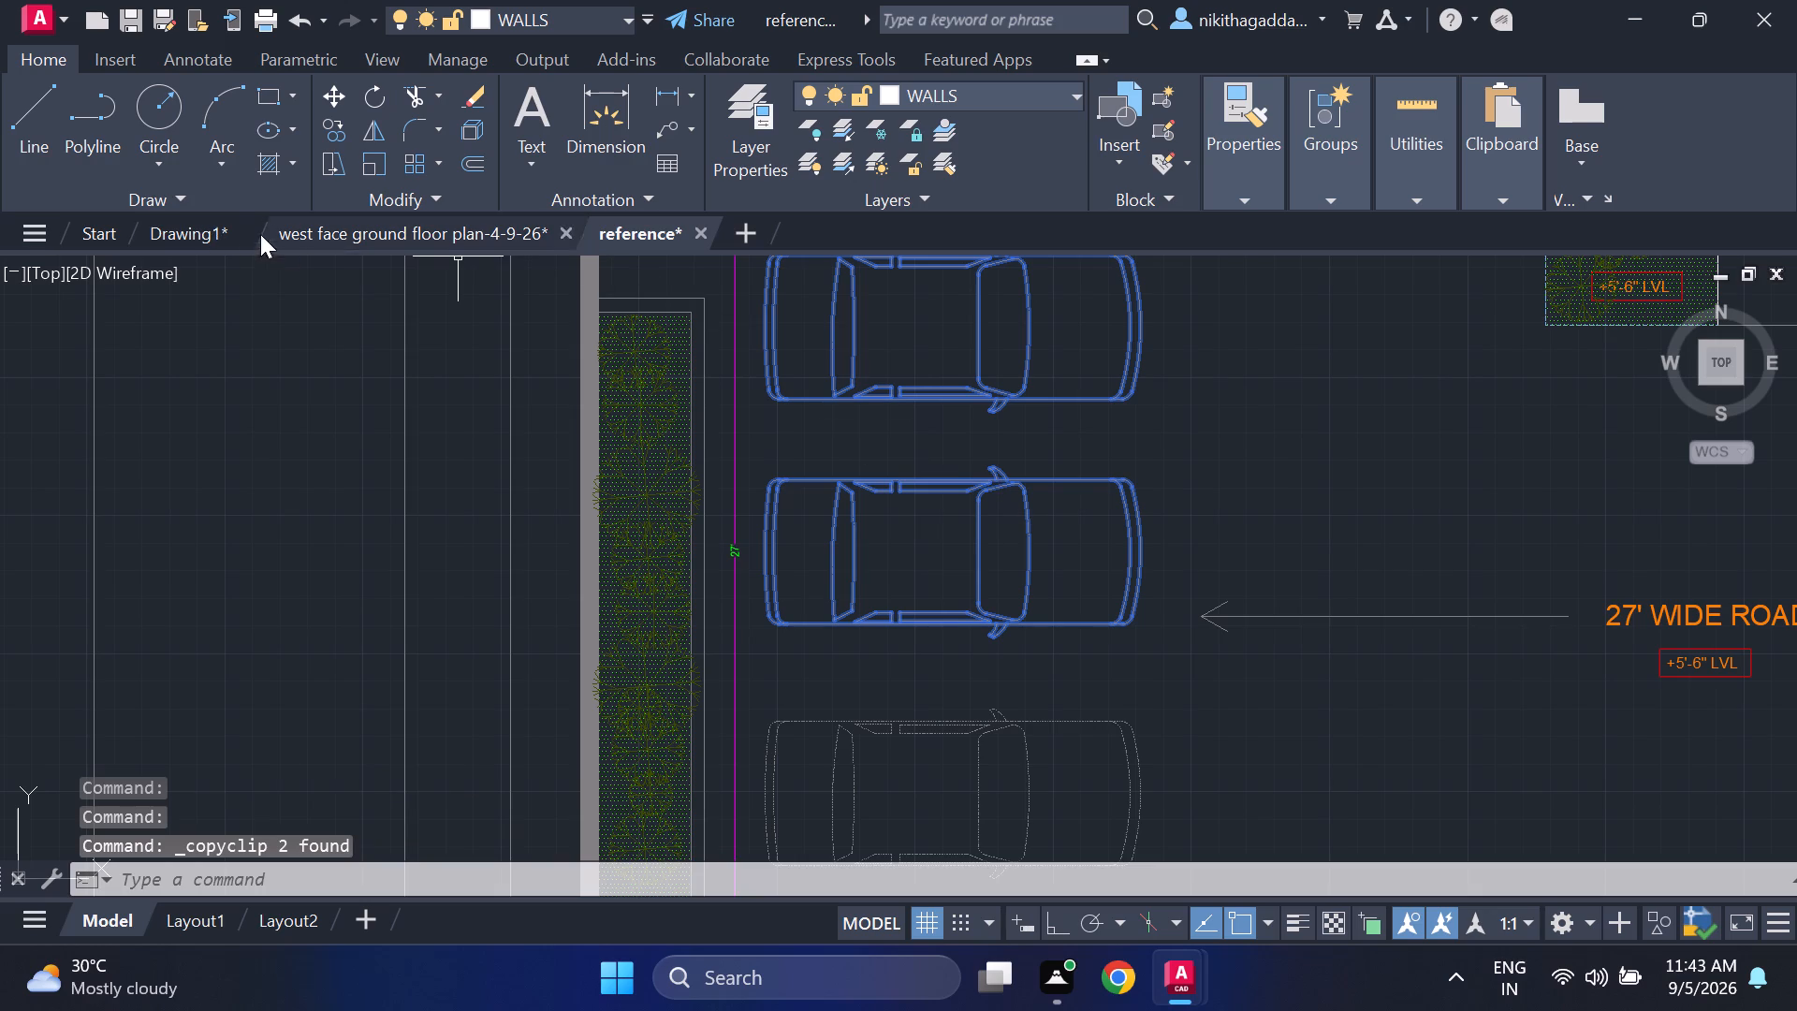
click(203, 235)
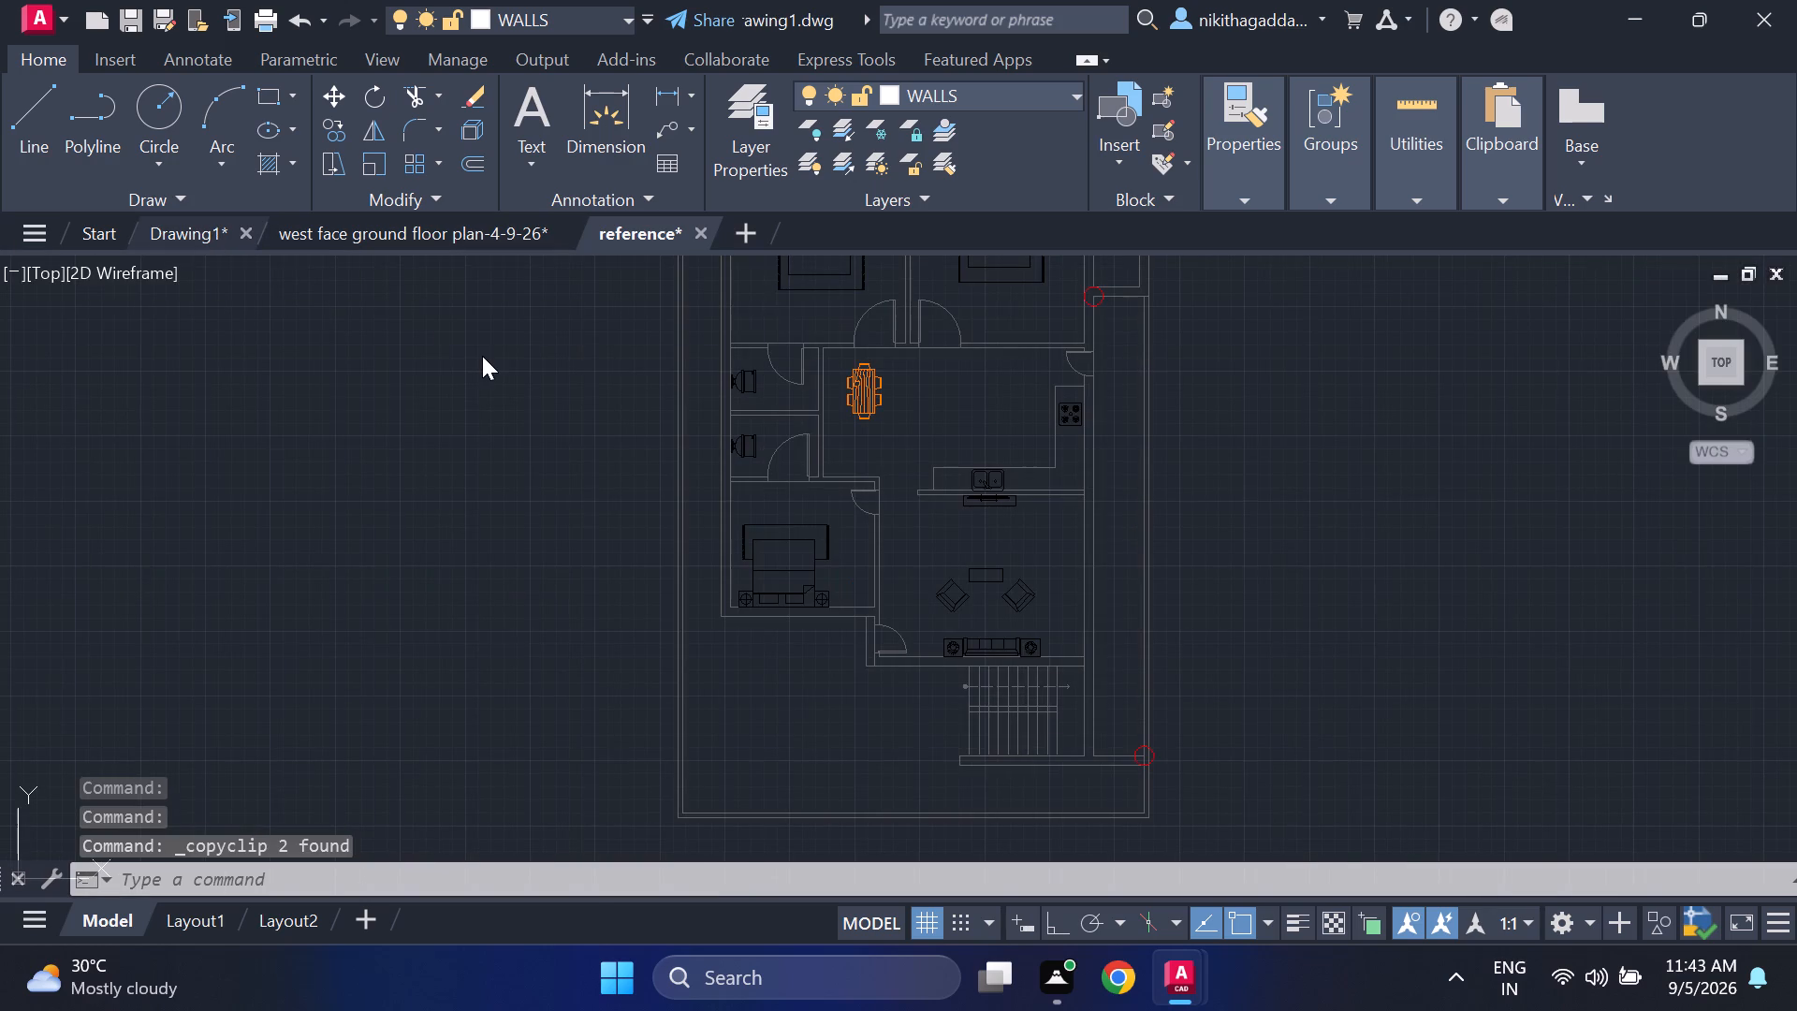
Paste the two copied cars in the empty space west of the house plan and erase the northern one.
key(ctrl+v)
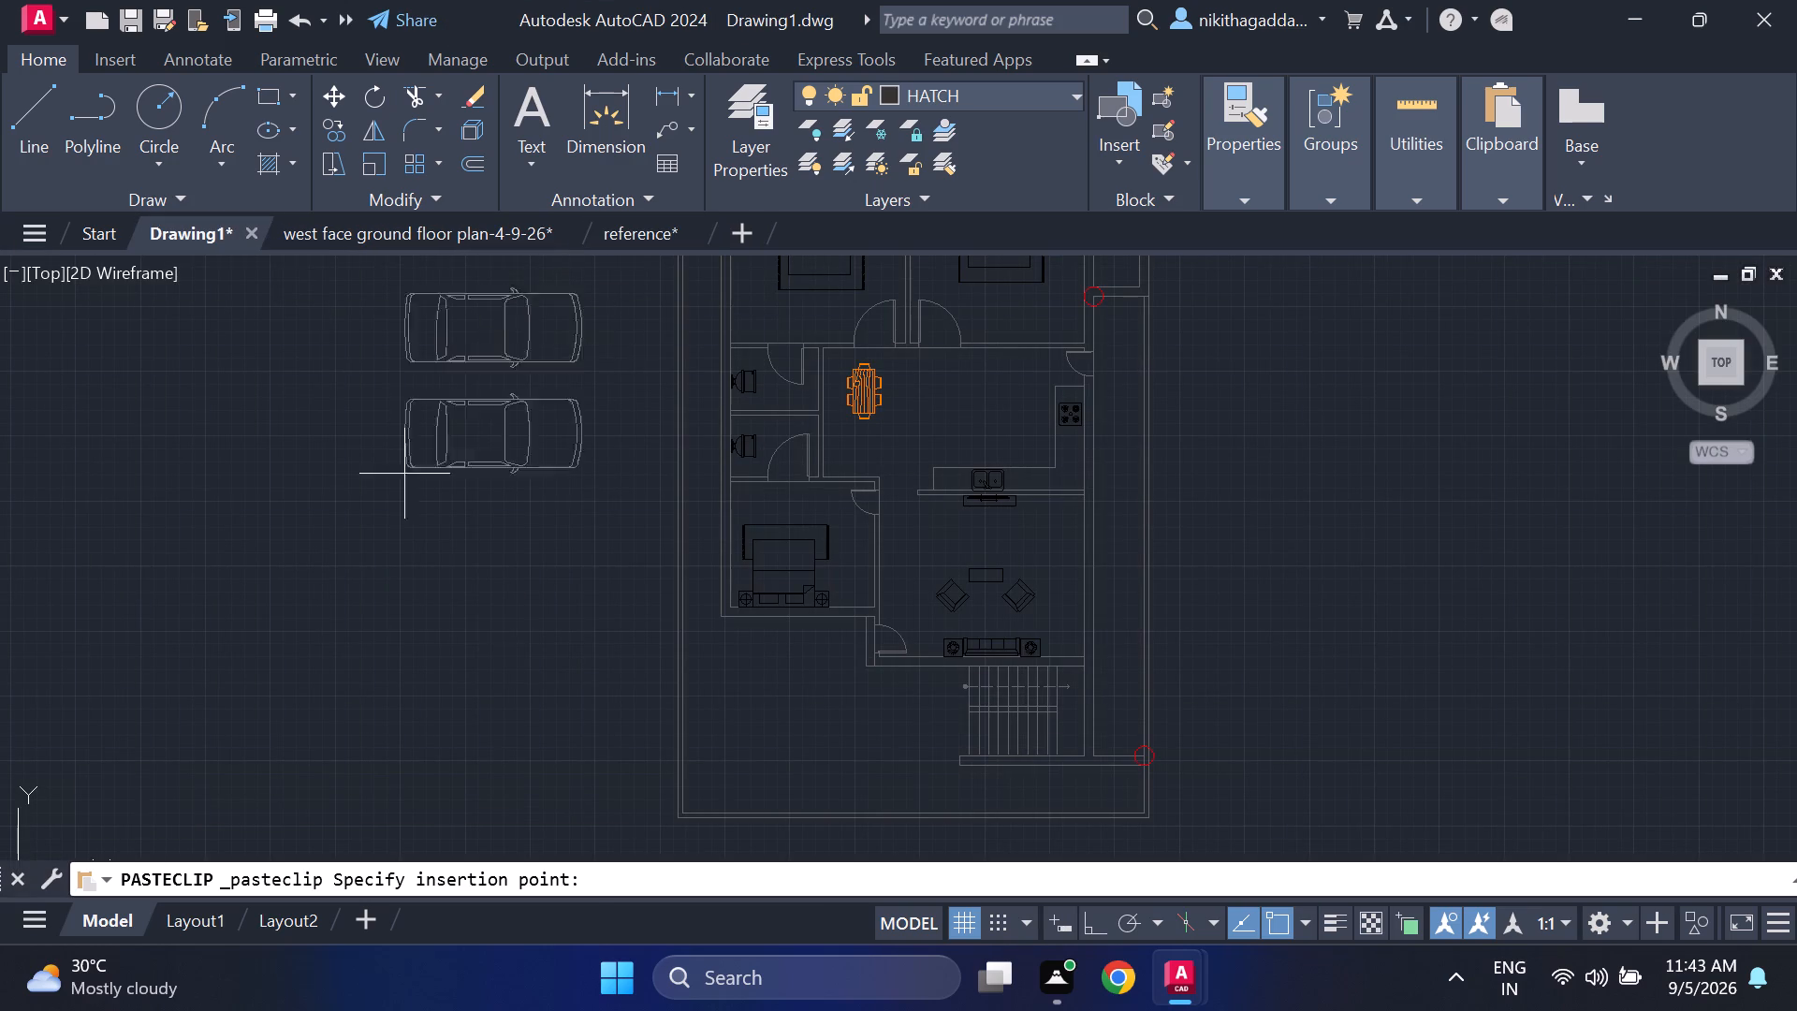
click(380, 647)
scroll(403, 671, up, 2)
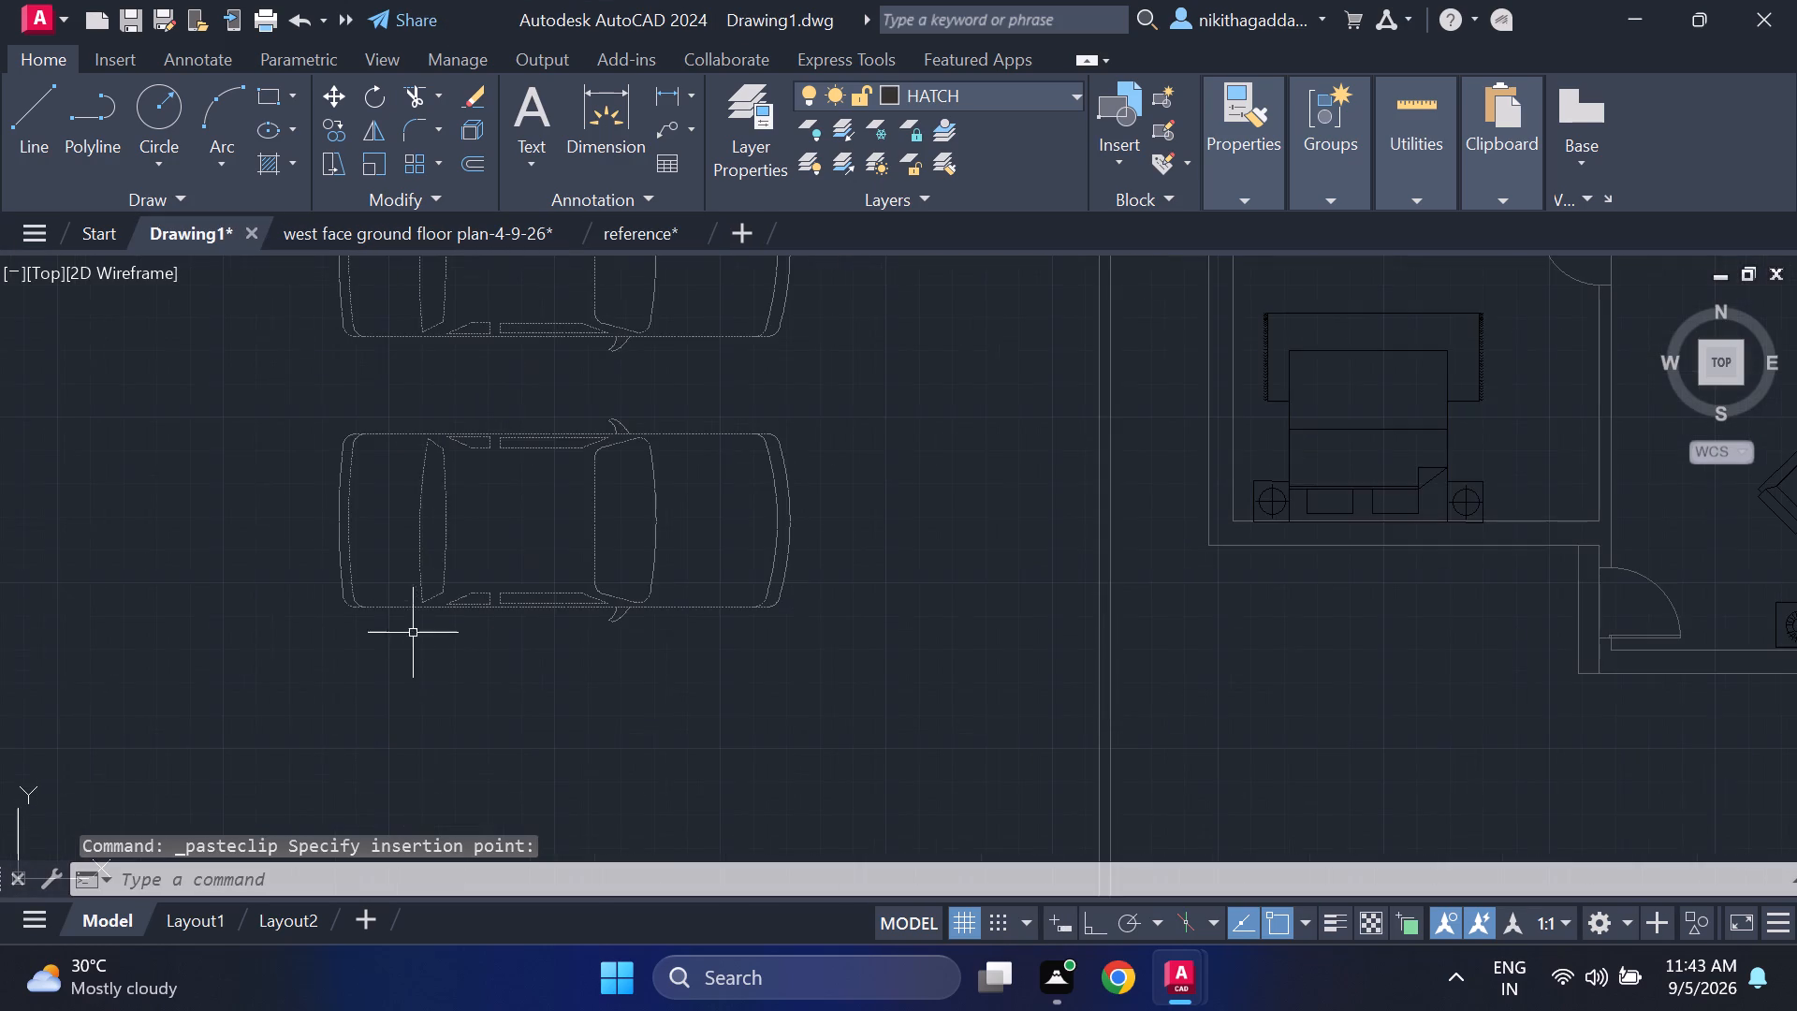
scroll(479, 456, down, 2)
click(595, 316)
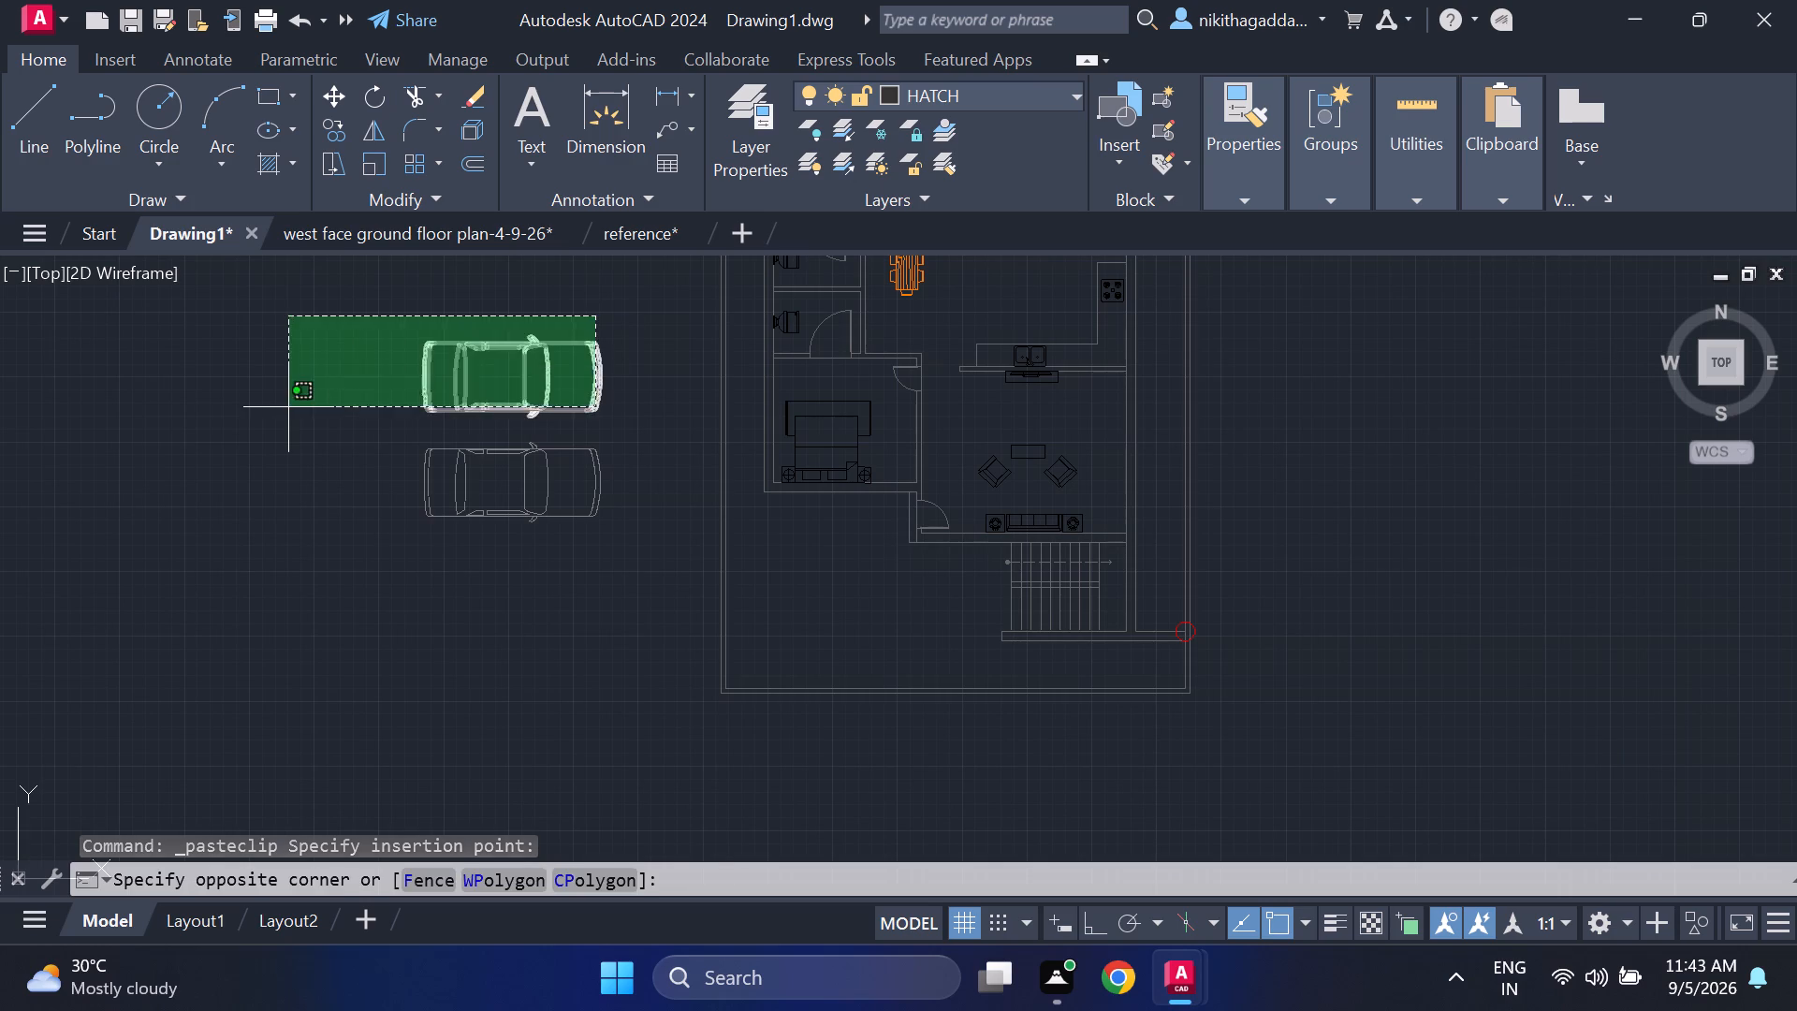
click(288, 407)
key(Delete)
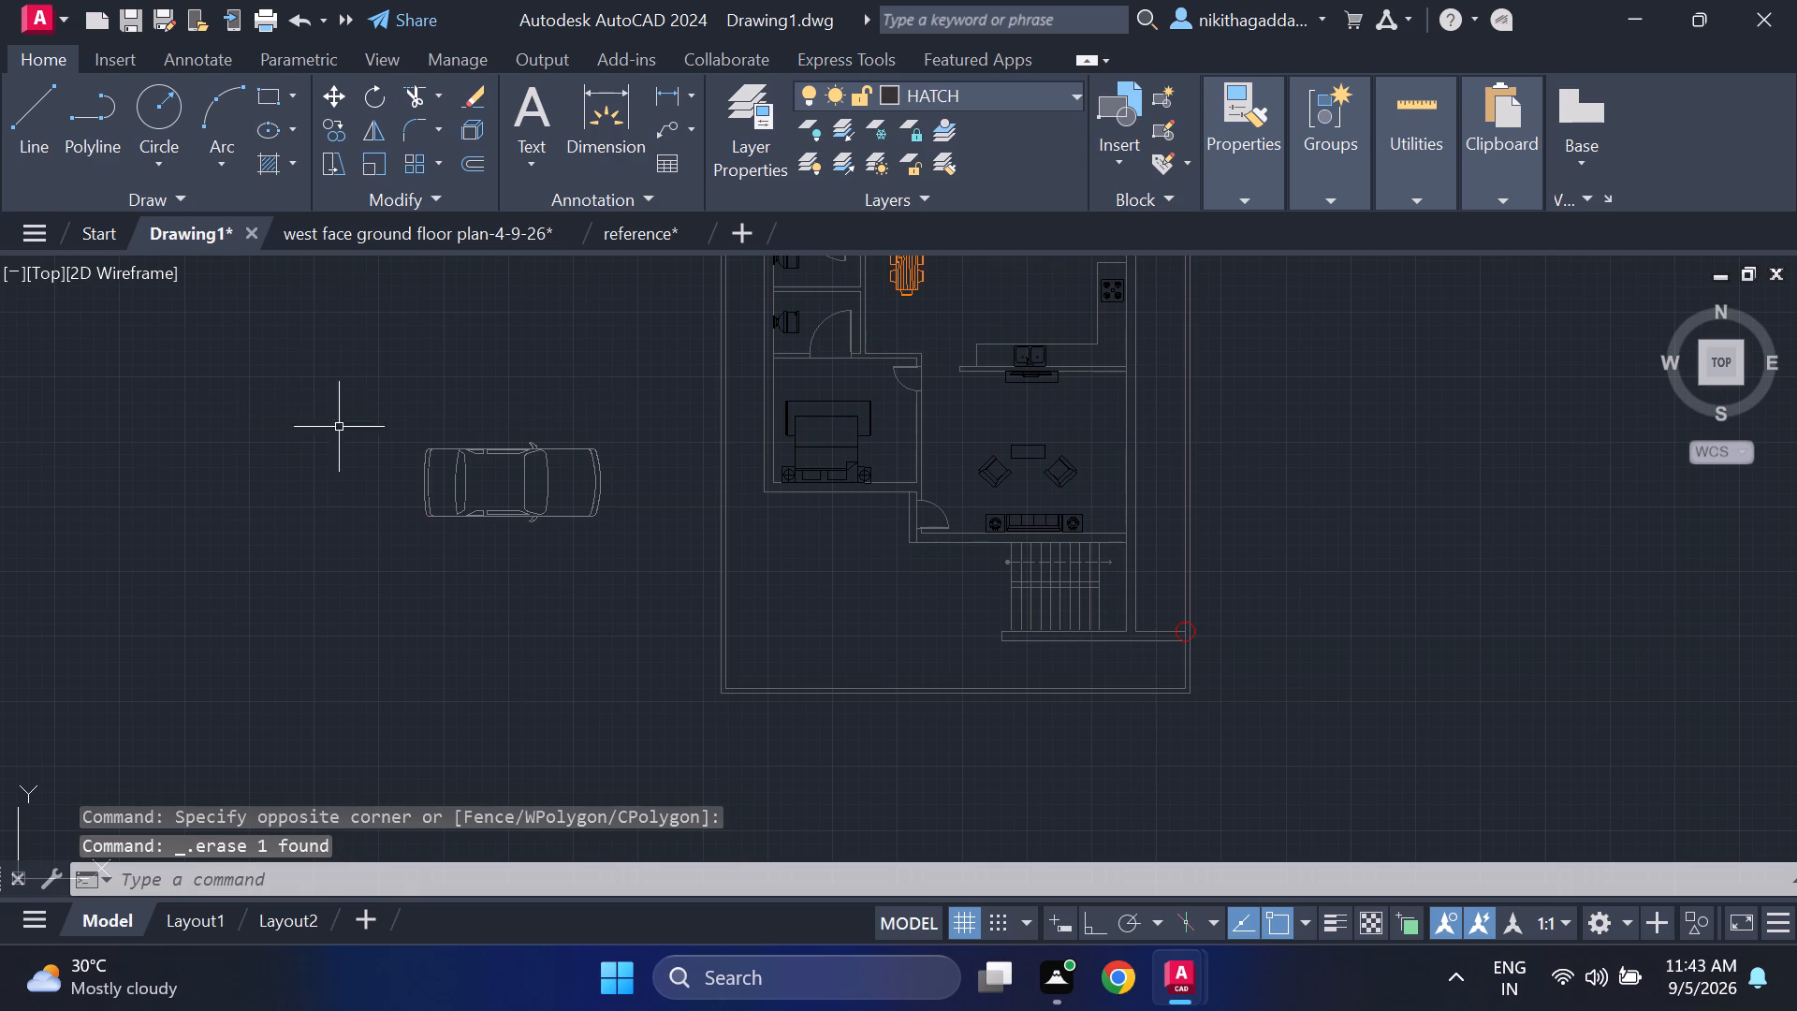
Rotate the remaining car with Ortho on, using 90° about its front end, so that it faces north.
scroll(509, 459, up, 2)
click(730, 350)
click(197, 700)
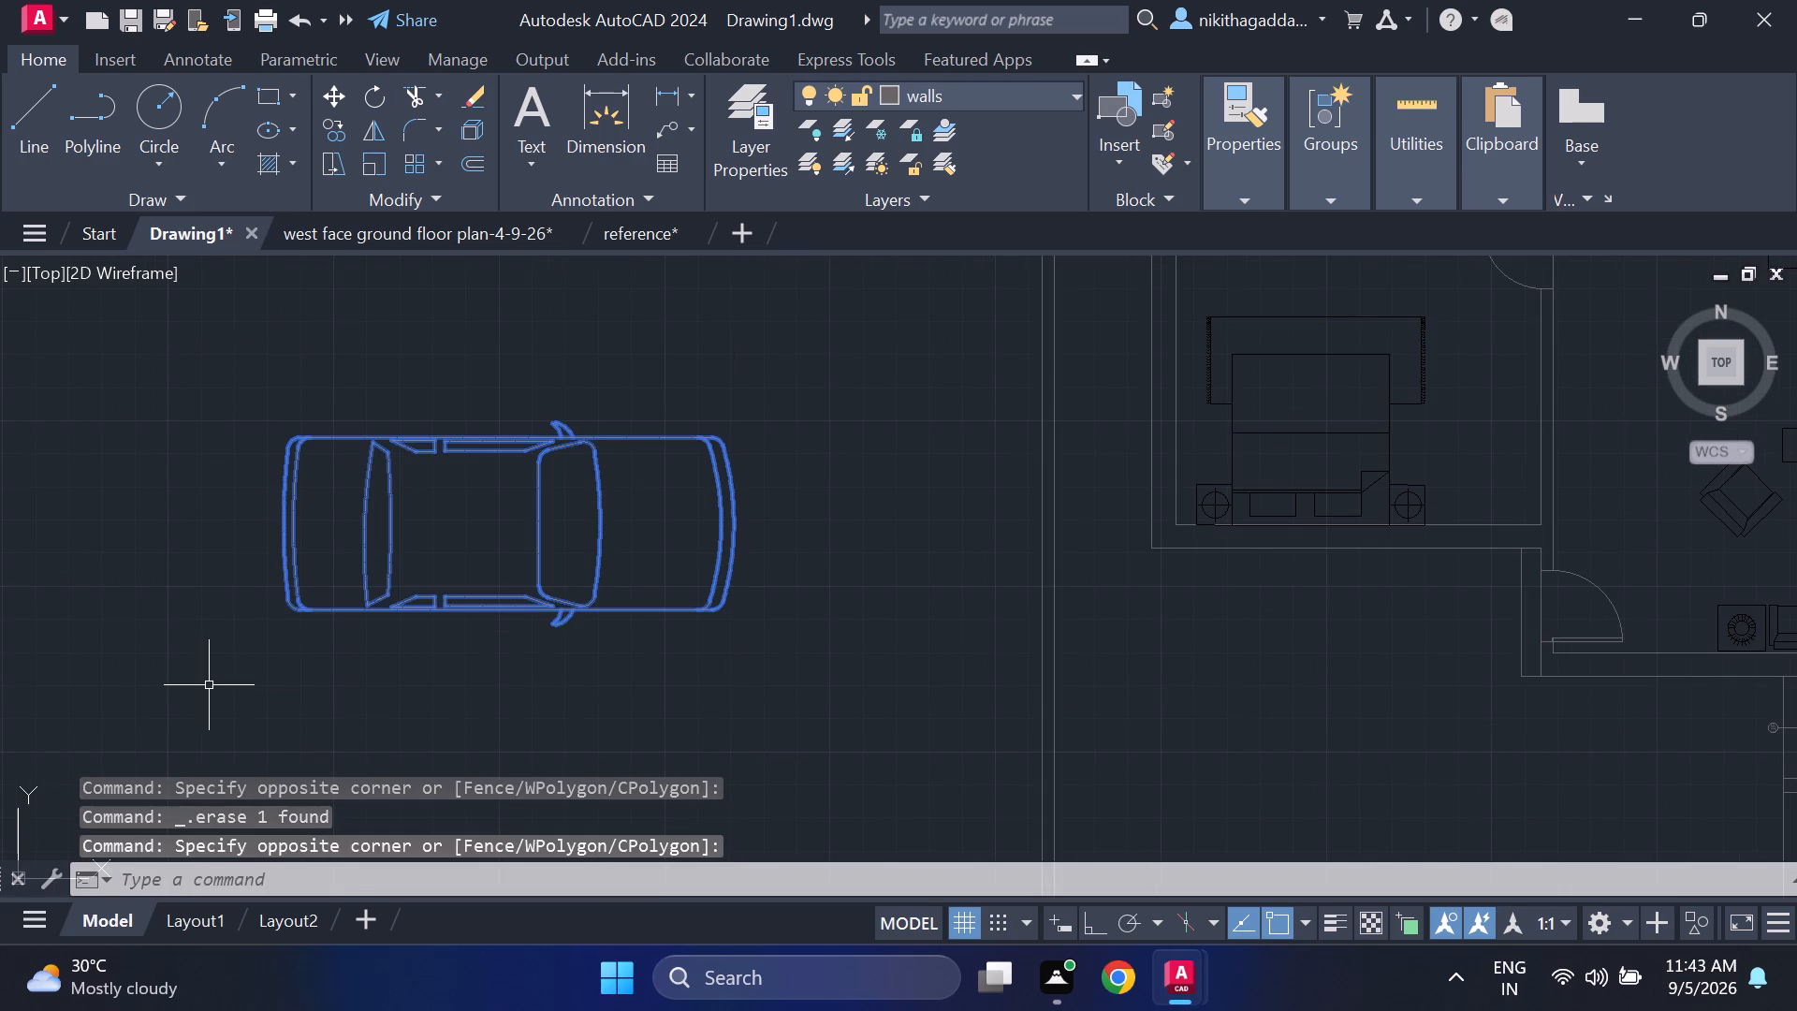
text(ro)
key(Return)
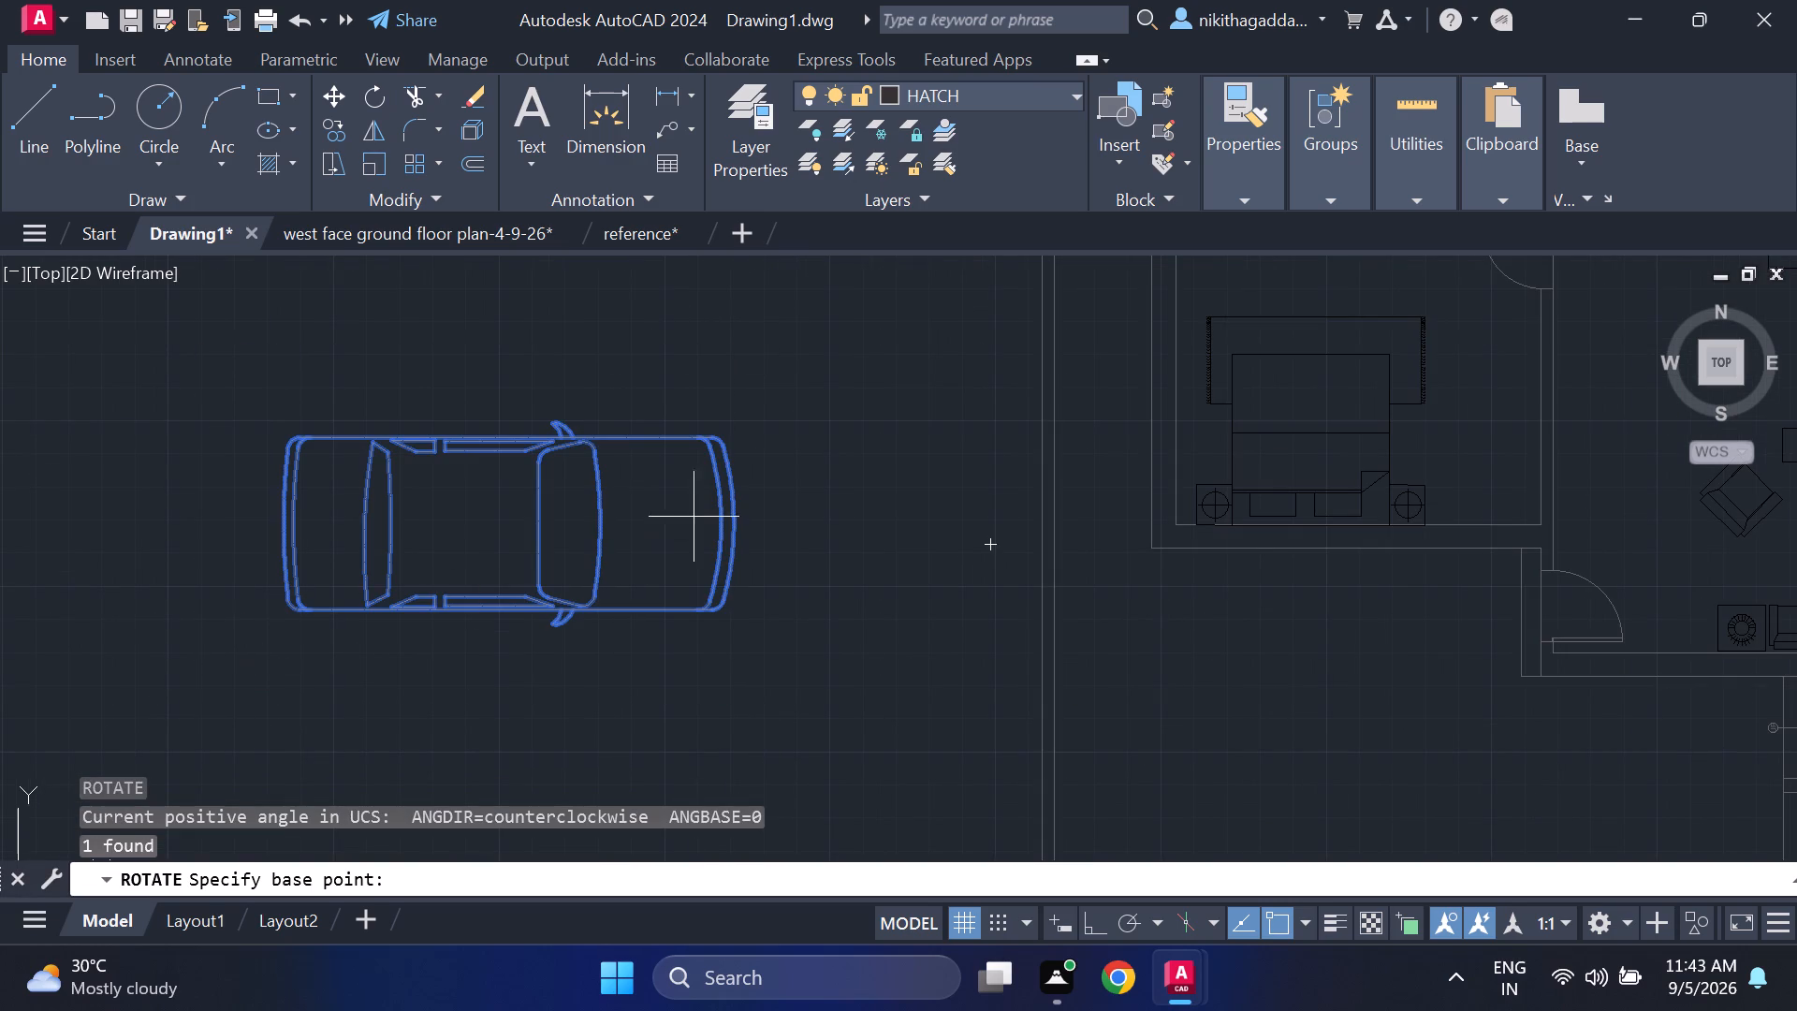
click(742, 520)
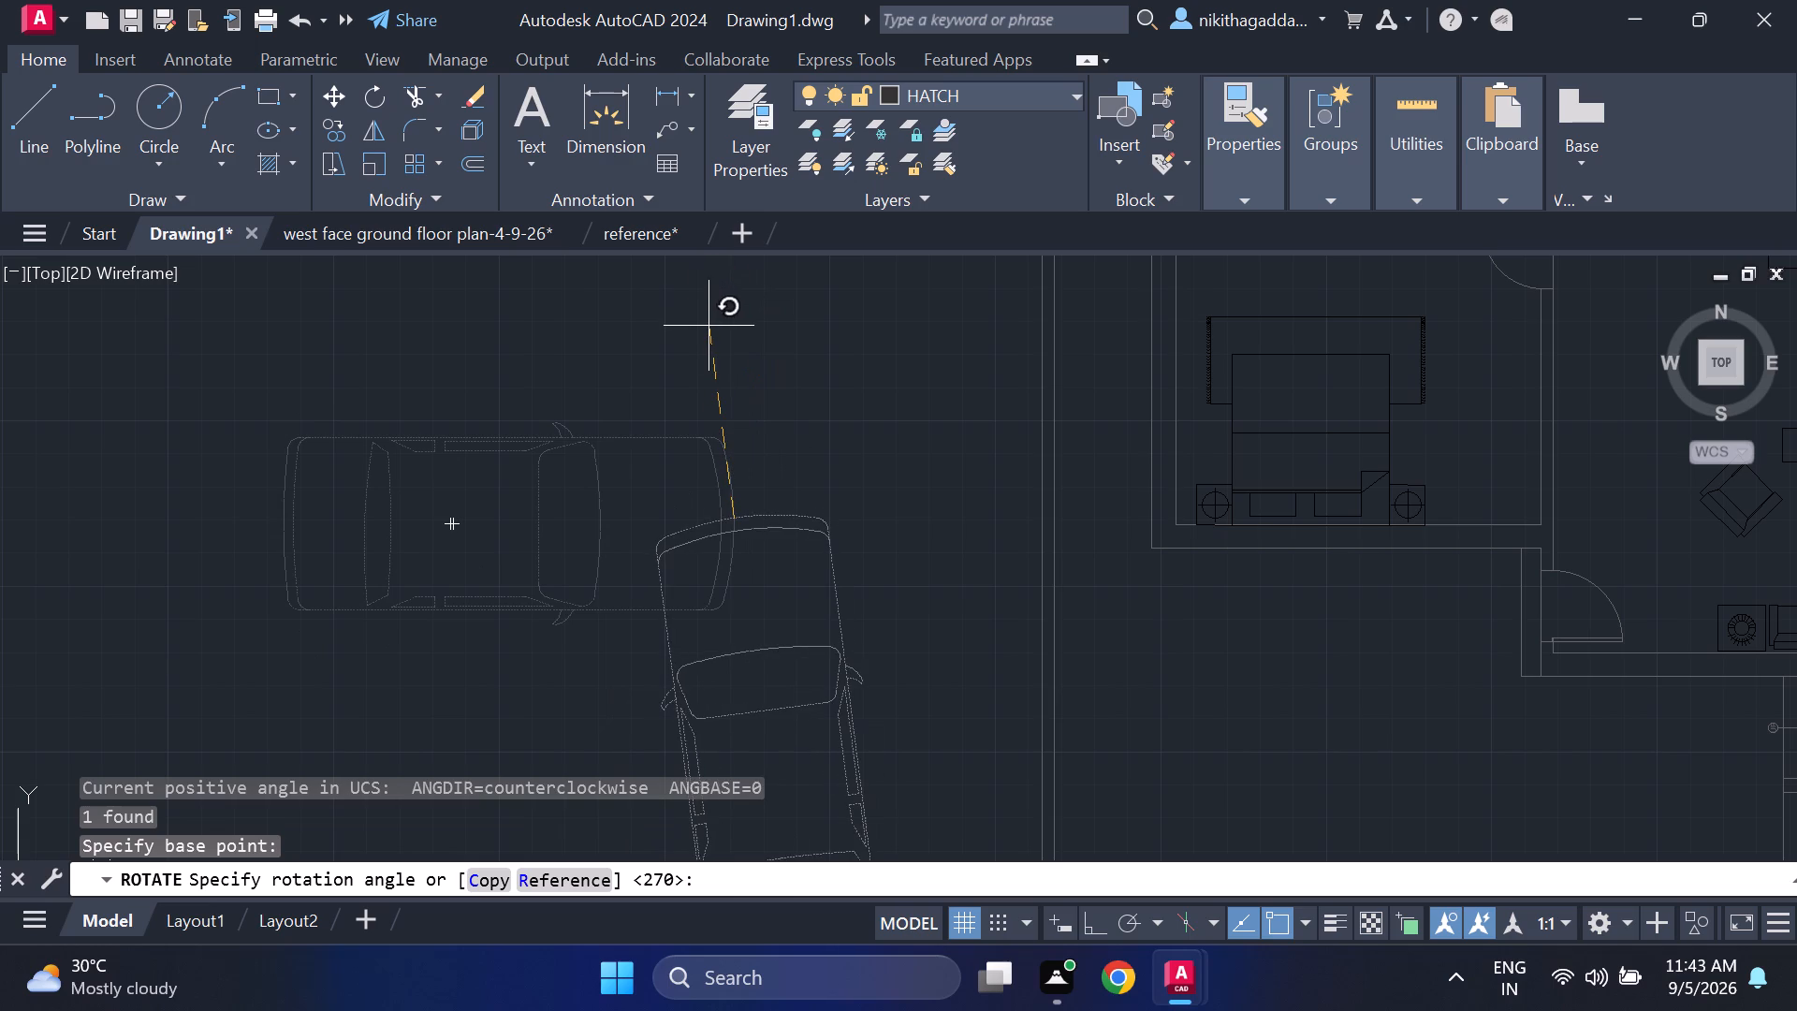
key(F8)
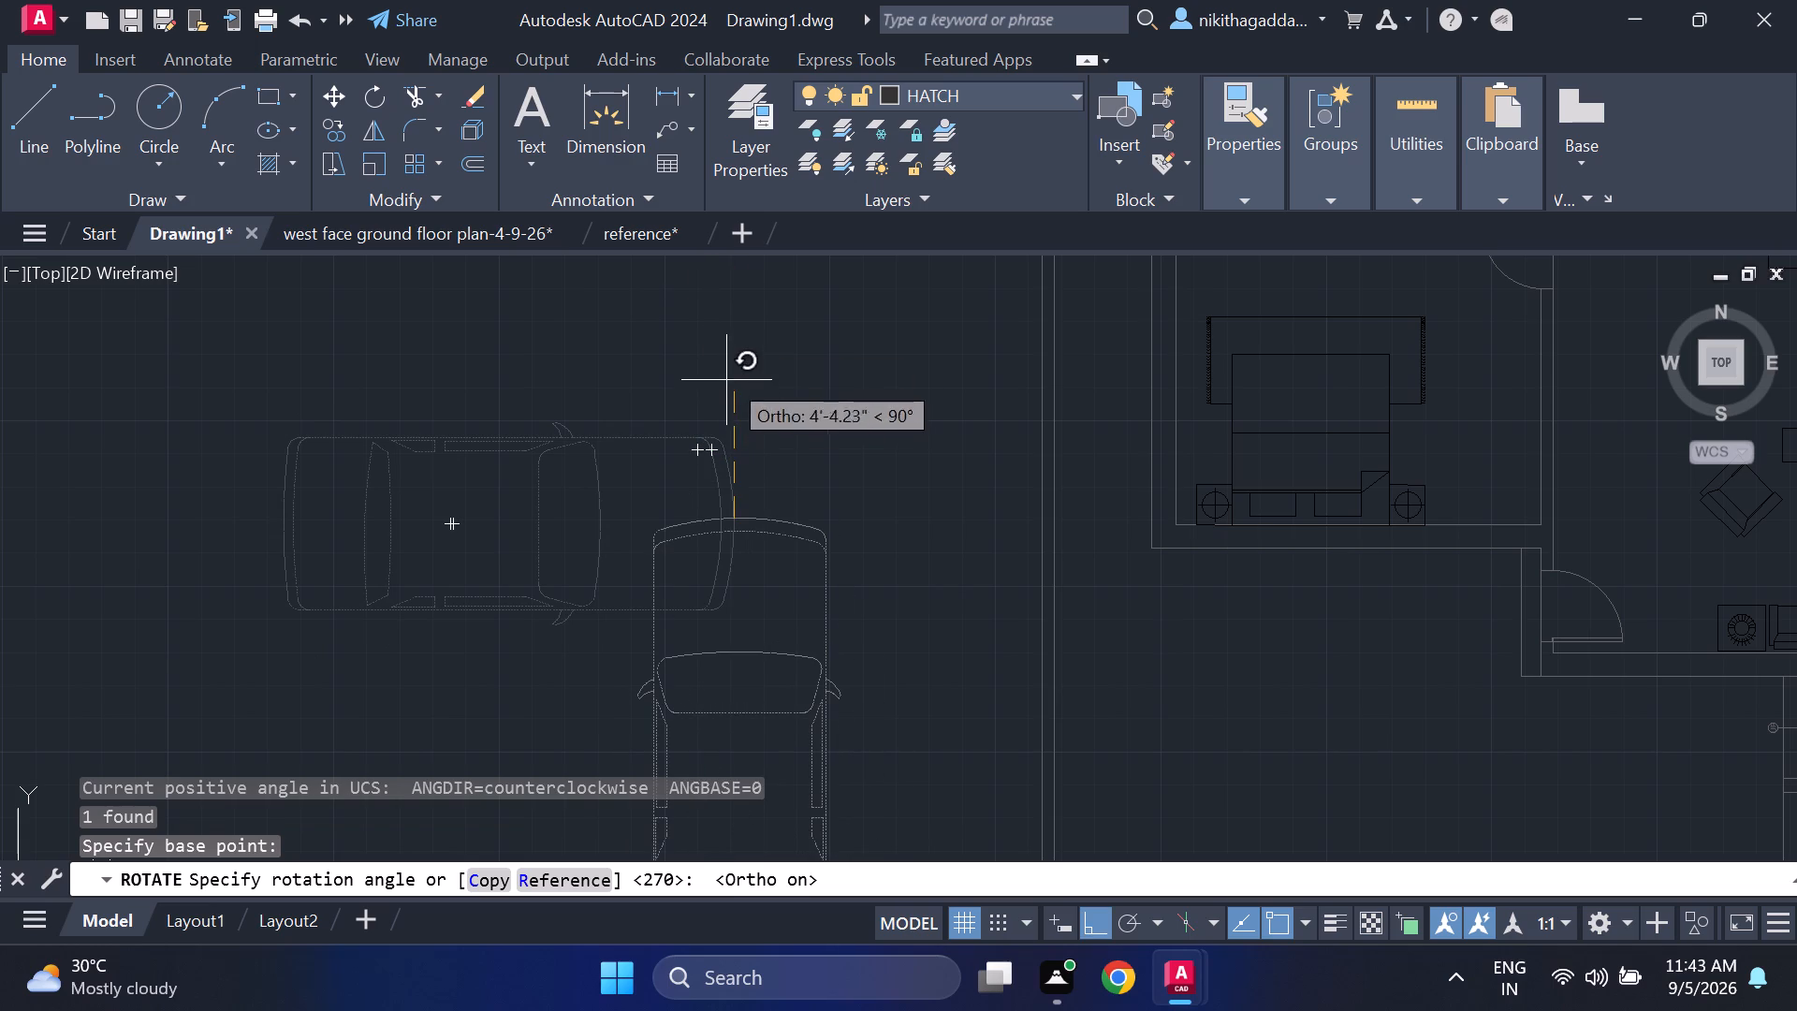
click(721, 316)
Move the car with Ortho off into the open area south of the southwest bedroom.
scroll(803, 593, down, 4)
scroll(805, 602, up, 3)
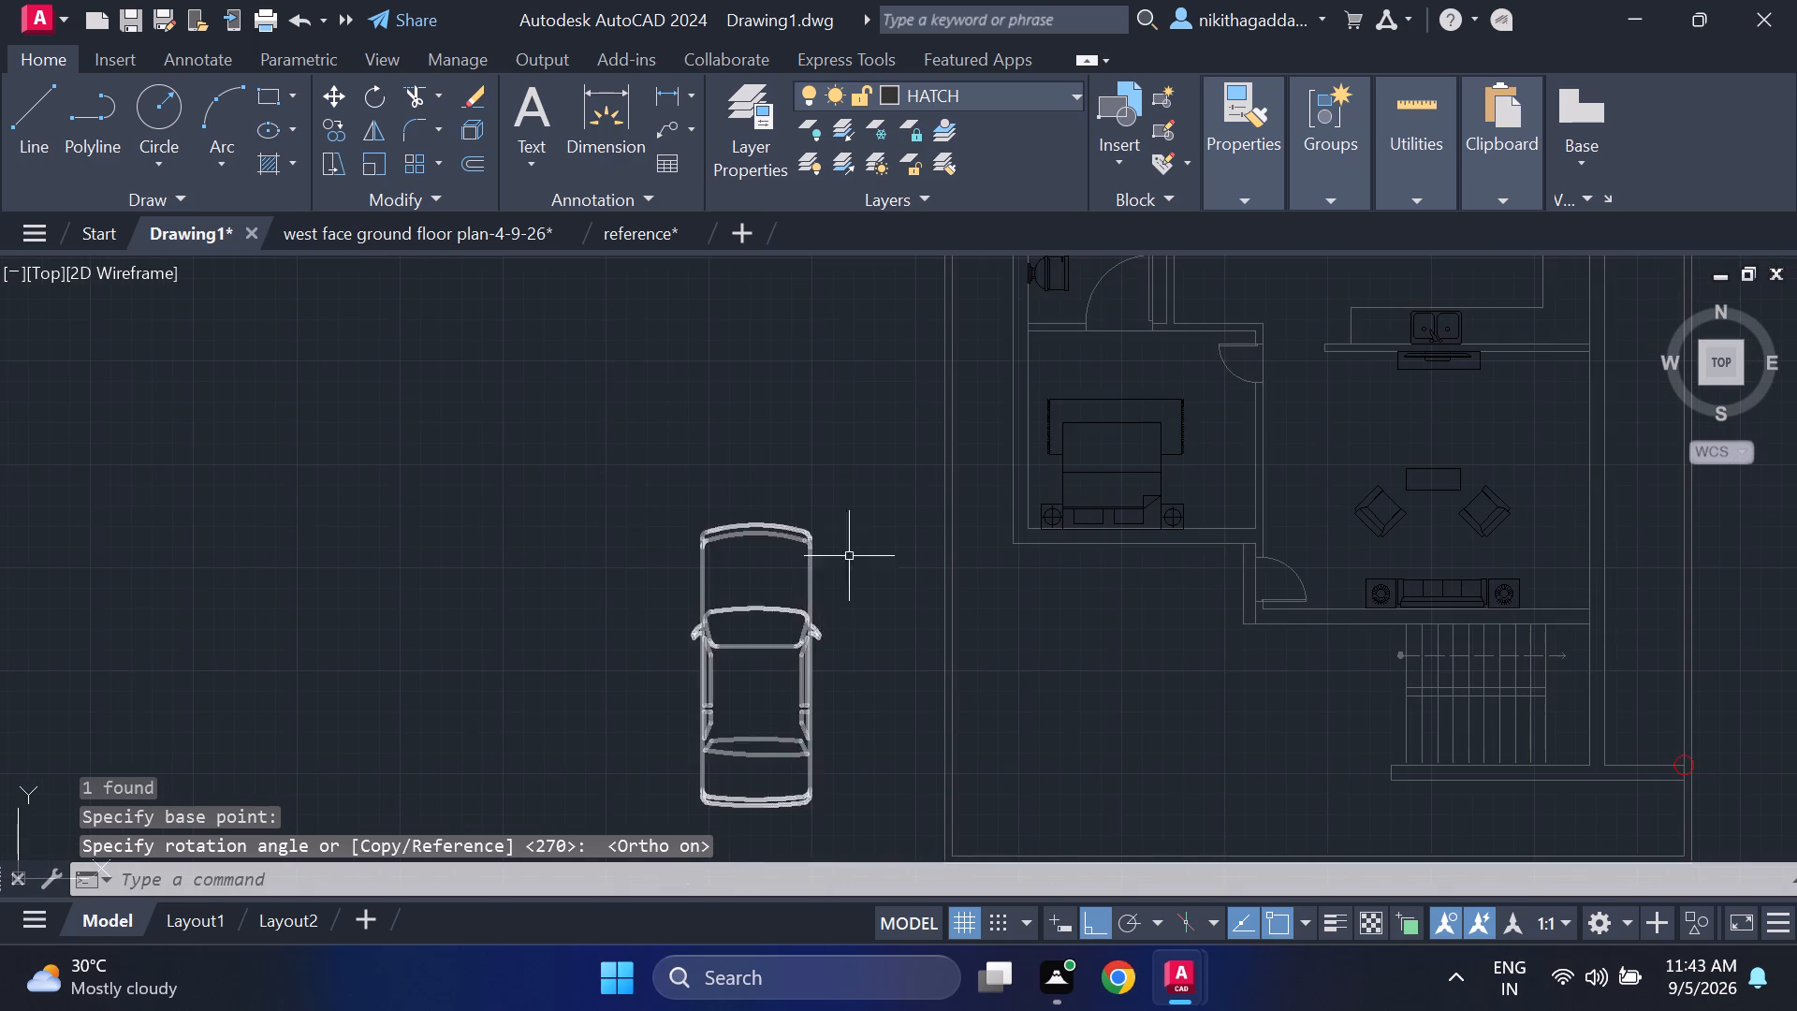
drag(861, 549, 826, 571)
click(624, 720)
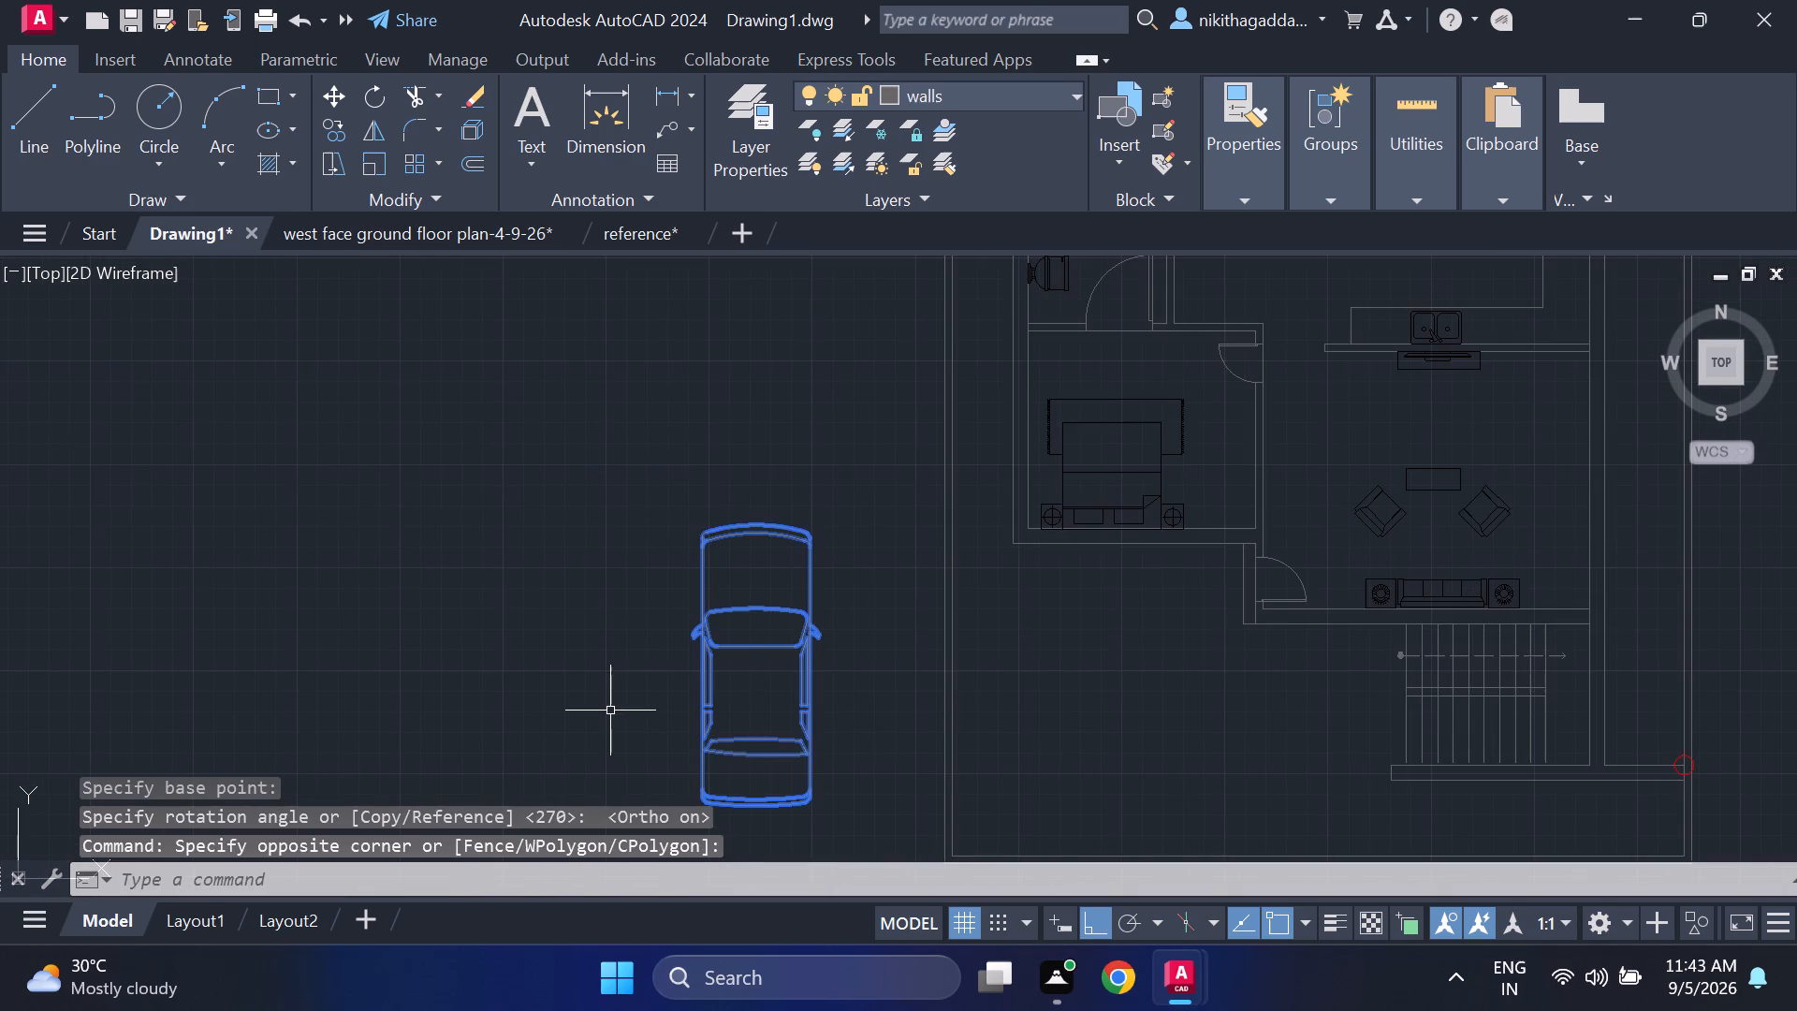
key(m)
key(Return)
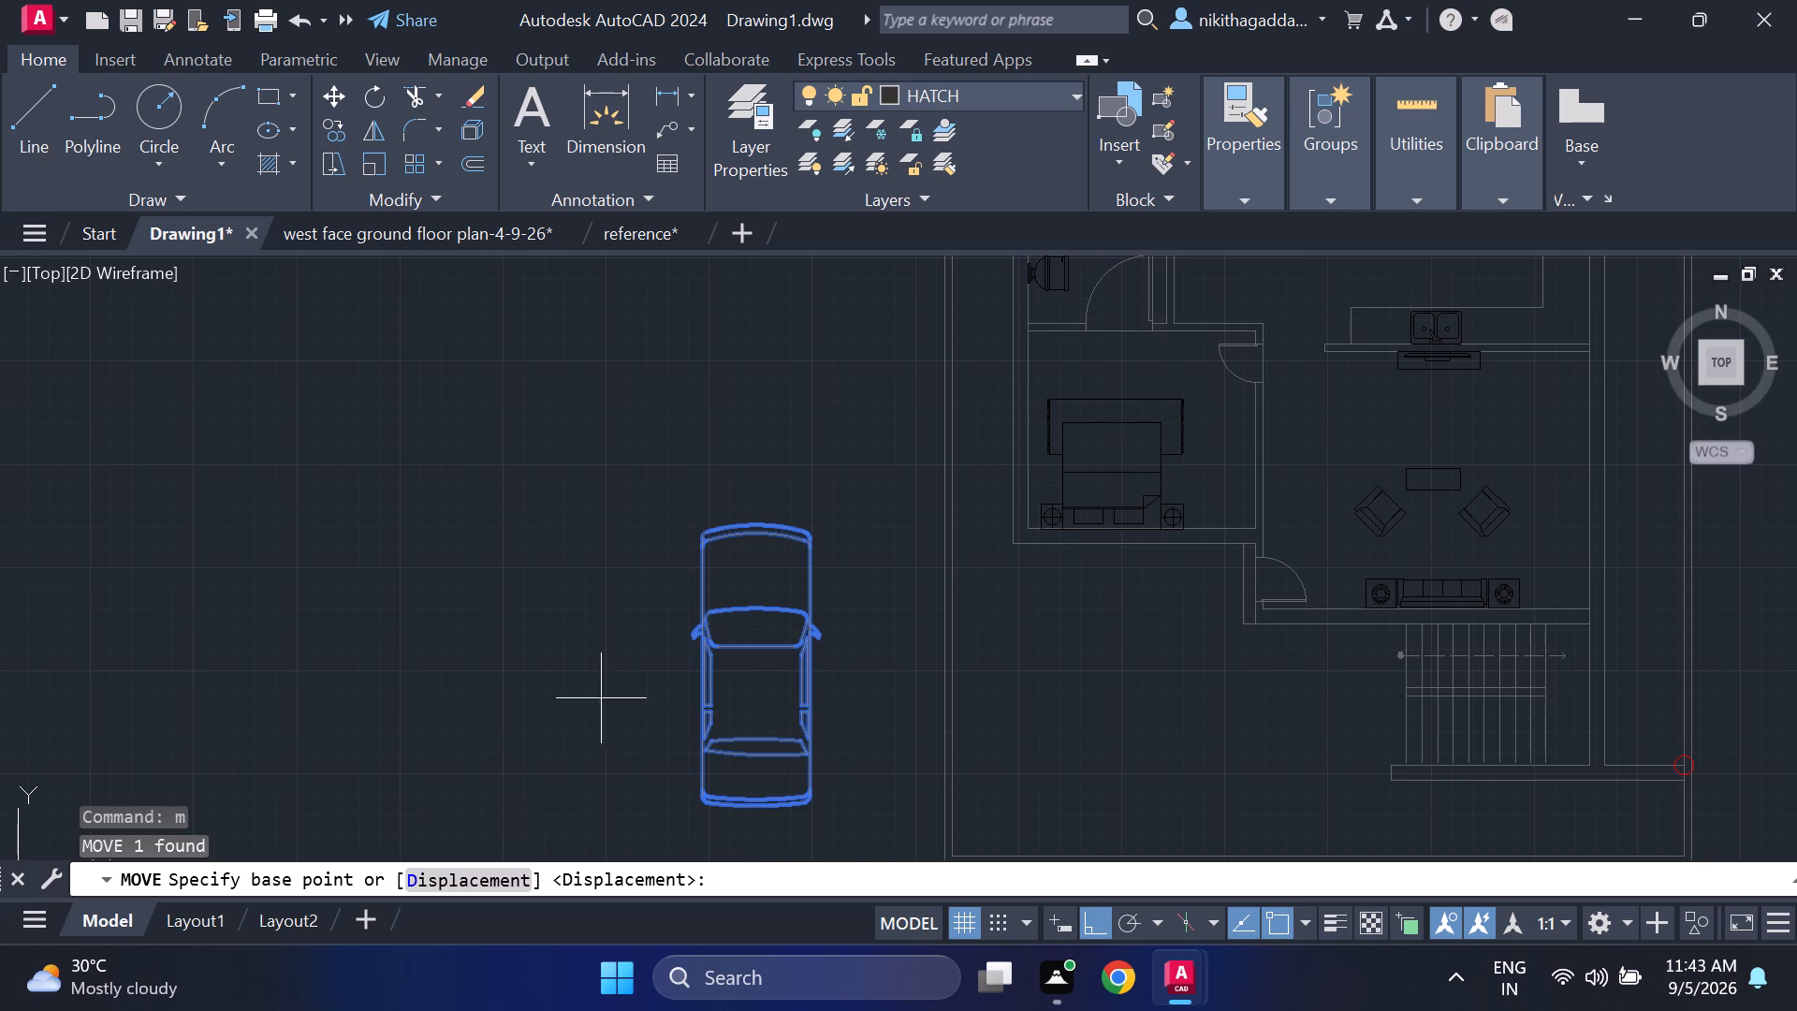
click(746, 644)
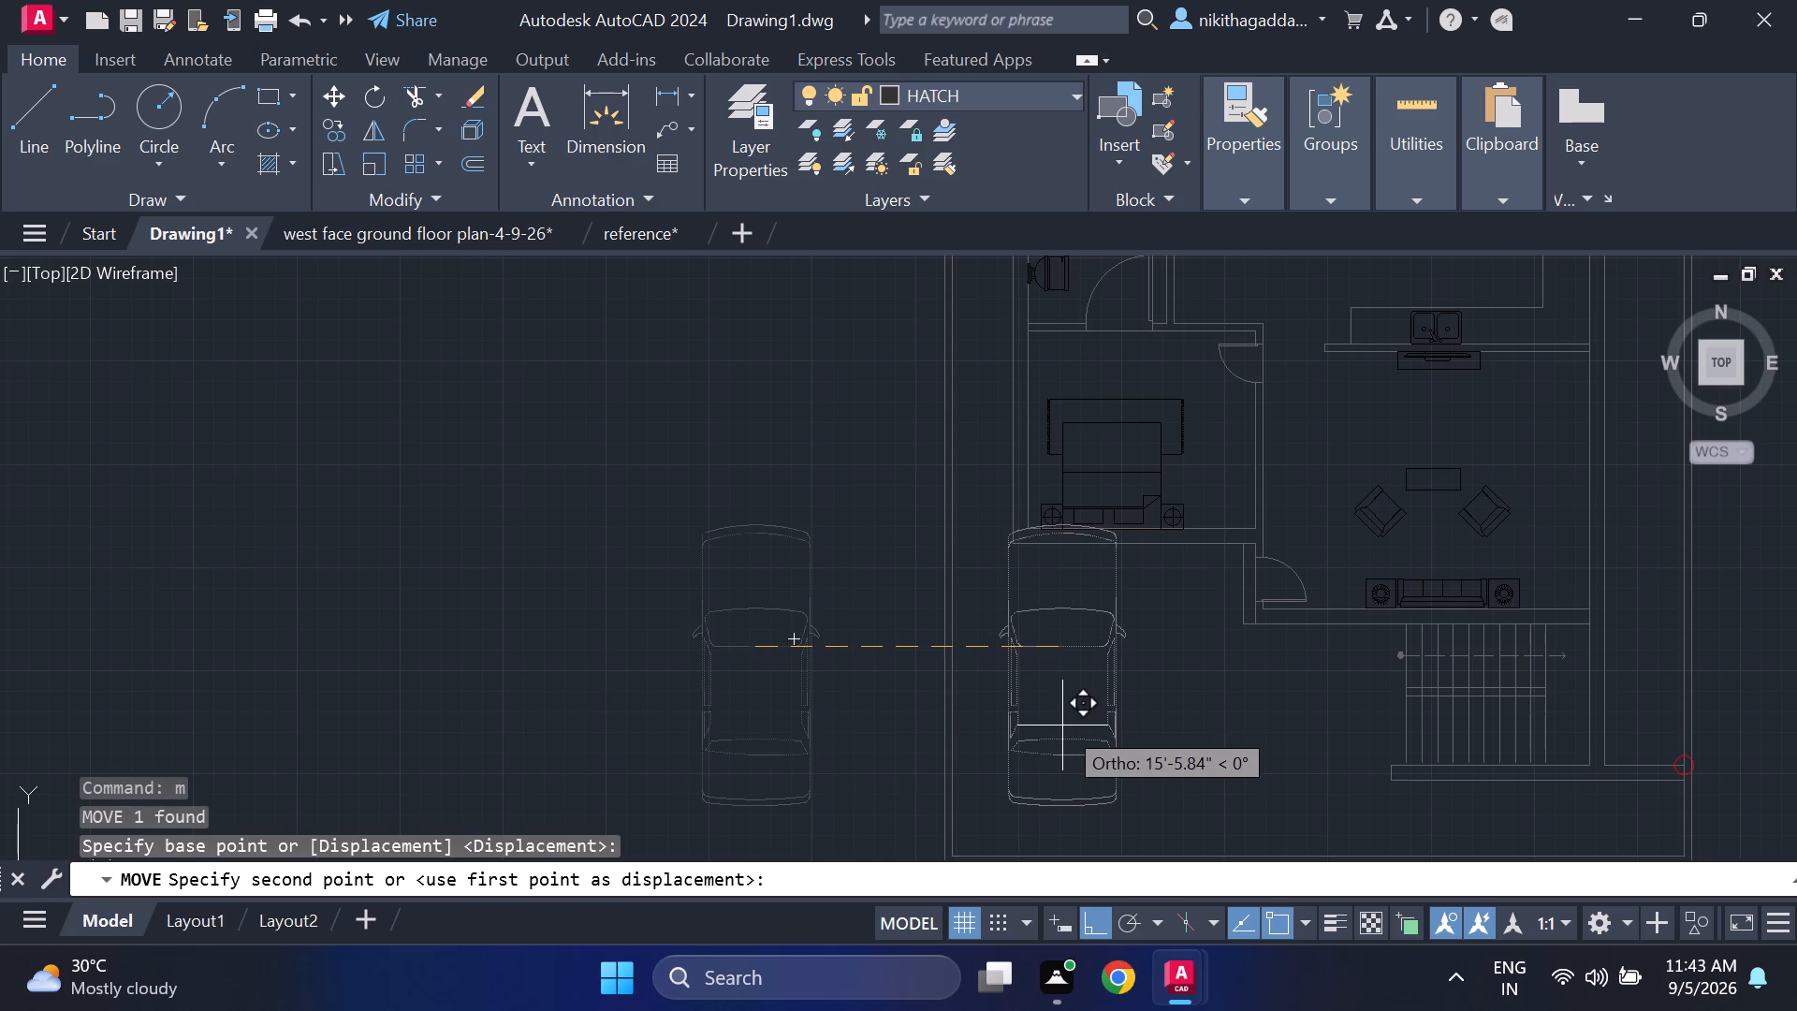
key(F8)
scroll(1062, 725, down, 3)
scroll(1077, 725, up, 3)
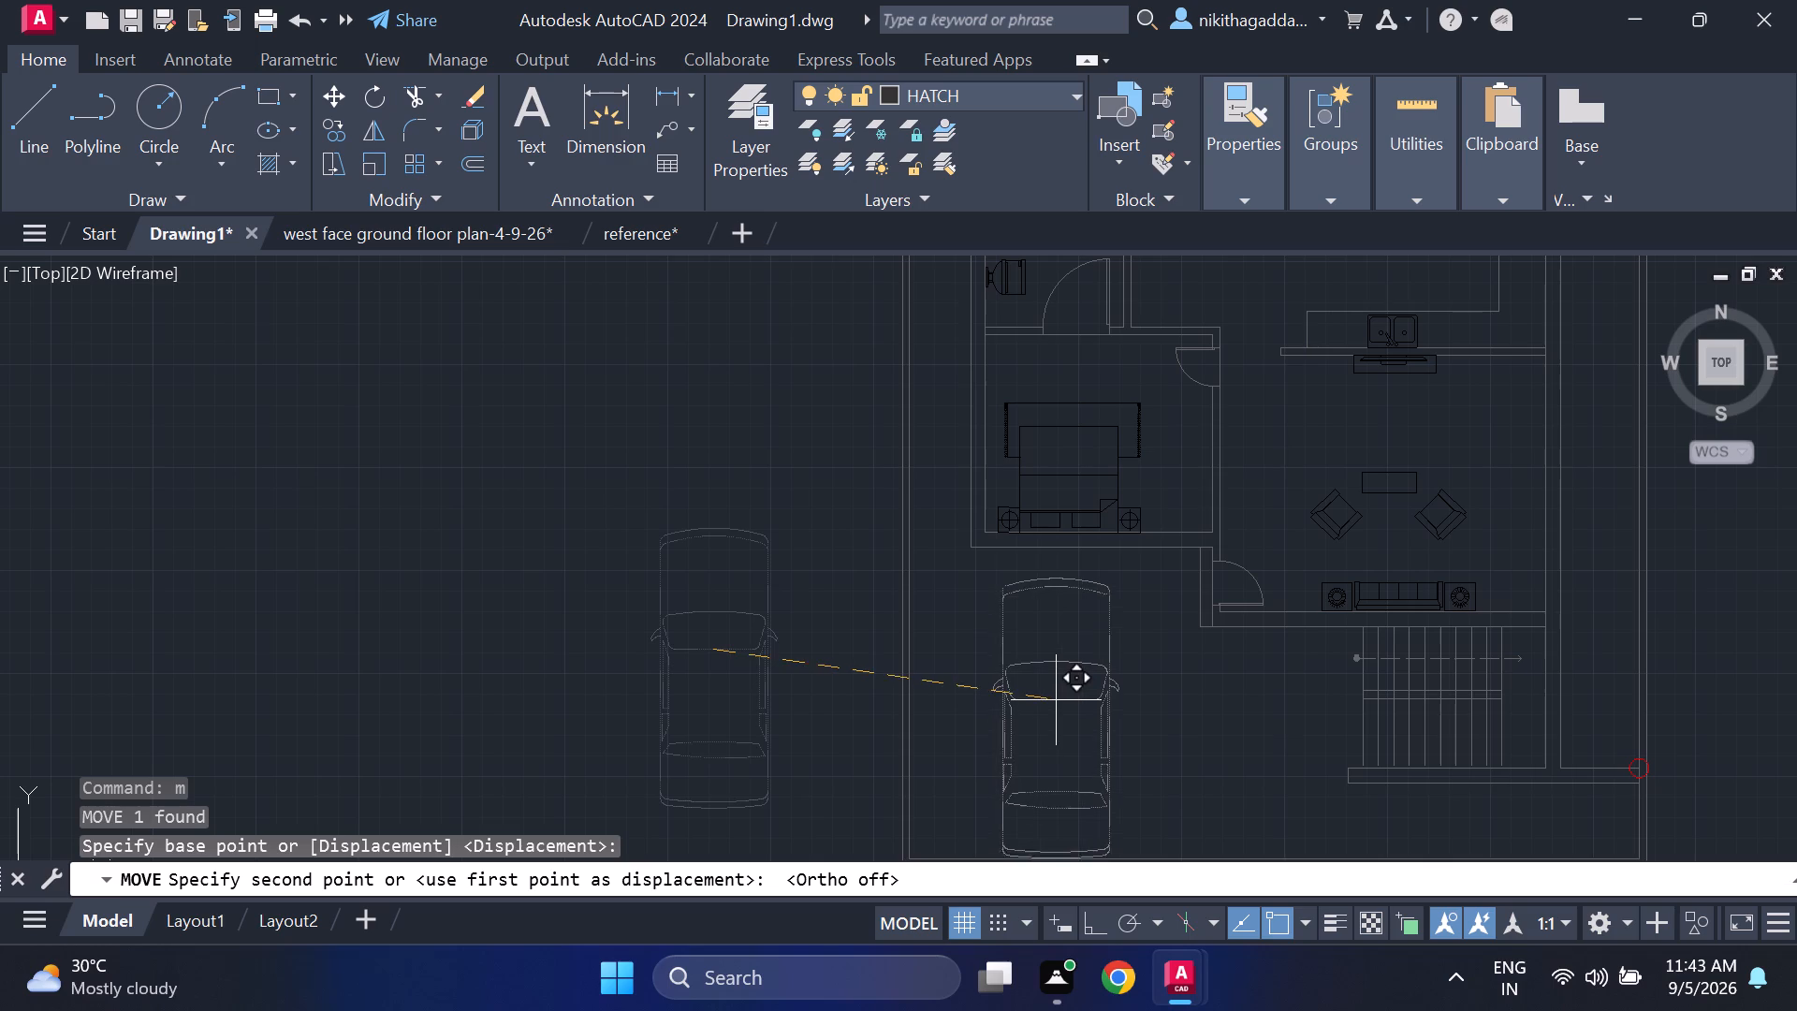
click(1054, 706)
Scale the car down about its windshield midpoint so it fits between the bedroom and the south compound wall.
scroll(825, 733, down, 3)
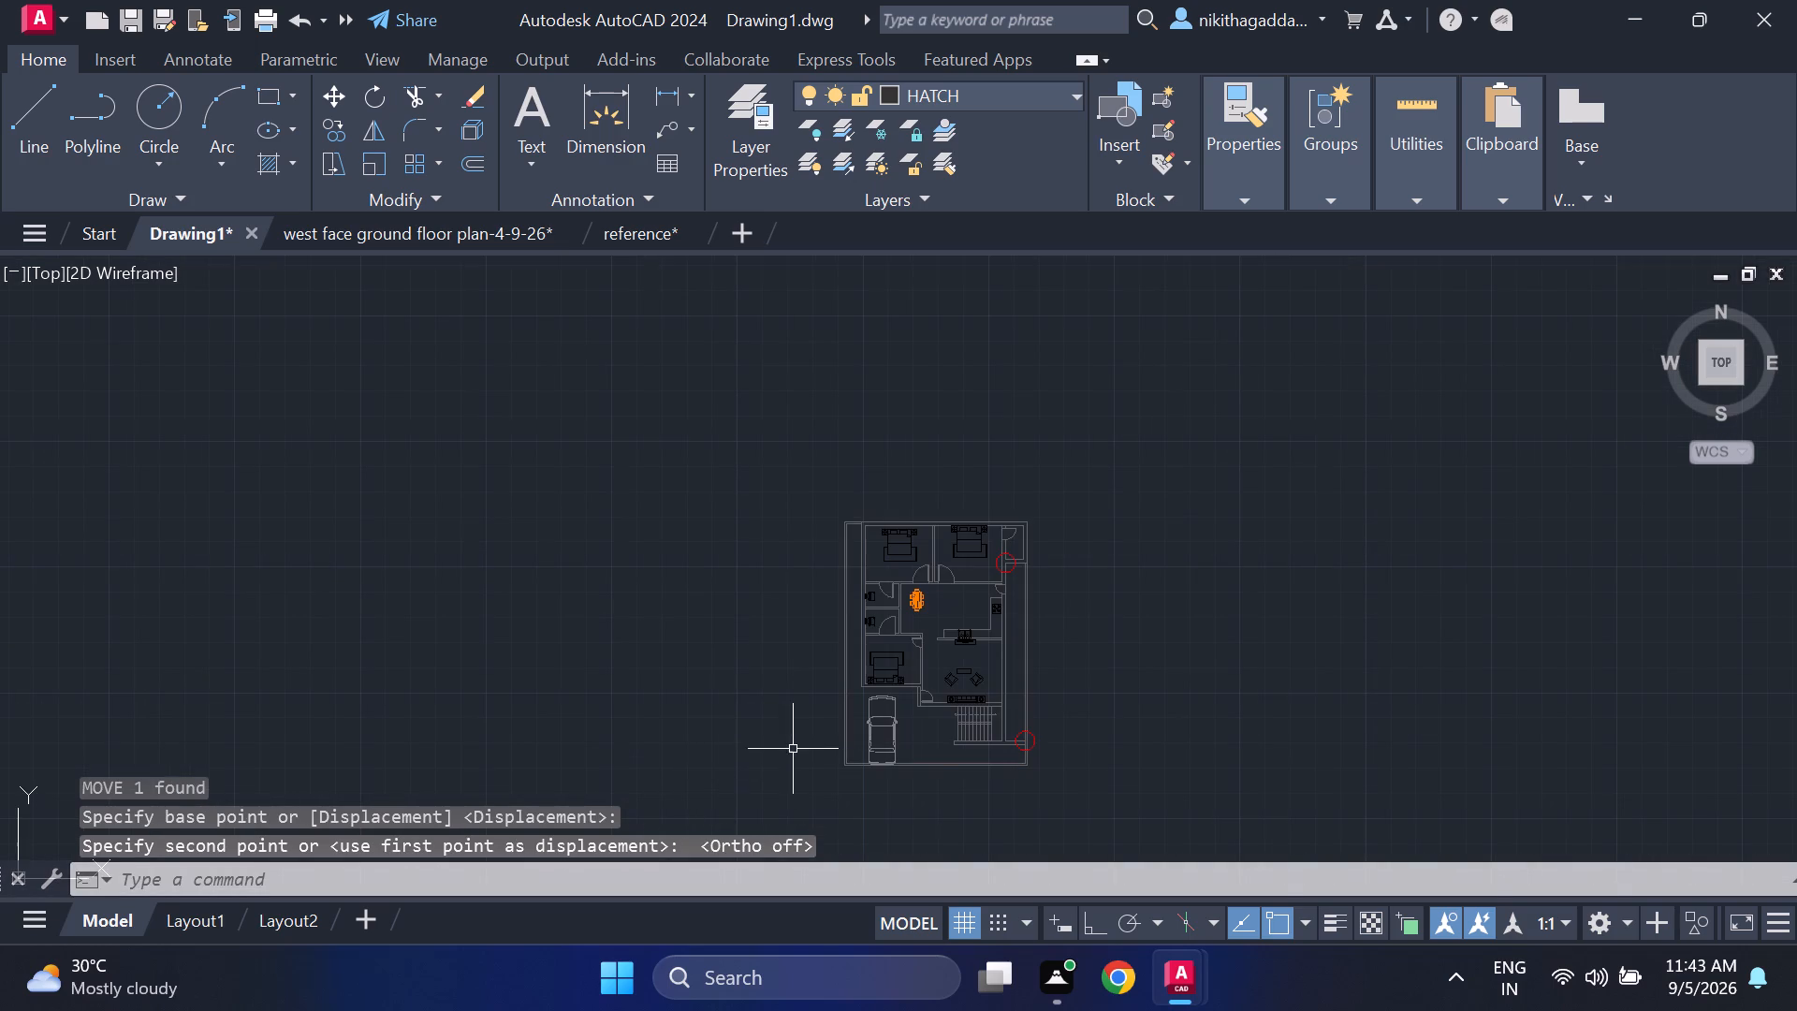
scroll(940, 780, up, 3)
drag(819, 556, 796, 570)
click(705, 651)
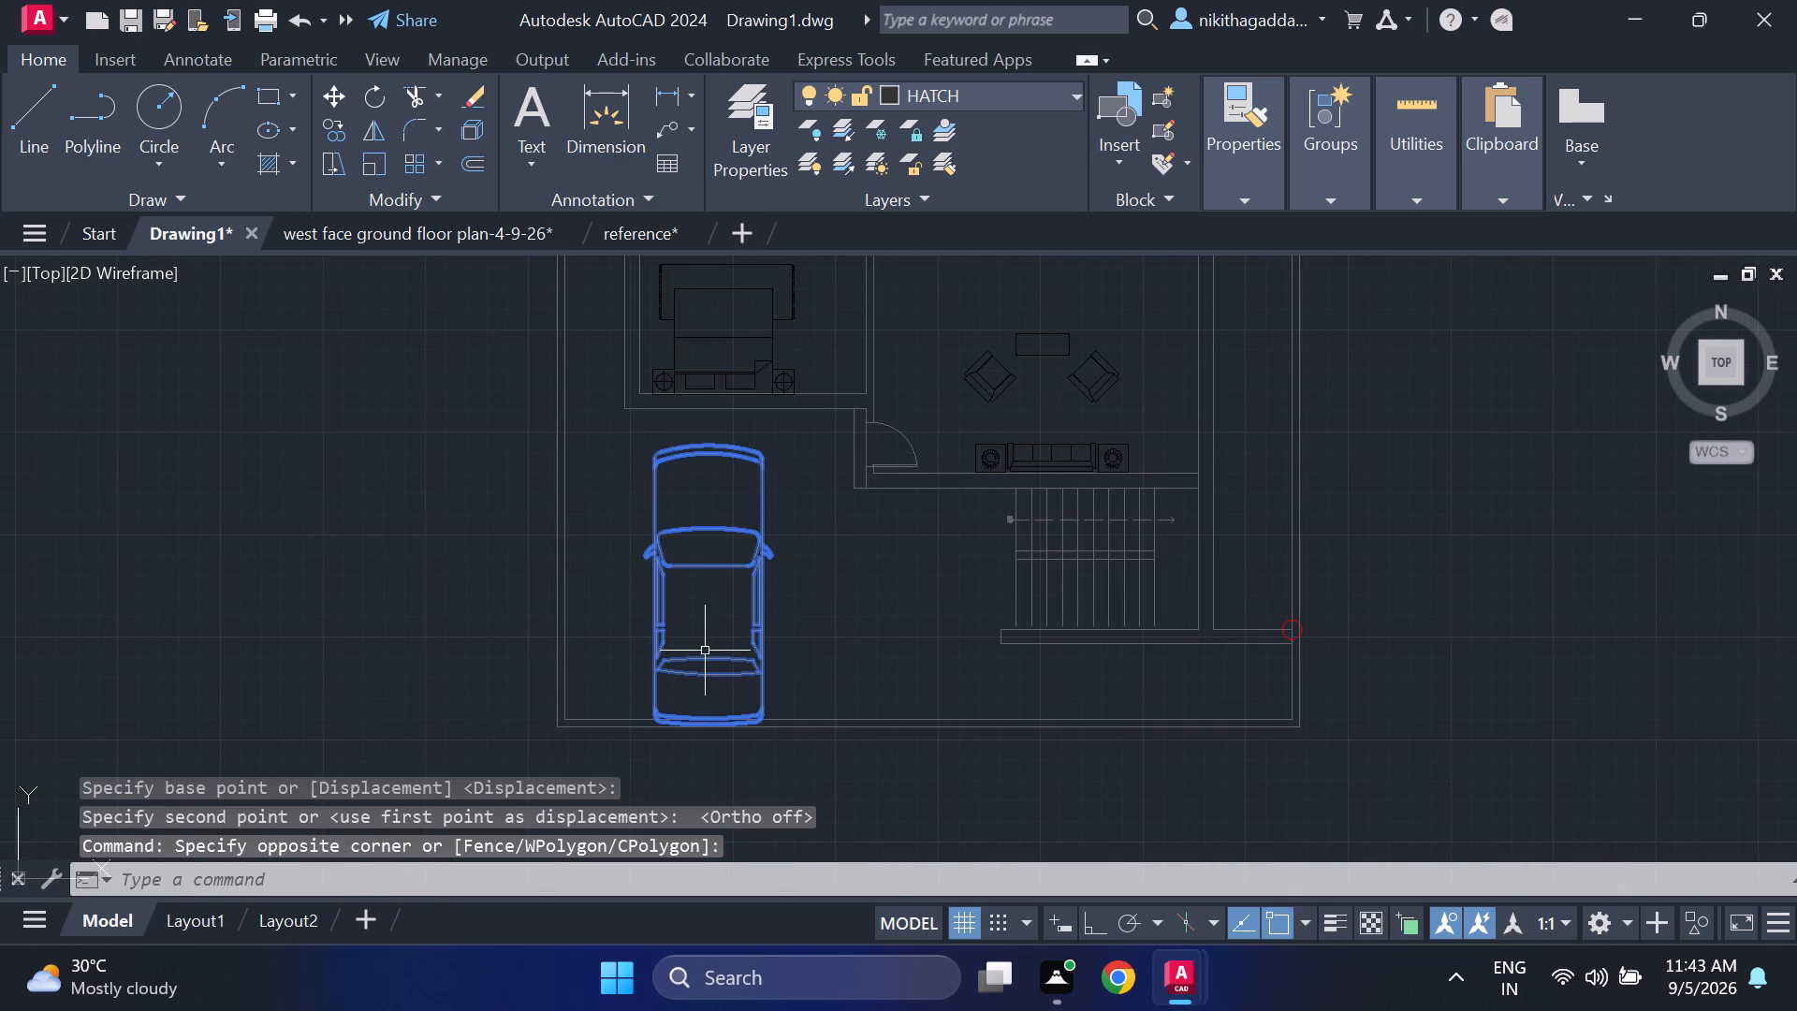
scroll(701, 579, up, 2)
scroll(703, 579, down, 3)
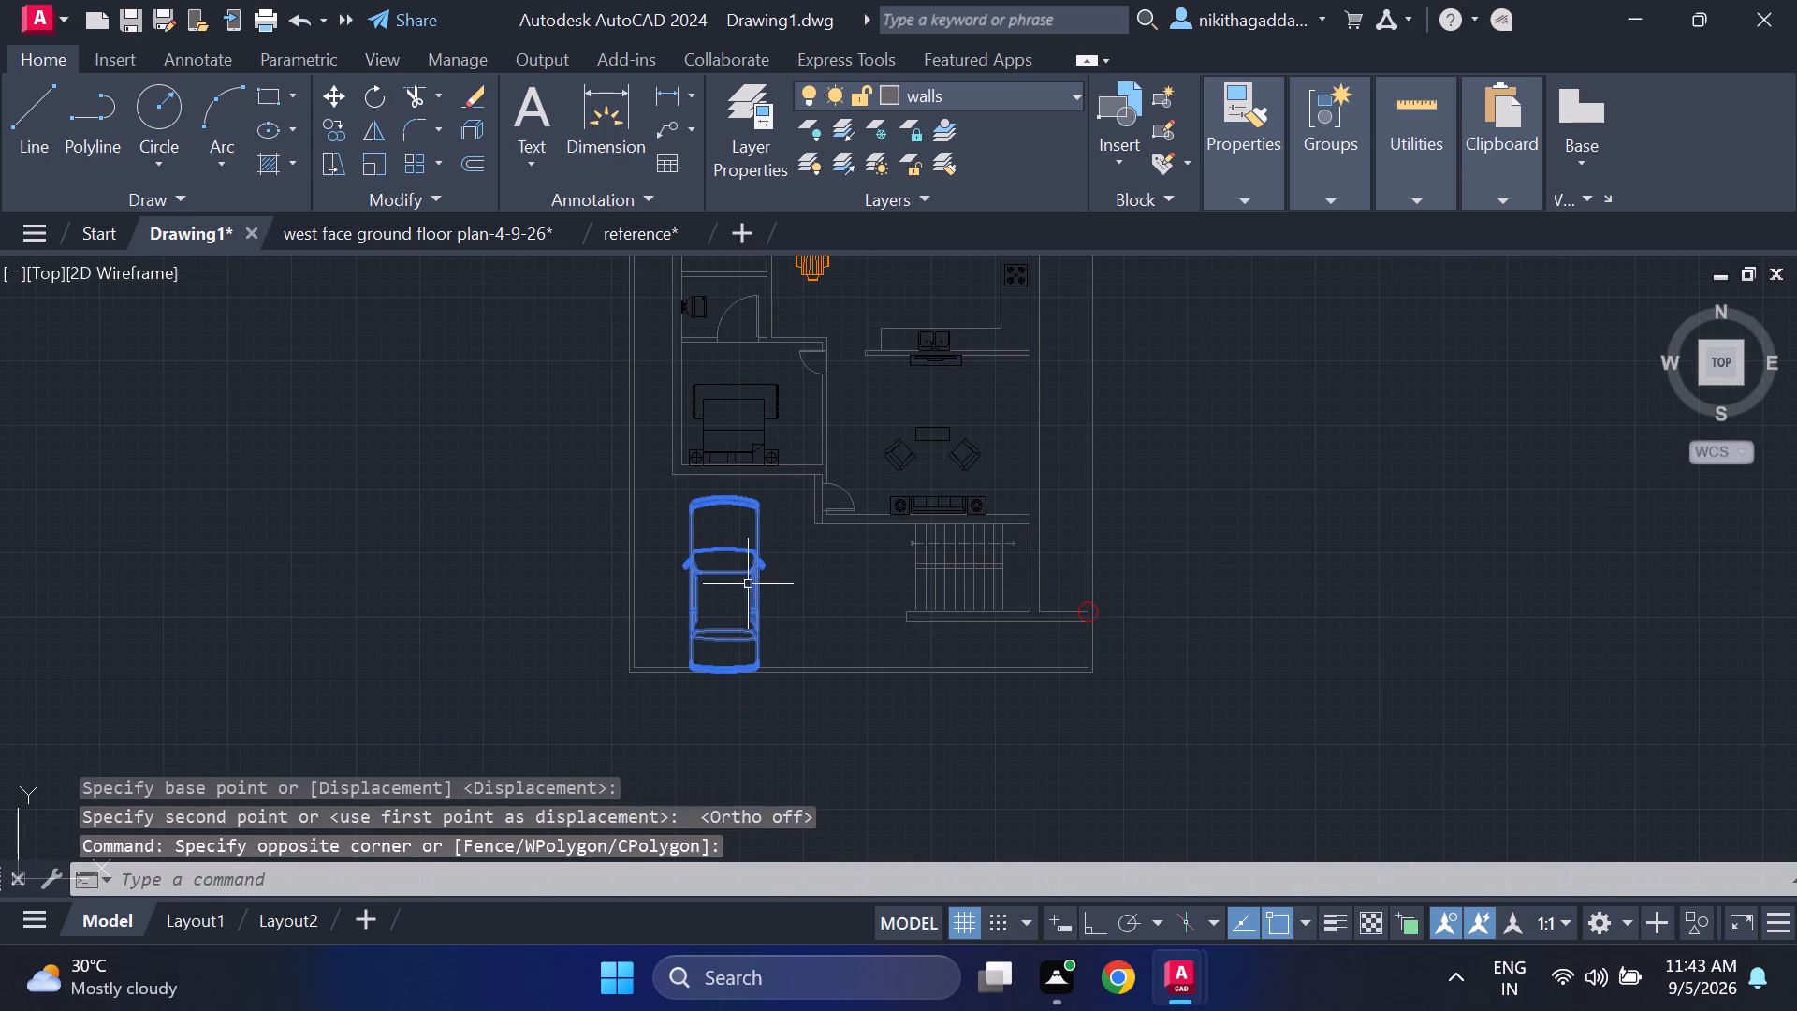
text(scale)
key(Return)
scroll(798, 622, up, 2)
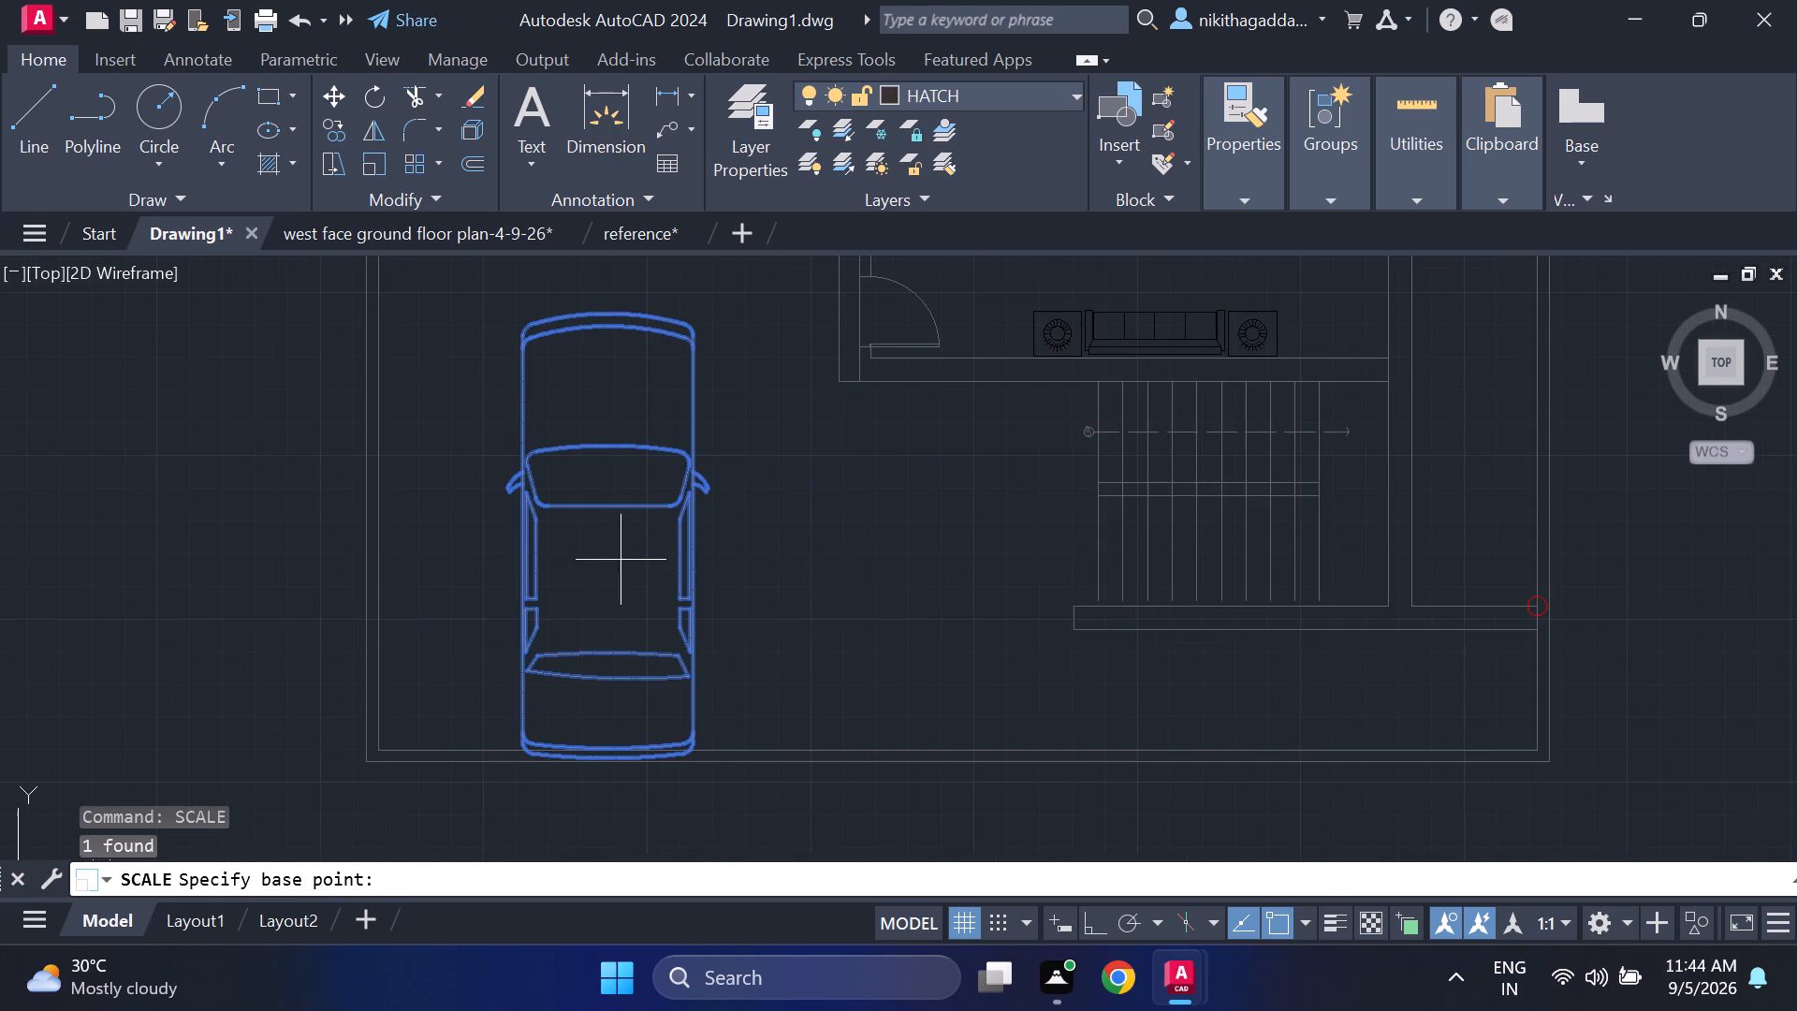
click(609, 498)
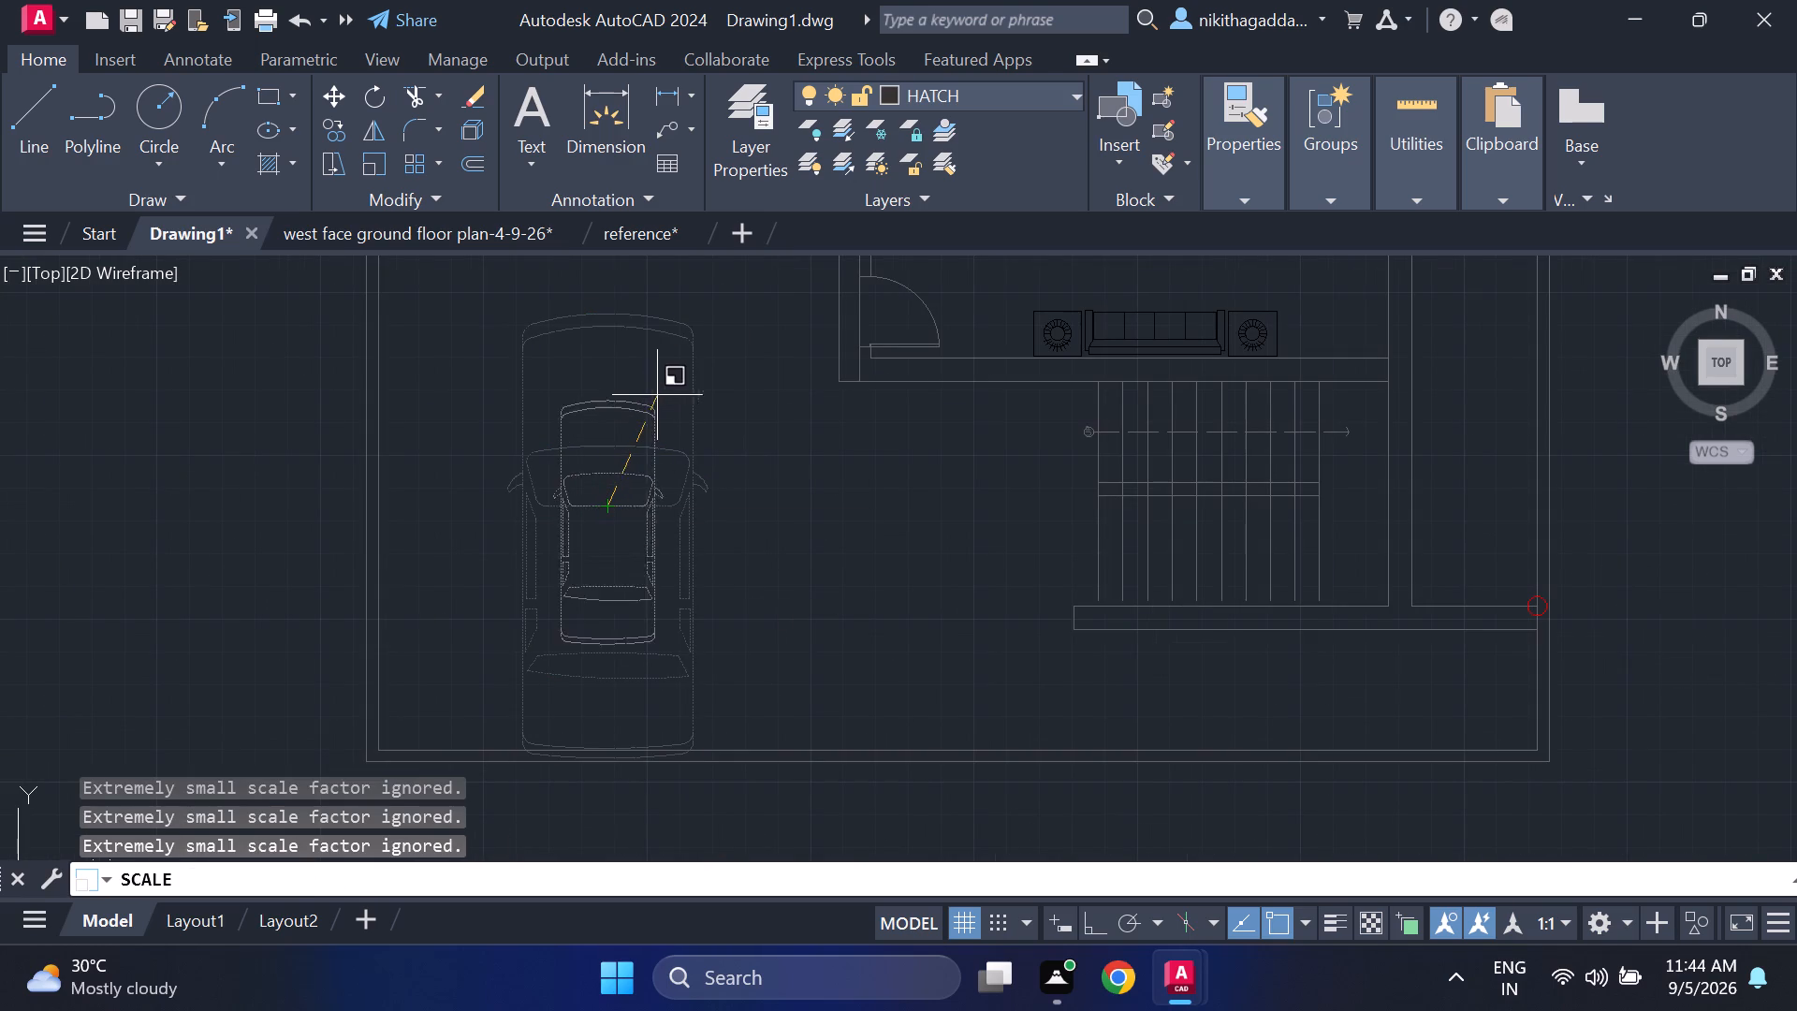
click(666, 365)
Move the scaled car slightly northwest within the parking area, closer to the bedroom's south wall.
scroll(609, 651, down, 1)
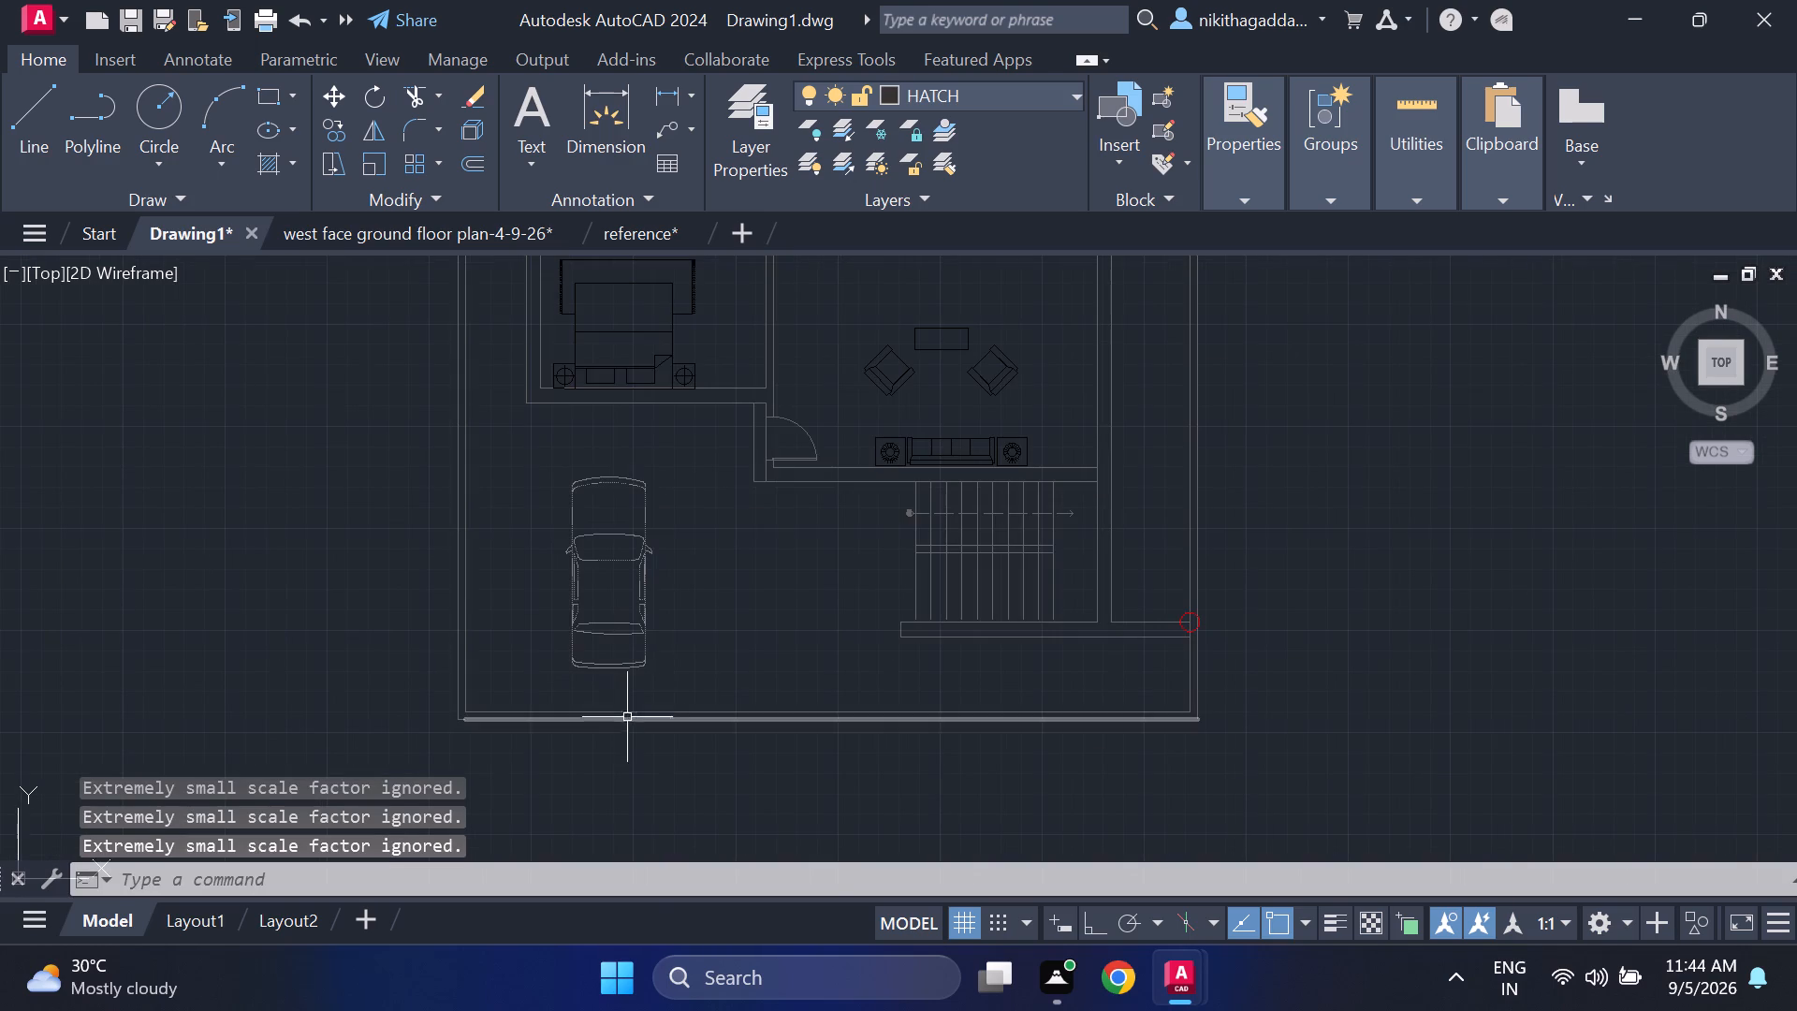
scroll(614, 588, up, 1)
drag(743, 507, 719, 520)
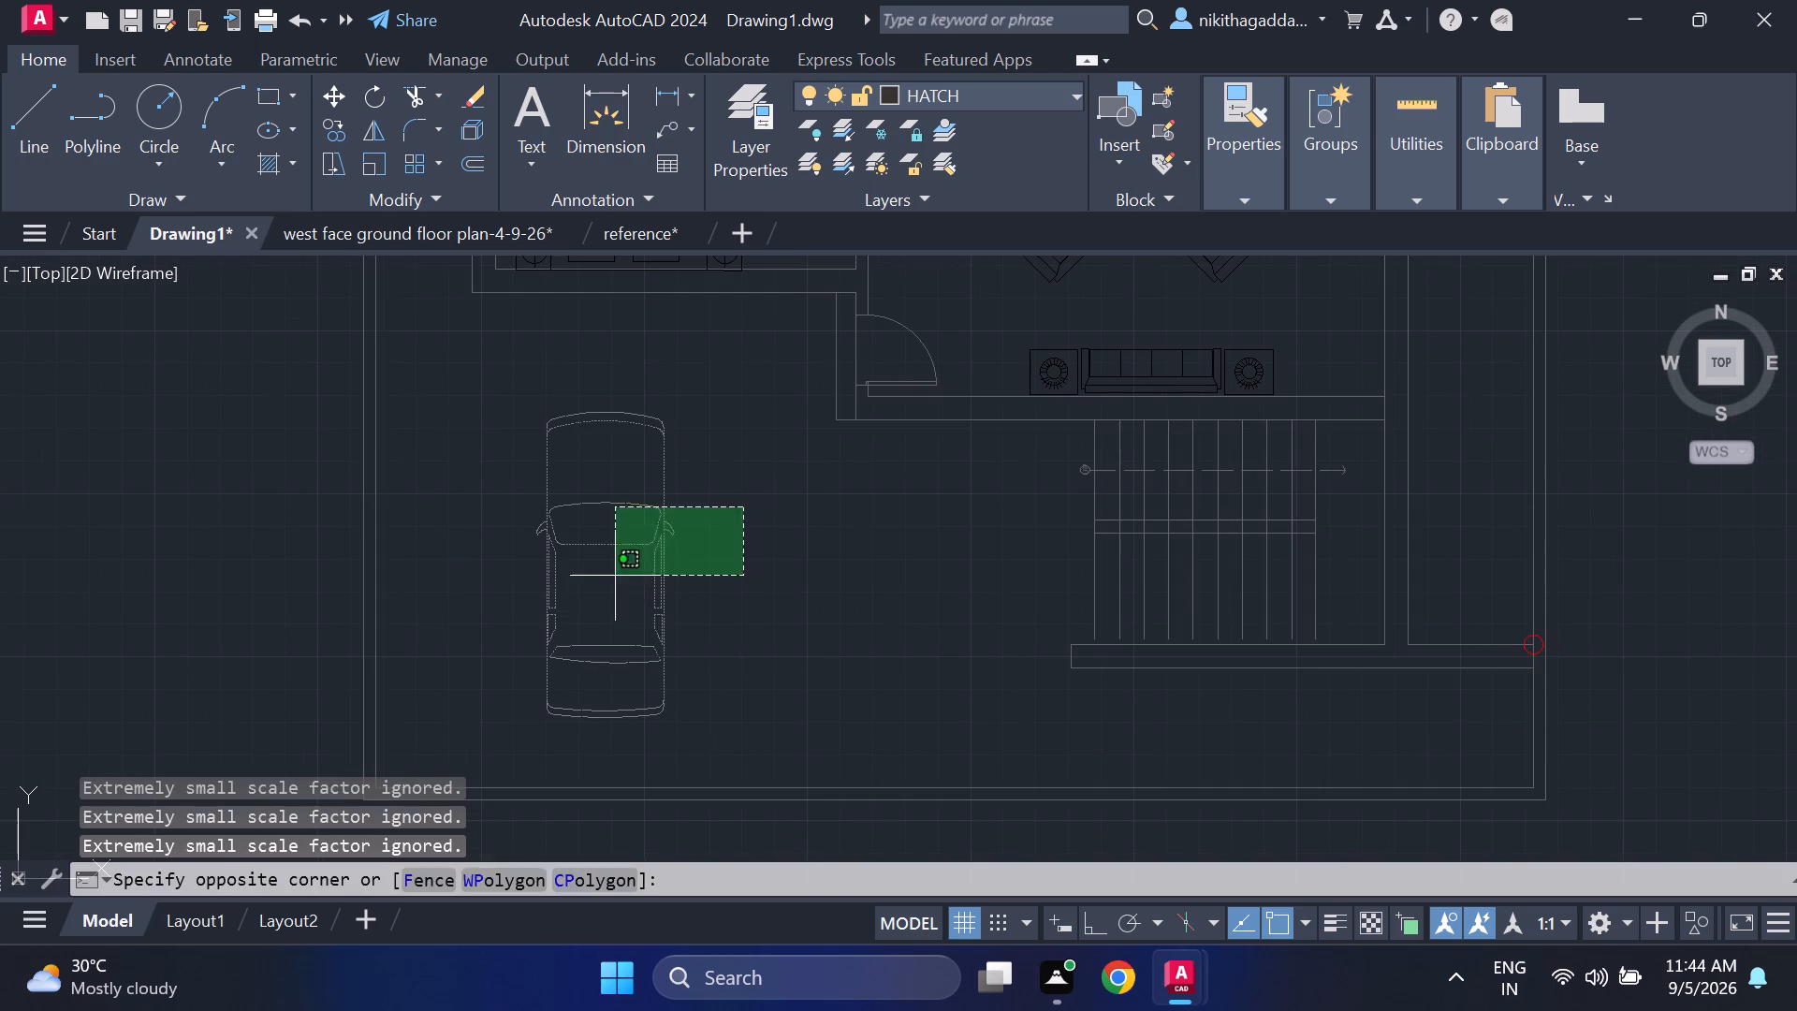
click(406, 680)
key(m)
key(Return)
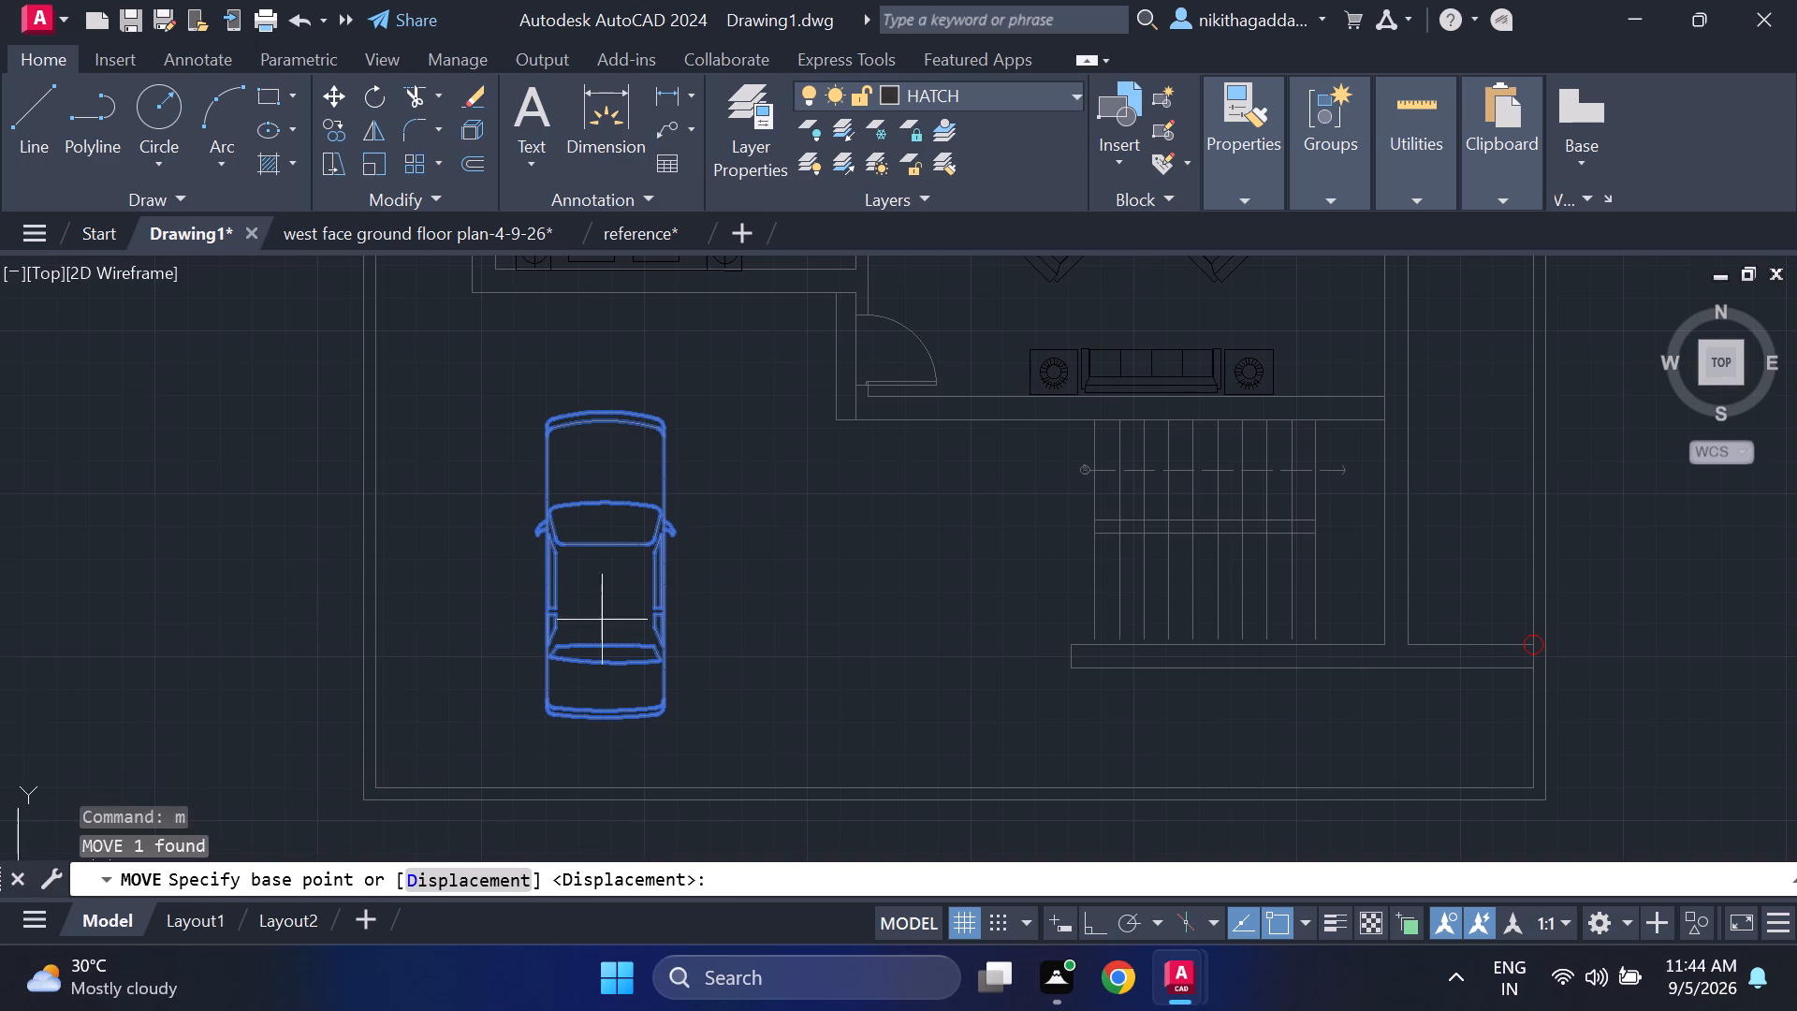
click(602, 541)
click(577, 511)
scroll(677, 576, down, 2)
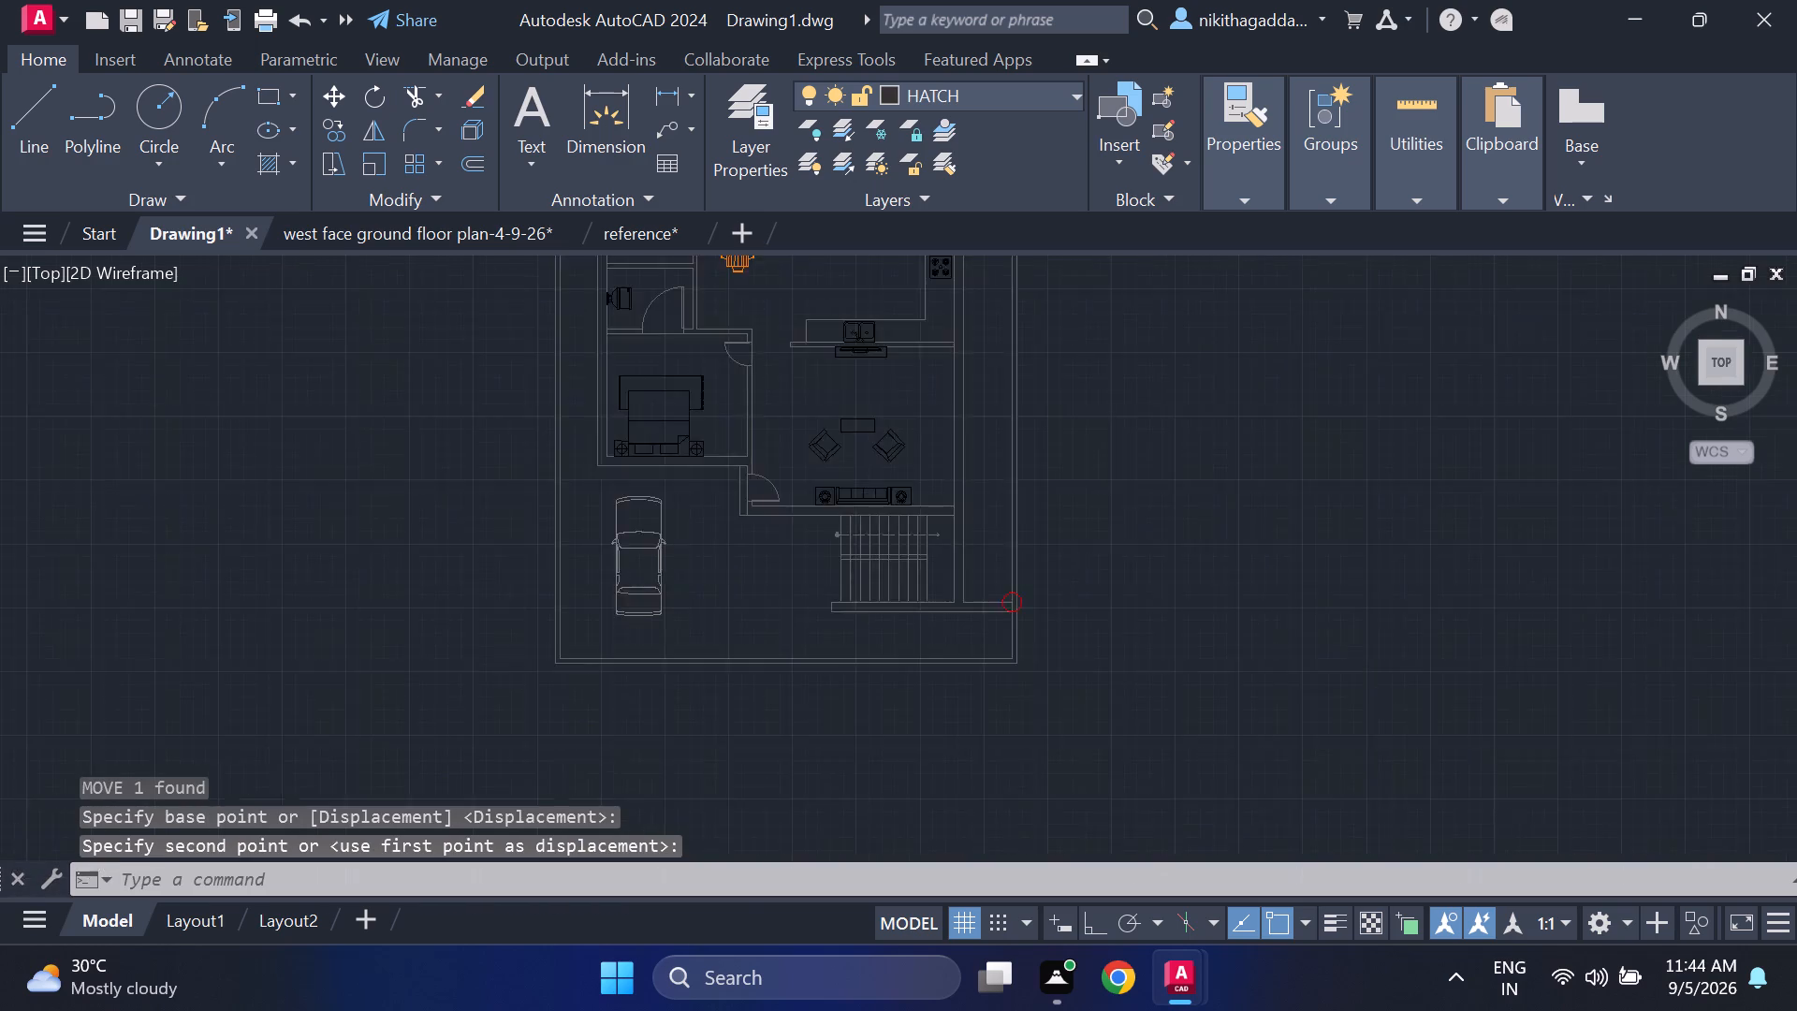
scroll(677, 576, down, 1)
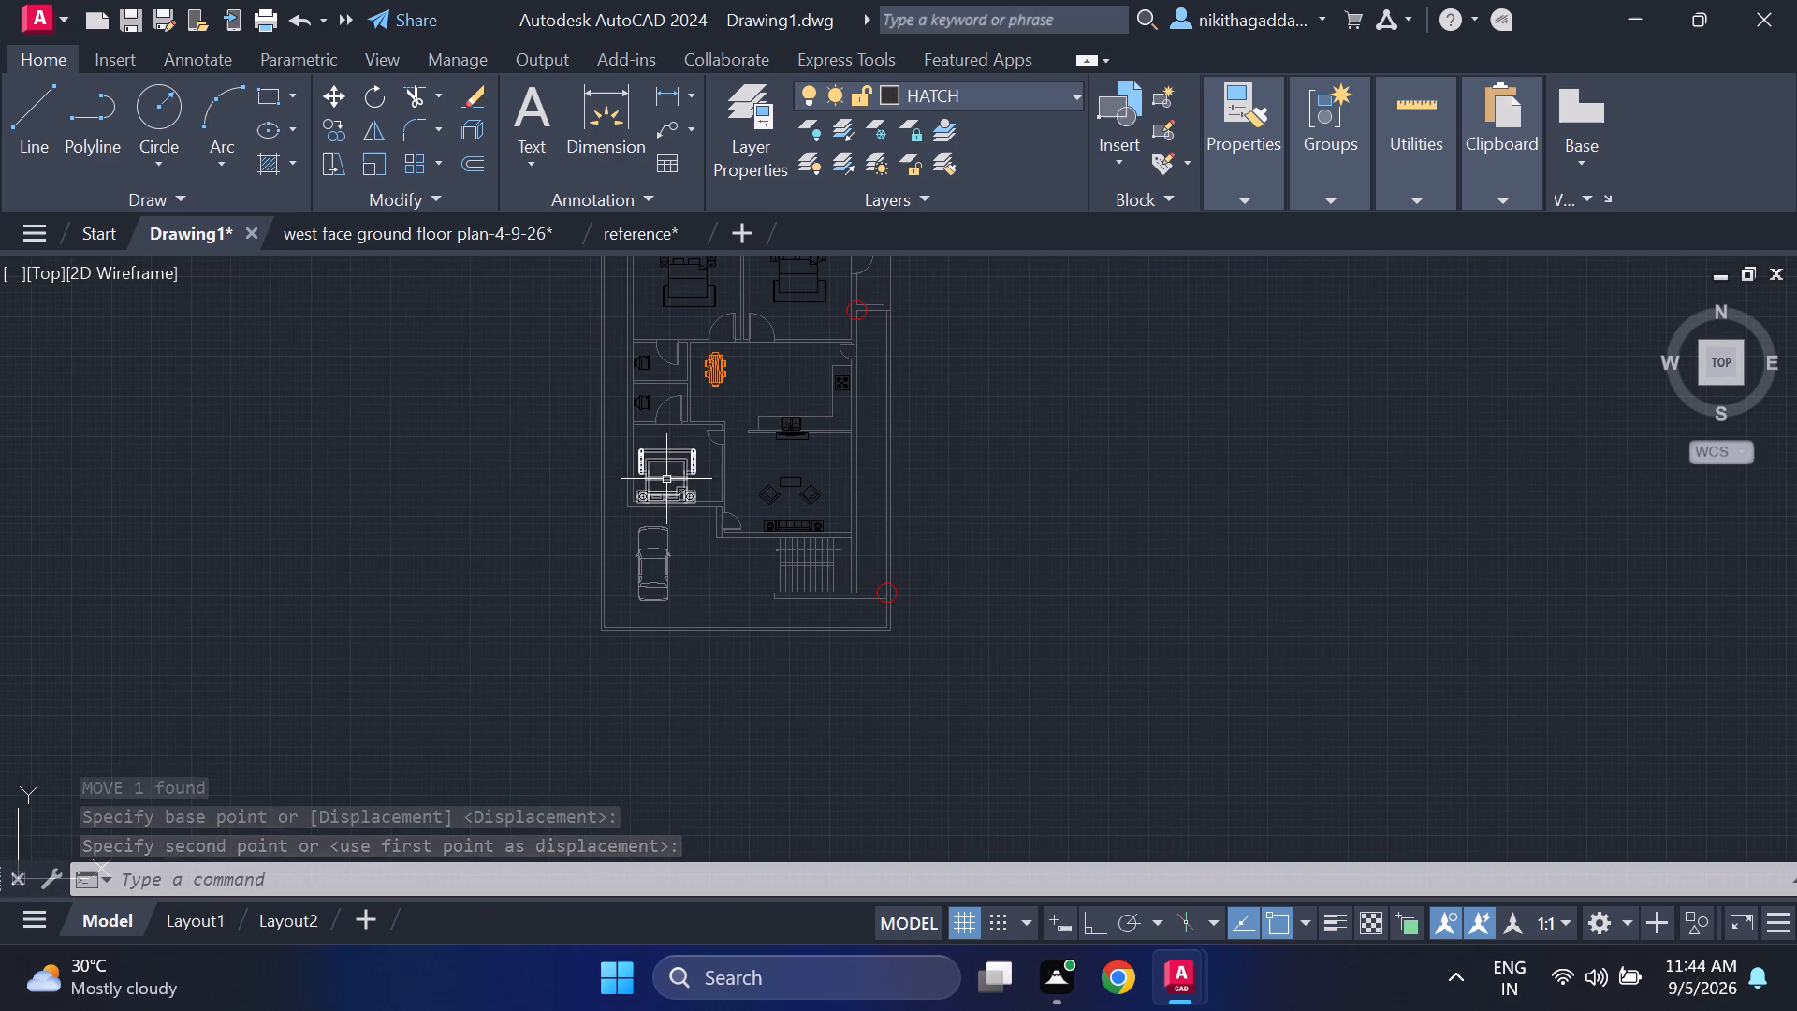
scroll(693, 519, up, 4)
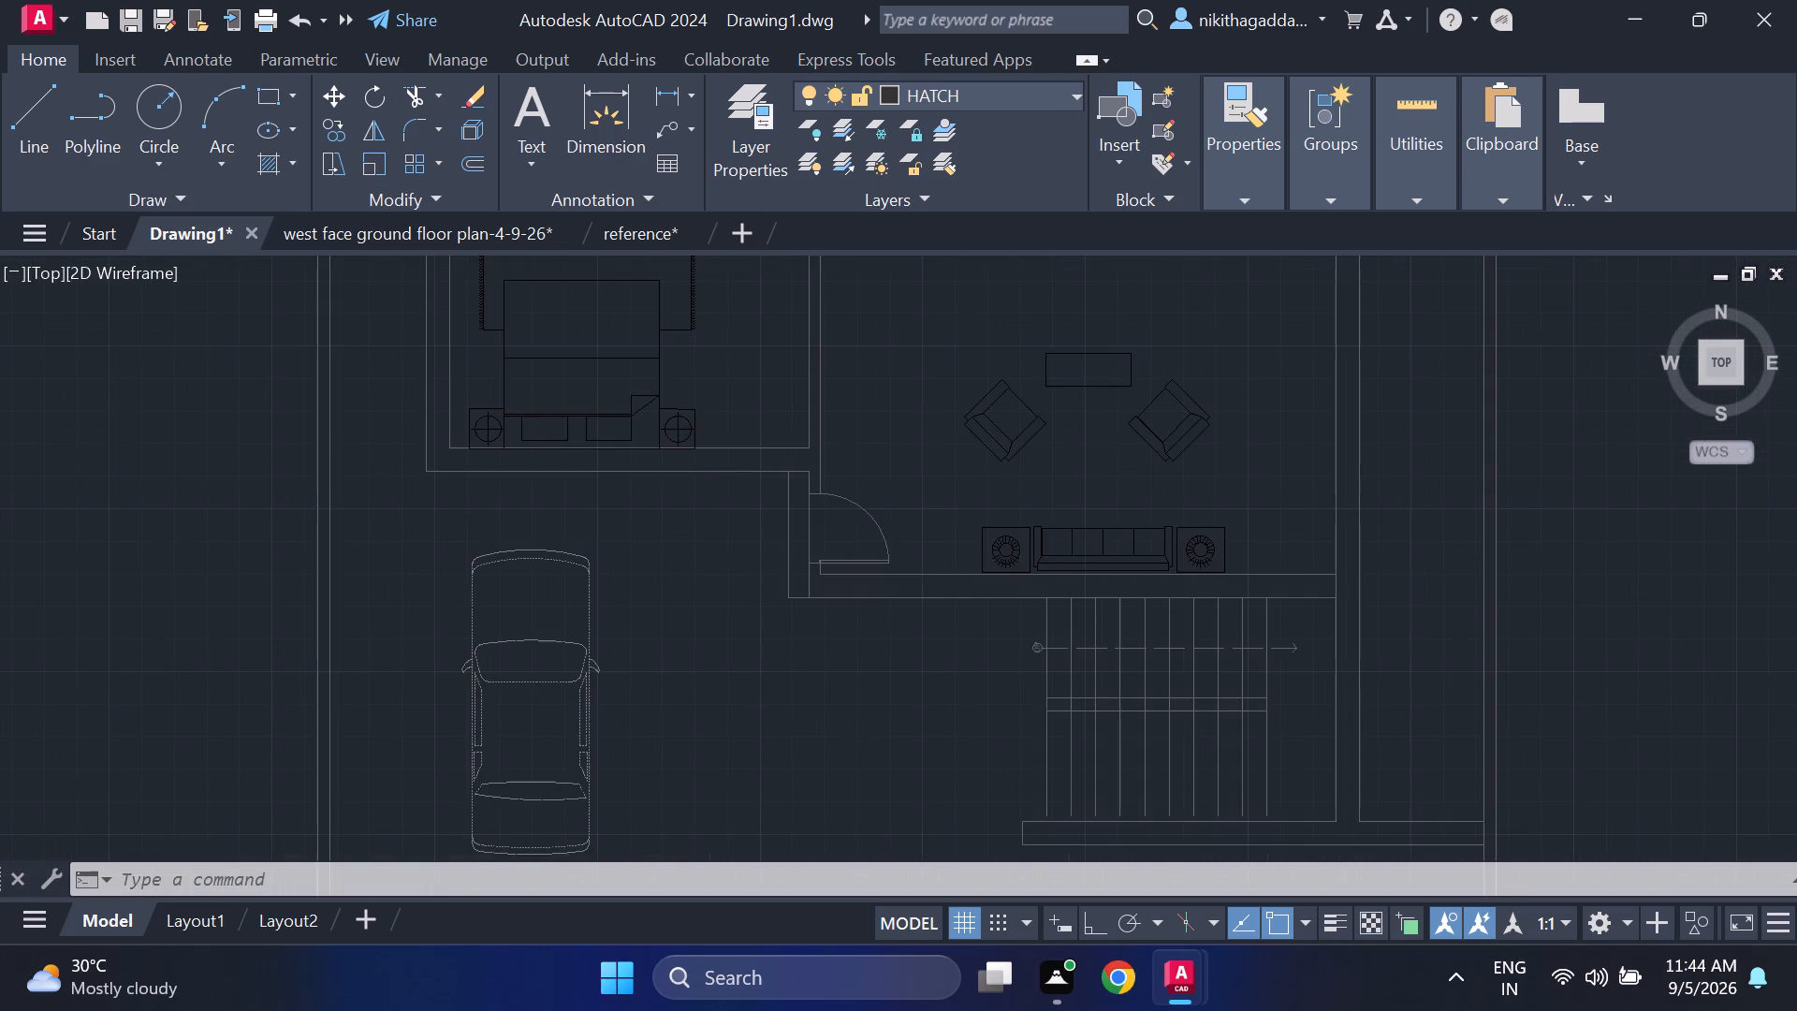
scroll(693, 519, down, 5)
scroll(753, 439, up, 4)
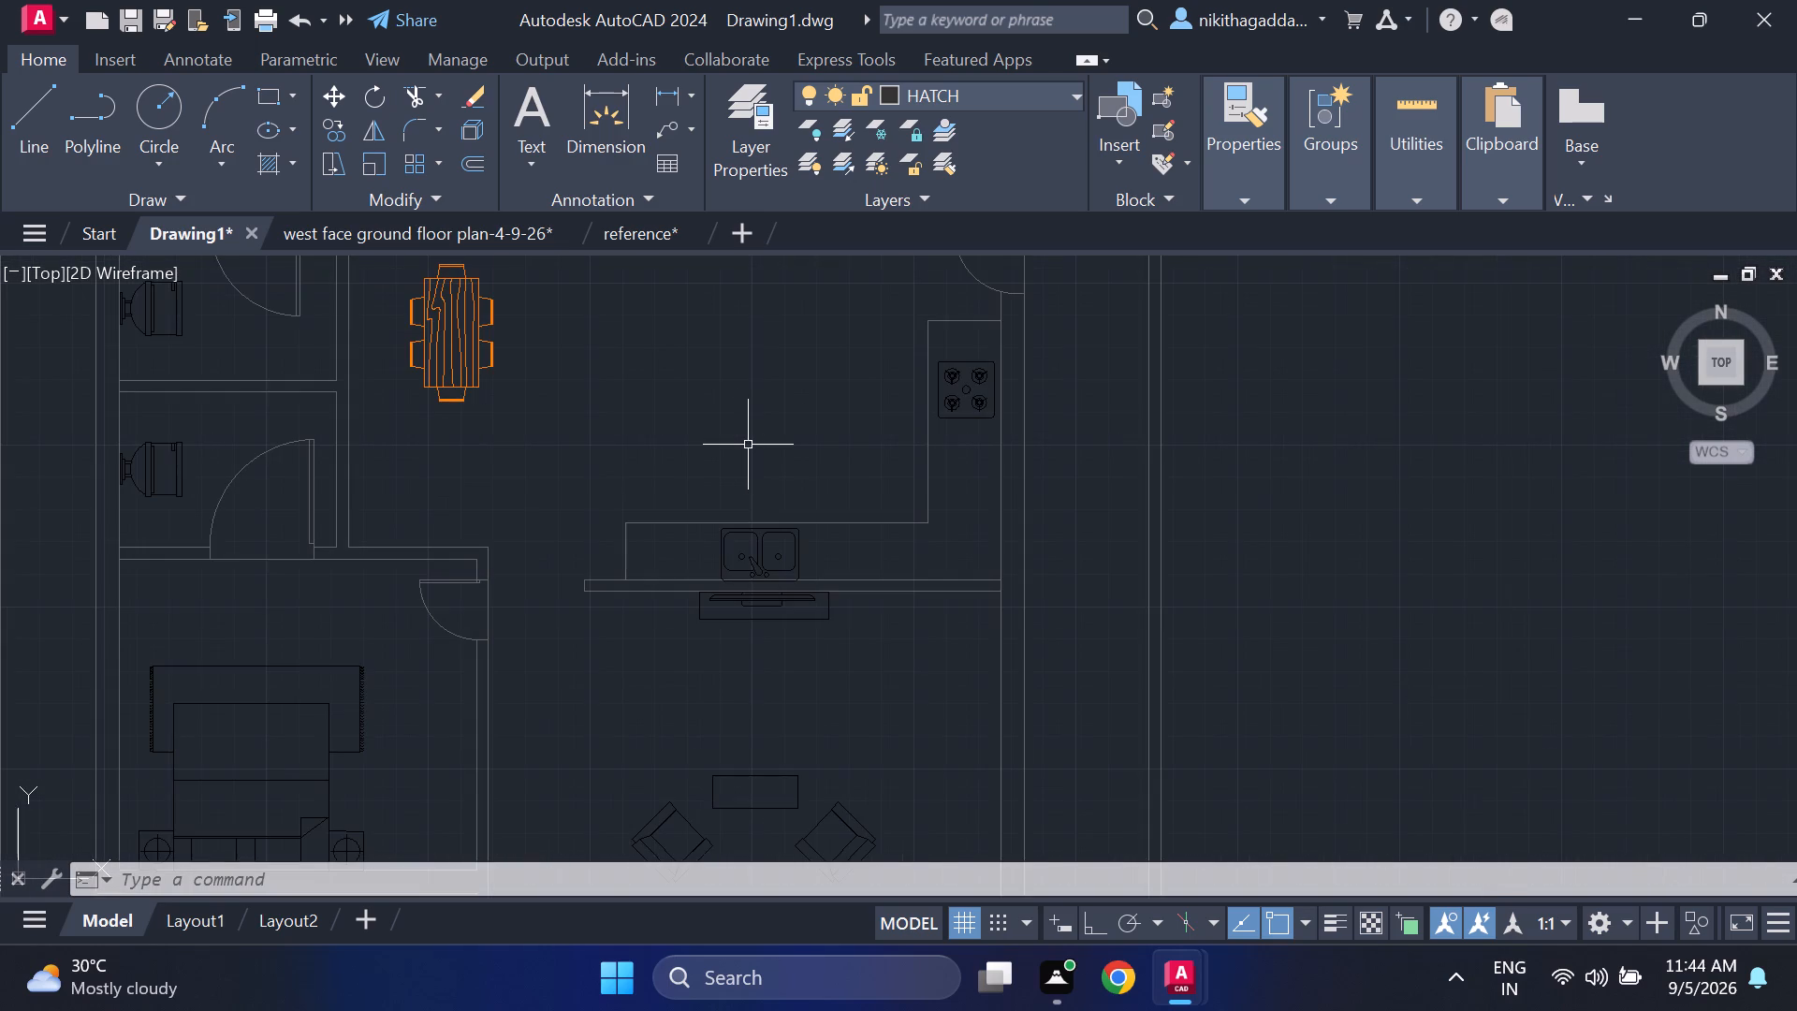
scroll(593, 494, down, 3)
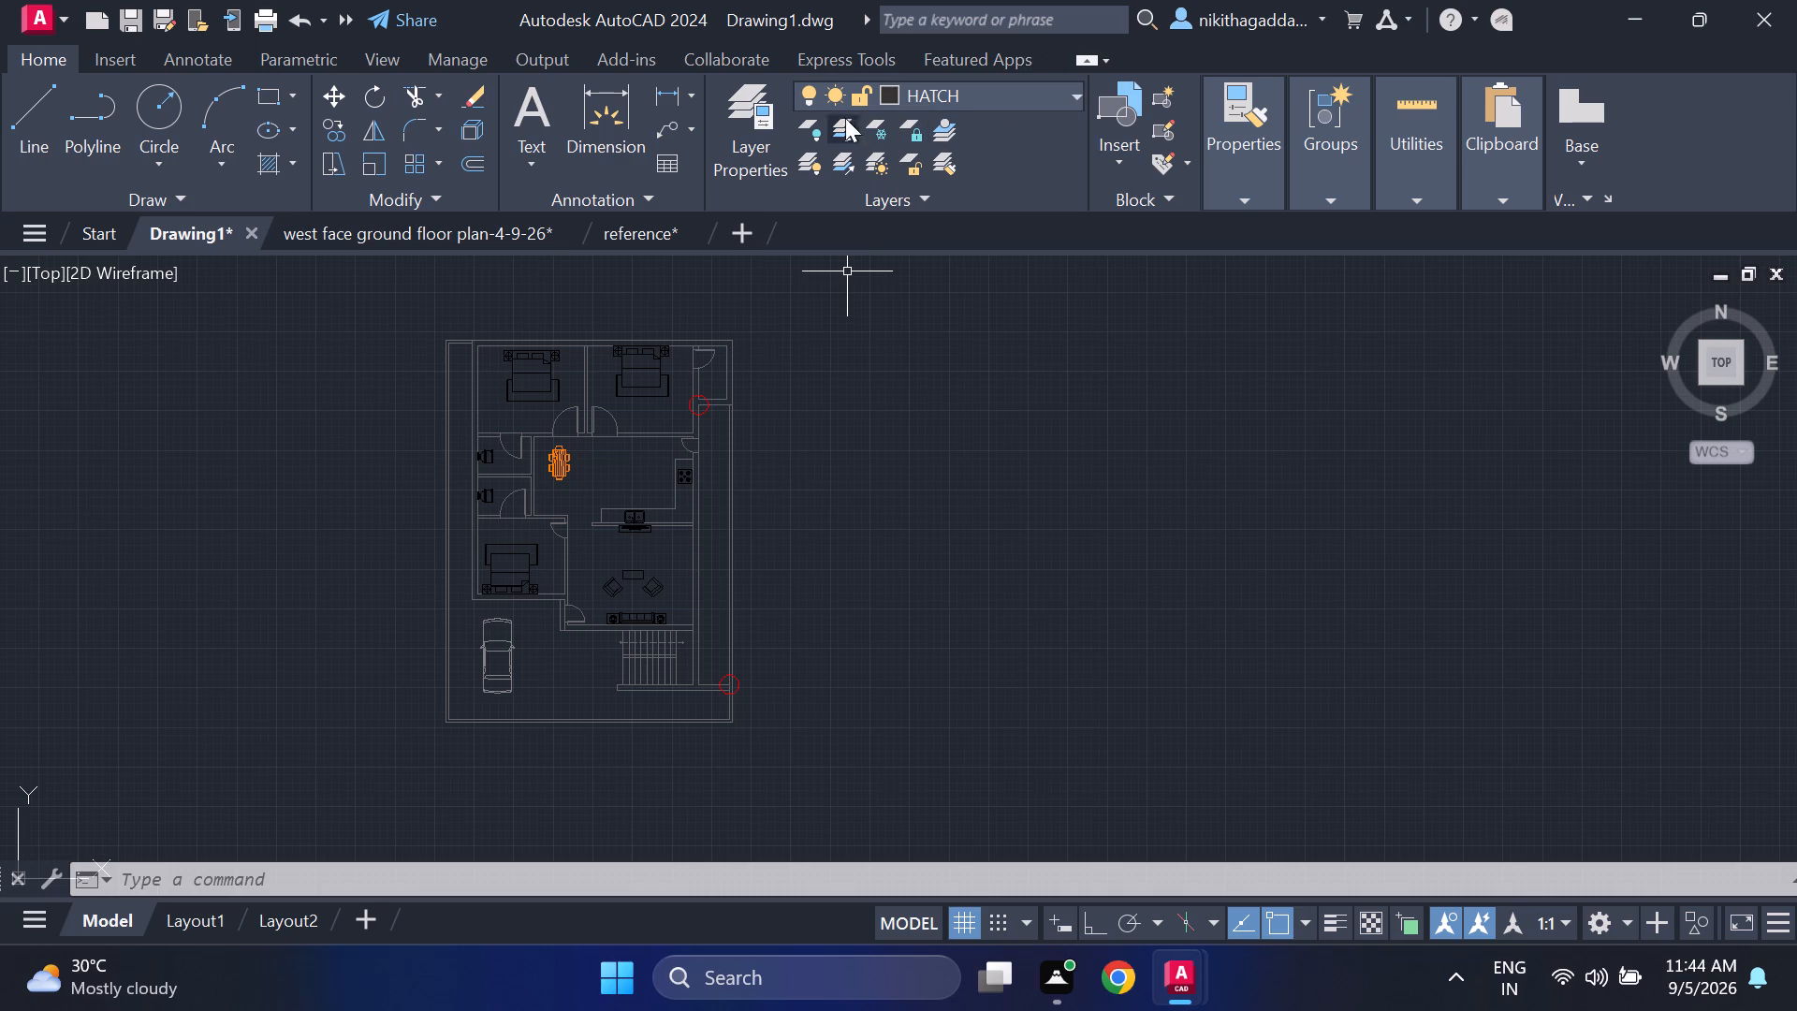
Create a layer named gate with the colour red and make it the current layer.
click(736, 121)
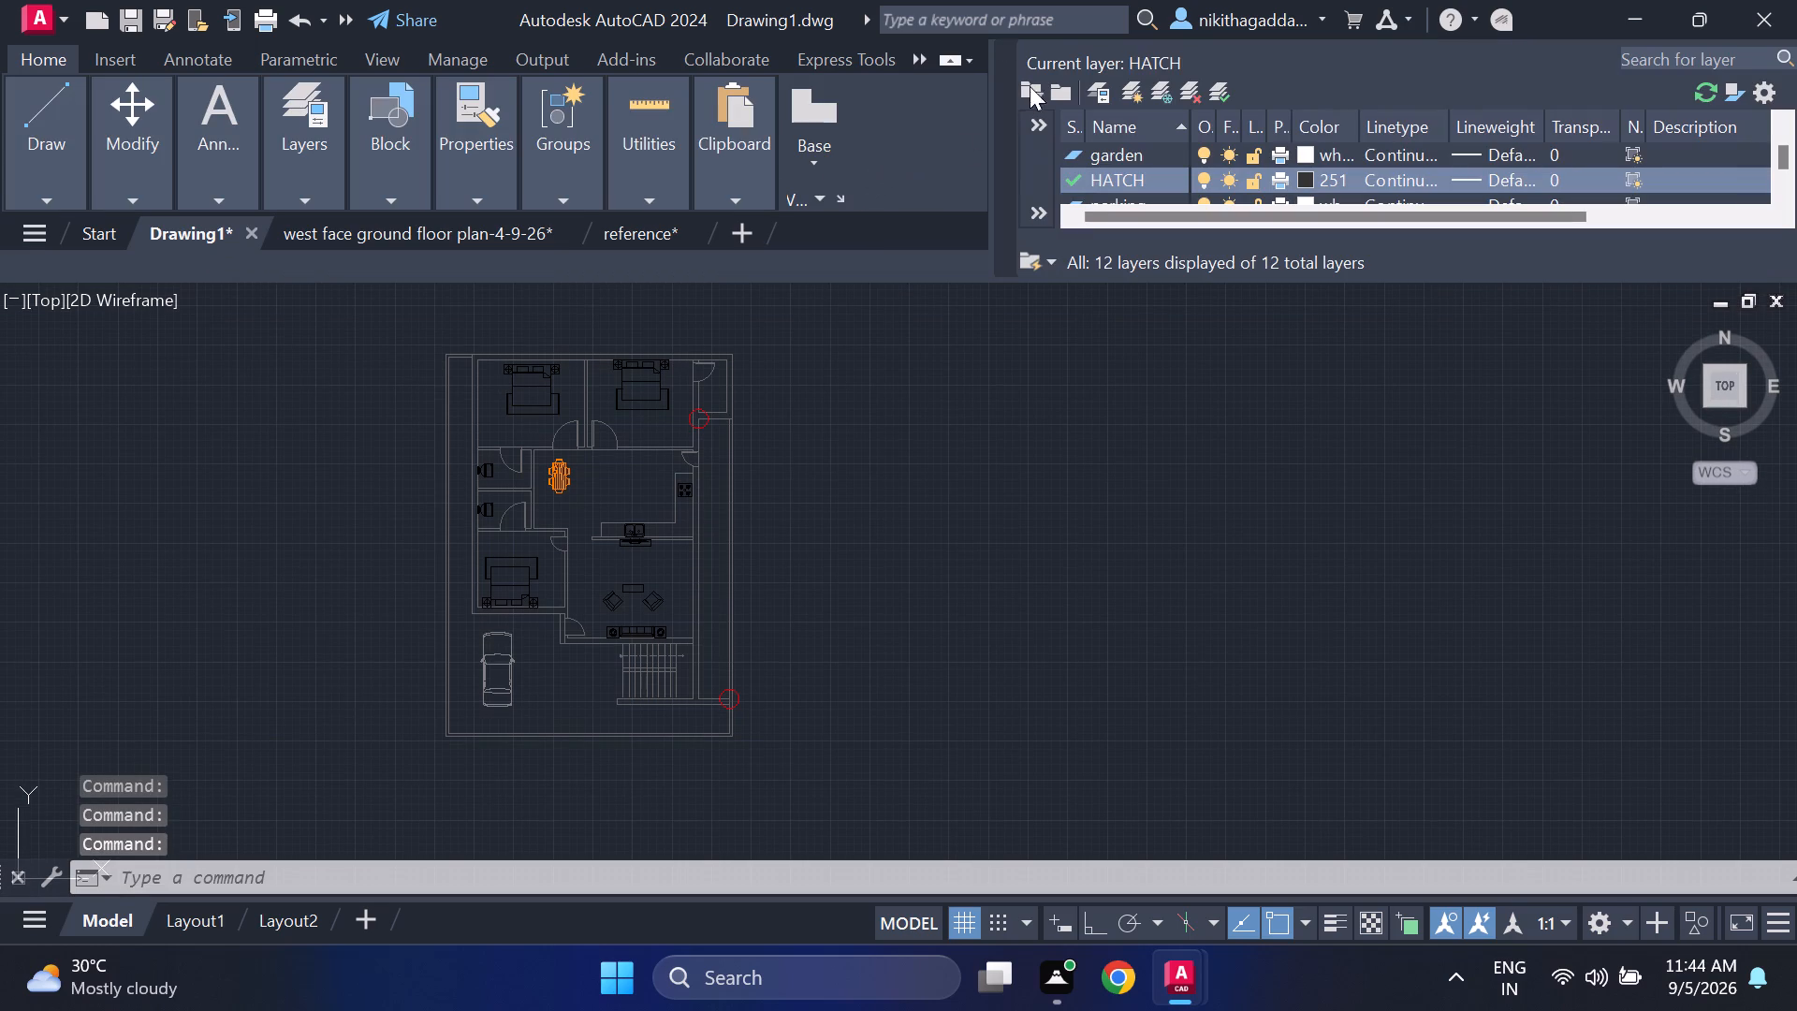
click(1135, 85)
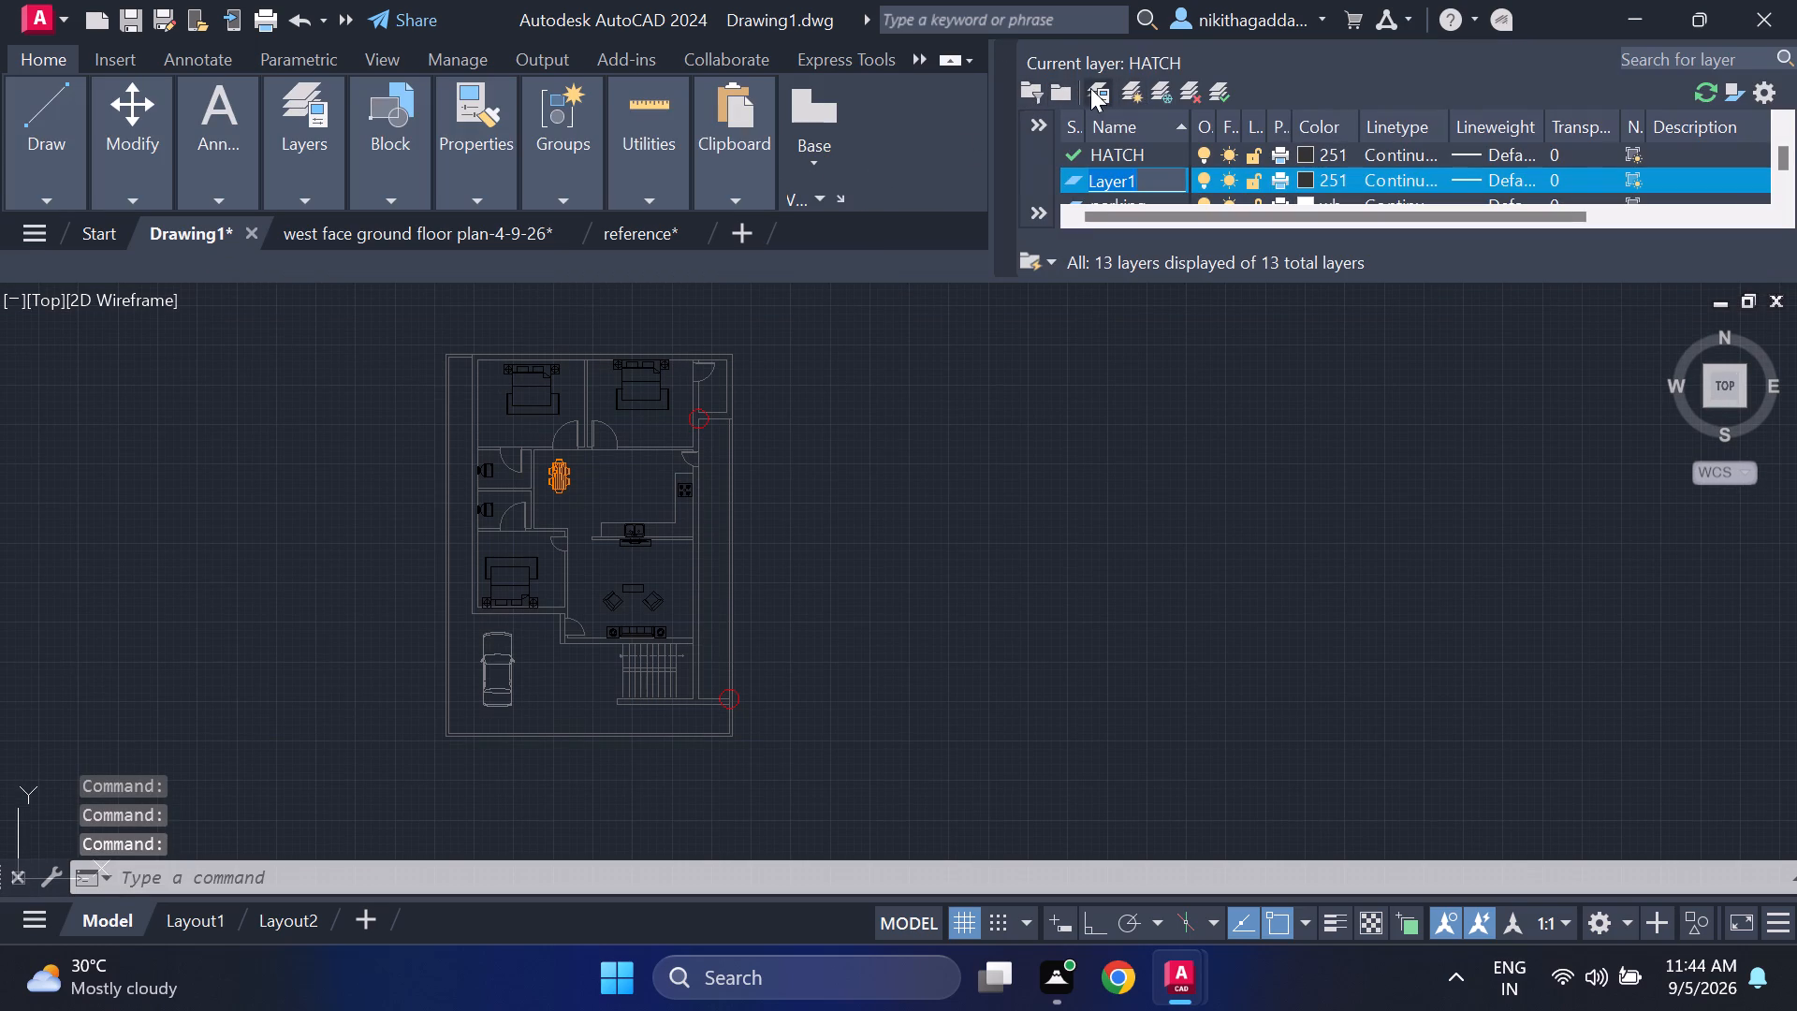
key(BackSpace)
text(gate)
key(Return)
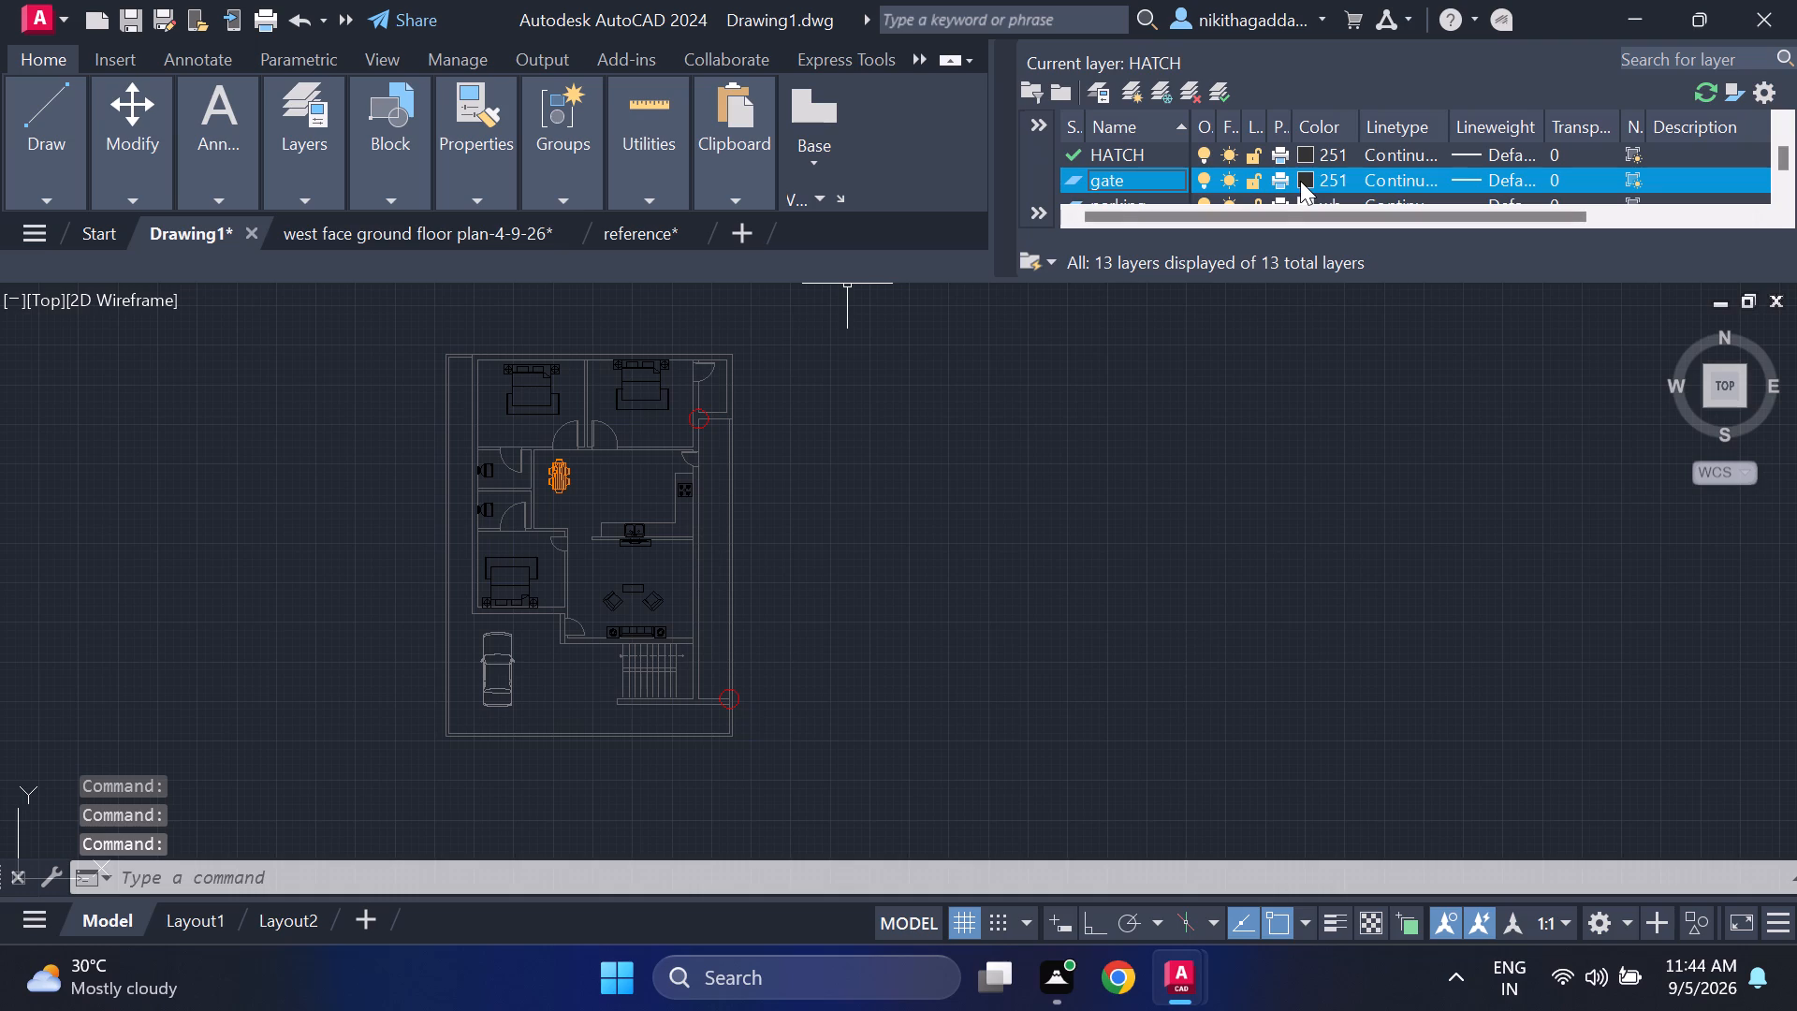
click(1299, 181)
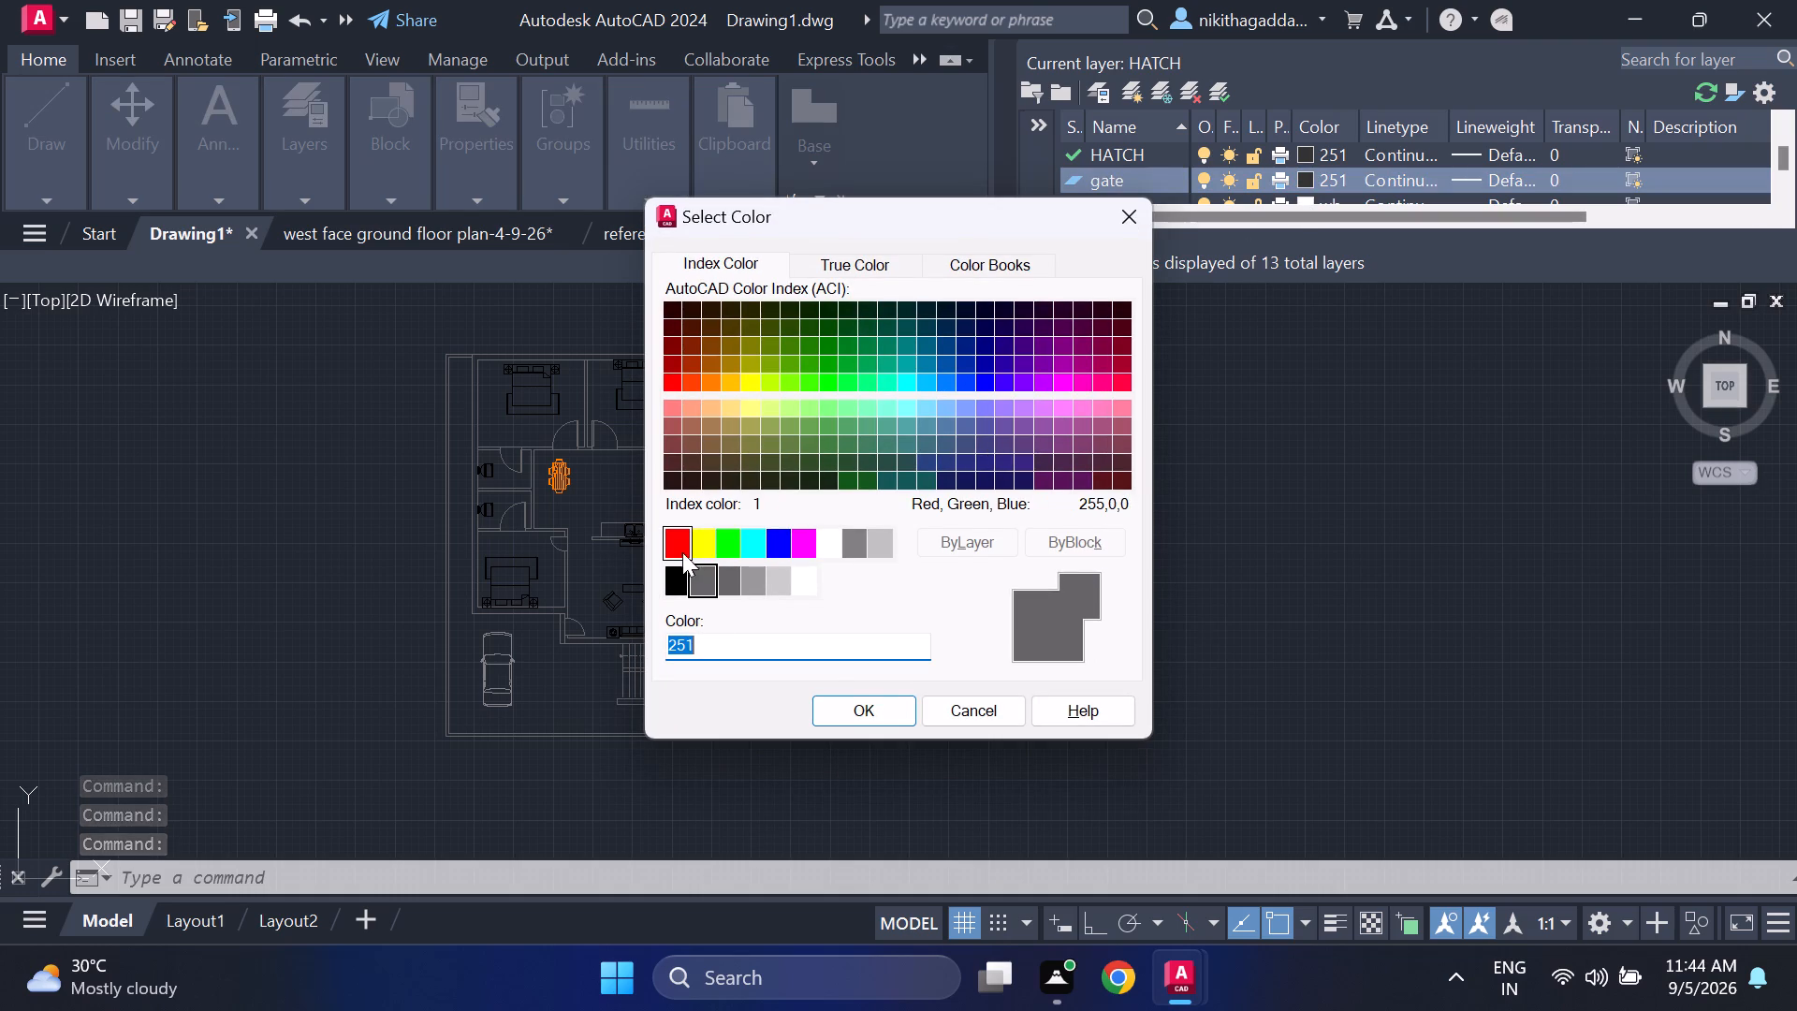
click(682, 552)
click(889, 706)
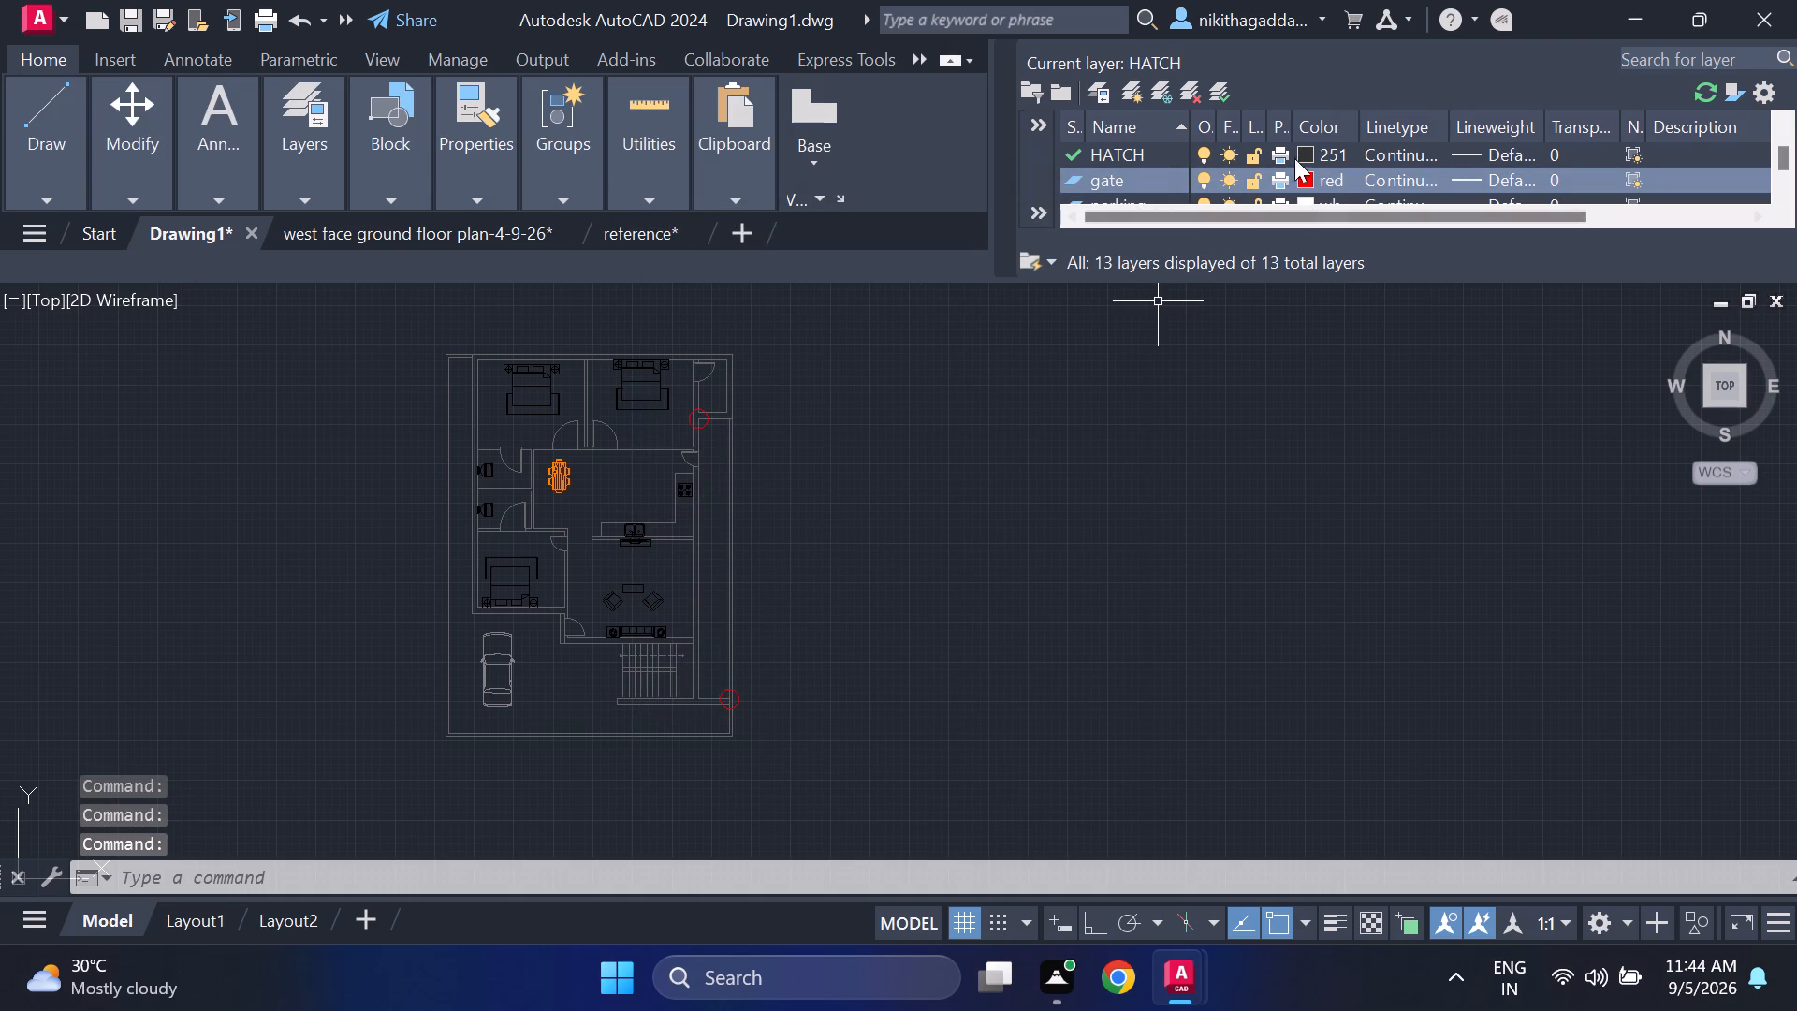
click(1216, 95)
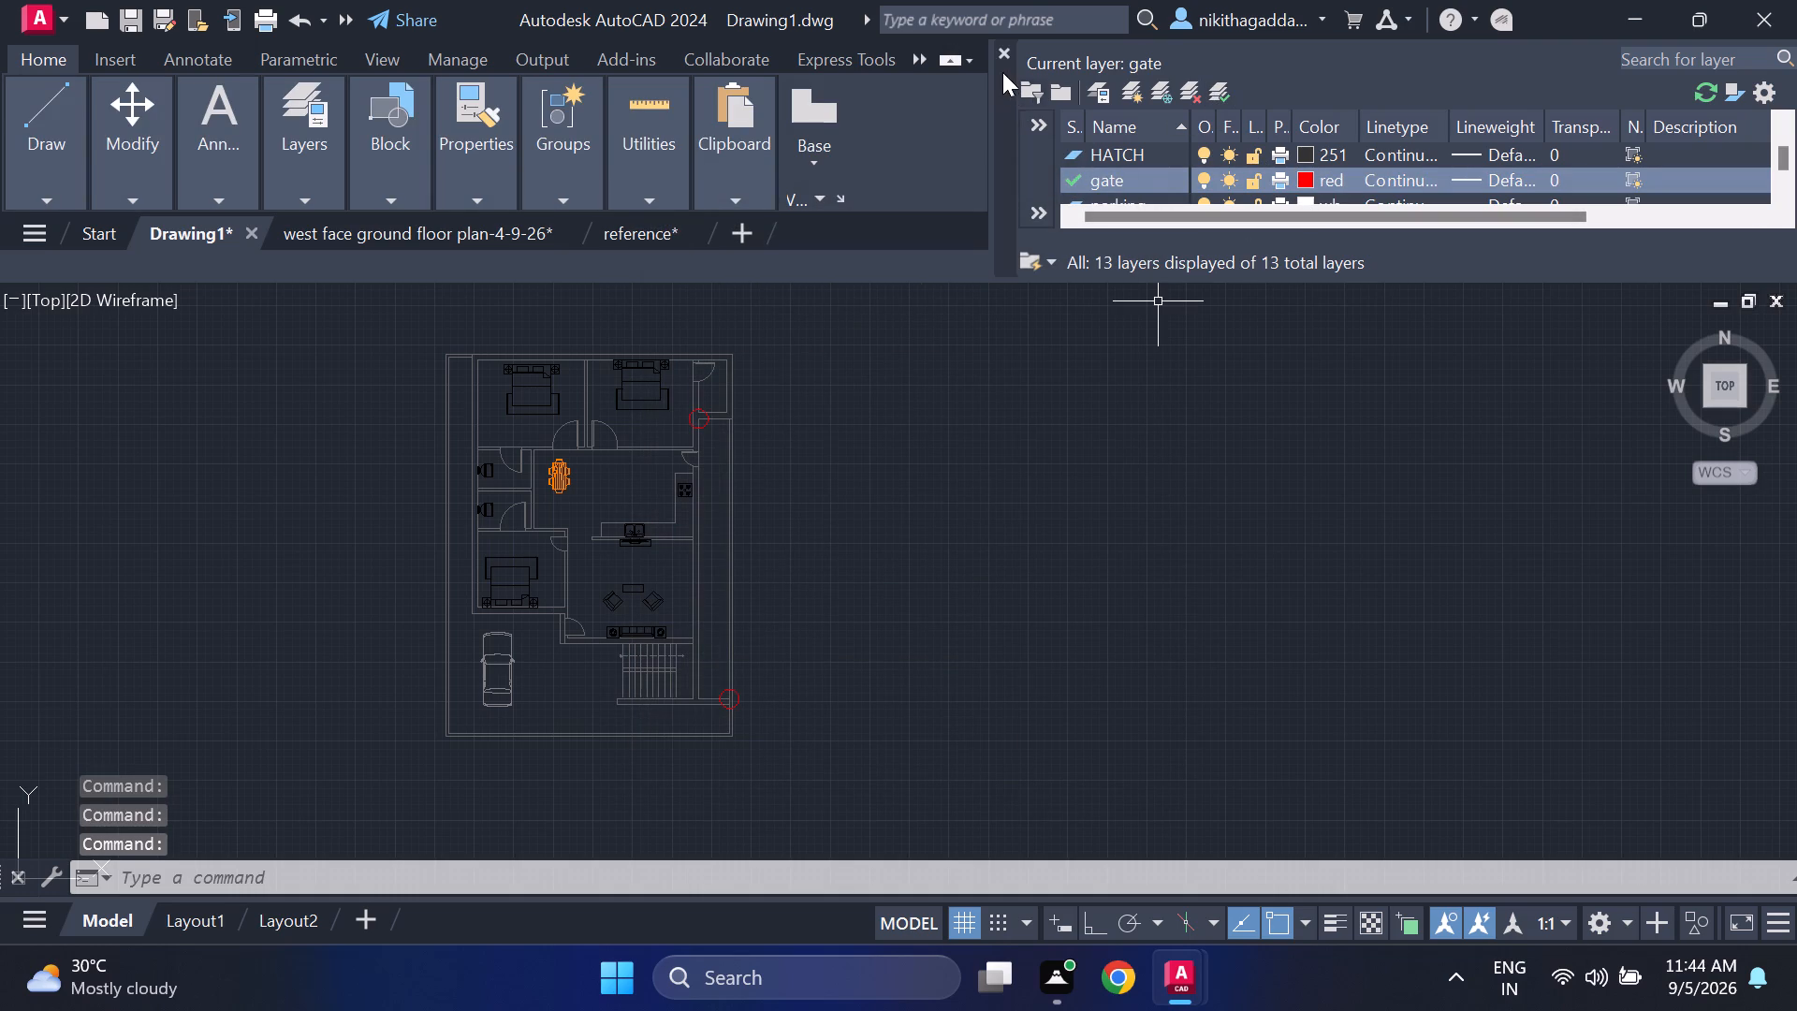
click(1002, 55)
Draw a short line across the thickness of the south compound wall near its west end for the gate's west edge.
key(l)
key(Return)
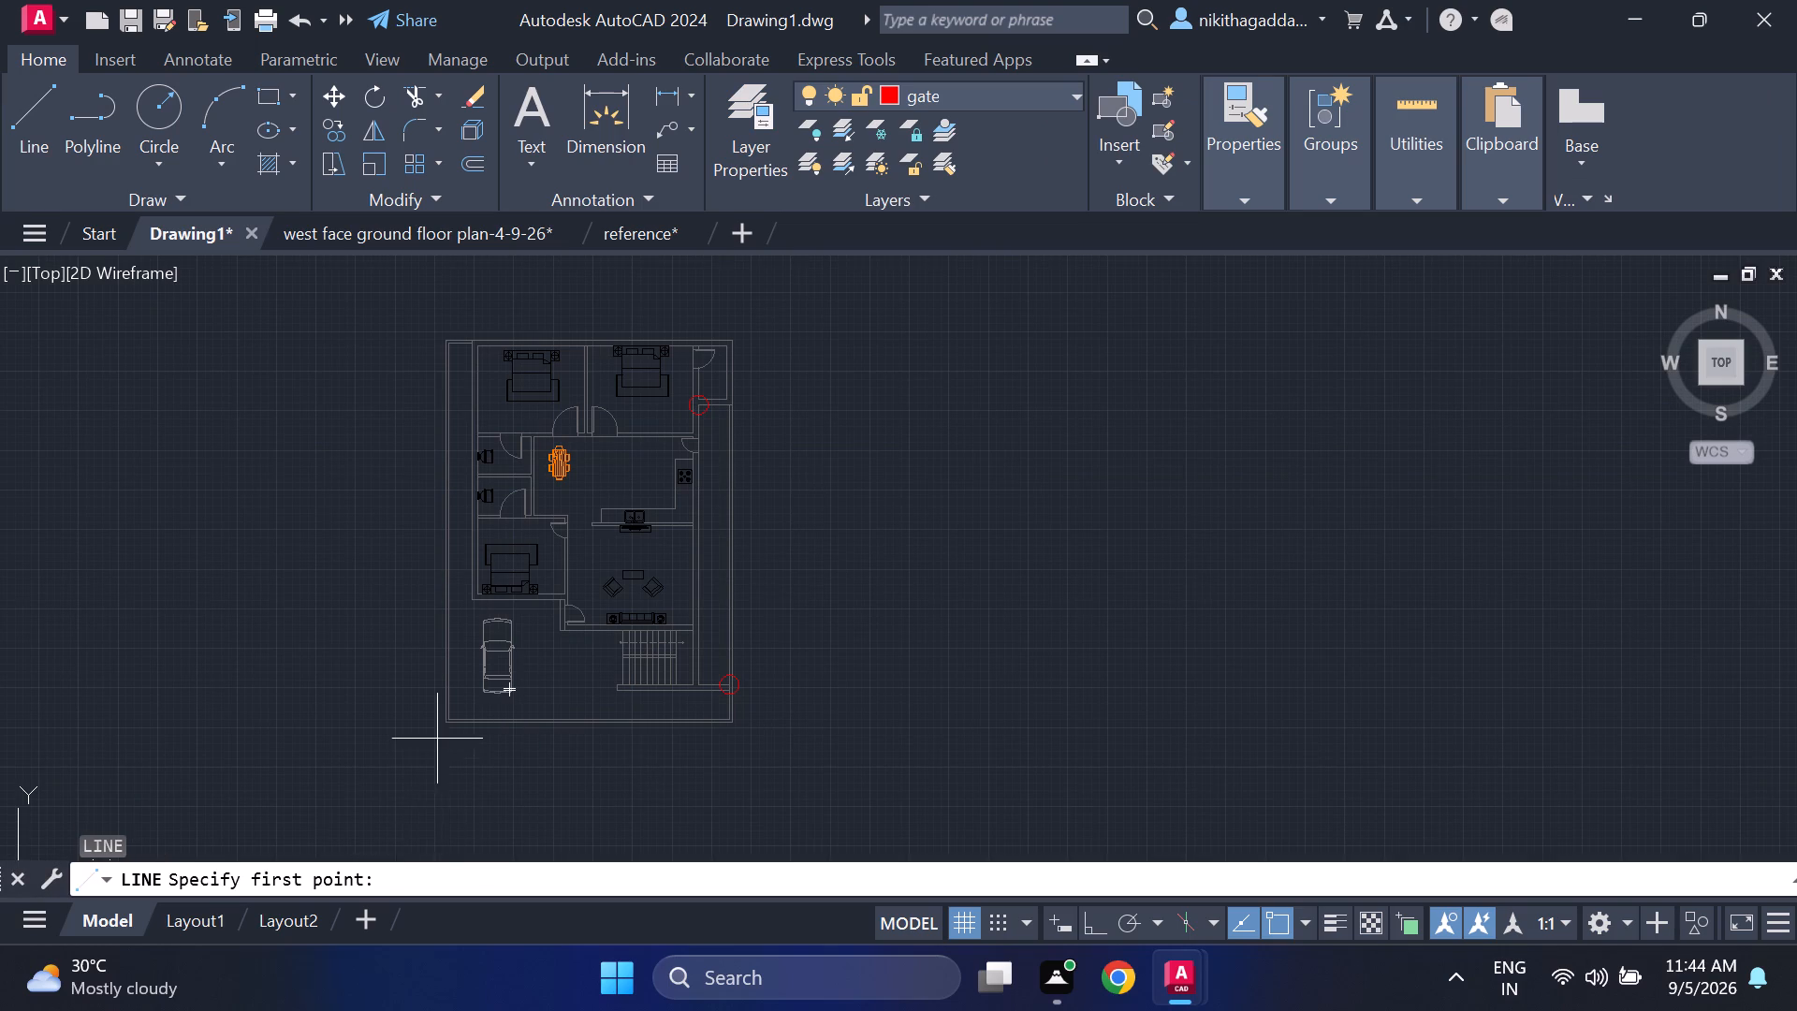
scroll(437, 736, up, 4)
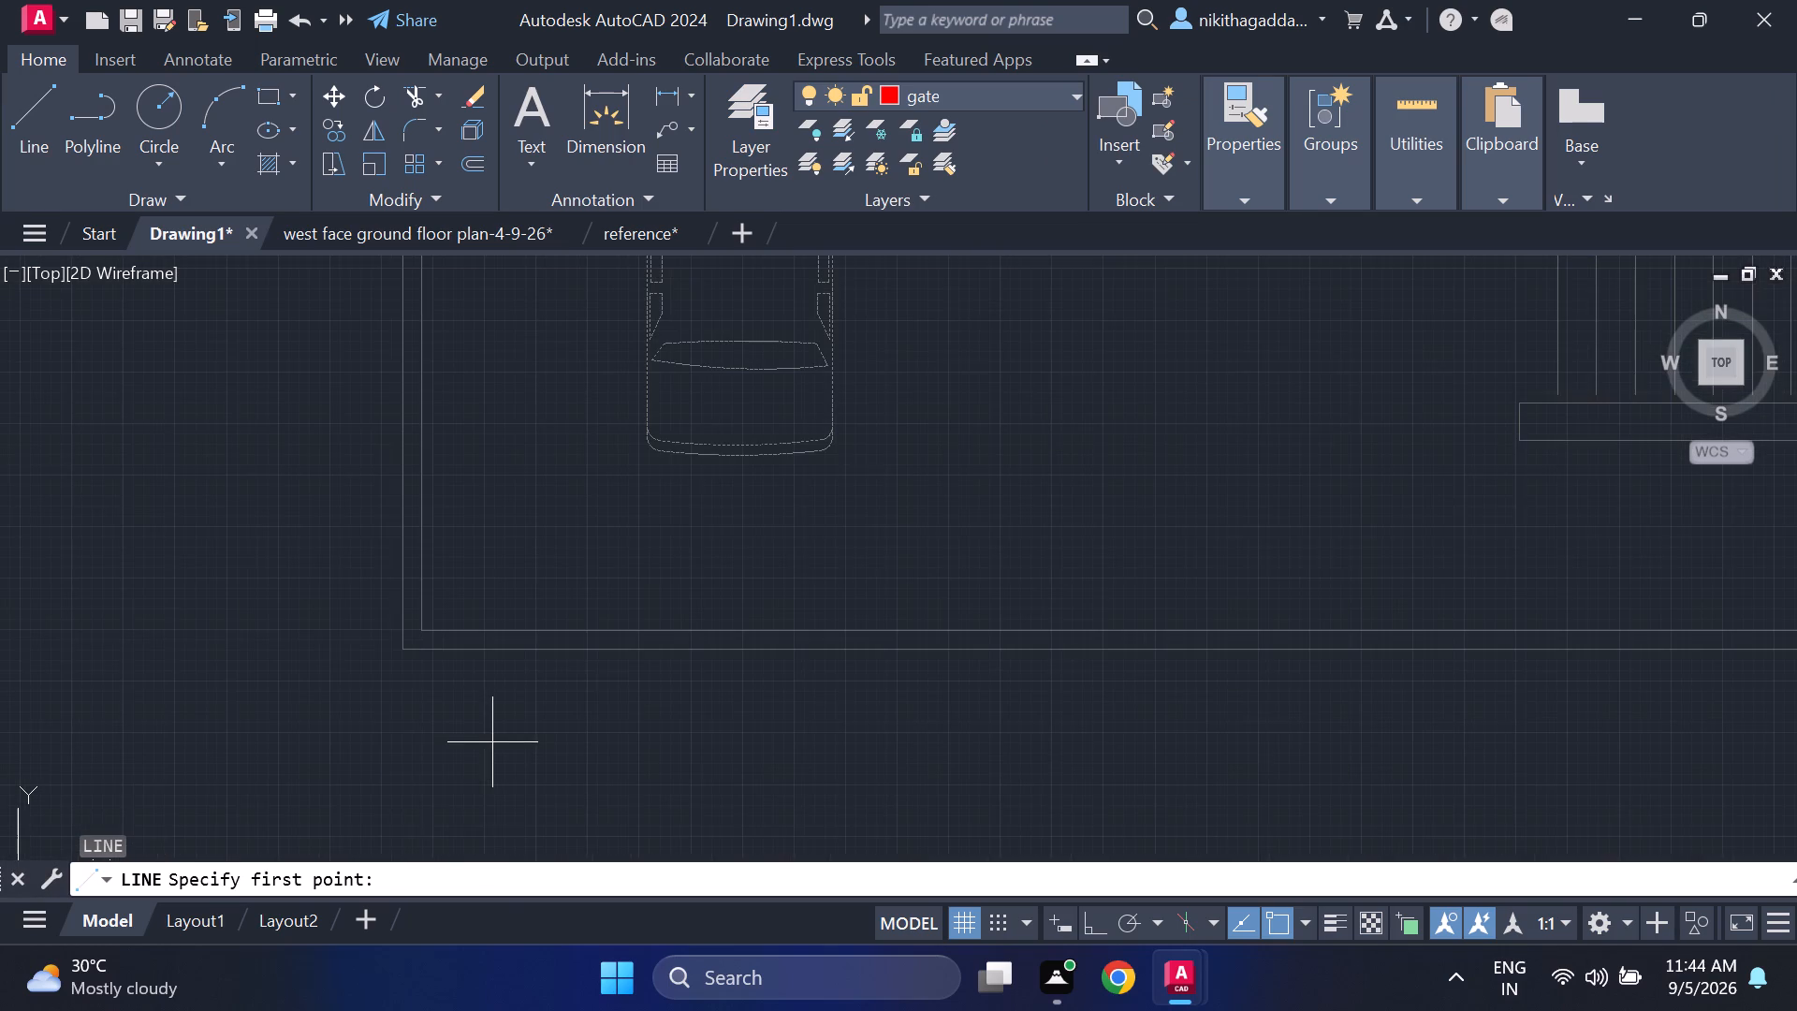
click(529, 631)
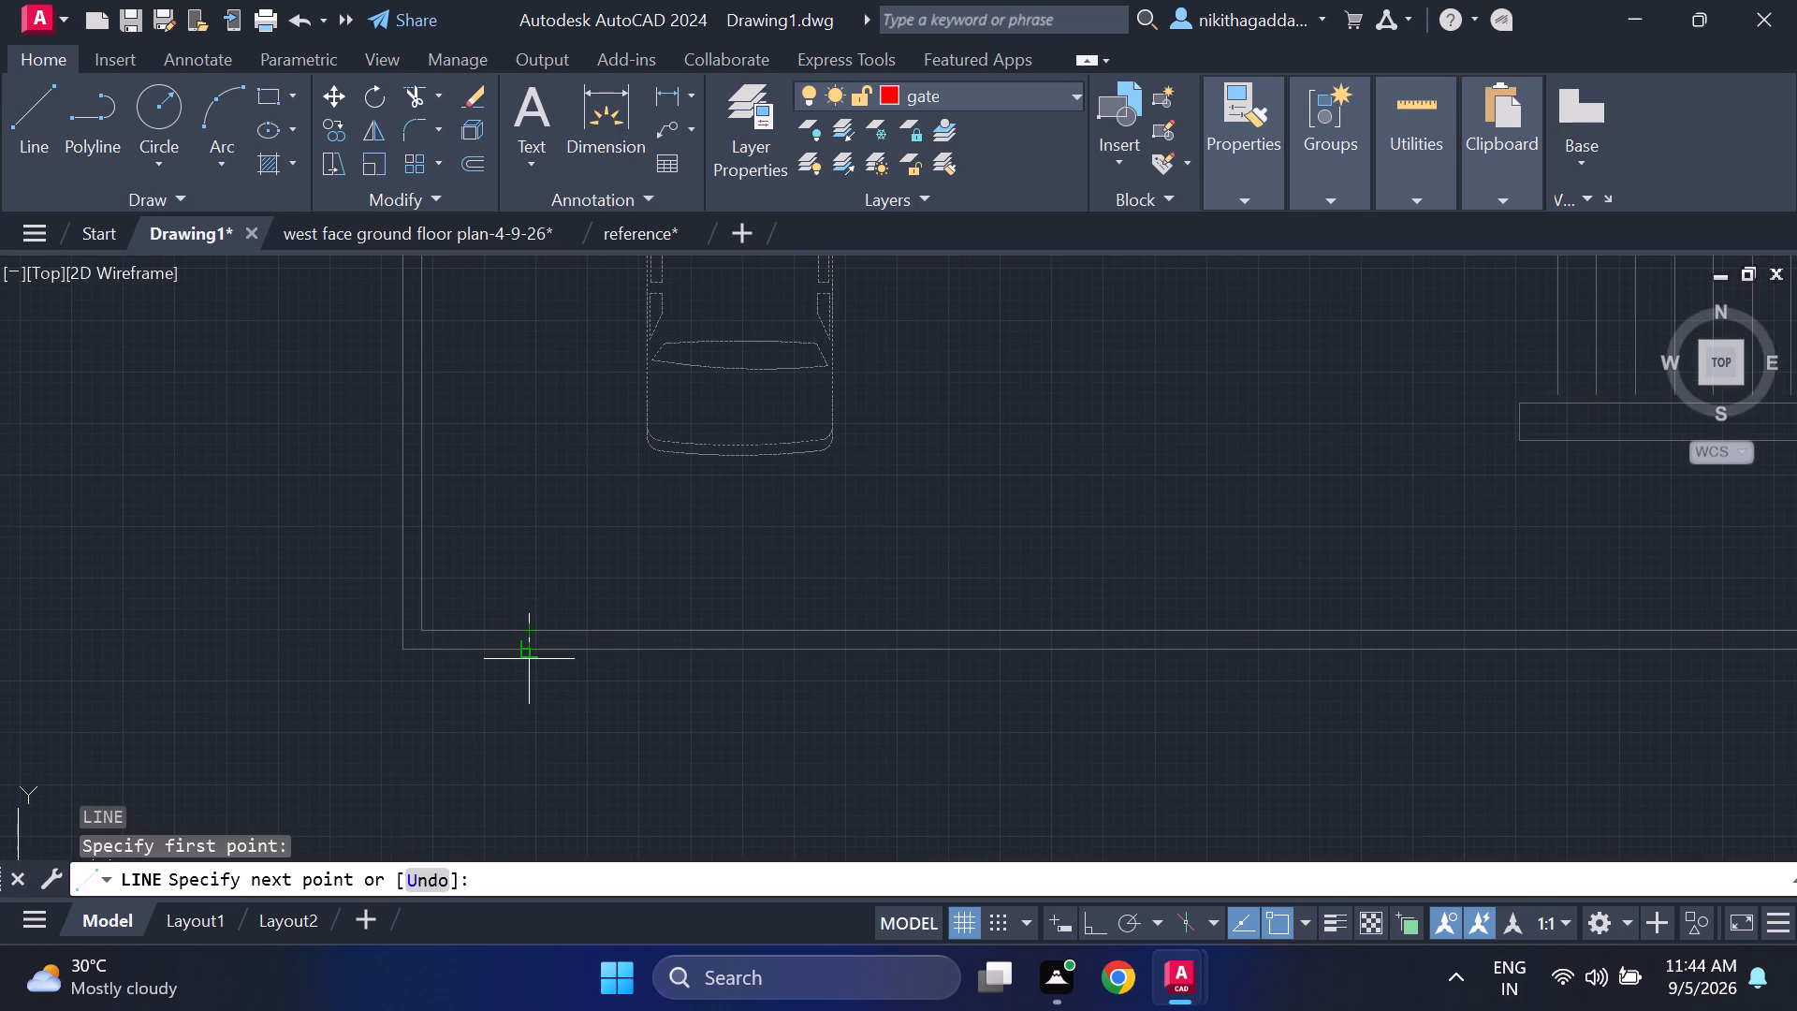
click(529, 659)
scroll(520, 650, up, 4)
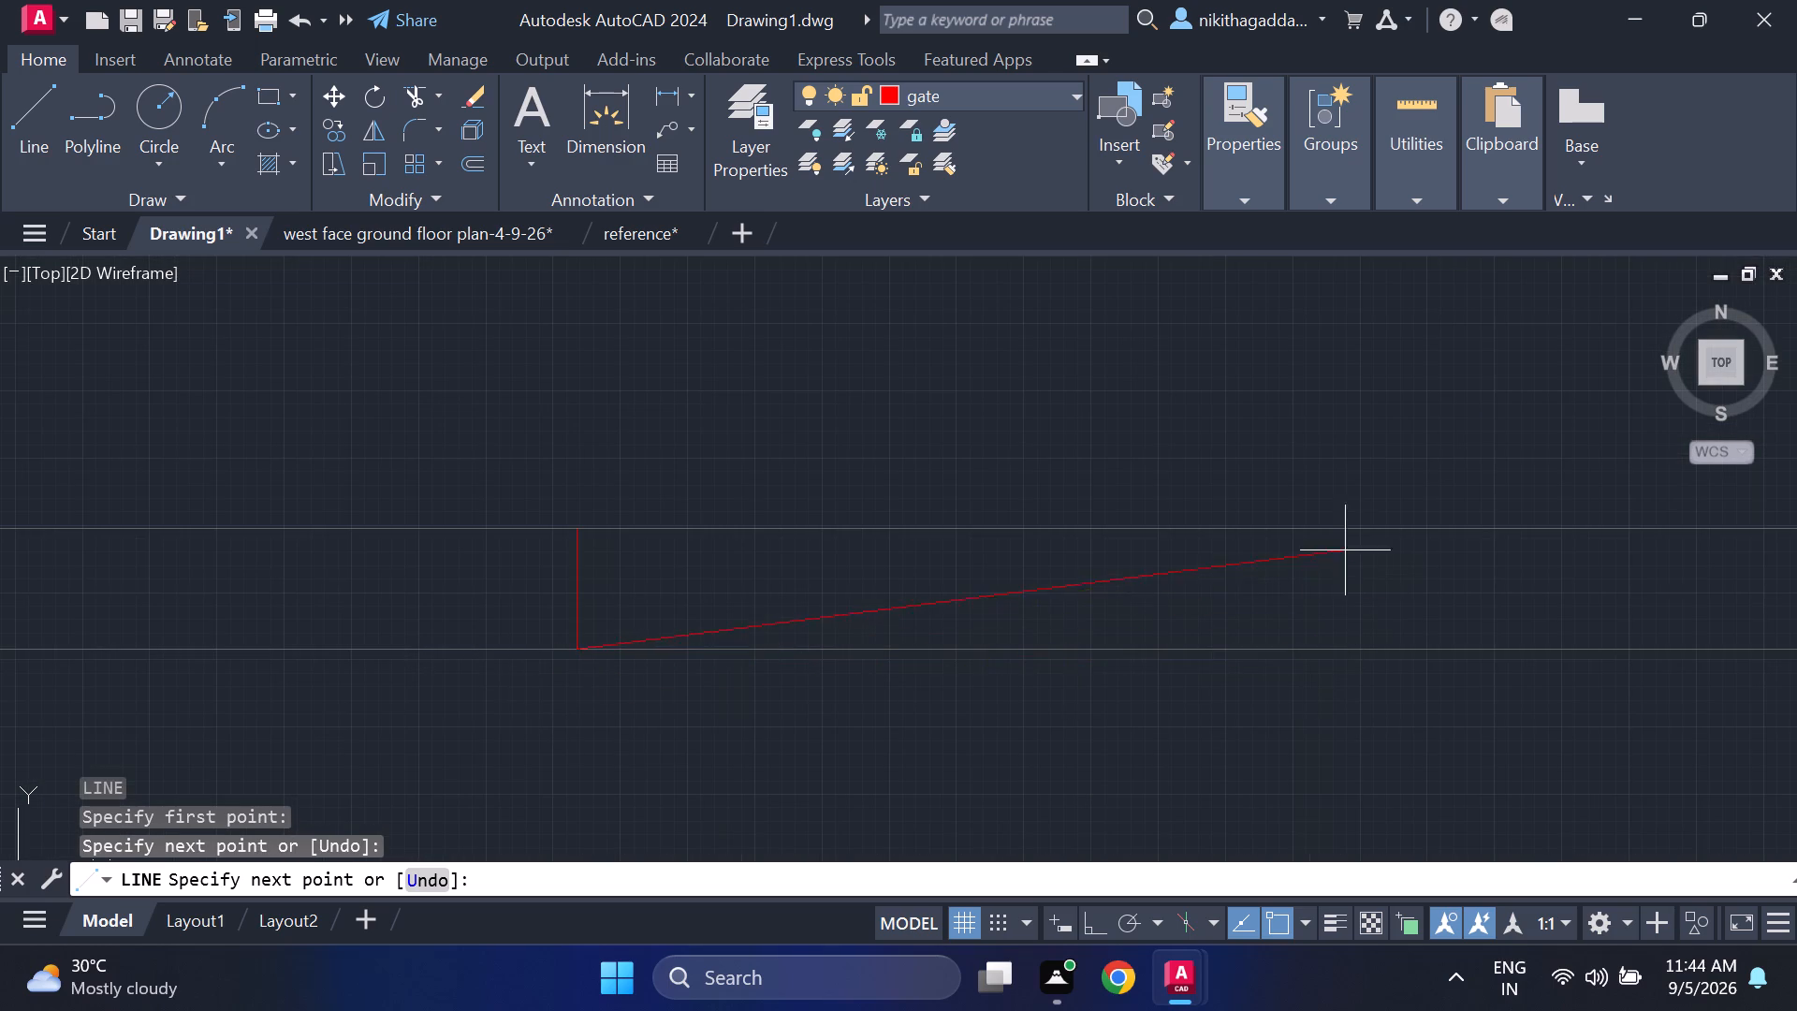
key(Escape)
Draw the gate's east edge line across the south compound wall, east of the car, and two crossing diagonals joining both edge lines.
key(space)
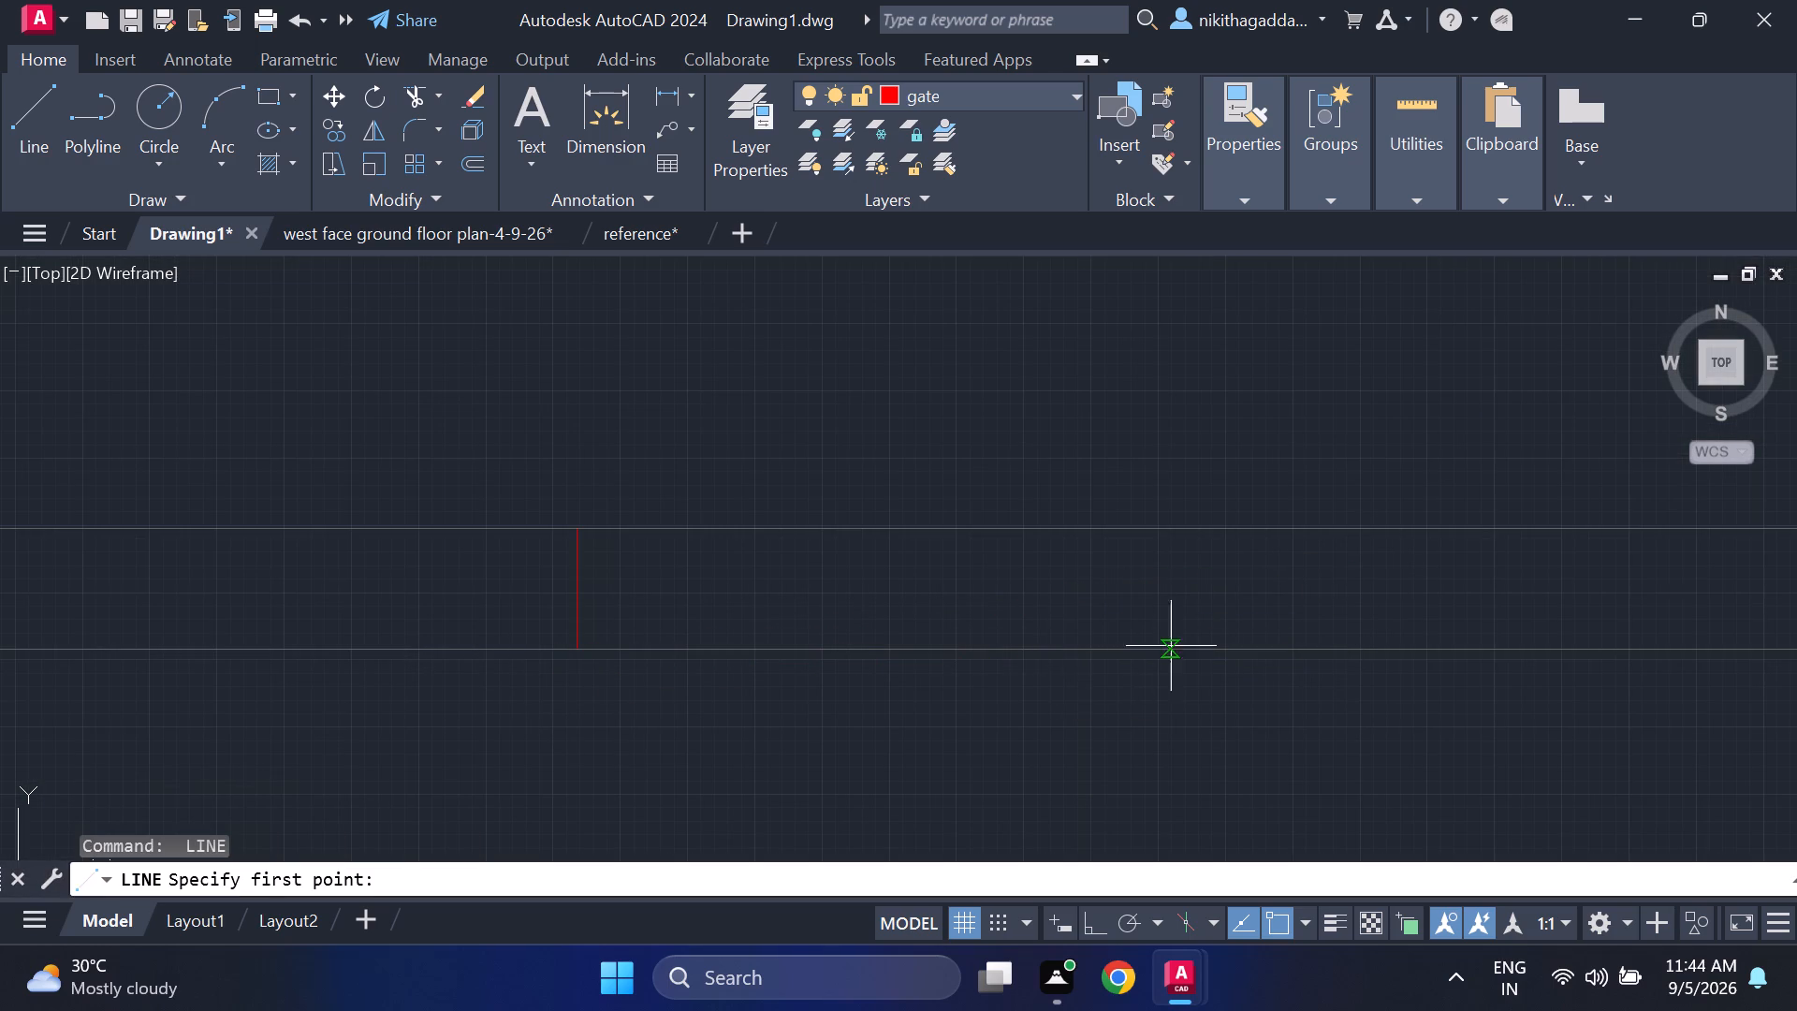
scroll(1293, 574, down, 2)
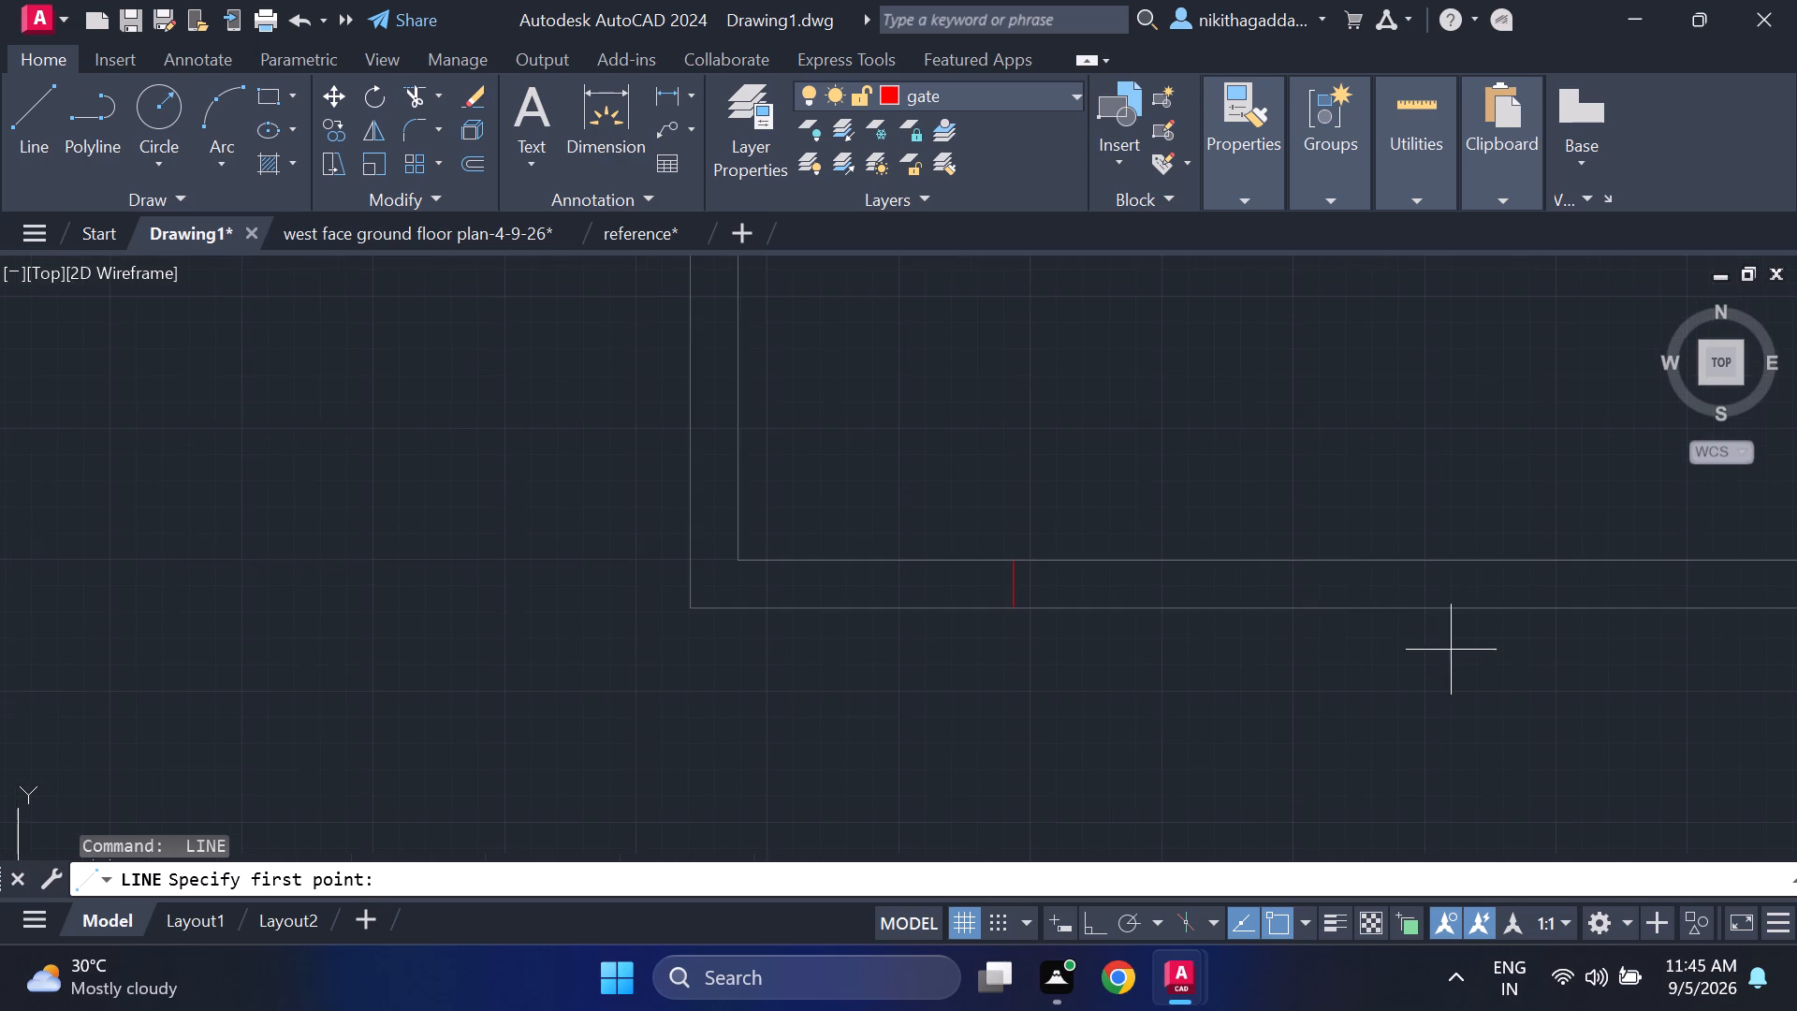
scroll(1483, 636, down, 3)
scroll(1696, 614, down, 2)
middle_drag(1695, 614, 1300, 614)
scroll(1365, 604, up, 2)
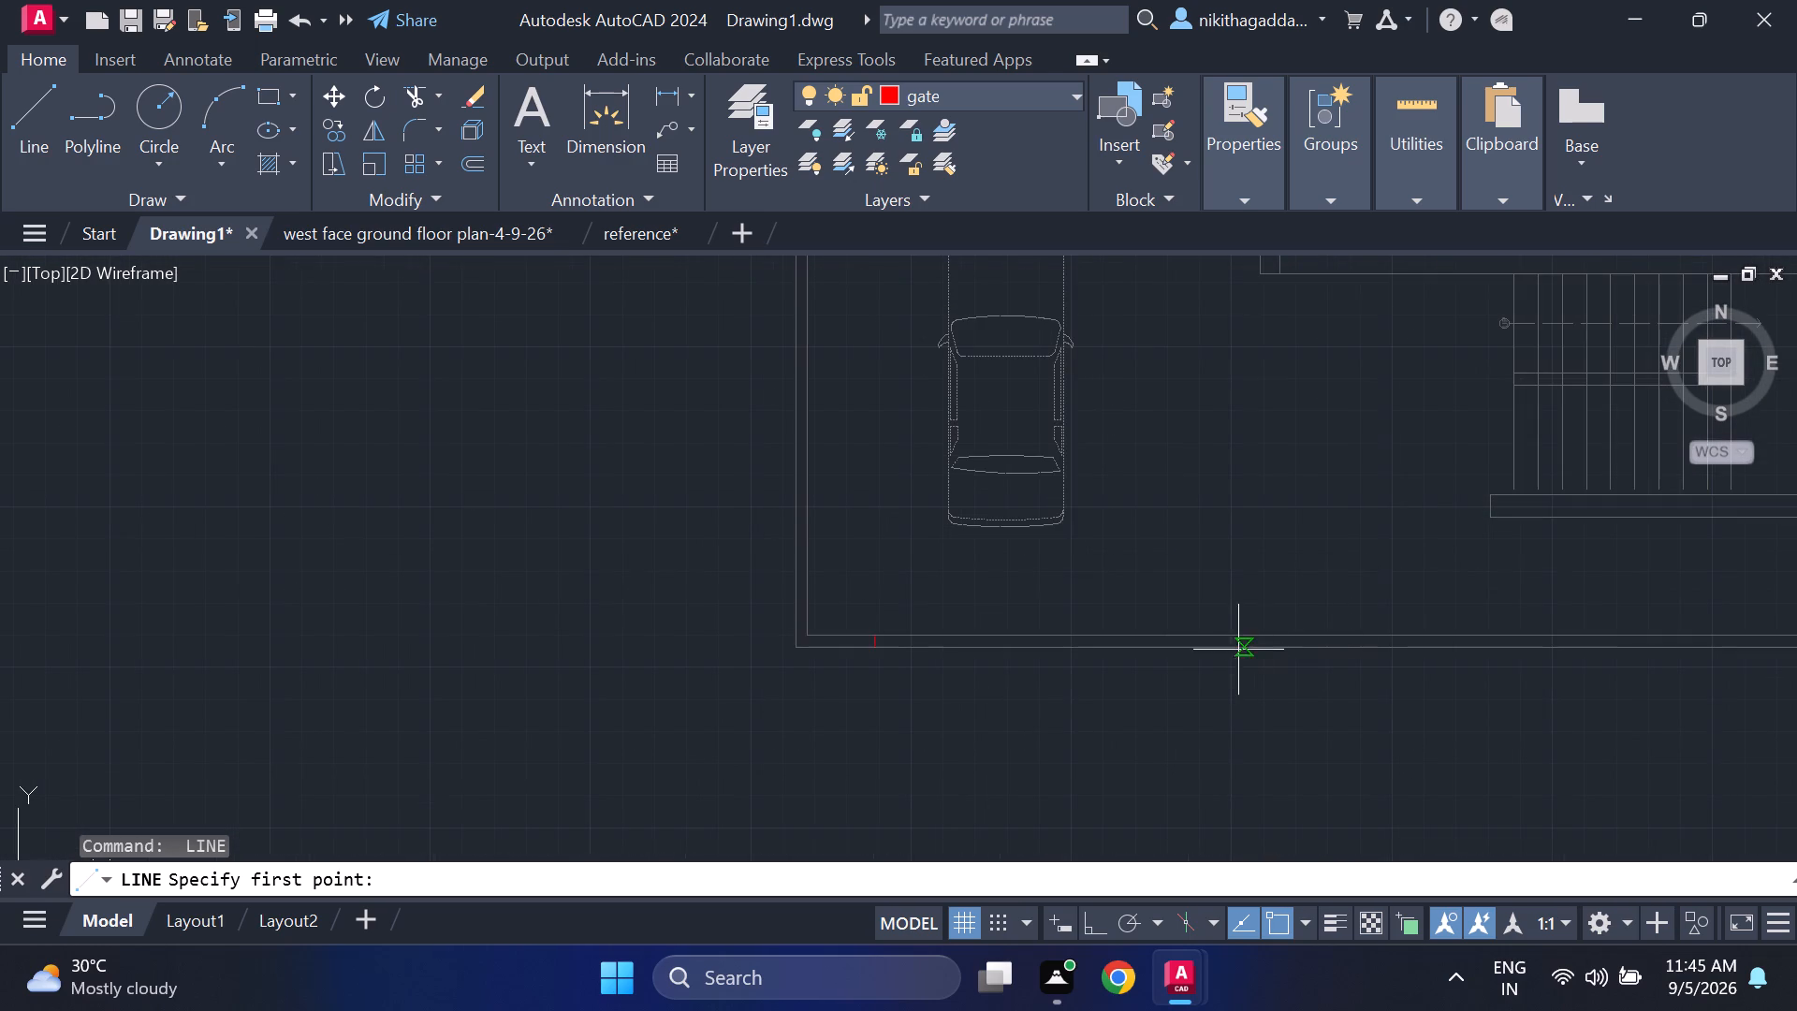
scroll(1241, 640, up, 2)
click(1239, 632)
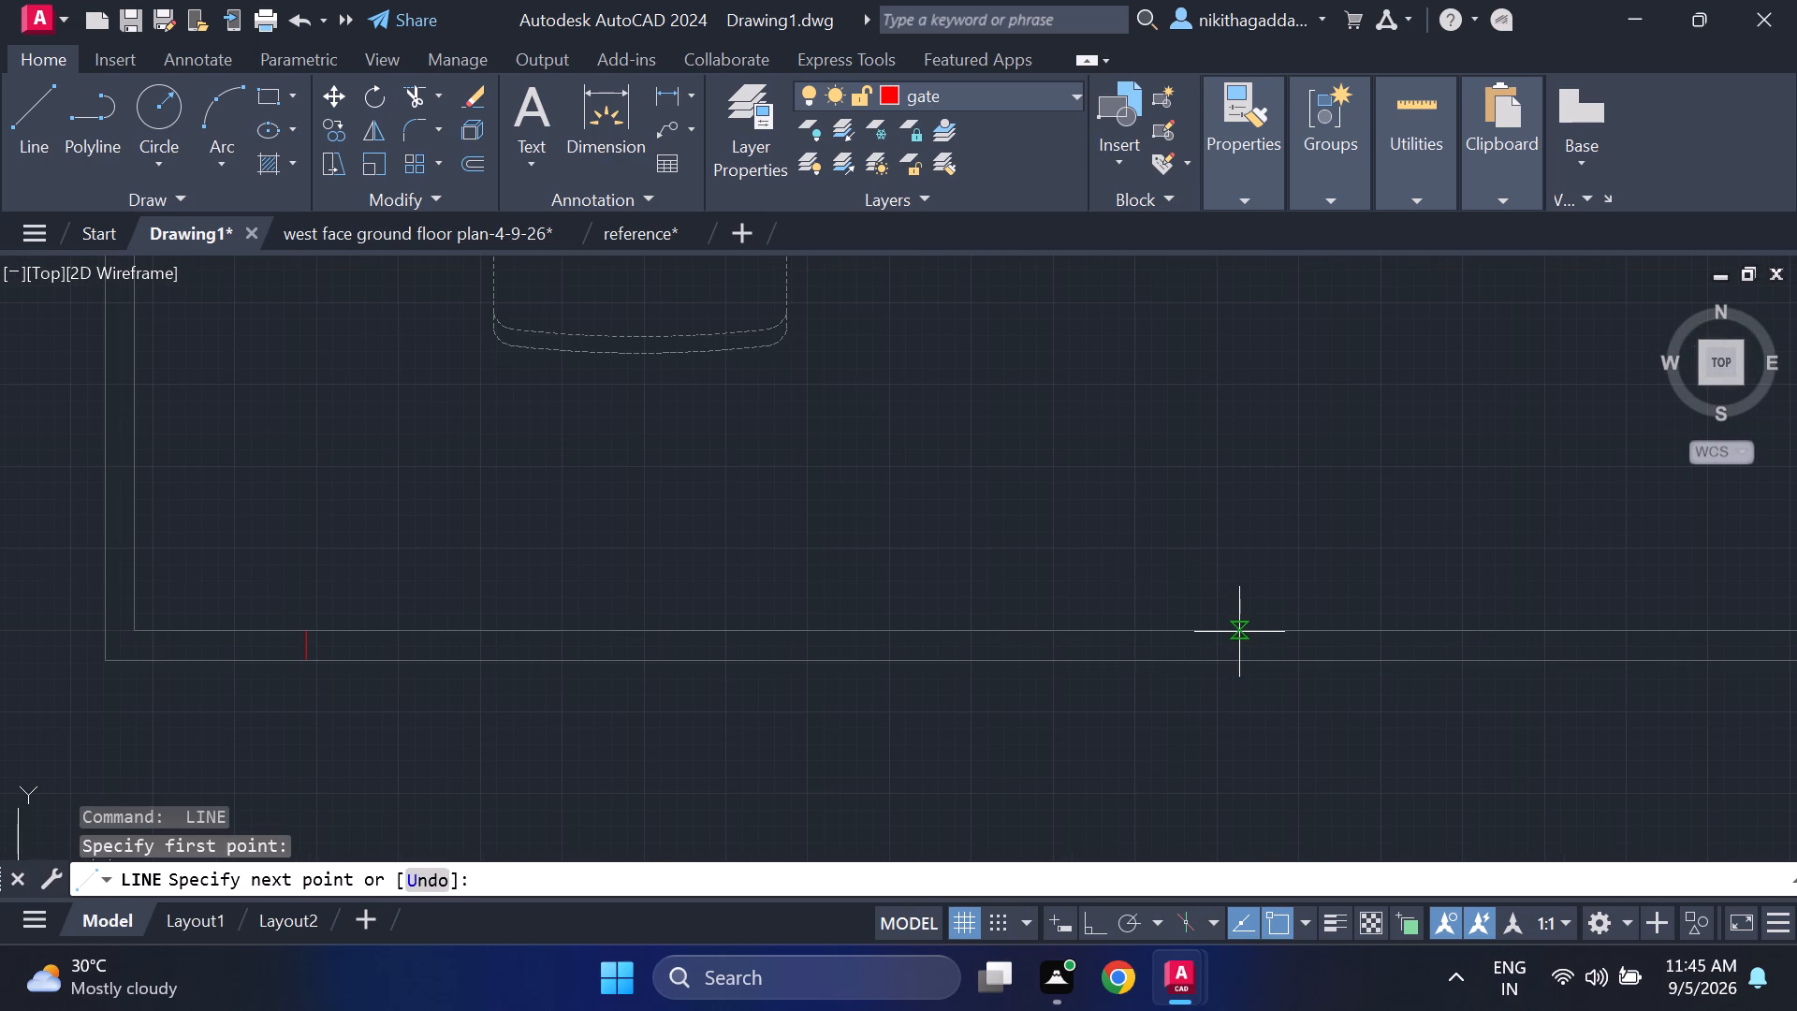
click(1243, 662)
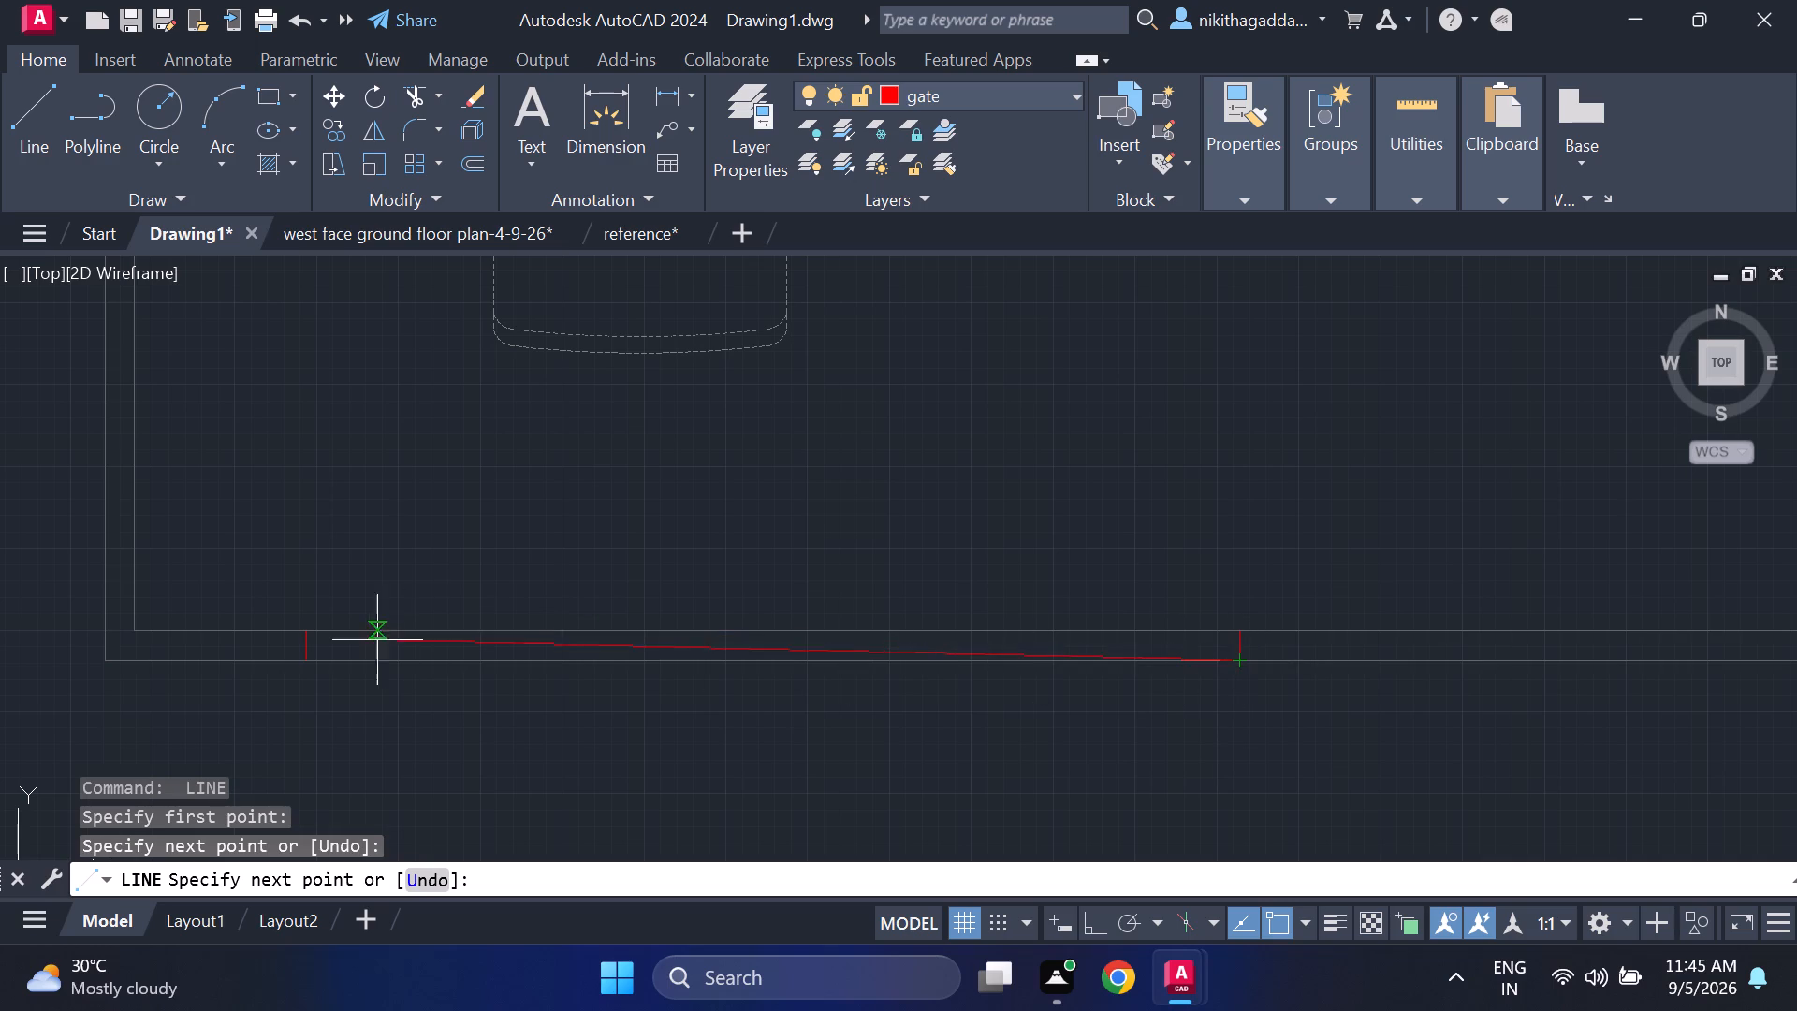
click(308, 635)
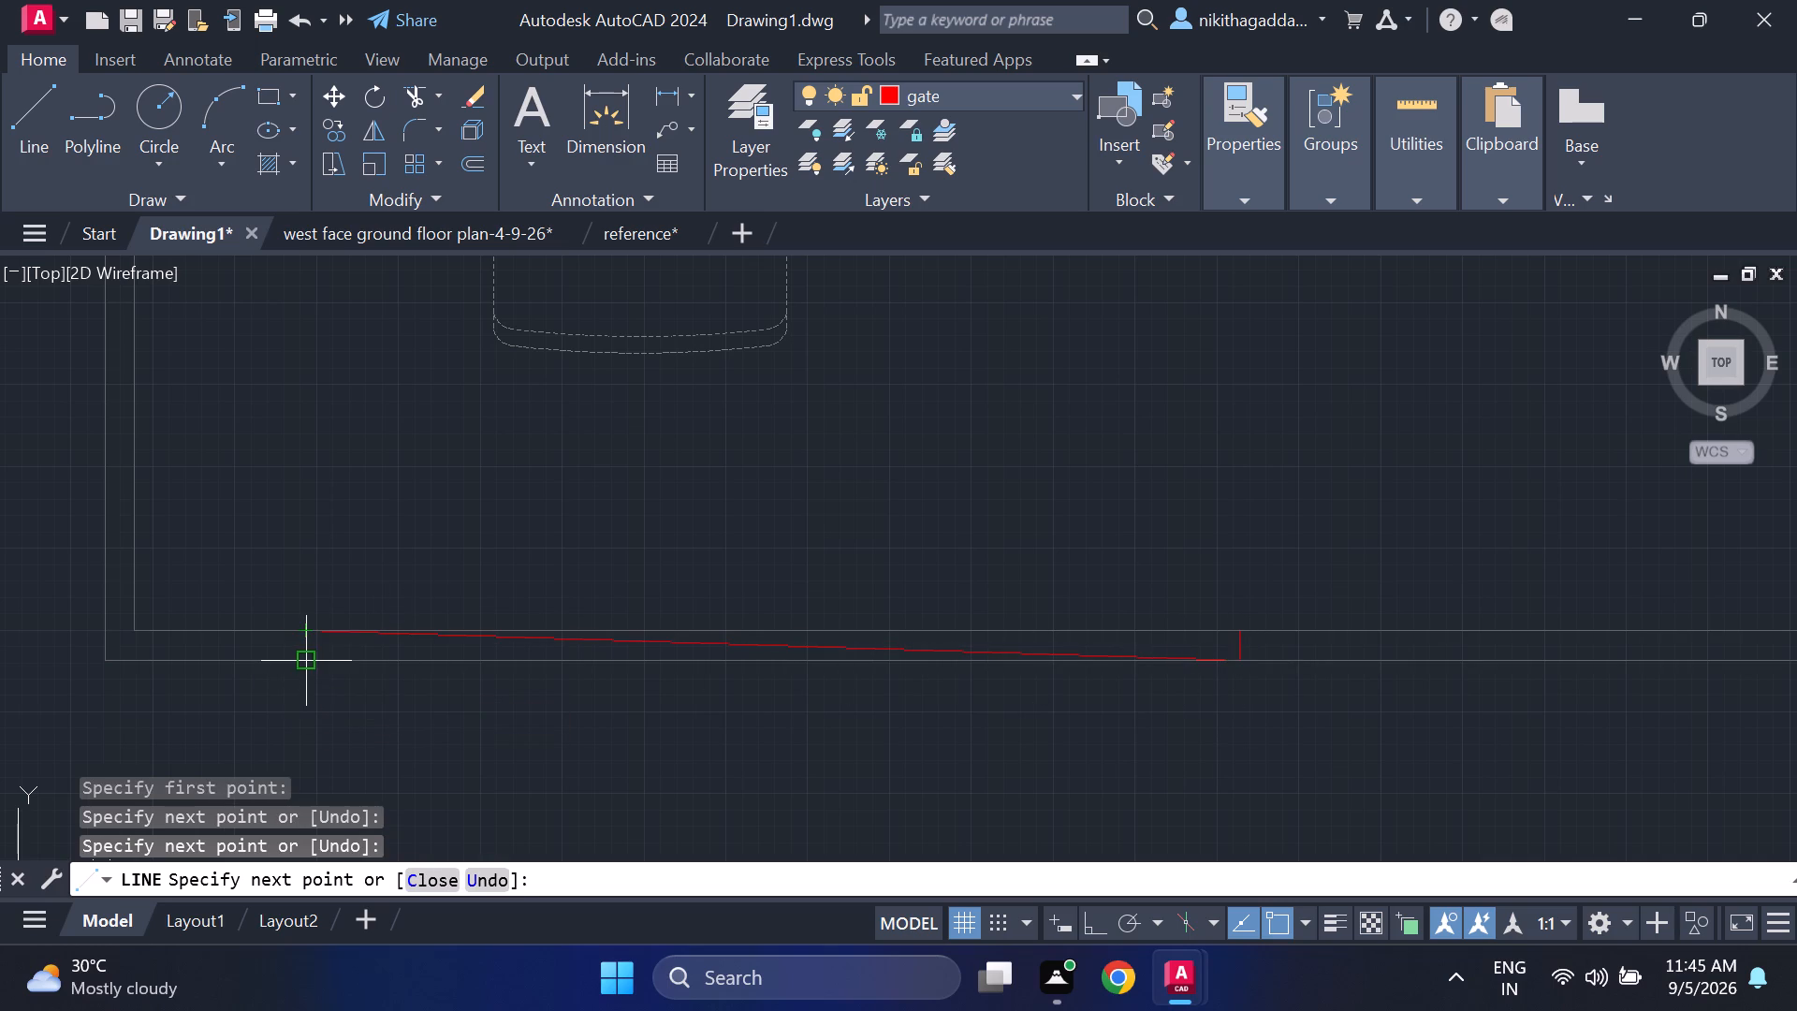
click(304, 667)
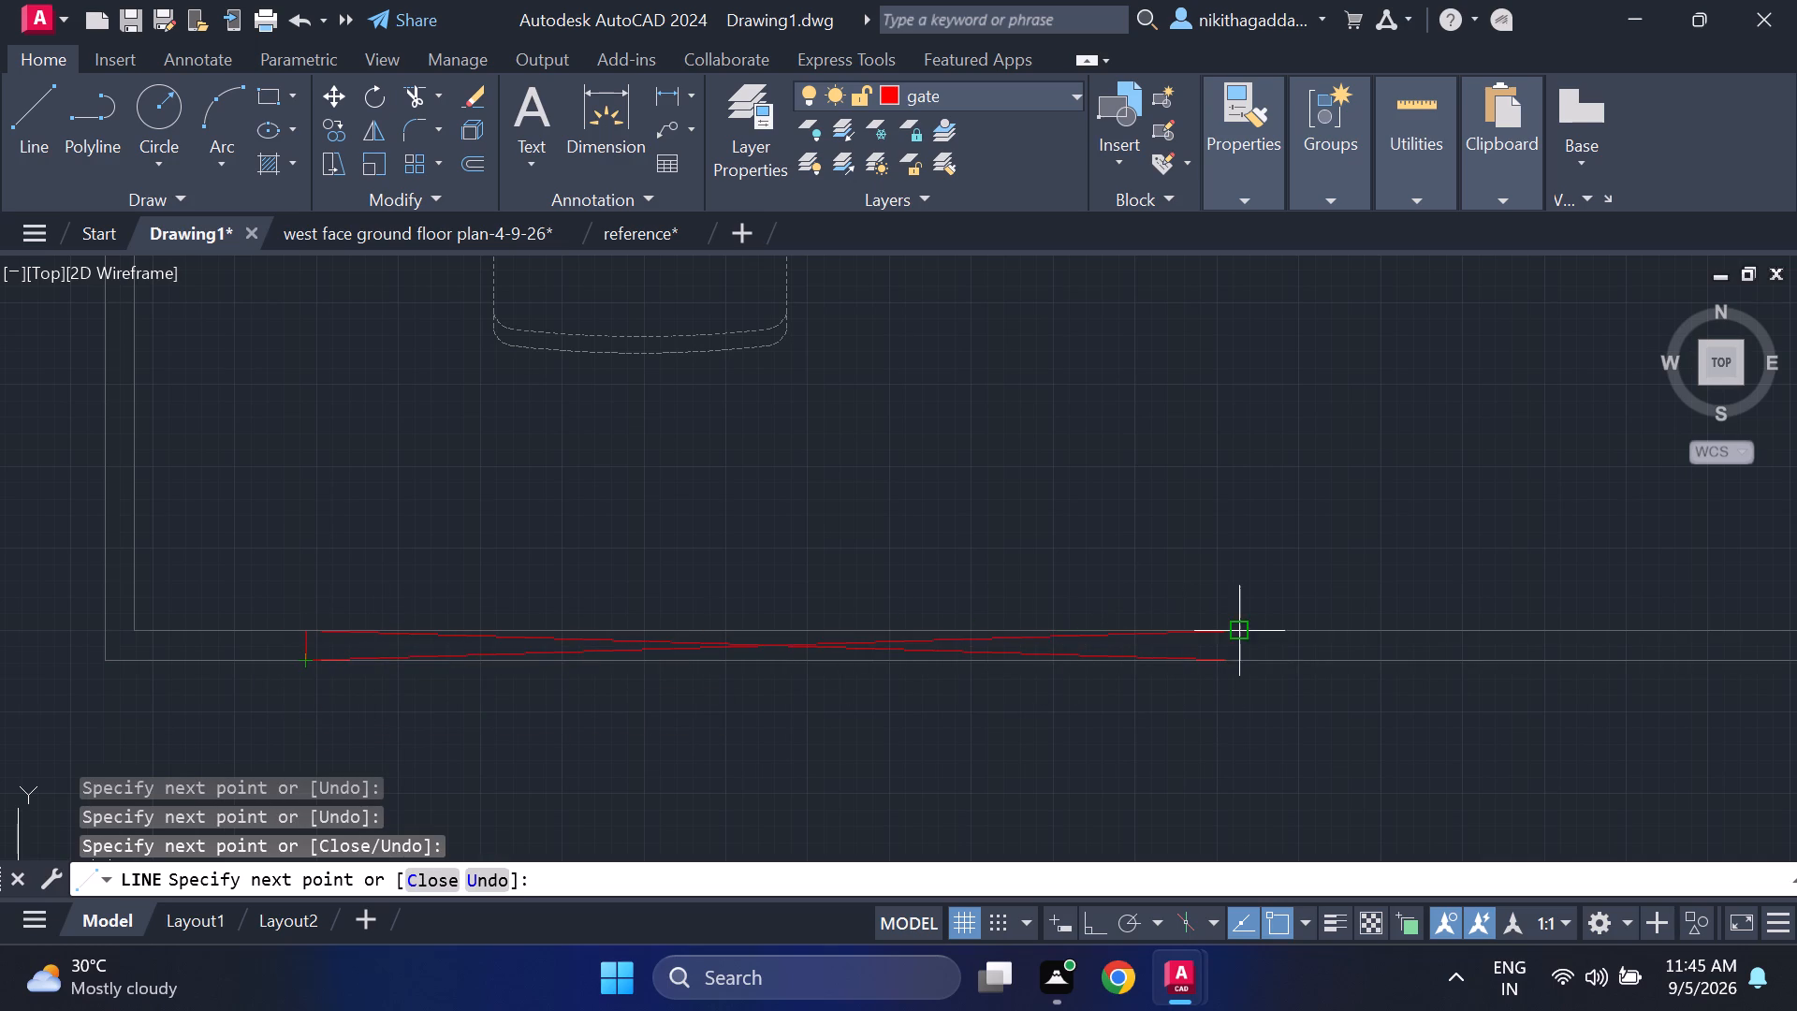
click(1248, 633)
scroll(719, 733, down, 1)
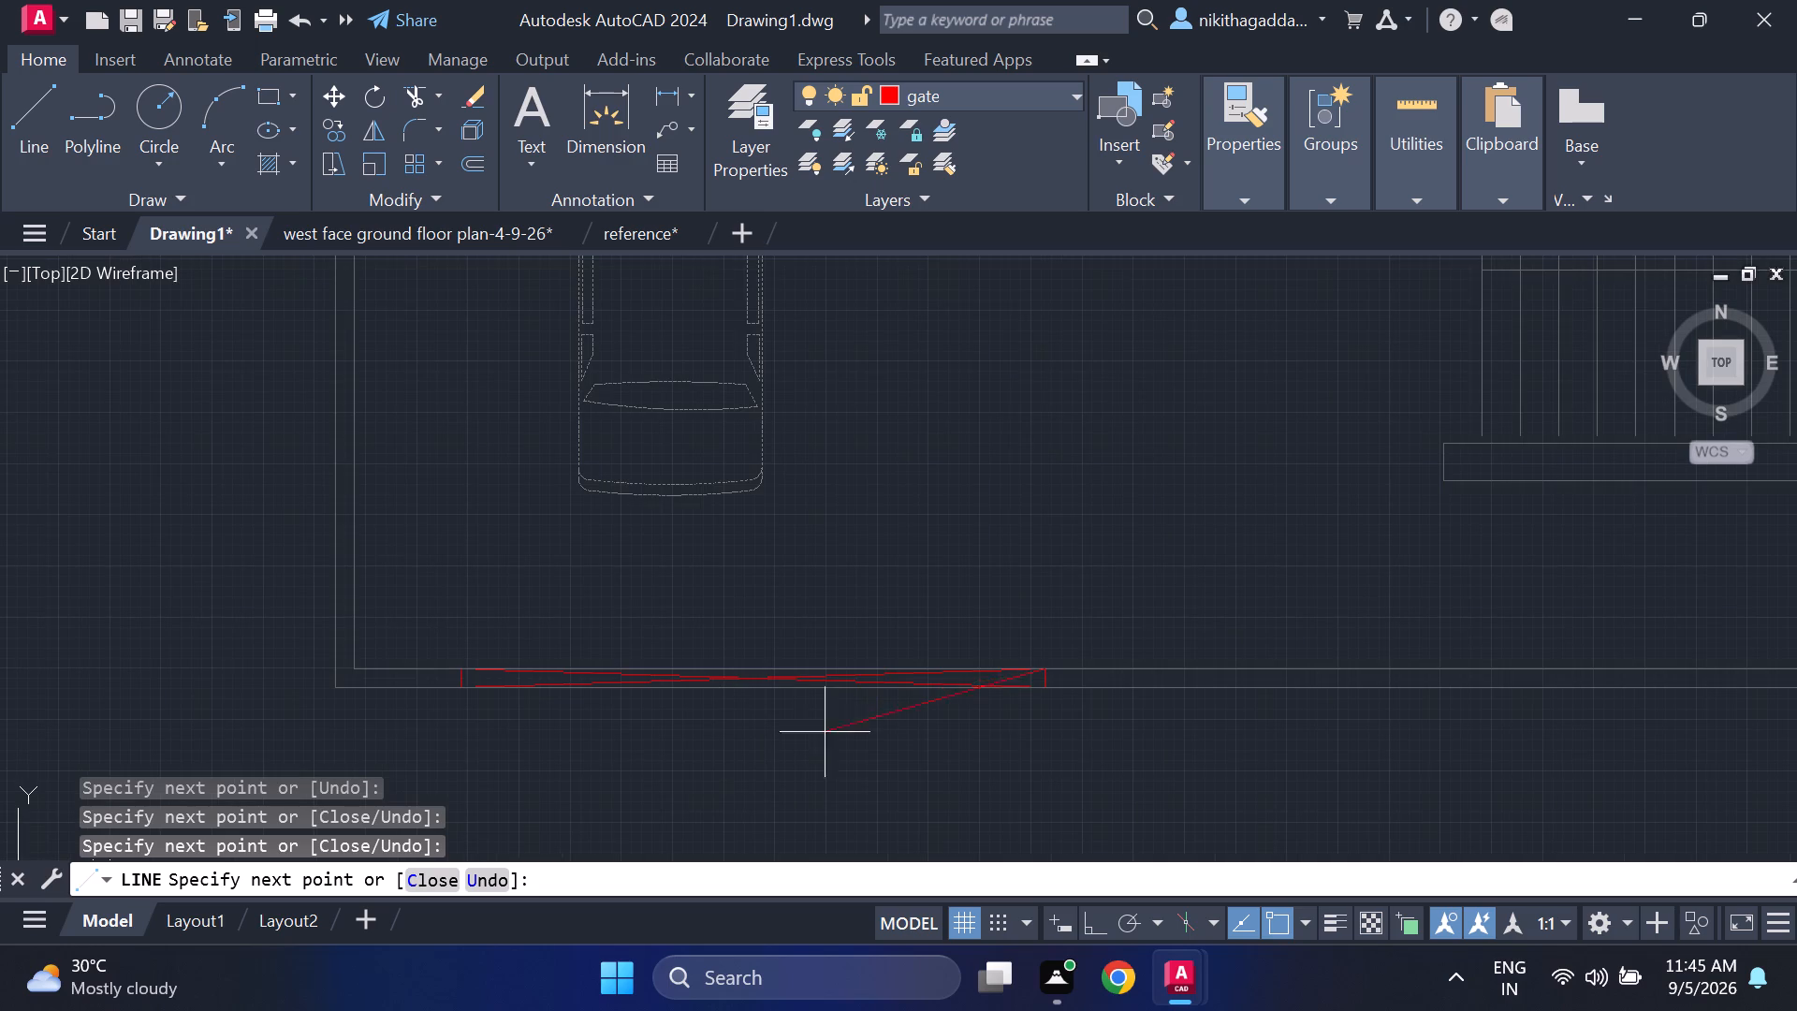
key(Escape)
Examine the gate's crossed lines and its northeast corner where it meets the south compound wall.
scroll(855, 746, down, 3)
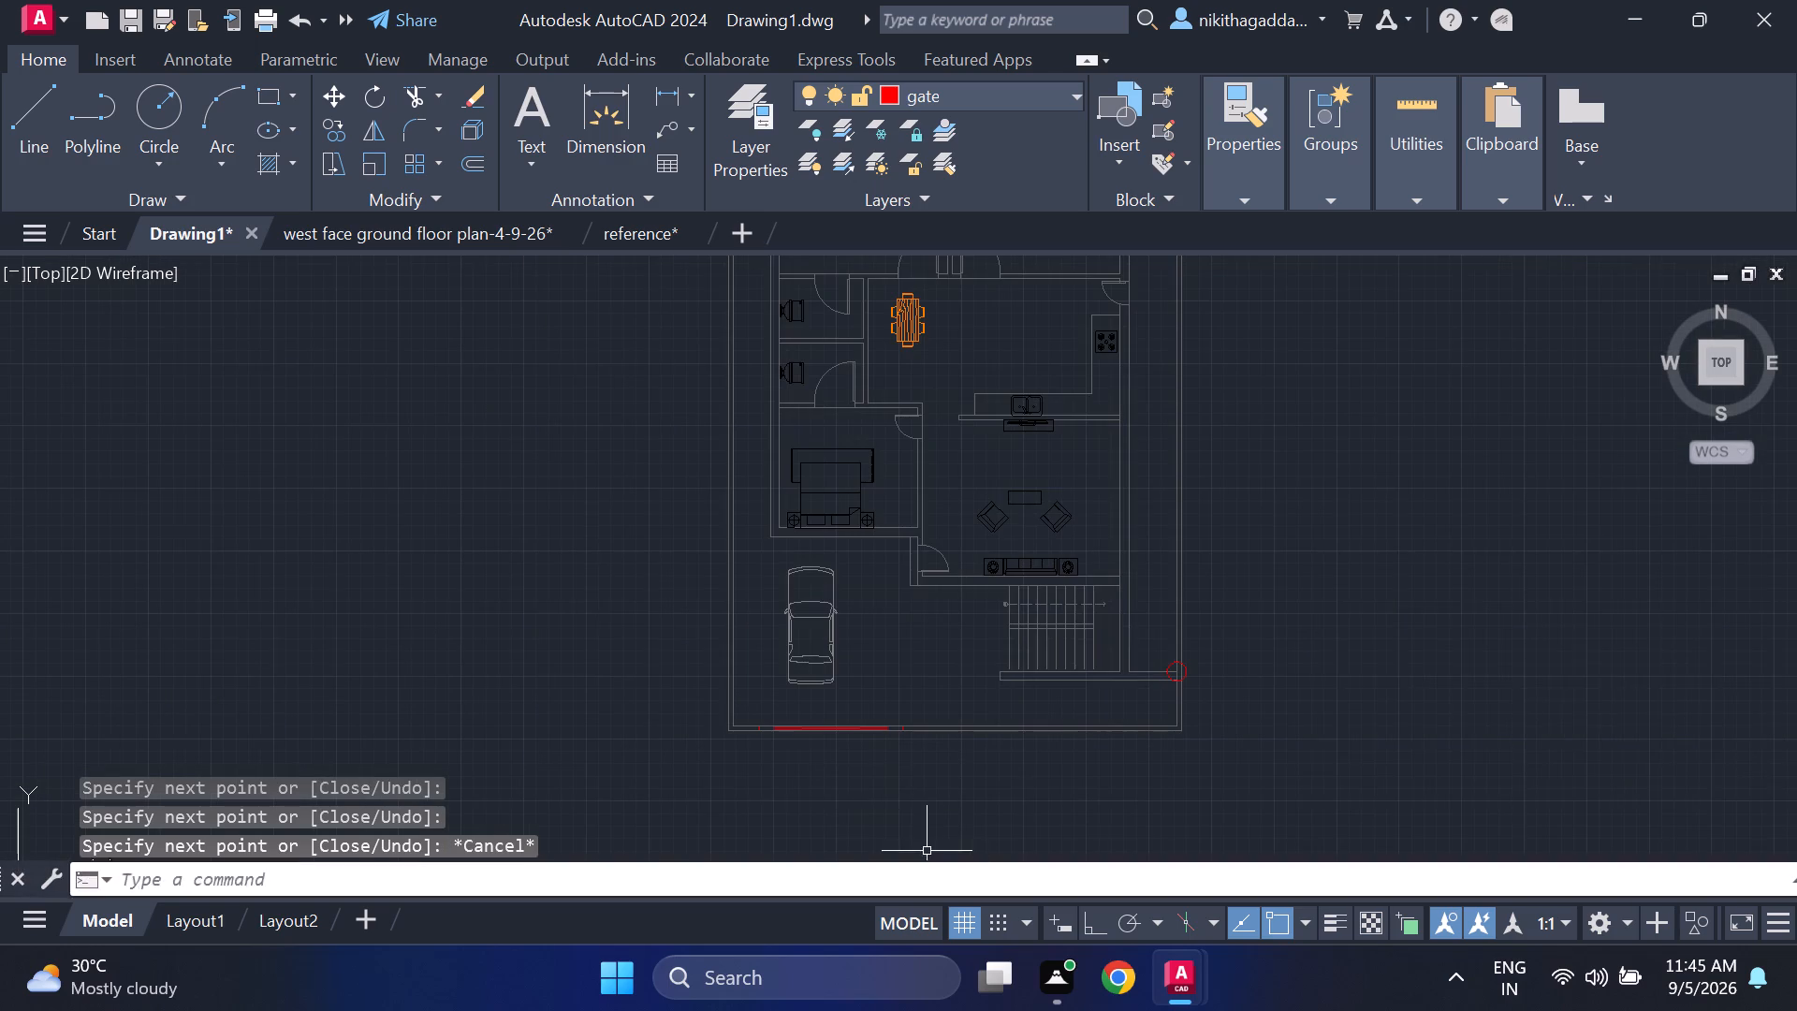
scroll(790, 743, up, 4)
scroll(902, 683, up, 5)
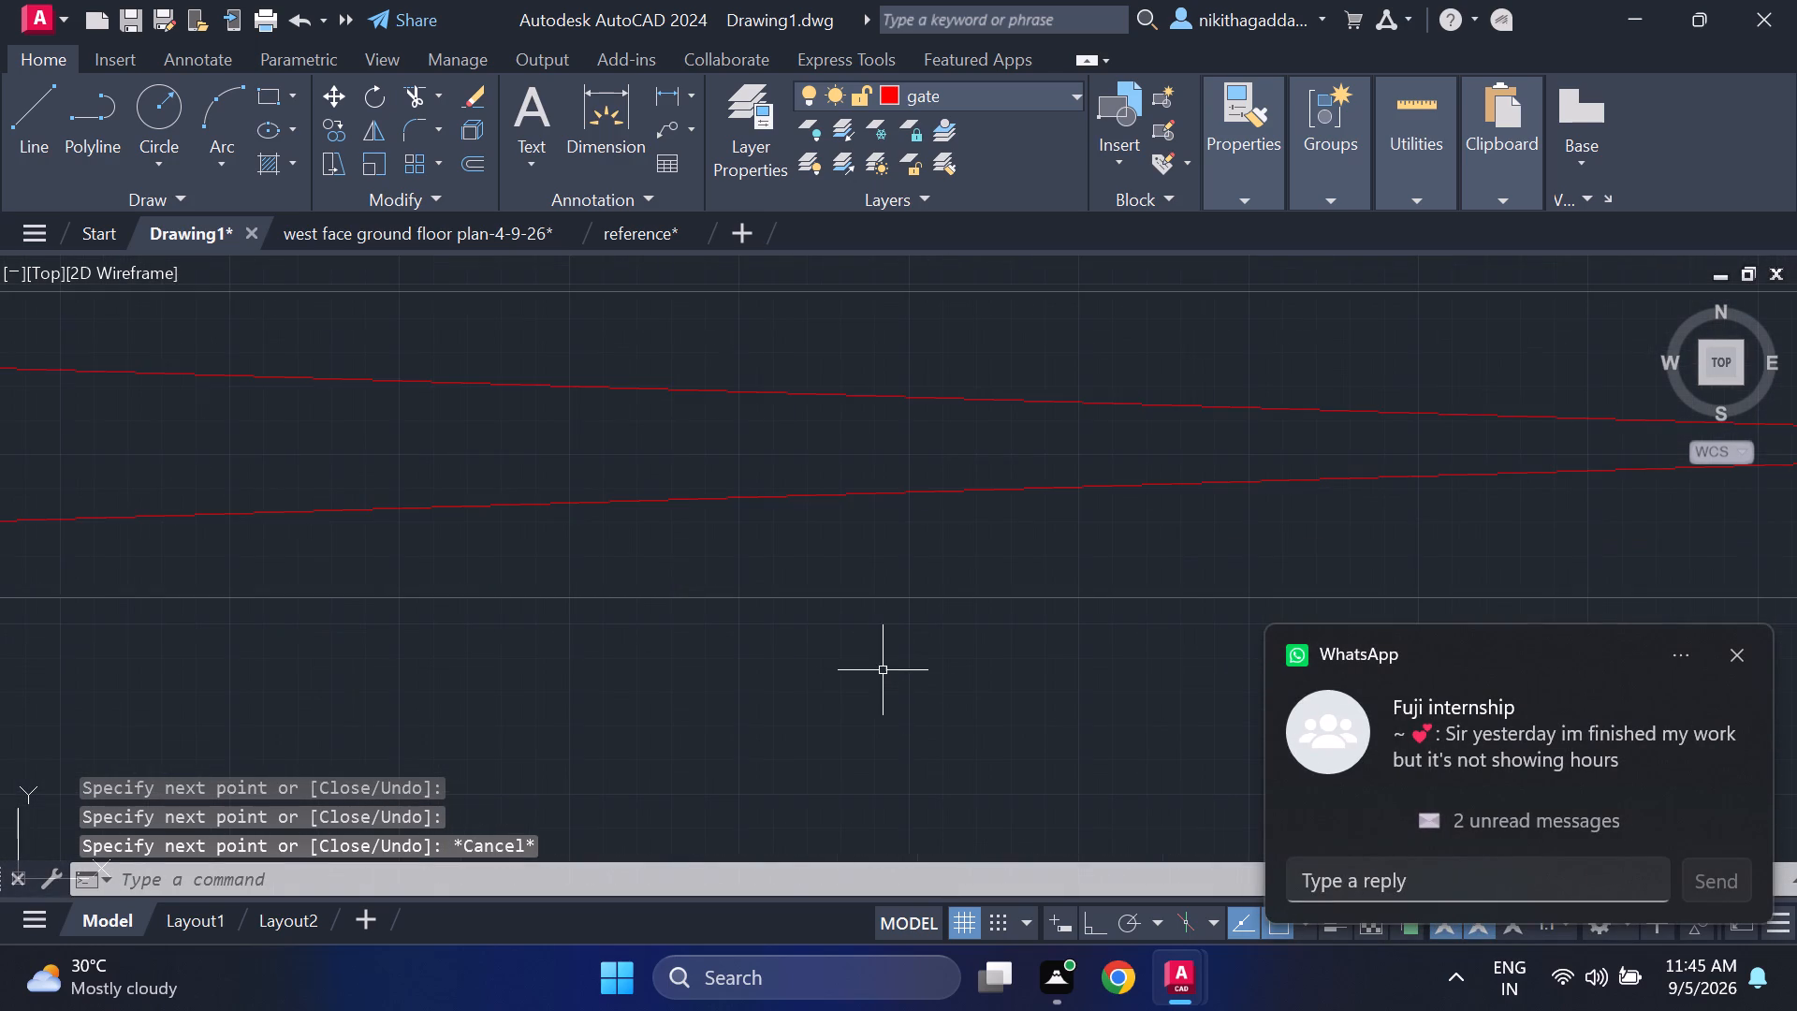
scroll(883, 670, down, 1)
scroll(788, 513, up, 5)
scroll(797, 514, down, 6)
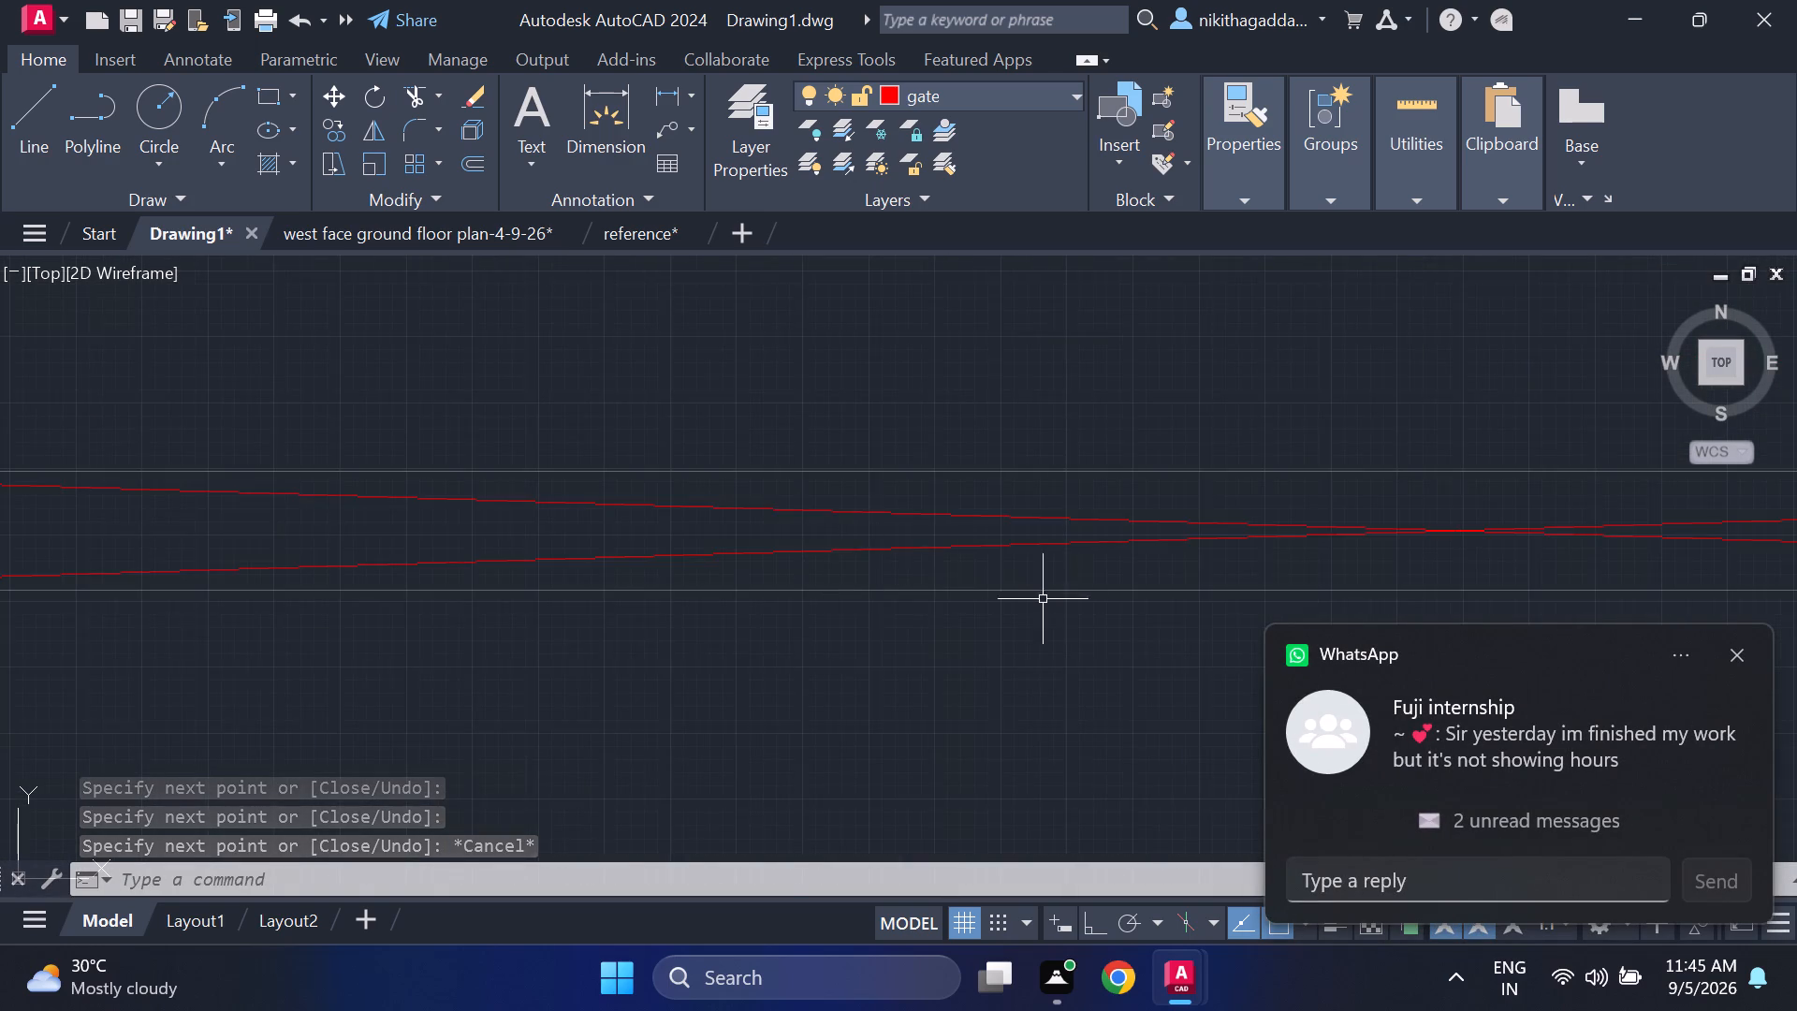
scroll(1061, 601, down, 3)
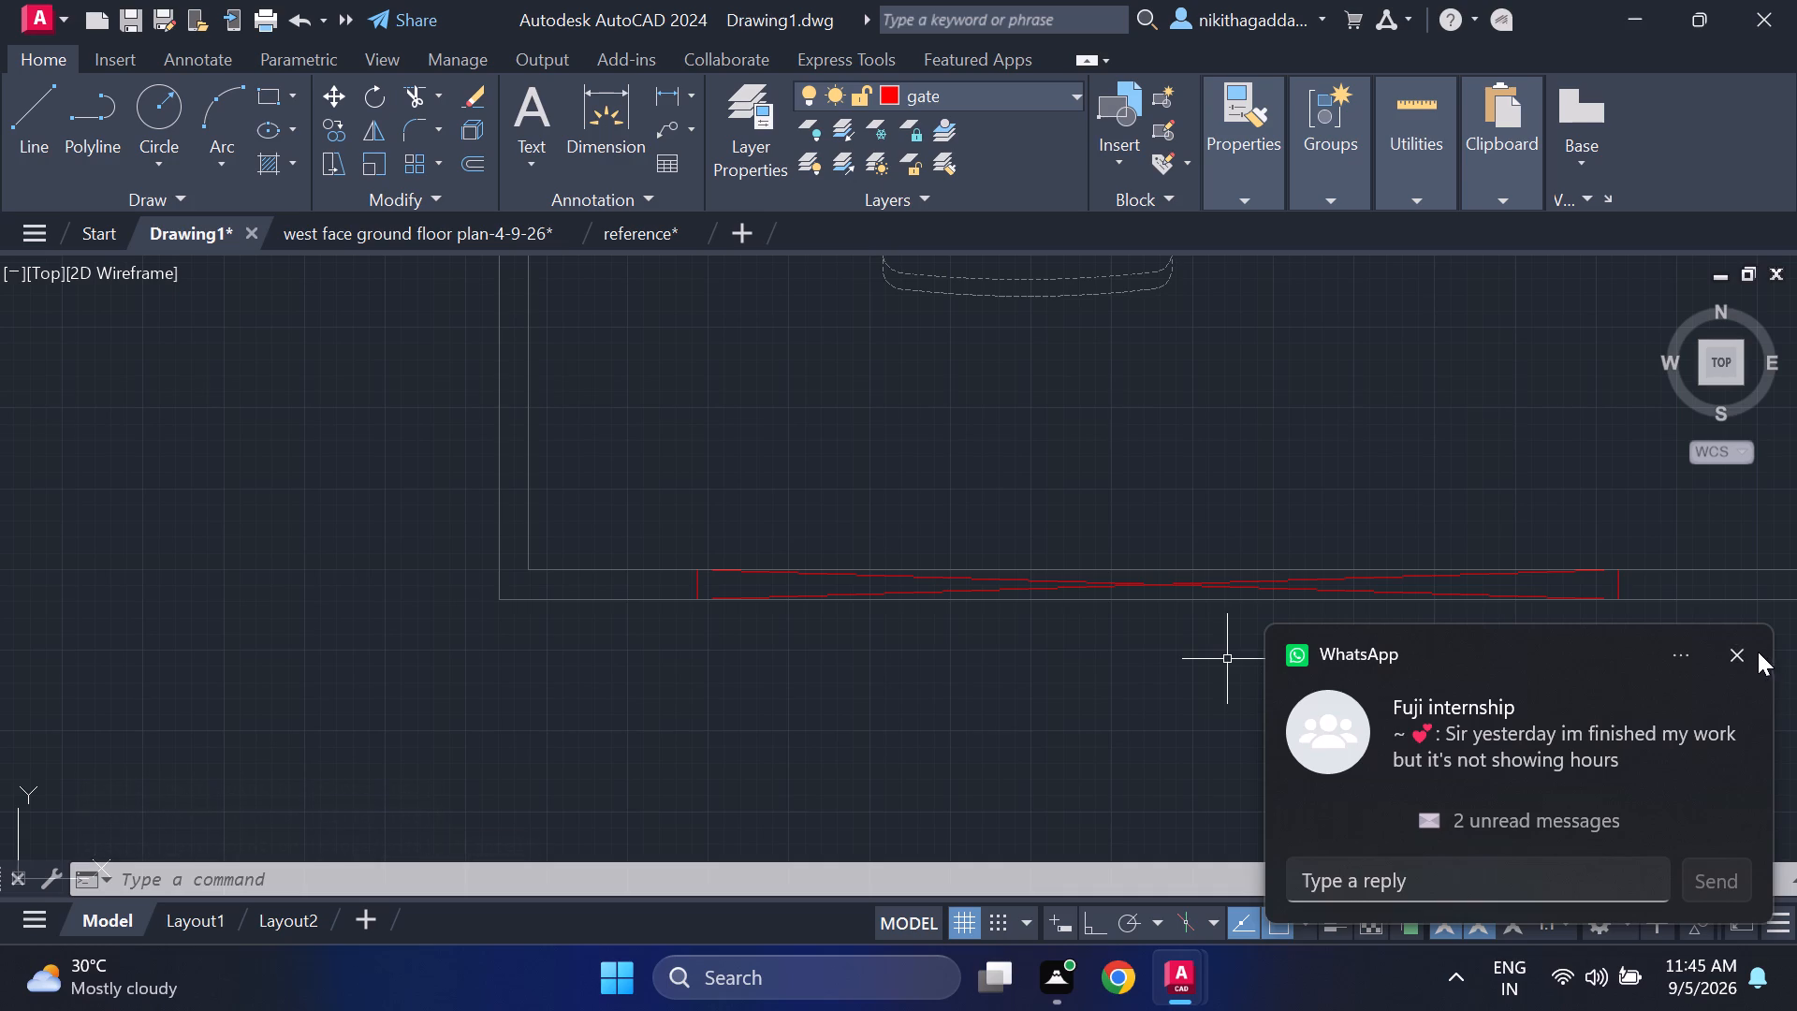
click(1737, 652)
scroll(1141, 664, down, 3)
scroll(1173, 647, up, 3)
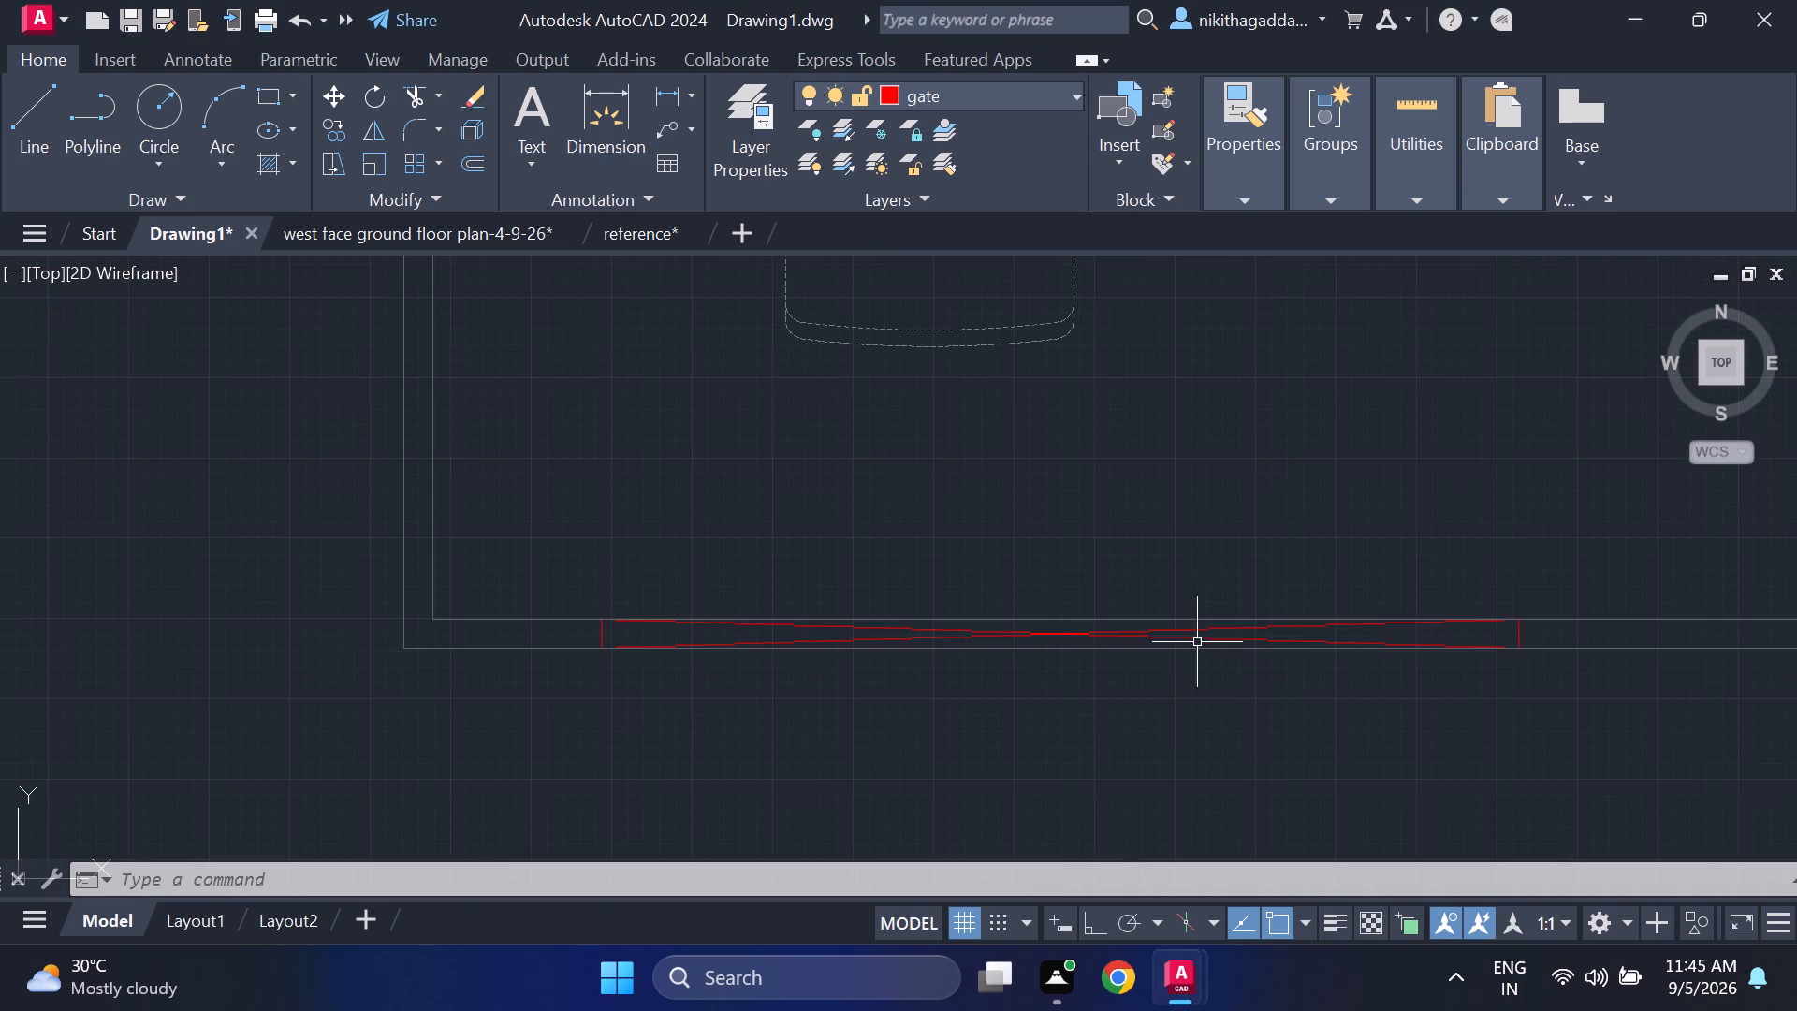
scroll(1538, 641, up, 2)
scroll(1462, 587, up, 5)
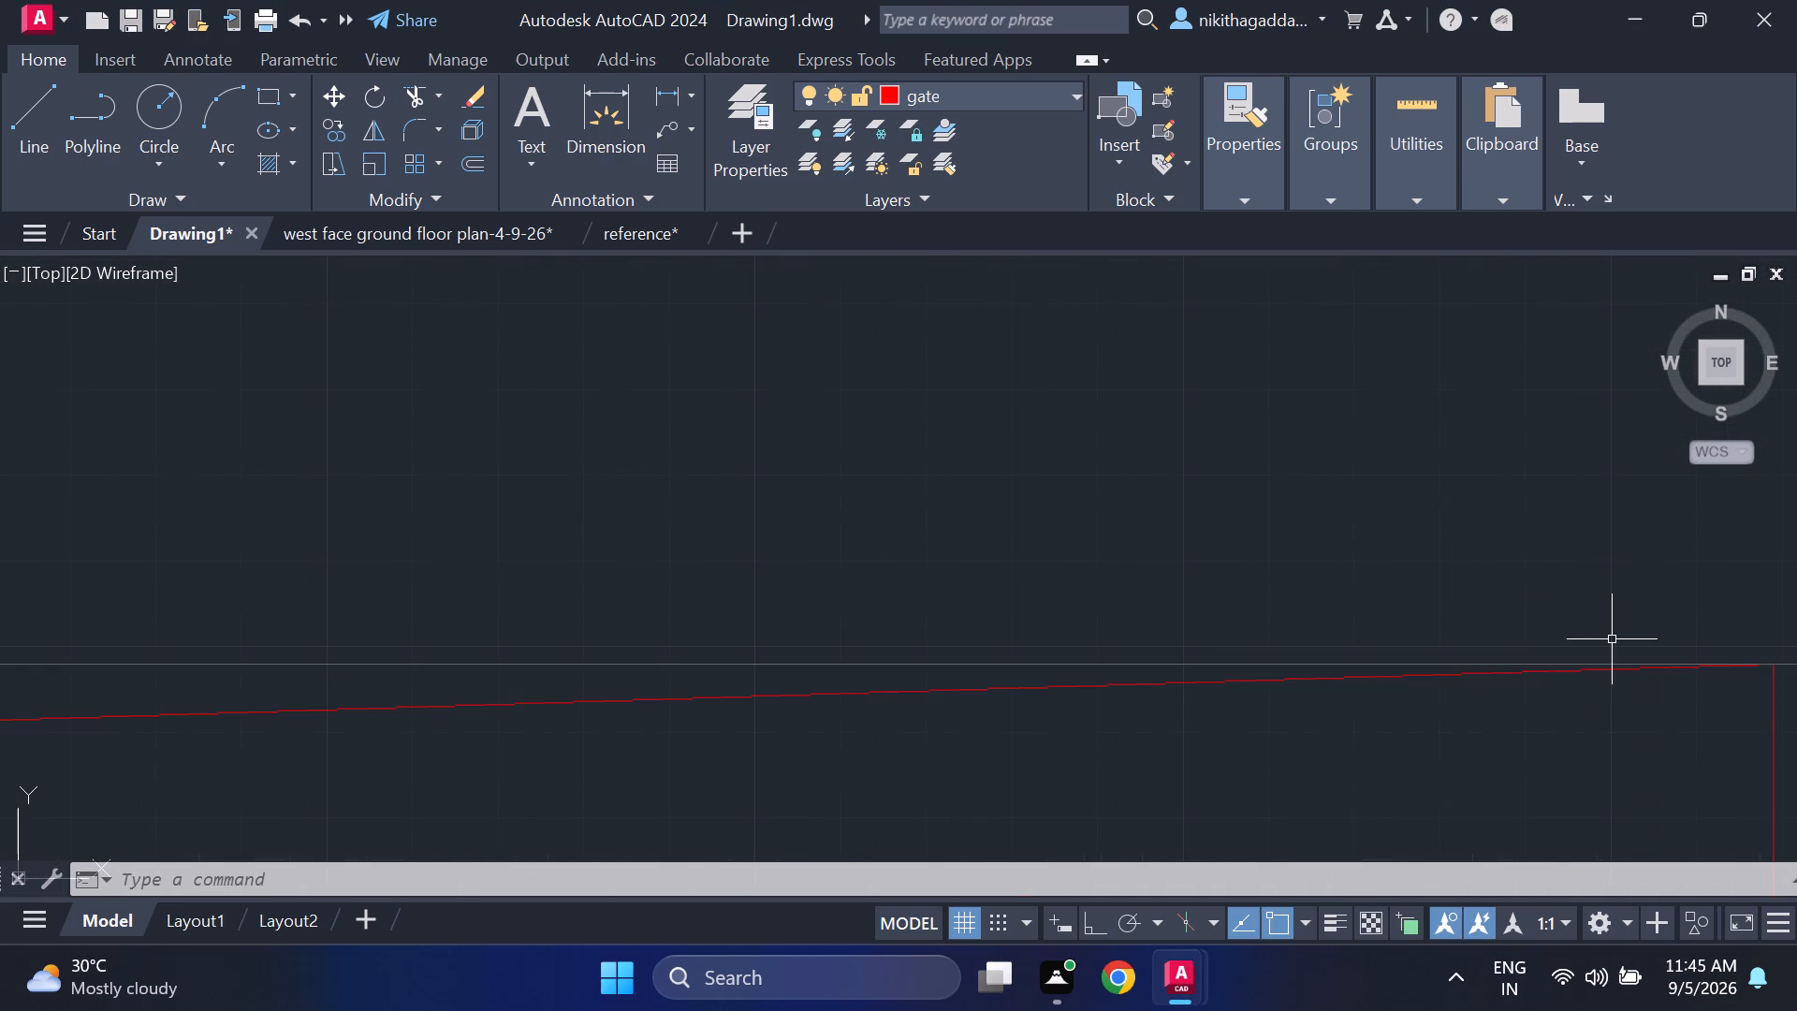
middle_drag(1611, 648, 1227, 519)
scroll(1400, 560, up, 3)
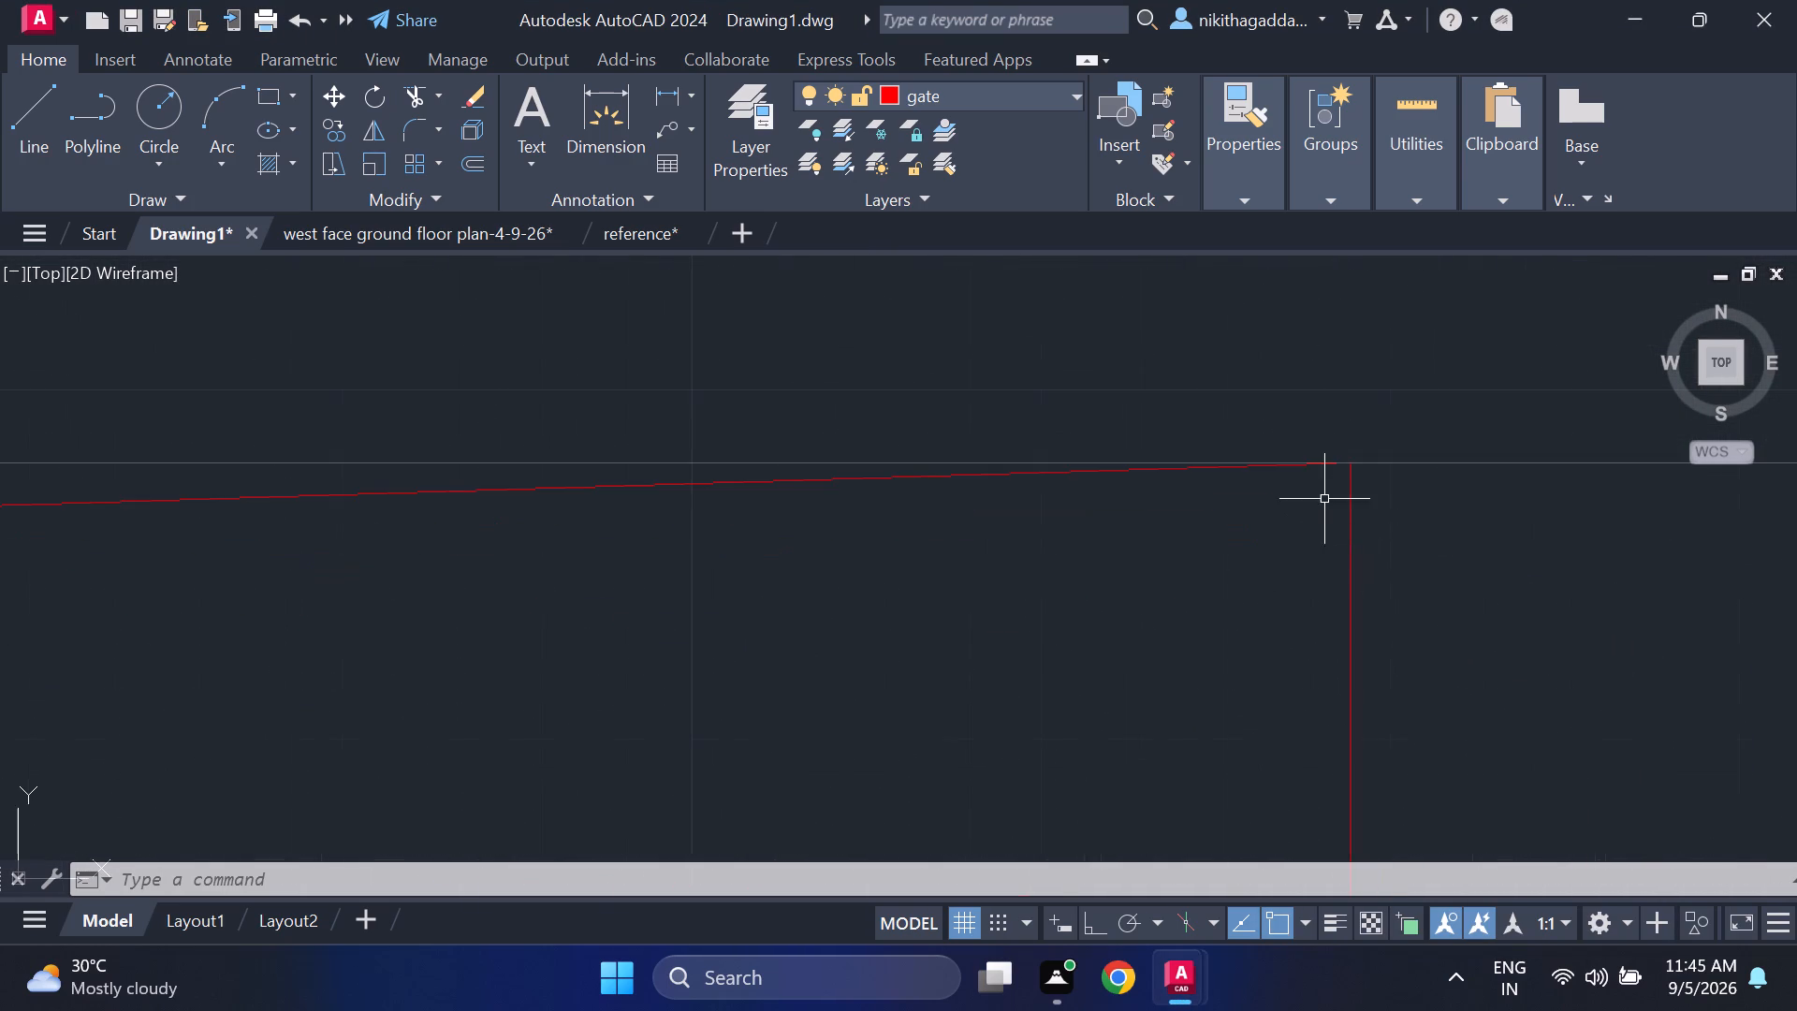
scroll(1324, 488, up, 4)
scroll(1469, 331, up, 3)
scroll(1550, 312, up, 2)
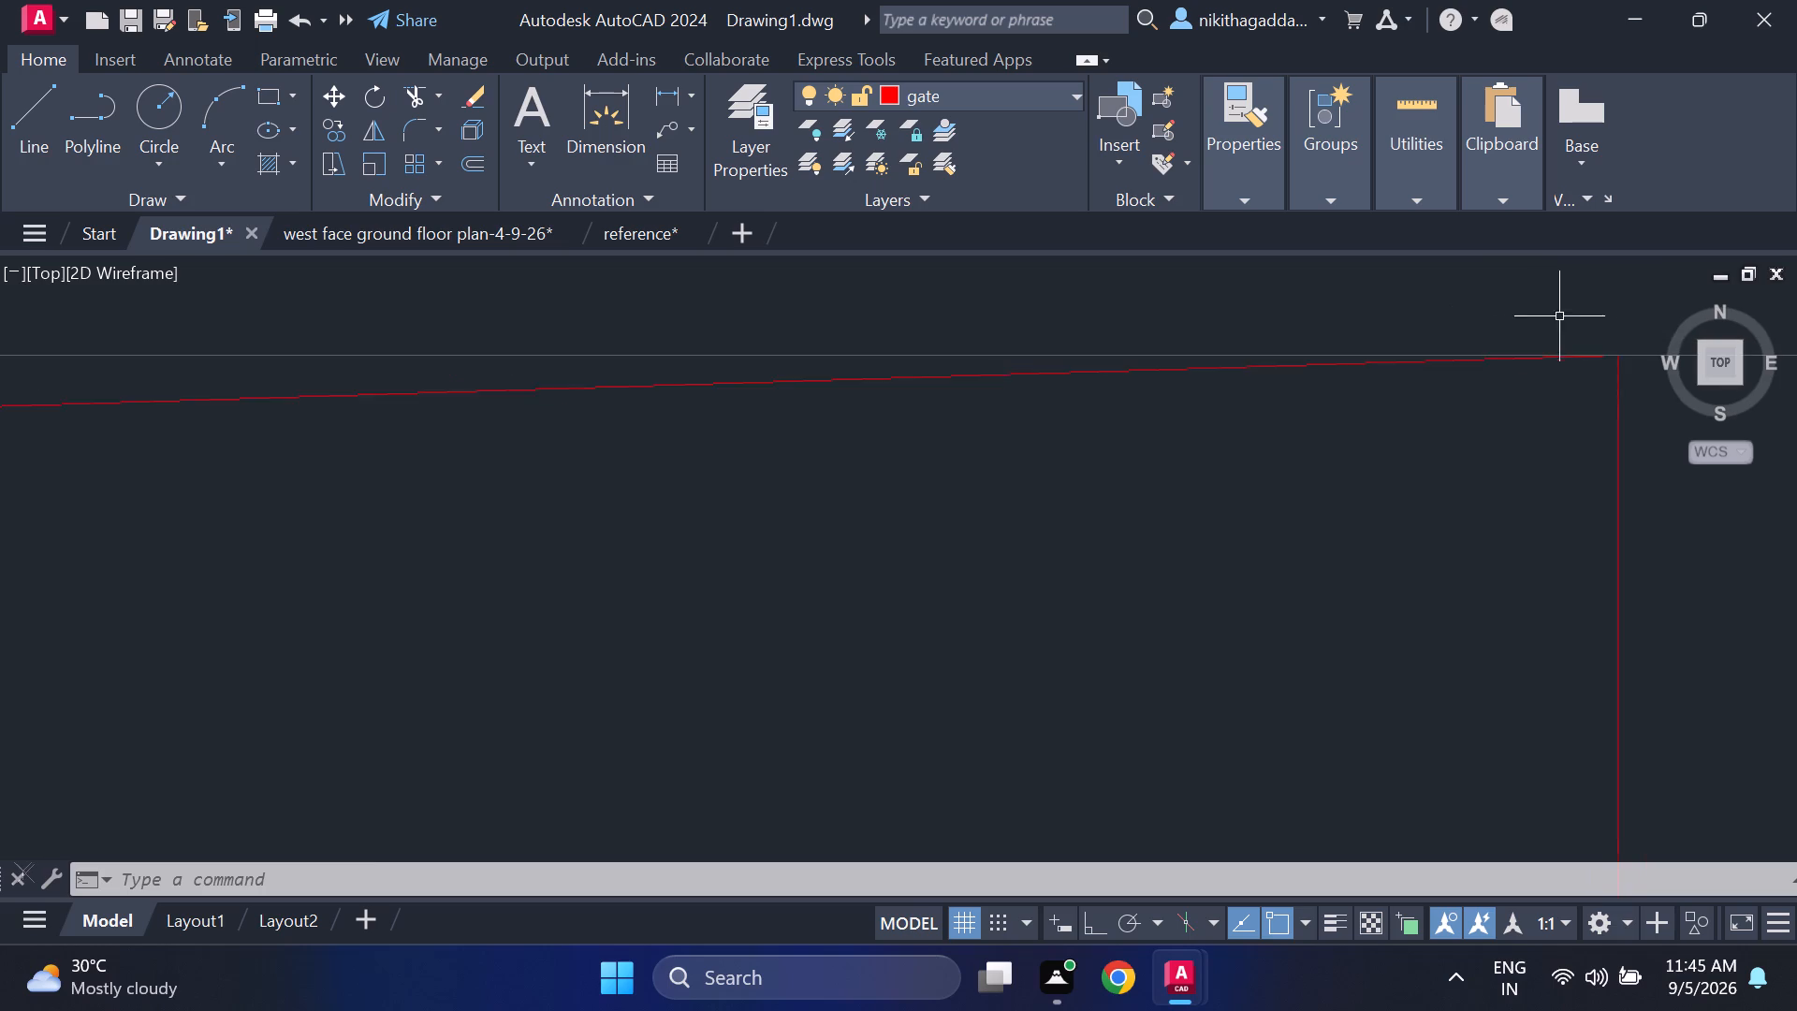
scroll(1568, 319, up, 2)
scroll(1691, 576, down, 1)
scroll(1705, 702, down, 2)
scroll(1330, 756, down, 3)
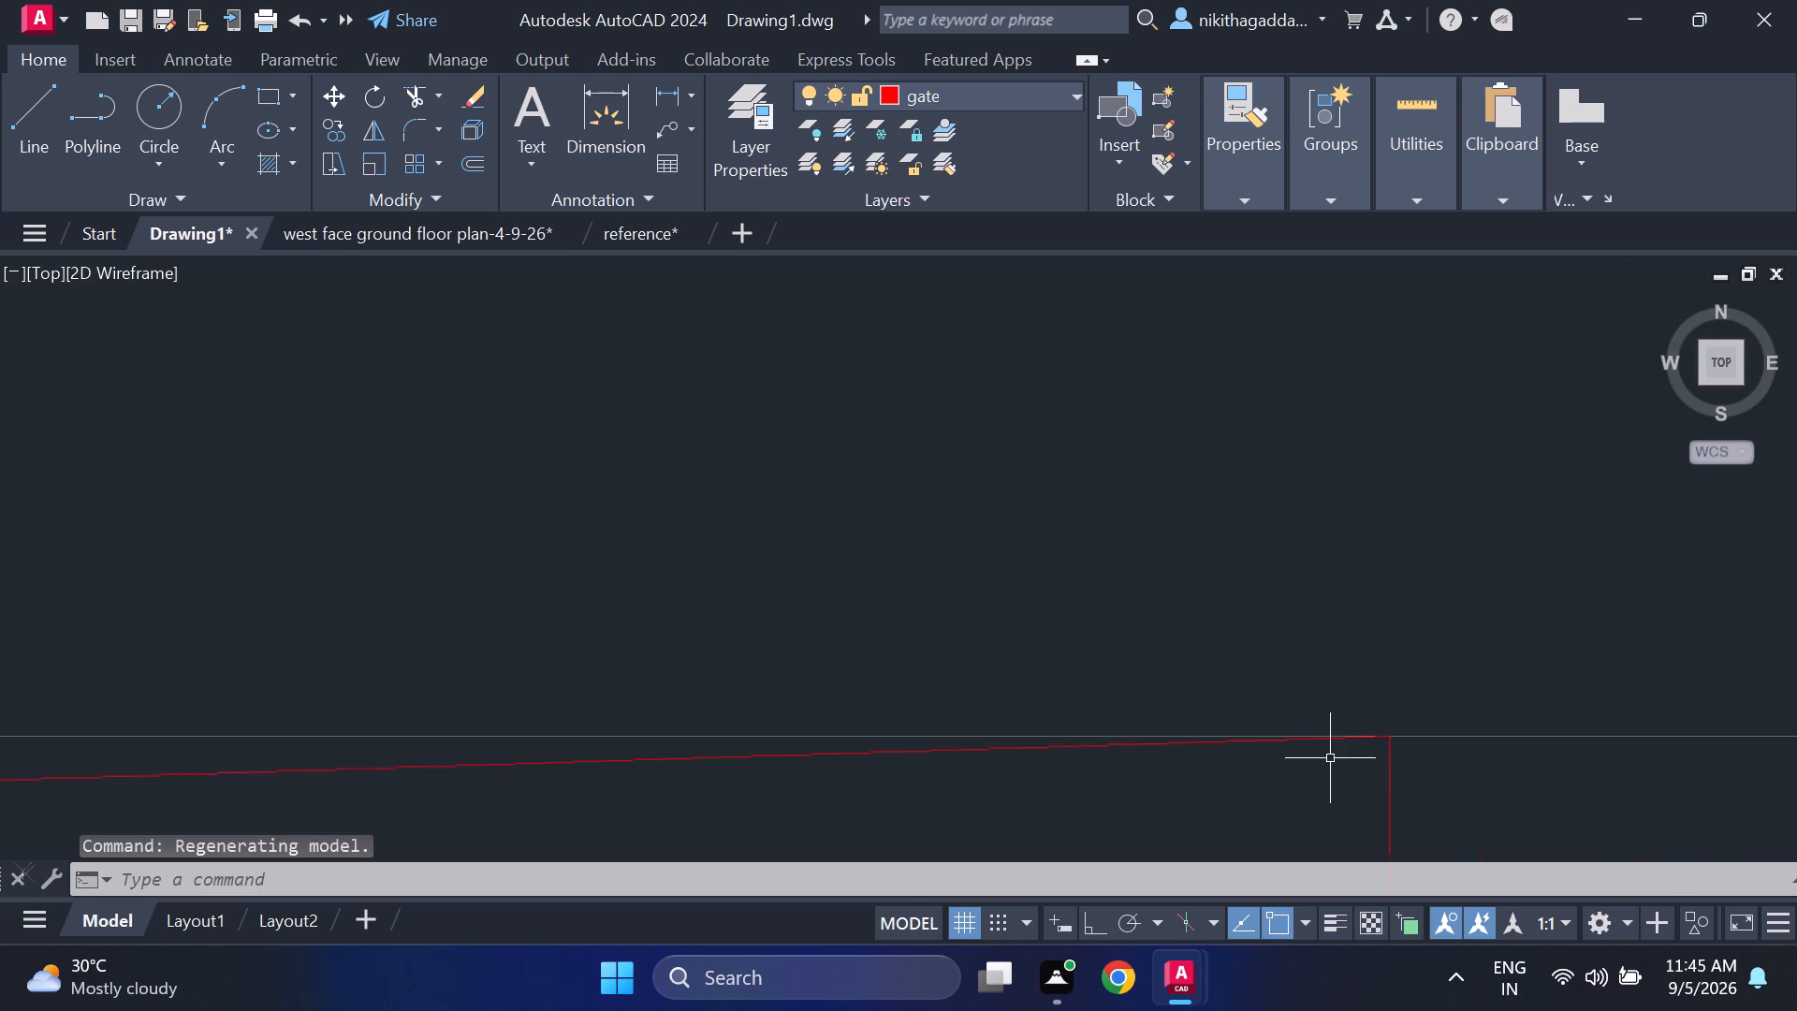
scroll(1330, 758, down, 2)
scroll(1176, 692, down, 4)
scroll(1007, 690, down, 5)
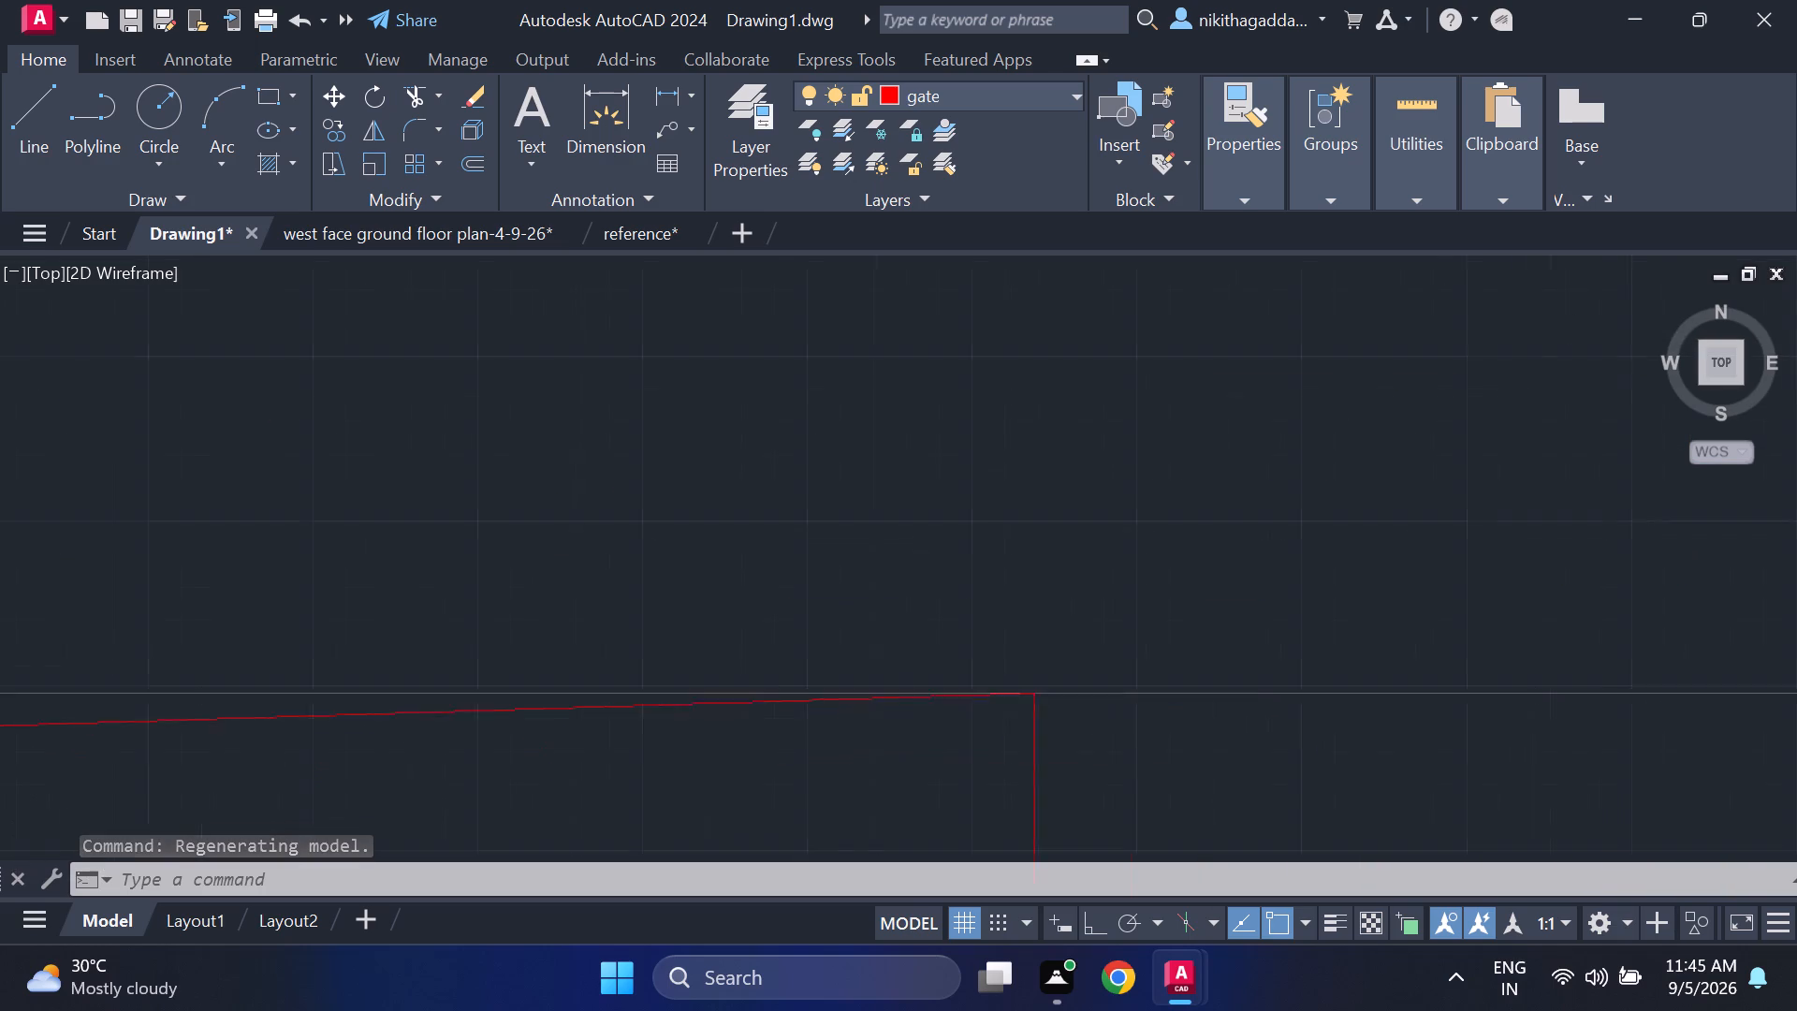
scroll(519, 819, down, 4)
middle_drag(496, 740, 826, 586)
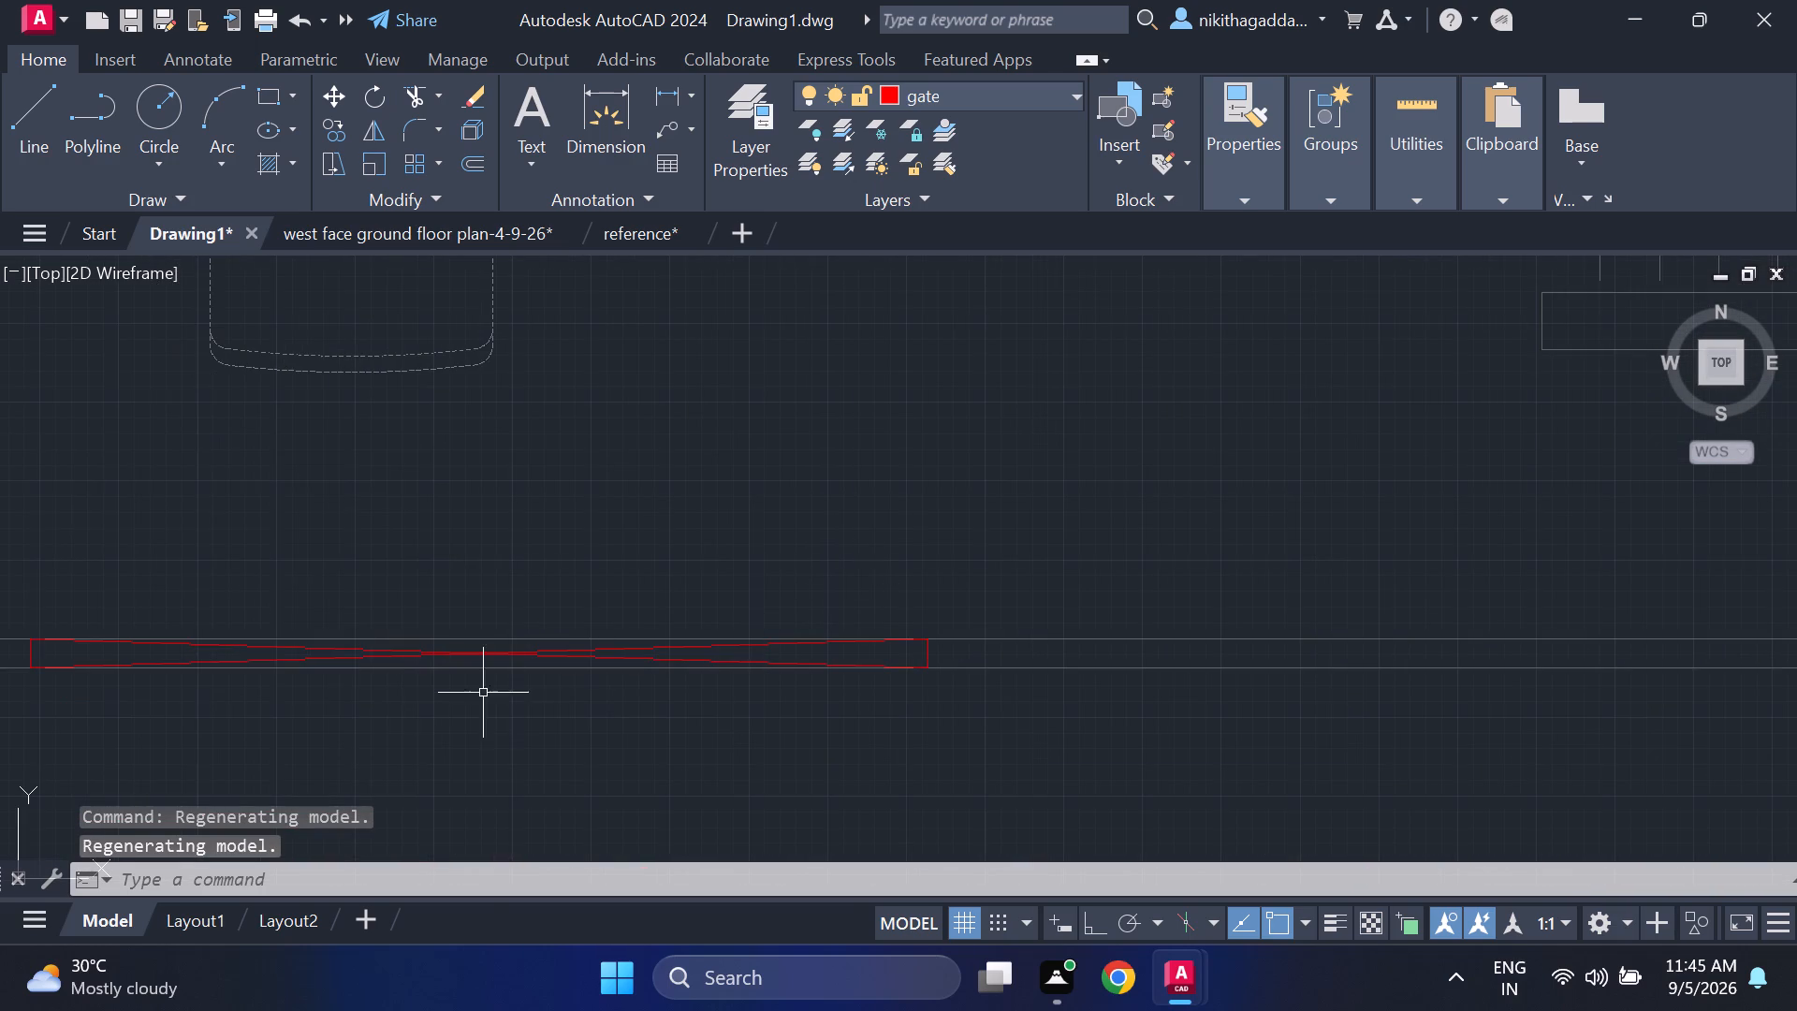
scroll(291, 662, down, 2)
scroll(661, 634, down, 2)
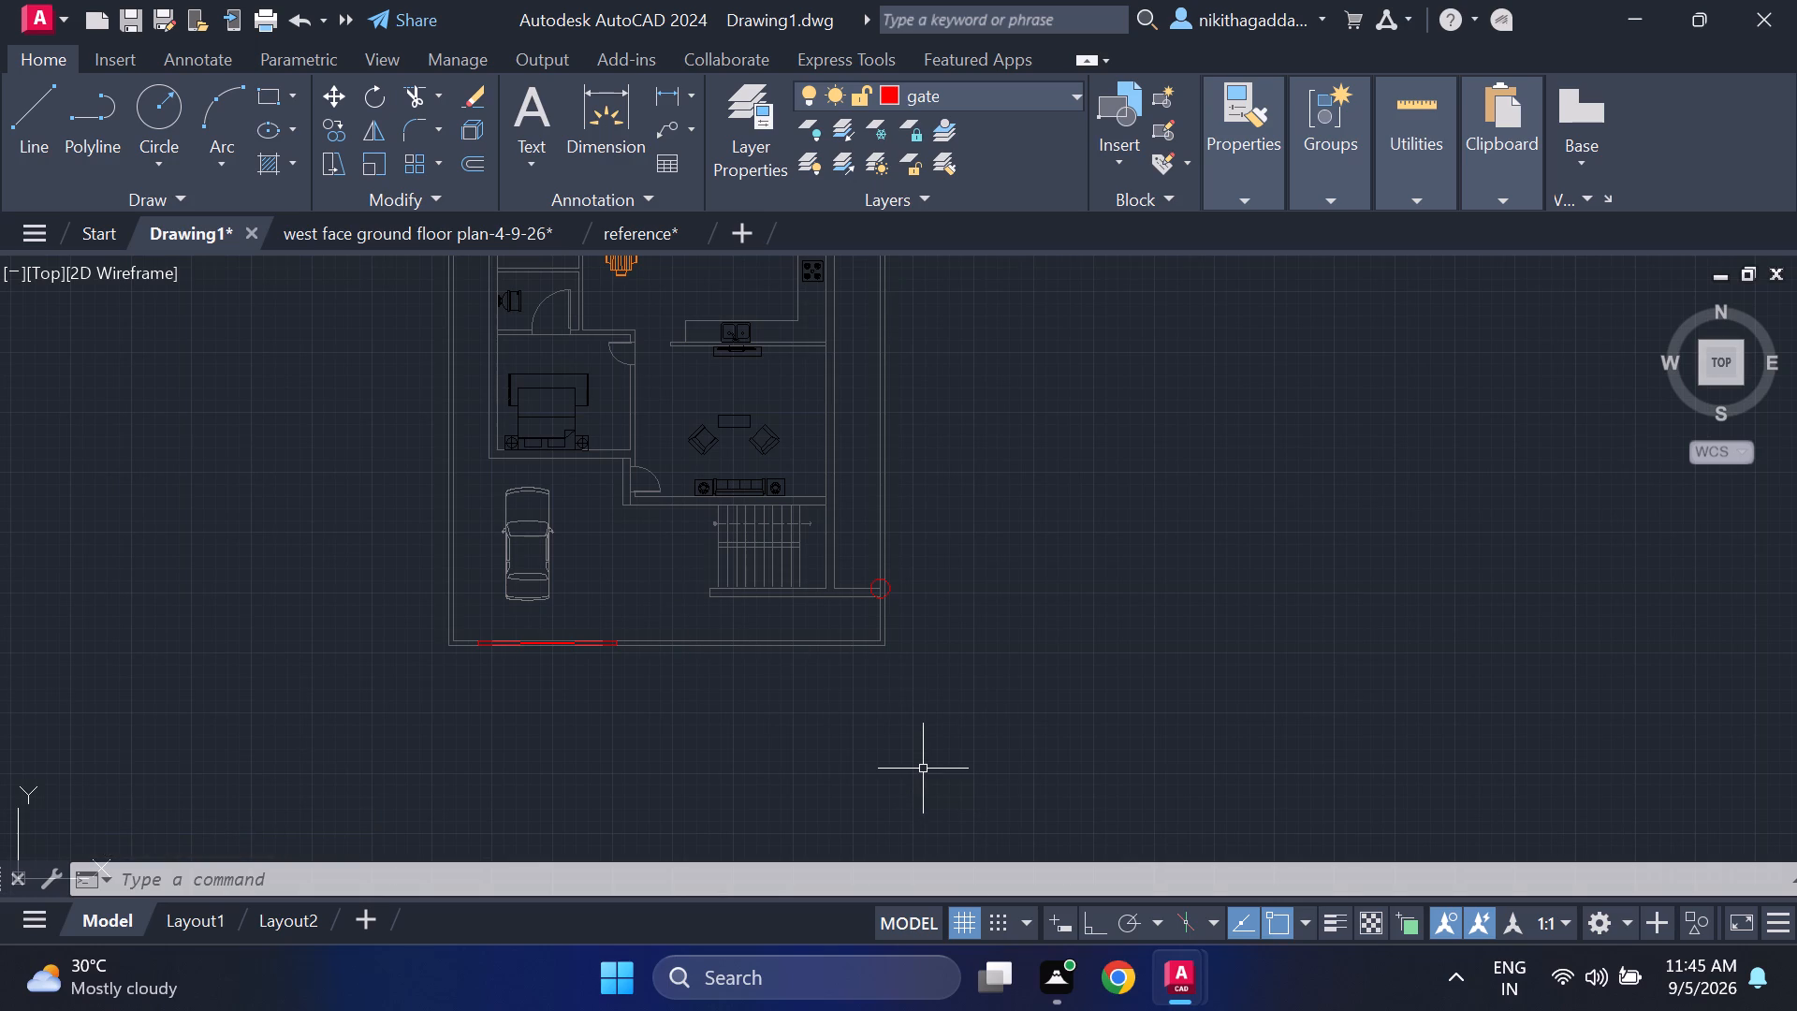
In the west face ground floor plan, cut the name and size labels of Bedroom1, Bedroom2, Kitchen, Living Hall and Toilet.
click(398, 237)
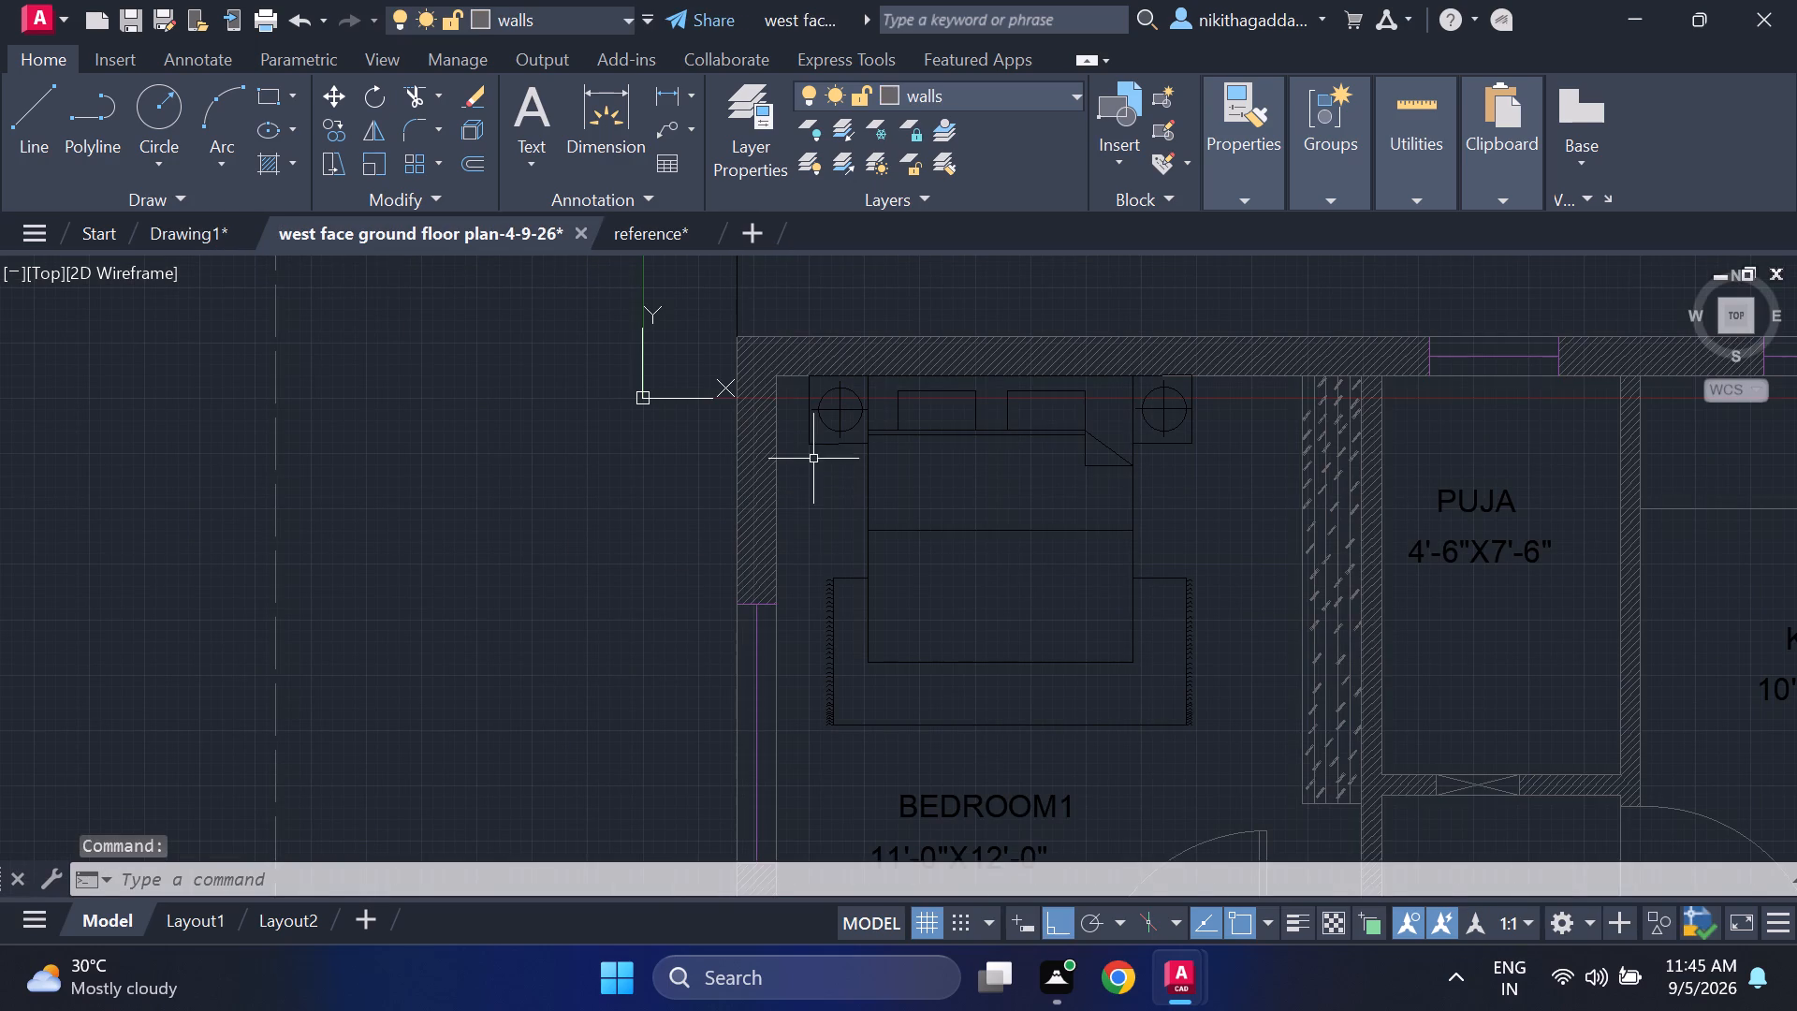
middle_drag(1075, 749, 956, 582)
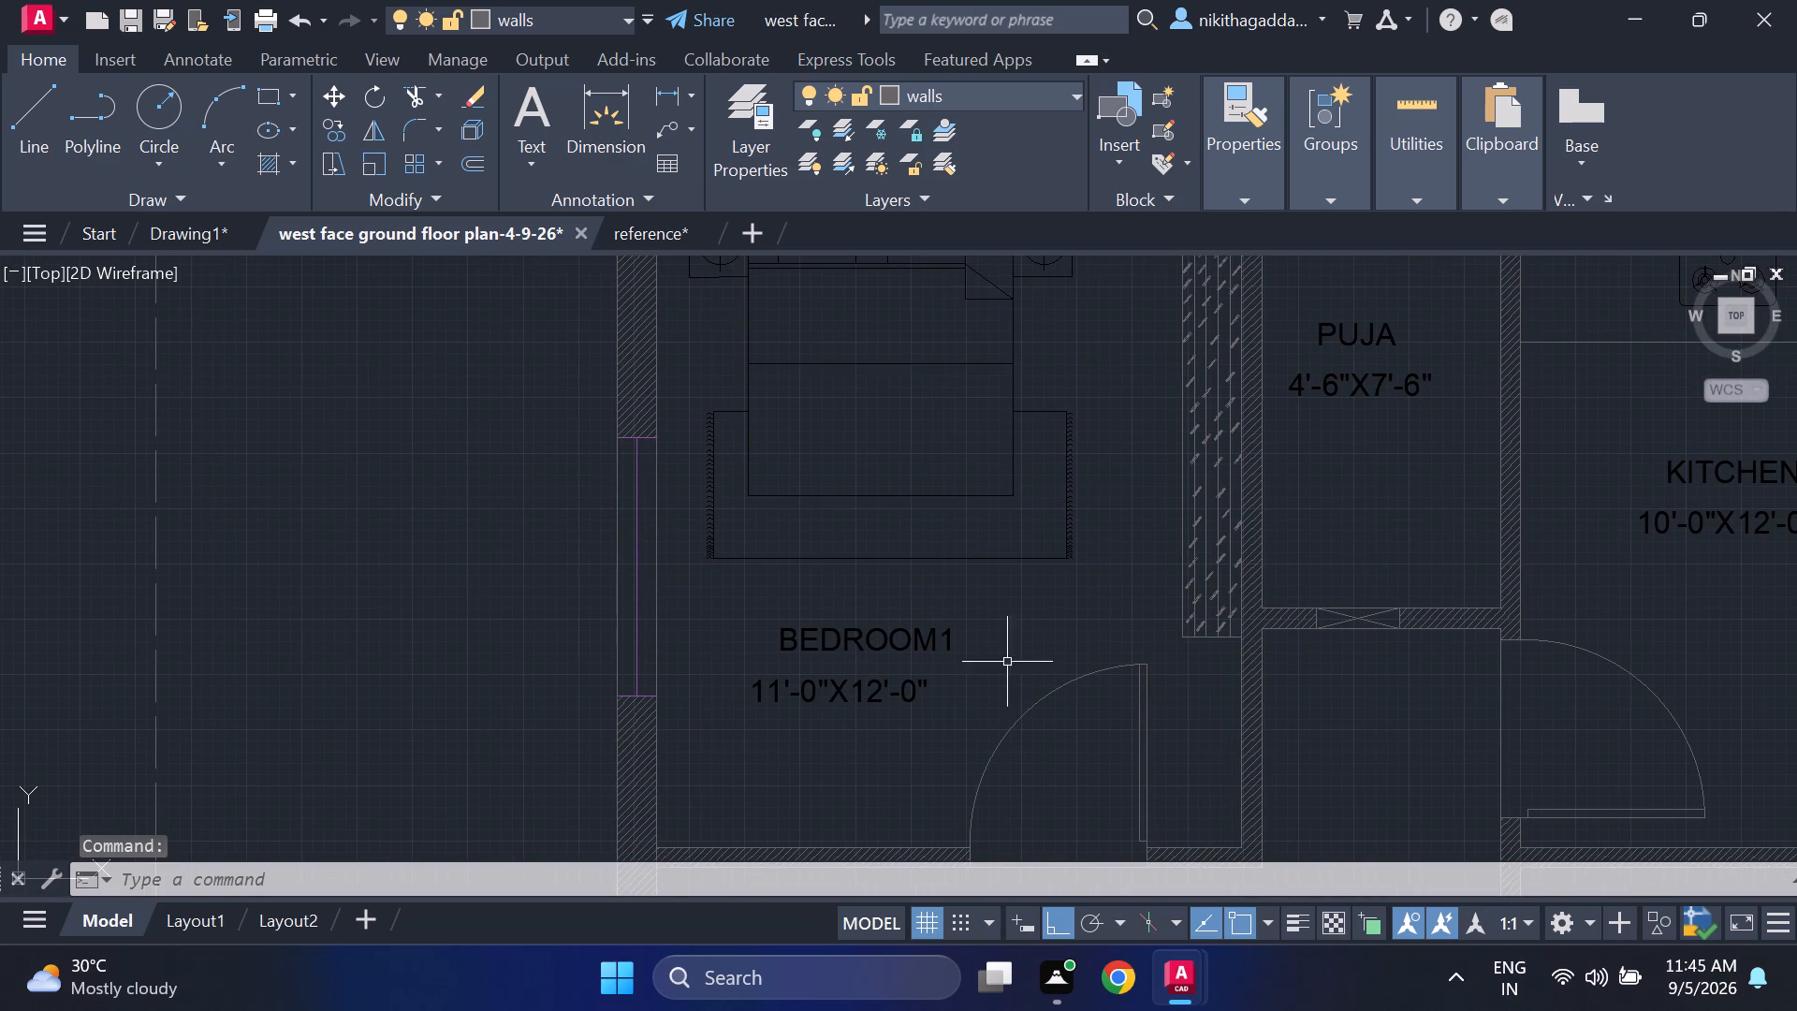
drag(994, 591, 940, 626)
click(715, 749)
scroll(1009, 691, down, 3)
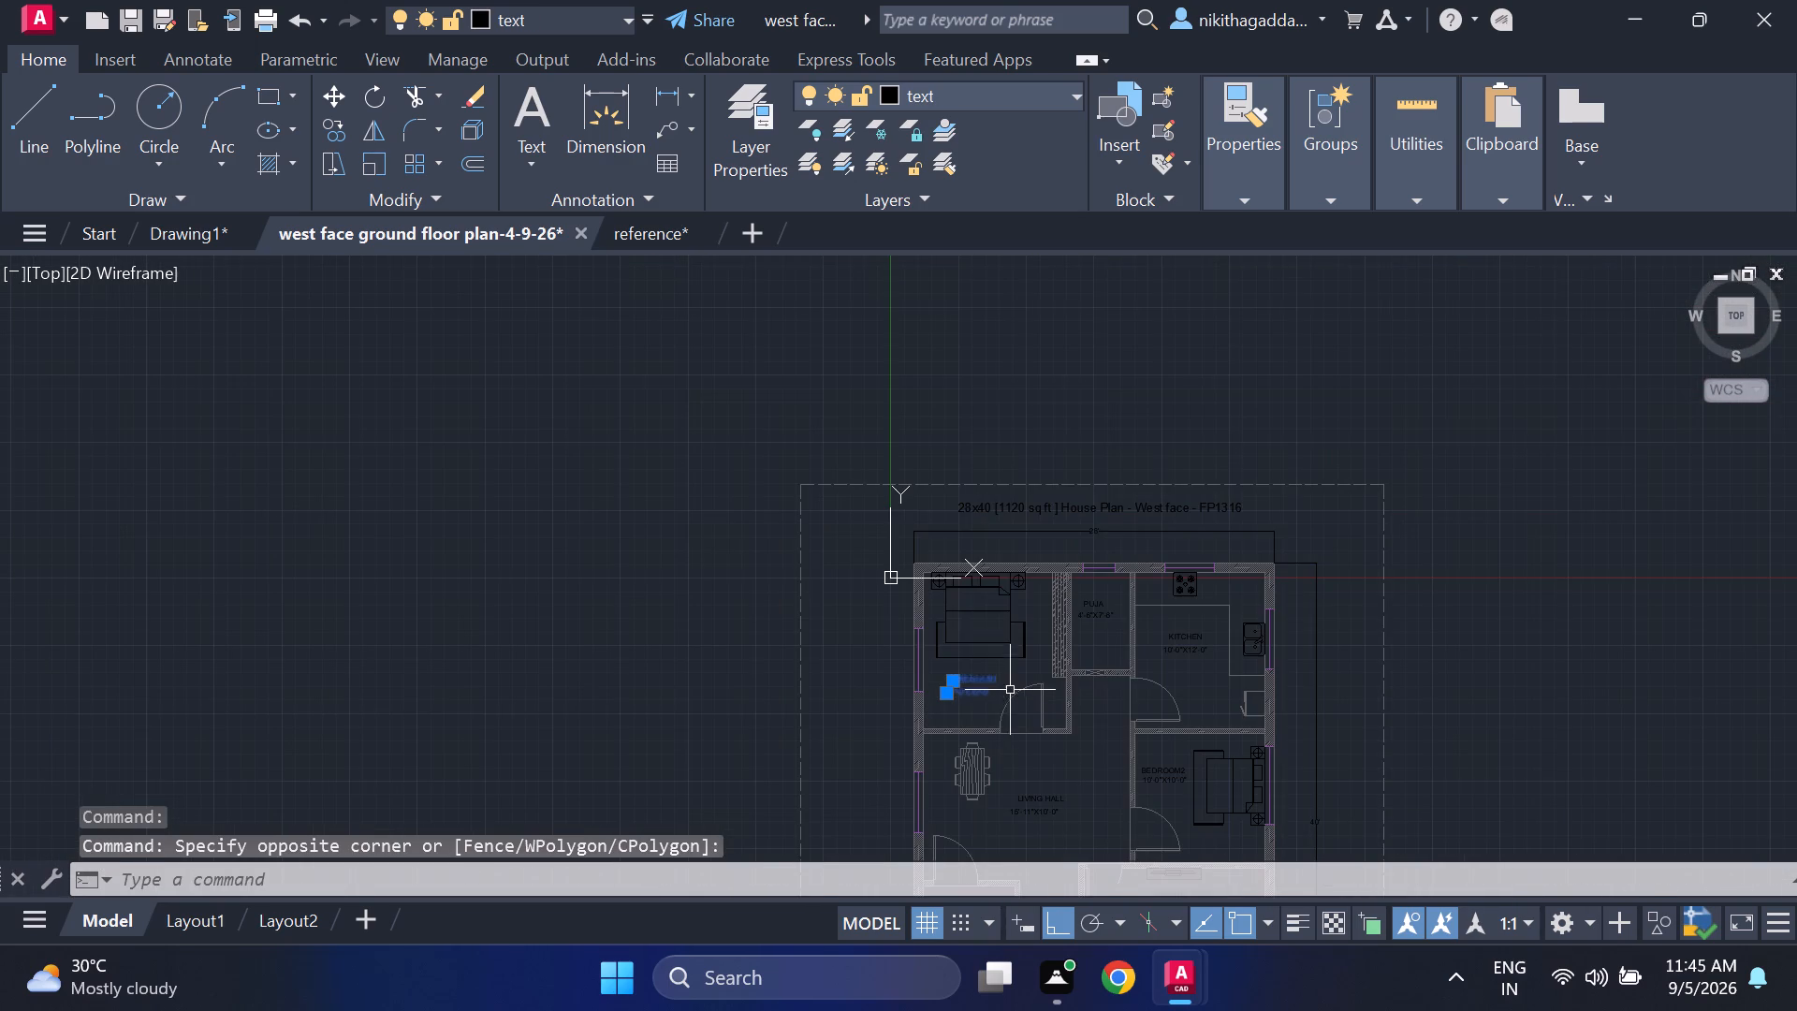
scroll(1251, 779, down, 1)
middle_drag(1210, 785, 1189, 770)
middle_drag(1164, 751, 1088, 698)
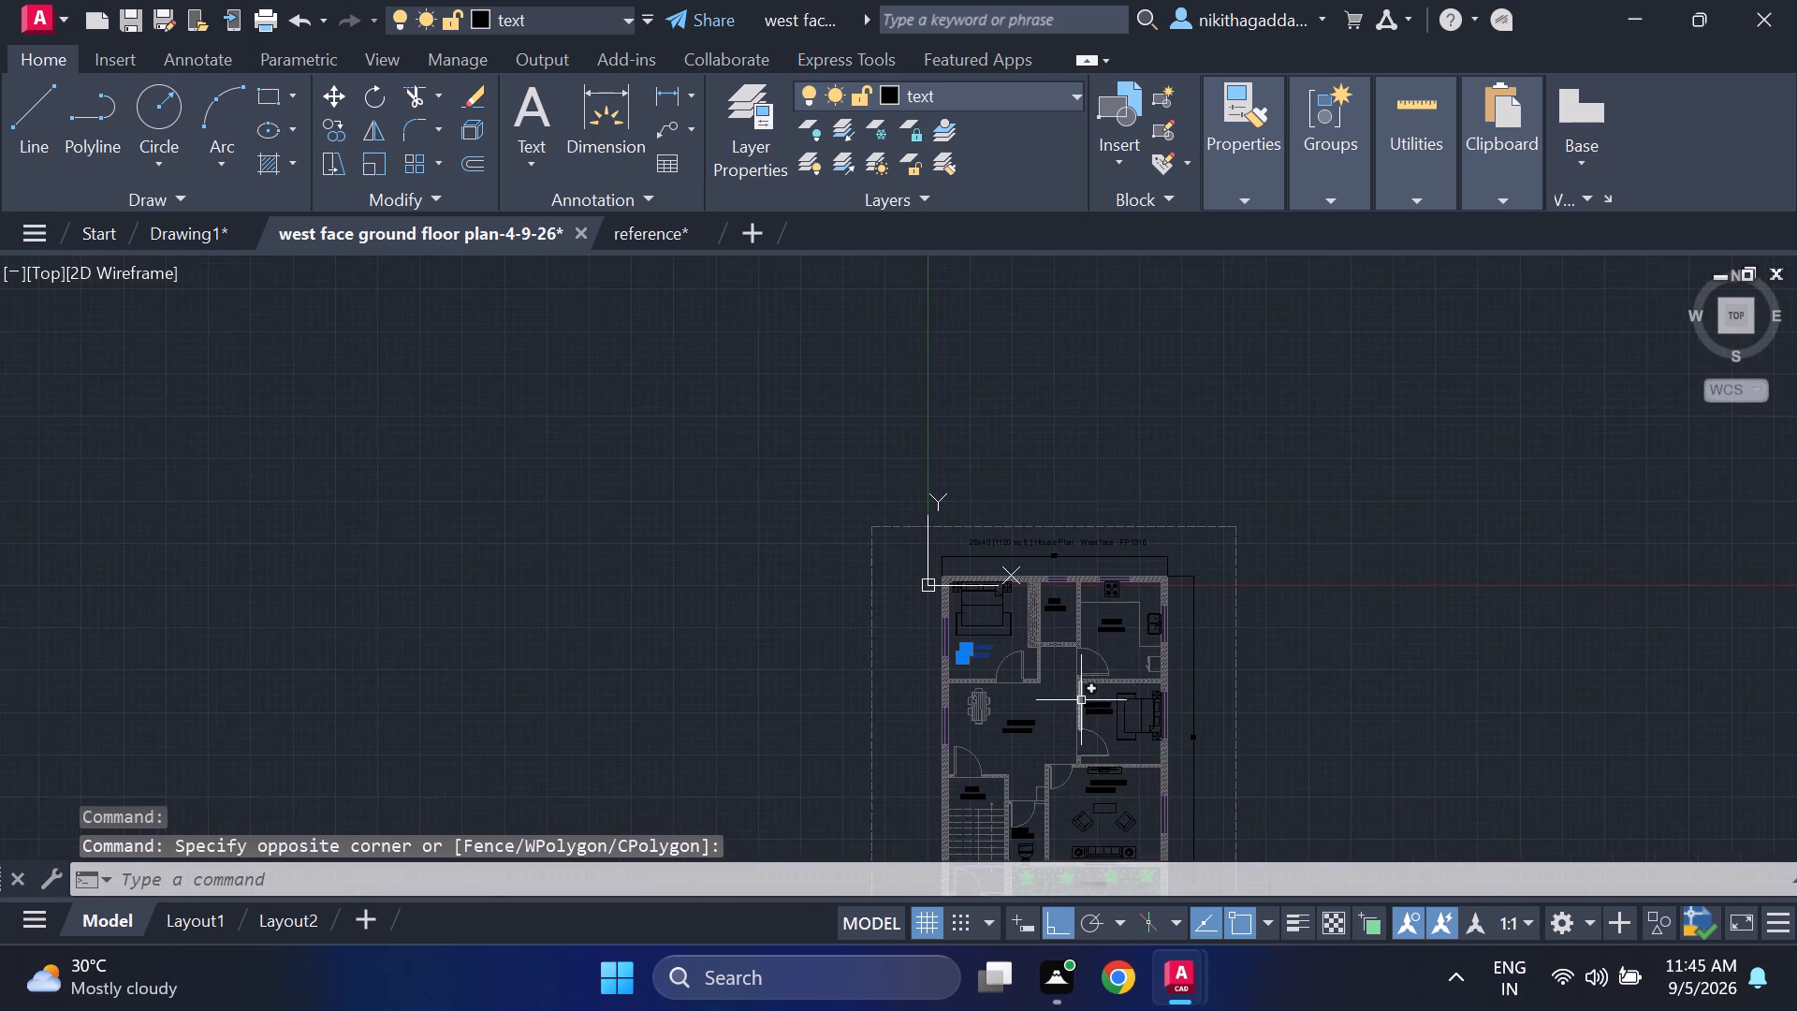
scroll(1092, 710, up, 3)
drag(1152, 665, 1141, 680)
click(1099, 746)
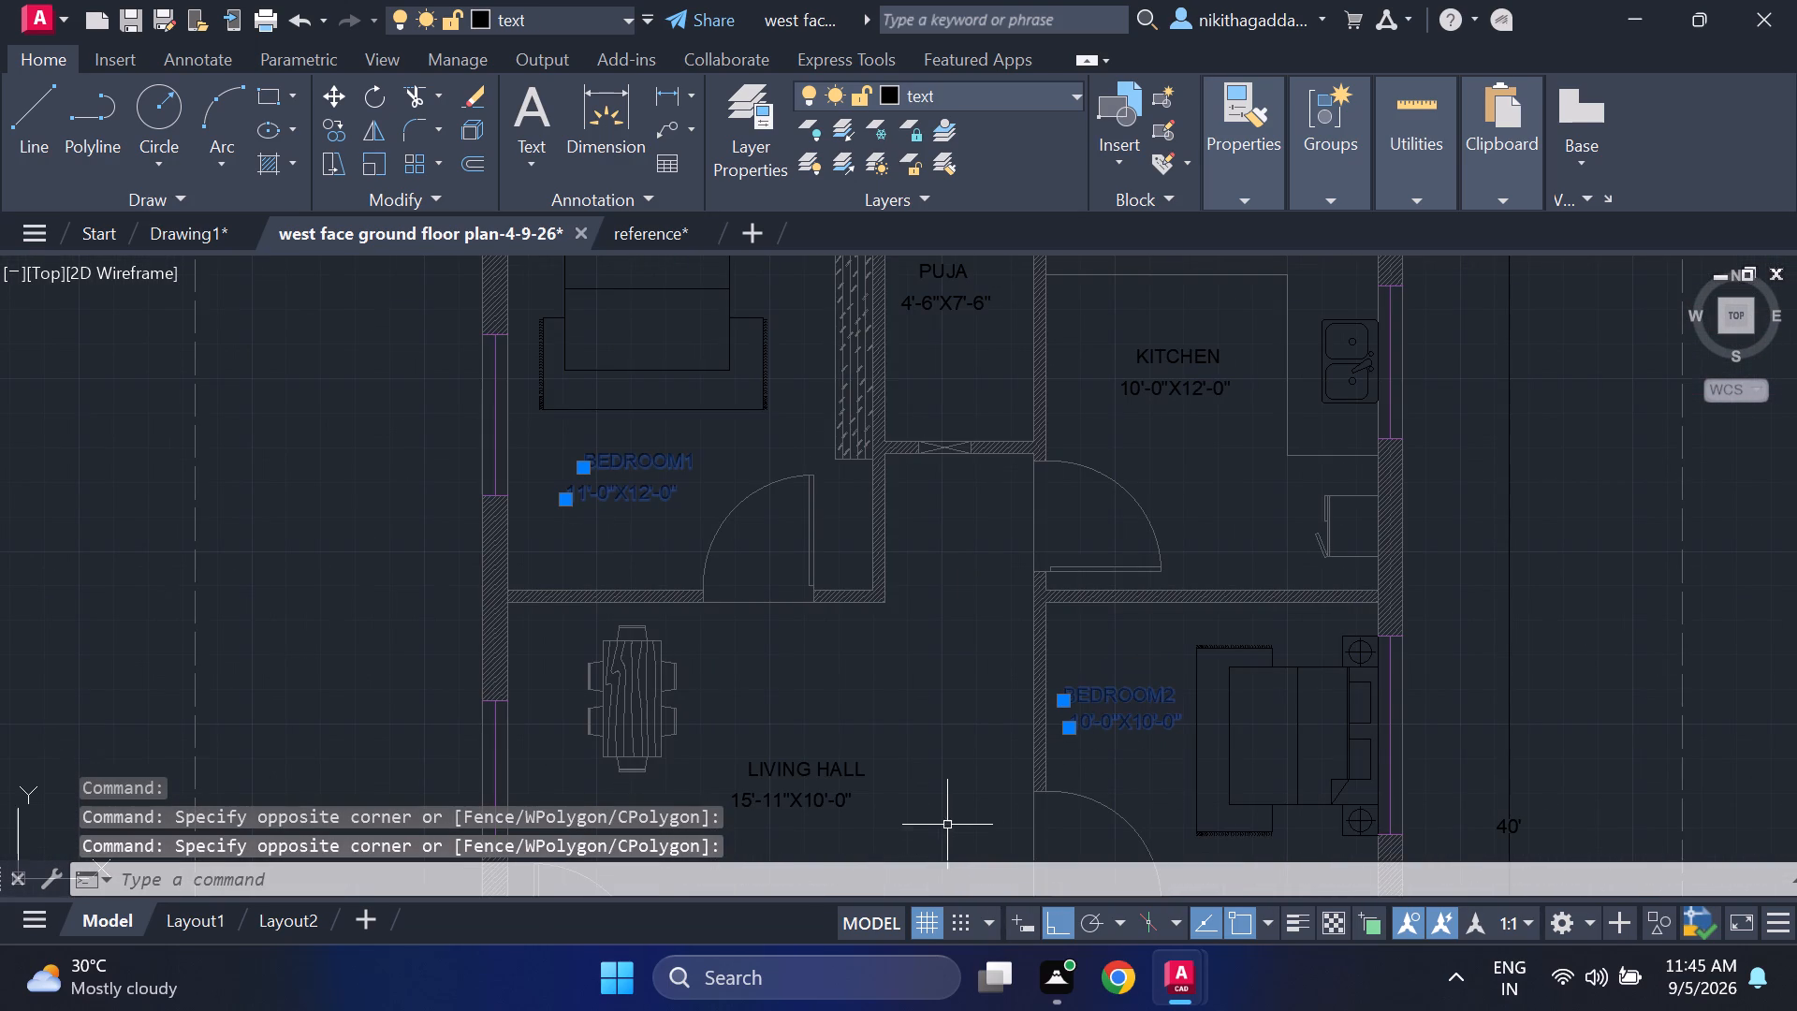
middle_drag(875, 775, 901, 689)
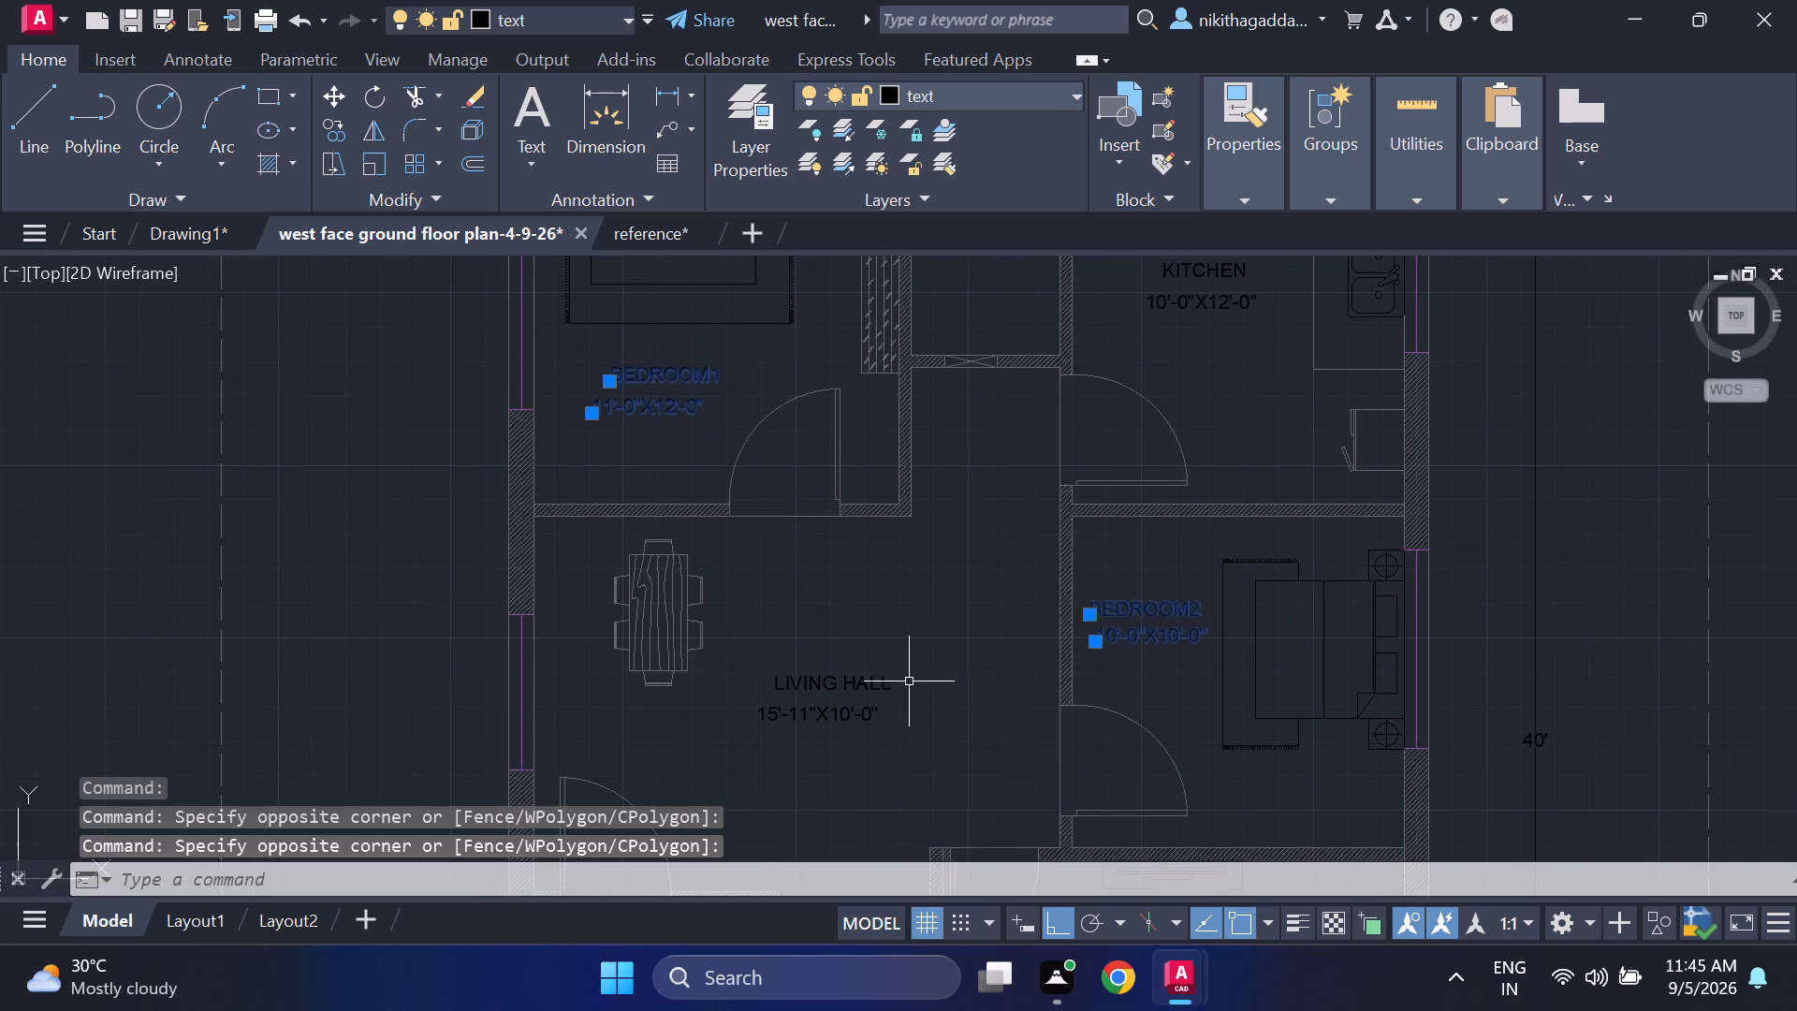
scroll(927, 700, down, 2)
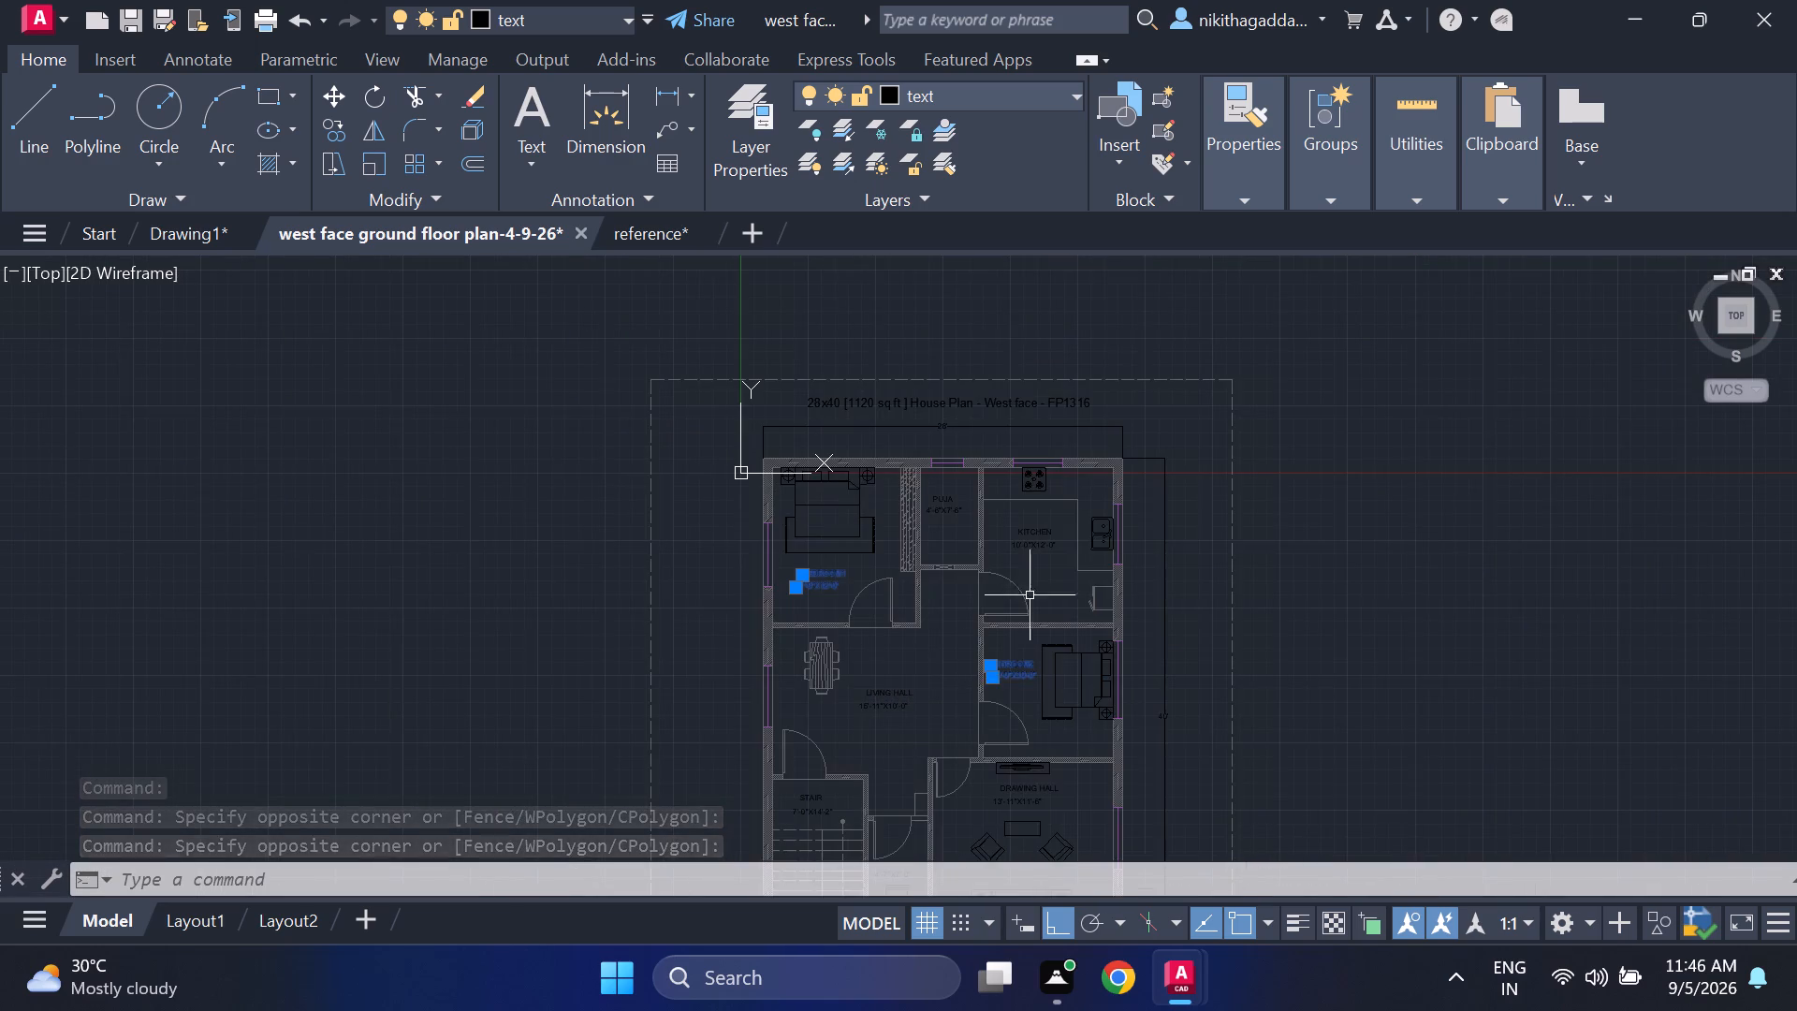
scroll(1075, 518, up, 1)
click(1038, 527)
click(969, 591)
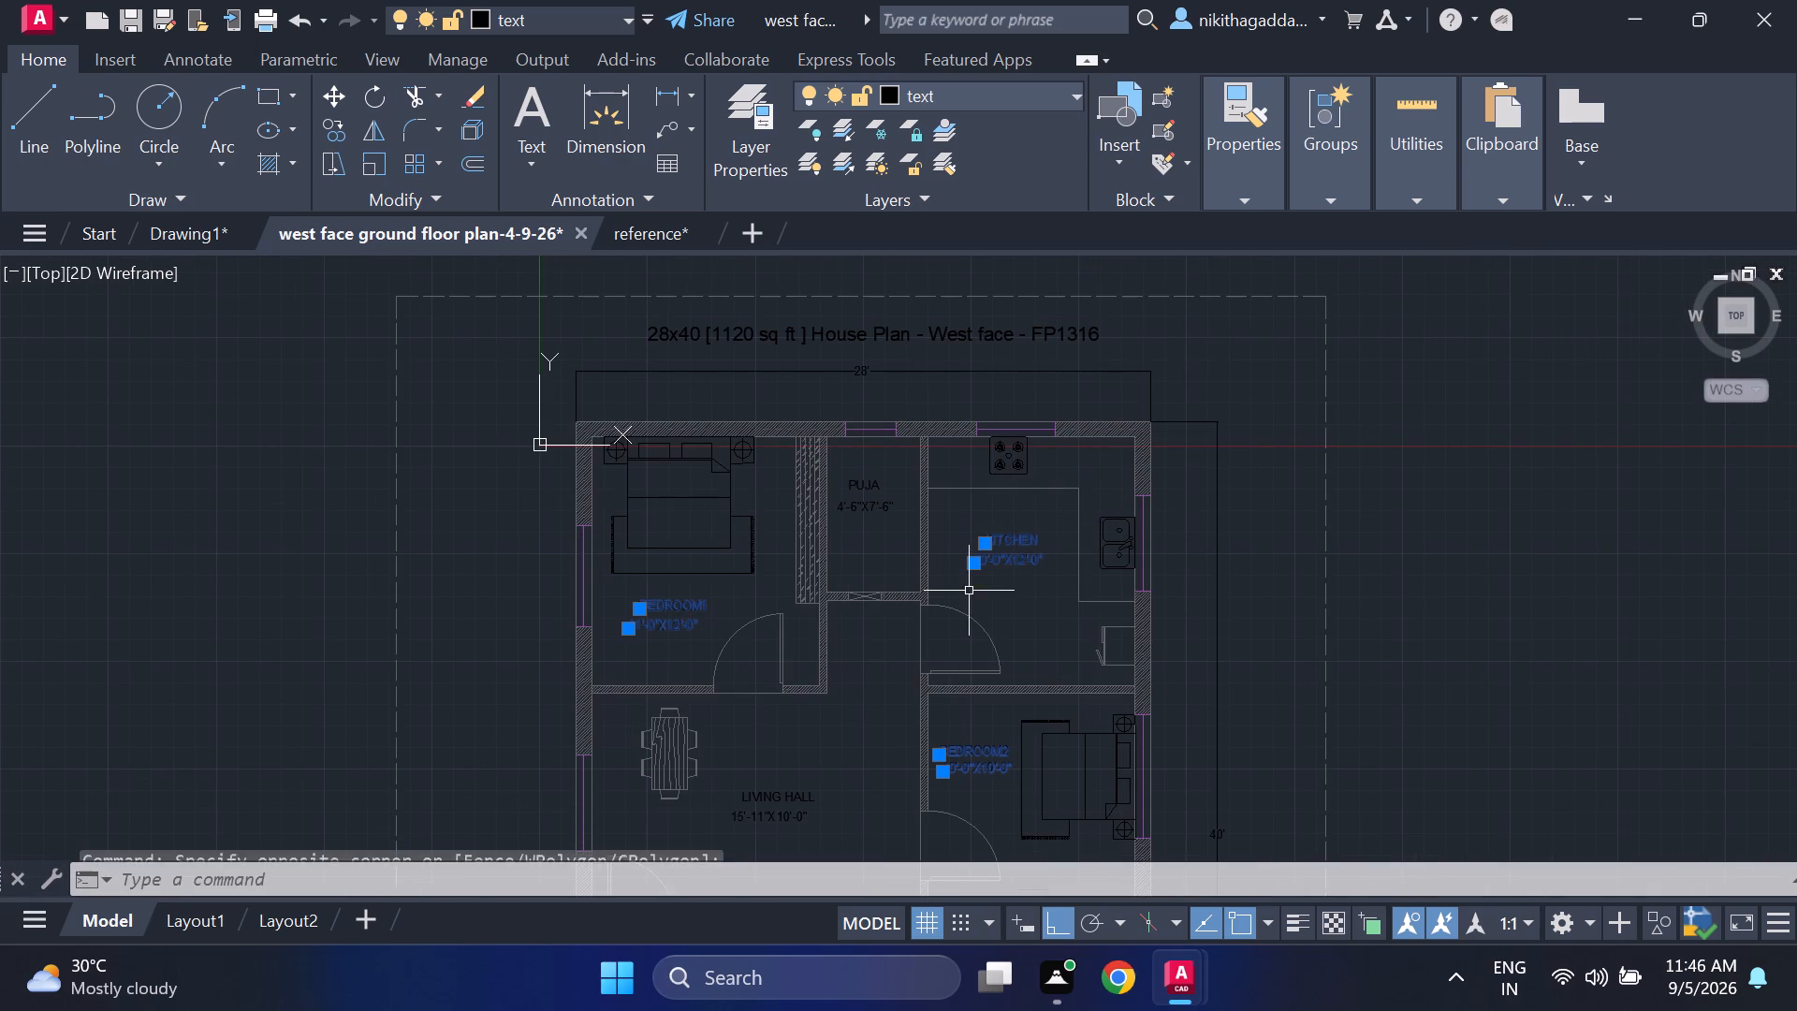
middle_drag(987, 671, 1026, 439)
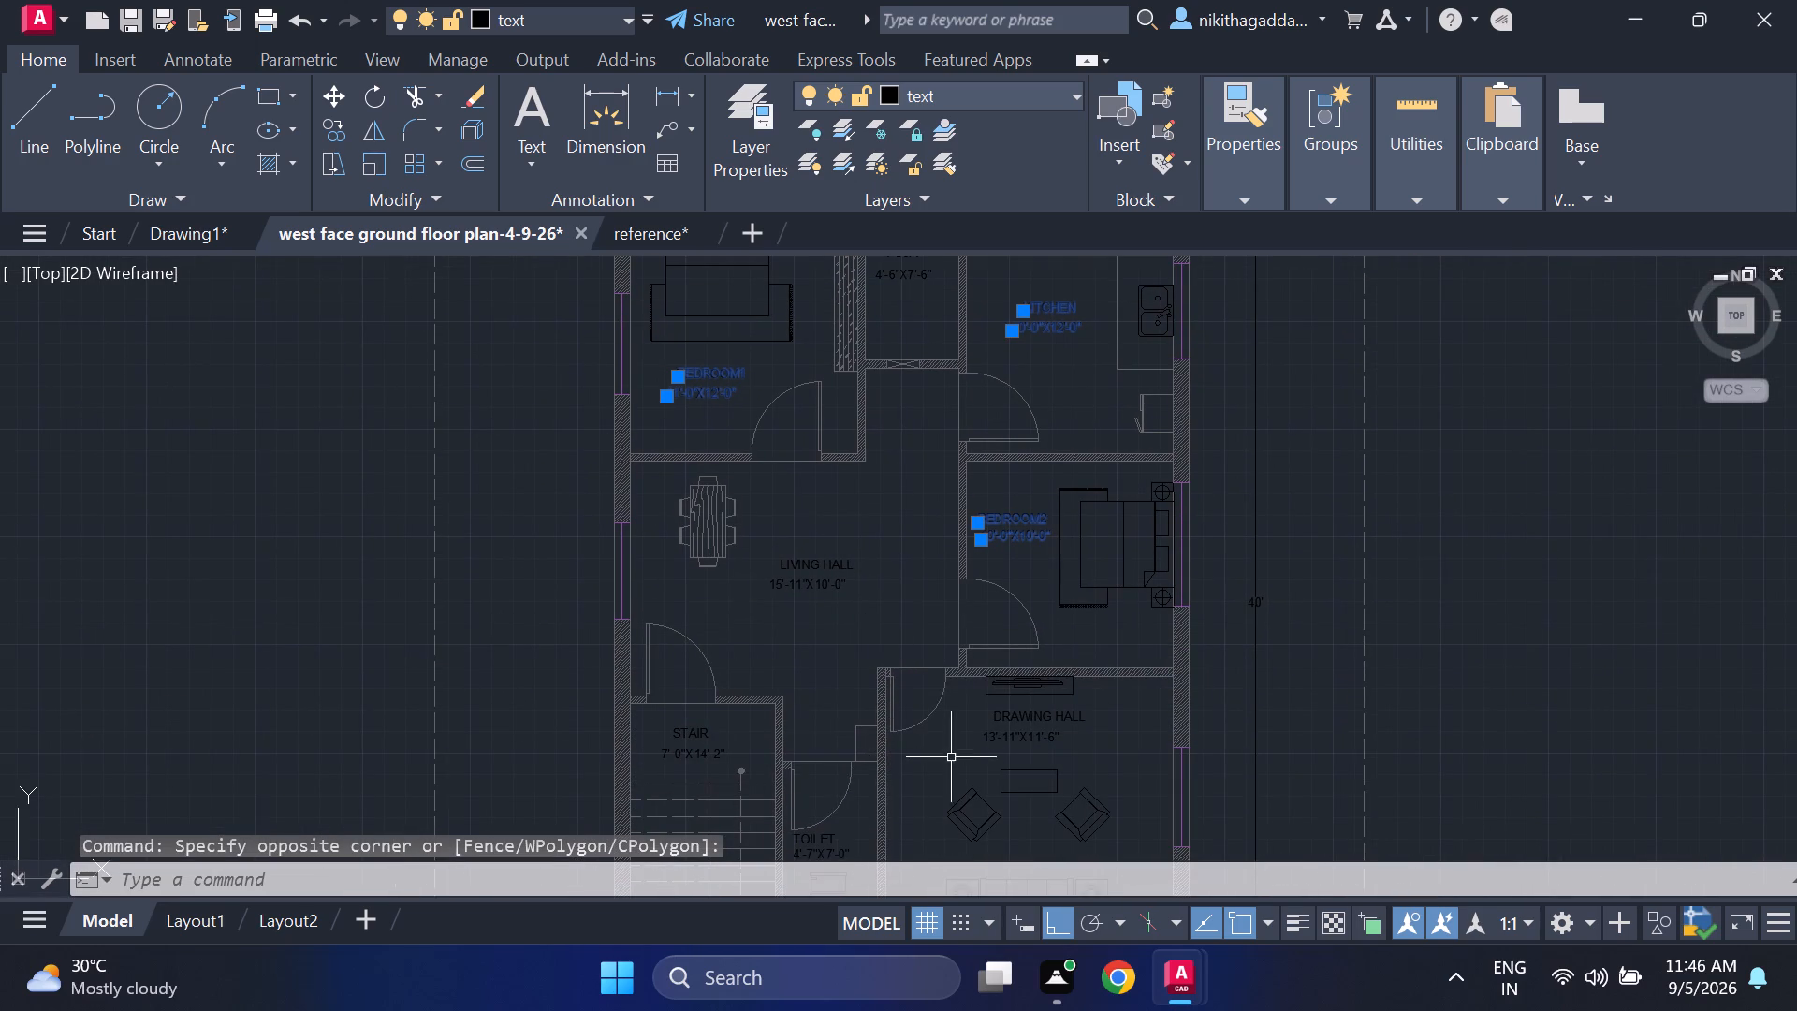
middle_drag(945, 732, 937, 622)
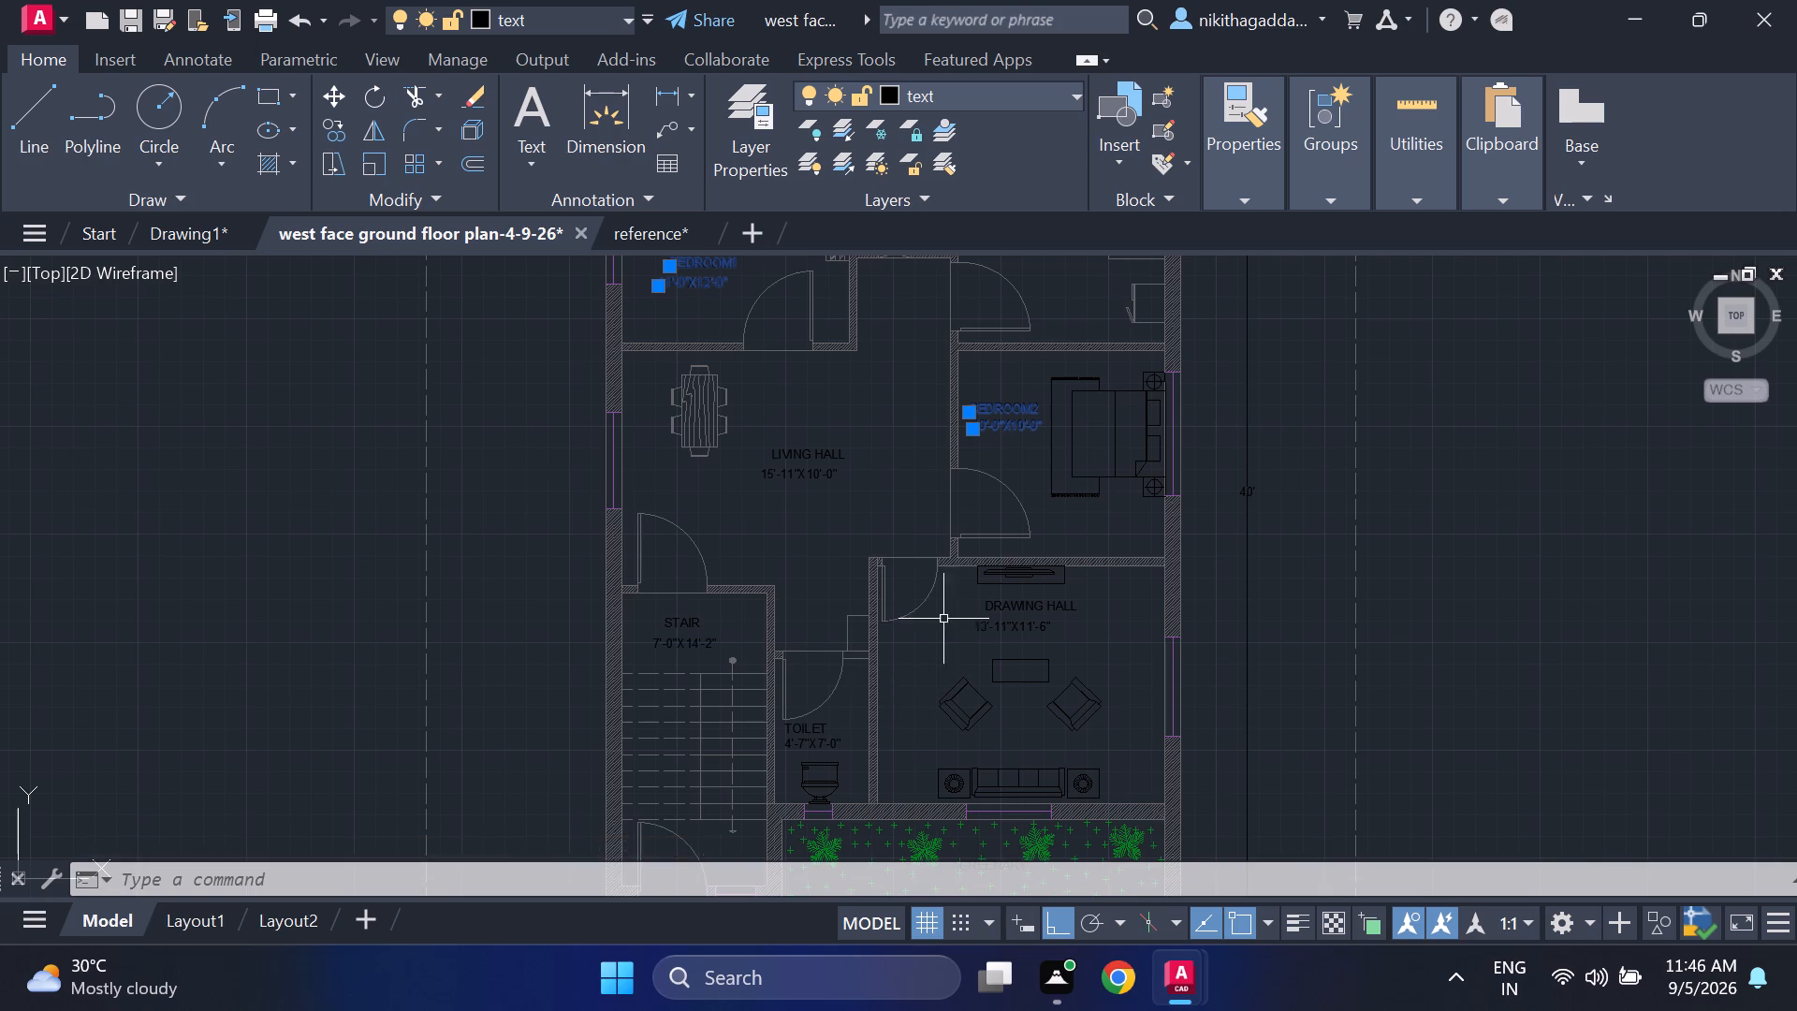
scroll(948, 605, down, 2)
middle_drag(948, 605, 930, 667)
scroll(884, 623, up, 3)
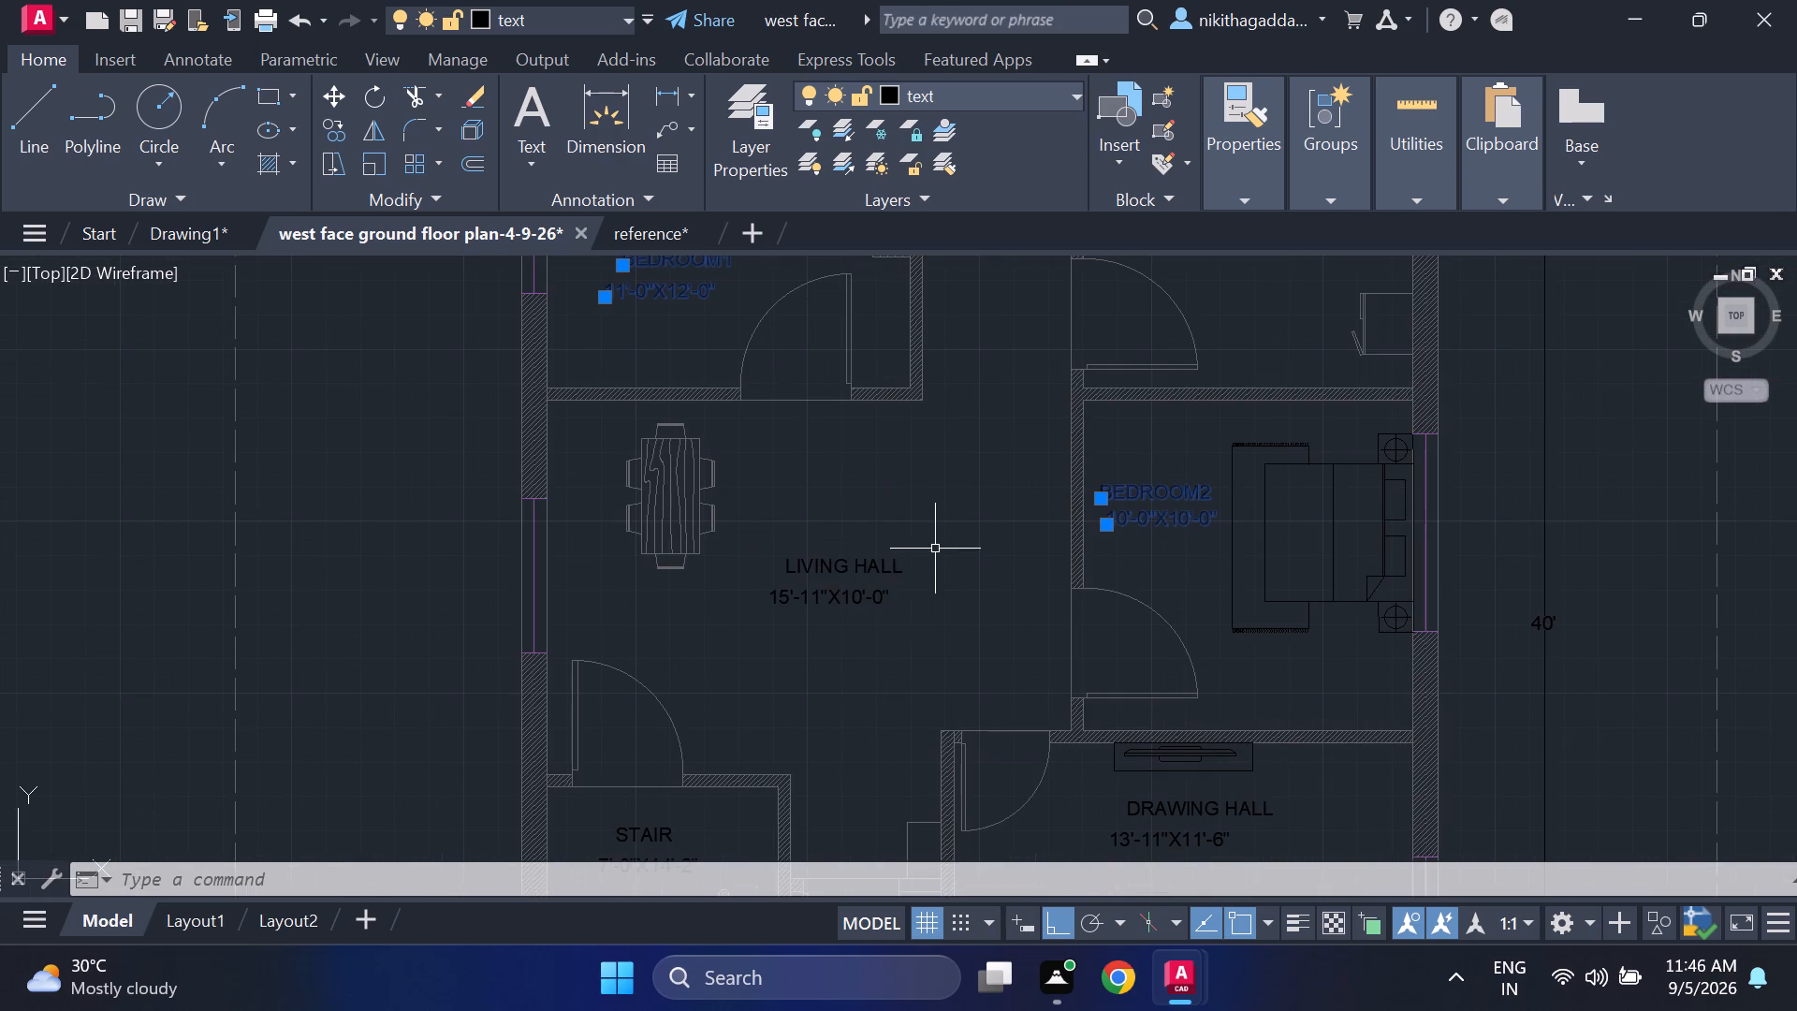
drag(935, 548, 918, 552)
click(741, 617)
scroll(1088, 528, down, 1)
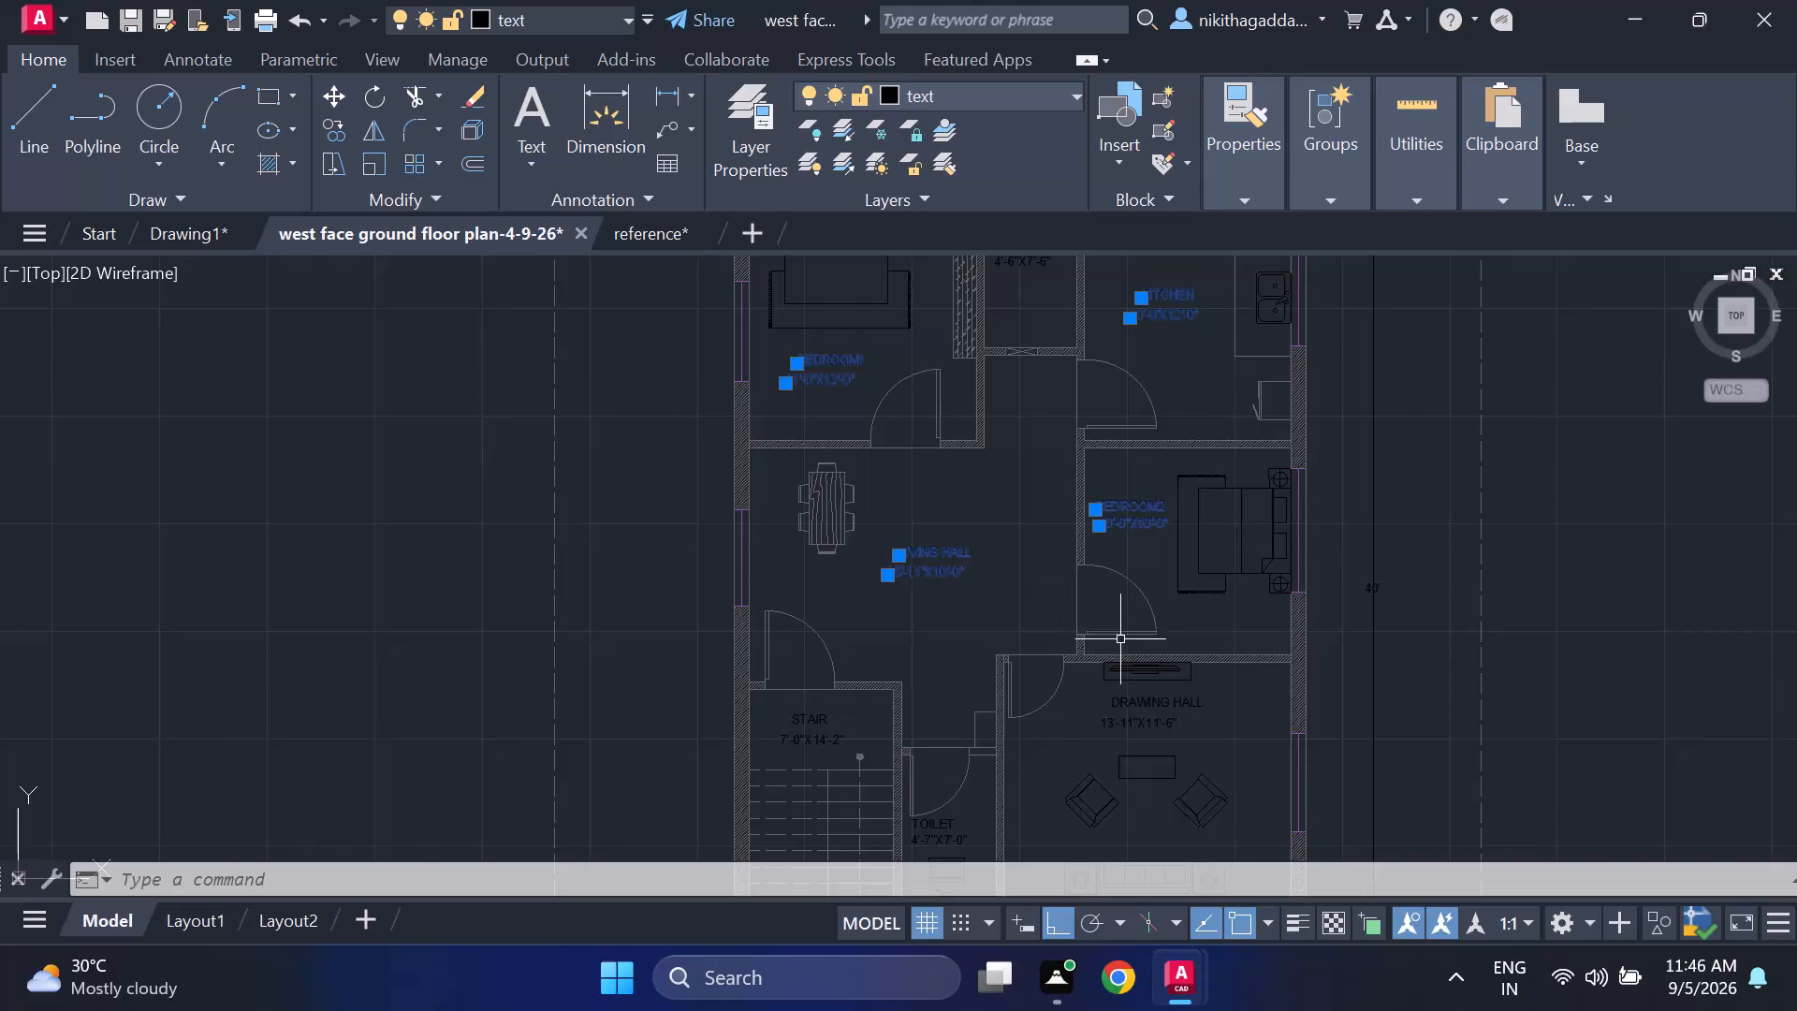
scroll(779, 577, down, 3)
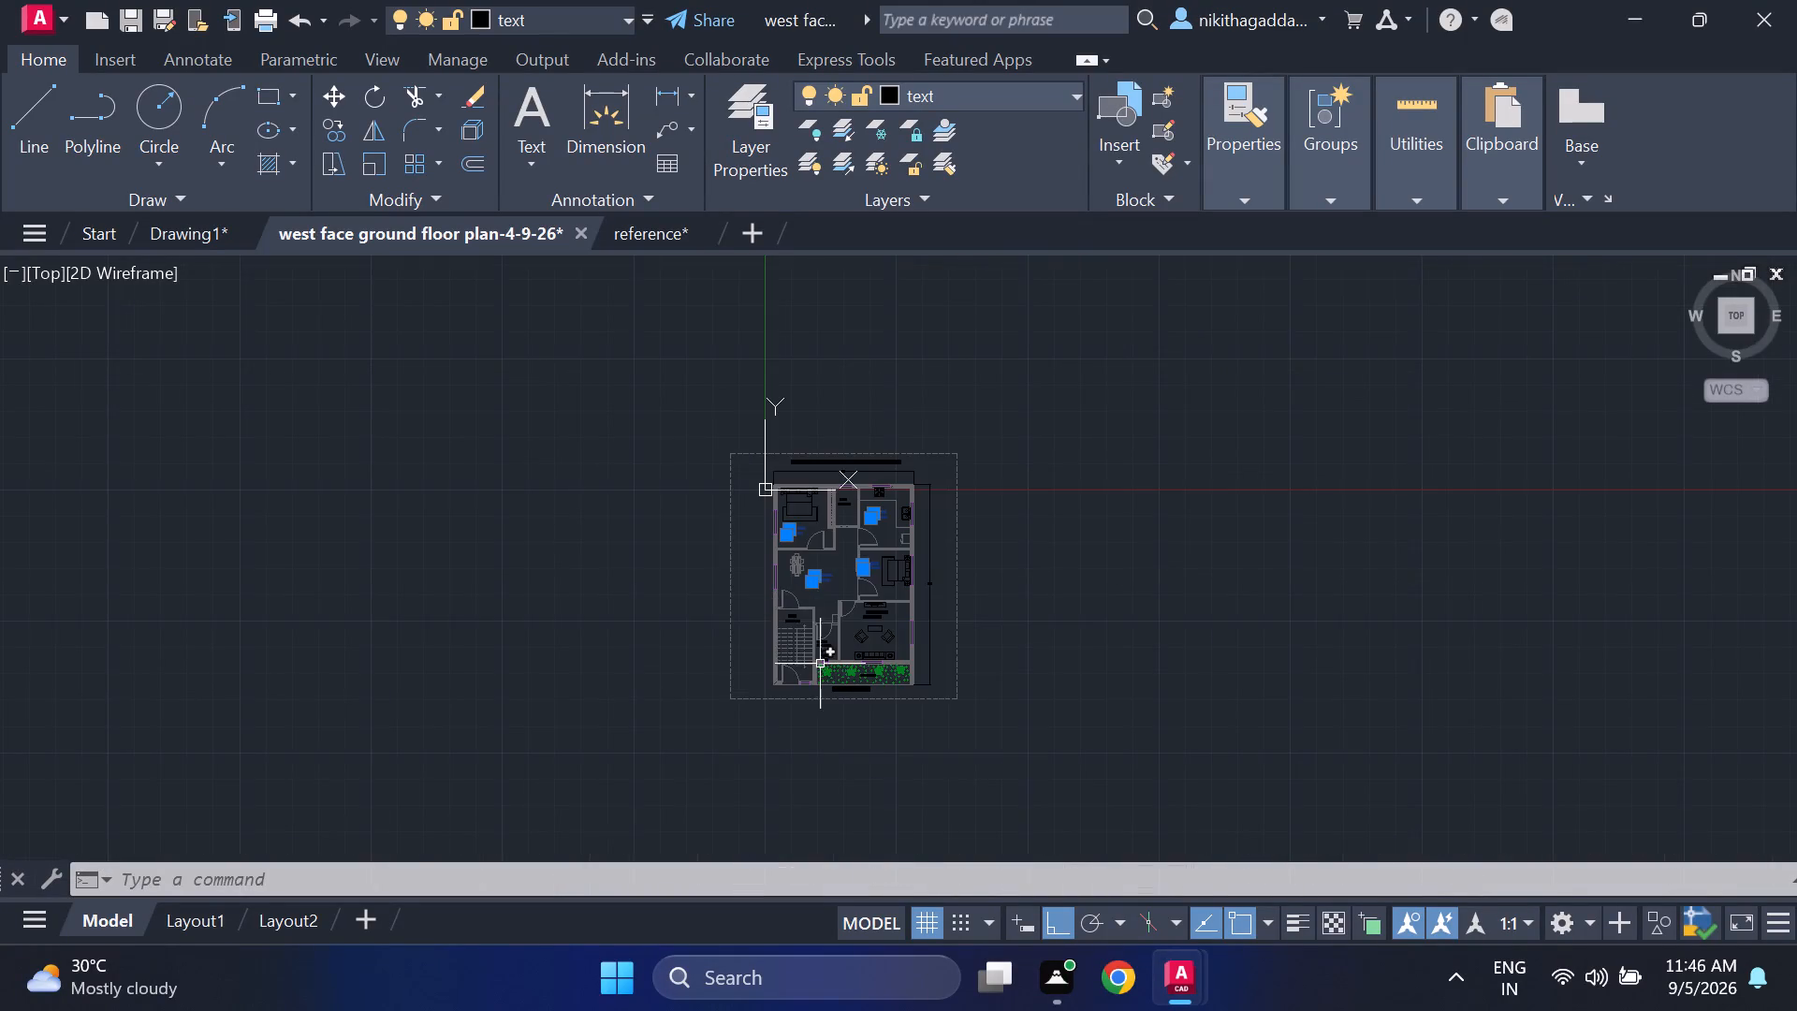
scroll(849, 607, up, 3)
scroll(849, 607, down, 2)
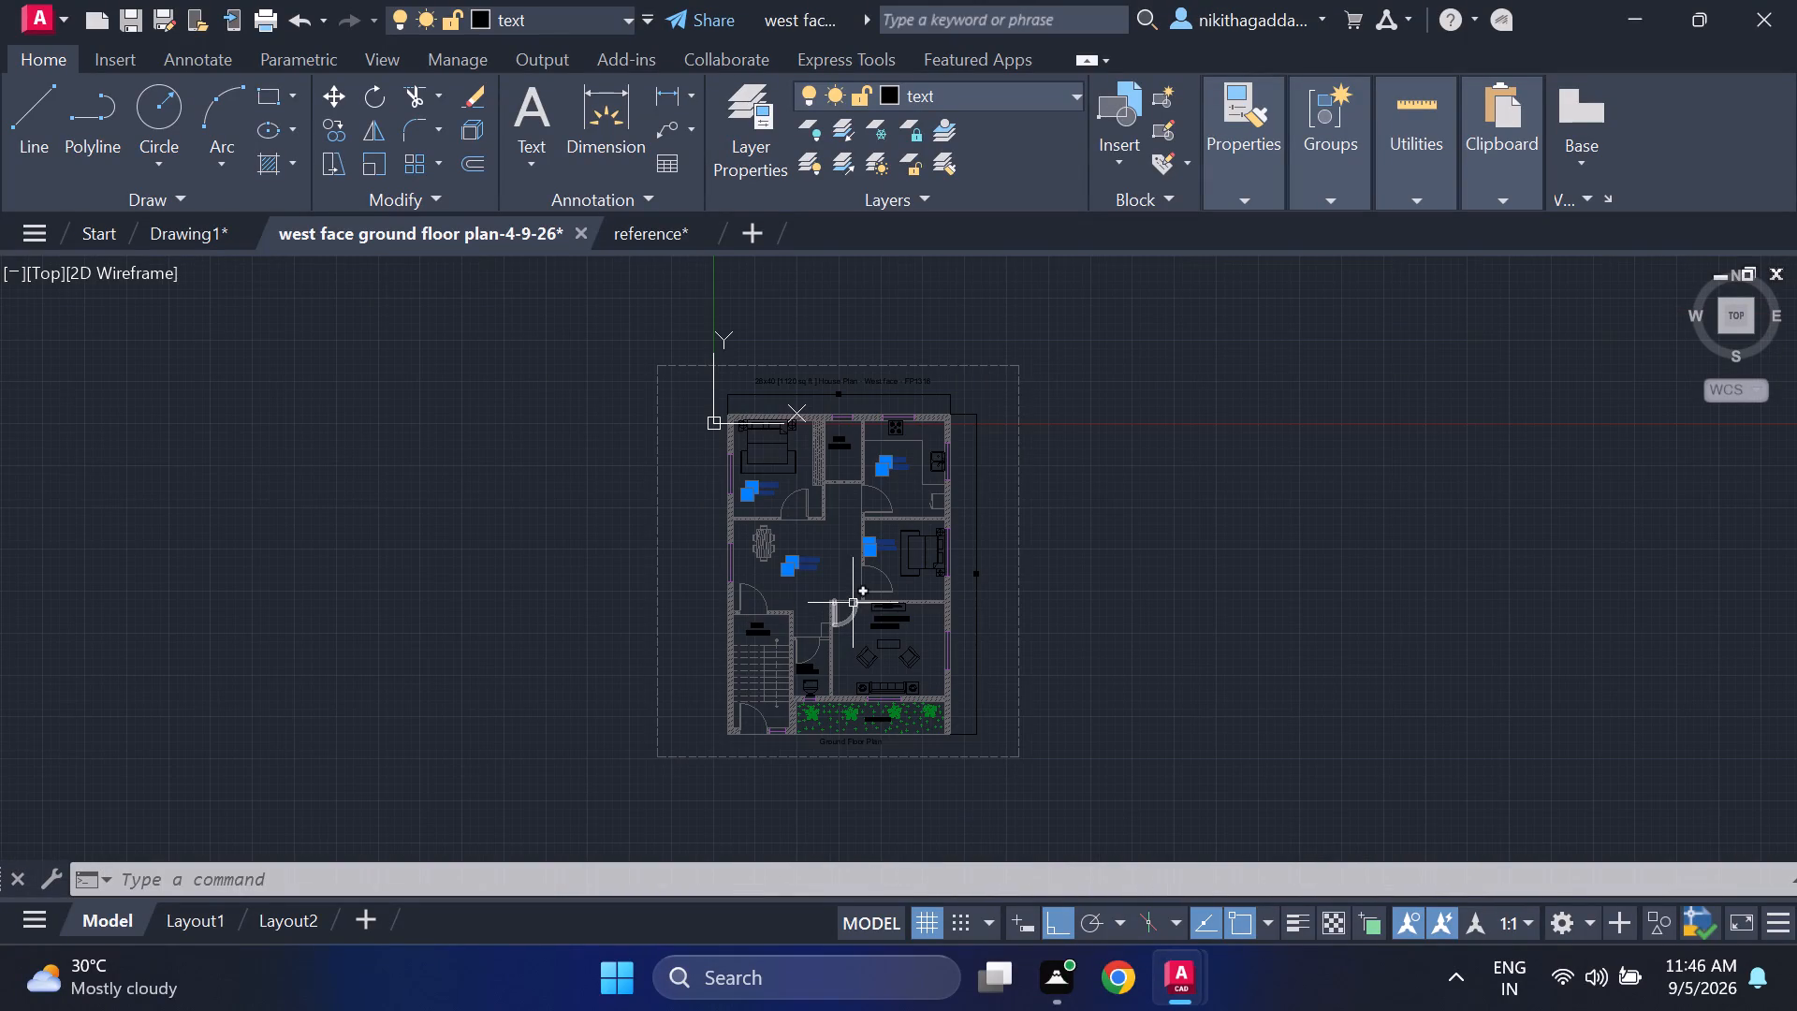
scroll(823, 733, up, 2)
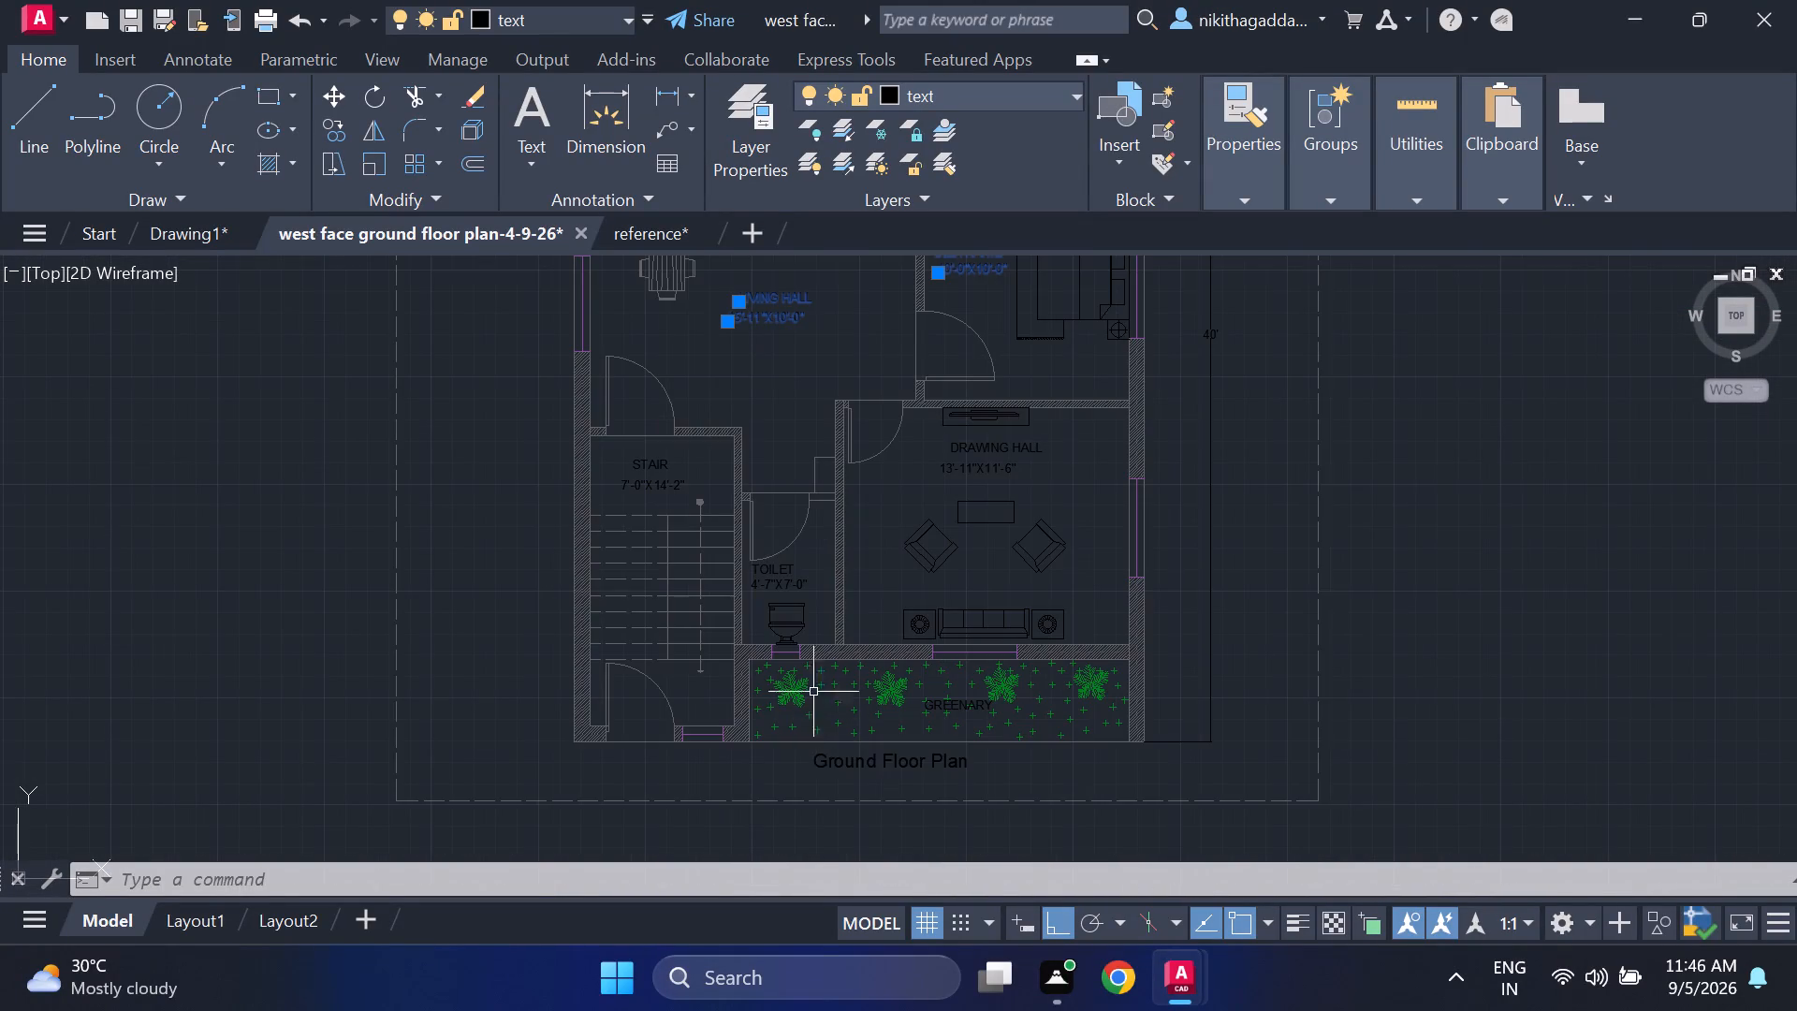
scroll(768, 586, up, 3)
drag(876, 488, 859, 497)
click(770, 607)
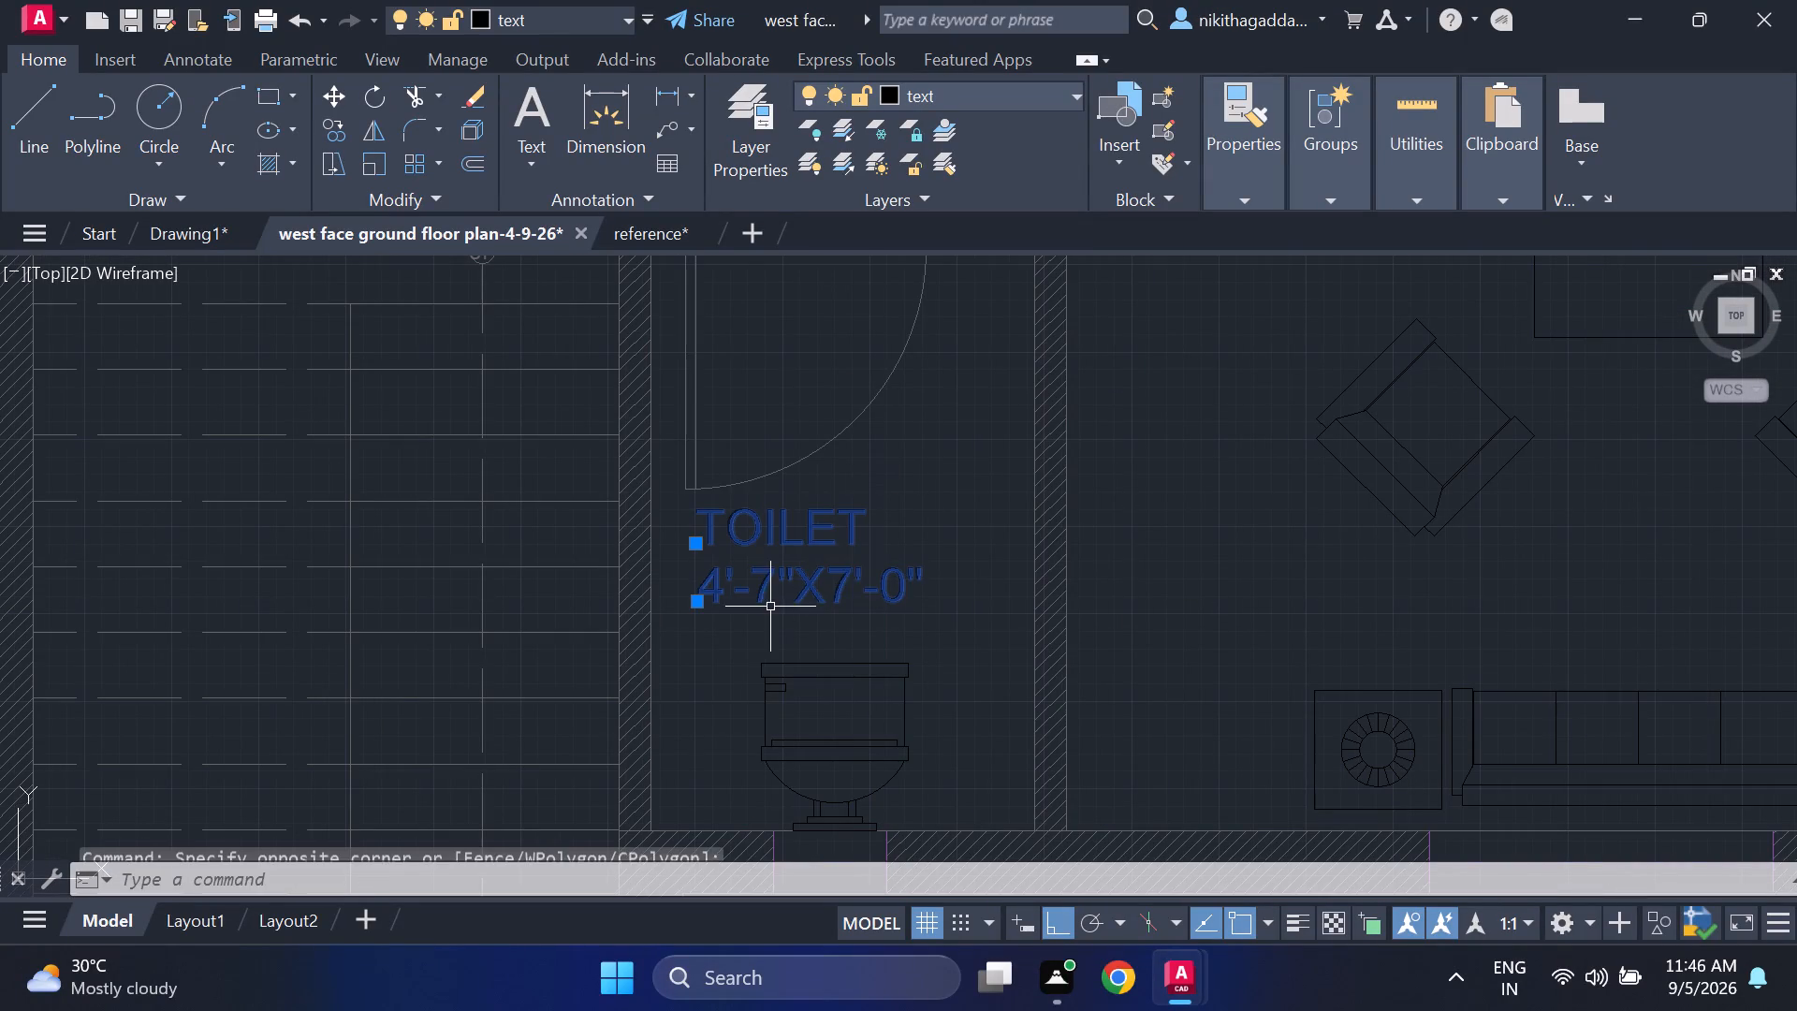
key(ctrl+c)
key(ctrl+x)
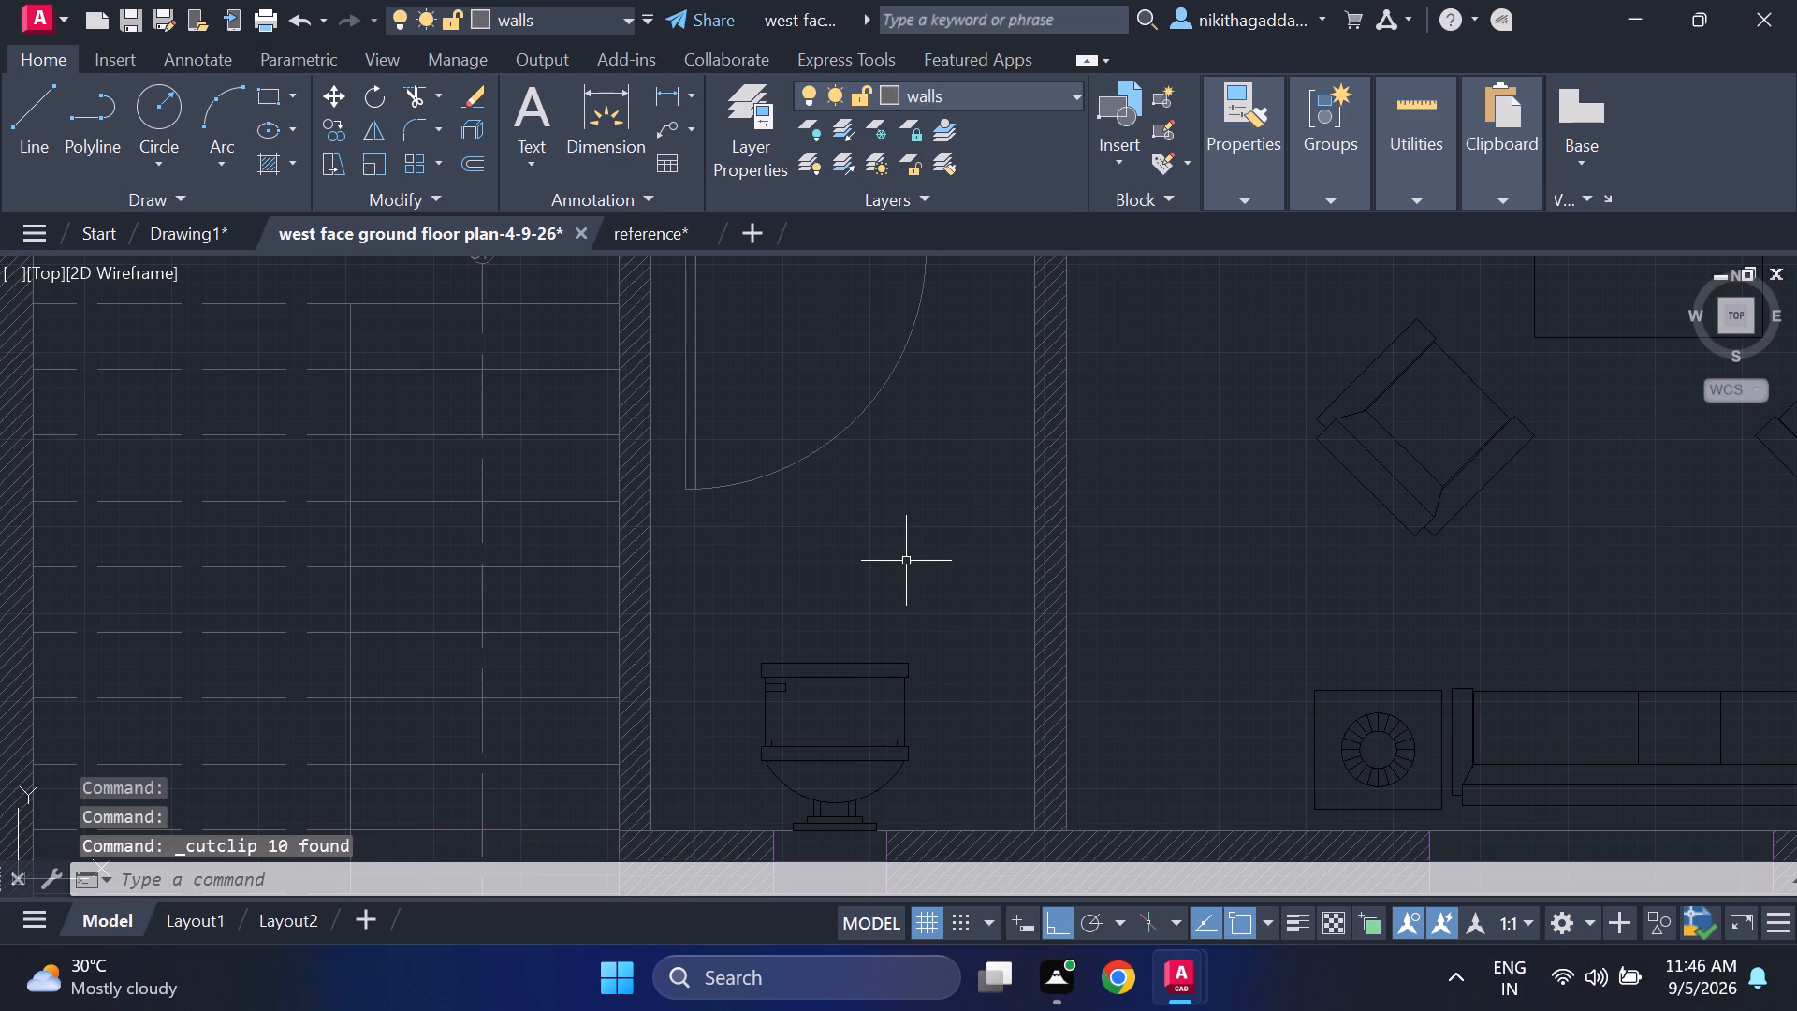
Paste the cut room labels into Drawing1, in the empty space west of the house plan.
click(194, 228)
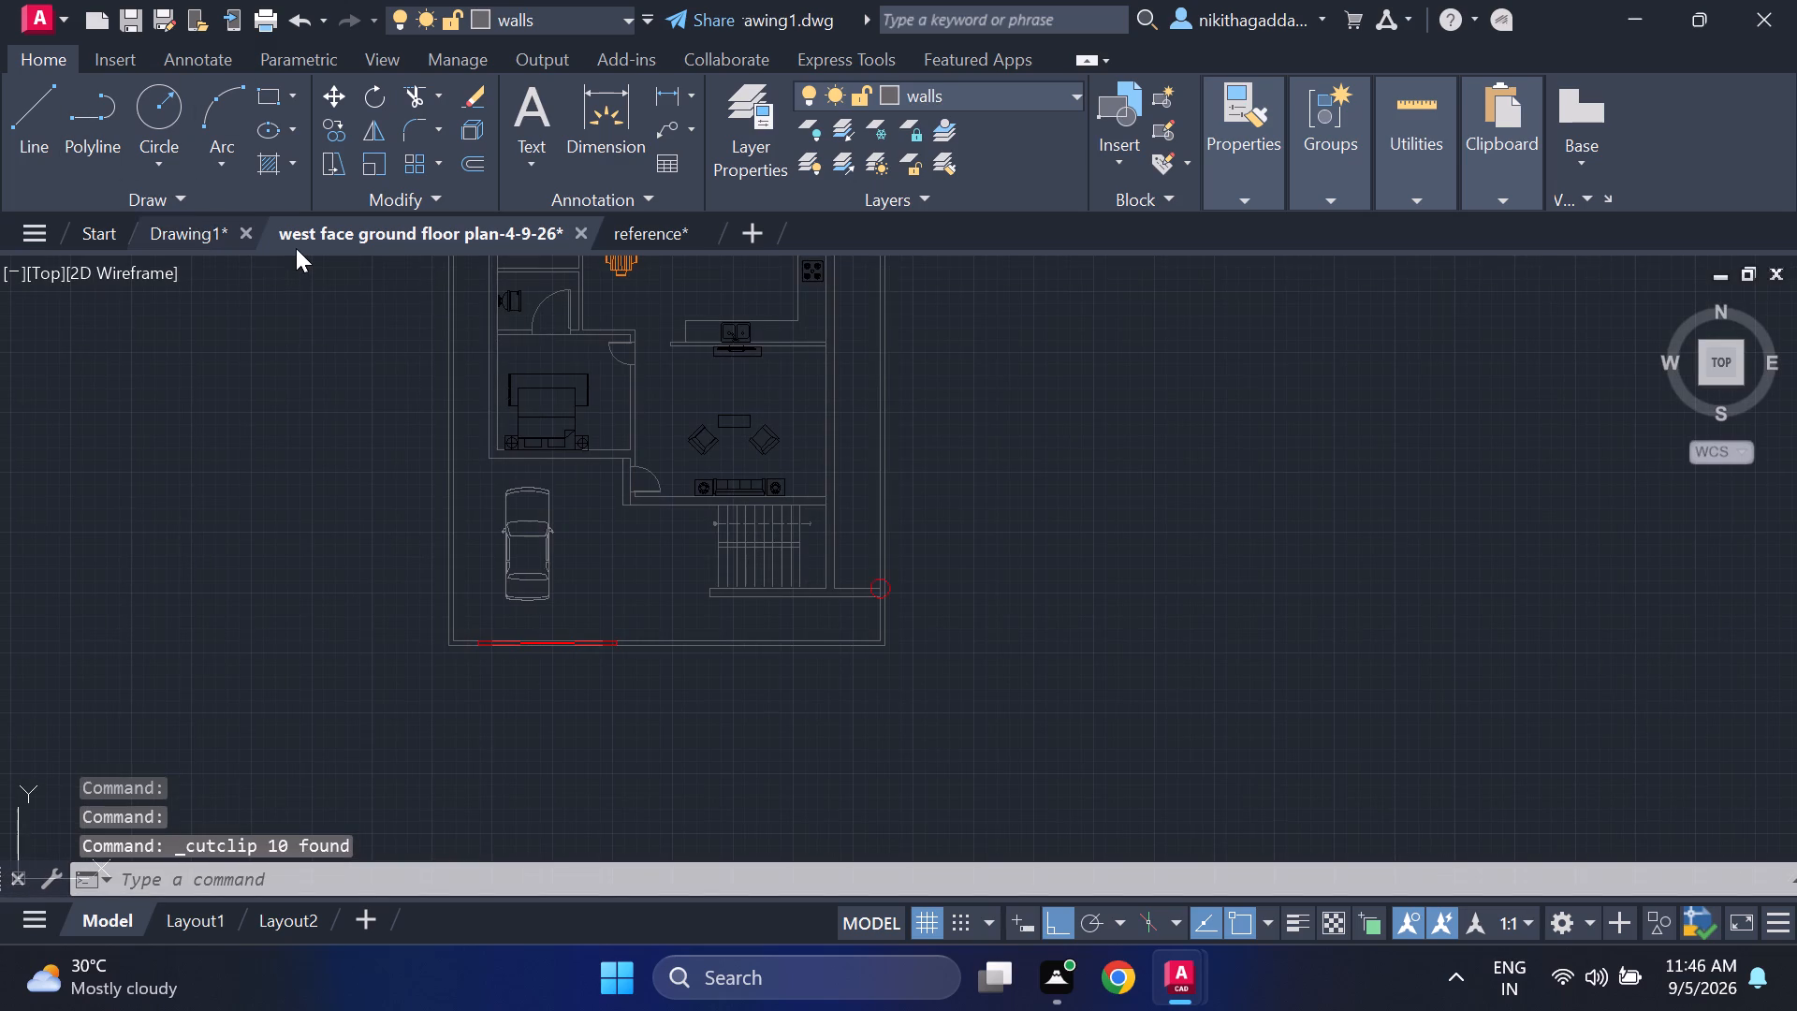
key(ctrl+v)
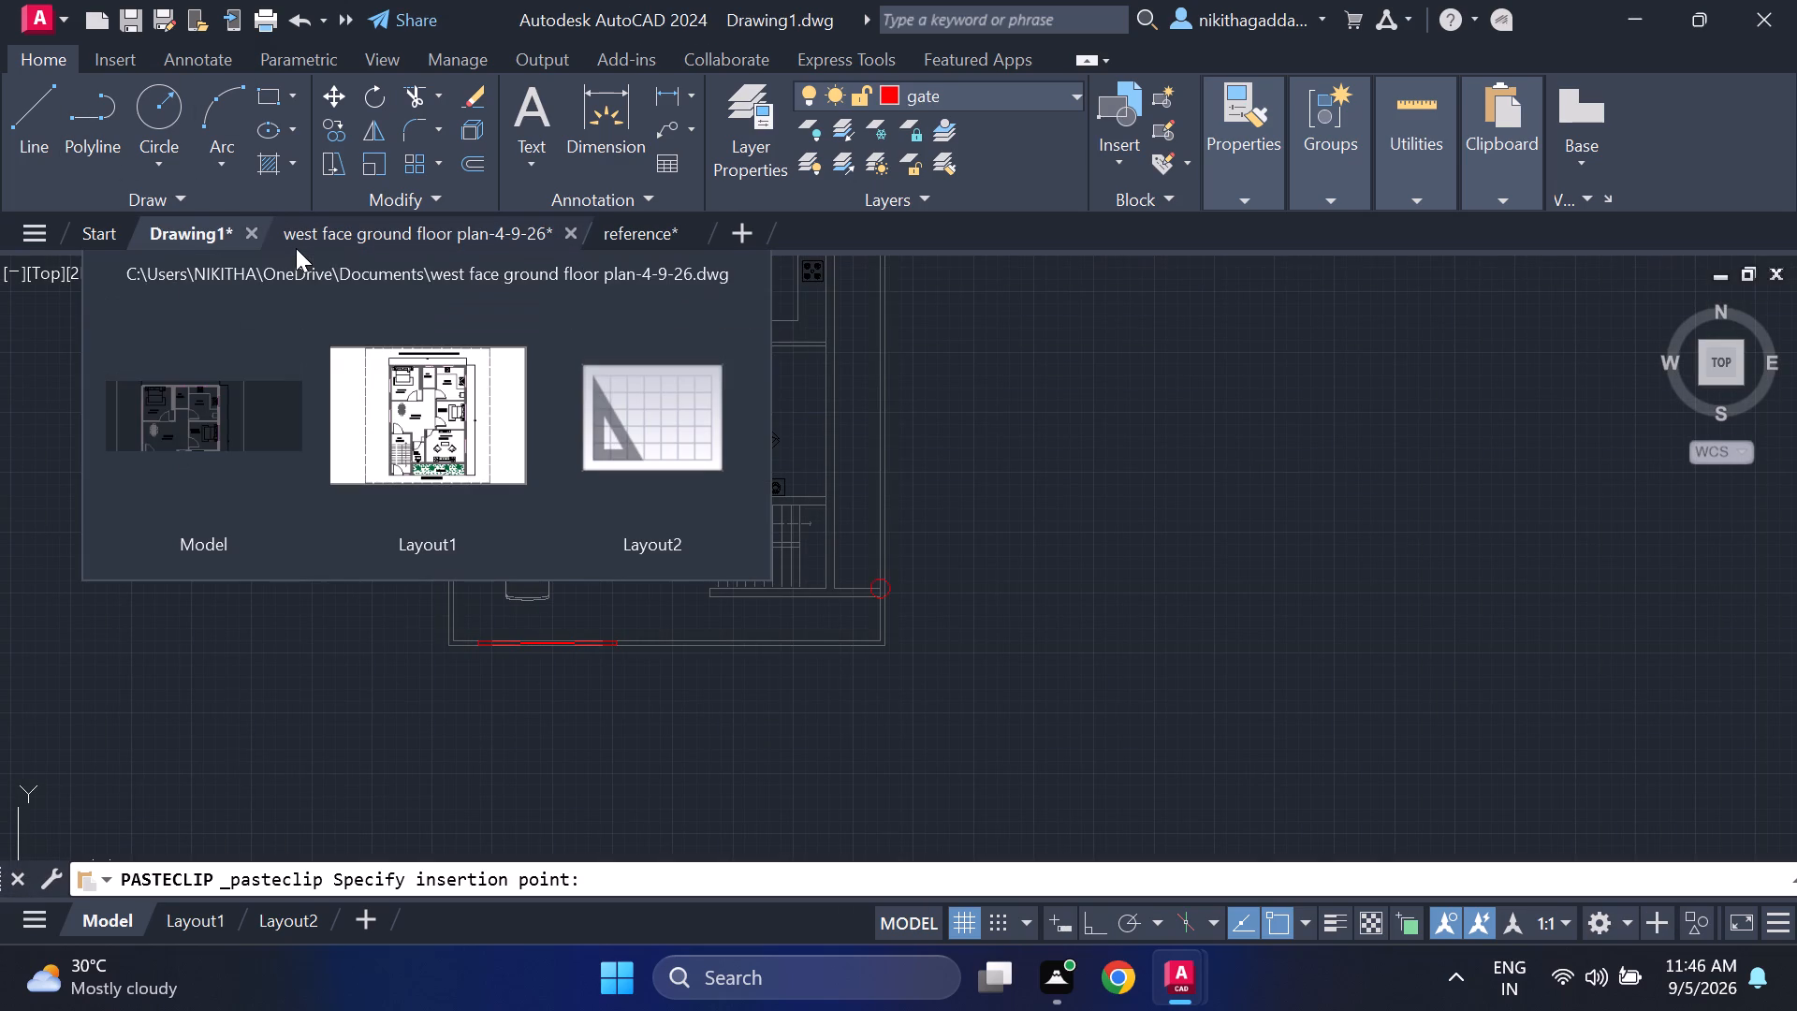
click(139, 699)
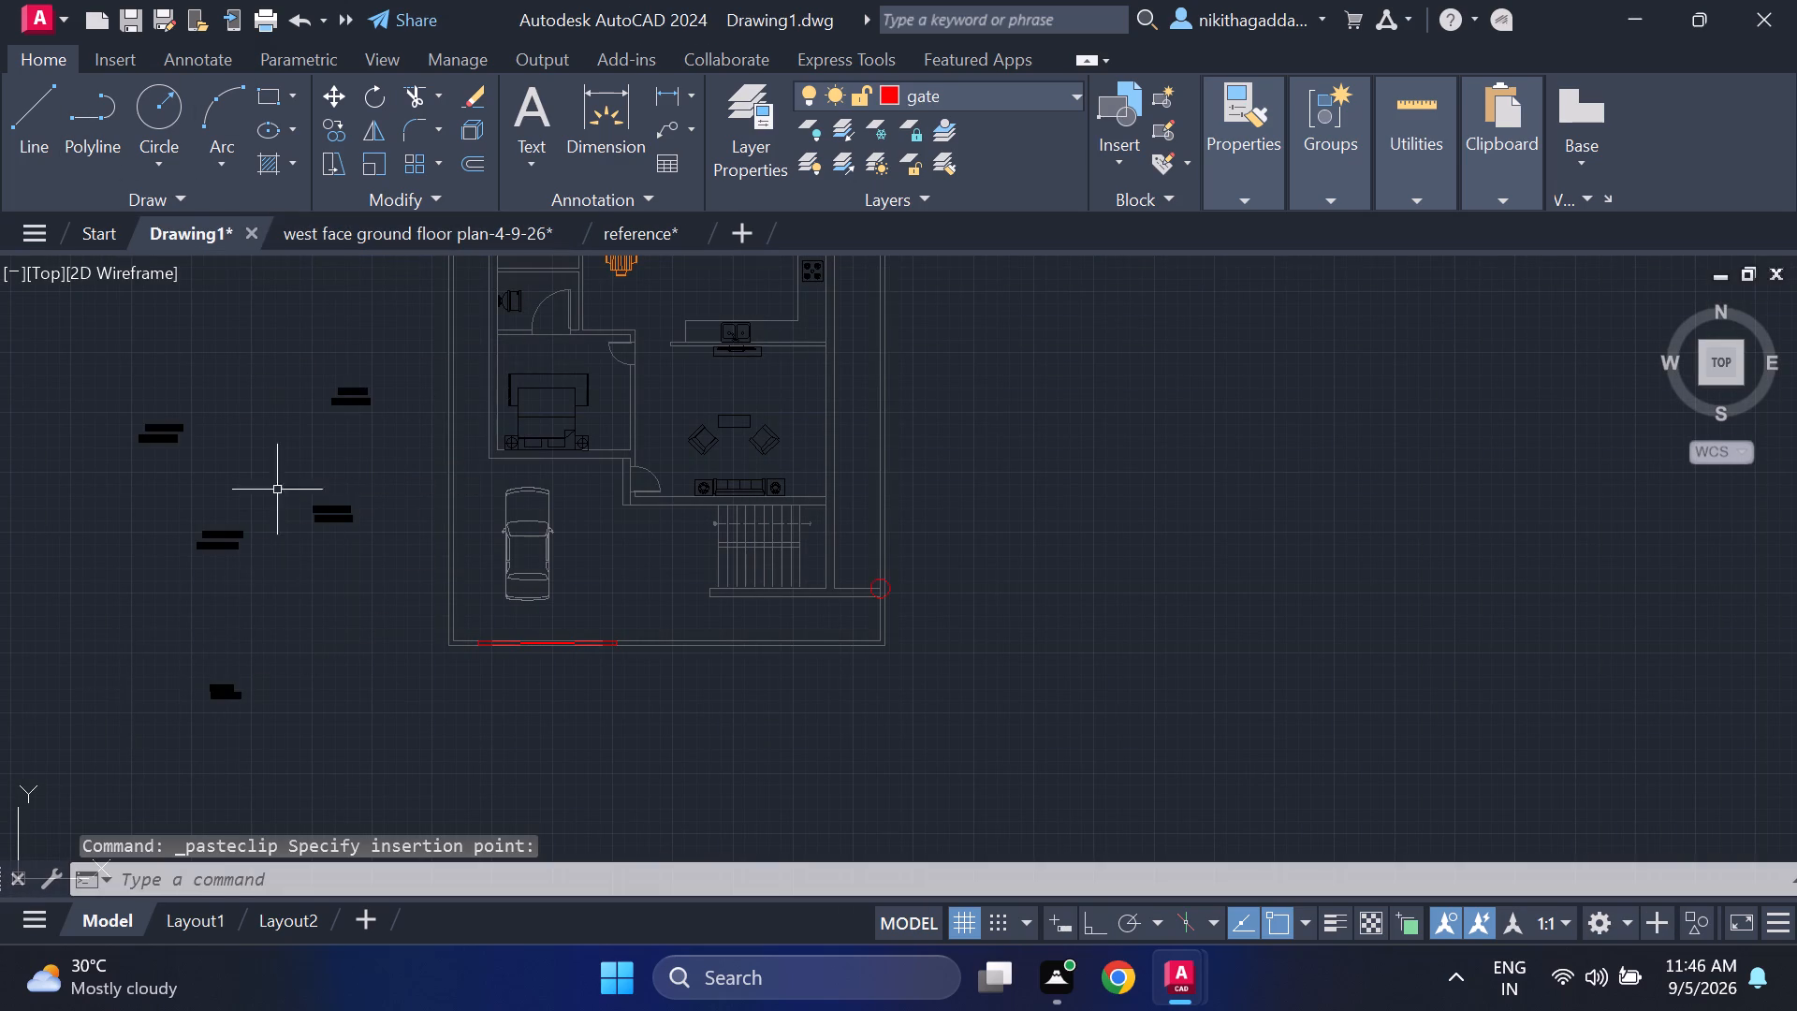
Move the BEDROOM1 name and size label into the northwest bedroom, south of the bed.
scroll(137, 424, up, 3)
scroll(260, 425, down, 3)
scroll(206, 387, up, 2)
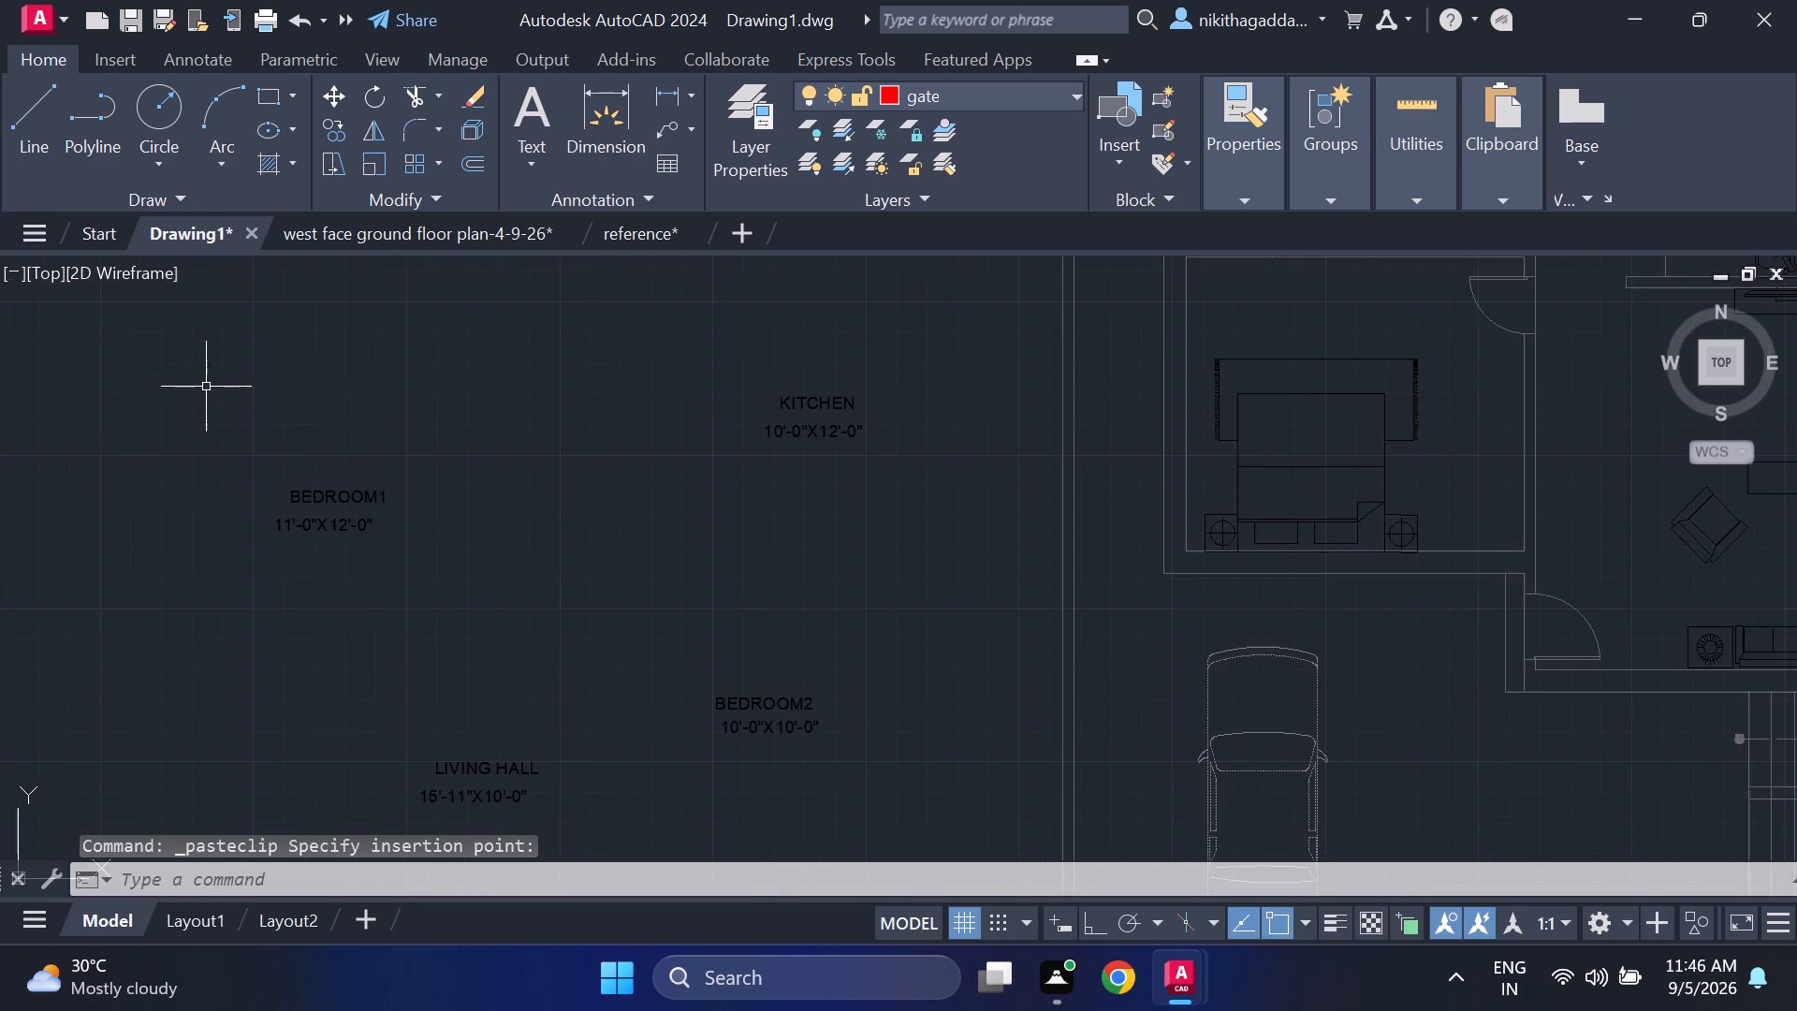
click(413, 438)
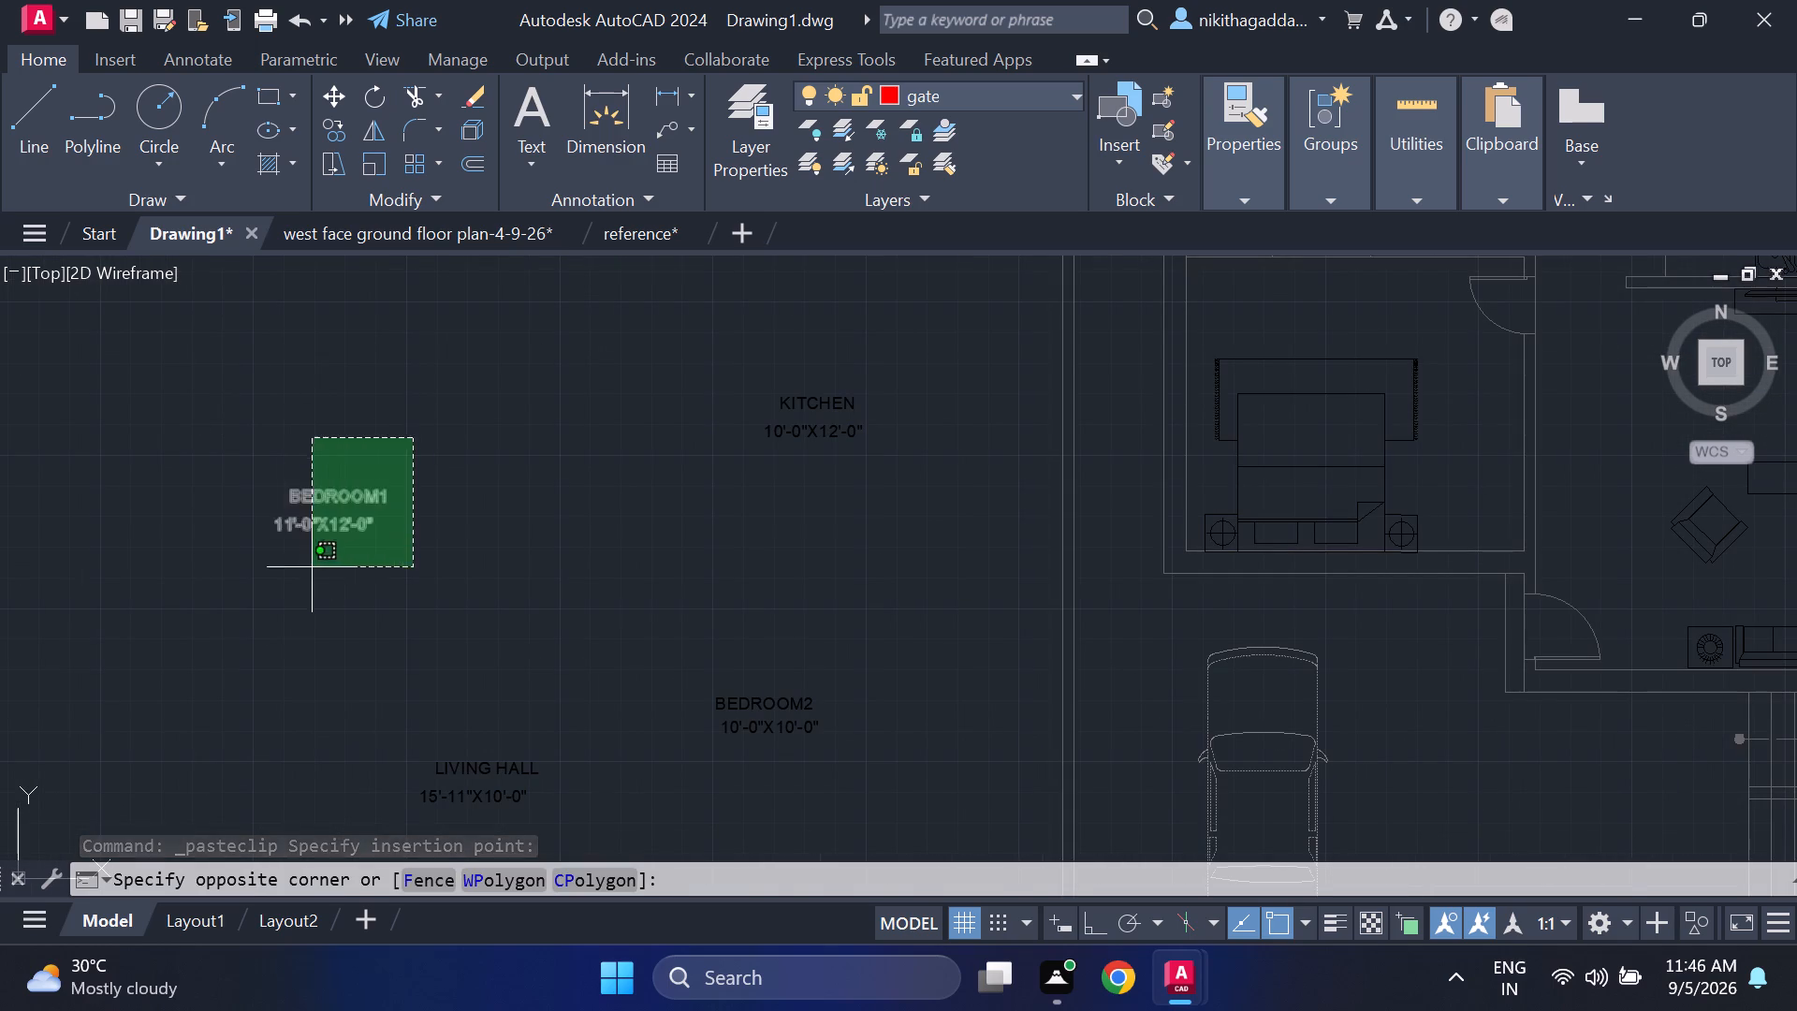
click(240, 598)
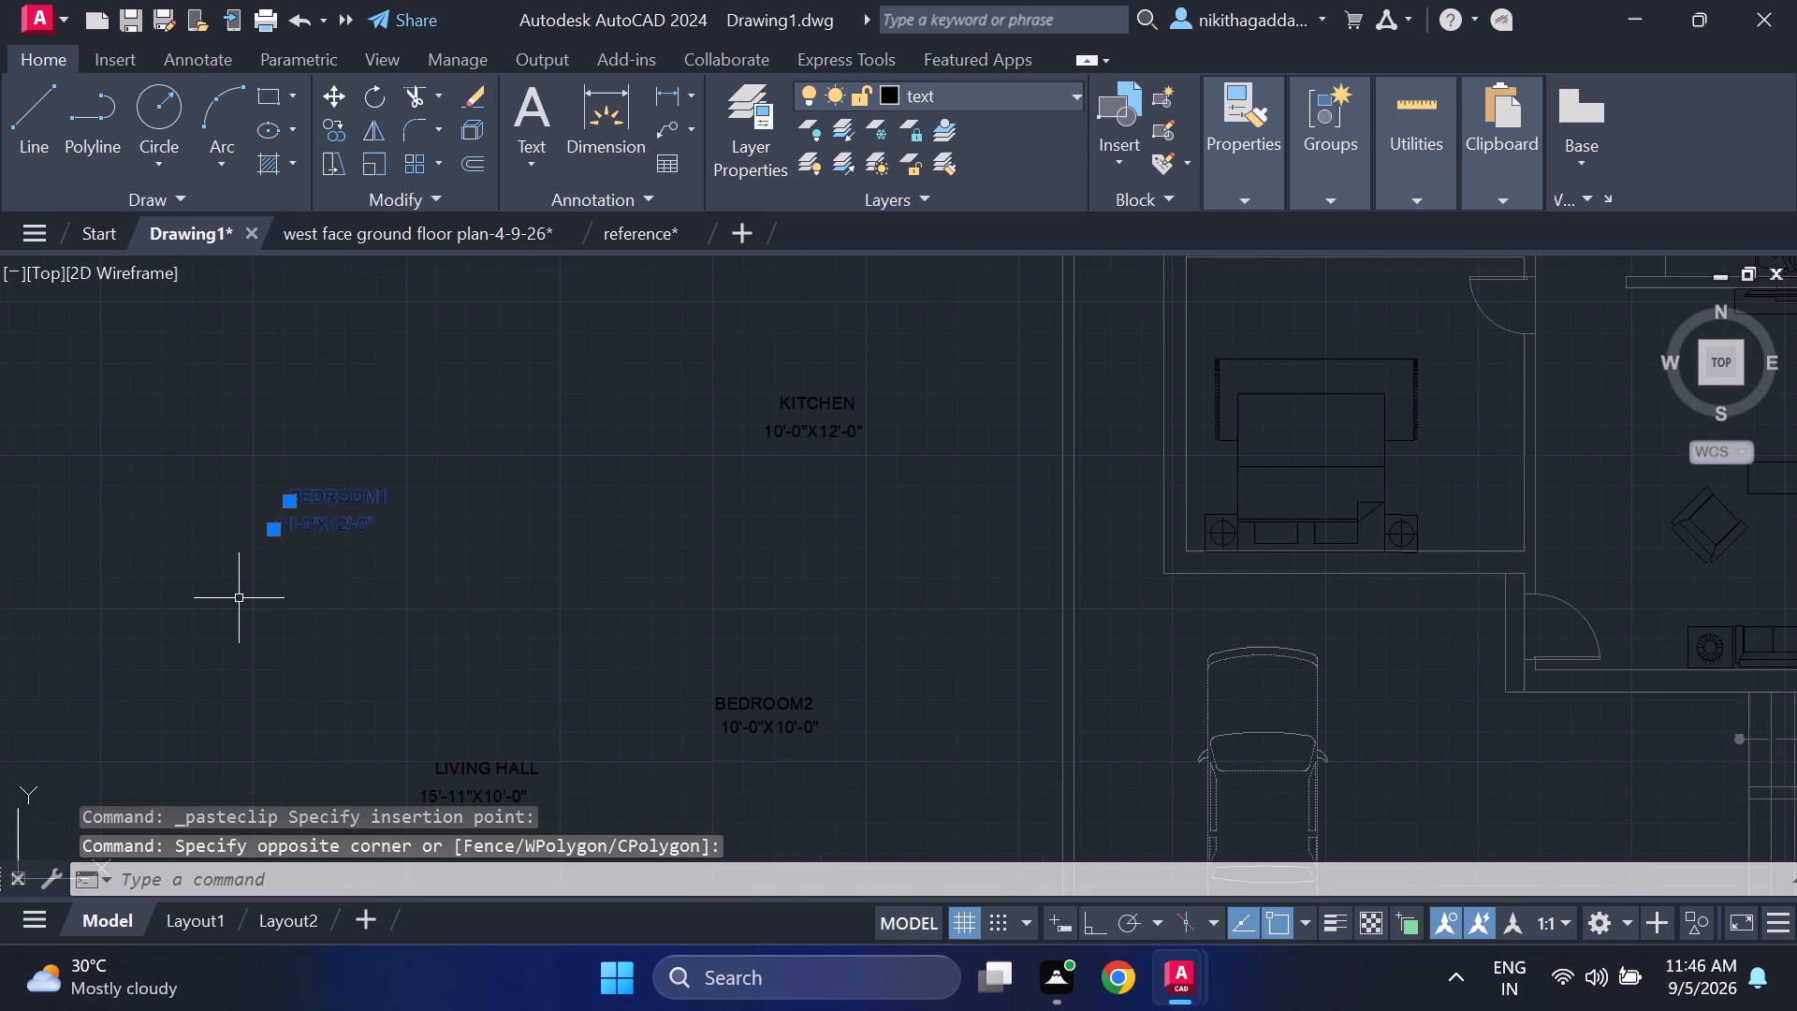
key(m)
key(Return)
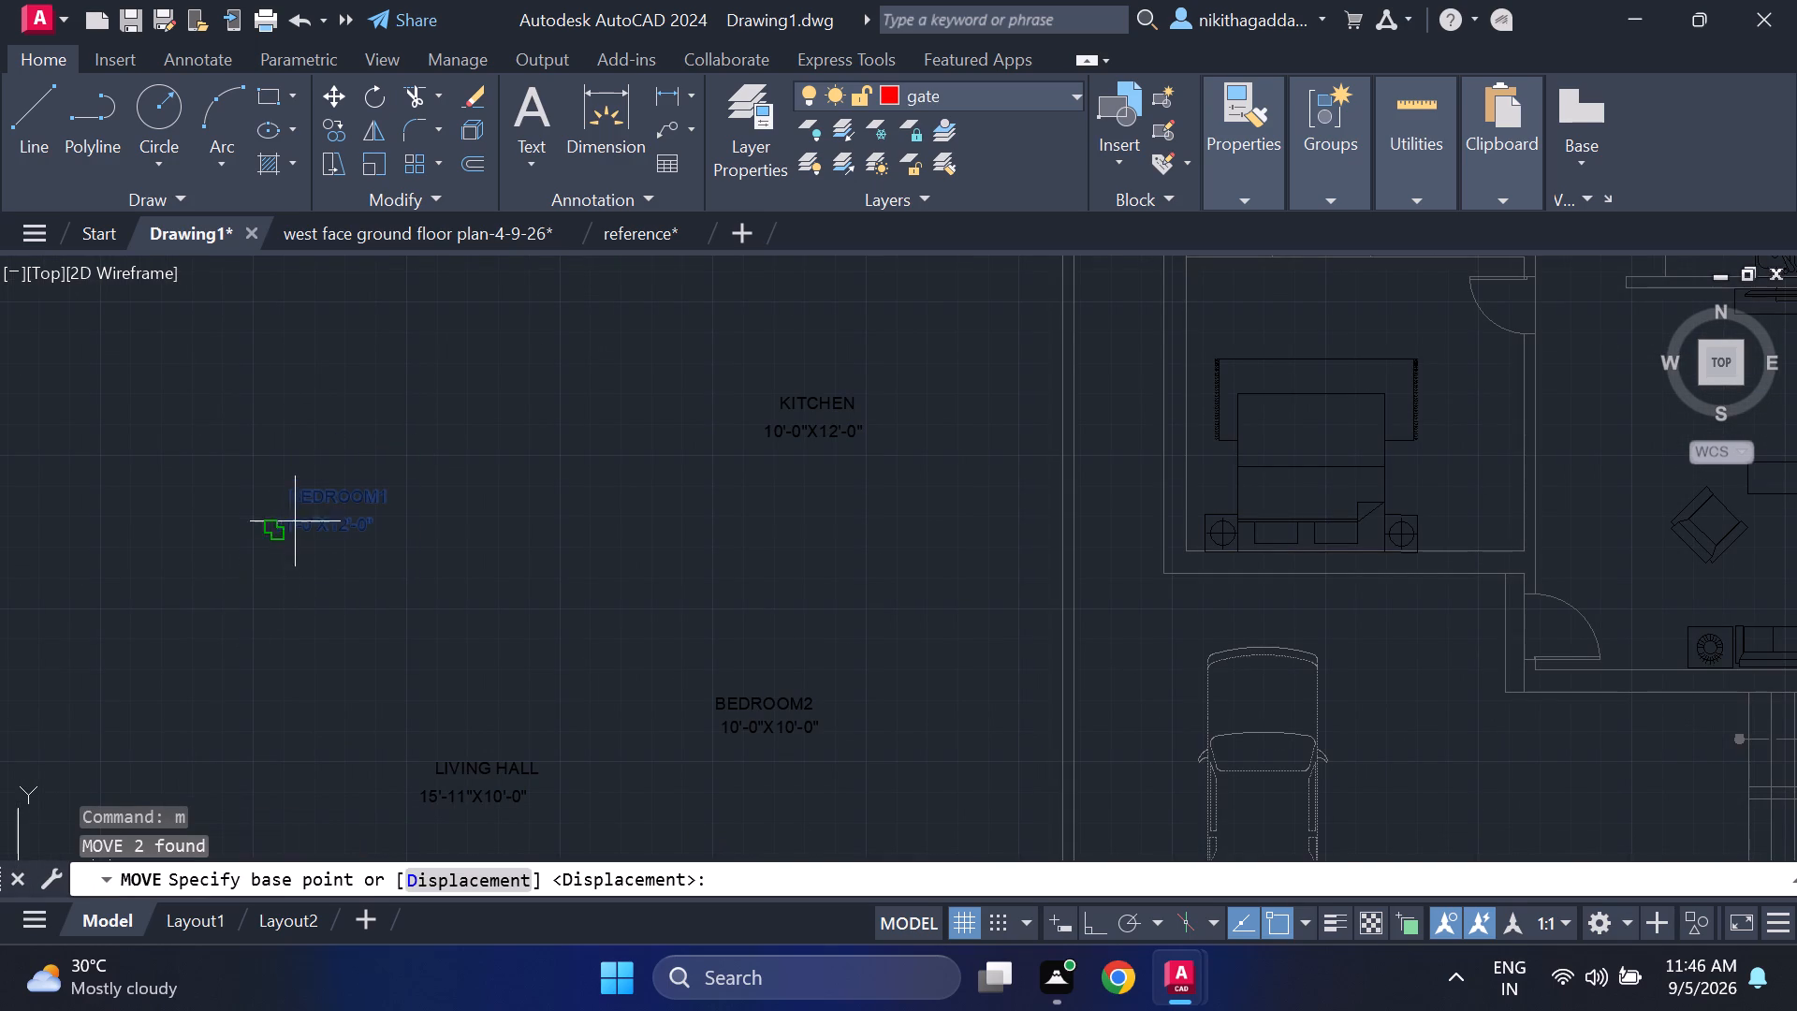
click(289, 499)
scroll(894, 410, down, 2)
middle_drag(873, 430, 441, 710)
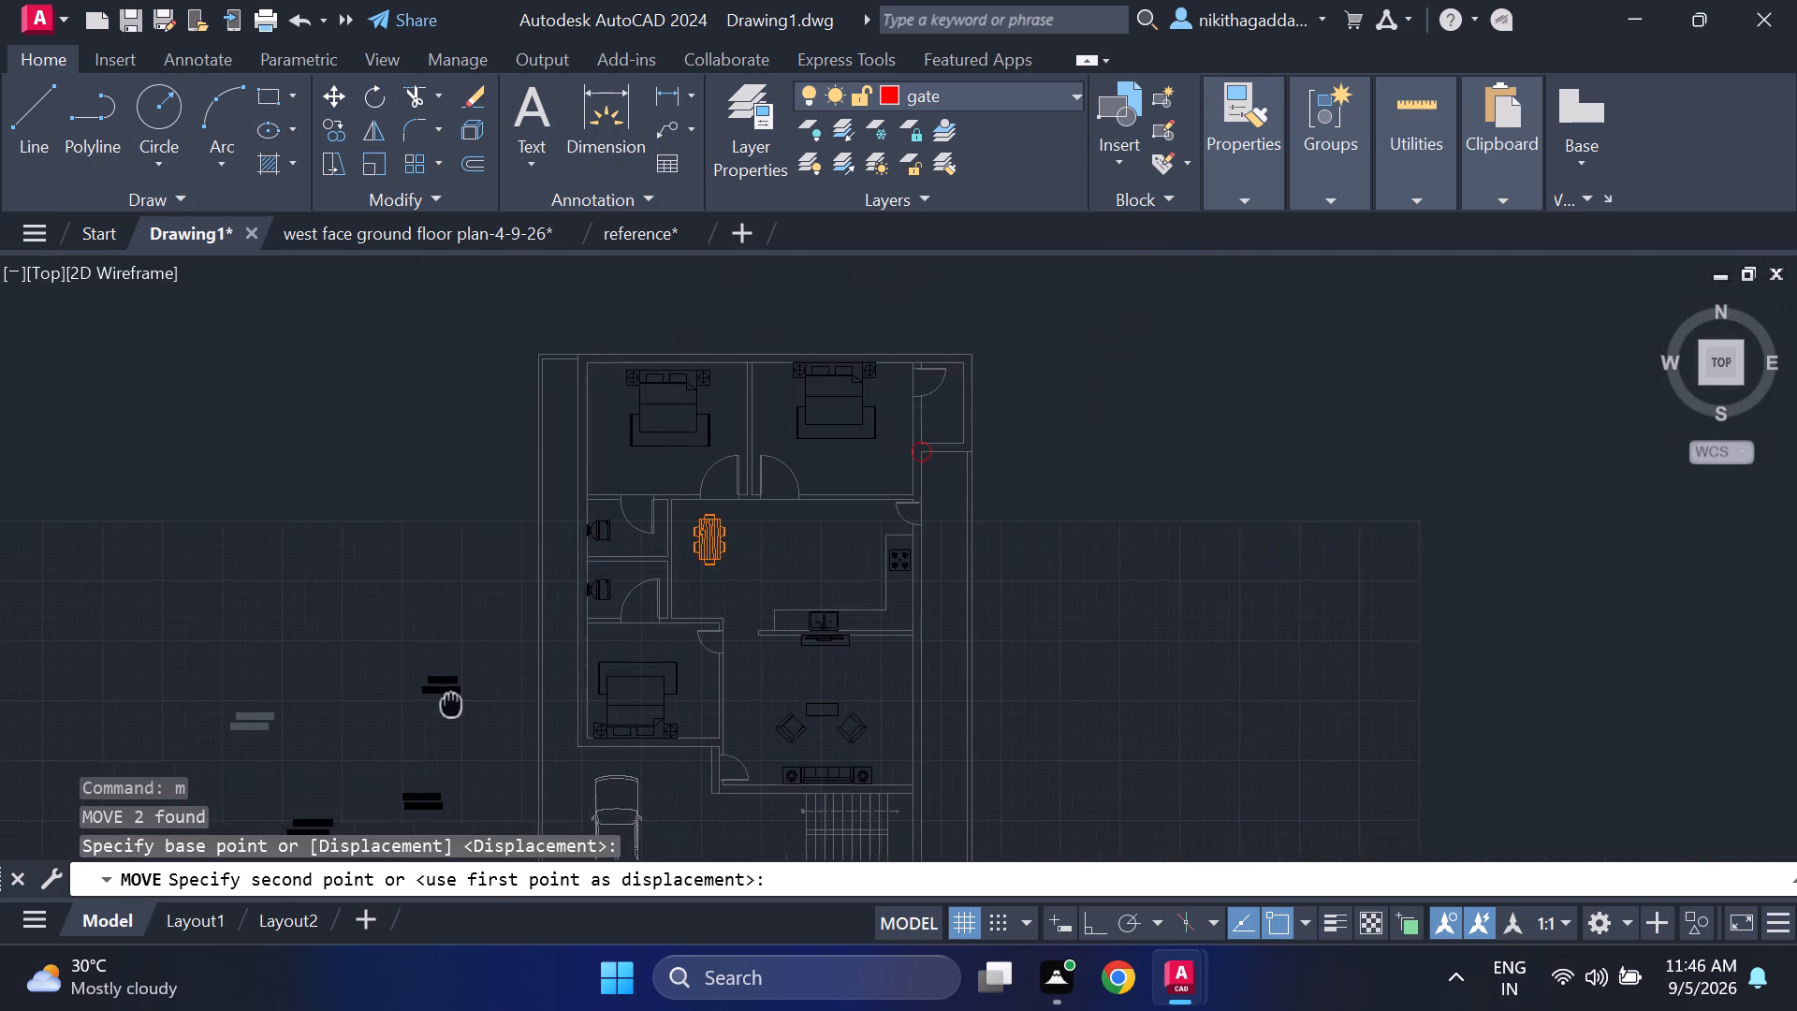
middle_drag(441, 710, 431, 717)
scroll(630, 522, up, 3)
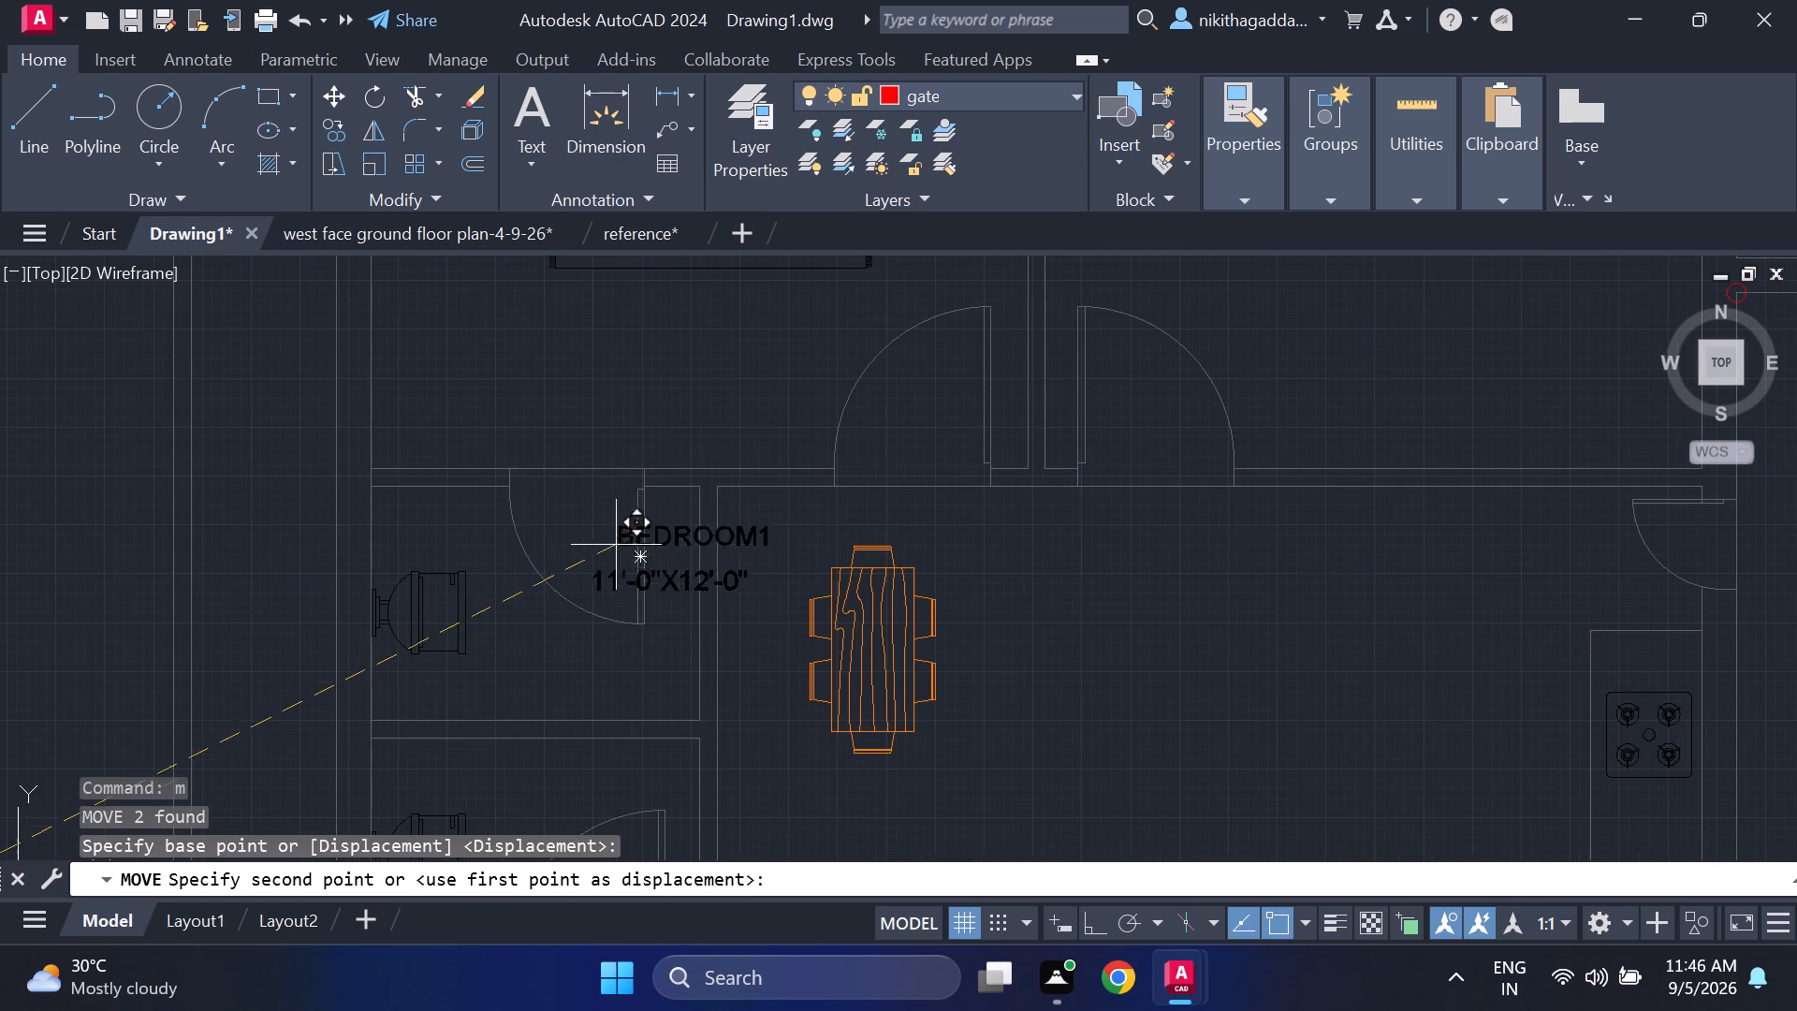
scroll(523, 643, down, 2)
scroll(533, 559, up, 4)
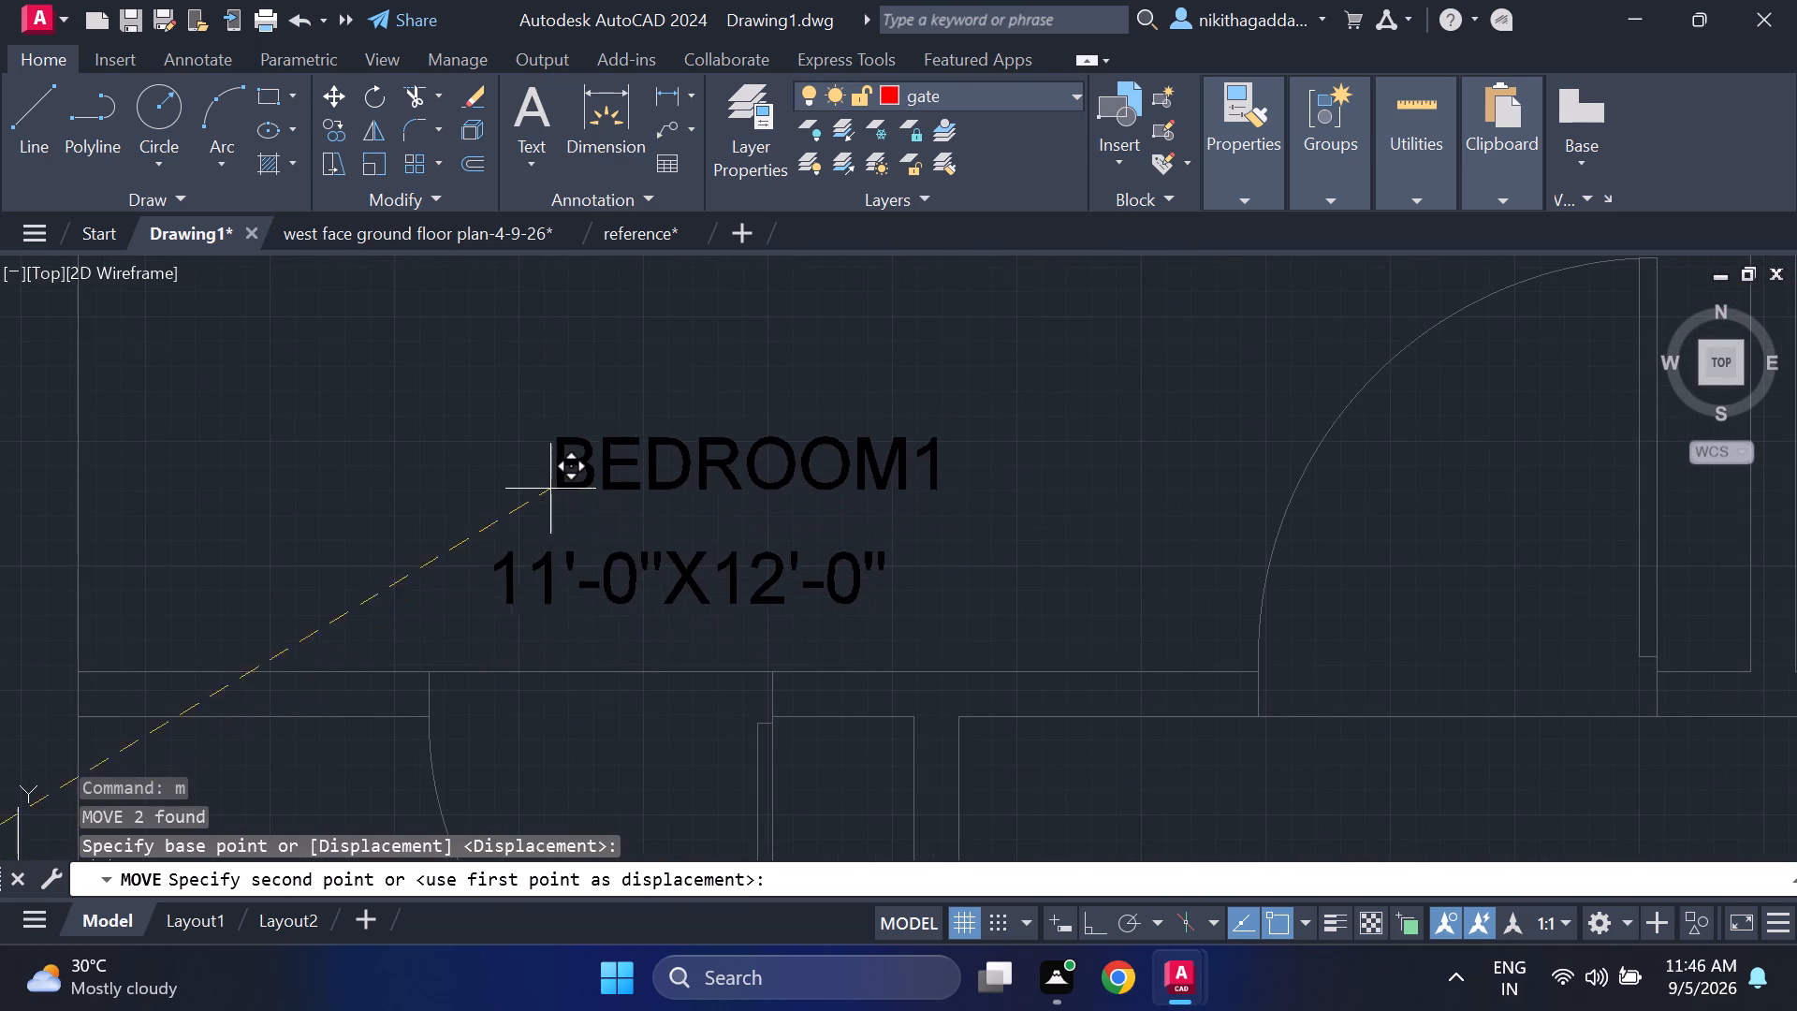
click(529, 413)
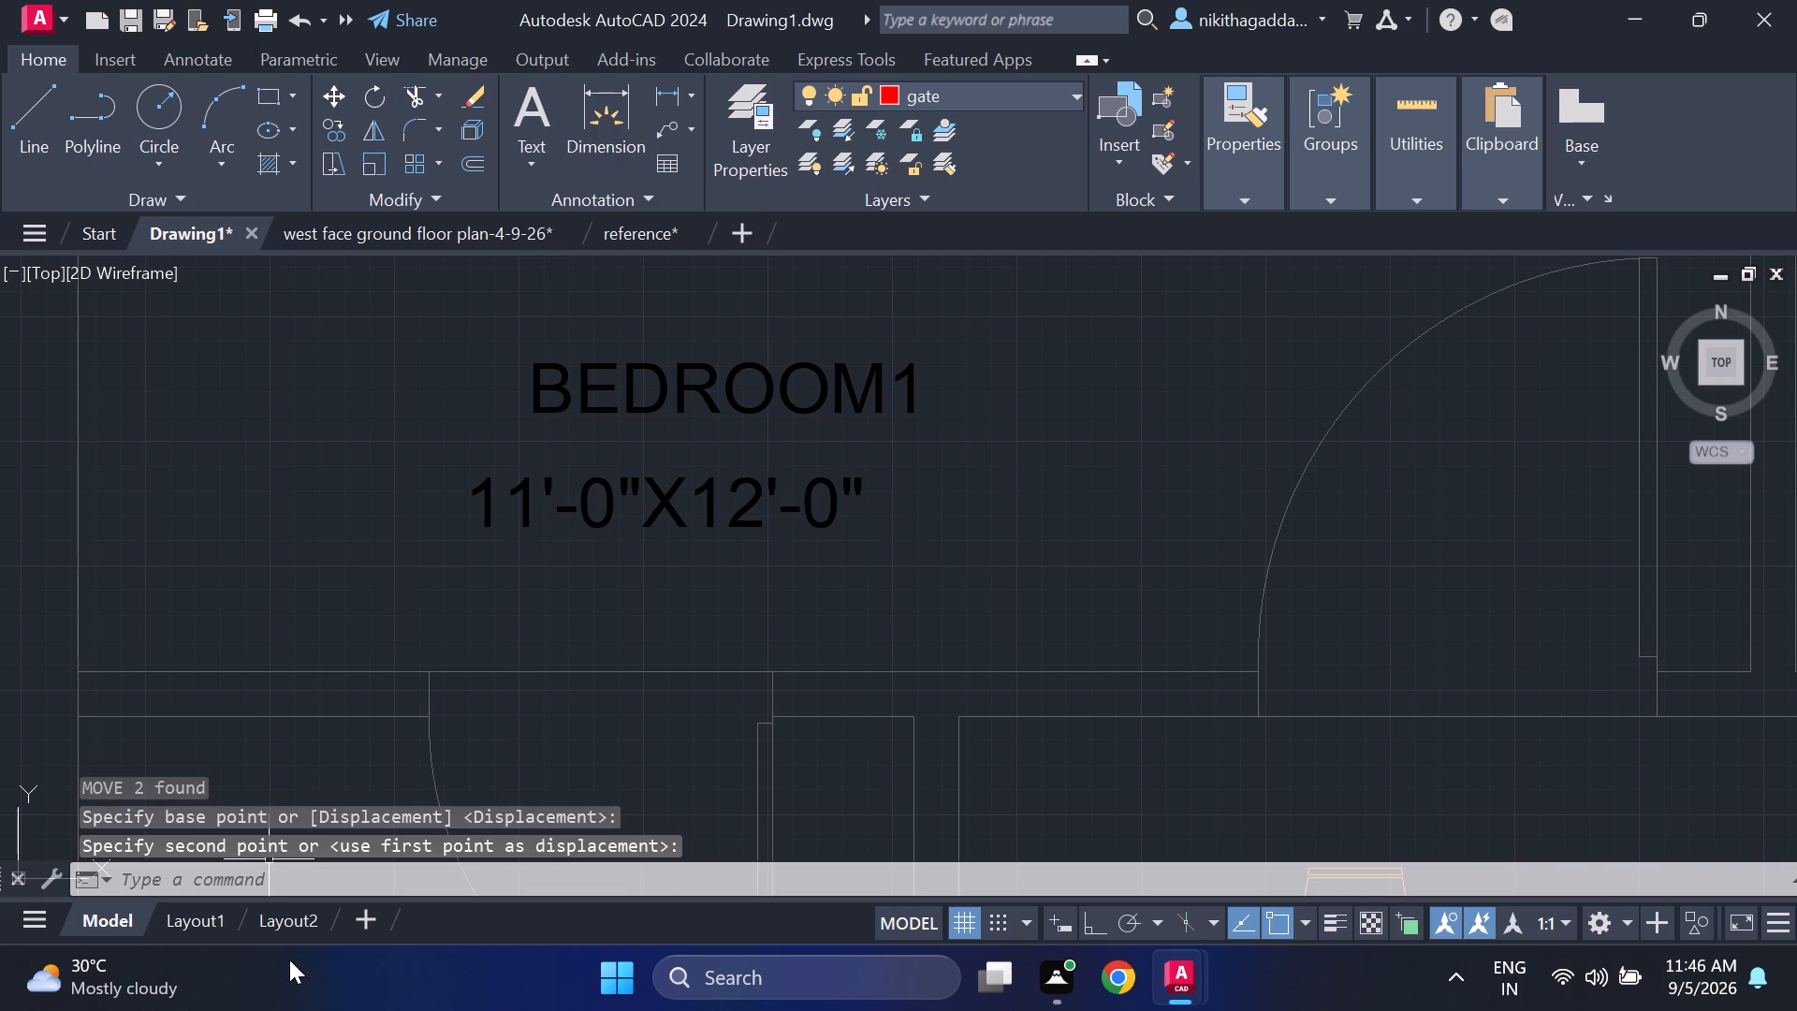
Edit the size text under the BEDROOM1 label to read 14'-0"X11'-6".
double_click(659, 512)
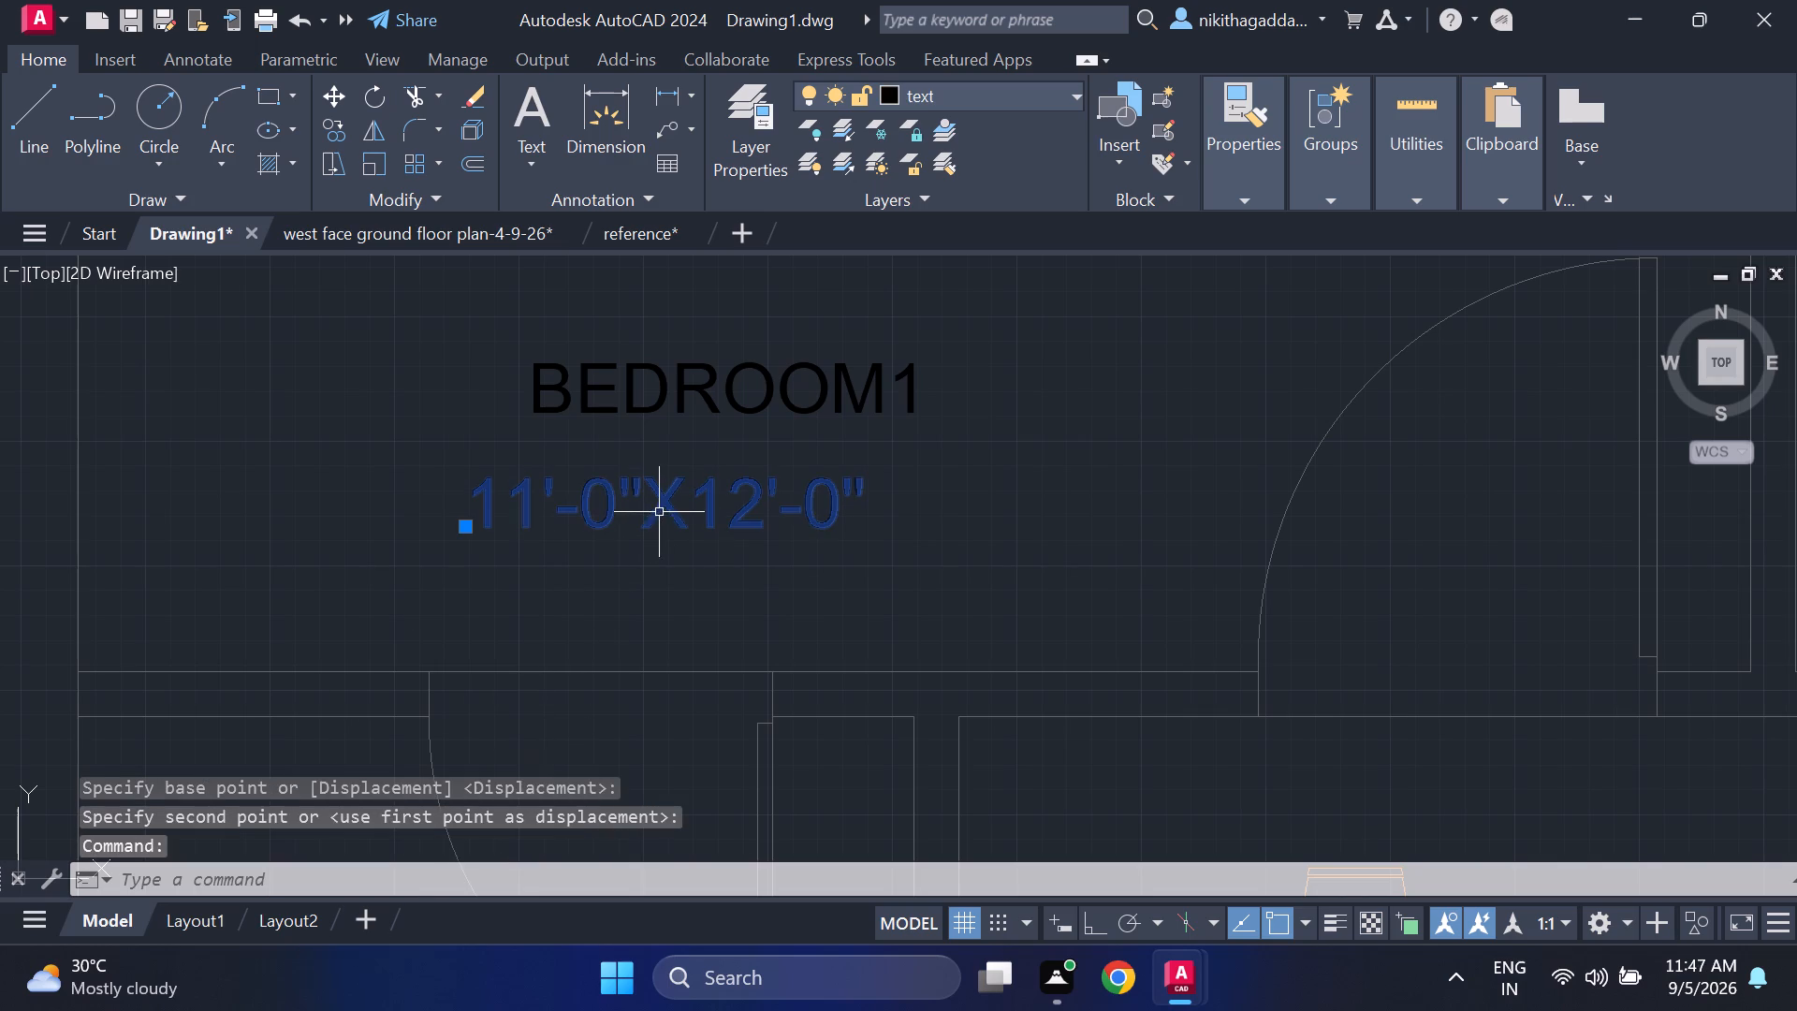
click(543, 510)
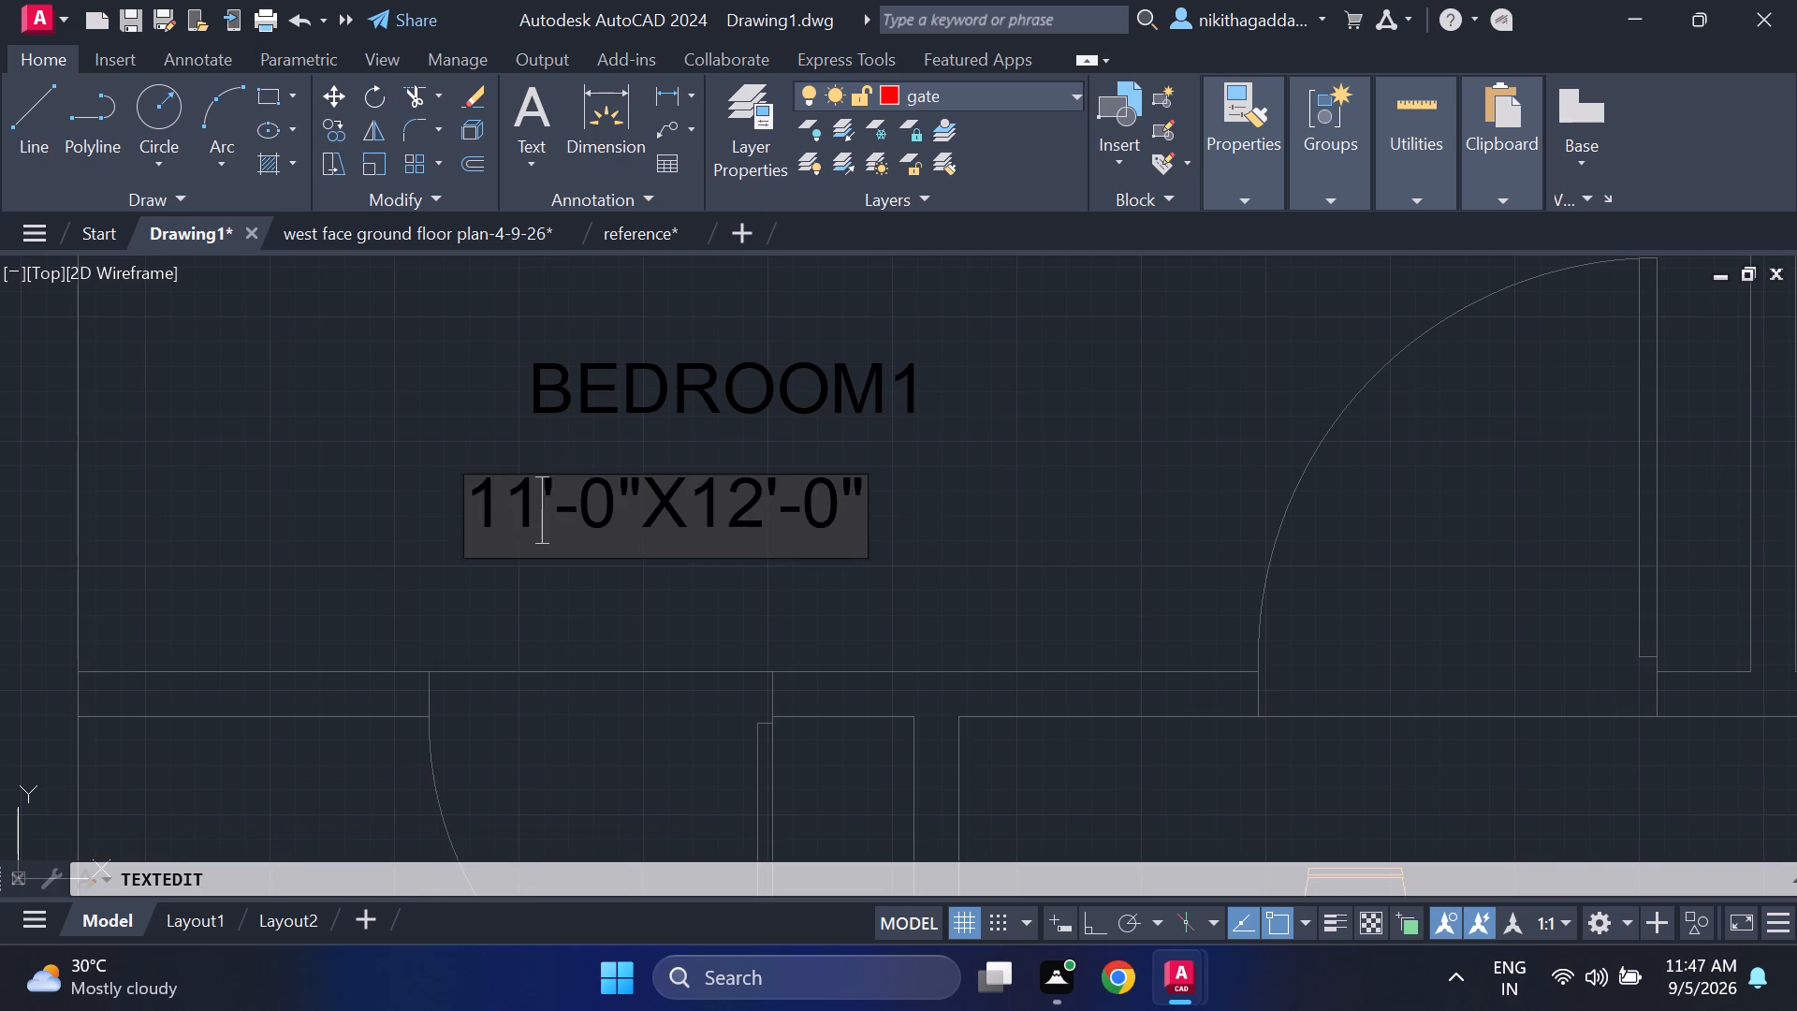
key(BackSpace)
key(4)
click(770, 503)
key(BackSpace)
key(1)
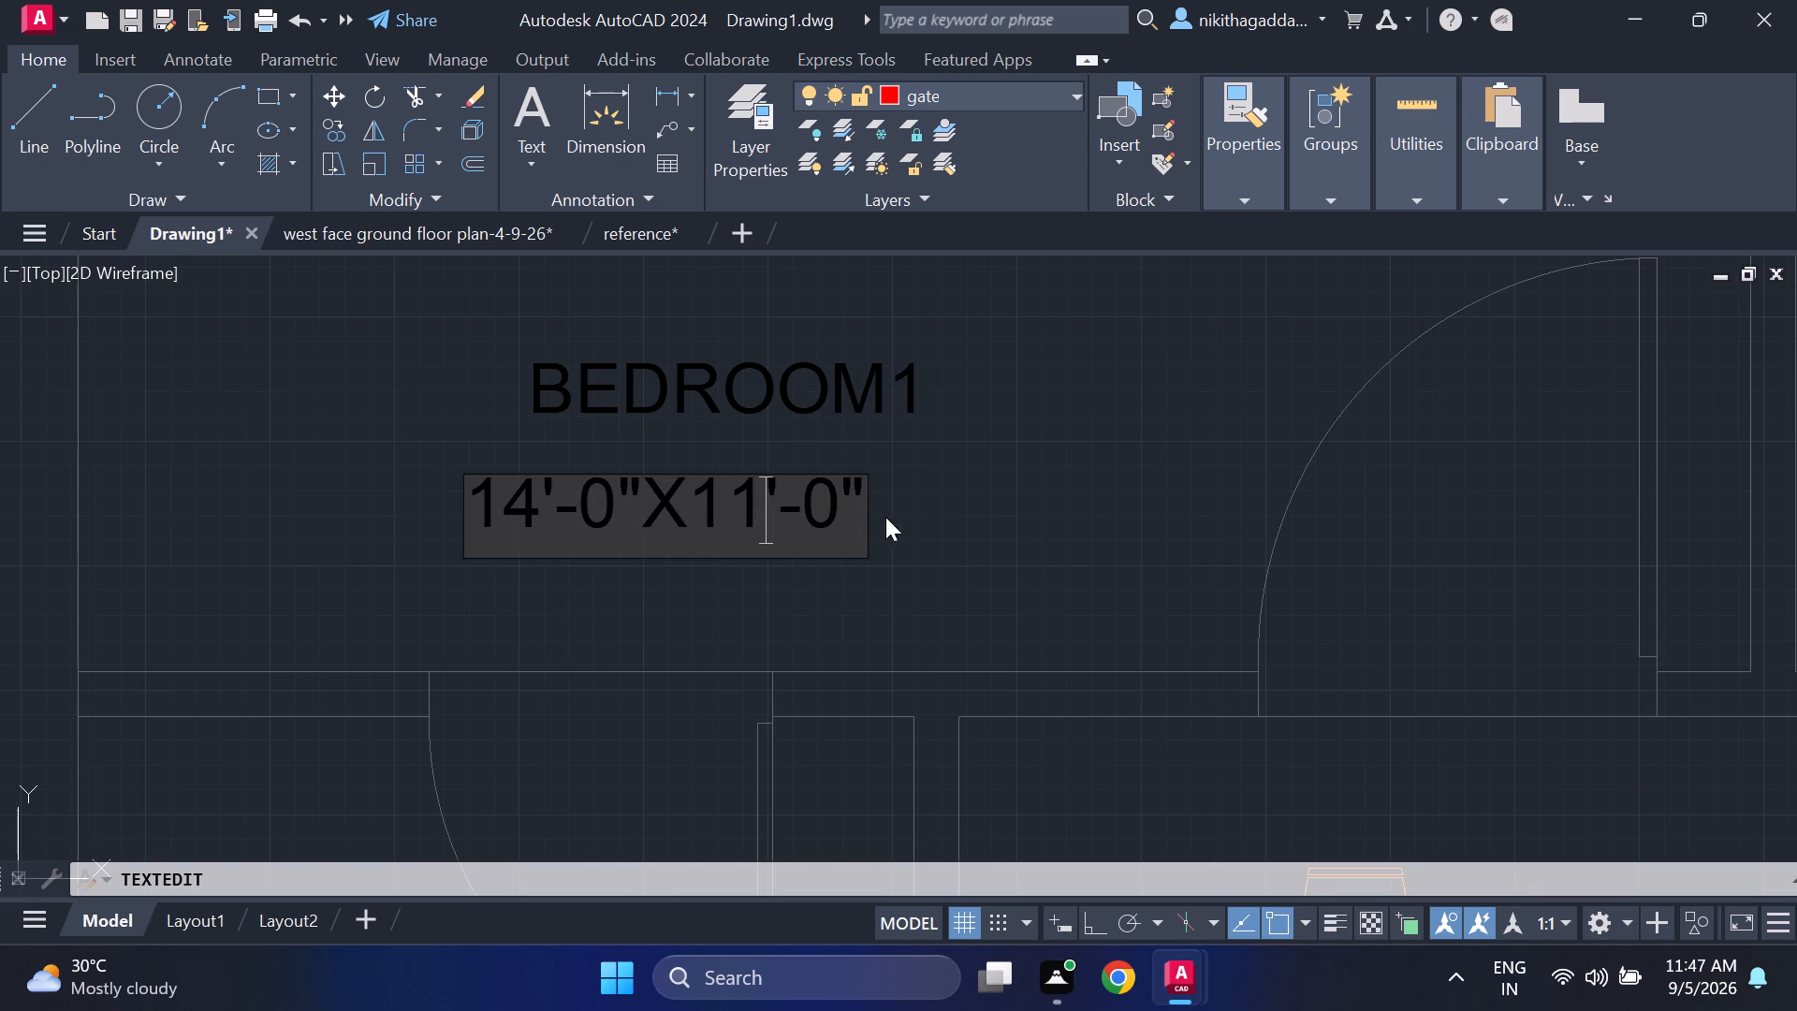
click(840, 501)
key(BackSpace)
key(6)
key(Return)
key(Return)
scroll(594, 601, down, 4)
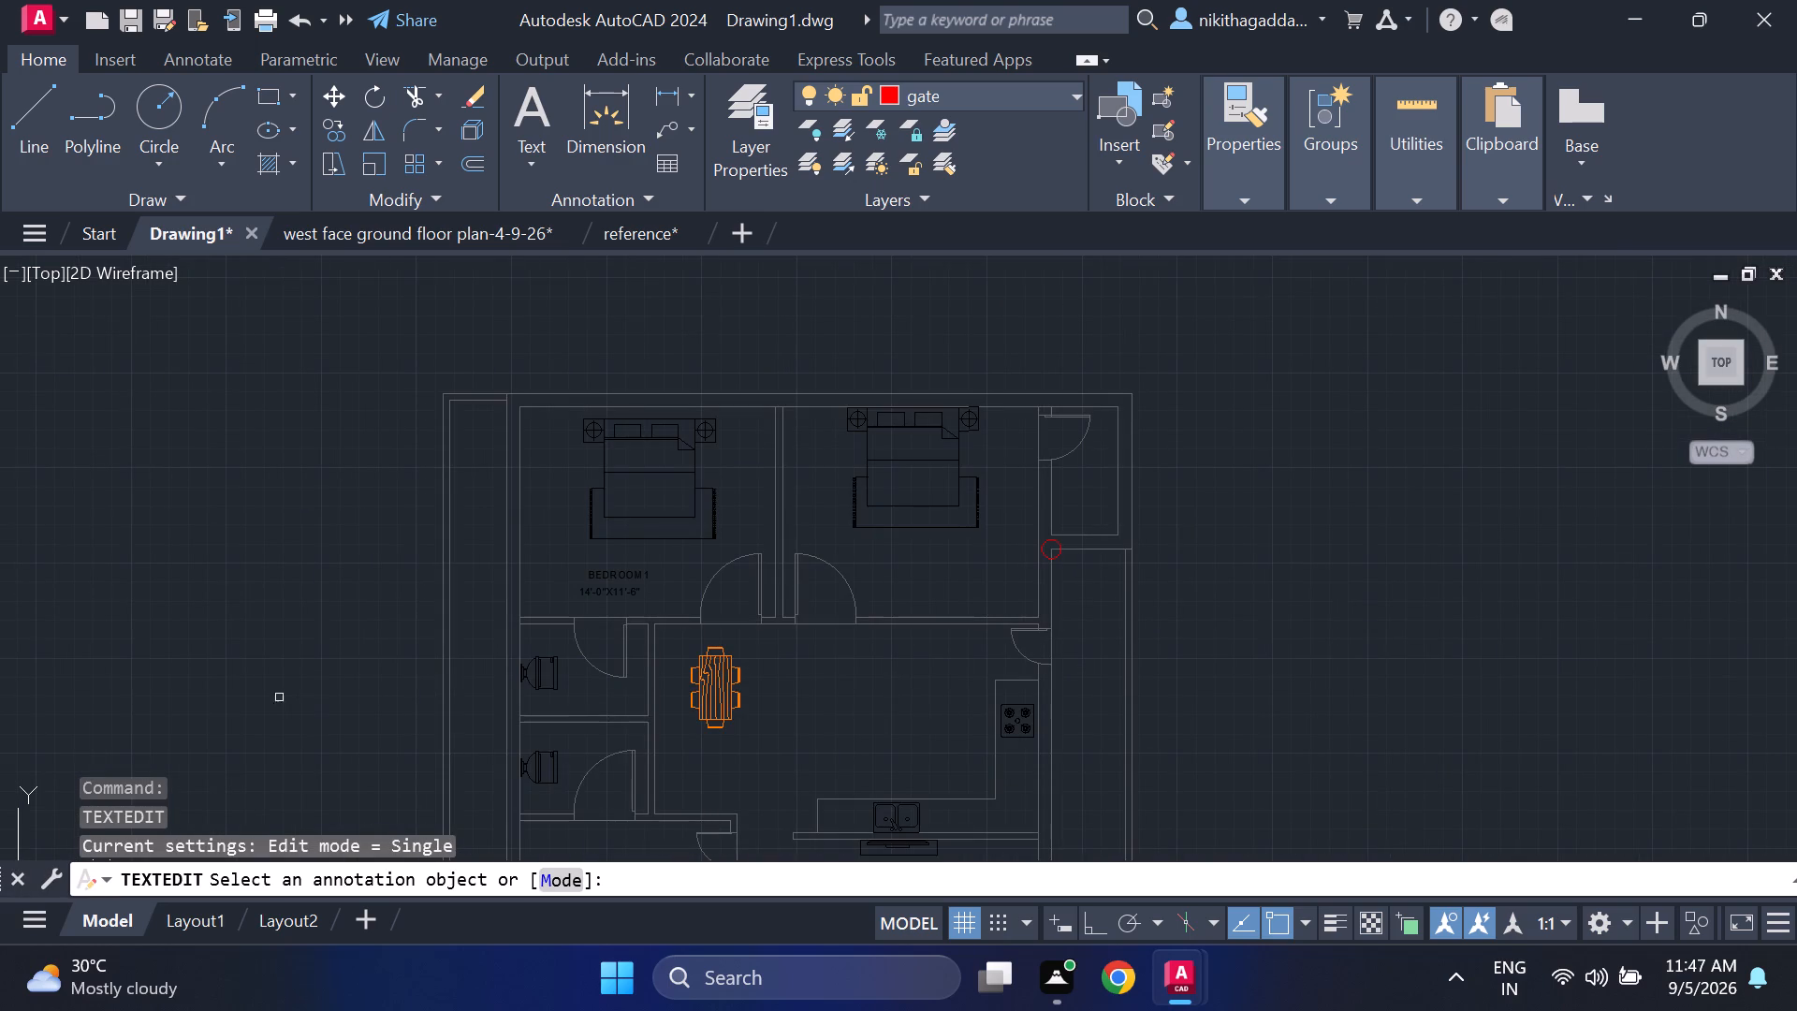
Edit the size text under the BEDROOM2 label to read 14'-0"x11'-6".
middle_drag(269, 682, 380, 497)
scroll(124, 676, down, 3)
middle_drag(148, 652, 350, 521)
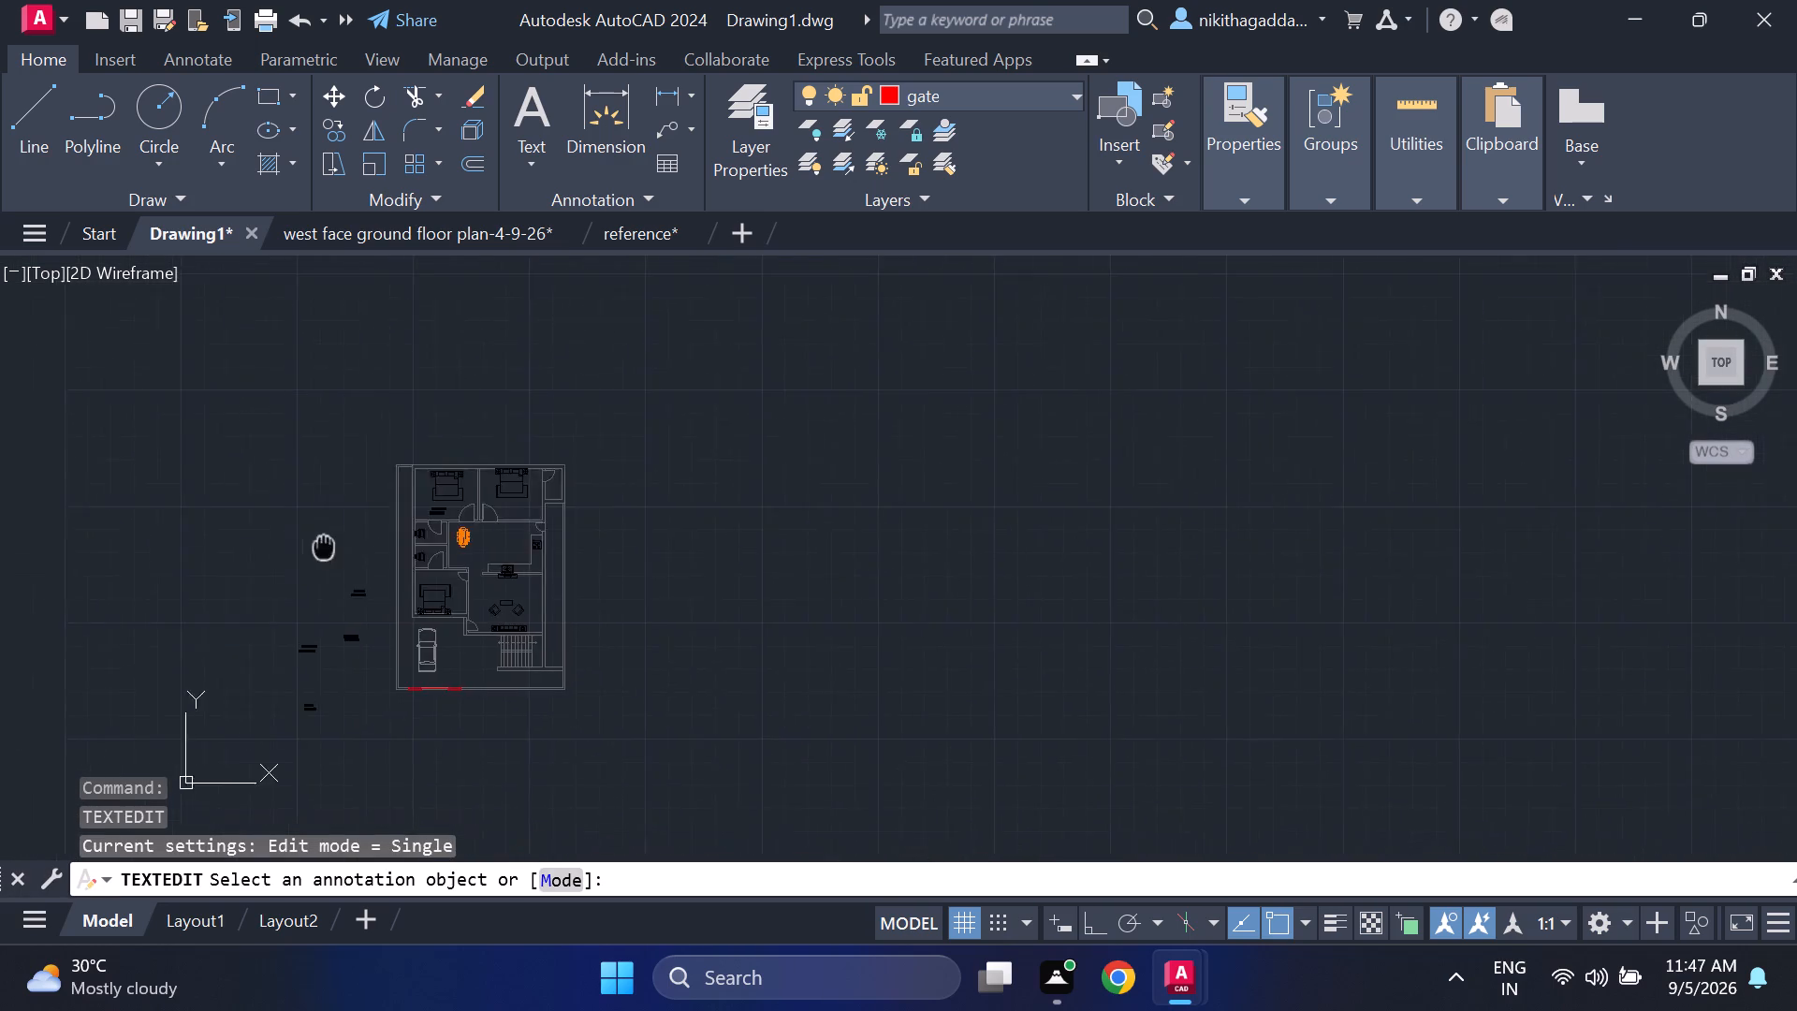
middle_drag(350, 521, 370, 501)
scroll(422, 576, up, 4)
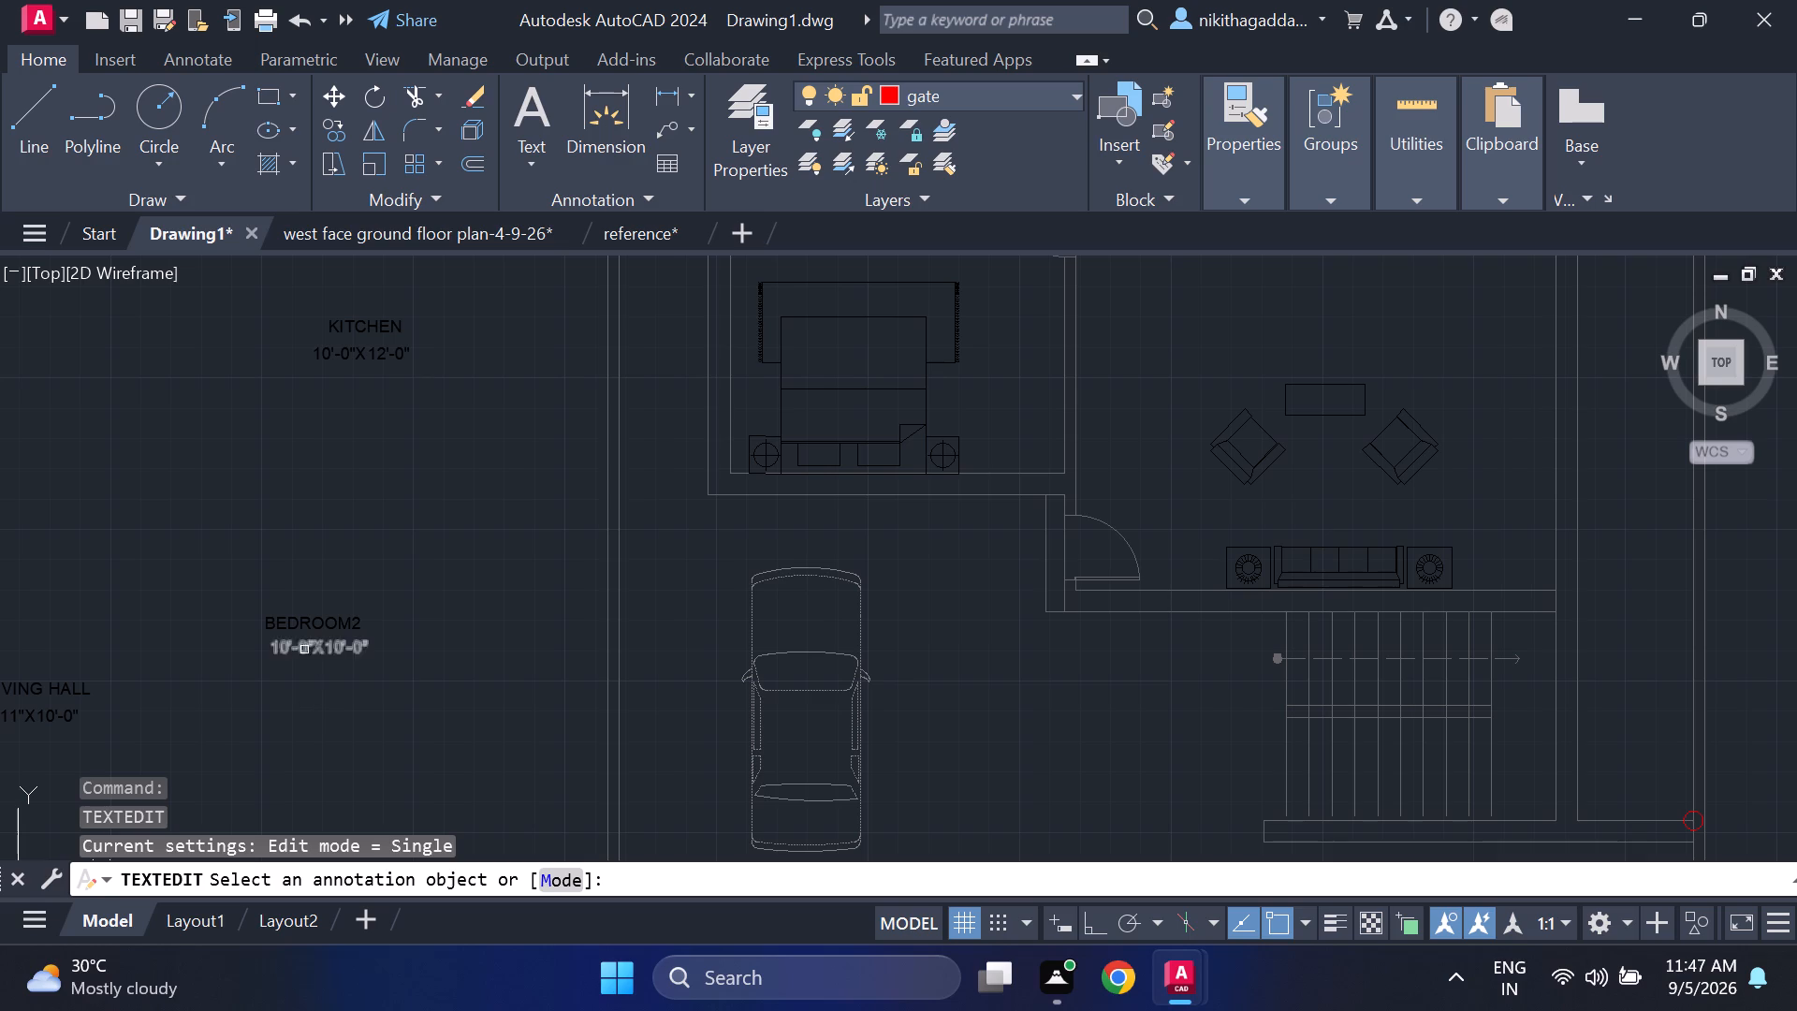
scroll(304, 650, up, 3)
double_click(401, 629)
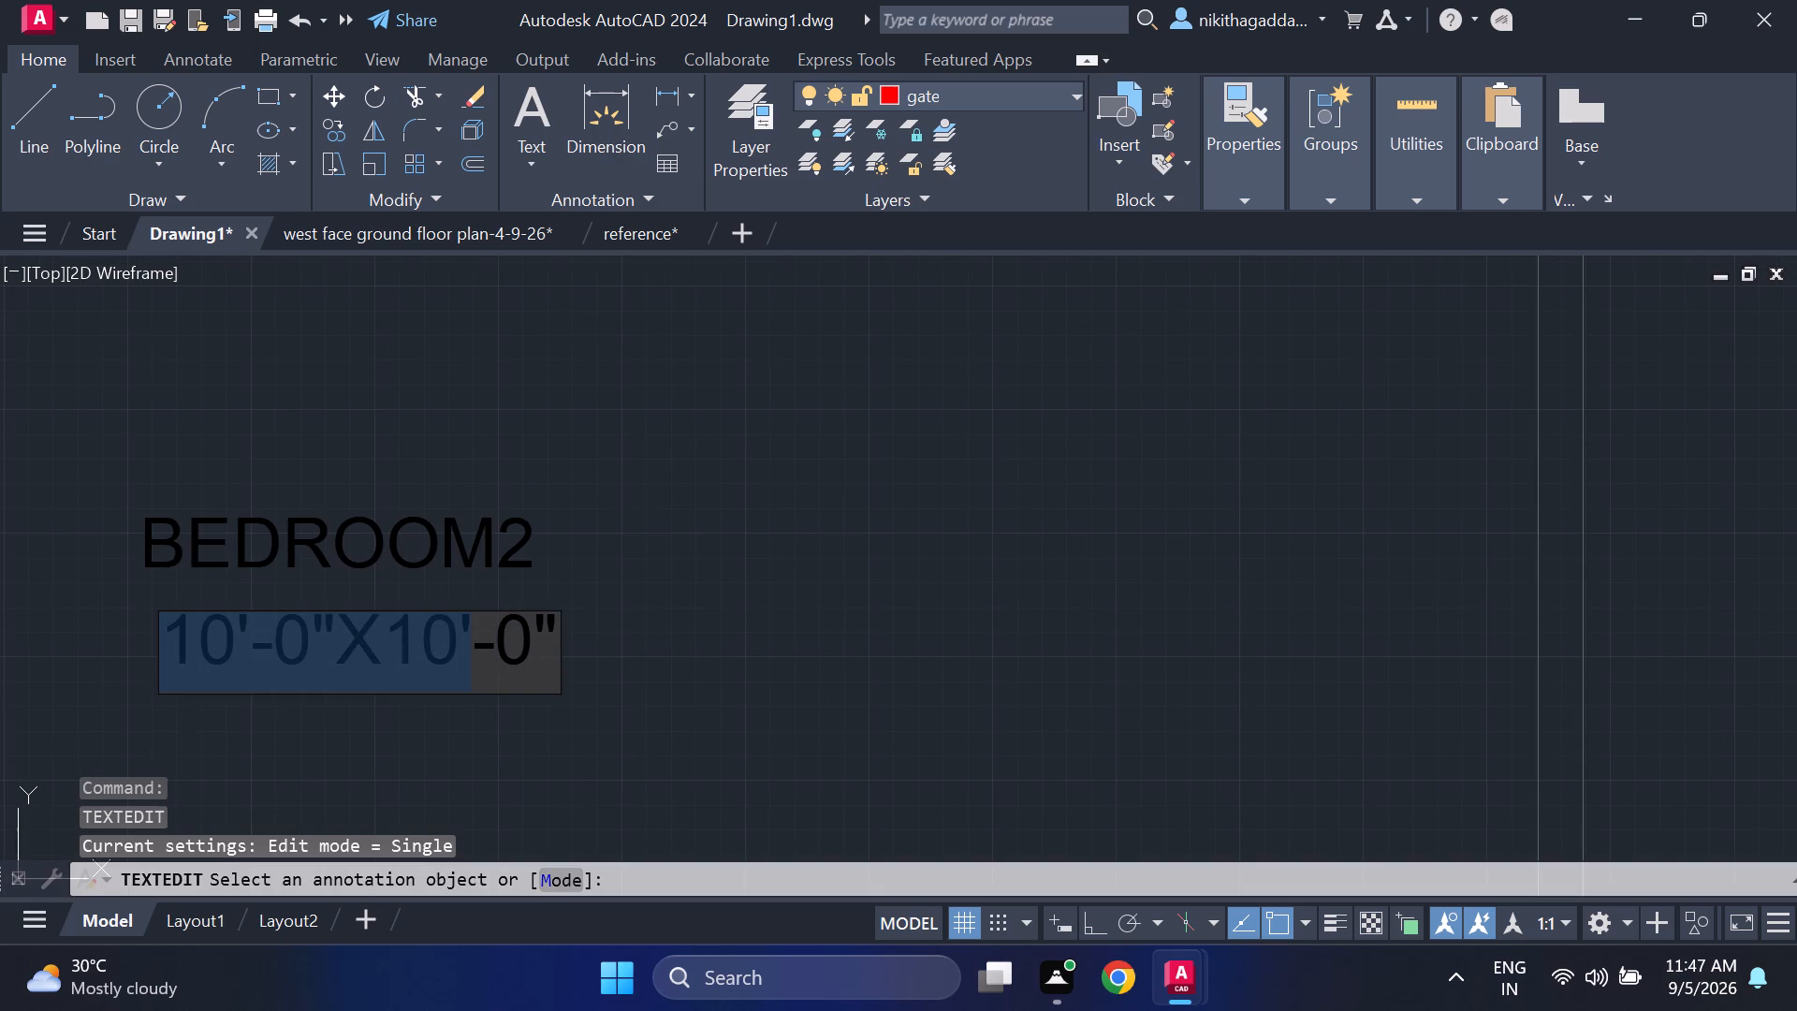
key(BackSpace)
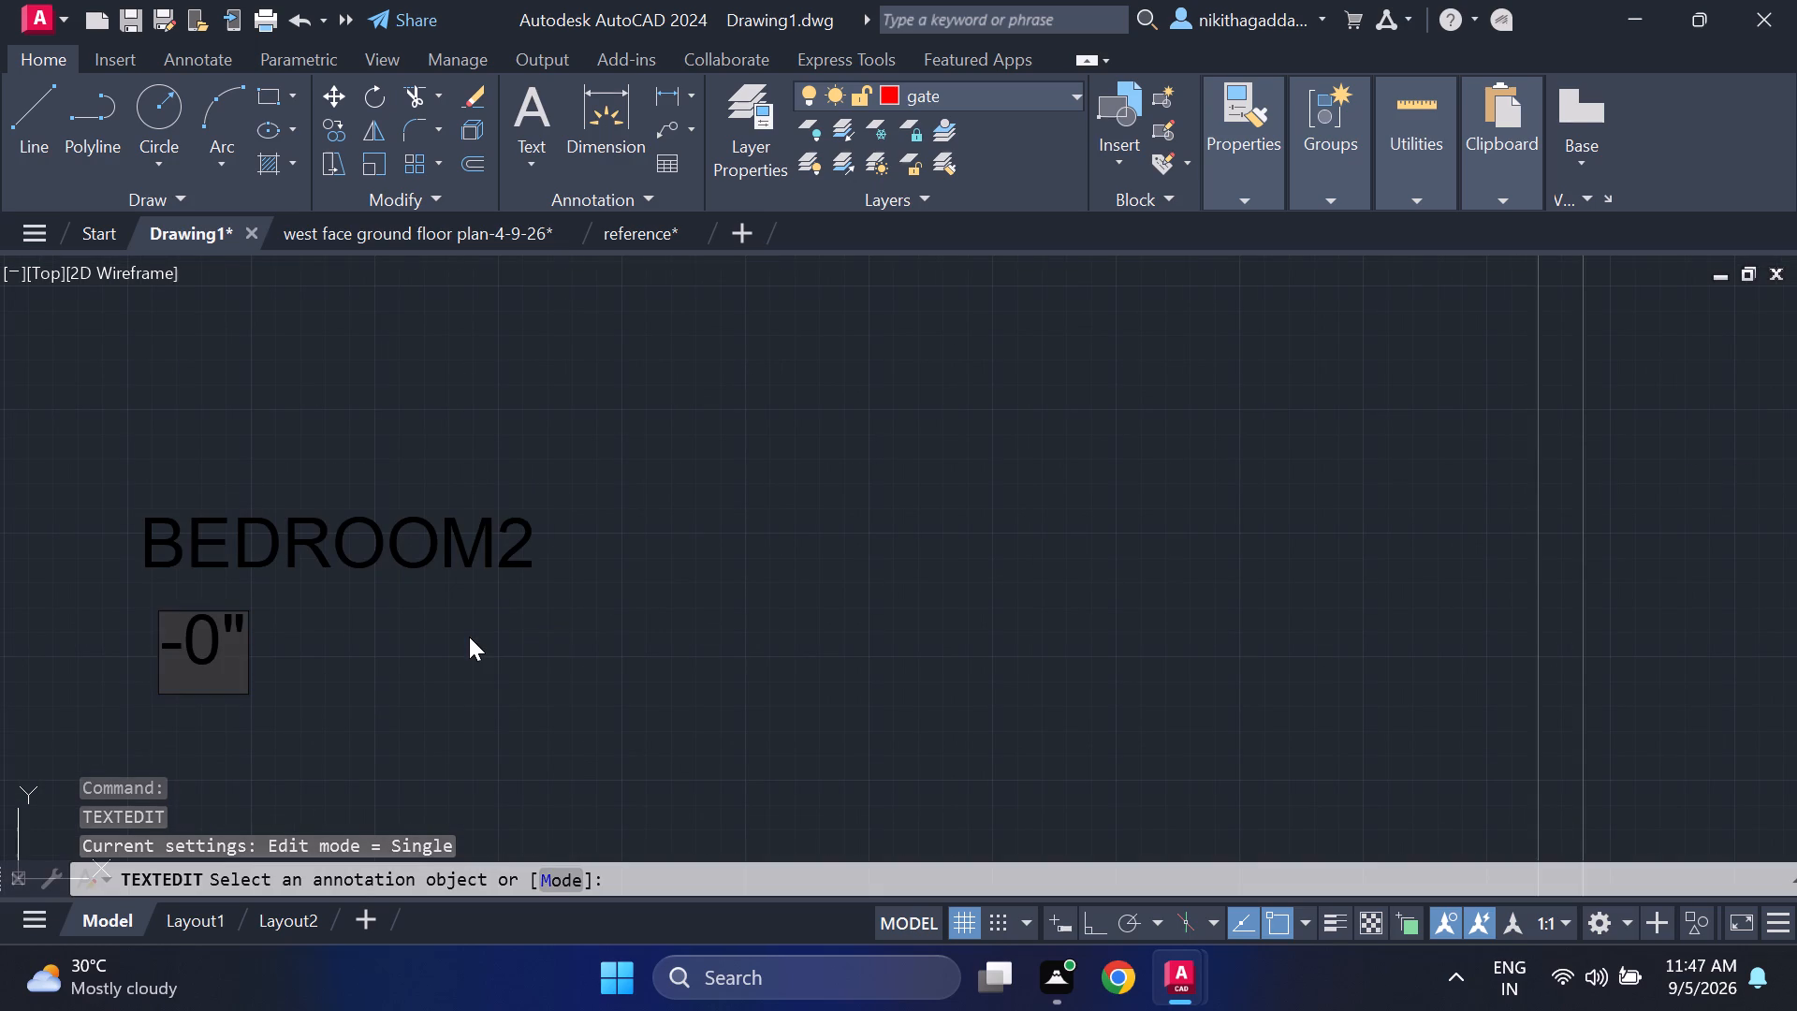
text(14')
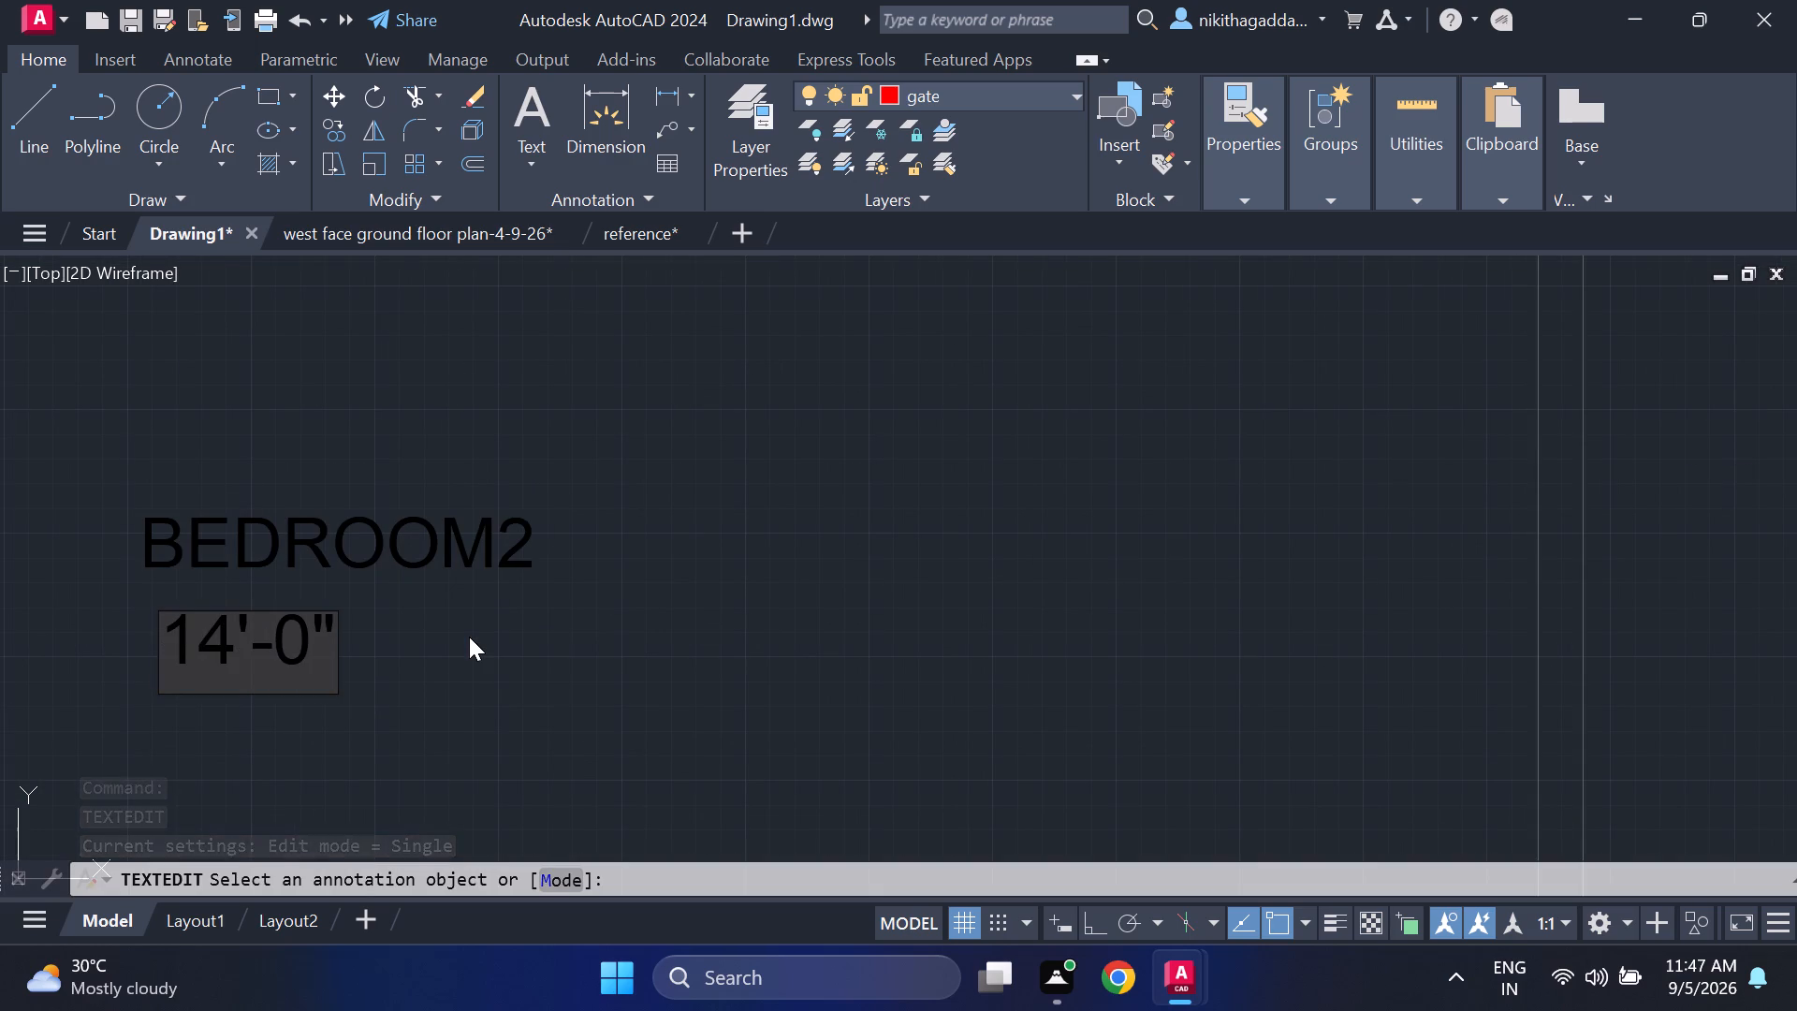
key(minus)
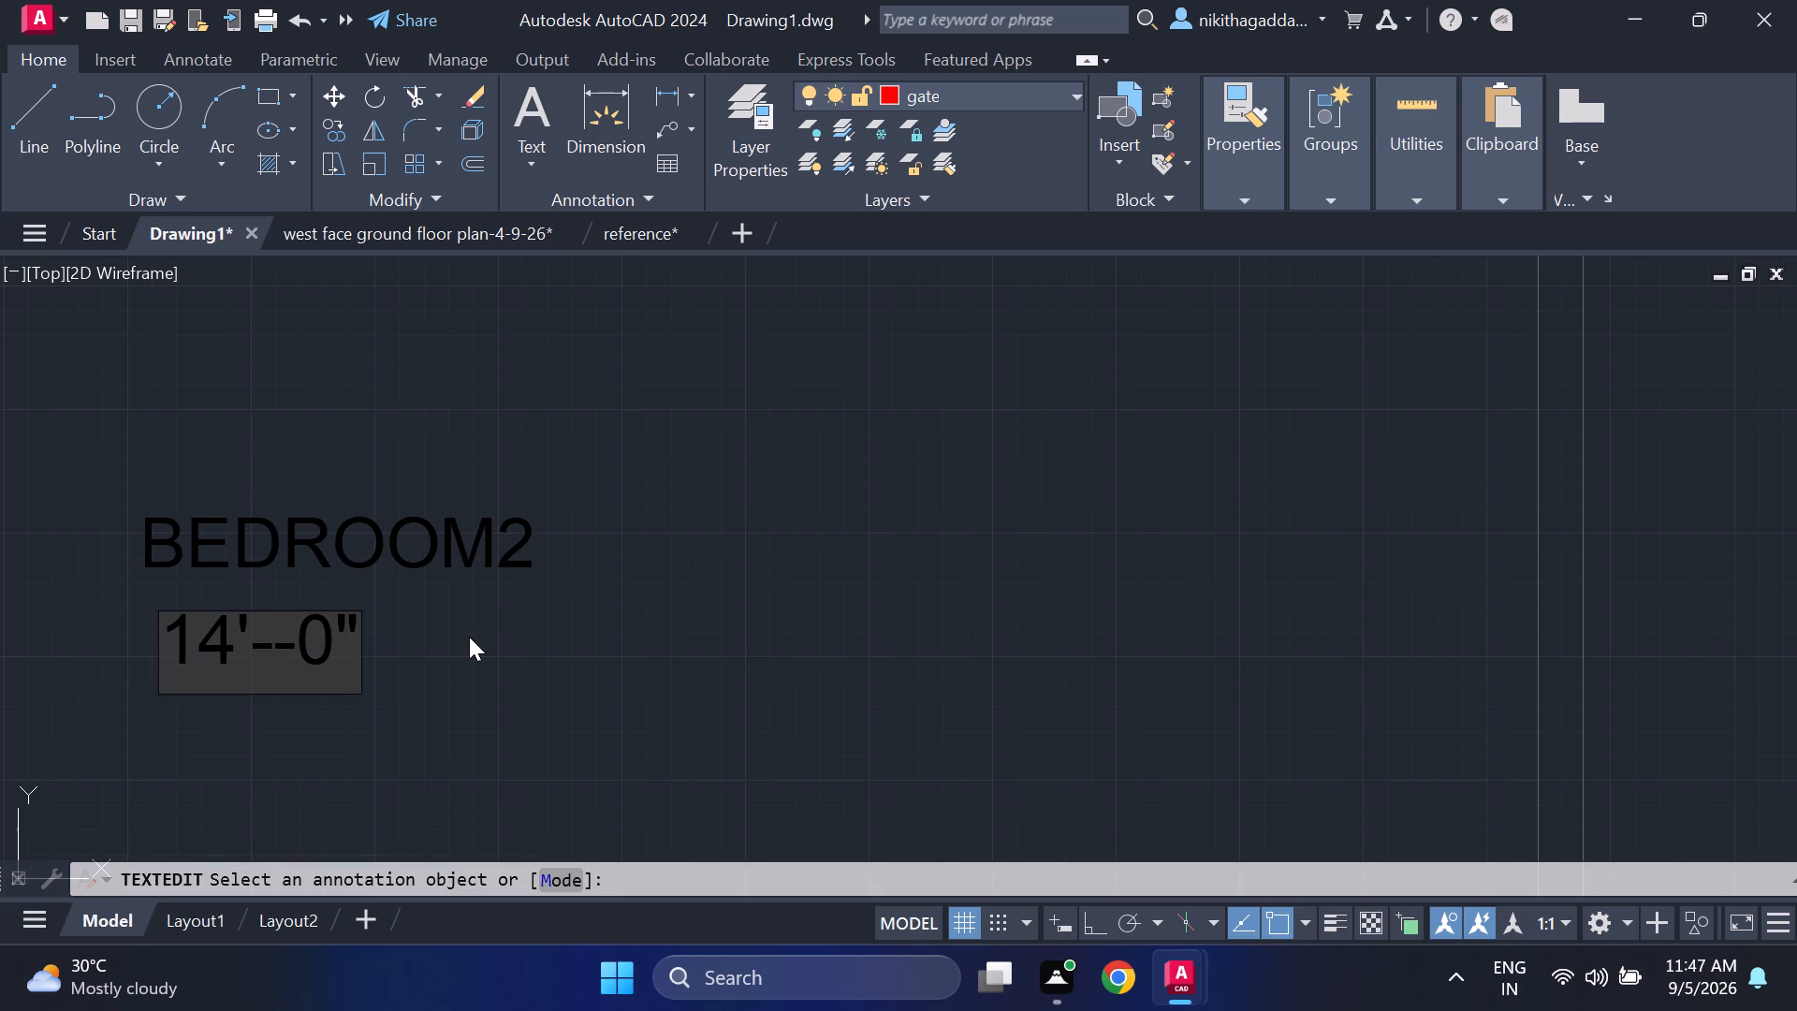
text(0")
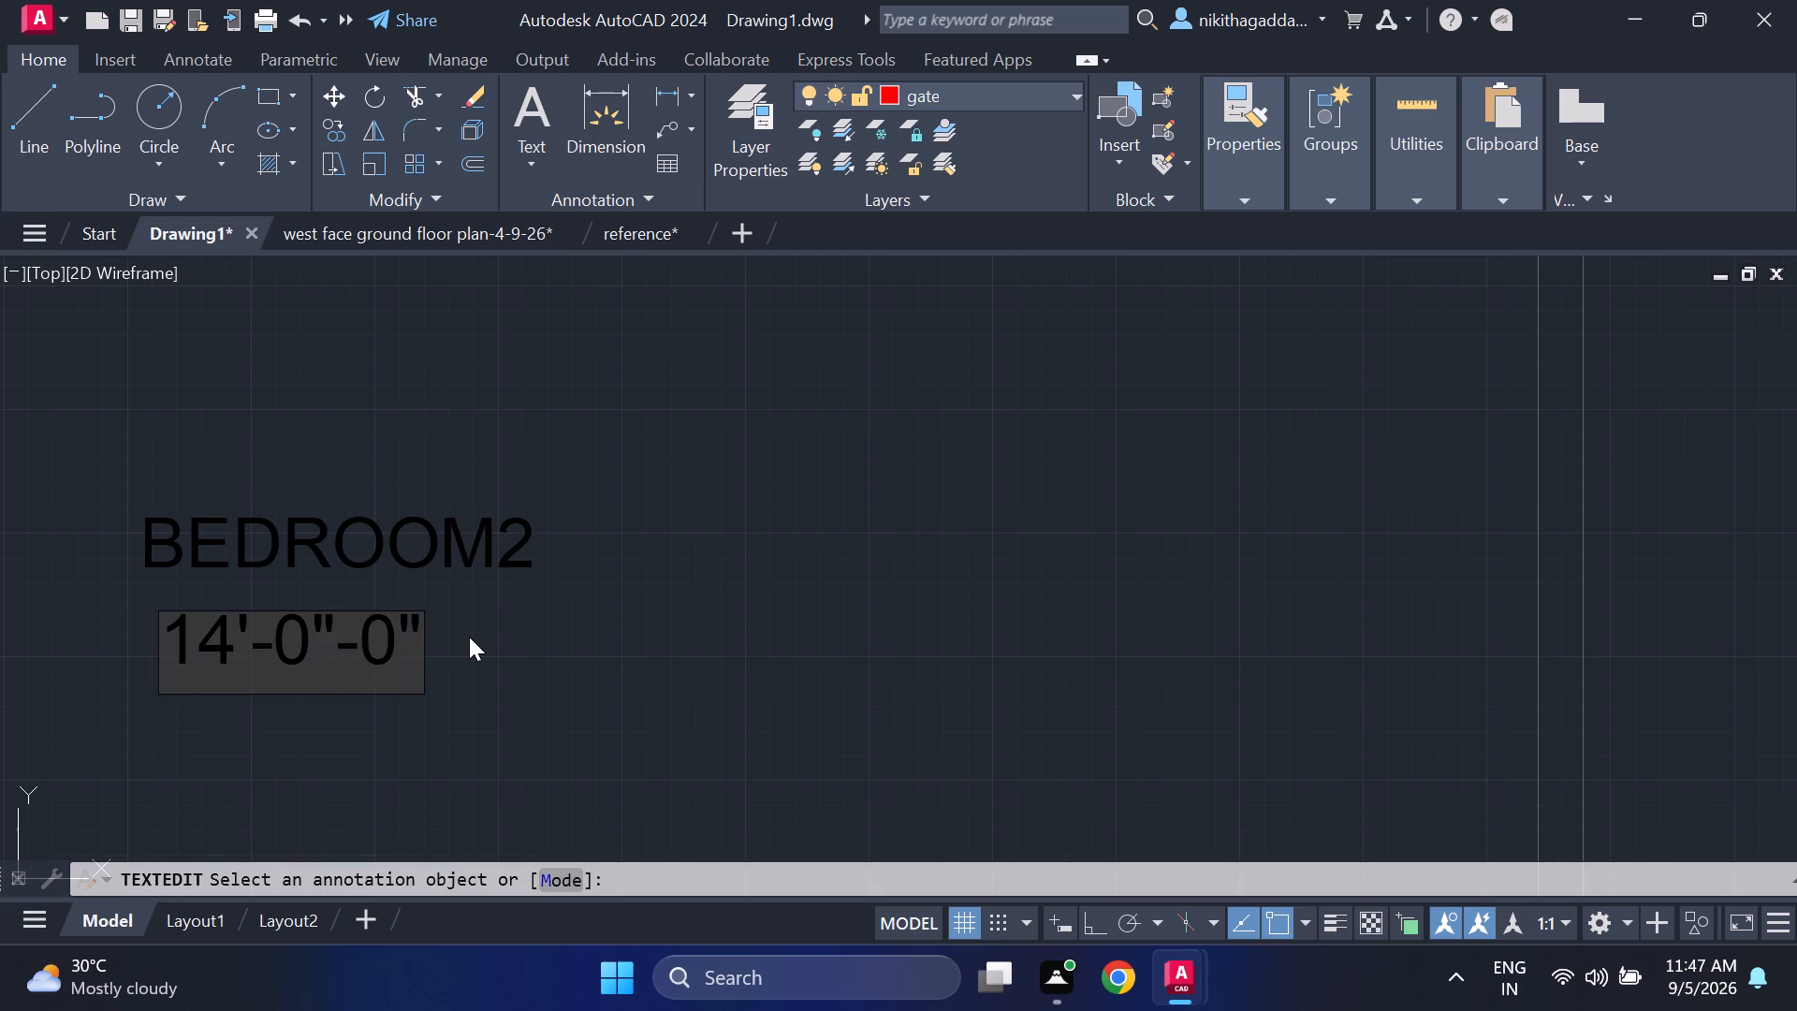
key(x)
text(11')
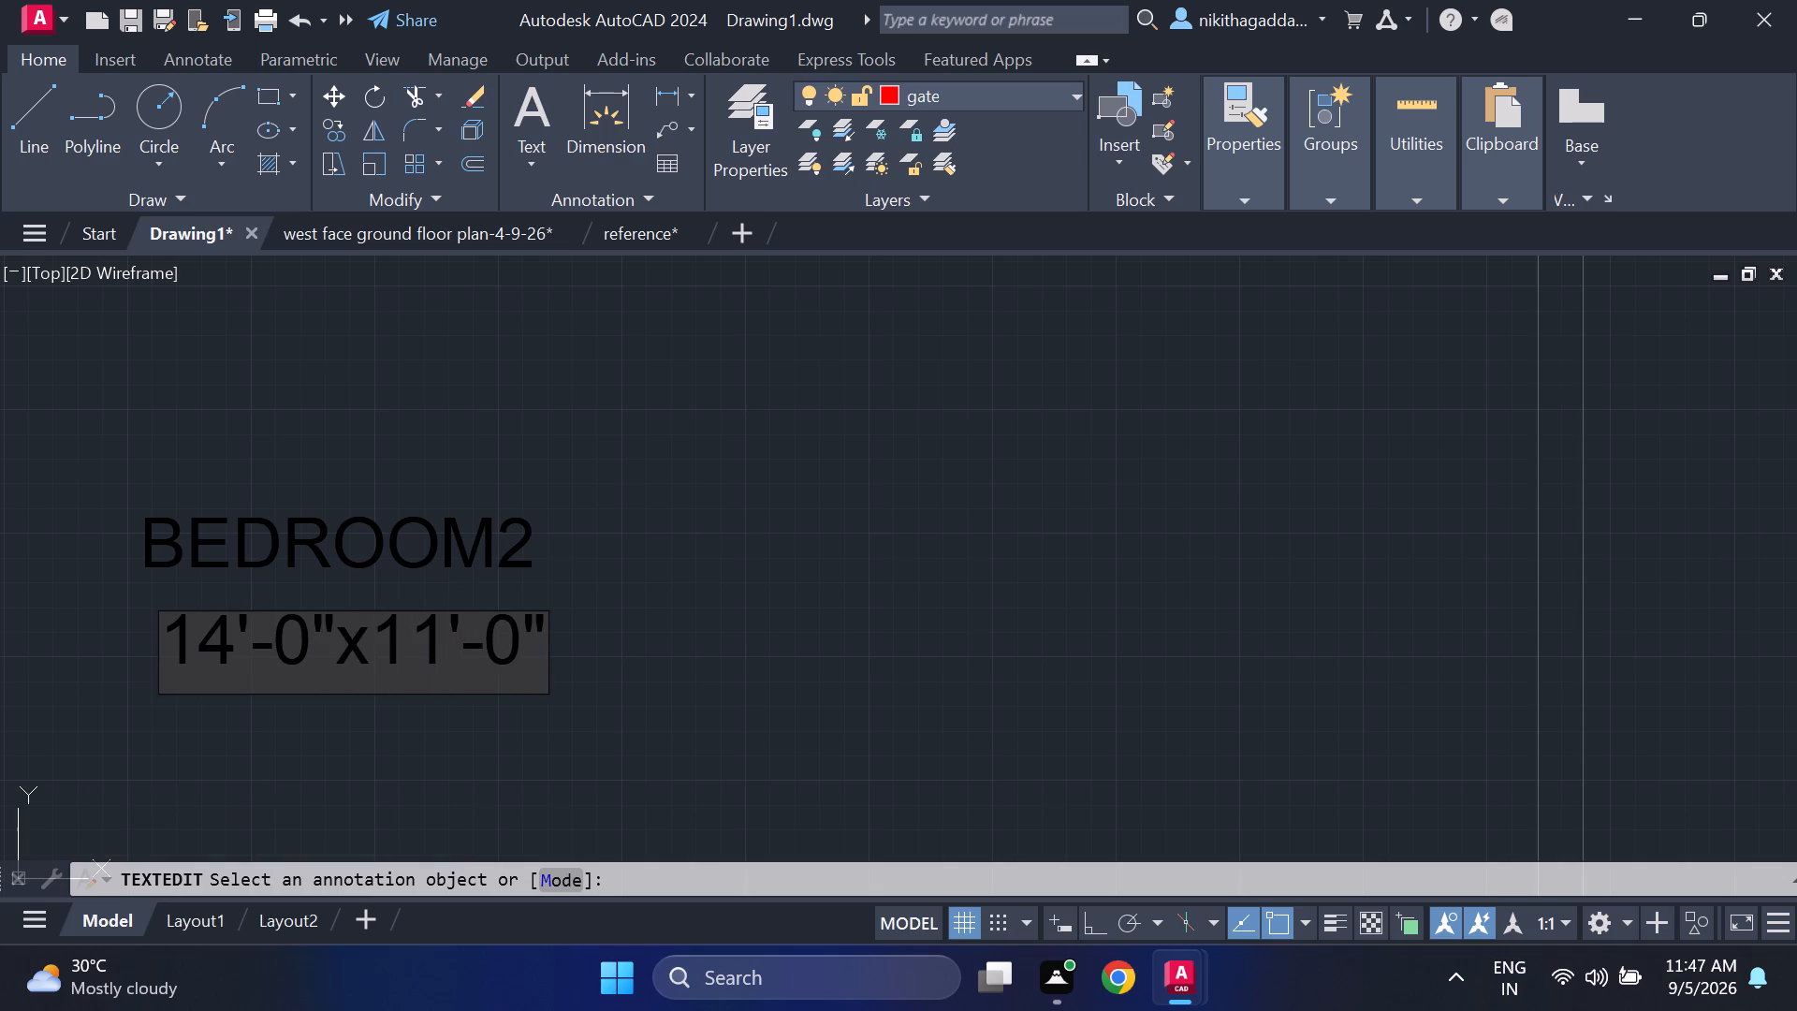
click(527, 646)
key(BackSpace)
key(6)
key(Return)
Edit the size text under the LIVING HALL label to read 21'-0"x11'-5".
key(Return)
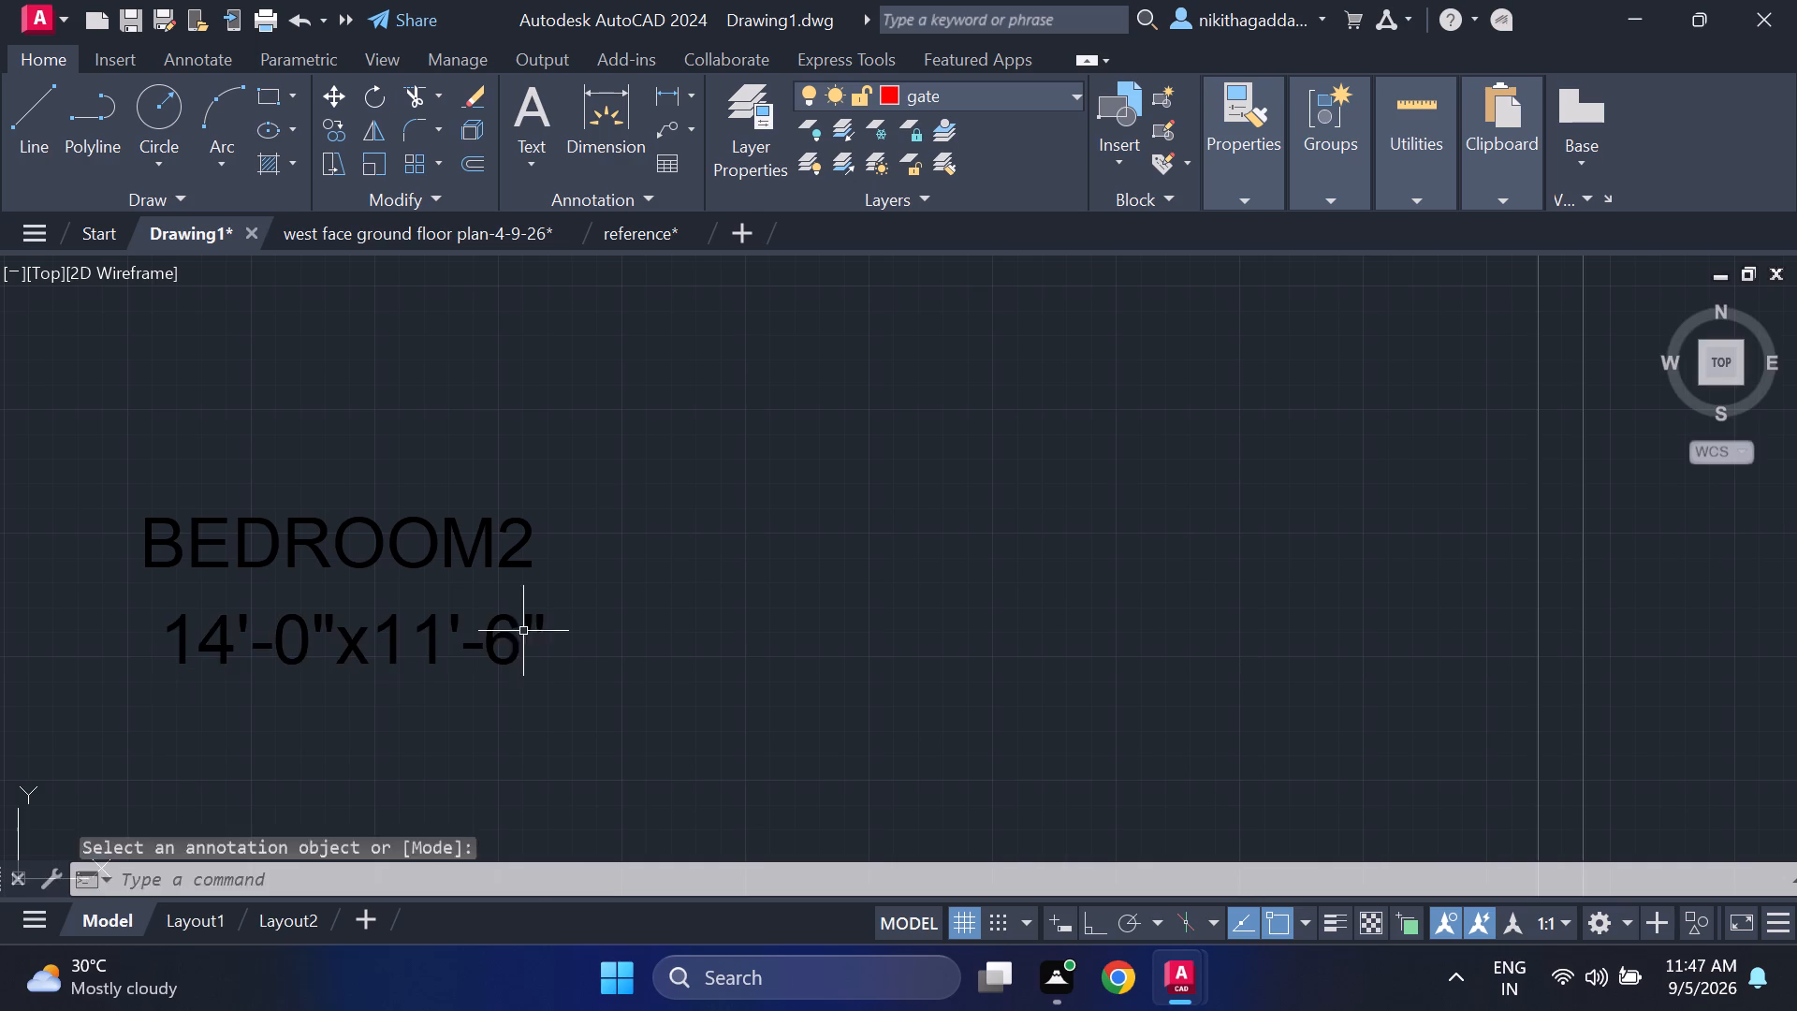
scroll(519, 647, down, 3)
middle_drag(514, 725, 746, 431)
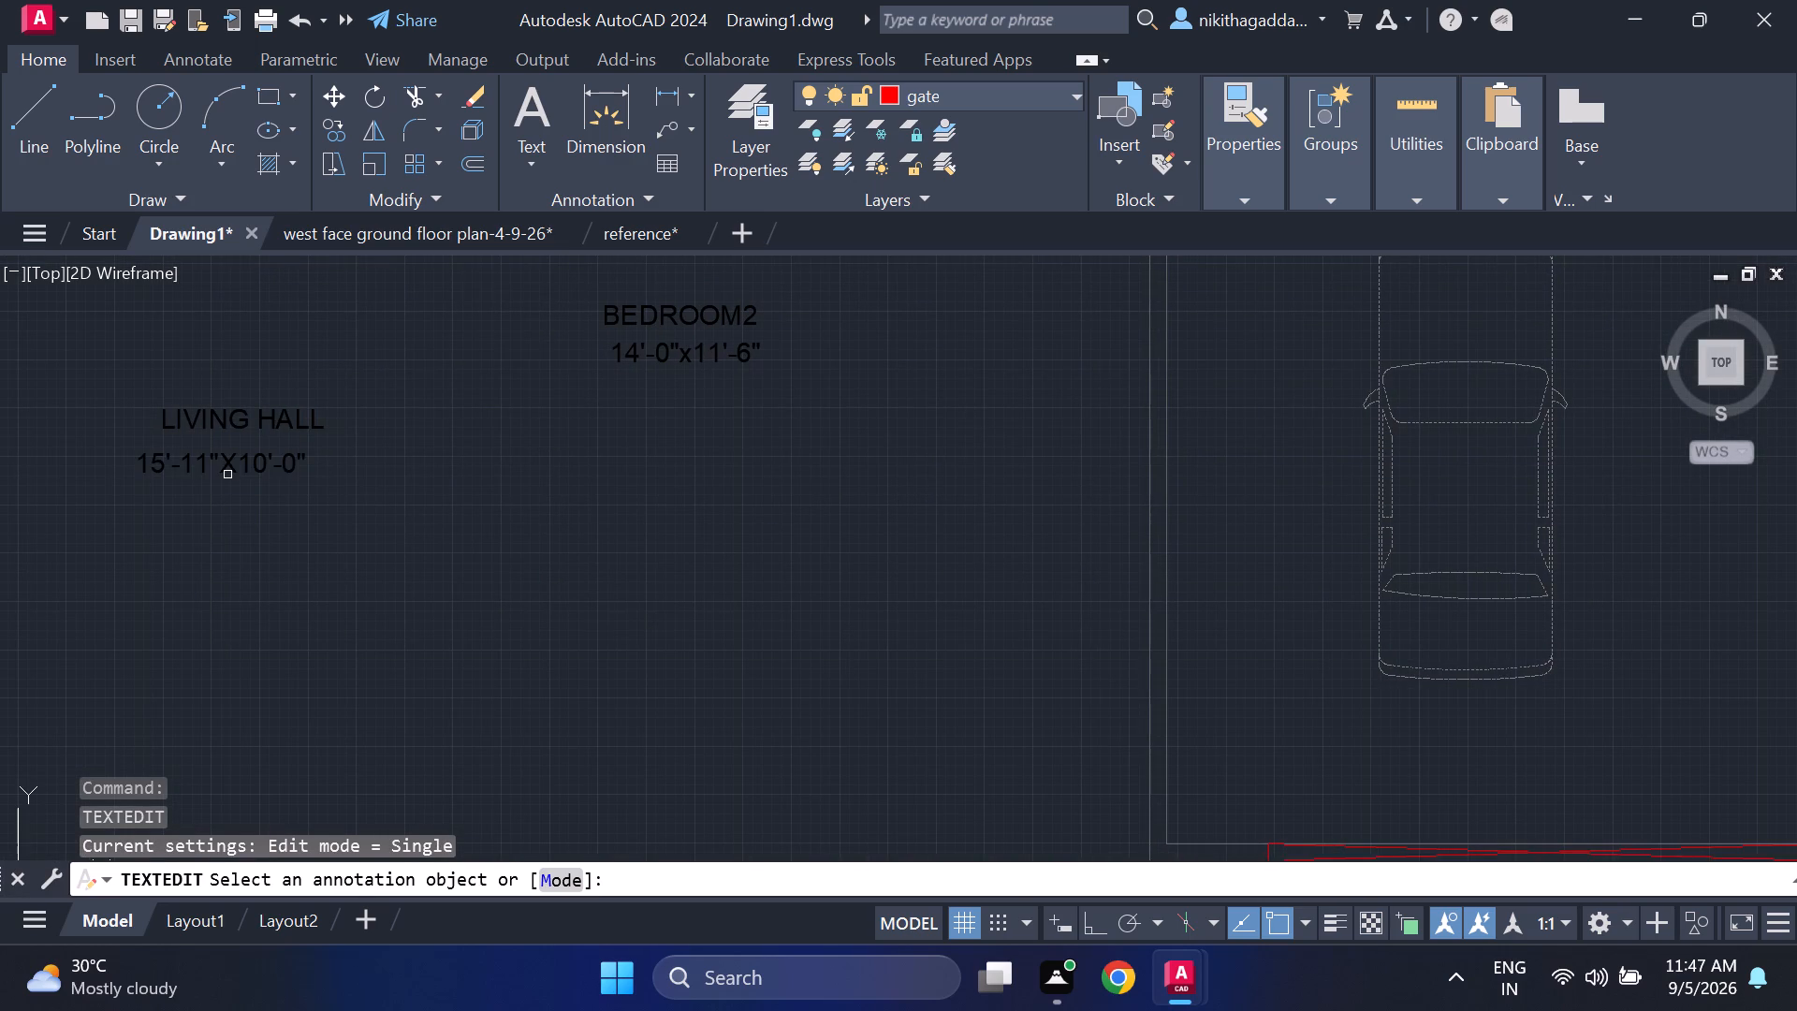
scroll(227, 476, down, 2)
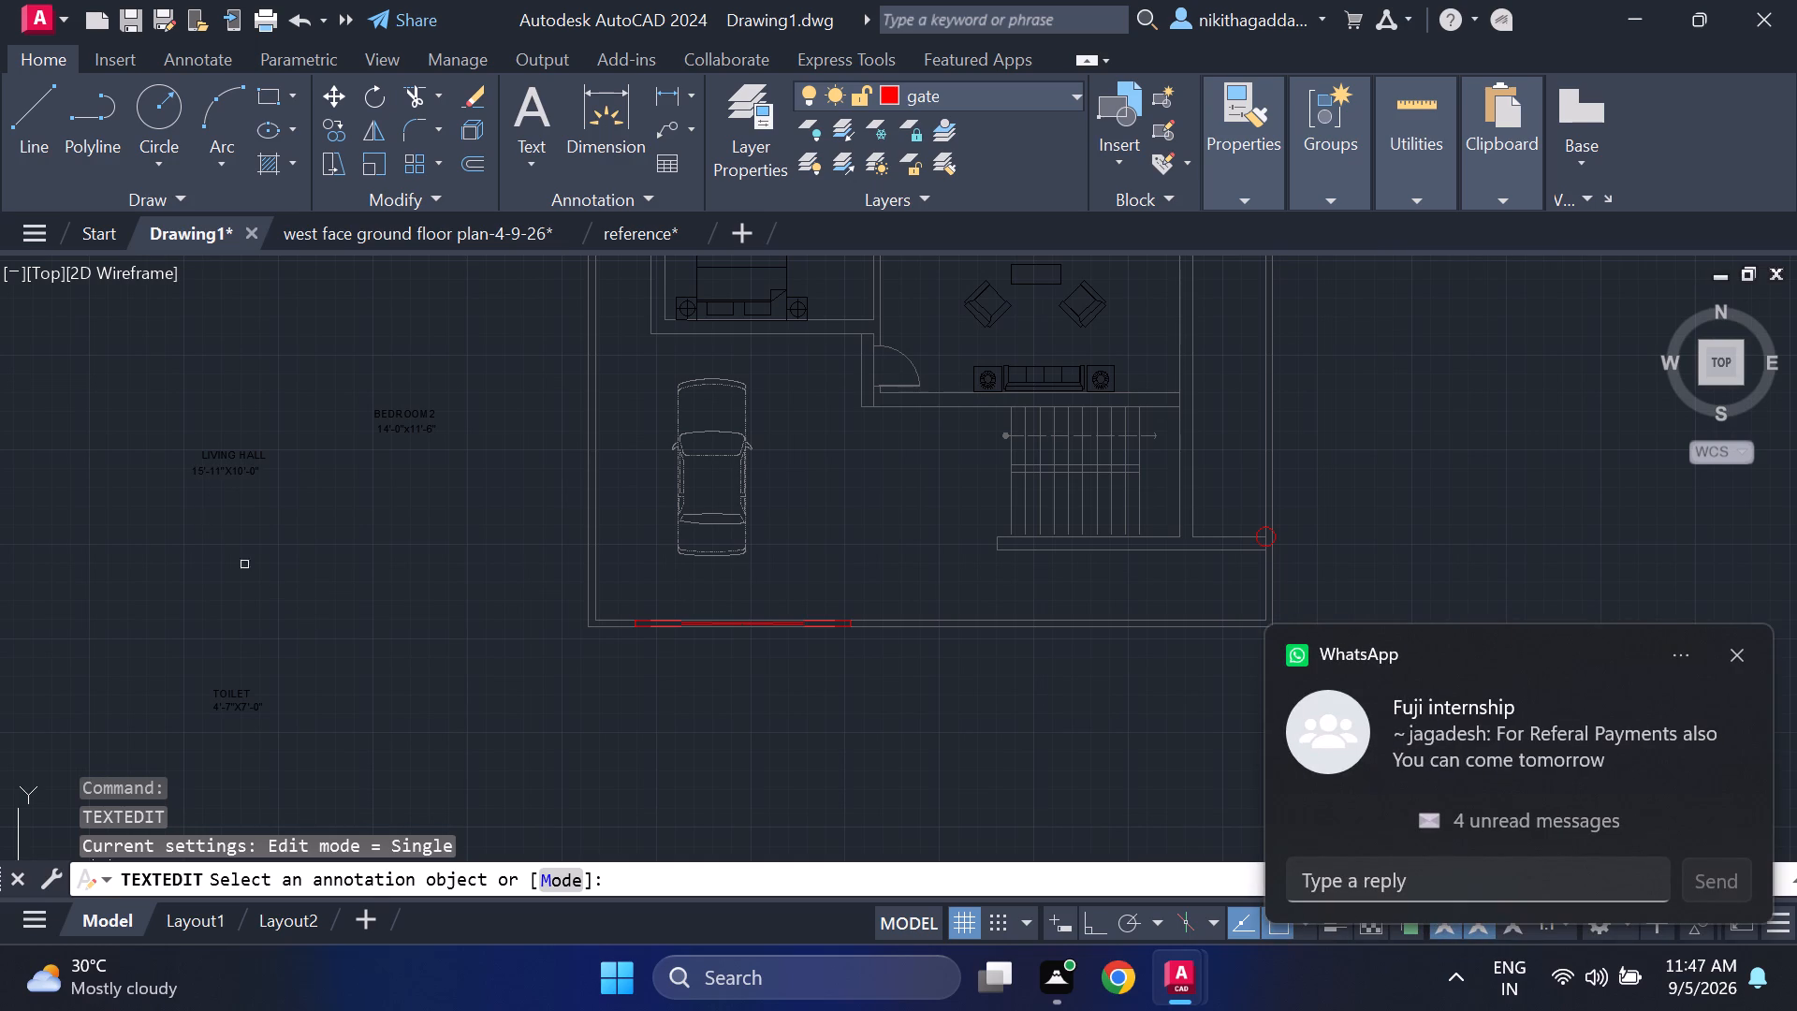
scroll(208, 458, up, 2)
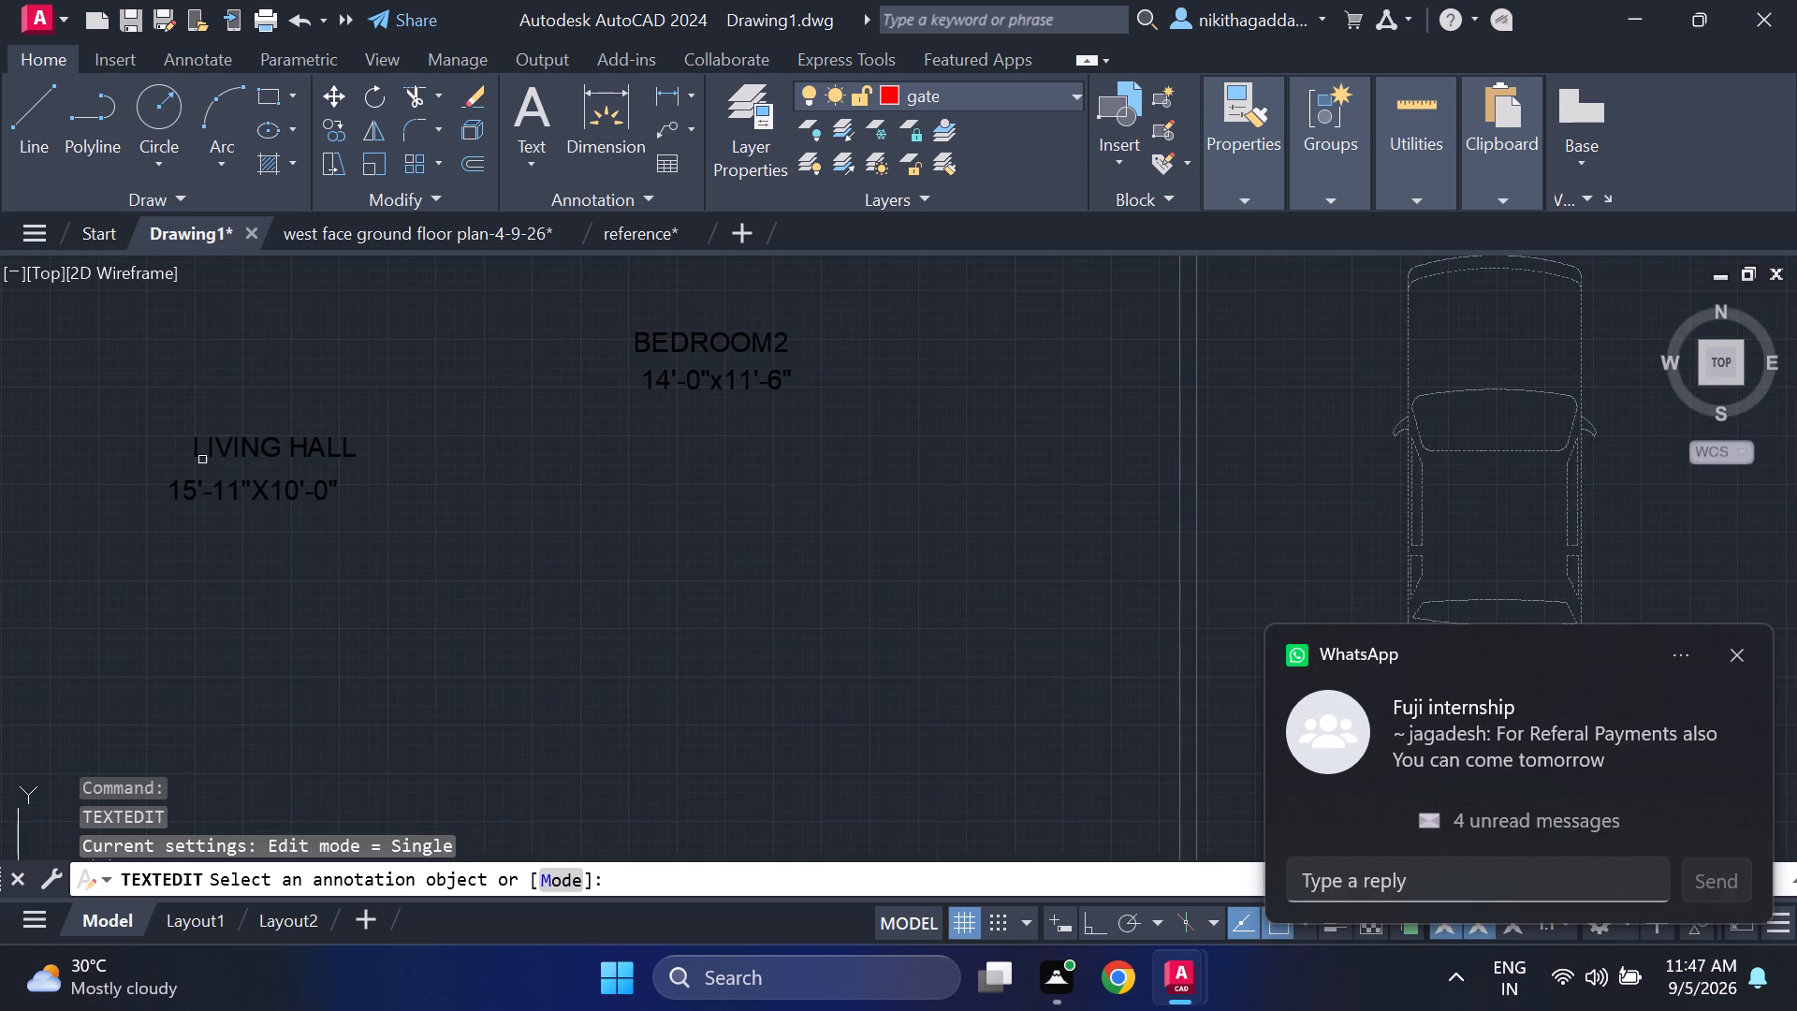
scroll(200, 460, down, 1)
middle_drag(196, 462, 322, 492)
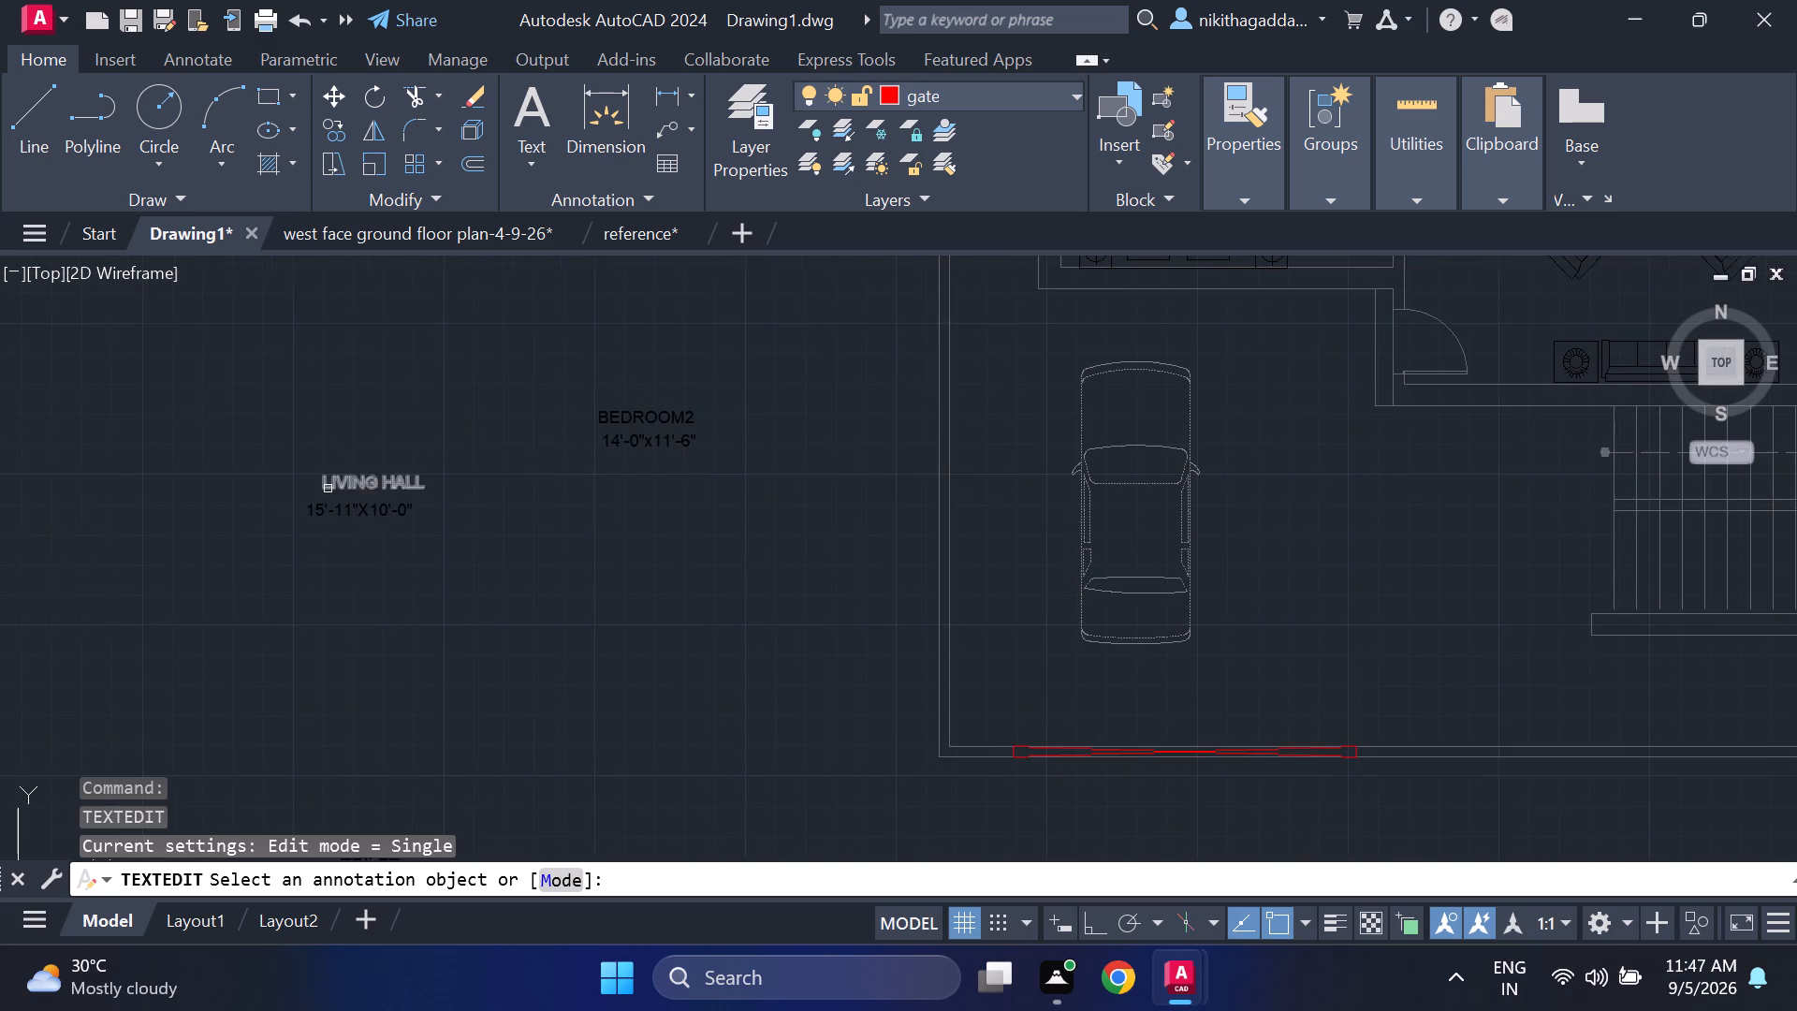
scroll(328, 489, up, 1)
scroll(416, 512, up, 2)
double_click(416, 534)
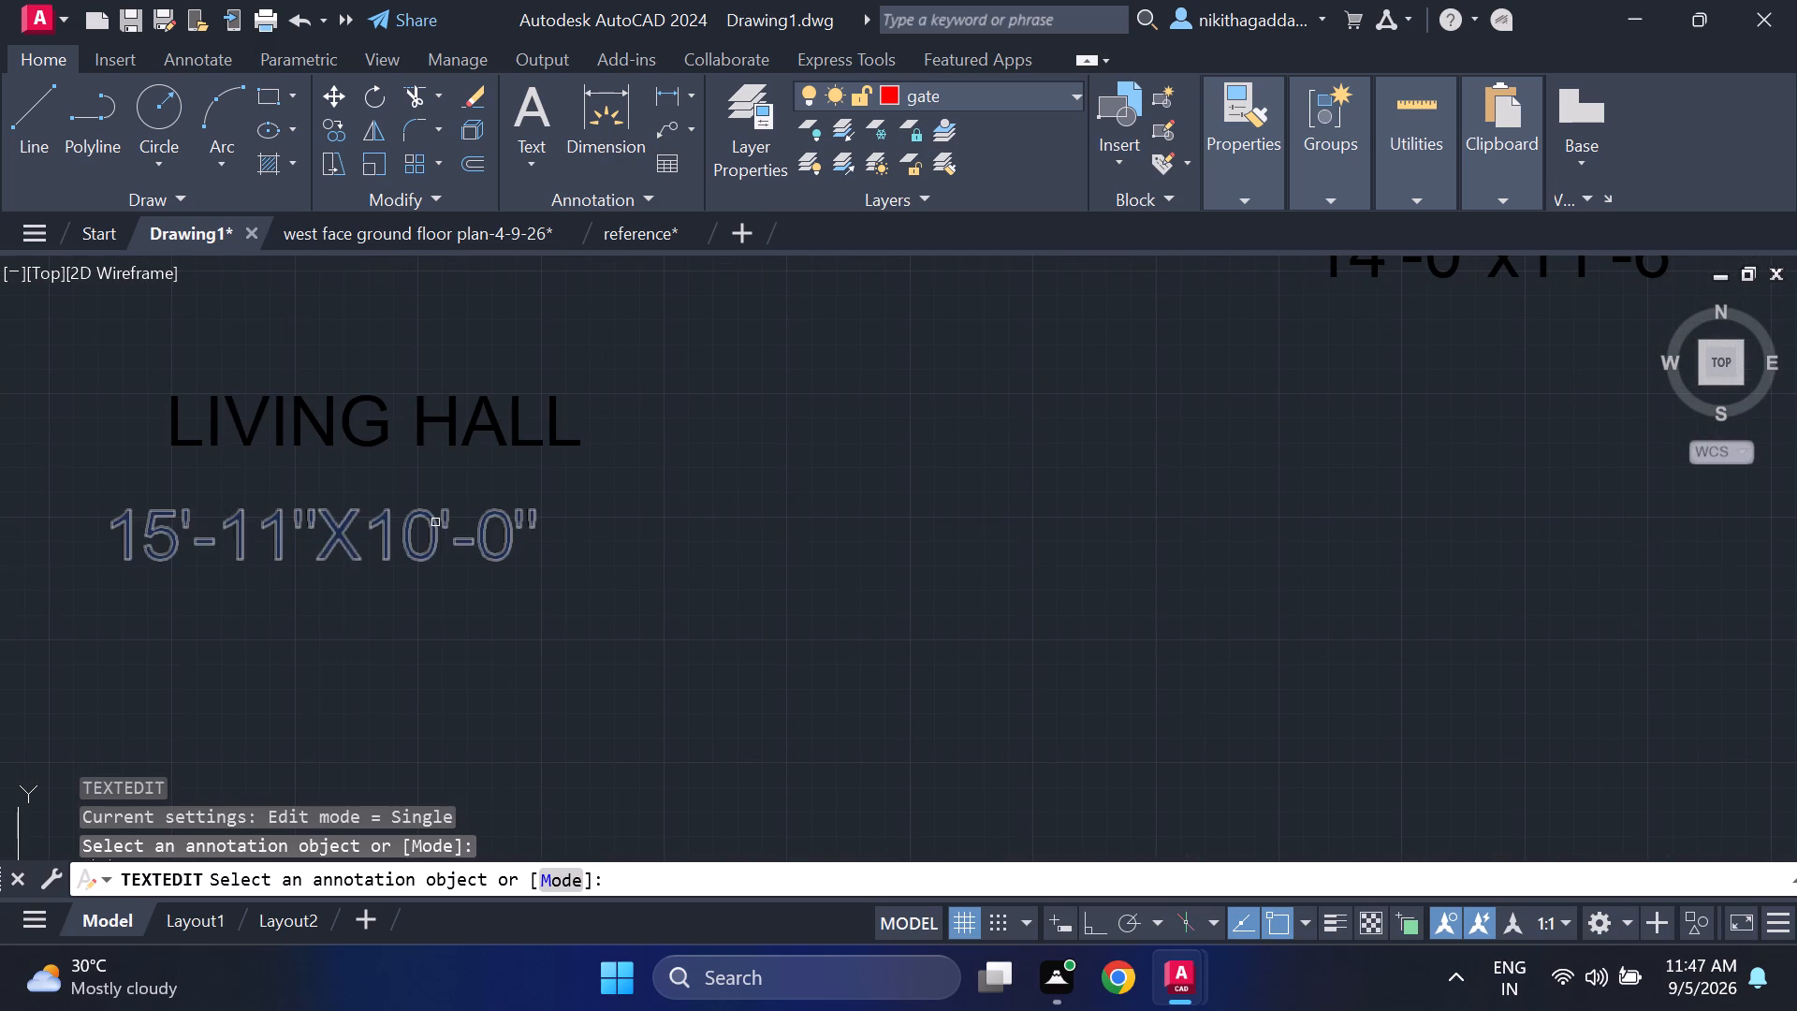
double_click(436, 522)
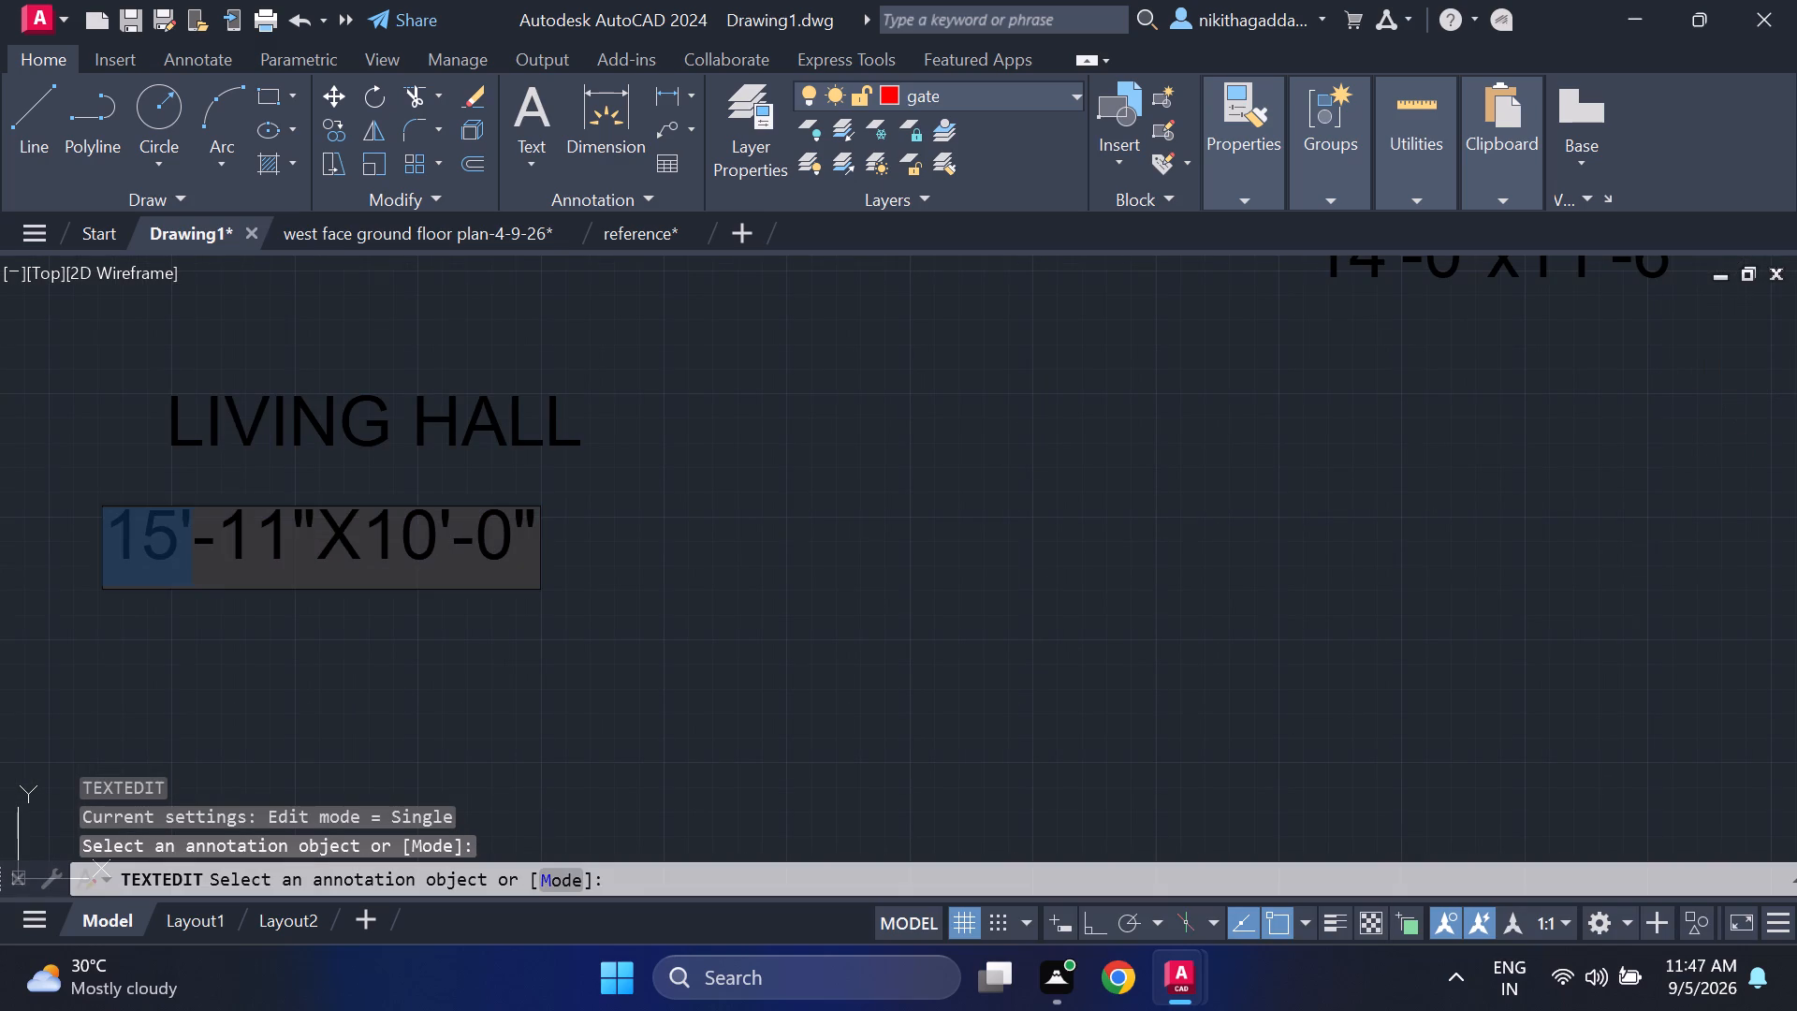
click(512, 543)
key(BackSpace)
key(BackSpace)
key(BackSpace)
key(BackSpace)
key(BackSpace)
key(BackSpace)
key(BackSpace)
key(BackSpace)
key(BackSpace)
key(BackSpace)
key(BackSpace)
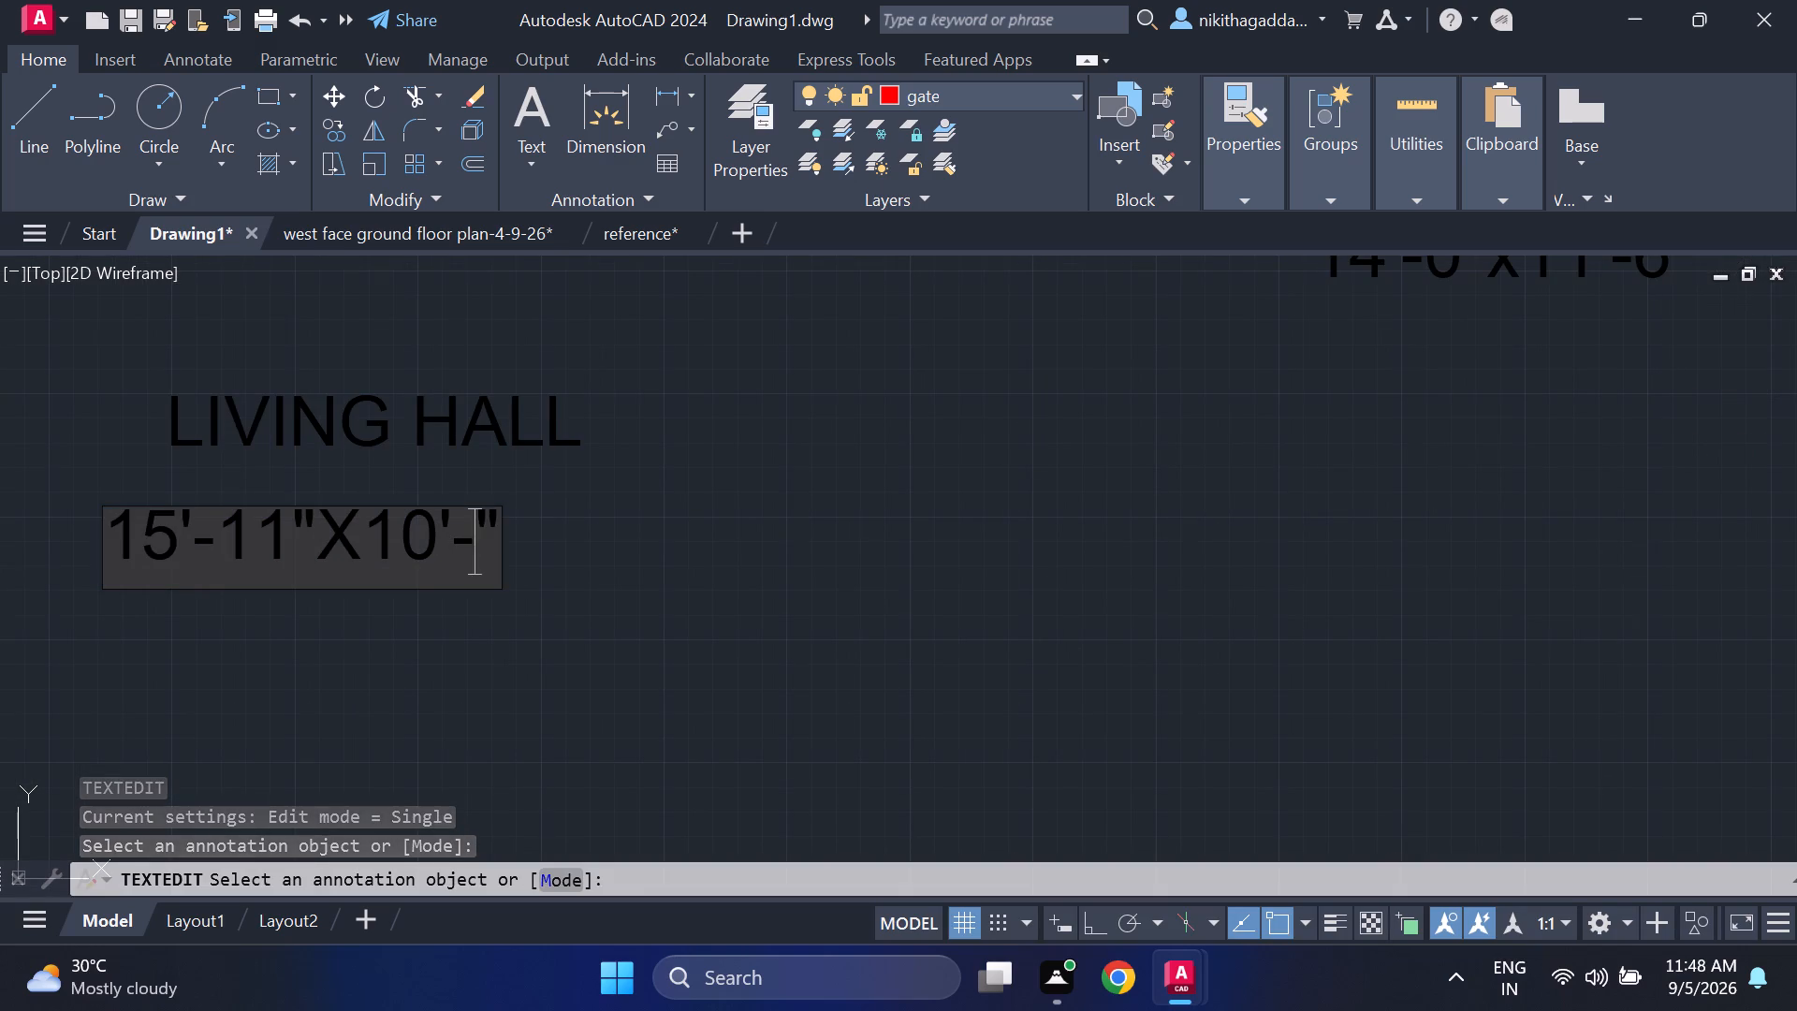
key(BackSpace)
key(BackSpace)
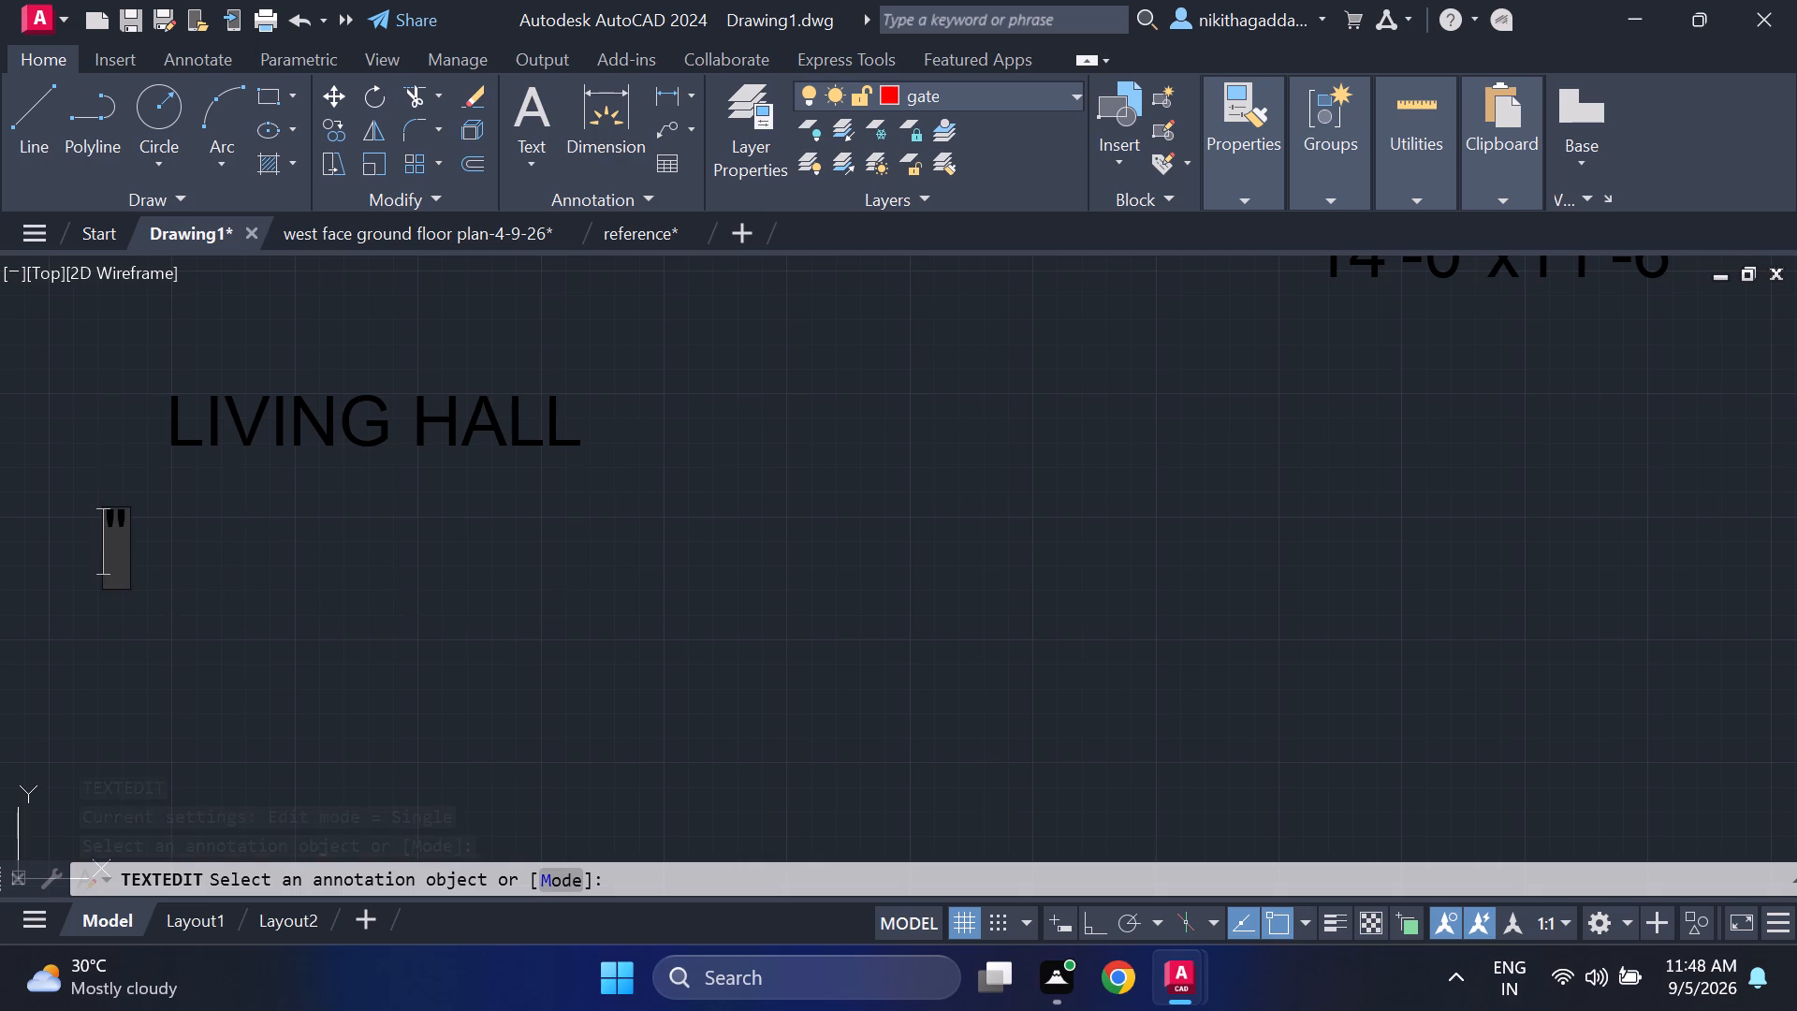
text(21')
key(BackSpace)
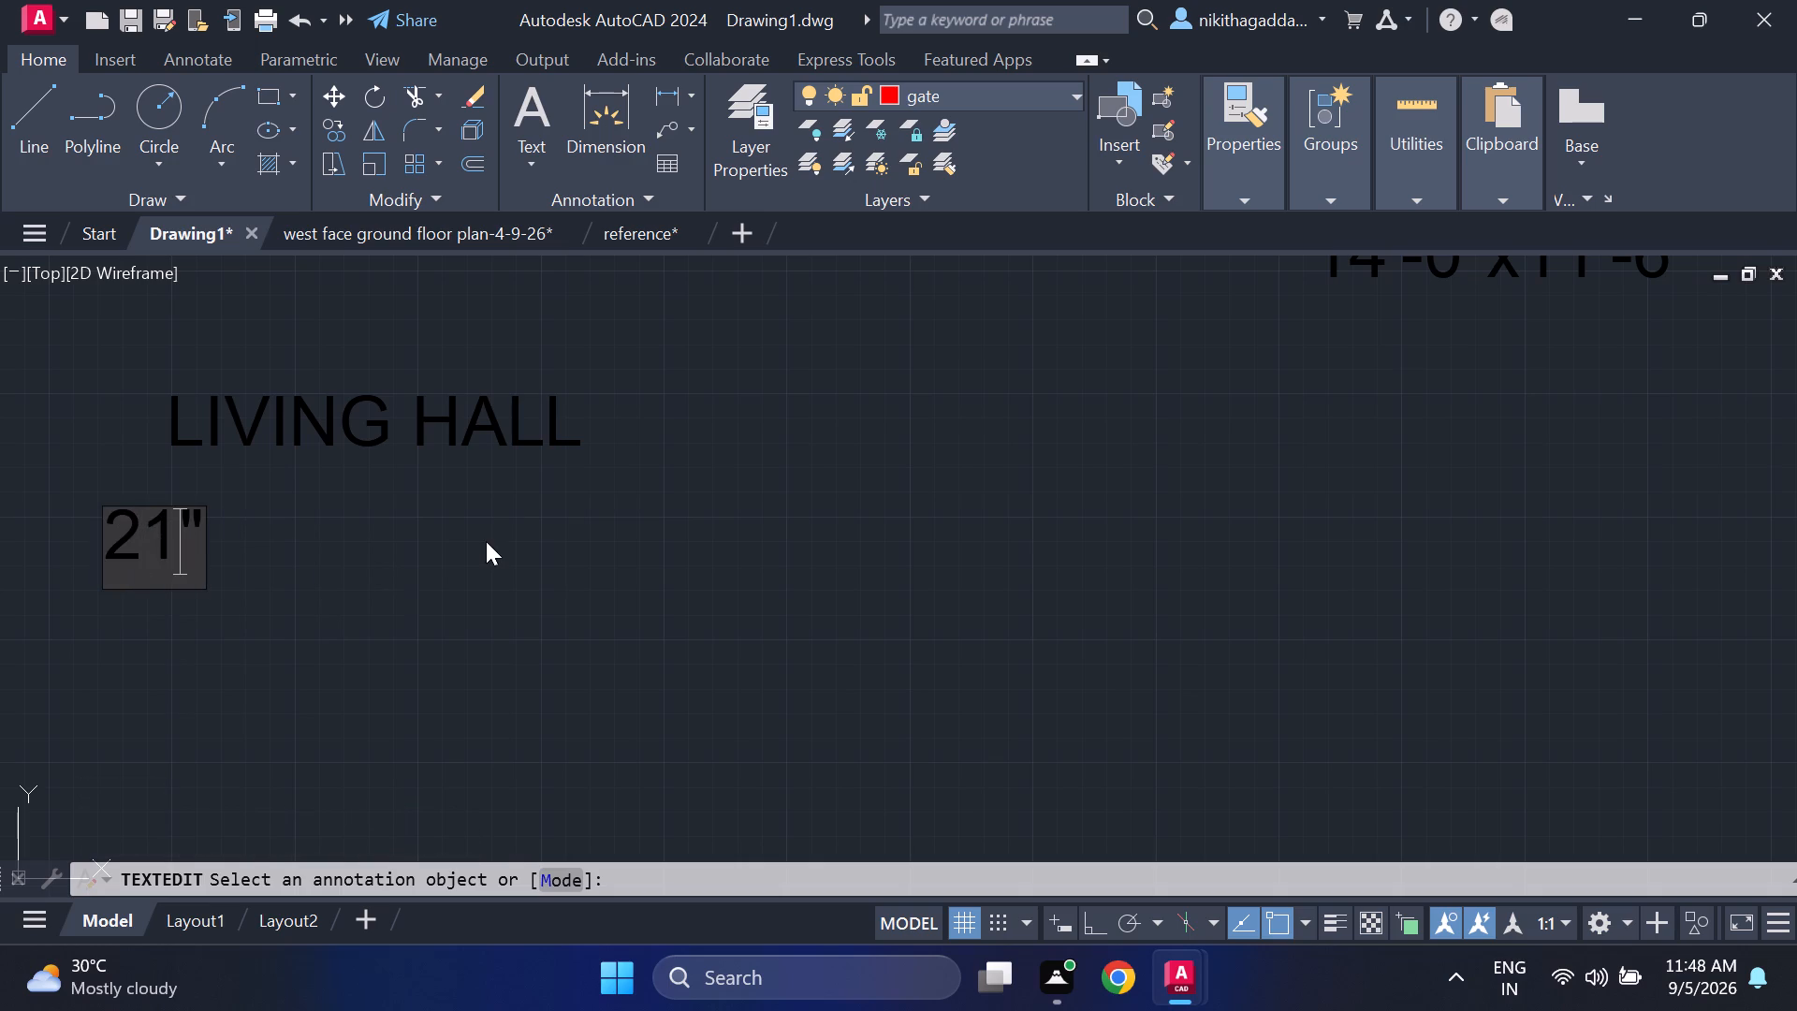
click(201, 526)
key(BackSpace)
key(apostrophe)
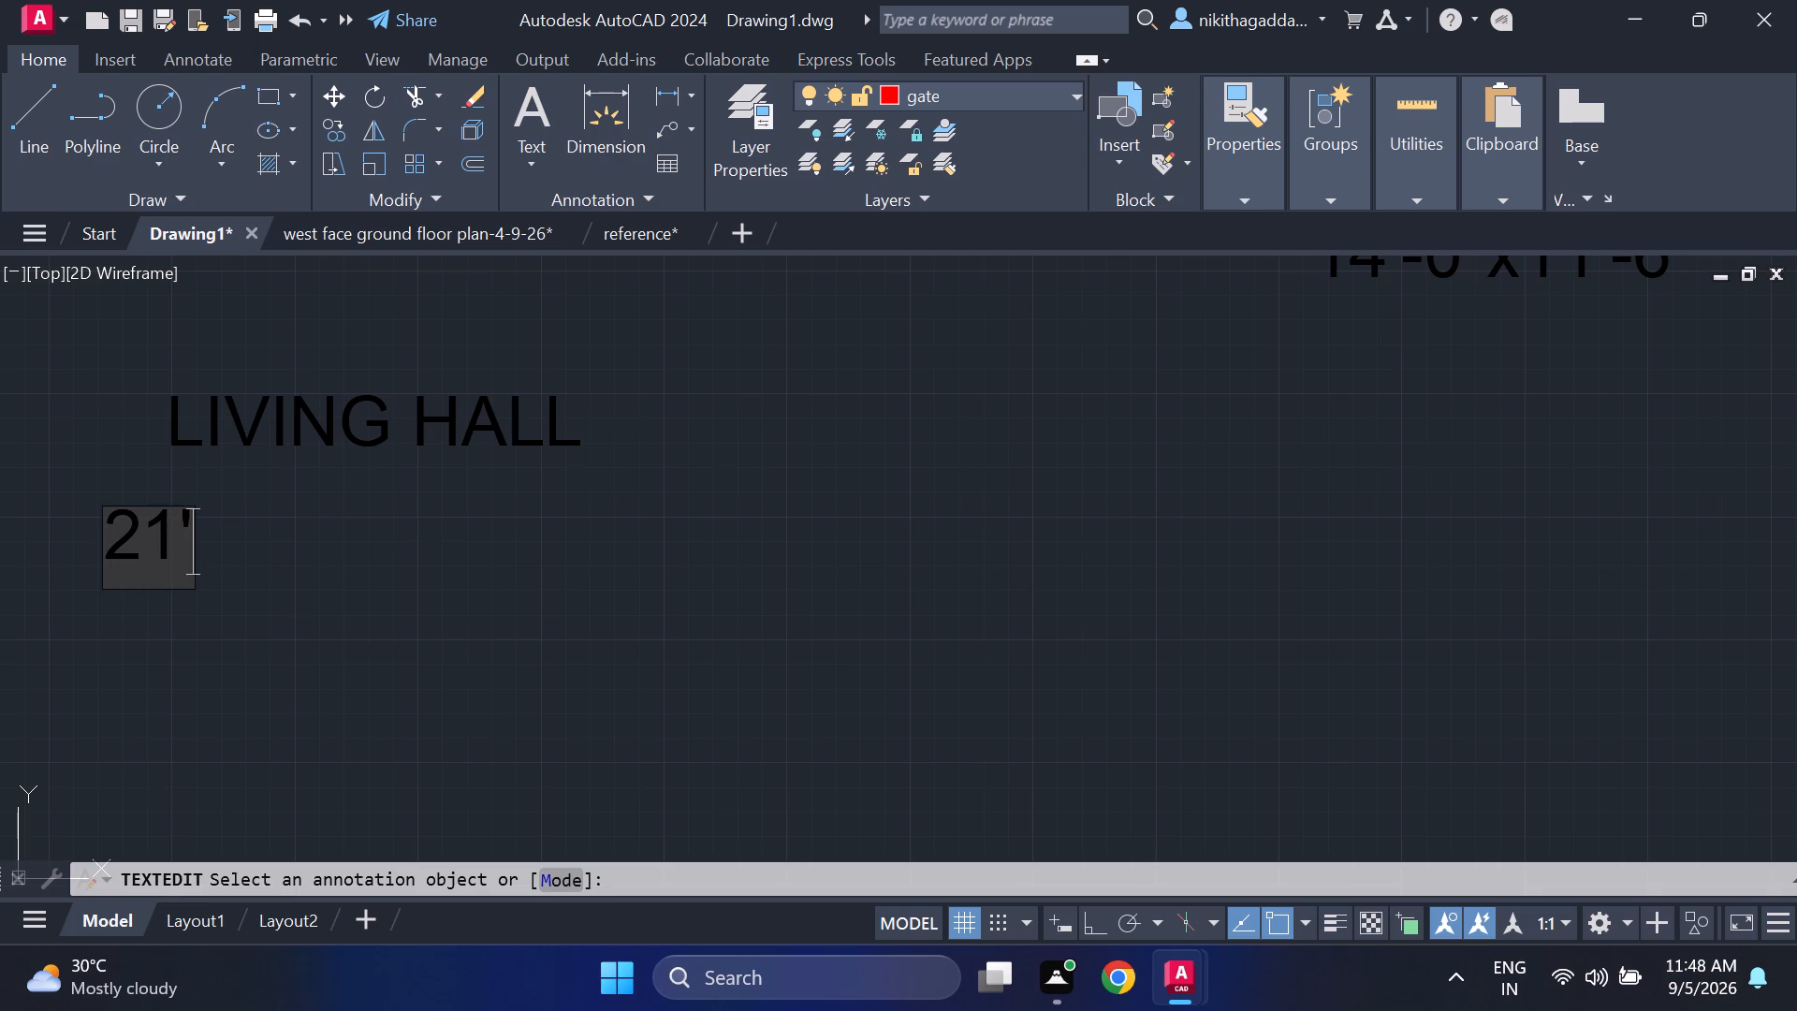
text(-0")
key(x)
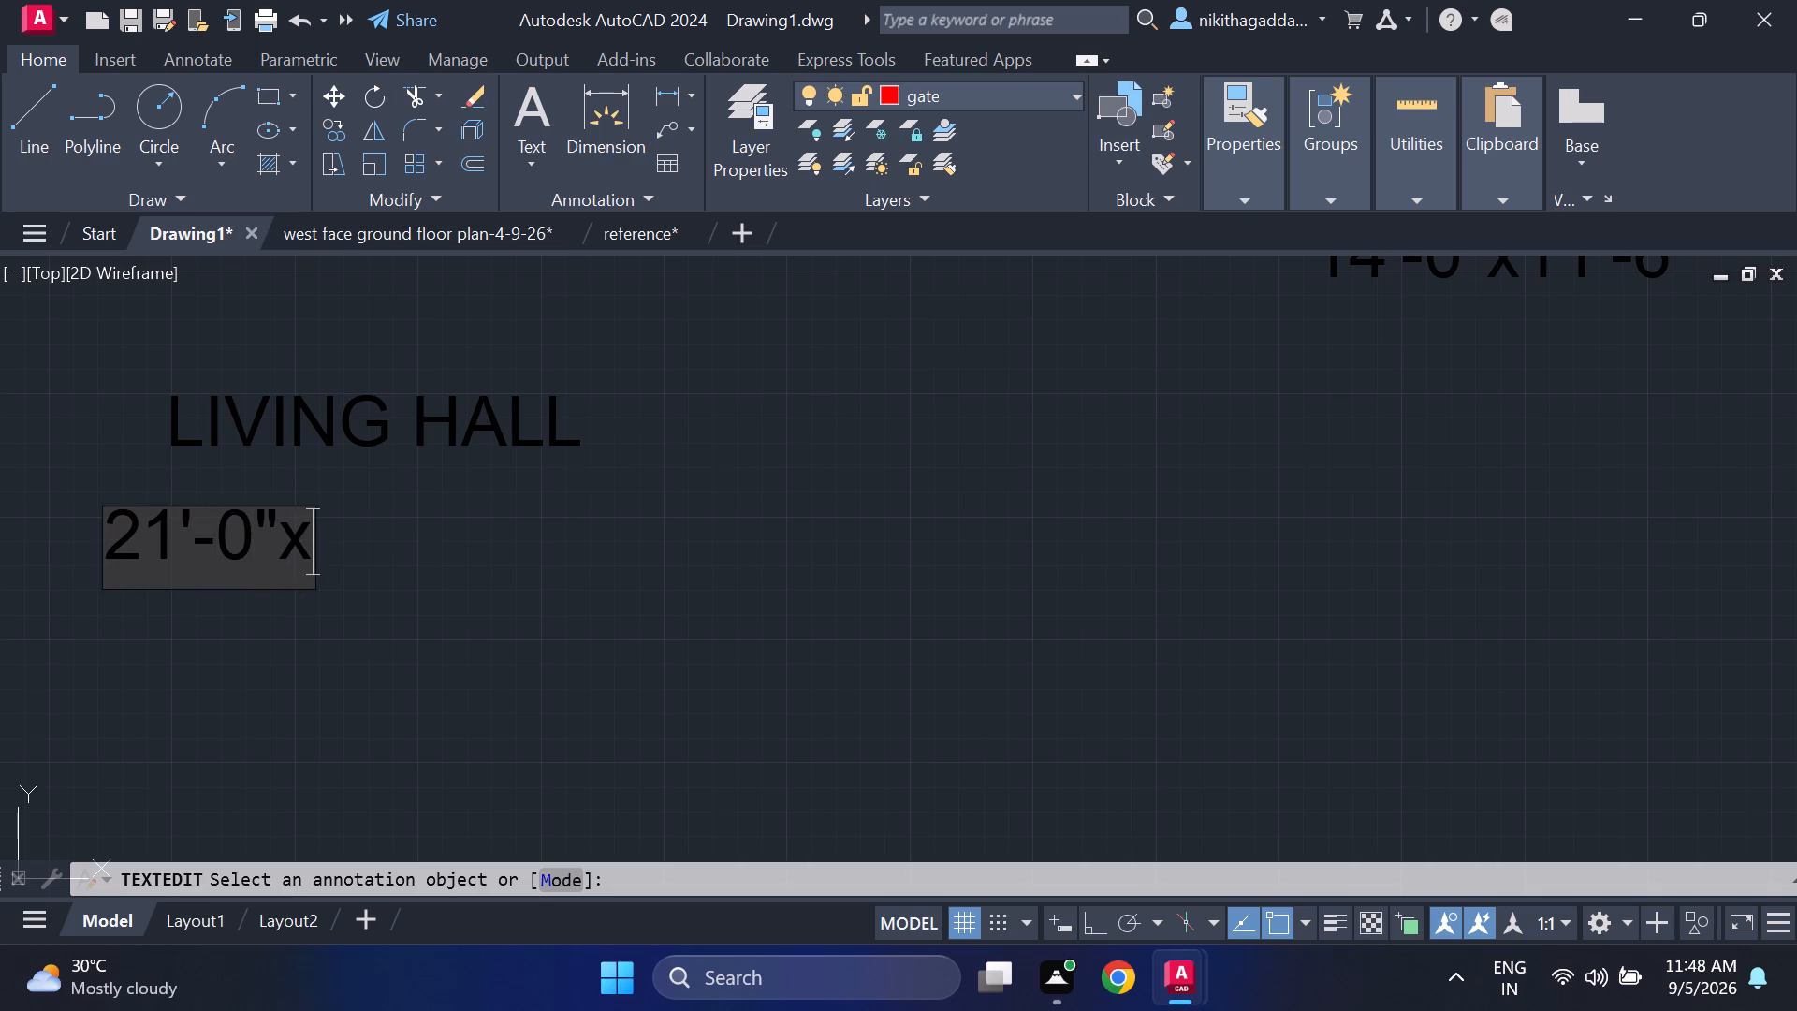
text(11')
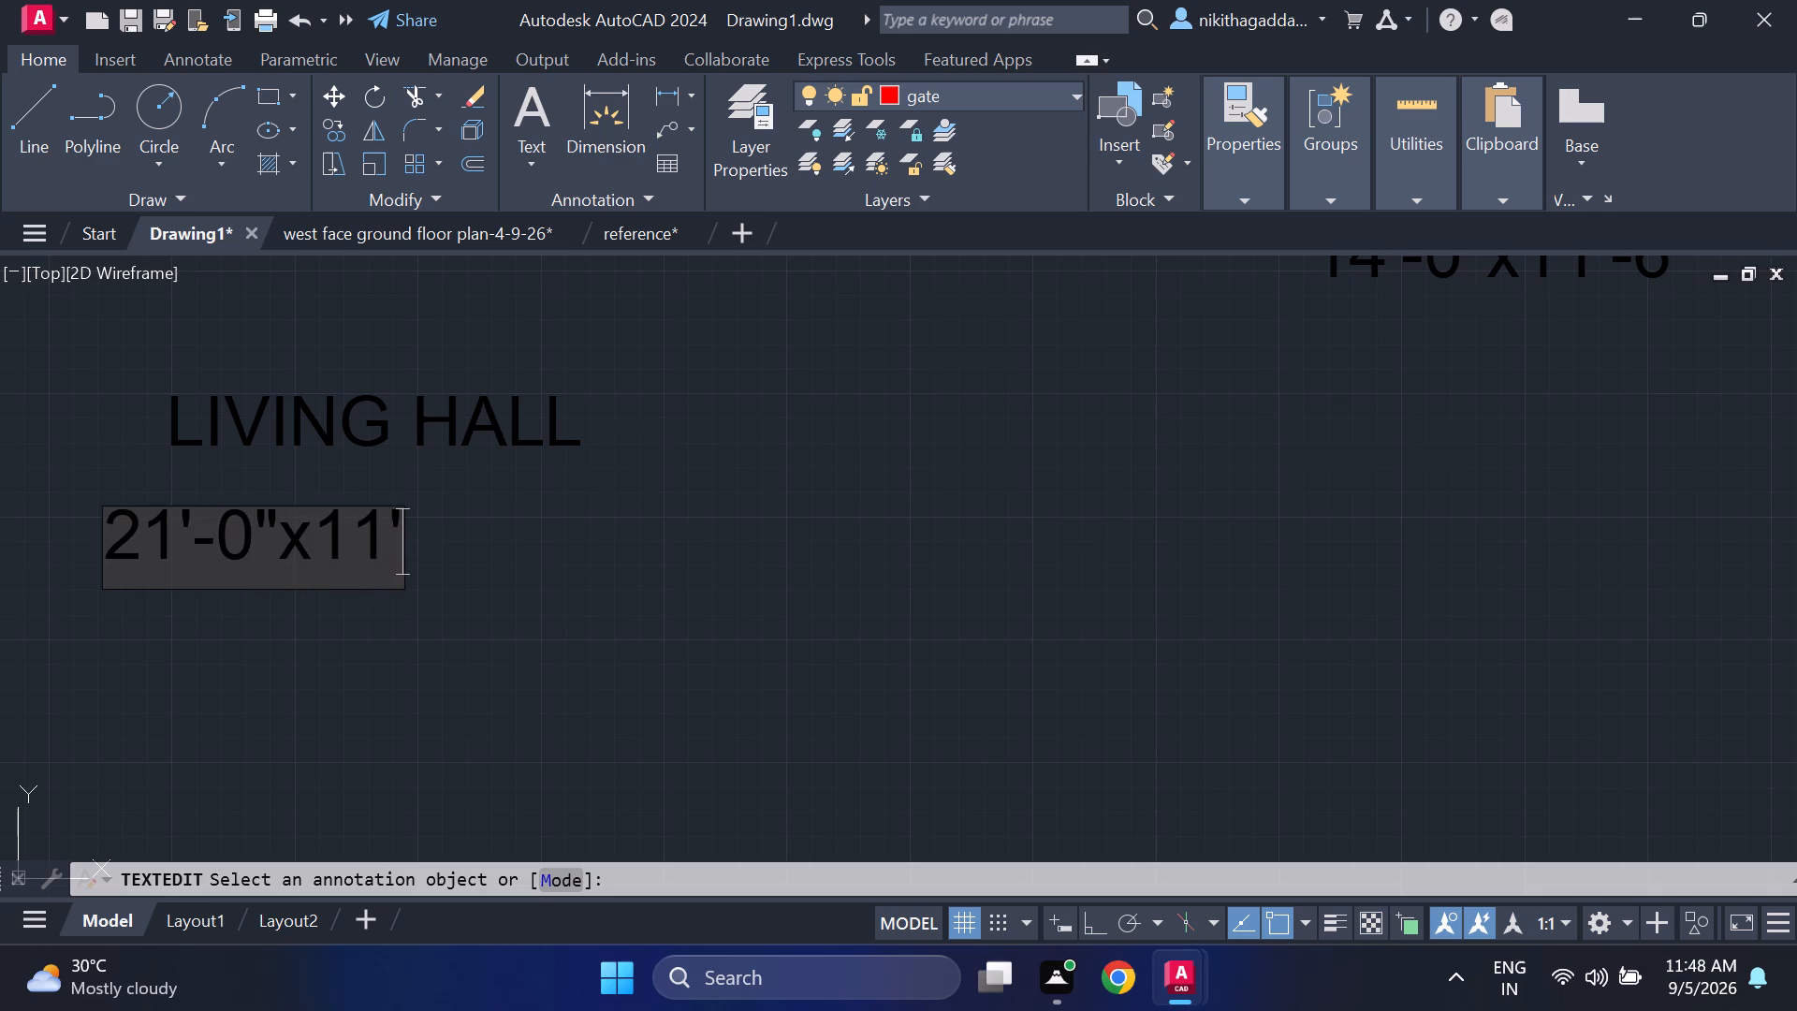
text(-5)
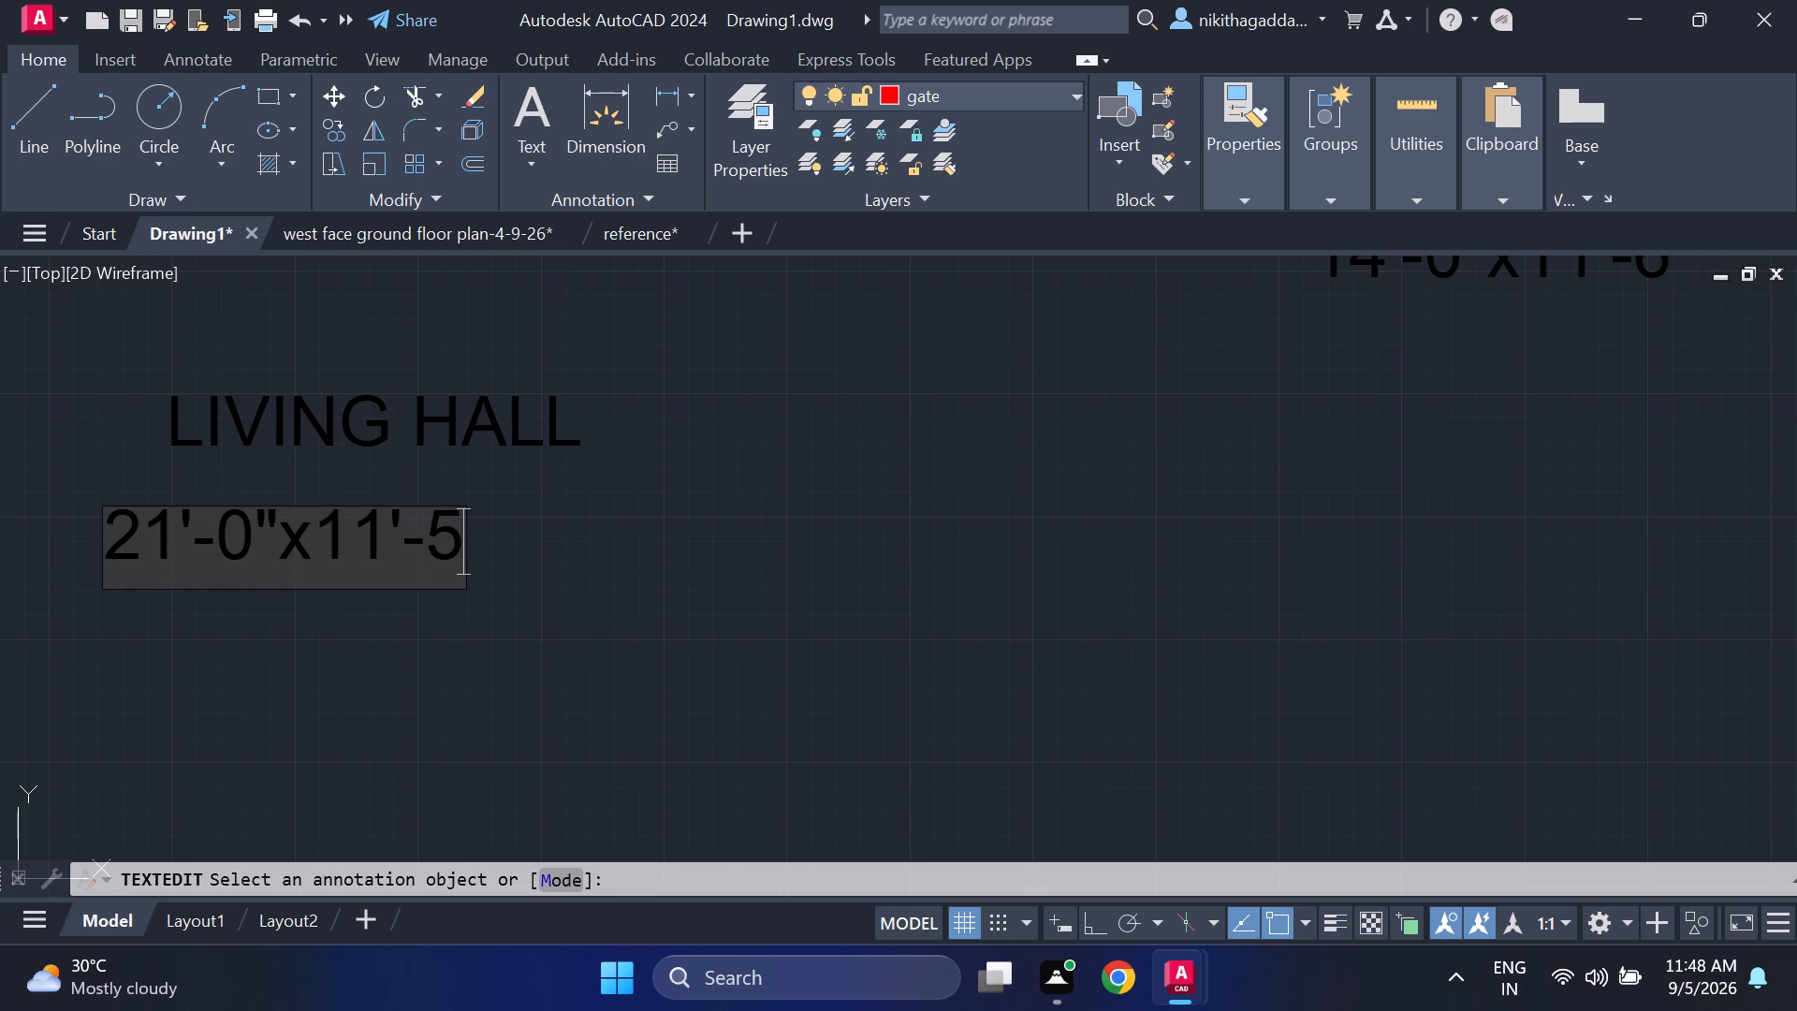
key(shift+quotedbl)
key(Return)
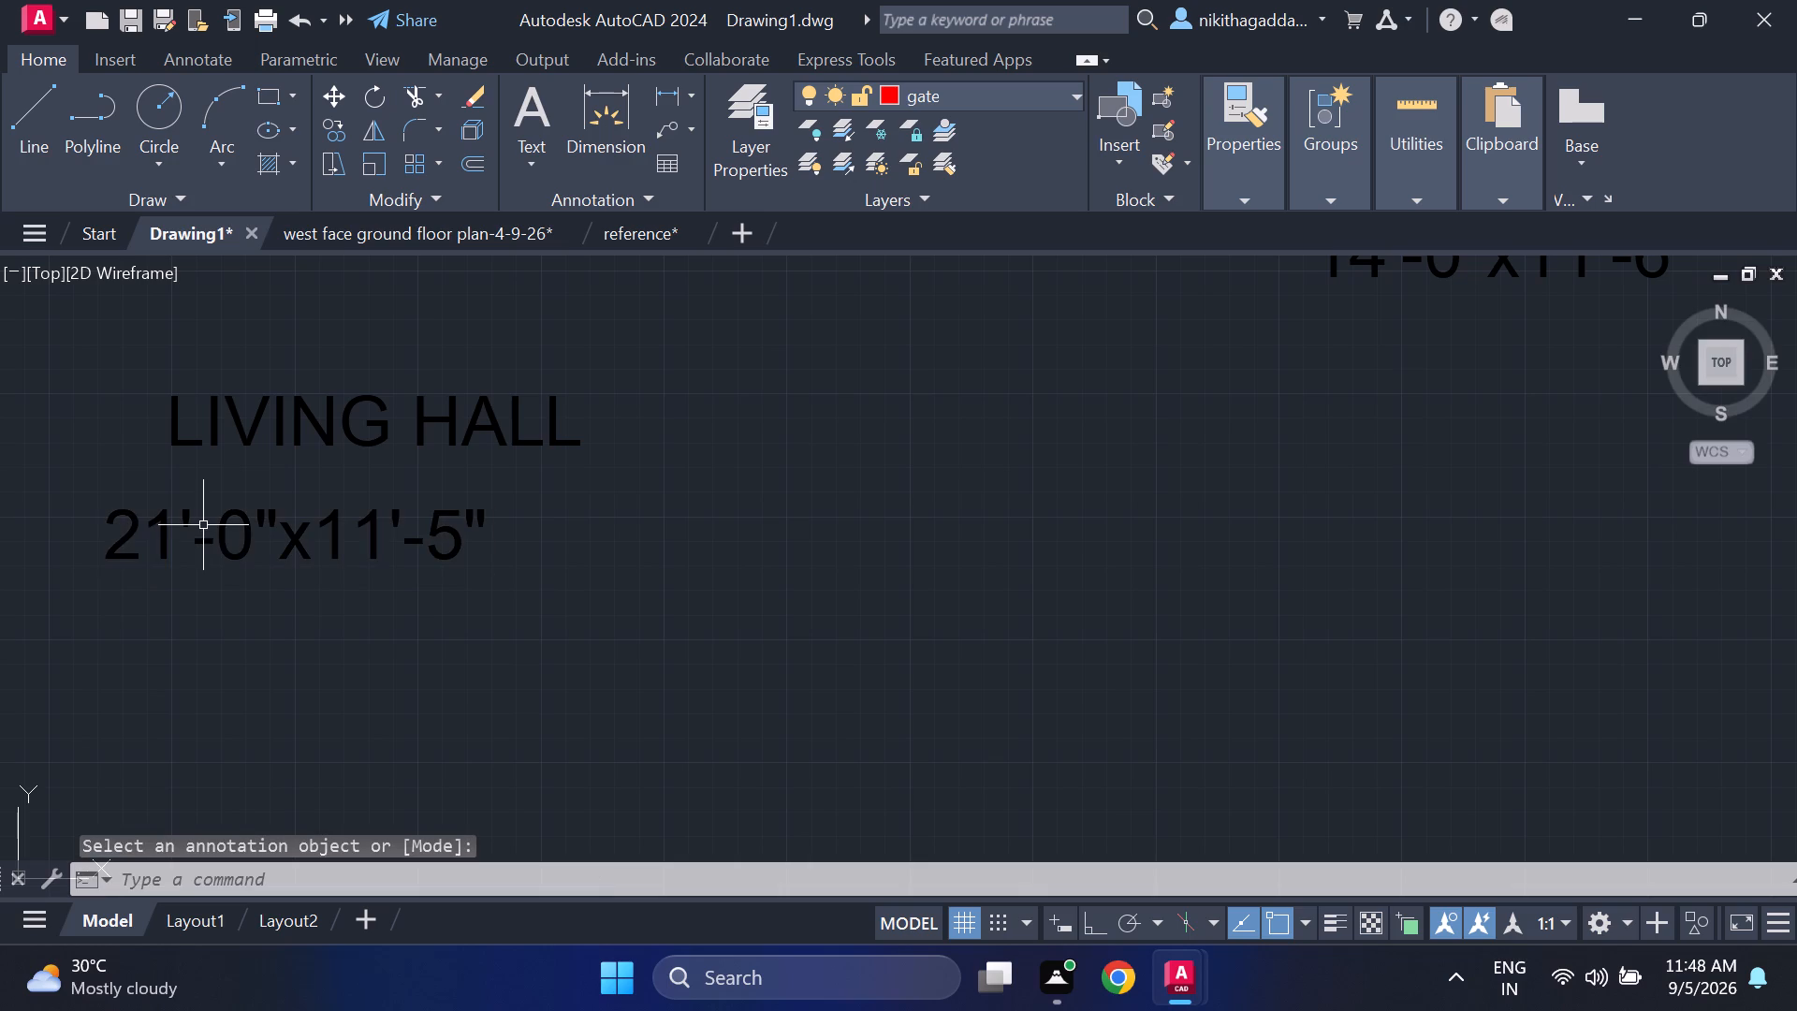
Move the living hall size text slightly east so it starts beneath the beginning of the LIVING HALL name.
scroll(281, 508, down, 5)
scroll(273, 486, up, 3)
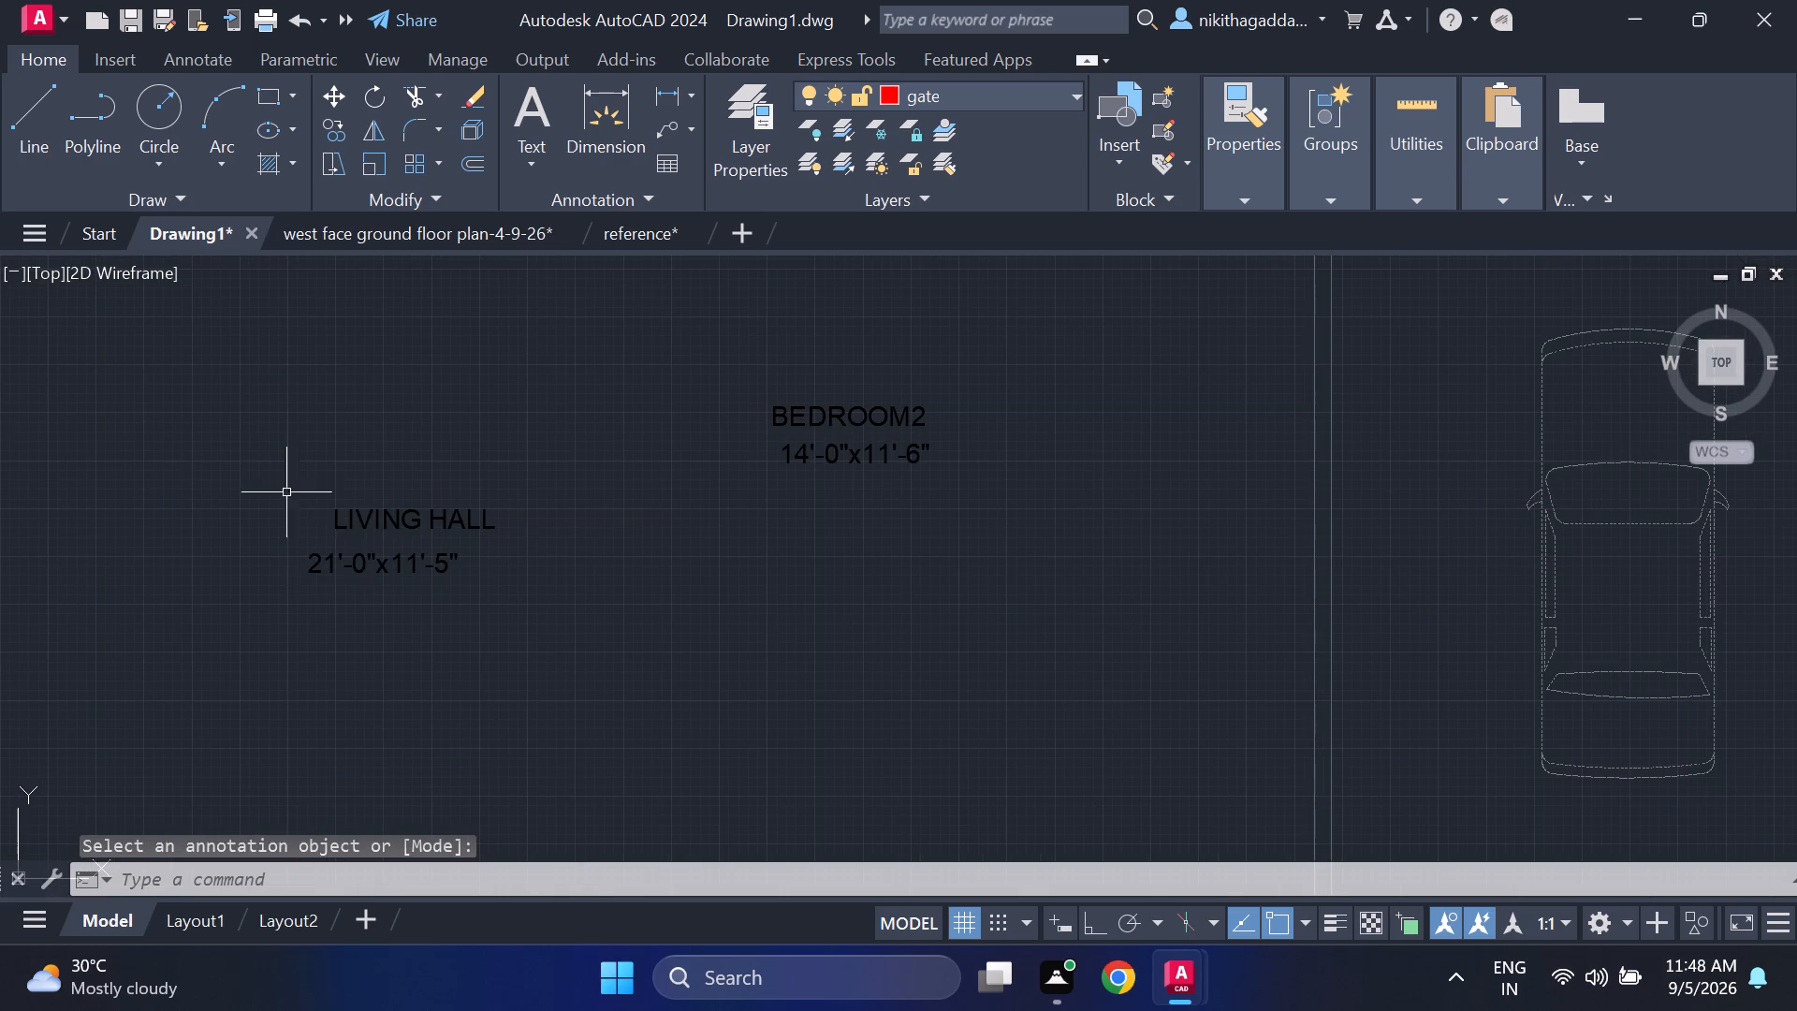
click(372, 558)
key(m)
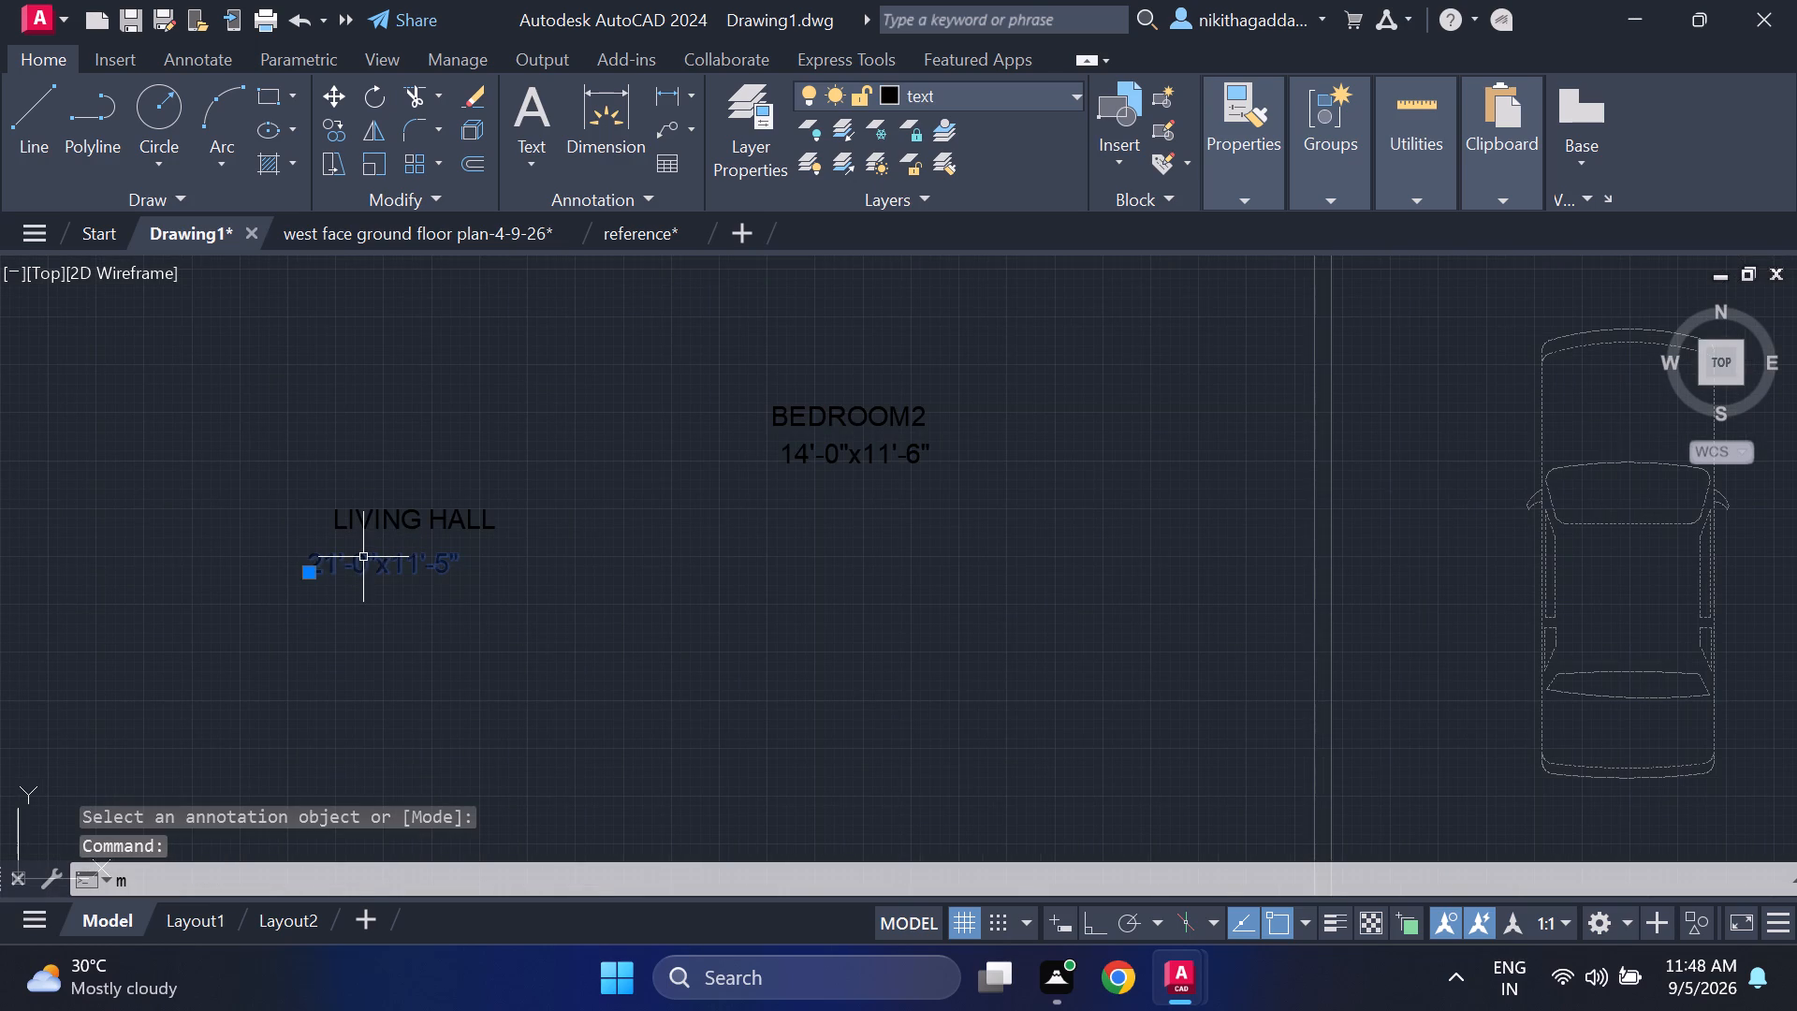
key(Return)
click(296, 577)
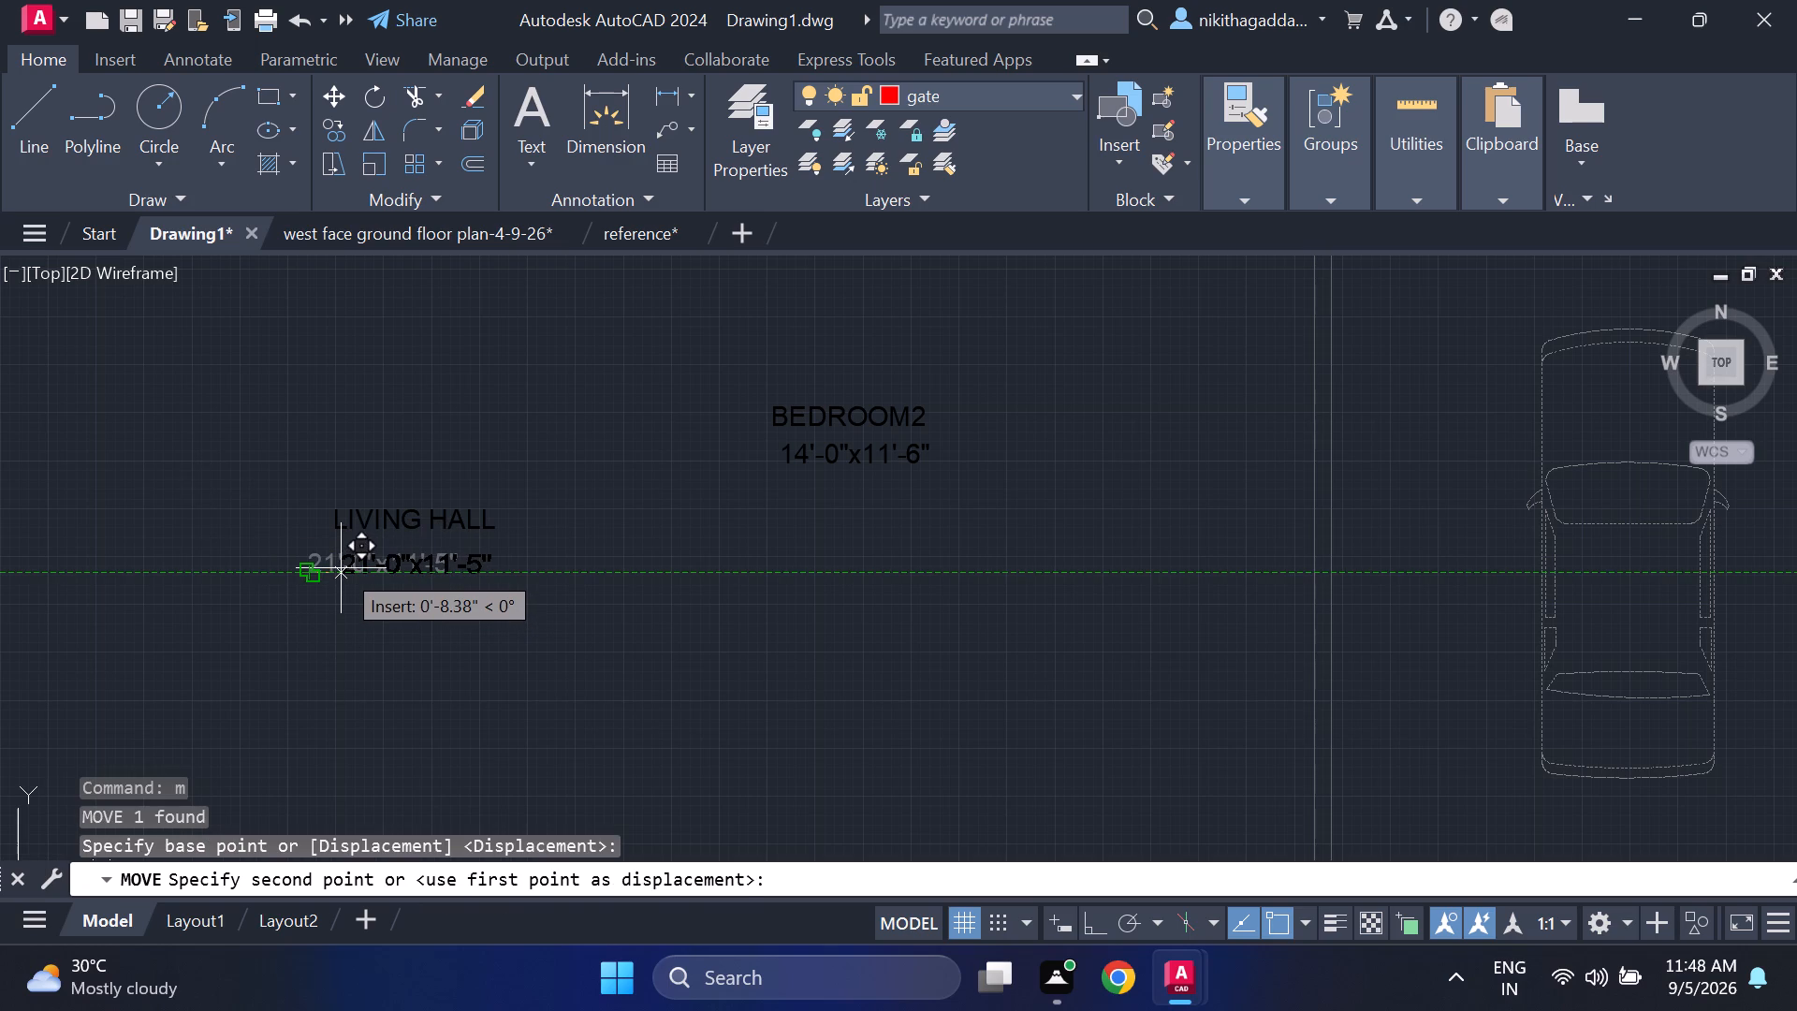
click(331, 563)
Move the KITCHEN label from above its 10'-0"X12'-0" size text to directly above the LIVING HALL label.
scroll(369, 655, down, 3)
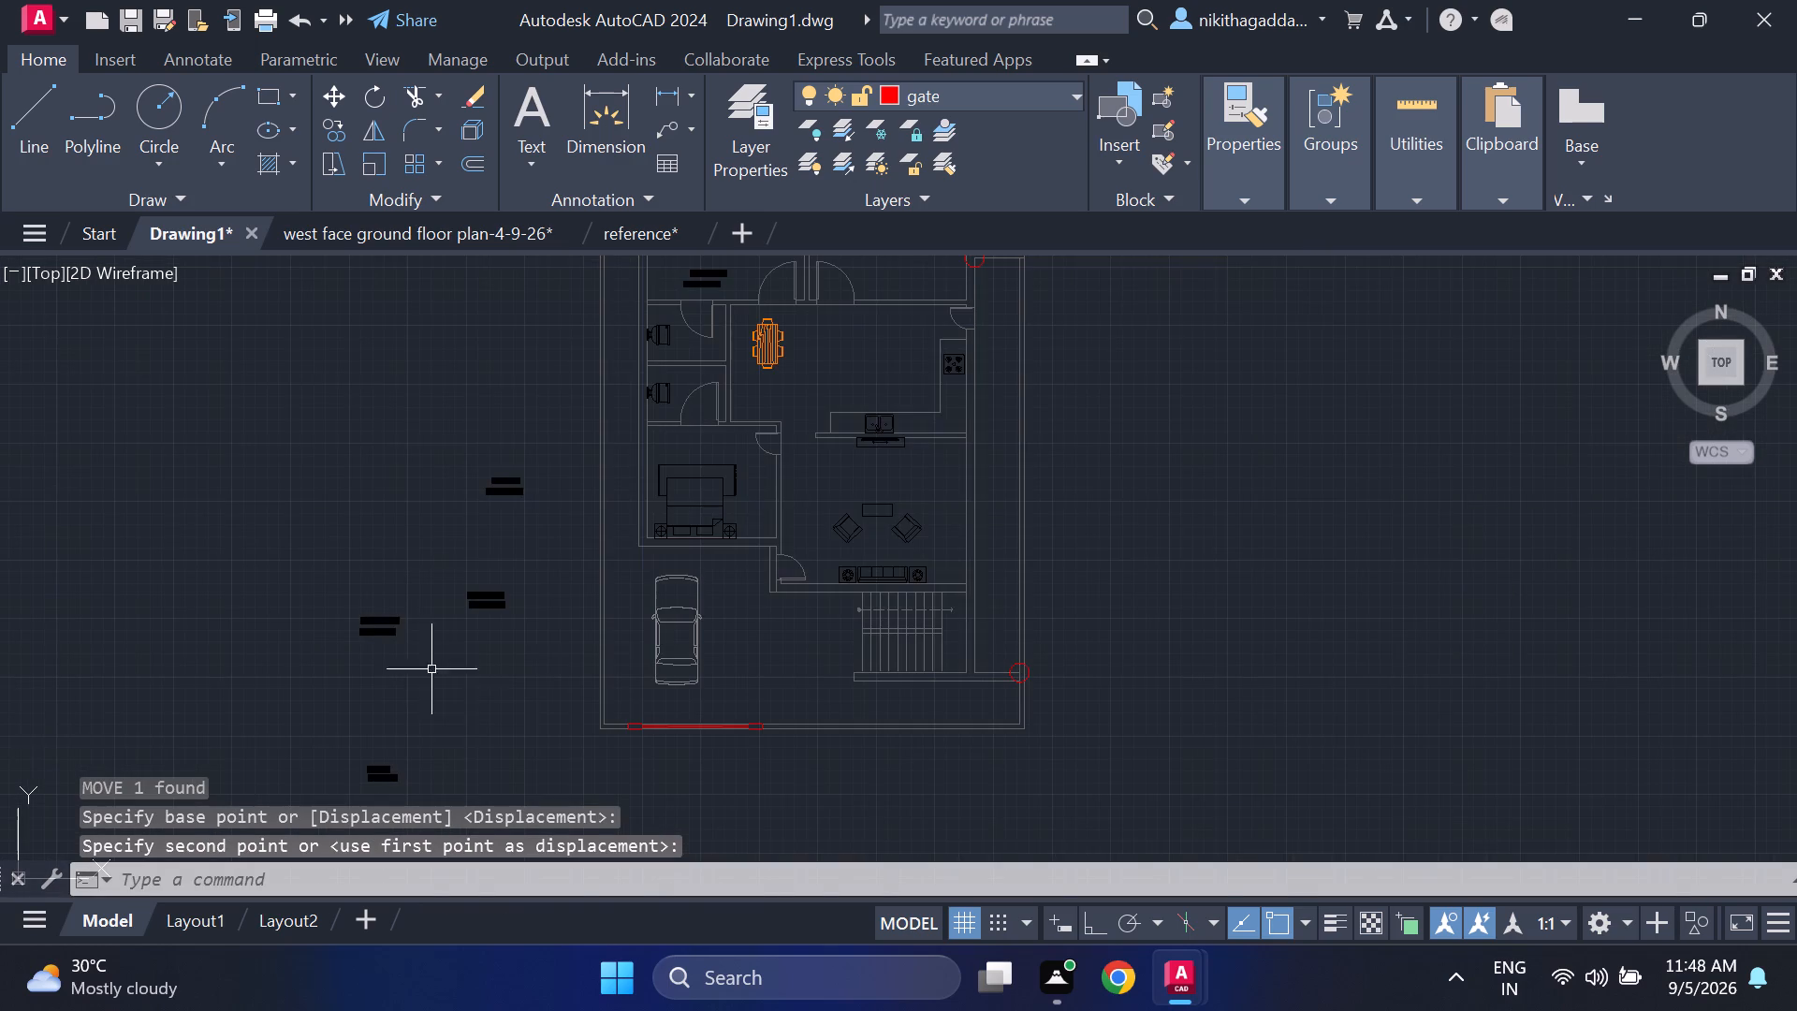
scroll(427, 703, up, 2)
middle_drag(420, 692, 495, 380)
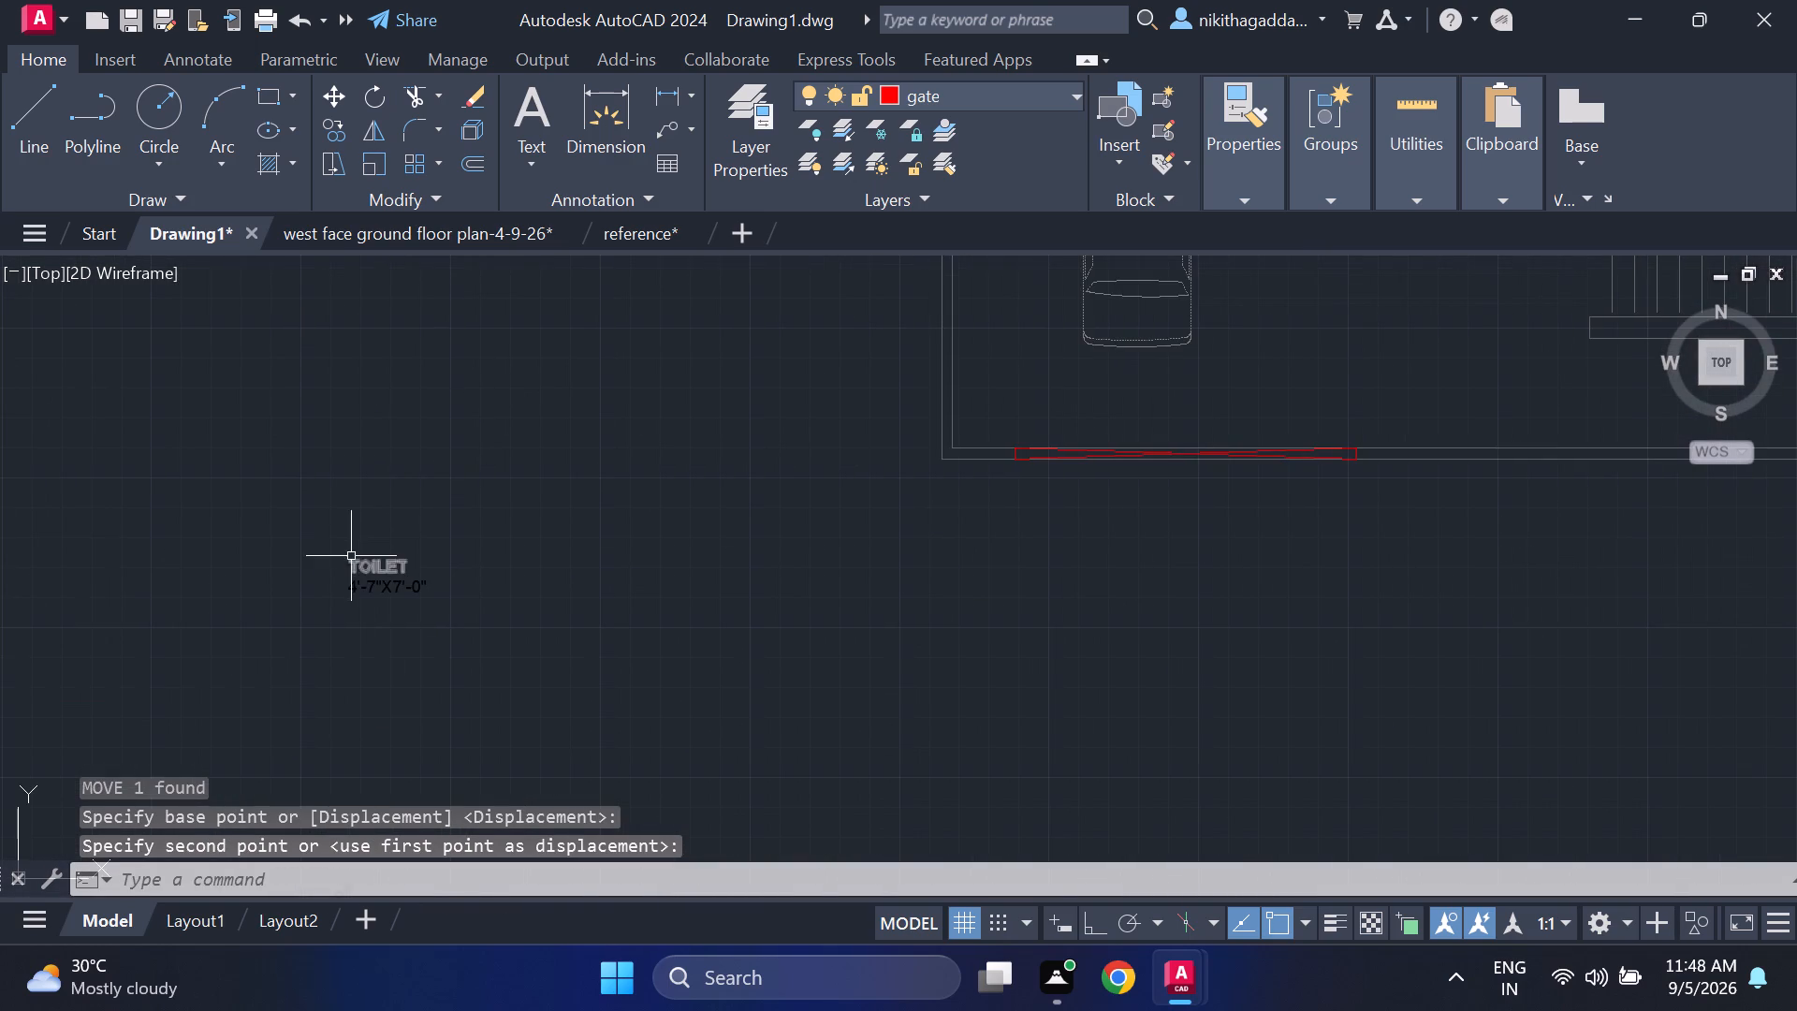
scroll(423, 514, down, 3)
middle_drag(449, 462, 371, 614)
scroll(455, 465, up, 3)
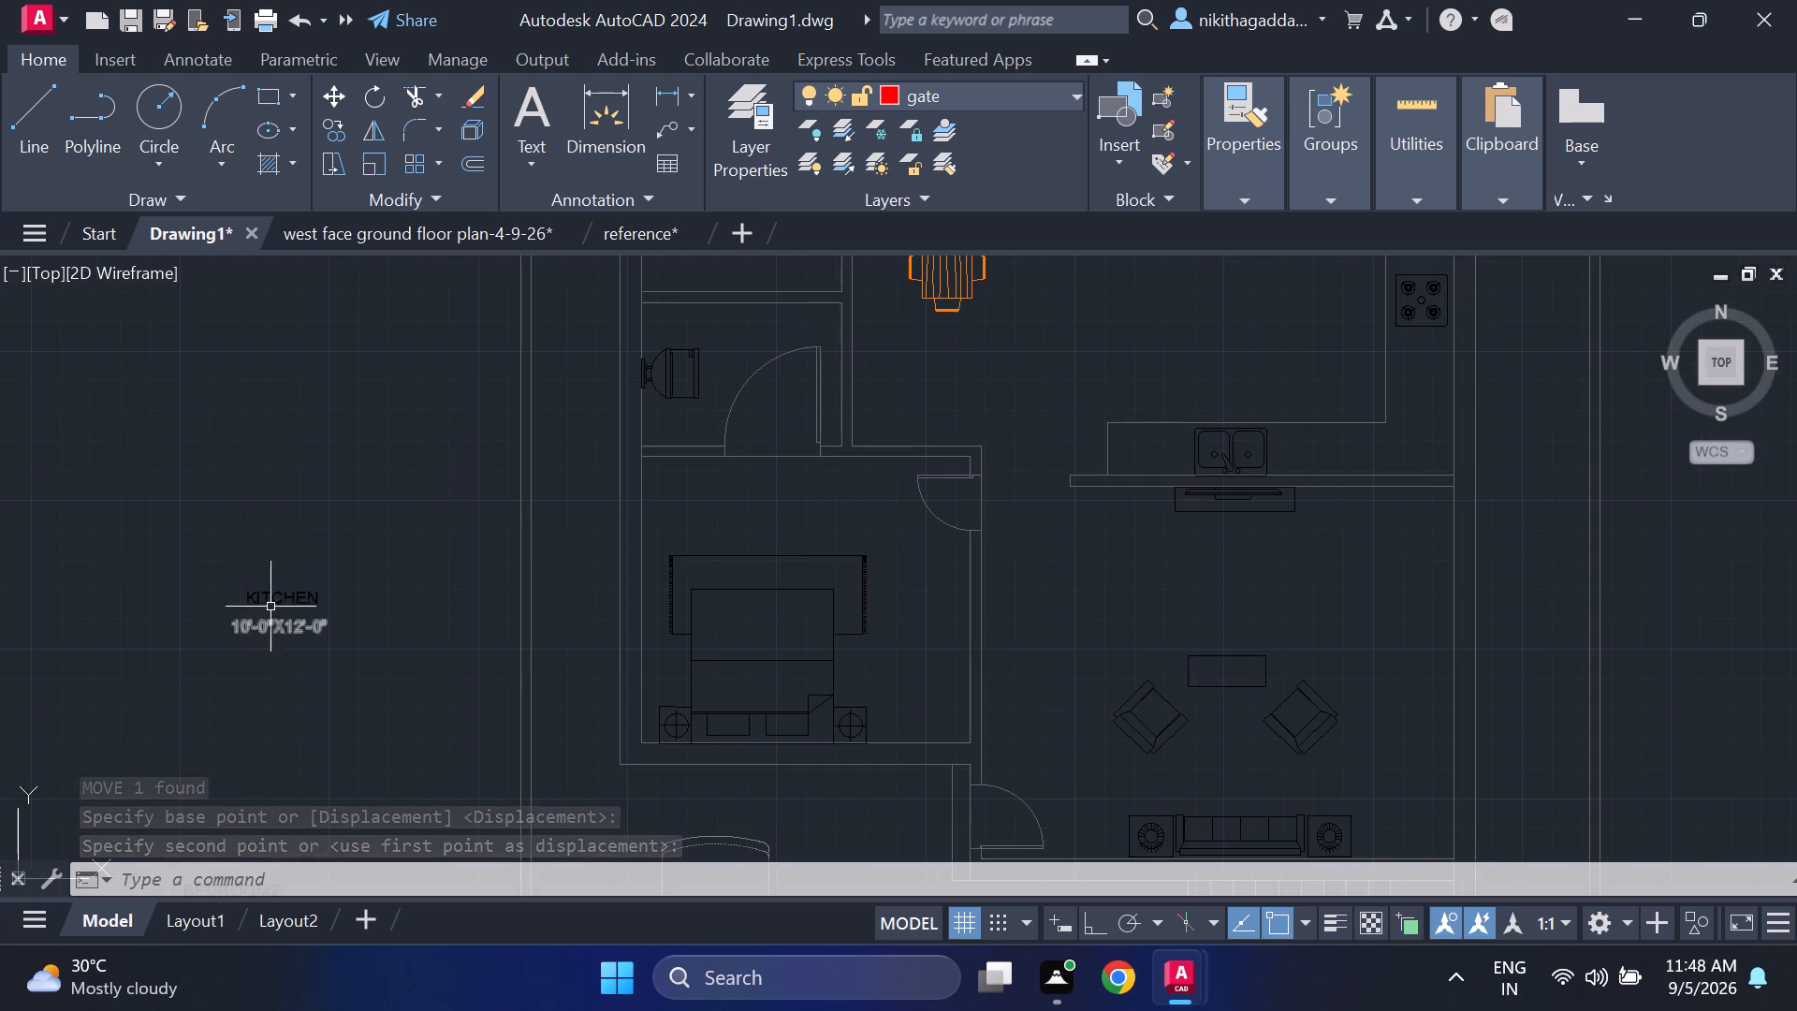
click(284, 594)
key(m)
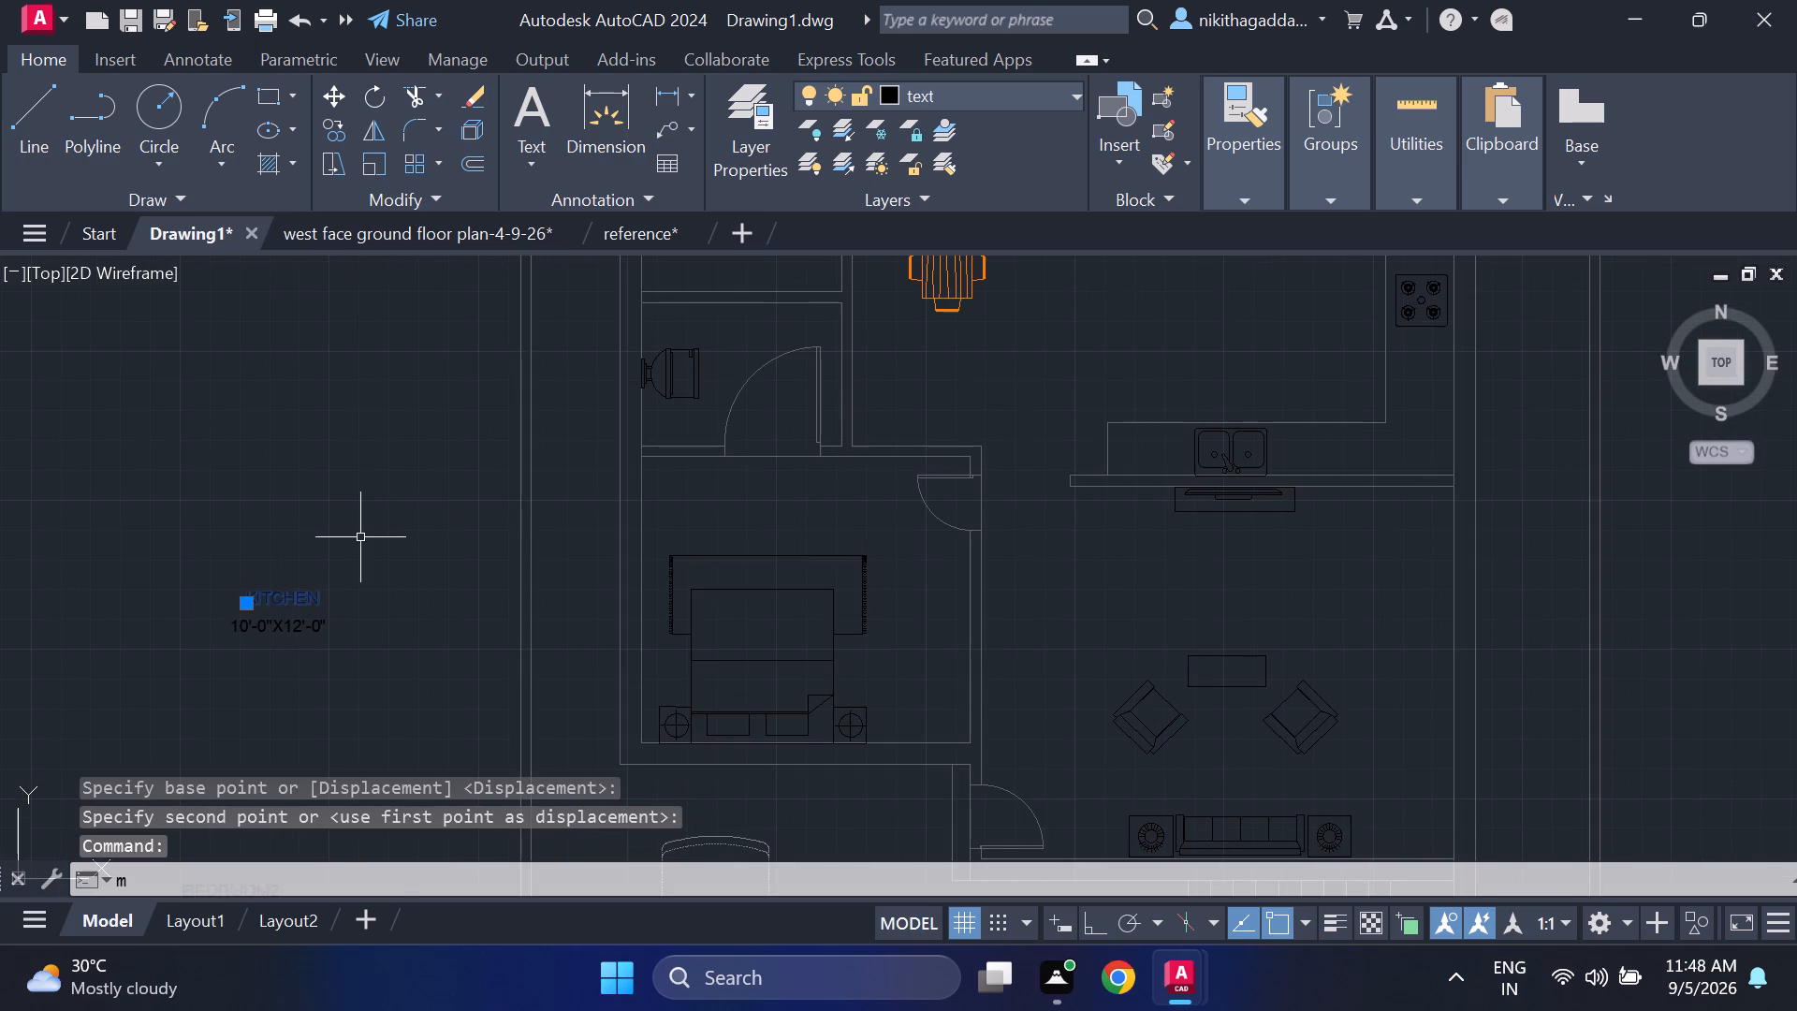
key(Return)
click(233, 605)
scroll(85, 702, down, 3)
middle_drag(98, 658, 165, 592)
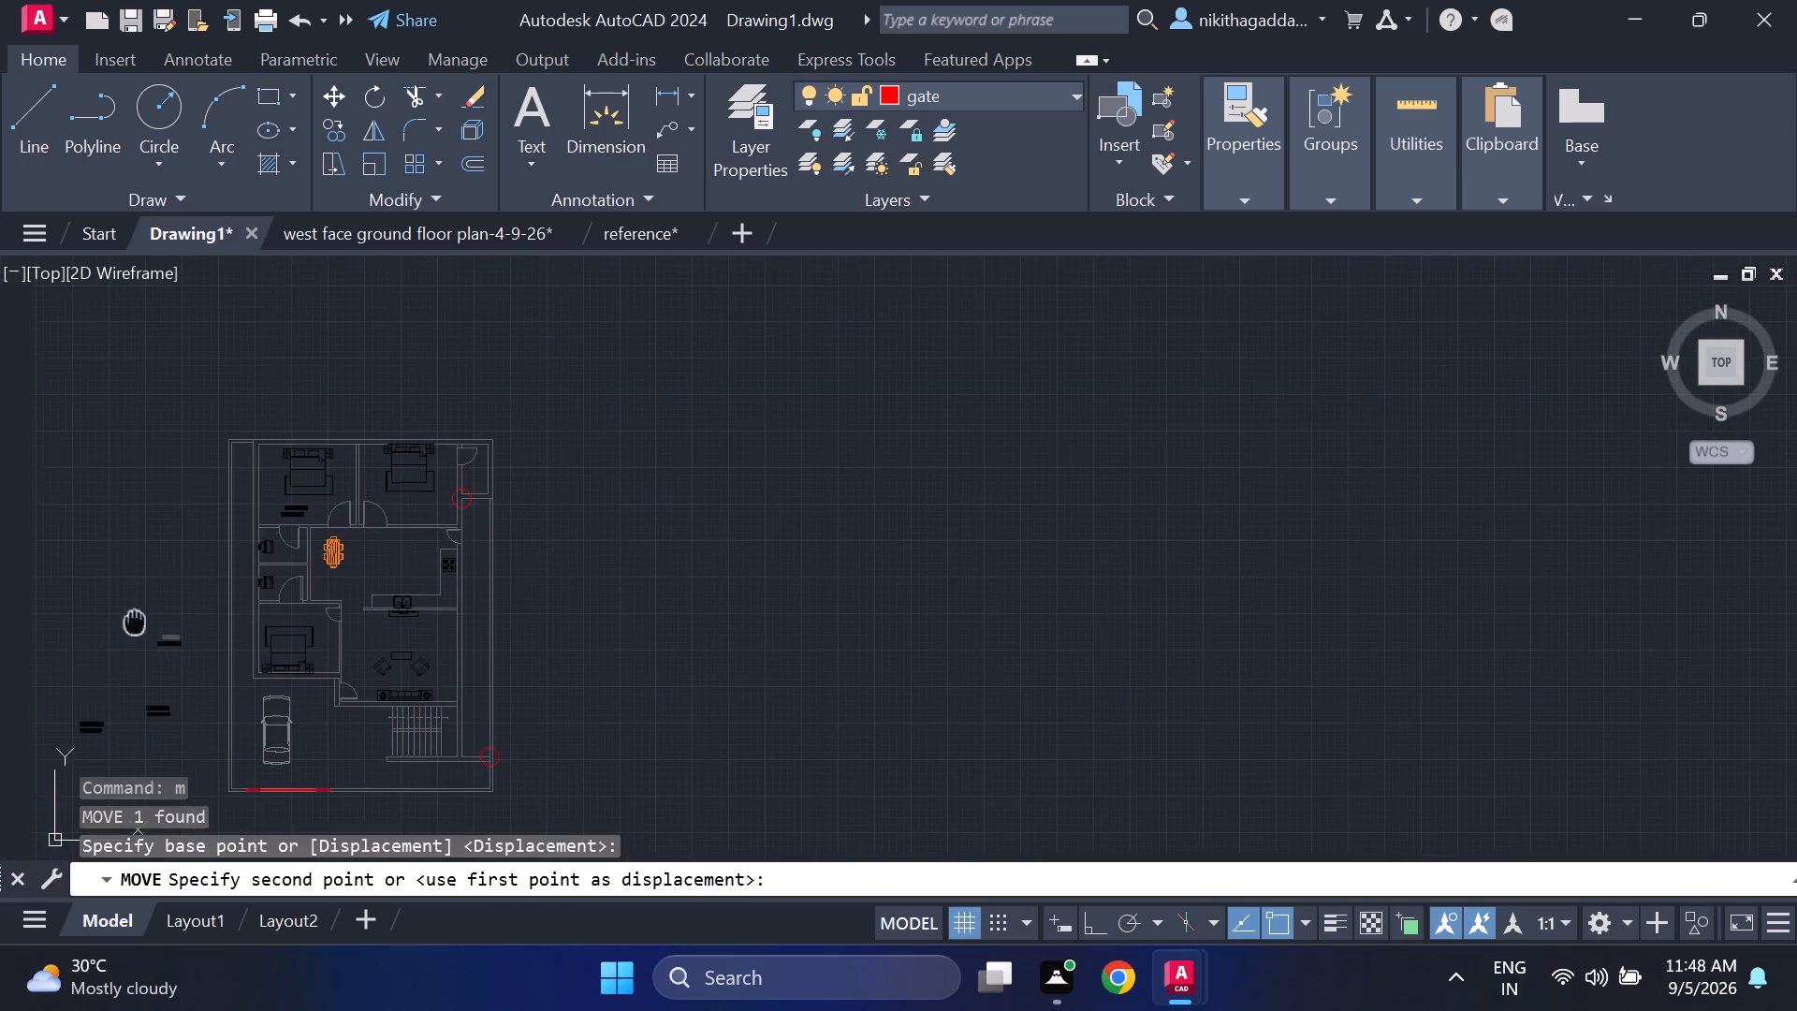
middle_drag(165, 592, 383, 484)
scroll(262, 628, up, 4)
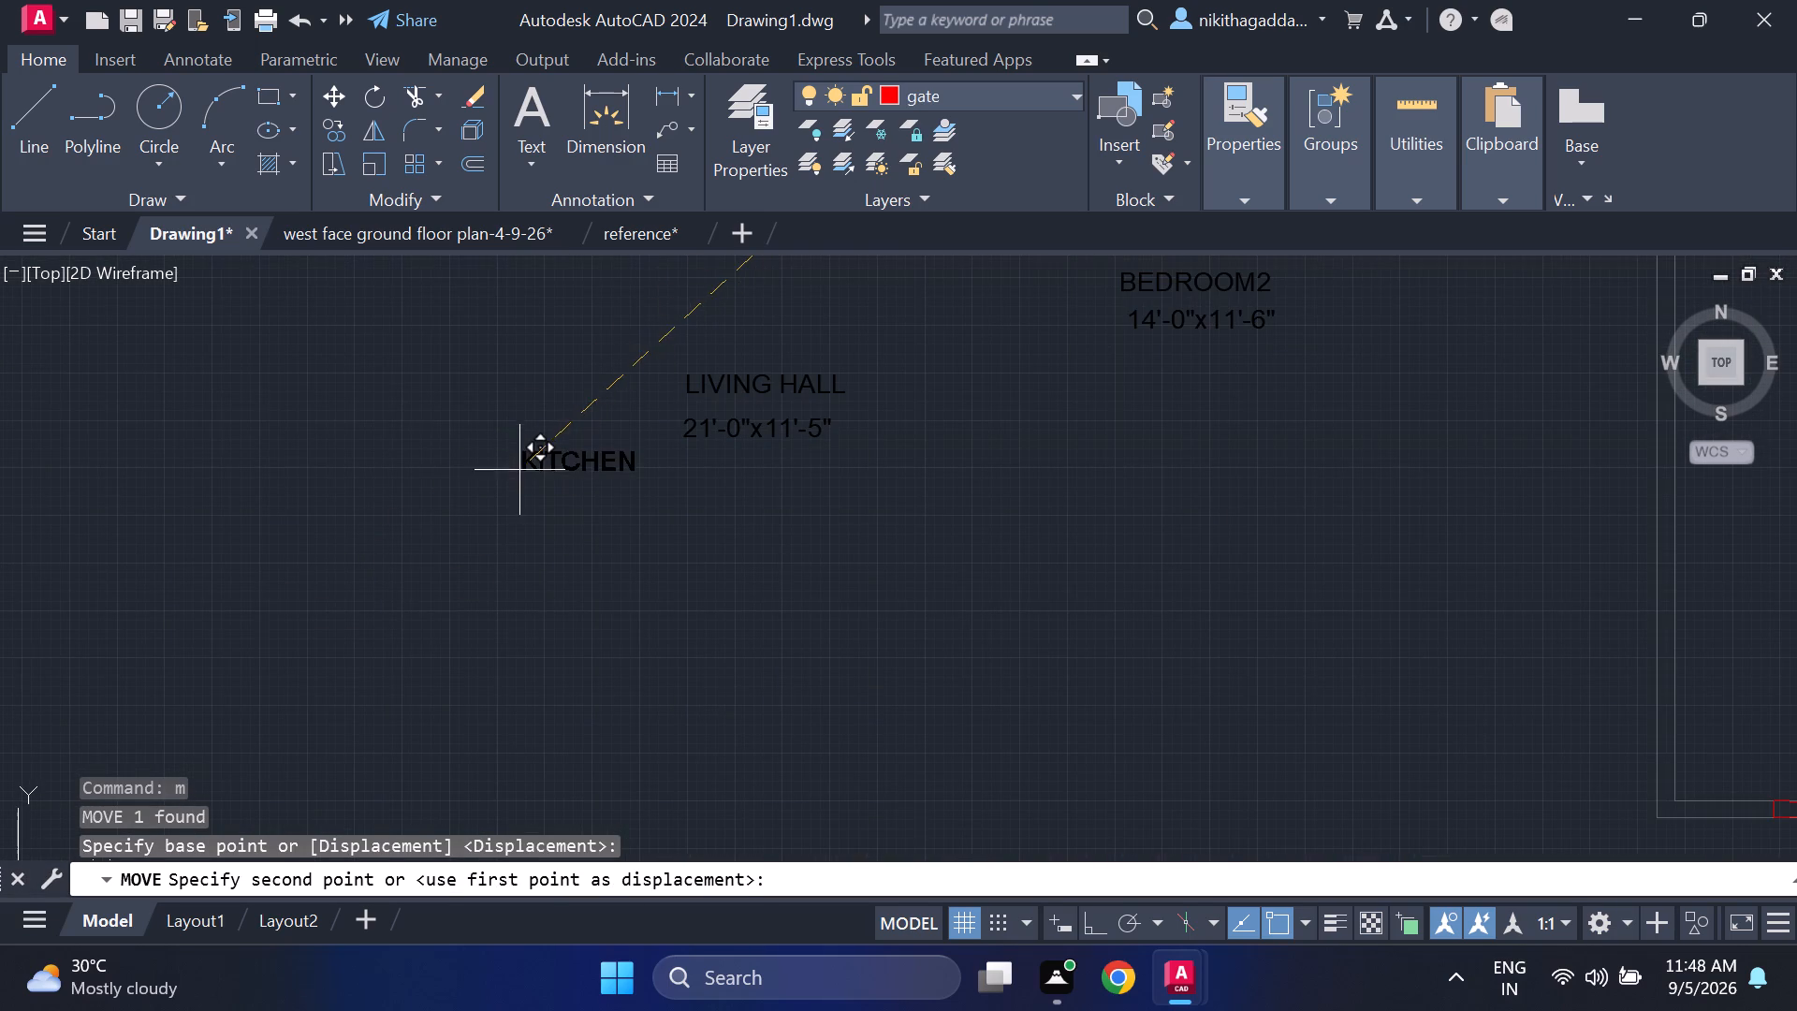
middle_drag(519, 473, 373, 632)
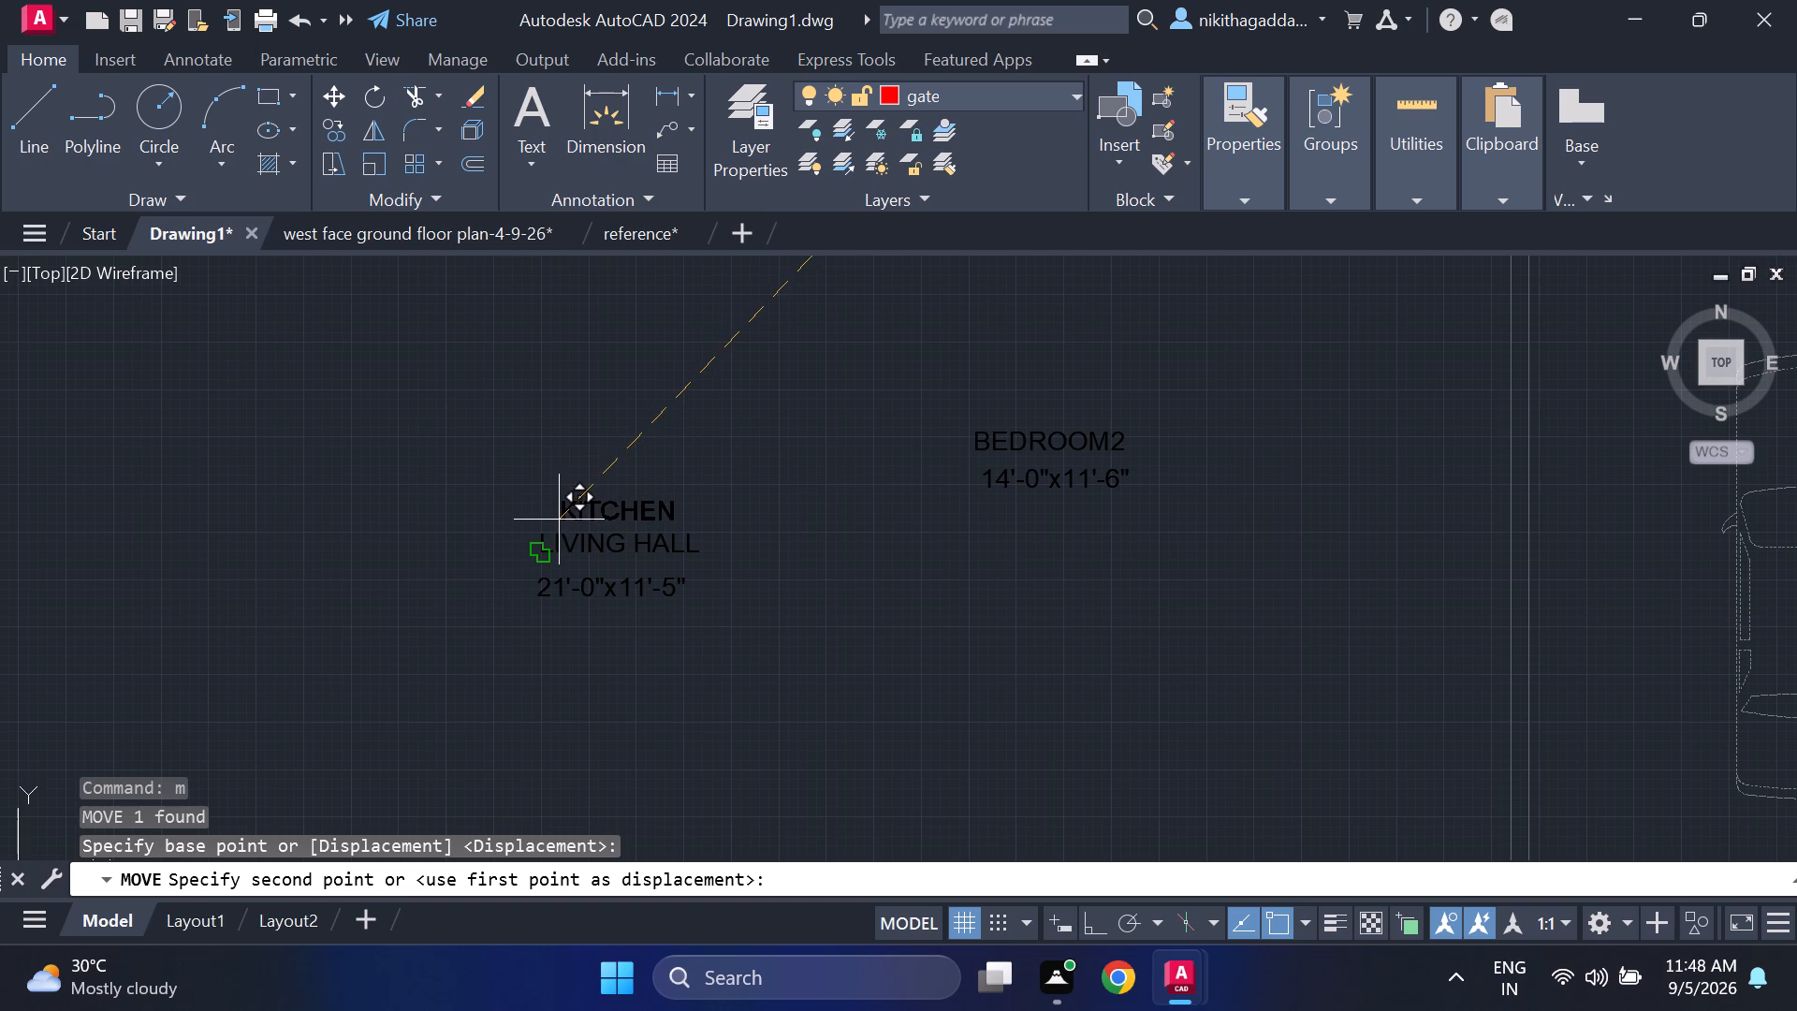
click(554, 511)
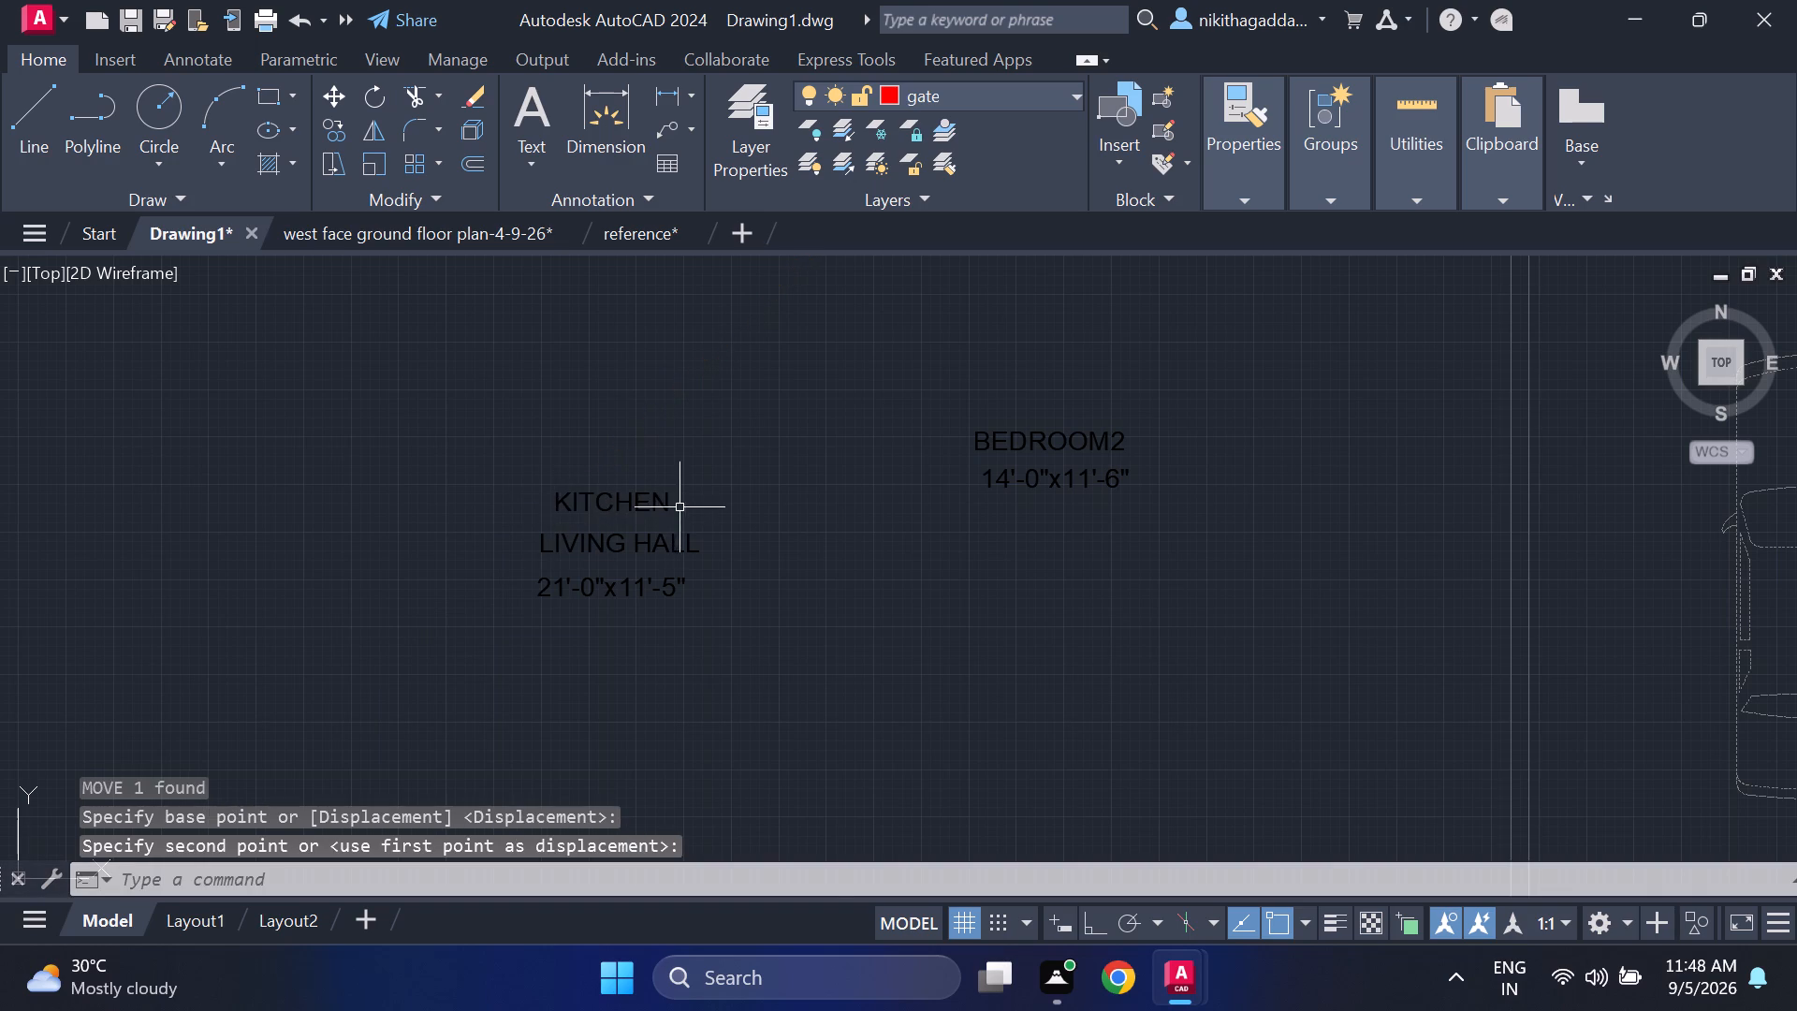
Edit the KITCHEN label above LIVING HALL to read KITCHEN&.
scroll(679, 507, up, 1)
double_click(652, 503)
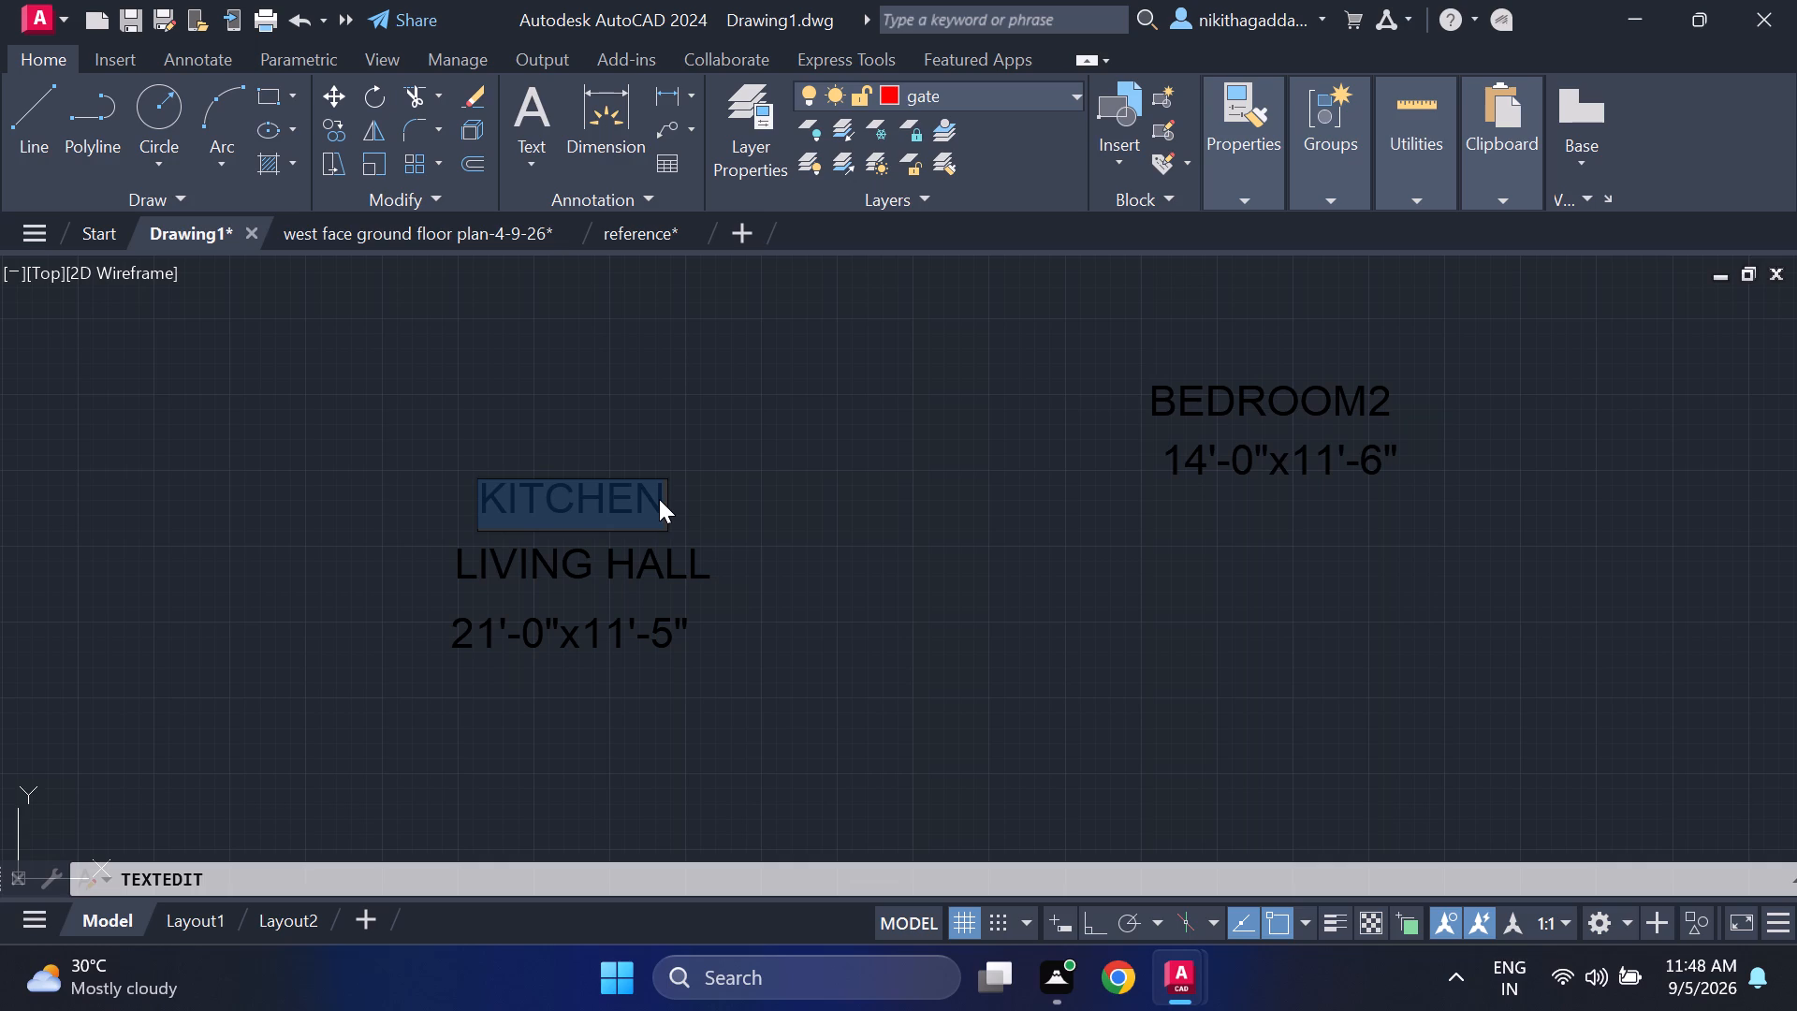
key(shift+ampersand)
key(BackSpace)
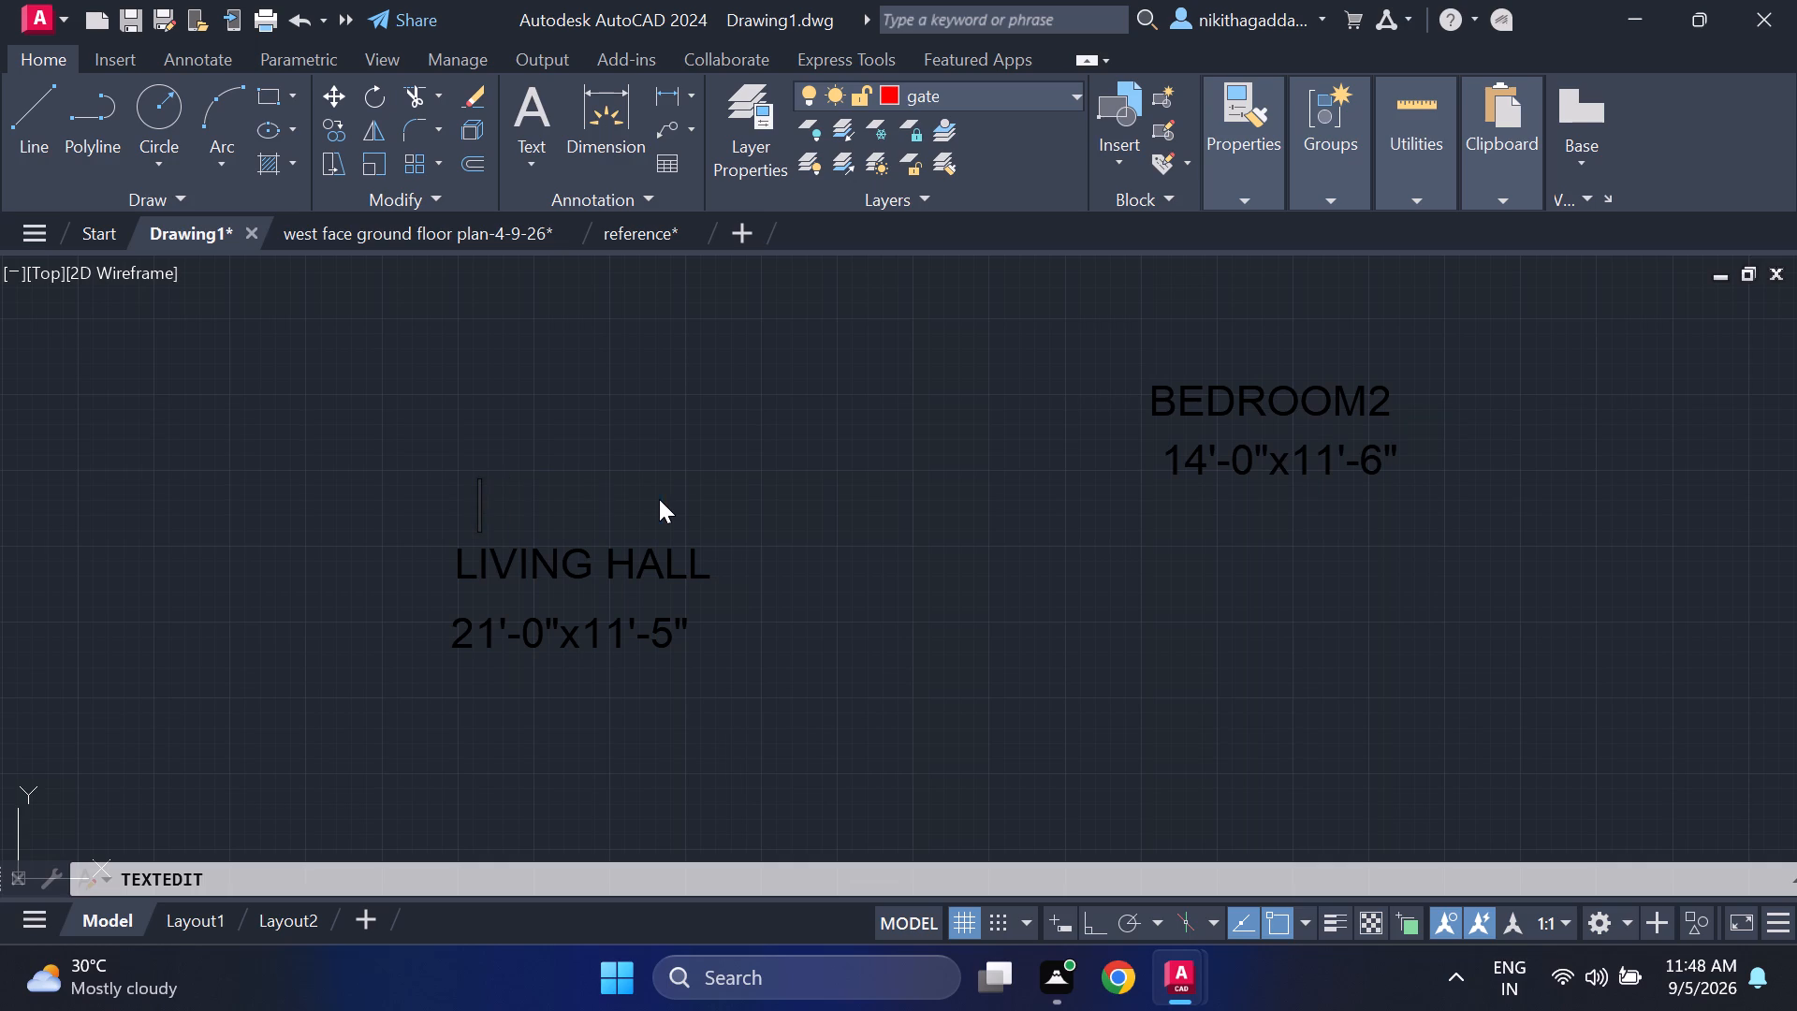
text(ki)
key(BackSpace)
key(BackSpace)
text(TC)
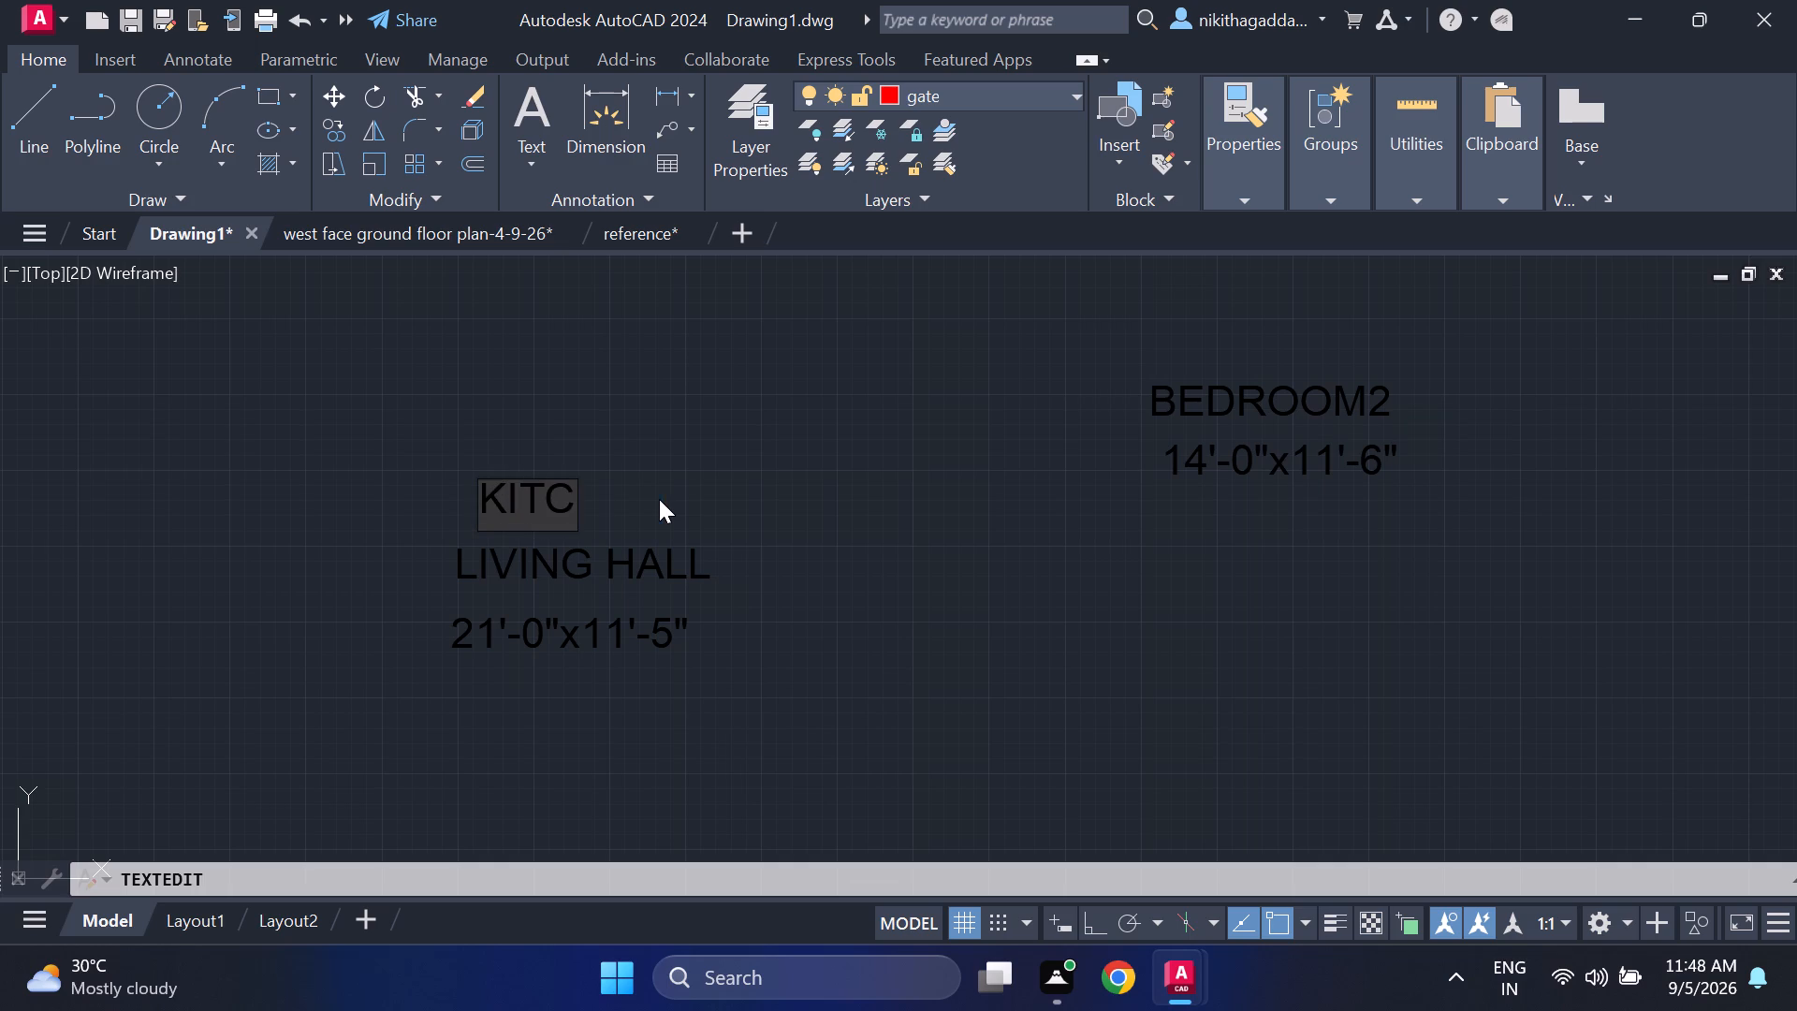
text(HEN)
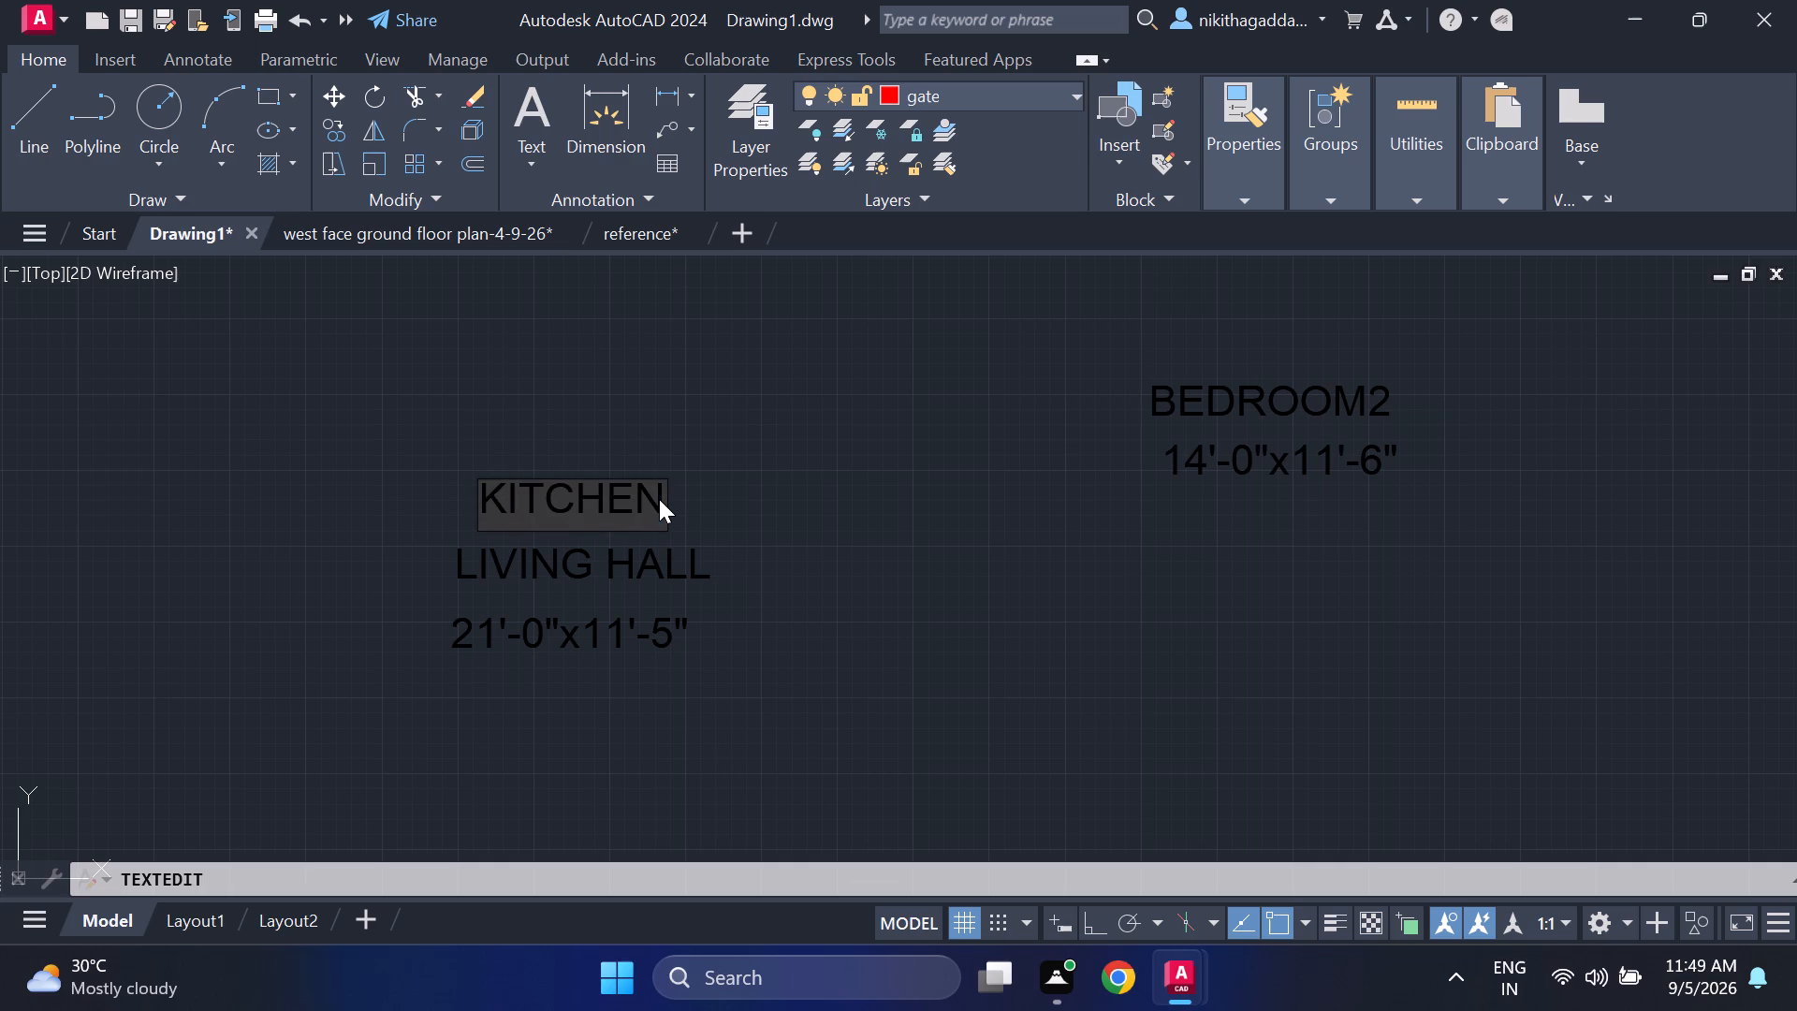
key(shift+ampersand)
key(Return)
key(Return)
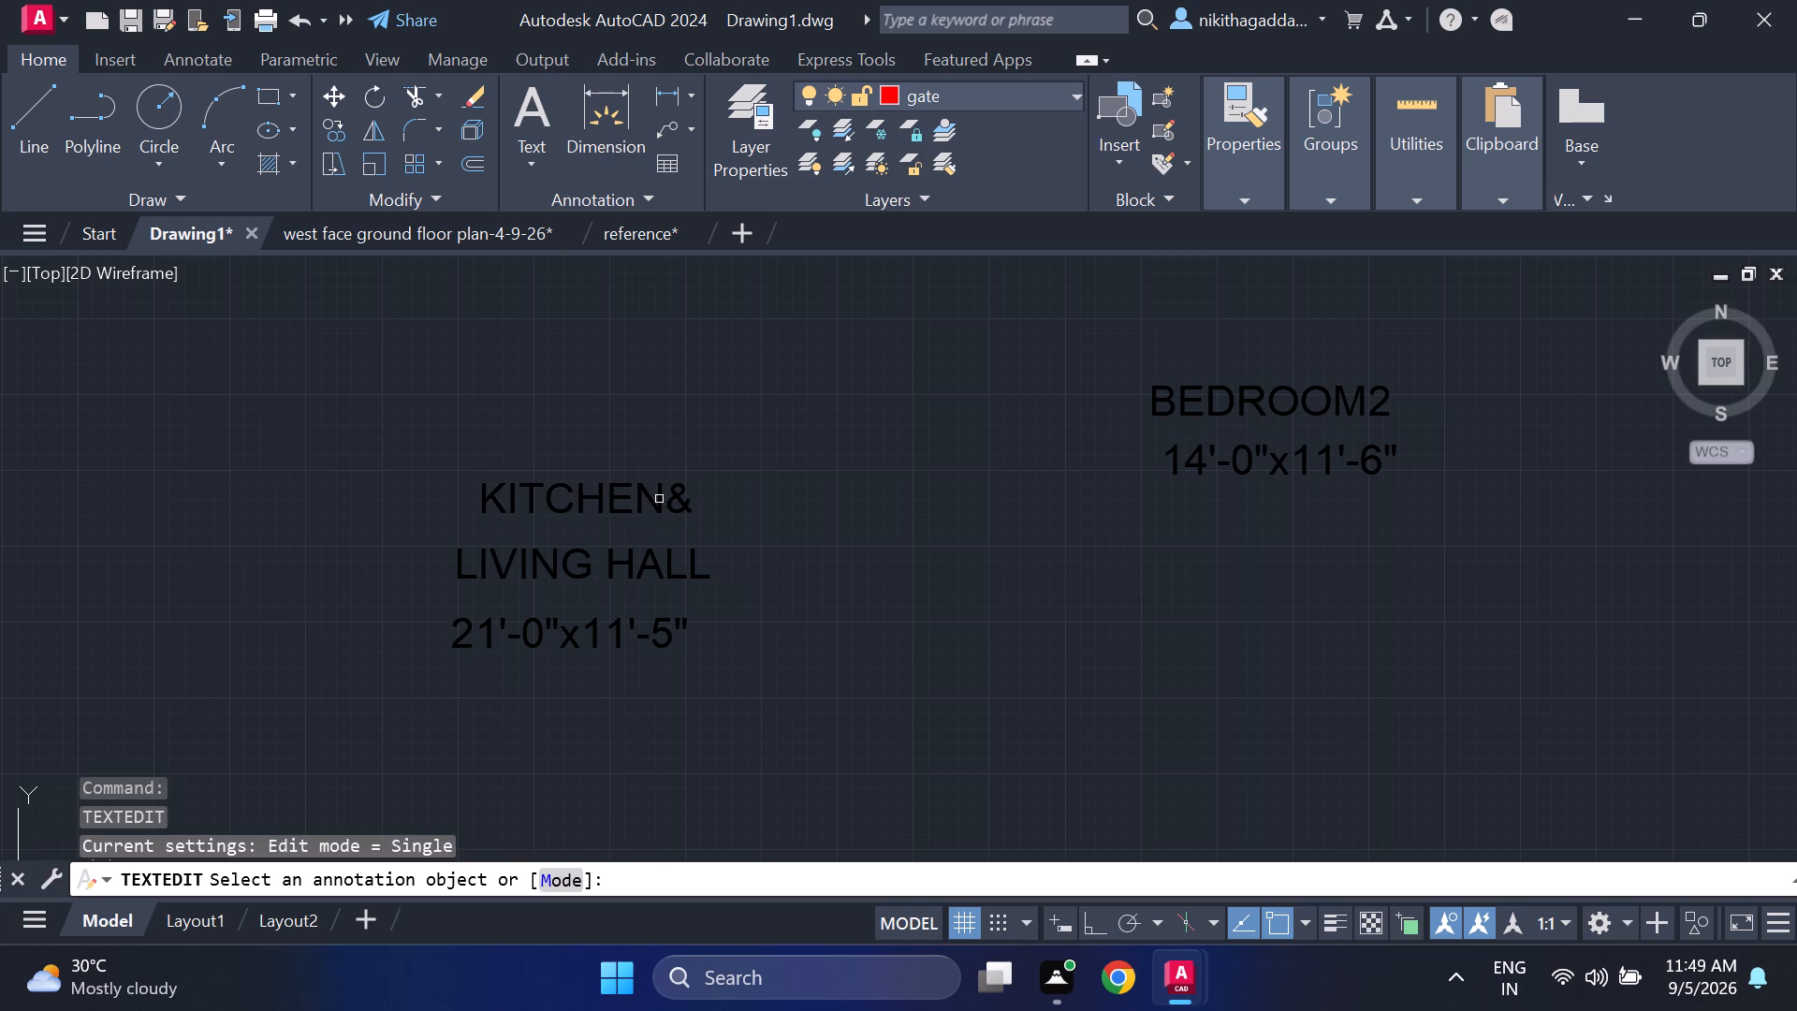
Edit the size text under the TOILET label to read 7'-0"X5'-0".
scroll(698, 551, down, 4)
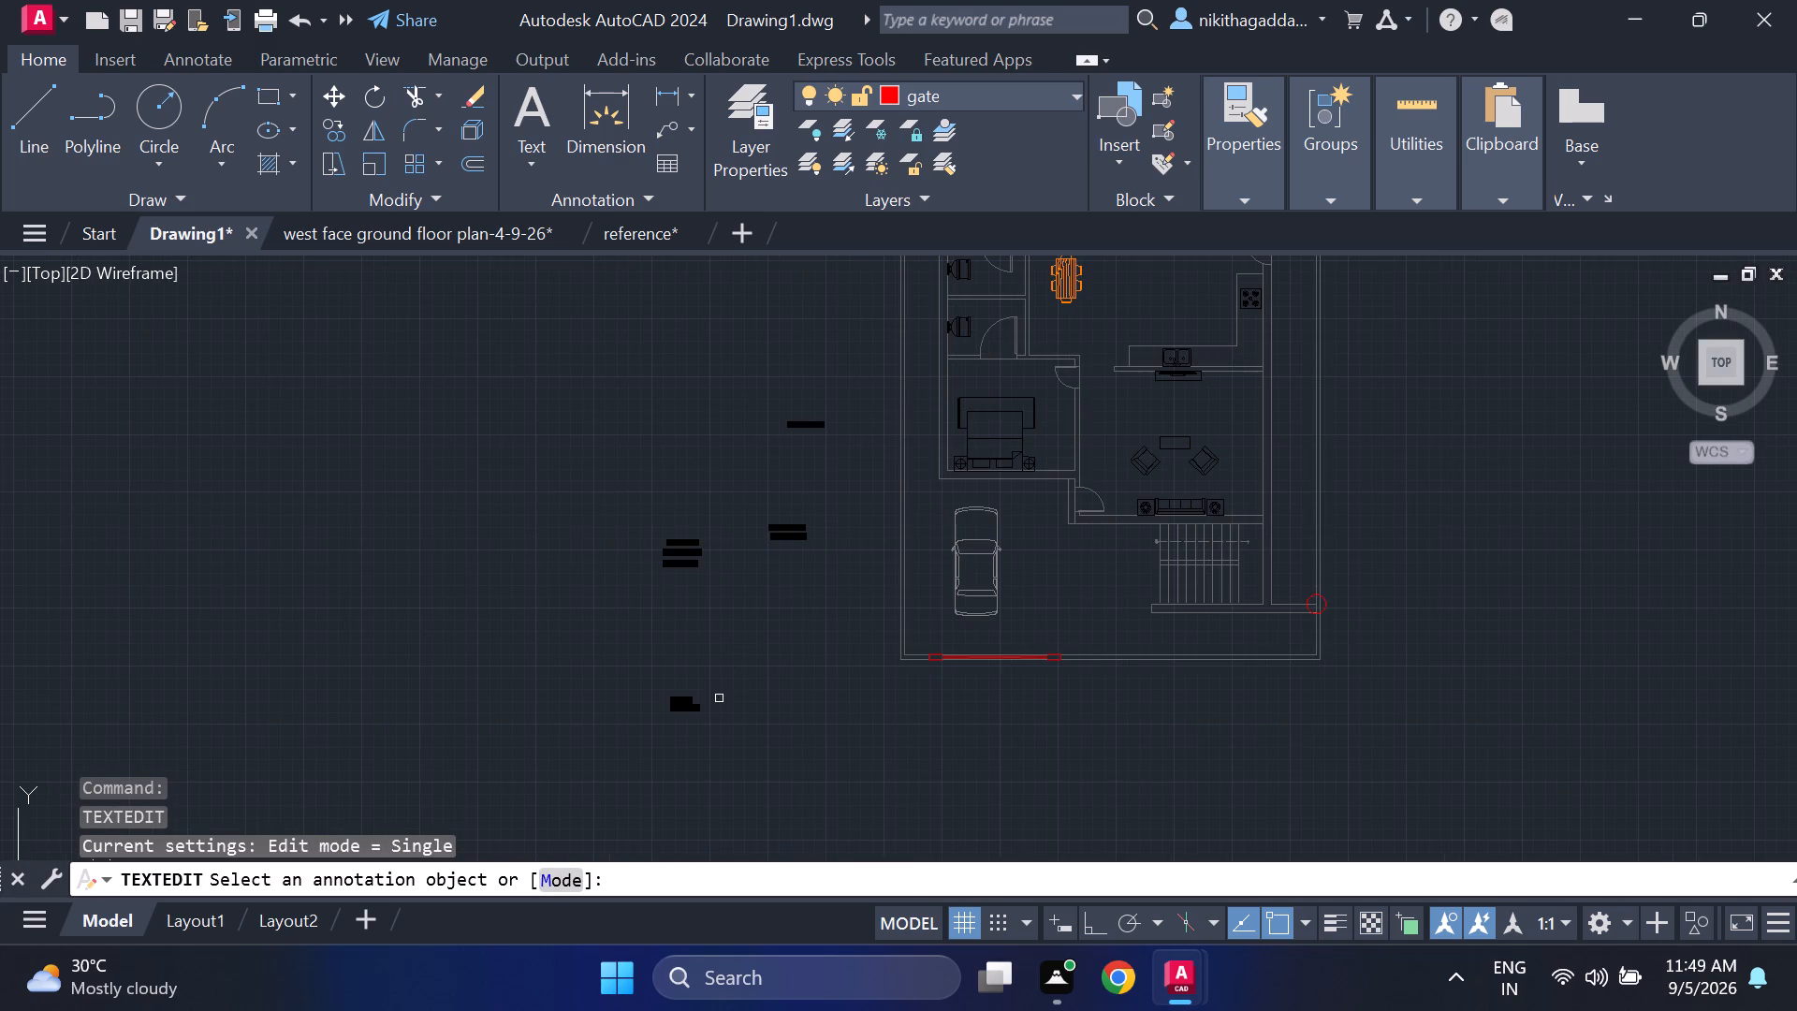
scroll(672, 715, up, 3)
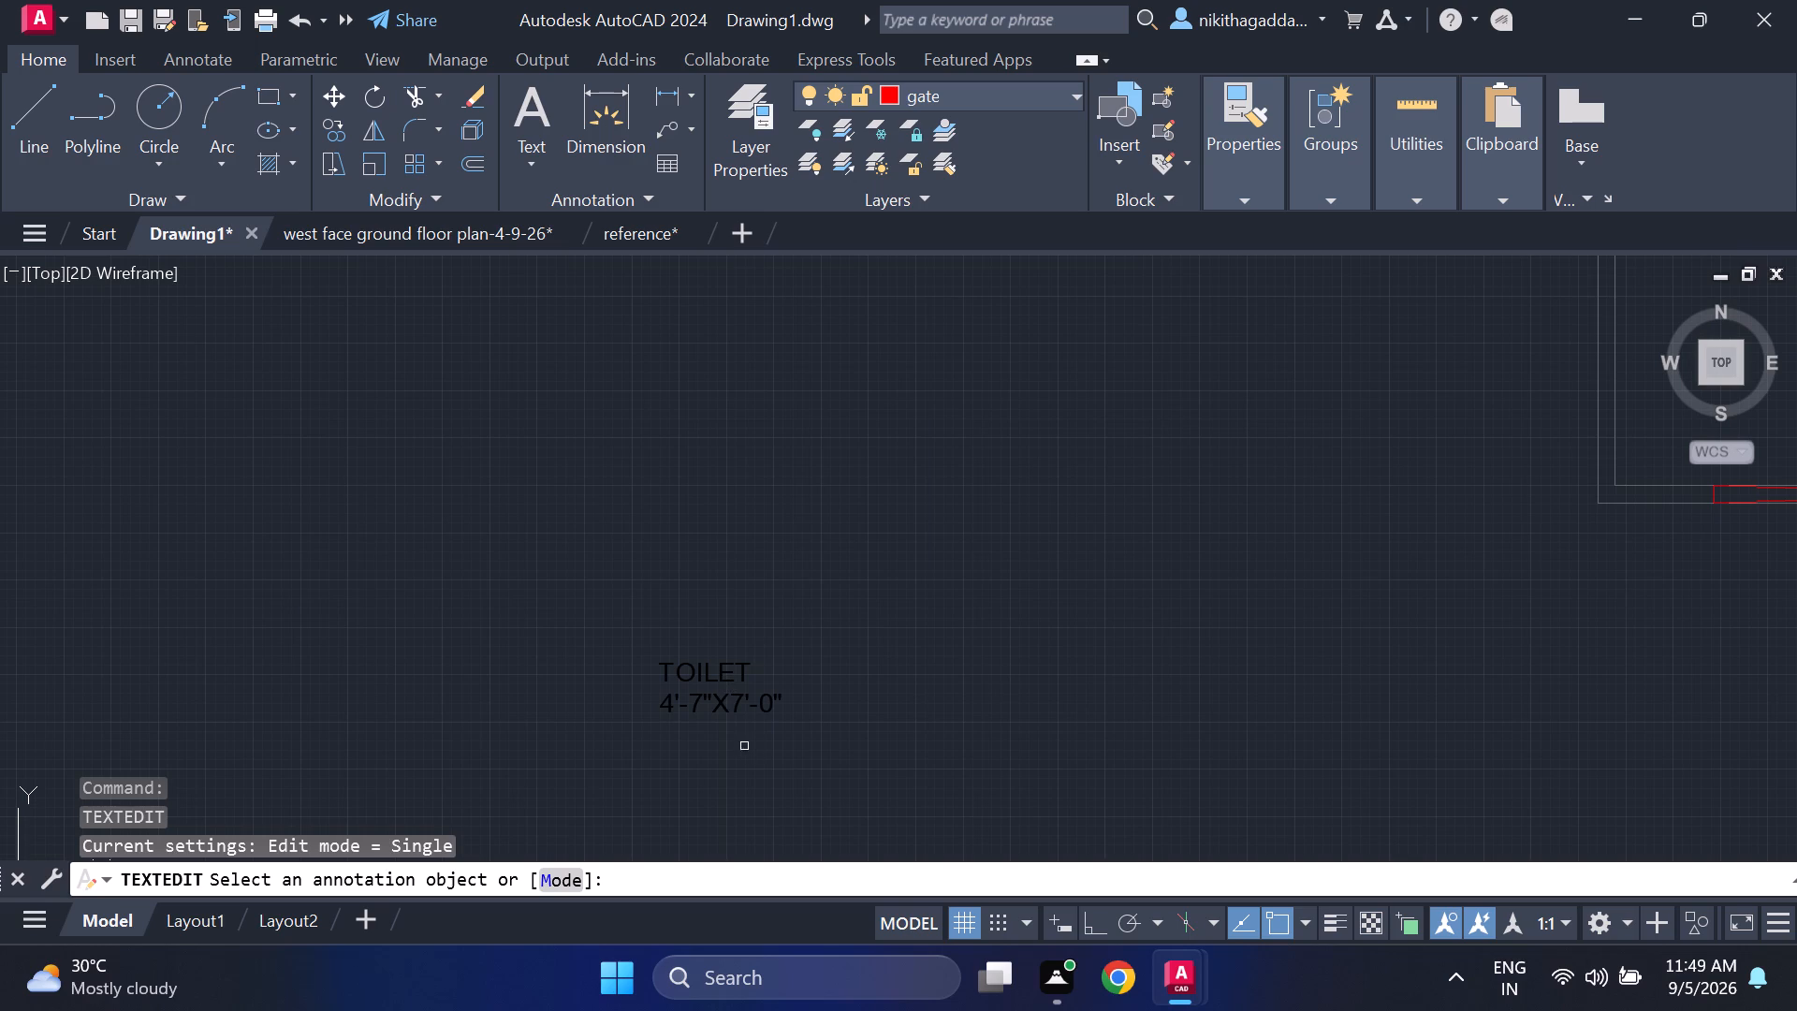
scroll(736, 733, up, 2)
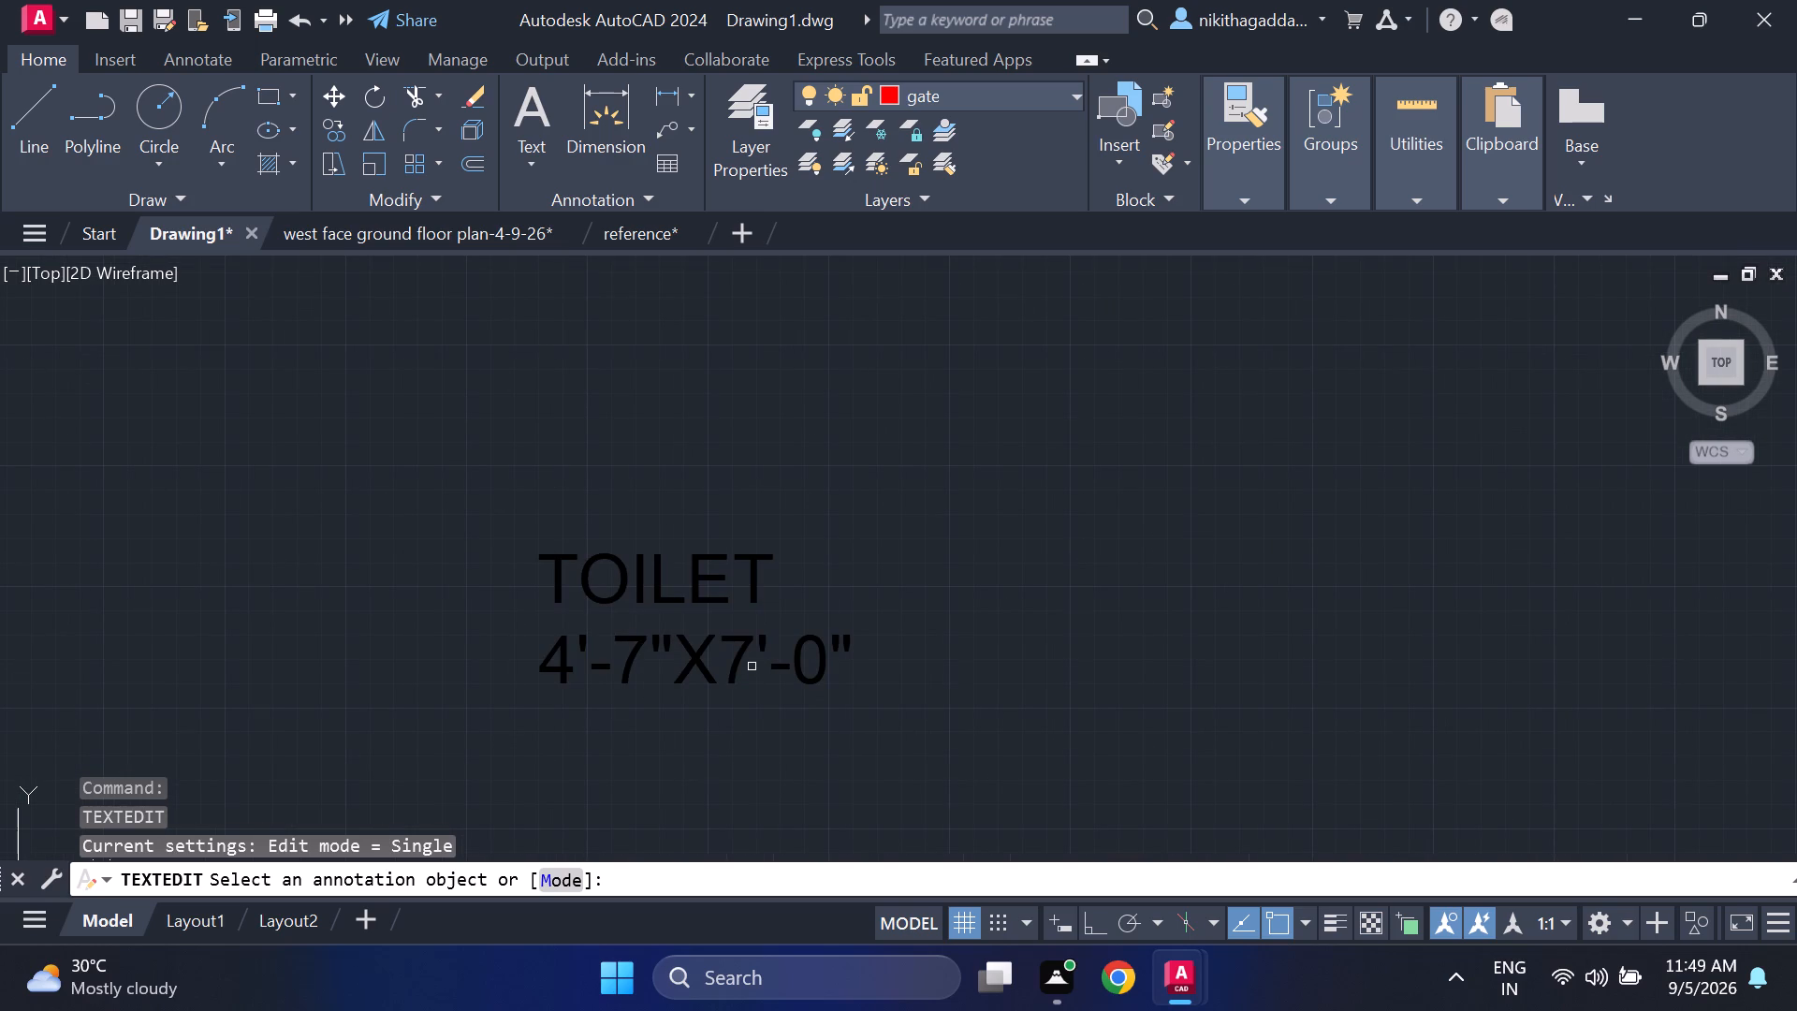
double_click(739, 649)
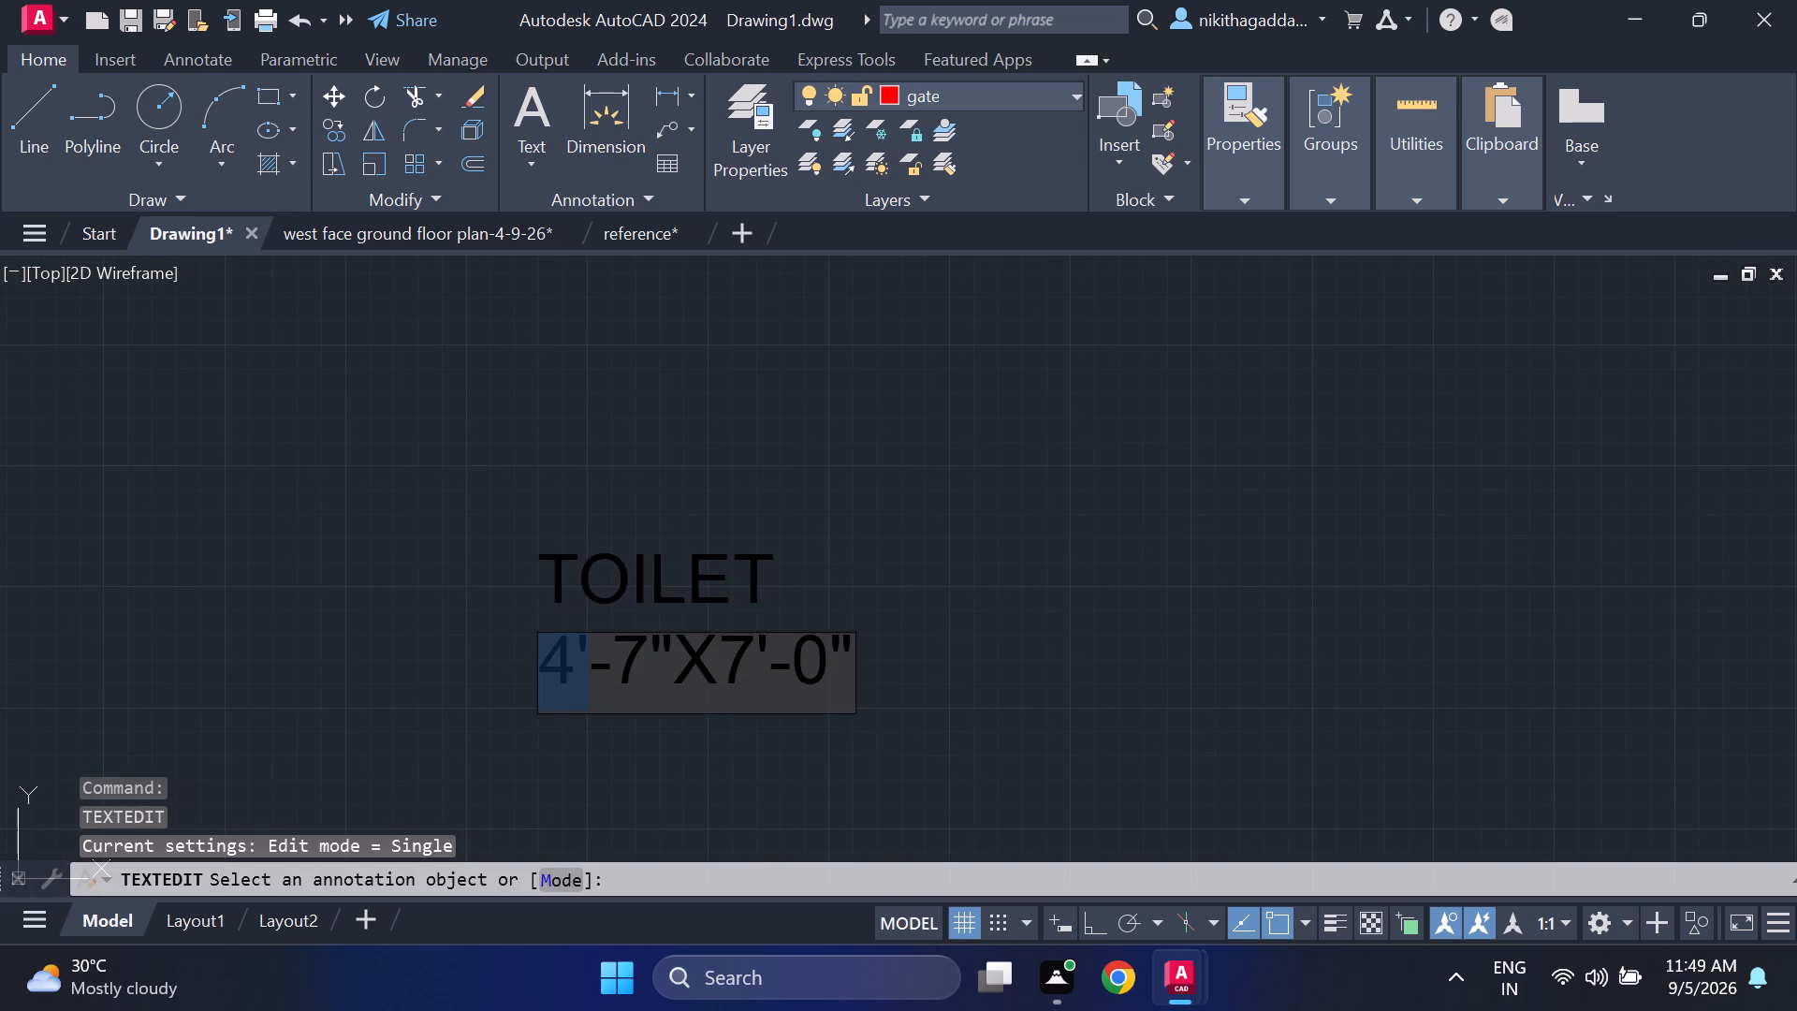
click(572, 672)
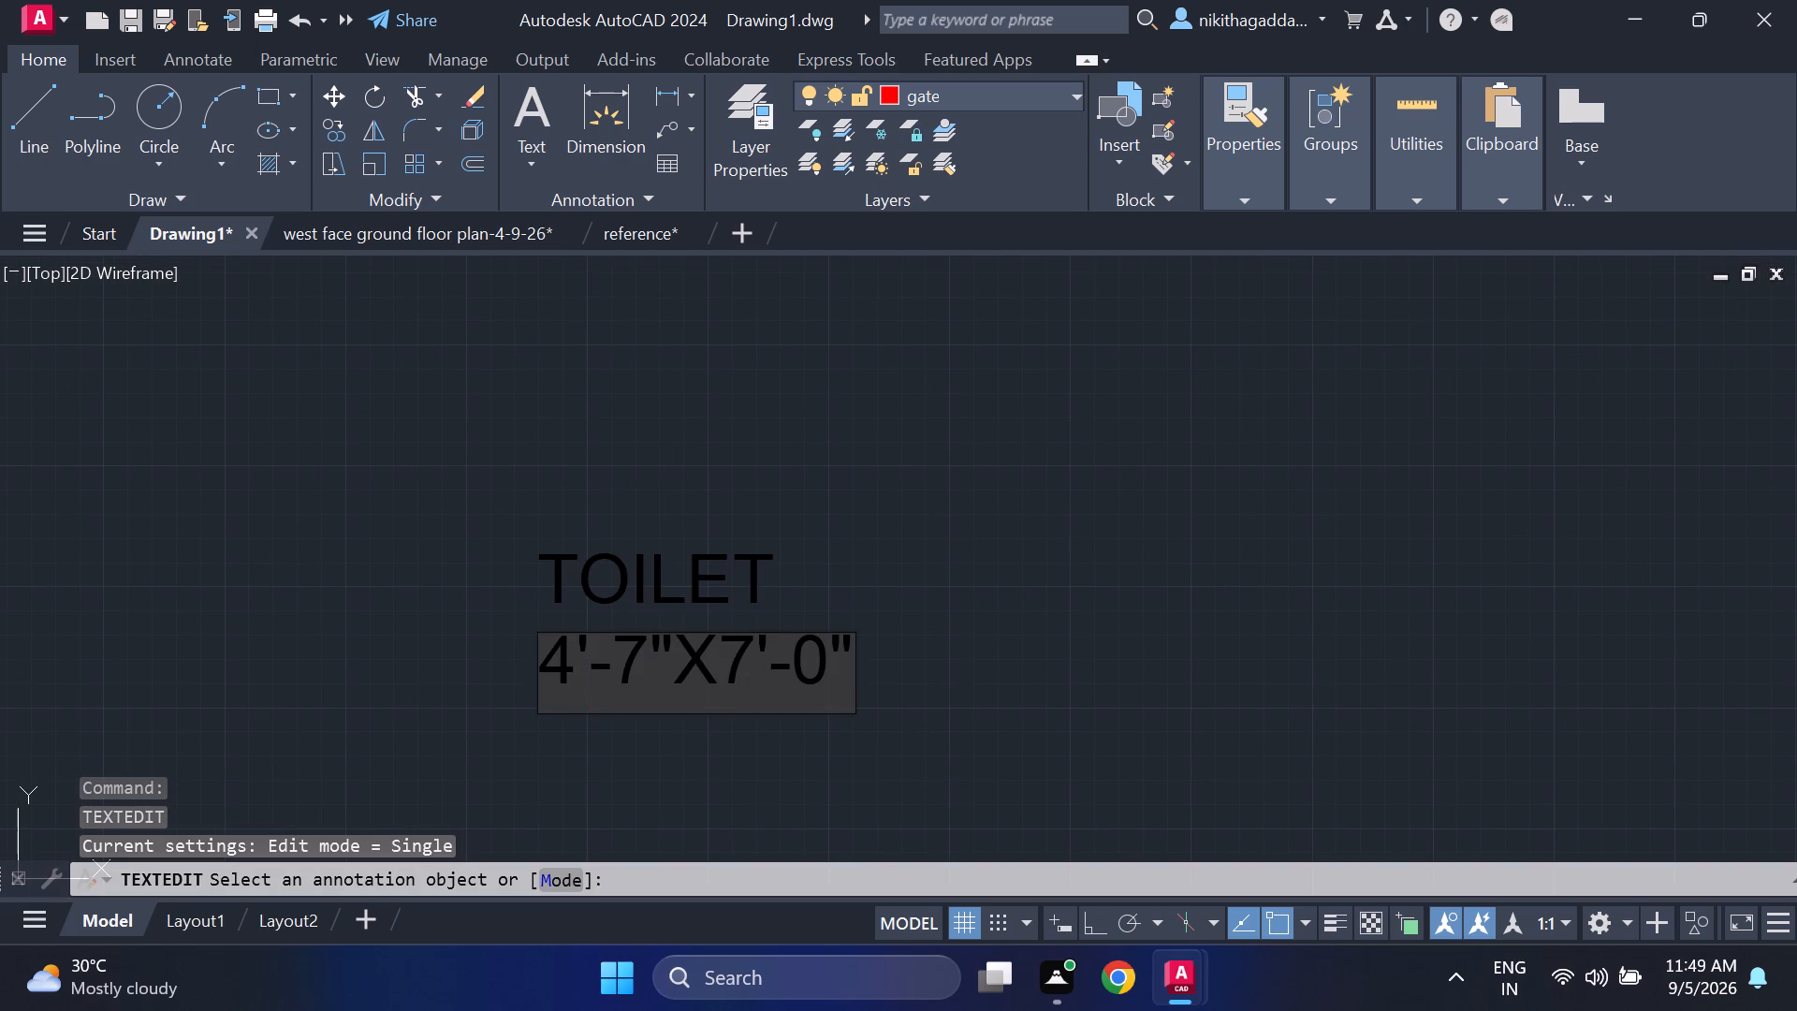
key(BackSpace)
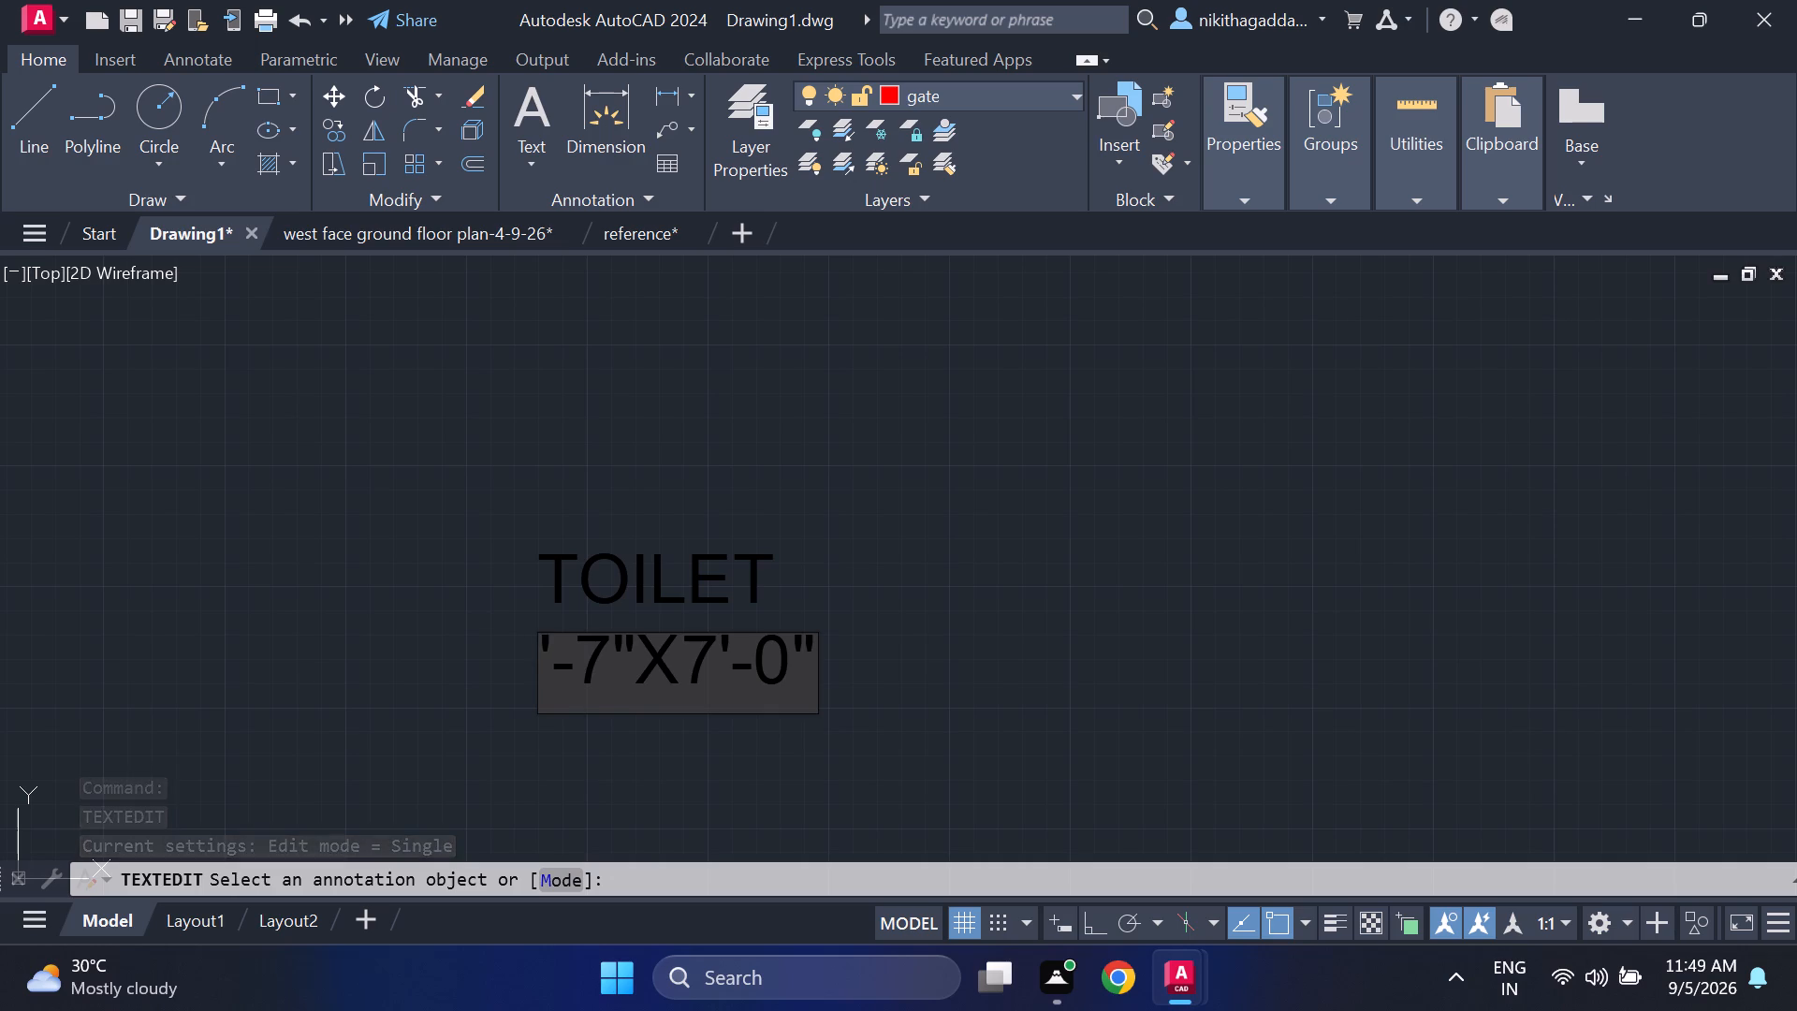
key(7)
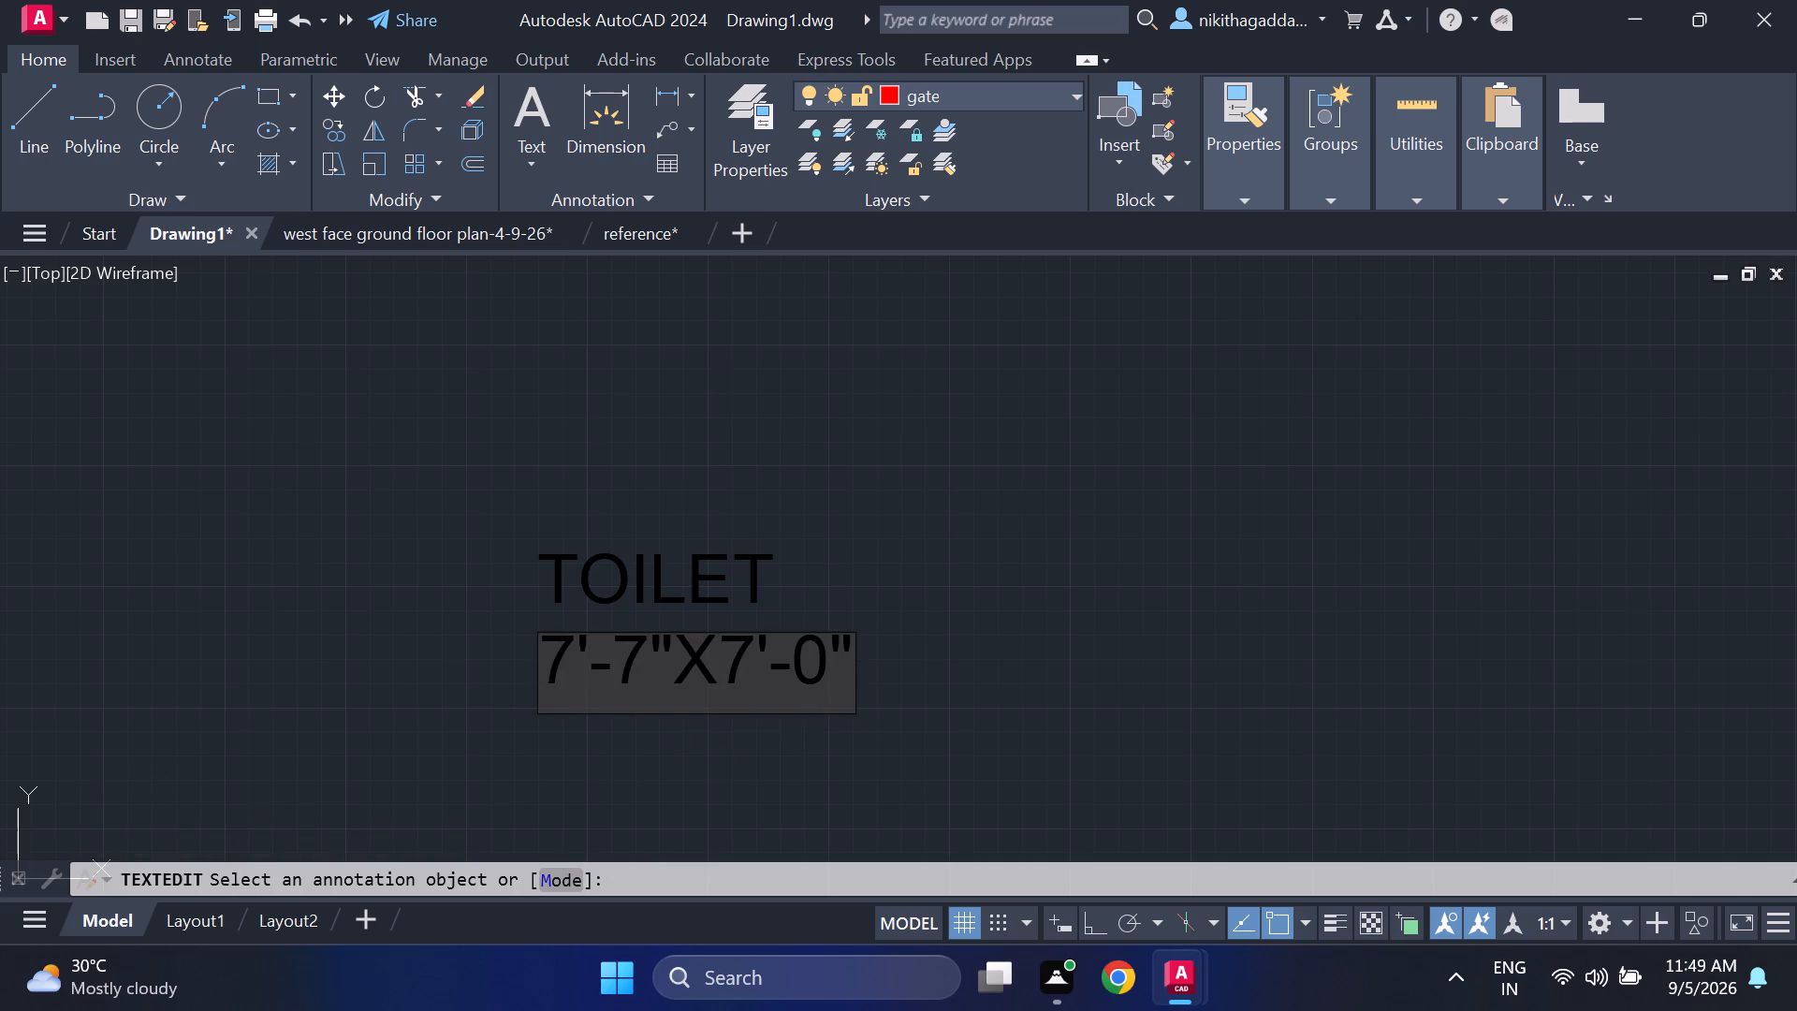
click(644, 670)
key(BackSpace)
key(0)
click(744, 662)
key(BackSpace)
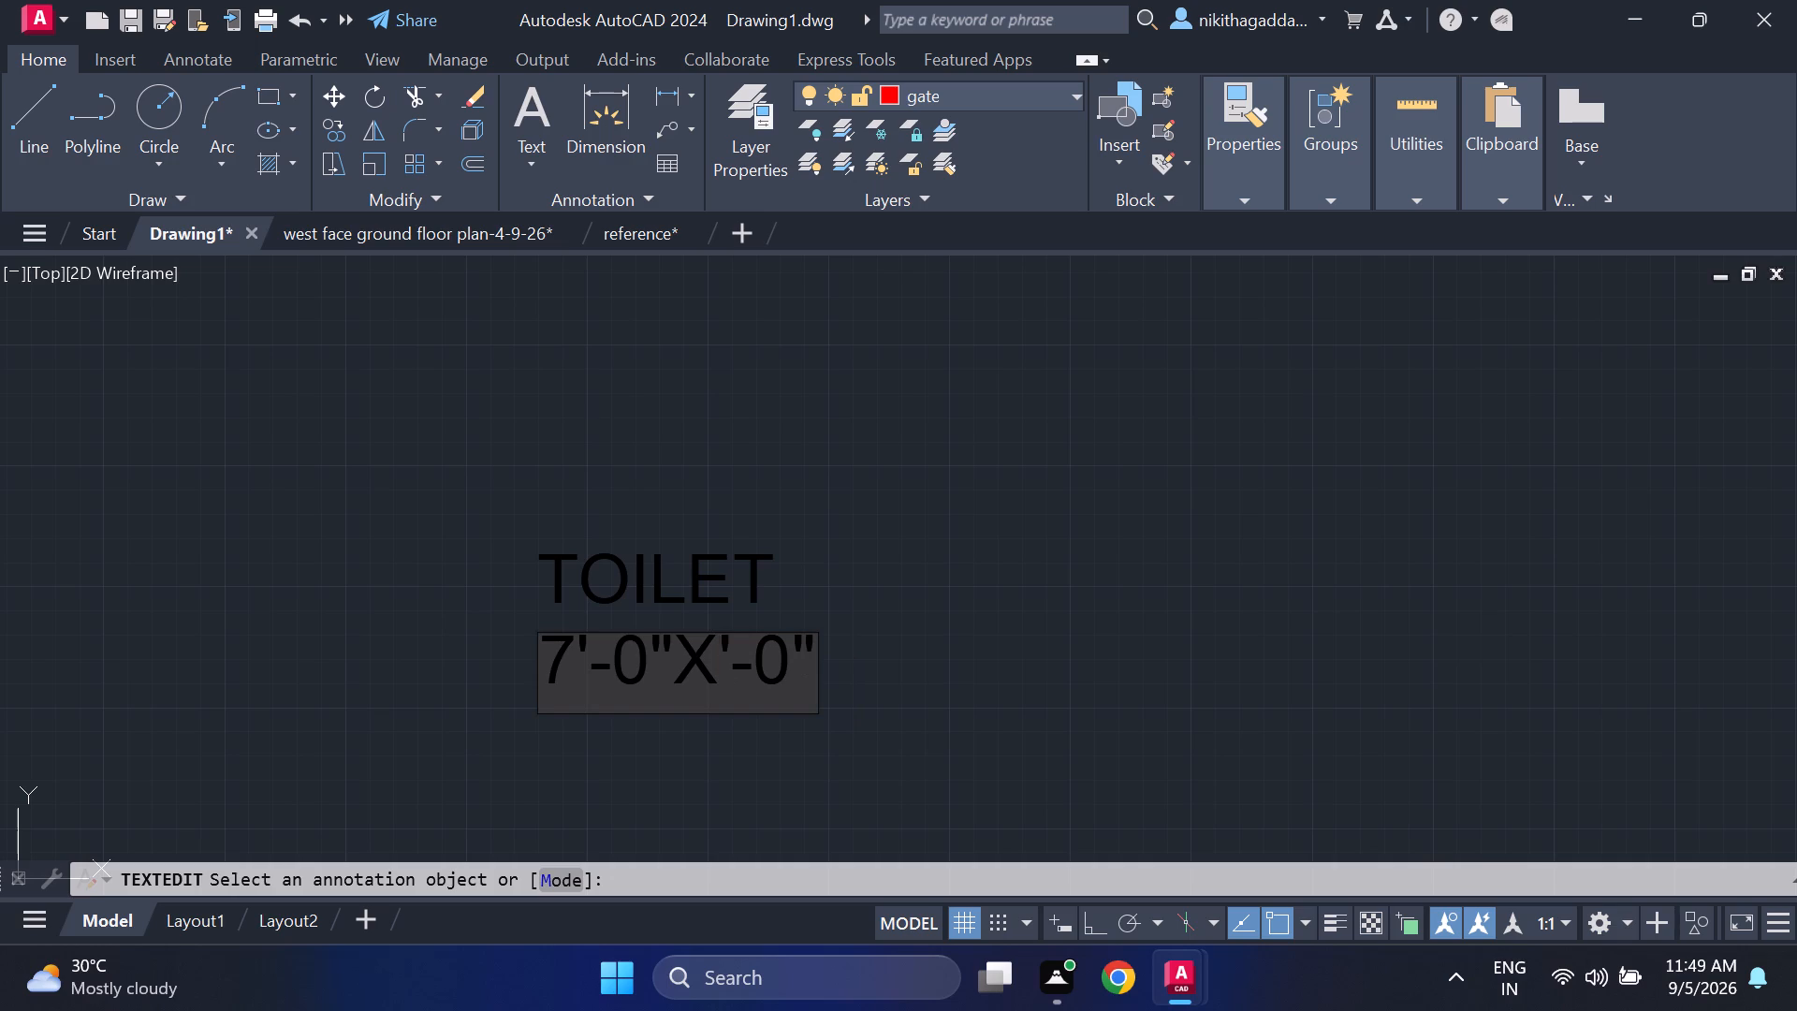
key(5)
key(Return)
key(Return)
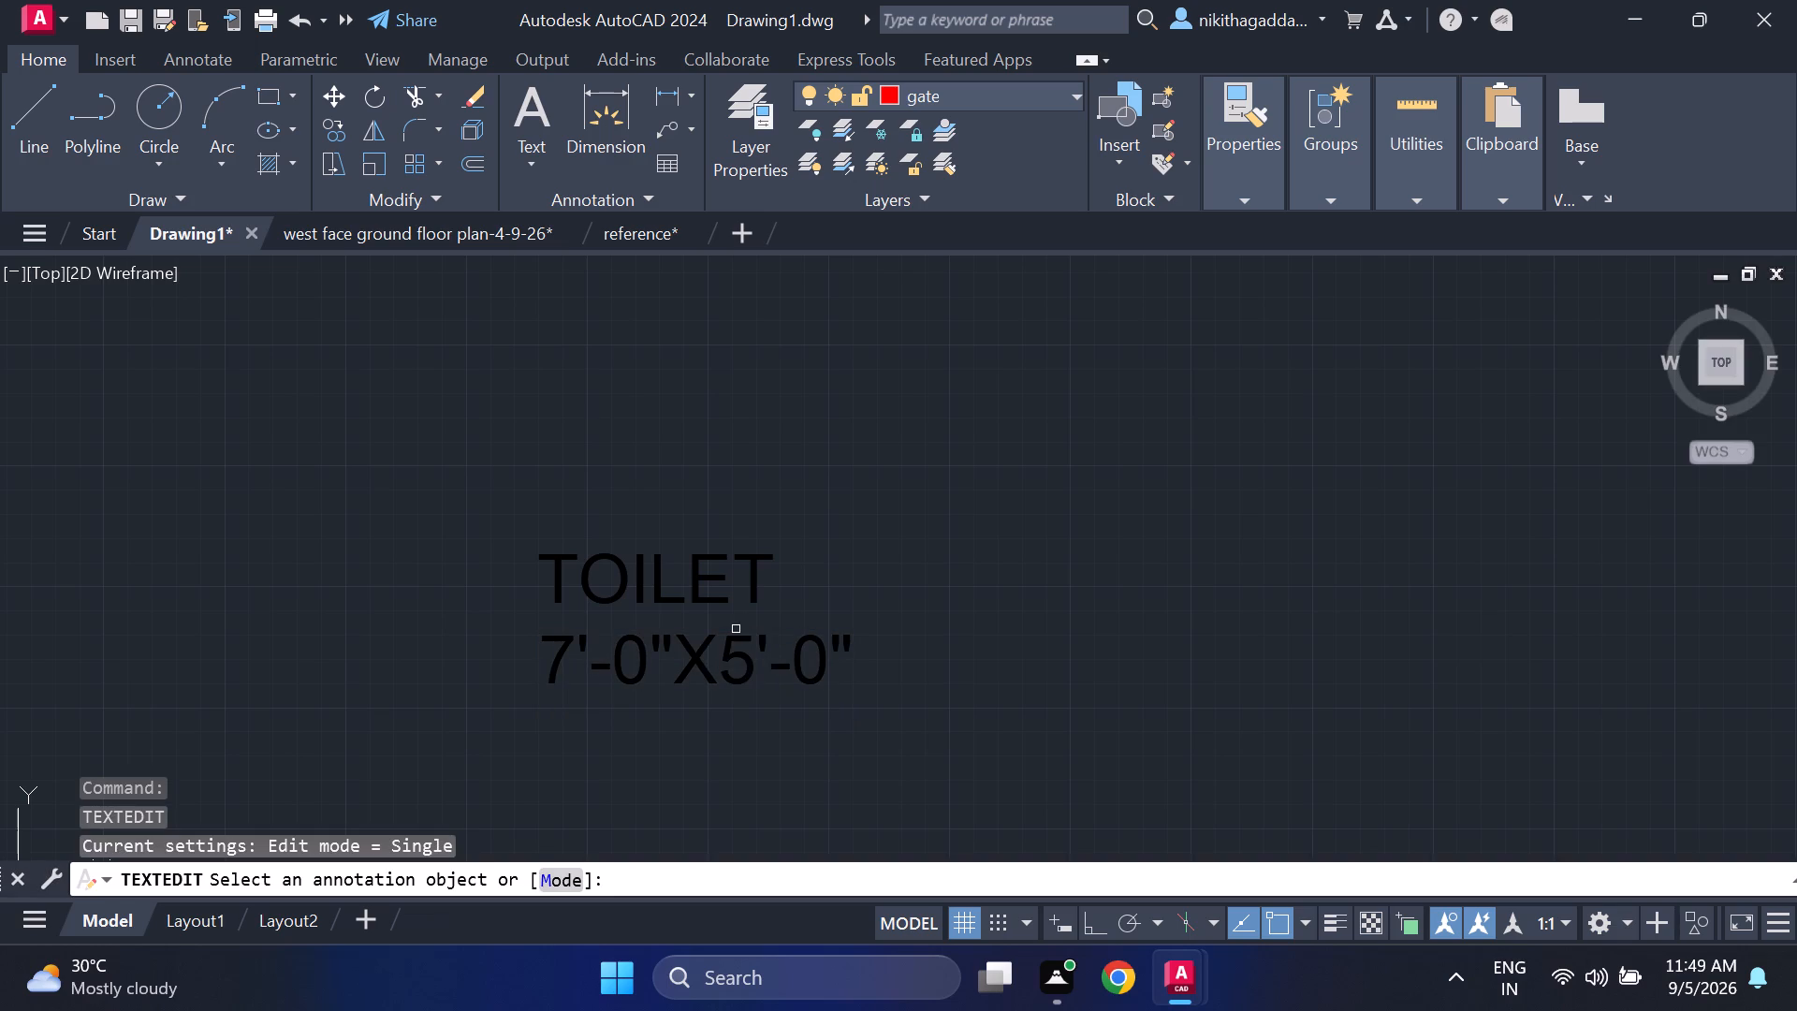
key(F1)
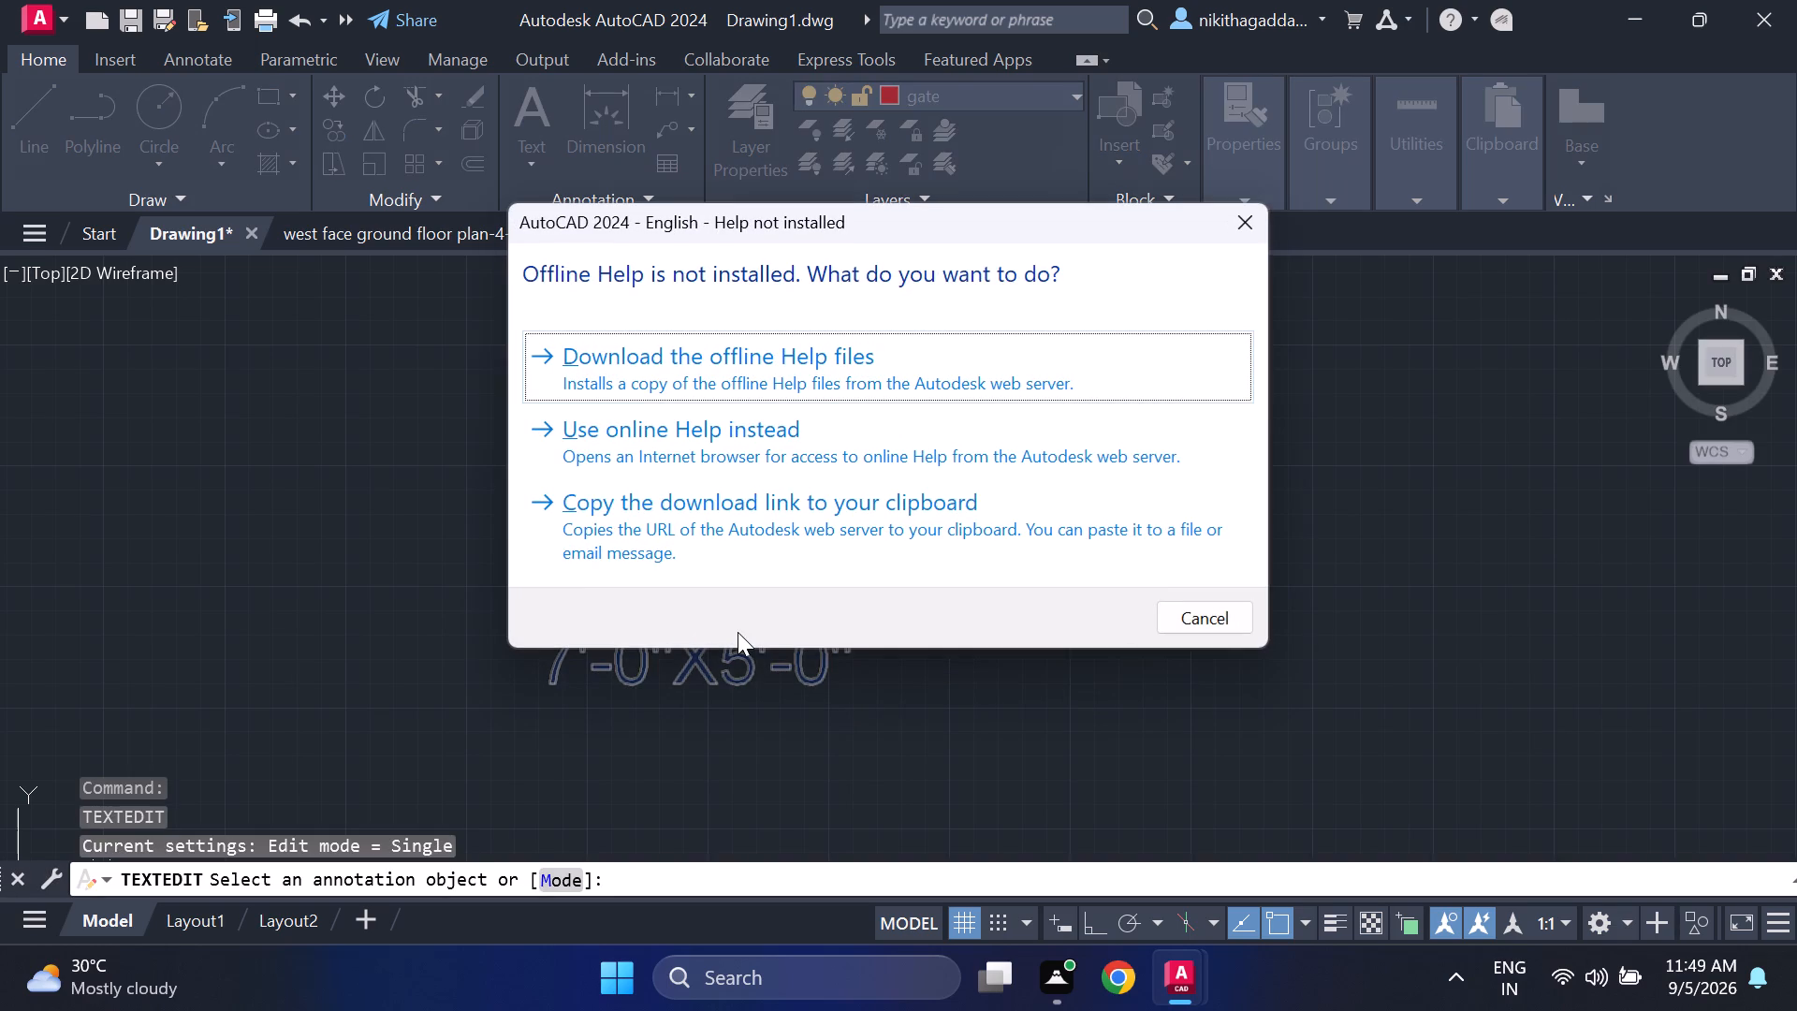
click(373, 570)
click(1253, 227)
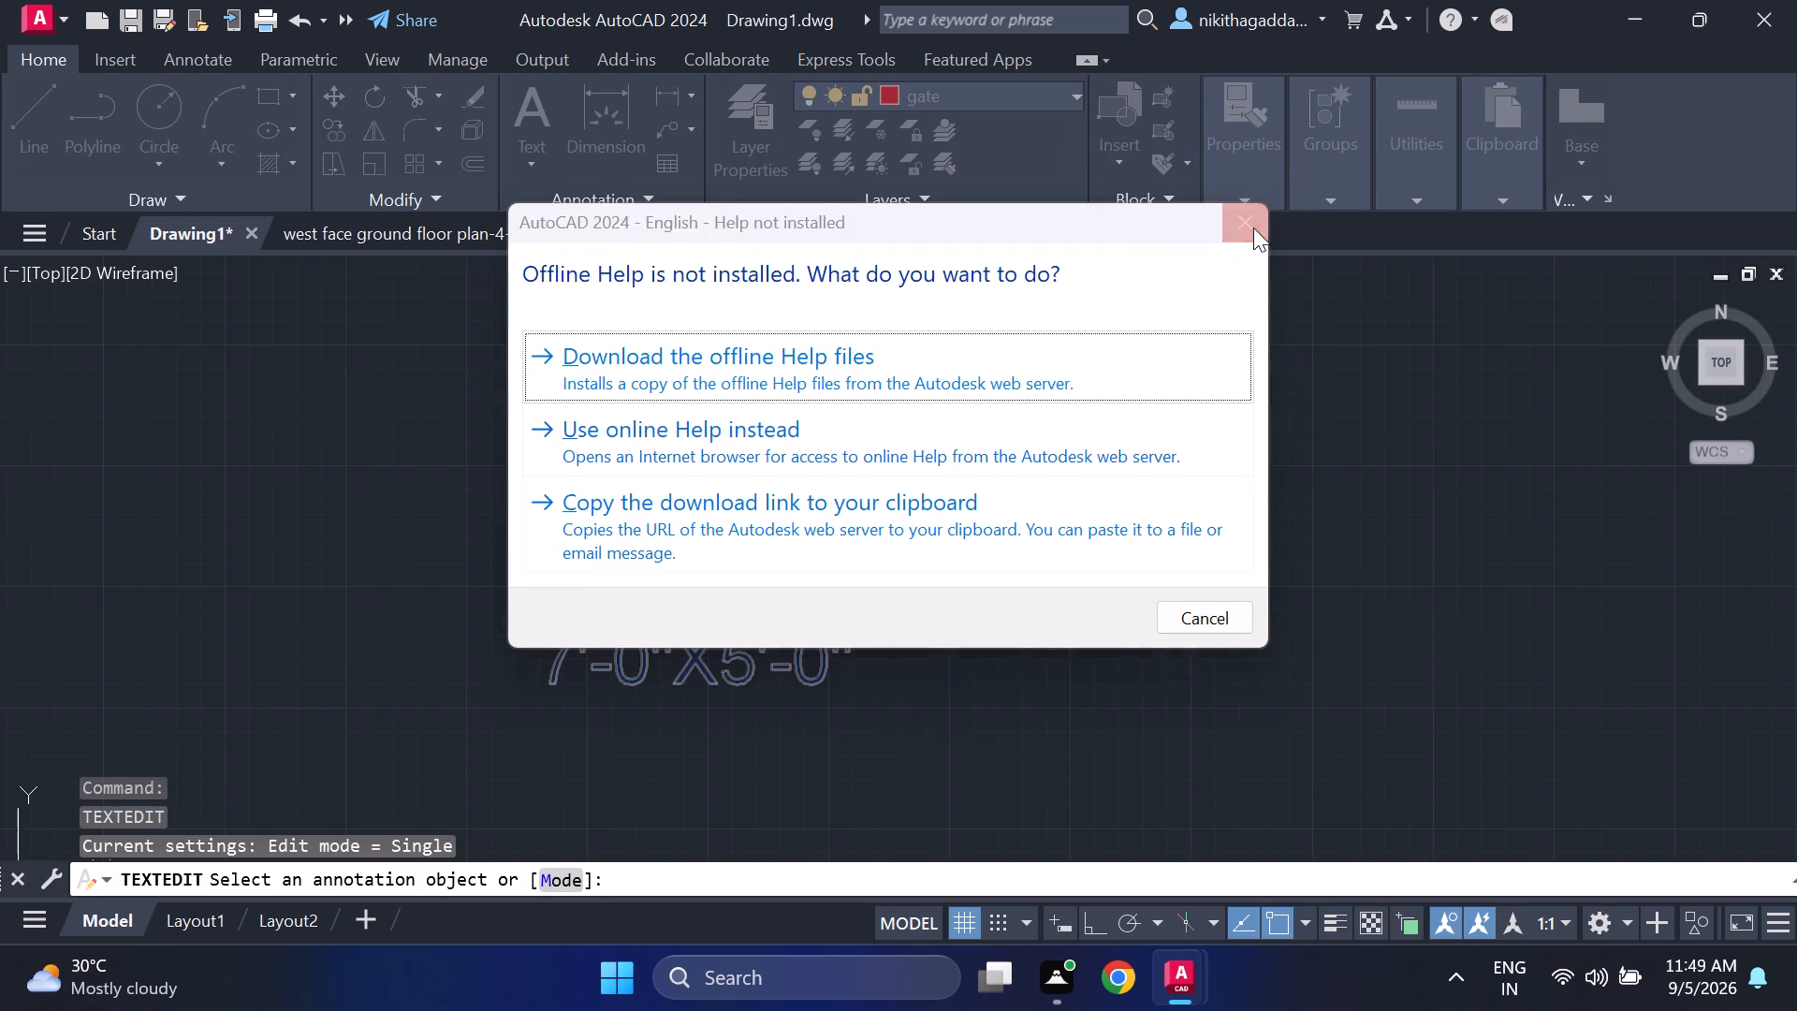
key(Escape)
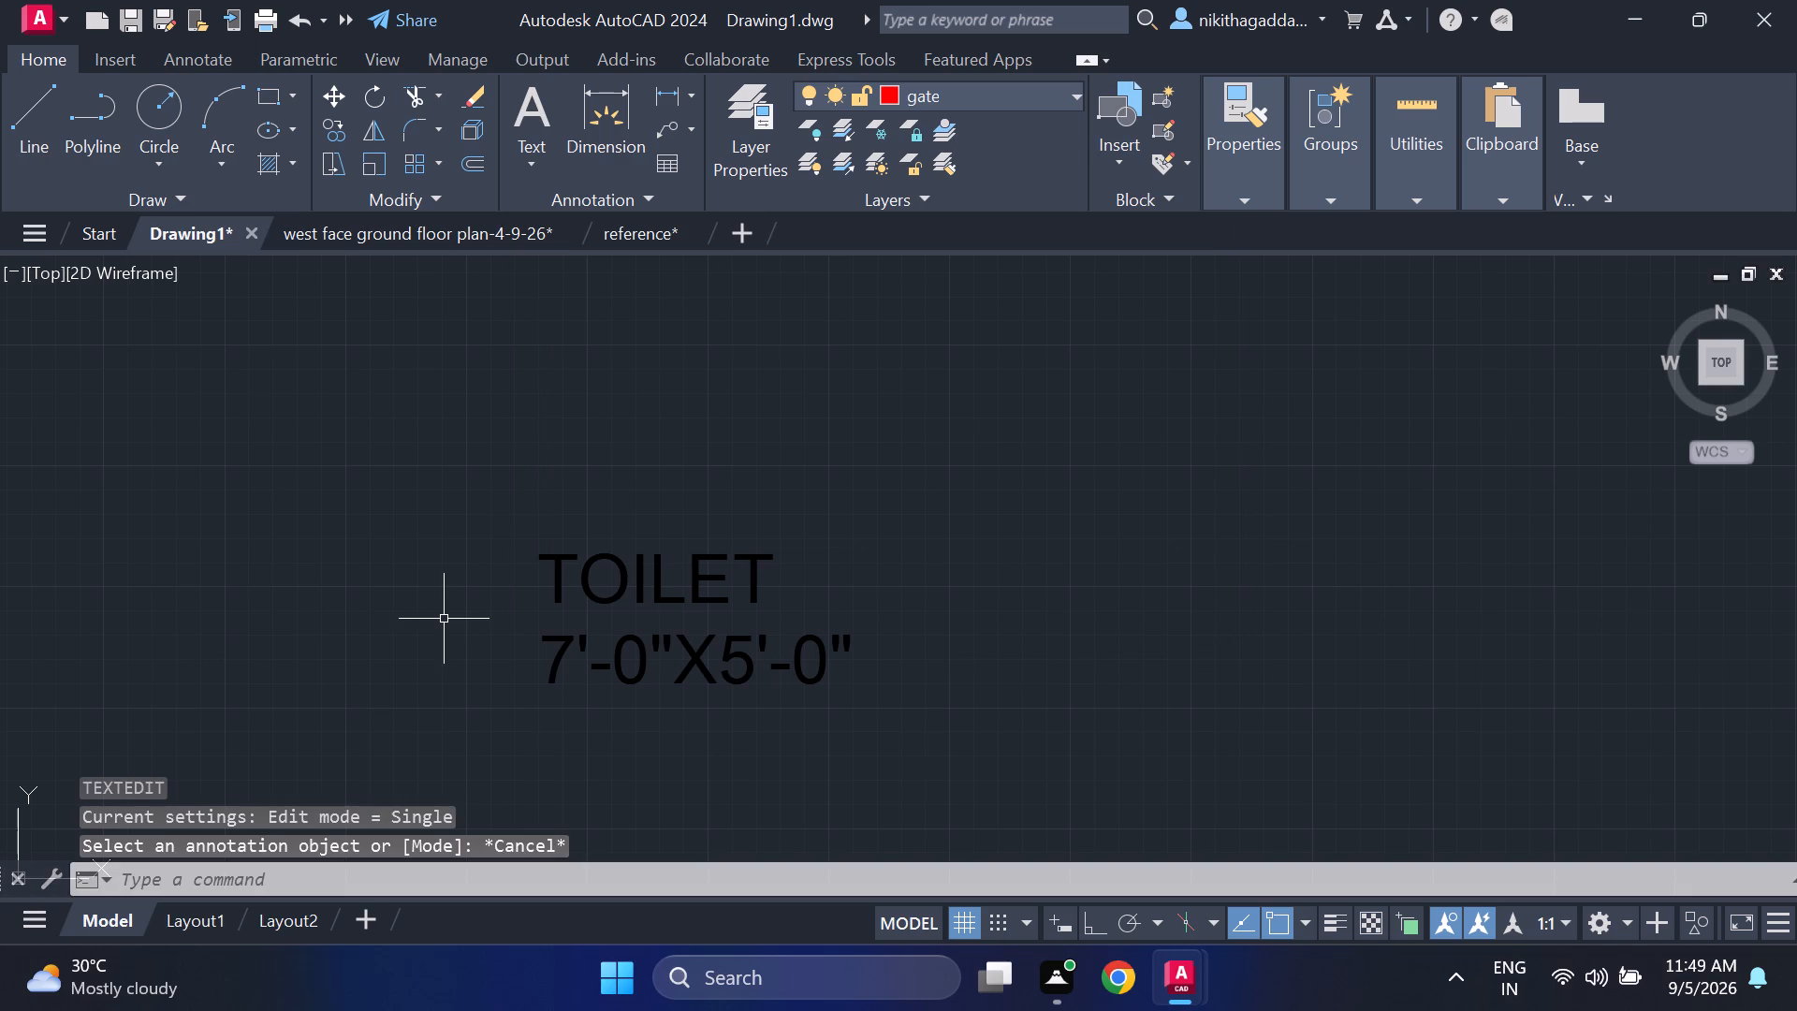
Copy the BEDROOM2 label once to the empty space just northwest of the original label.
scroll(454, 626, down, 1)
scroll(564, 664, down, 2)
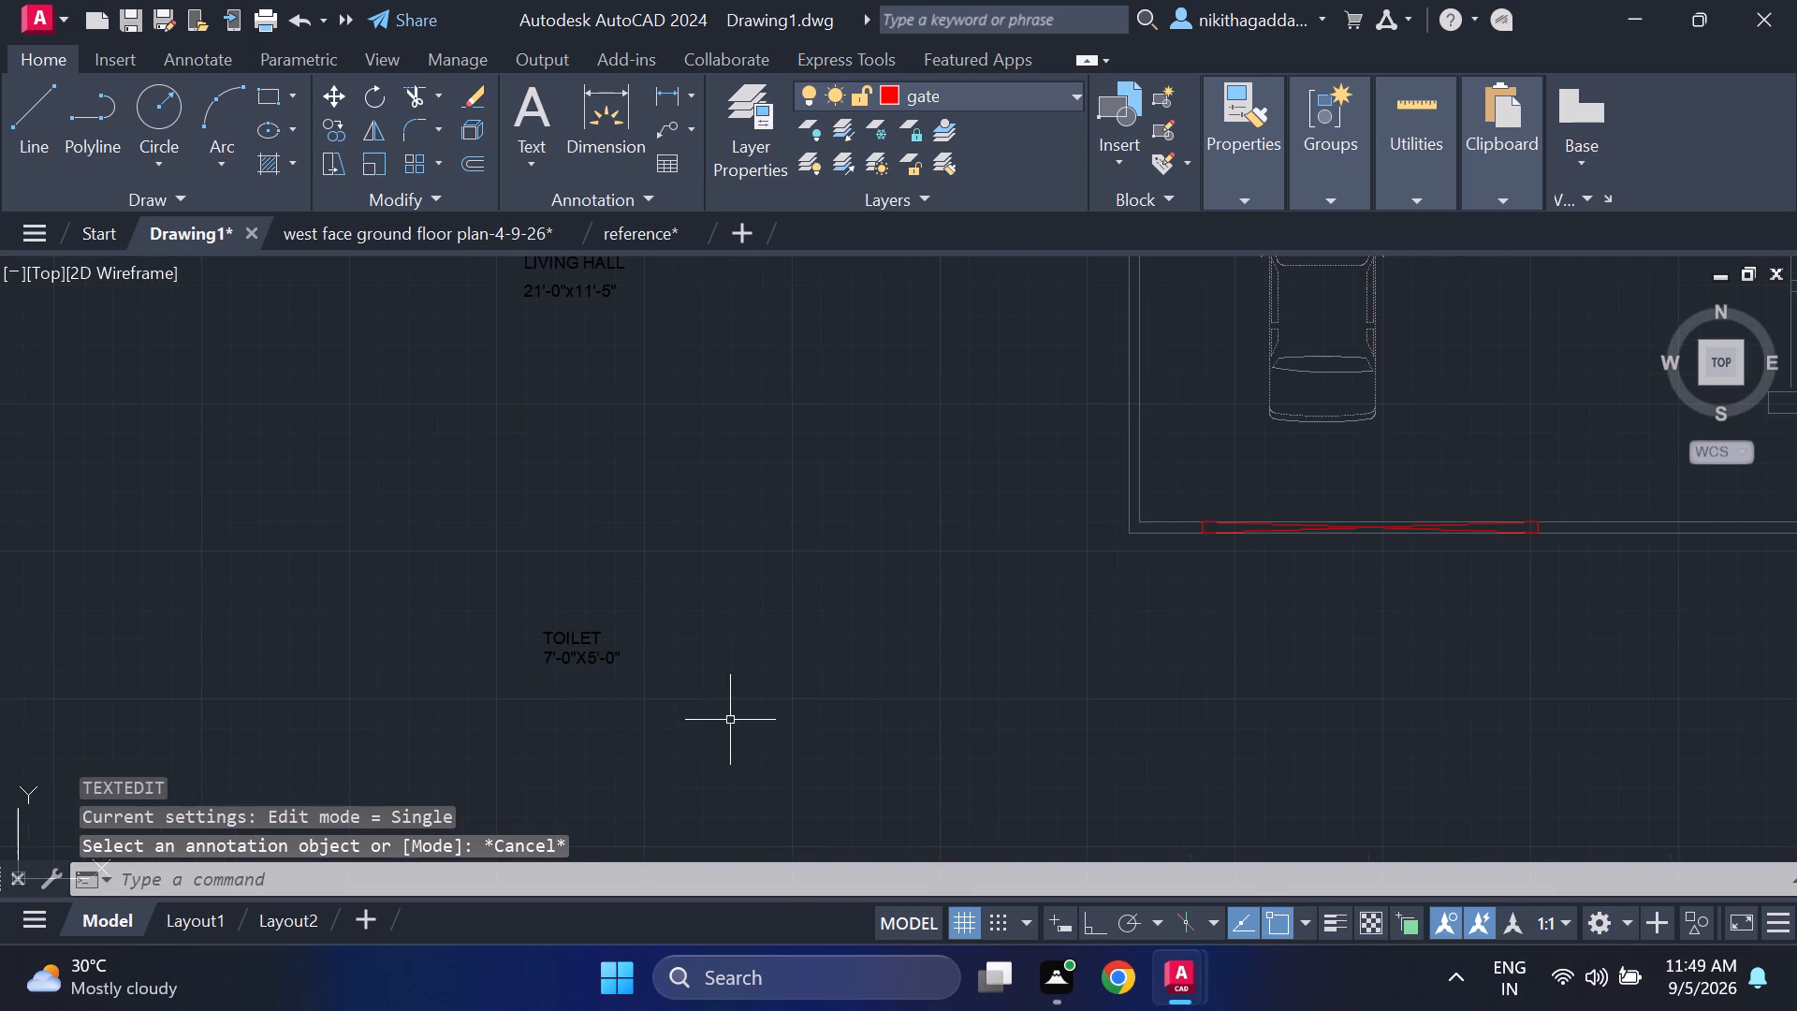
scroll(732, 719, down, 2)
scroll(652, 552, up, 2)
middle_drag(808, 510, 620, 688)
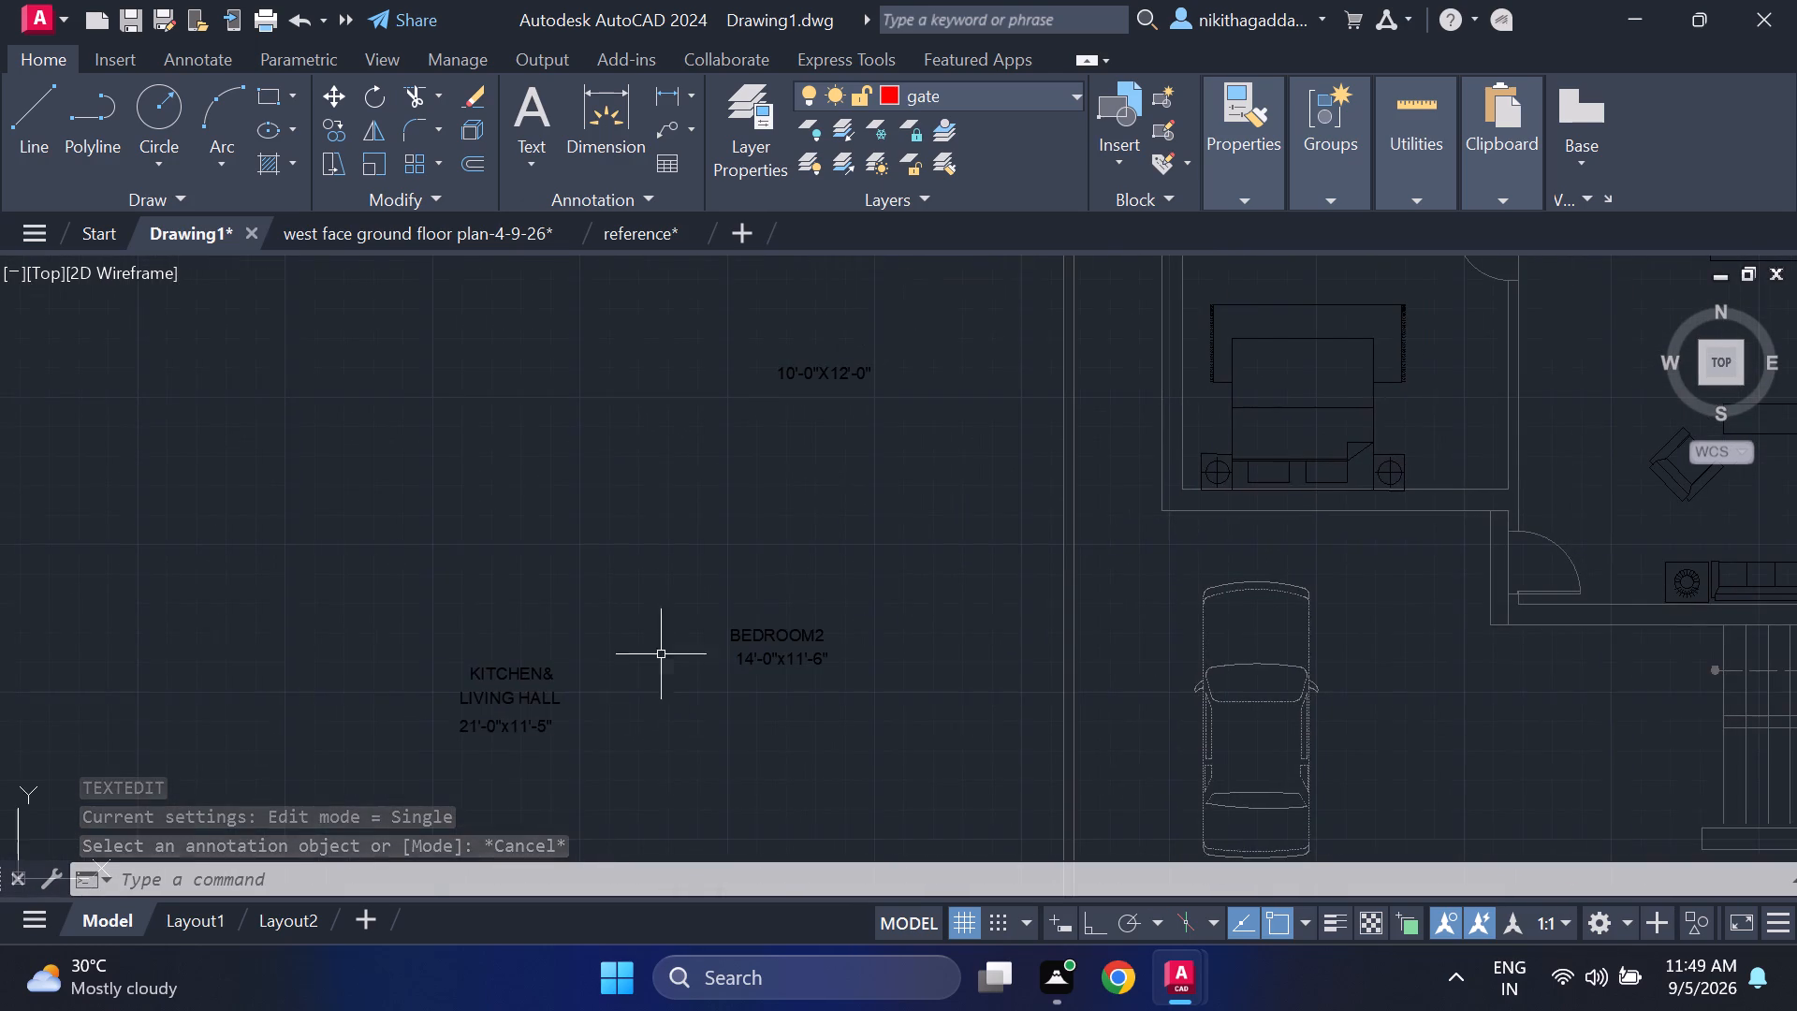
scroll(774, 637, up, 2)
scroll(774, 637, down, 2)
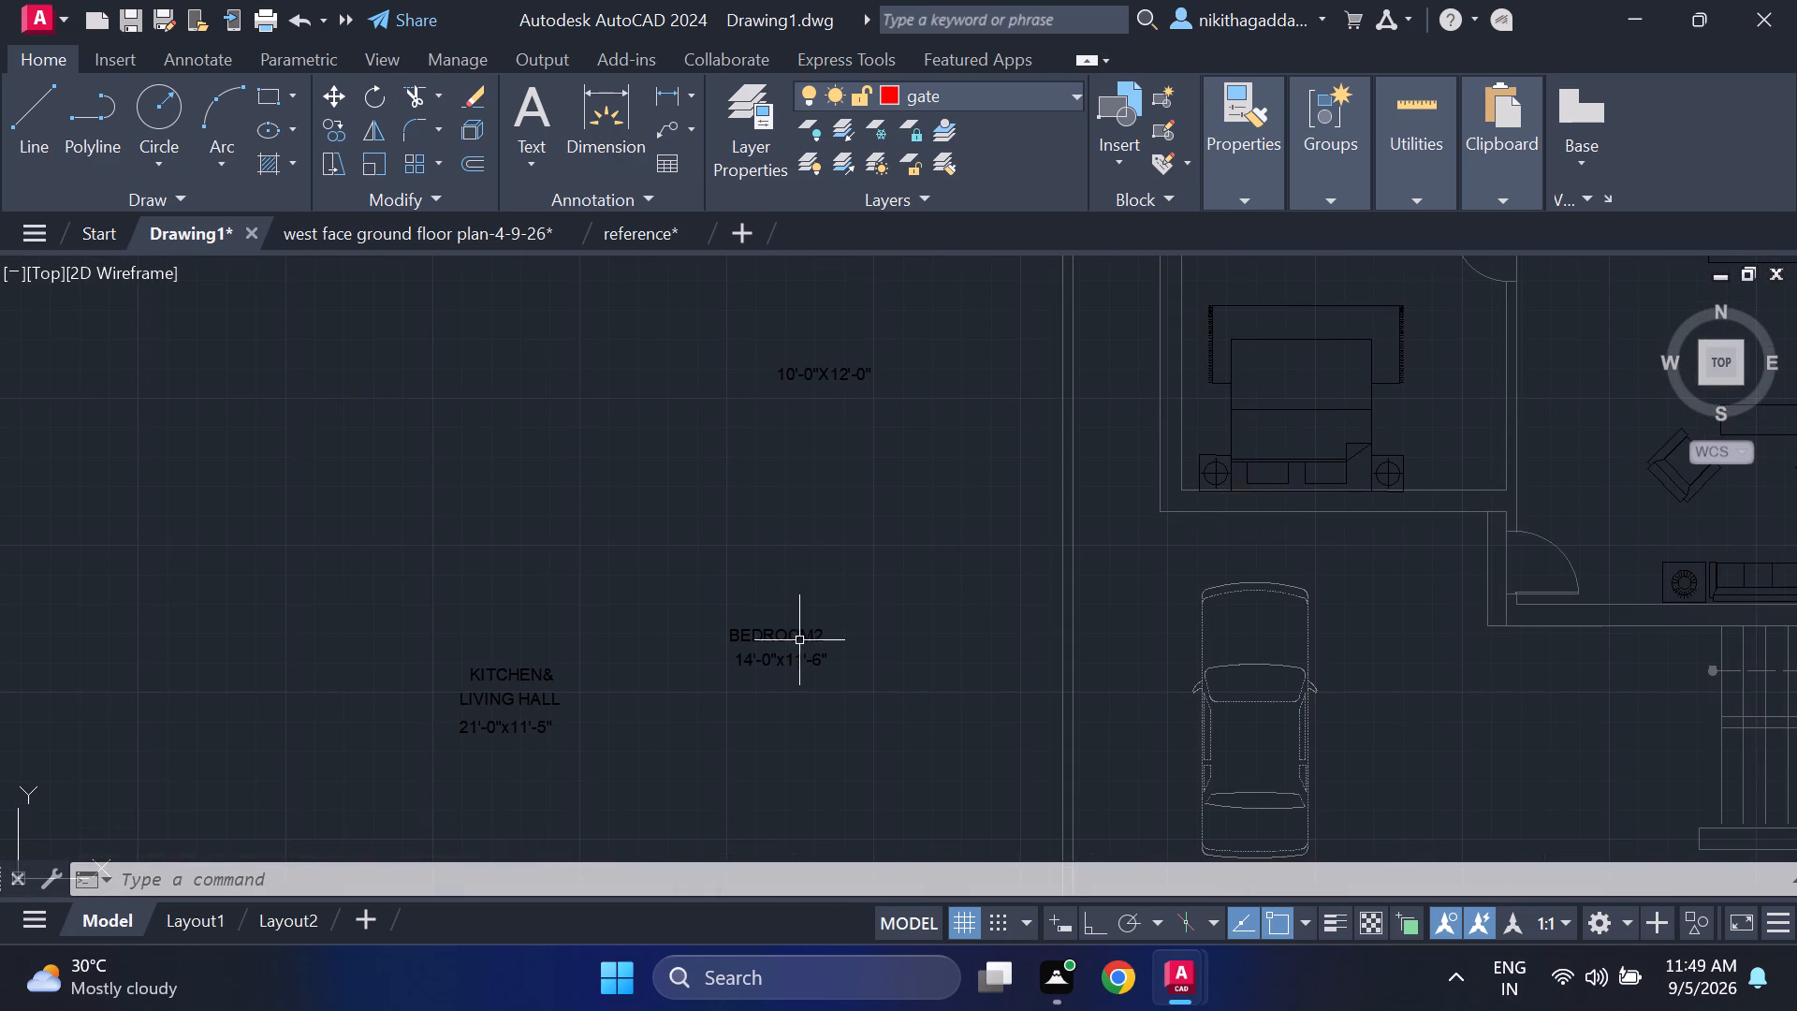
scroll(799, 642, up, 2)
click(780, 637)
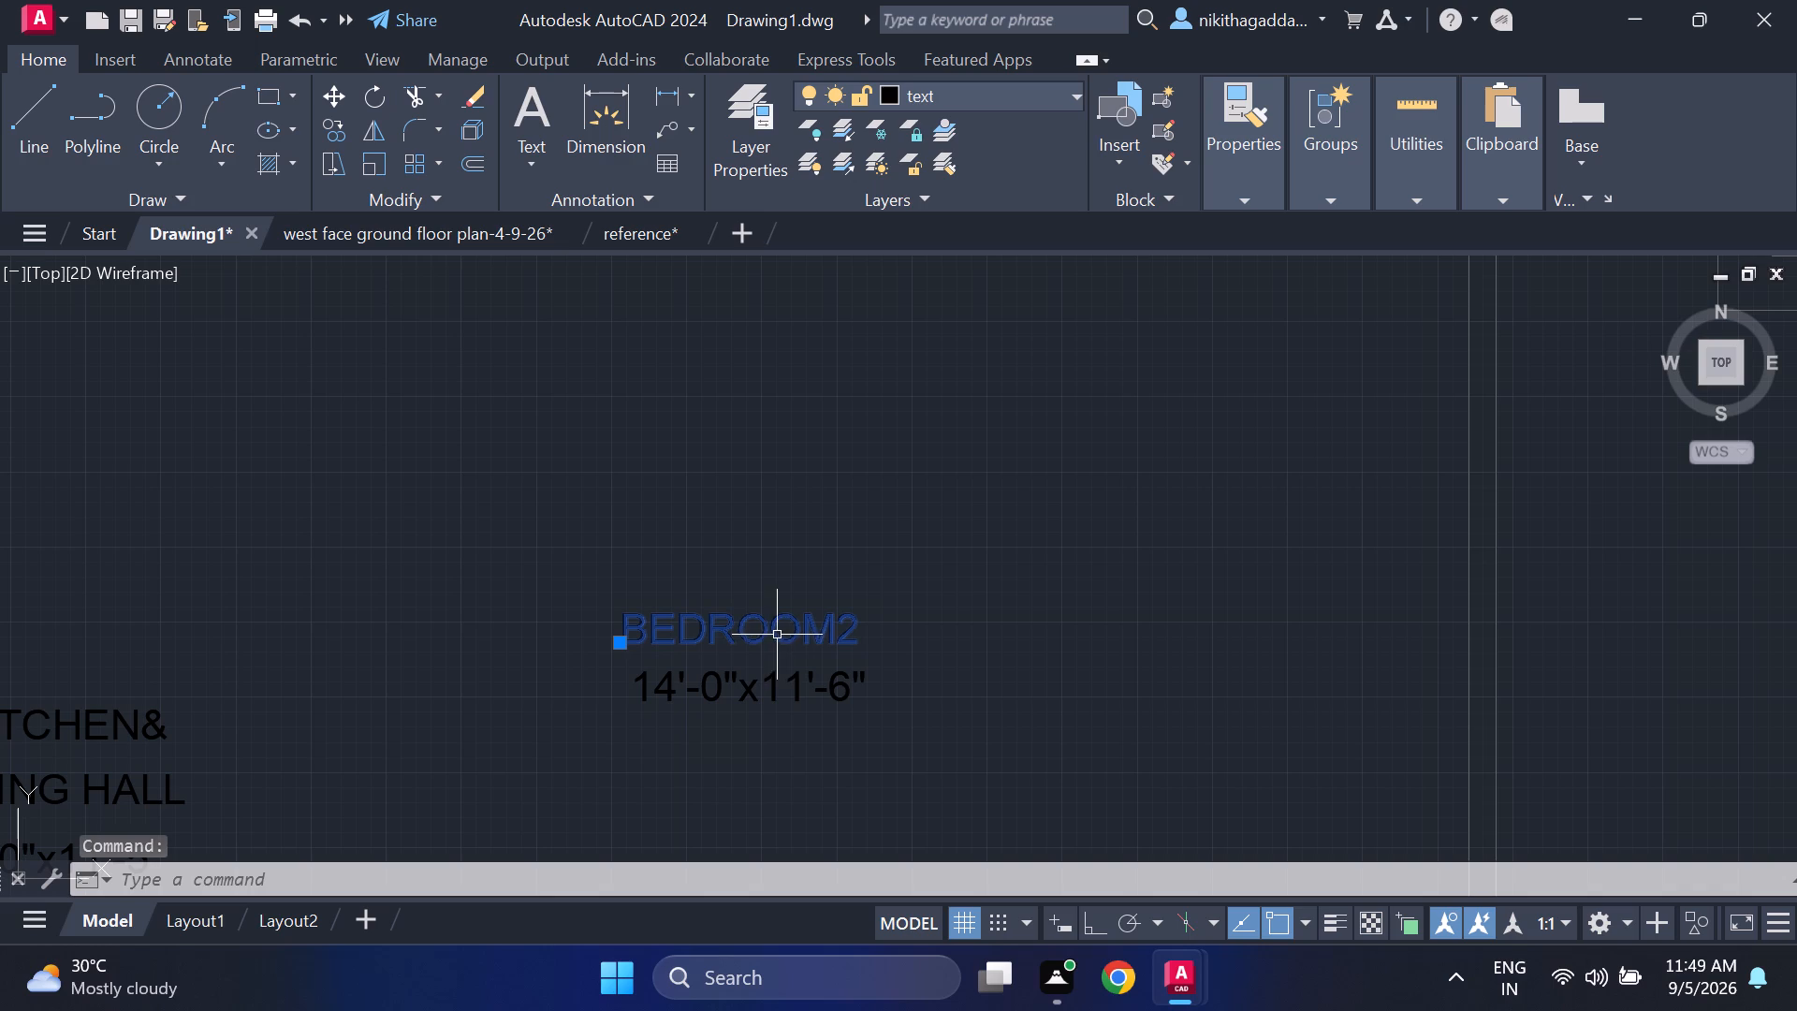
text(CO)
key(Return)
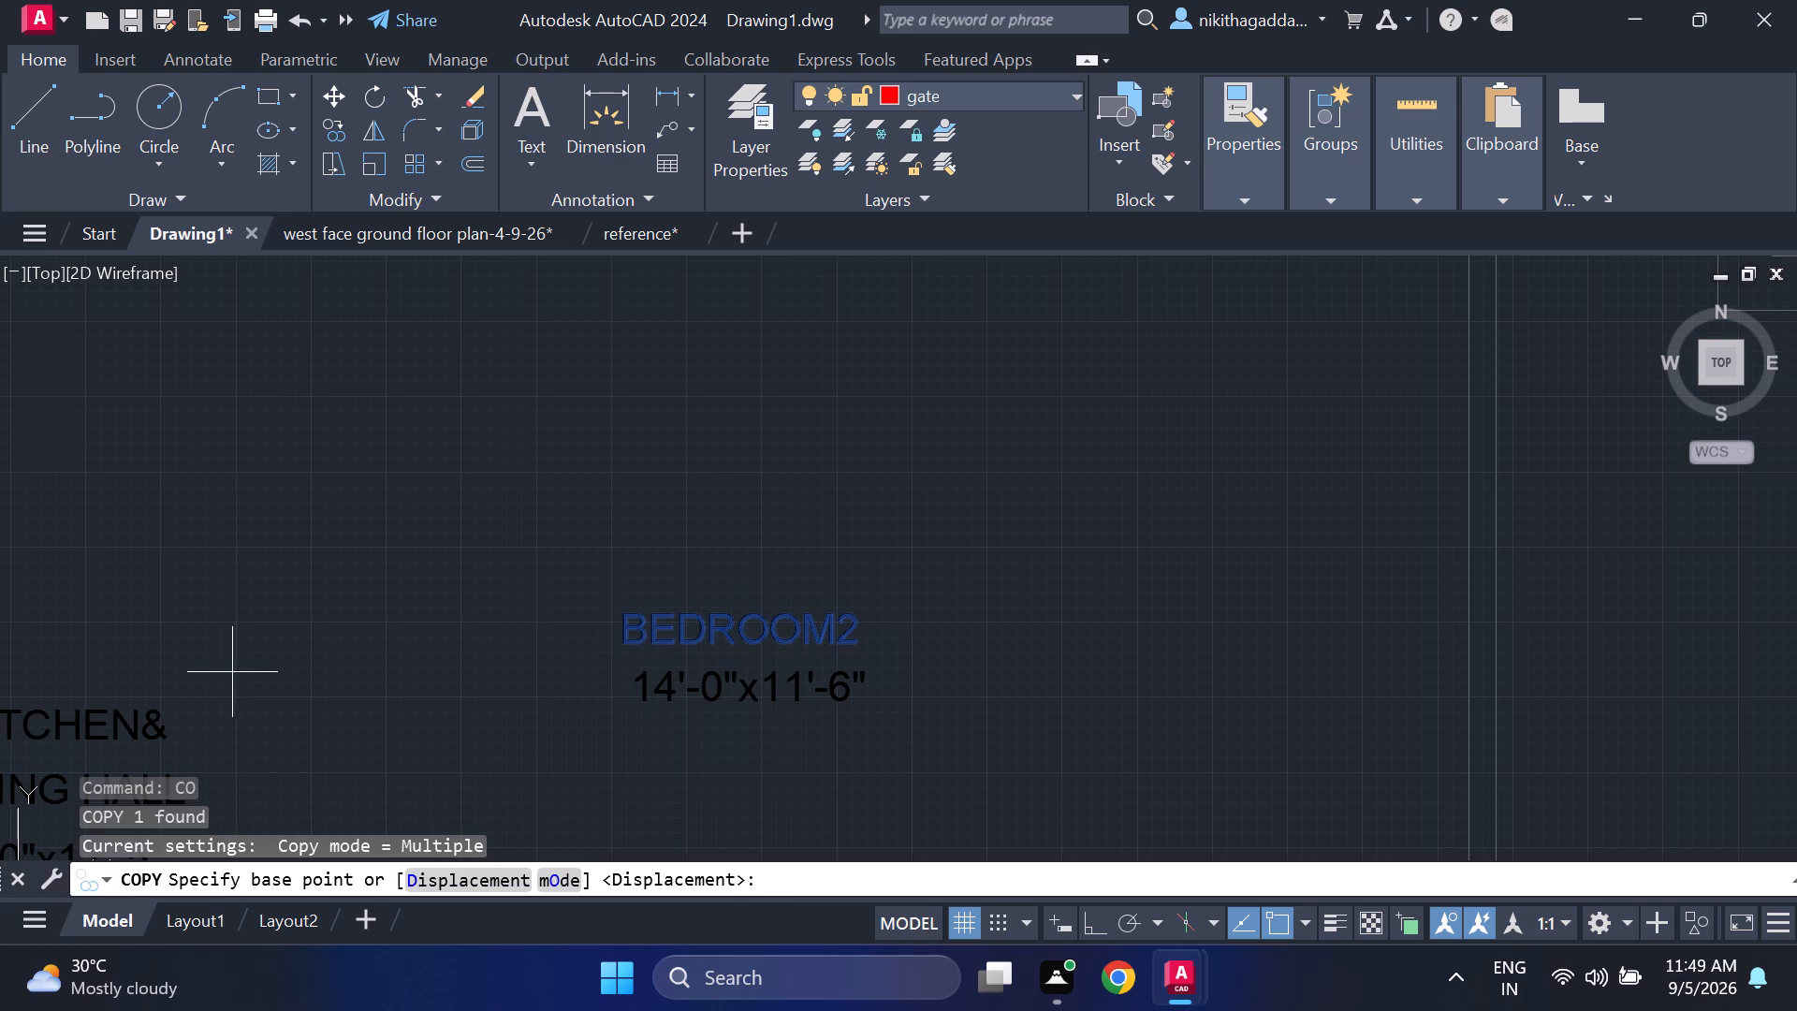
drag(646, 648, 636, 640)
click(461, 534)
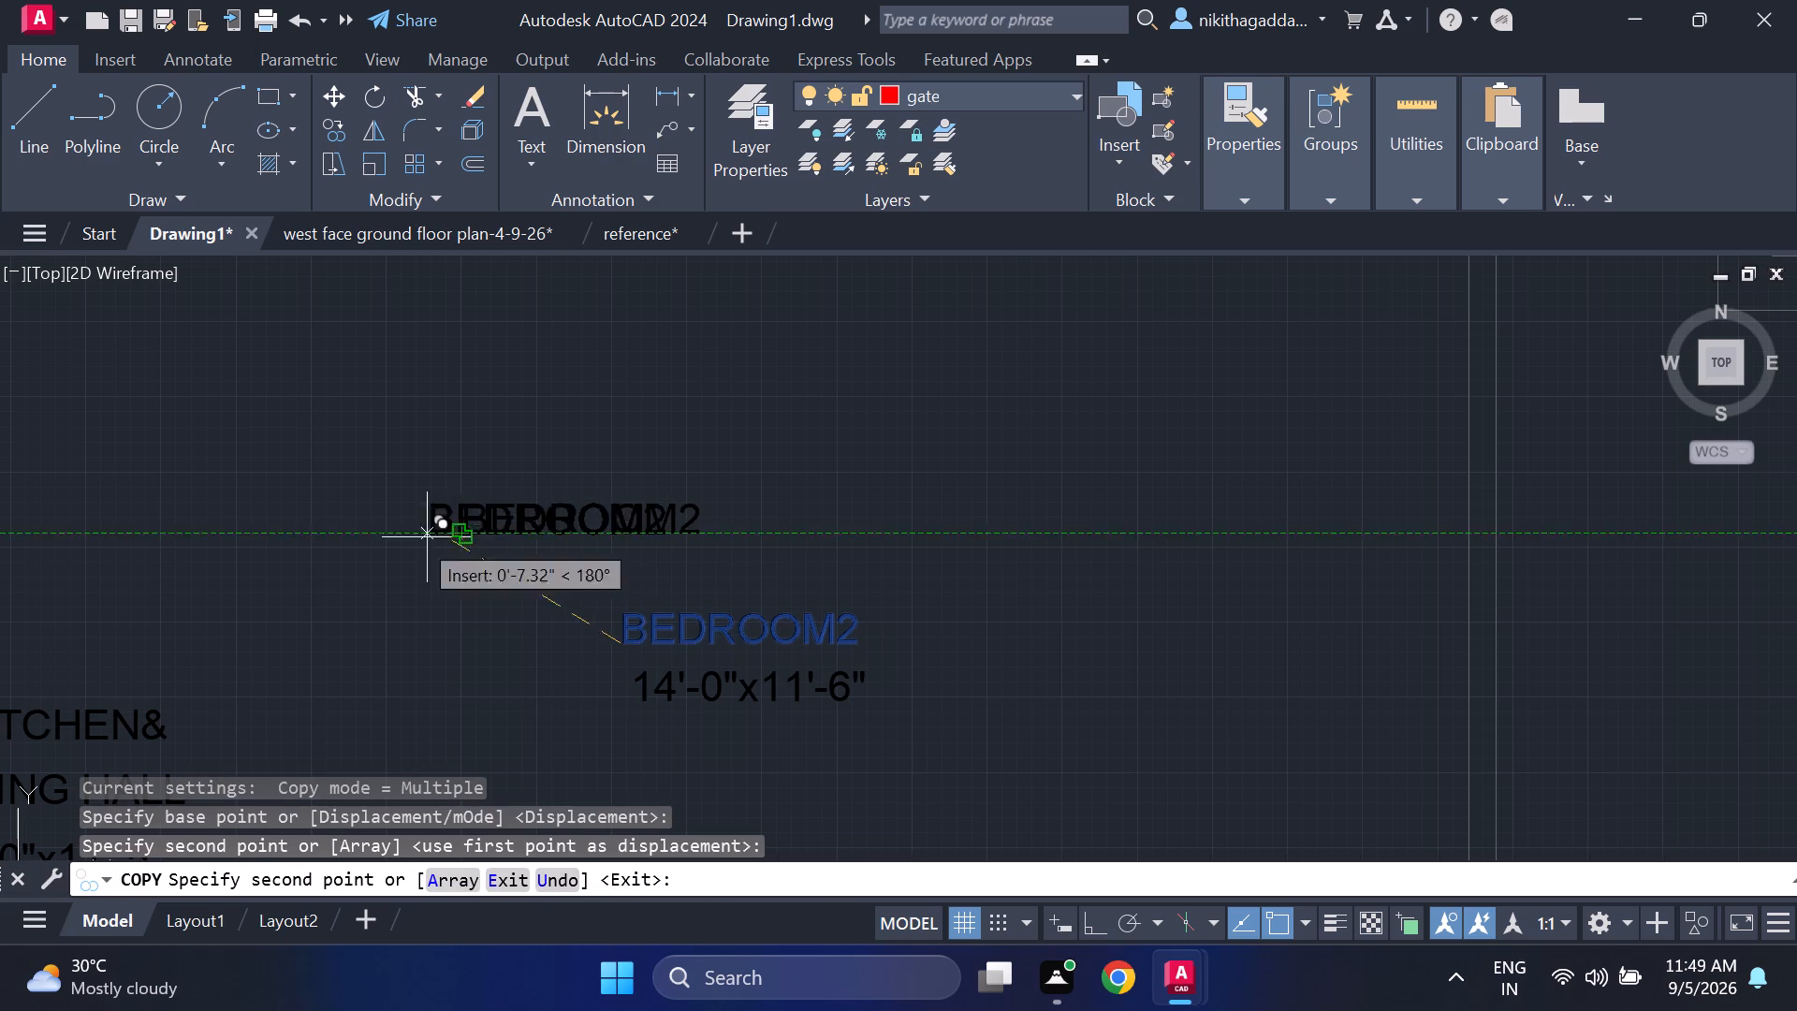
key(Escape)
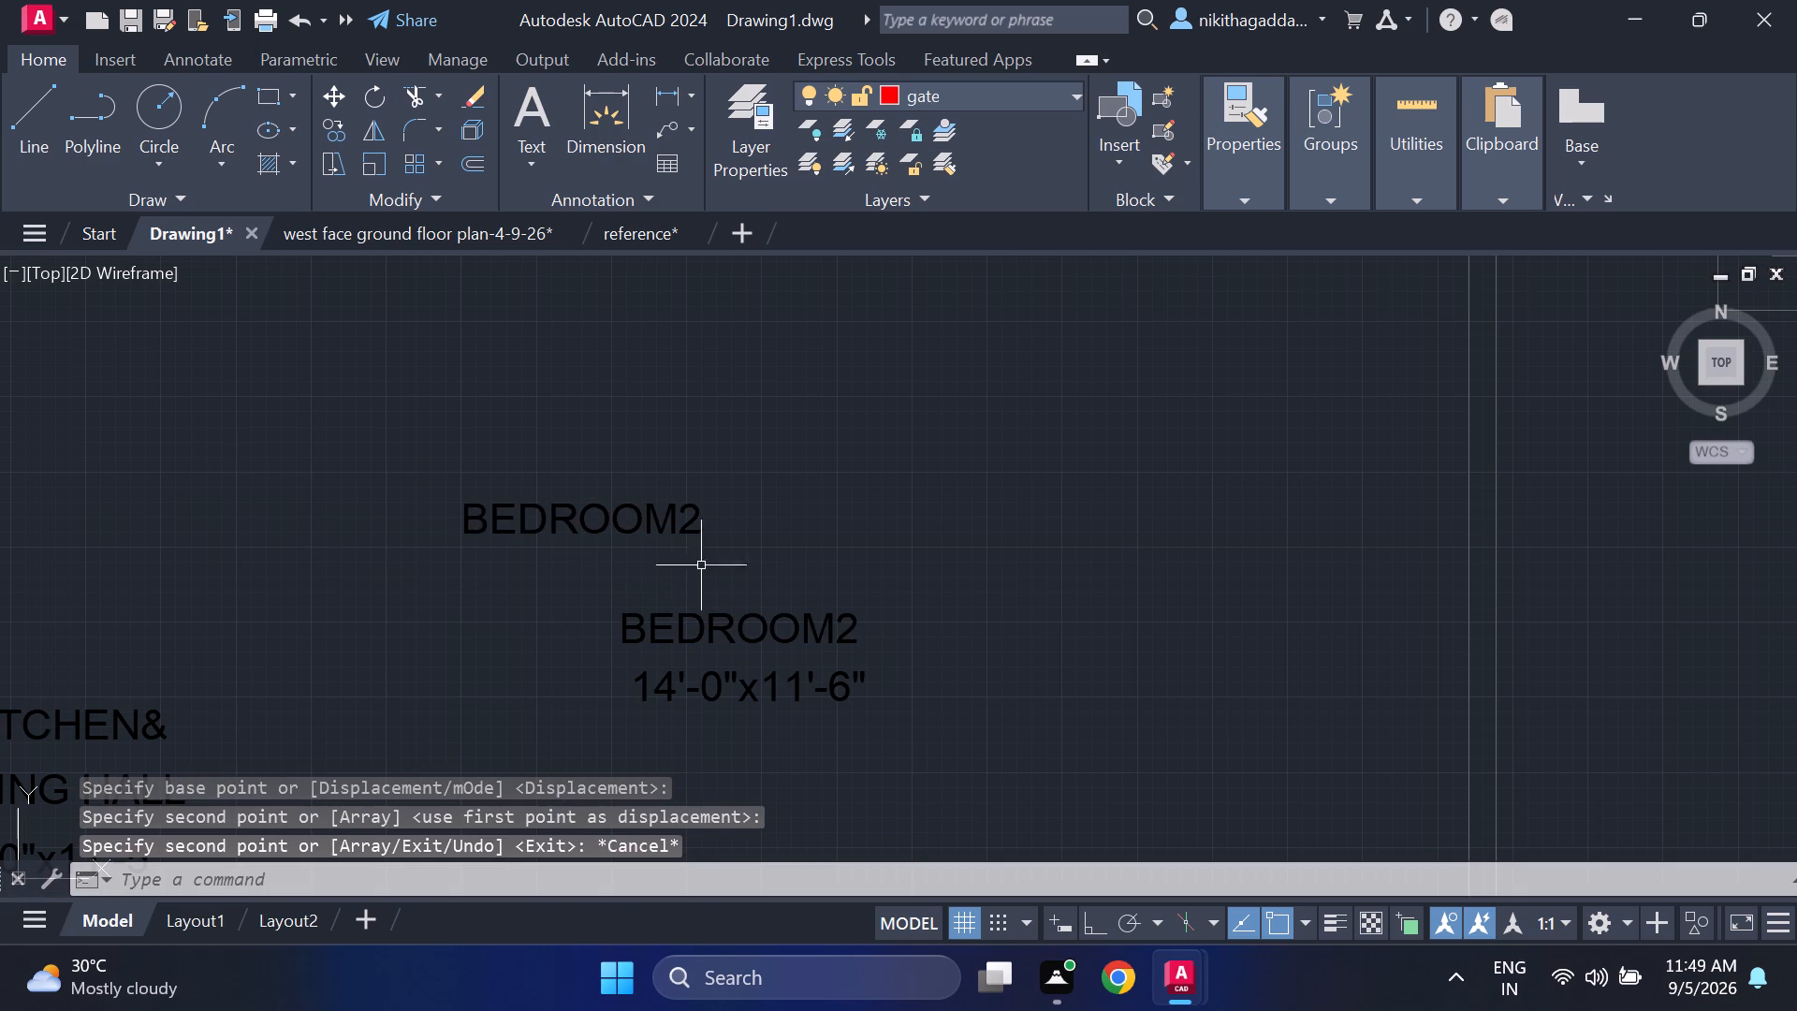
Edit the copied BEDROOM2 label northwest of the original to read GUEST ROOM.
double_click(672, 519)
triple_click(683, 520)
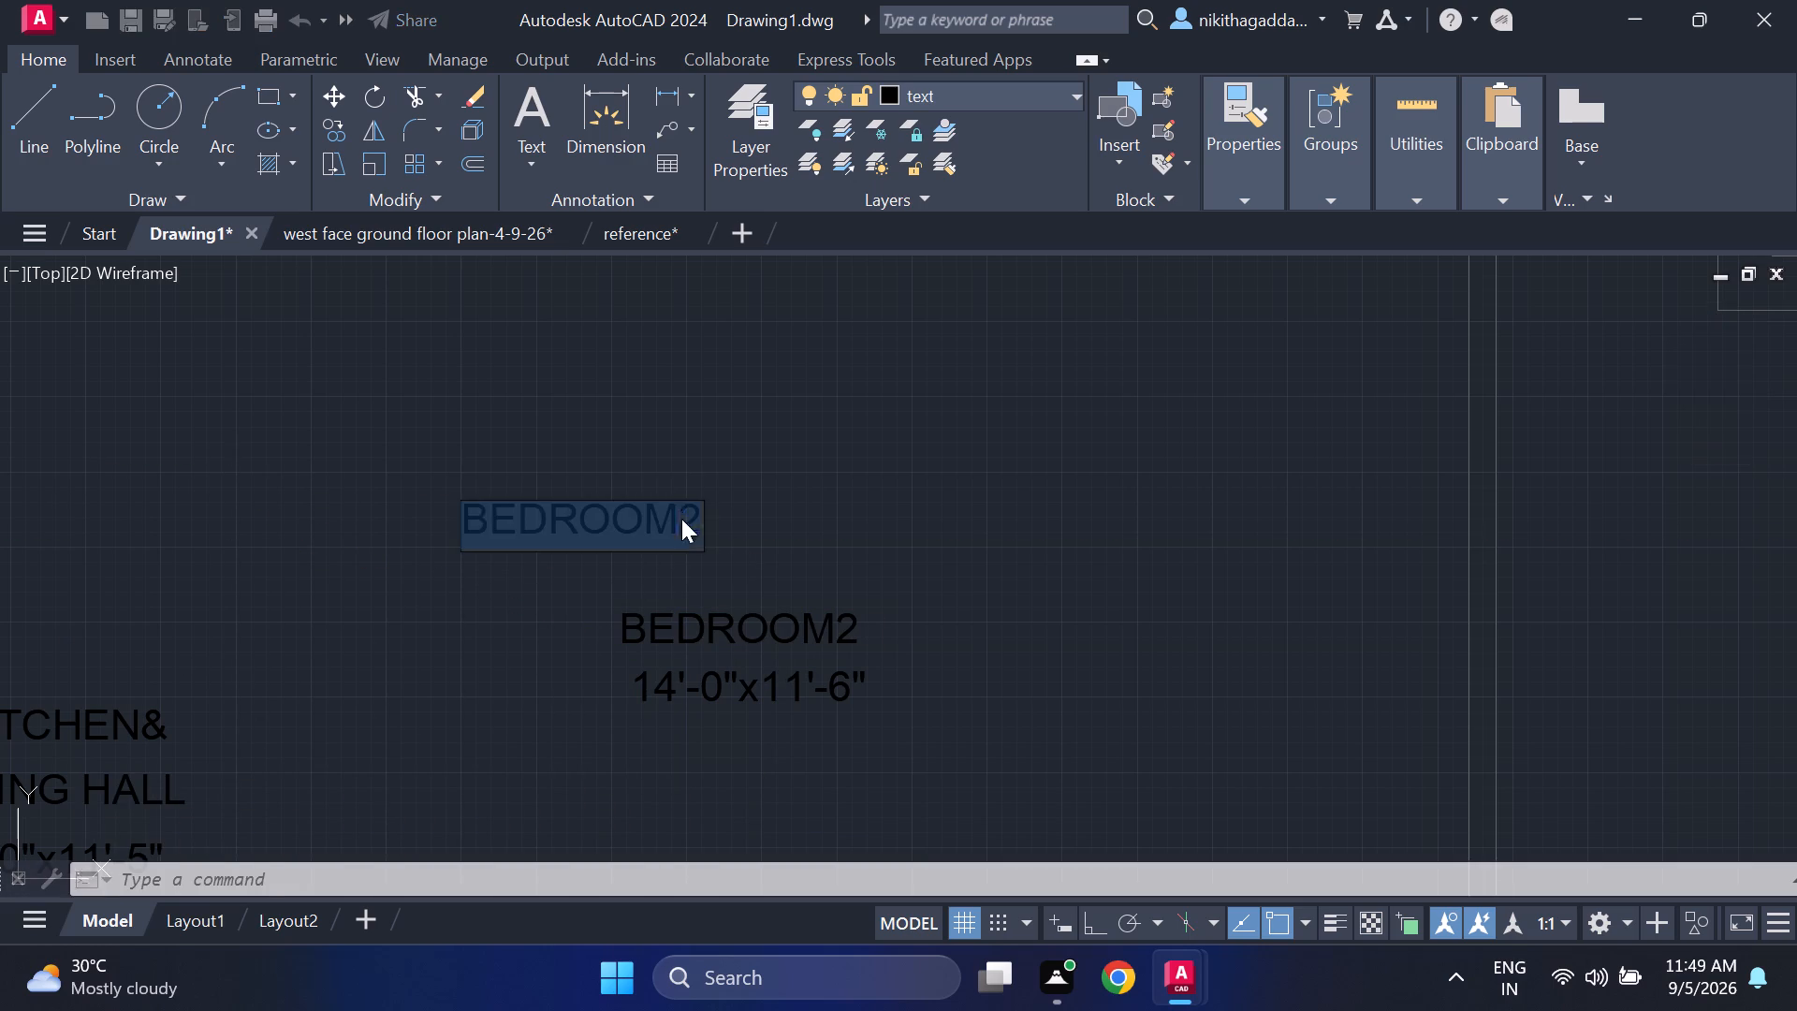
click(679, 516)
click(697, 521)
key(BackSpace)
key(BackSpace)
key(BackSpace)
key(BackSpace)
key(BackSpace)
key(BackSpace)
key(BackSpace)
key(BackSpace)
key(BackSpace)
key(BackSpace)
key(BackSpace)
key(BackSpace)
key(BackSpace)
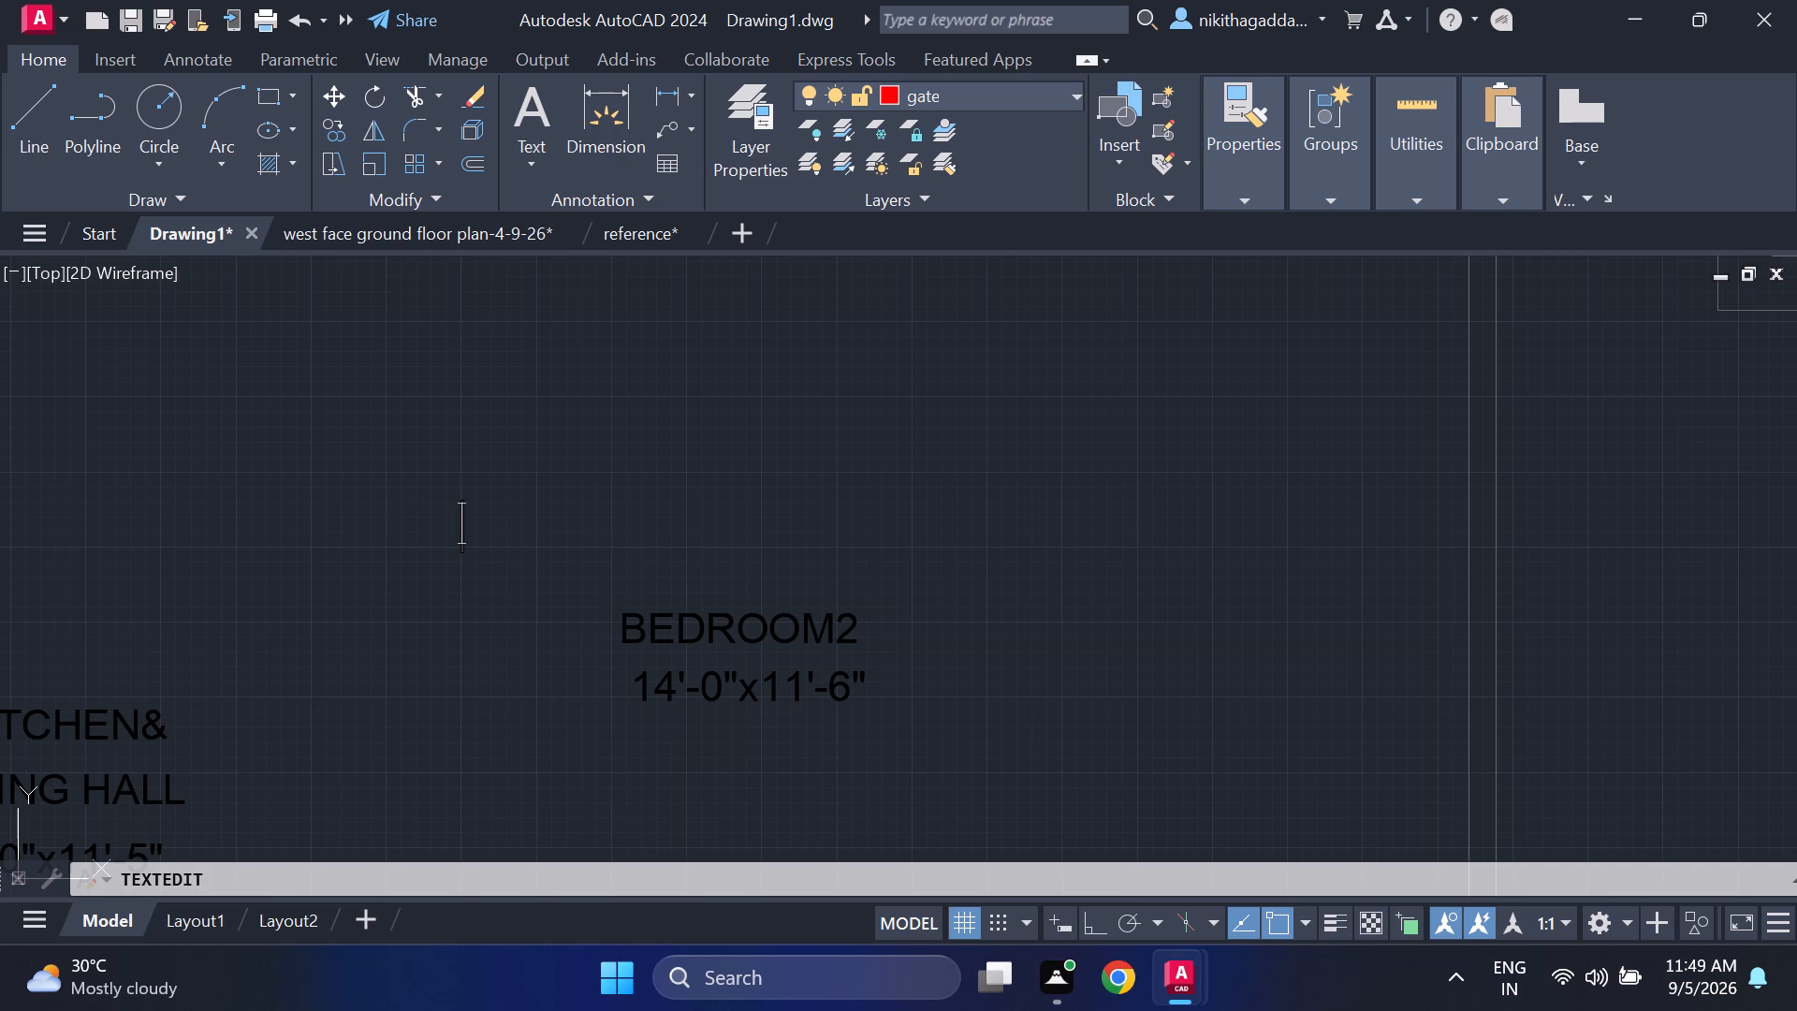
text(GUESTR)
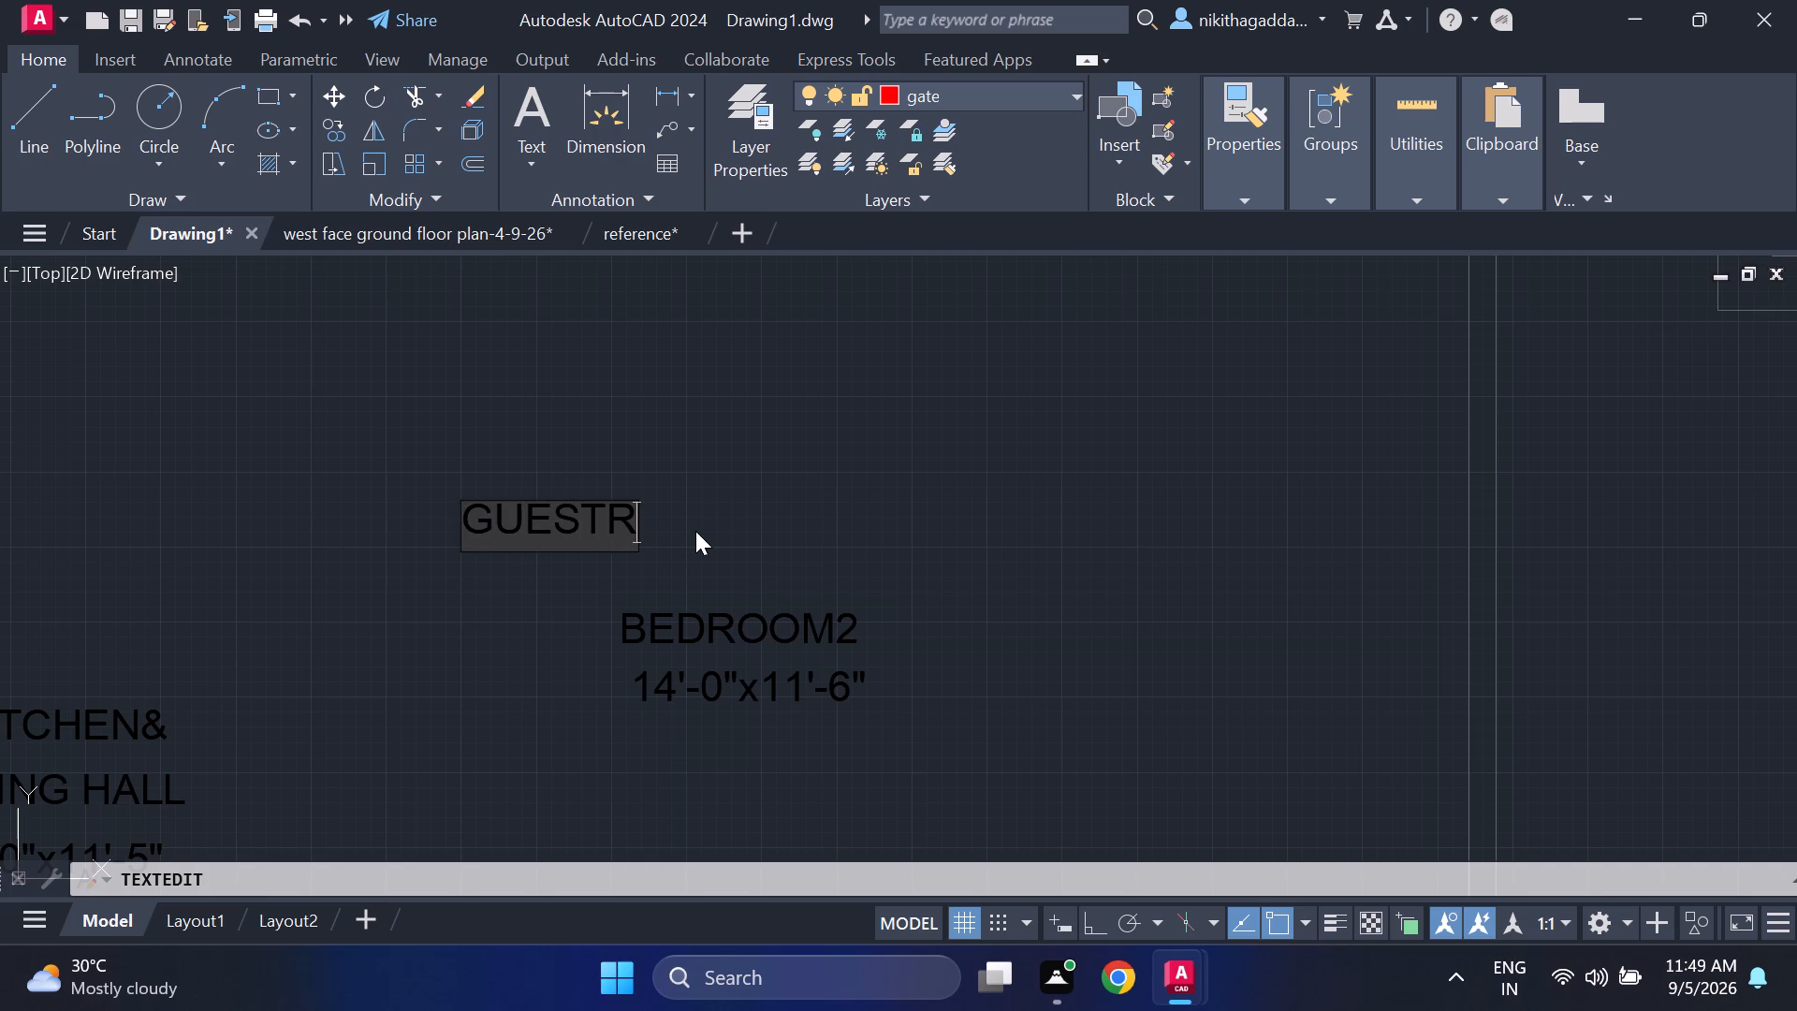
key(BackSpace)
key(space)
text(ROOM)
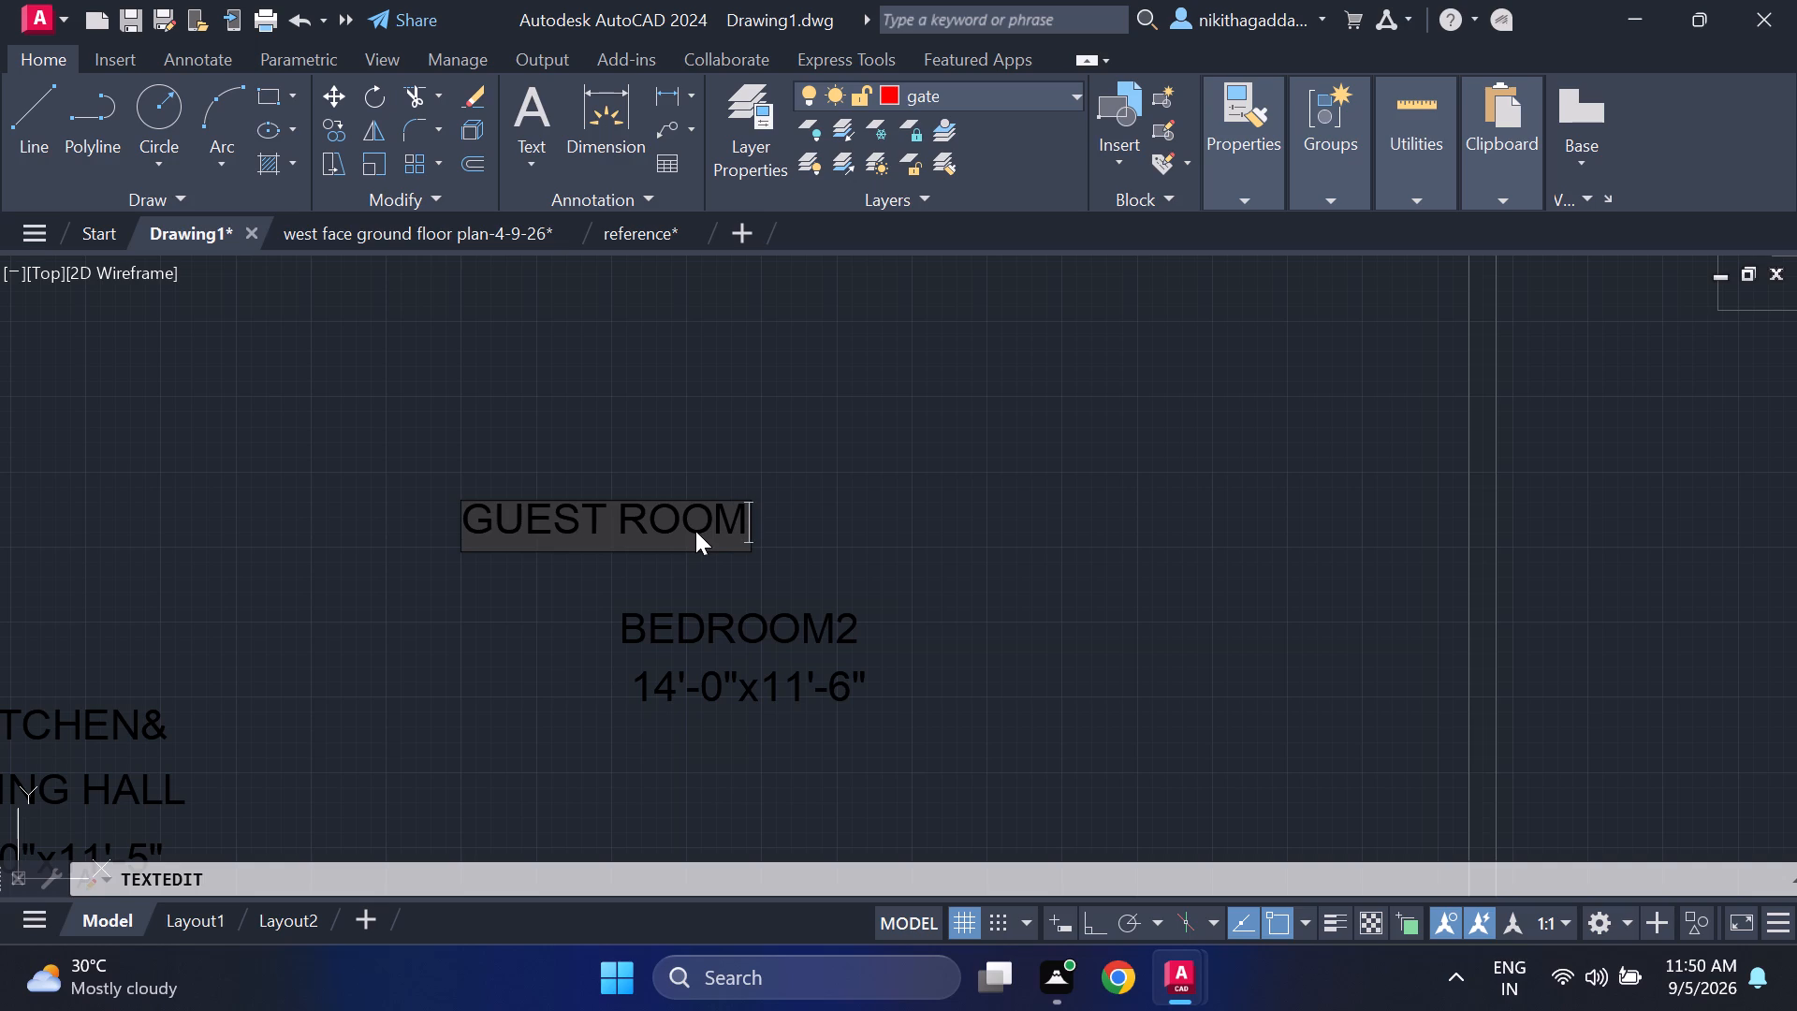
key(Return)
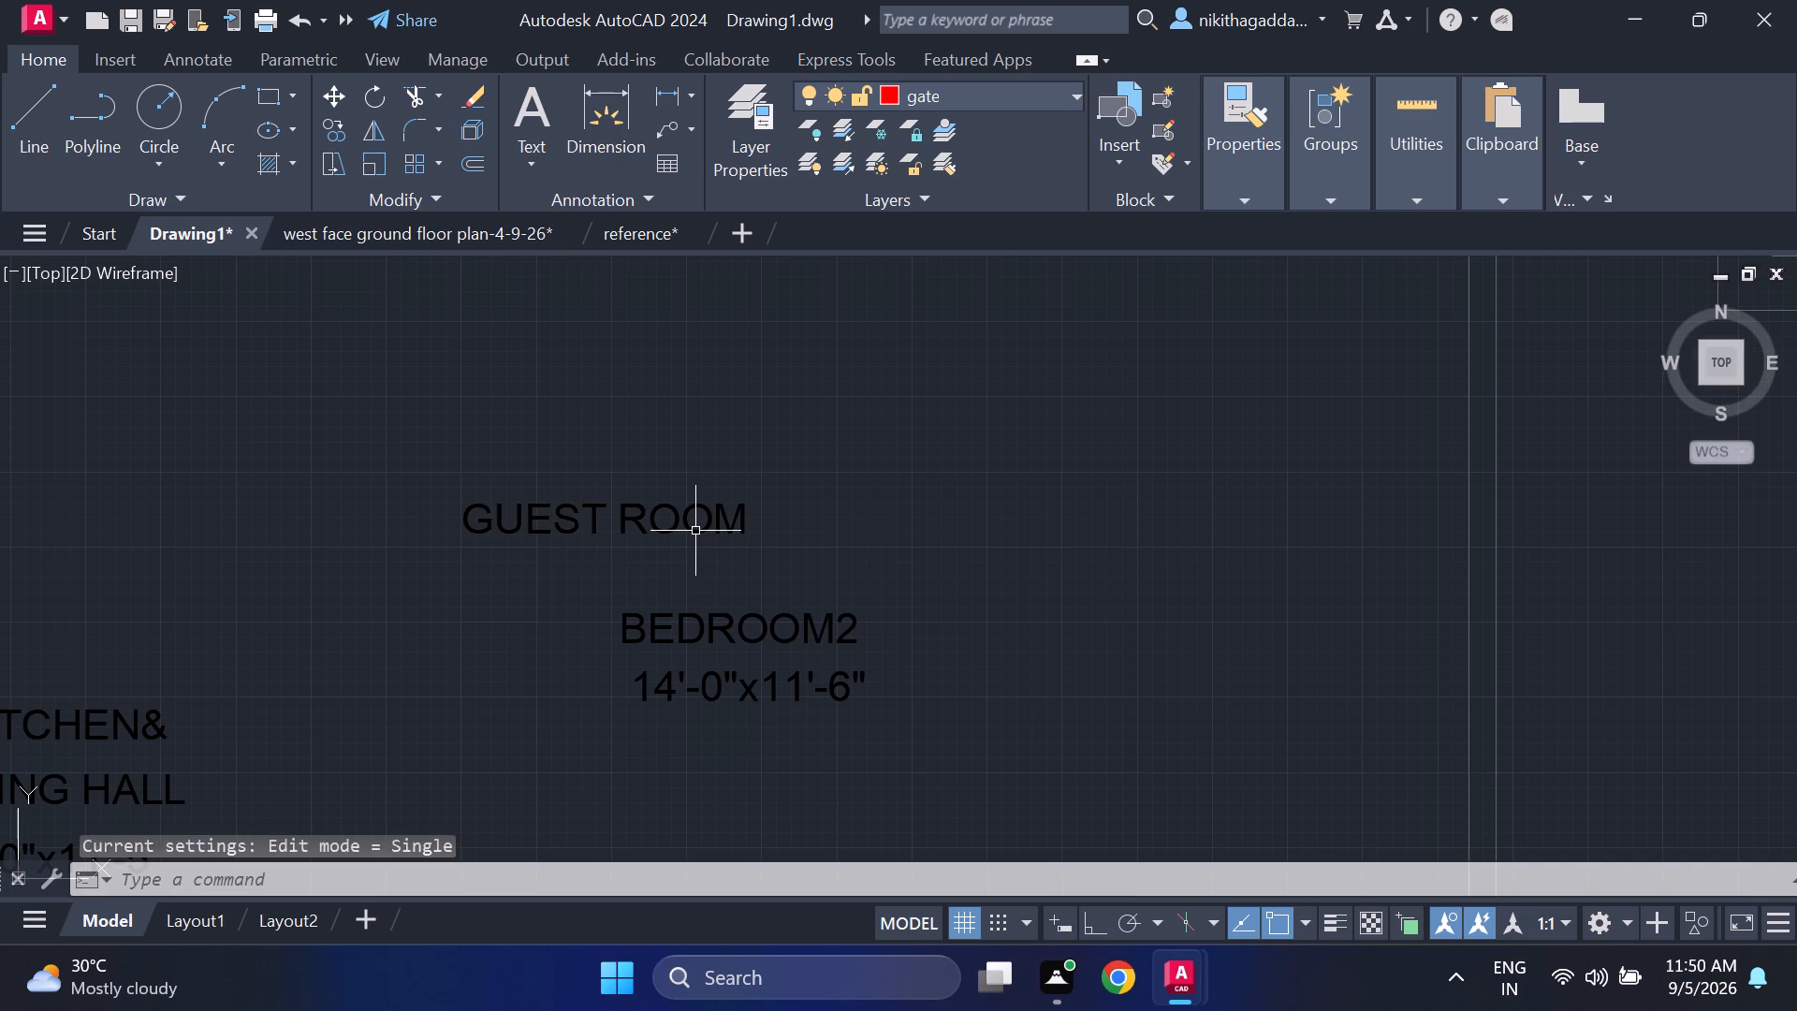
Copy the 14'-0"x11'-6" size text from under BEDROOM2 to directly below the GUEST ROOM label.
click(760, 685)
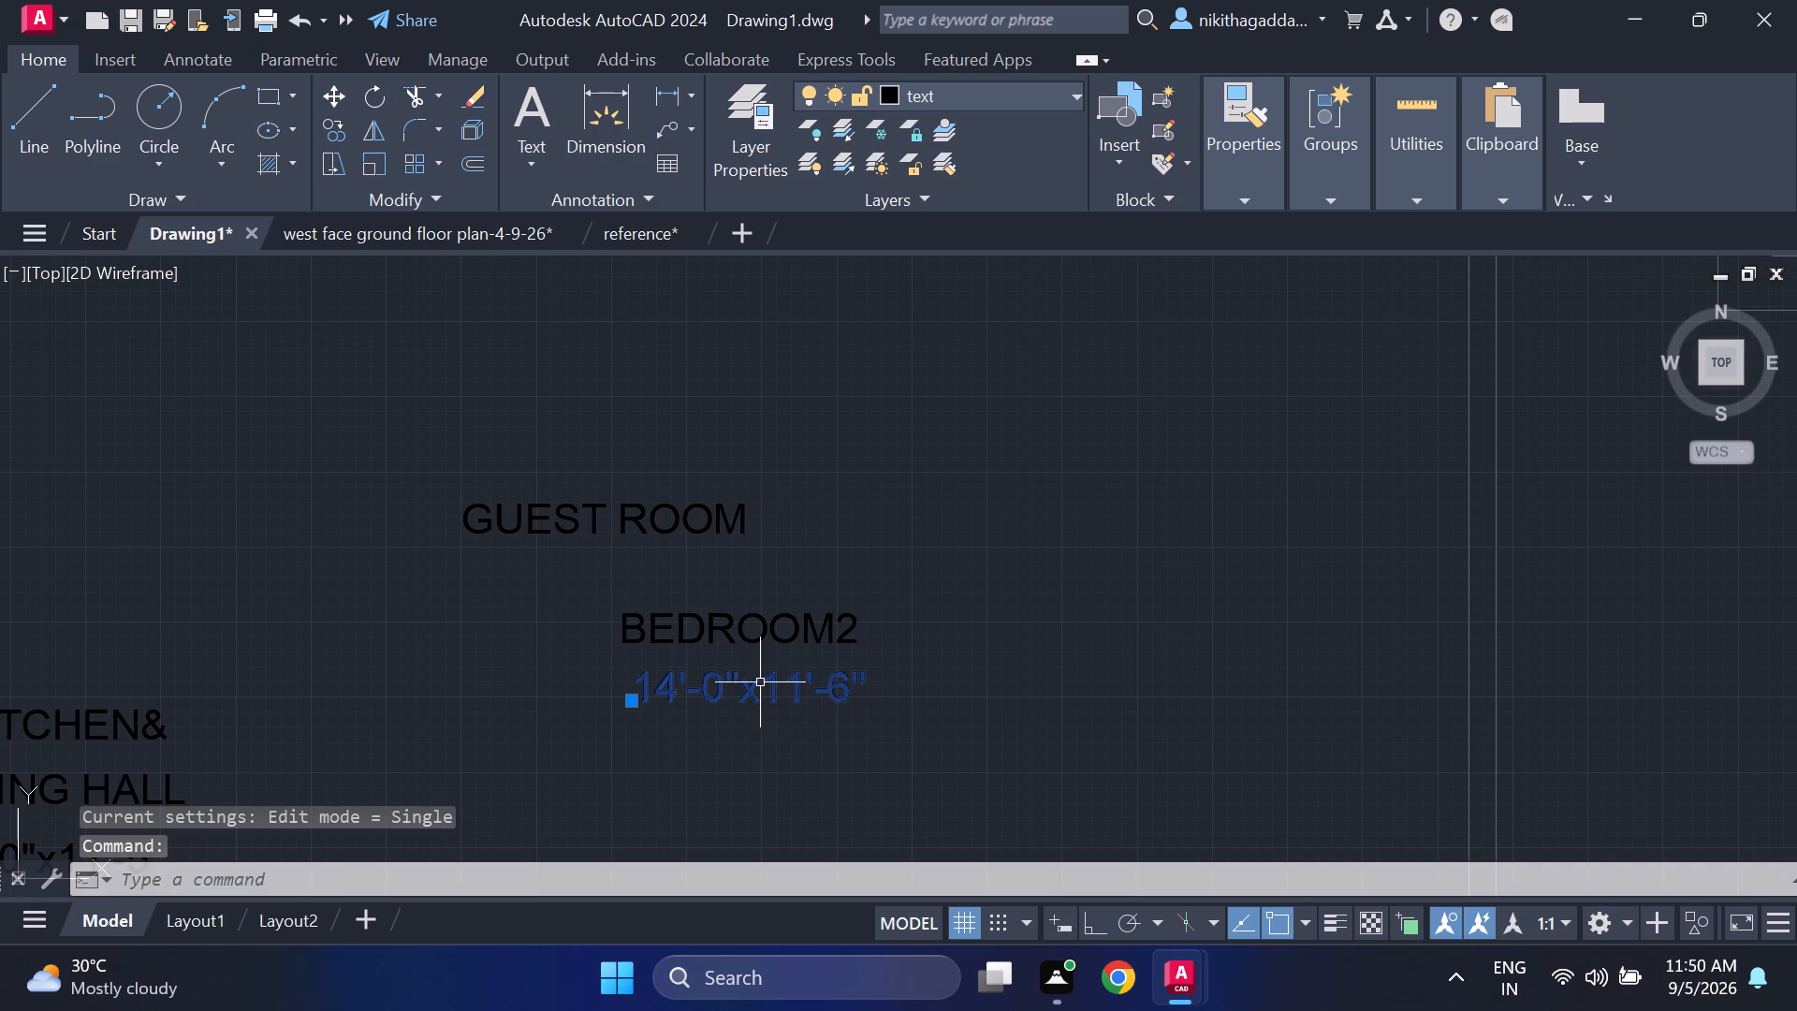
text(CO)
key(Return)
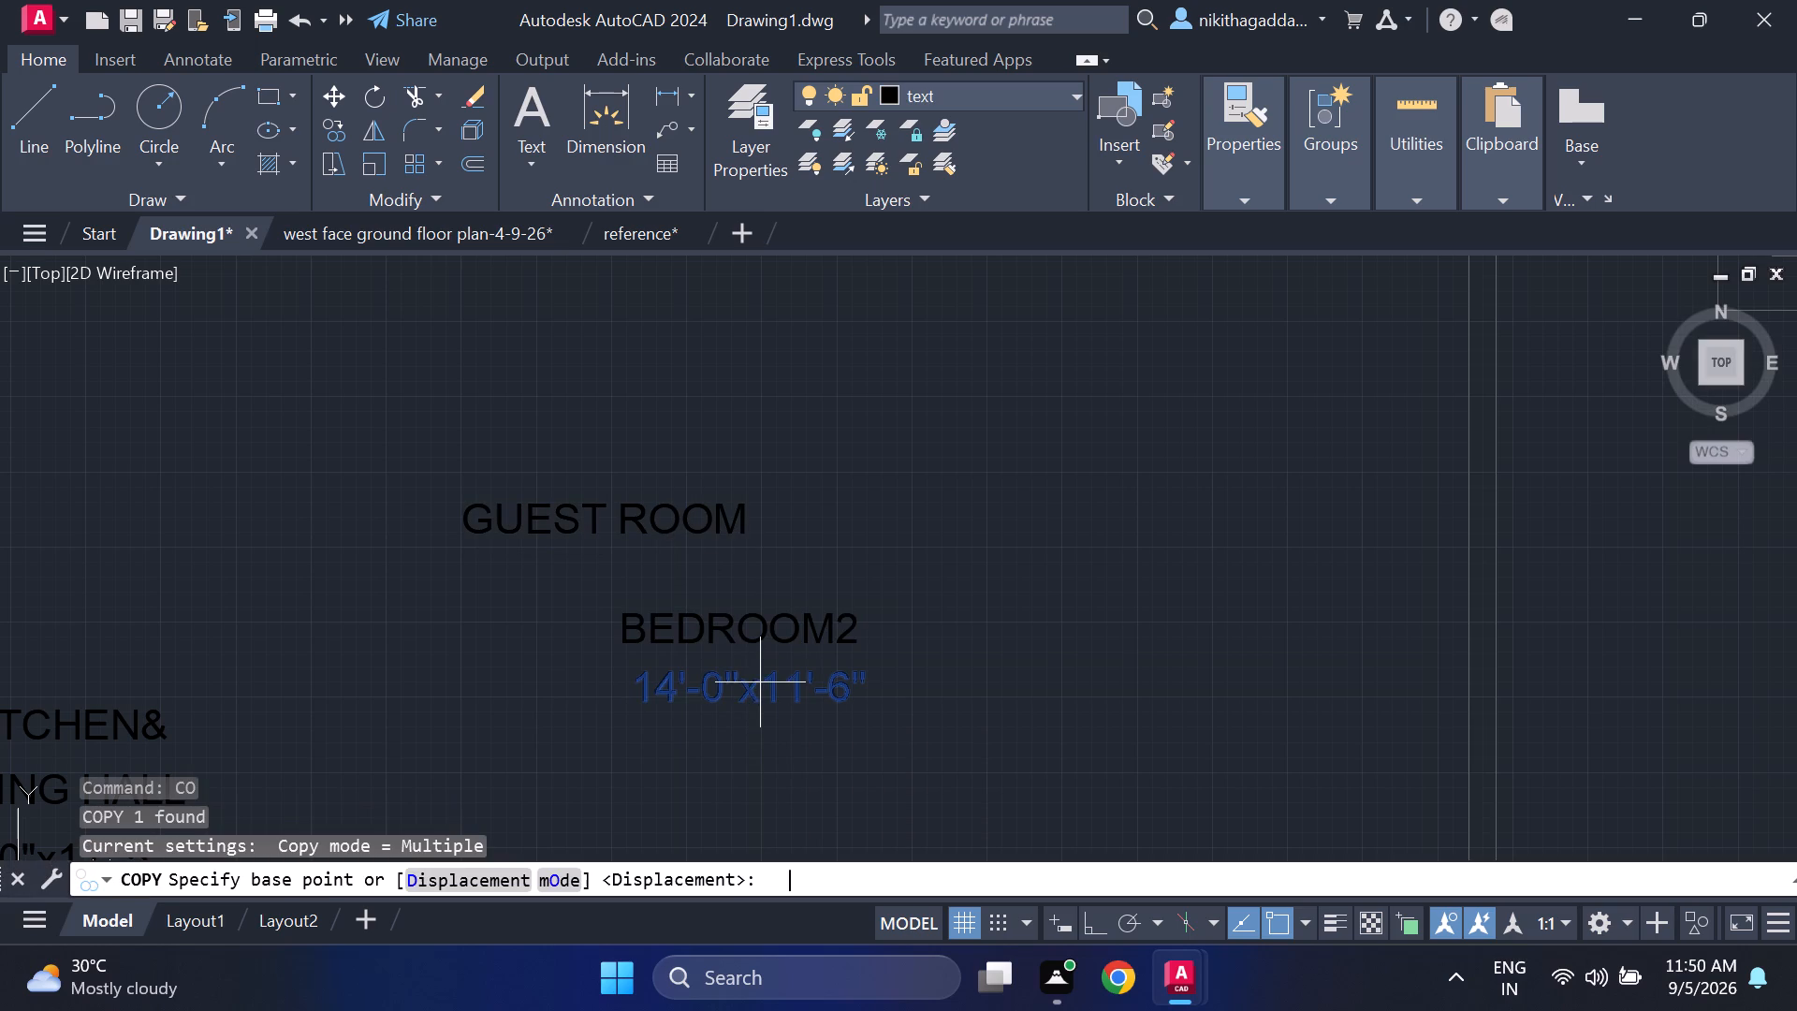
click(635, 696)
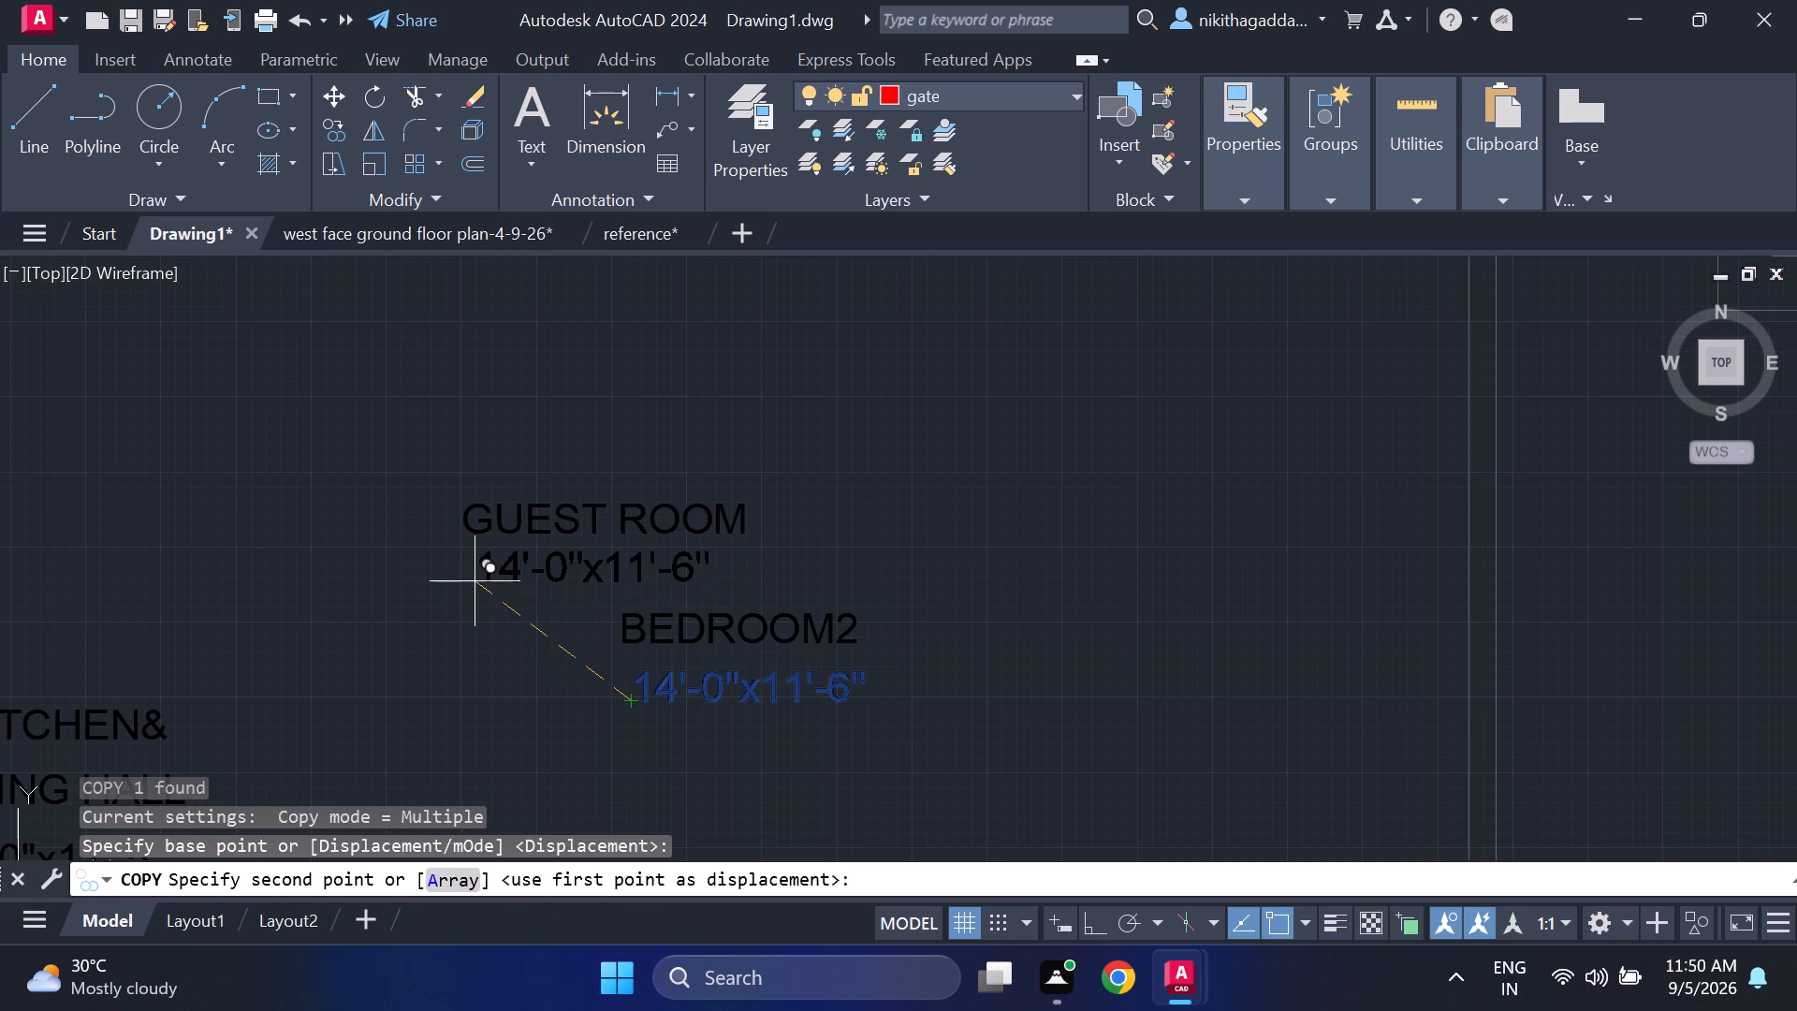
click(473, 590)
key(Escape)
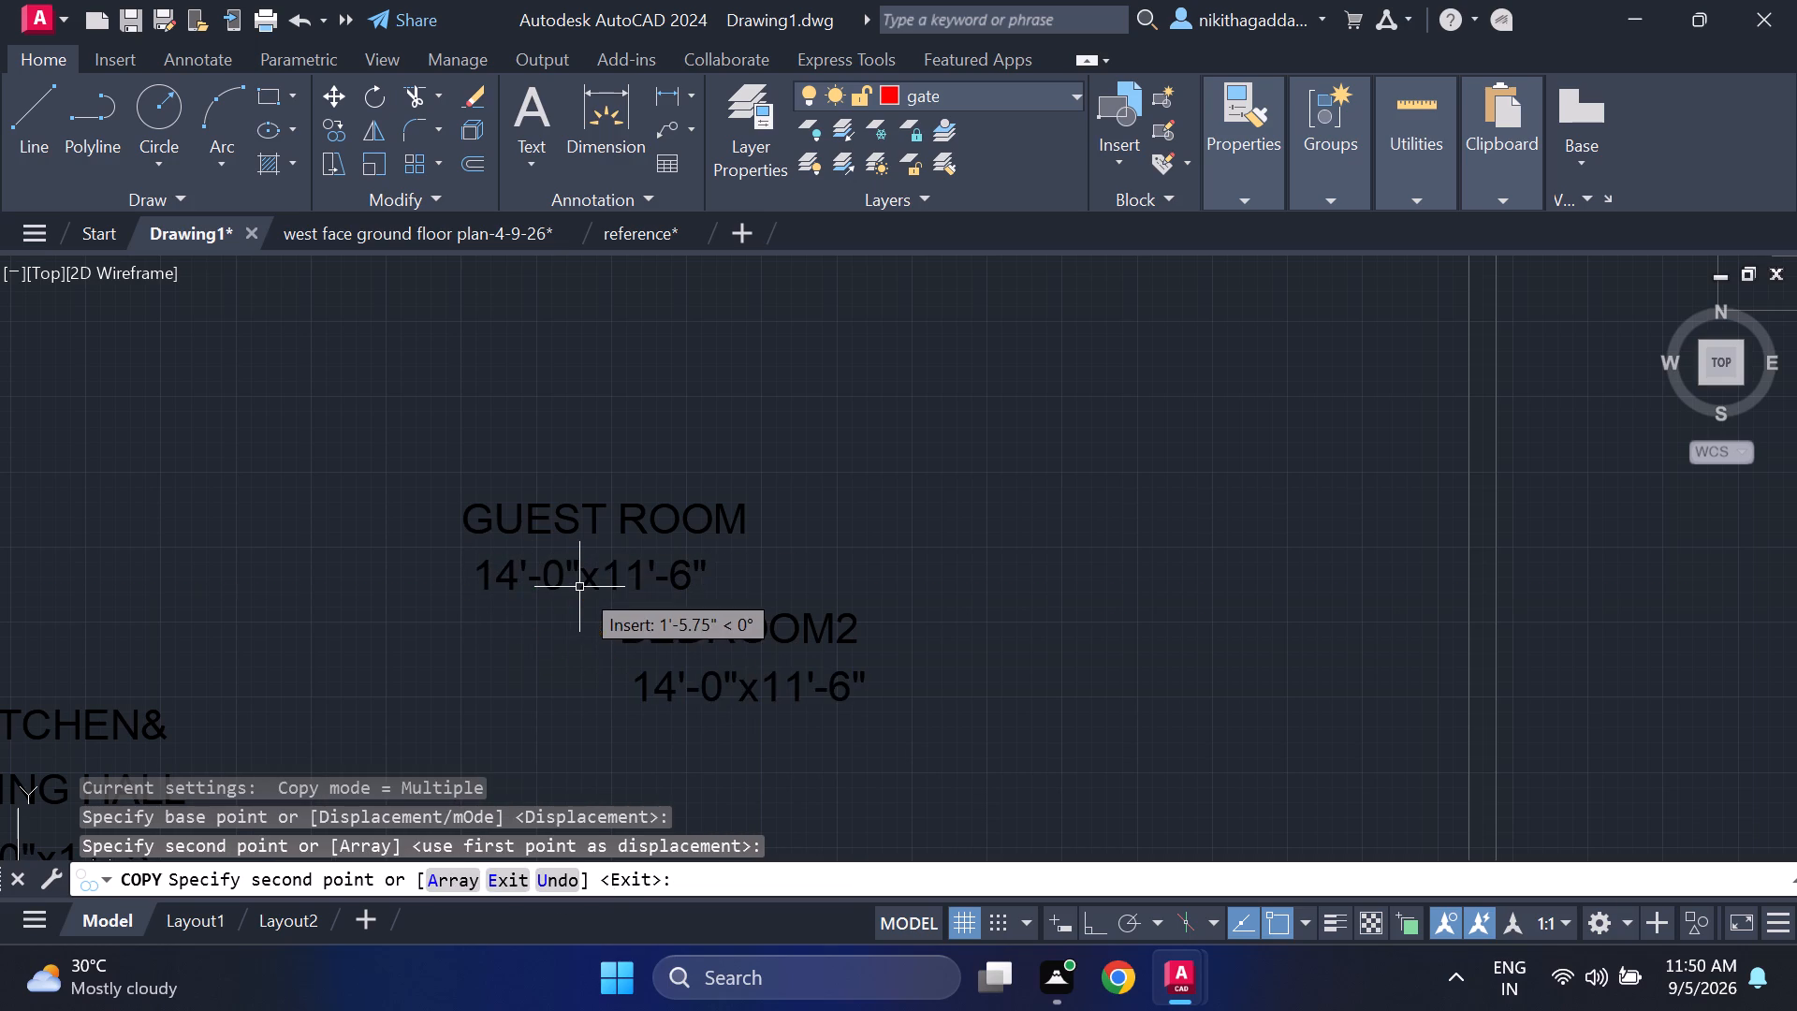
Edit the size text under the GUEST ROOM label to read 11'-6"X10'-0".
double_click(579, 587)
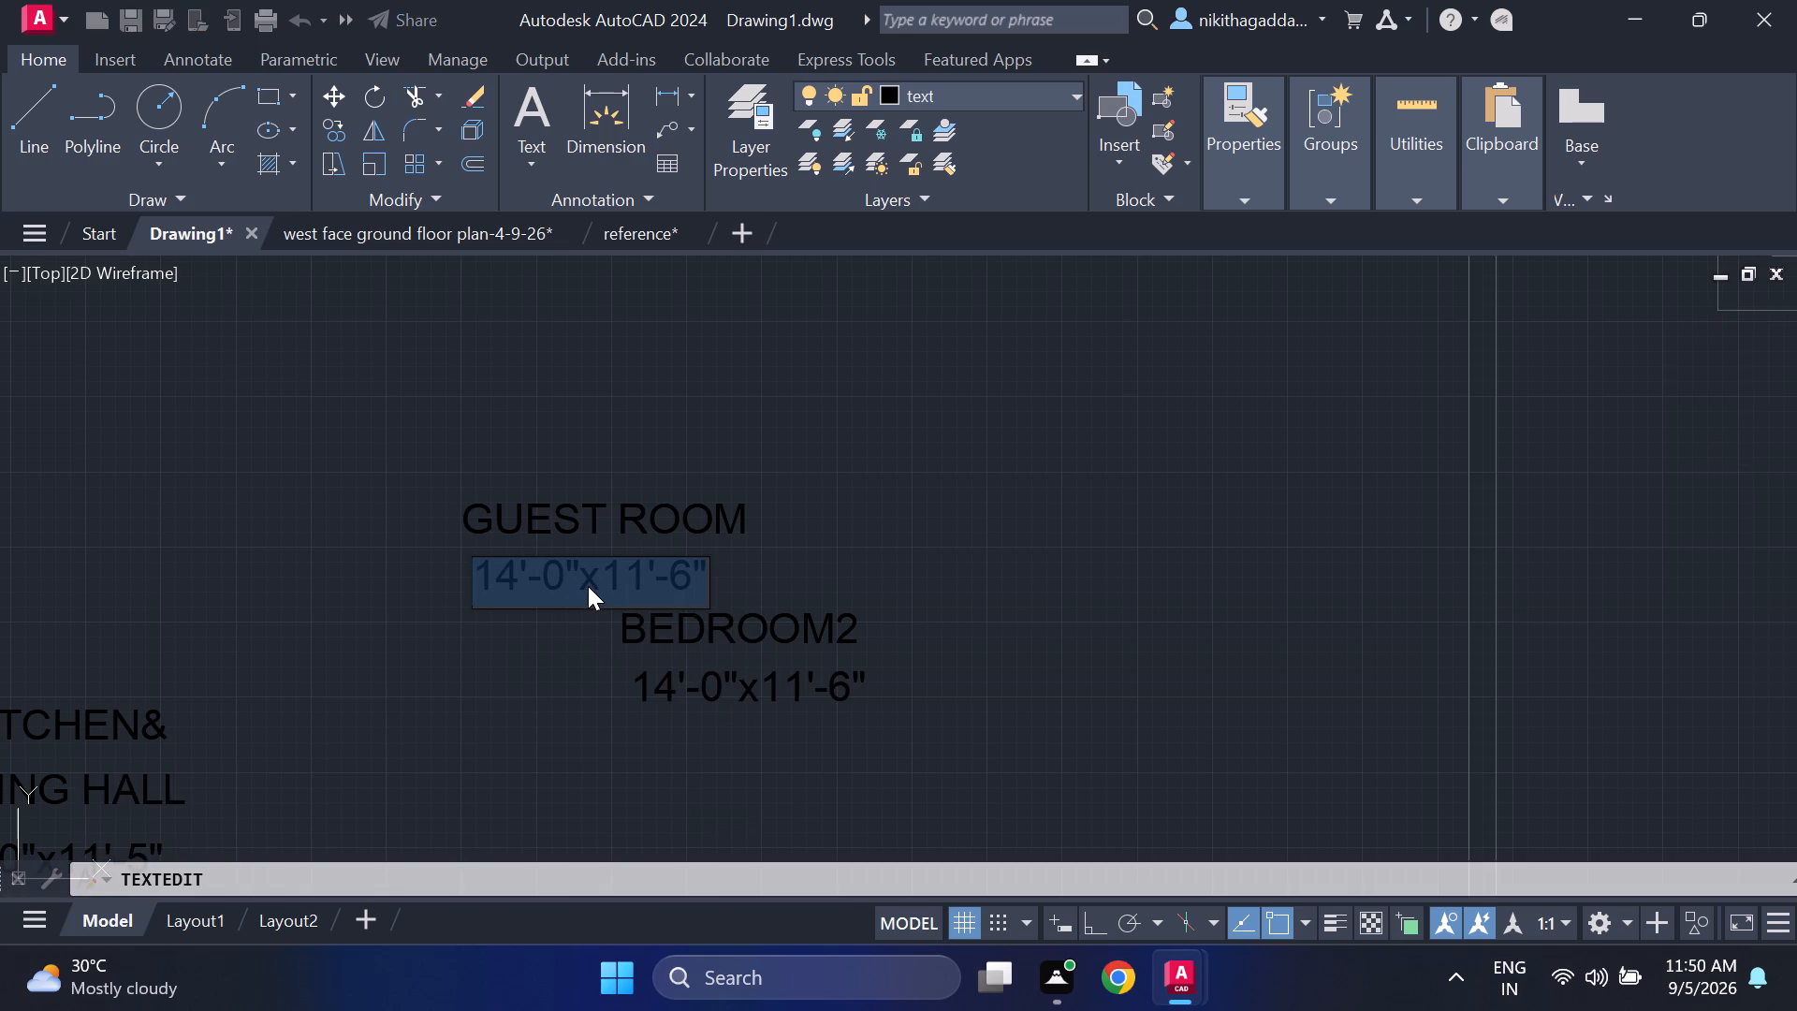
click(709, 572)
key(BackSpace)
key(BackSpace)
key(BackSpace)
key(BackSpace)
key(BackSpace)
key(BackSpace)
key(BackSpace)
key(BackSpace)
key(BackSpace)
key(BackSpace)
key(BackSpace)
key(BackSpace)
key(BackSpace)
key(BackSpace)
key(BackSpace)
key(BackSpace)
key(BackSpace)
key(BackSpace)
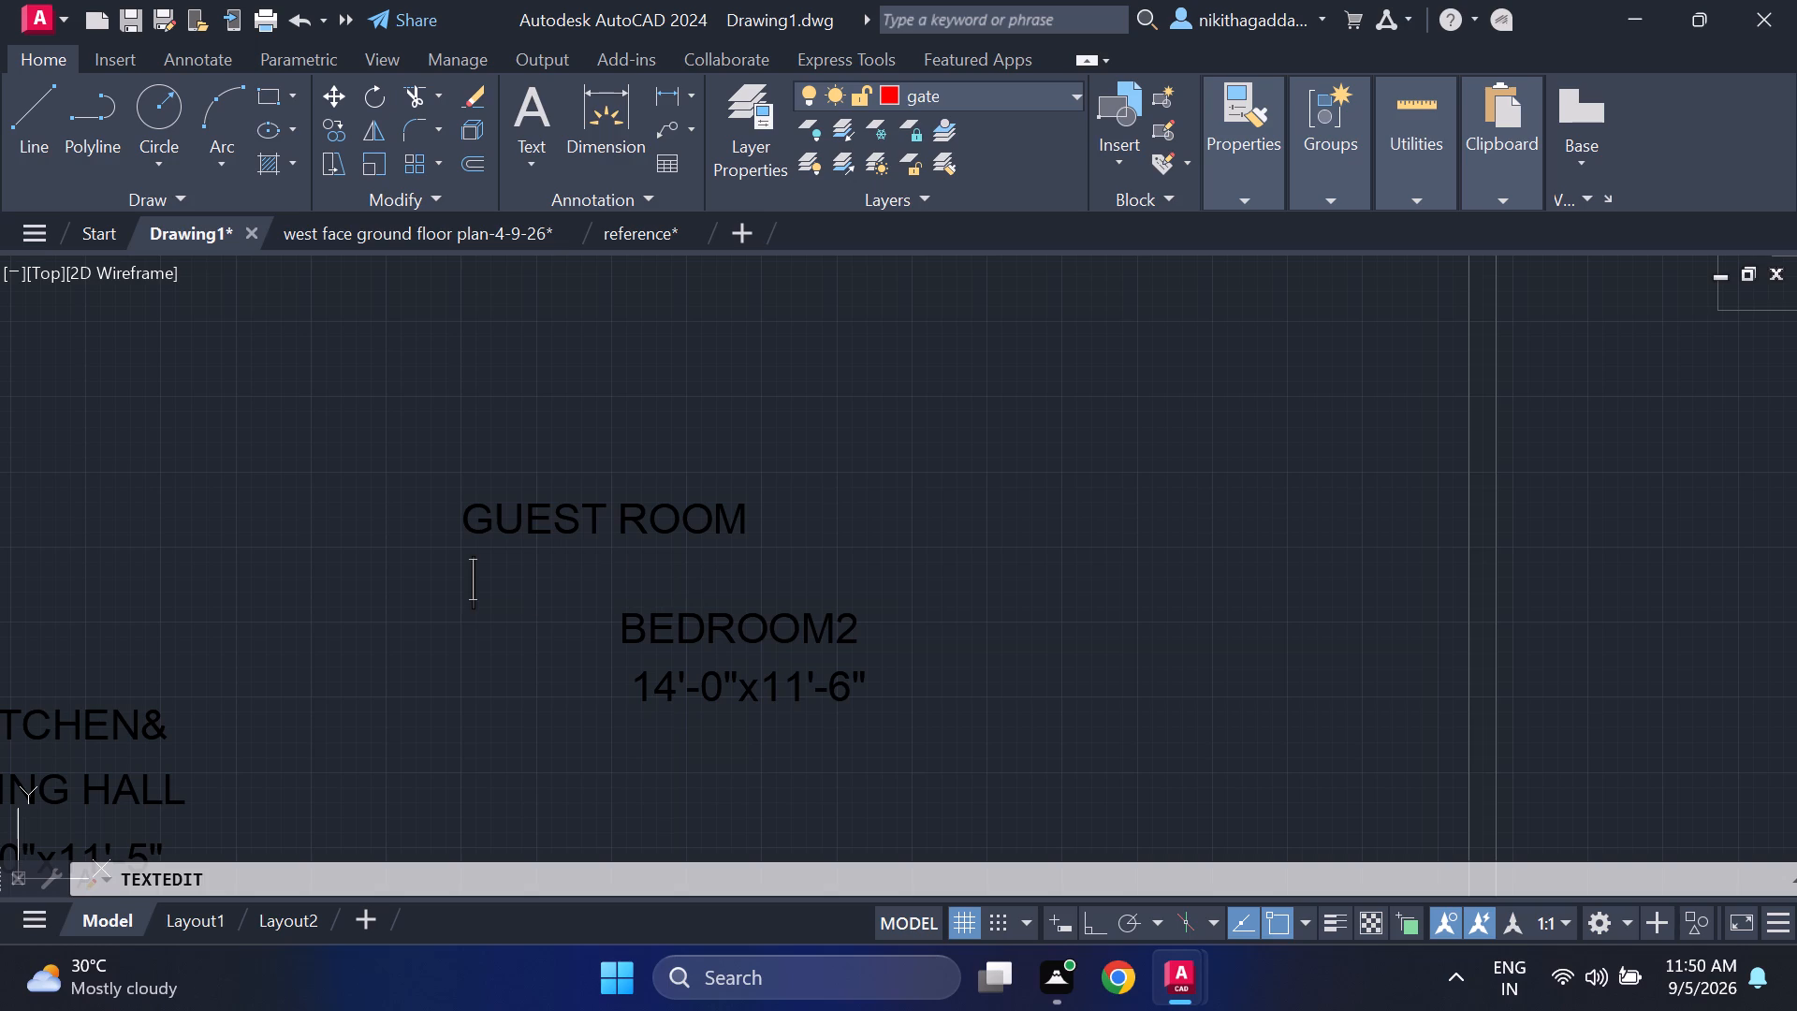
text(11)
key(apostrophe)
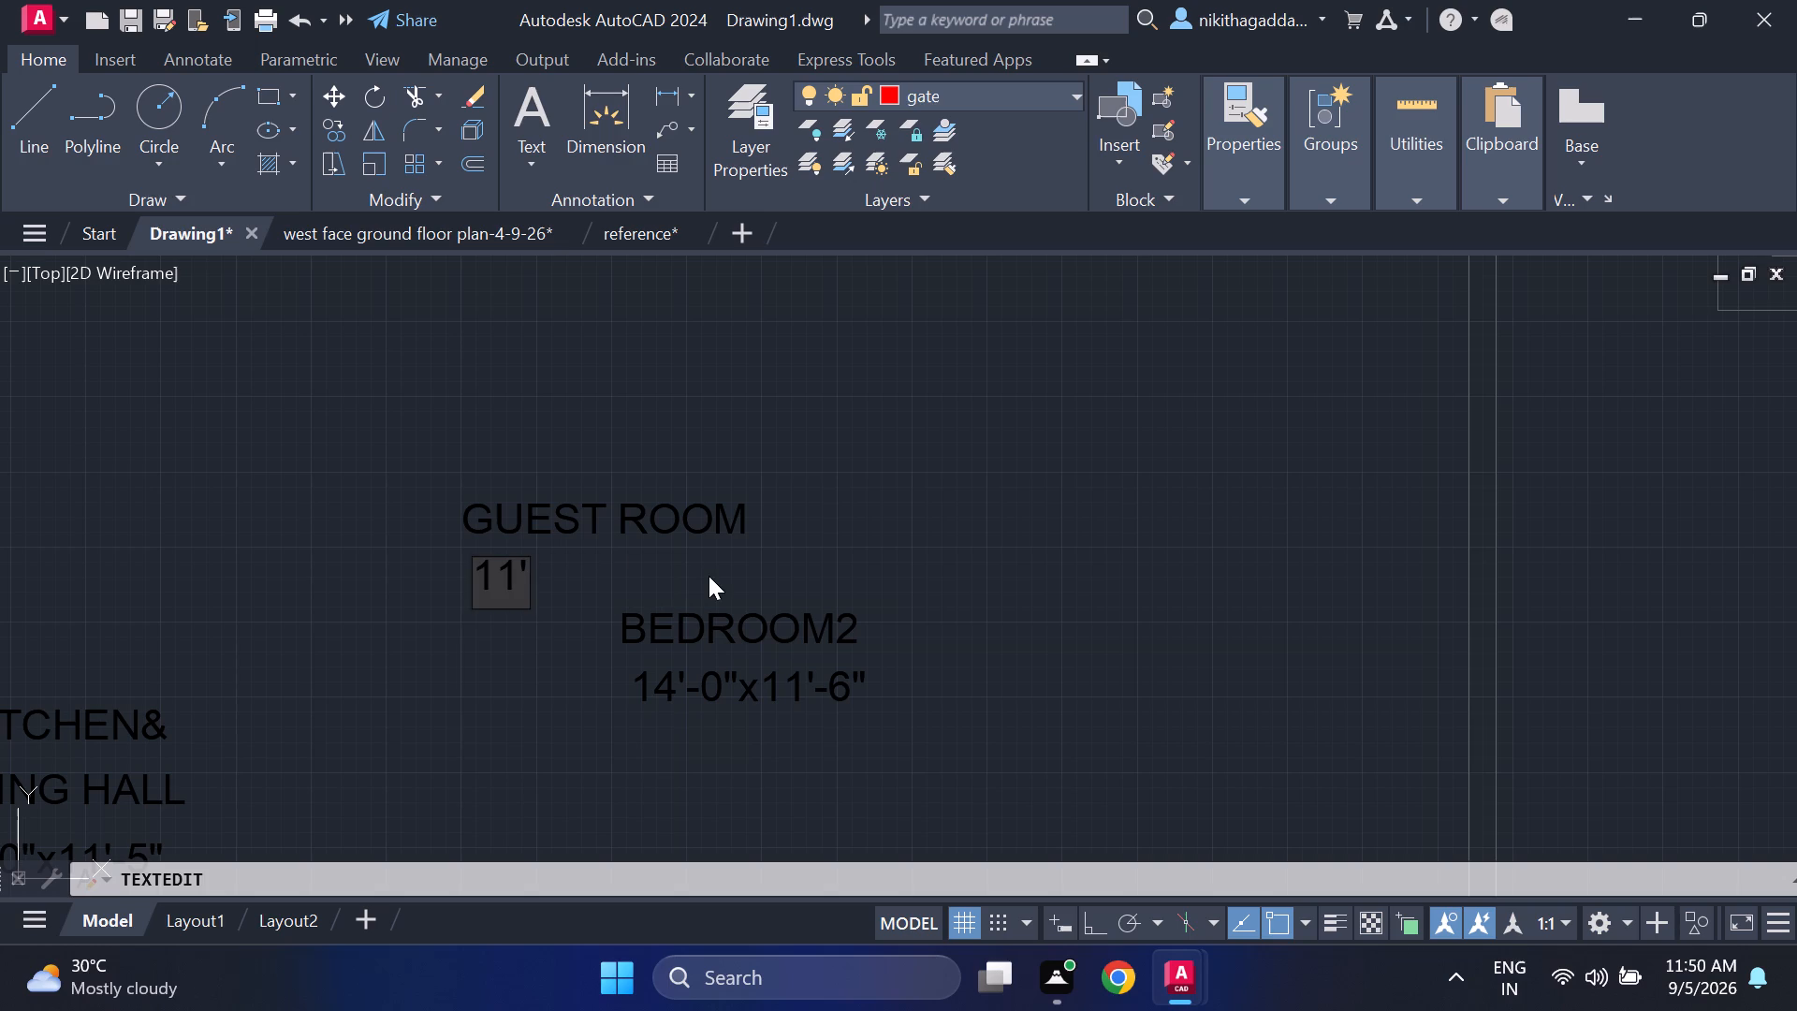
text(-6")
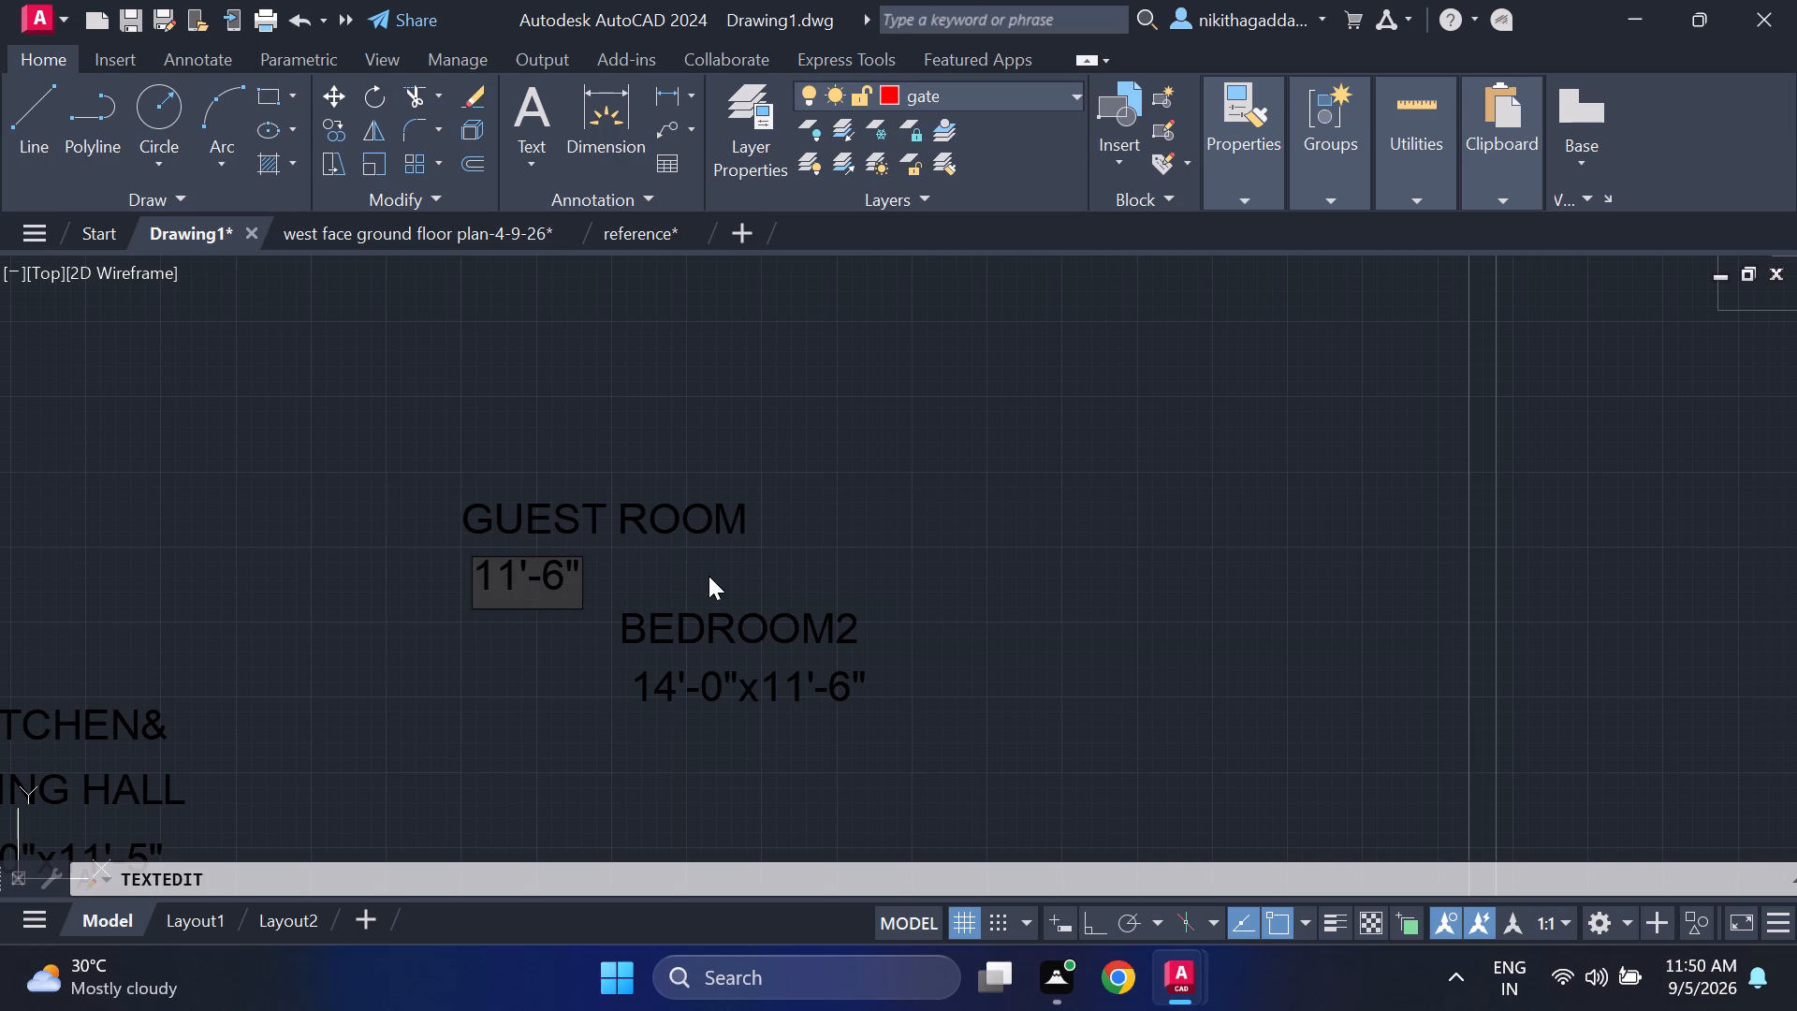
key(x)
text(10')
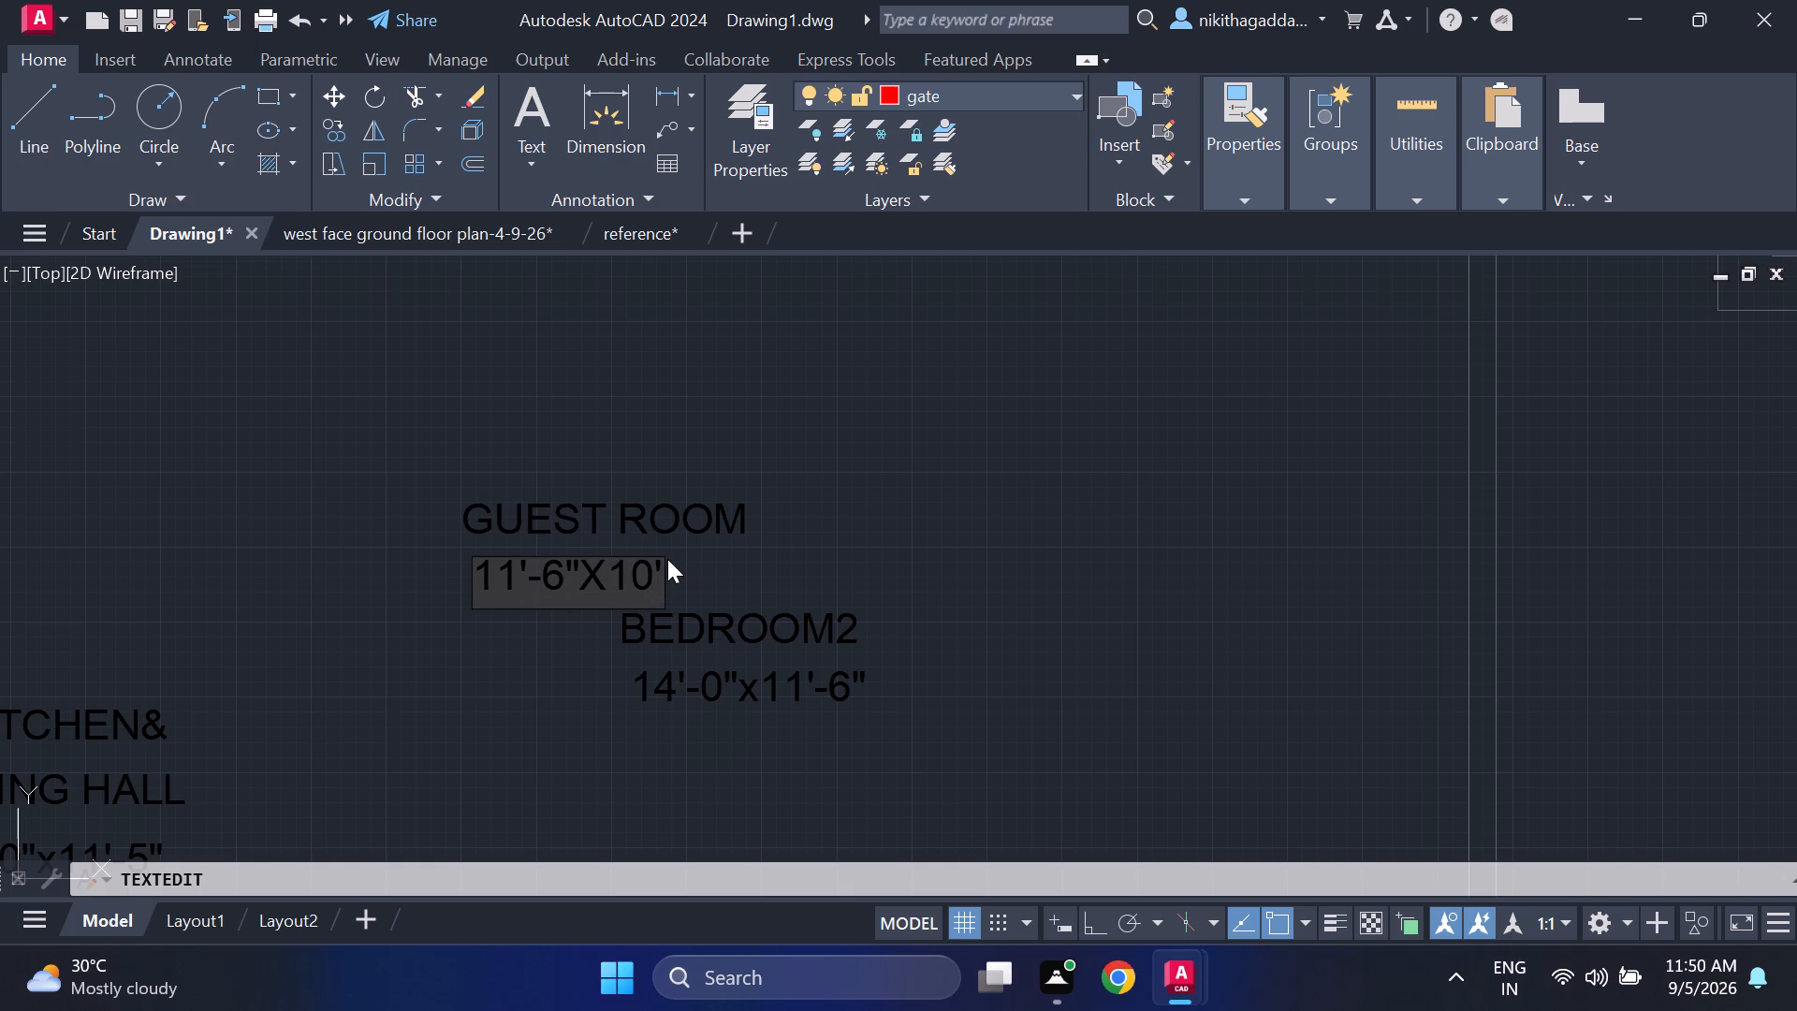
text(-0")
key(Return)
Move the GUEST ROOM label and its size text into the bedroom behind the car, just above the bed.
scroll(667, 559, down, 4)
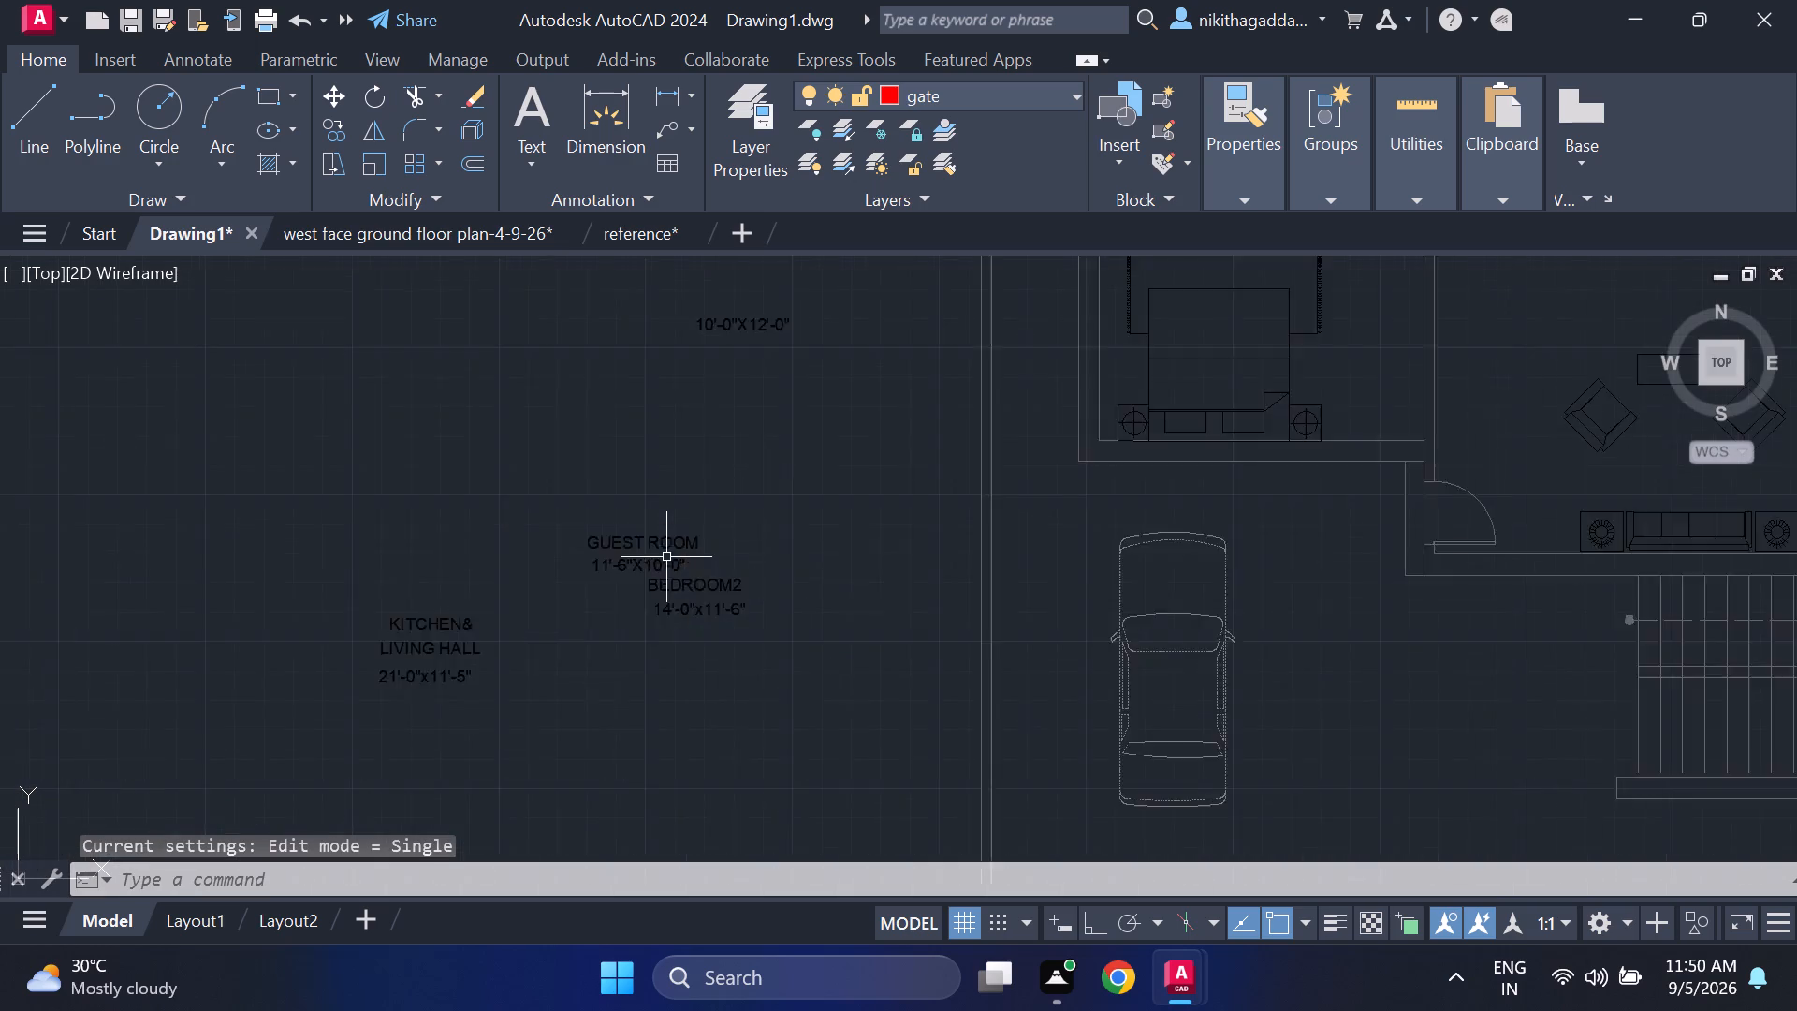
scroll(638, 560, up, 3)
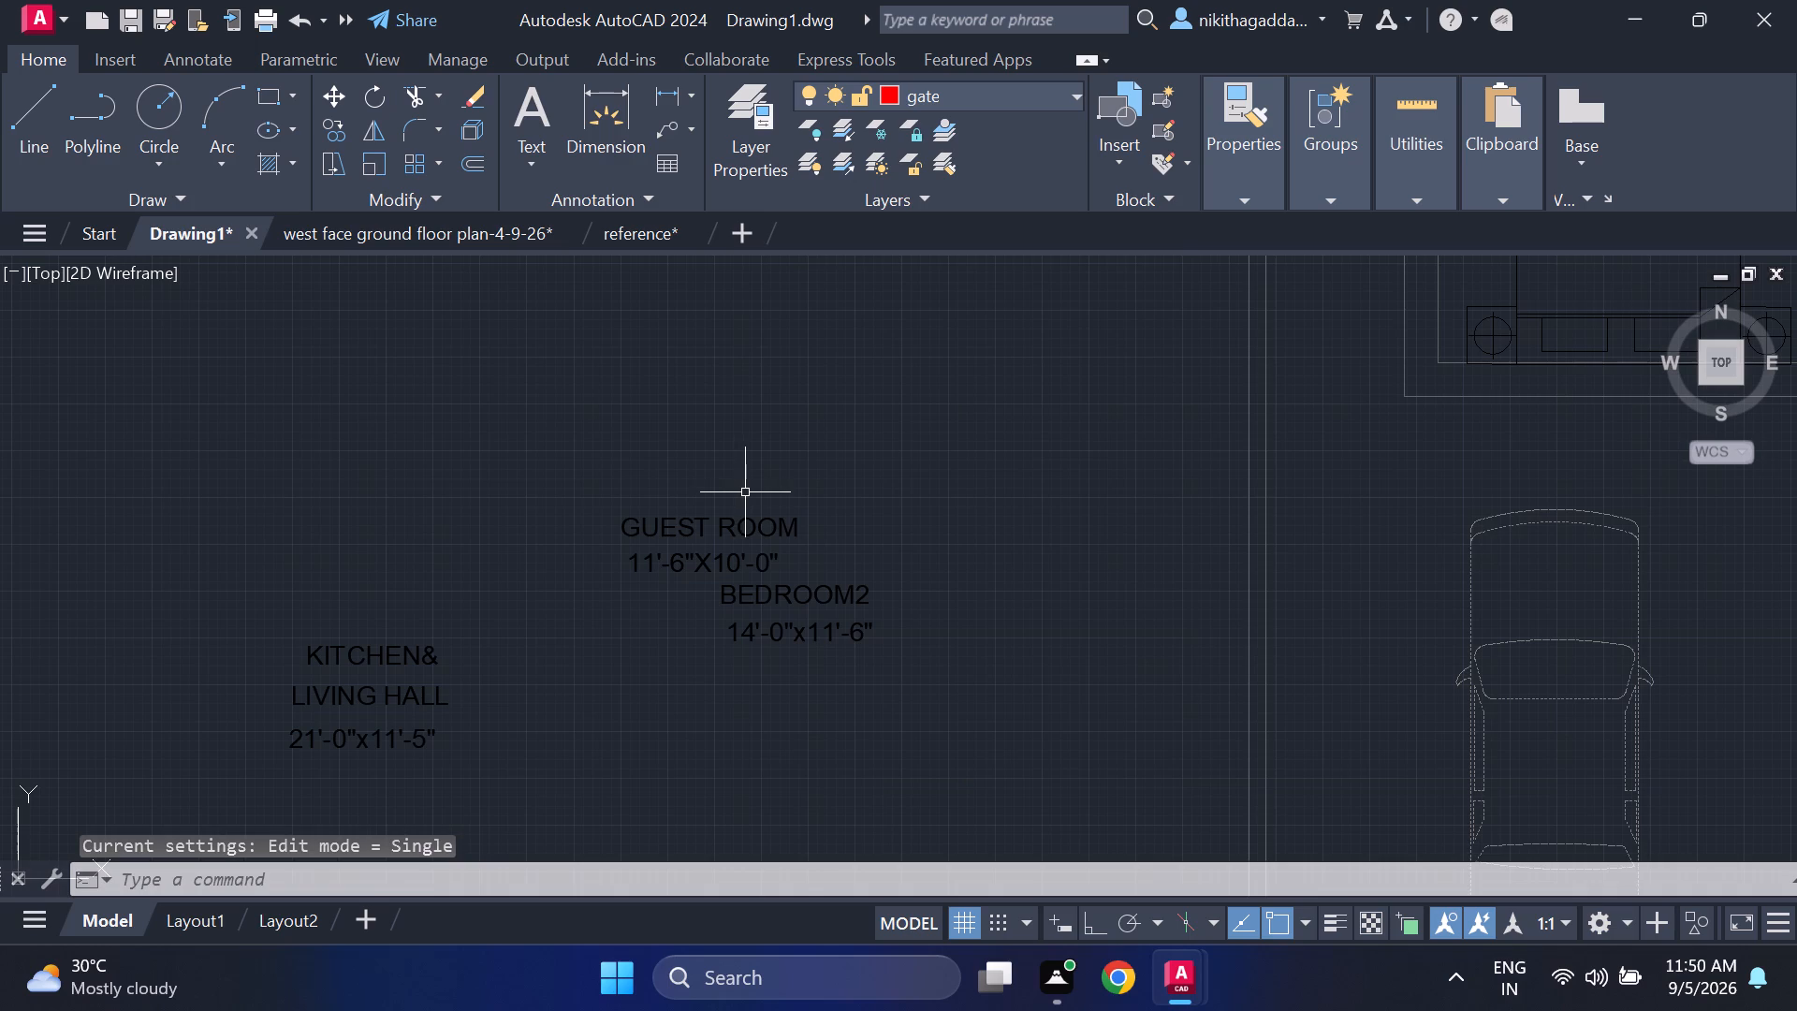
click(744, 491)
click(591, 570)
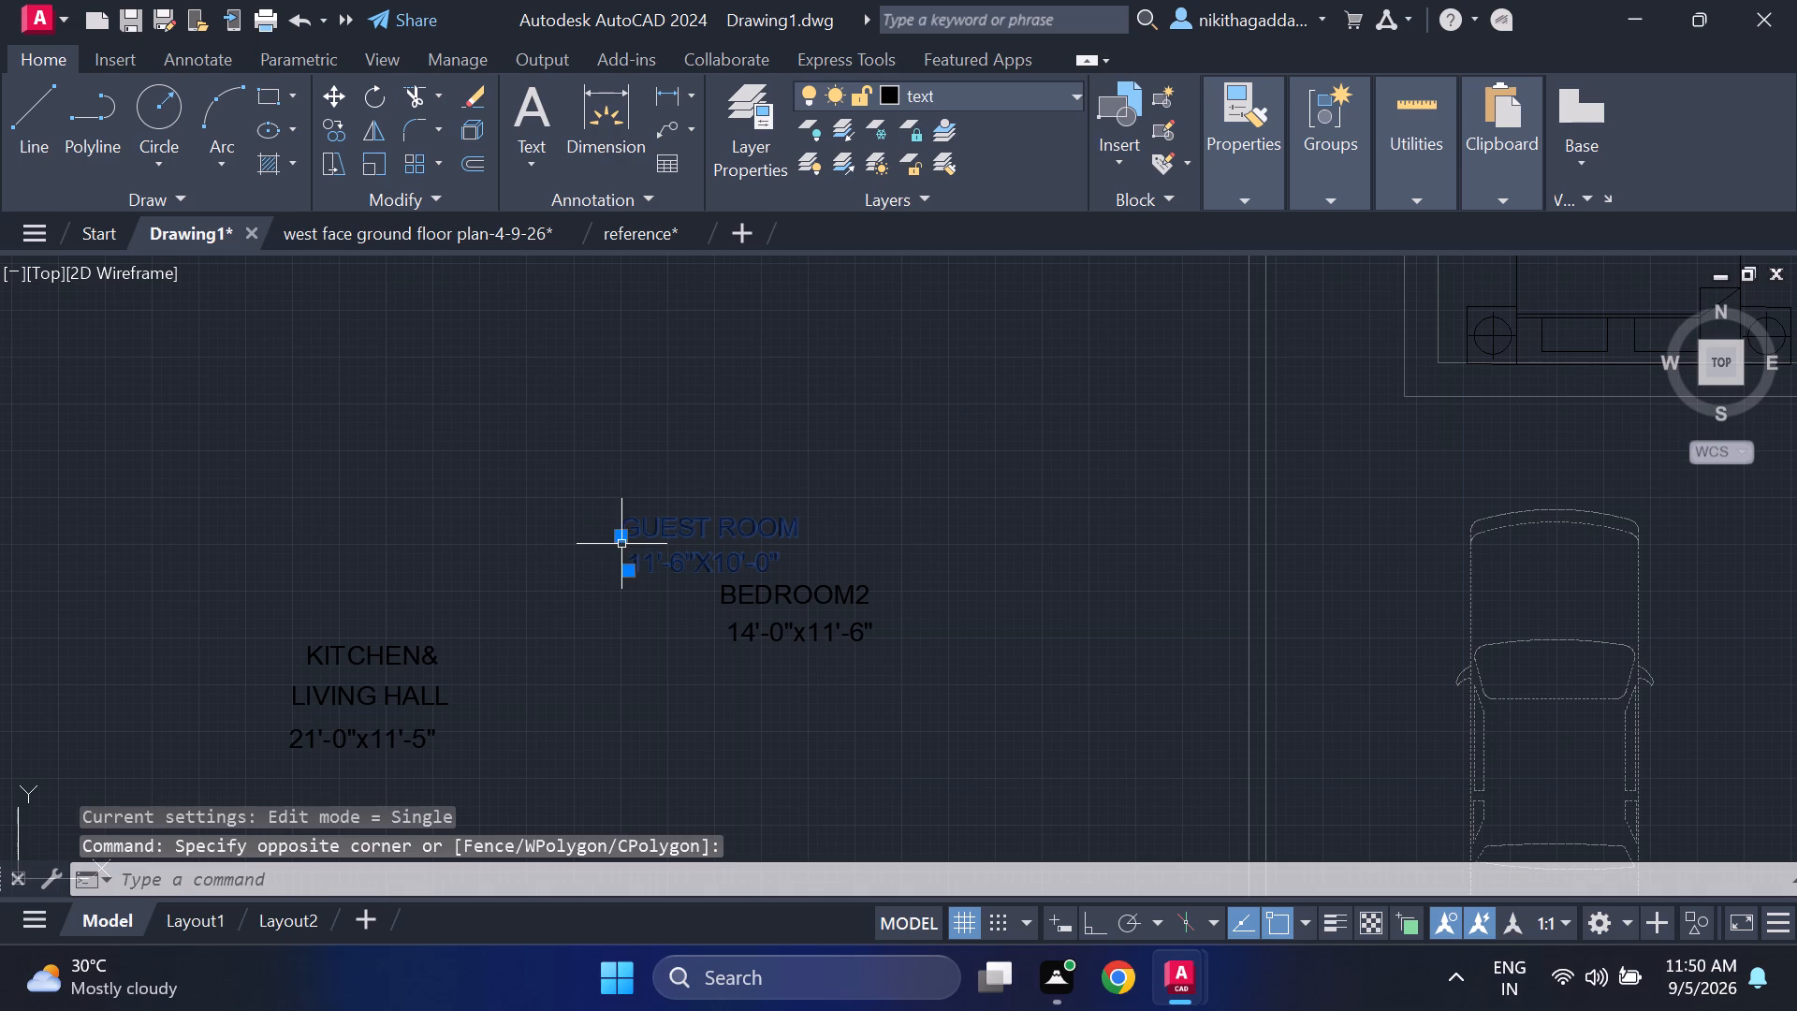
key(m)
key(Return)
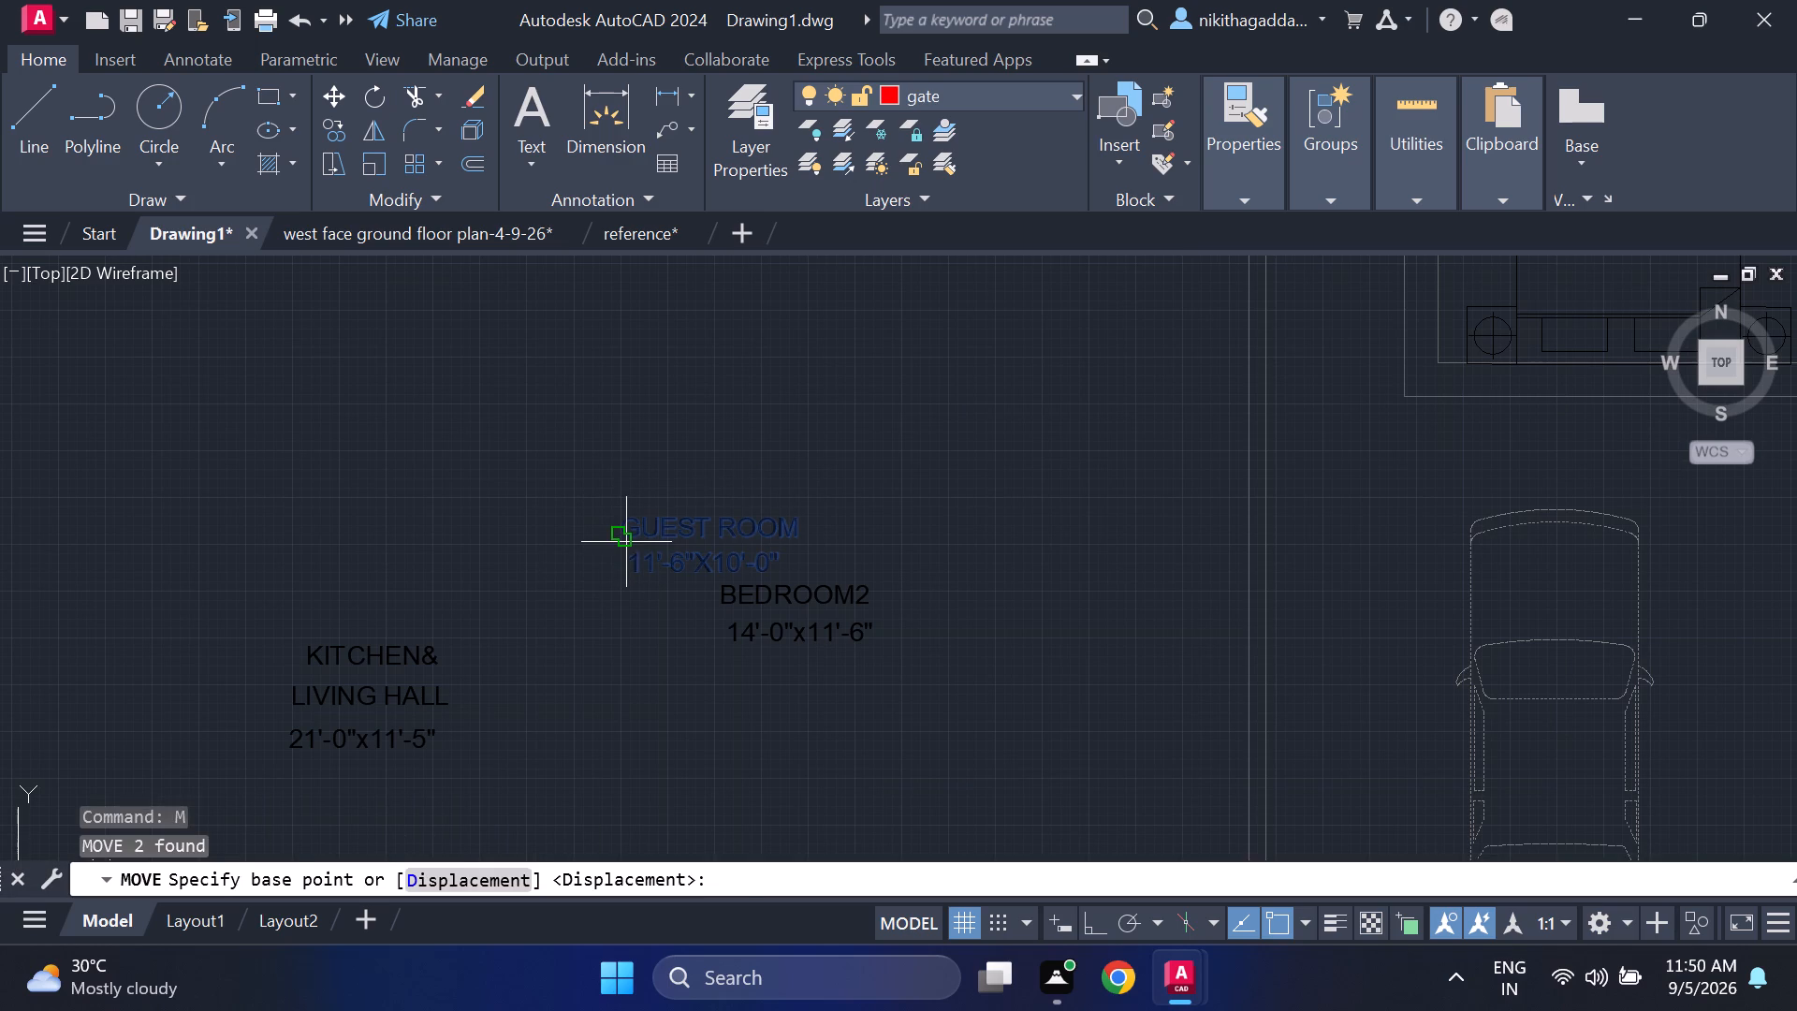
click(609, 528)
scroll(1306, 526, down, 2)
middle_drag(1123, 546, 472, 675)
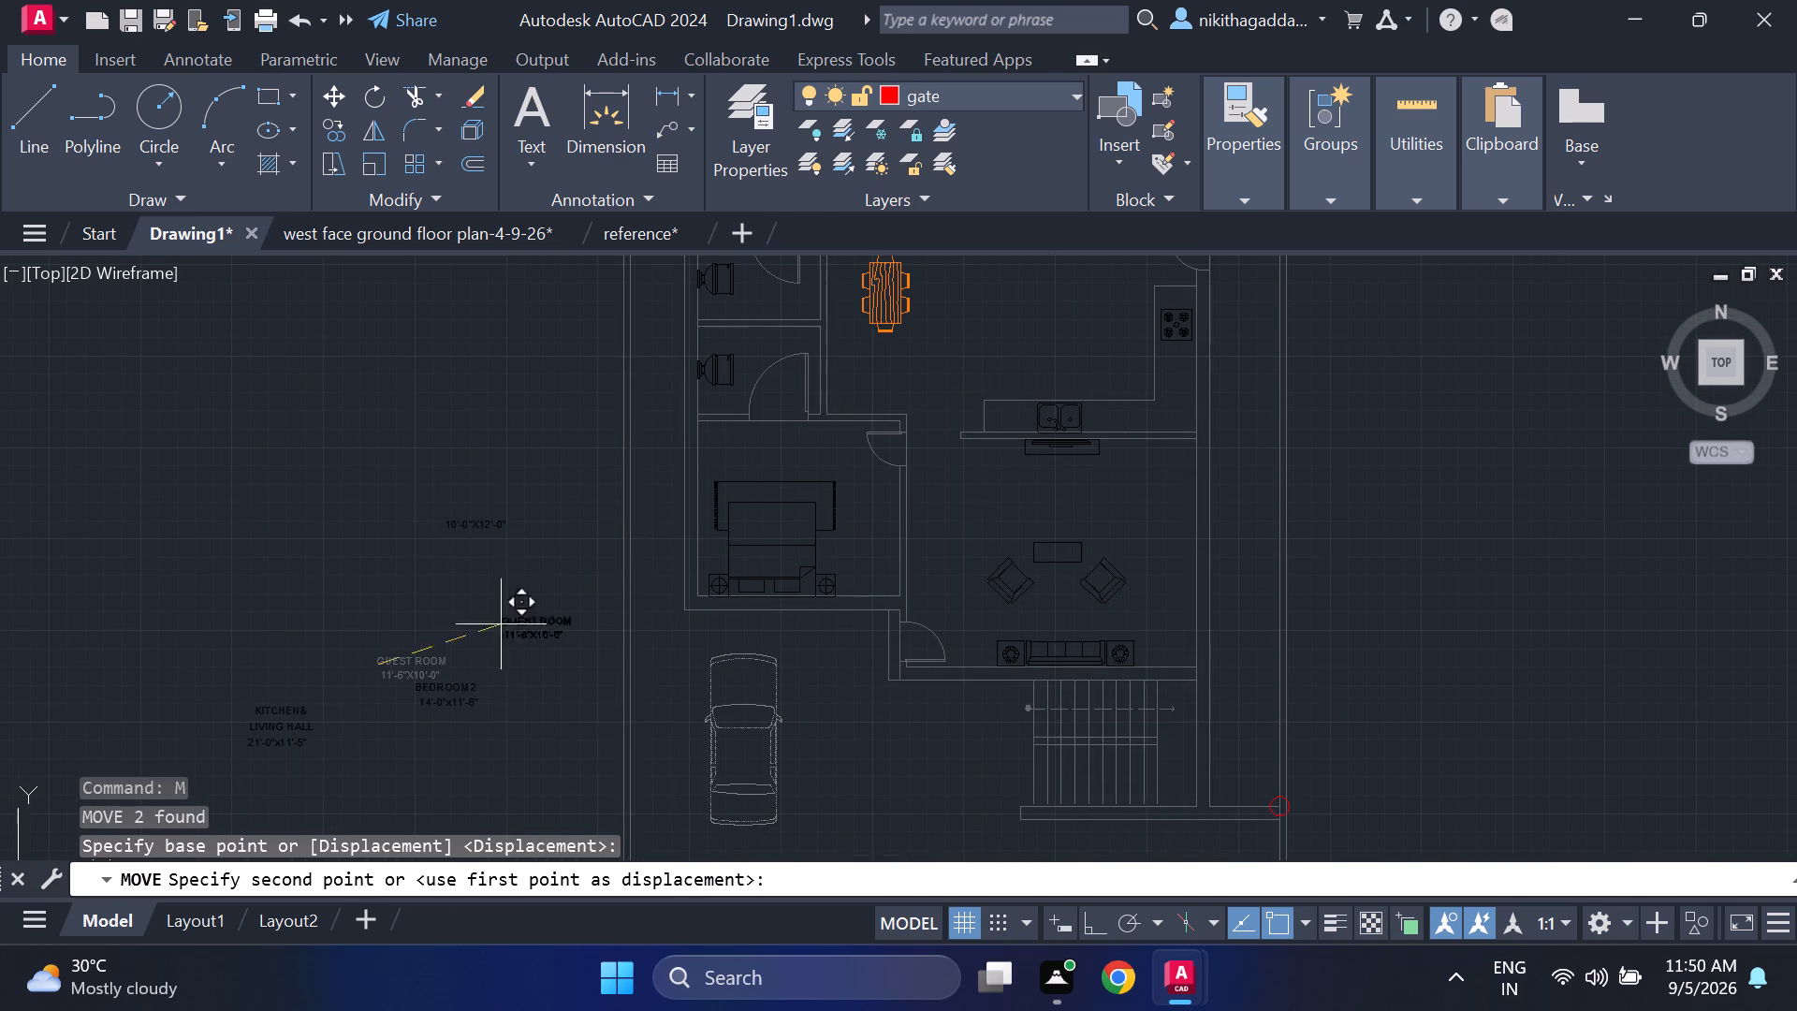
scroll(738, 464, up, 2)
drag(809, 415, 793, 427)
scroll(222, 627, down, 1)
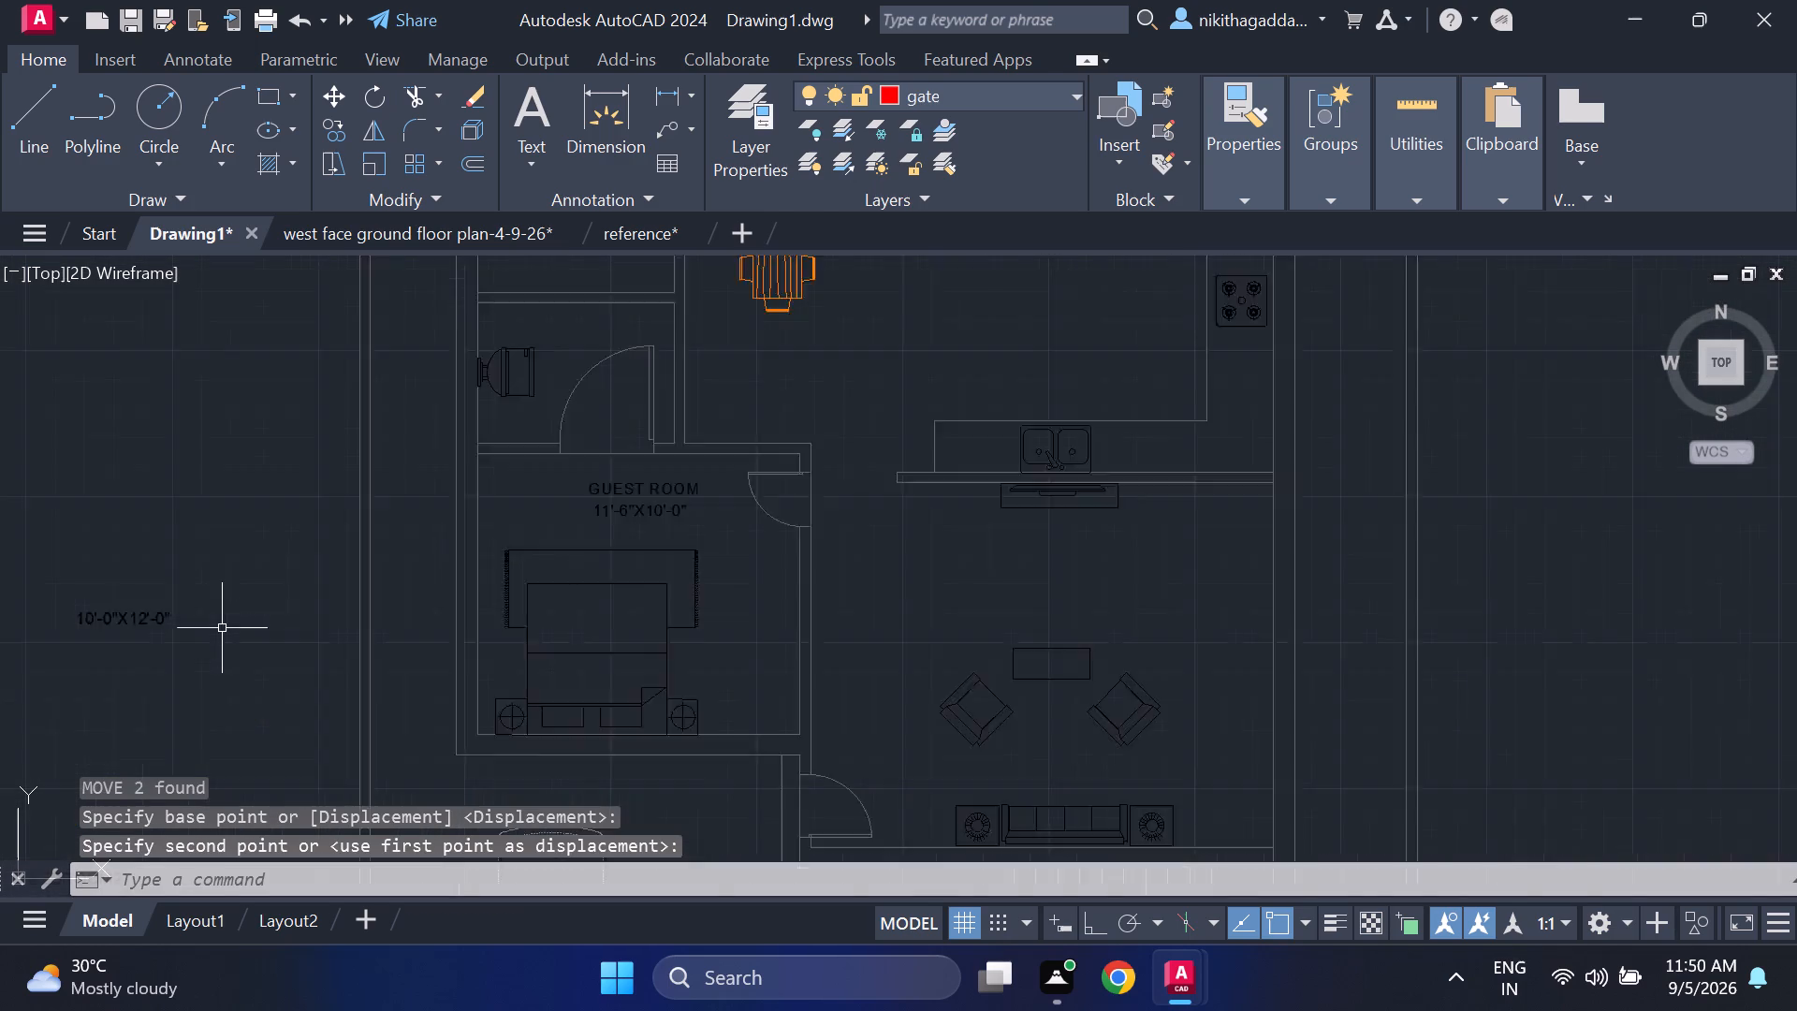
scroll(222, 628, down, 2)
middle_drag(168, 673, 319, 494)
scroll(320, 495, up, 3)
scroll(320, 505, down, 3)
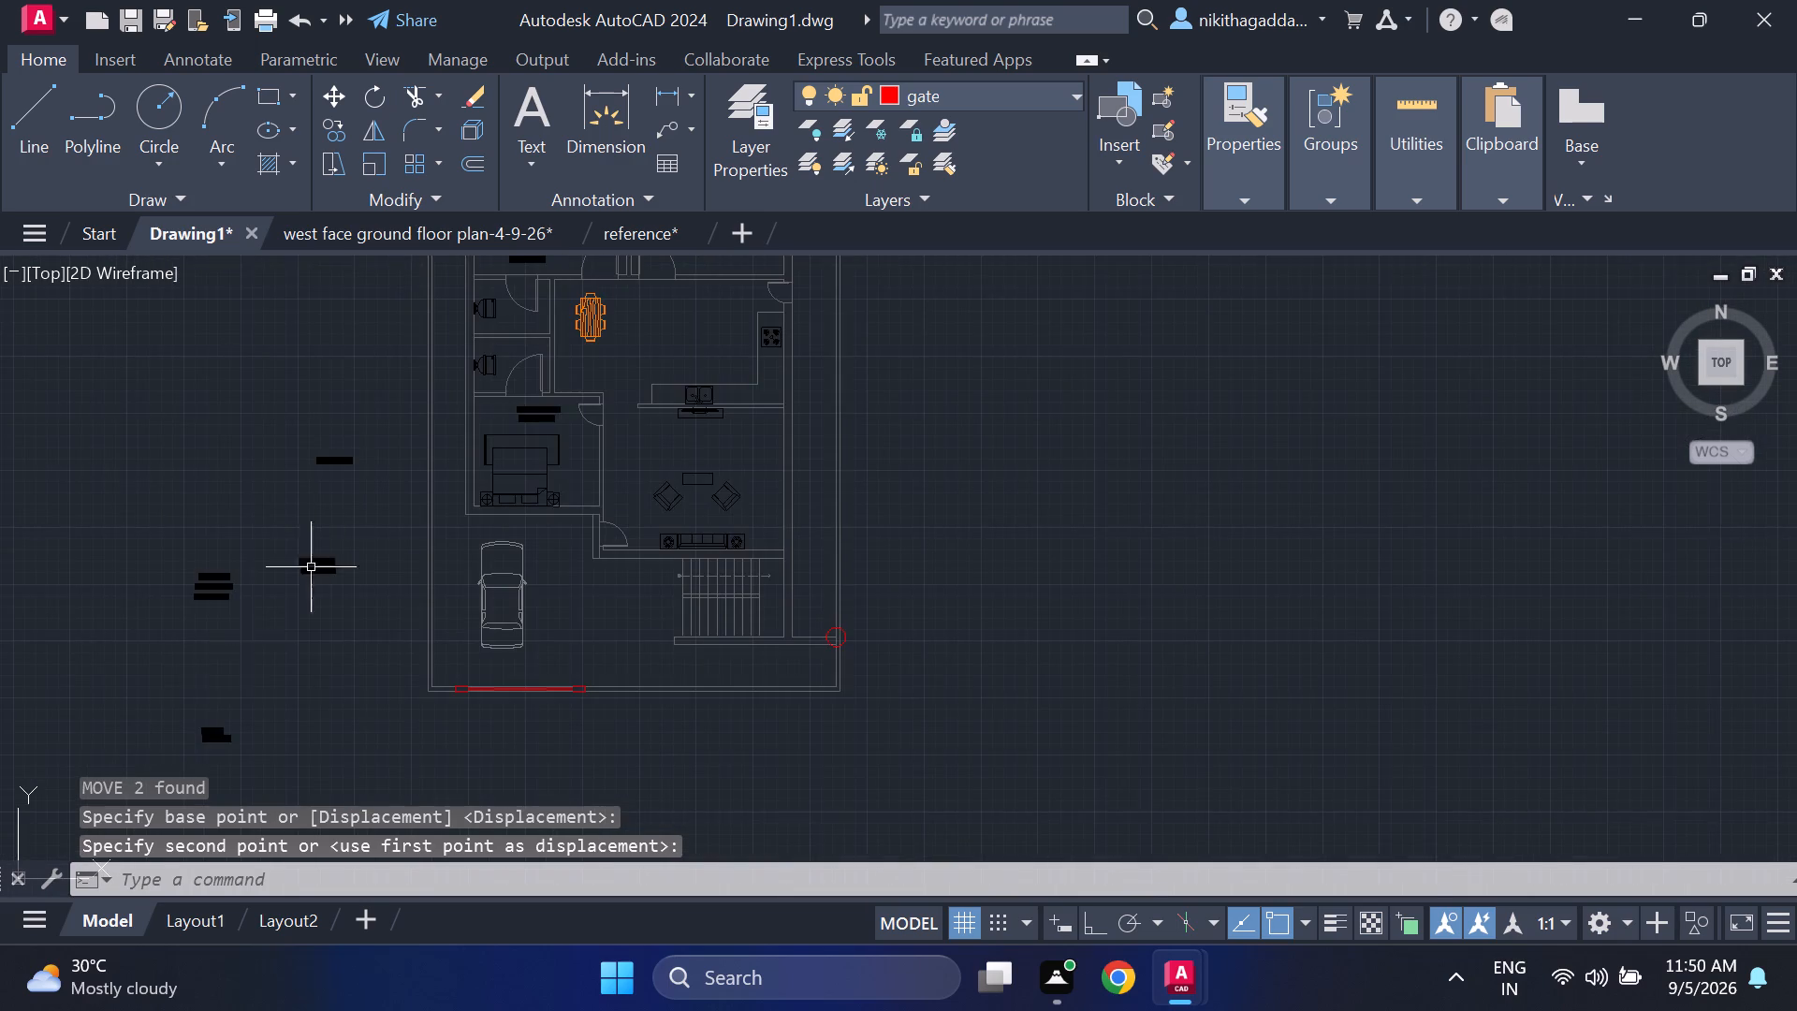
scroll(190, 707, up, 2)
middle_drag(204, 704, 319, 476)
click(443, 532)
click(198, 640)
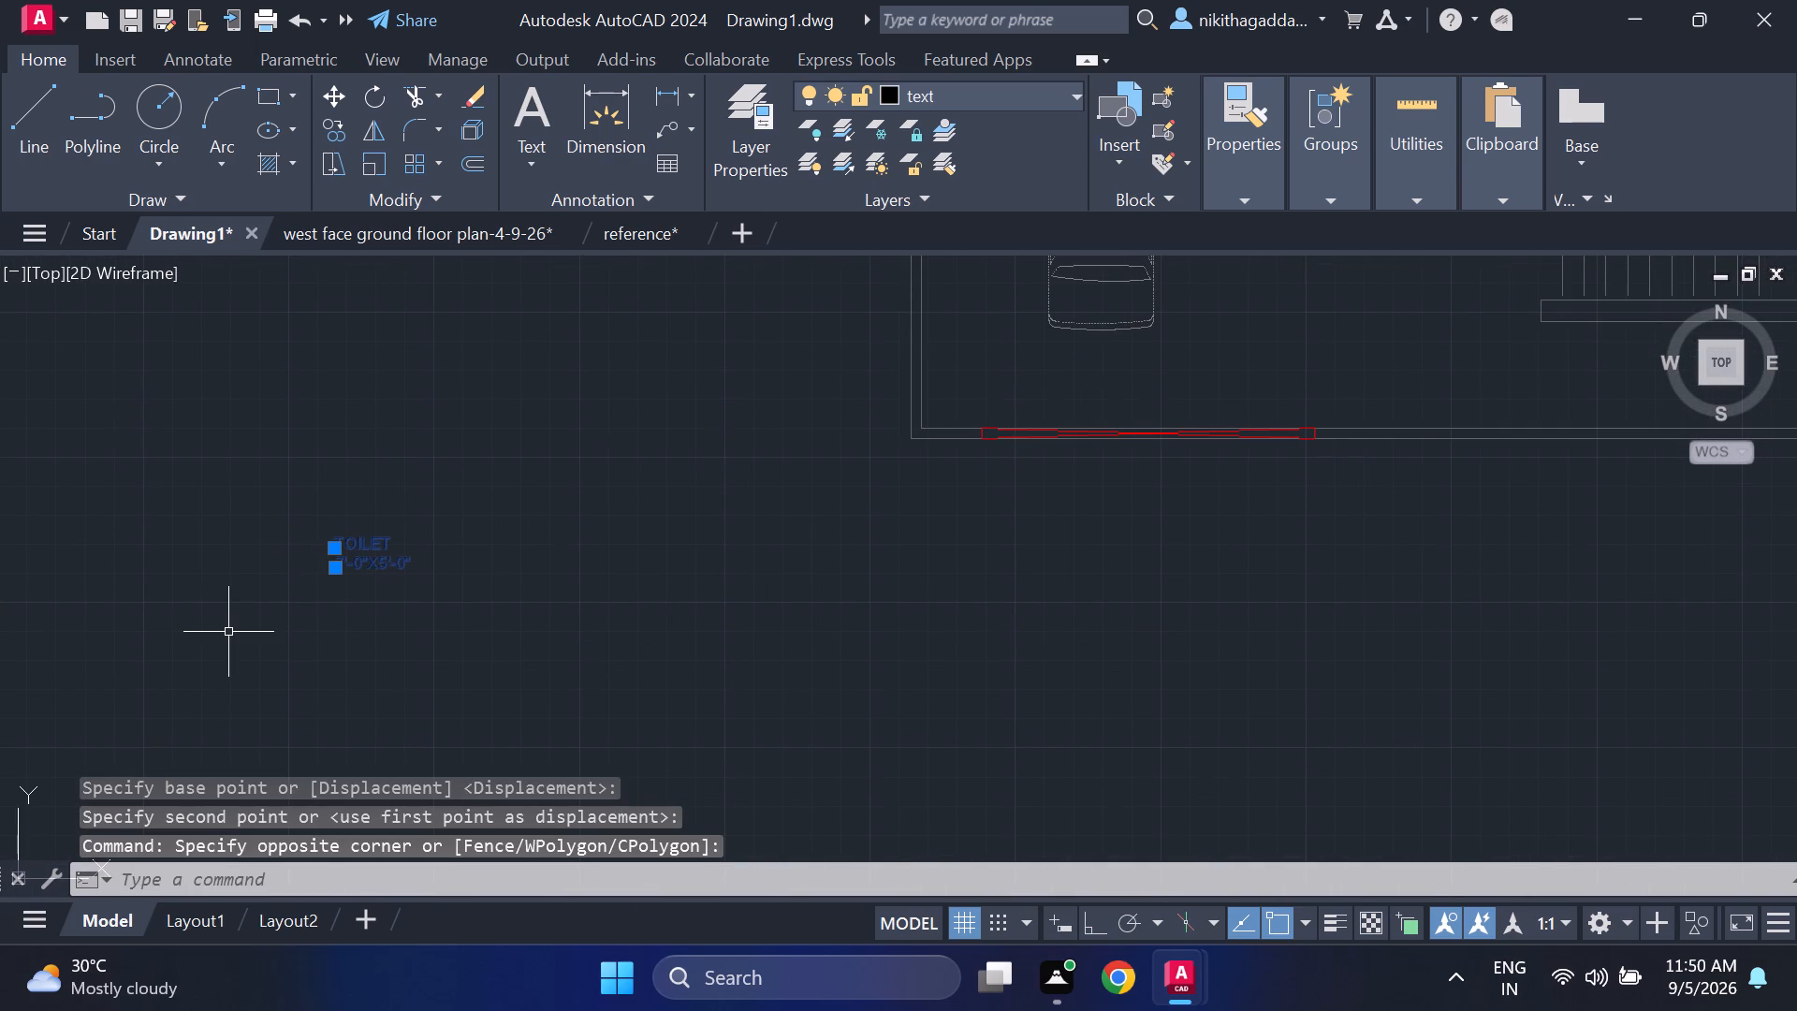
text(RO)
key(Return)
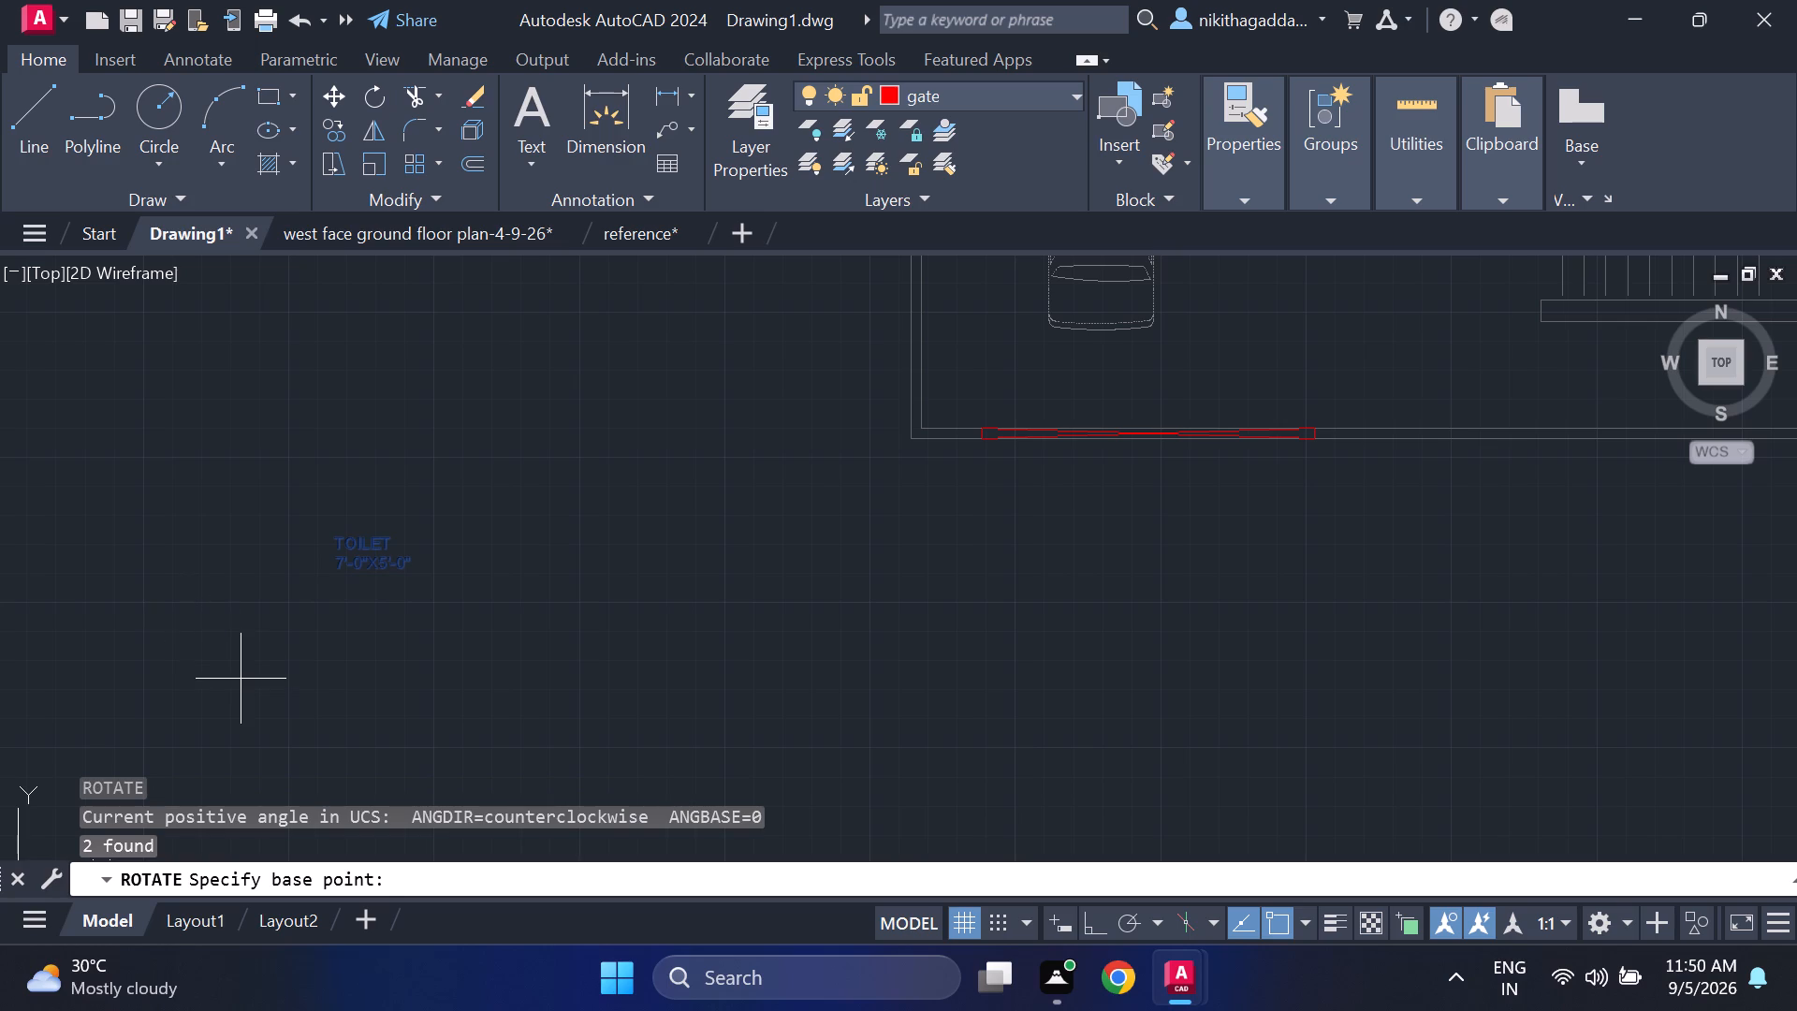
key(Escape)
Move the TOILET label and its 7'-0"X5'-0" size text into the upper toilet, beside the toilet fixture.
key(m)
key(Return)
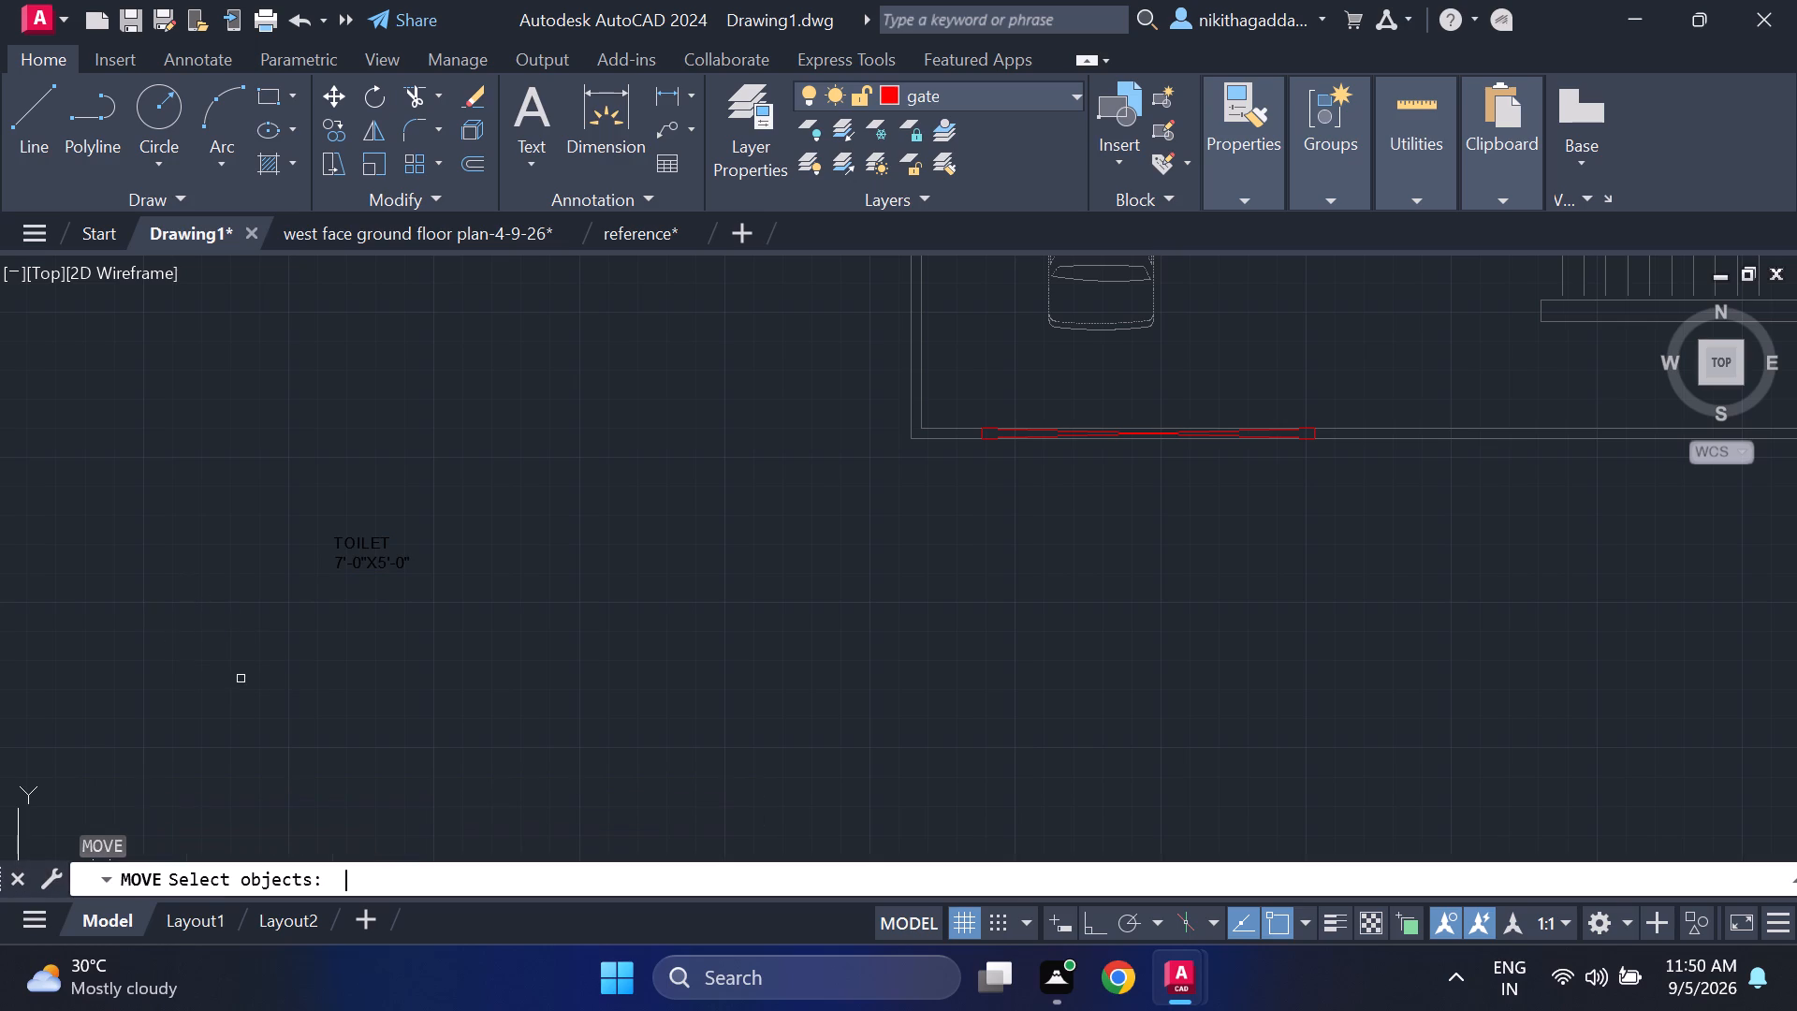
click(385, 539)
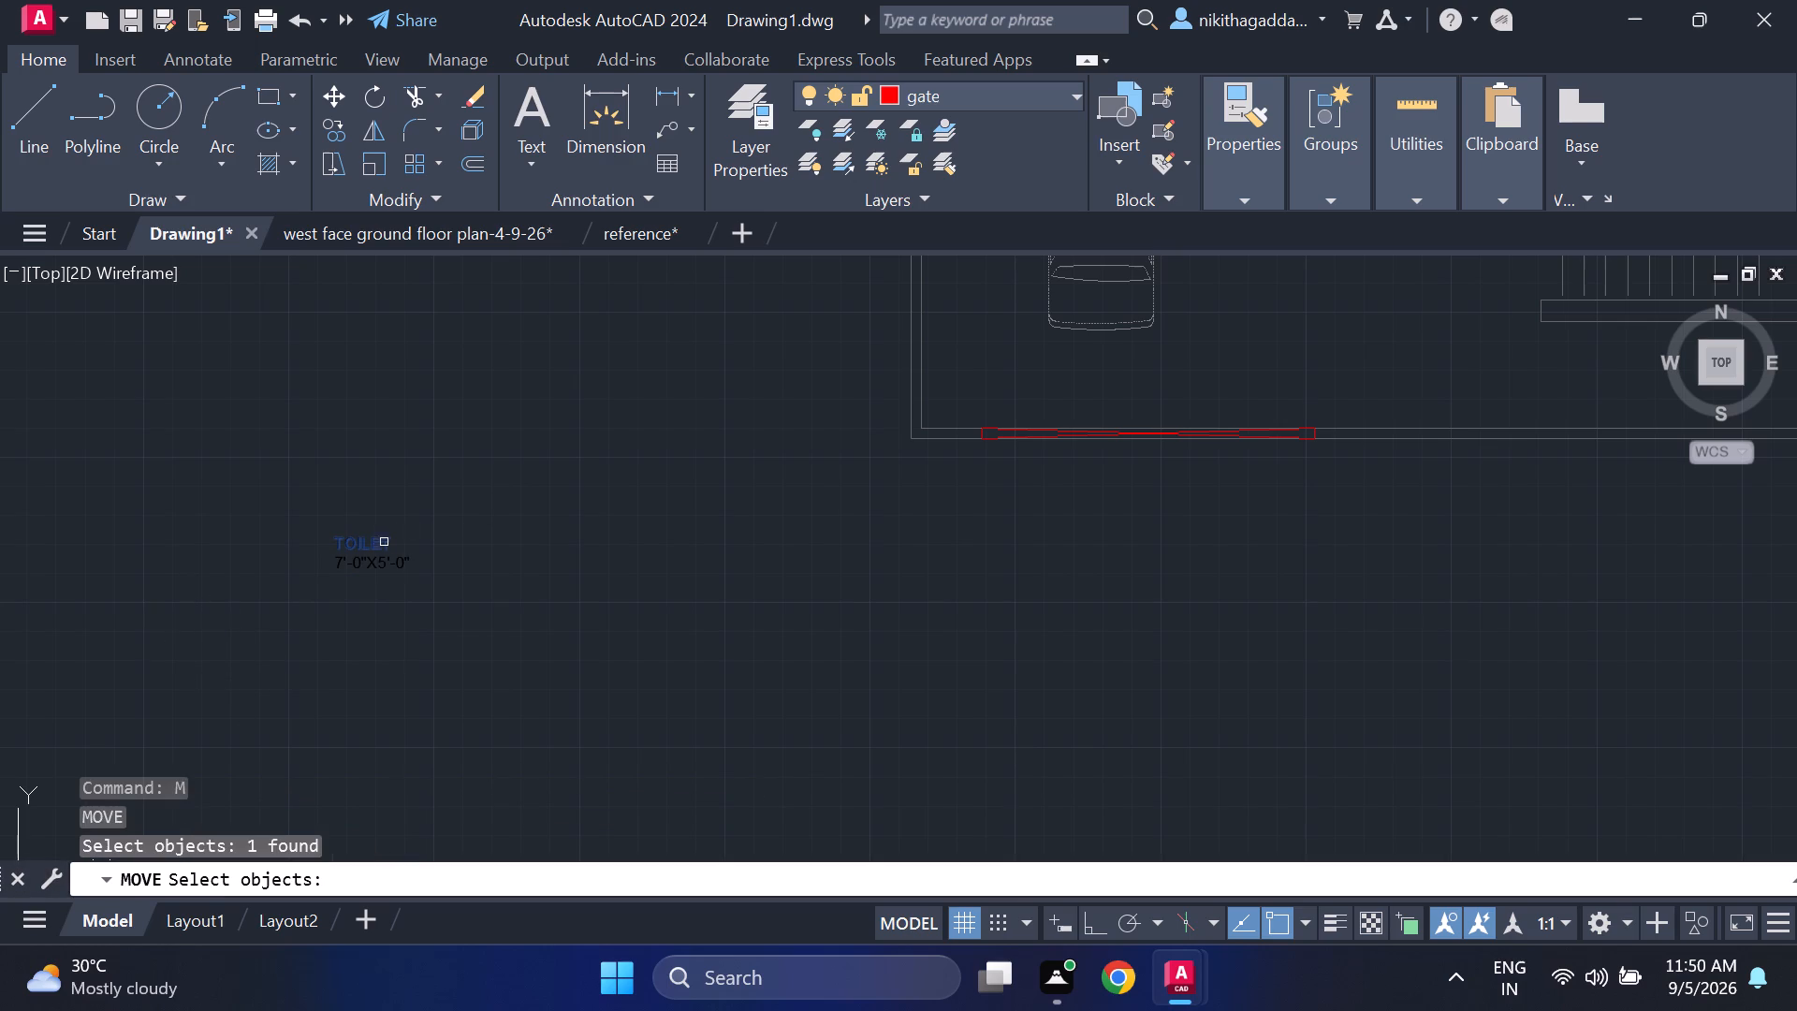
click(385, 553)
key(Return)
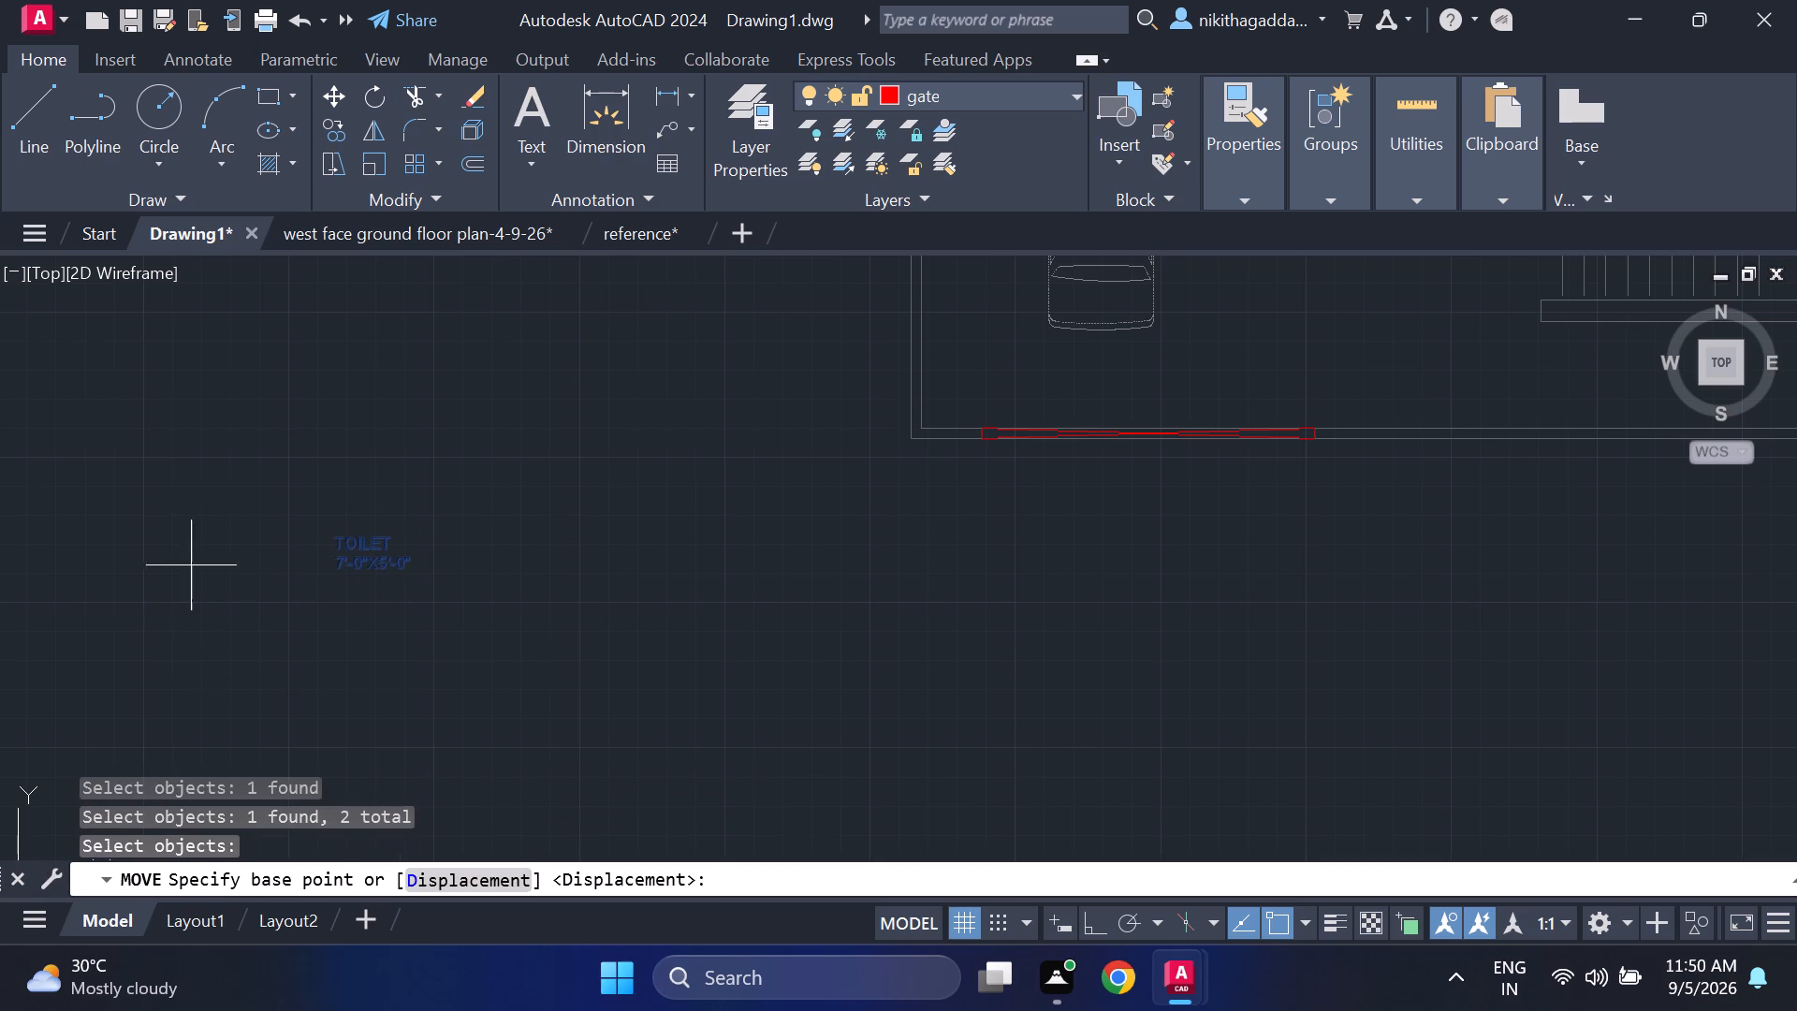
click(338, 549)
scroll(398, 557, down, 3)
middle_drag(459, 517, 289, 664)
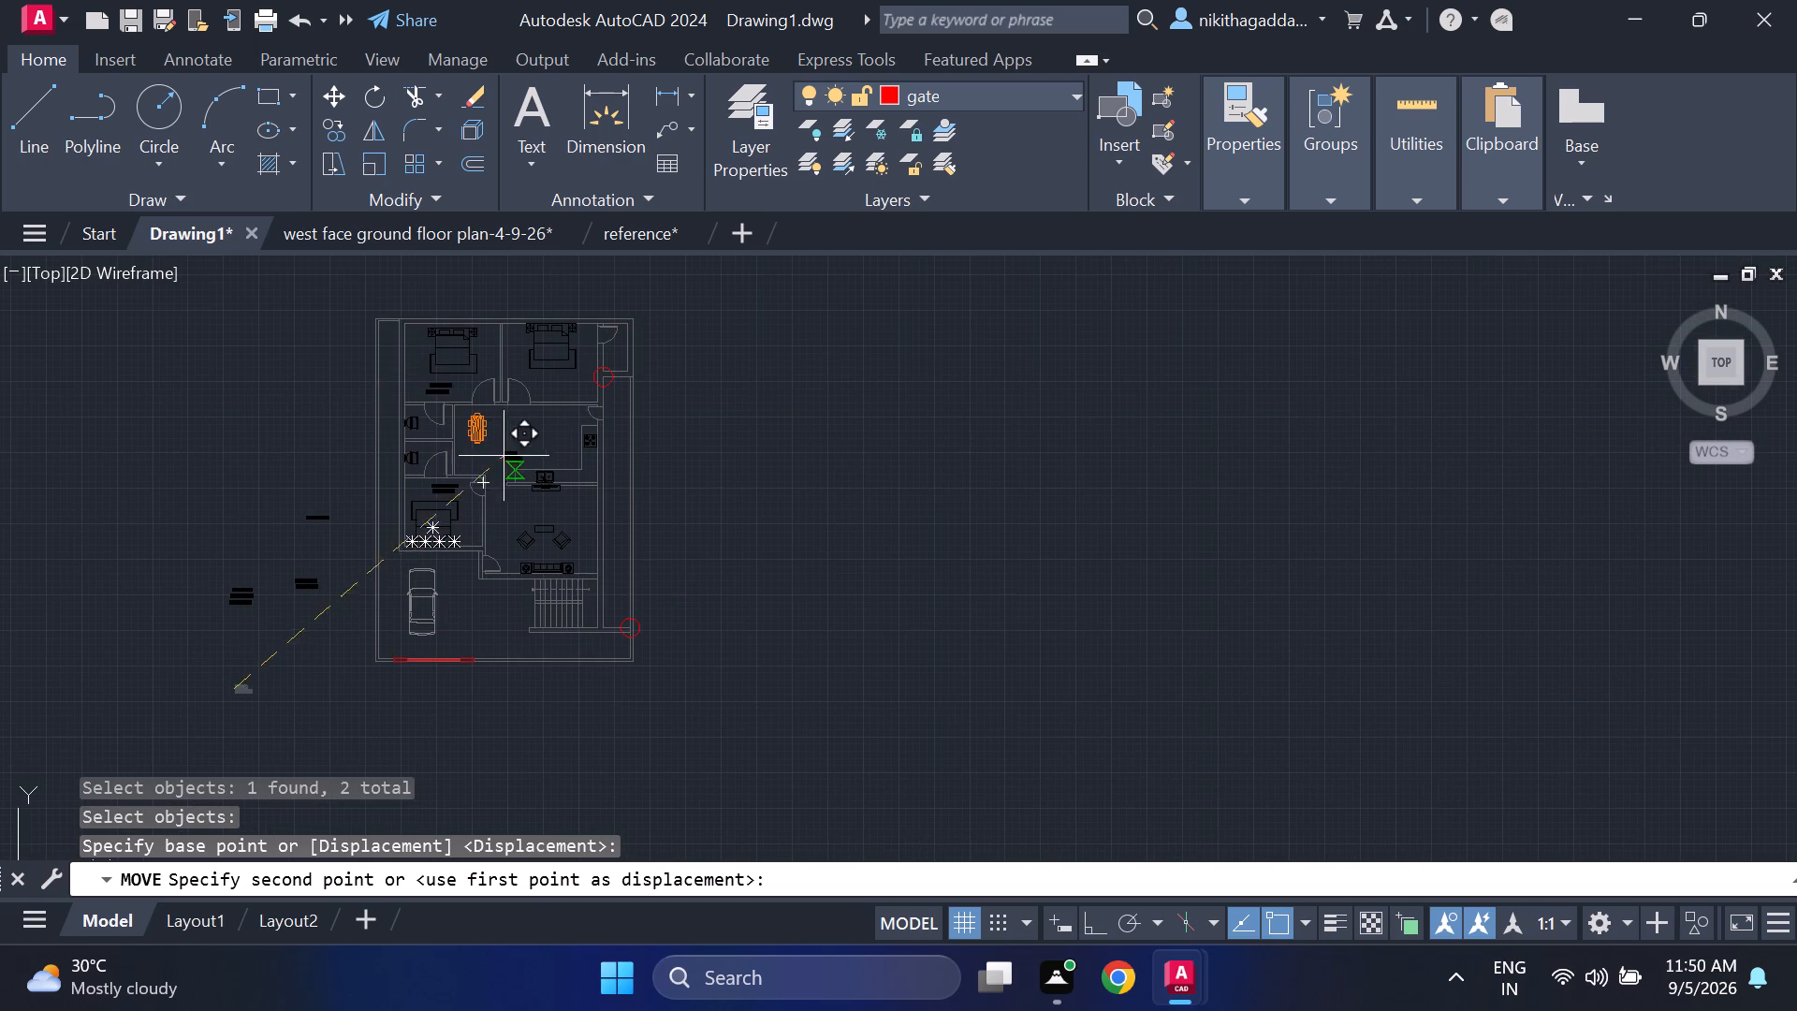
scroll(440, 432, up, 4)
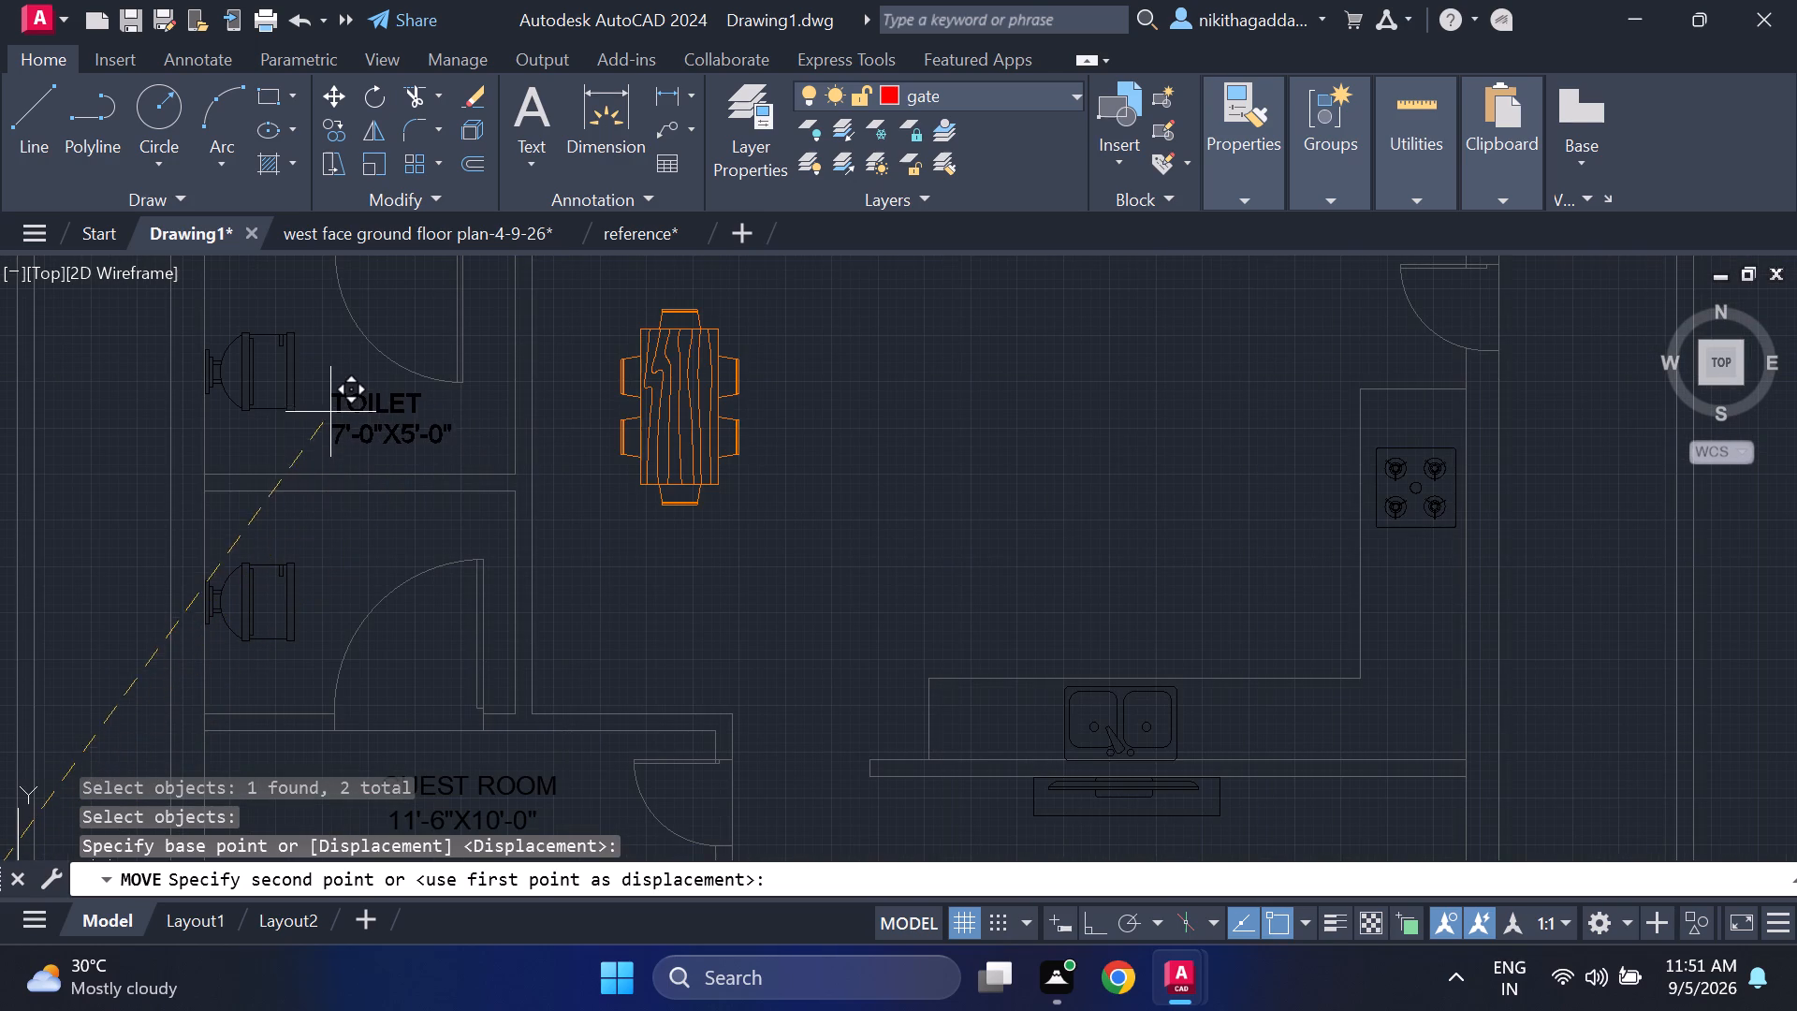
click(328, 406)
Copy the TOILET label and its size text once, straight down into the lower toilet above the guest room.
click(371, 403)
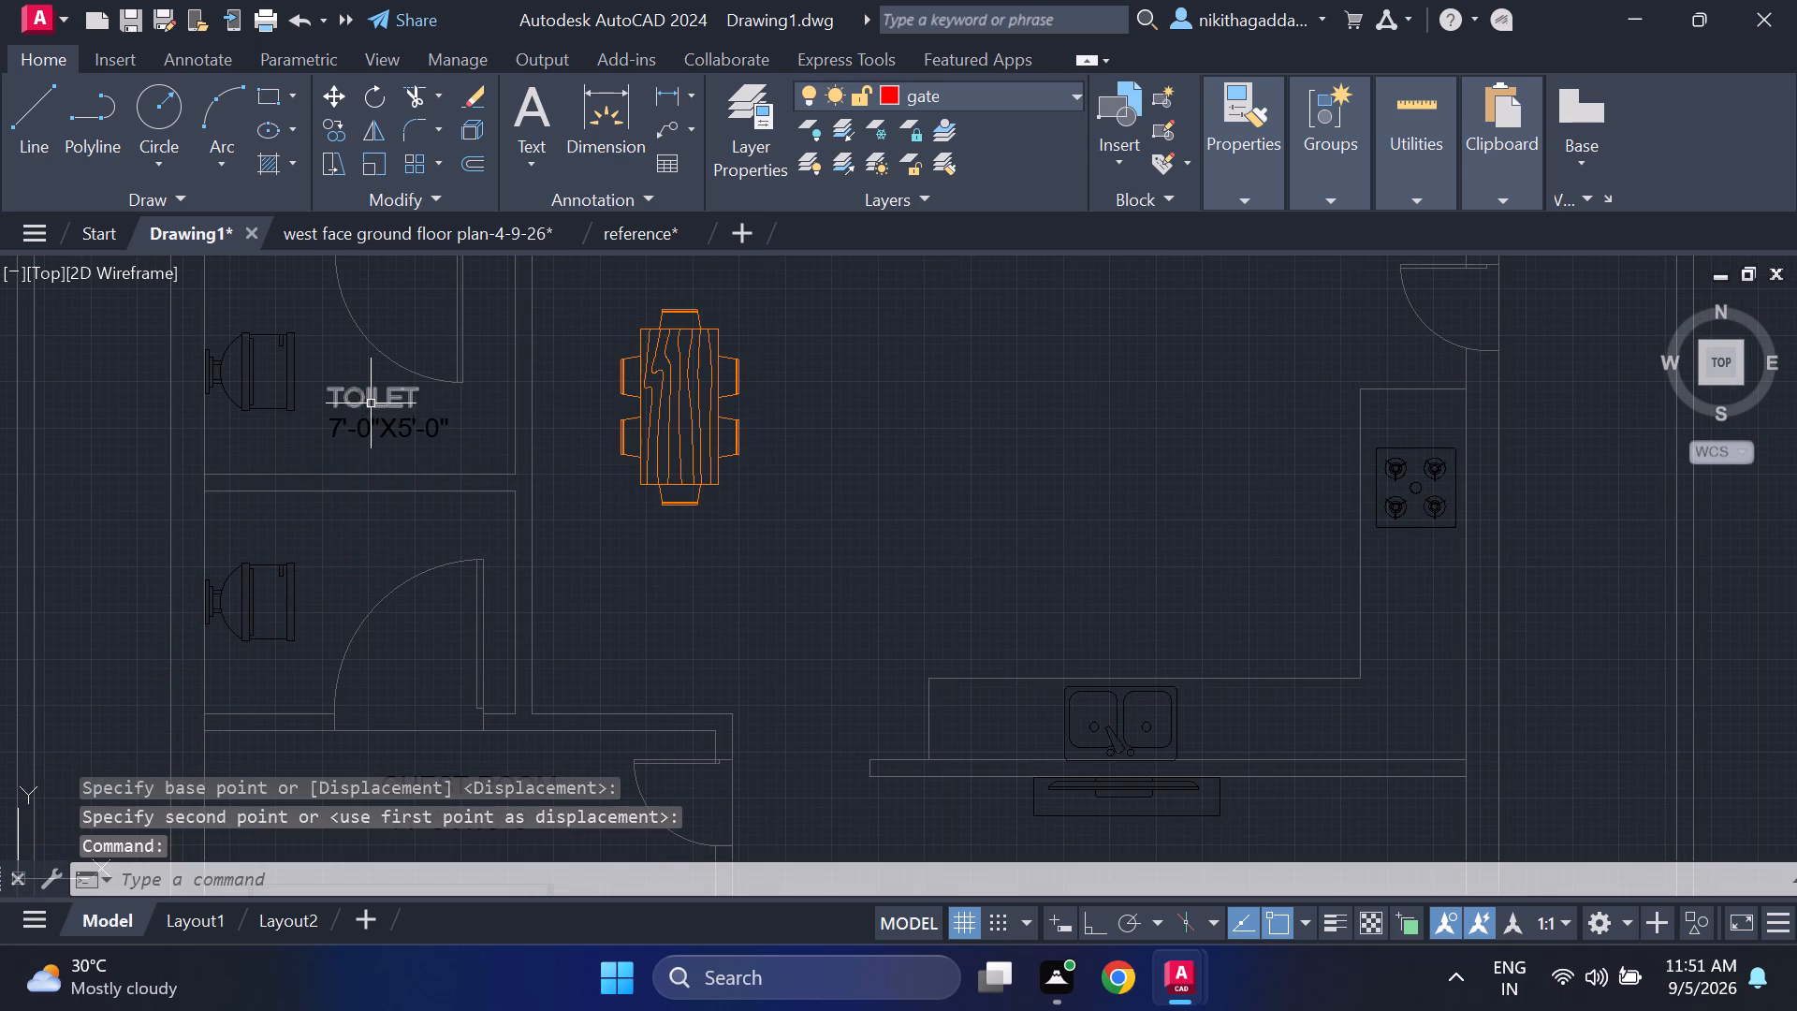
click(371, 432)
text(CO)
key(Return)
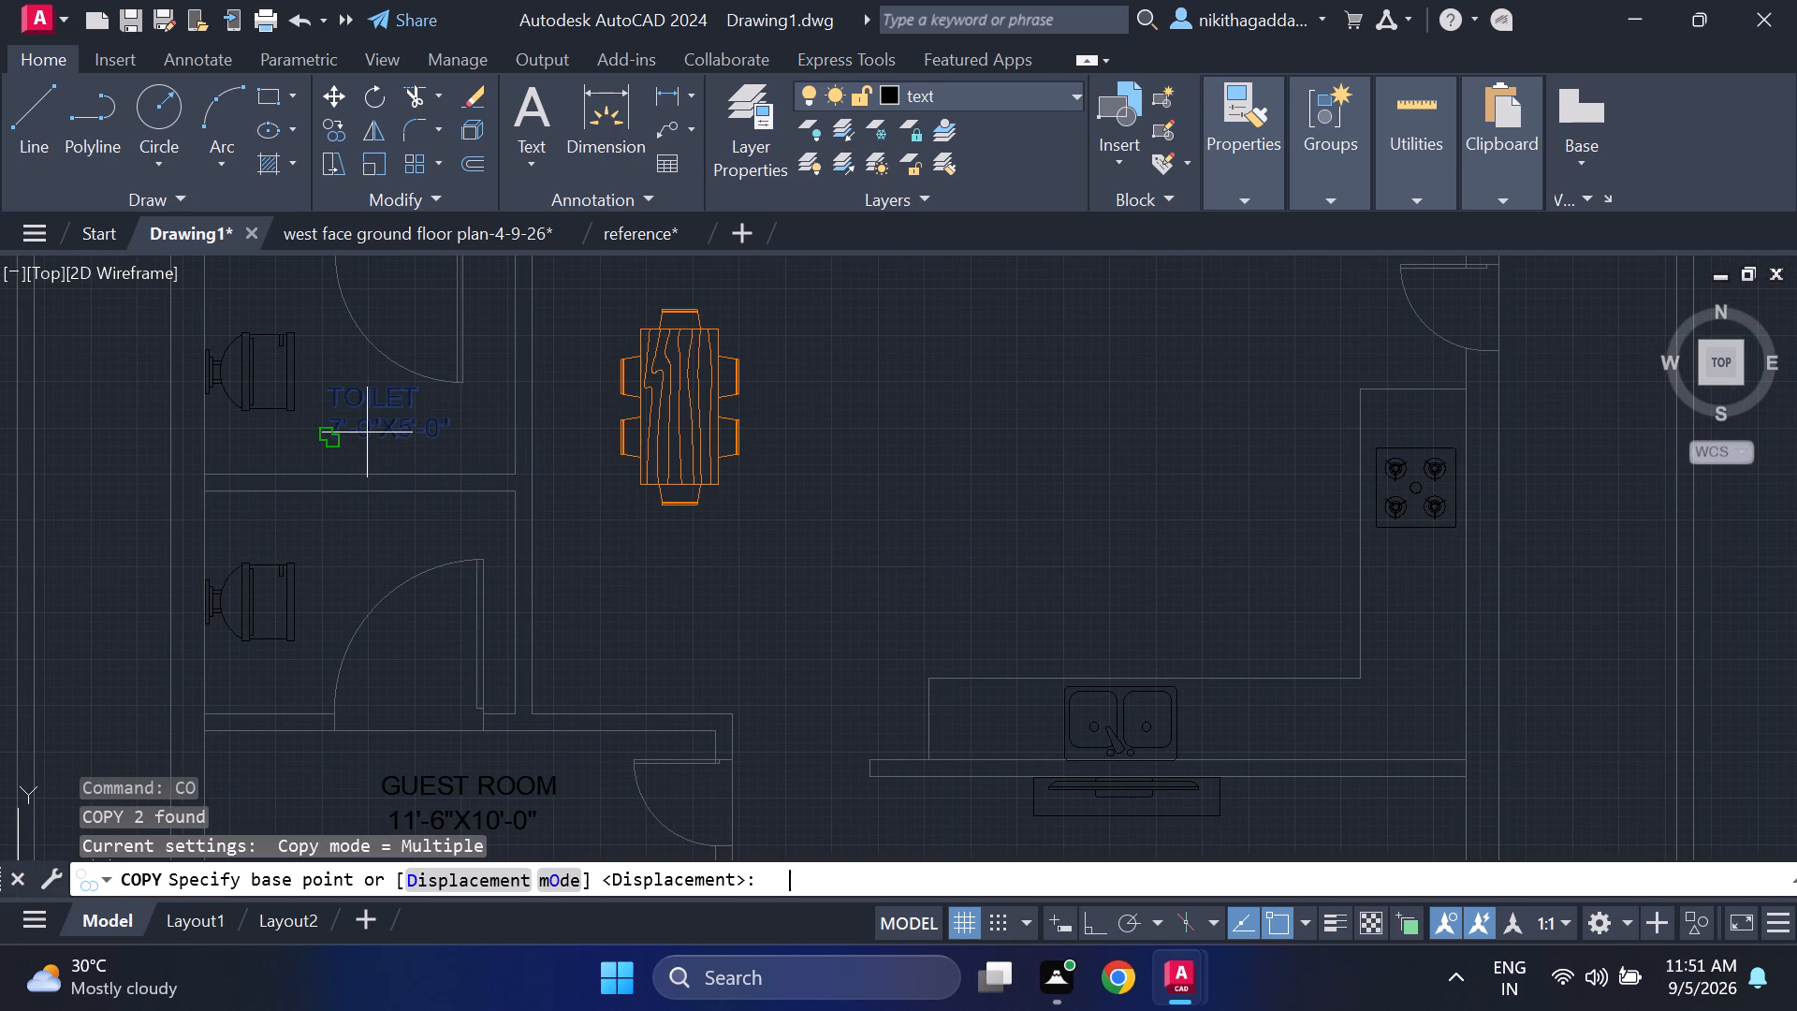
click(314, 436)
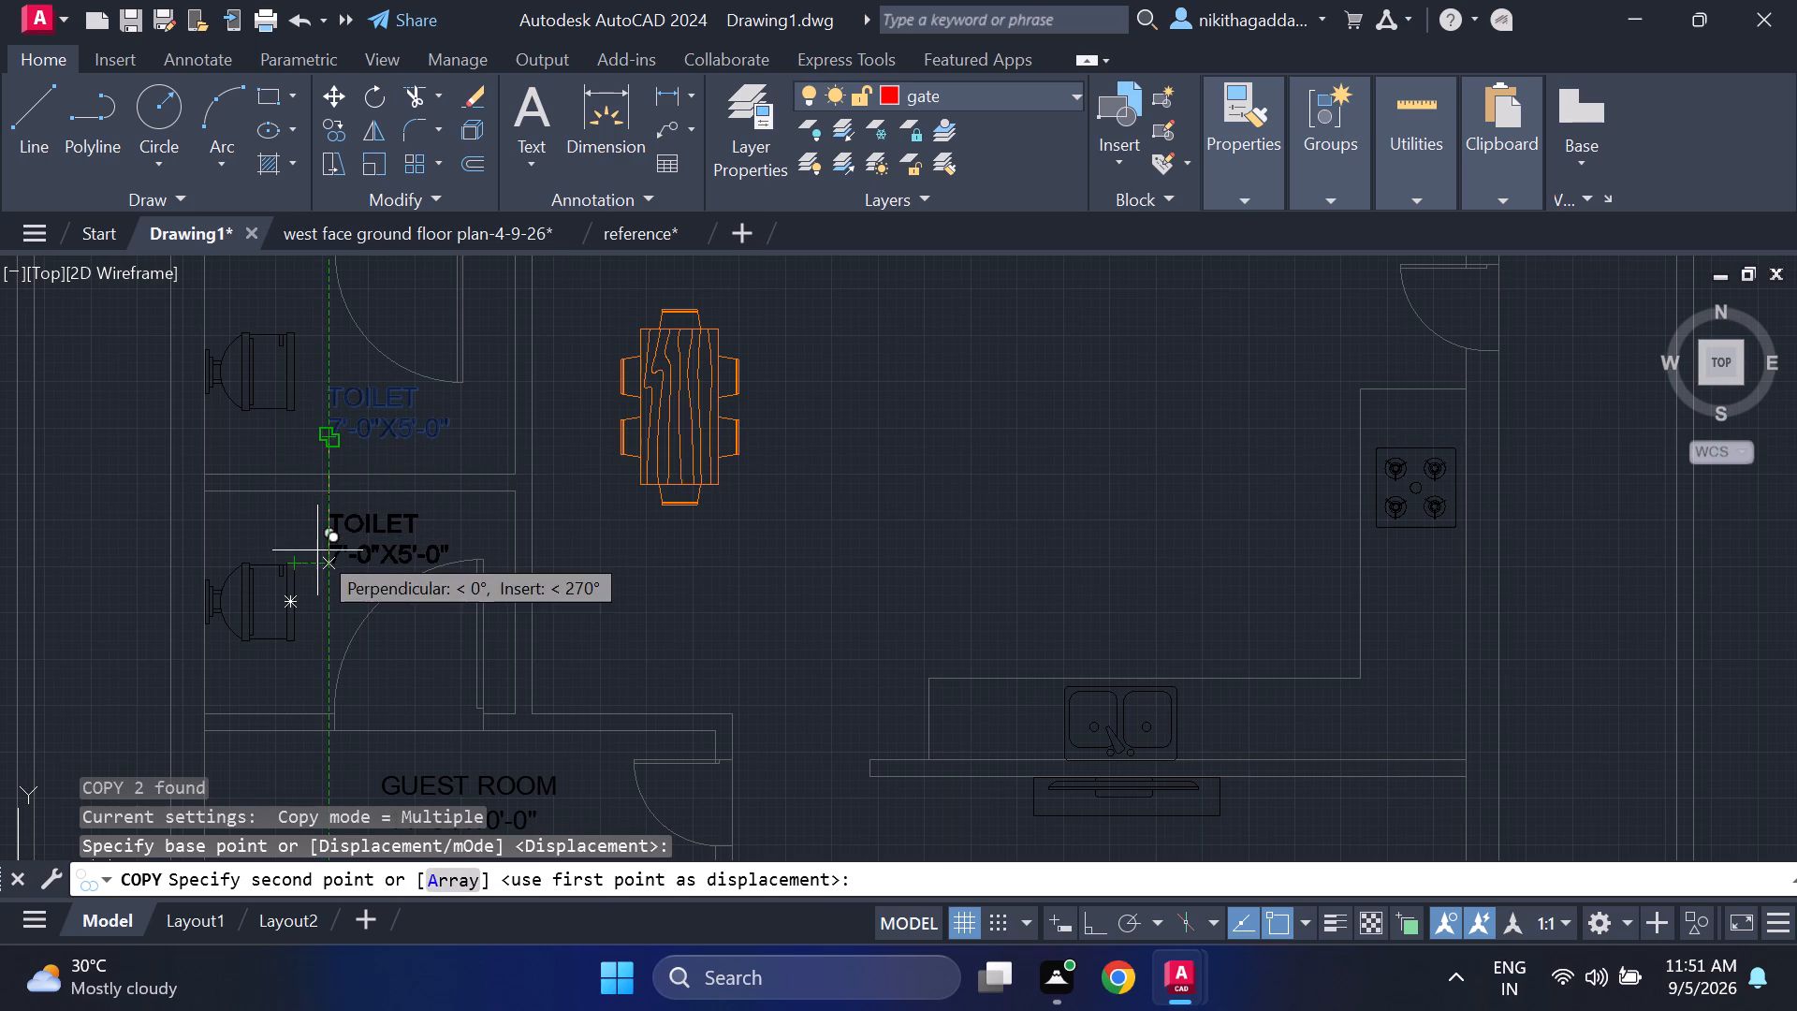
click(317, 550)
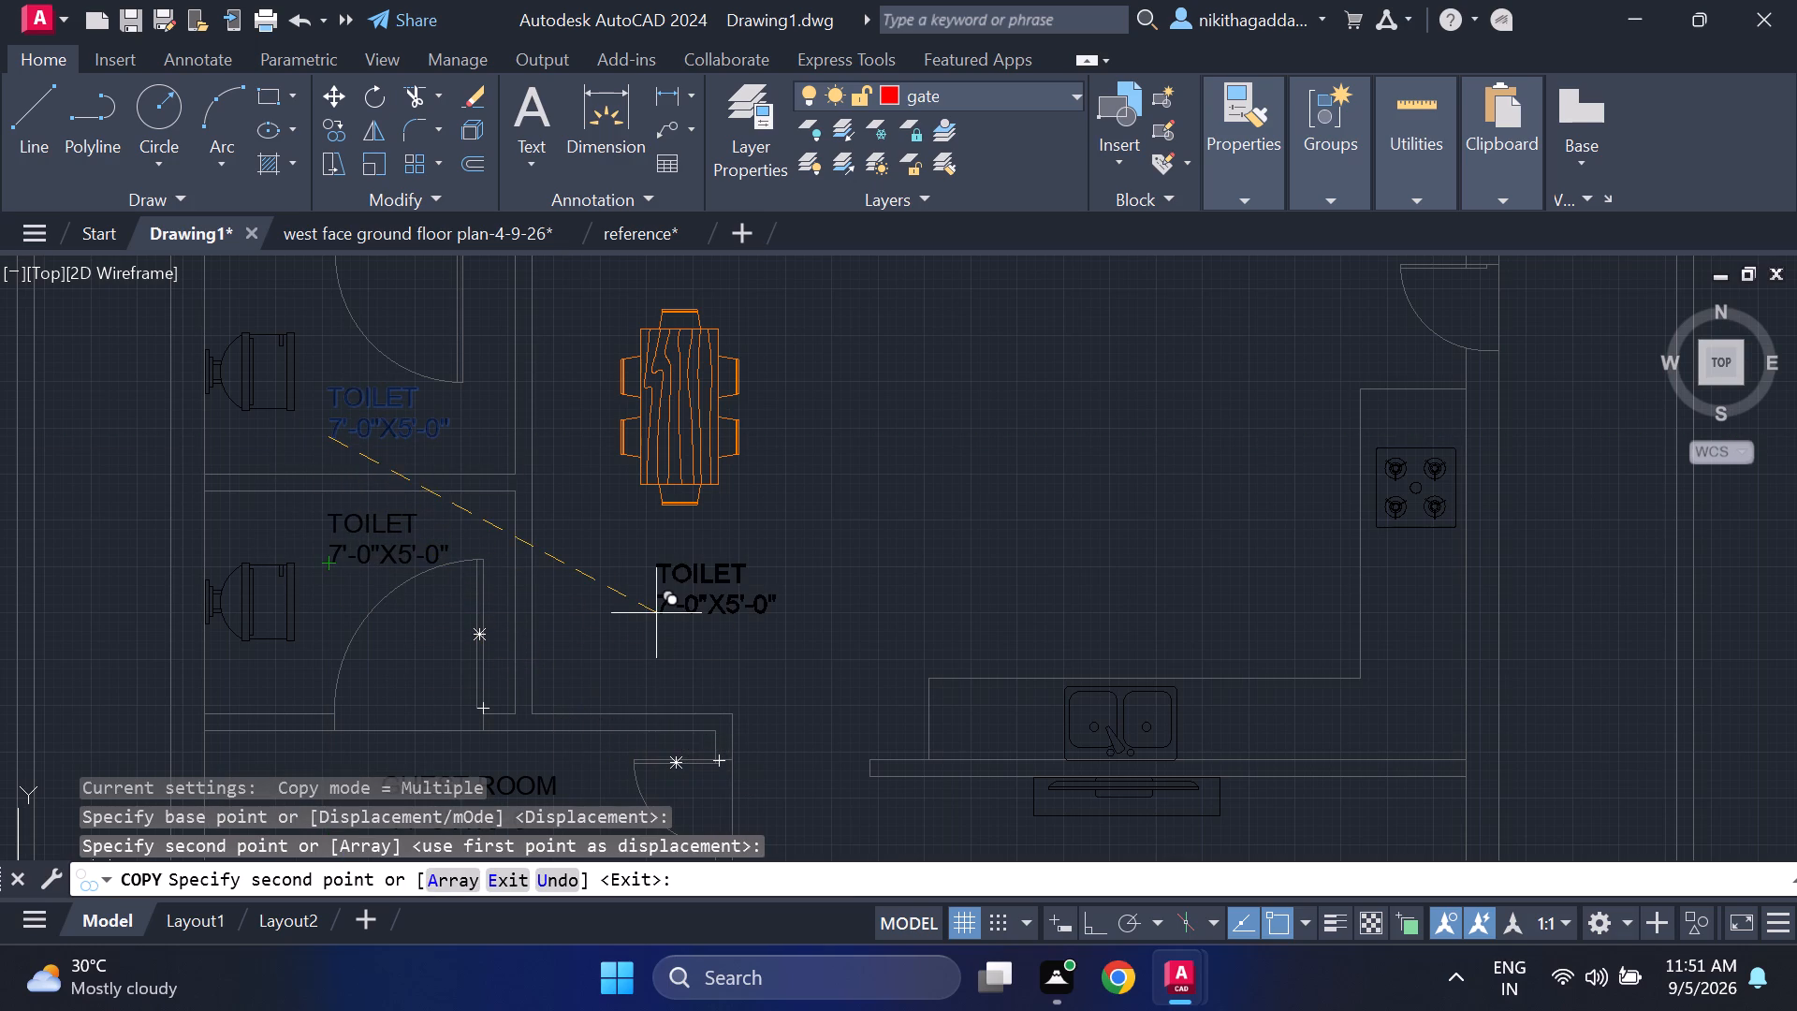
key(Escape)
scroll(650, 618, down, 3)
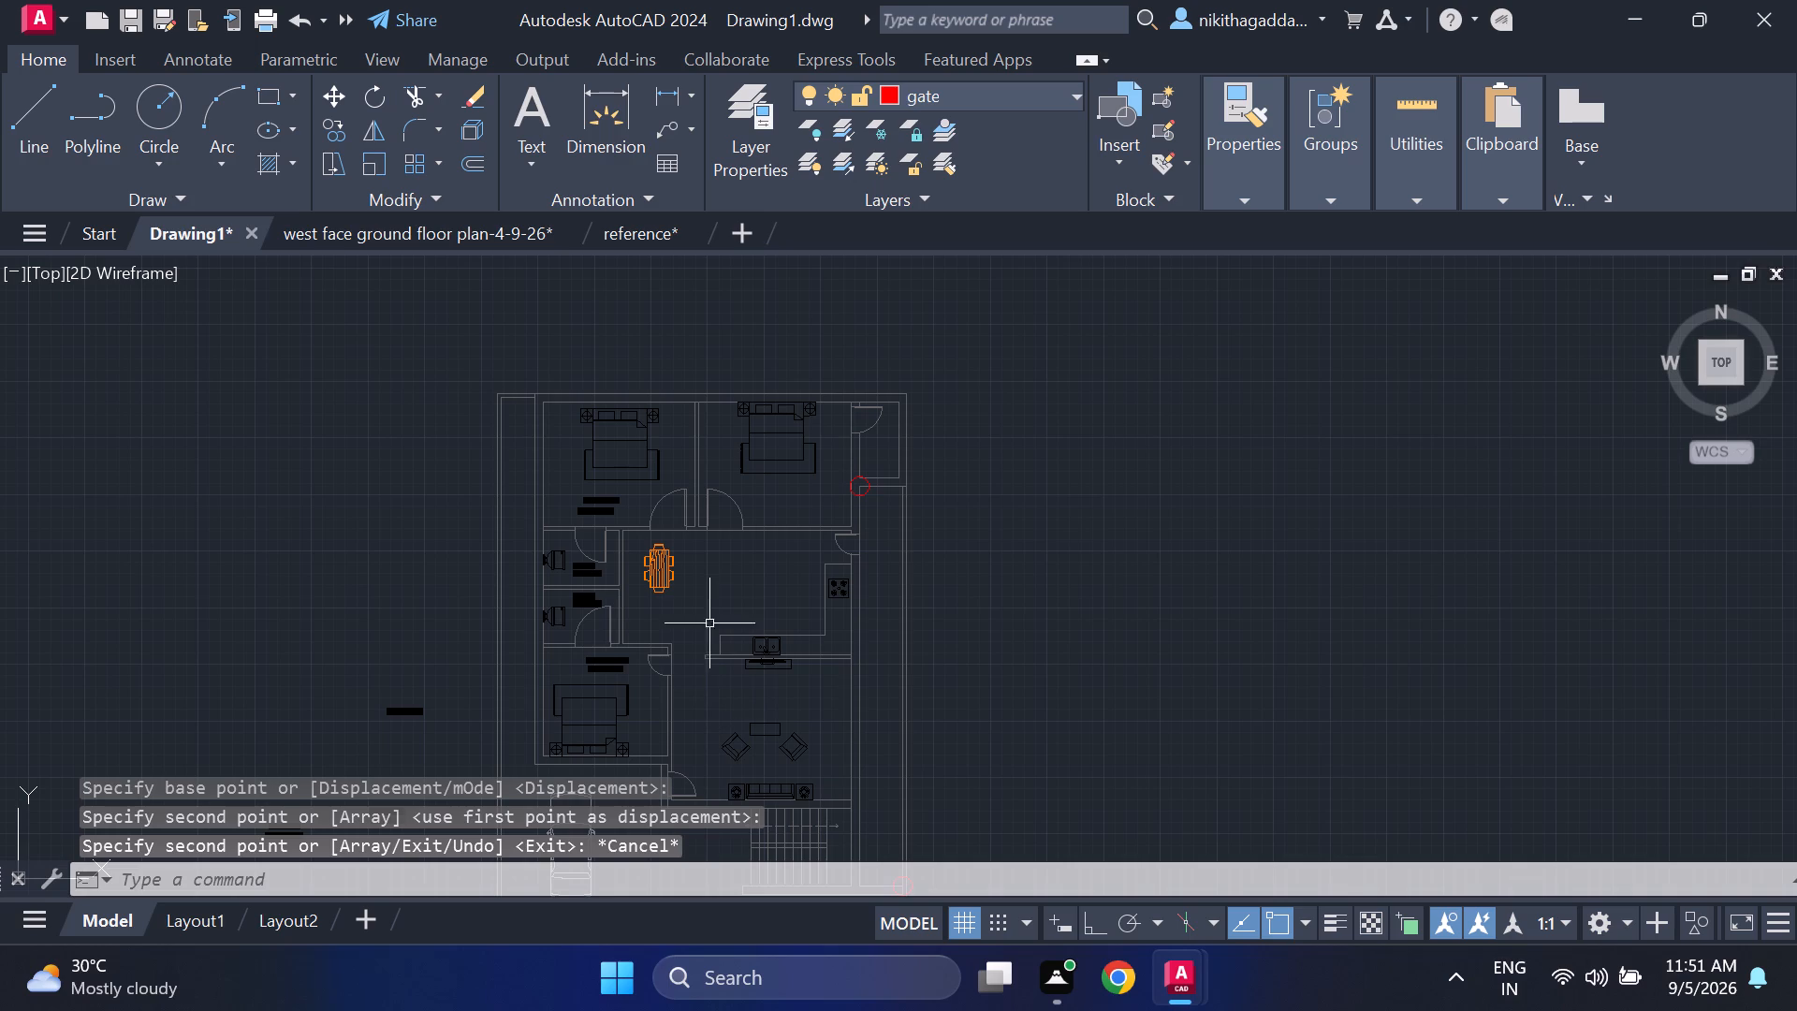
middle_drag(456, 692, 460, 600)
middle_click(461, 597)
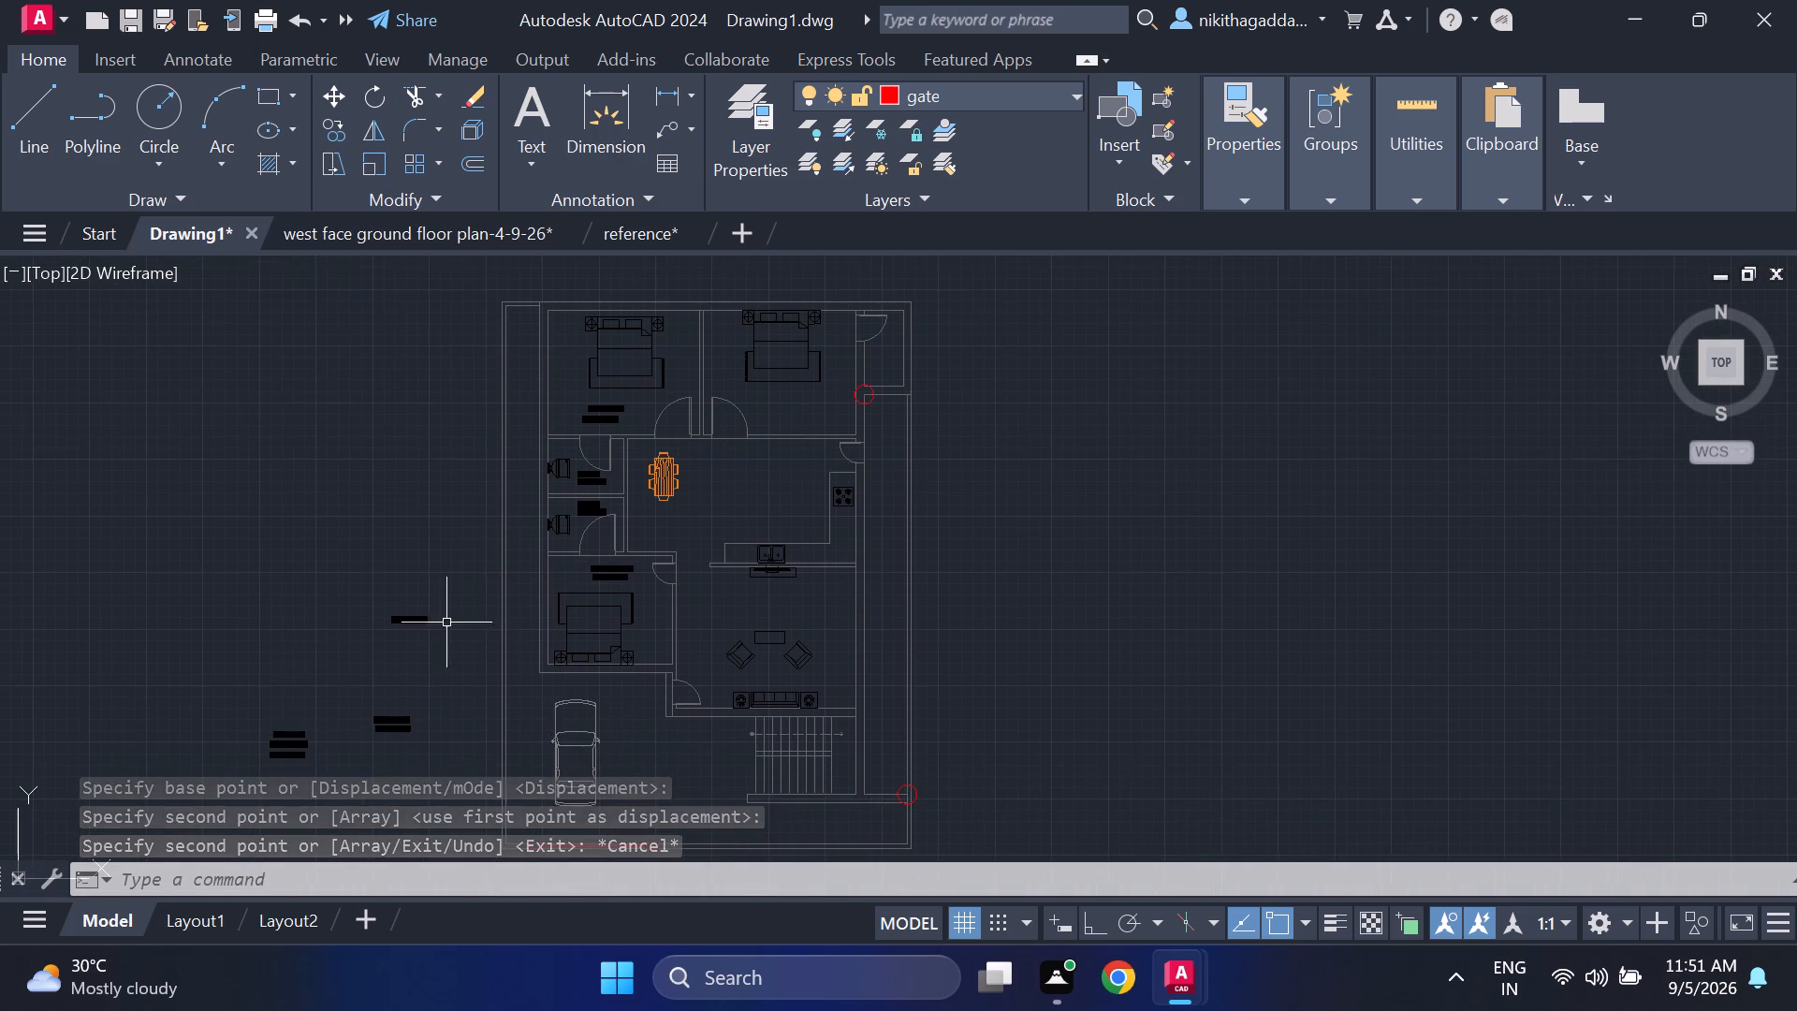
Move the three-line KITCHEN& LIVING HALL label with its size text into the kitchen, between the dining table and the stove.
middle_drag(374, 697, 416, 579)
scroll(306, 693, up, 3)
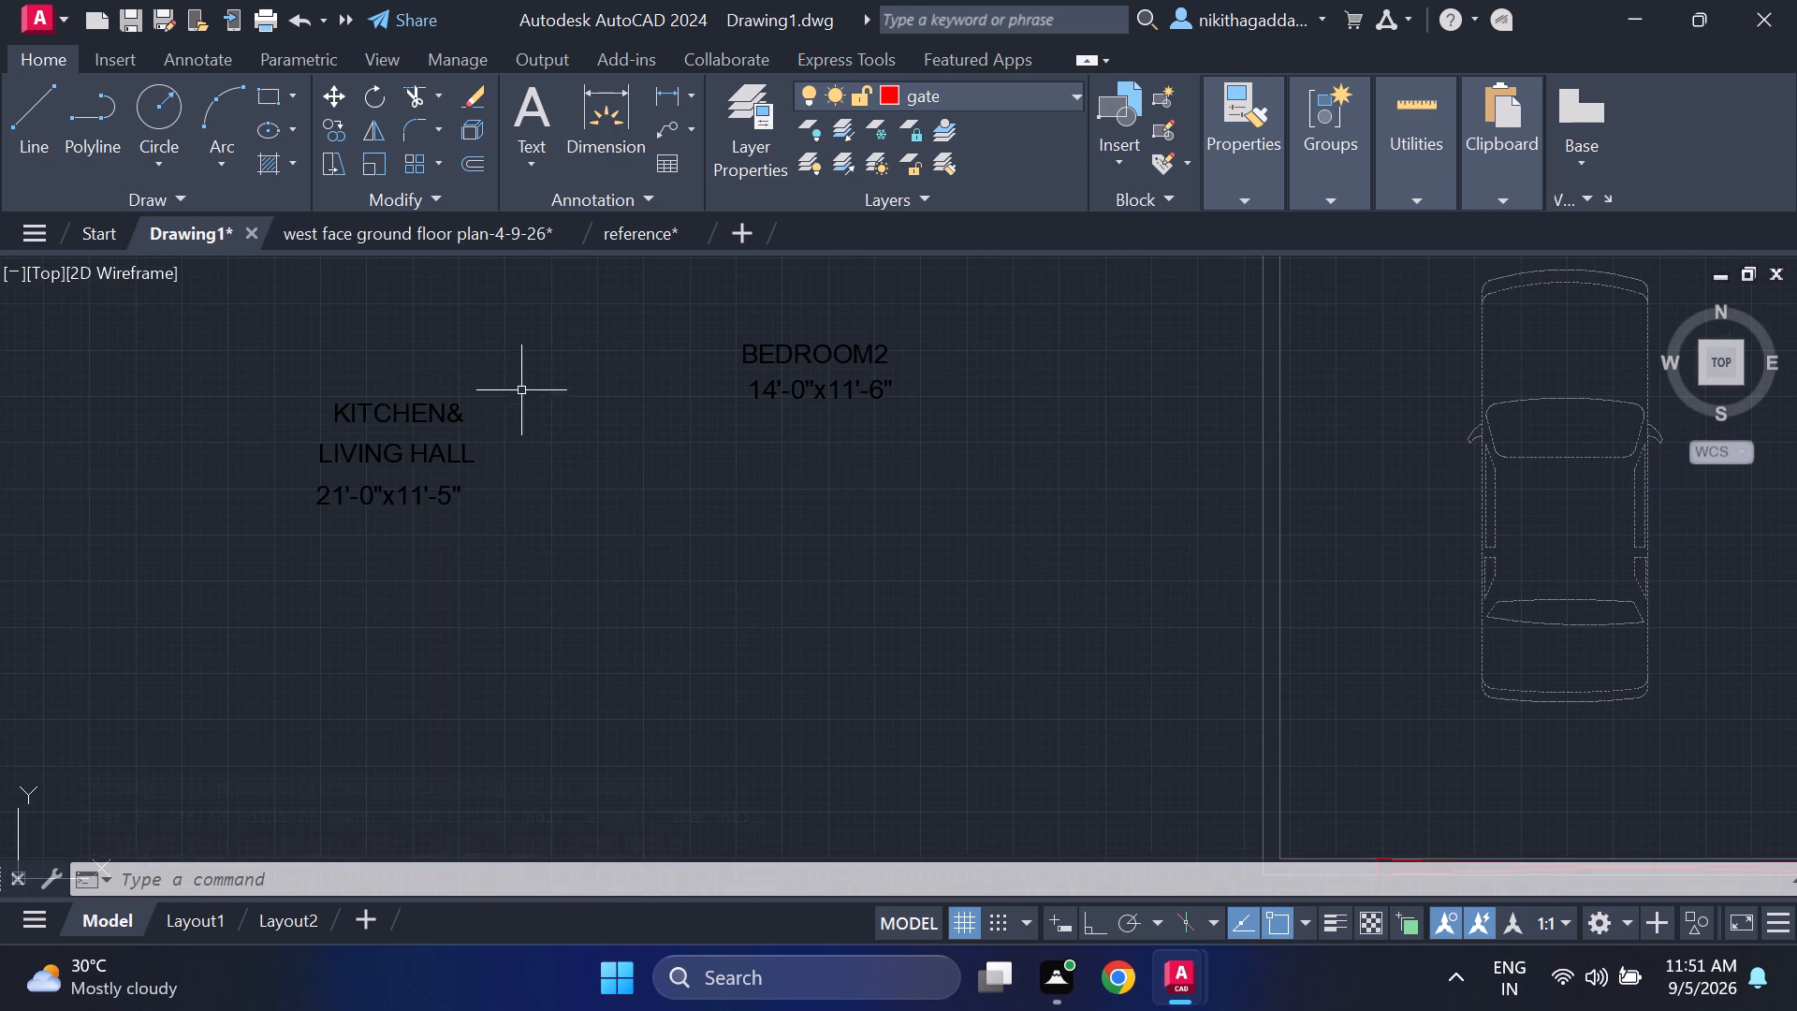
drag(521, 378, 494, 395)
click(268, 548)
key(m)
key(Return)
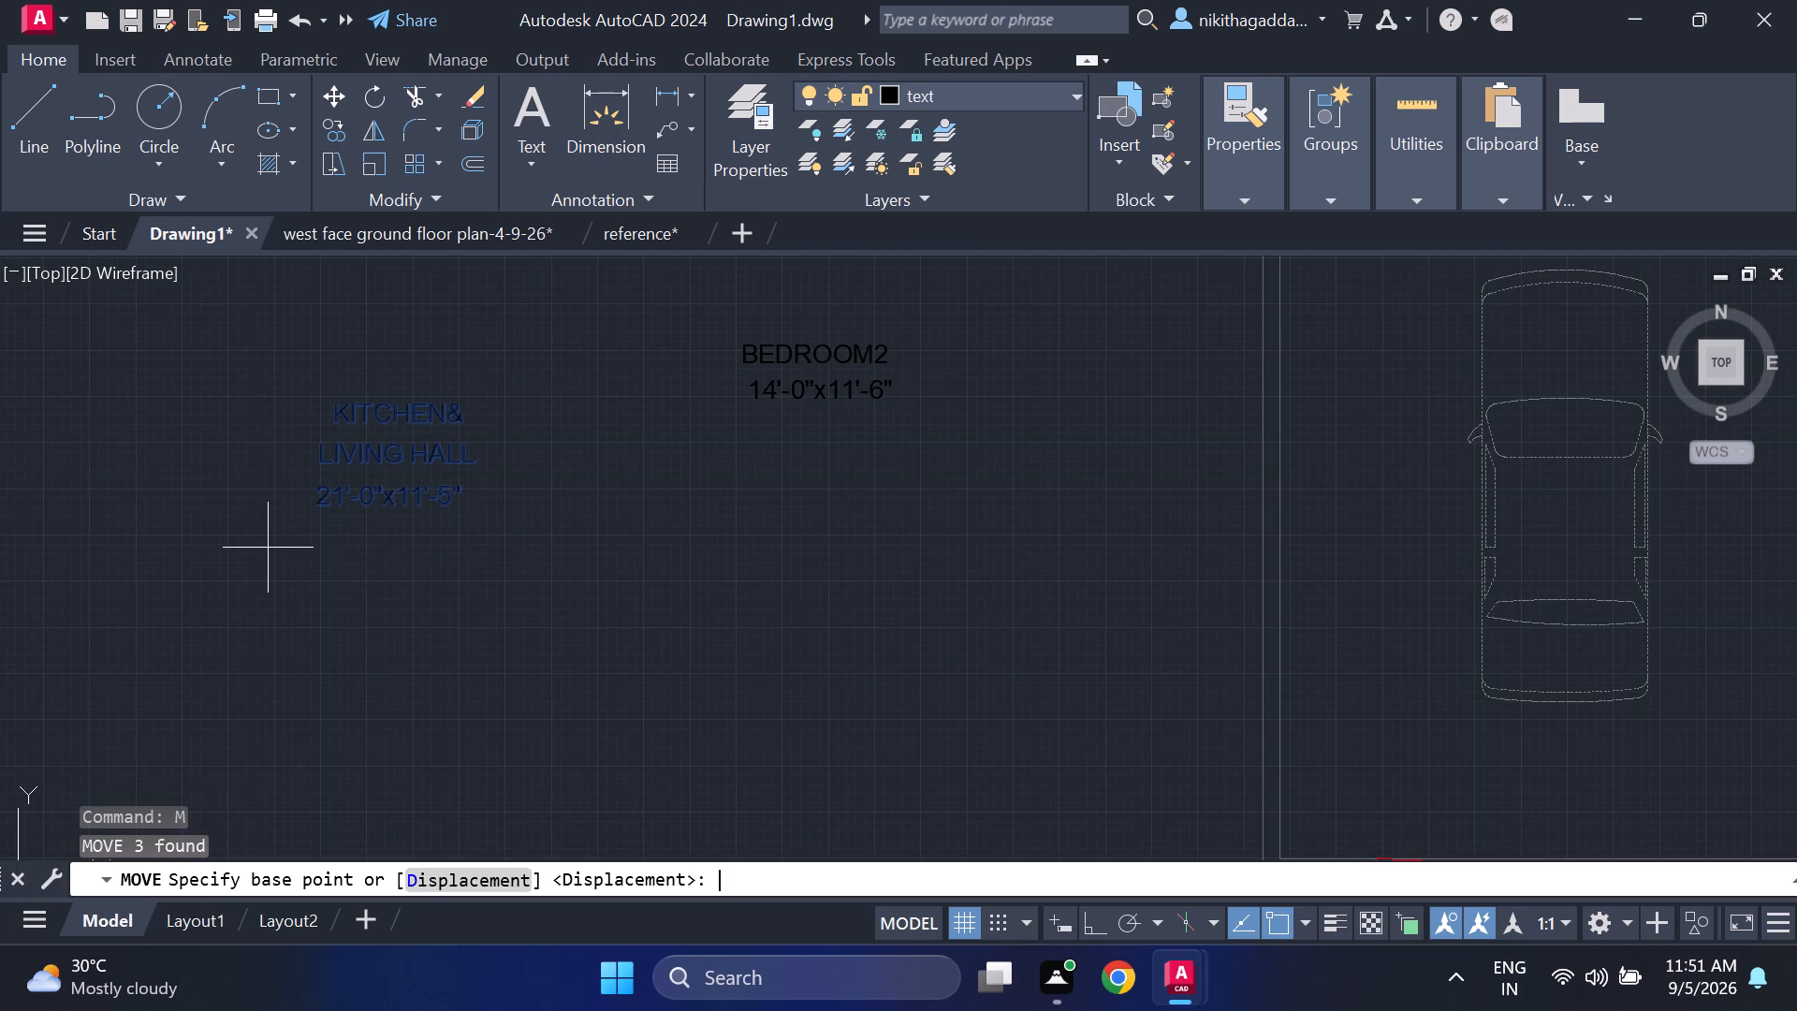
click(316, 505)
scroll(785, 413, down, 3)
middle_drag(753, 450, 742, 456)
middle_drag(713, 470, 611, 523)
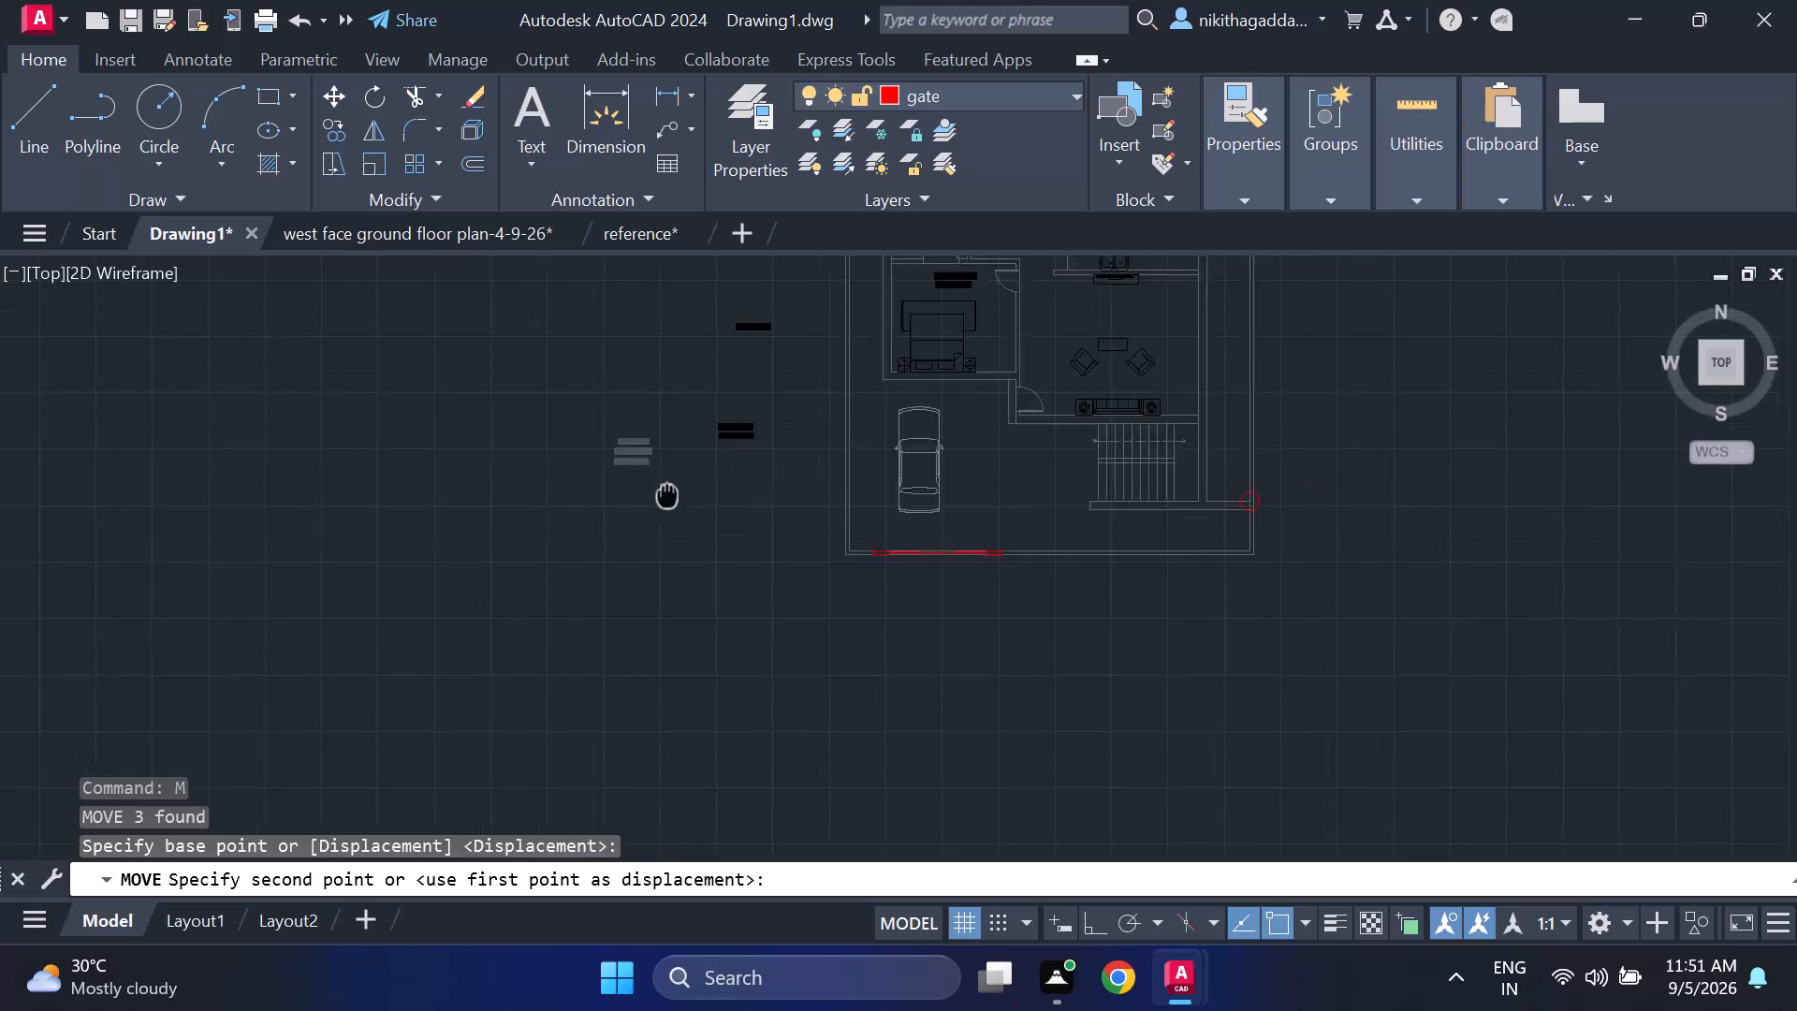
middle_drag(611, 523, 364, 674)
click(751, 401)
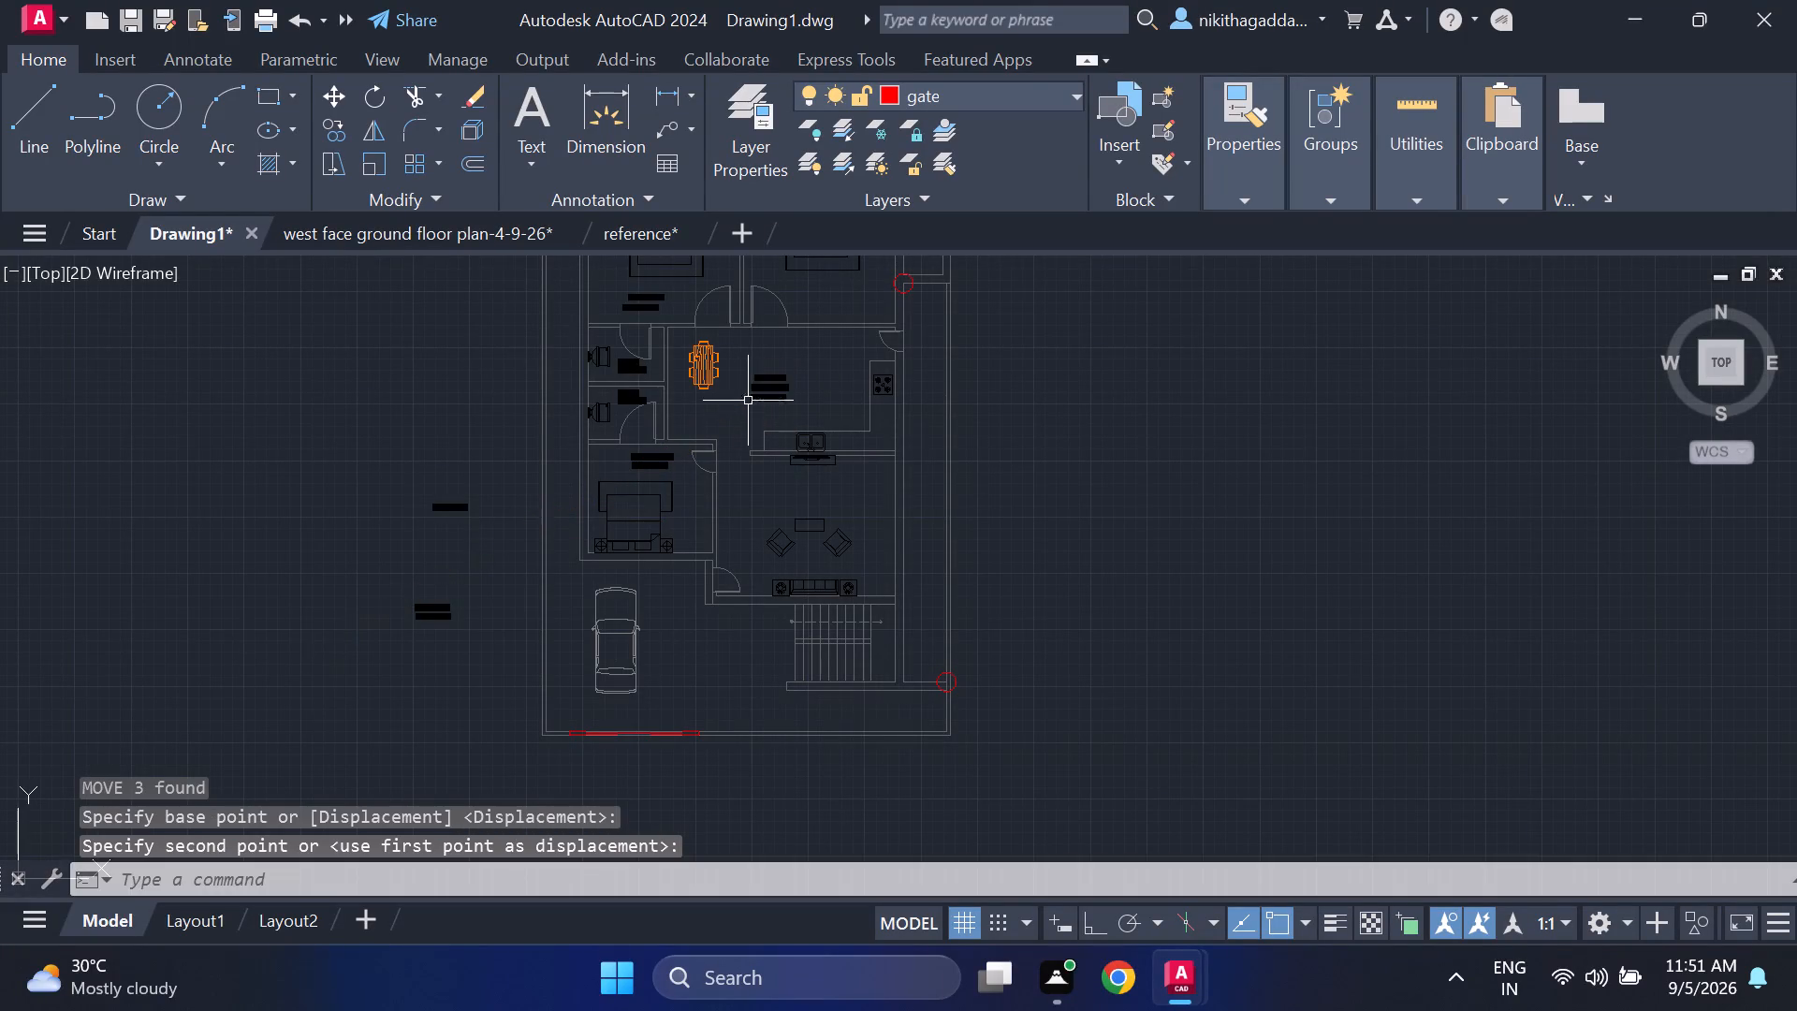
Move the BEDROOM2 label and its 14'-0"x11'-6" size text into the plan's upper-right bedroom, just below the bed.
scroll(399, 578, up, 2)
drag(498, 591, 489, 603)
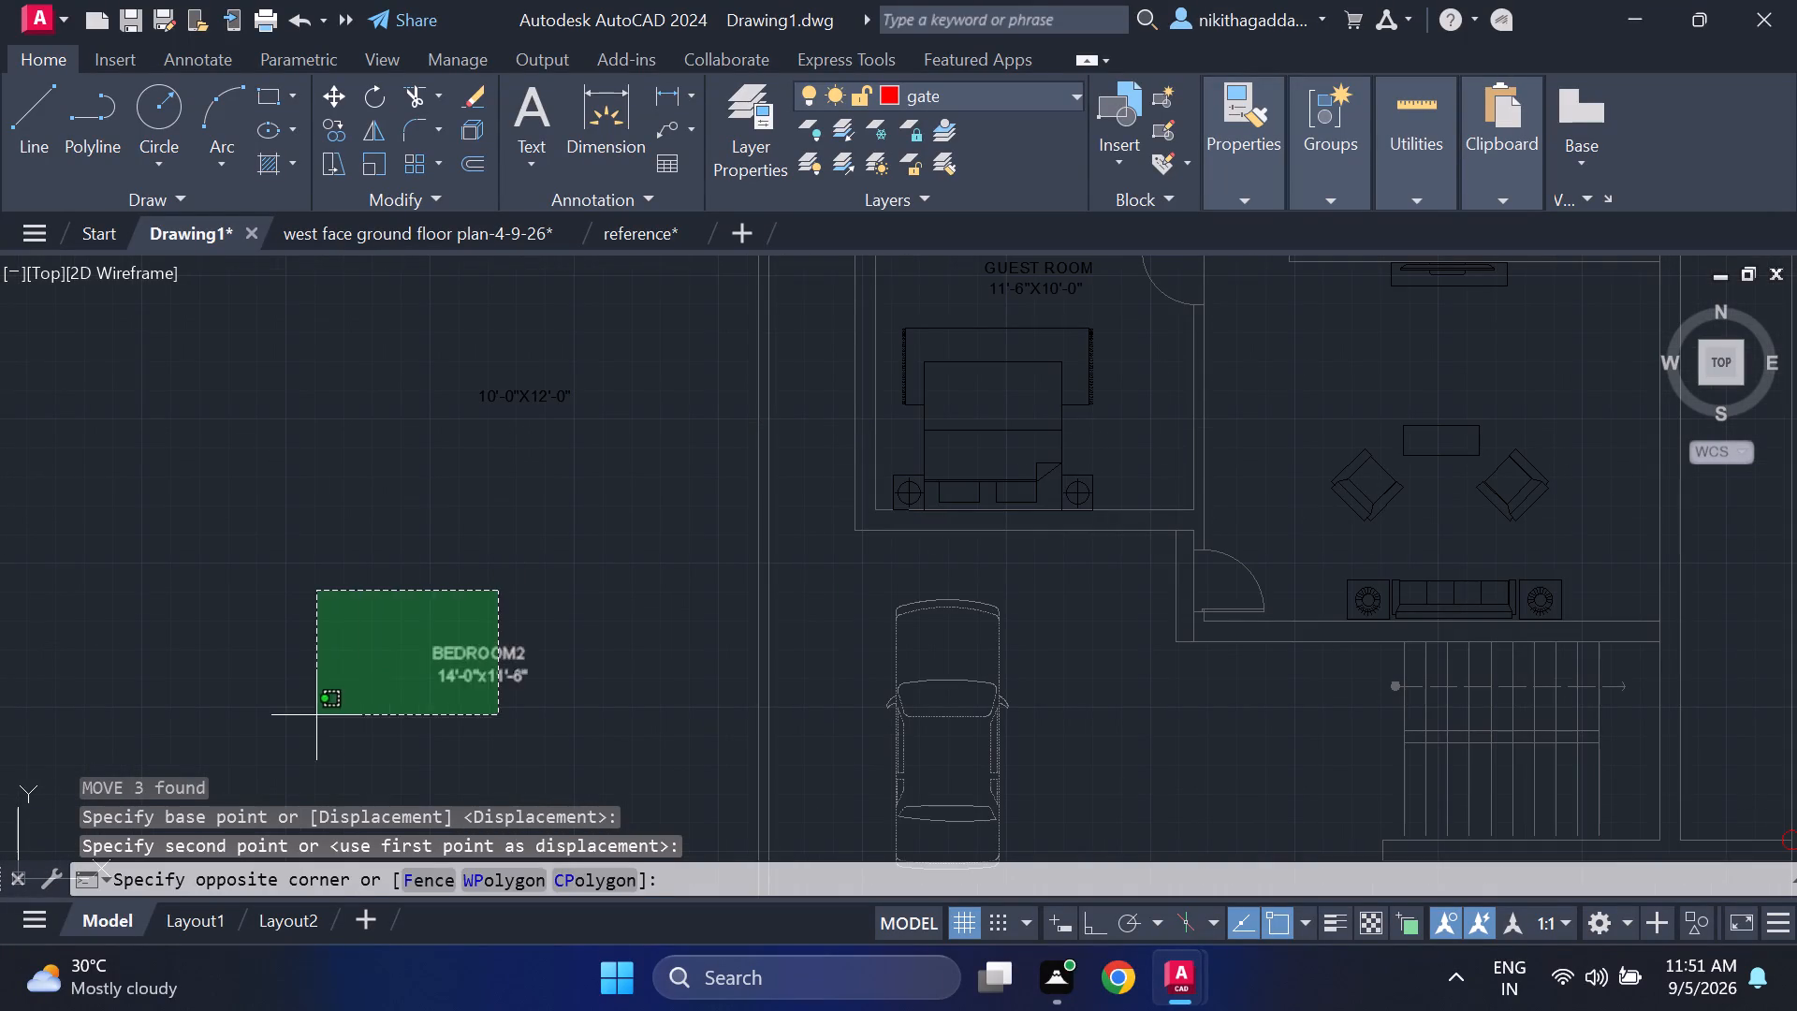
click(316, 715)
key(m)
key(Return)
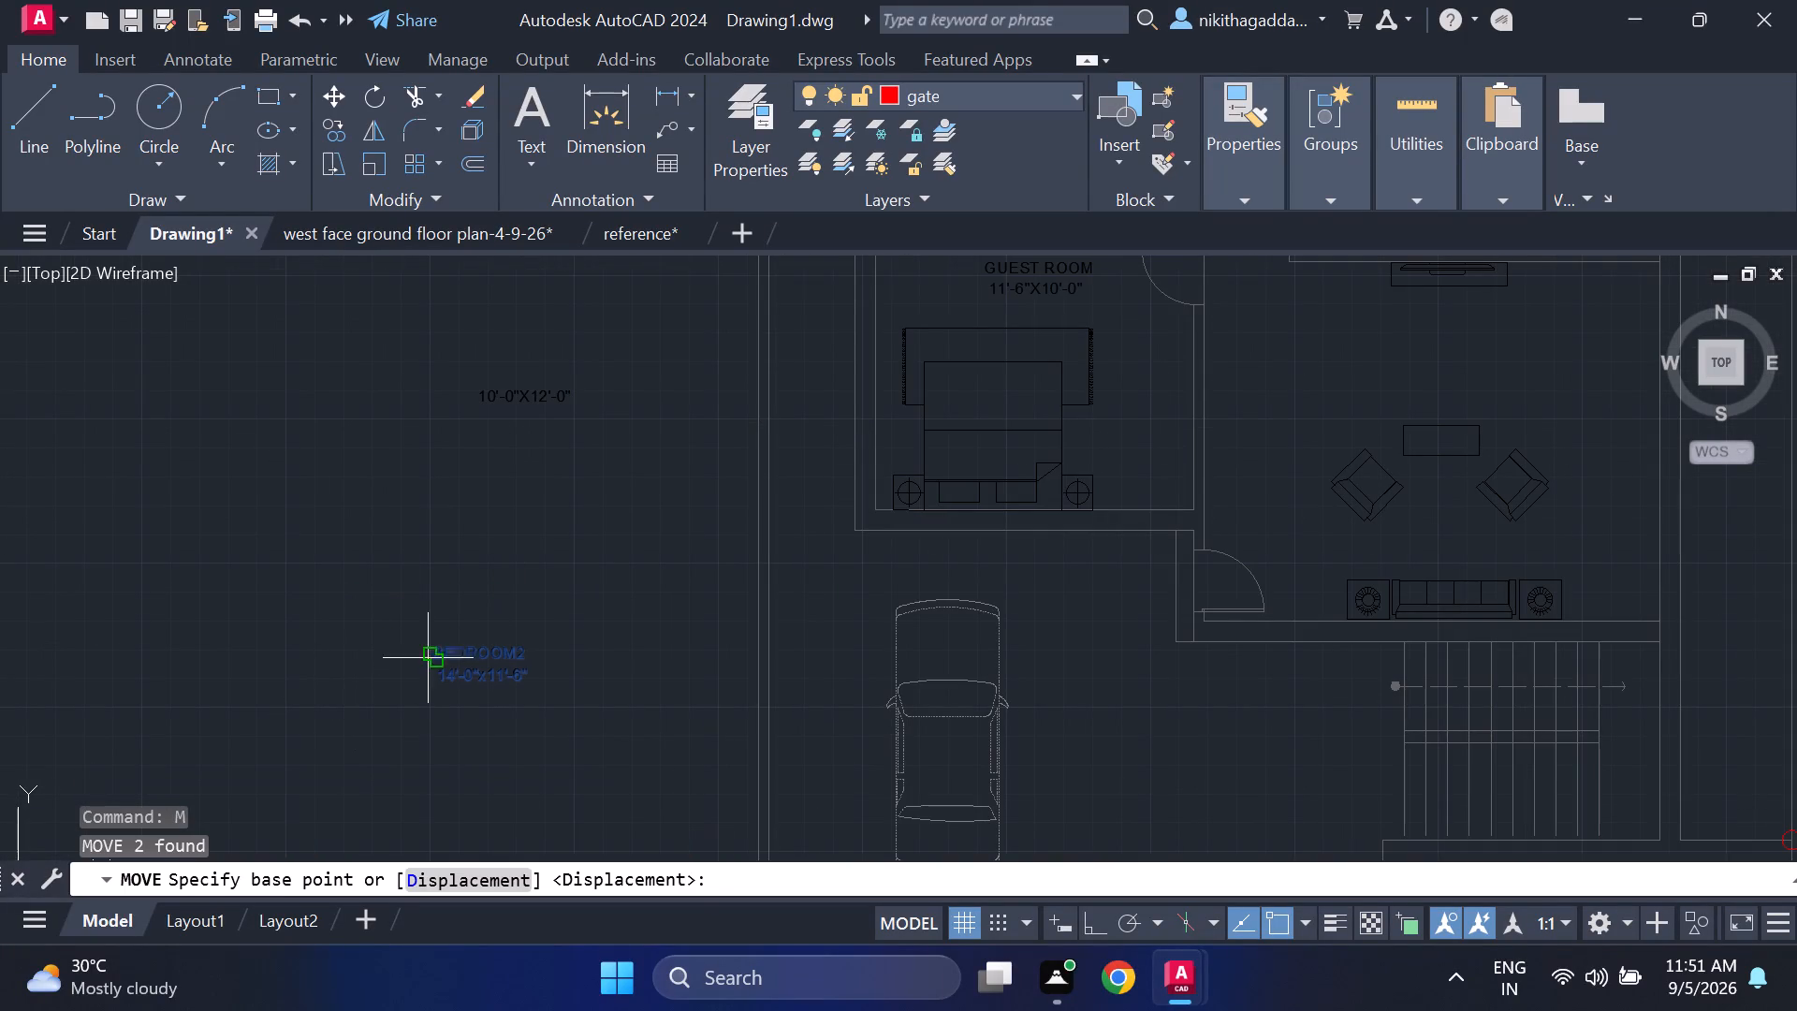
click(440, 681)
scroll(795, 435, down, 2)
middle_drag(786, 441, 447, 723)
middle_drag(198, 911, 190, 918)
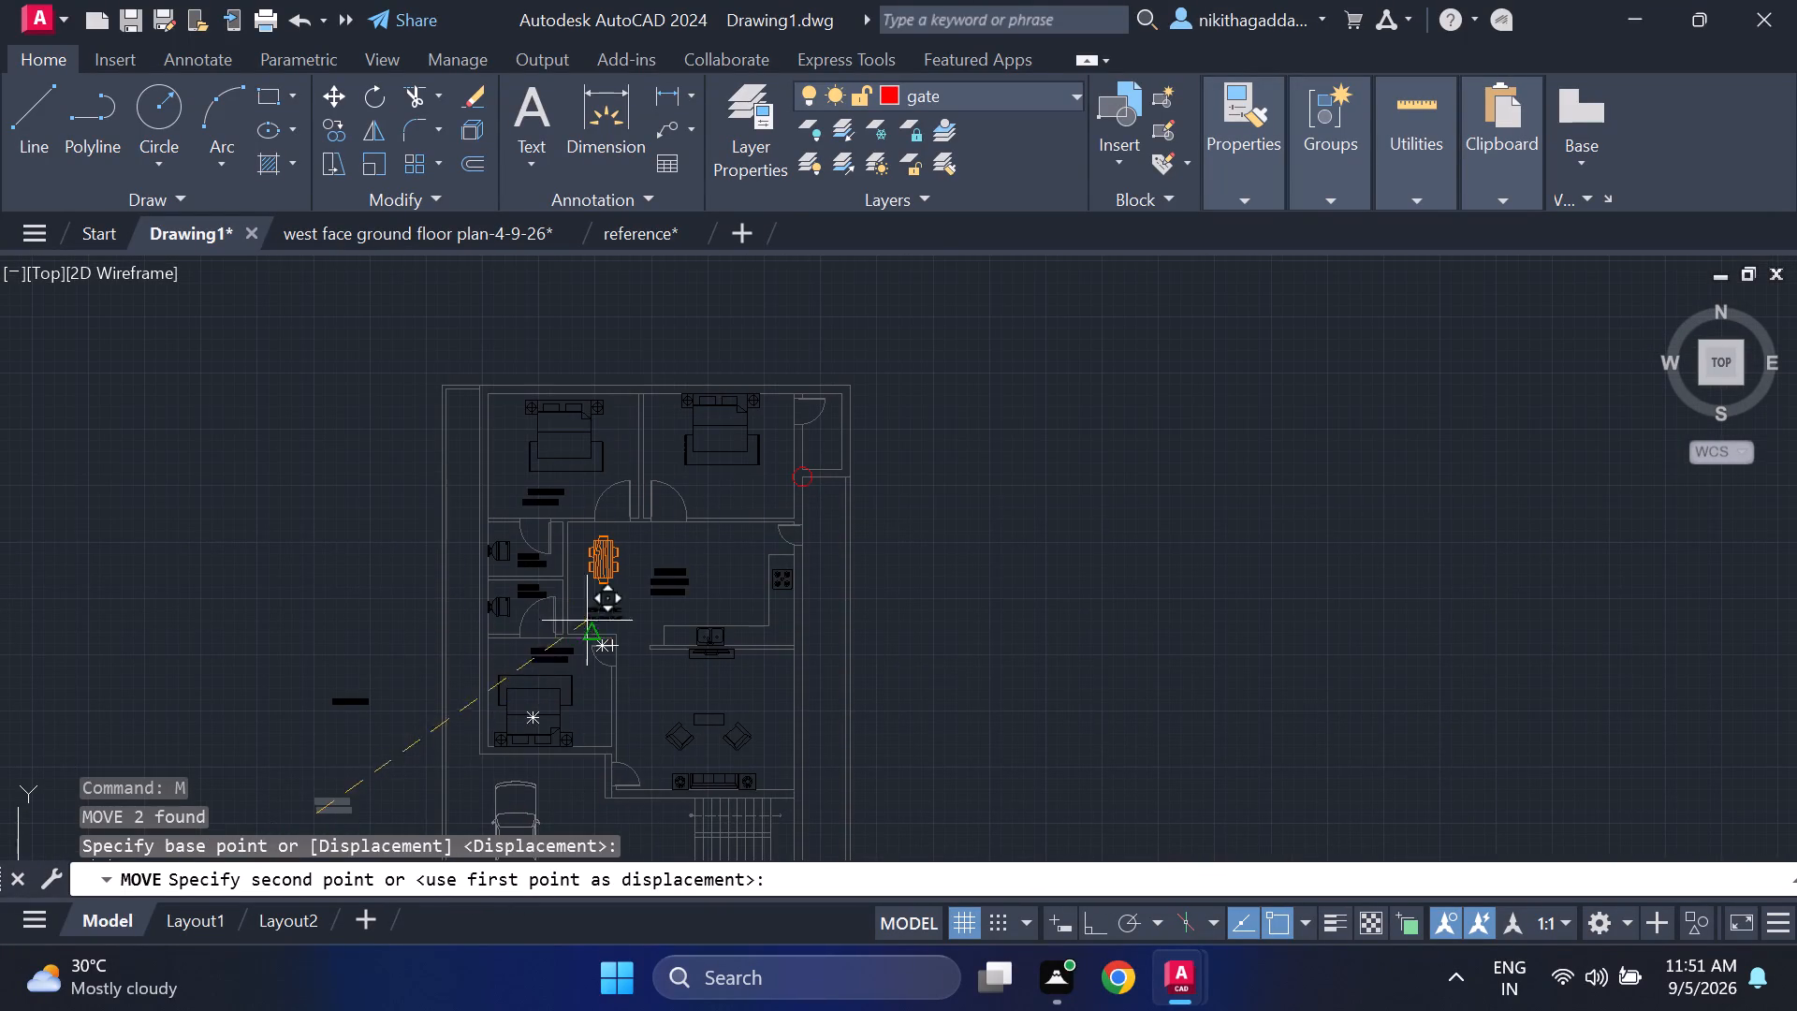
scroll(676, 512, up, 3)
click(812, 430)
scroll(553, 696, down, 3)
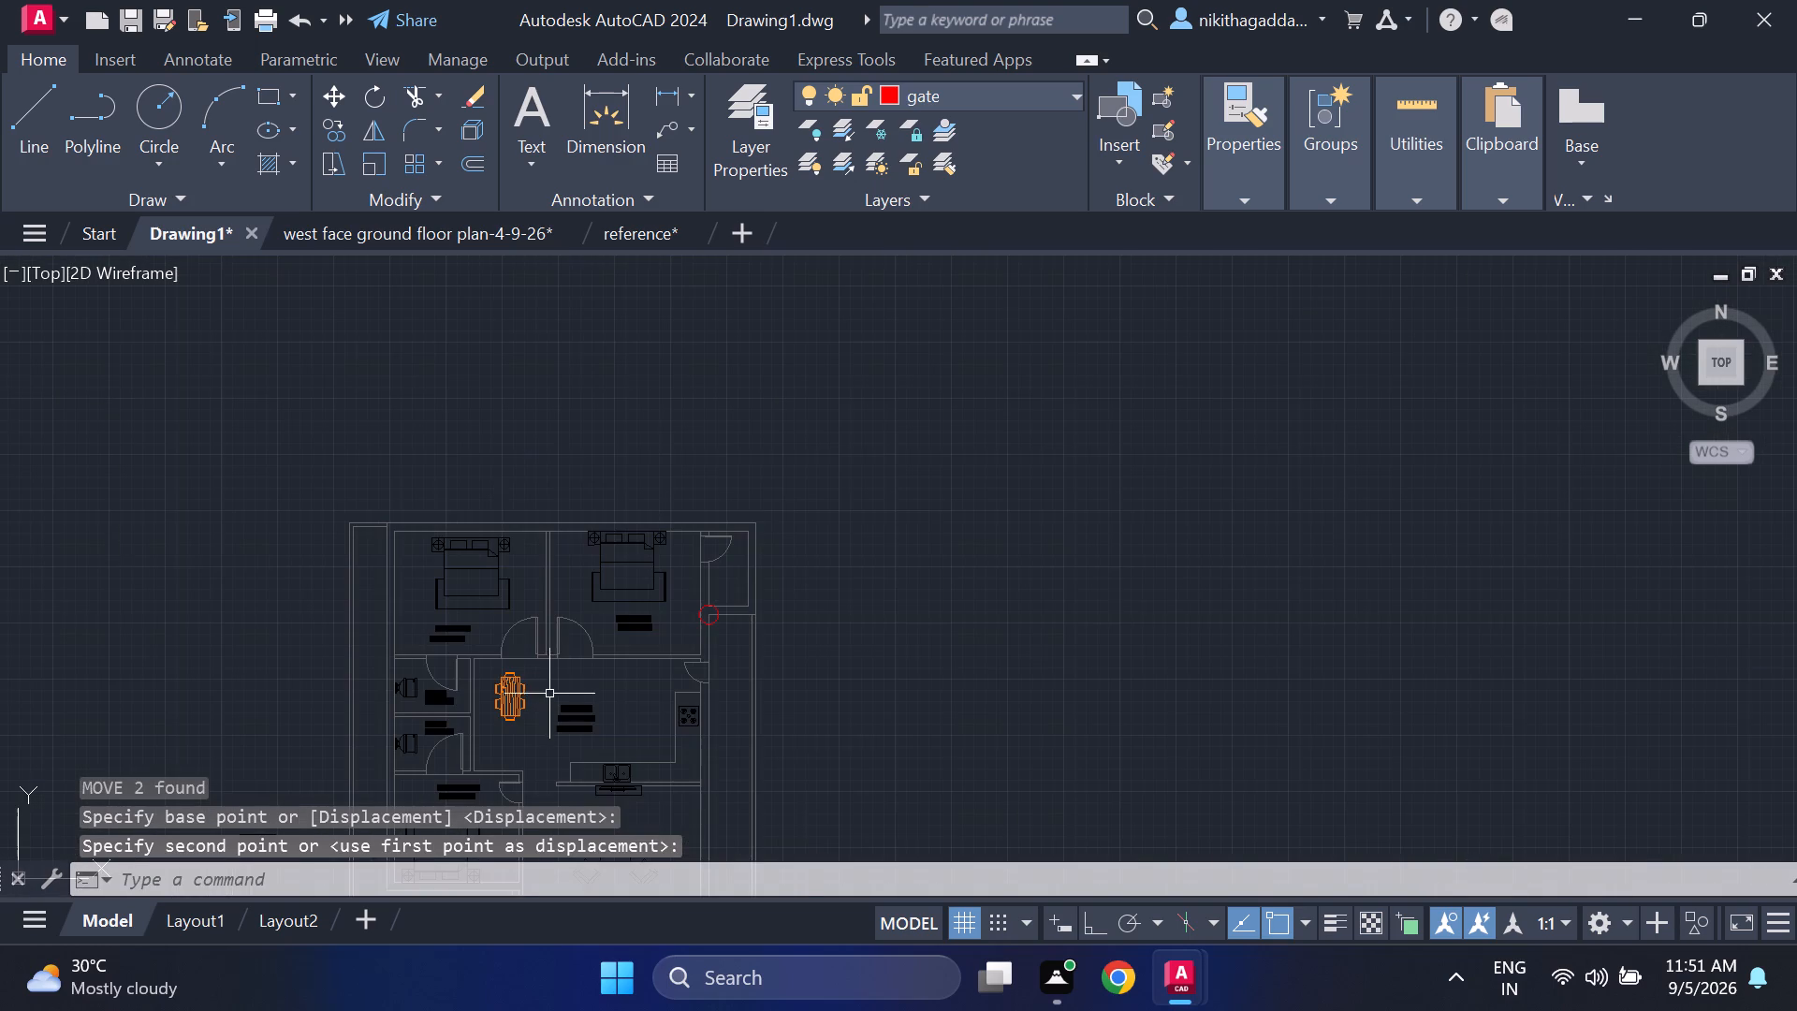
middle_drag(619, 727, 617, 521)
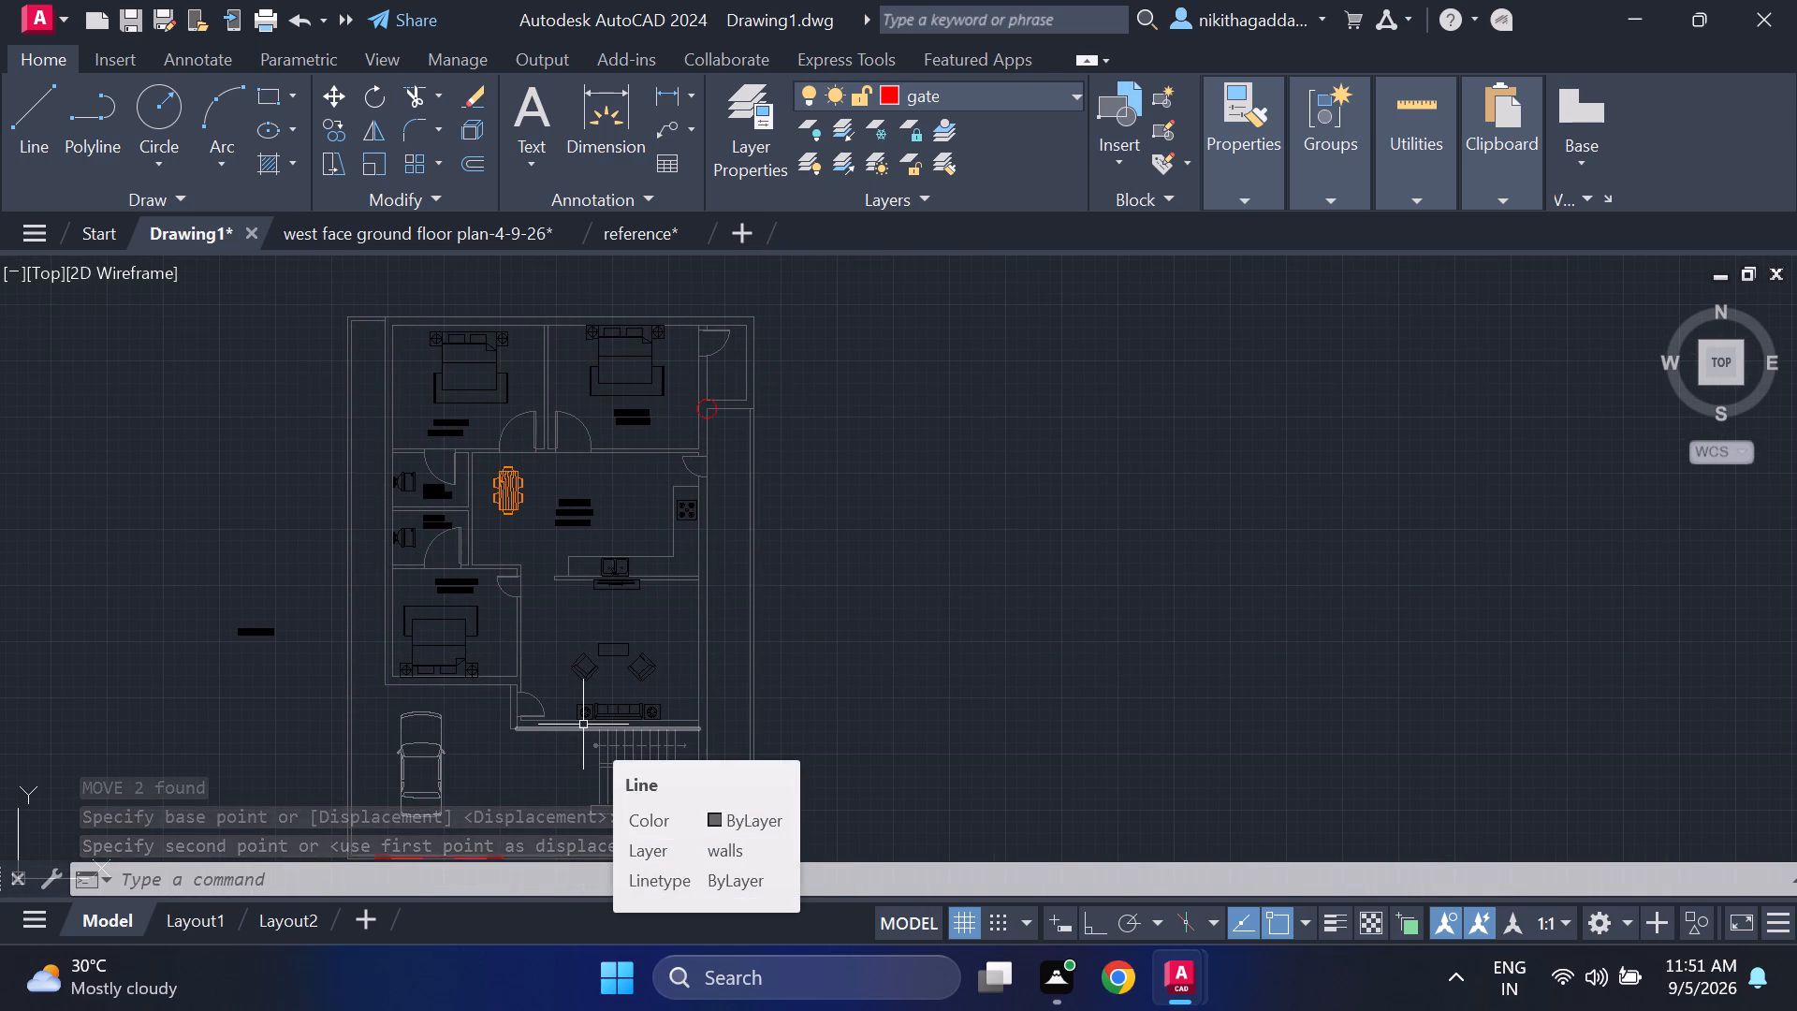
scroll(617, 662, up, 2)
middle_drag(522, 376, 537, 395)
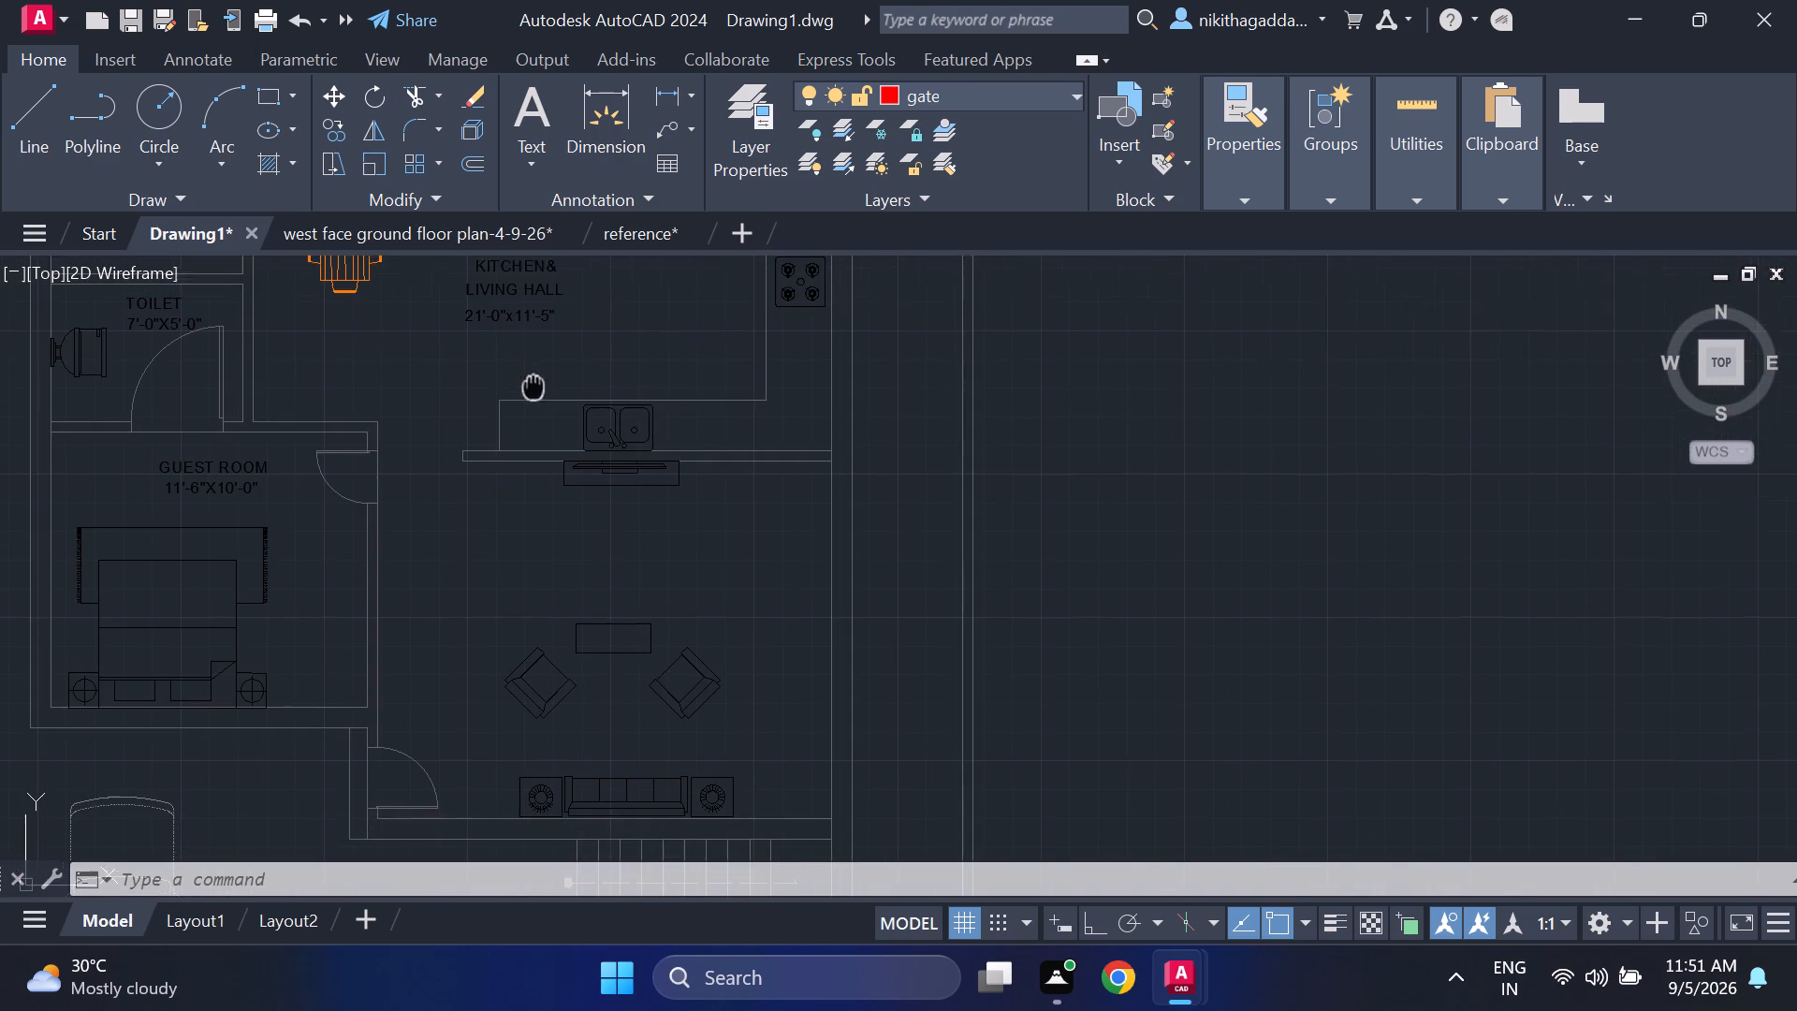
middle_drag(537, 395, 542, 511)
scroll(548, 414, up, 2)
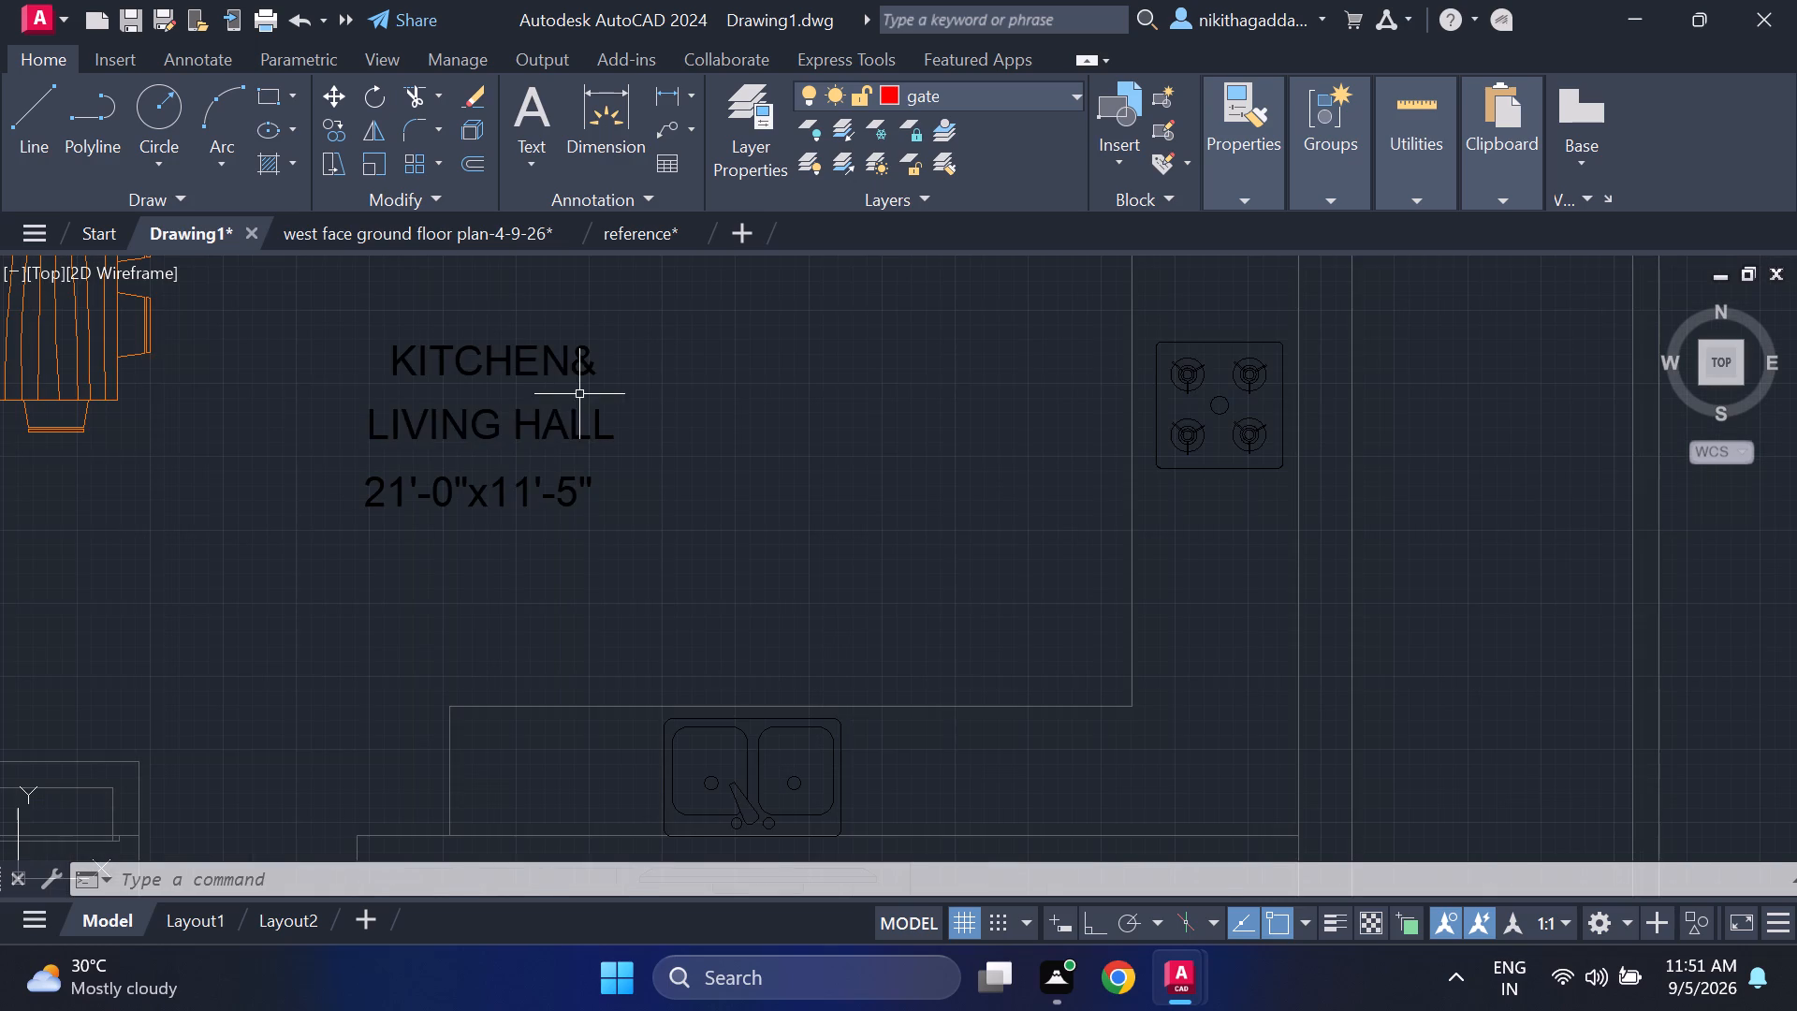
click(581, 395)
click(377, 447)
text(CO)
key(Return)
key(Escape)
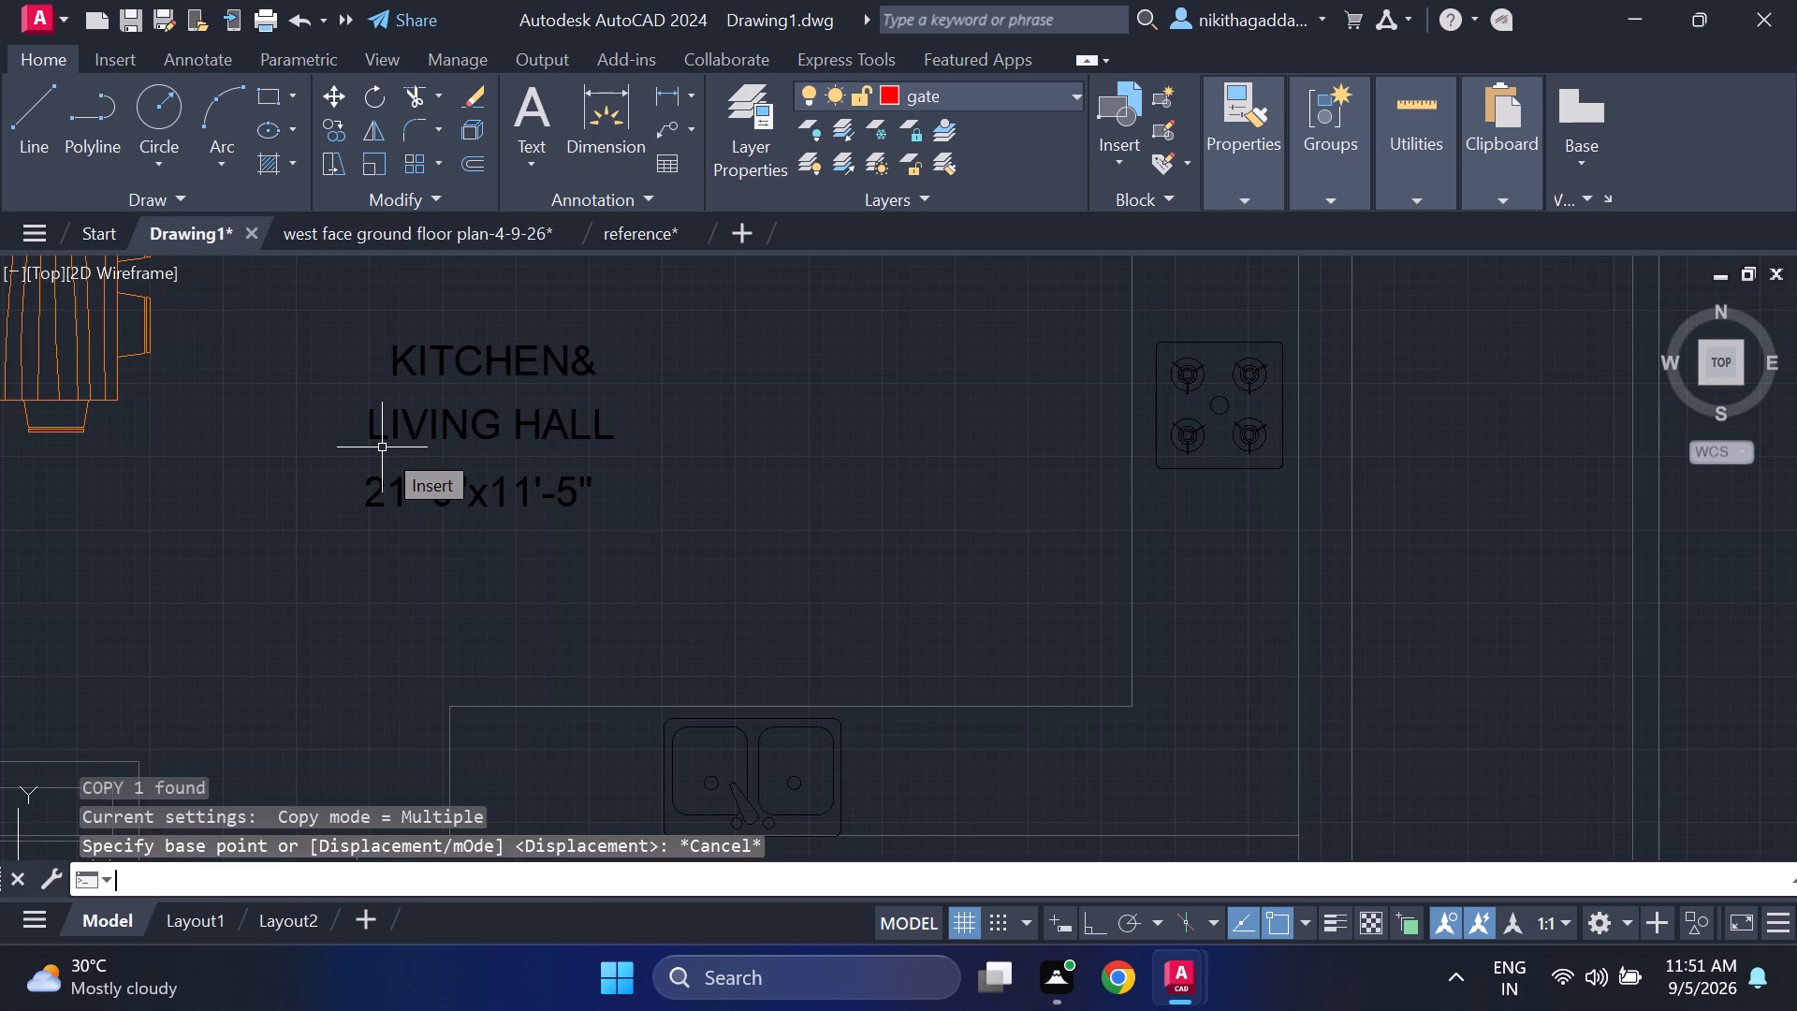
Copy the LIVING HALL line and its size text once into the sofa room, just below the TV unit.
click(572, 408)
click(405, 494)
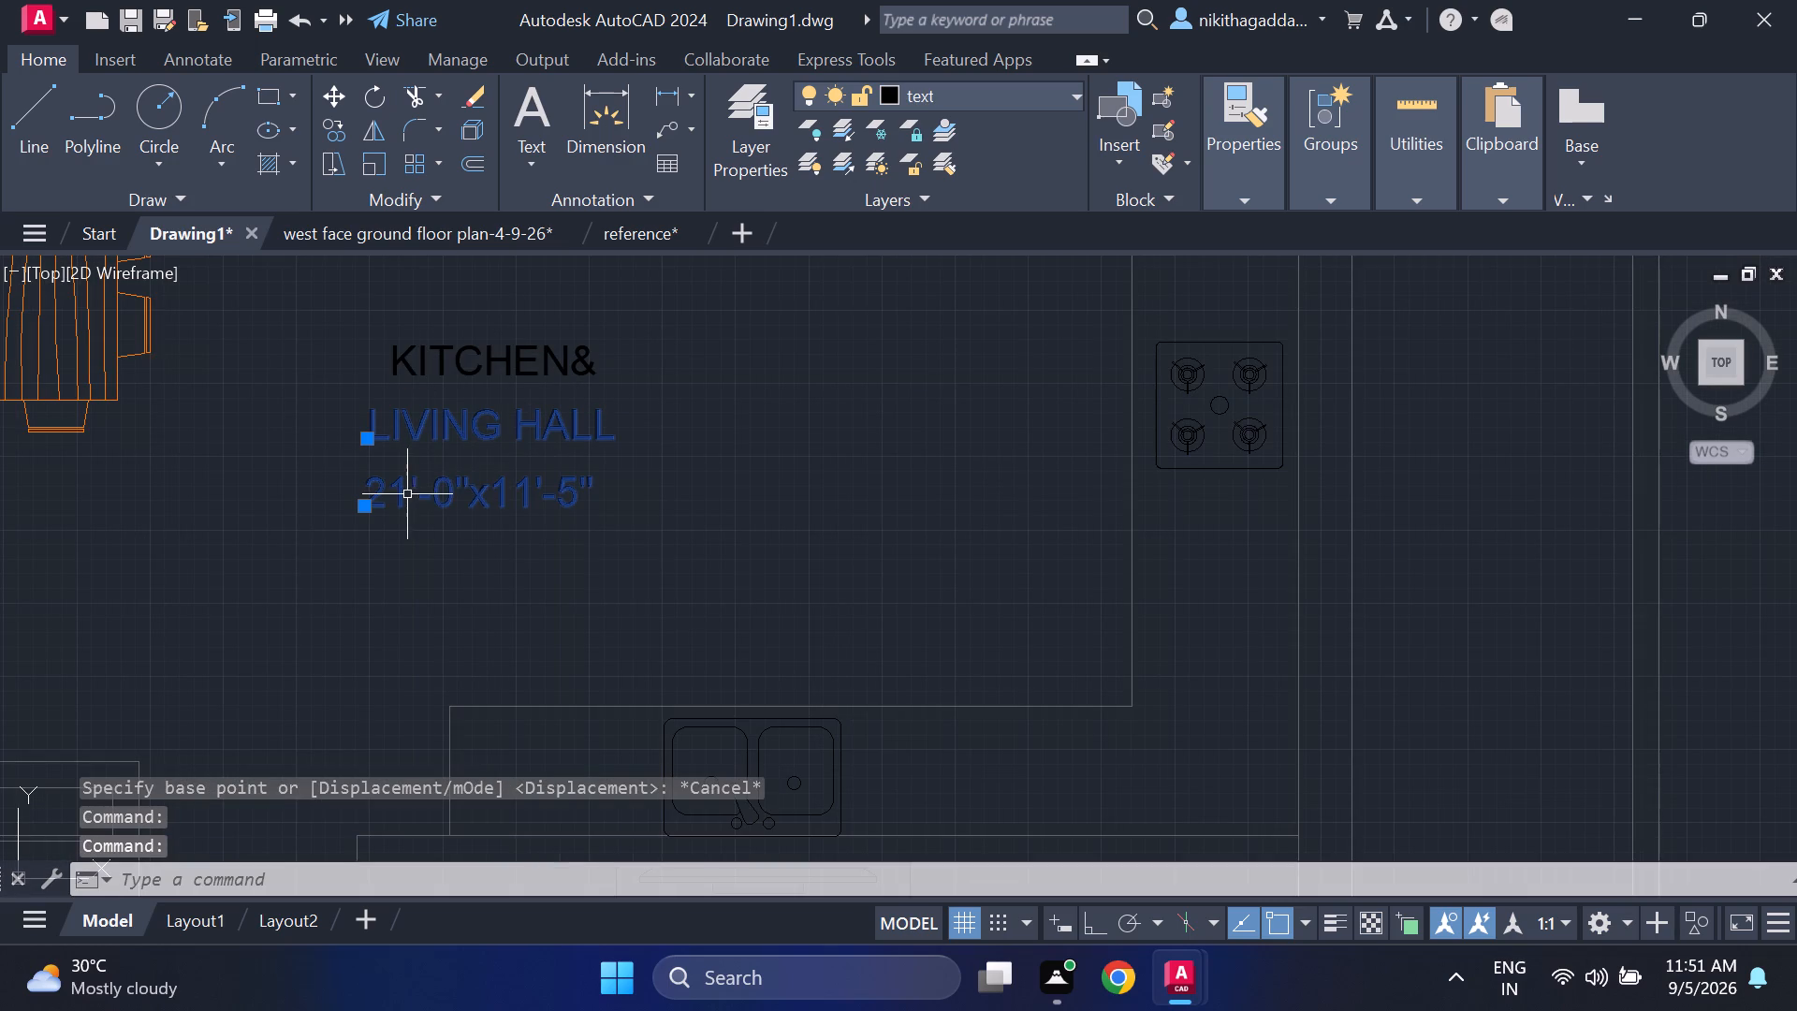
text(CO)
key(Return)
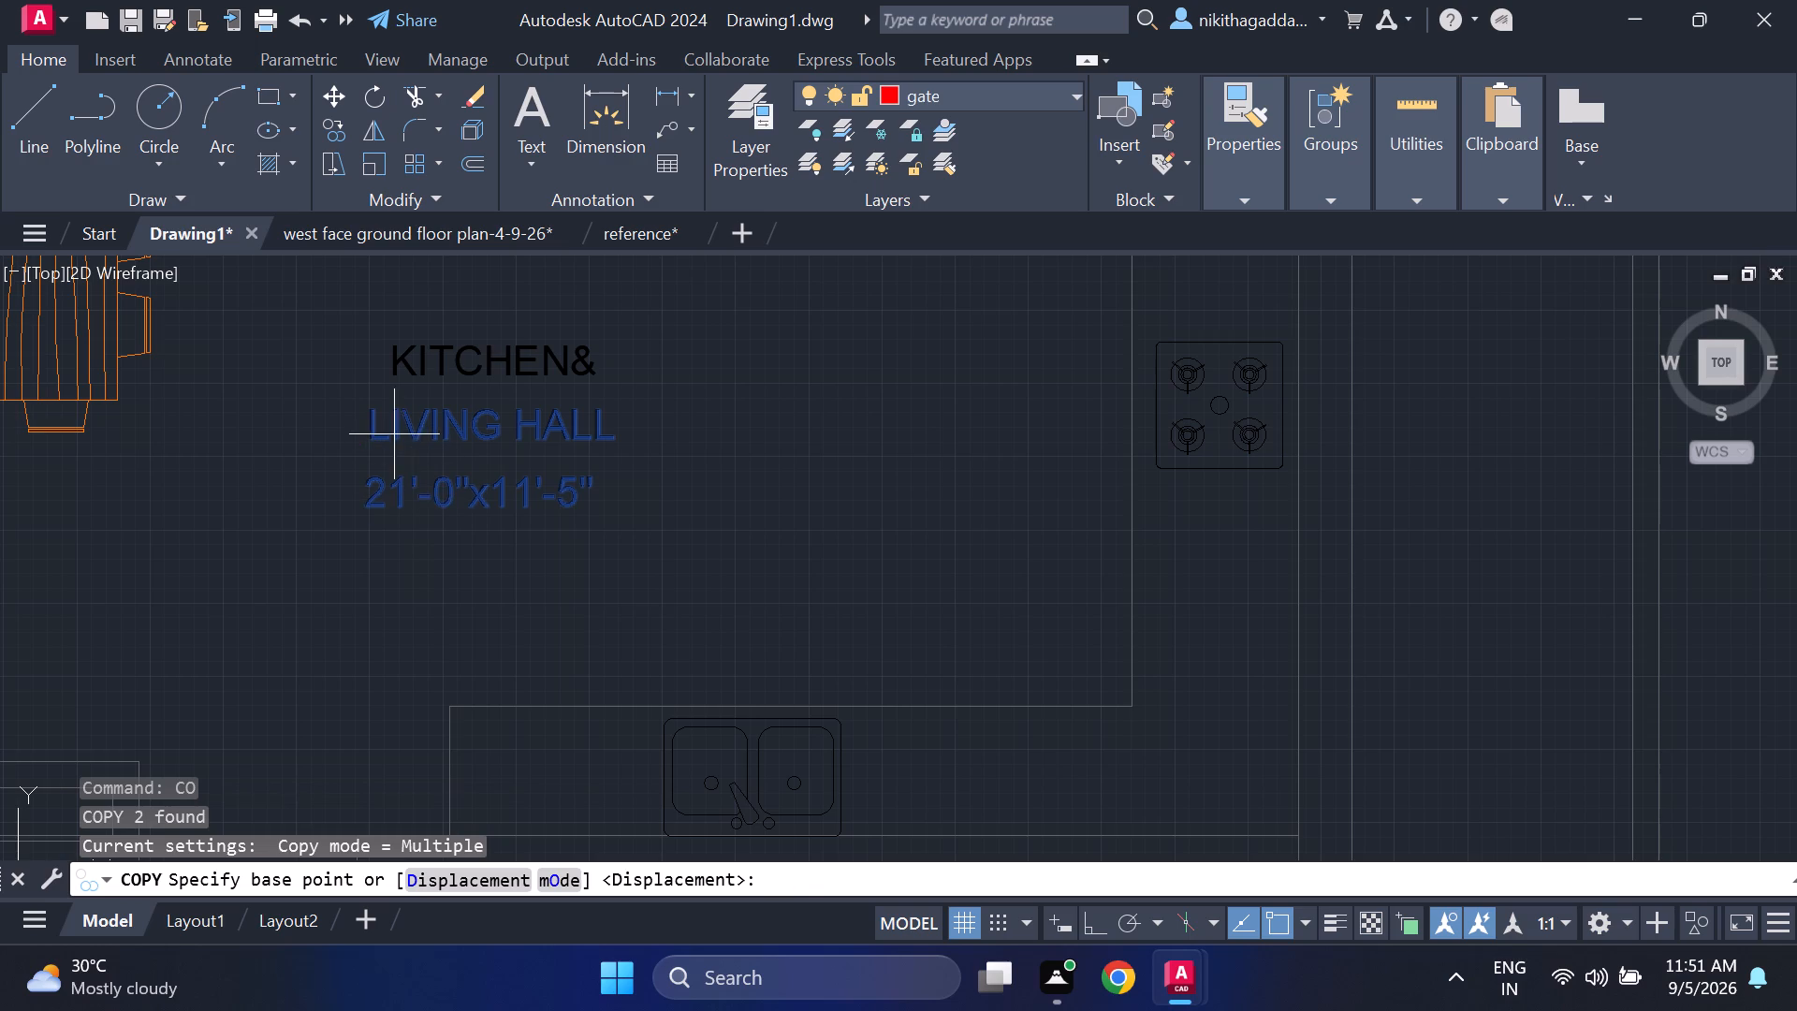
click(393, 434)
scroll(676, 692, down, 2)
middle_drag(673, 680, 663, 488)
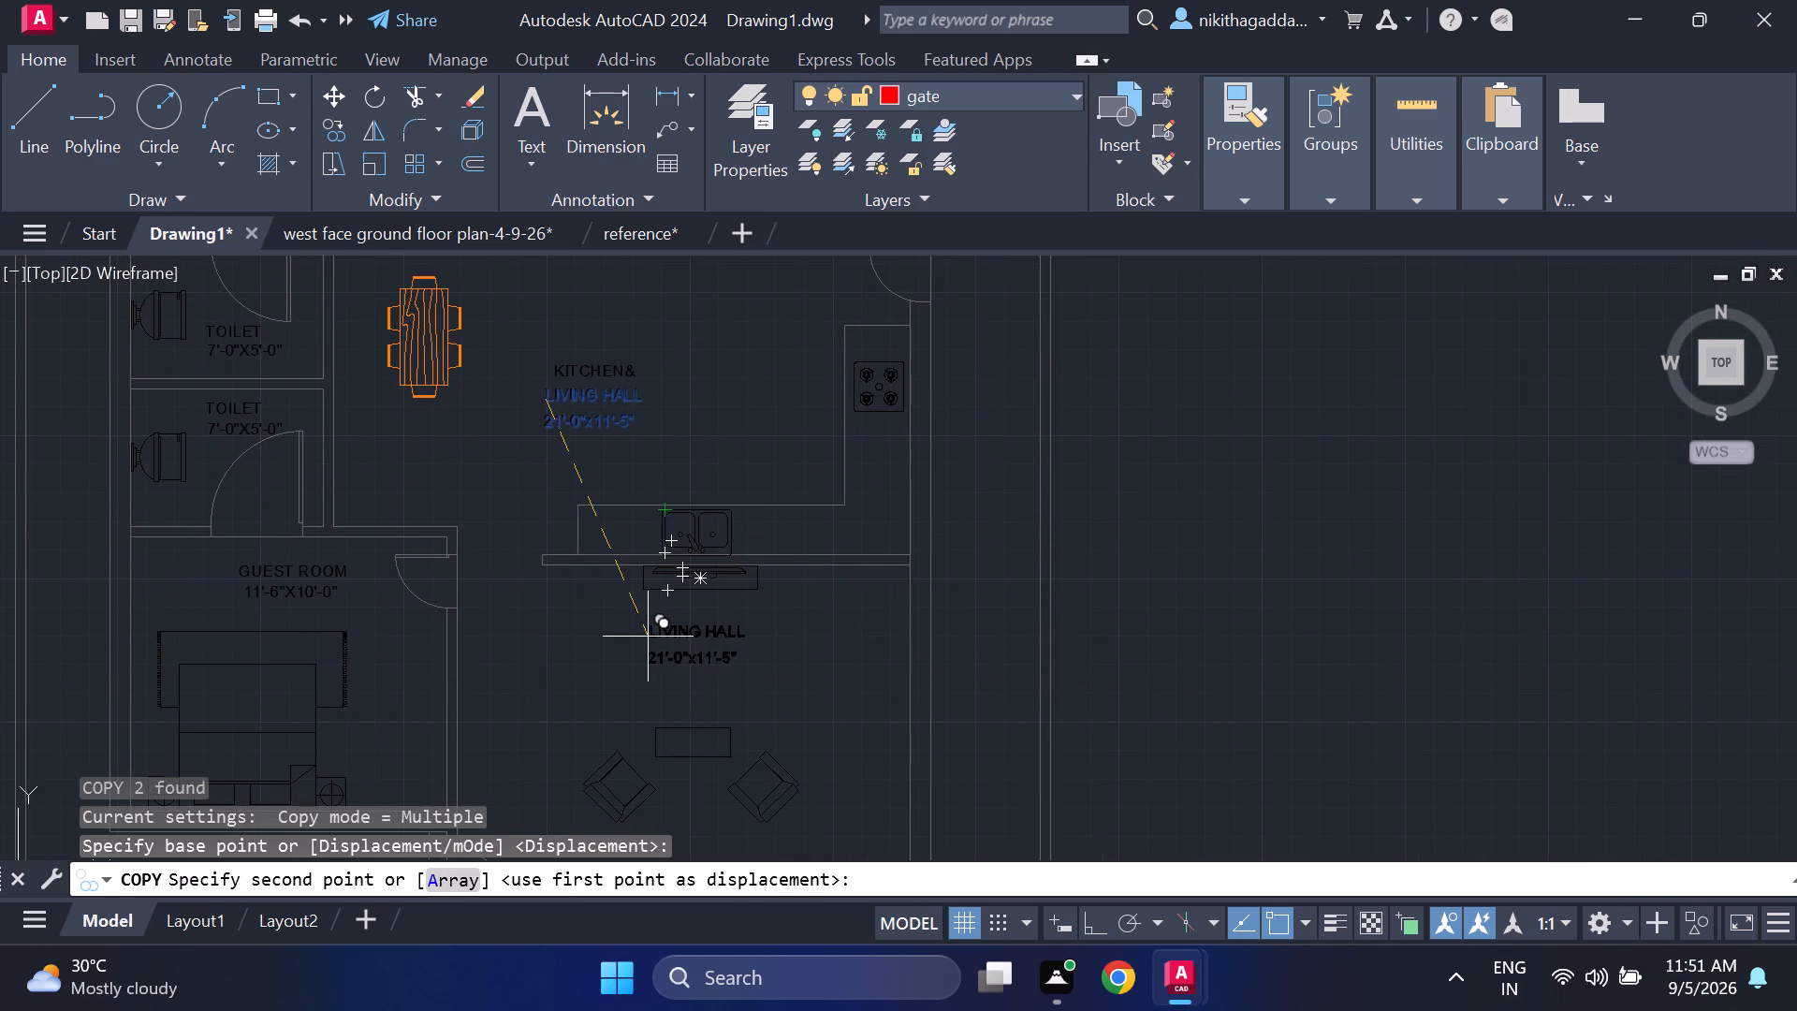
click(578, 637)
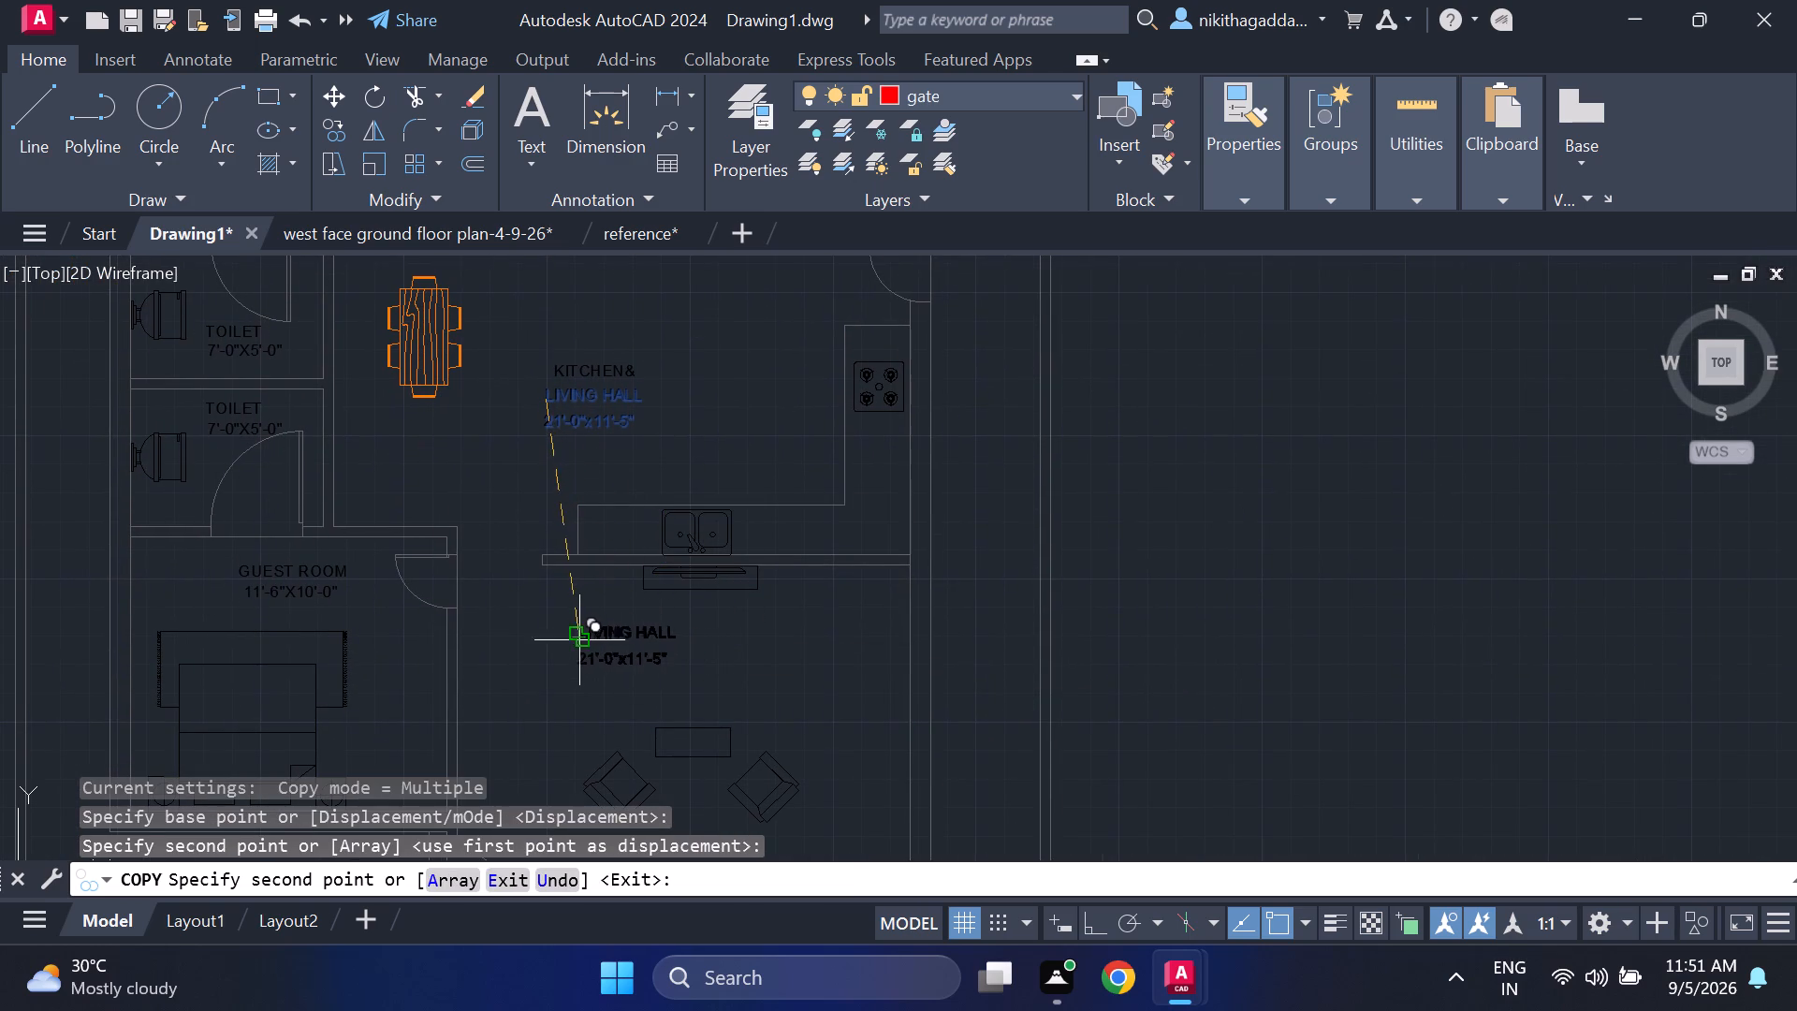
key(Escape)
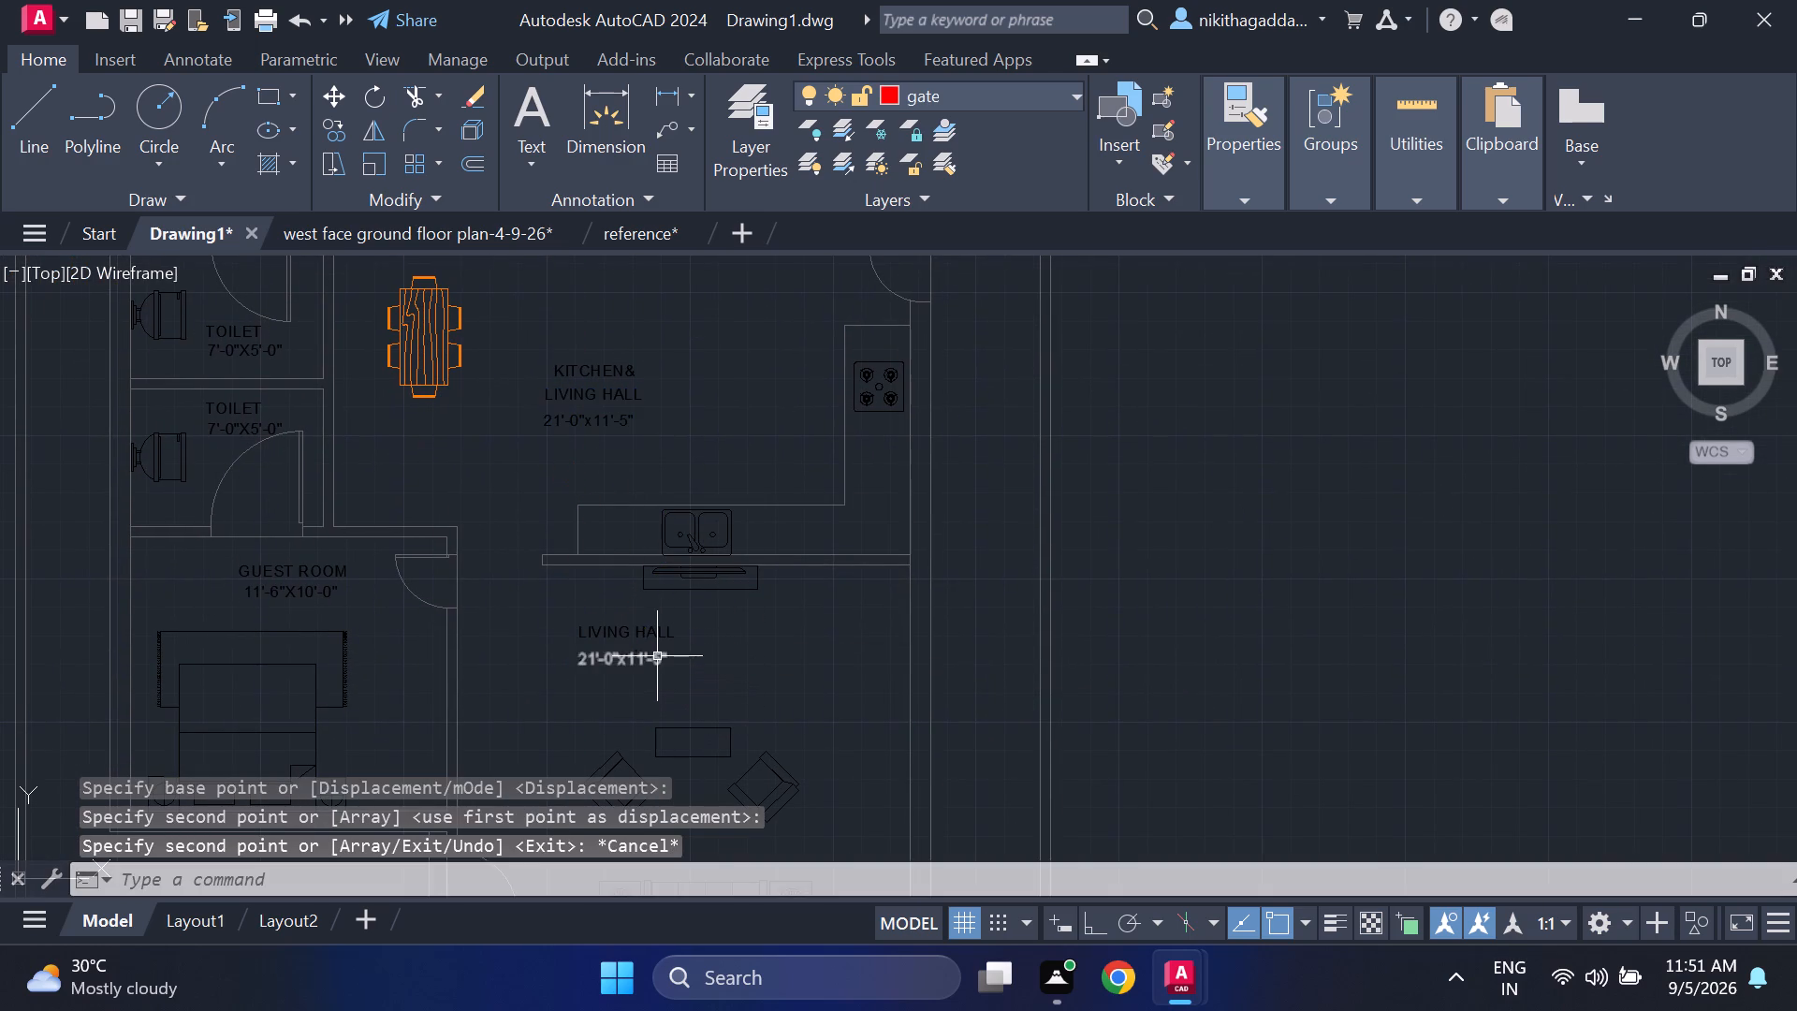
Change the copied LIVING HALL text below the TV unit to read DRAWING HALL.
scroll(668, 661, up, 3)
double_click(586, 553)
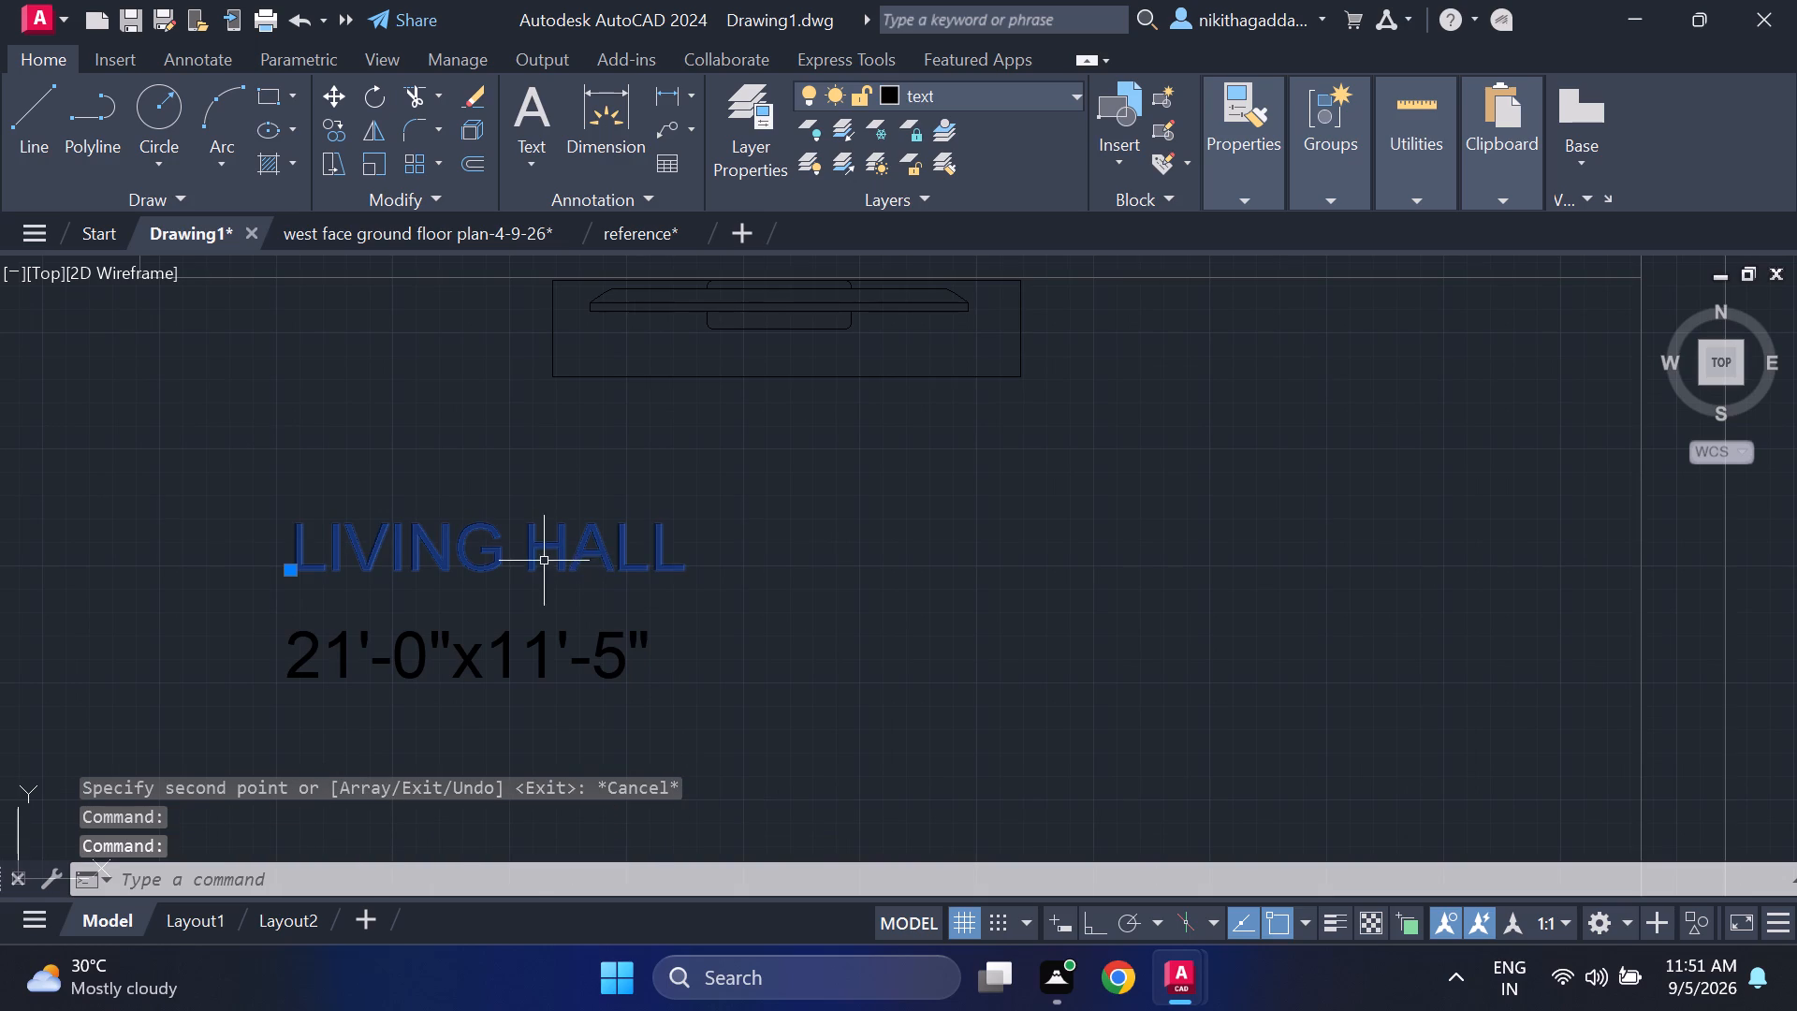
click(512, 558)
double_click(531, 565)
drag(533, 565, 69, 0)
click(498, 540)
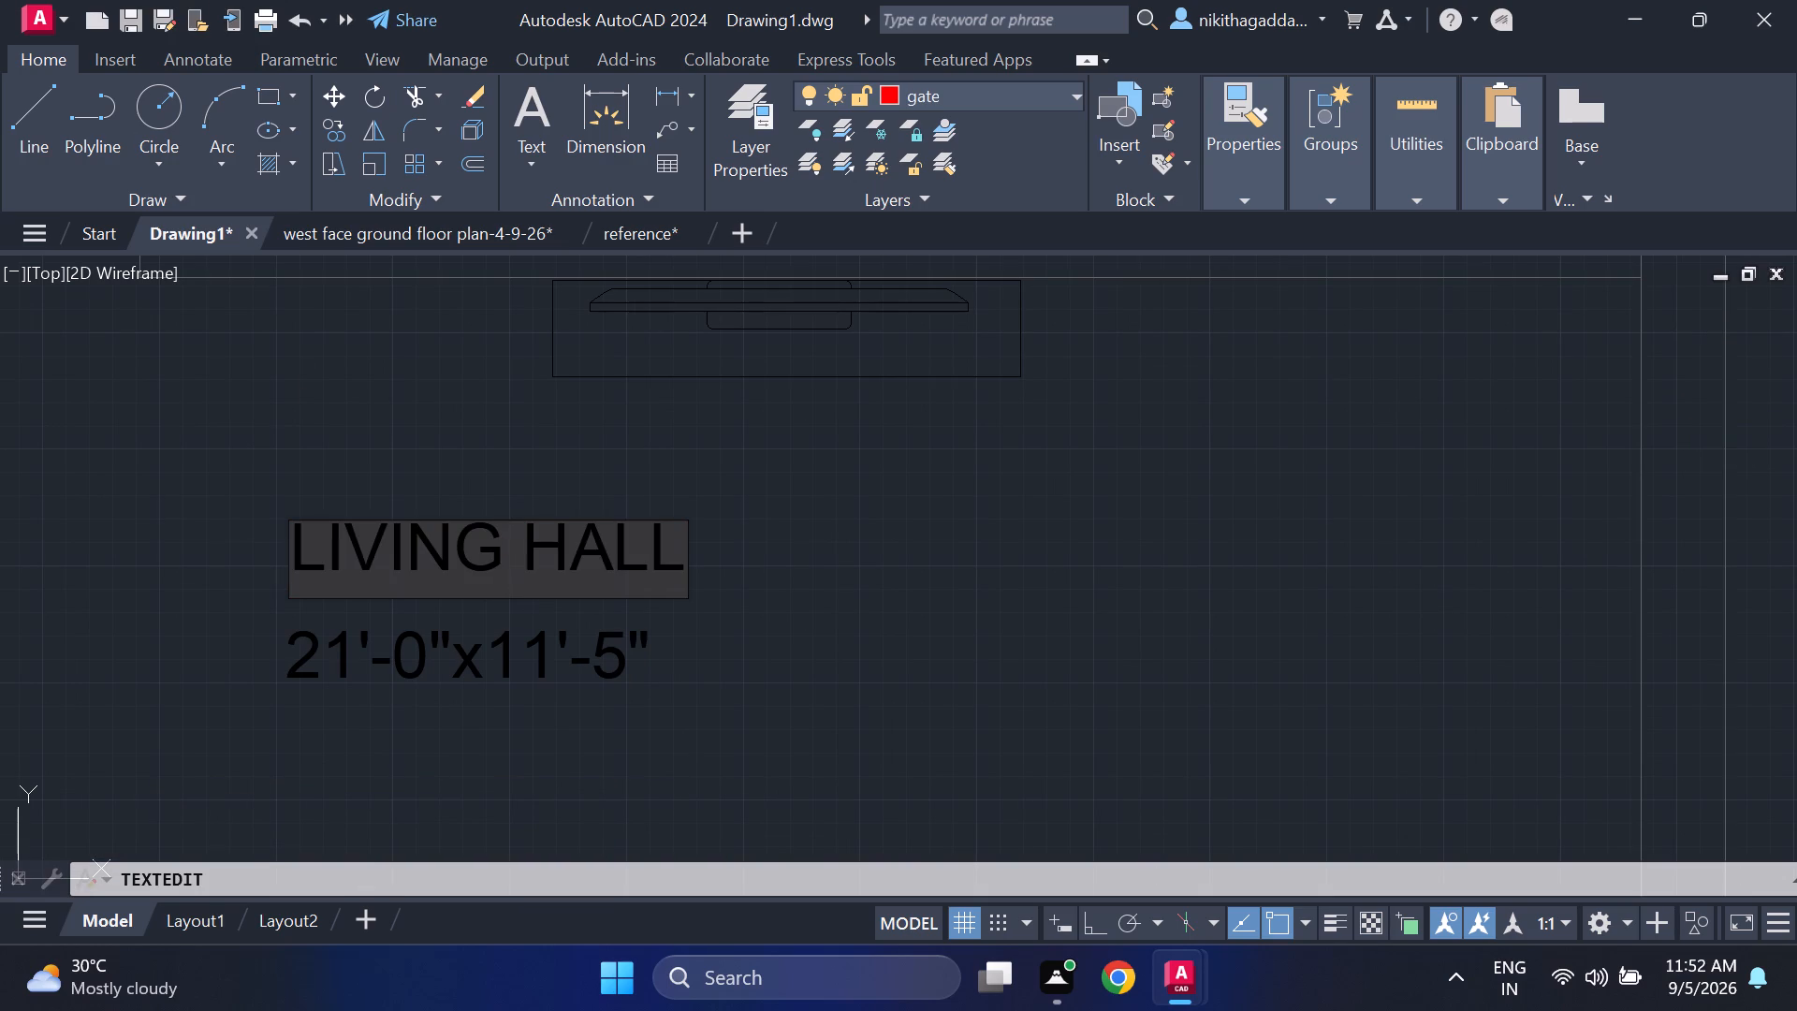
key(BackSpace)
key(BackSpace)
key(BackSpace)
key(BackSpace)
key(BackSpace)
key(BackSpace)
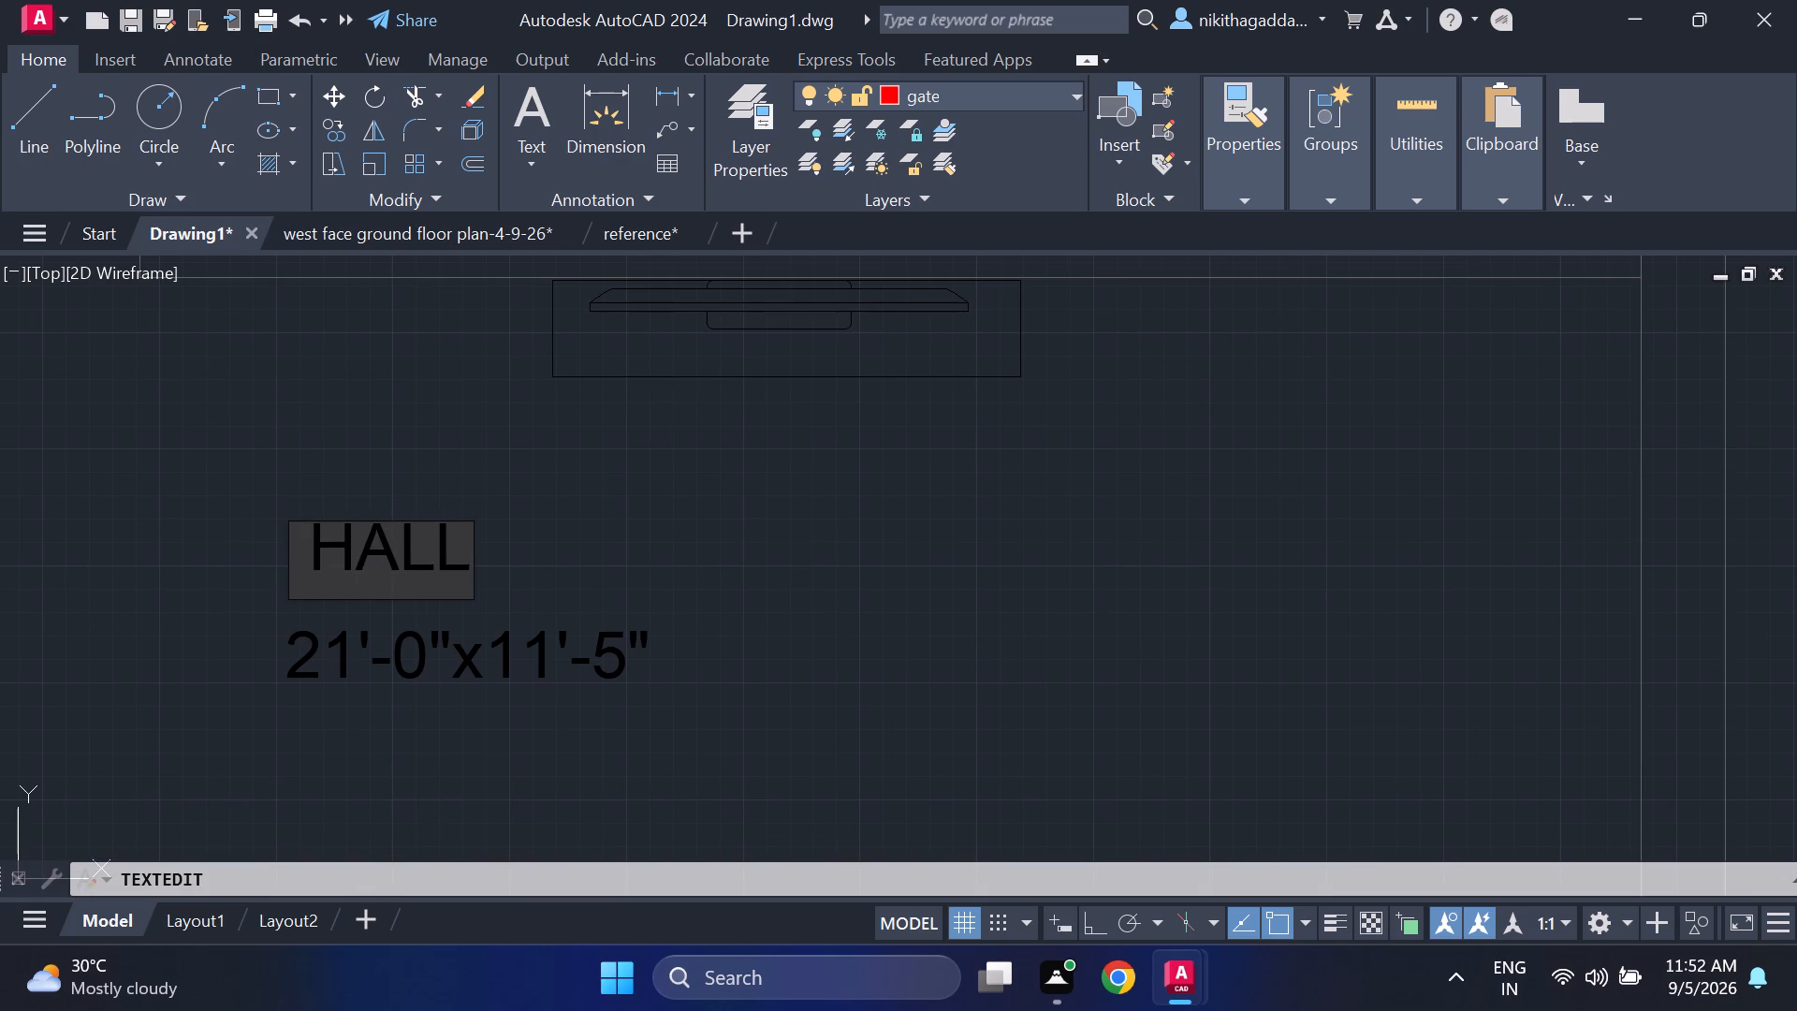
text(DRAWING)
key(Return)
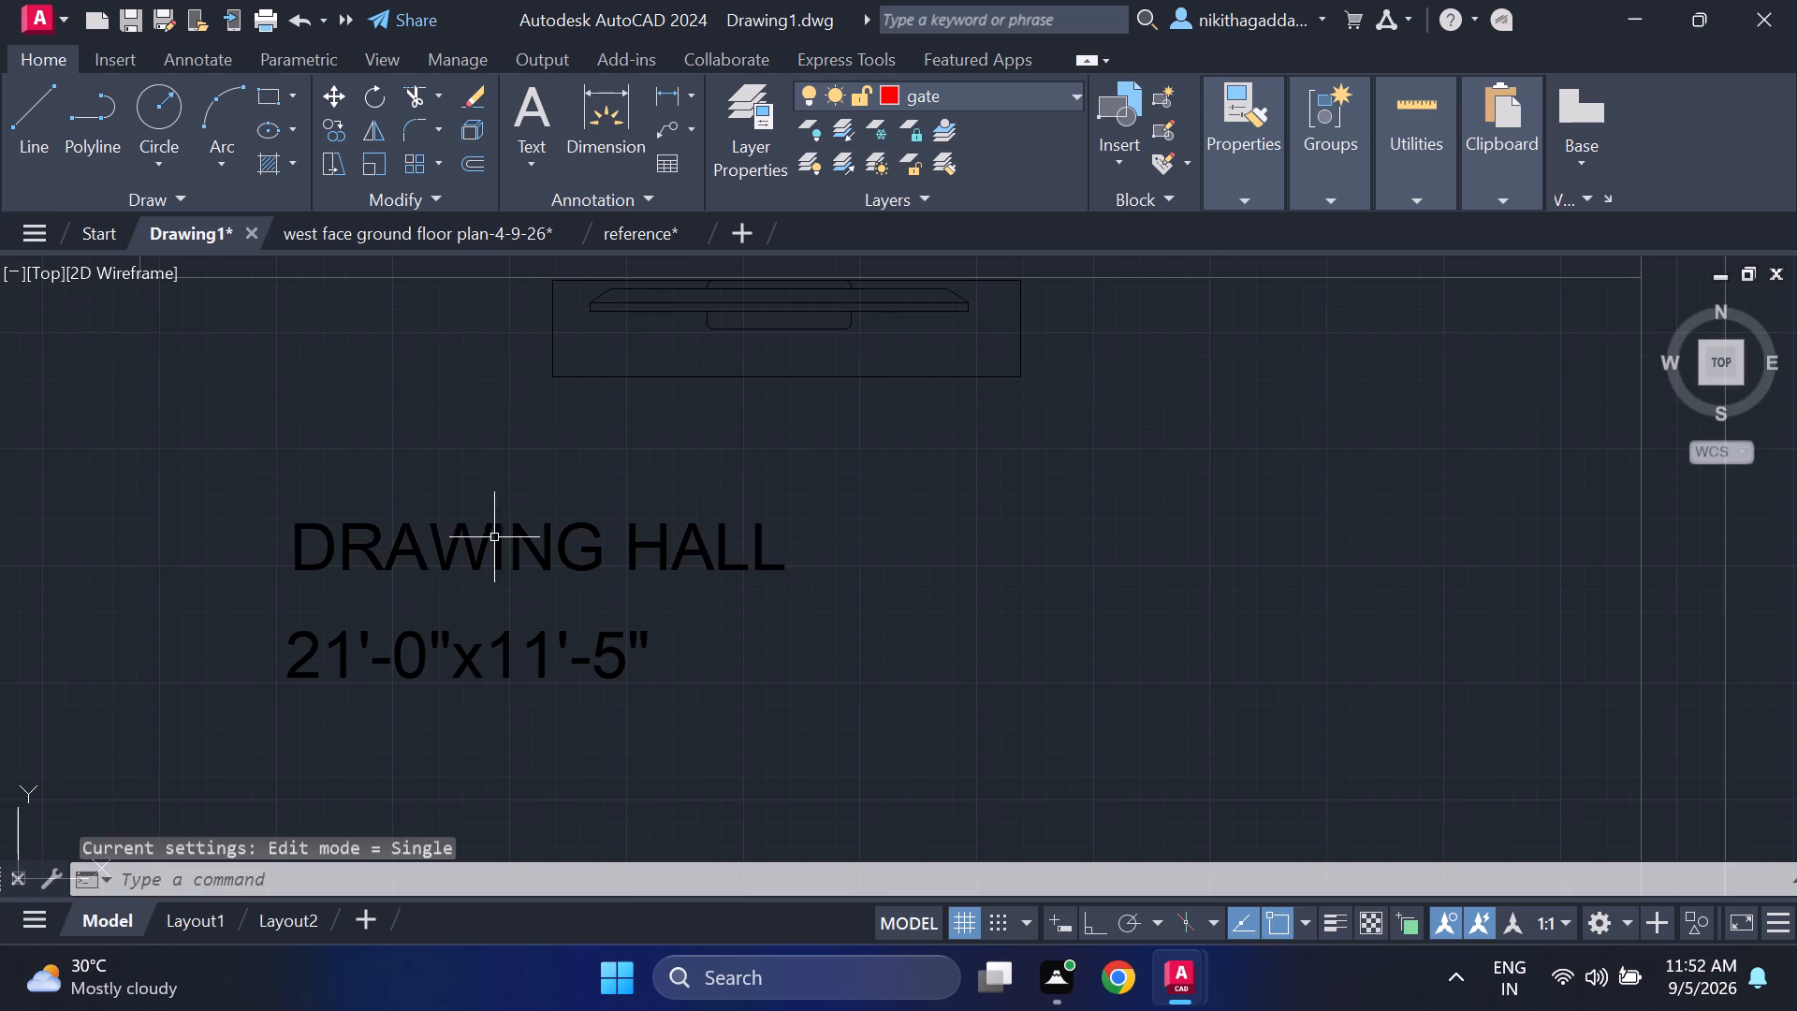
Edit the size text under the DRAWING HALL label to read 16'-6"x13'-0".
key(Return)
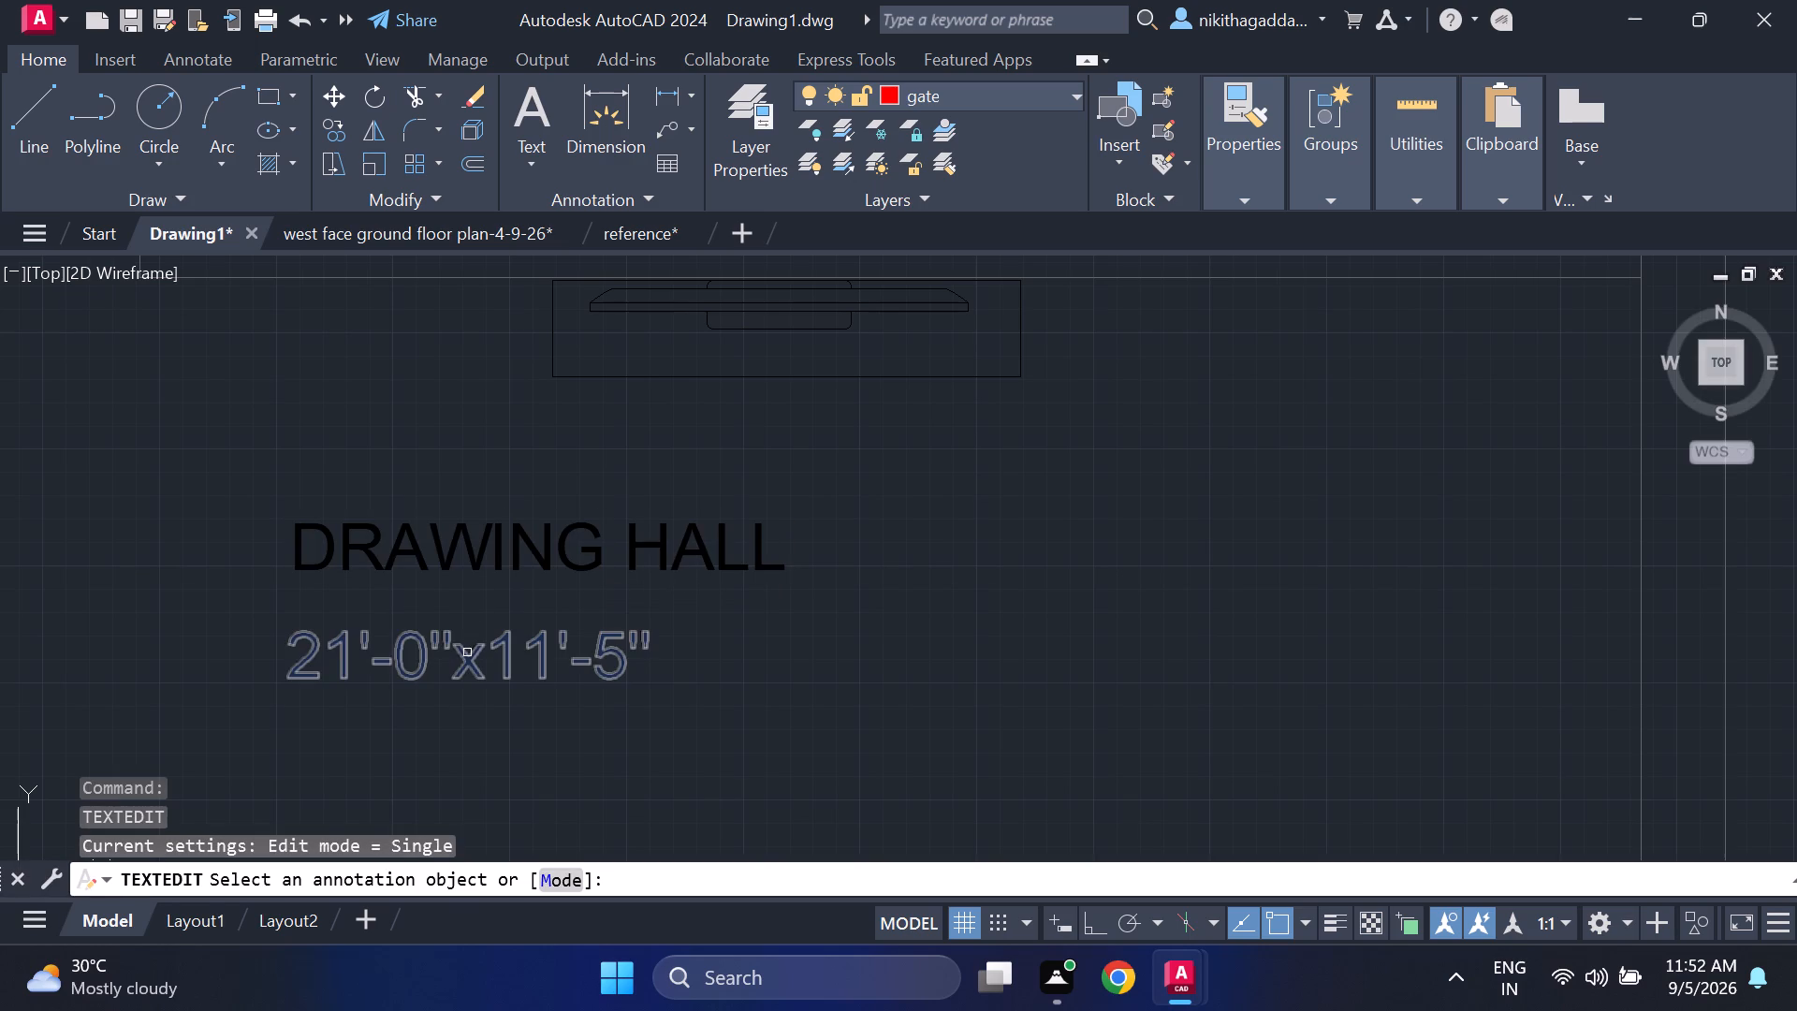
click(467, 652)
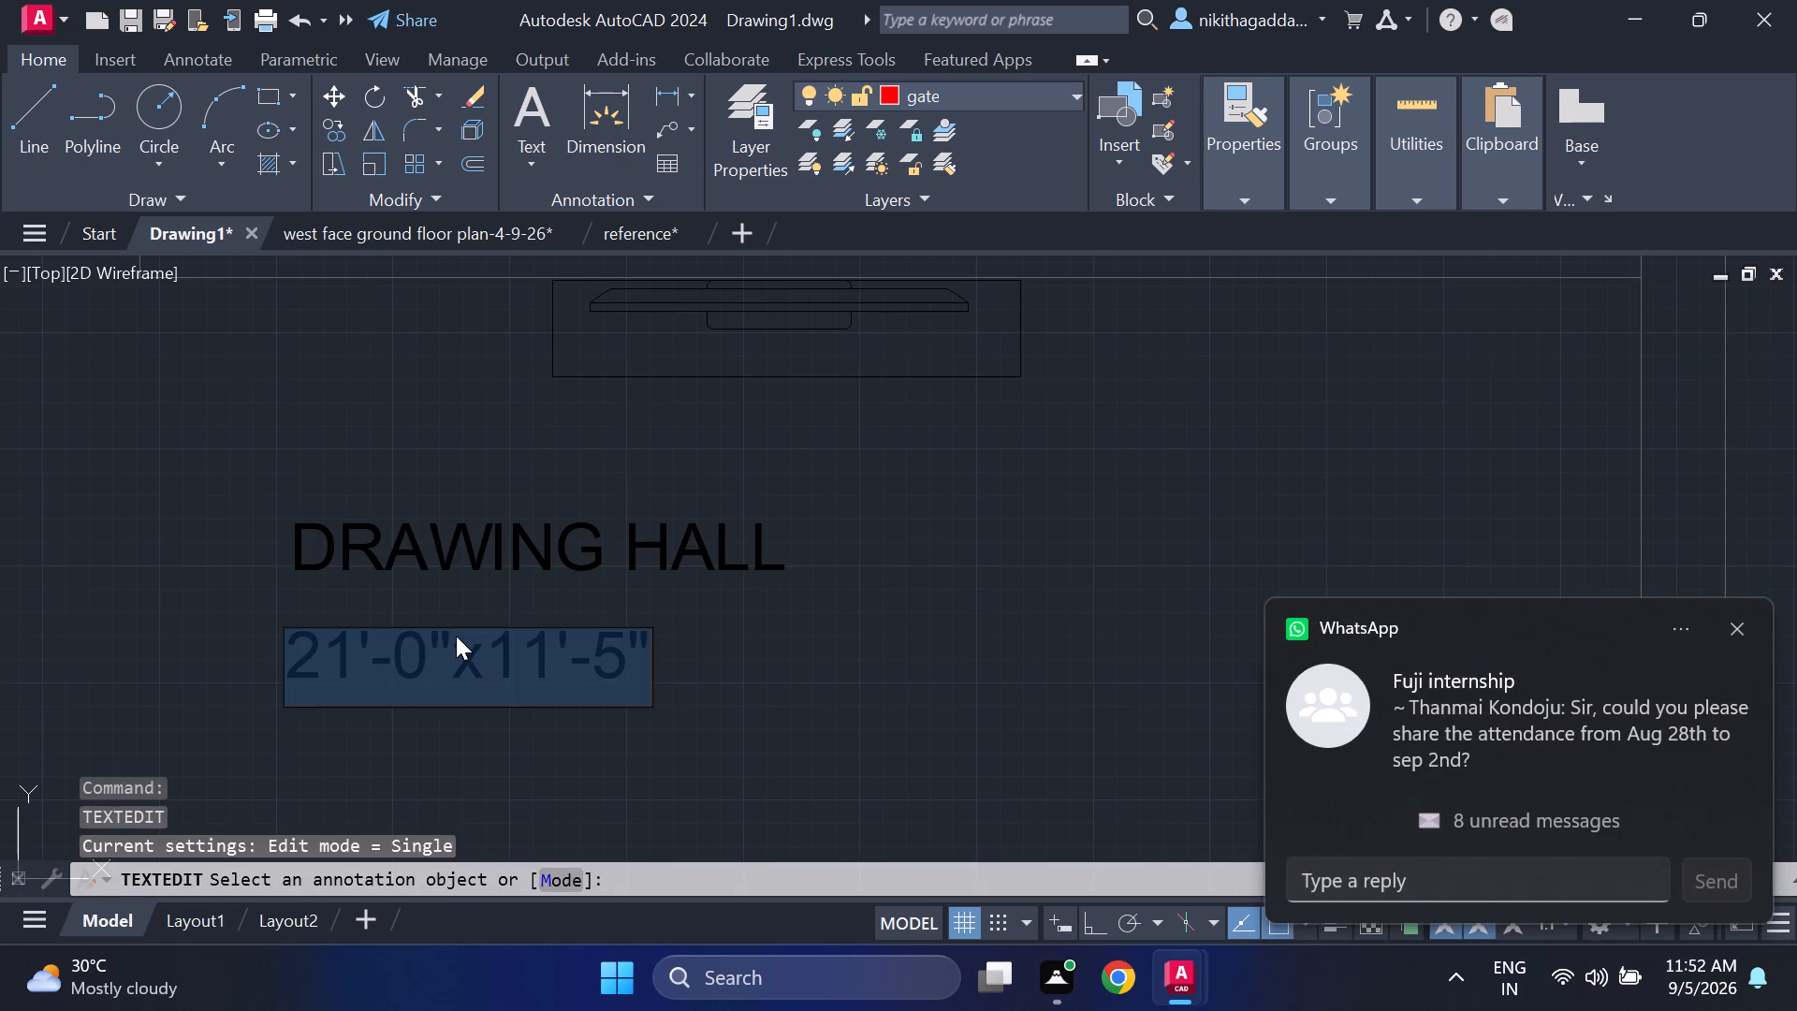
click(352, 667)
key(BackSpace)
key(BackSpace)
text(16)
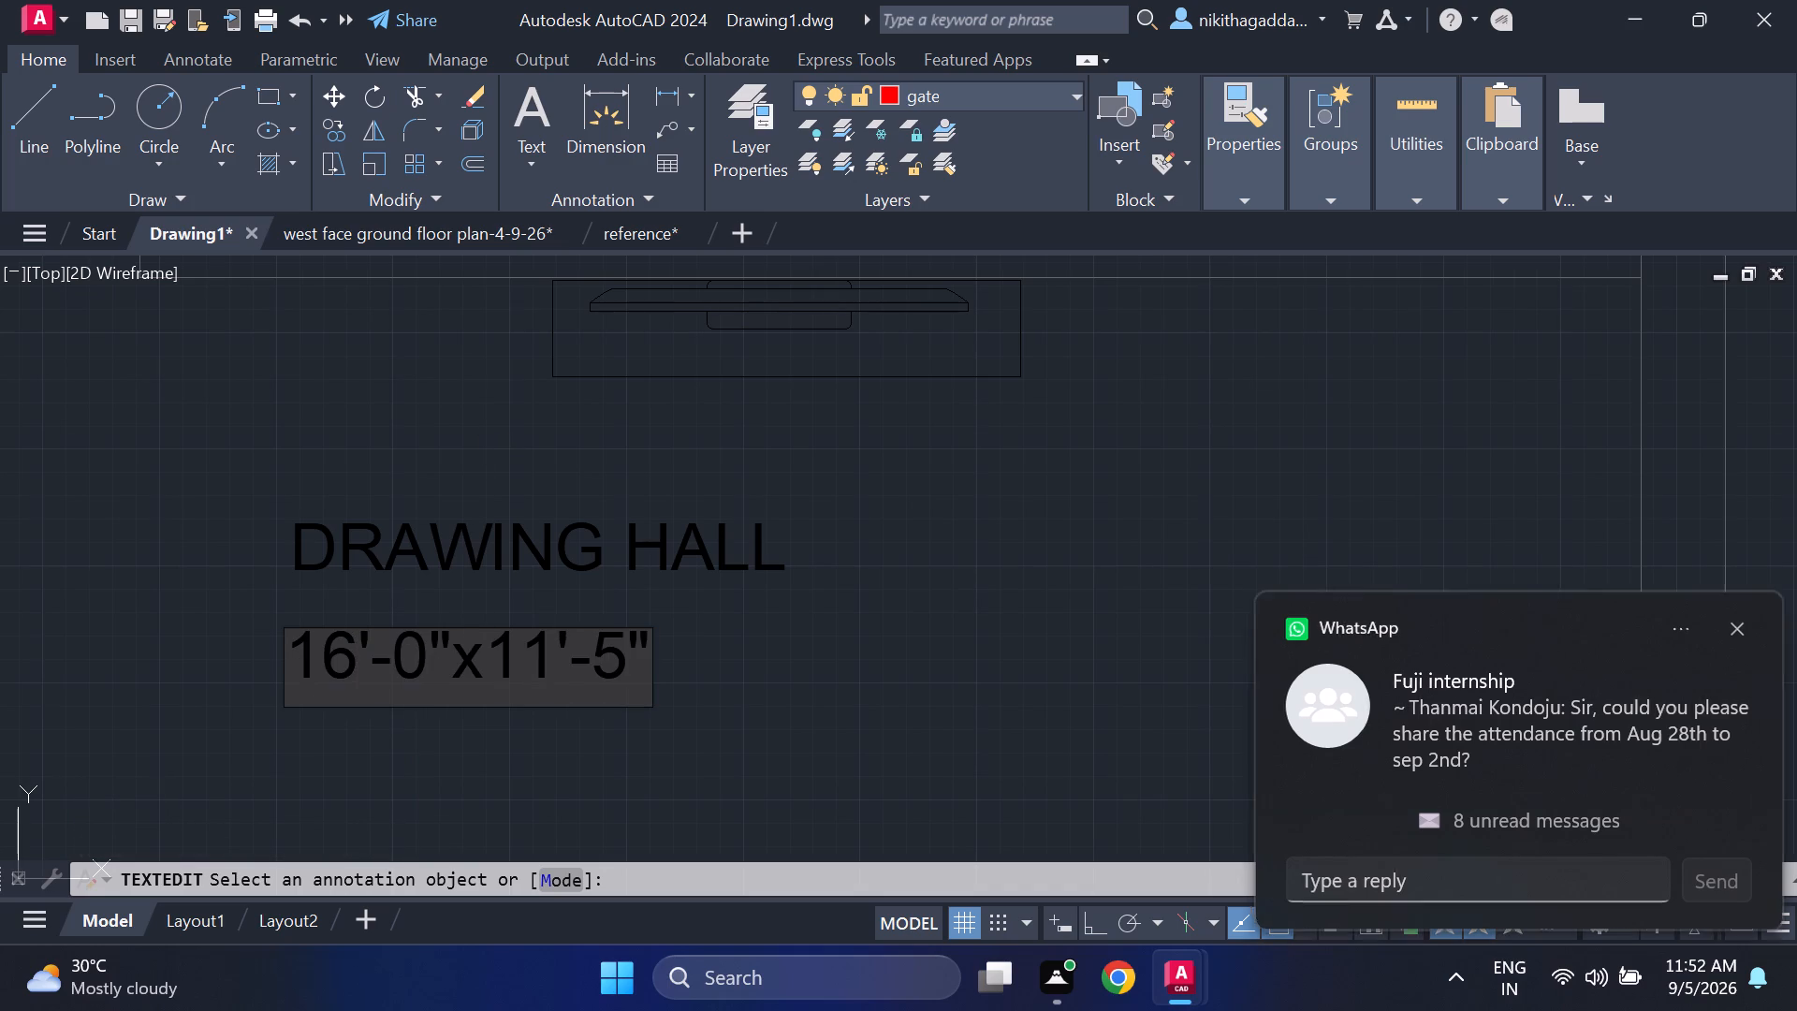
click(431, 652)
key(BackSpace)
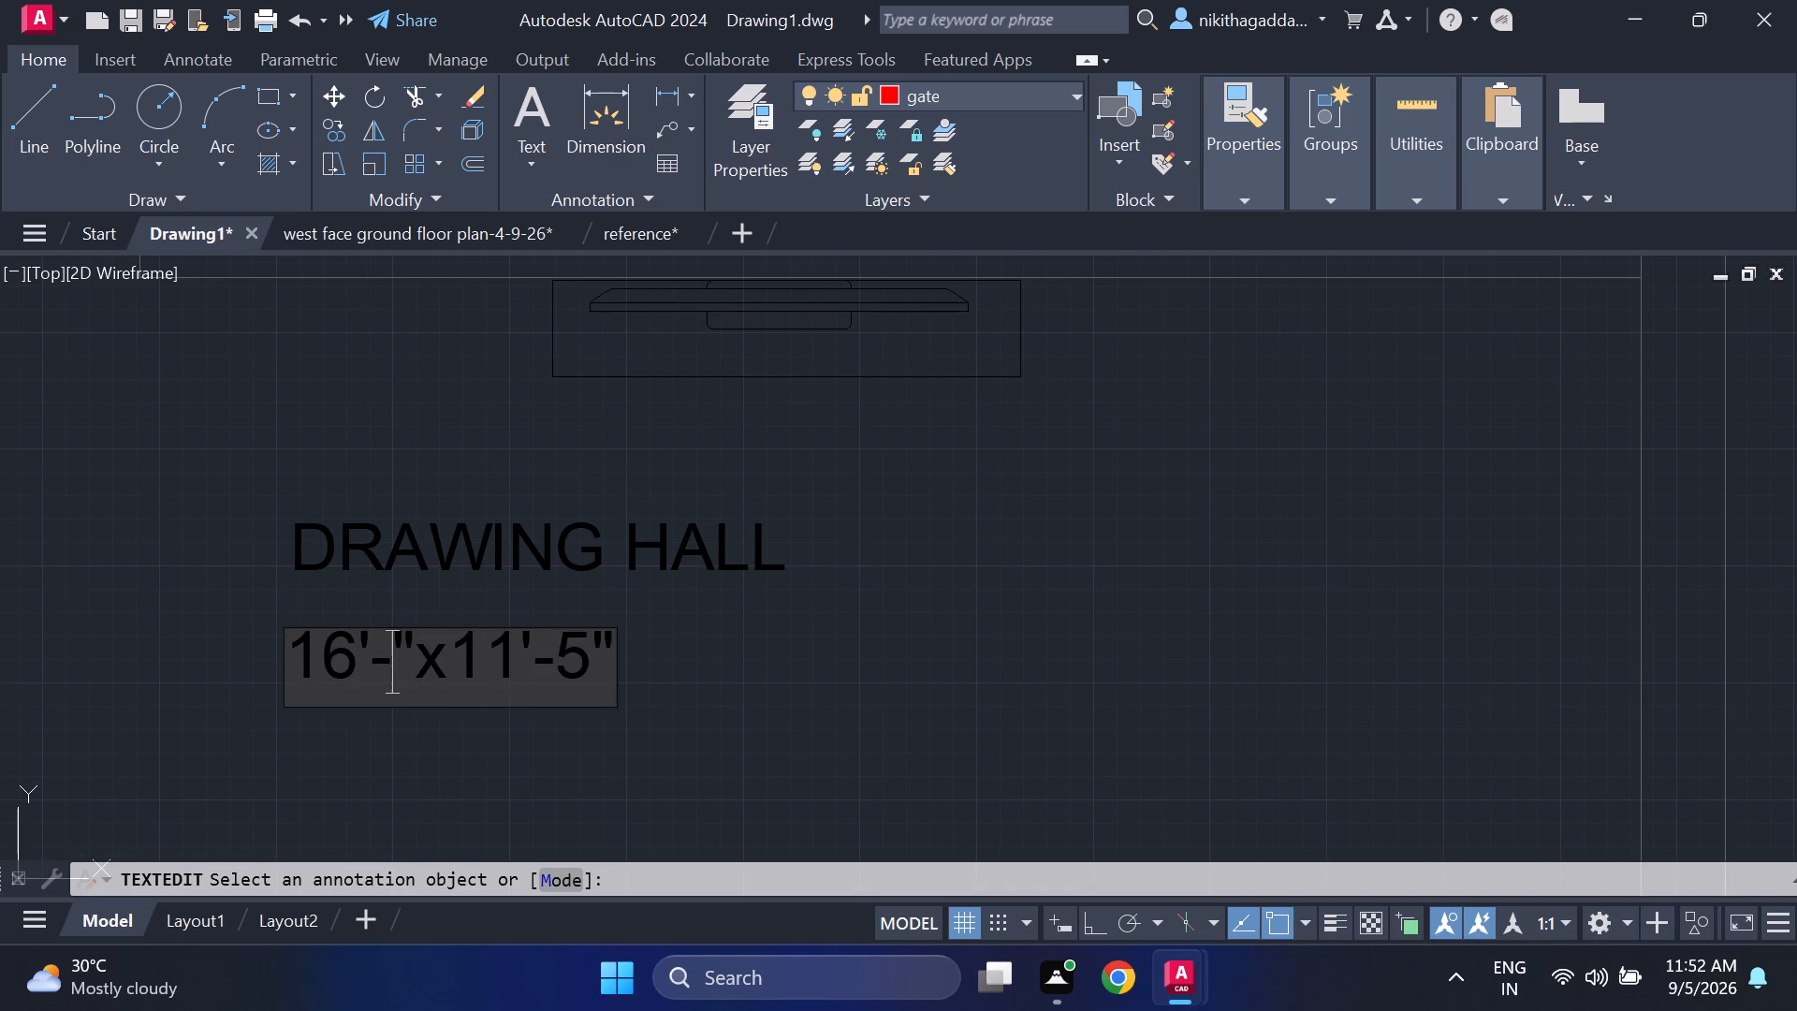
key(6)
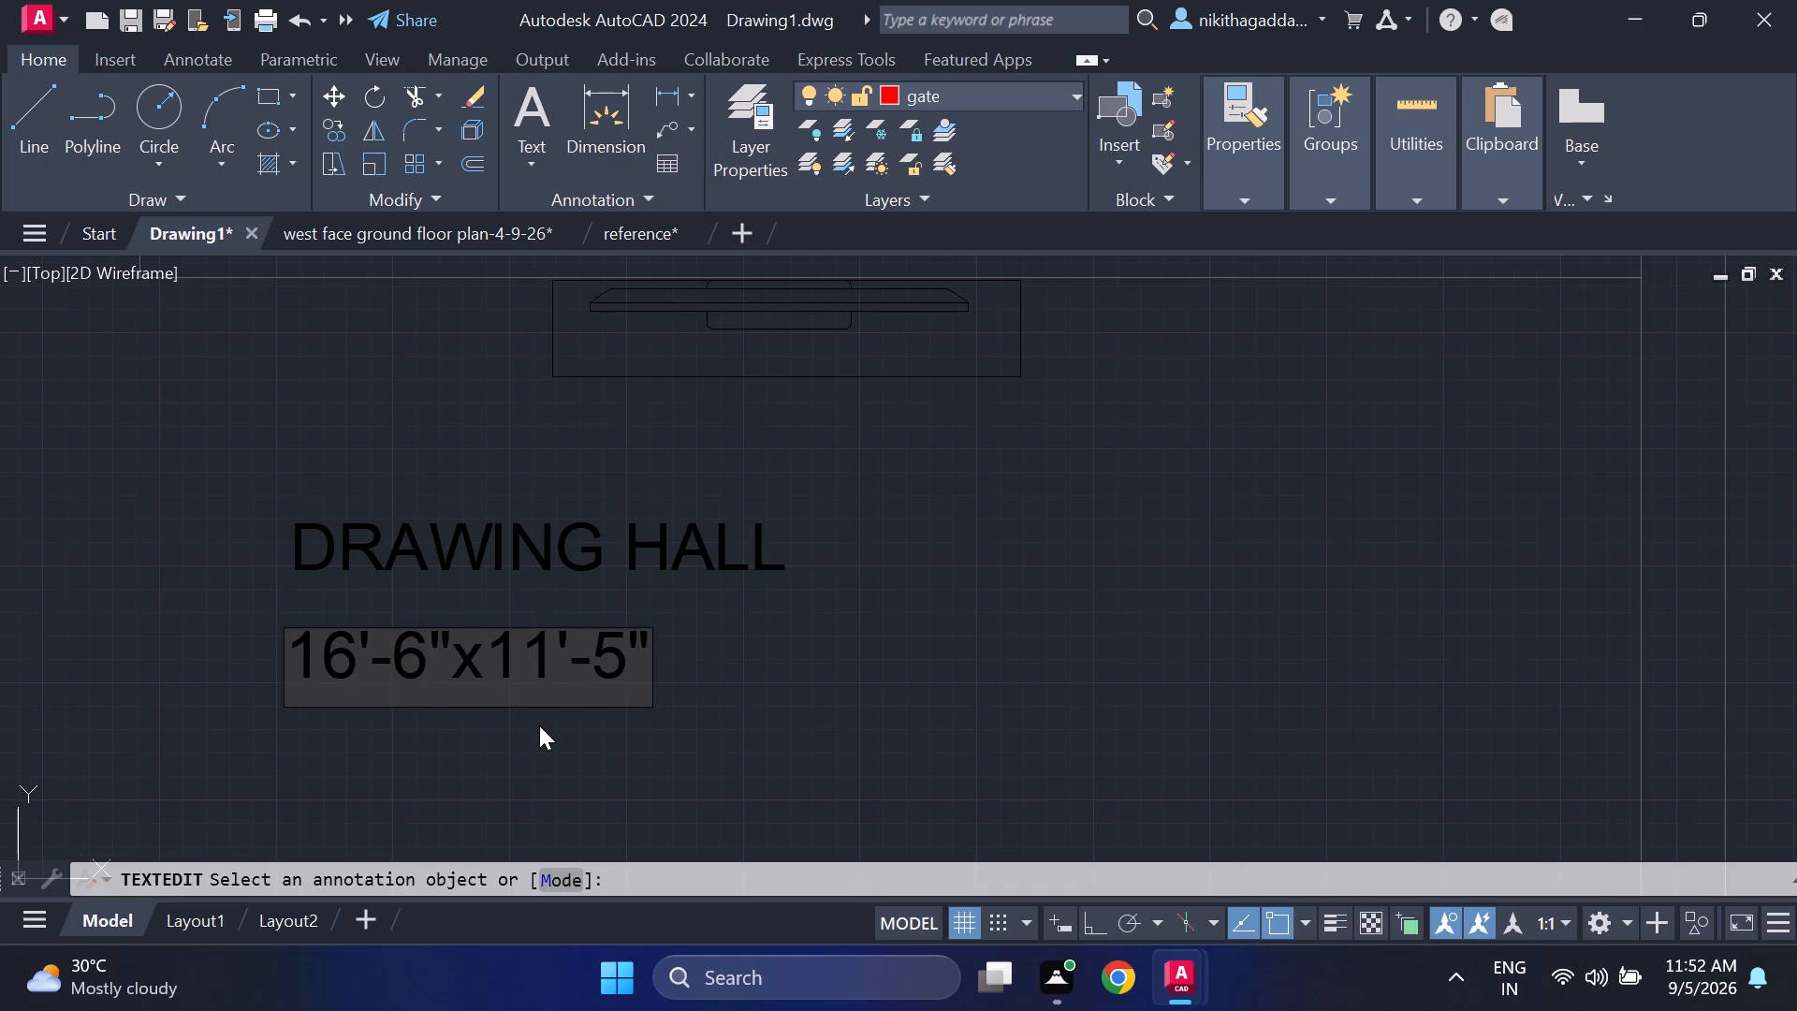
click(548, 652)
key(BackSpace)
key(3)
click(625, 664)
key(BackSpace)
key(0)
key(Return)
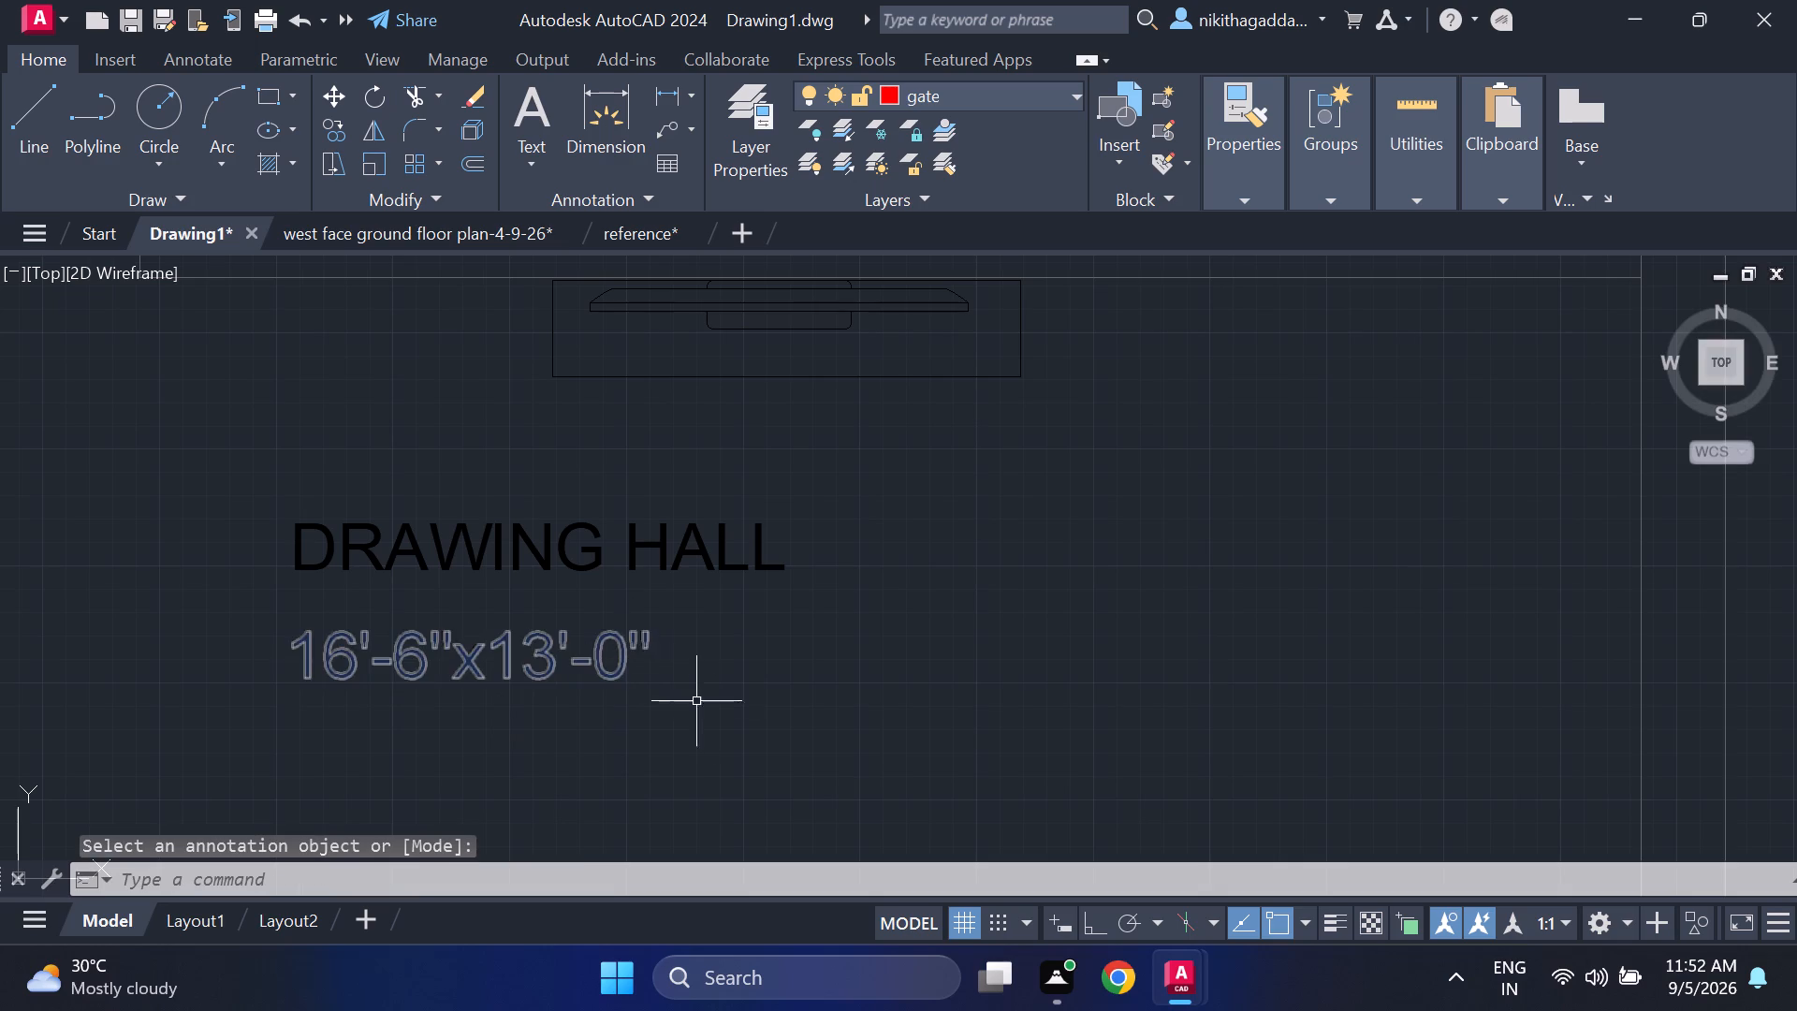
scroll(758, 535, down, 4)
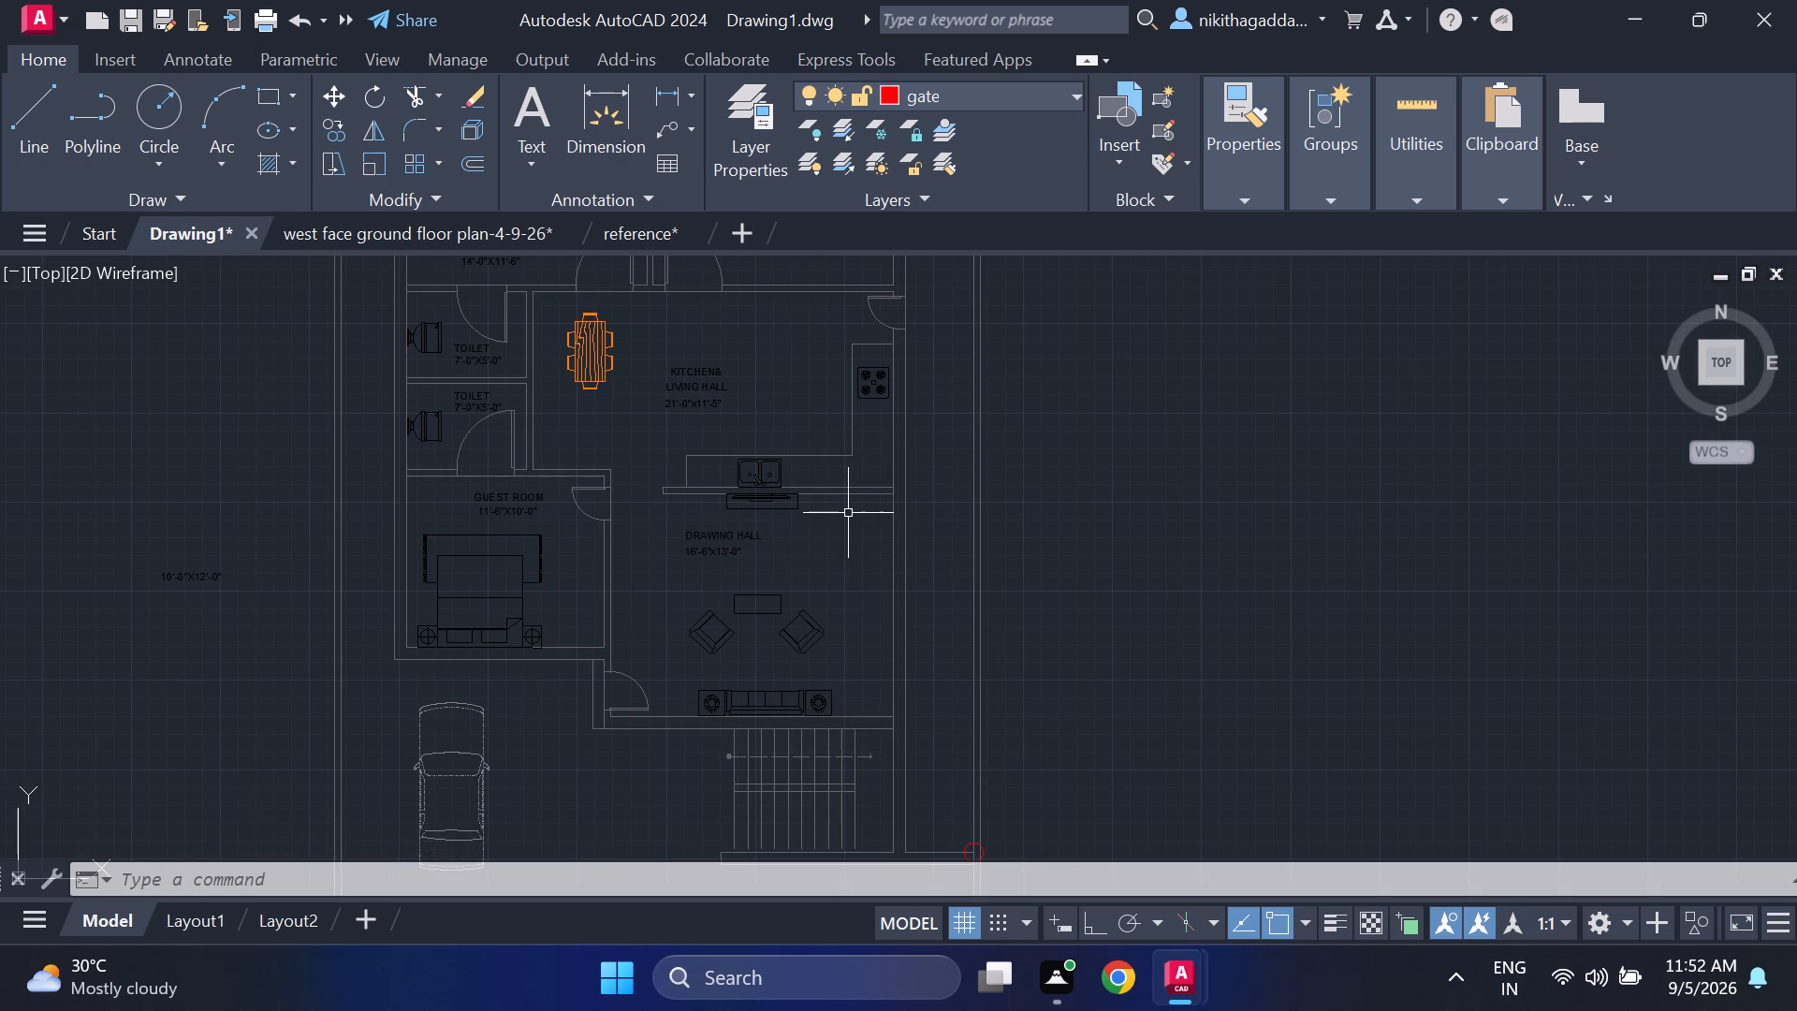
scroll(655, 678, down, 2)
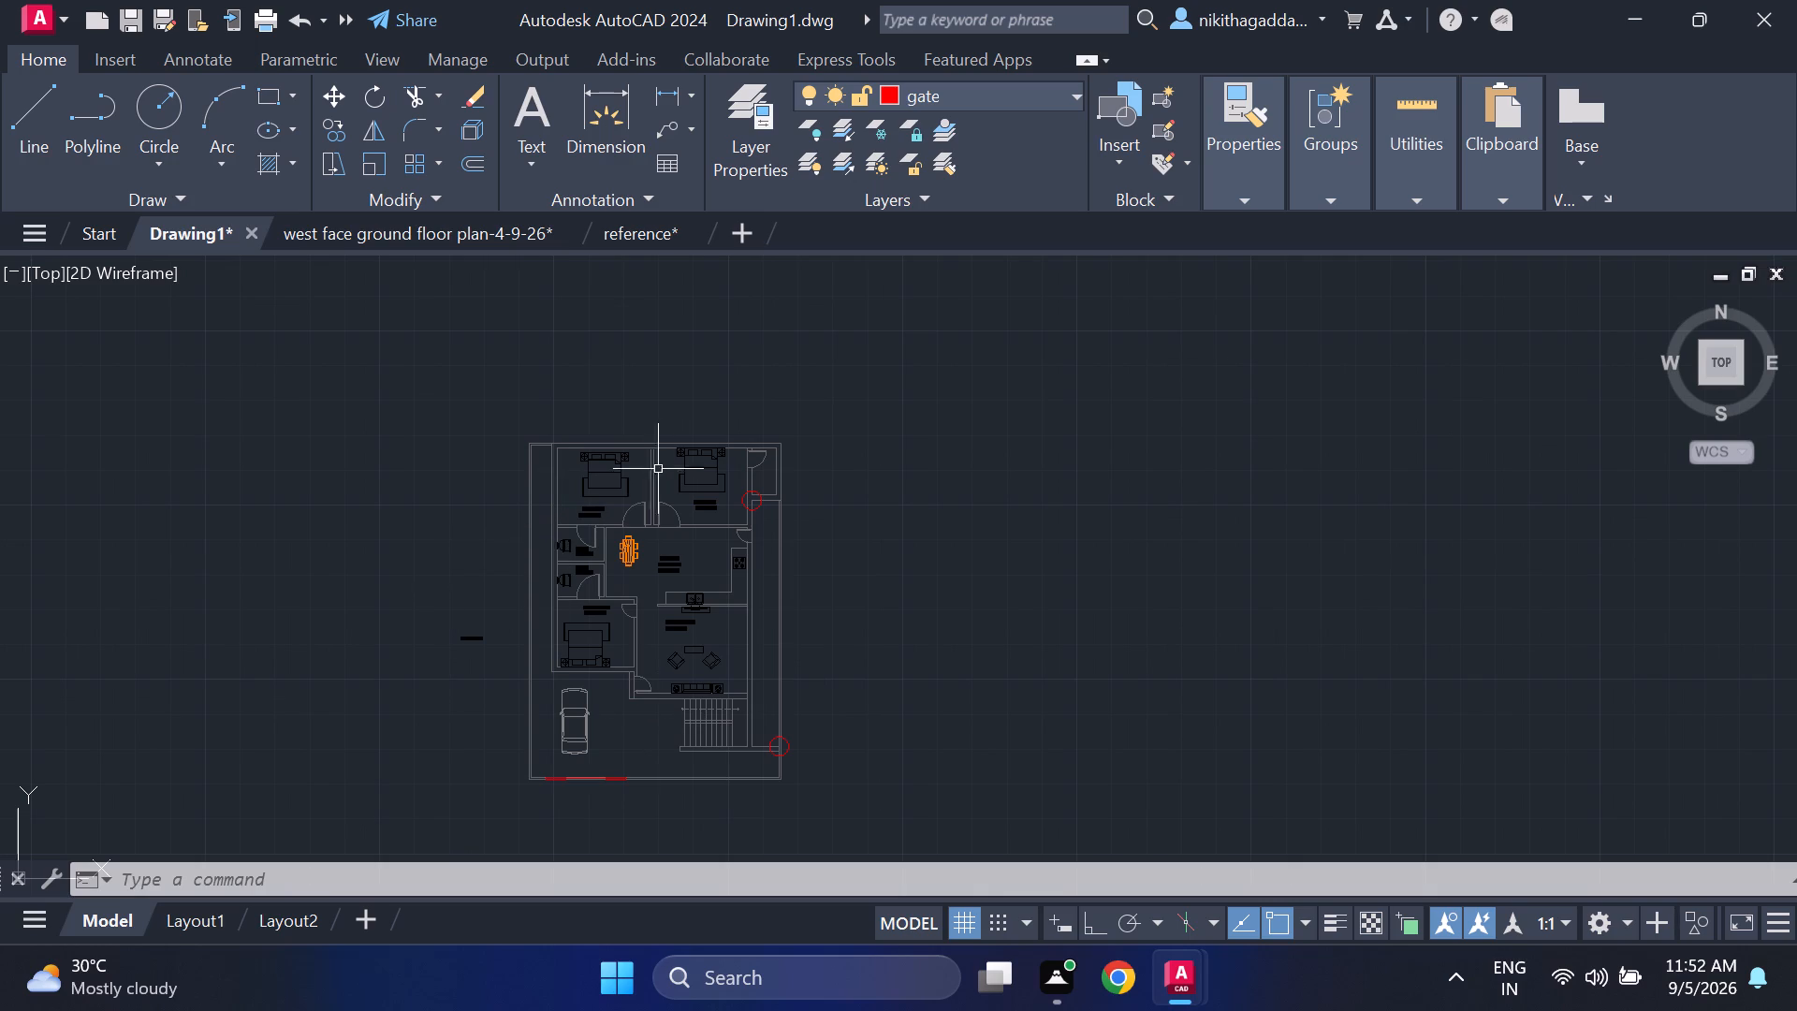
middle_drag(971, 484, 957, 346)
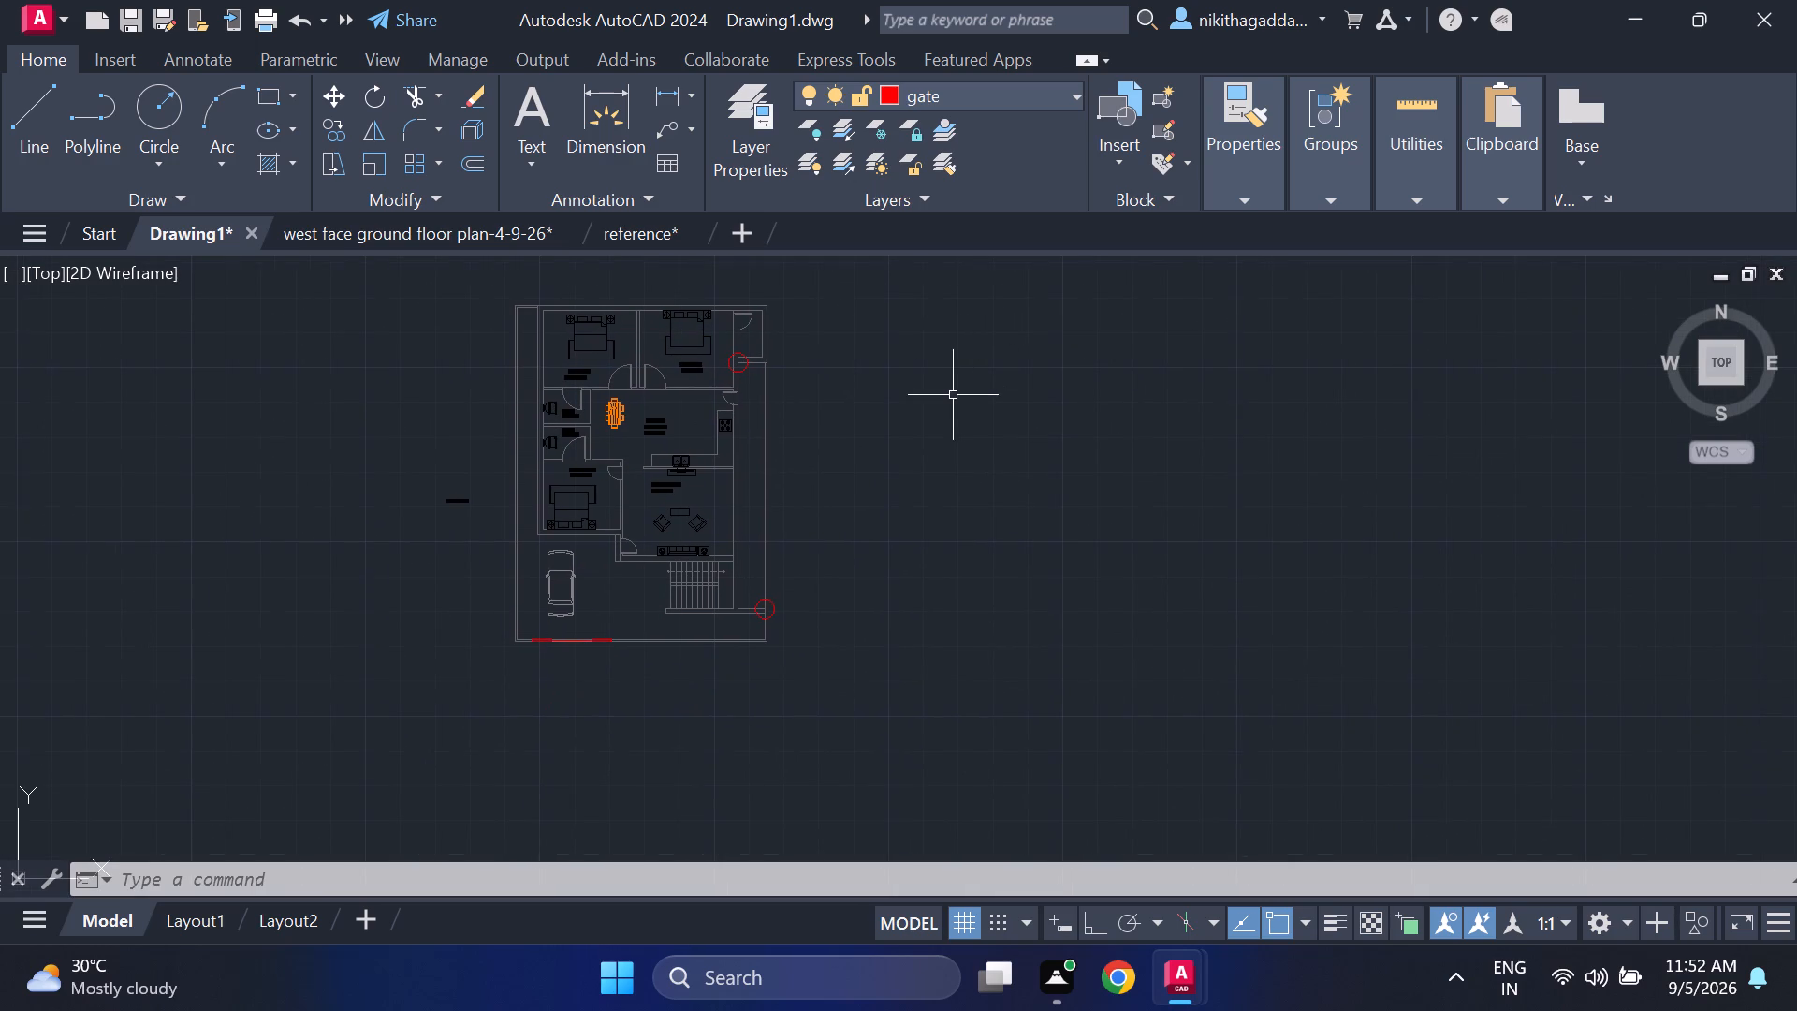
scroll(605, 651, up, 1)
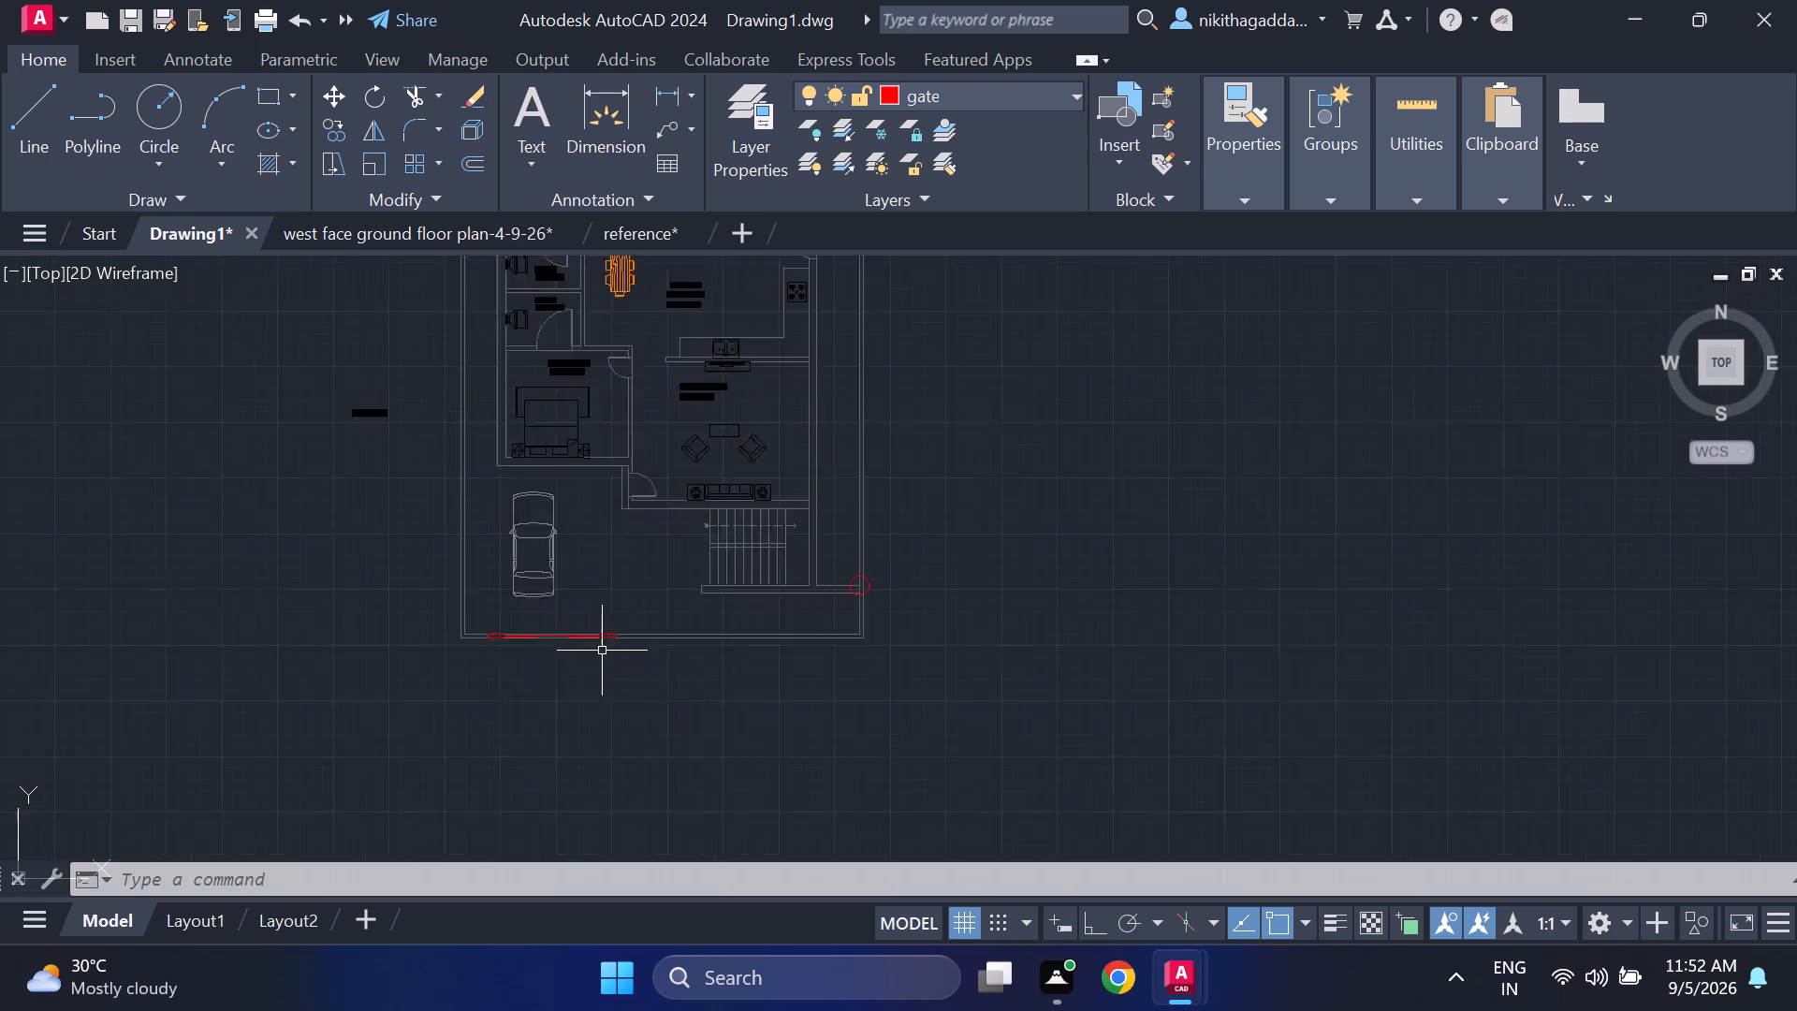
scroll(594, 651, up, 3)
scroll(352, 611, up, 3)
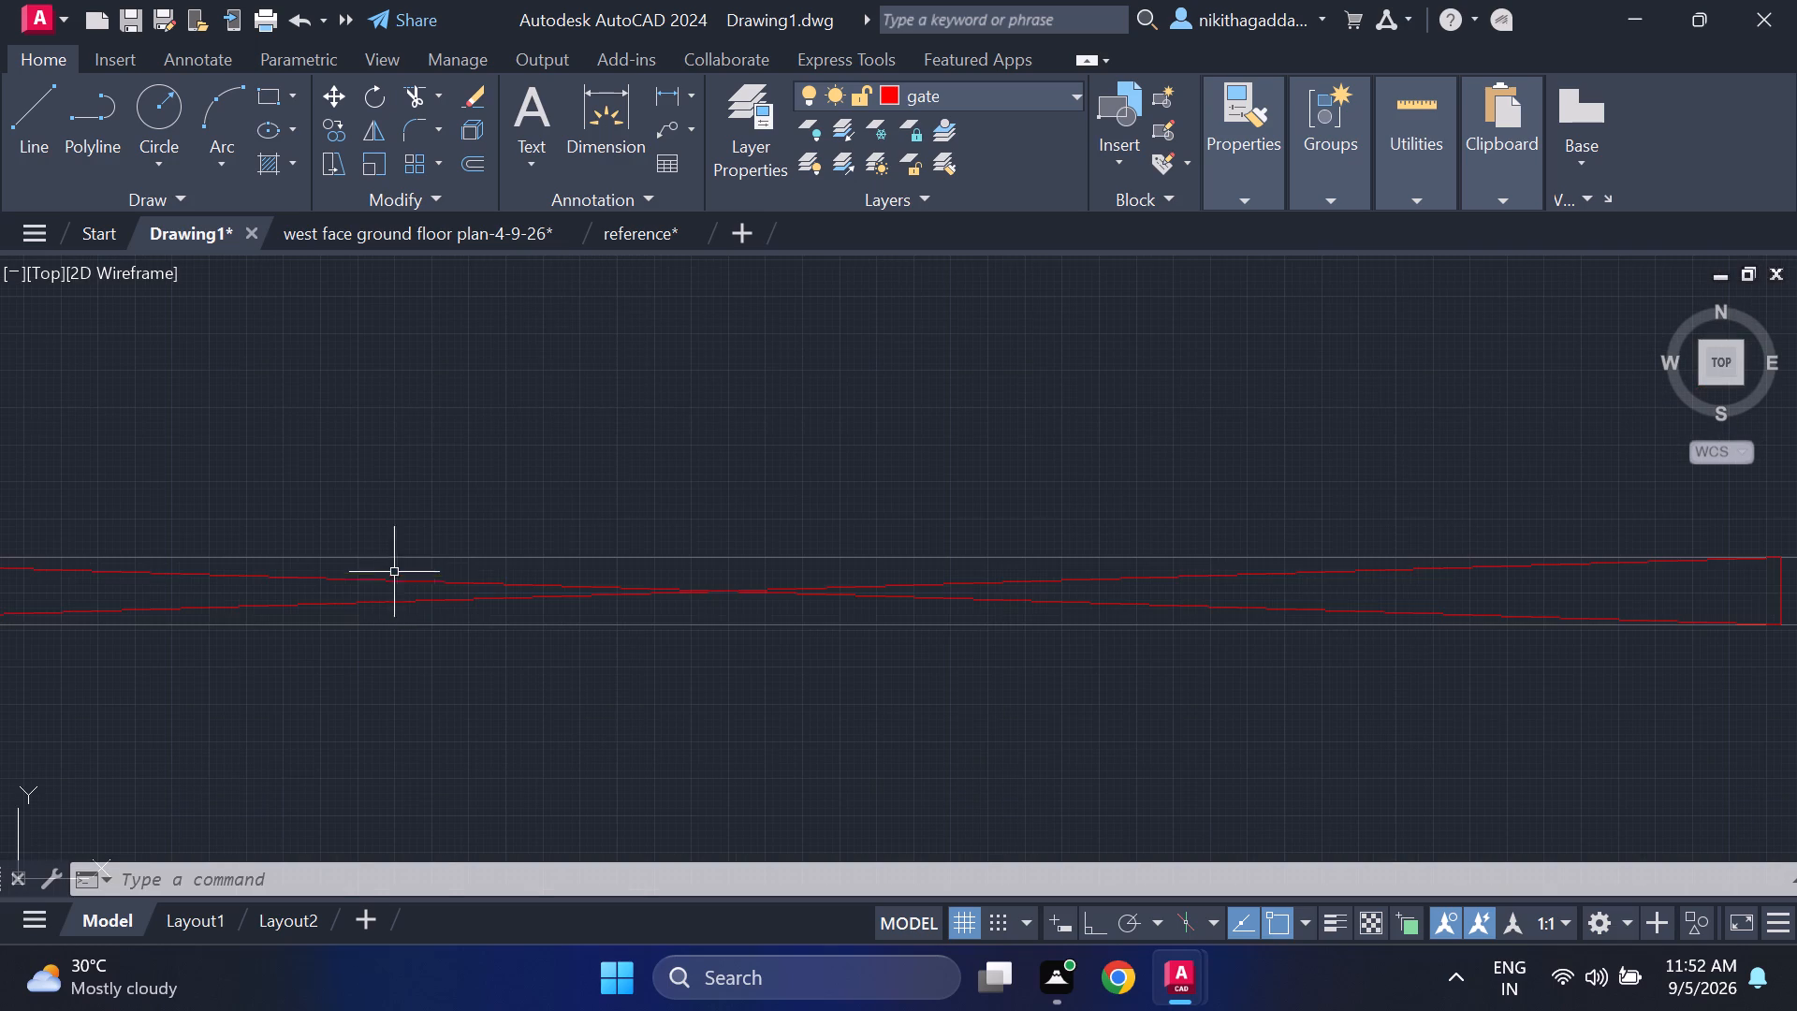
Delete the two crossing diagonal lines inside the red gate opening in the plan's lower boundary wall.
click(403, 564)
click(376, 609)
key(Delete)
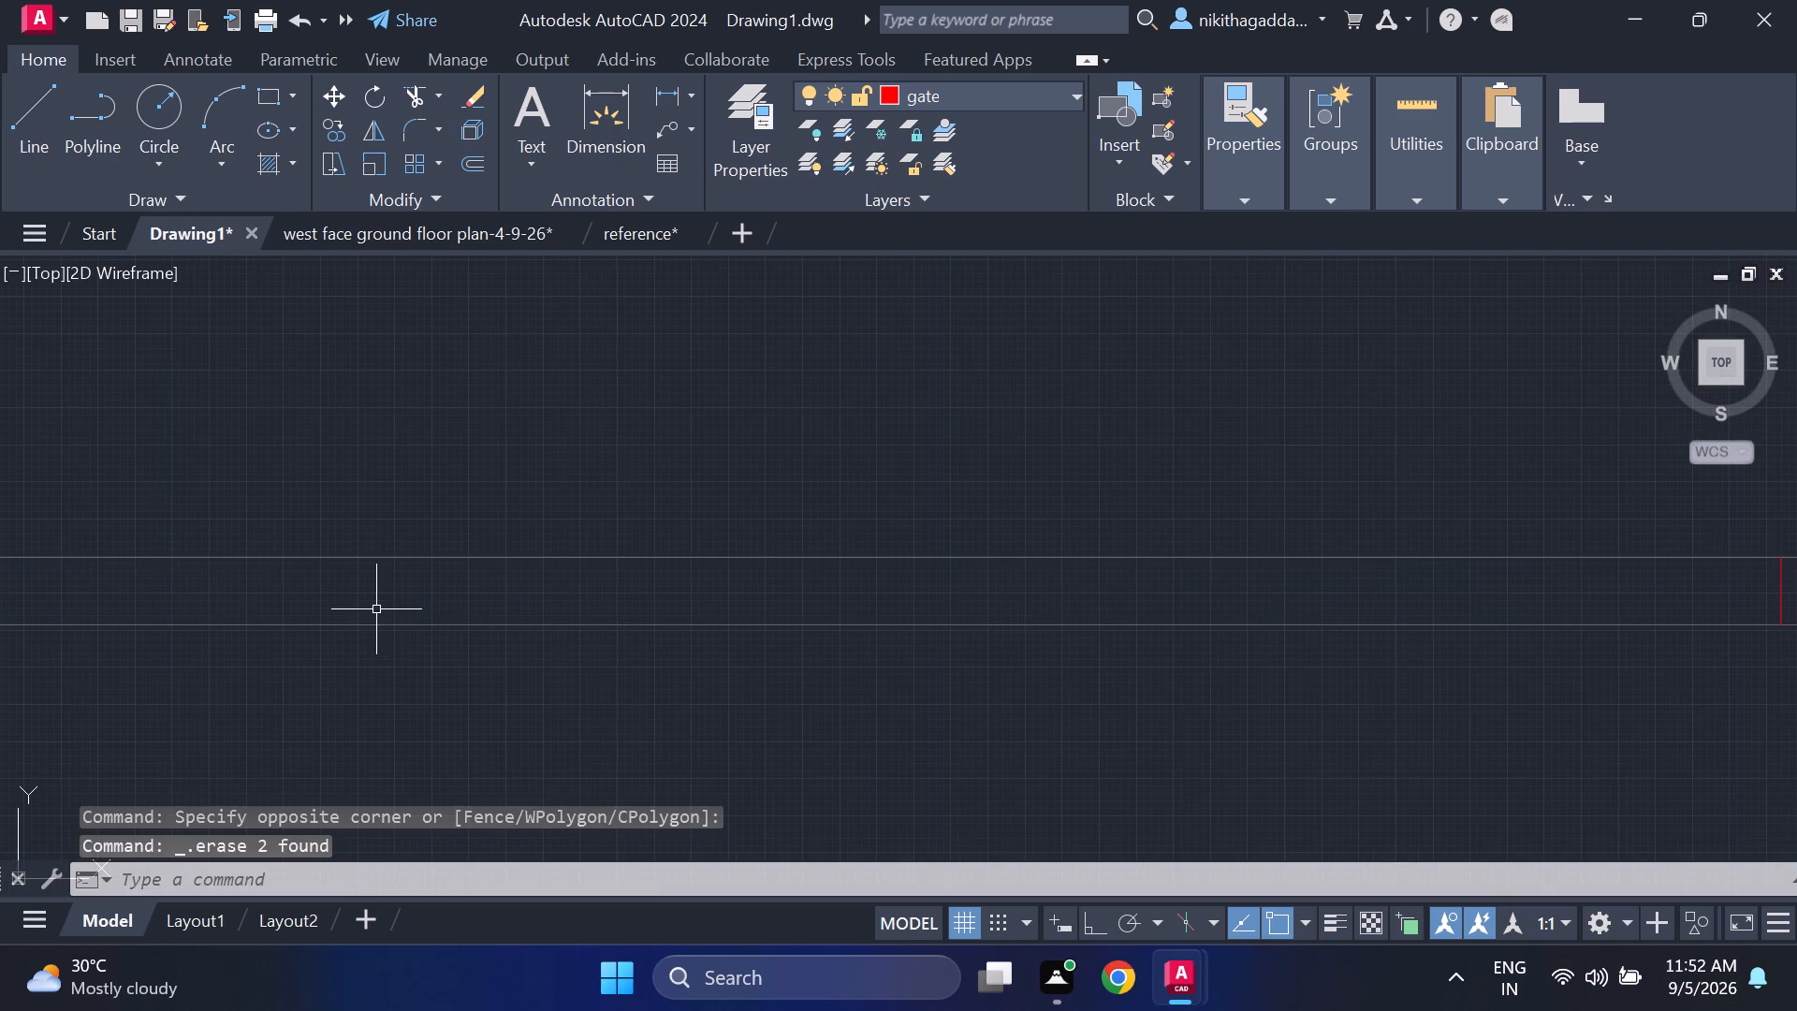
Draw a line across the gate opening from its upper-left corner to its lower-right corner.
text(L\)
key(Return)
scroll(341, 311, down, 4)
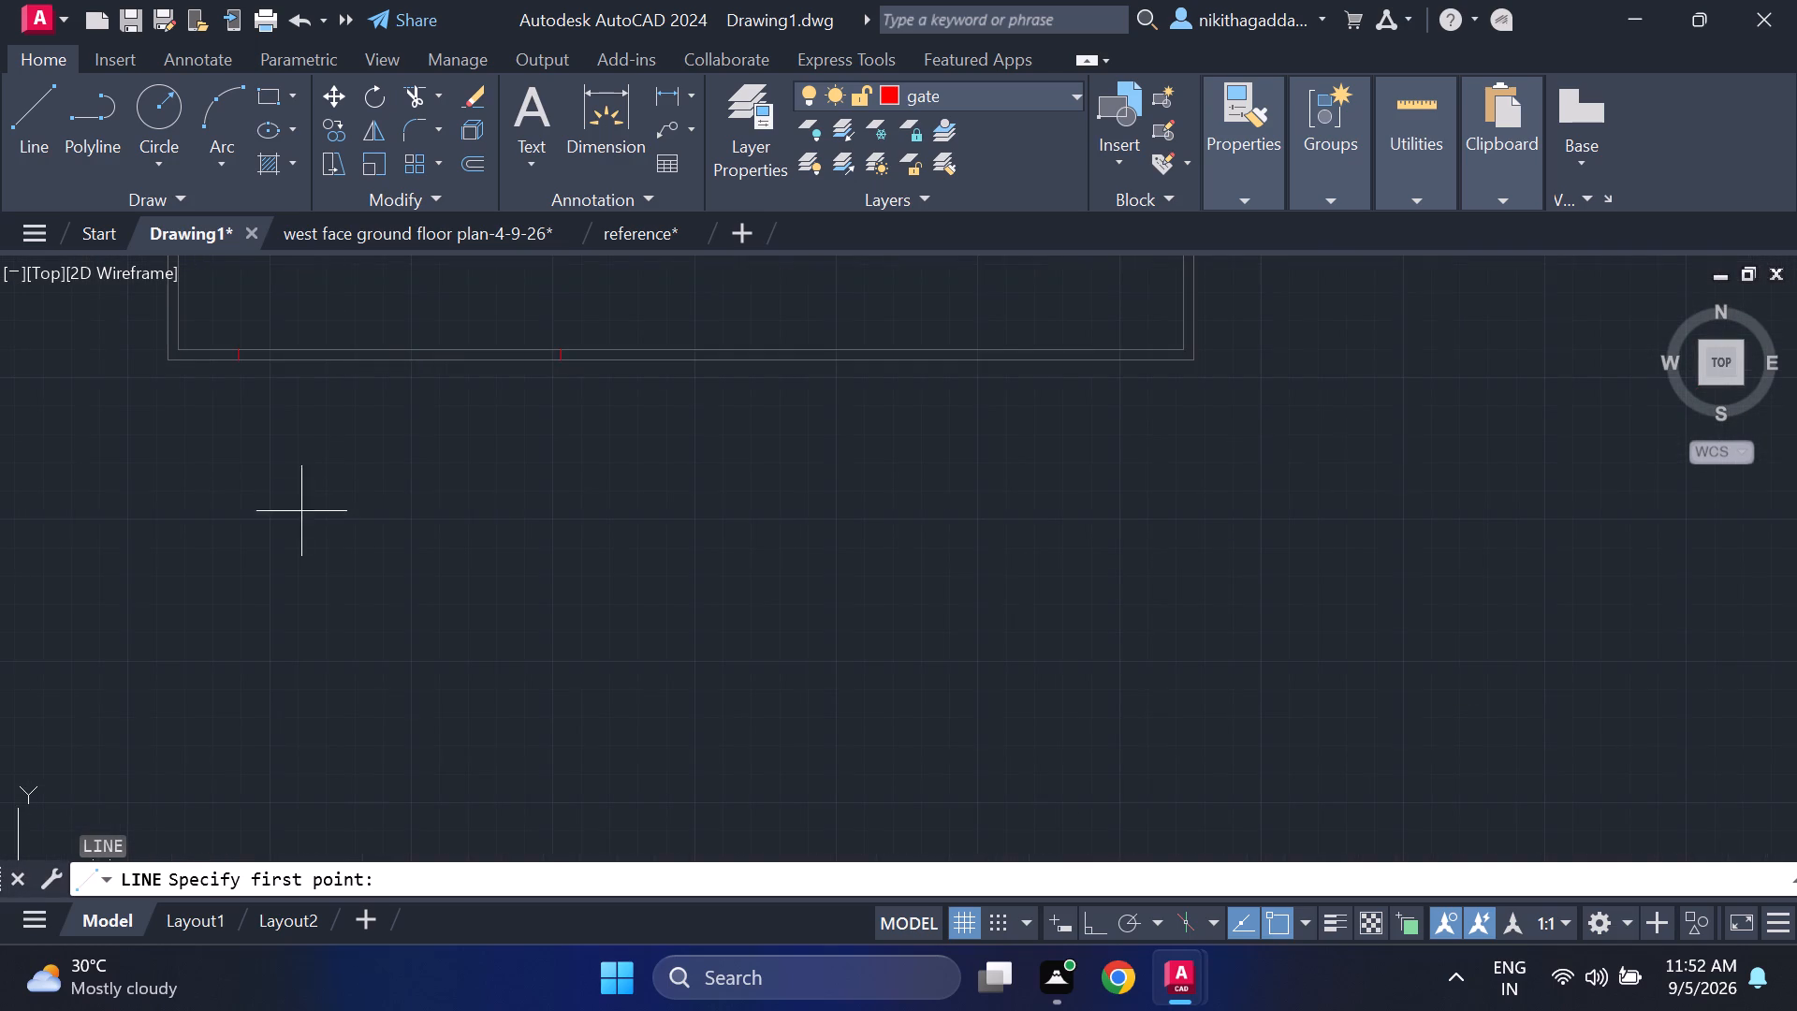
middle_drag(265, 402, 255, 578)
scroll(242, 528, up, 3)
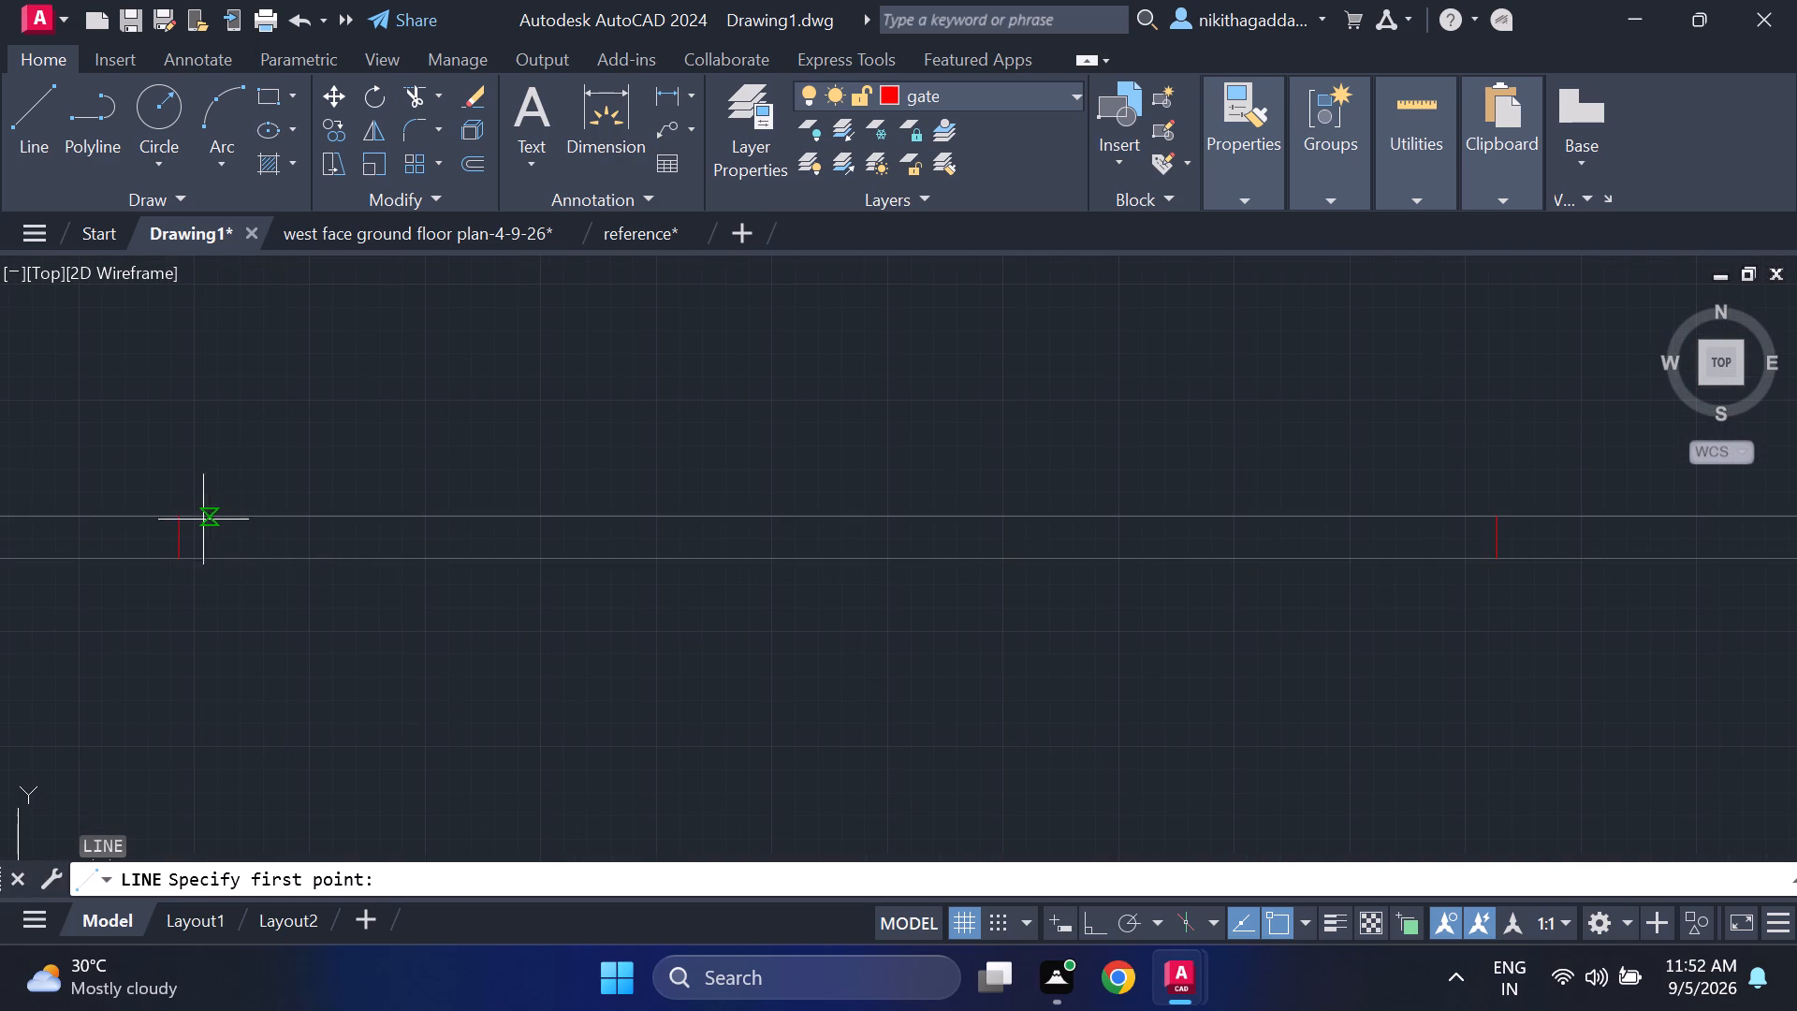
click(179, 524)
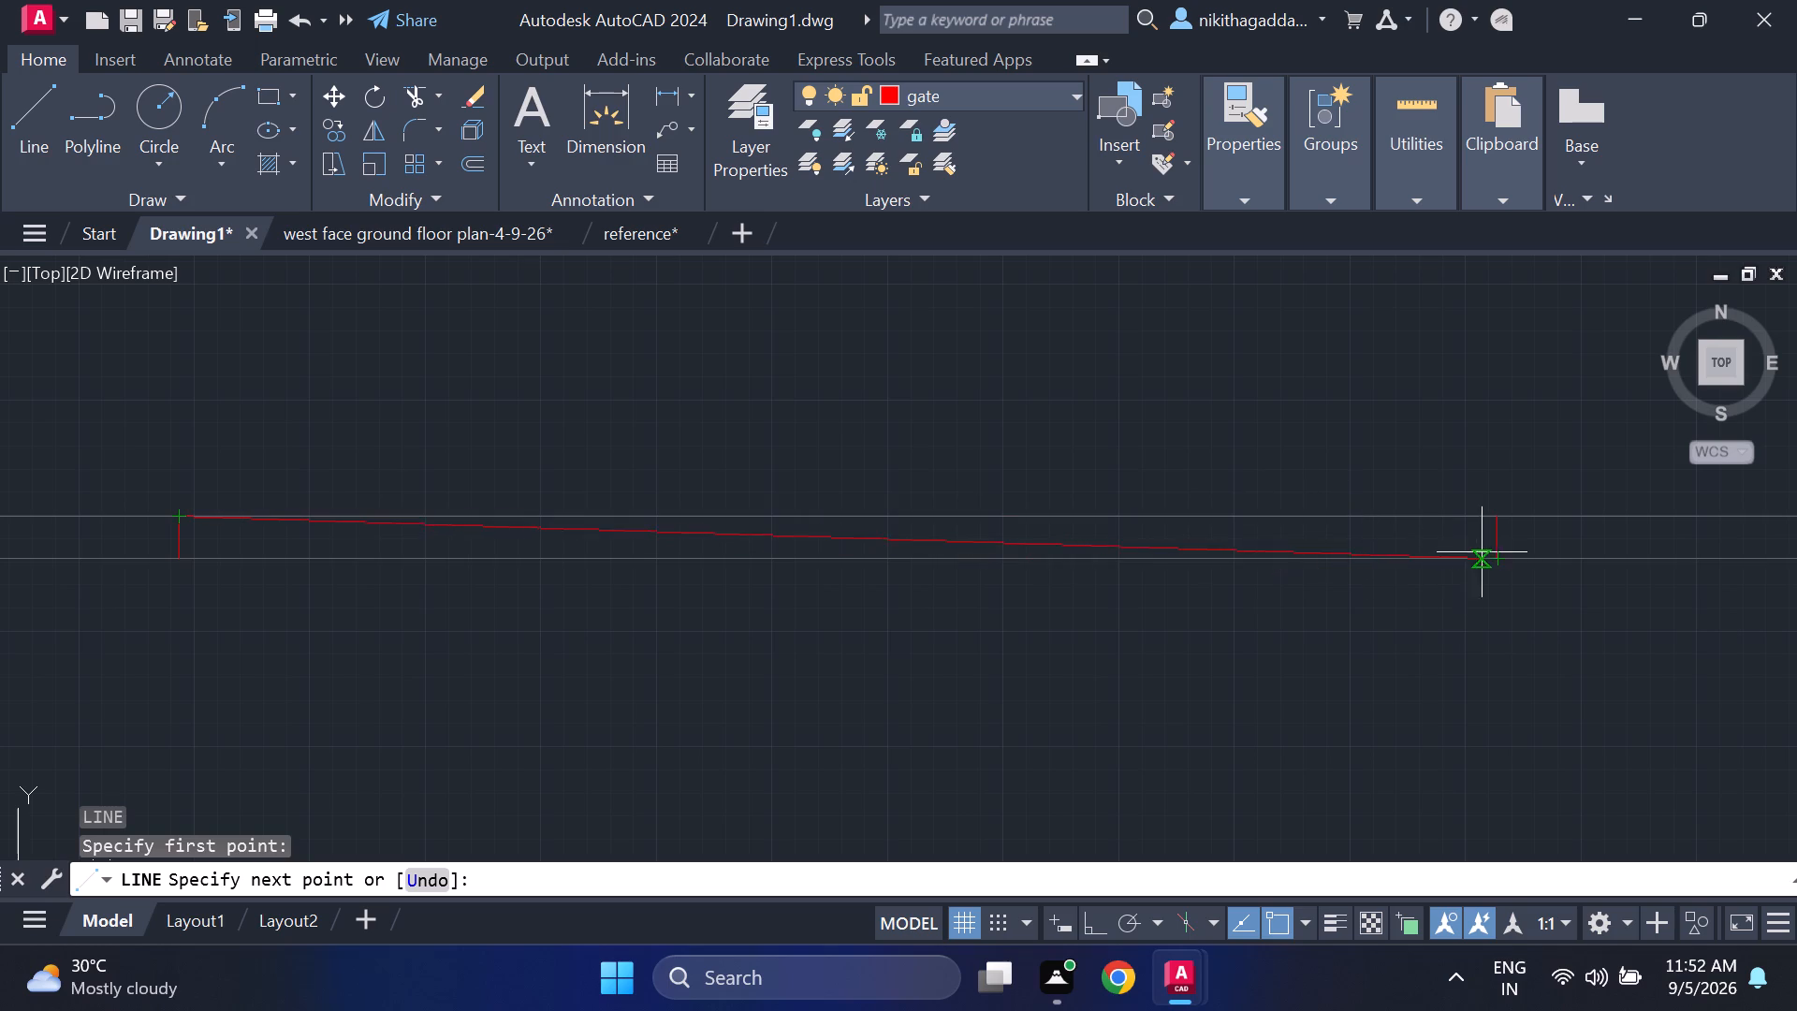
scroll(1496, 547, up, 2)
scroll(1488, 566, down, 3)
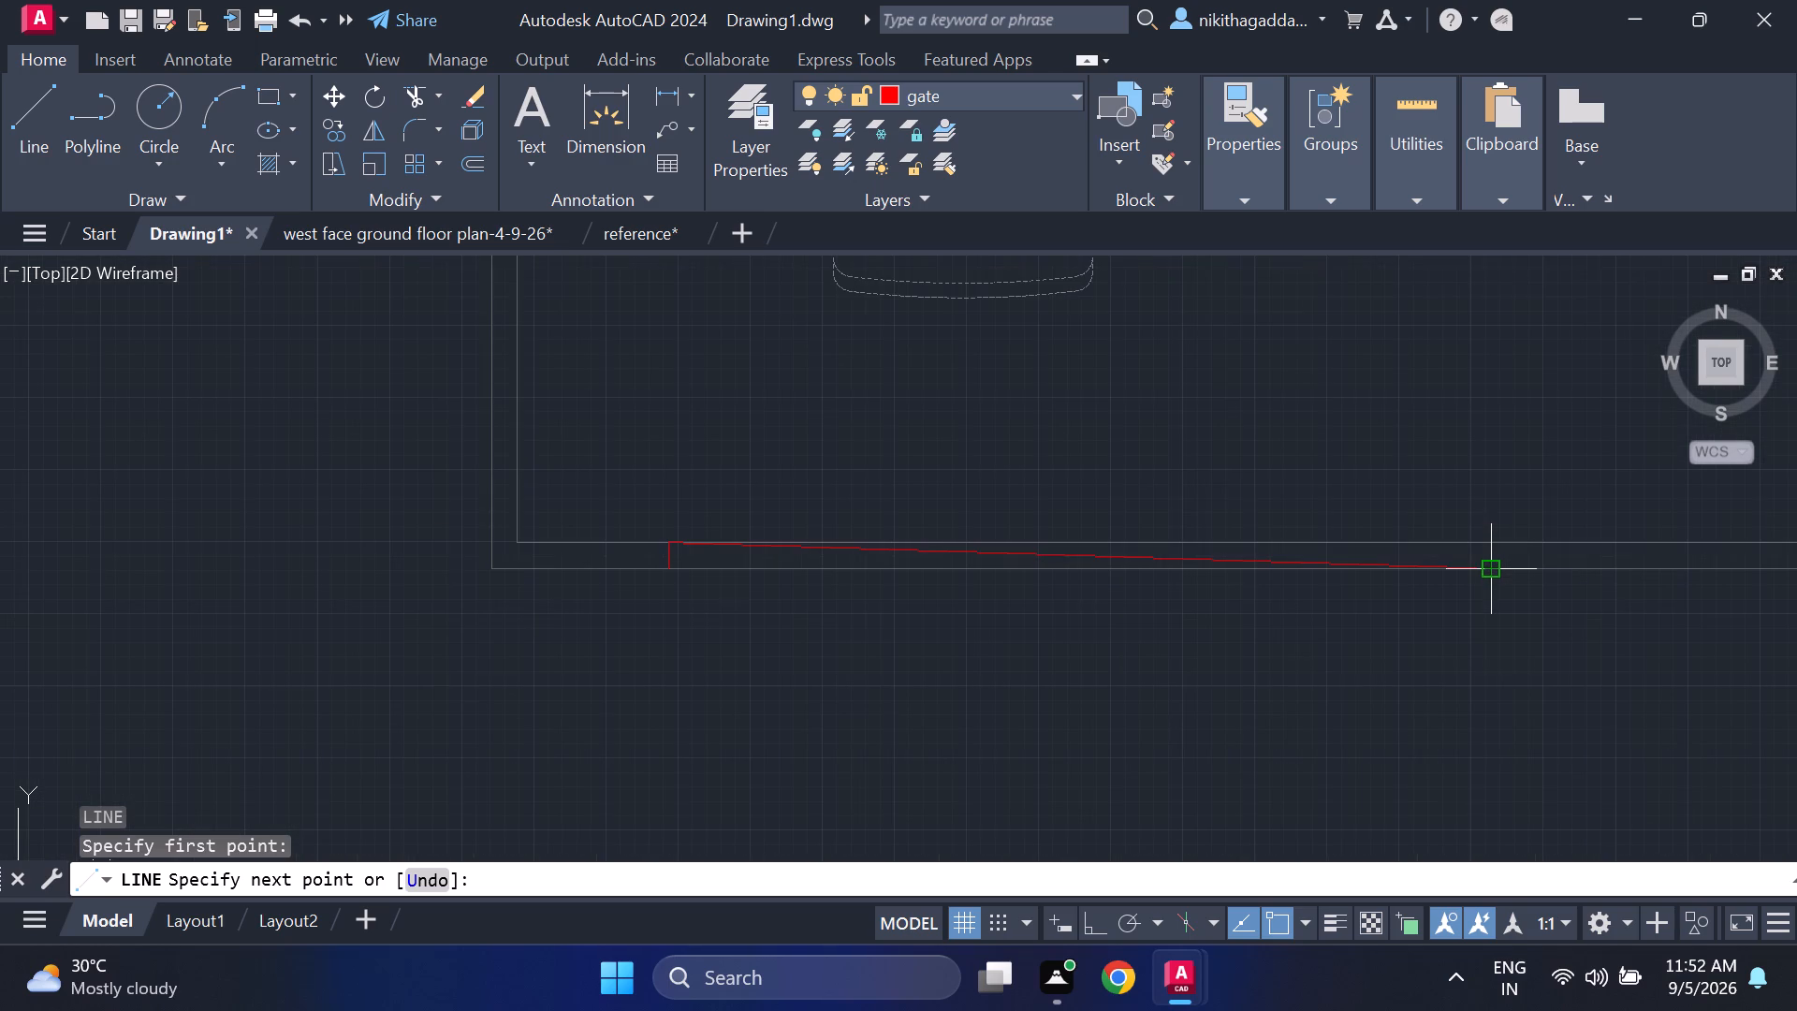
scroll(1481, 562, up, 2)
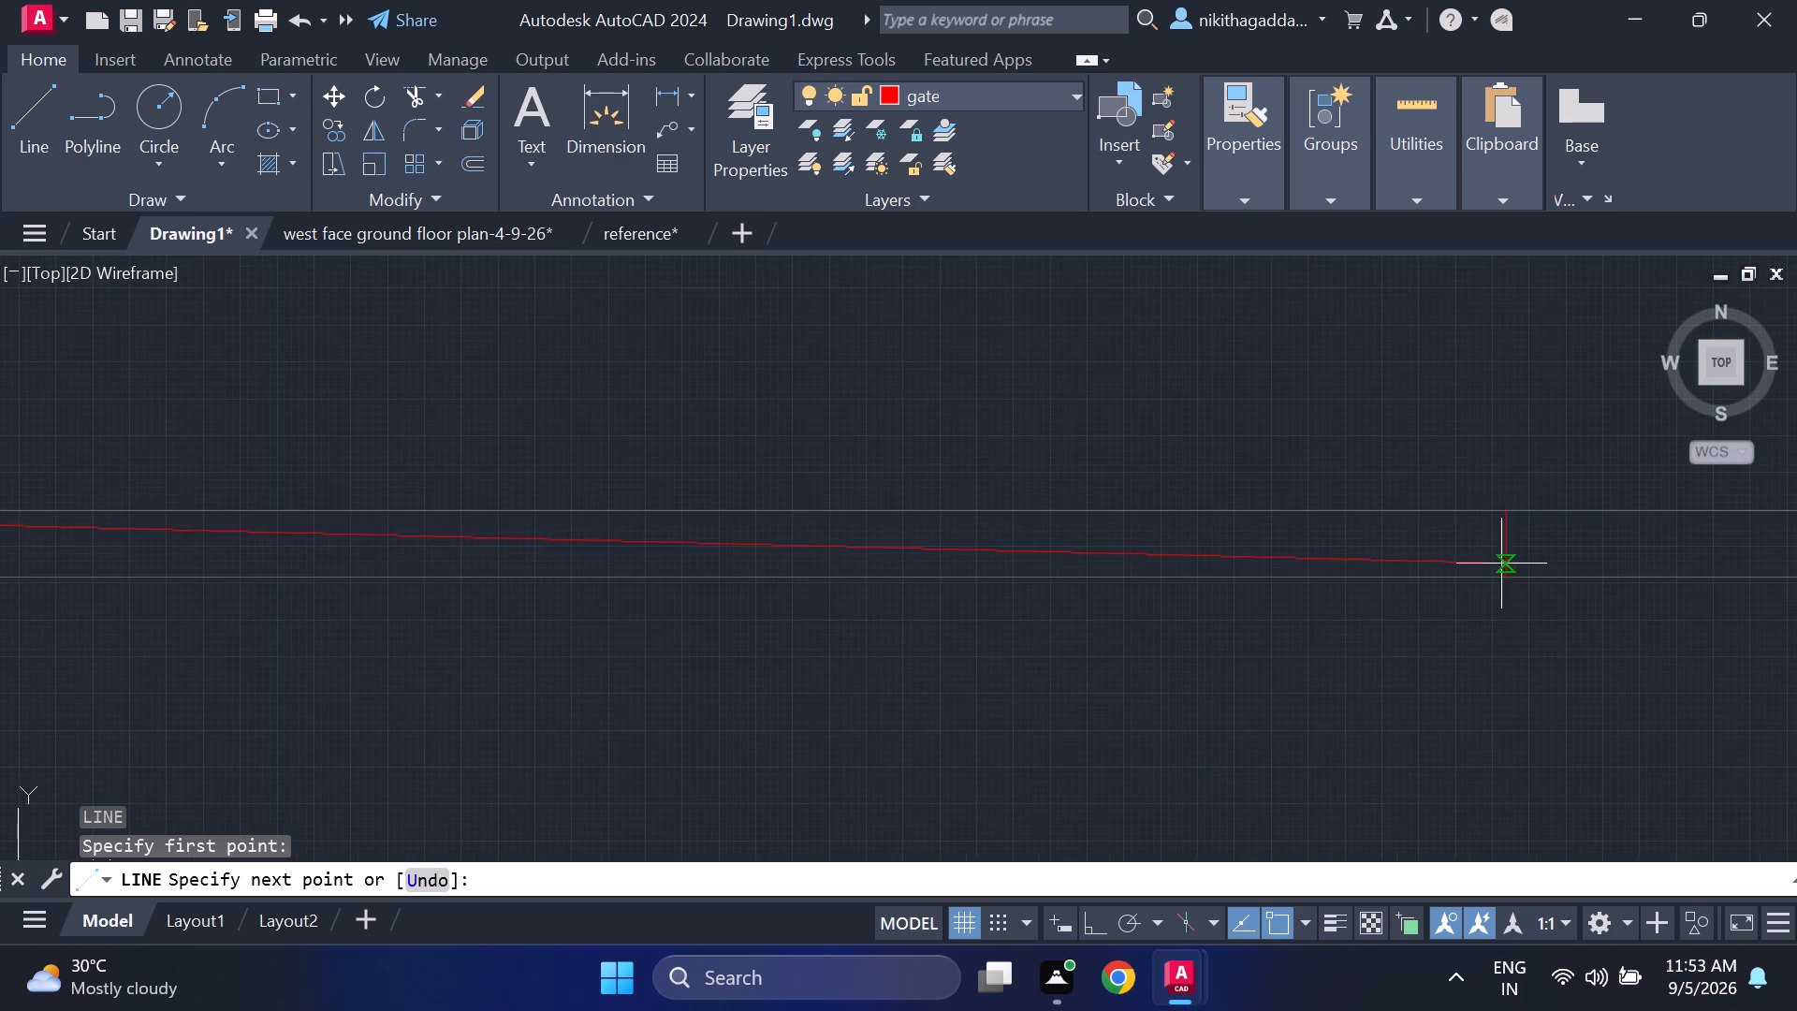
click(1512, 578)
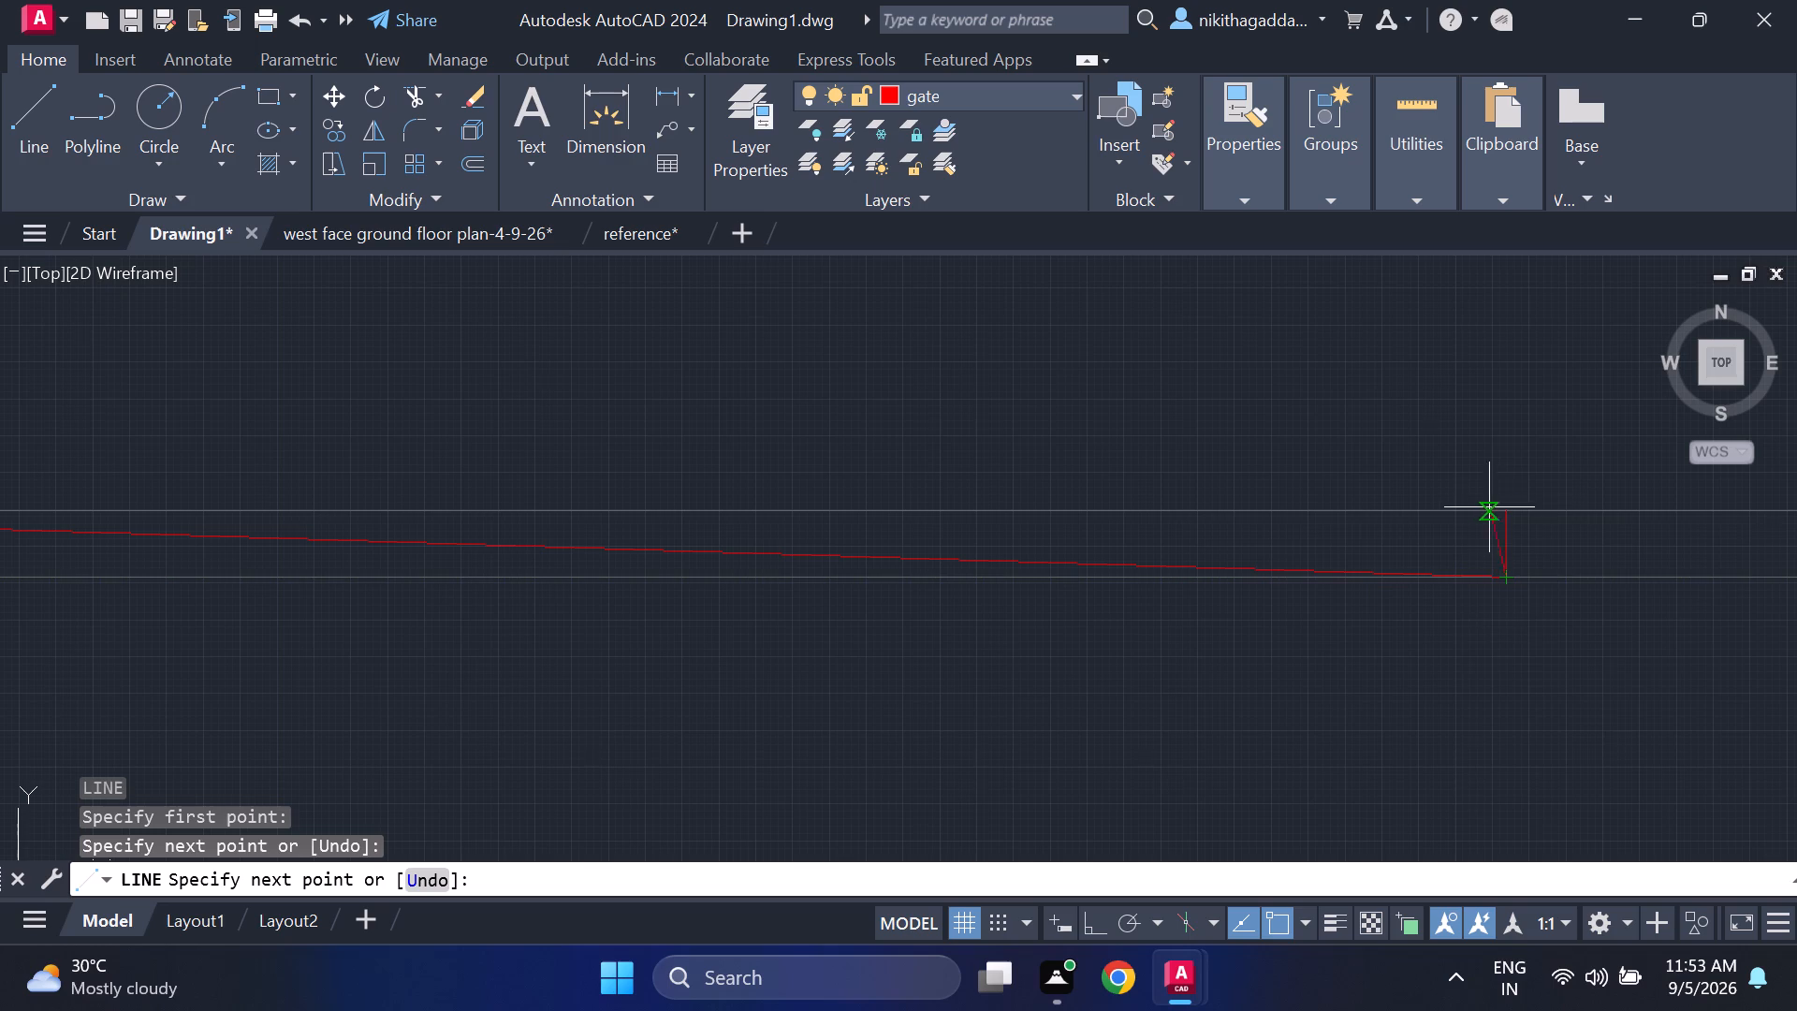
Continue the line up to the gate opening's upper-right corner and diagonally to its lower-left corner.
click(1500, 515)
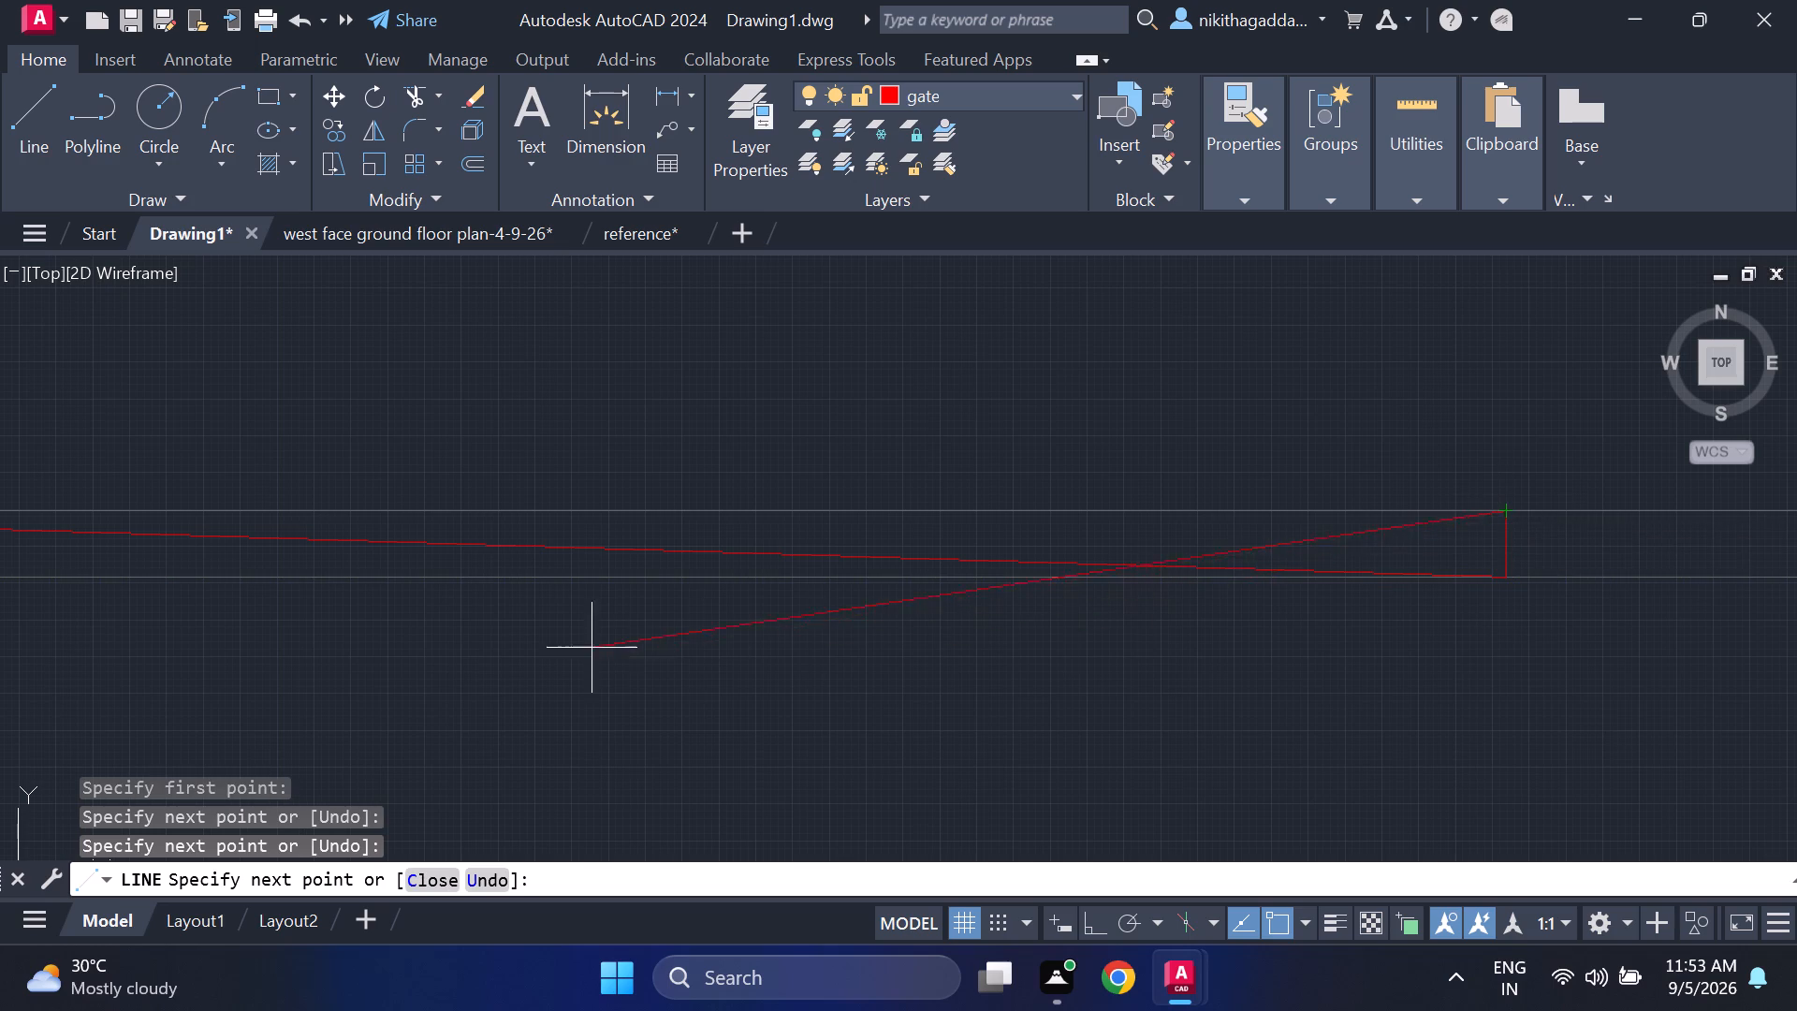
scroll(587, 647, down, 2)
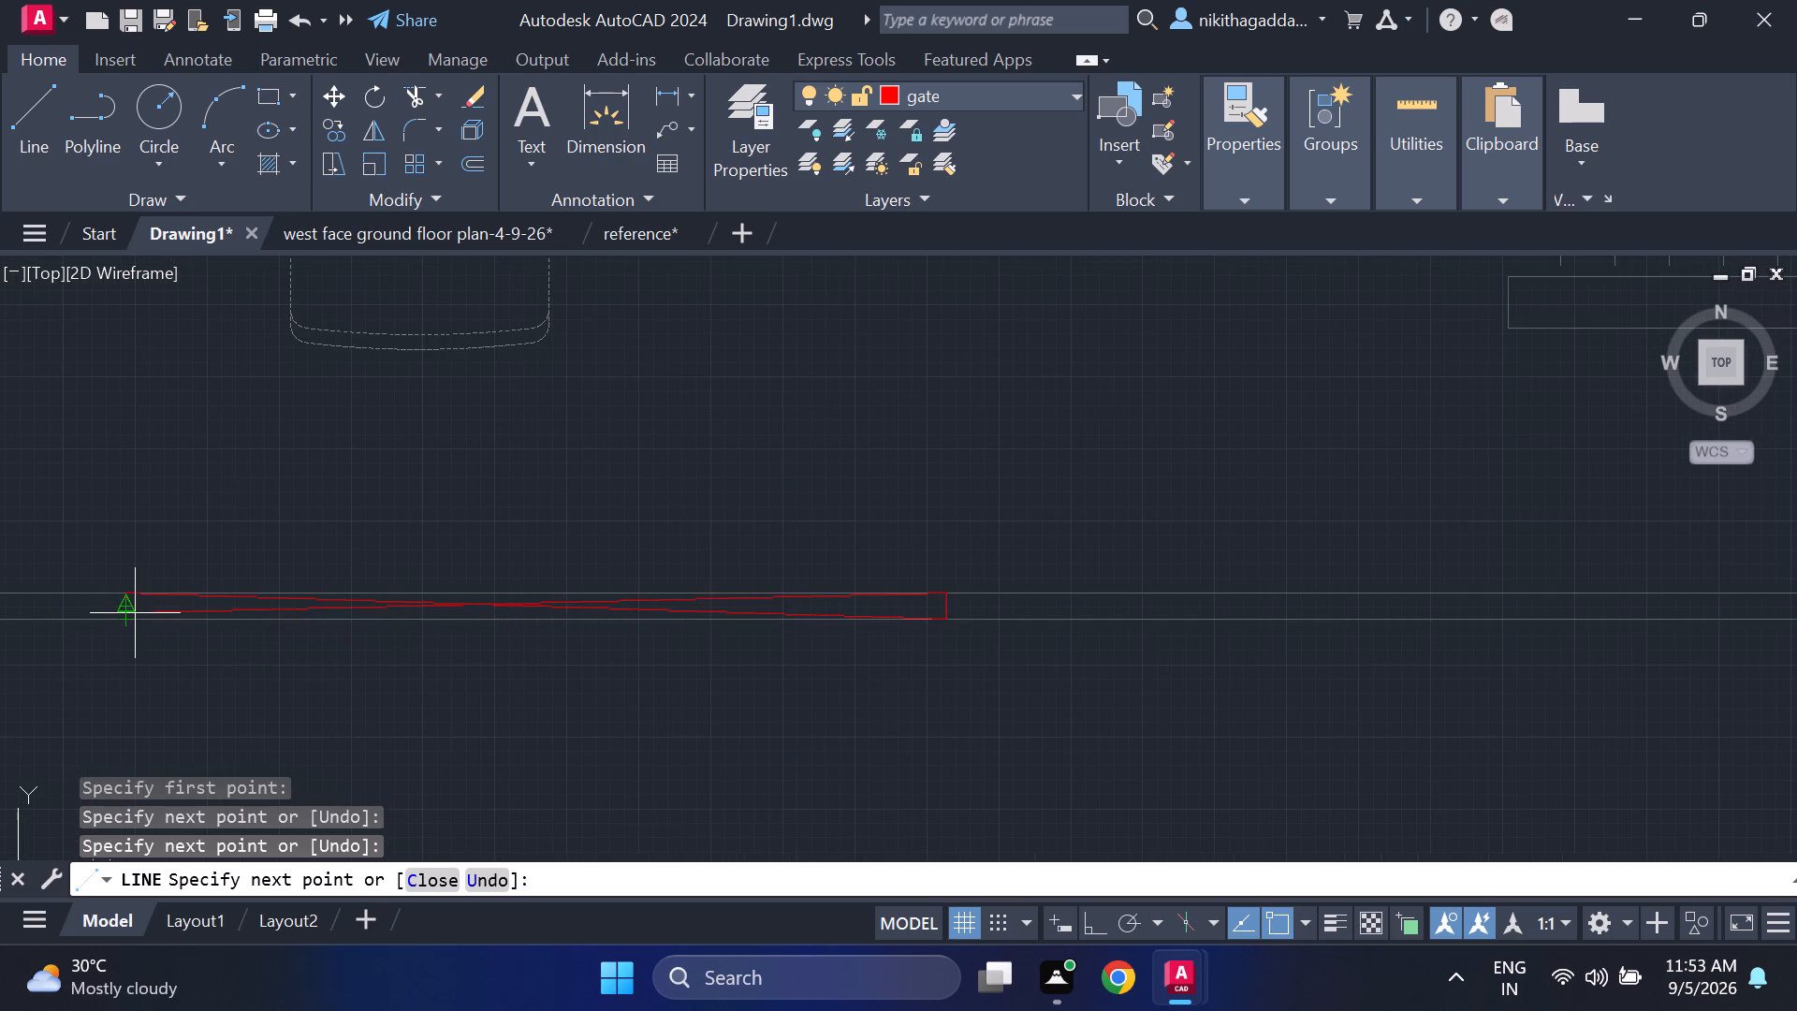
click(135, 613)
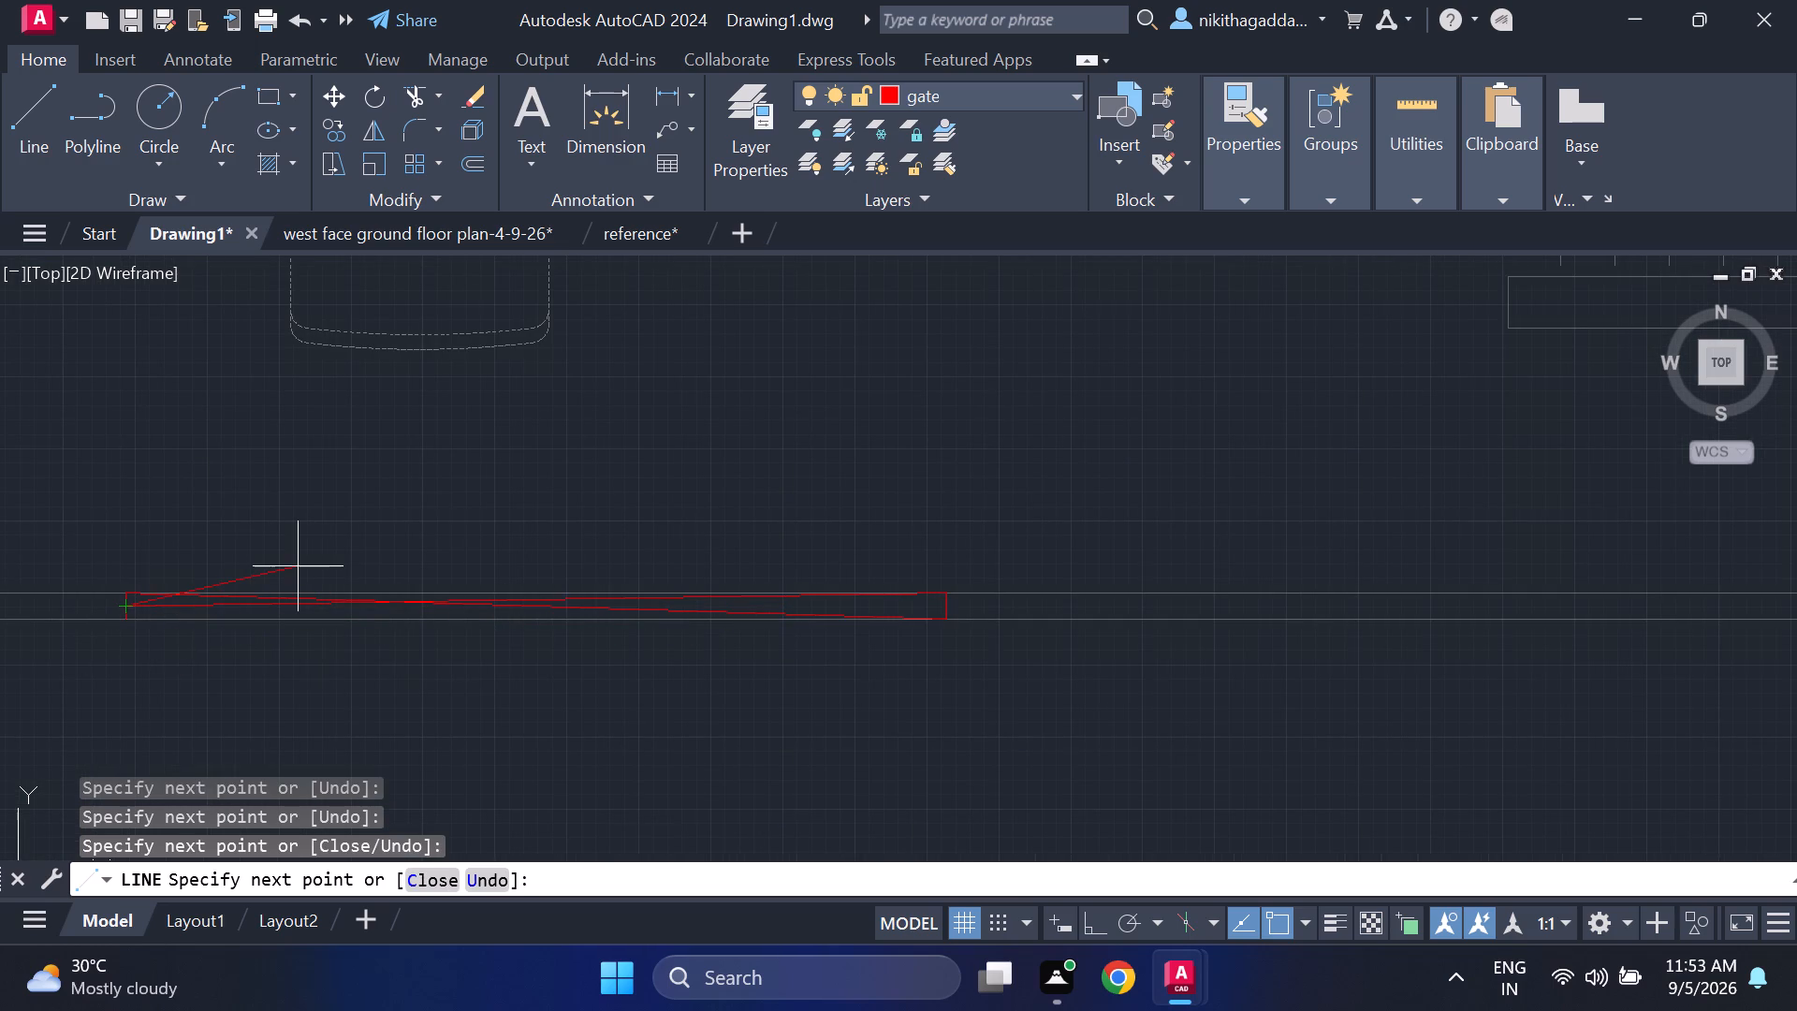
key(ctrl+z)
scroll(272, 517, down, 1)
scroll(157, 622, up, 3)
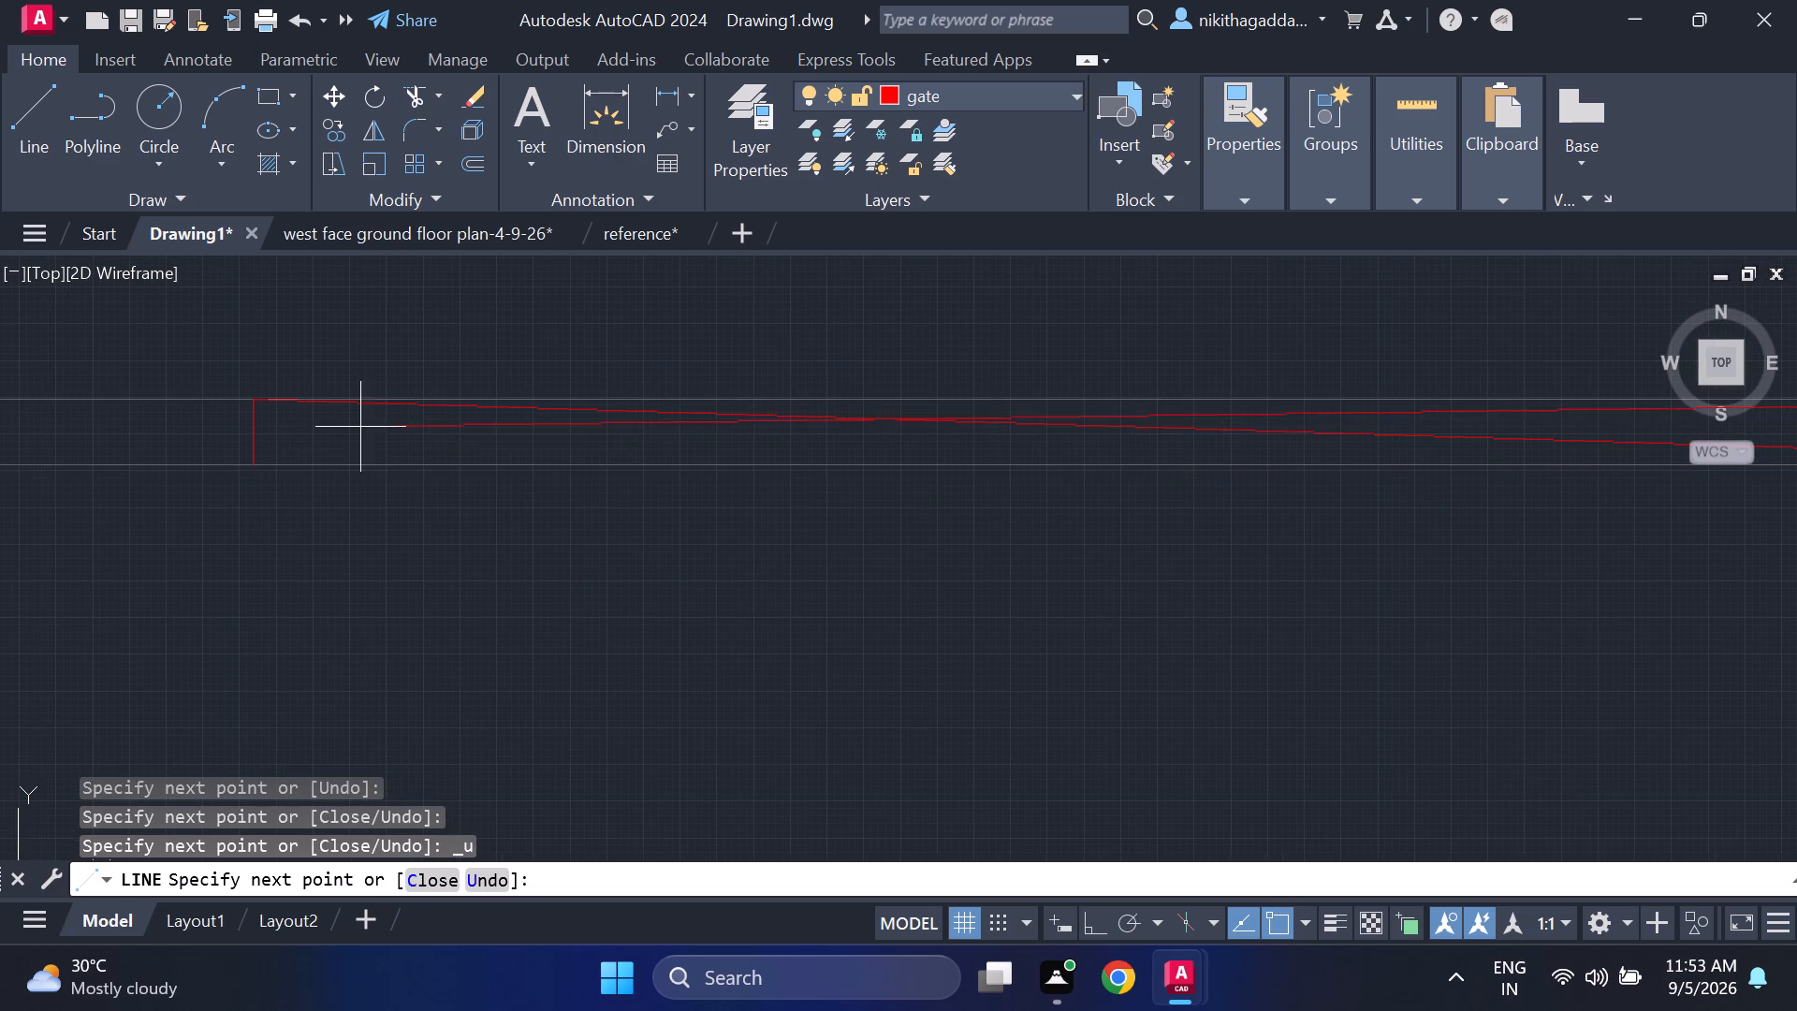
click(251, 462)
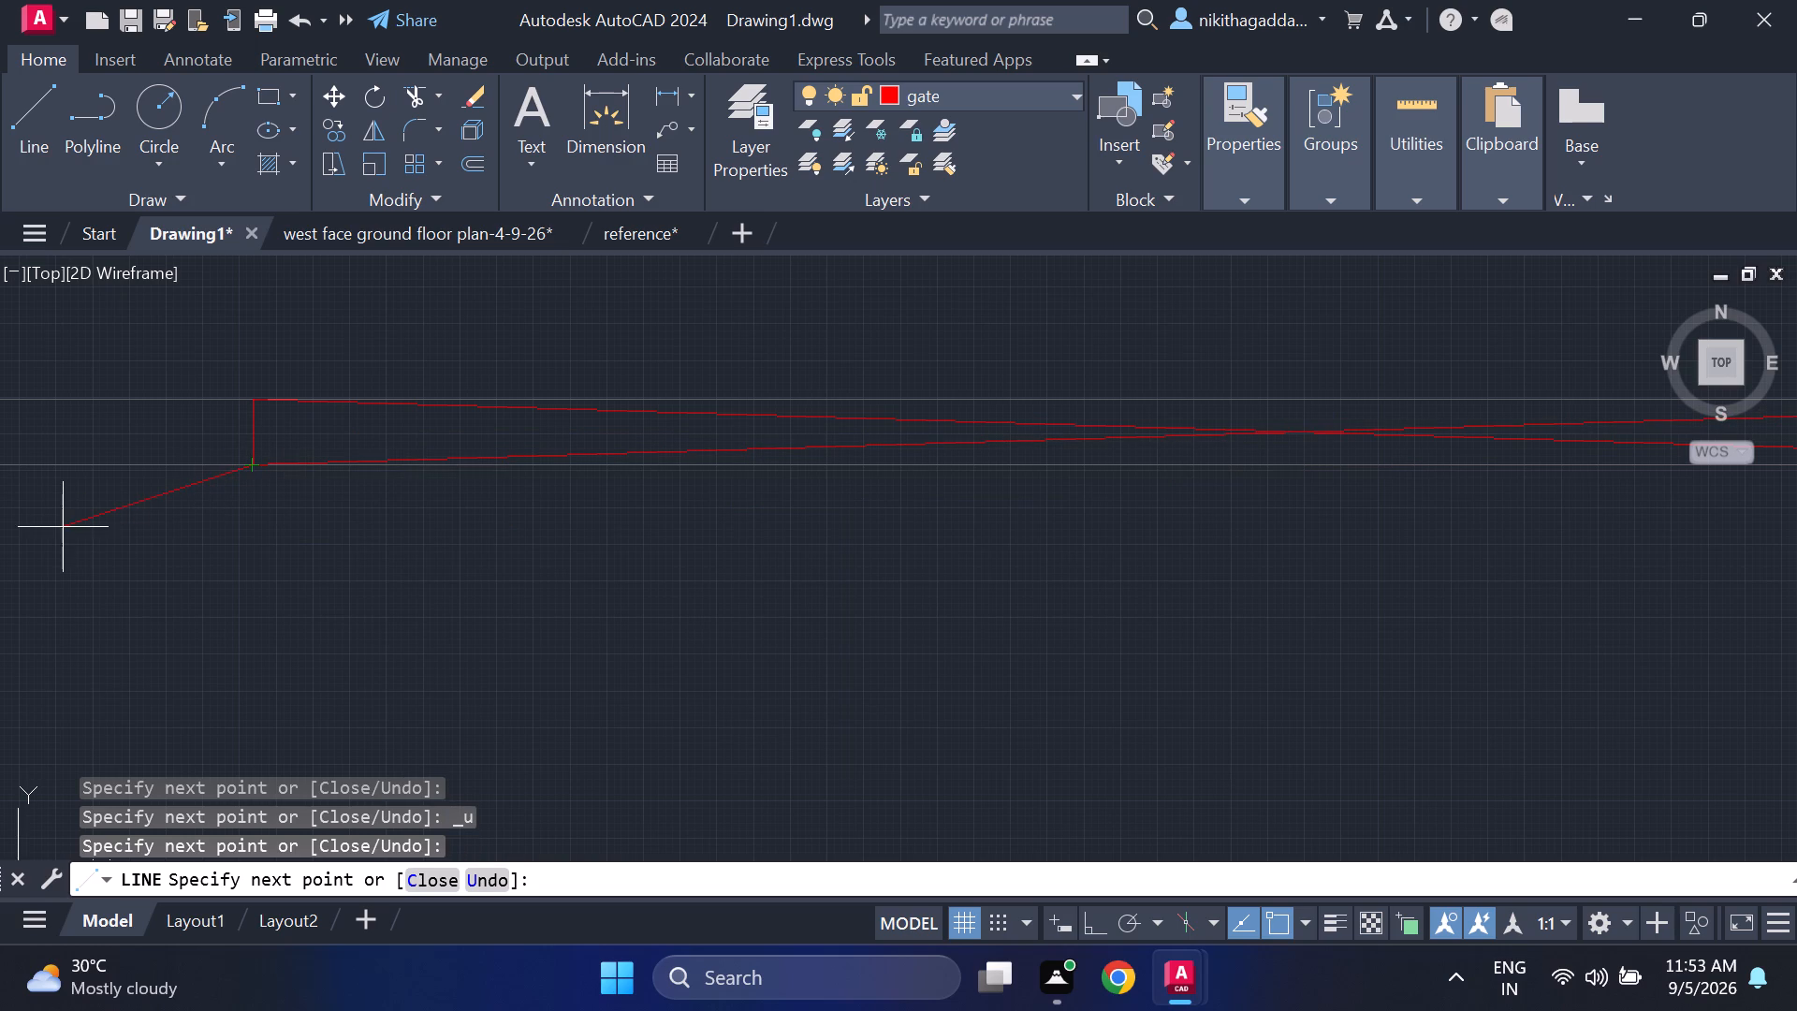
key(Escape)
scroll(637, 656, down, 4)
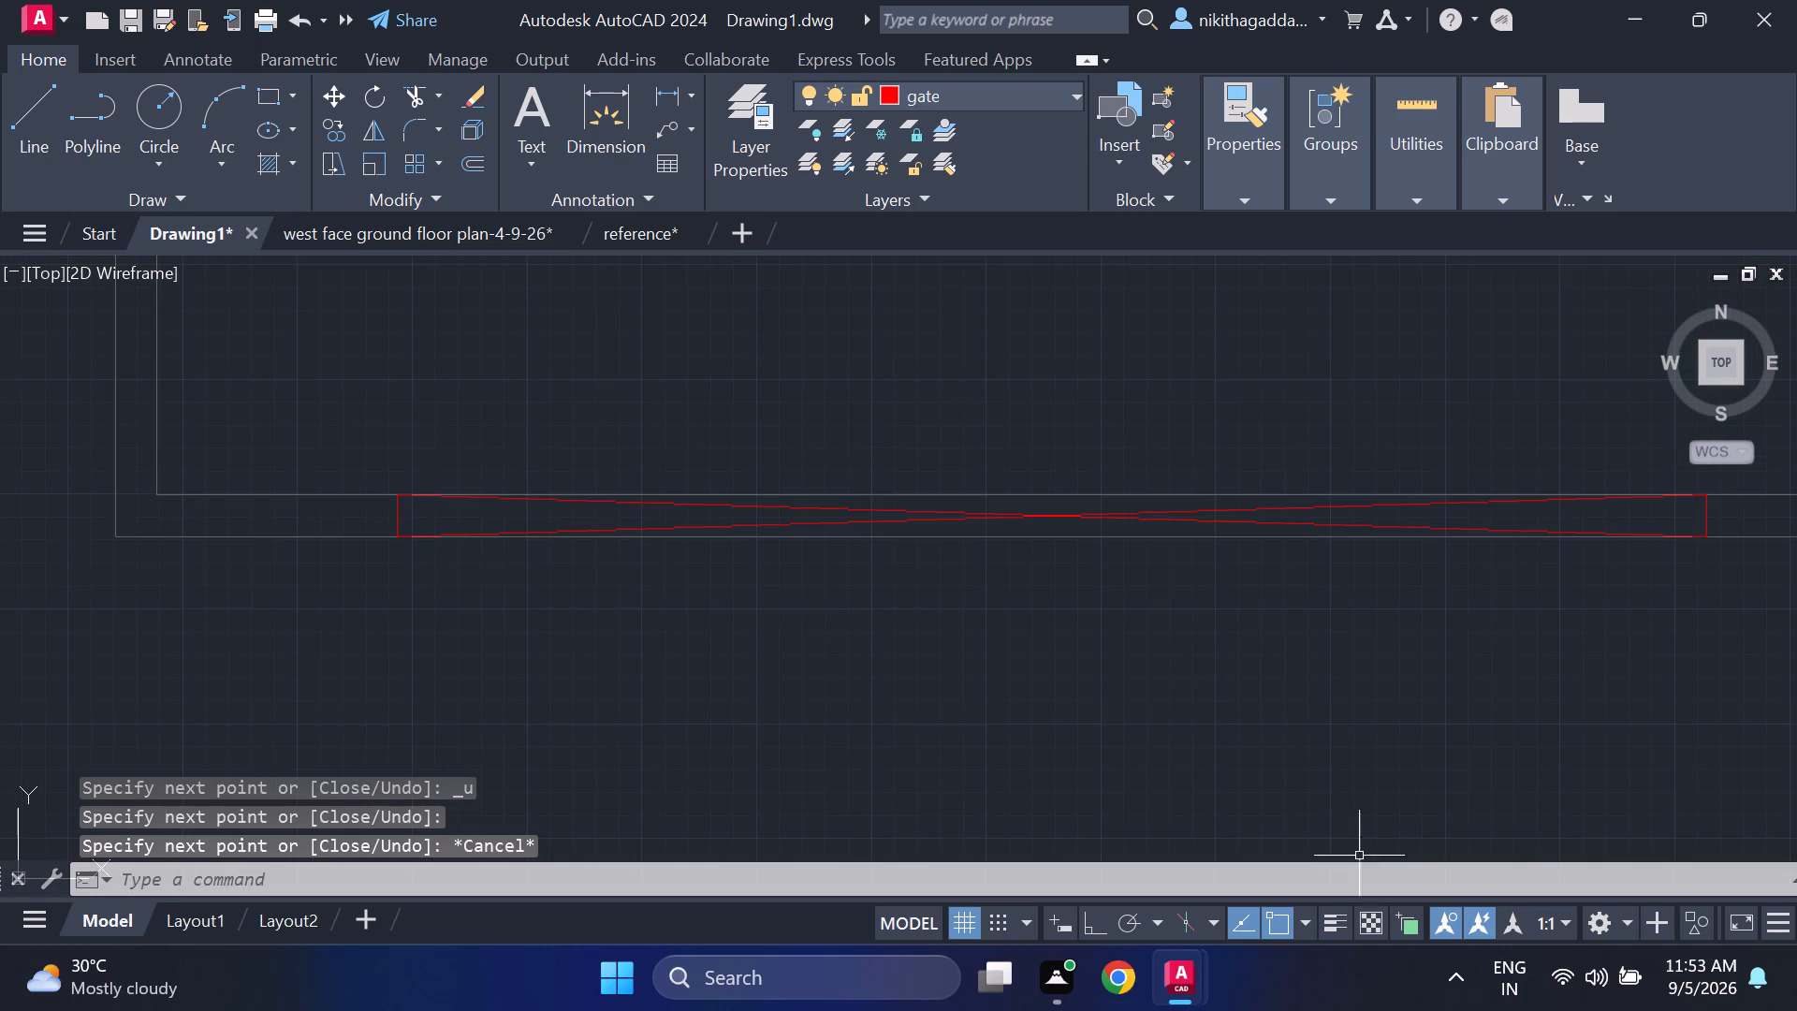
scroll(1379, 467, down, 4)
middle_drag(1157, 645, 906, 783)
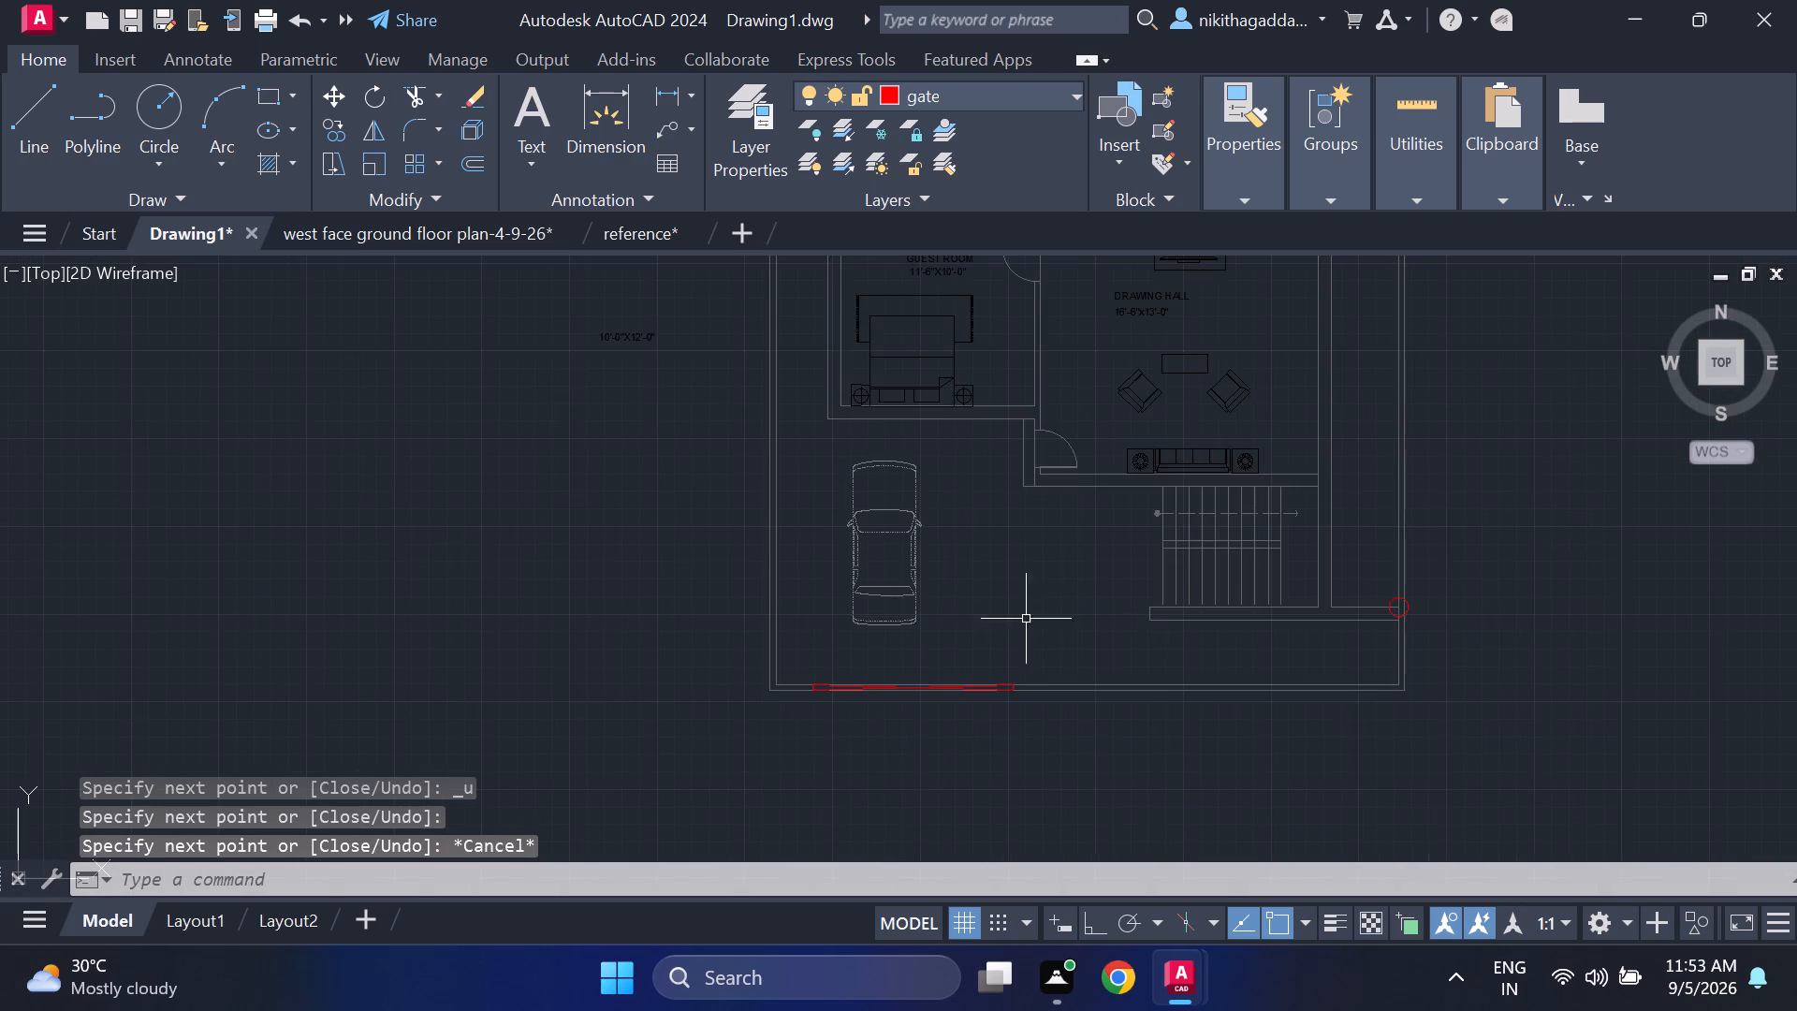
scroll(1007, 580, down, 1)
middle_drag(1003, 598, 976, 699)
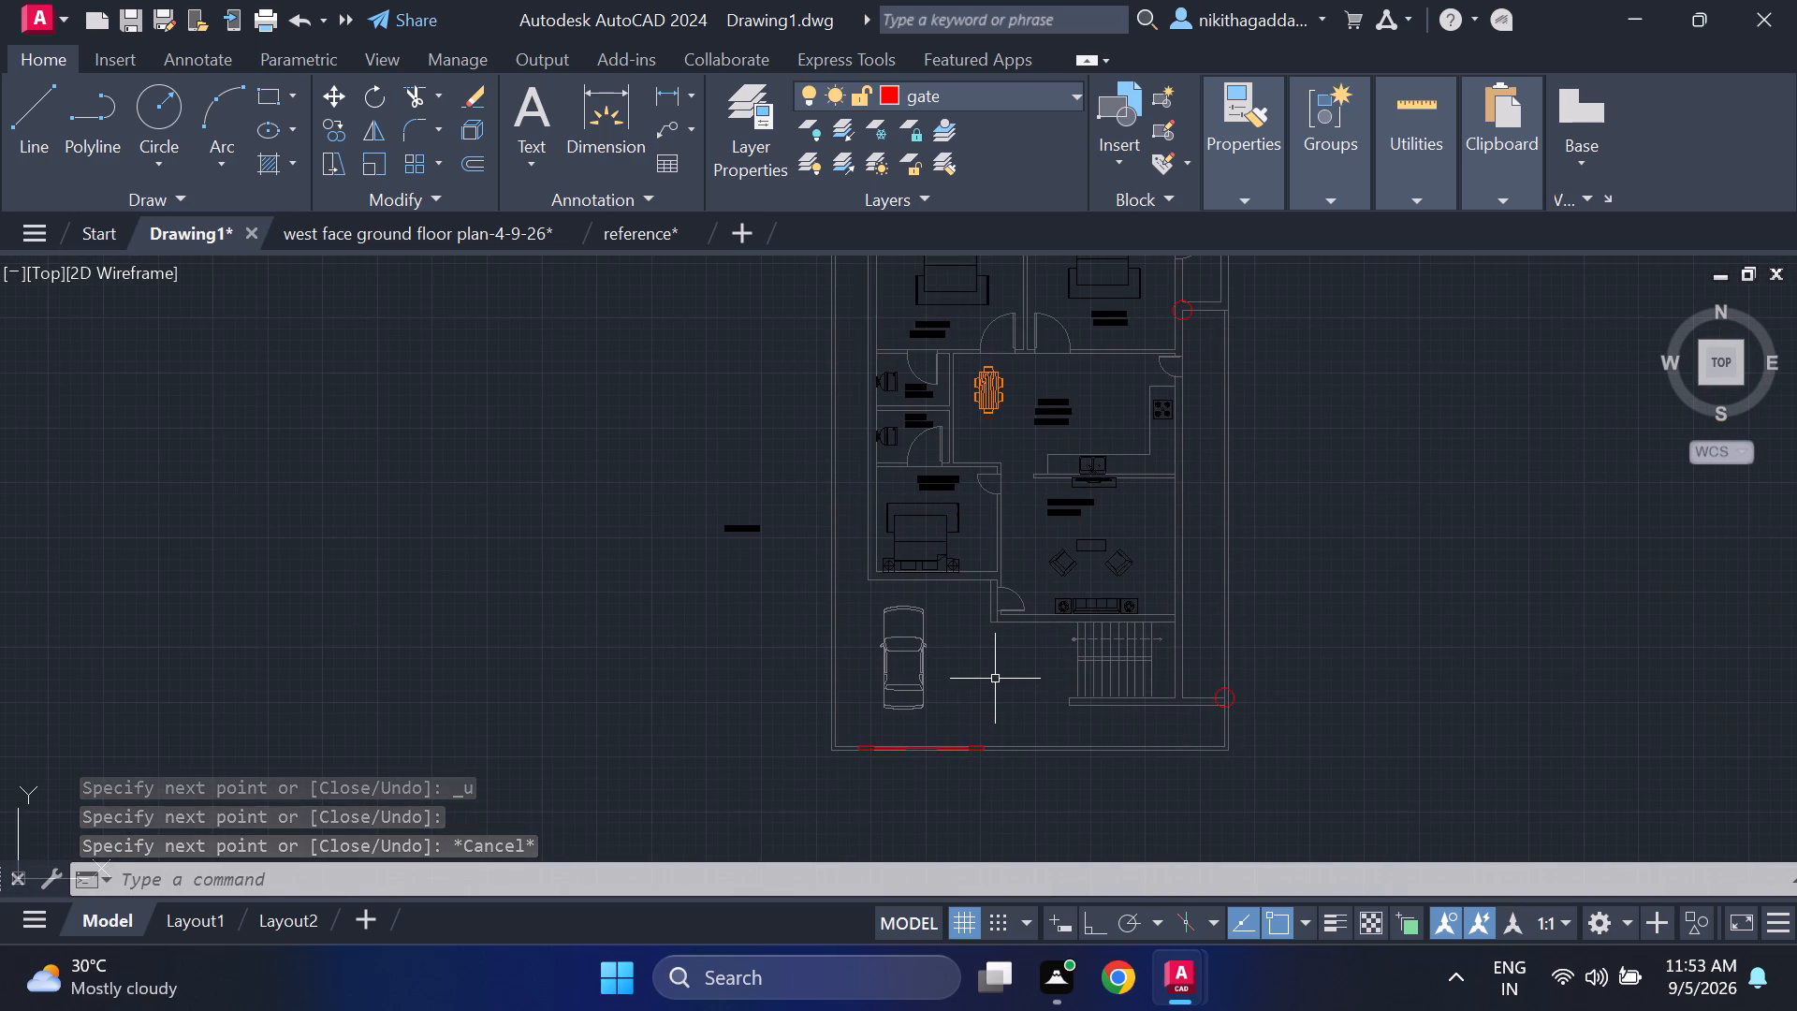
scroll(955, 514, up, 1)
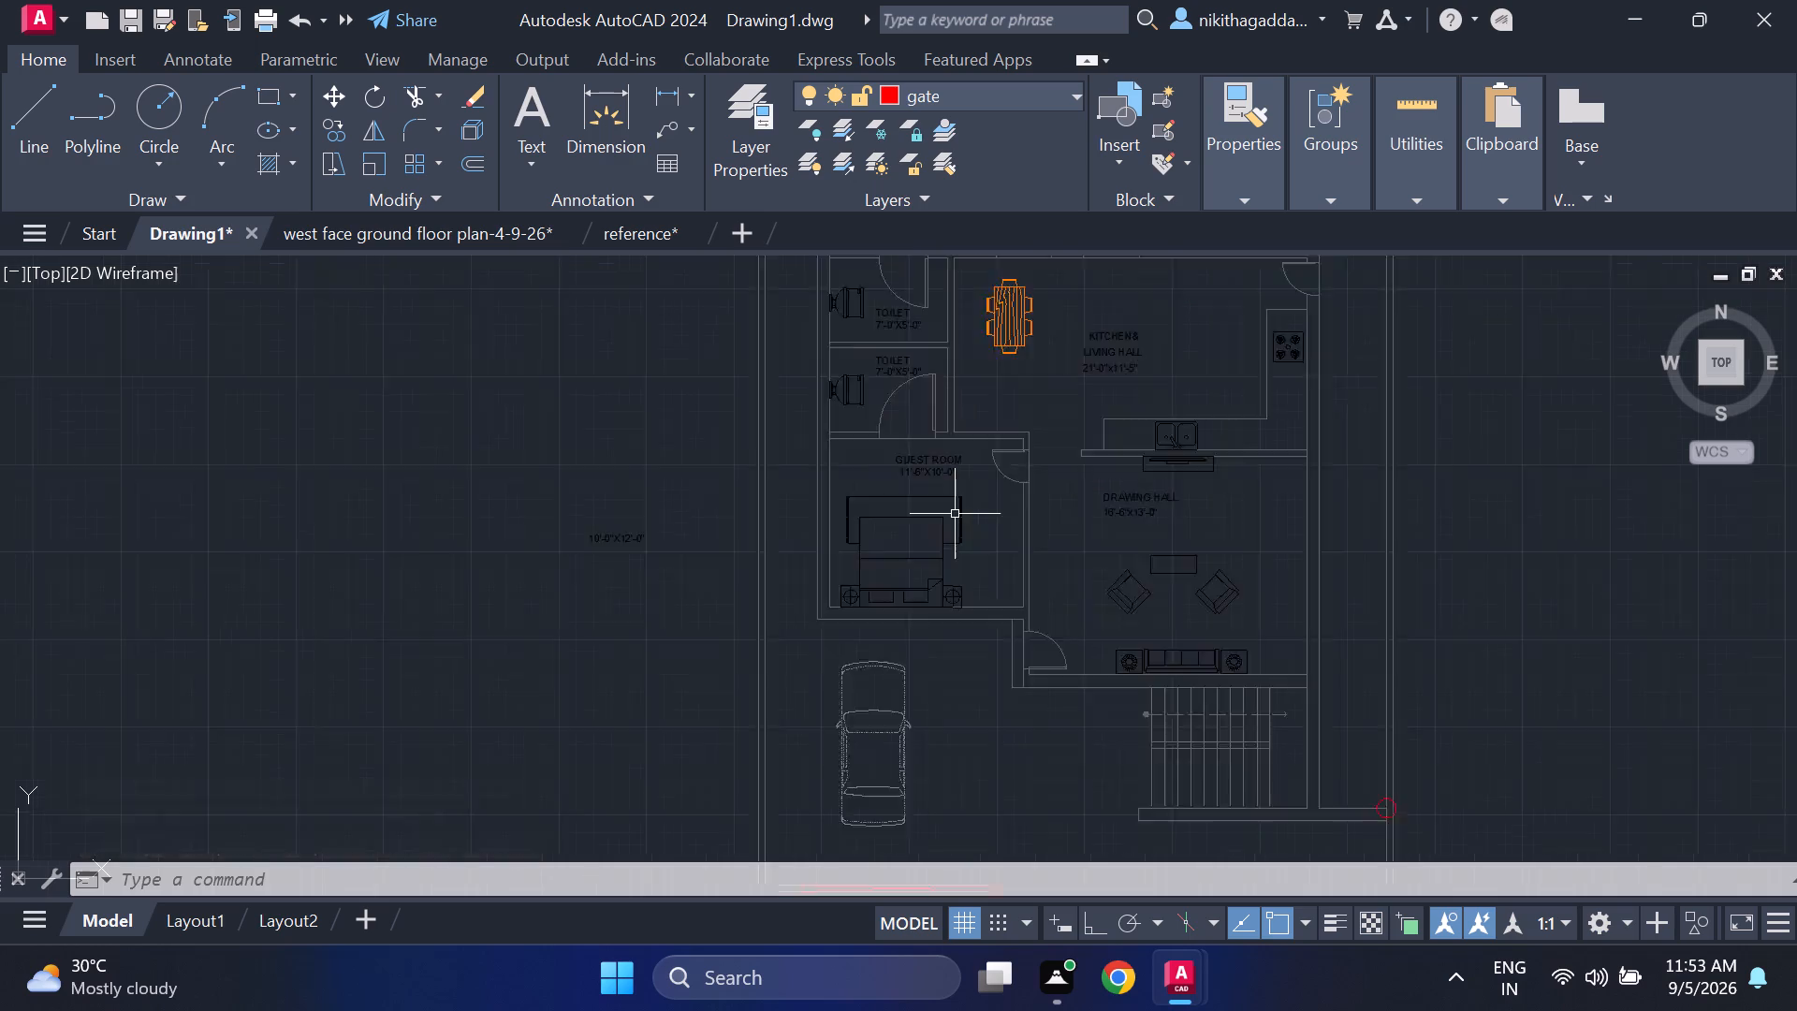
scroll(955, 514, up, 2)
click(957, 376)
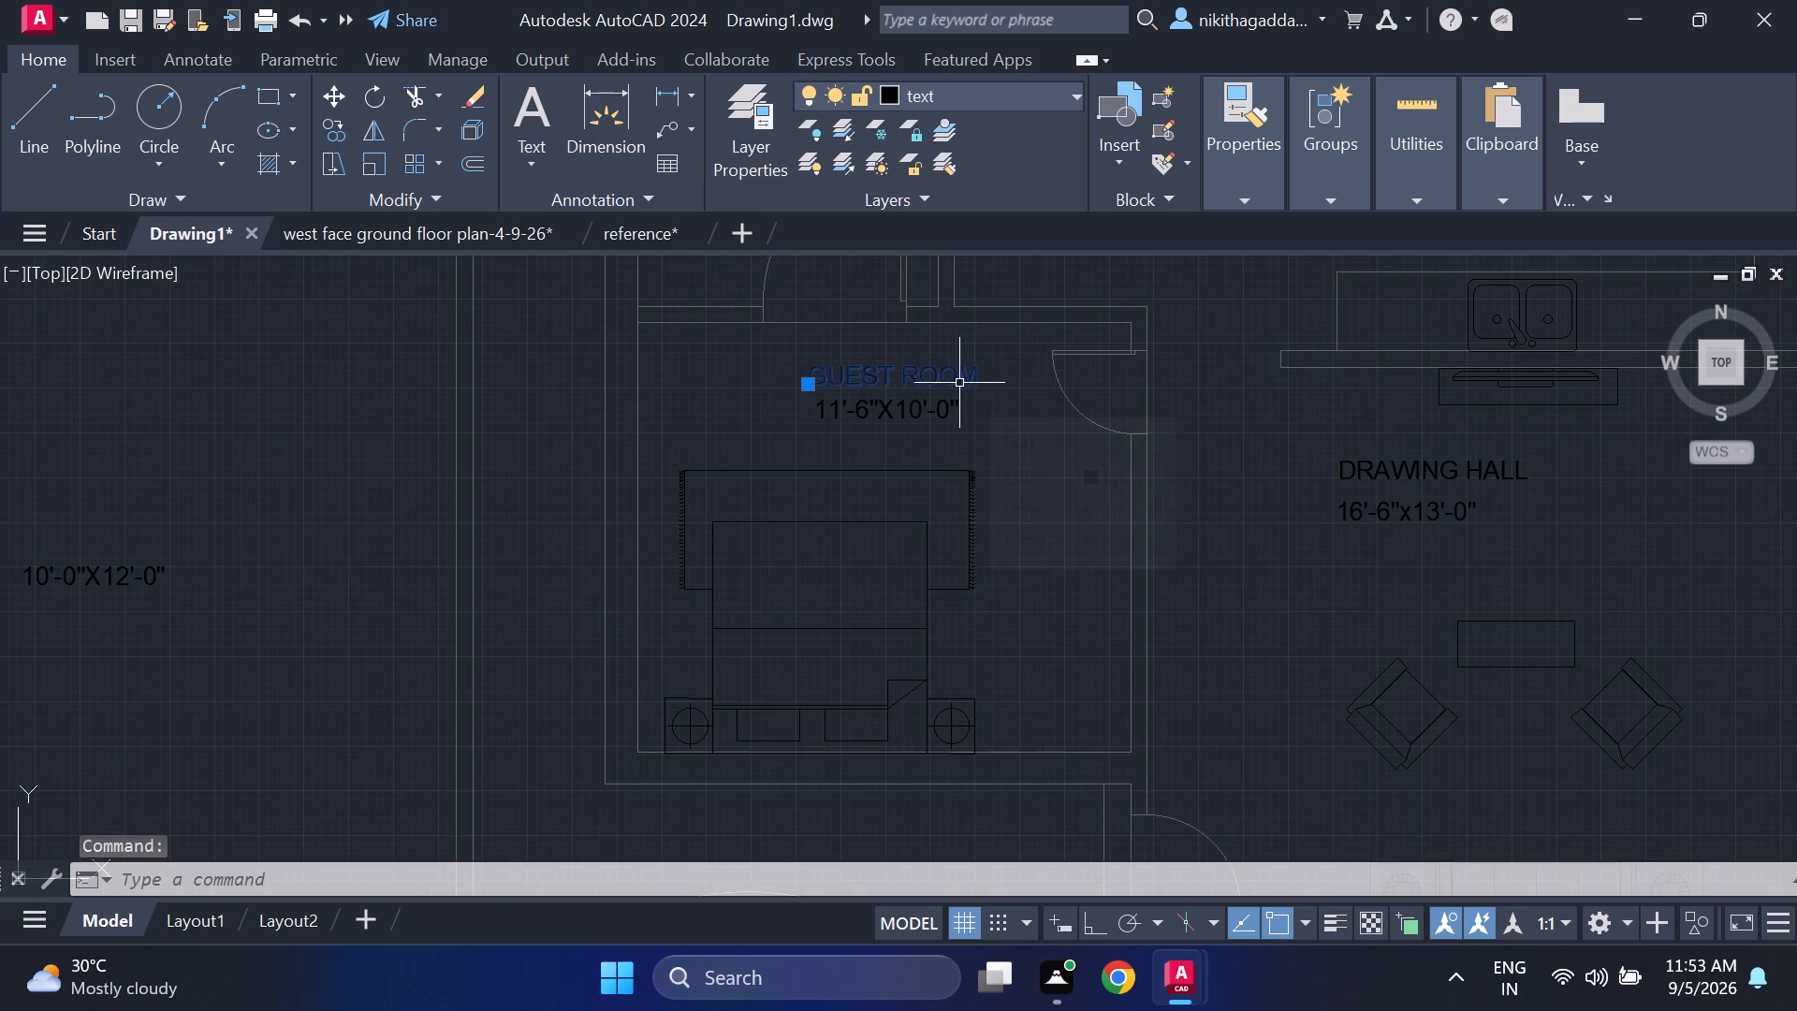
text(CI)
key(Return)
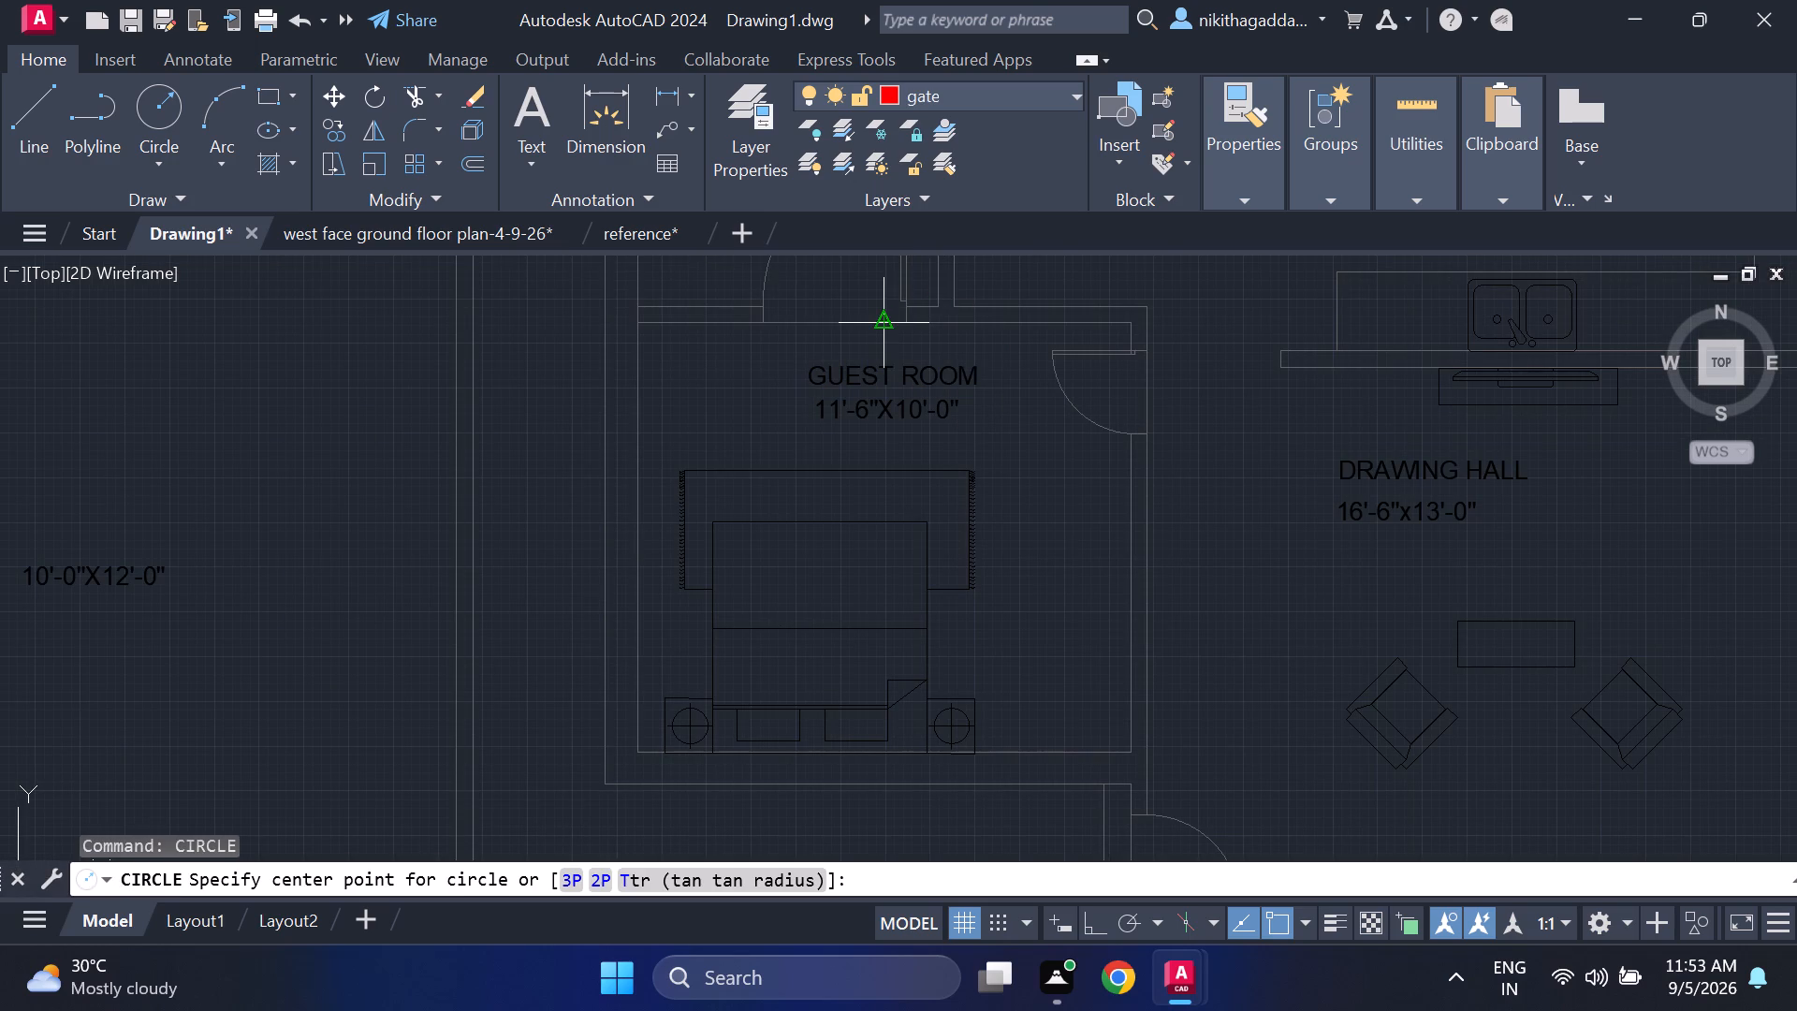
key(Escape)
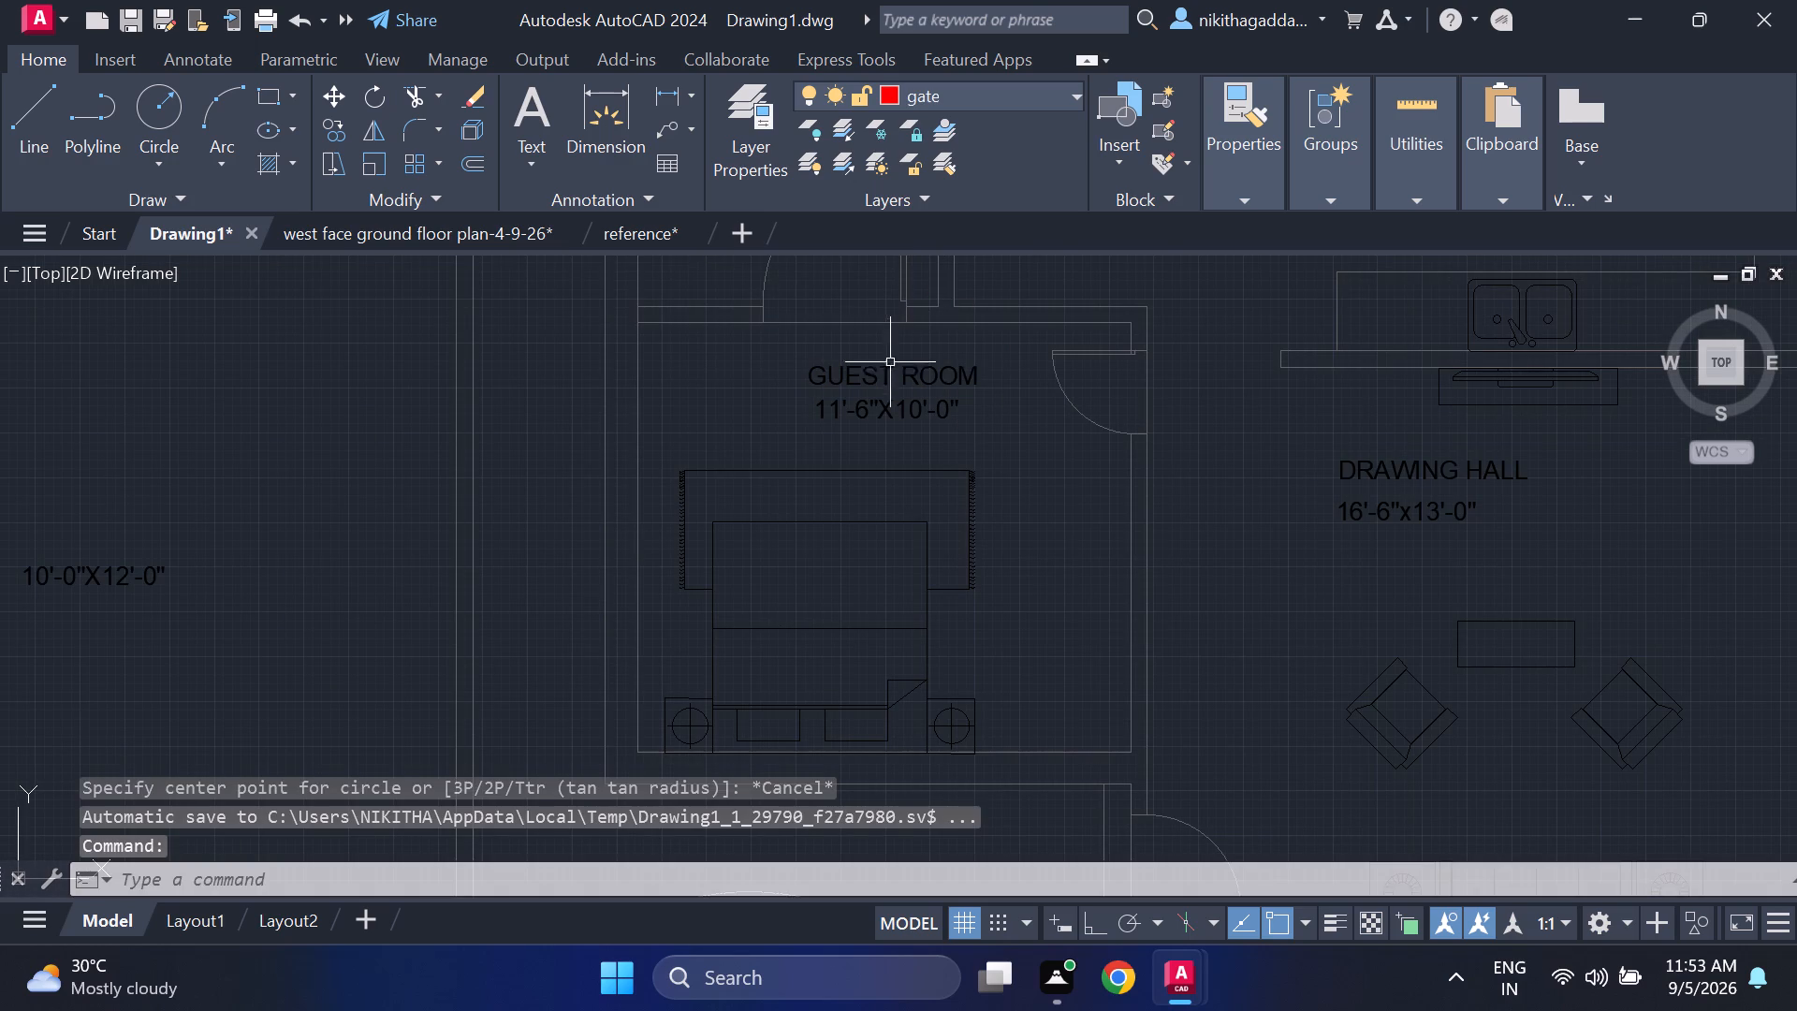
Copy the GUEST ROOM label once onto the car's bonnet, just in front of the windscreen.
click(887, 368)
text(CO)
key(Return)
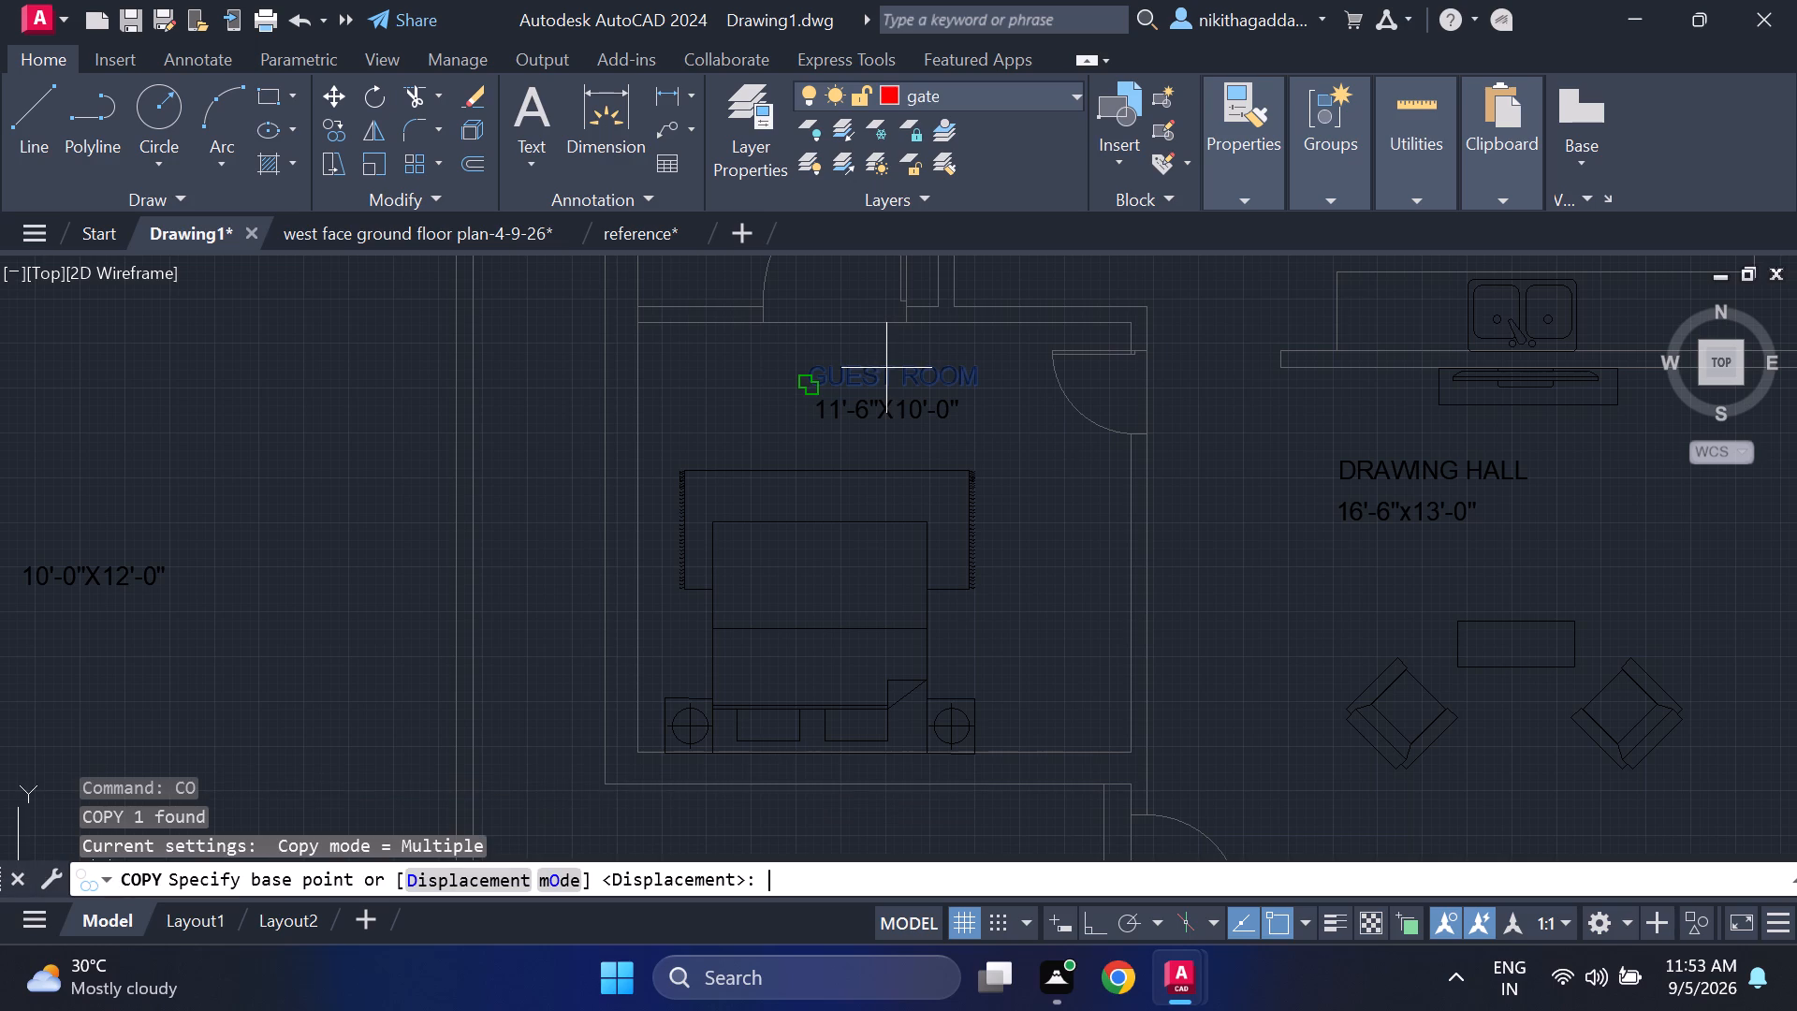
click(813, 383)
scroll(809, 382, down, 4)
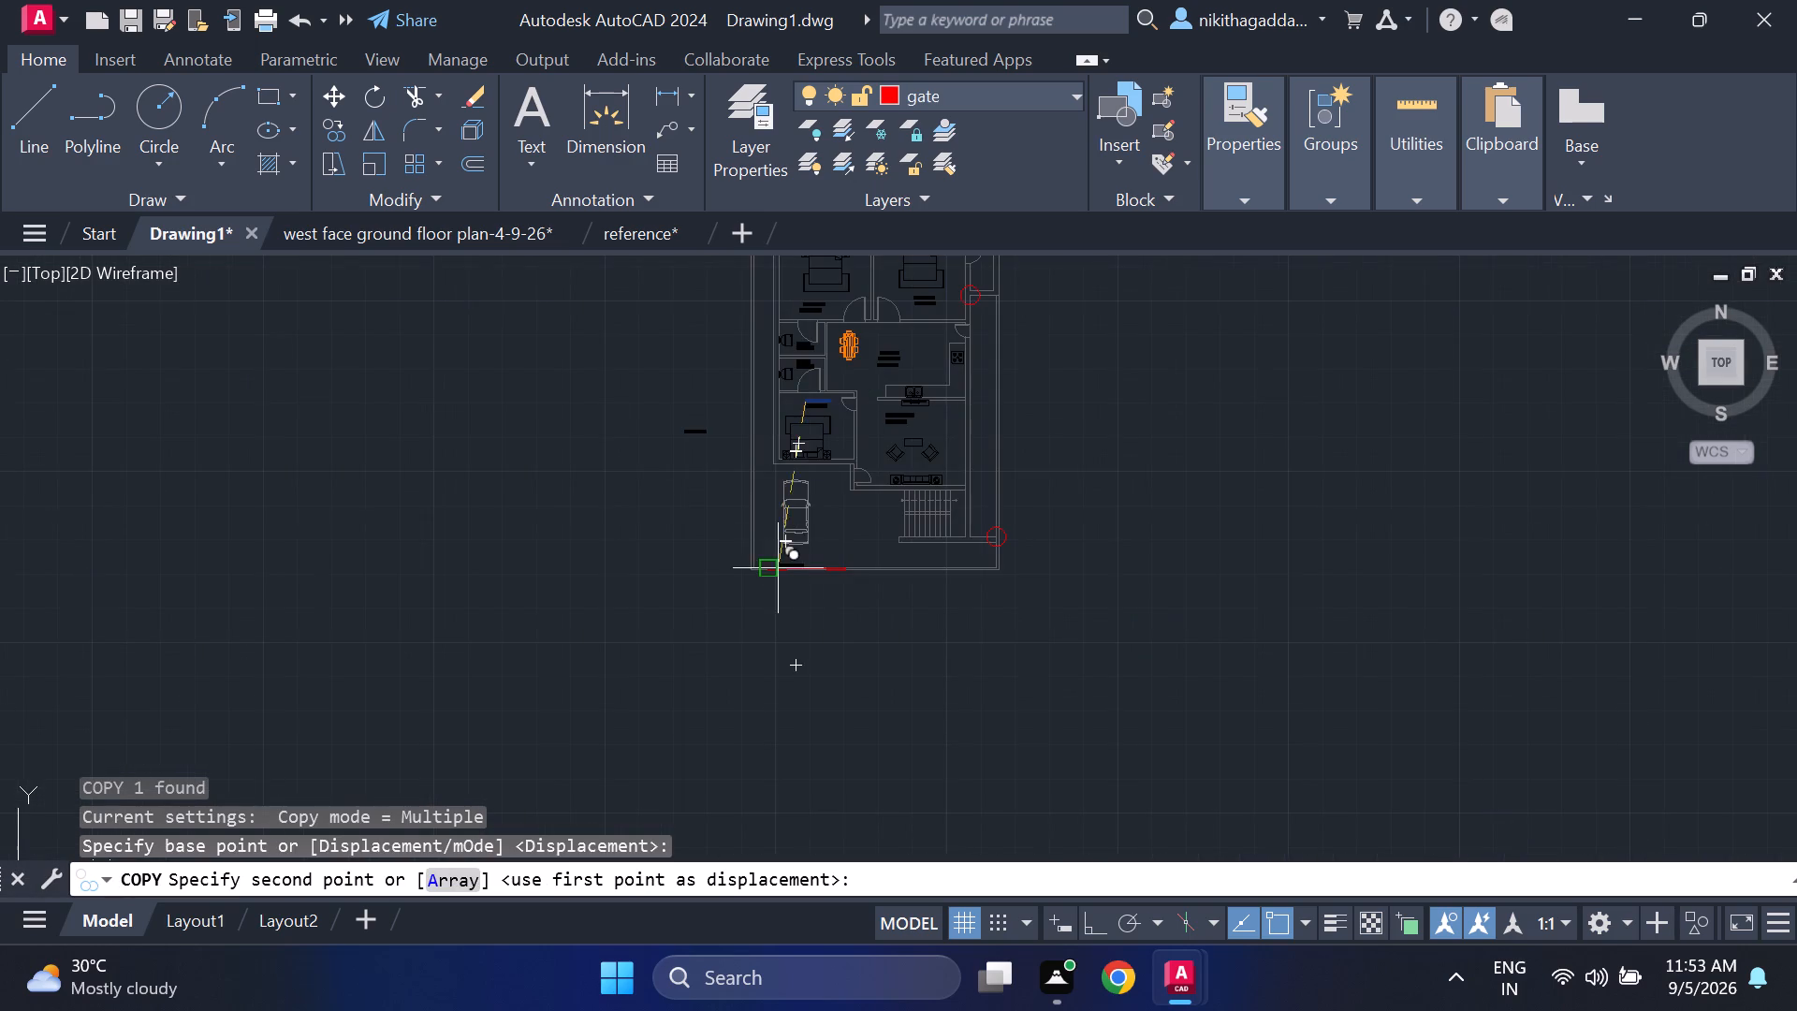
scroll(776, 474, up, 3)
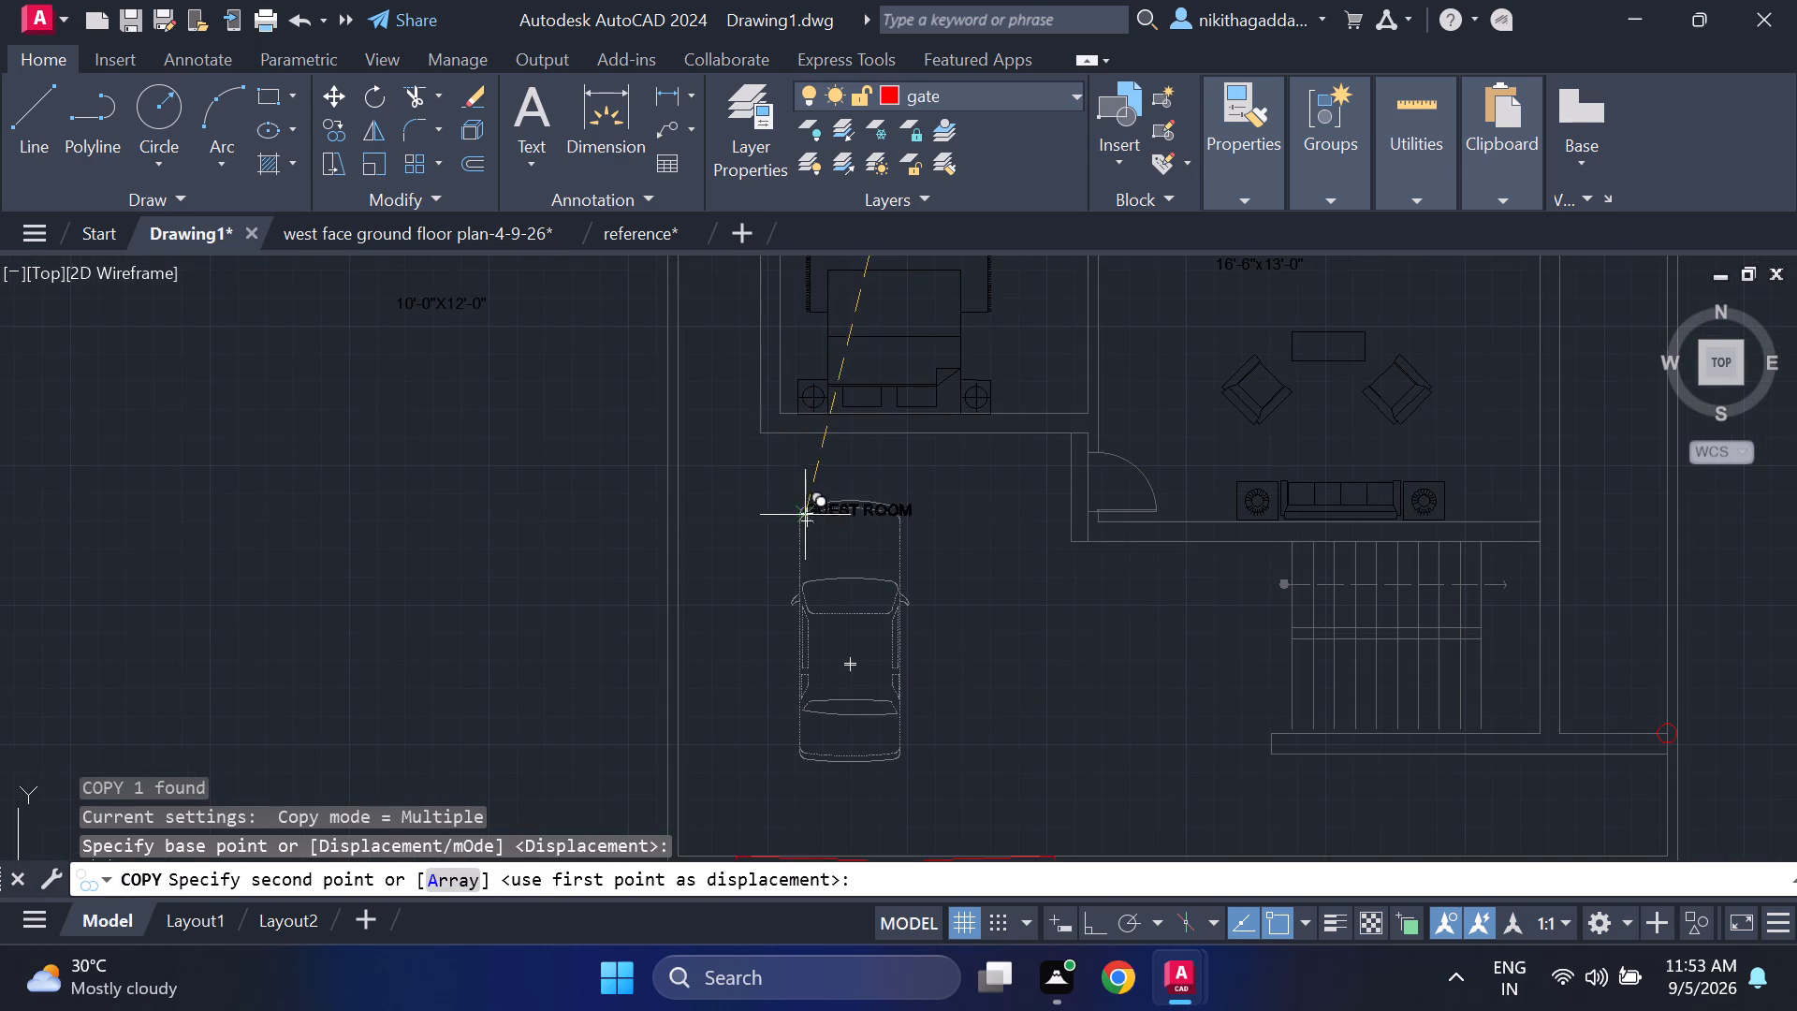
scroll(803, 605, up, 3)
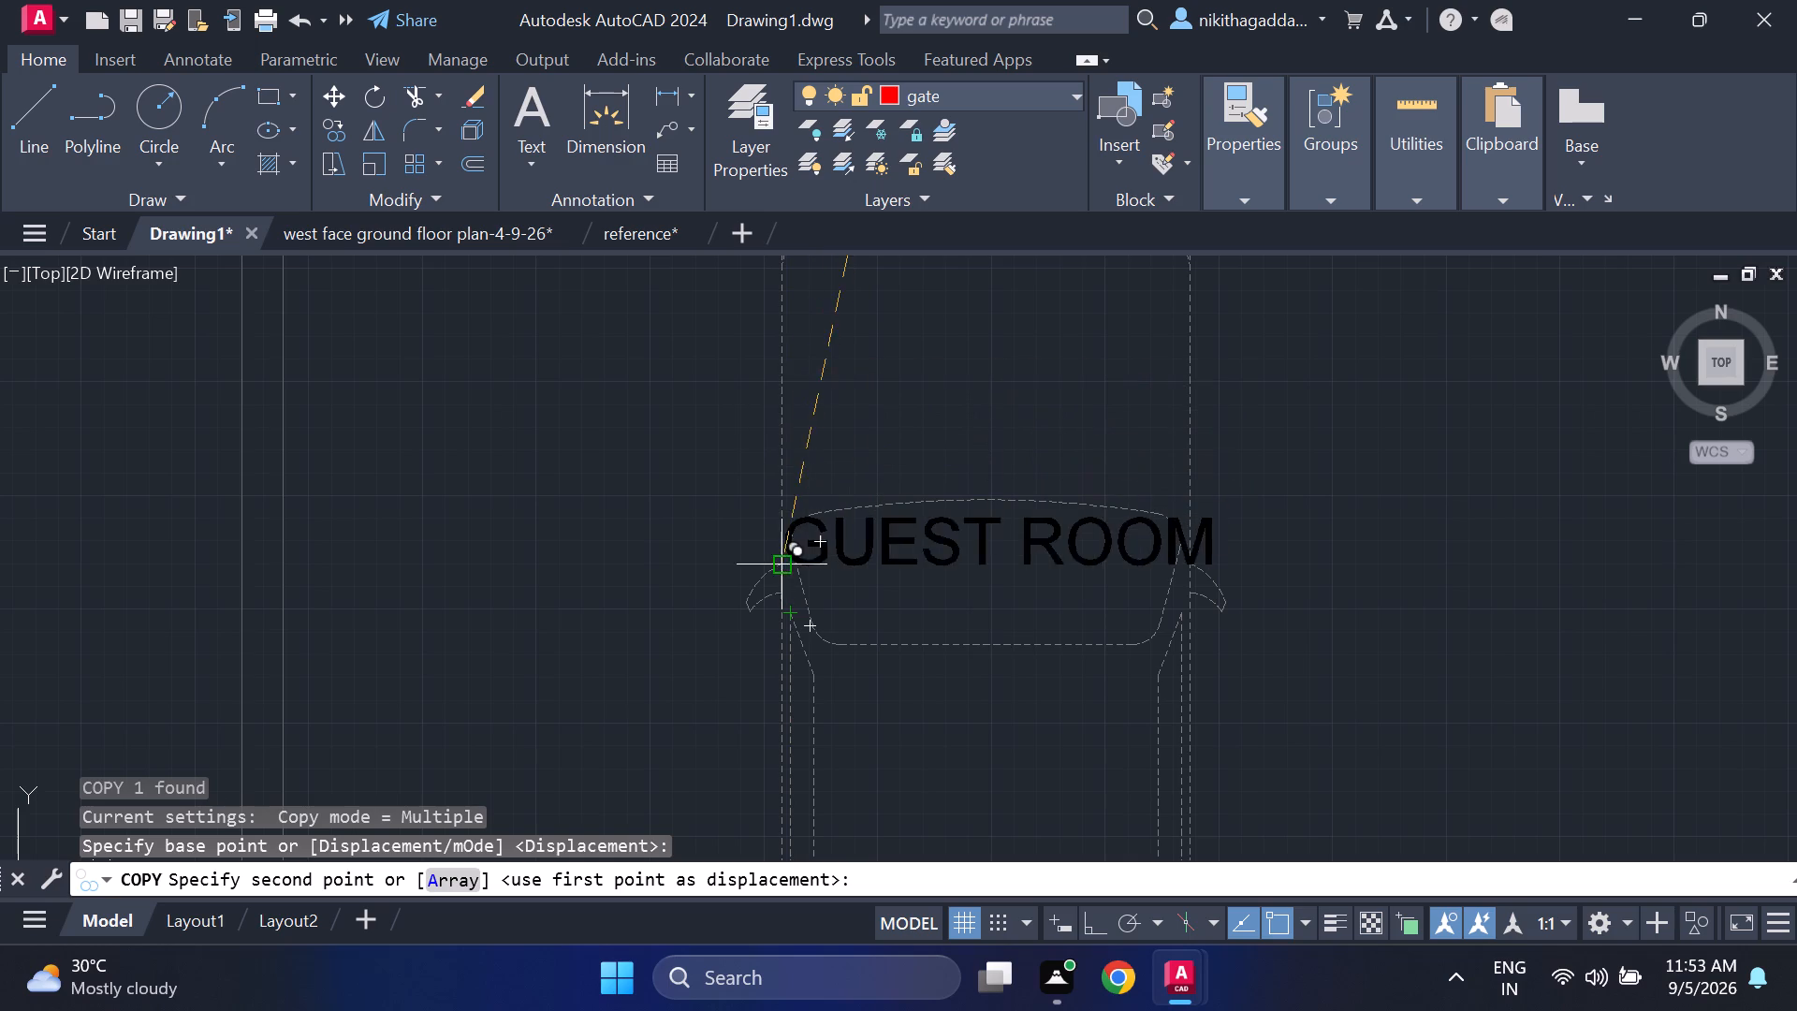
click(788, 405)
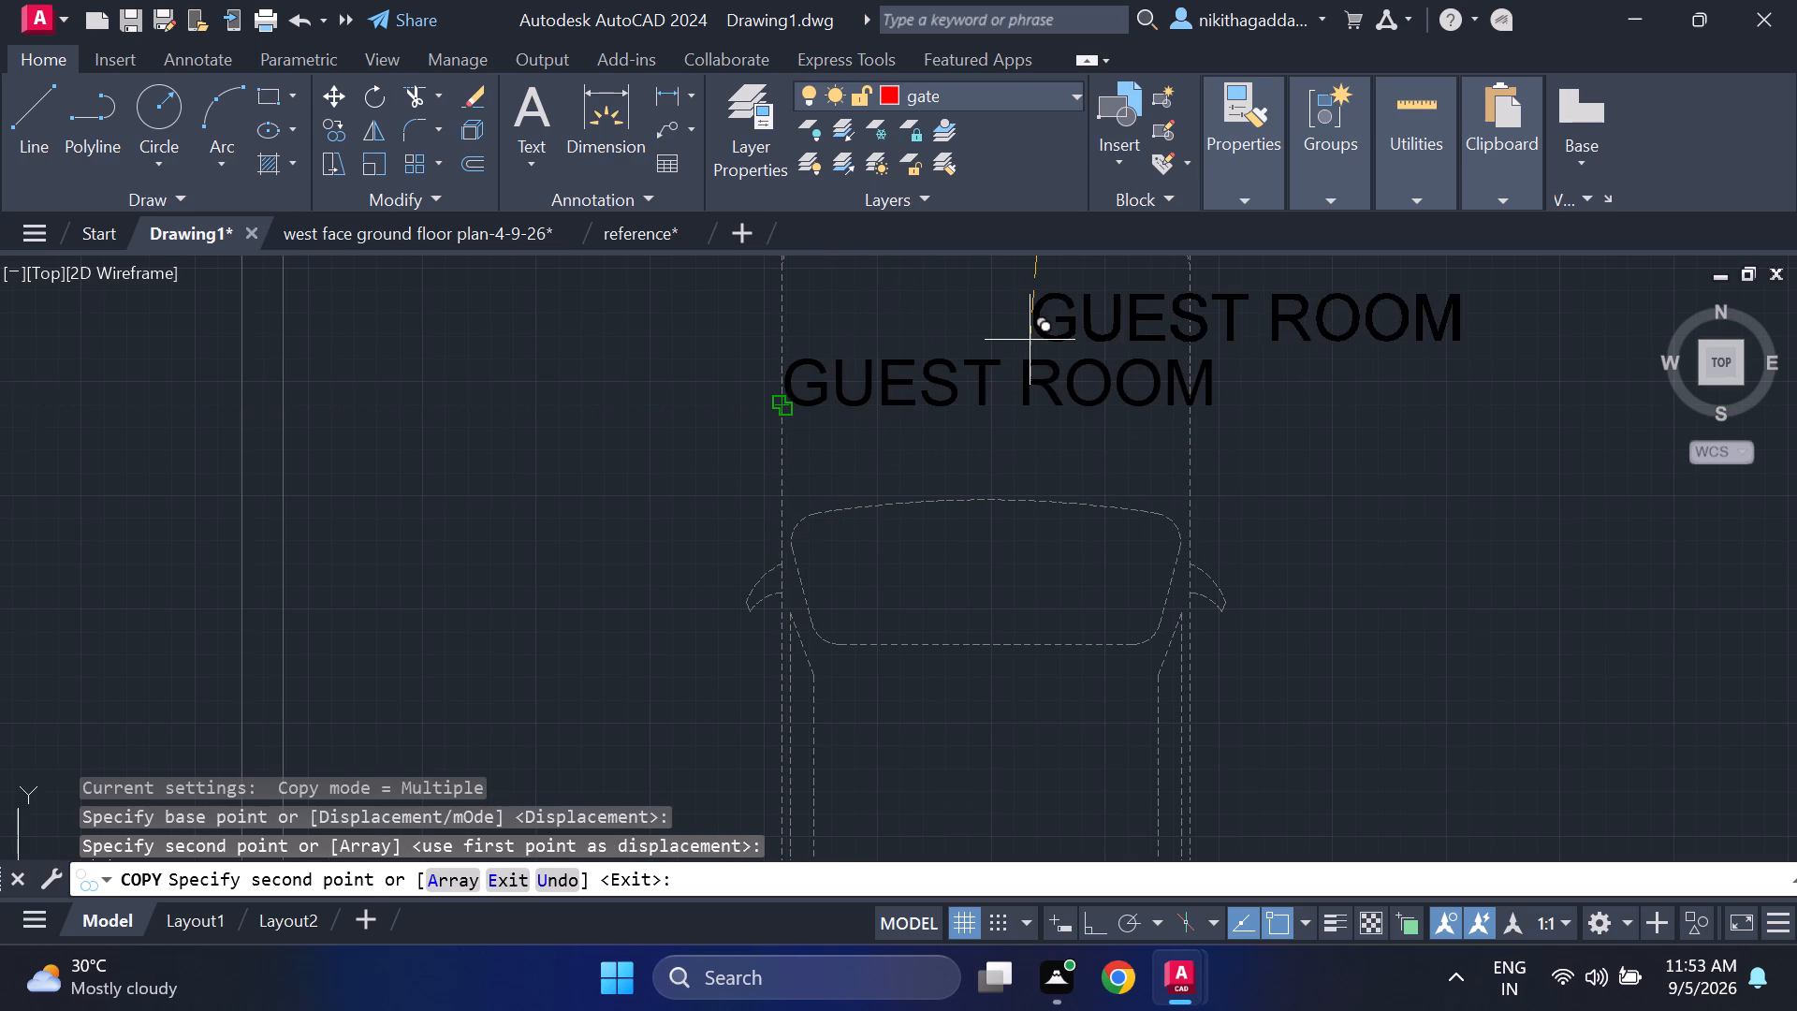
key(Escape)
Change the copied GUEST ROOM text on the car to read PARKING.
double_click(986, 392)
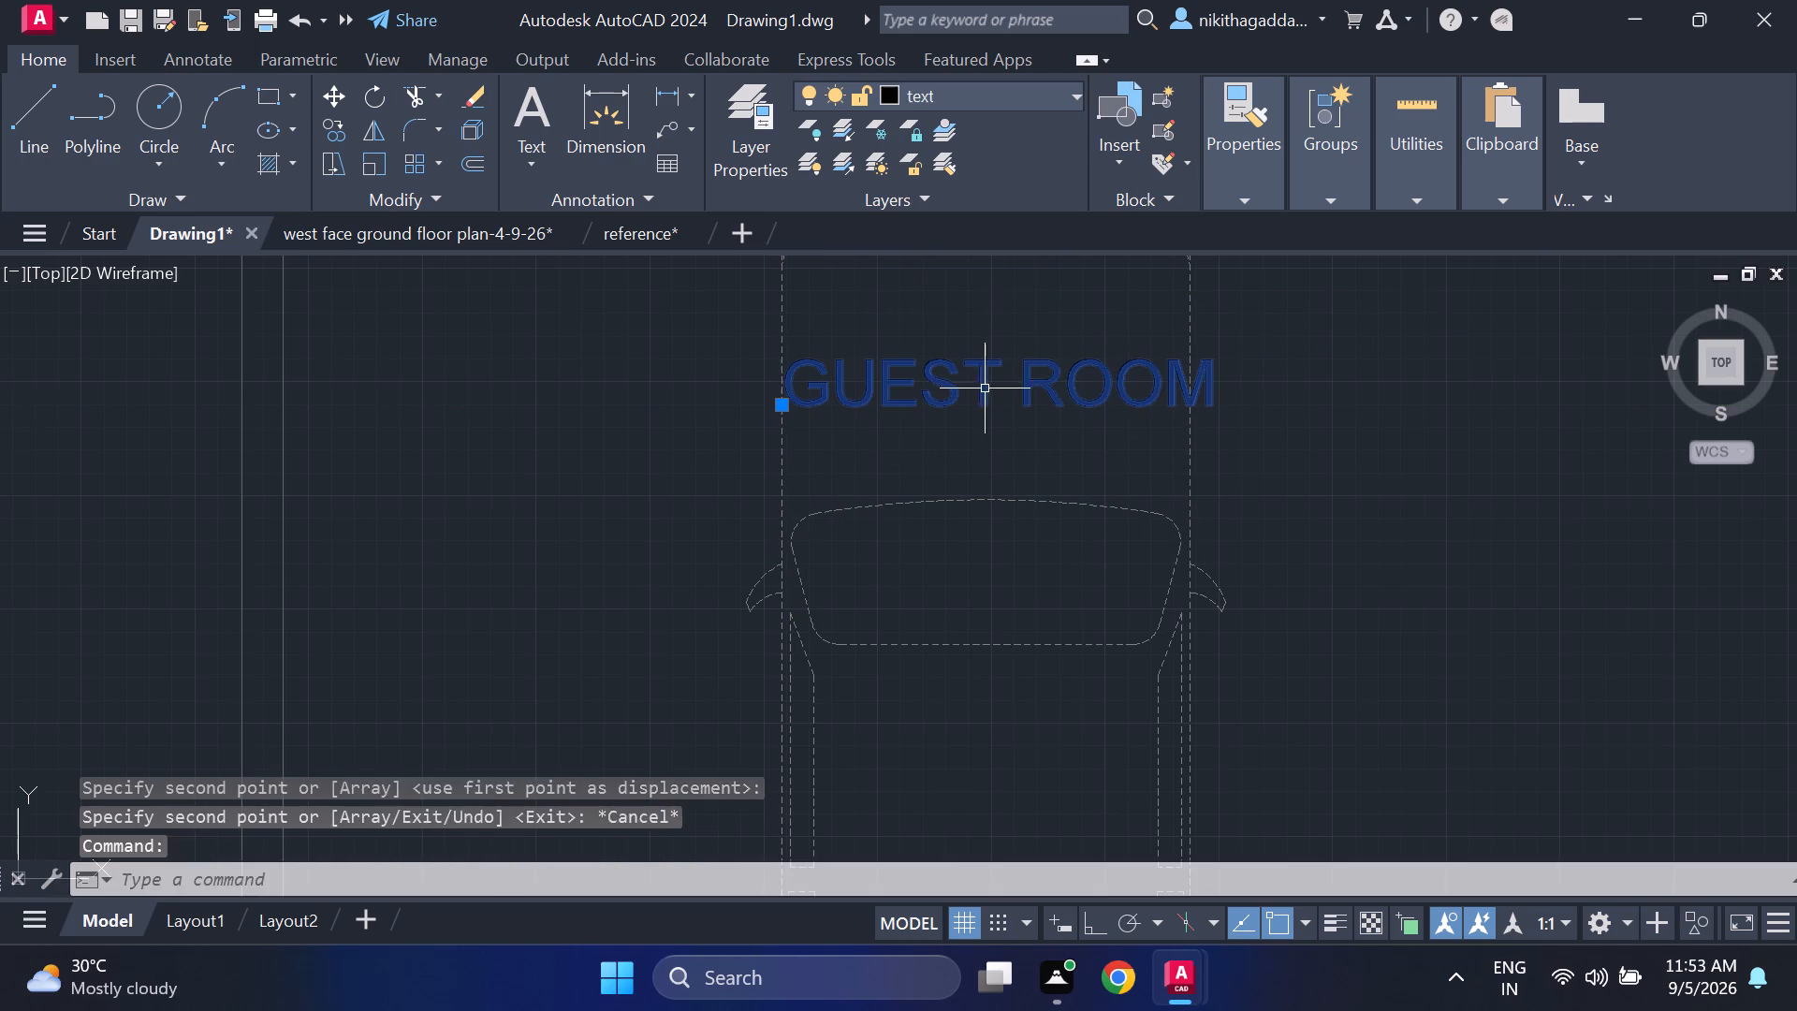
double_click(1037, 377)
click(1030, 374)
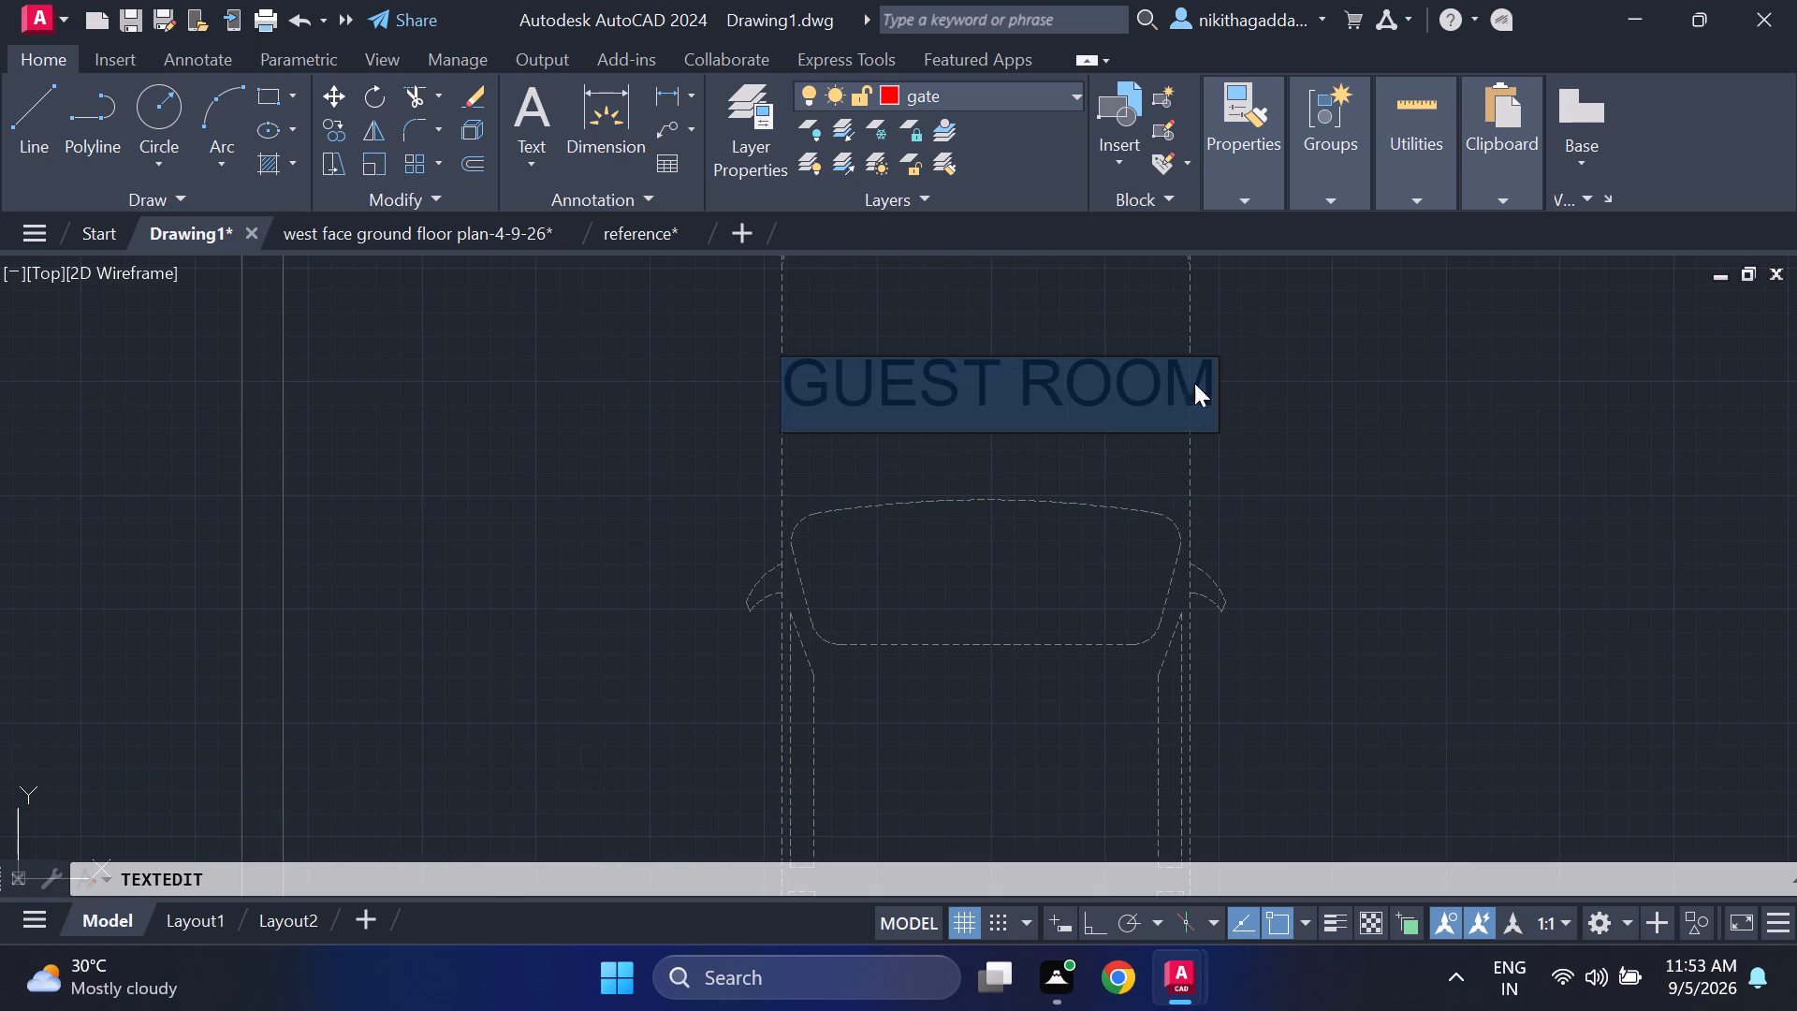
click(1205, 383)
key(BackSpace)
key(BackSpace)
key(BackSpace)
key(BackSpace)
key(BackSpace)
key(BackSpace)
key(BackSpace)
key(BackSpace)
key(BackSpace)
key(BackSpace)
key(BackSpace)
key(BackSpace)
key(BackSpace)
key(BackSpace)
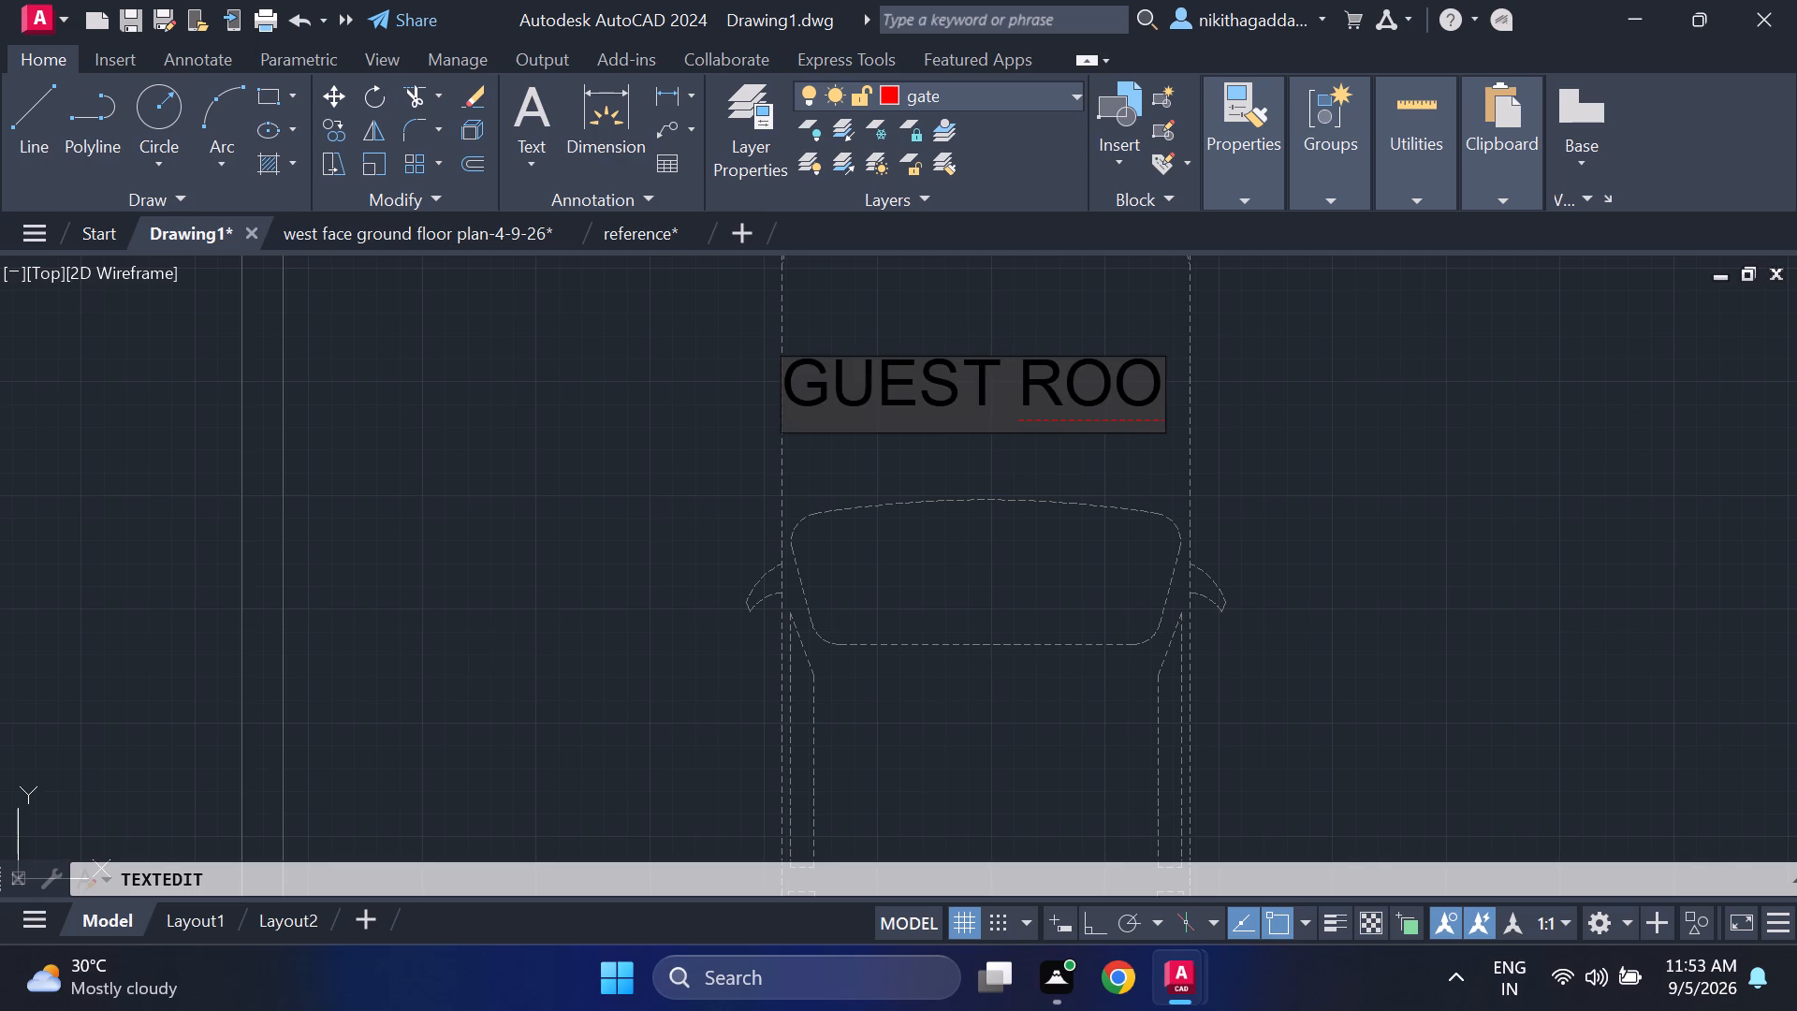
text(PARKING)
key(Return)
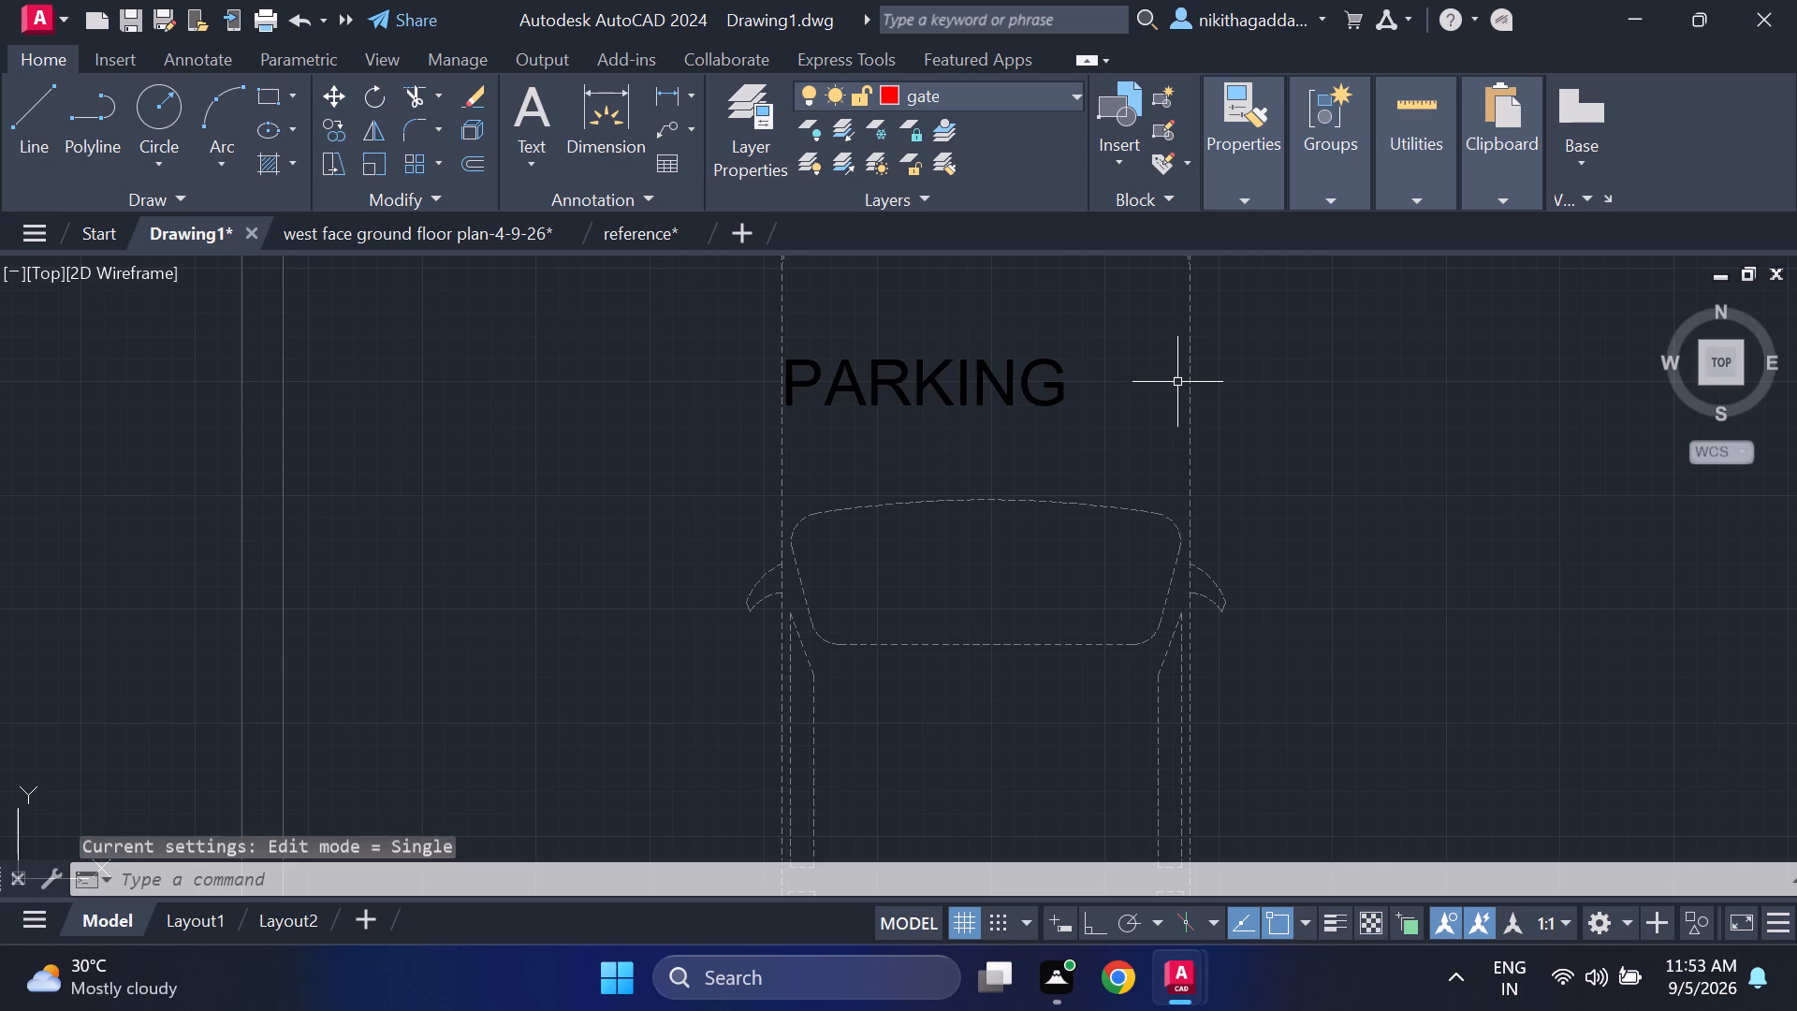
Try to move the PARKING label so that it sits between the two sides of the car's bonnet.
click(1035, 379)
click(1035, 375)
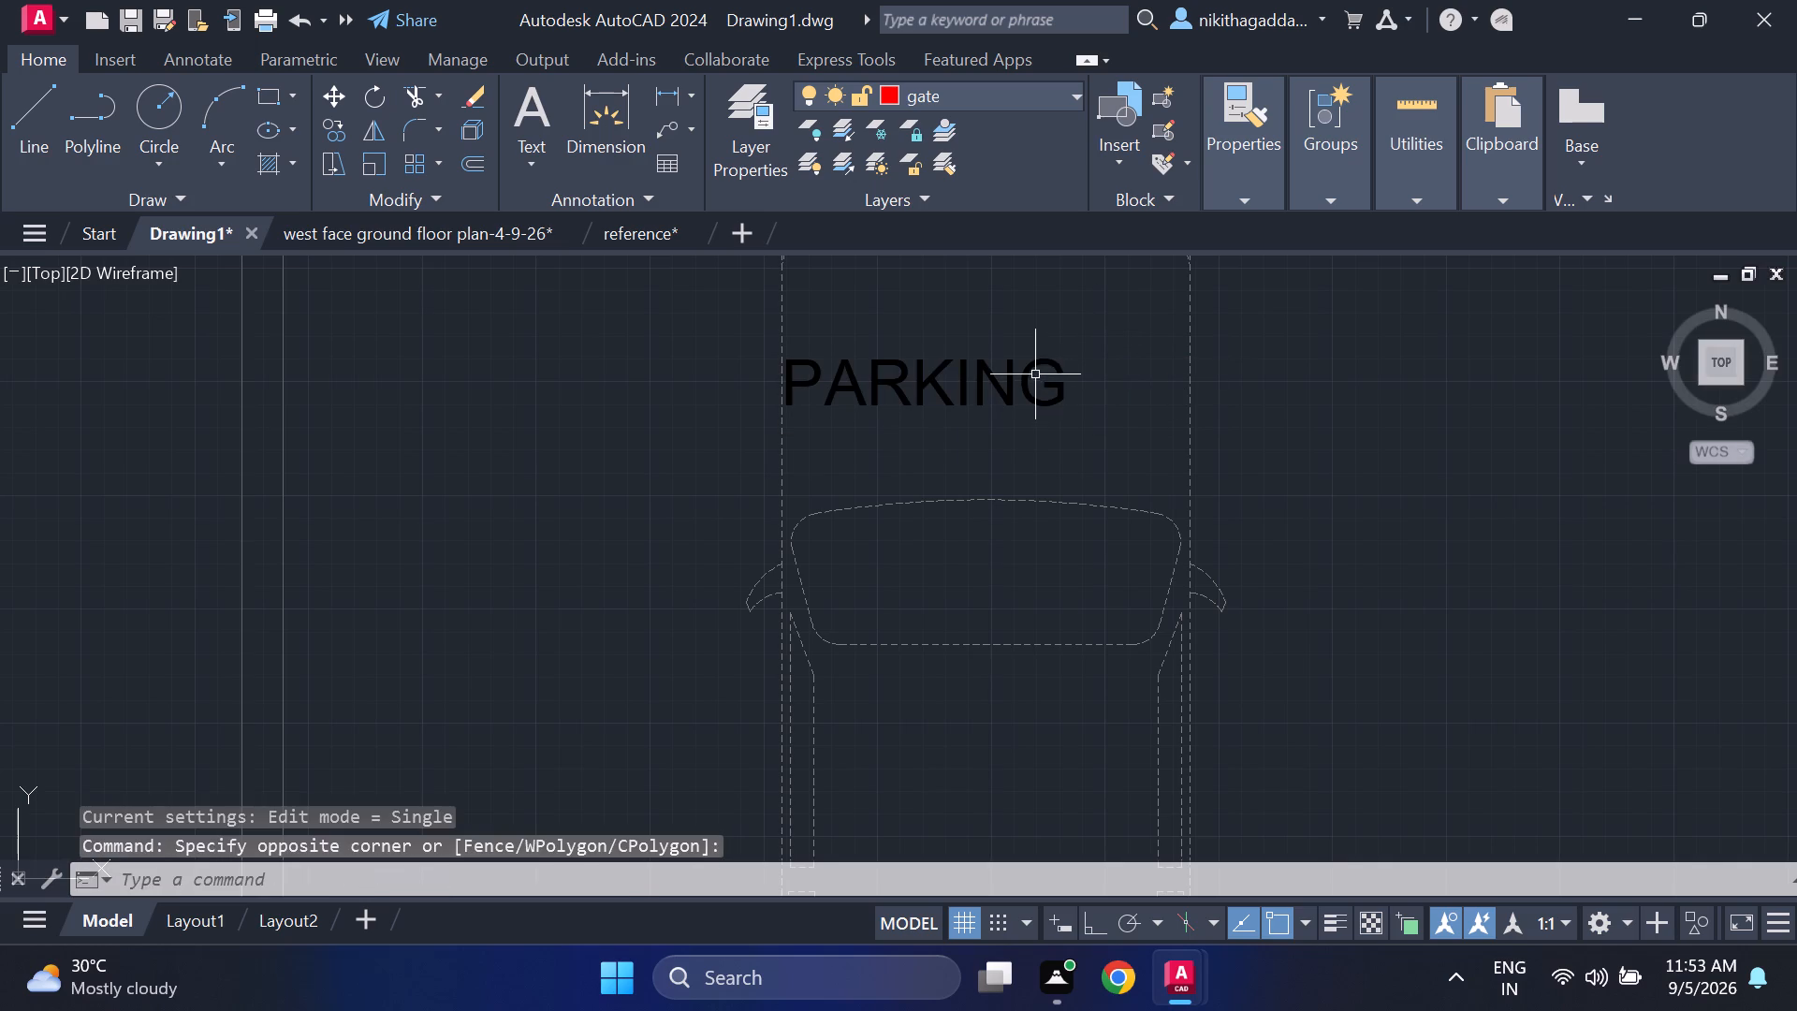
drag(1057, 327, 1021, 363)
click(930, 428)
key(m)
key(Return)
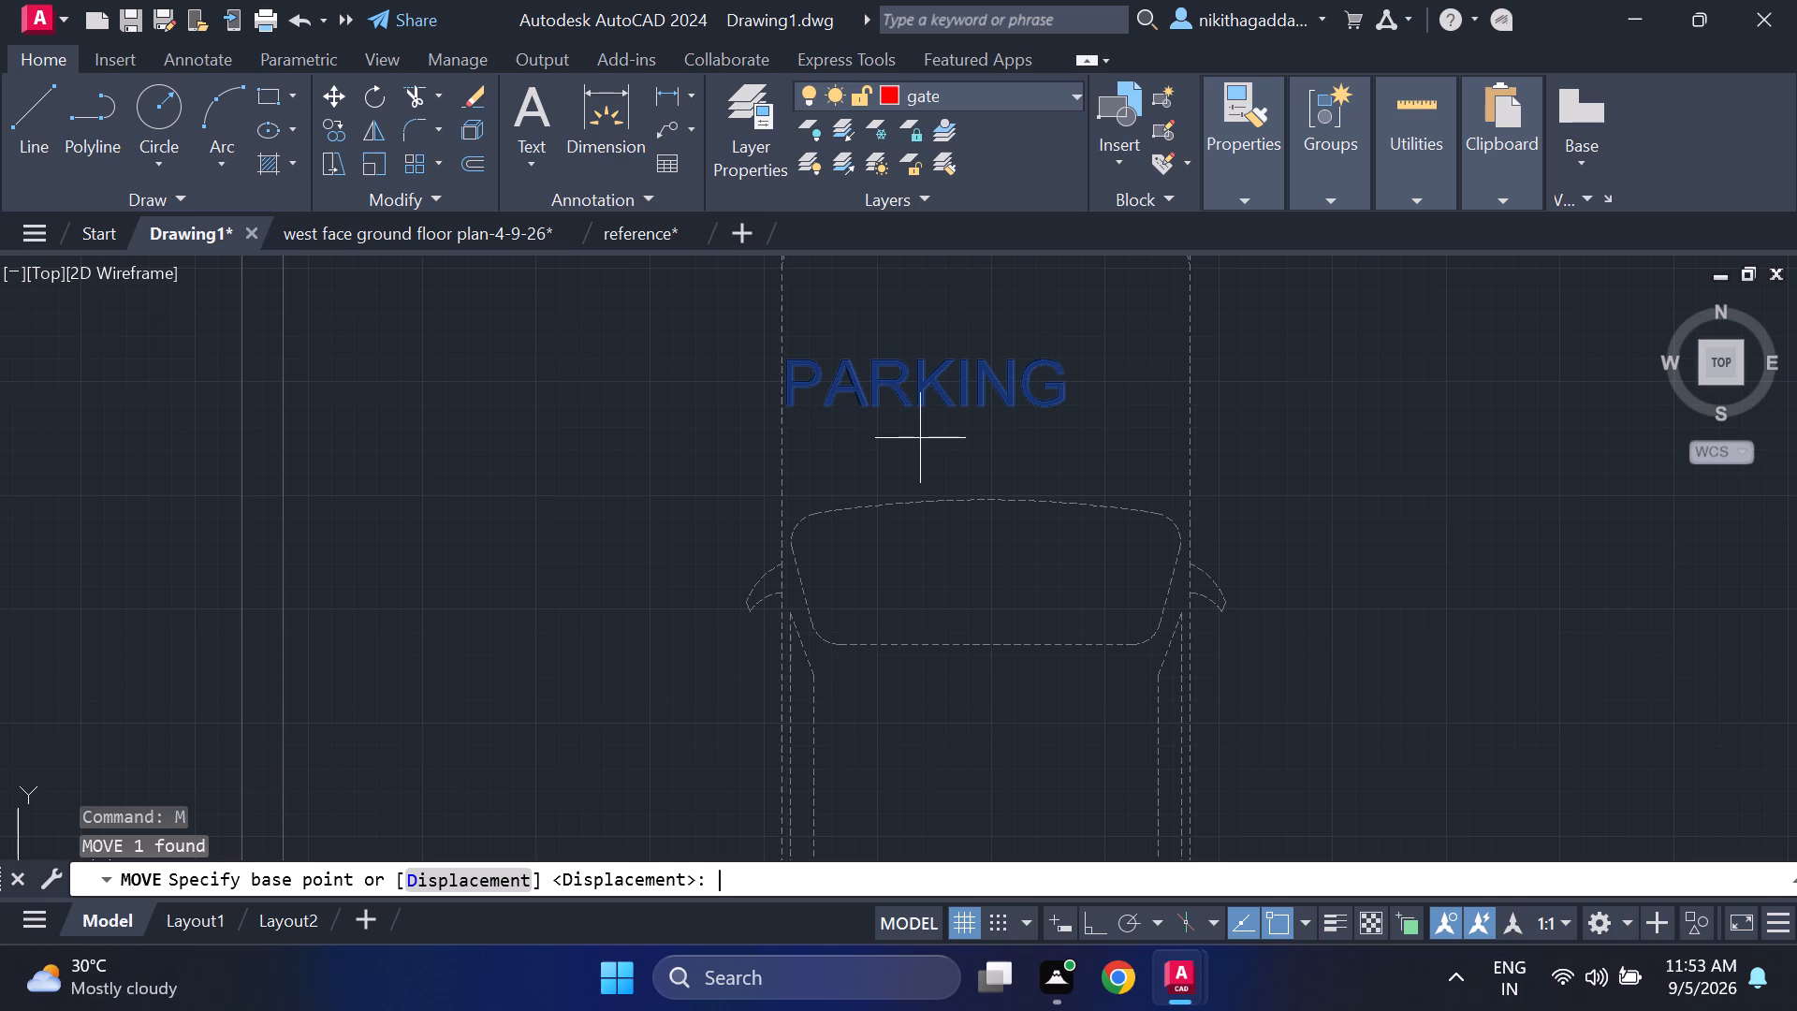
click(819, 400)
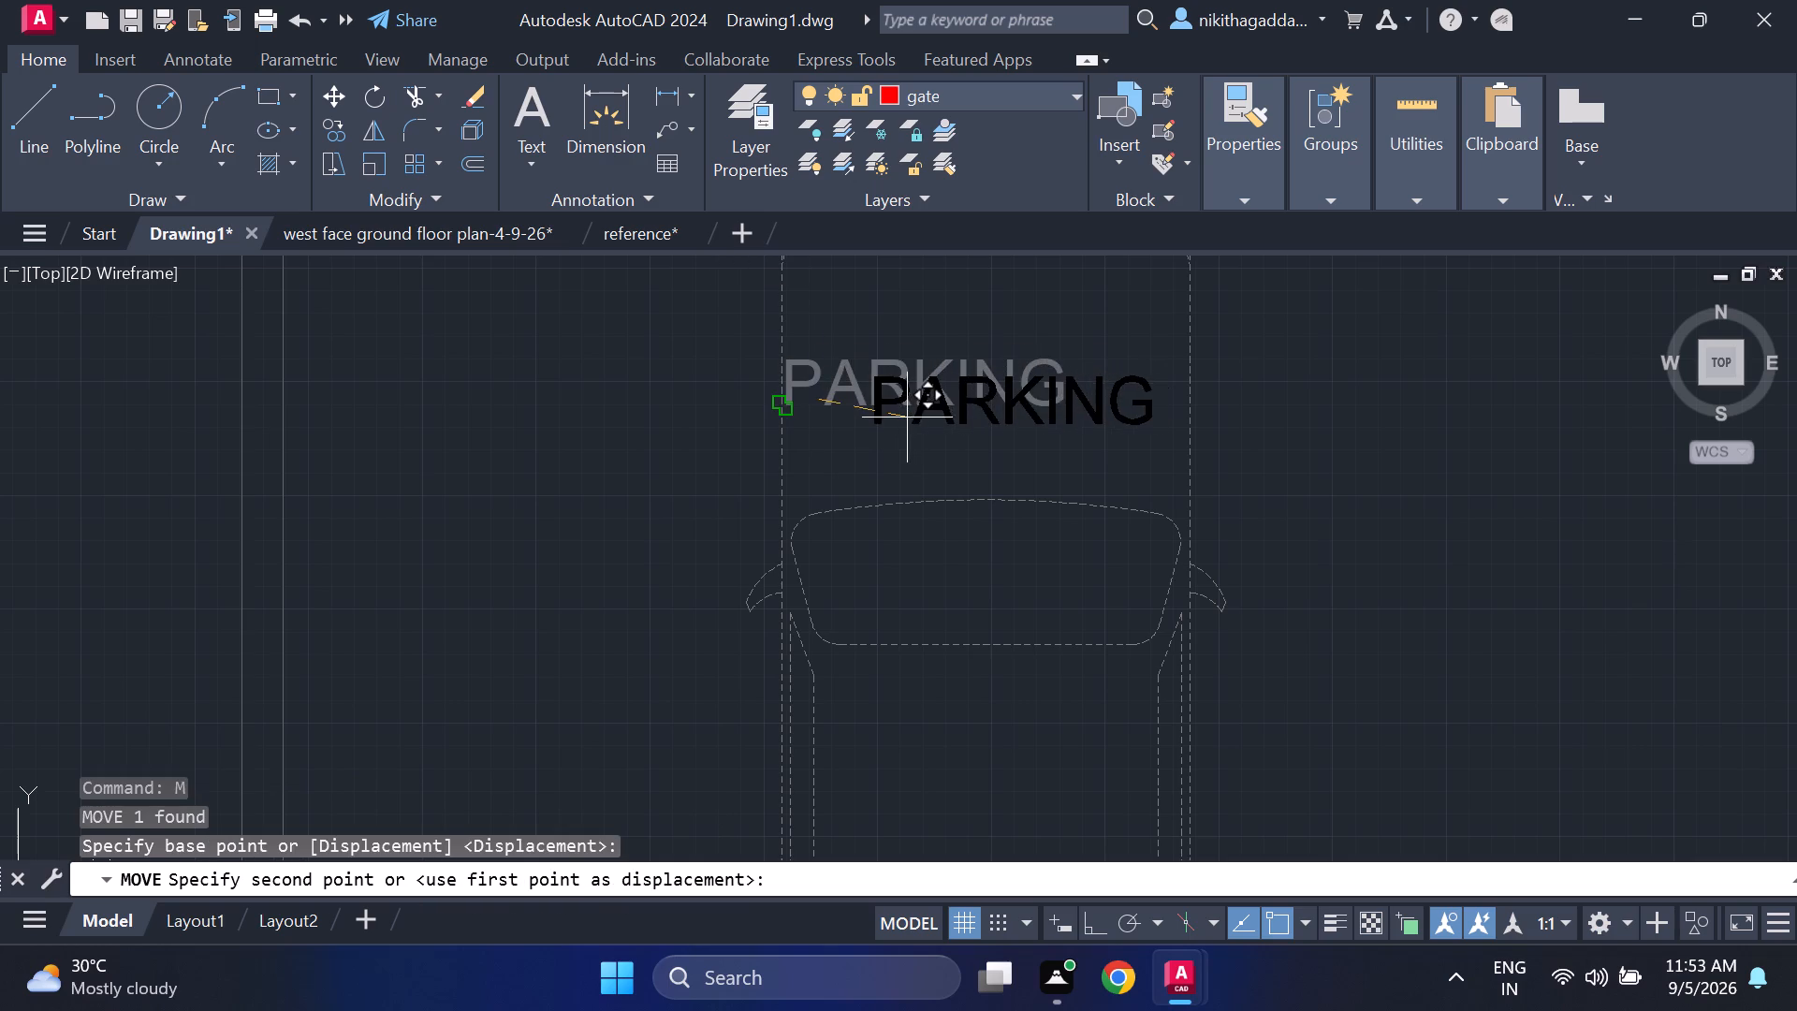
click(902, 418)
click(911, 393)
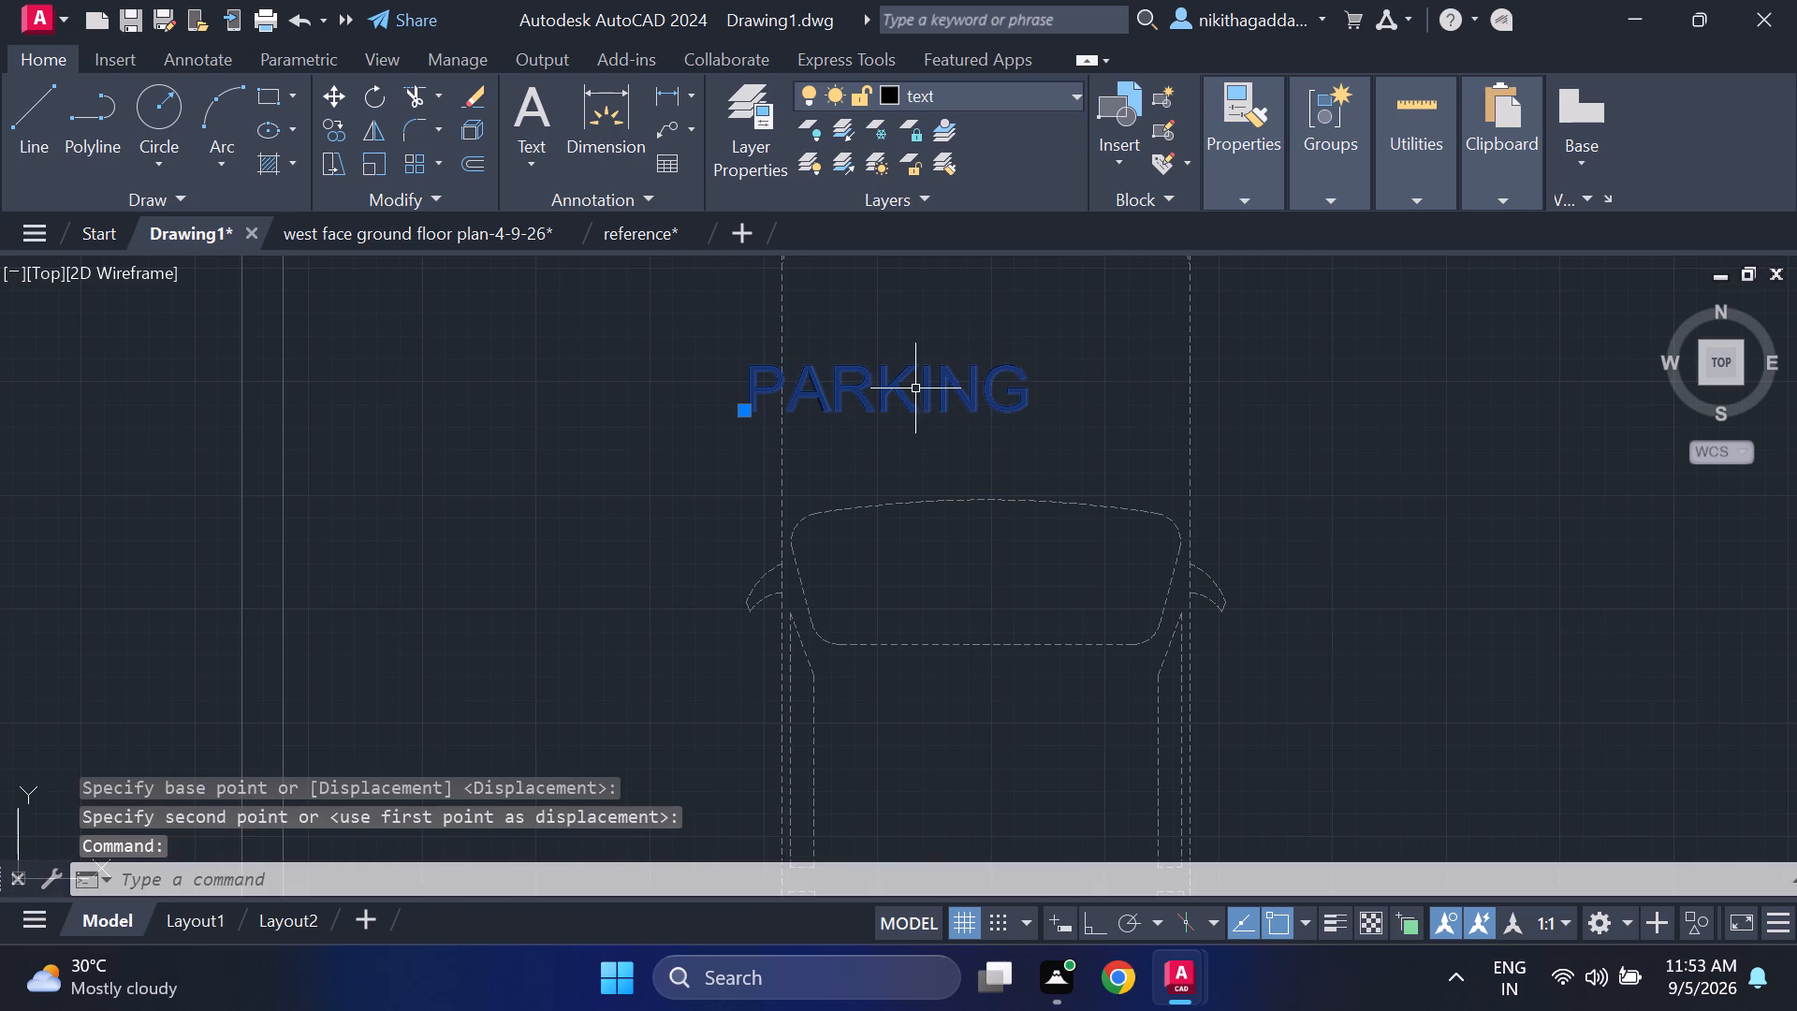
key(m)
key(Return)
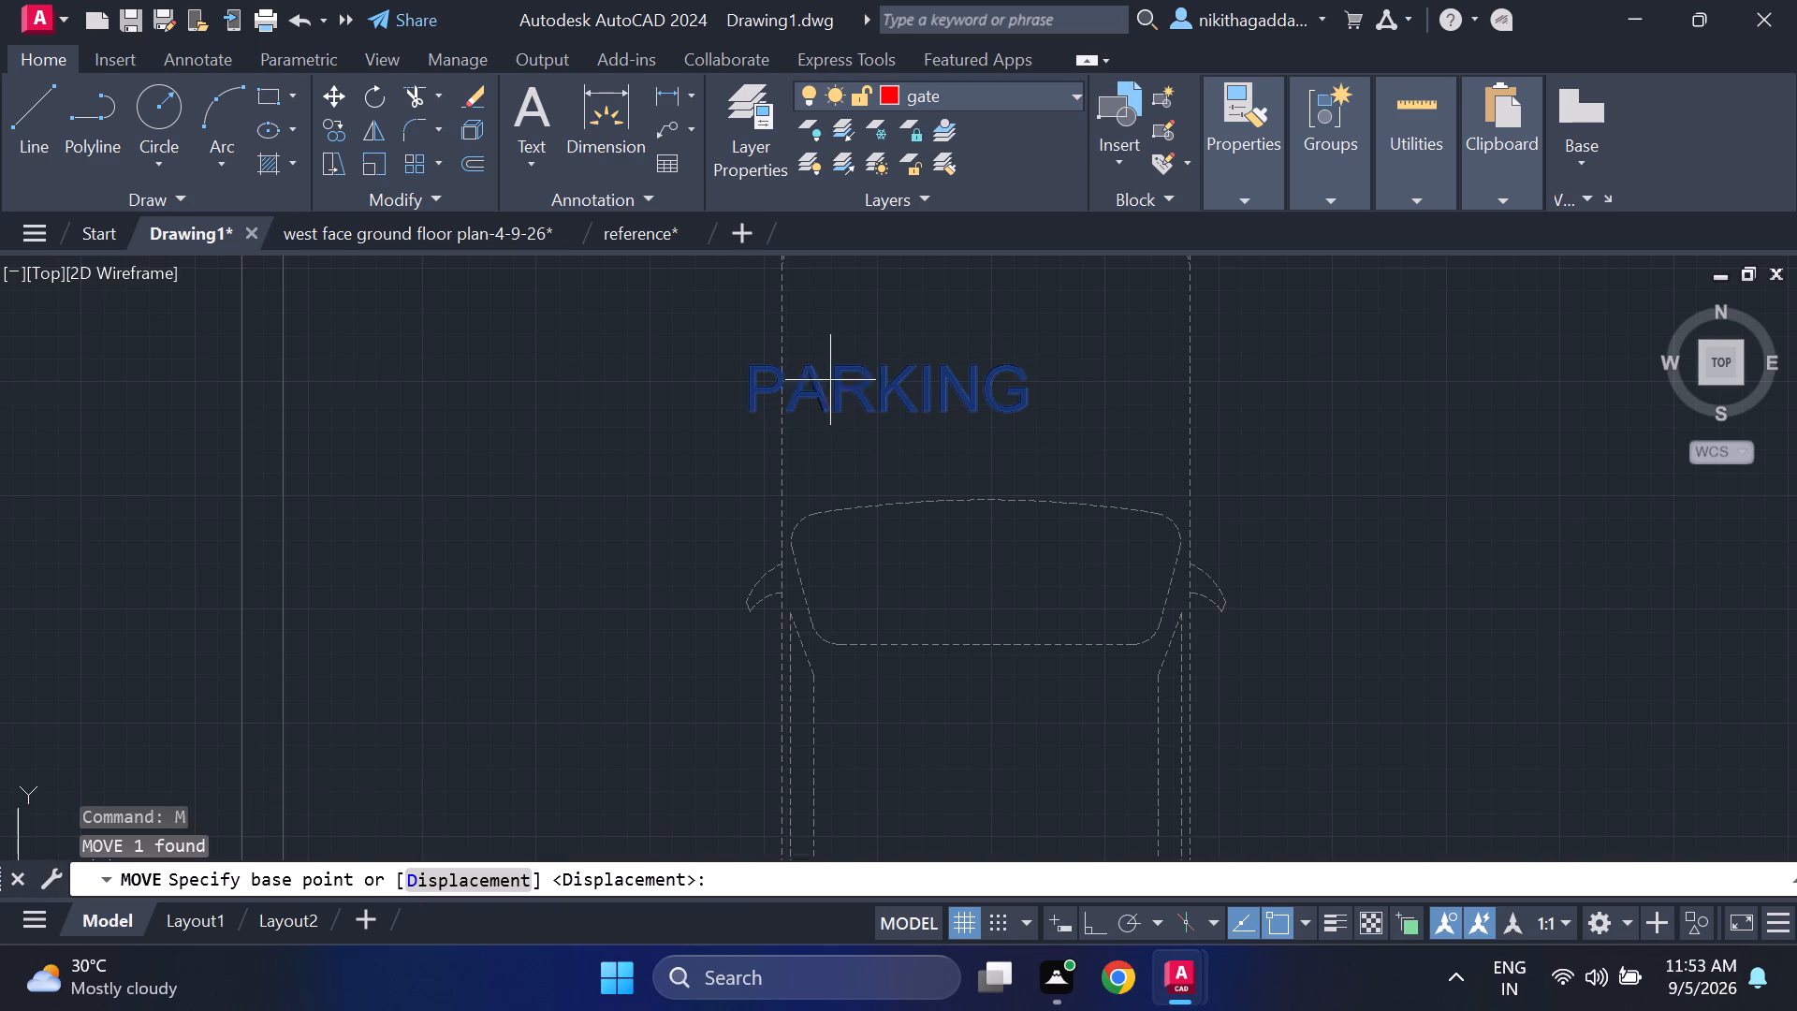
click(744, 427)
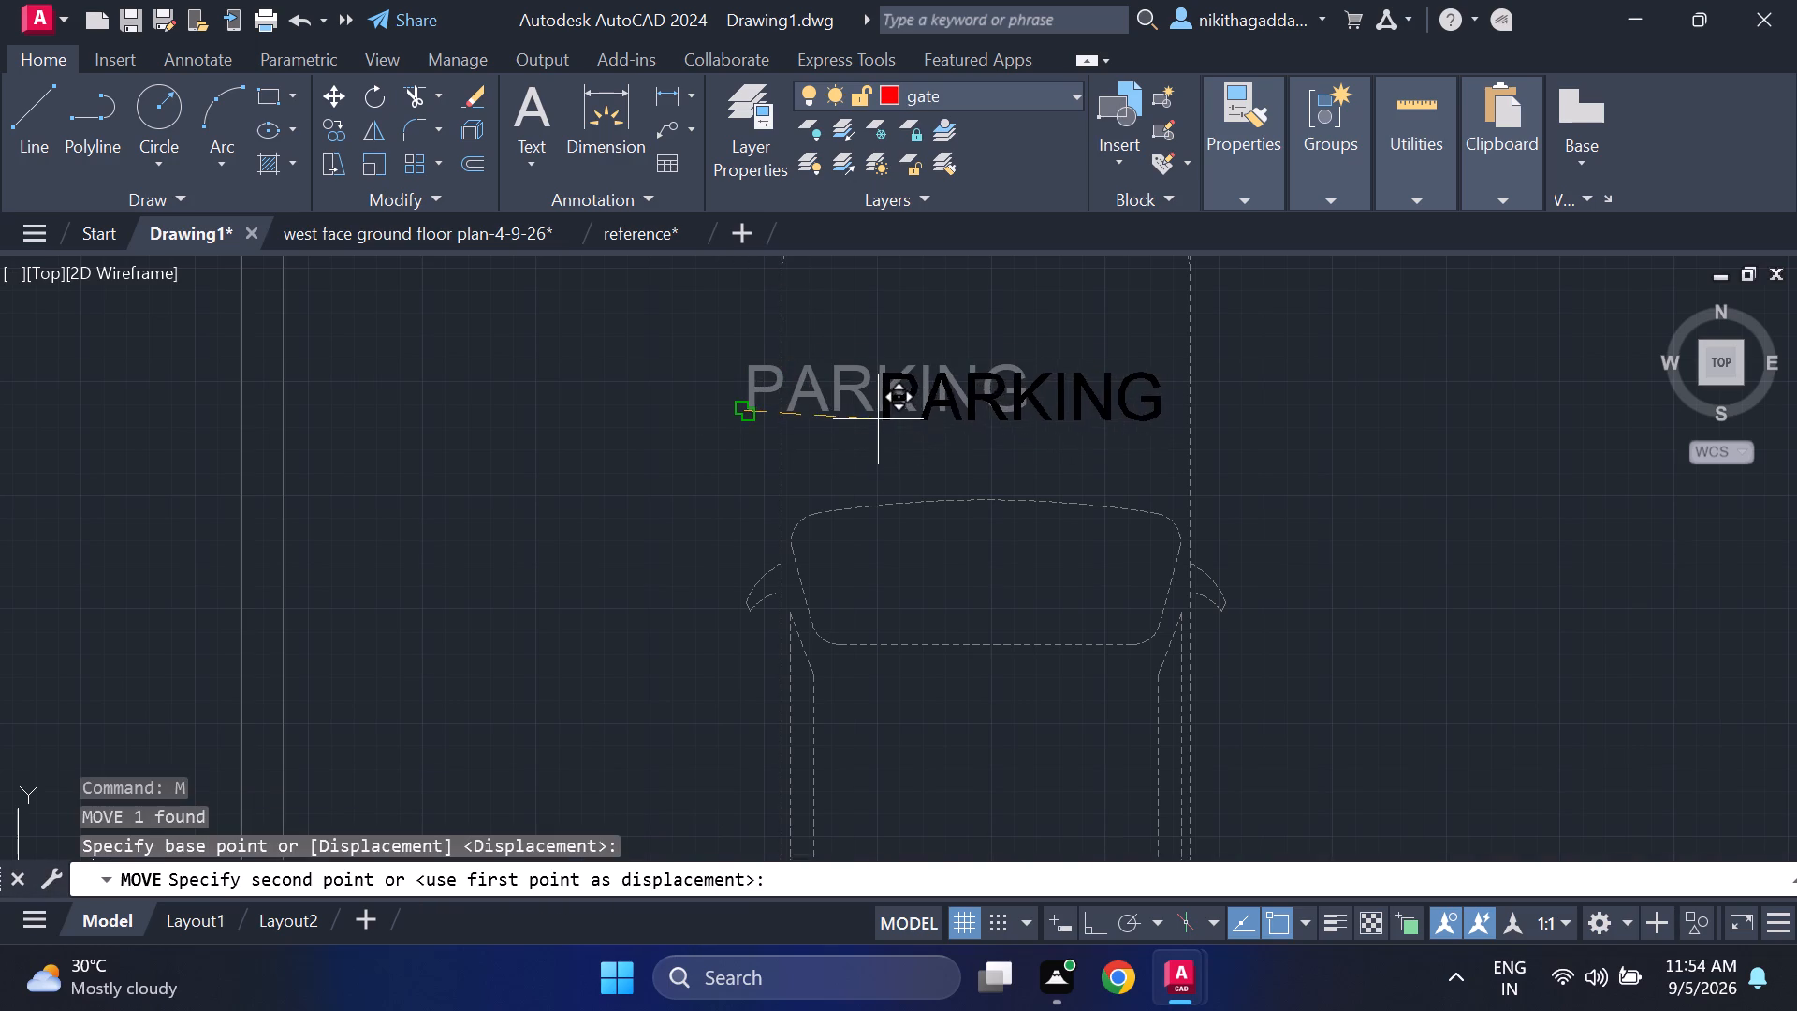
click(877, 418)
Move the PARKING label to the middle of the car's bonnet, just in front of the windscreen.
drag(942, 288, 937, 321)
click(855, 431)
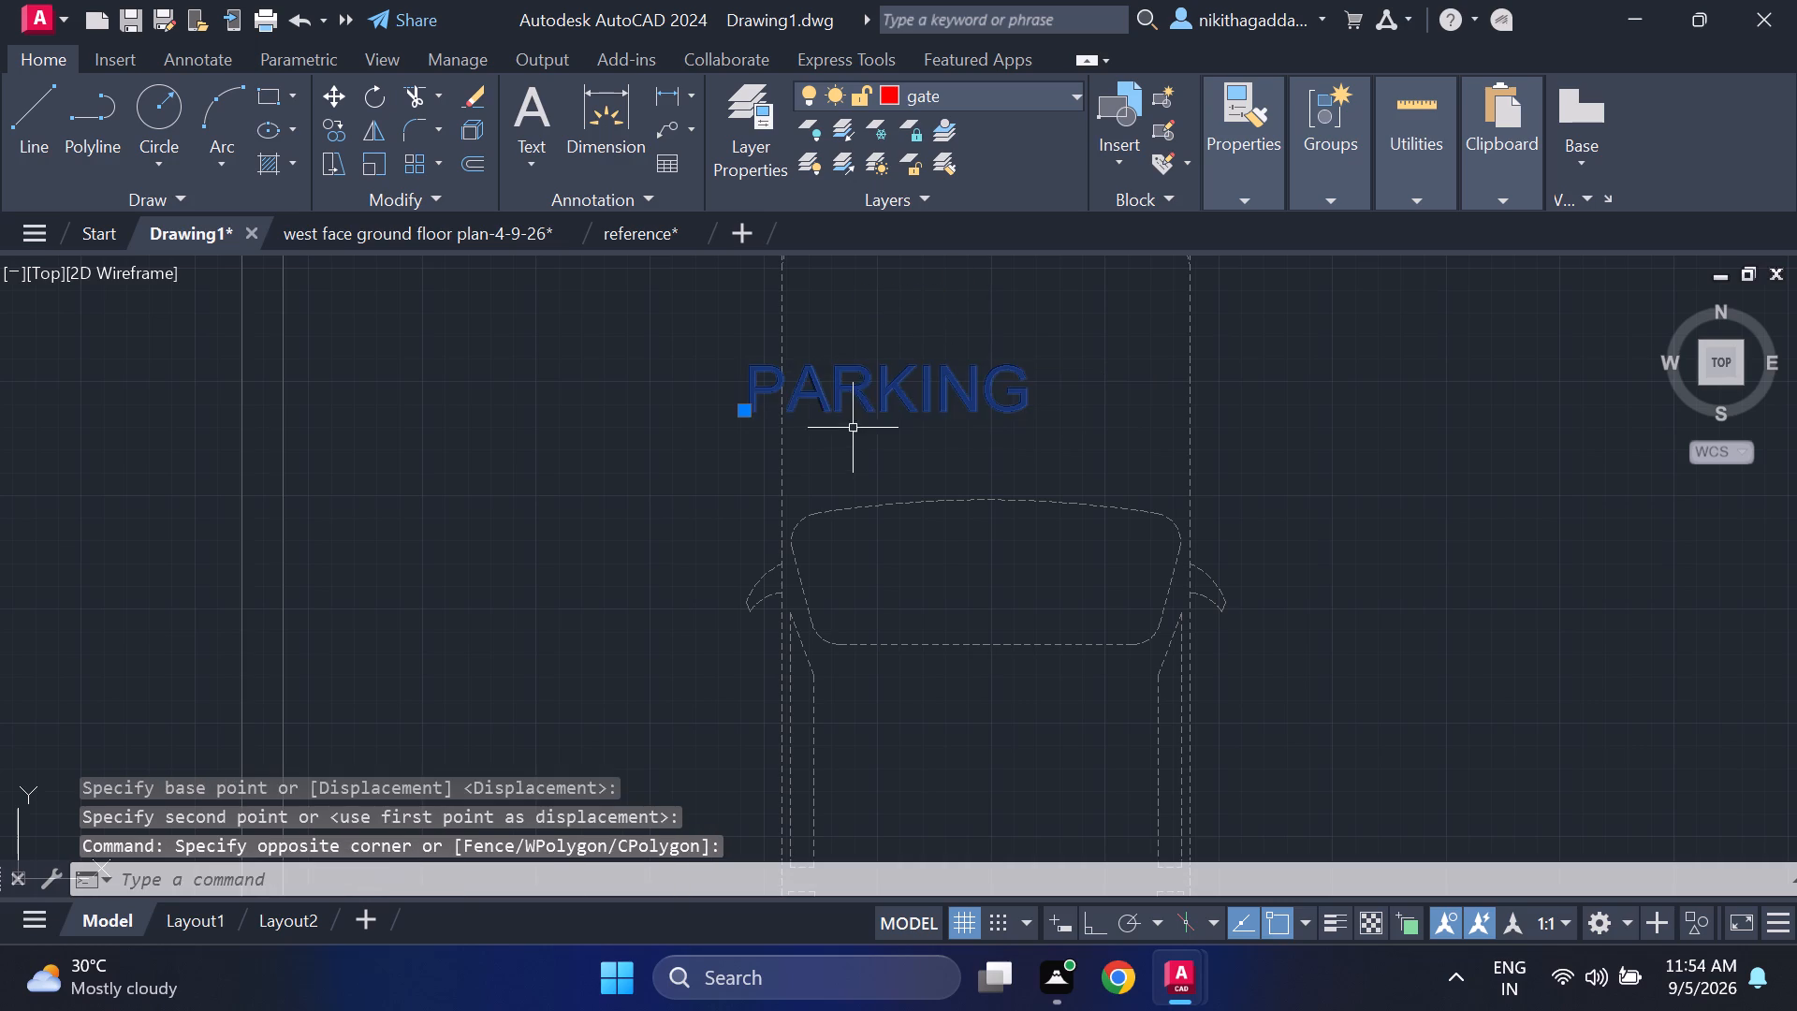
scroll(862, 400, up, 3)
key(m)
key(Return)
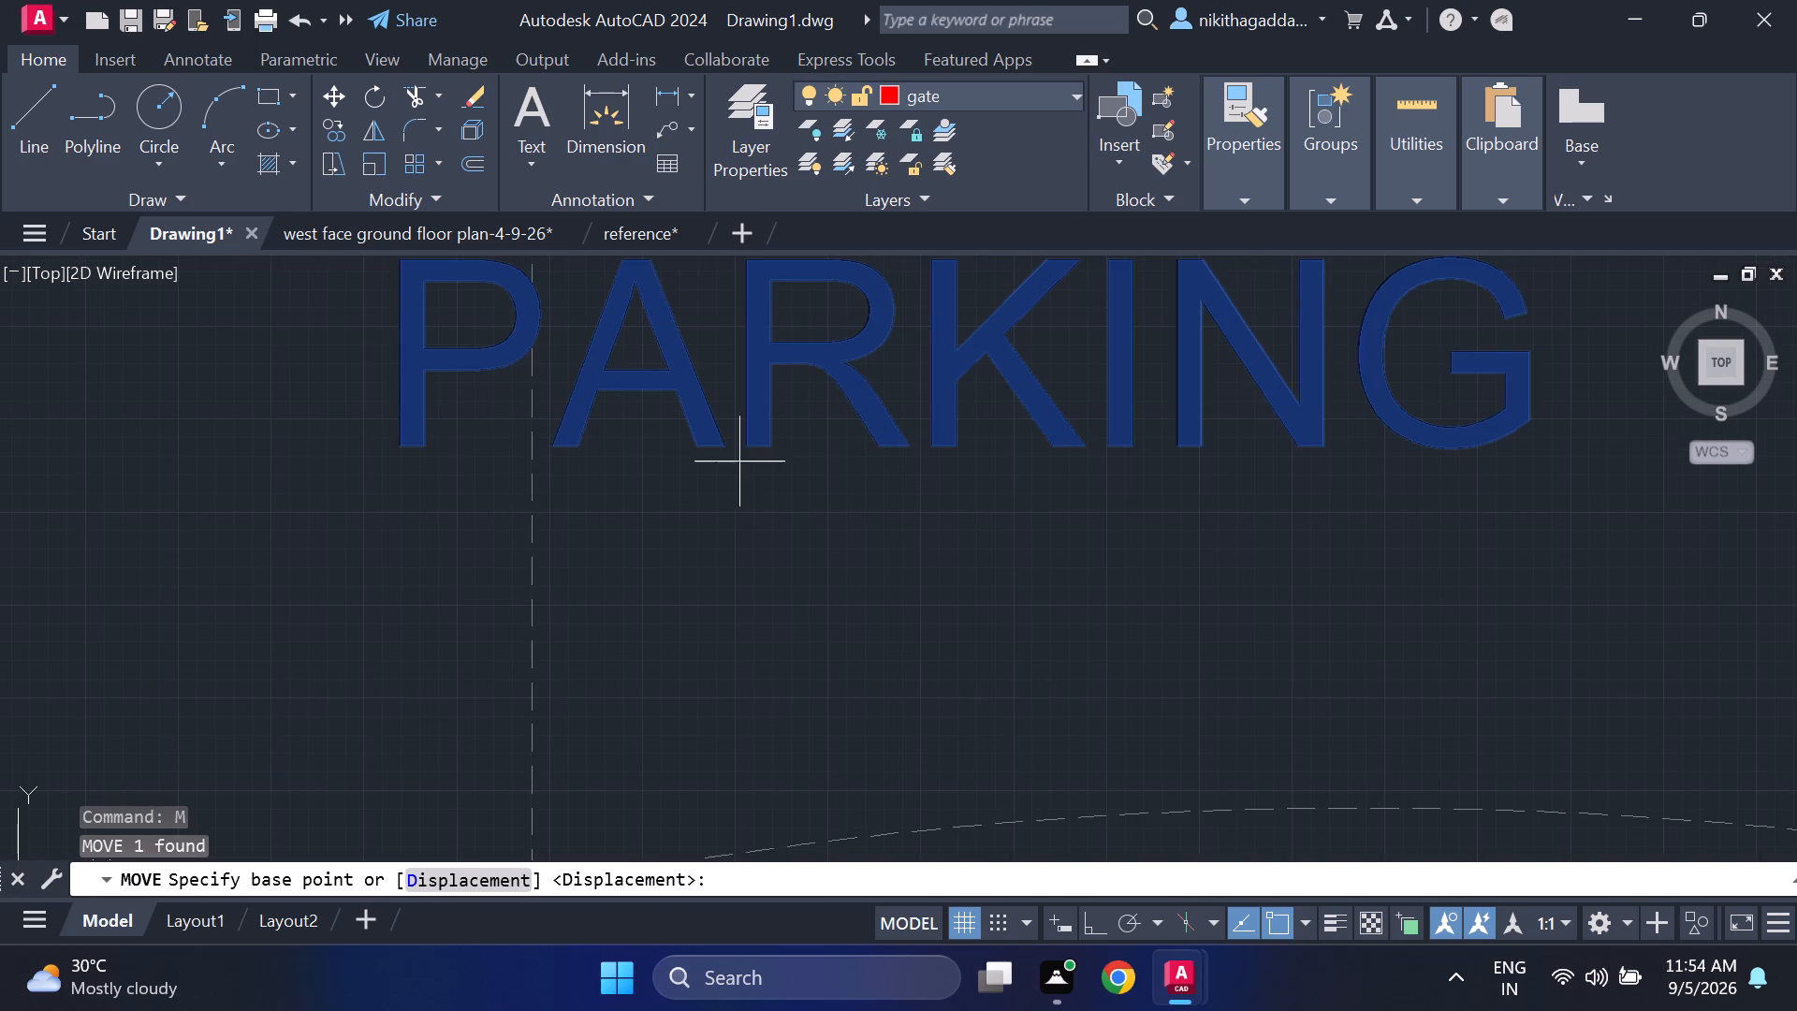
click(1532, 418)
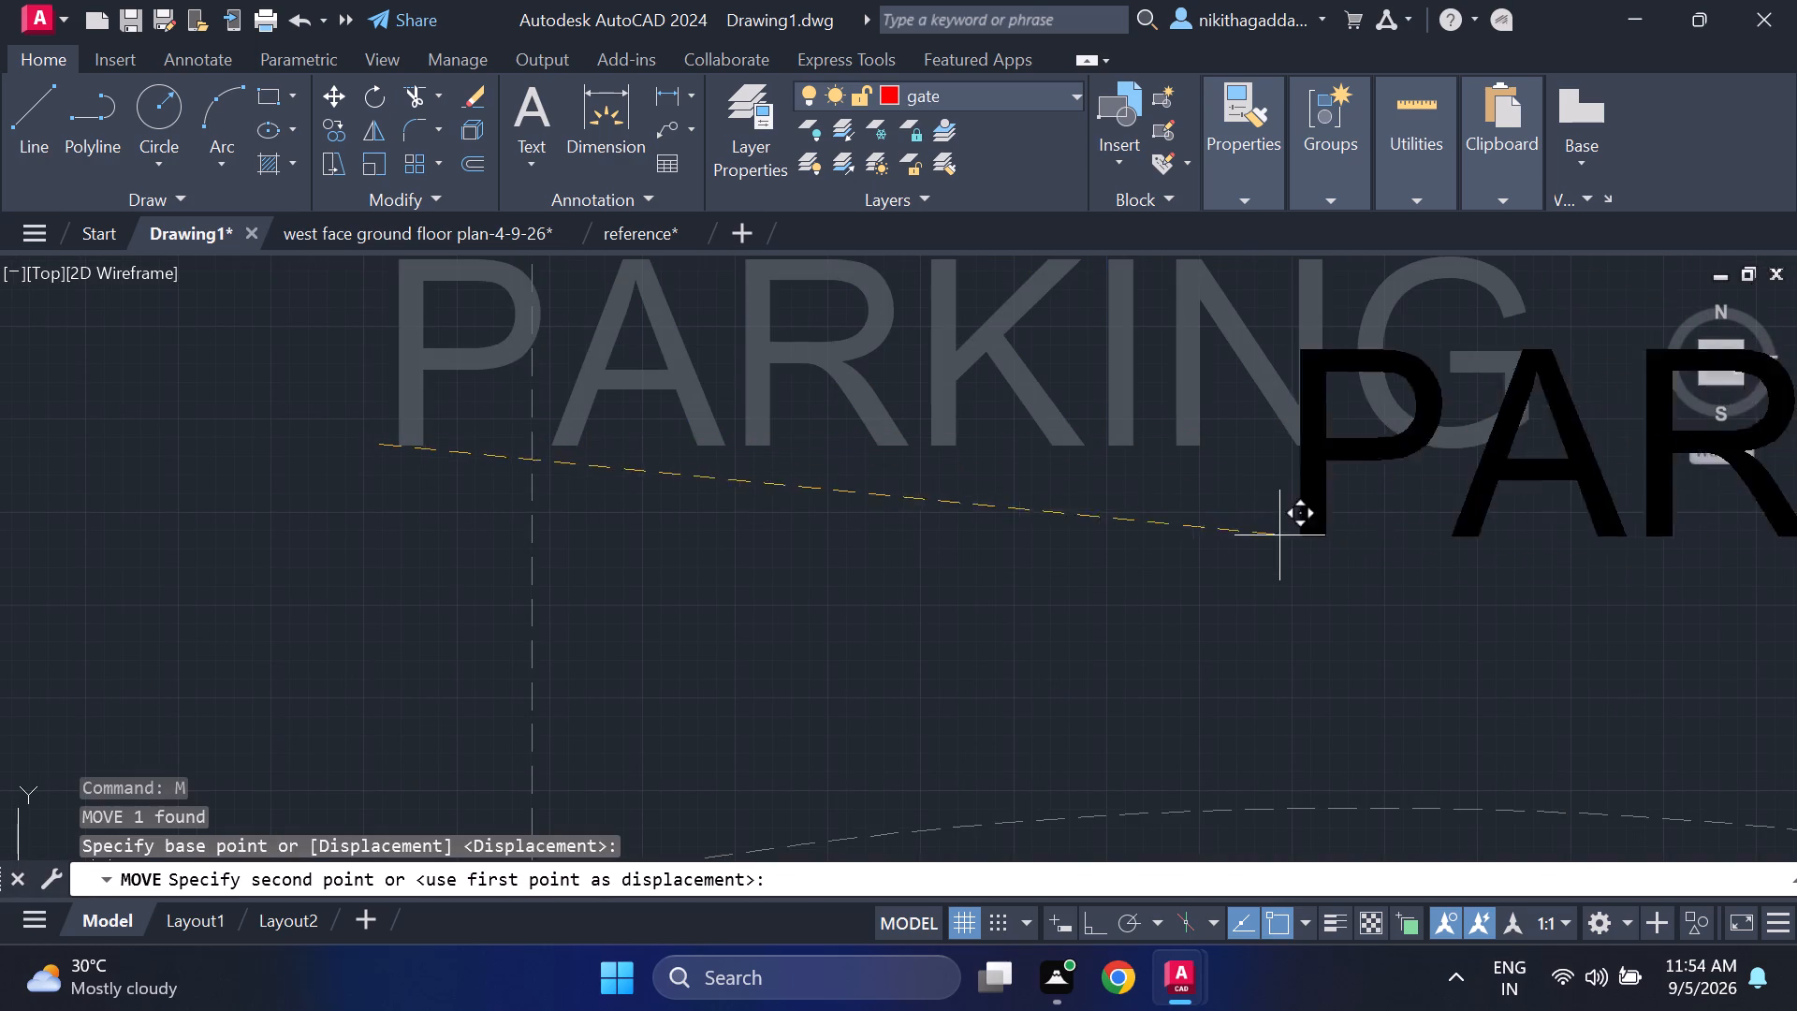
scroll(1183, 586, down, 2)
click(1060, 571)
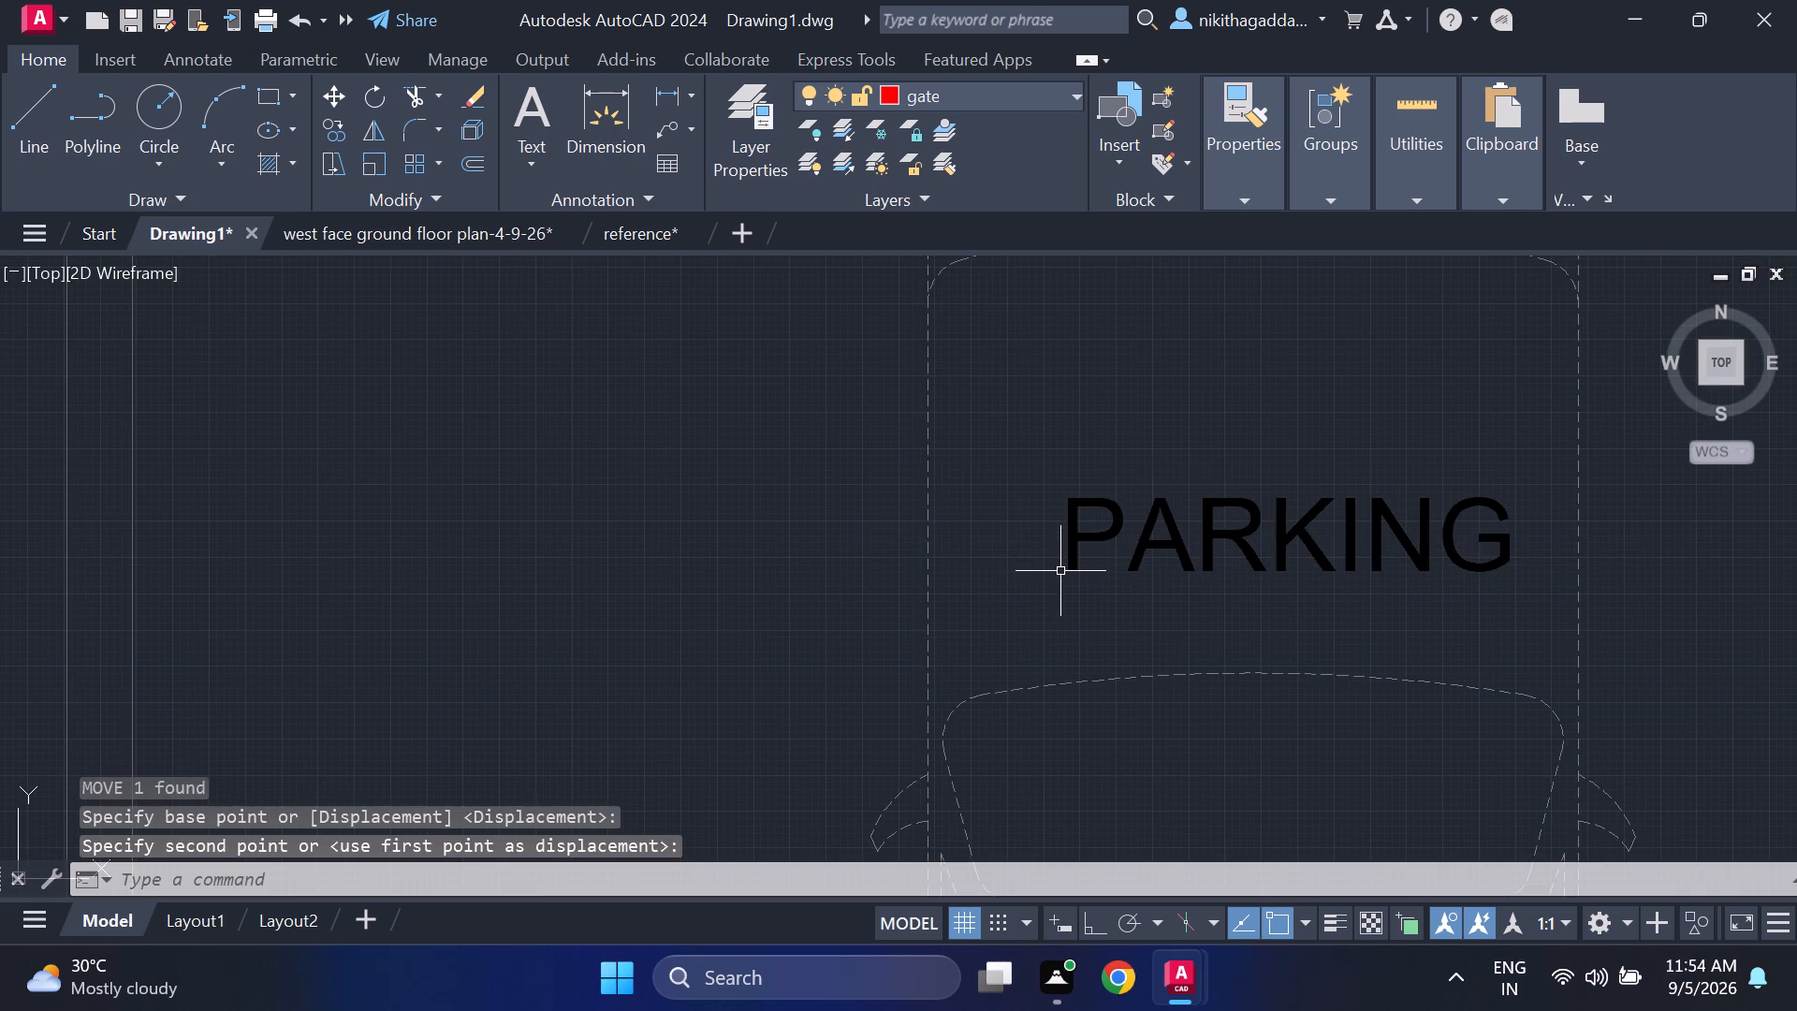
Delete the stray 10'-0"X12'-0" size text lying outside the plan, west of the guest room.
scroll(1085, 573, down, 4)
scroll(1339, 712, down, 2)
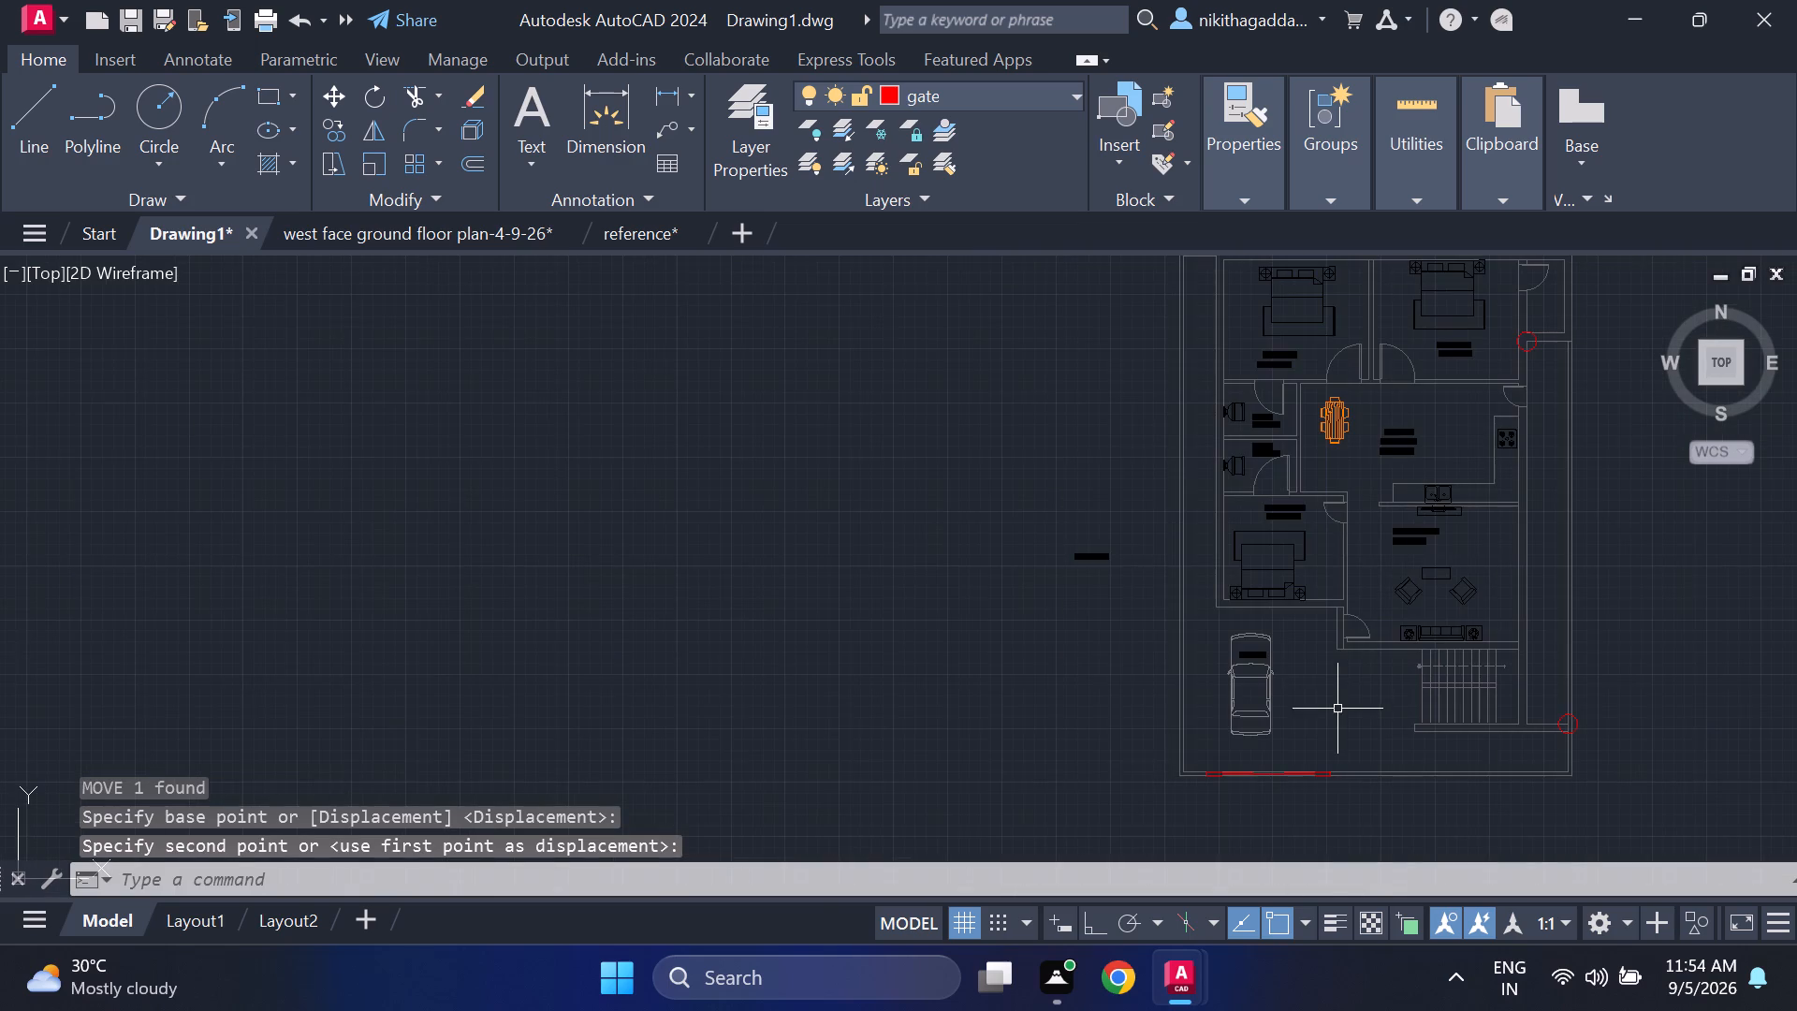
scroll(1141, 589, up, 2)
drag(1117, 459, 1083, 492)
click(876, 584)
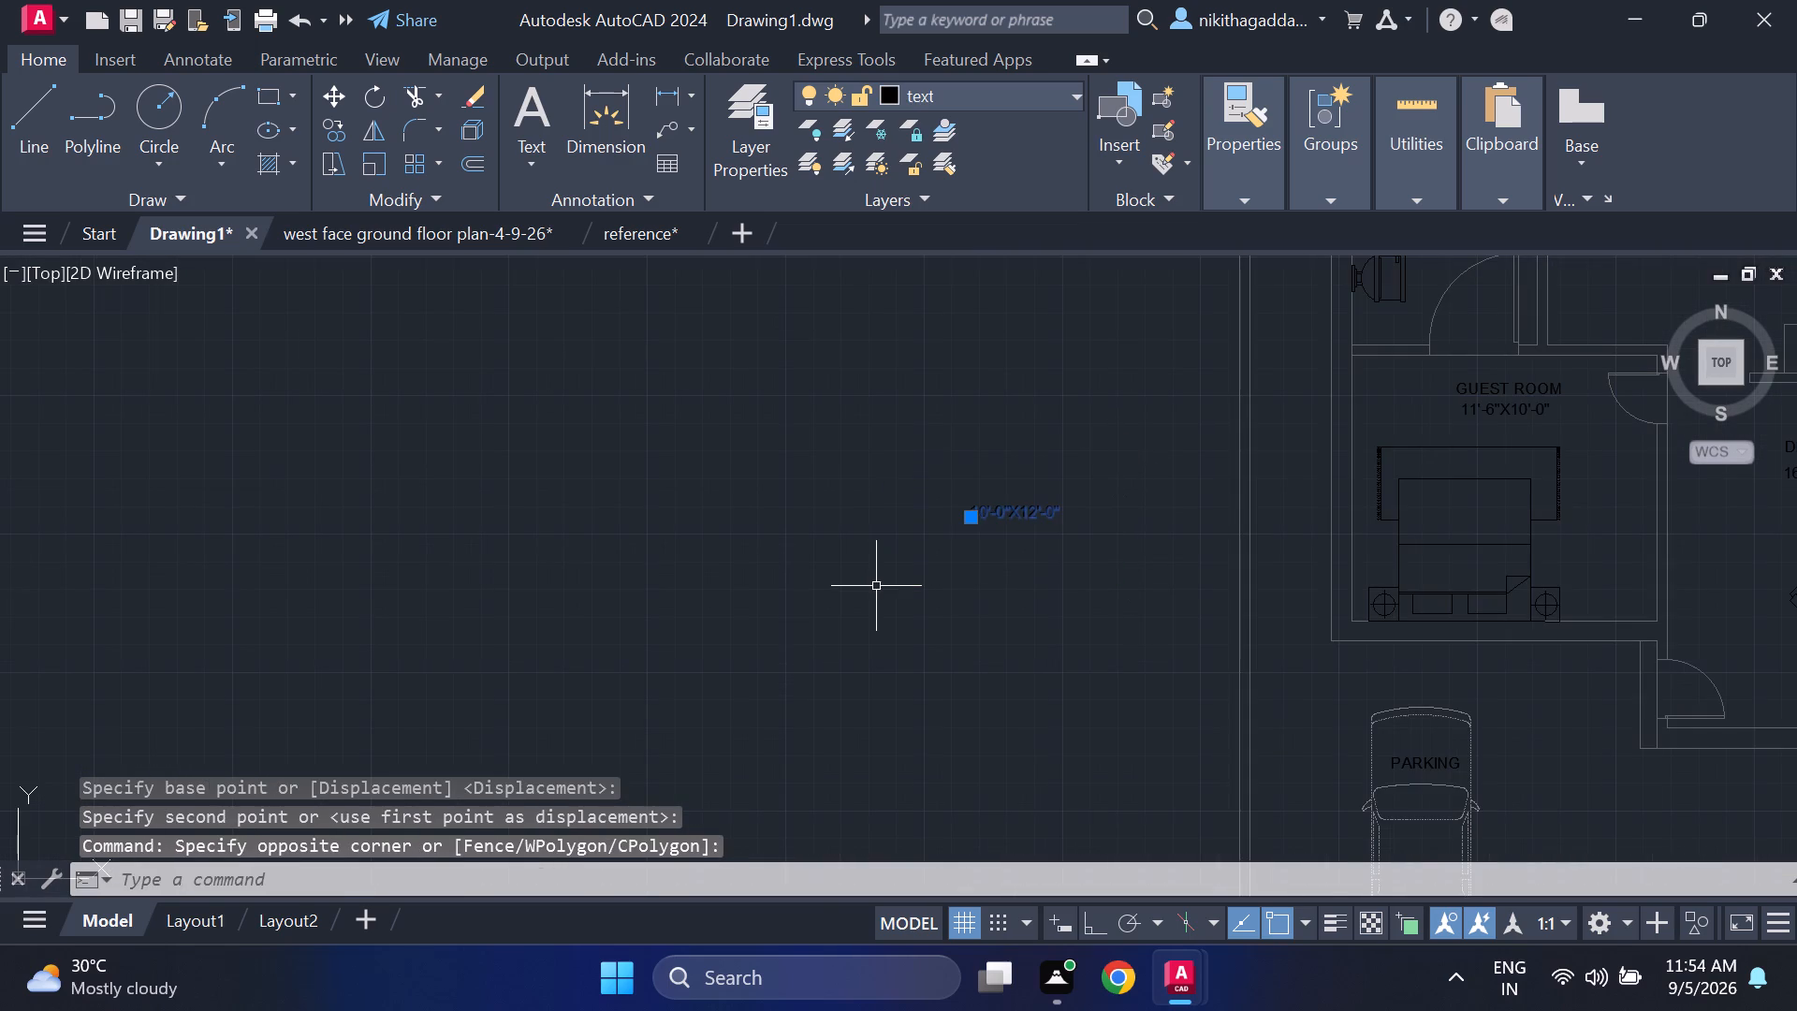
key(Delete)
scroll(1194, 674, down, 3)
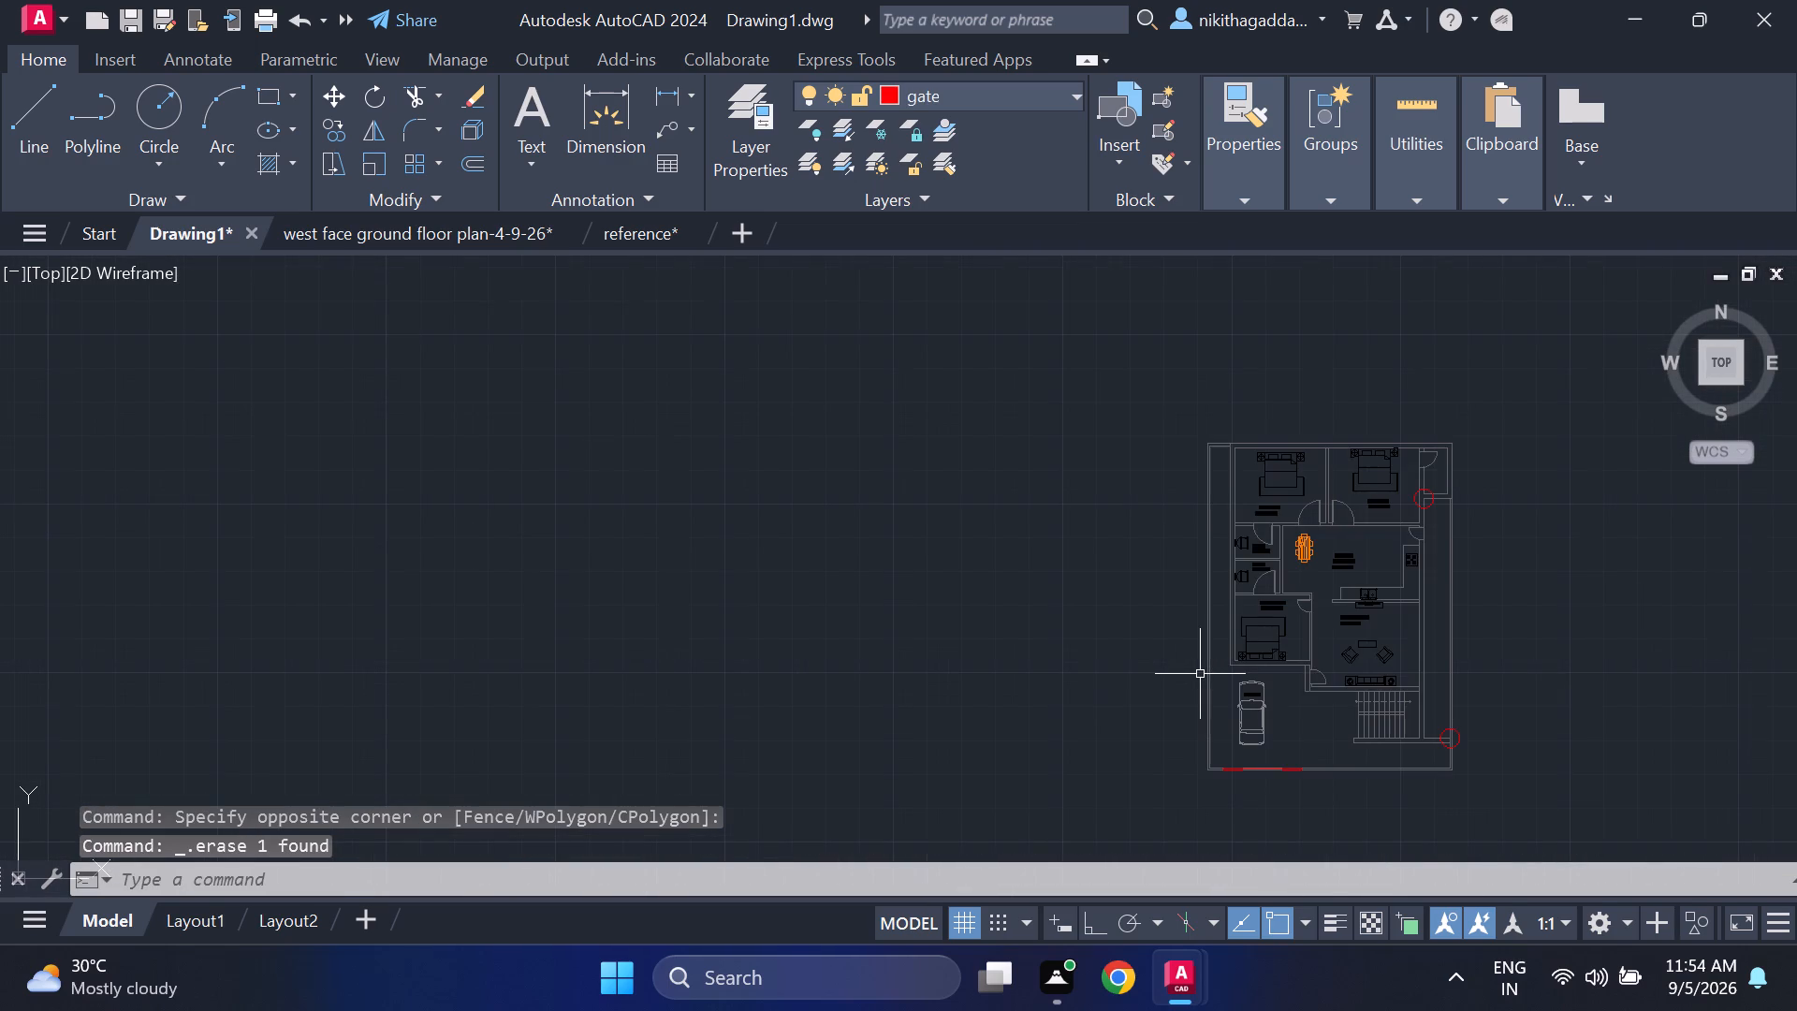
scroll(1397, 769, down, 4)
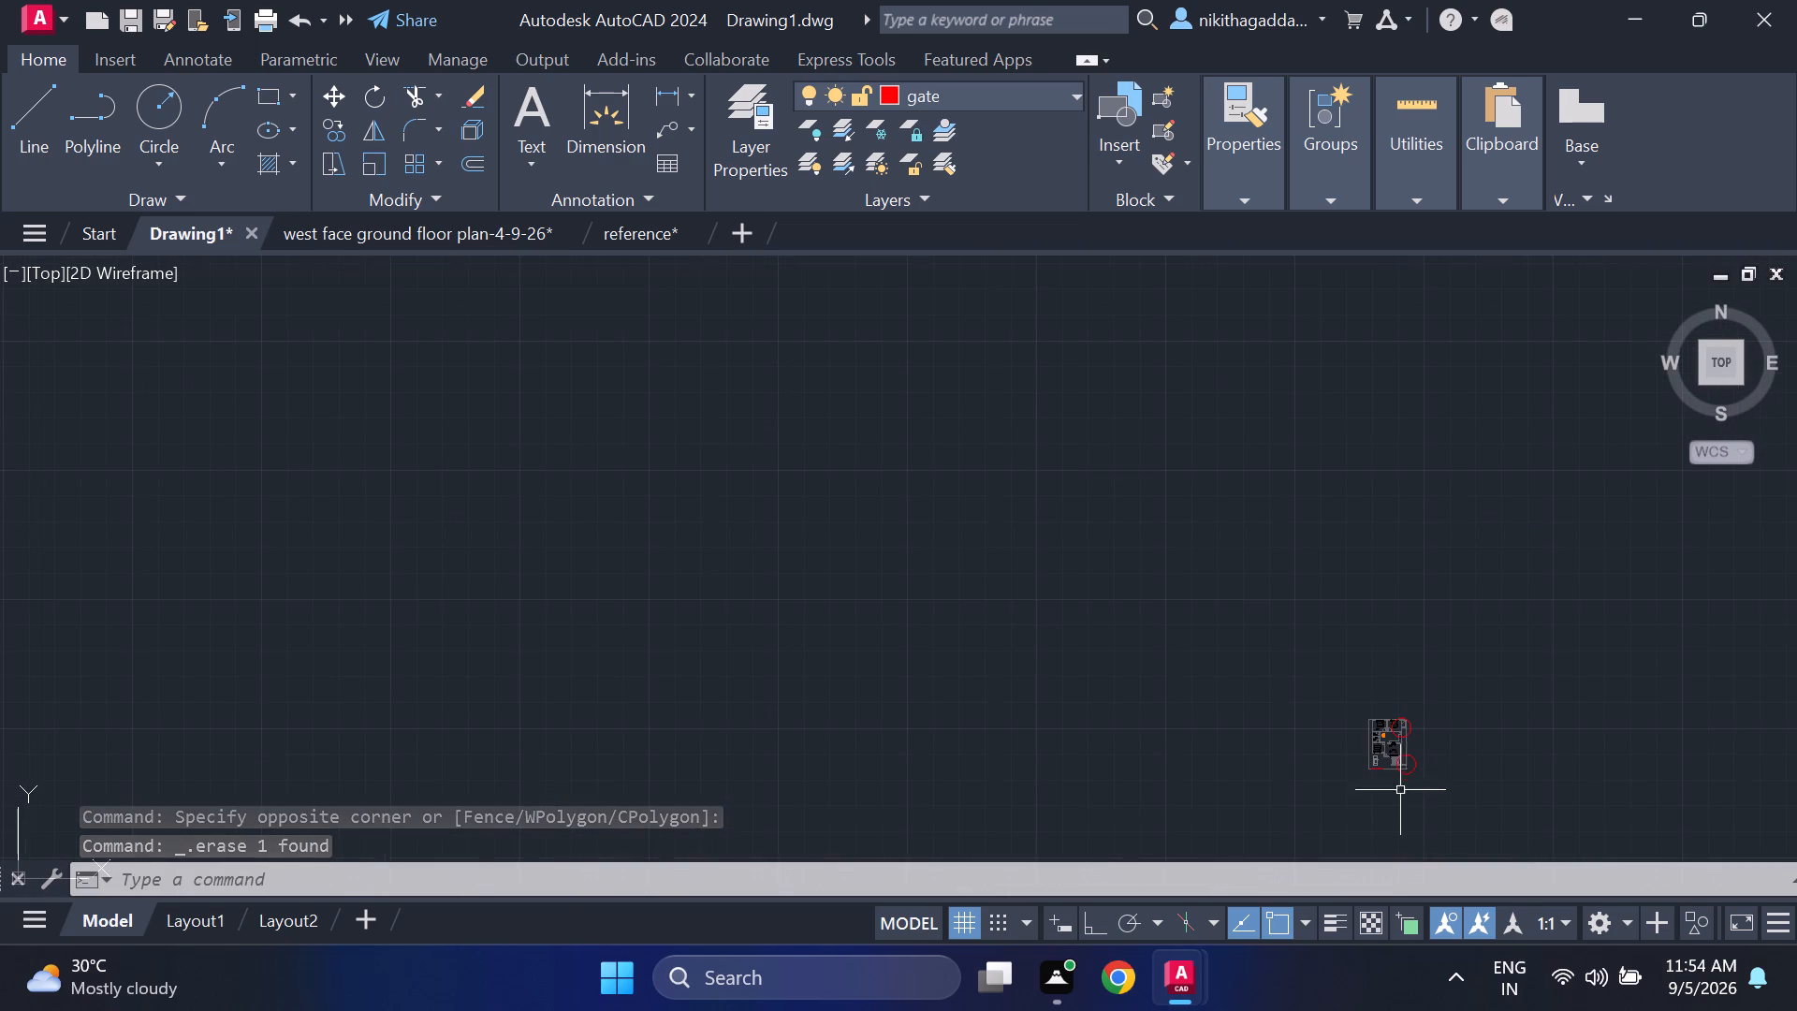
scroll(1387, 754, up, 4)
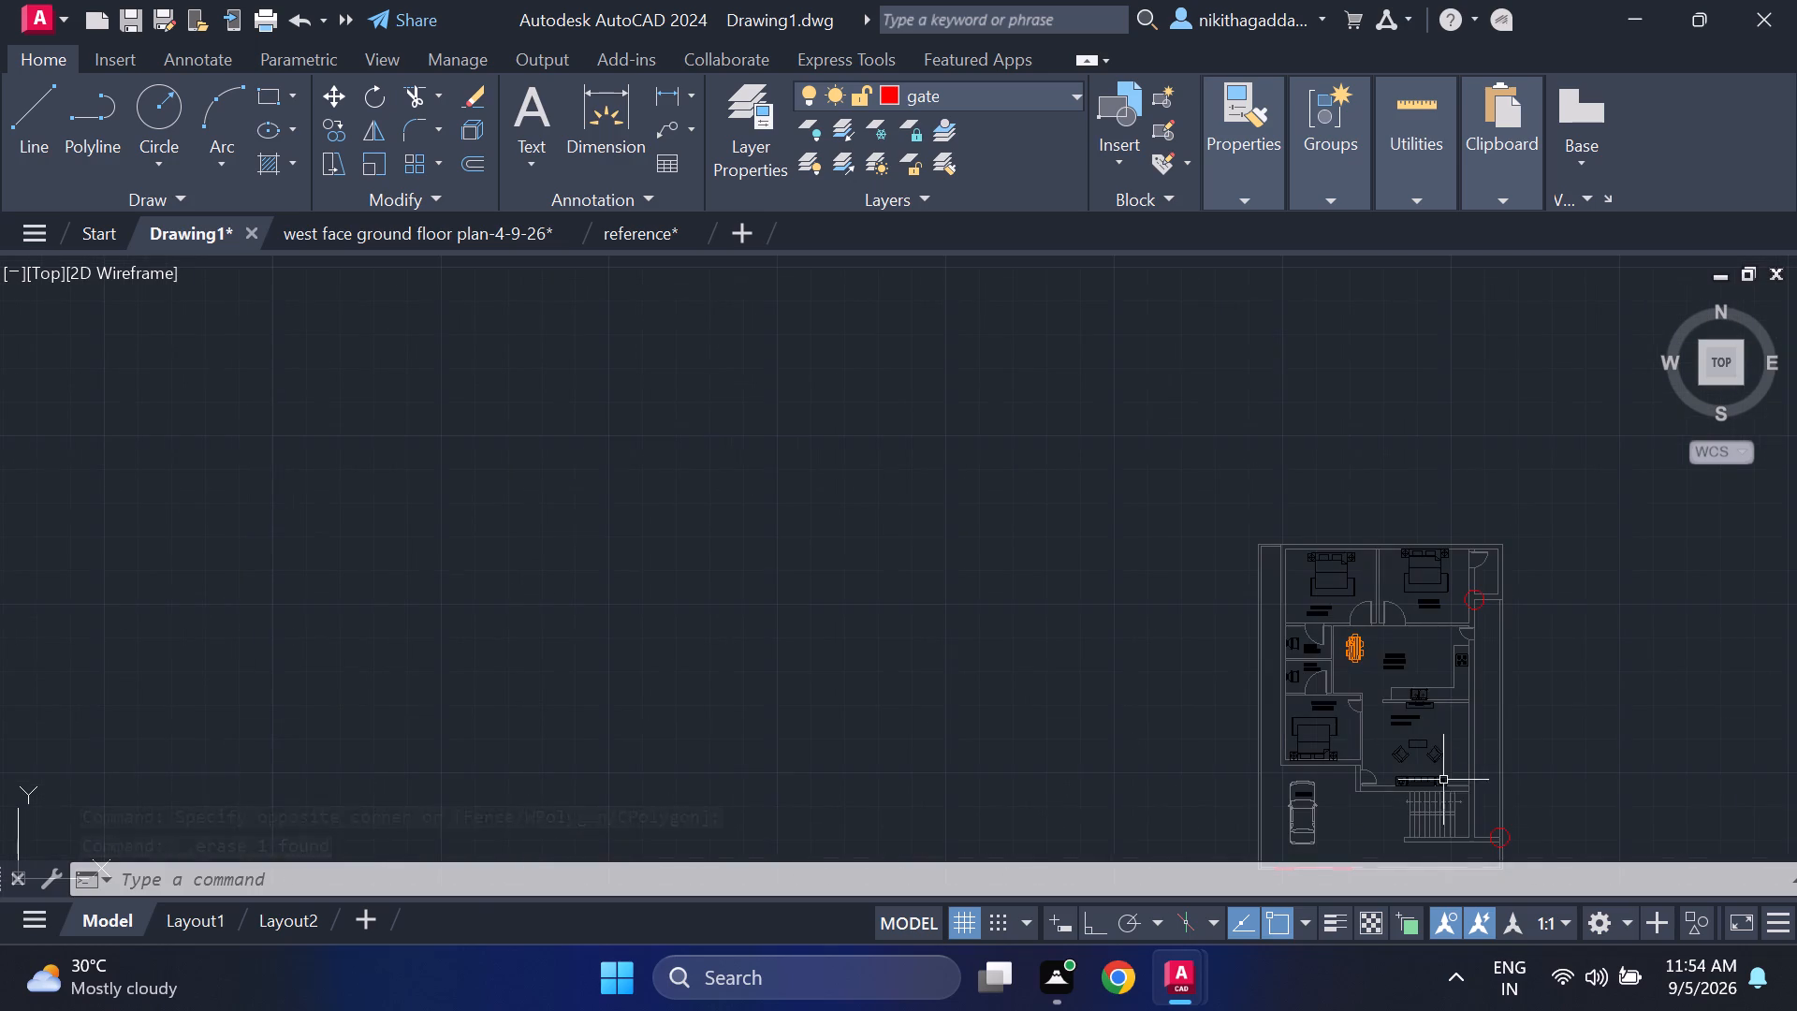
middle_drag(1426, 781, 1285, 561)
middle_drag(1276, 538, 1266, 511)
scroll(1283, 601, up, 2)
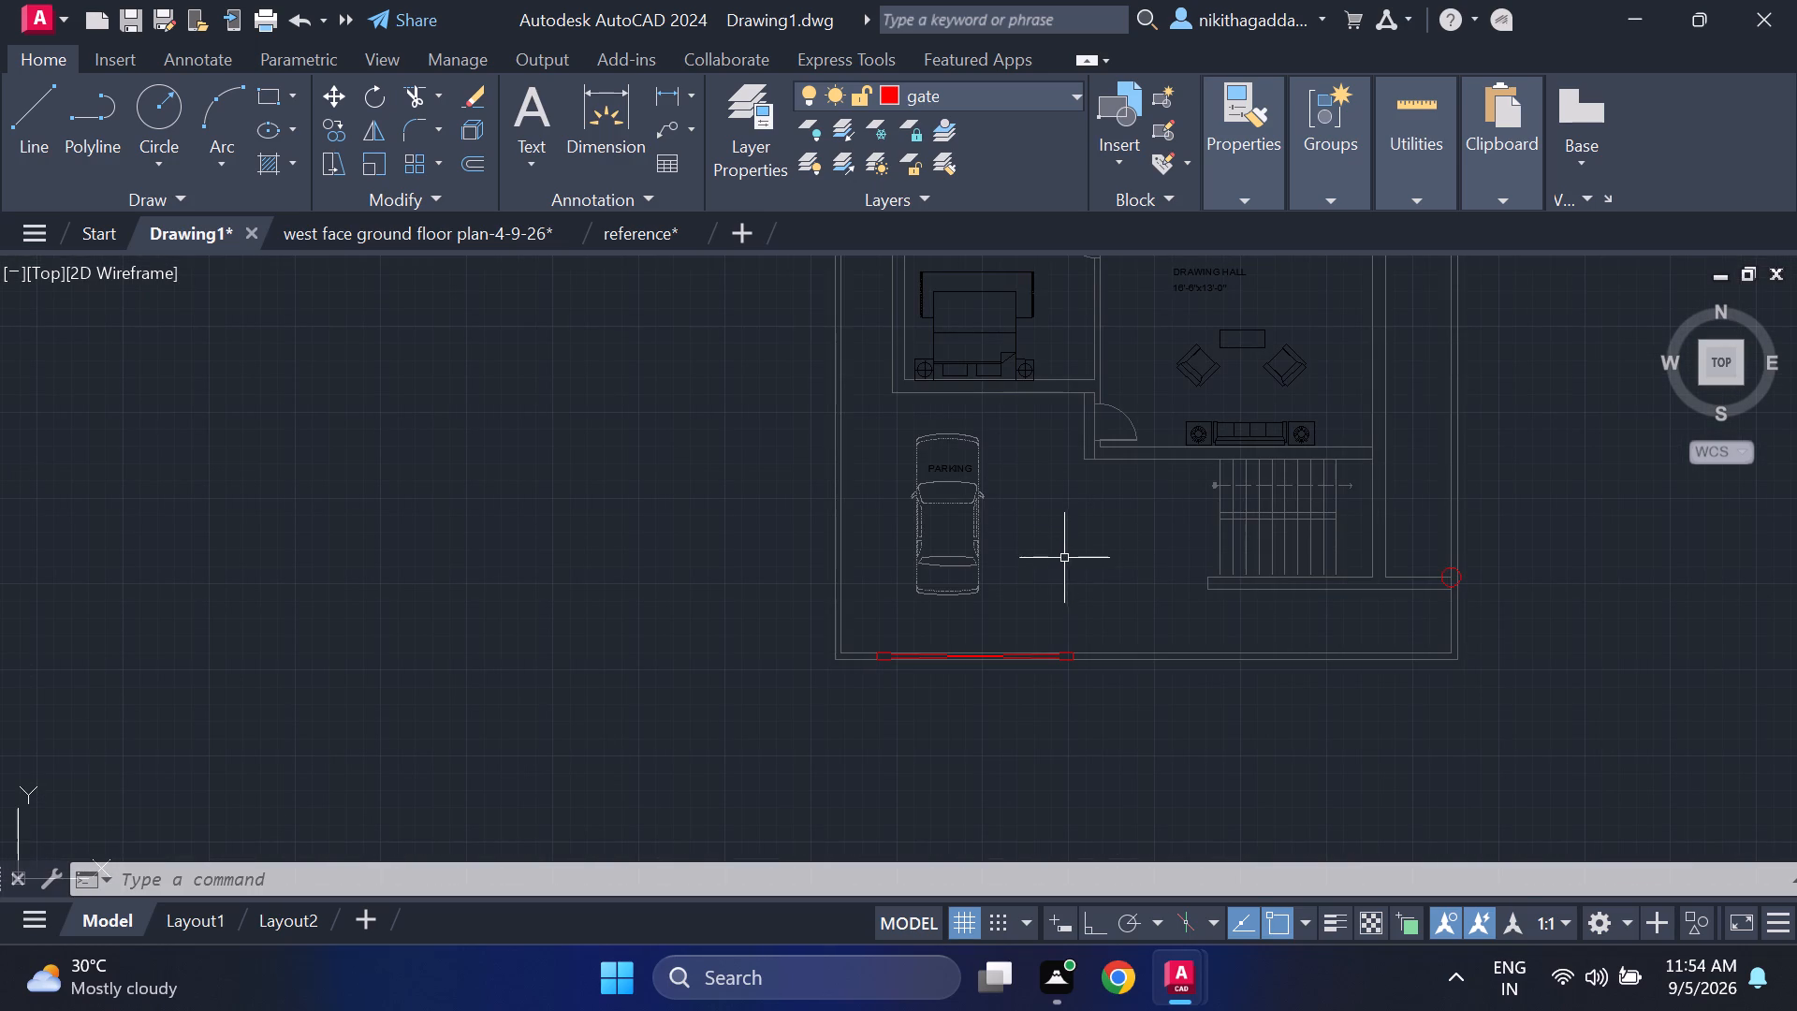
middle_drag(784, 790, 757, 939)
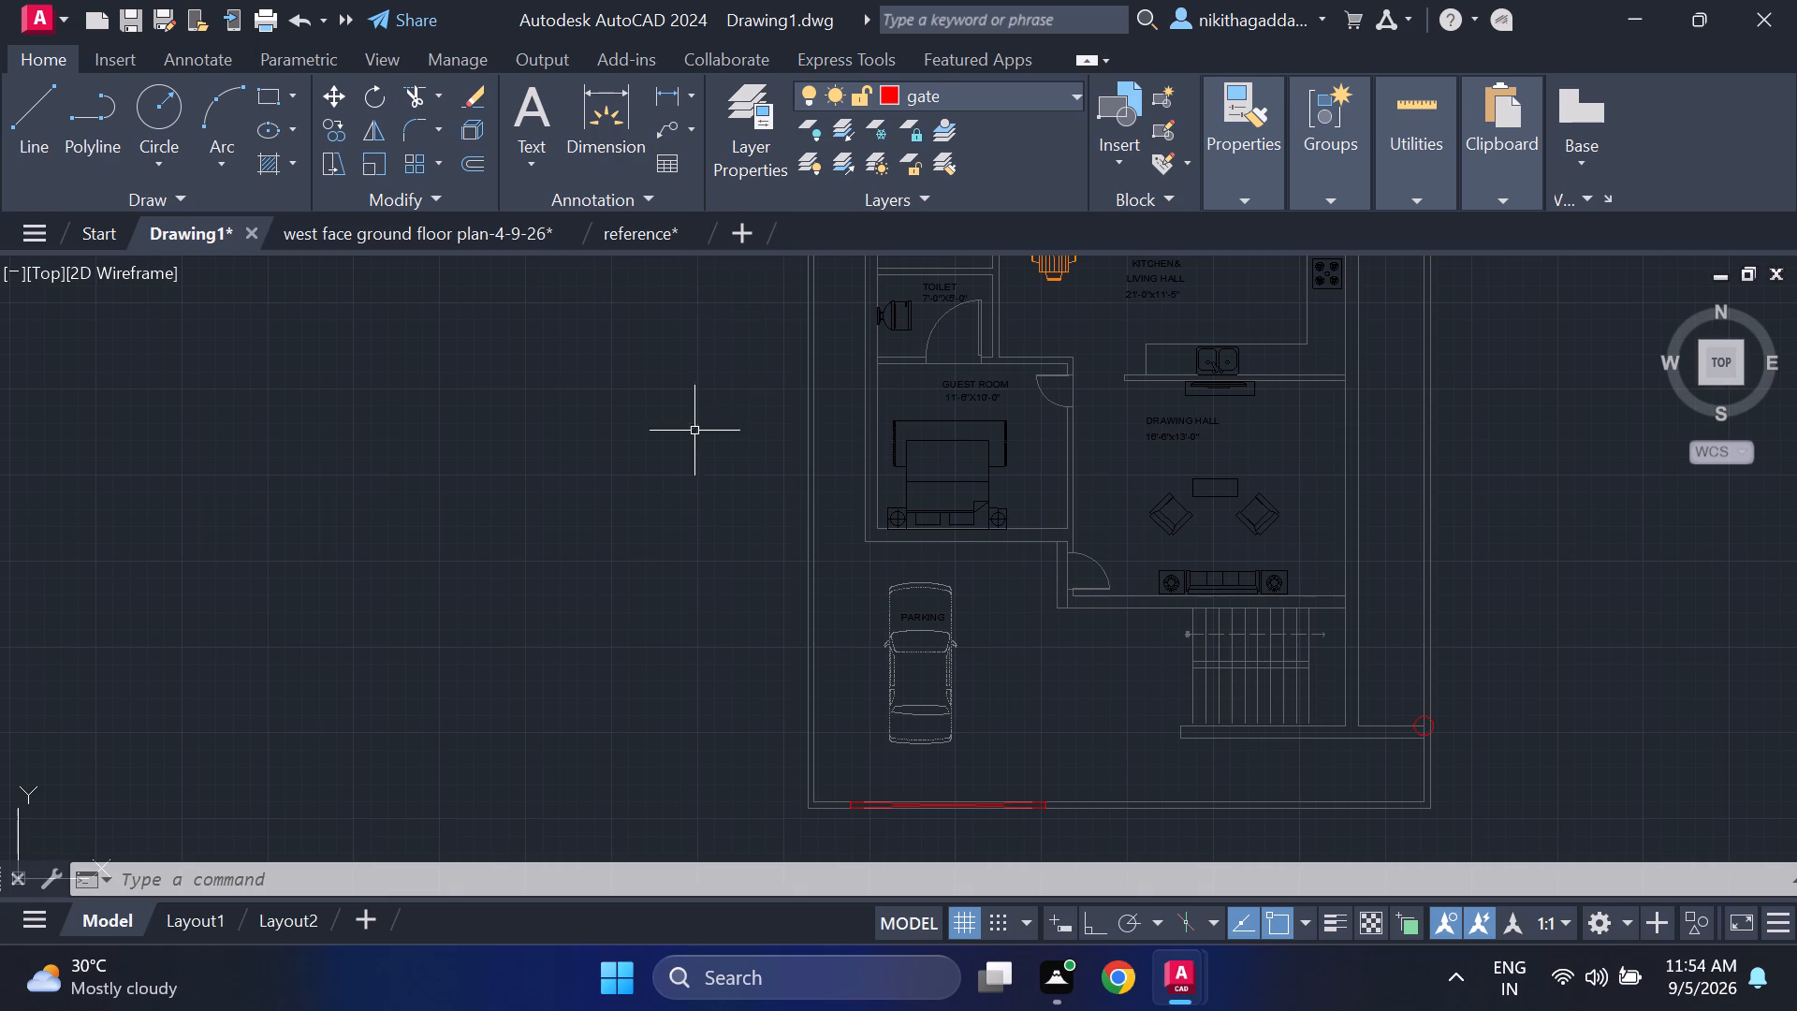
Set the windows layer's colour to index colour 173.
click(1057, 88)
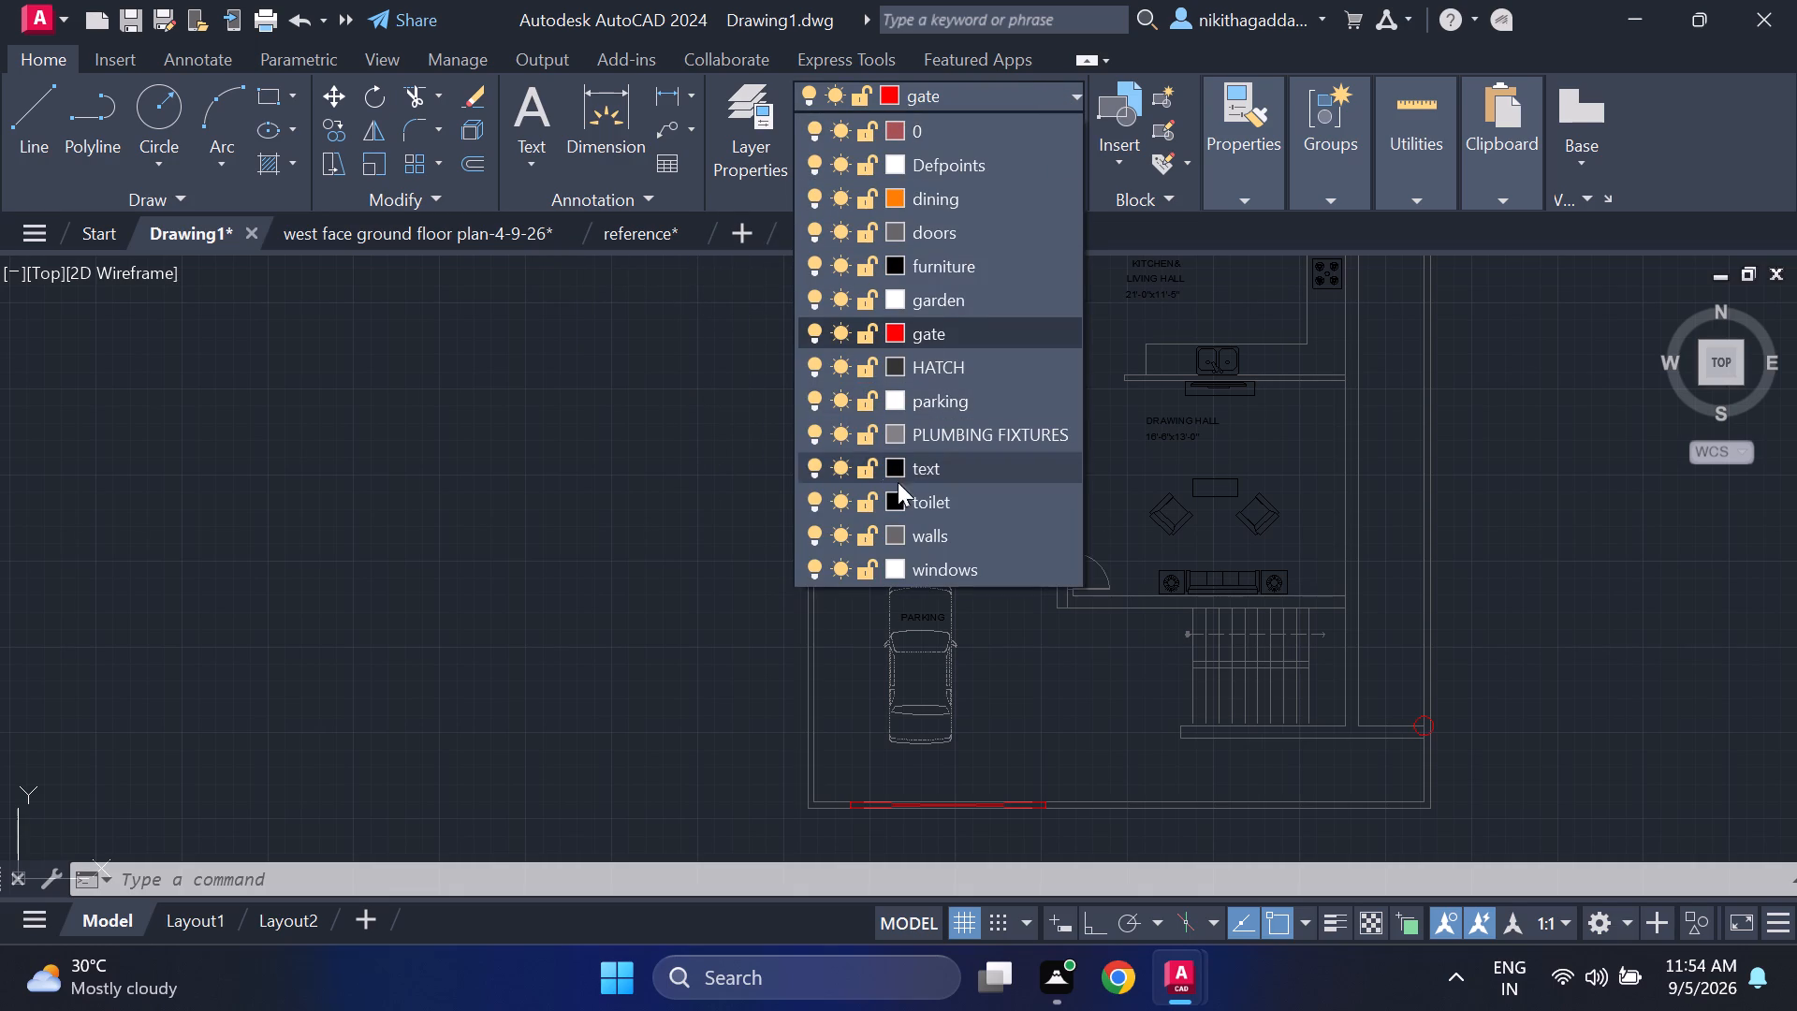
click(890, 564)
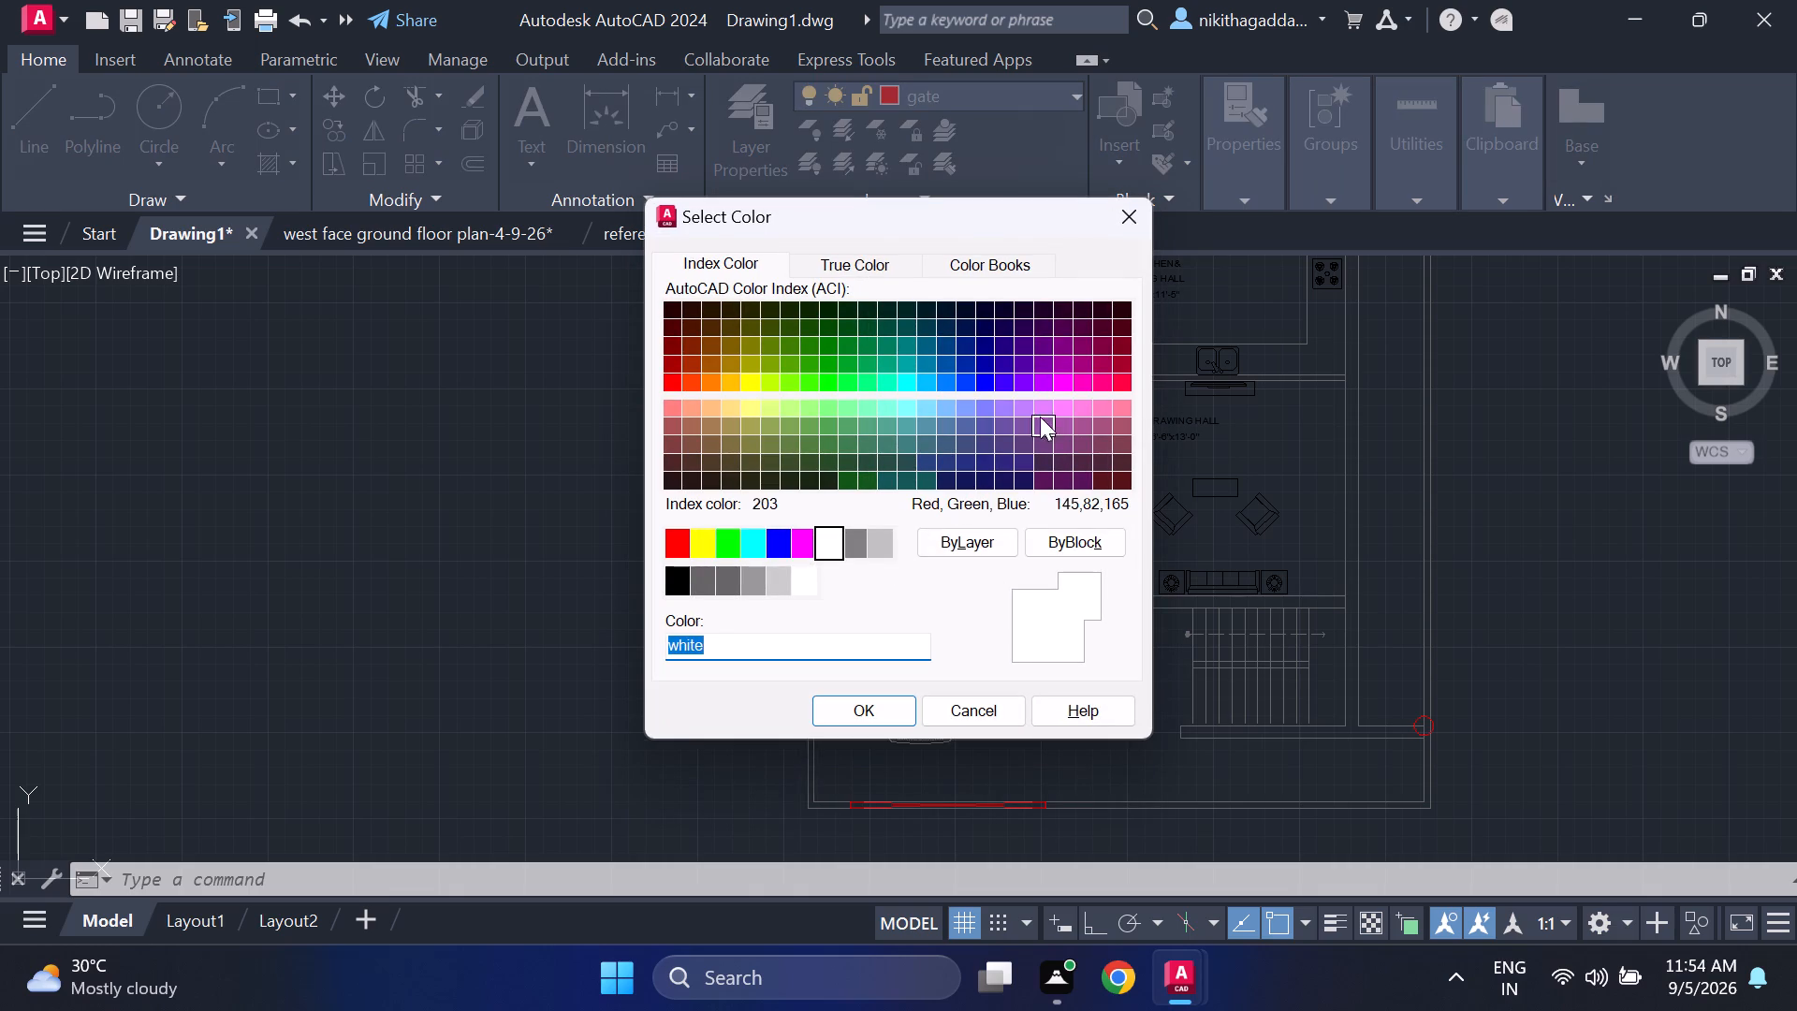
drag(985, 412, 990, 423)
click(905, 706)
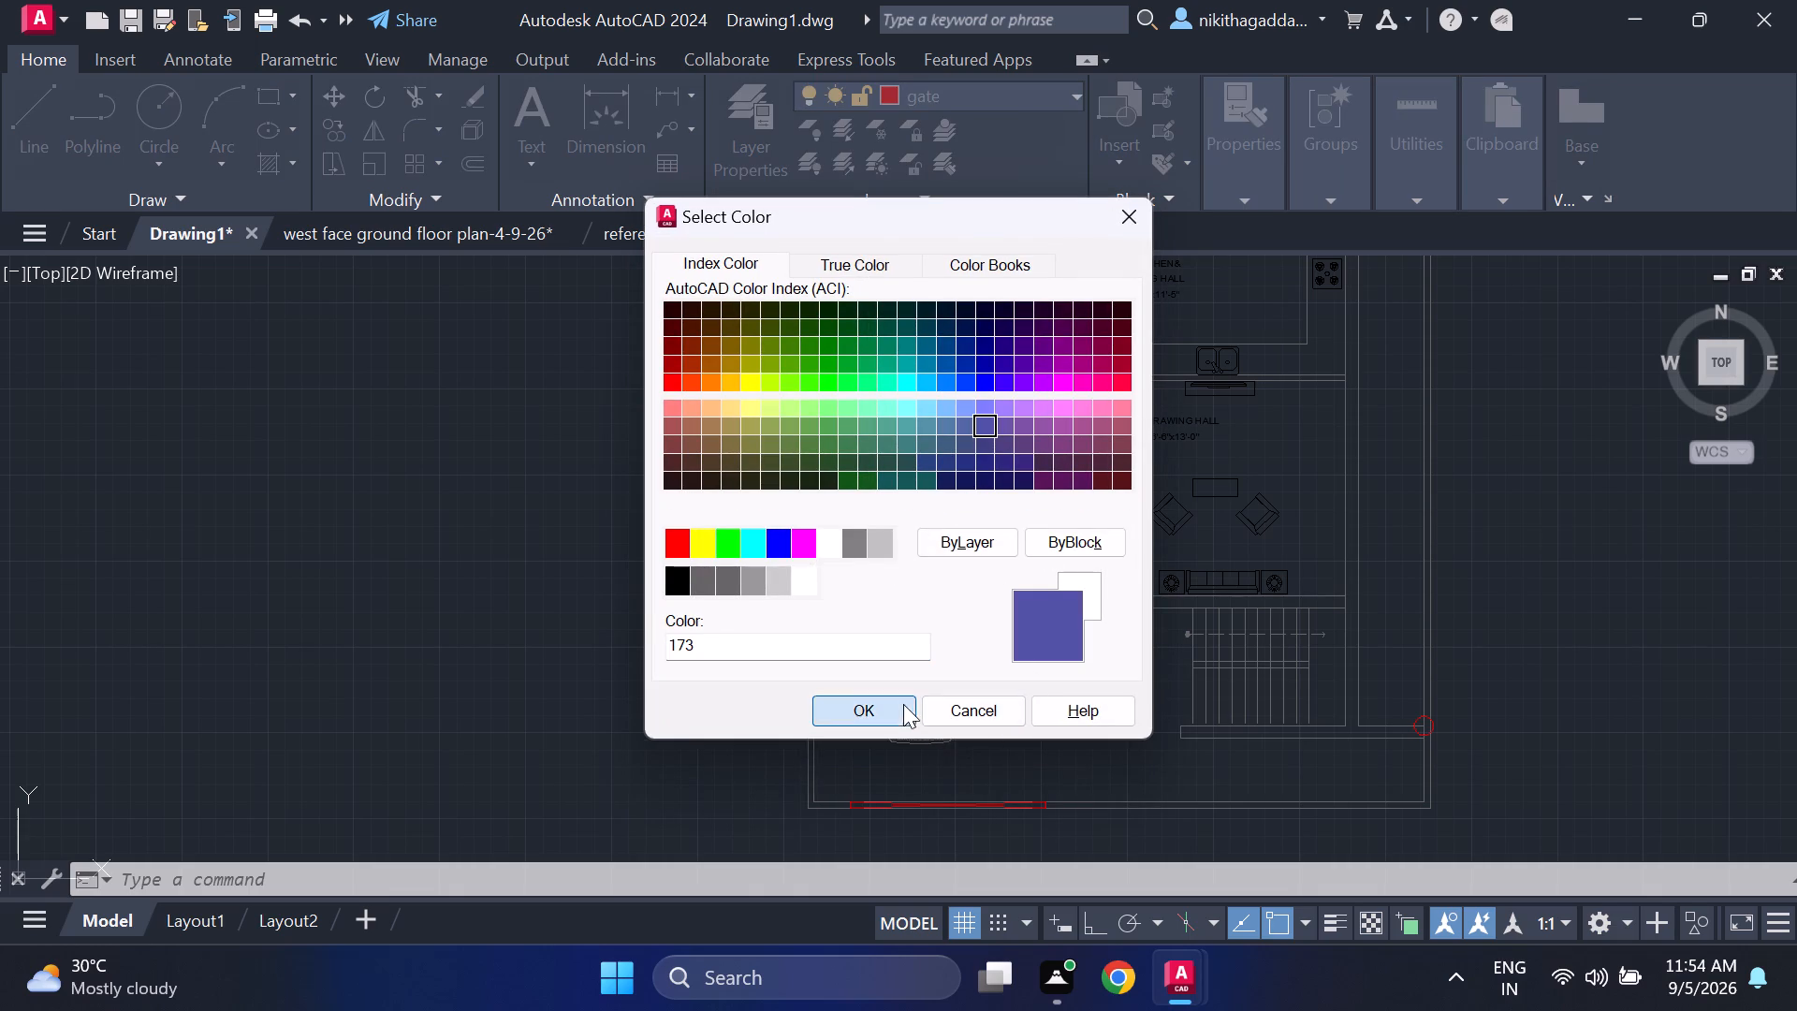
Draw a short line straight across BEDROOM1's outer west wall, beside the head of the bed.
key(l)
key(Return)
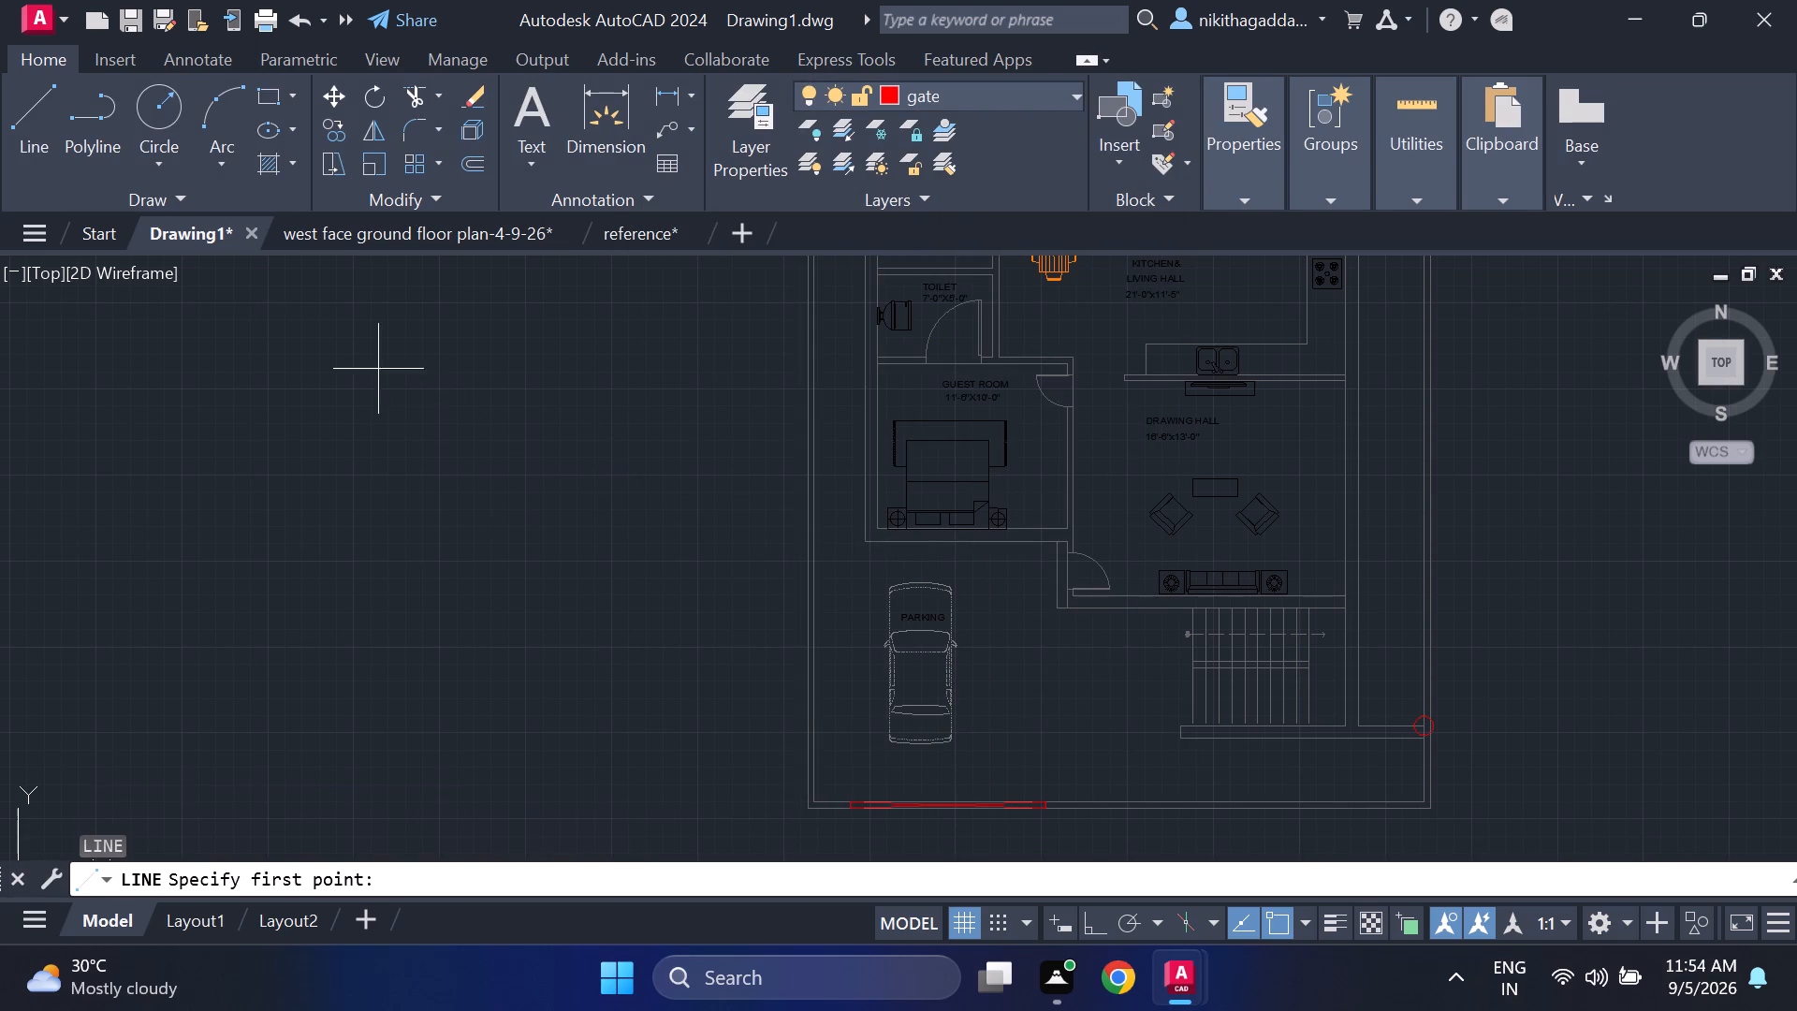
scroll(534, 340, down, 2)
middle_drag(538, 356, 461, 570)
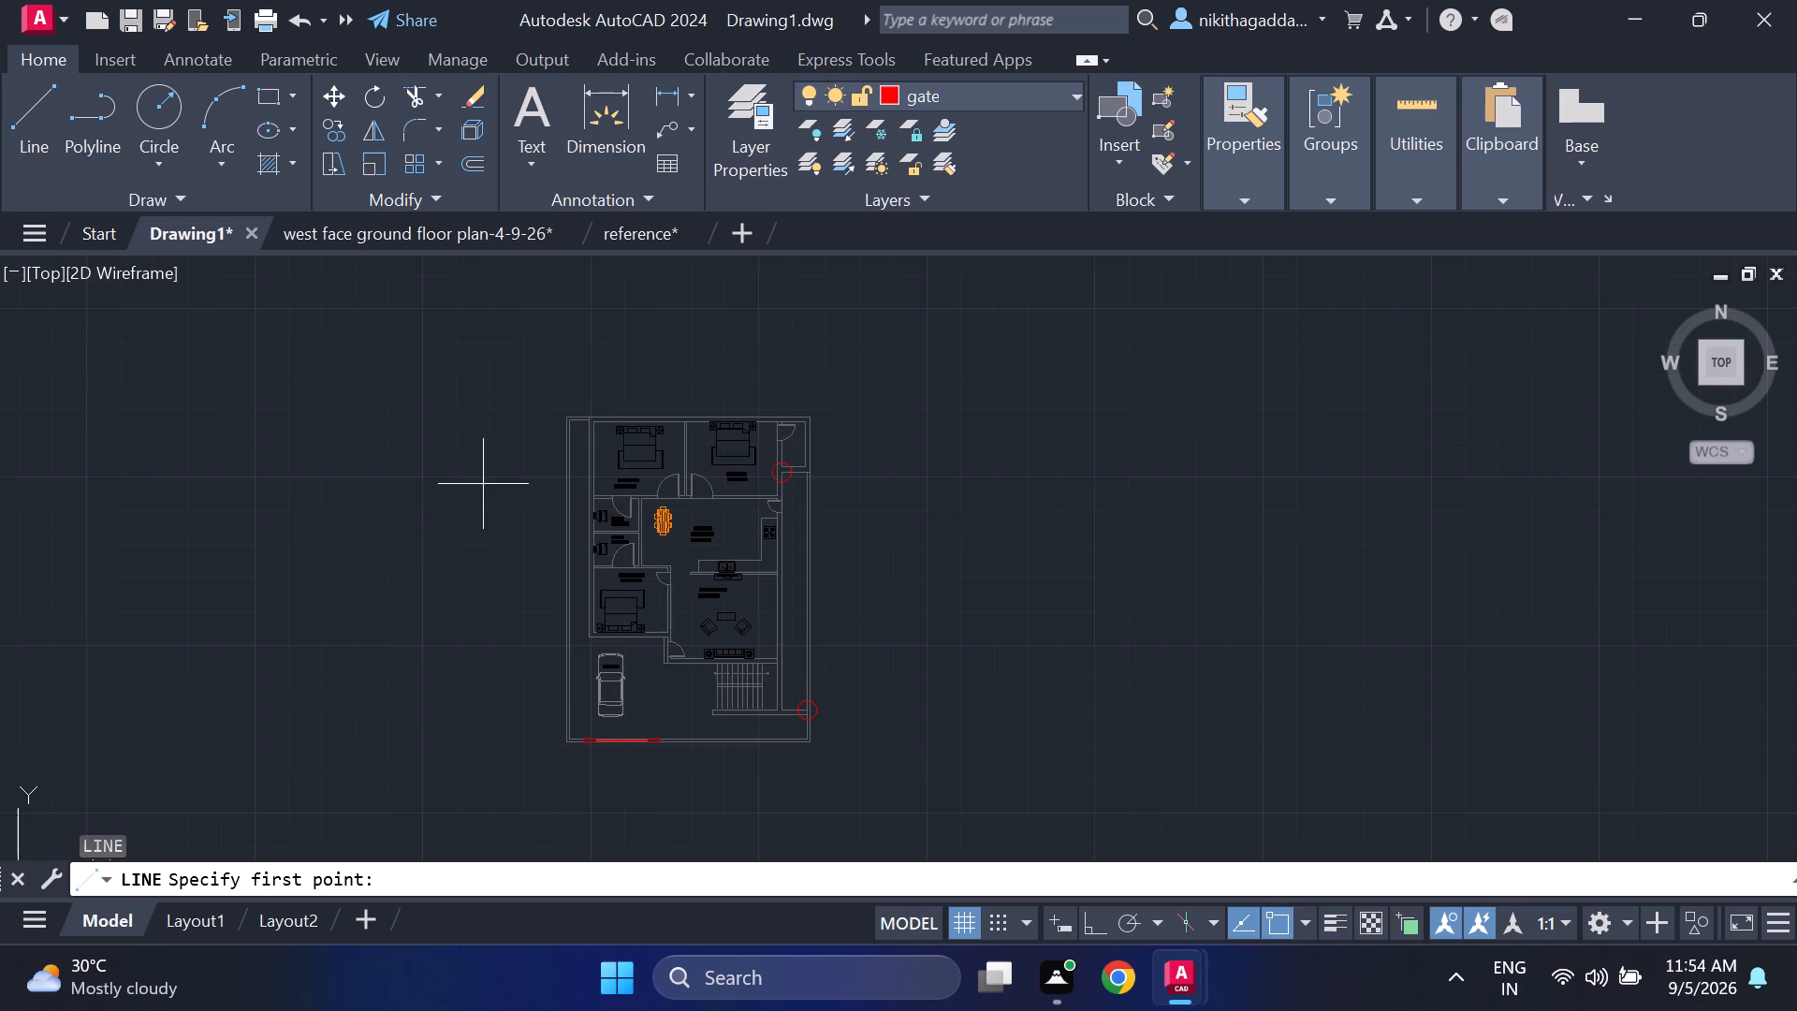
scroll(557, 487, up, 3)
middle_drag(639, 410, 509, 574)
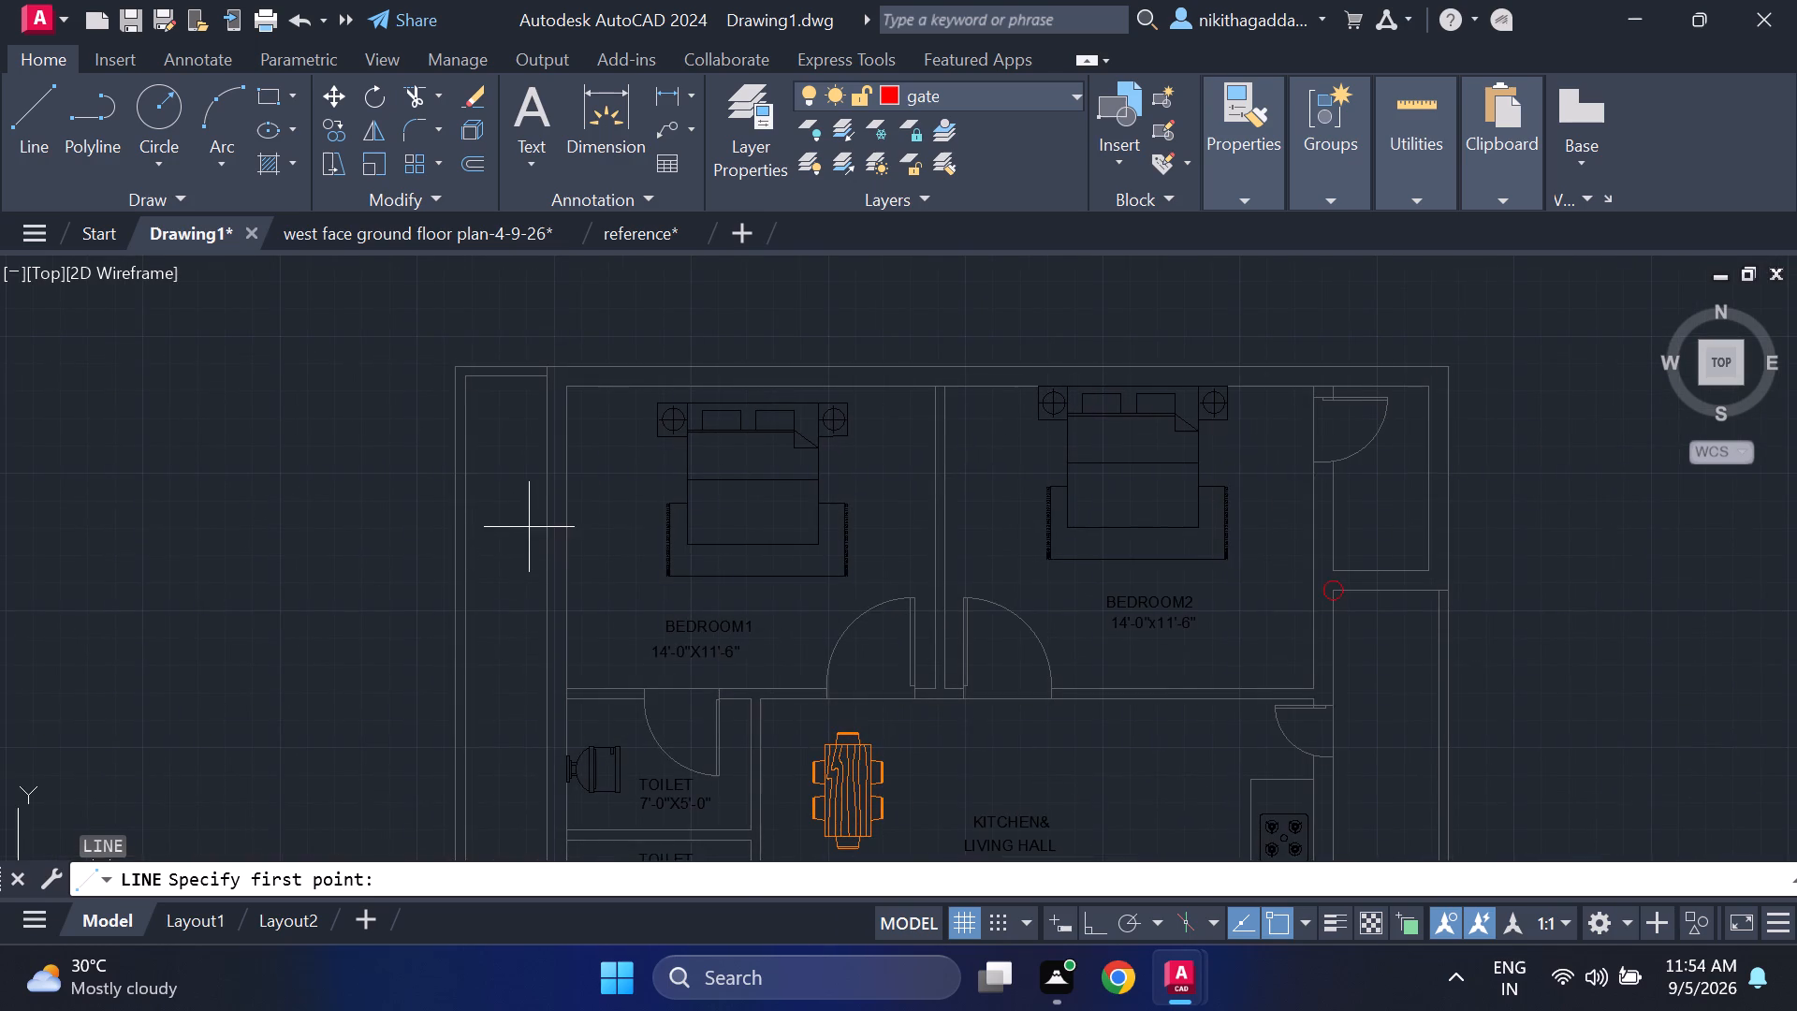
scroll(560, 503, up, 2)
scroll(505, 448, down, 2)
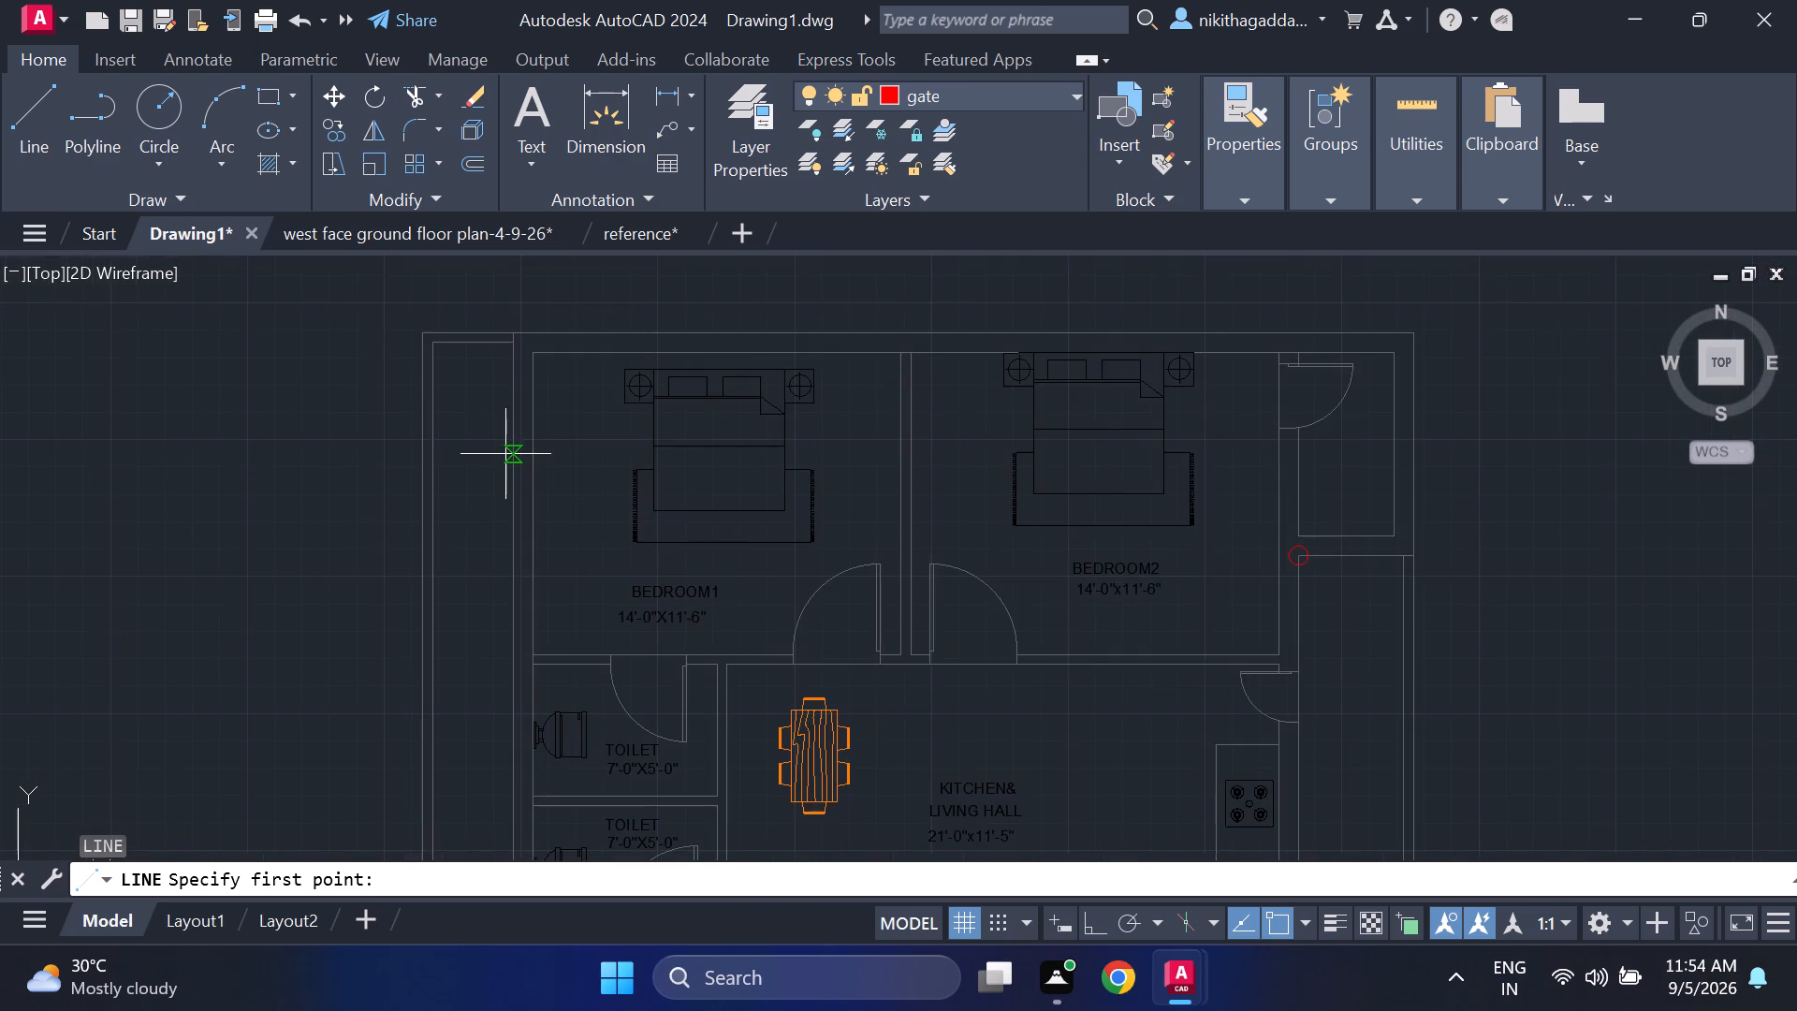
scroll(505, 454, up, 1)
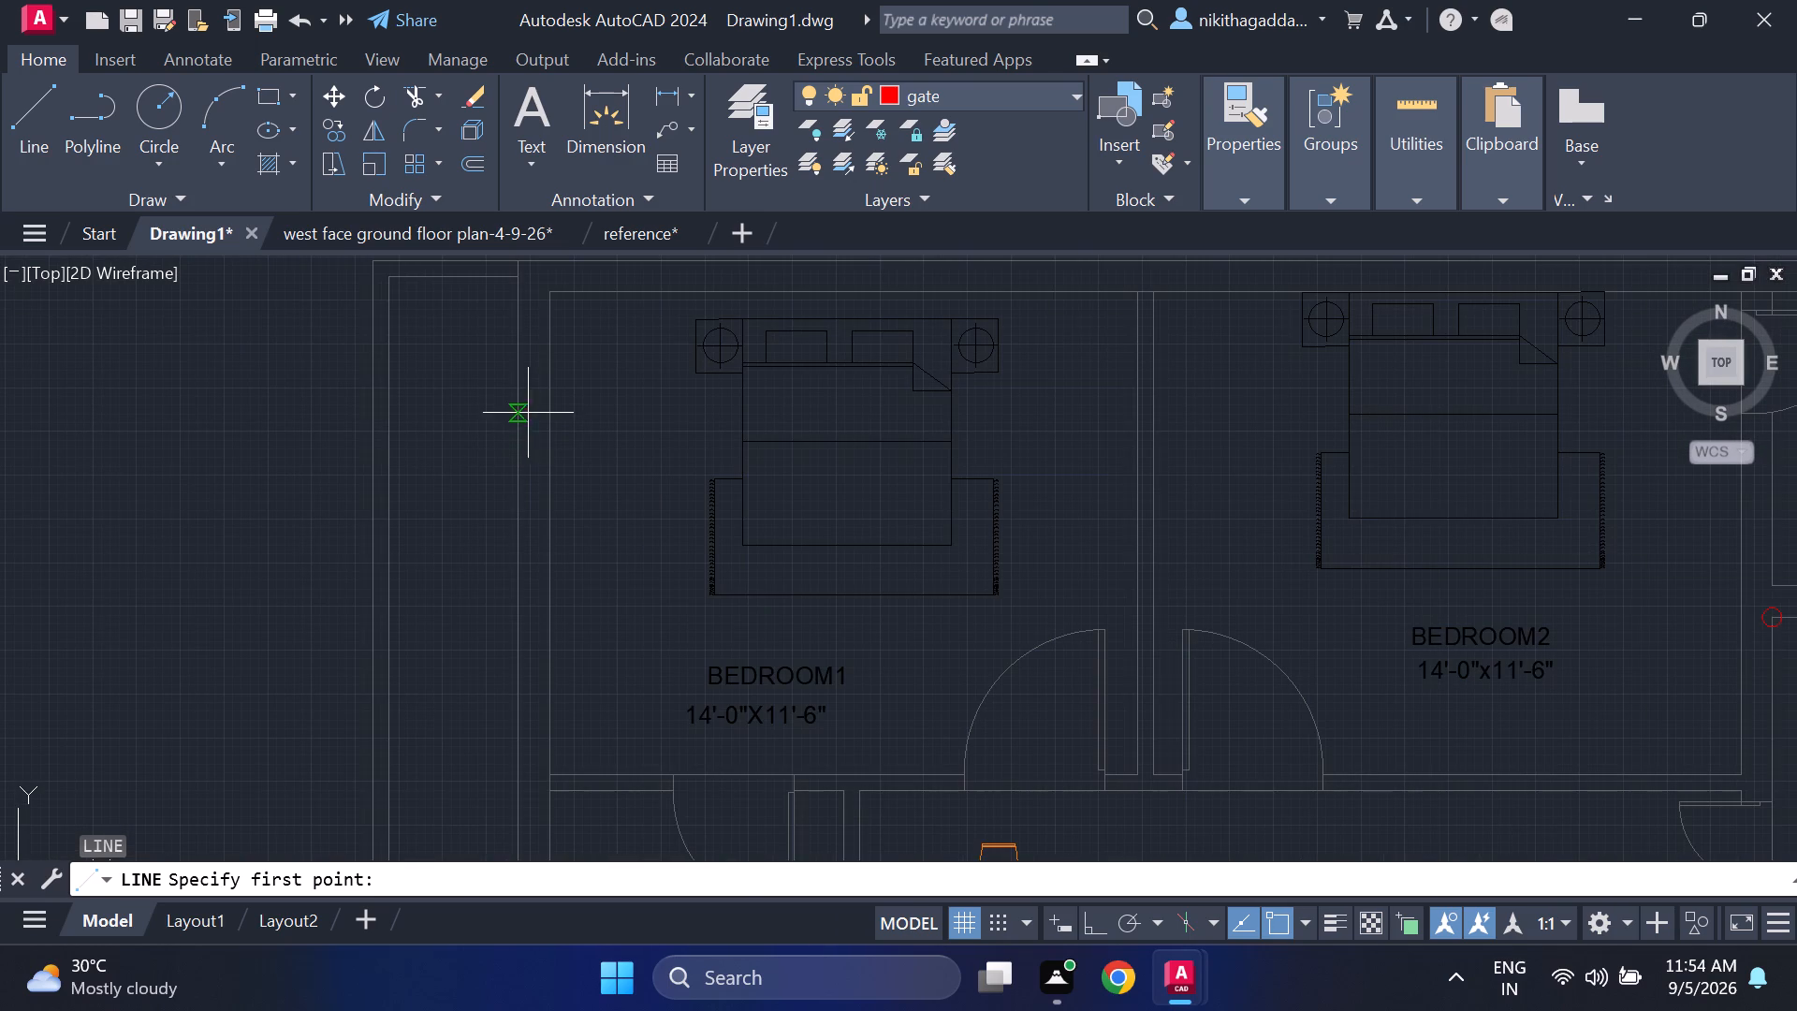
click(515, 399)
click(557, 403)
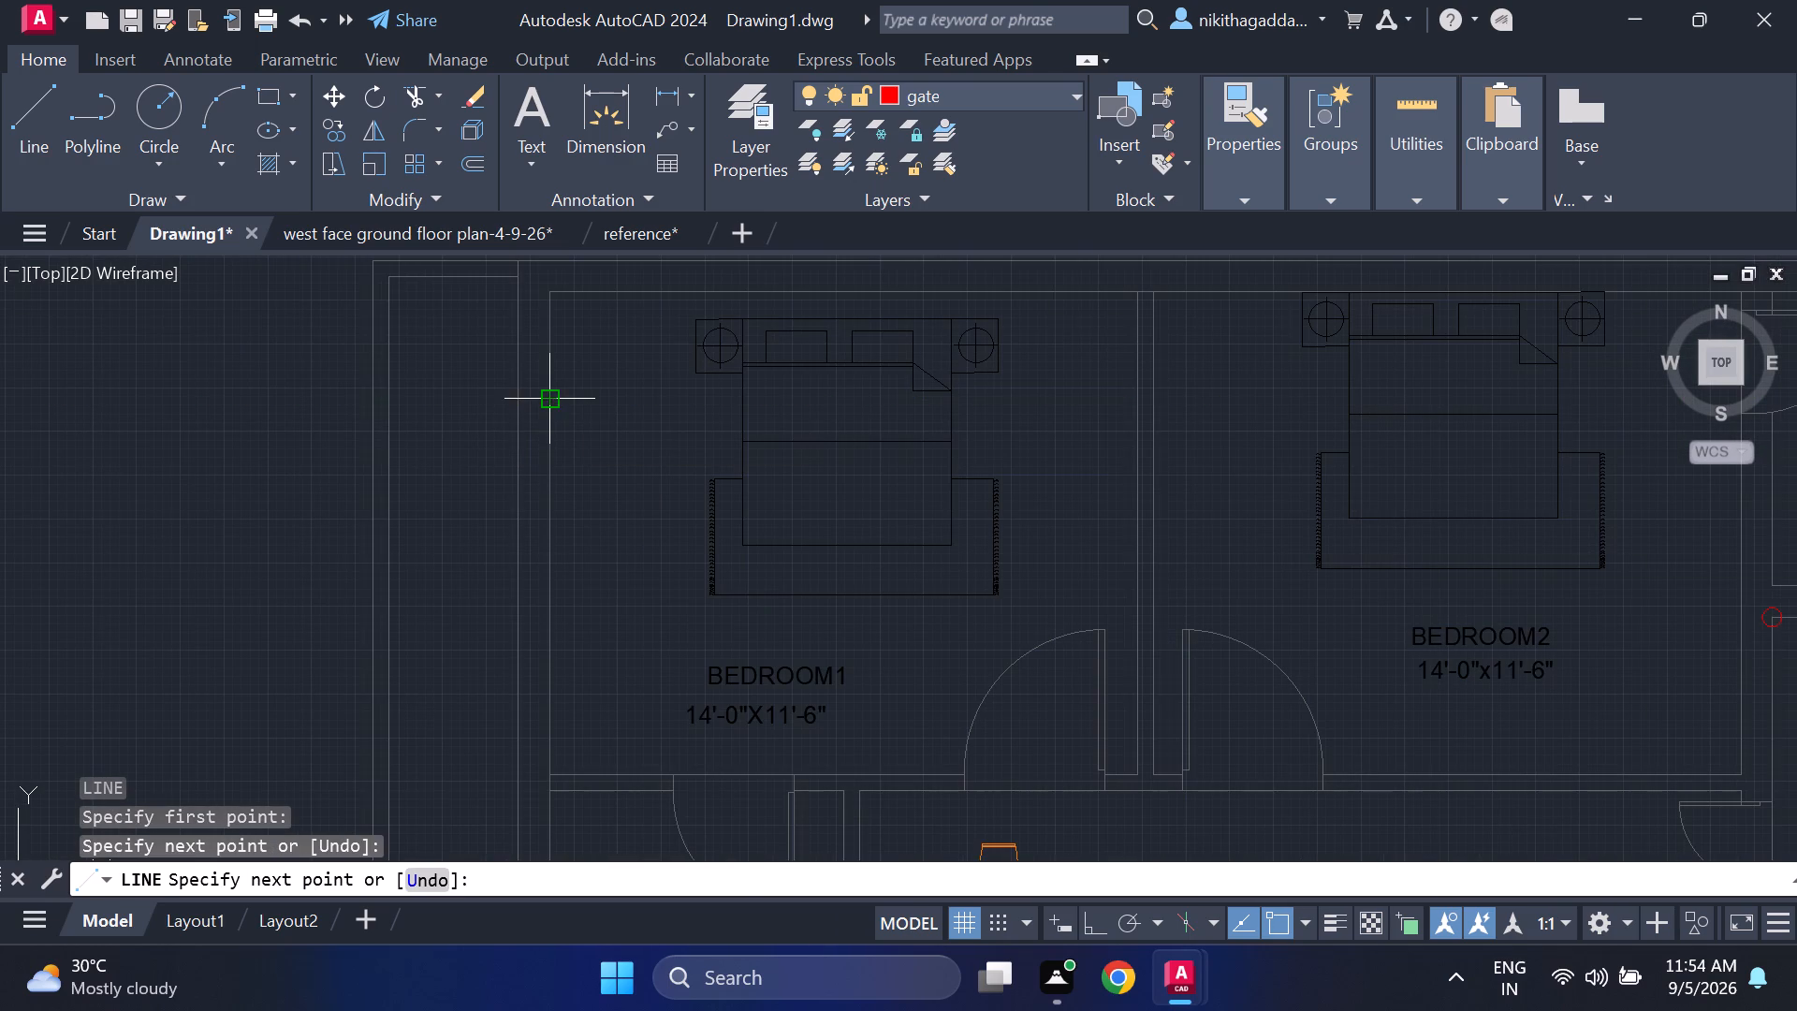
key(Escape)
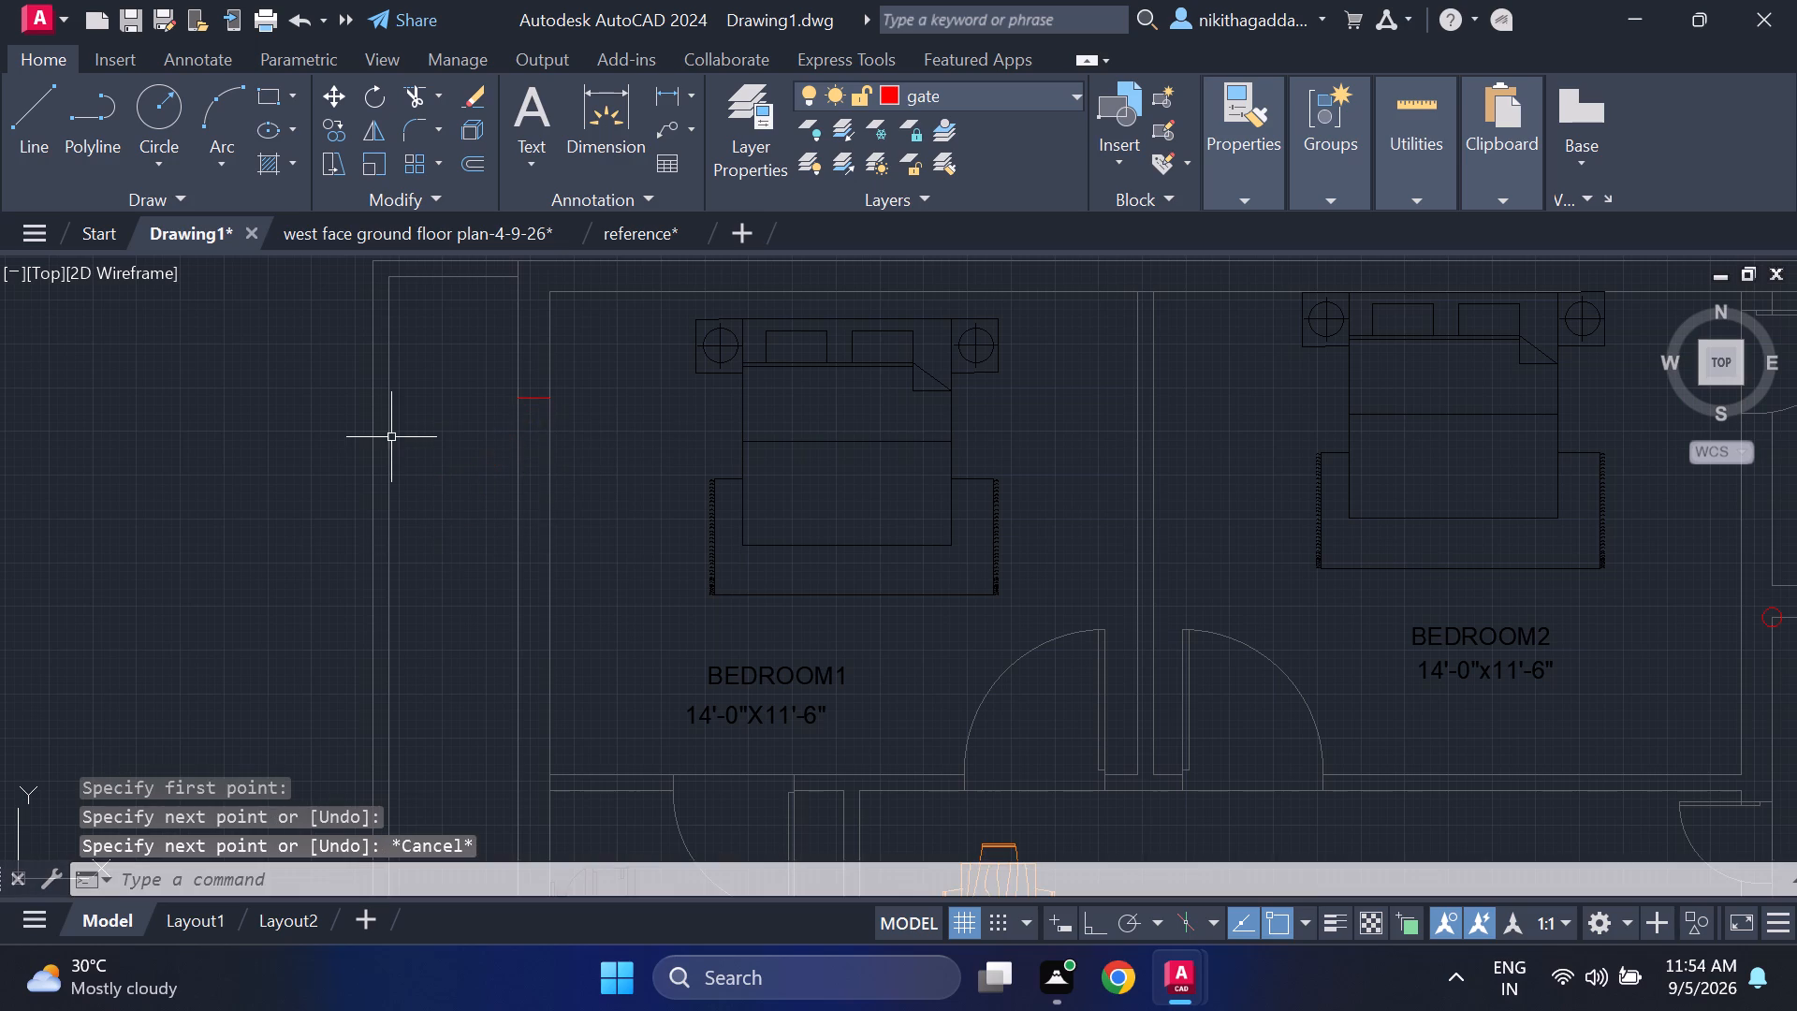
Make windows the current layer.
click(1077, 100)
click(946, 559)
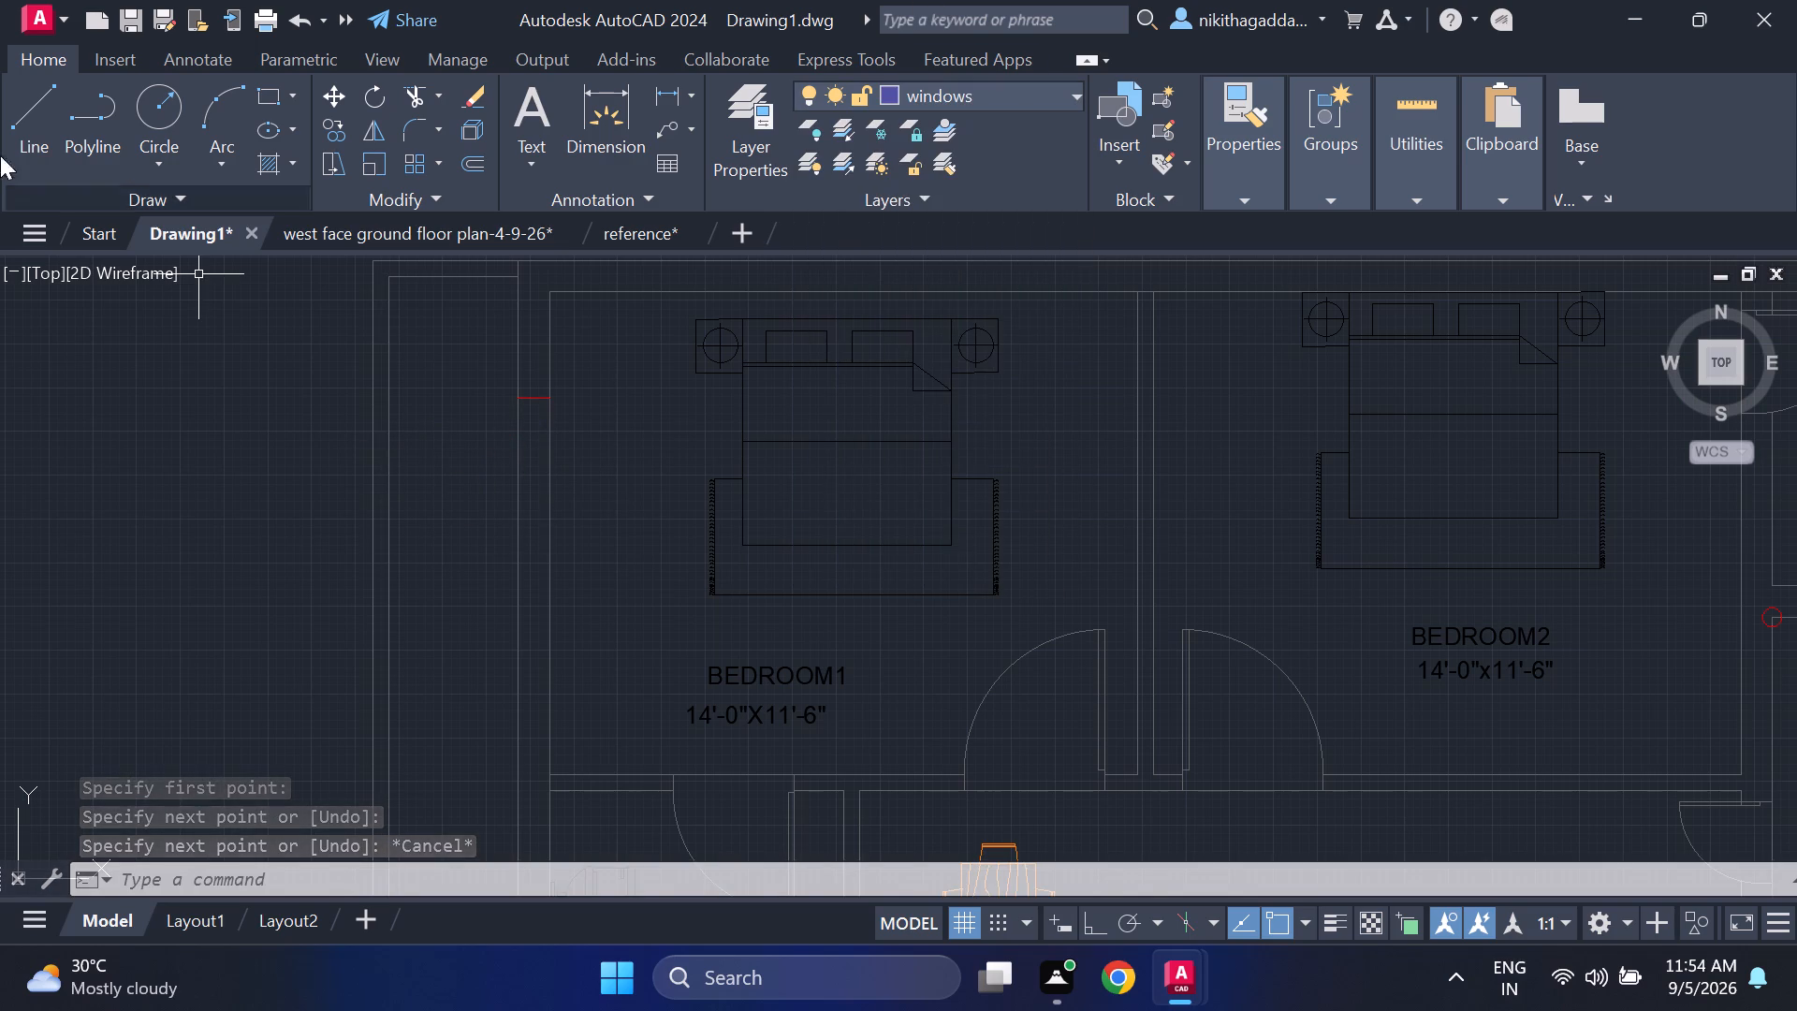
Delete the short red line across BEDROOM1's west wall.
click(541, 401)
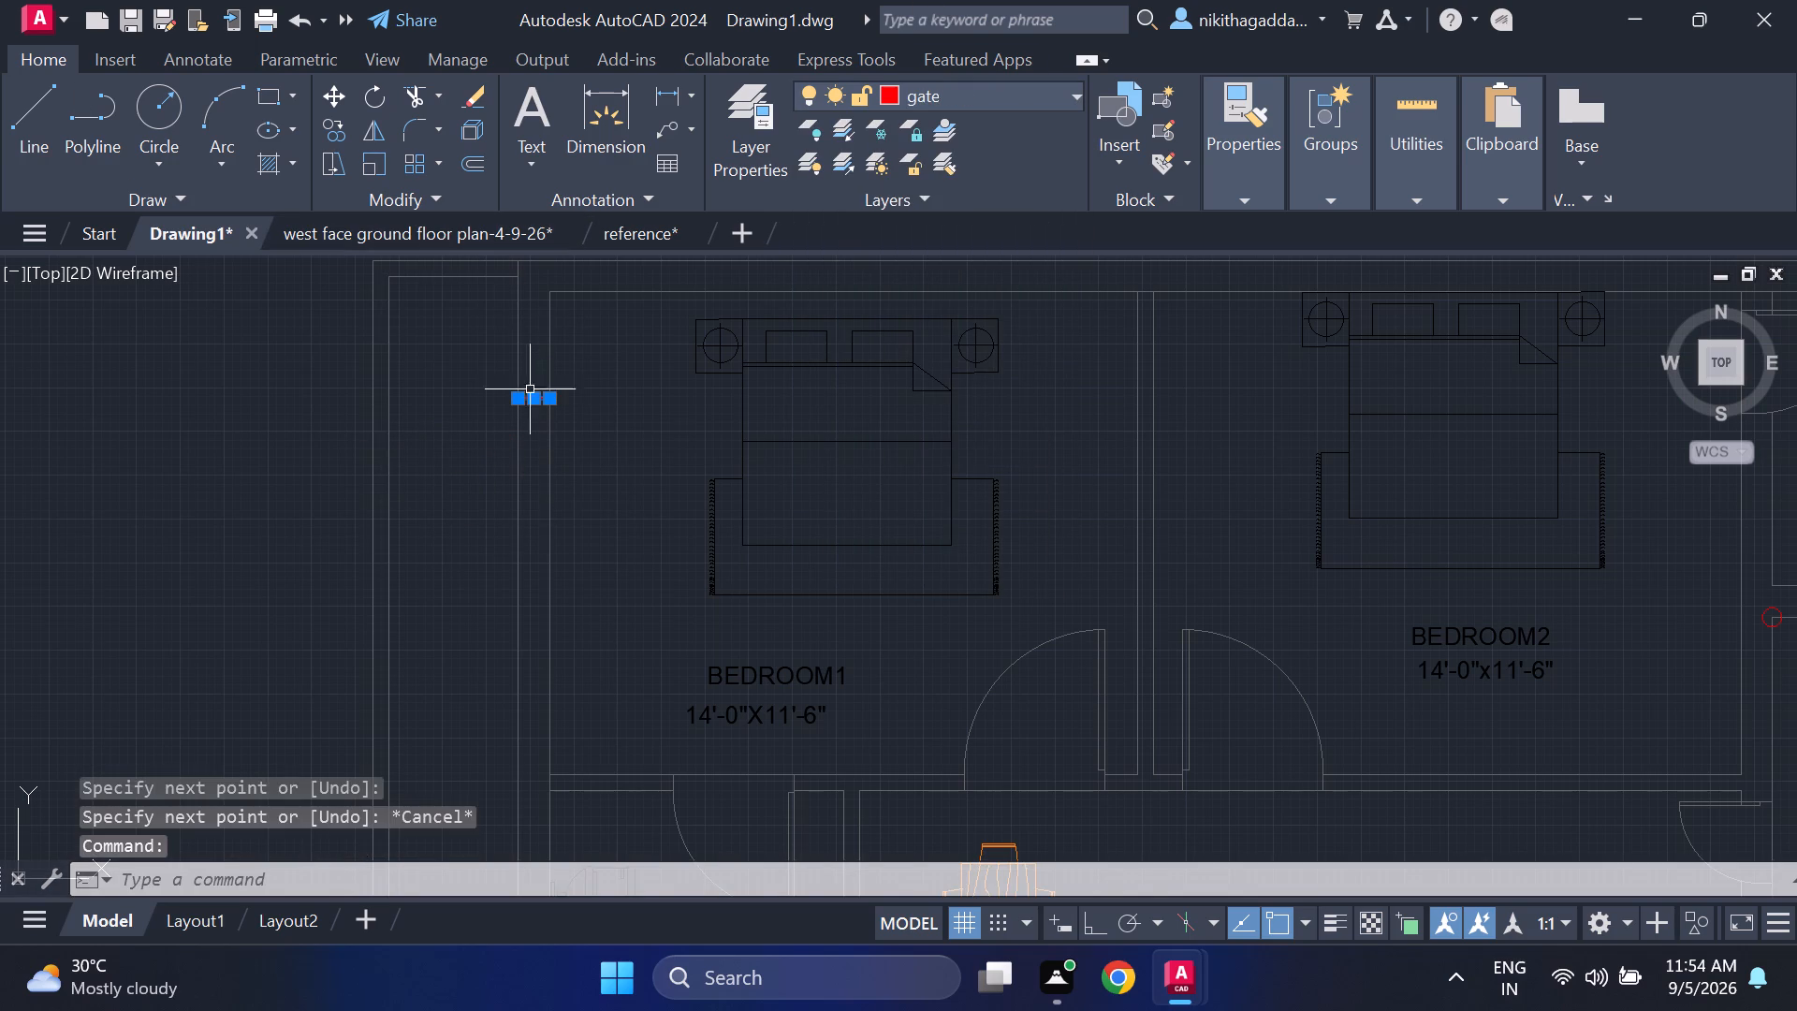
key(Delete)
Draw a short window end line across BEDROOM1's west wall, from its outer face to its inner face.
key(l)
key(Return)
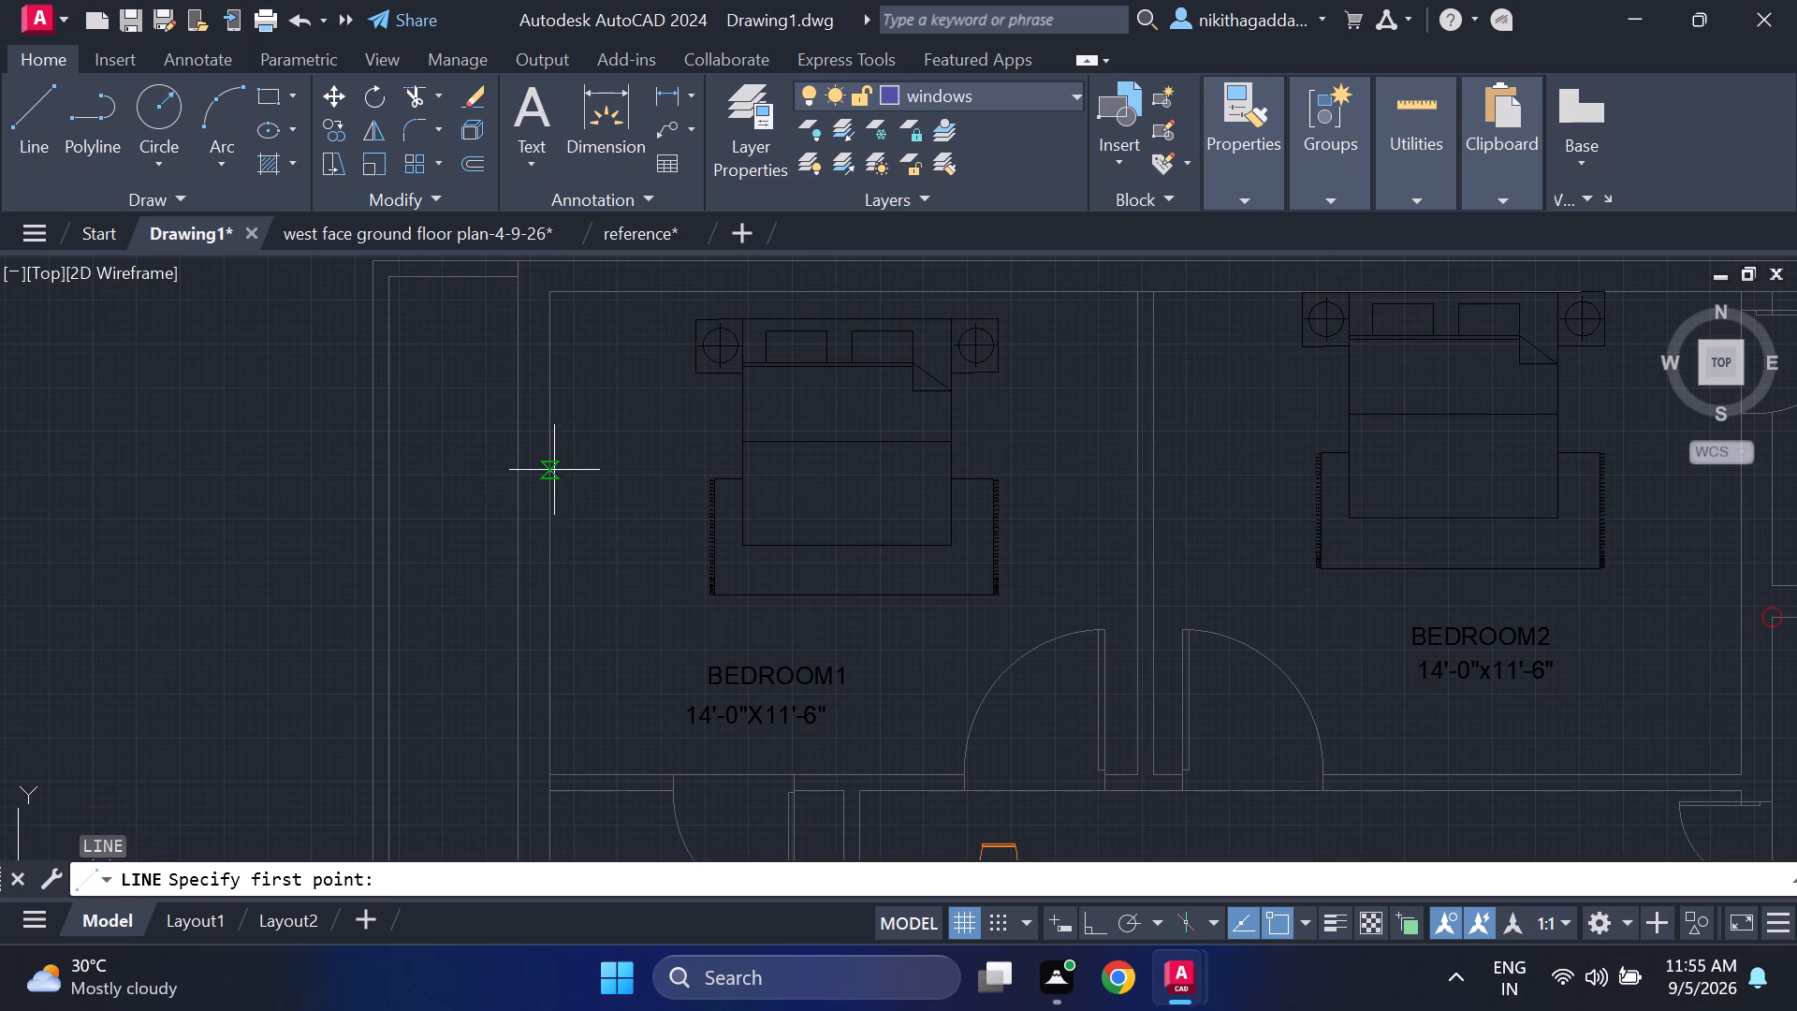
click(516, 406)
click(550, 411)
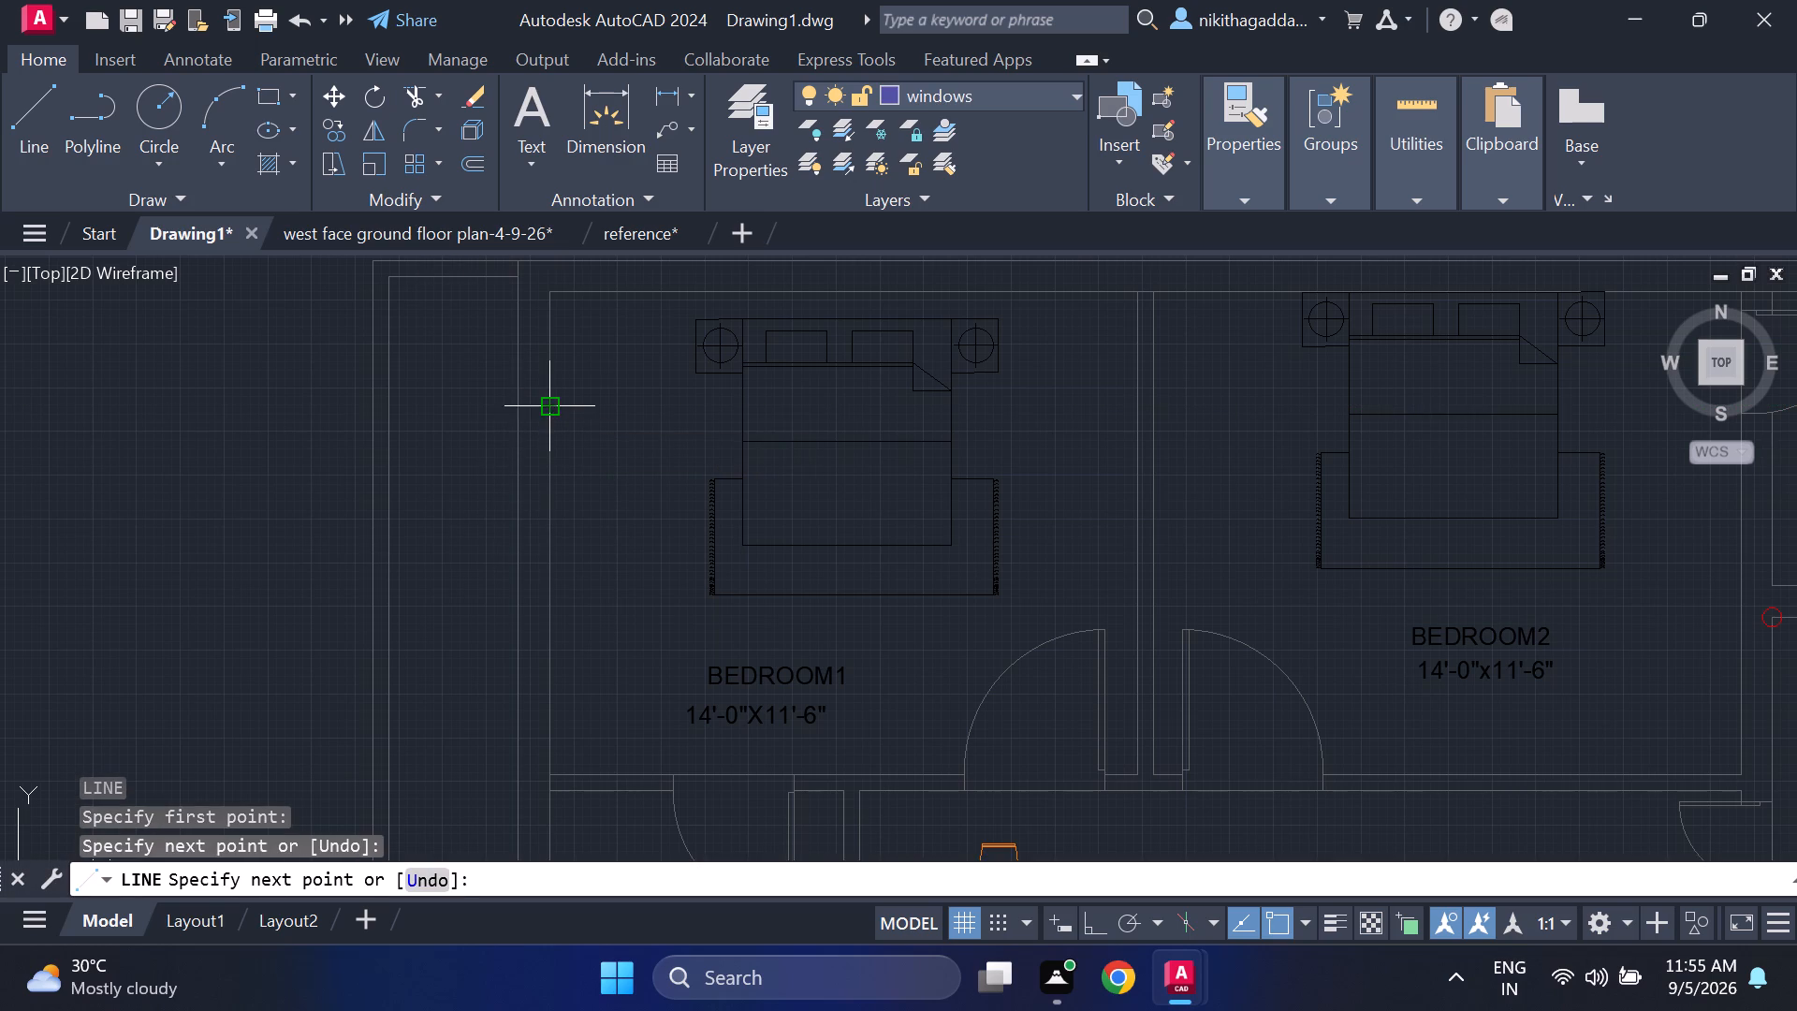
Finish BEDROOM1's west window with a vertical centre line down the wall and a closing end line across its full thickness.
click(530, 412)
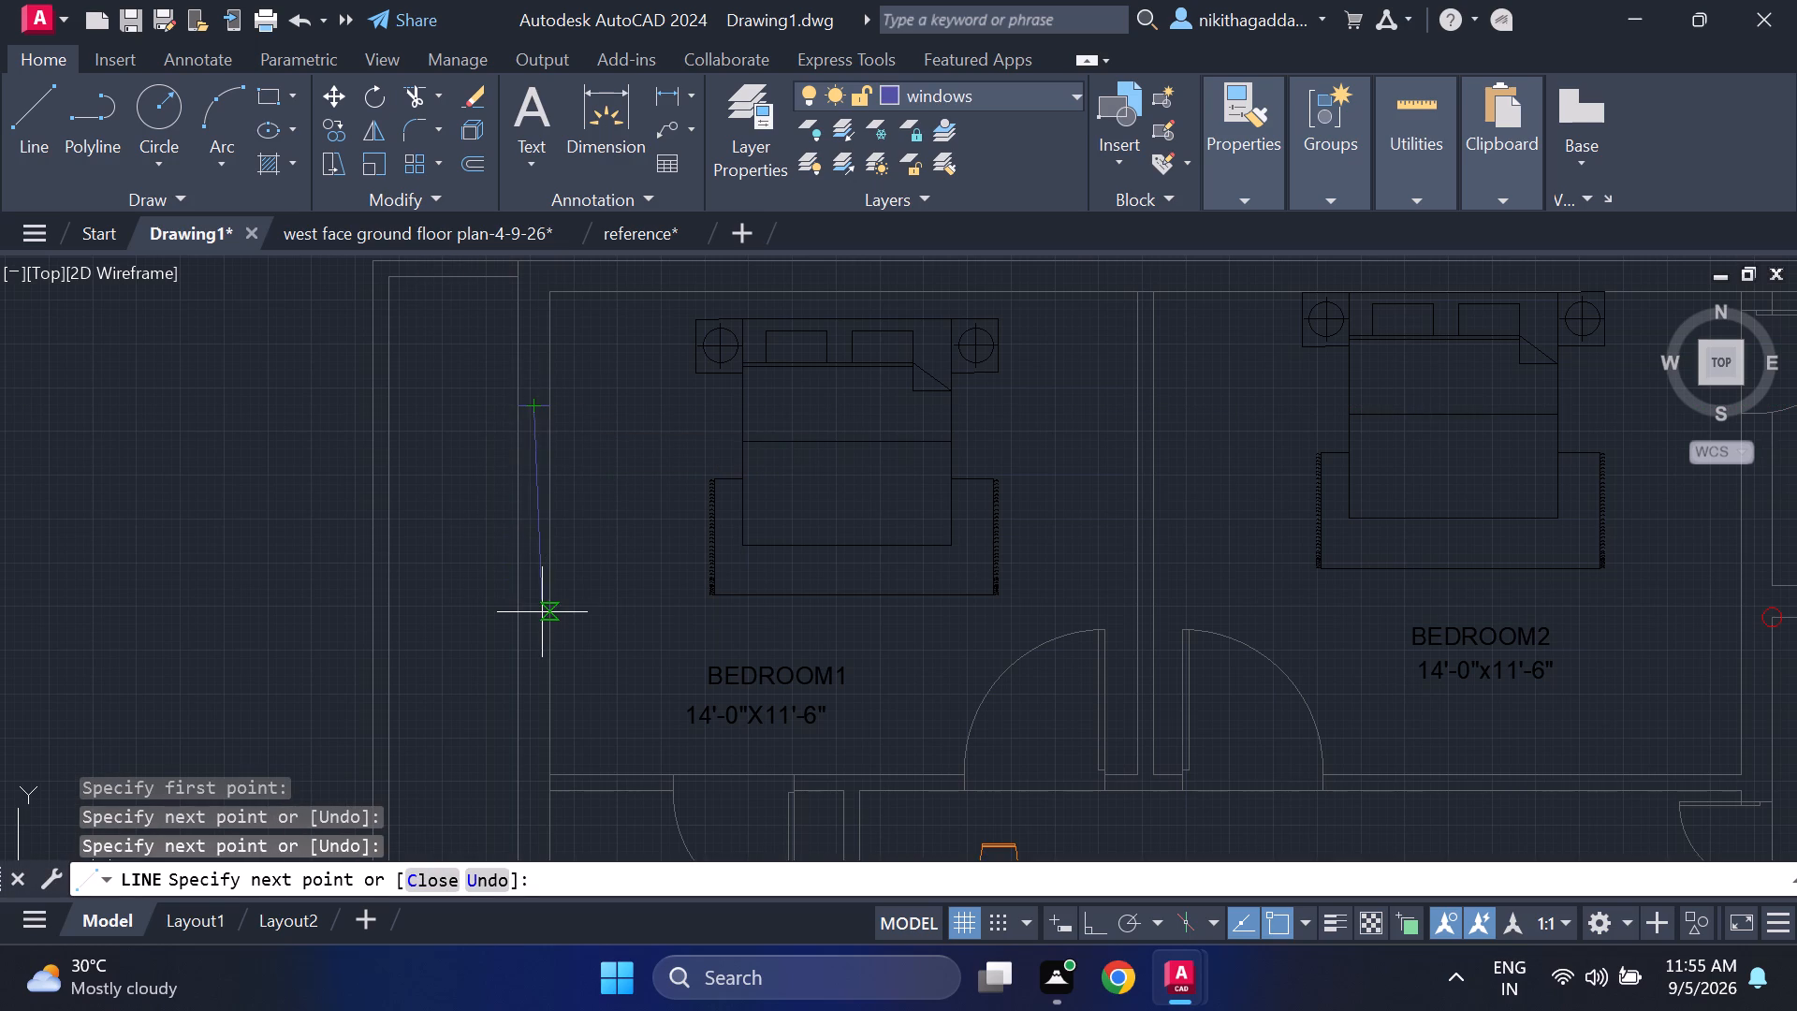
key(F8)
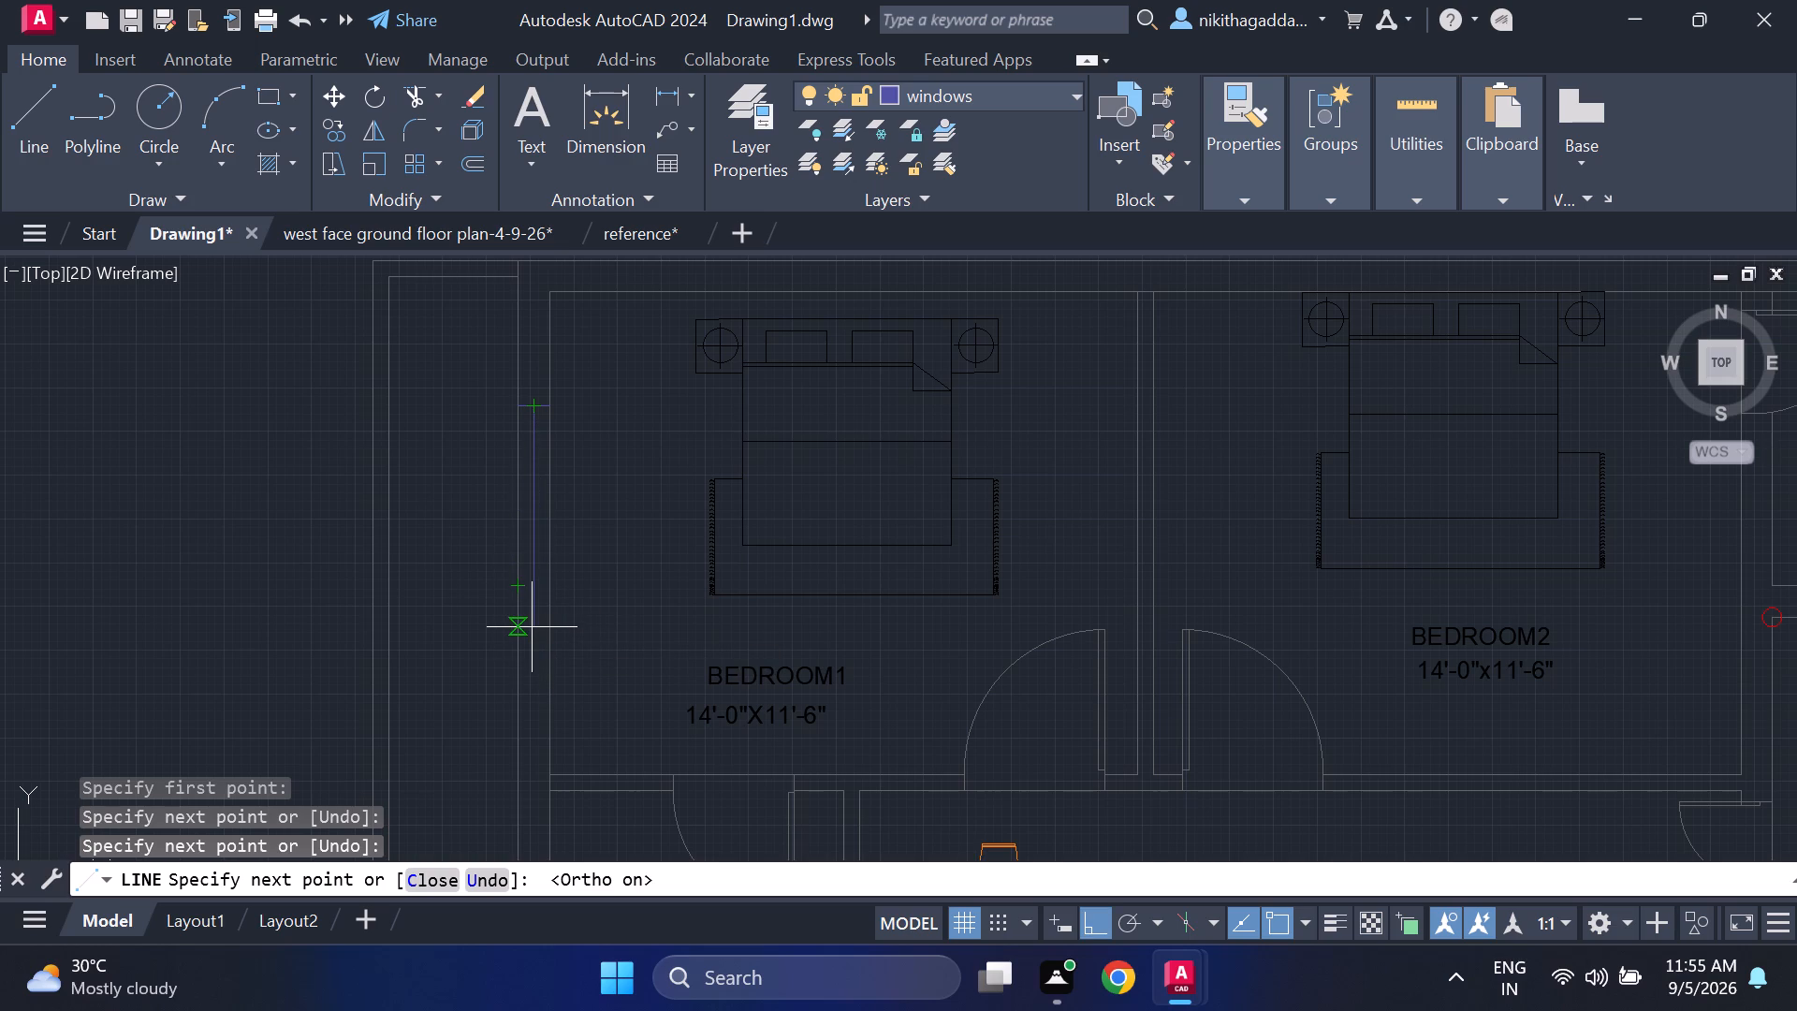
scroll(537, 623, up, 1)
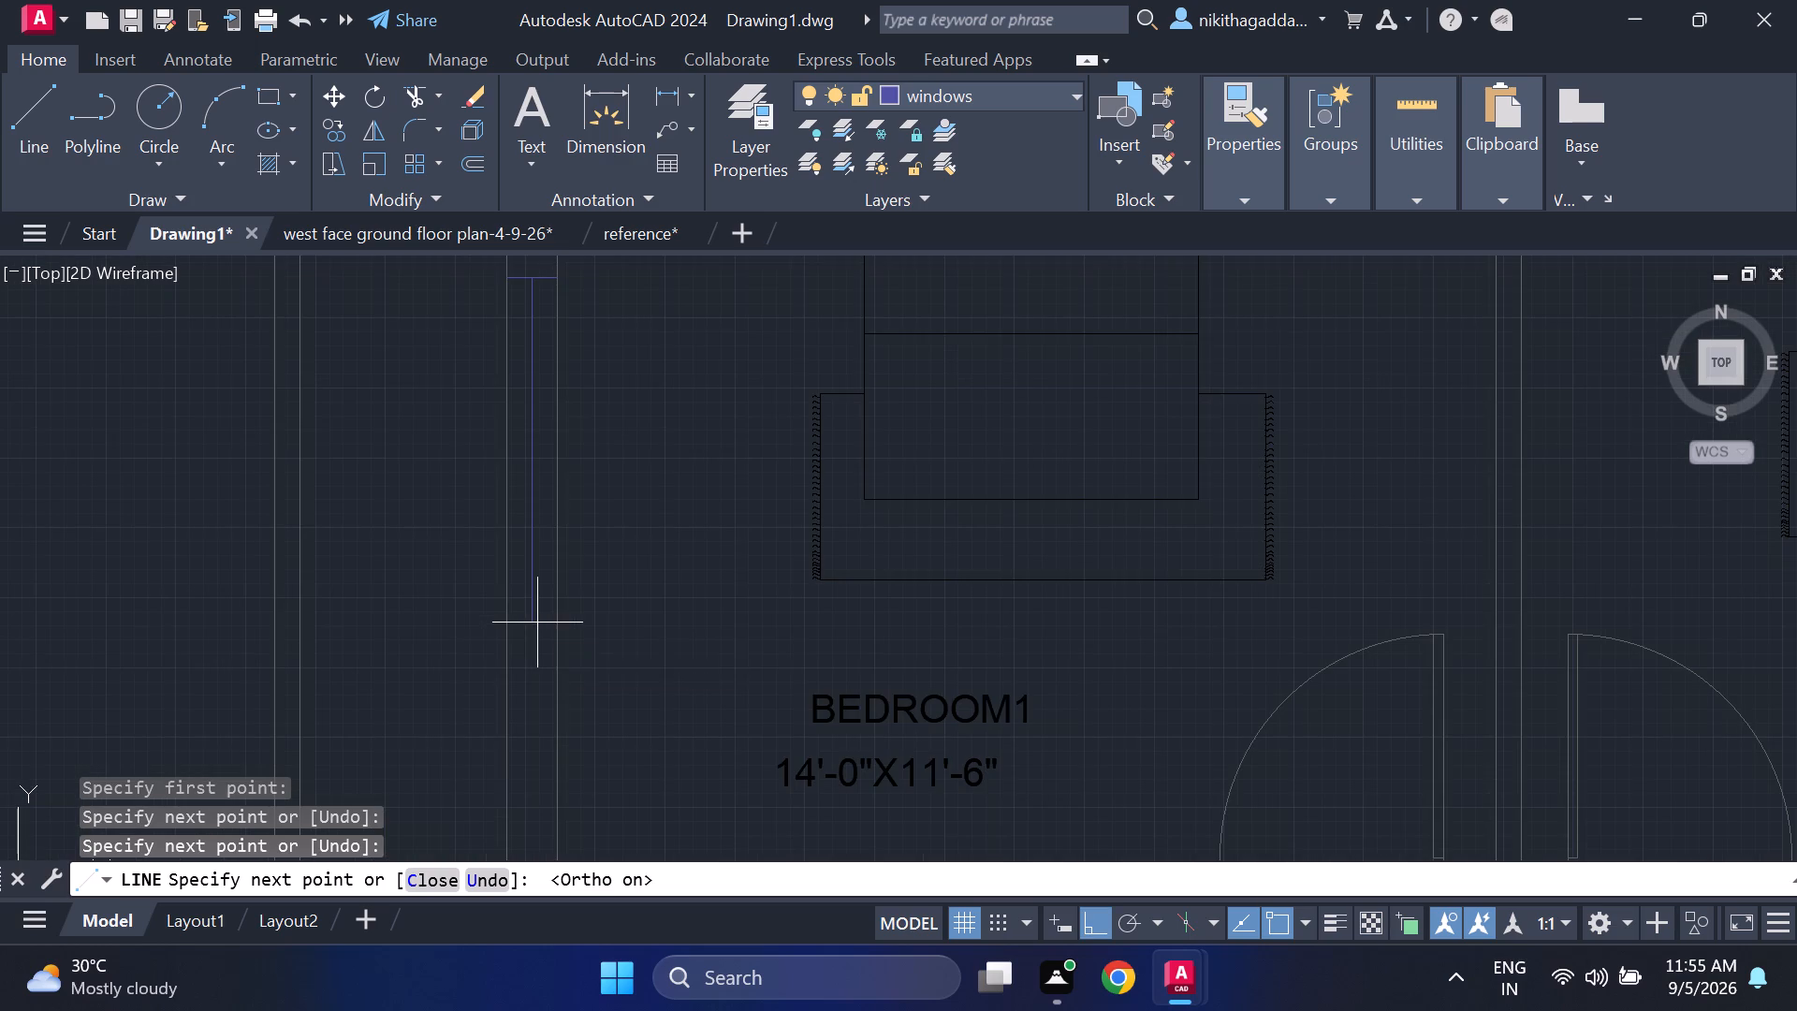
click(530, 629)
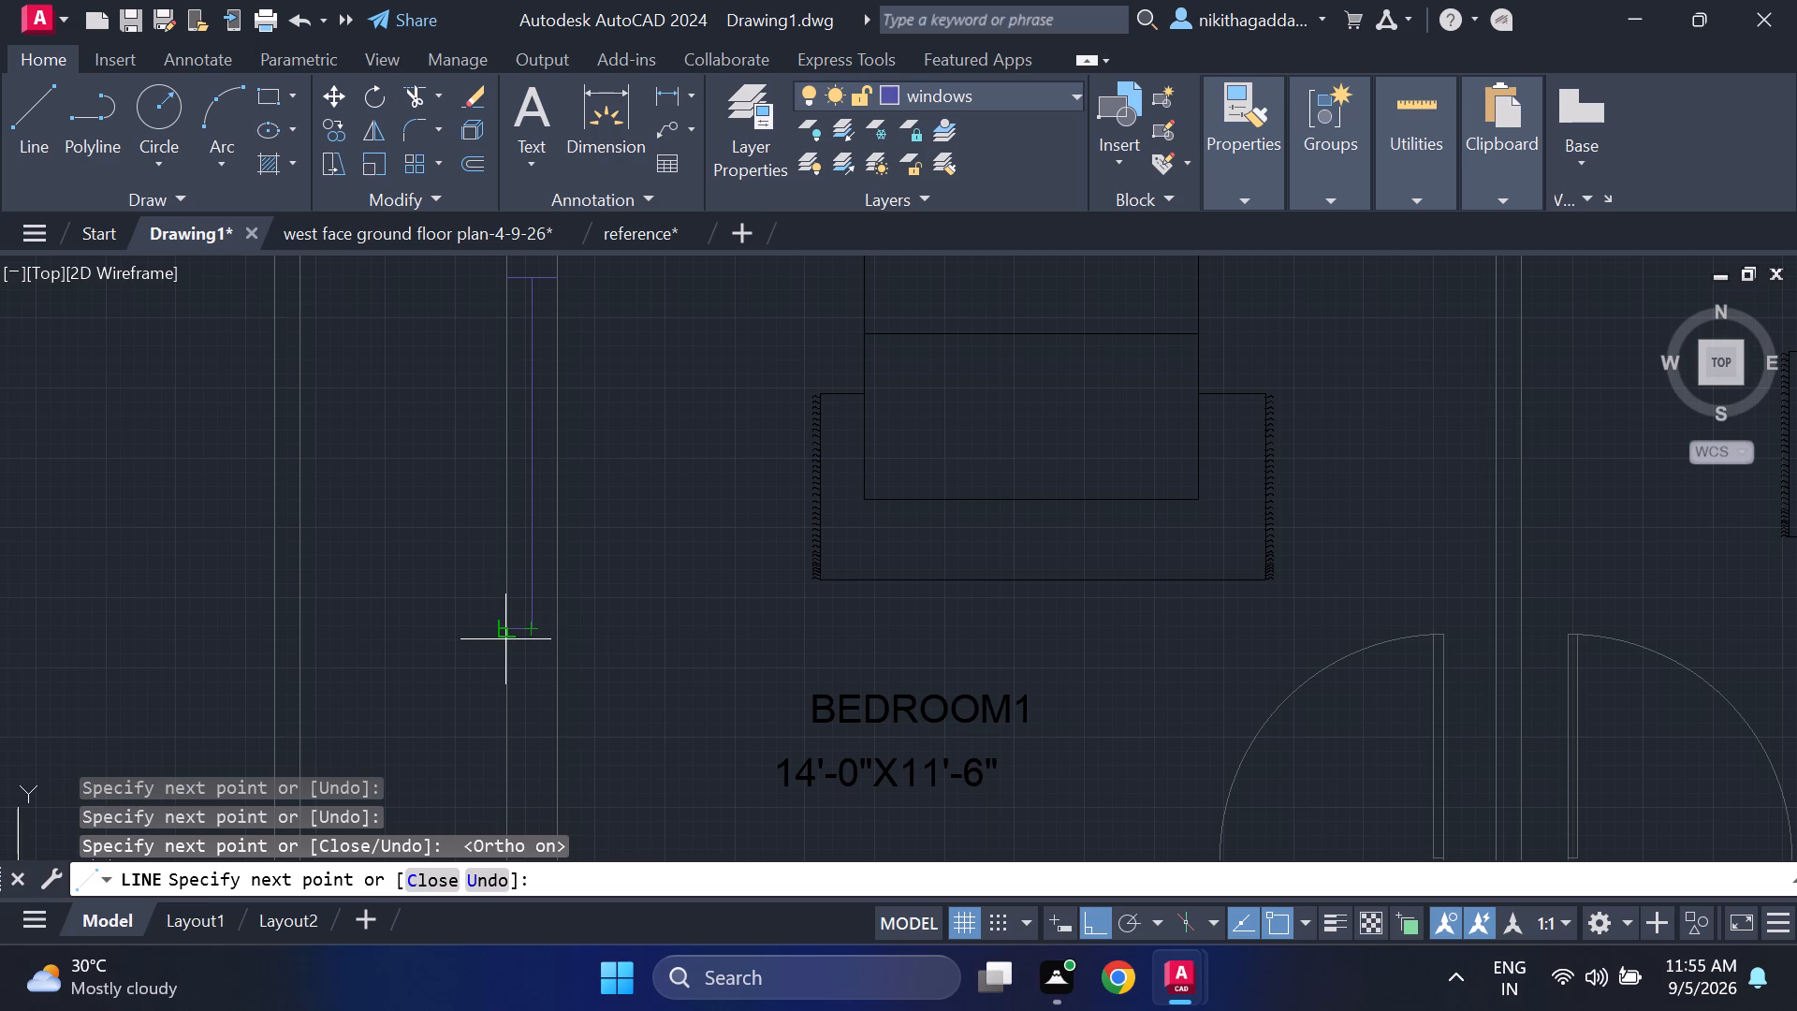
click(505, 639)
click(566, 633)
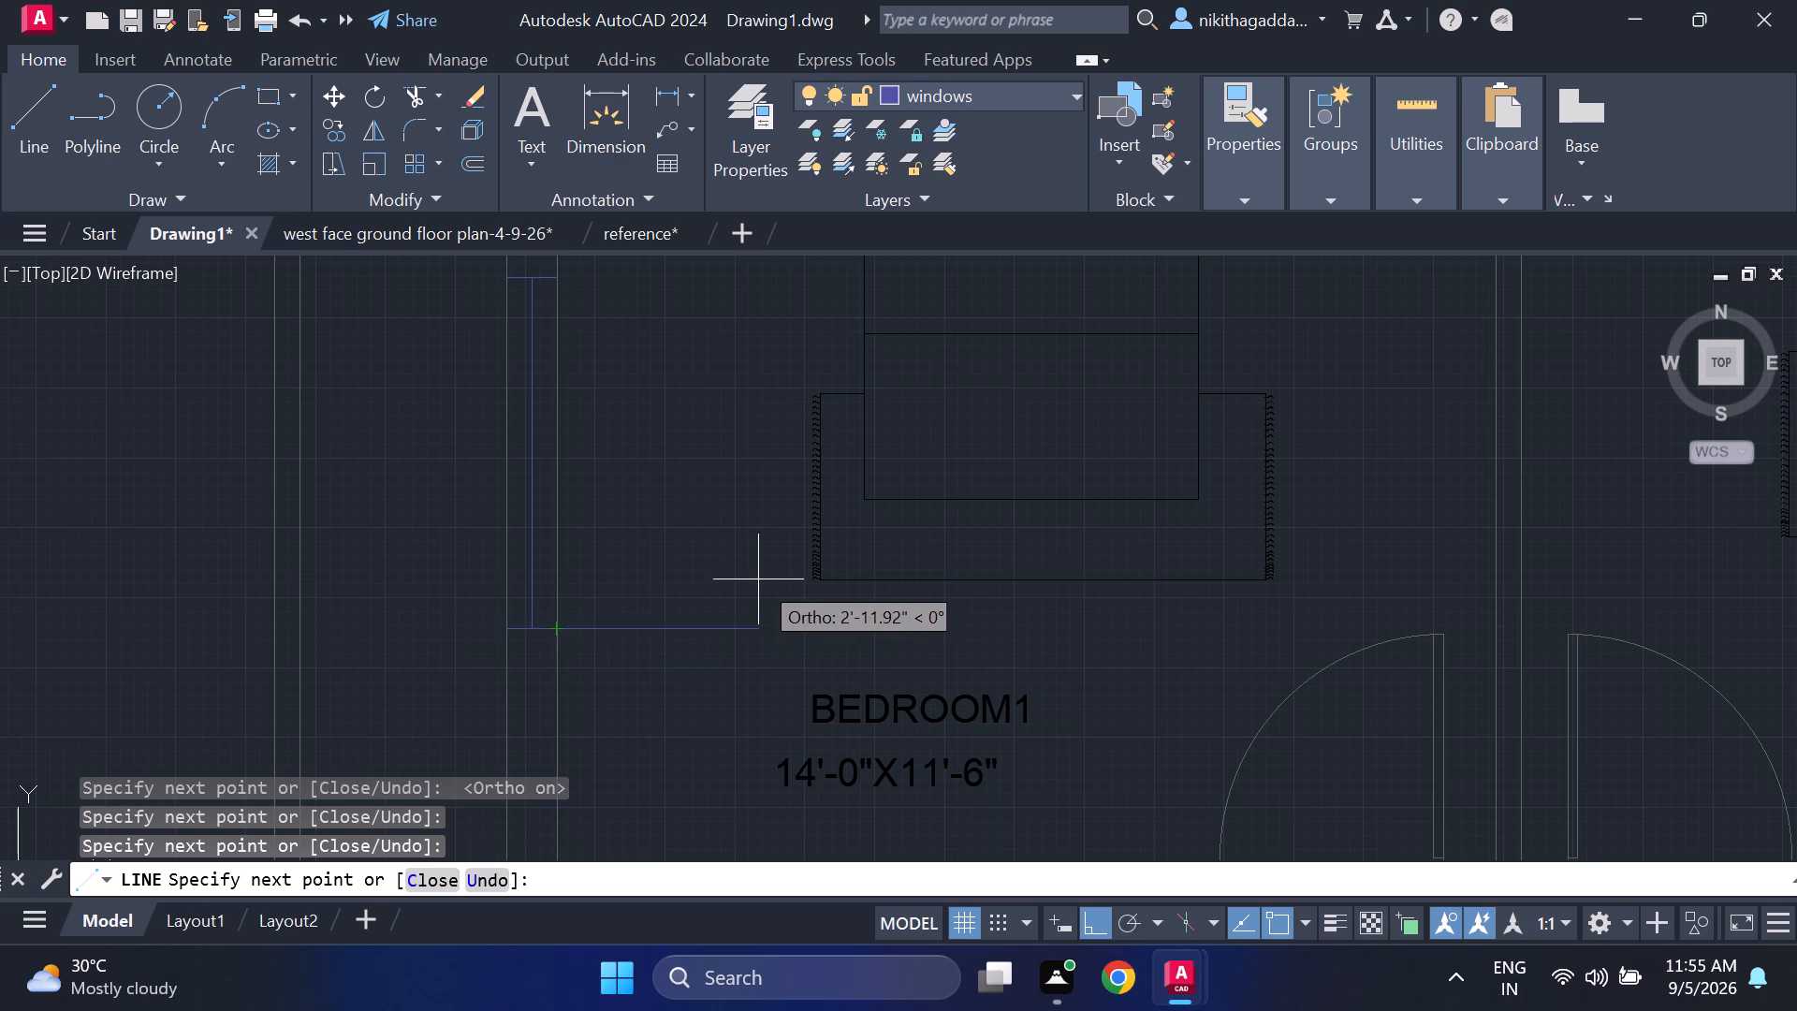
key(Return)
Draw a window about 1'-0" long in the west wall behind the upper toilet's WC, with two end lines and a centre line.
key(Return)
scroll(837, 746, down, 2)
middle_drag(802, 746, 767, 668)
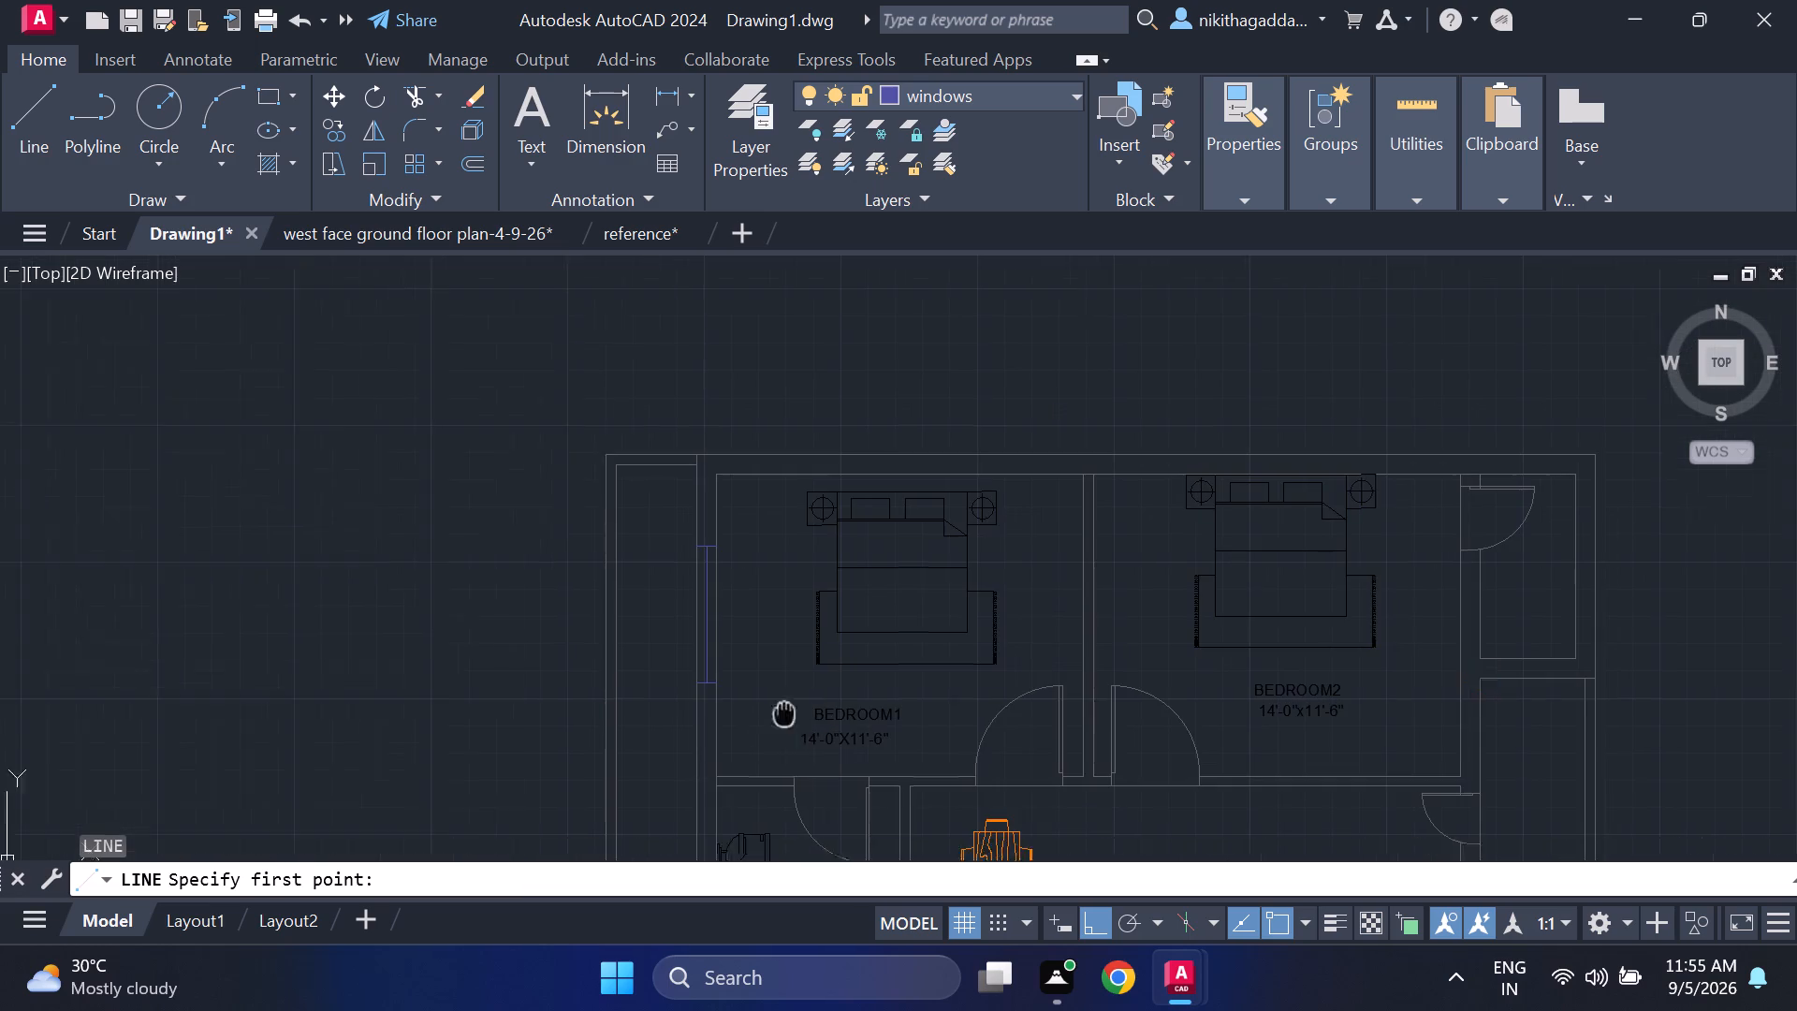
middle_drag(767, 668, 633, 86)
middle_click(633, 86)
middle_drag(603, 334, 680, 634)
middle_drag(679, 696, 679, 710)
middle_click(679, 716)
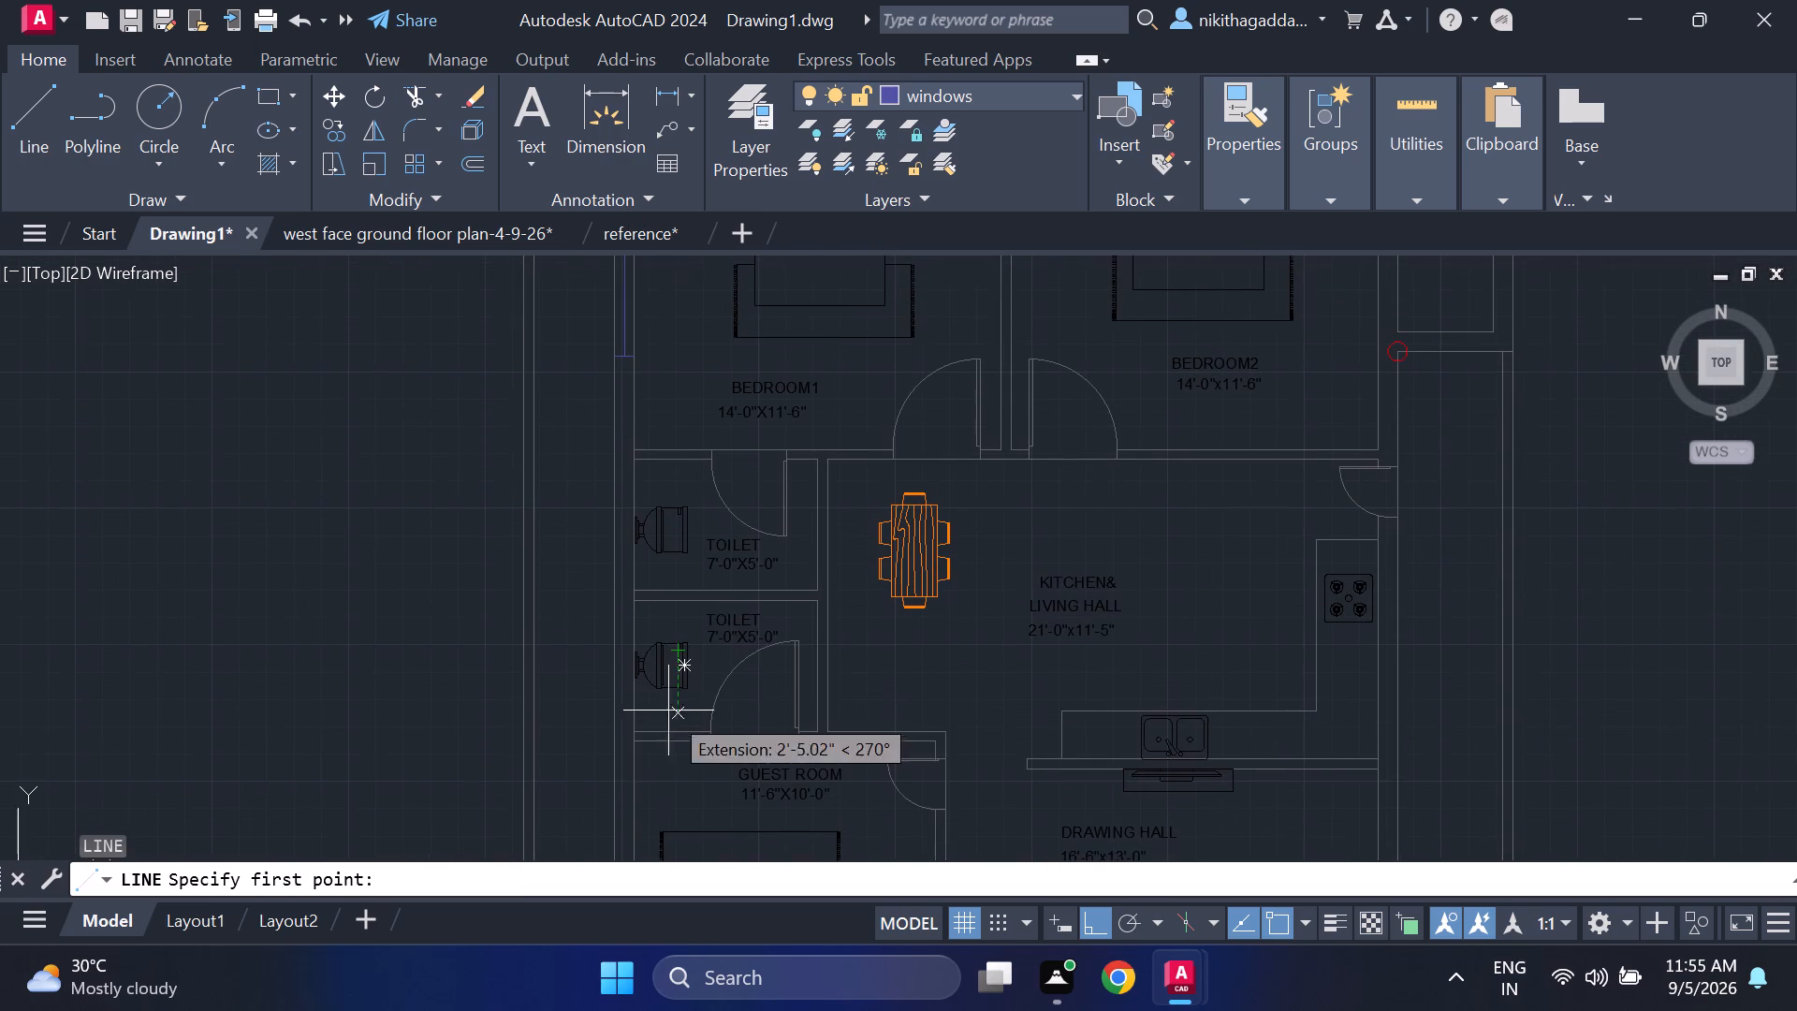
scroll(611, 546, up, 3)
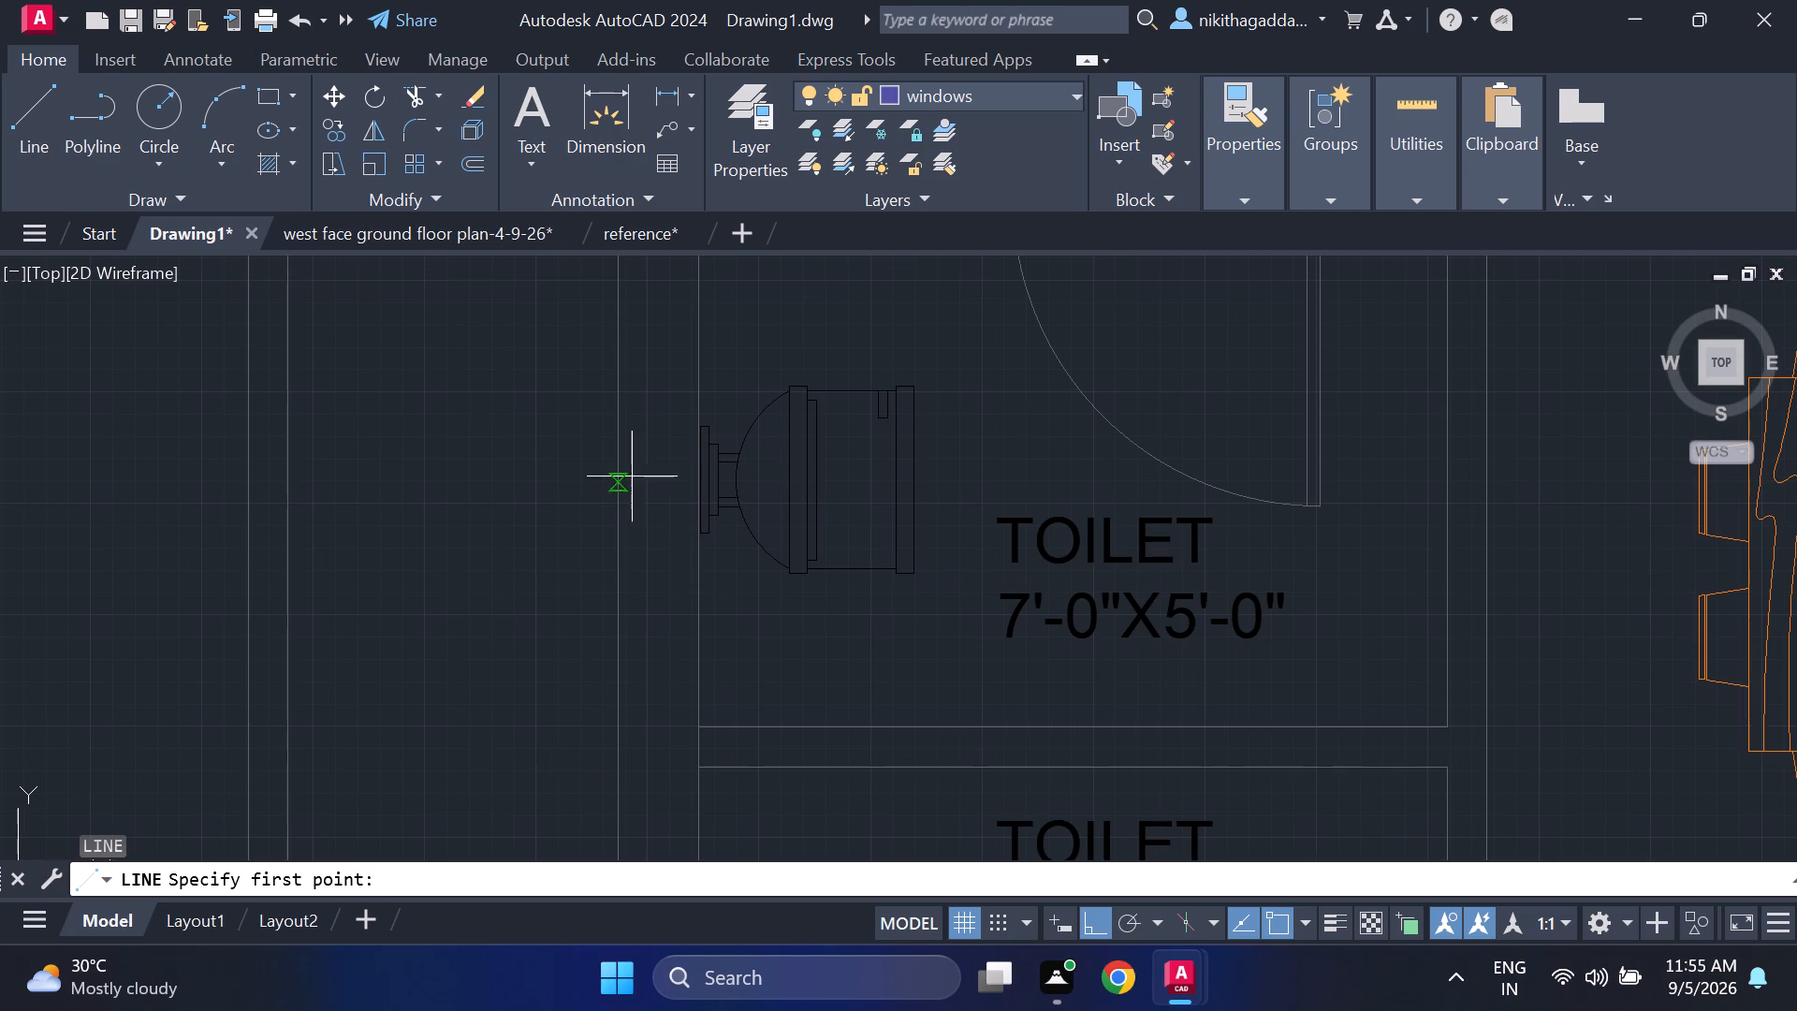
click(705, 425)
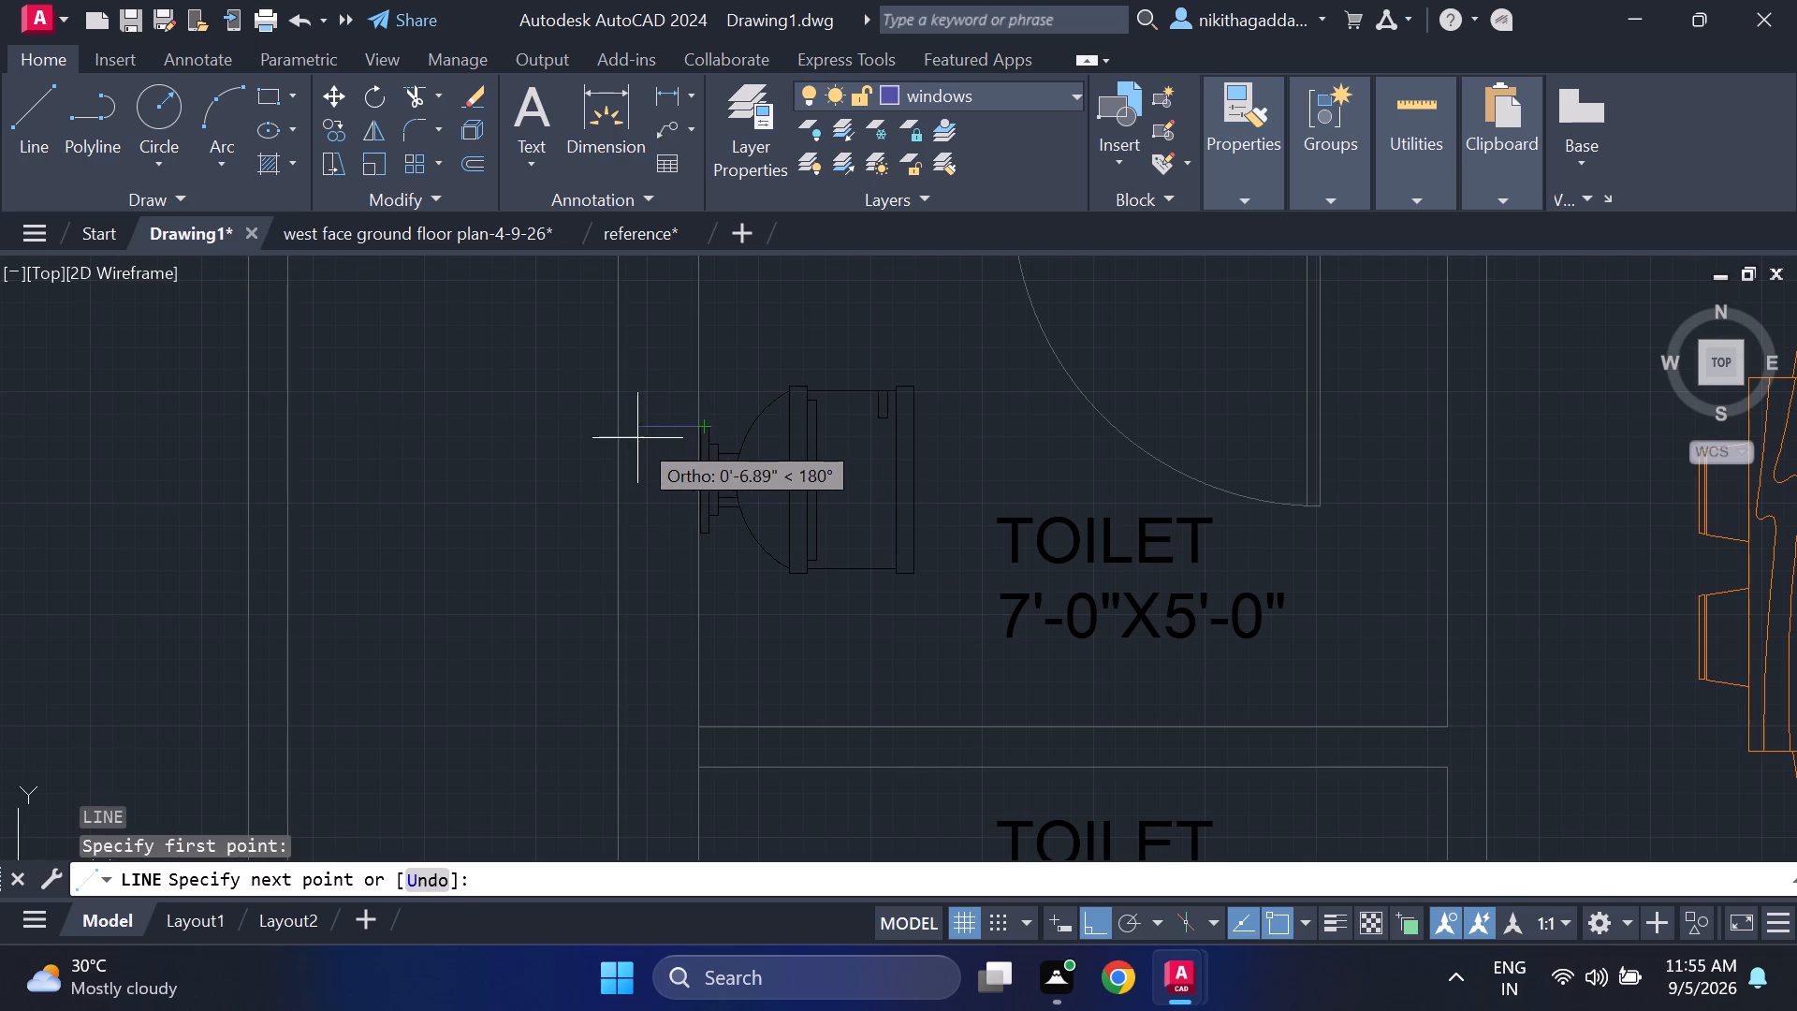
click(616, 433)
click(655, 432)
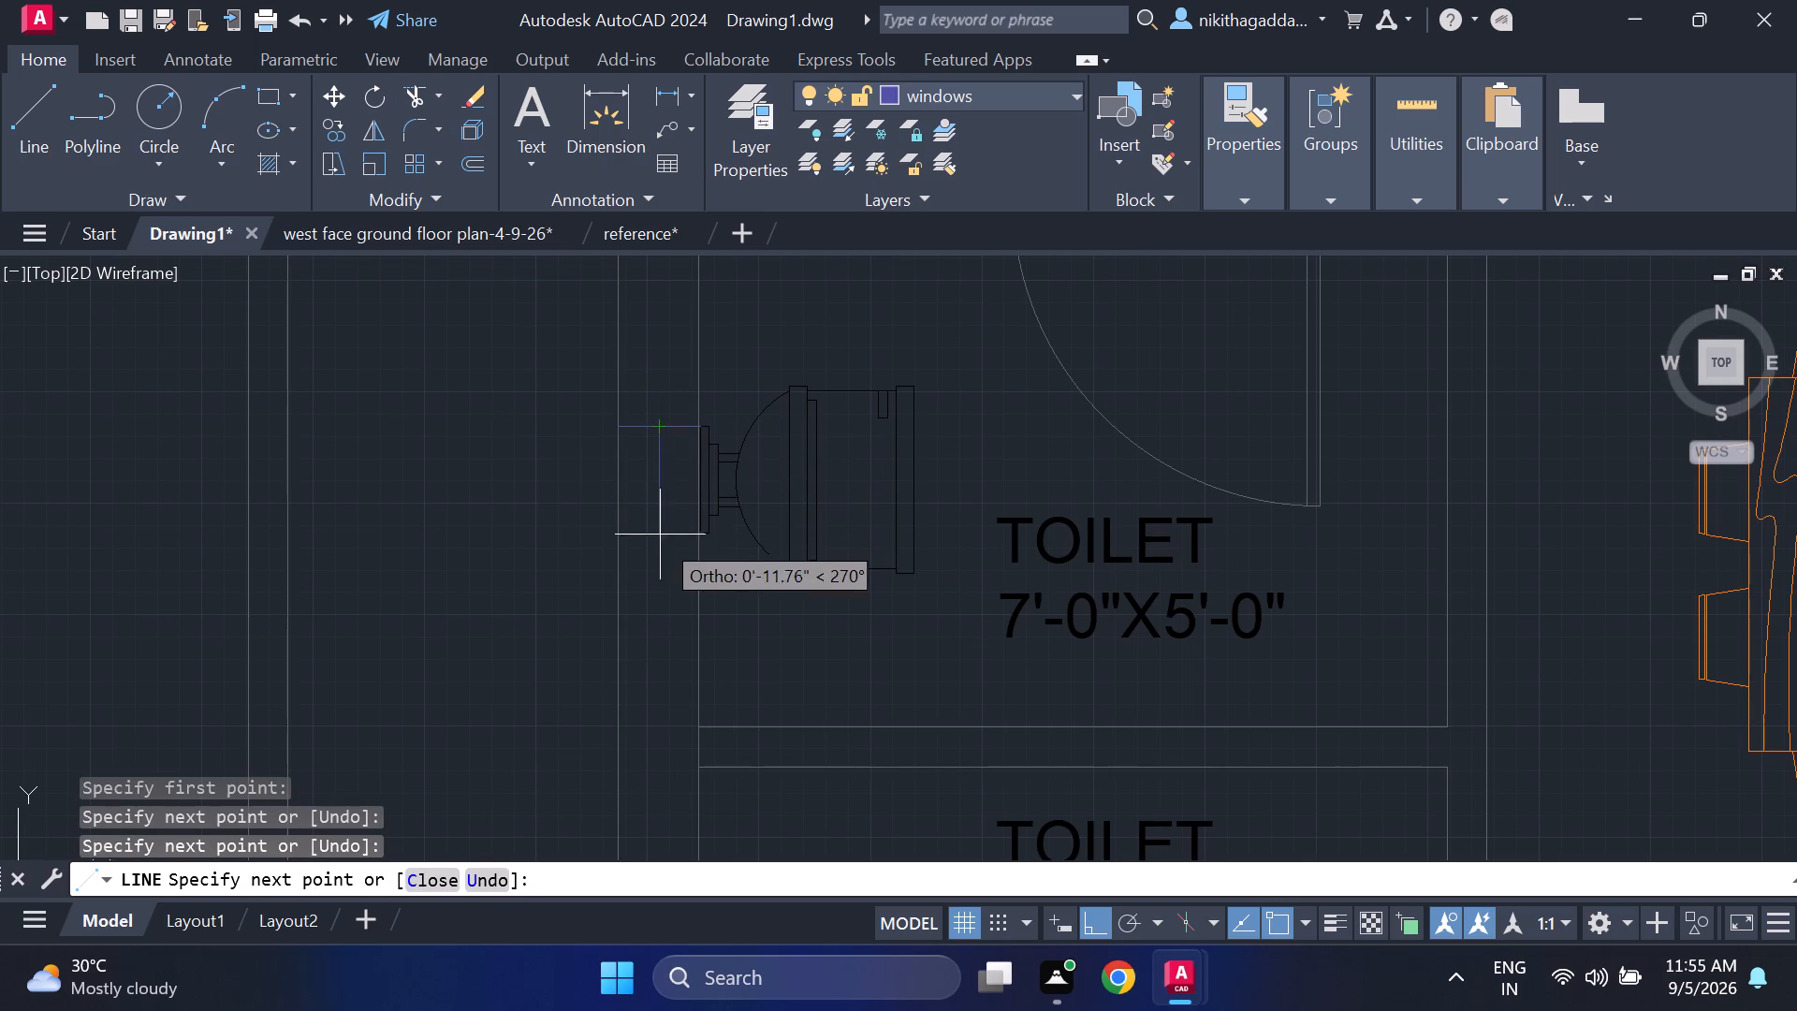
click(658, 533)
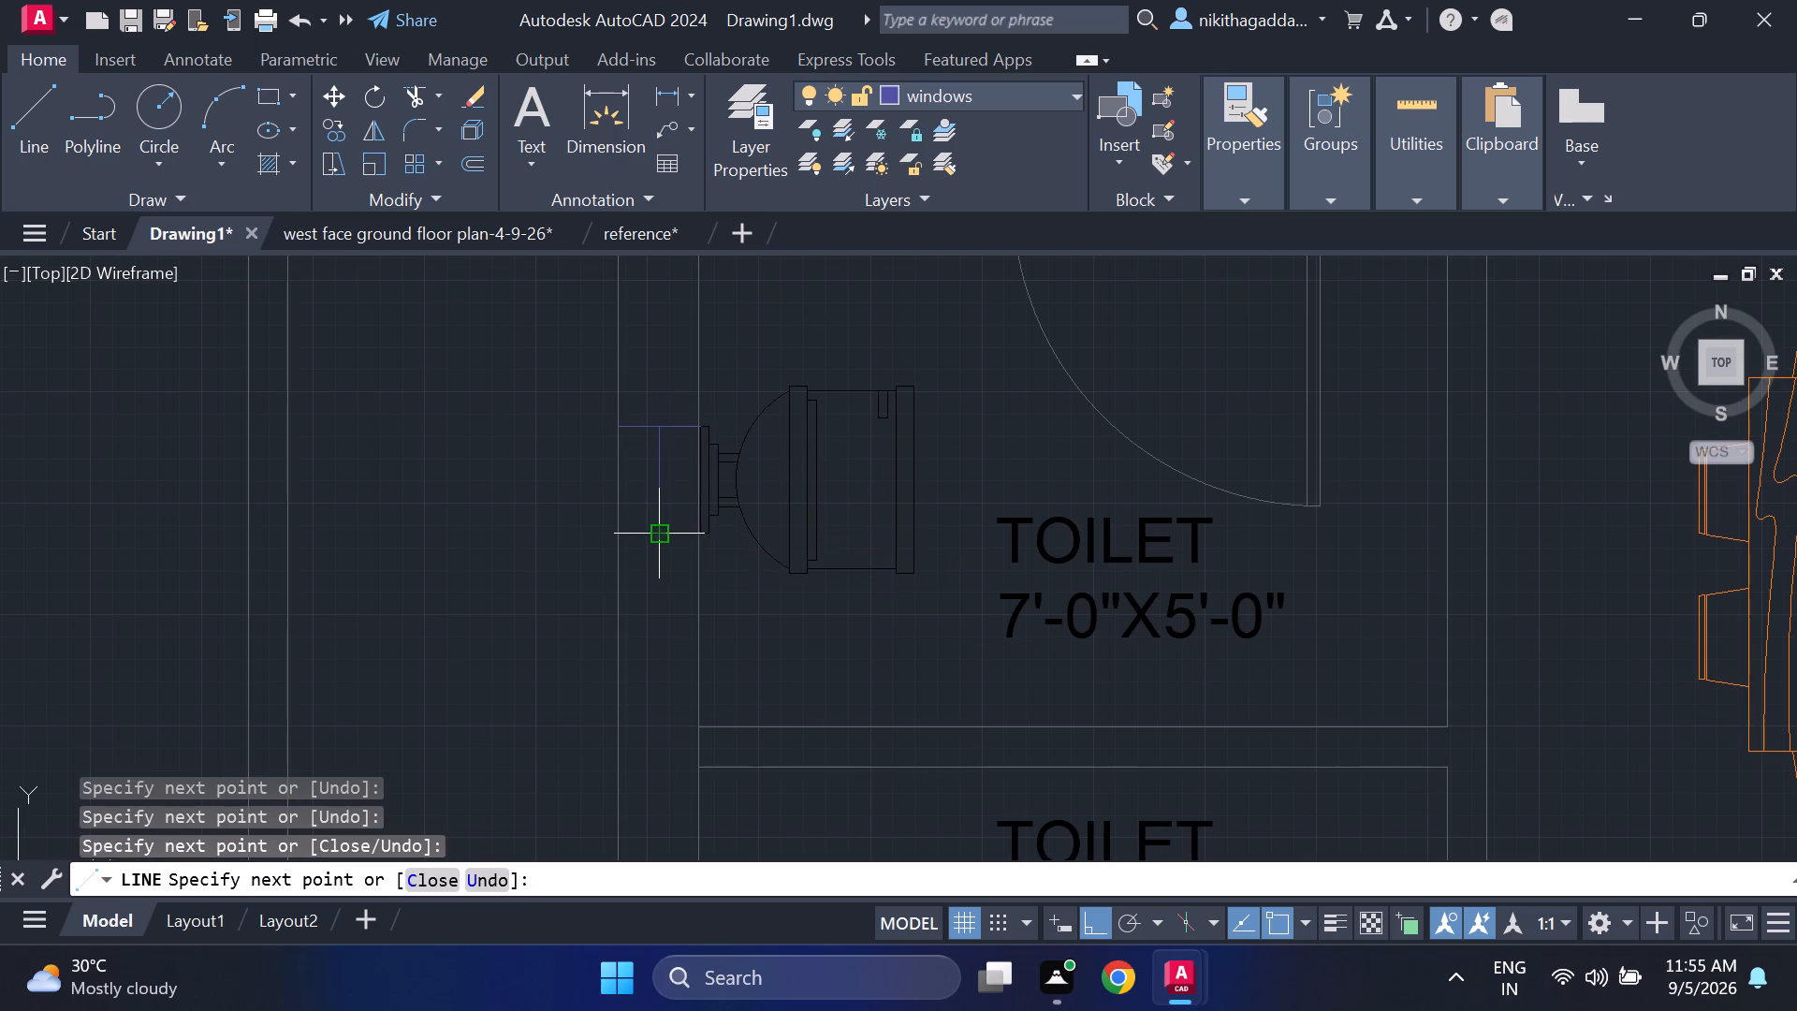
click(625, 540)
click(696, 529)
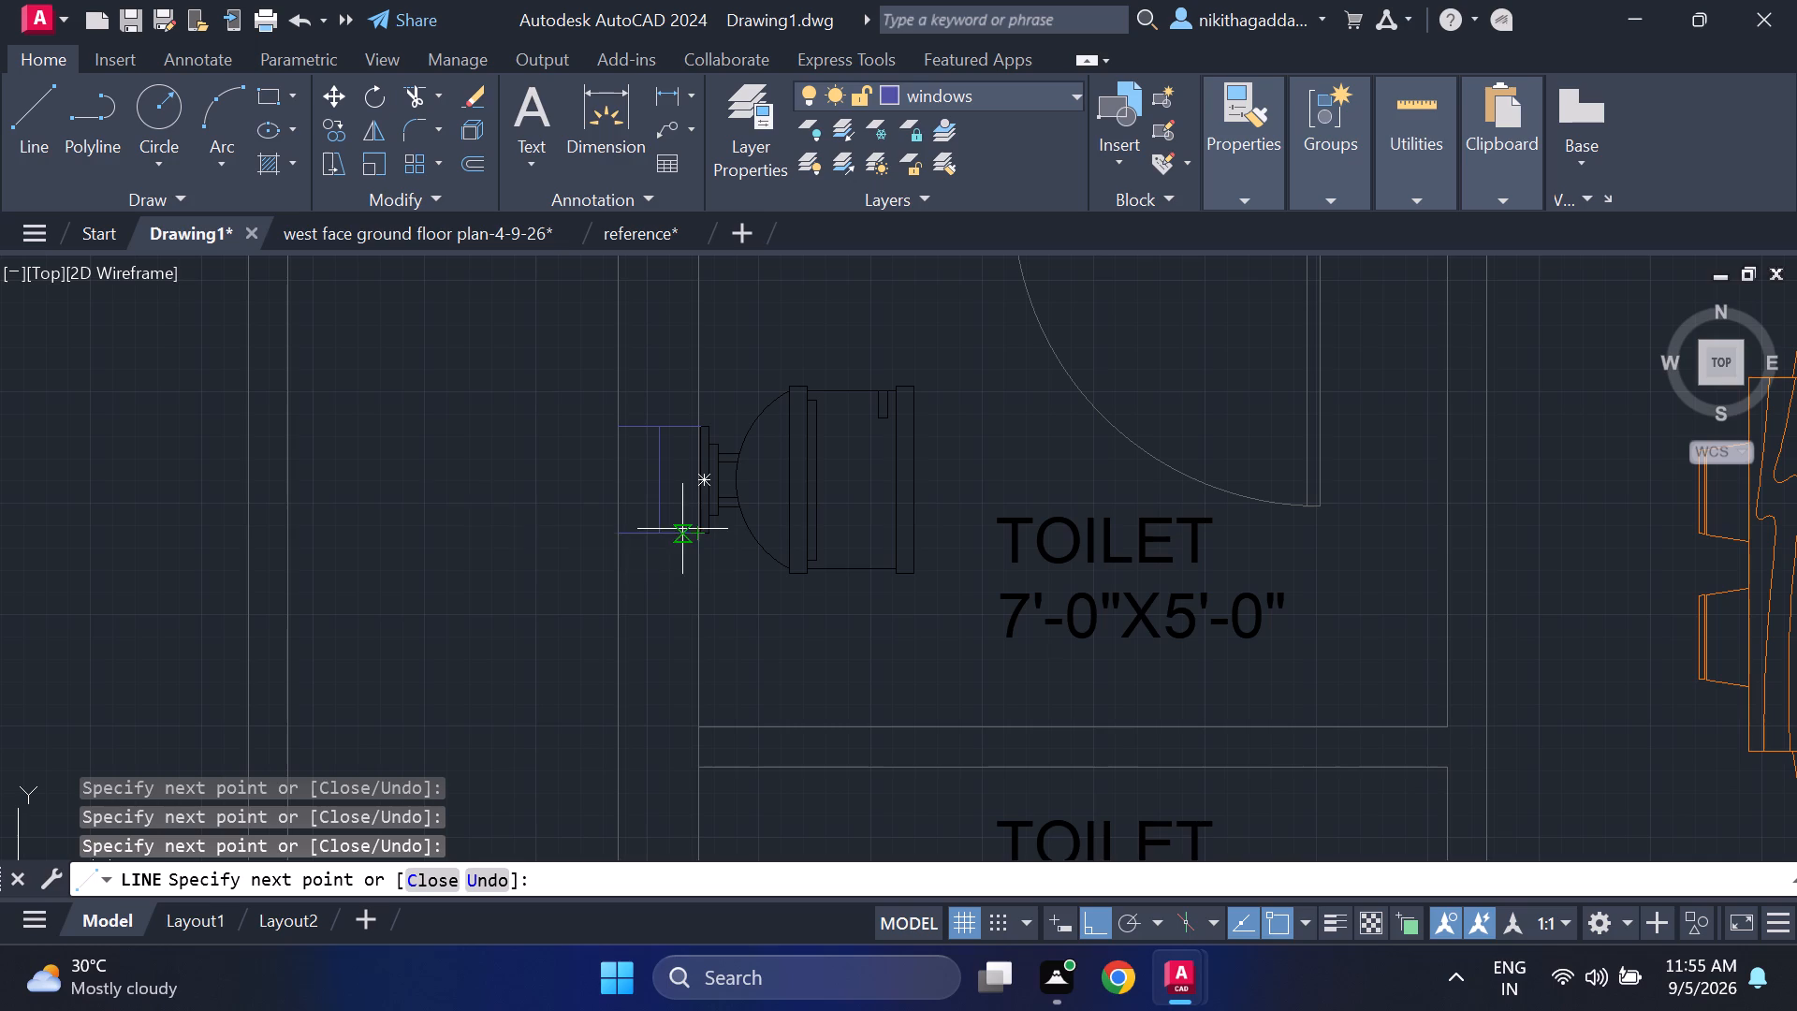
key(Escape)
Draw a matching window about 1'-0" long in the west wall behind the lower toilet's WC, with end lines and a centre line.
key(space)
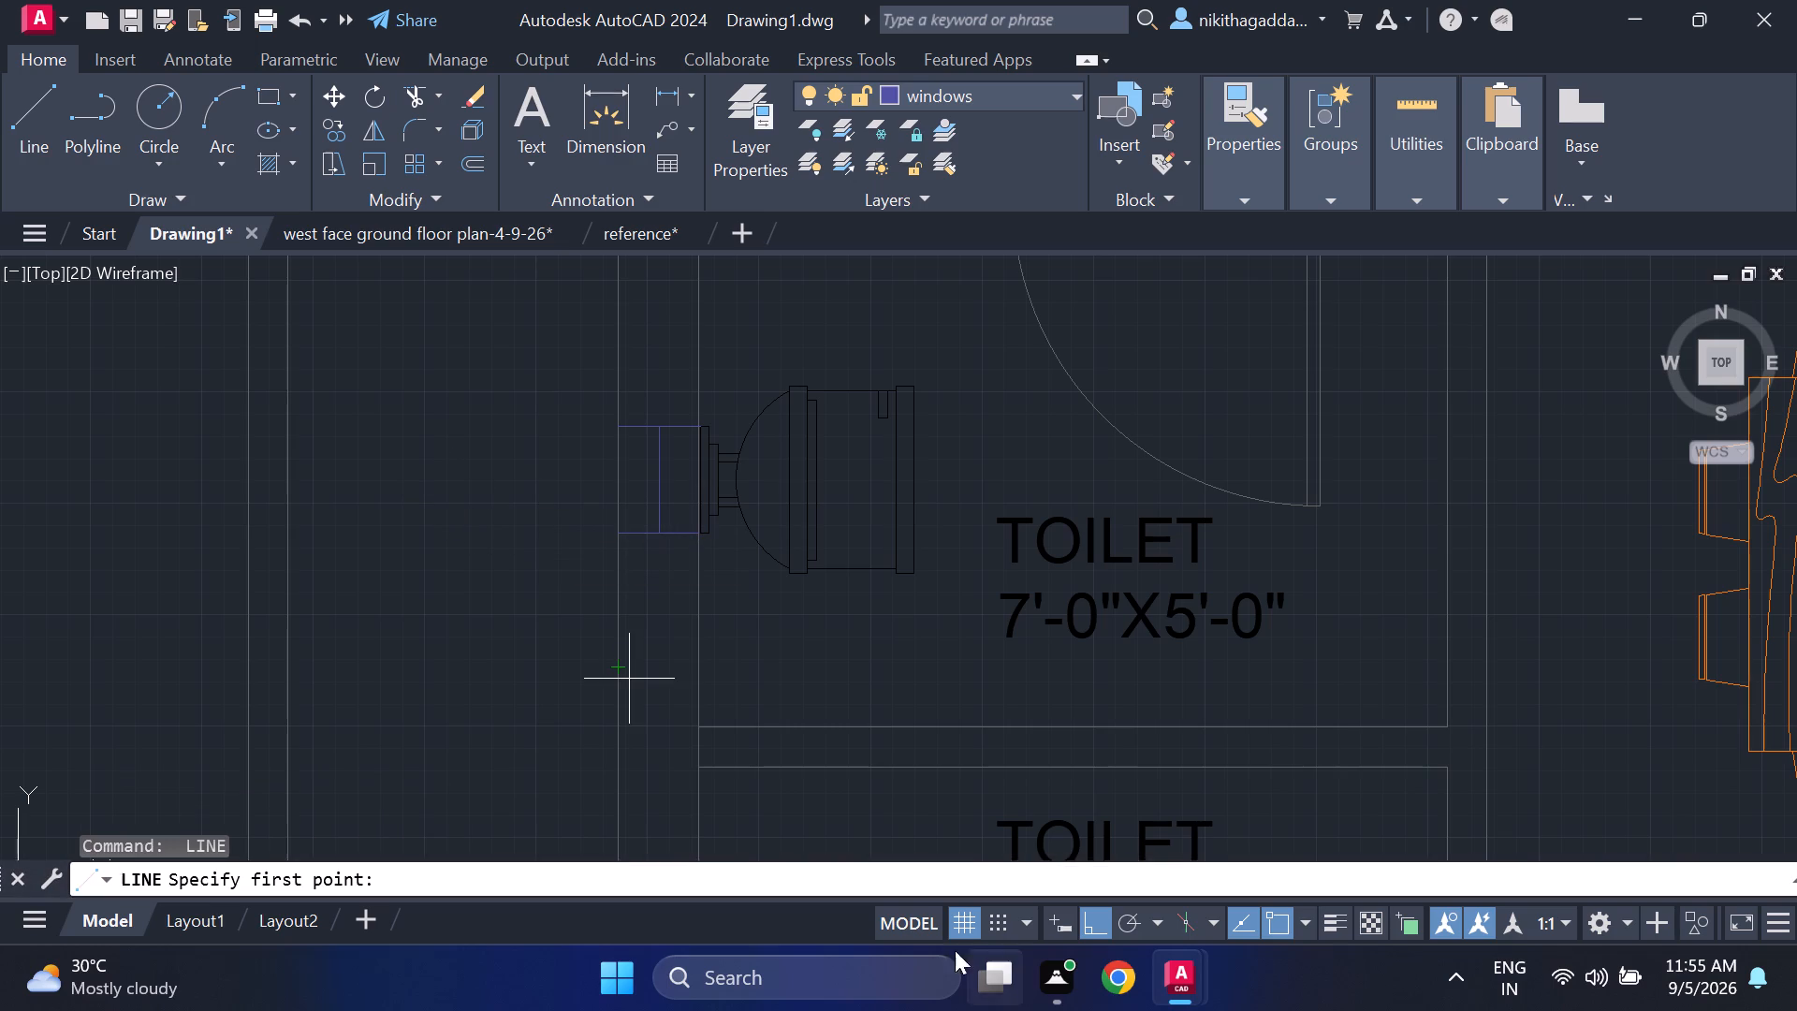
scroll(504, 536, down, 4)
middle_drag(544, 618, 541, 588)
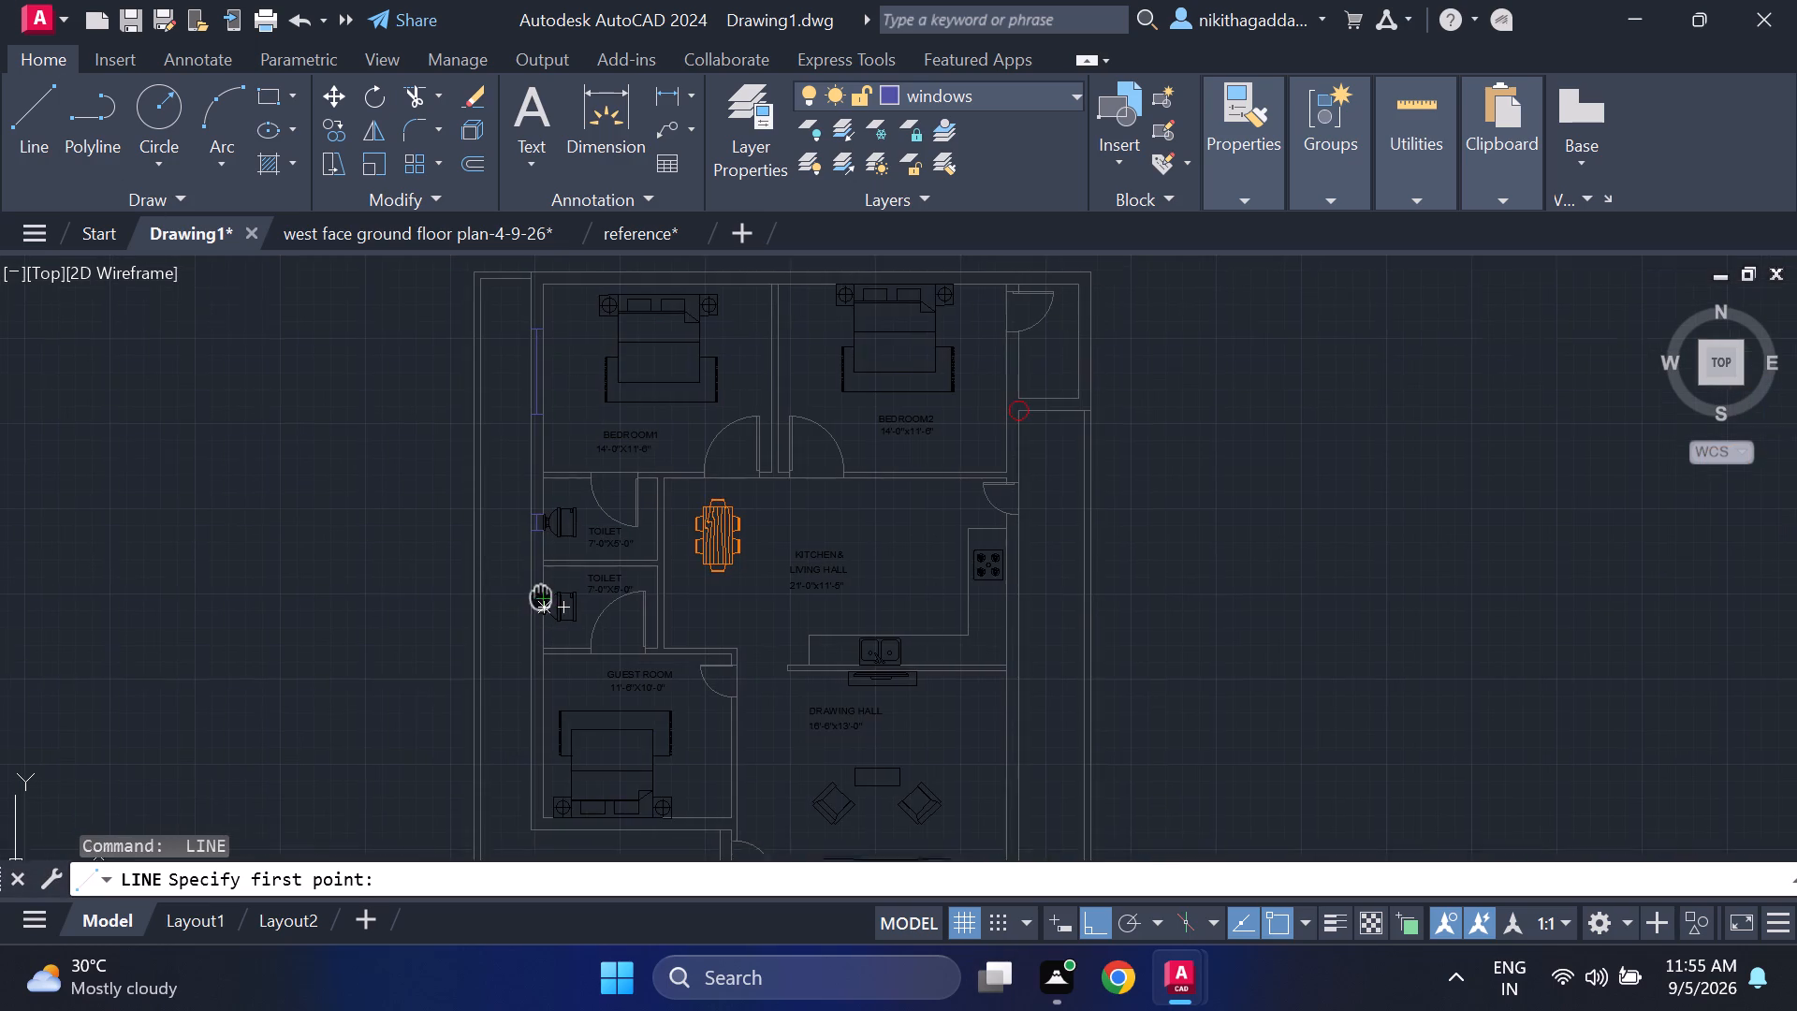
middle_drag(541, 588, 548, 530)
scroll(548, 534, up, 5)
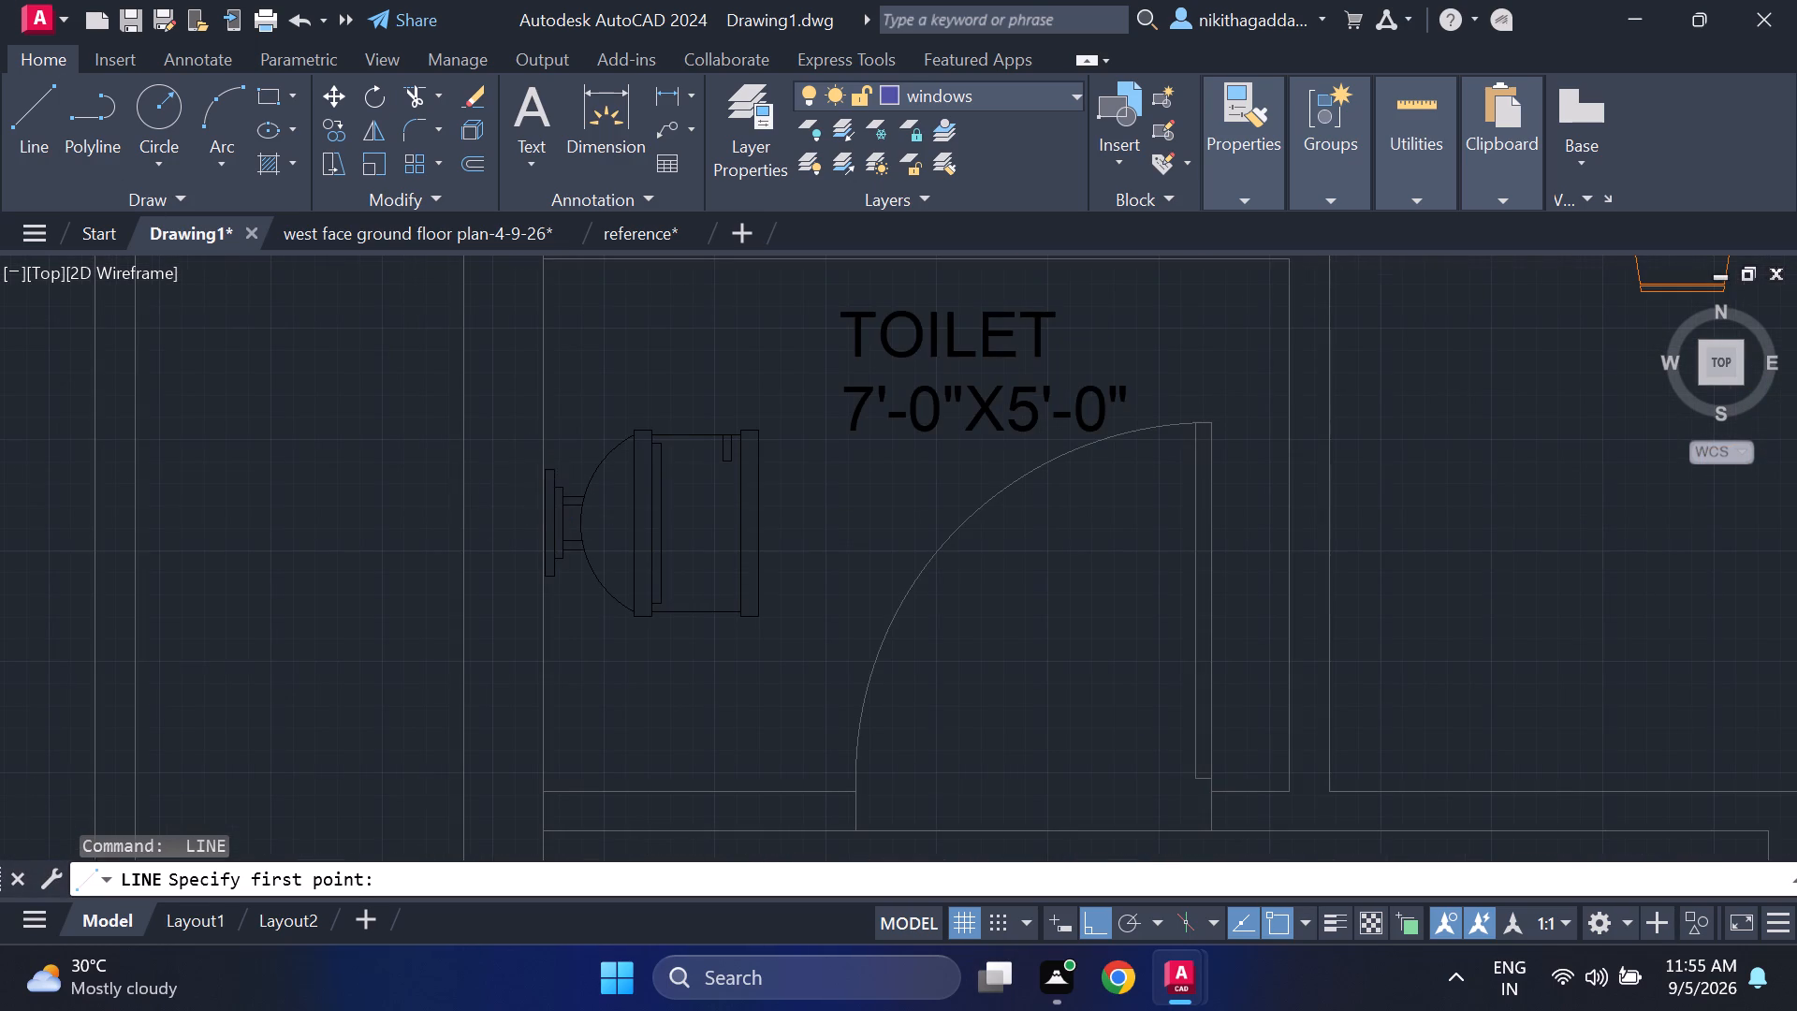
scroll(527, 477, up, 1)
click(573, 461)
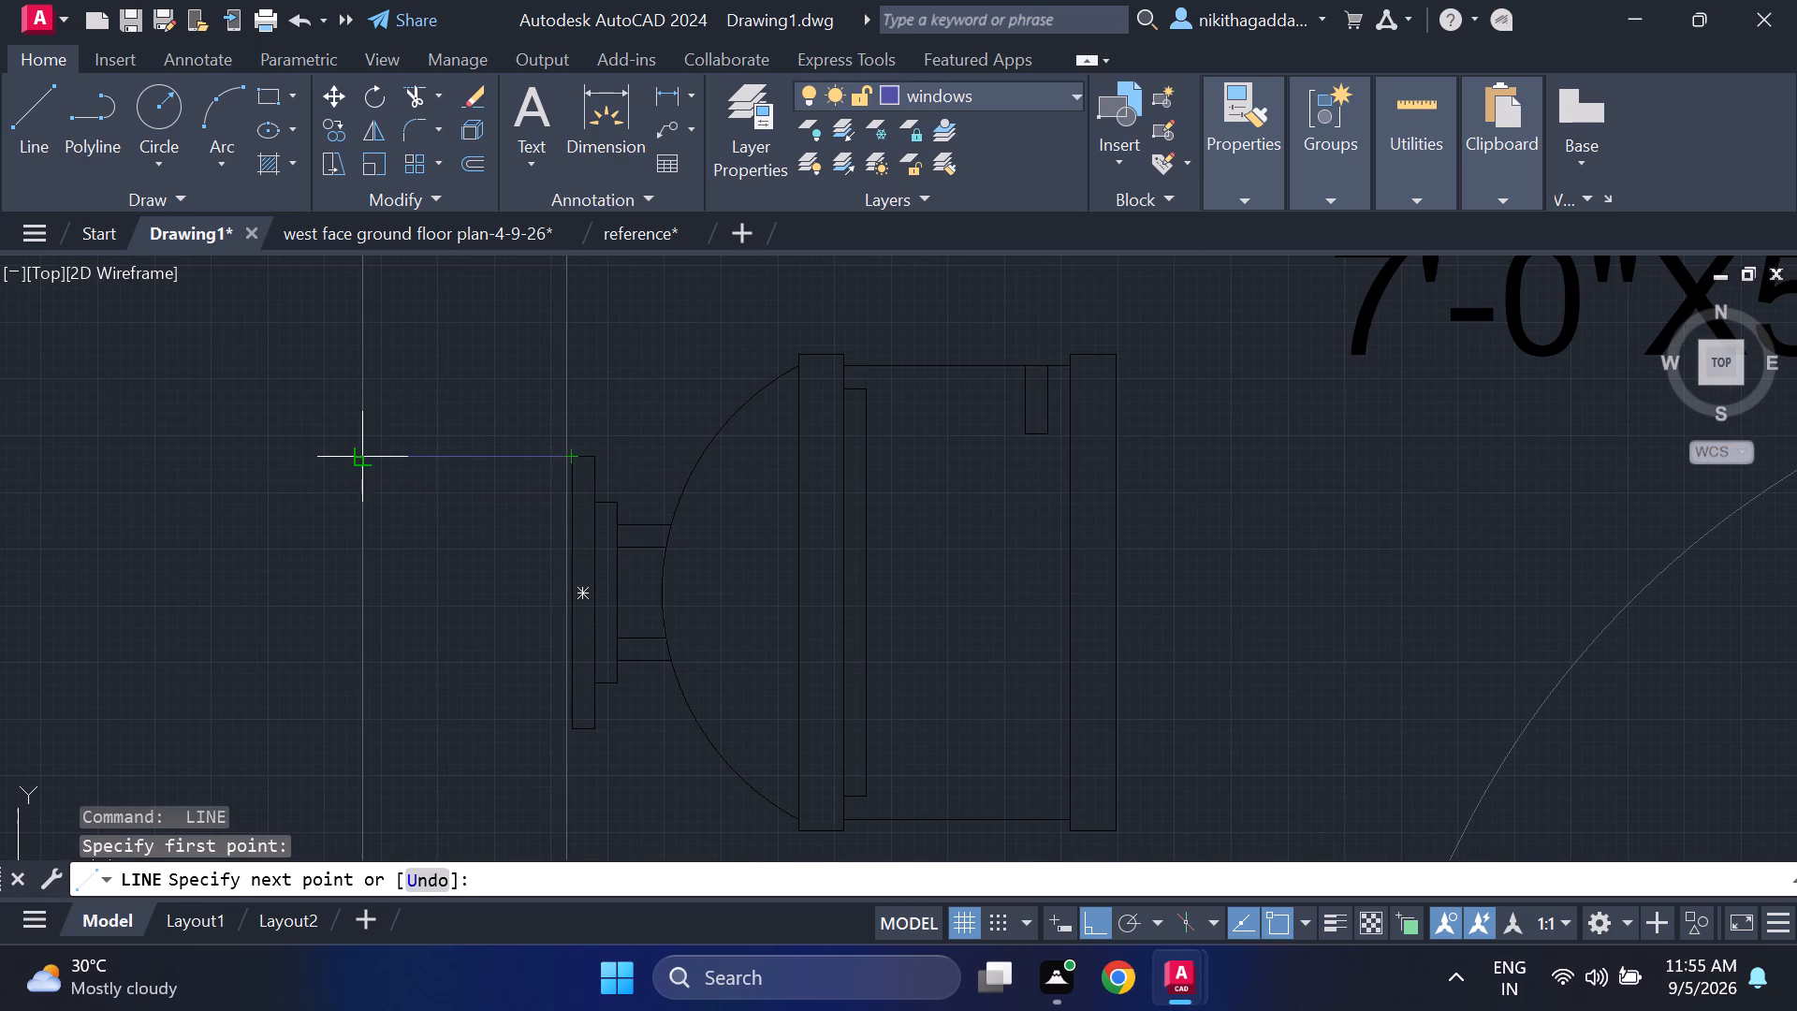
click(355, 448)
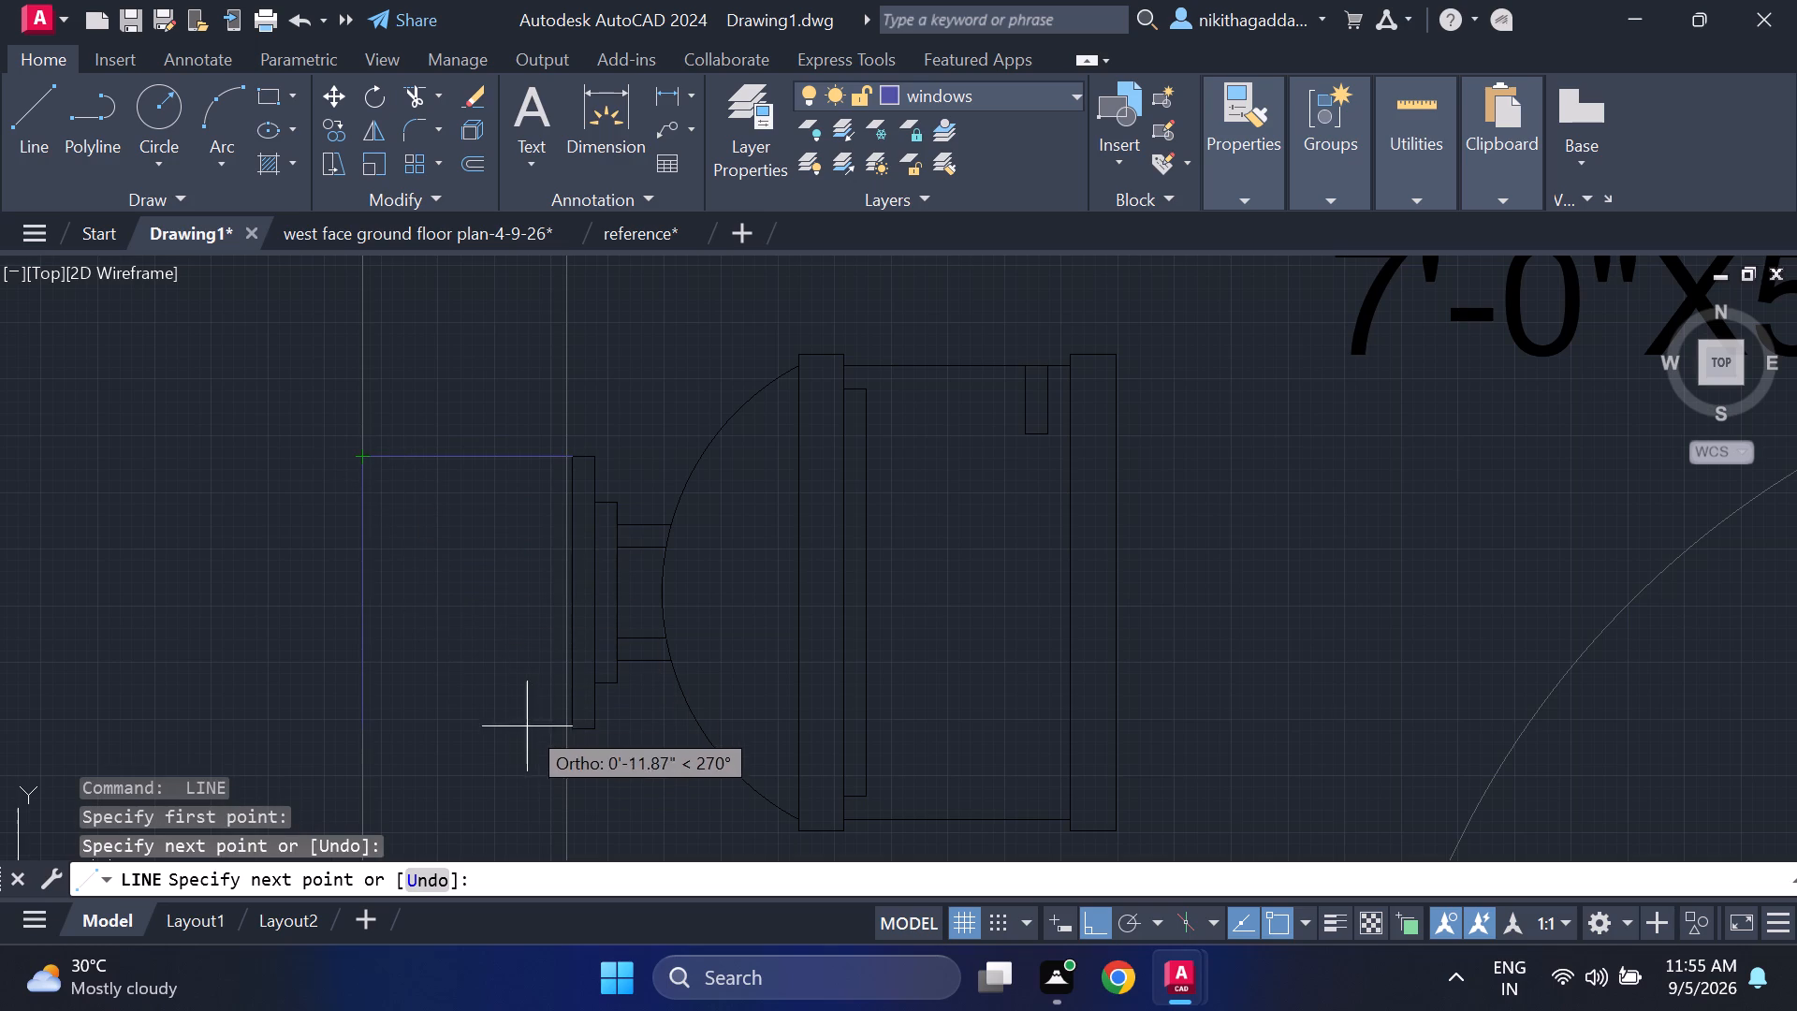
drag(466, 458, 471, 505)
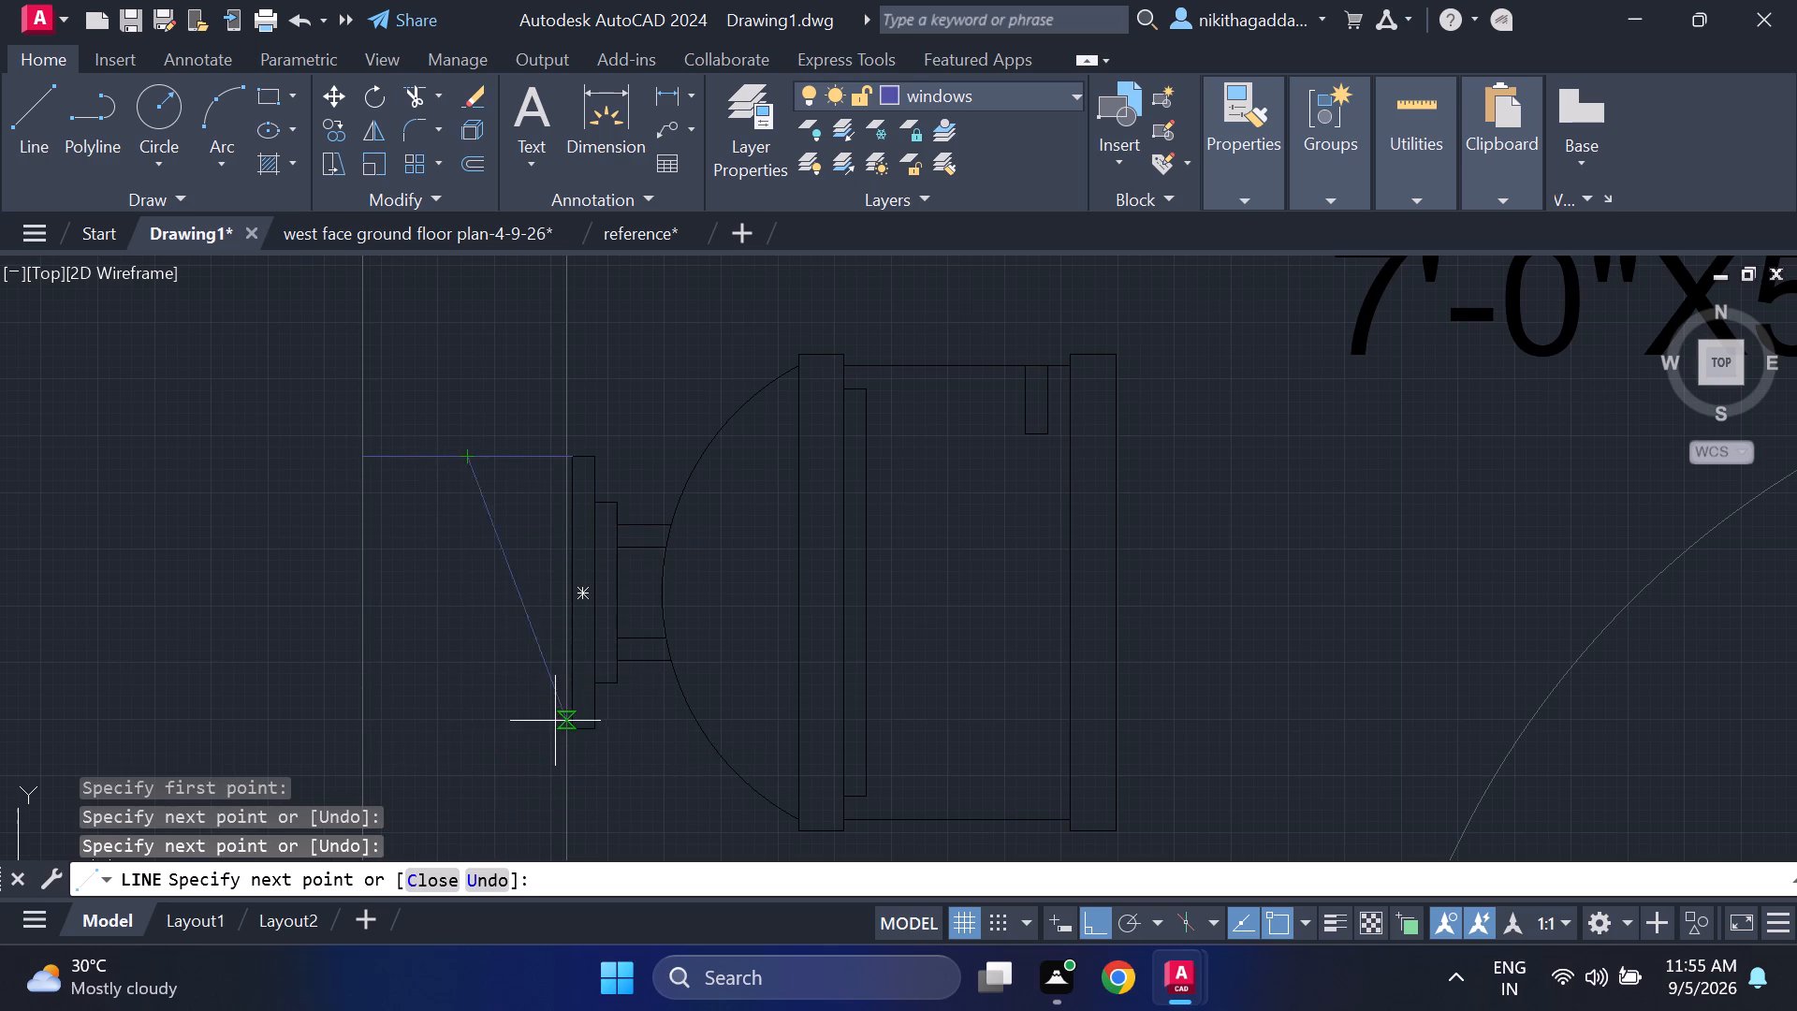
click(464, 732)
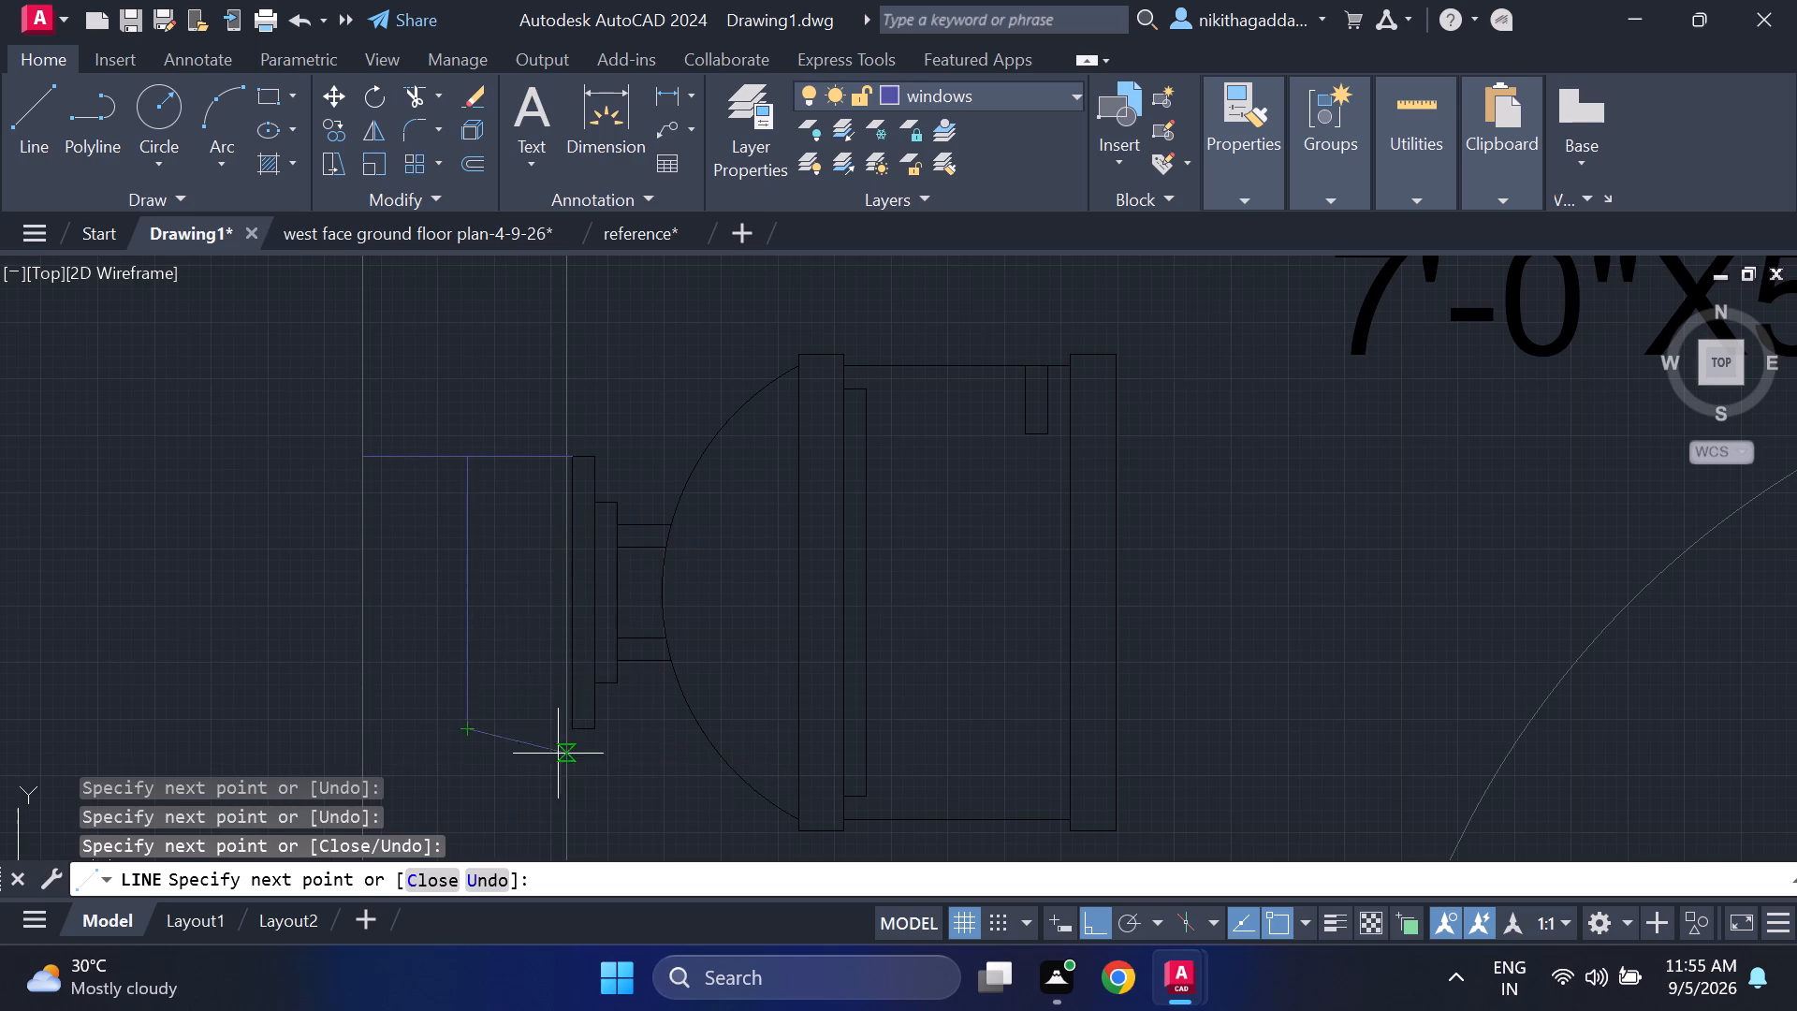
click(561, 733)
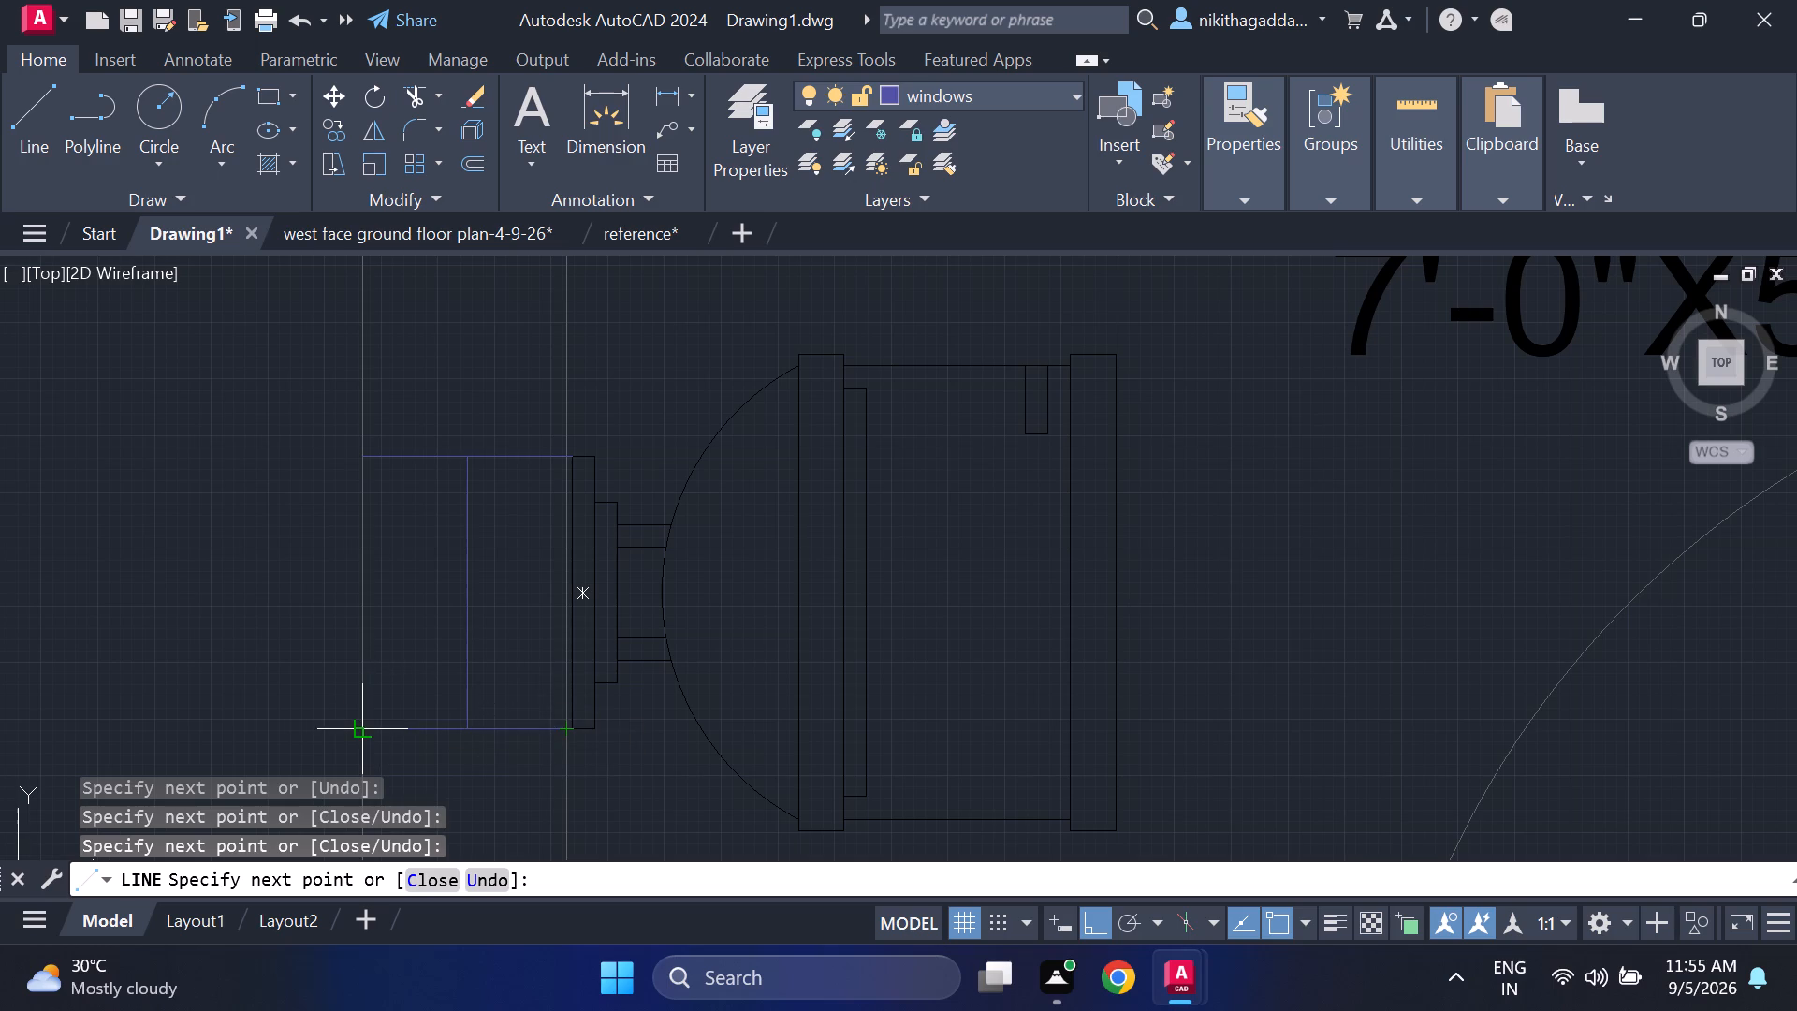
drag(361, 725, 373, 725)
key(Escape)
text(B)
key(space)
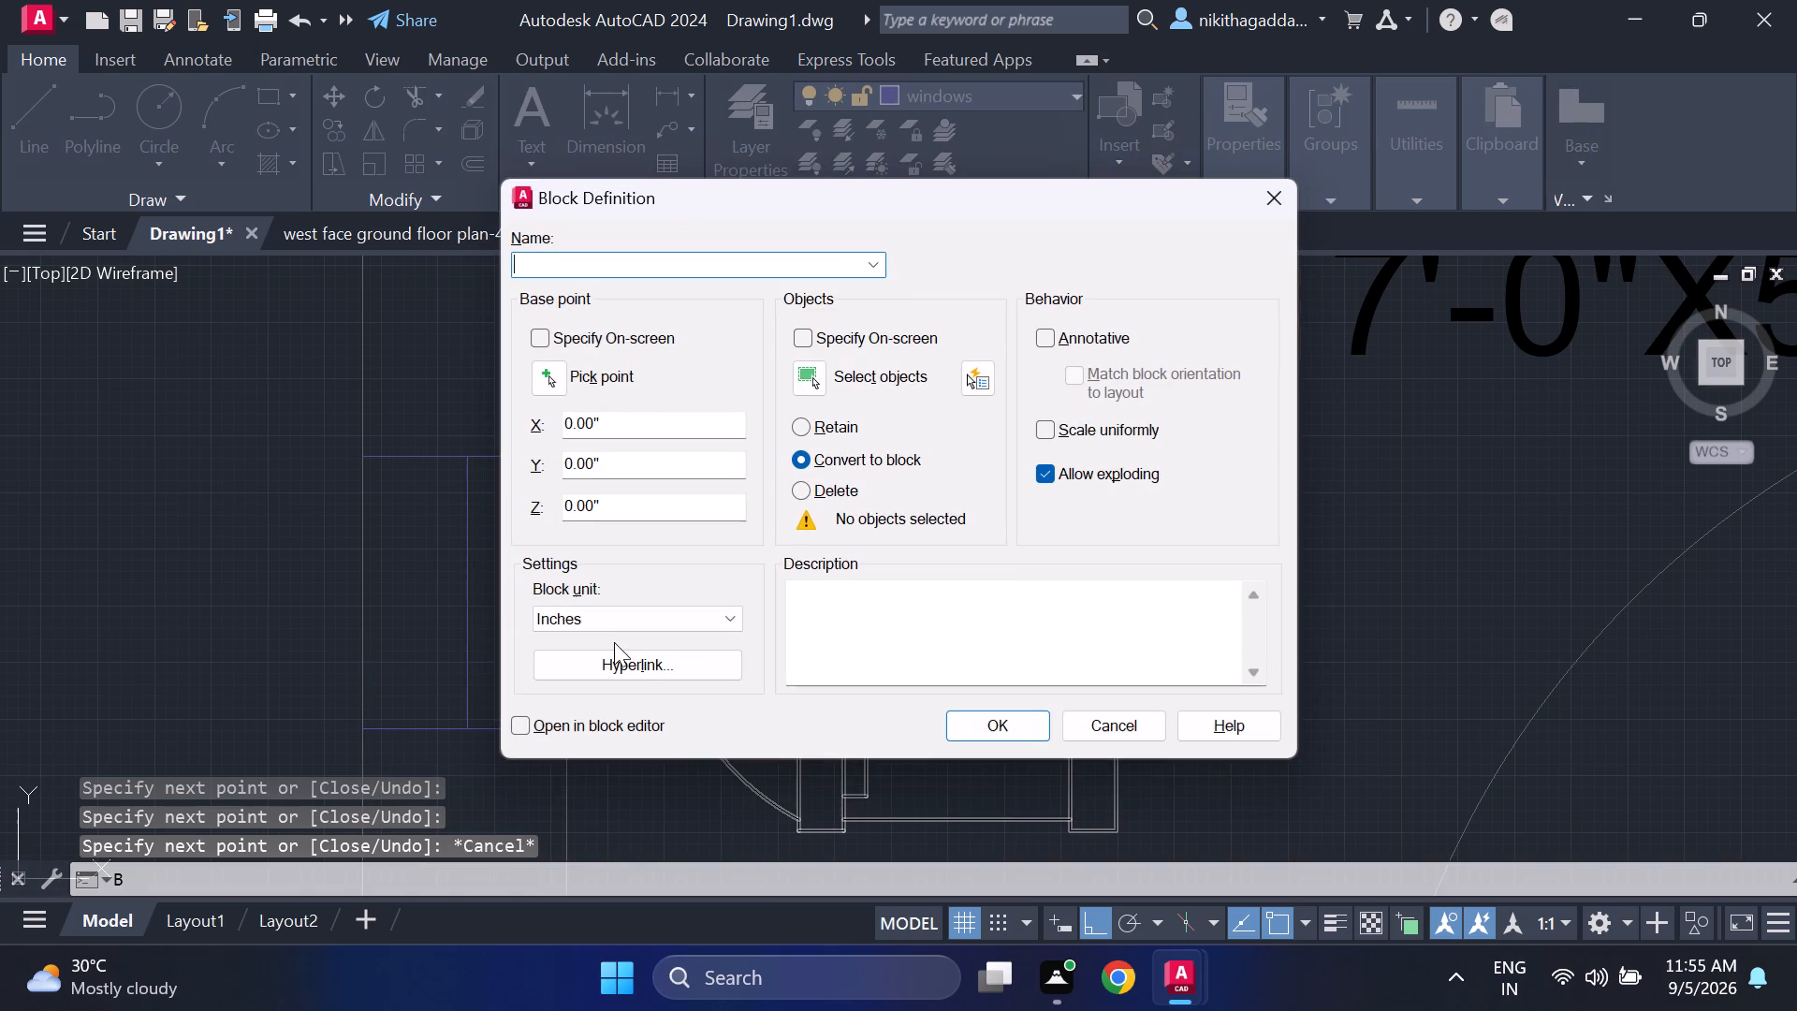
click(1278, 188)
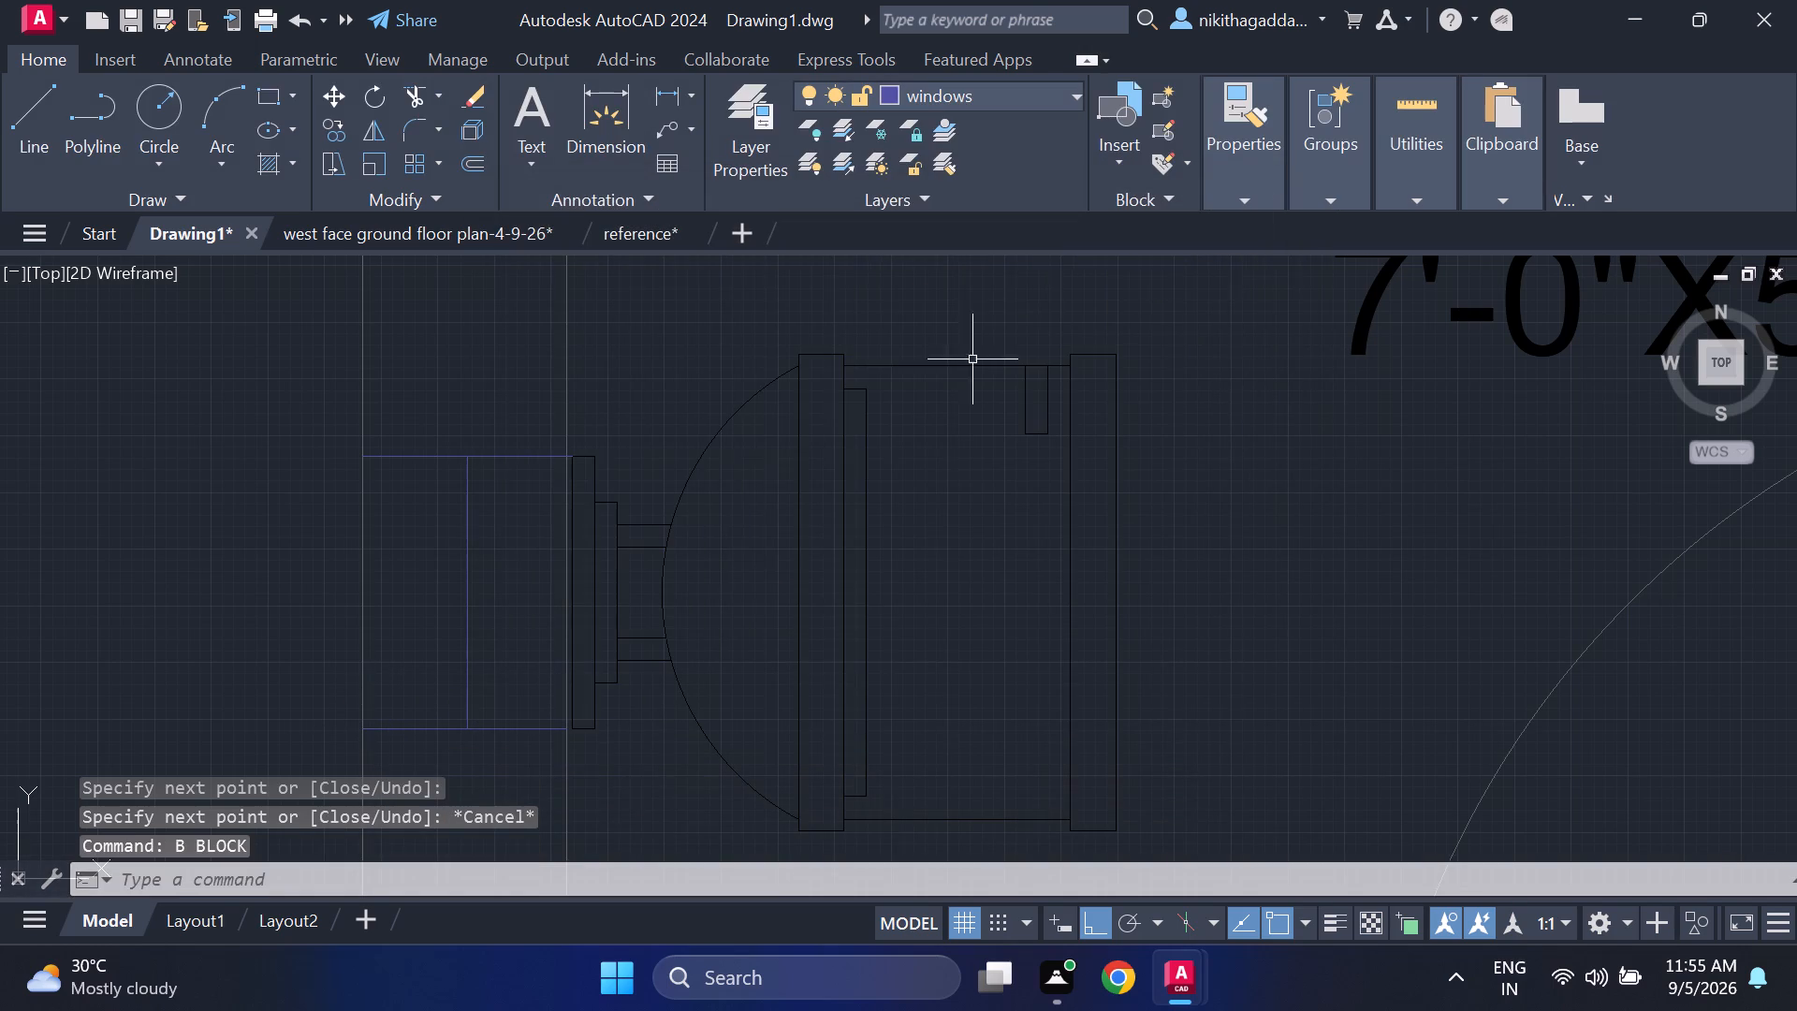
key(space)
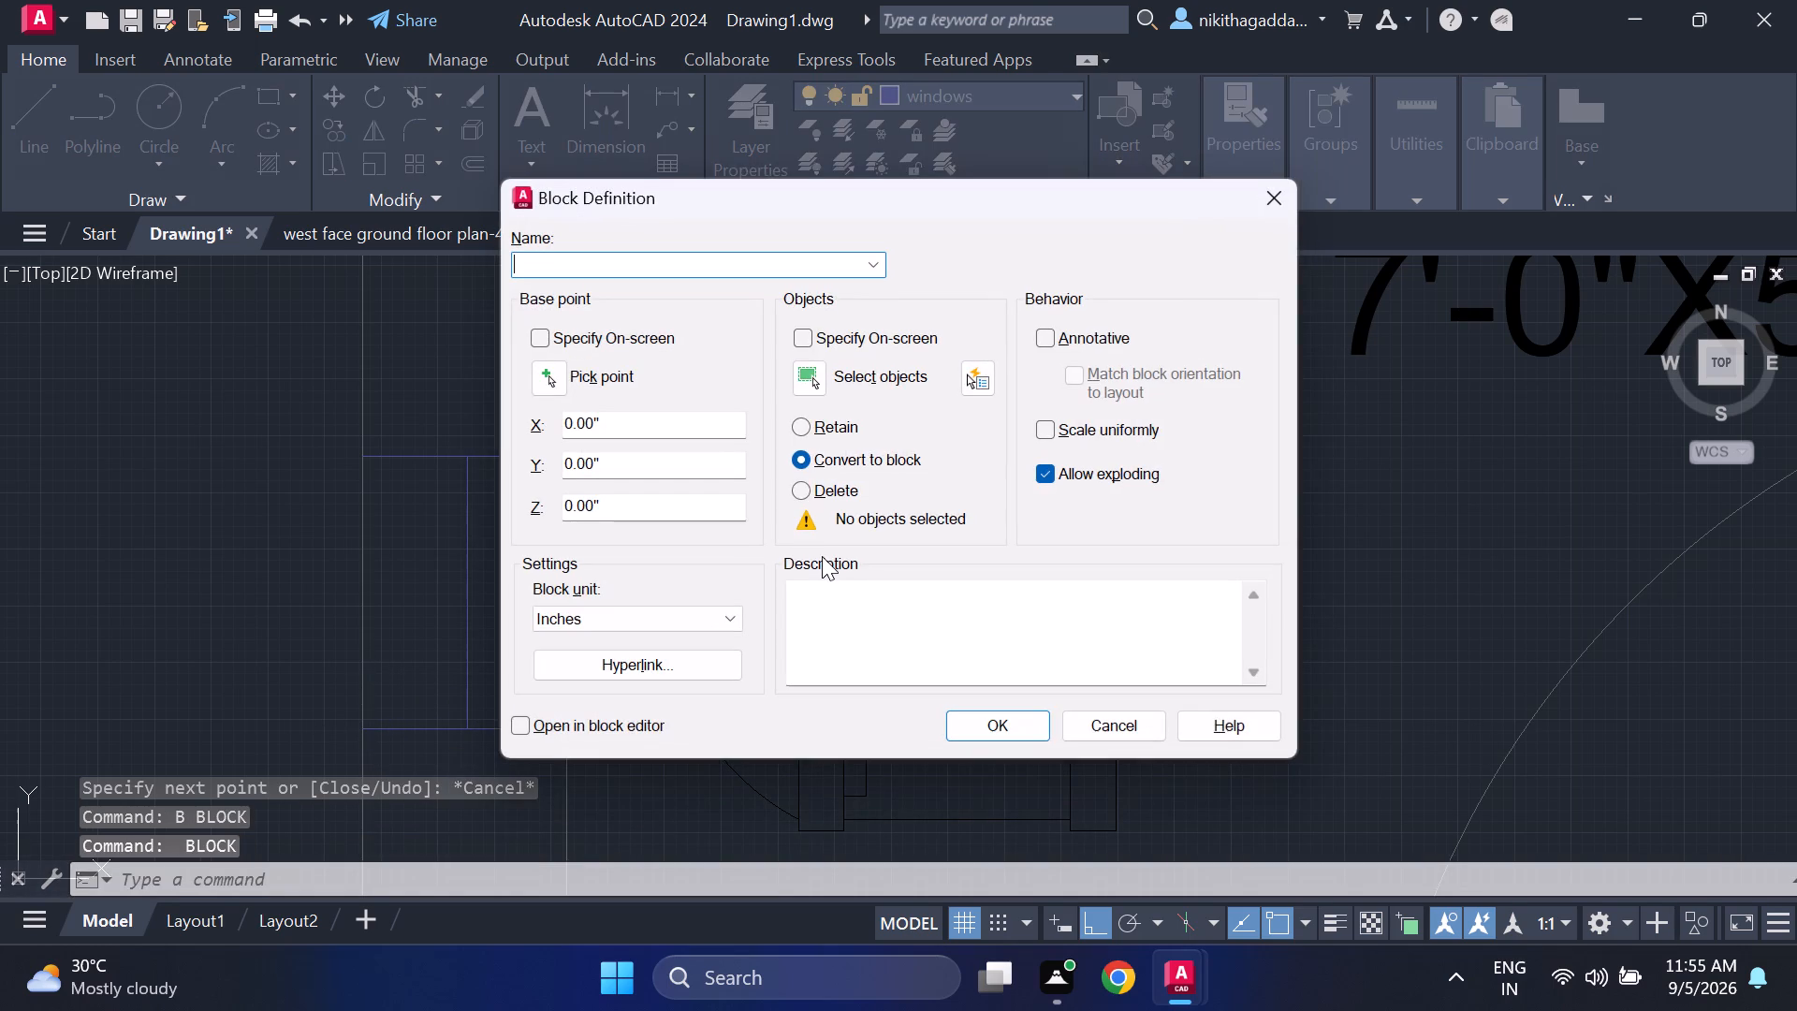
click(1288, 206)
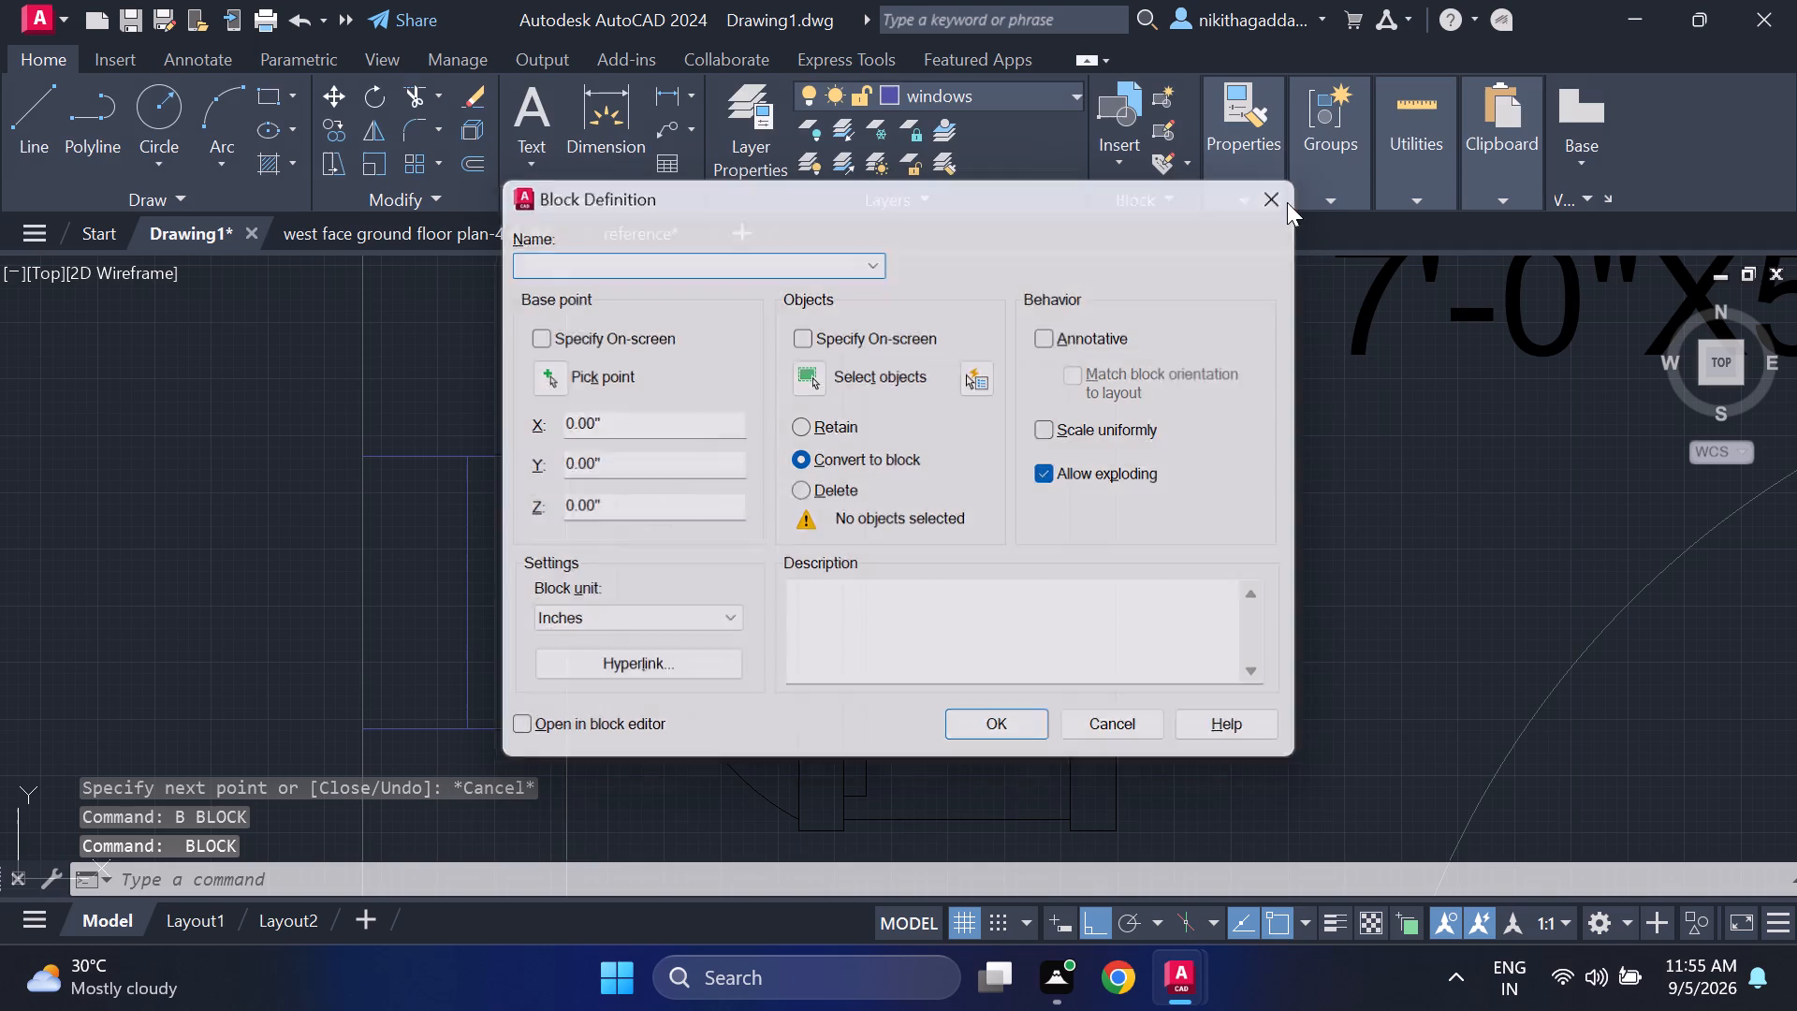
Draw a short window end line across the guest room's west wall, from its outer face to its inner face.
key(l)
key(Return)
scroll(1224, 175, down, 1)
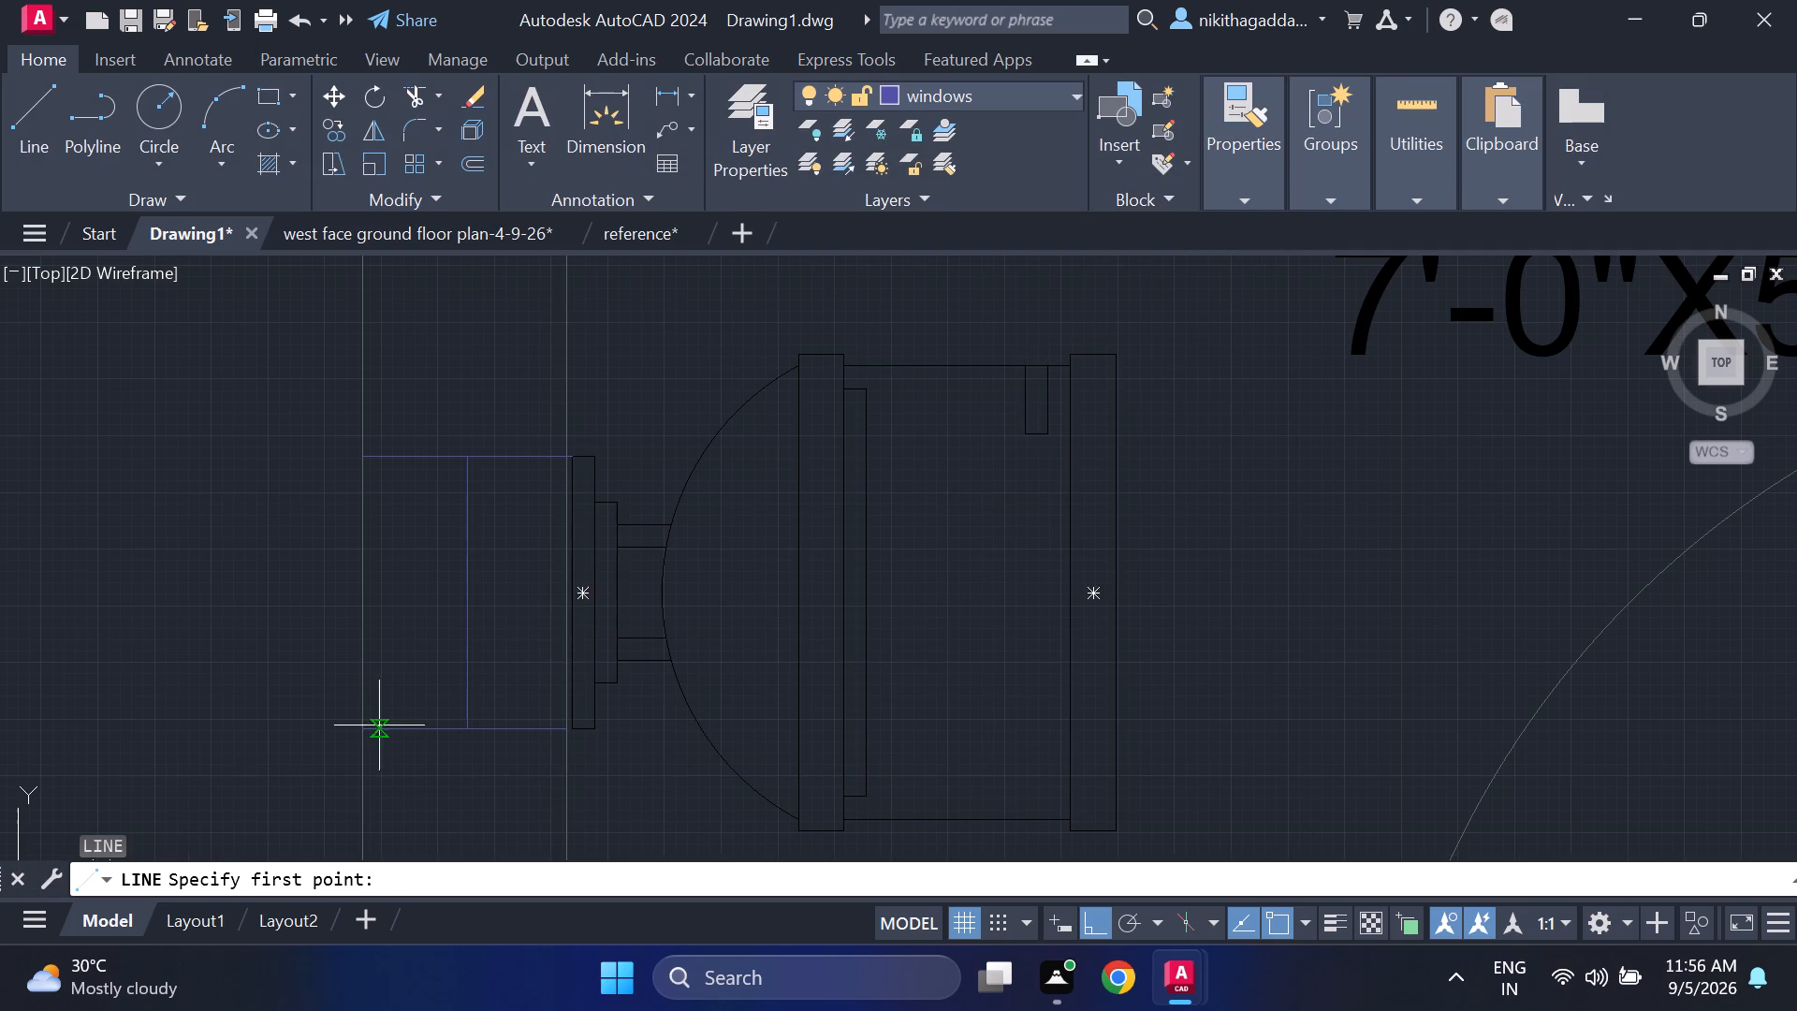
scroll(428, 744, down, 4)
middle_drag(565, 754, 709, 484)
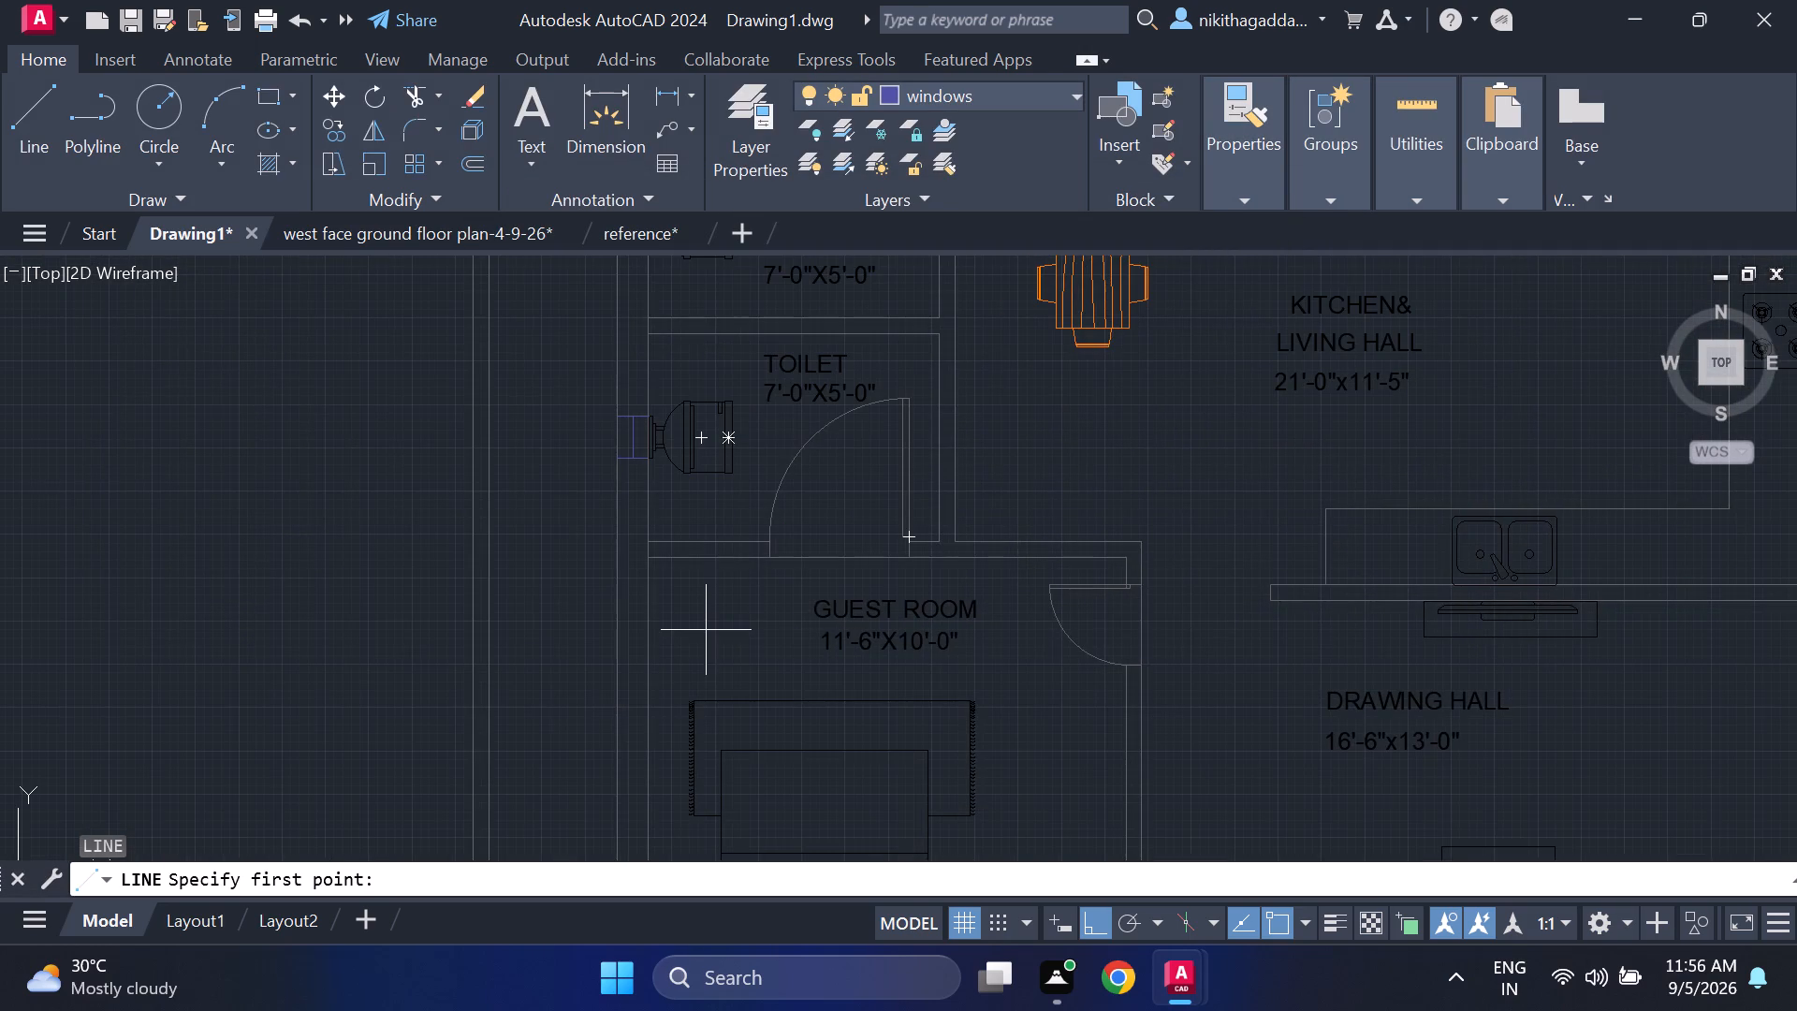
scroll(705, 628, down, 2)
scroll(722, 467, up, 2)
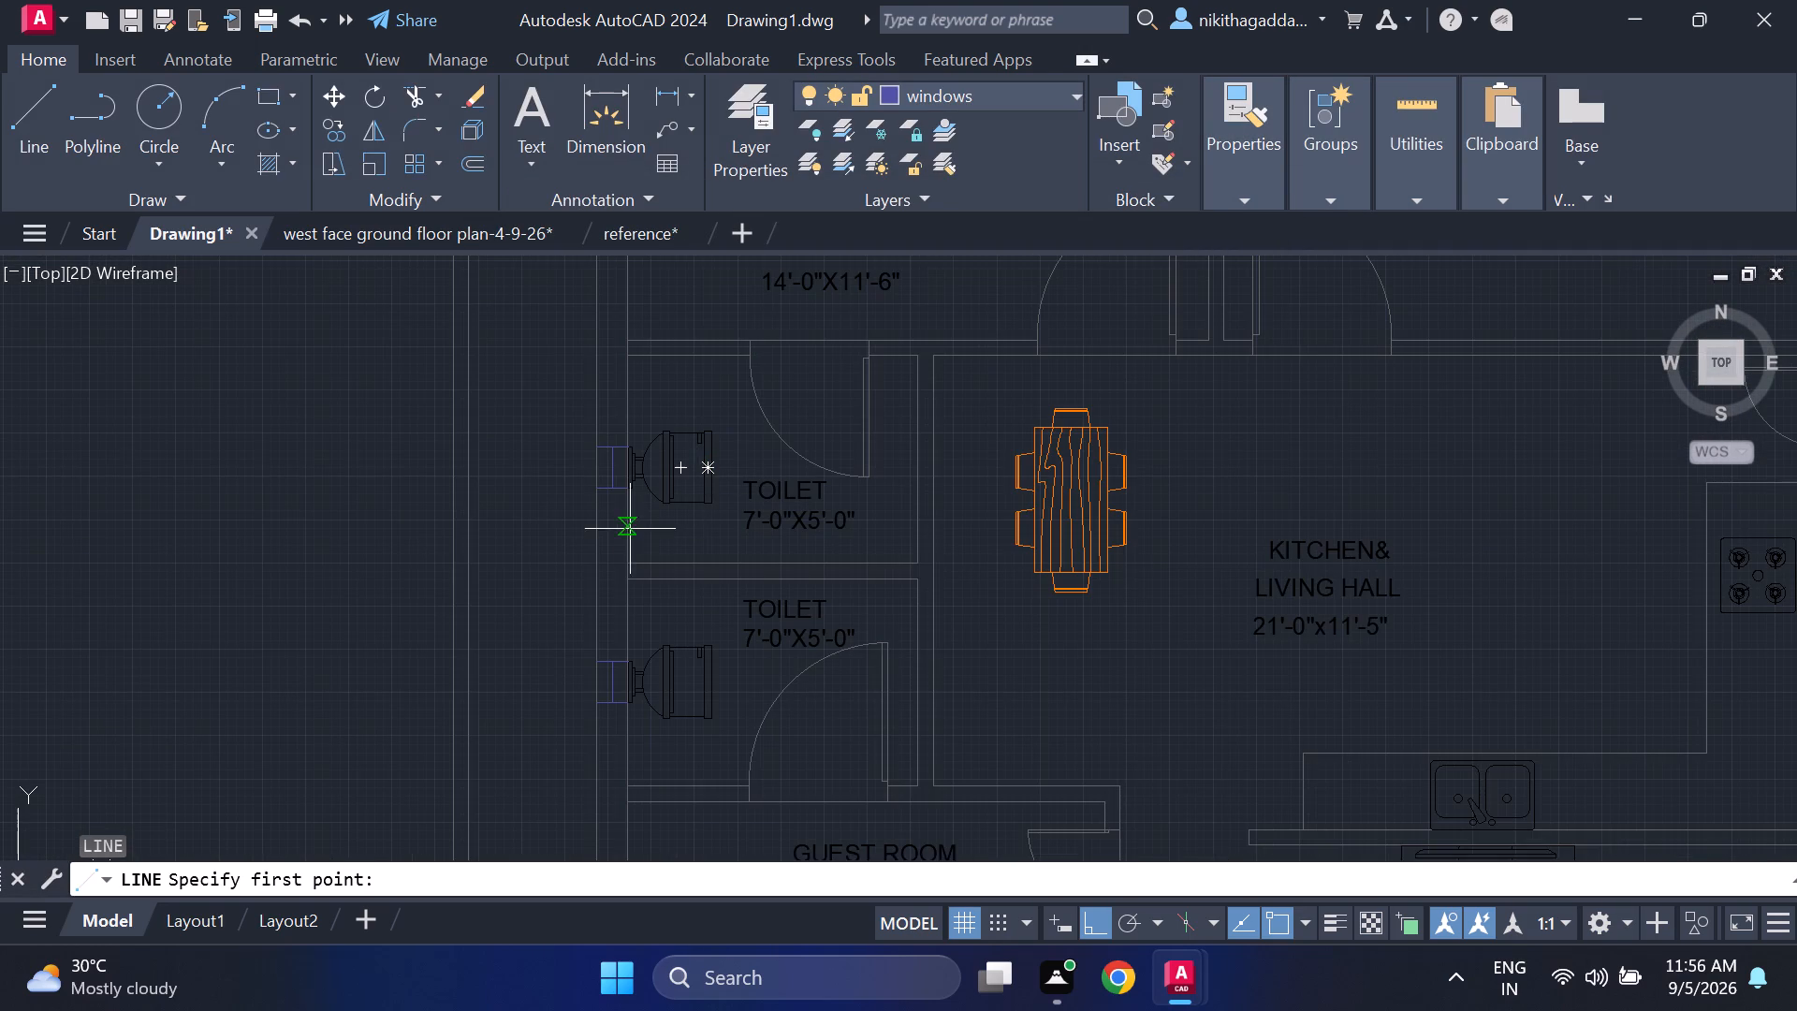
middle_drag(758, 753, 723, 644)
middle_drag(723, 622, 723, 606)
middle_drag(730, 554, 752, 481)
middle_drag(761, 464, 772, 447)
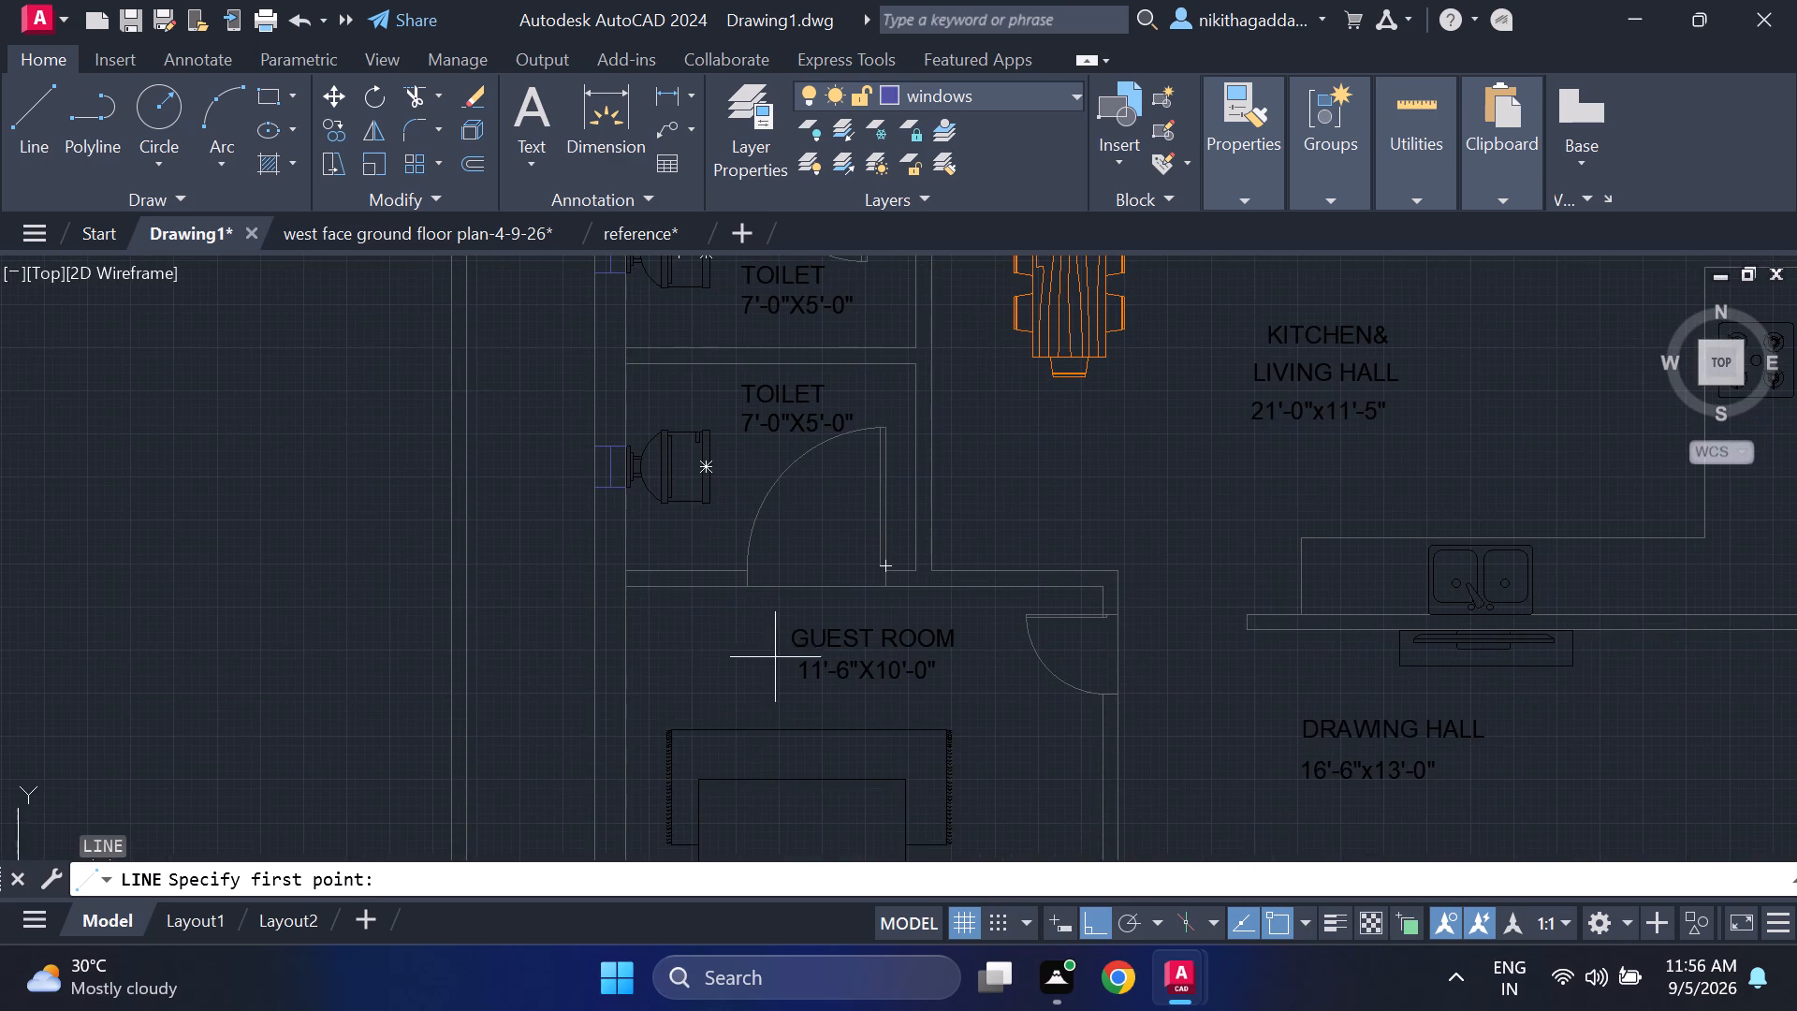
middle_drag(756, 720, 807, 535)
middle_drag(776, 617, 775, 614)
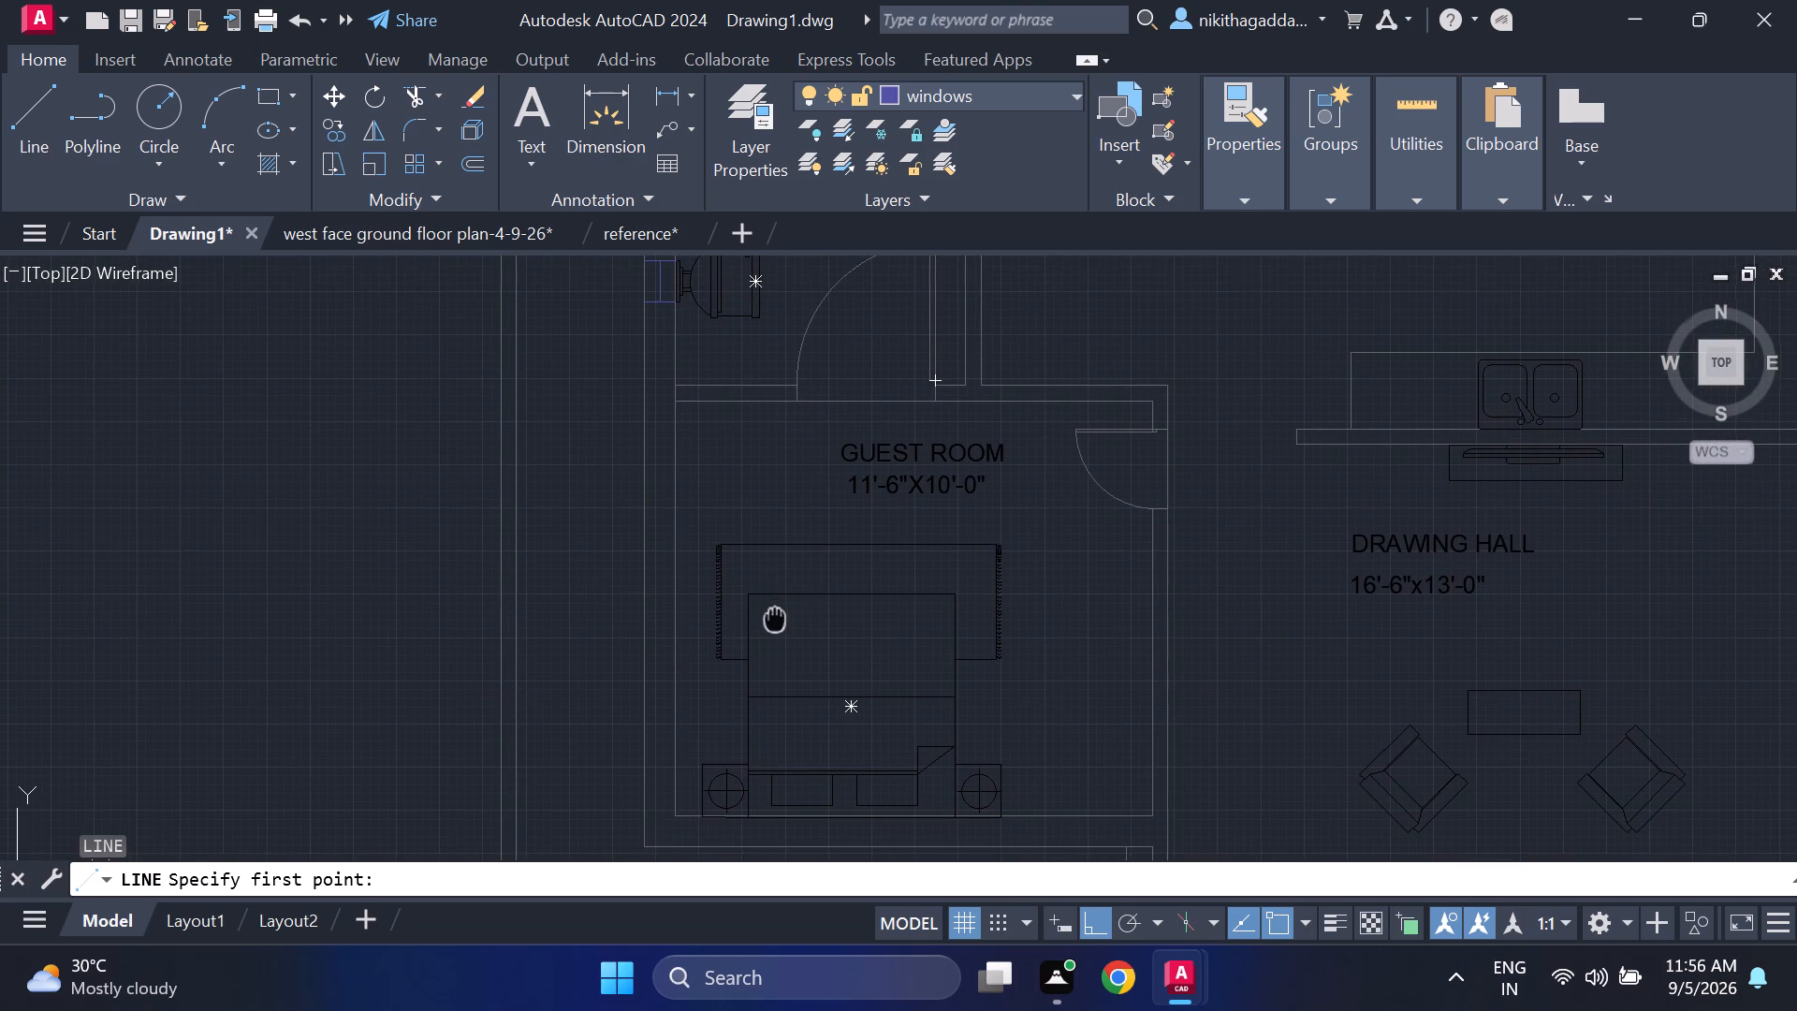
middle_drag(775, 614, 782, 482)
scroll(659, 356, up, 2)
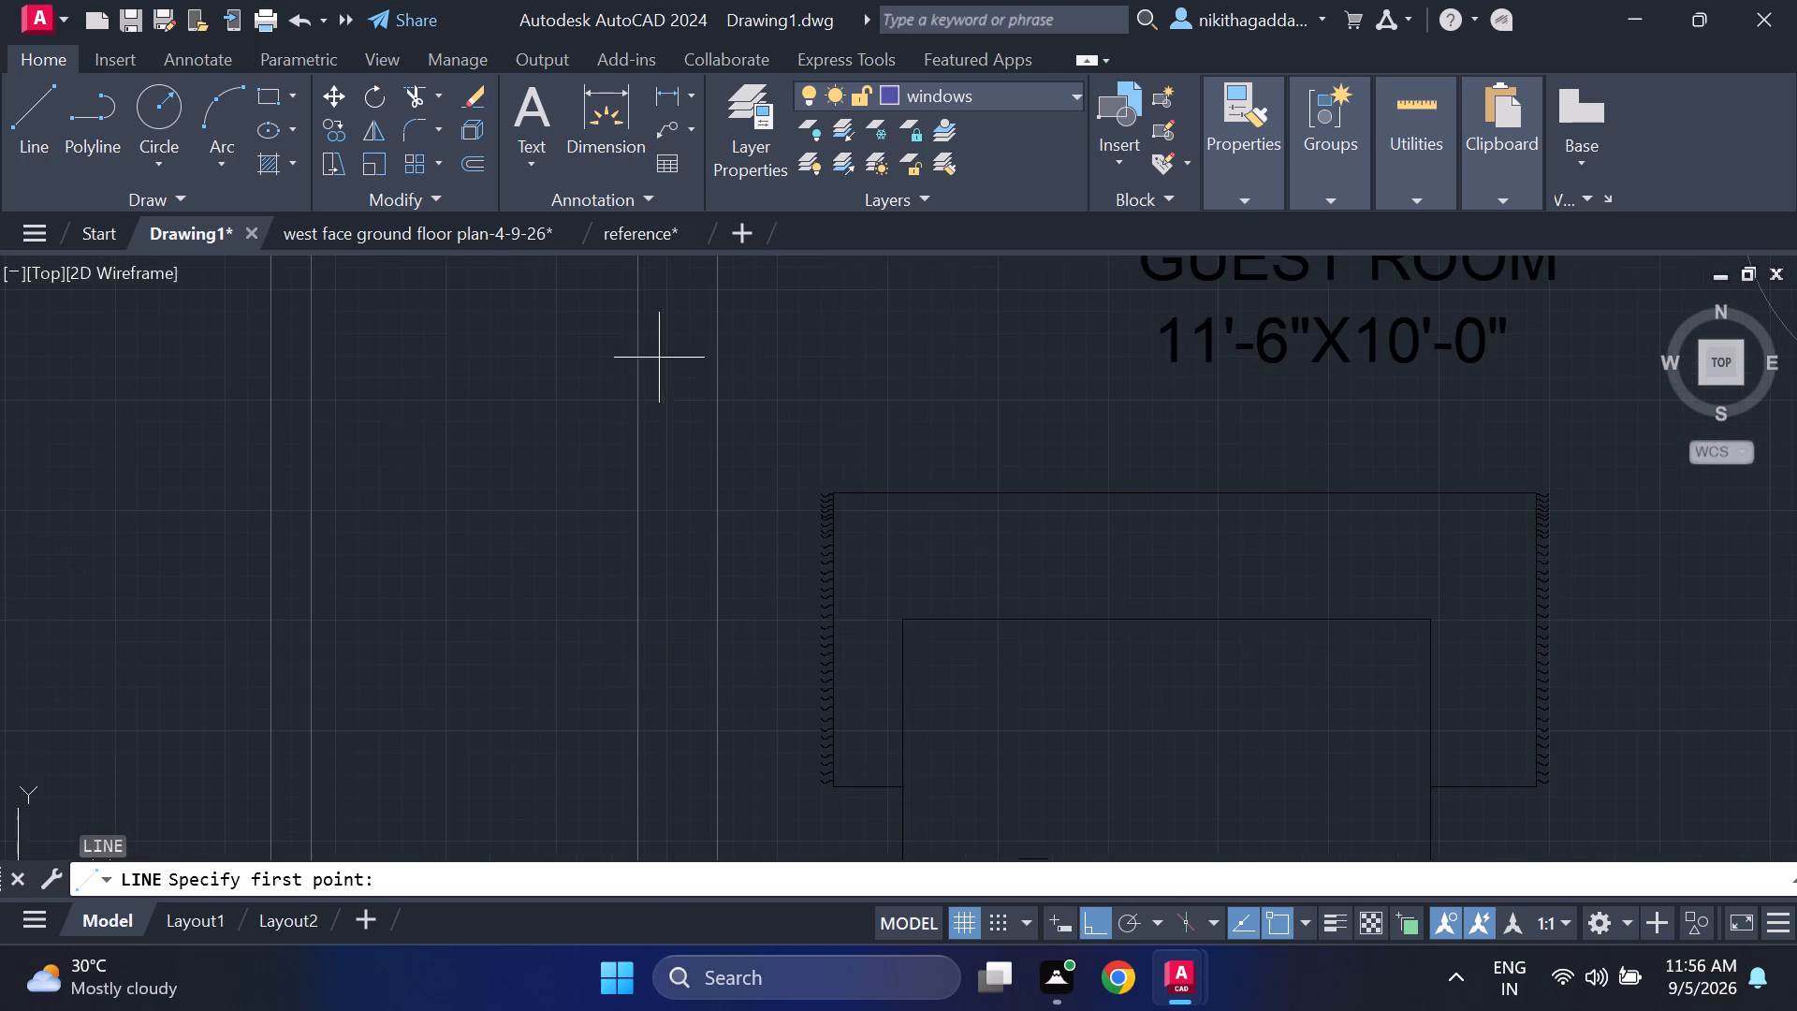
click(636, 433)
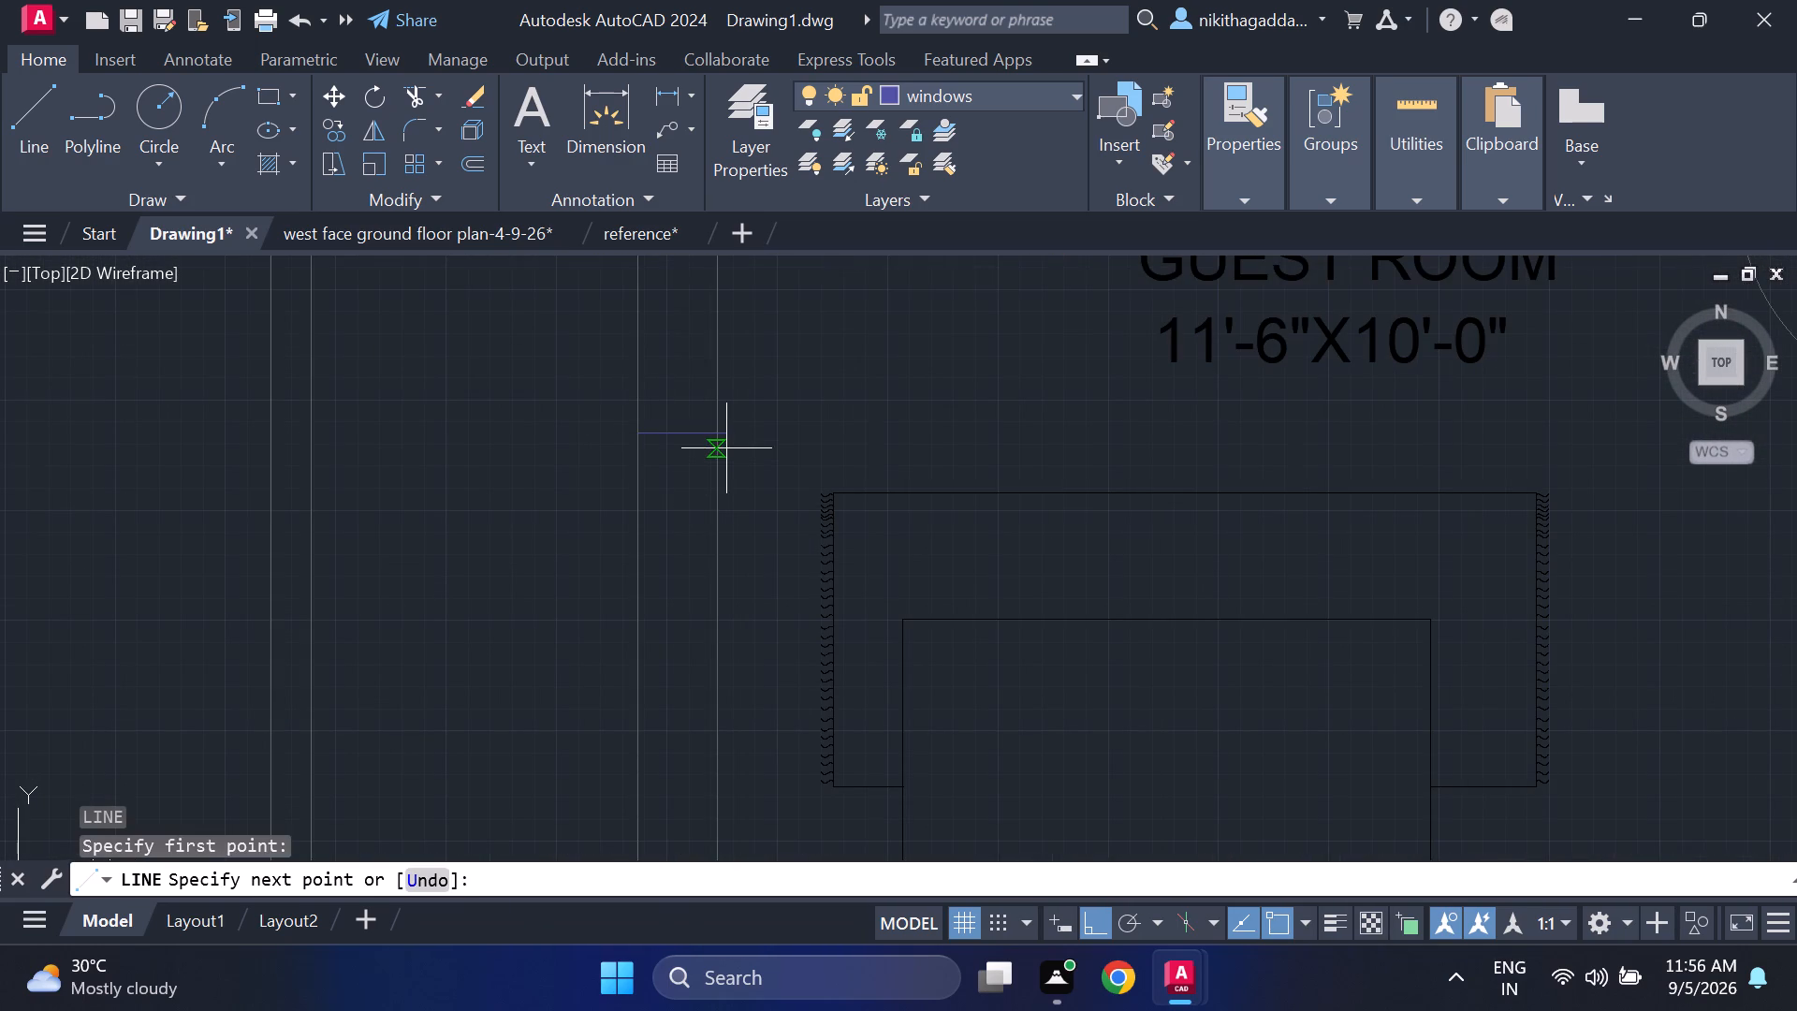
click(723, 439)
Finish the guest room's west window with a centre line about 4'-1.5" long and a closing end line across the wall.
drag(681, 436, 680, 435)
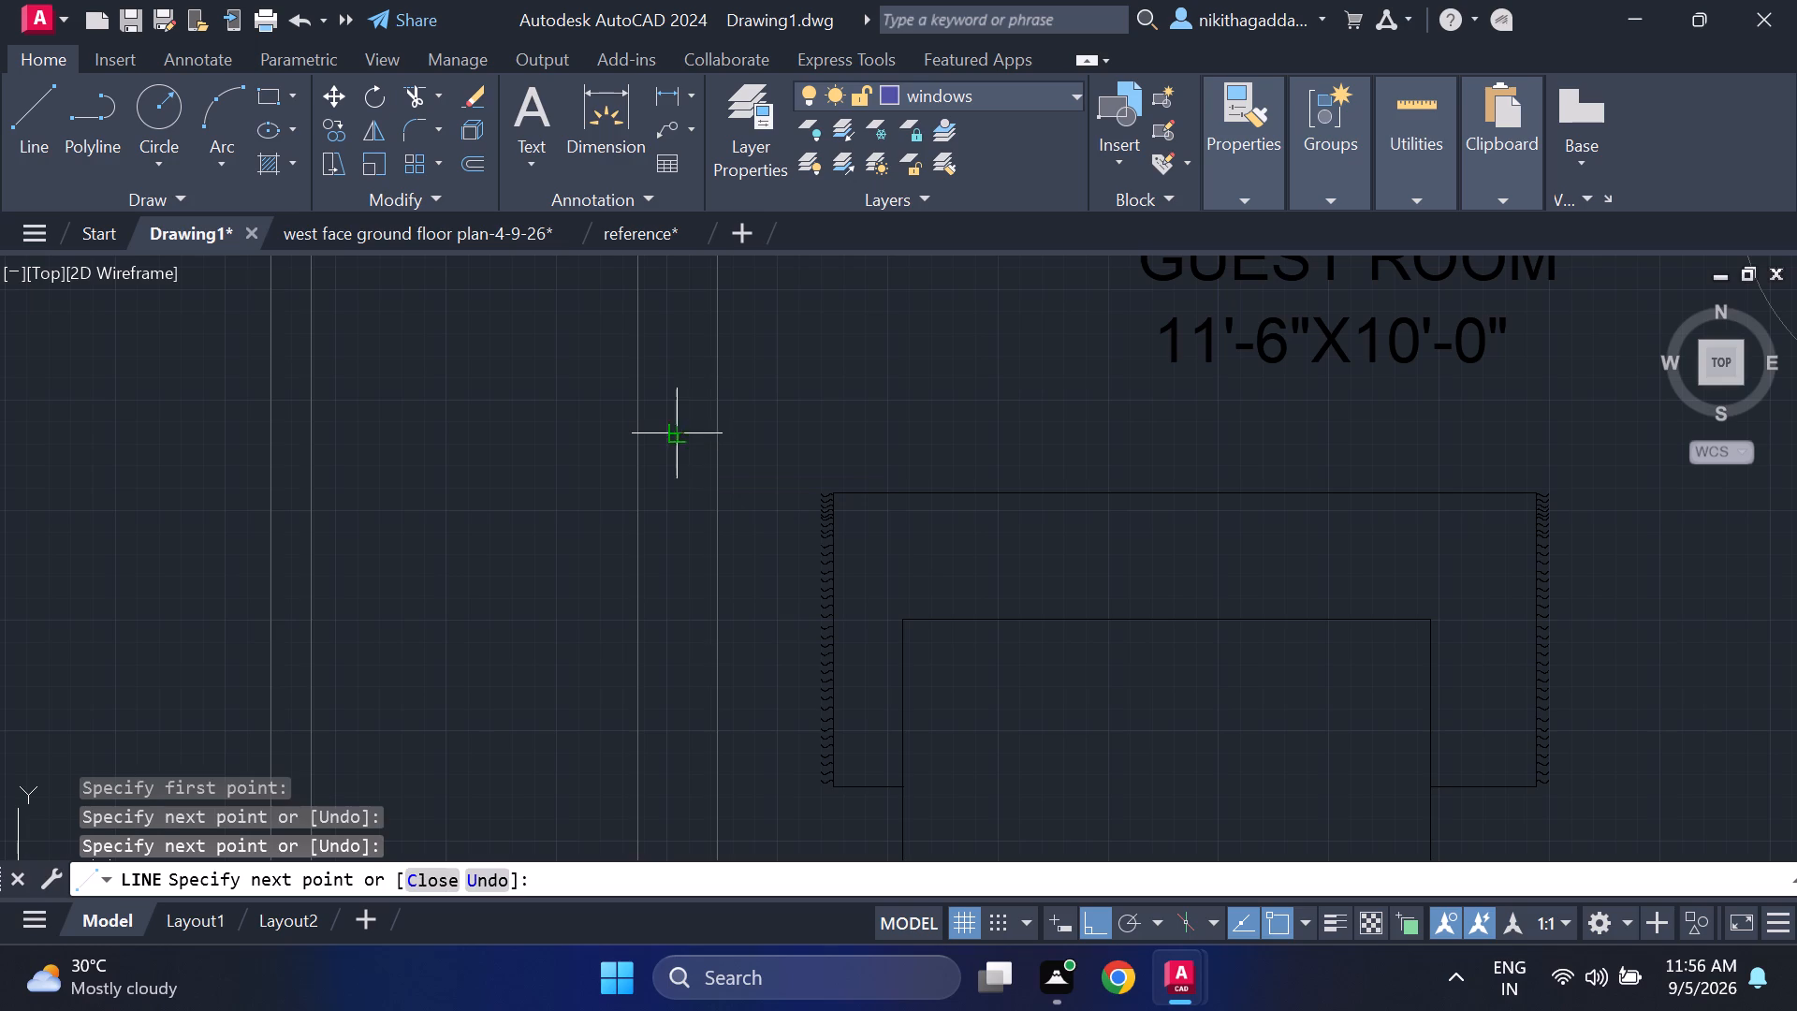
drag(680, 435, 680, 454)
scroll(670, 751, down, 1)
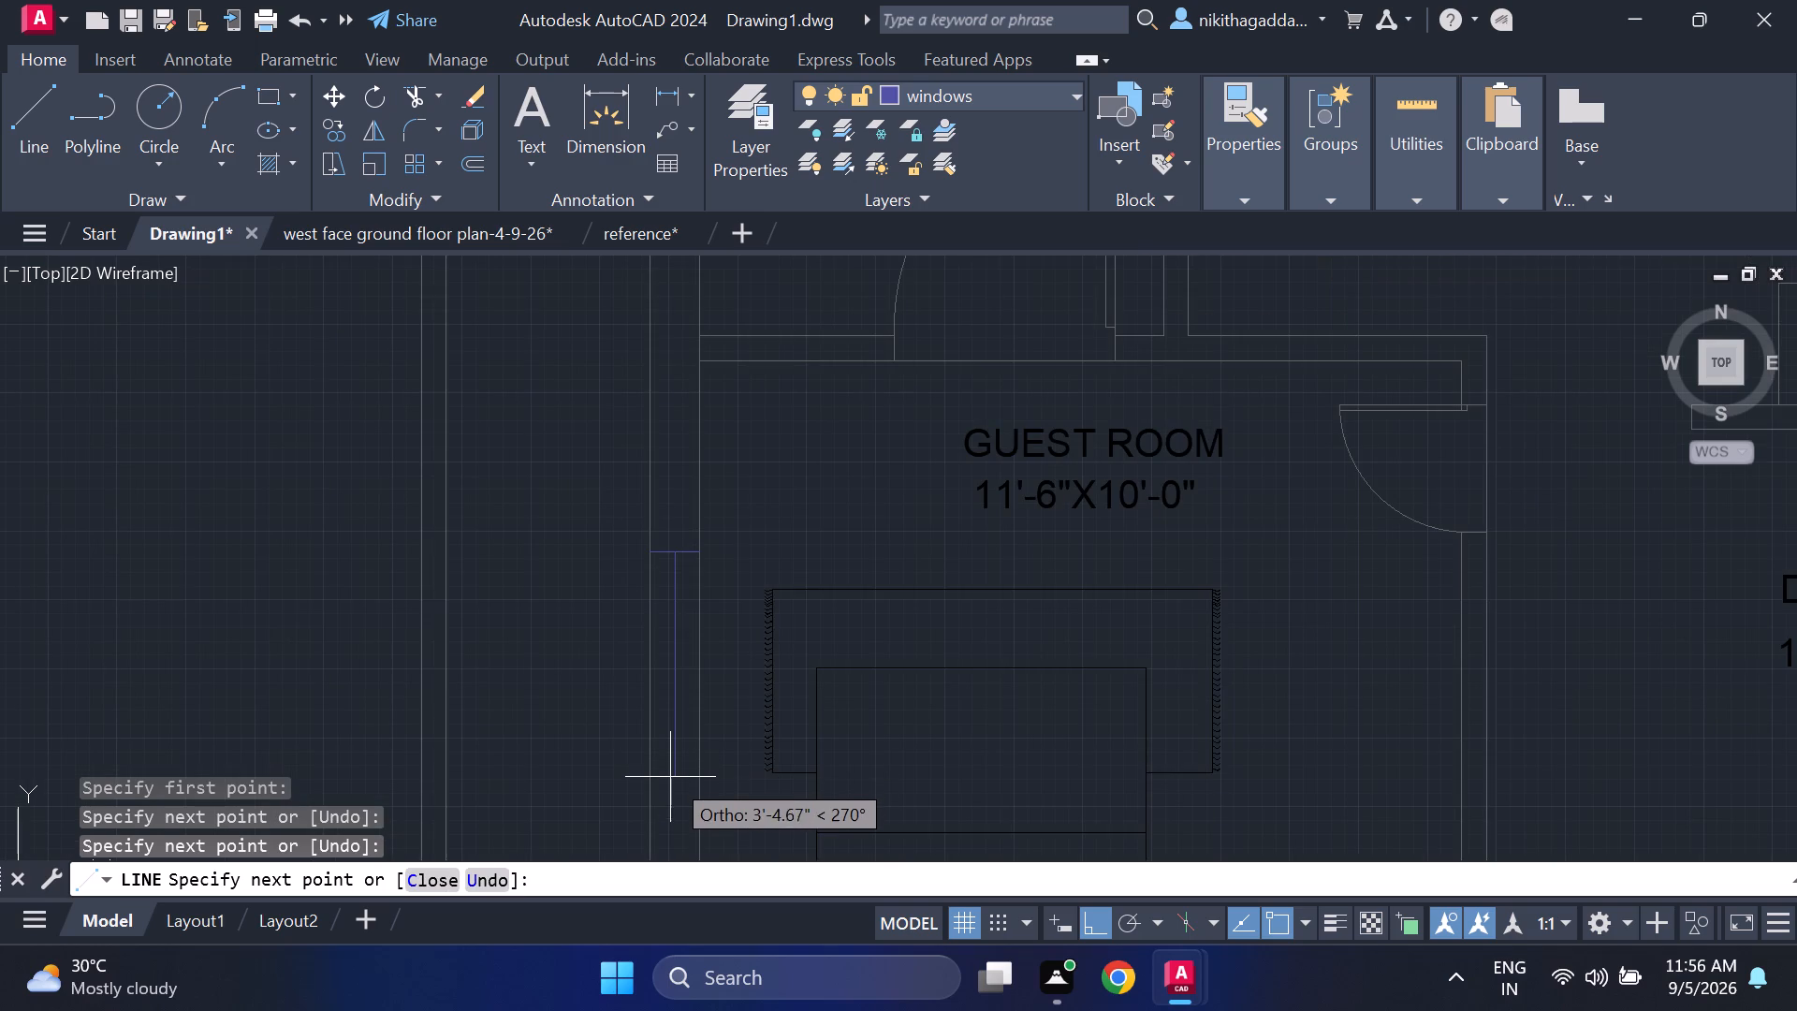
middle_drag(675, 814, 700, 627)
middle_click(702, 622)
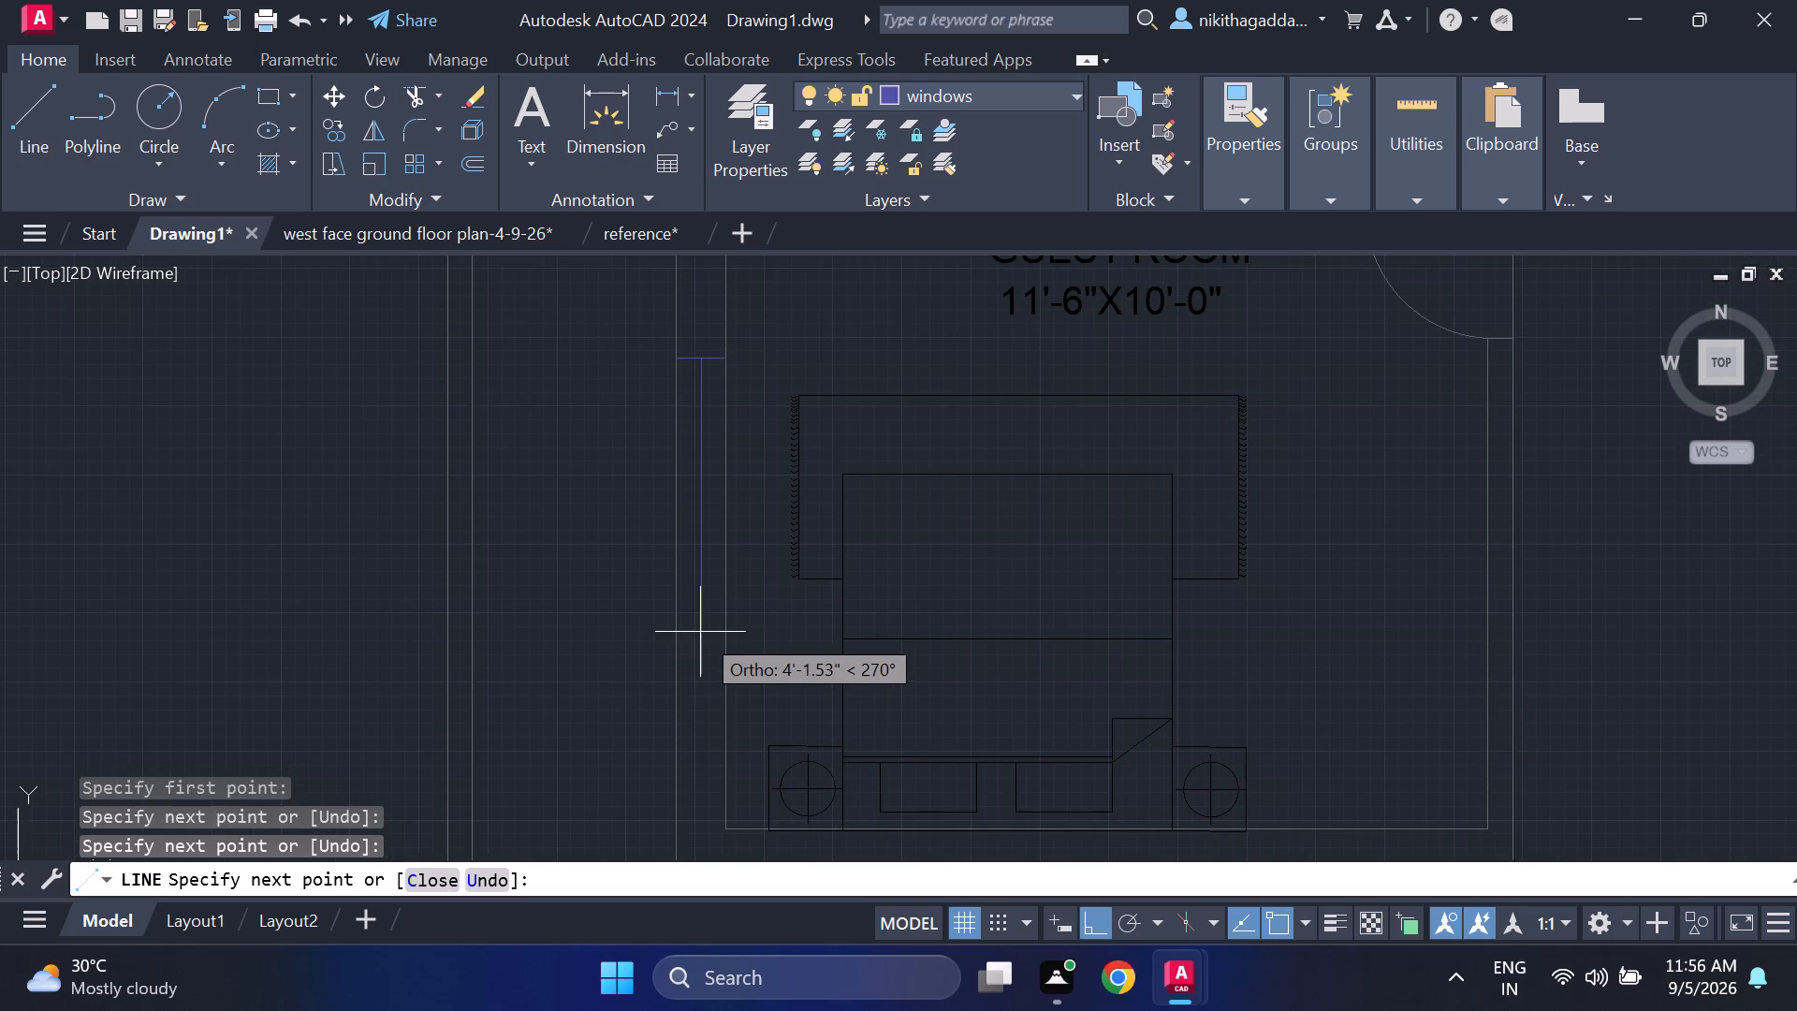
click(700, 632)
click(672, 632)
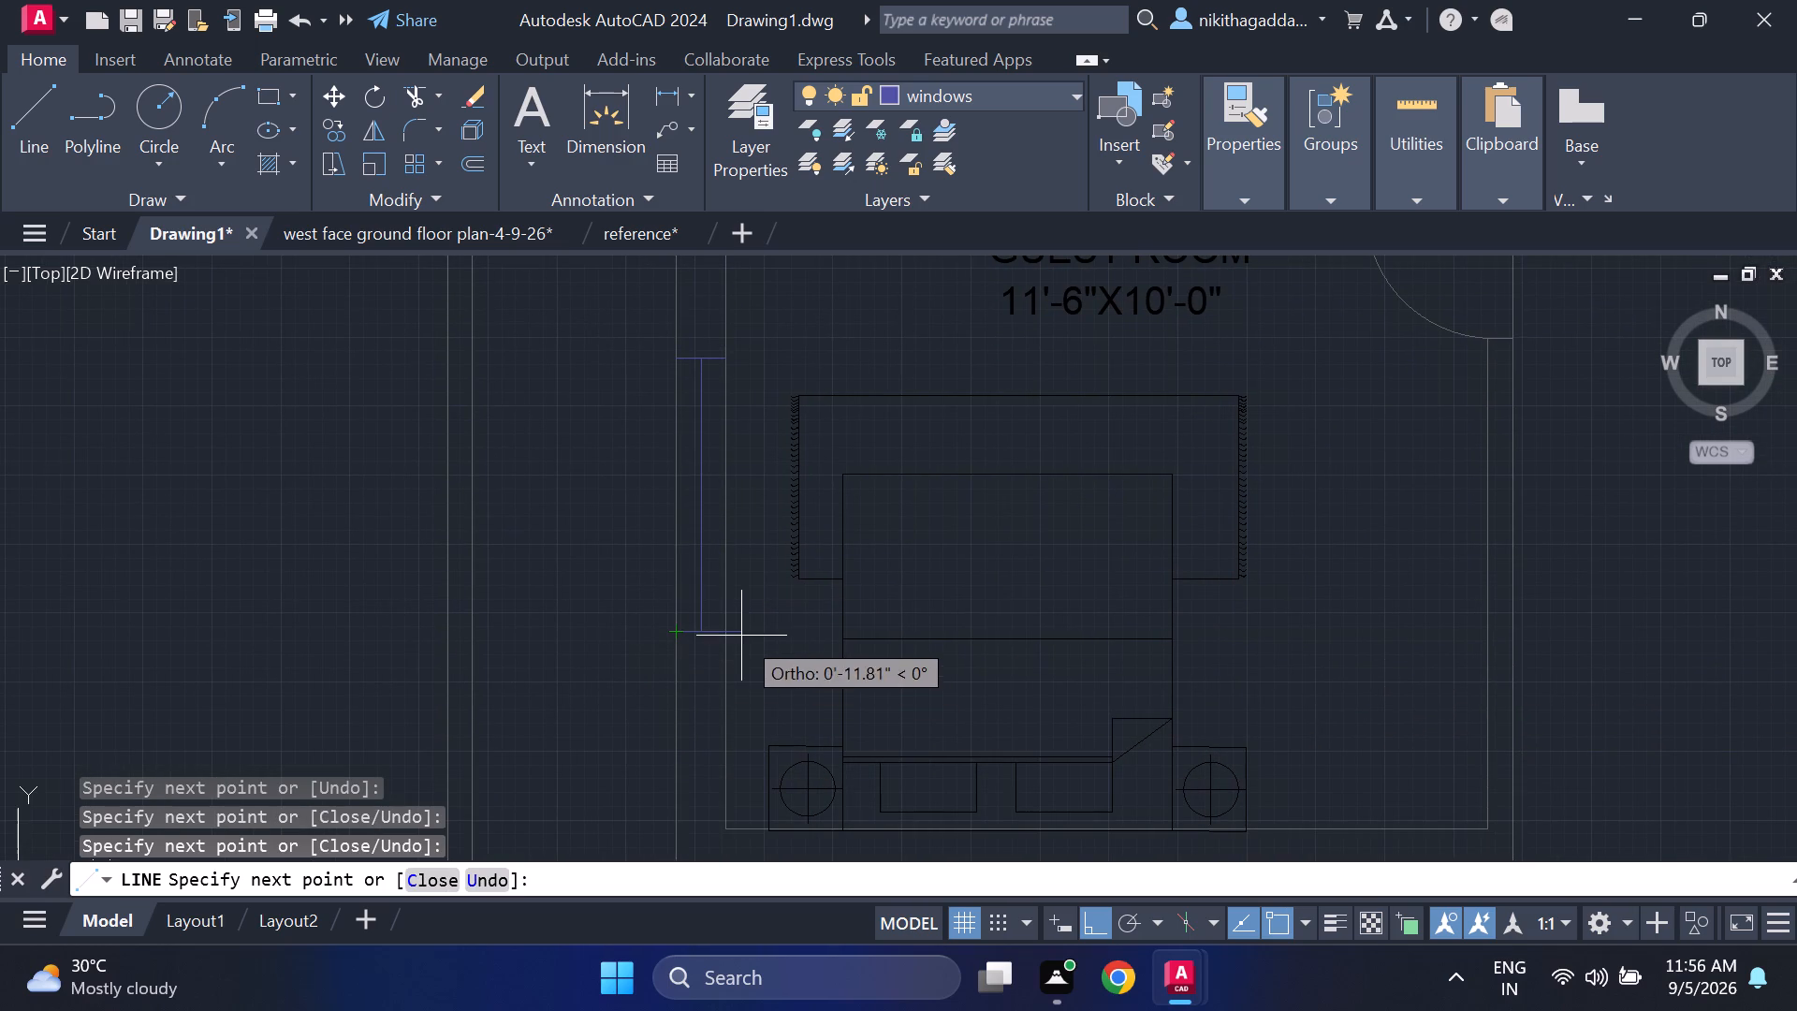
click(725, 629)
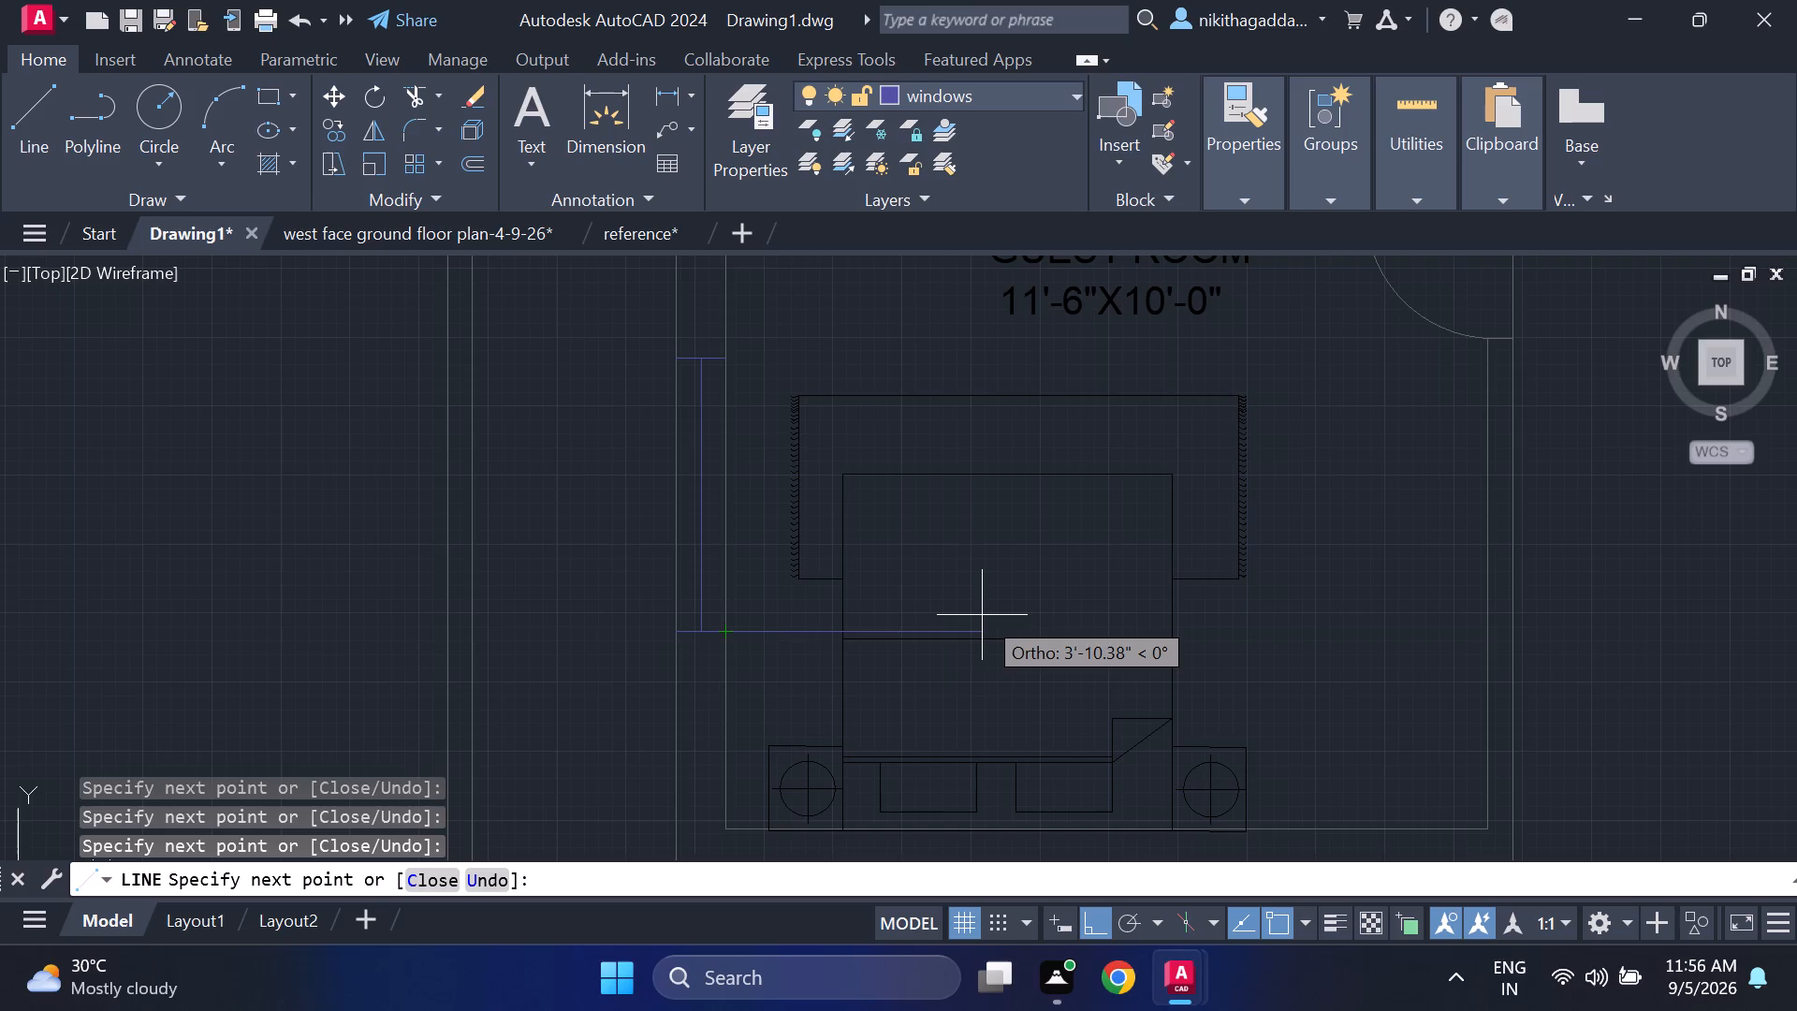
key(Return)
Draw a window about 4'-8" long in the guest room's south wall behind the bed, with two end lines and a centre line.
key(Return)
scroll(1067, 536, down, 4)
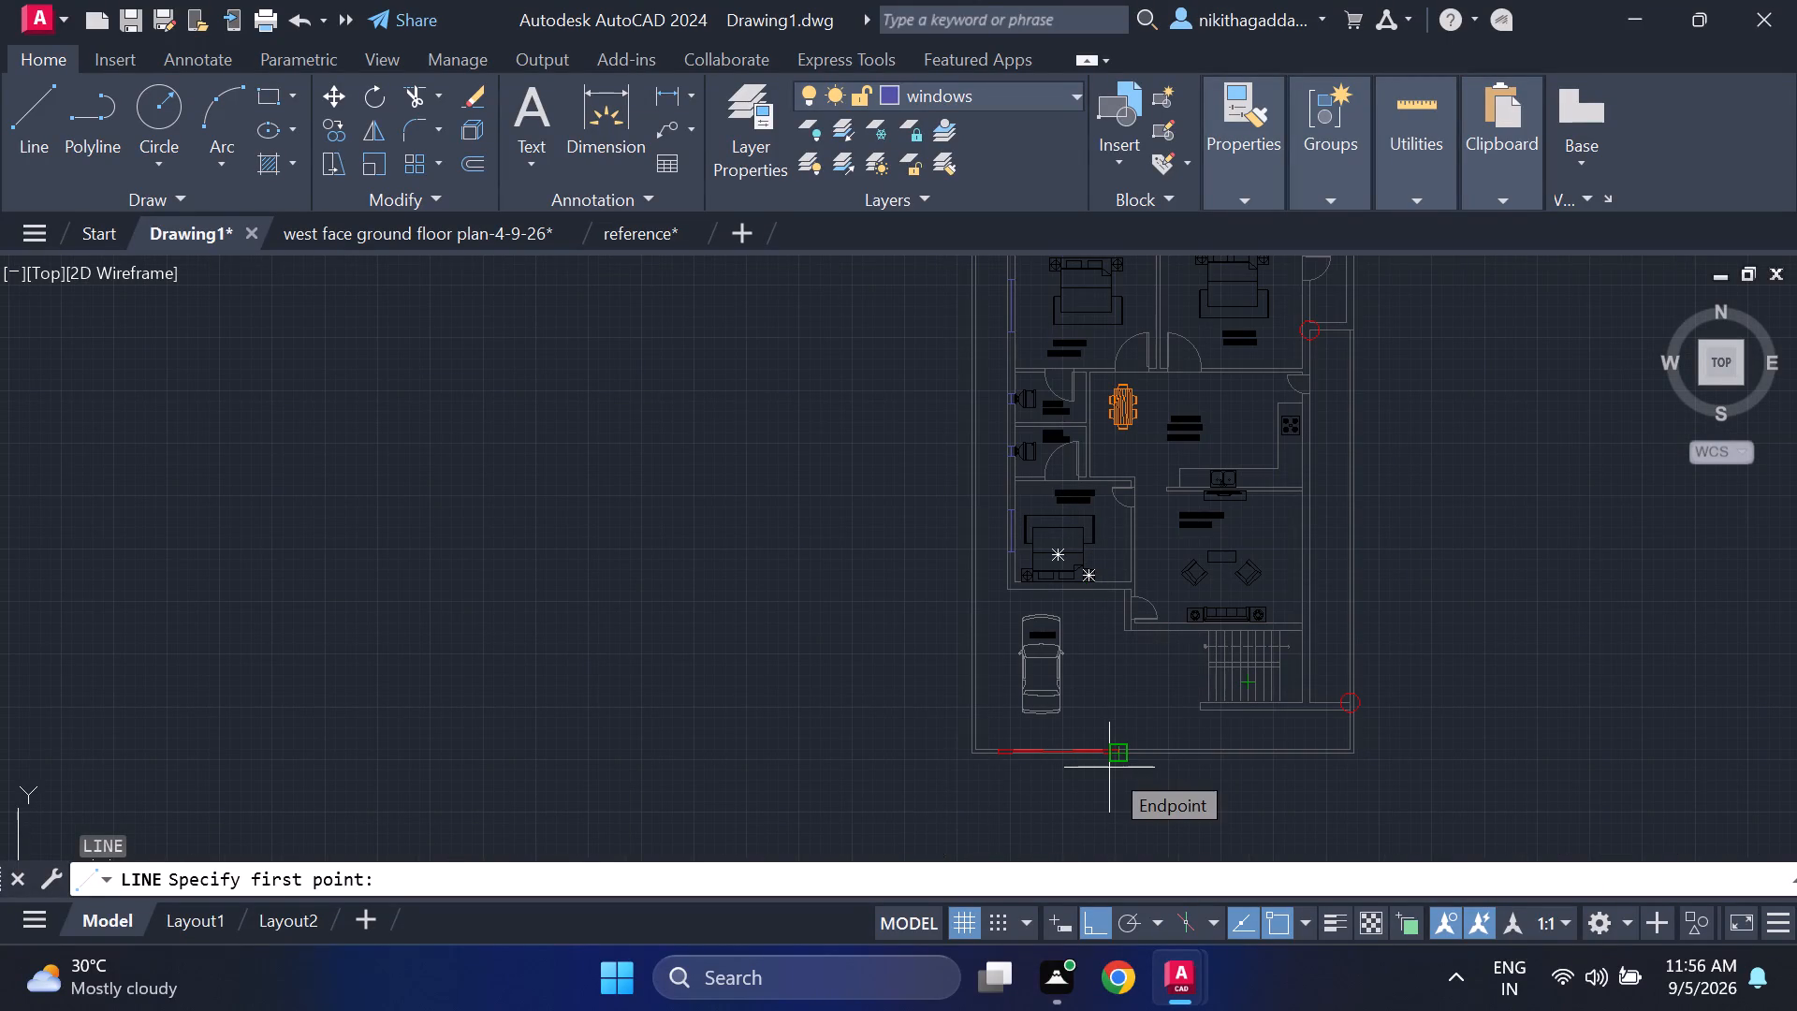
scroll(1093, 570, up, 3)
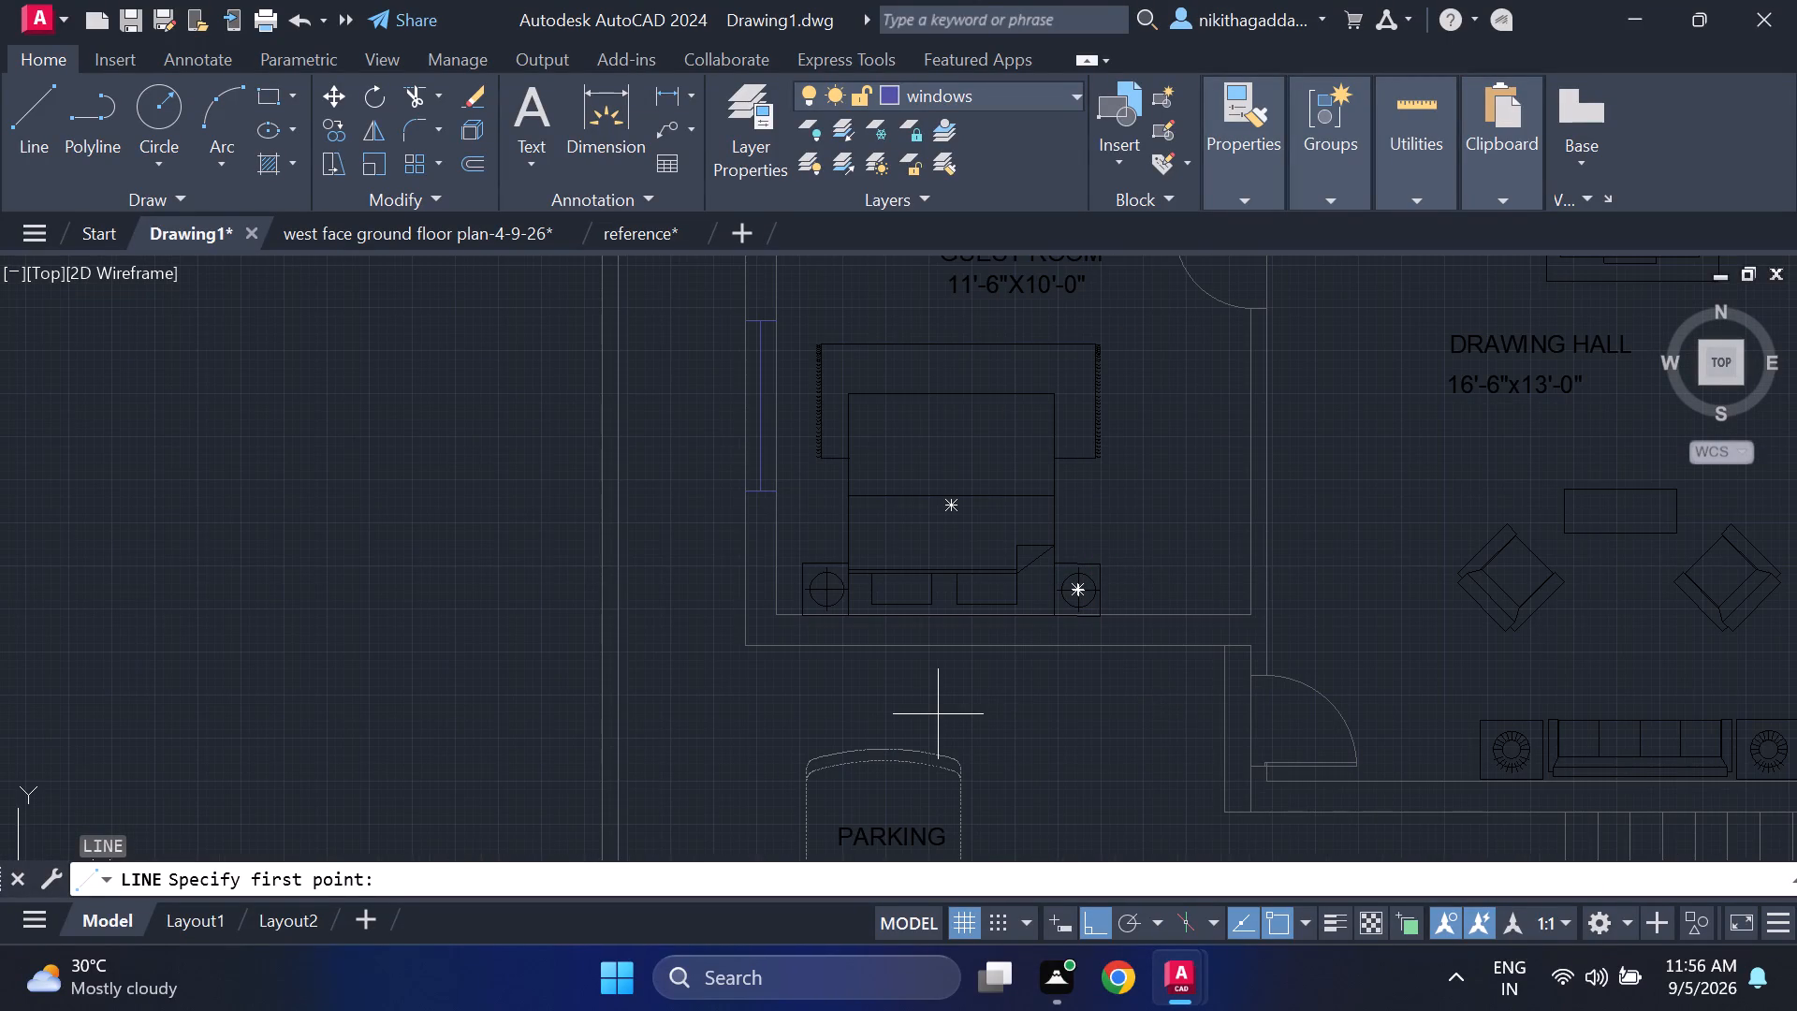
scroll(907, 645, up, 2)
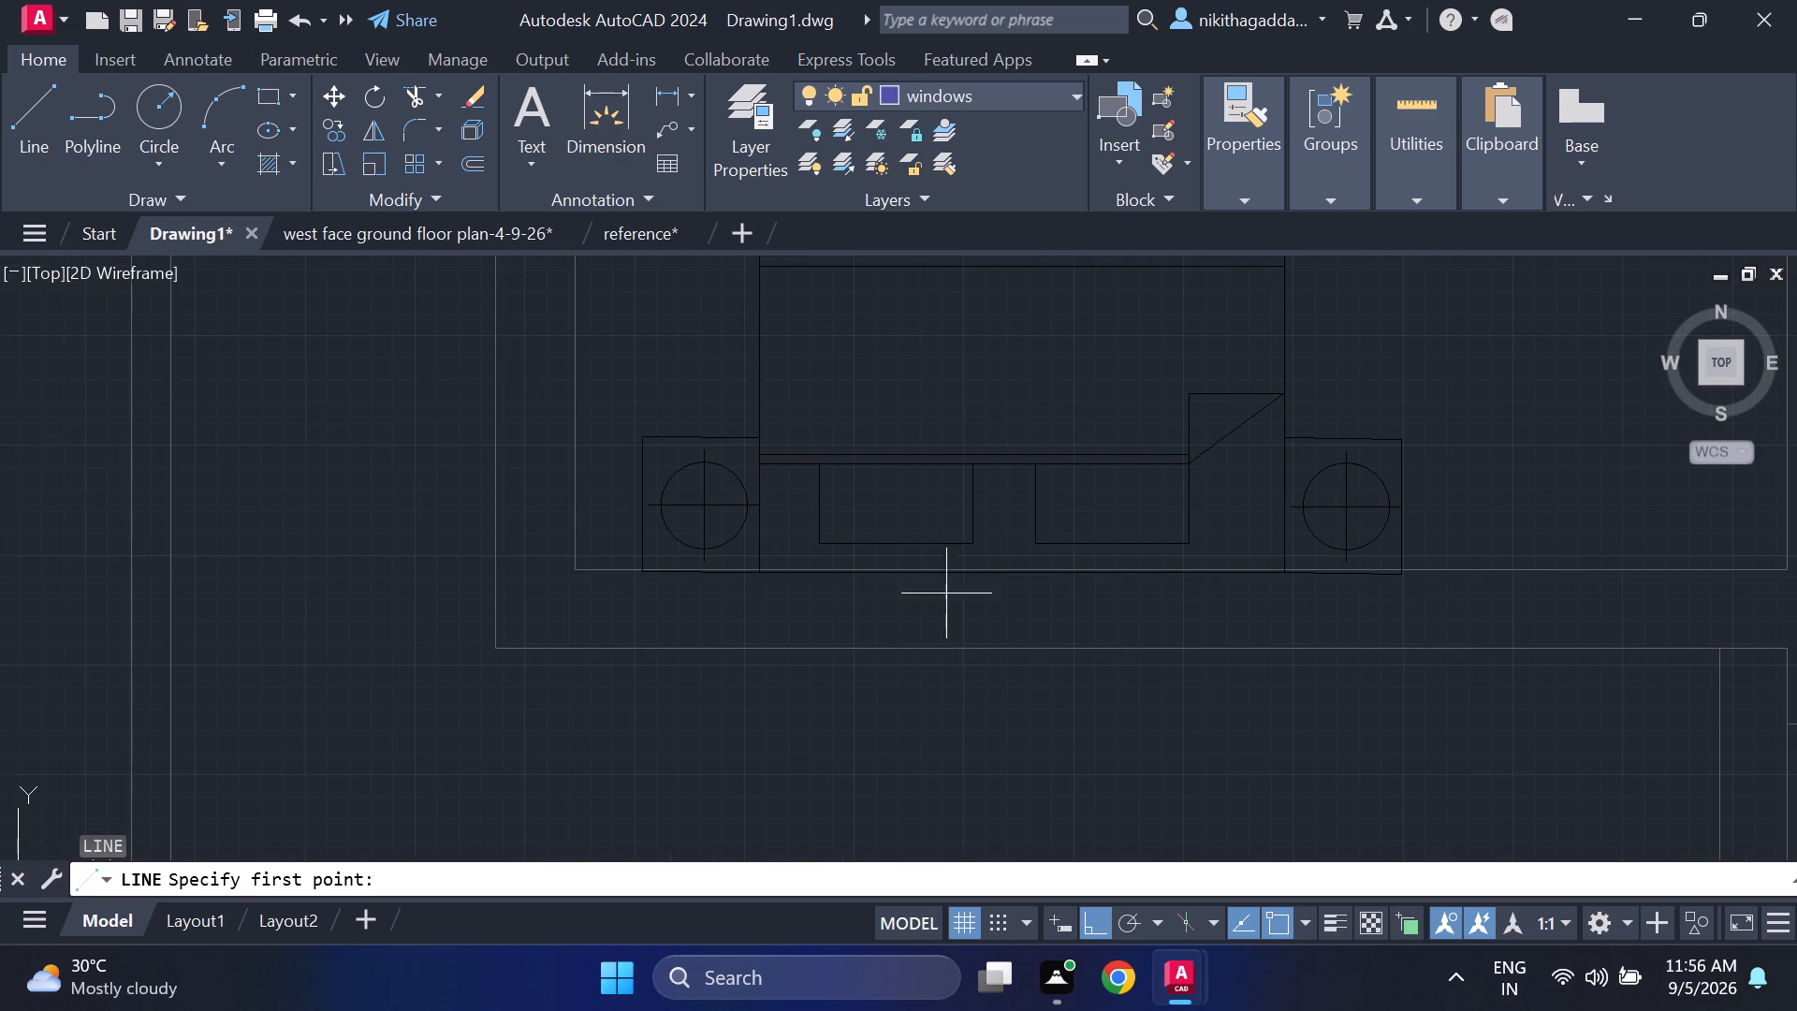
click(996, 571)
click(1003, 649)
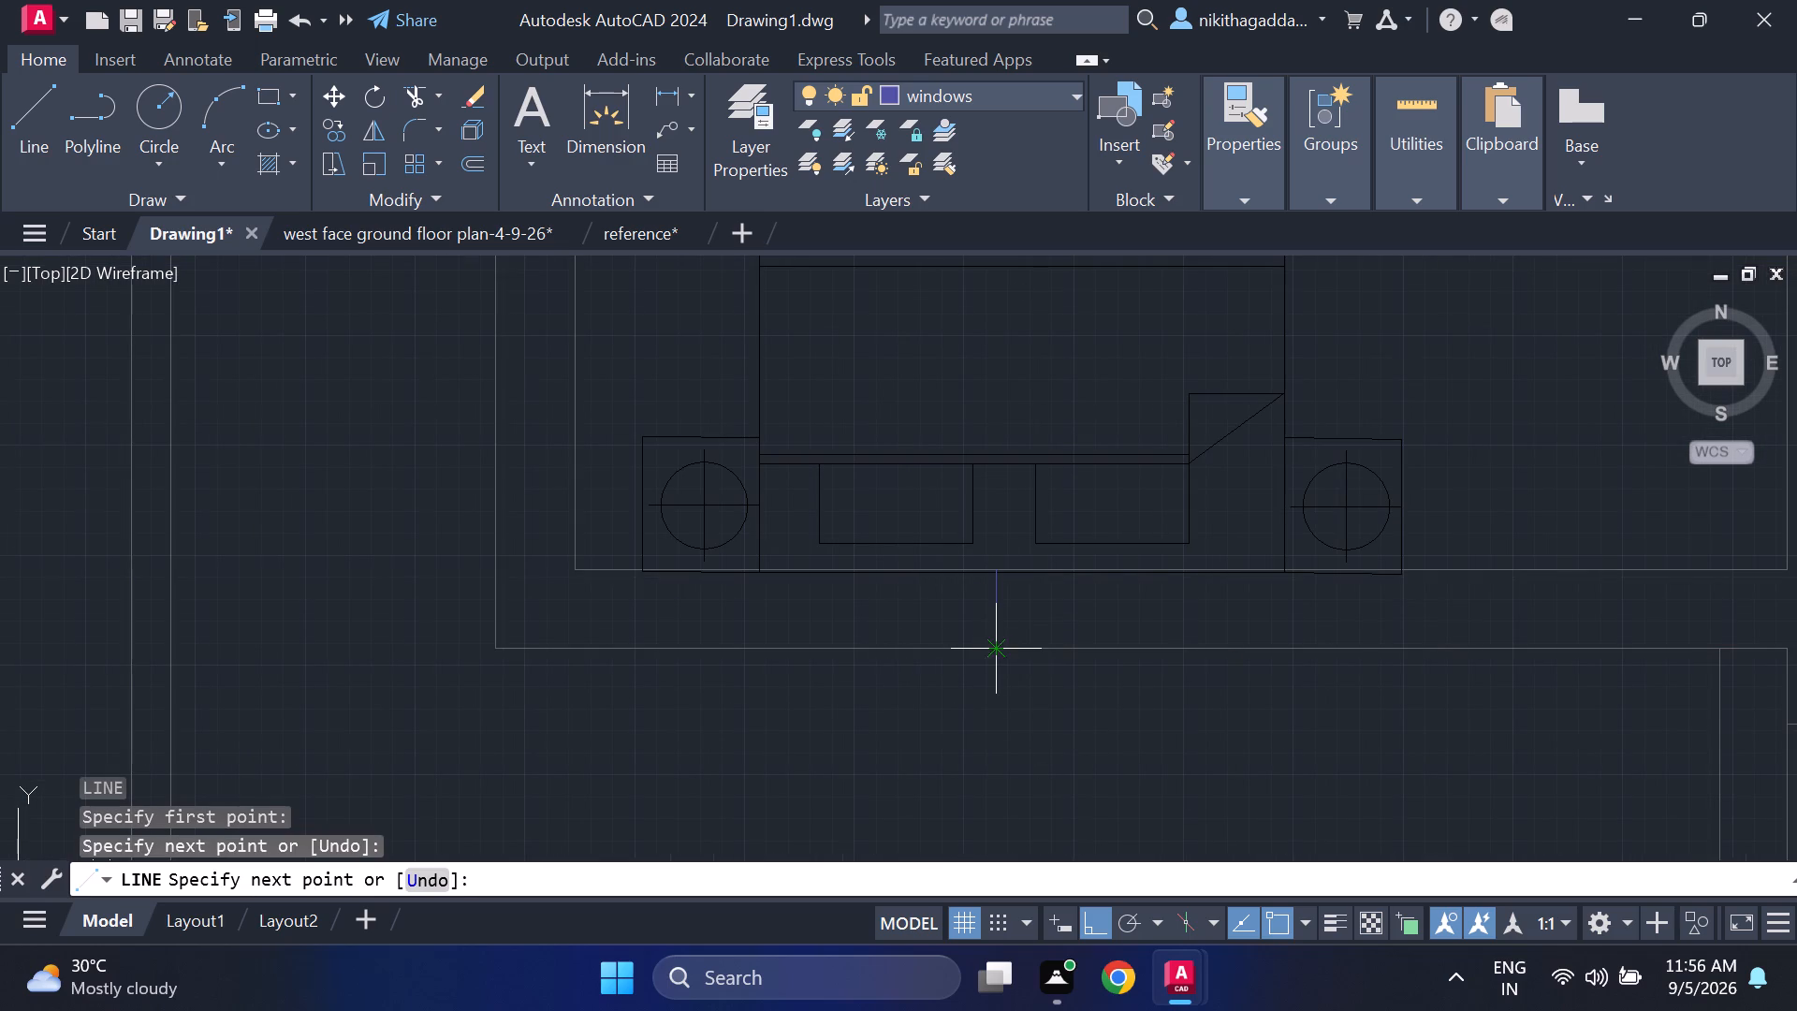
click(996, 605)
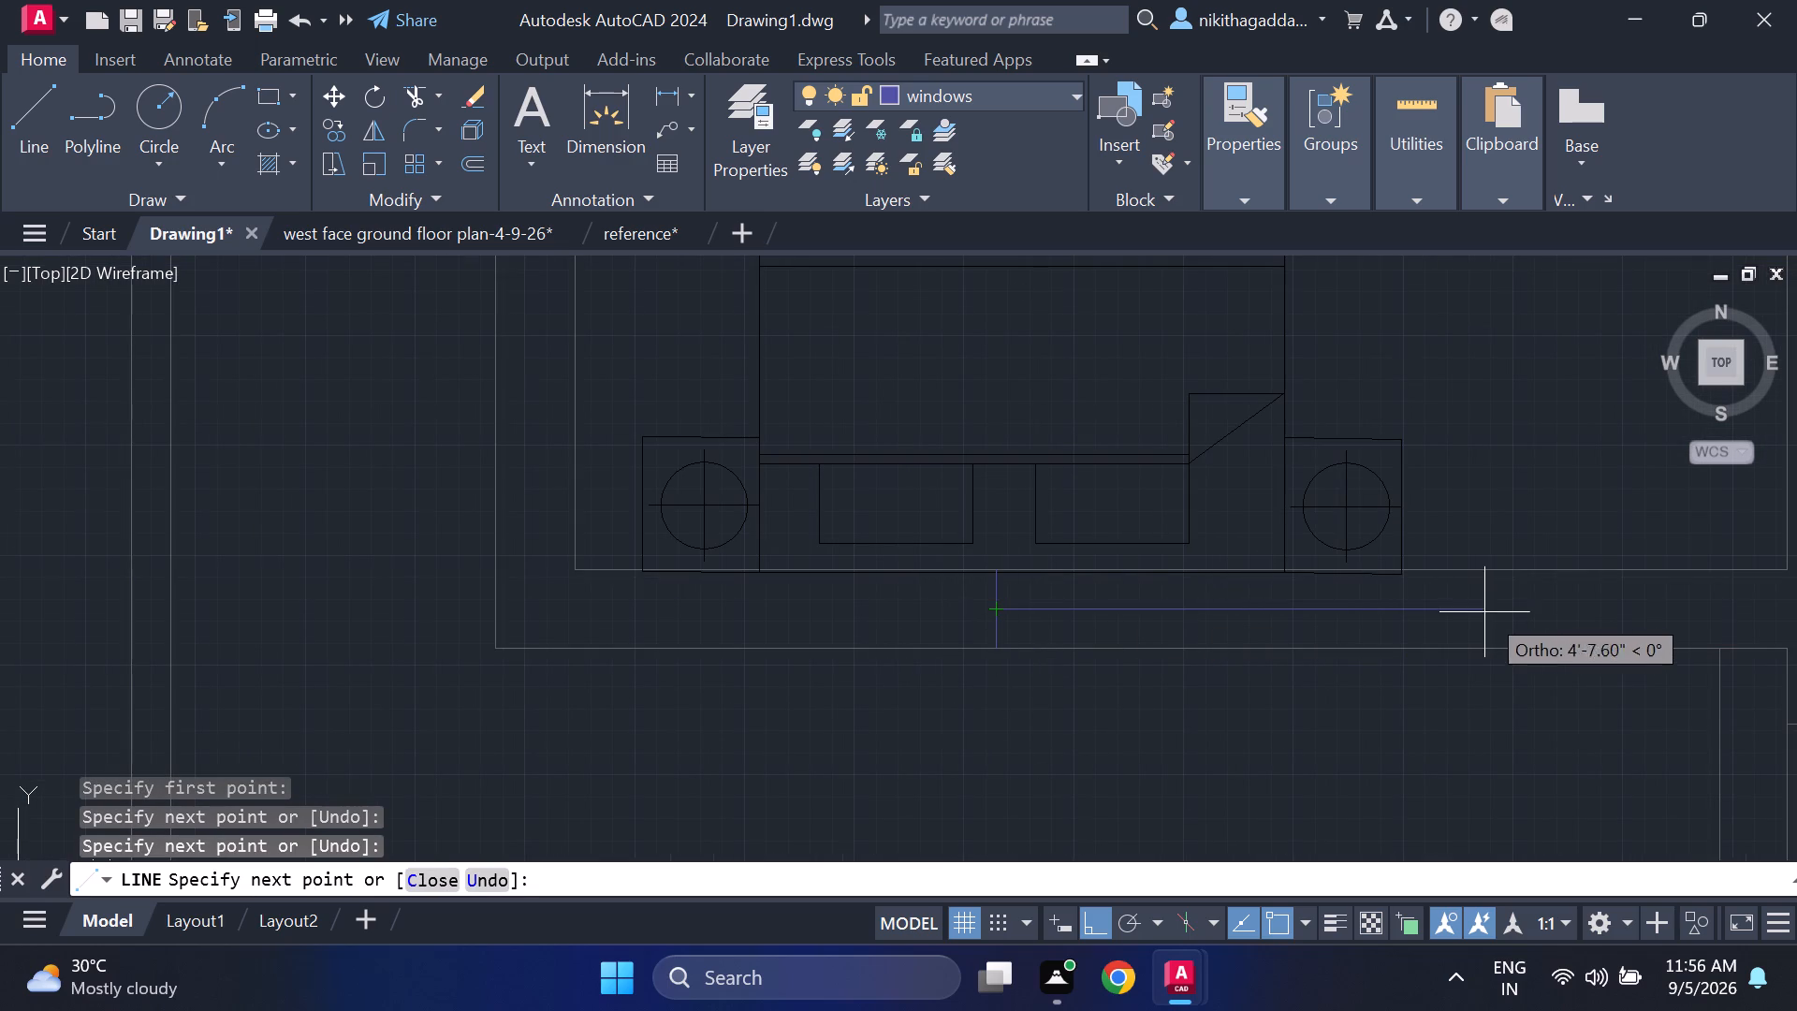
click(1490, 610)
click(1482, 570)
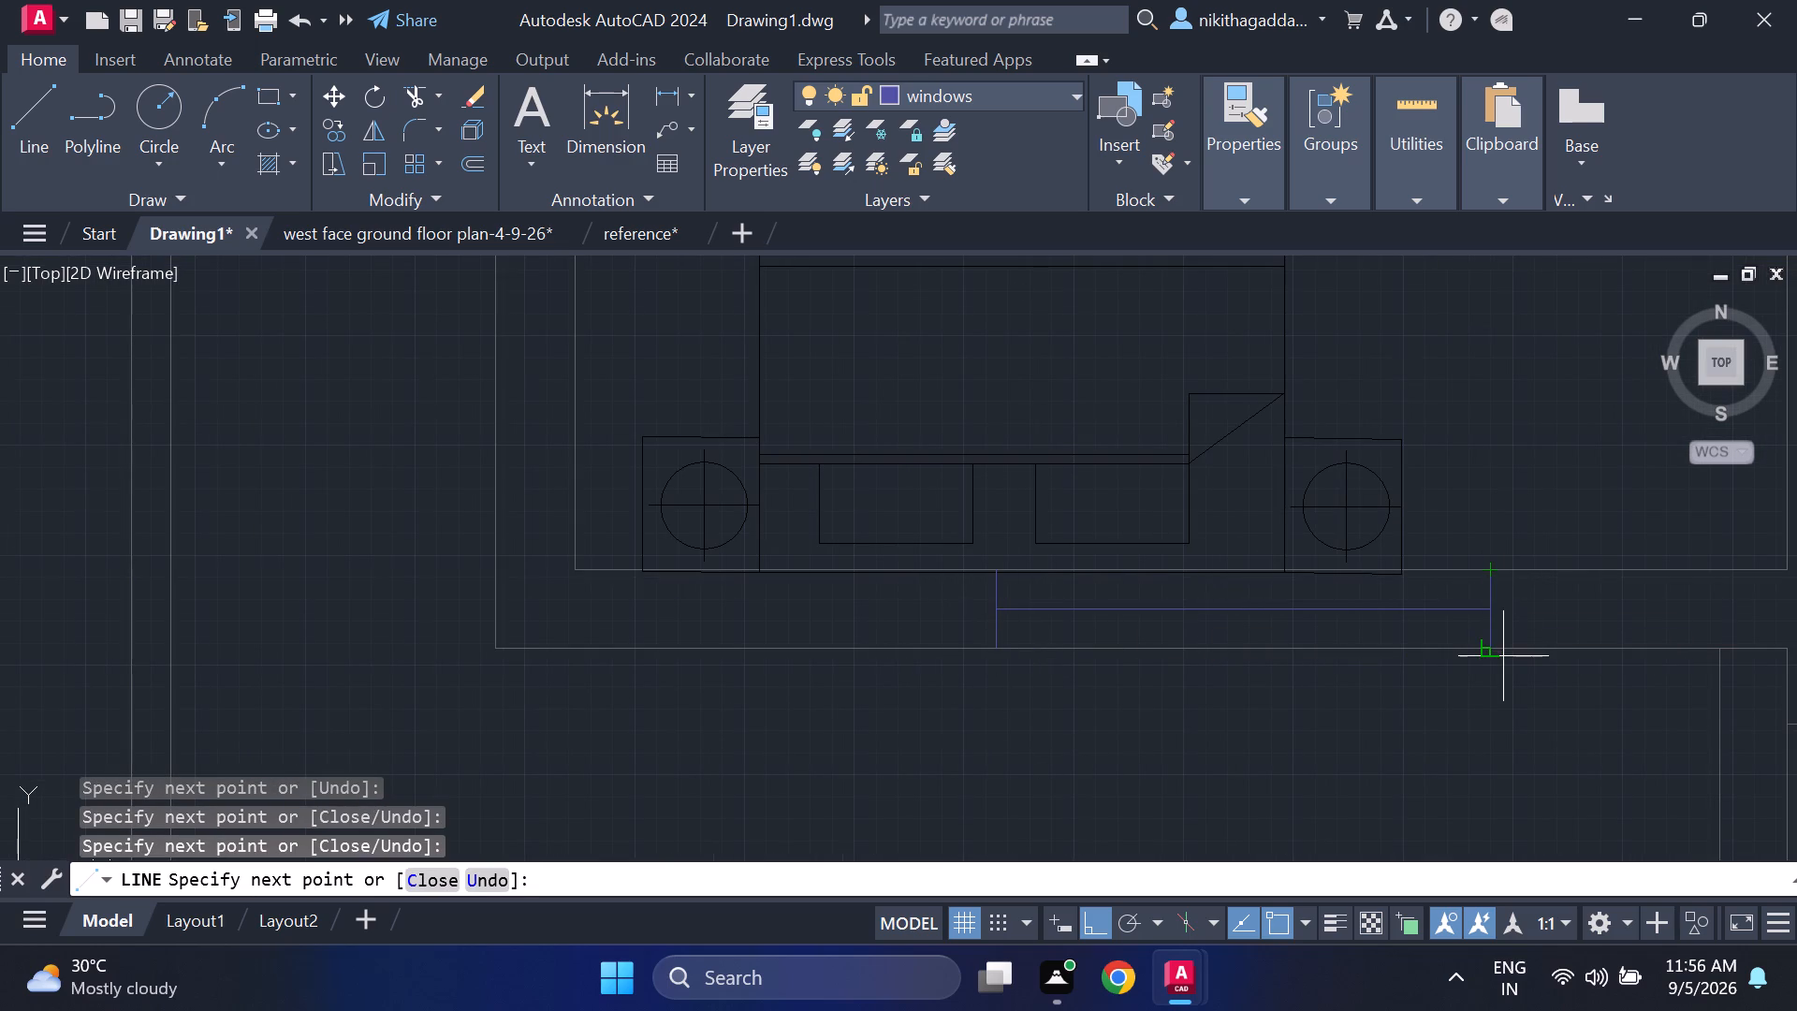
click(1503, 656)
key(Return)
Draw a window about 6'-3.5" long in the drawing hall's south wall behind the sofa, with two end lines and a centre line.
key(Return)
scroll(1489, 710, down, 3)
middle_drag(1503, 714, 1136, 567)
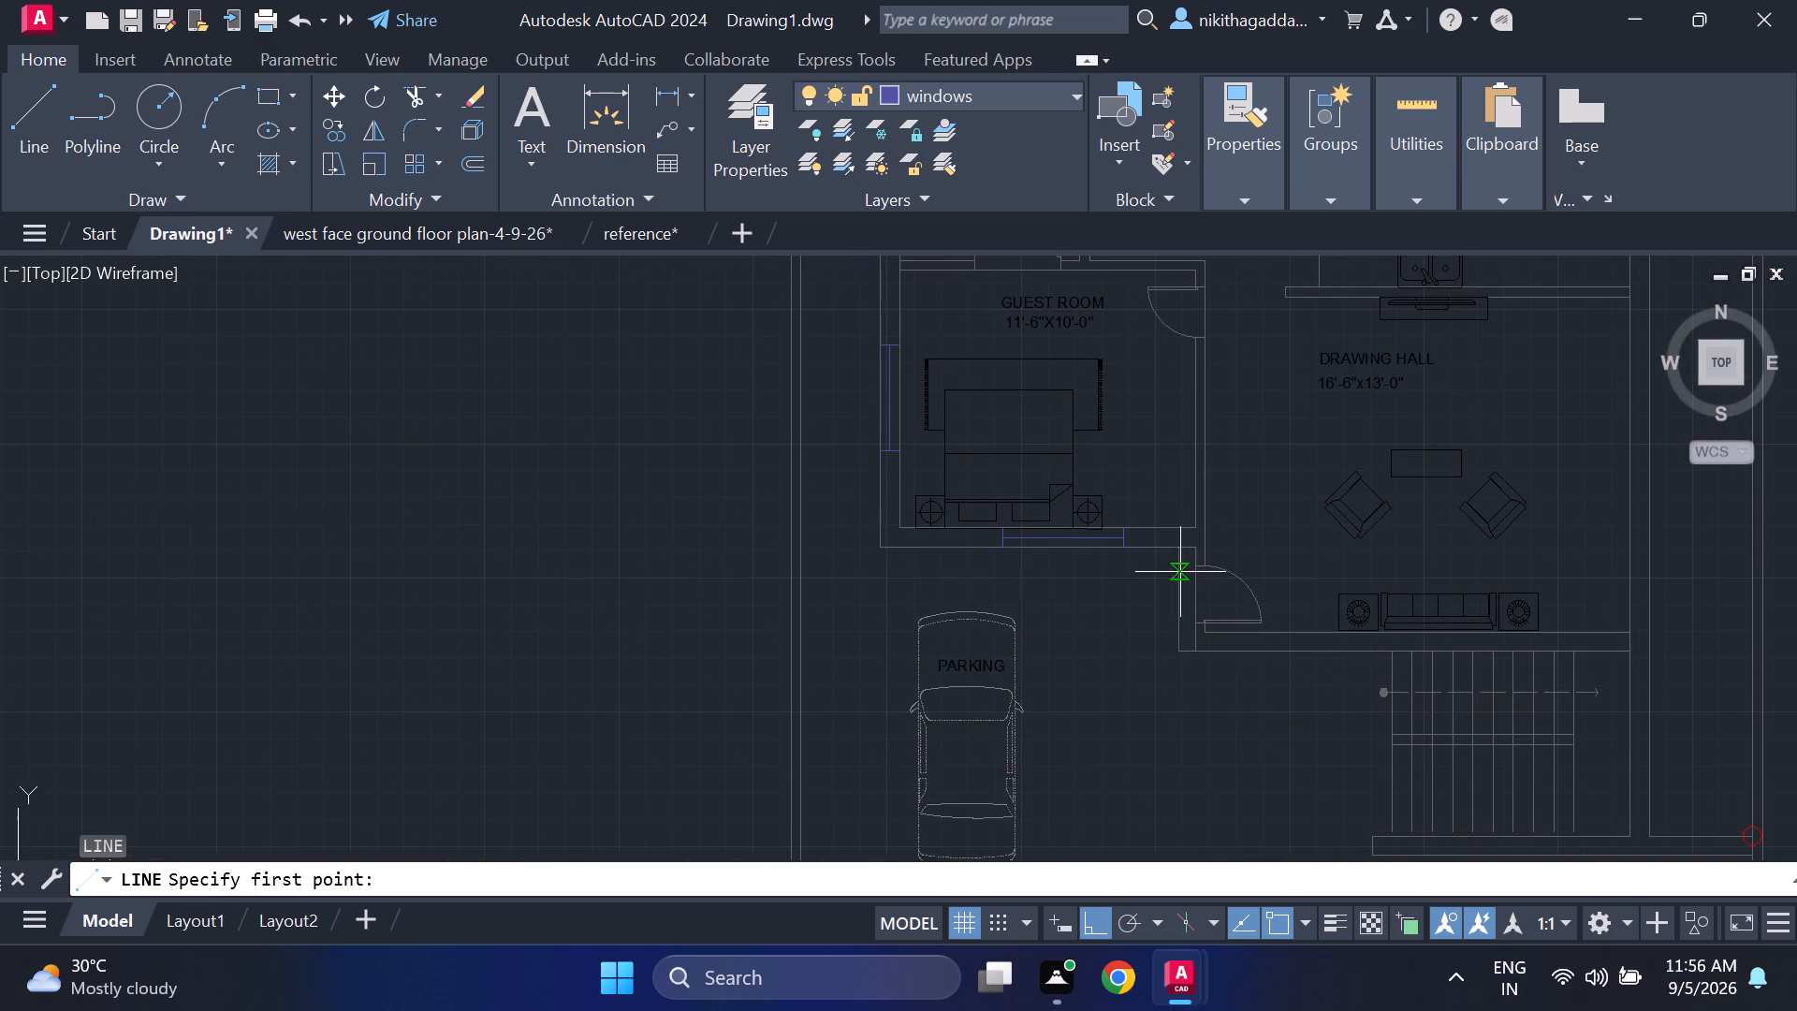
scroll(1412, 634, up, 3)
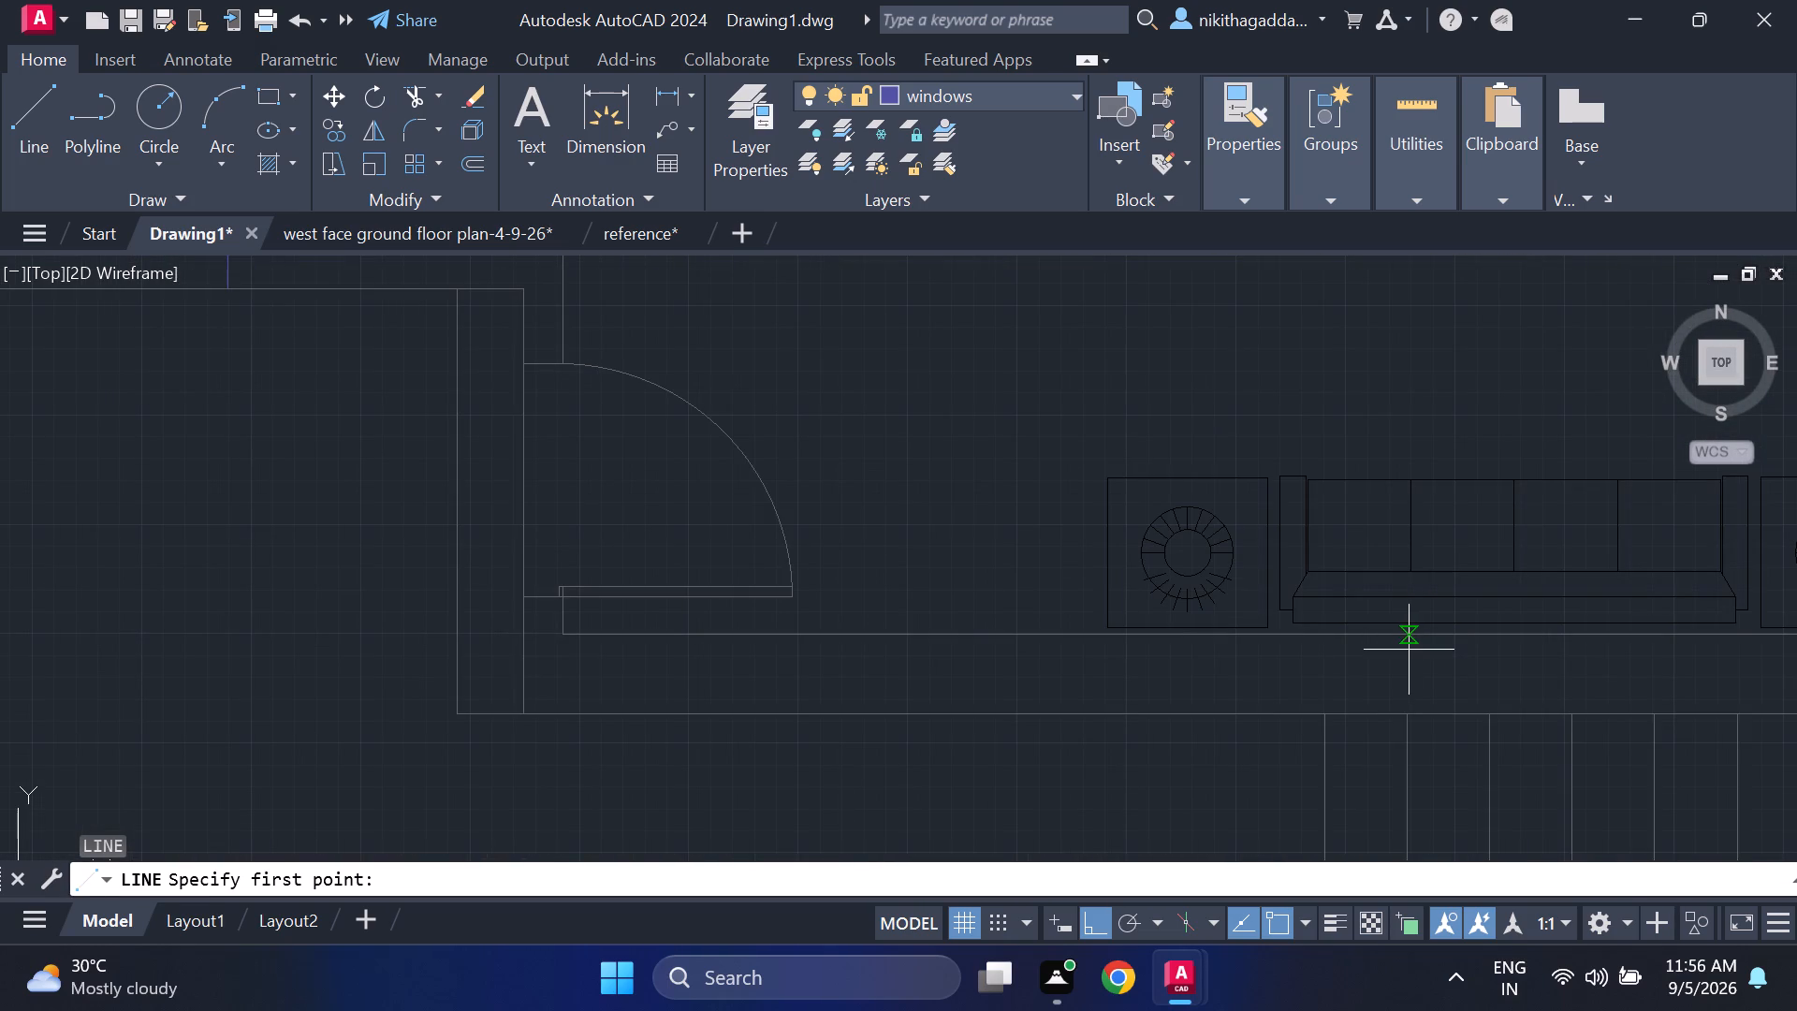
click(1213, 642)
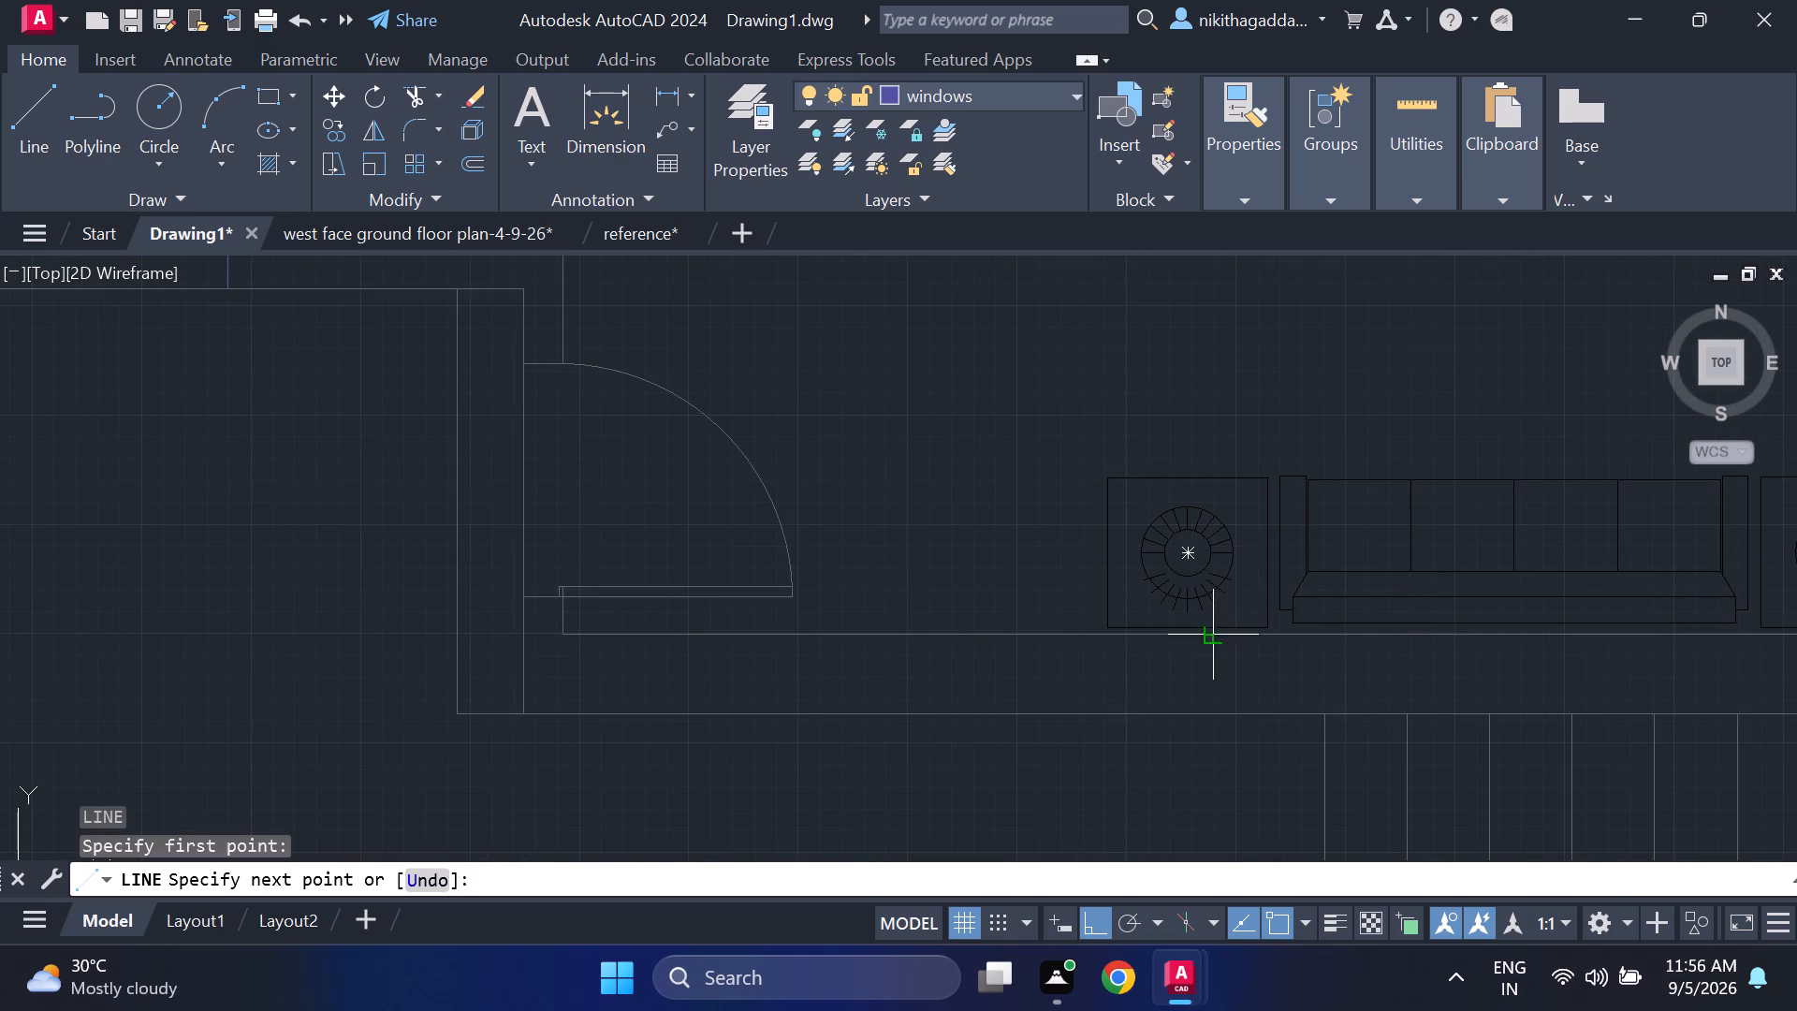
click(1222, 714)
drag(1222, 675, 1231, 675)
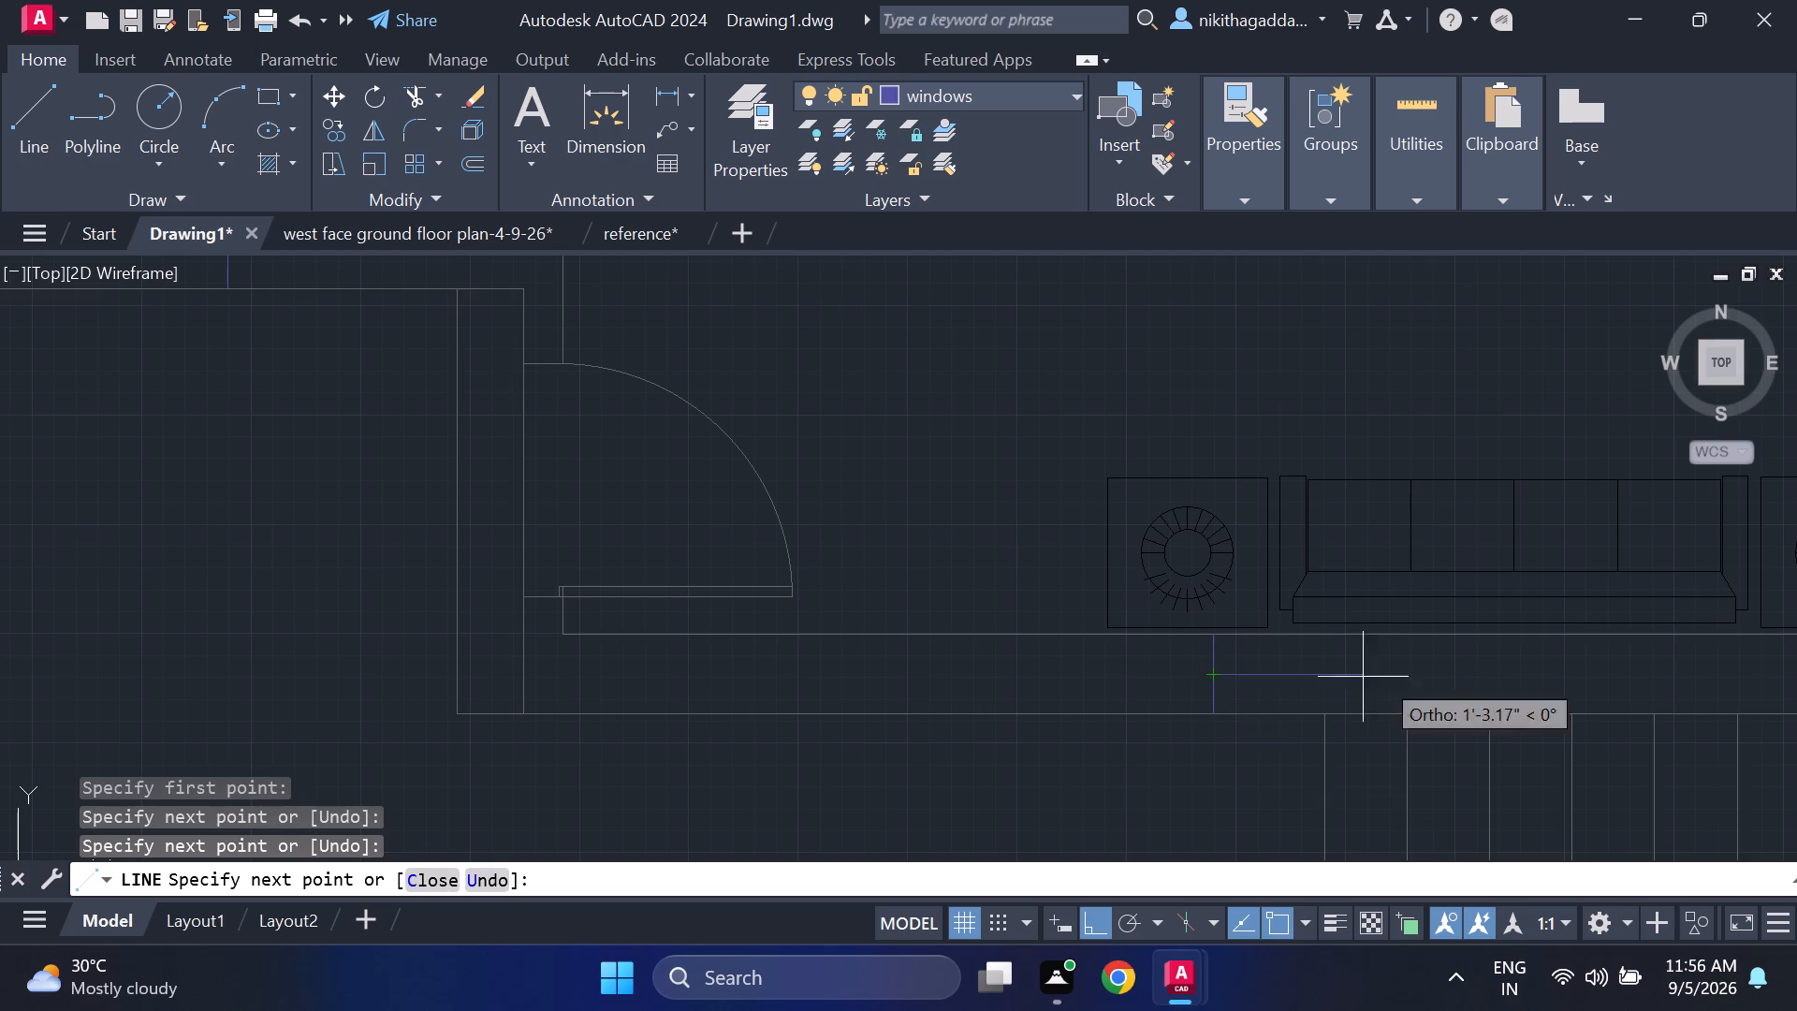
middle_drag(1725, 672, 1394, 669)
middle_click(1394, 669)
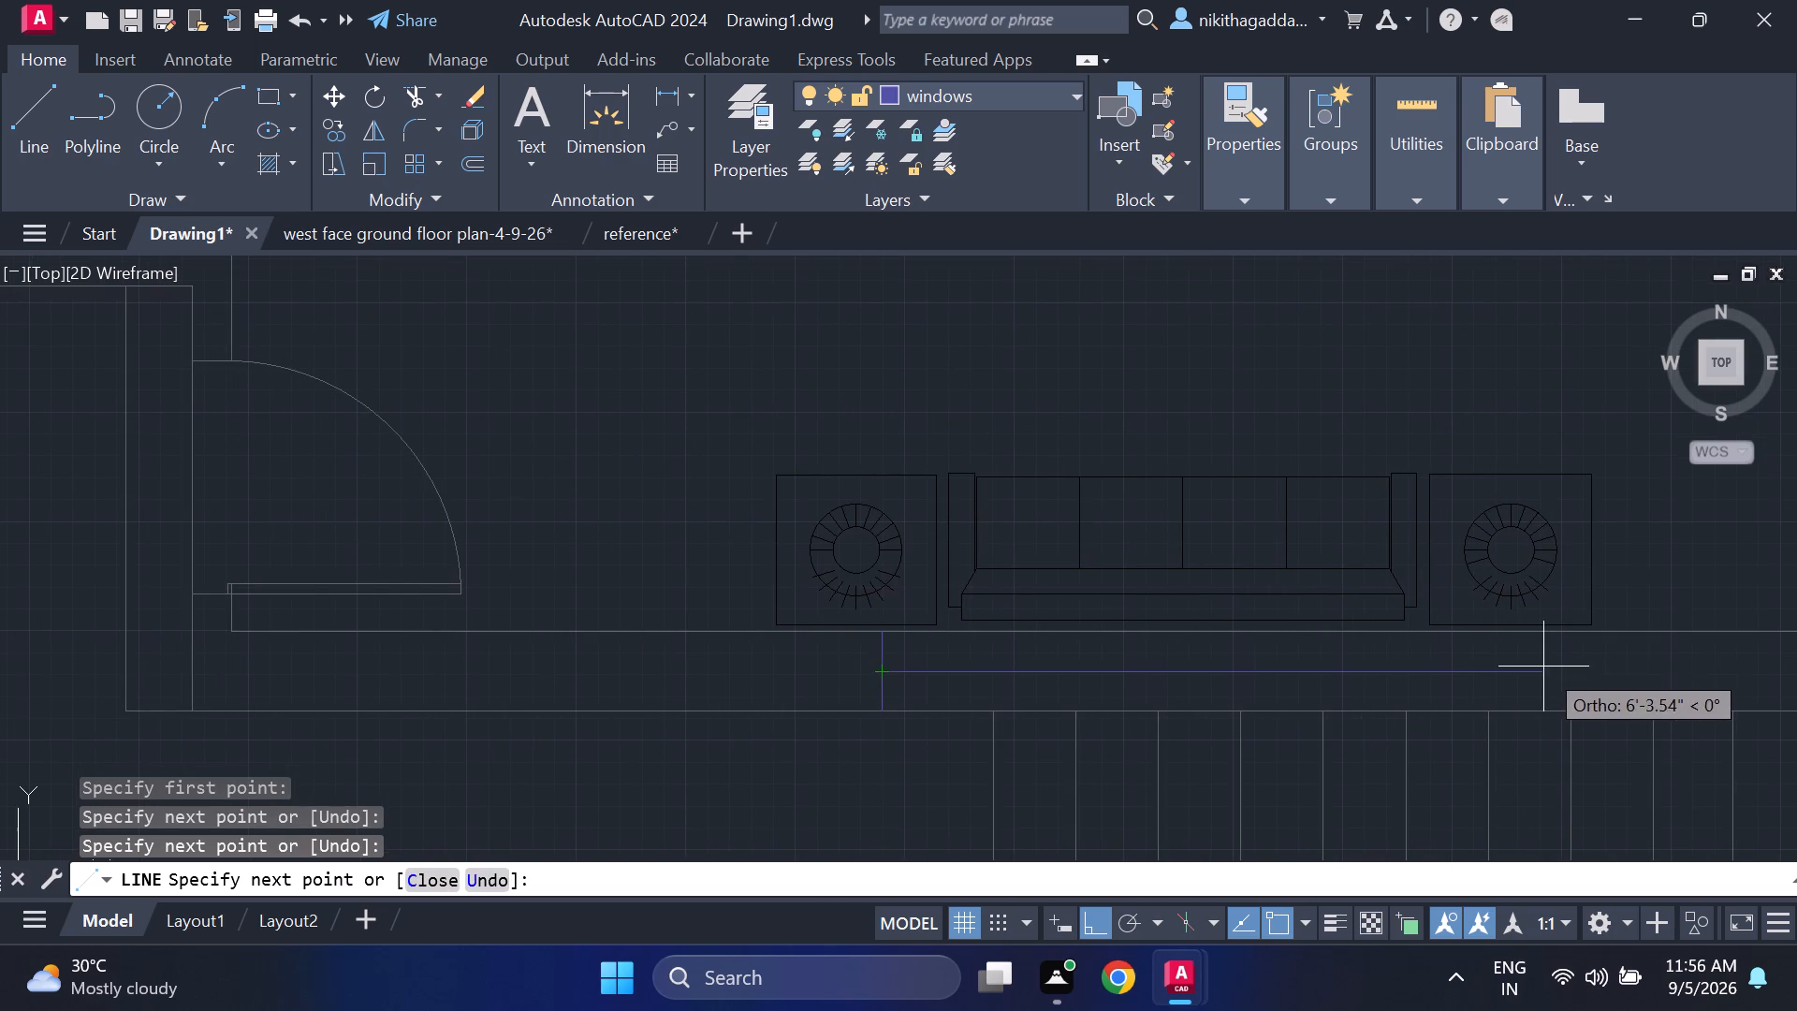
click(1545, 662)
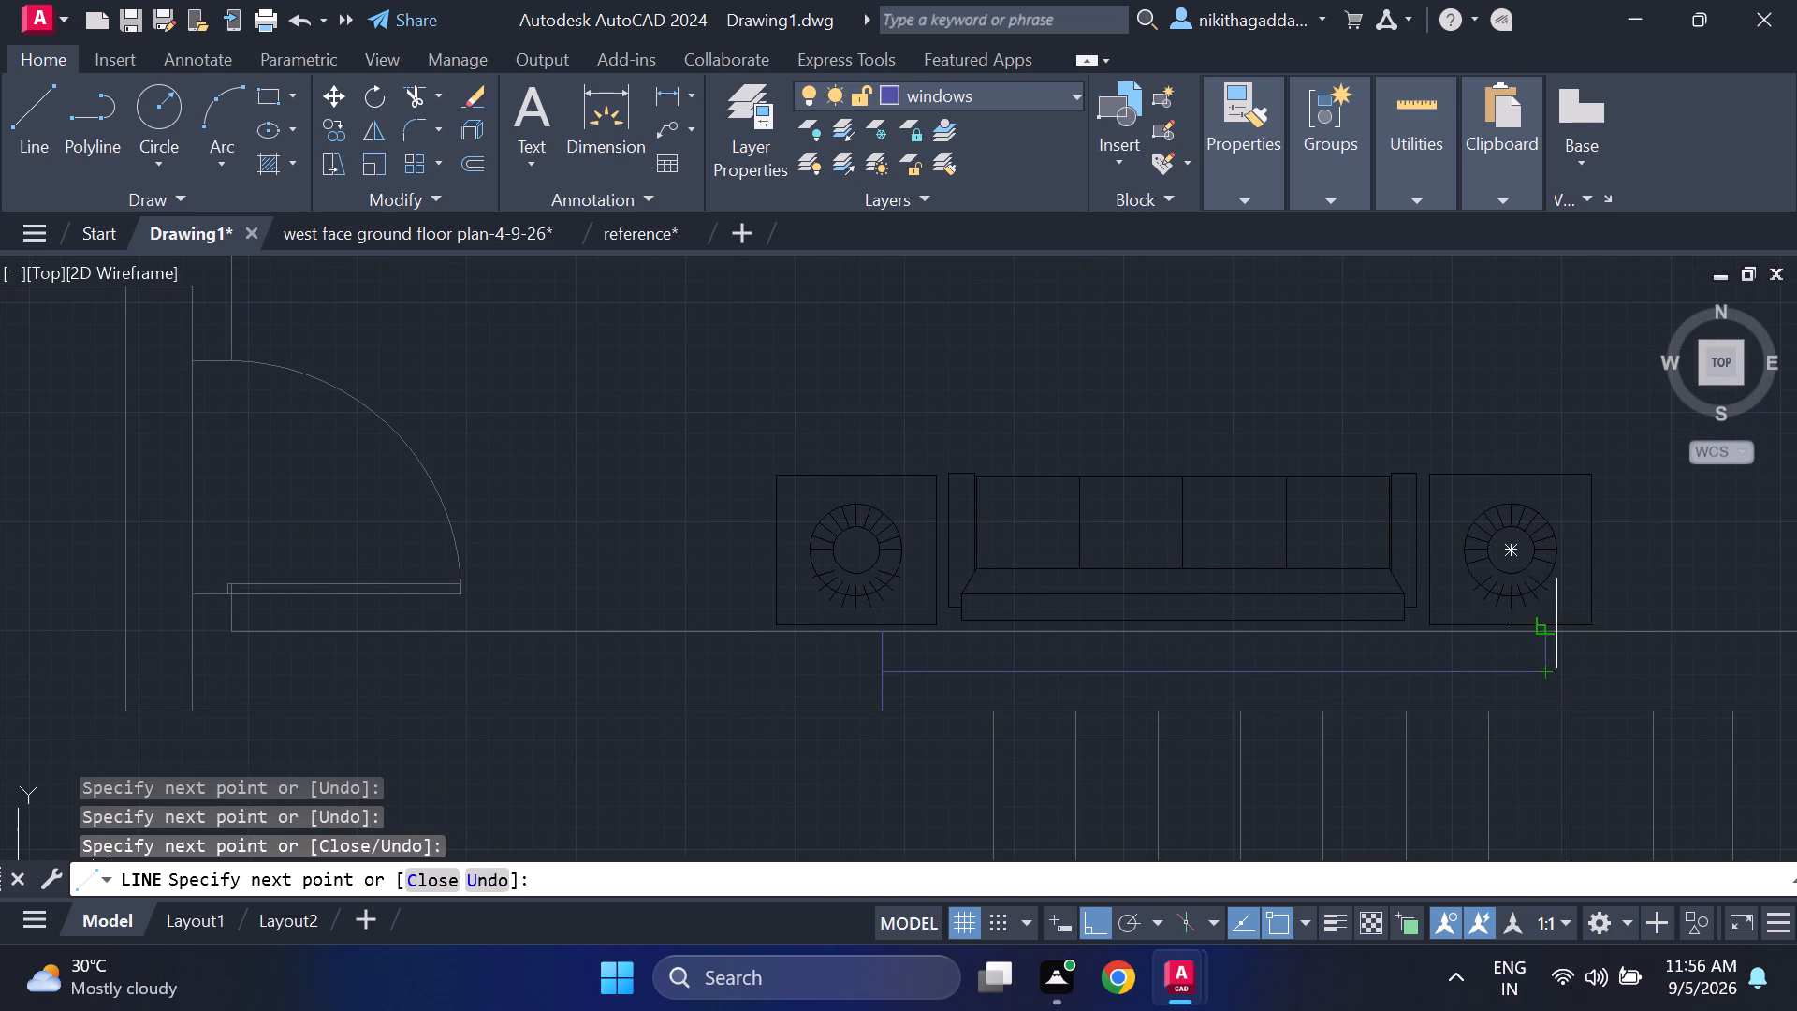
click(1553, 633)
click(1548, 707)
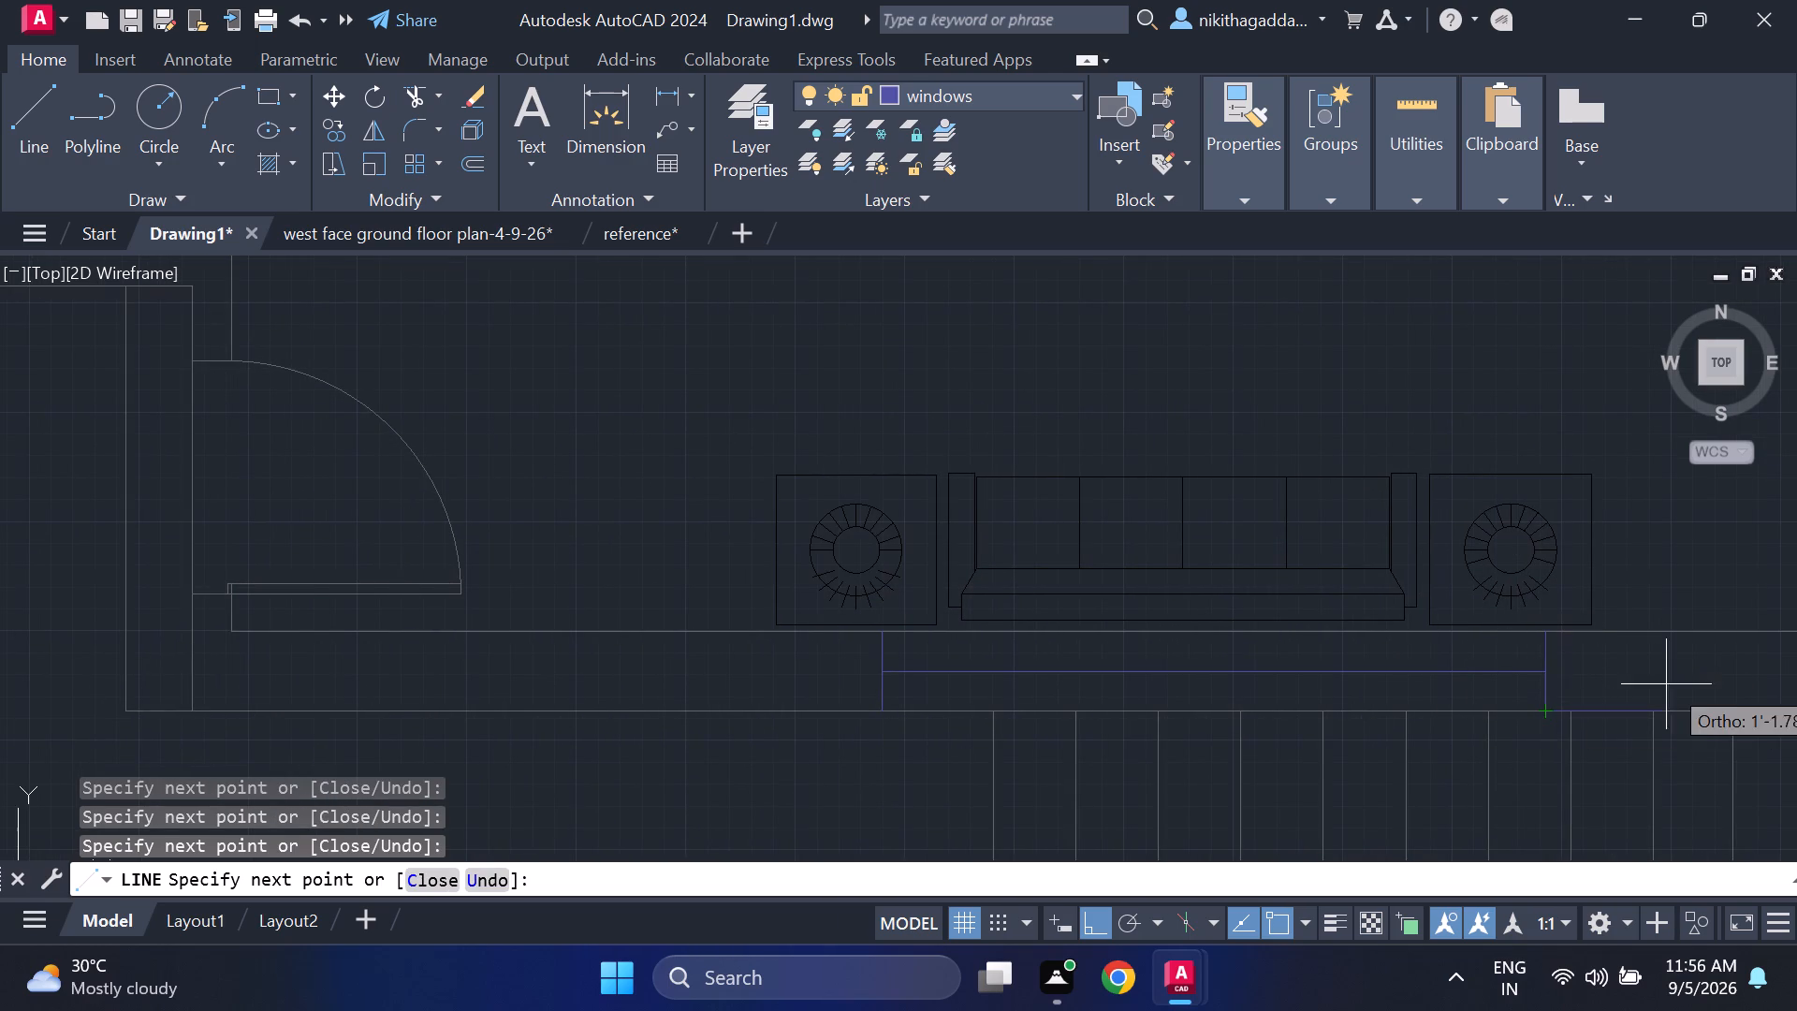
key(Return)
Draw a window in the east wall beside the staircase, with two end lines across the wall and a vertical centre line.
key(Return)
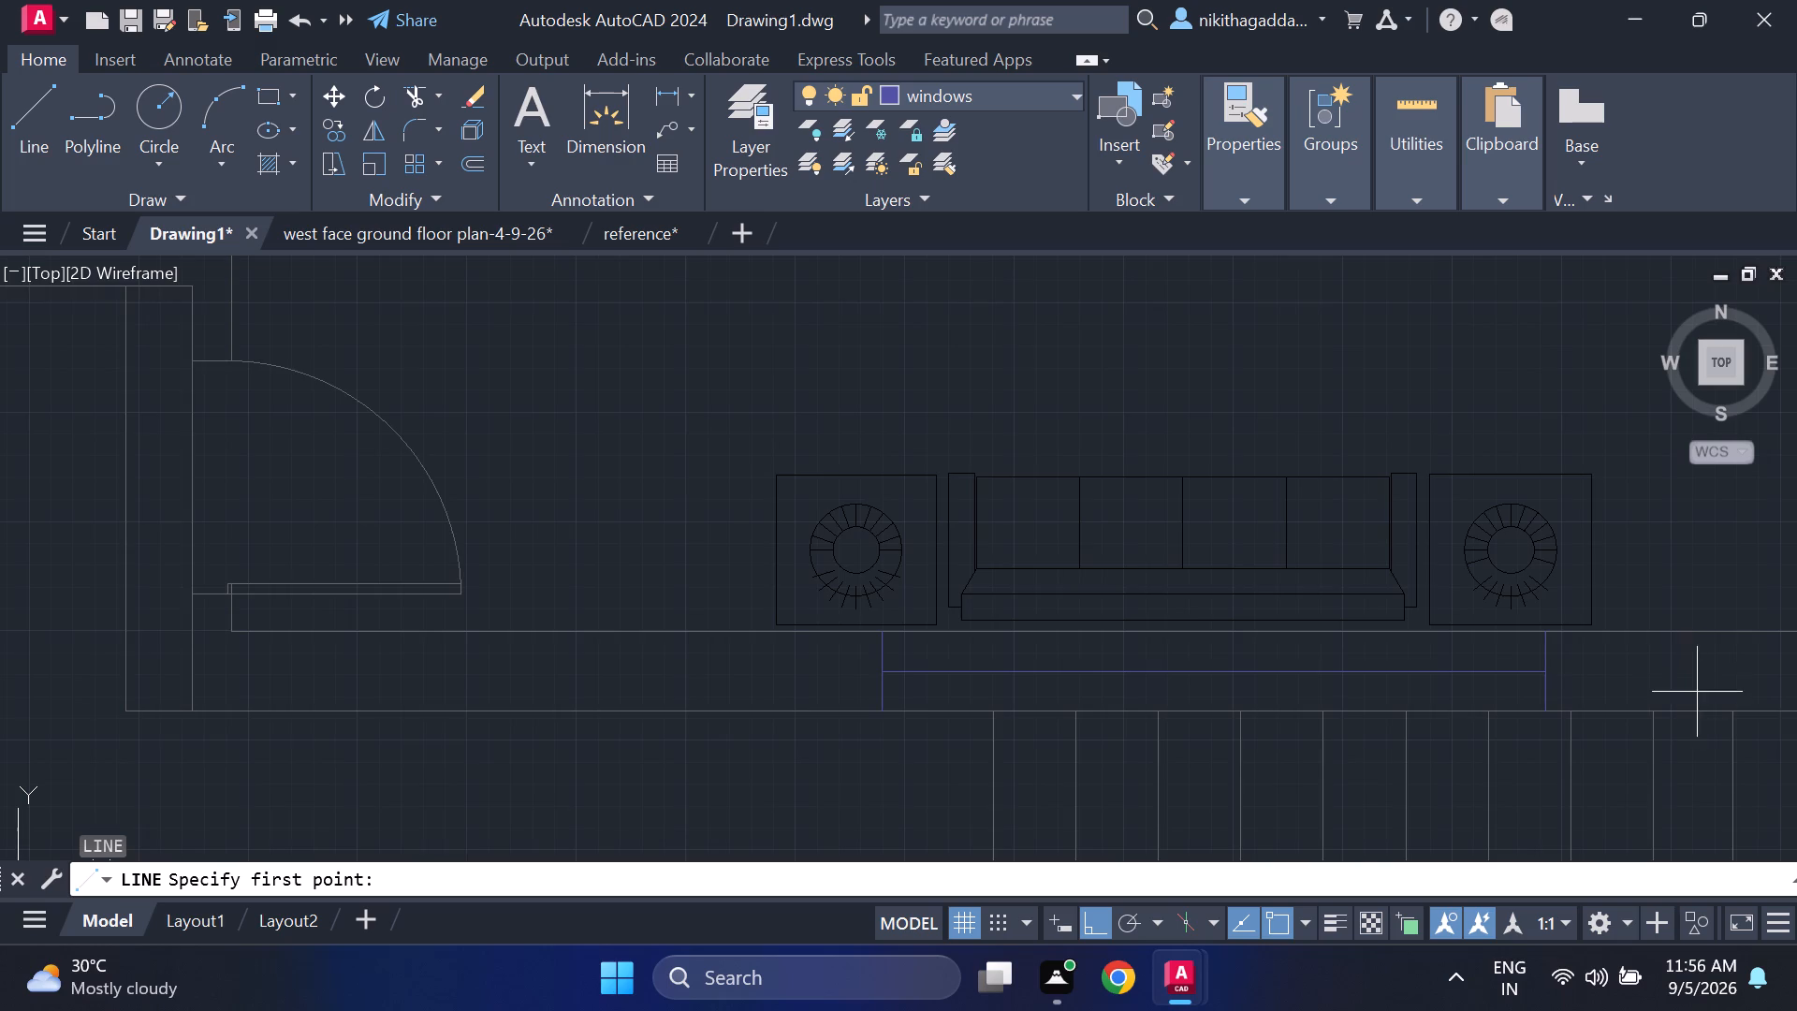
scroll(1698, 700, down, 4)
middle_drag(1673, 720, 1670, 720)
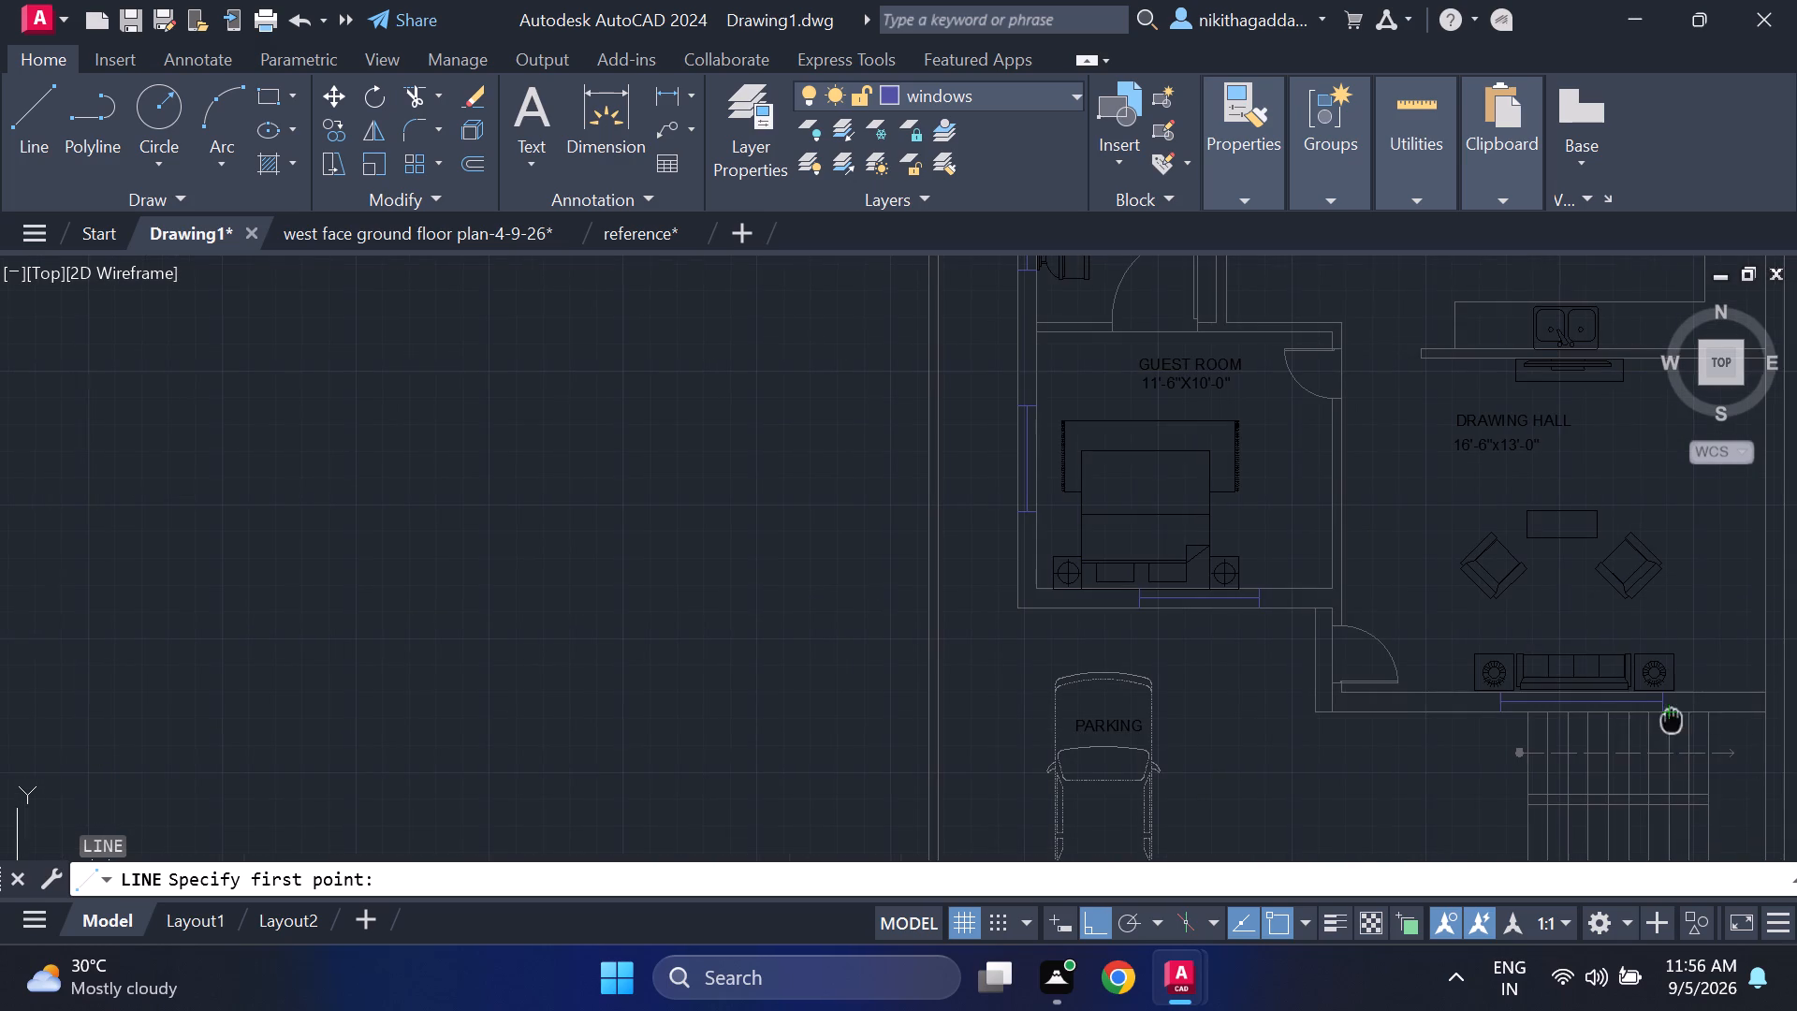
middle_drag(1670, 720, 1568, 678)
middle_drag(1487, 638, 1424, 620)
middle_drag(1654, 725, 1499, 610)
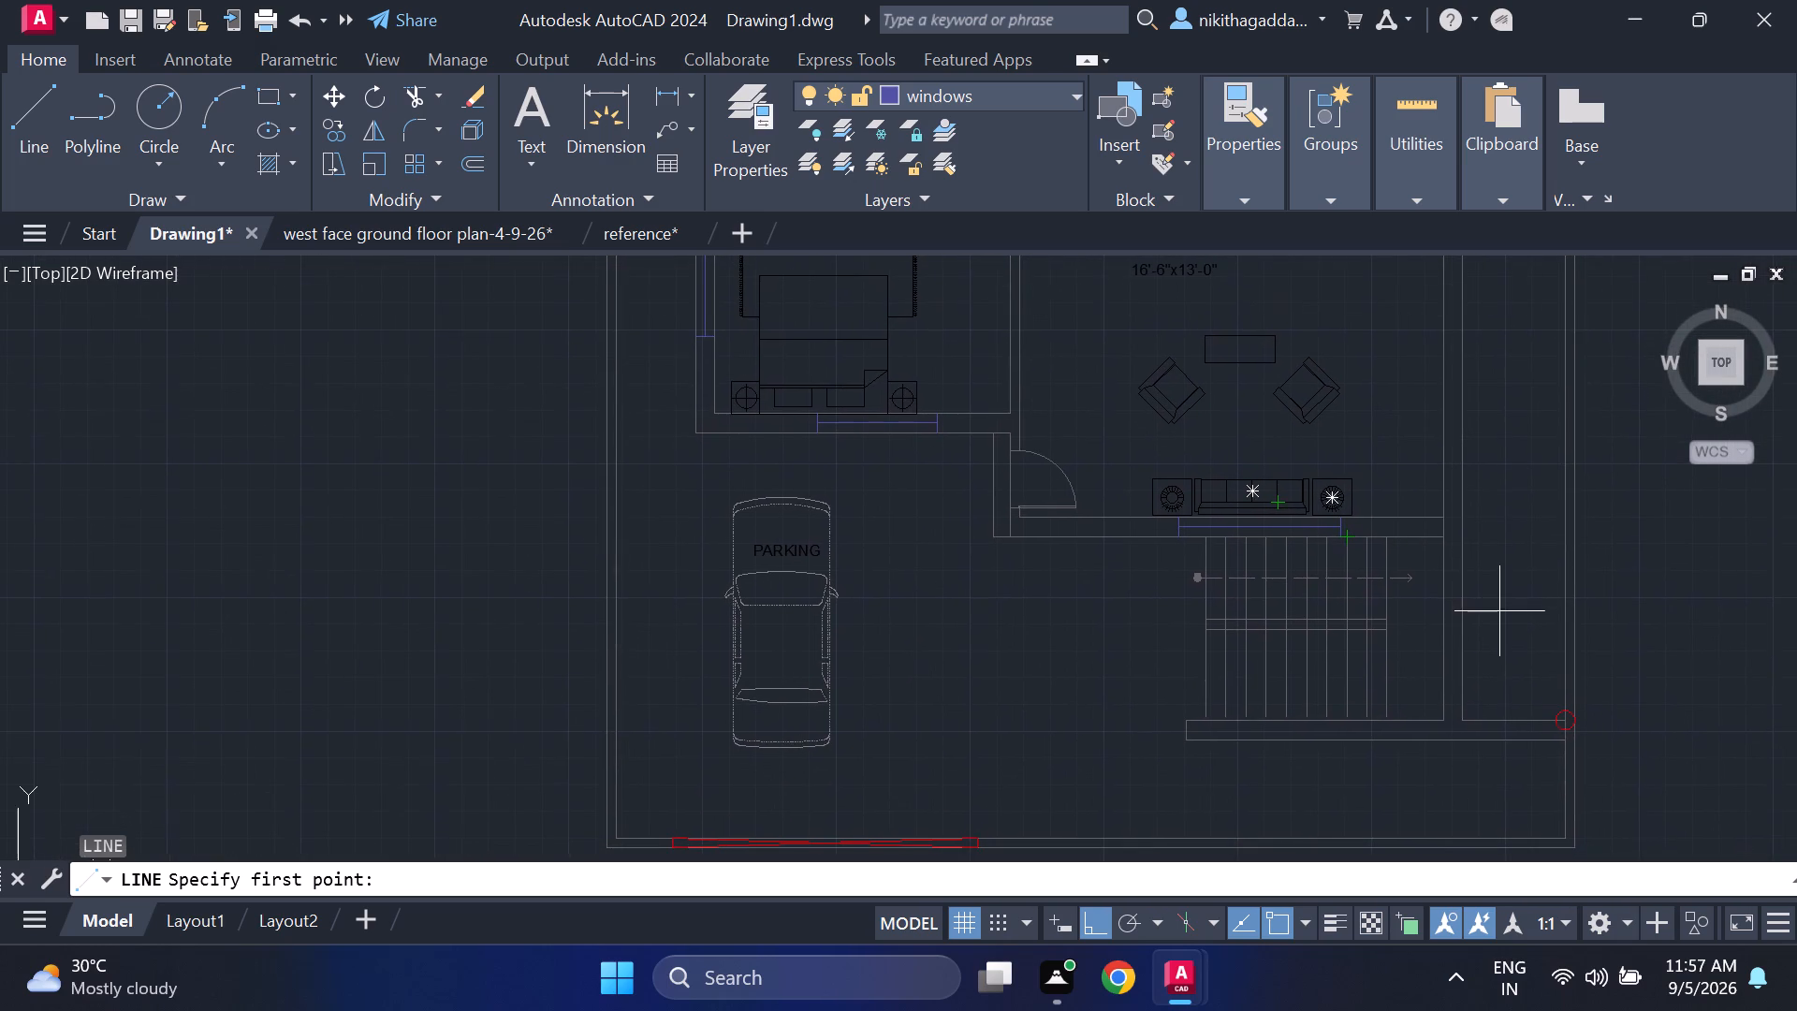
middle_drag(1517, 672, 1492, 629)
scroll(1466, 514, up, 1)
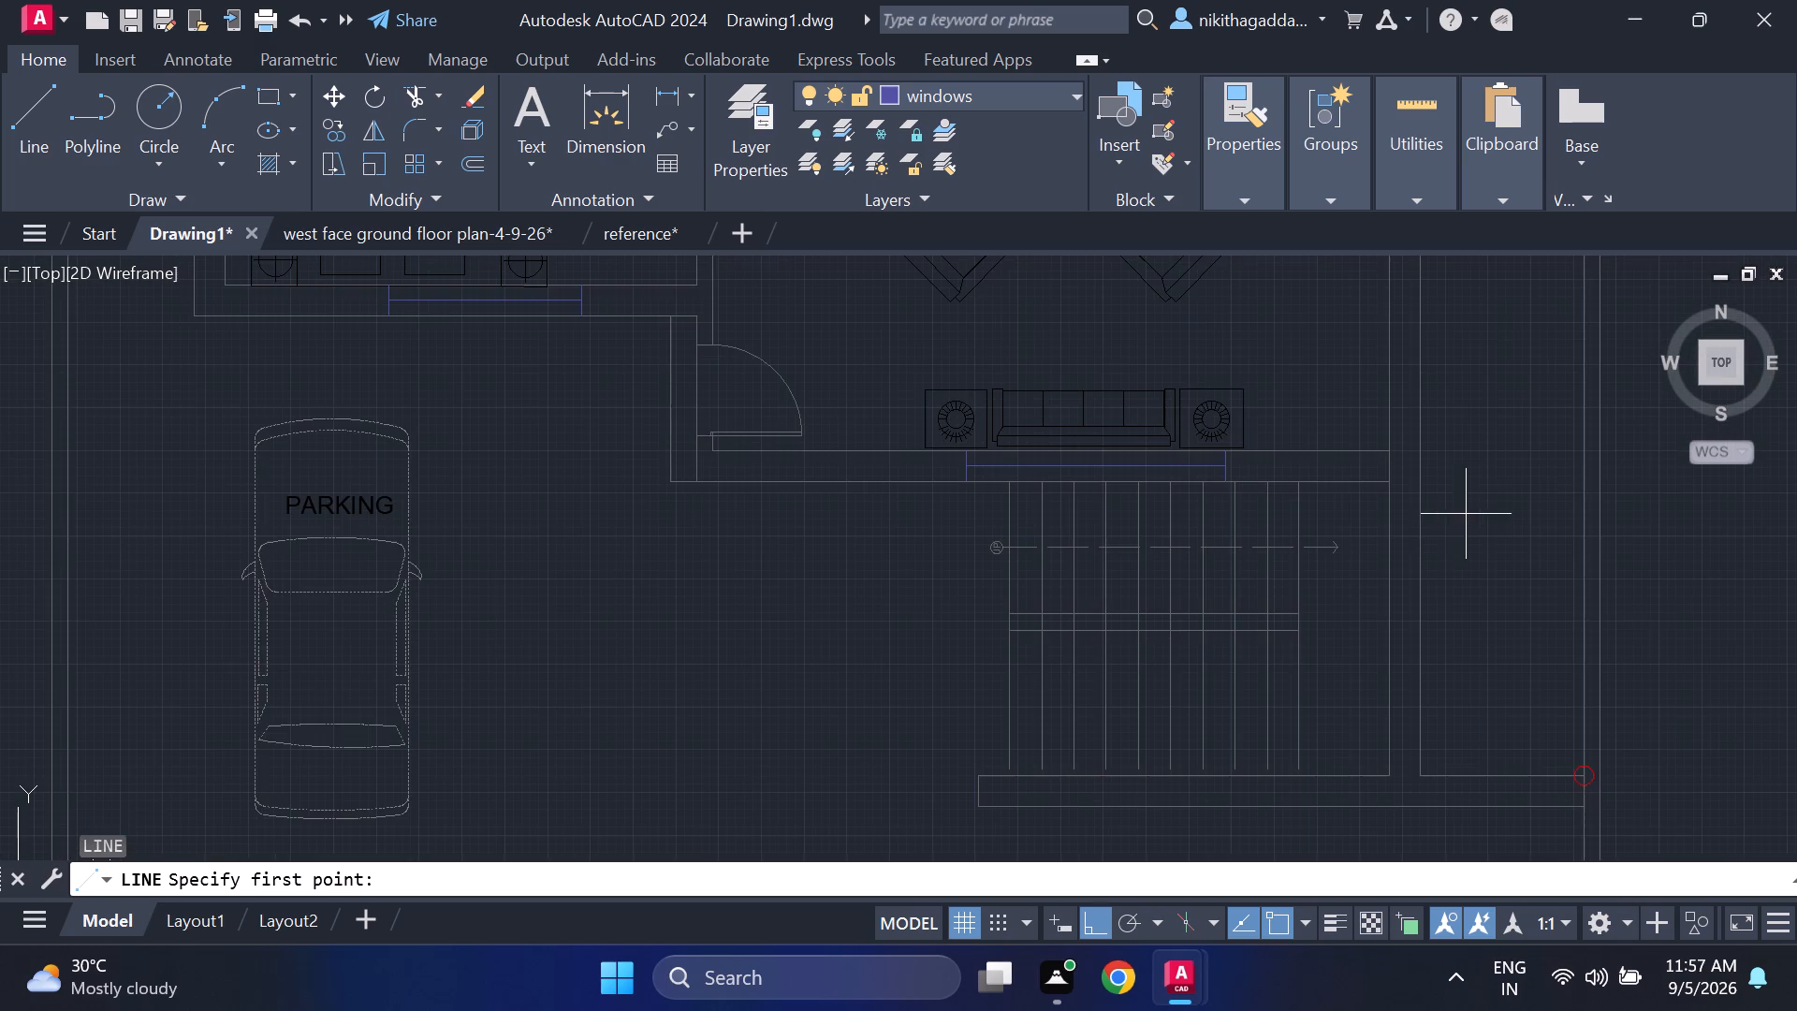
click(1391, 561)
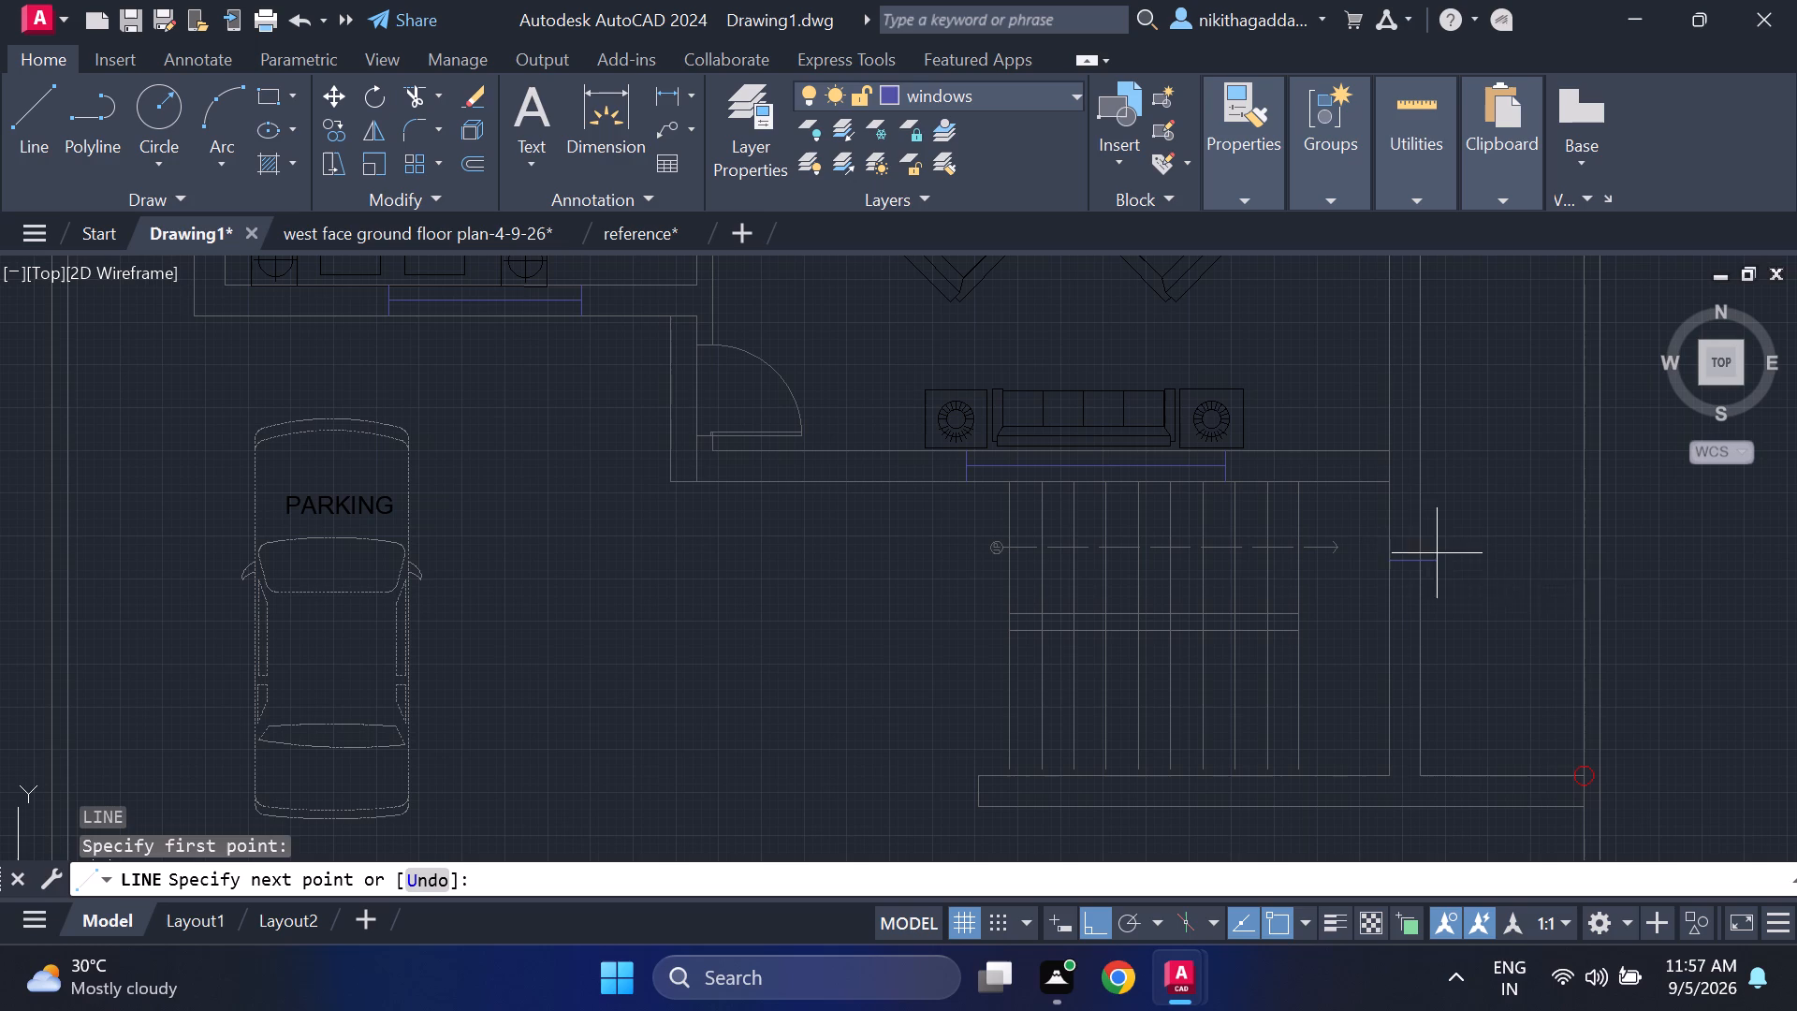
click(1426, 562)
click(1407, 564)
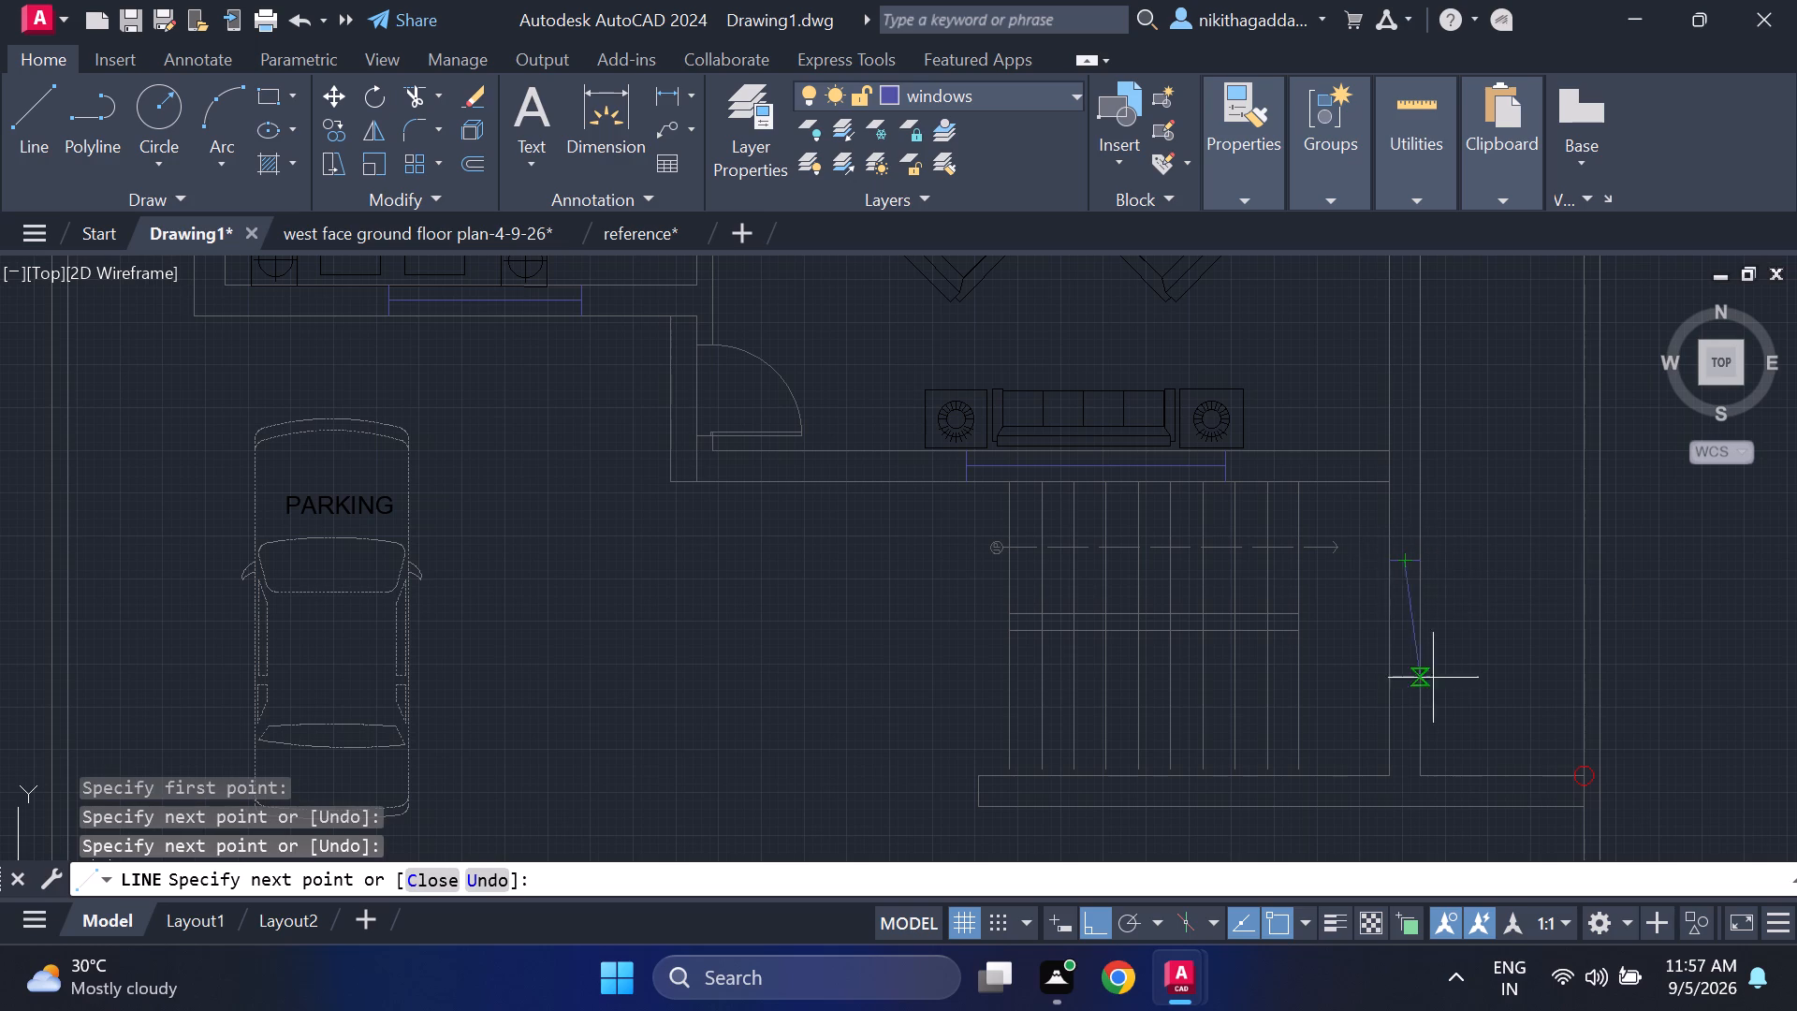
scroll(1414, 716, up, 2)
click(1397, 734)
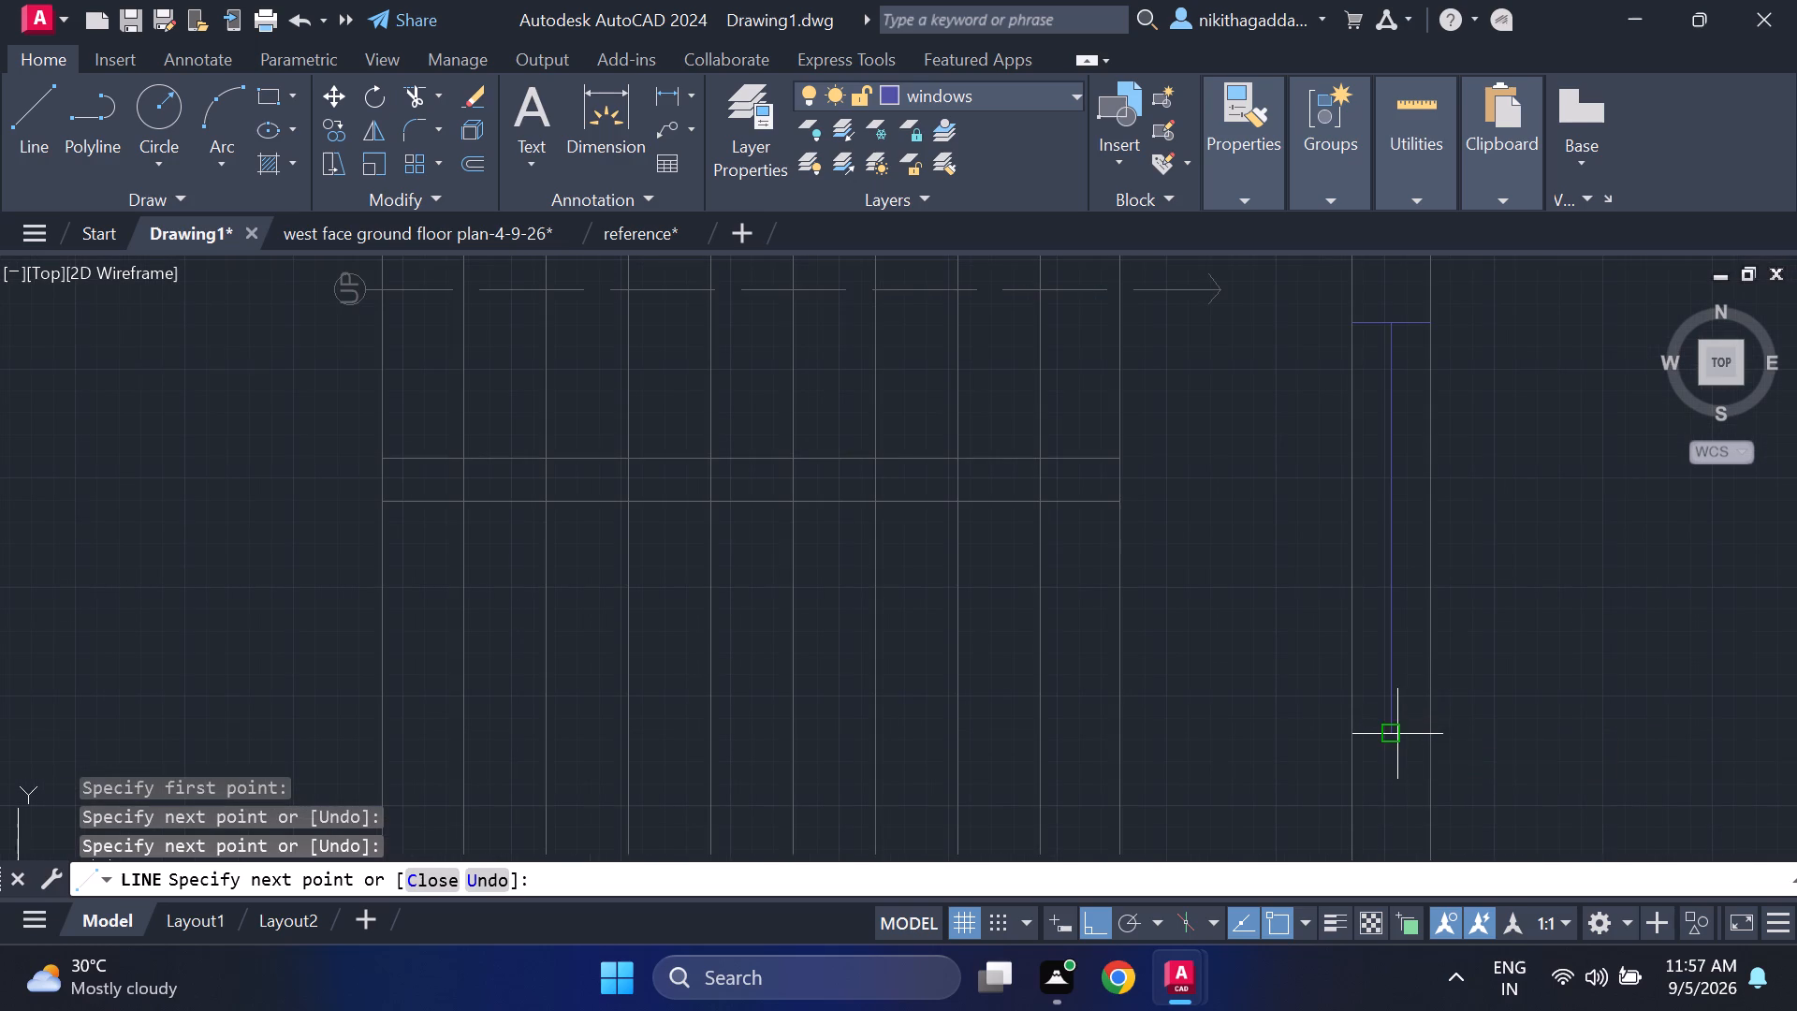
click(1348, 740)
click(1434, 731)
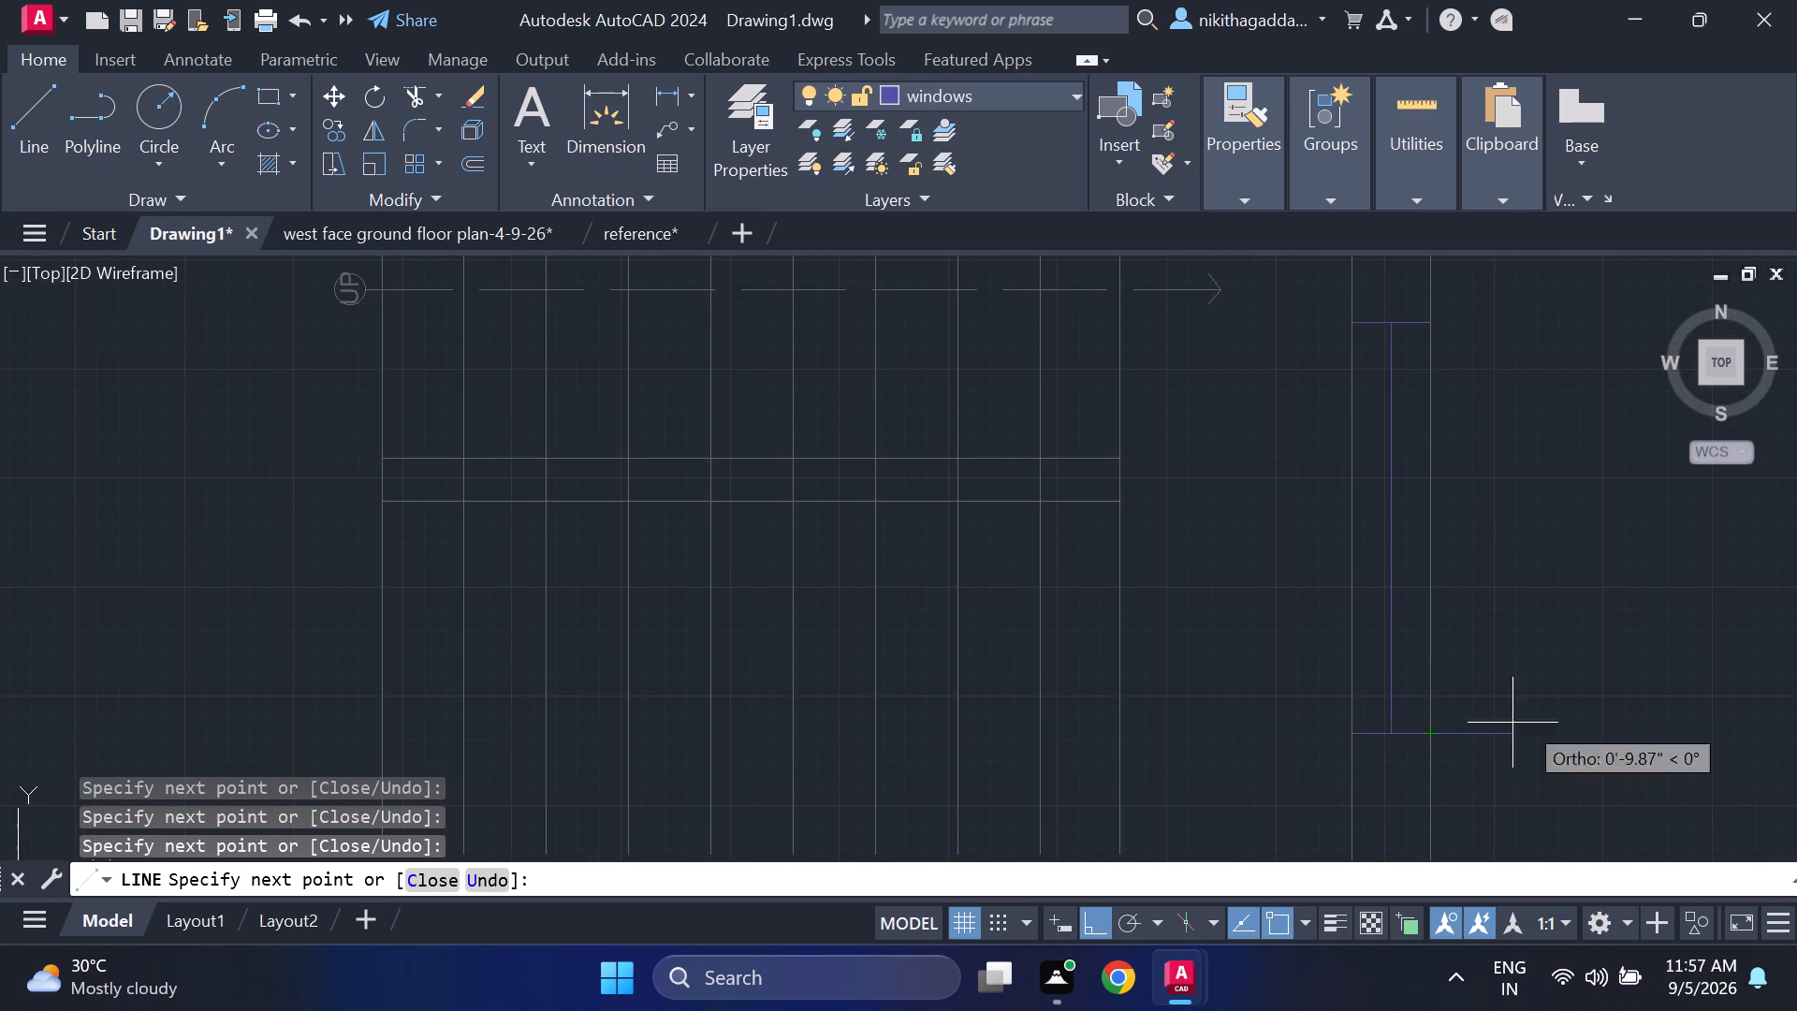
key(Return)
Draw a window in the drawing hall's east wall, with two end lines across the wall and a vertical centre line.
key(Return)
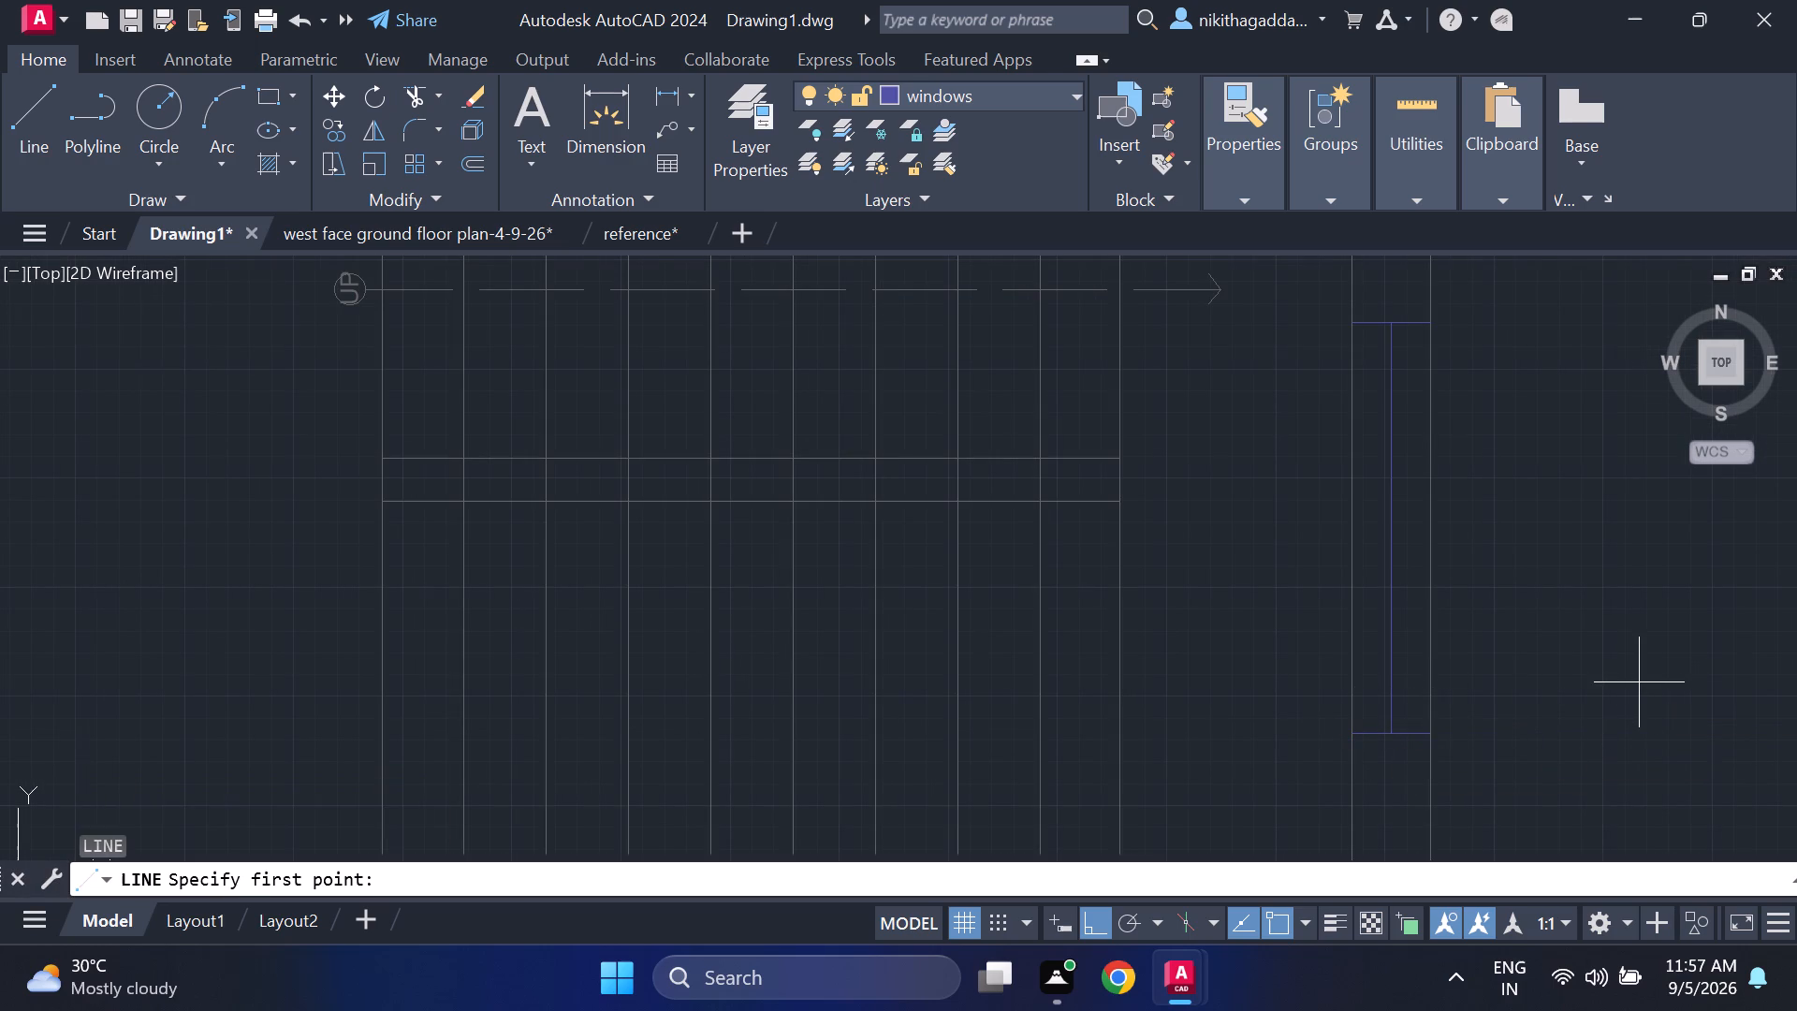
scroll(1639, 683, down, 3)
middle_drag(1580, 507, 1468, 757)
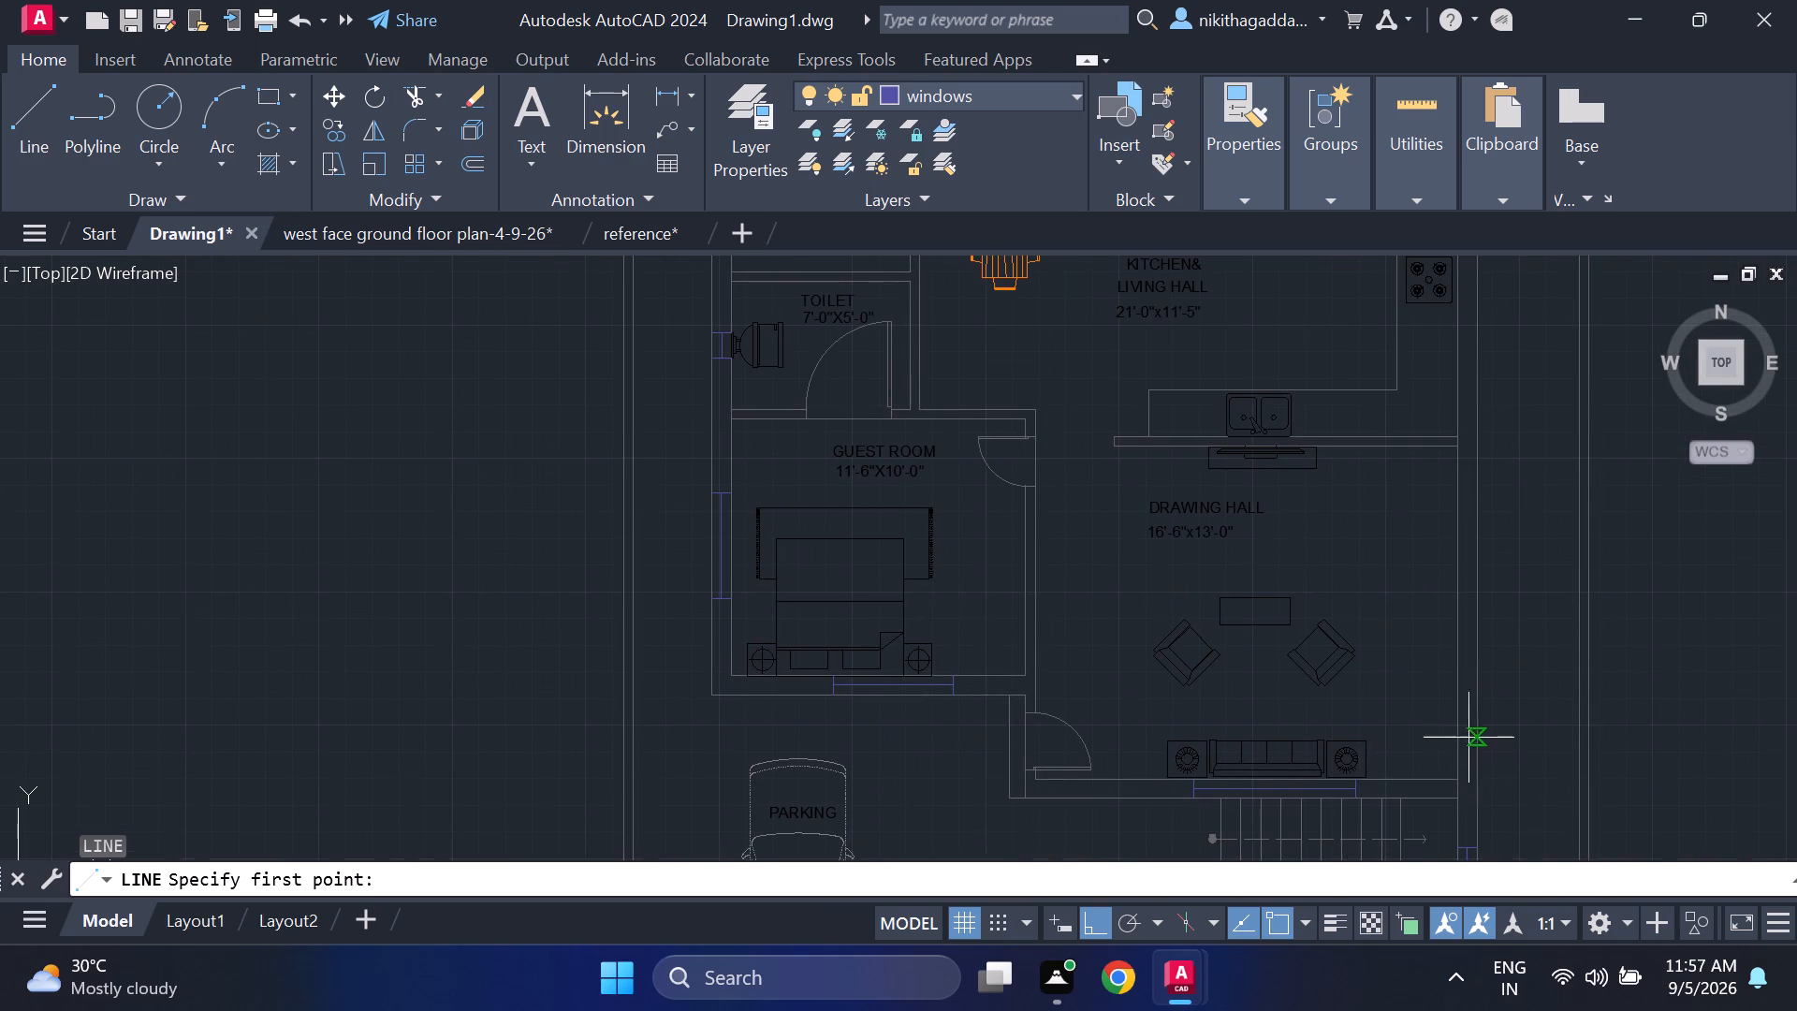
scroll(1445, 651, up, 1)
click(1465, 499)
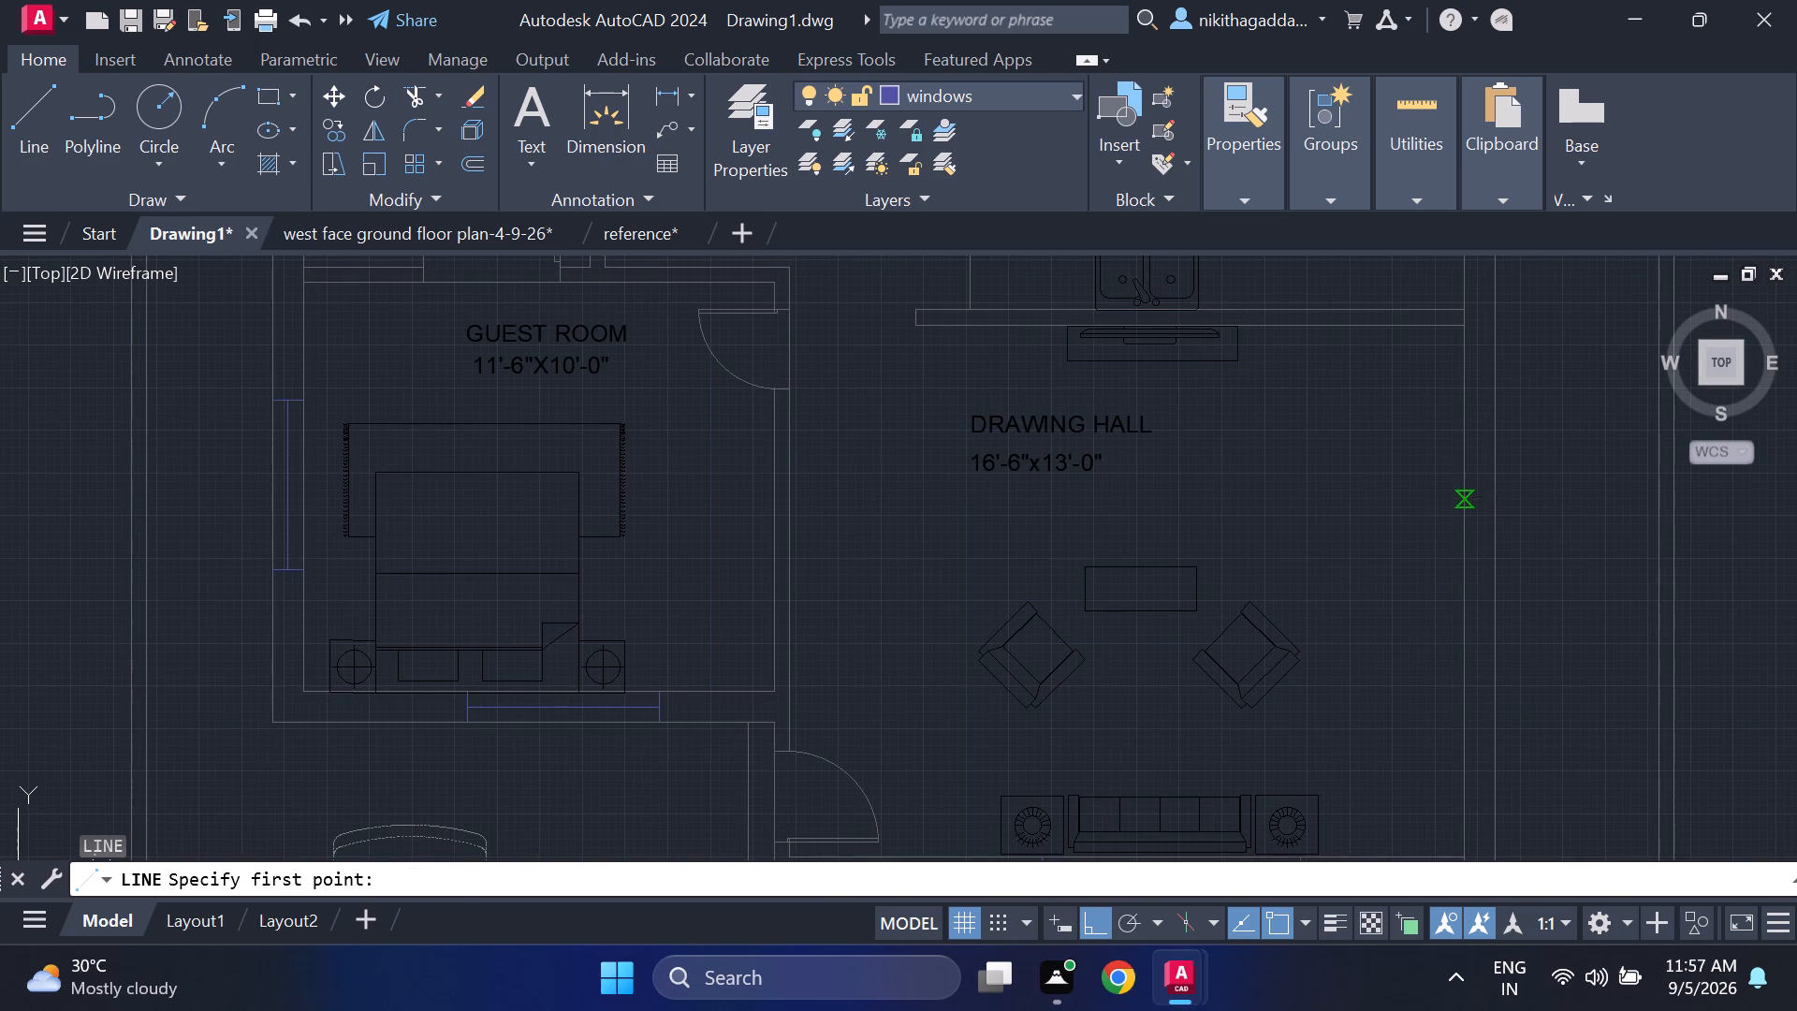
click(1492, 502)
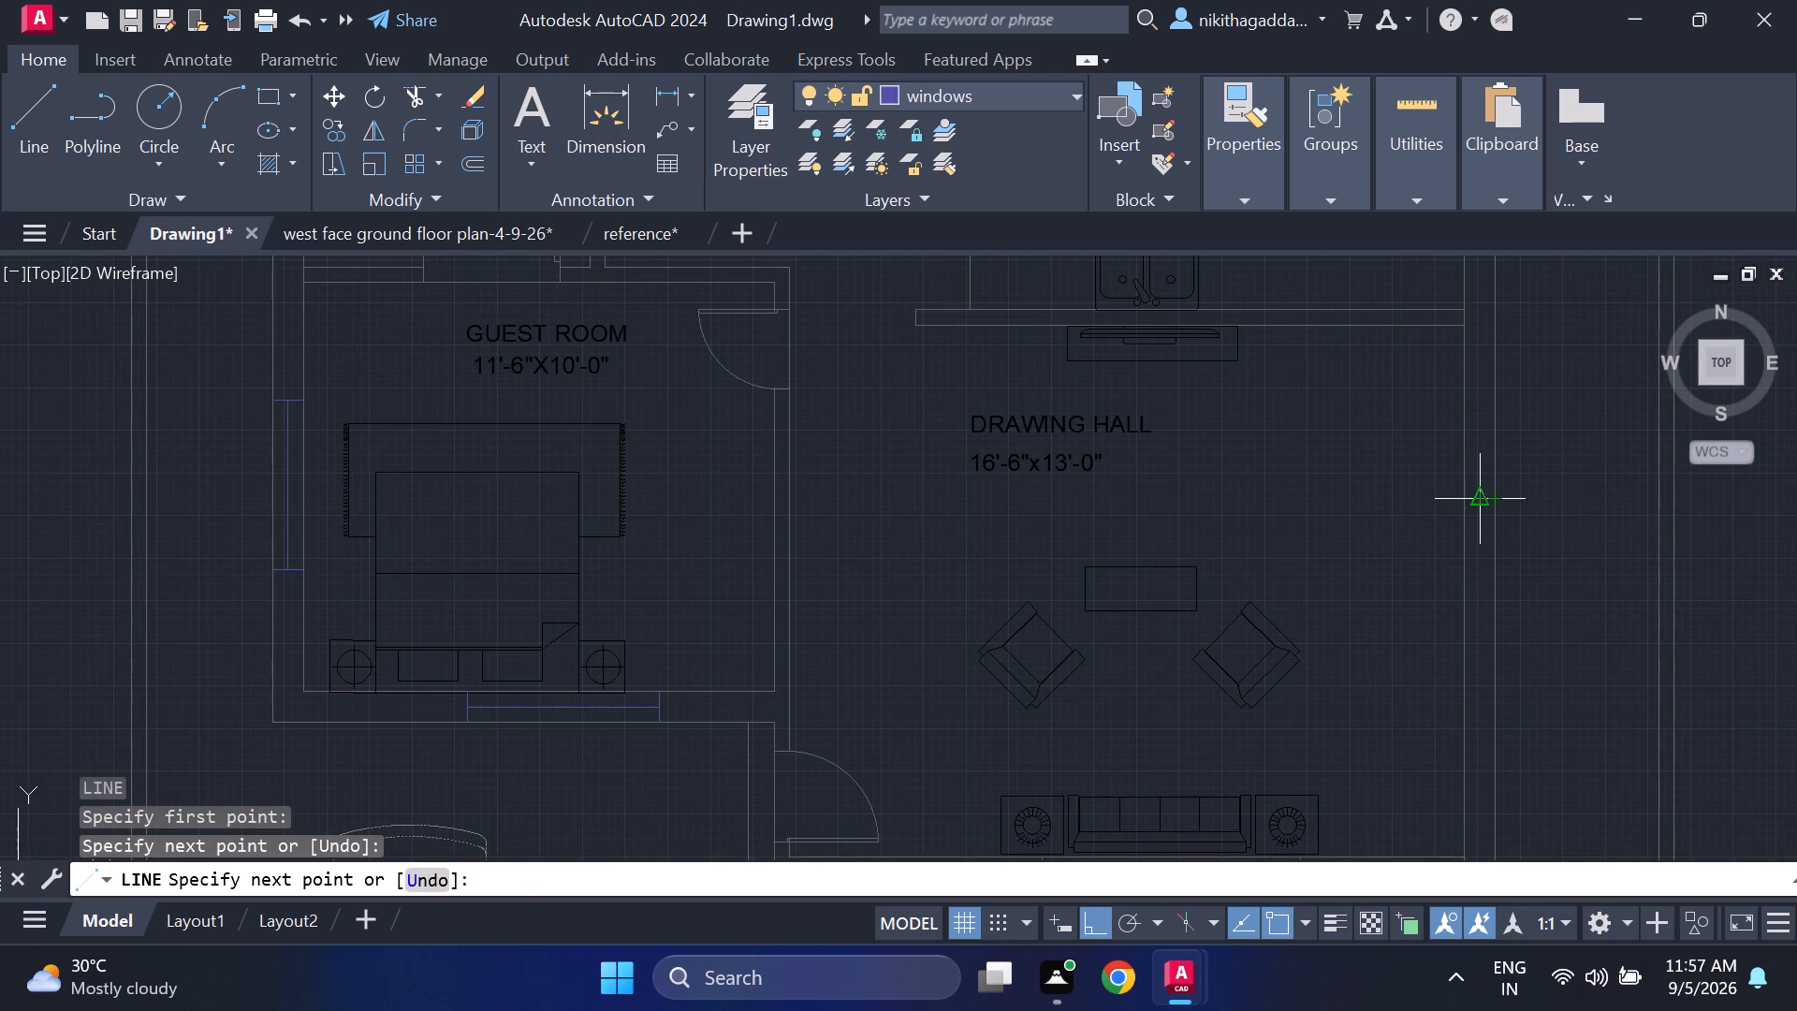
drag(1476, 503, 1475, 531)
scroll(1490, 713, up, 1)
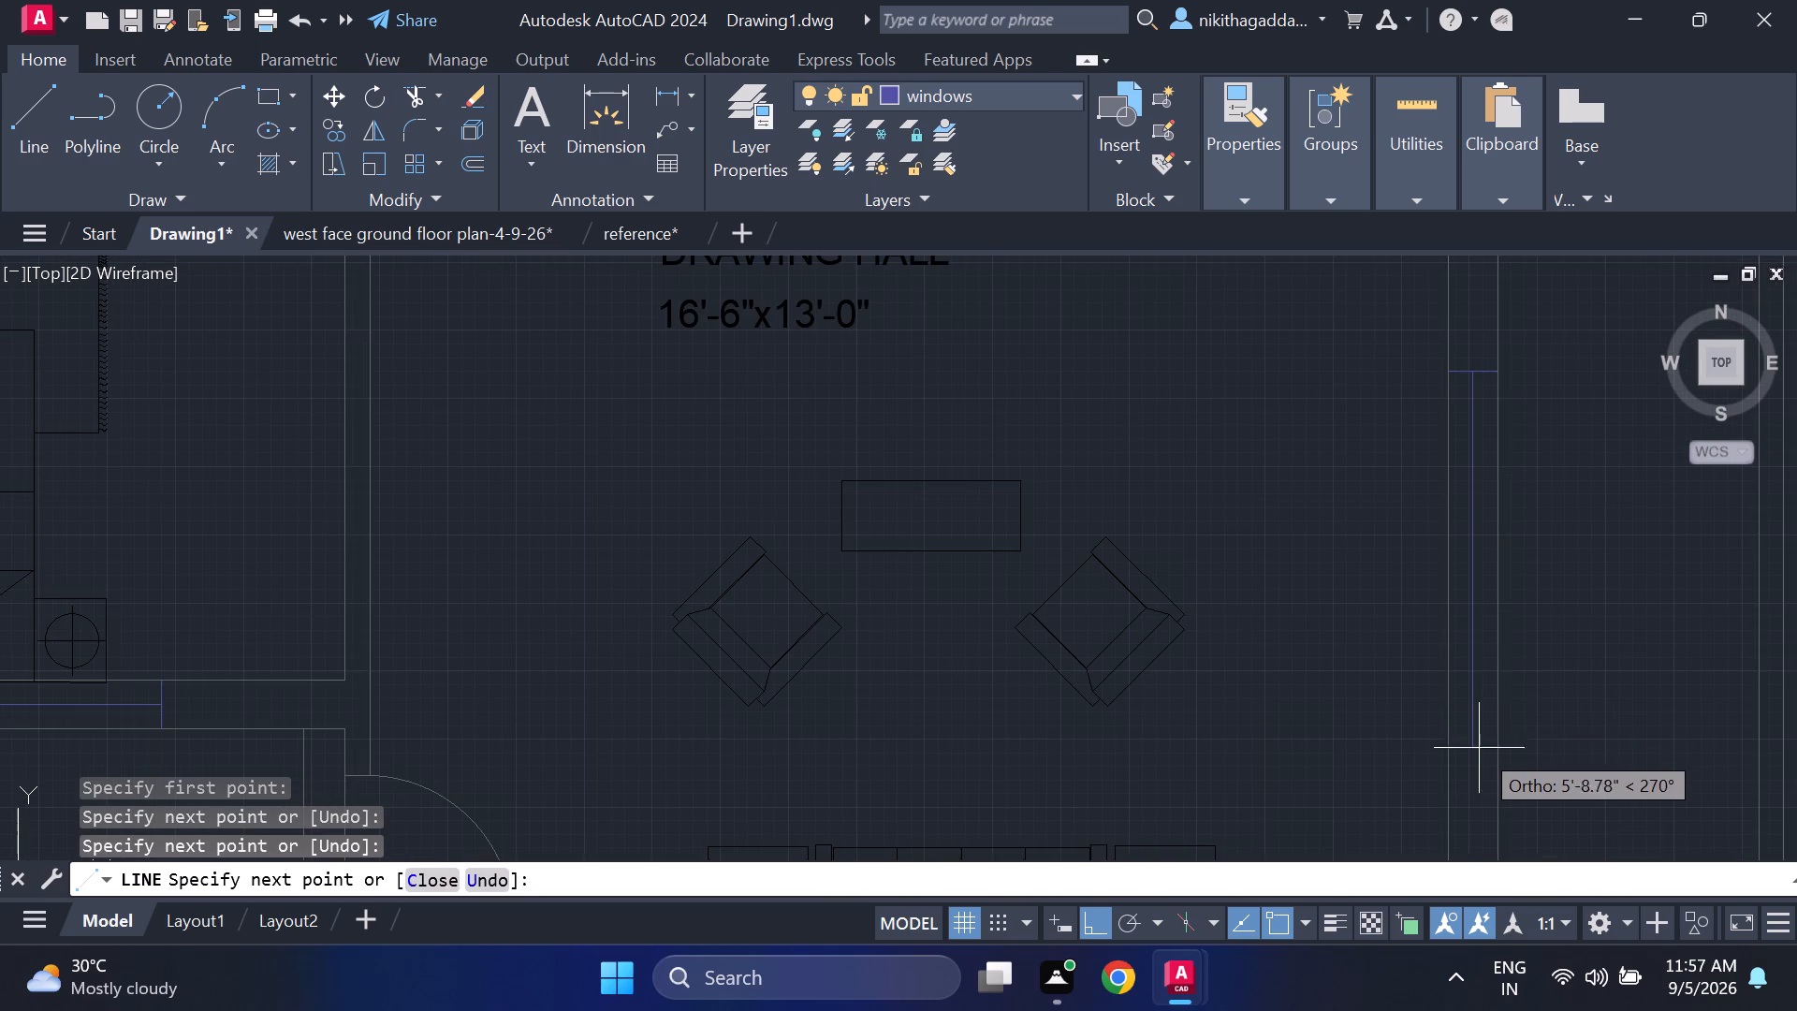
click(1472, 781)
click(1441, 790)
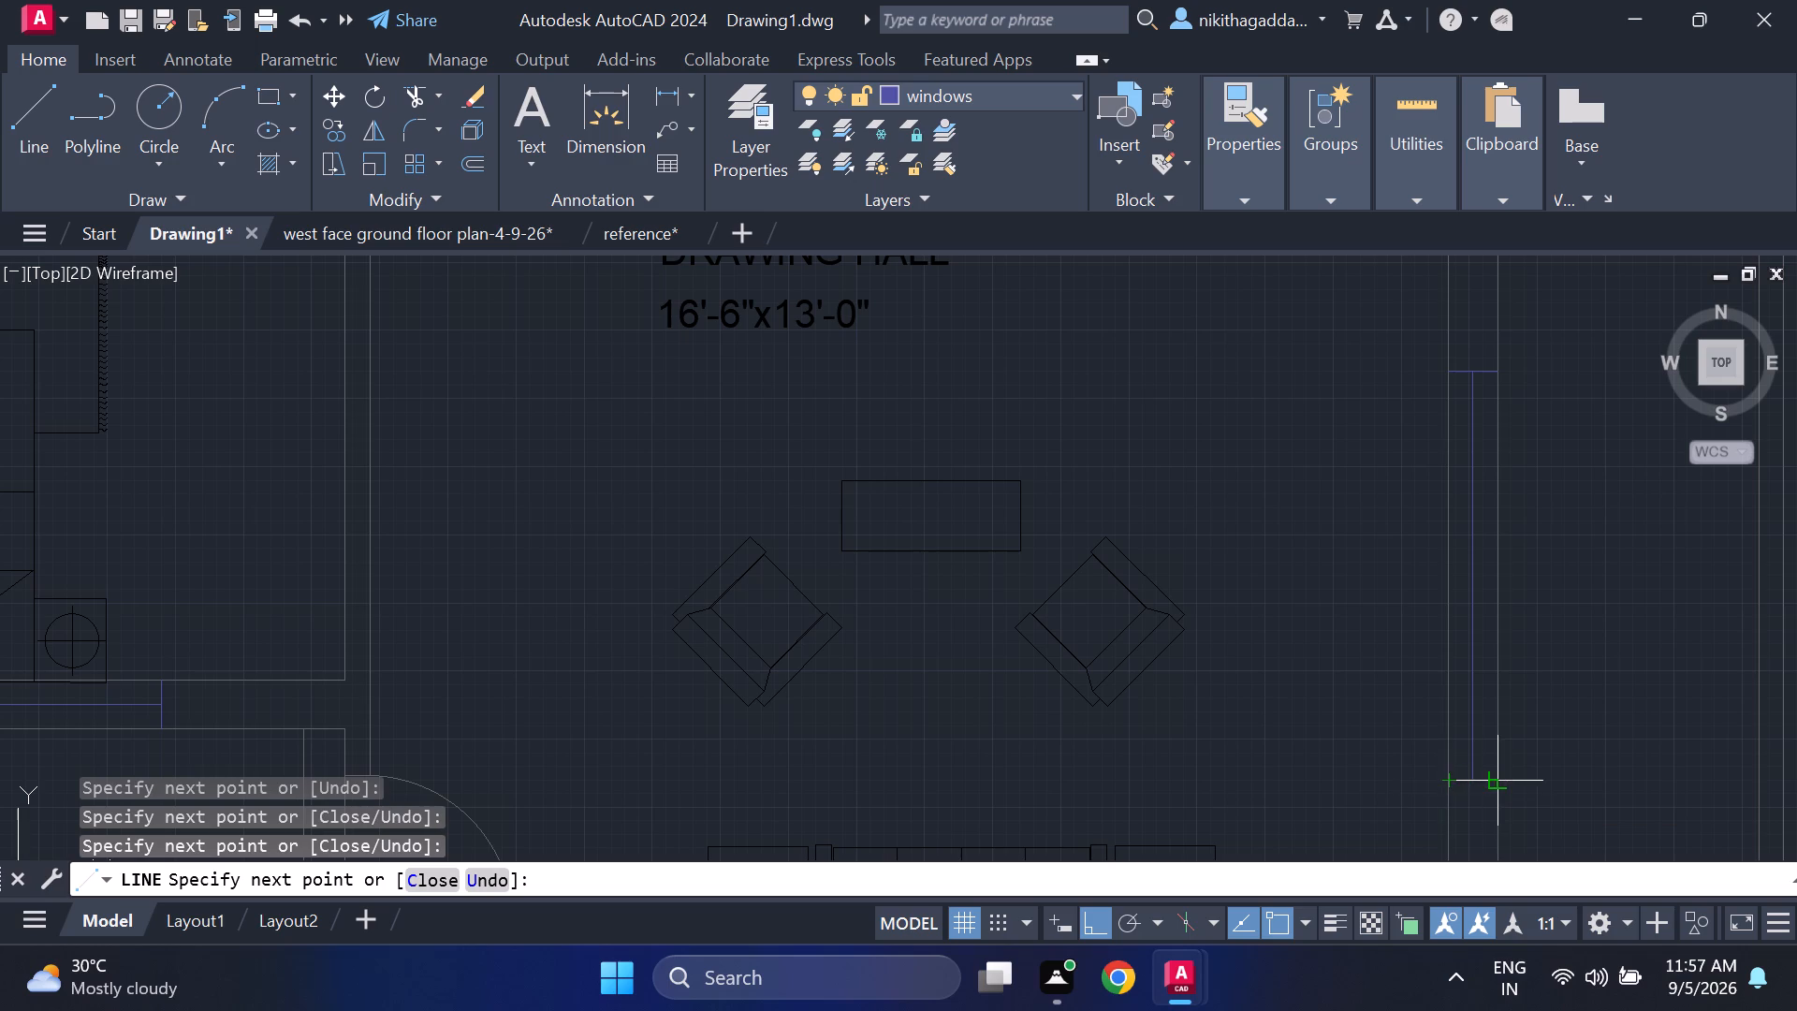
click(1508, 786)
key(Return)
Draw a window in the kitchen's east wall beside the stove, with two end lines across the wall and a vertical centre line.
key(Return)
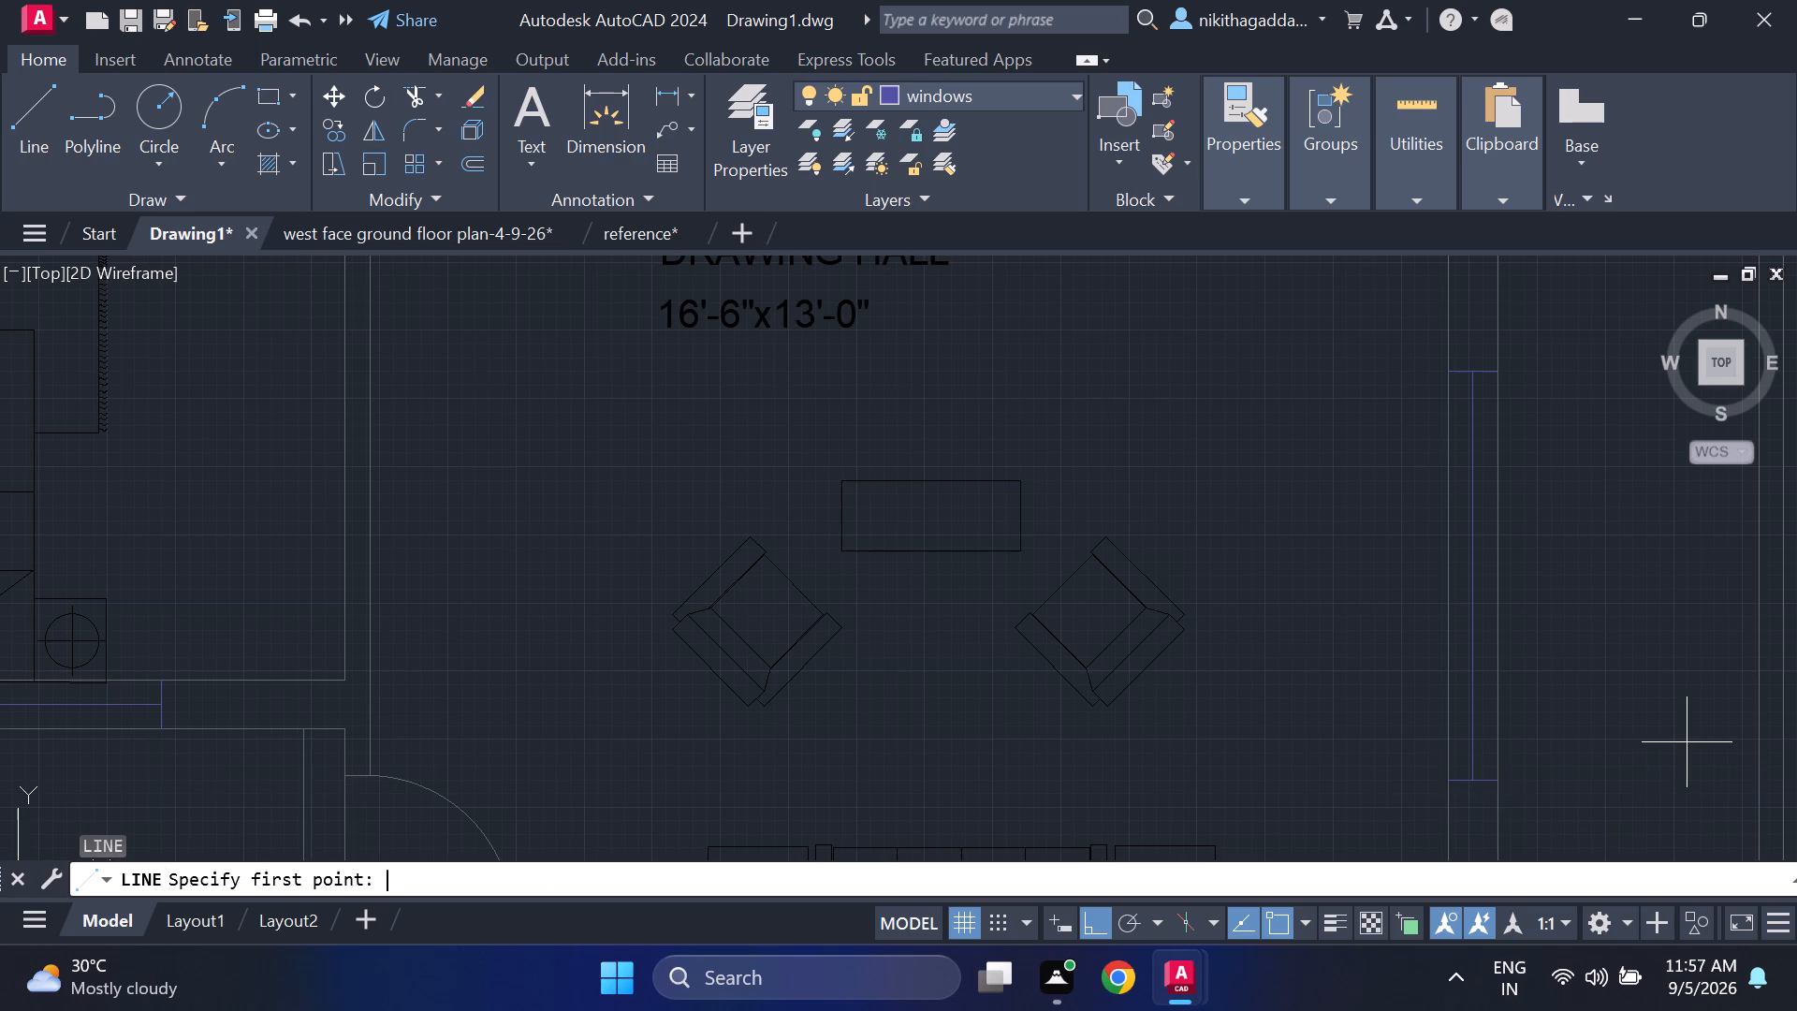
scroll(1576, 660, down, 3)
middle_drag(1507, 654, 1459, 838)
scroll(1493, 592, up, 1)
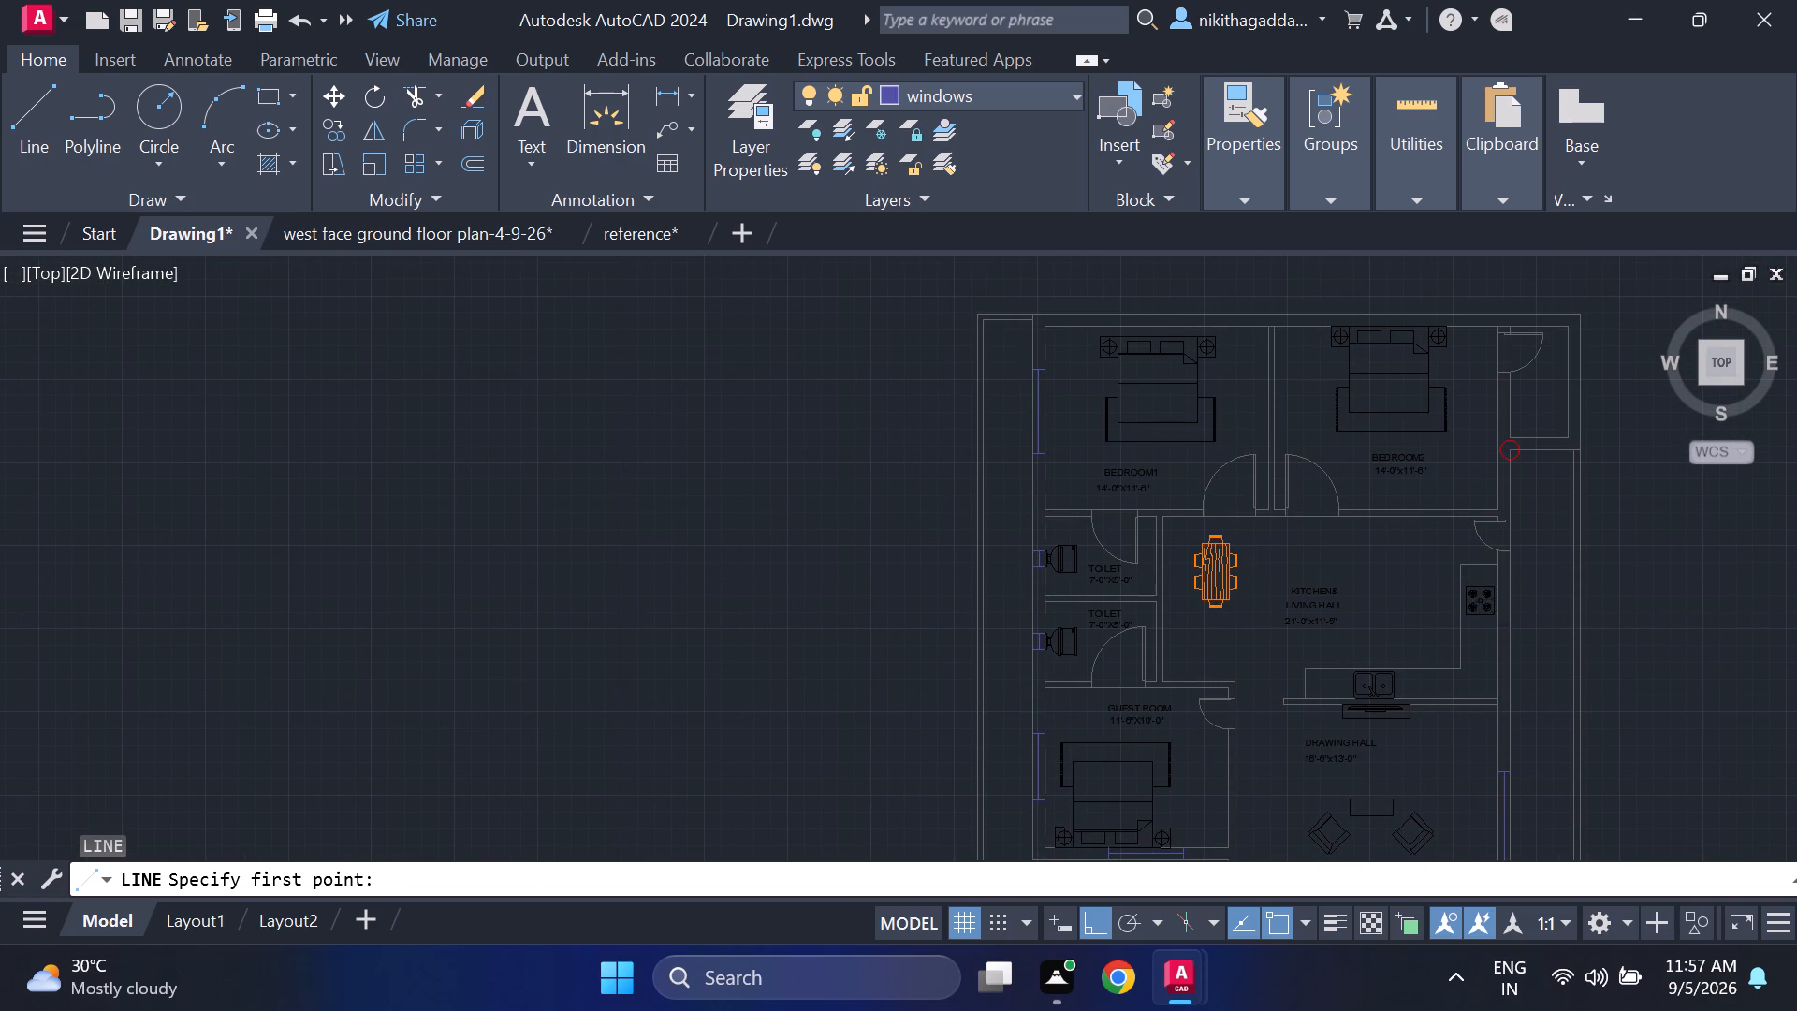
scroll(1513, 605, up, 3)
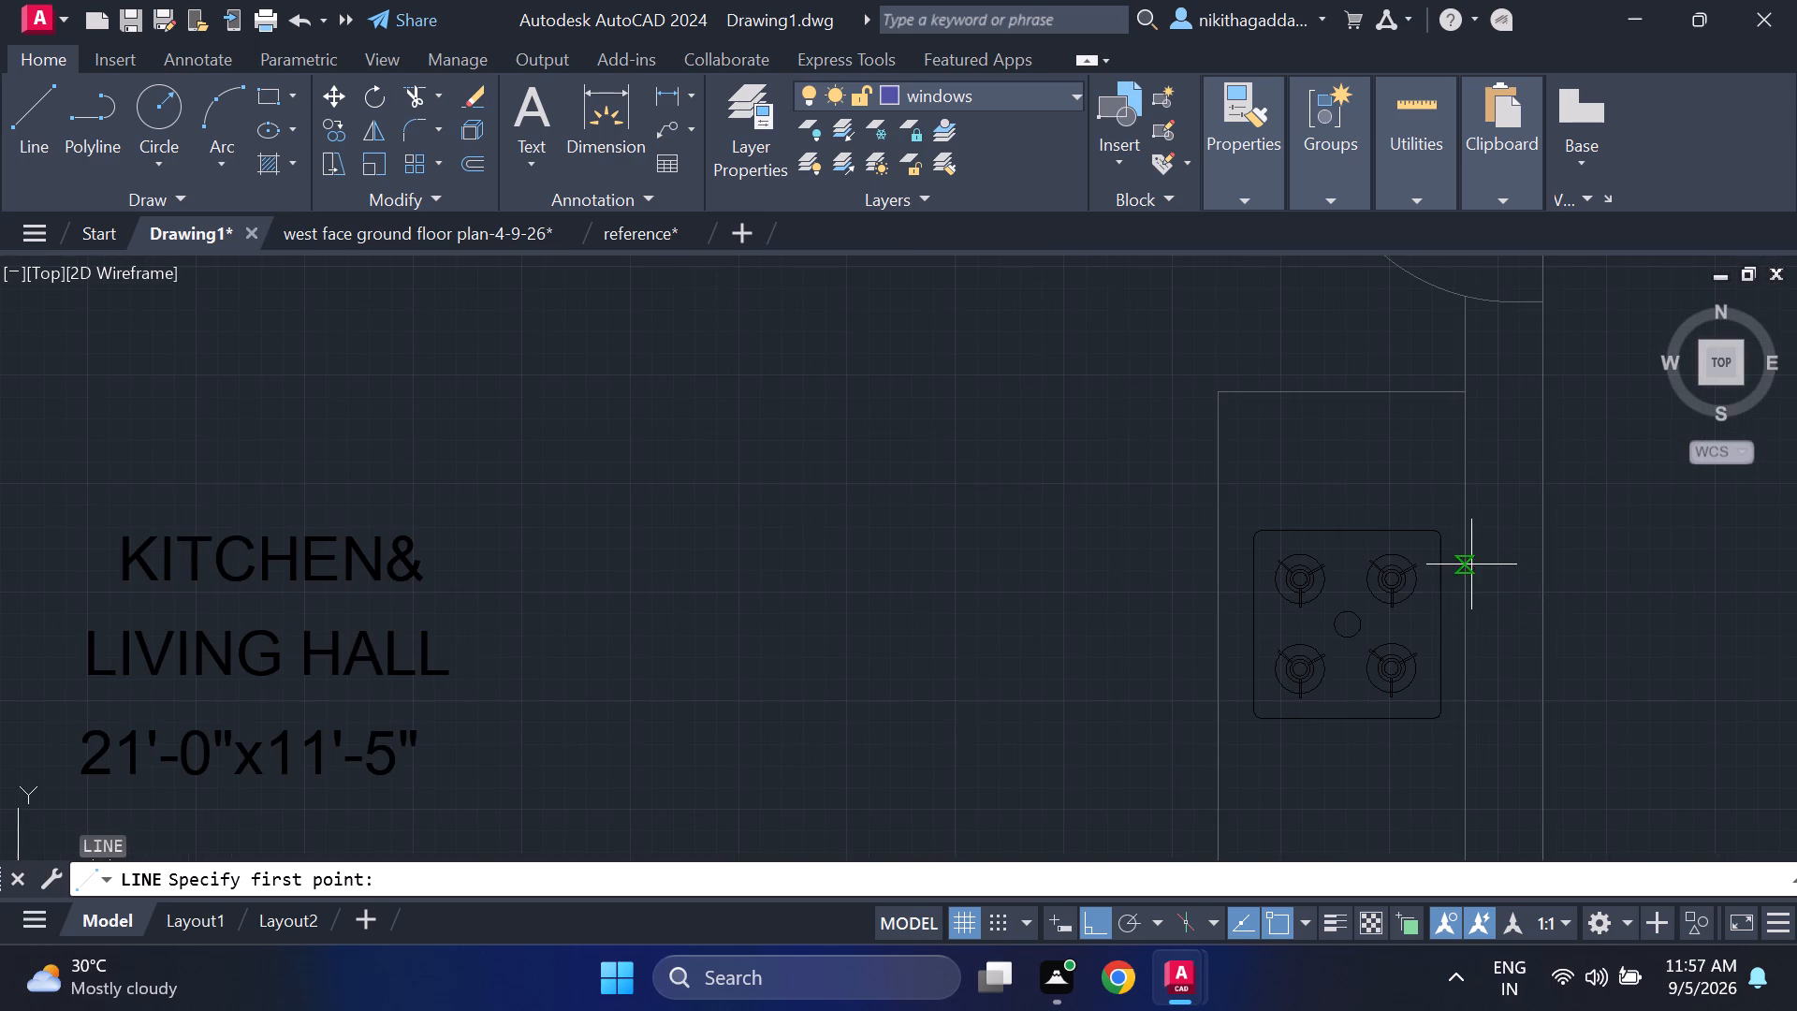
scroll(1497, 662, down, 2)
middle_drag(1490, 655, 1473, 590)
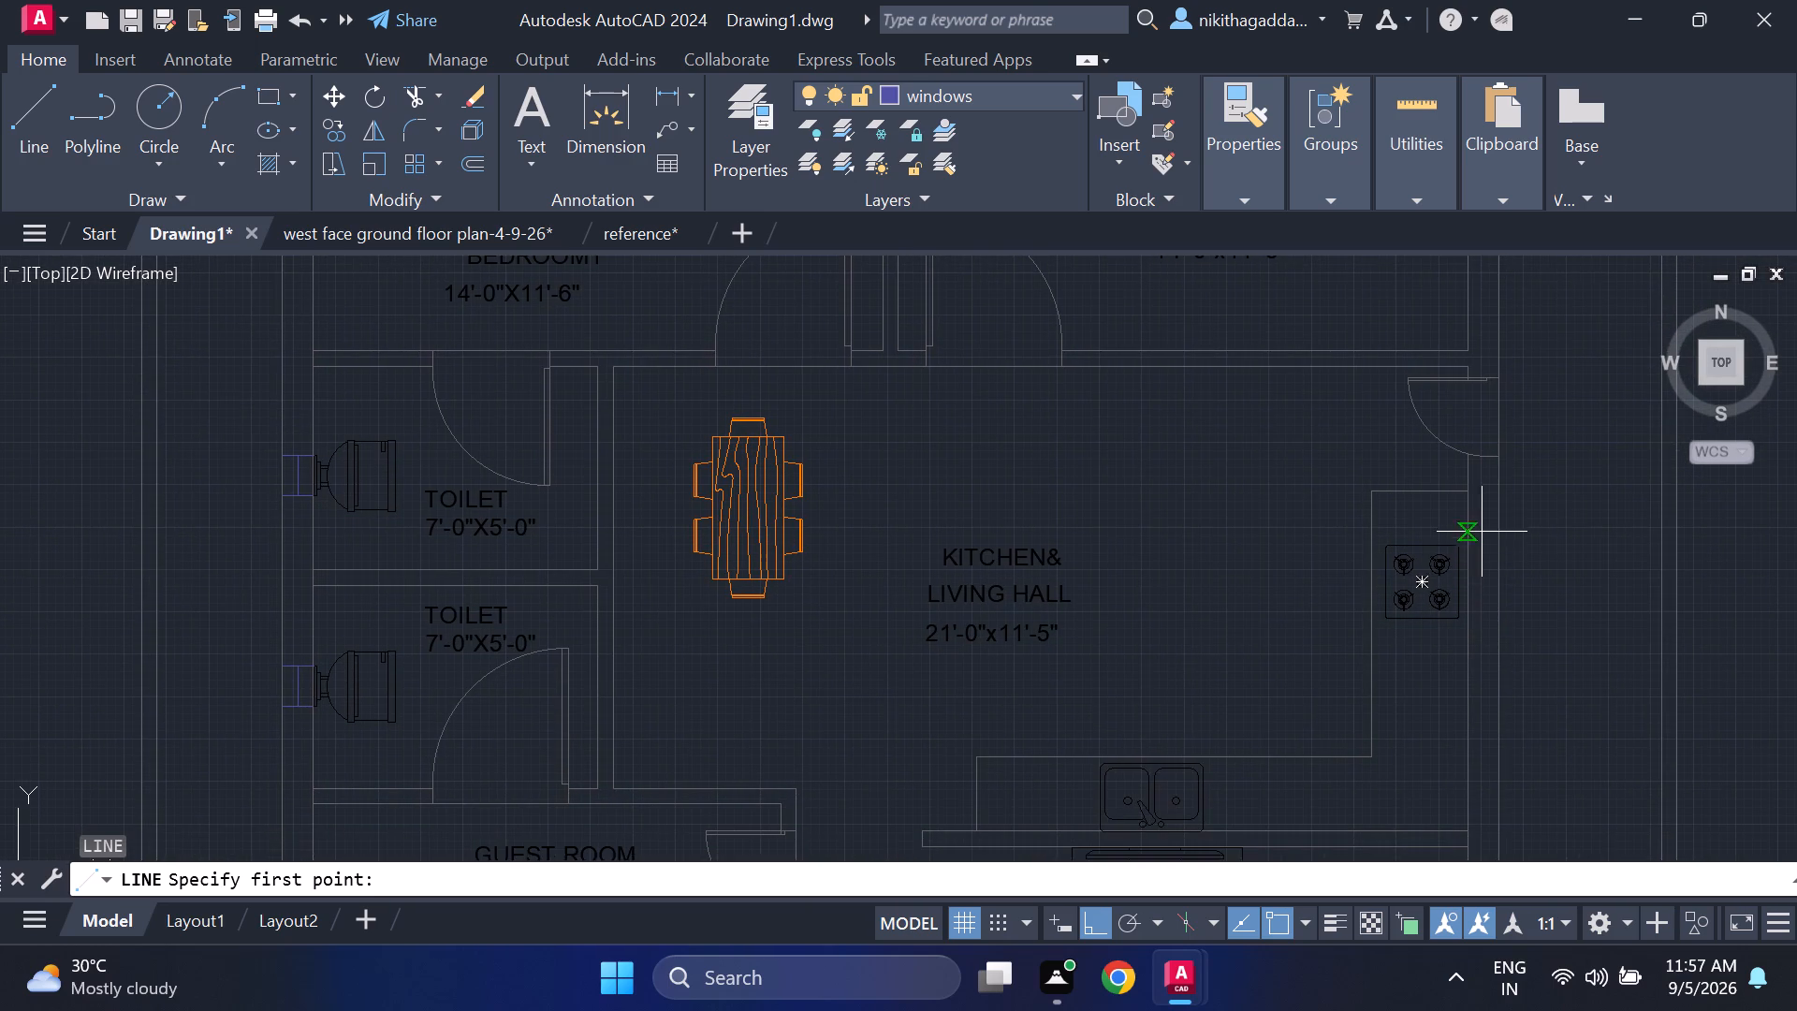
scroll(1482, 520, up, 2)
click(1440, 611)
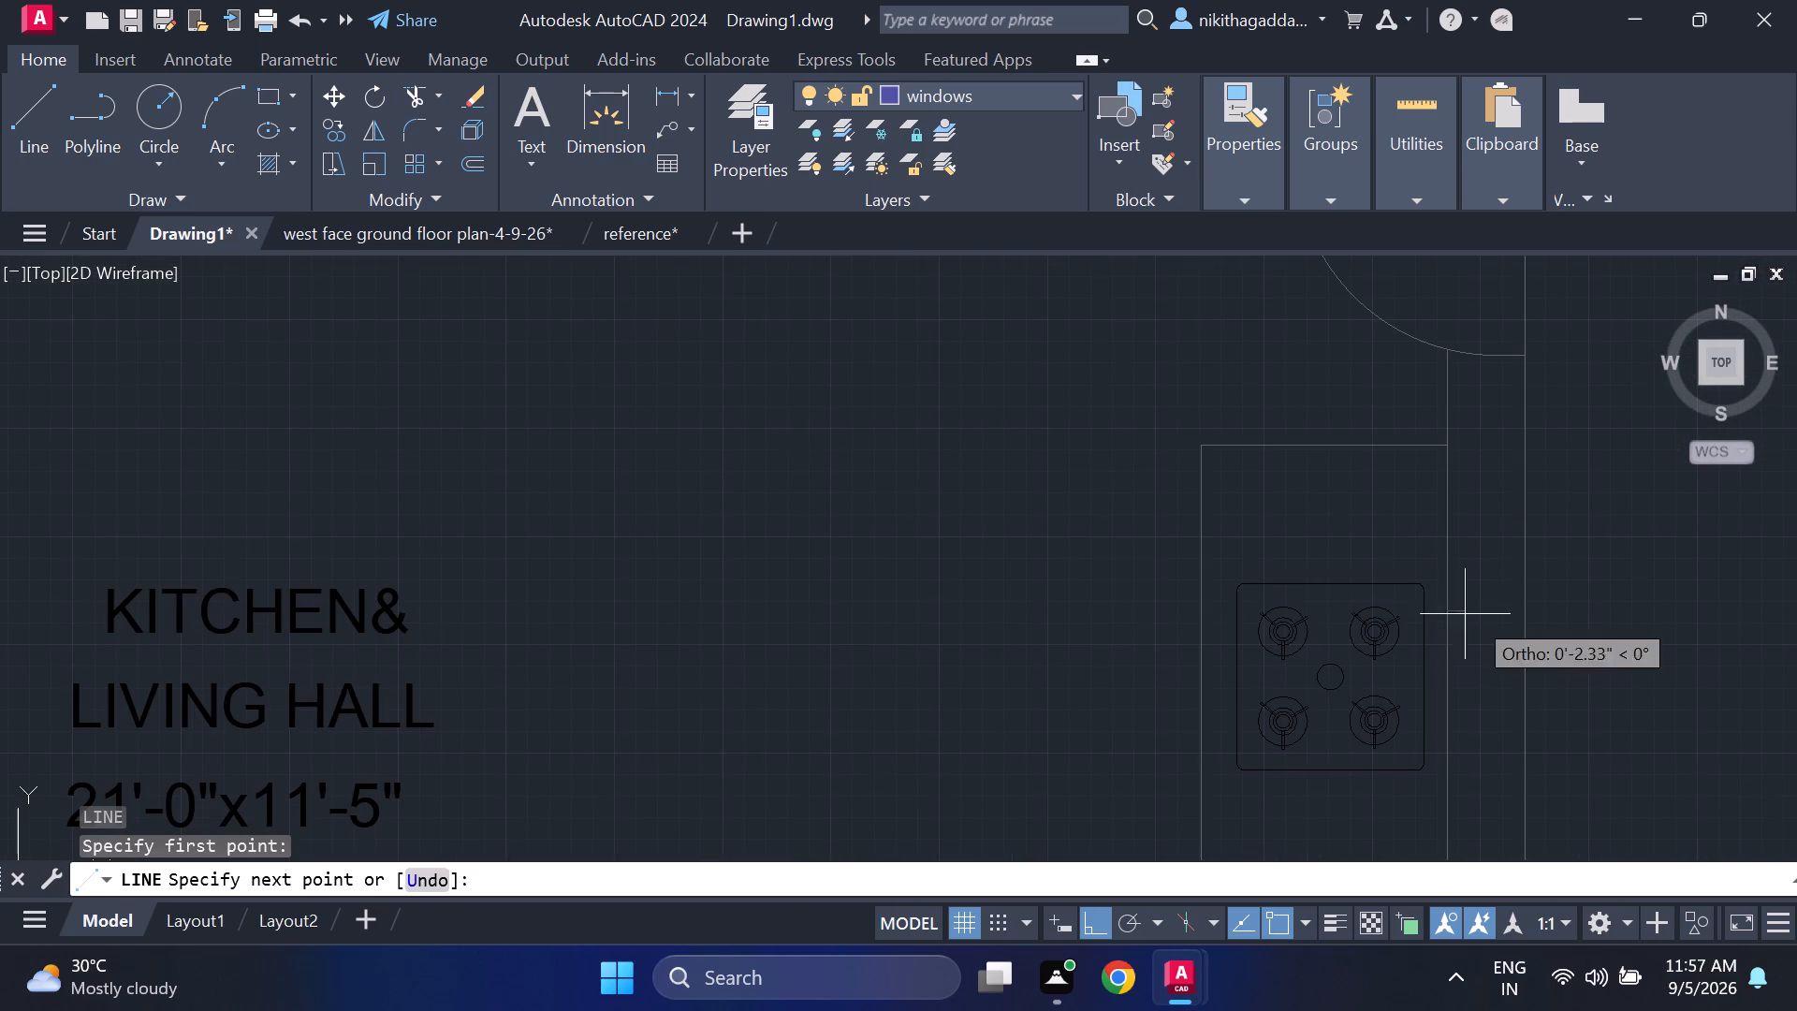
click(1525, 619)
click(1484, 613)
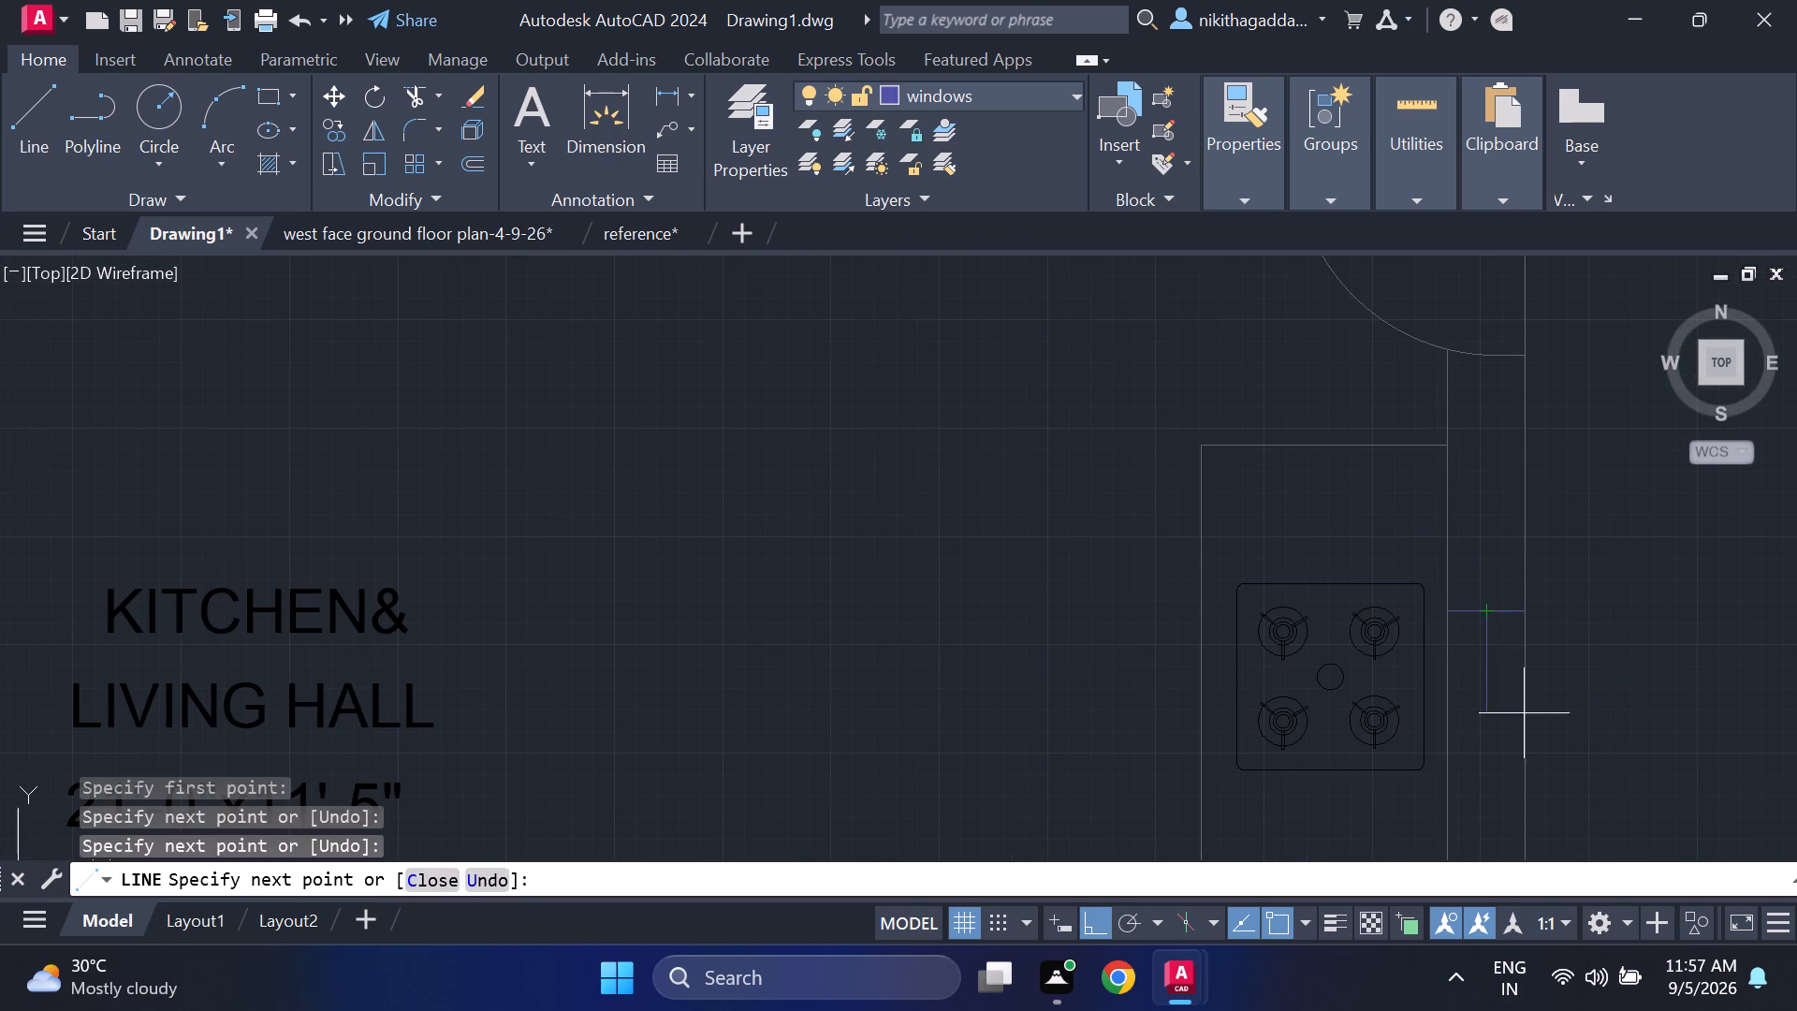
middle_drag(1453, 773, 1432, 570)
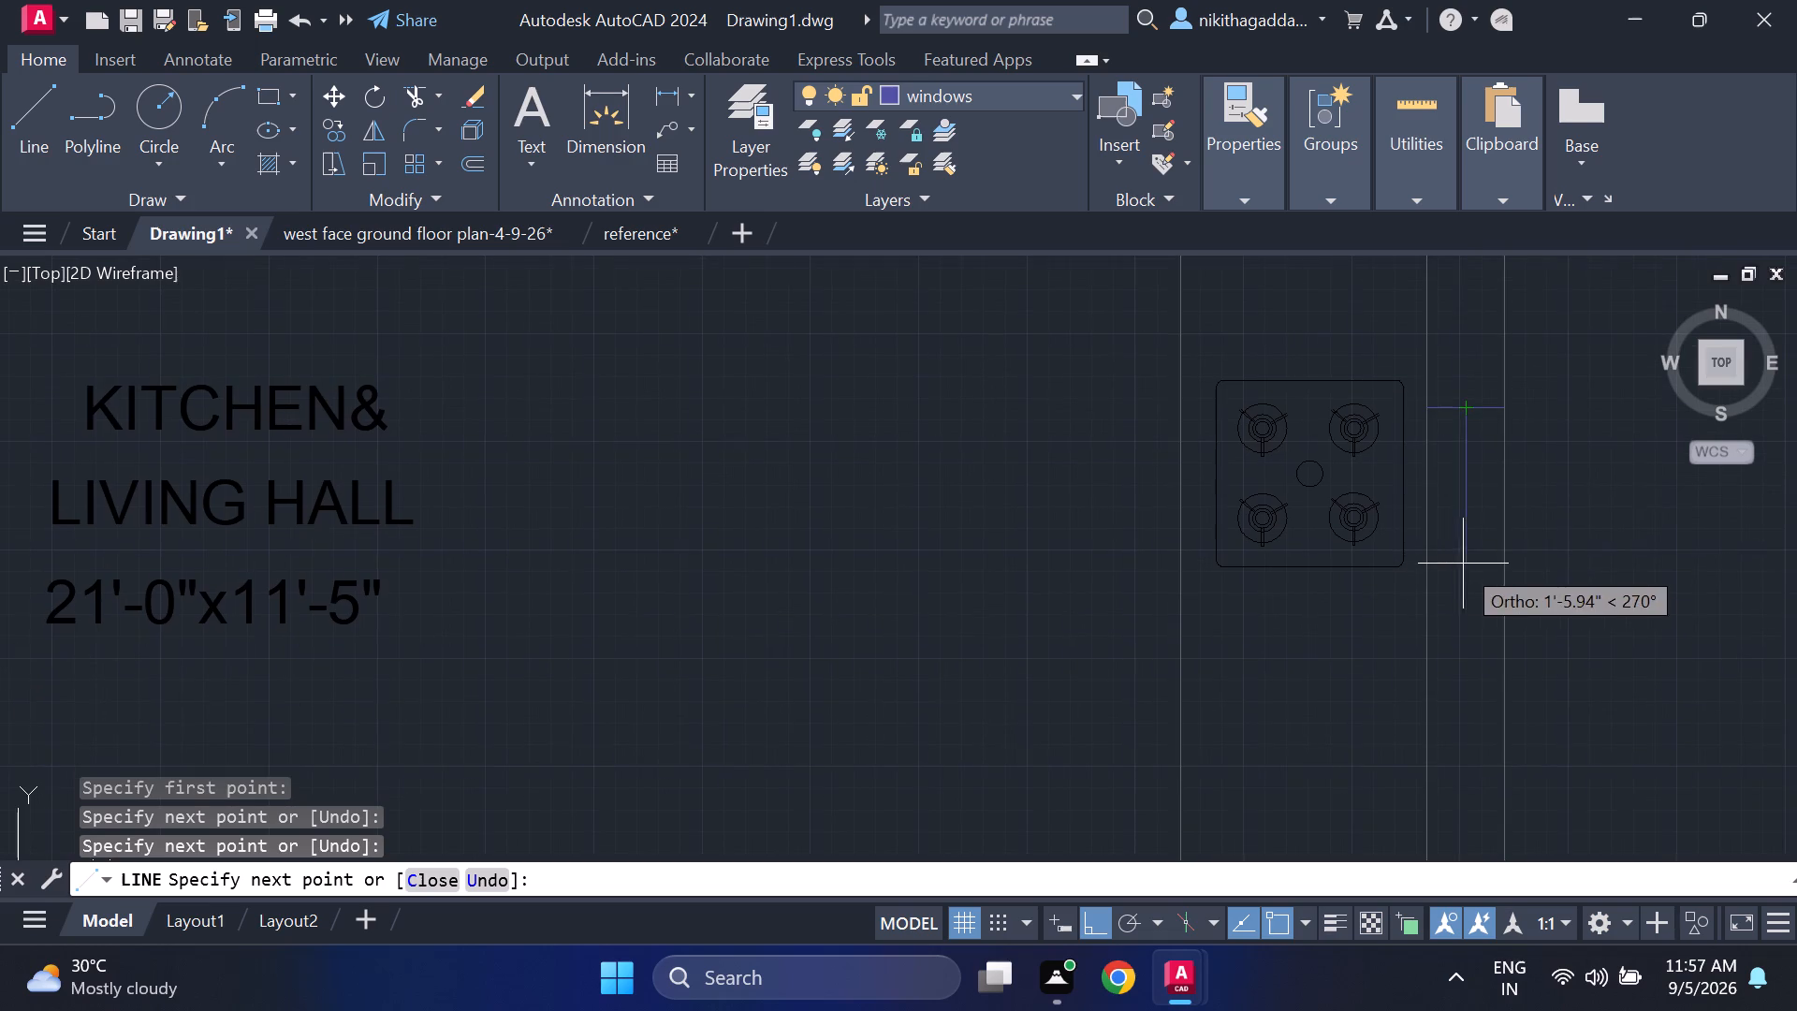
scroll(1463, 564, down, 2)
scroll(1467, 608, up, 3)
click(1459, 559)
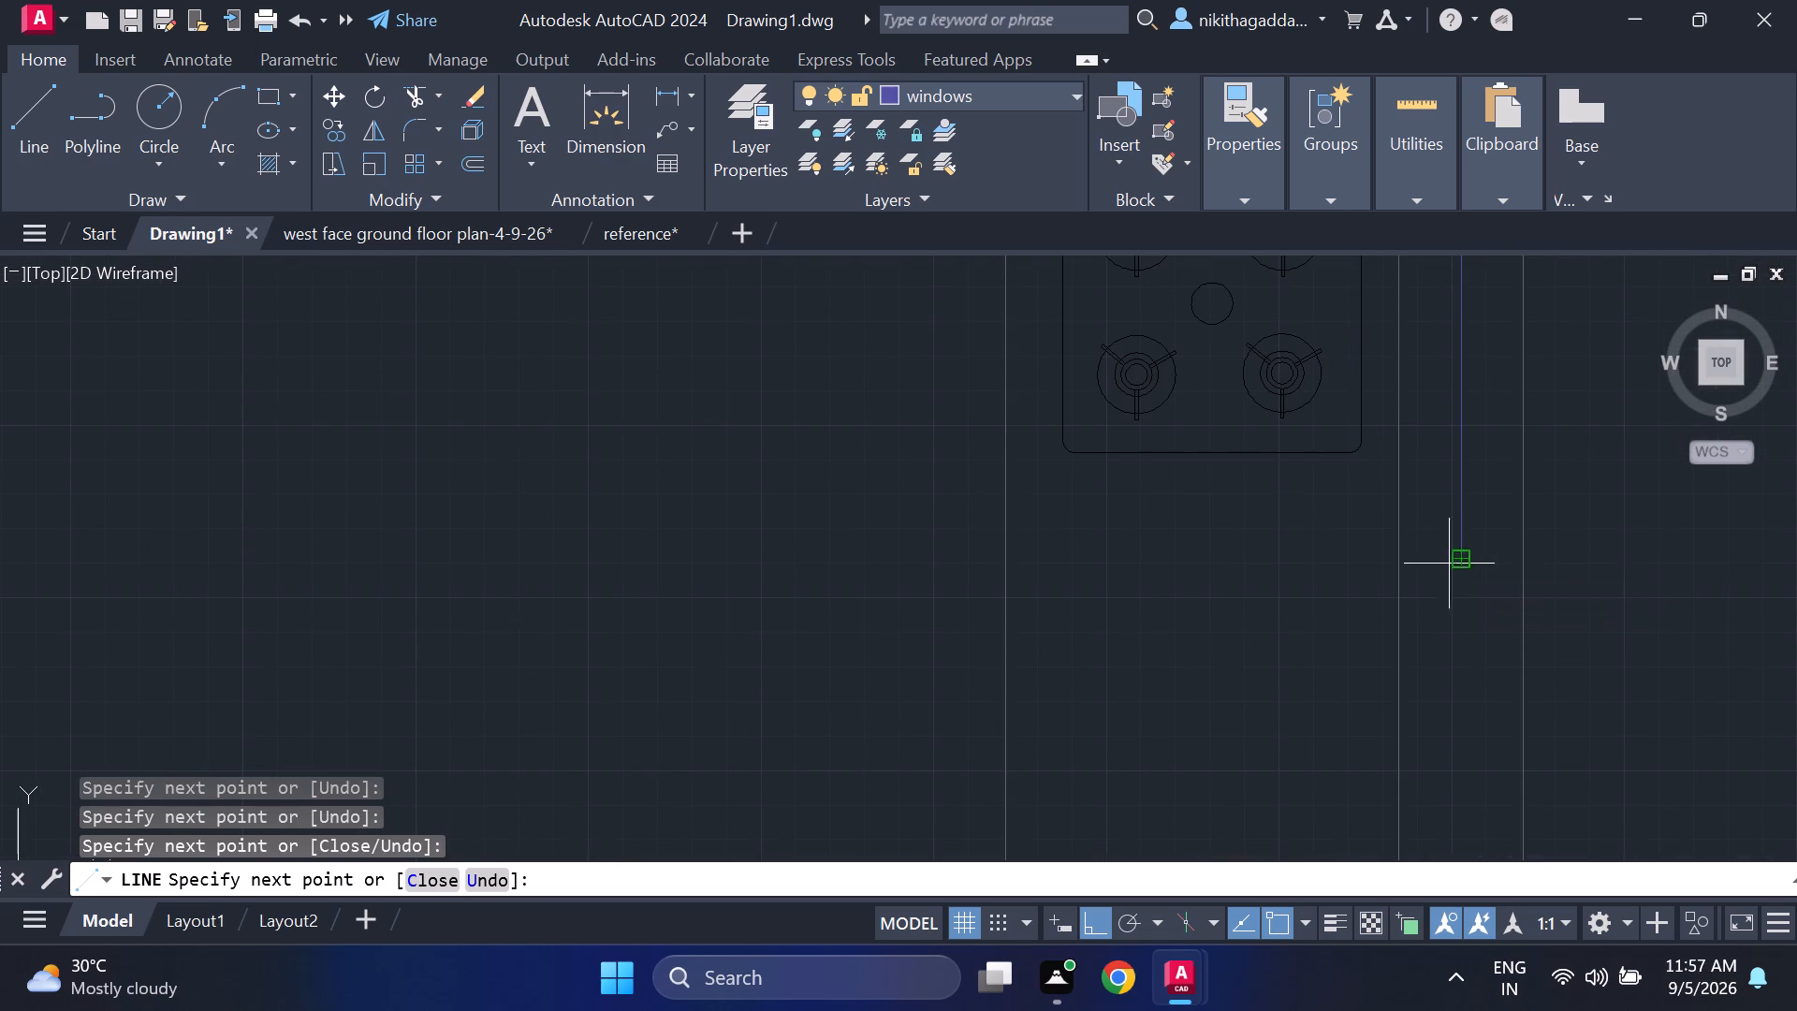
click(1387, 552)
click(1524, 557)
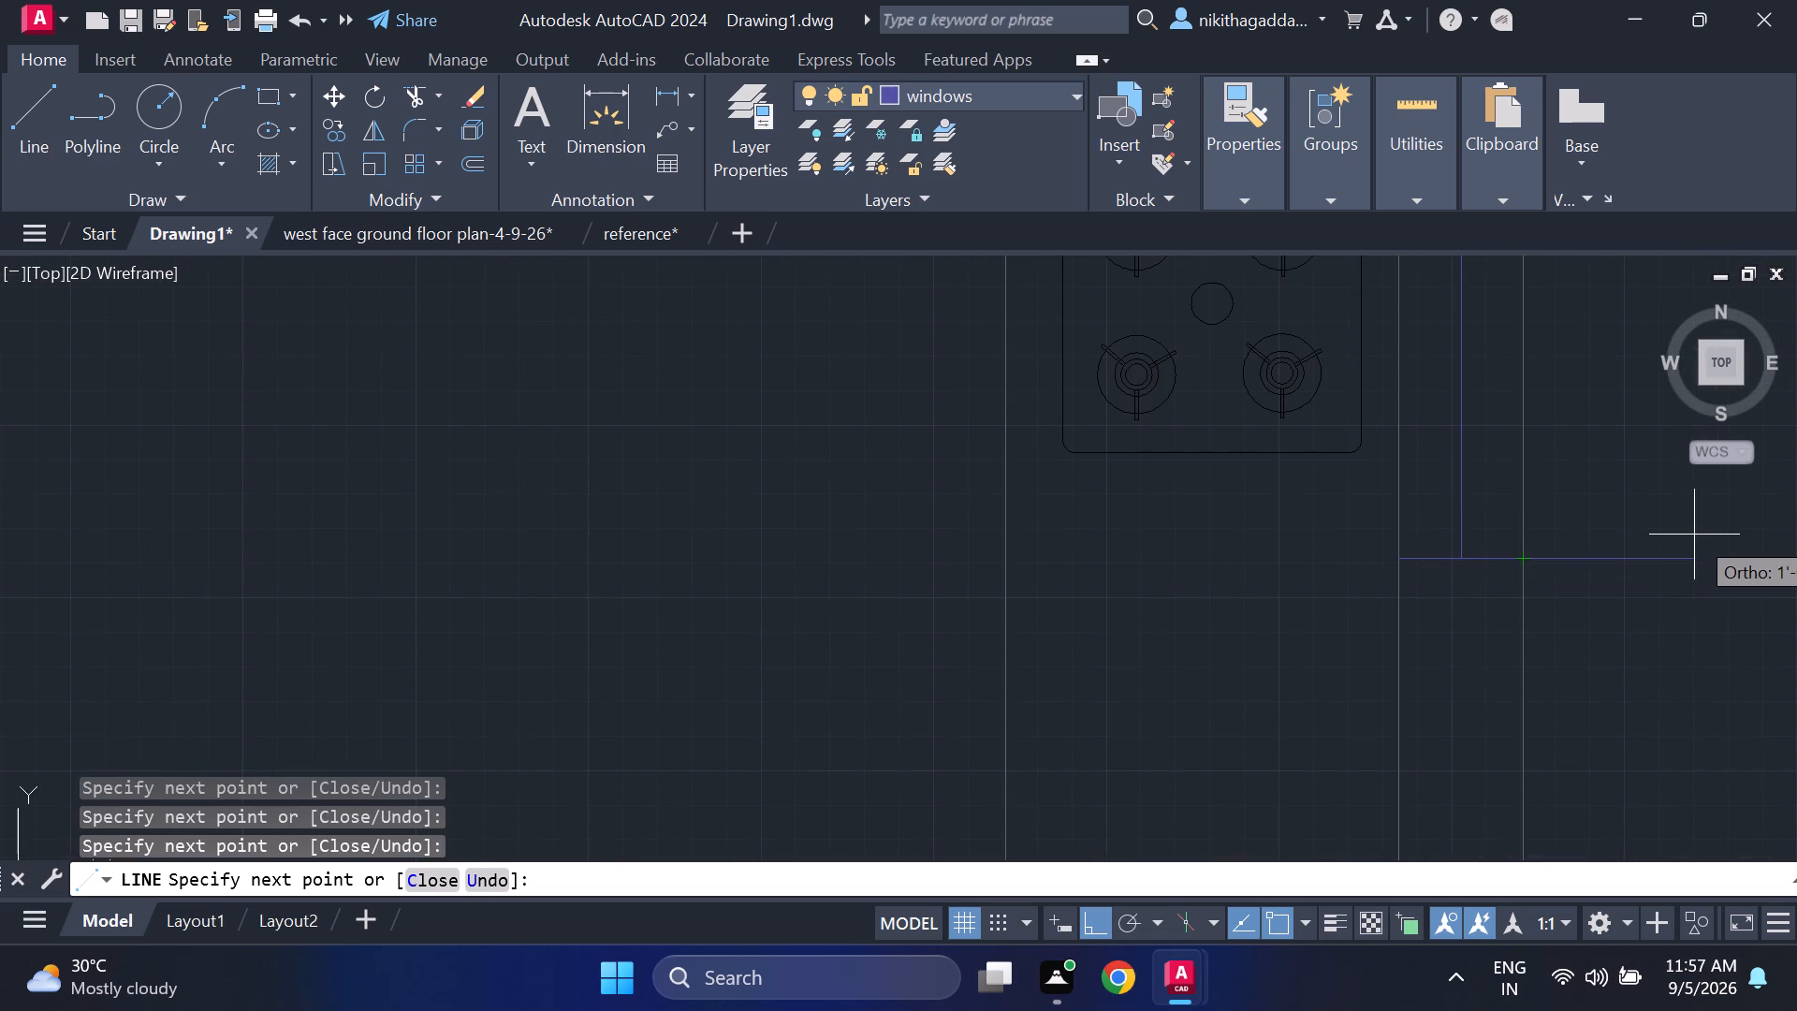
key(Return)
Draw a window in bedroom 2's east wall down to the room's southeast corner, with two end lines and a vertical centre line.
key(Return)
scroll(1597, 572, down, 3)
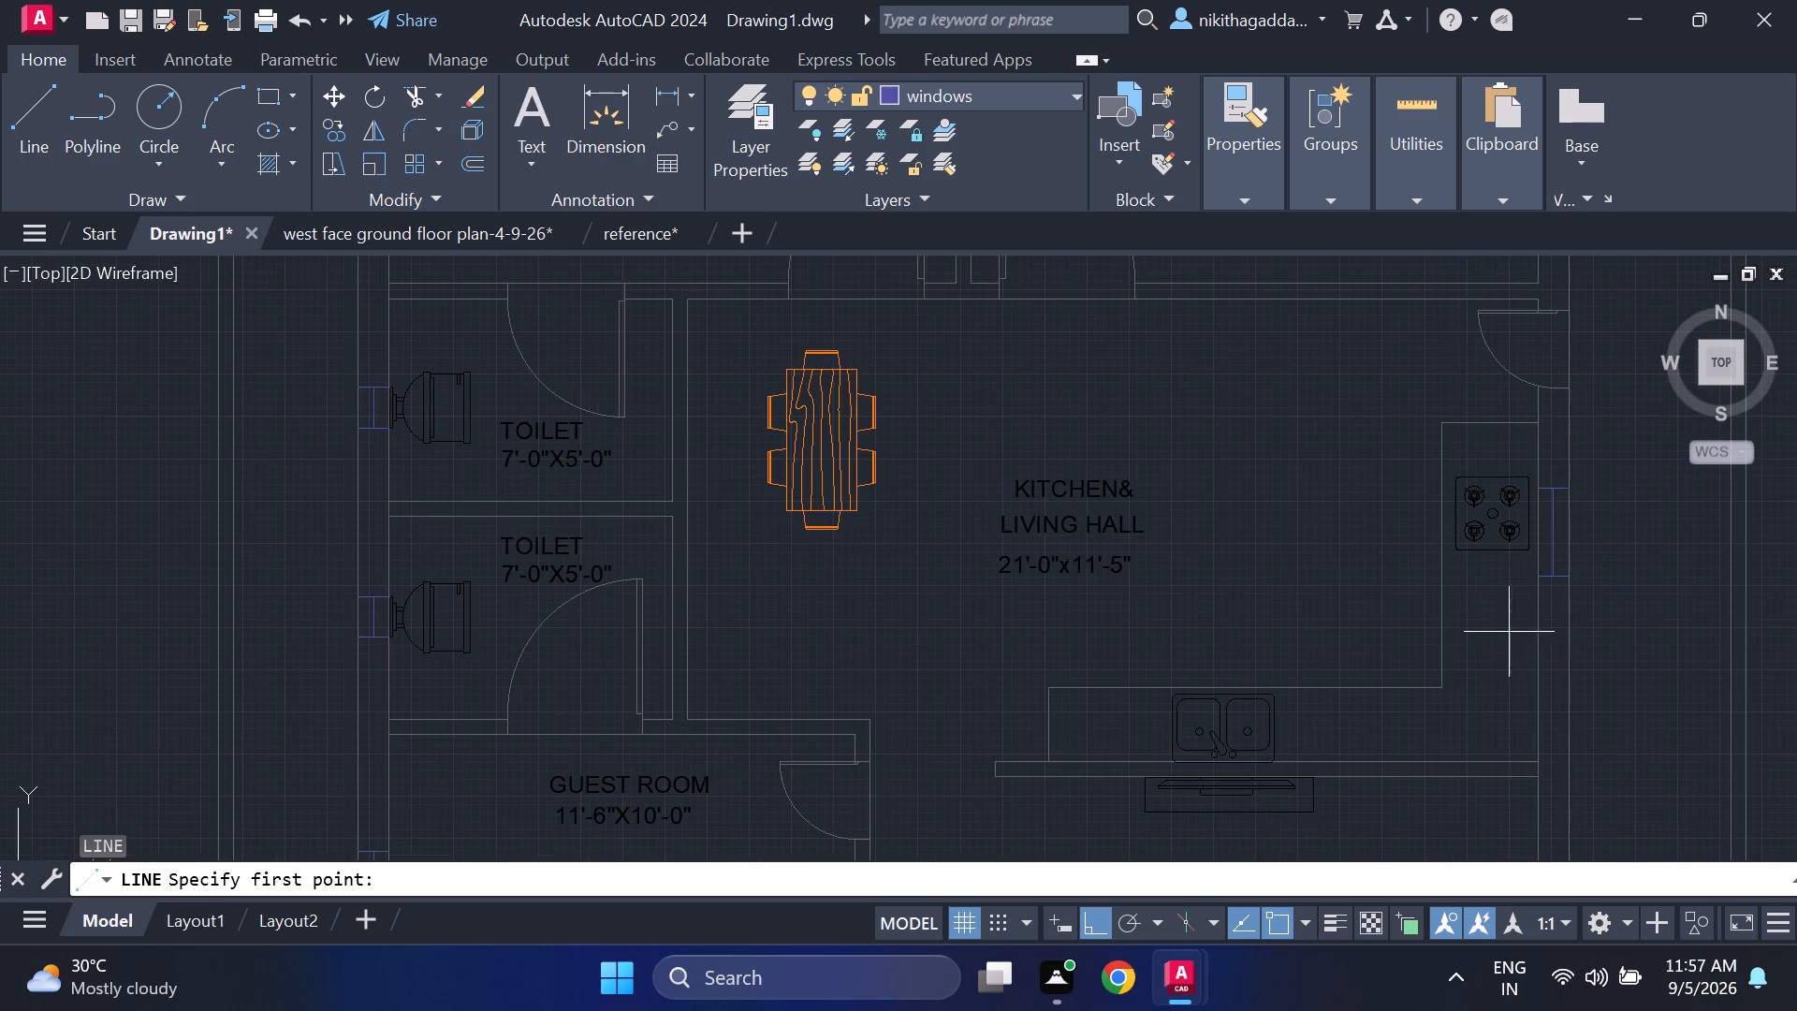
scroll(1493, 630, down, 1)
middle_click(1490, 628)
middle_drag(1436, 806, 1432, 815)
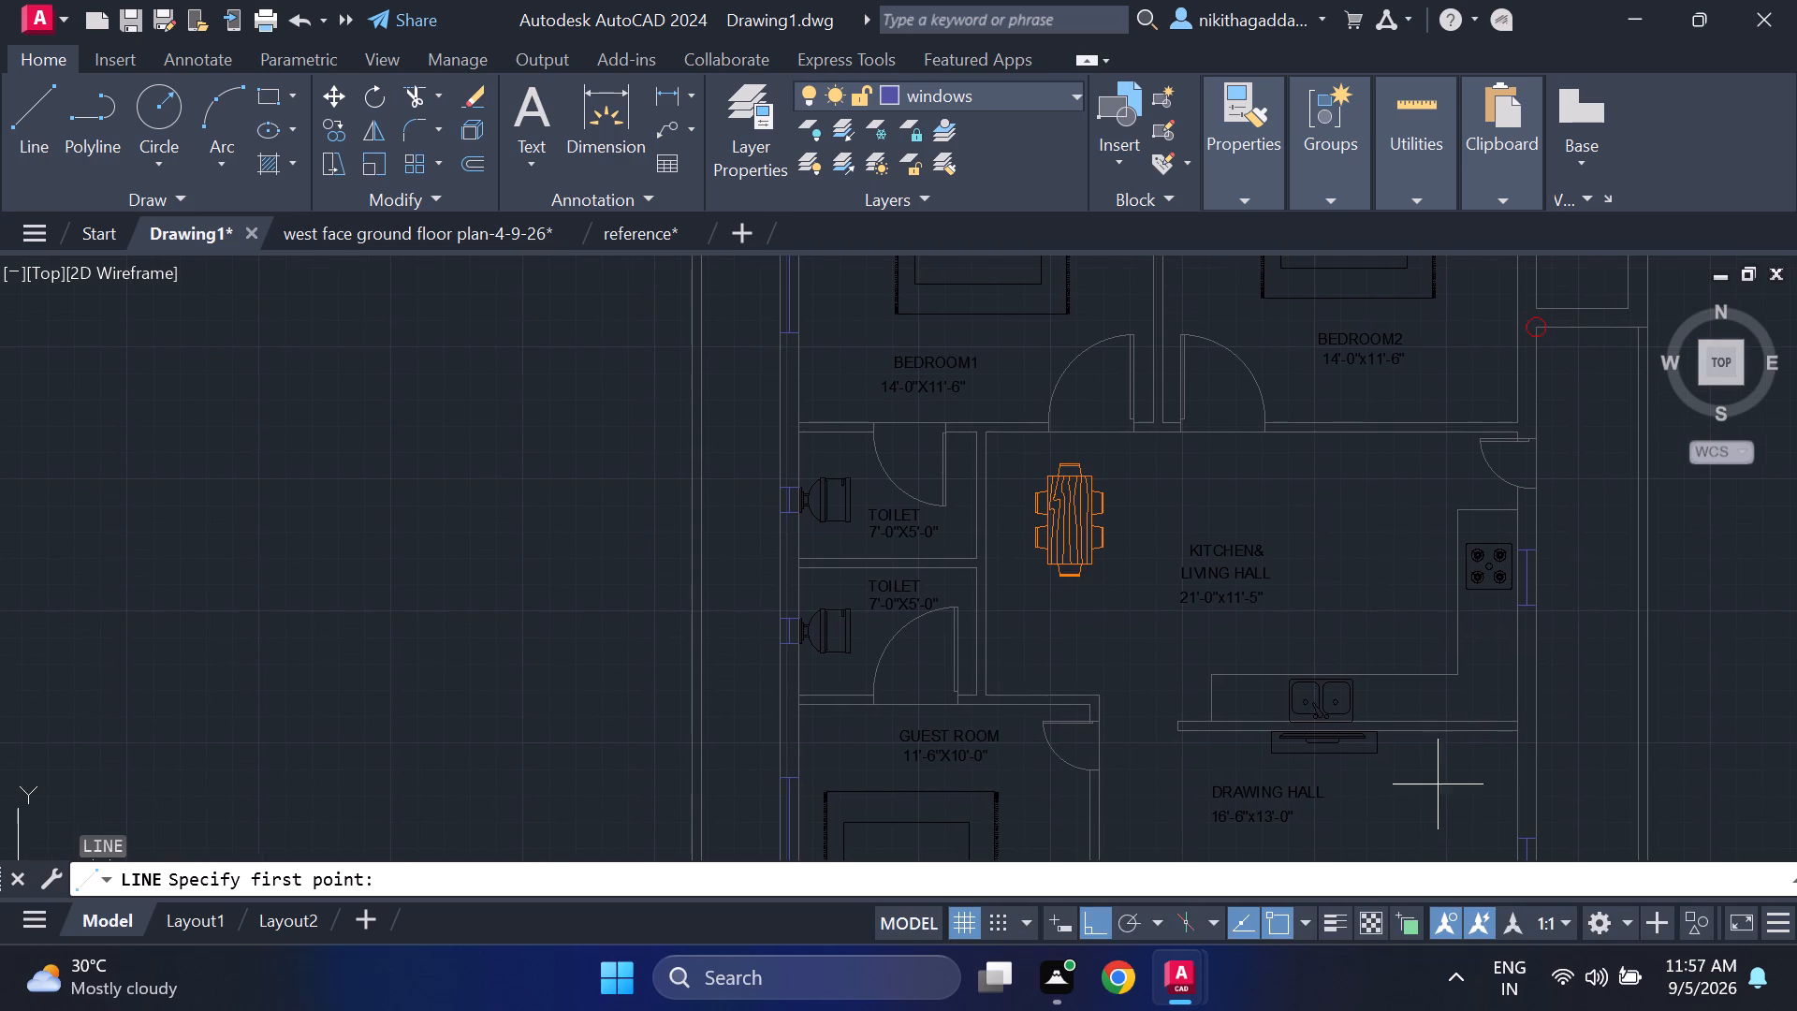
middle_drag(1521, 520, 1455, 699)
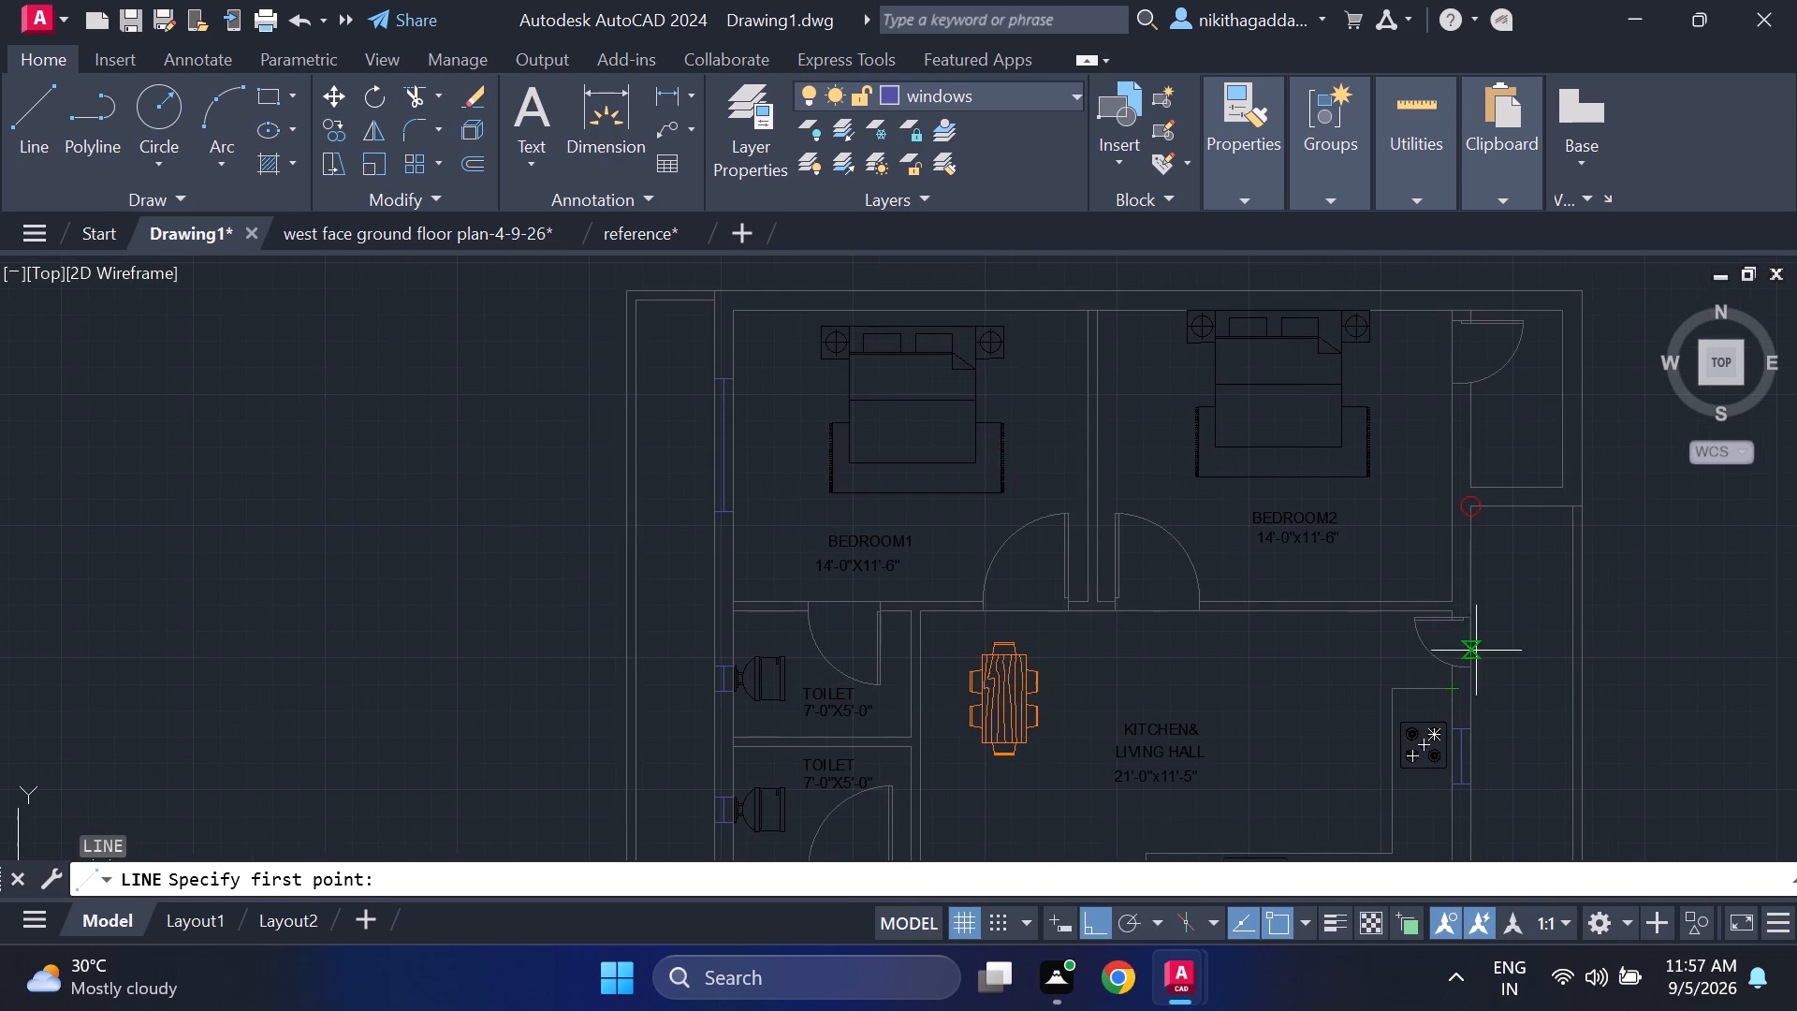
scroll(1479, 515, up, 2)
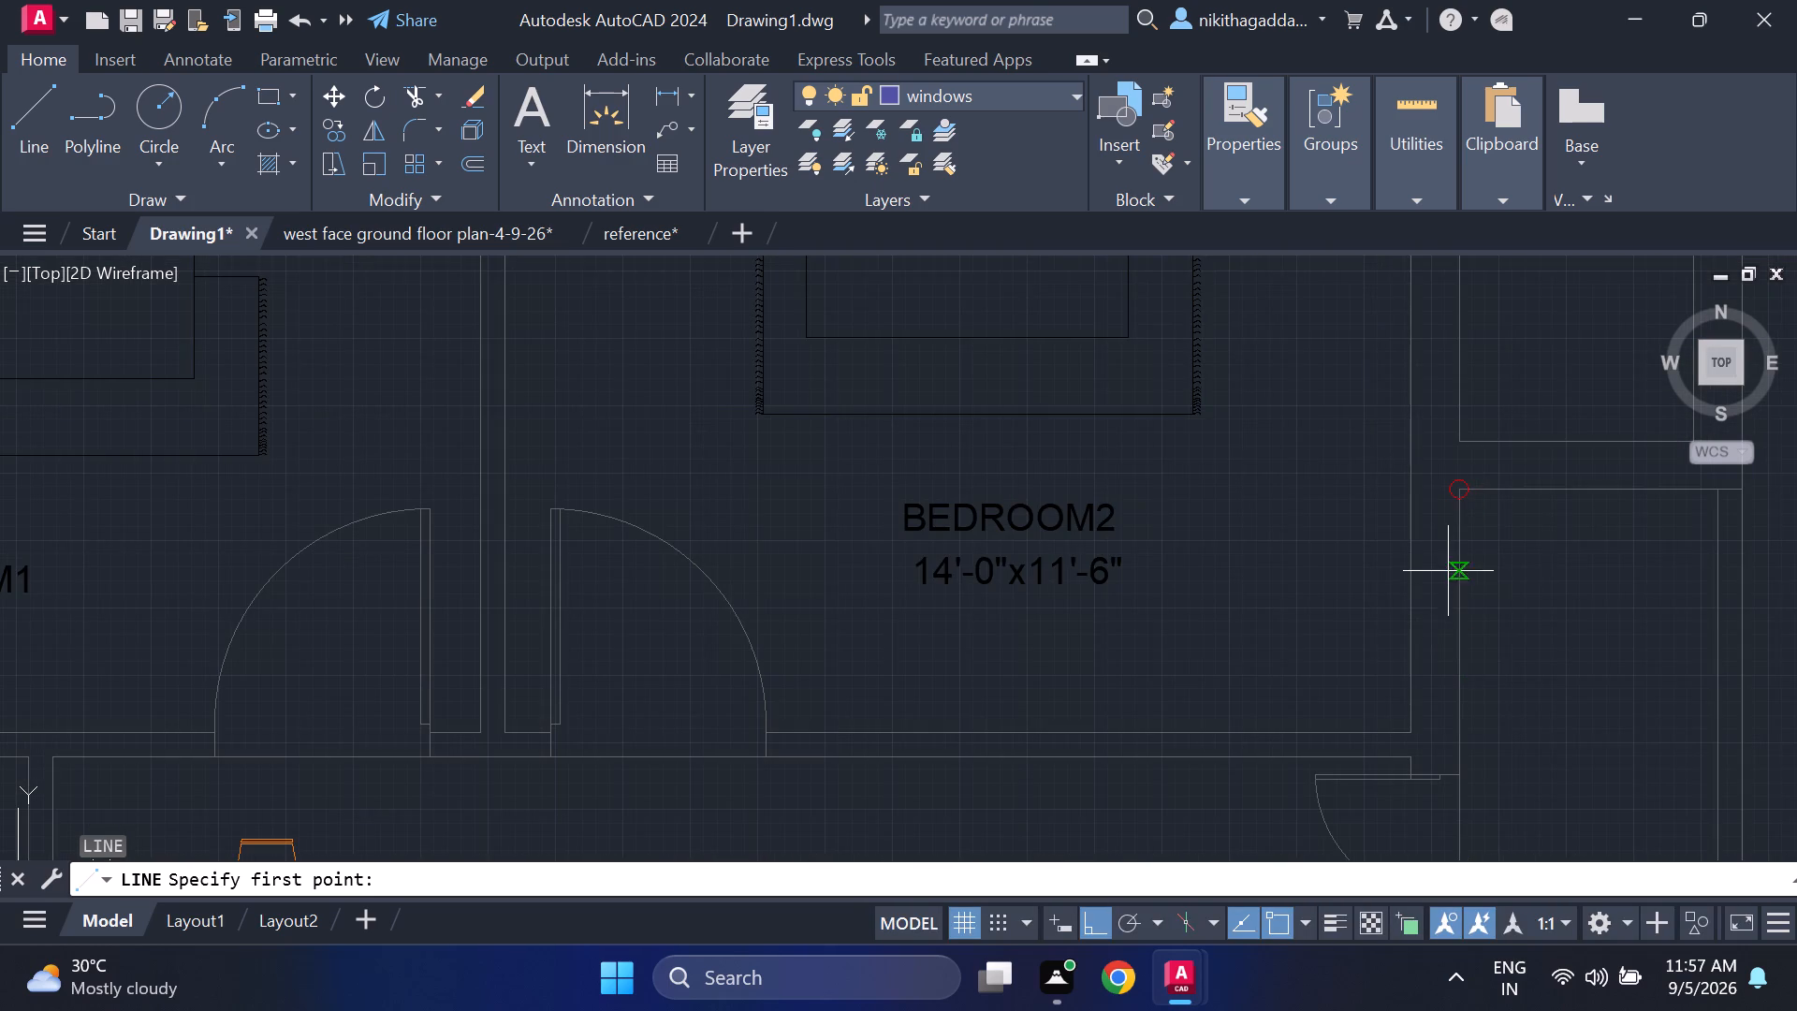
scroll(1448, 569, up, 1)
click(1468, 445)
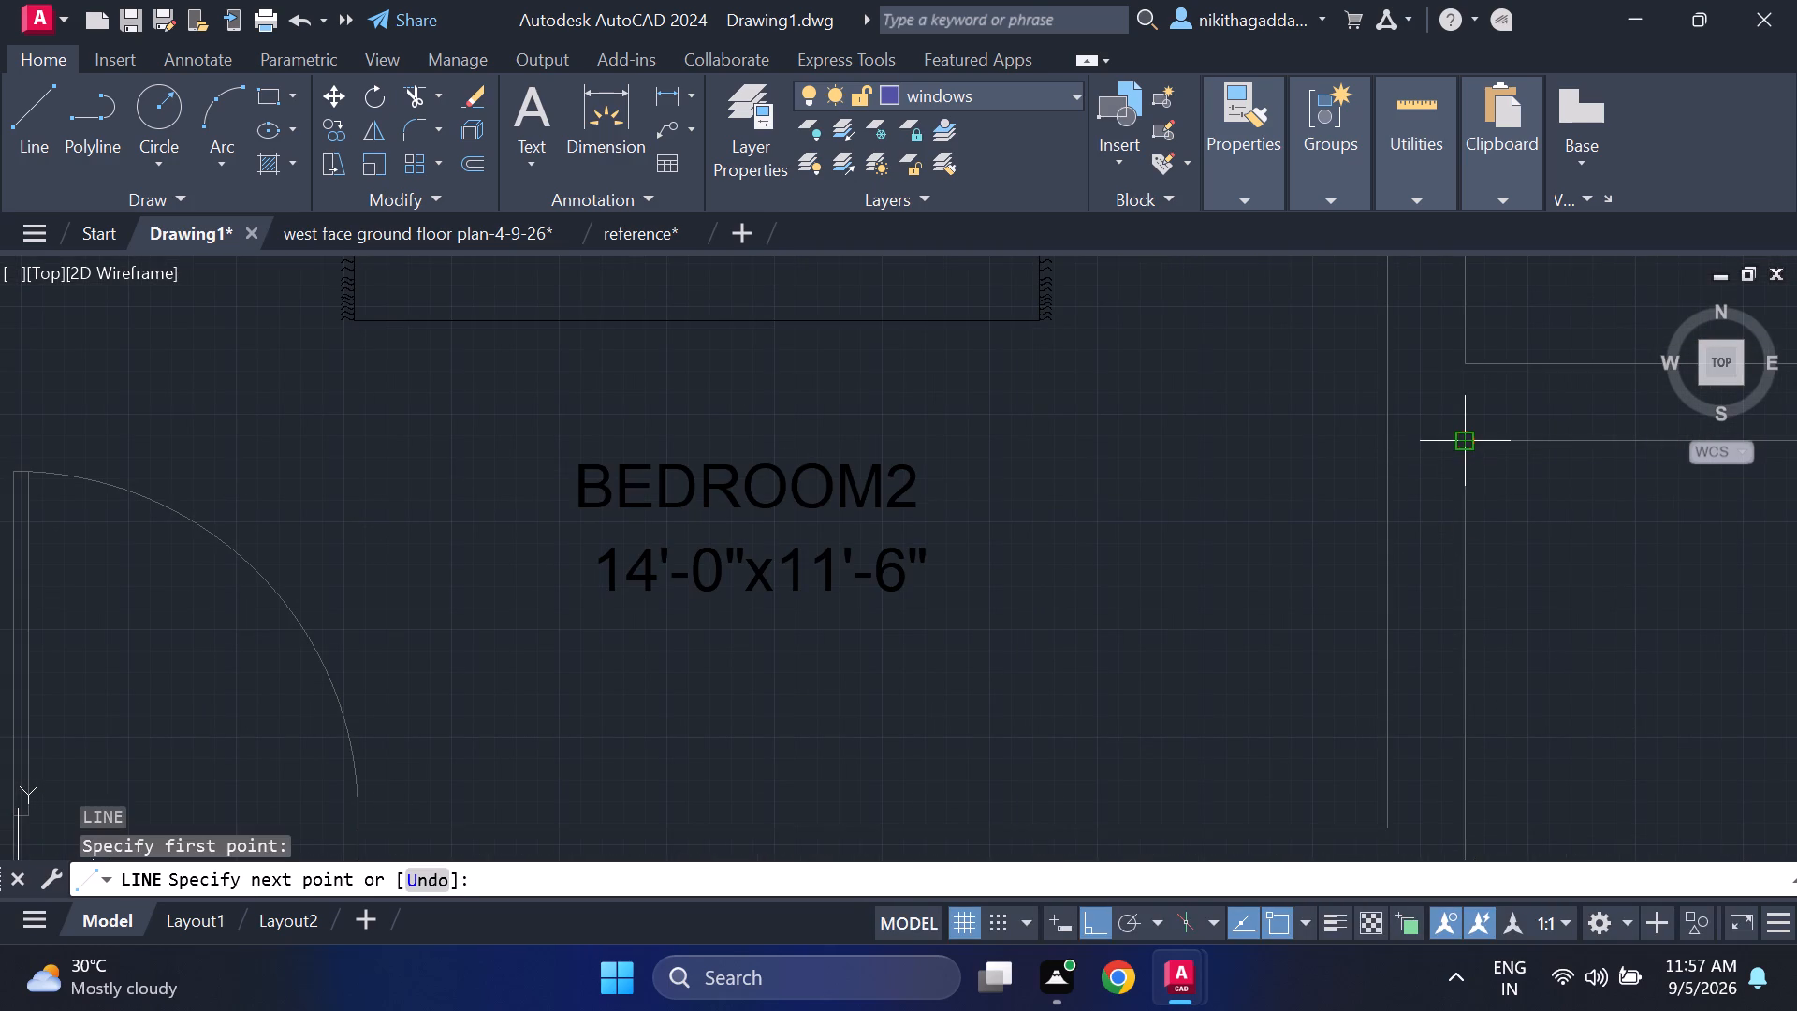
click(1392, 450)
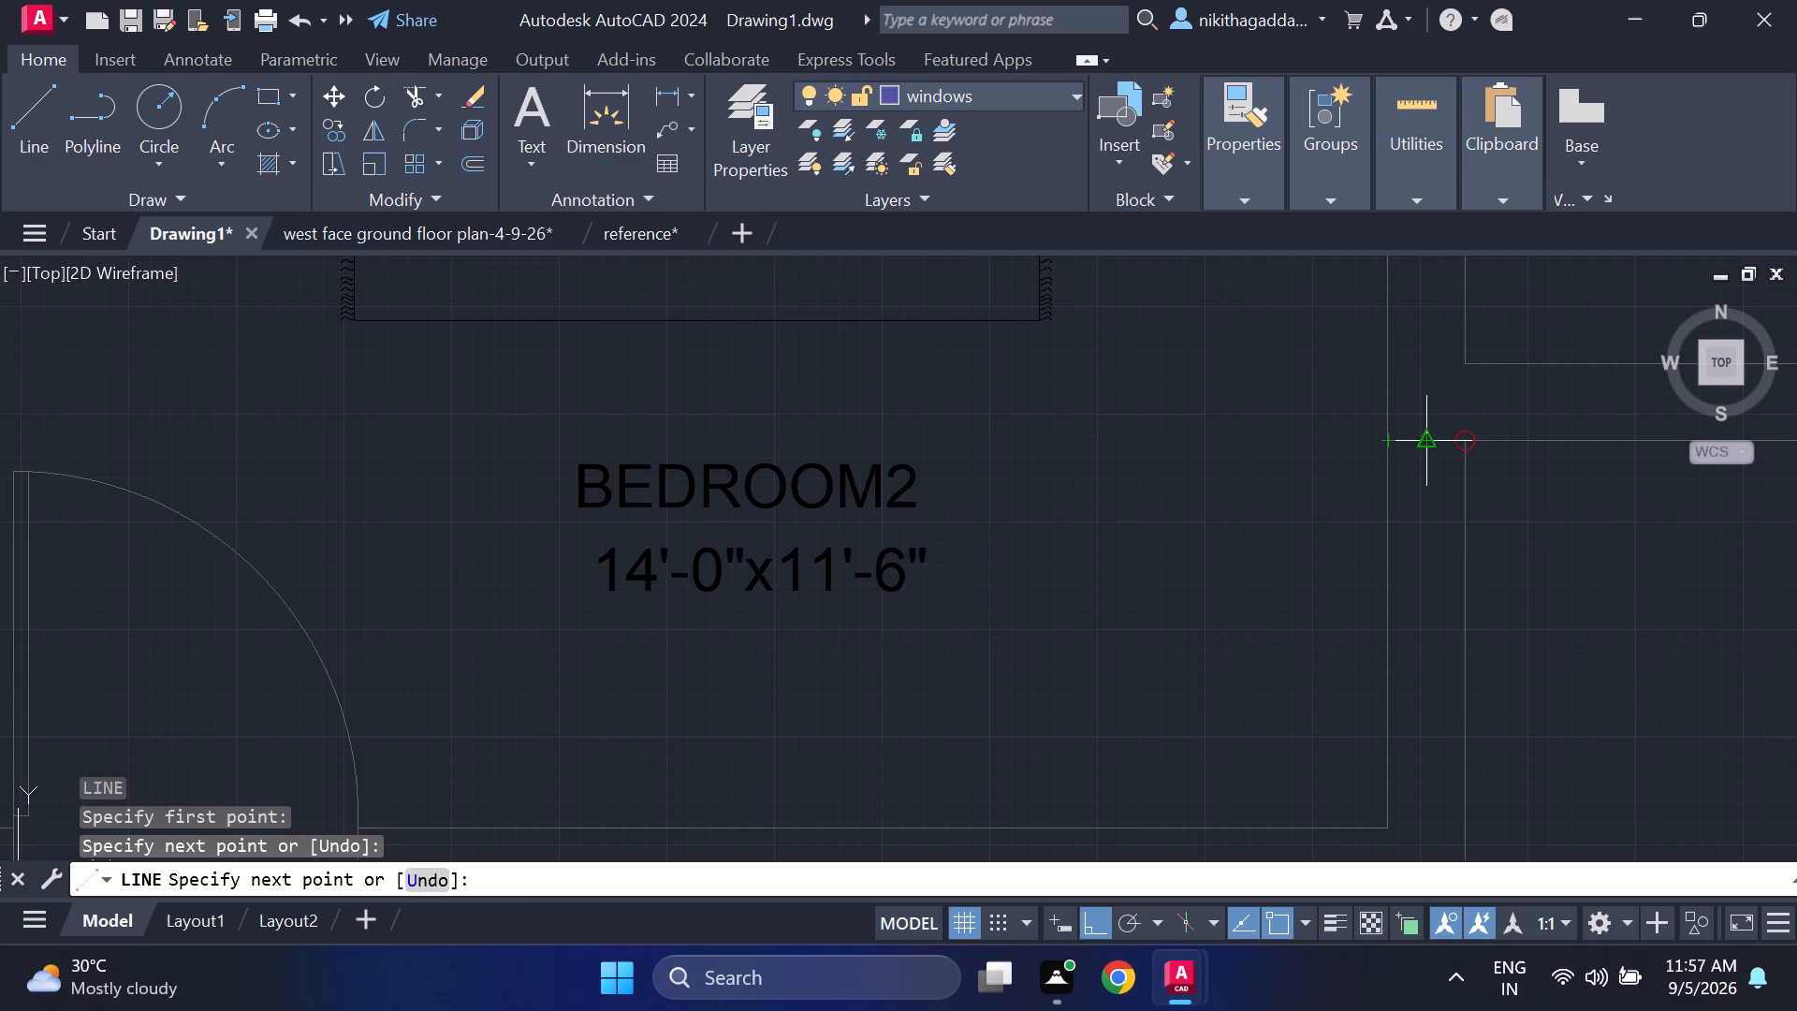
click(1420, 447)
scroll(1437, 694, down, 1)
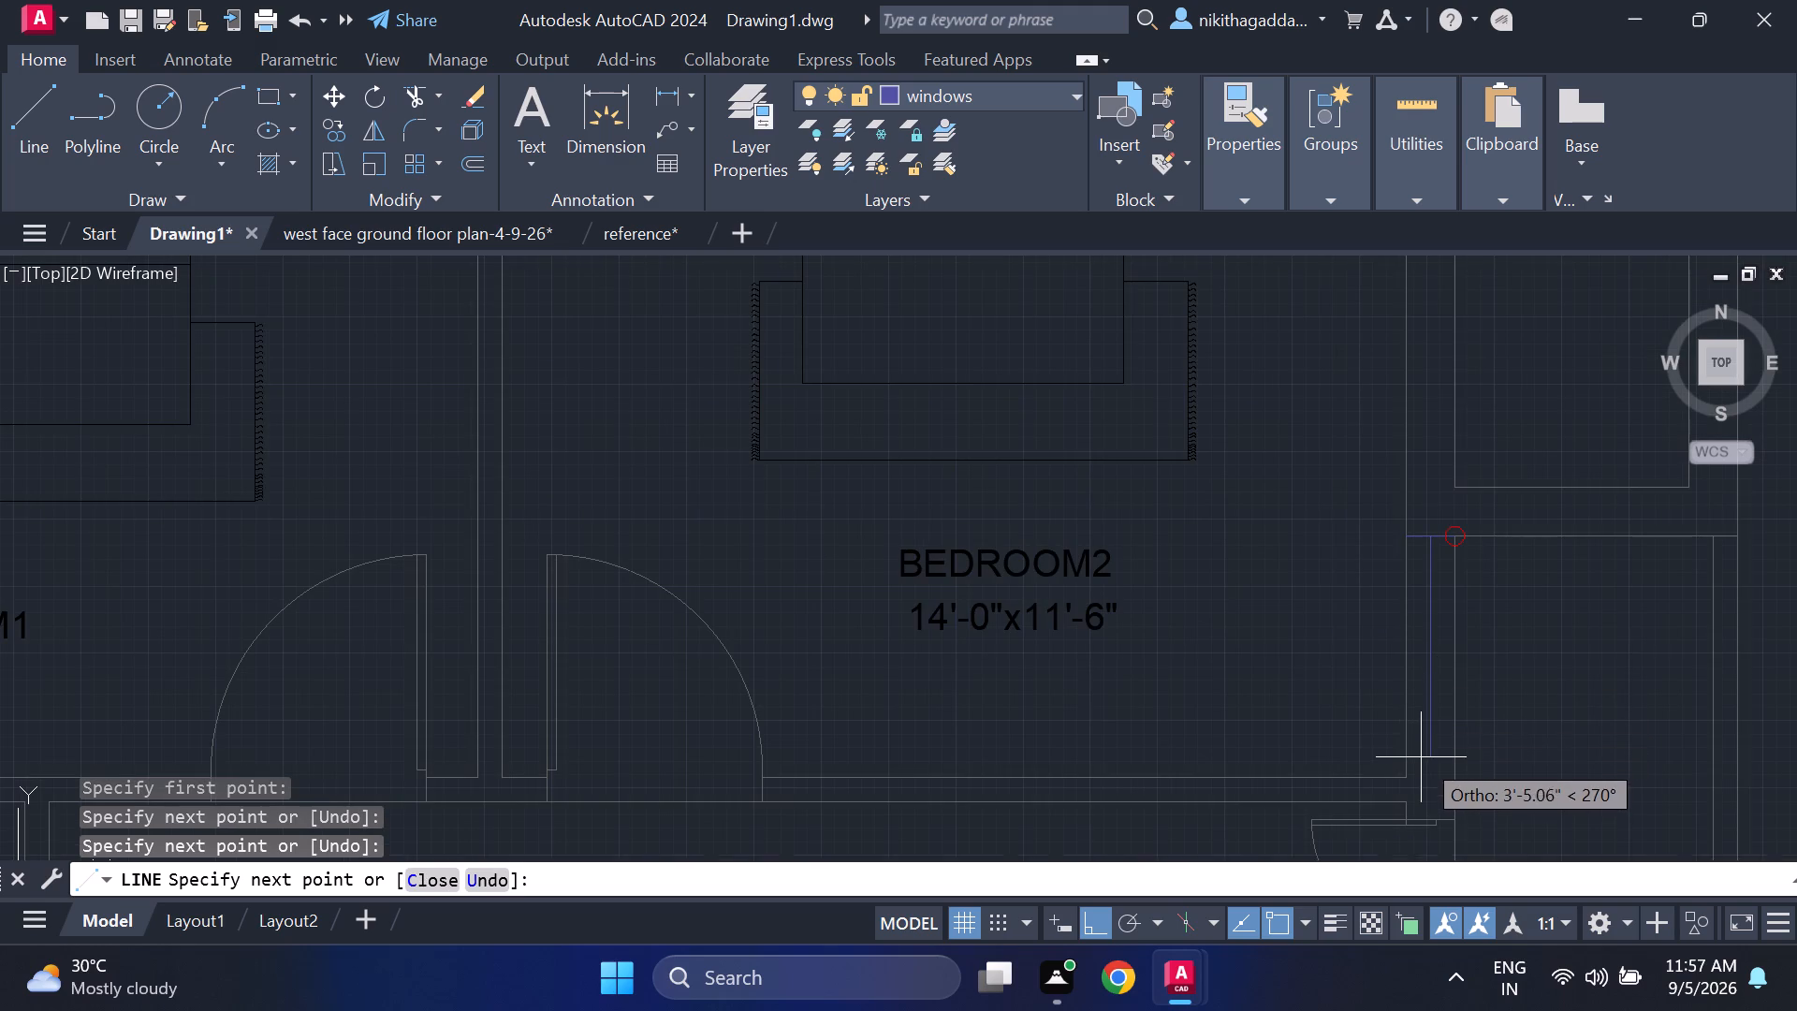
click(1438, 780)
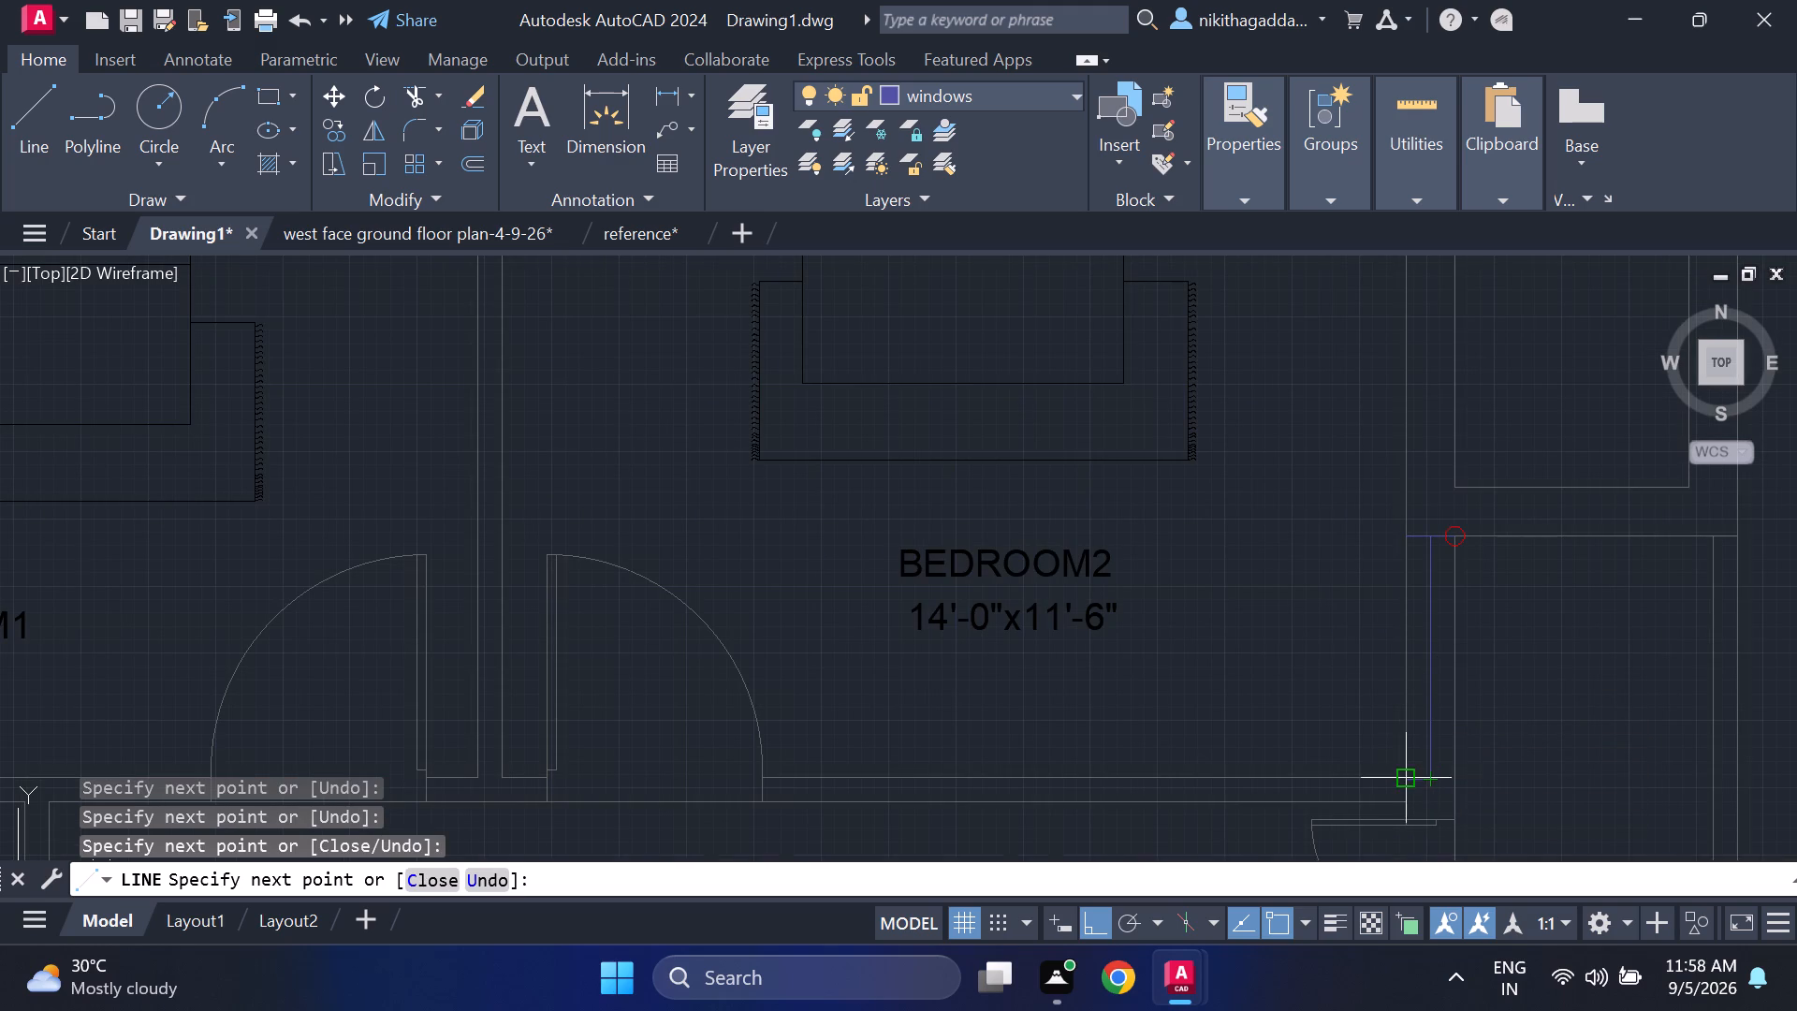
click(1405, 769)
click(1468, 781)
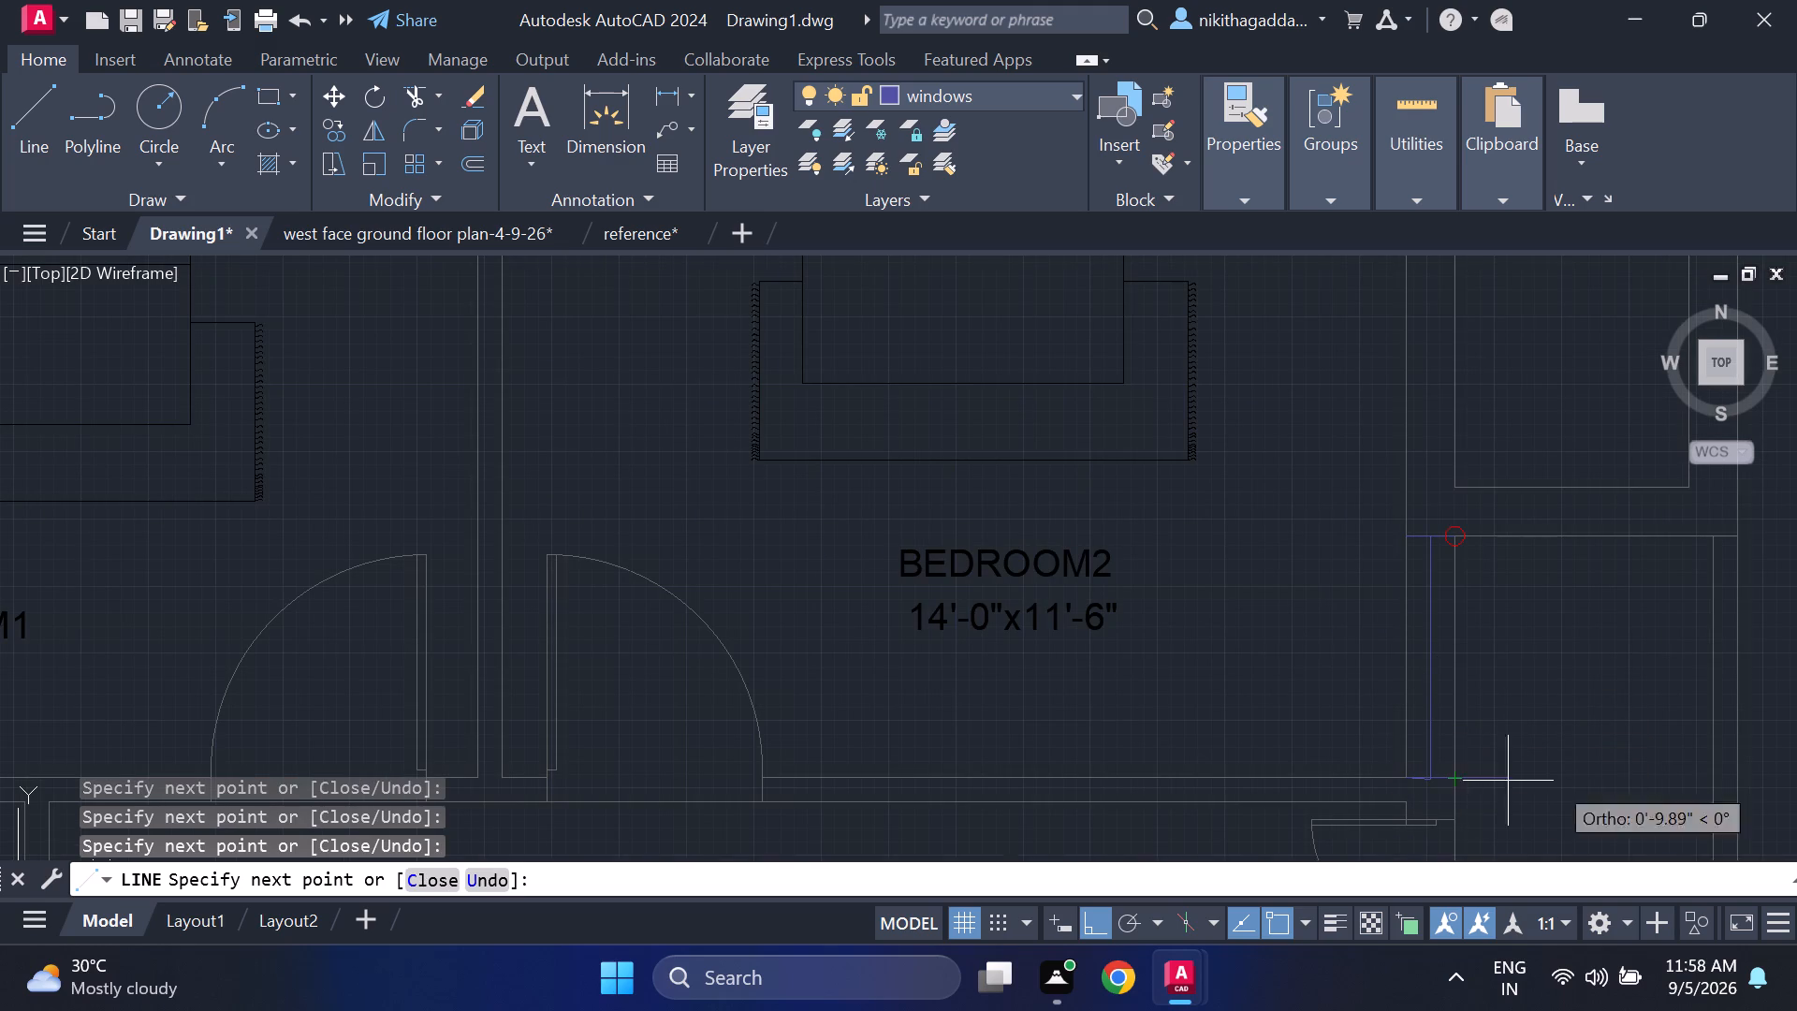
key(Return)
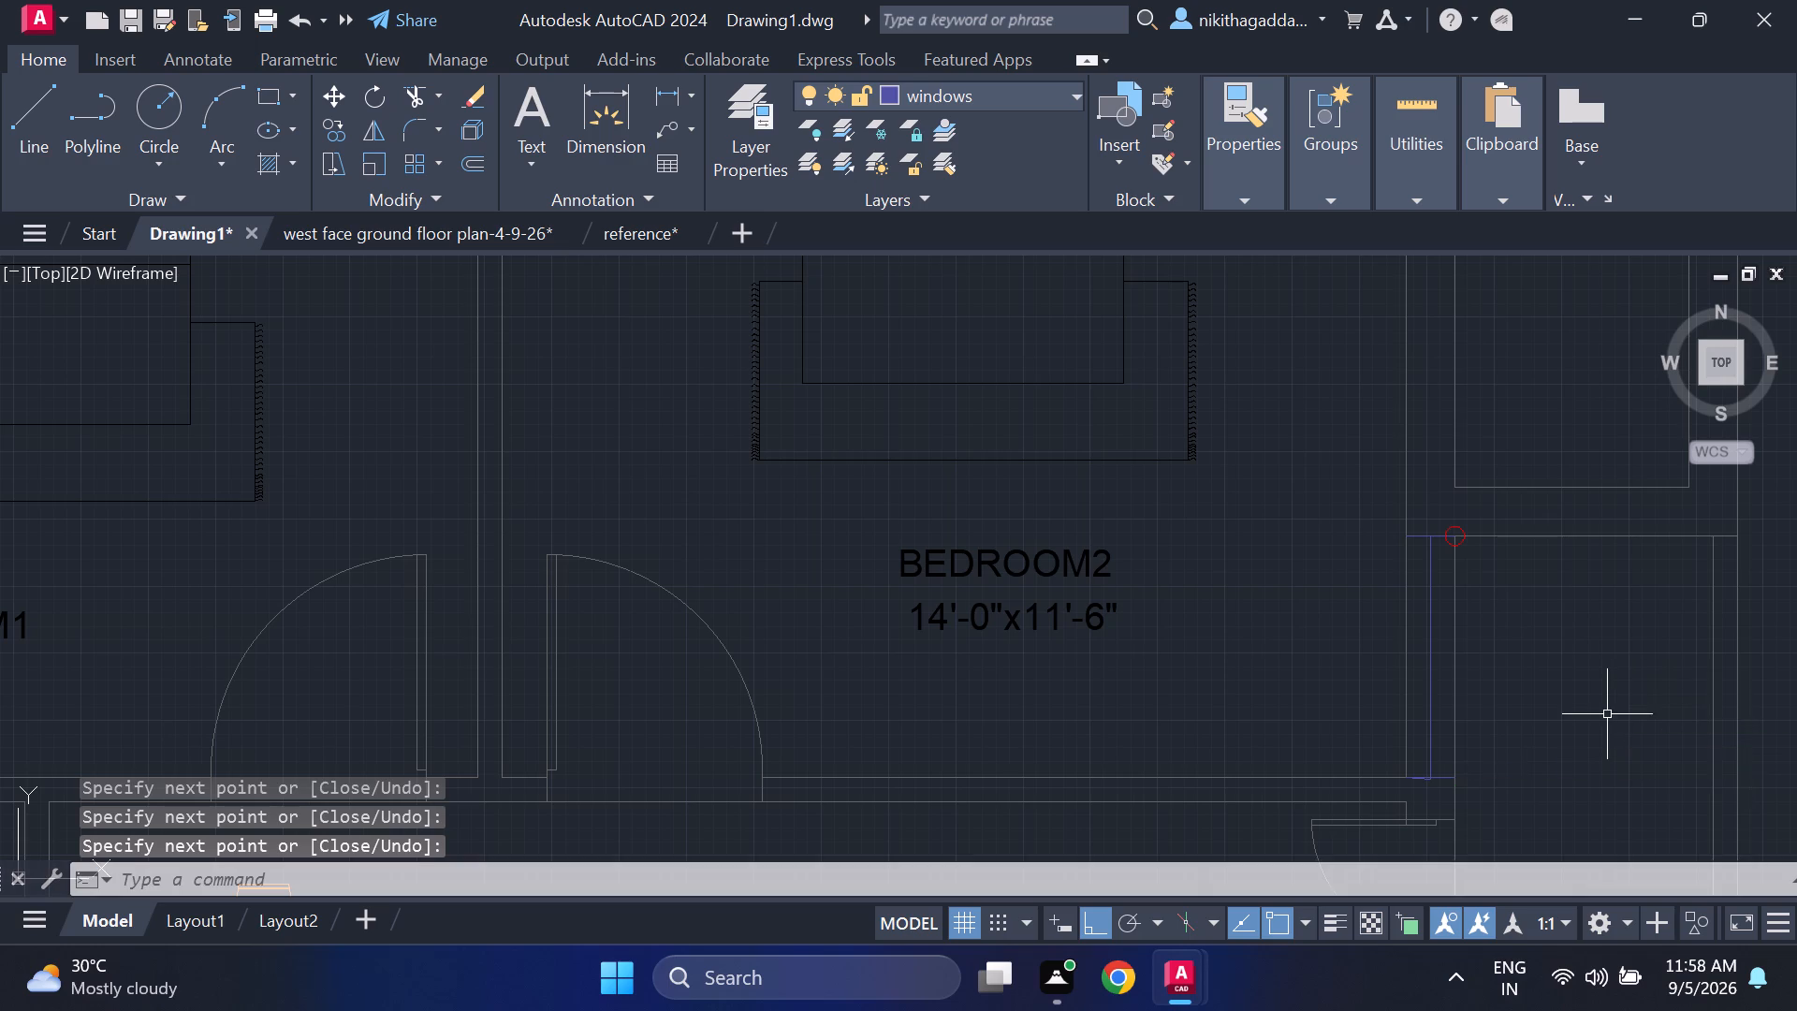
Delete the slanted and overlapping end lines at the south end of bedroom 2's east window.
scroll(1446, 771, up, 3)
middle_drag(1379, 806, 1391, 698)
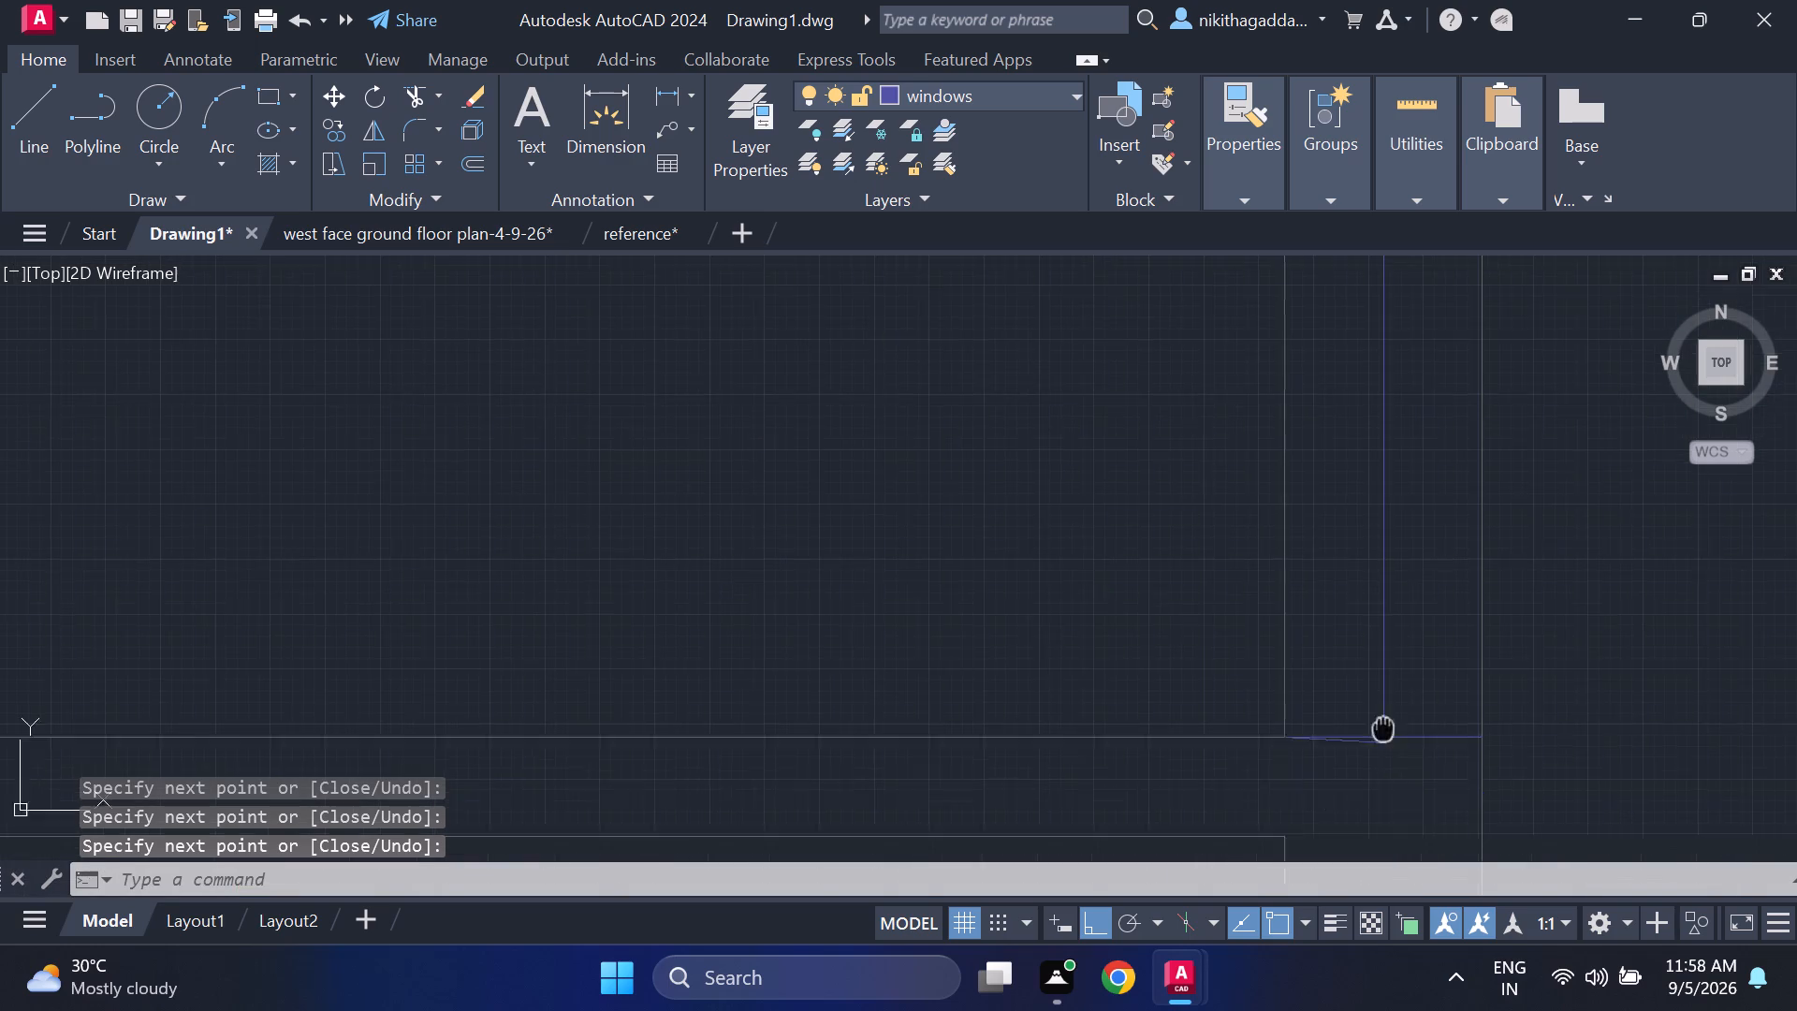
middle_drag(1391, 698, 1401, 666)
scroll(1398, 660, up, 2)
click(1355, 648)
click(1261, 741)
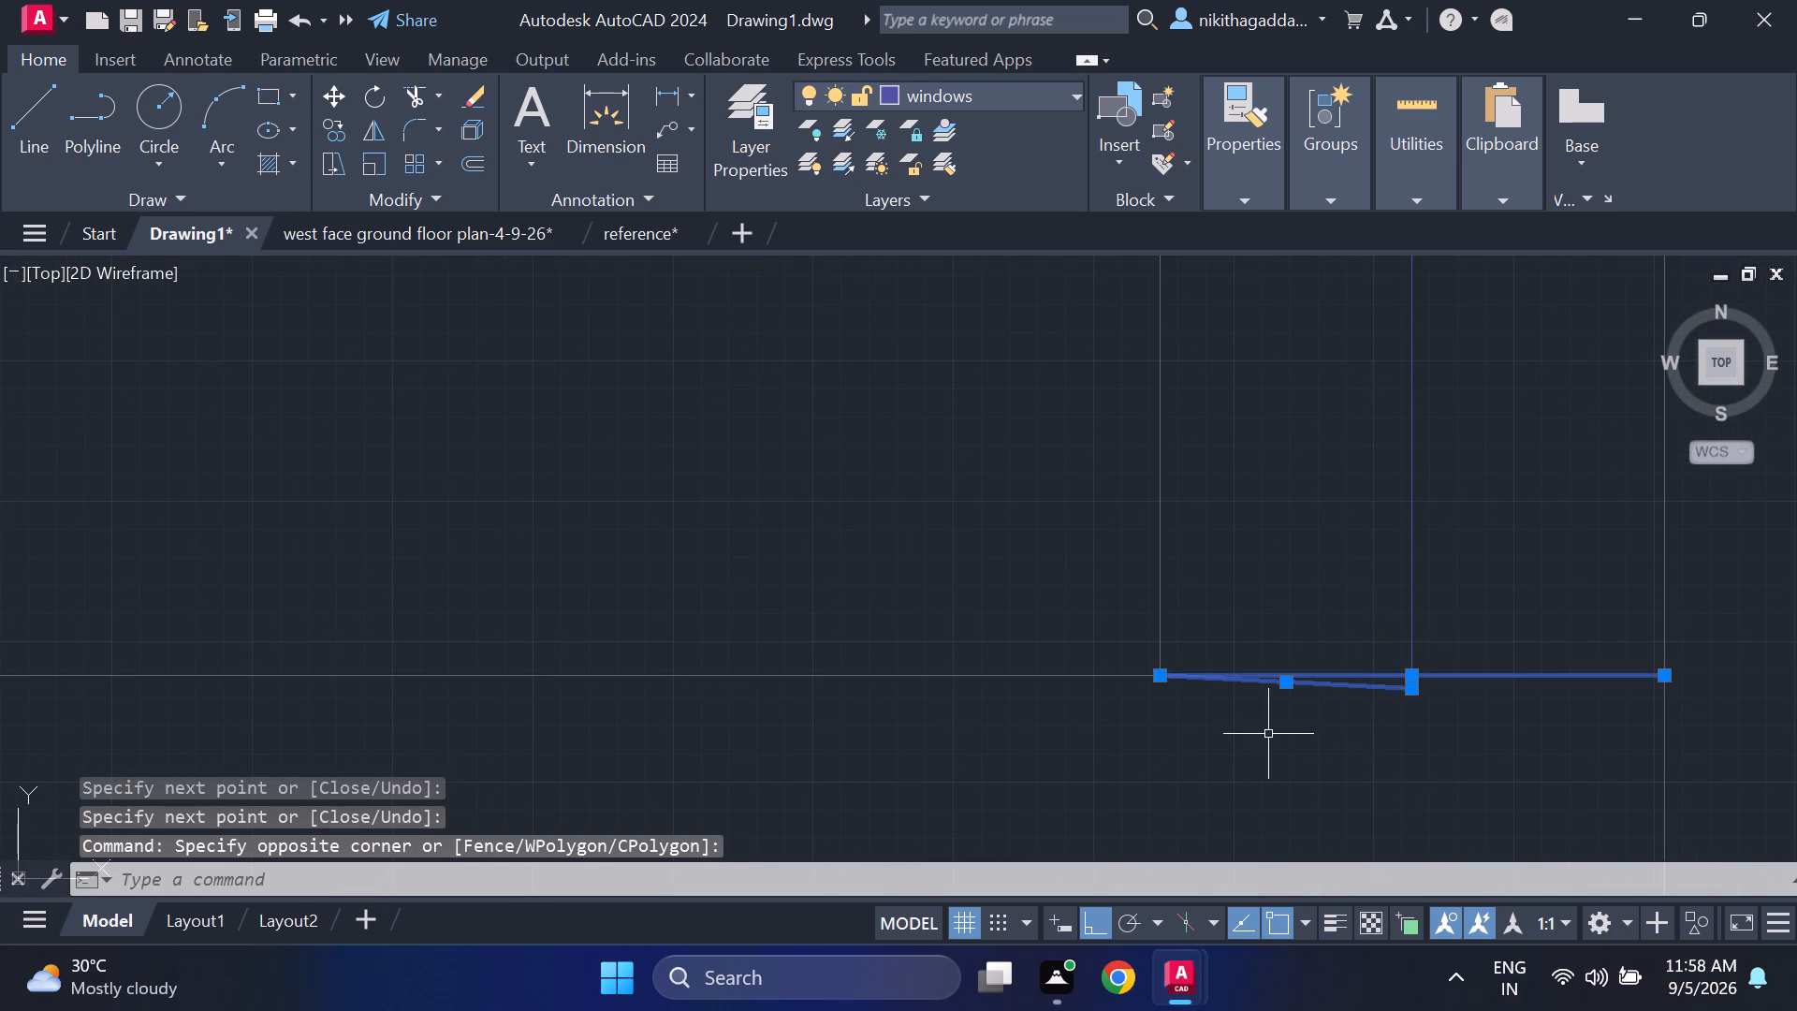
key(Delete)
Redraw the south end line of bedroom 2's east window straight across the wall from the centre line's lower end.
key(l)
key(Return)
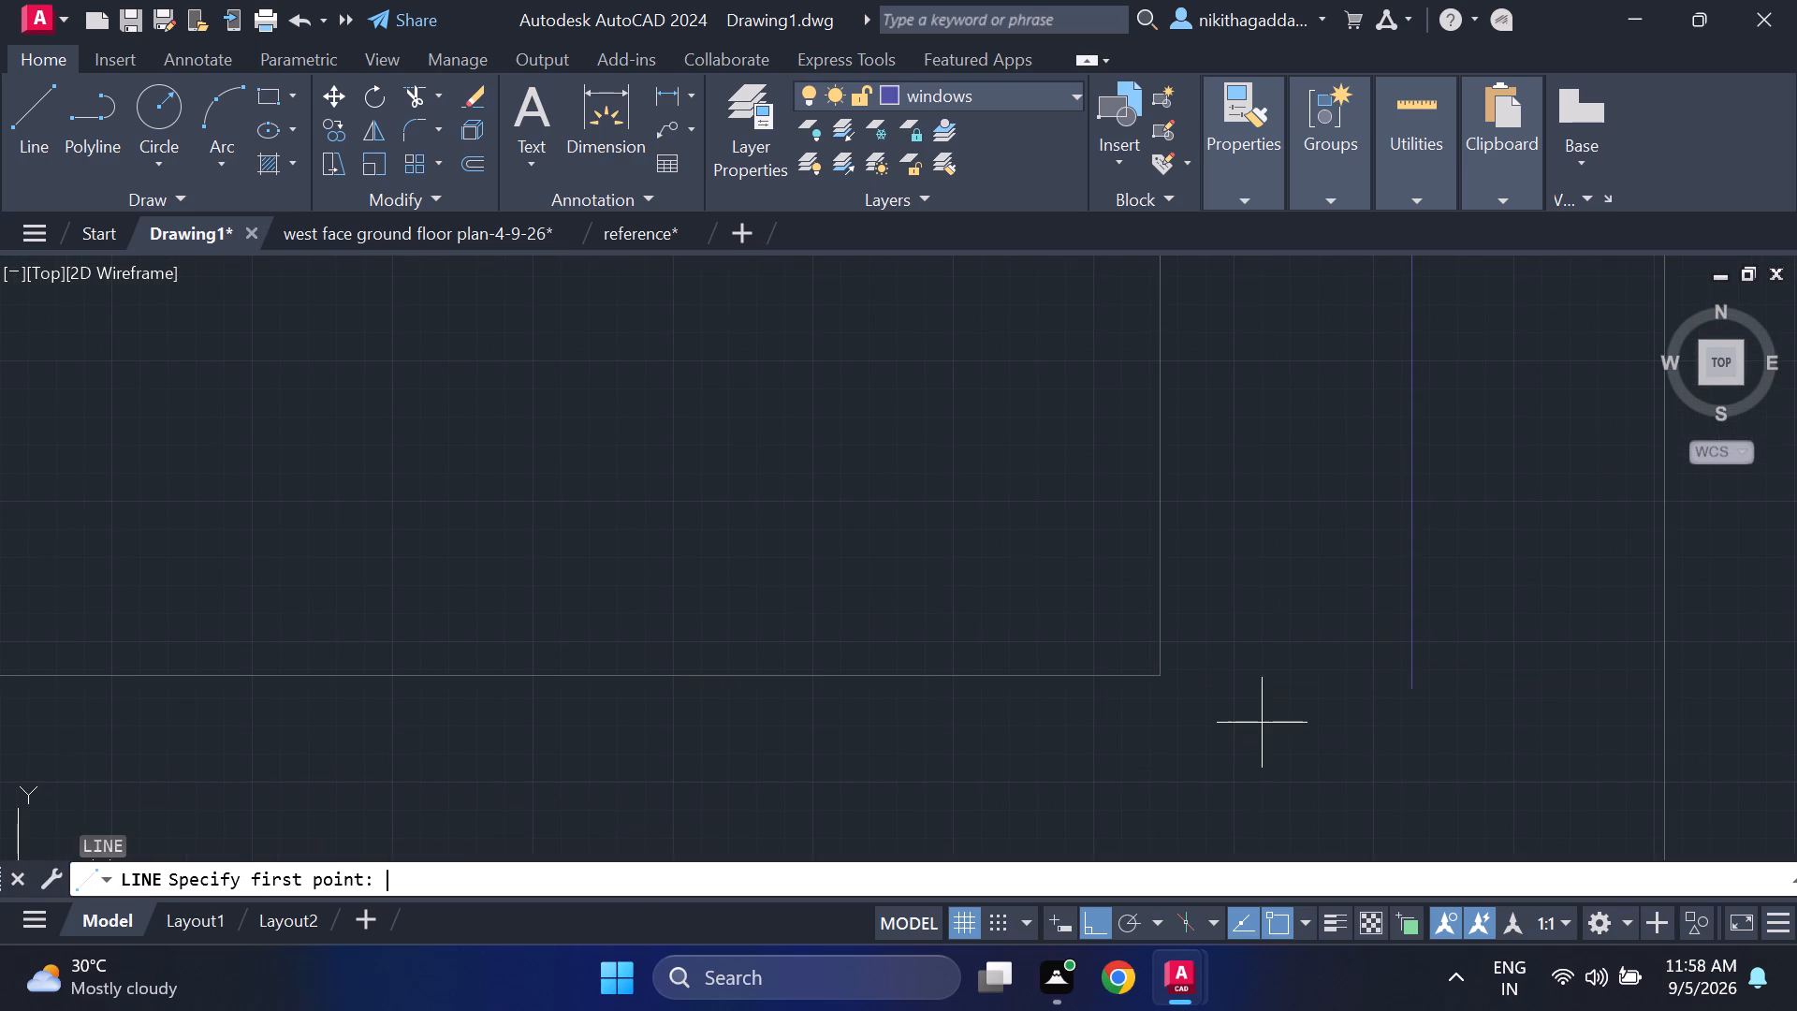
click(1419, 681)
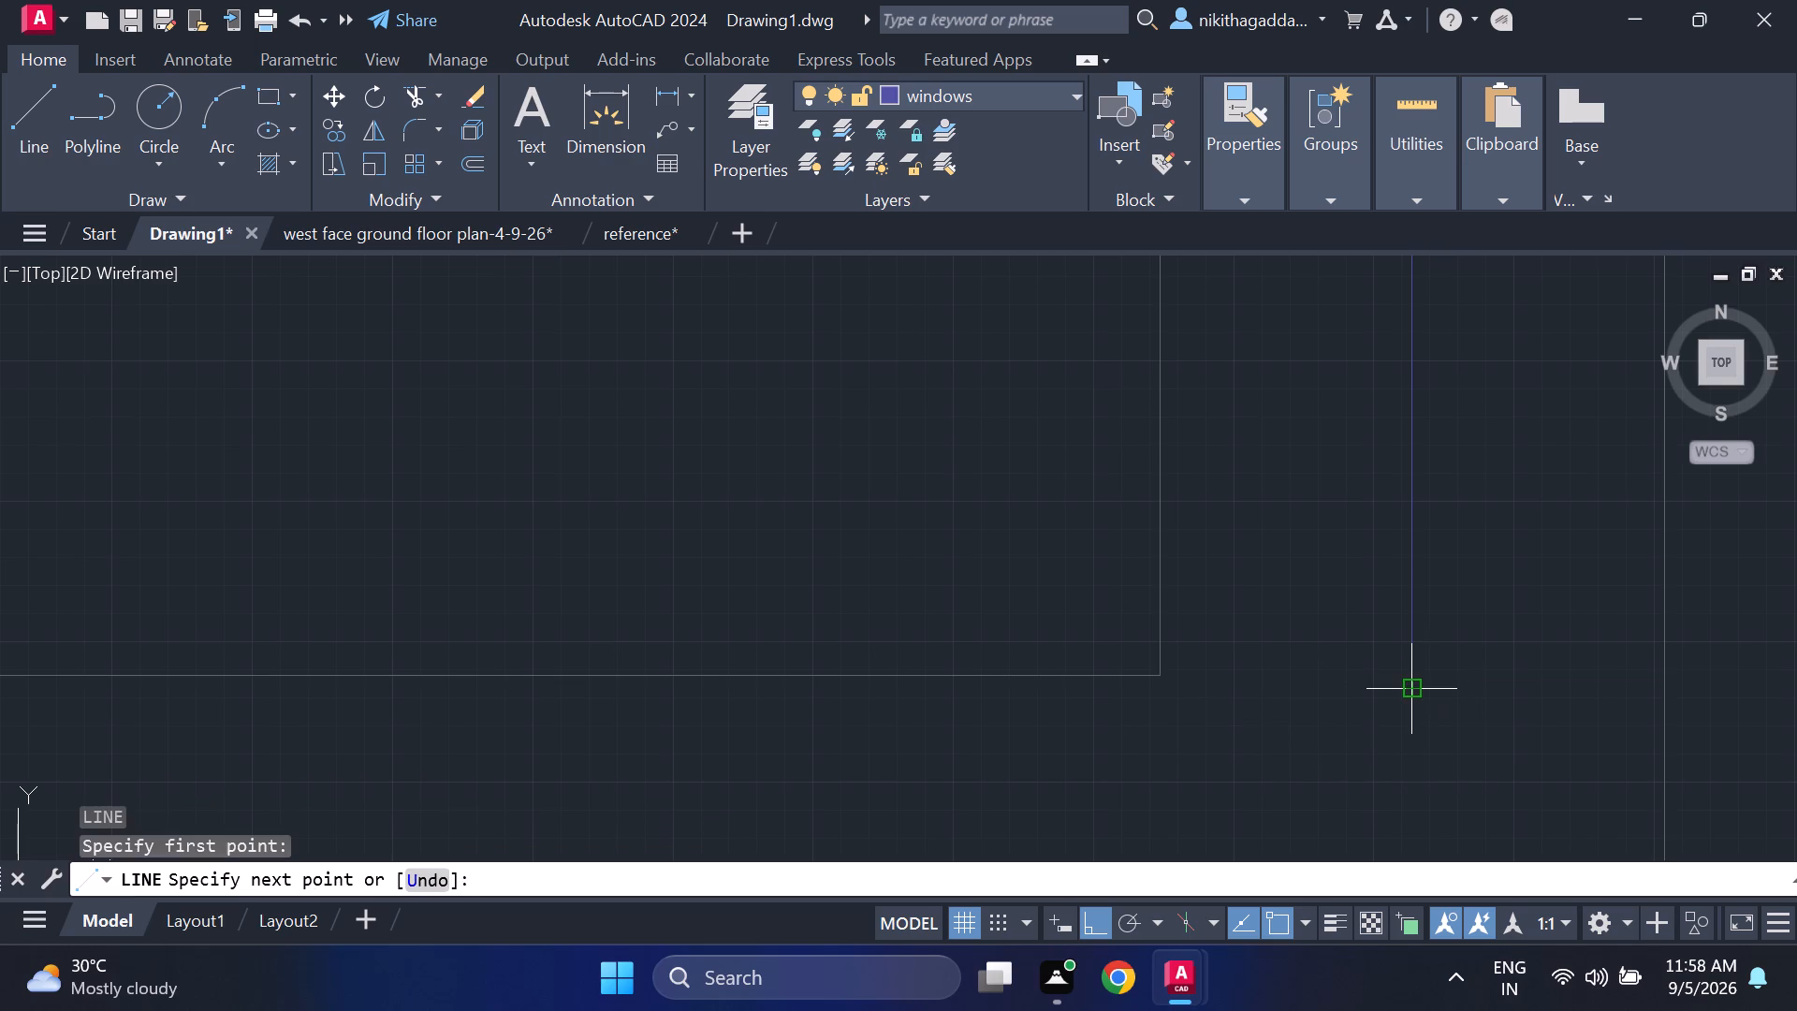
click(1157, 688)
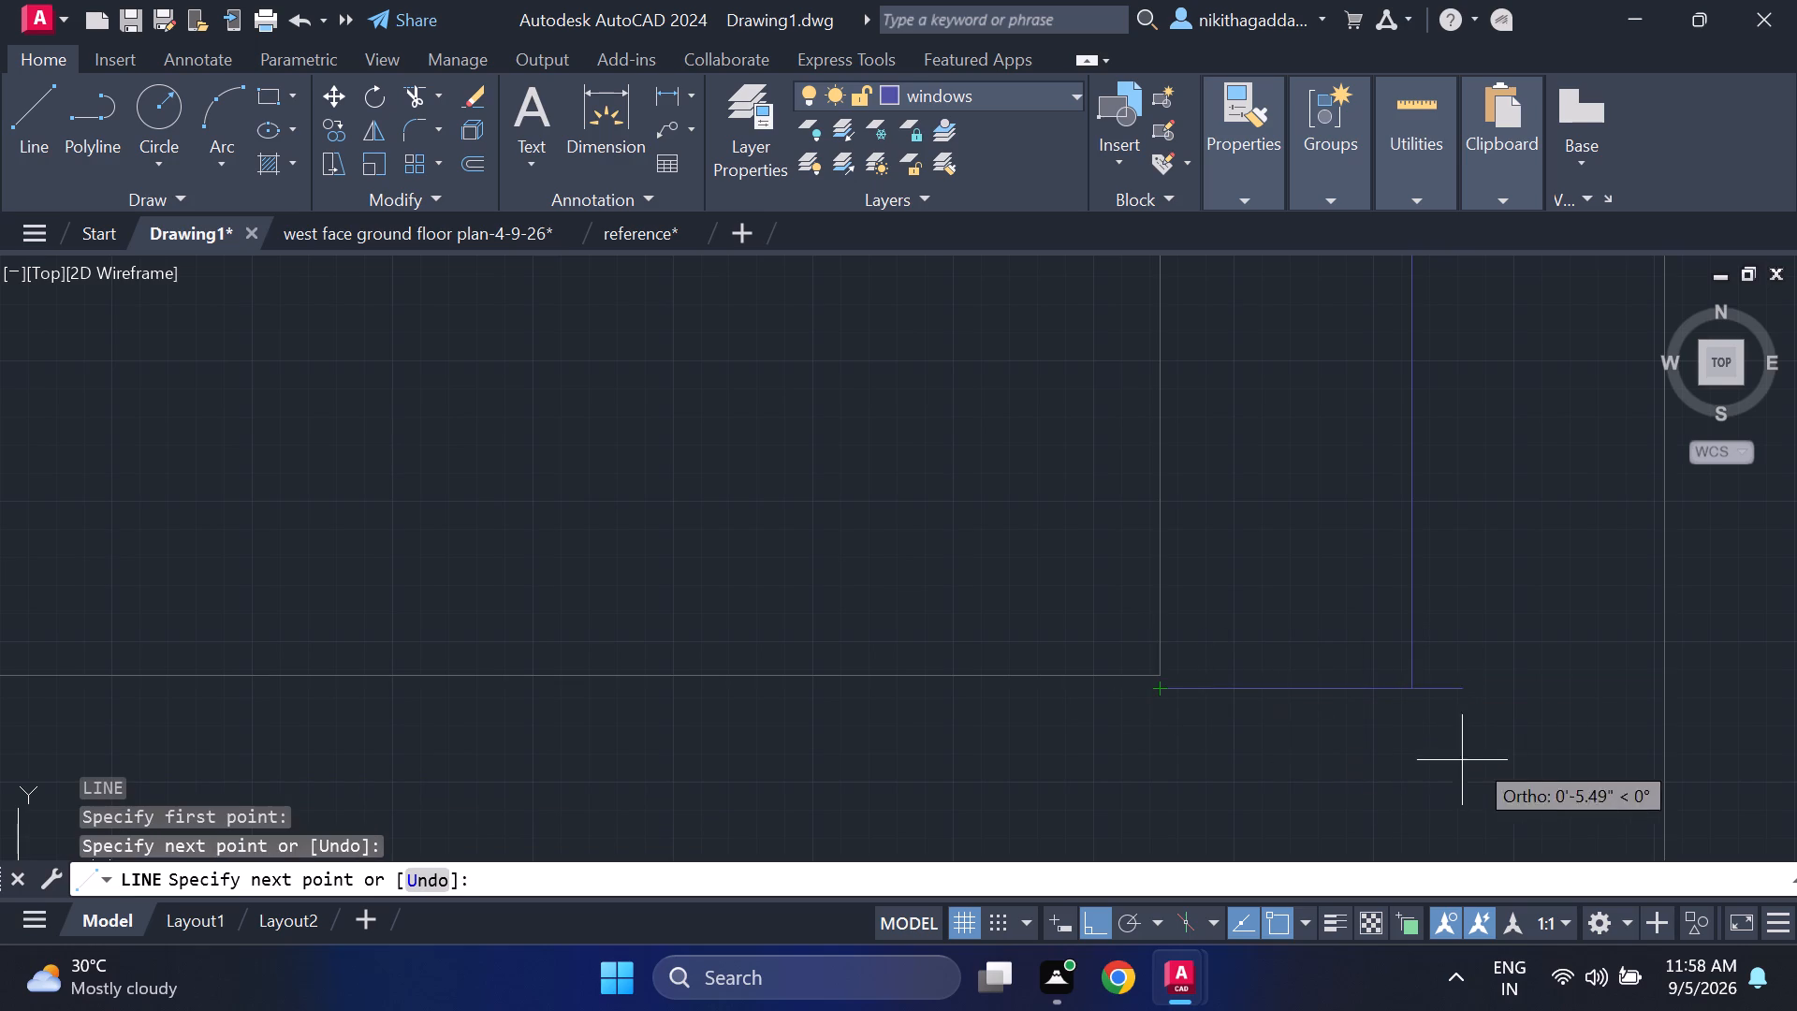
click(1662, 696)
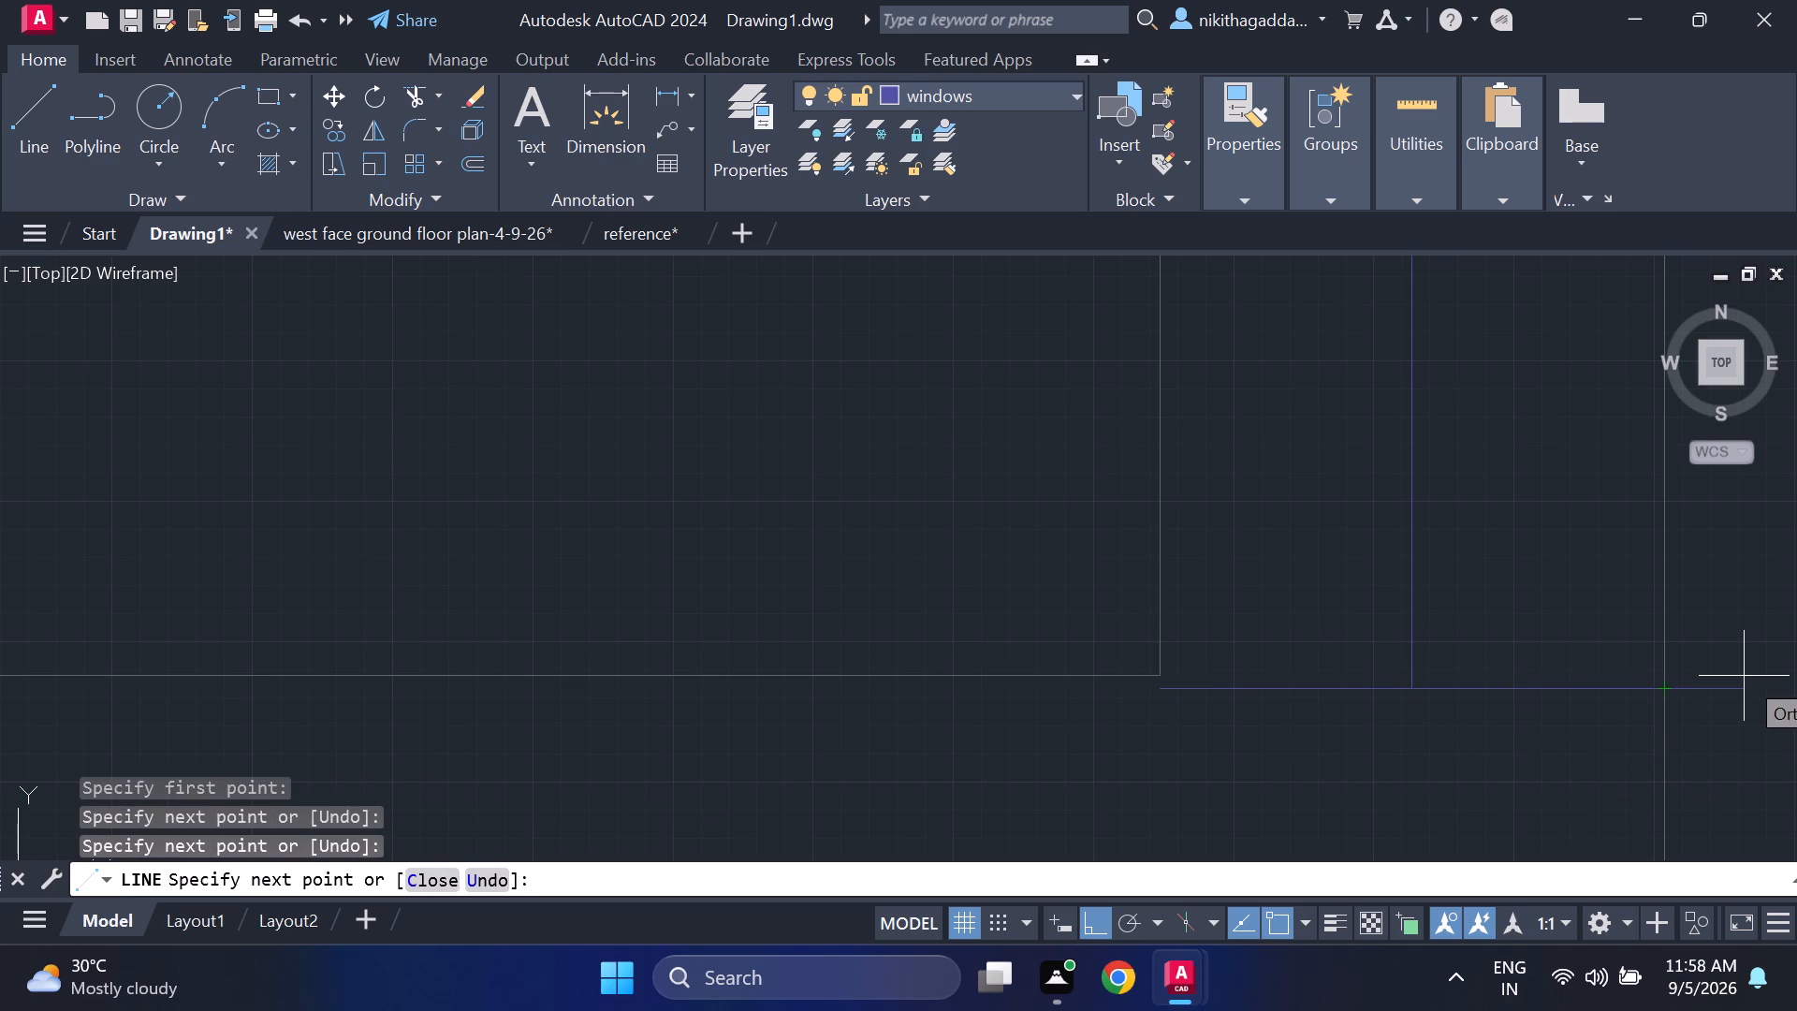
key(Escape)
Draw a window in the south wall of the small room east of bedroom 2, with two end lines and a horizontal centre line.
scroll(1604, 633, down, 3)
scroll(1545, 692, down, 3)
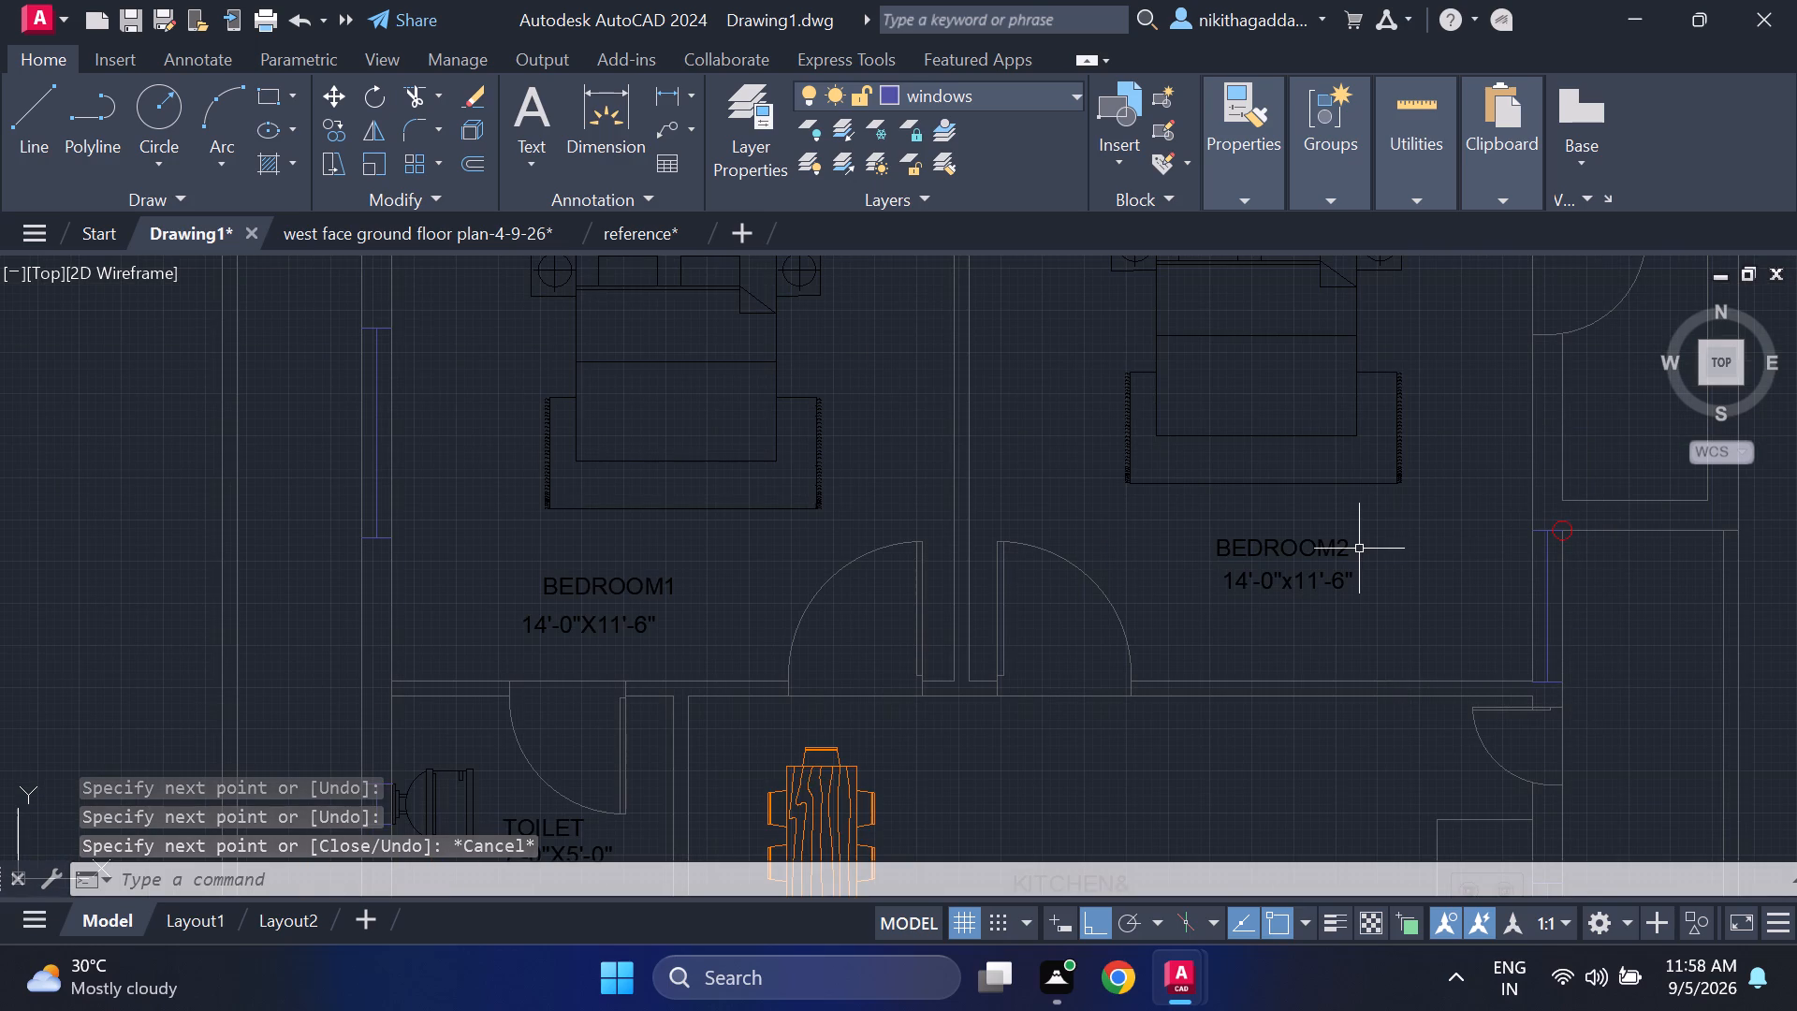
key(space)
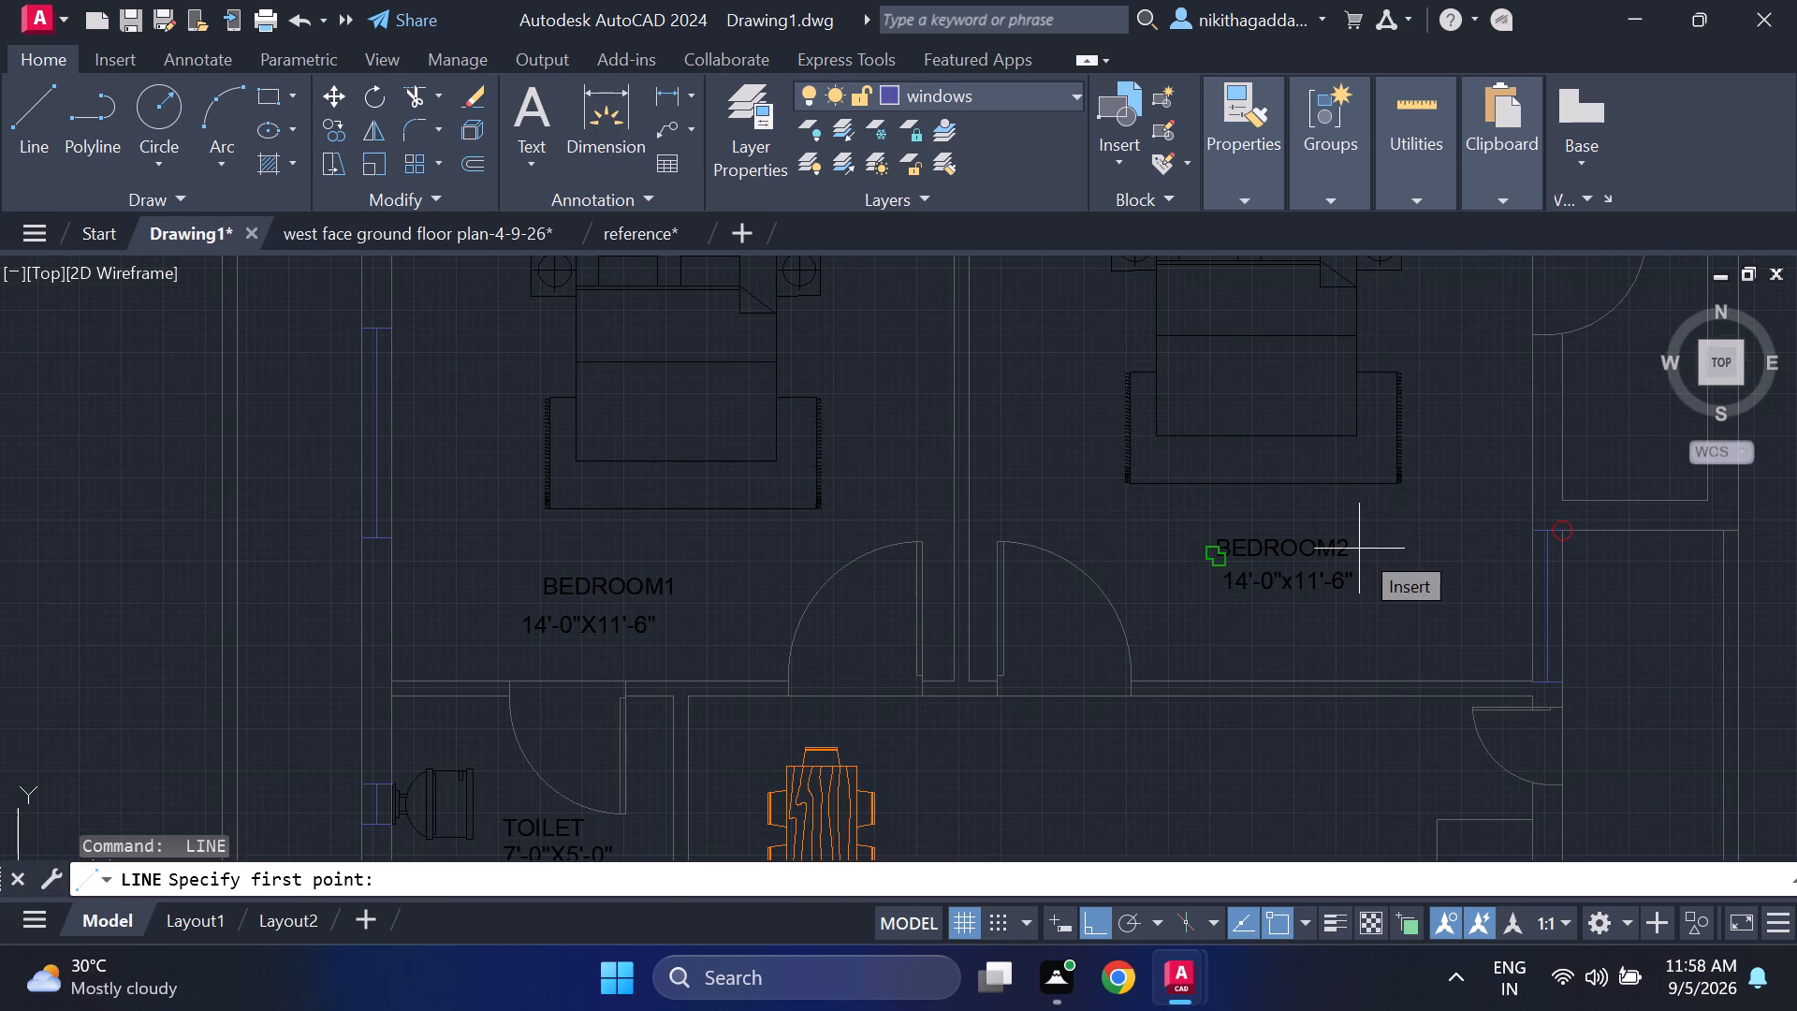
scroll(1386, 369, down, 2)
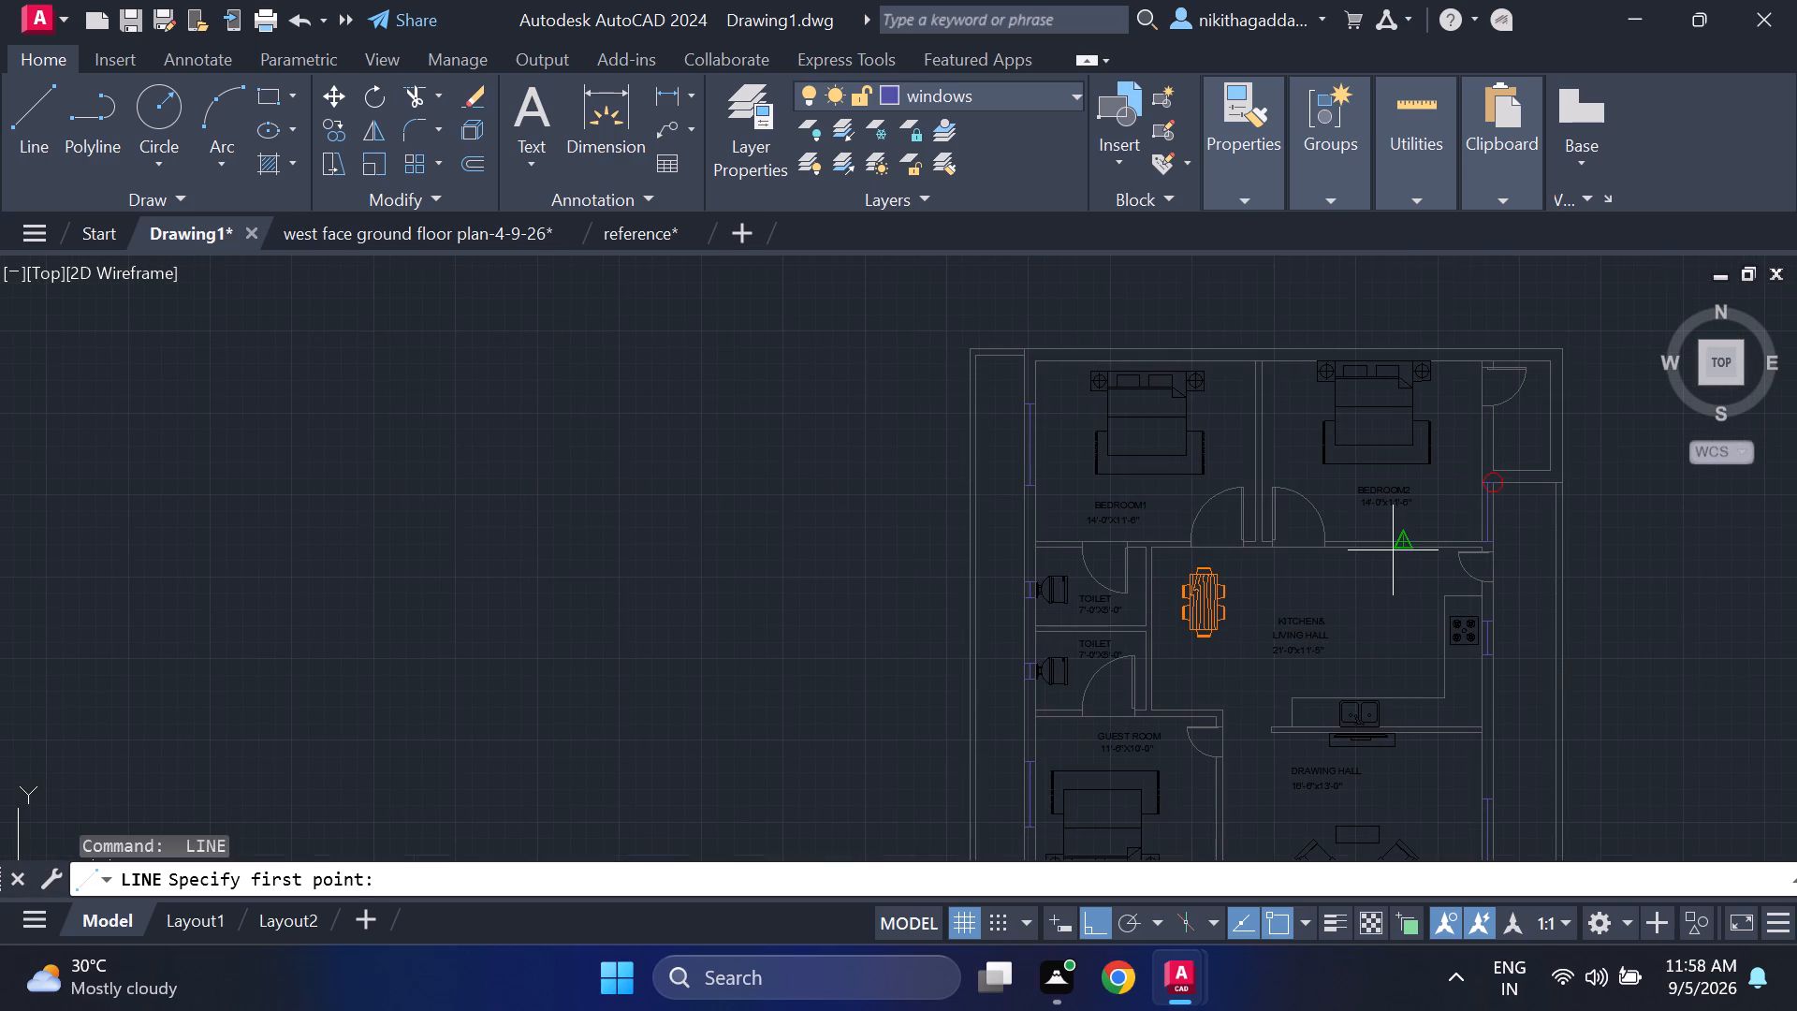
middle_drag(1348, 569, 1111, 727)
scroll(1272, 642, up, 2)
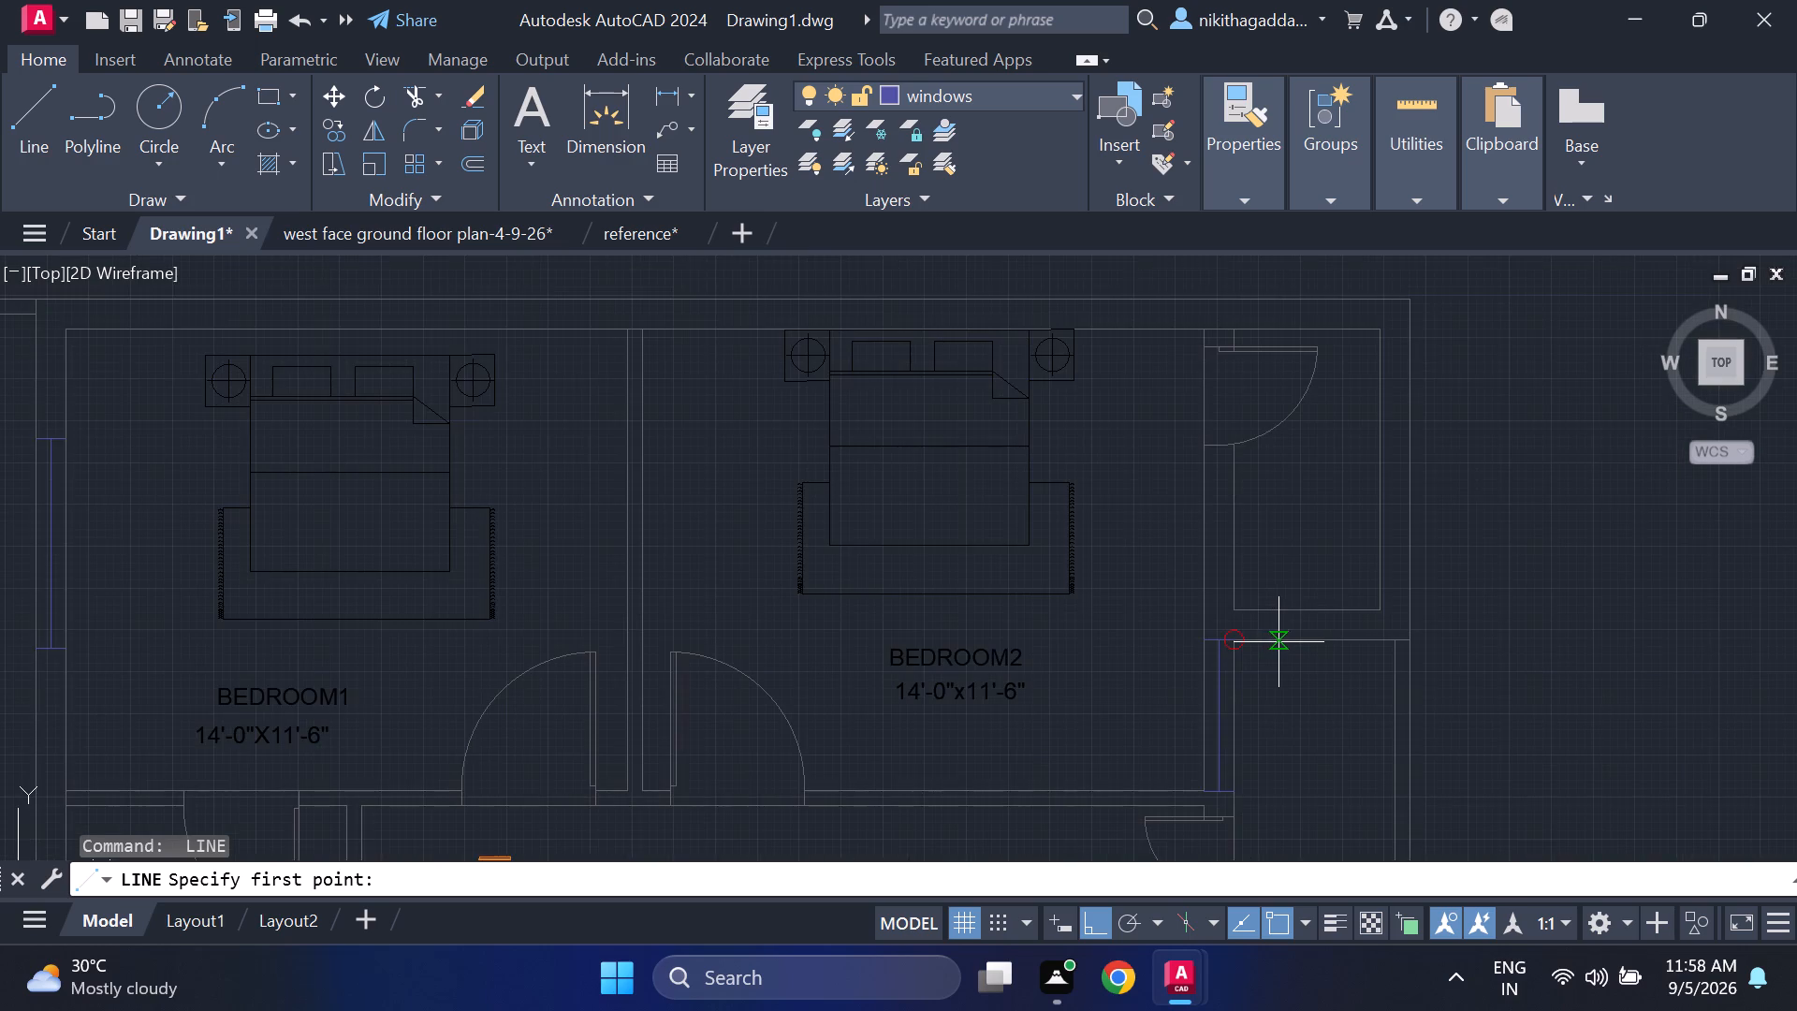
scroll(1278, 640, up, 2)
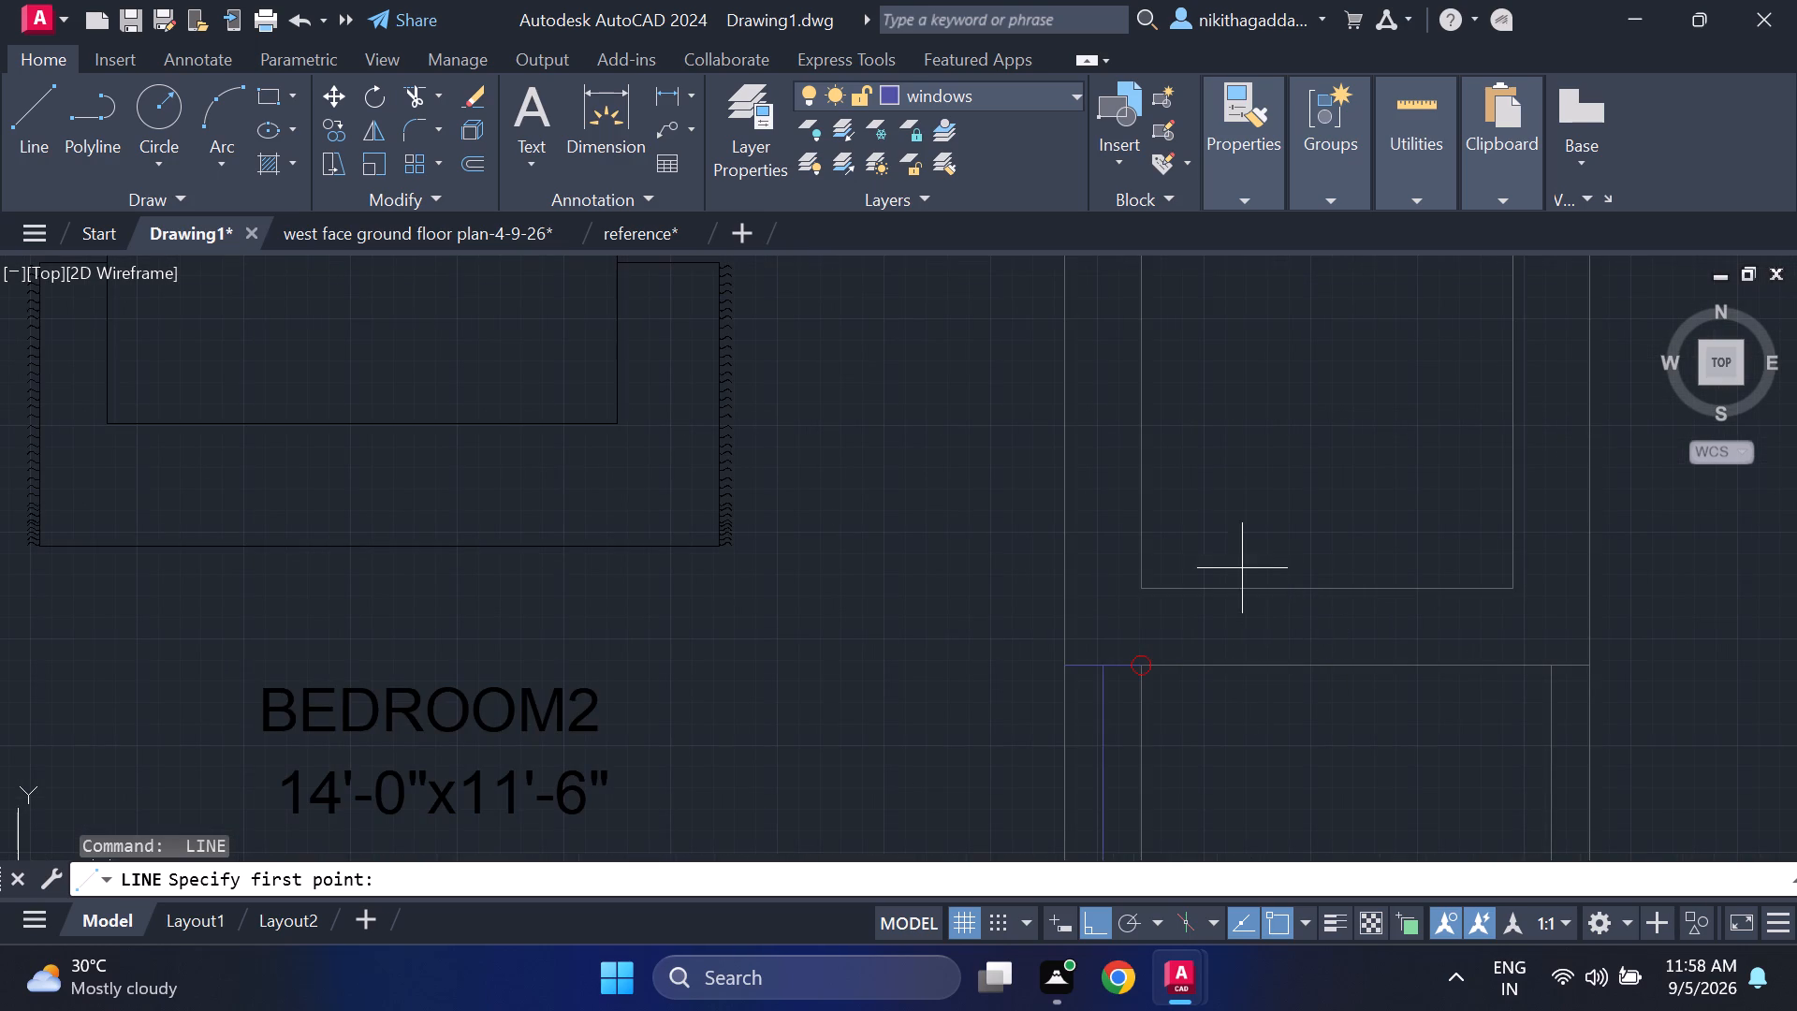
click(1262, 592)
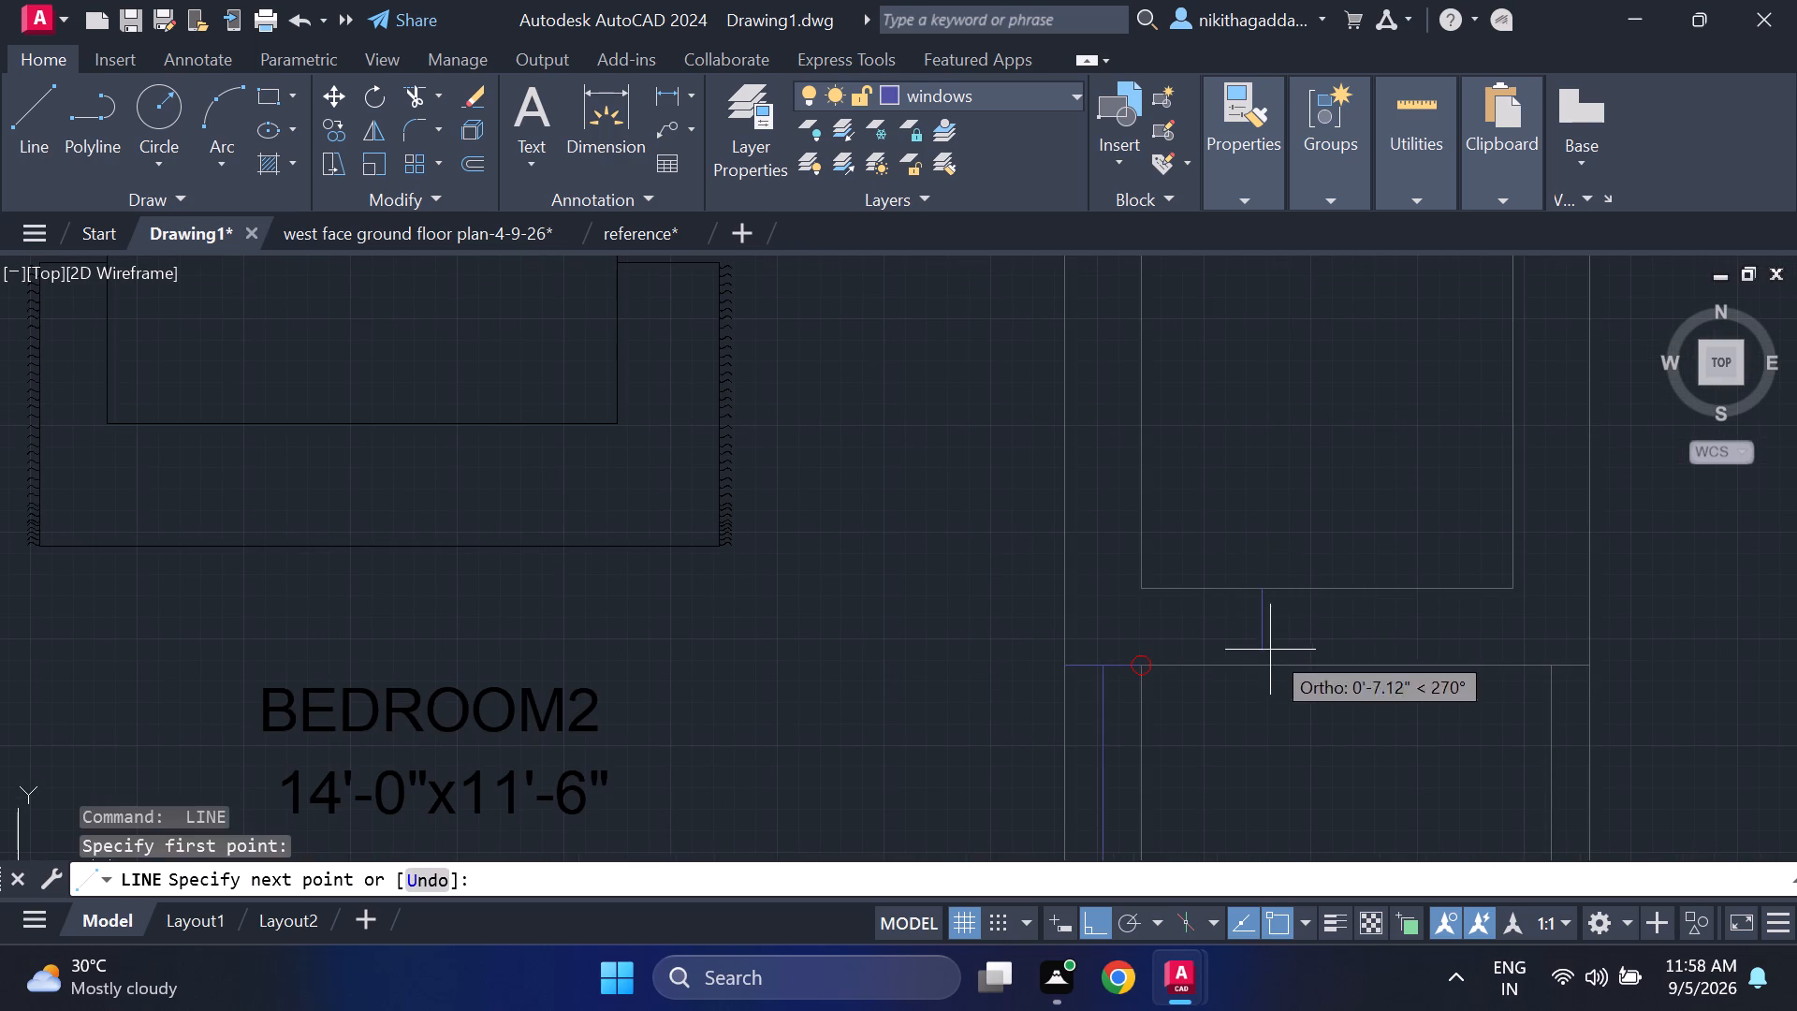
click(1261, 667)
click(1268, 625)
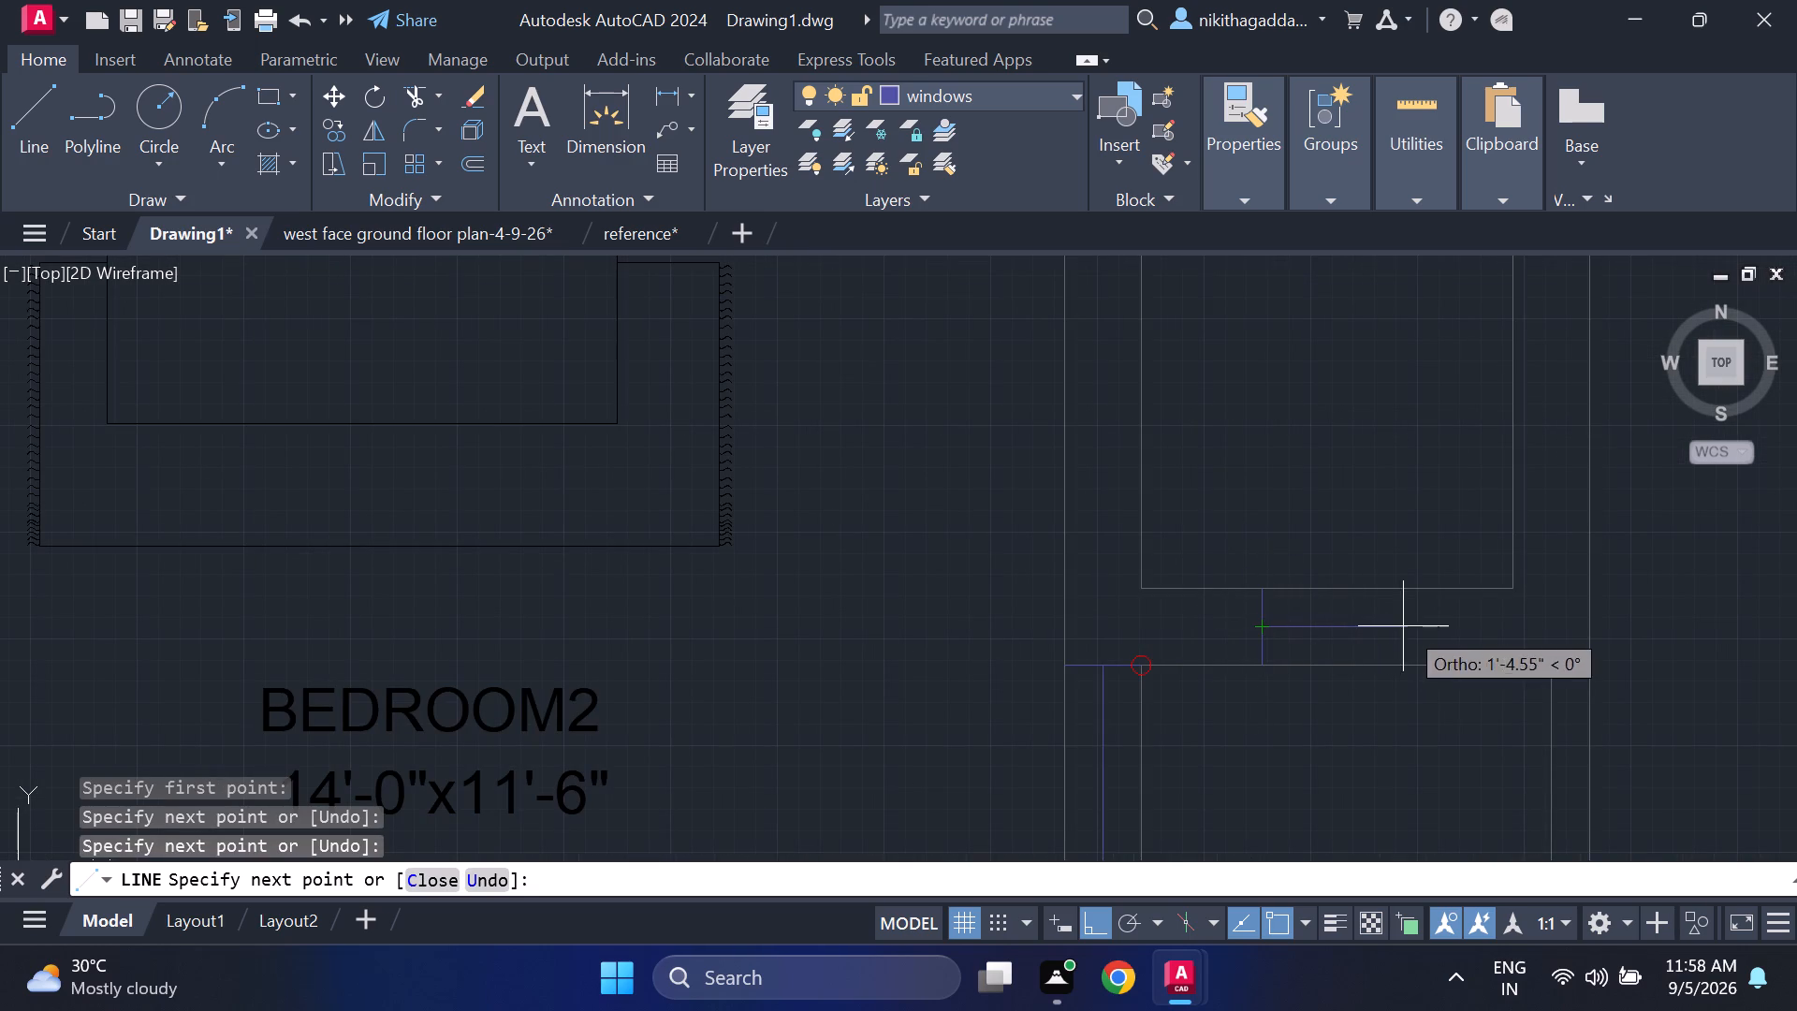
click(1434, 625)
click(1432, 593)
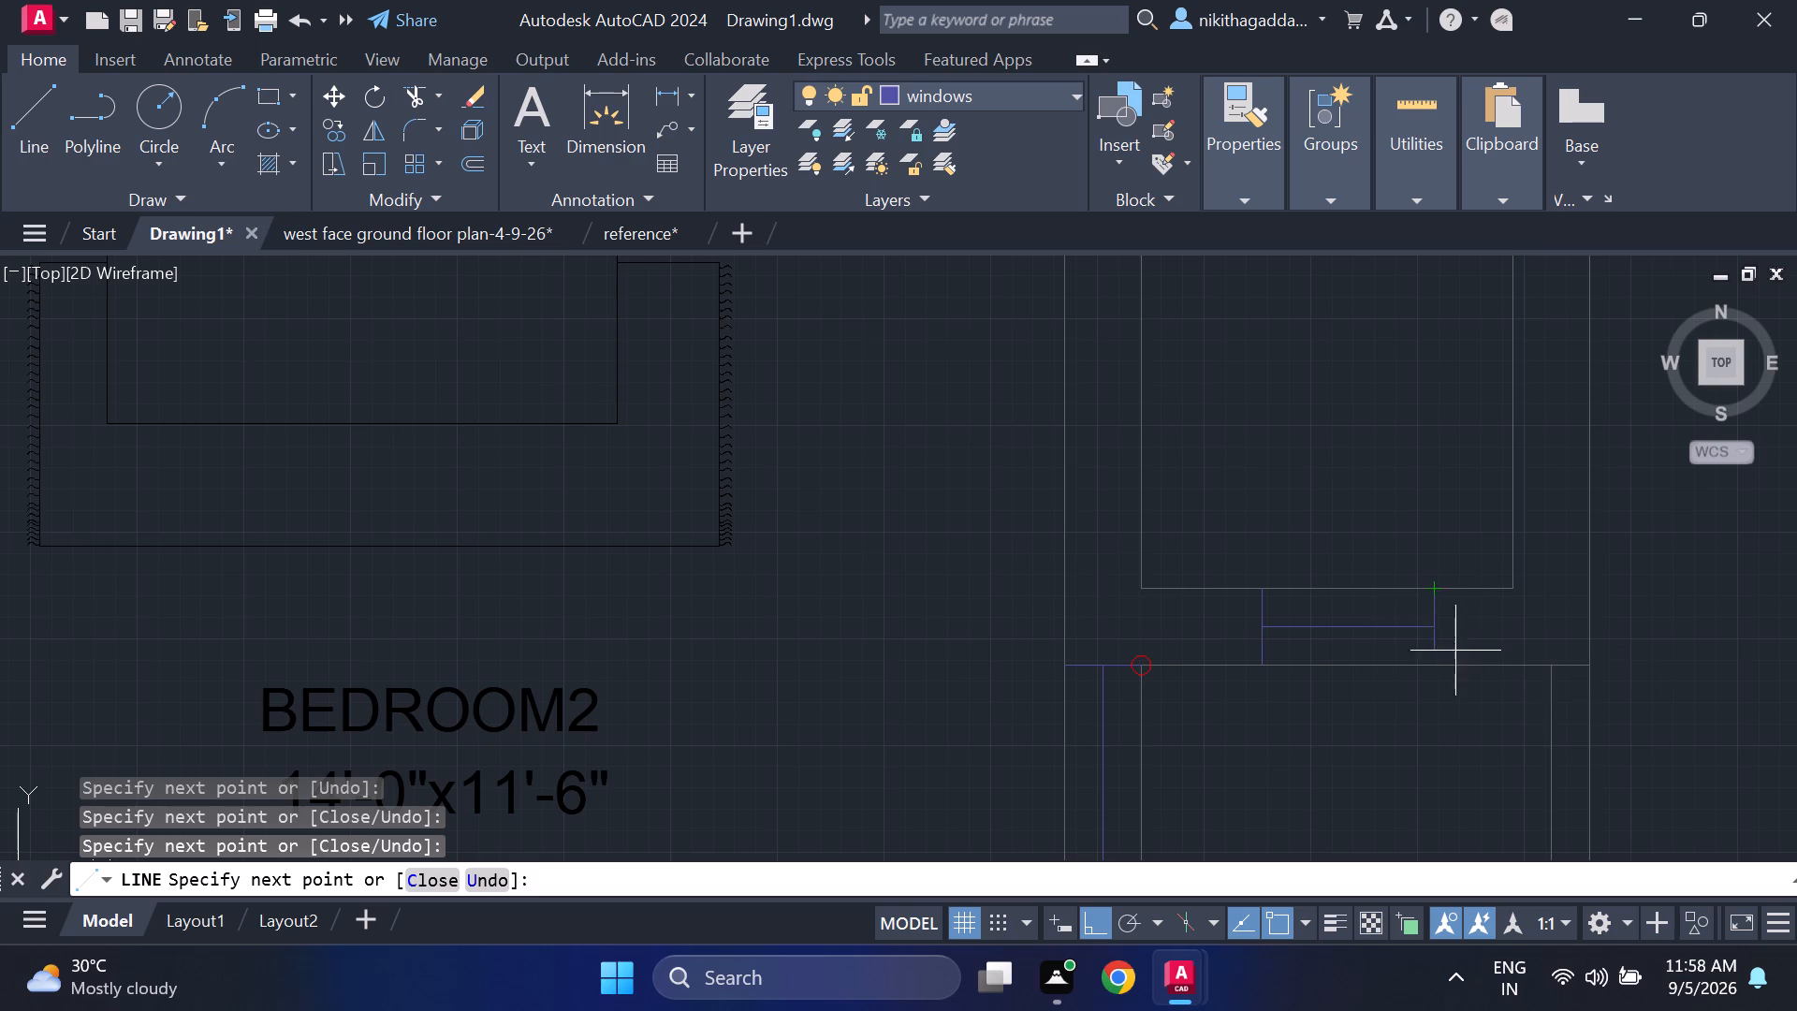
click(1449, 667)
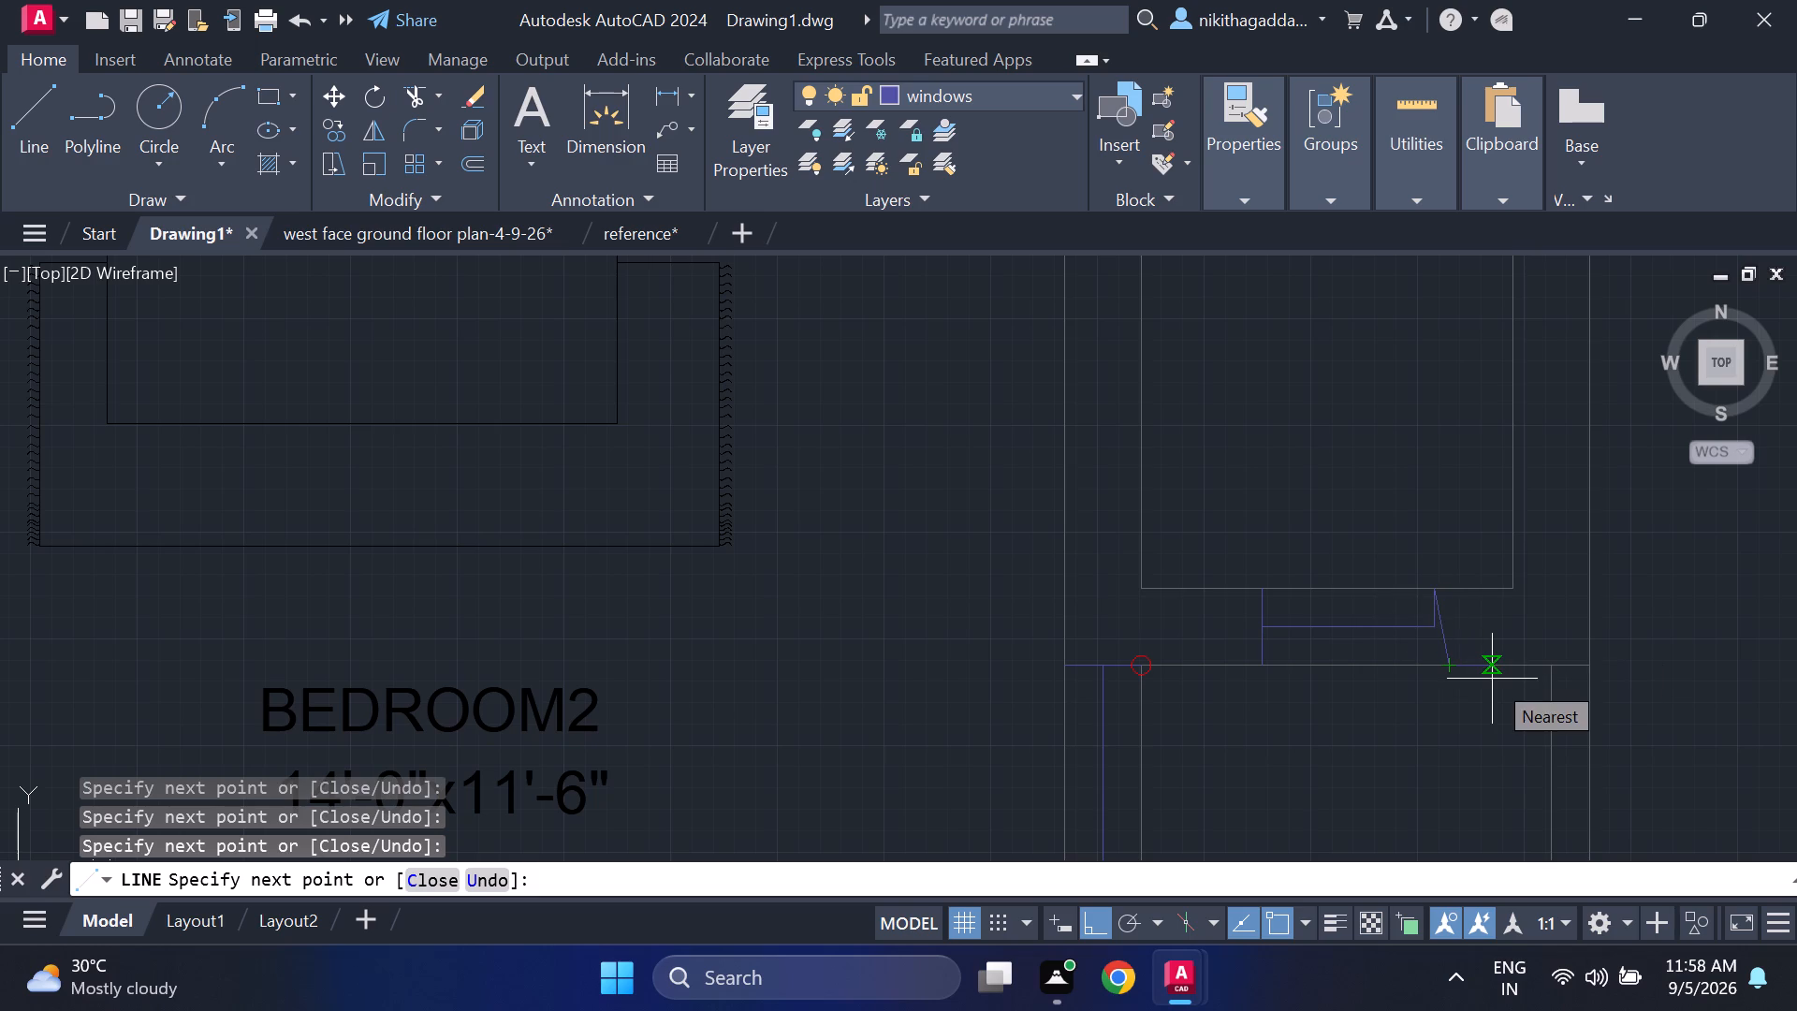
key(ctrl+z)
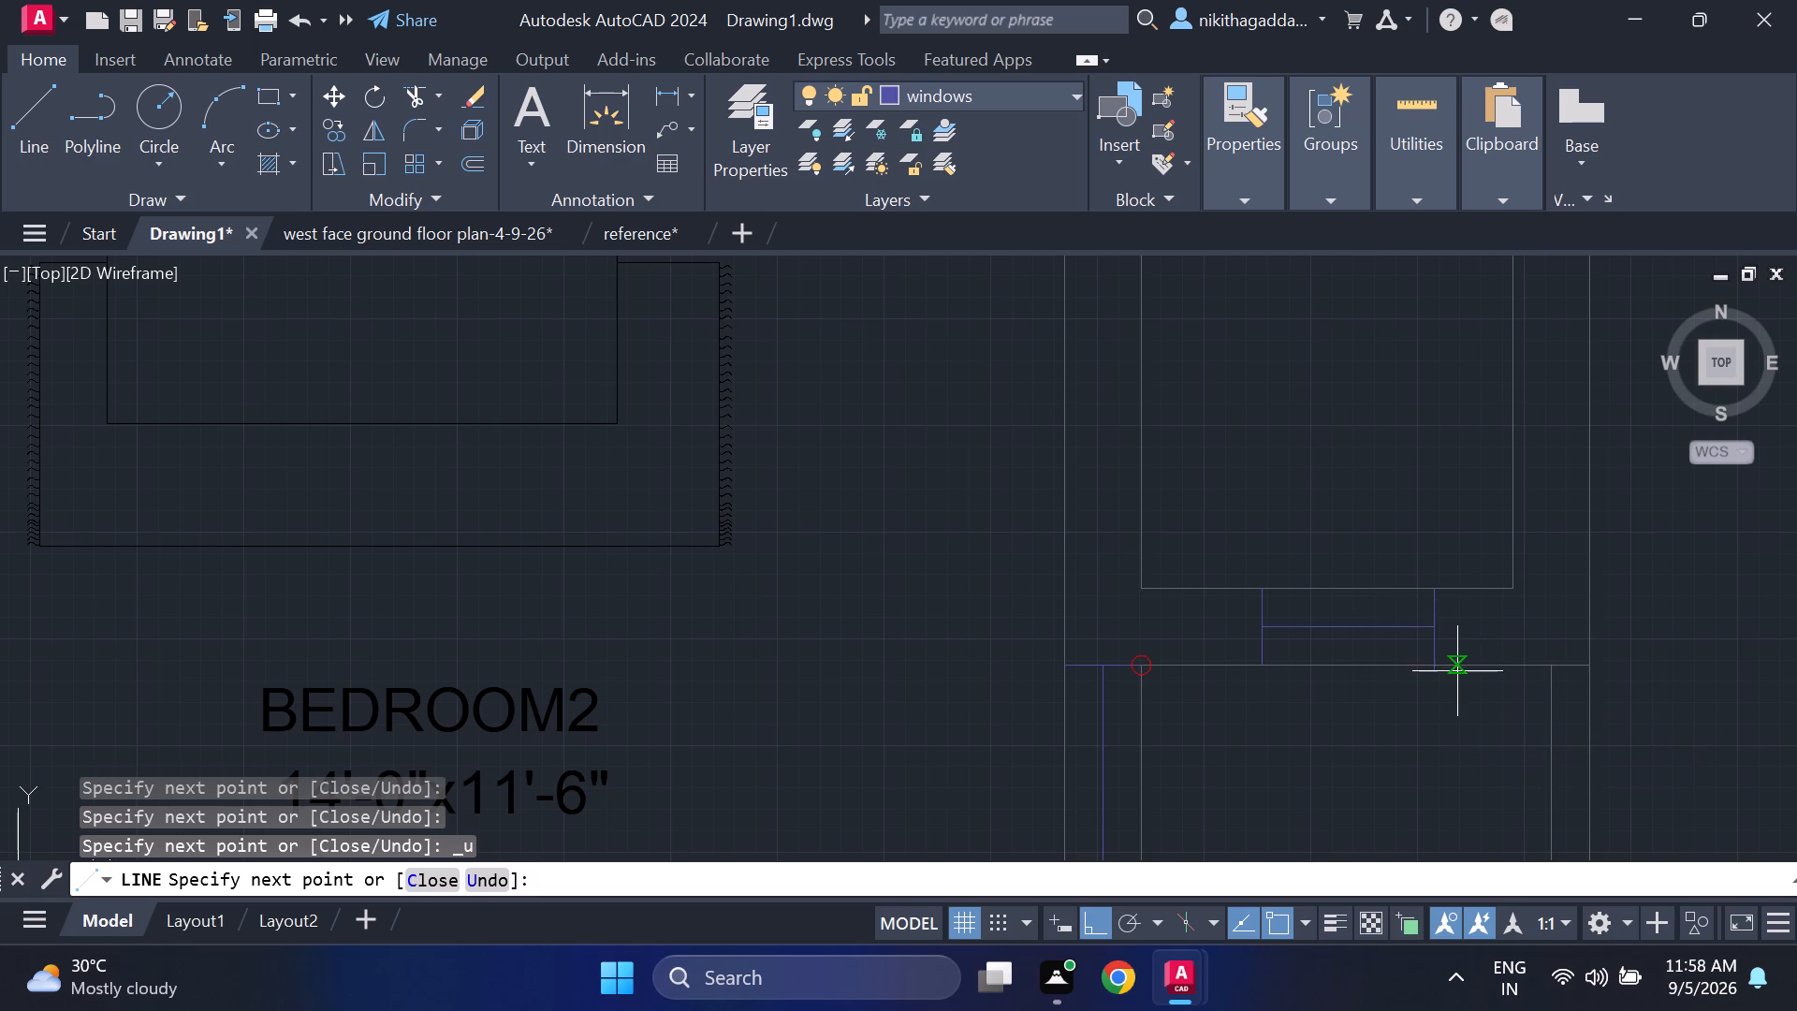
click(1431, 668)
key(Return)
key(Return)
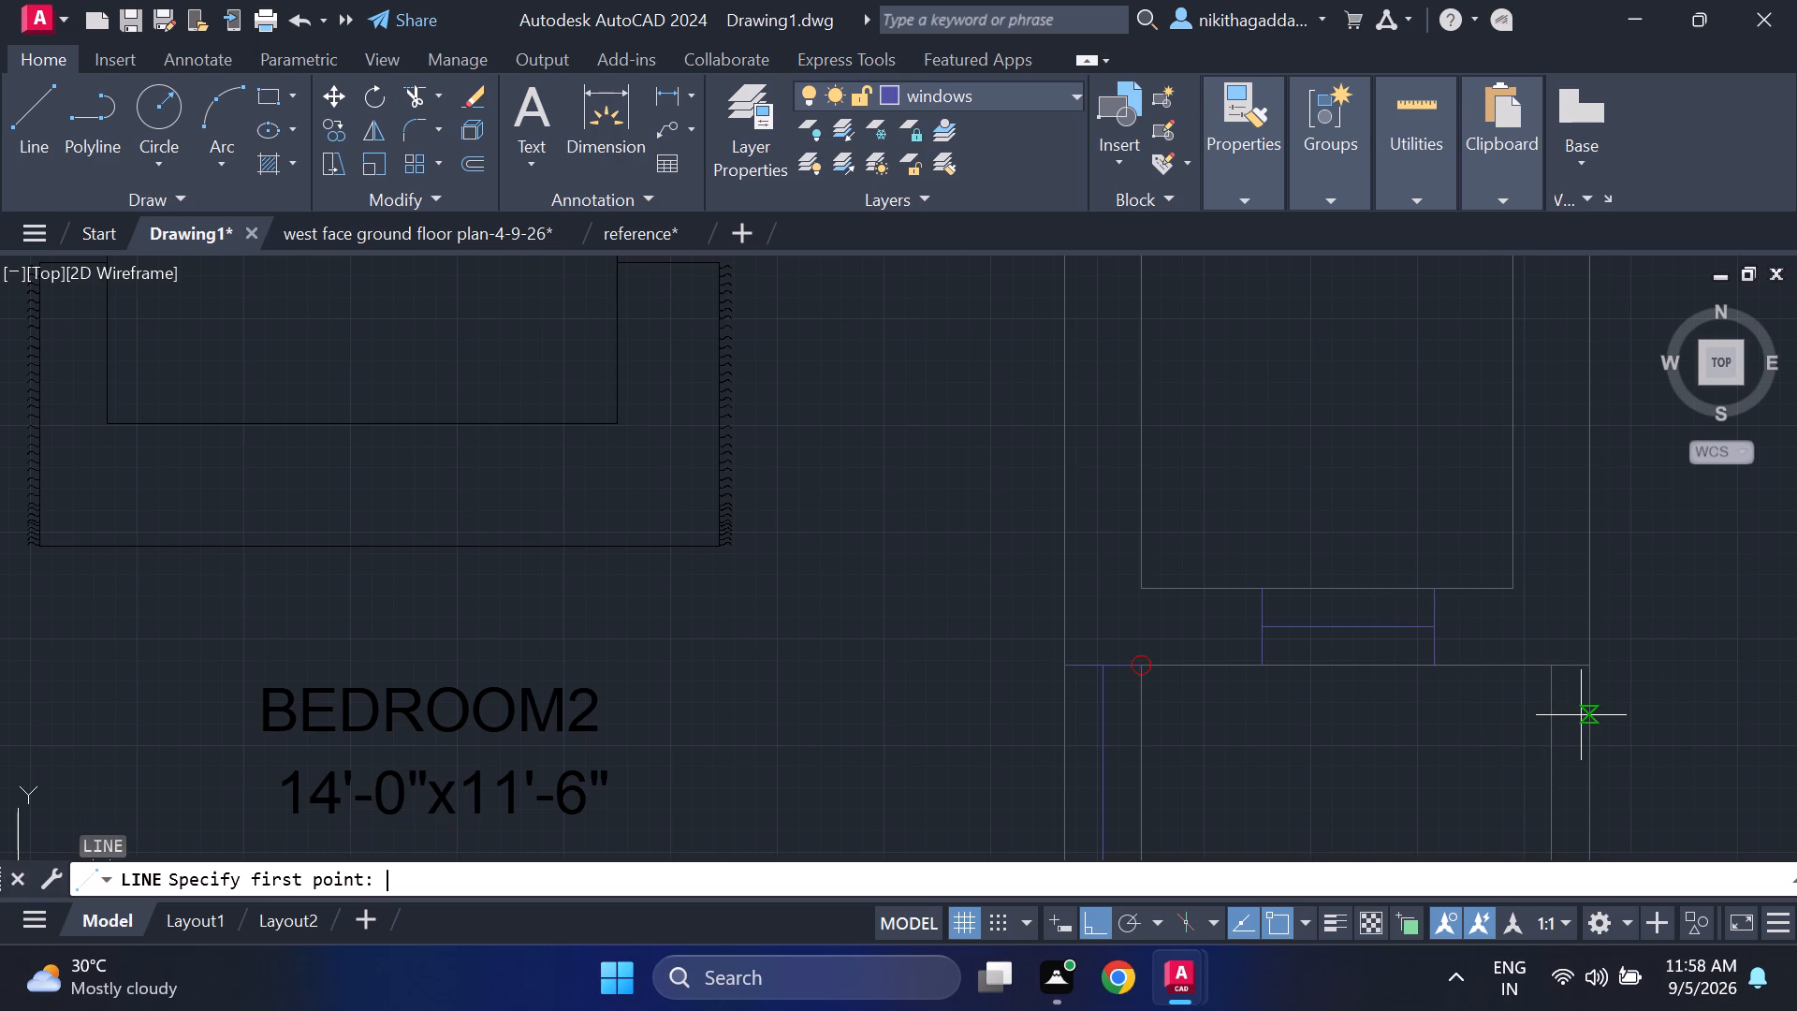
scroll(1464, 549, down, 3)
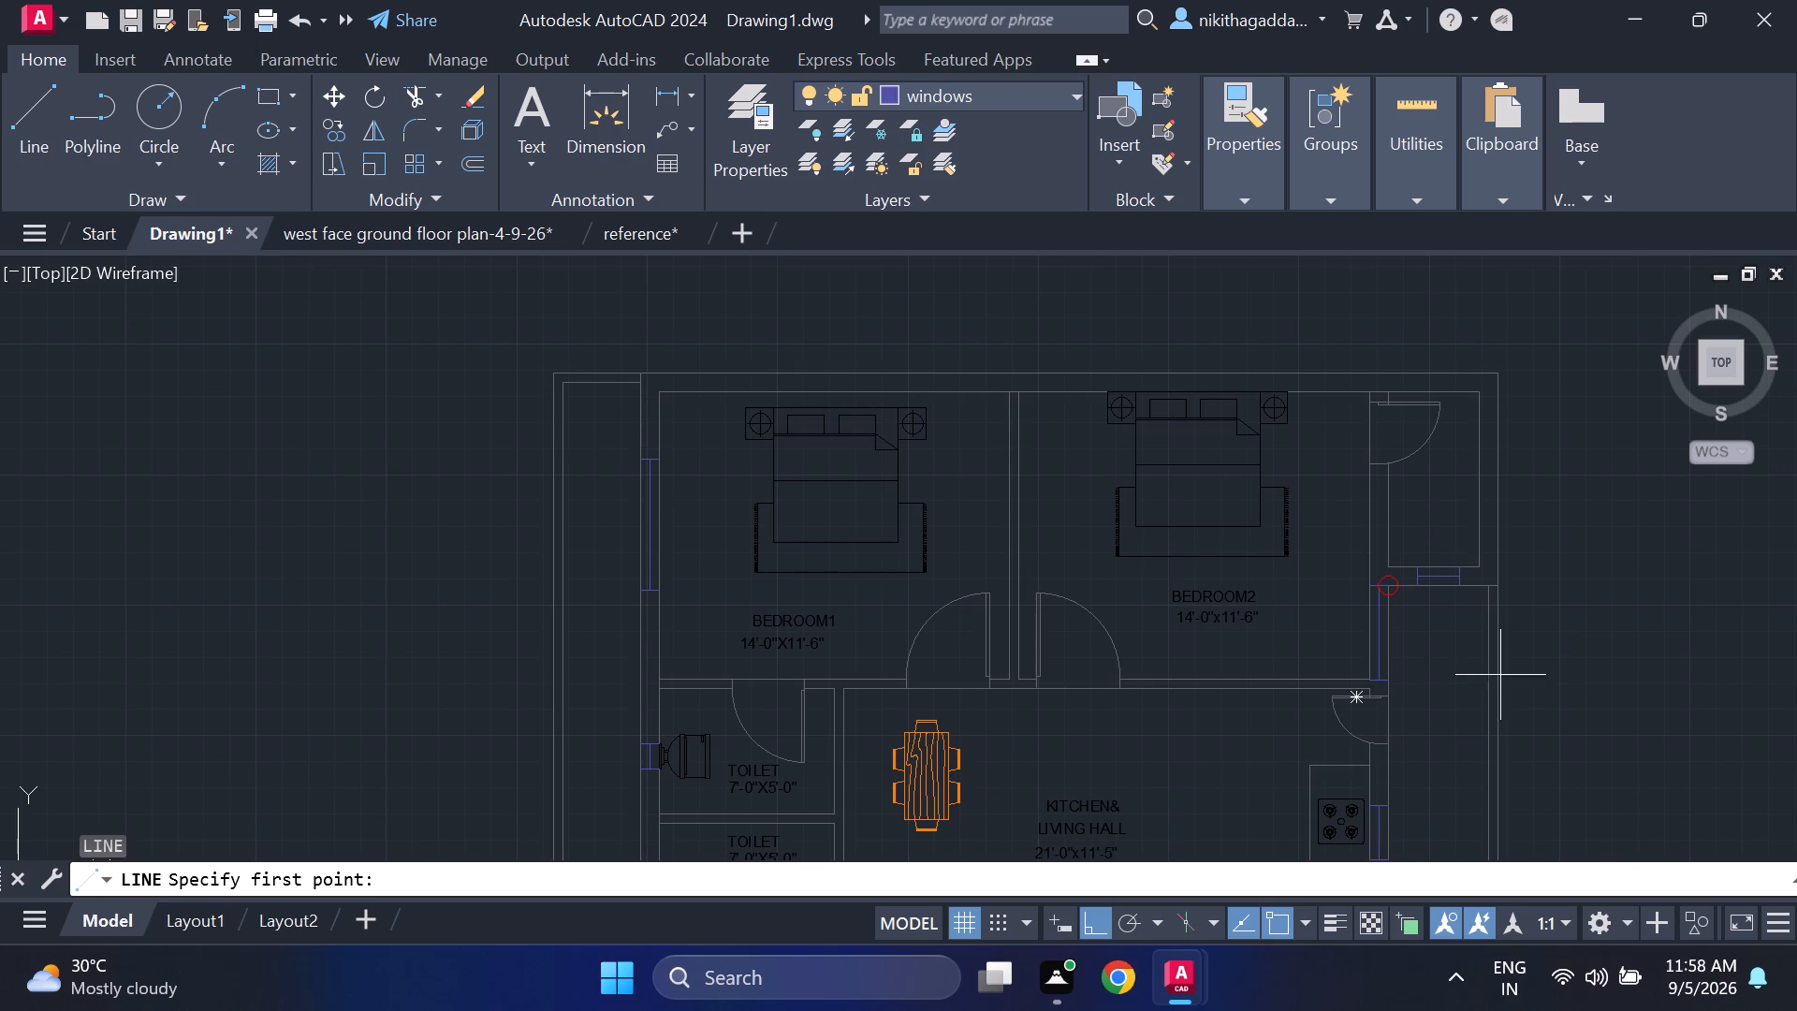
scroll(1439, 806, down, 3)
middle_drag(1450, 784, 1381, 510)
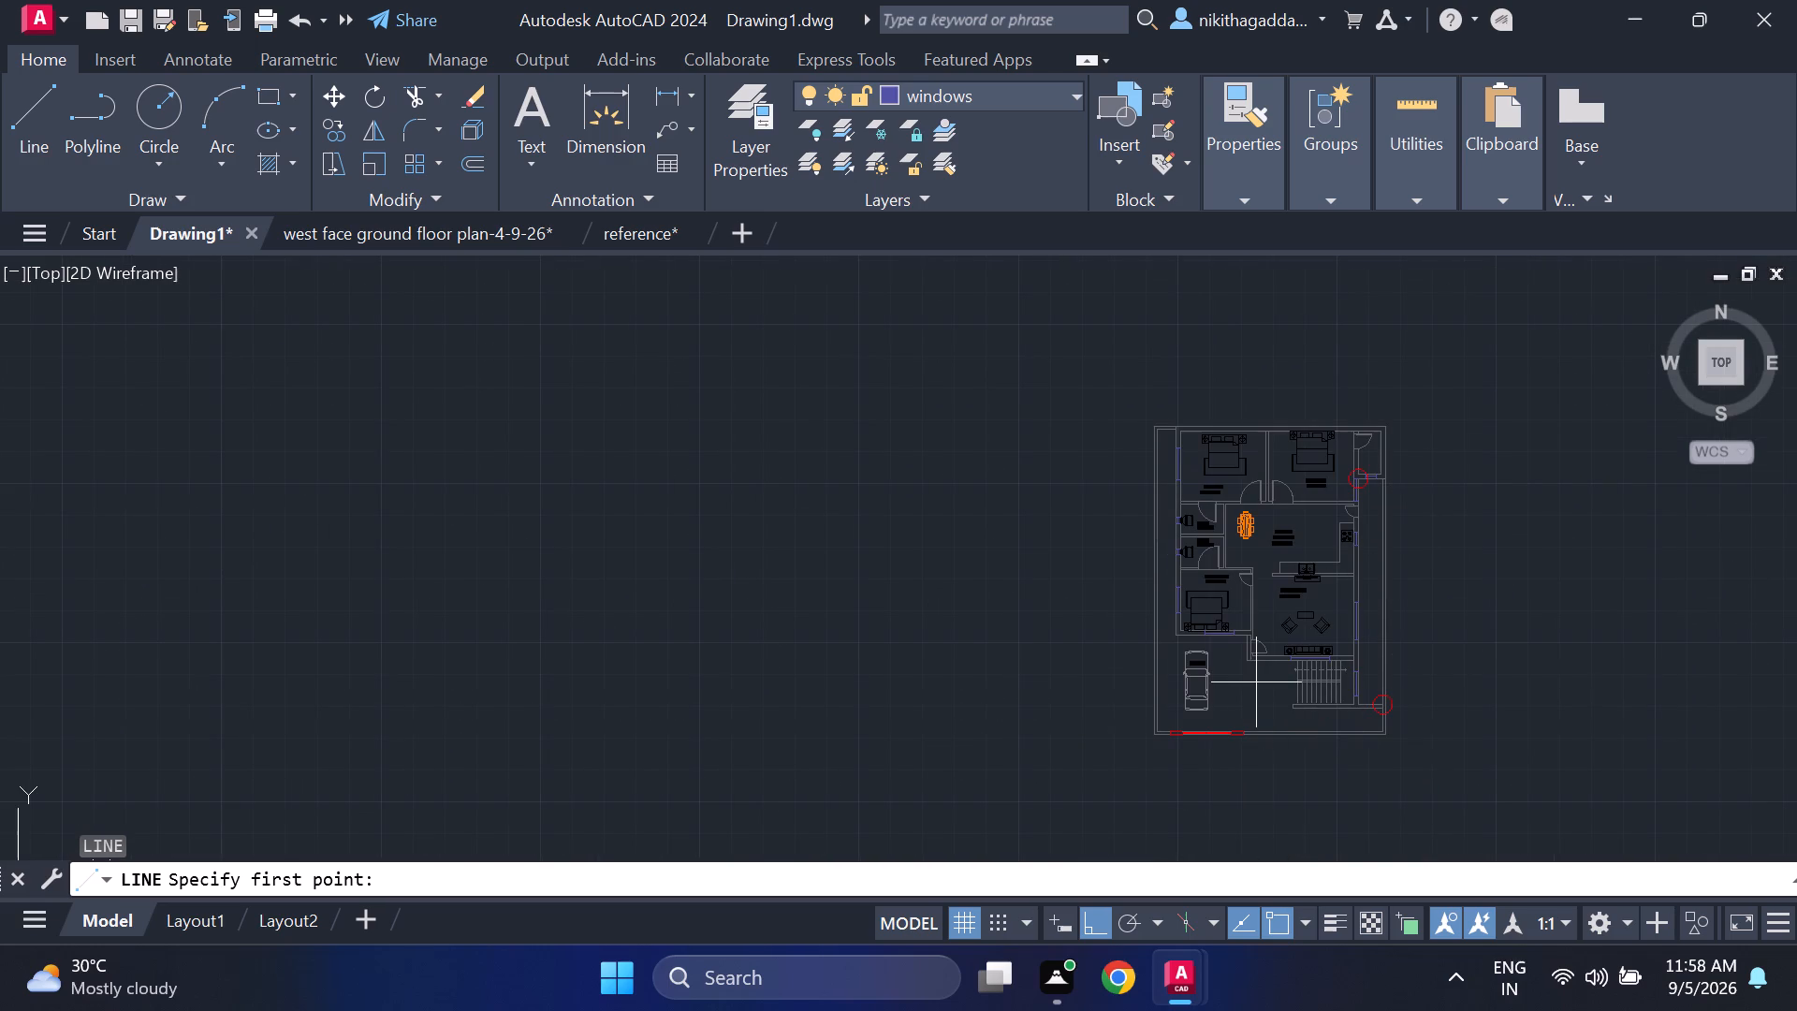
key(Escape)
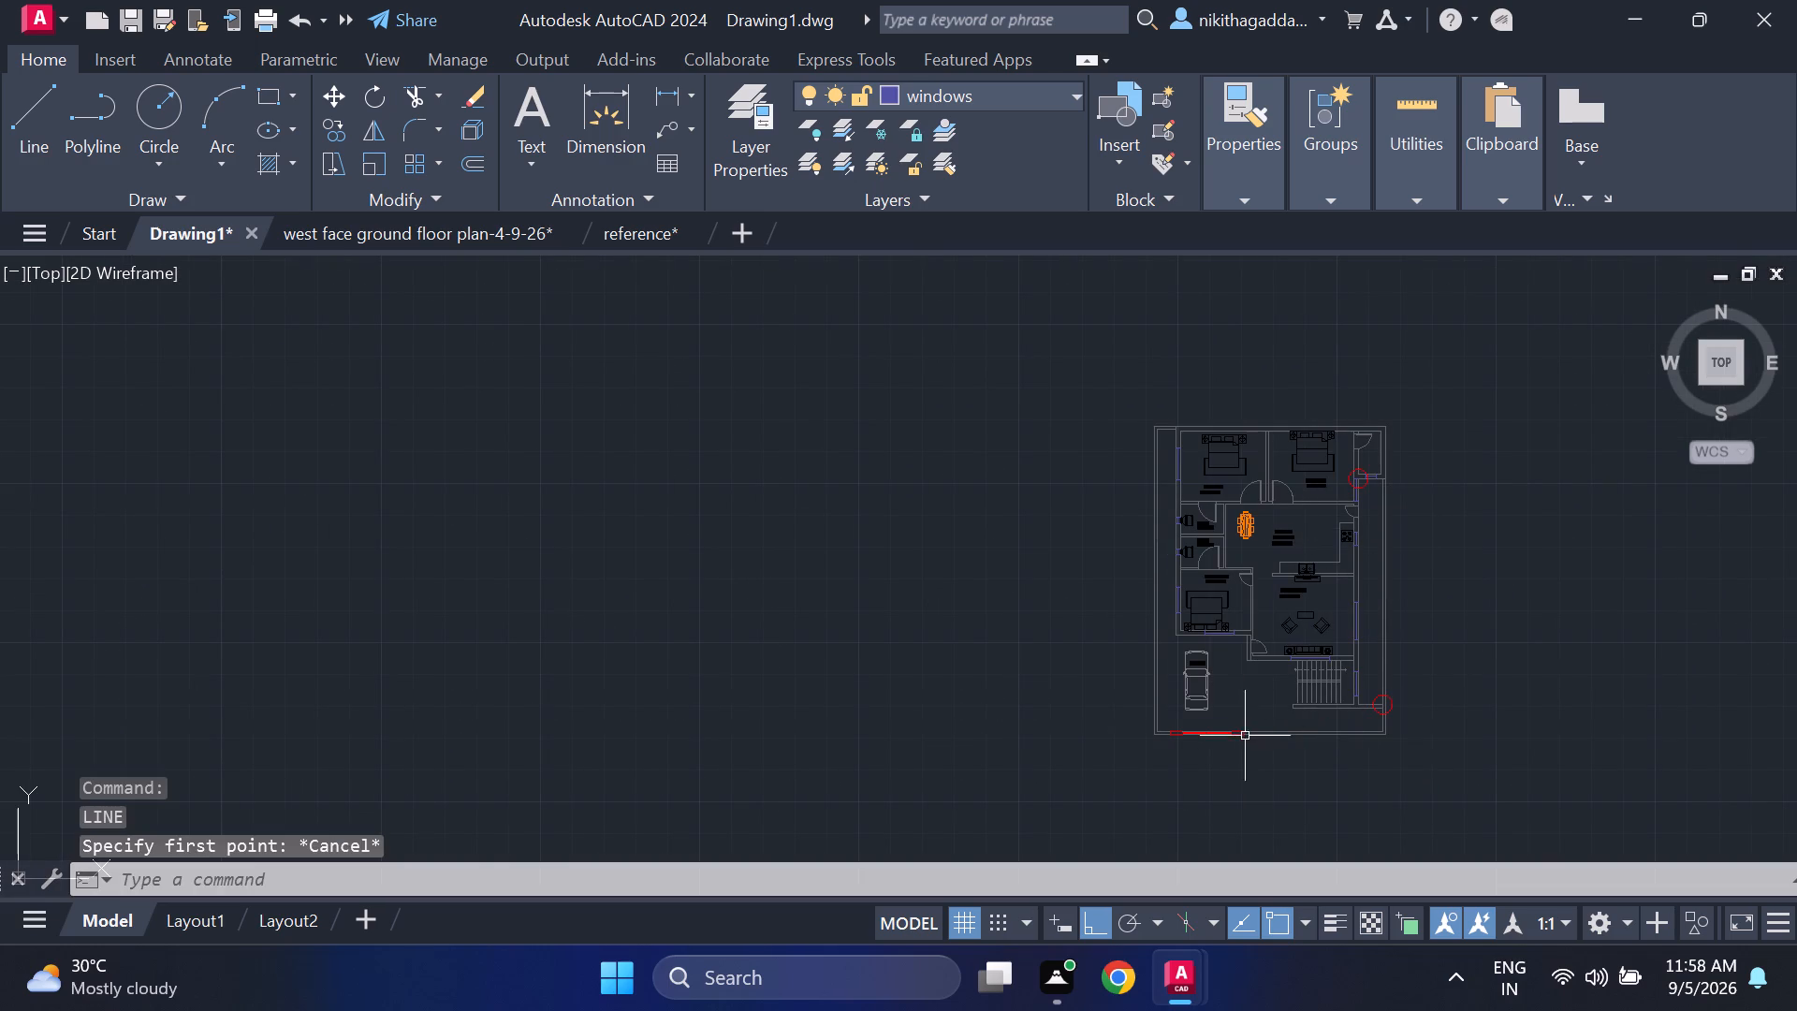
Copy the lower toilet's TOILET label, 7'-0"X5'-0" size text and toilet fixture into the small room east of bedroom 2.
scroll(1221, 572, up, 3)
scroll(1130, 477, up, 2)
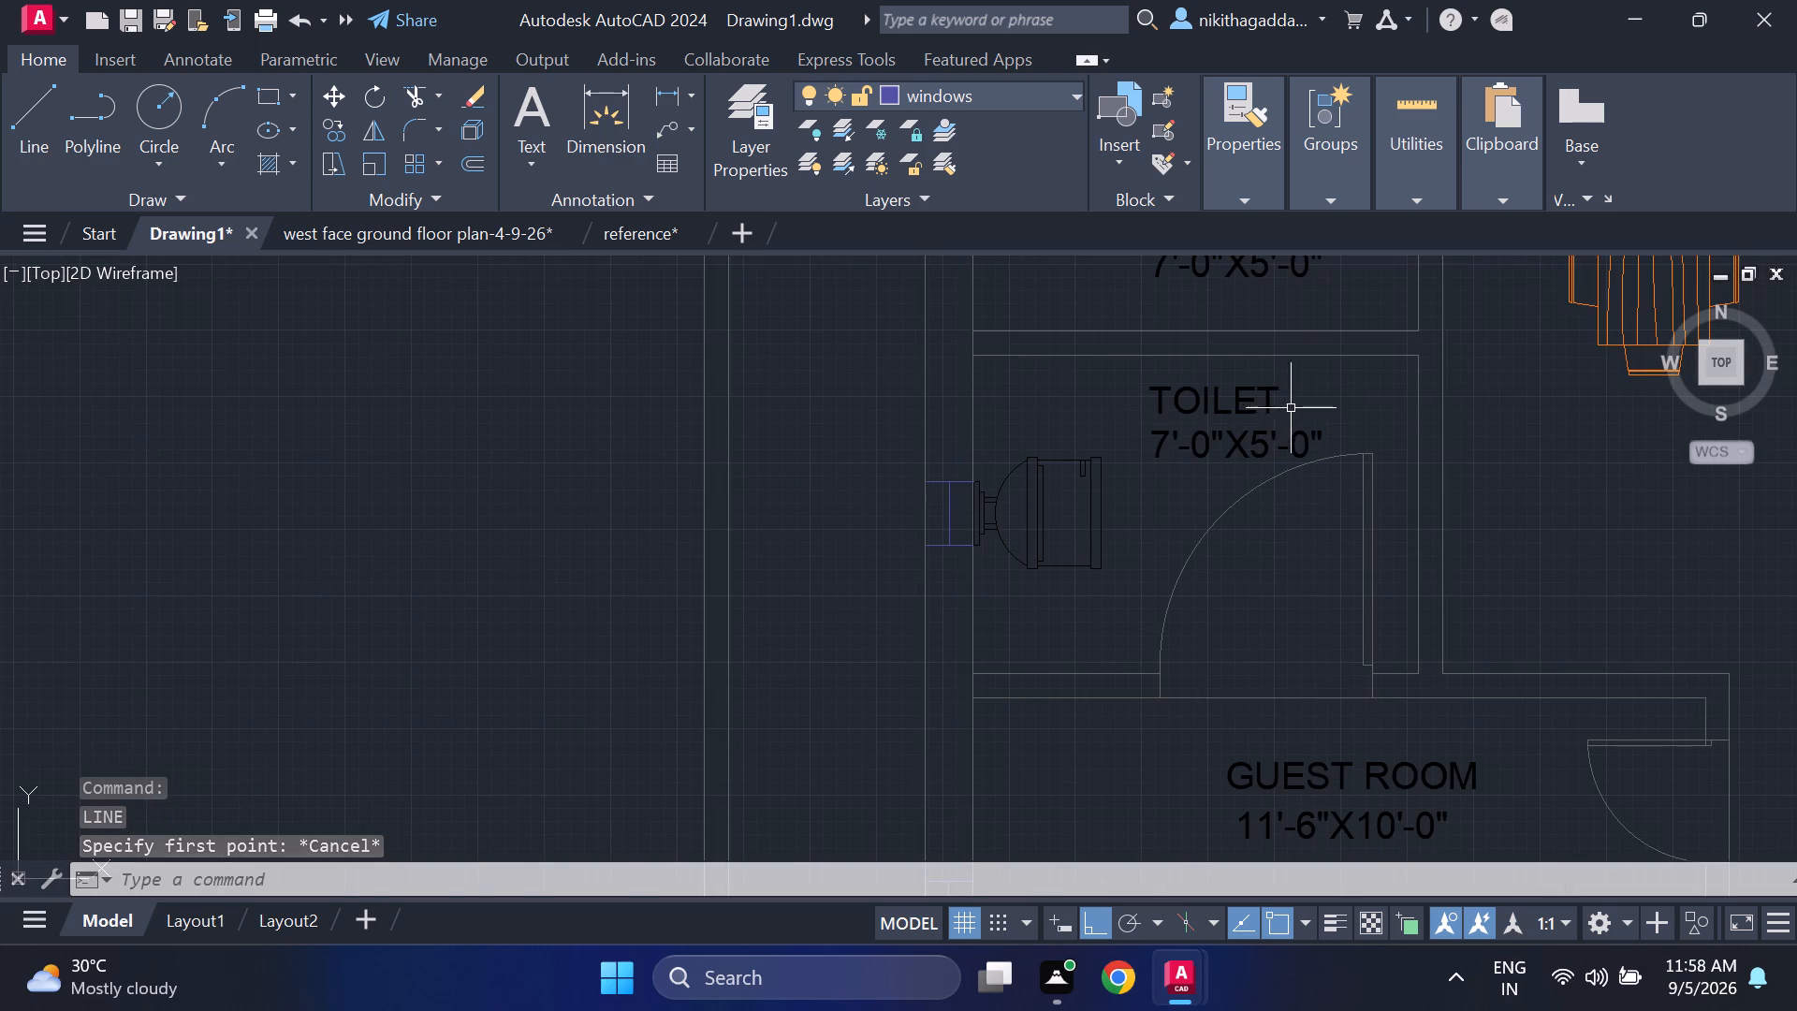
click(1315, 387)
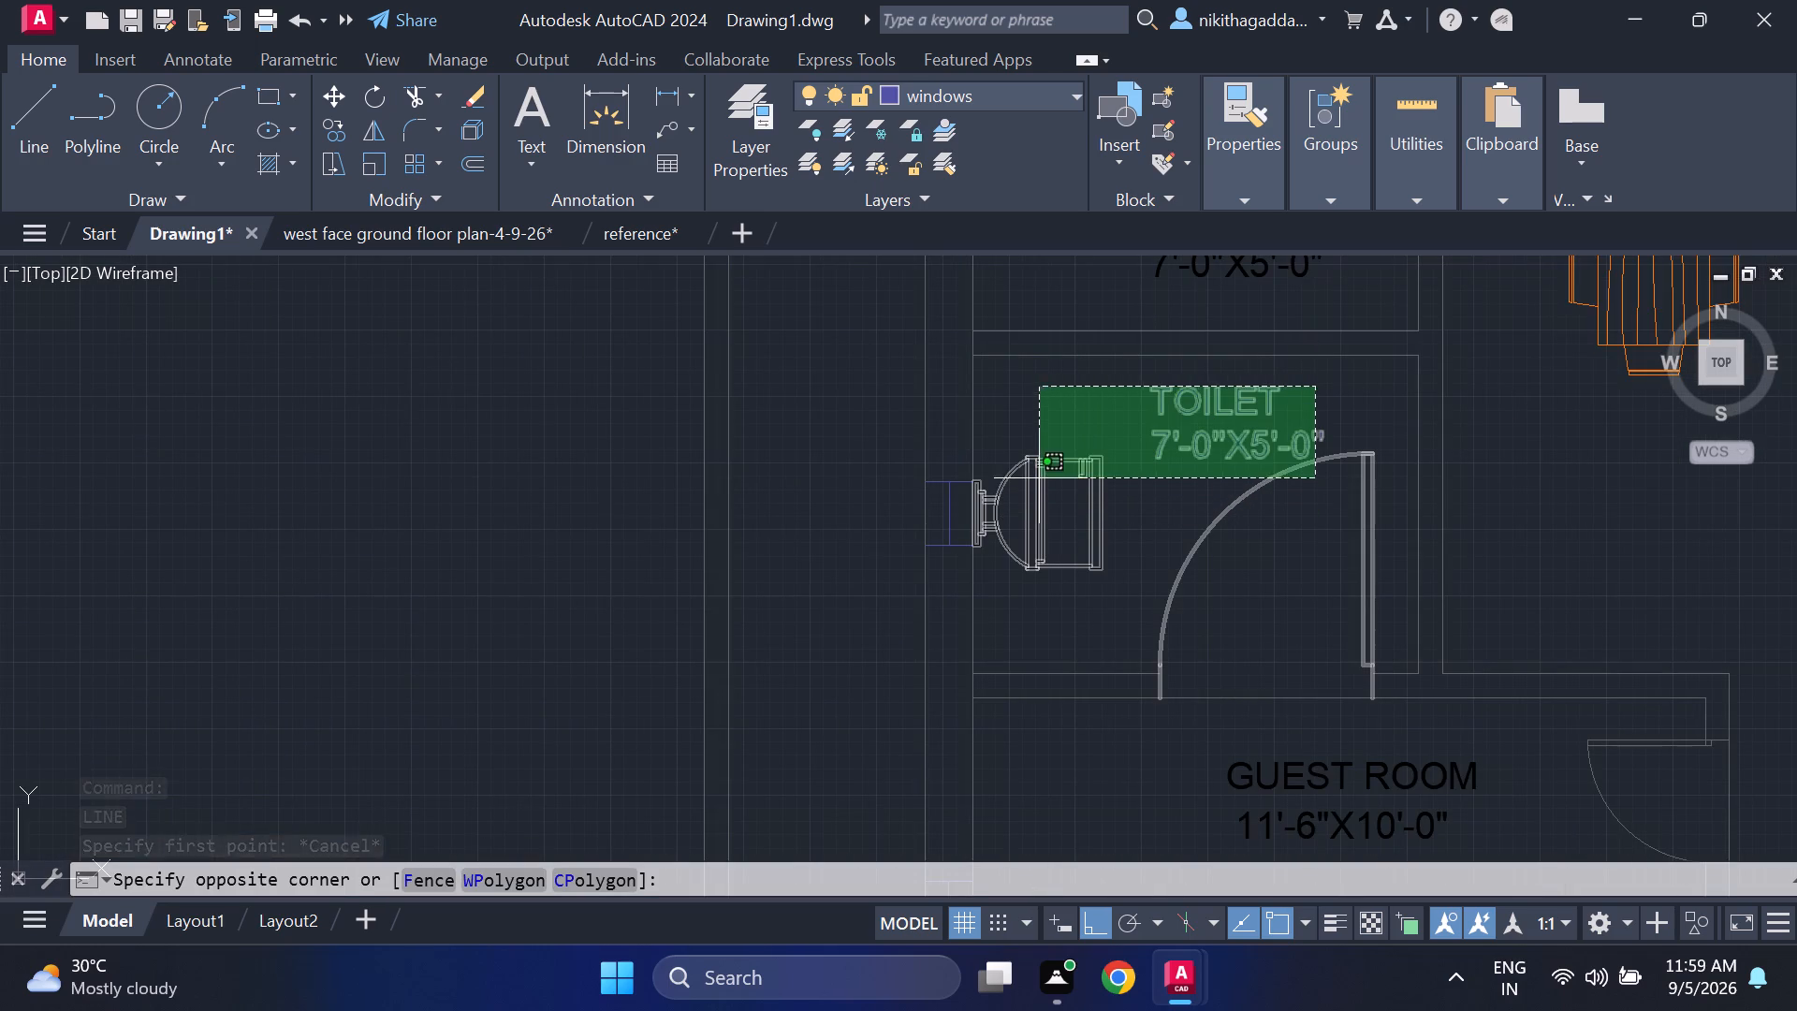
click(1045, 451)
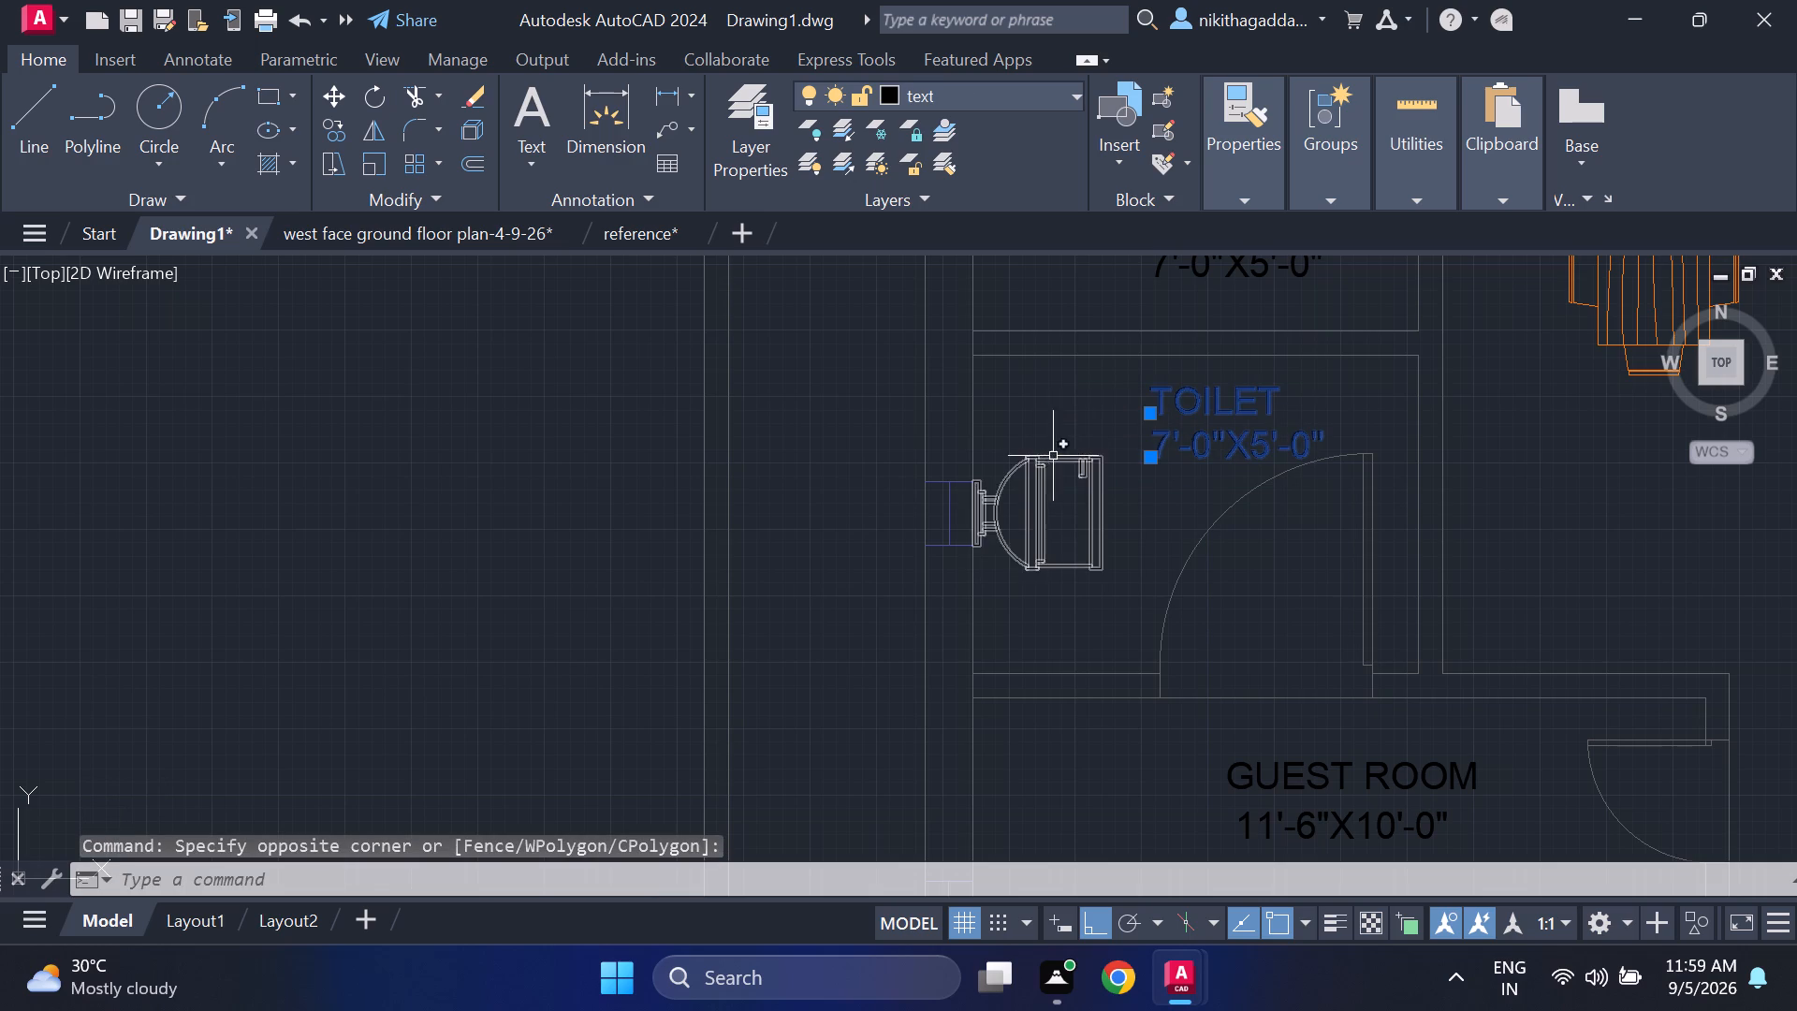
click(1098, 438)
click(1048, 578)
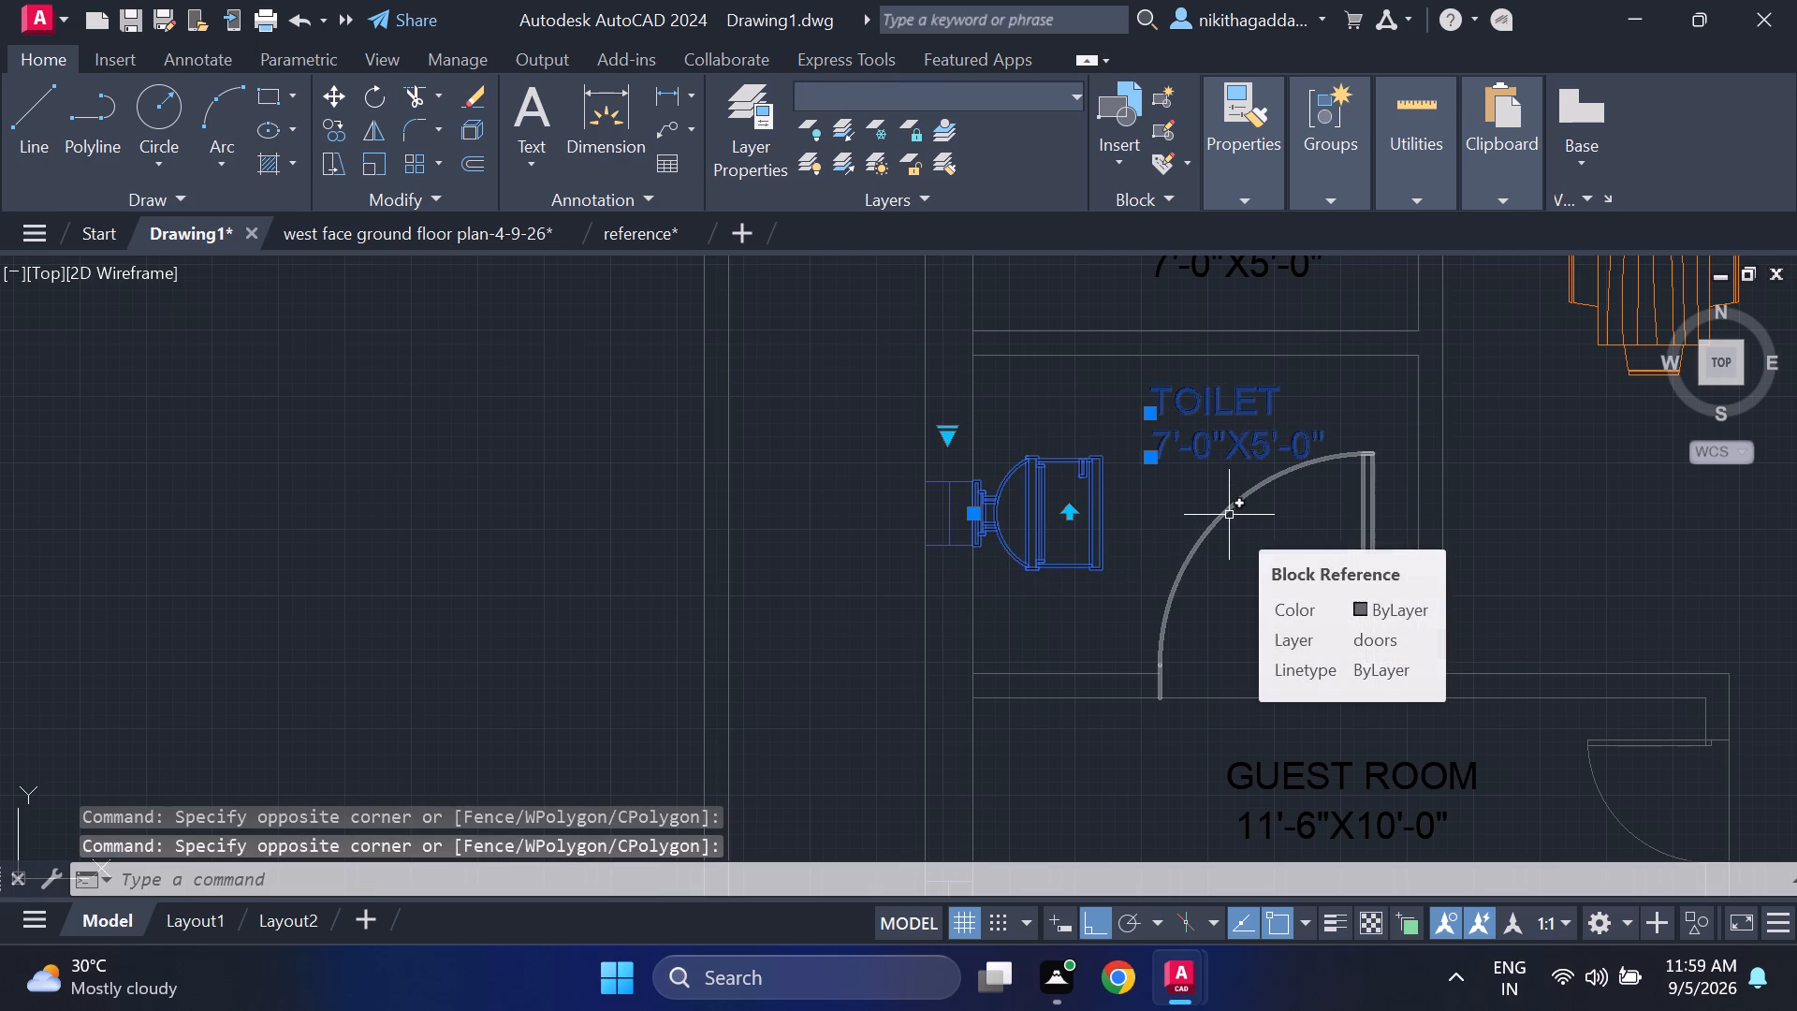
key(c)
key(o)
key(Return)
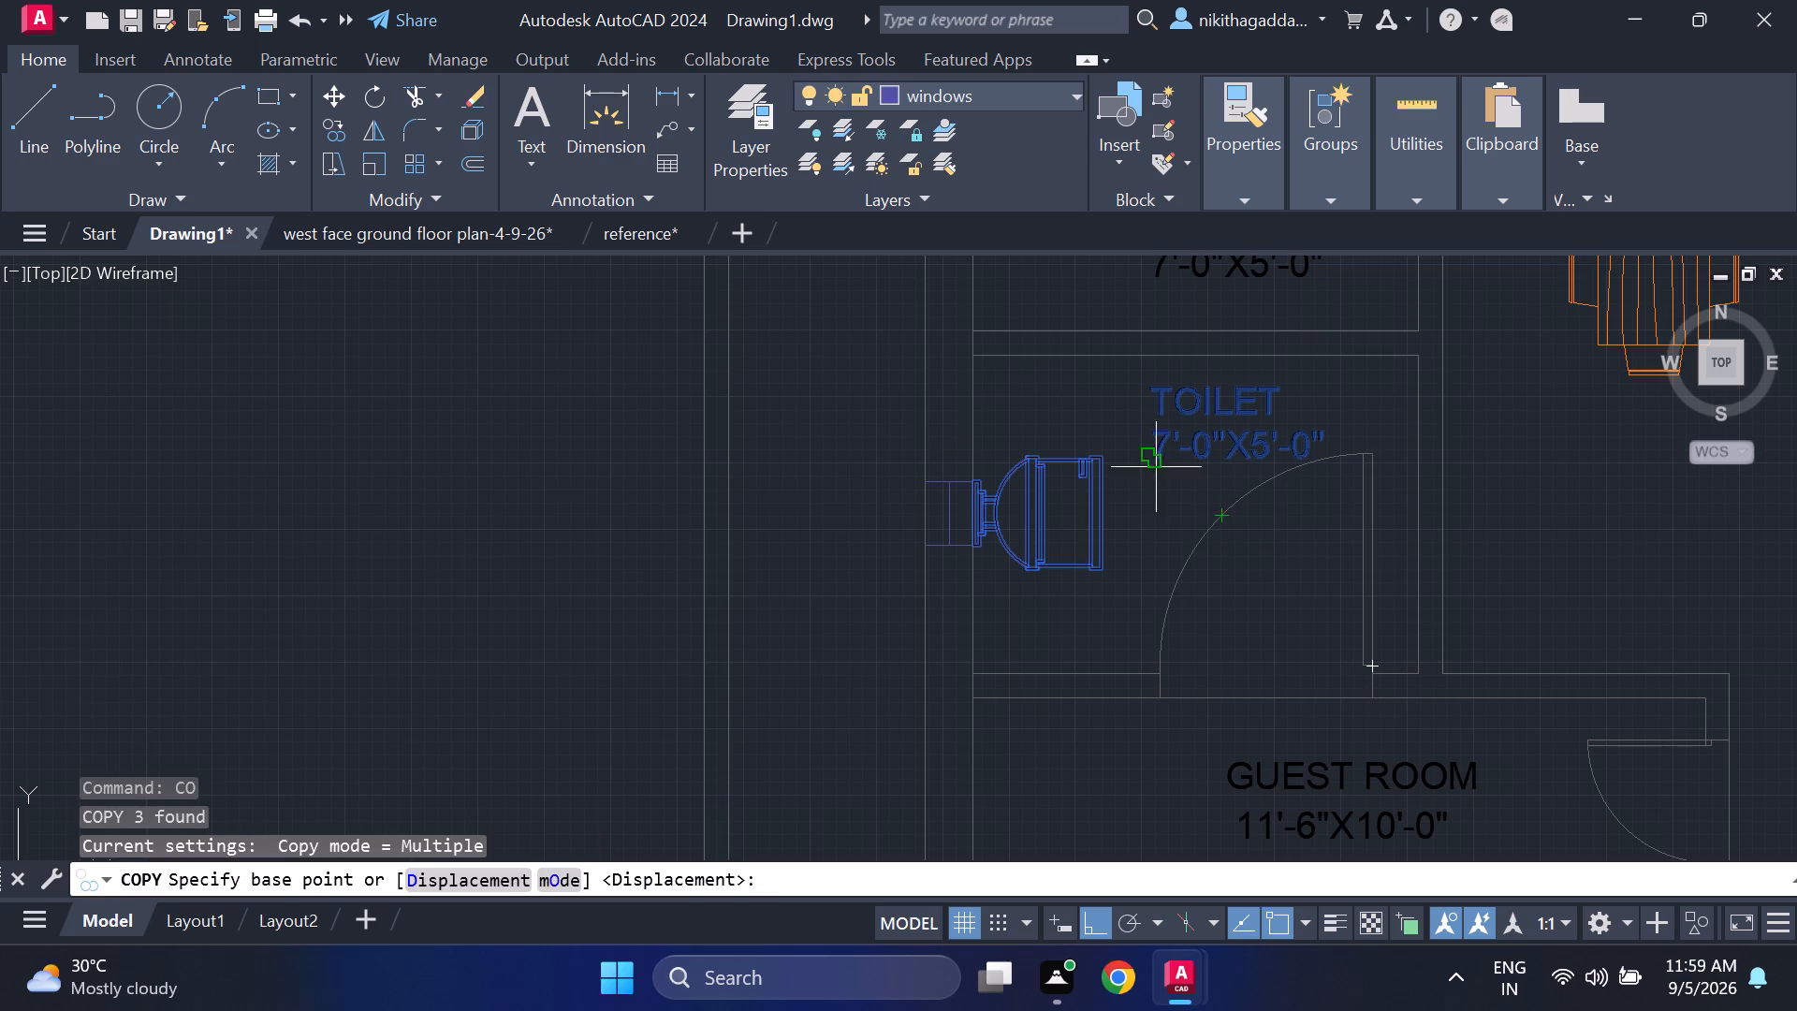
click(970, 523)
scroll(1364, 374, down, 1)
middle_drag(1347, 388, 878, 645)
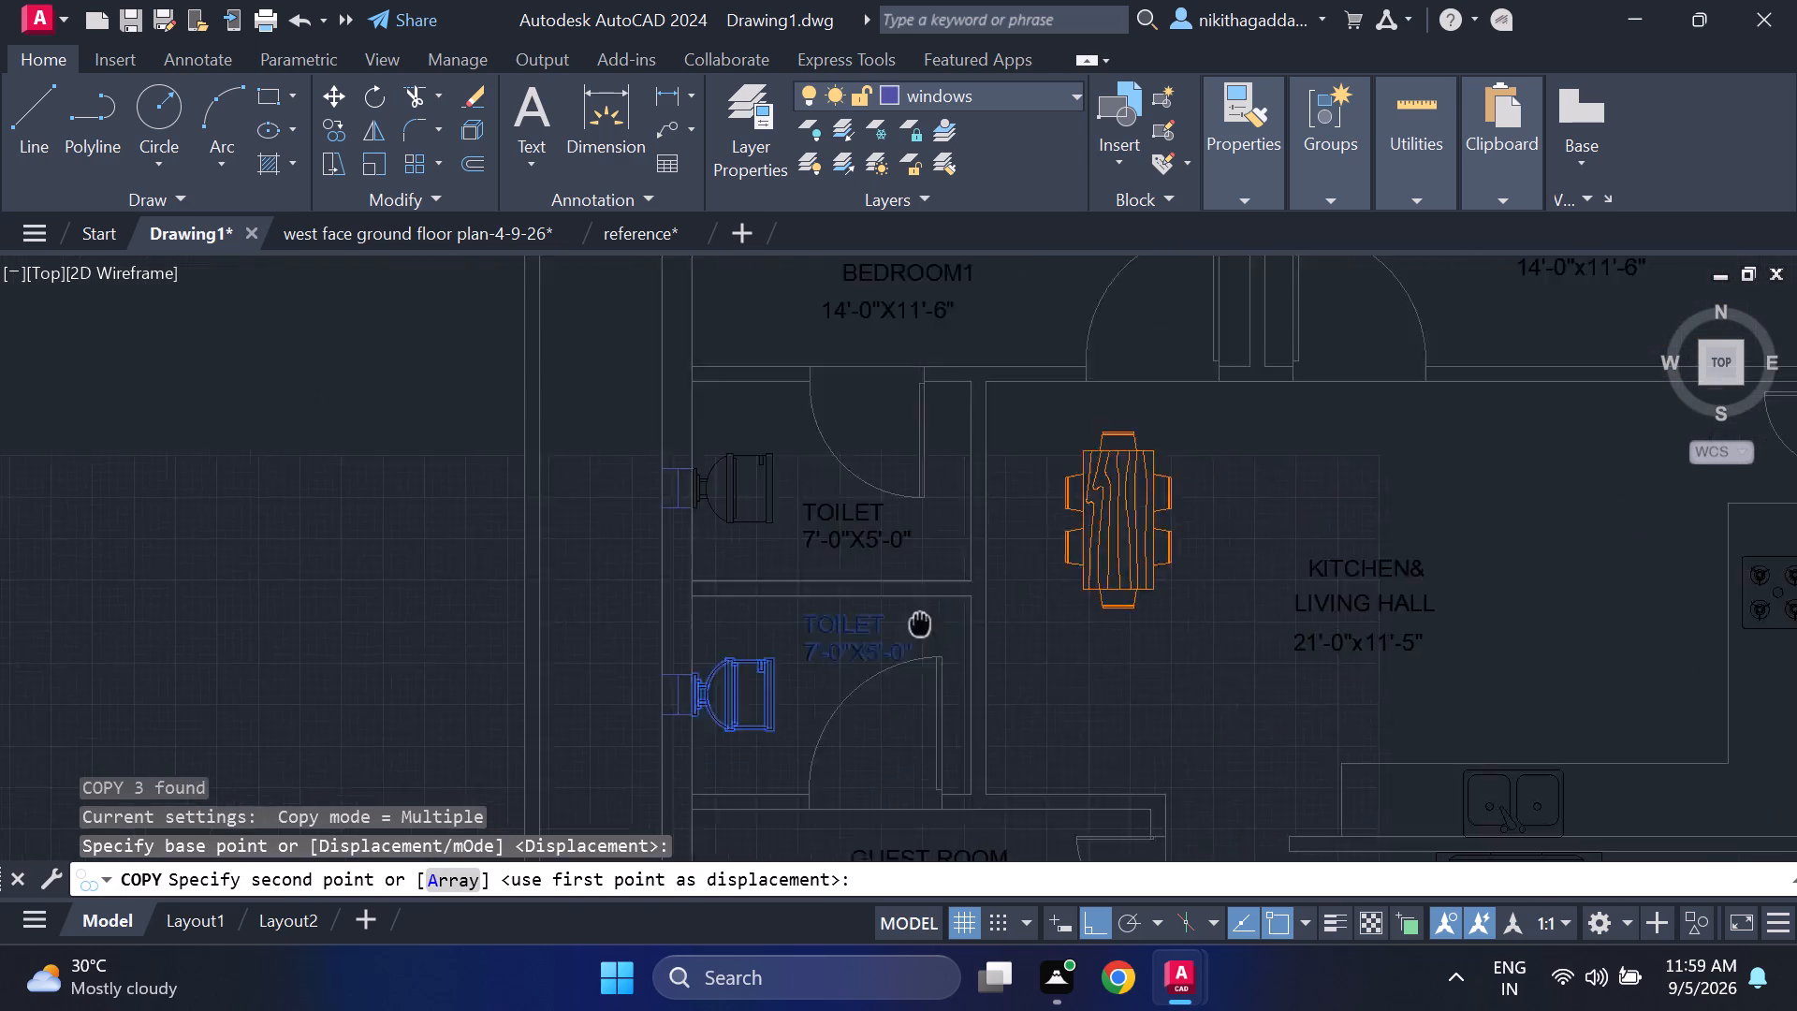
middle_drag(878, 645, 750, 721)
middle_click(485, 856)
key(F8)
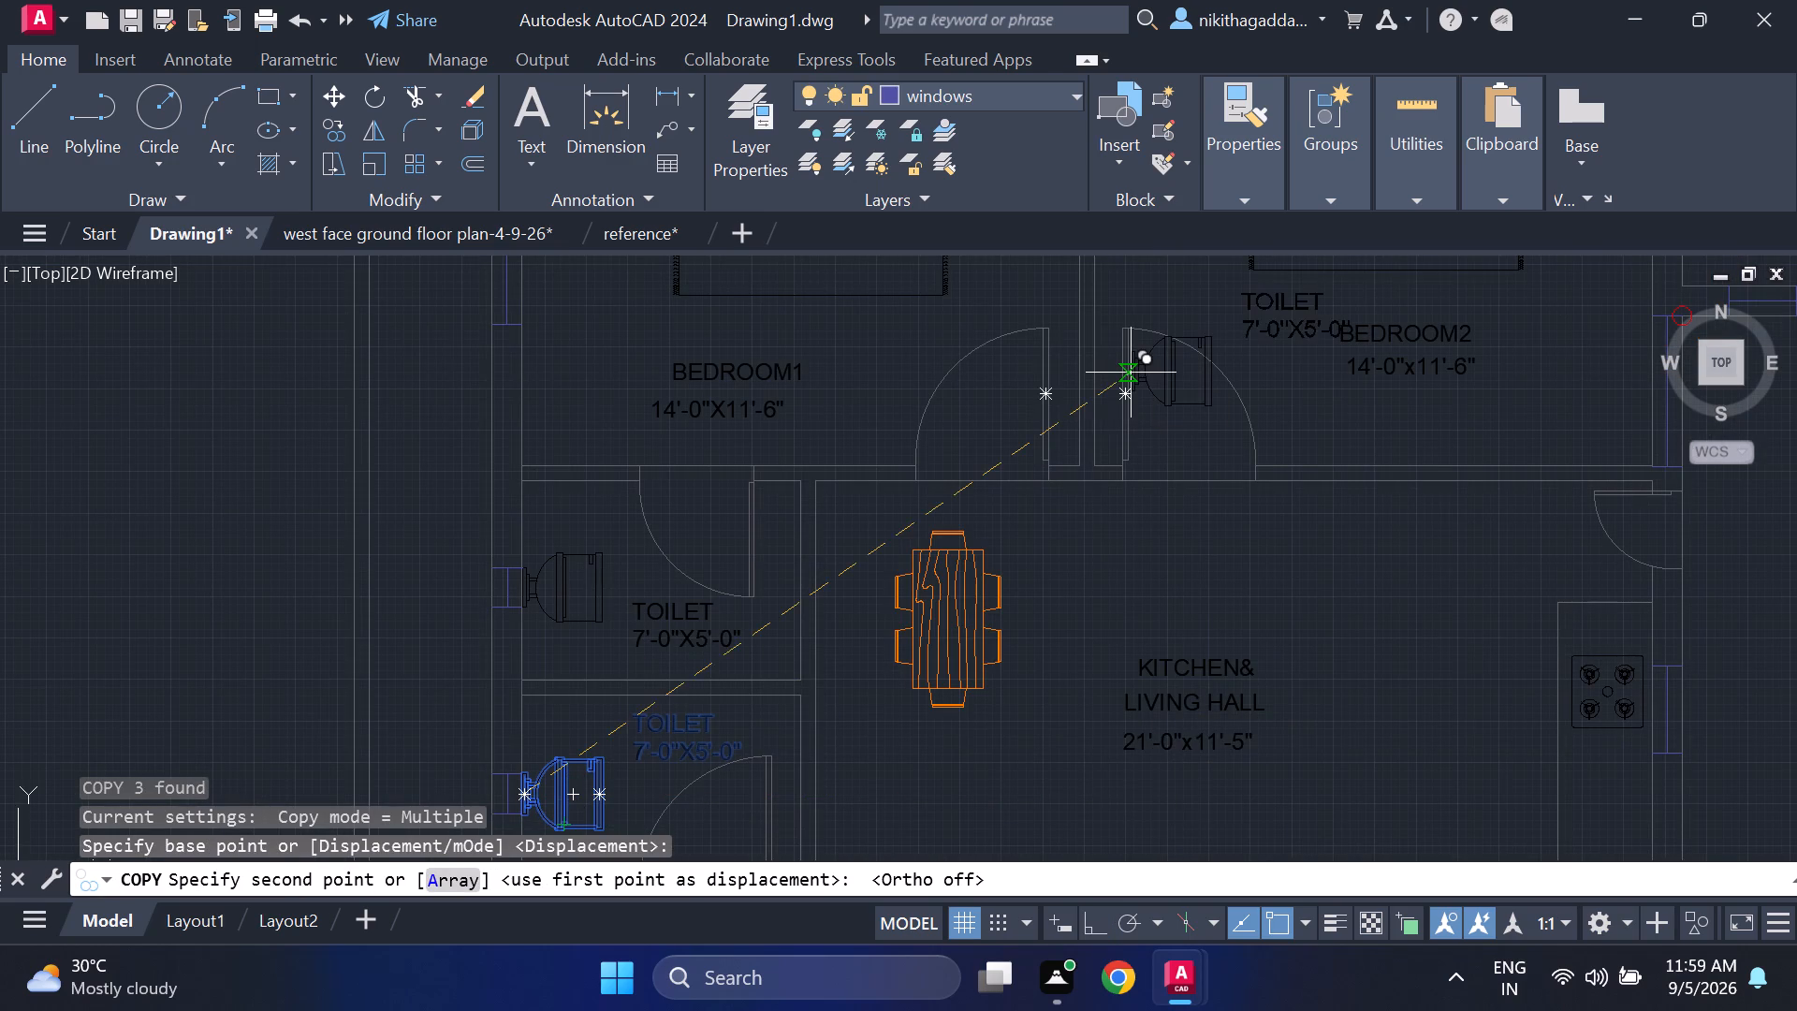
scroll(957, 627, down, 2)
middle_drag(1100, 520, 896, 647)
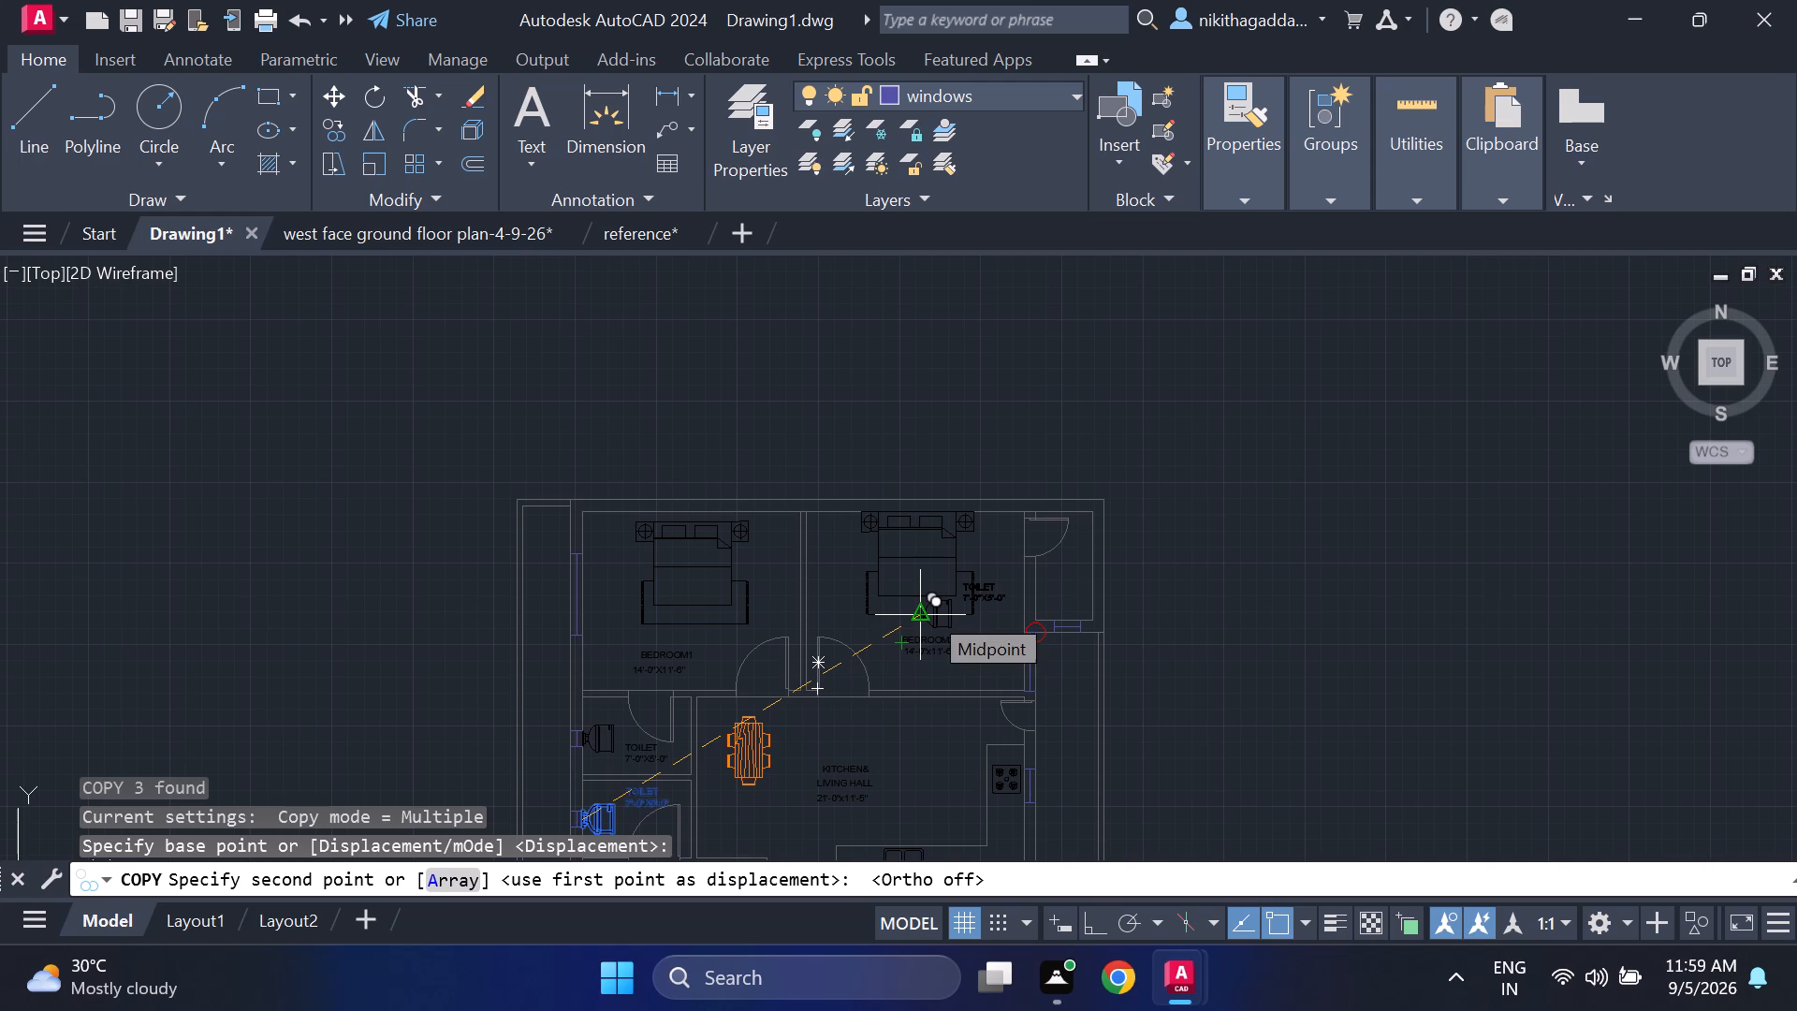
scroll(992, 588, up, 2)
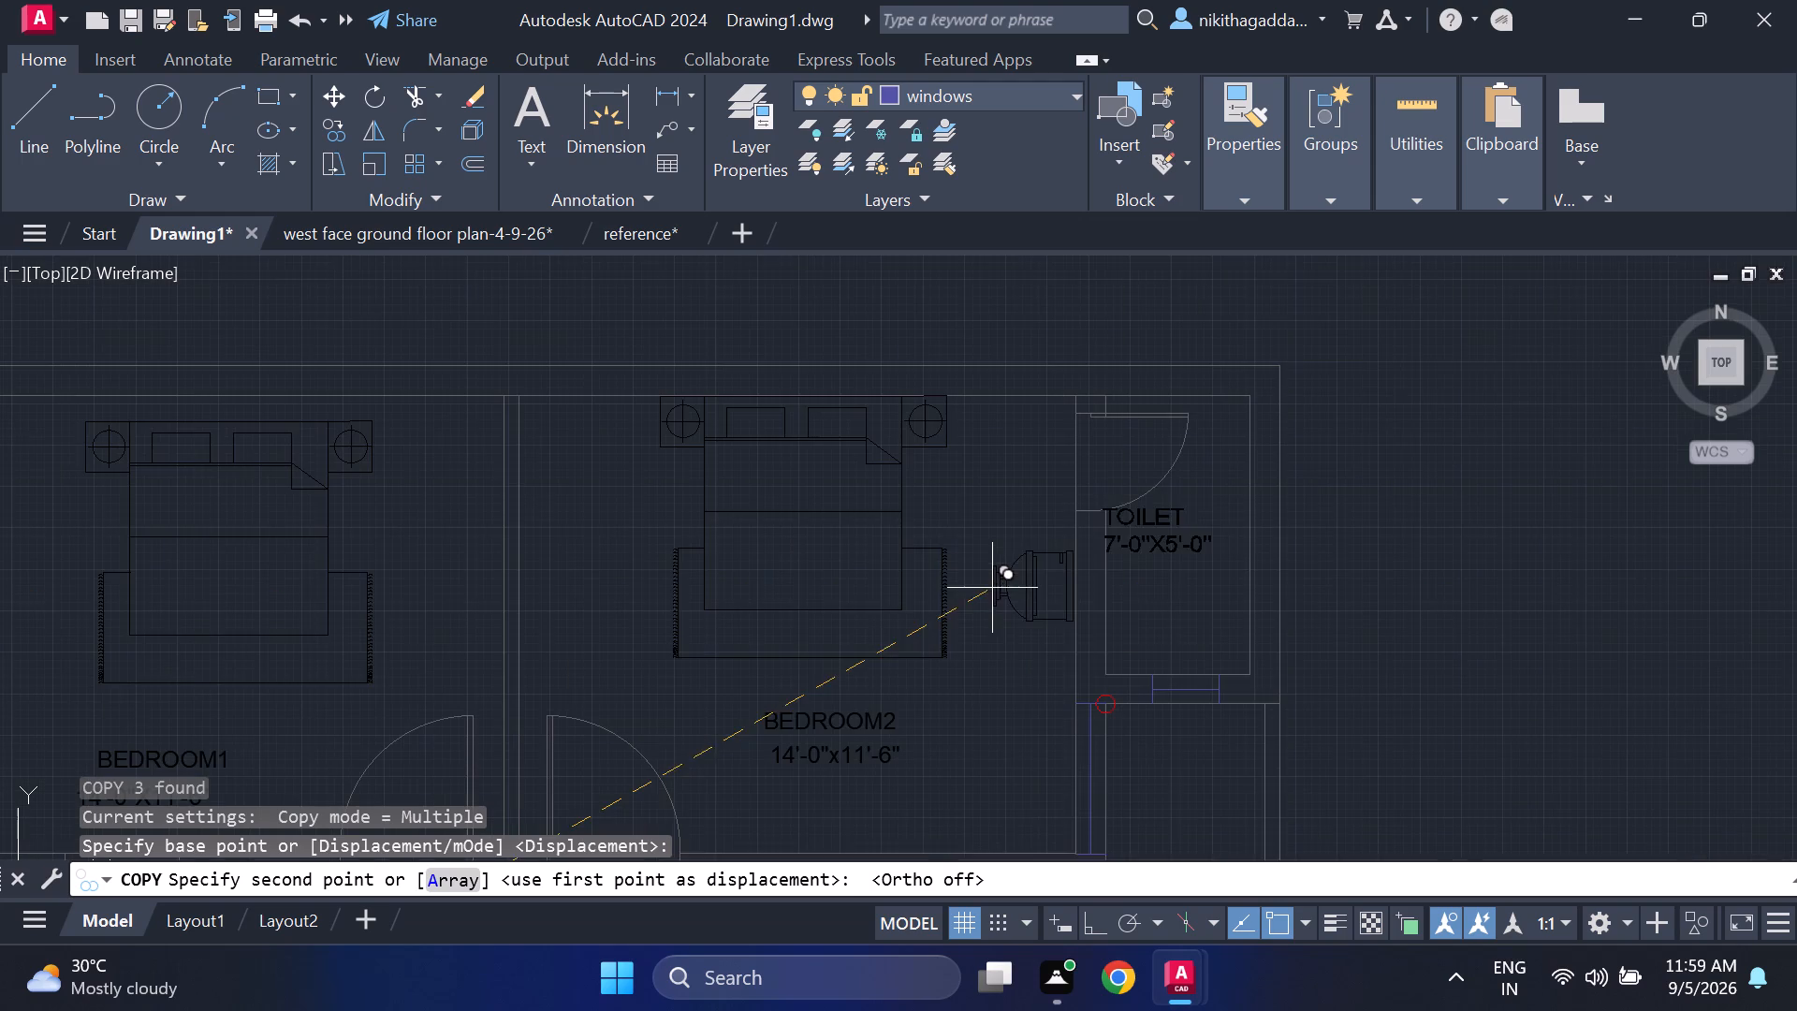
click(1128, 586)
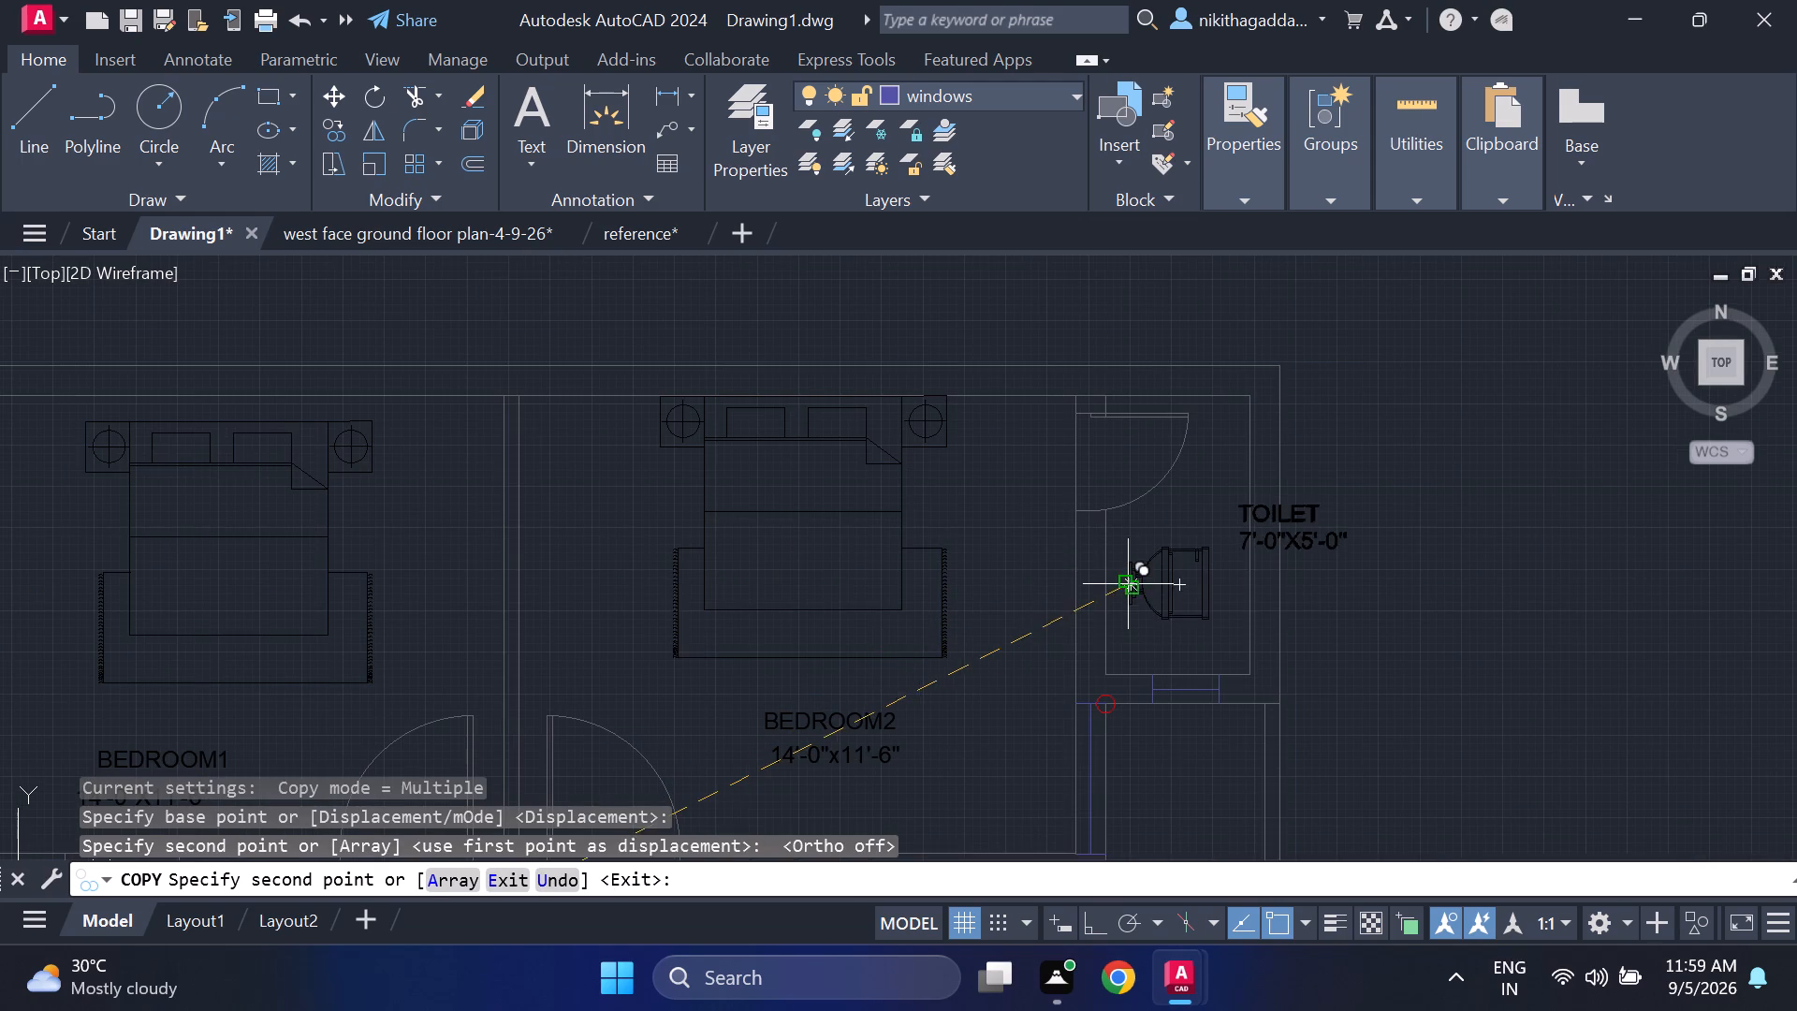
key(Escape)
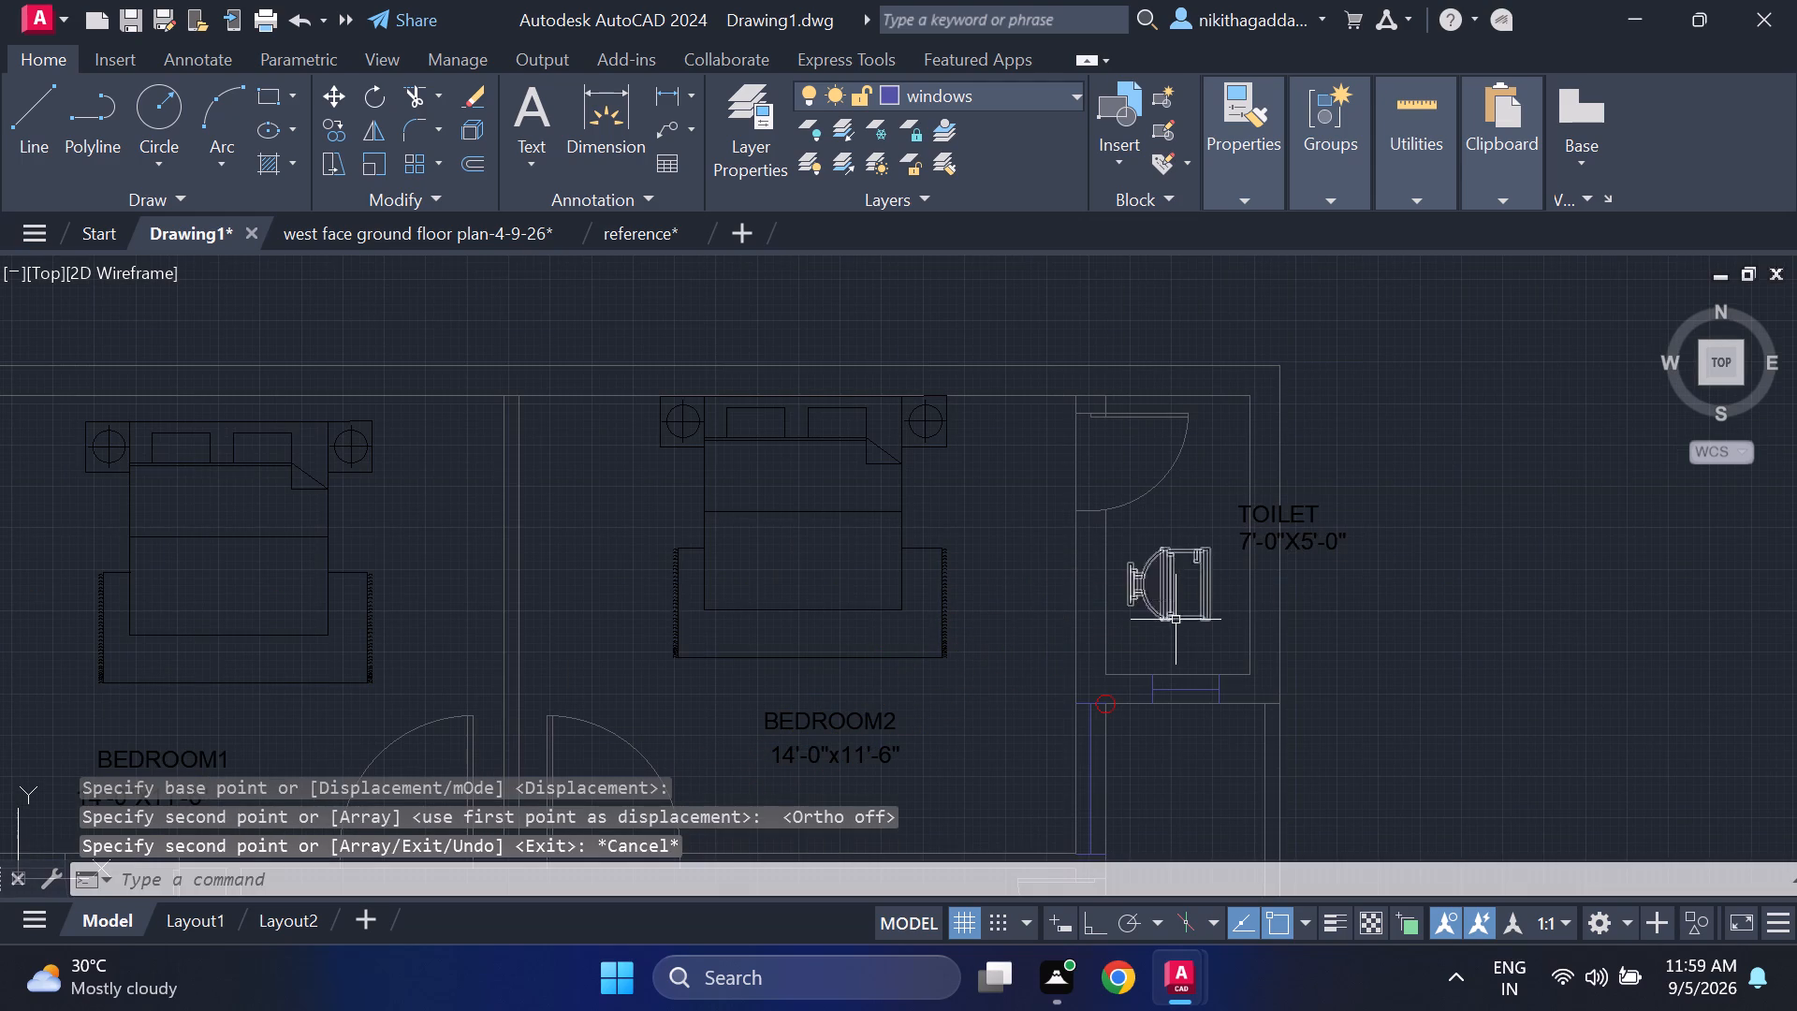
Rotate the copied toilet fixture 90° about its middle so its base faces the south wall.
click(1205, 586)
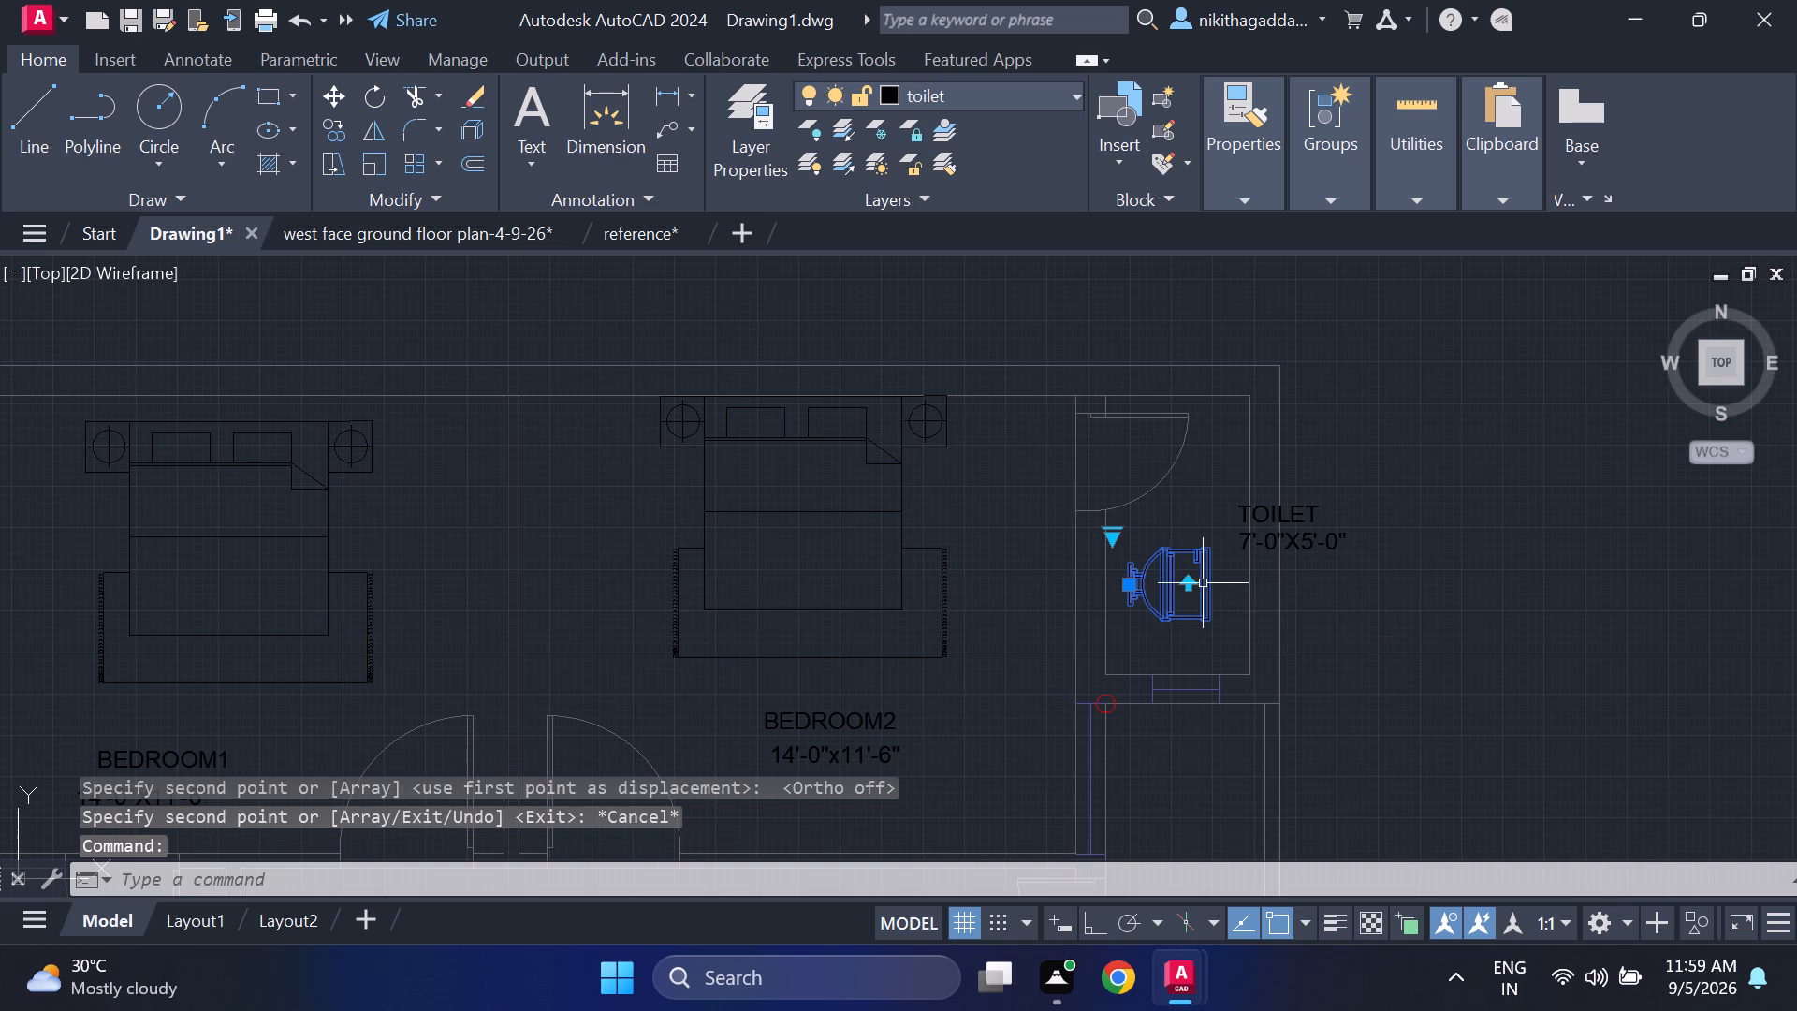
text(RO)
key(Return)
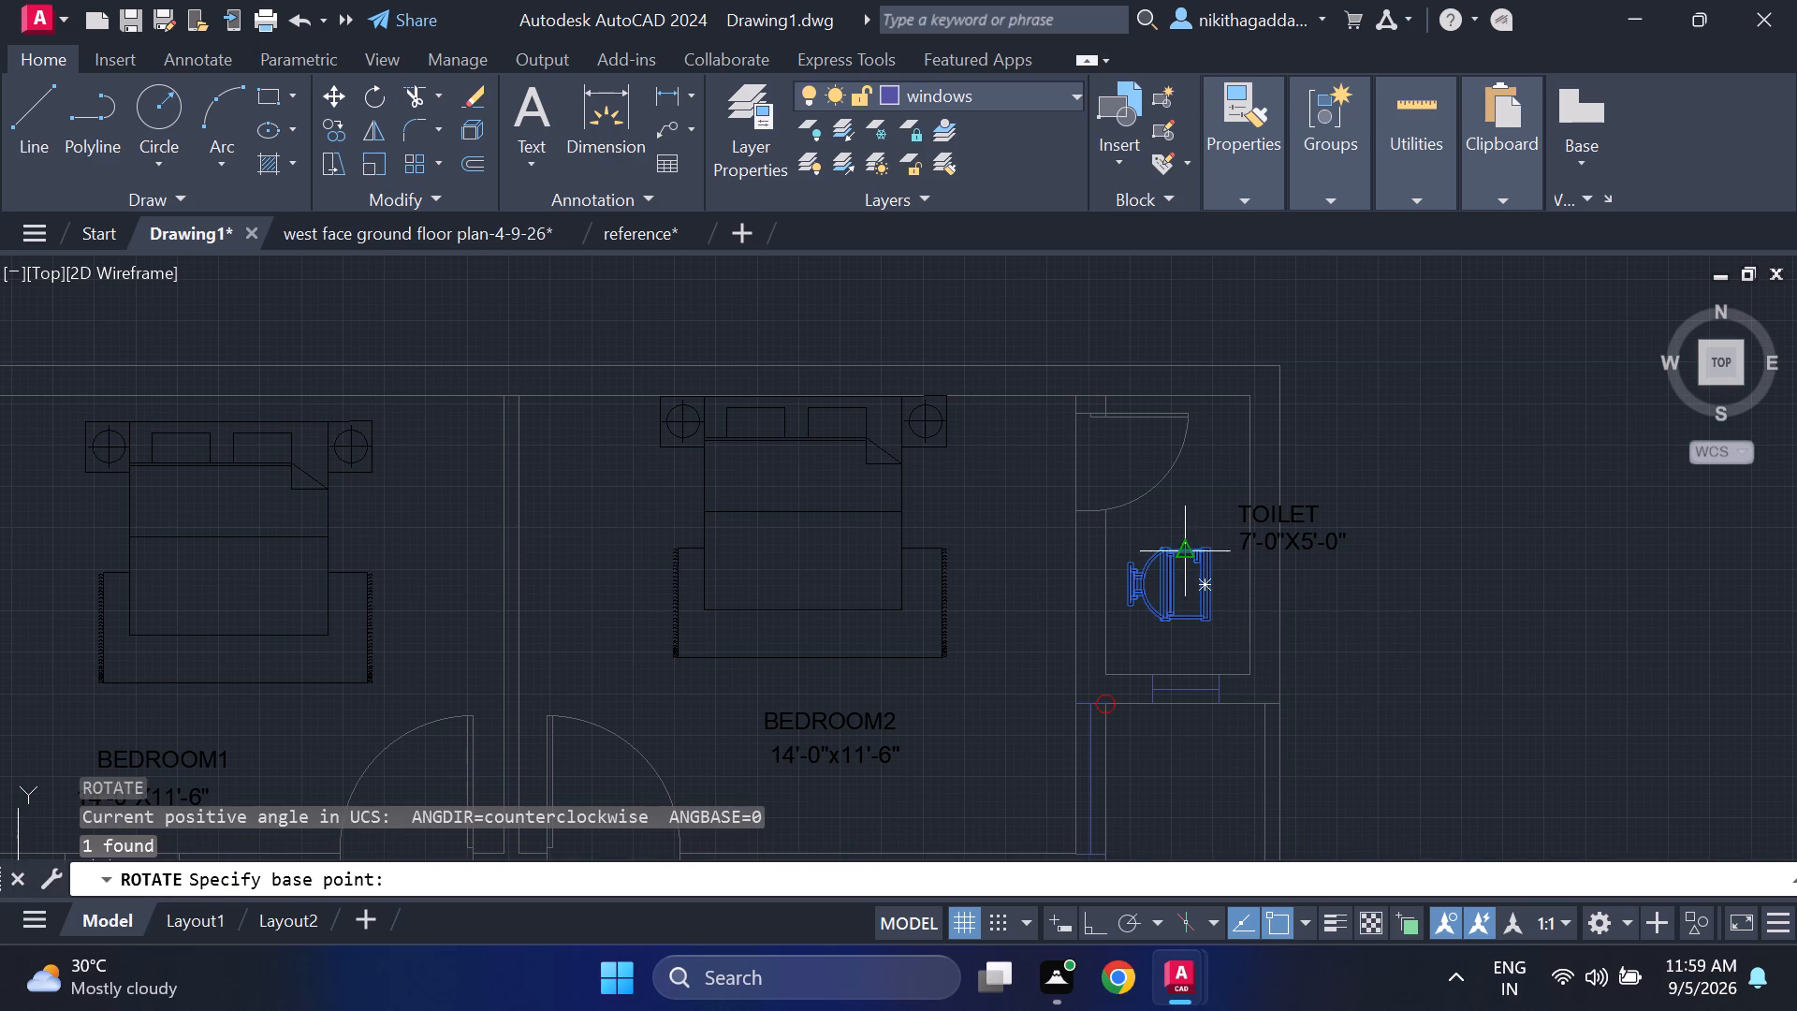
click(1167, 578)
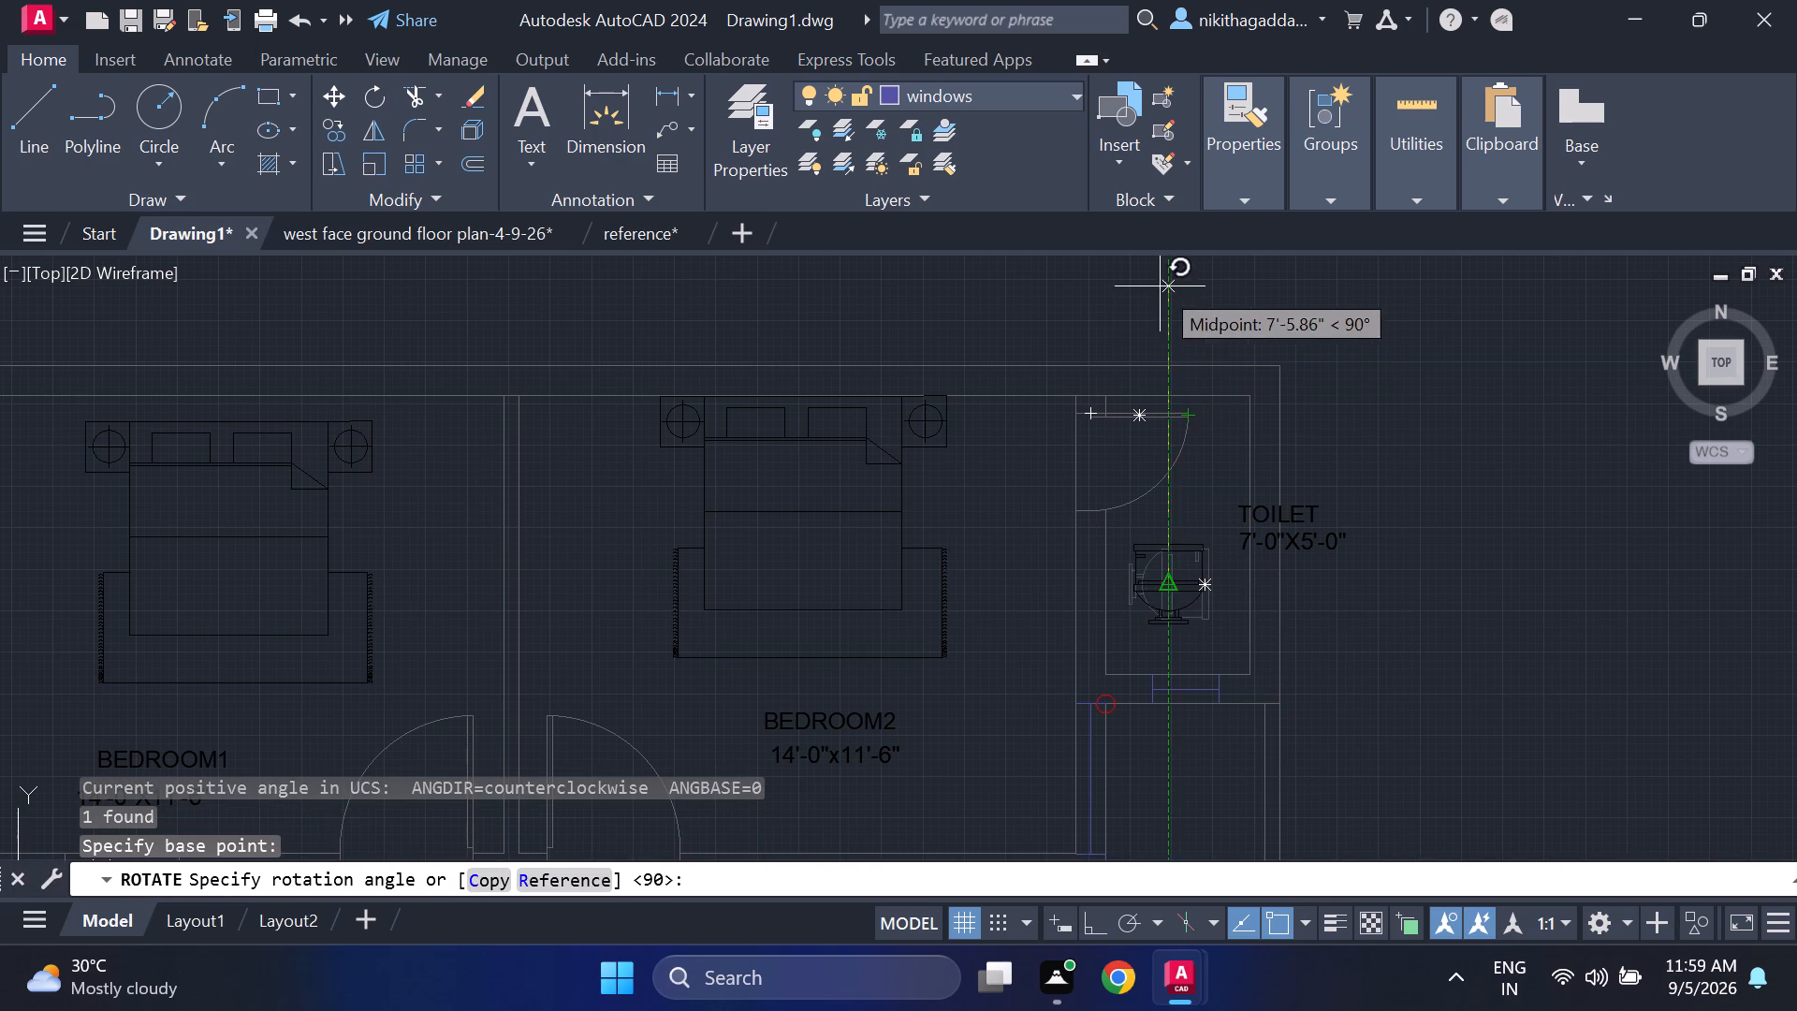
click(1160, 286)
Move the rotated toilet fixture so its base sits against the room's south wall, in front of the window.
click(1186, 518)
click(1151, 612)
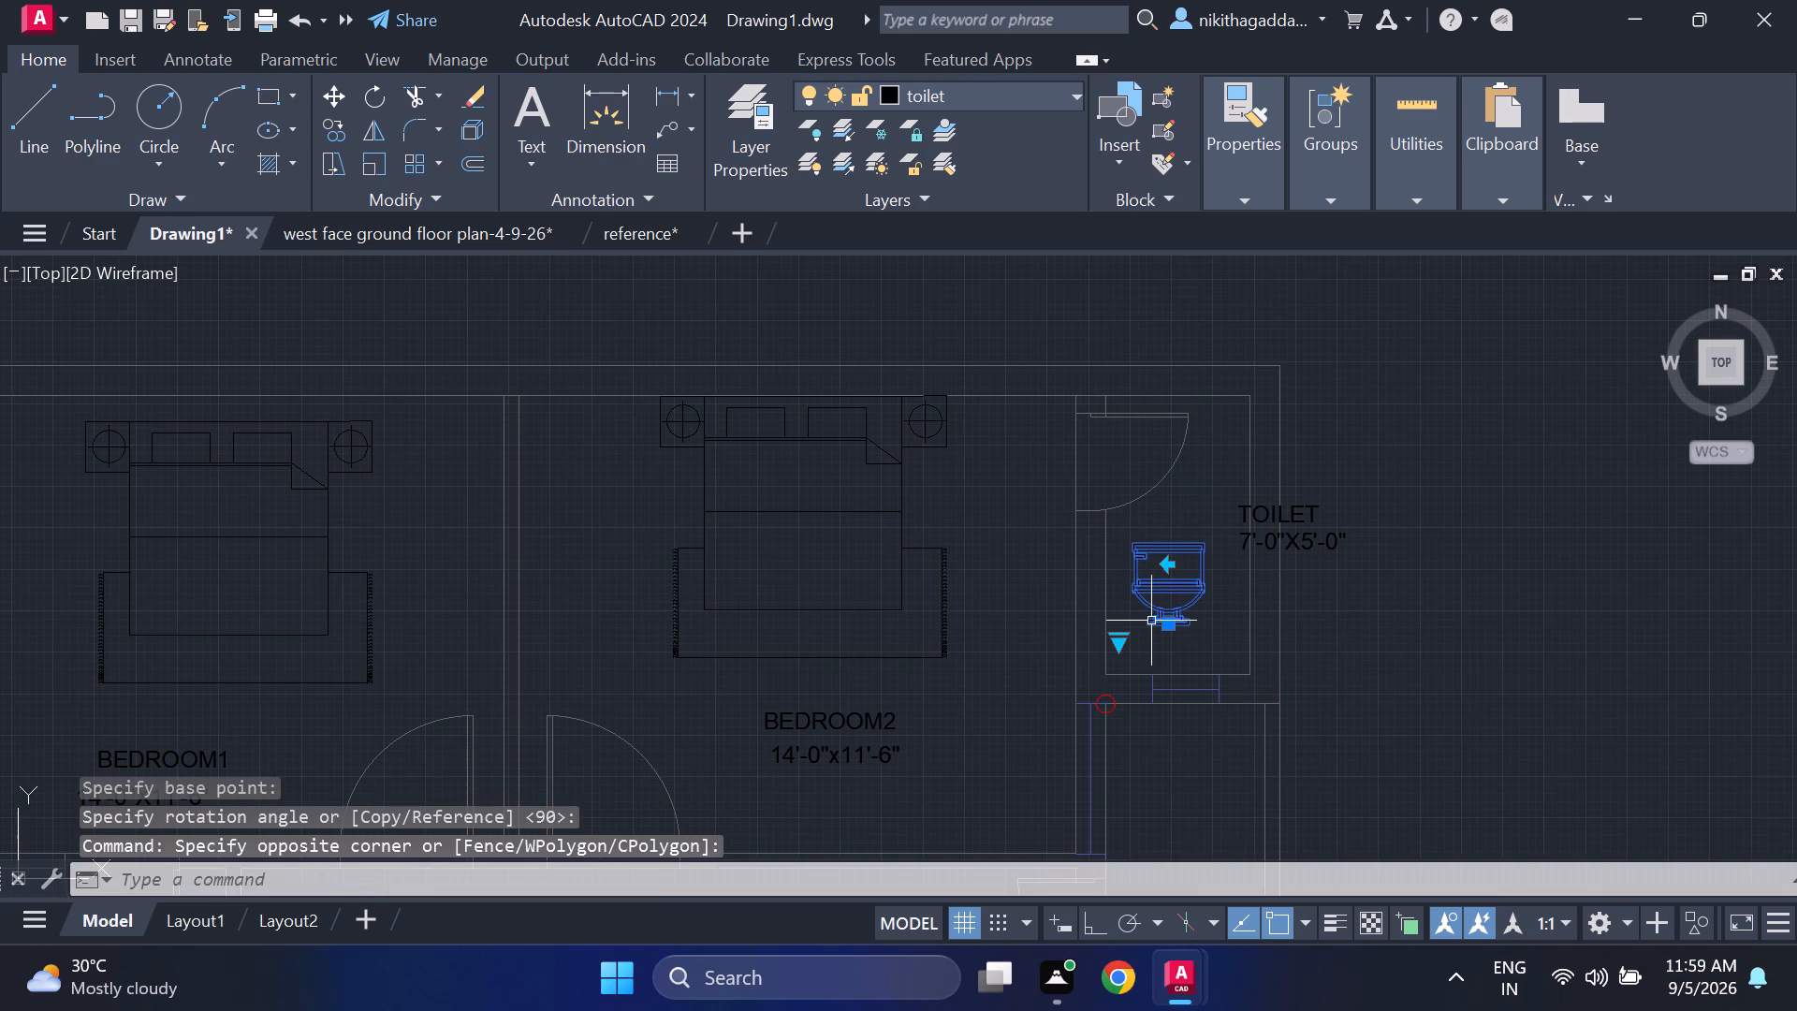
key(m)
key(Return)
scroll(1188, 639, up, 3)
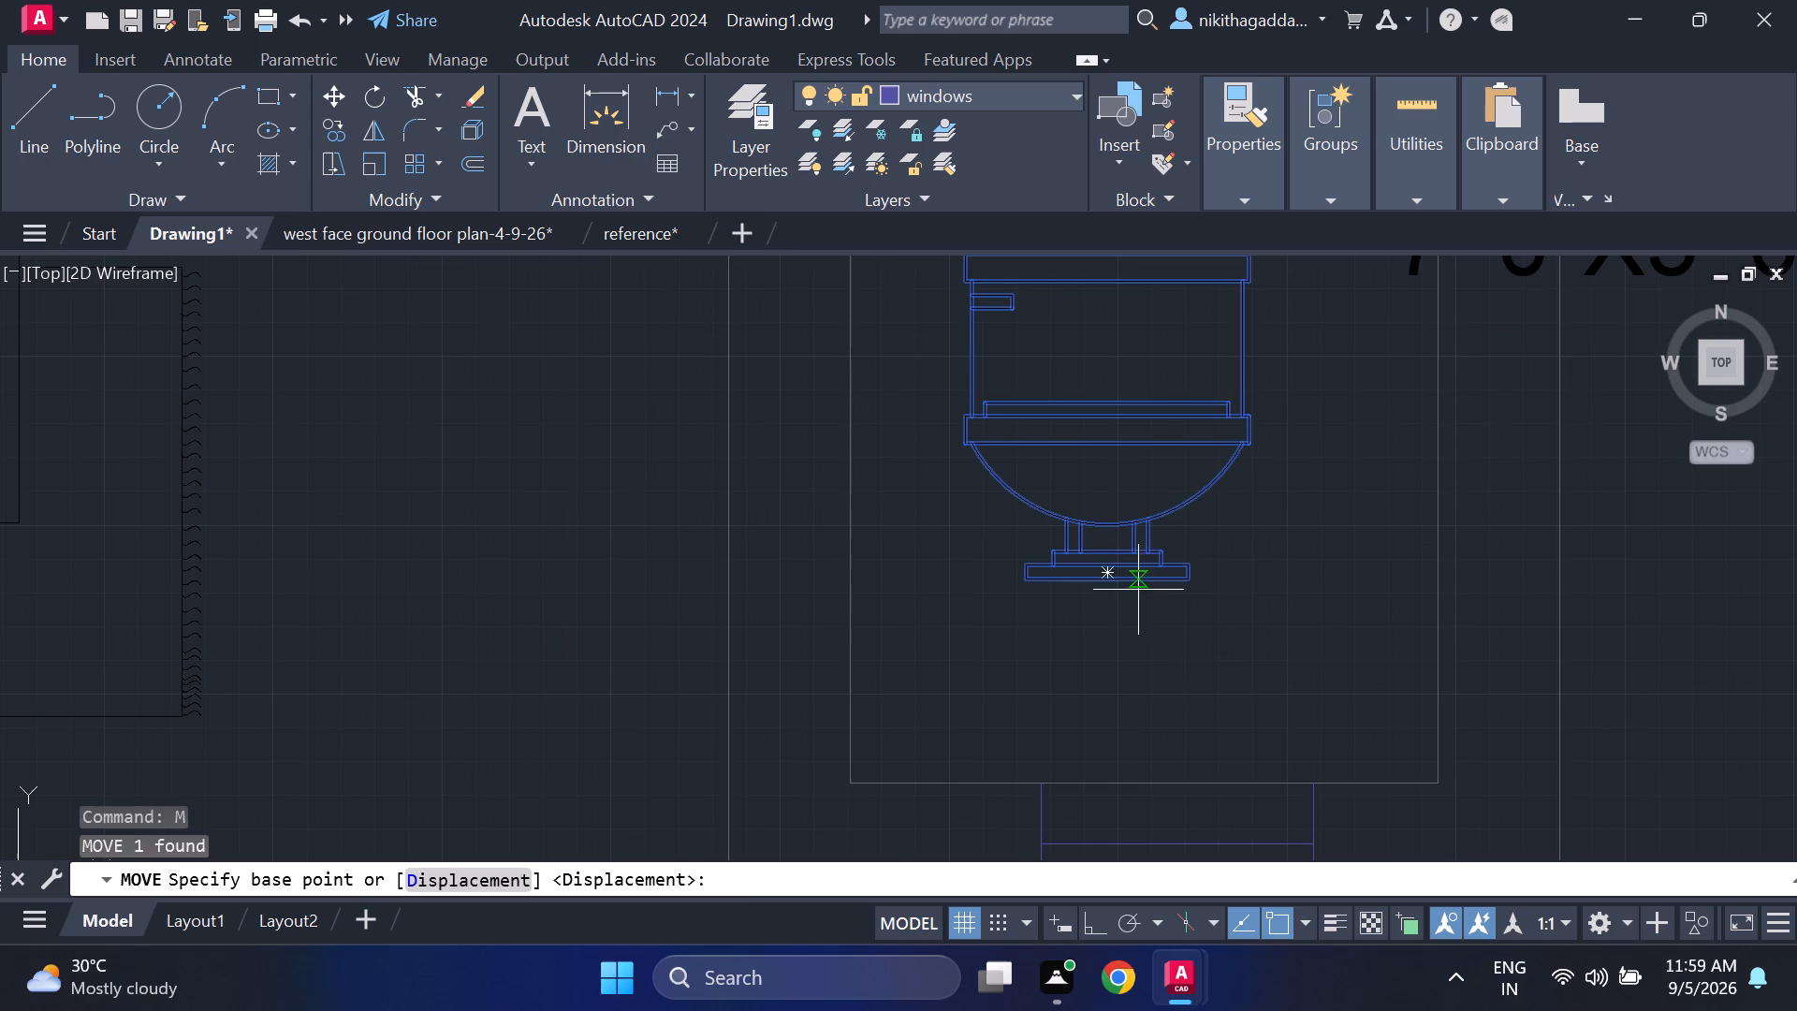
click(1109, 583)
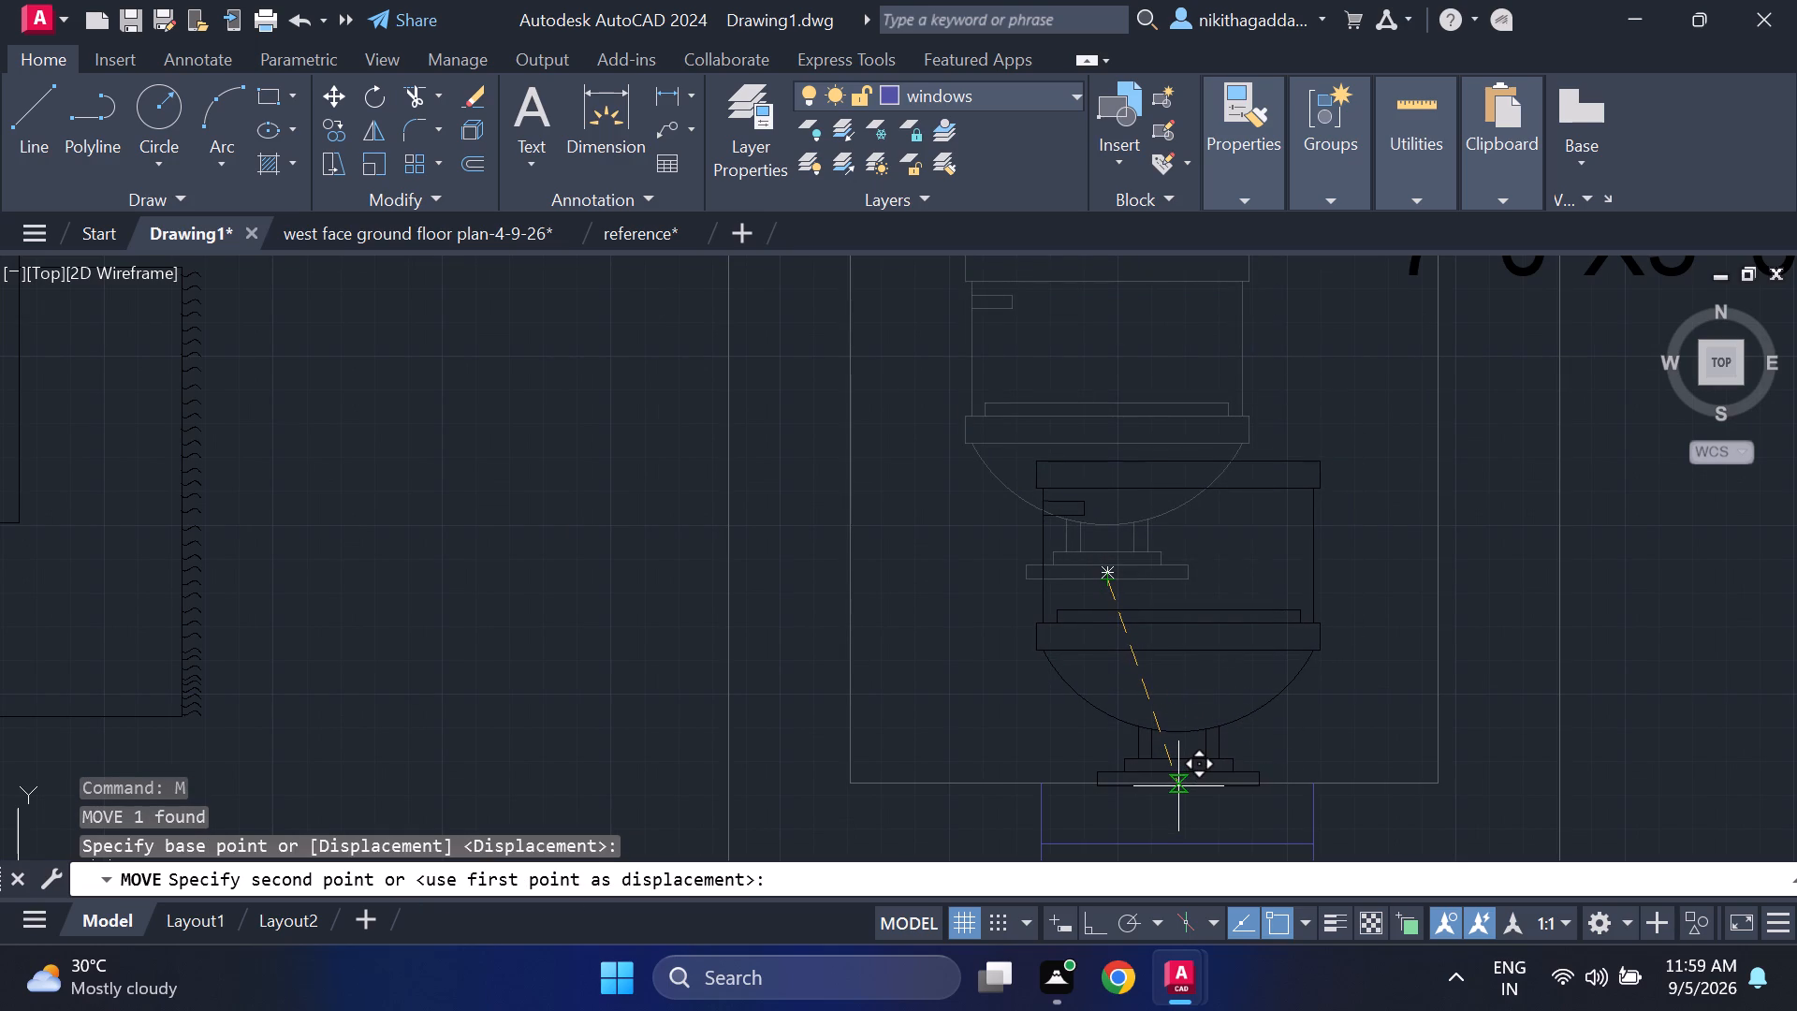
click(1176, 785)
scroll(1335, 565, down, 2)
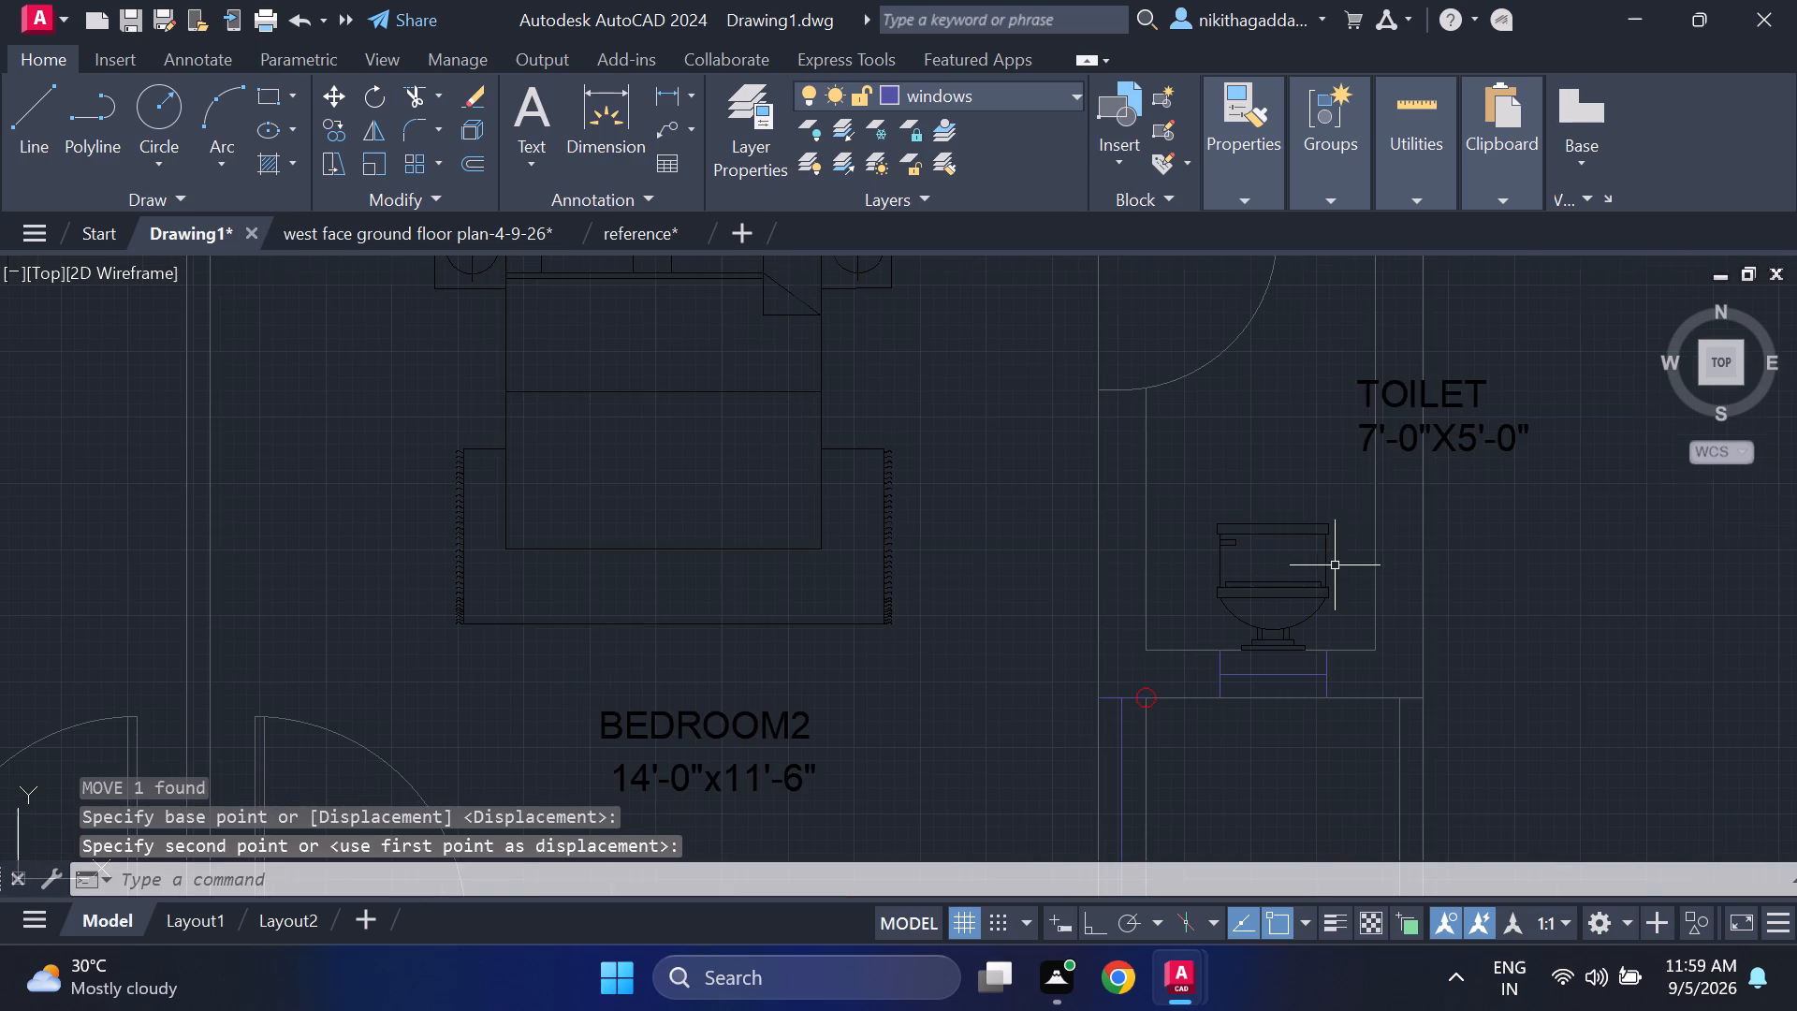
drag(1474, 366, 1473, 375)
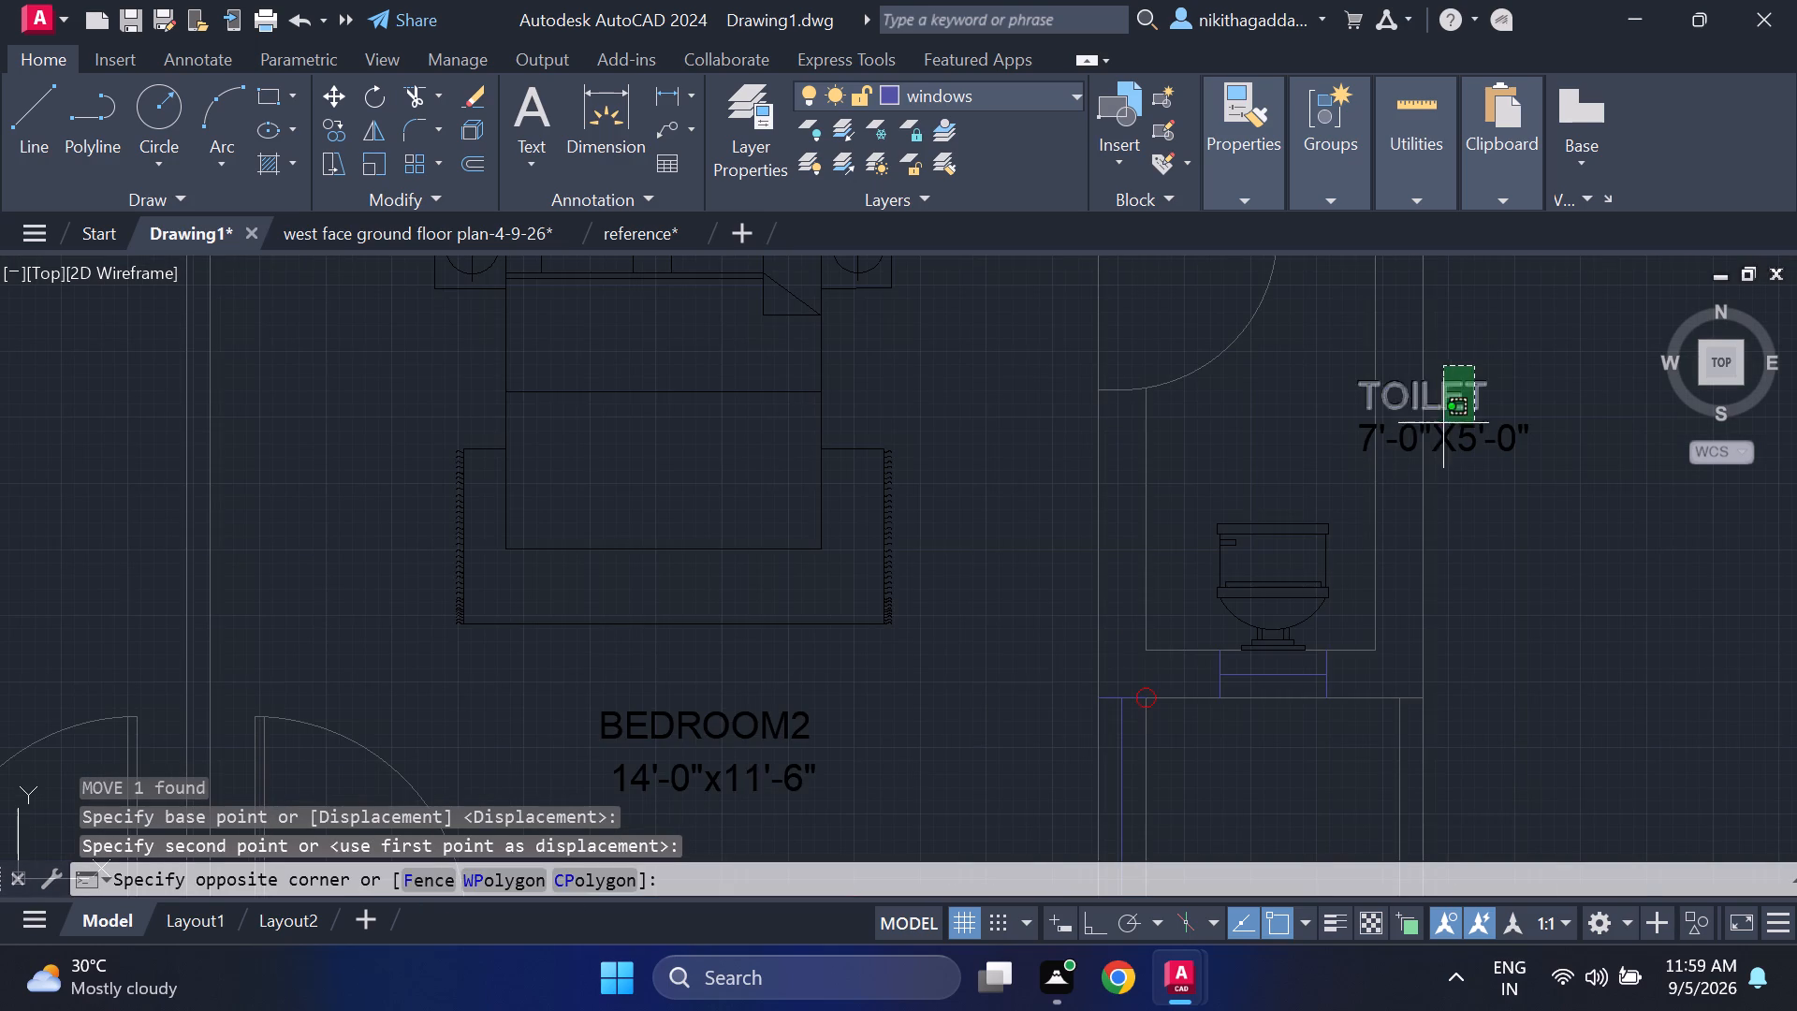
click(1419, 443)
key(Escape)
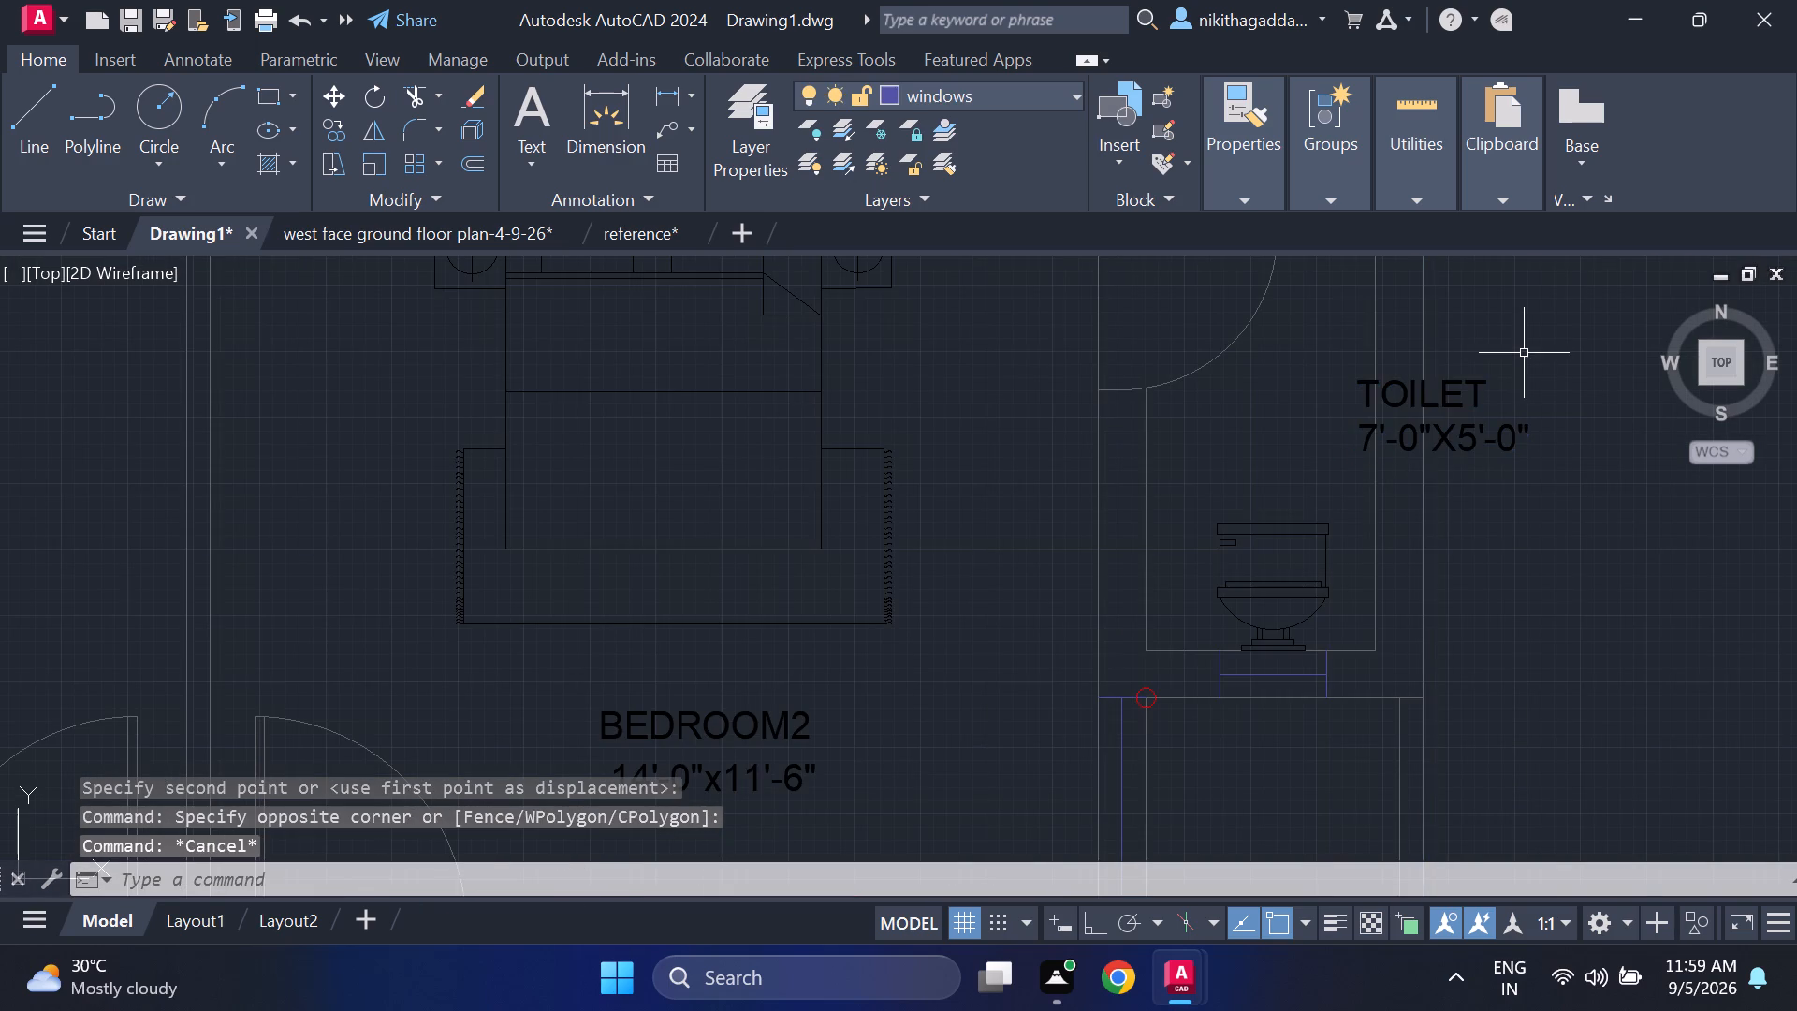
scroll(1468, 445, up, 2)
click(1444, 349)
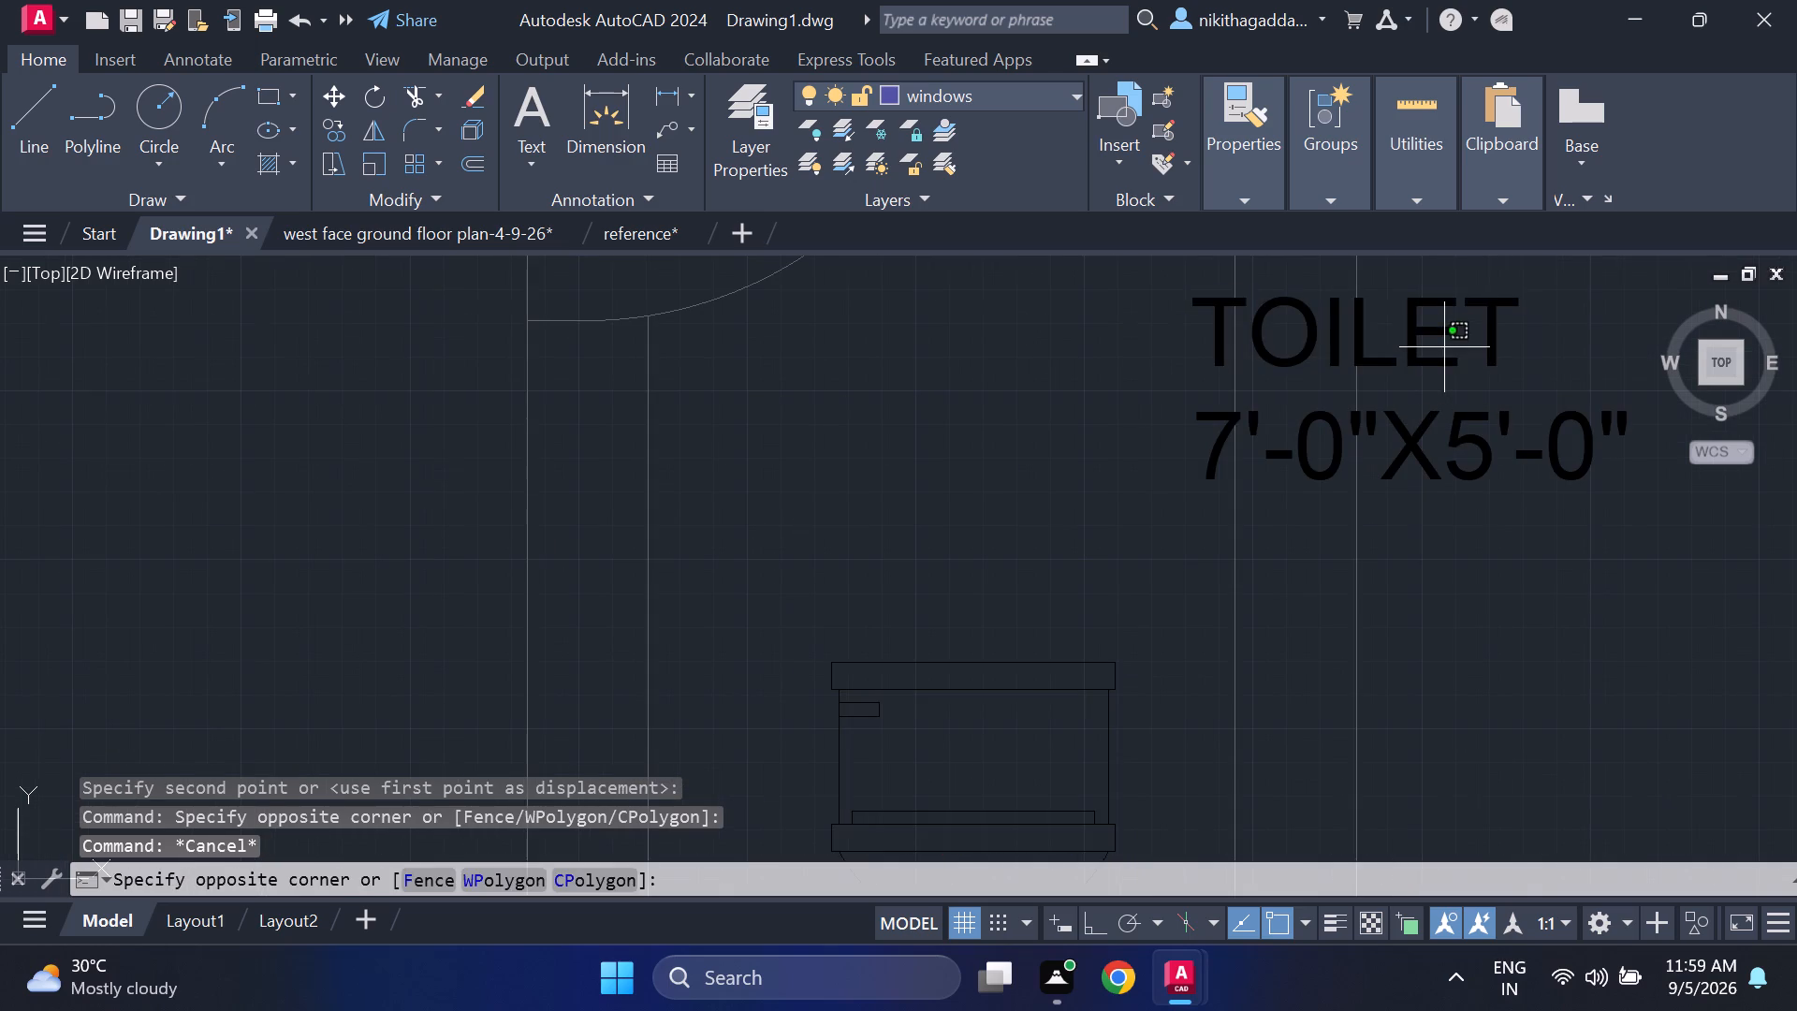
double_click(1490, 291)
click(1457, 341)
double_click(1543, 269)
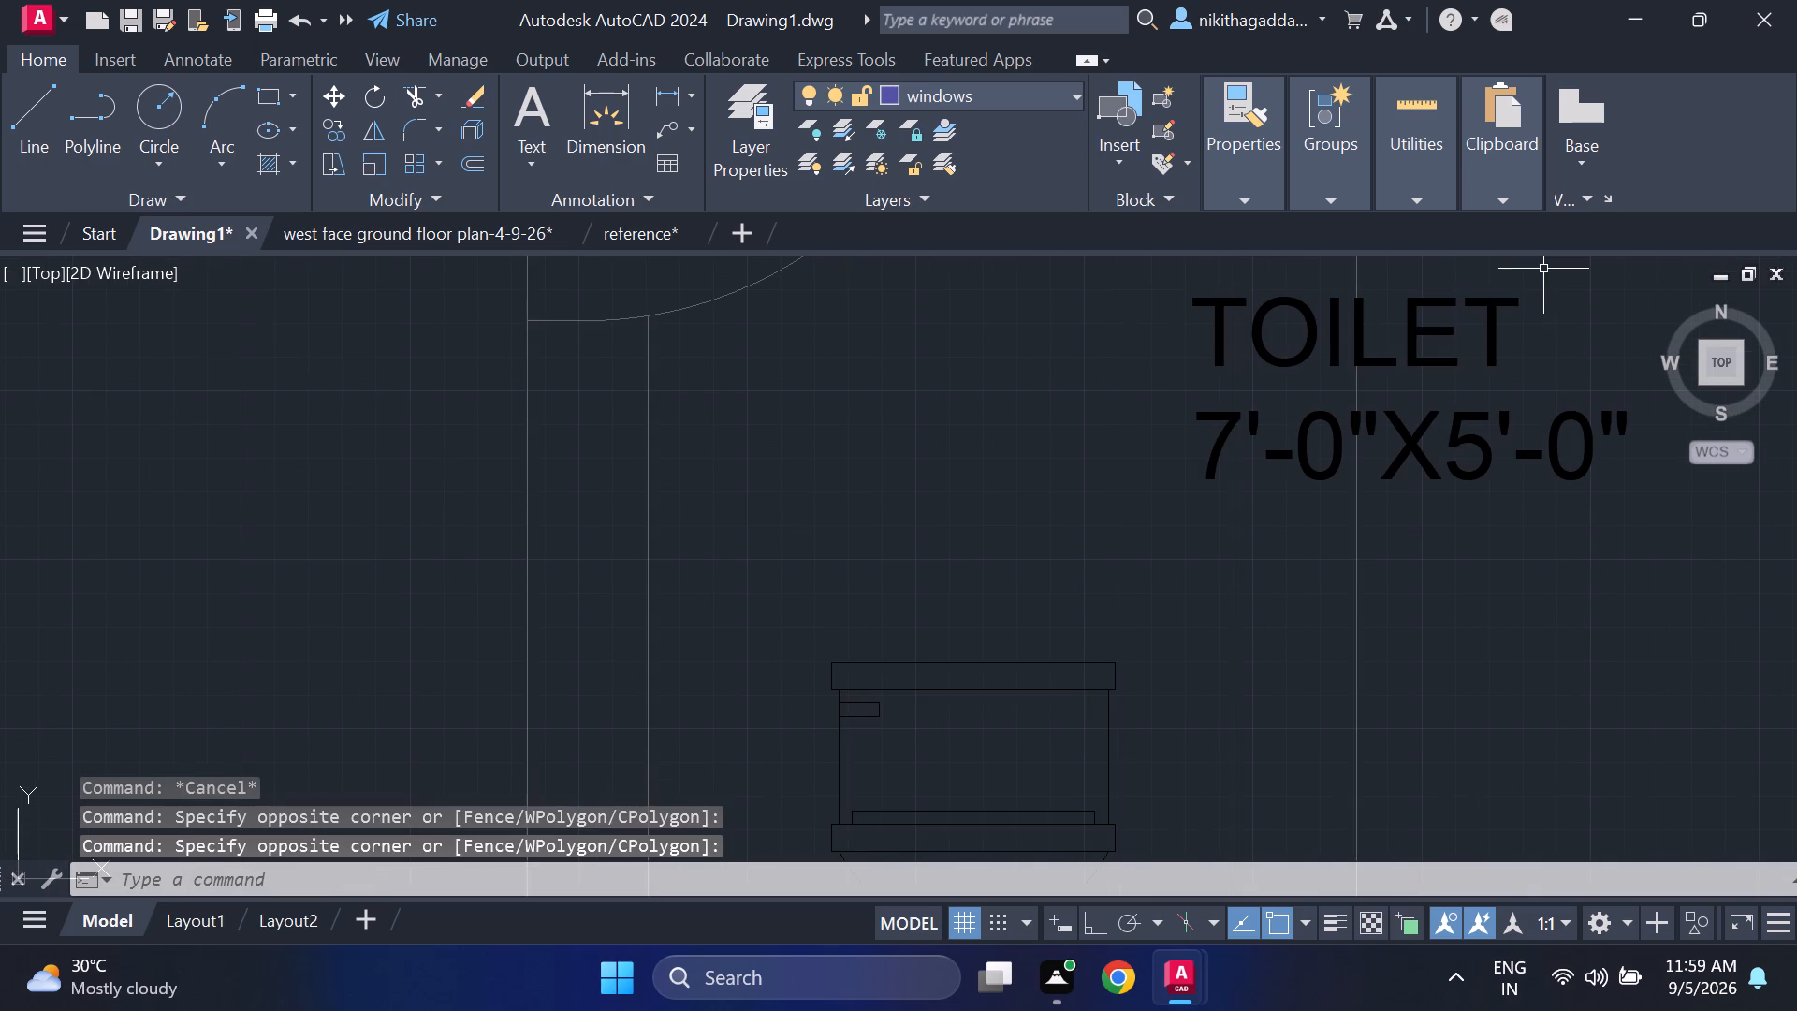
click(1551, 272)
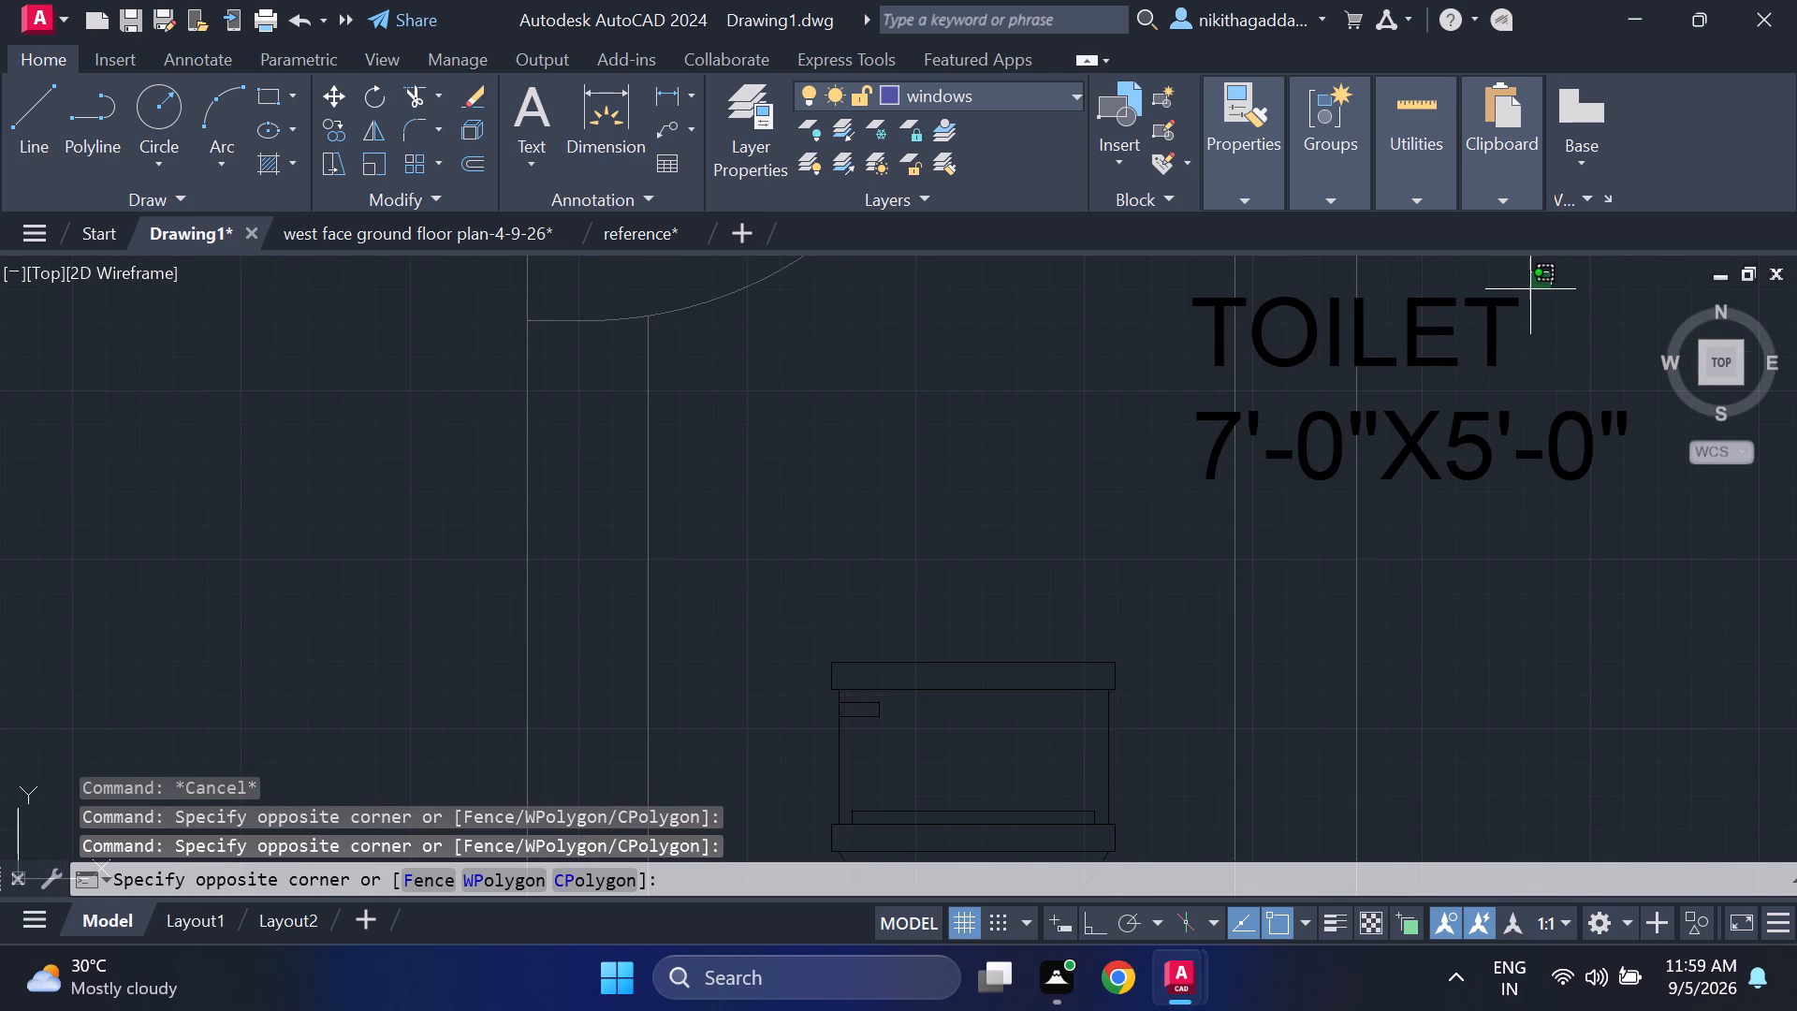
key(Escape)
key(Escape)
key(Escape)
Move the copied TOILET label and its 7'-0"X5'-0" size text inside the small toilet east of bedroom 2, above the fixture.
scroll(1457, 97, down, 2)
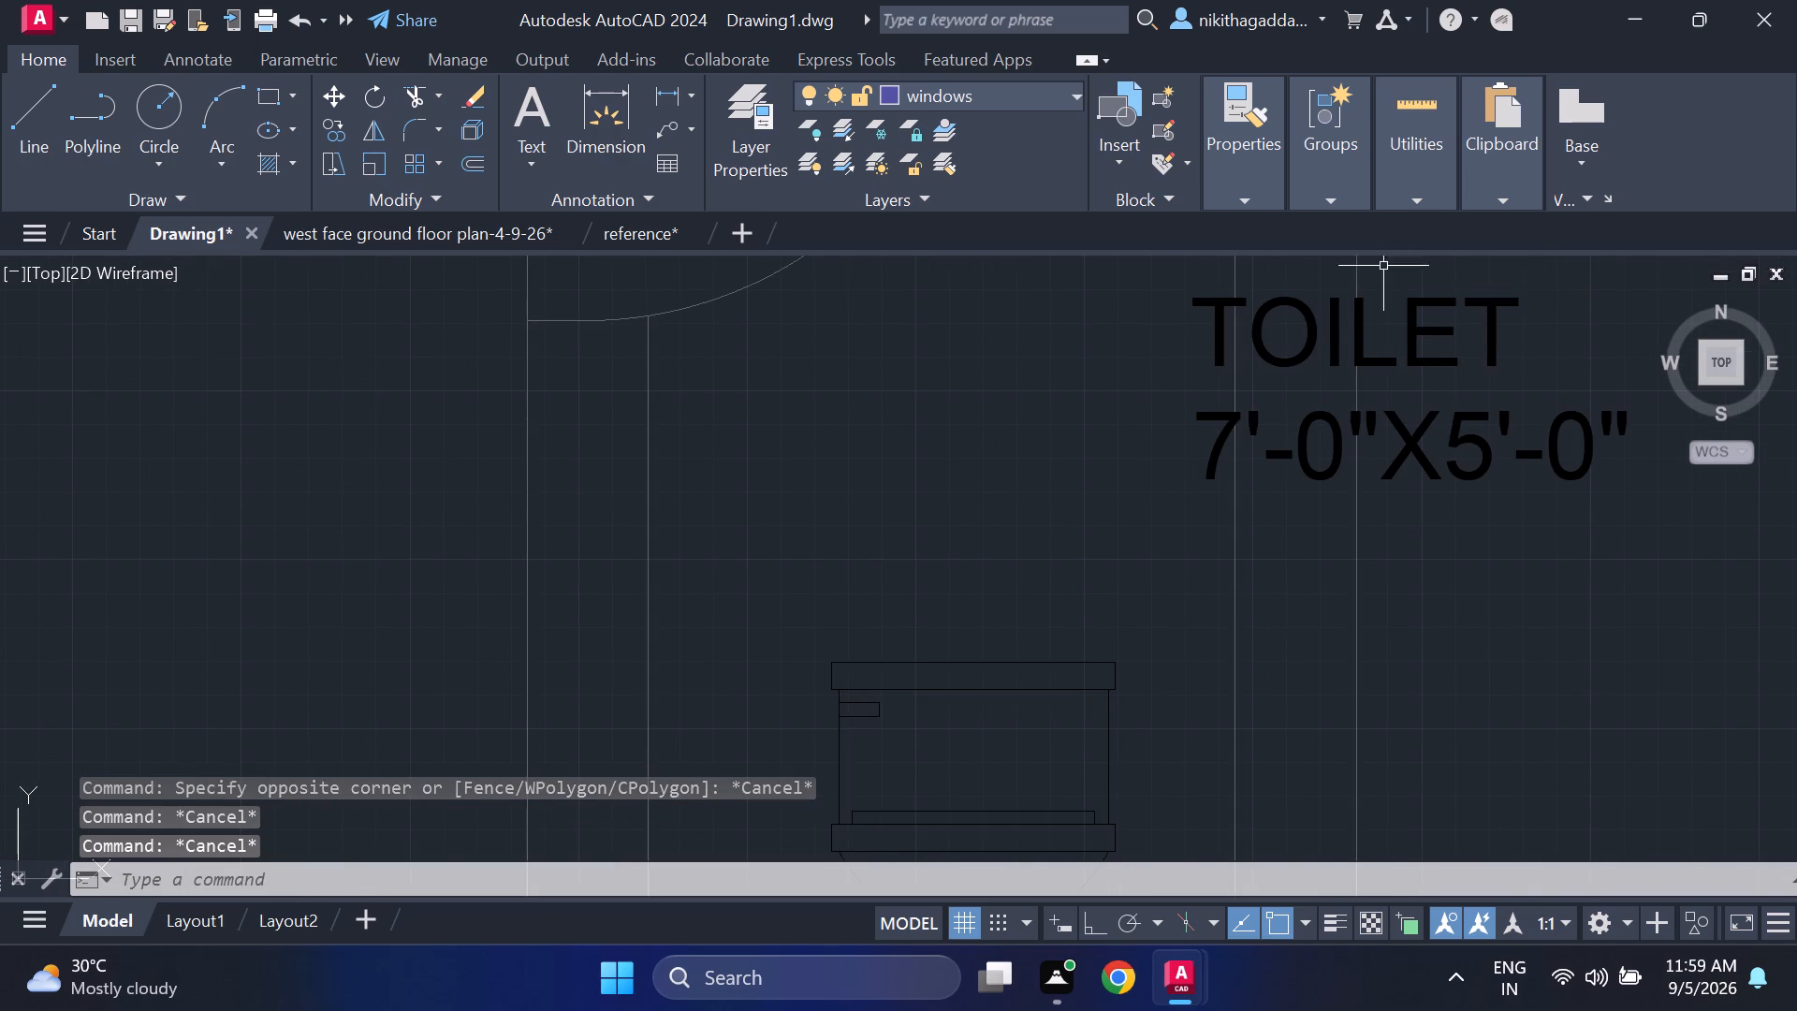
scroll(1554, 348, down, 1)
click(1545, 297)
click(1501, 336)
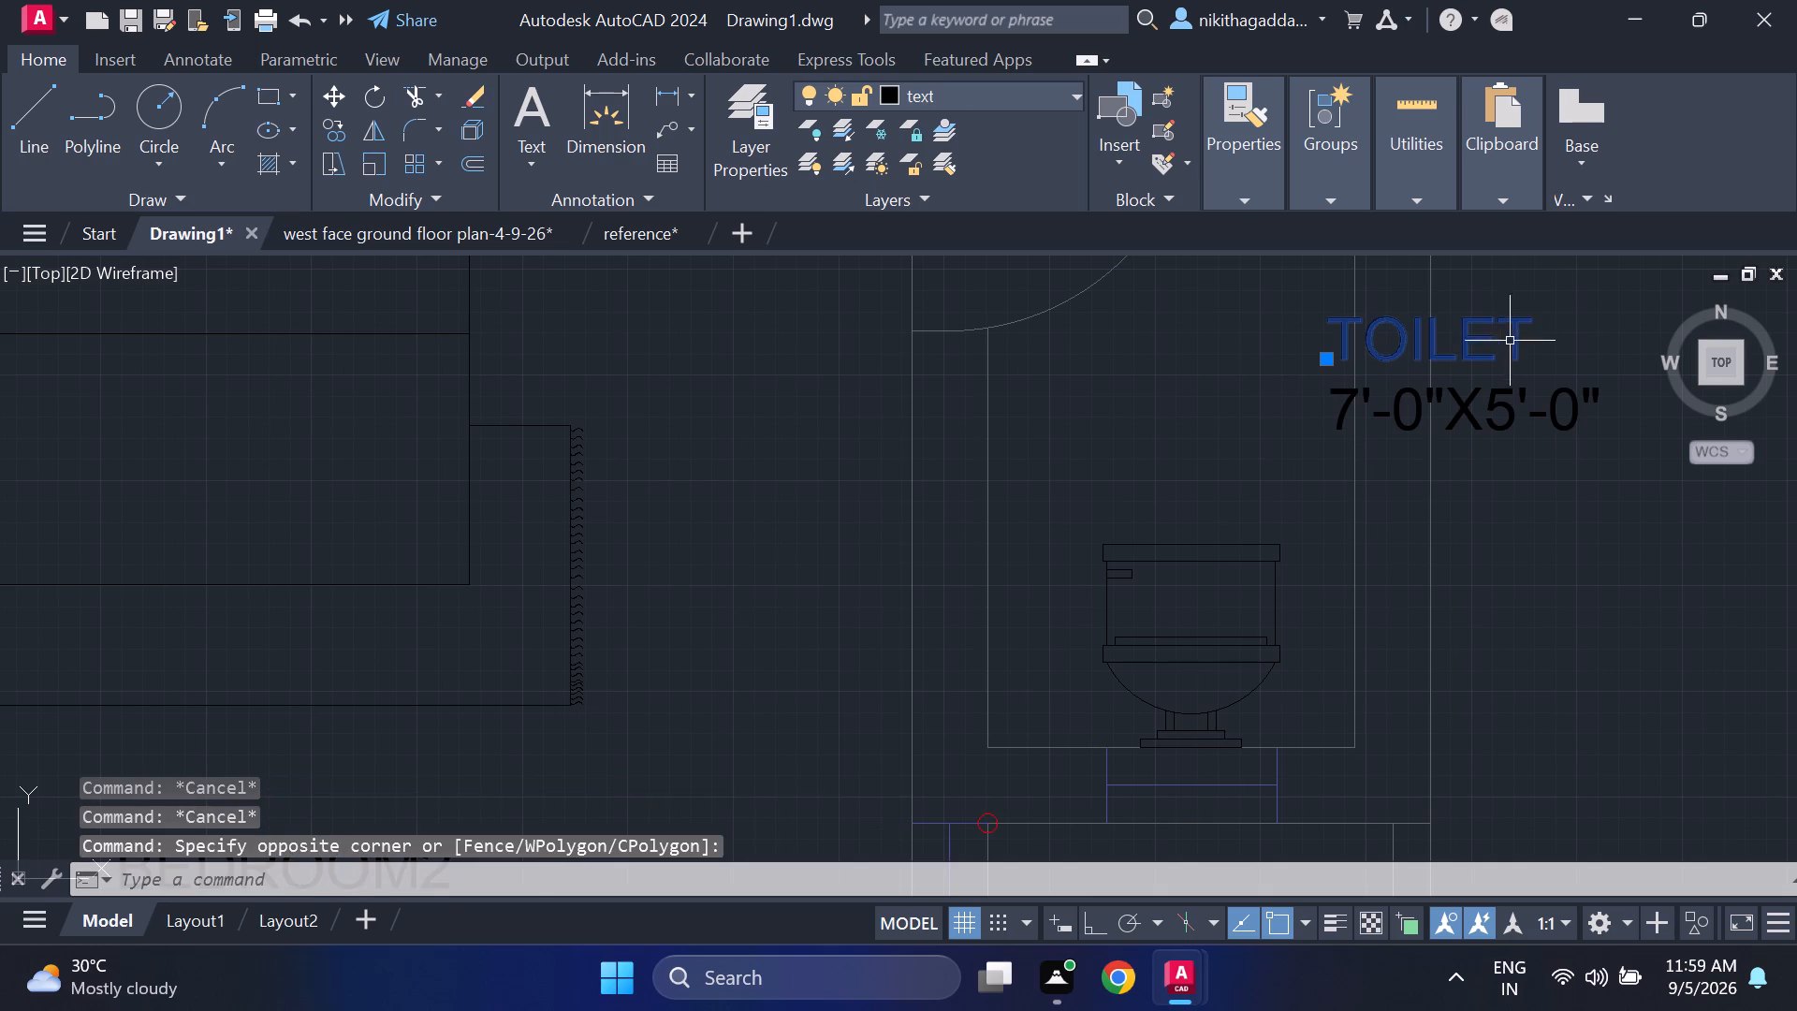
click(1581, 376)
click(1521, 435)
key(m)
key(Return)
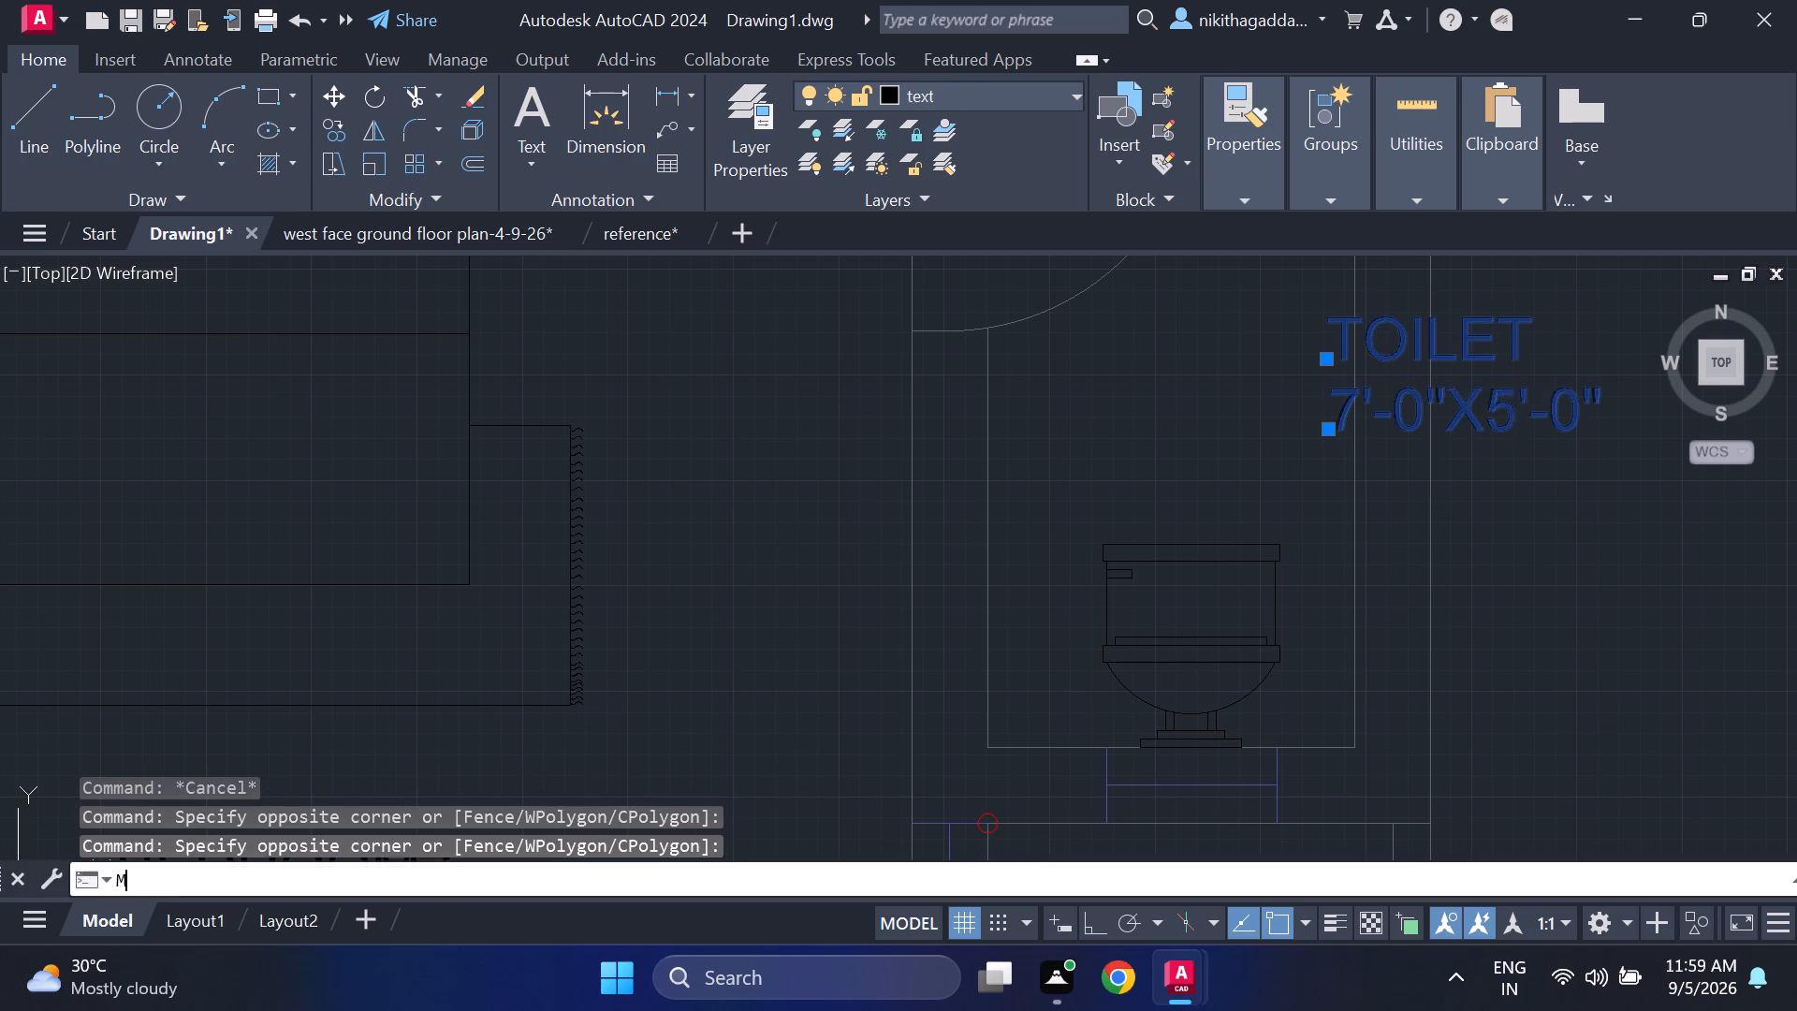
click(1349, 342)
scroll(1113, 358, down, 2)
middle_drag(1113, 358, 1119, 392)
middle_drag(1117, 405, 1104, 433)
middle_click(1104, 433)
middle_click(1104, 433)
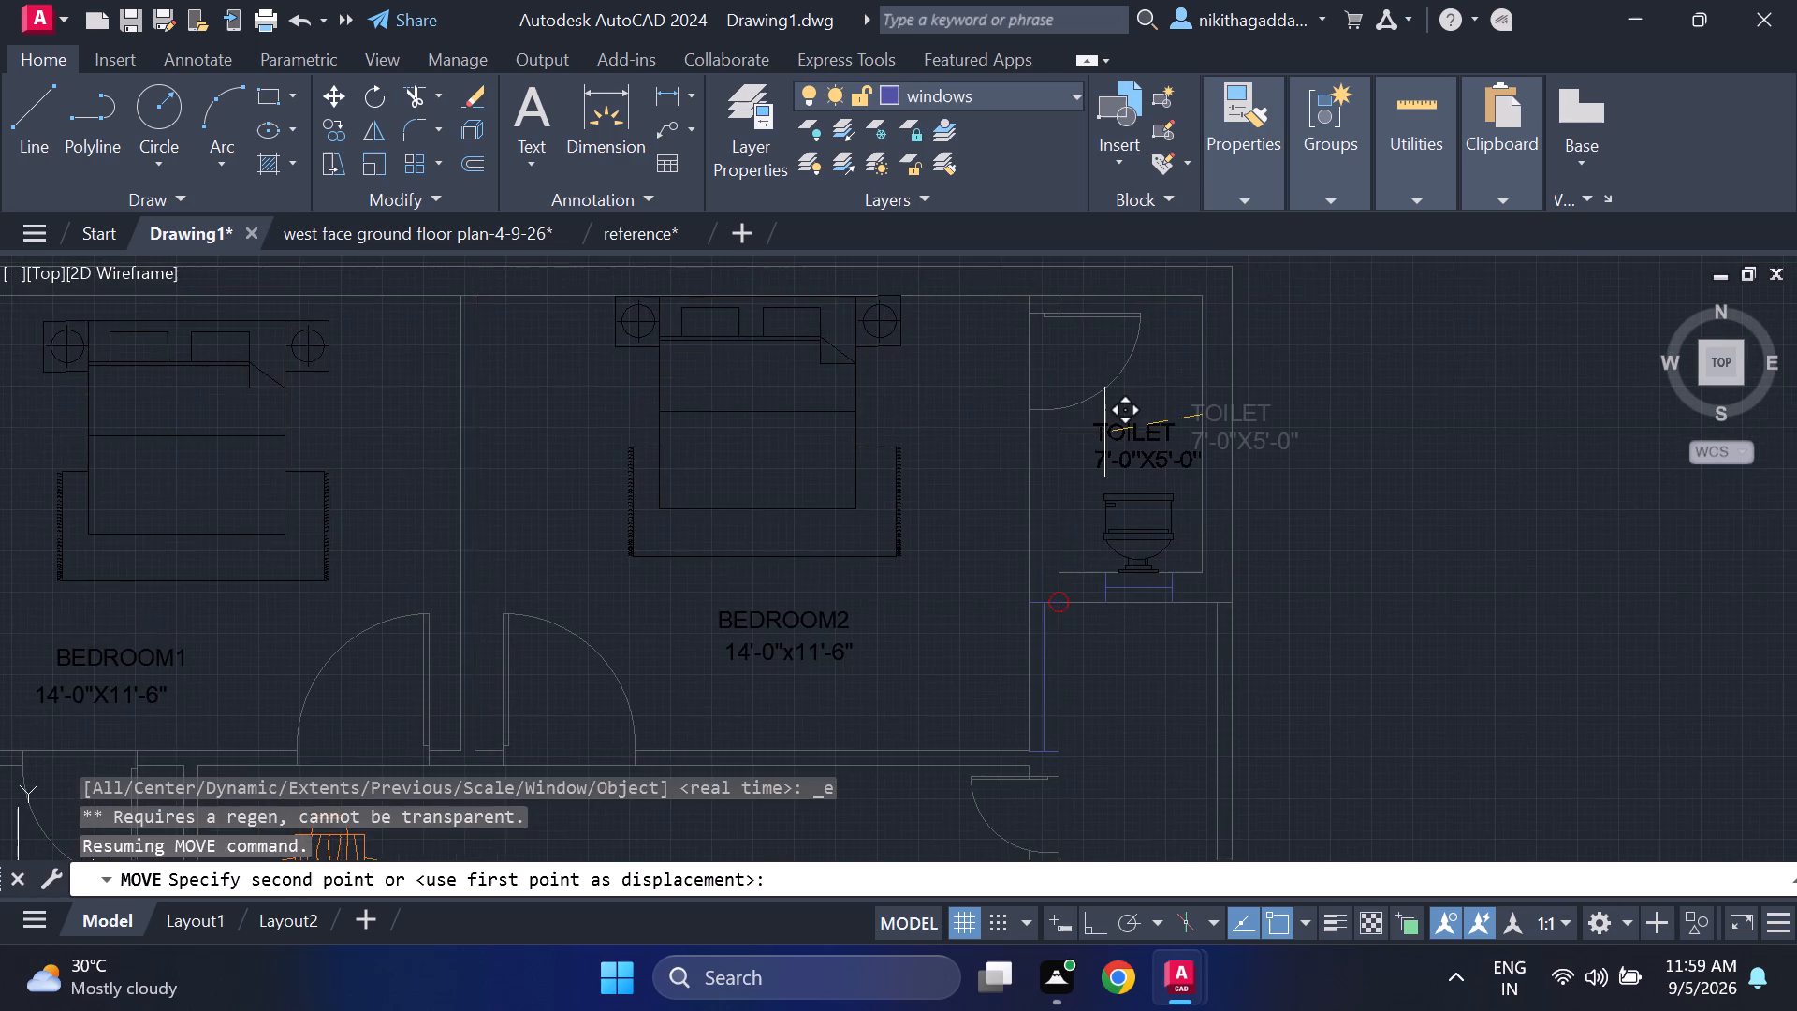
scroll(1103, 431, up, 1)
click(1080, 419)
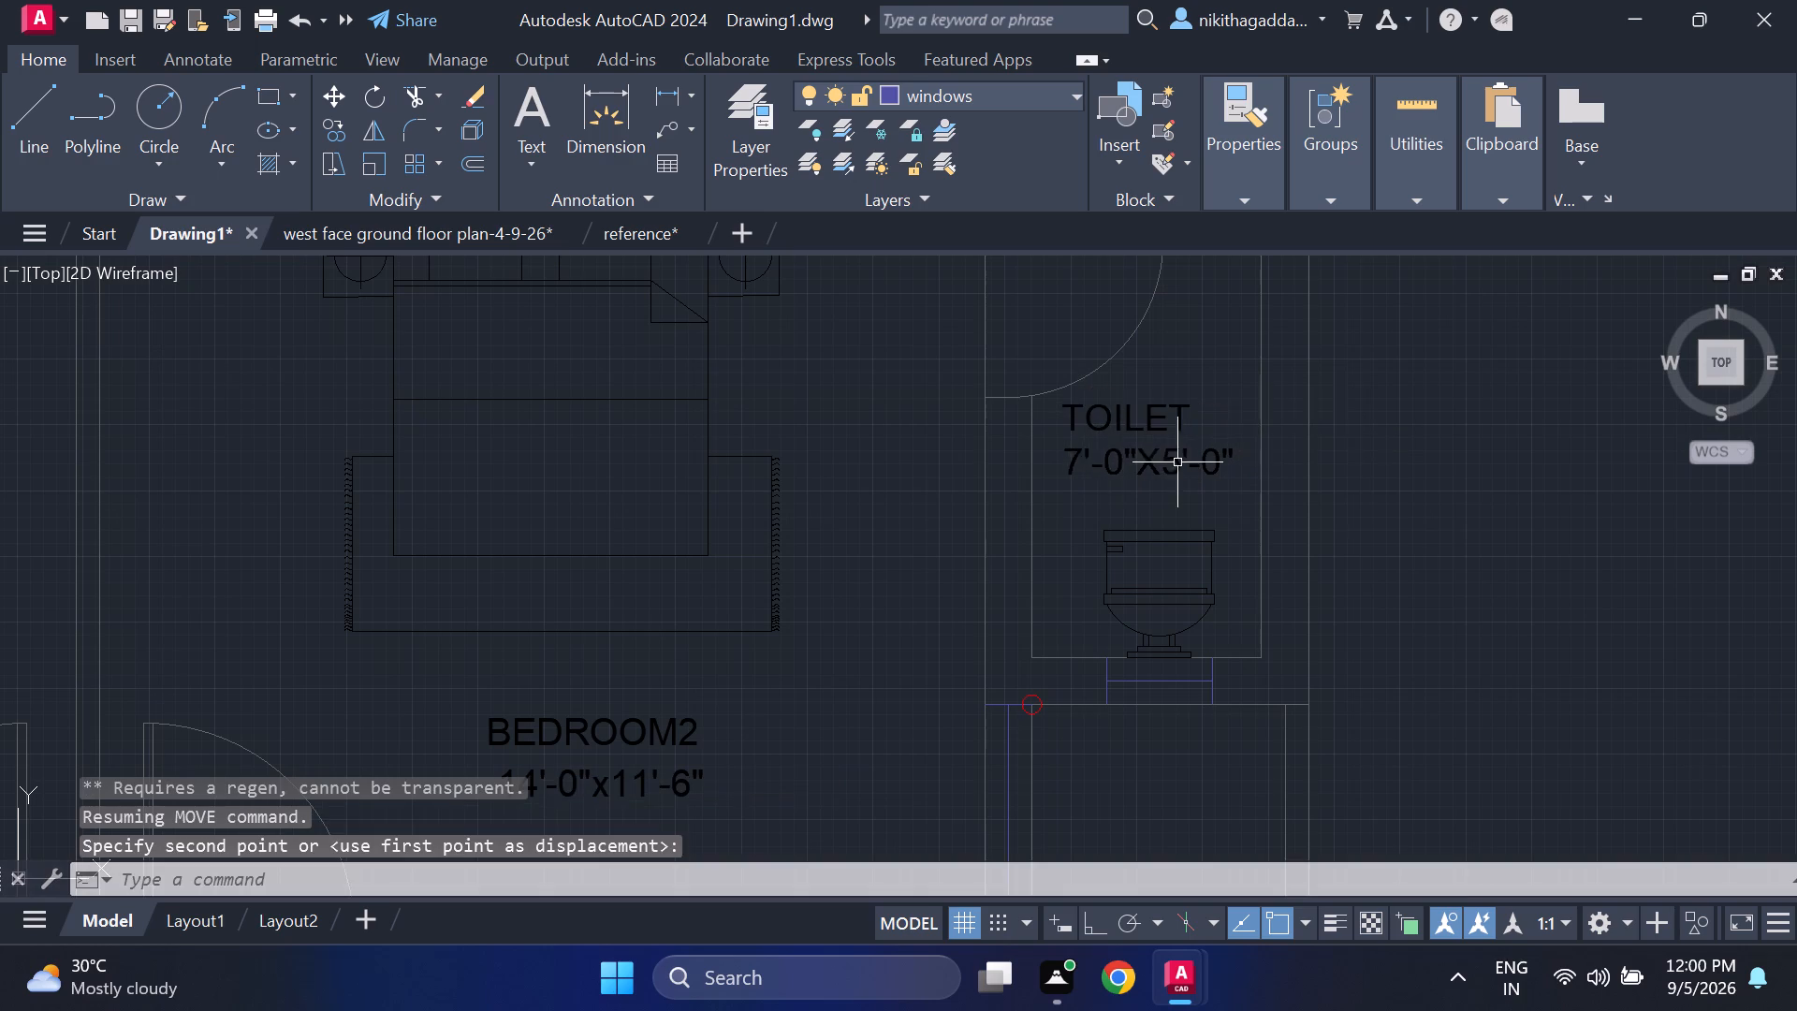
Change the size text of the toilet east of bedroom 2 to 4'-0"X7'-0".
scroll(1179, 456, up, 2)
double_click(1162, 467)
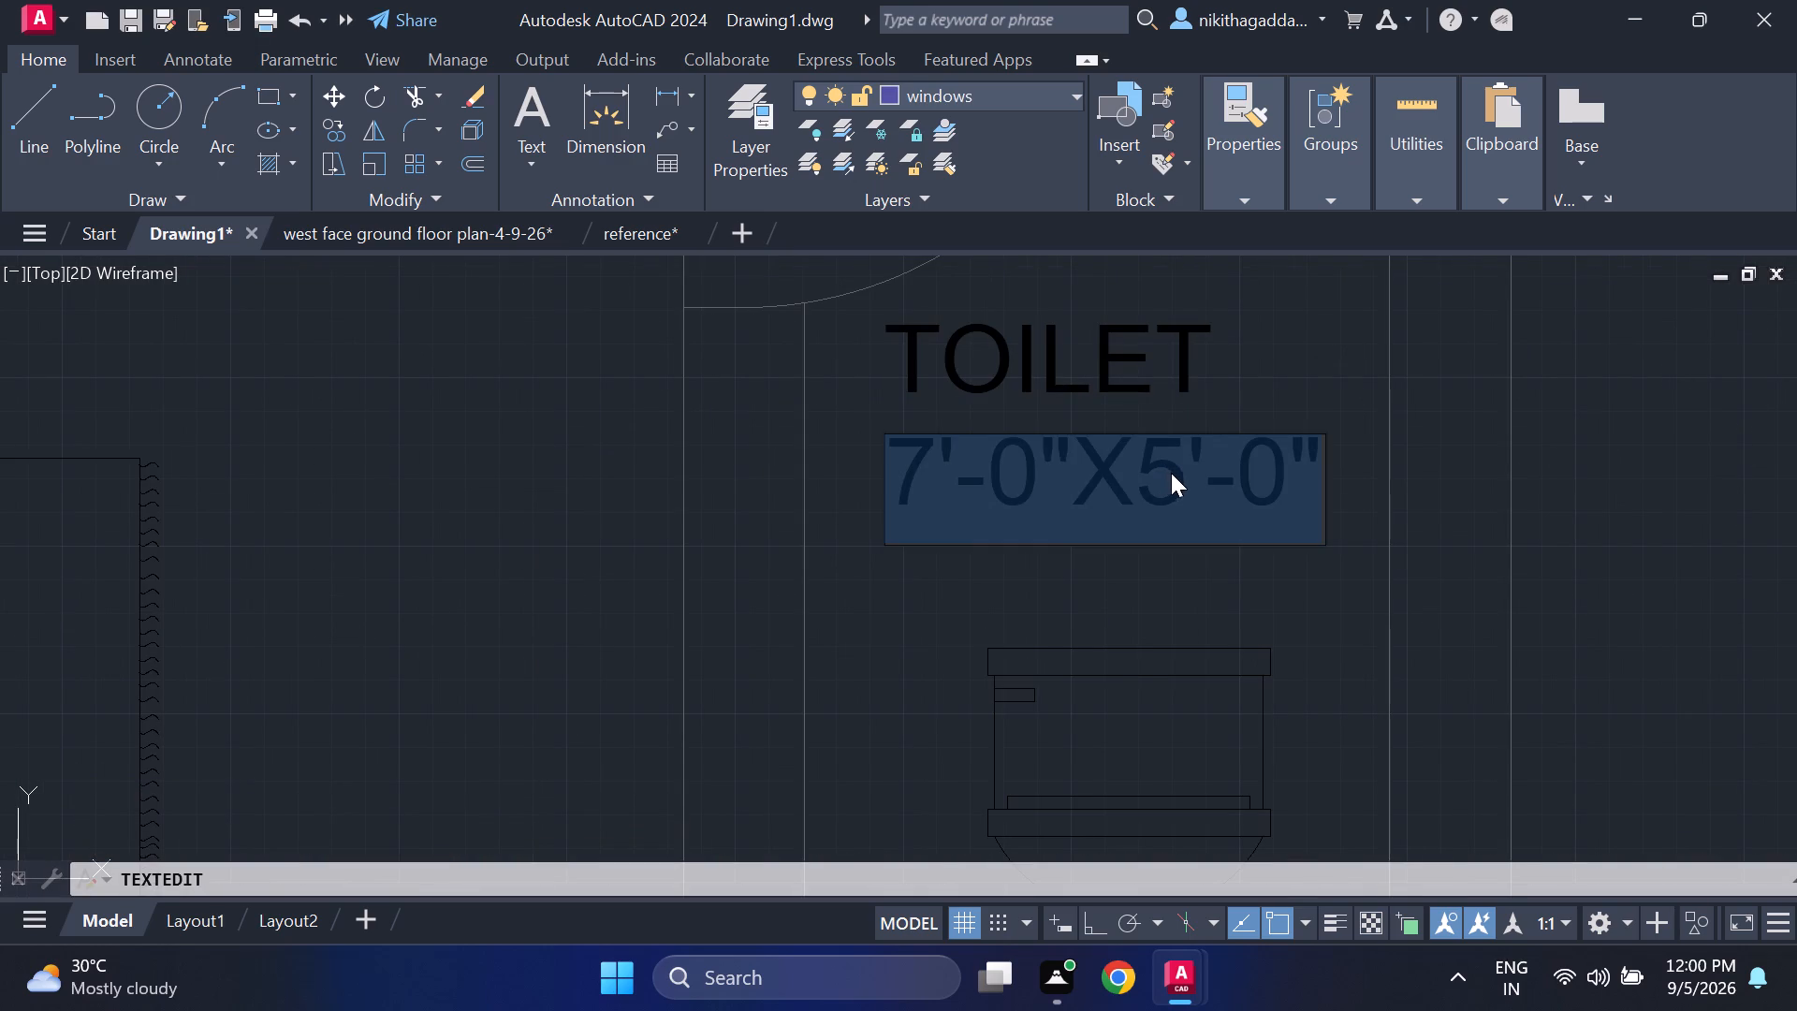
click(933, 474)
key(BackSpace)
key(4)
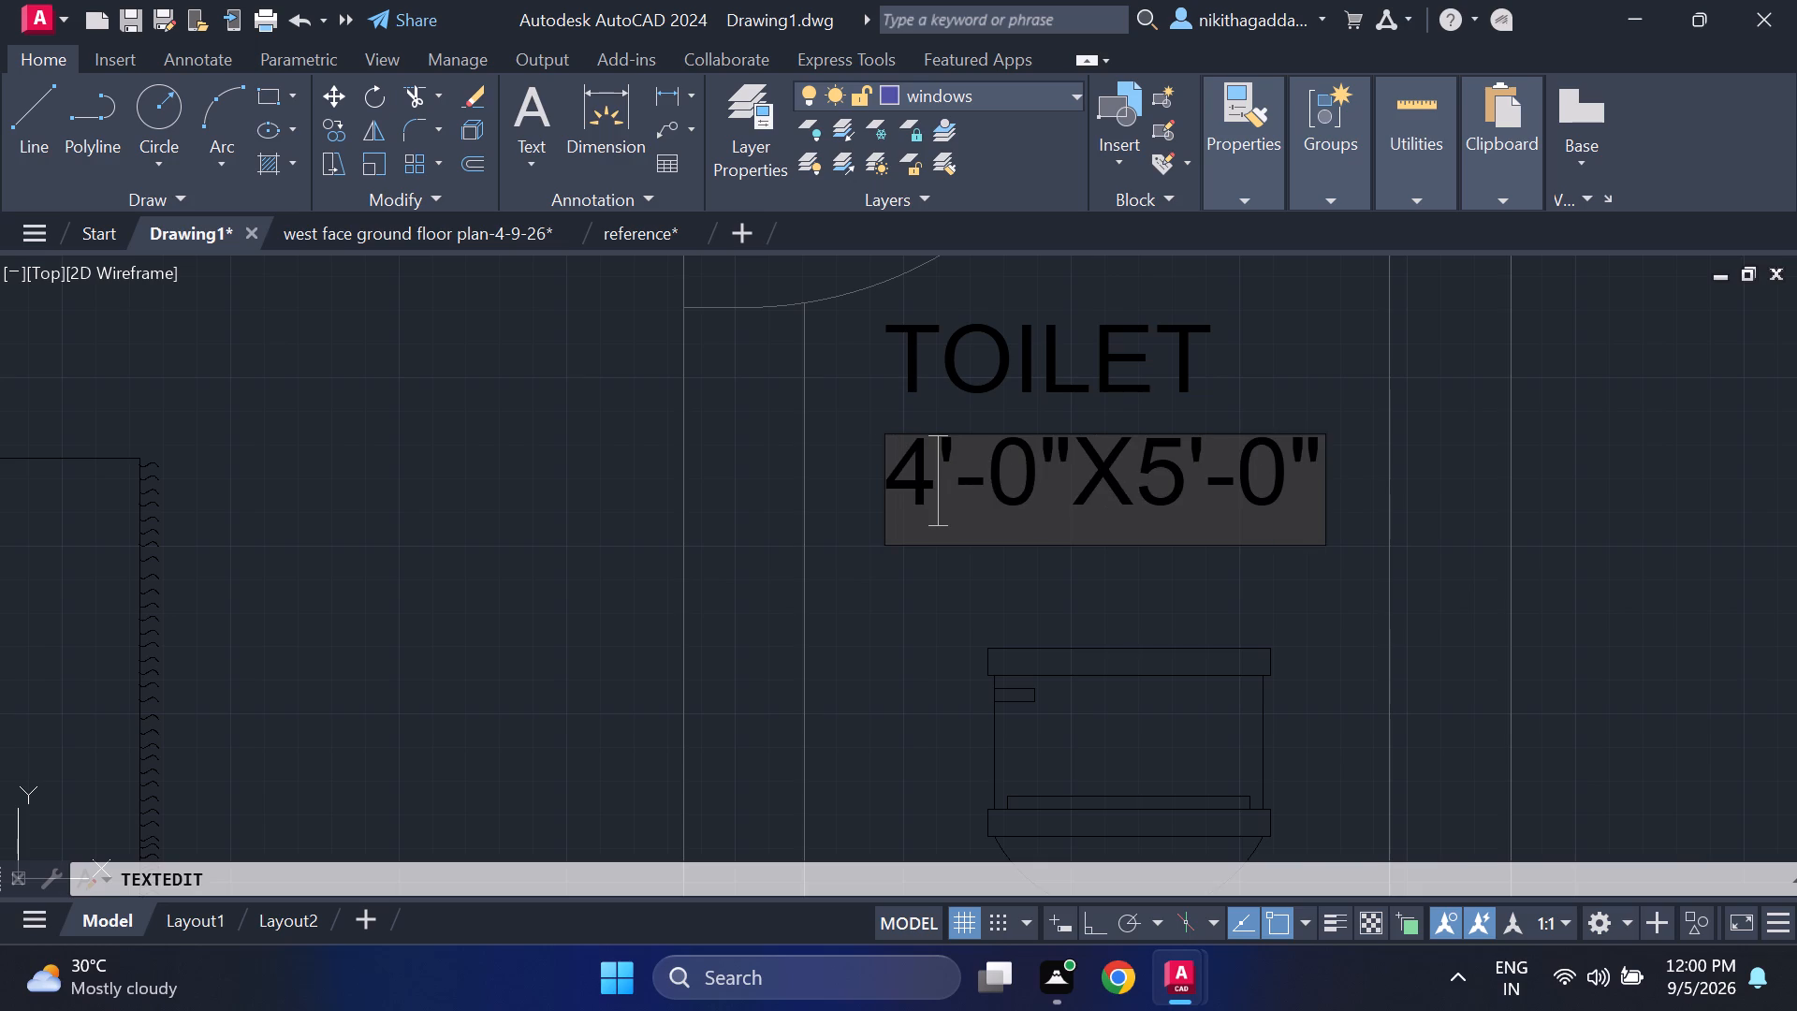
click(1186, 476)
key(BackSpace)
key(7)
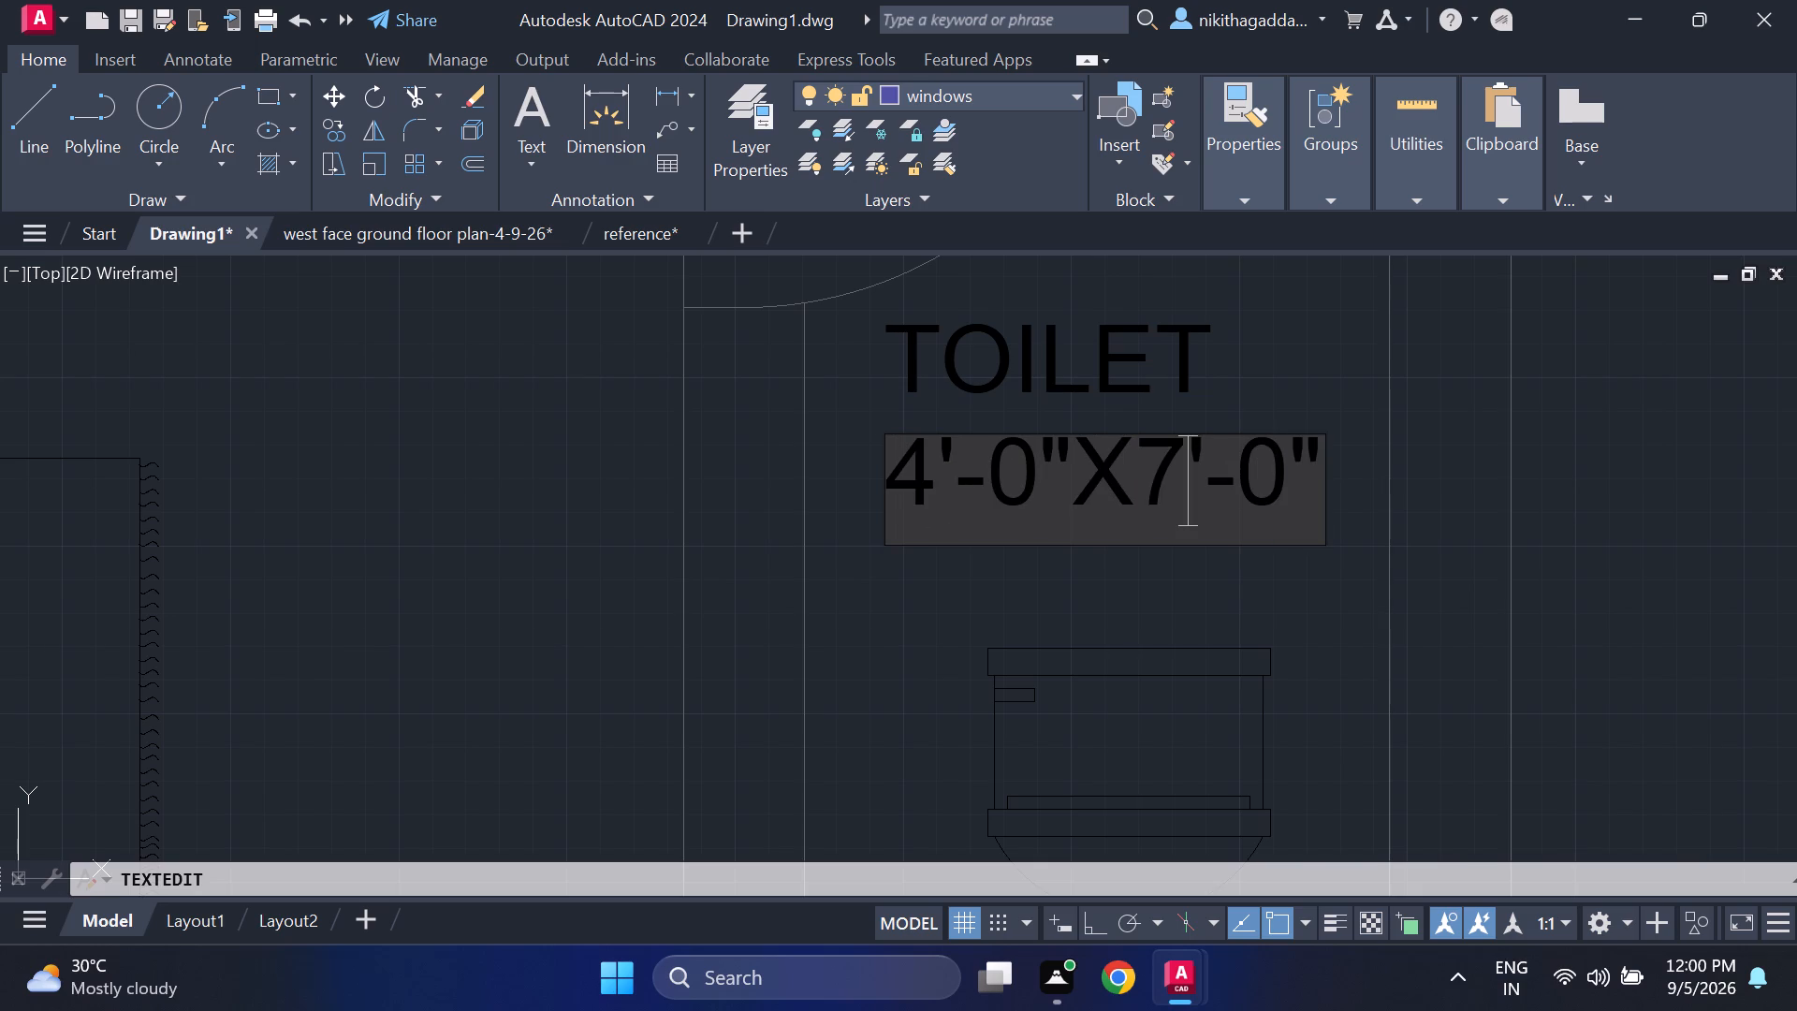
key(Return)
Copy the BEDROOM1 label into the open strip between the west boundary wall and the upper toilet.
scroll(1178, 666, down, 3)
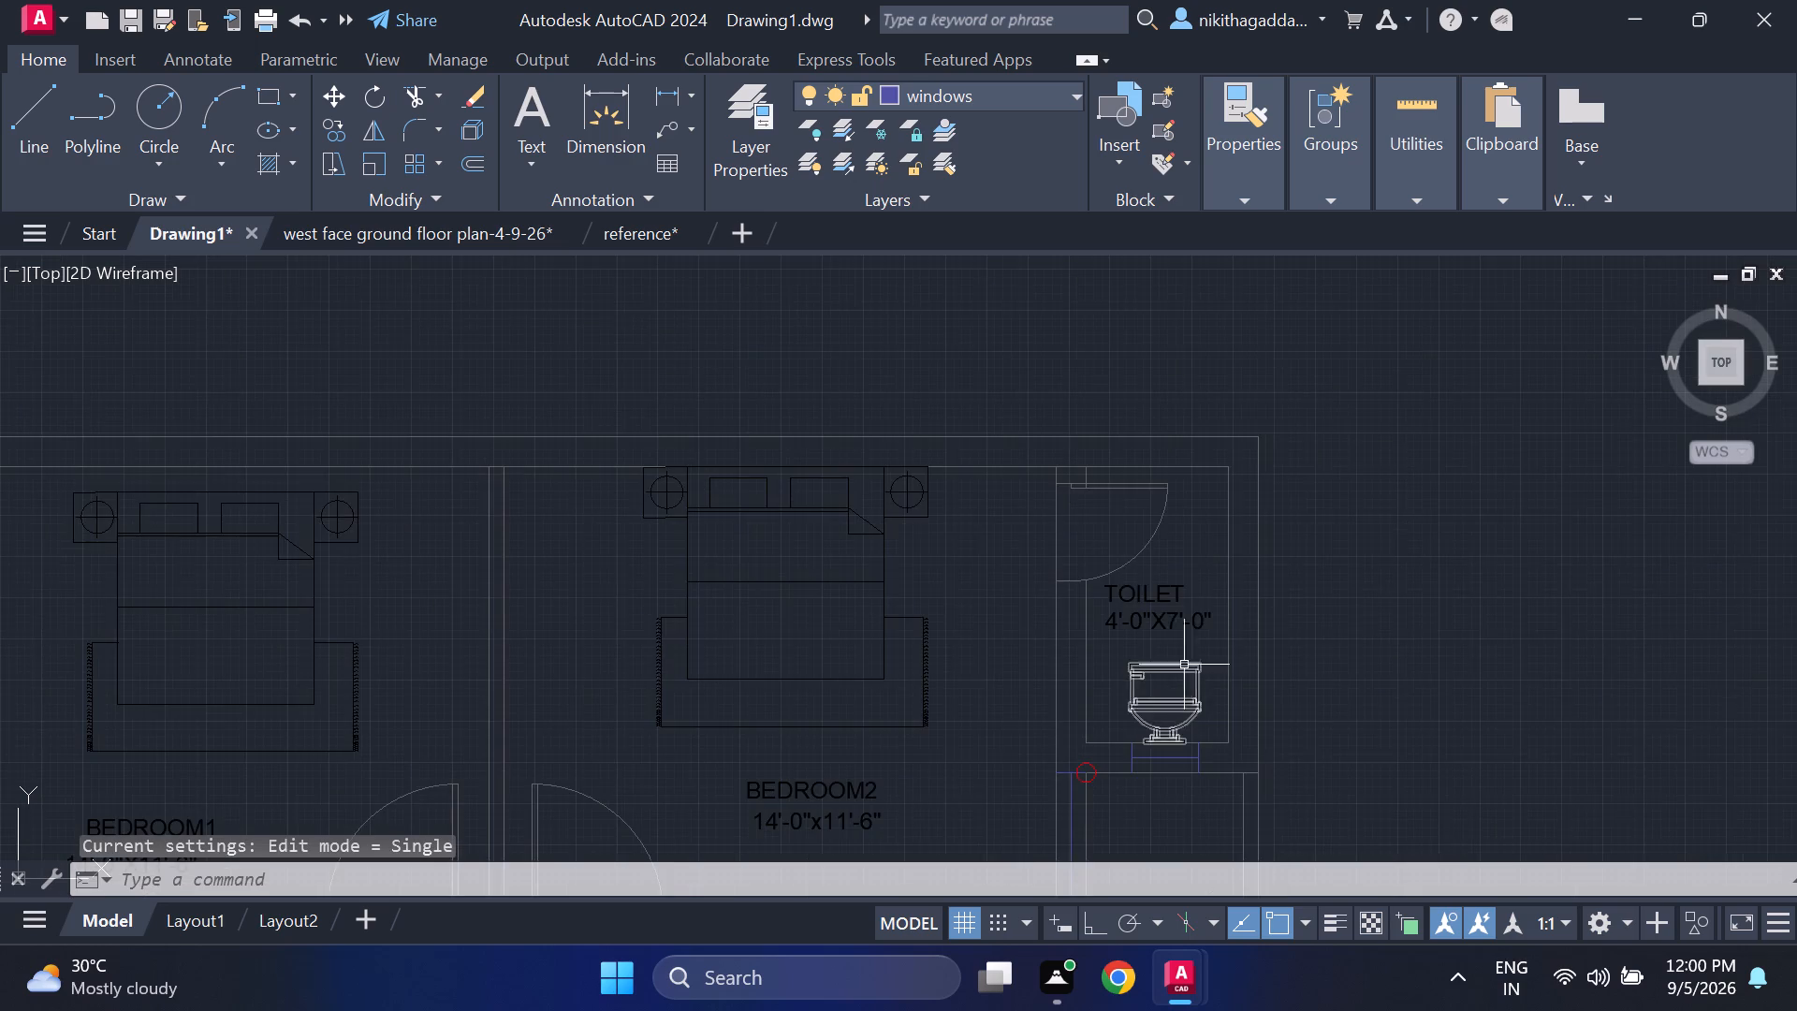
scroll(1212, 641, down, 1)
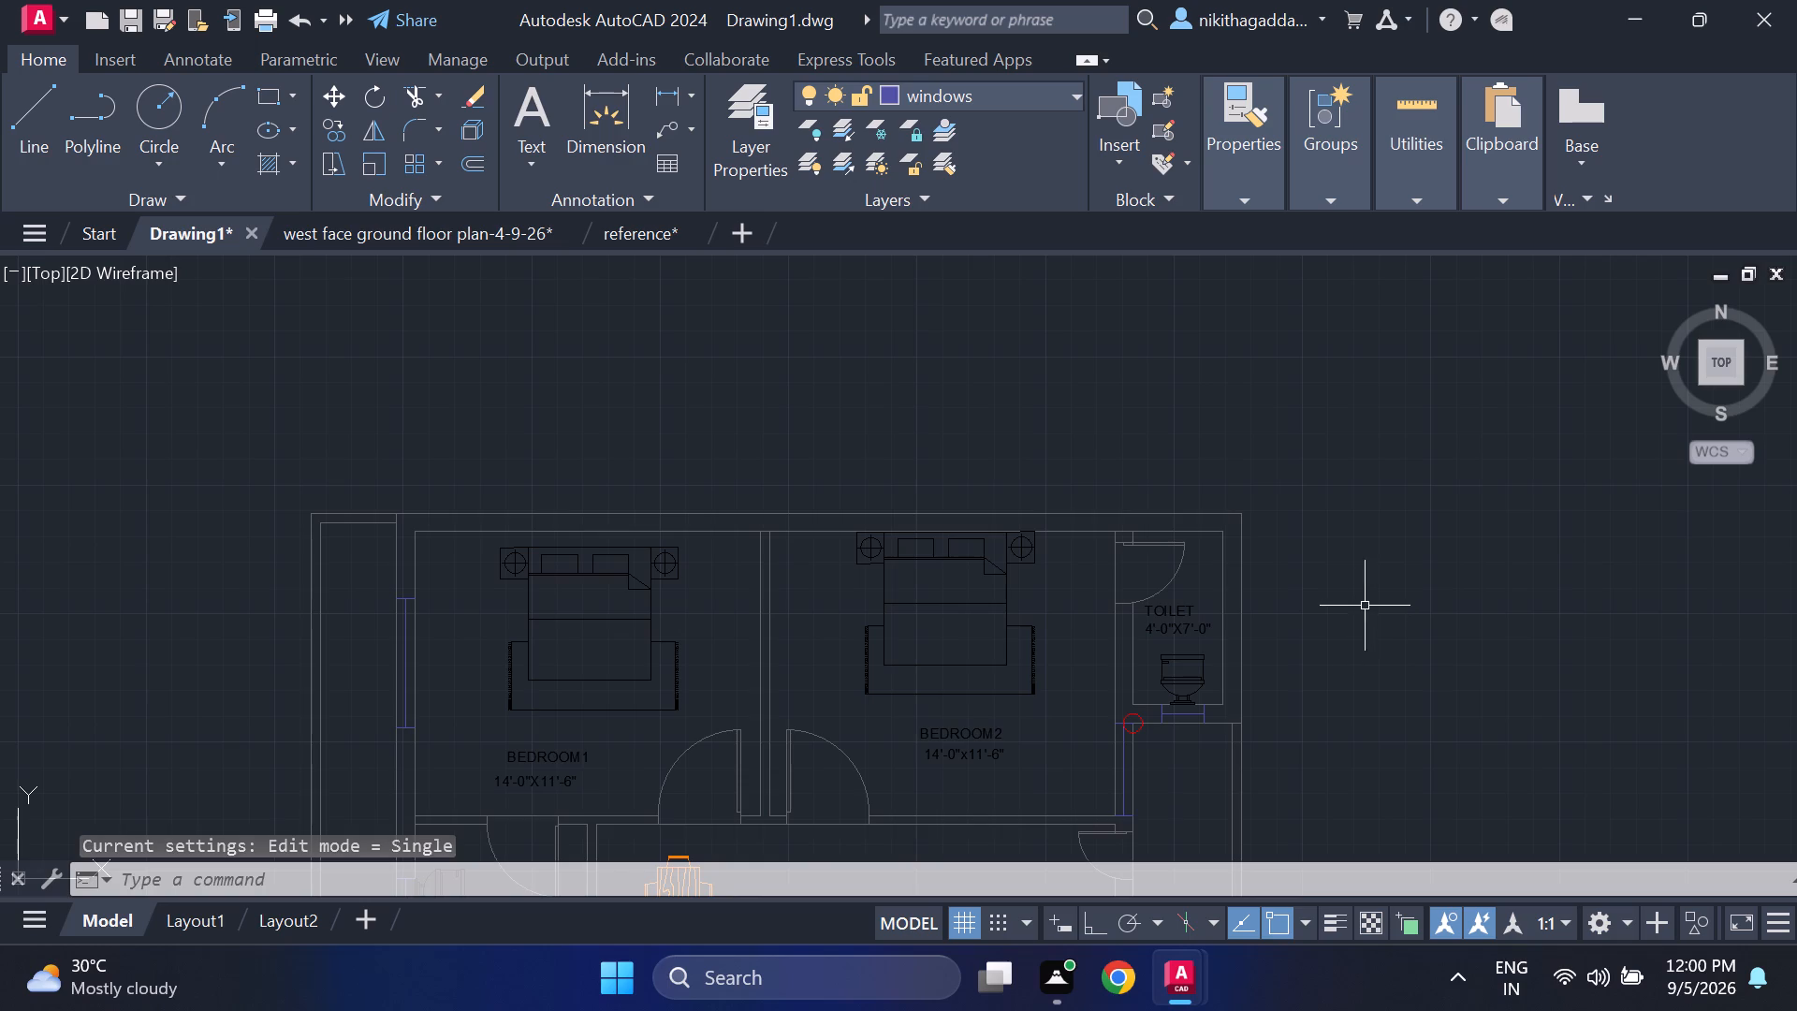
scroll(1334, 632, down, 2)
middle_drag(1391, 750, 1362, 402)
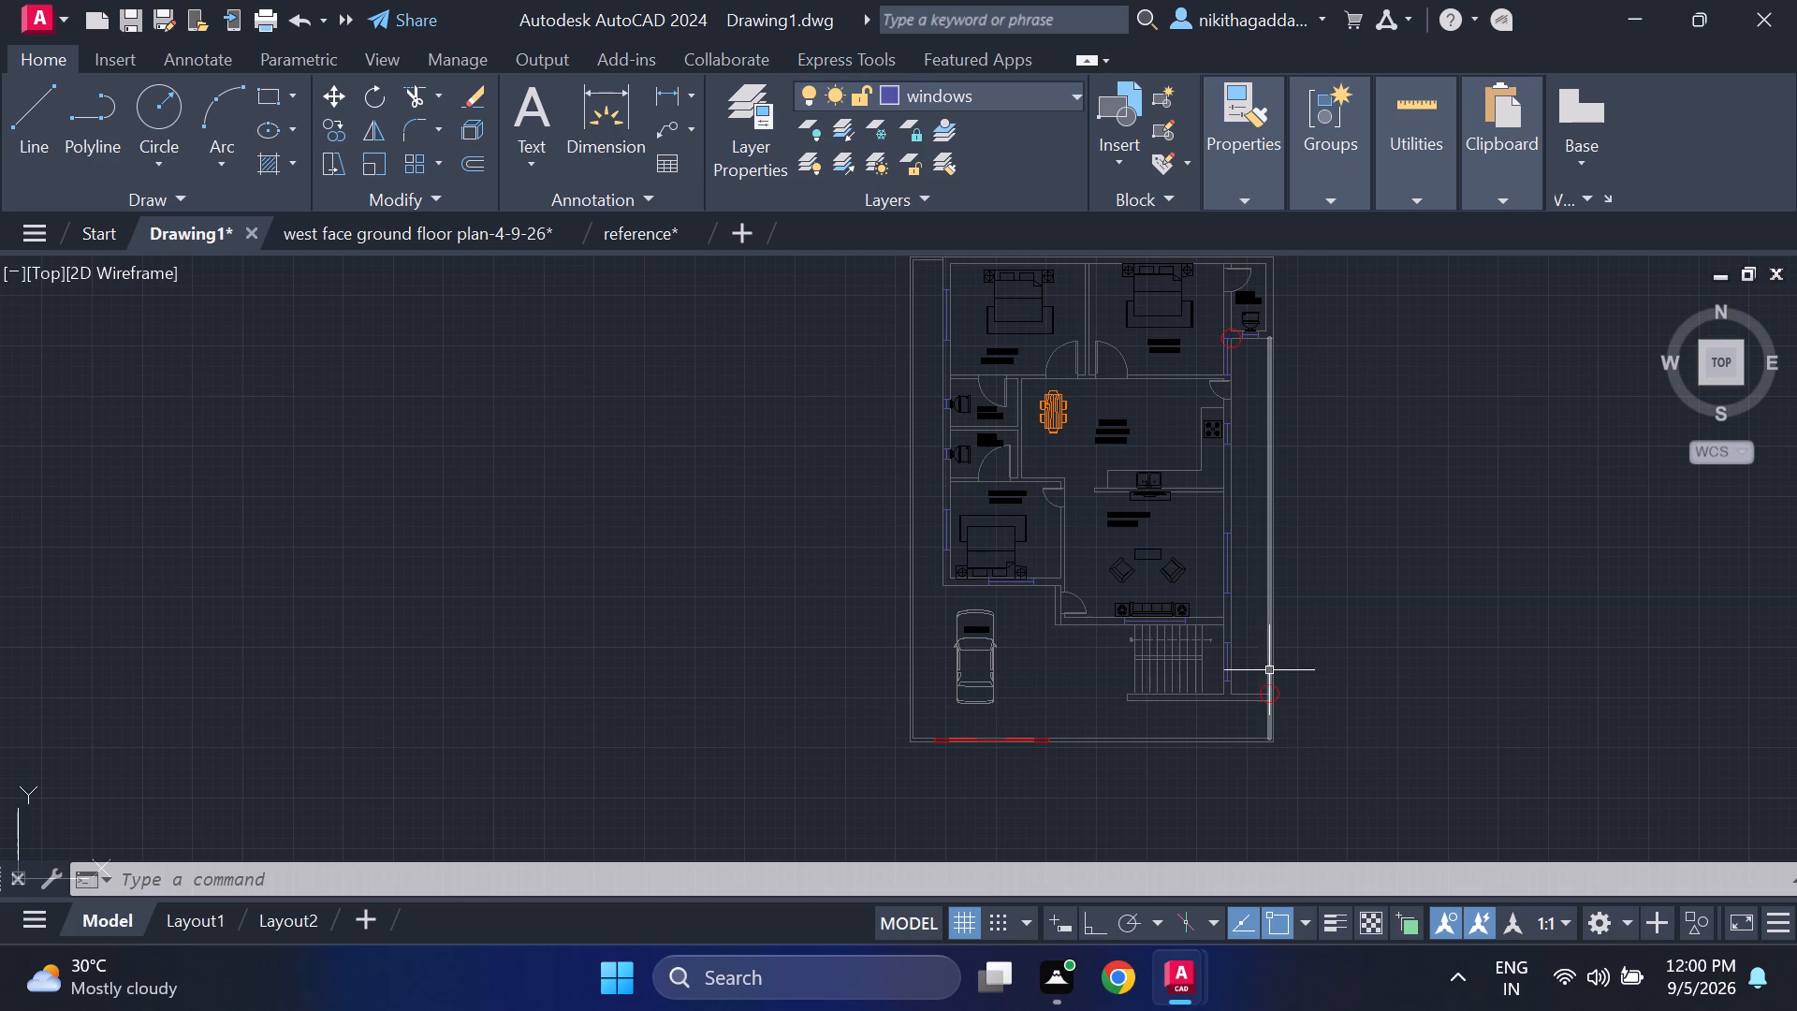
middle_drag(974, 459, 980, 628)
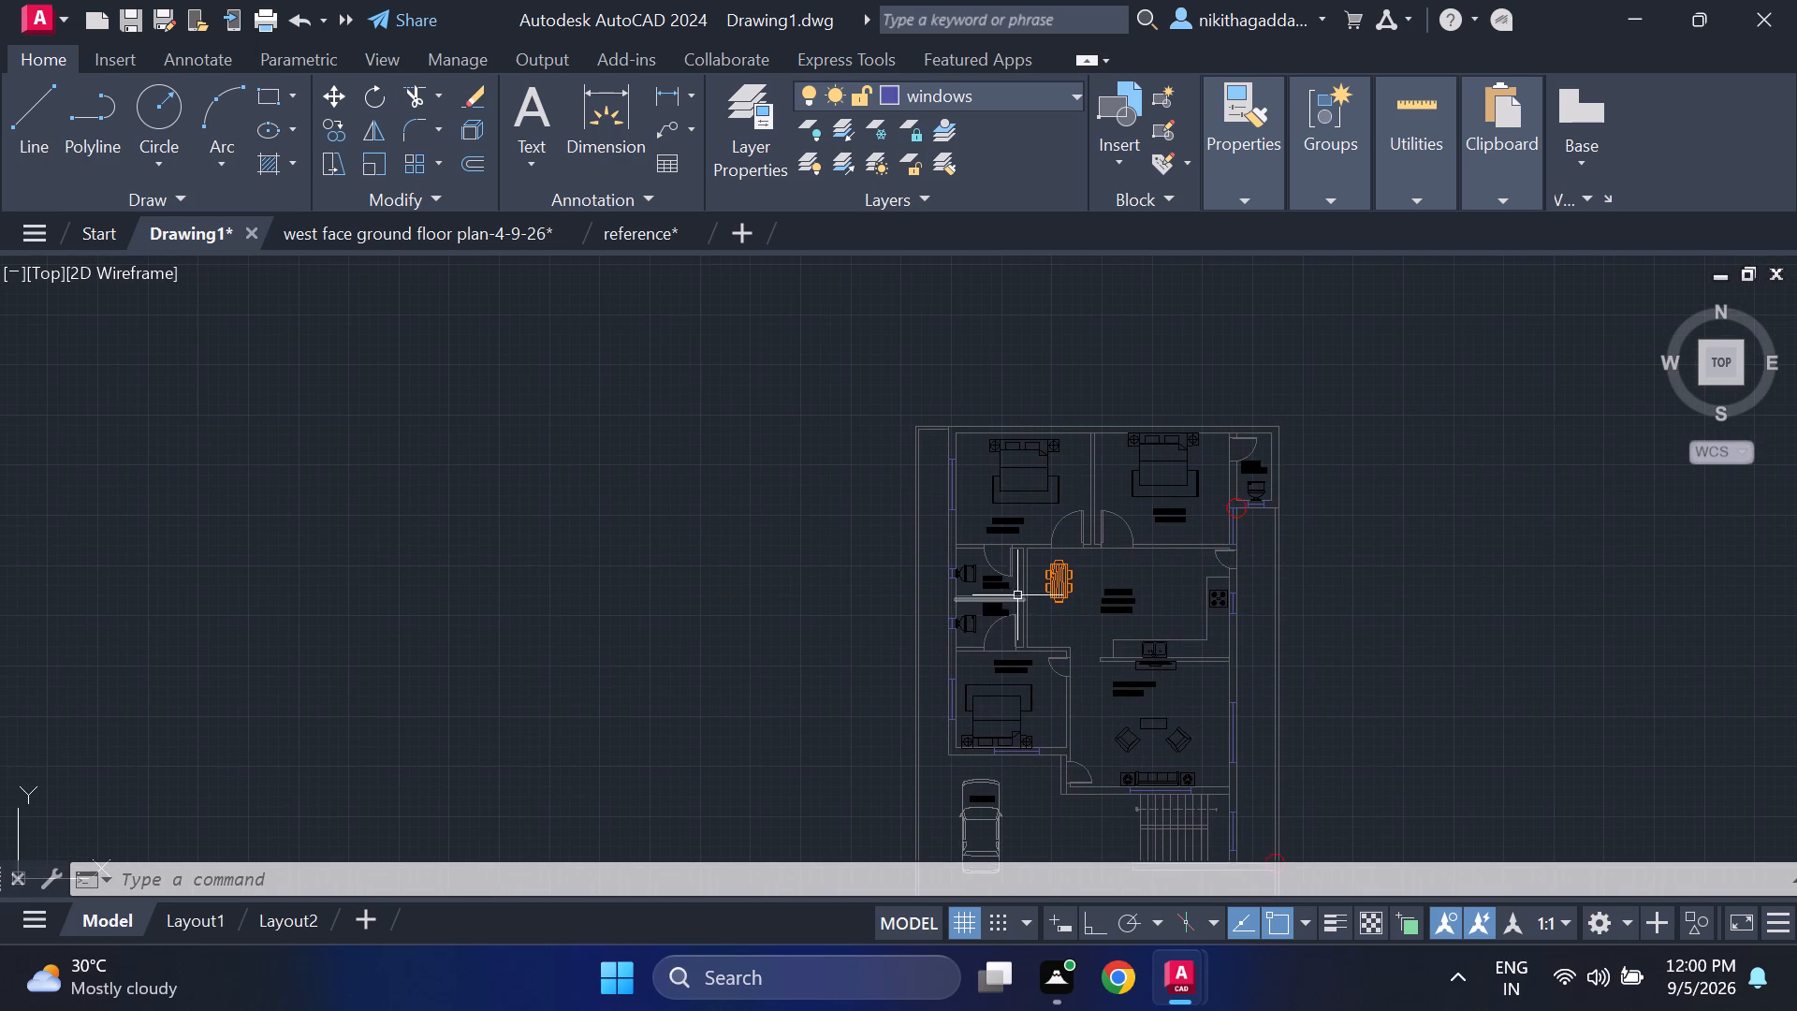
scroll(972, 553, up, 2)
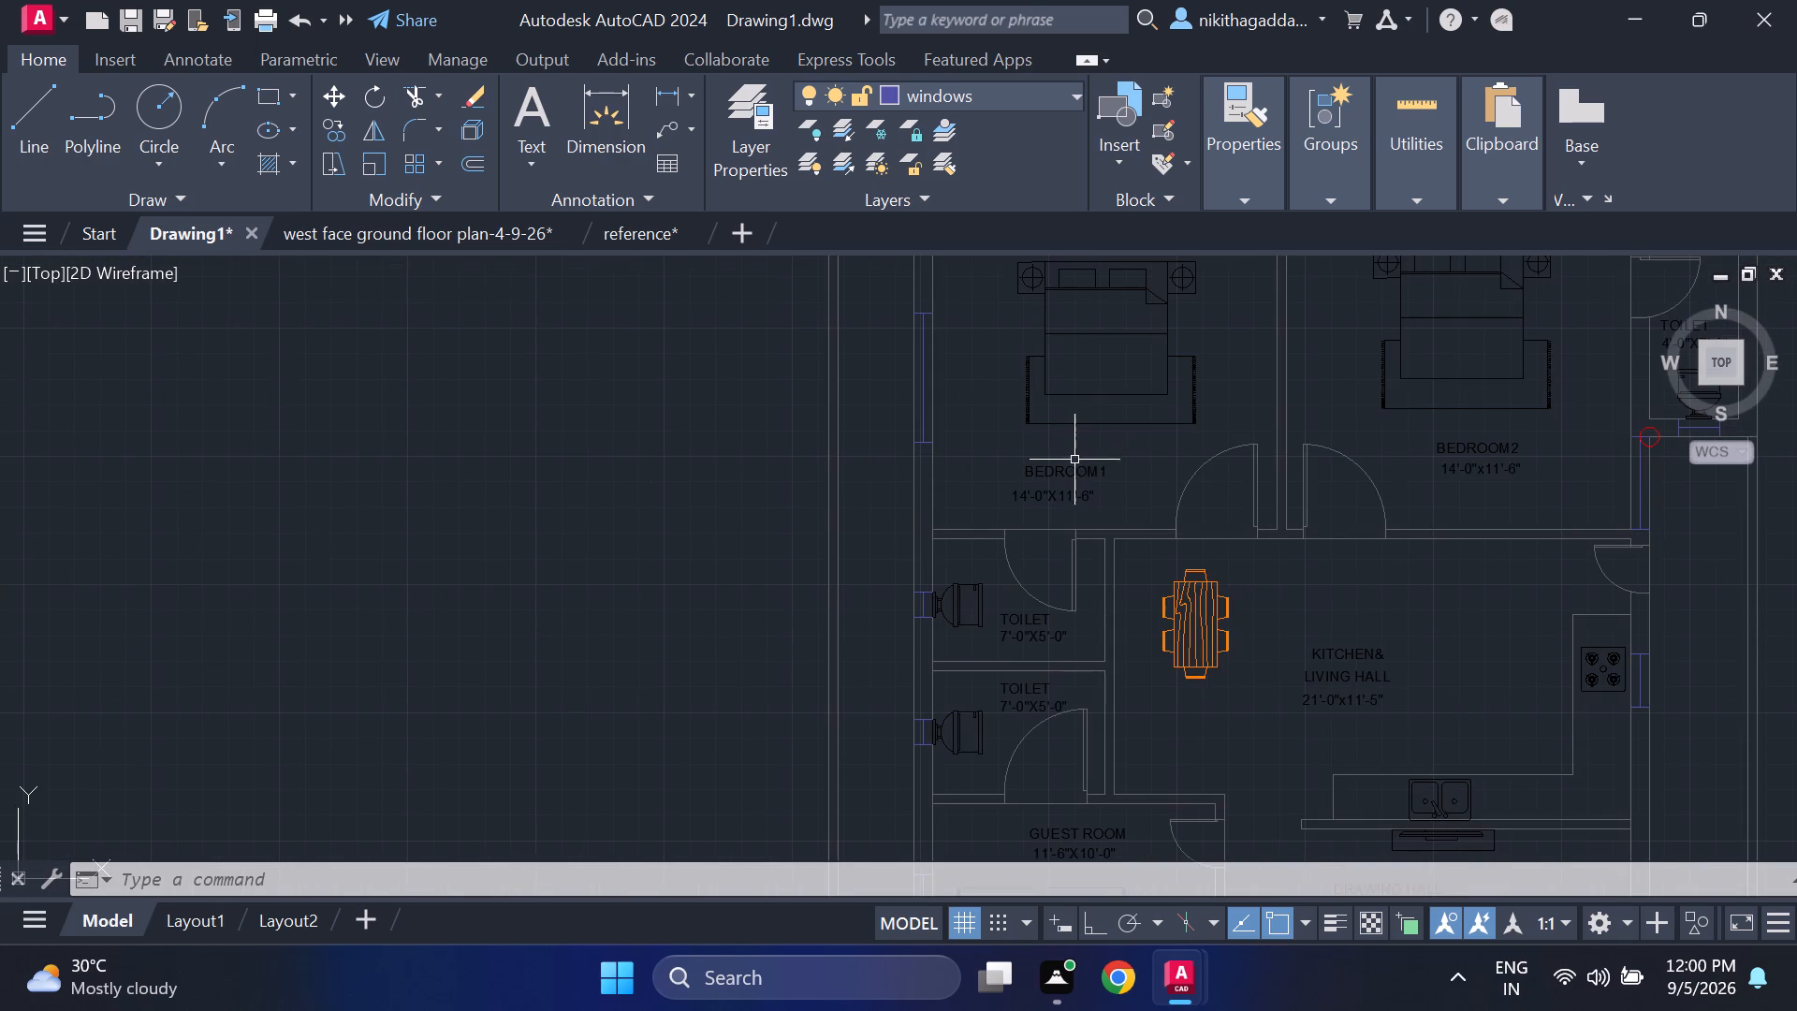
click(1074, 462)
scroll(1116, 429, up, 2)
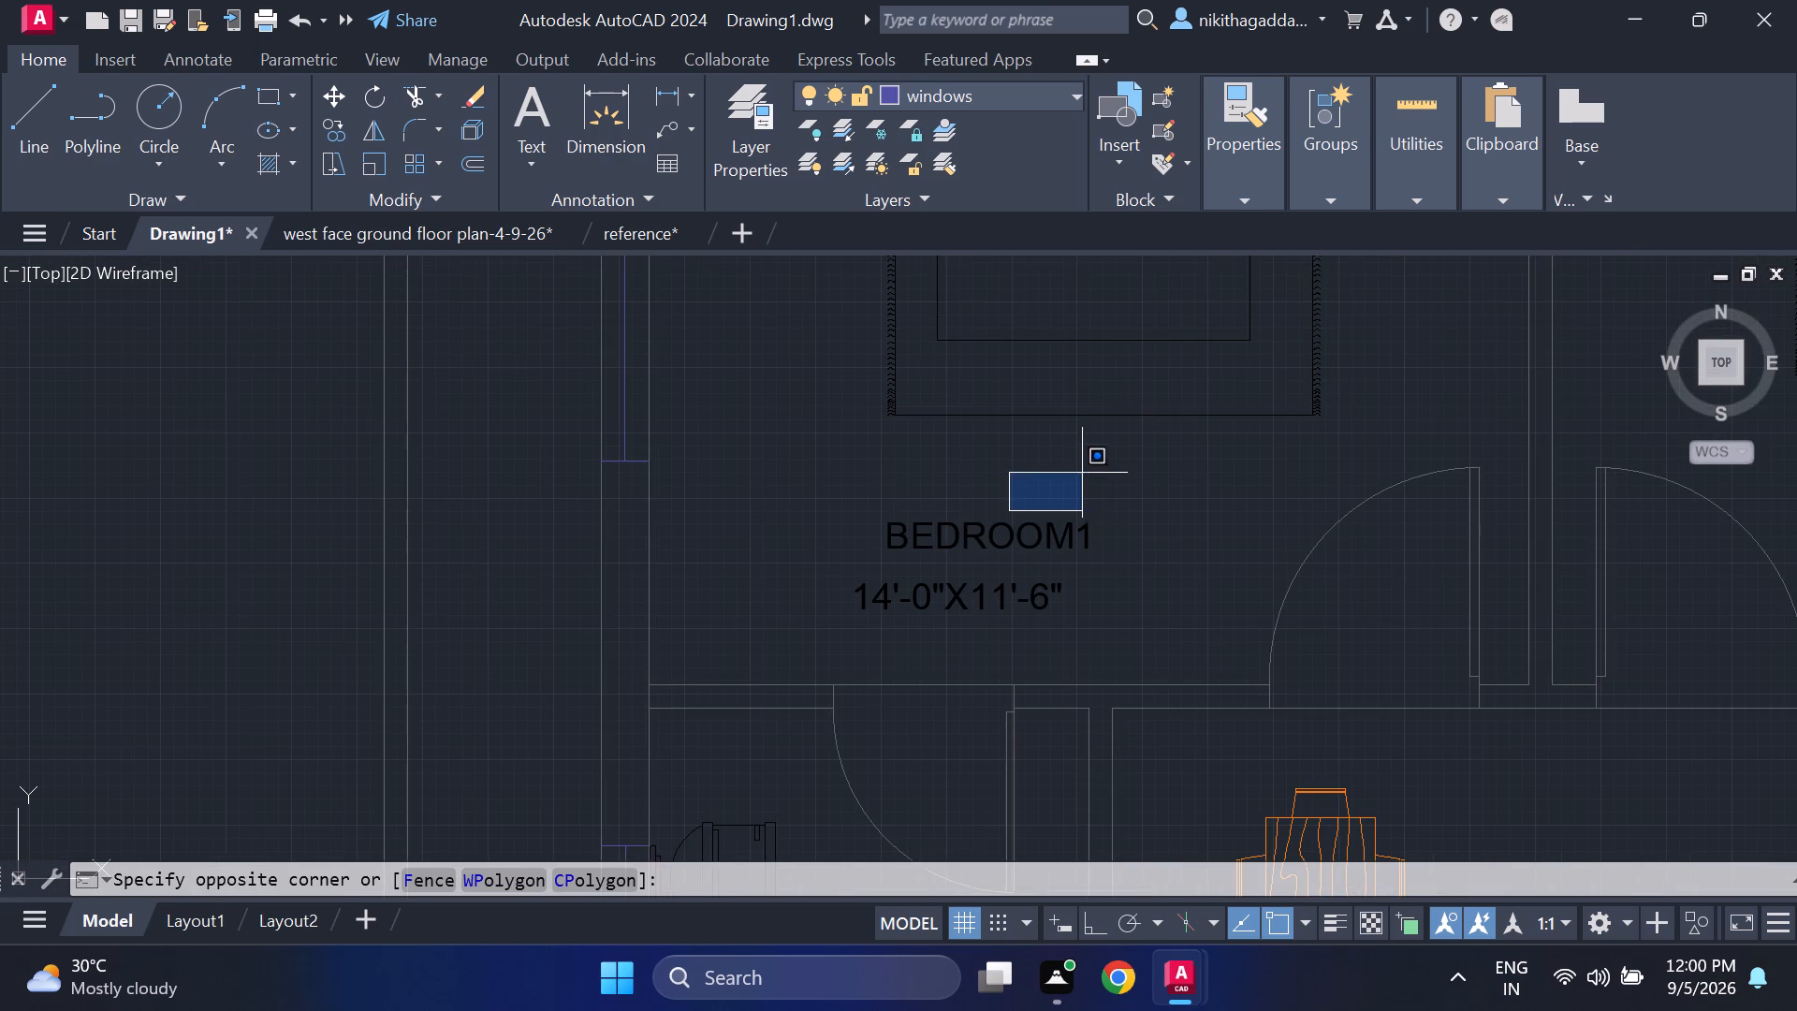
click(1082, 473)
drag(1092, 466, 1082, 471)
drag(888, 513, 876, 522)
click(1036, 510)
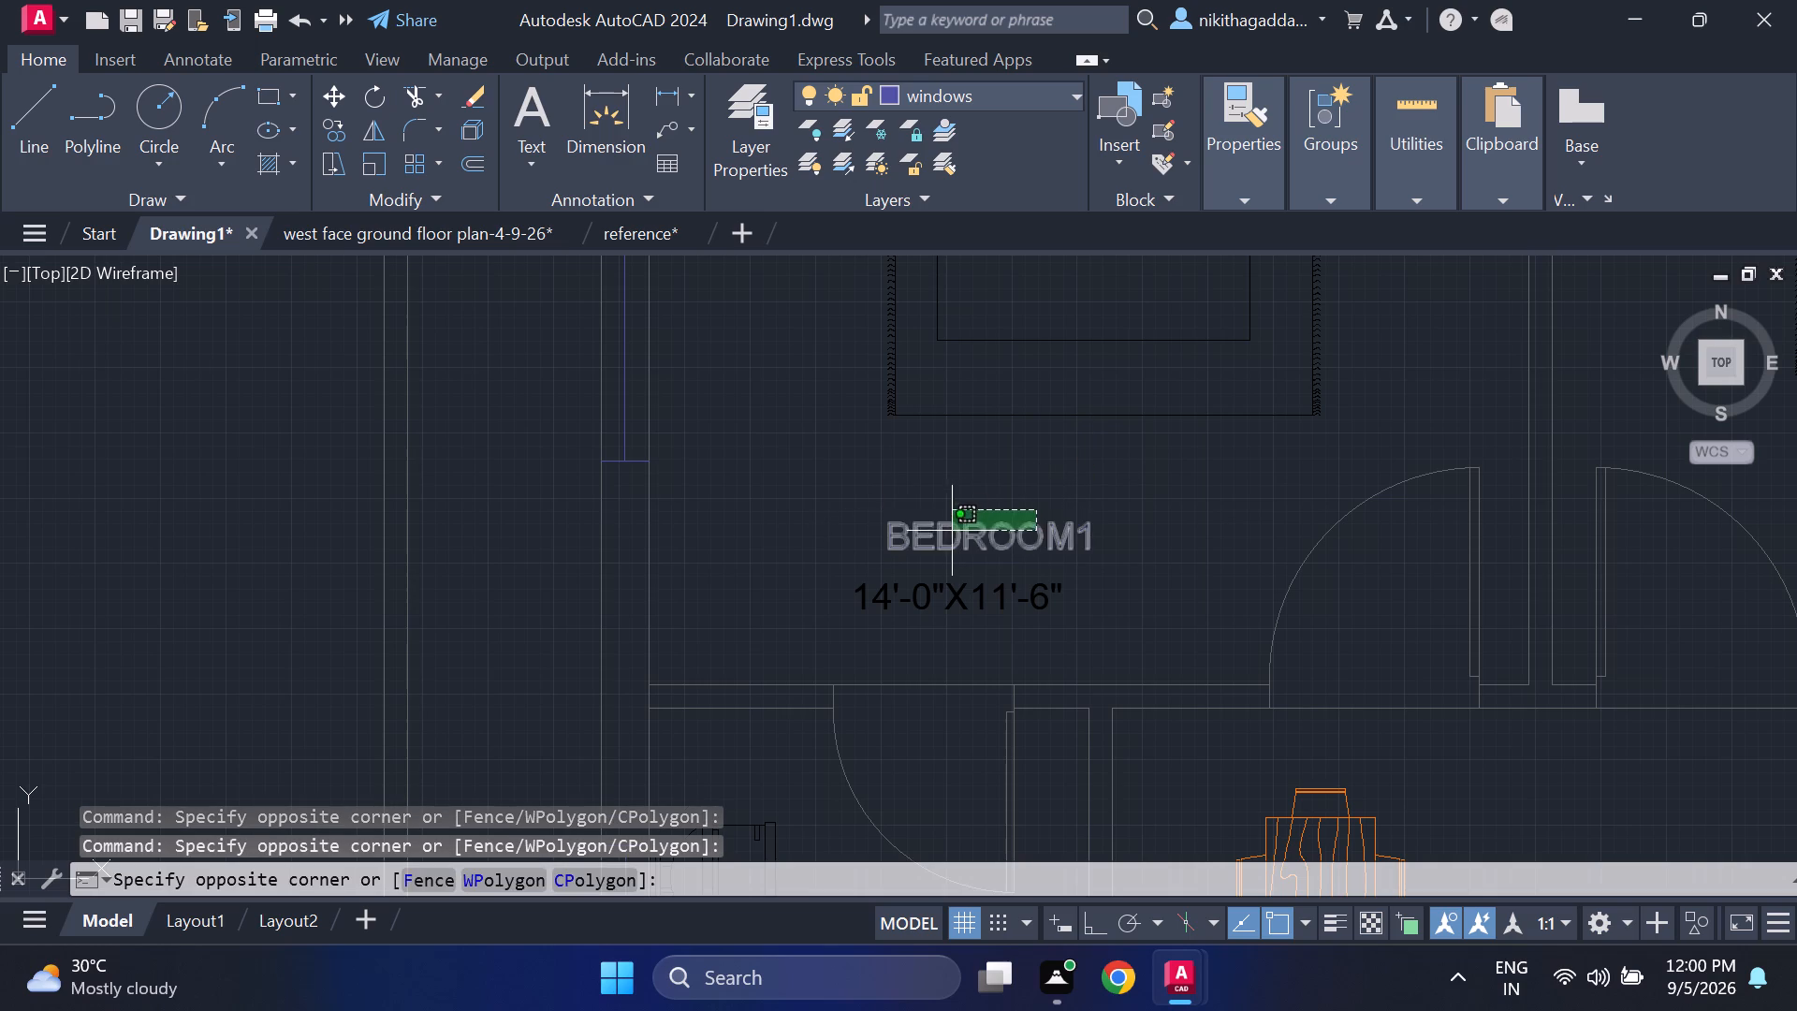
click(928, 536)
text(CO)
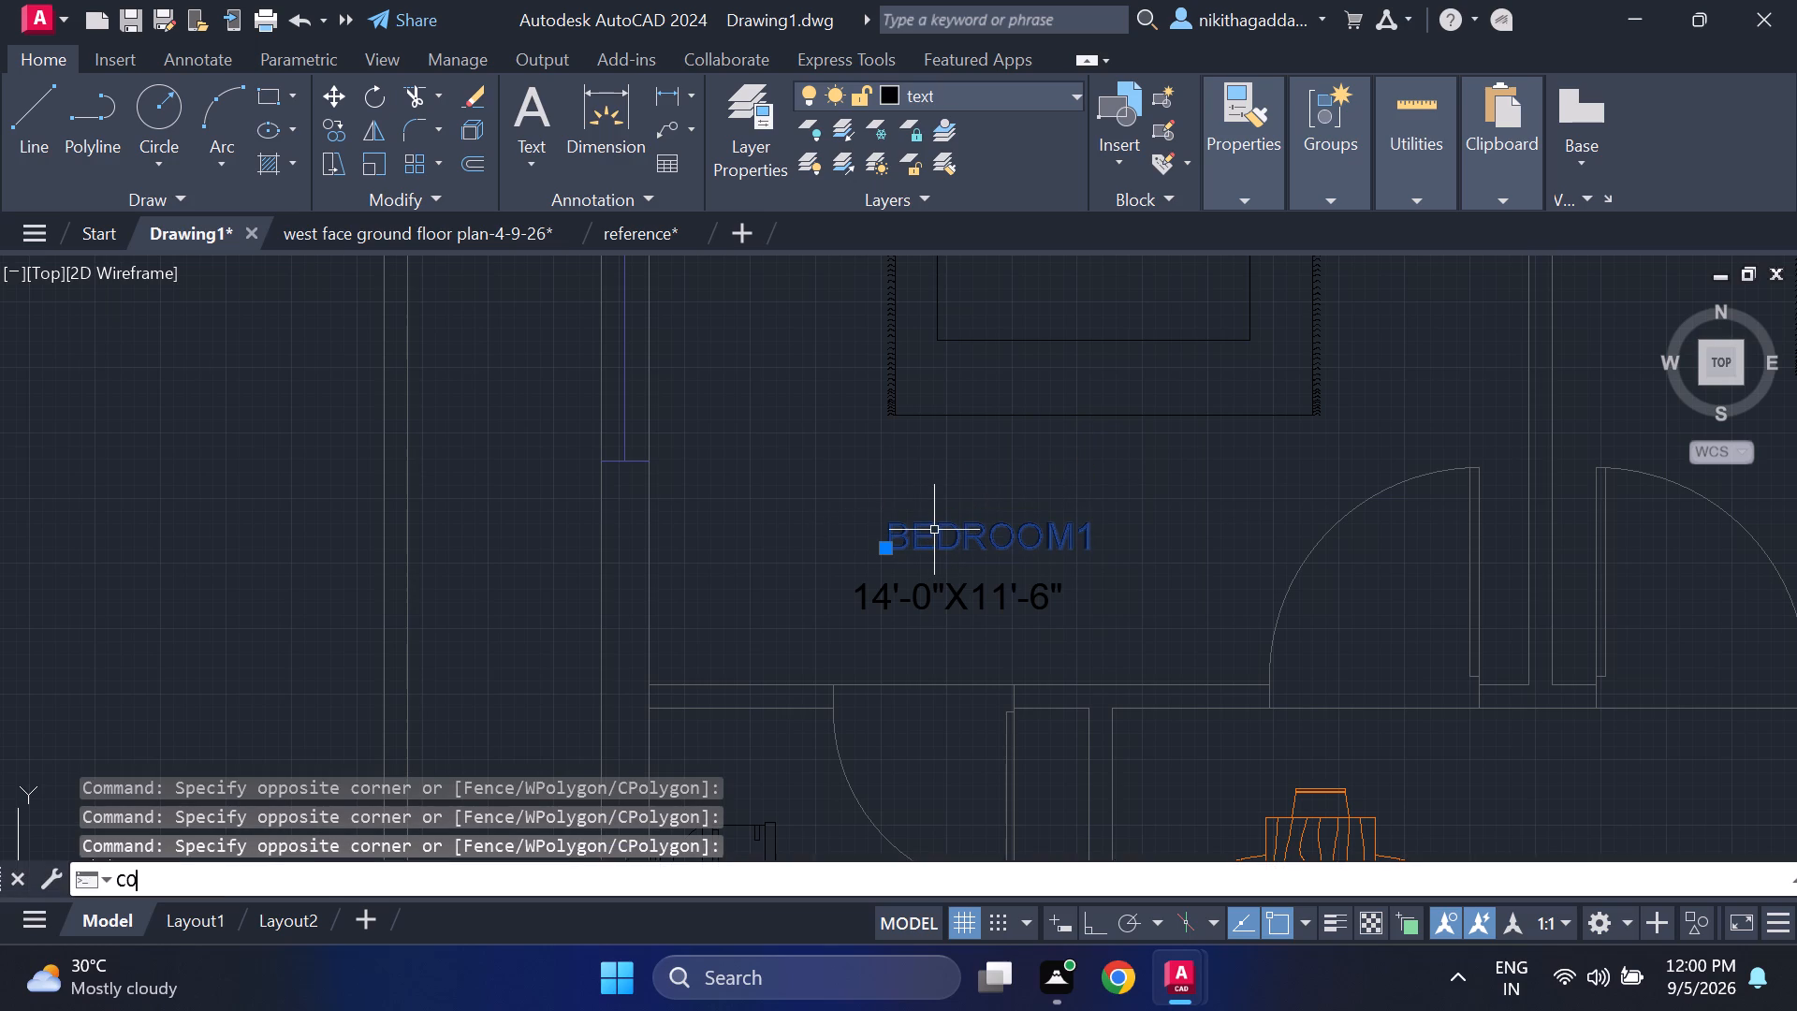
key(Return)
click(884, 546)
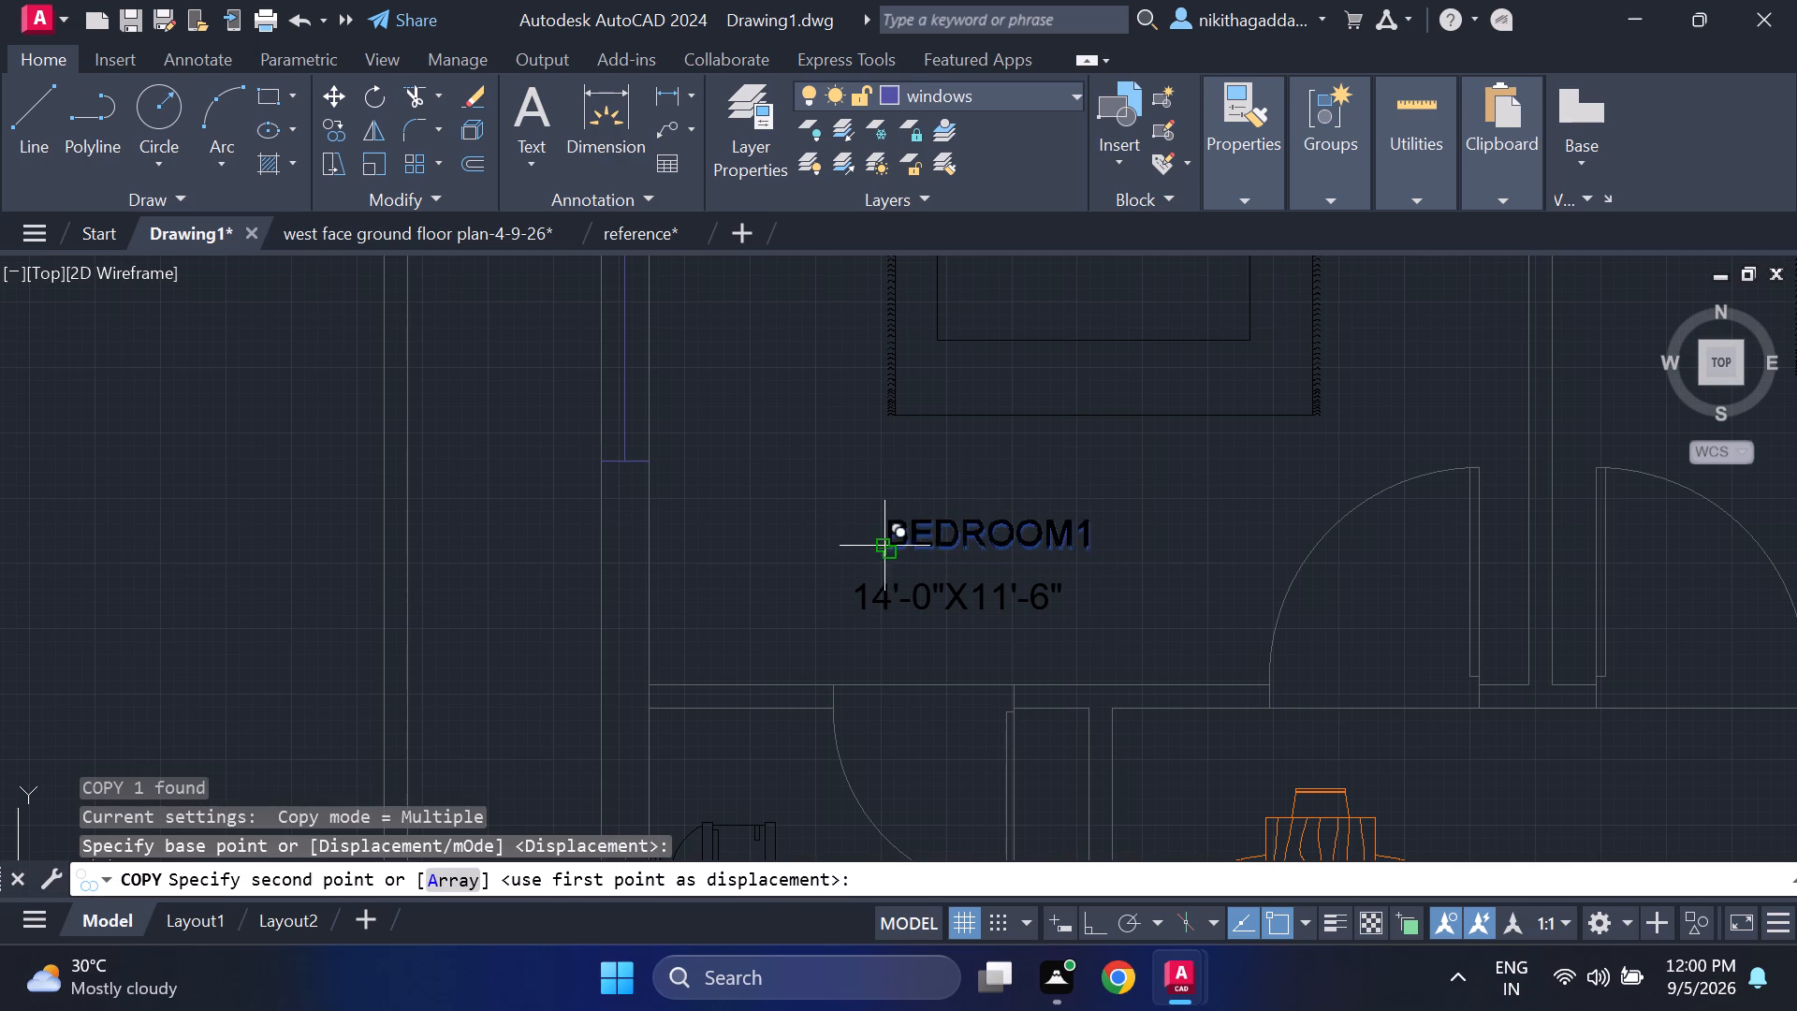
scroll(712, 640, down, 3)
middle_drag(699, 654, 998, 342)
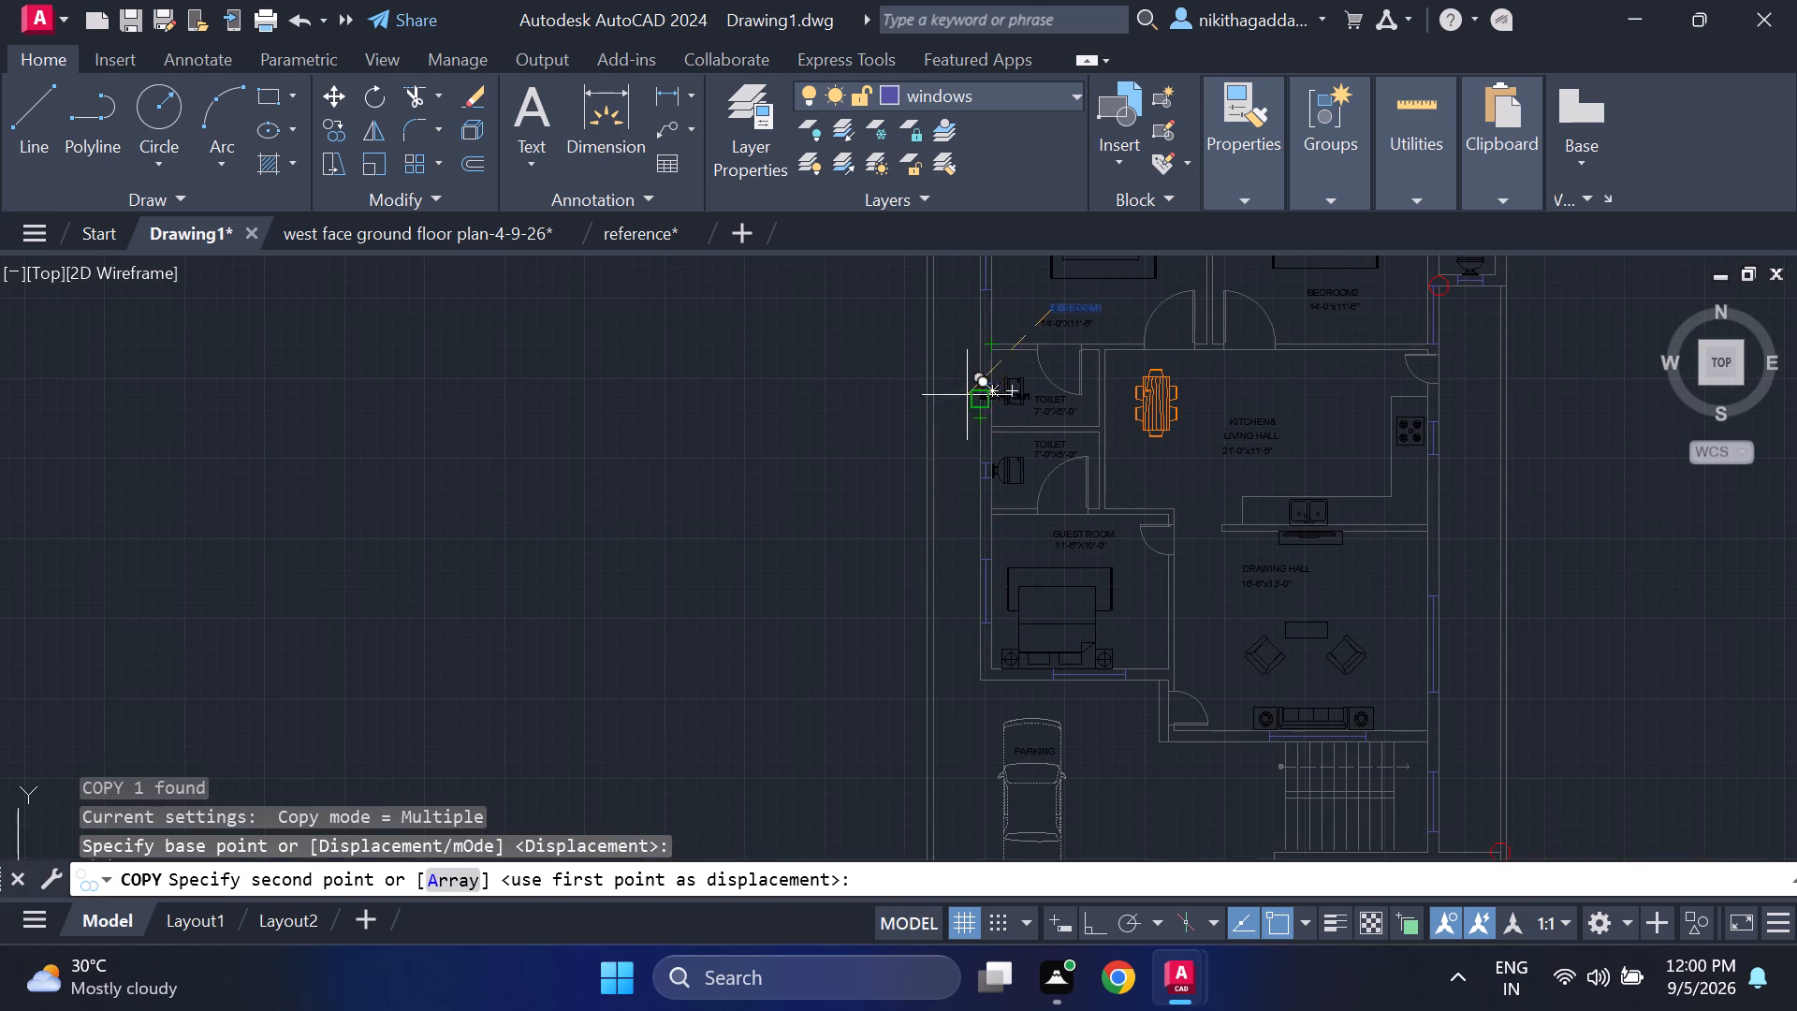
scroll(968, 334, up, 2)
click(878, 389)
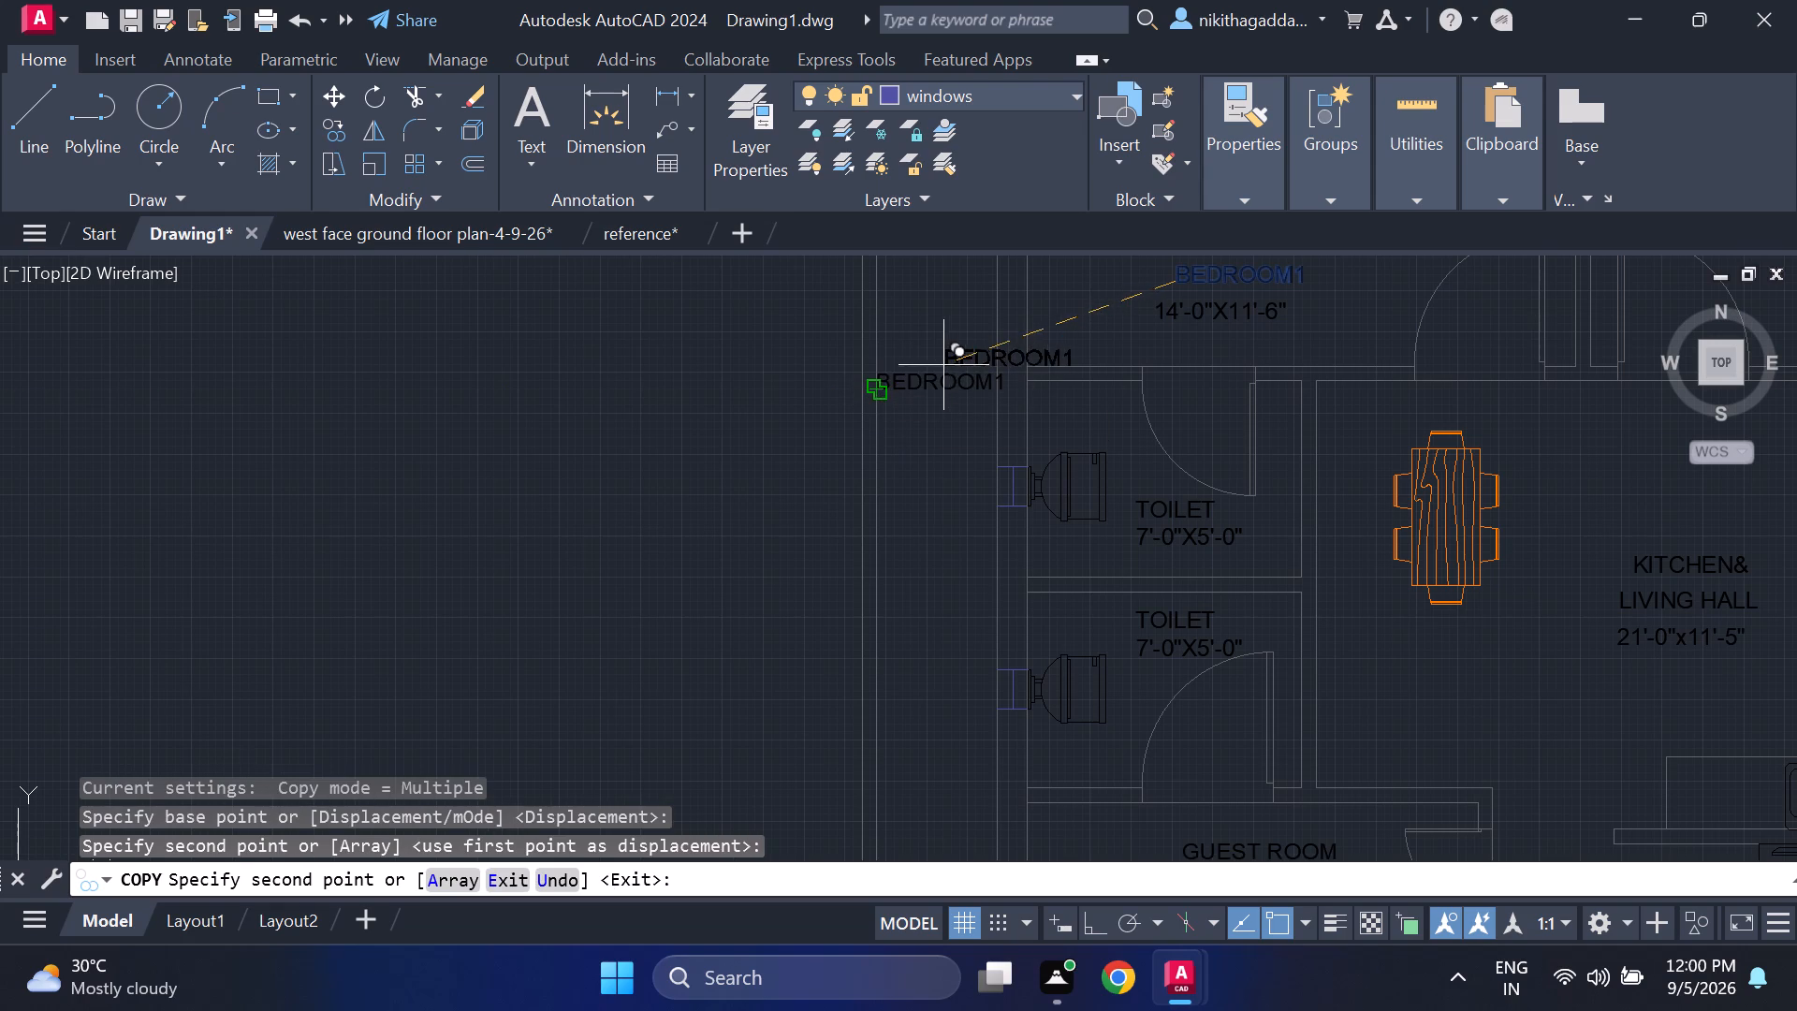
key(Escape)
Rotate the copied BEDROOM1 label to 270° about its start point, with ortho on, so it reads down the strip.
click(948, 359)
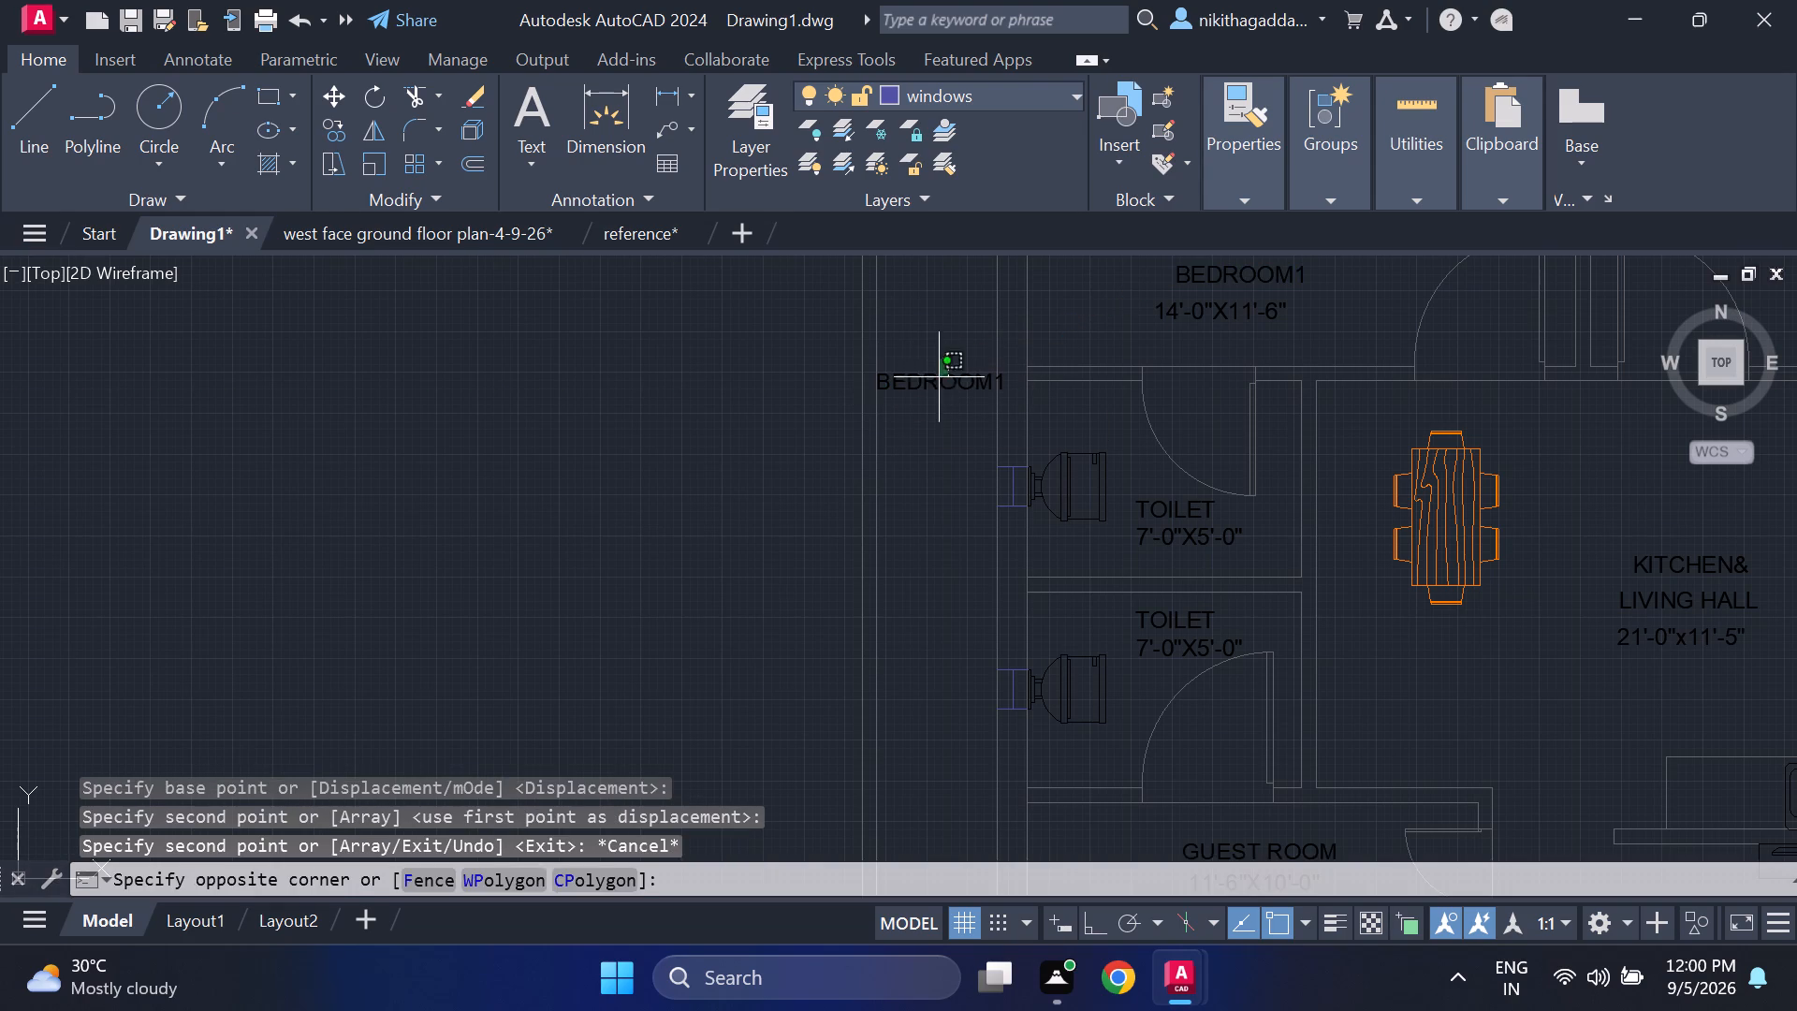
click(923, 441)
text(RO)
key(Return)
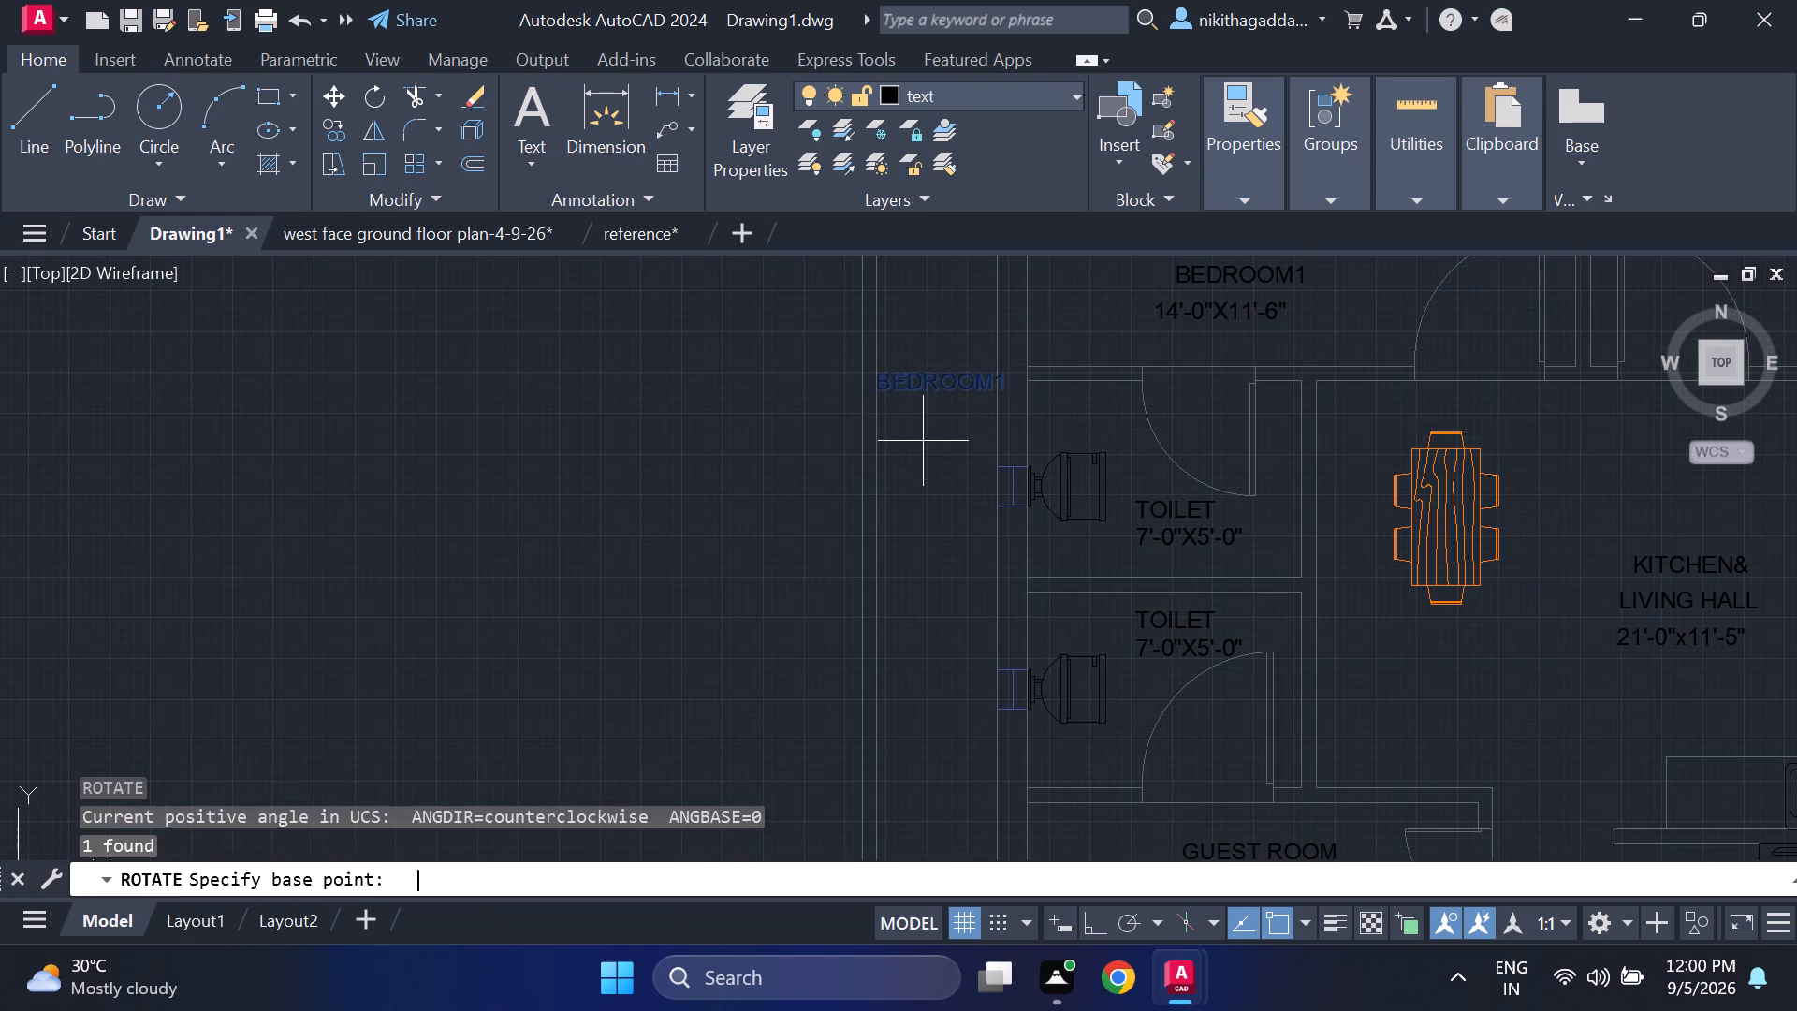
click(887, 398)
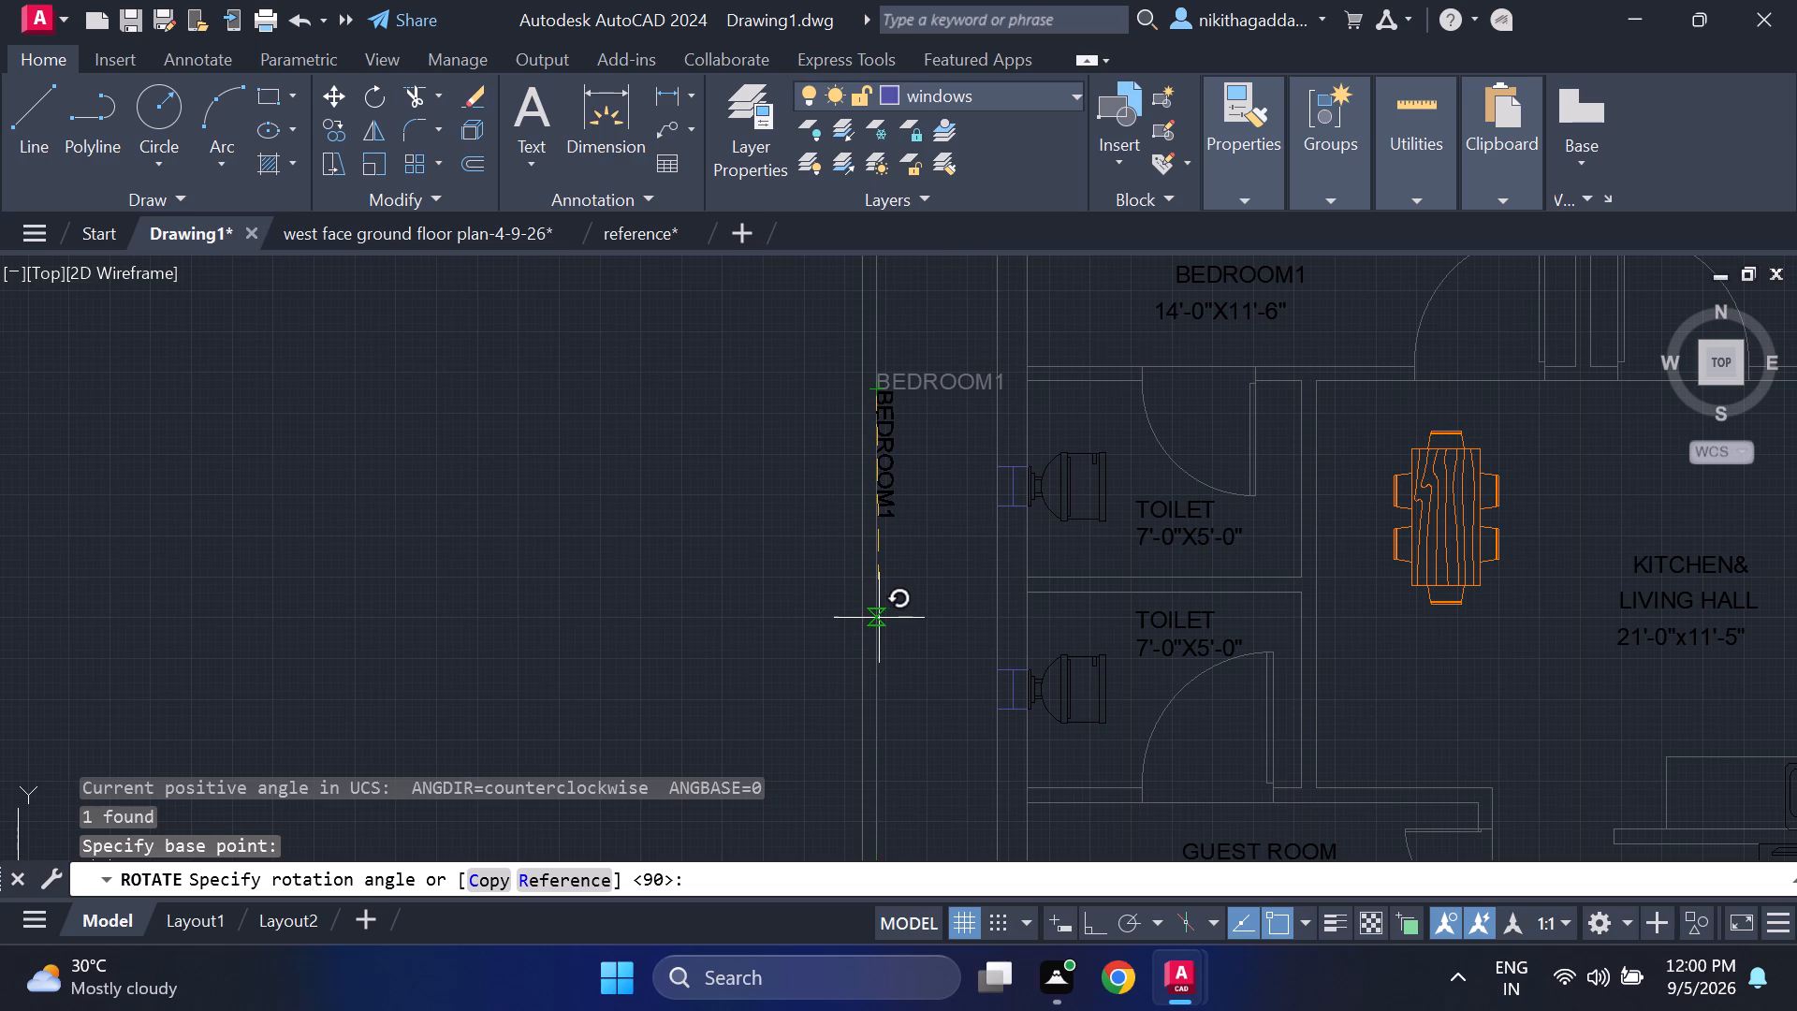
key(F8)
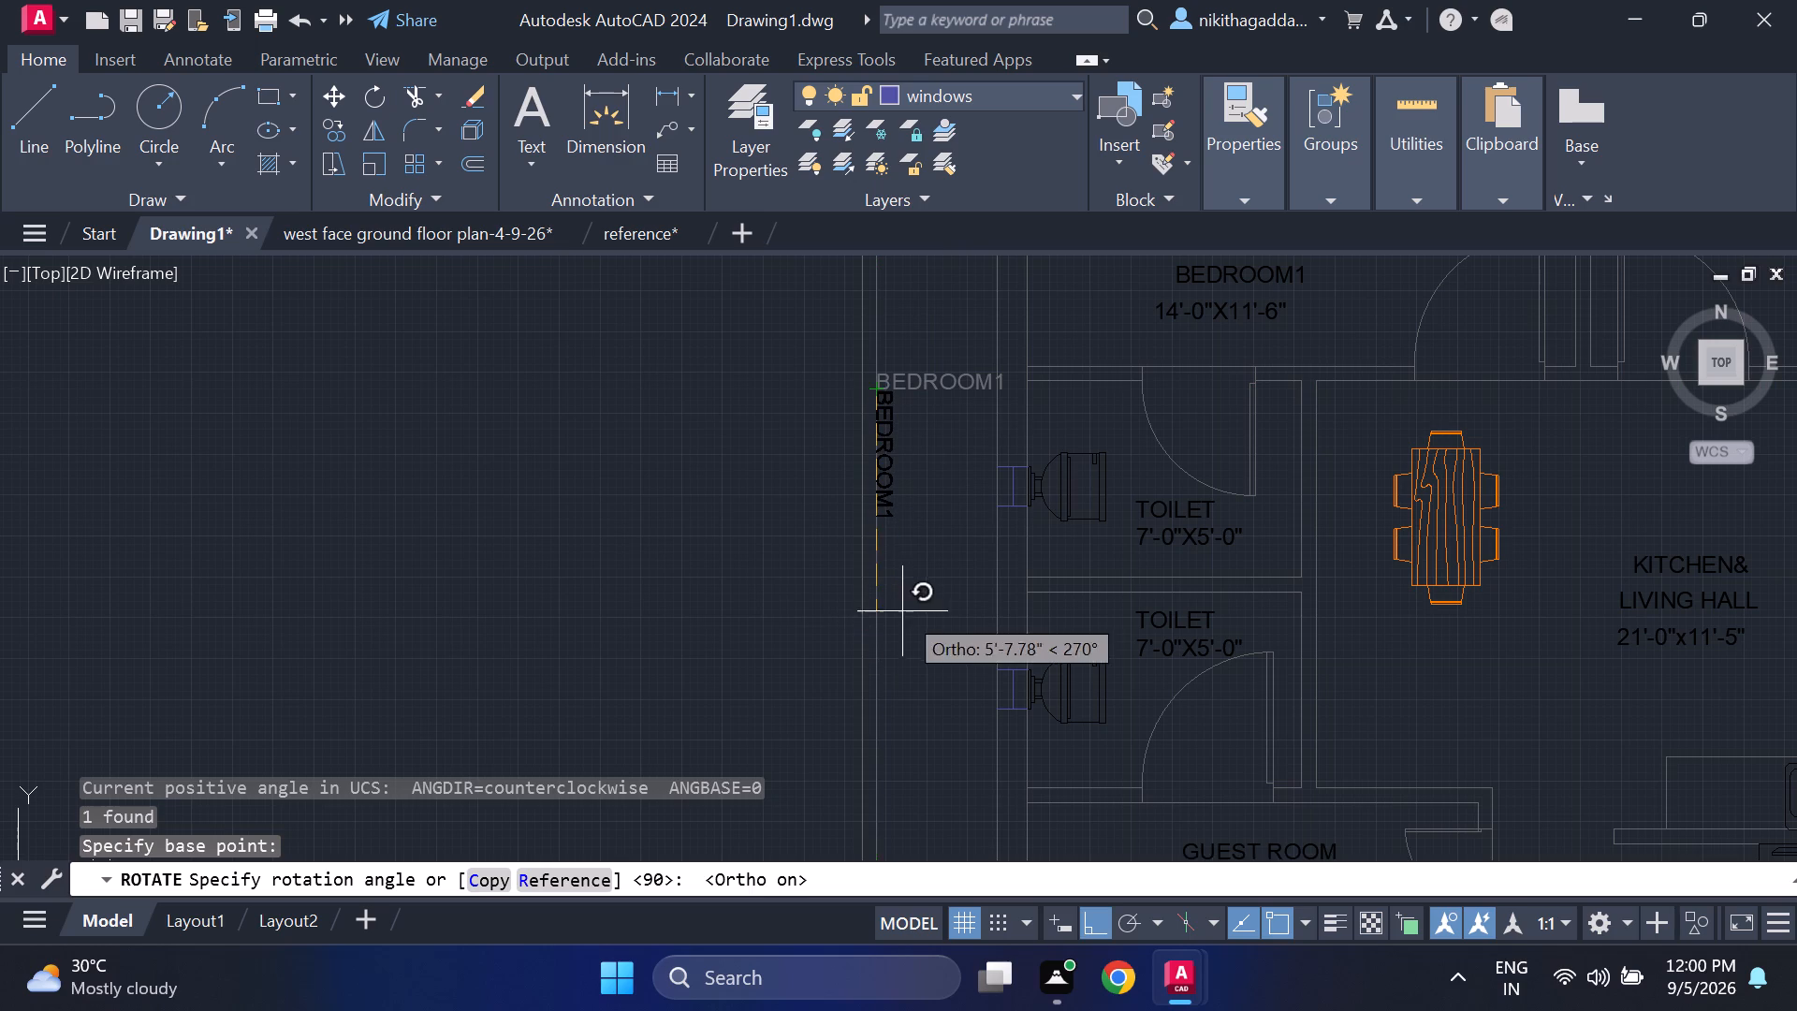
click(926, 668)
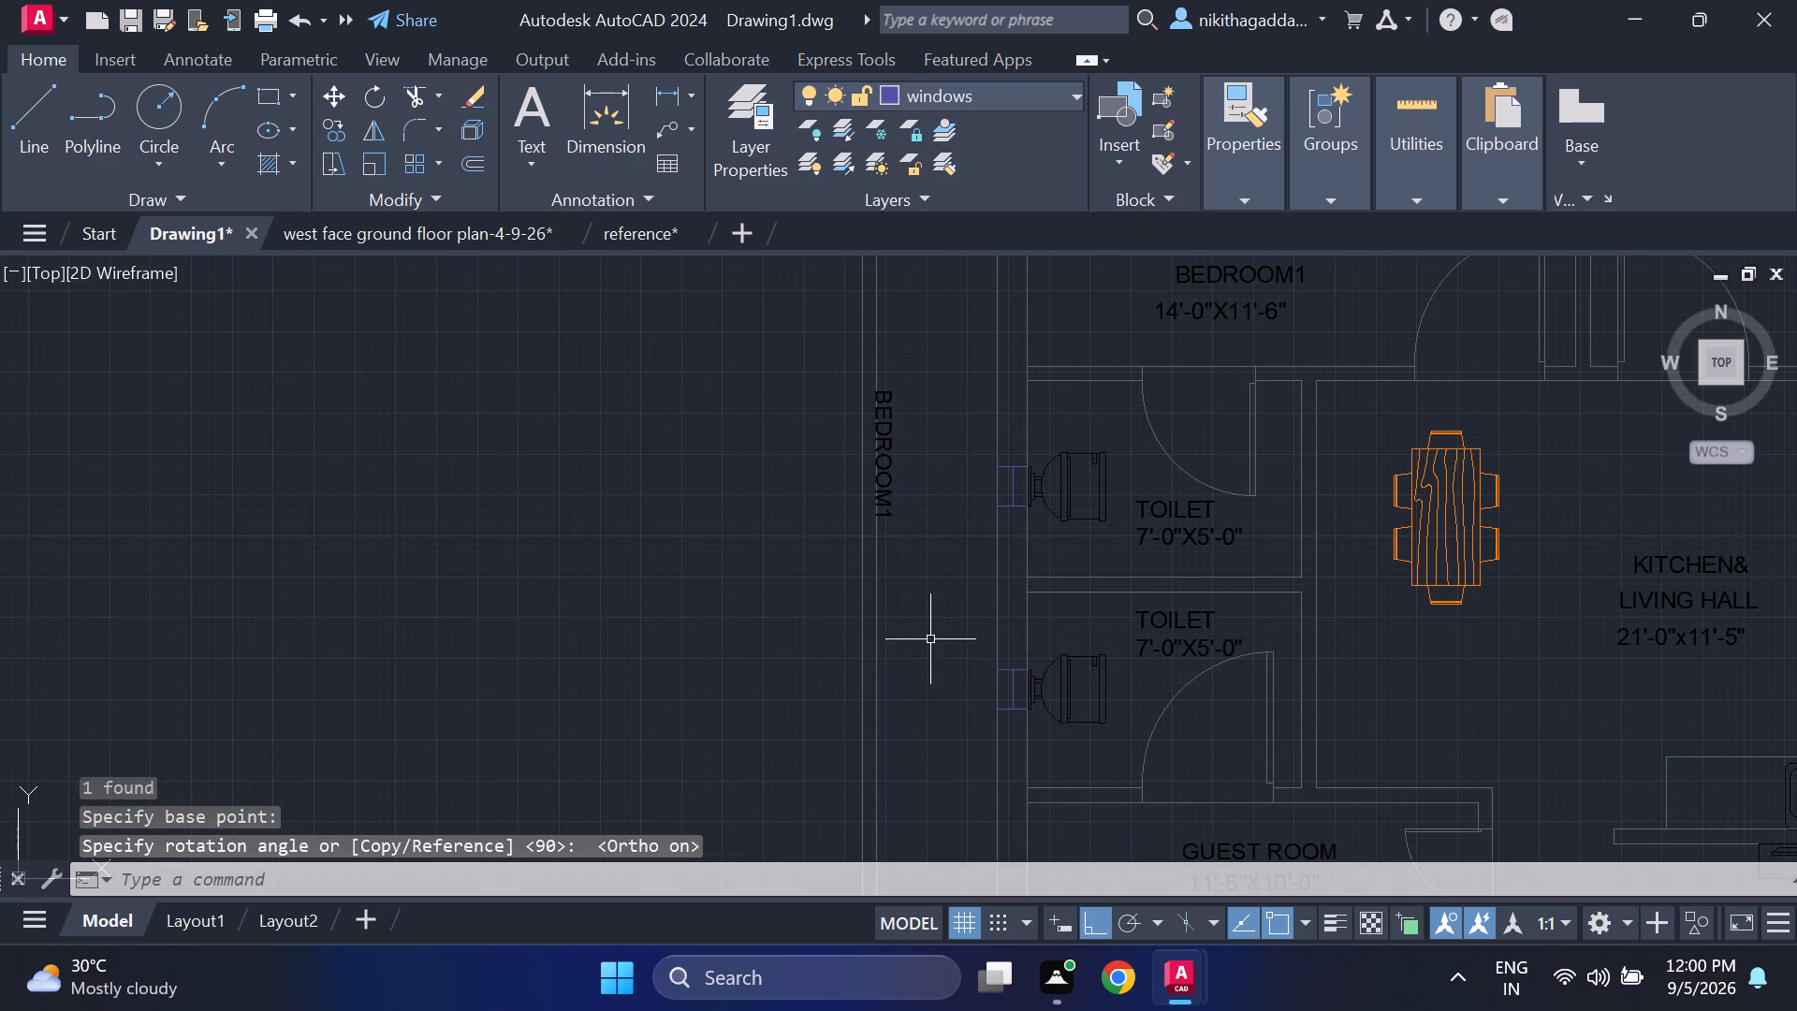
Change the text of the rotated BEDROOM1 copy to GARDEN.
scroll(1077, 415, up, 2)
double_click(661, 469)
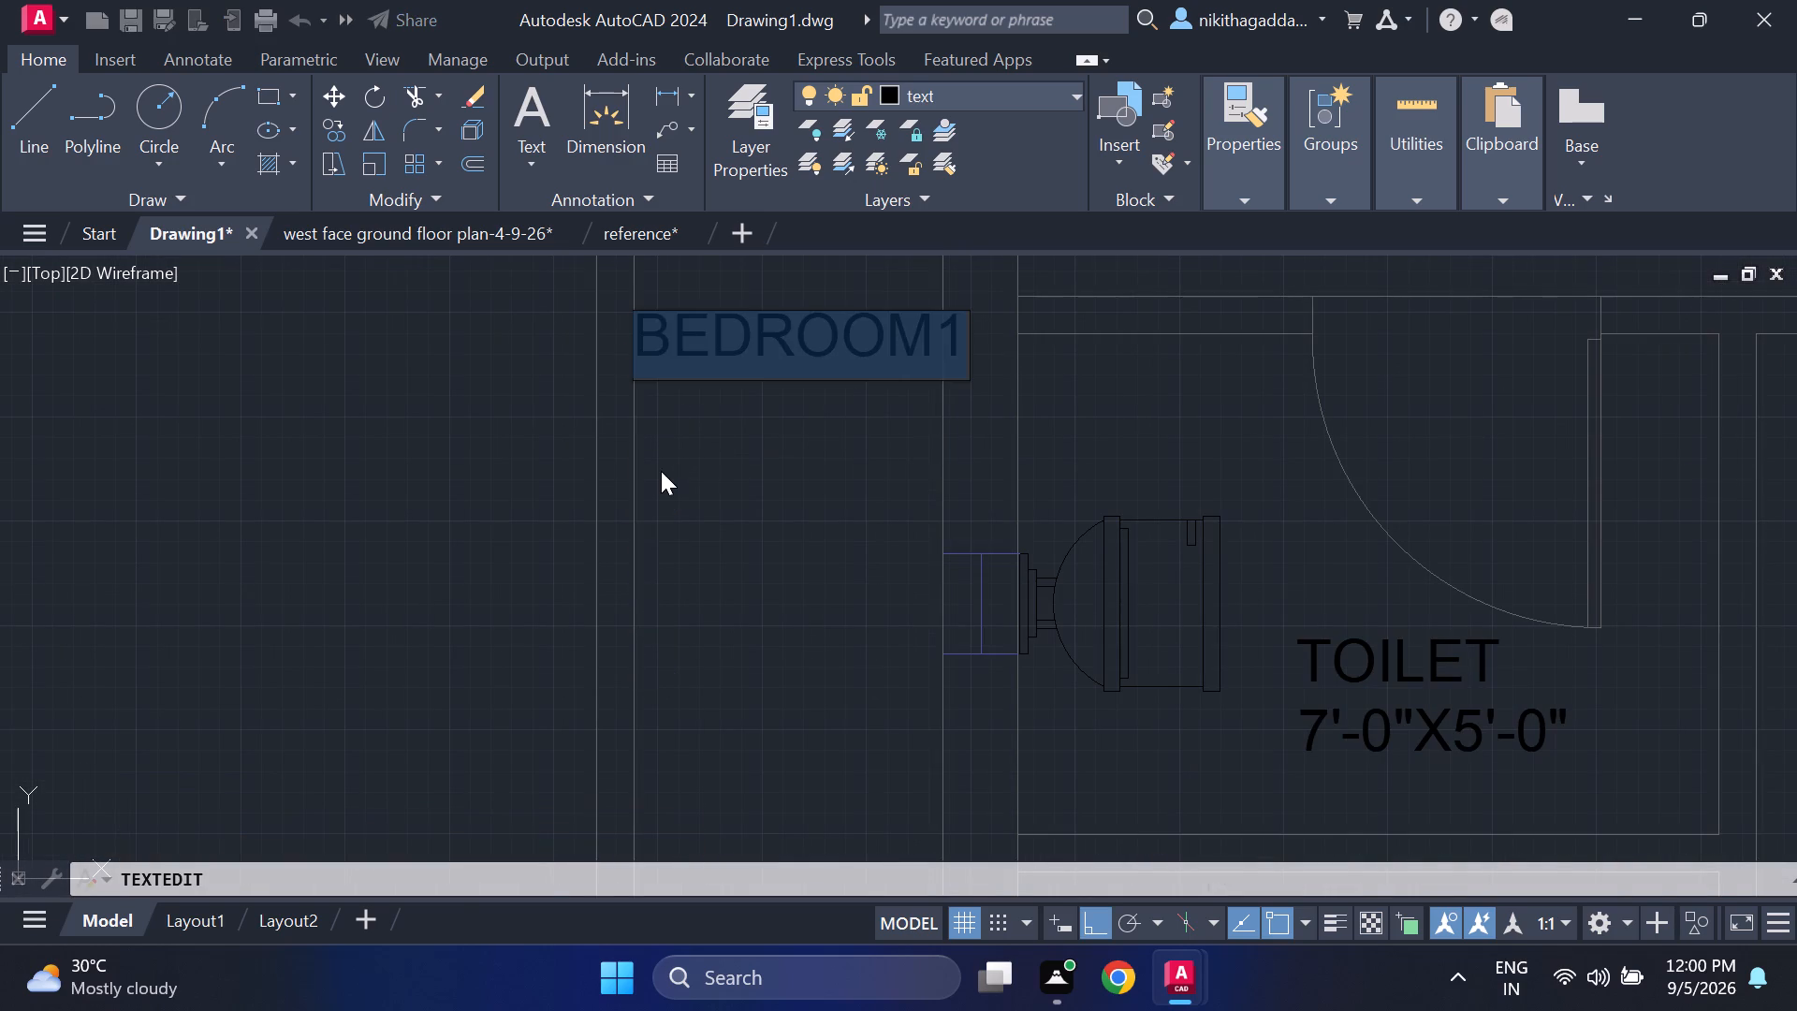
key(BackSpace)
text(GARDEN)
key(Return)
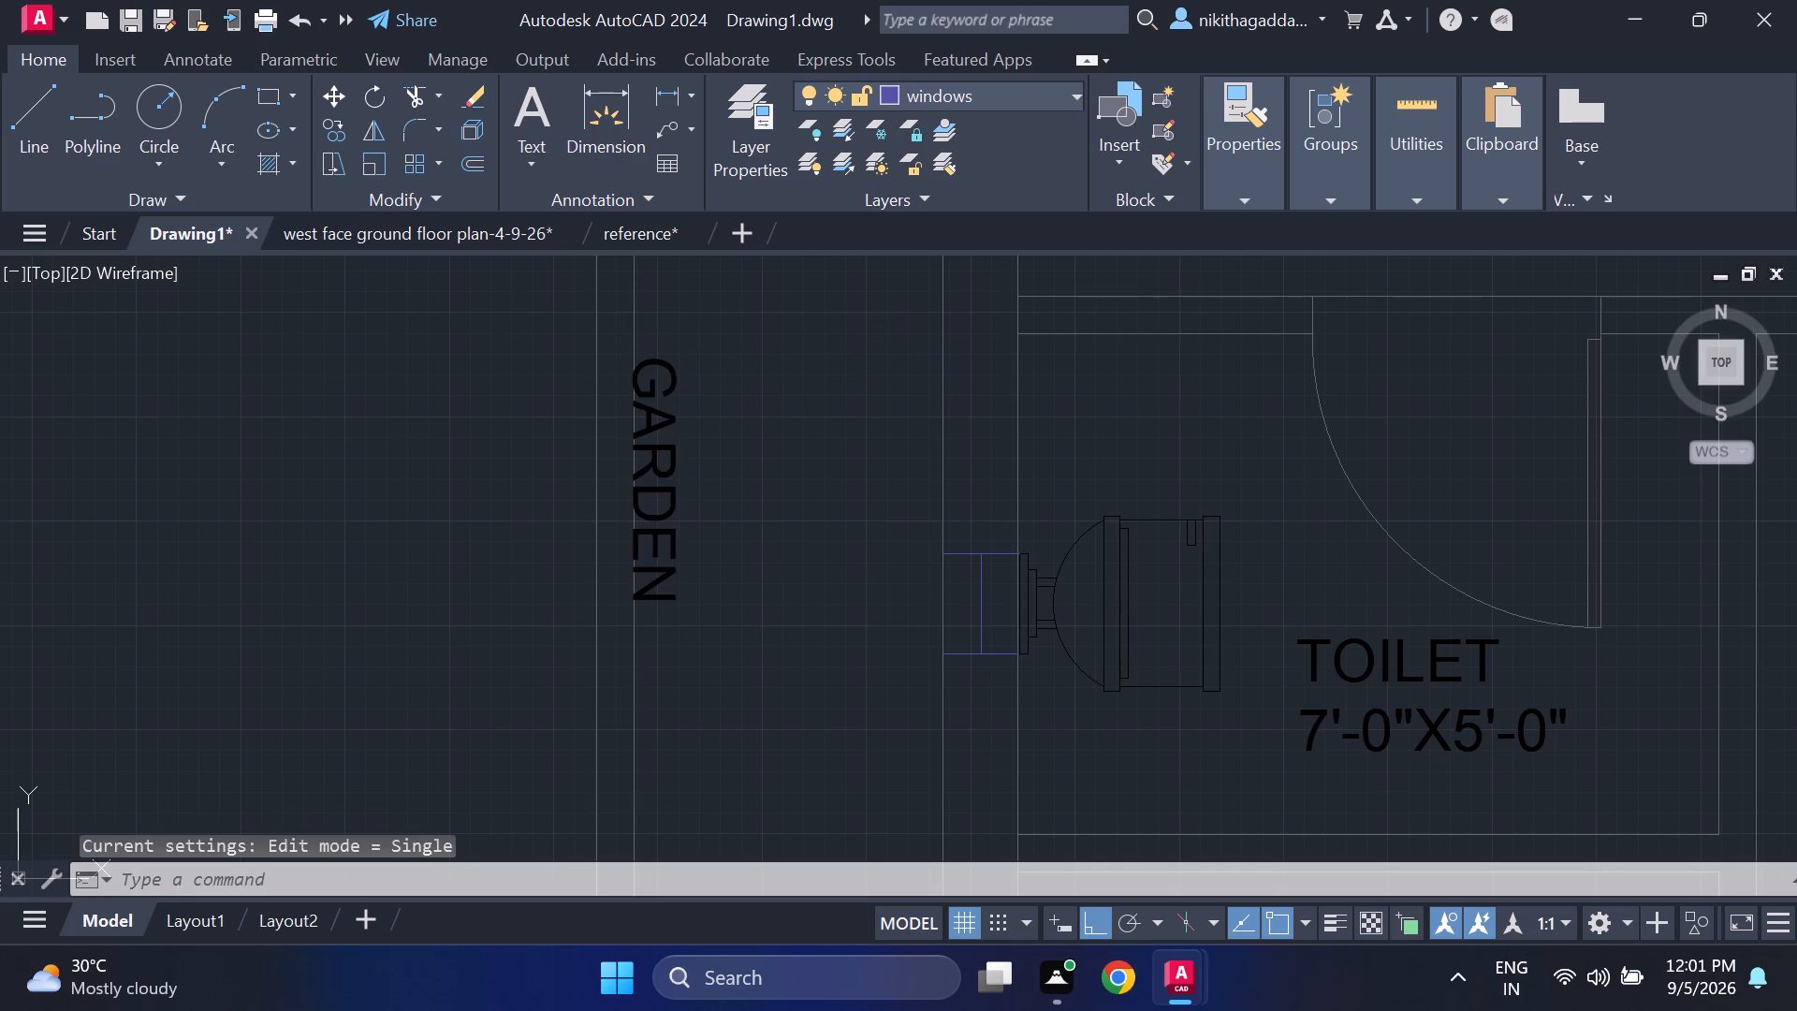
Move the GARDEN label east off the boundary wall line to the middle of the western strip.
click(661, 472)
key(m)
key(Return)
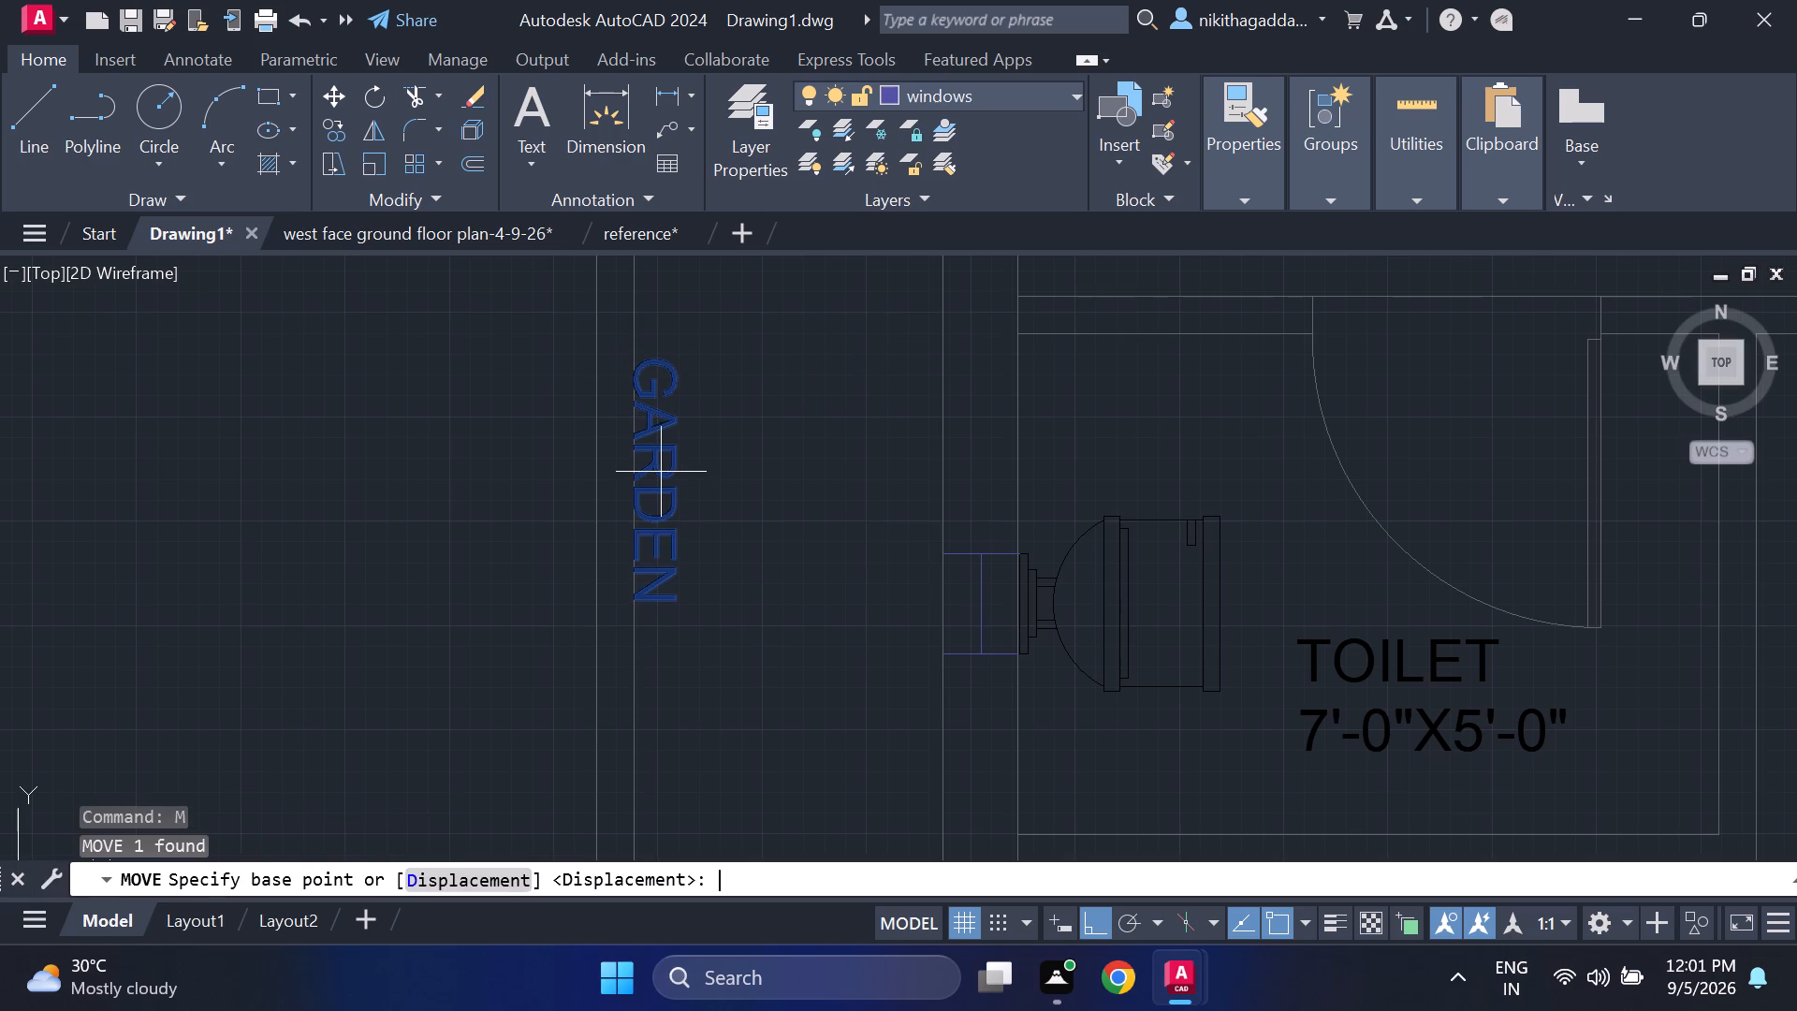
click(651, 442)
click(768, 405)
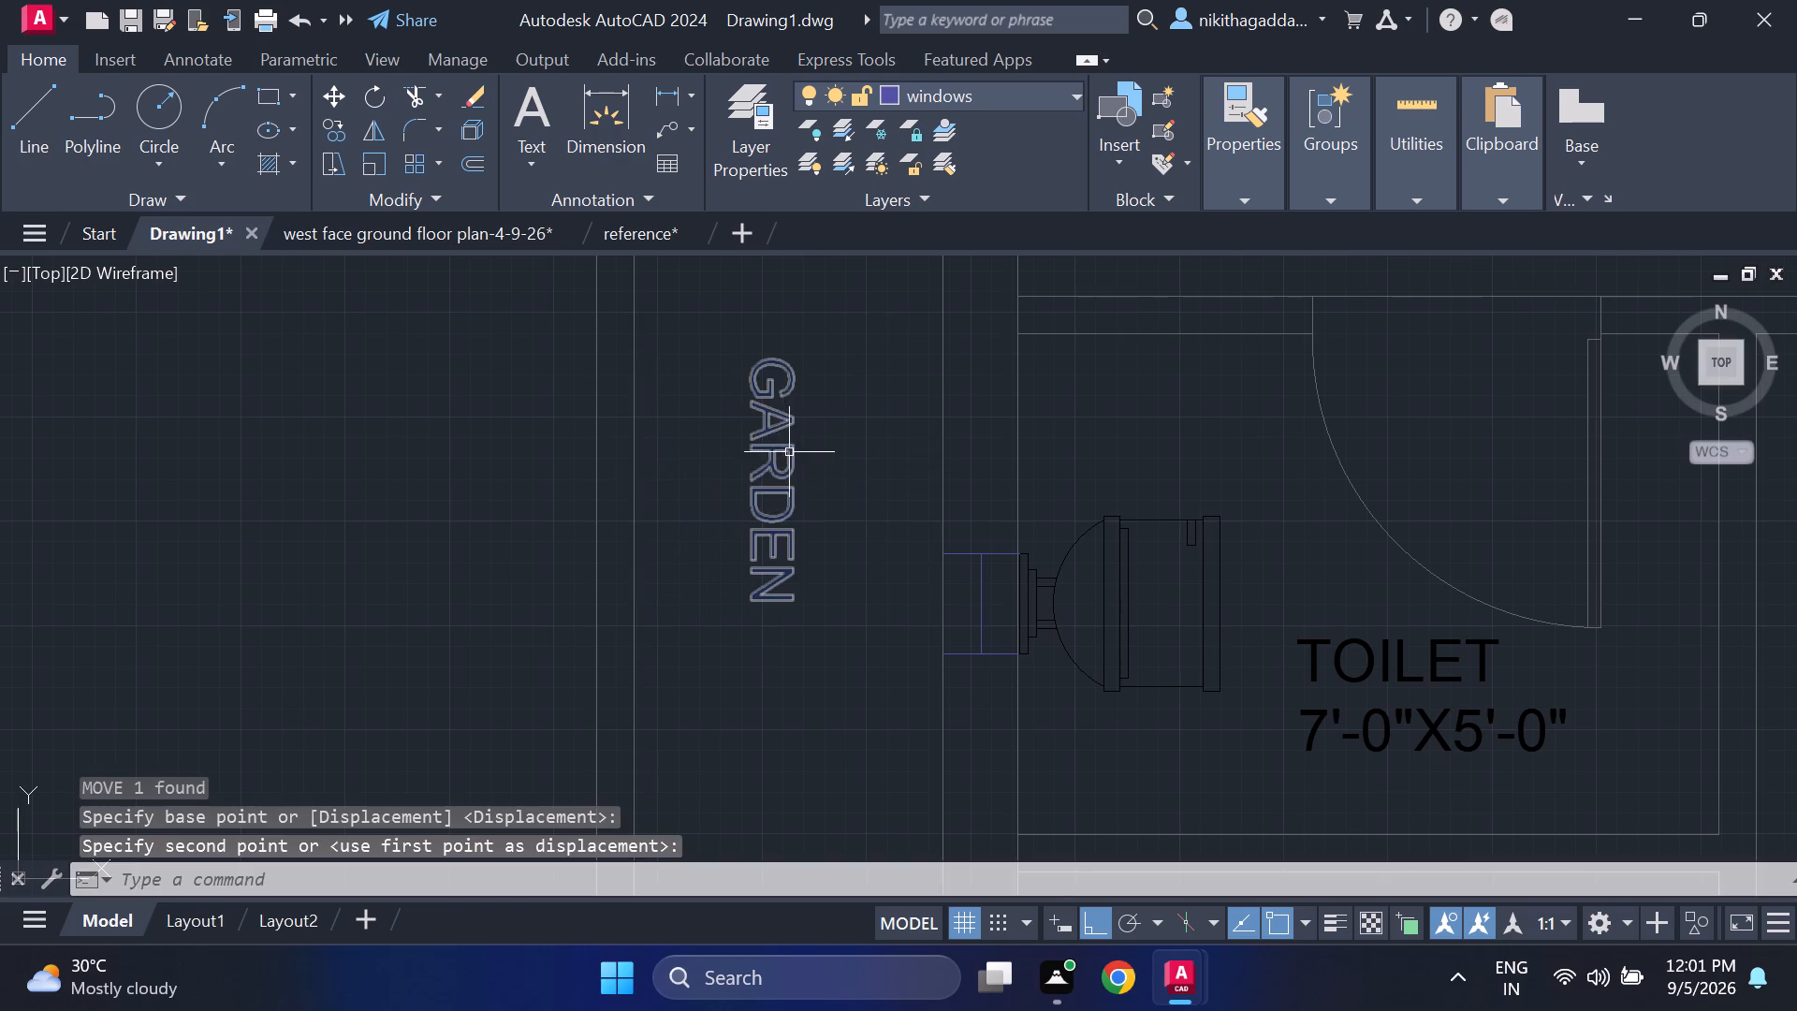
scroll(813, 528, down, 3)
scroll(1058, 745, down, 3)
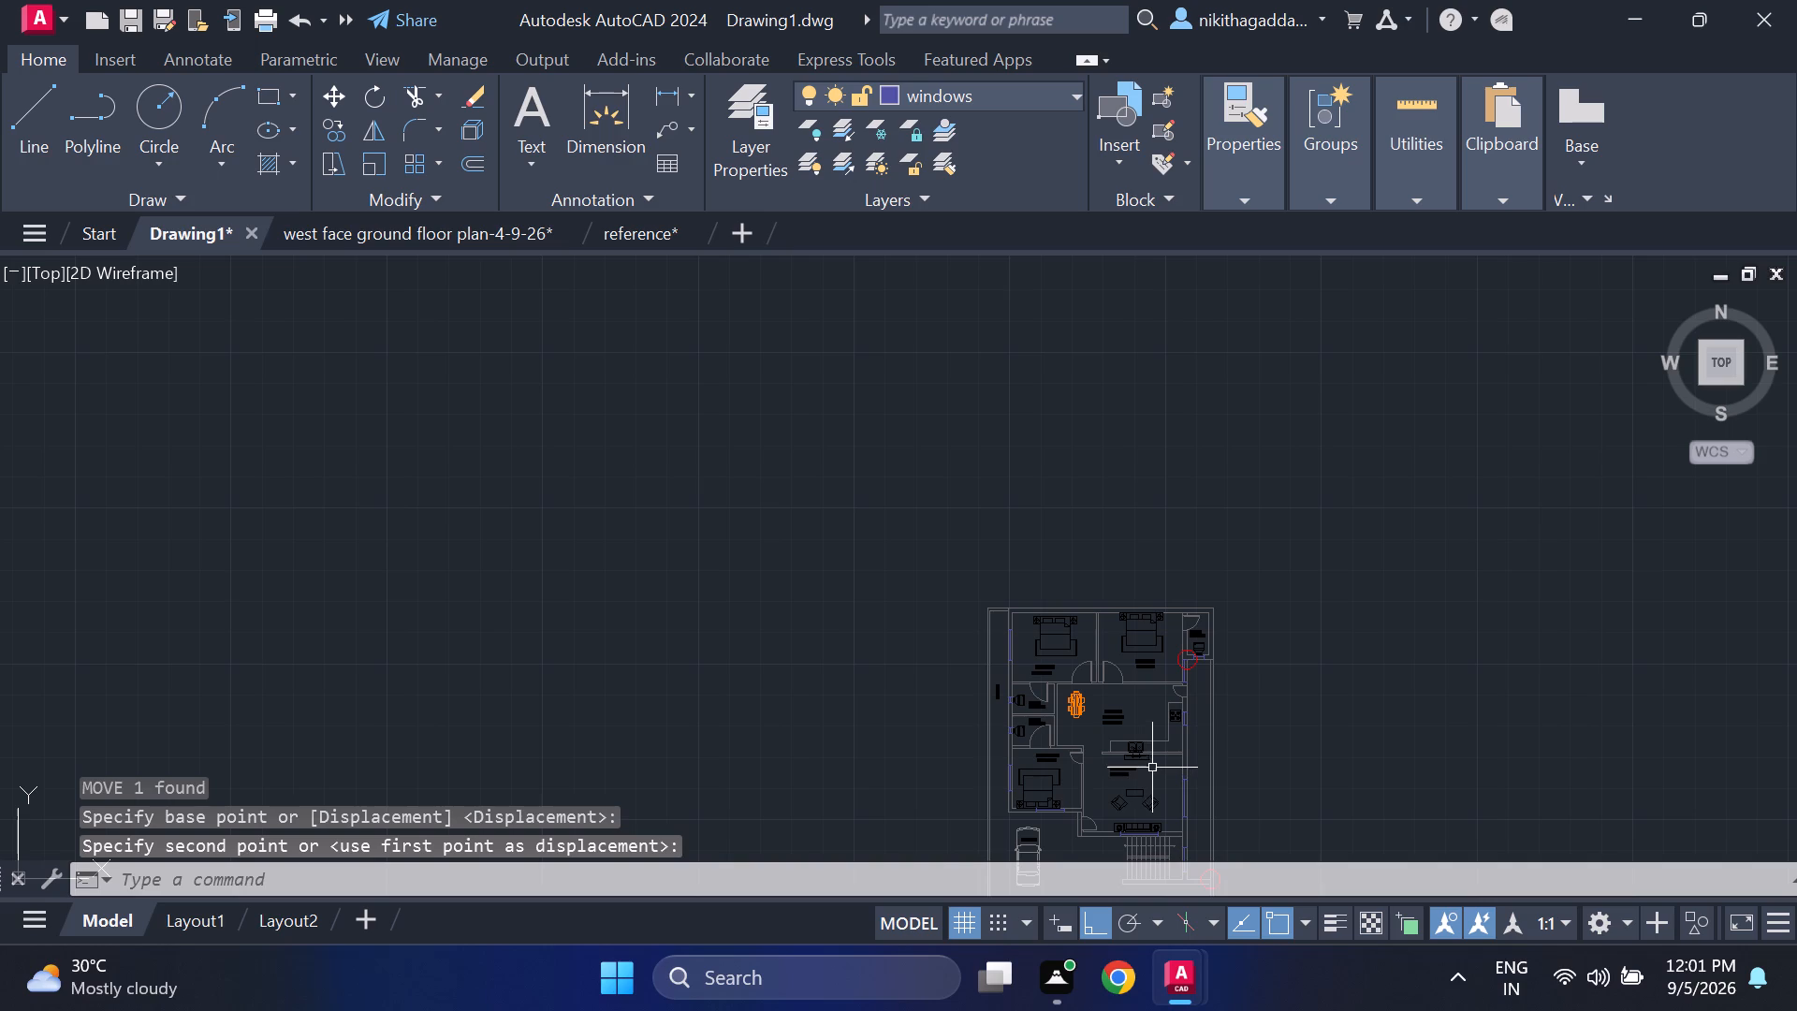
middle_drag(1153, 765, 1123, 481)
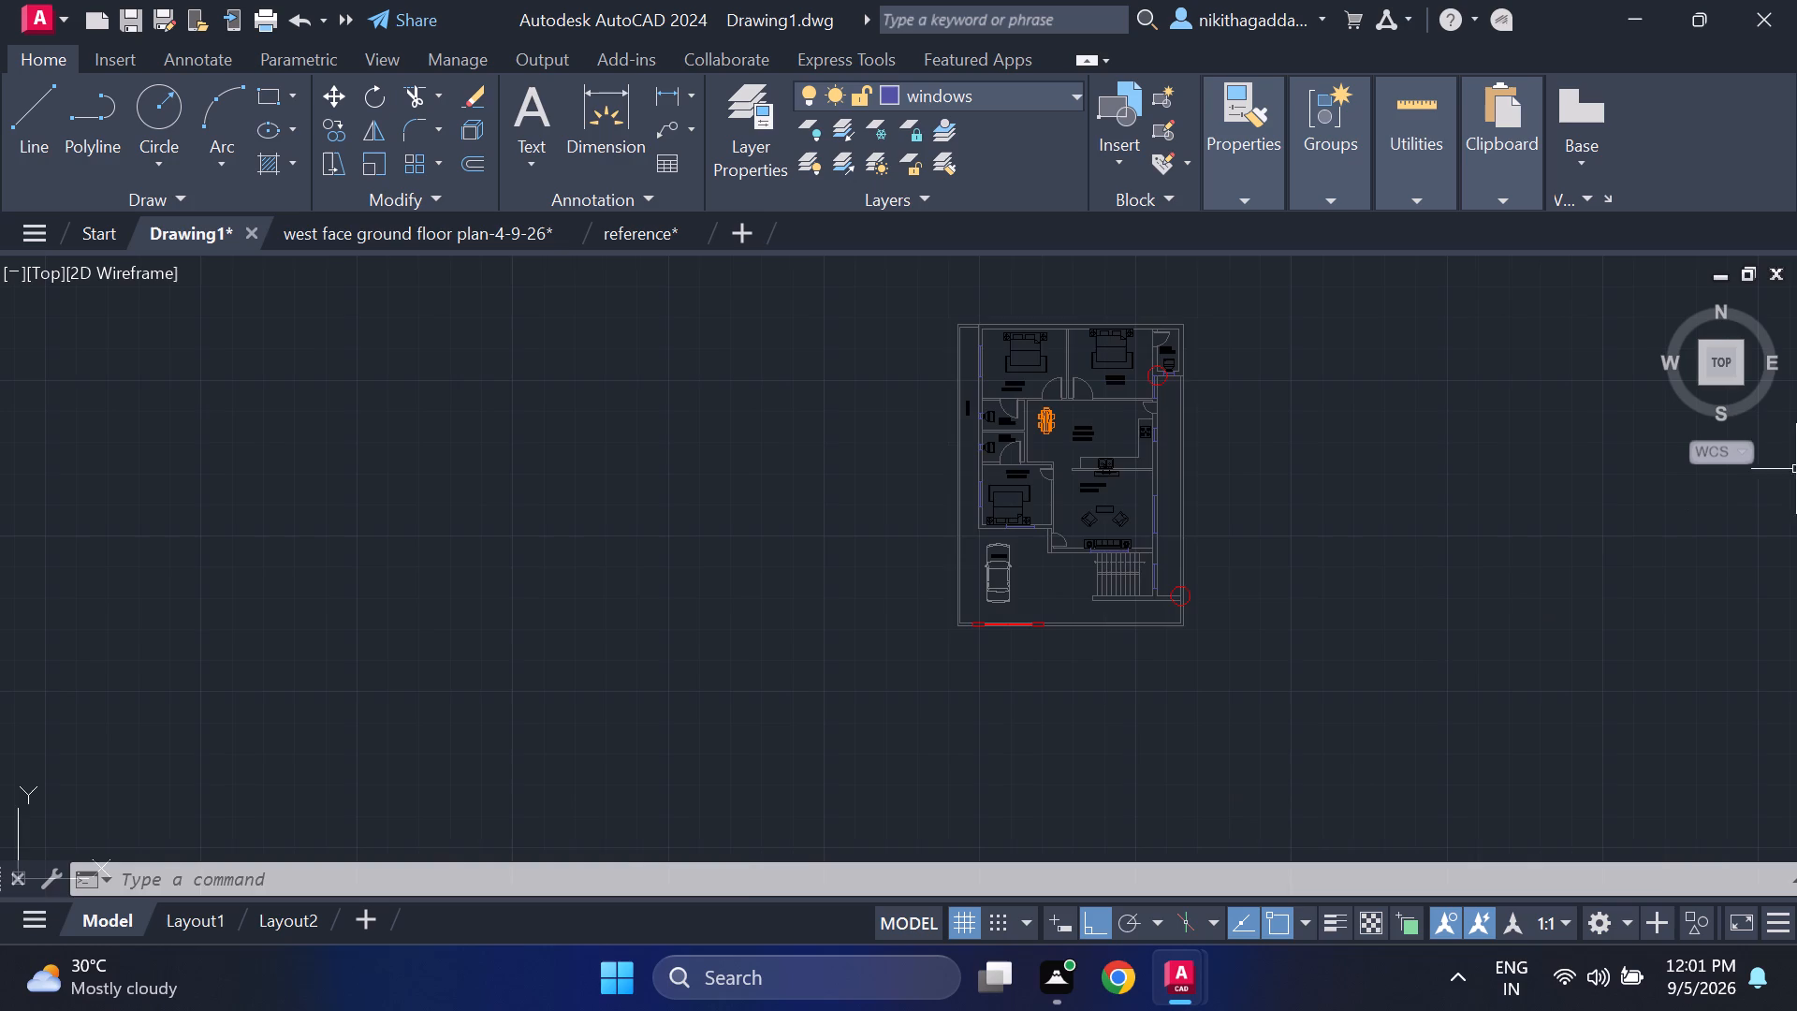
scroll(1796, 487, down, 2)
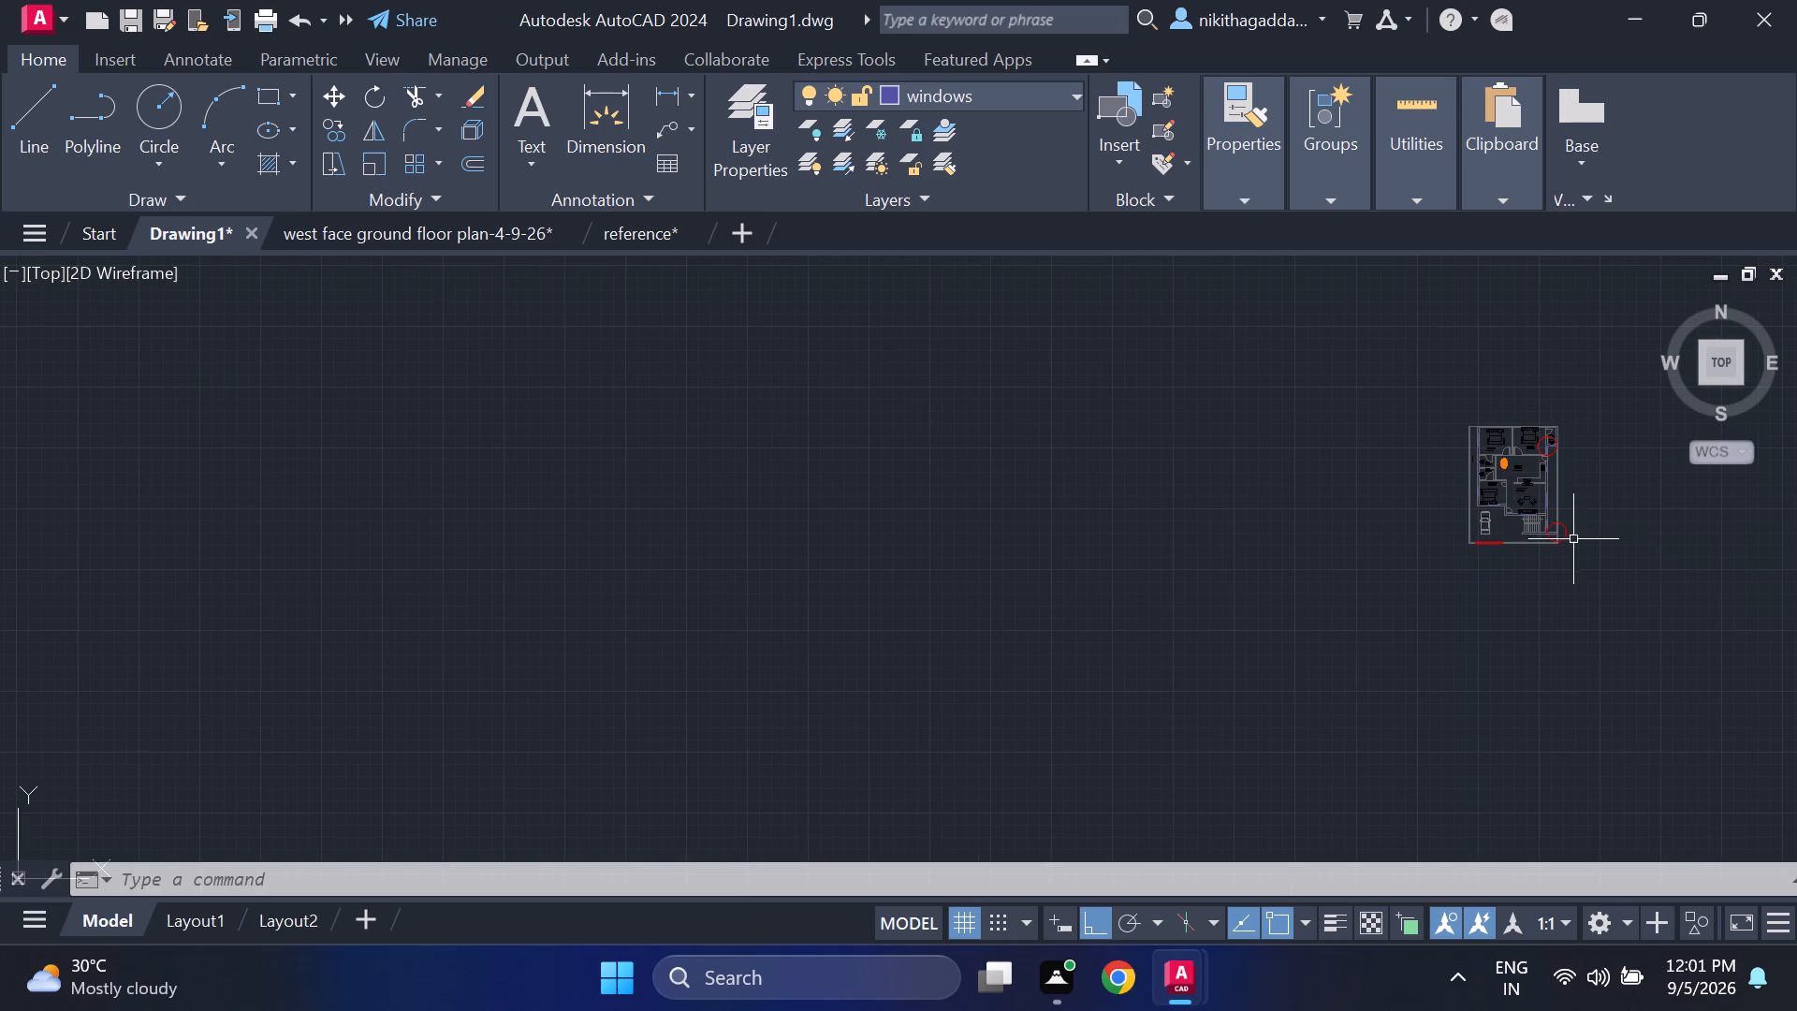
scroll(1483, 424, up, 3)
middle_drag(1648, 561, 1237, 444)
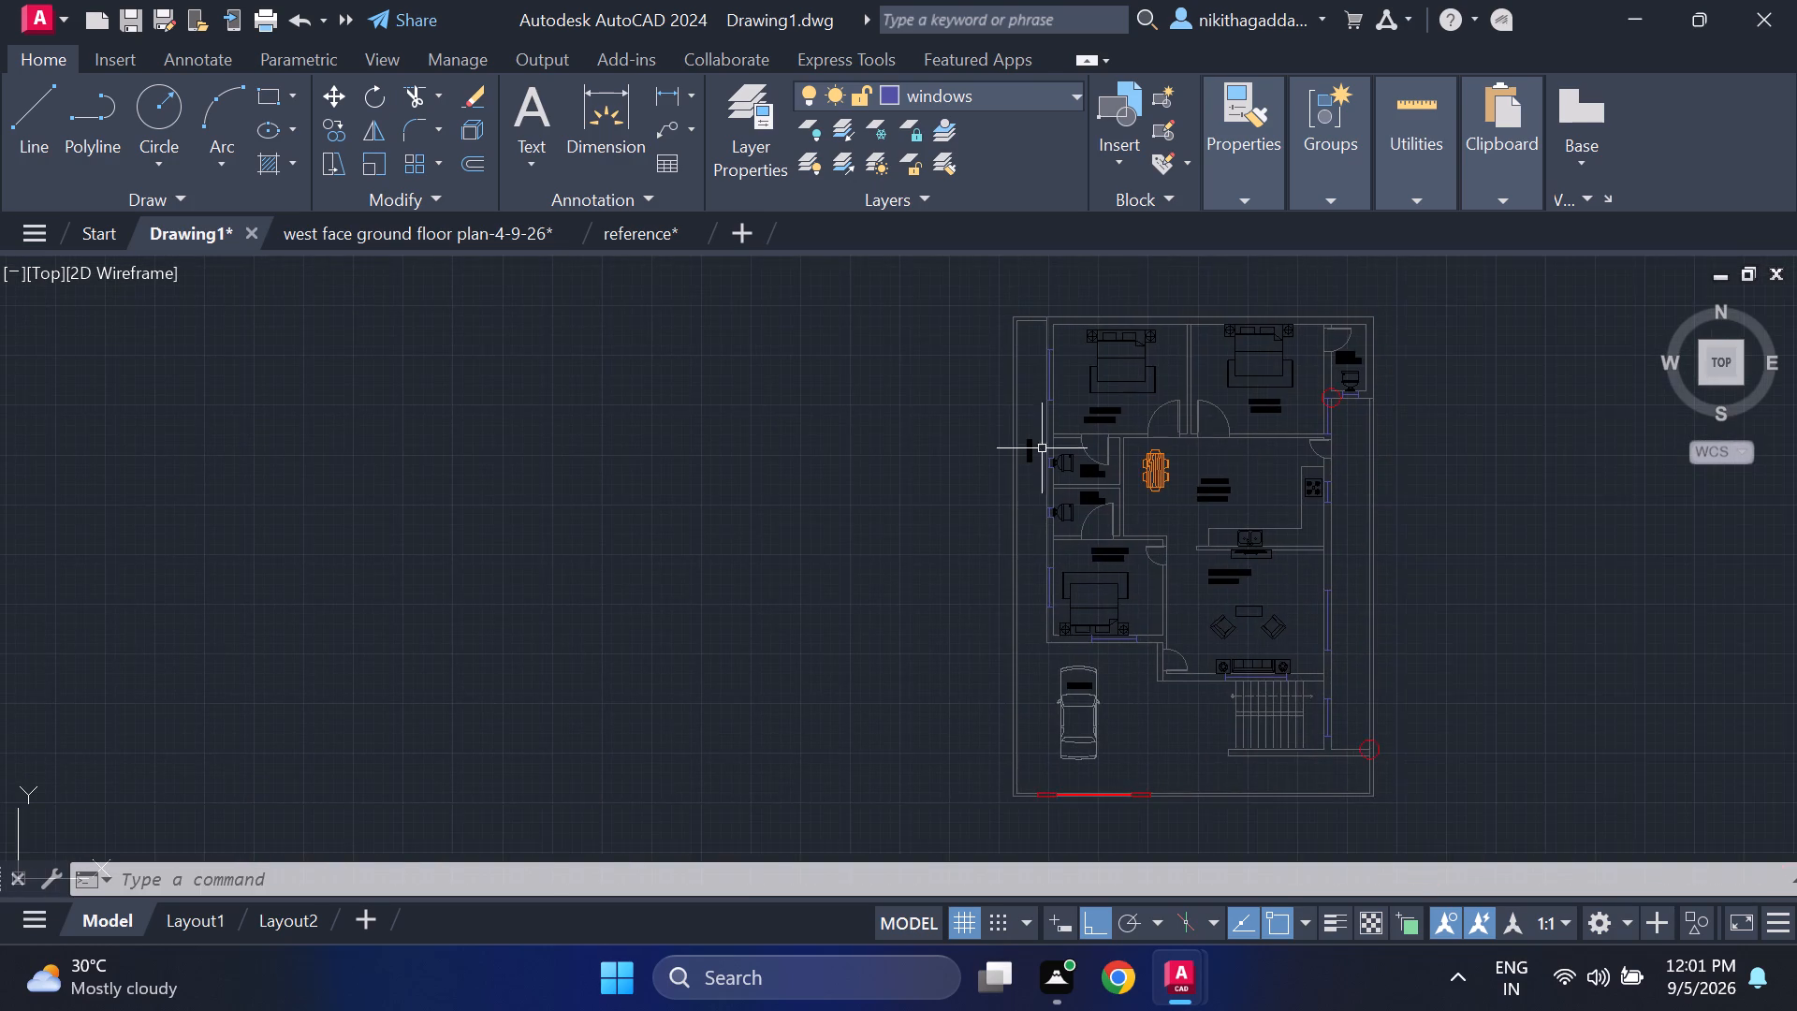
Copy the GARDEN label from the western strip into the open strip east of the kitchen, beside its outer door.
scroll(1013, 429, up, 2)
click(1061, 475)
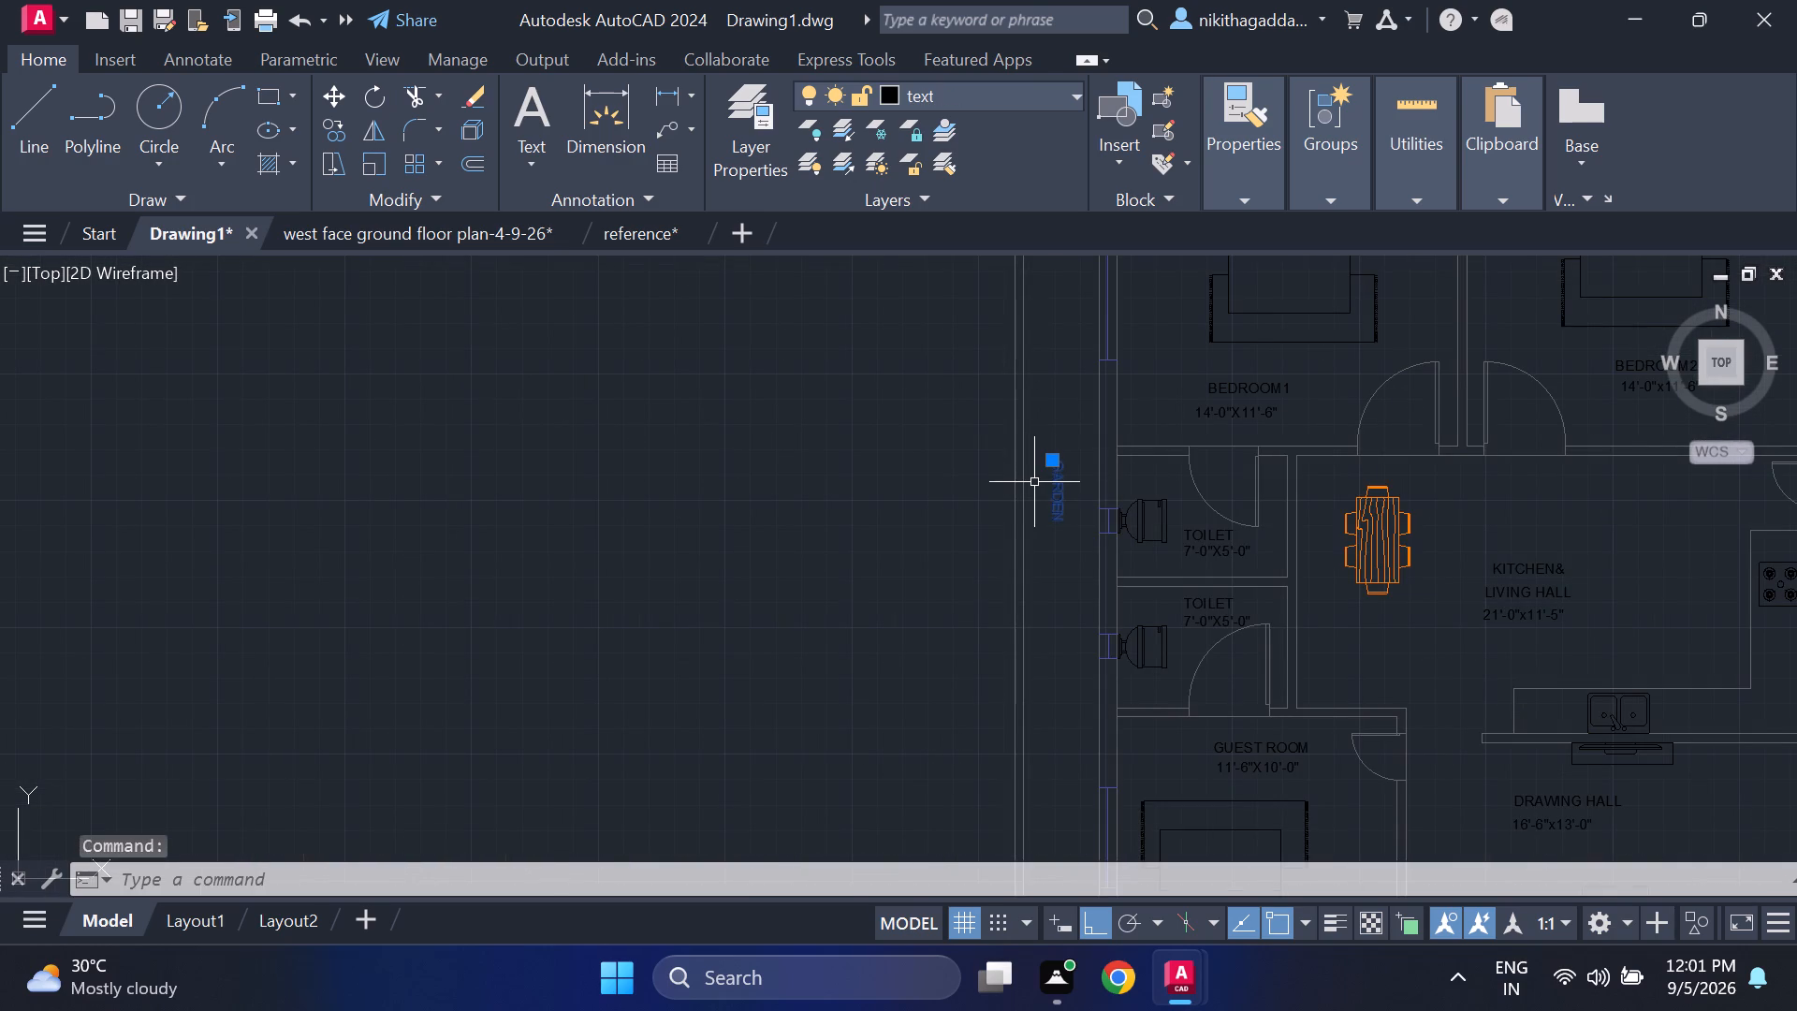
text(CO)
key(Return)
click(1056, 524)
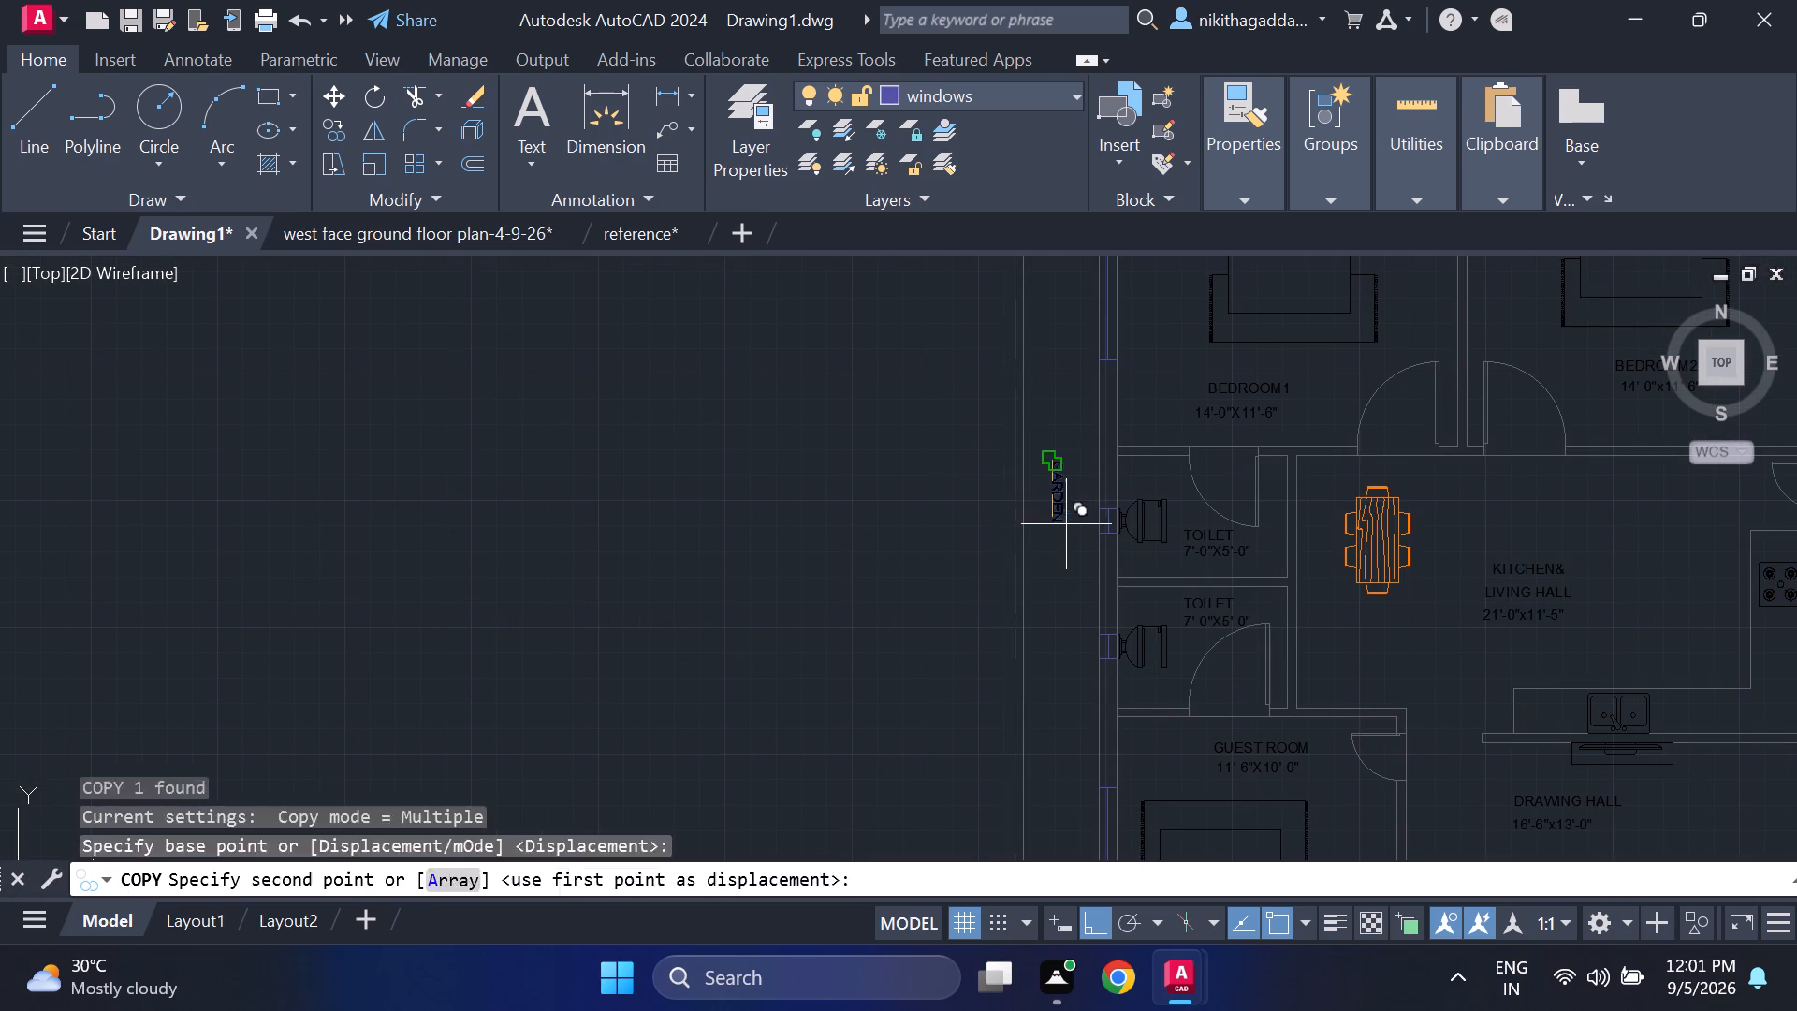
scroll(1440, 544, down, 3)
middle_drag(1443, 545, 855, 373)
scroll(949, 357, up, 4)
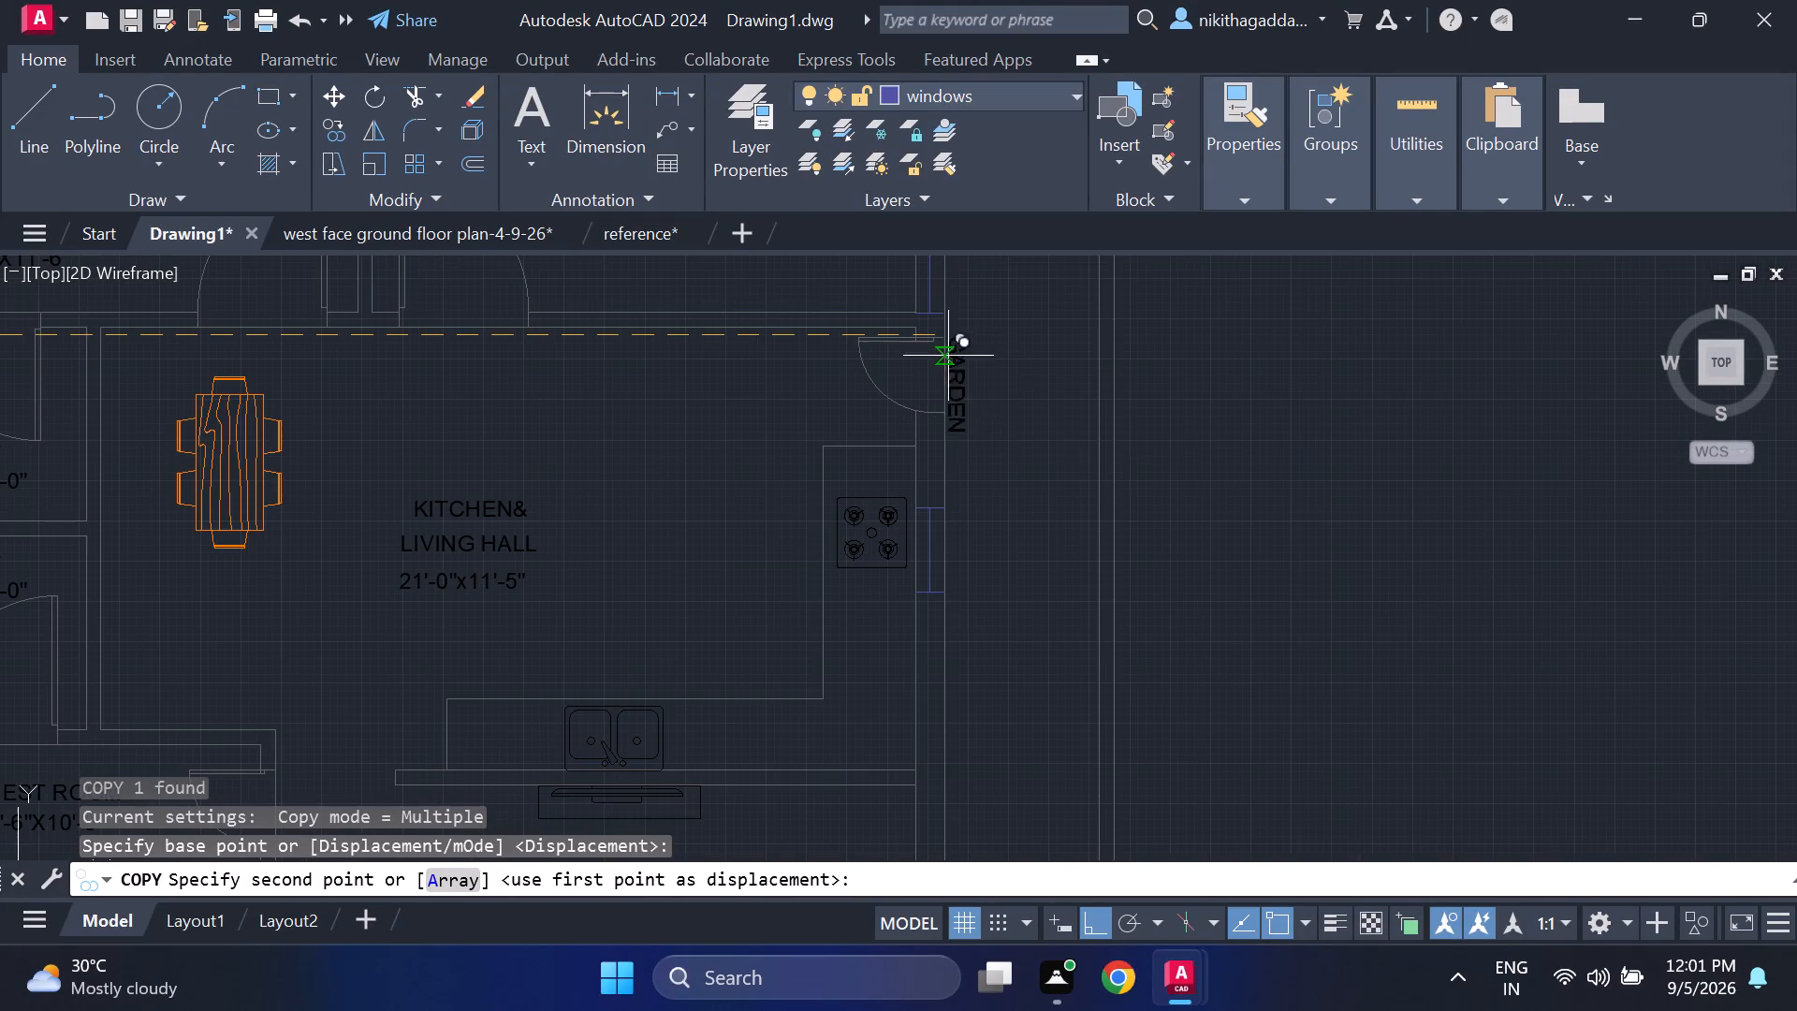
click(1007, 431)
key(Escape)
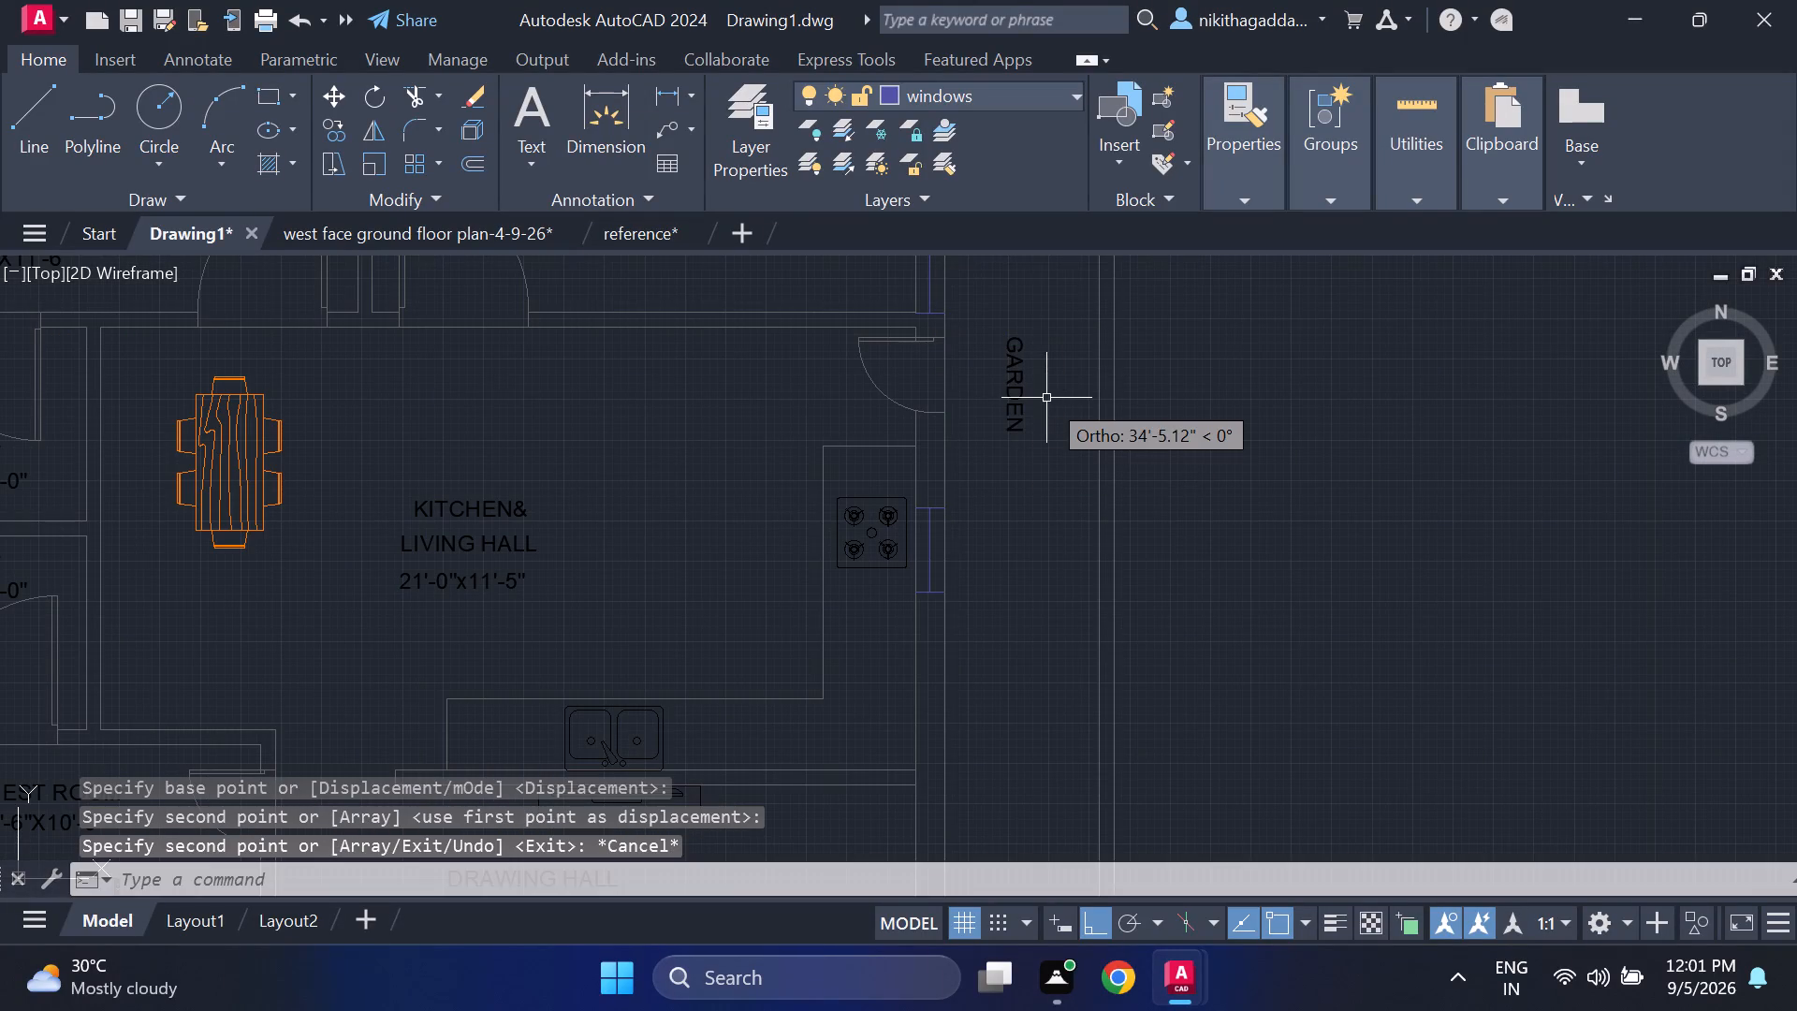
Change the text of the copied GARDEN label in the eastern strip to PASSAGE.
scroll(1024, 382, up, 3)
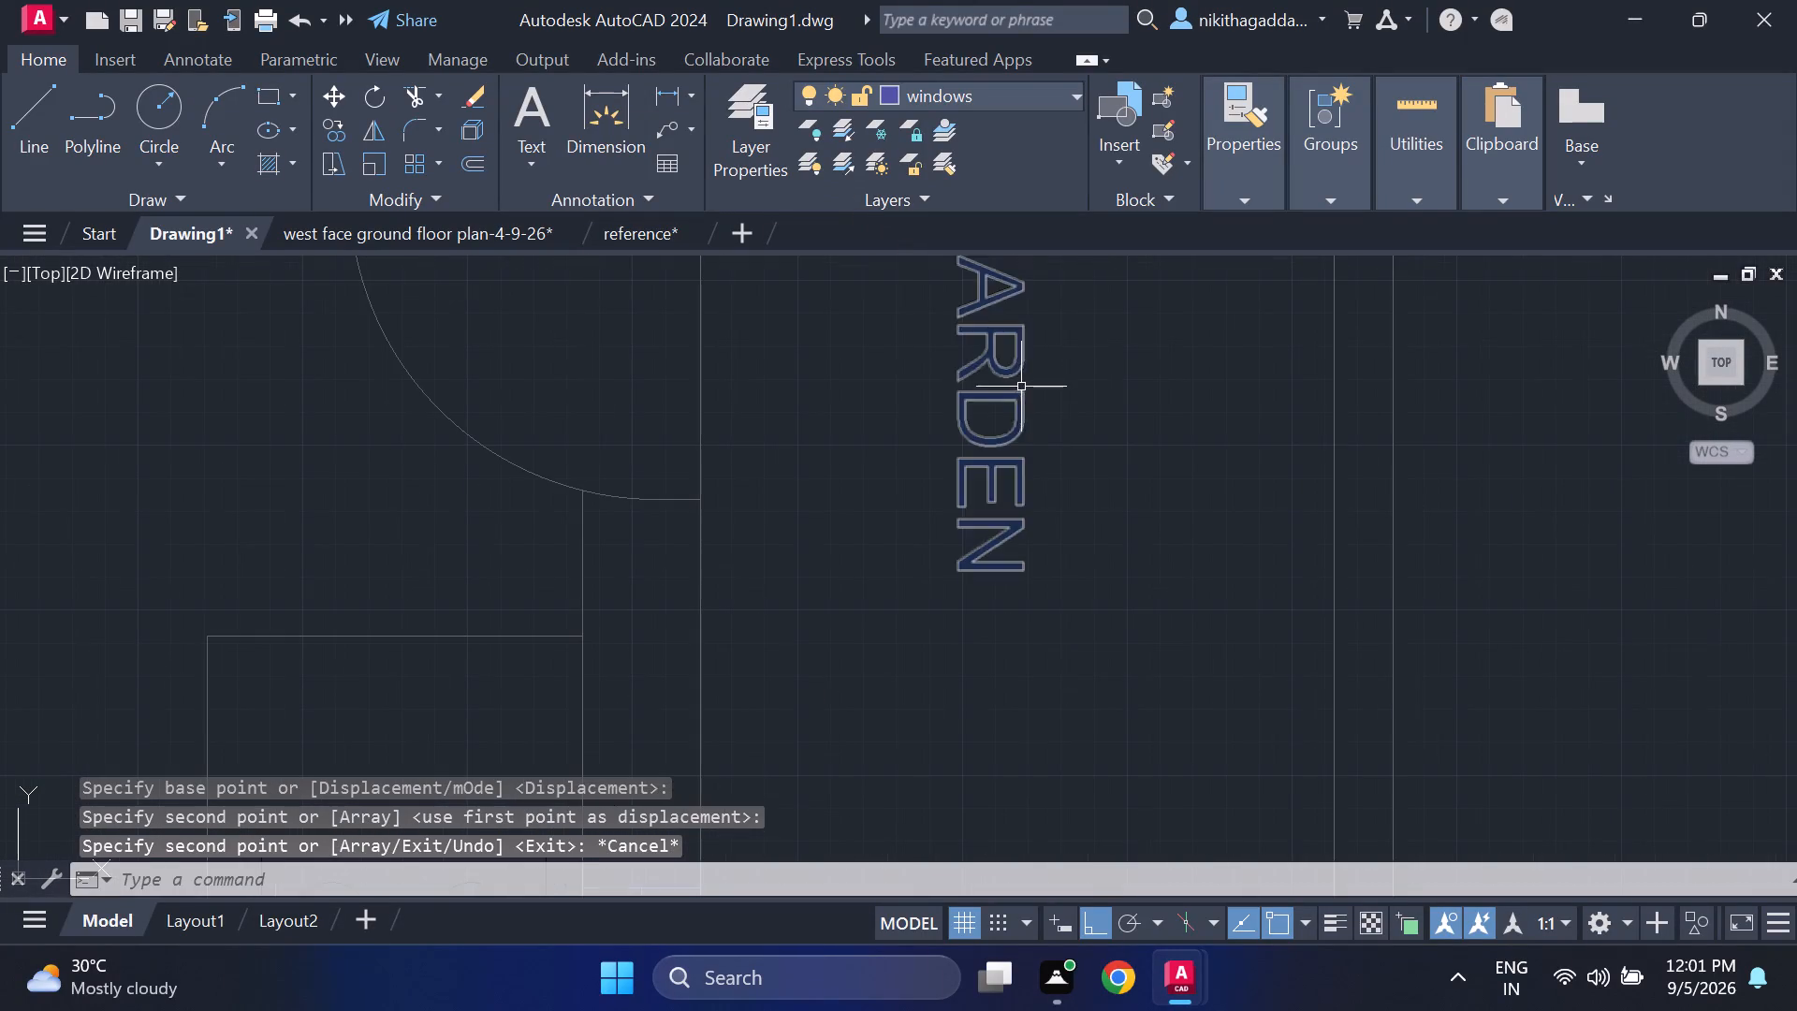
triple_click(1009, 399)
triple_click(1019, 387)
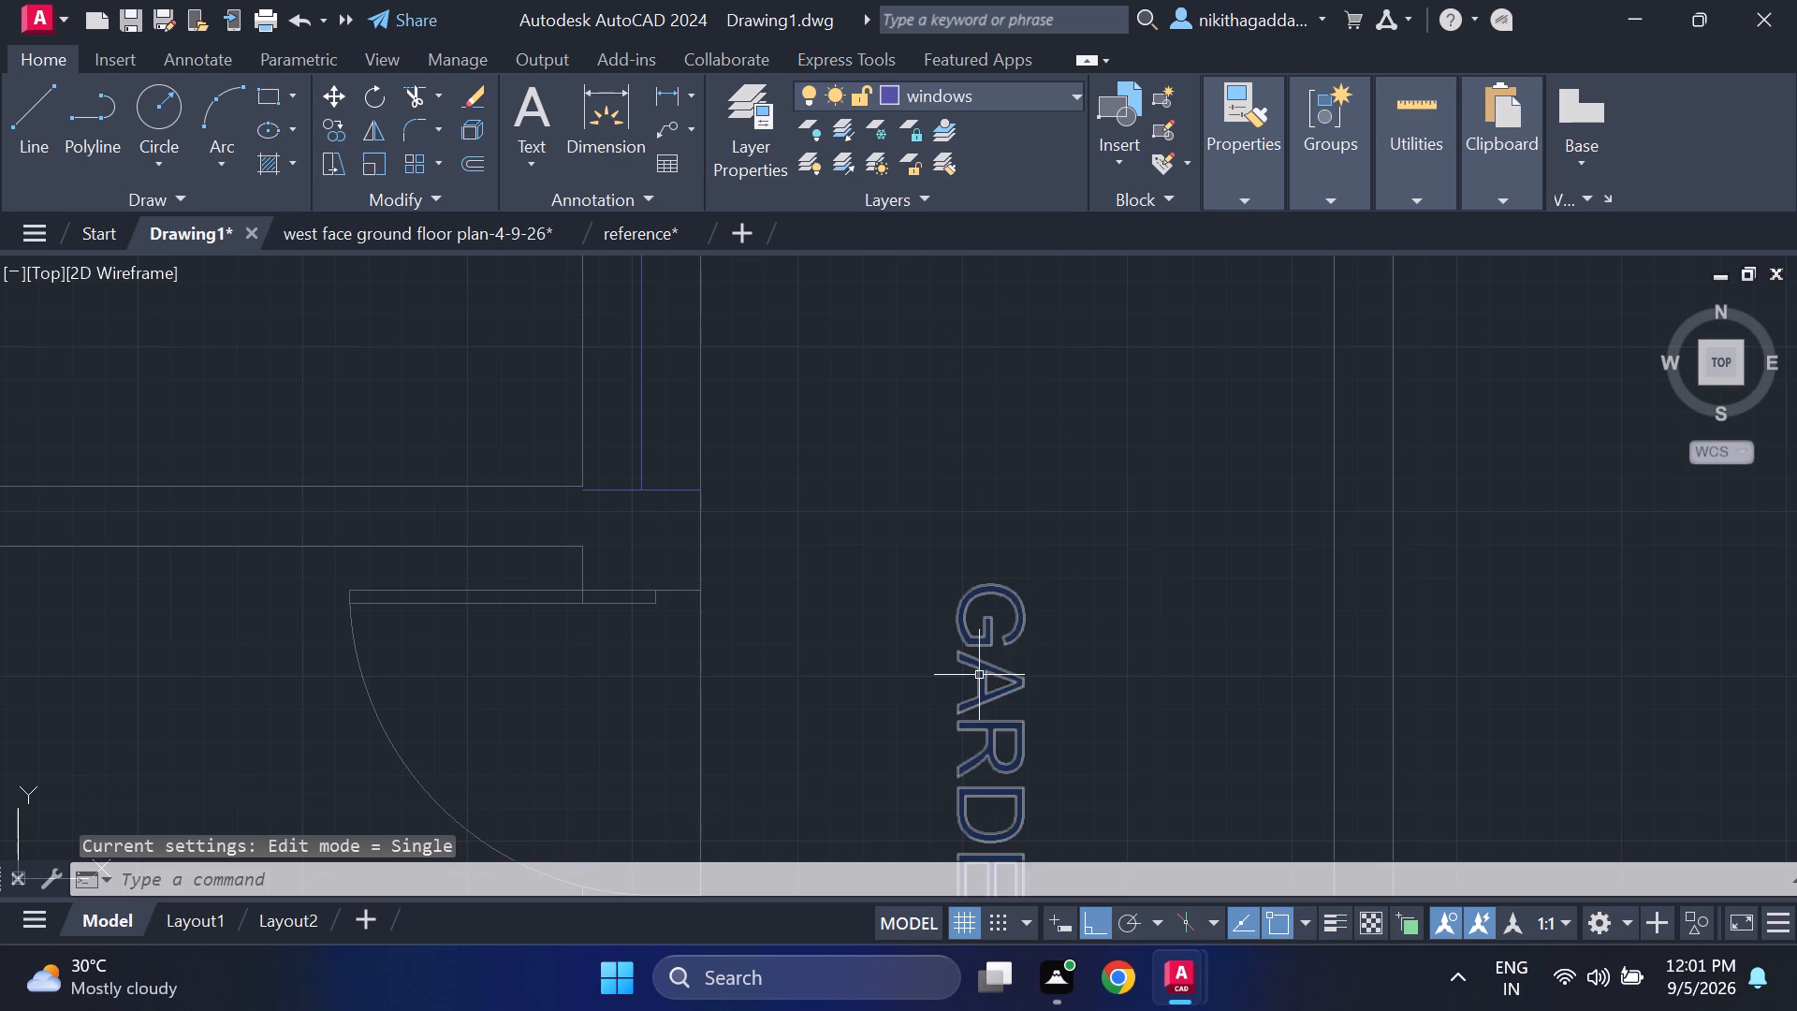
double_click(979, 675)
key(BackSpace)
text(PASSAGE)
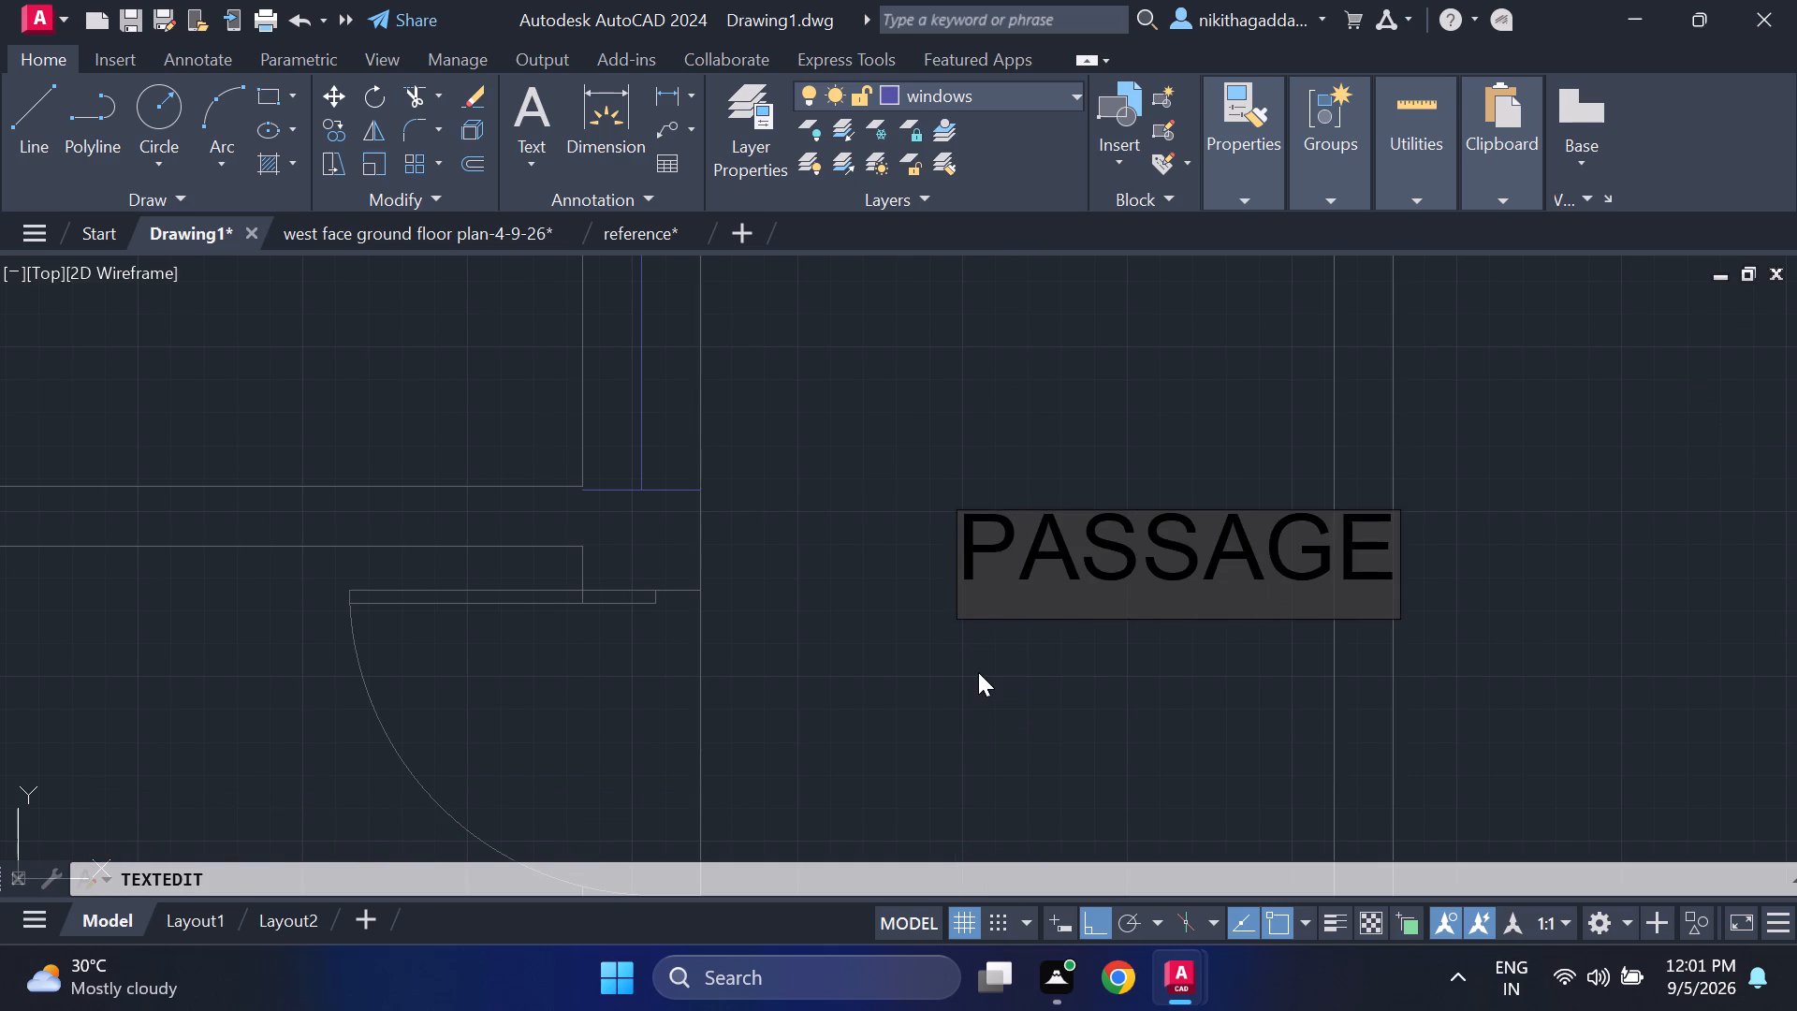
key(Return)
Move the PASSAGE label straight south along the eastern strip, from beside the kitchen door to below the stove.
scroll(1081, 789, down, 3)
scroll(1332, 759, down, 2)
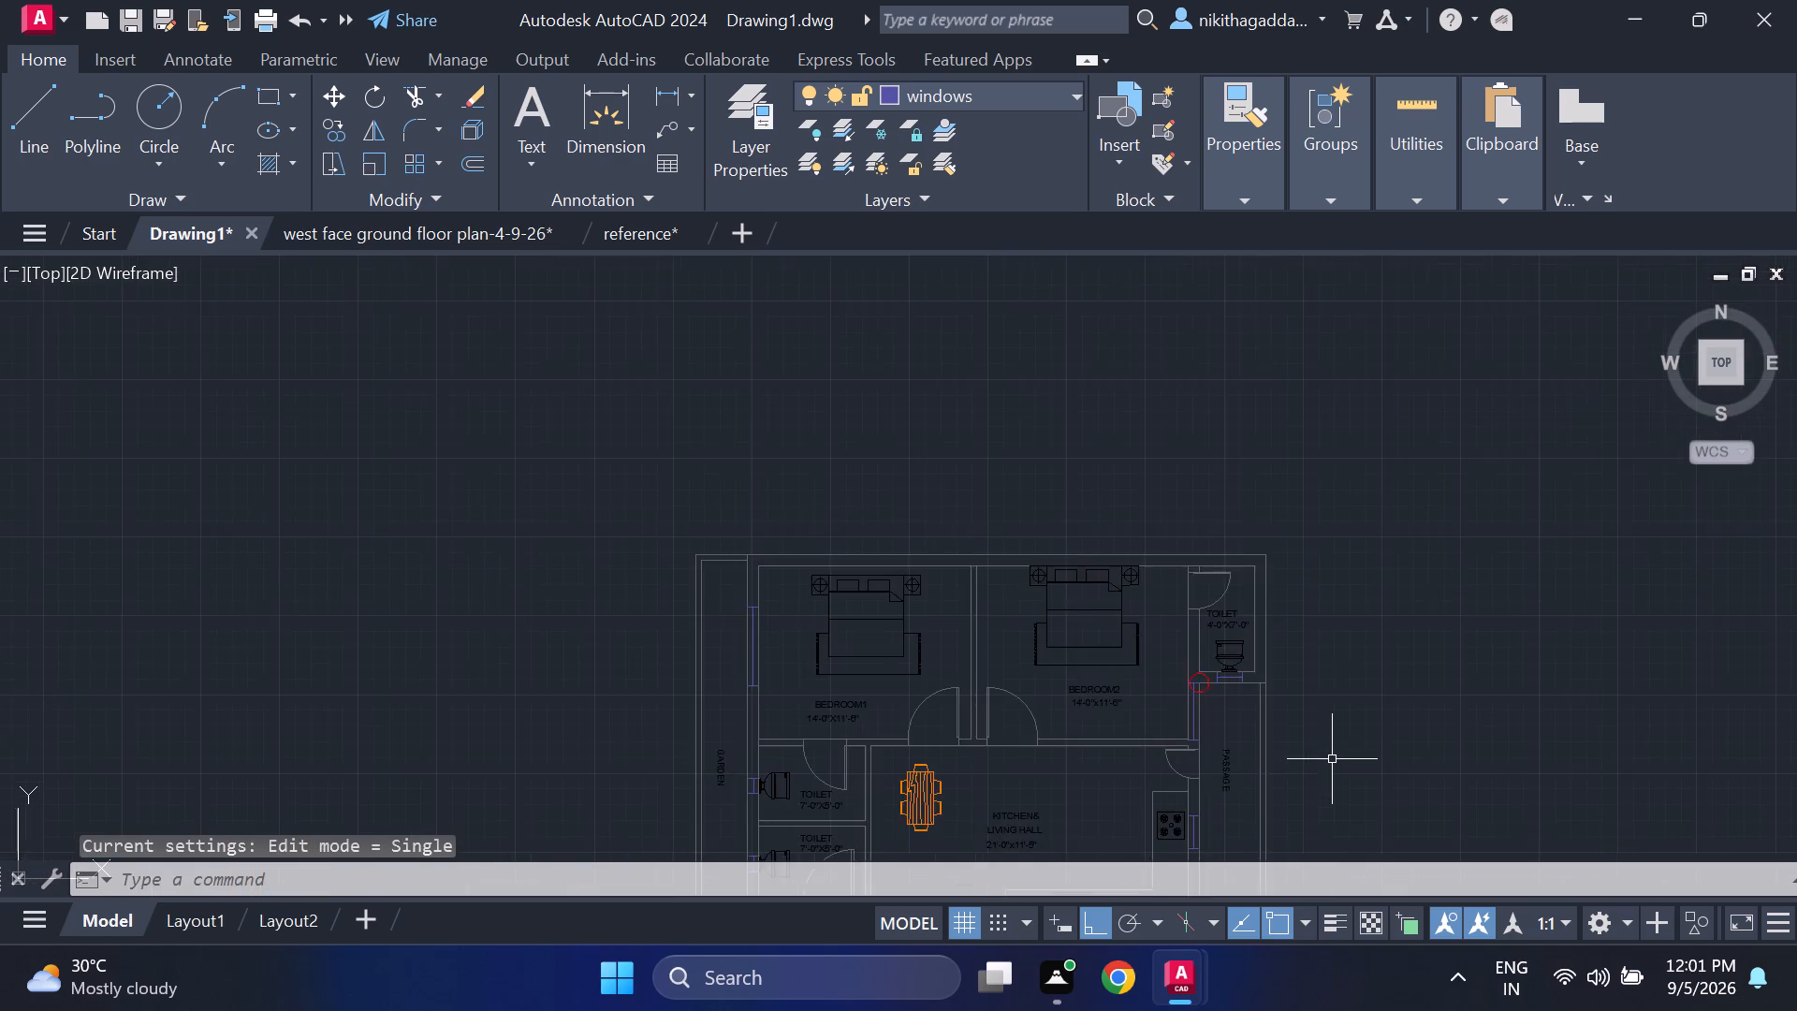
middle_drag(1332, 757, 1314, 503)
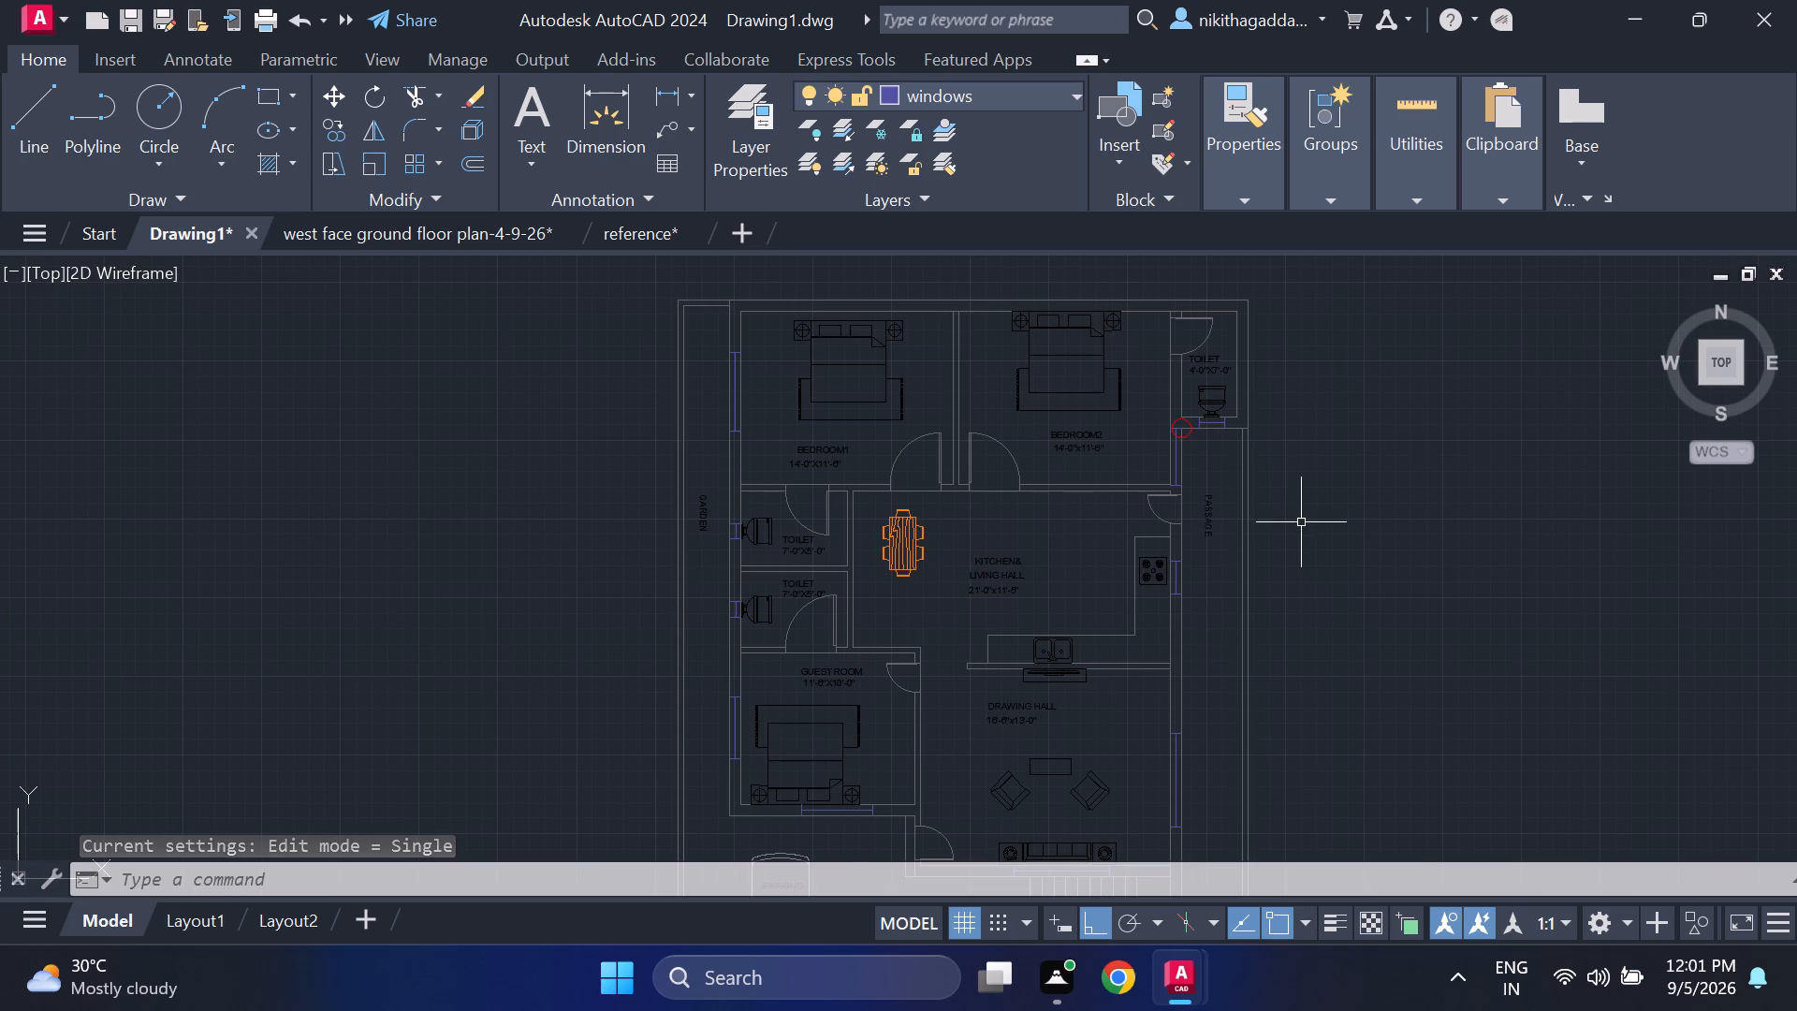
scroll(1300, 523, down, 3)
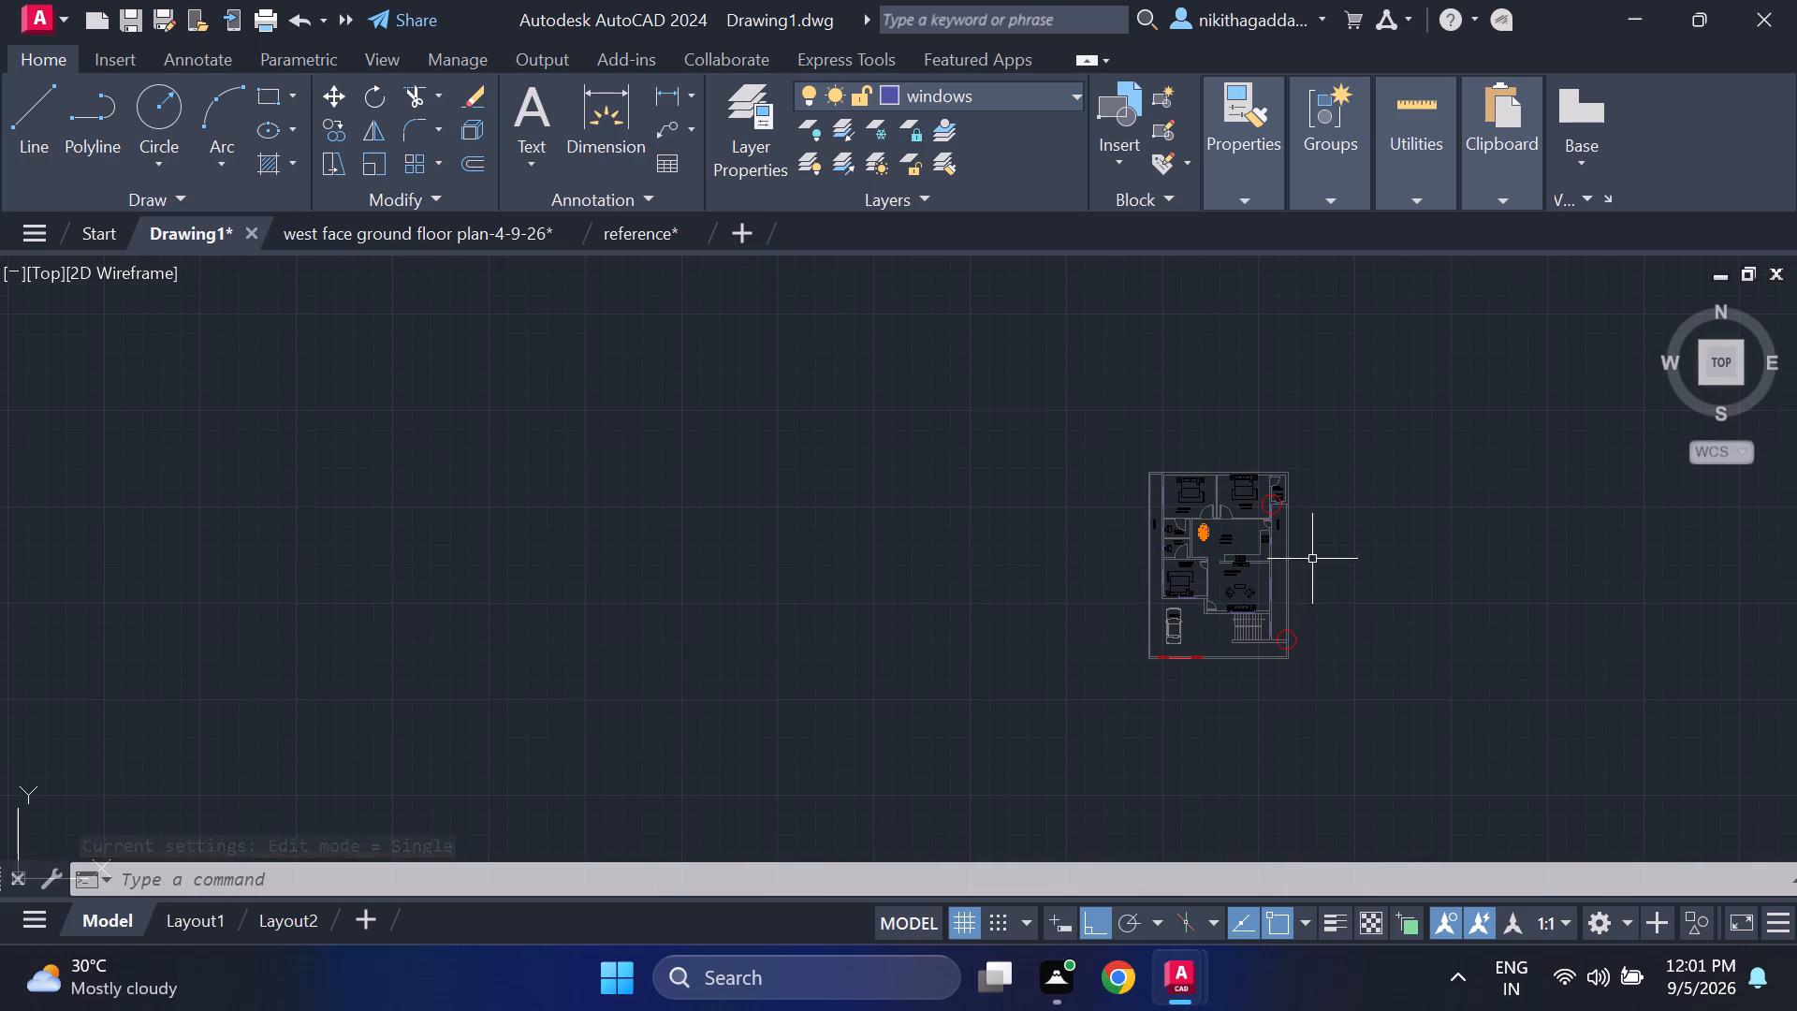
scroll(1283, 518, up, 5)
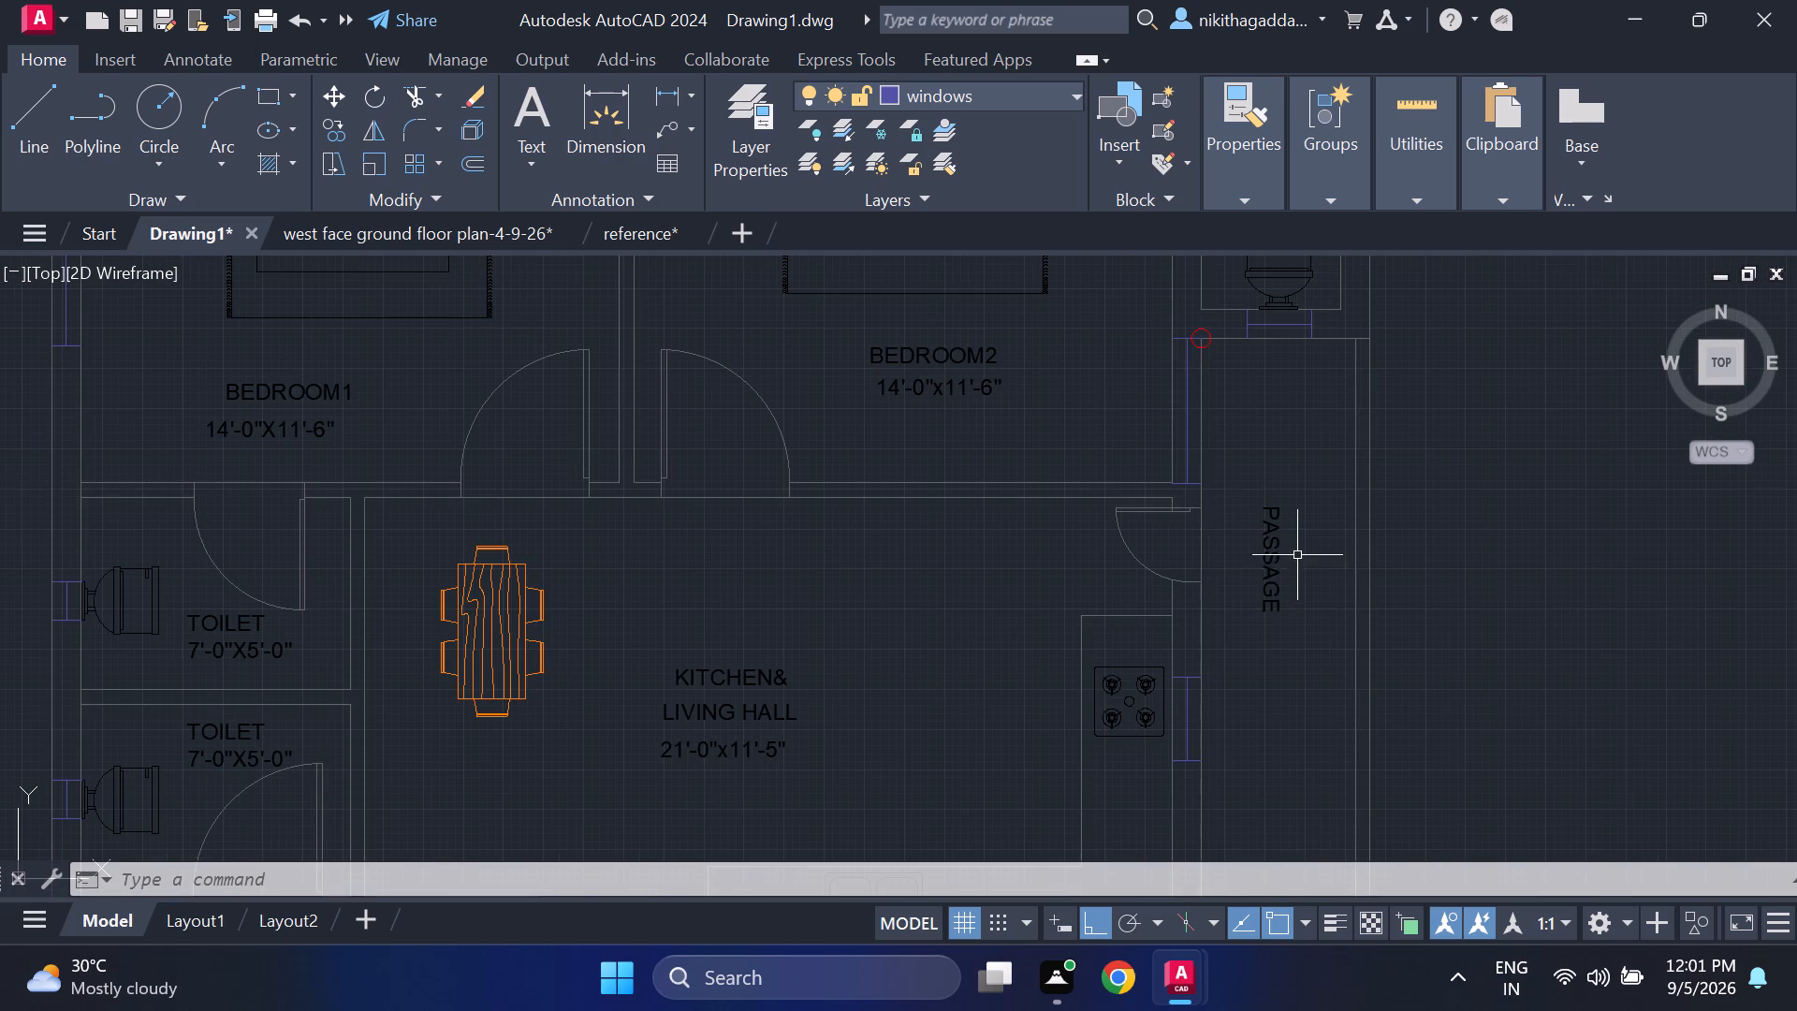
click(1297, 555)
click(1265, 607)
key(m)
key(Return)
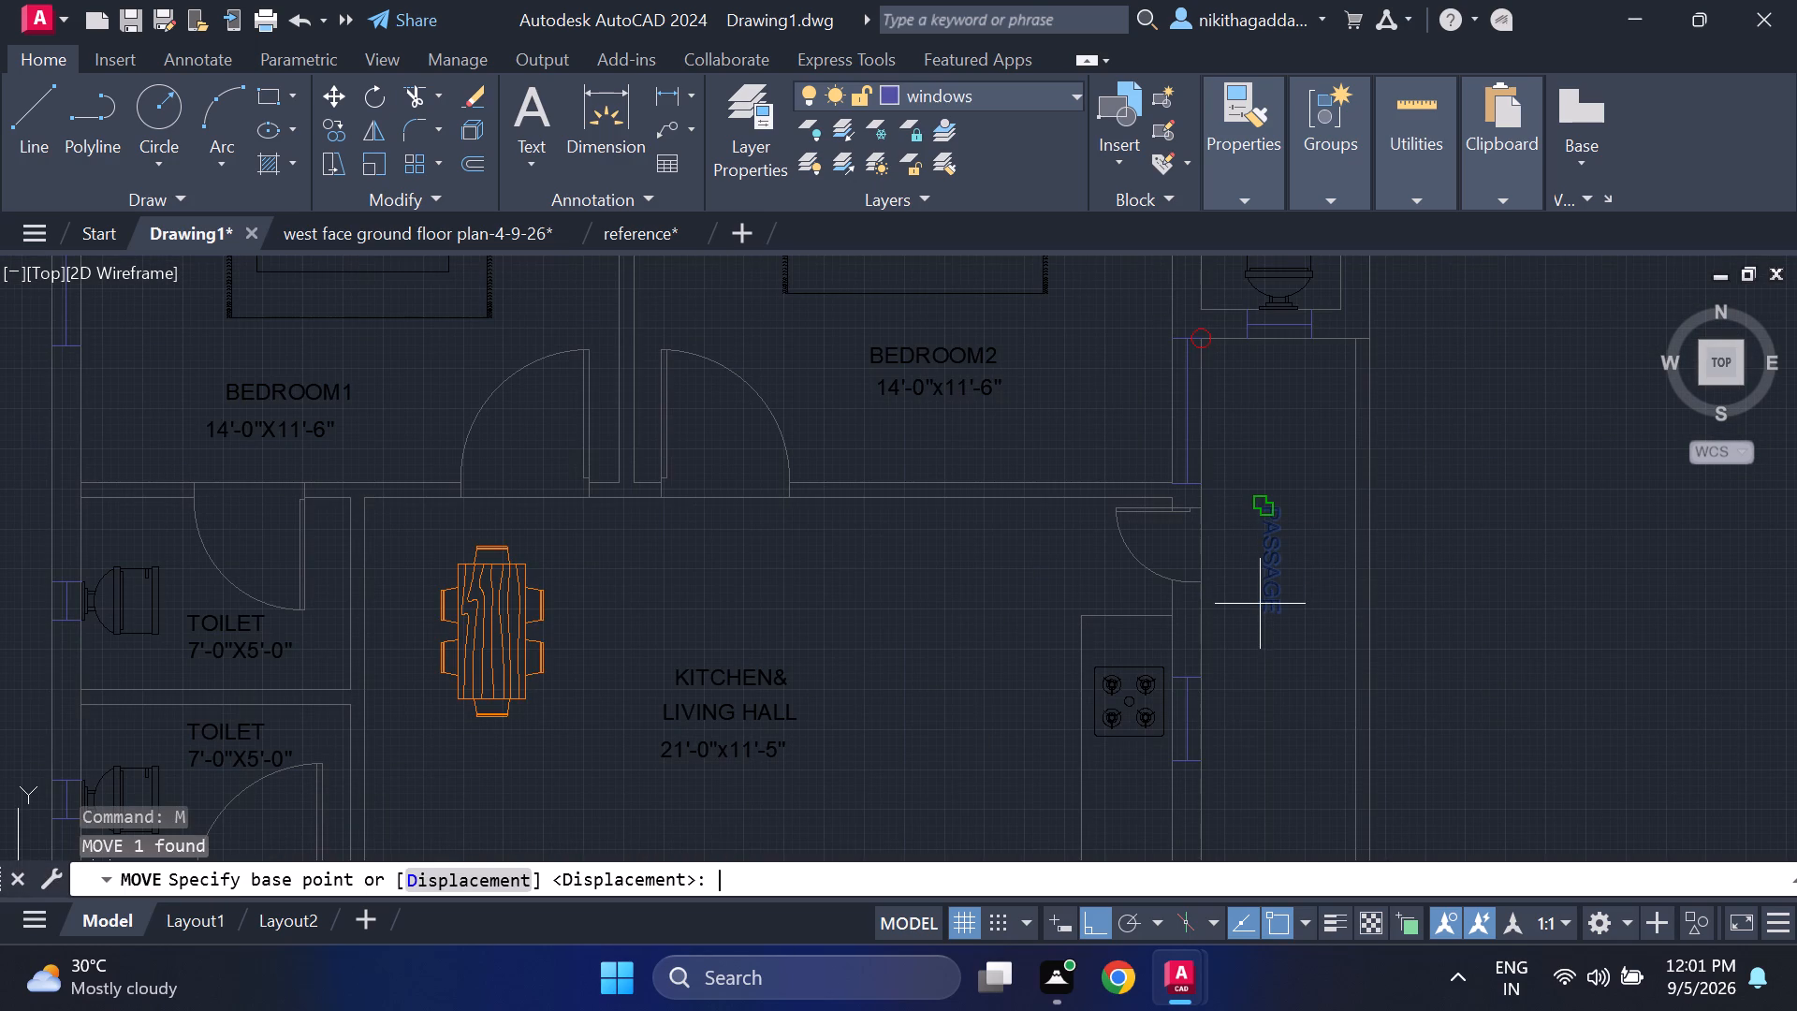
click(1257, 512)
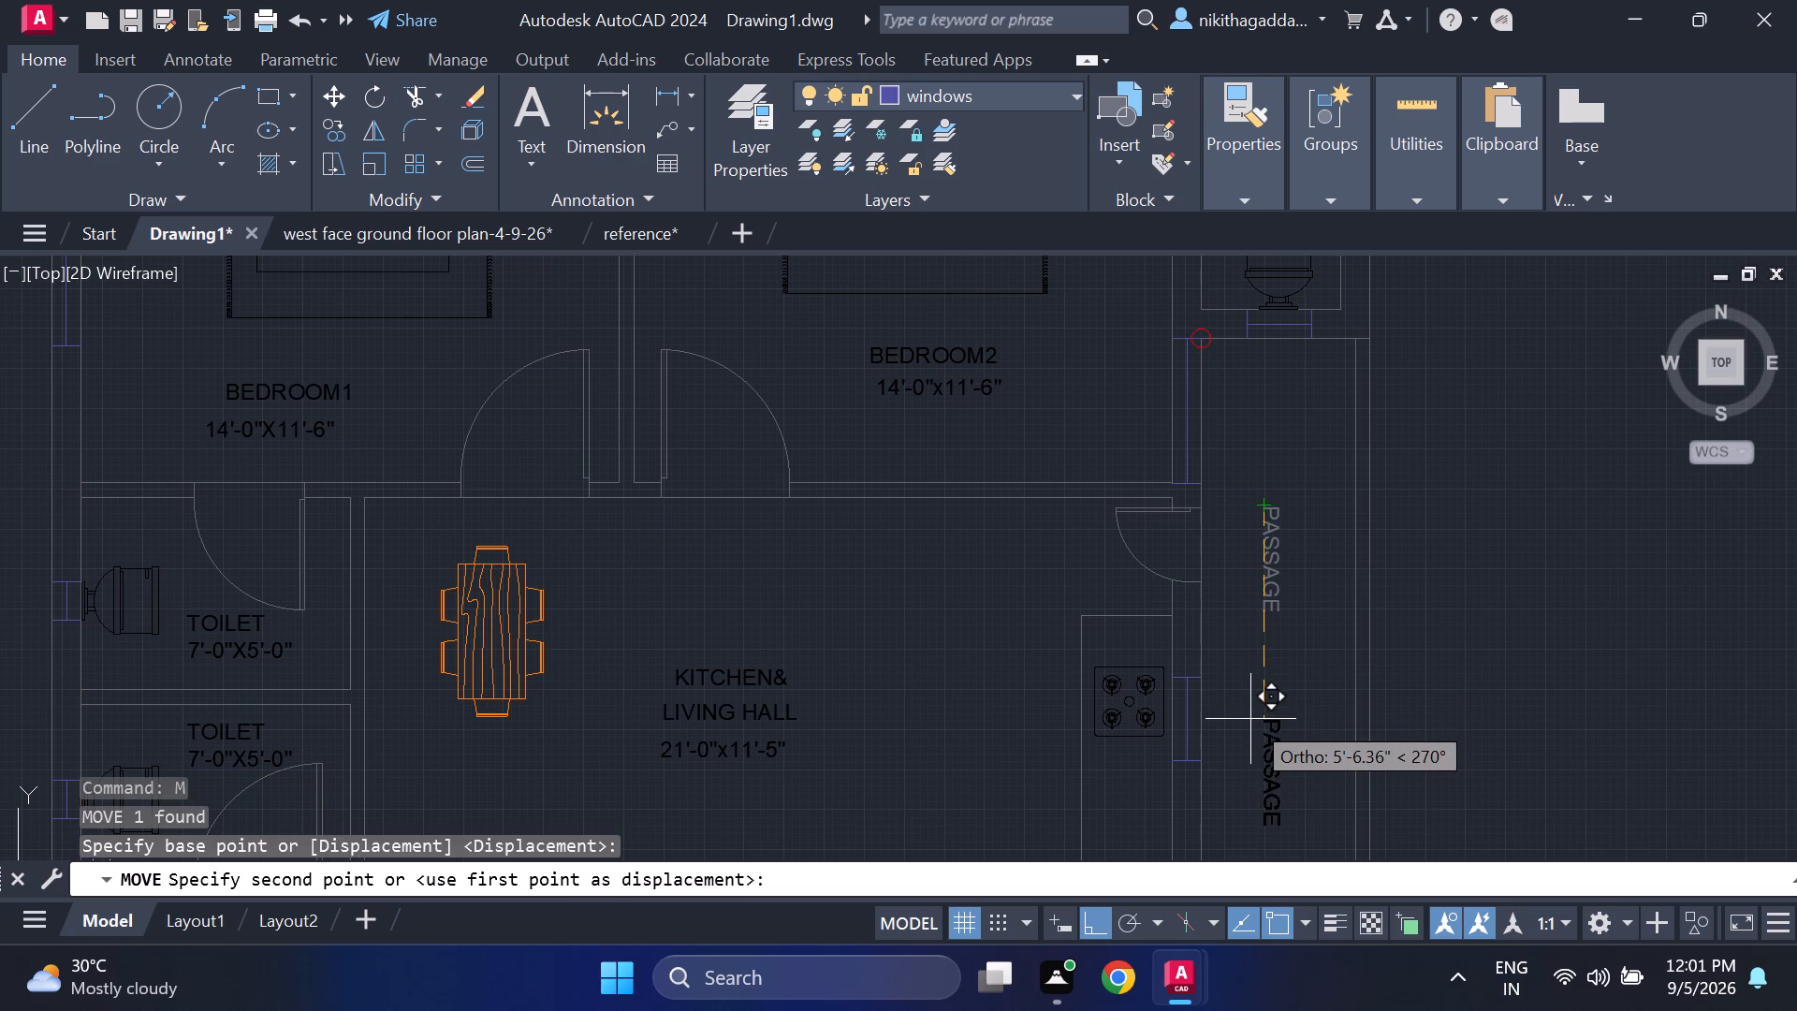
click(1256, 743)
Make the text layer current and add a horizontal linear dimension across the garden strip, from boundary wall to house wall, beside the lower toilet.
scroll(1395, 630, down, 2)
middle_drag(1484, 686, 1483, 619)
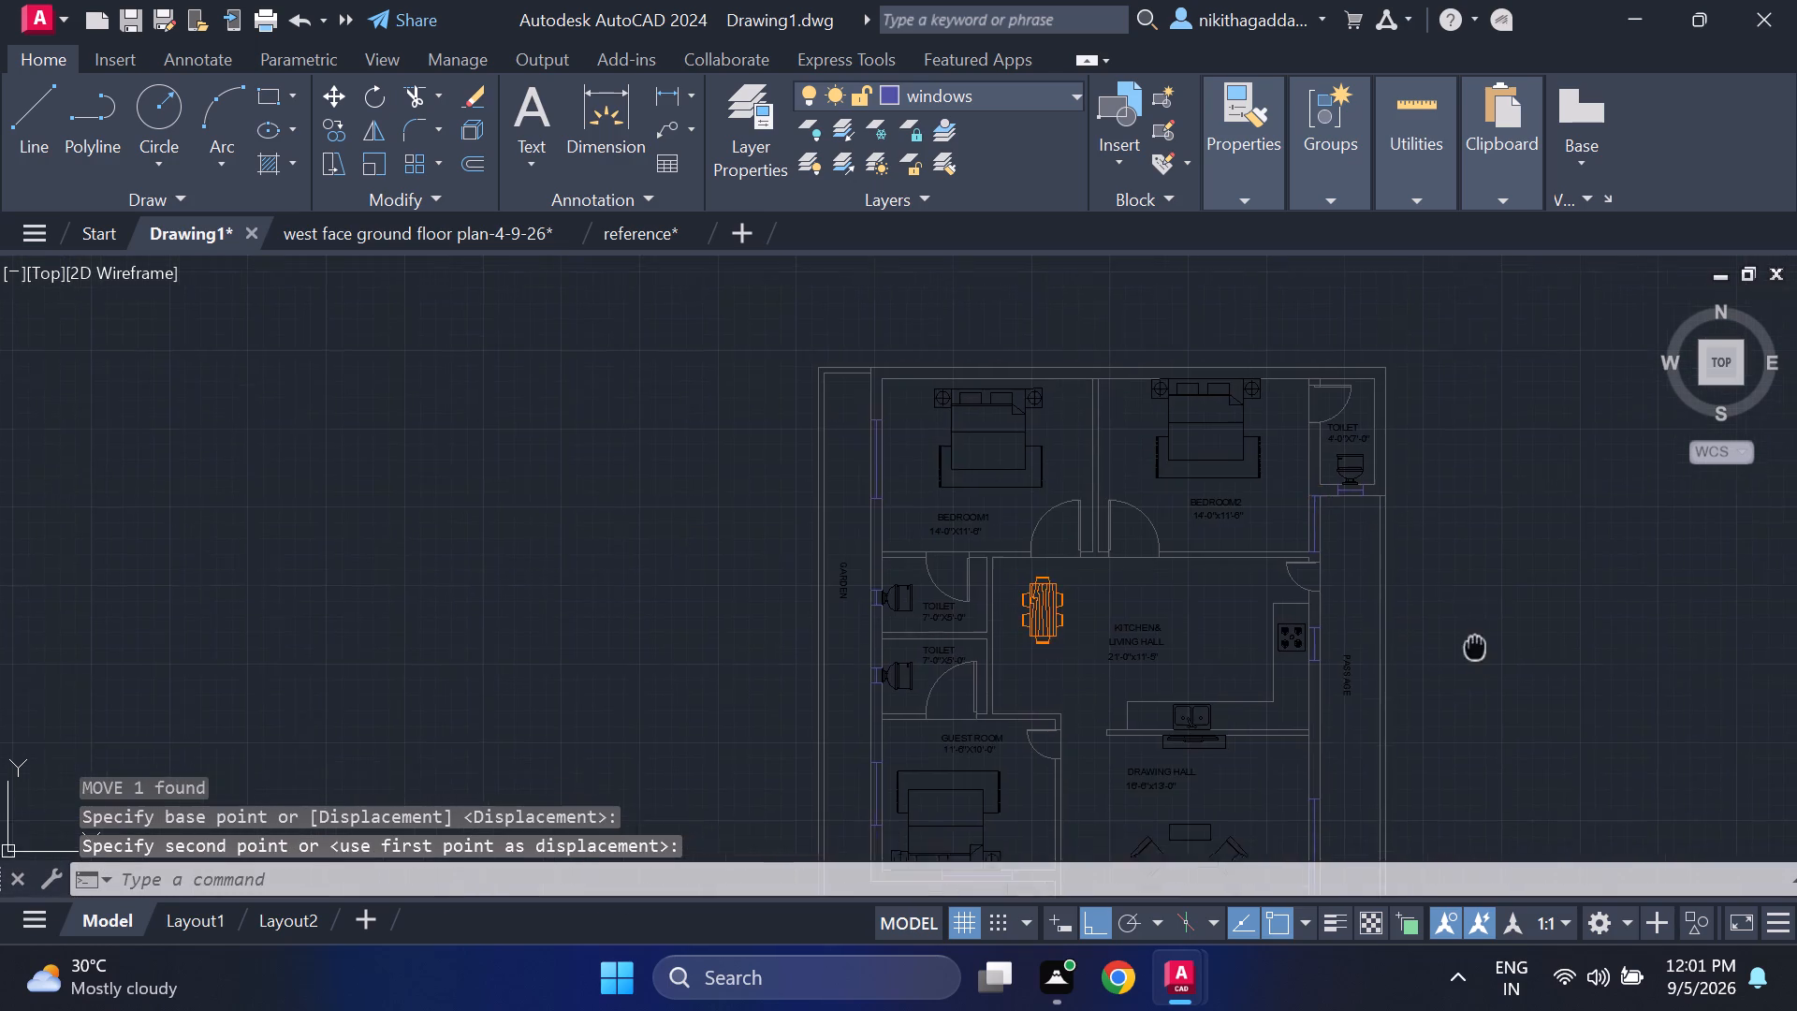
middle_drag(1483, 619, 1501, 554)
middle_click(1505, 549)
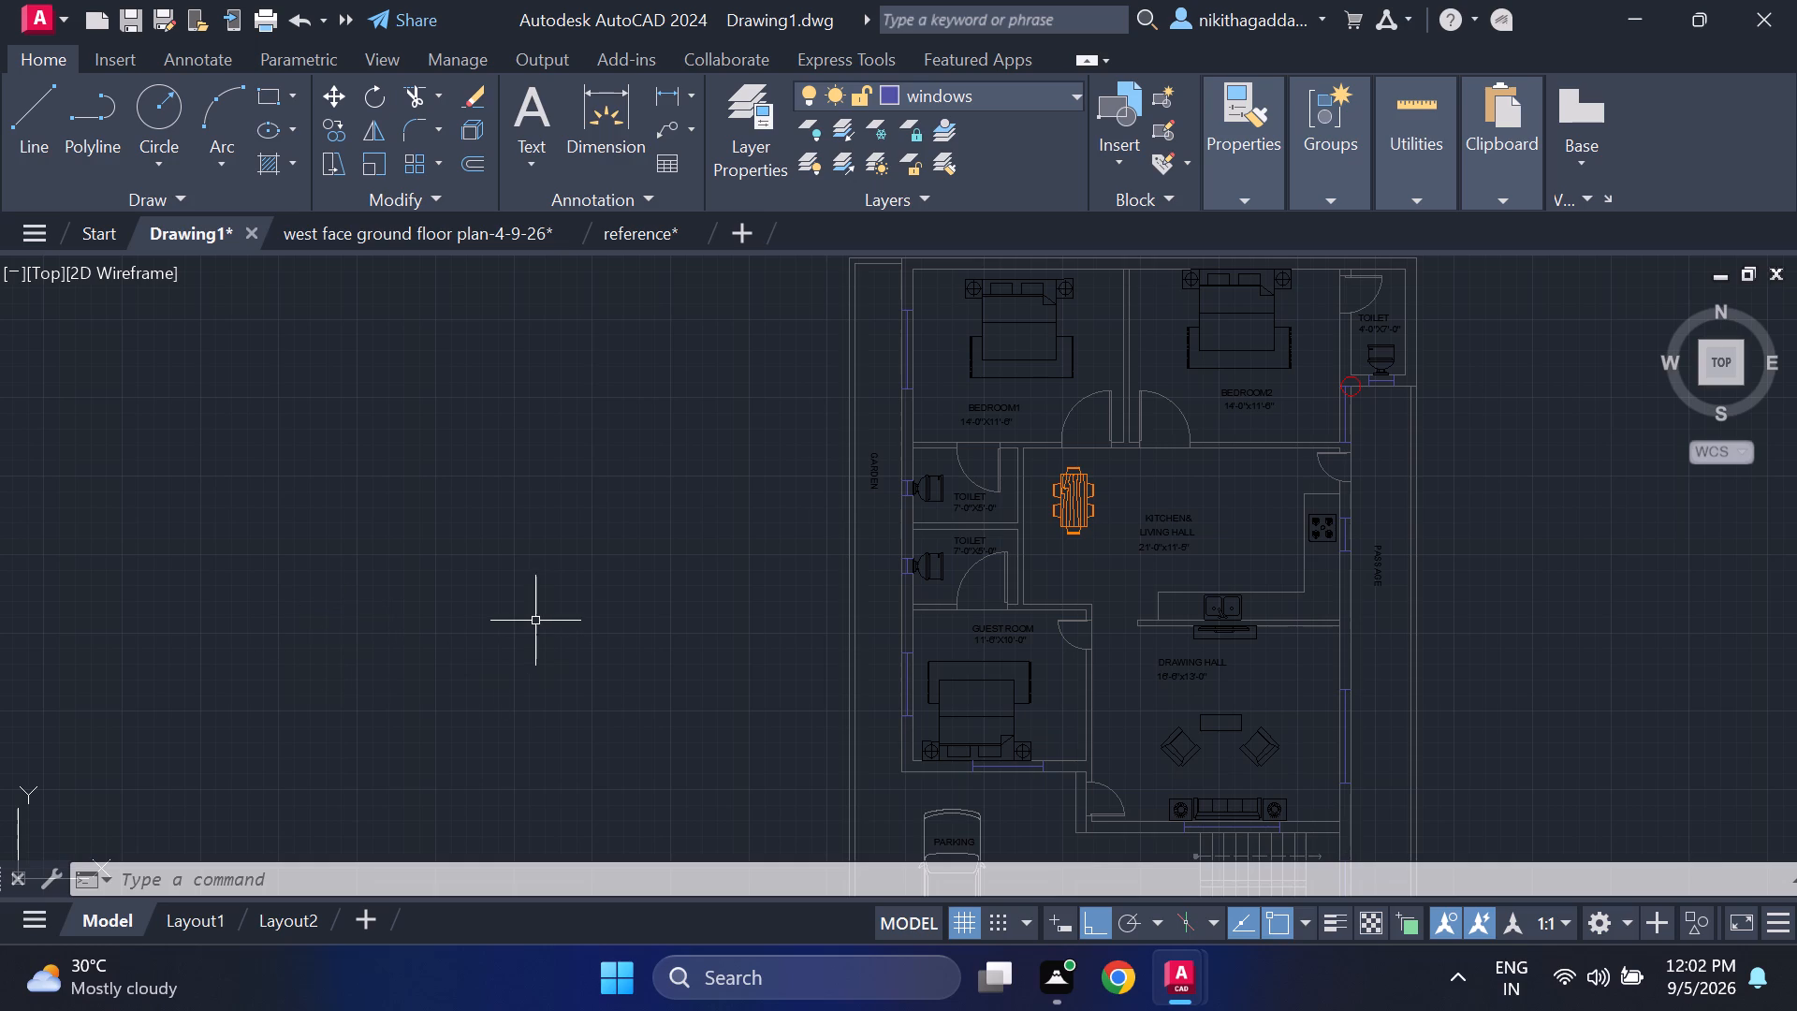
click(1078, 94)
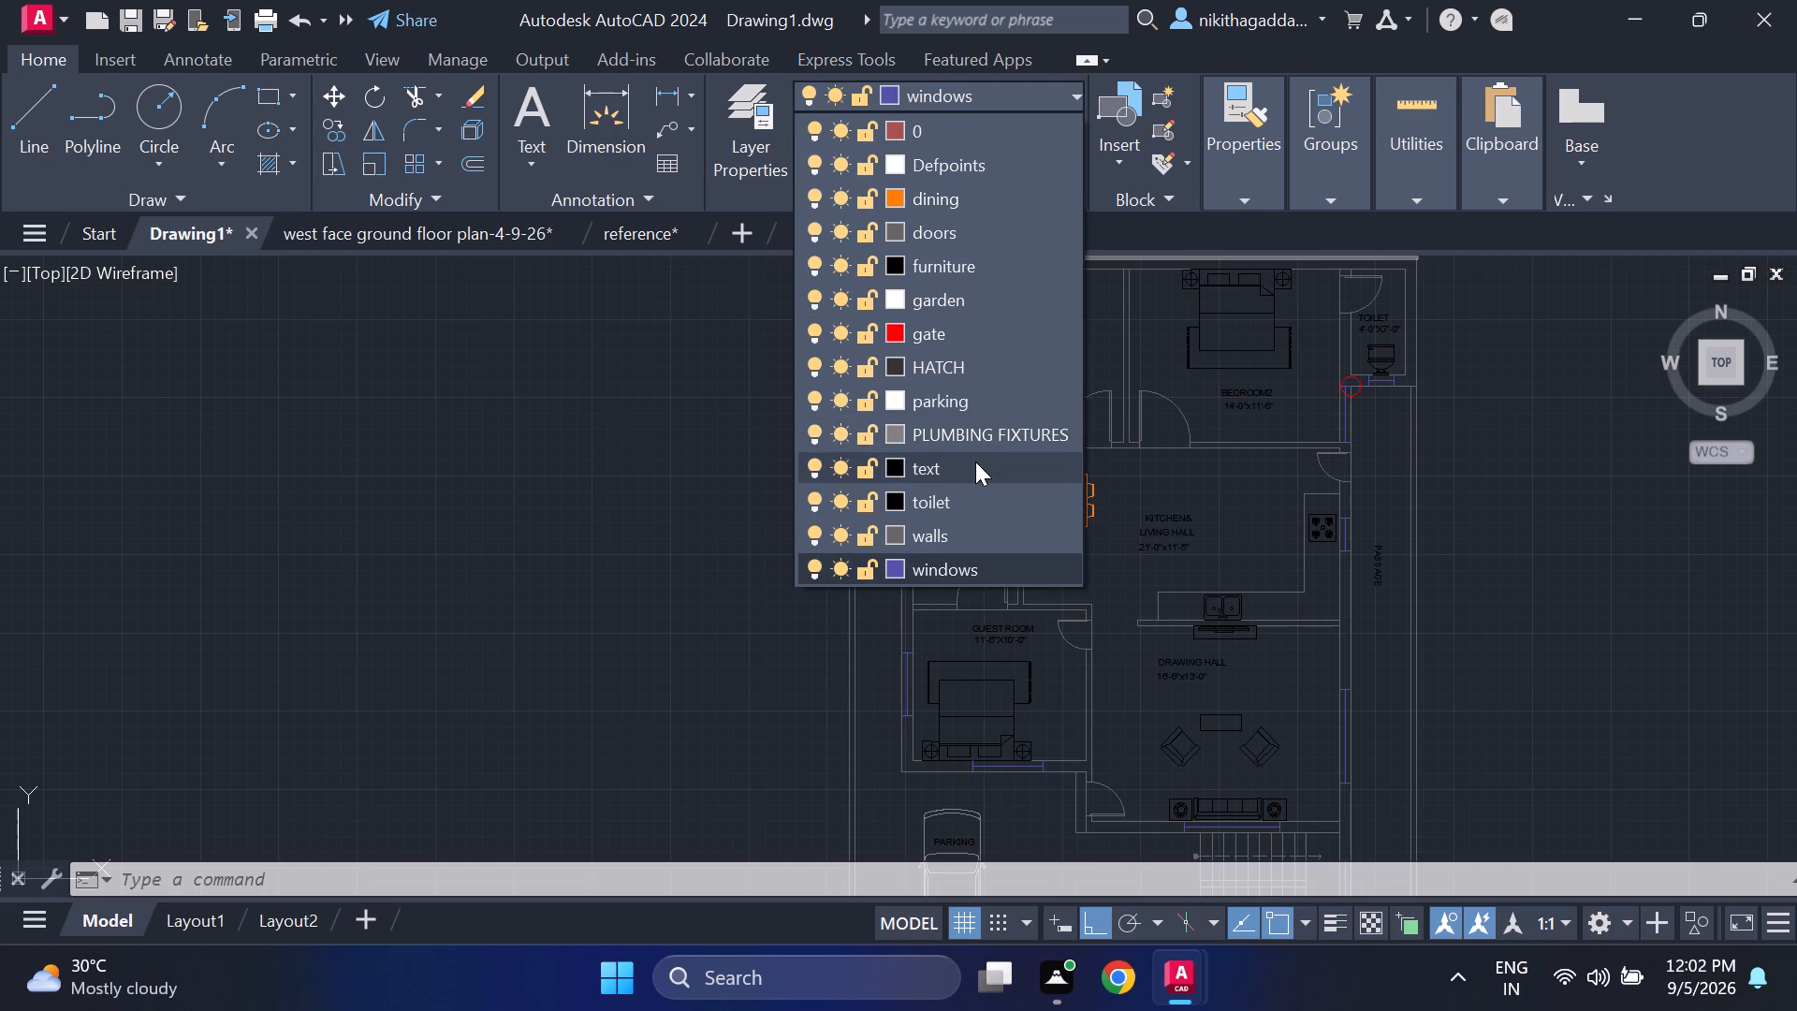
click(975, 462)
click(668, 89)
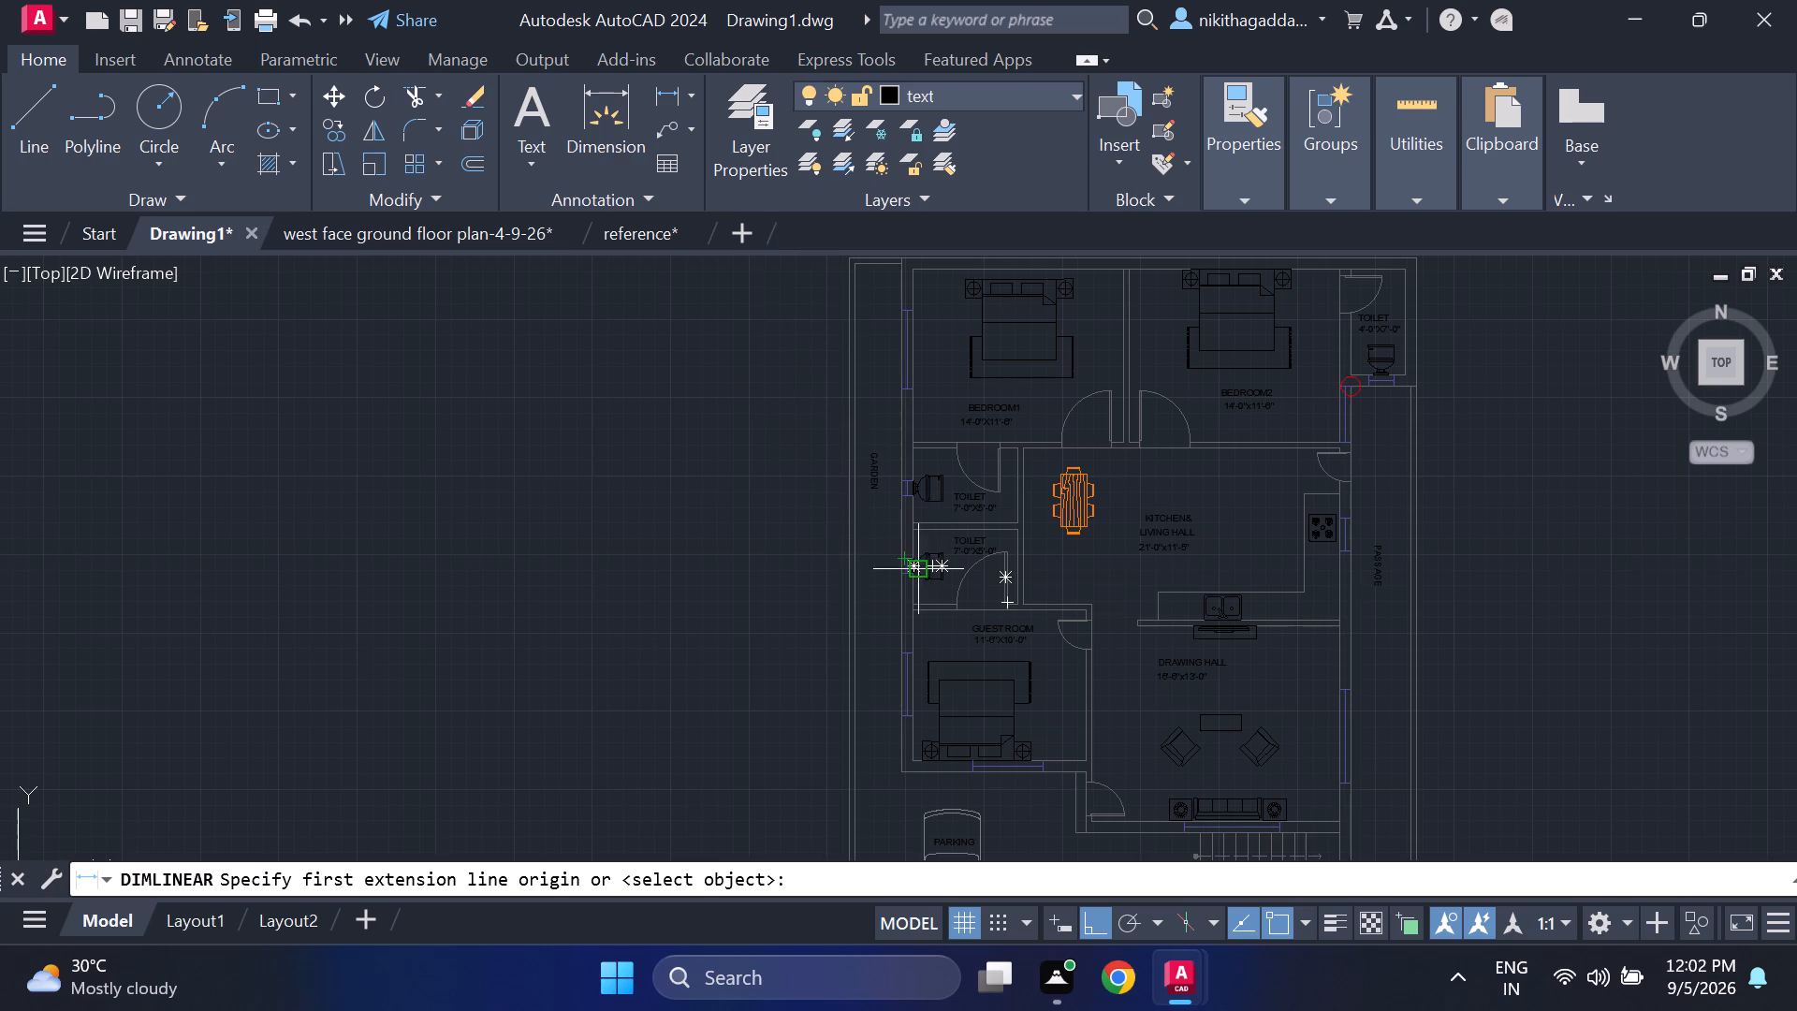
scroll(858, 523, up, 3)
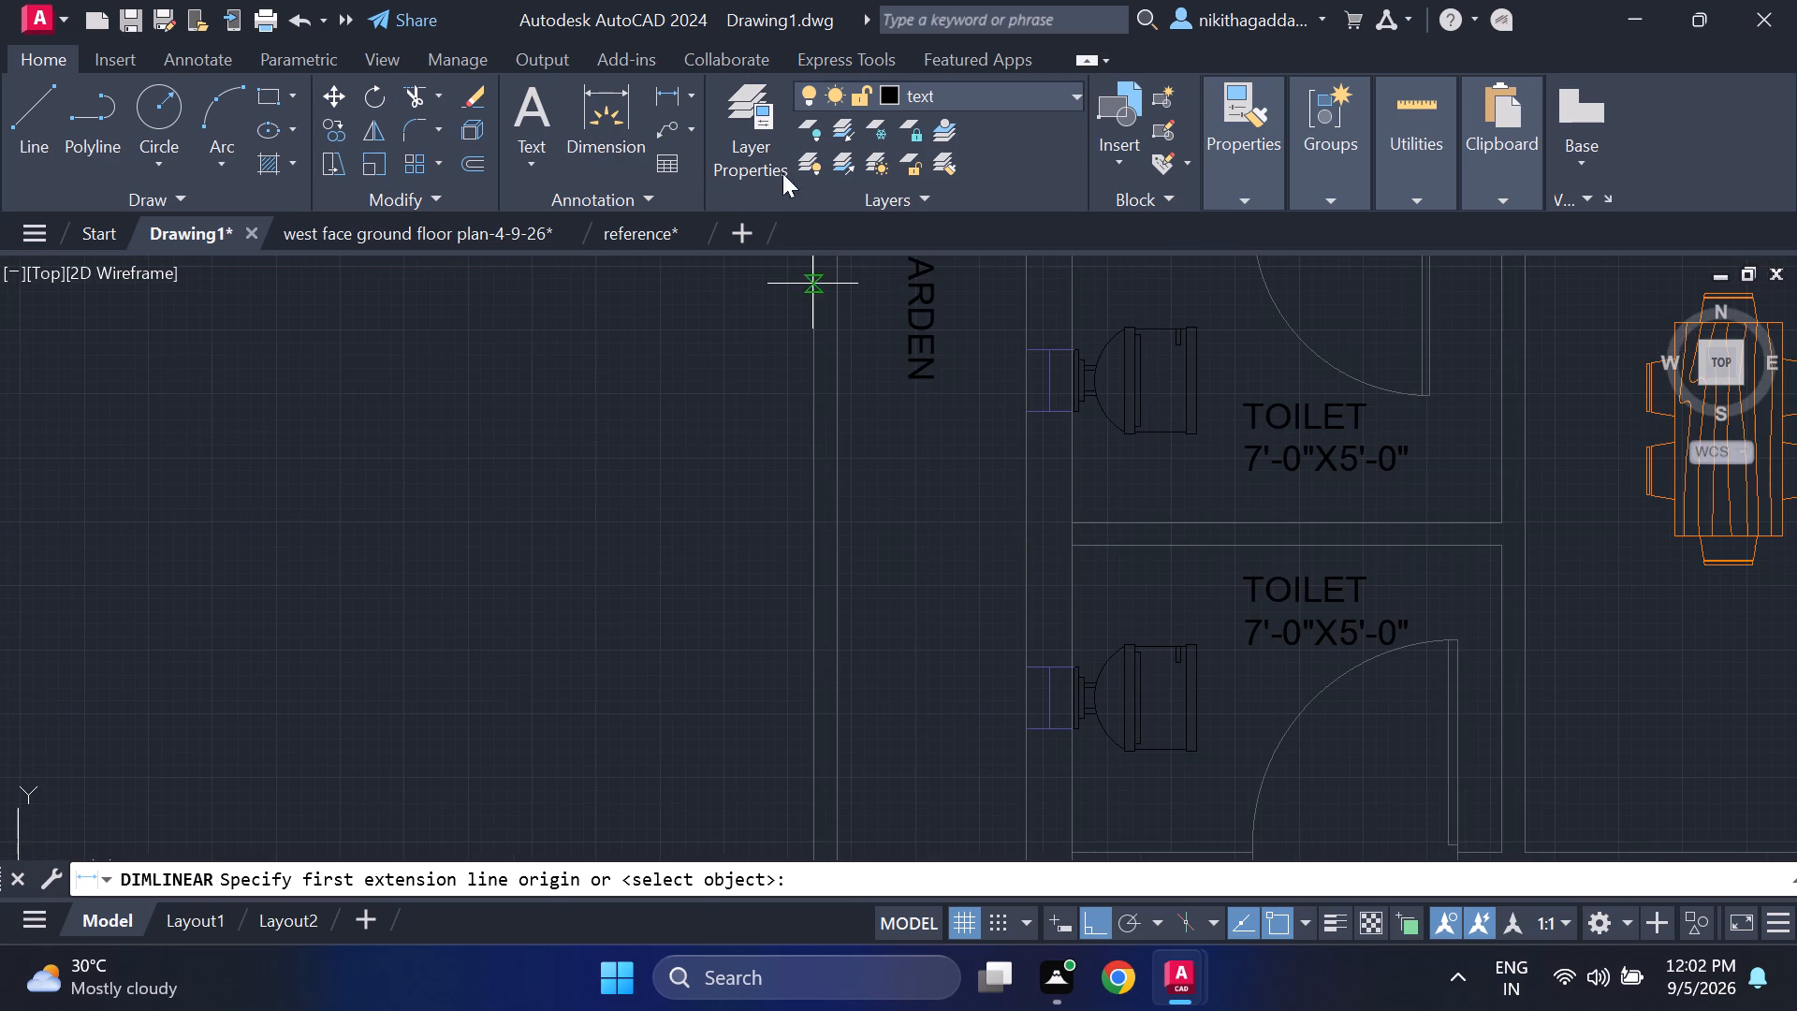
click(674, 87)
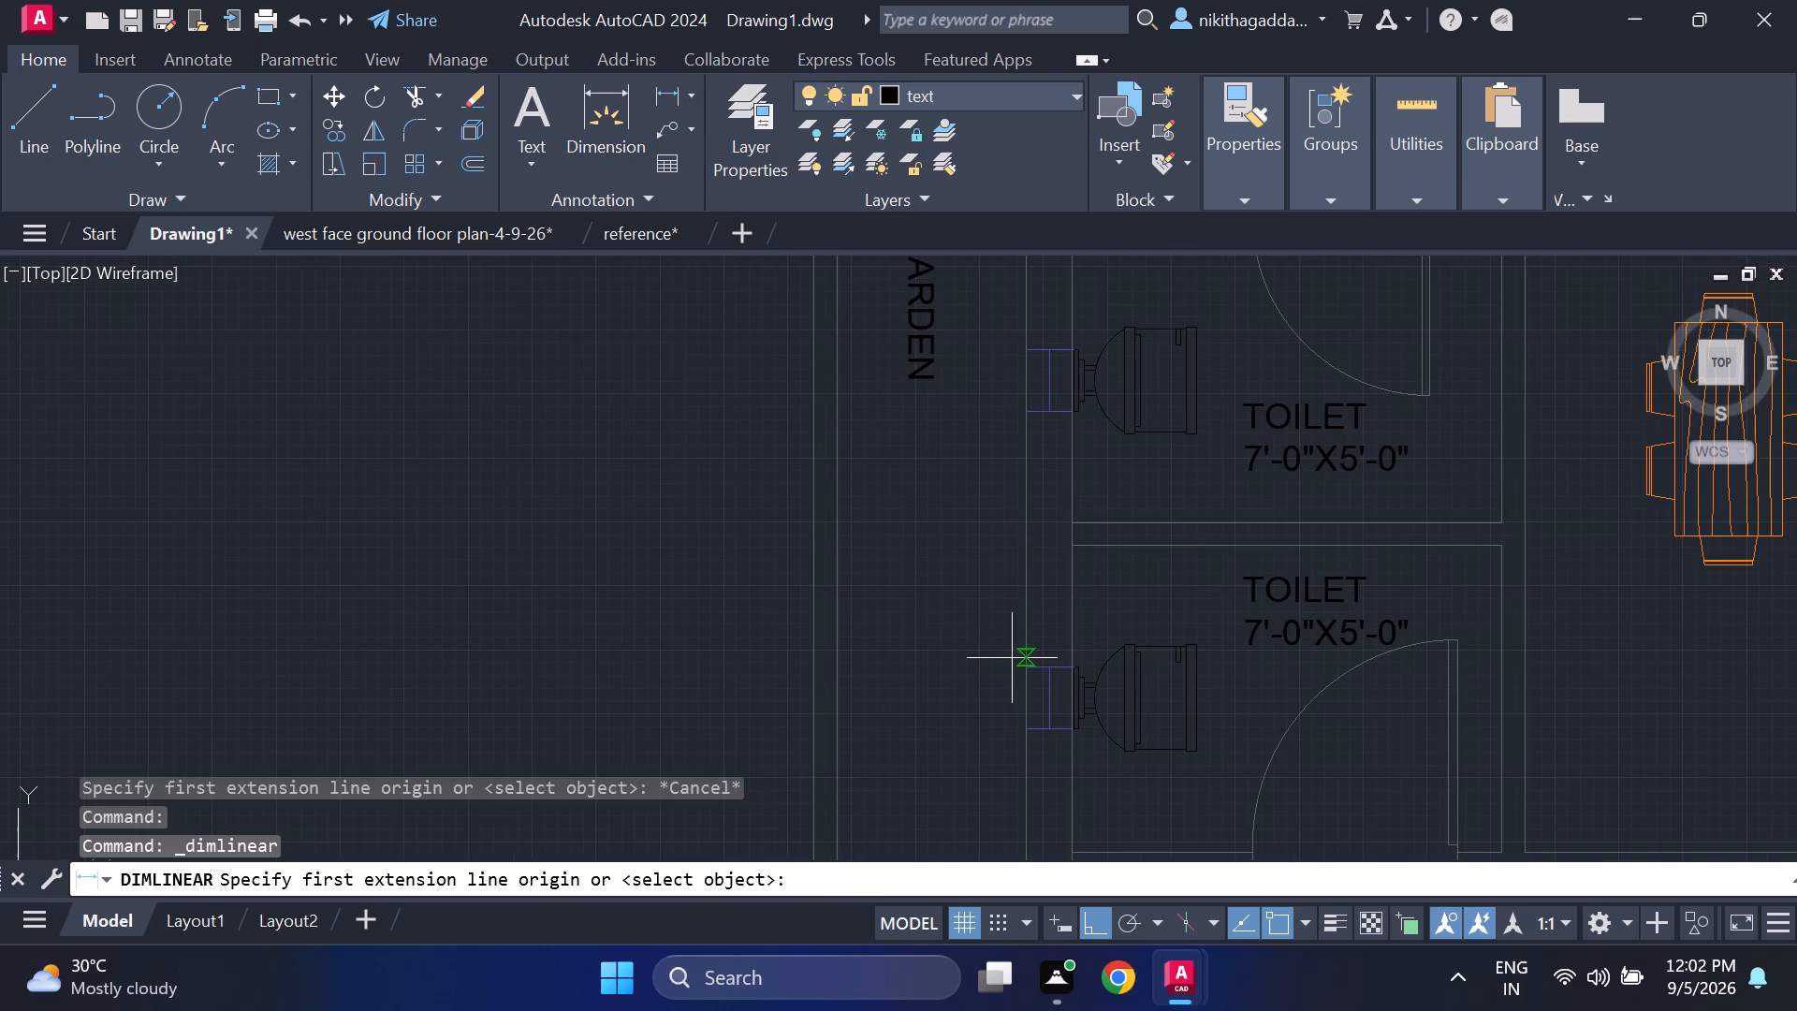
scroll(1012, 658, down, 2)
scroll(981, 736, up, 2)
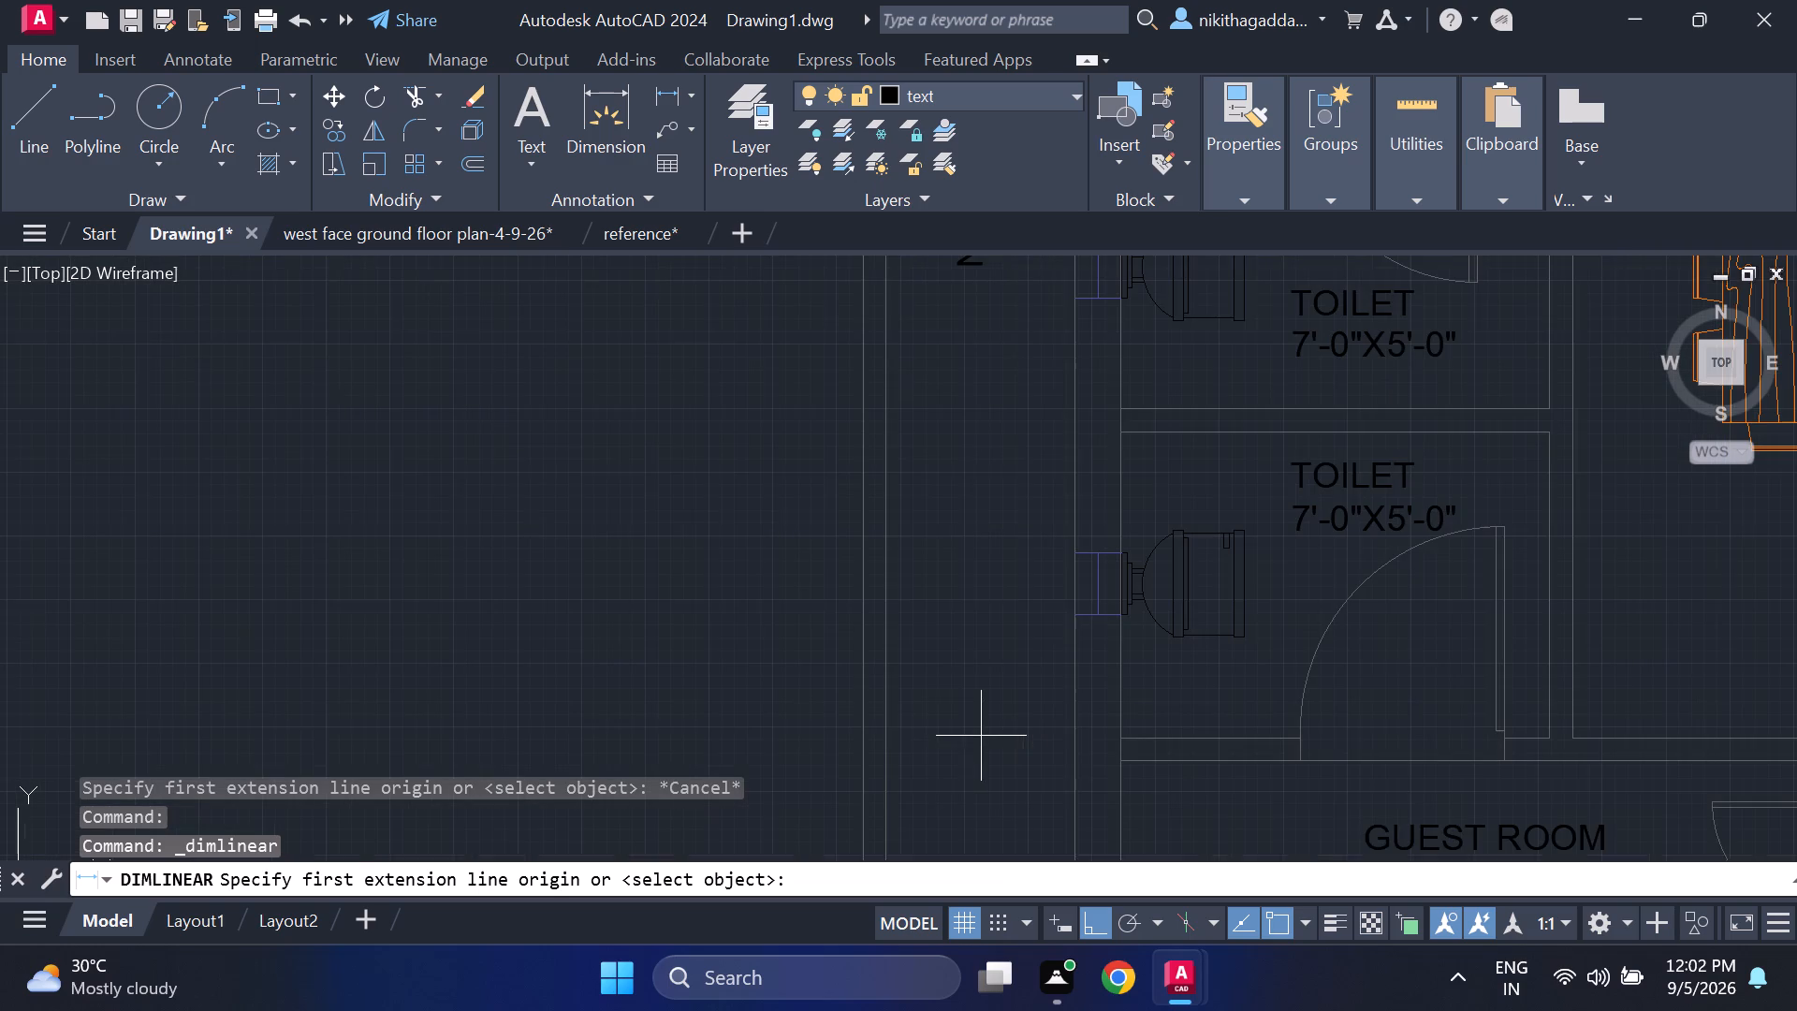
click(878, 701)
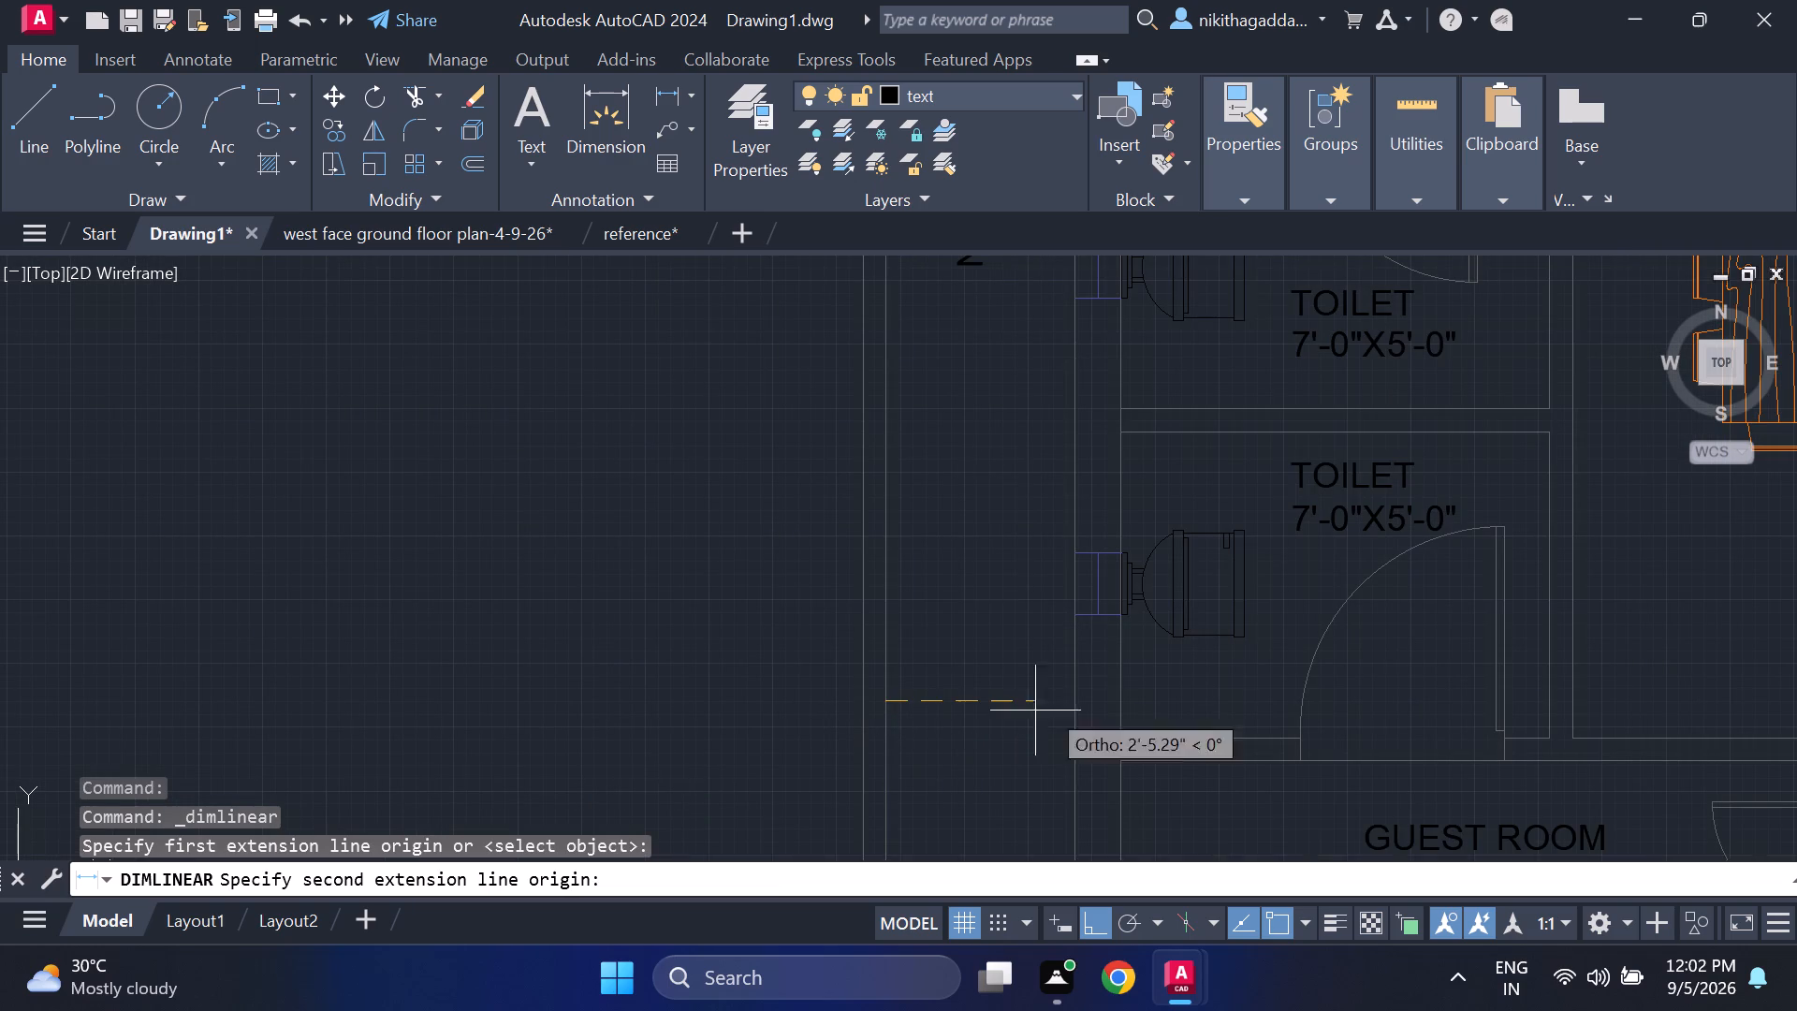
click(1067, 694)
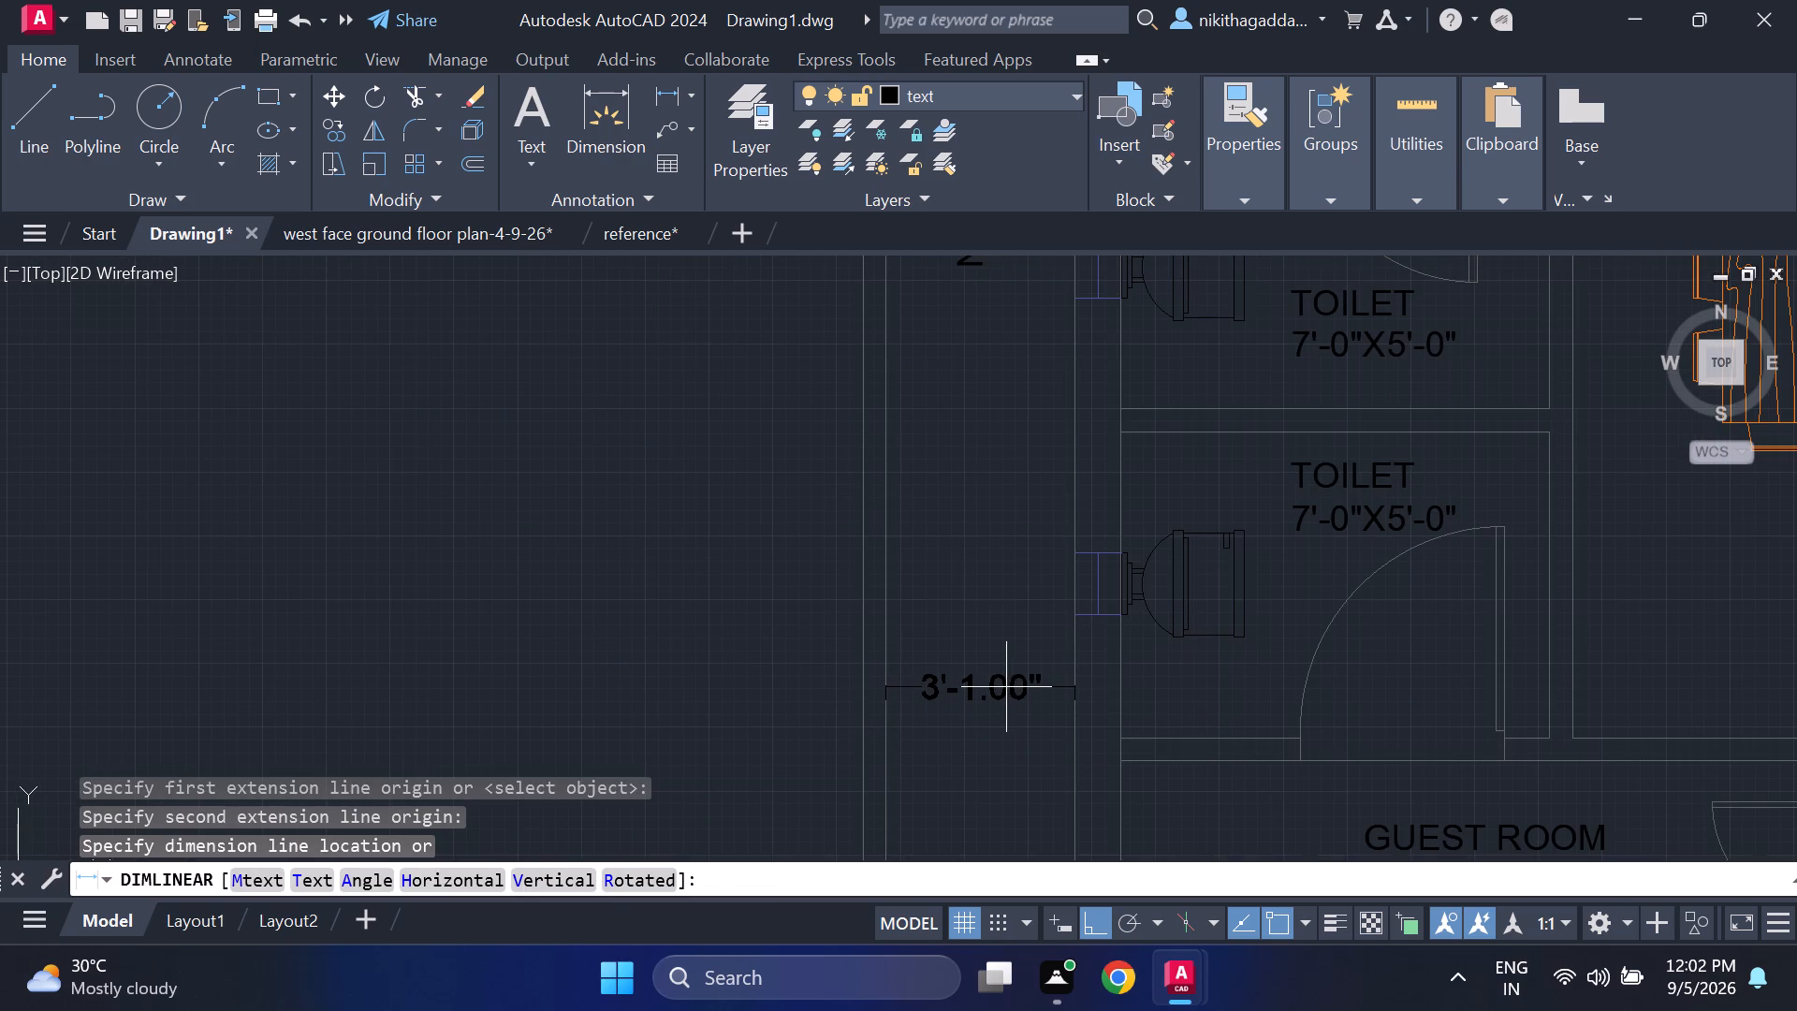
click(1006, 687)
Add a horizontal linear dimension along the guest room's south outer wall, from its southwest corner to the wall corner near the entrance door.
scroll(1025, 725, down, 2)
middle_drag(1011, 698, 812, 414)
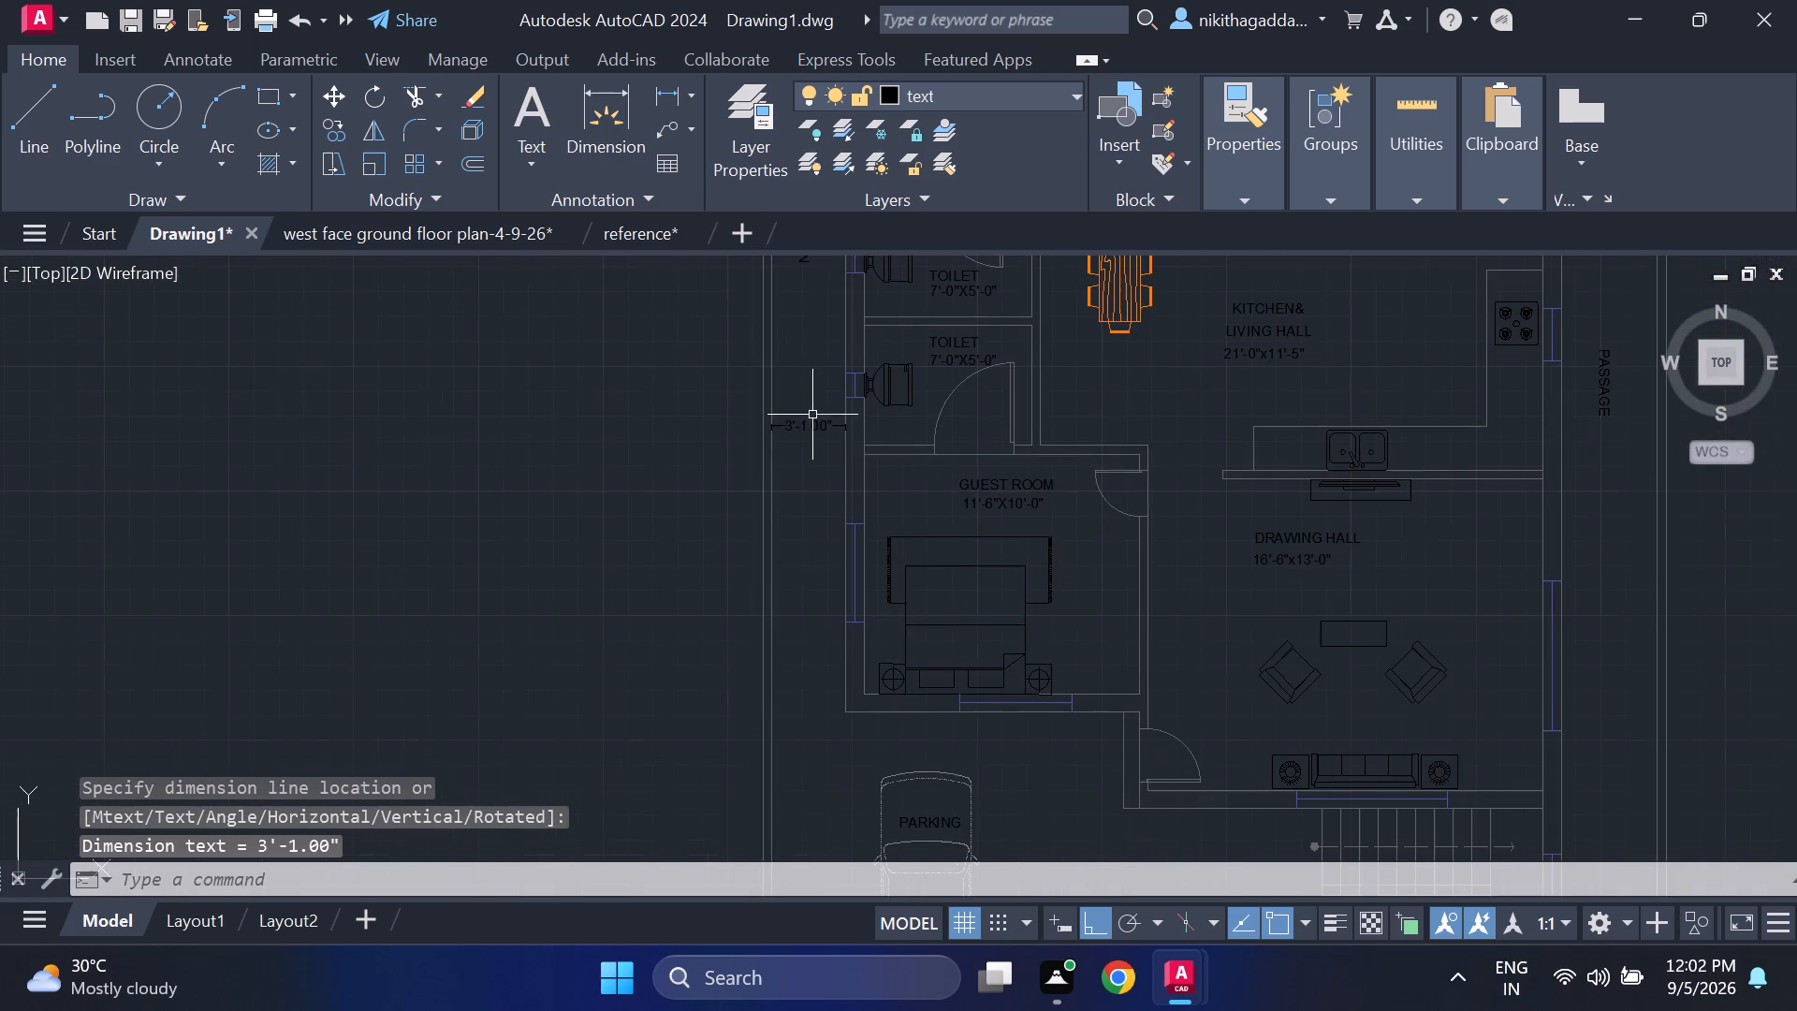
click(671, 94)
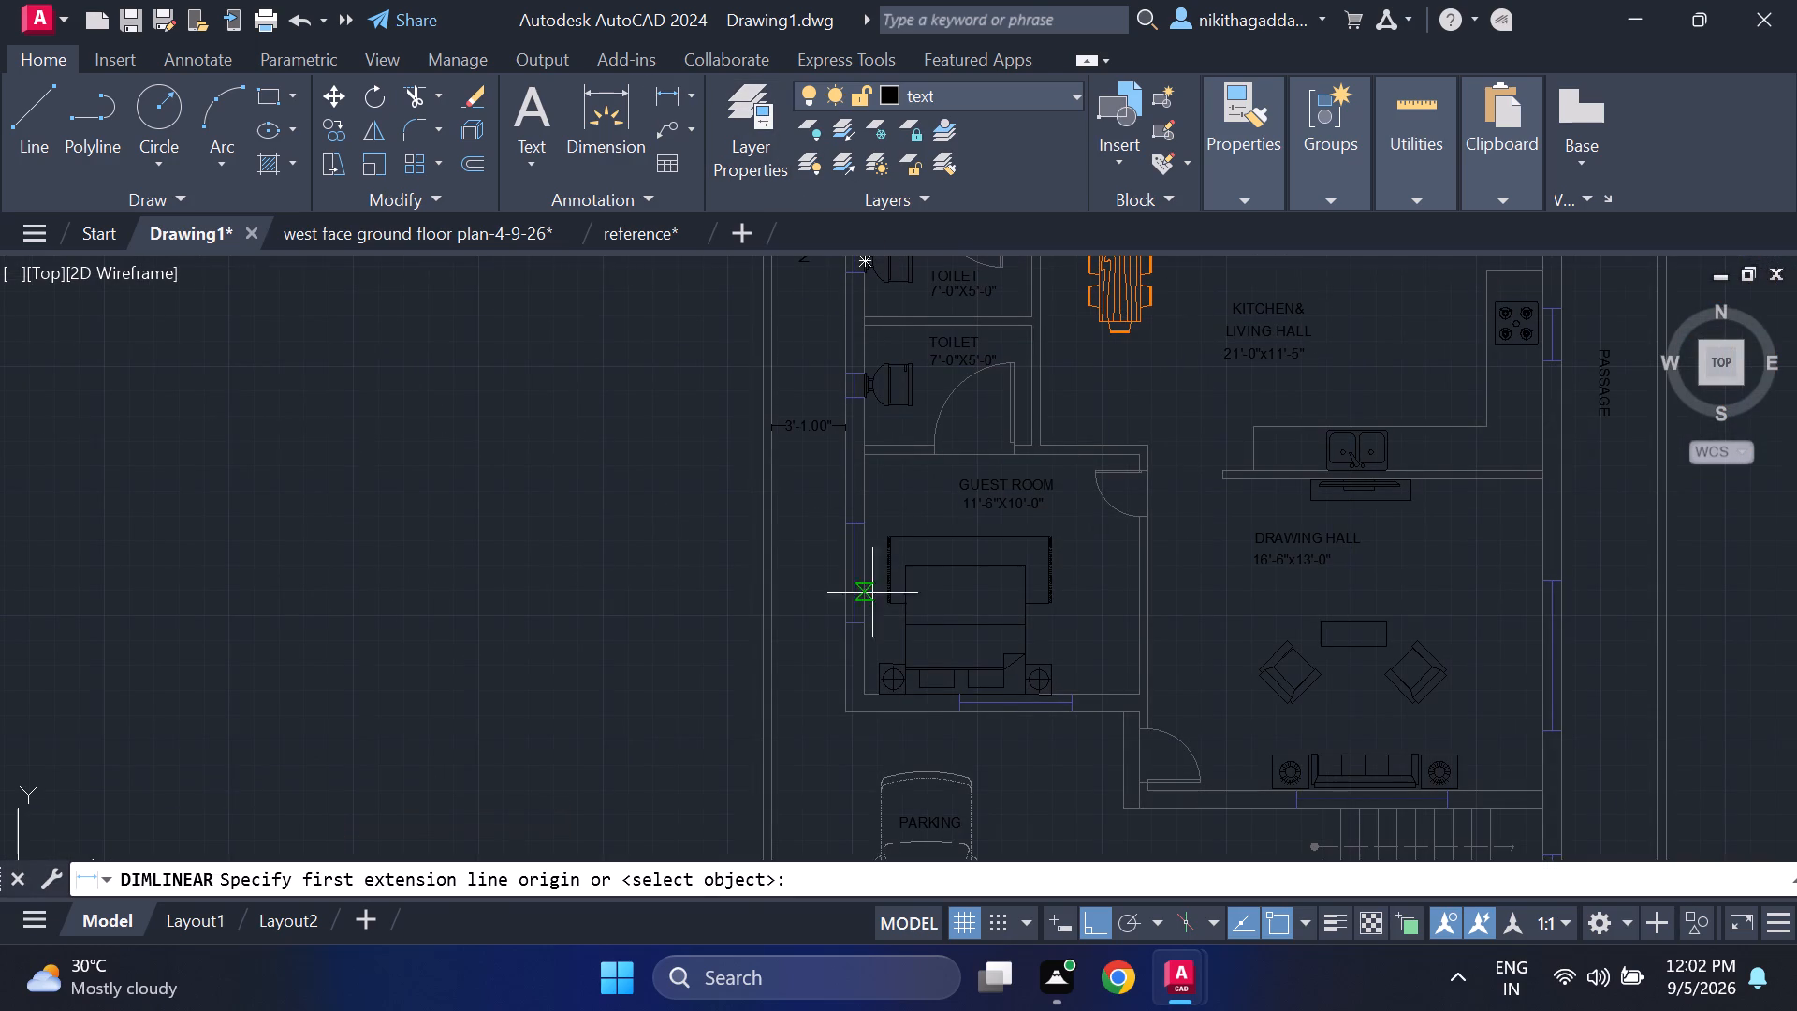
middle_drag(850, 650, 619, 308)
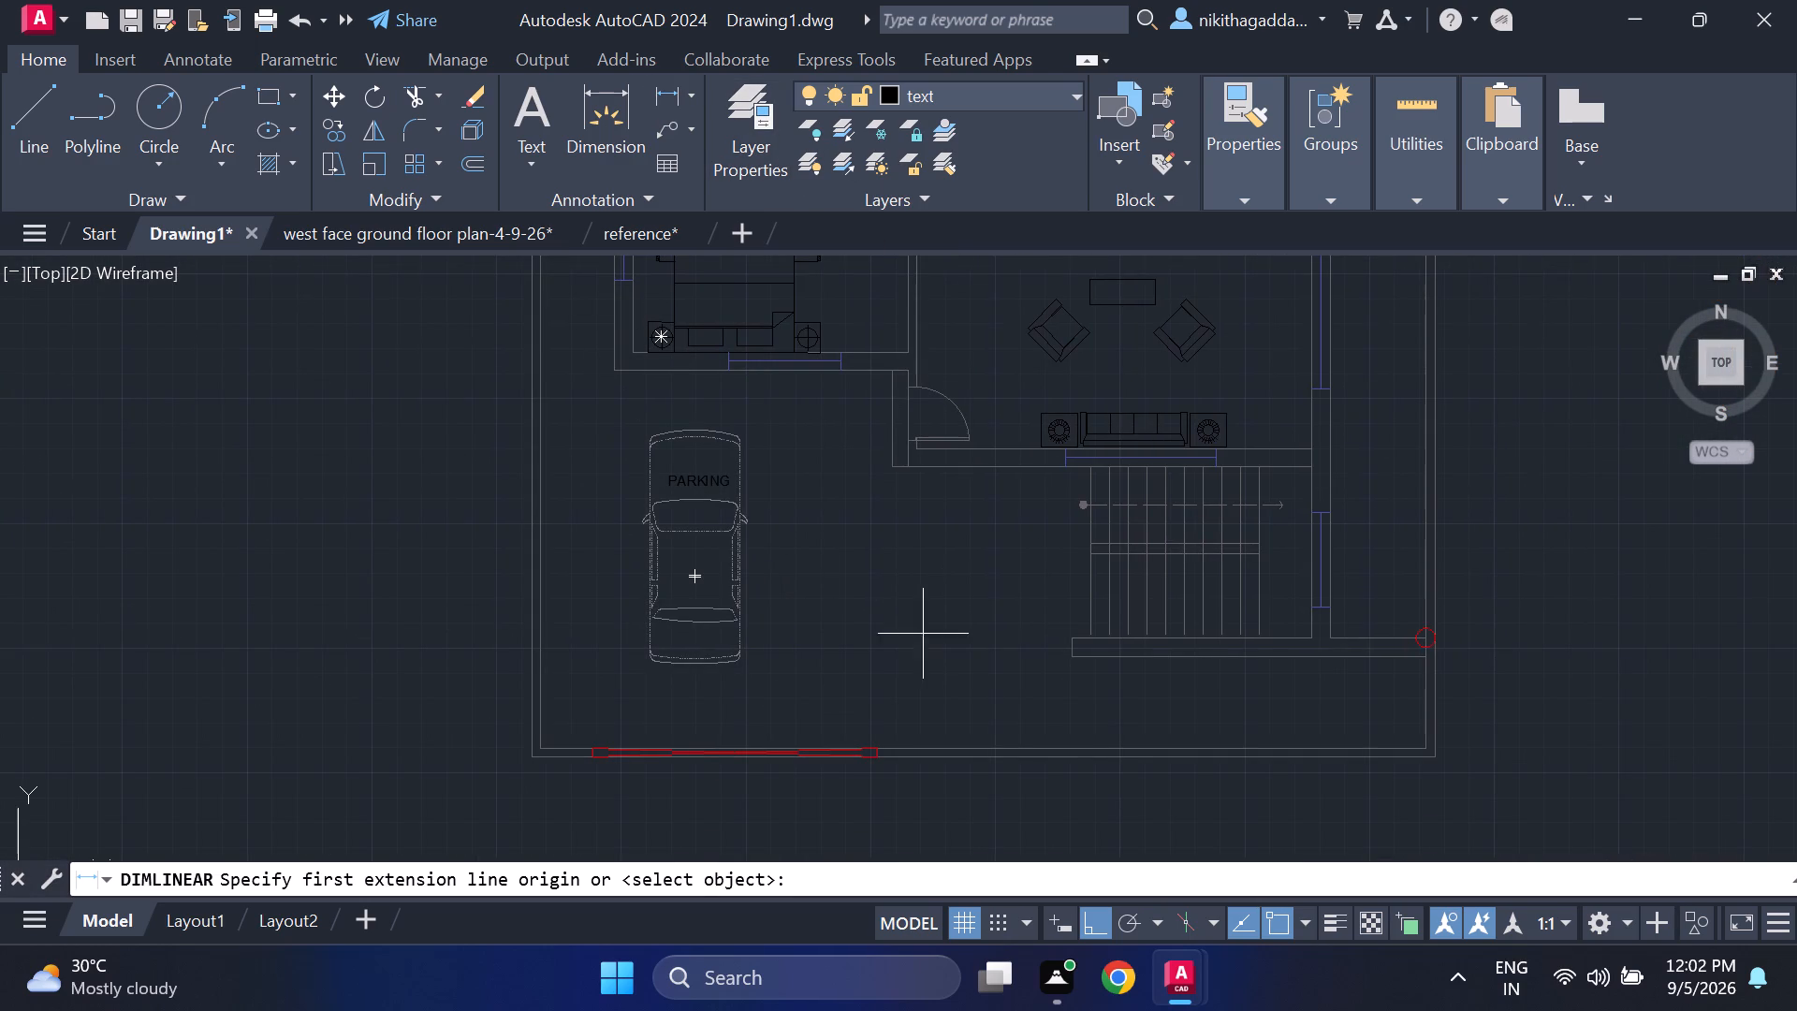
middle_drag(735, 432, 731, 538)
scroll(617, 505, up, 2)
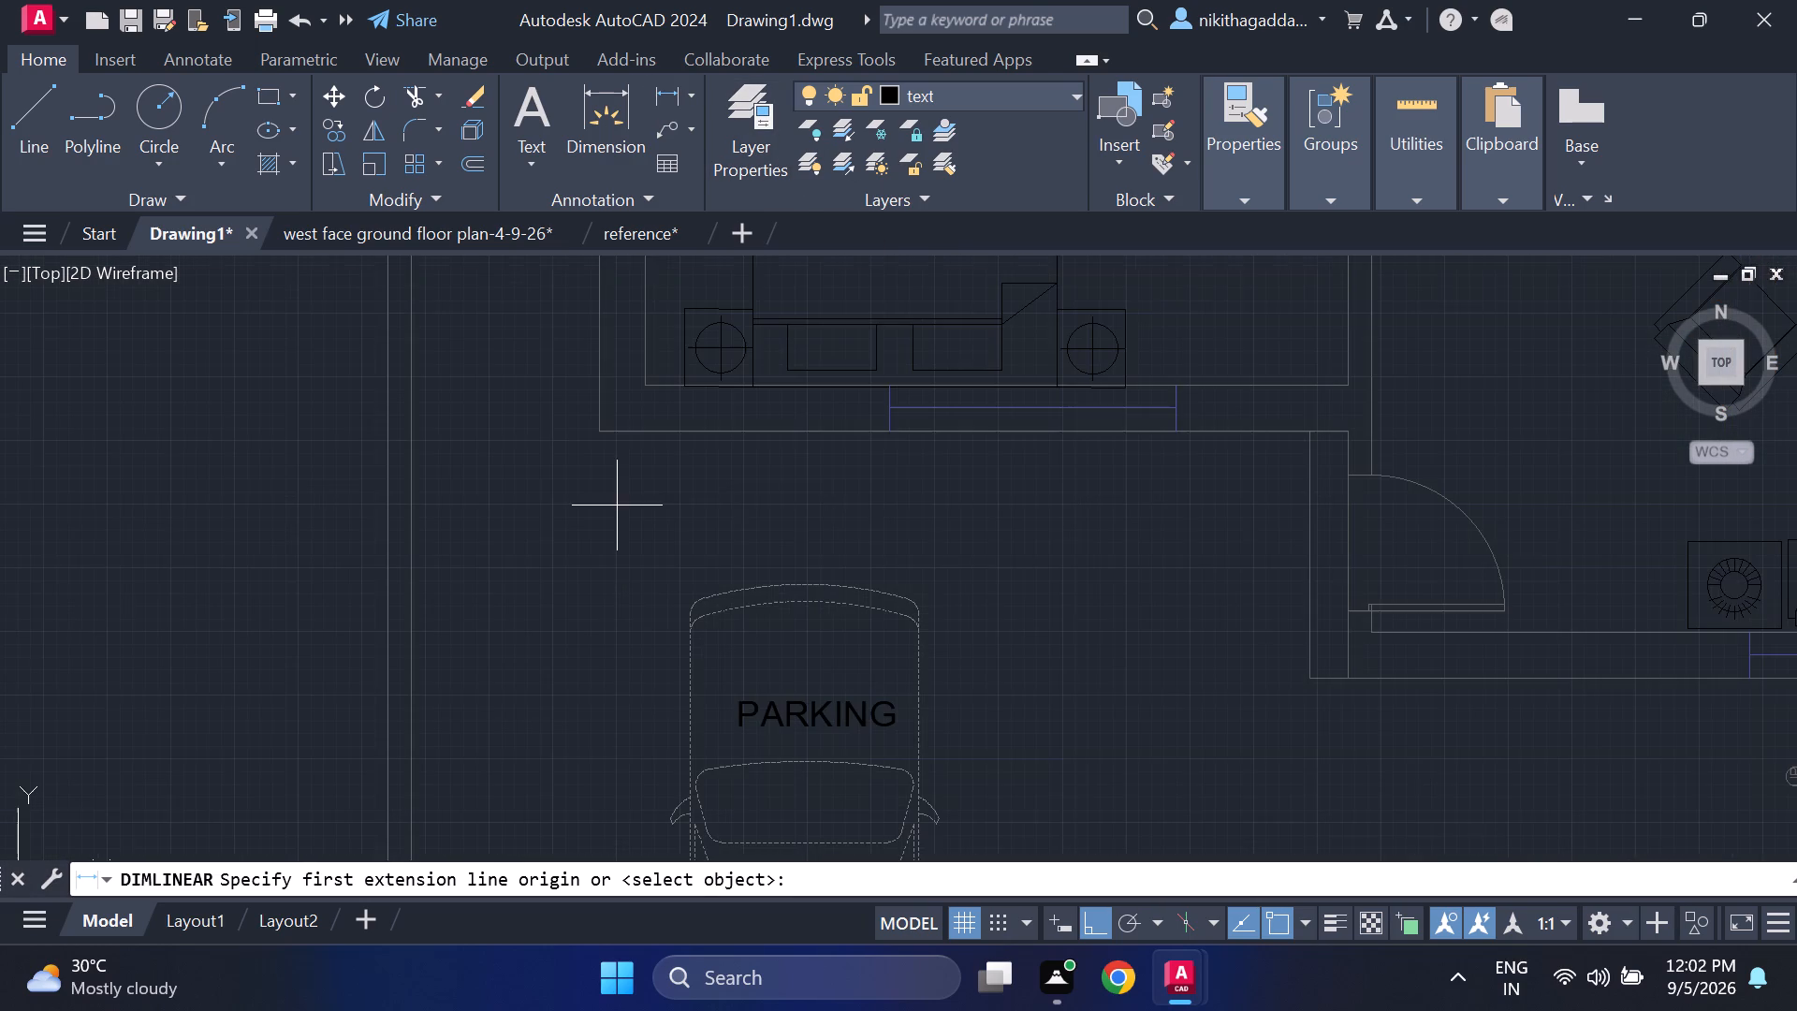
click(605, 440)
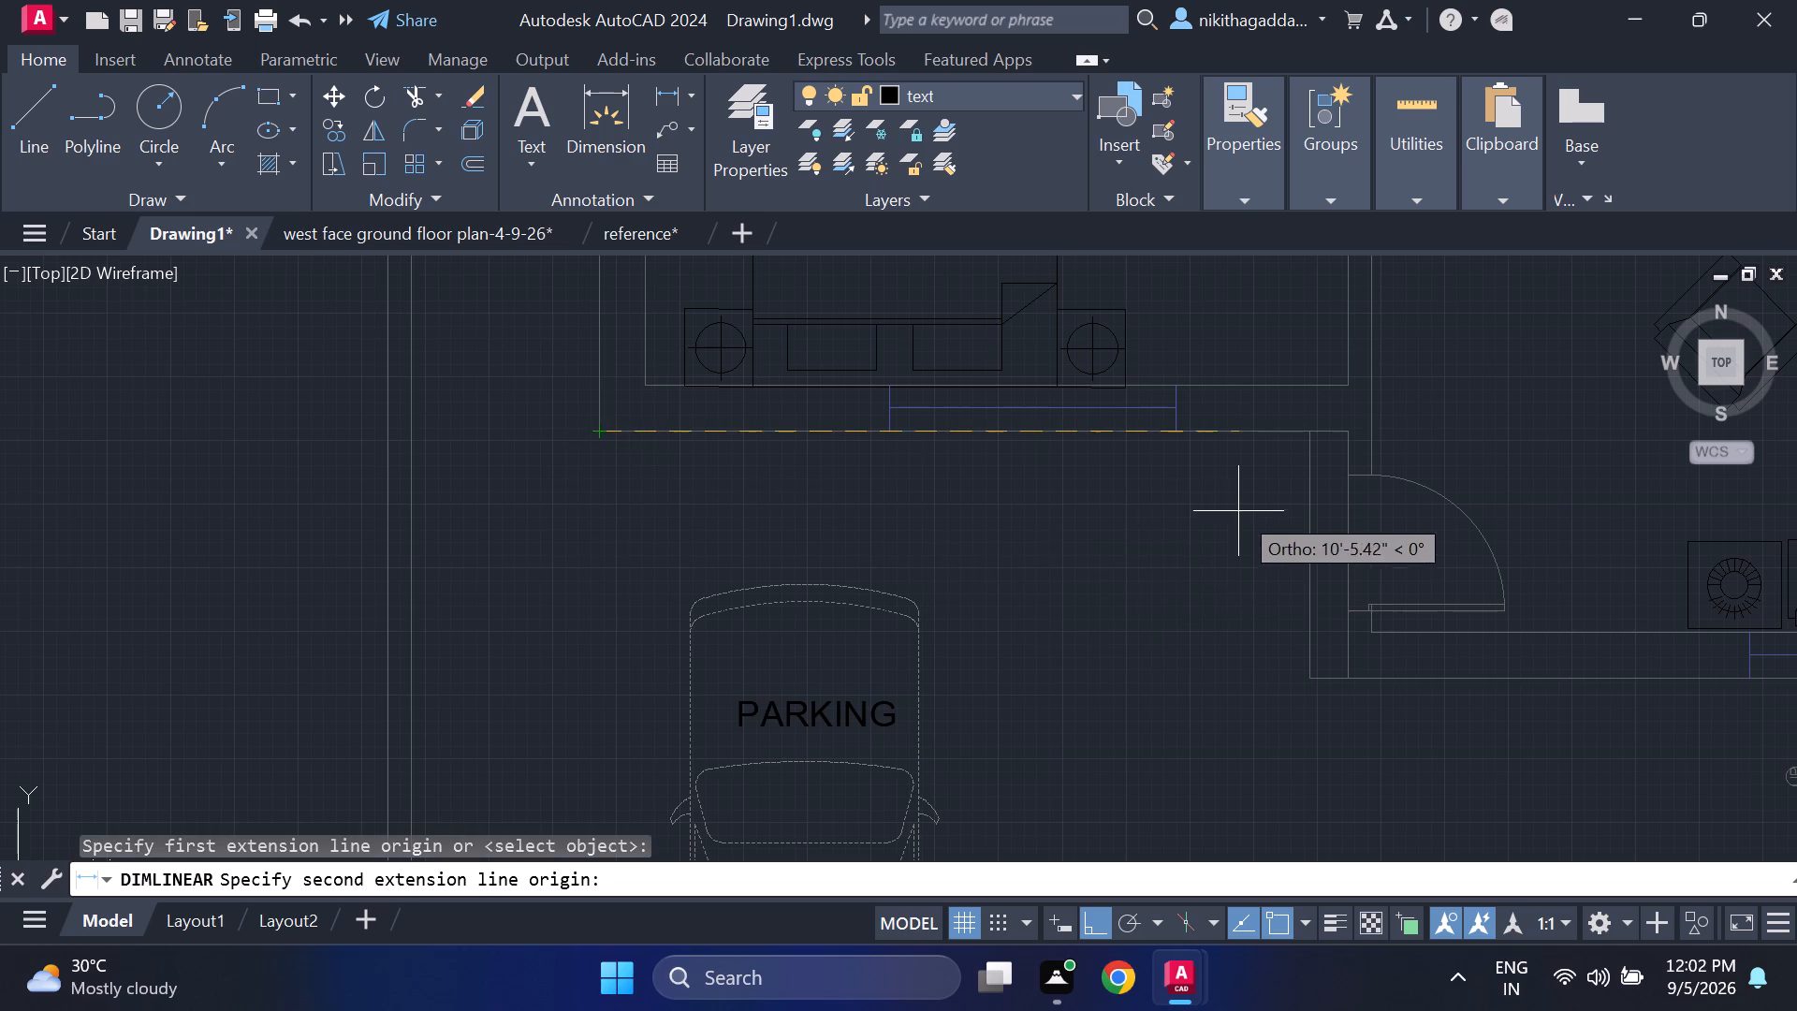
click(1310, 437)
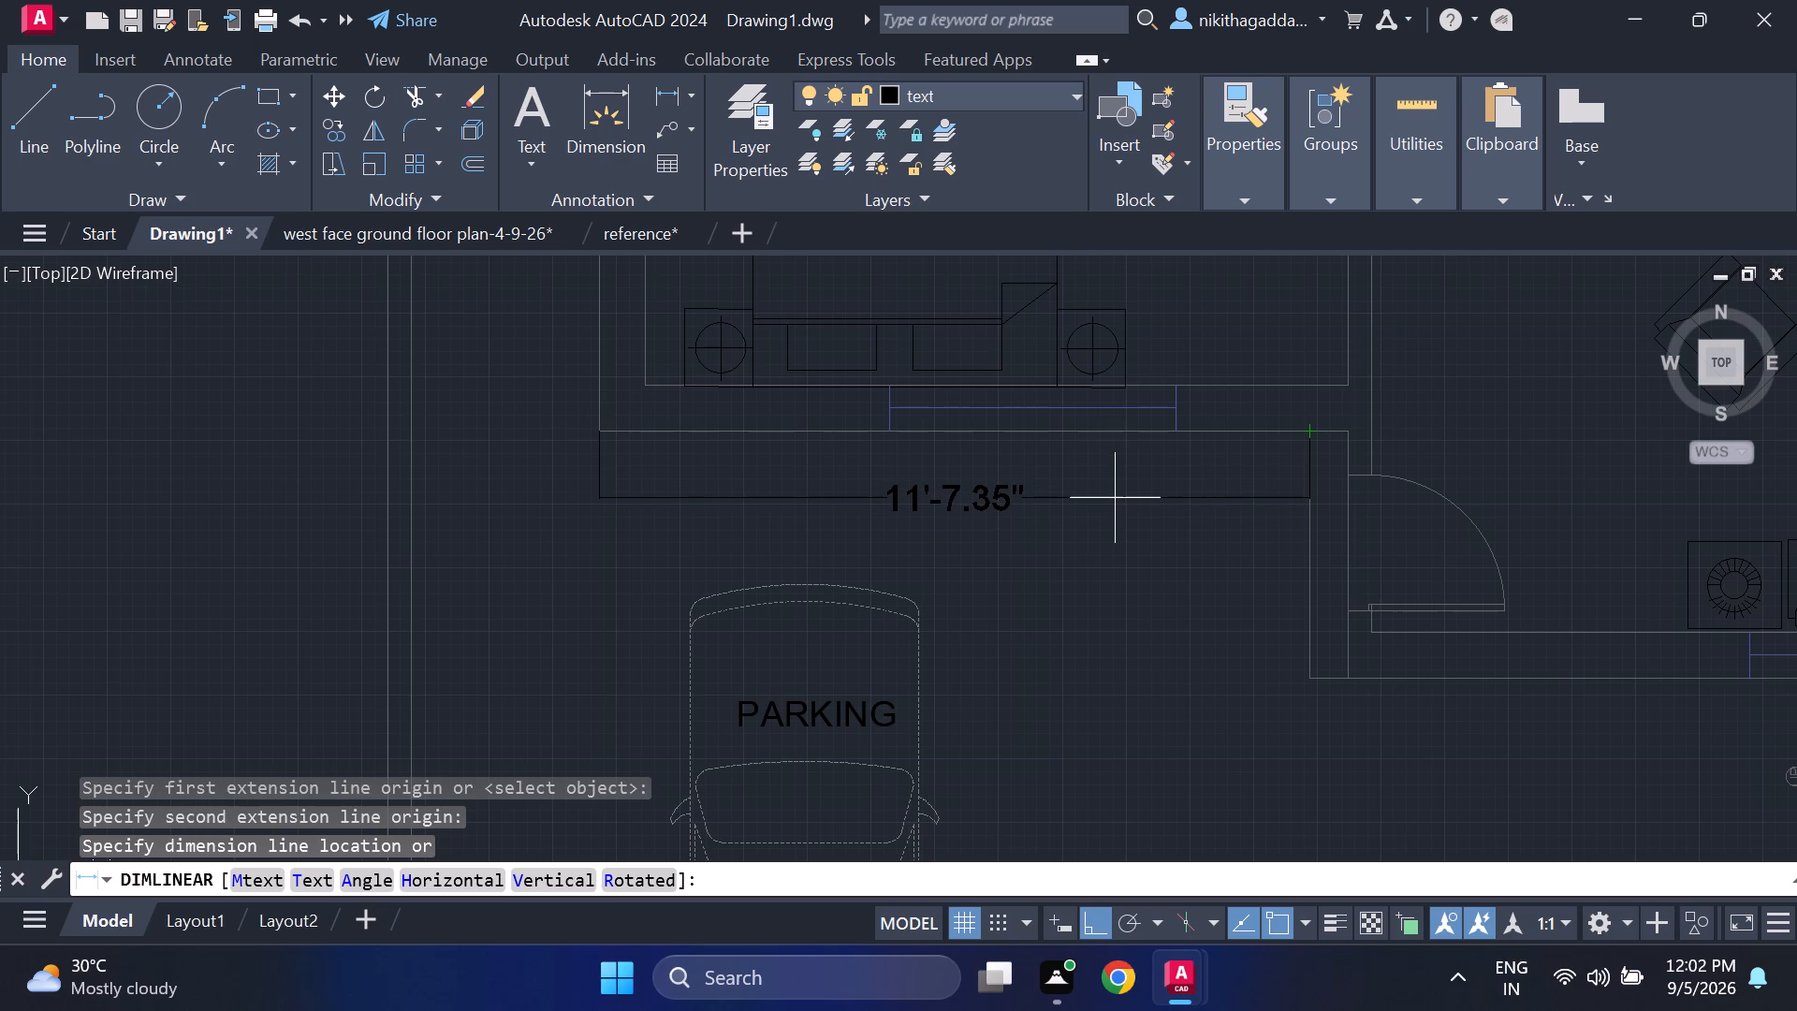
Place the horizontal dimension between the bedroom wall and the parked car, and override its text with 11'-1".
click(1115, 498)
double_click(991, 493)
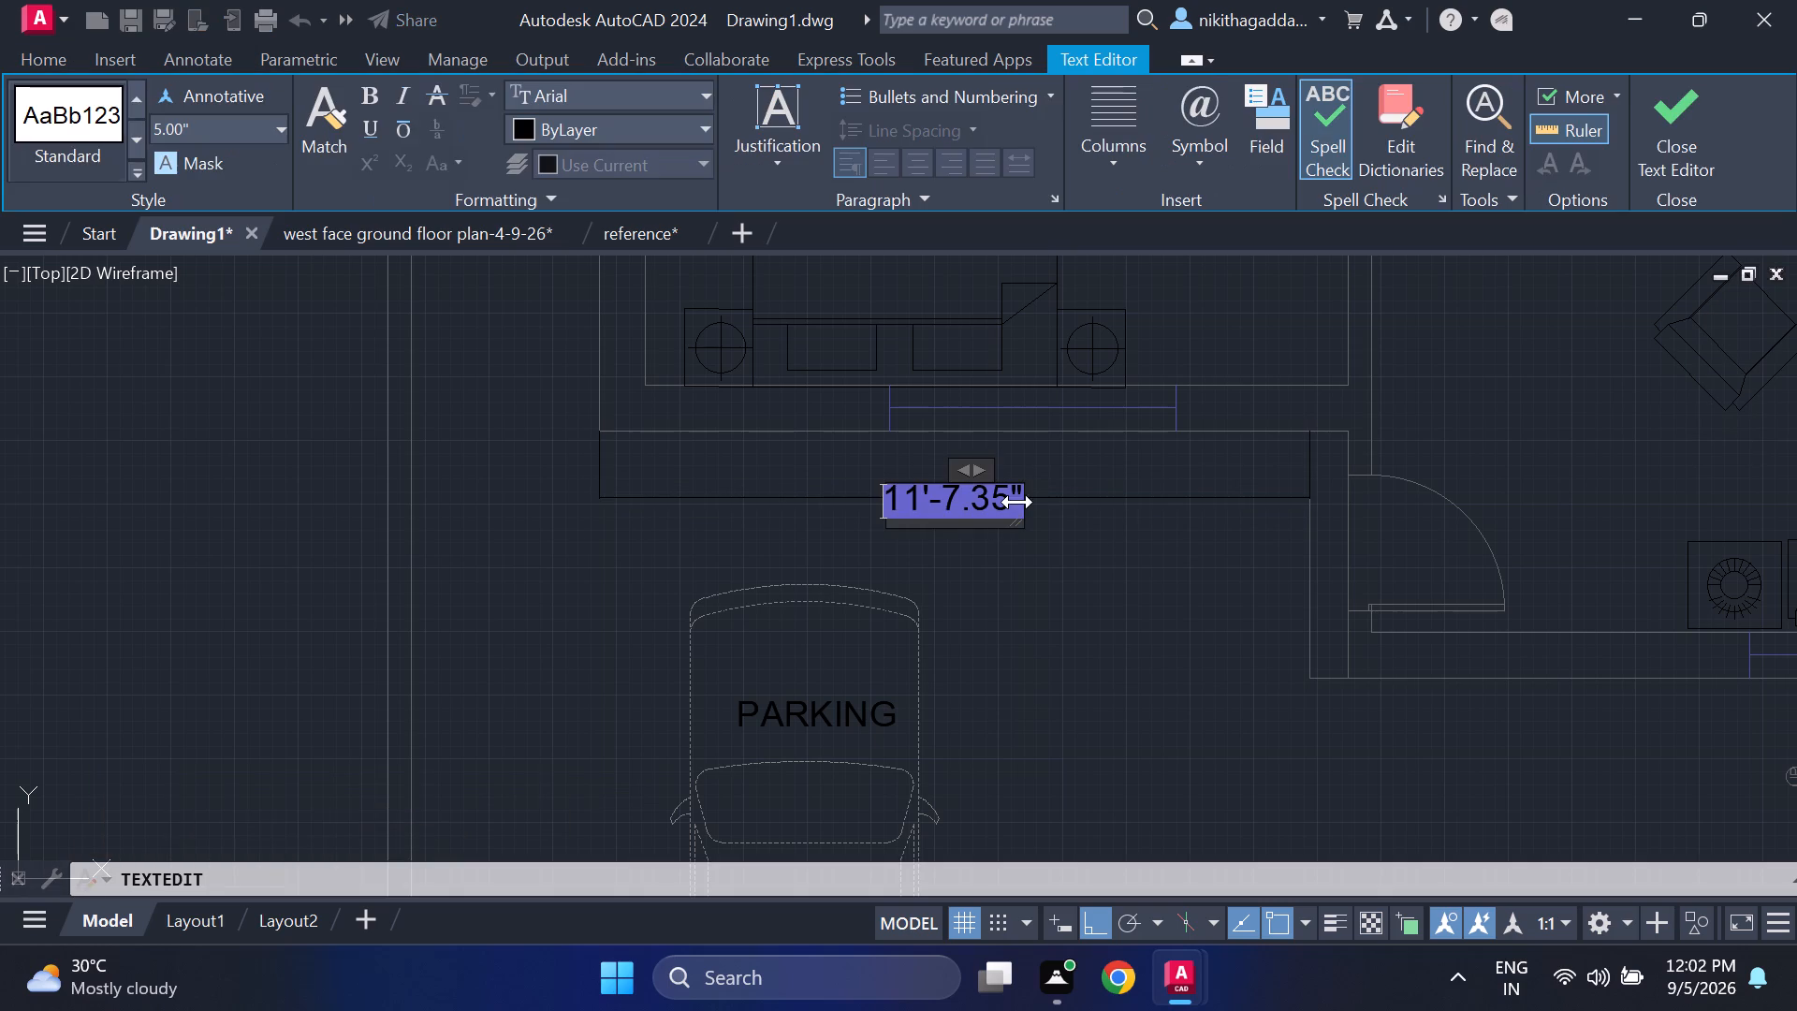
click(1013, 498)
key(BackSpace)
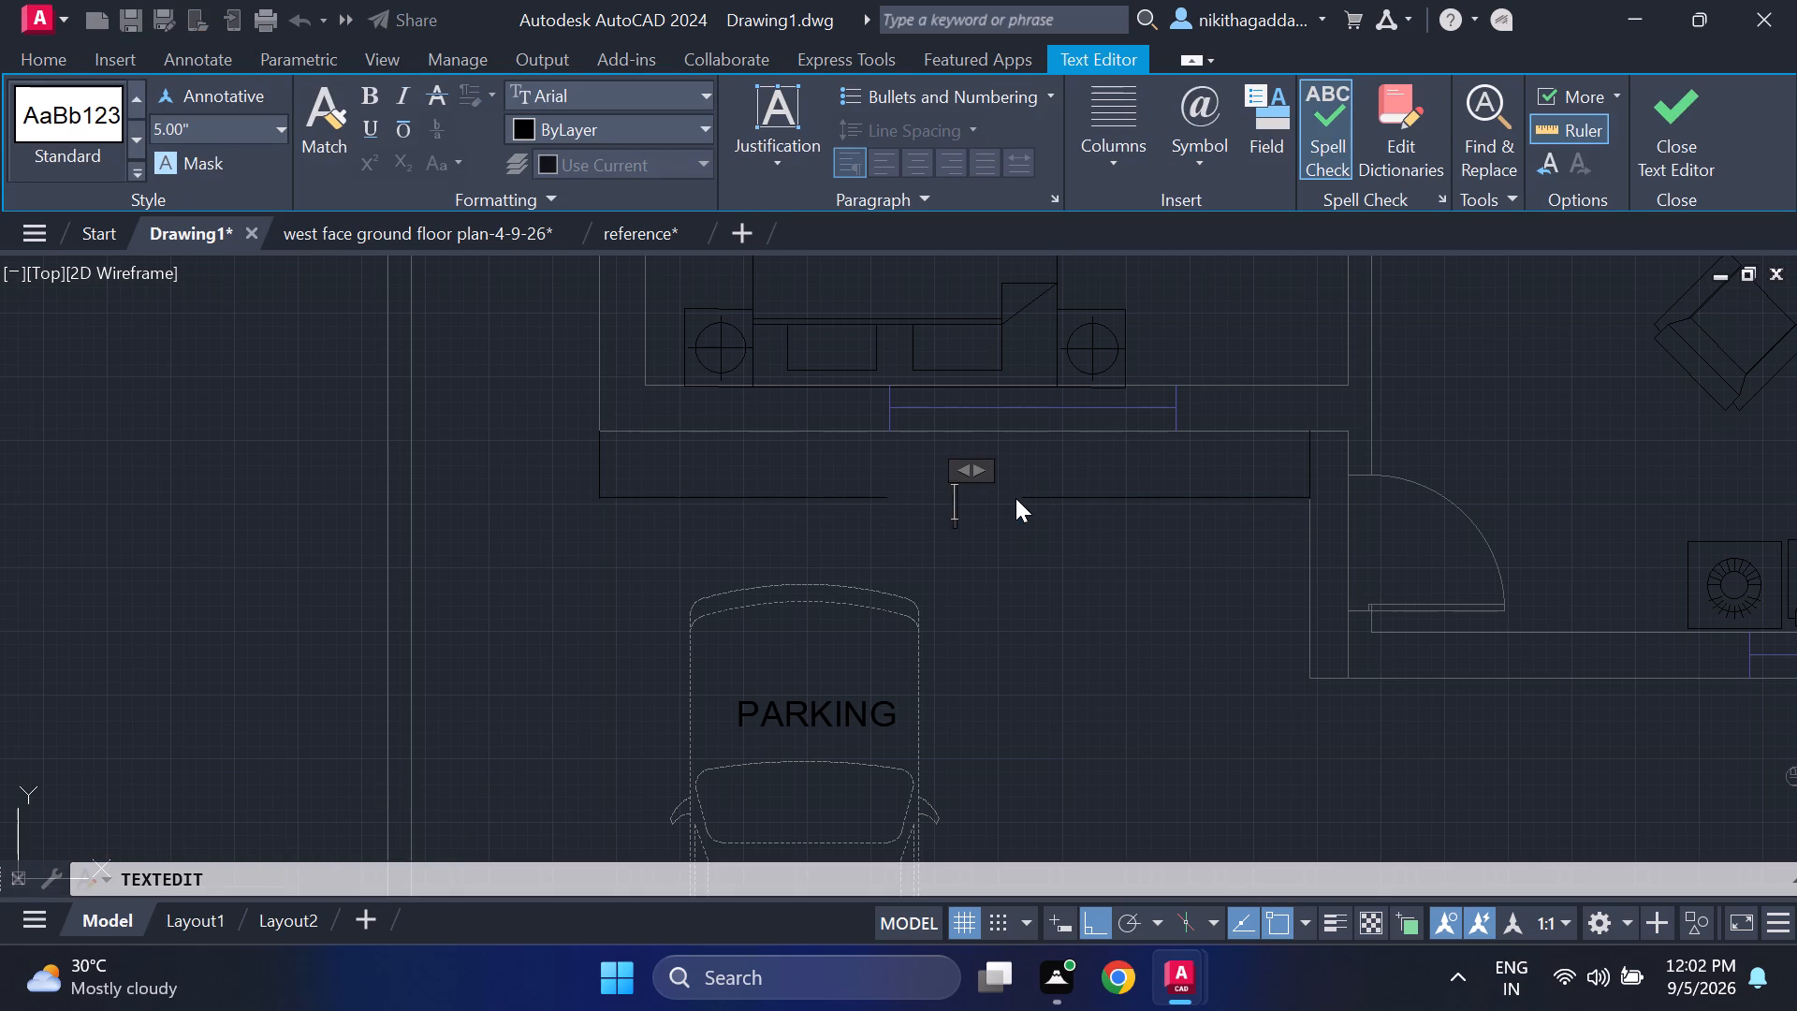
text(11')
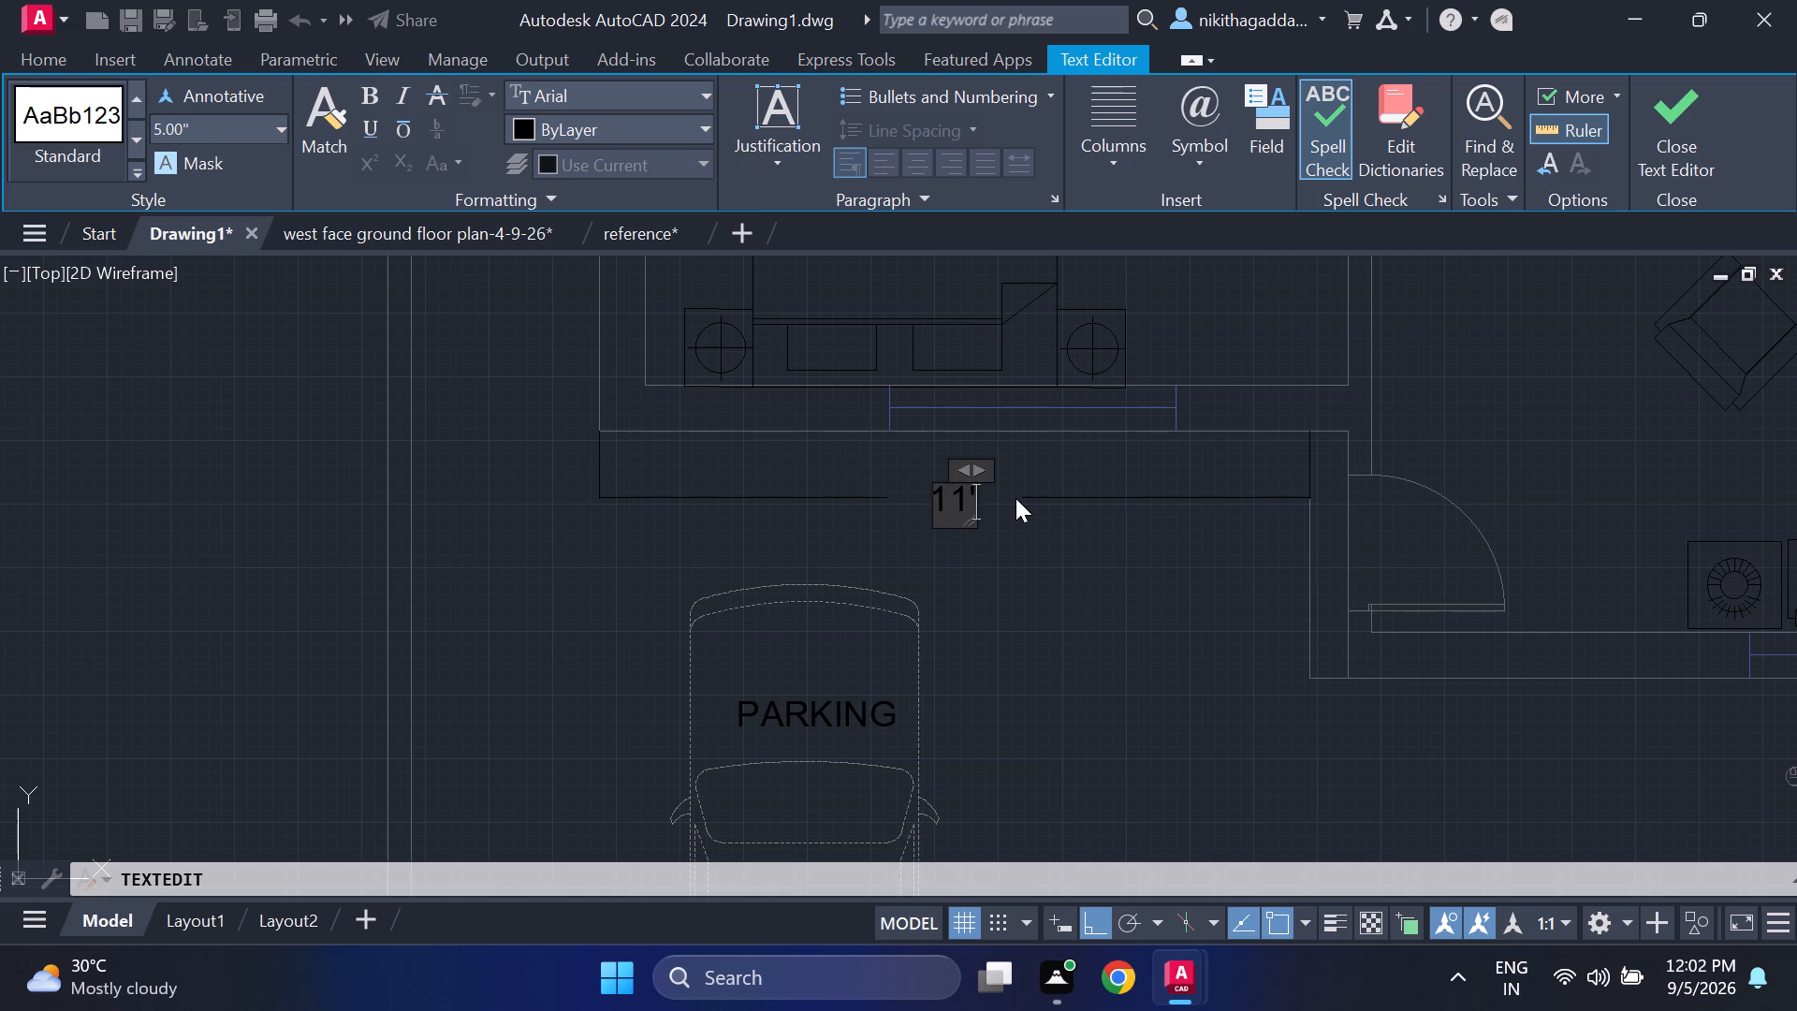
text(-1)
key(shift+quotedbl)
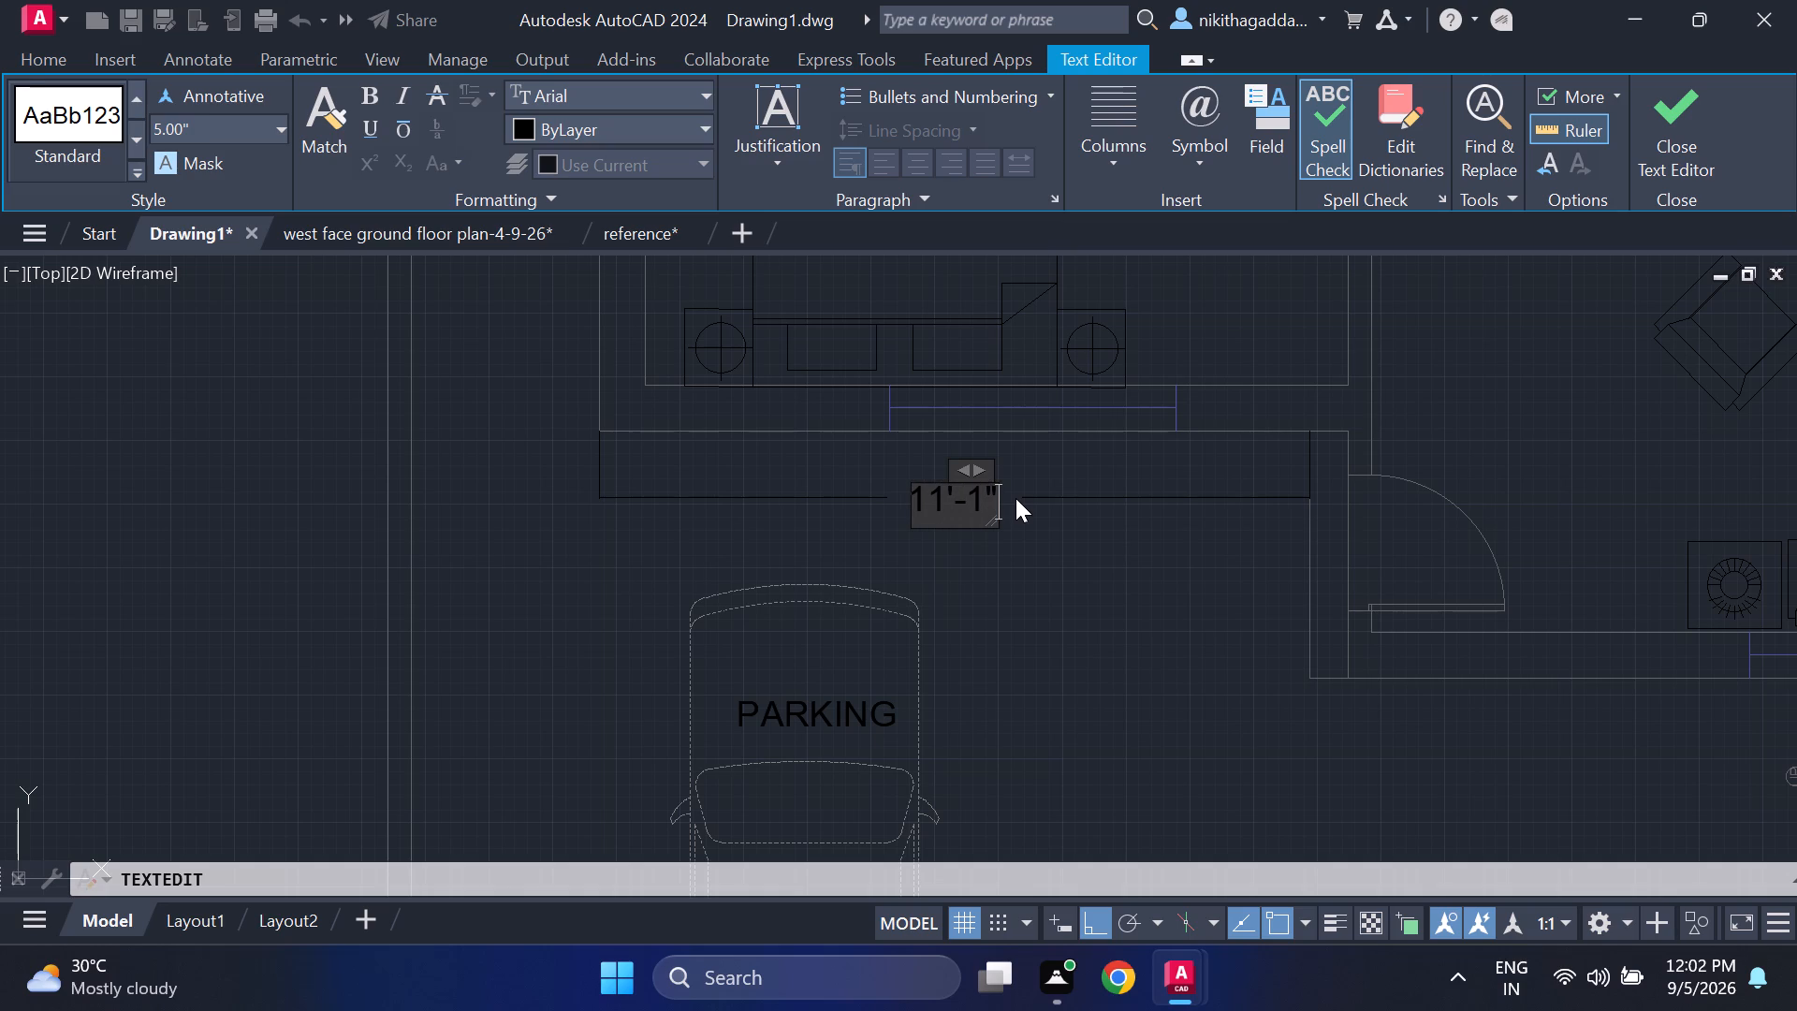
key(Return)
click(1702, 154)
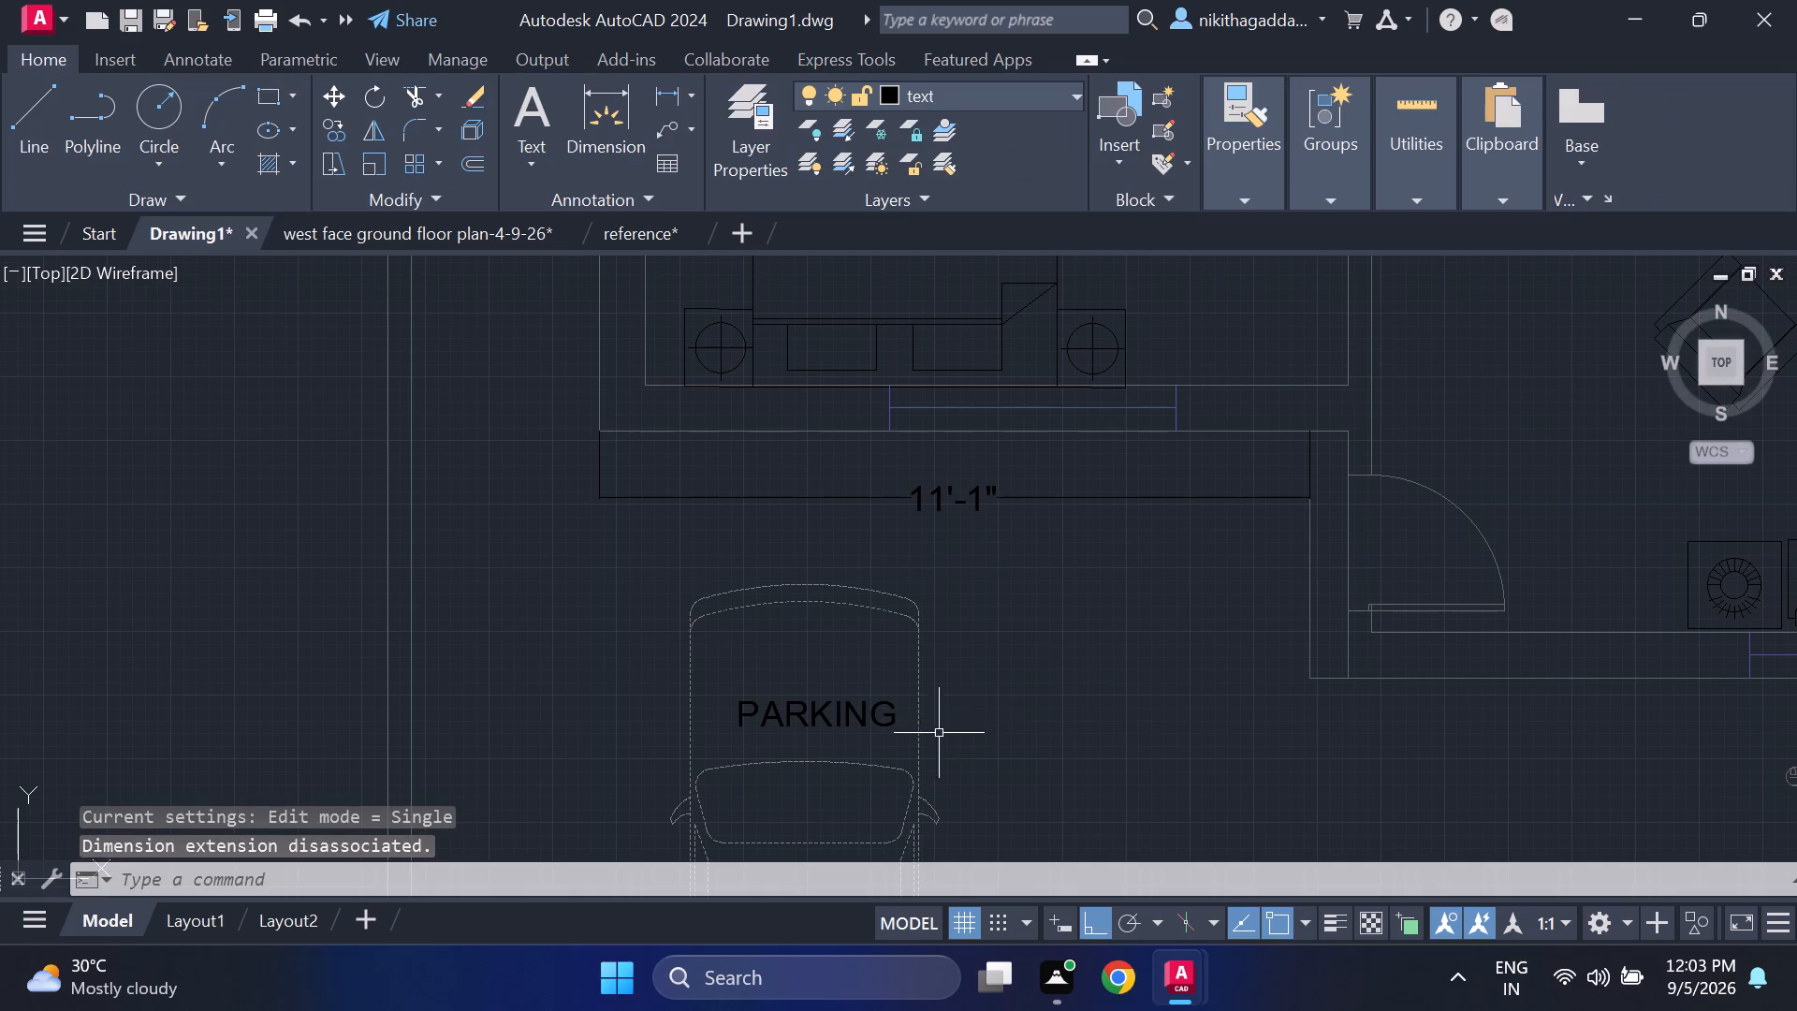
Add a vertical linear dimension from the bedroom's outer wall down to the compound wall at the gate, beside the car.
scroll(1121, 681, down, 2)
middle_drag(1112, 666, 983, 537)
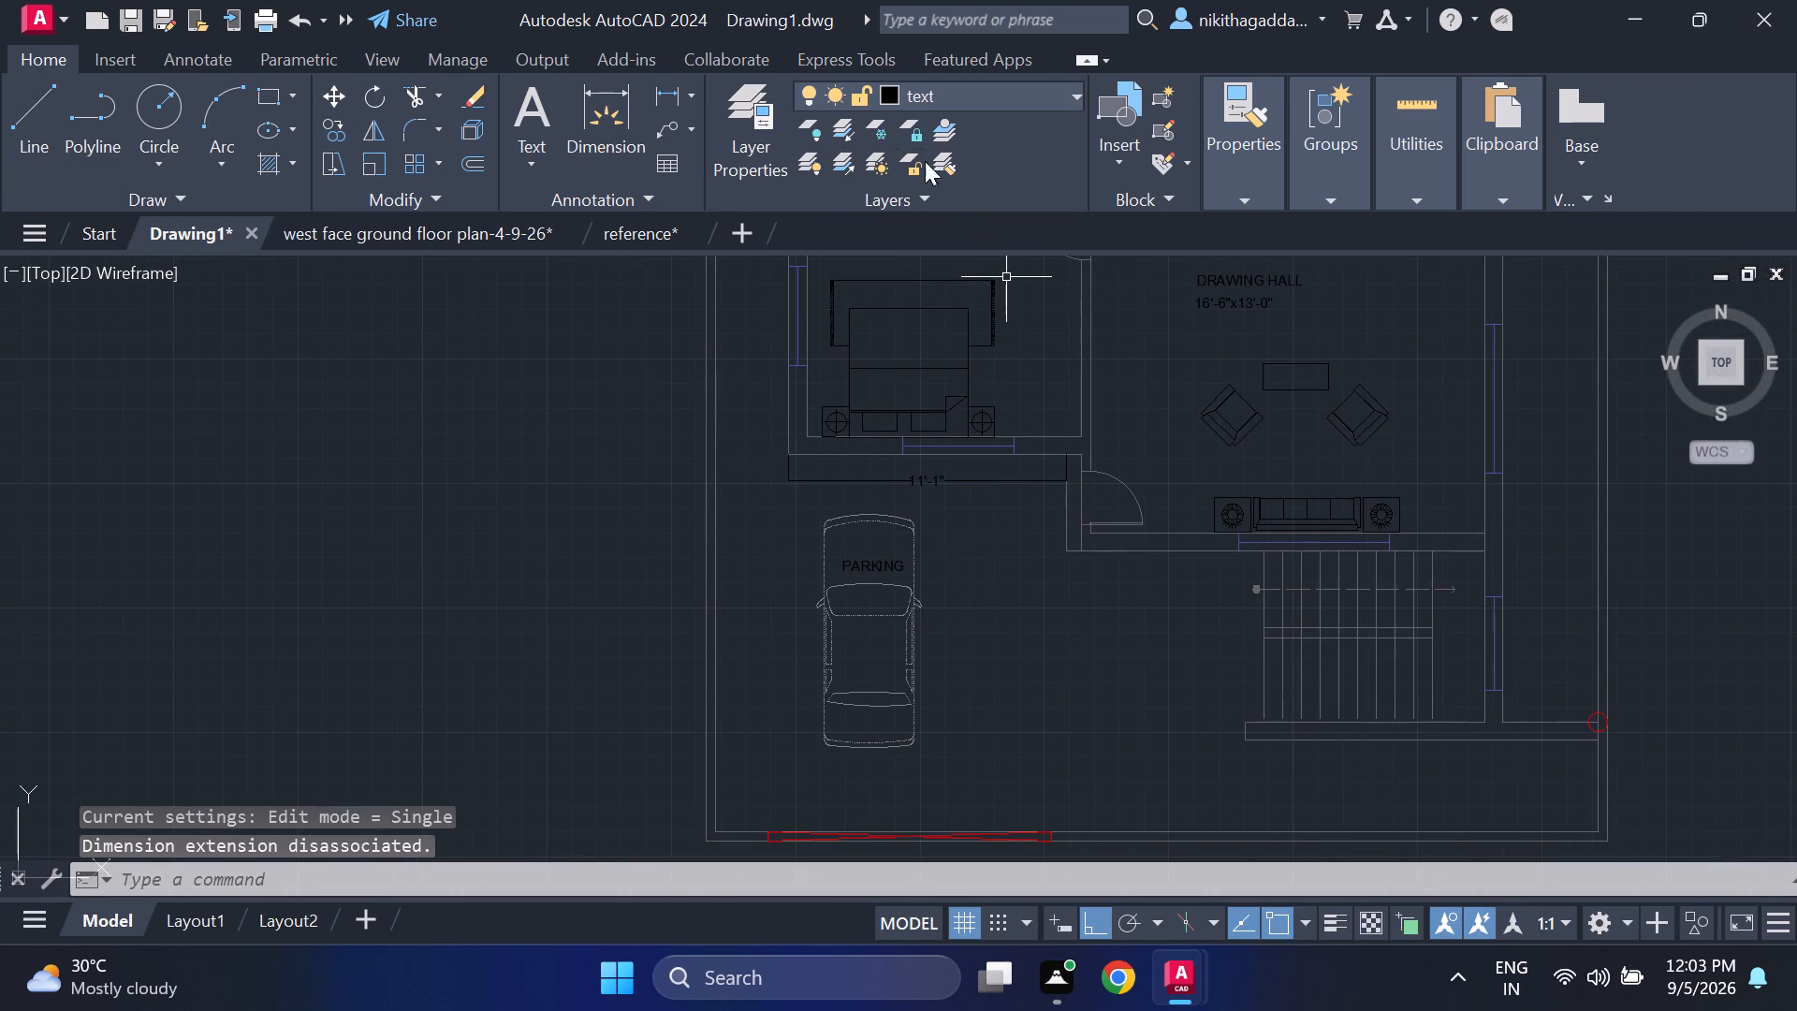
click(663, 96)
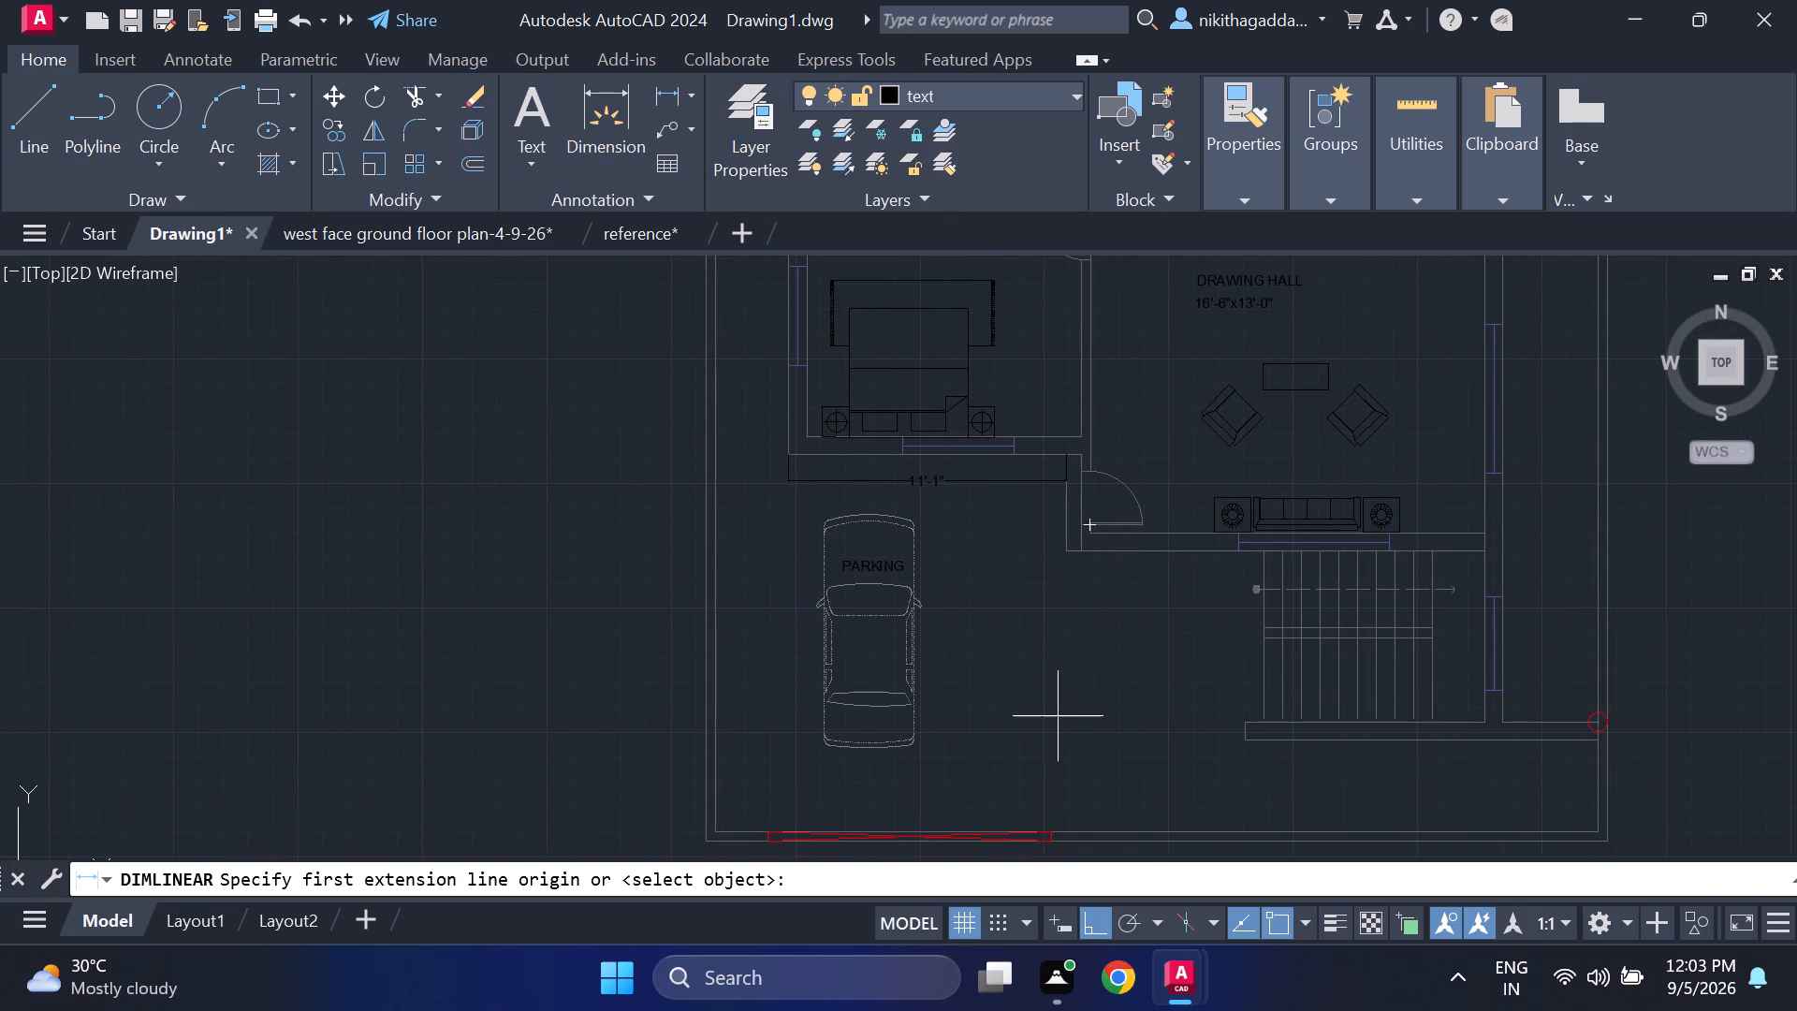
click(1038, 459)
scroll(1063, 823, up, 2)
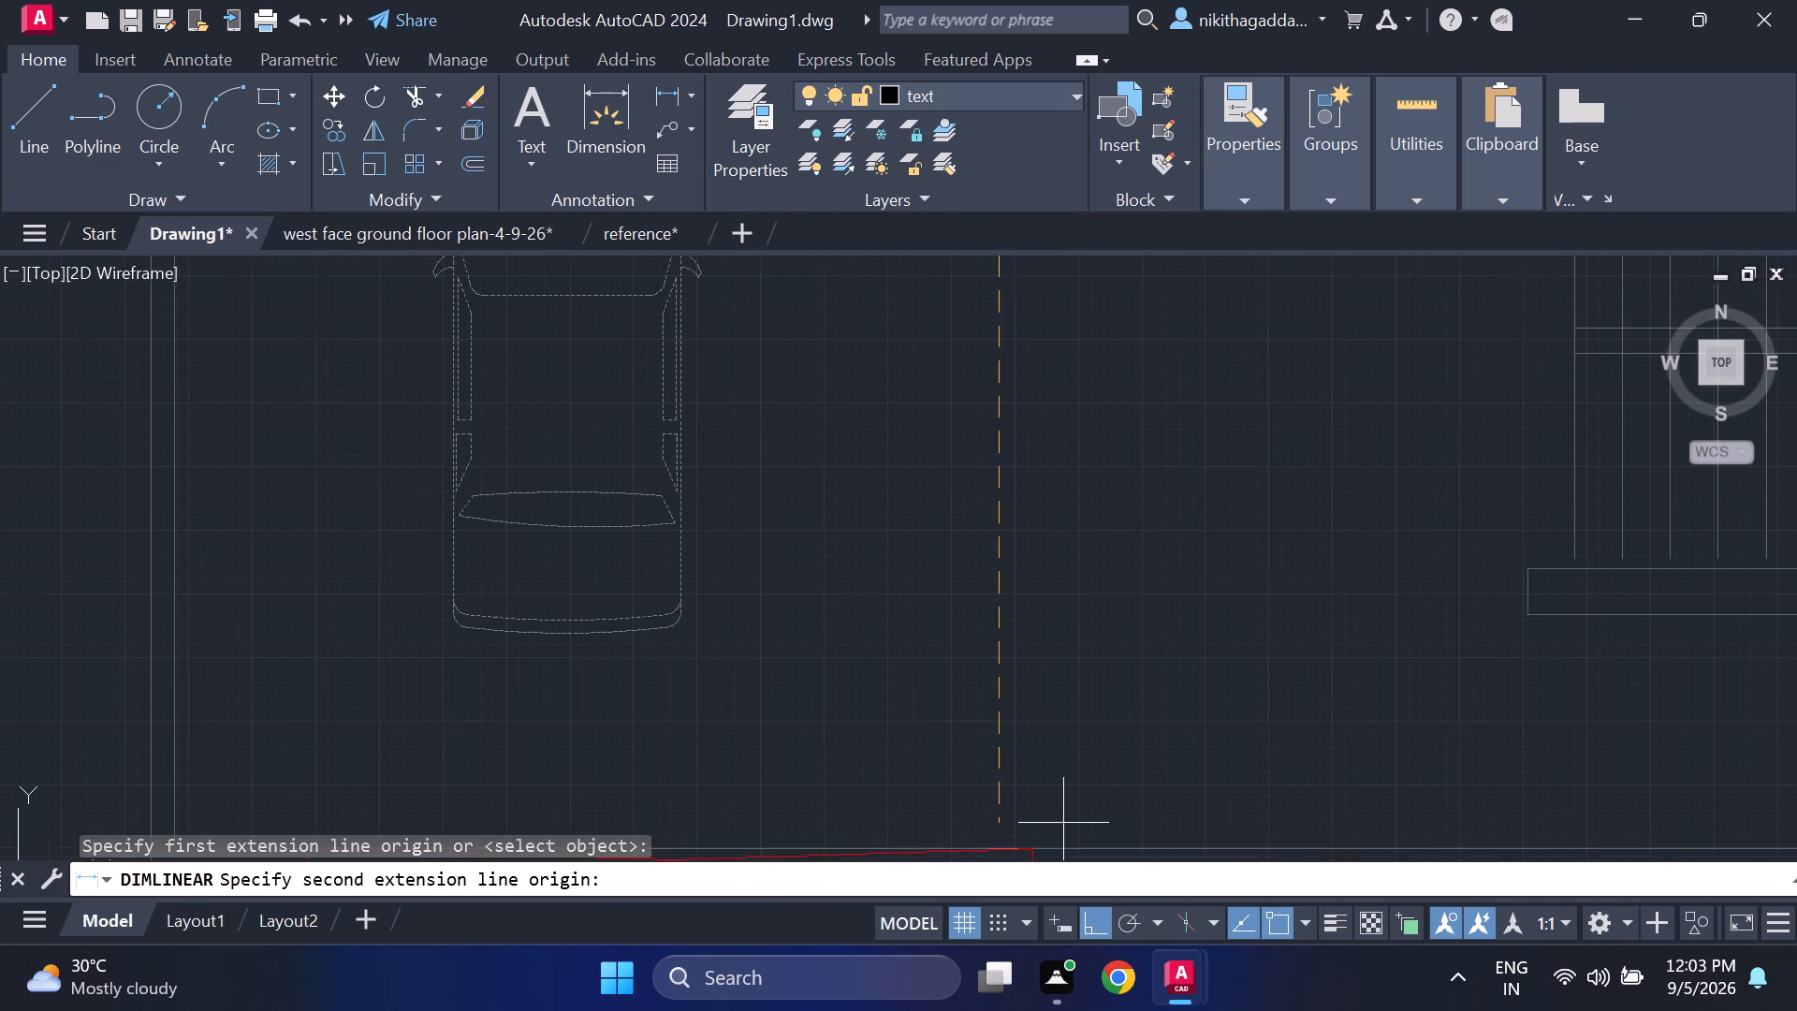
click(1000, 840)
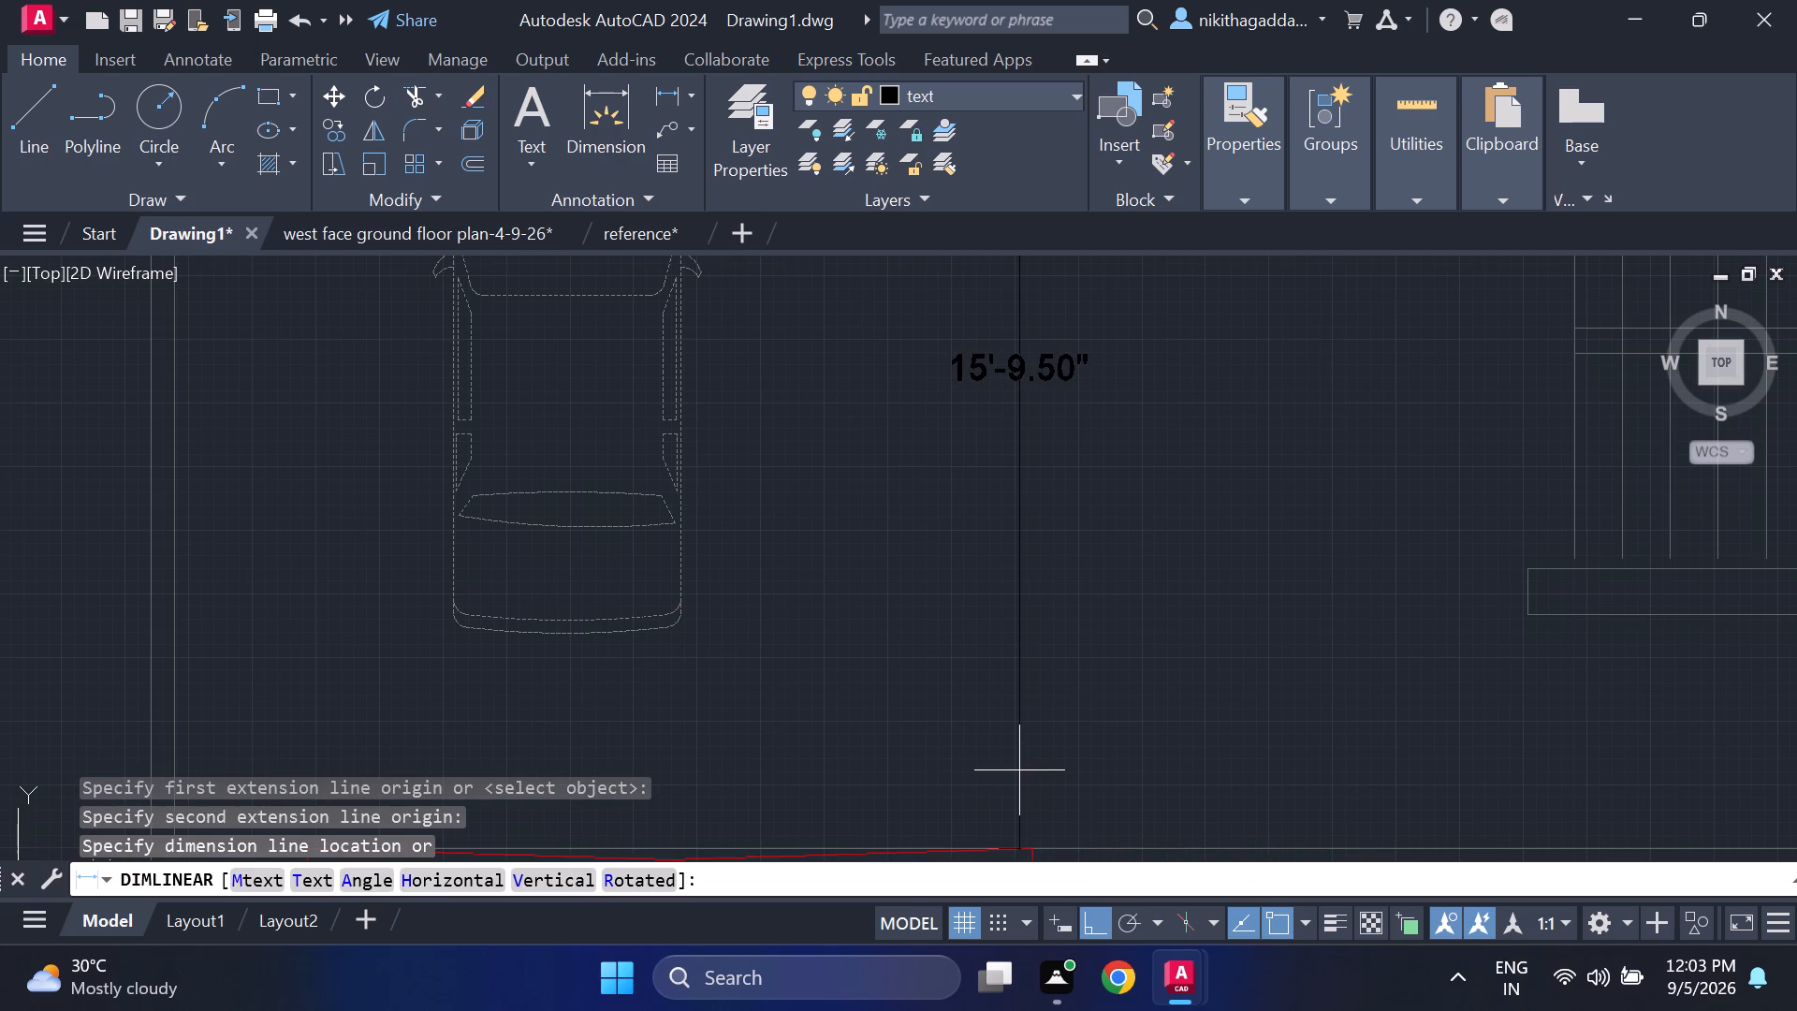
click(1019, 770)
Override the text of the vertical dimension beside the car with 16'-2".
double_click(1031, 369)
double_click(1031, 369)
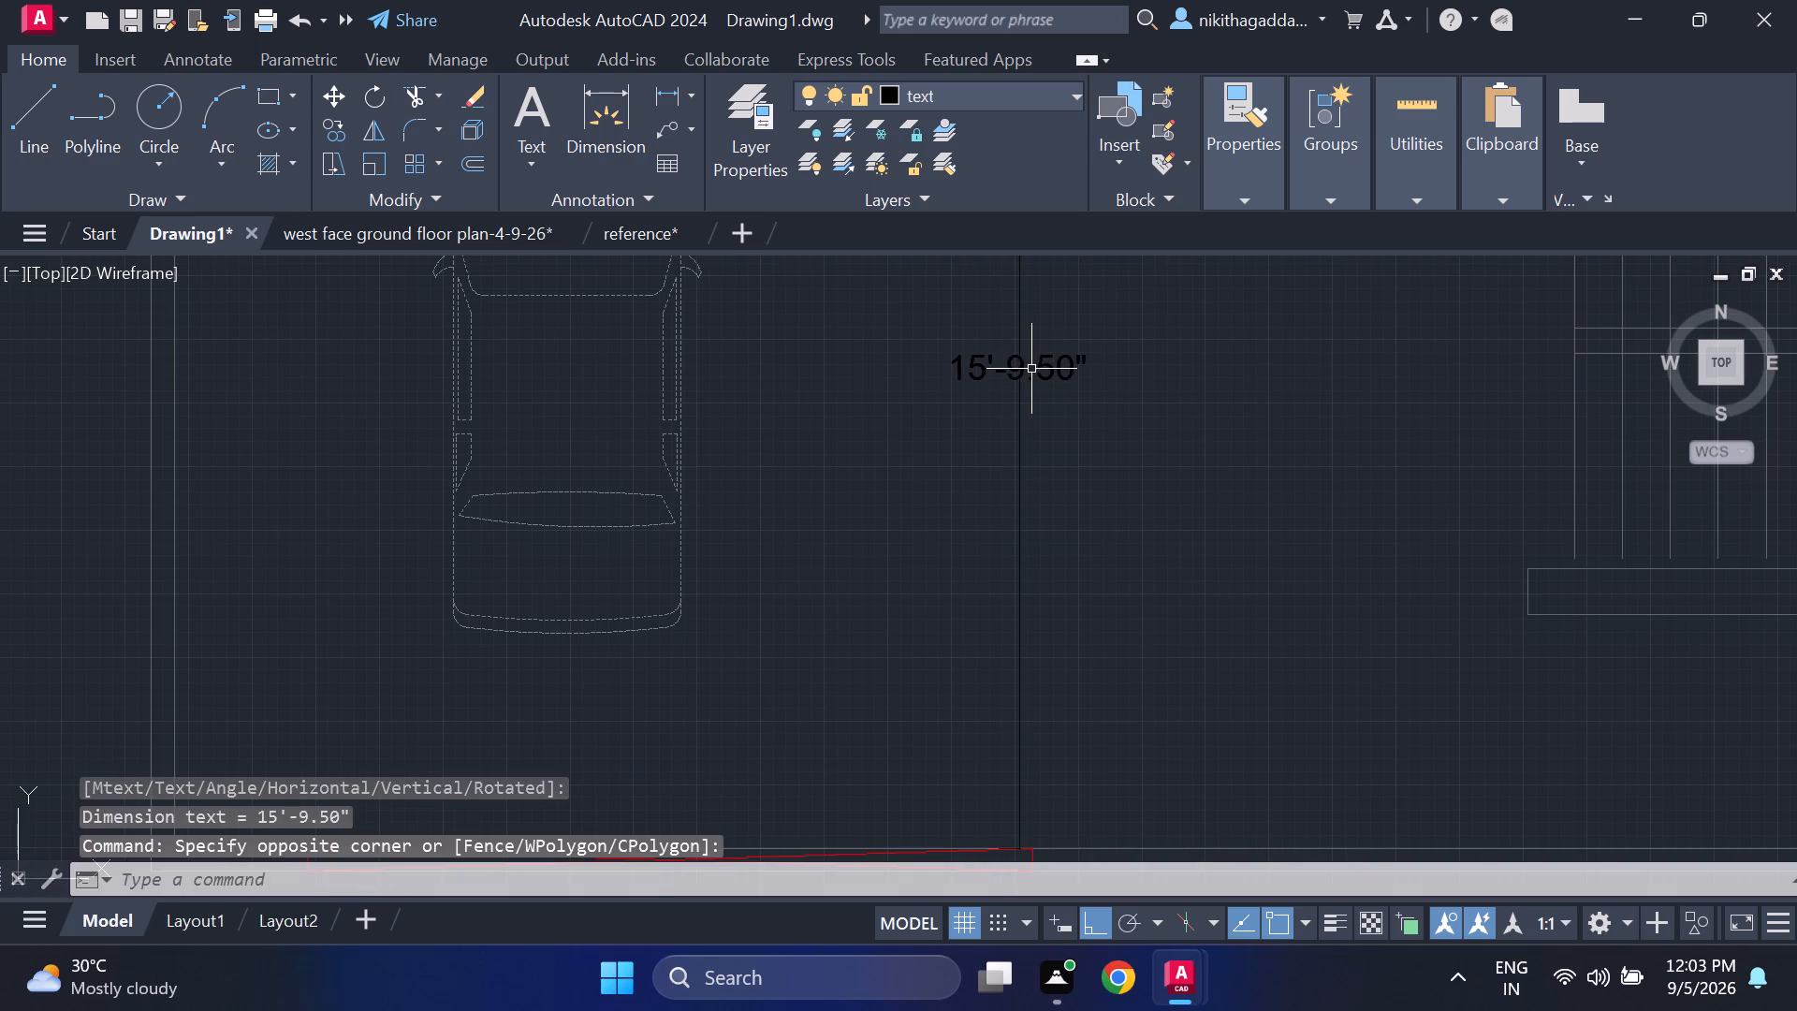
scroll(1059, 381, up, 3)
triple_click(1034, 339)
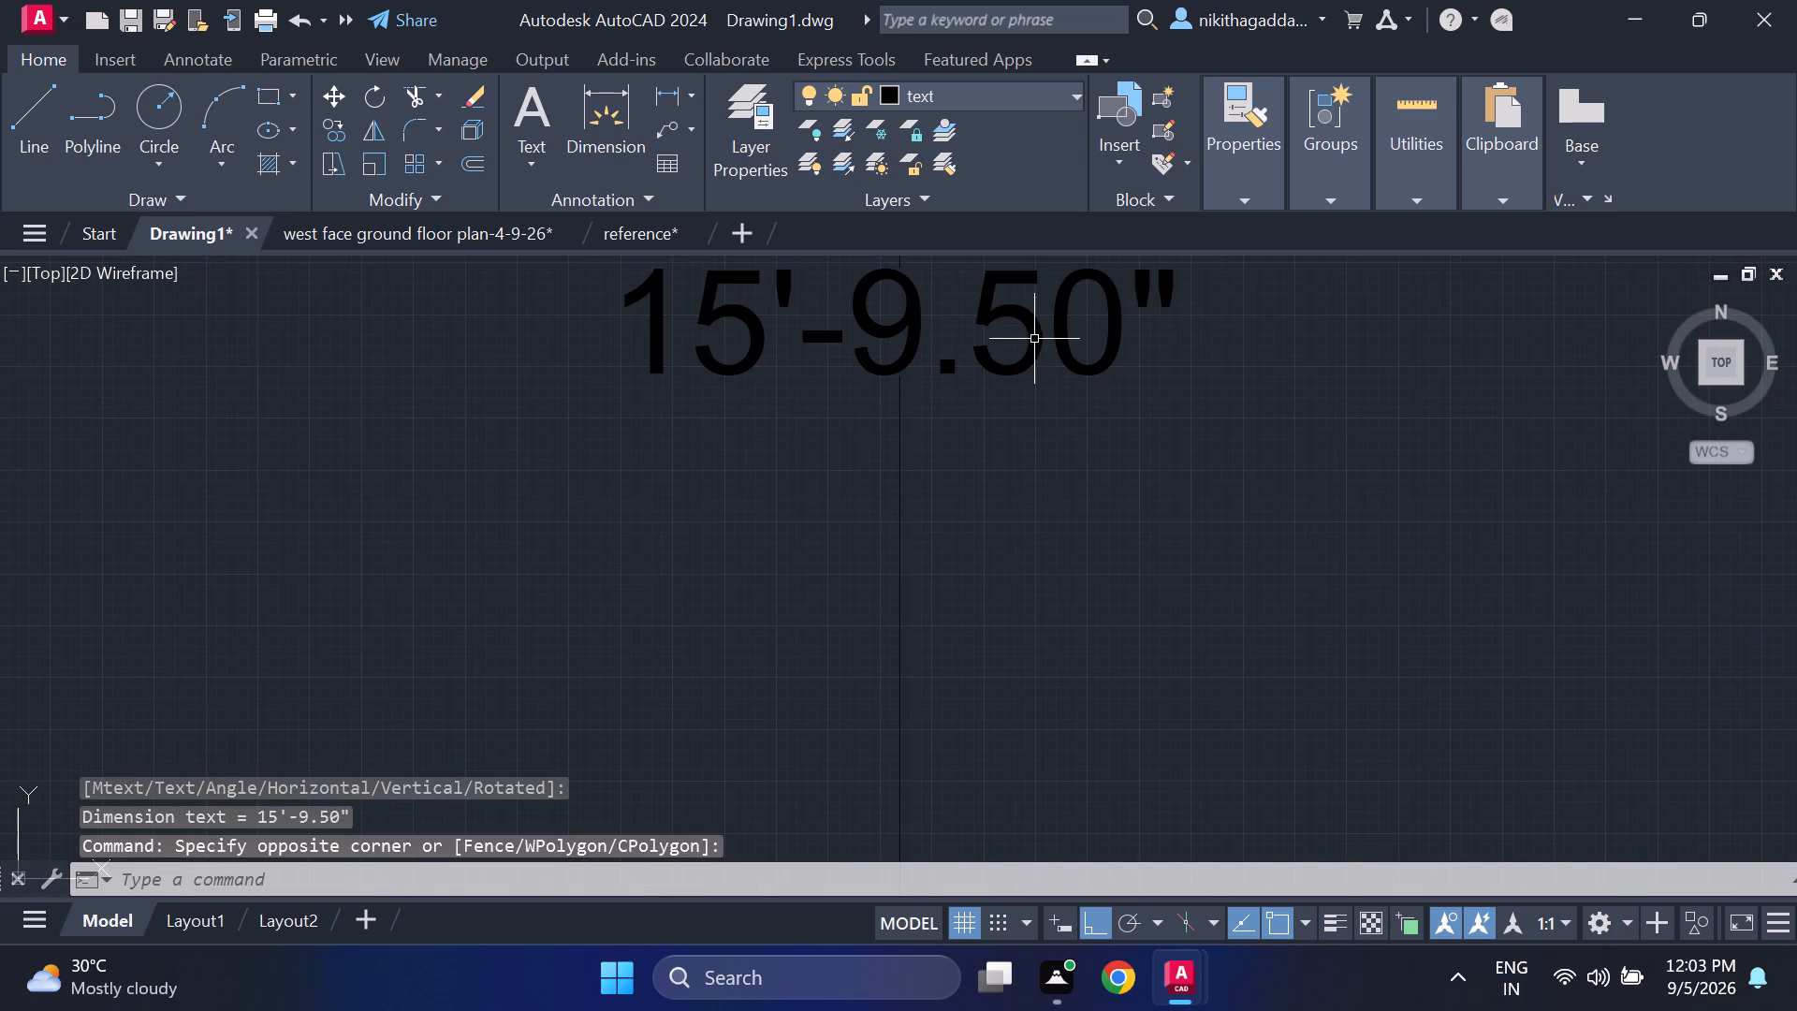
click(1032, 339)
triple_click(1040, 307)
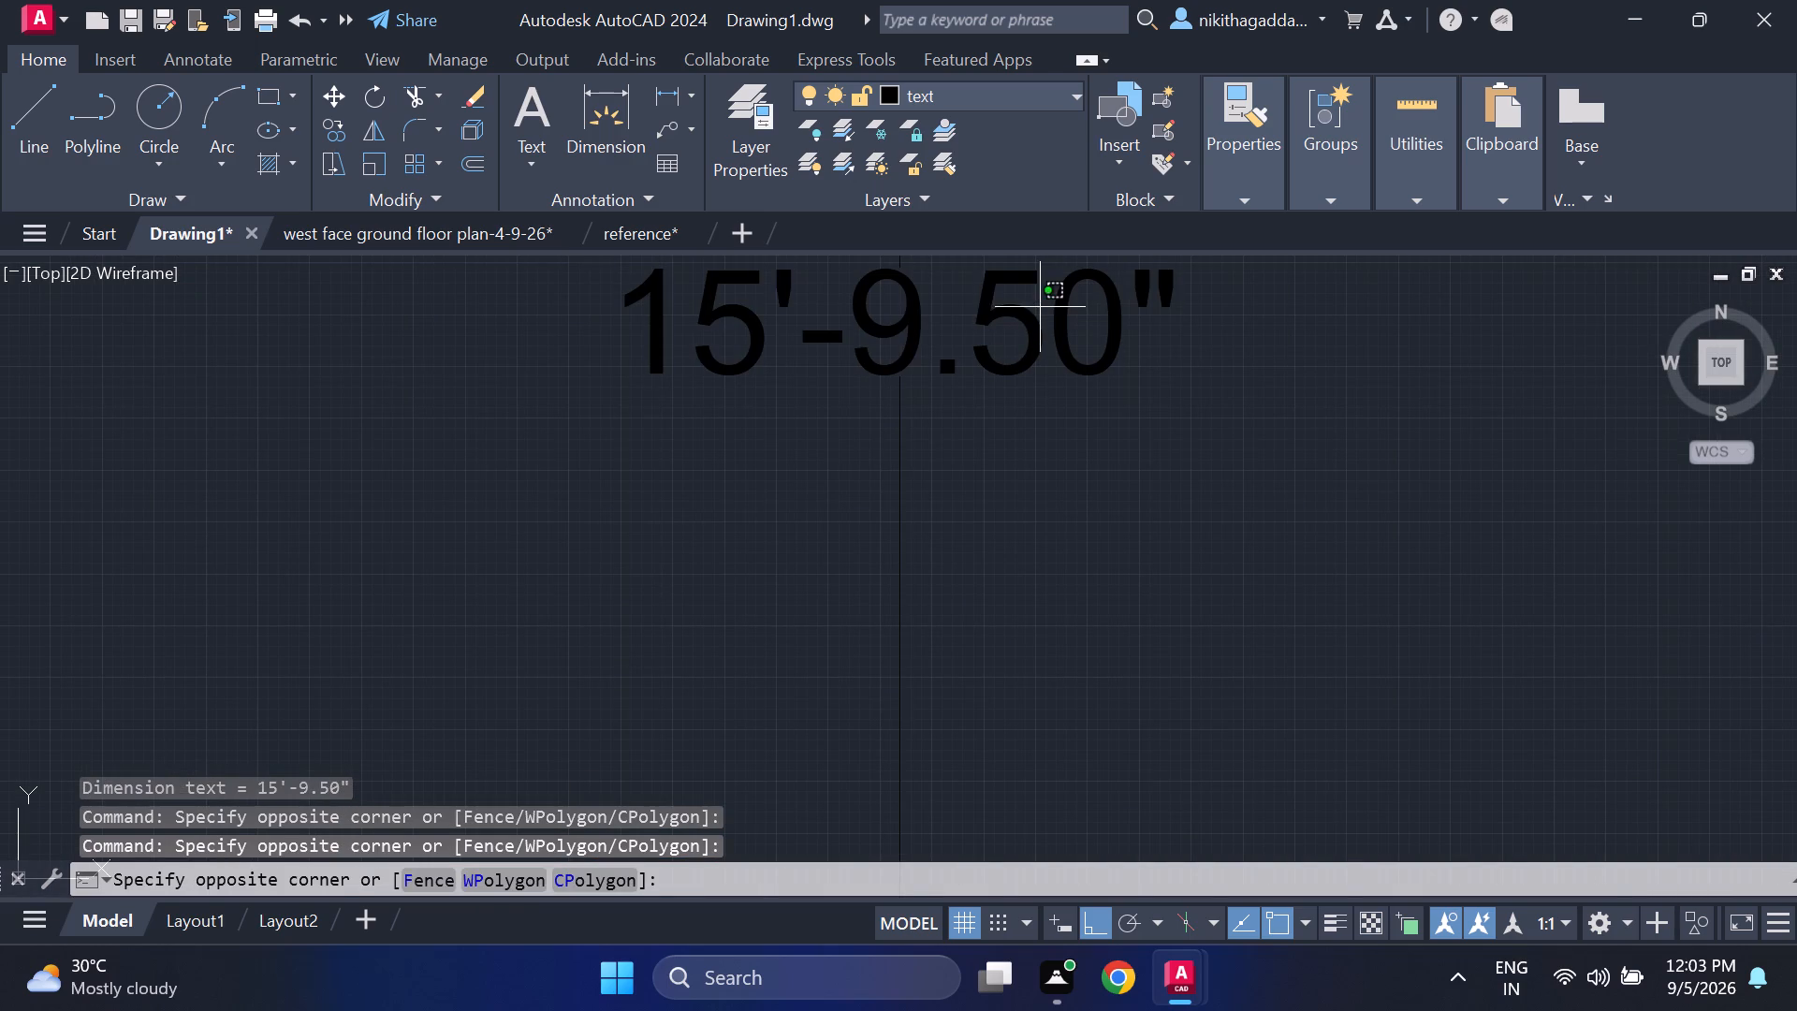
click(1040, 307)
scroll(1040, 307, down, 3)
click(1071, 284)
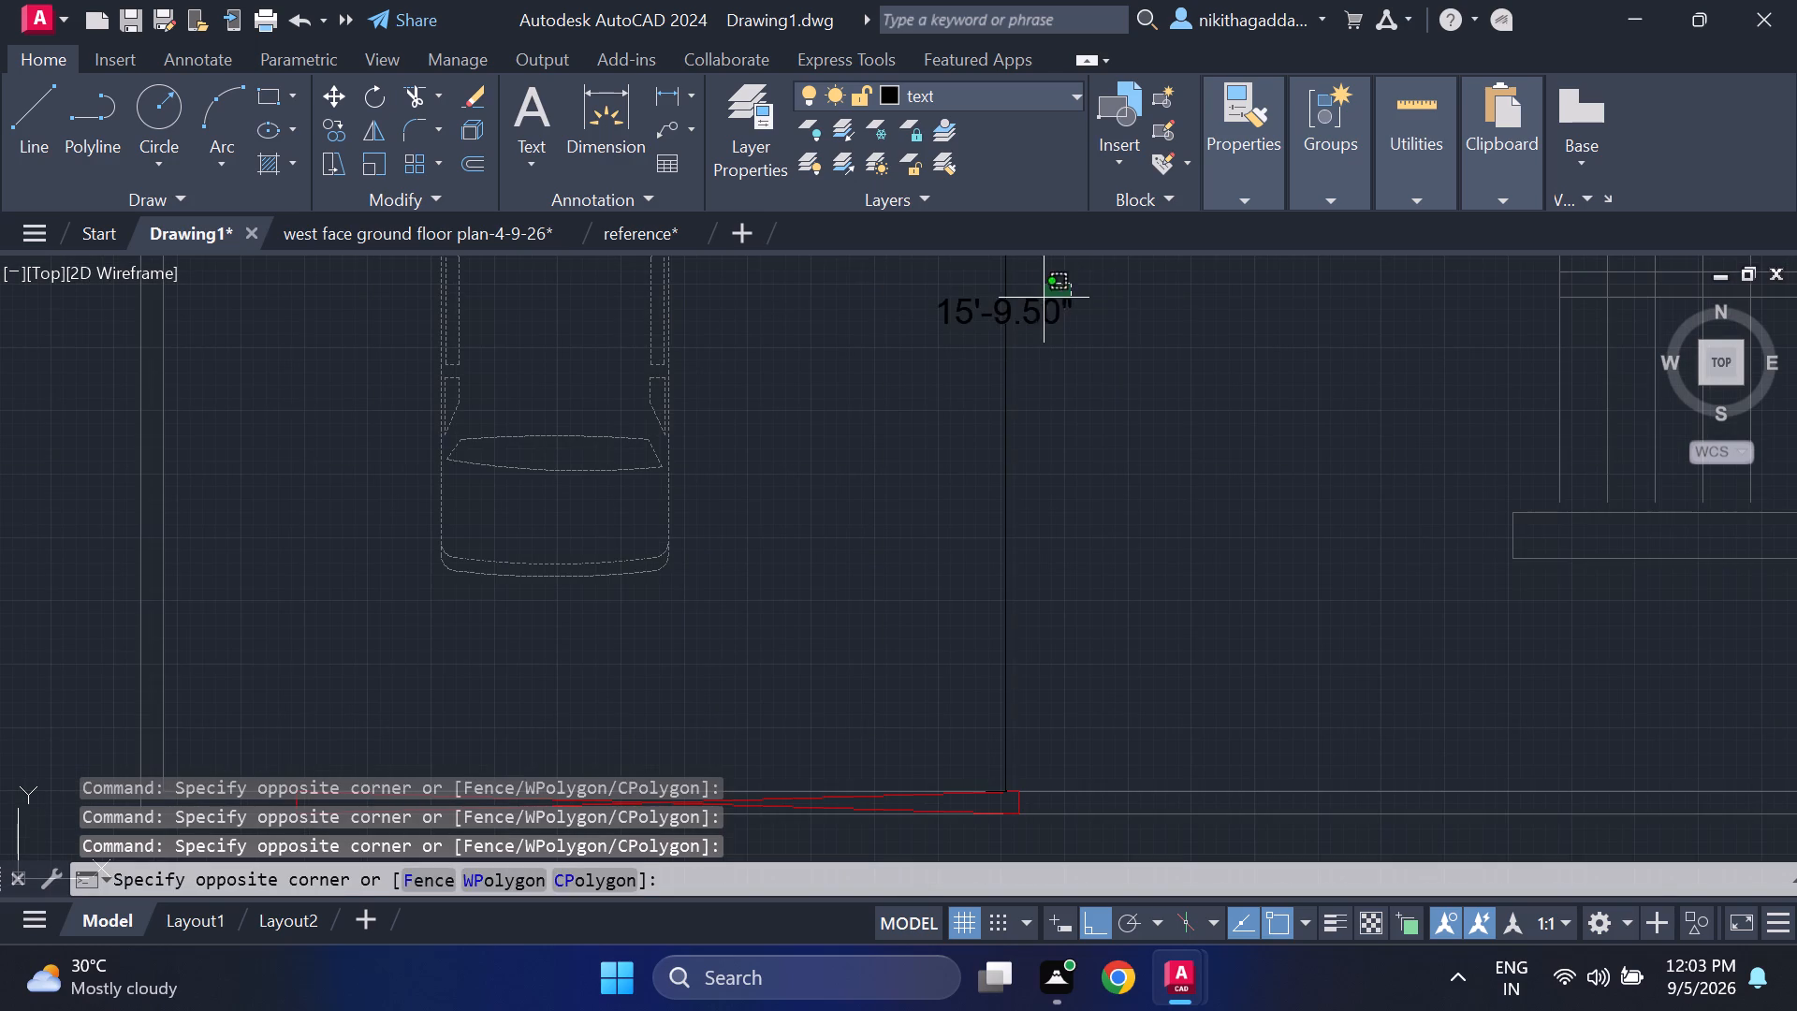
double_click(1031, 306)
scroll(1059, 320, up, 2)
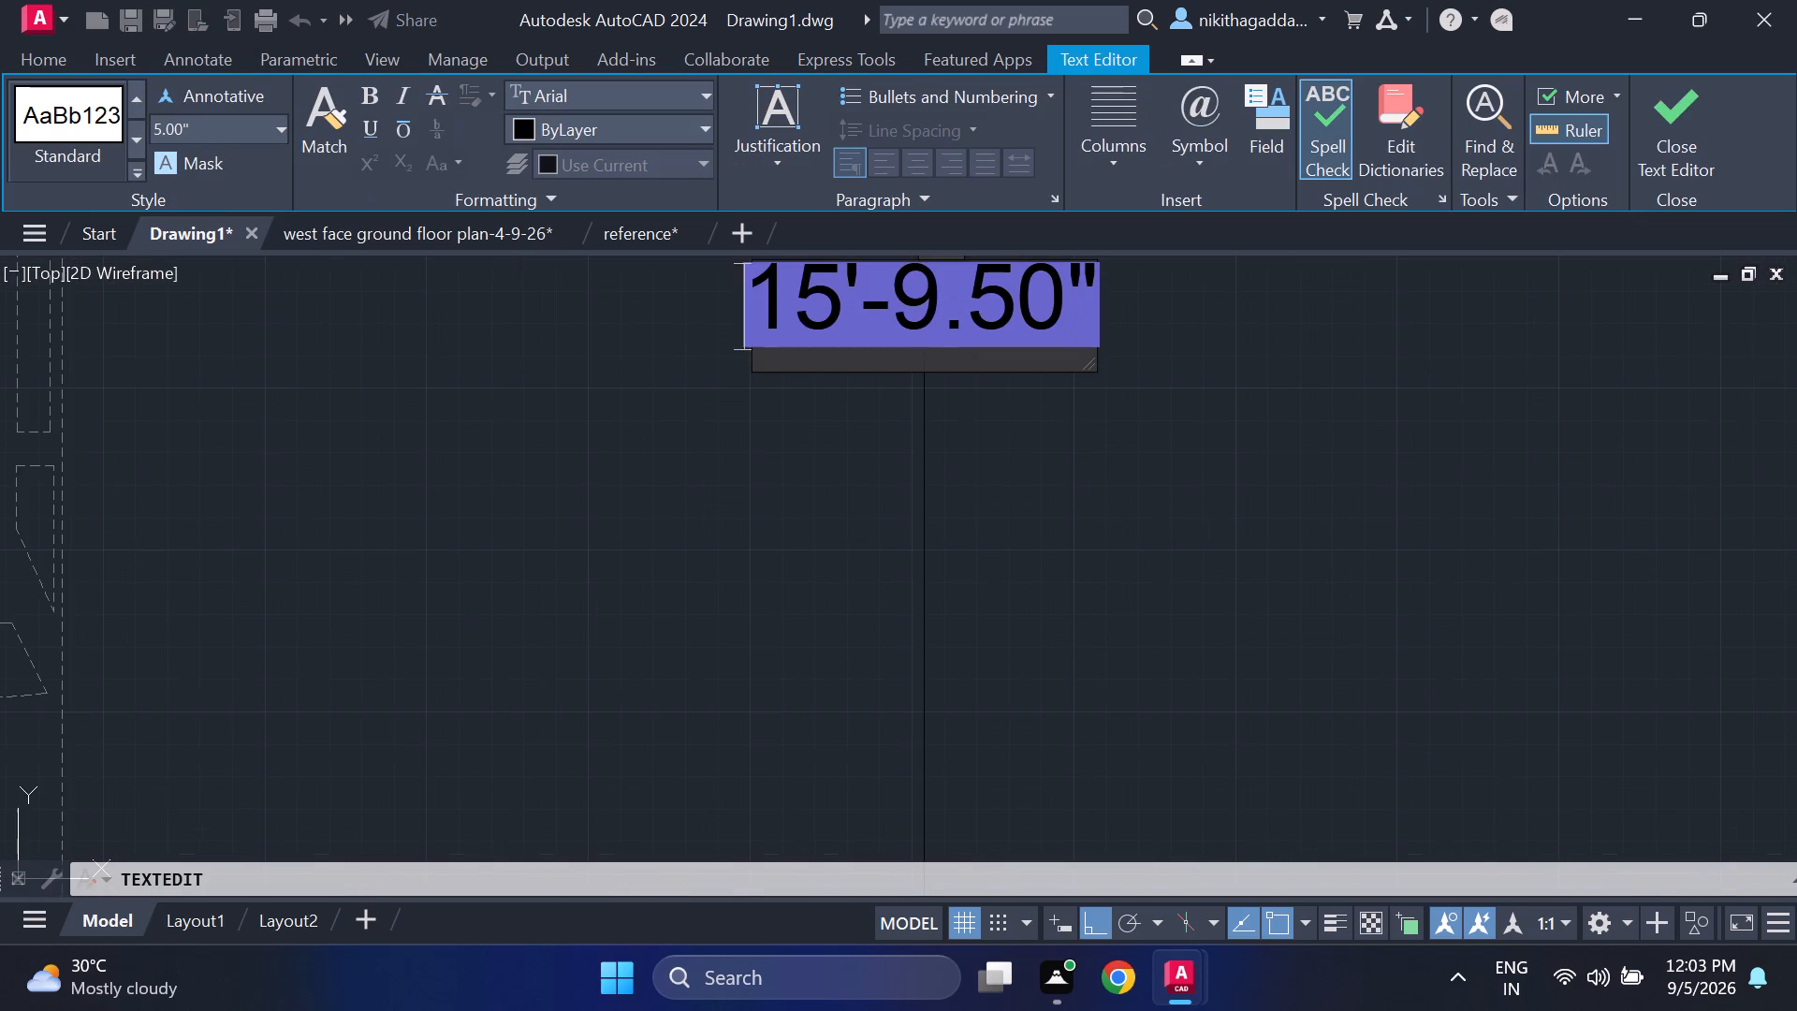
click(848, 302)
double_click(841, 304)
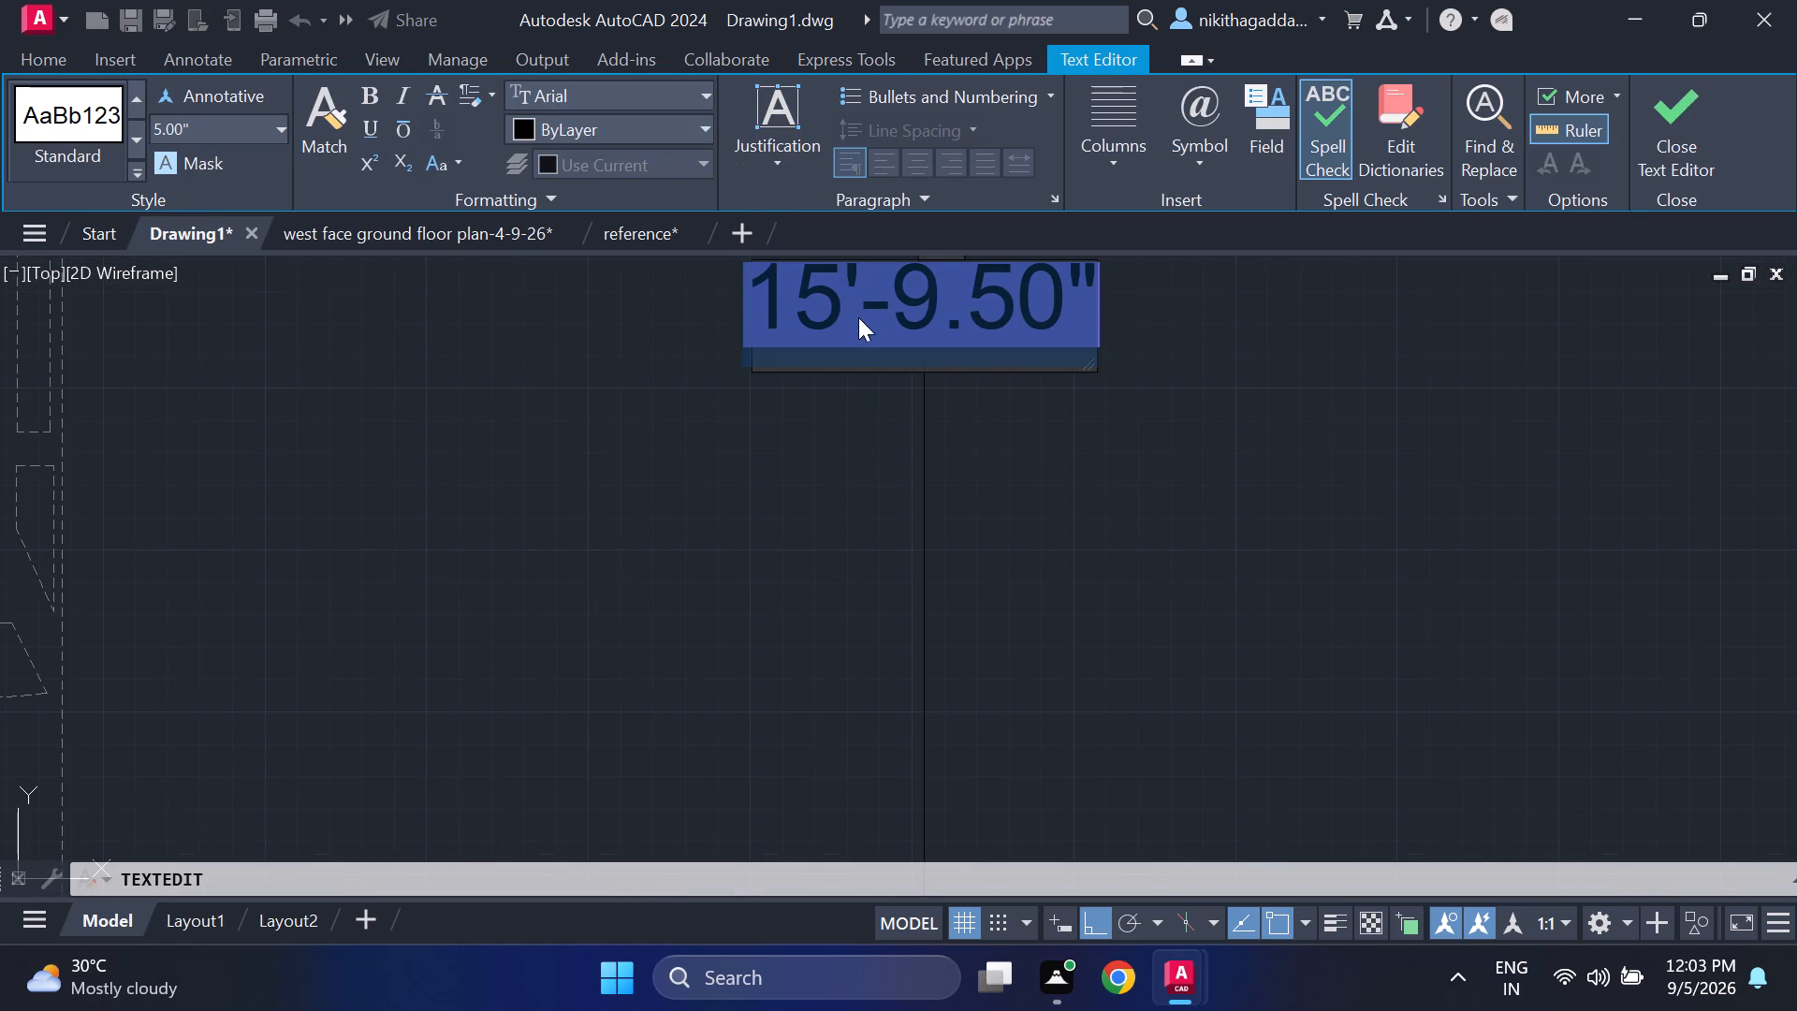
key(BackSpace)
text(16)
key(apostrophe)
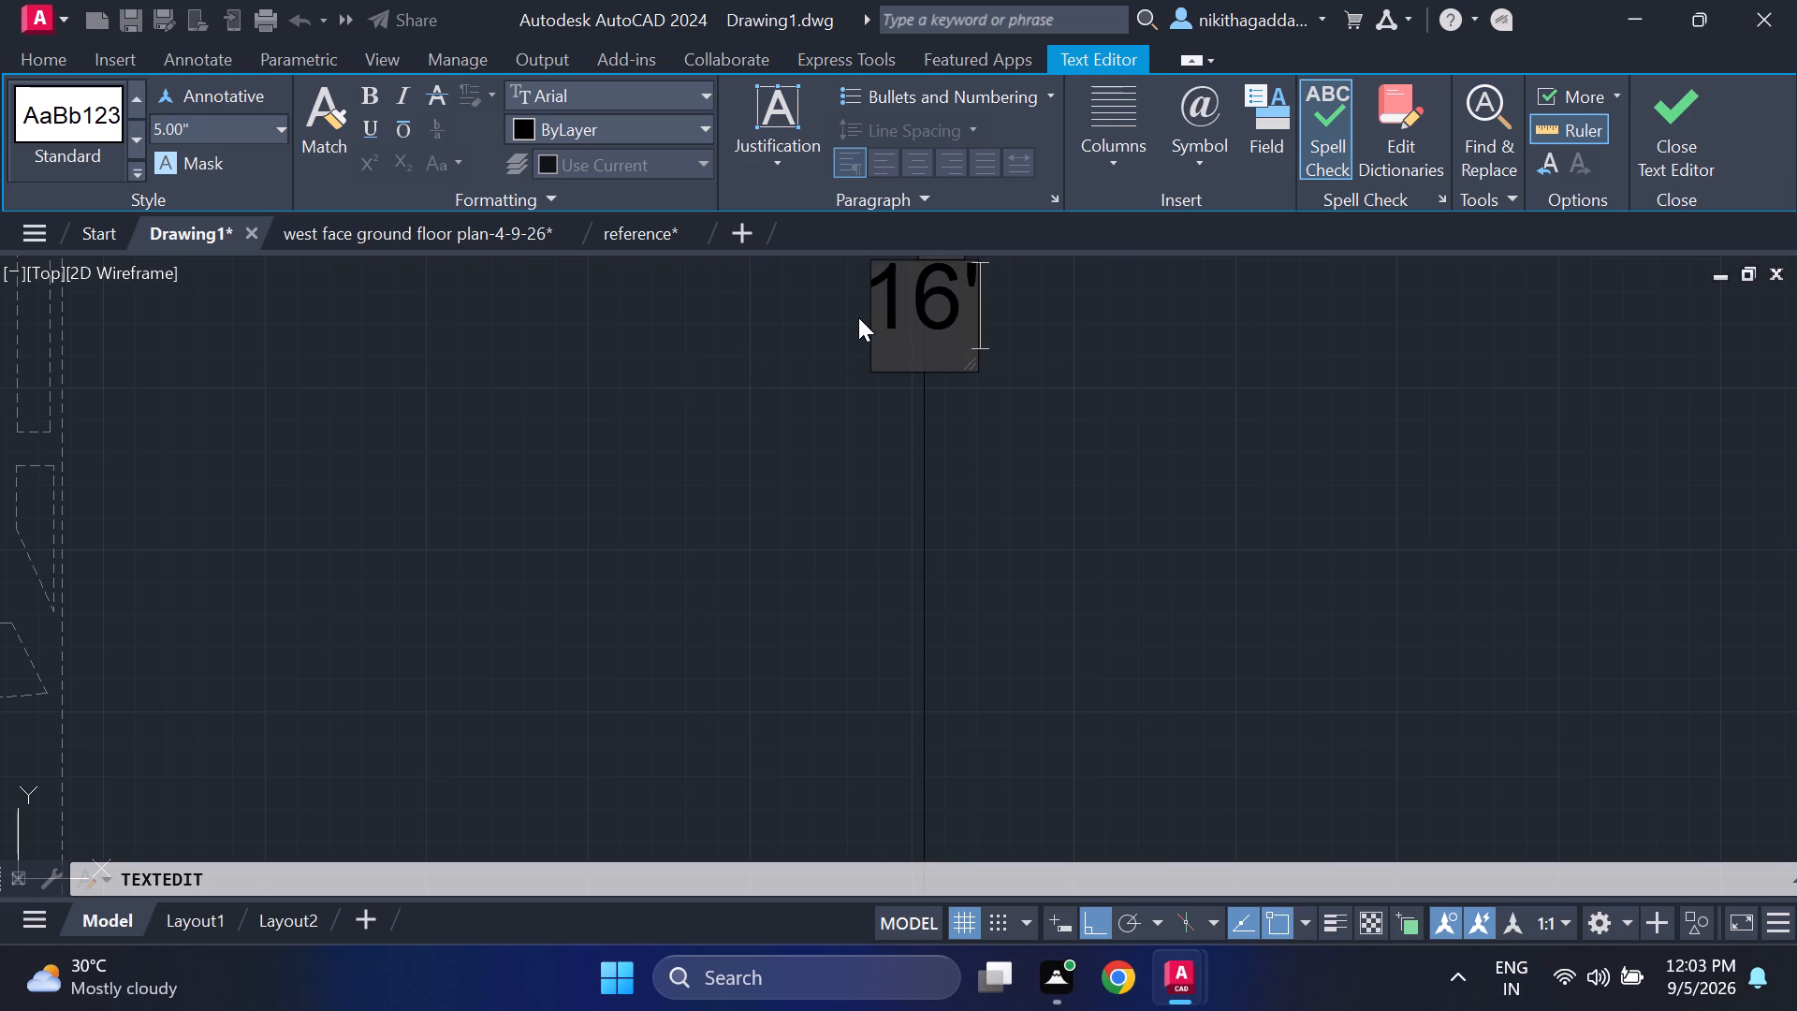
text(-2)
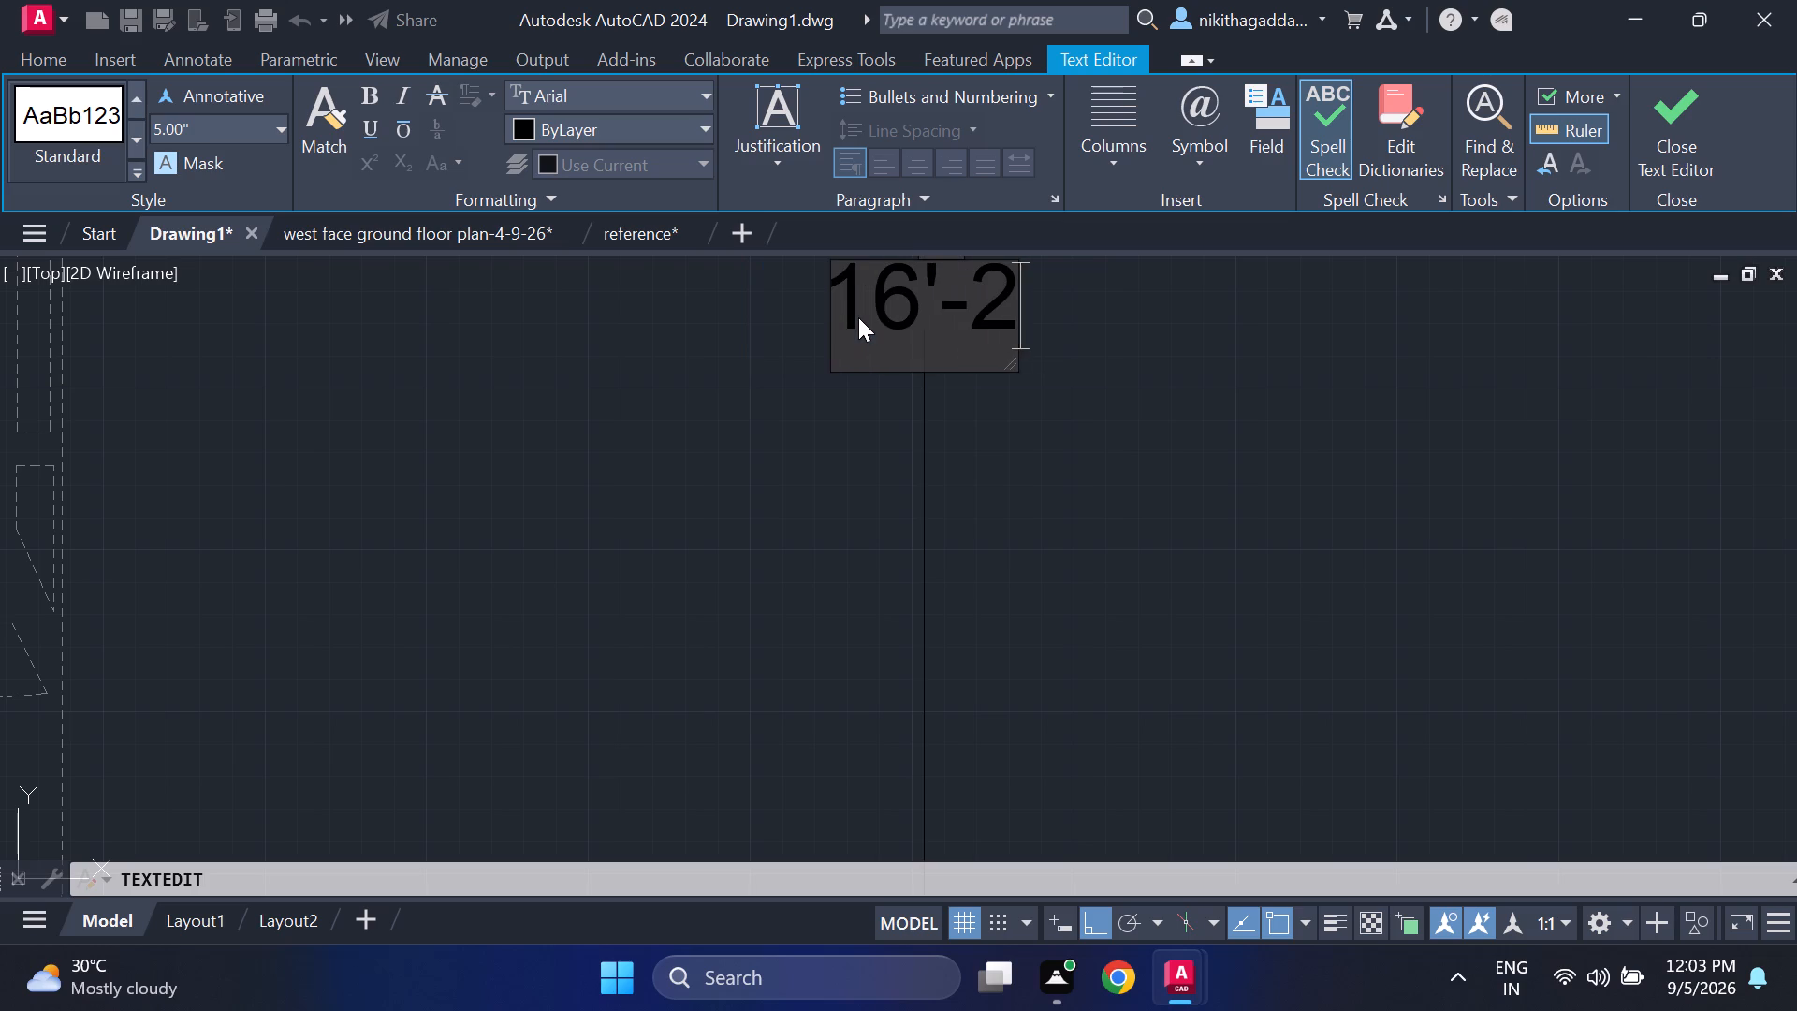
key(shift+quotedbl)
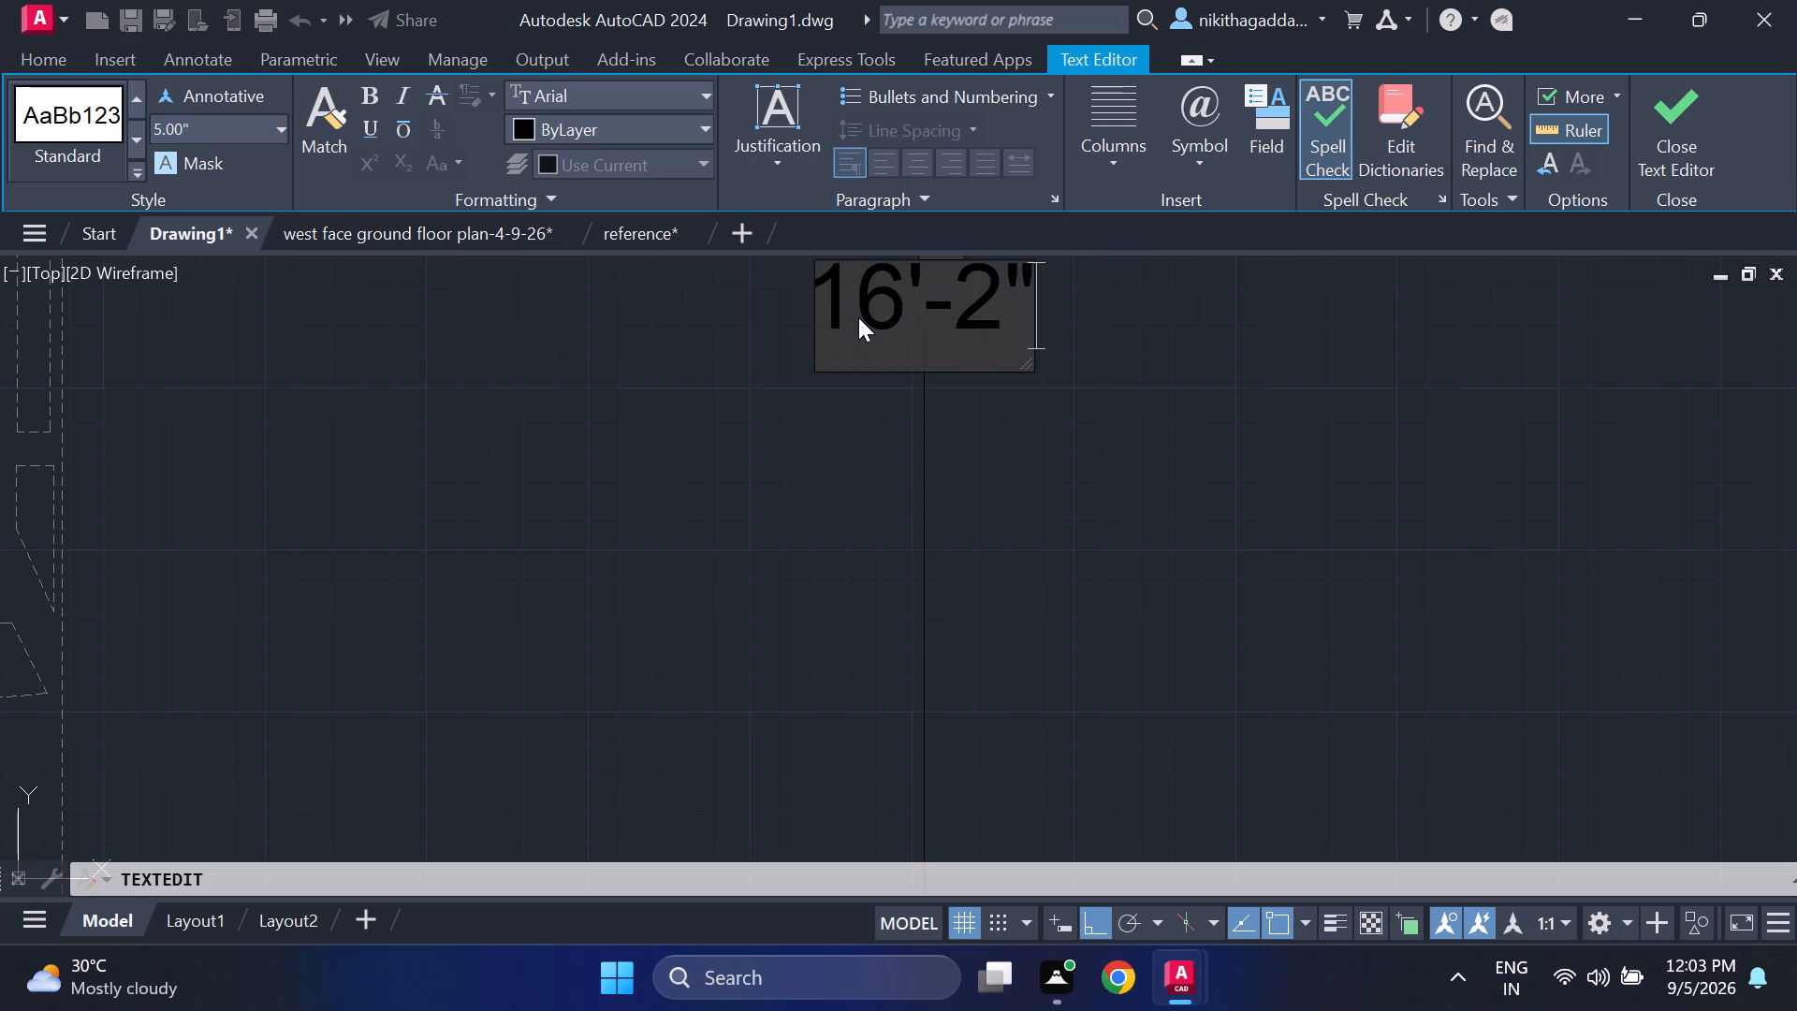
key(Return)
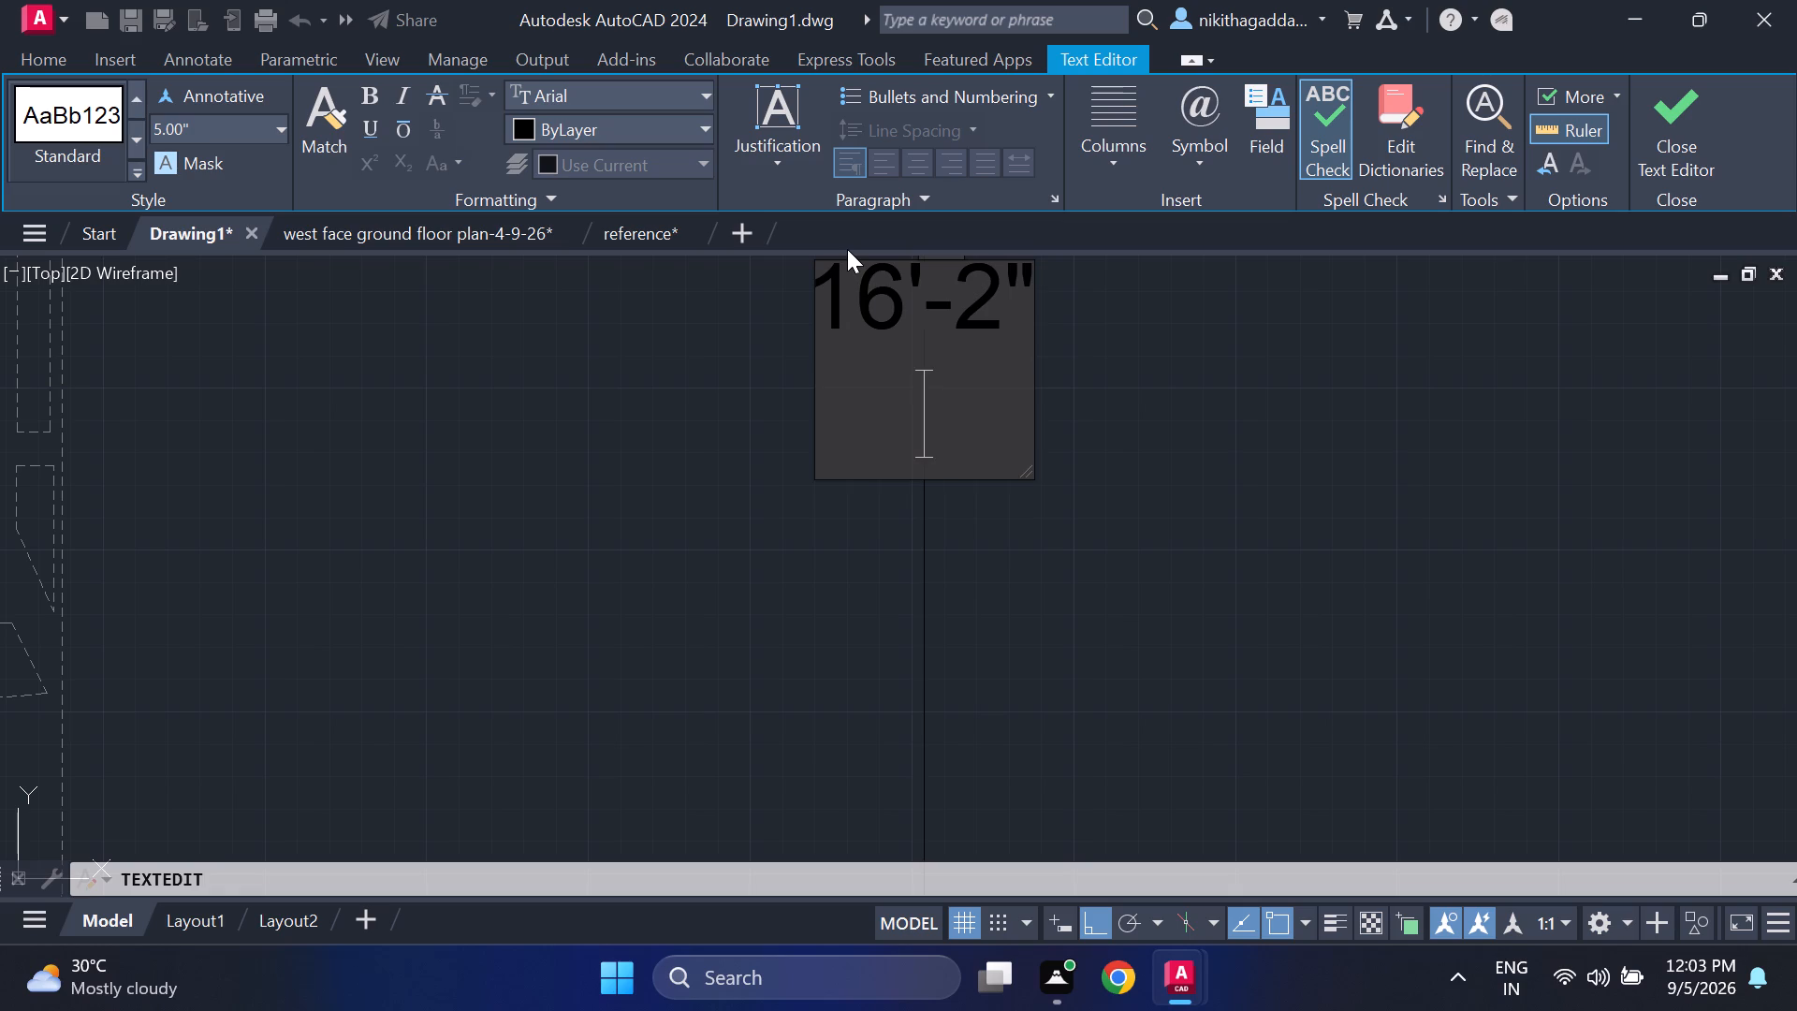
click(1668, 119)
Add a vertical linear dimension from the drawing hall's outer wall near the door down to the compound wall's inner line.
scroll(1216, 474, down, 4)
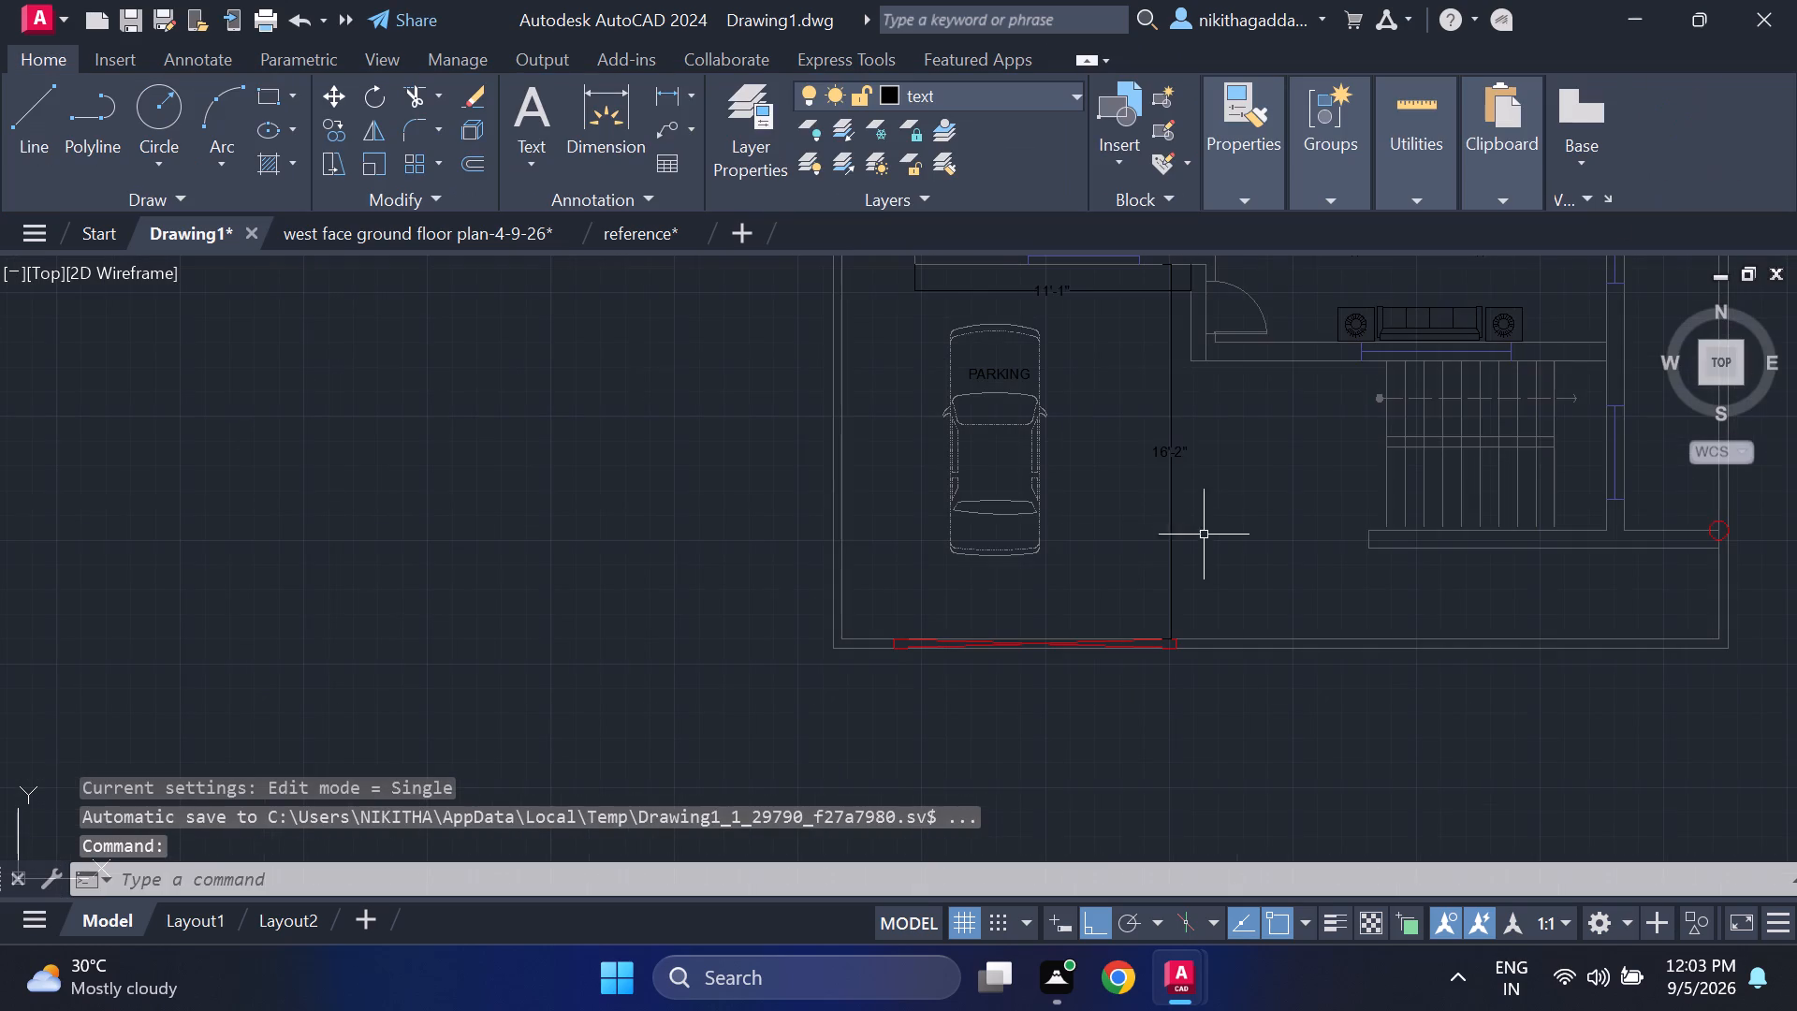
click(656, 102)
scroll(1168, 544, down, 1)
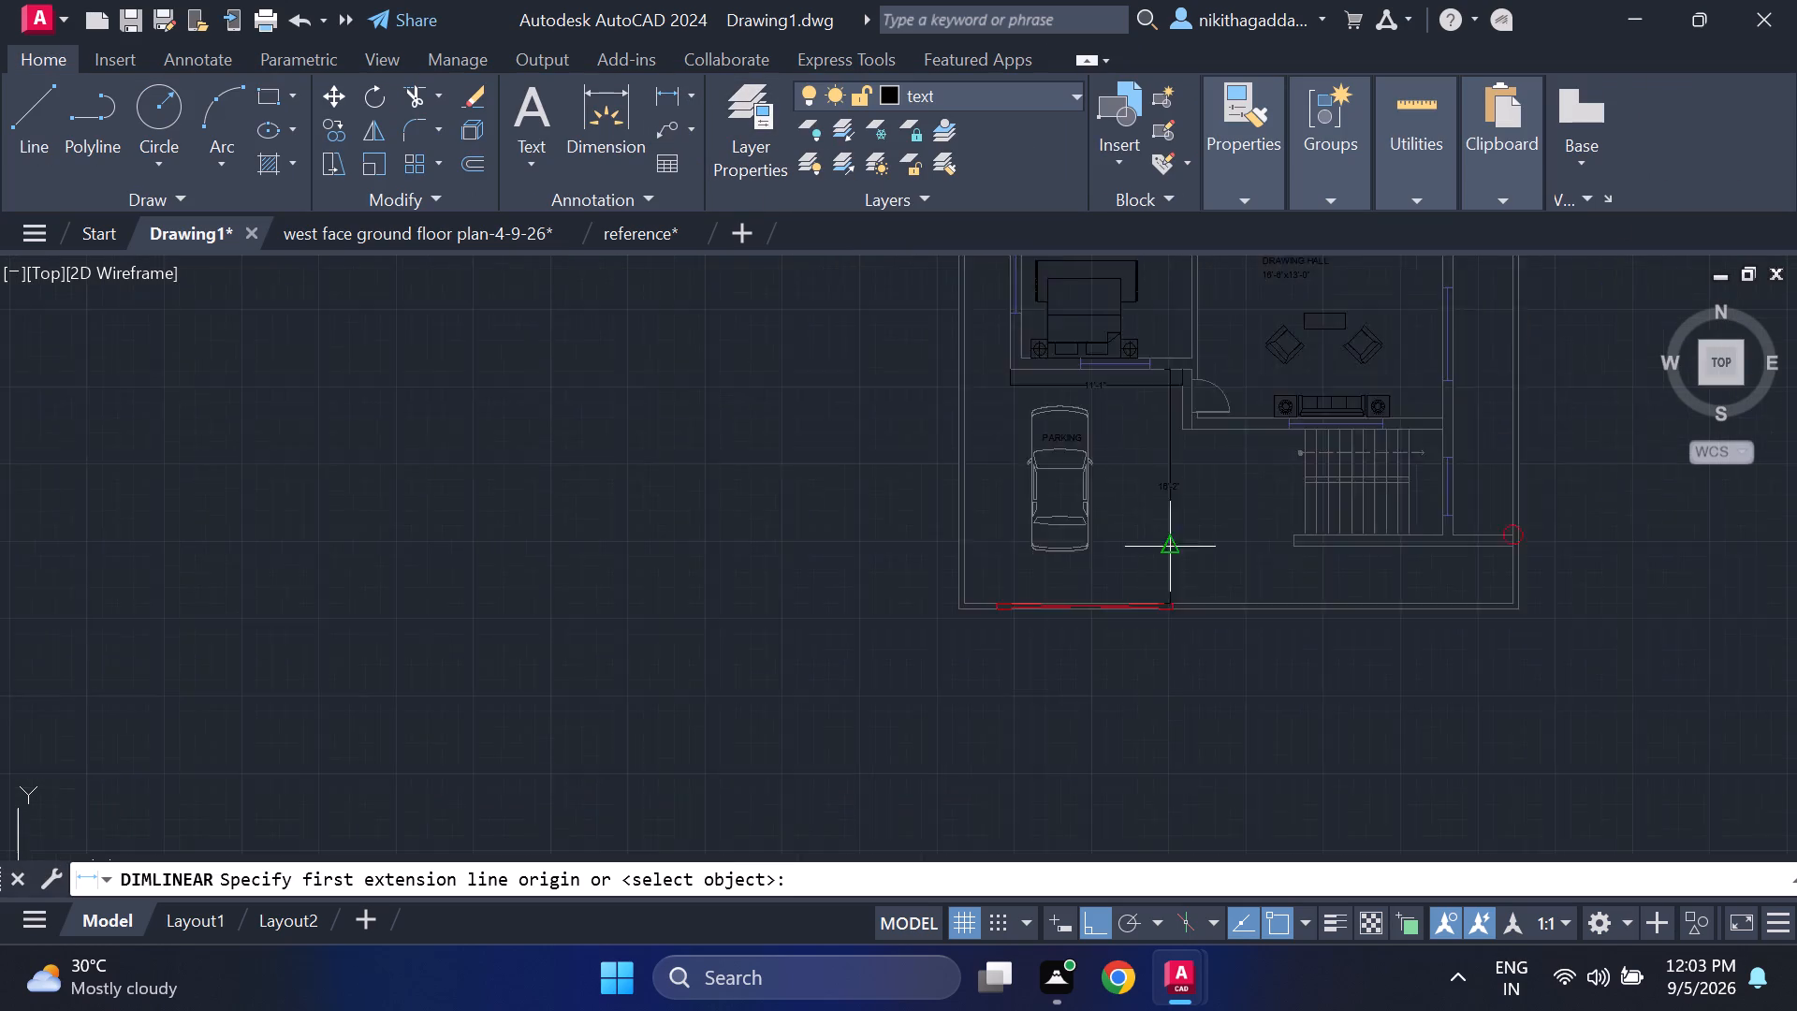
scroll(1173, 547, down, 2)
middle_drag(1182, 535, 1005, 459)
scroll(1037, 405, up, 3)
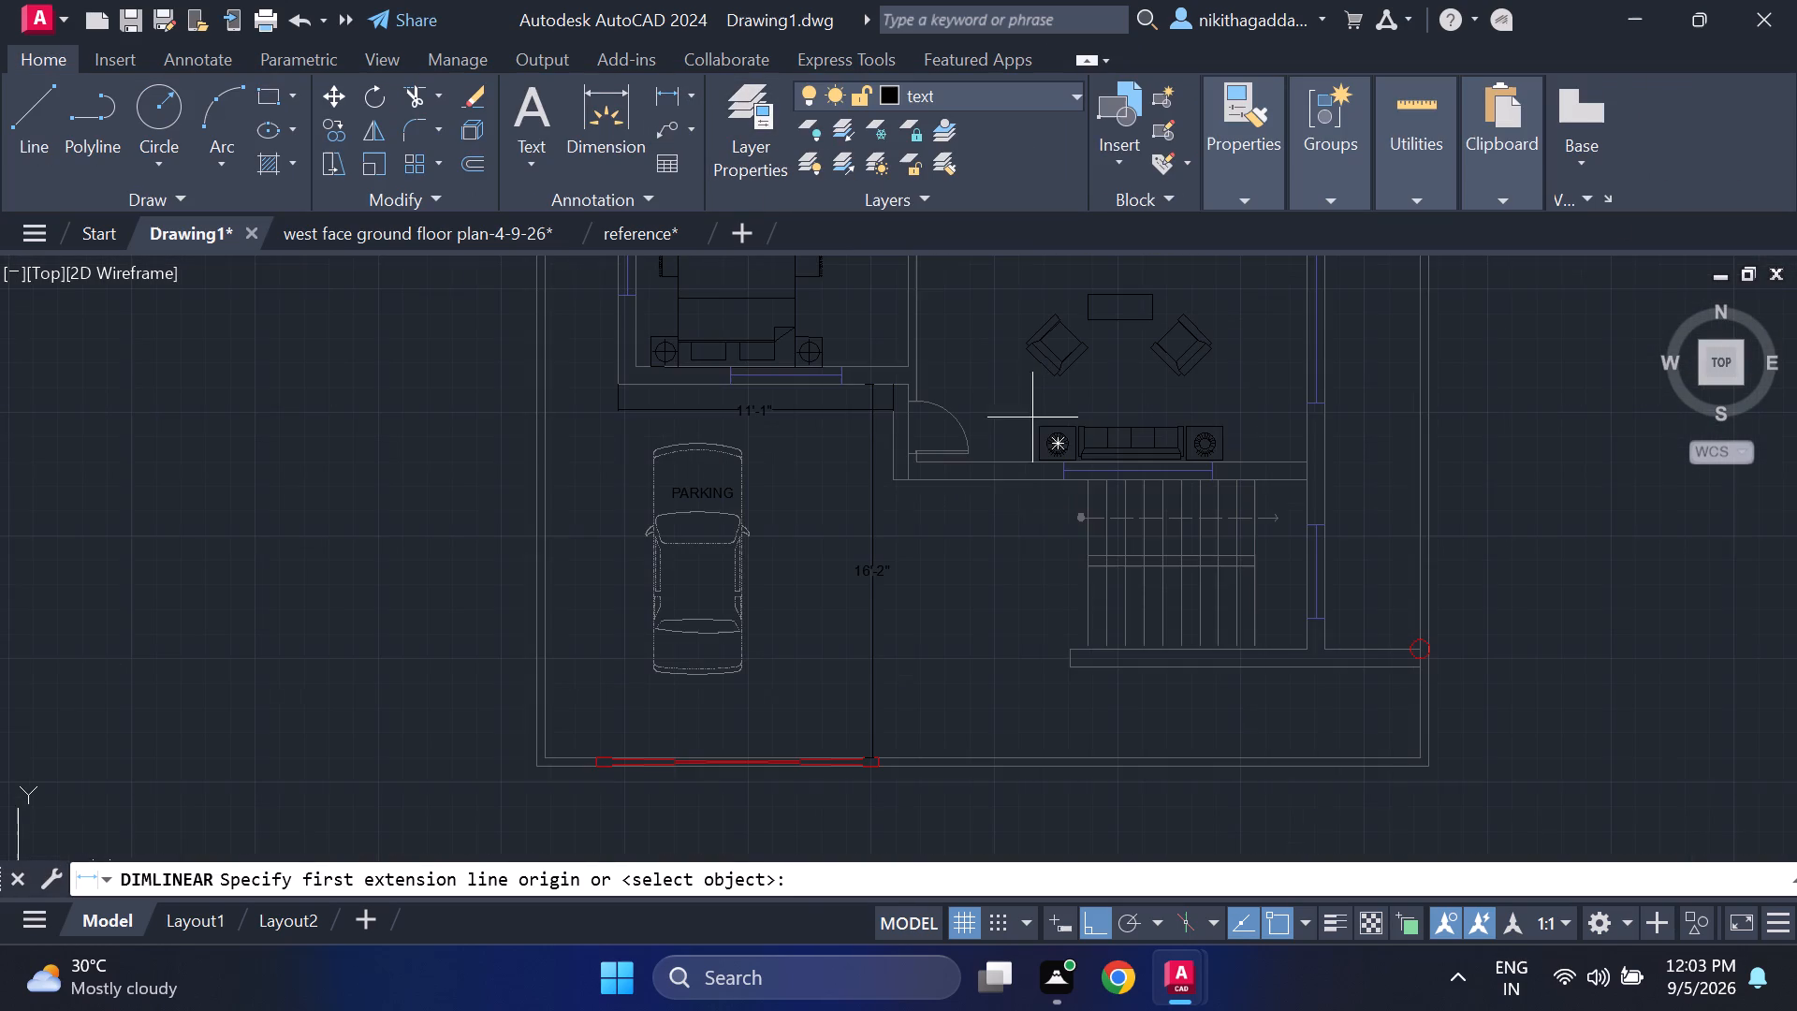
scroll(928, 580, up, 1)
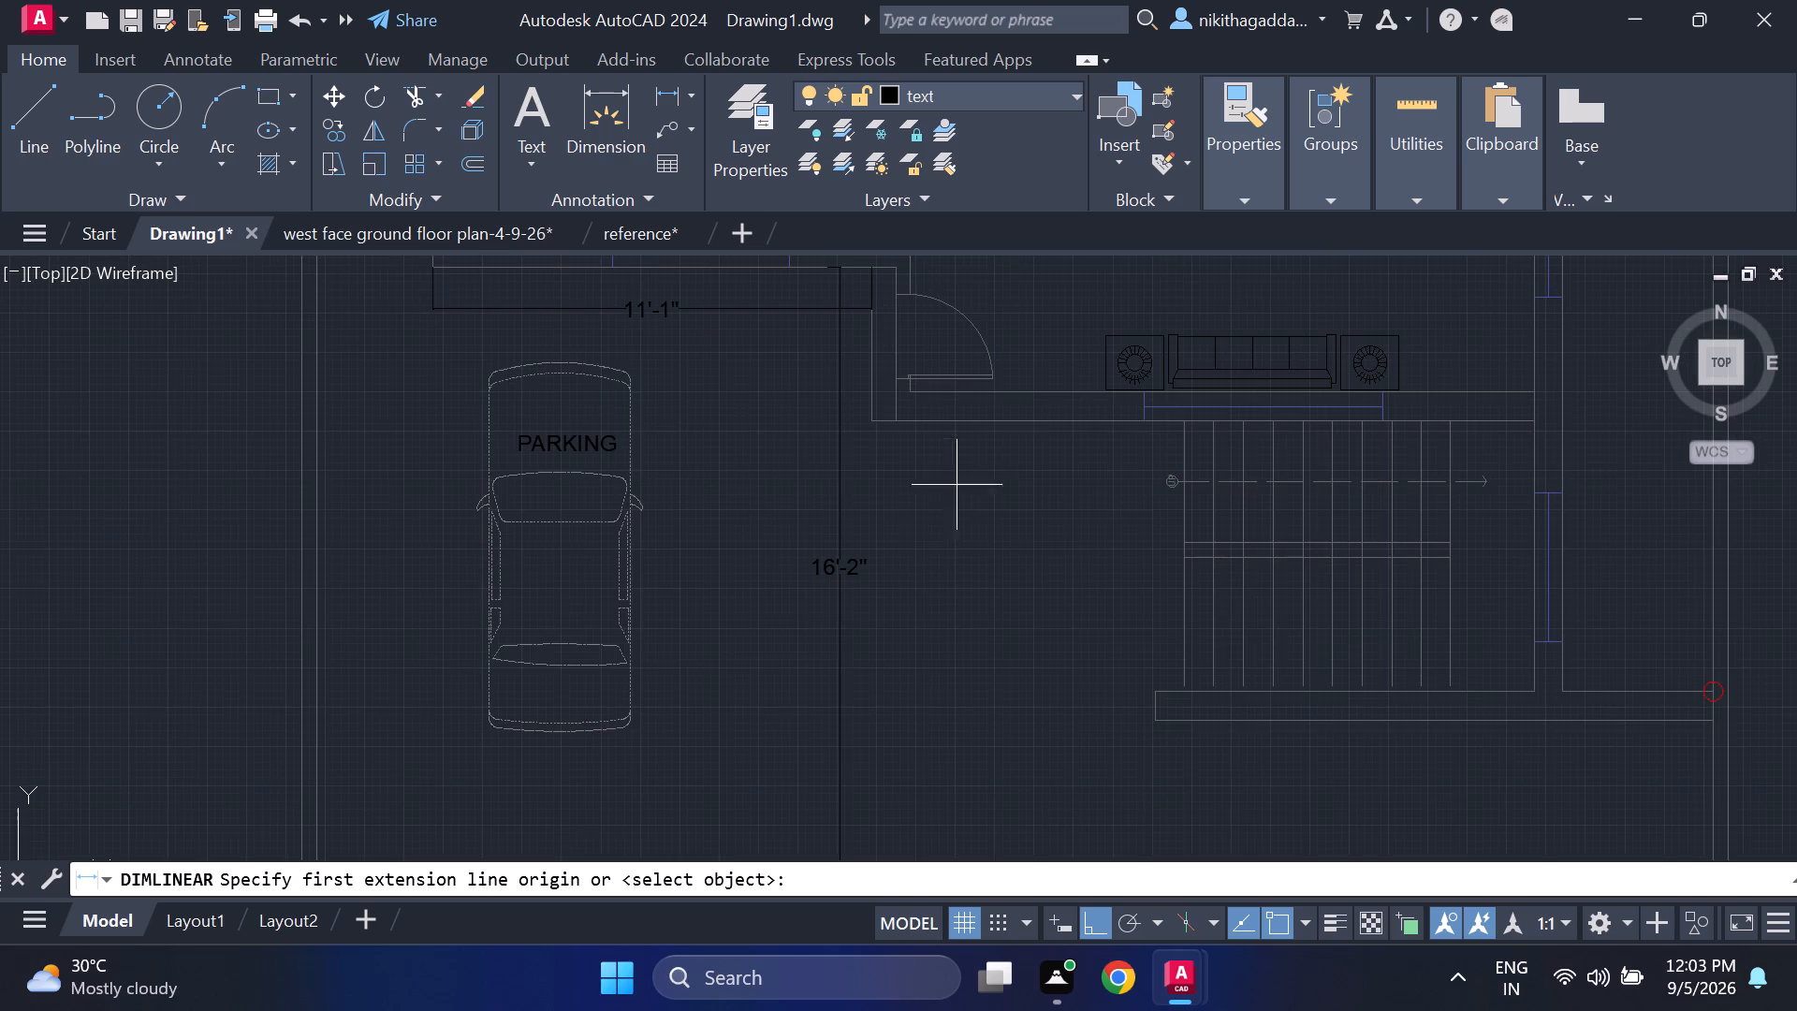
click(995, 418)
middle_drag(1047, 672, 1018, 452)
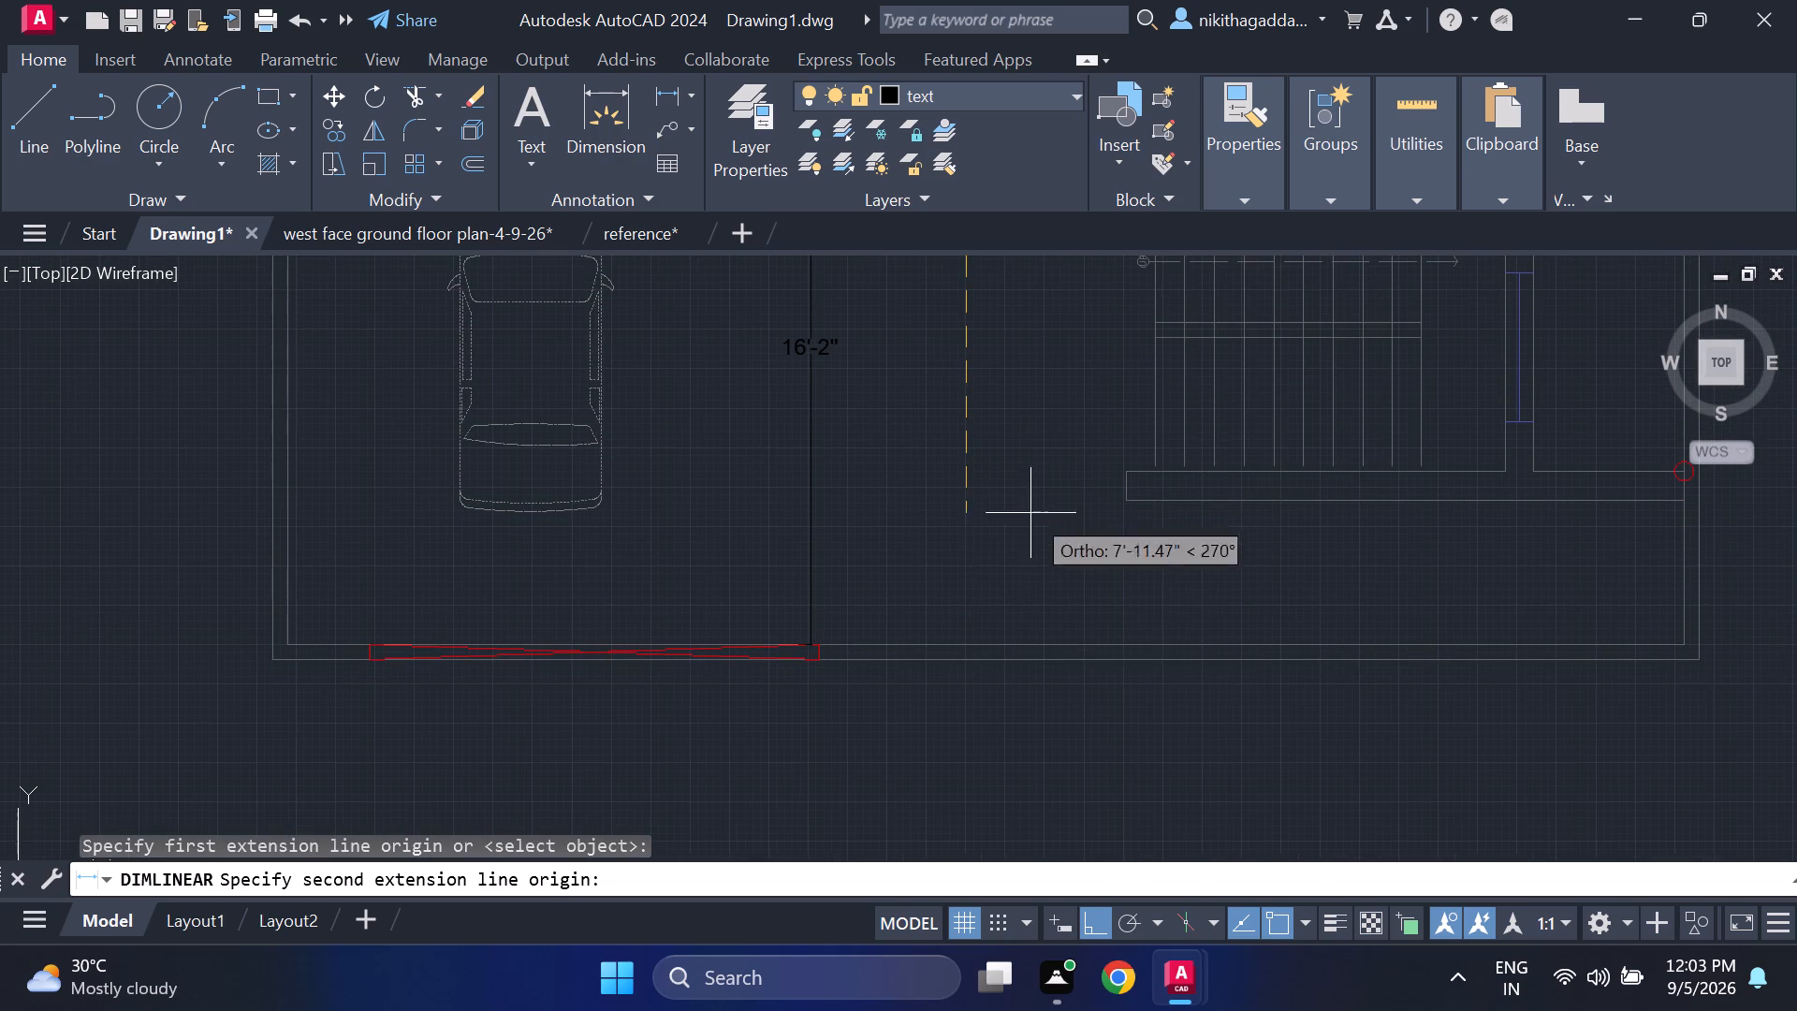
click(978, 639)
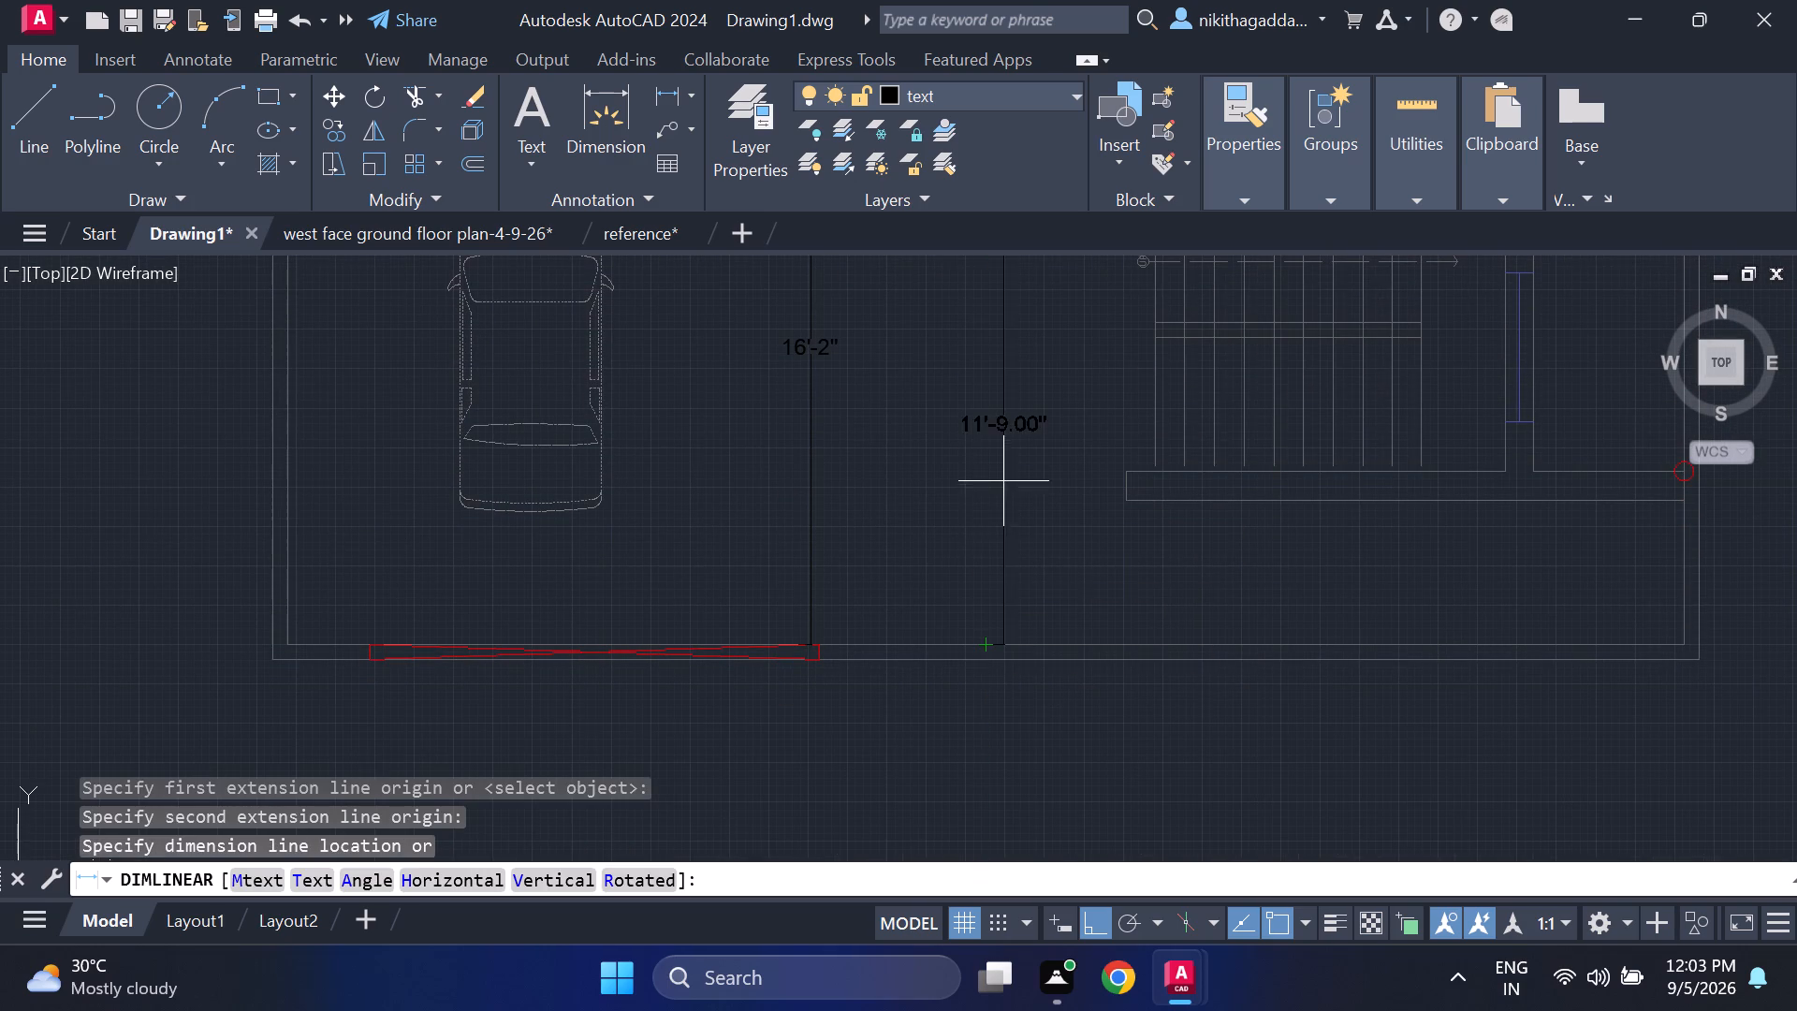
click(988, 476)
Override the text of the vertical dimension between the drawing hall's outer wall and the compound wall with 11'-2".
scroll(999, 435, up, 3)
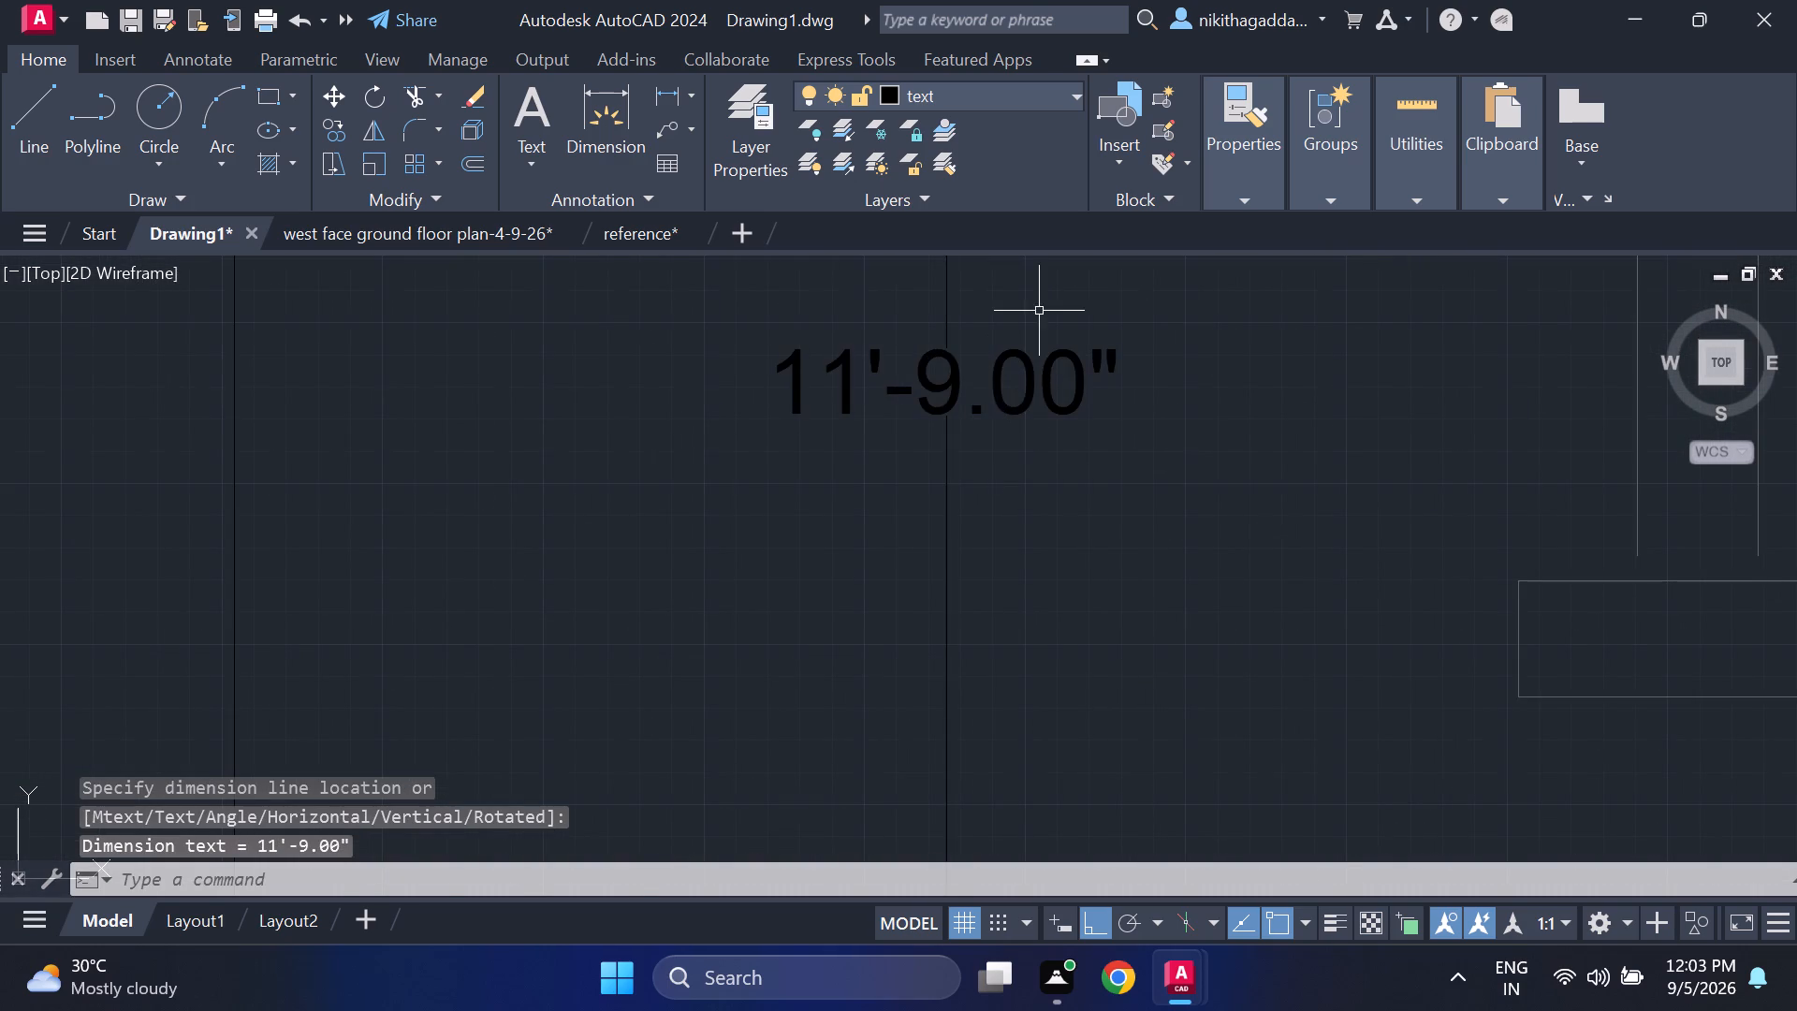
click(1039, 311)
double_click(1009, 391)
triple_click(1009, 391)
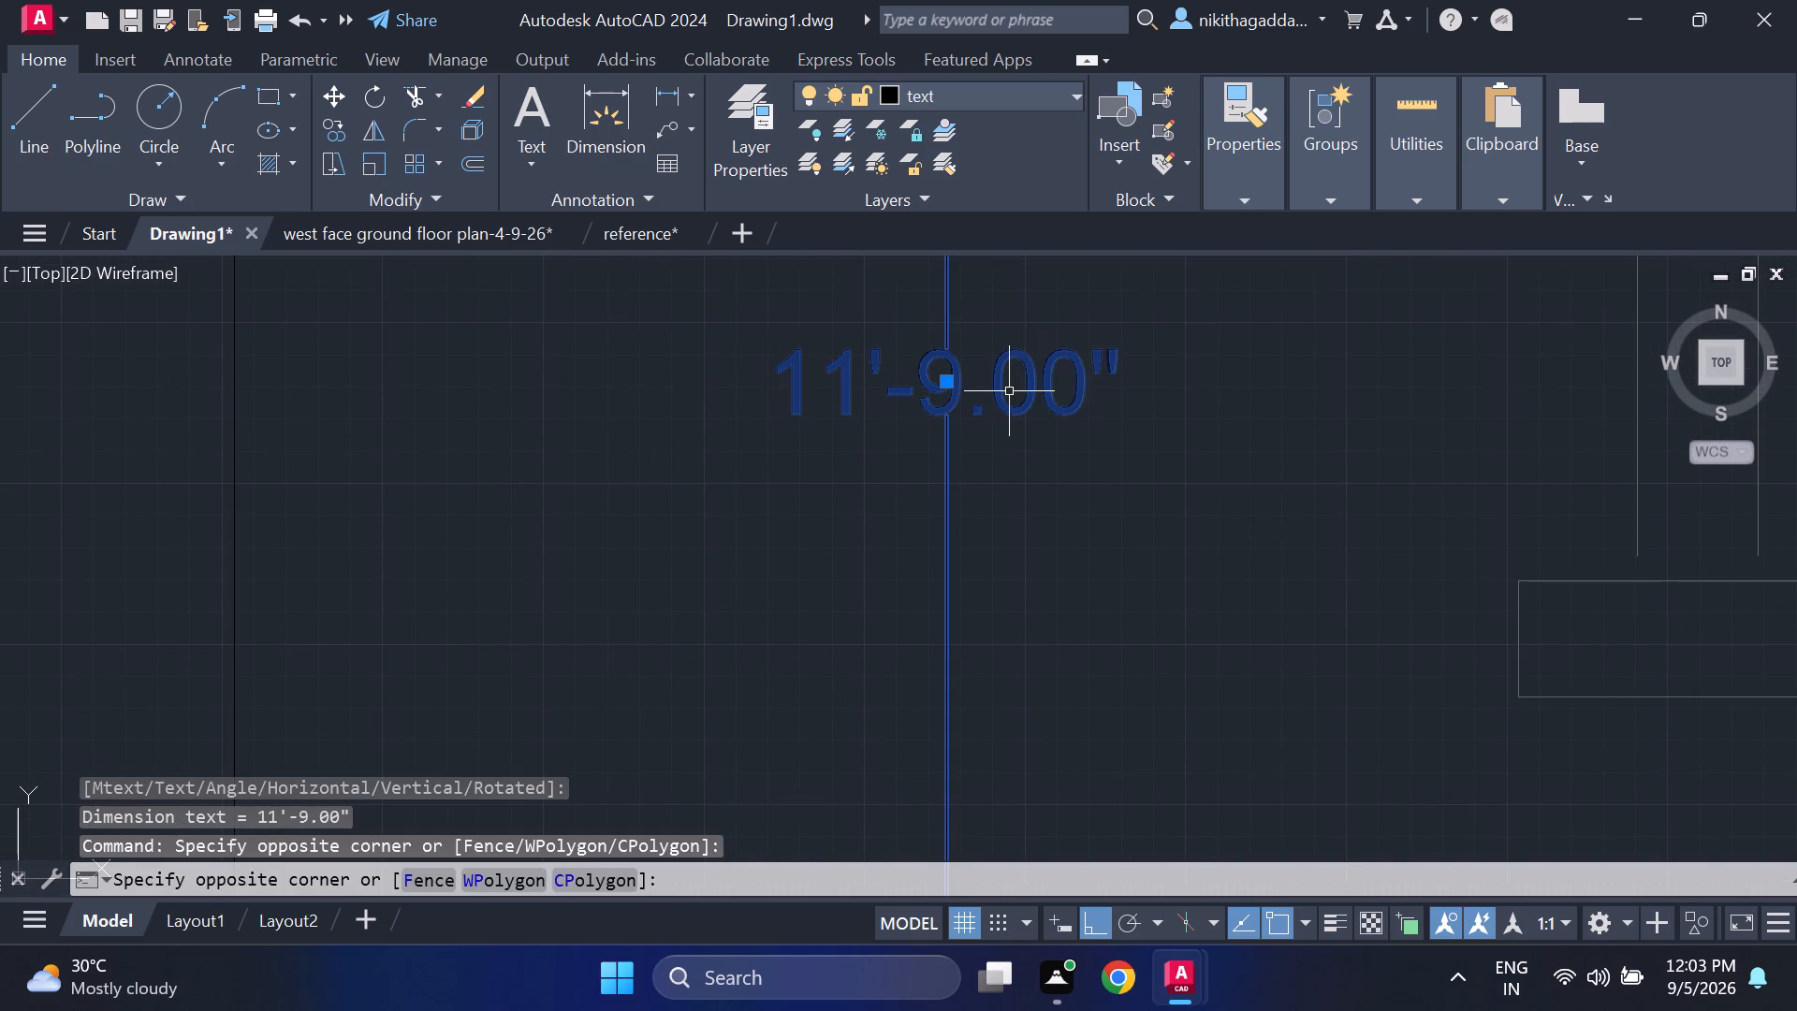
click(1009, 391)
click(1015, 391)
double_click(1024, 391)
double_click(1030, 389)
click(1036, 387)
click(1037, 374)
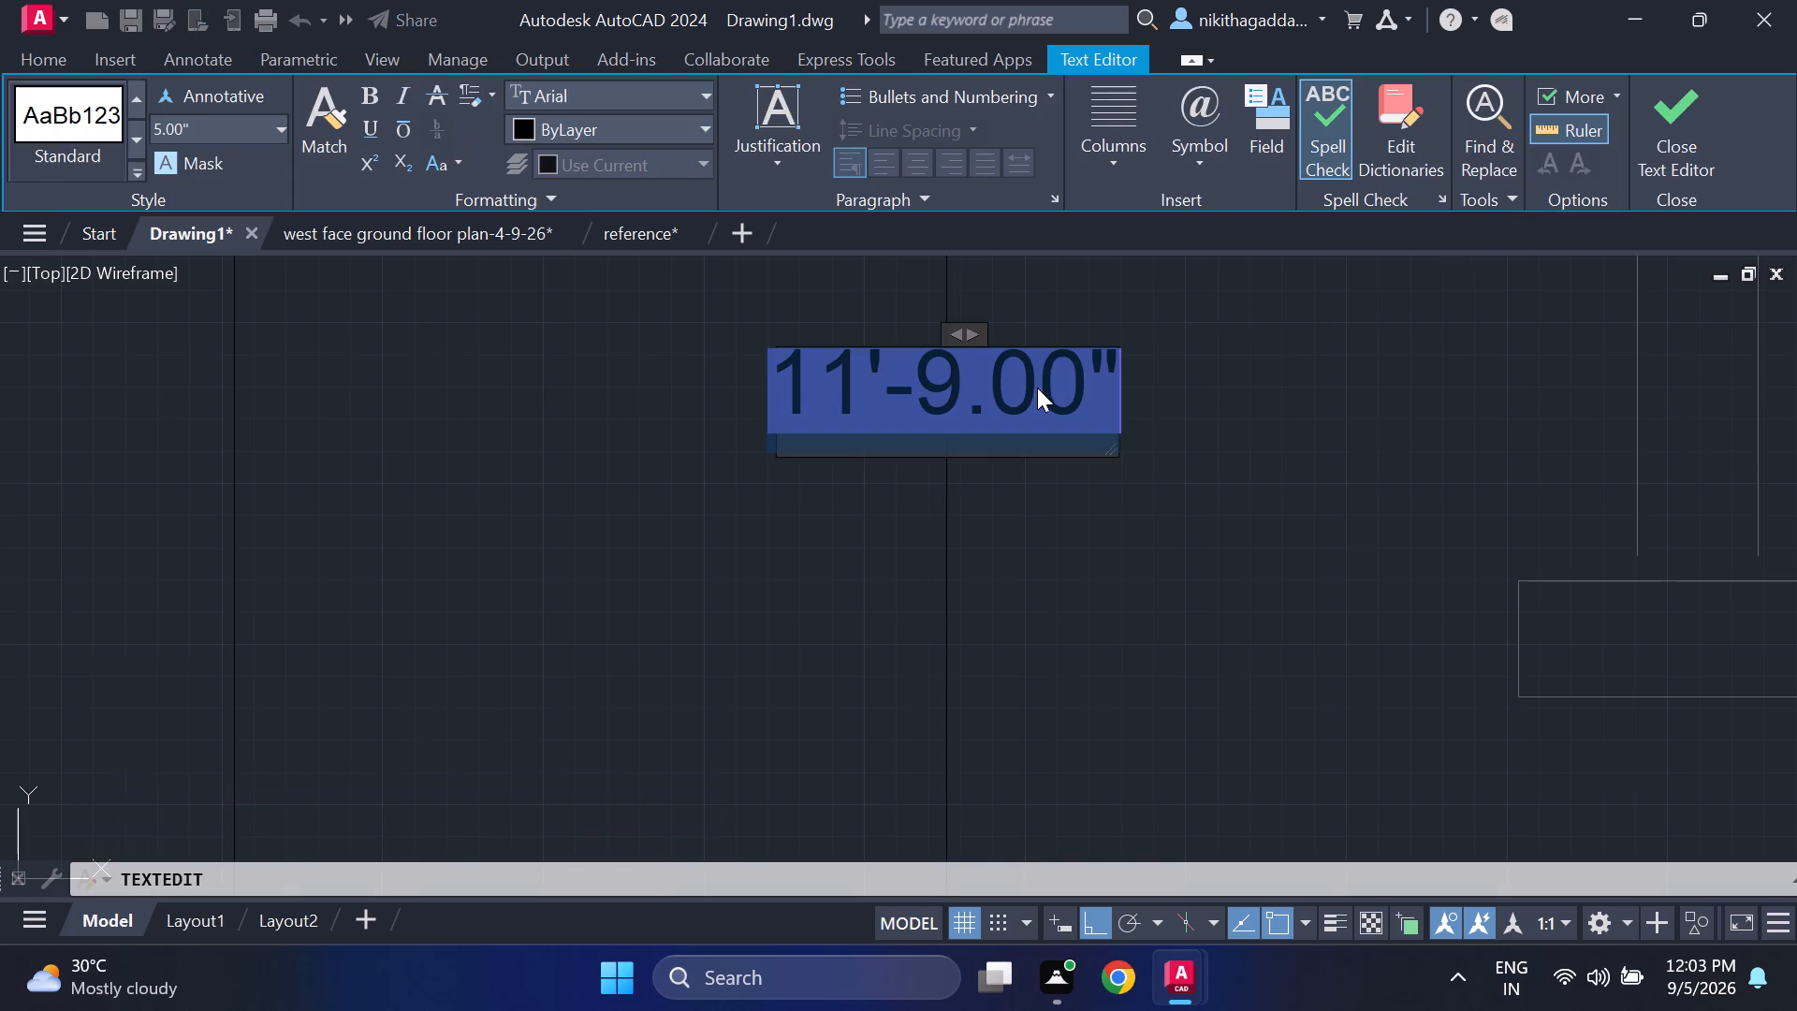
click(1091, 388)
key(BackSpace)
text(11)
text(')
key(Return)
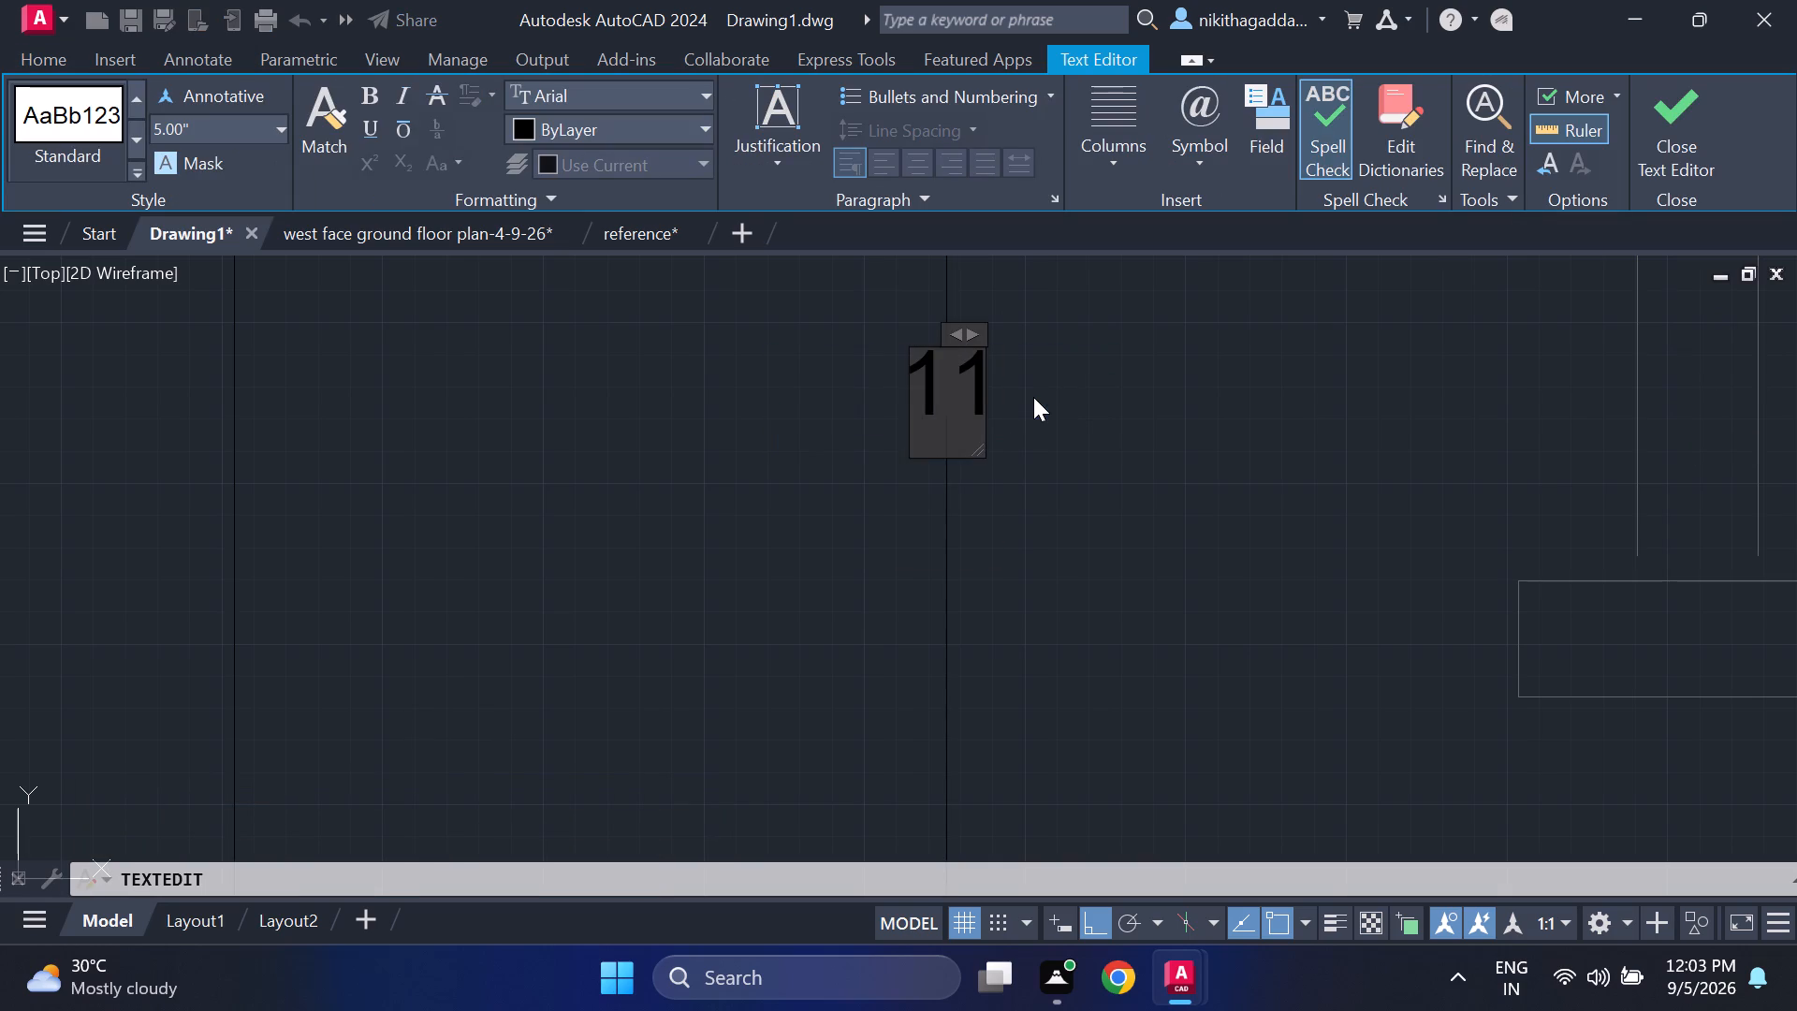
text(-)
key(BackSpace)
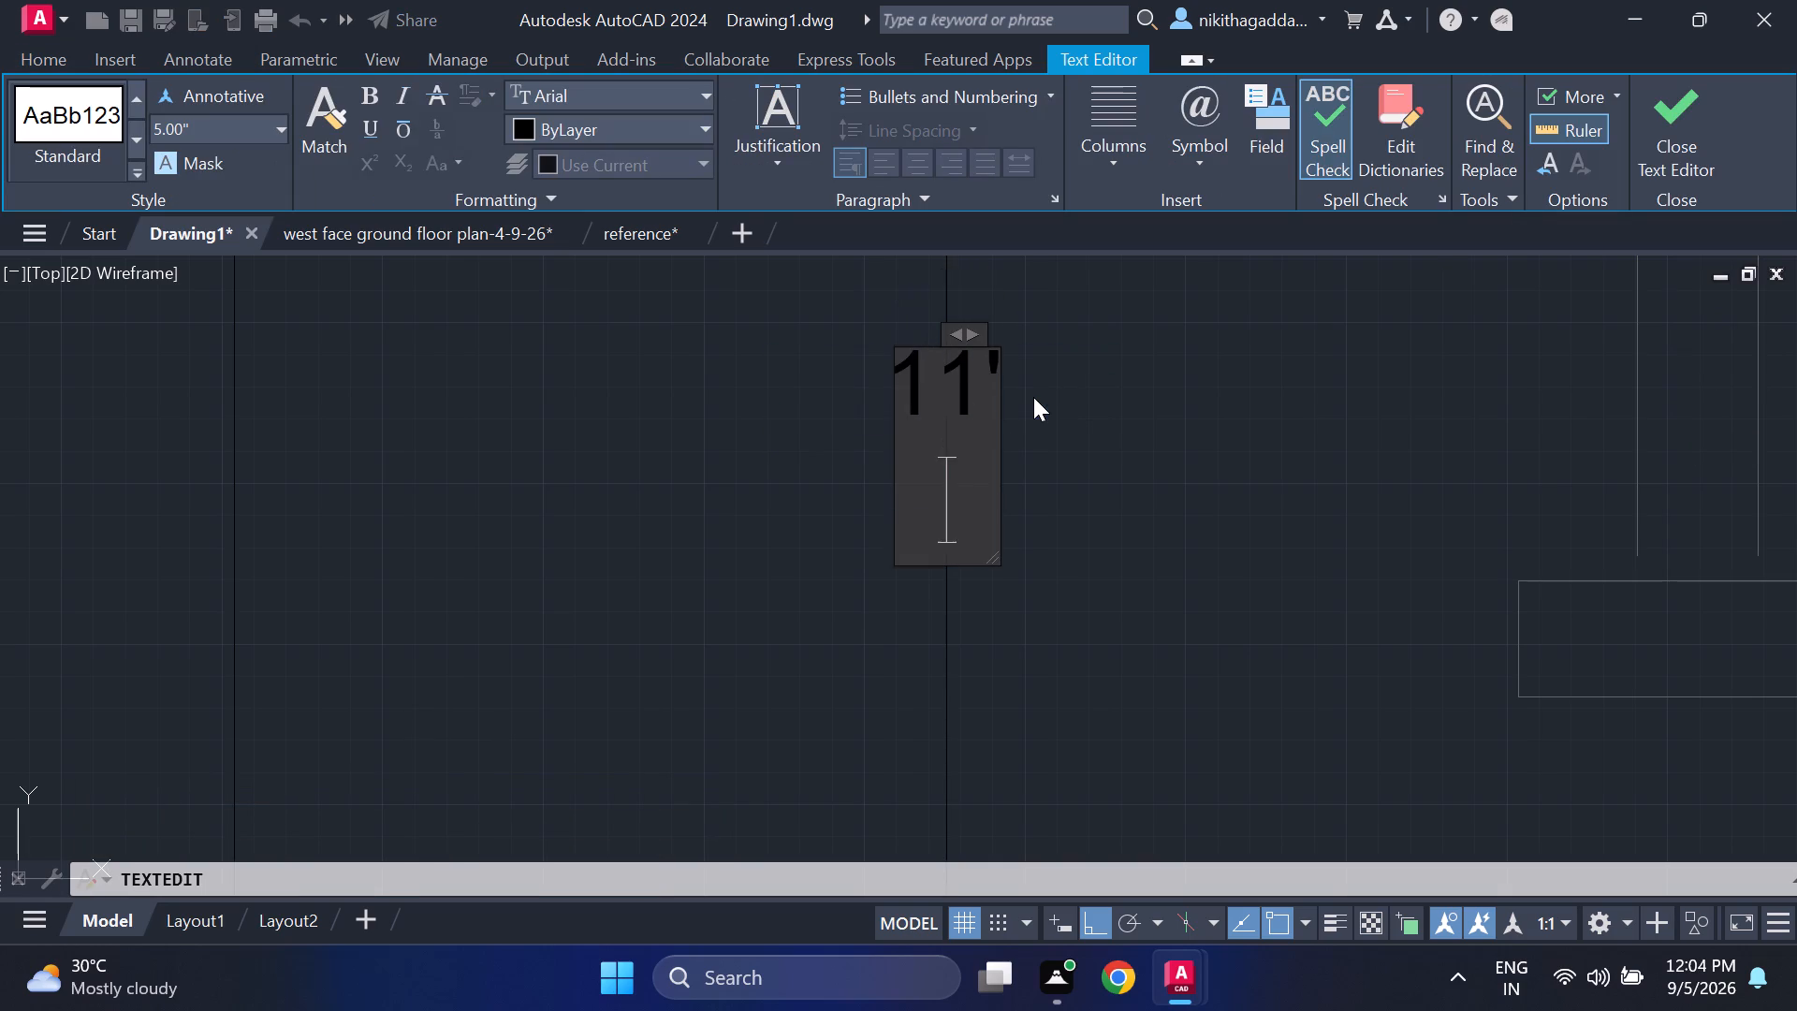
key(BackSpace)
key(BackSpace)
key(apostrophe)
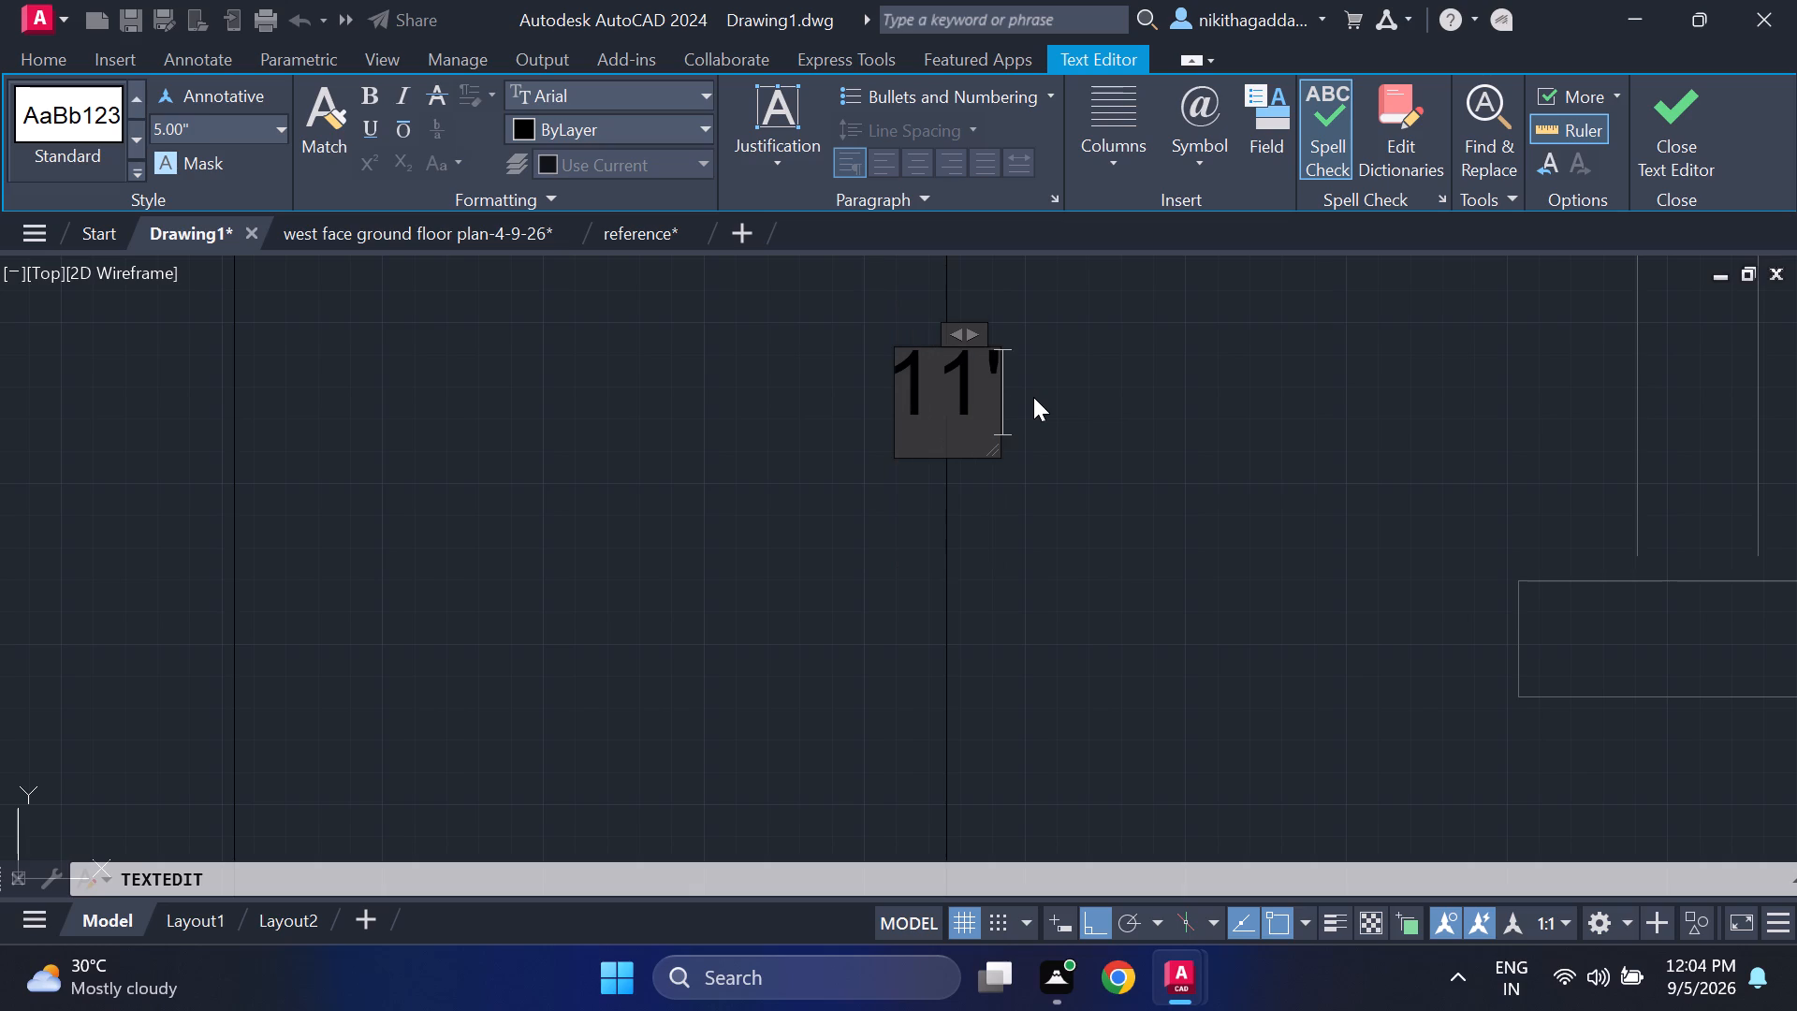
key(minus)
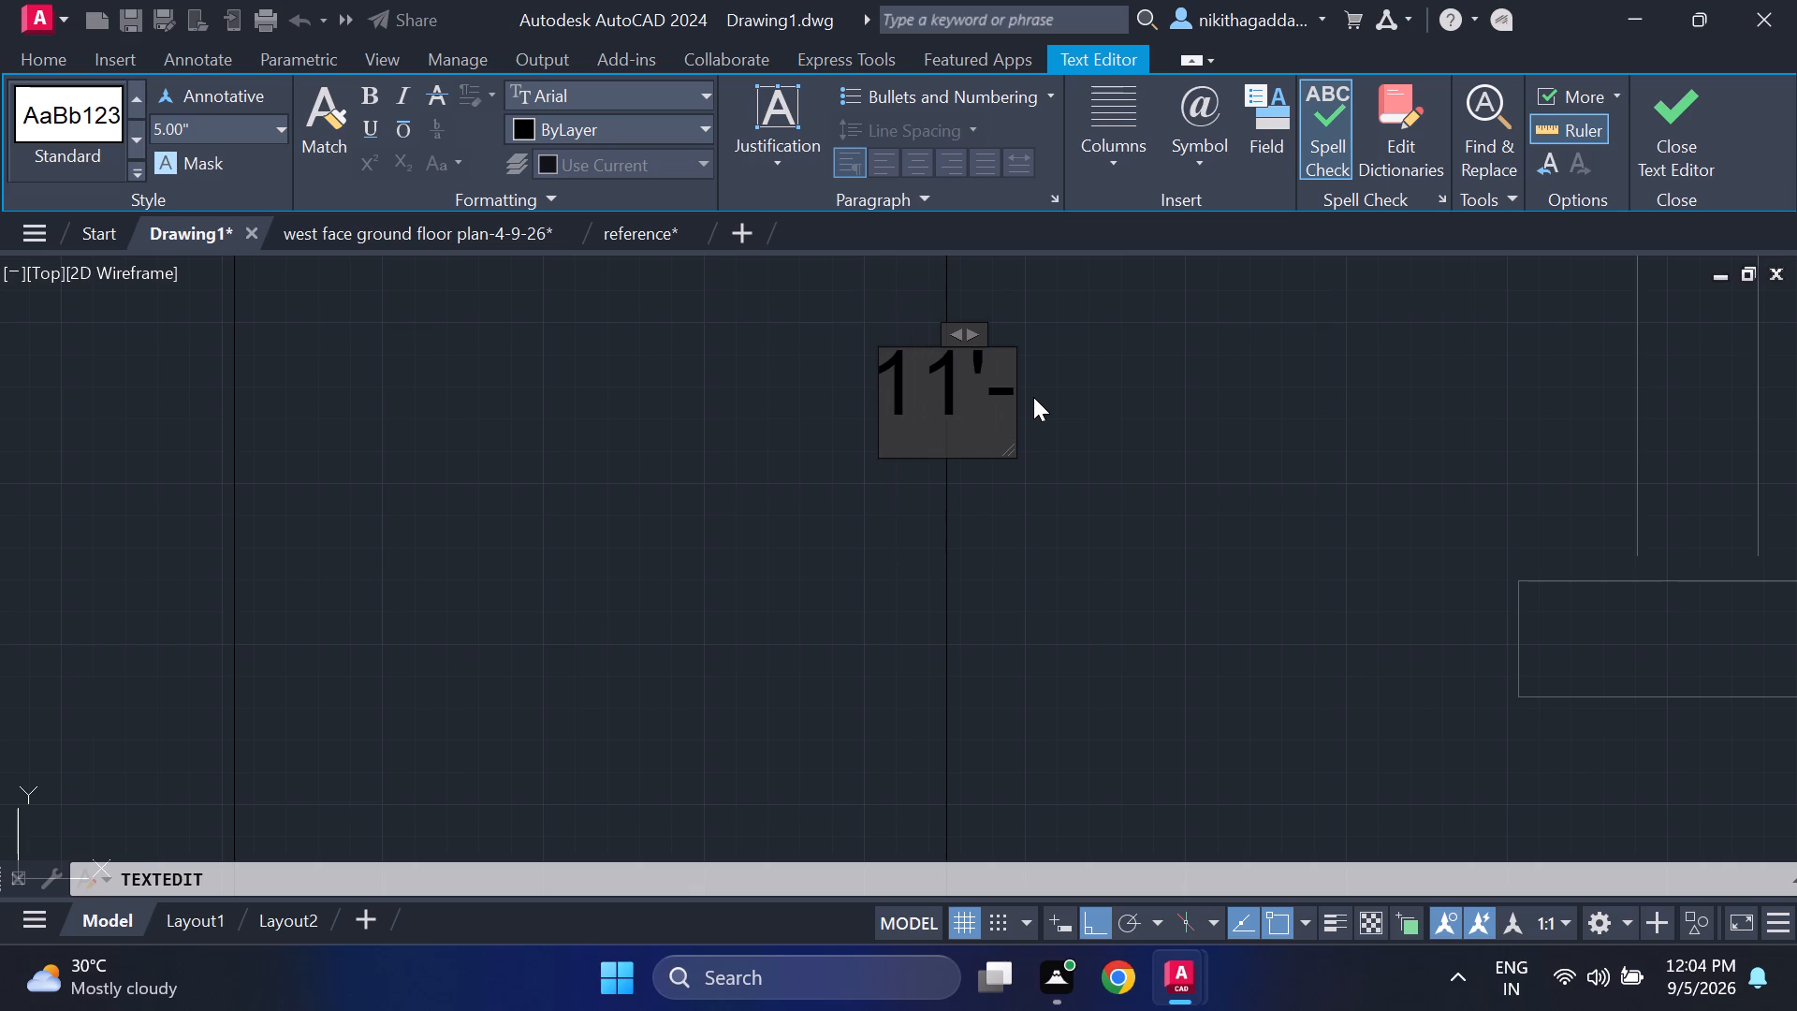
key(2)
key(shift+quotedbl)
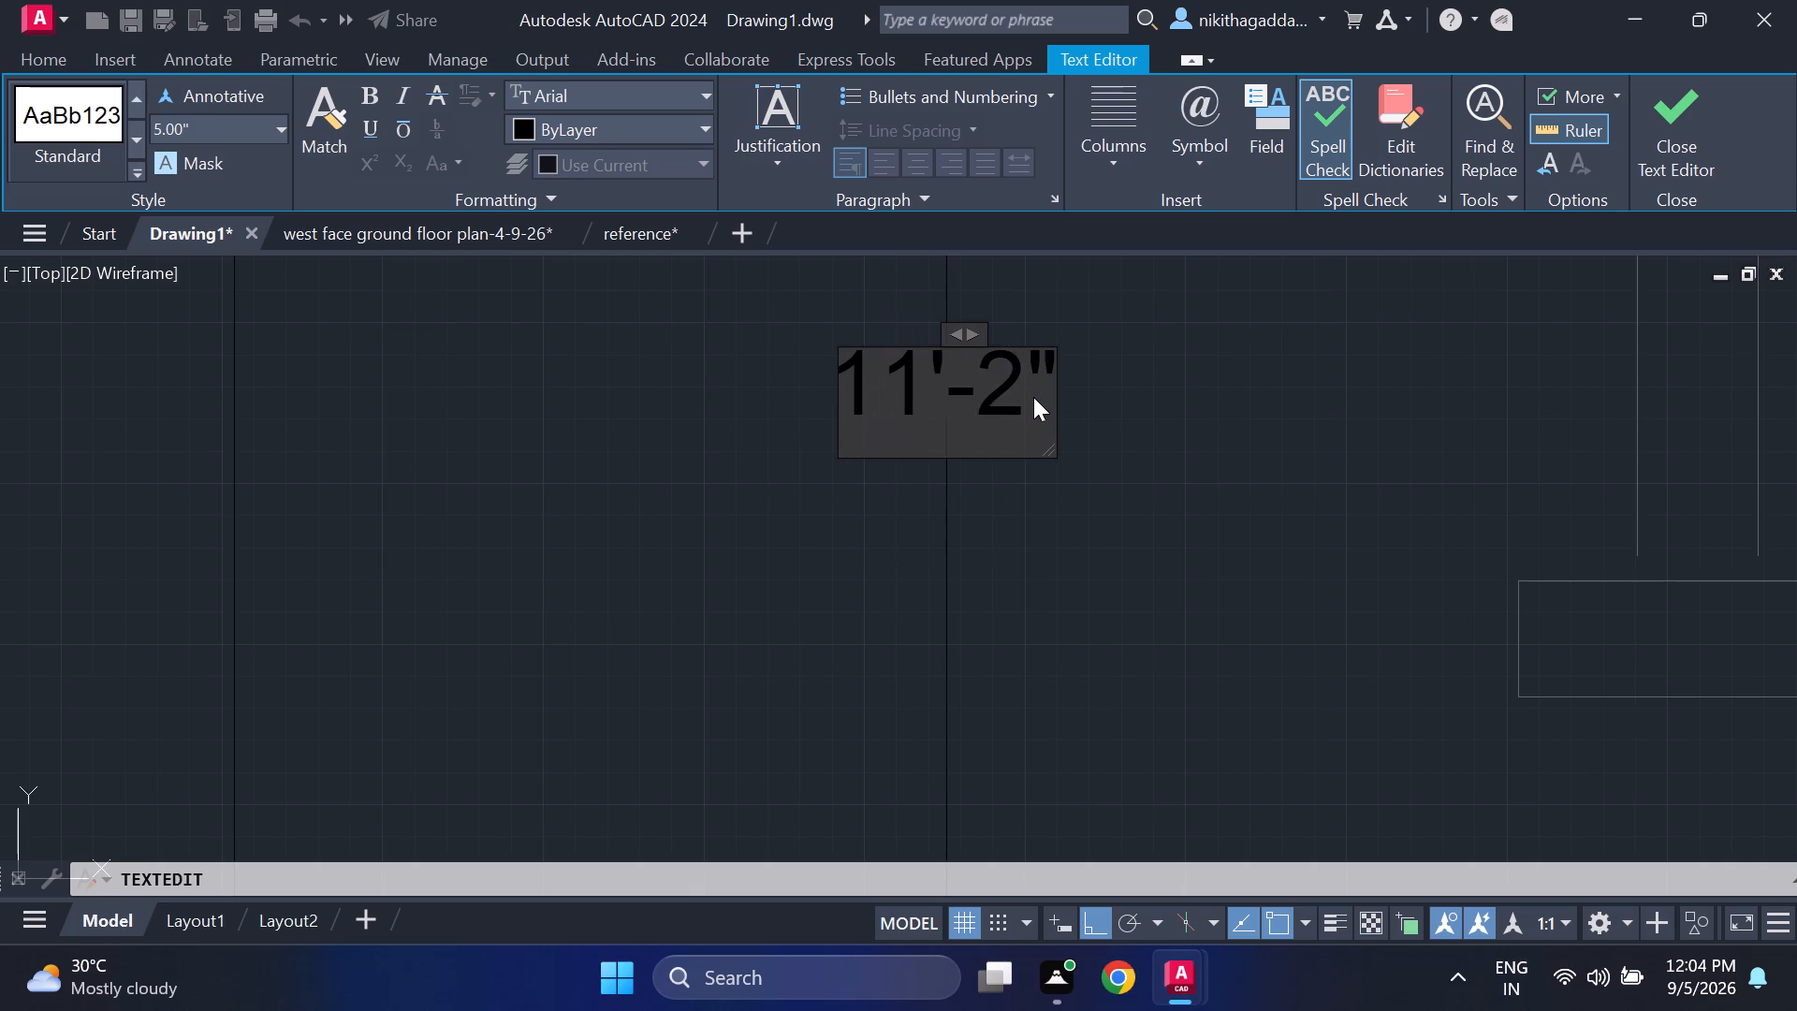
key(Return)
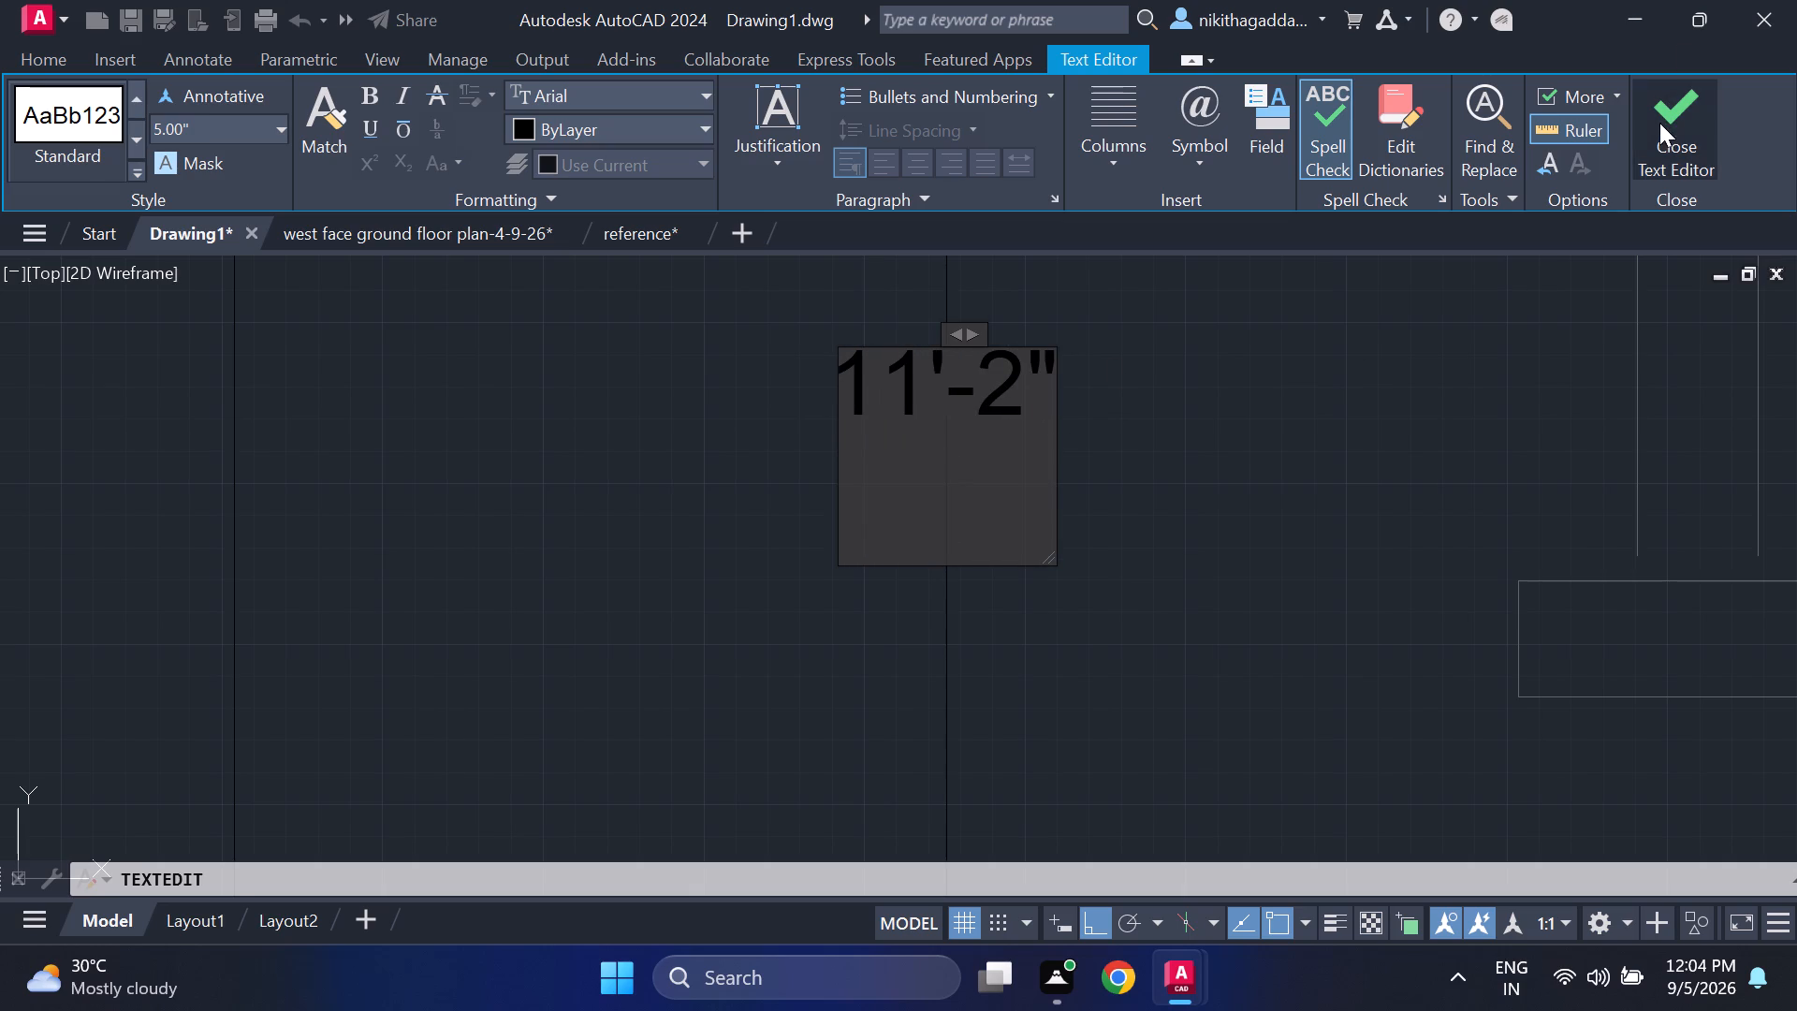
click(1659, 123)
Add a vertical linear dimension from the lower face of the wall below the staircase down to the compound wall's inner line.
scroll(533, 778, down, 3)
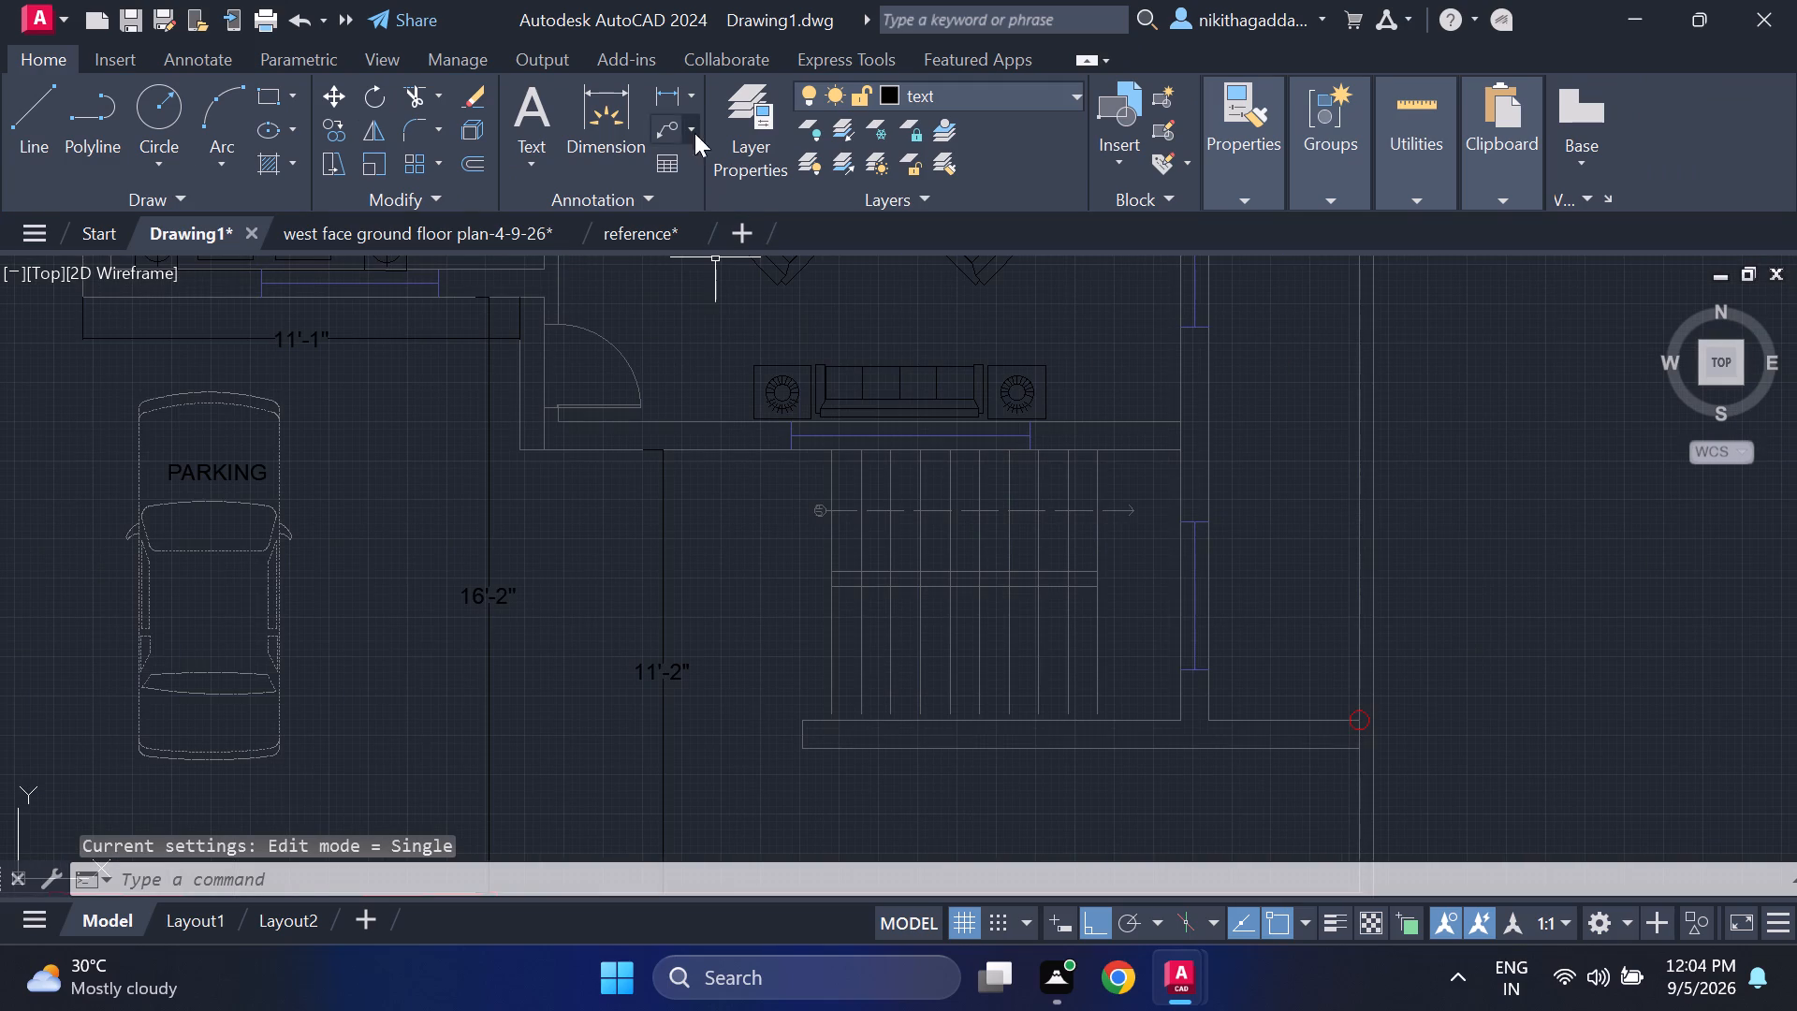
click(663, 93)
middle_drag(712, 701, 706, 688)
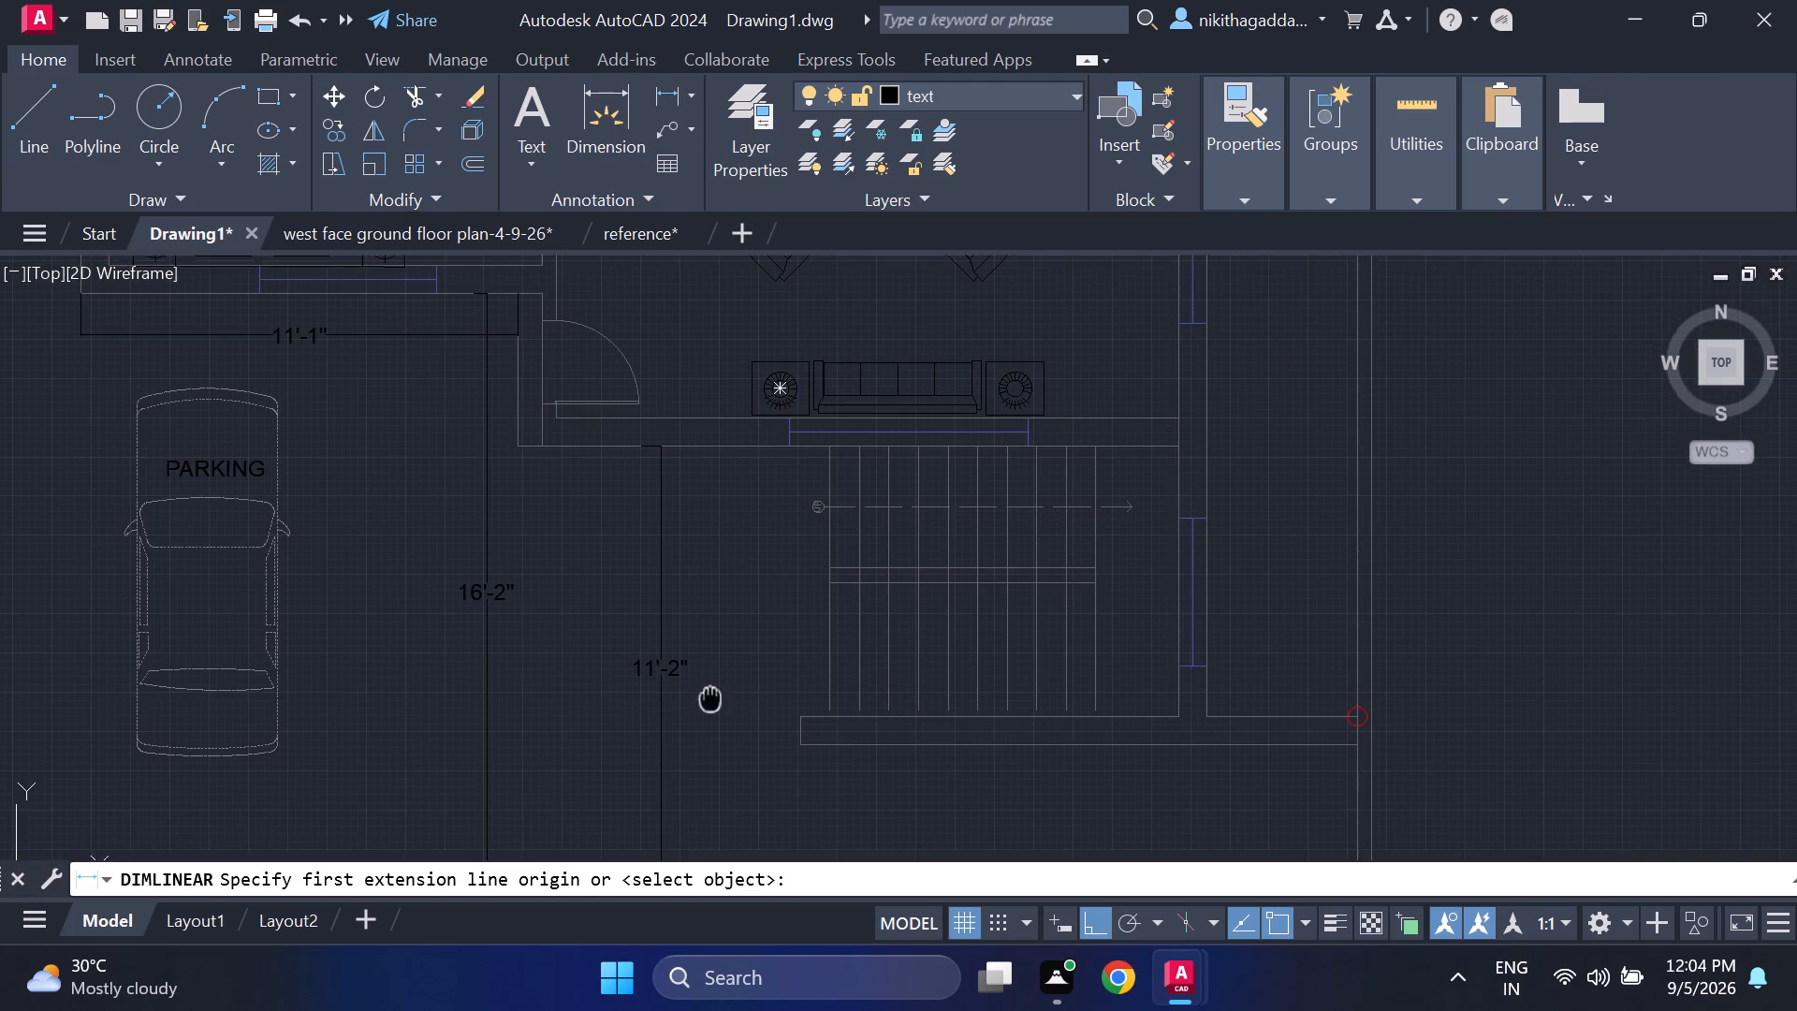
middle_drag(706, 688, 625, 529)
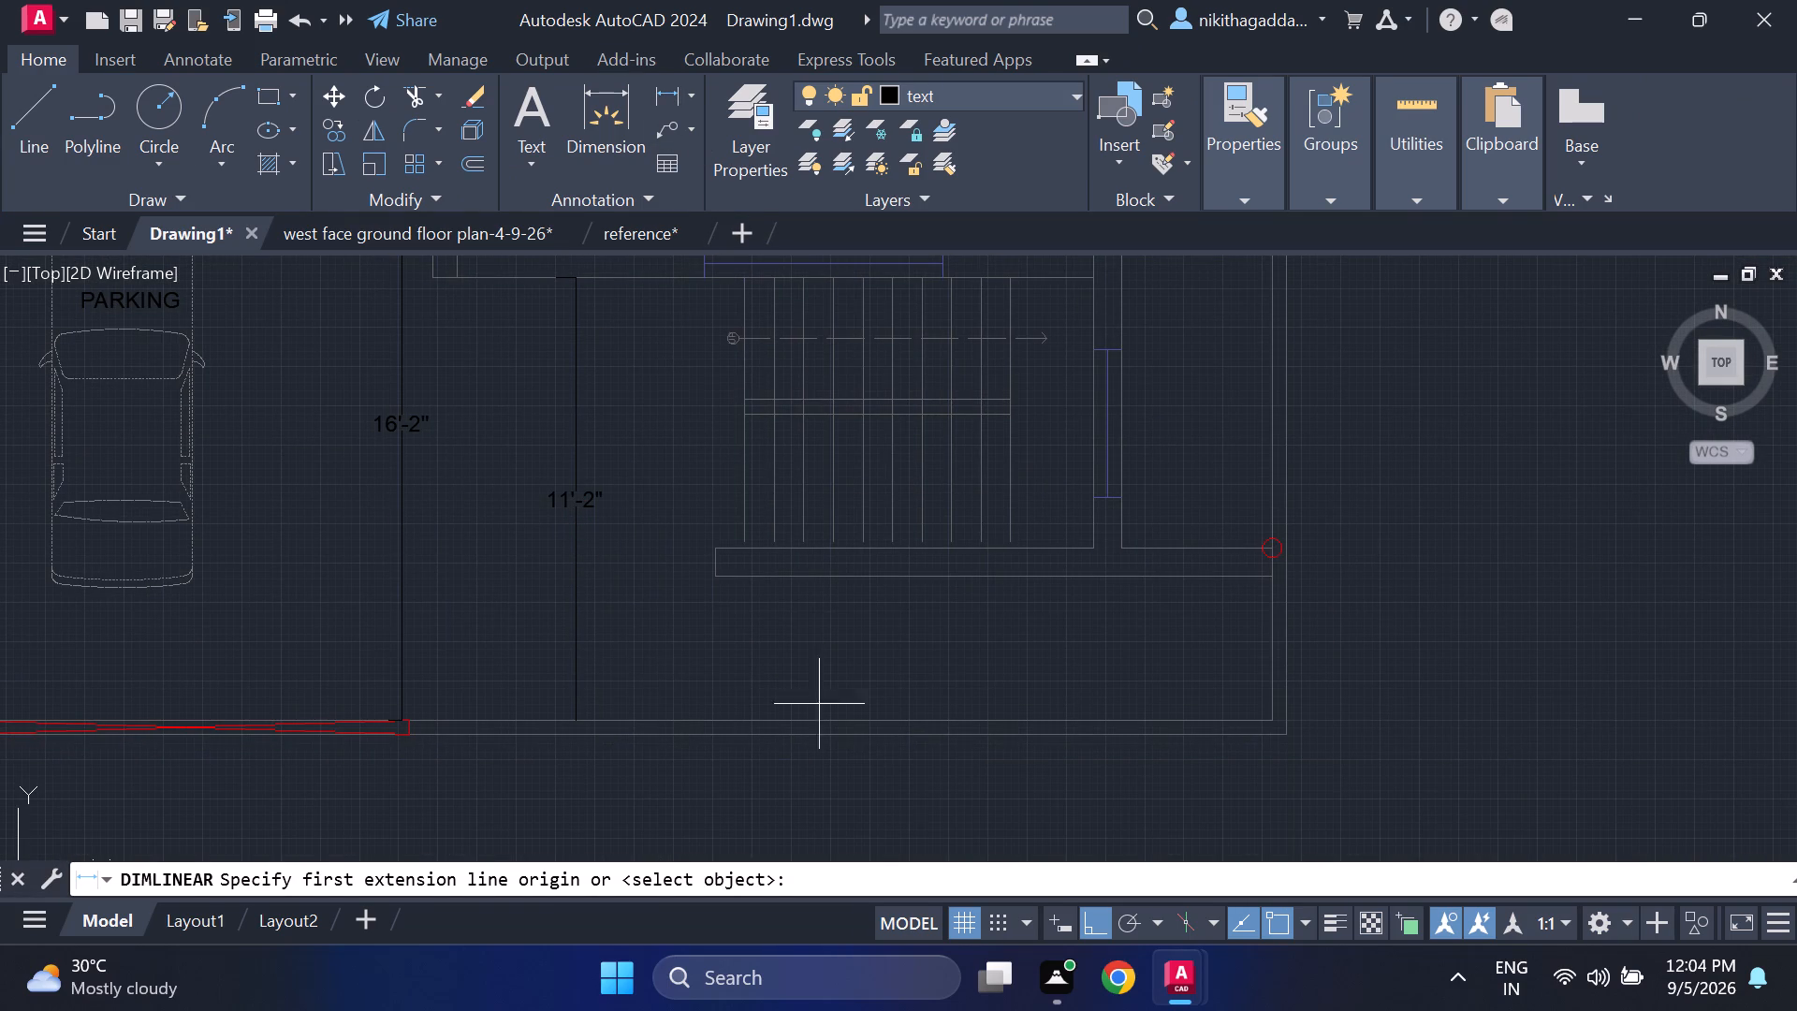
scroll(1108, 637, up, 1)
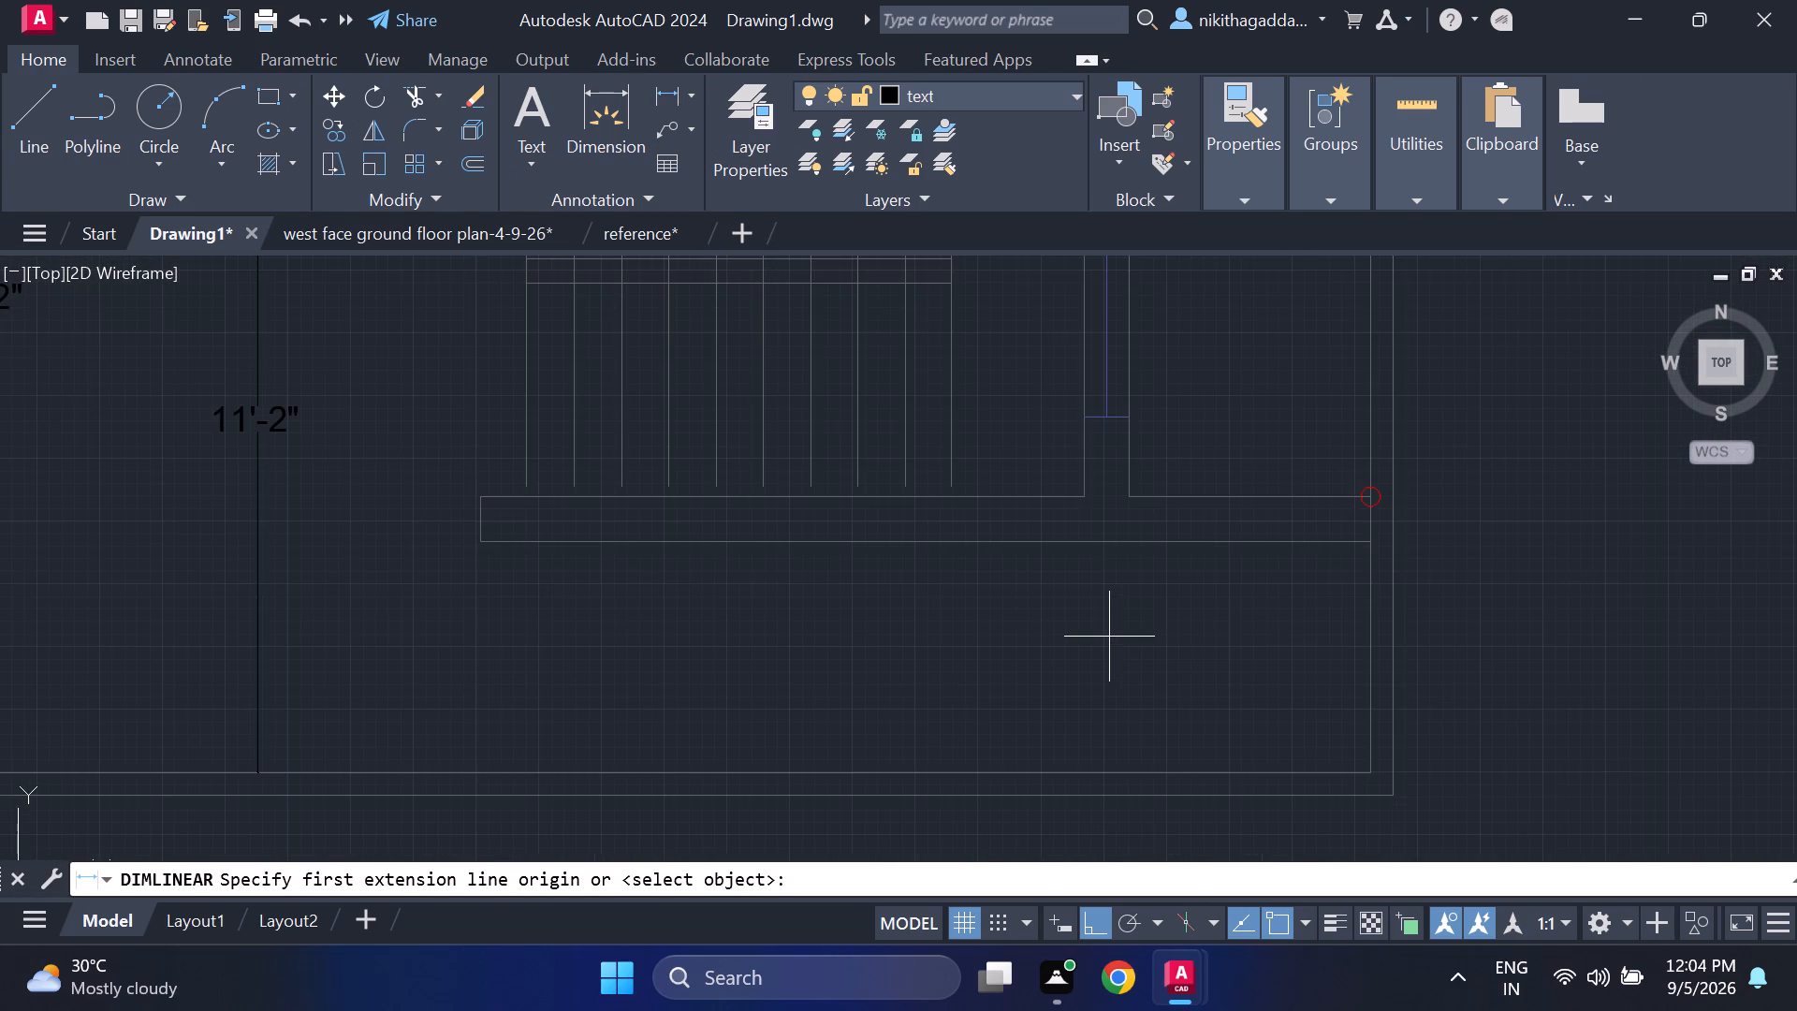
drag(1214, 544, 1214, 552)
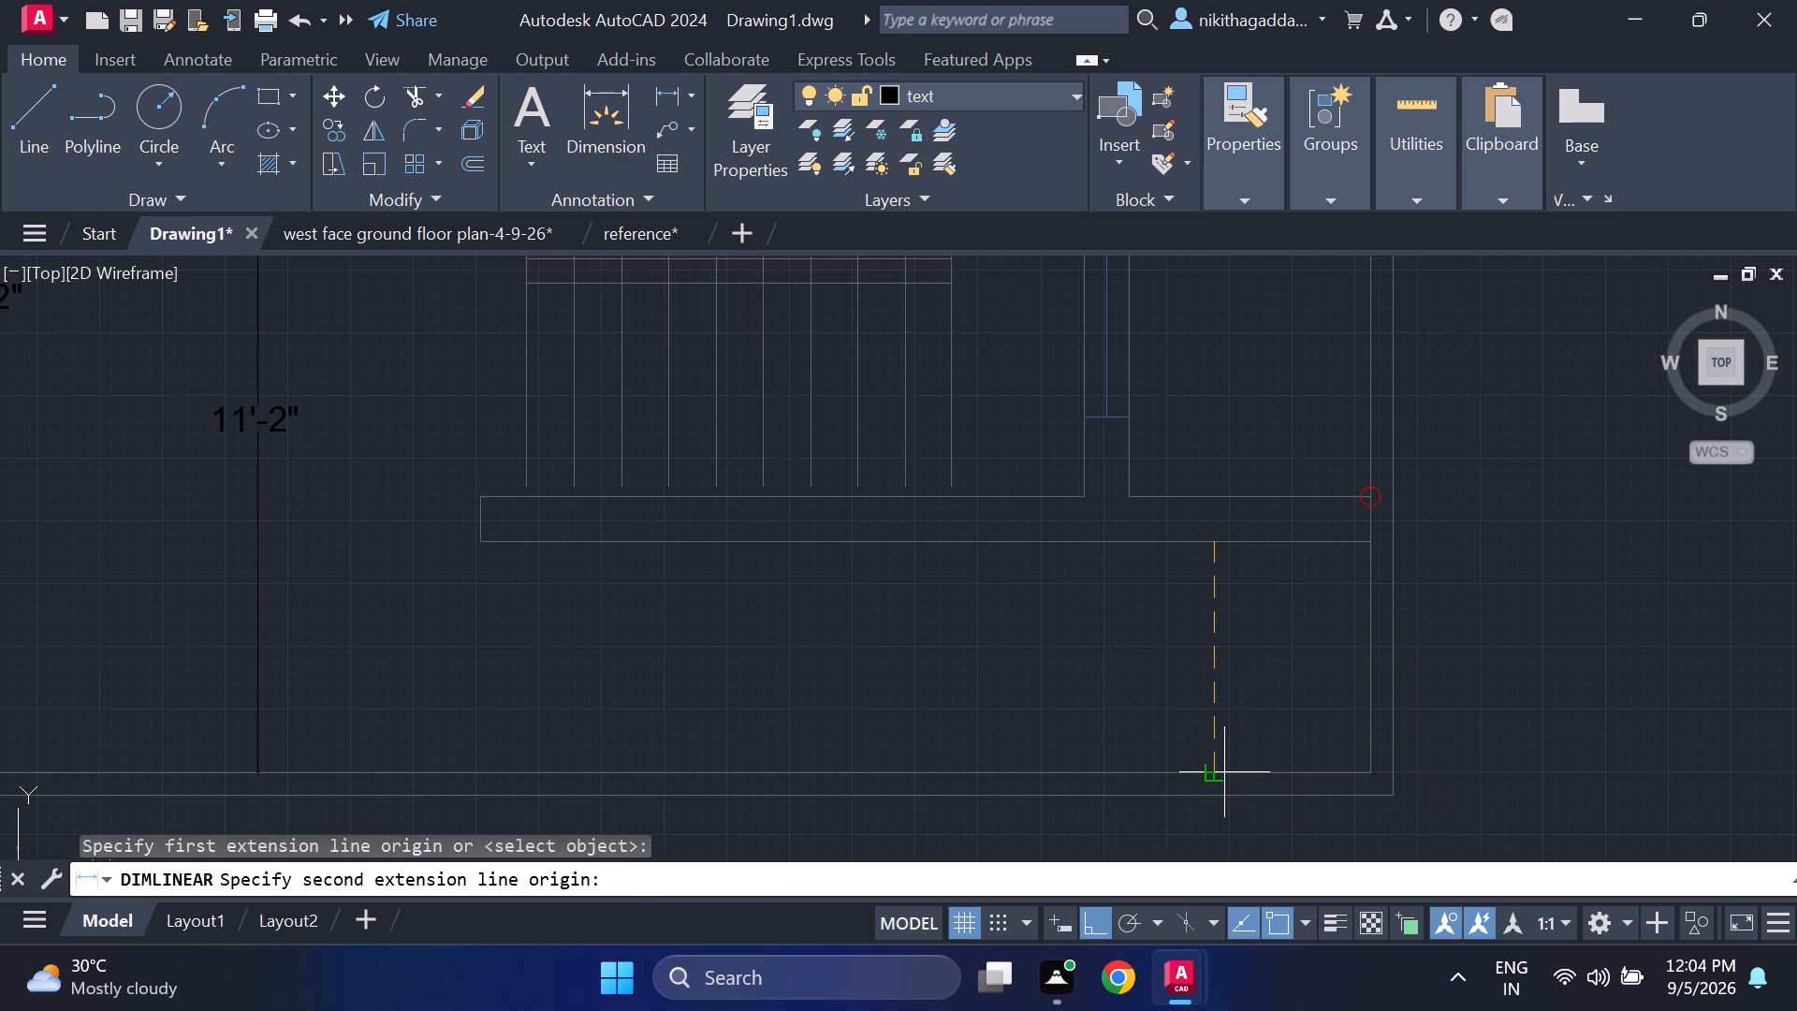
click(1224, 772)
click(1163, 729)
Add a horizontal linear dimension from the drawing hall's outer east wall, just below its window, across to the compound wall's inner line.
scroll(765, 635, down, 2)
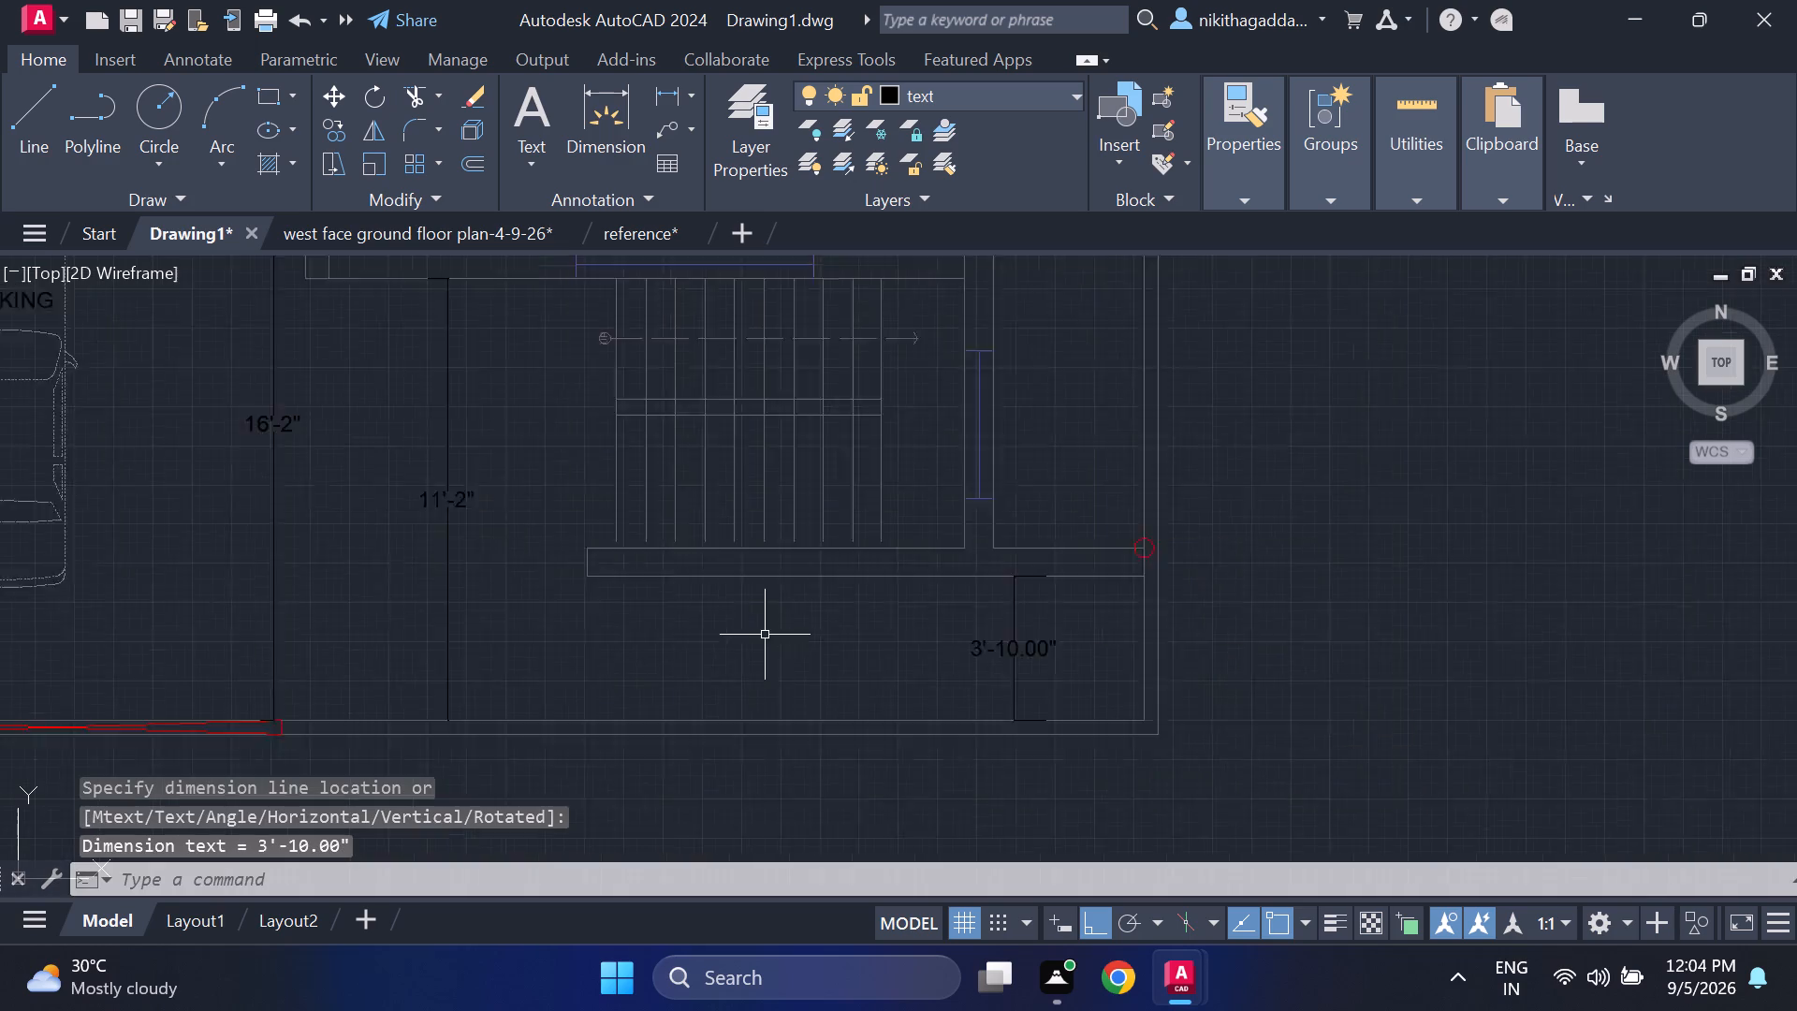
scroll(765, 635, down, 2)
scroll(631, 602, up, 2)
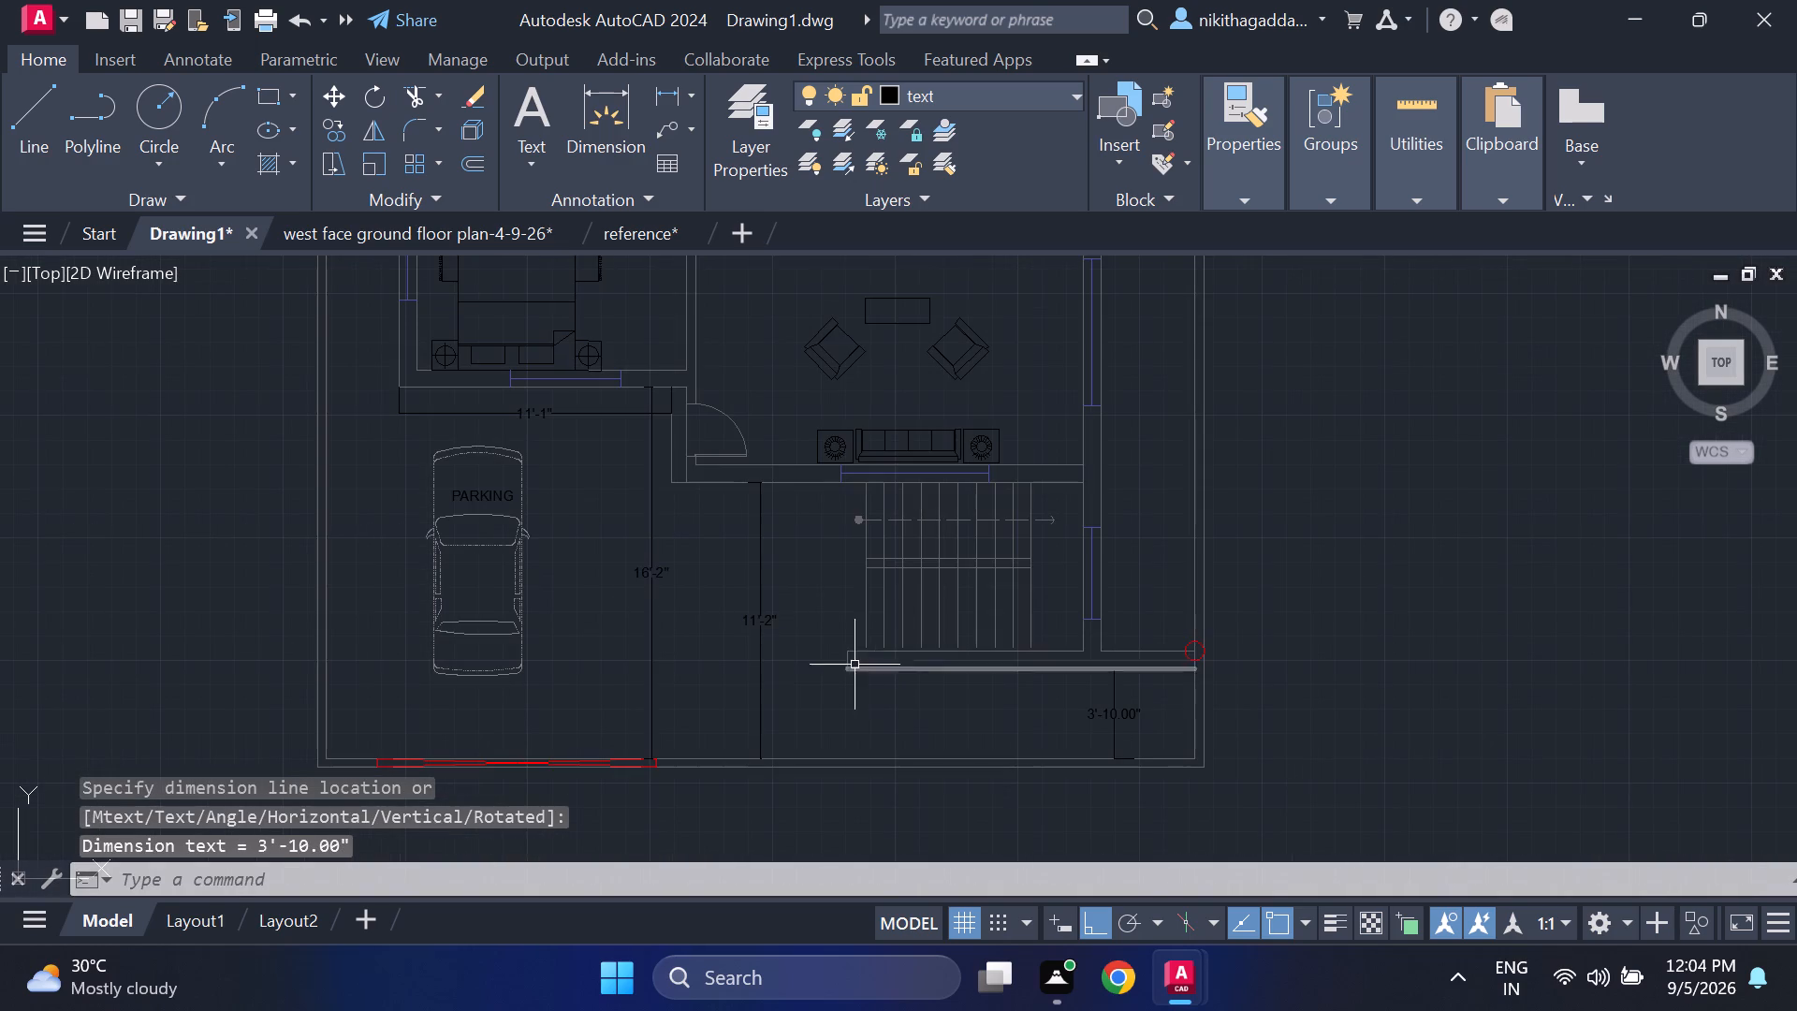
middle_drag(795, 605, 804, 726)
middle_click(804, 726)
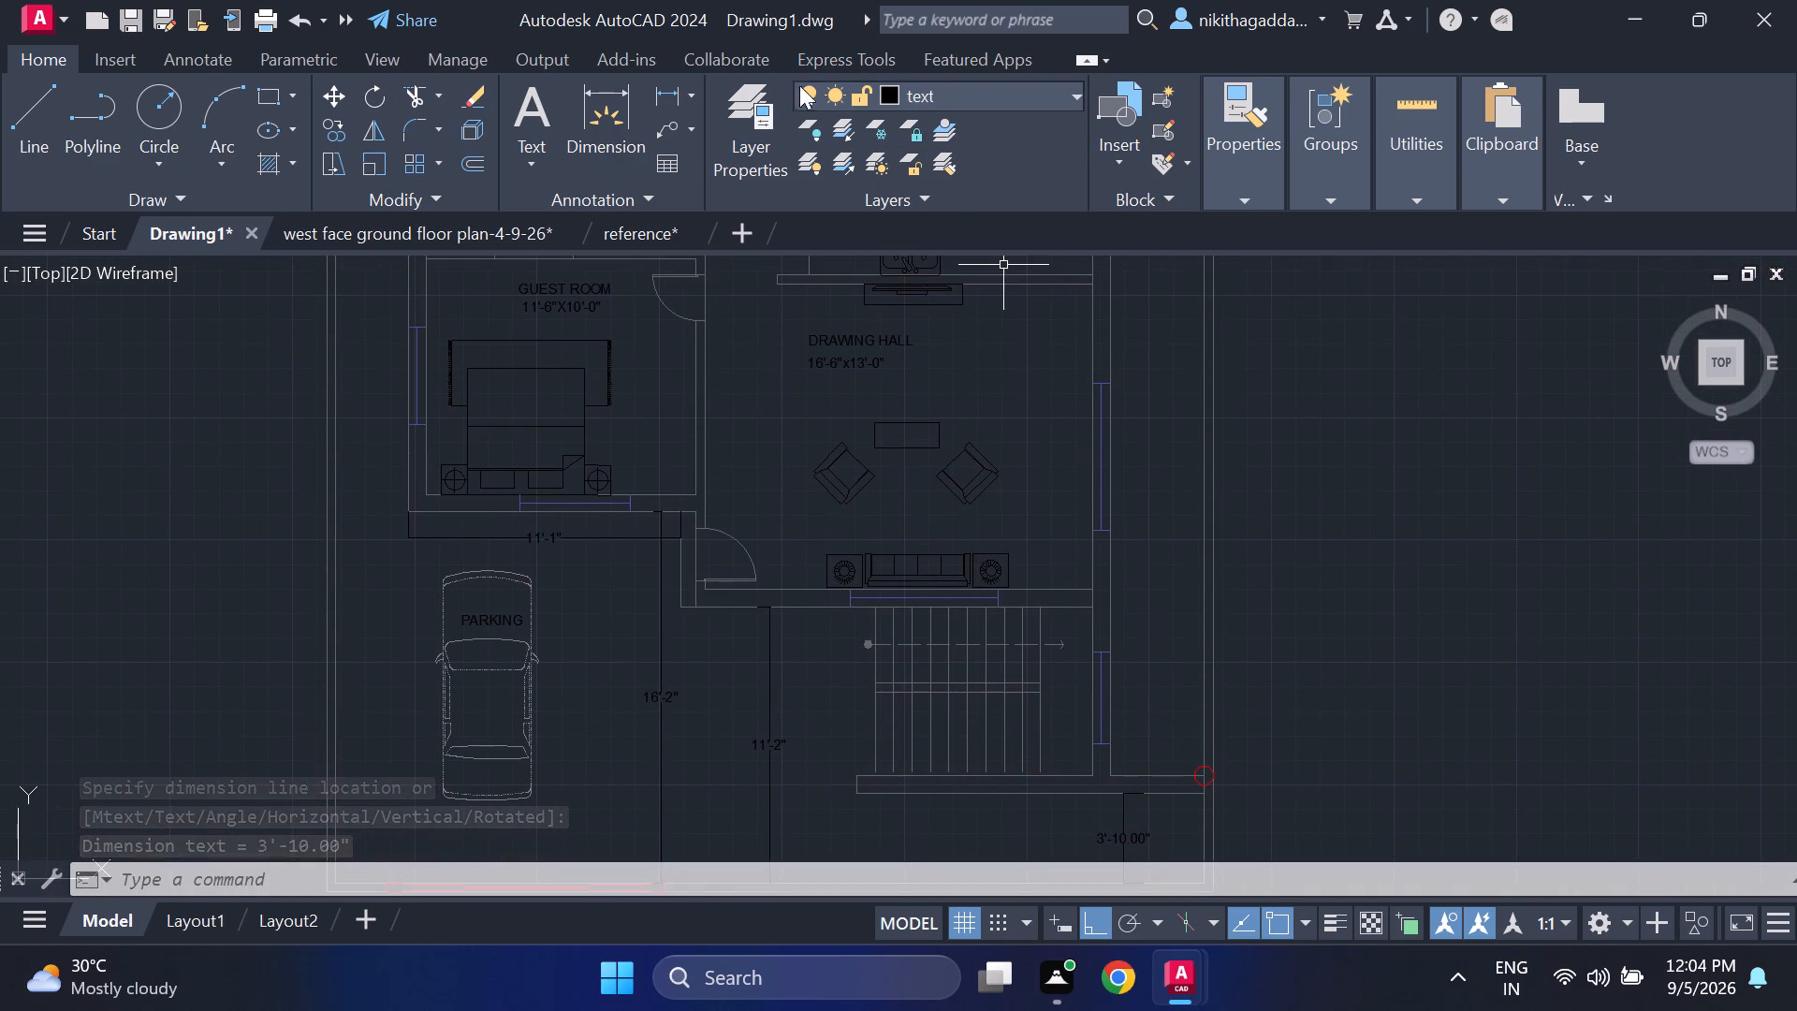
click(670, 95)
scroll(1160, 463, up, 2)
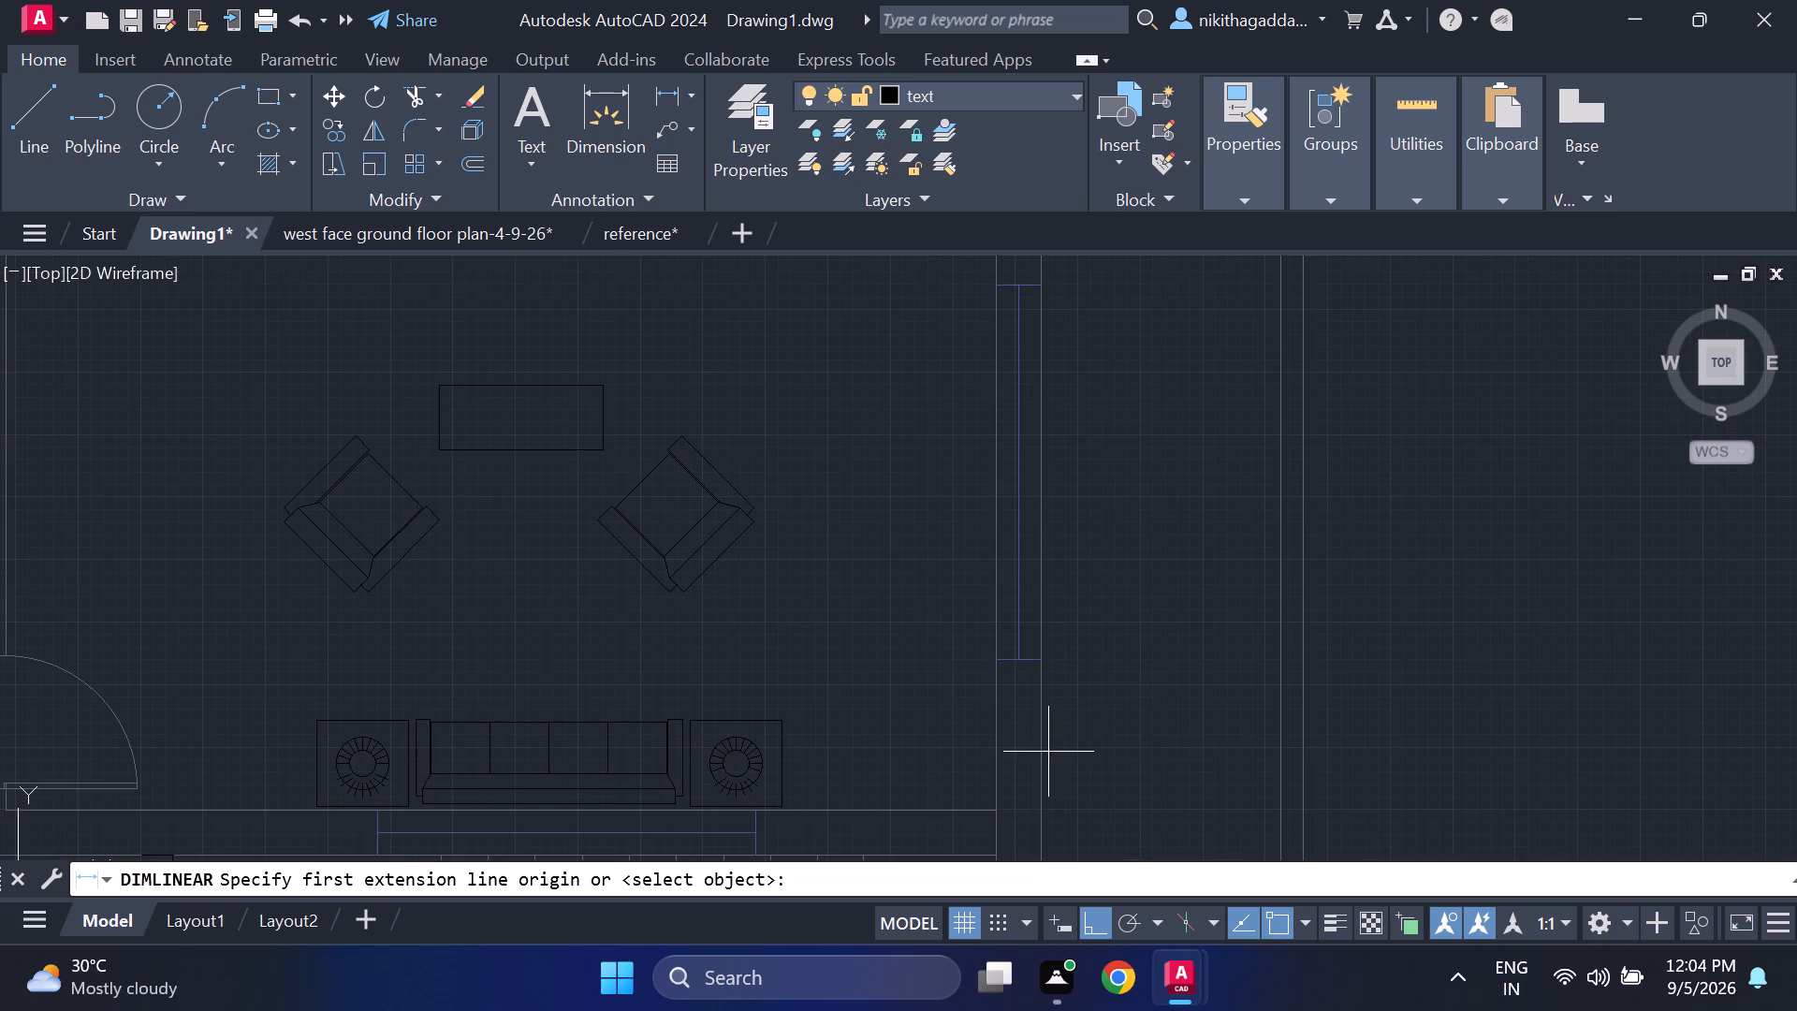
click(1048, 752)
click(1283, 762)
click(1279, 731)
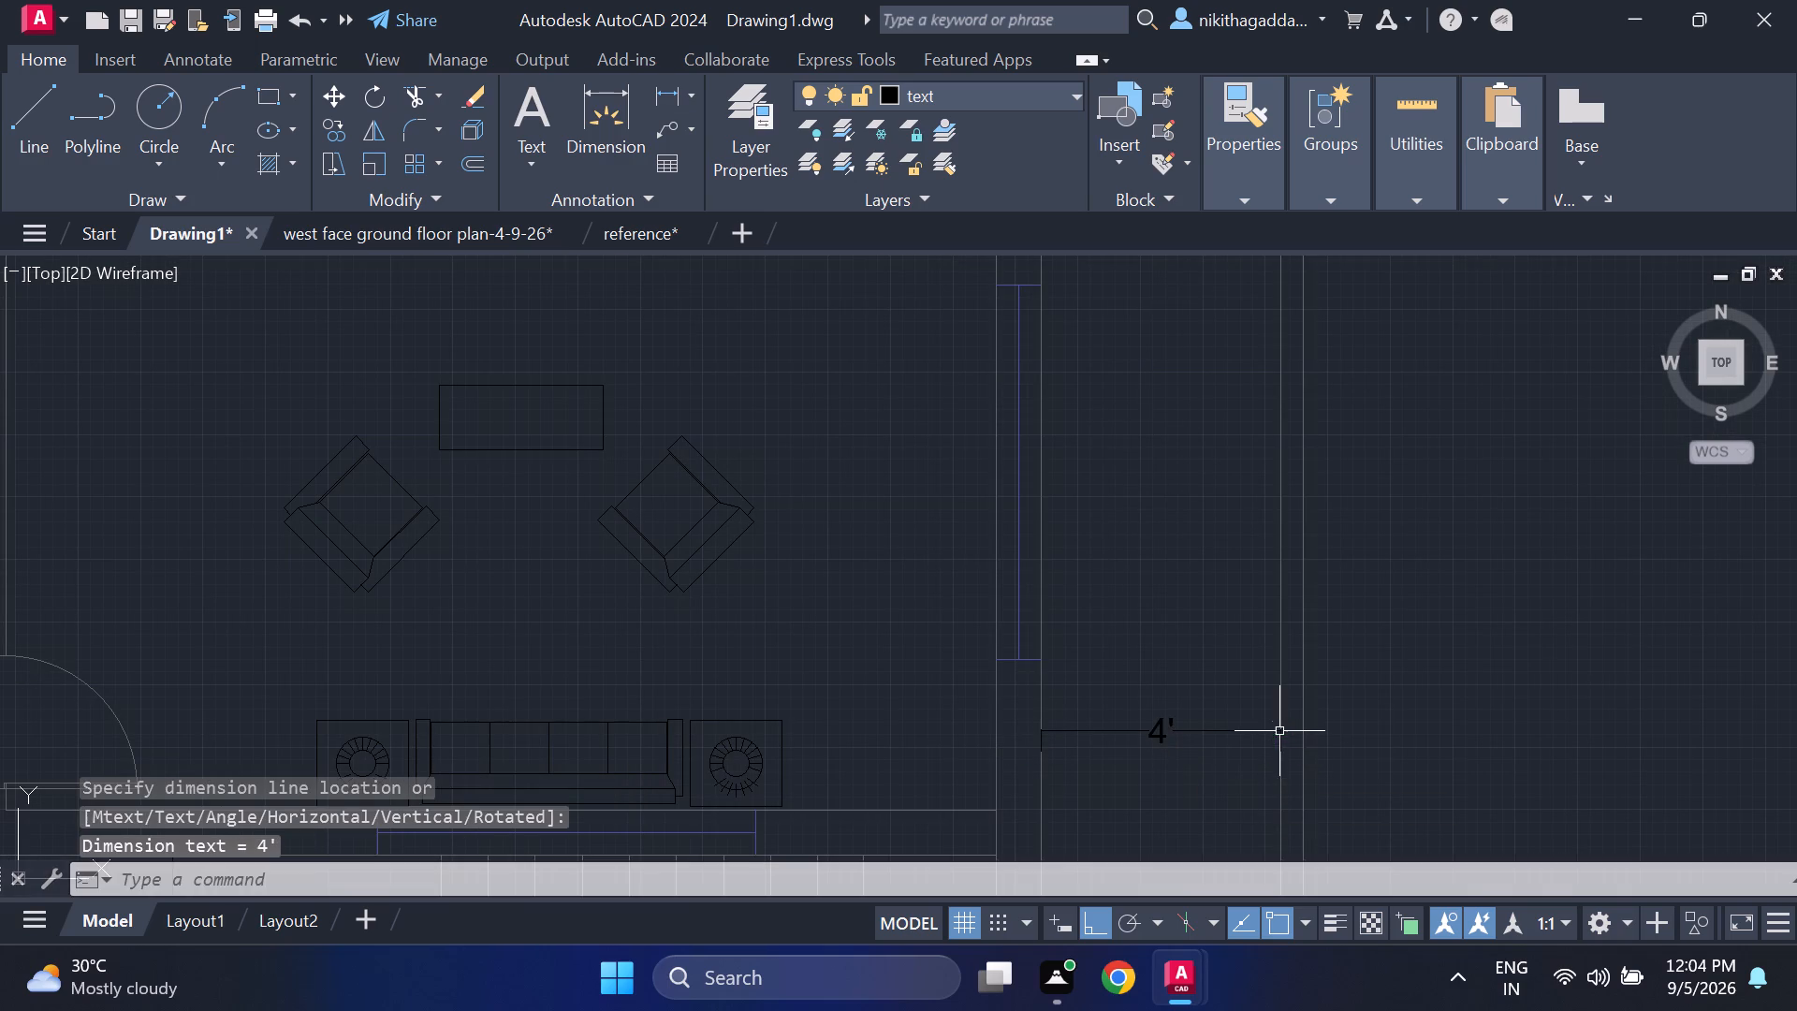
Add an overall horizontal linear dimension above the plan, between the two outer corners of the compound wall along the bedroom side.
scroll(952, 644, down, 4)
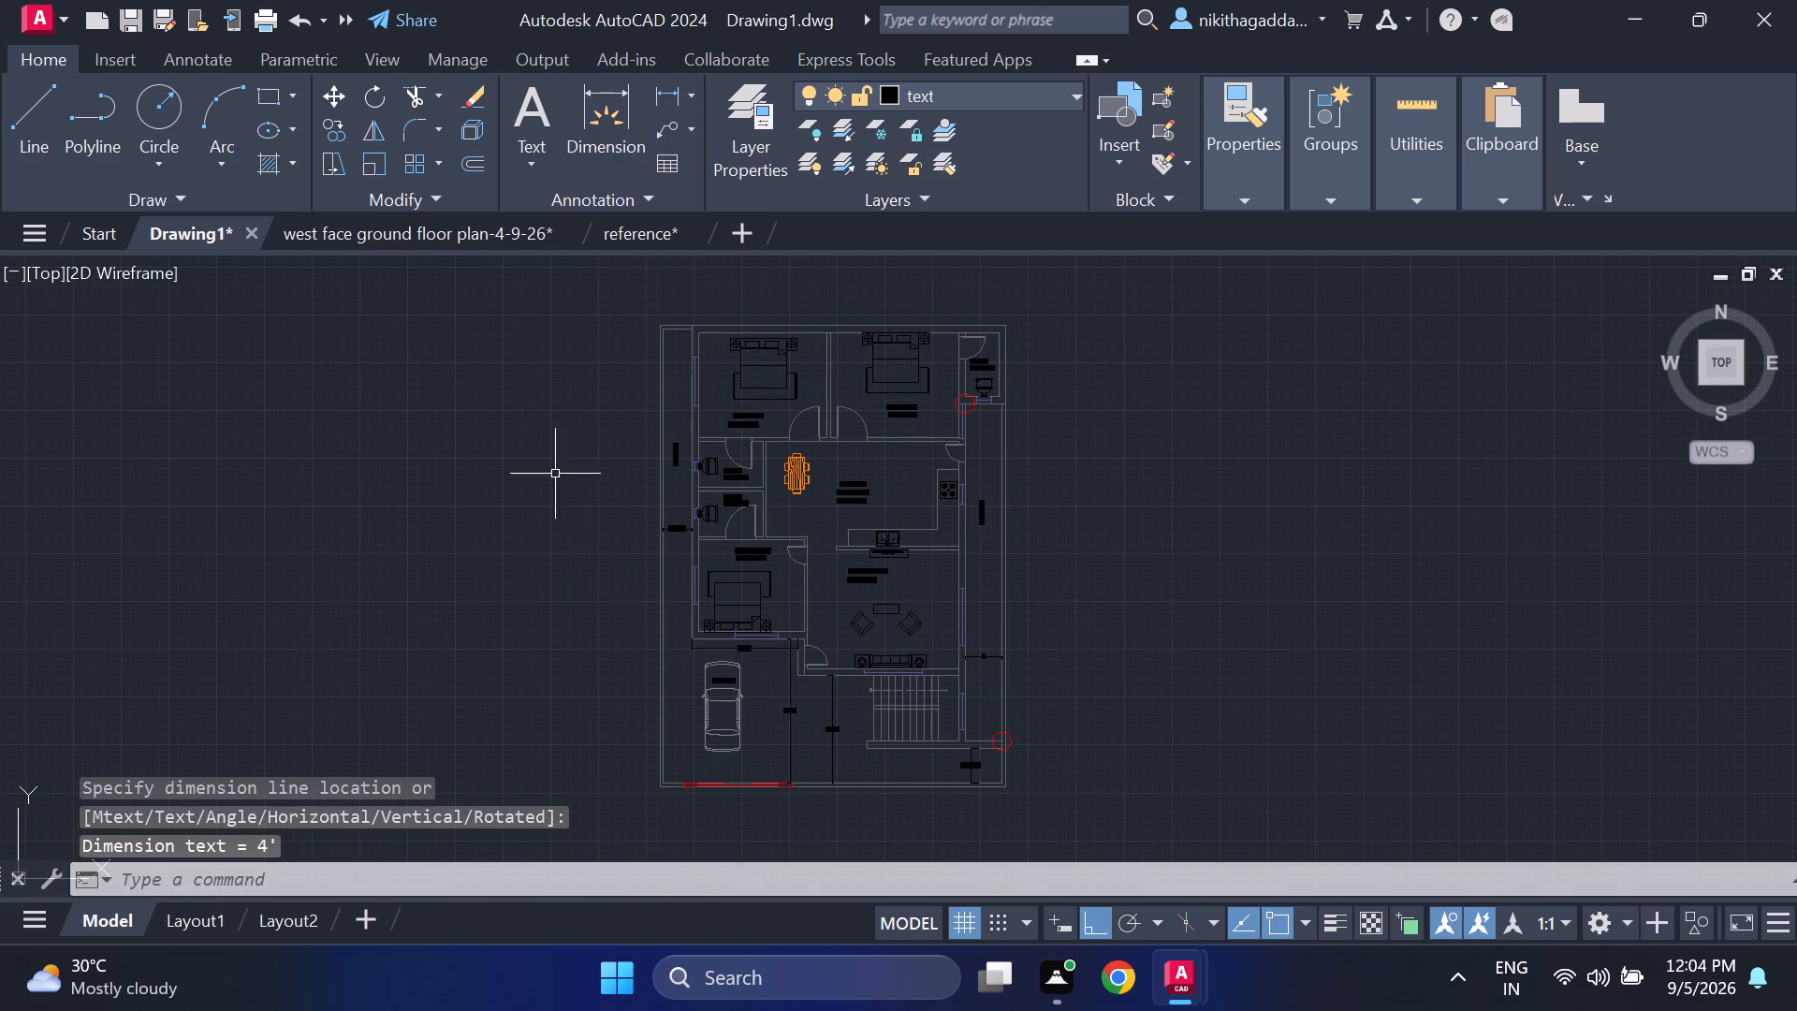
middle_drag(571, 442, 515, 542)
middle_click(515, 543)
middle_drag(568, 483, 559, 421)
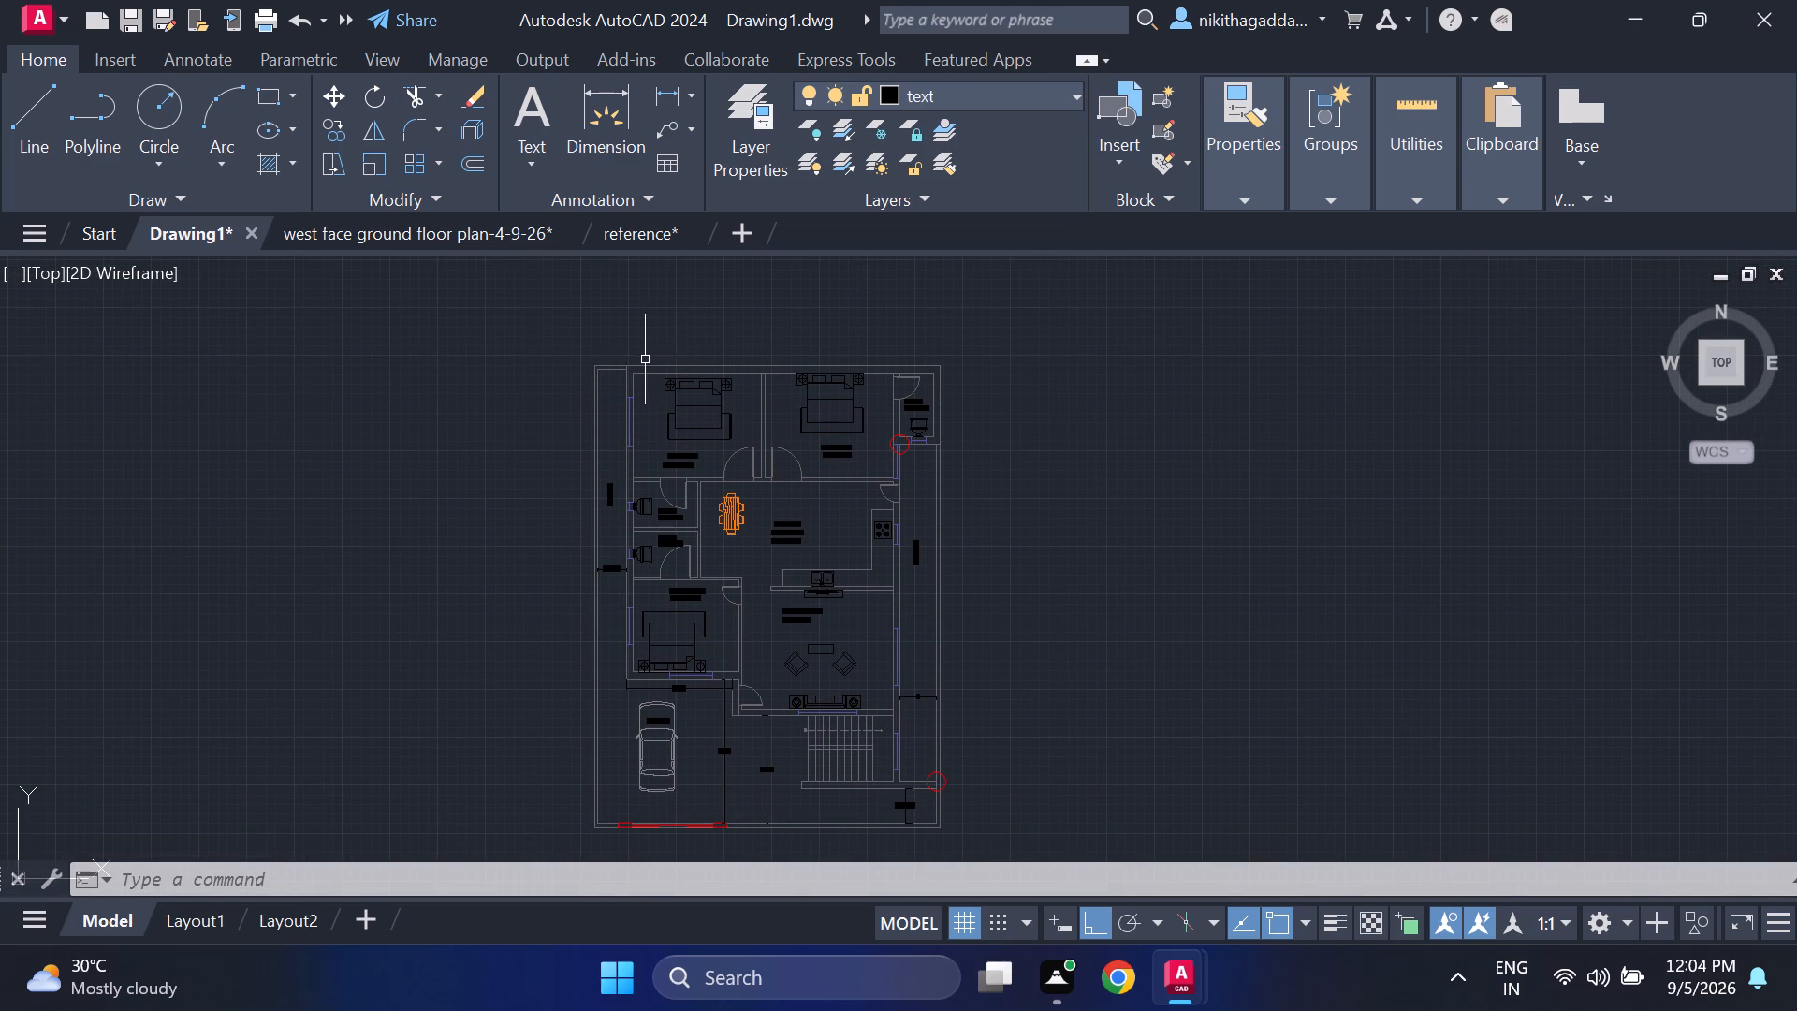
click(669, 92)
scroll(568, 329, up, 4)
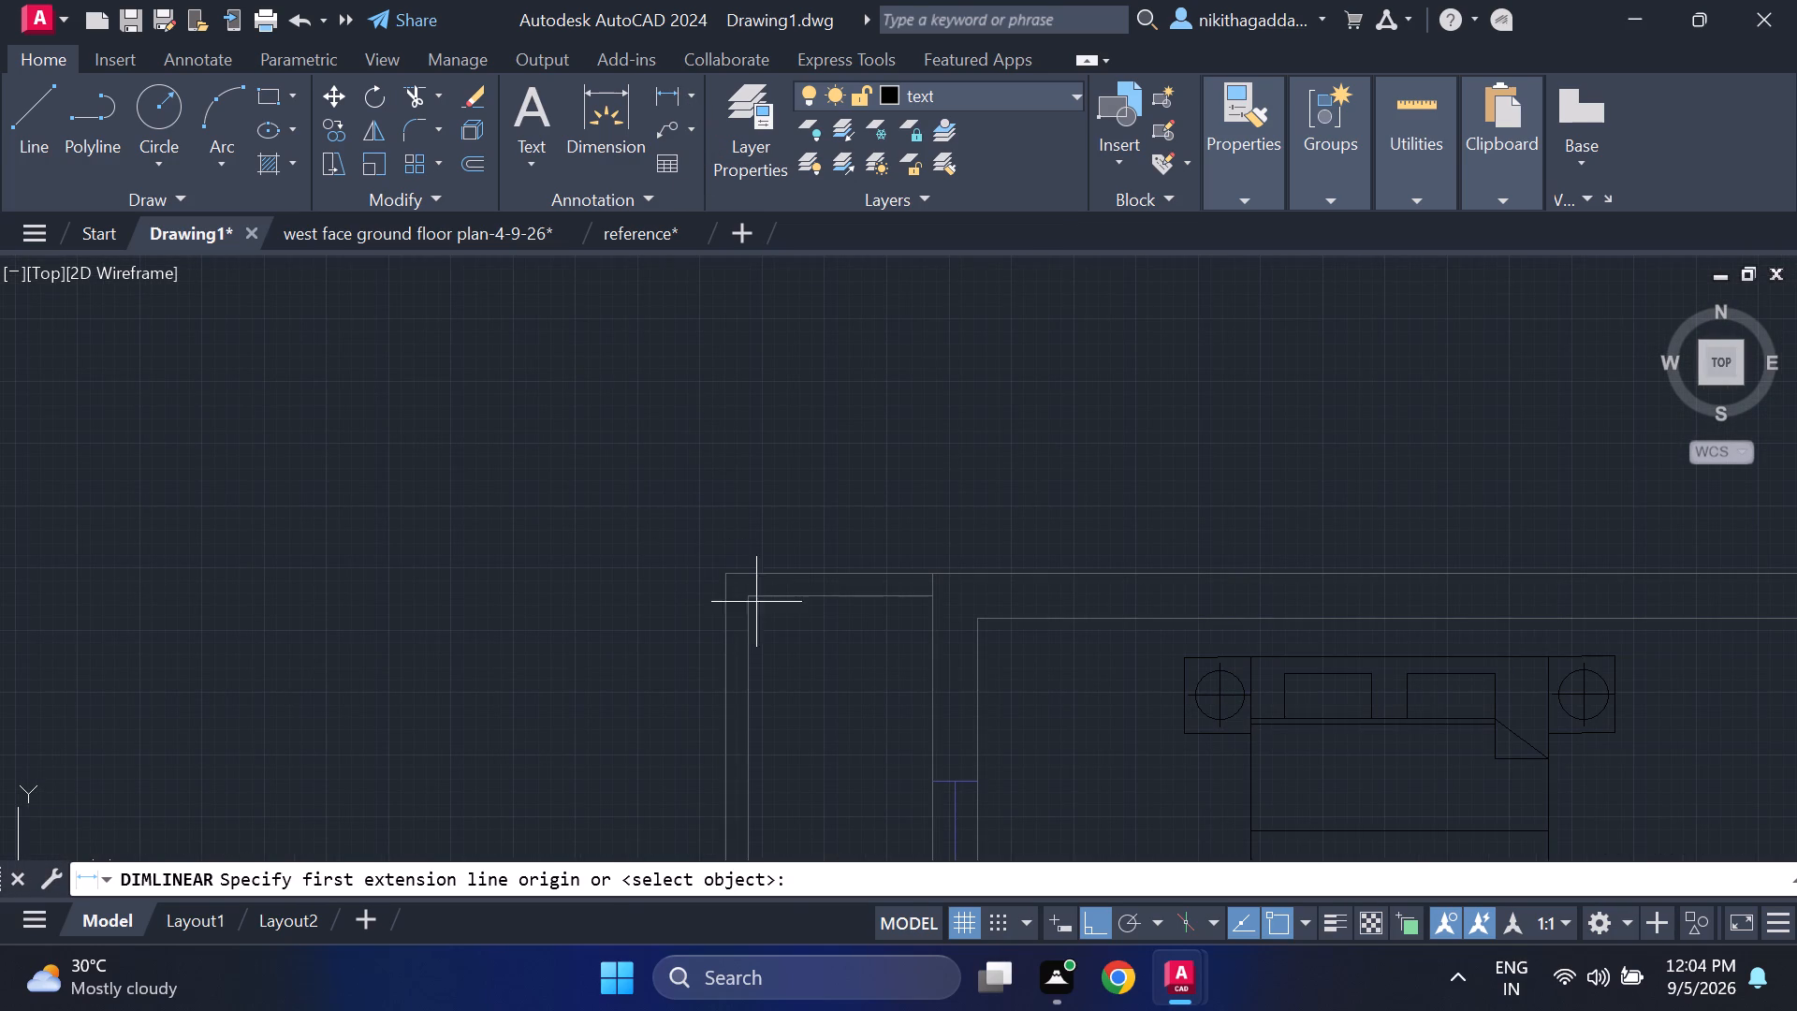
click(730, 571)
middle_drag(1420, 544, 166, 446)
scroll(897, 432, down, 1)
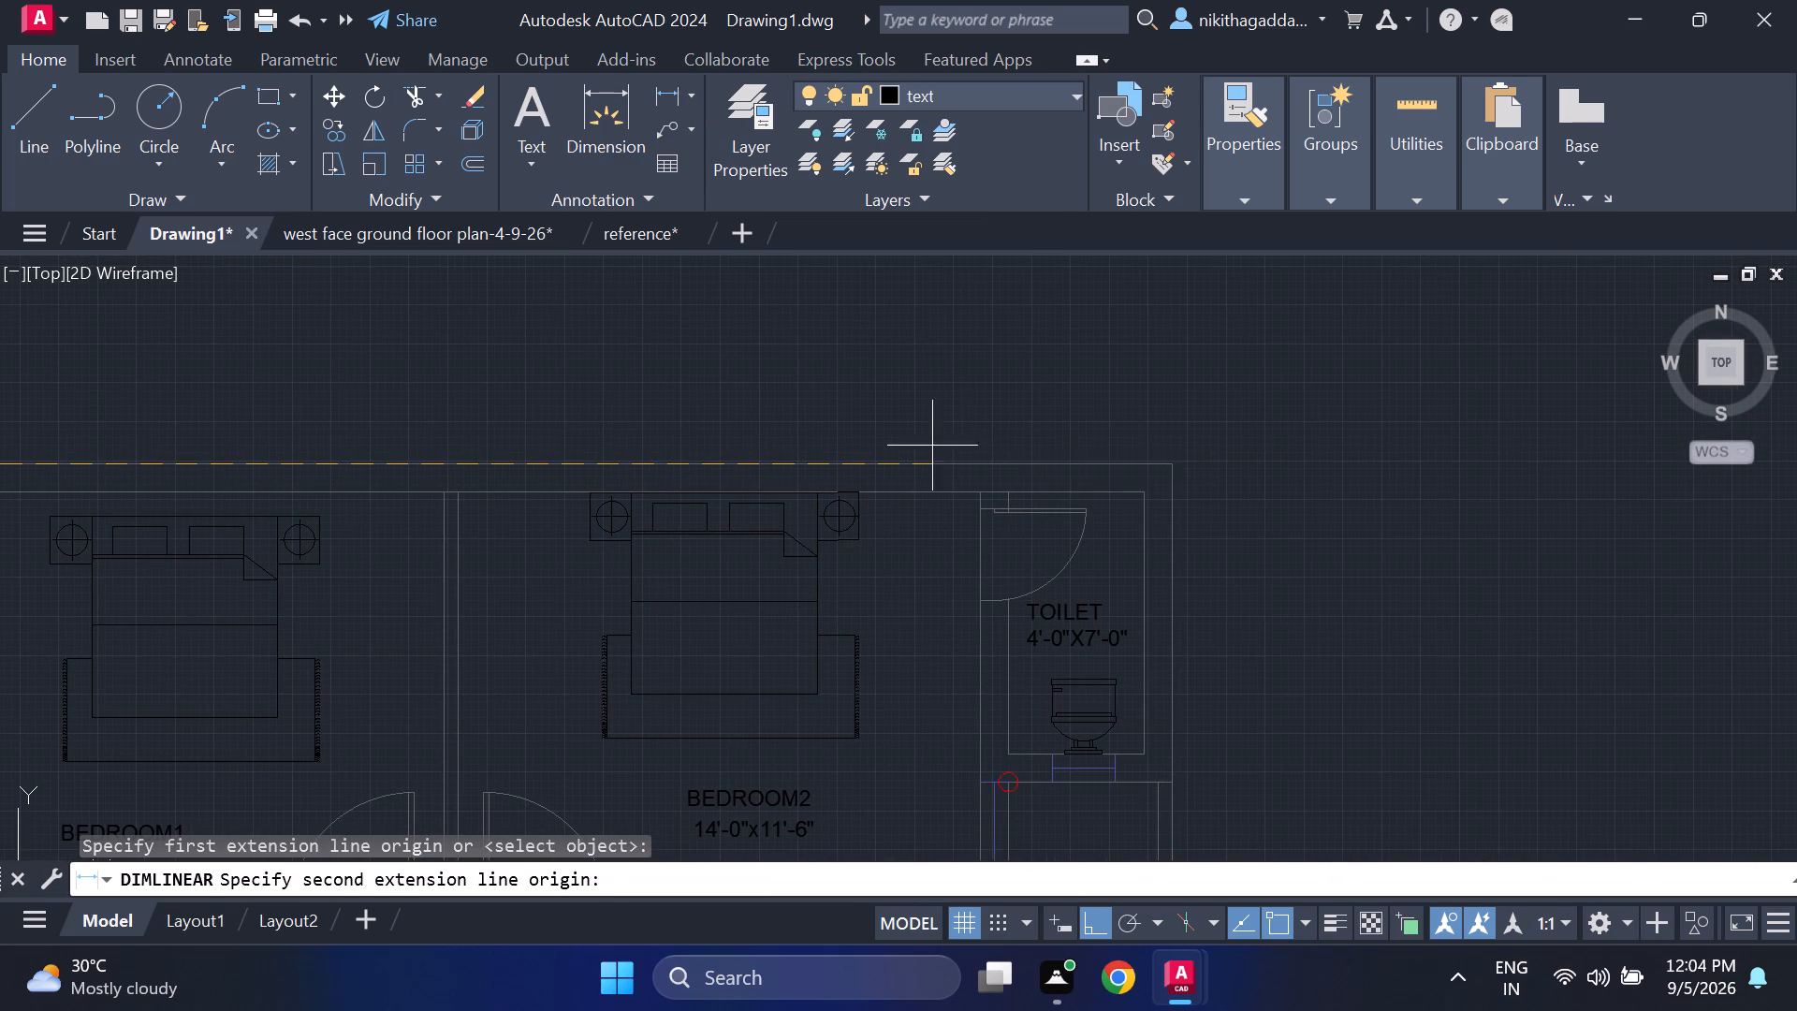
click(1168, 470)
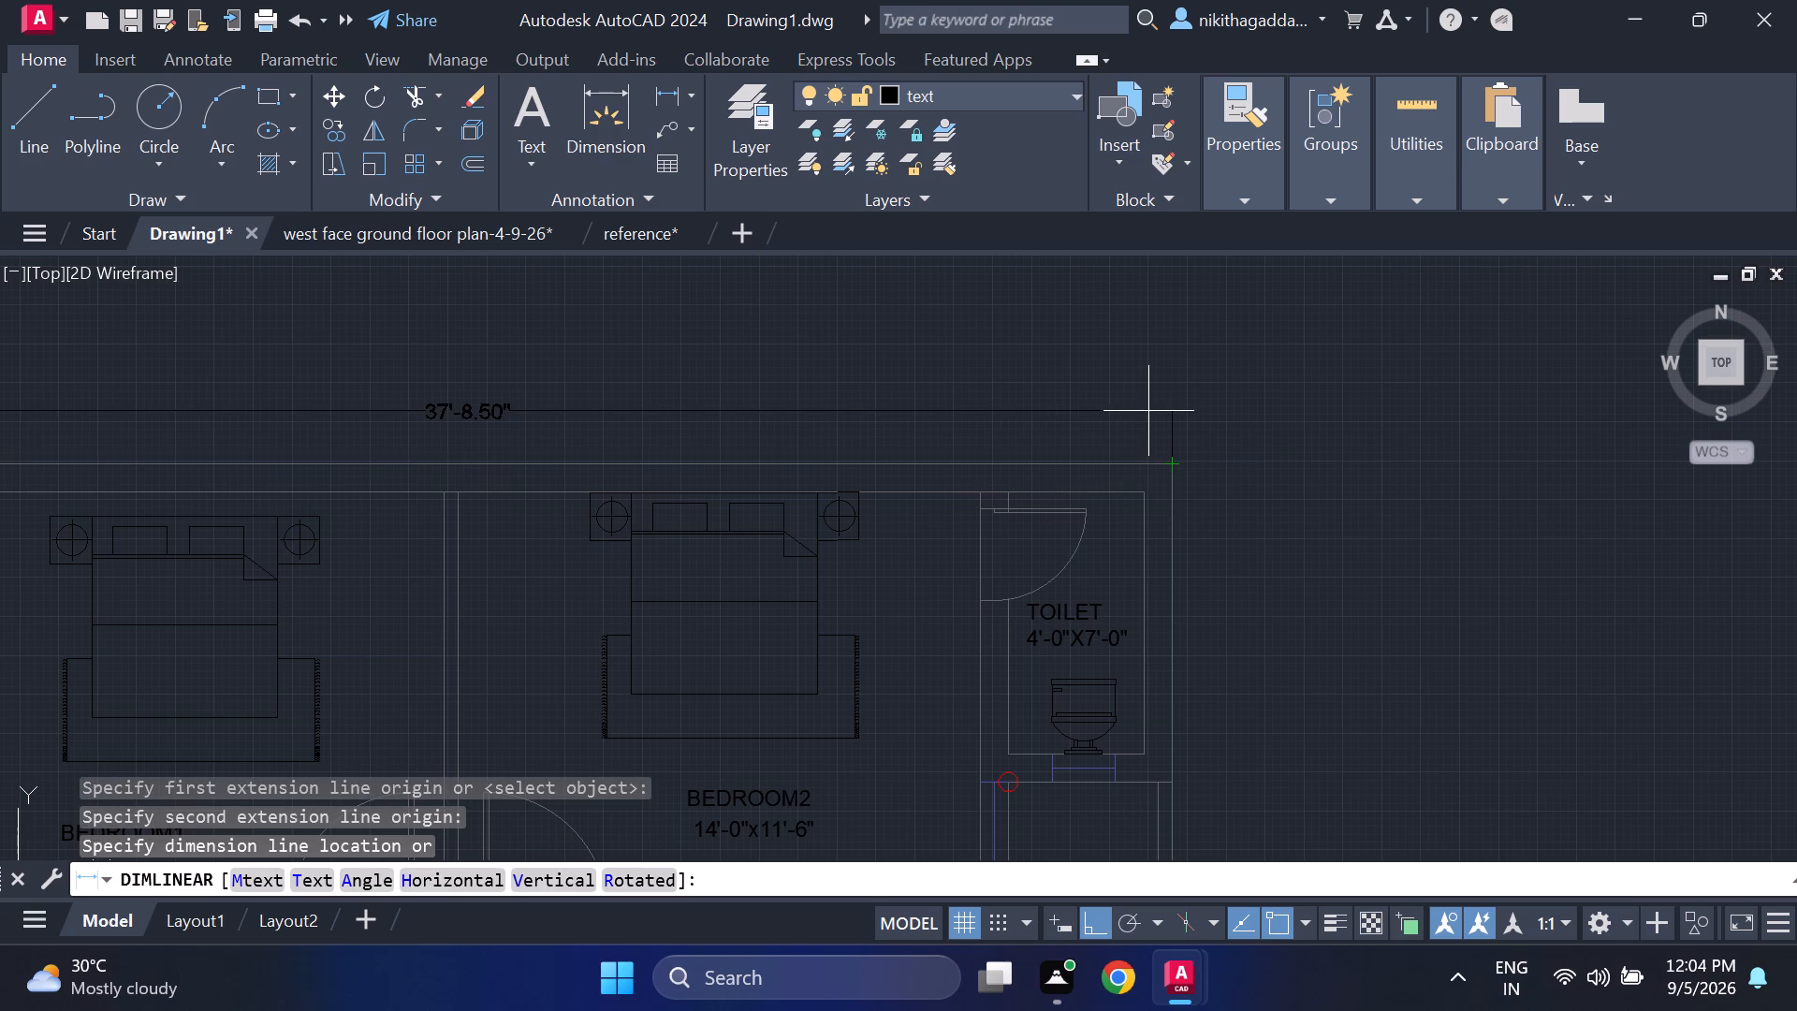
click(1145, 404)
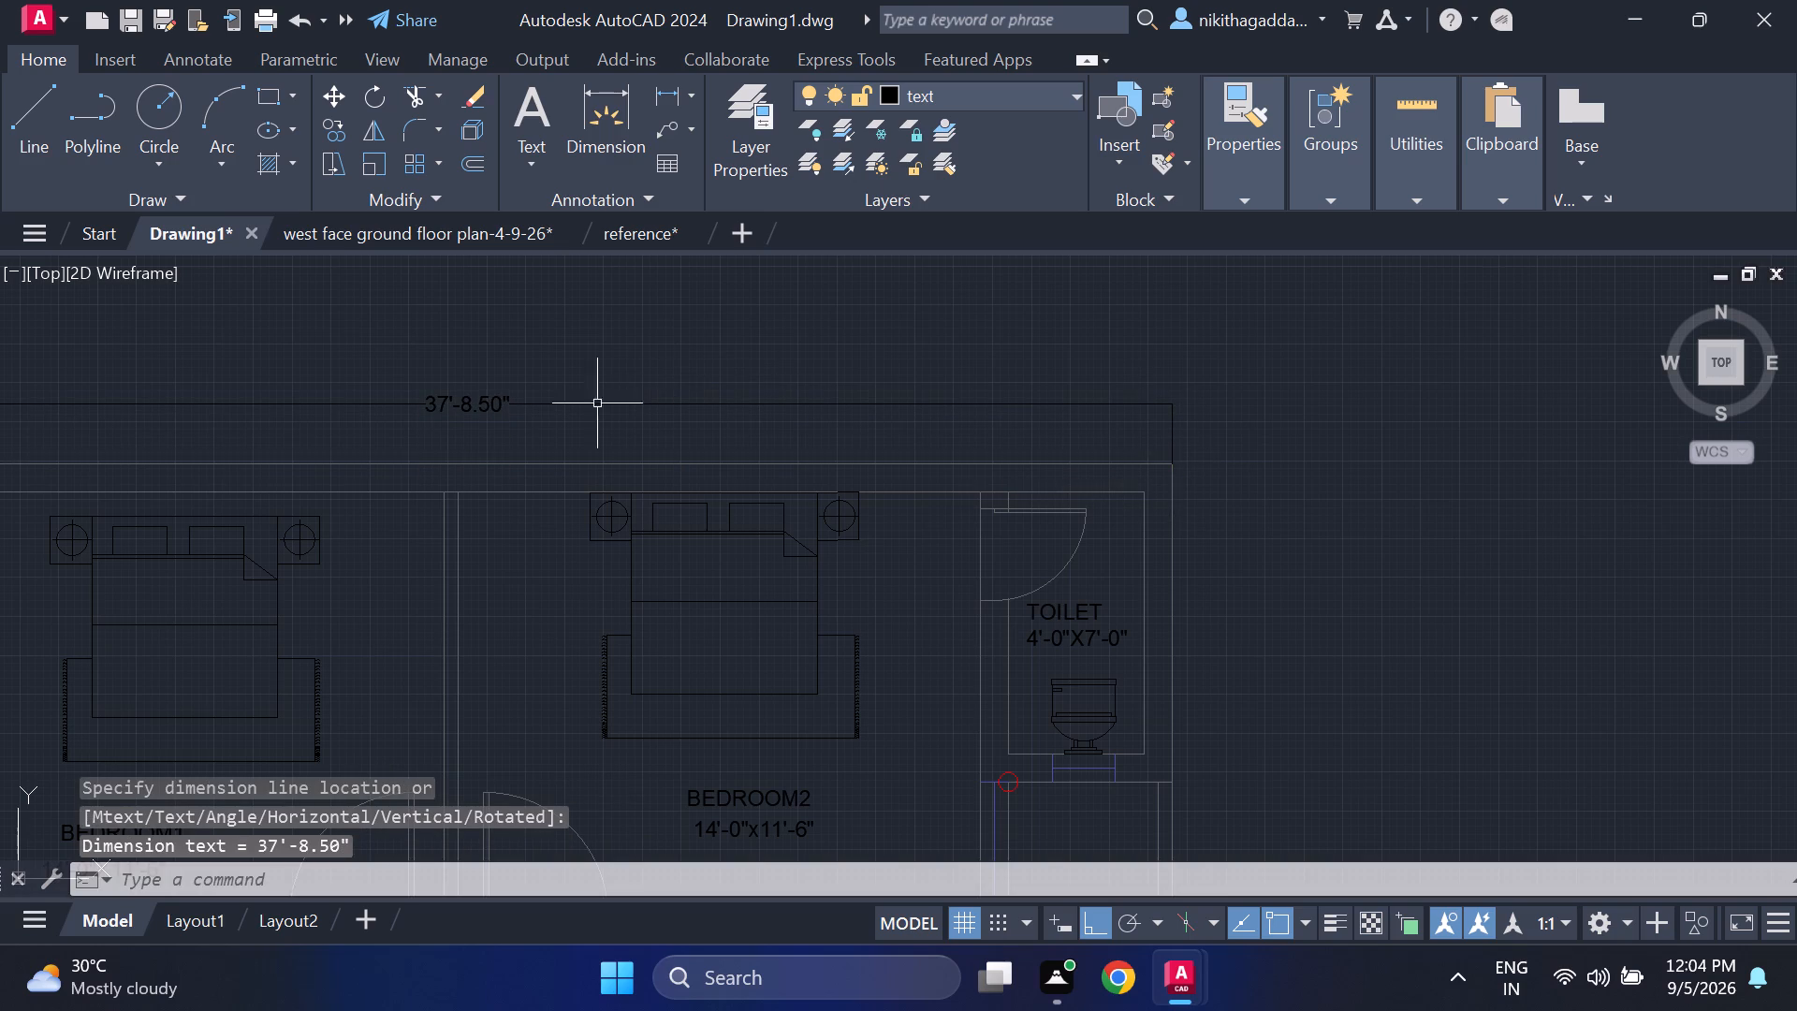
Override the text of the overall width dimension above the bedrooms with 38'.
double_click(471, 405)
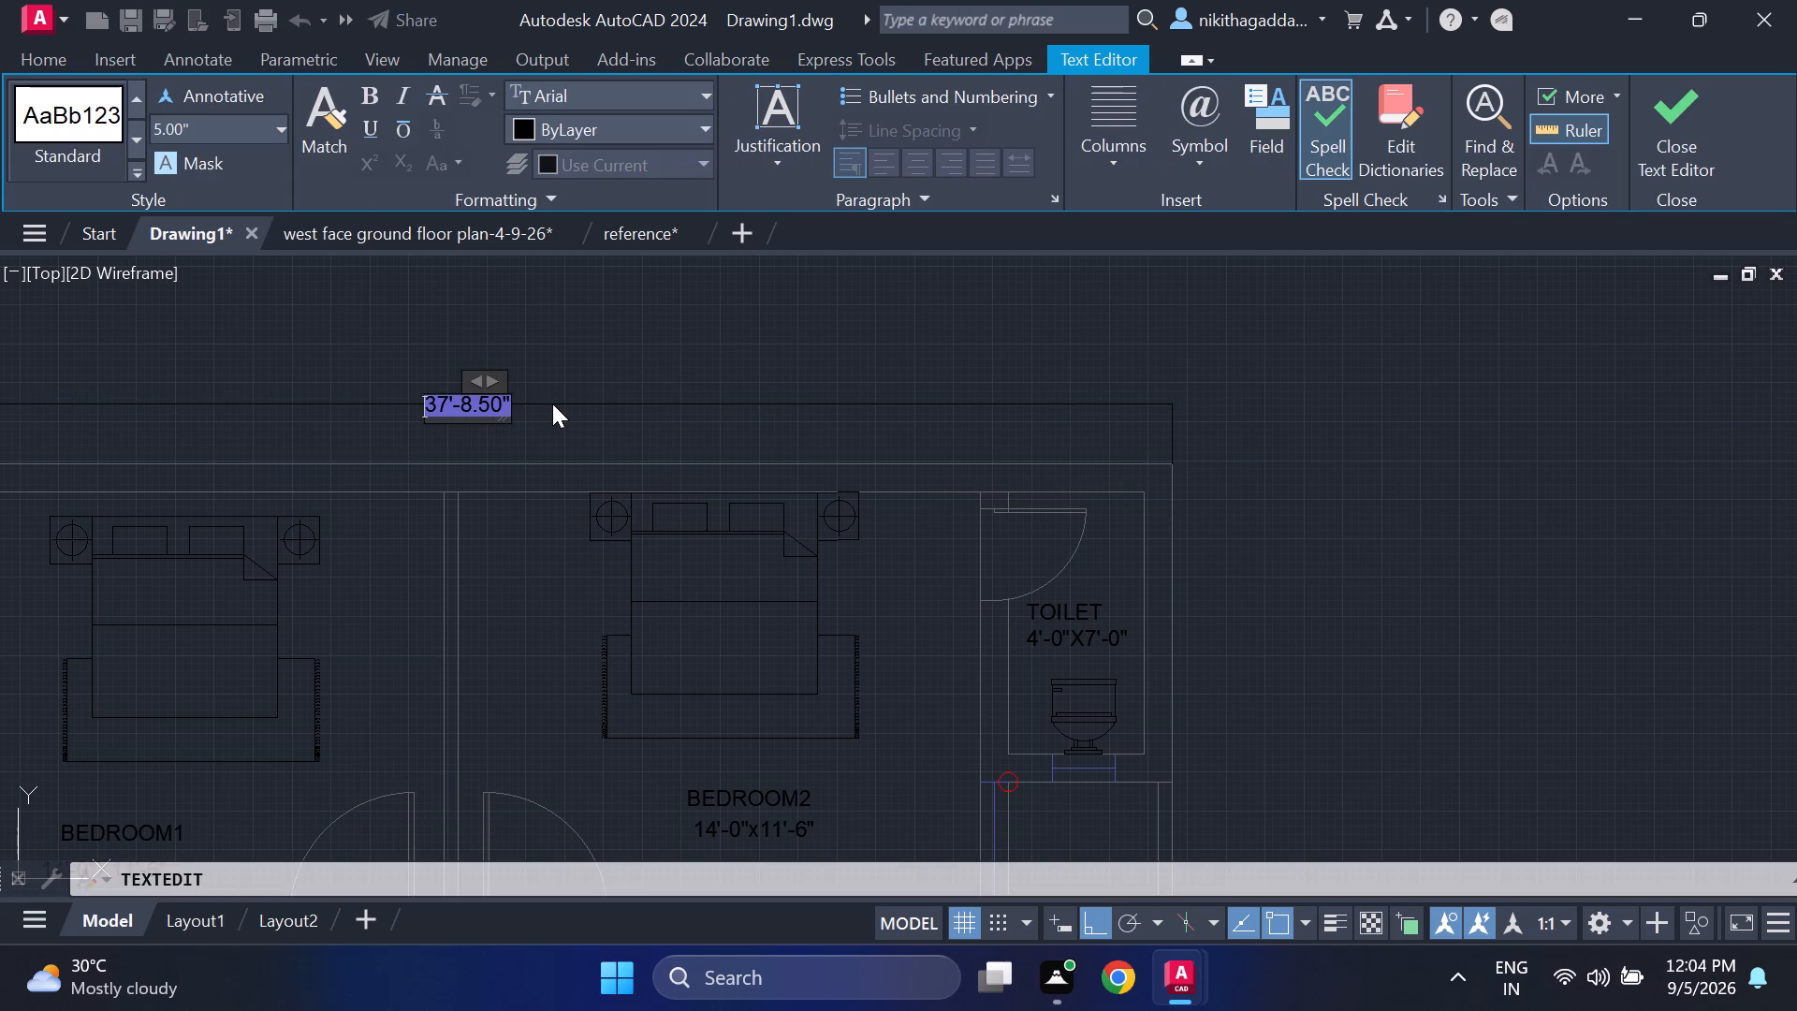
key(BackSpace)
text(38)
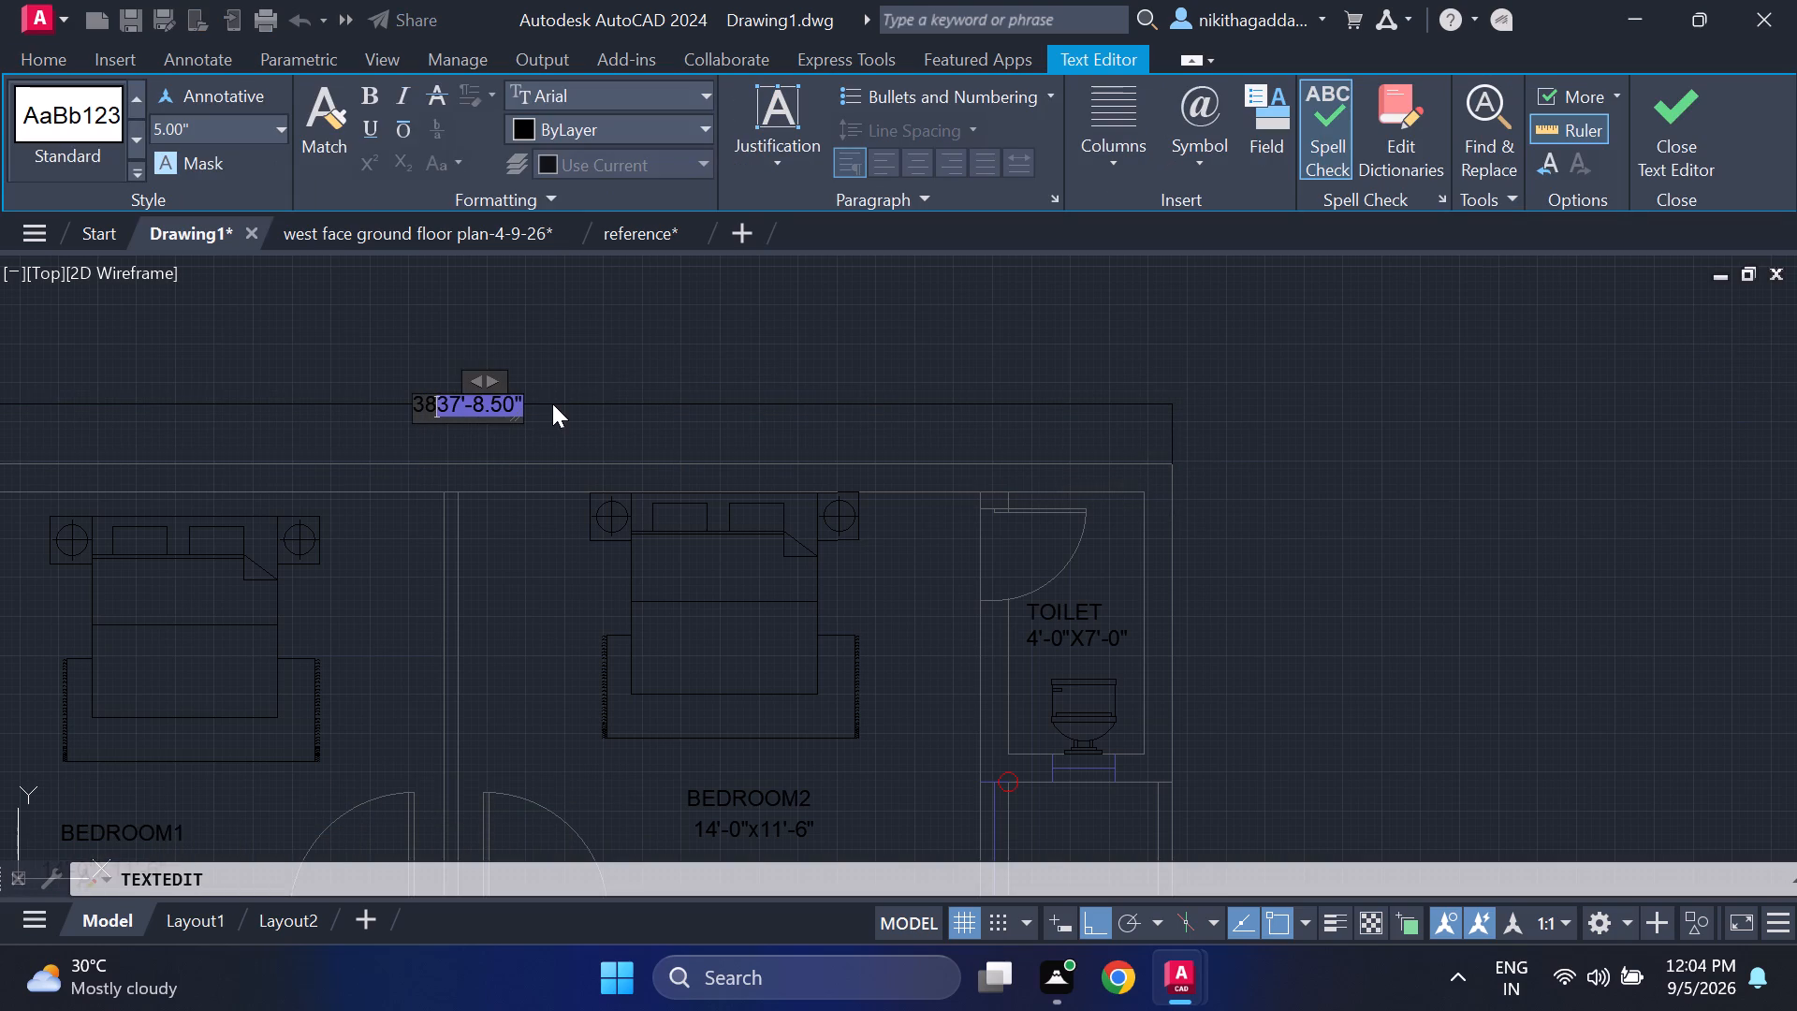
key(apostrophe)
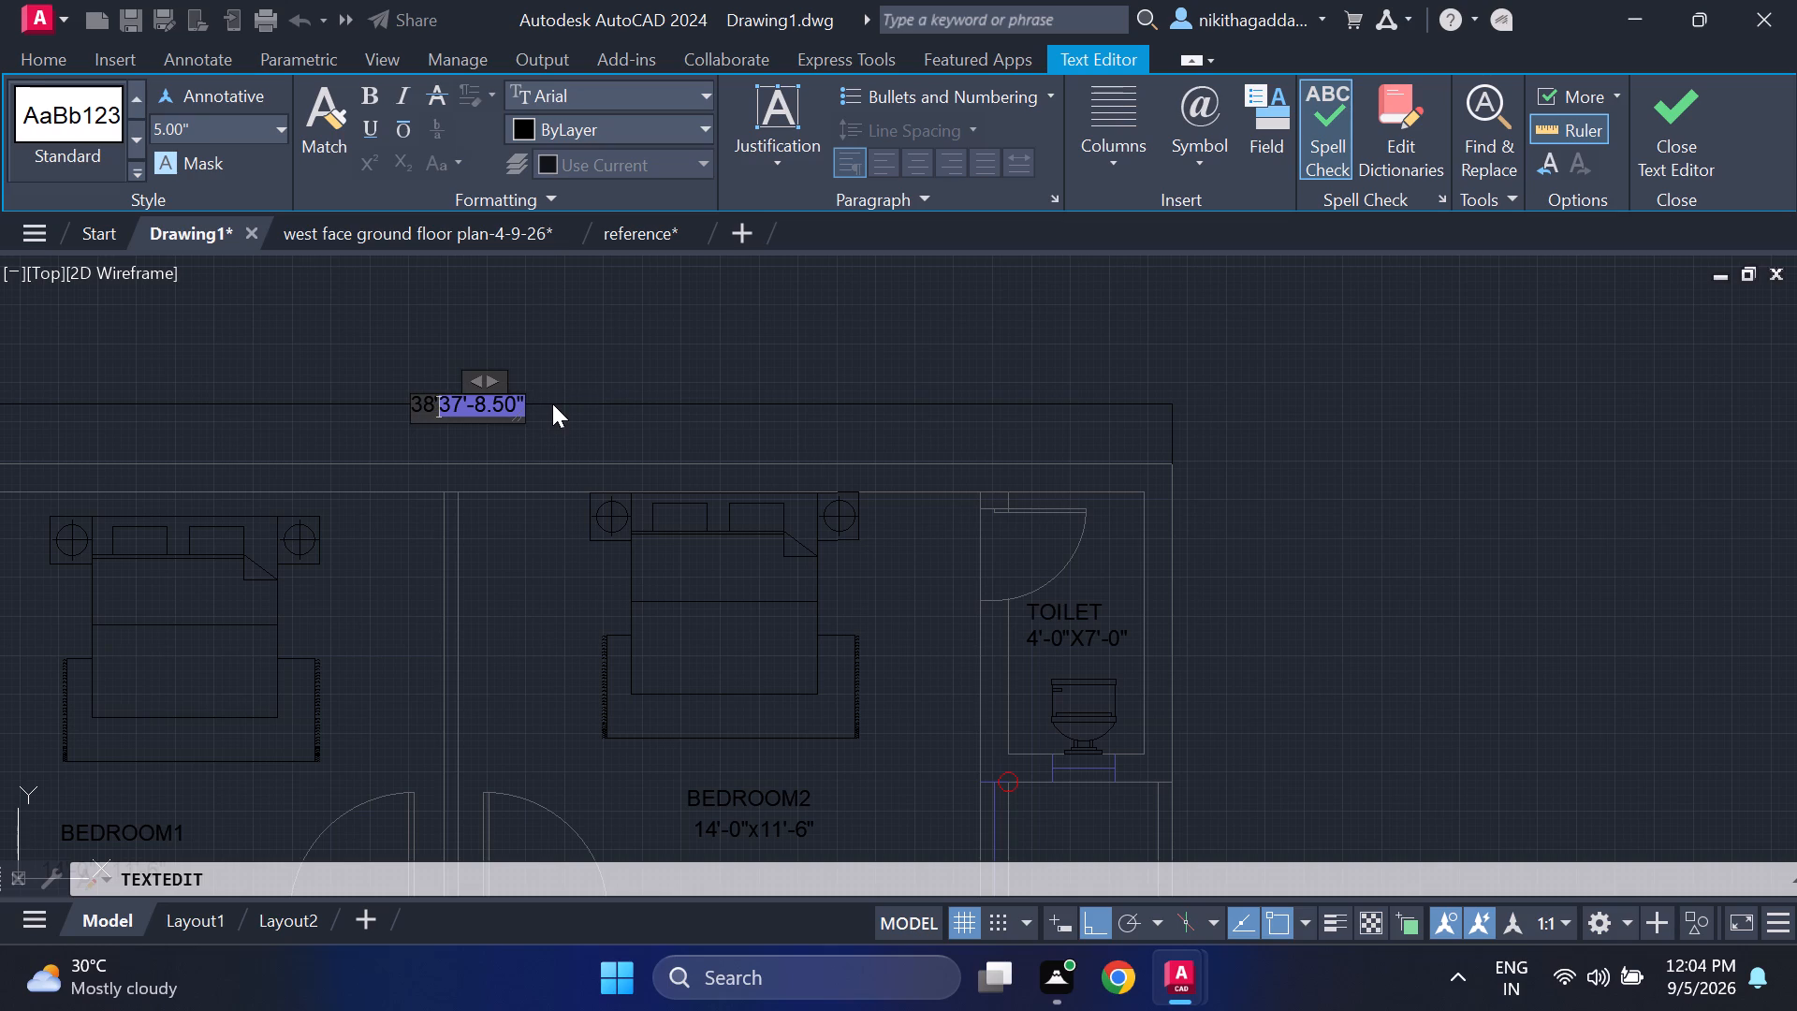
key(Return)
click(504, 423)
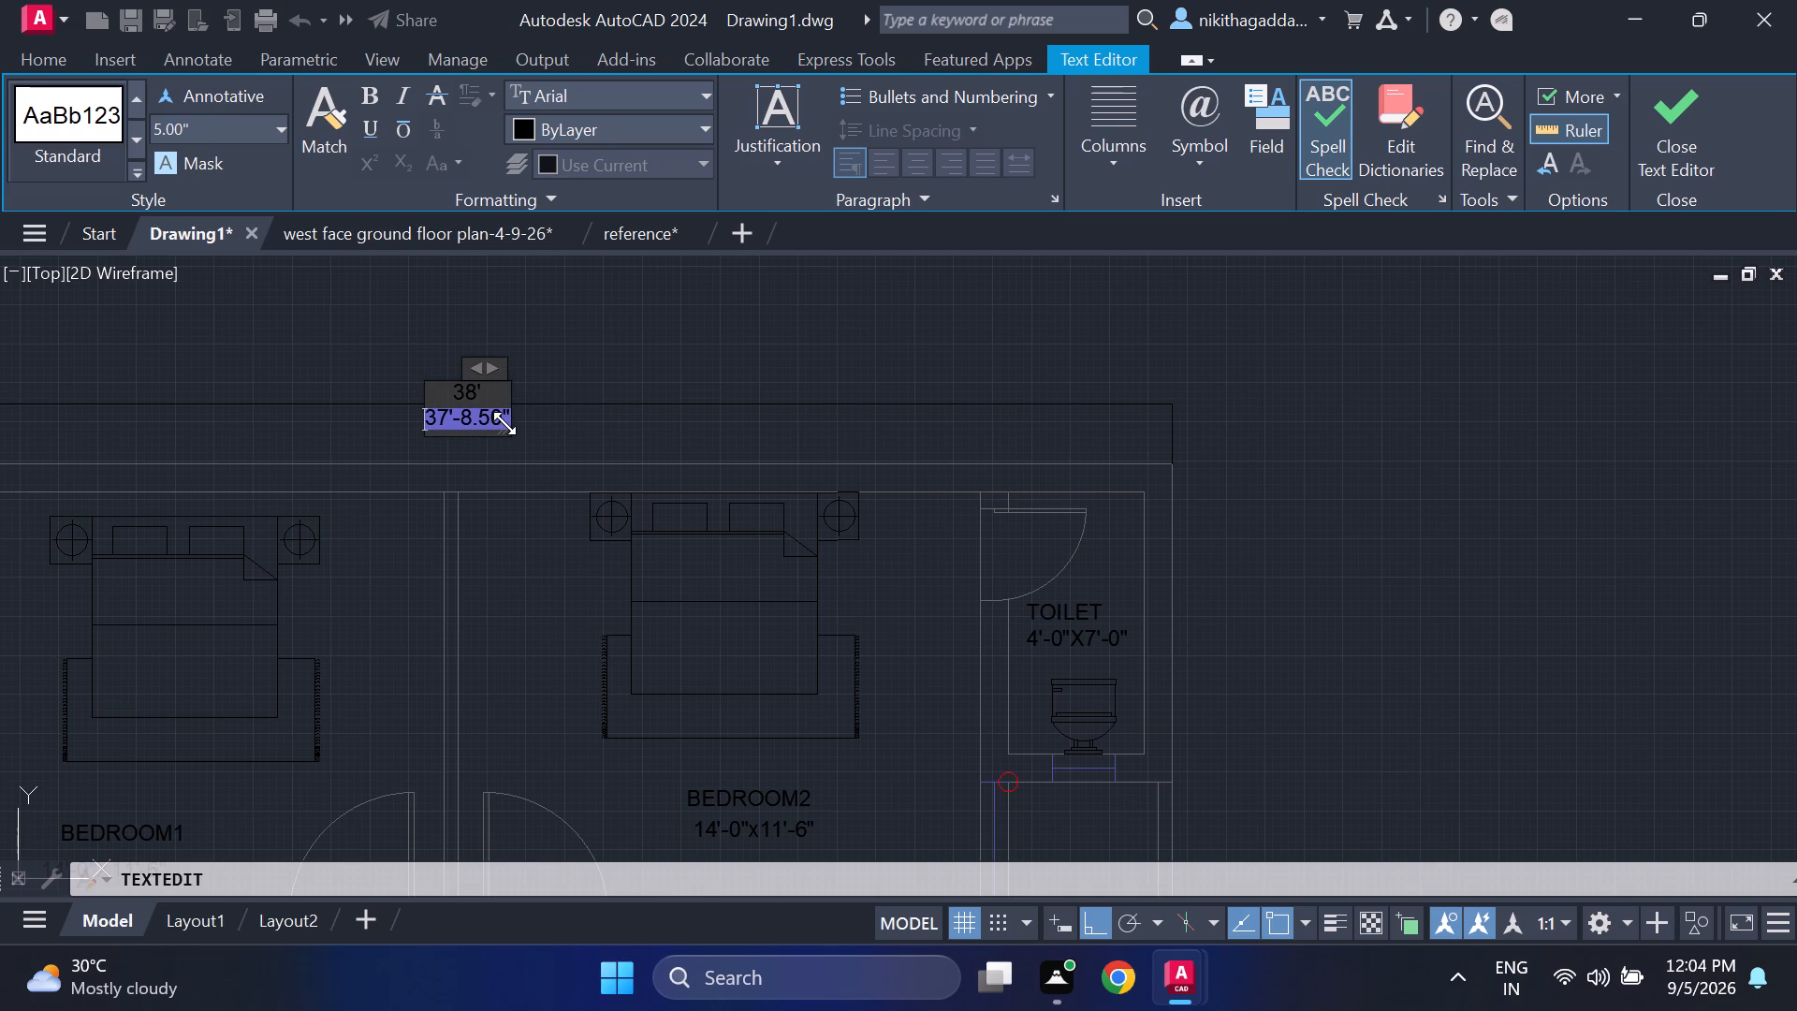
click(508, 422)
key(BackSpace)
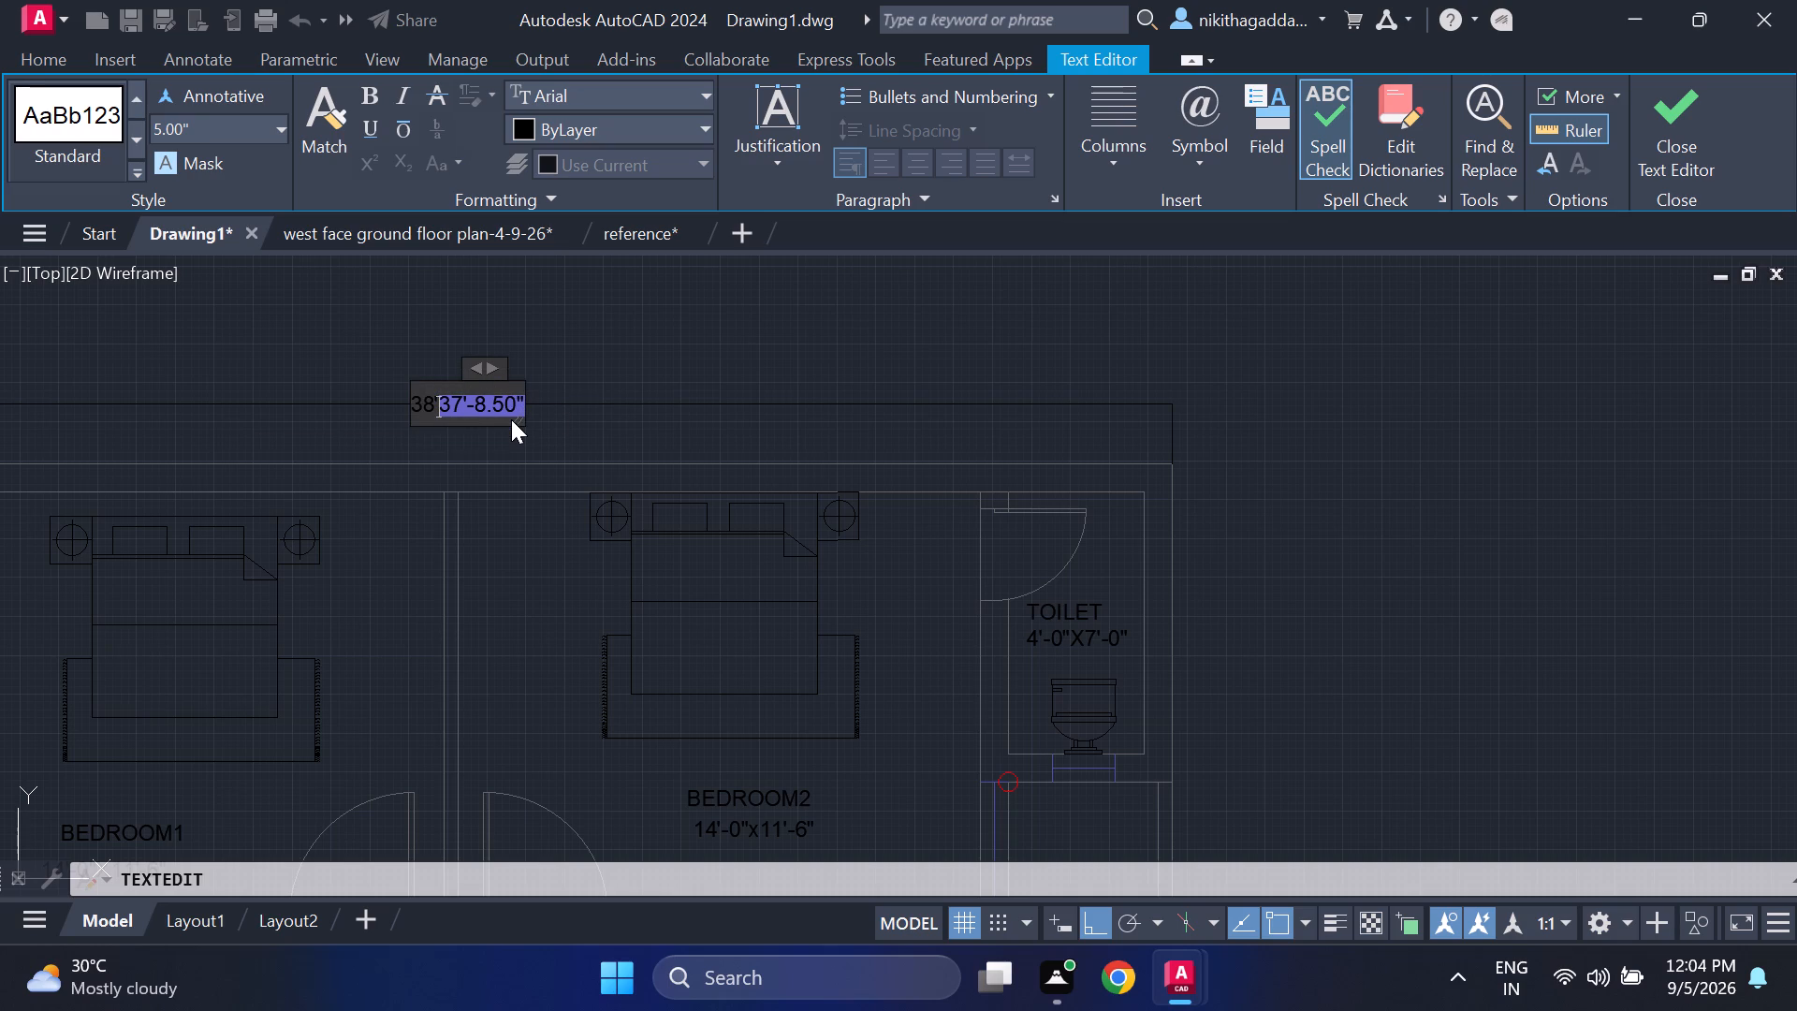
scroll(503, 383, up, 3)
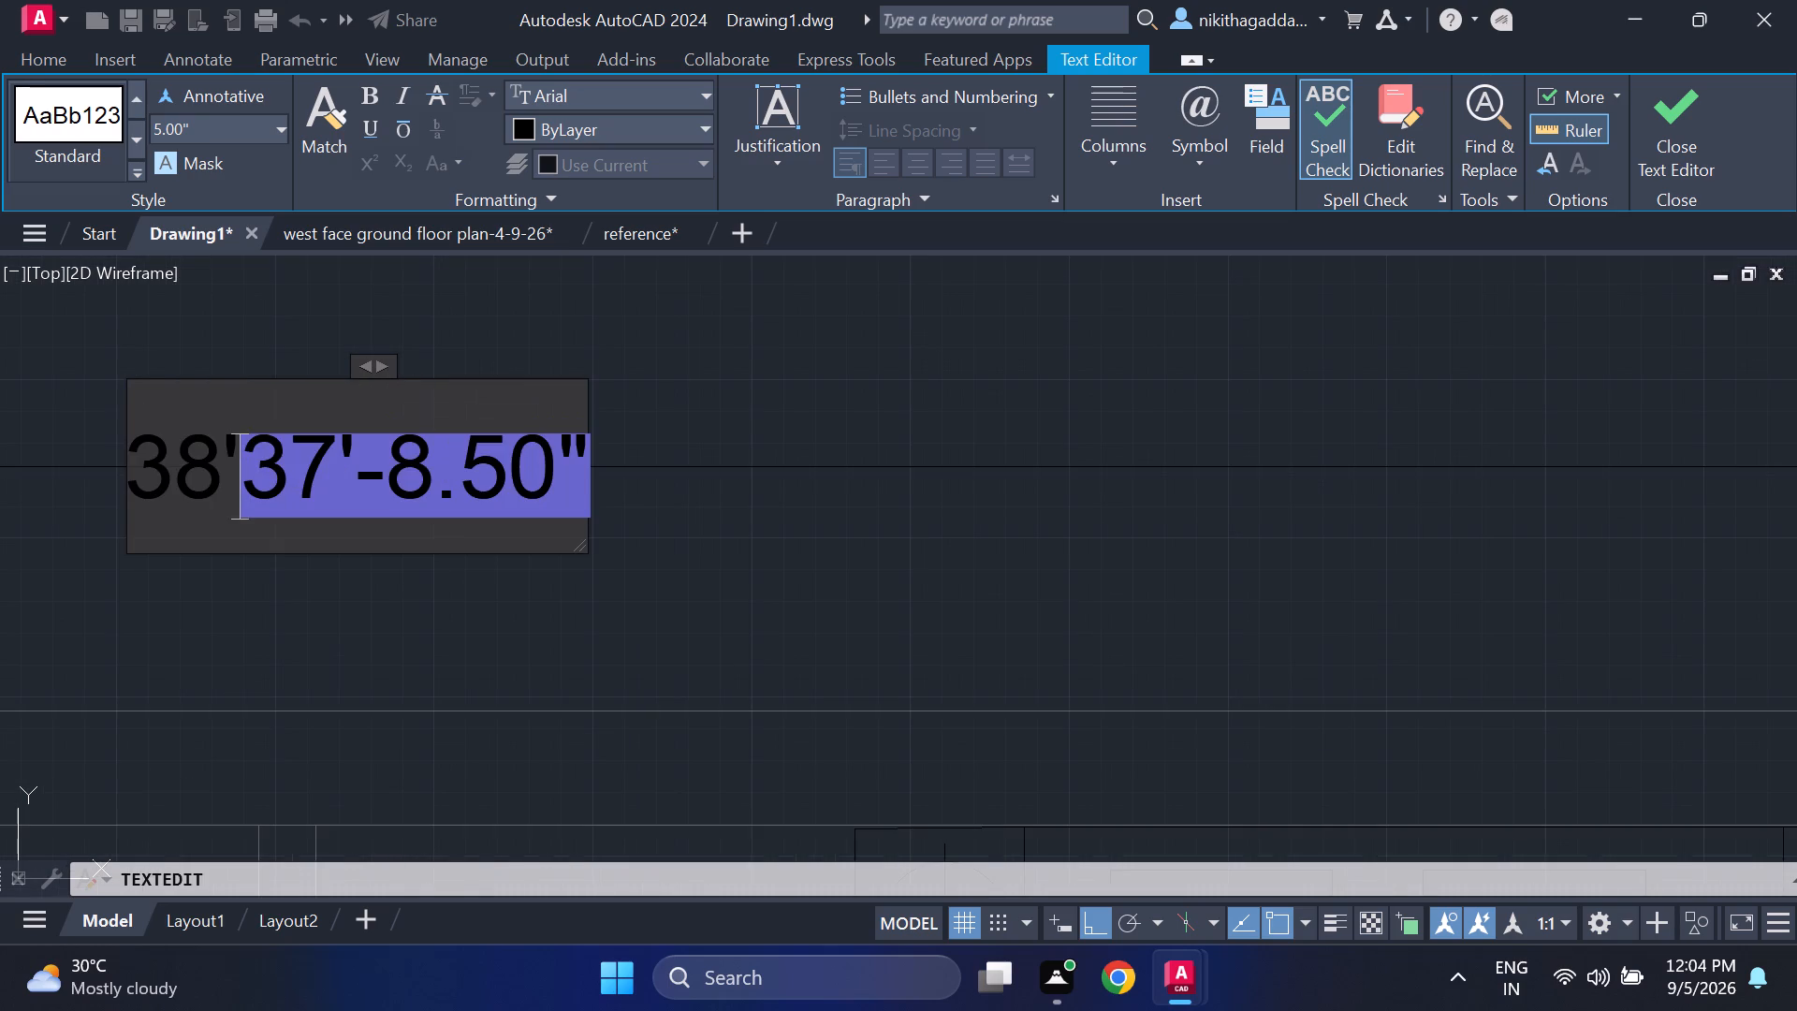
click(564, 468)
key(Delete)
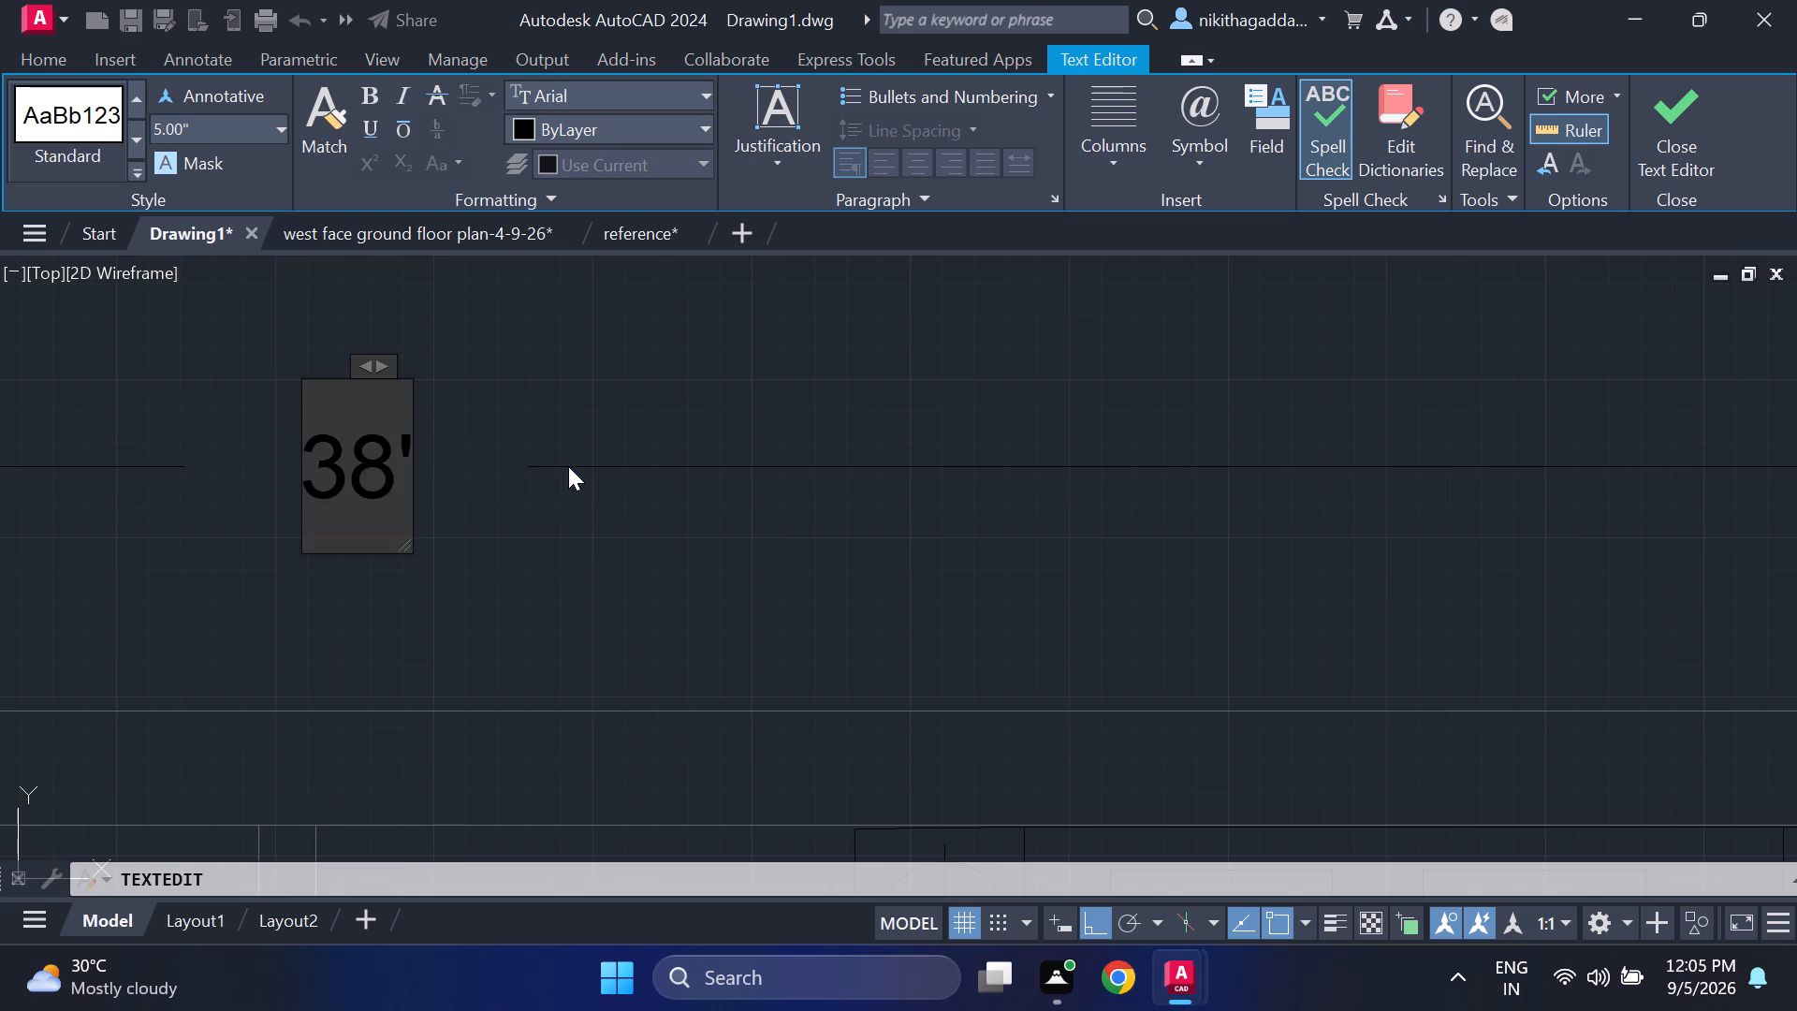
key(Return)
click(1648, 110)
scroll(456, 646, down, 3)
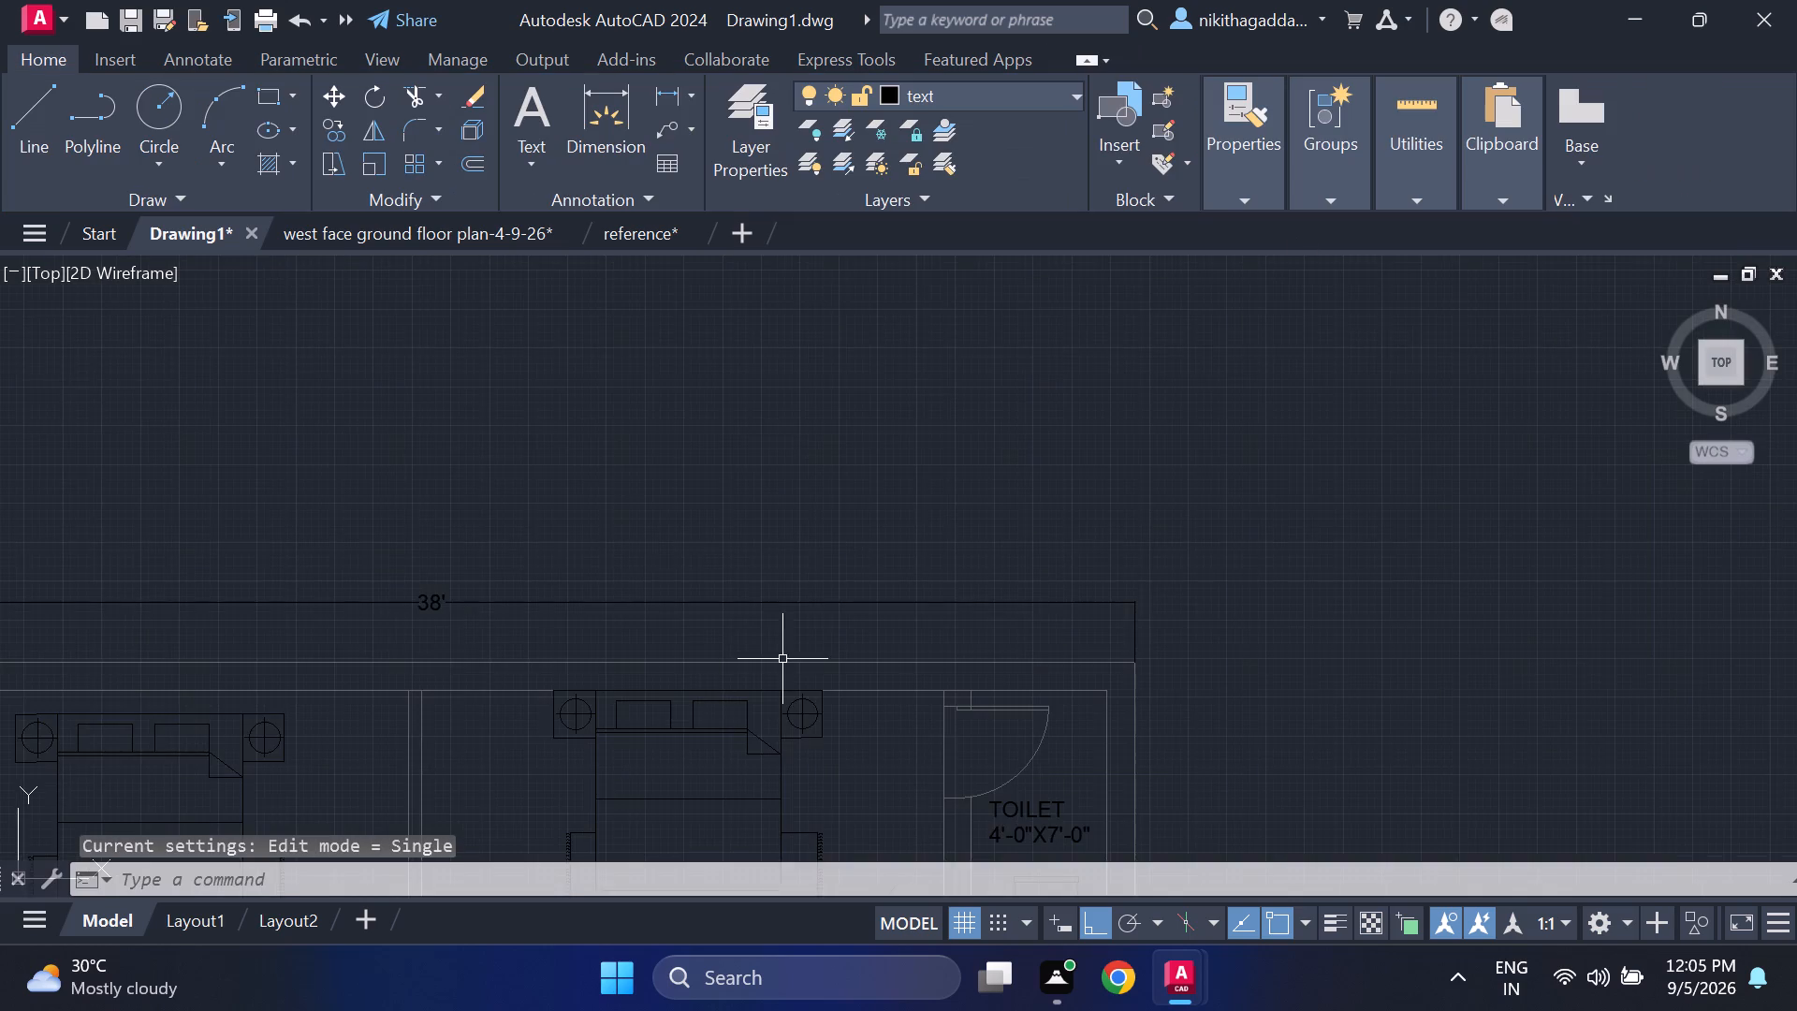
Add an overall vertical linear dimension outside the east compound wall, from its outer corner by the toilet to the outer corner below the staircase.
middle_drag(774, 632, 755, 432)
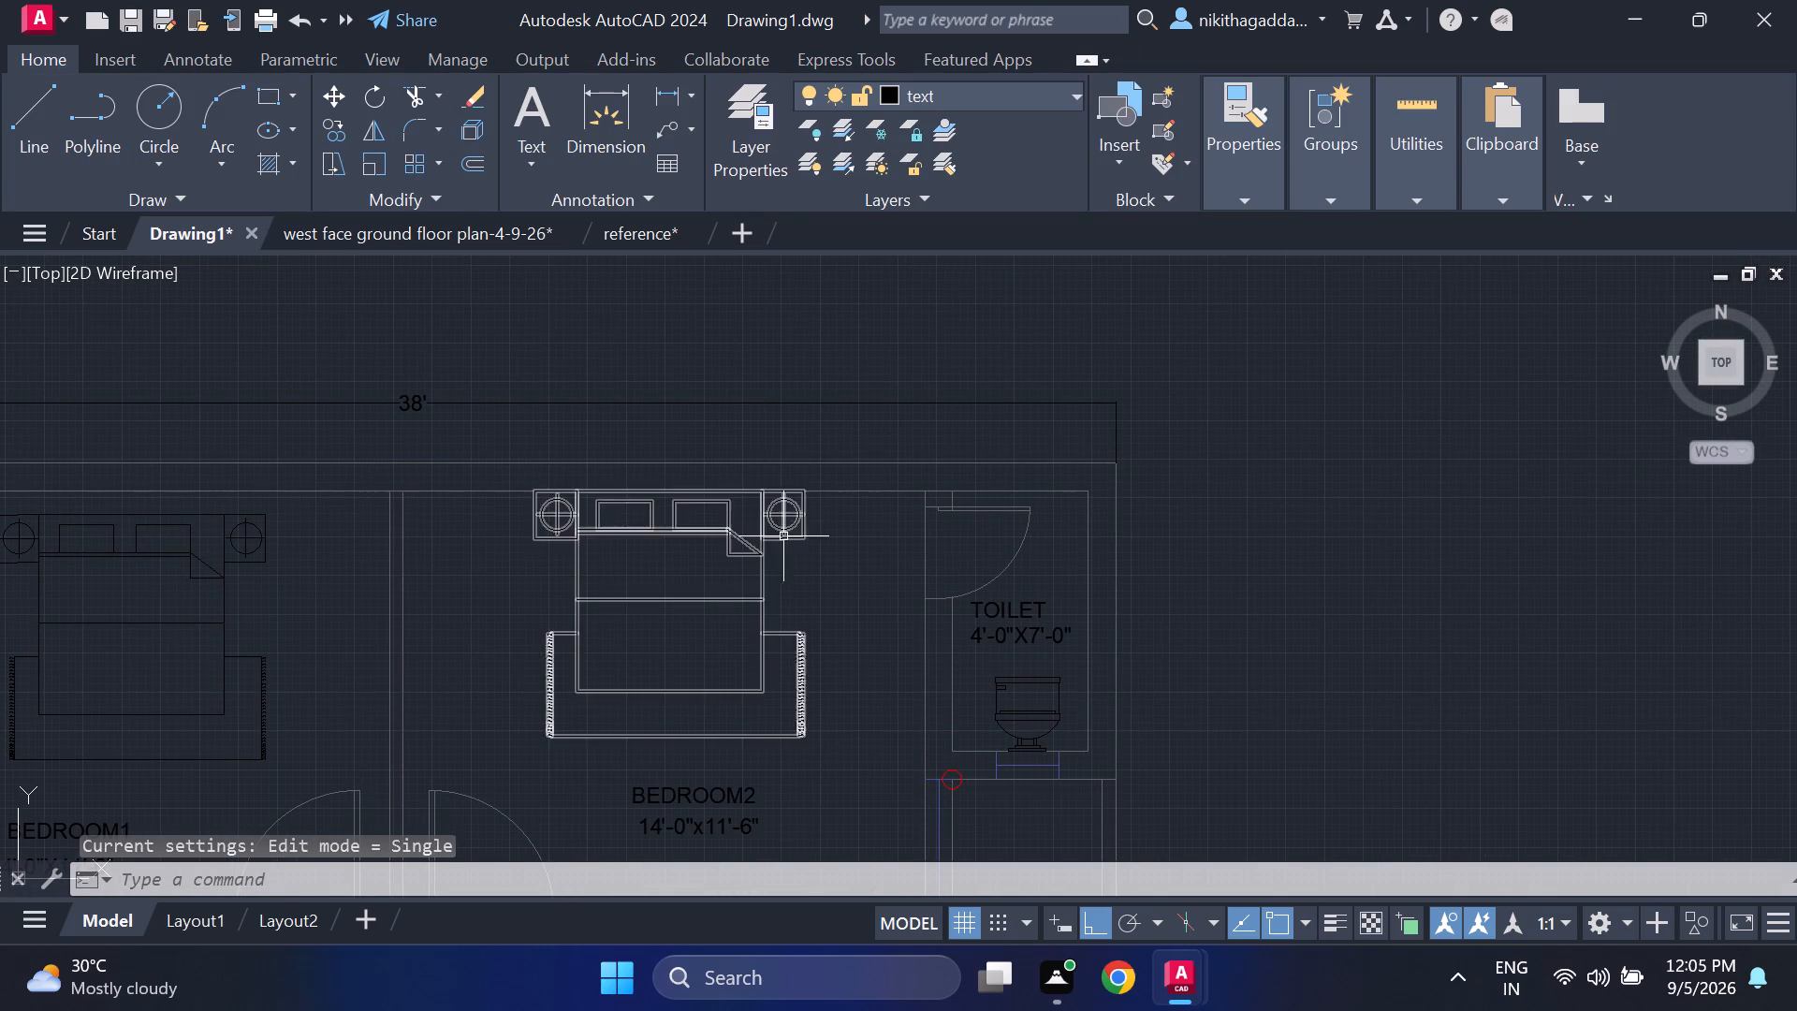
scroll(785, 543, down, 3)
click(664, 95)
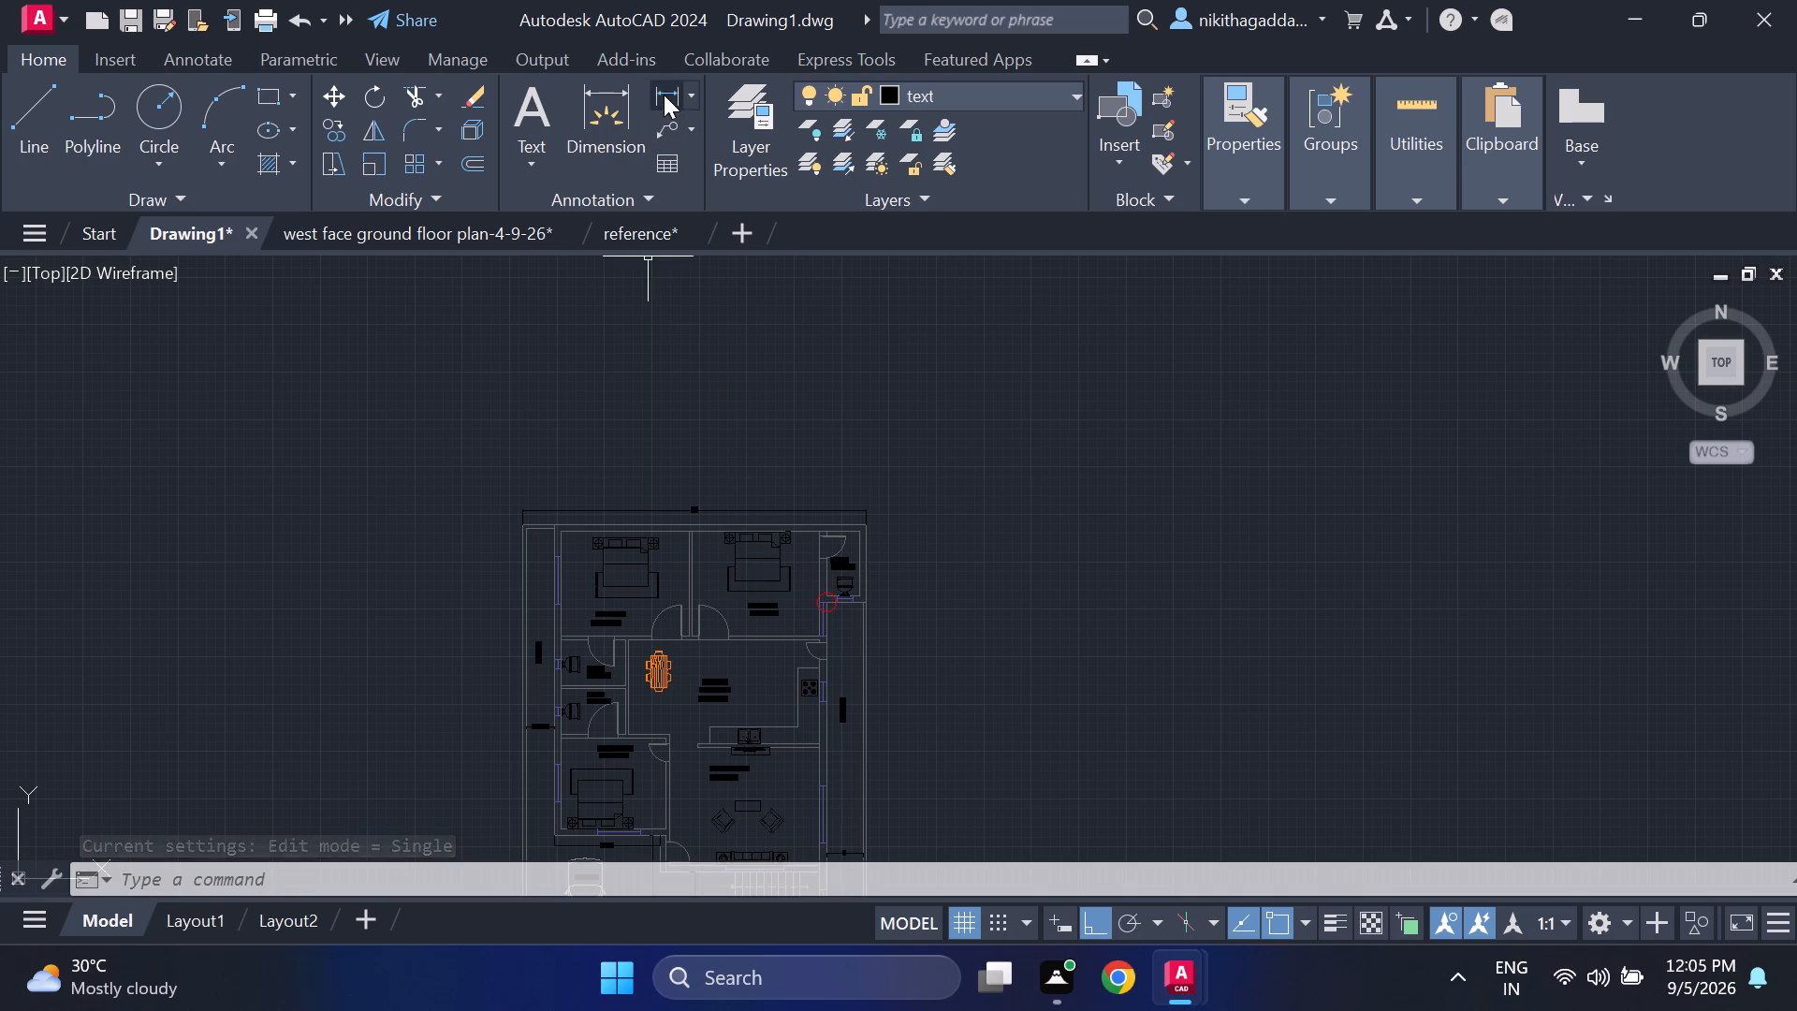
scroll(914, 544, up, 4)
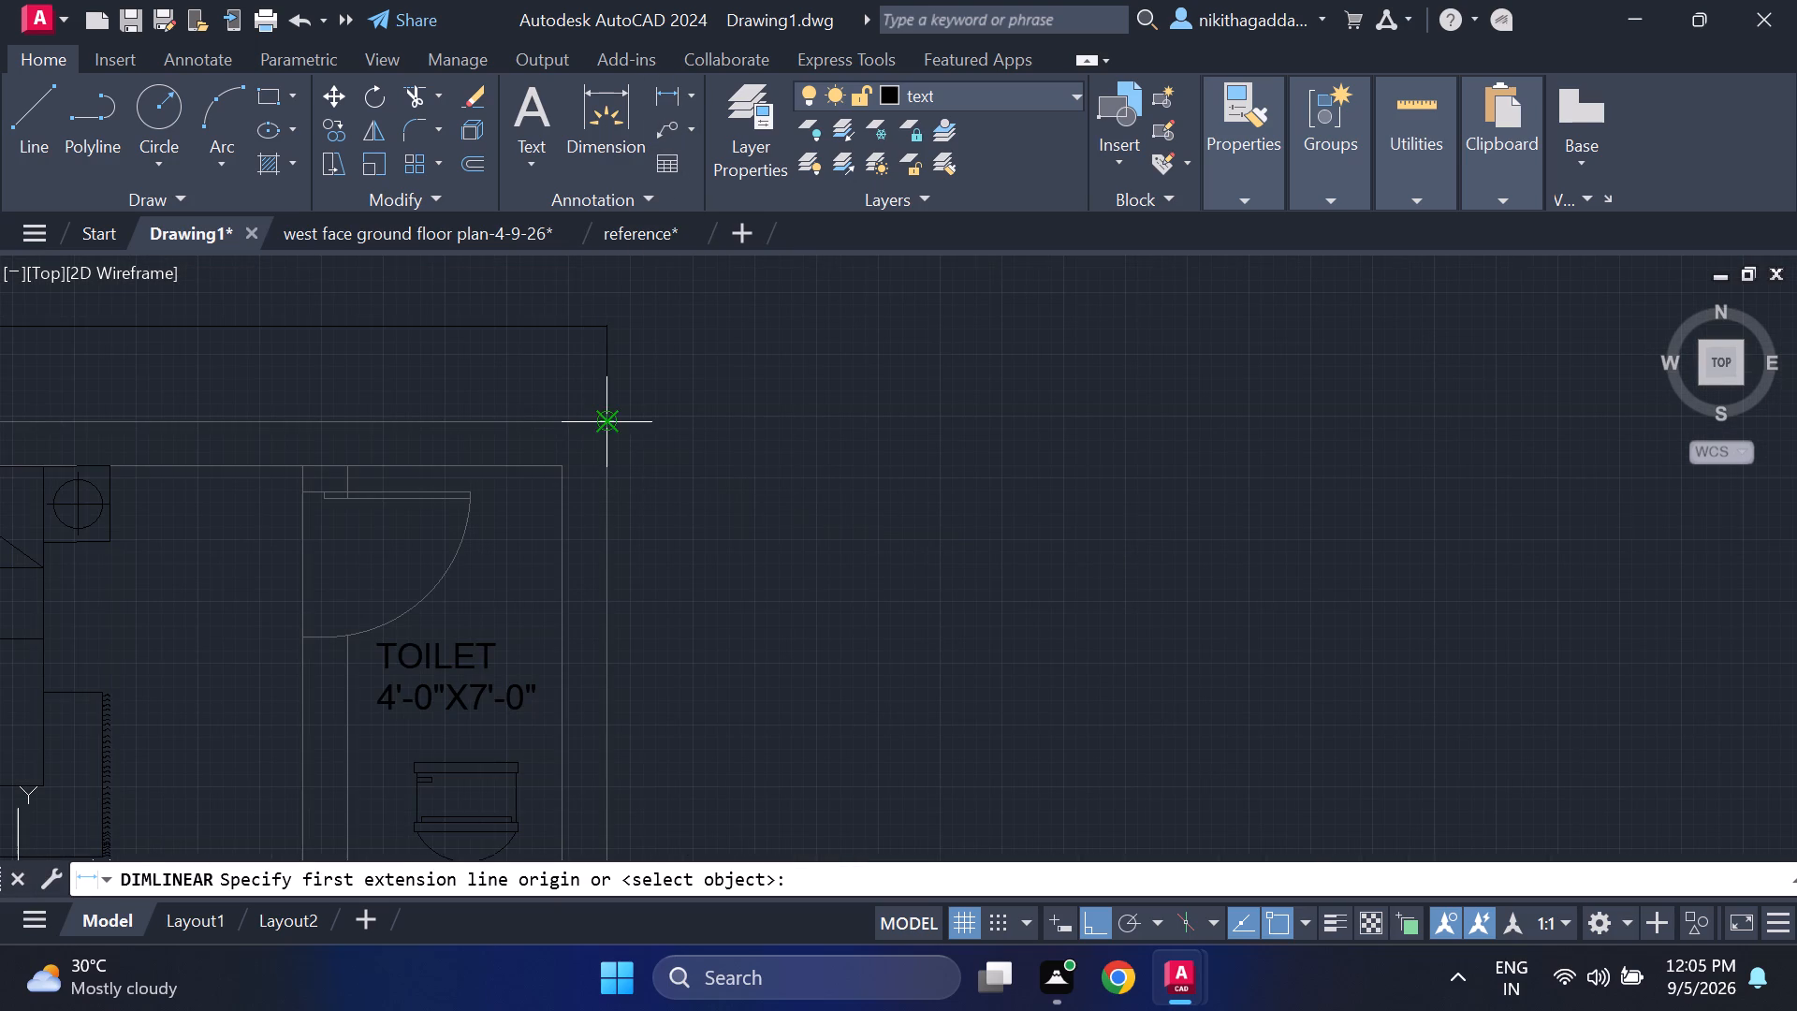
click(604, 418)
middle_drag(689, 655, 816, 256)
scroll(872, 518, down, 4)
middle_drag(909, 651, 898, 368)
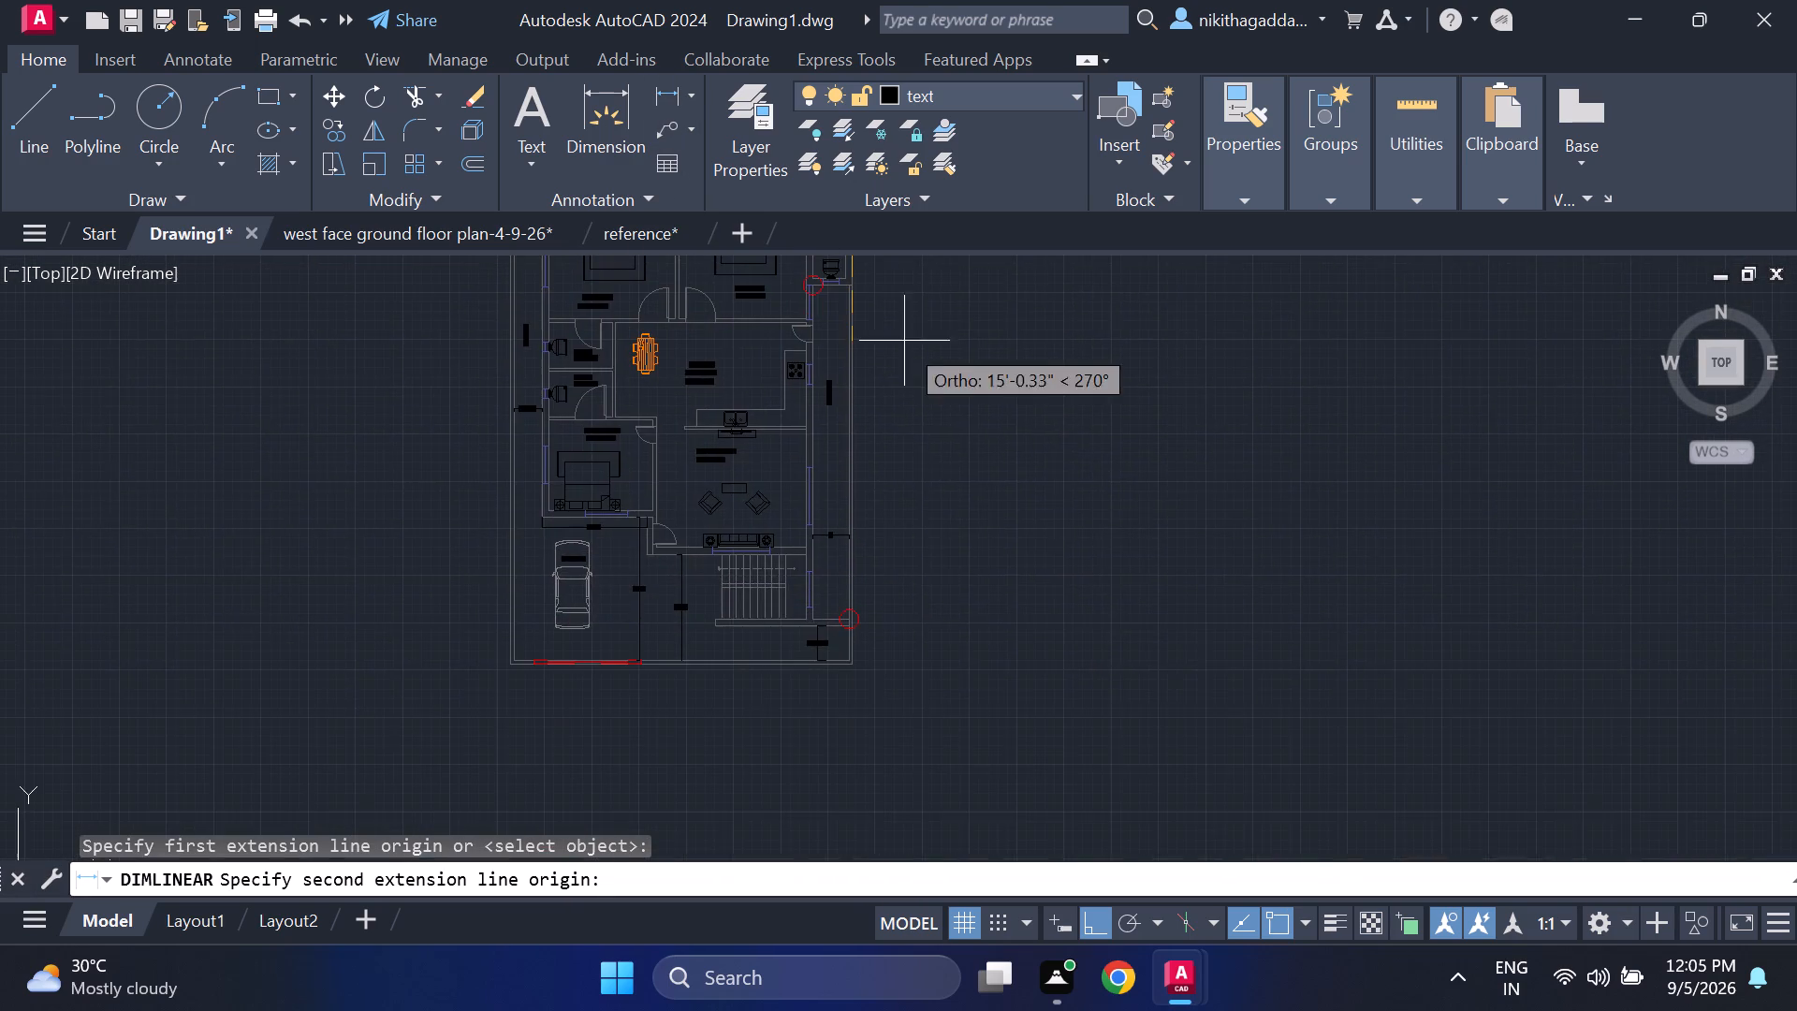
scroll(946, 533, down, 3)
middle_drag(942, 596, 927, 438)
scroll(926, 372, up, 3)
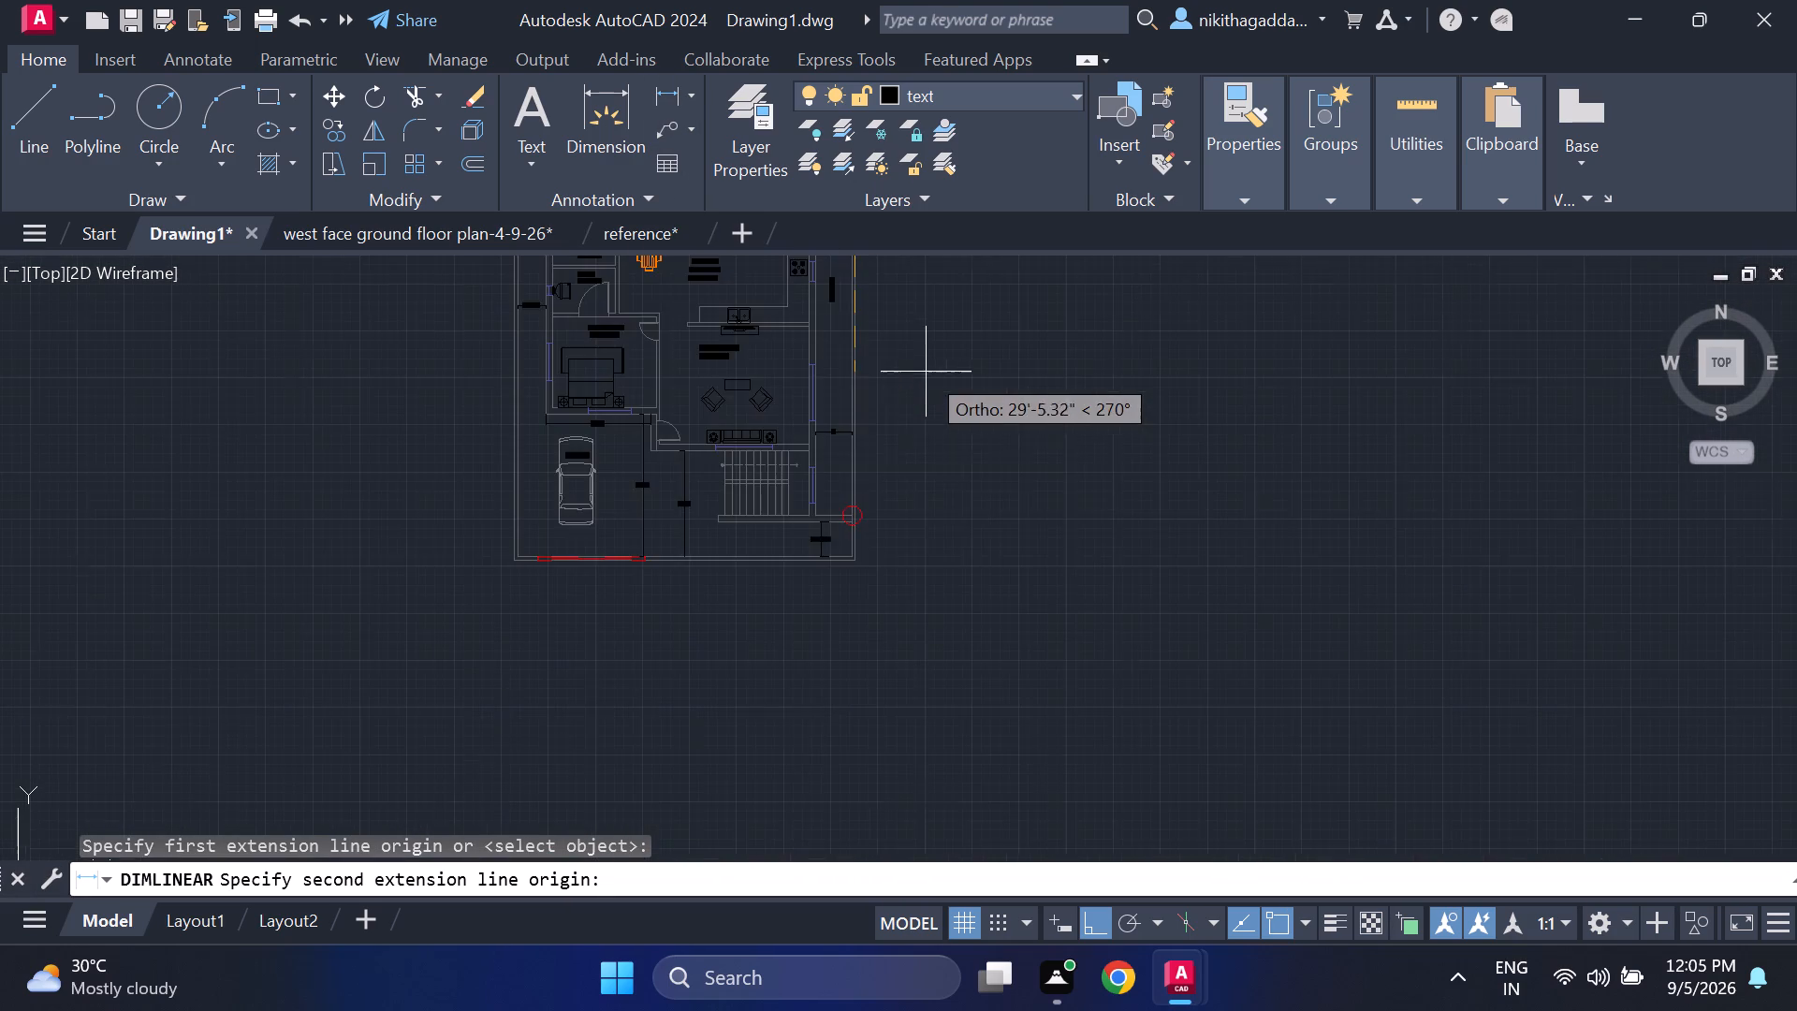
scroll(901, 495, up, 4)
middle_drag(744, 612, 893, 381)
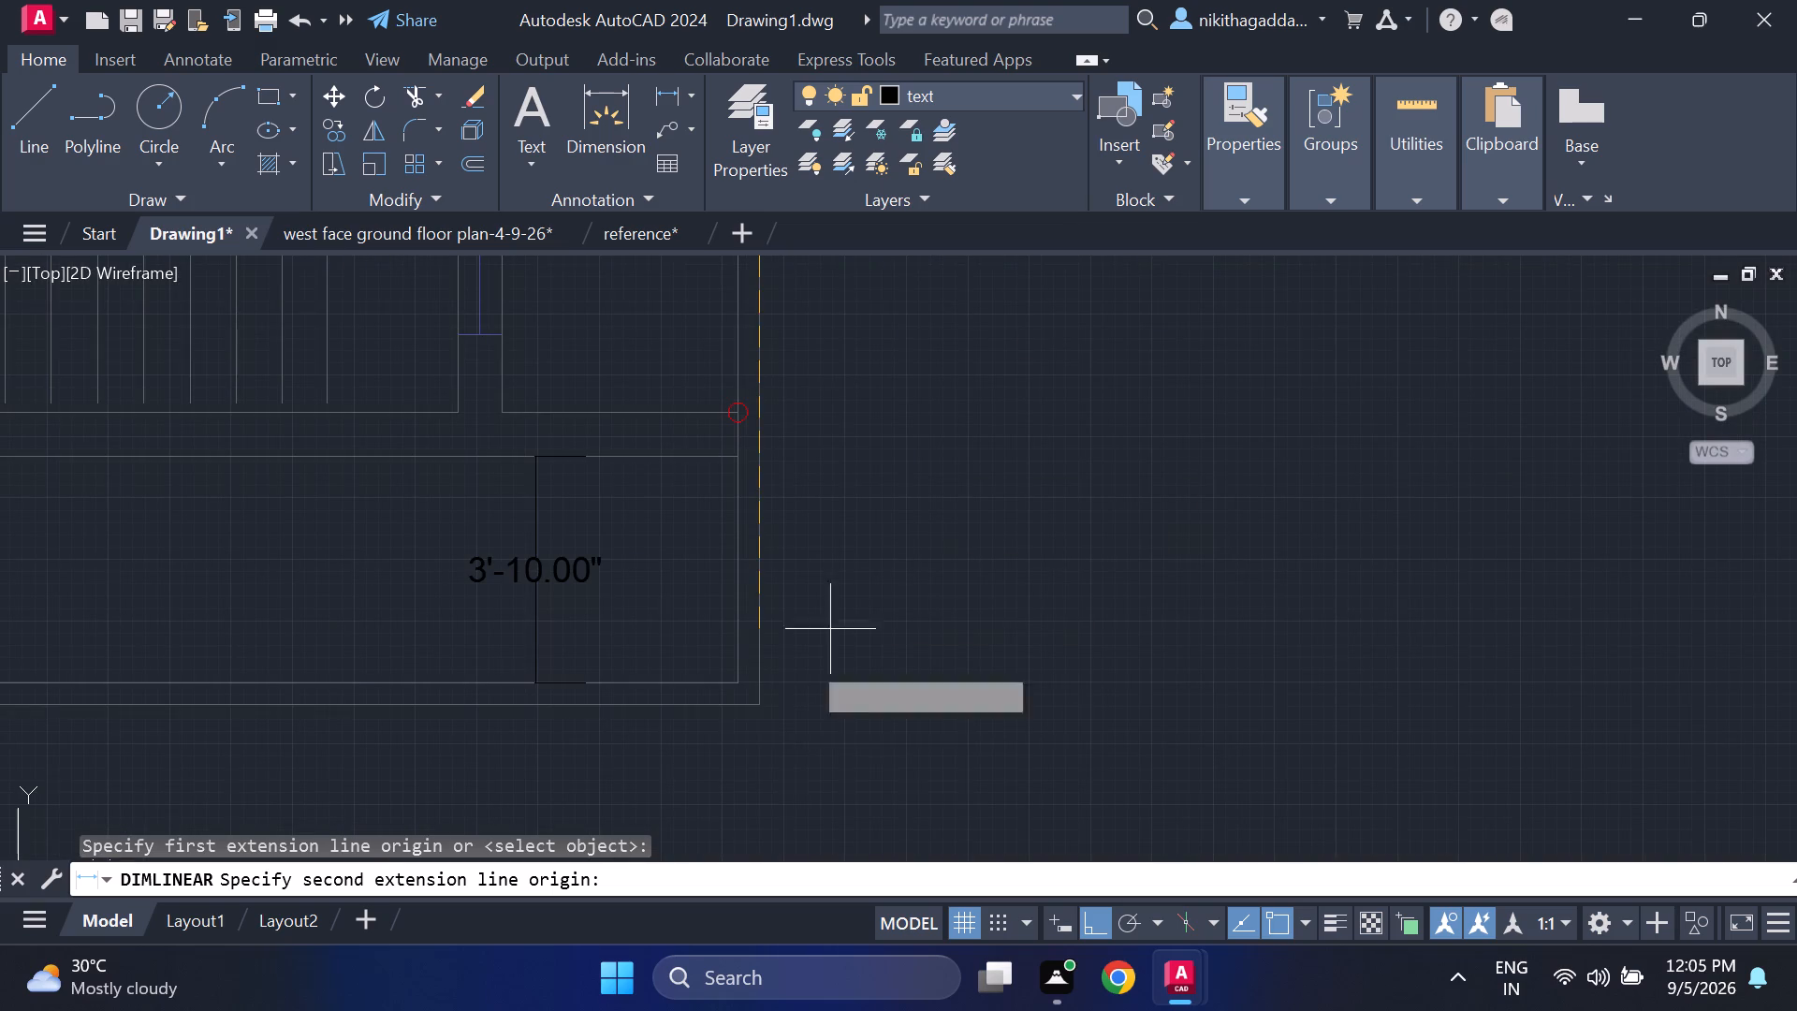
click(760, 702)
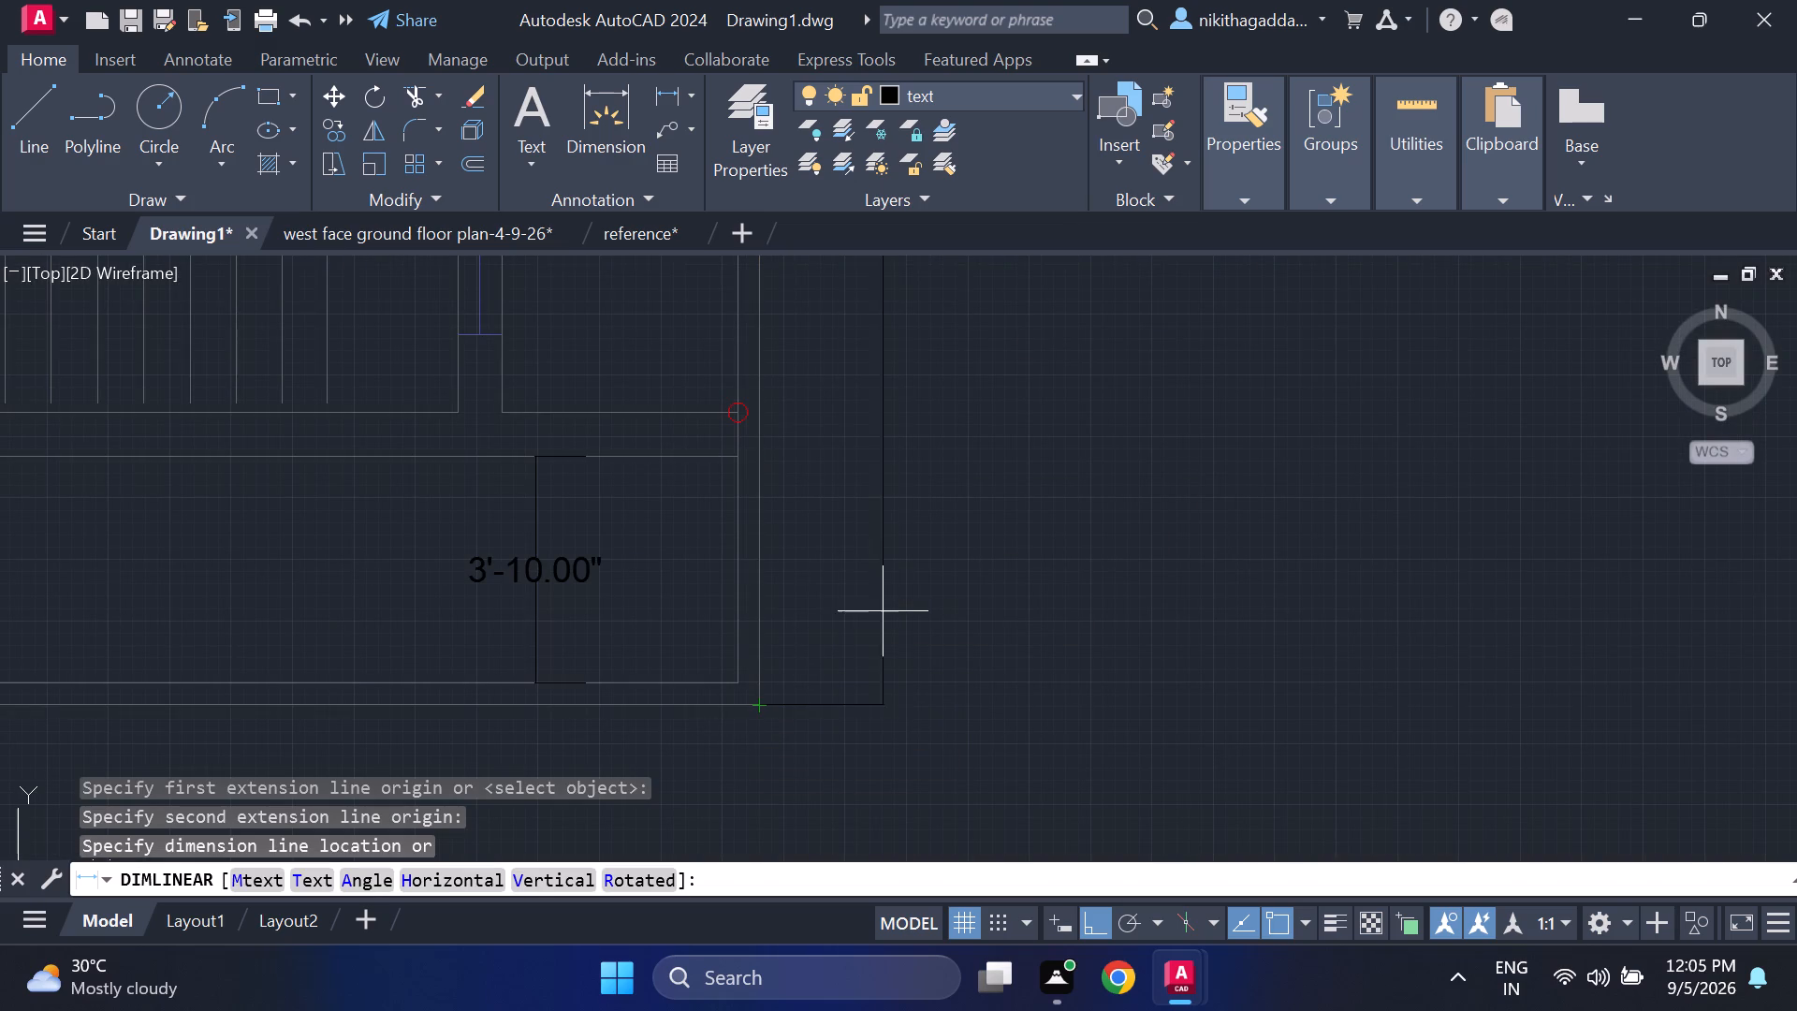
middle_drag(877, 612, 872, 754)
scroll(895, 702, down, 2)
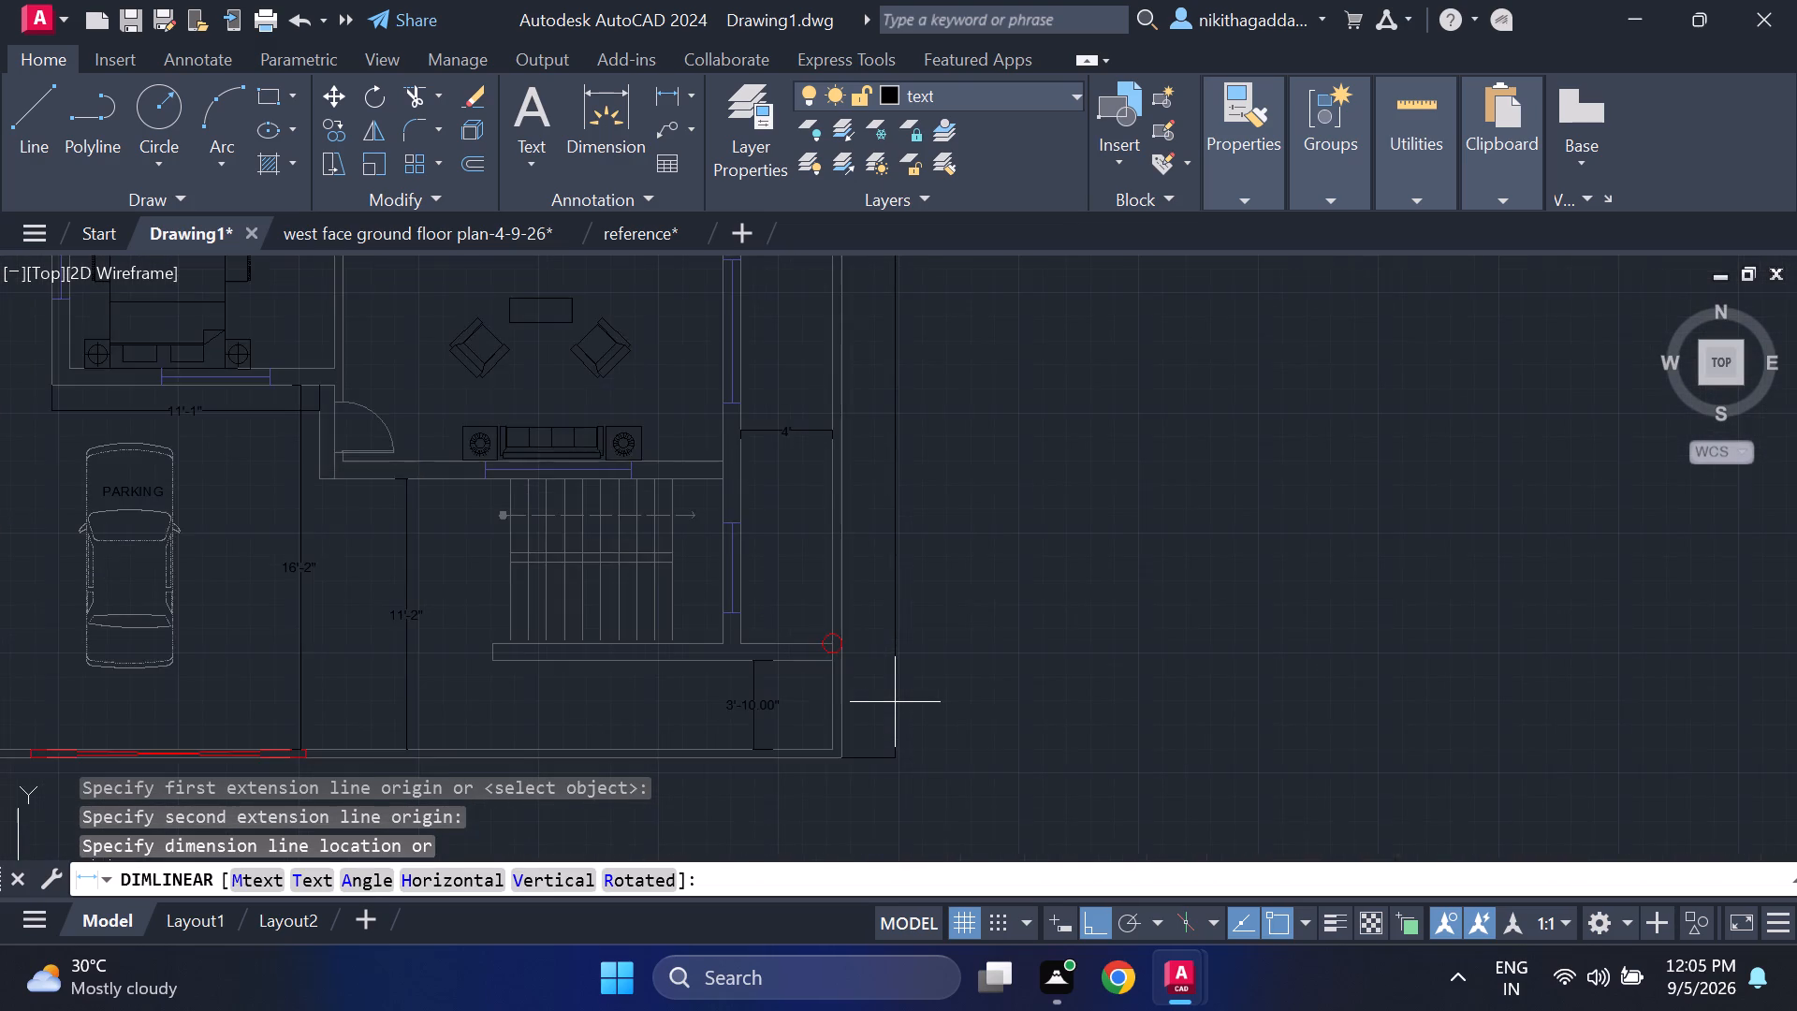
scroll(895, 702, down, 1)
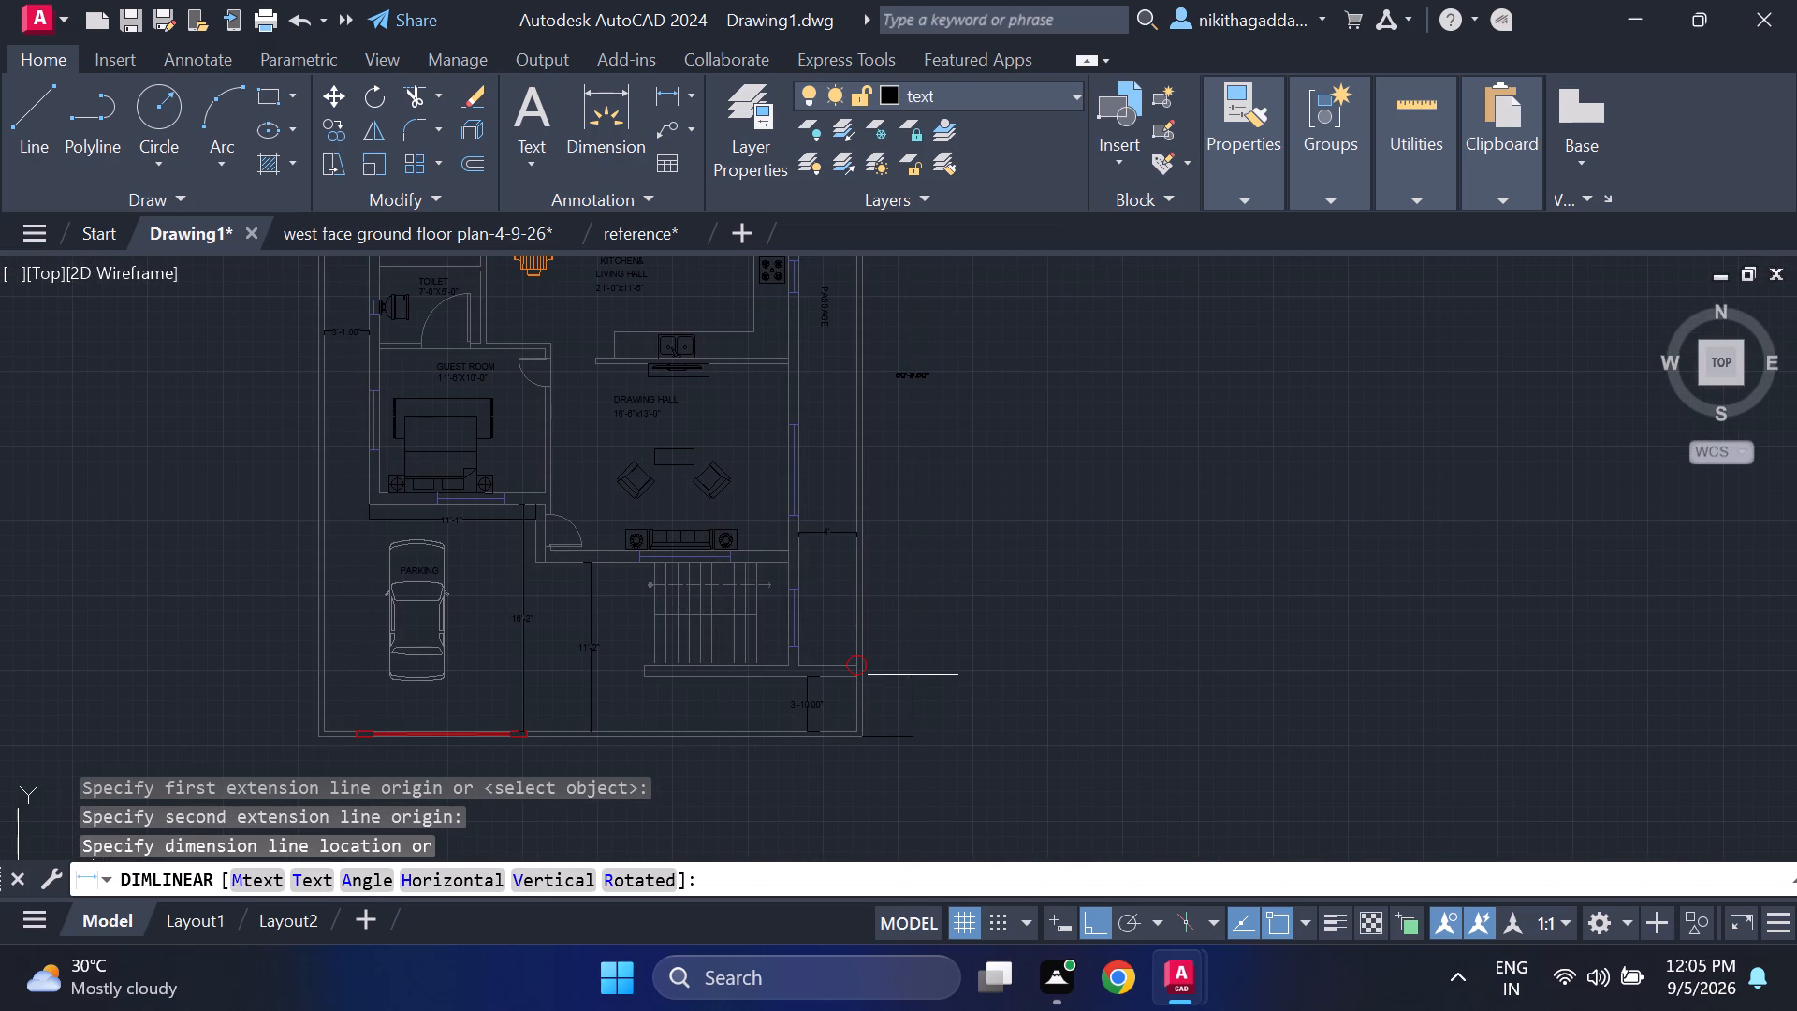
click(909, 679)
Override the text of the overall vertical dimension beside the east compound wall with 50'.
scroll(890, 371, up, 3)
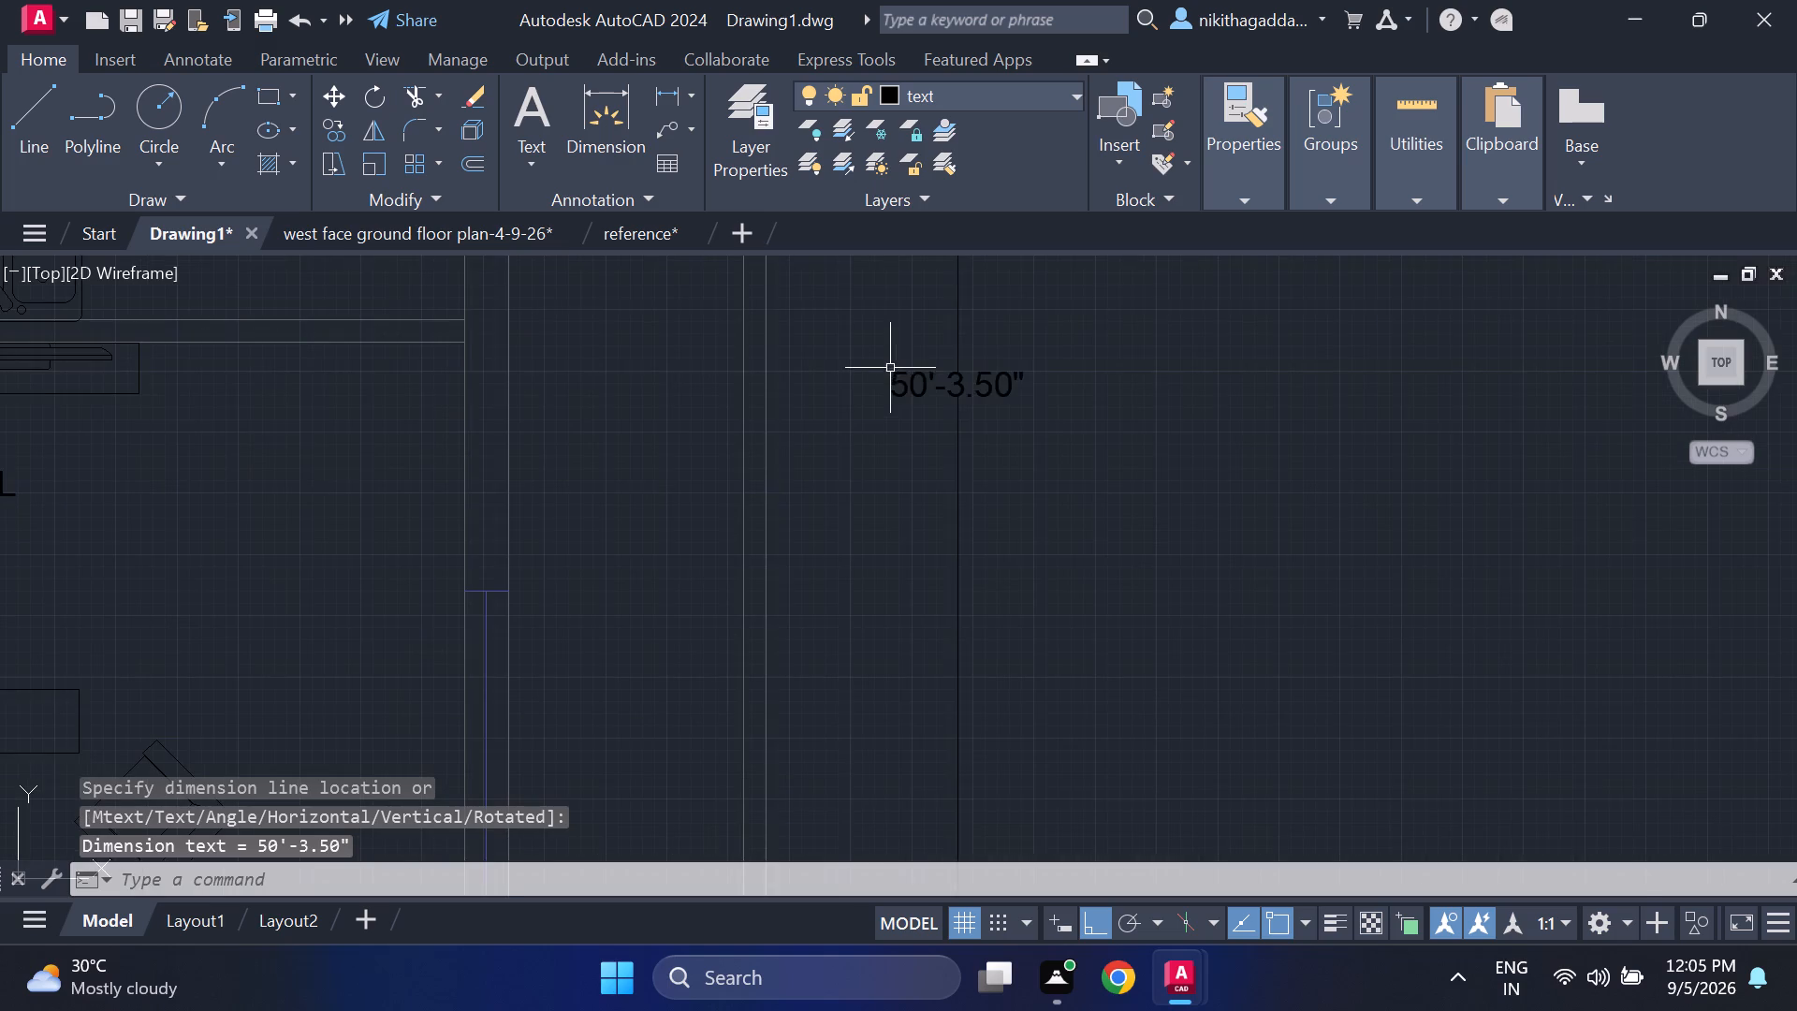
scroll(970, 364, up, 3)
drag(952, 424, 930, 456)
triple_click(942, 433)
click(1141, 466)
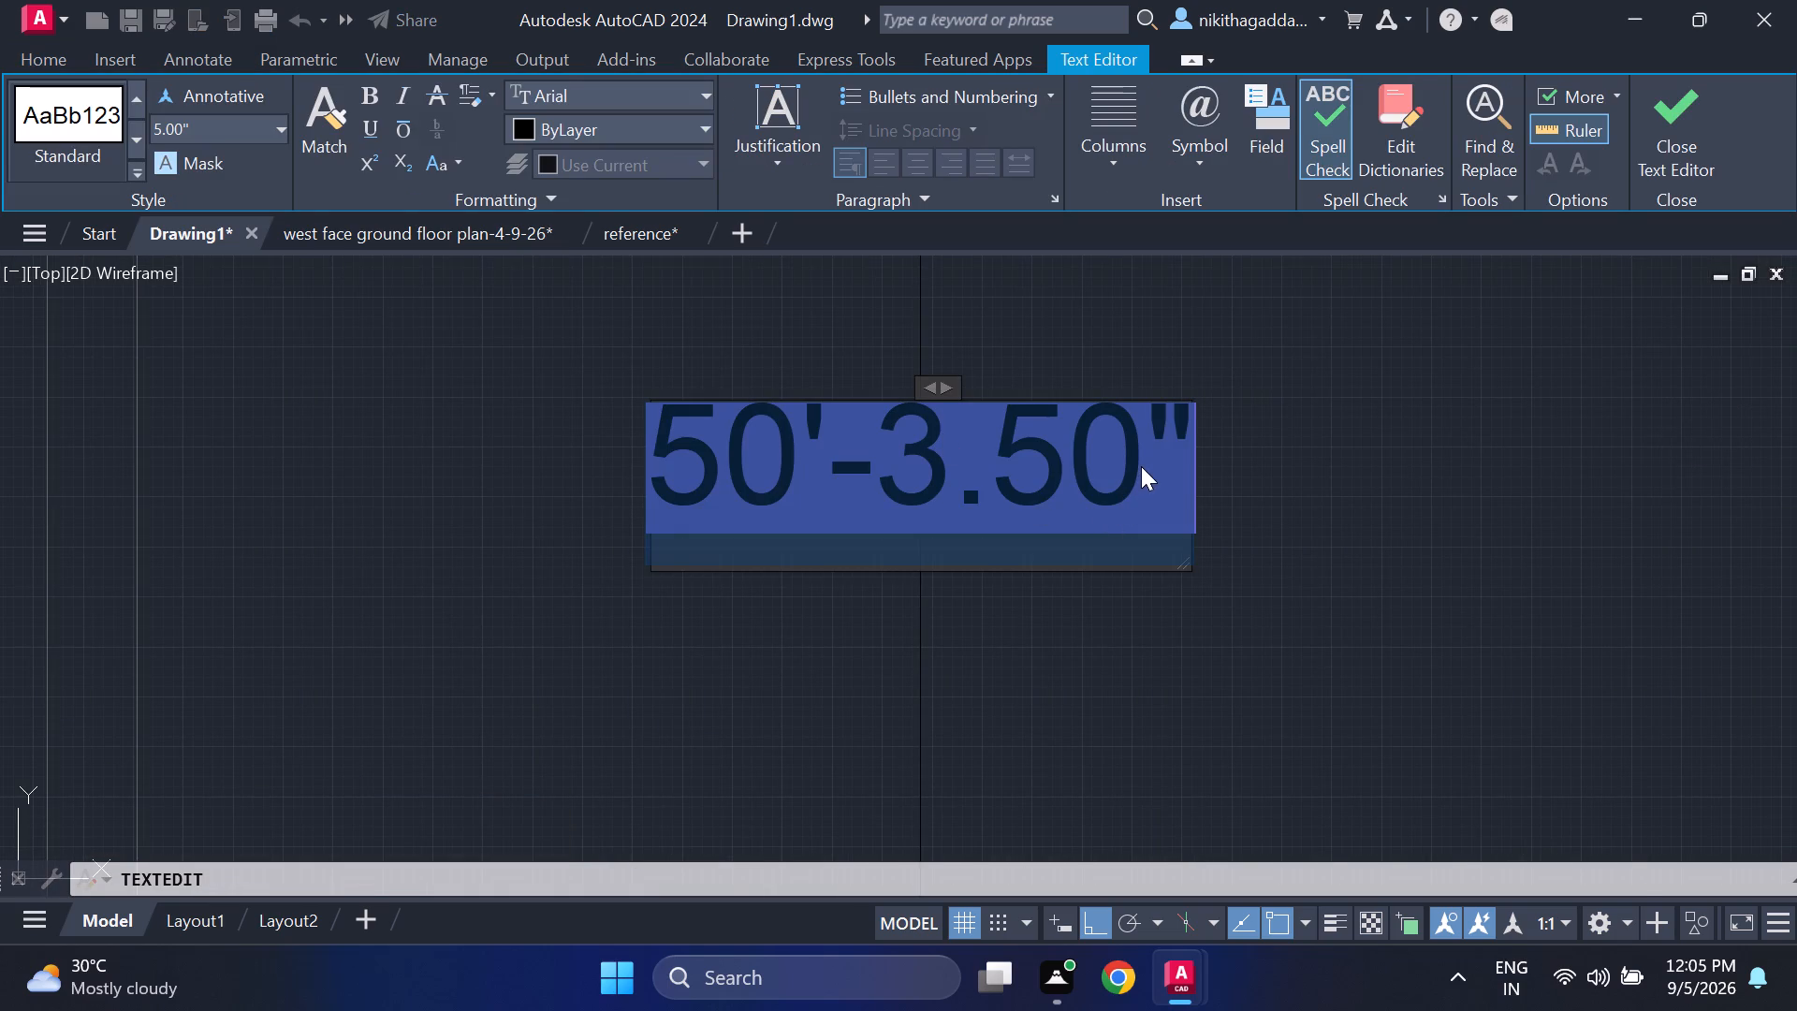
key(BackSpace)
text(50)
key(apostrophe)
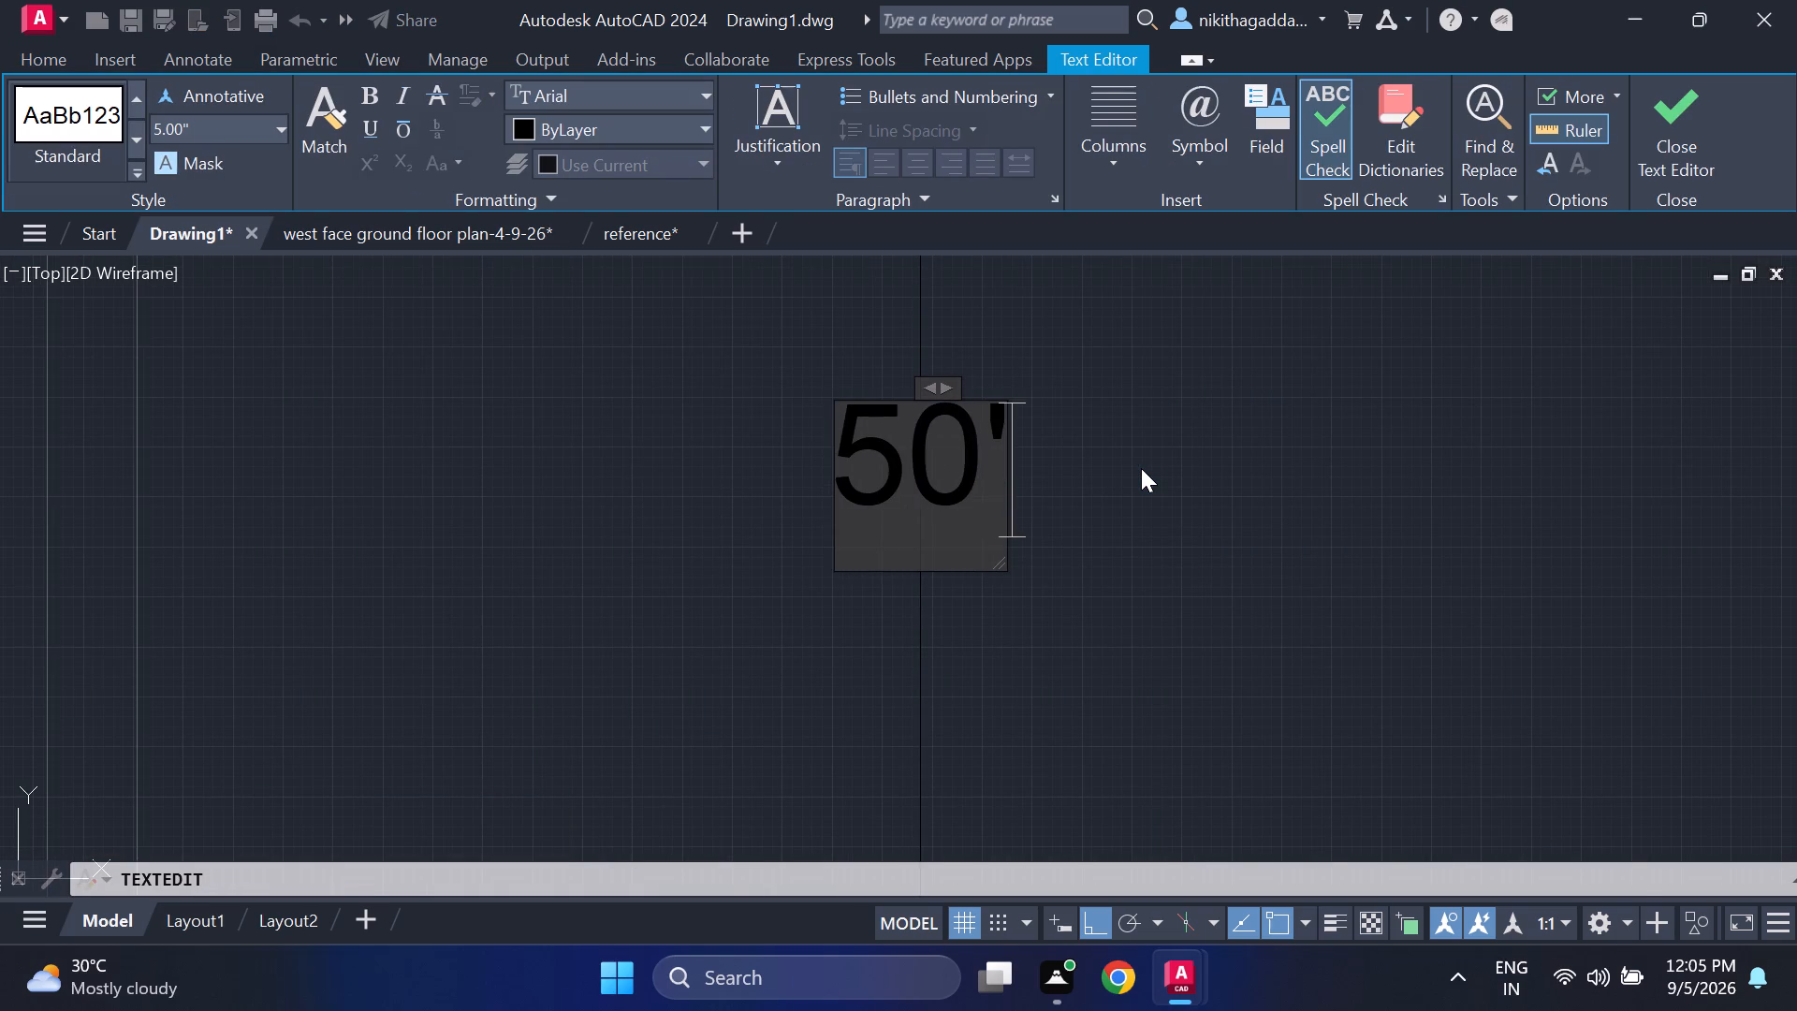
key(Return)
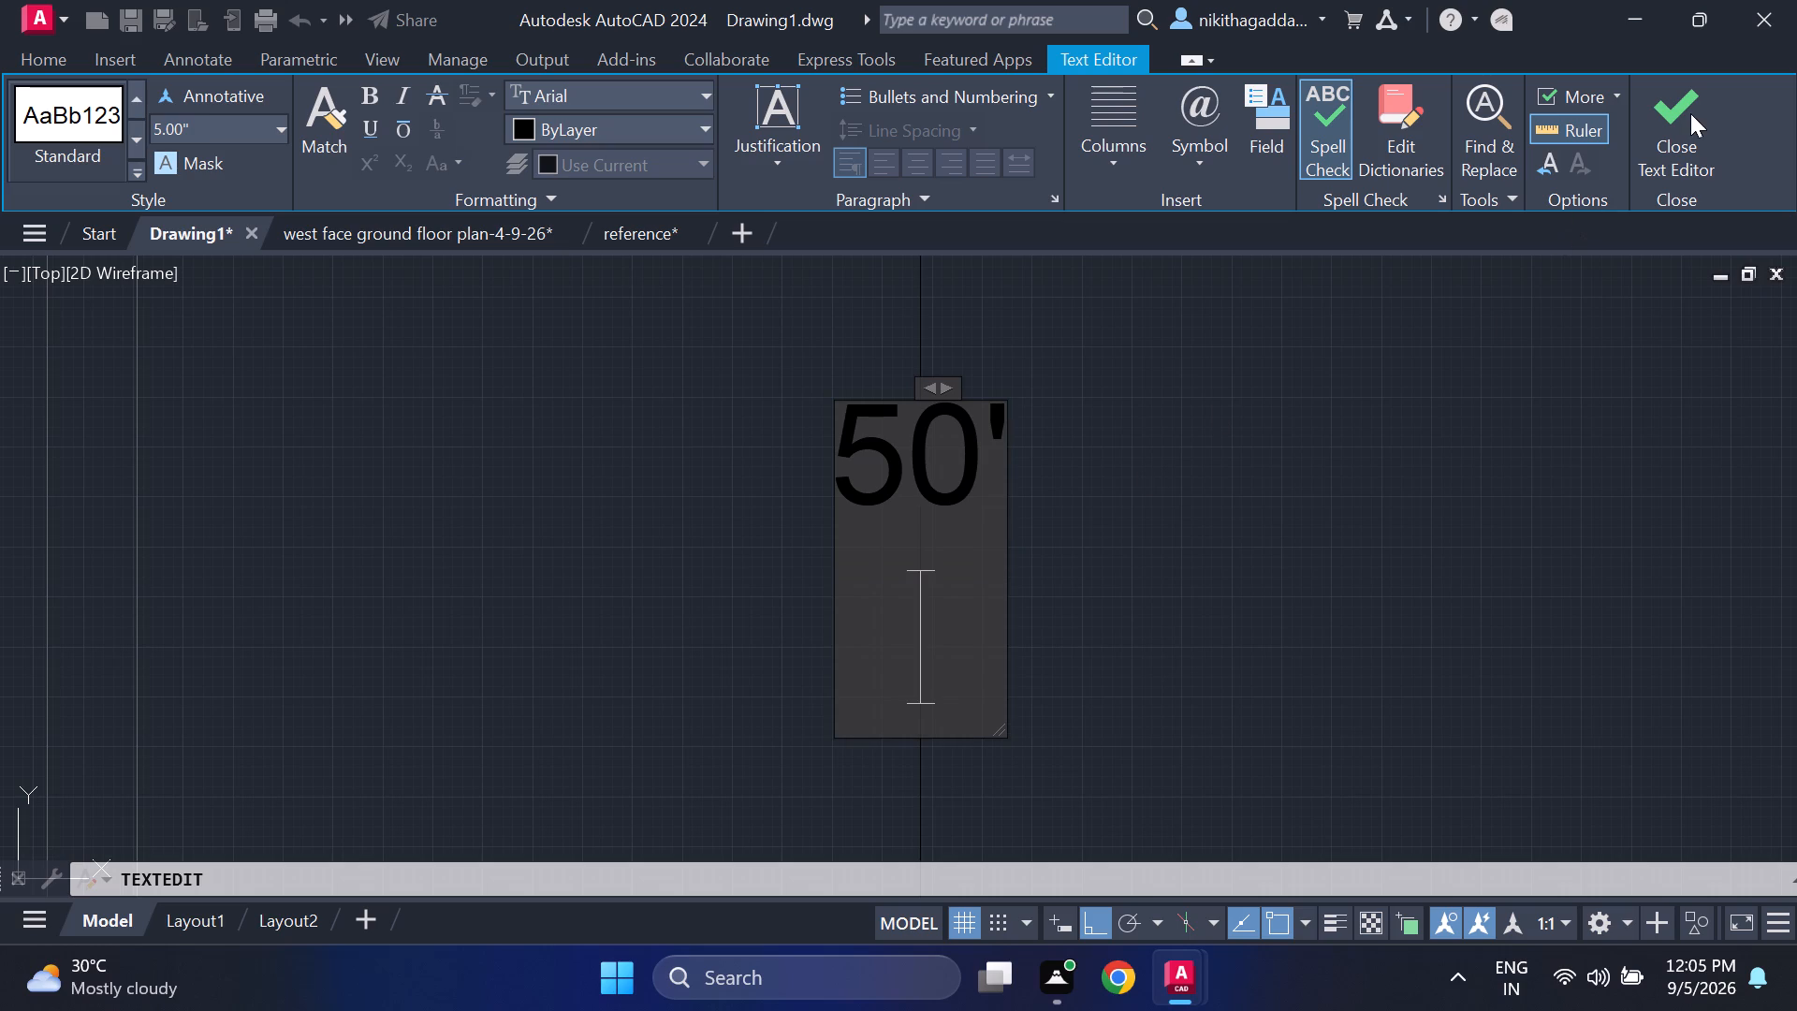
click(1690, 113)
In the west face ground floor plan drawing, copy the "Ground Floor Plan" label, the "28x40 [1120 sq ft ] House Plan" title and the four dashed border lines.
scroll(710, 488, down, 4)
scroll(857, 647, down, 3)
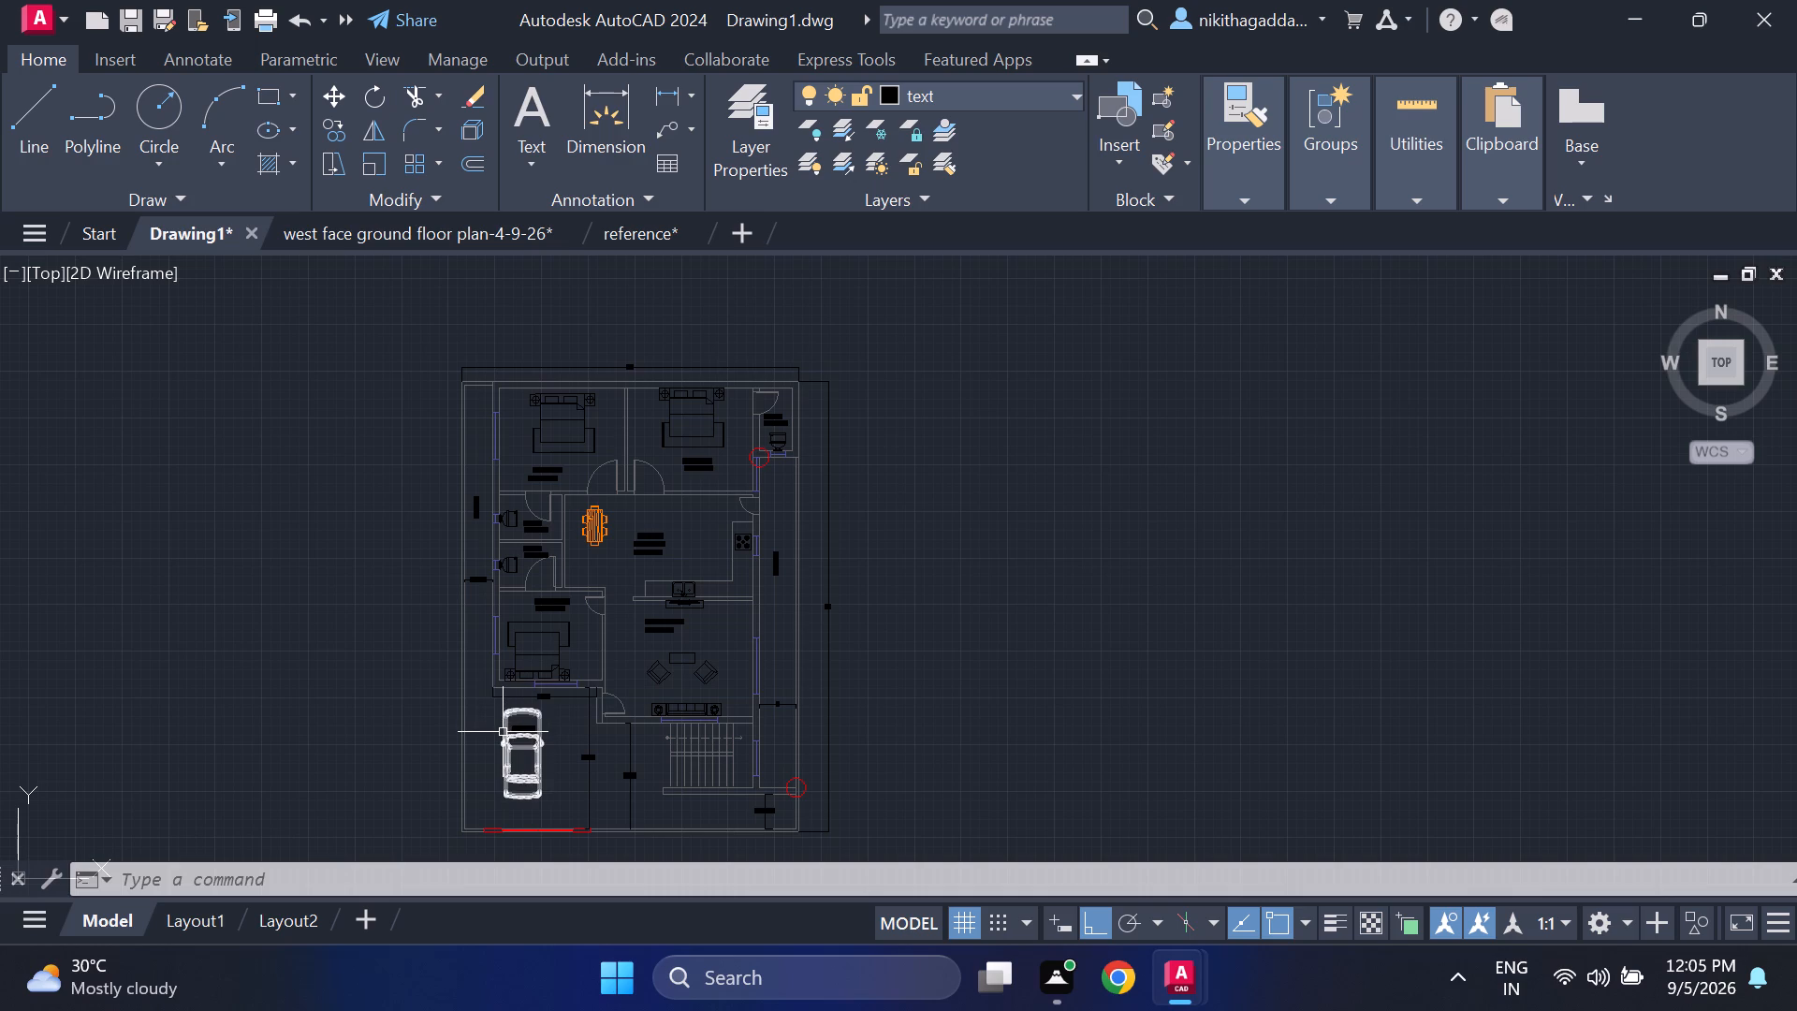
click(376, 224)
click(392, 237)
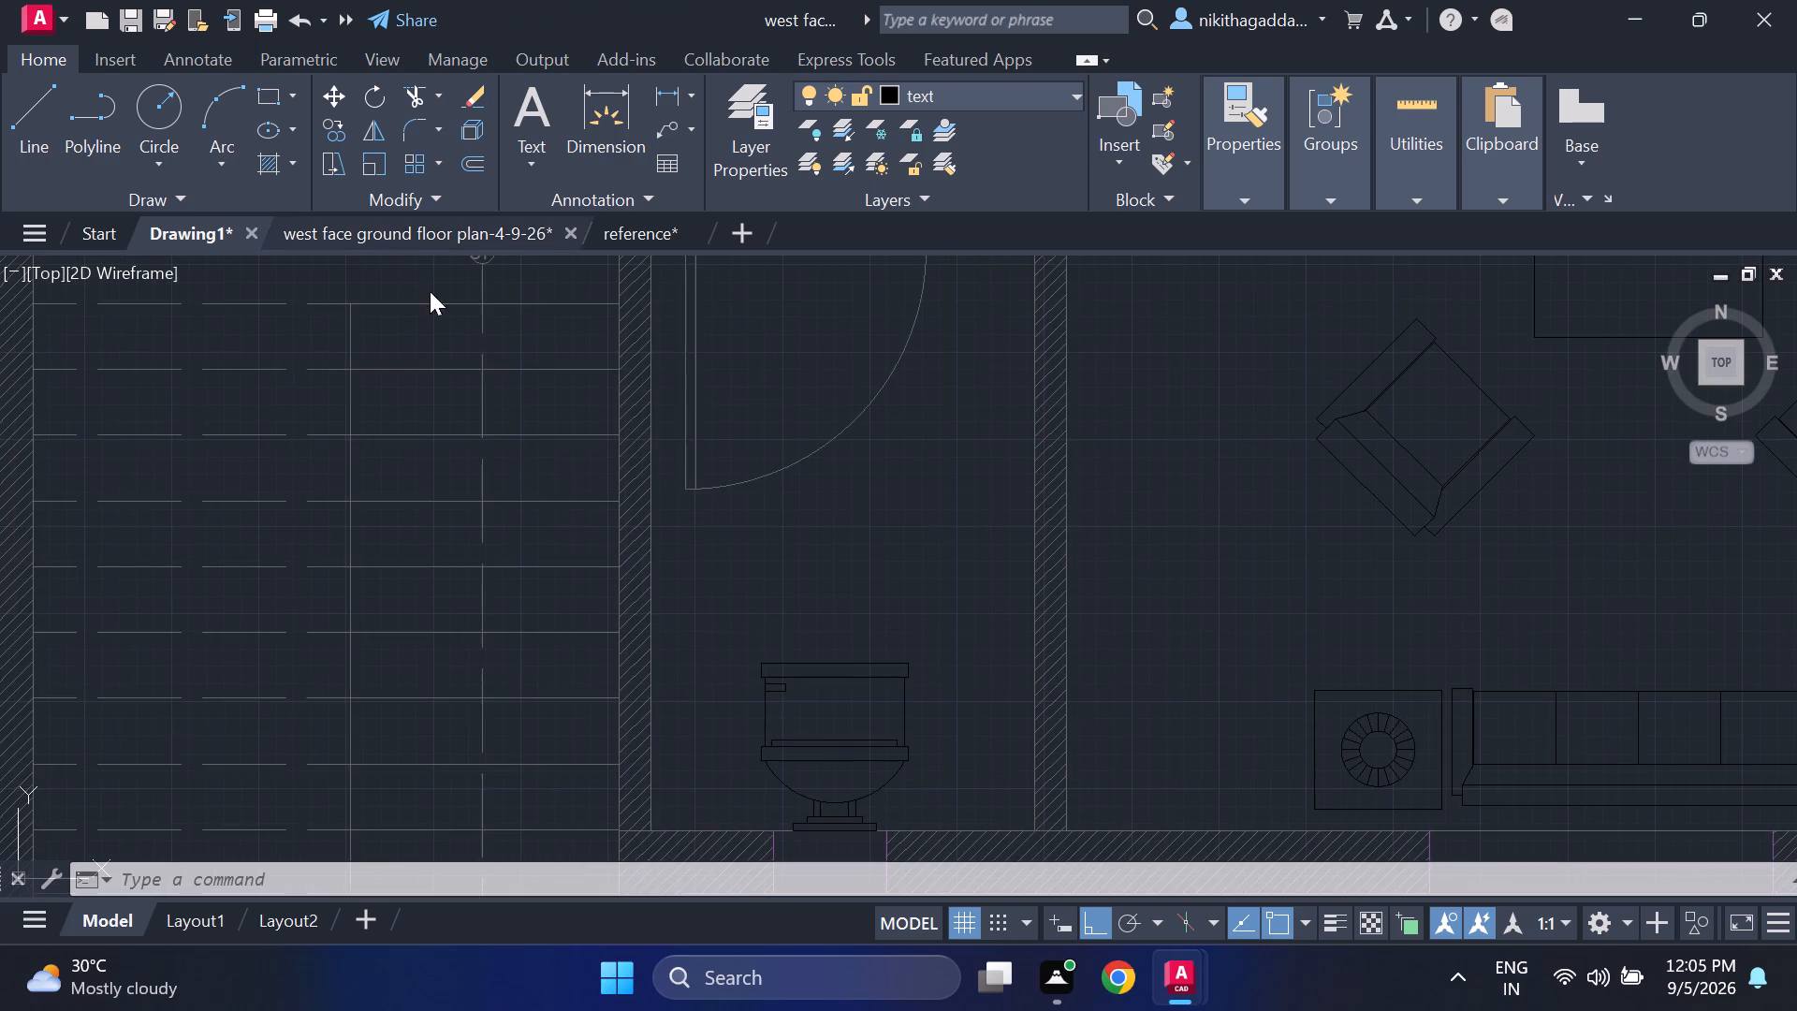
scroll(562, 490, down, 4)
scroll(632, 589, down, 4)
scroll(667, 655, up, 3)
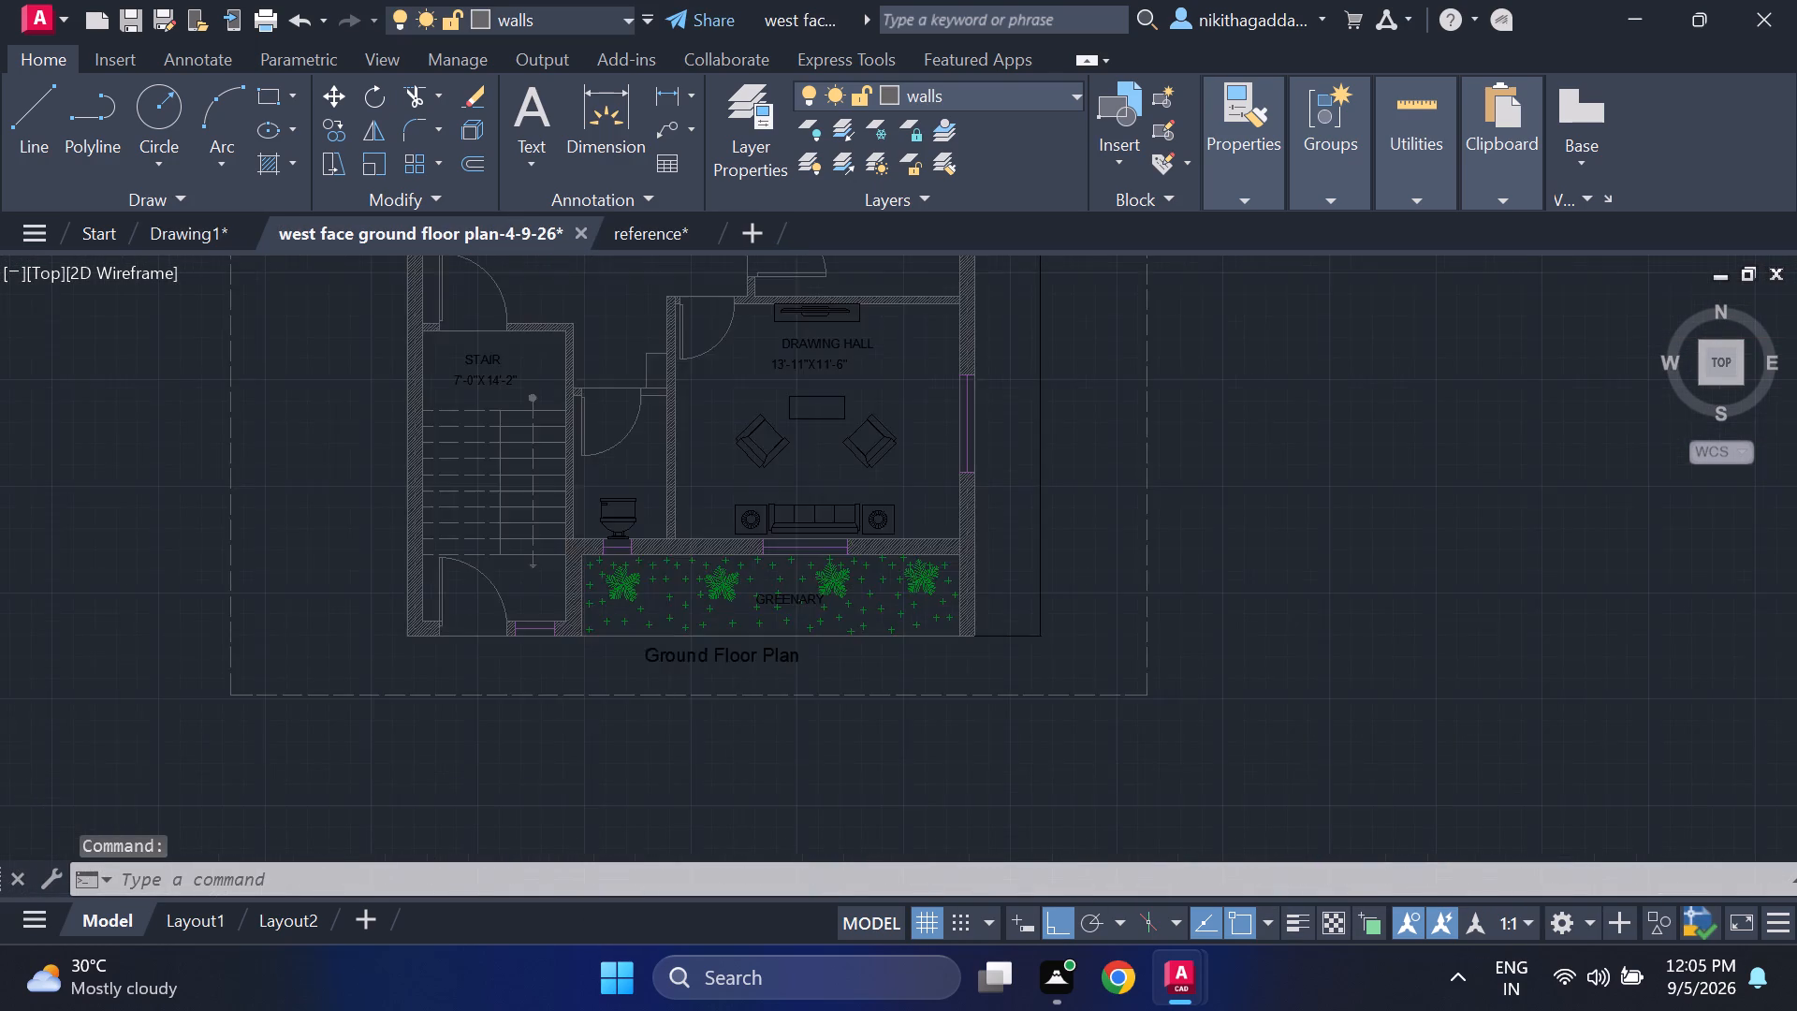
scroll(737, 690, up, 3)
drag(1454, 512, 1373, 512)
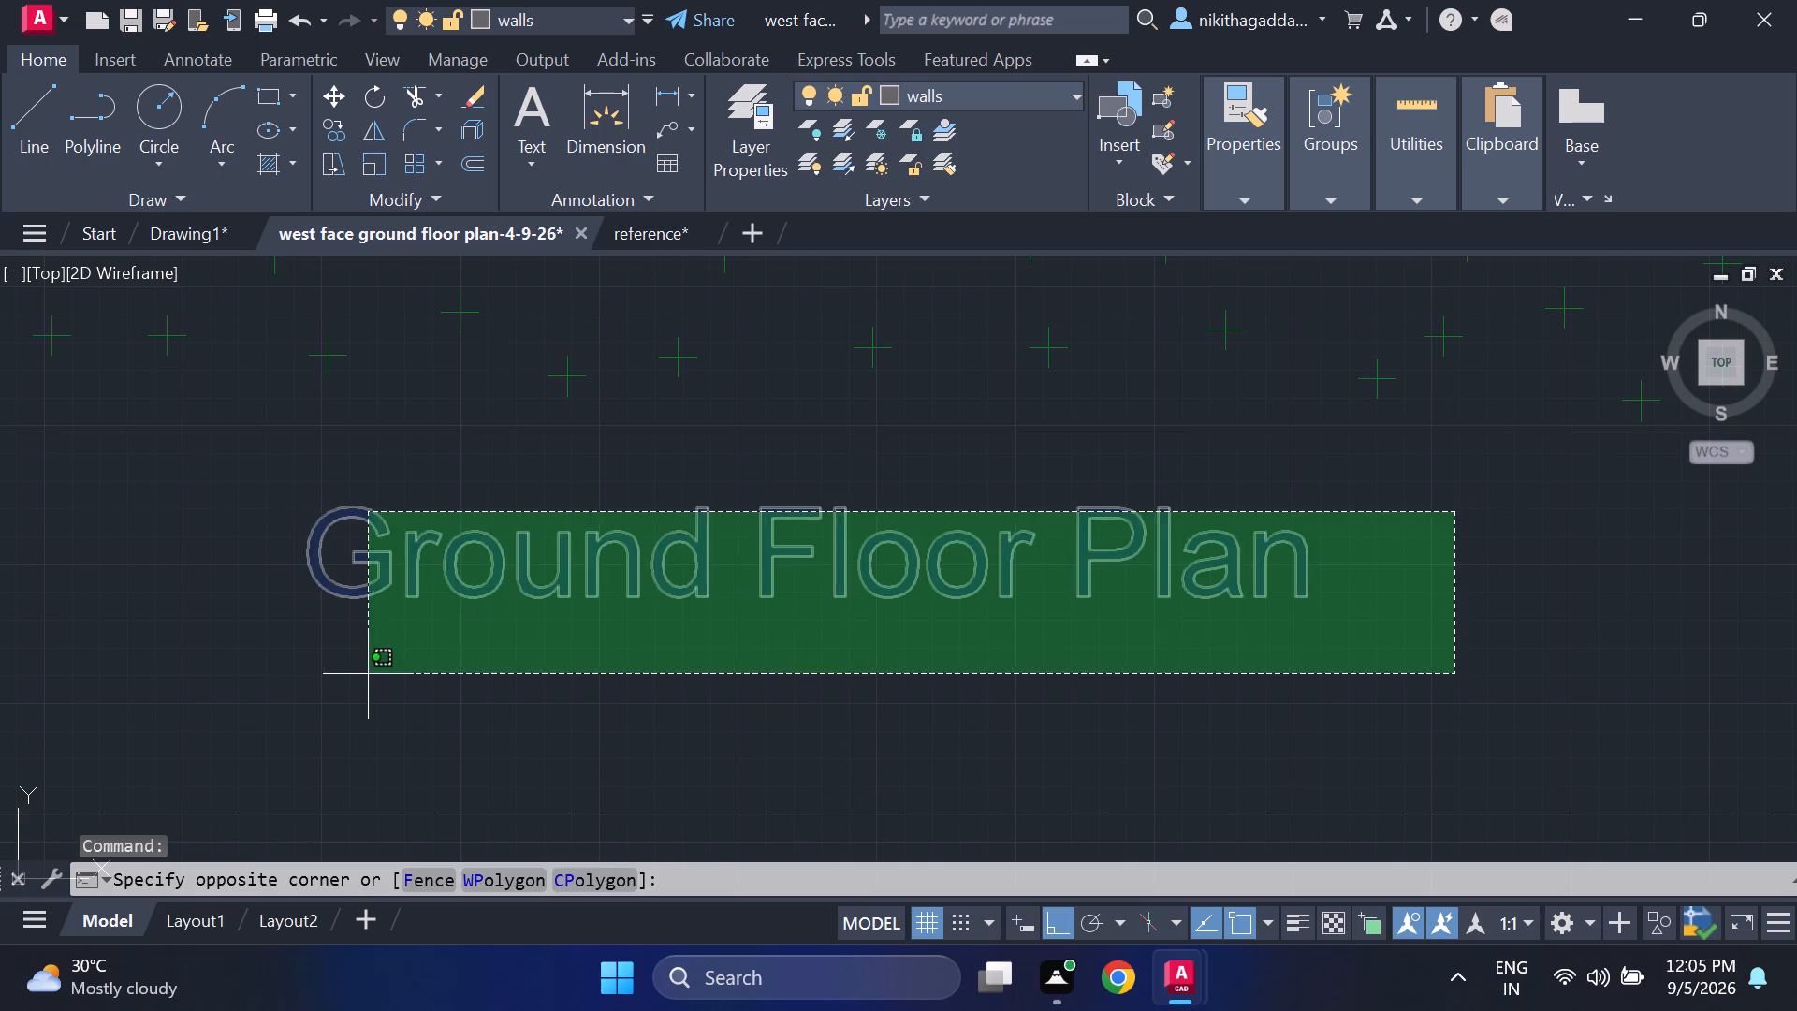
drag(276, 678, 250, 685)
scroll(447, 558, down, 4)
middle_drag(469, 531, 460, 870)
middle_drag(463, 876, 465, 892)
middle_drag(465, 901, 467, 909)
middle_click(468, 912)
scroll(363, 418, down, 2)
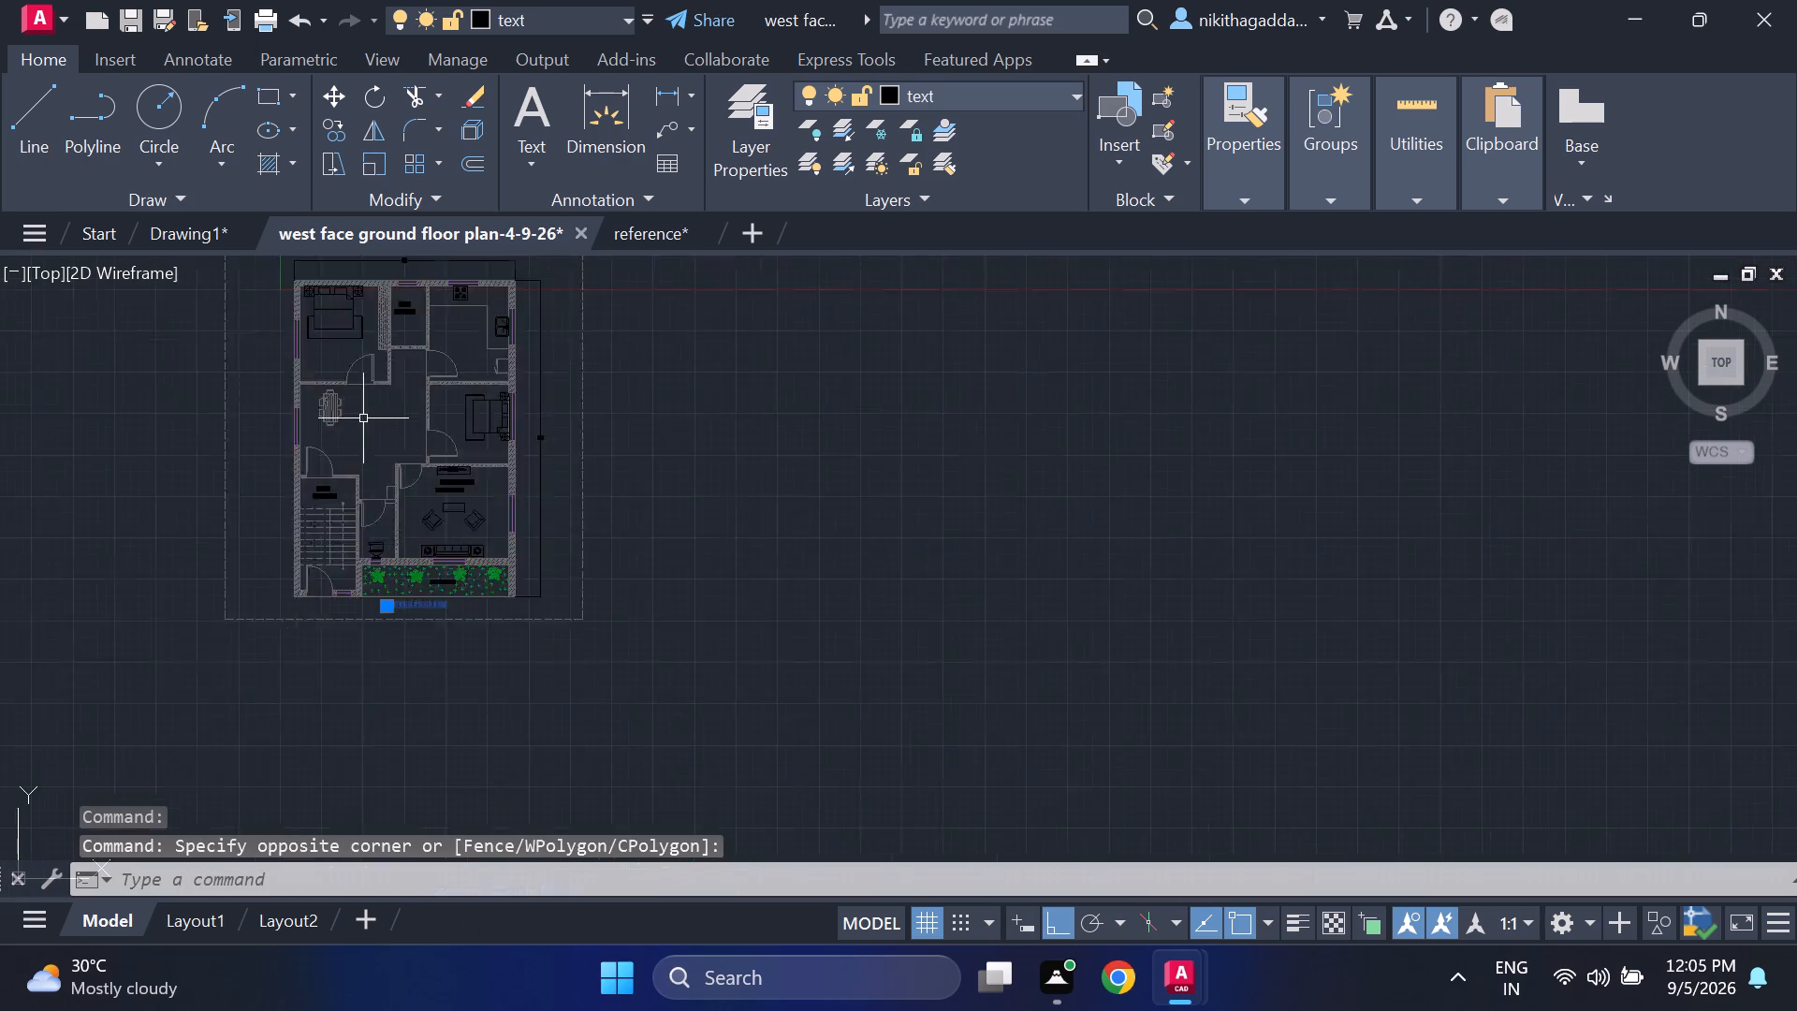
scroll(363, 418, down, 1)
middle_drag(363, 418, 369, 661)
scroll(422, 551, up, 5)
drag(745, 474, 701, 491)
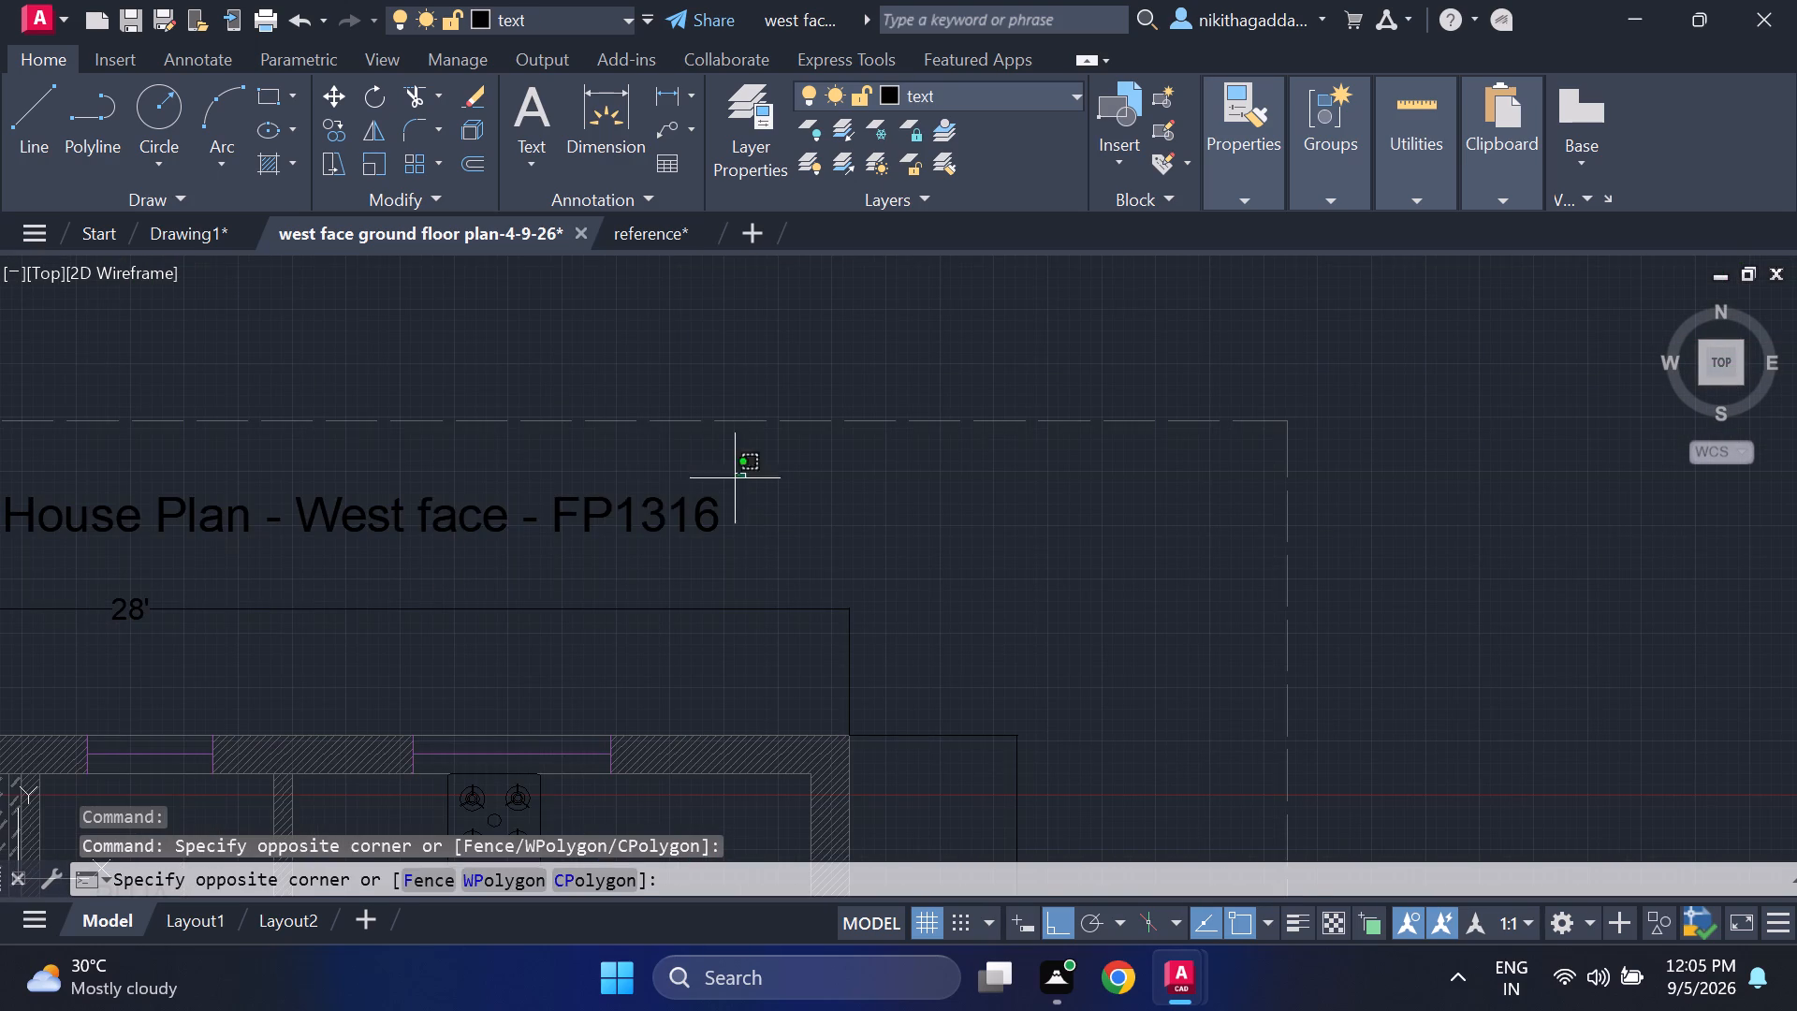
drag(701, 491, 717, 486)
click(0, 567)
scroll(93, 527, down, 1)
middle_drag(108, 527, 663, 486)
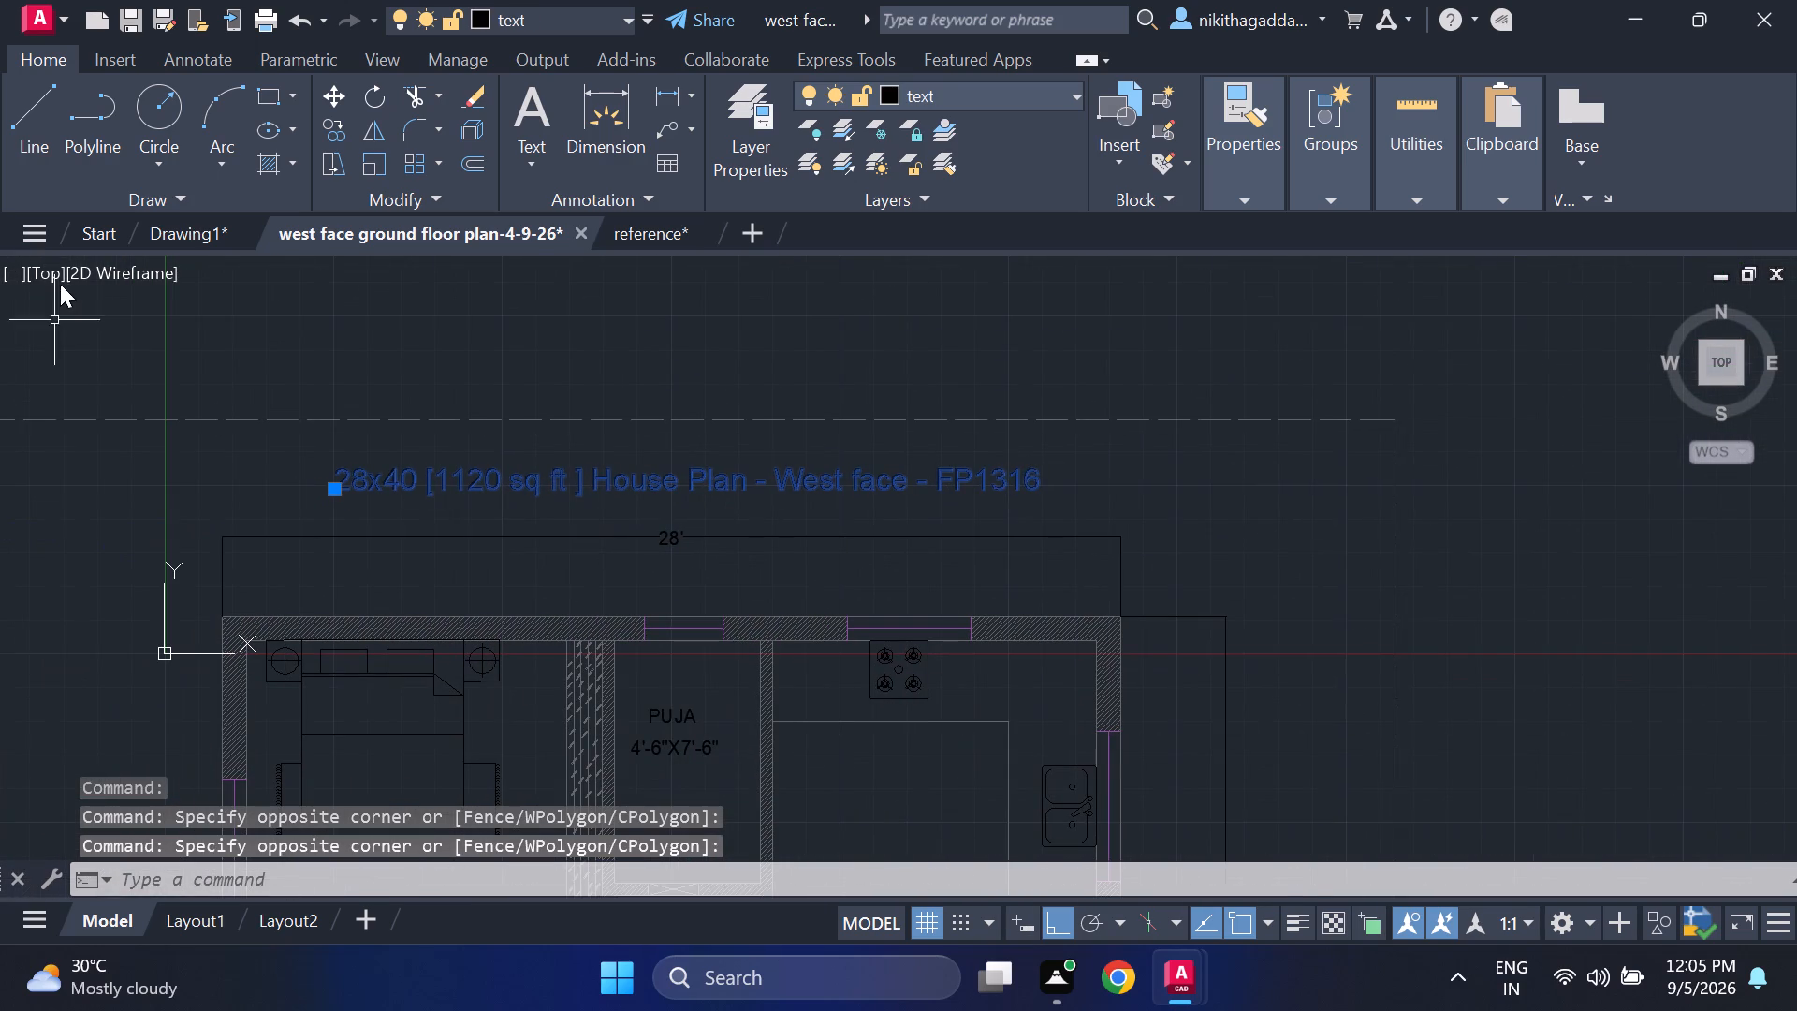
drag(190, 353, 152, 388)
click(5, 531)
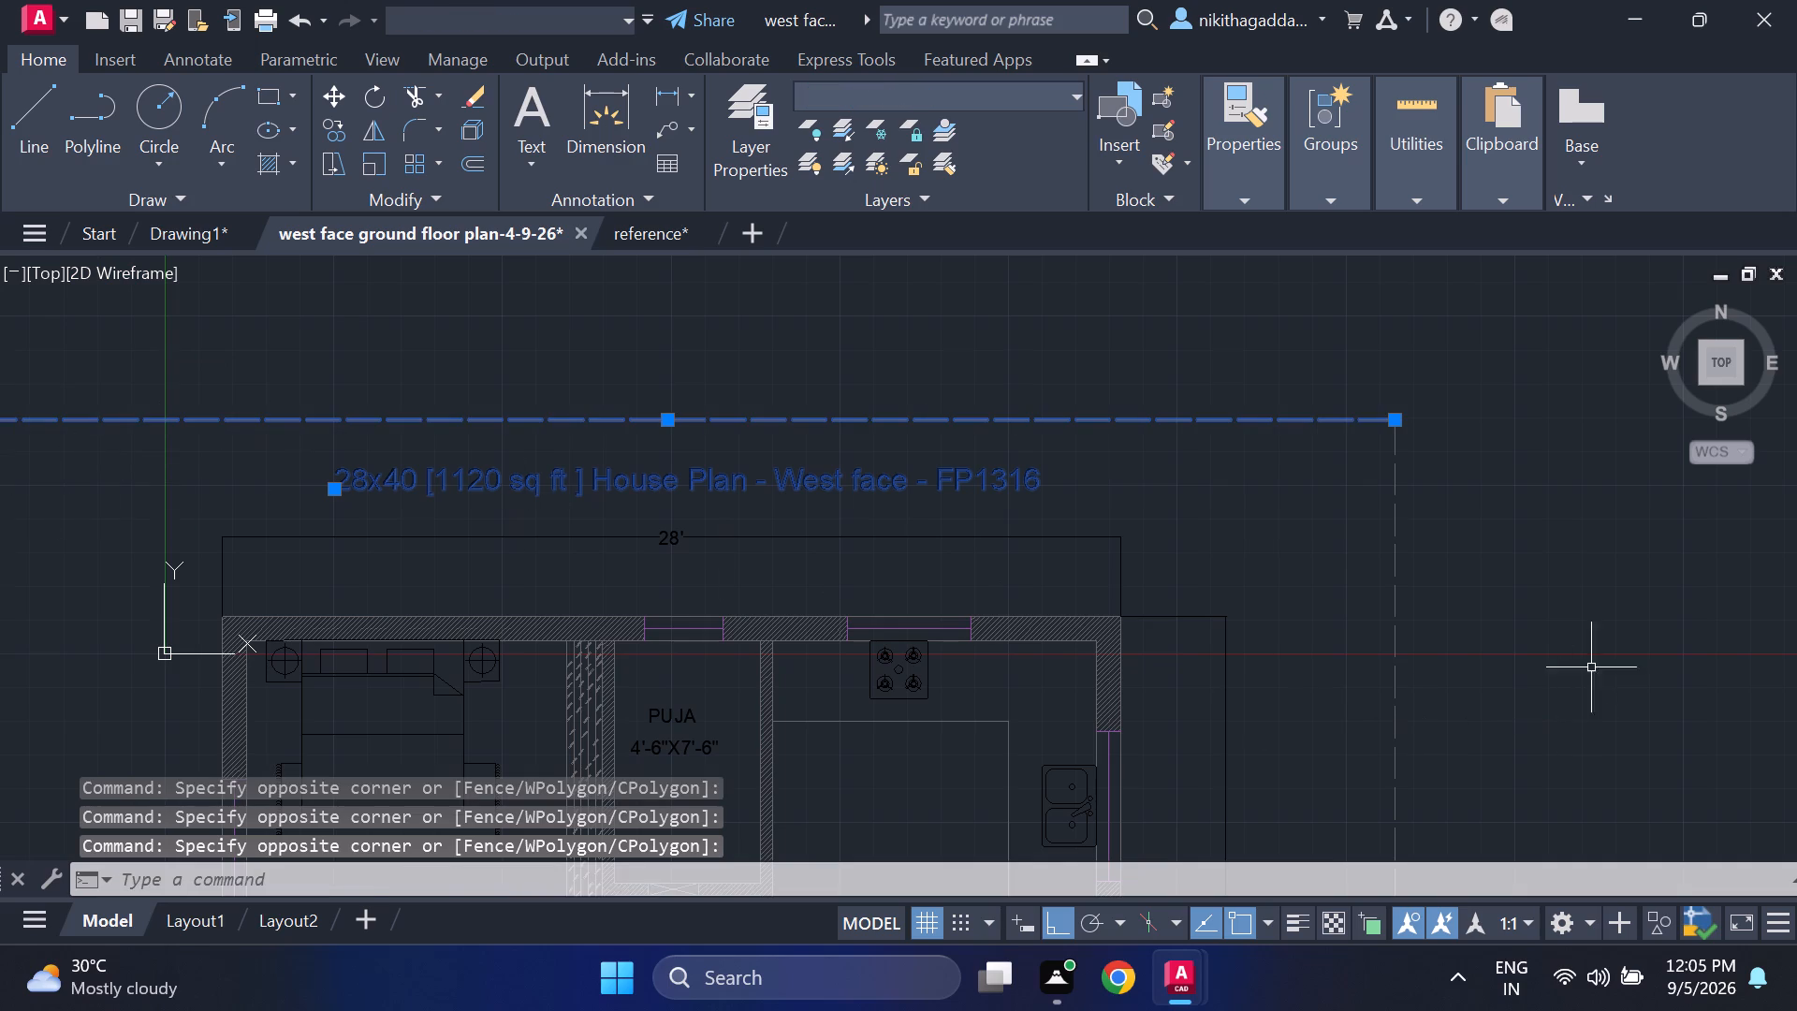
drag(1558, 623, 1548, 629)
click(1303, 790)
scroll(1235, 681, down, 4)
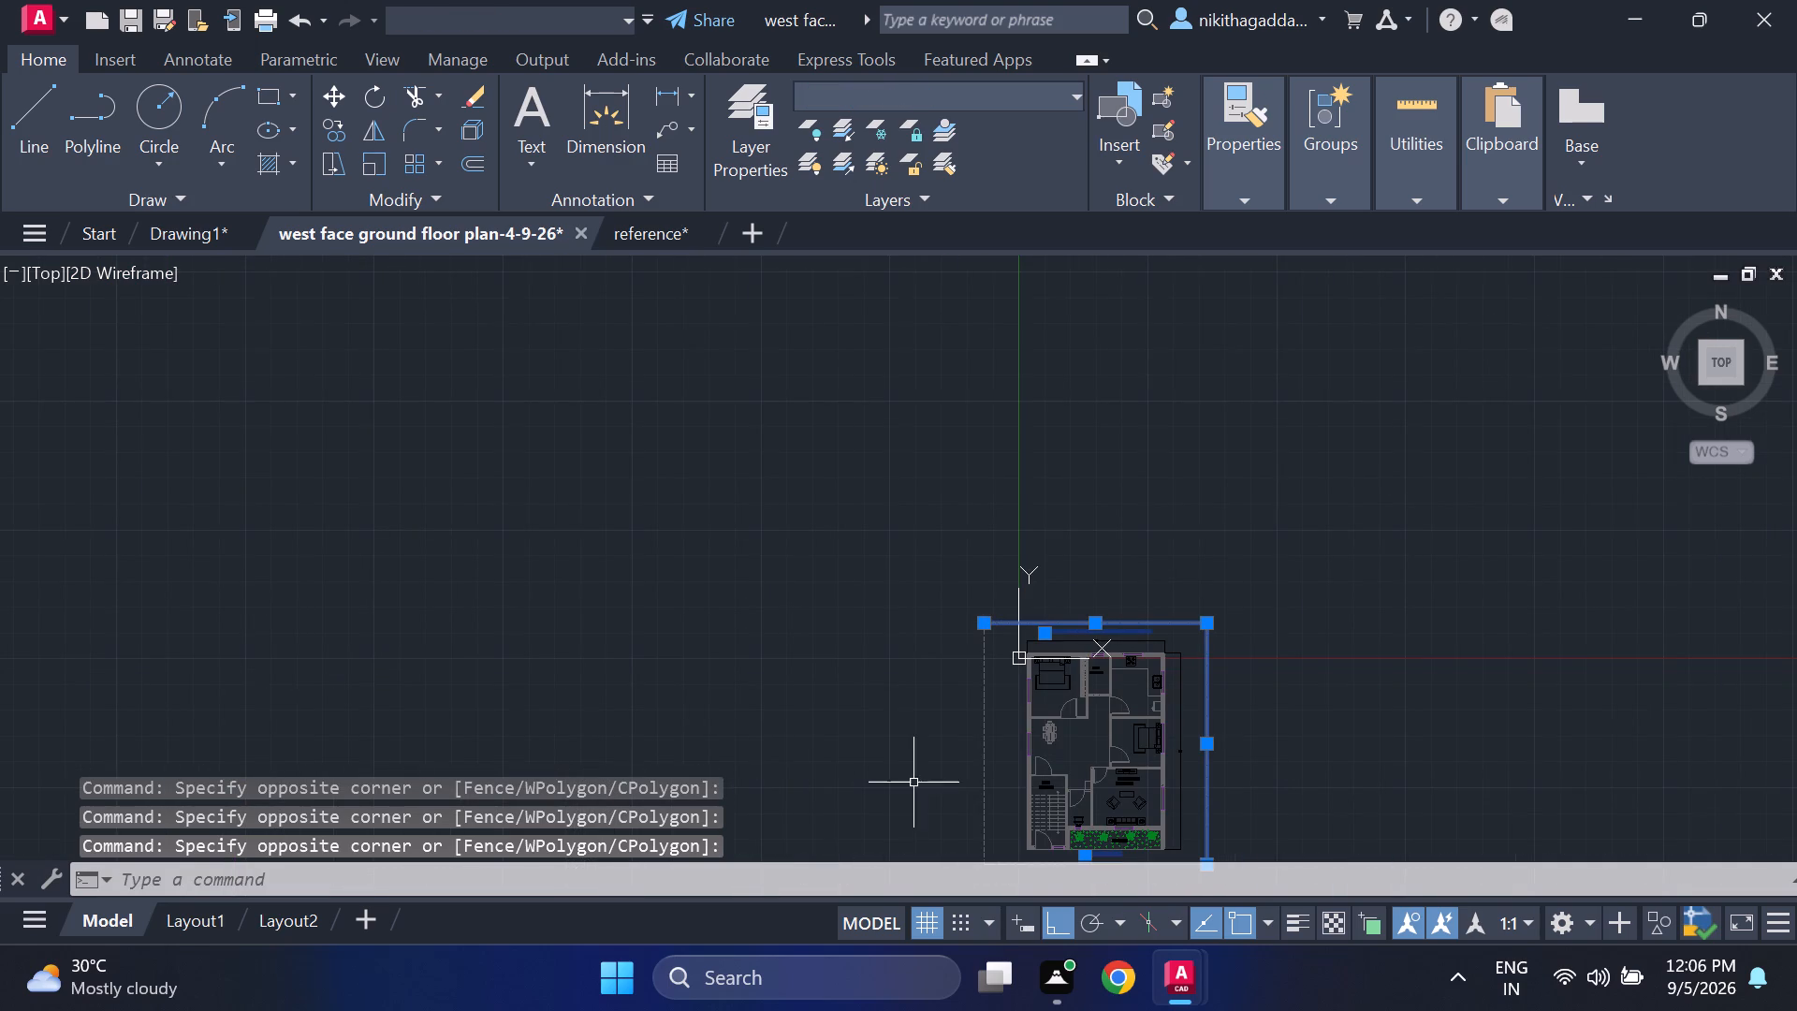
middle_drag(919, 771, 874, 672)
scroll(899, 671, up, 3)
drag(1104, 627, 1051, 643)
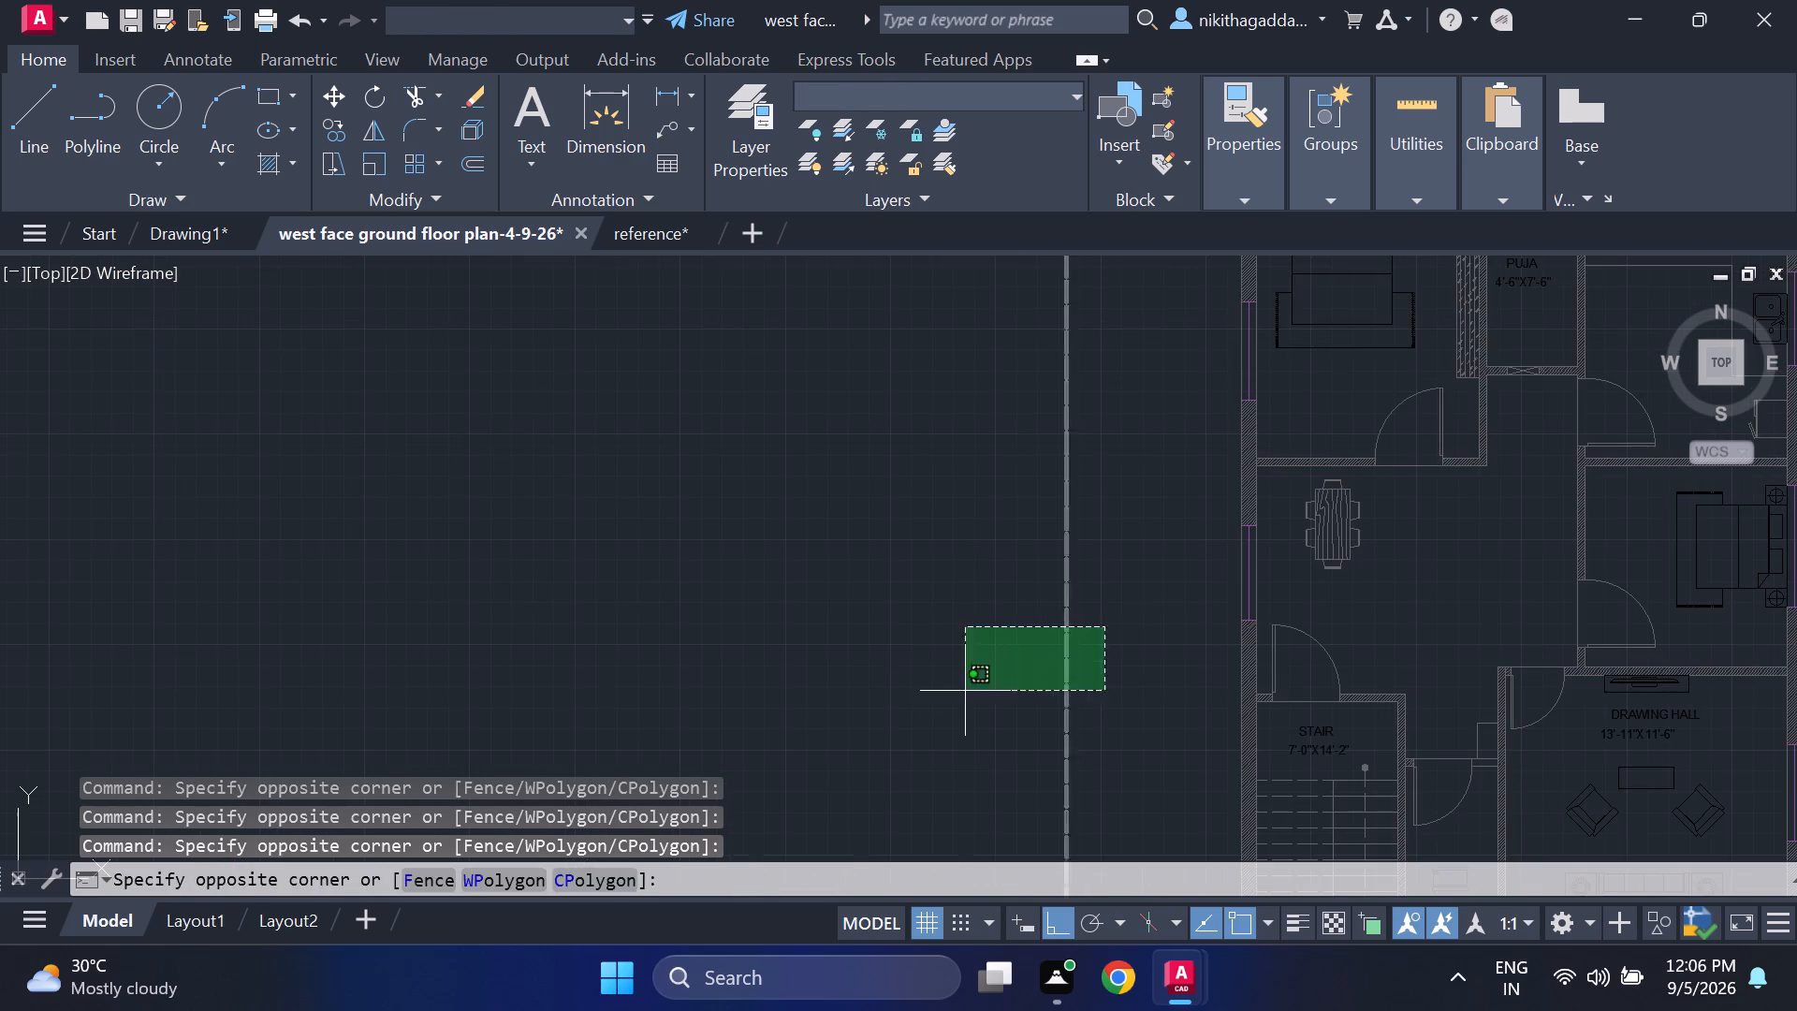
click(965, 692)
scroll(978, 681, down, 1)
middle_drag(973, 675, 322, 198)
scroll(569, 415, up, 2)
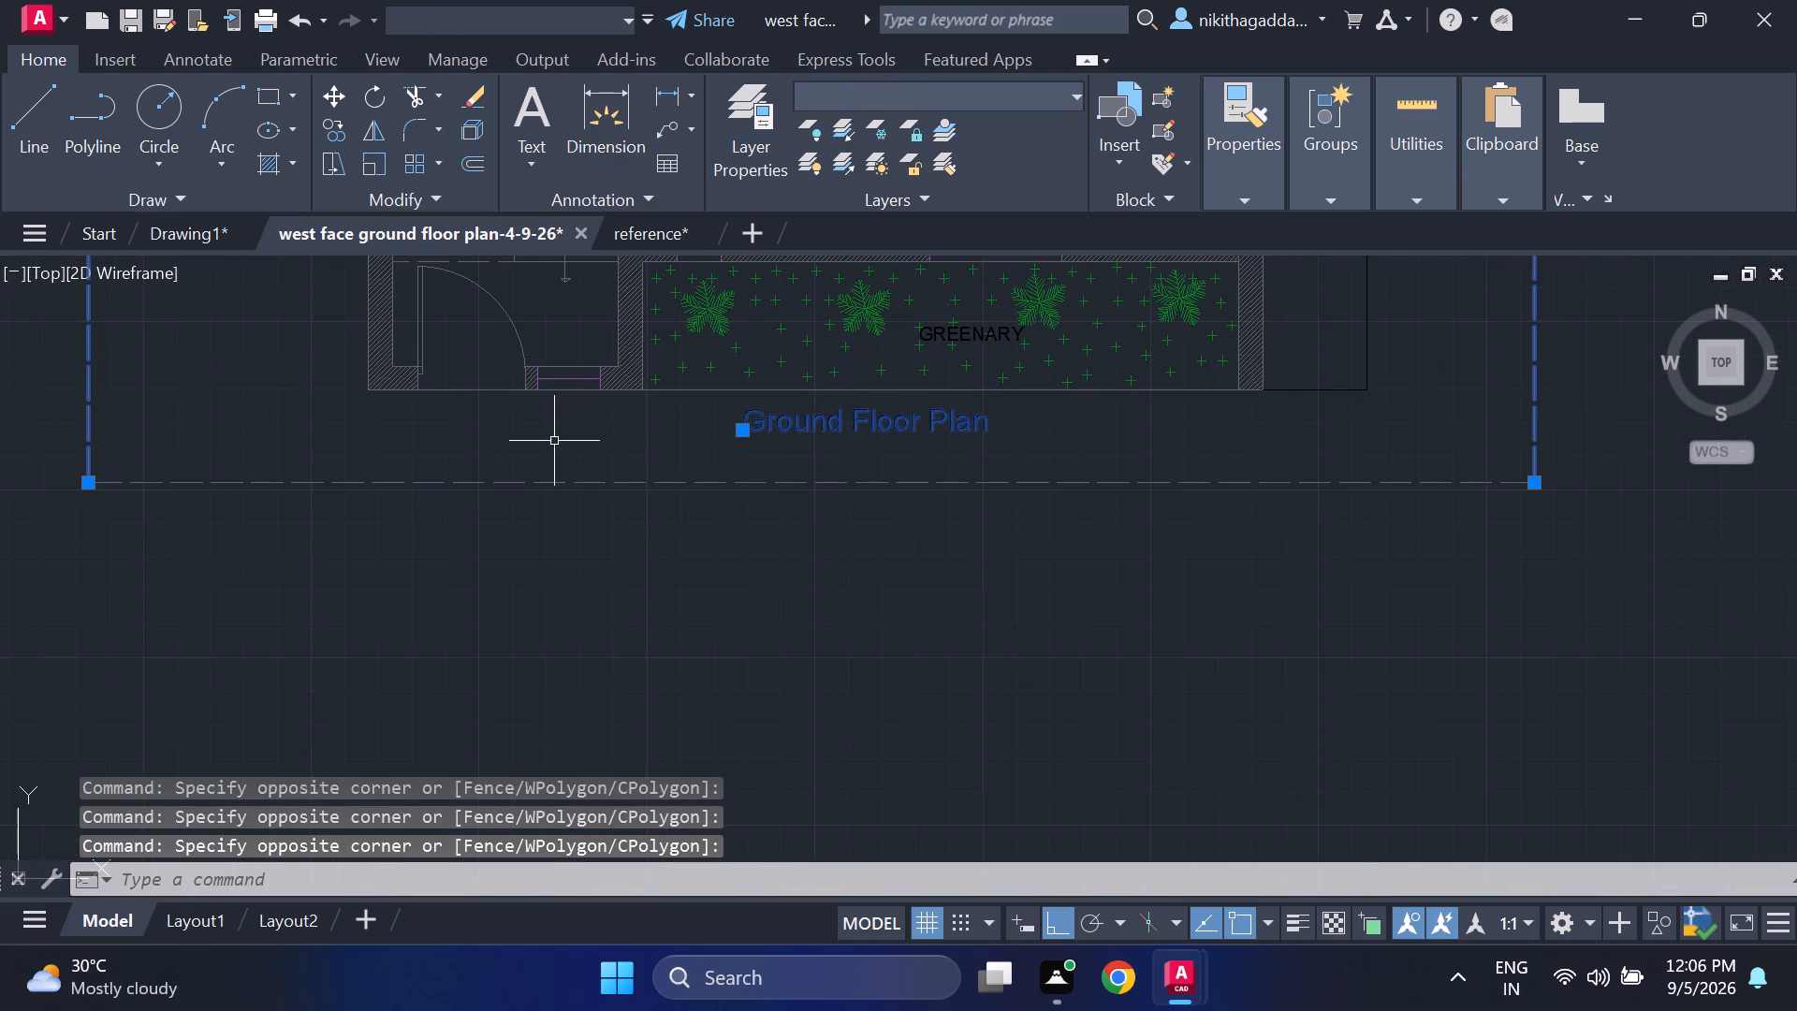
drag(549, 447, 536, 462)
click(434, 598)
scroll(472, 581, down, 3)
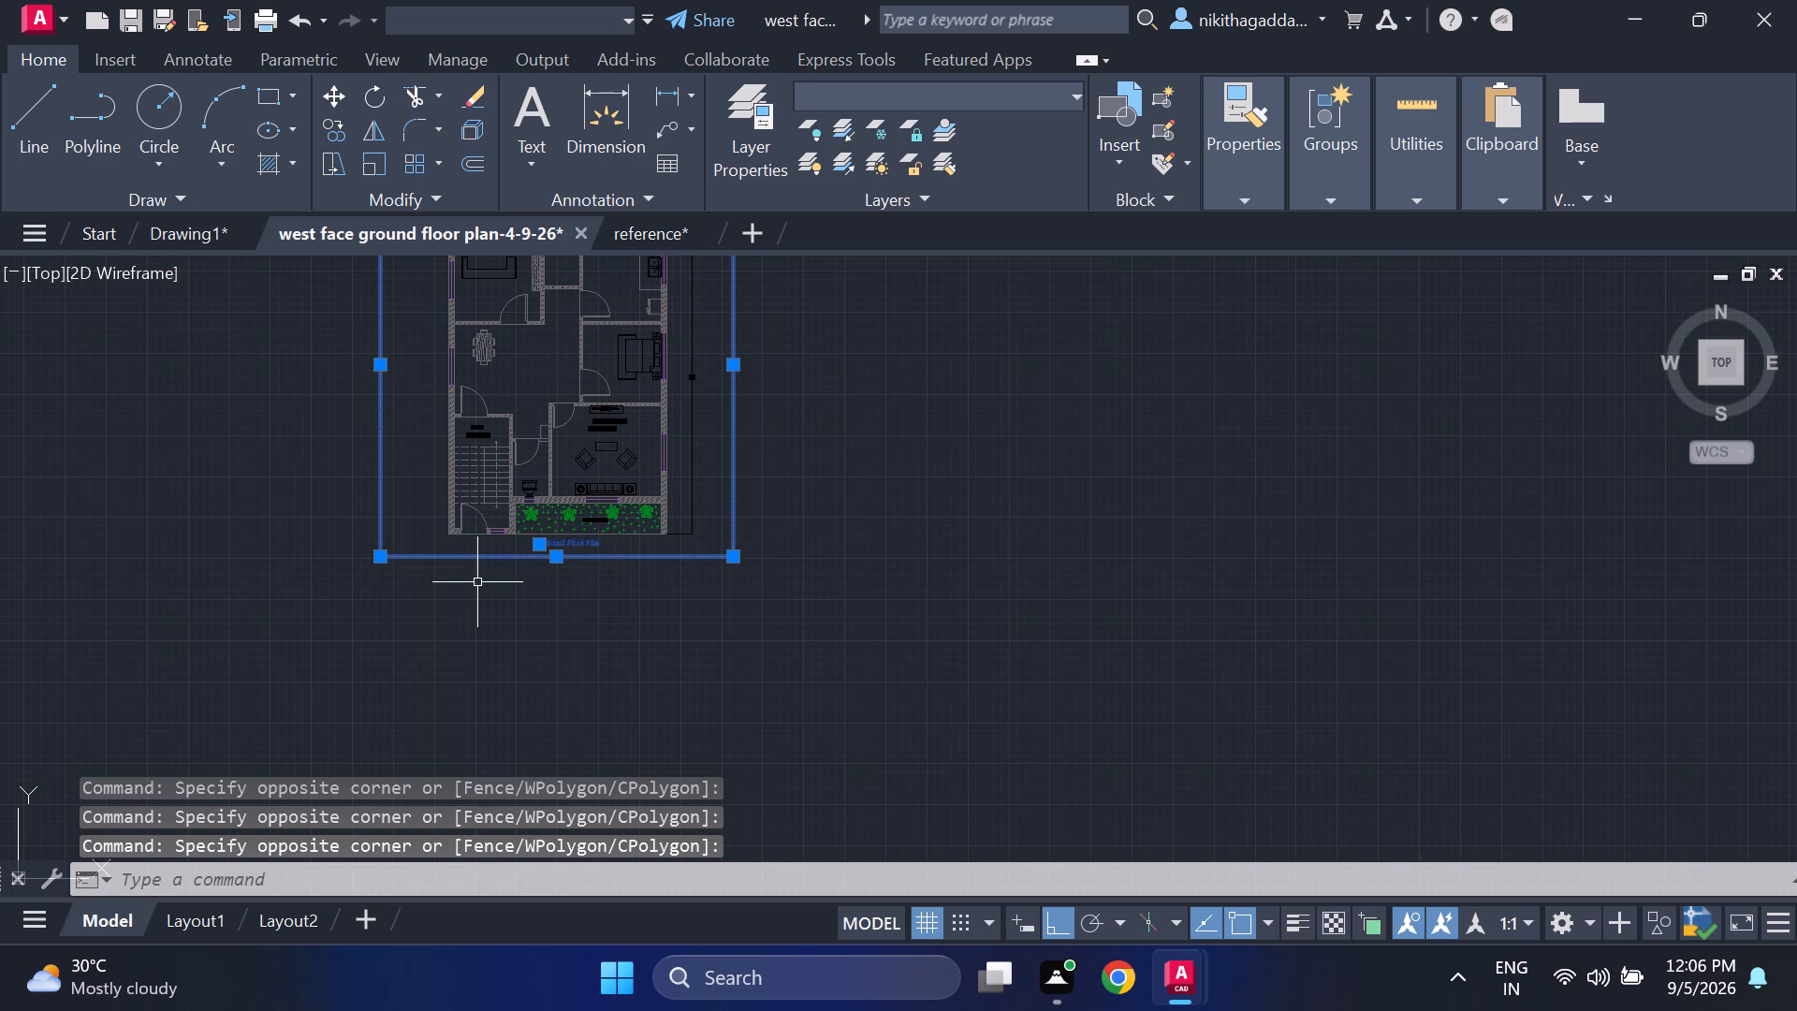
key(ctrl+c)
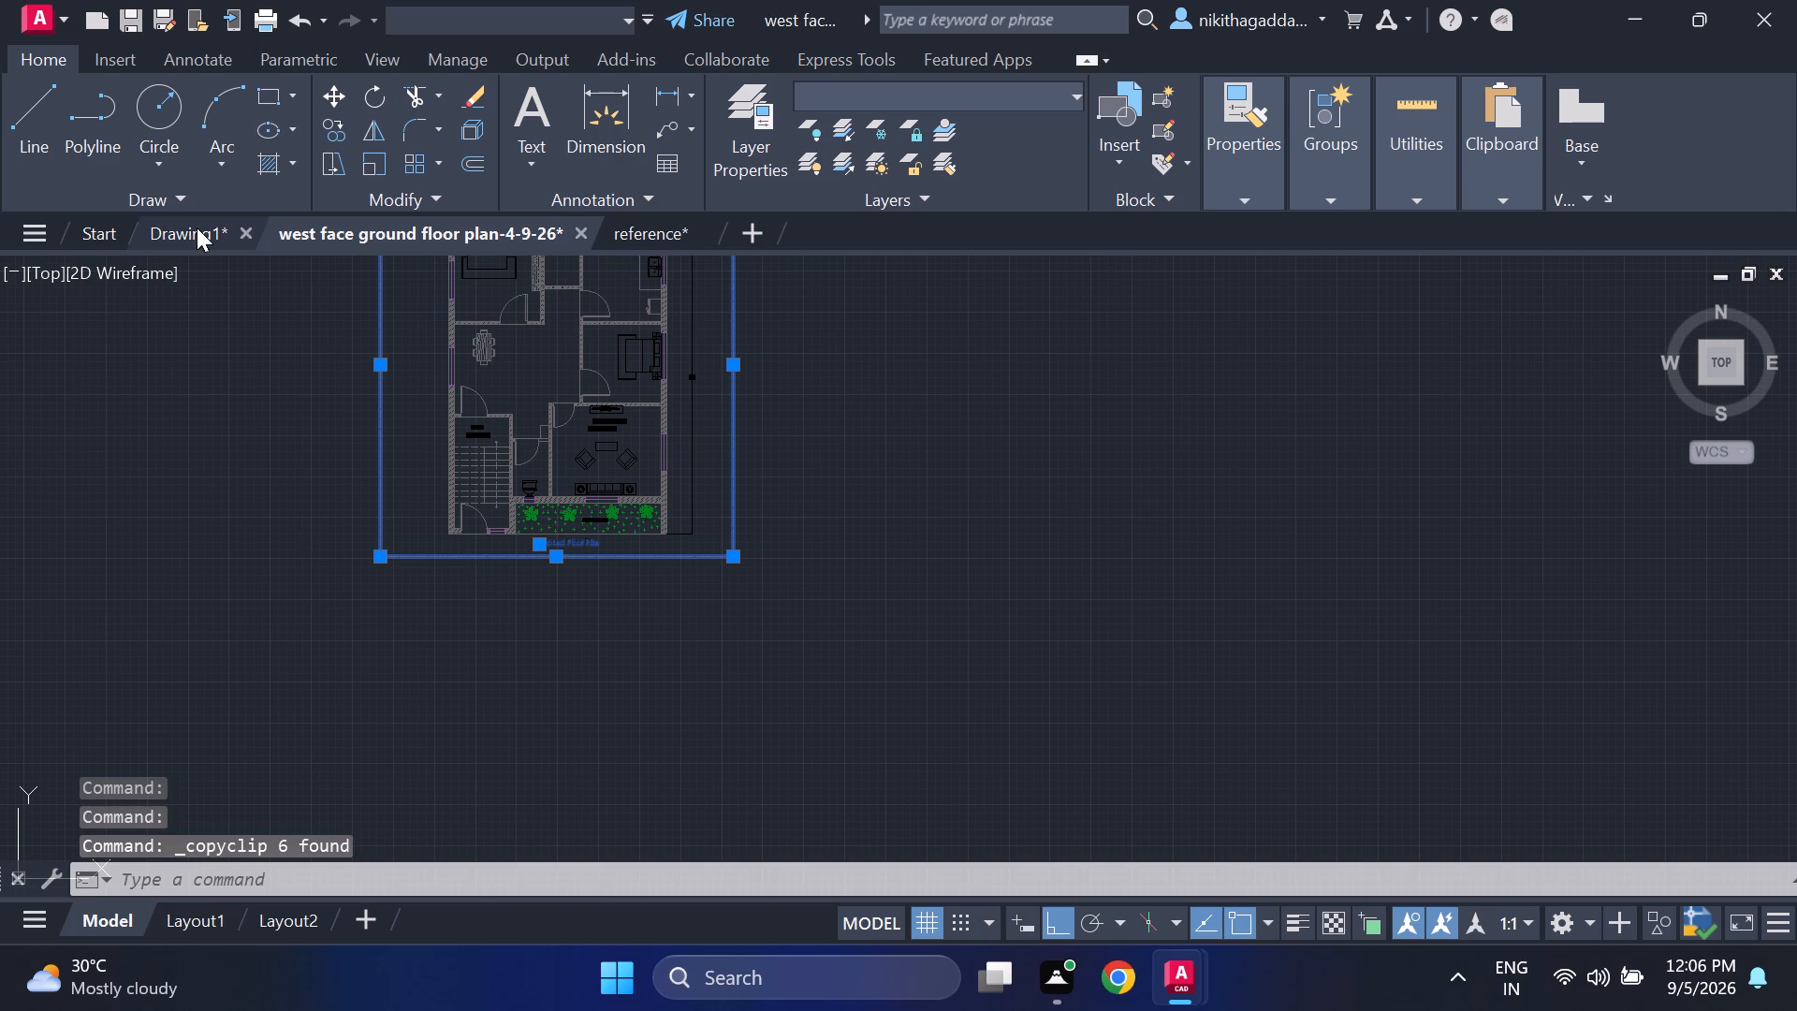
Paste the copied titles and dashed border into Drawing1, in the empty space west of the floor plan.
click(197, 227)
key(ctrl+v)
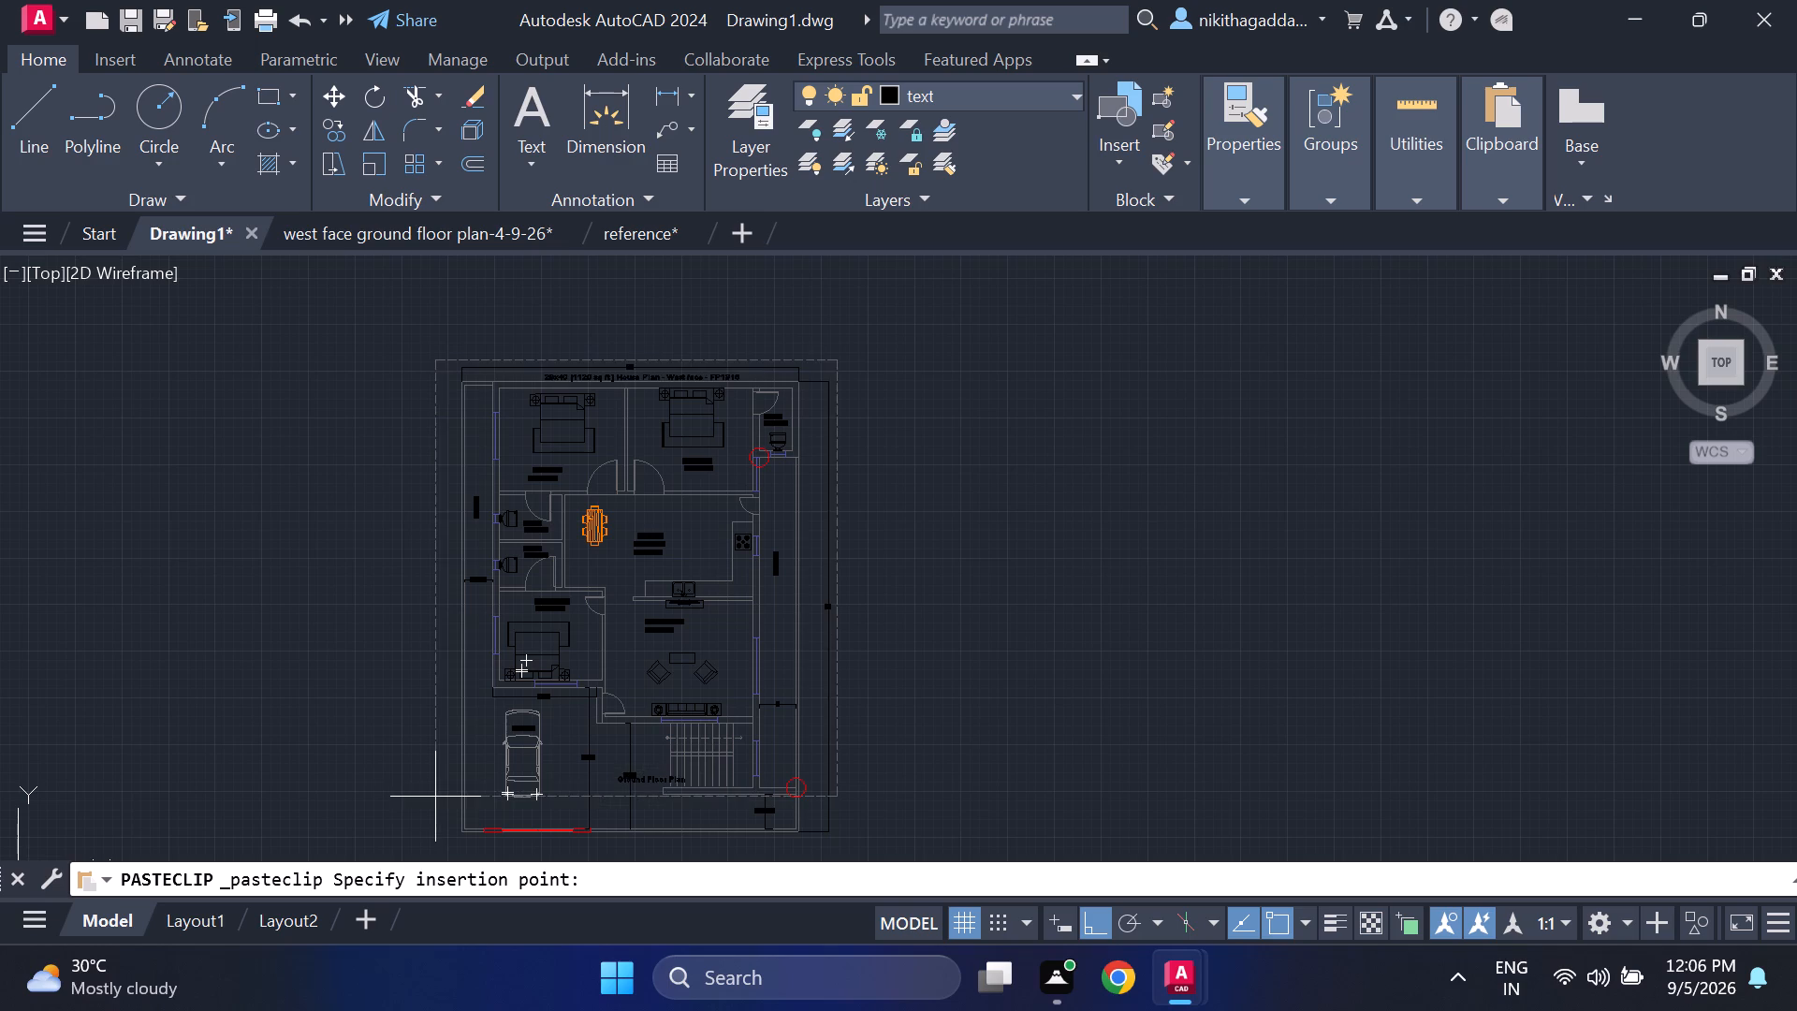
click(5, 769)
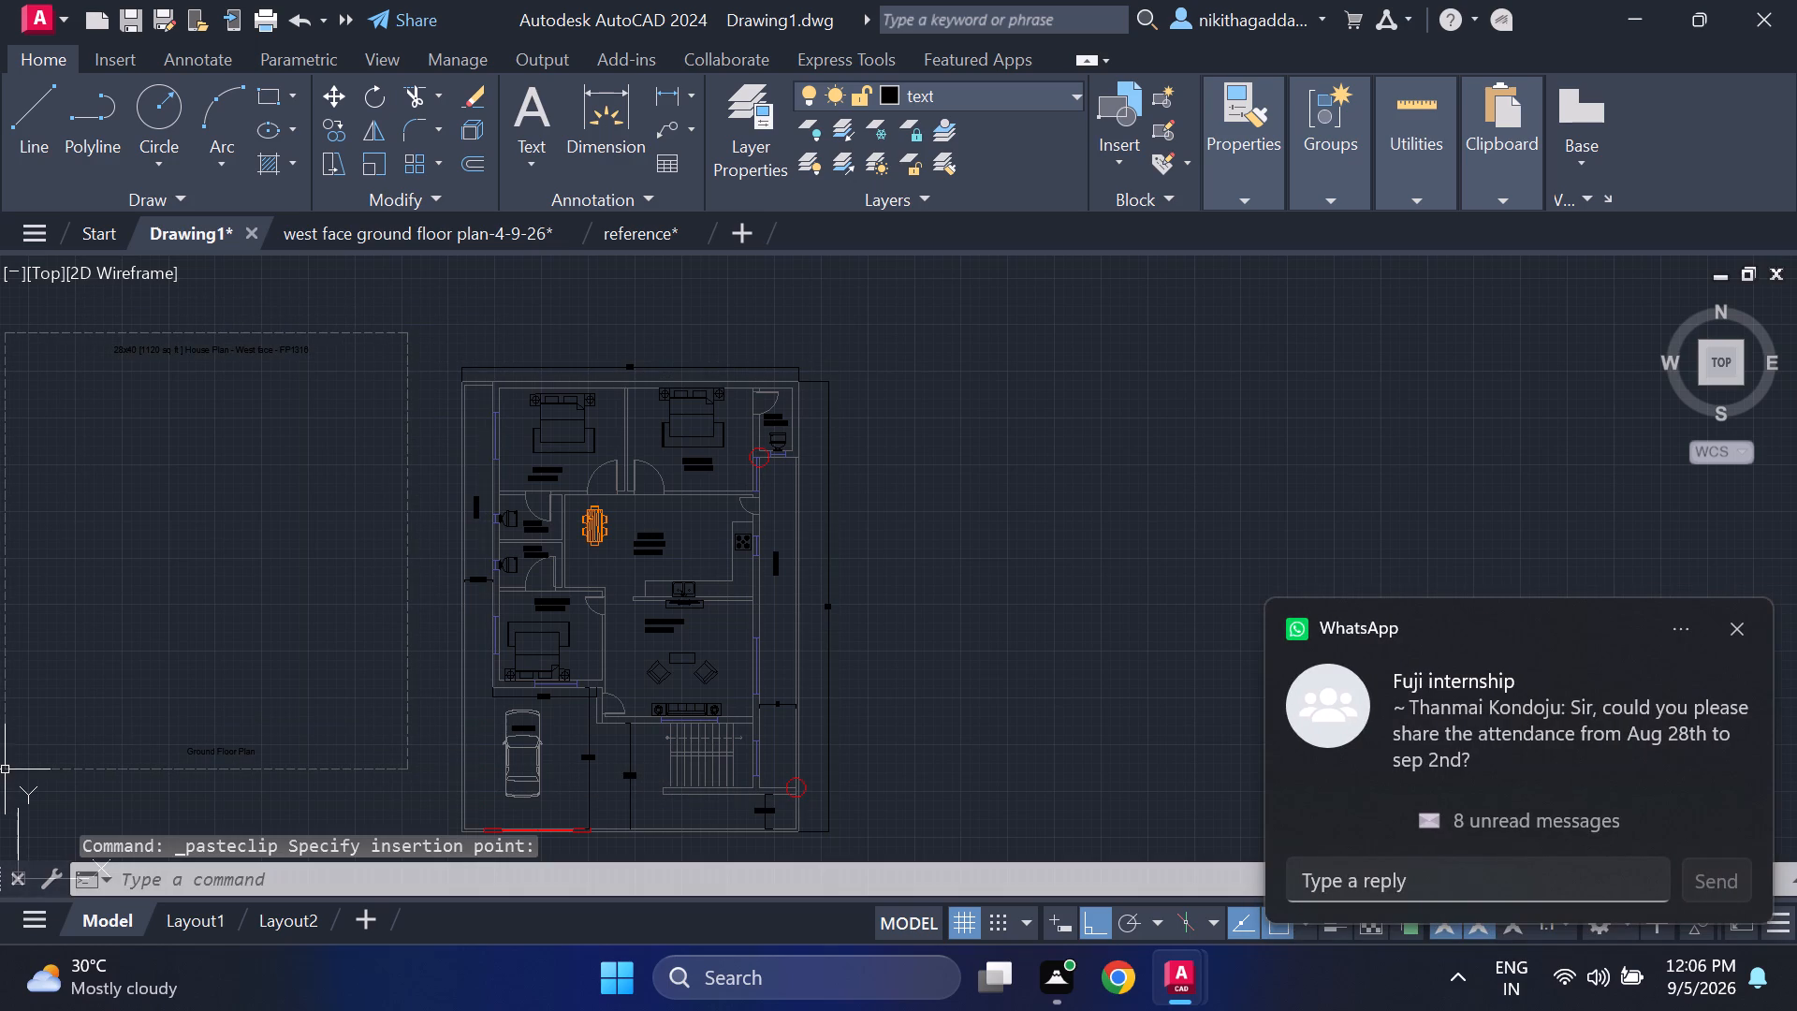
Move the pasted "28x40 [1120 sq ft ] House Plan - West face - FP1316" title above the overall width dimension of the plan.
scroll(206, 357, up, 3)
scroll(278, 338, down, 1)
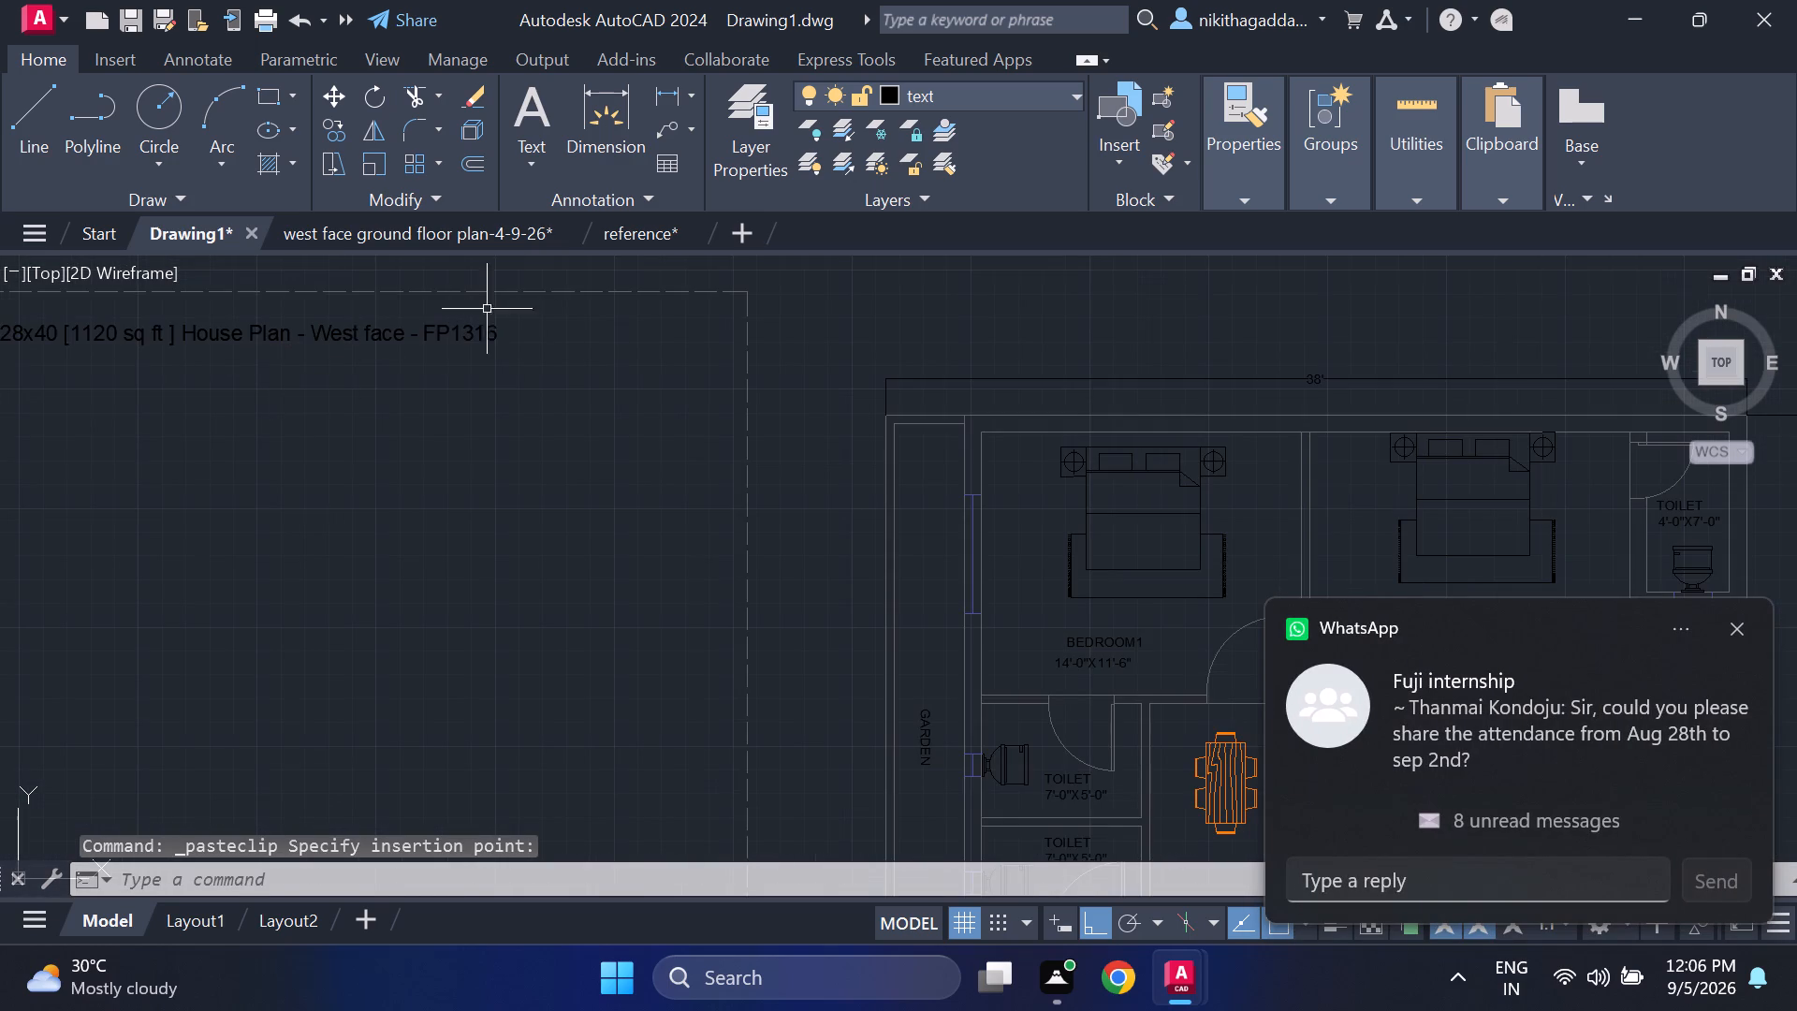
drag(526, 309, 513, 315)
click(0, 392)
scroll(199, 413, down, 1)
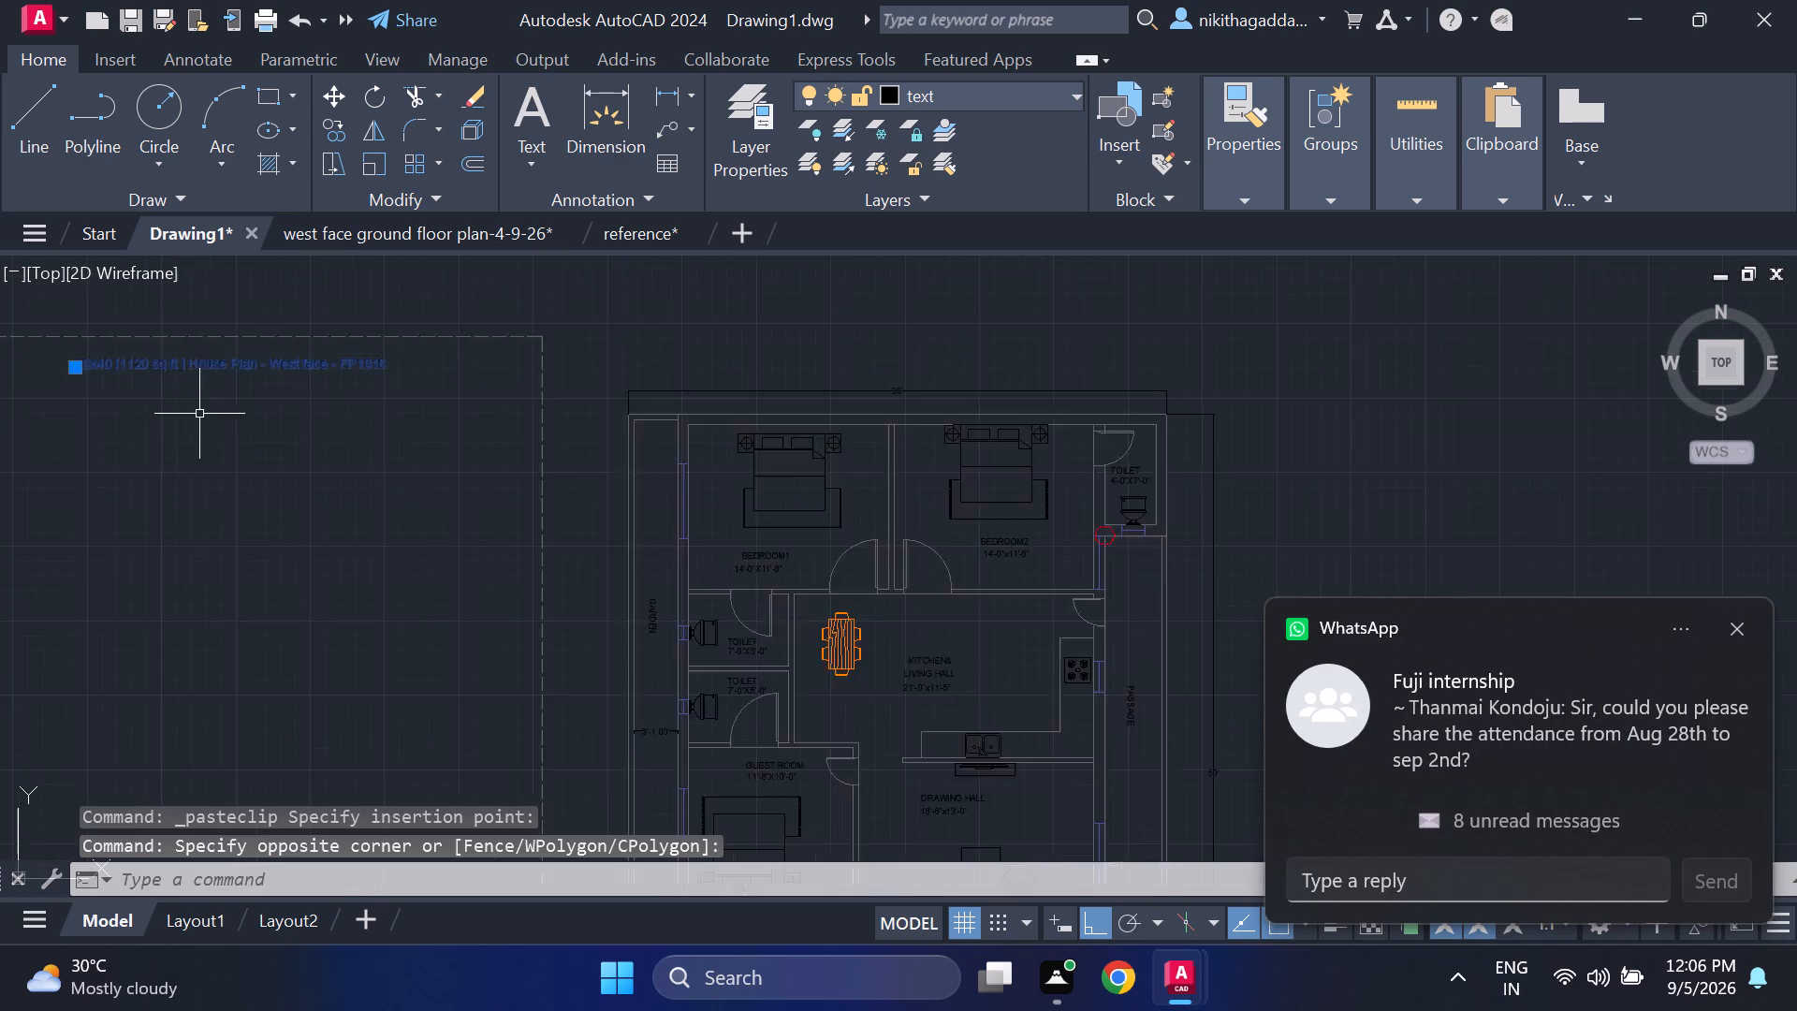
scroll(199, 416, down, 2)
key(m)
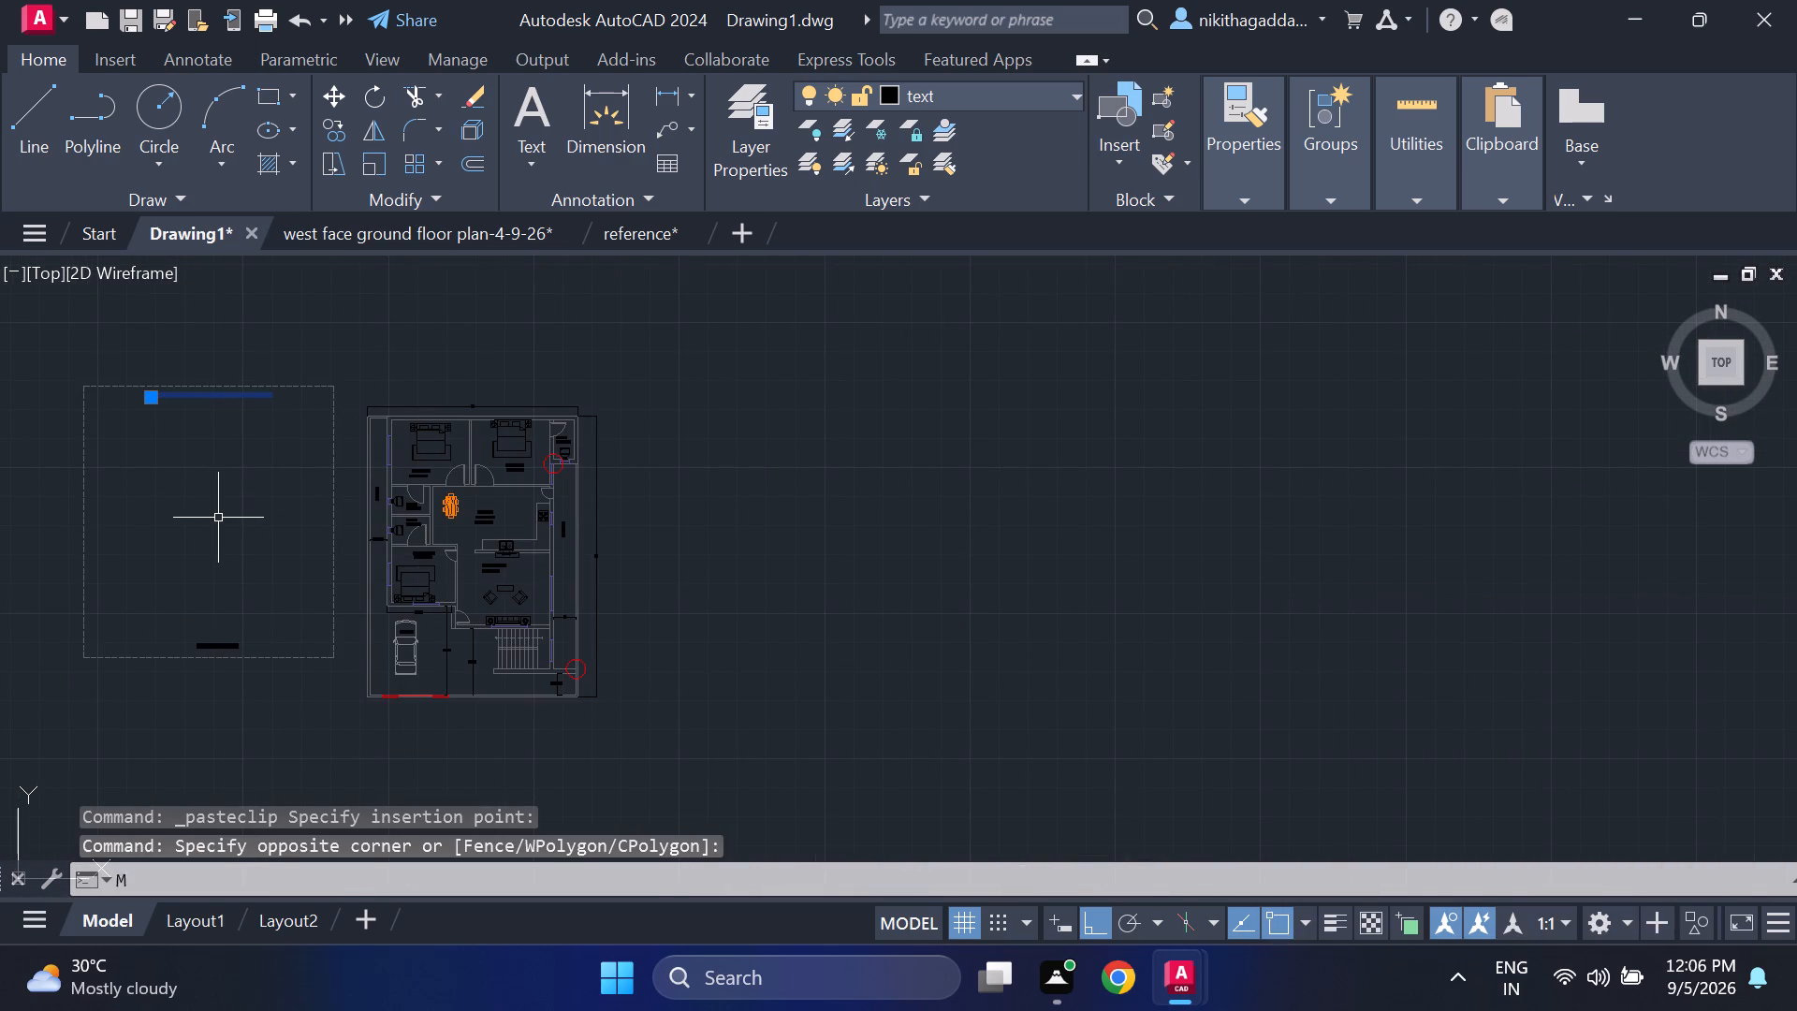
key(Return)
scroll(160, 365, up, 2)
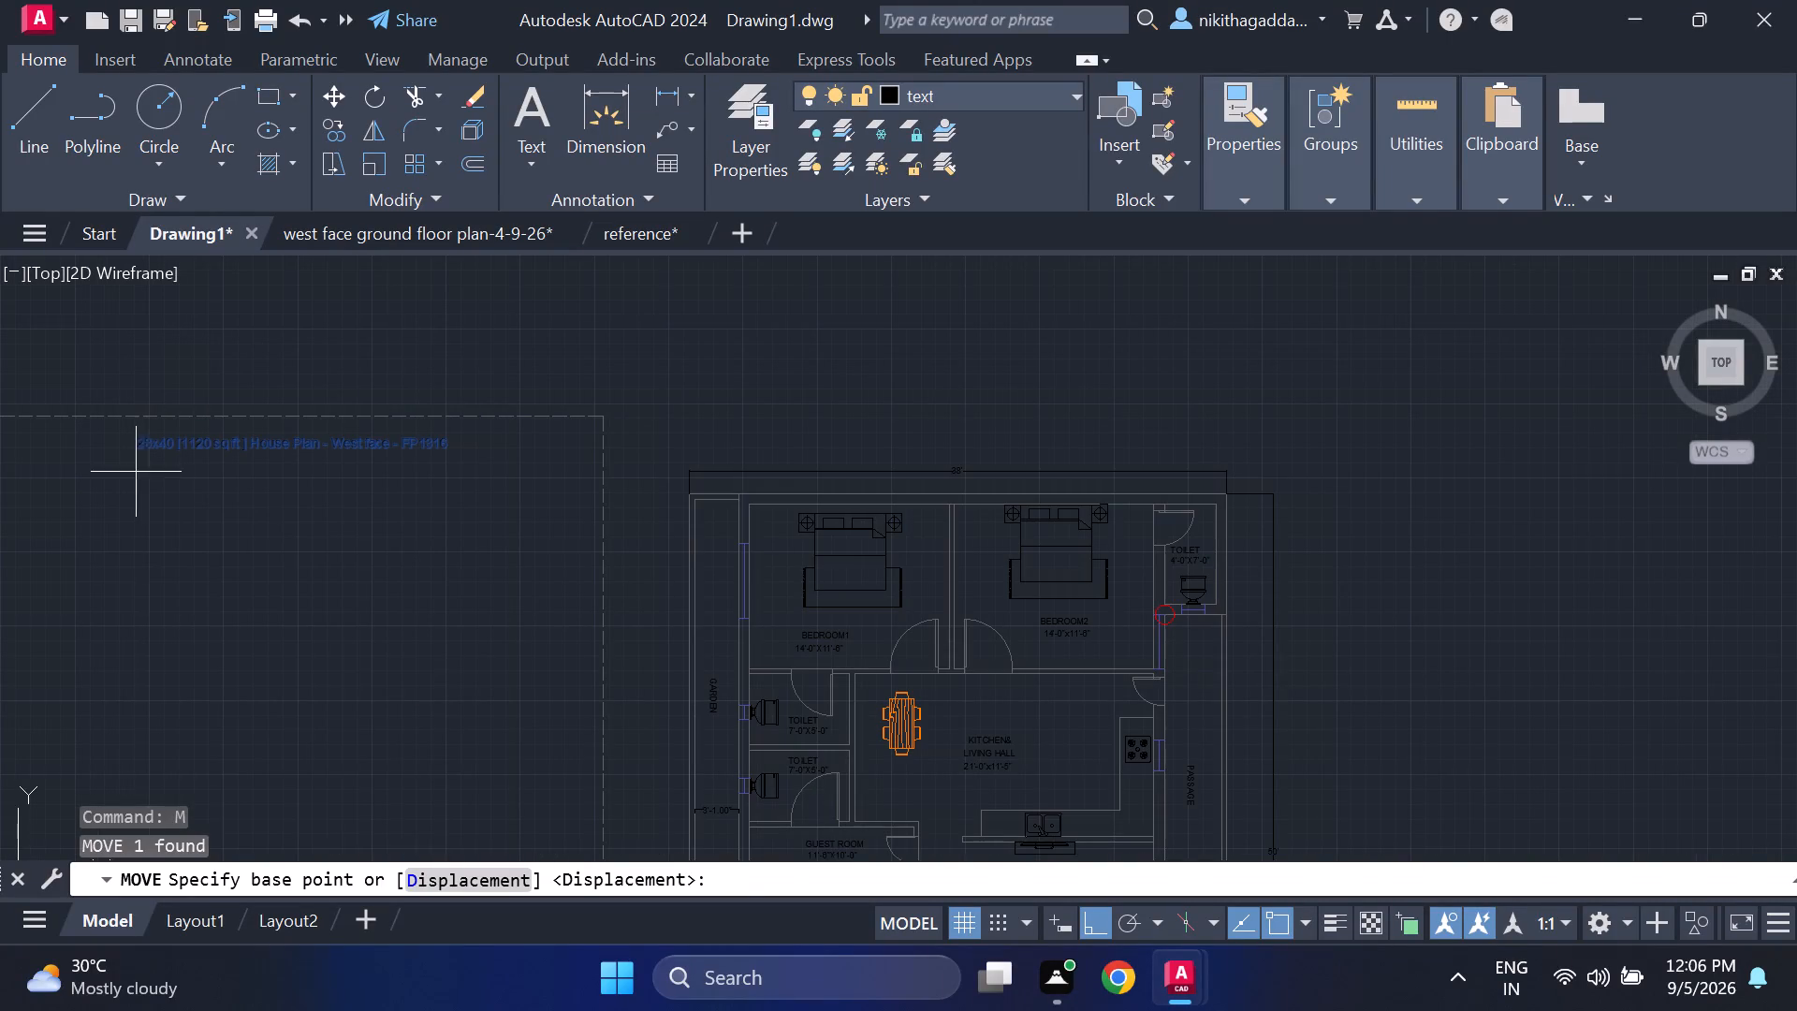
click(140, 454)
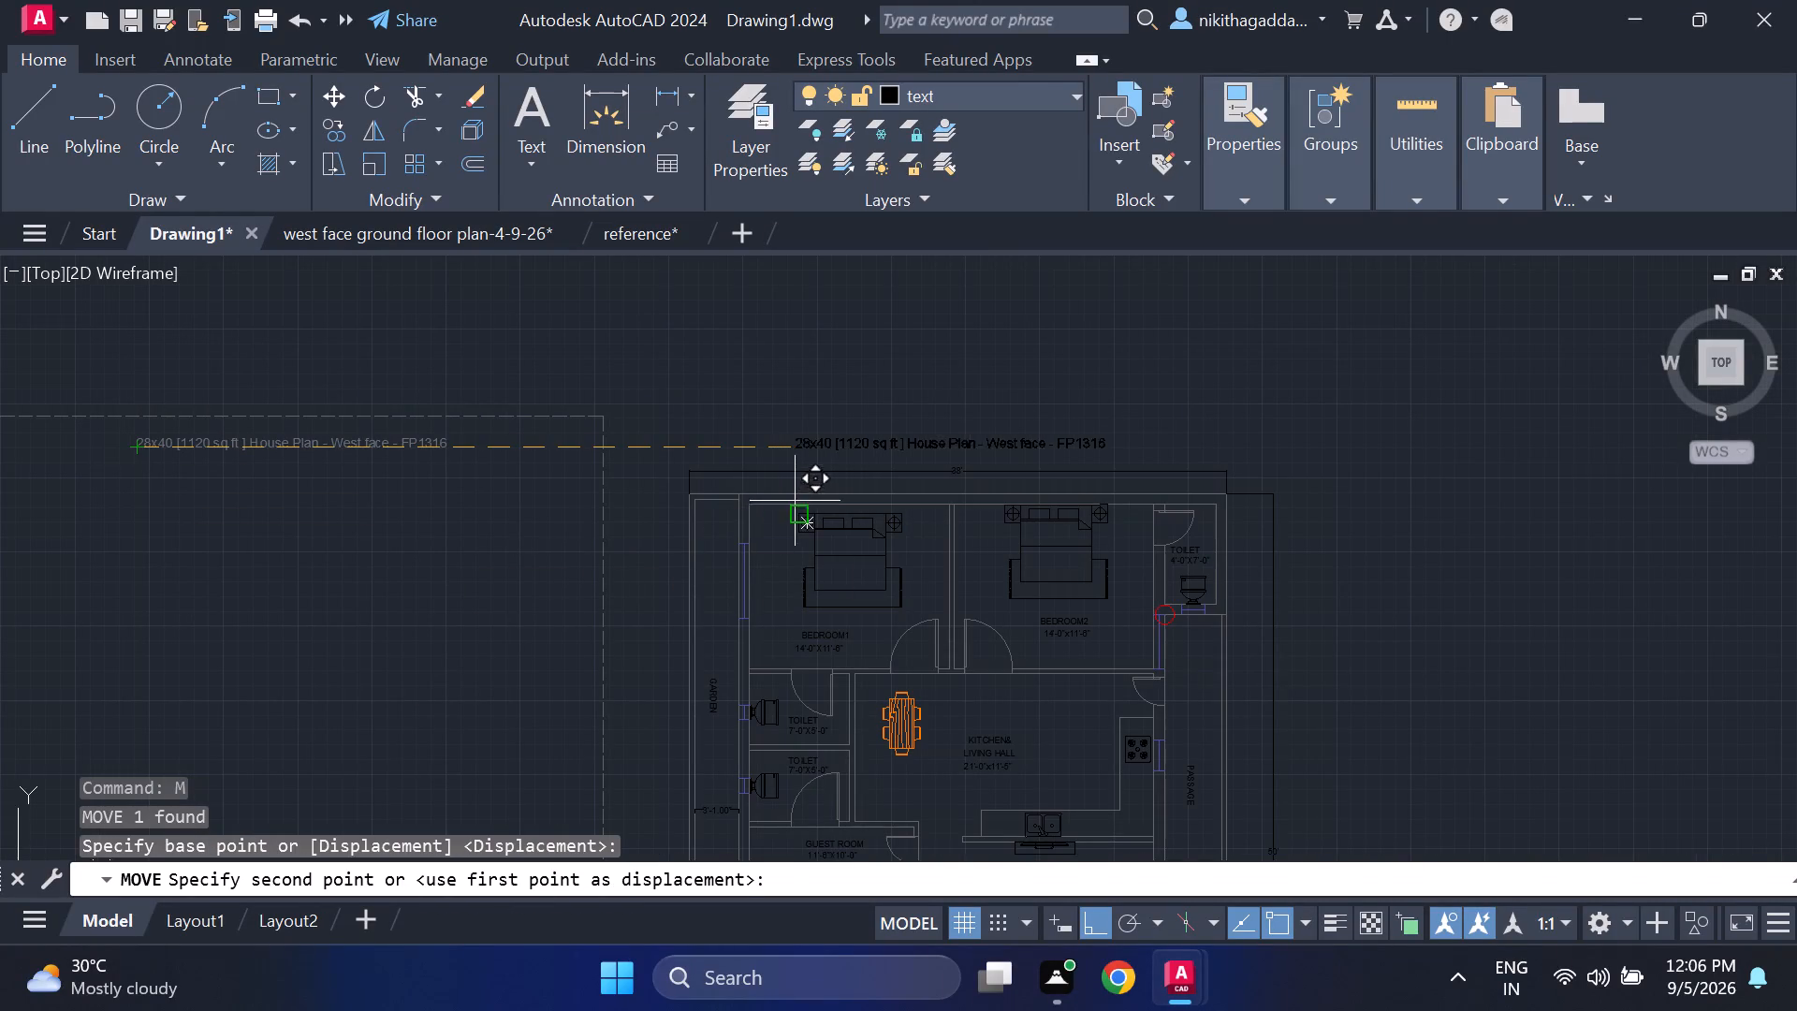
click(810, 443)
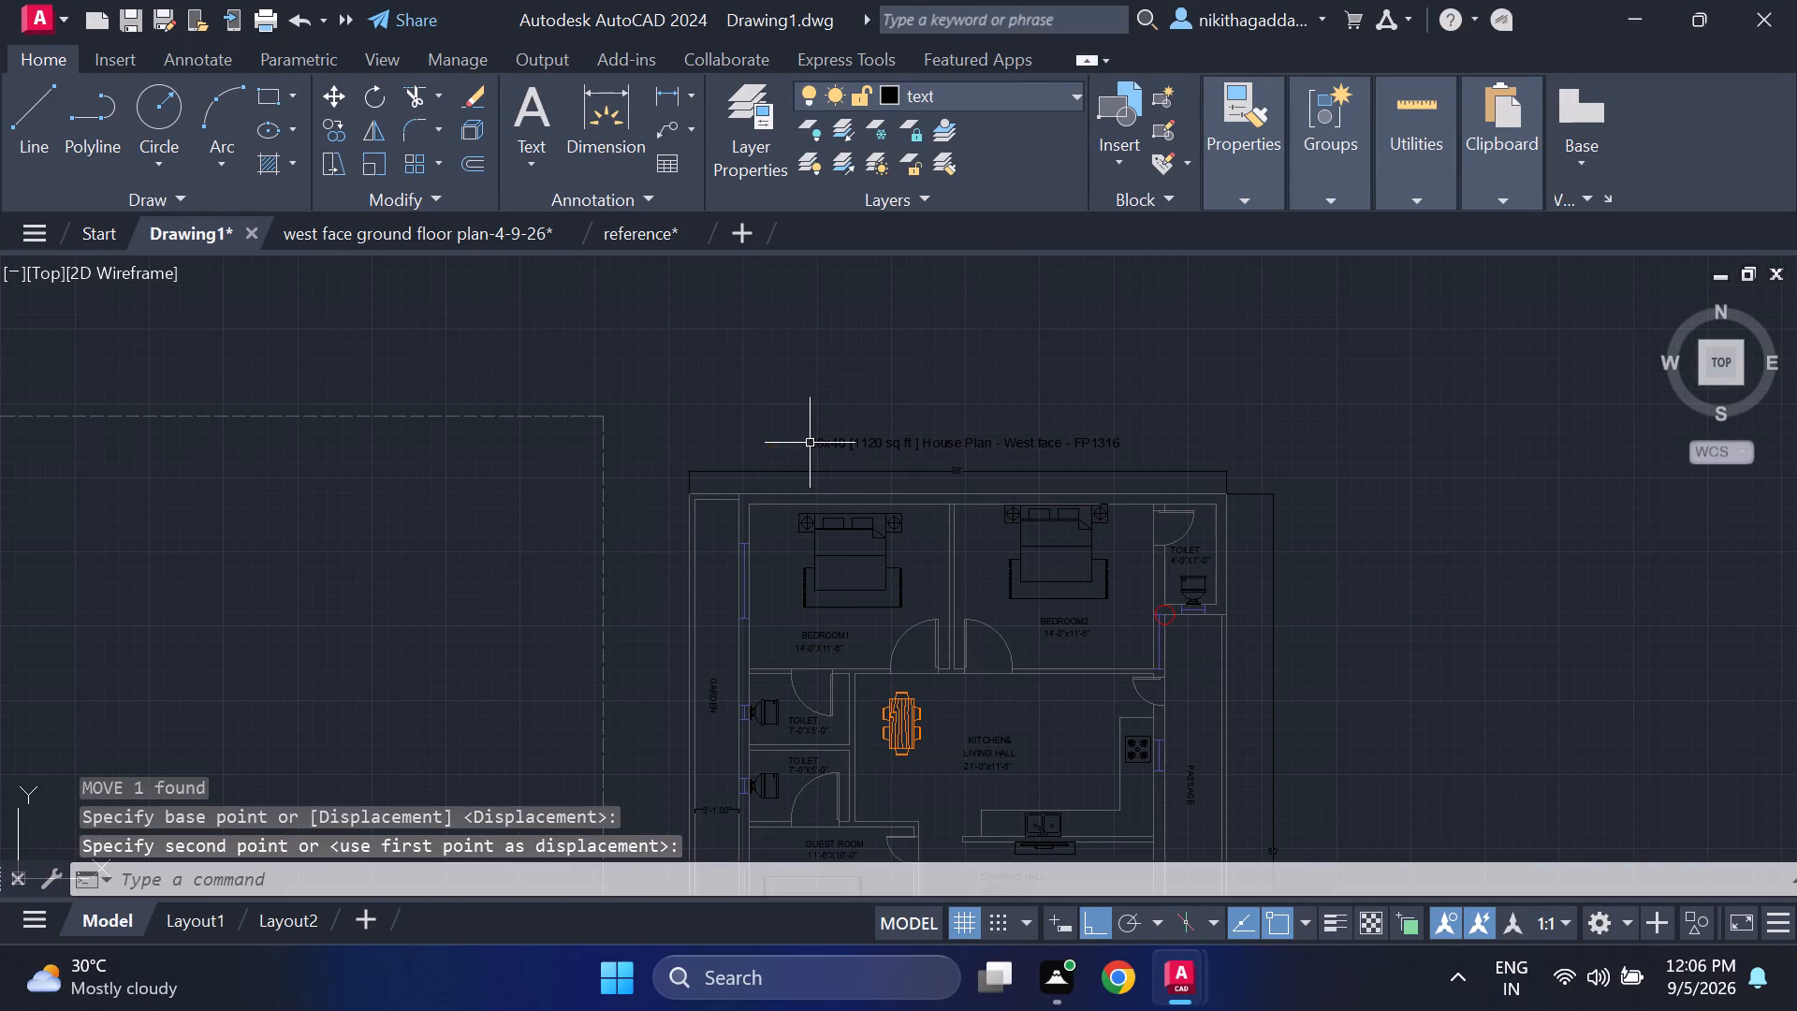
Move the pasted "Ground Floor Plan" label from the dashed border to just below the south compound wall of the plan.
middle_drag(362, 623, 355, 612)
middle_drag(319, 517, 283, 324)
scroll(285, 568, down, 3)
middle_drag(277, 570, 286, 492)
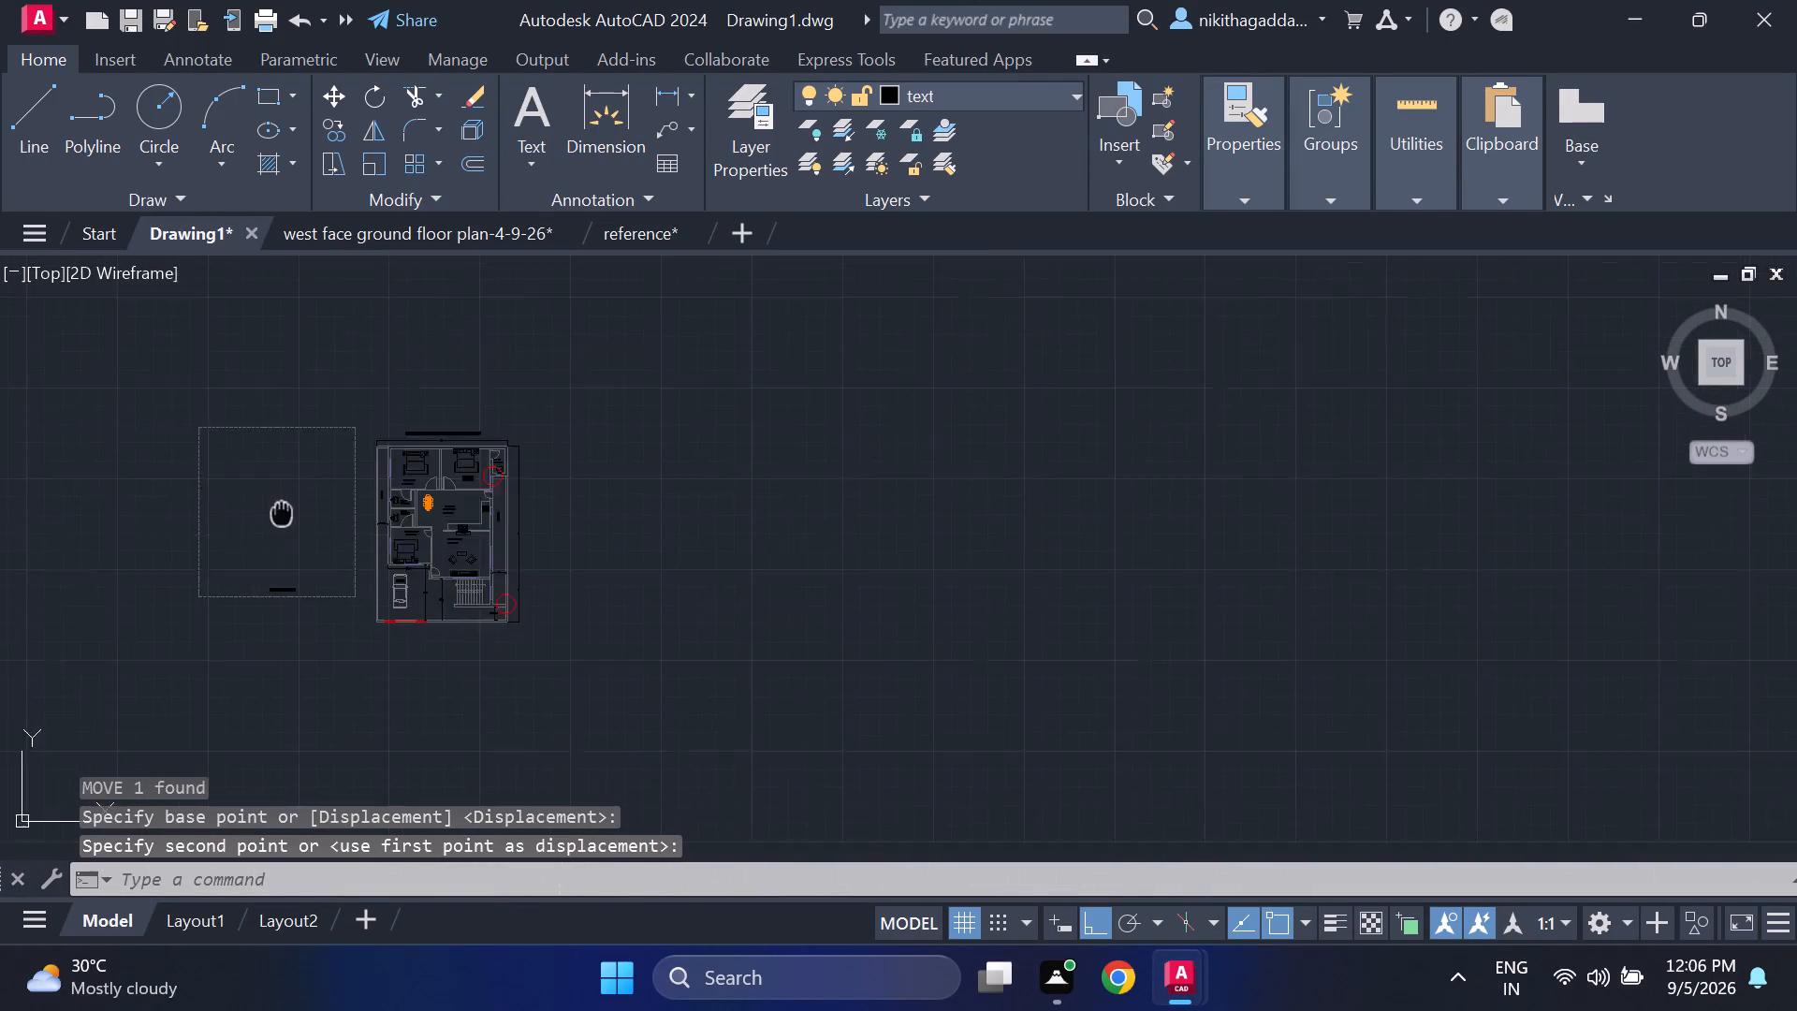
middle_drag(286, 492, 307, 458)
scroll(280, 520, up, 3)
drag(513, 540, 494, 547)
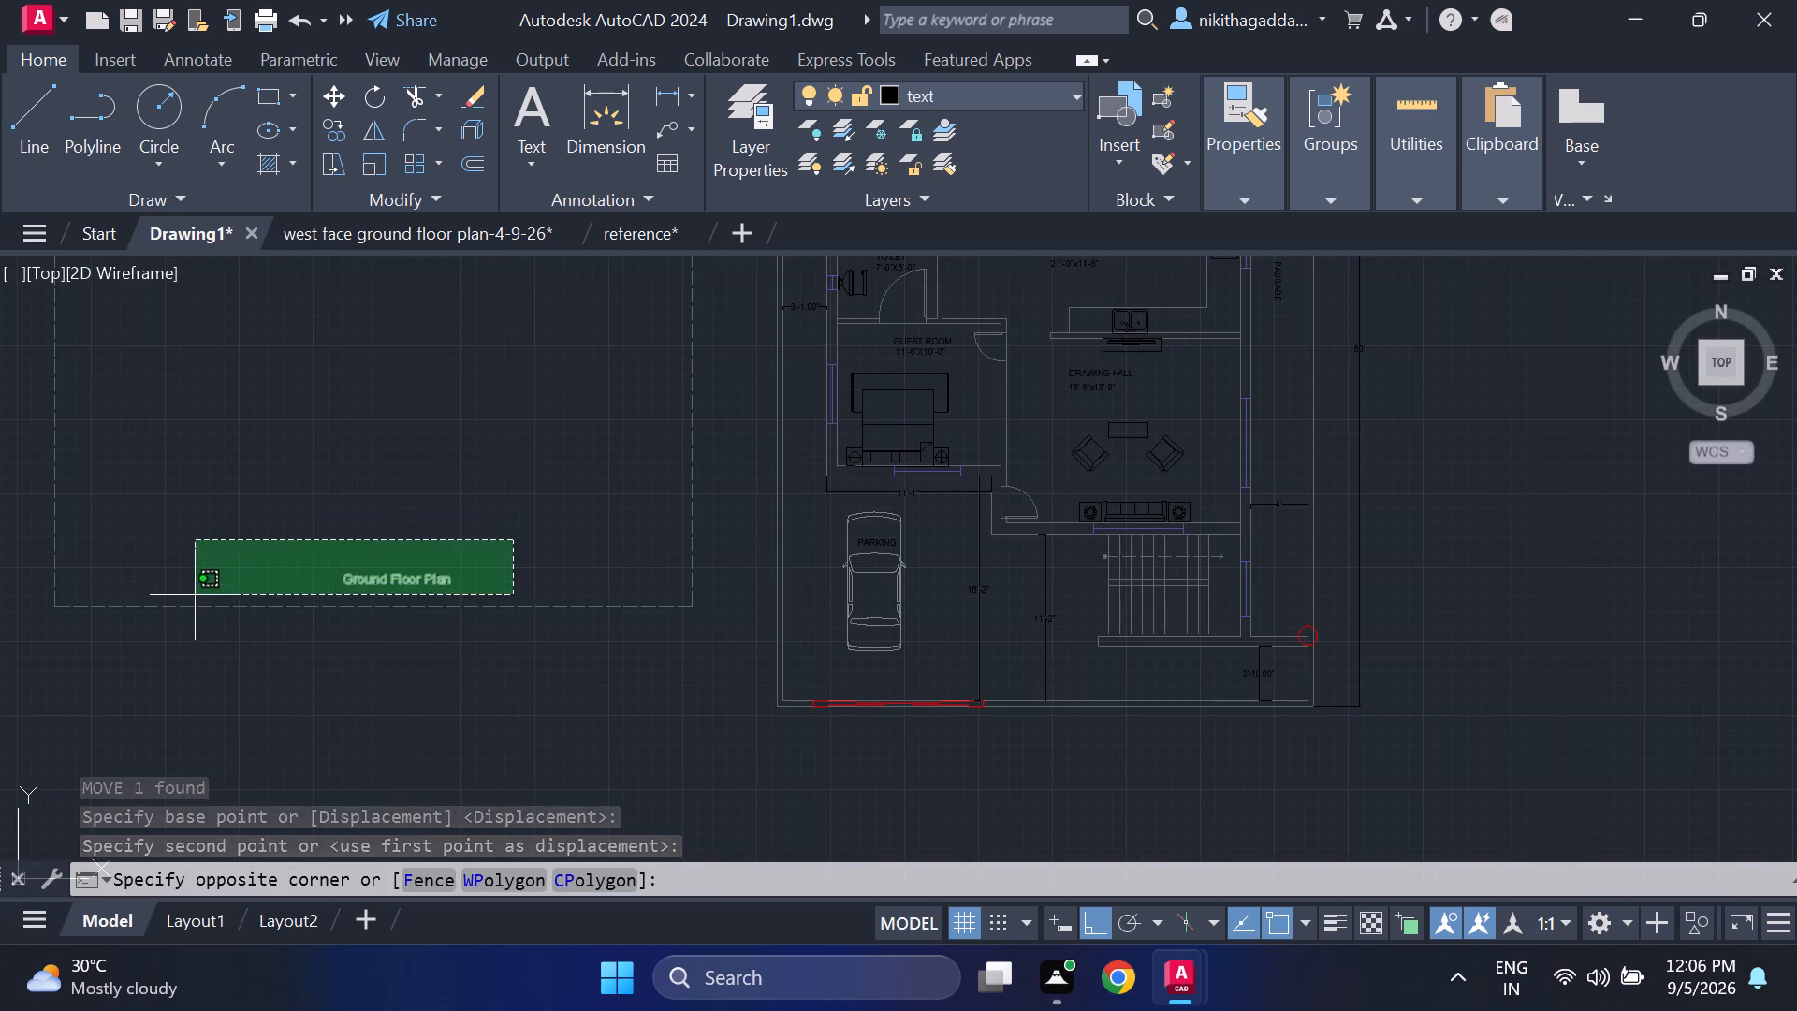
click(195, 595)
key(m)
key(Return)
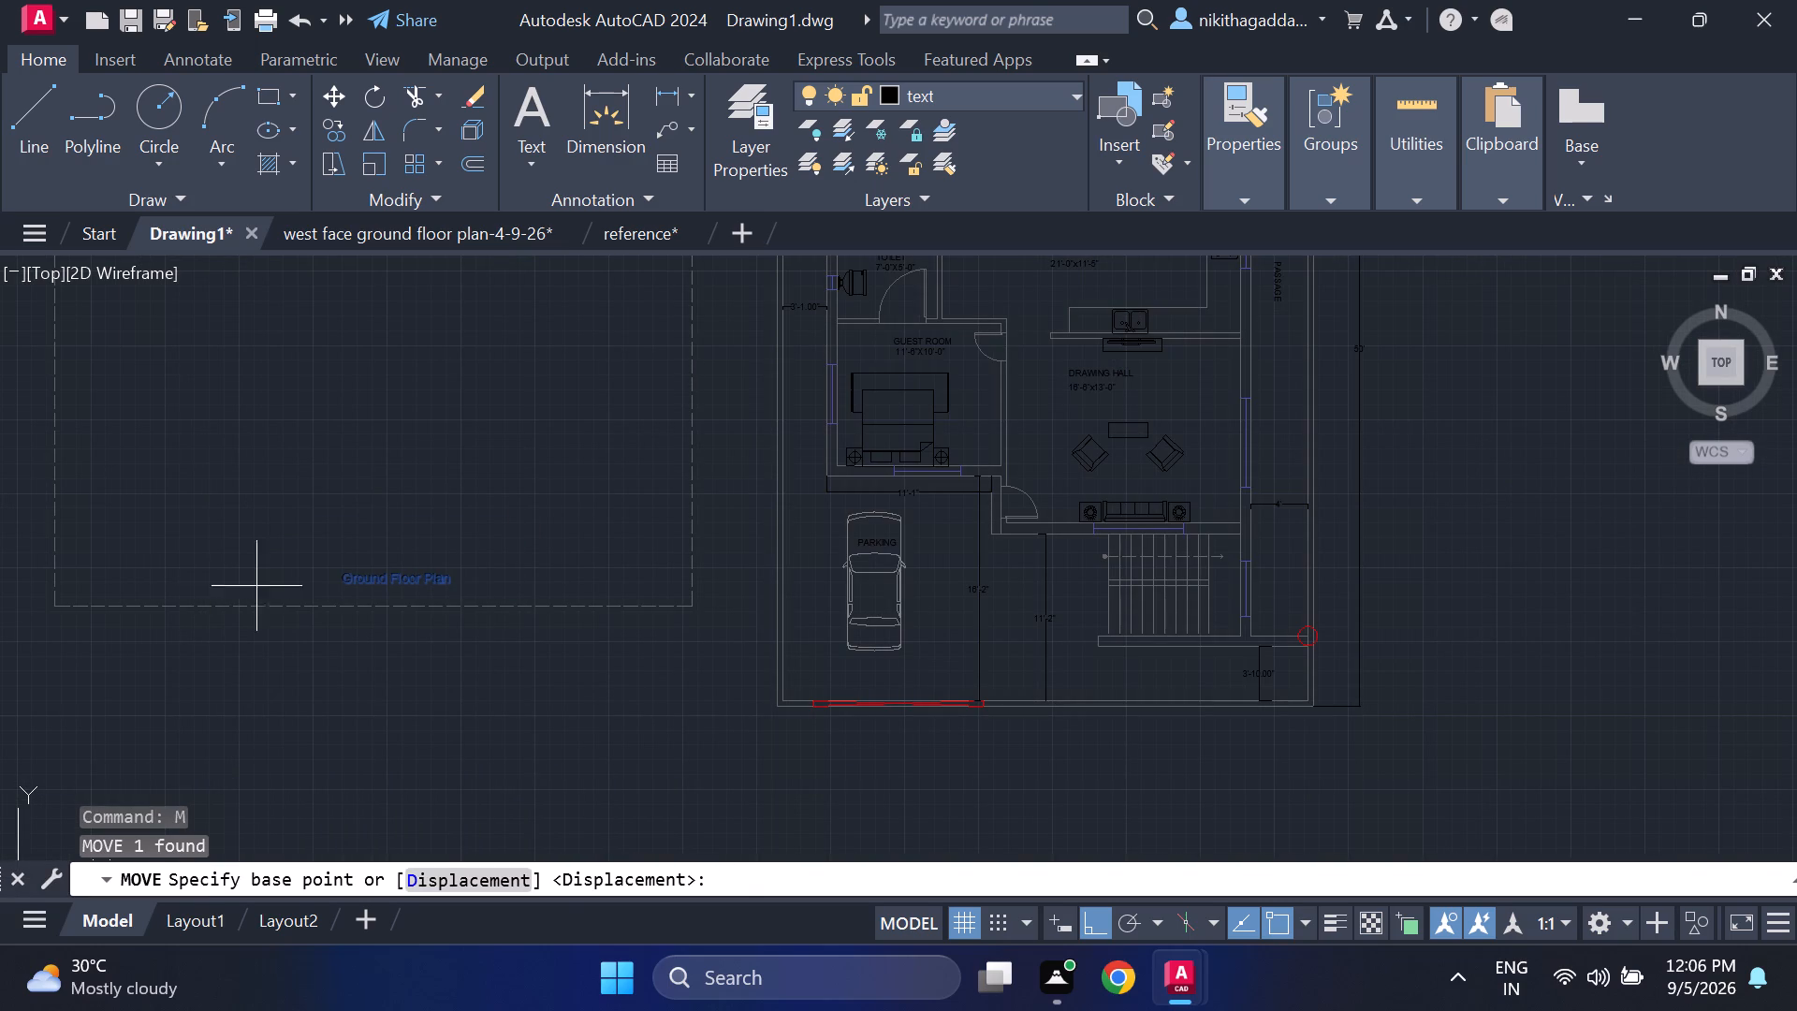
click(343, 581)
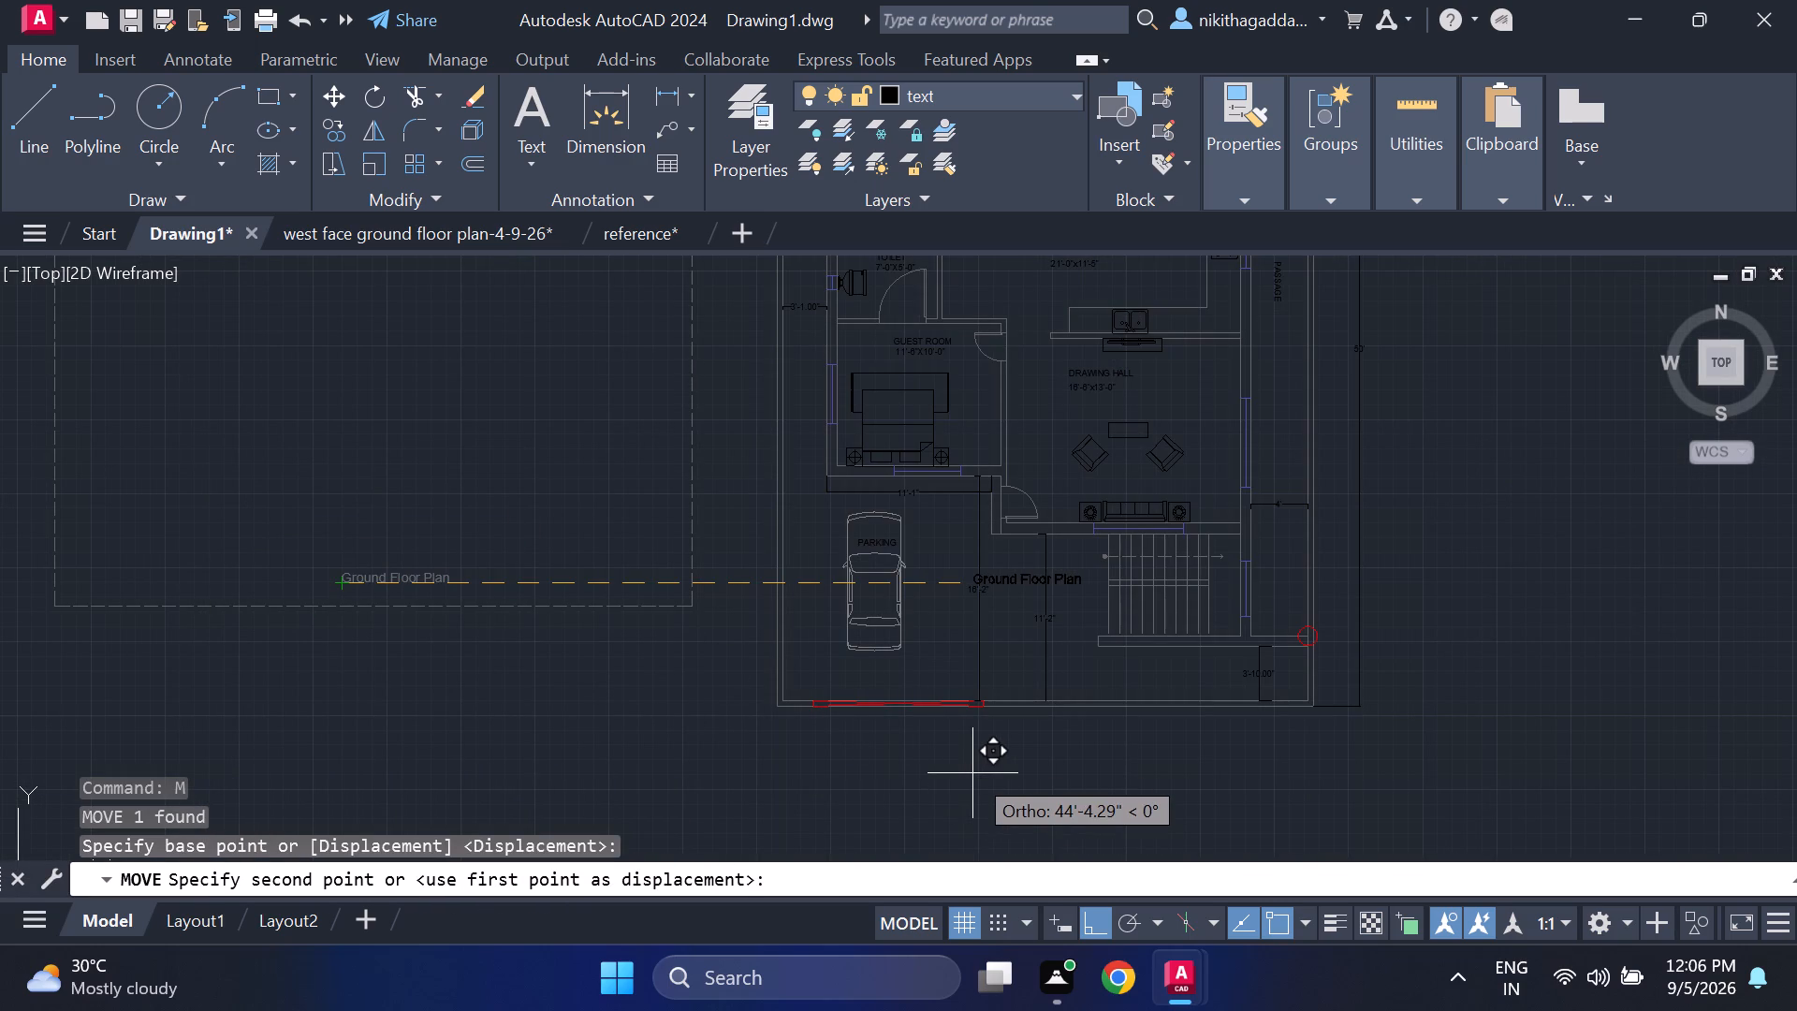
key(F8)
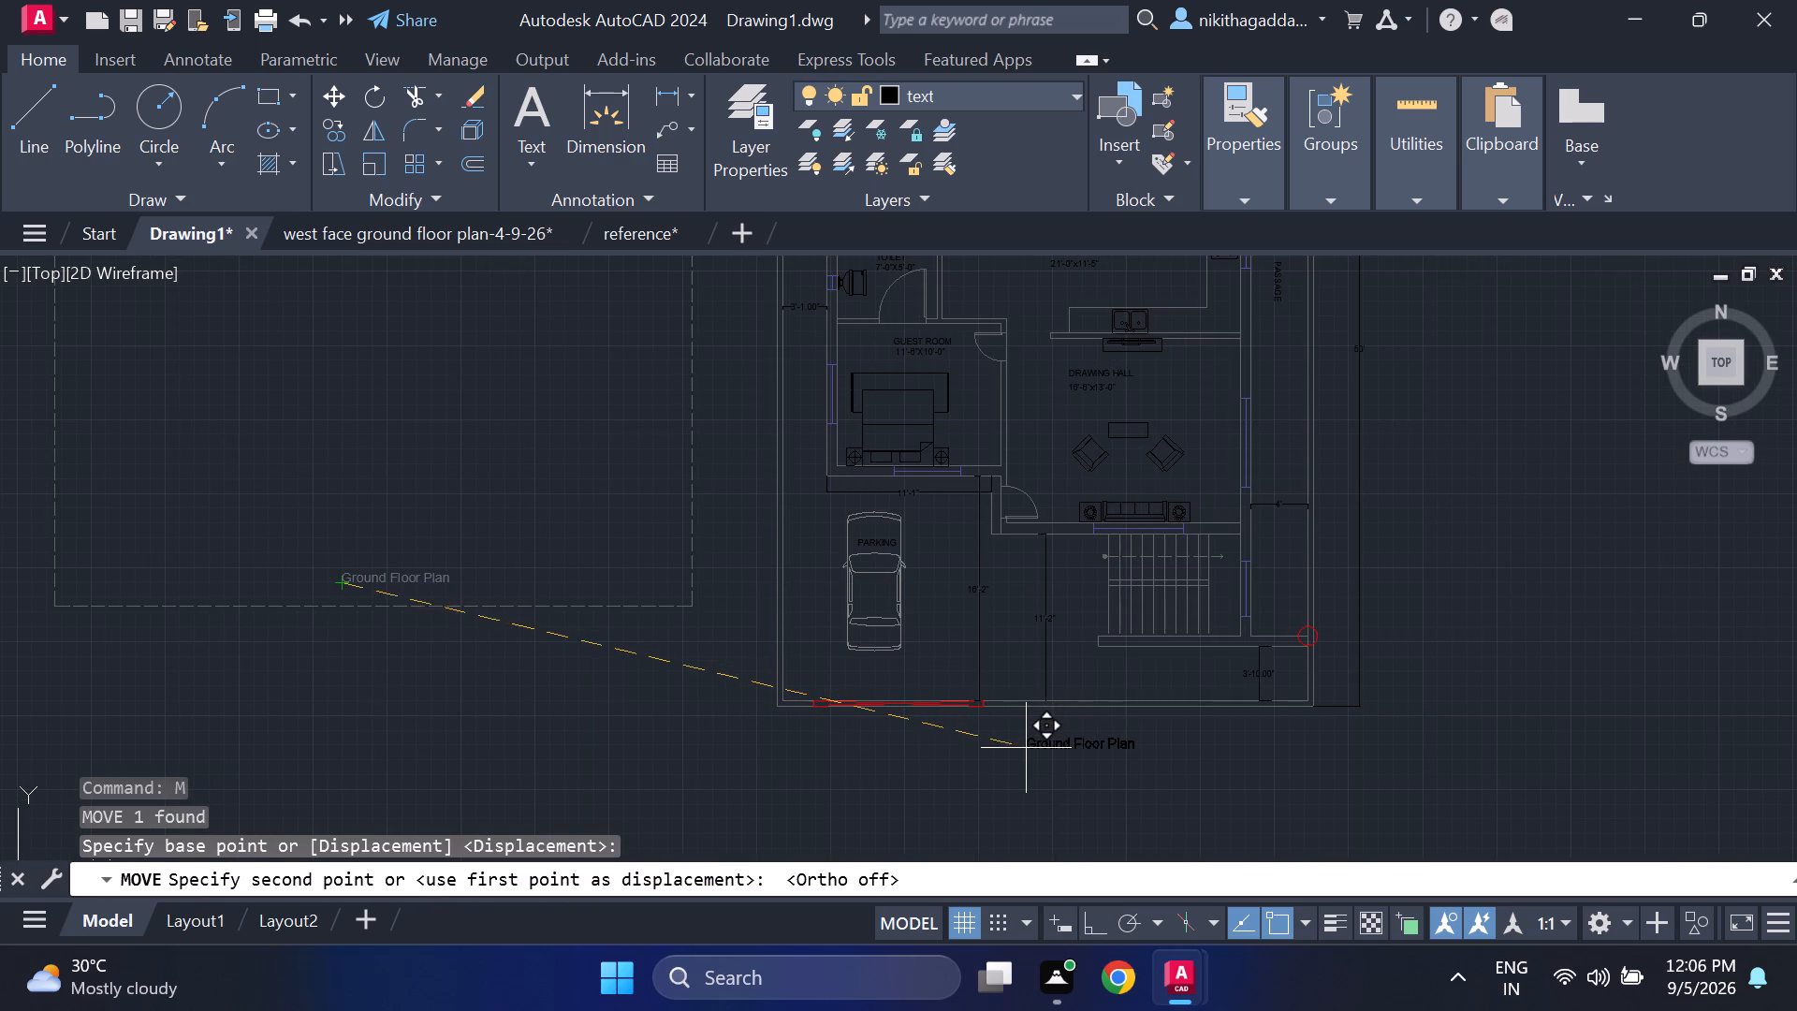
click(1026, 748)
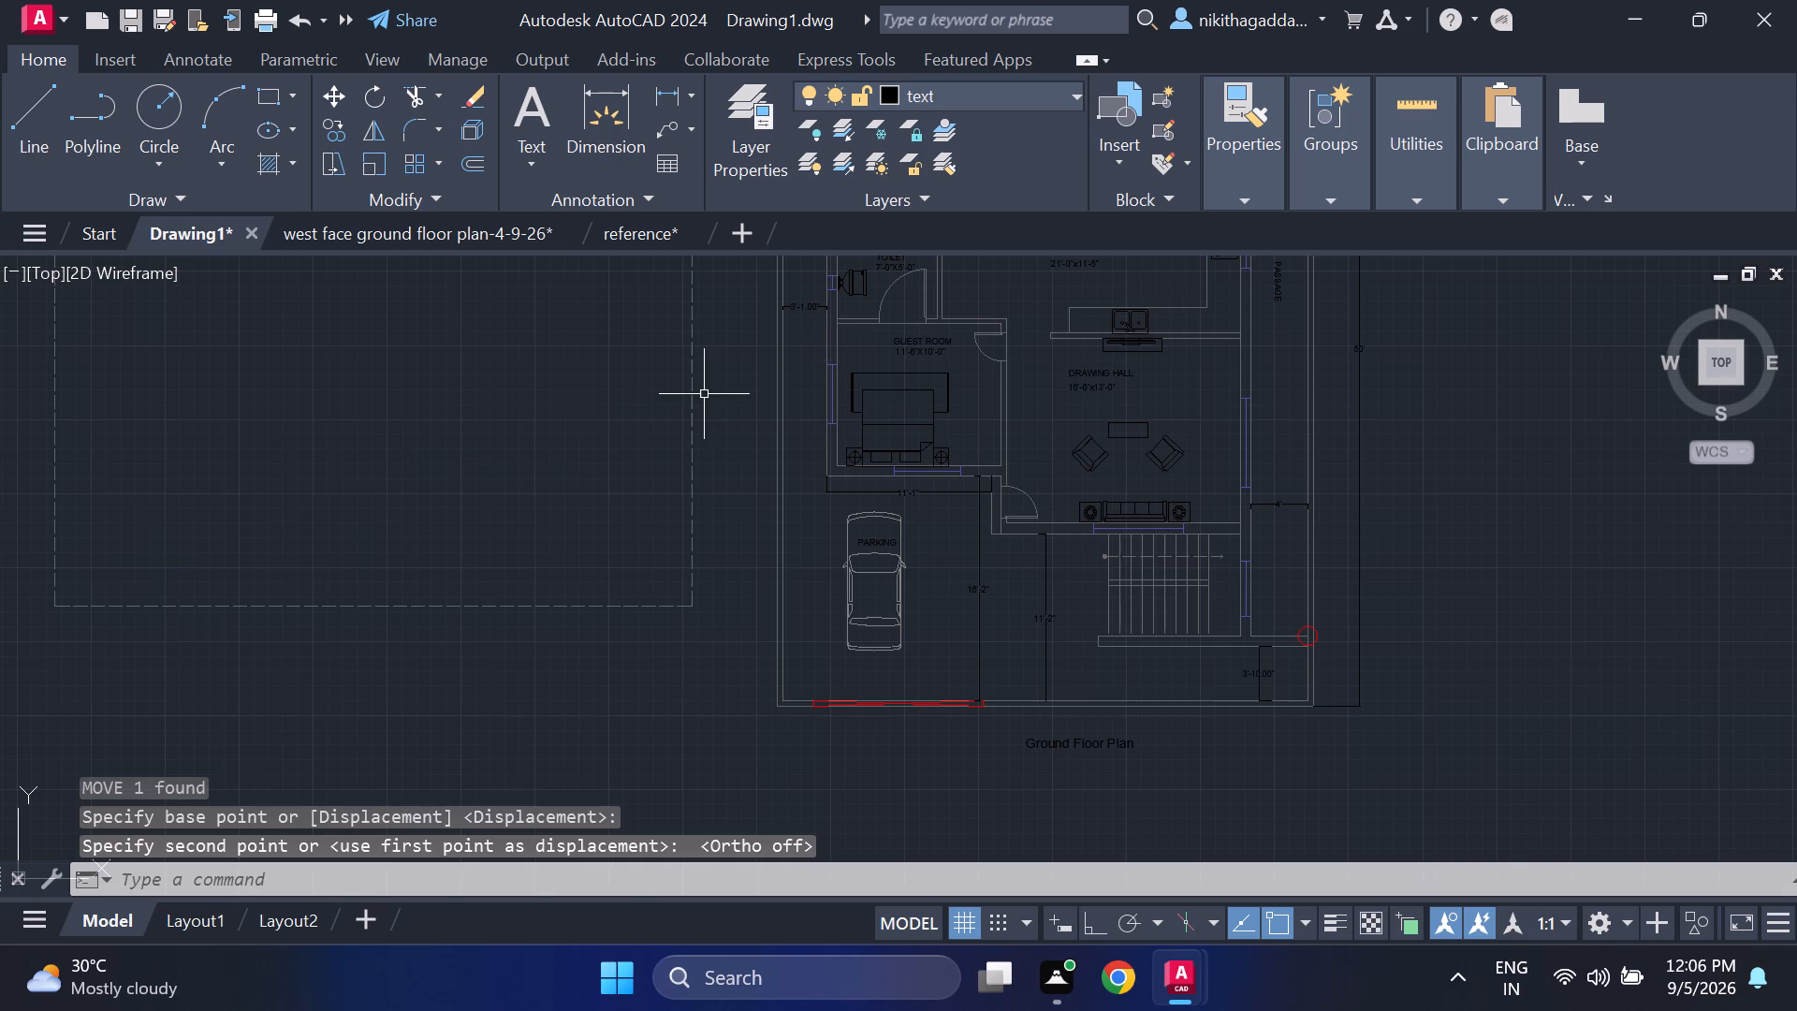
Delete the four pasted dashed border lines in the space west of the floor plan.
drag(706, 394, 689, 413)
click(592, 514)
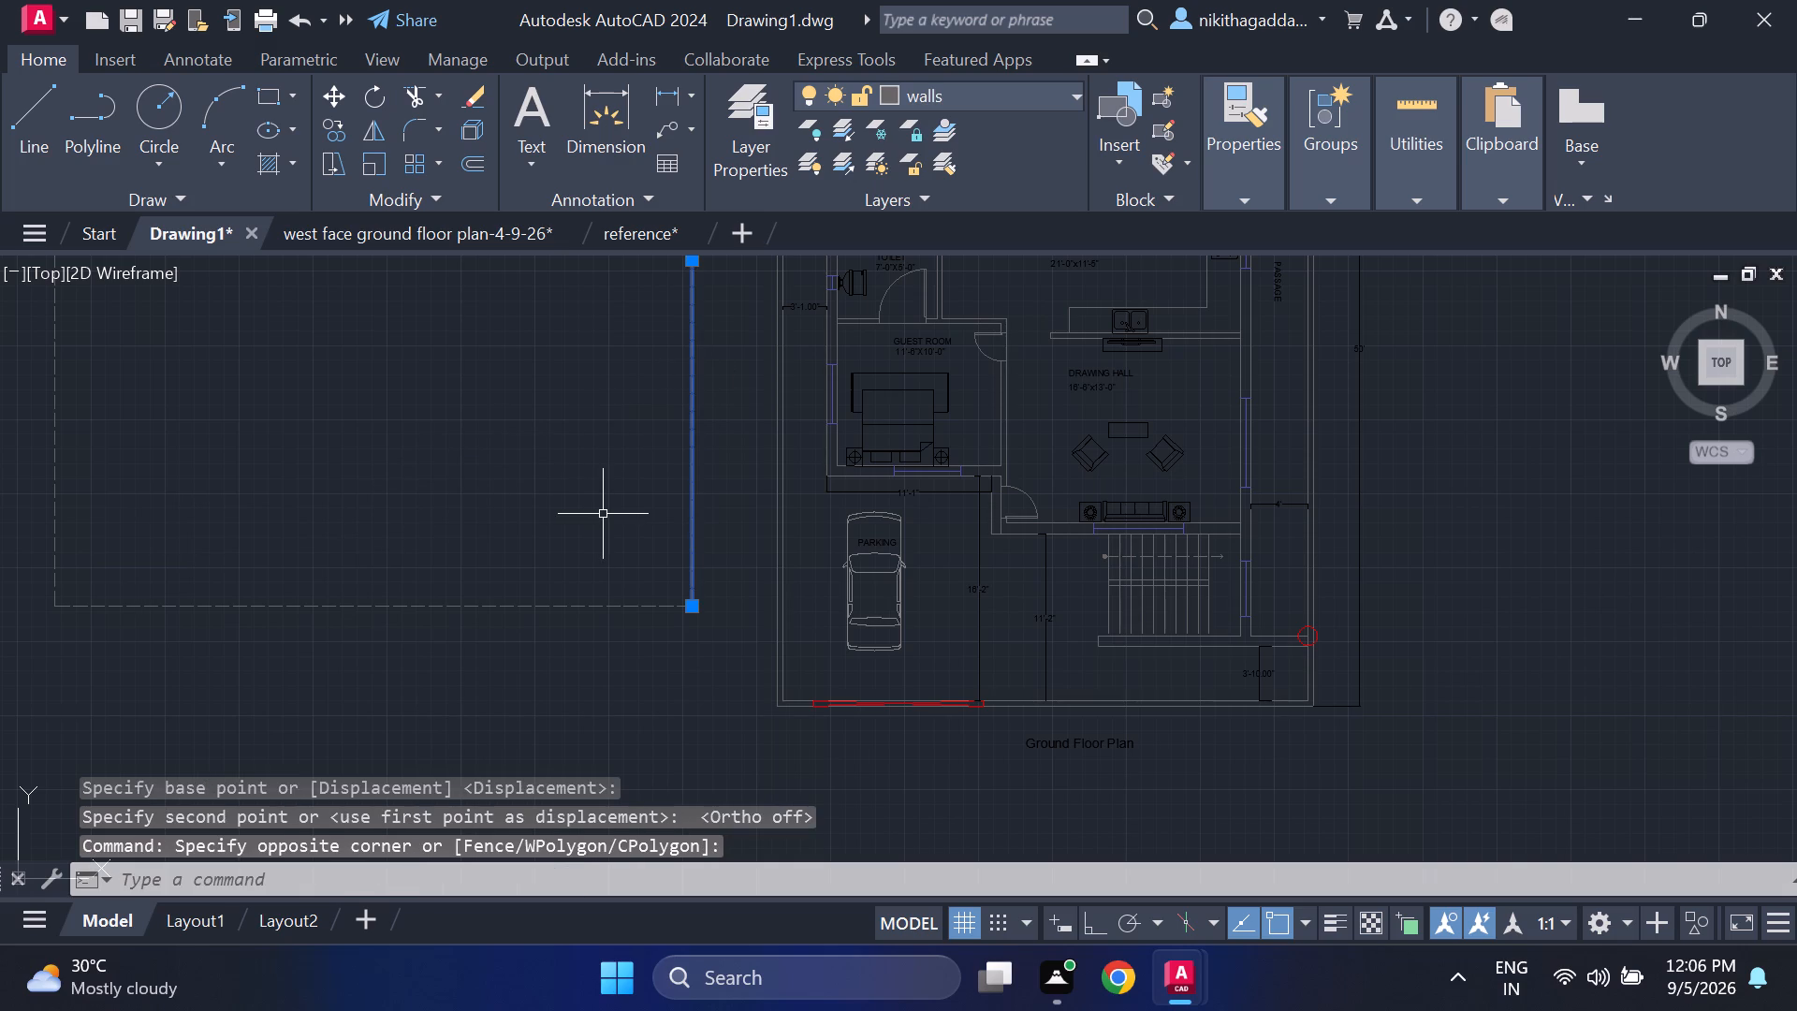
key(Escape)
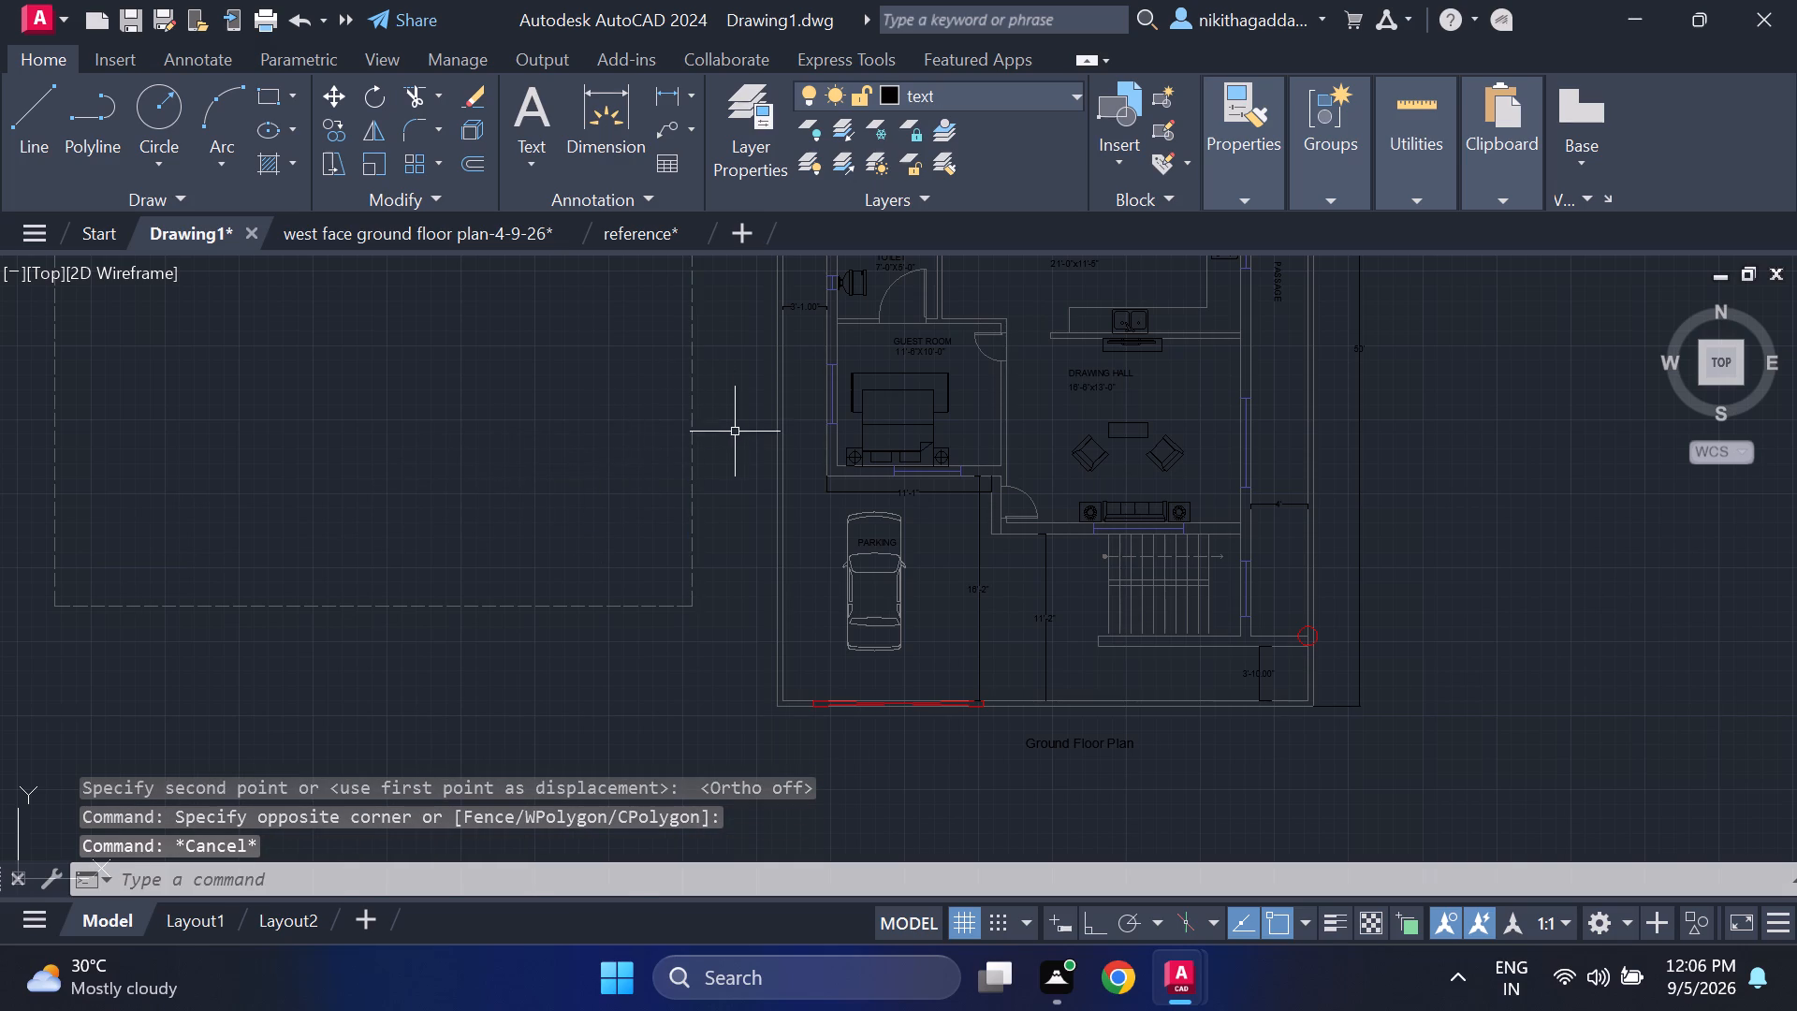
drag(723, 436, 697, 459)
click(22, 711)
key(Delete)
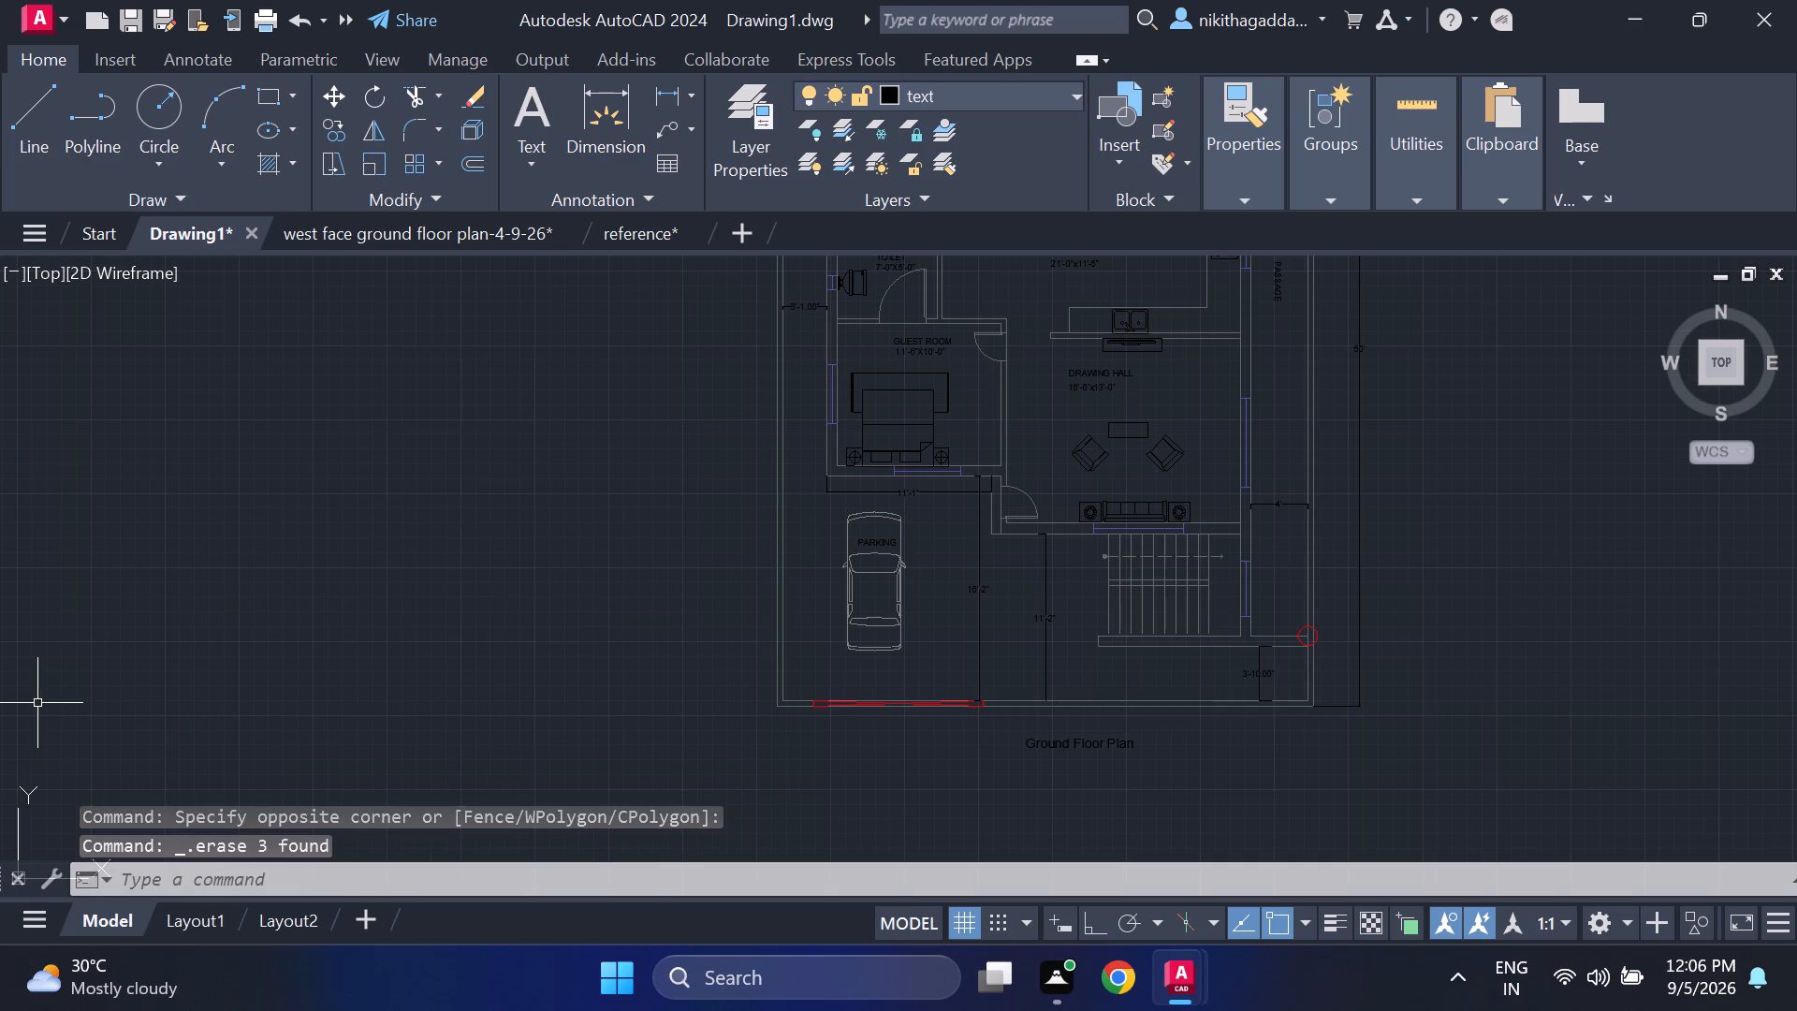
scroll(323, 713, down, 4)
scroll(418, 537, up, 3)
drag(447, 515, 409, 560)
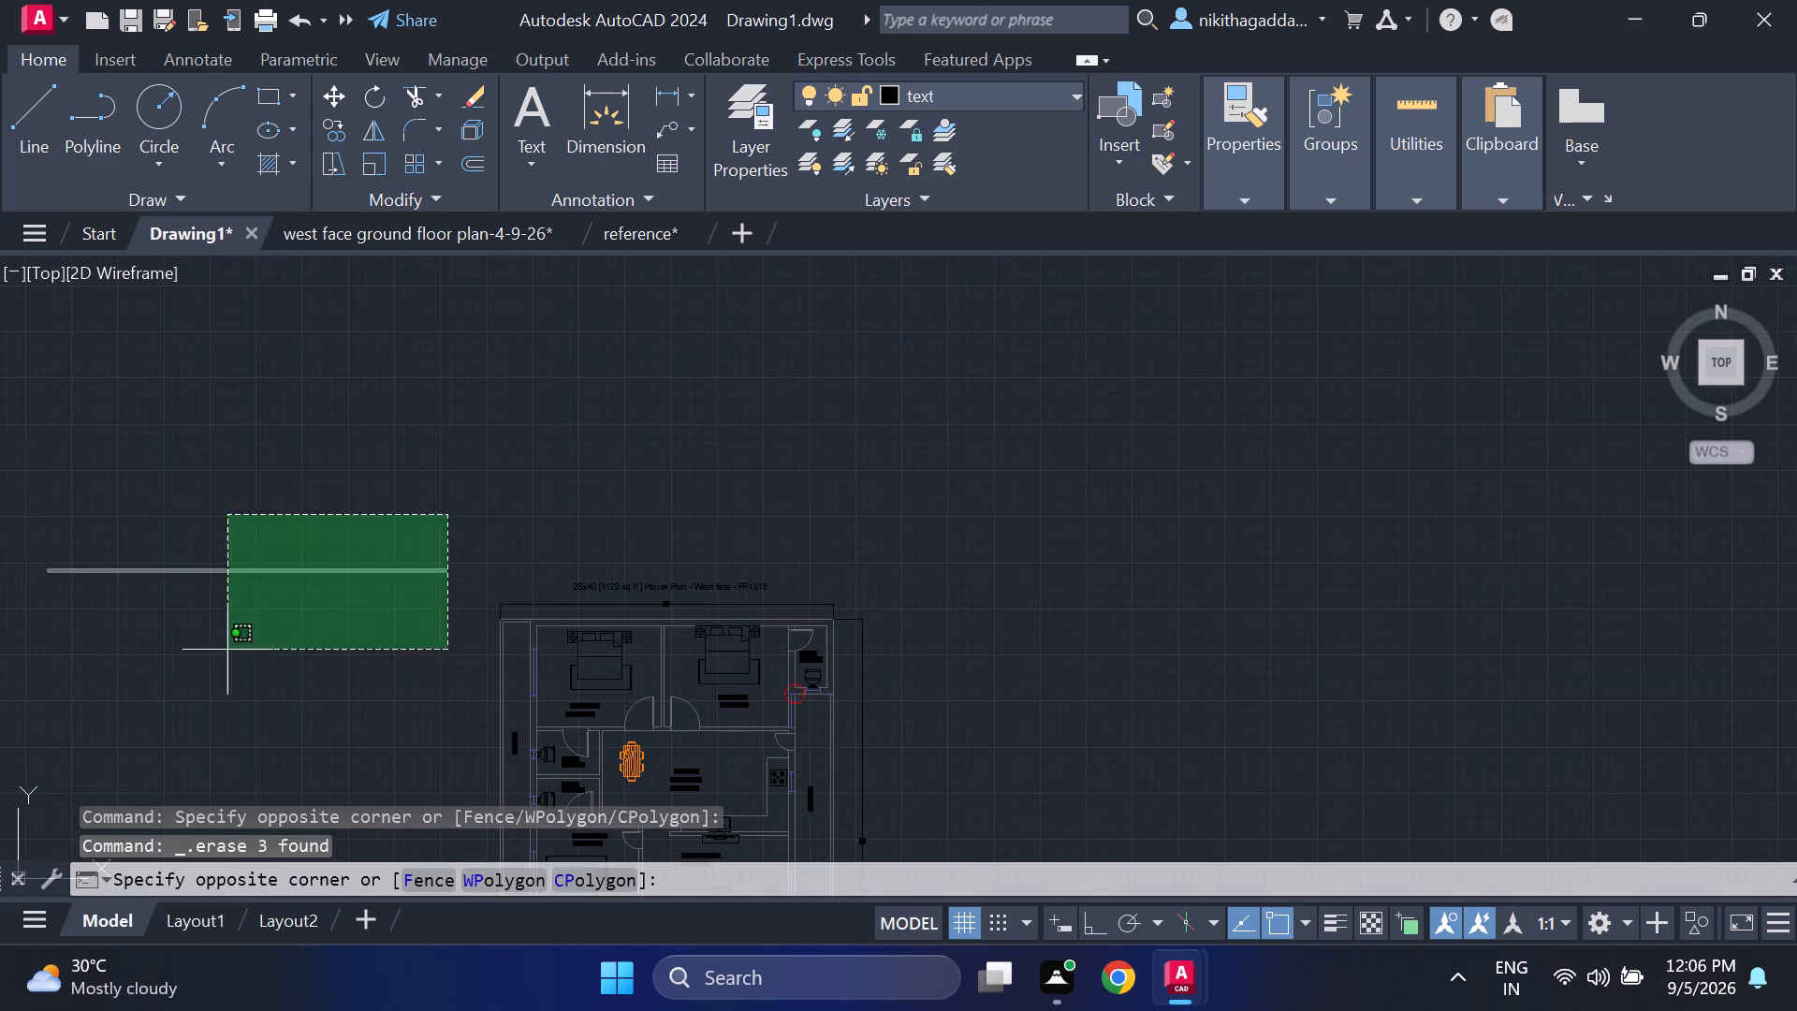
click(144, 668)
key(Delete)
Edit the house plan title above the overall width dimension so that the plot size reads 38x50.
scroll(132, 676, up, 1)
scroll(315, 777, down, 1)
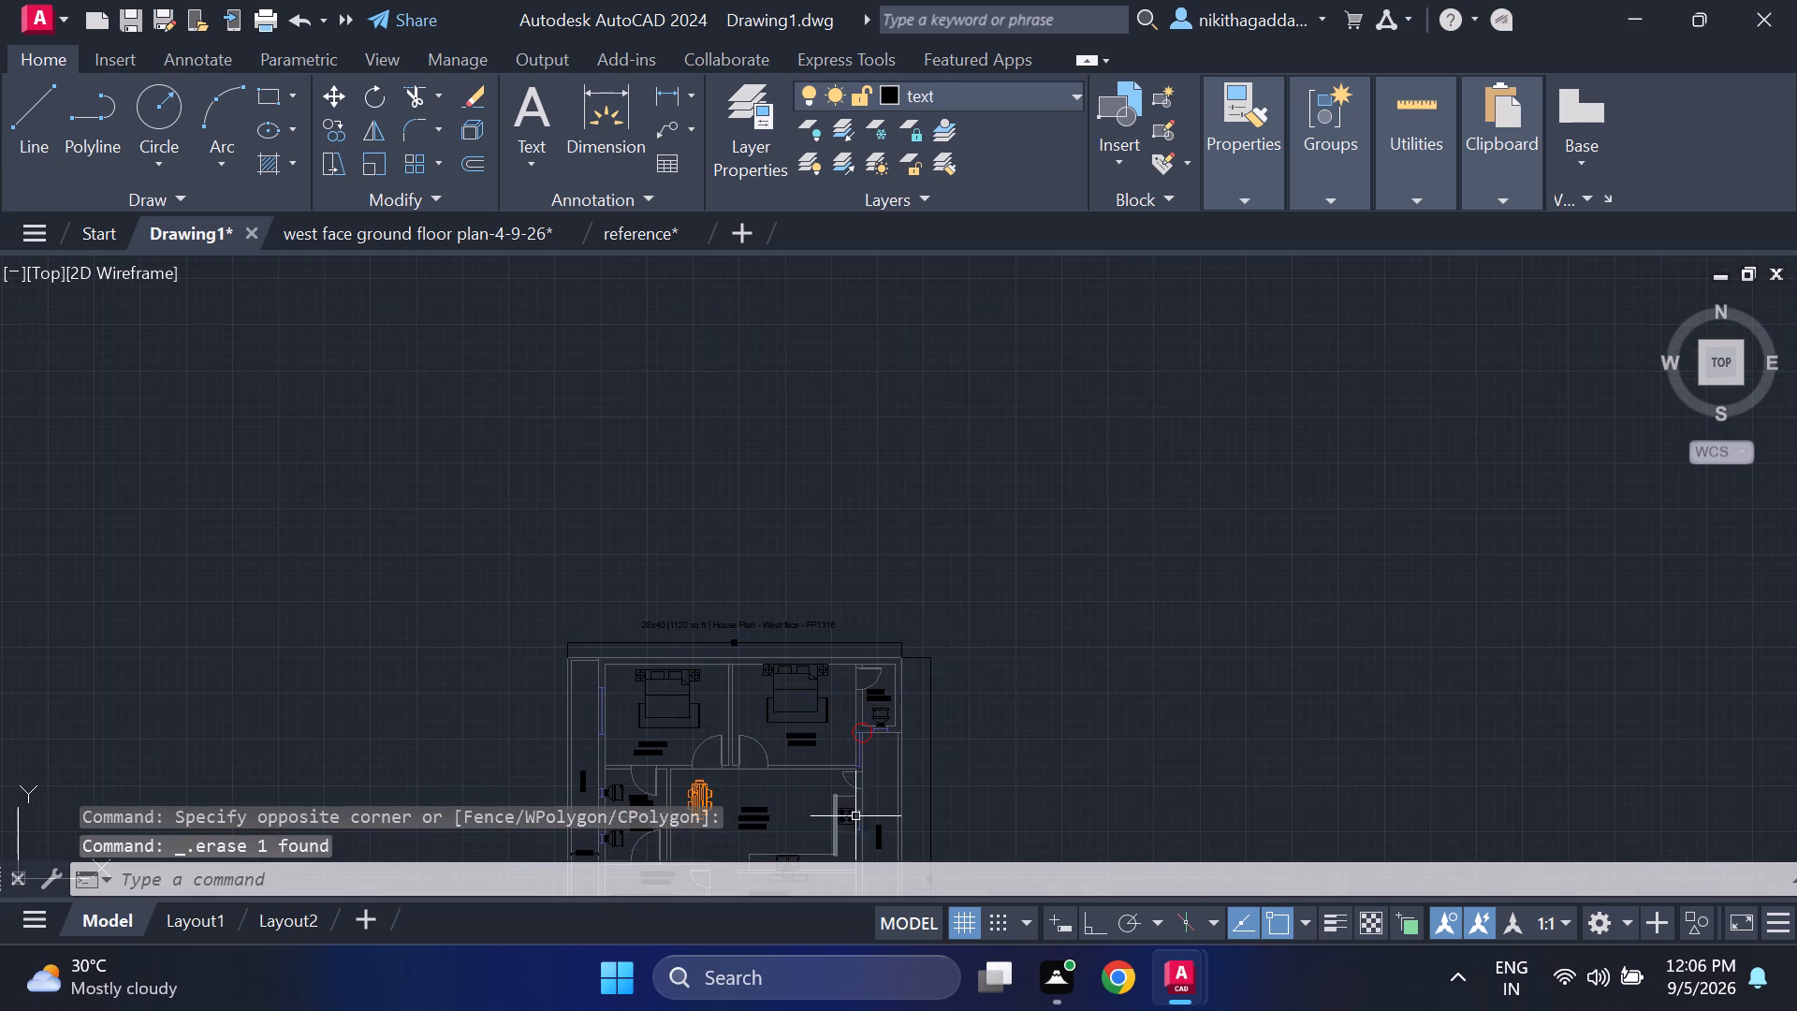
middle_drag(864, 790, 808, 495)
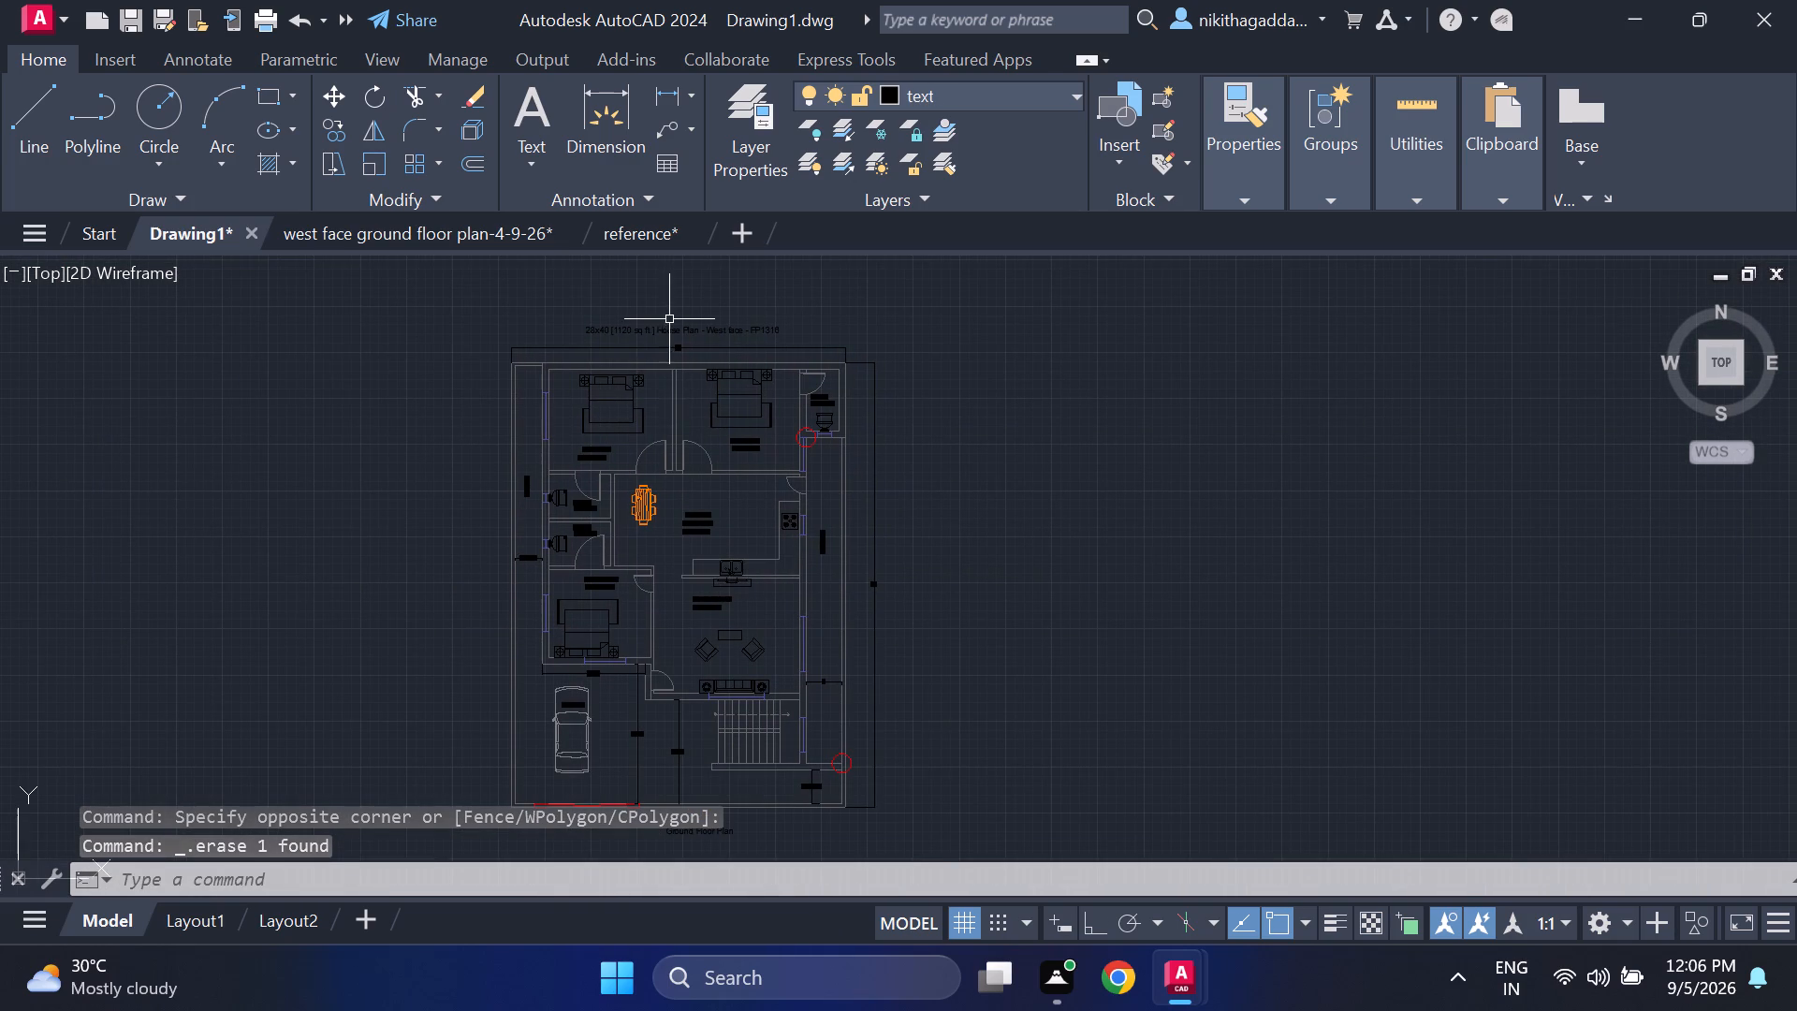
scroll(656, 320, up, 2)
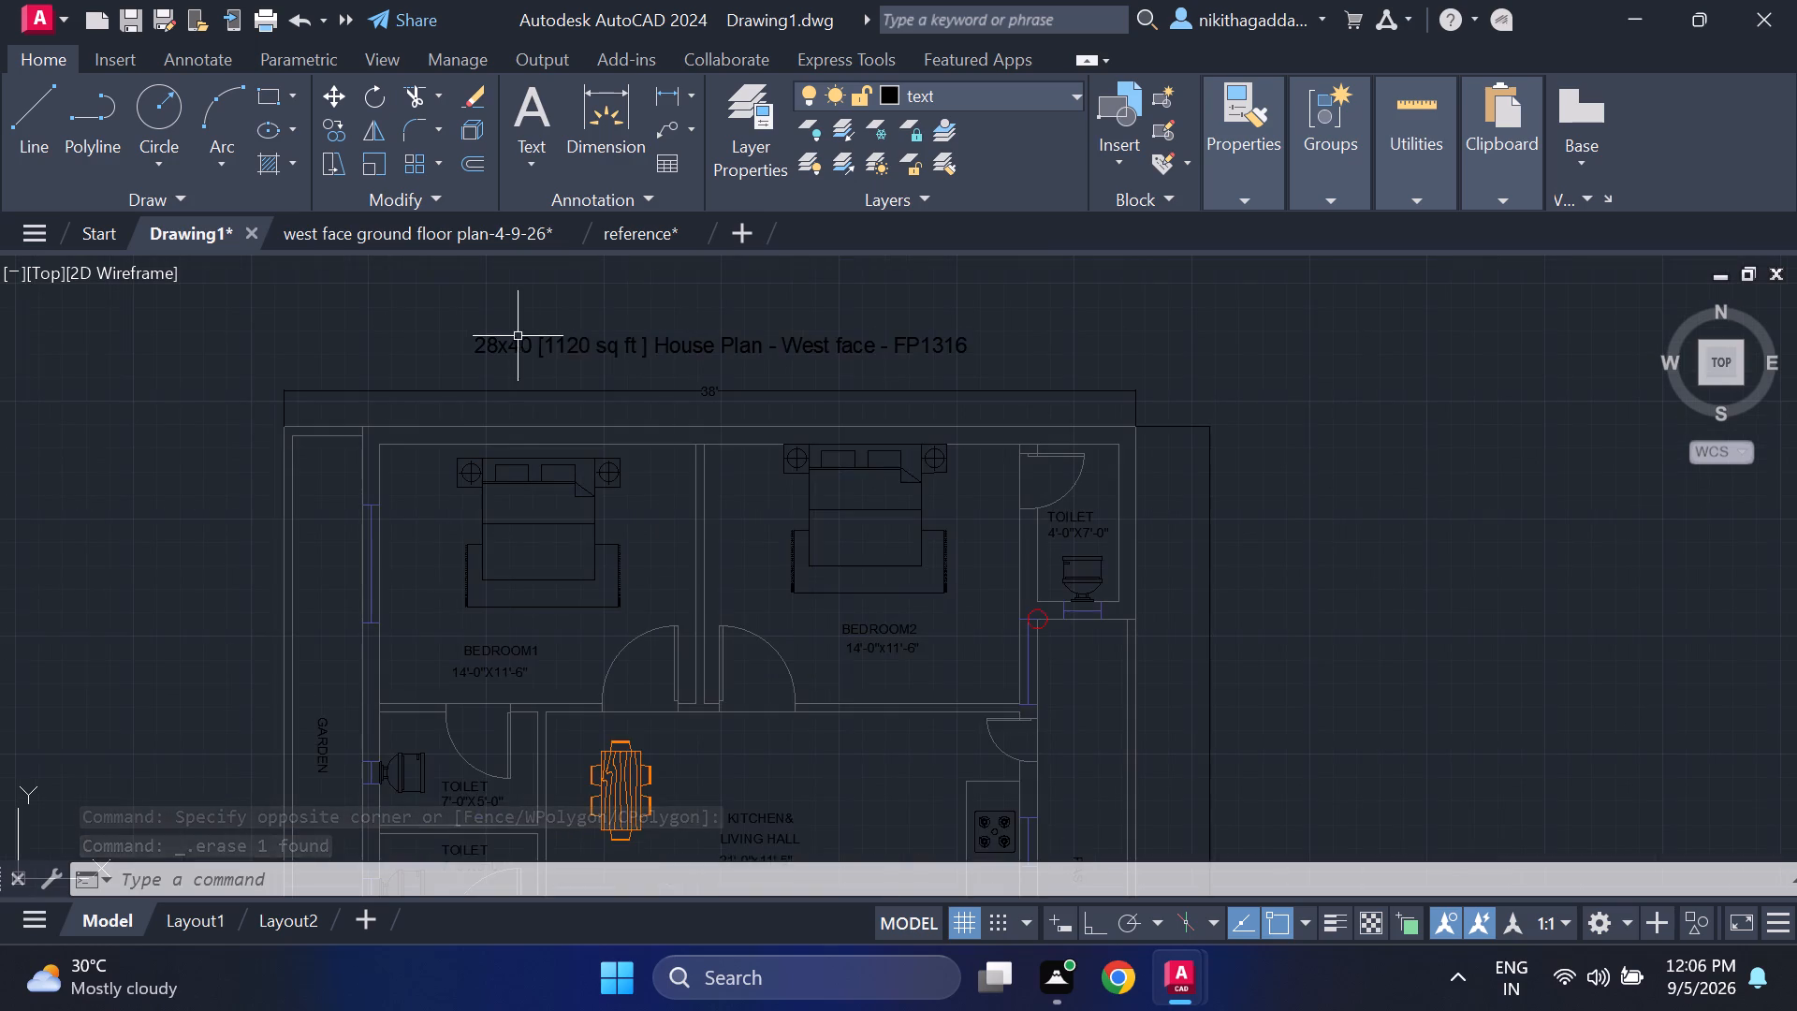
scroll(500, 329, up, 3)
double_click(469, 385)
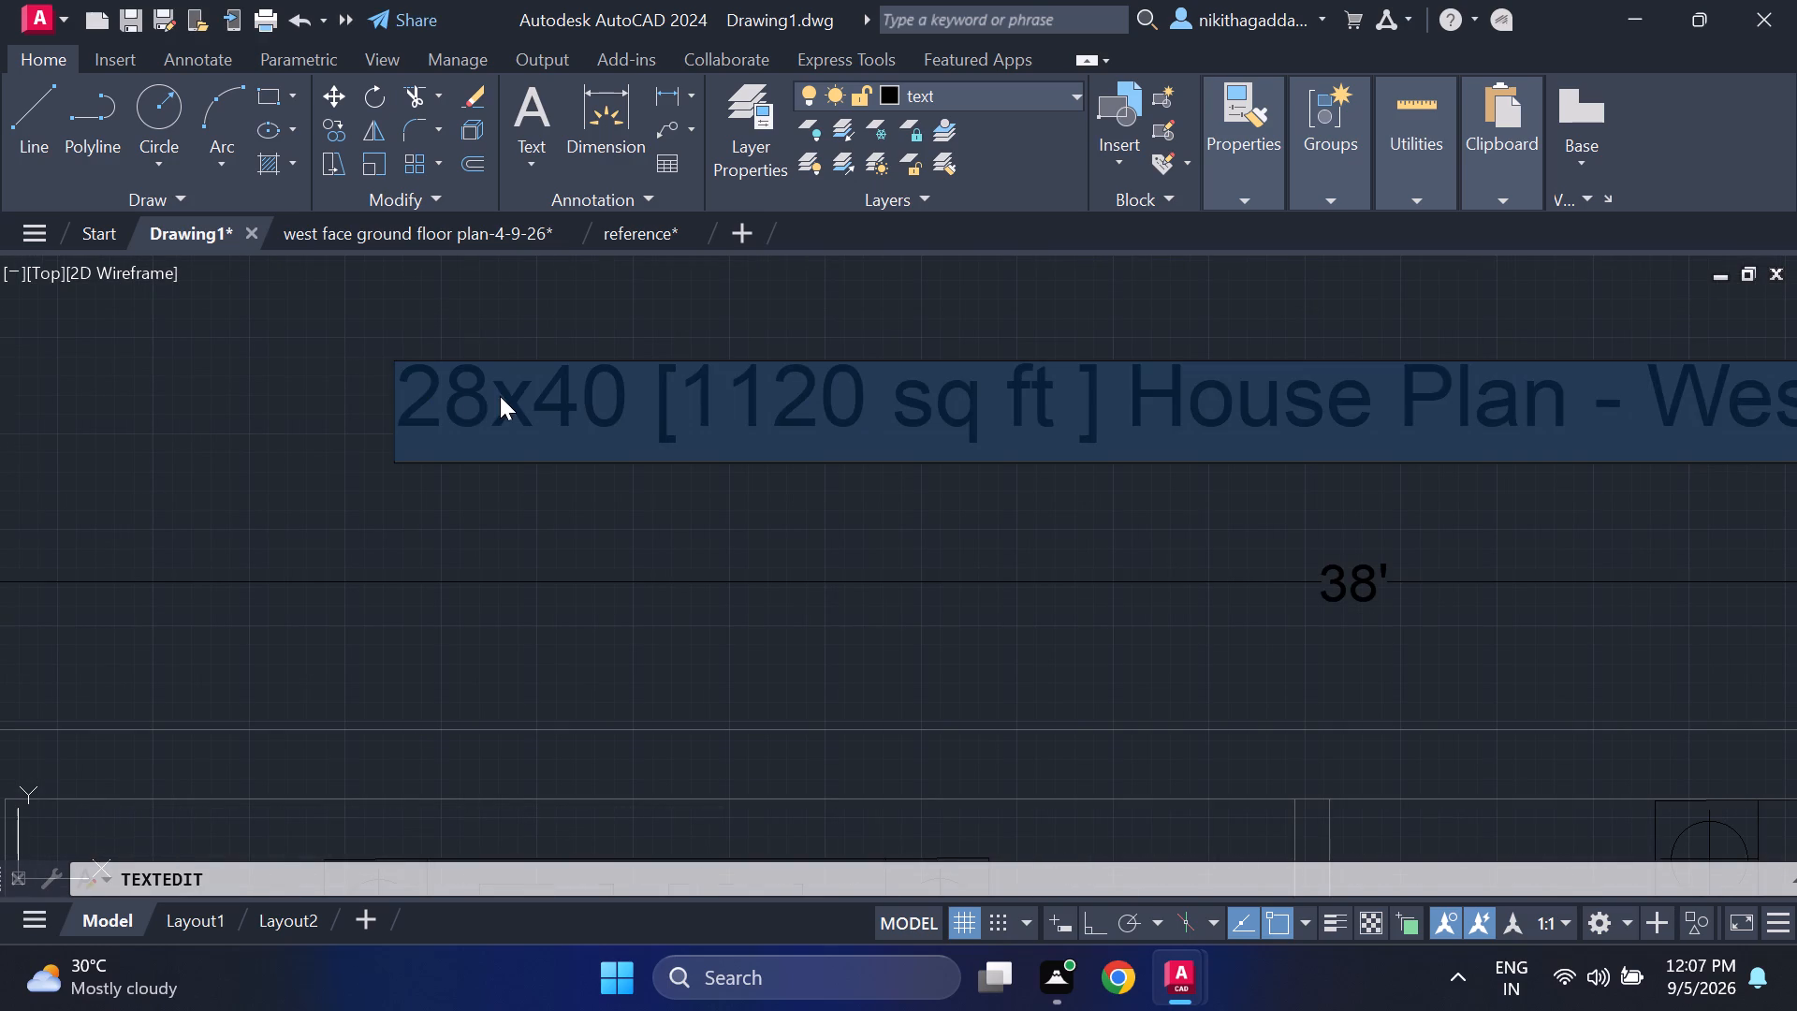
click(491, 401)
key(BackSpace)
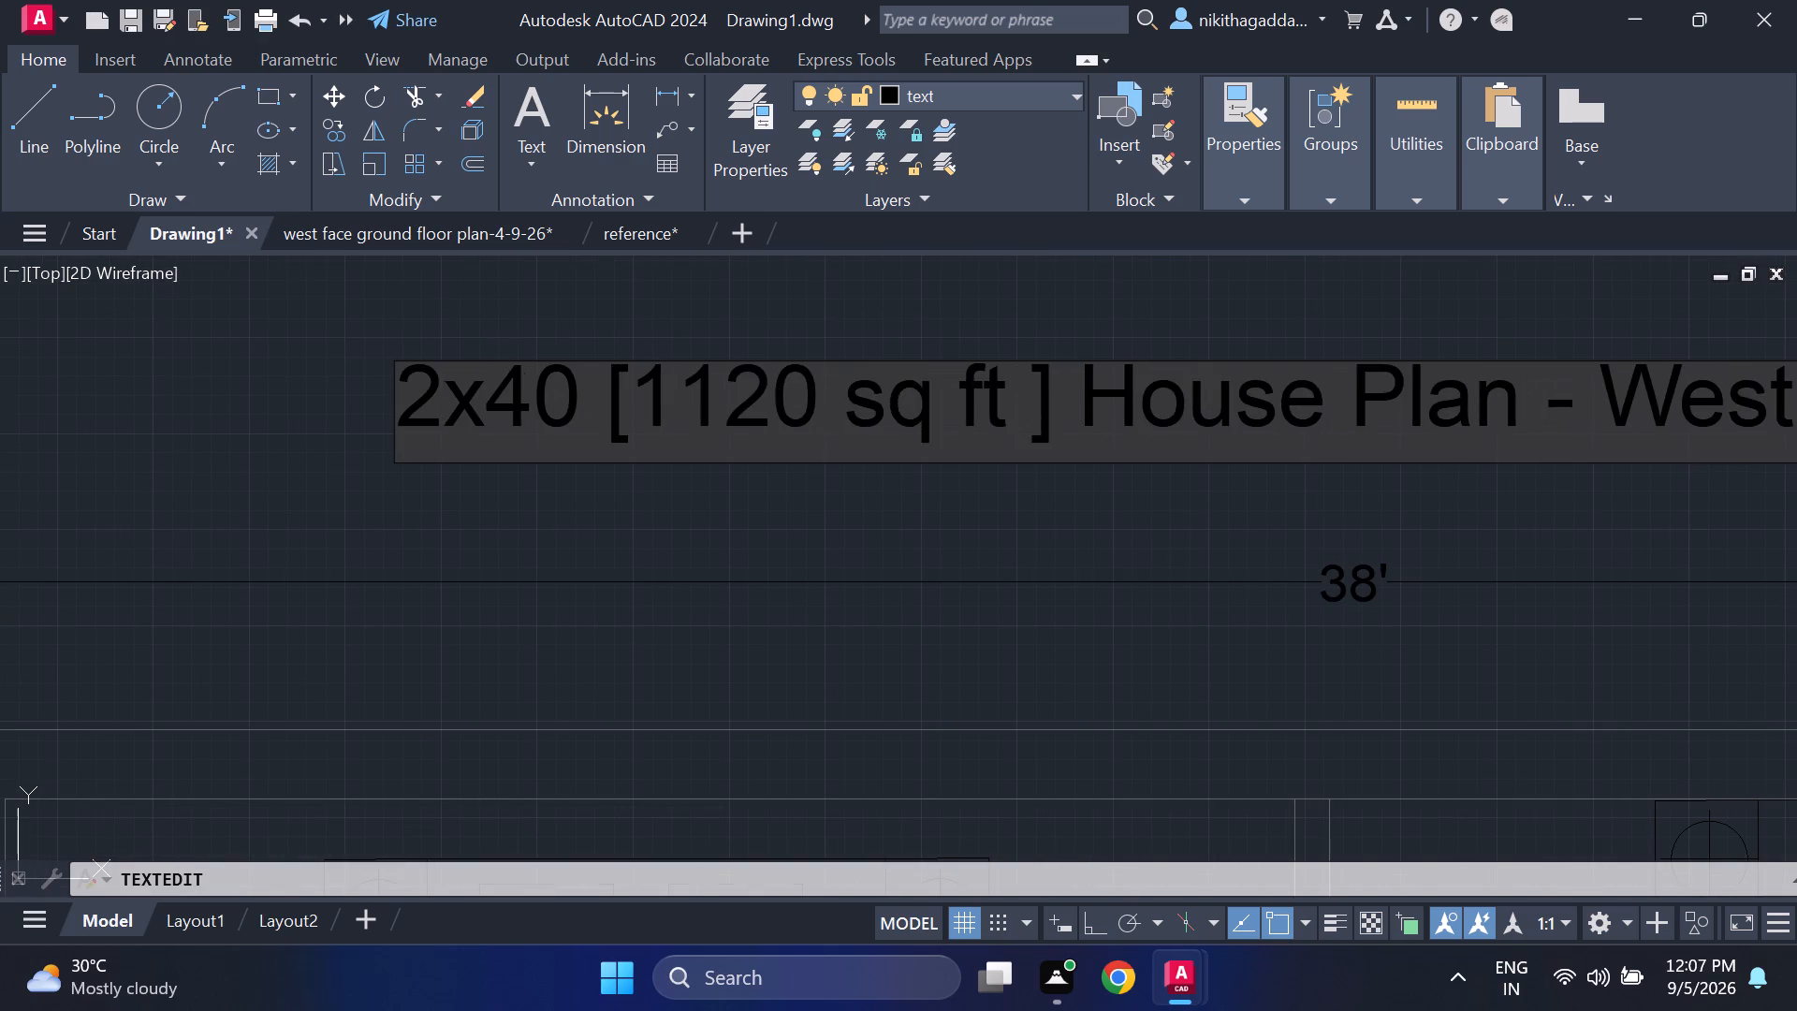
key(BackSpace)
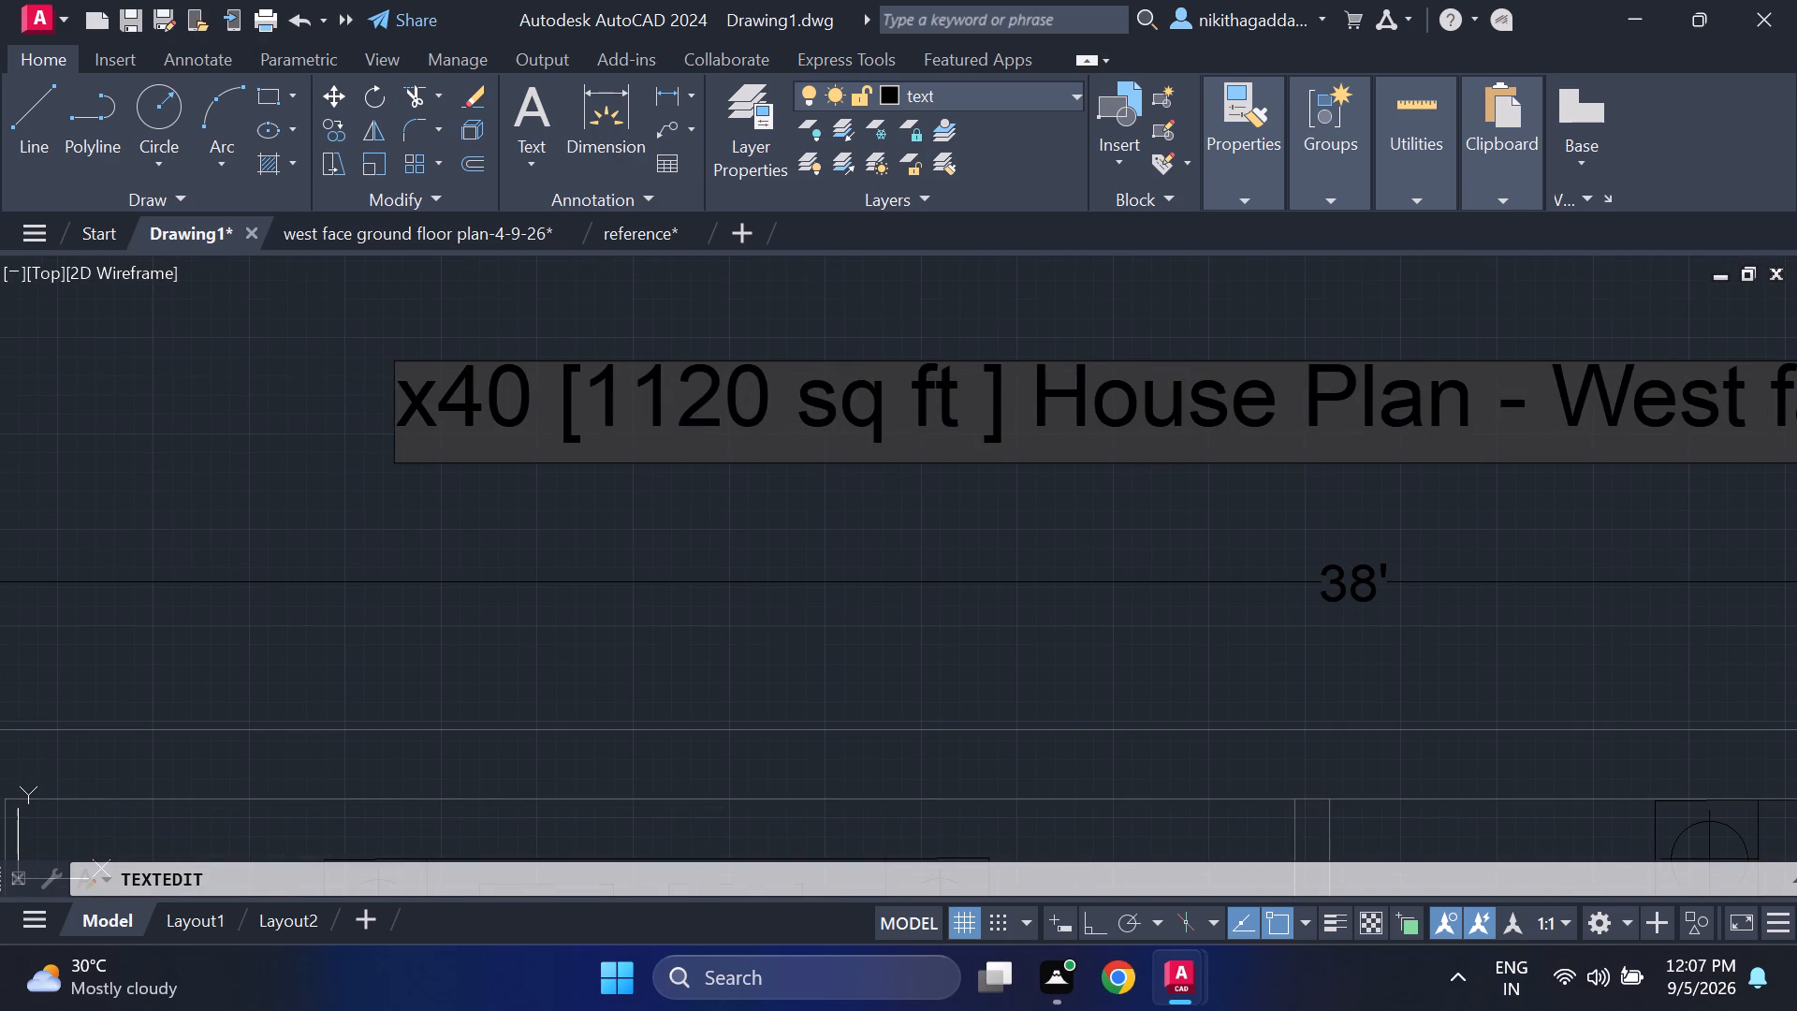
key(3)
key(8)
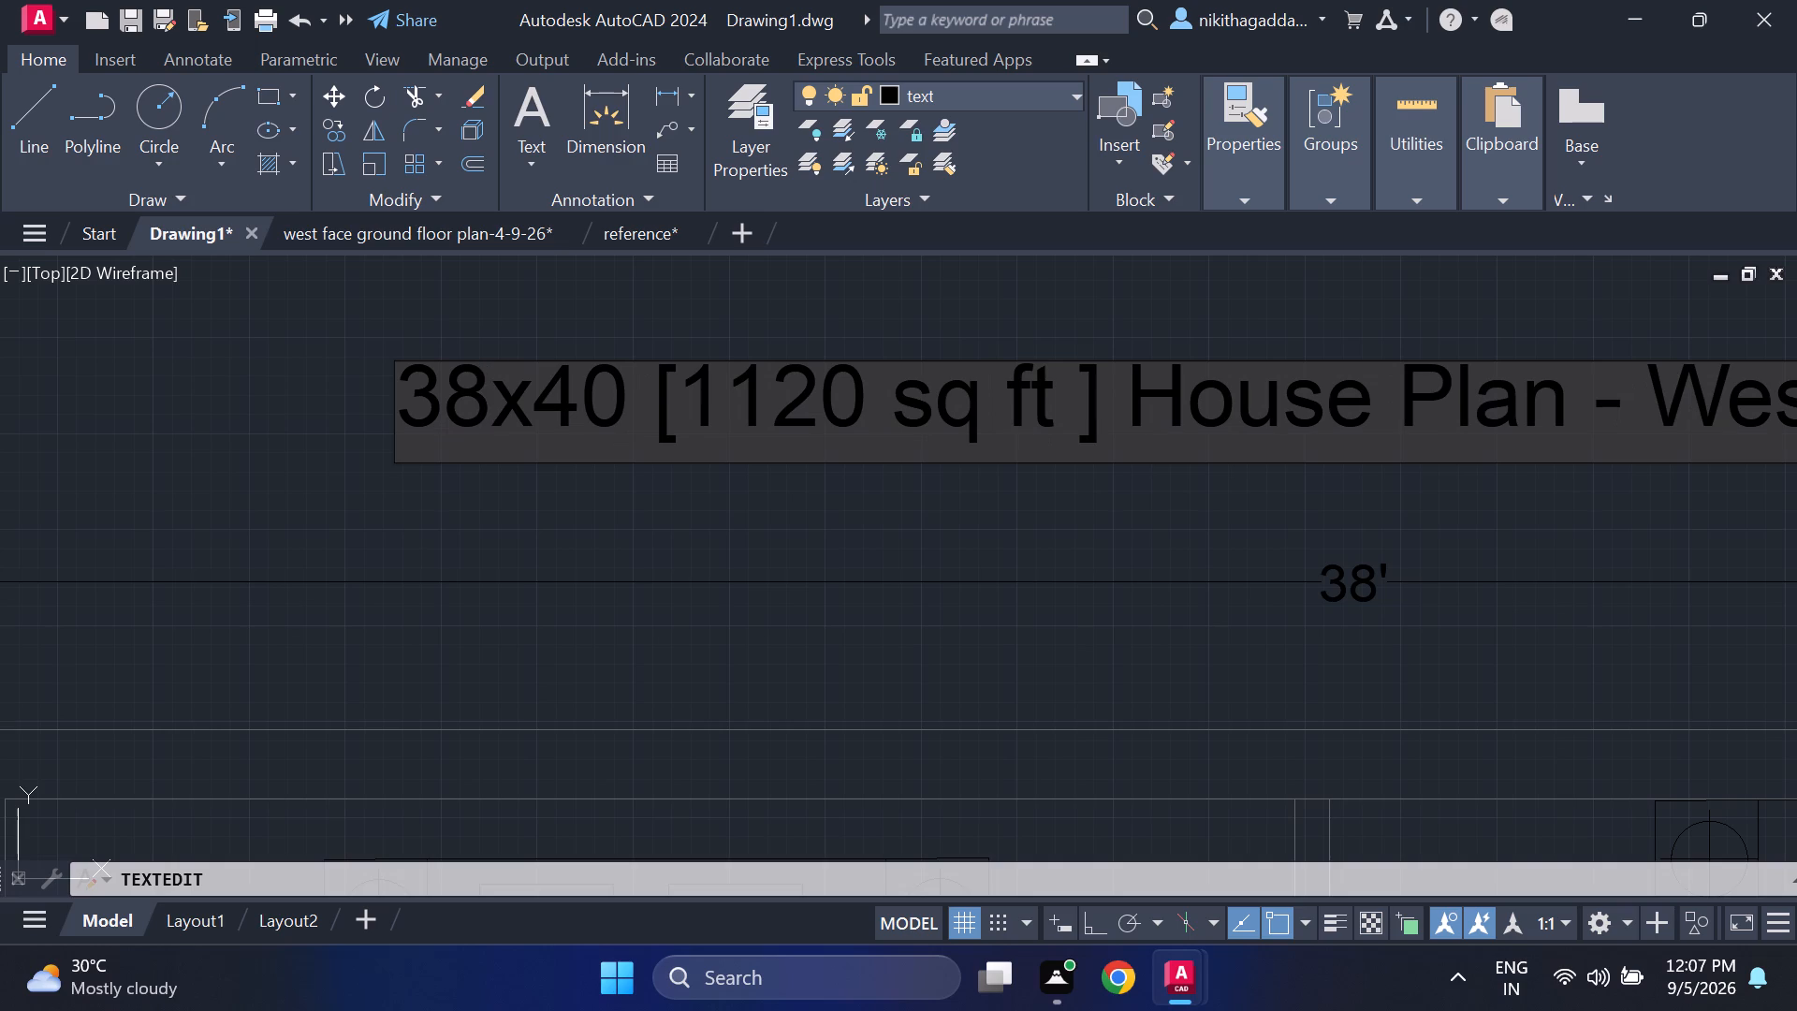
click(577, 404)
key(BackSpace)
key(5)
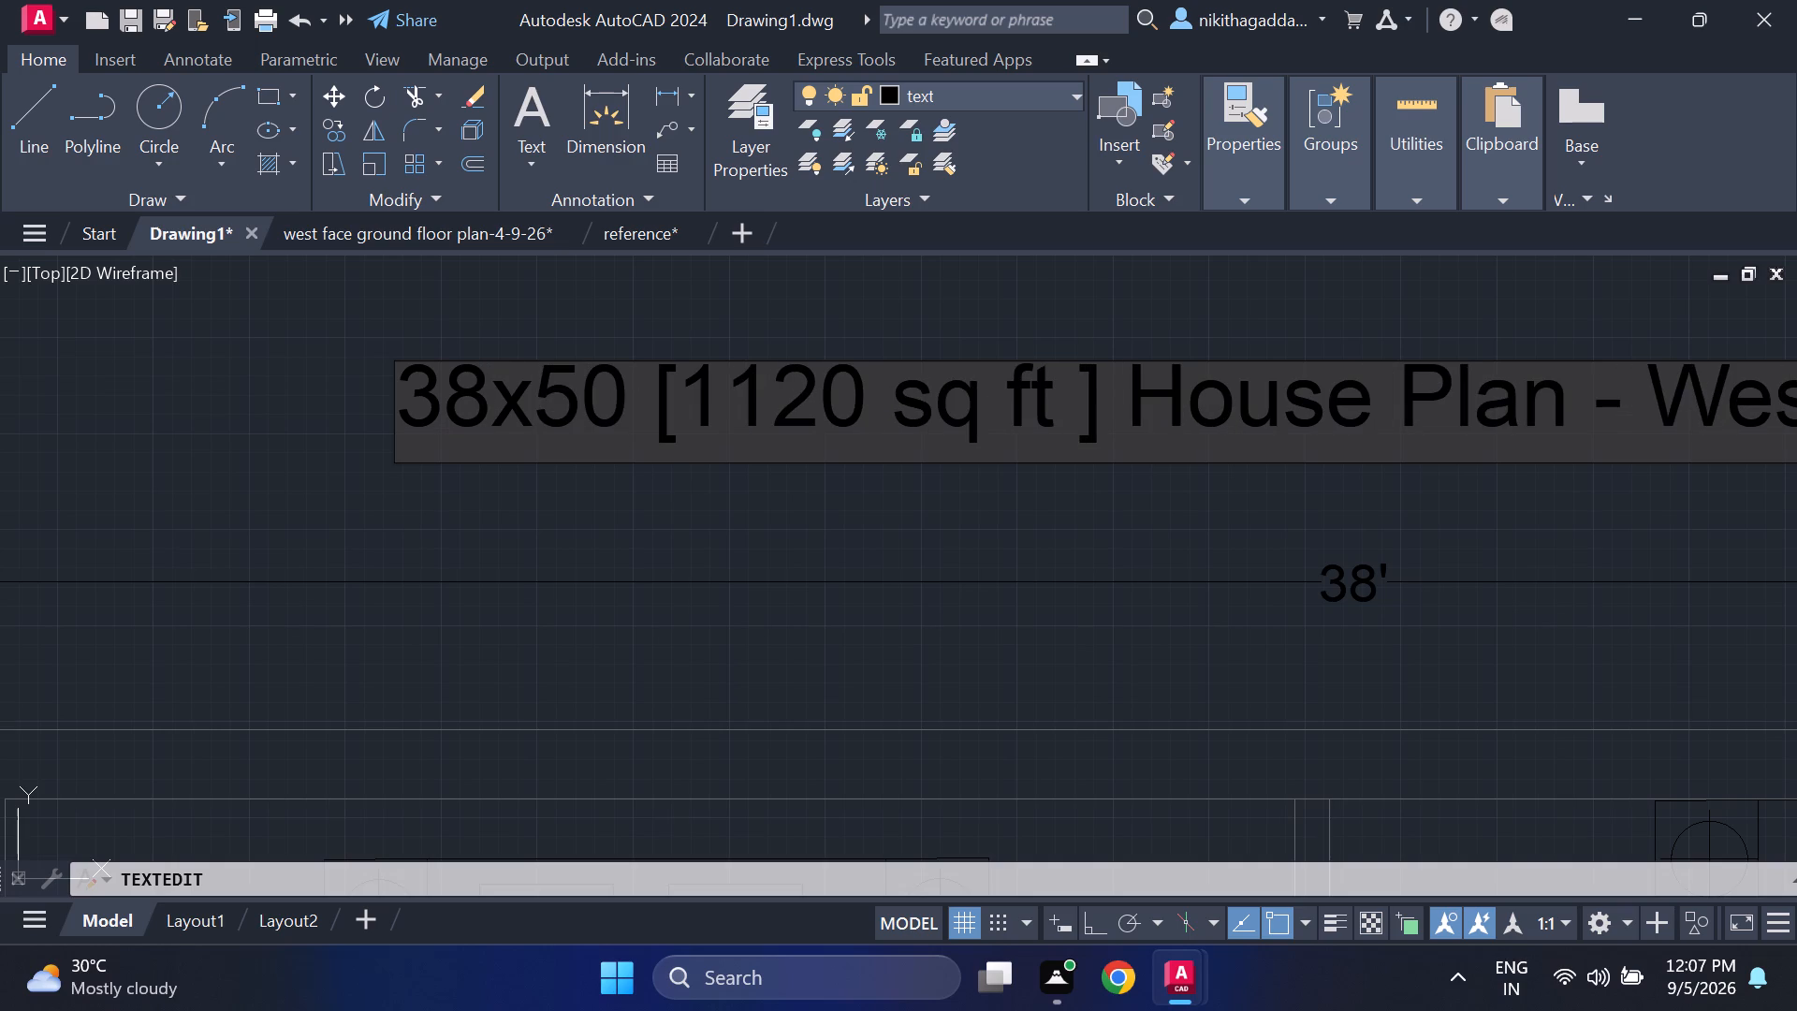
Change the area in the house plan title to 1900 sq ft.
click(820, 406)
key(BackSpace)
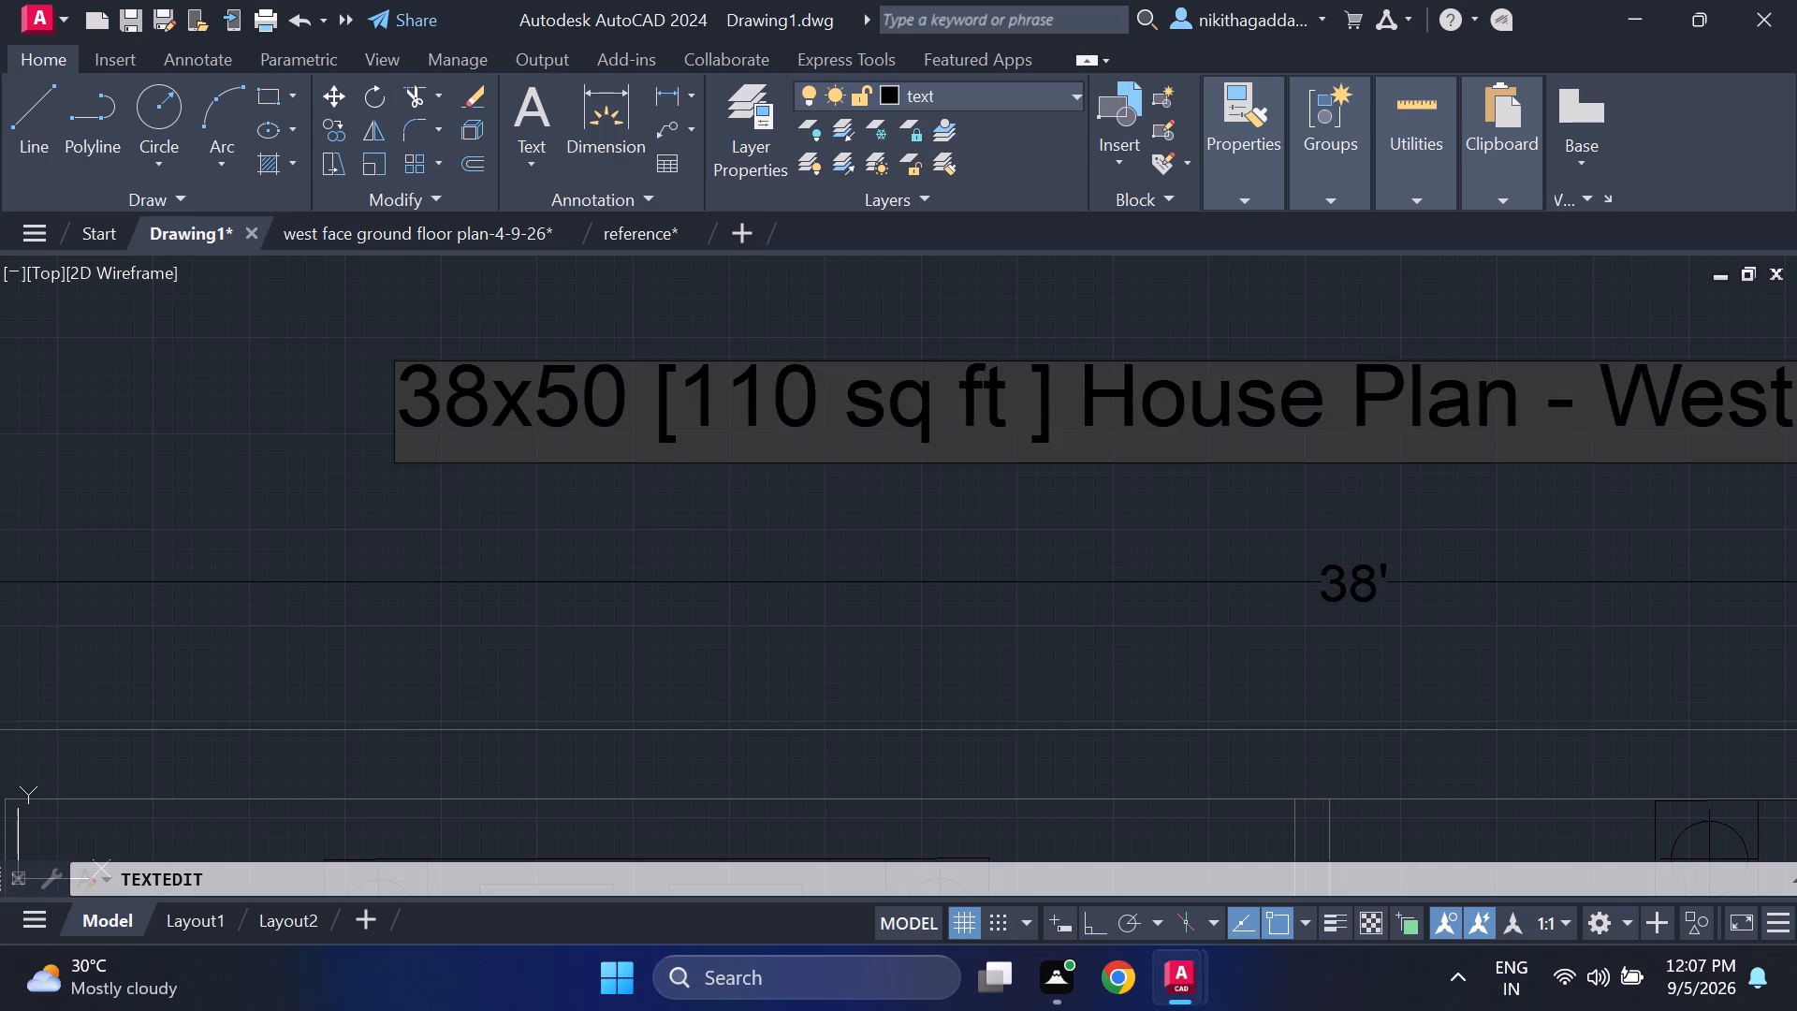
key(BackSpace)
key(9)
key(0)
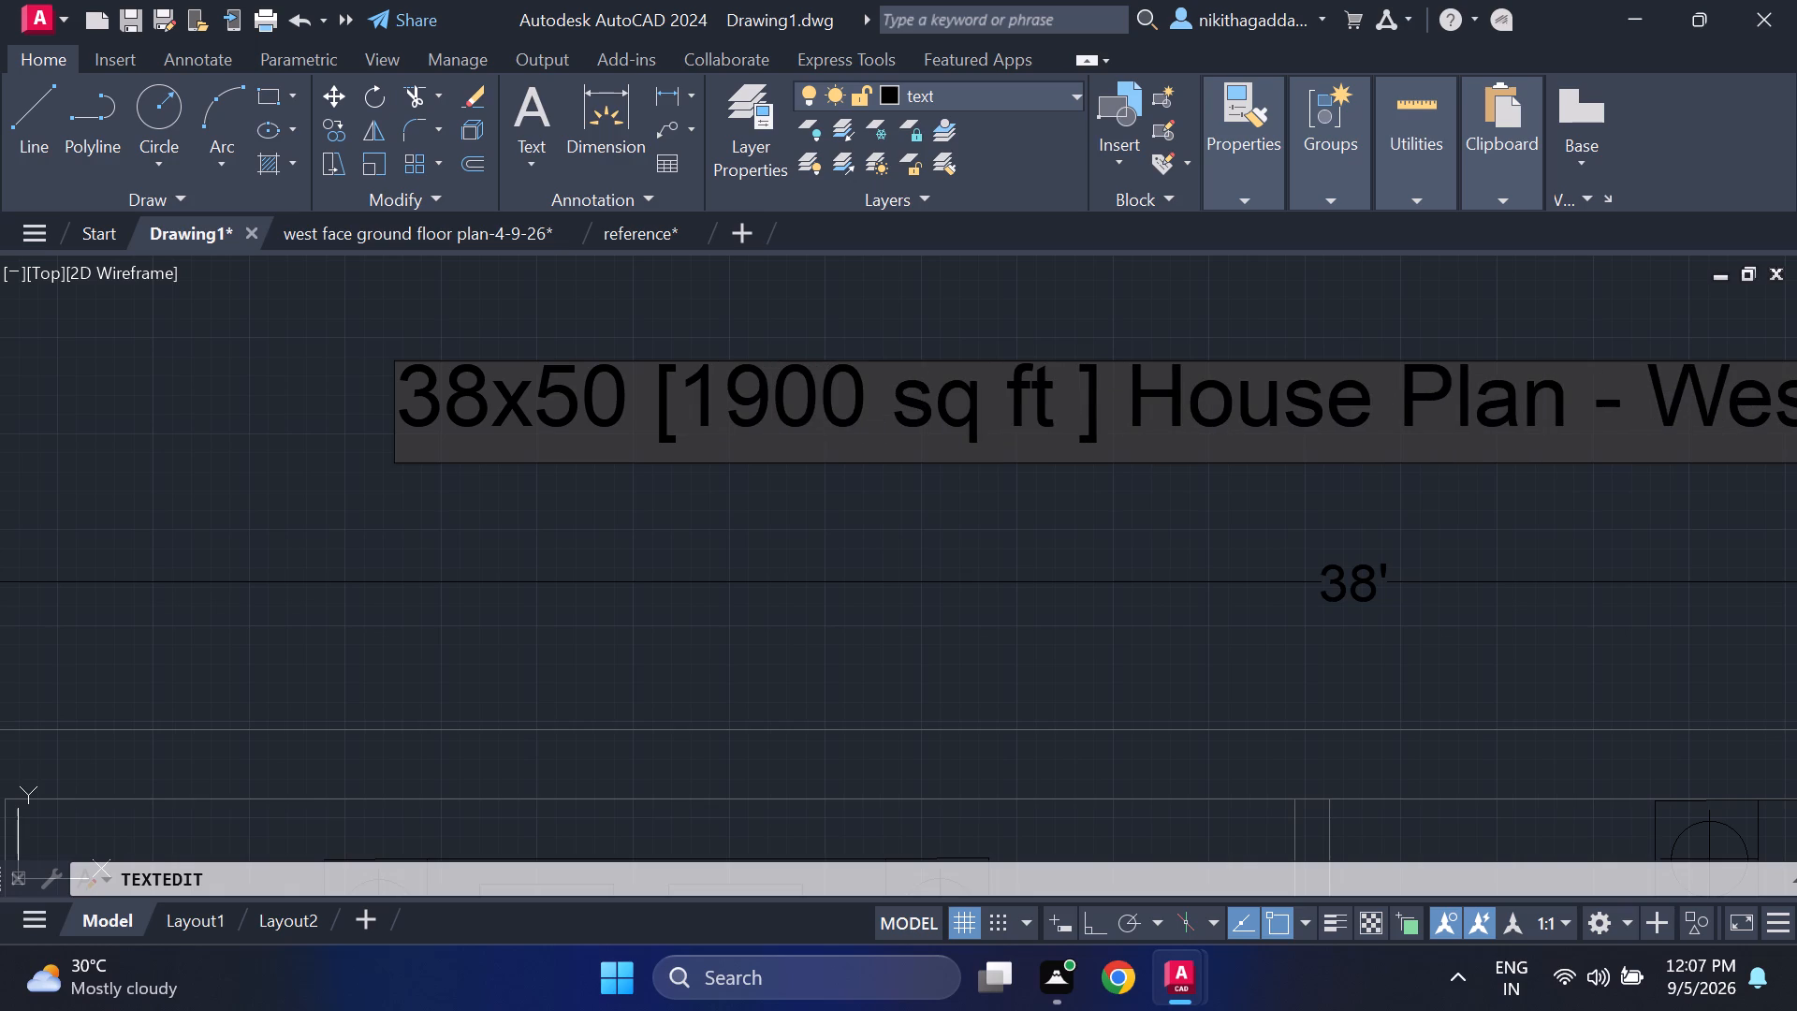
Change the plan number at the end of the house plan title to FP1317.
middle_drag(1337, 394, 417, 531)
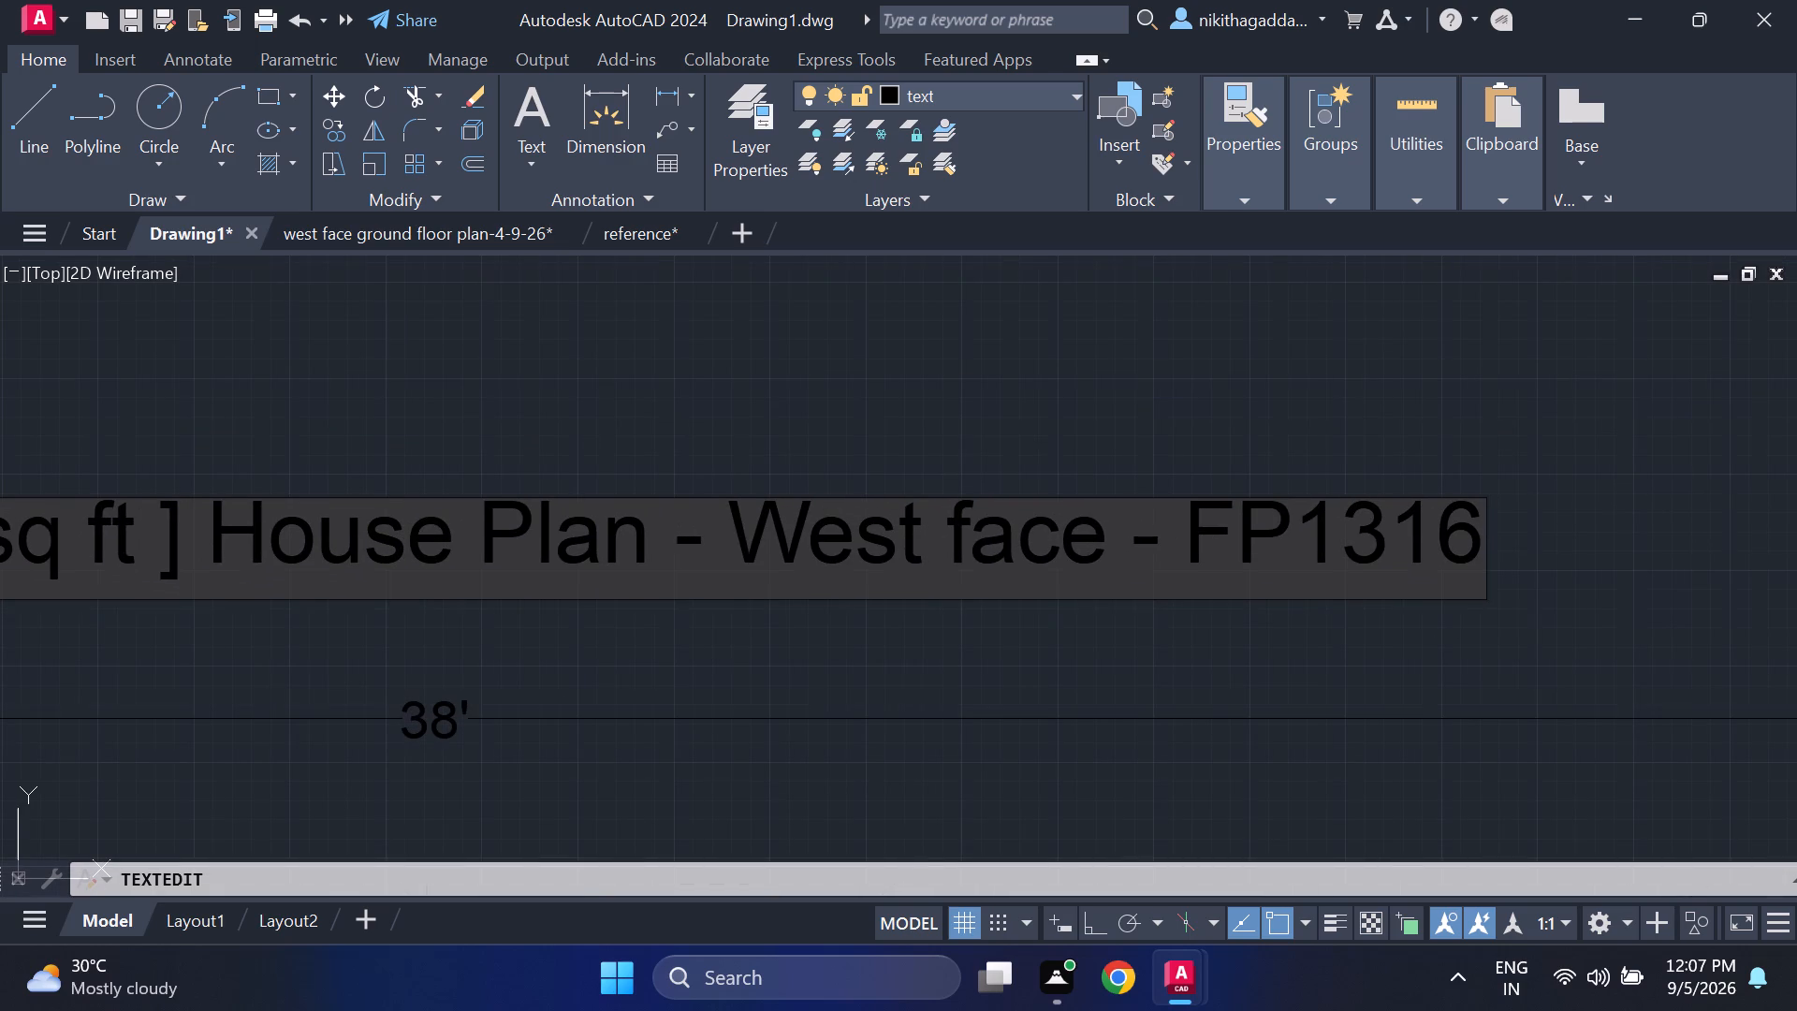
scroll(1383, 536, up, 1)
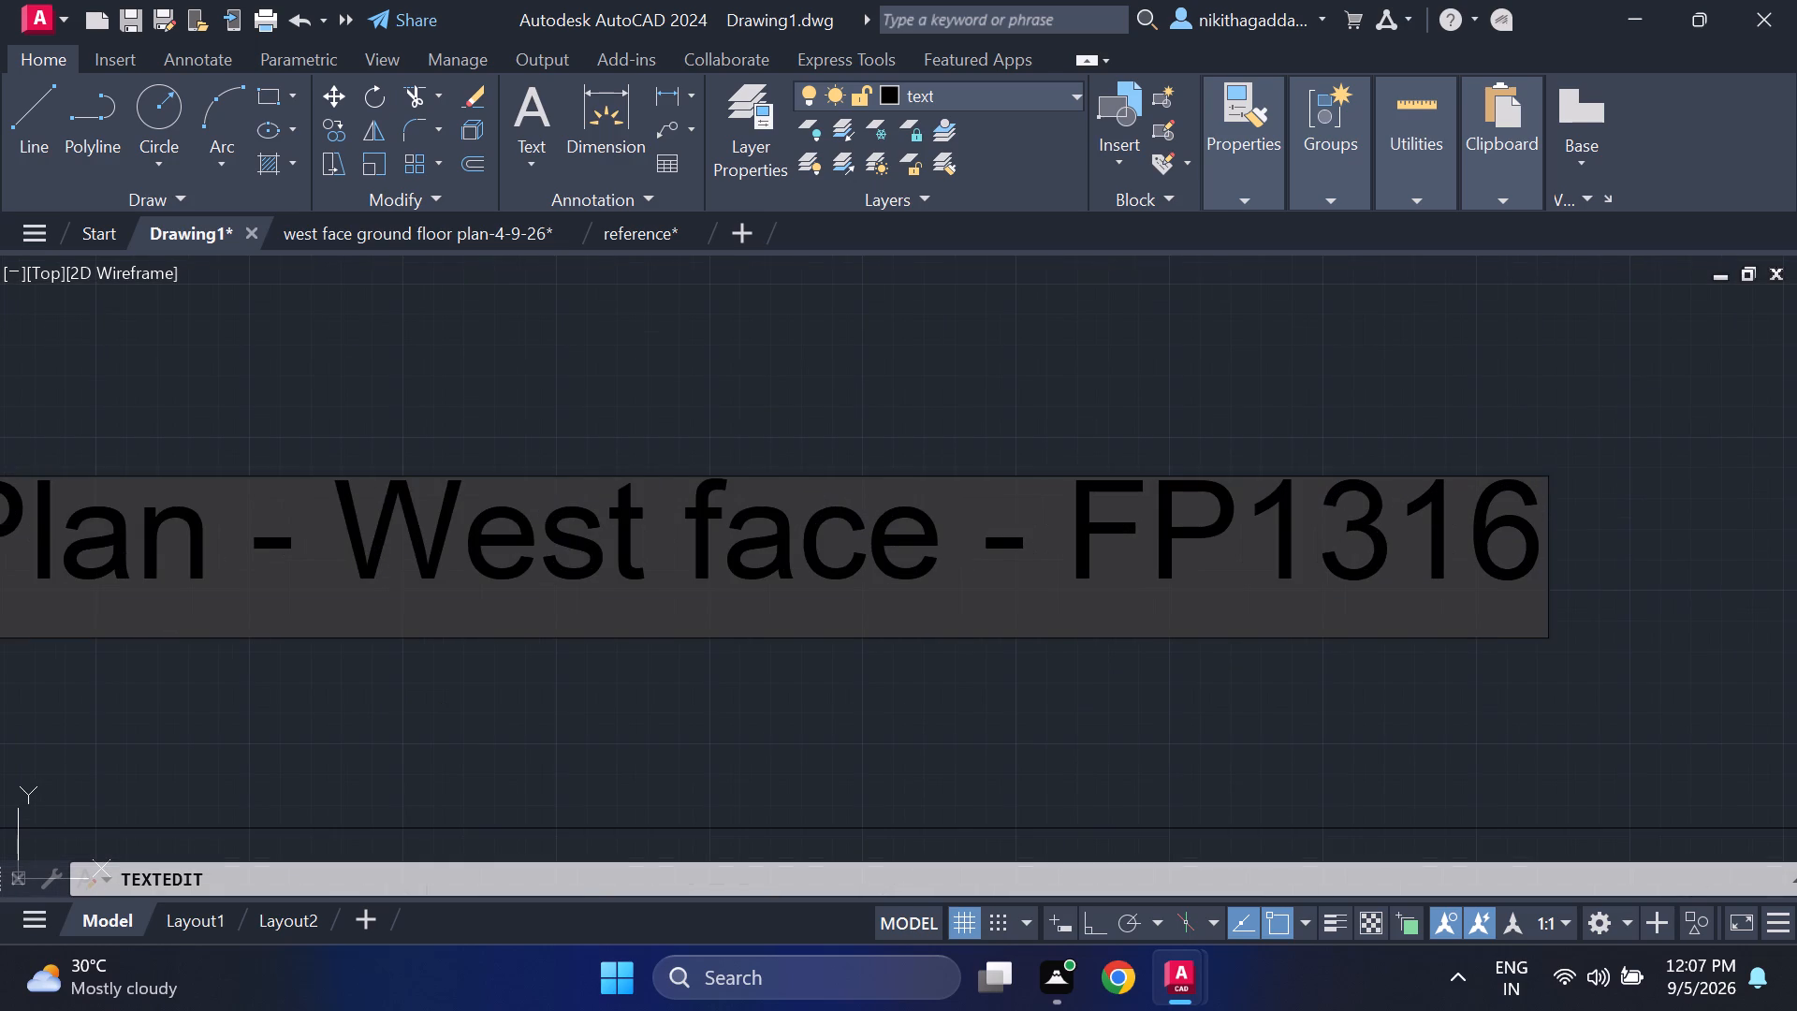
click(1539, 515)
key(BackSpace)
key(7)
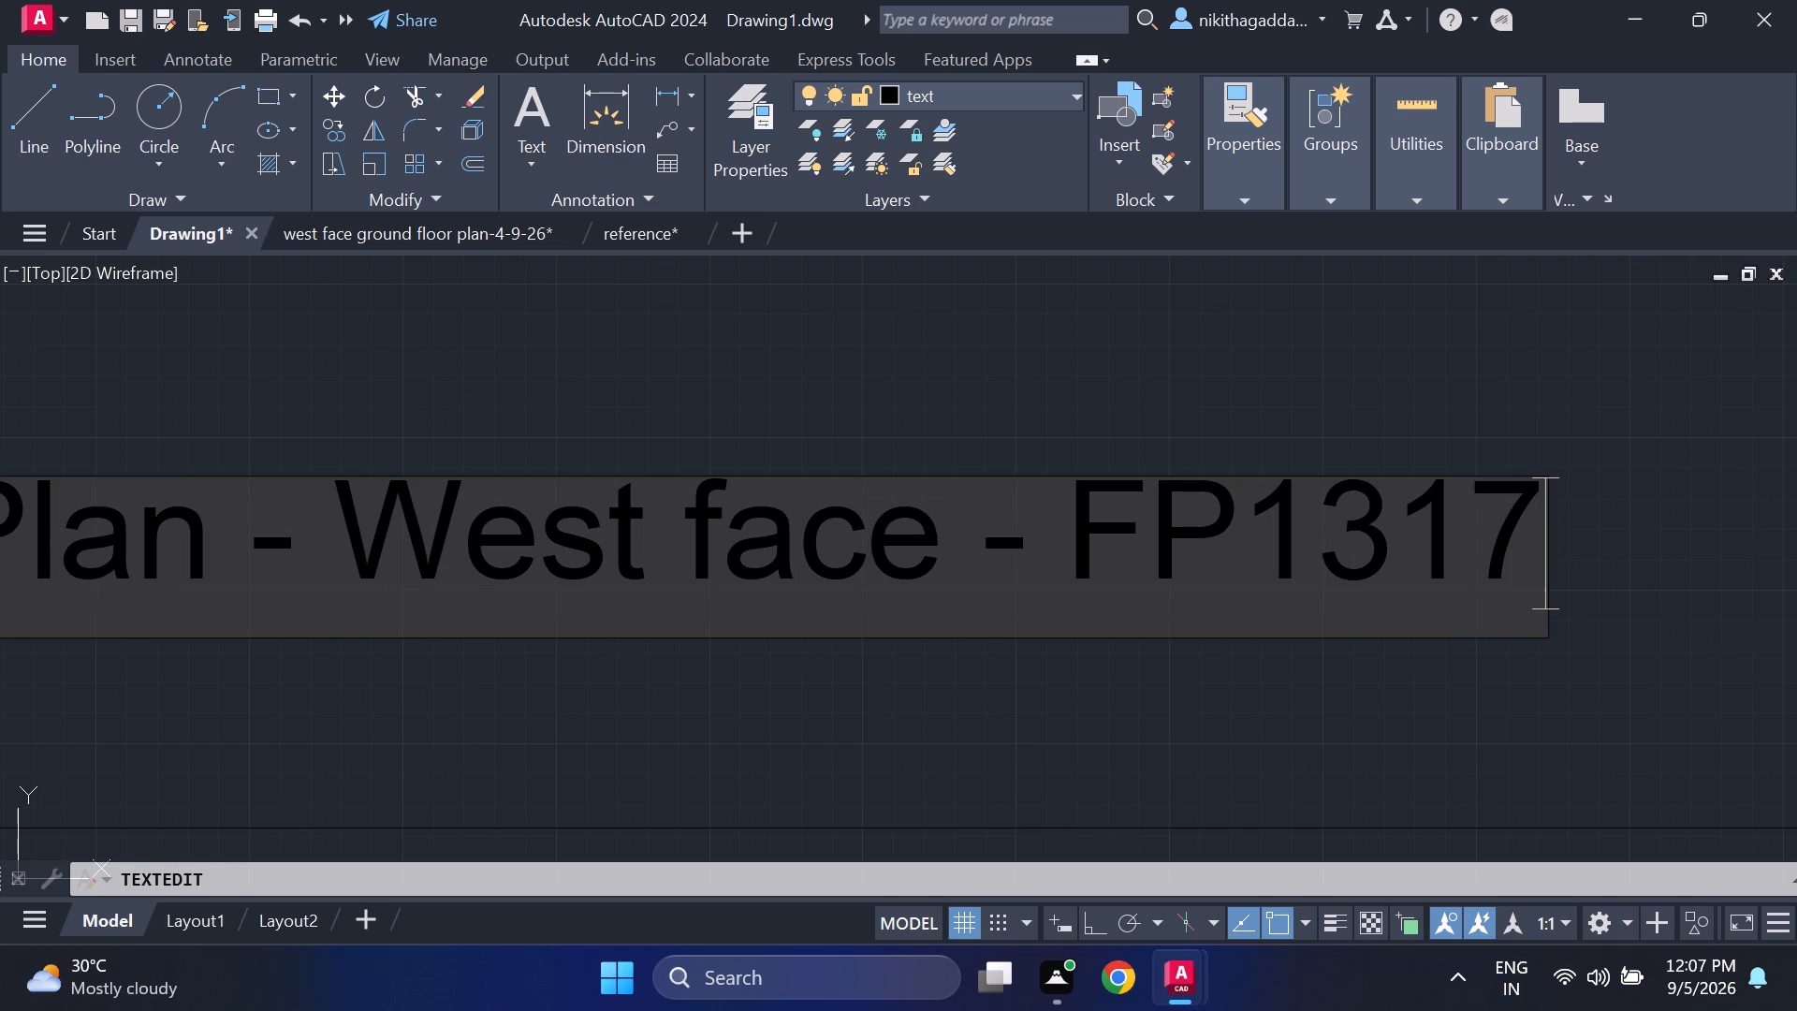
key(Return)
Set the current linetype to HIDDEN for new objects.
scroll(998, 515, down, 4)
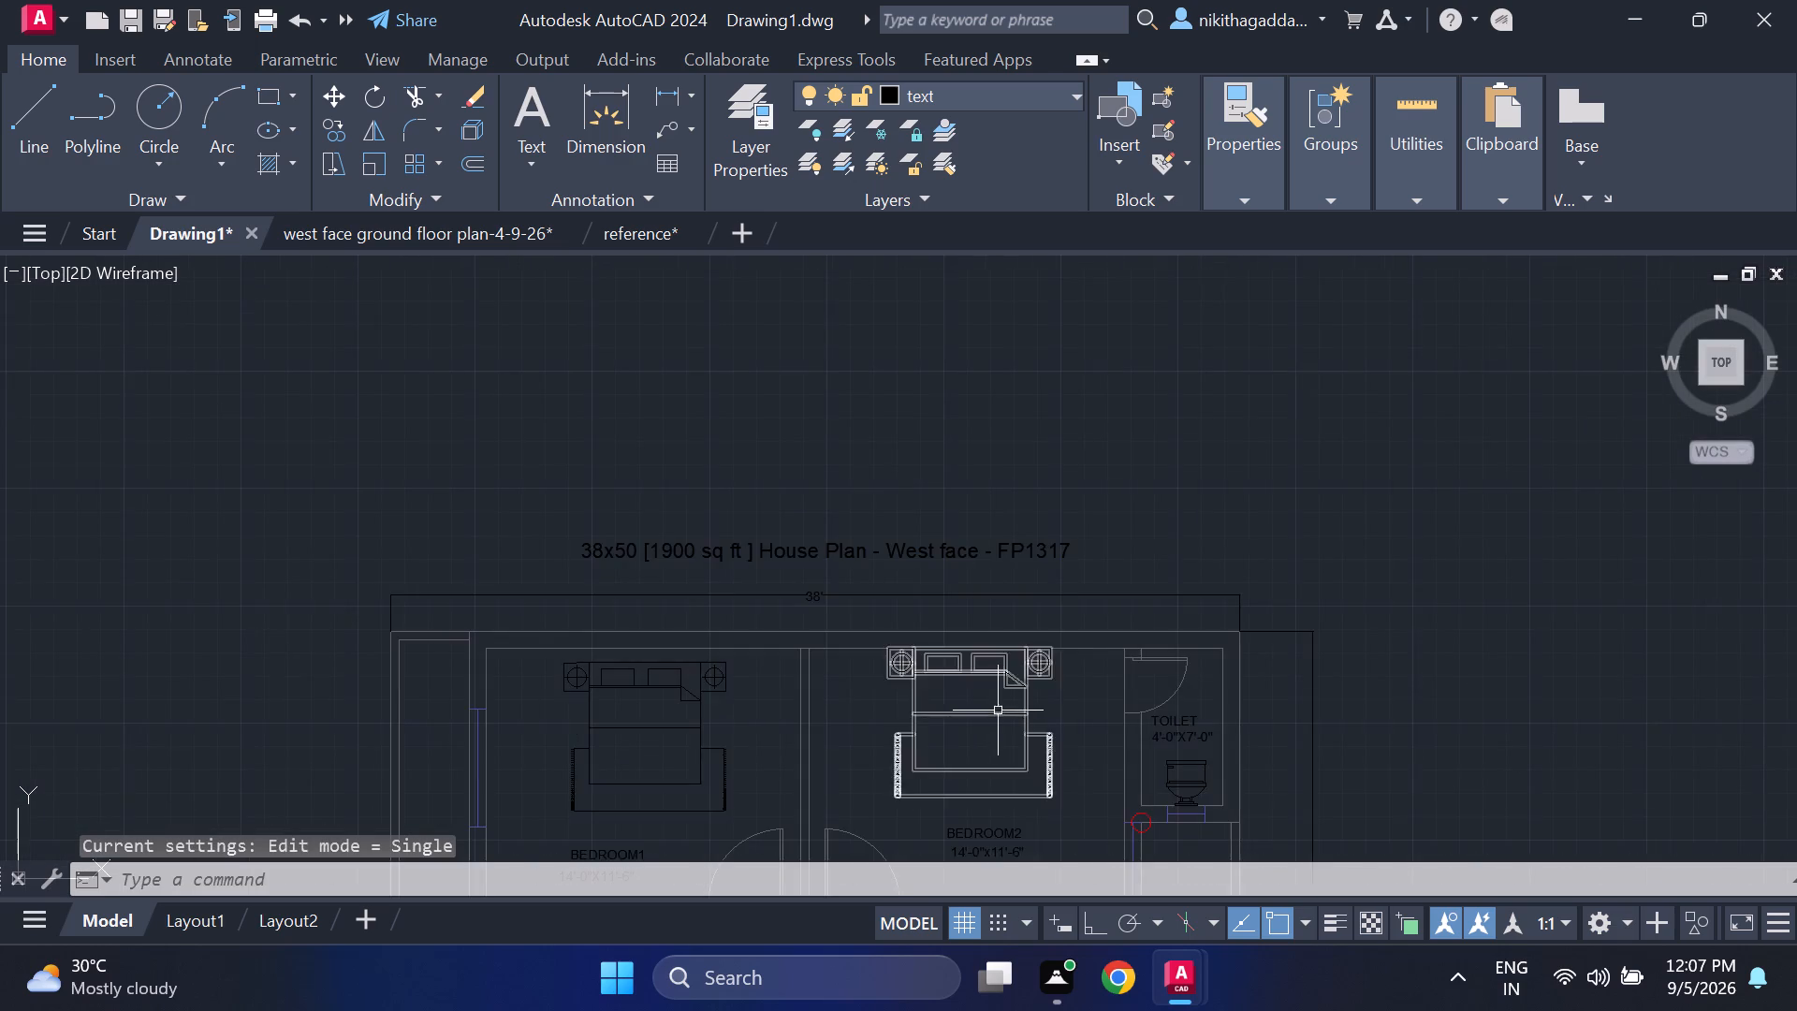
scroll(1034, 673, down, 2)
middle_drag(1191, 560, 958, 330)
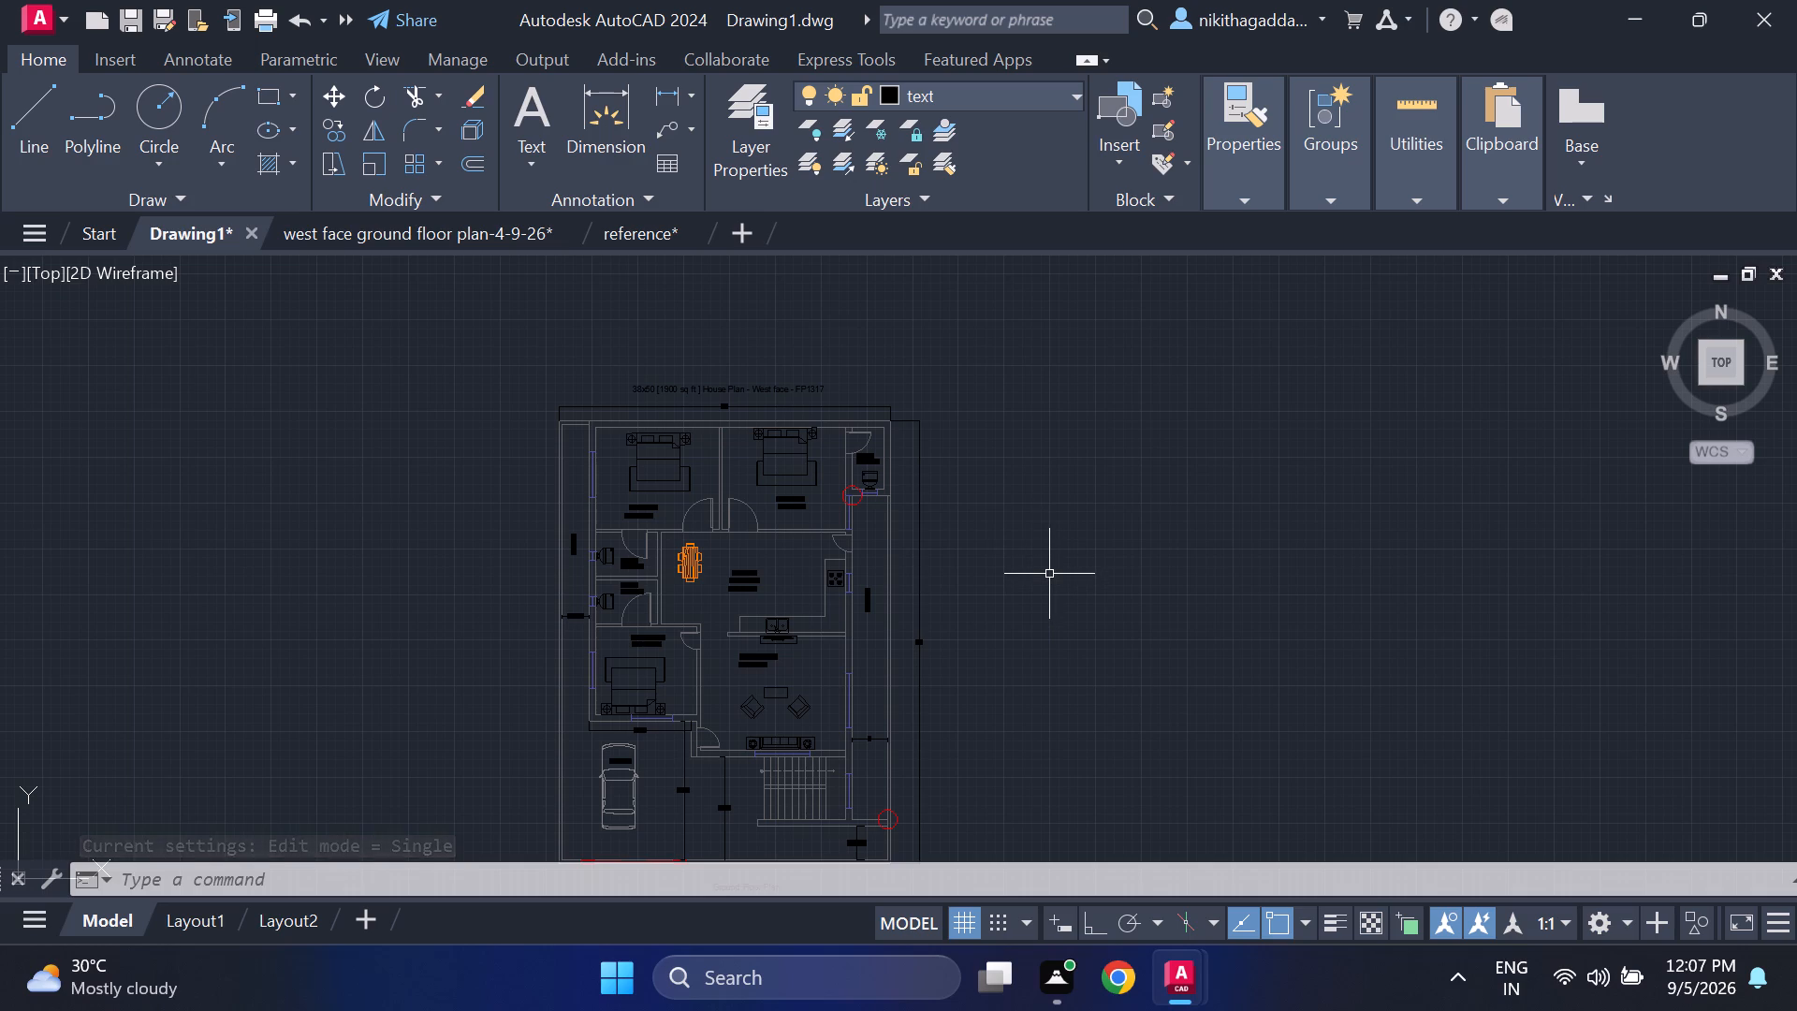
middle_drag(1047, 563, 1060, 464)
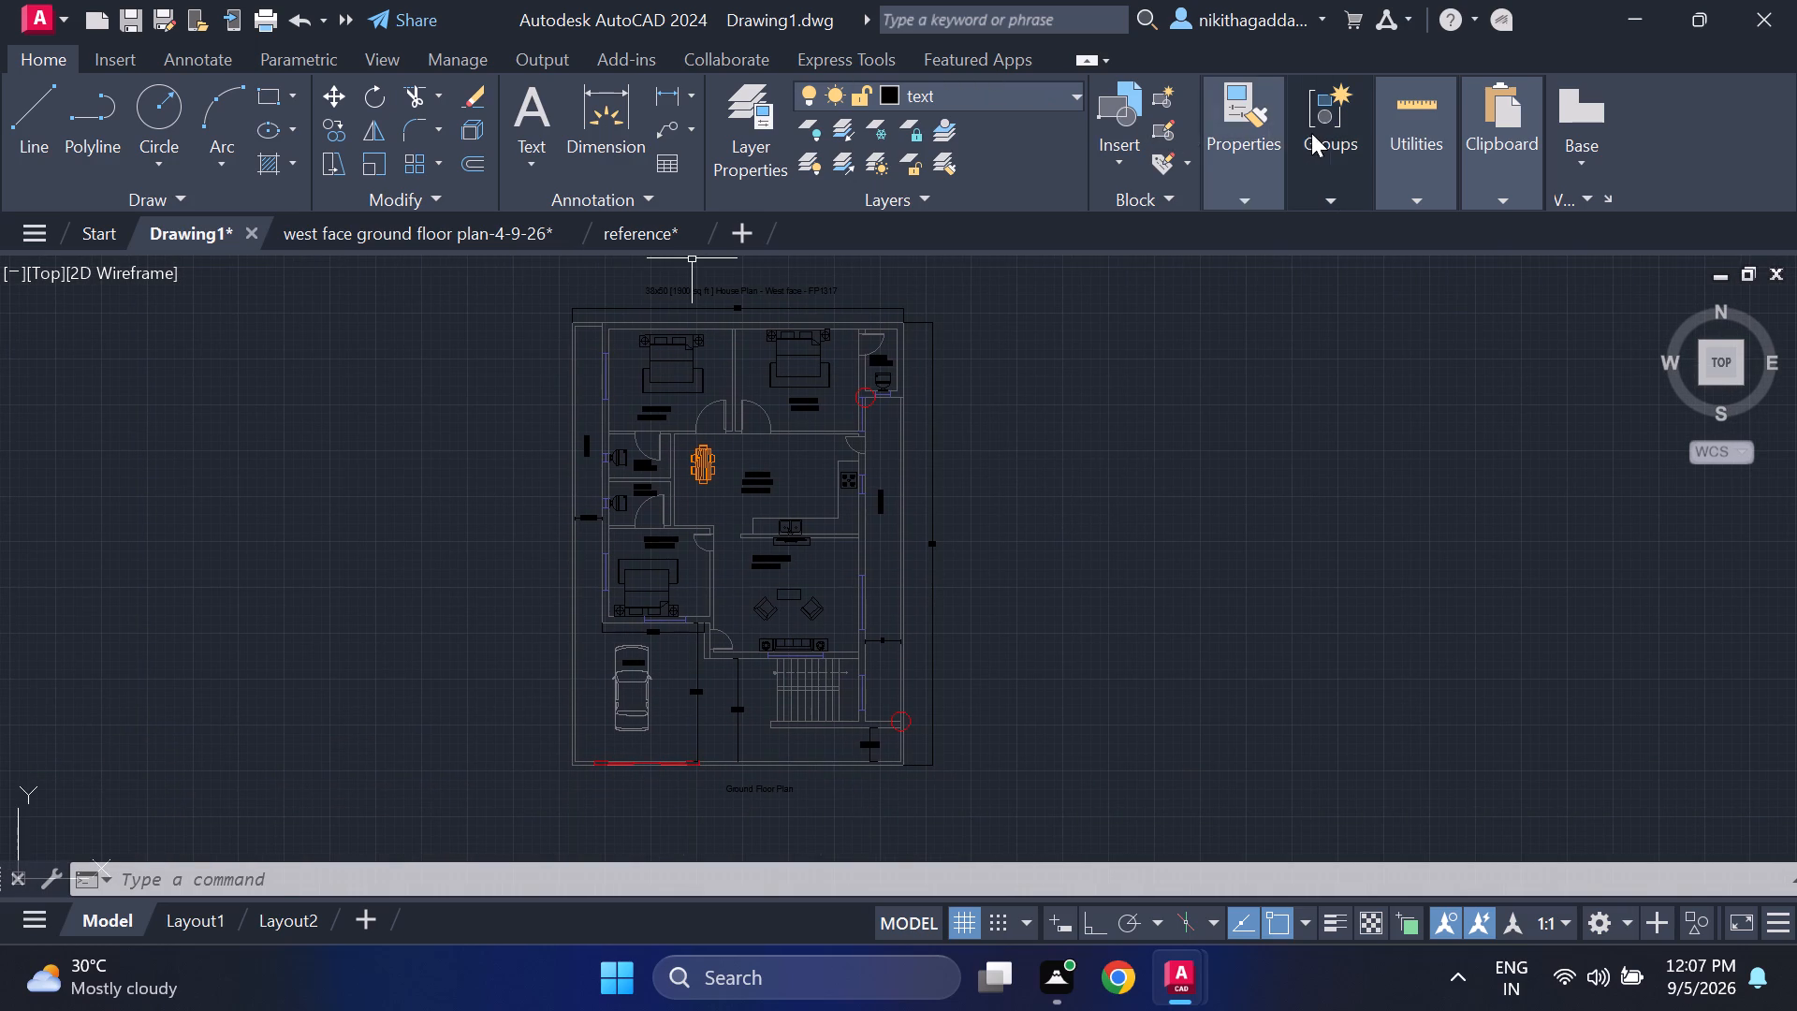
click(1236, 193)
click(1539, 289)
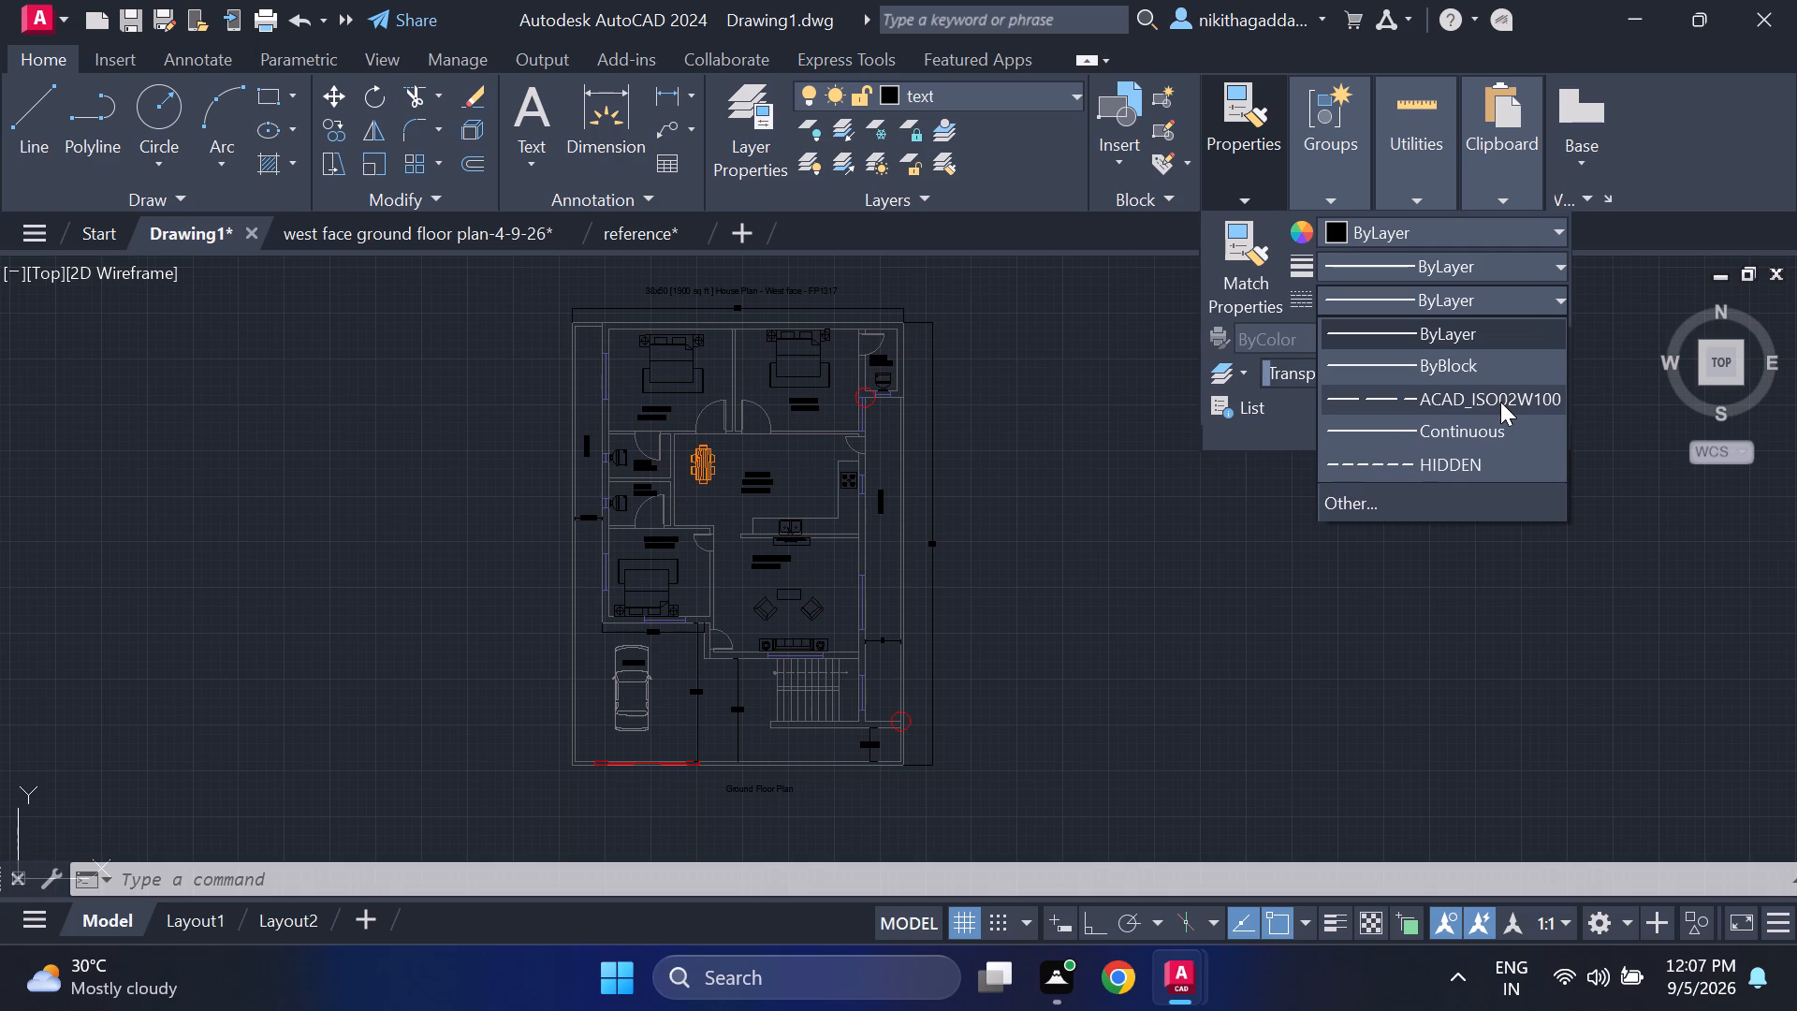
click(1490, 459)
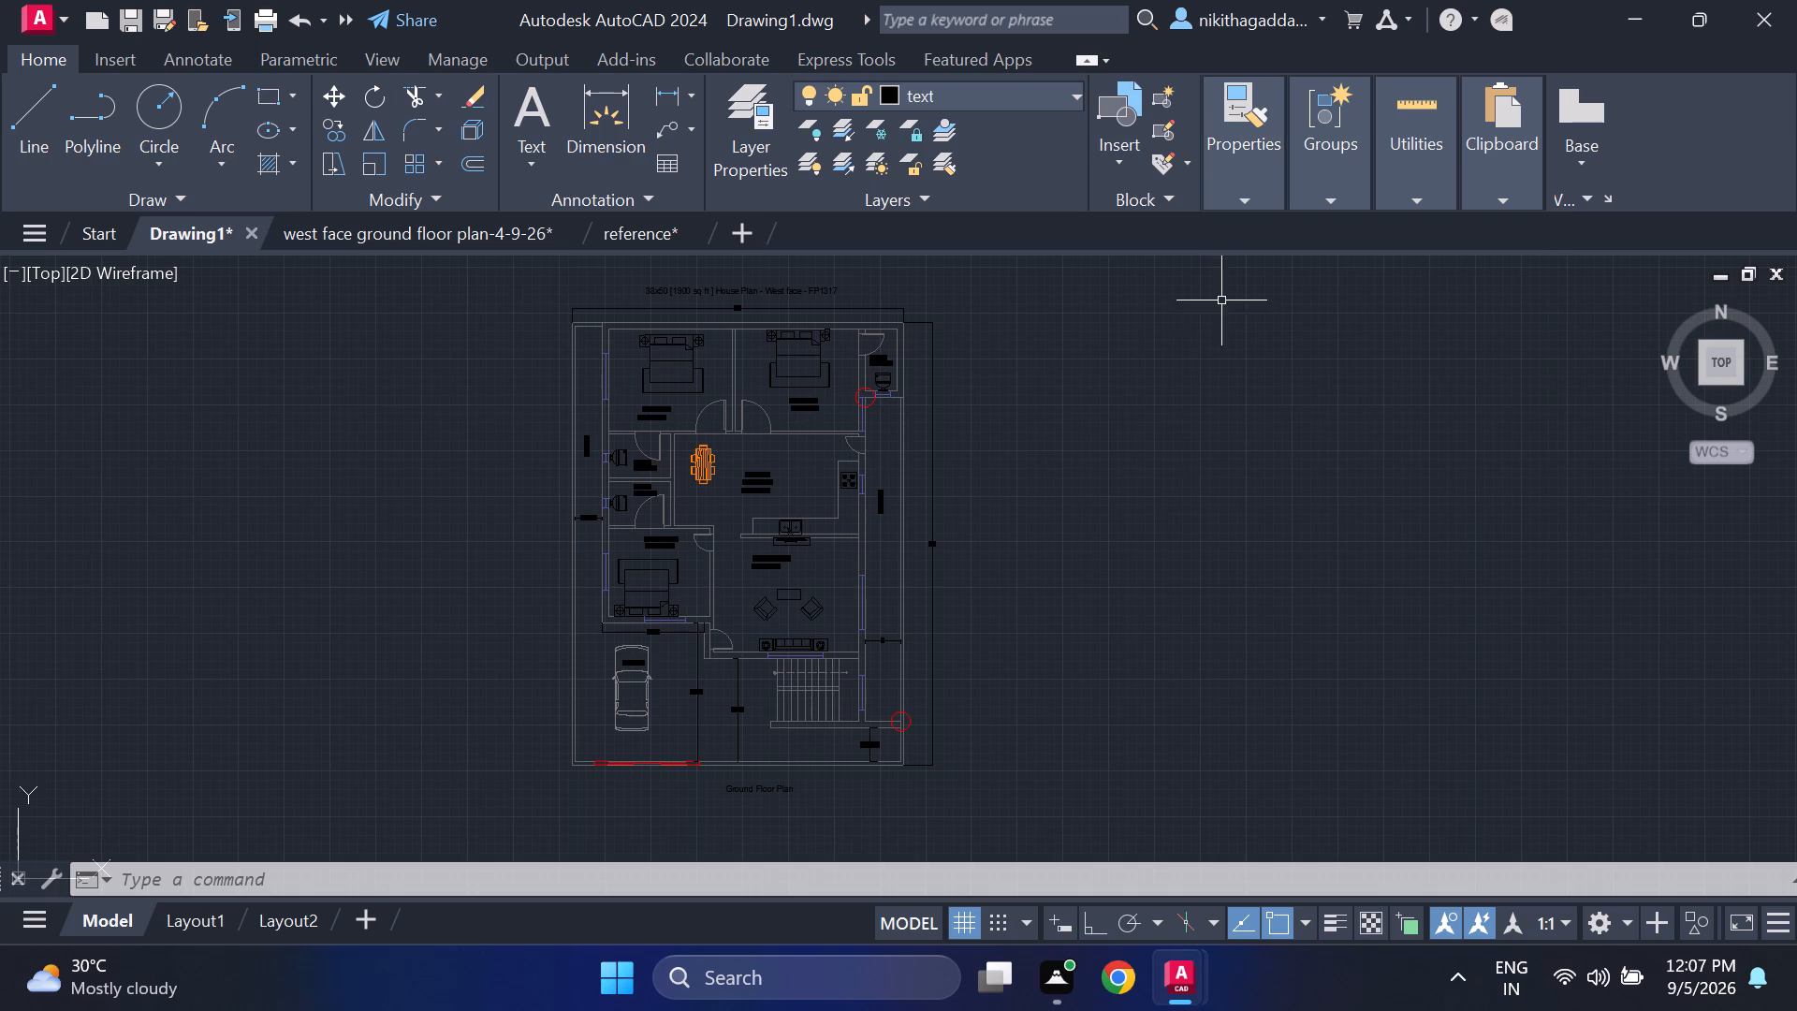
Draw a rectangular border of straight orthogonal lines around the whole plan and its titles, about 68' tall and 61' wide.
key(l)
key(Return)
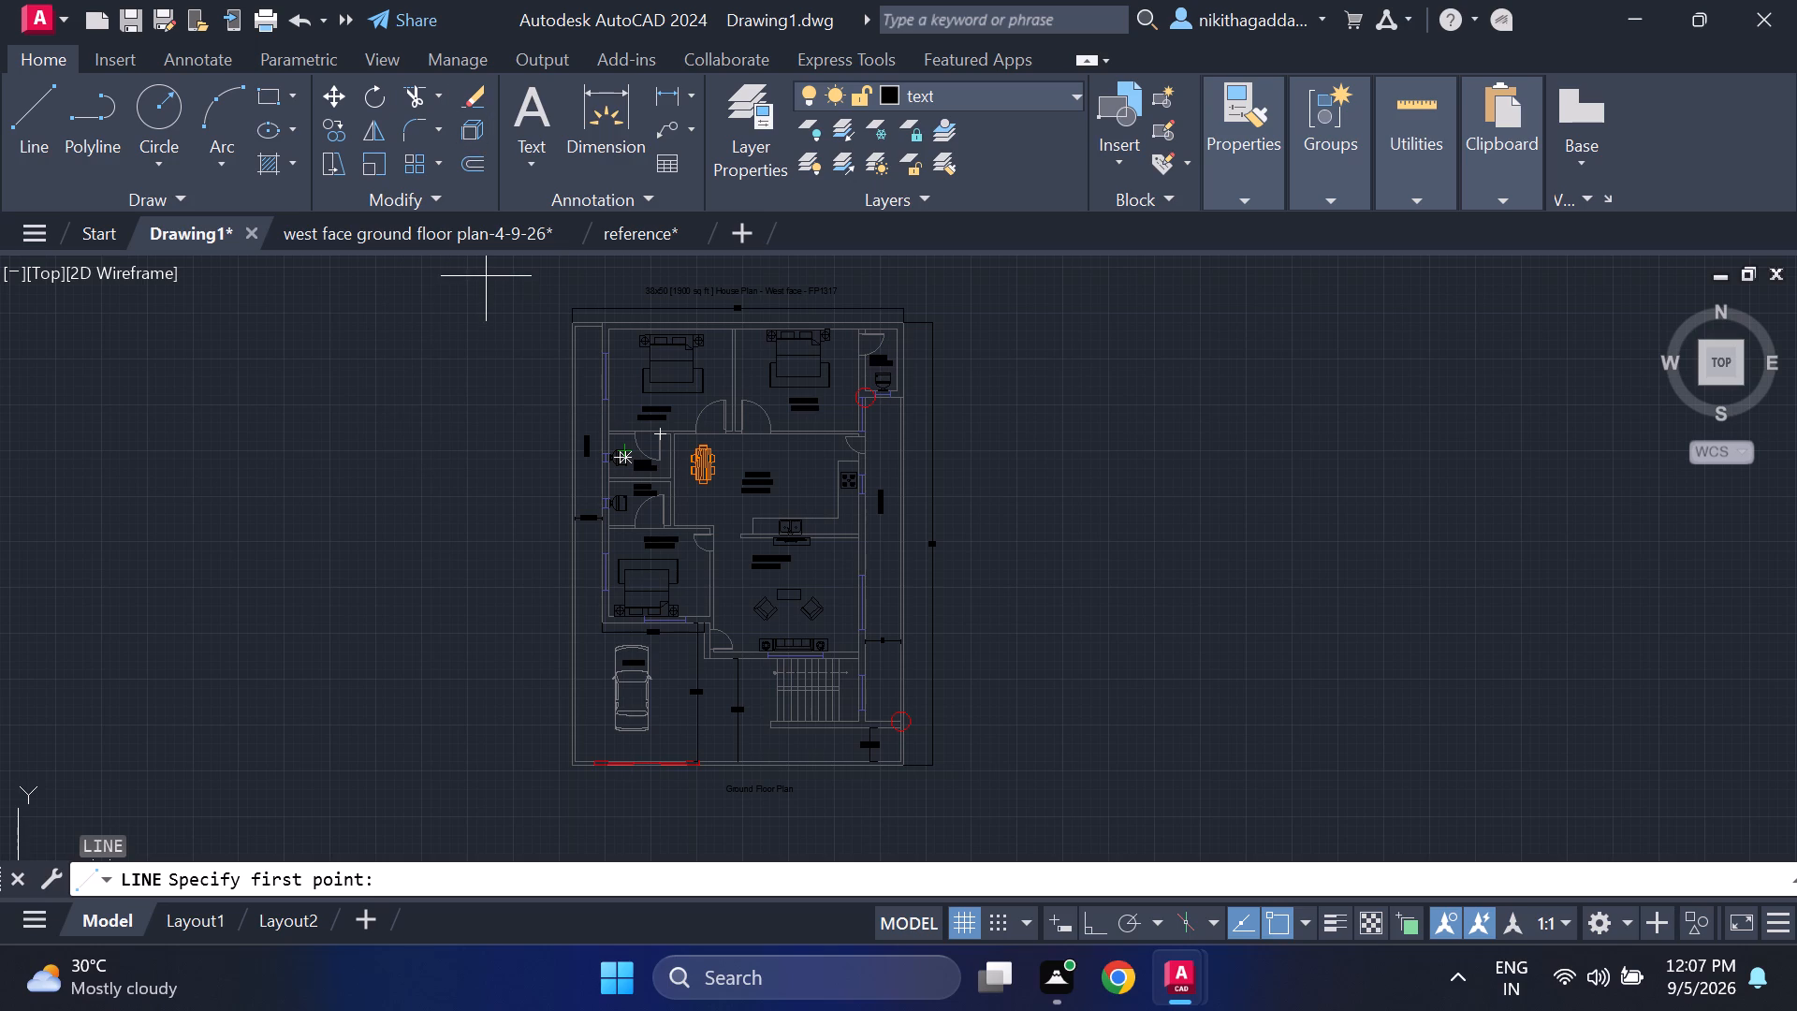
middle_drag(486, 279, 485, 334)
click(489, 309)
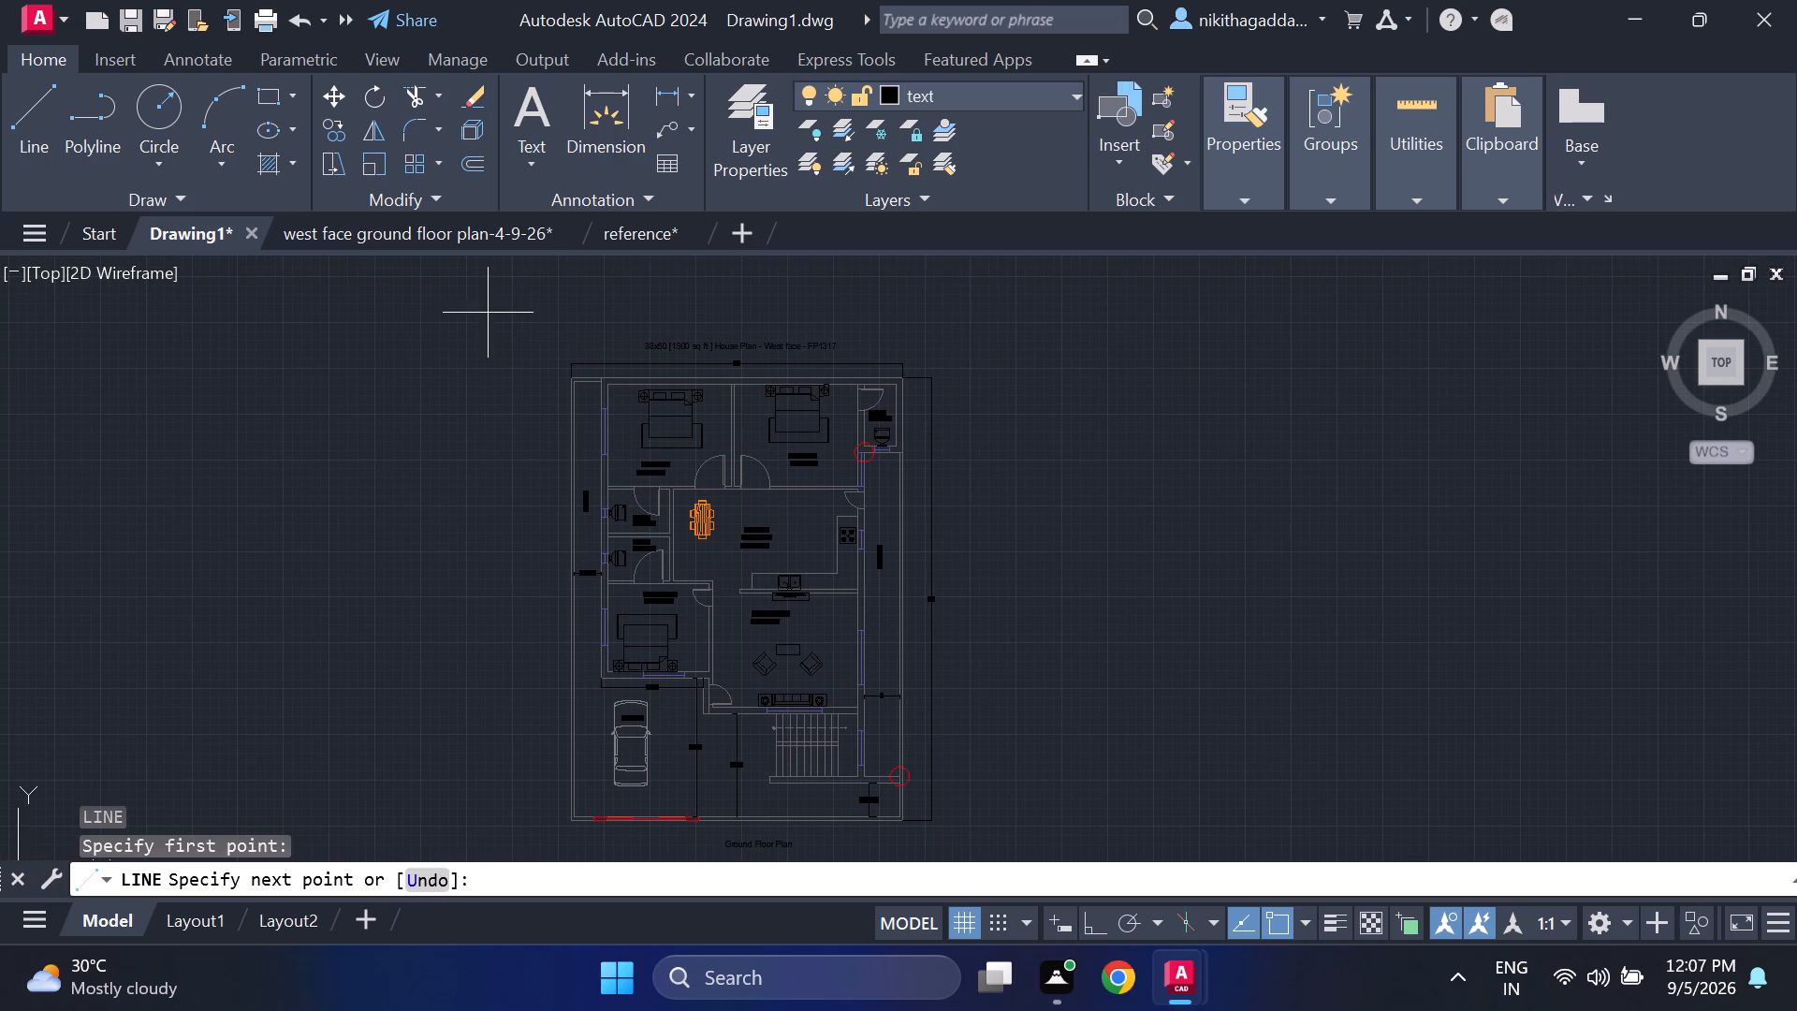
middle_drag(456, 784, 431, 752)
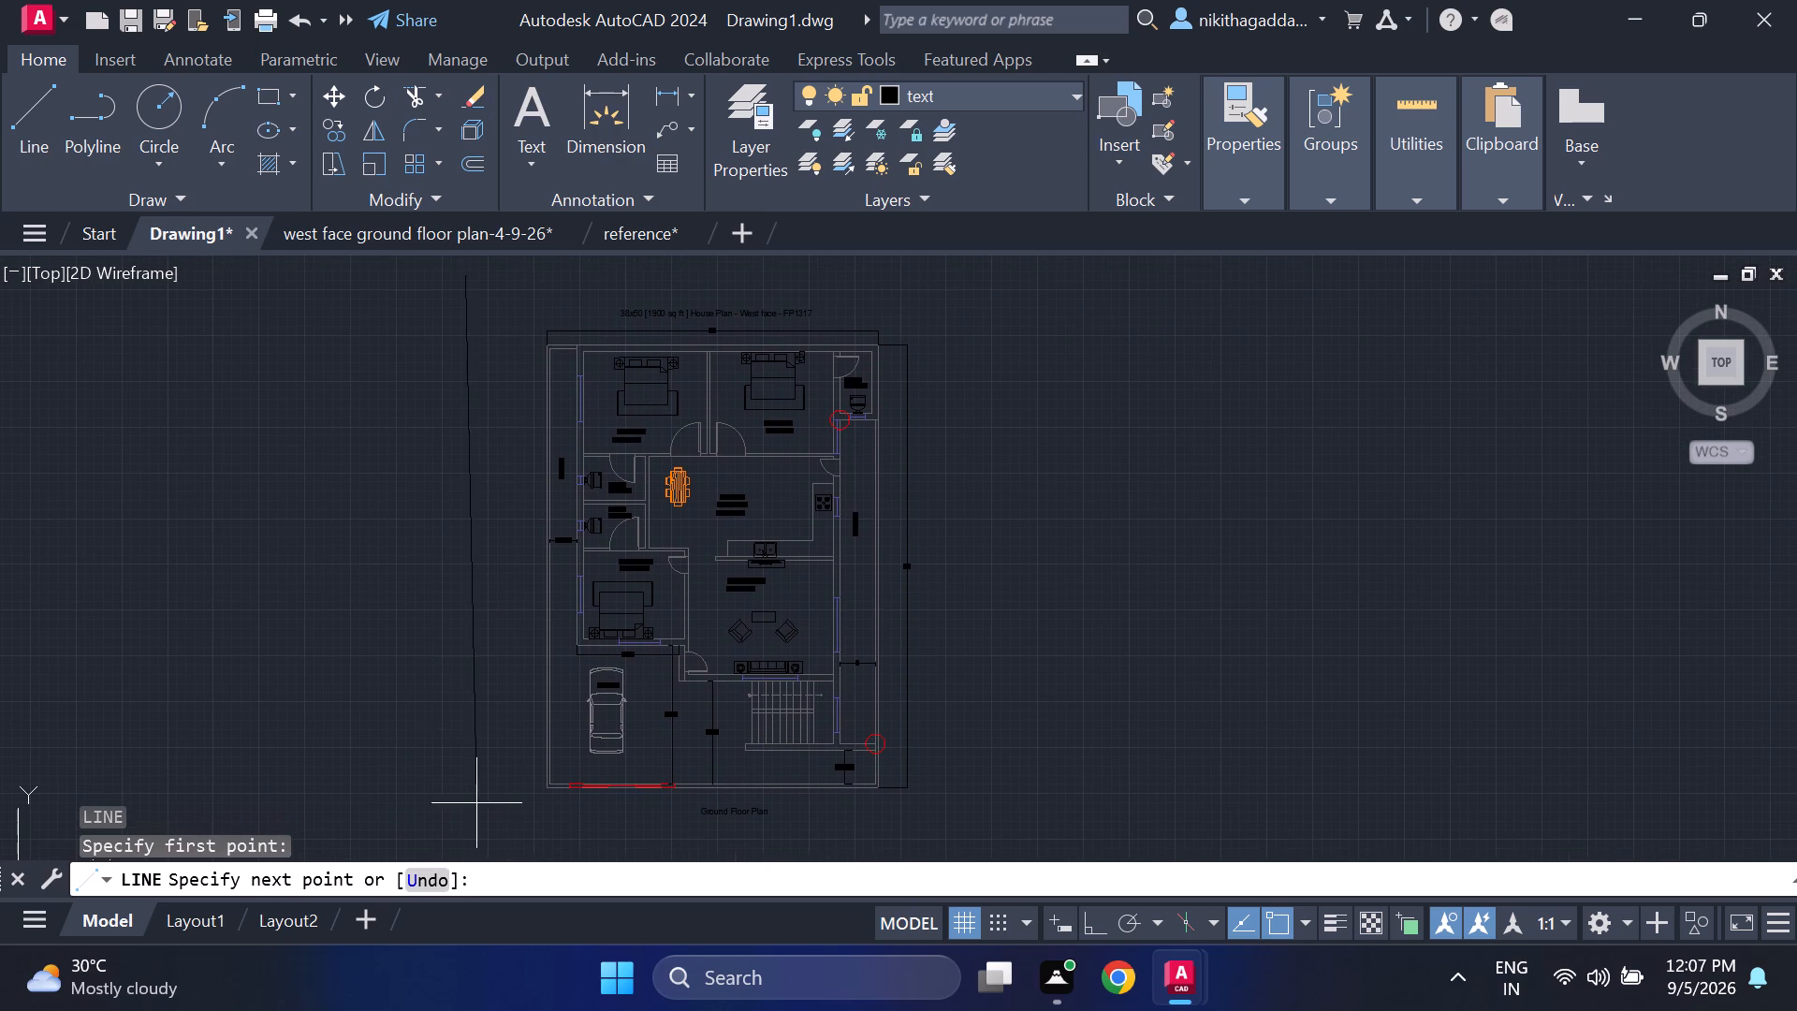
middle_drag(480, 787, 462, 762)
key(F8)
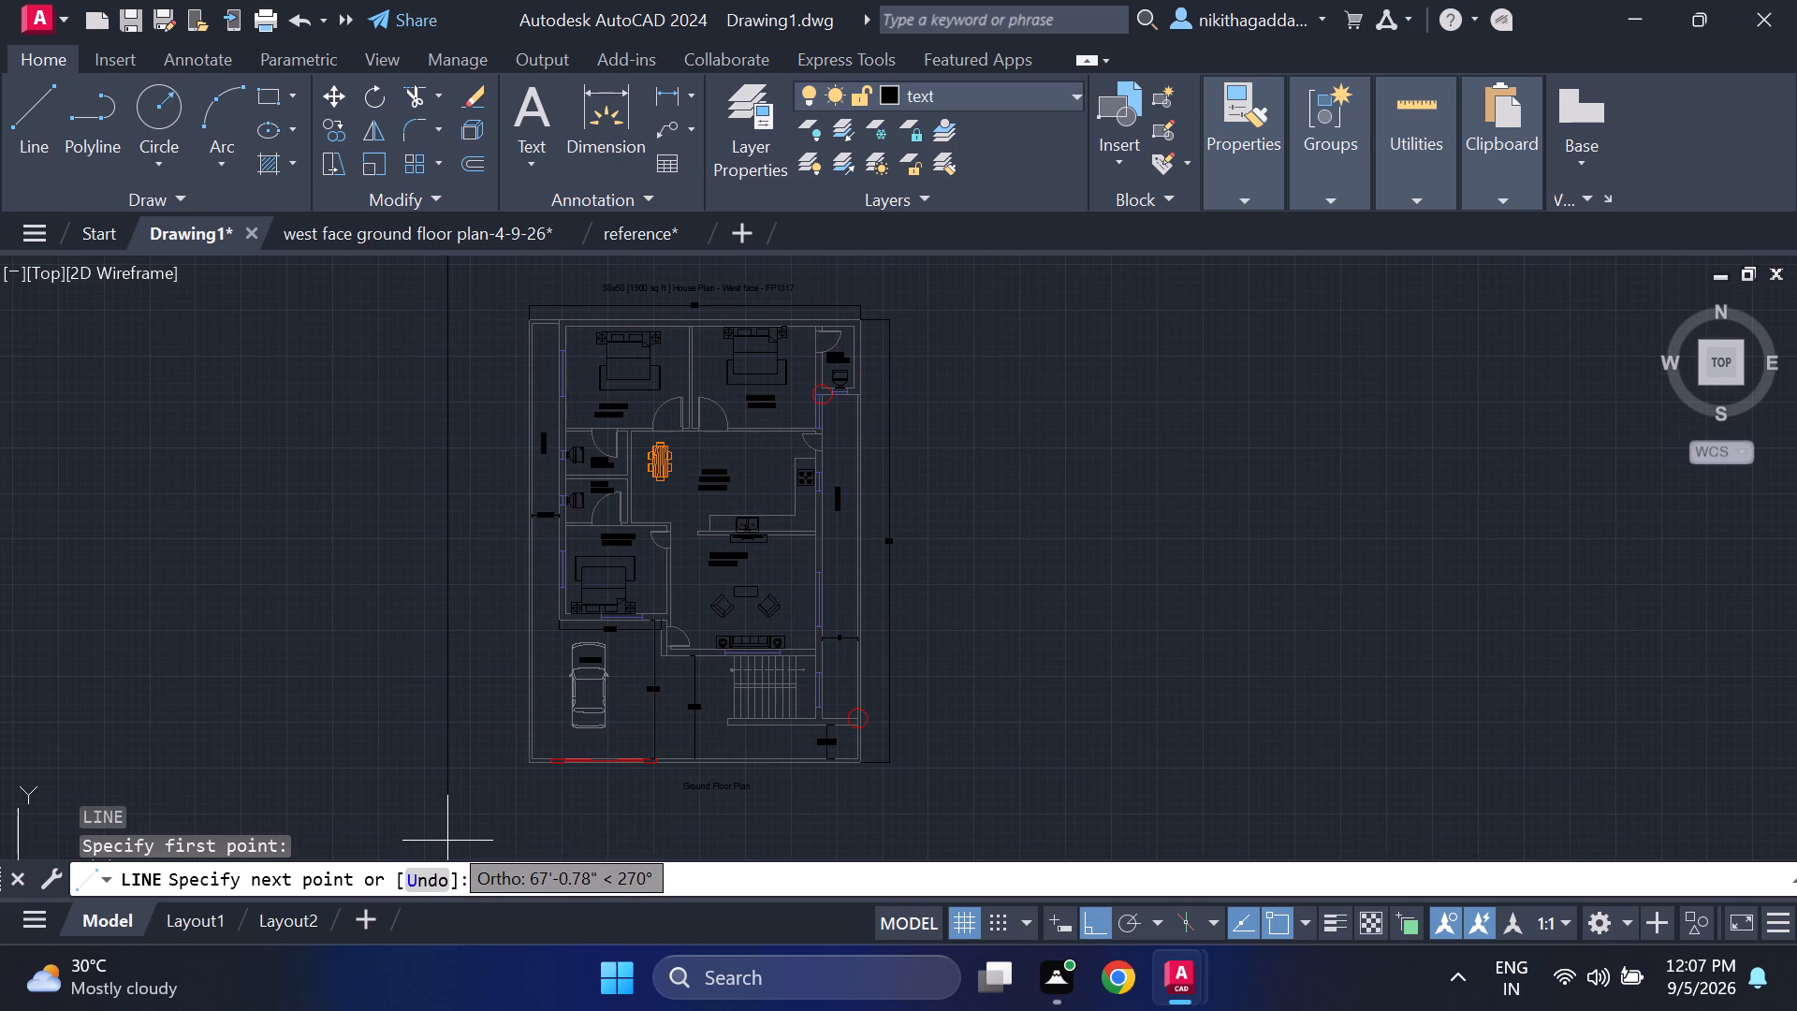
scroll(460, 829, down, 2)
scroll(461, 829, up, 1)
middle_drag(461, 829, 460, 810)
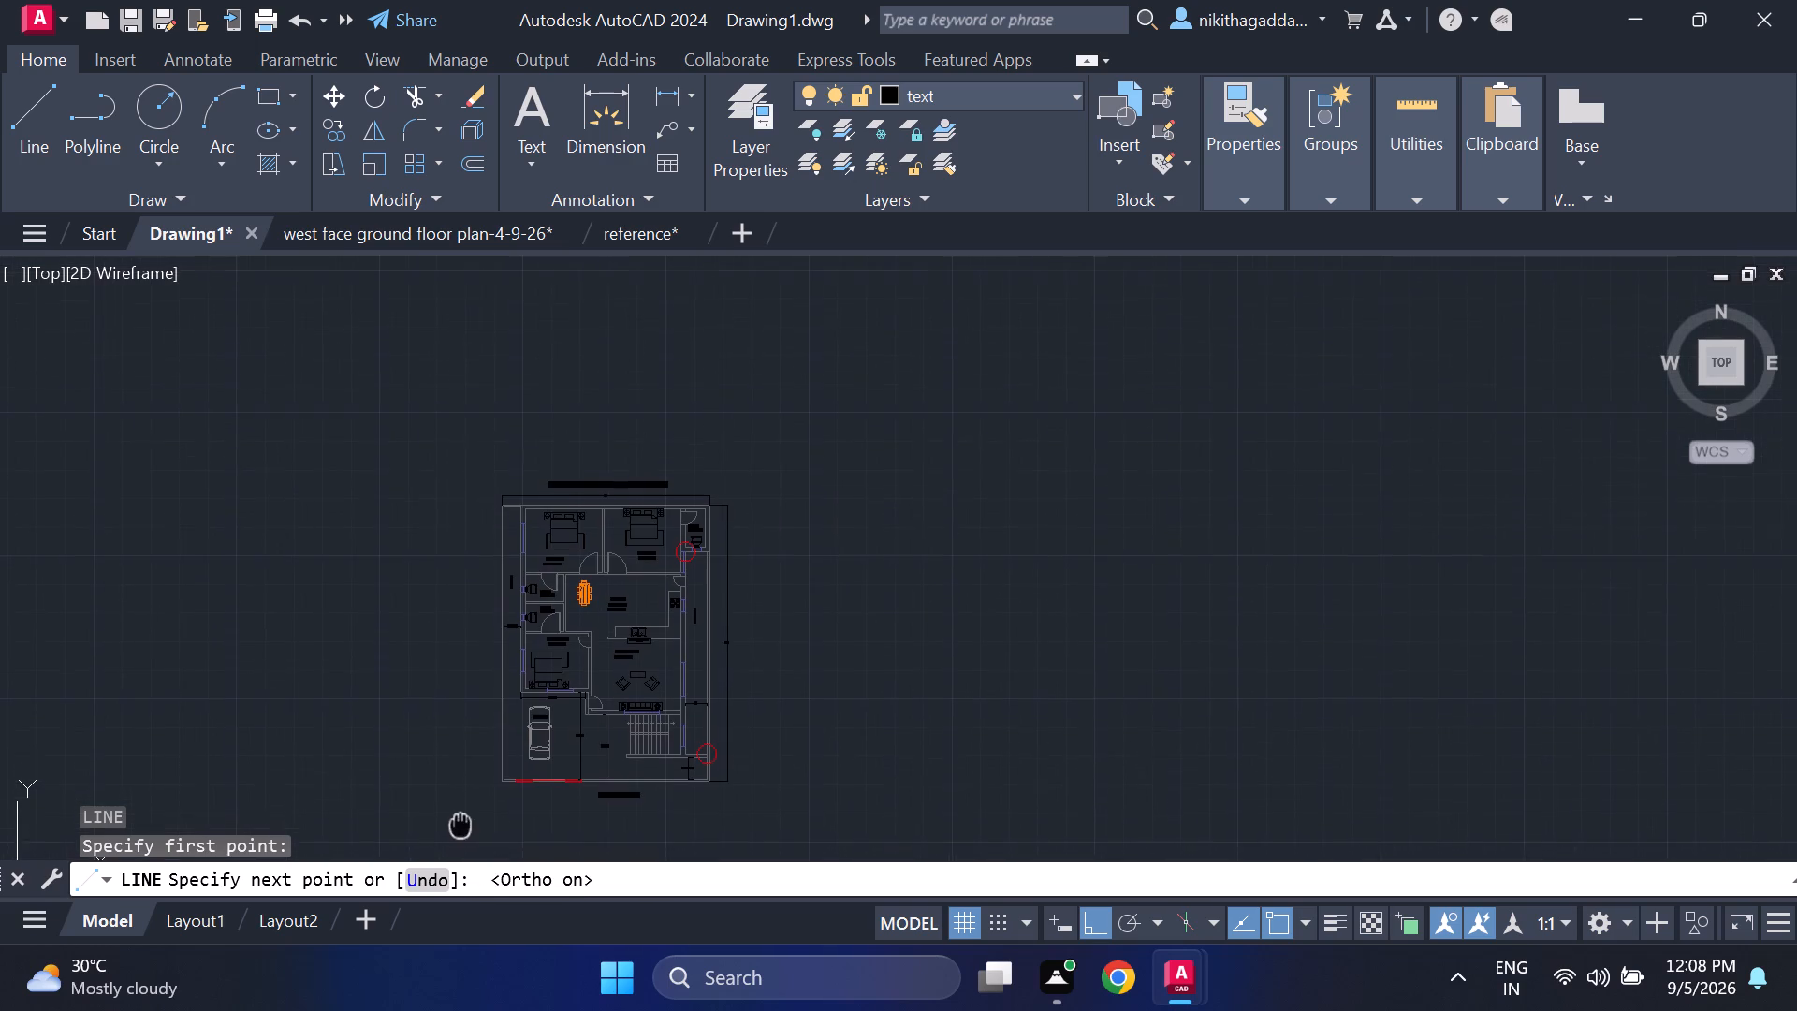
middle_drag(460, 810, 460, 764)
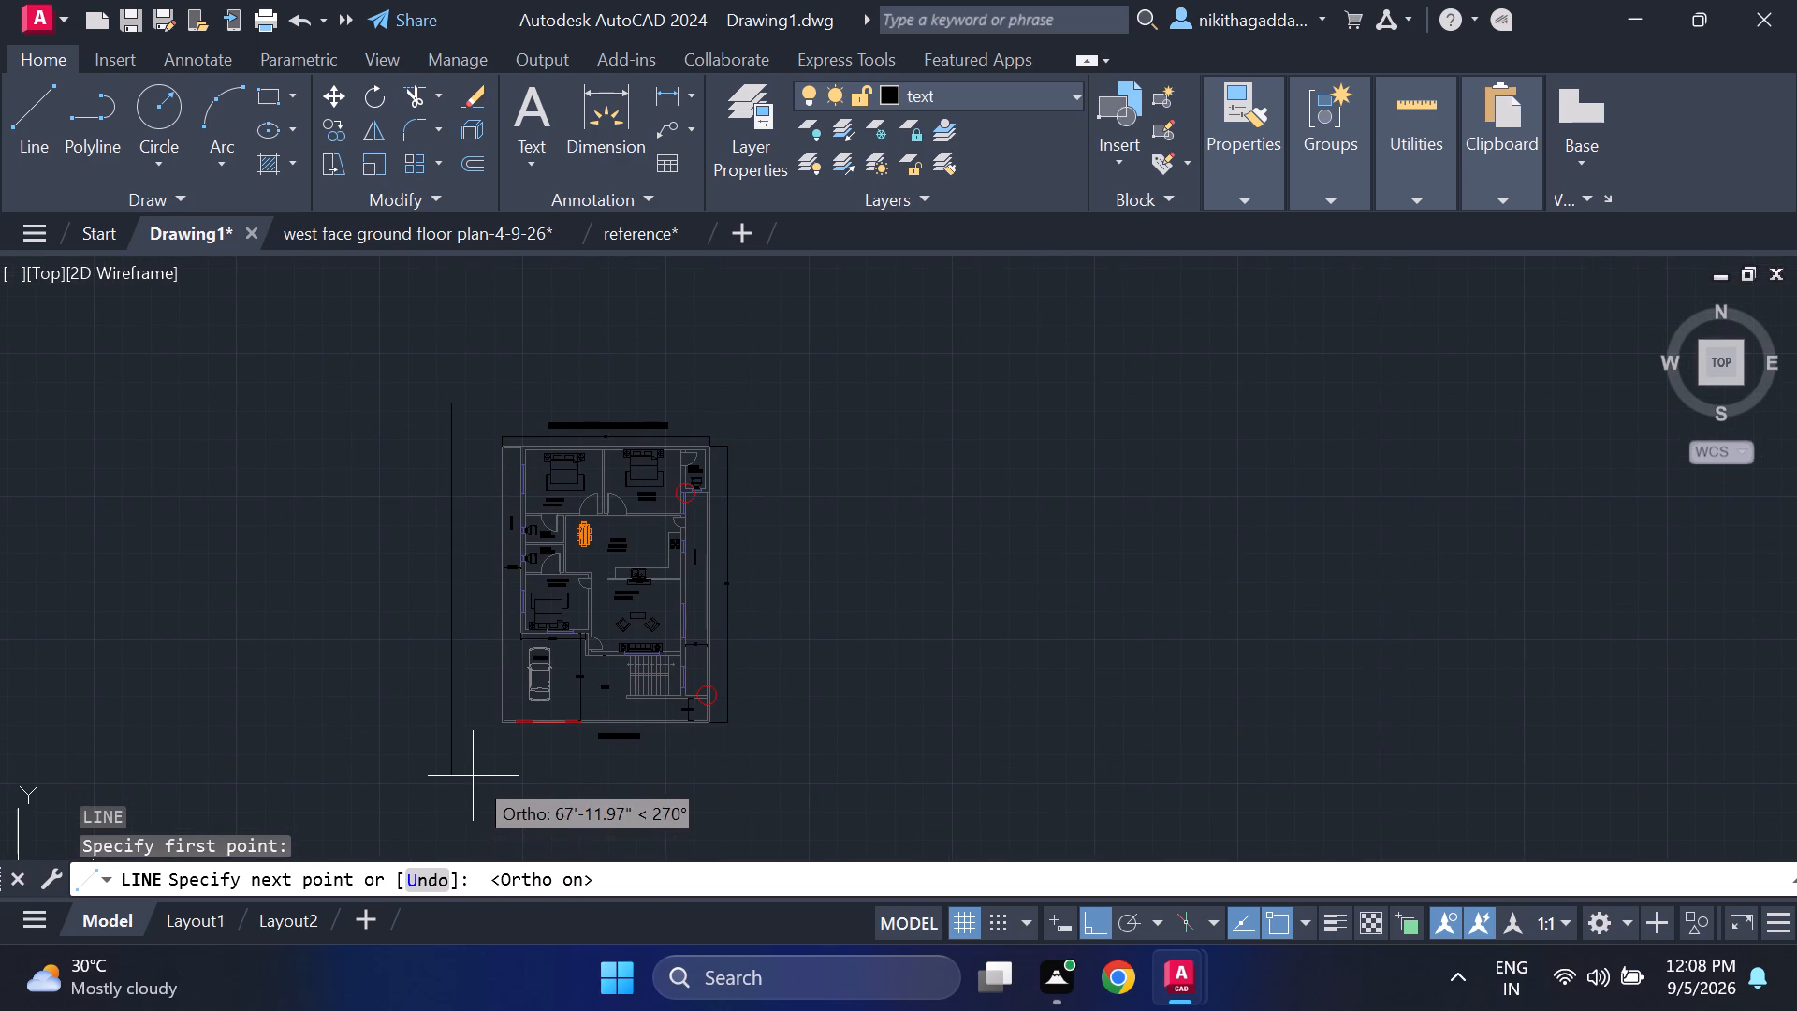
click(473, 776)
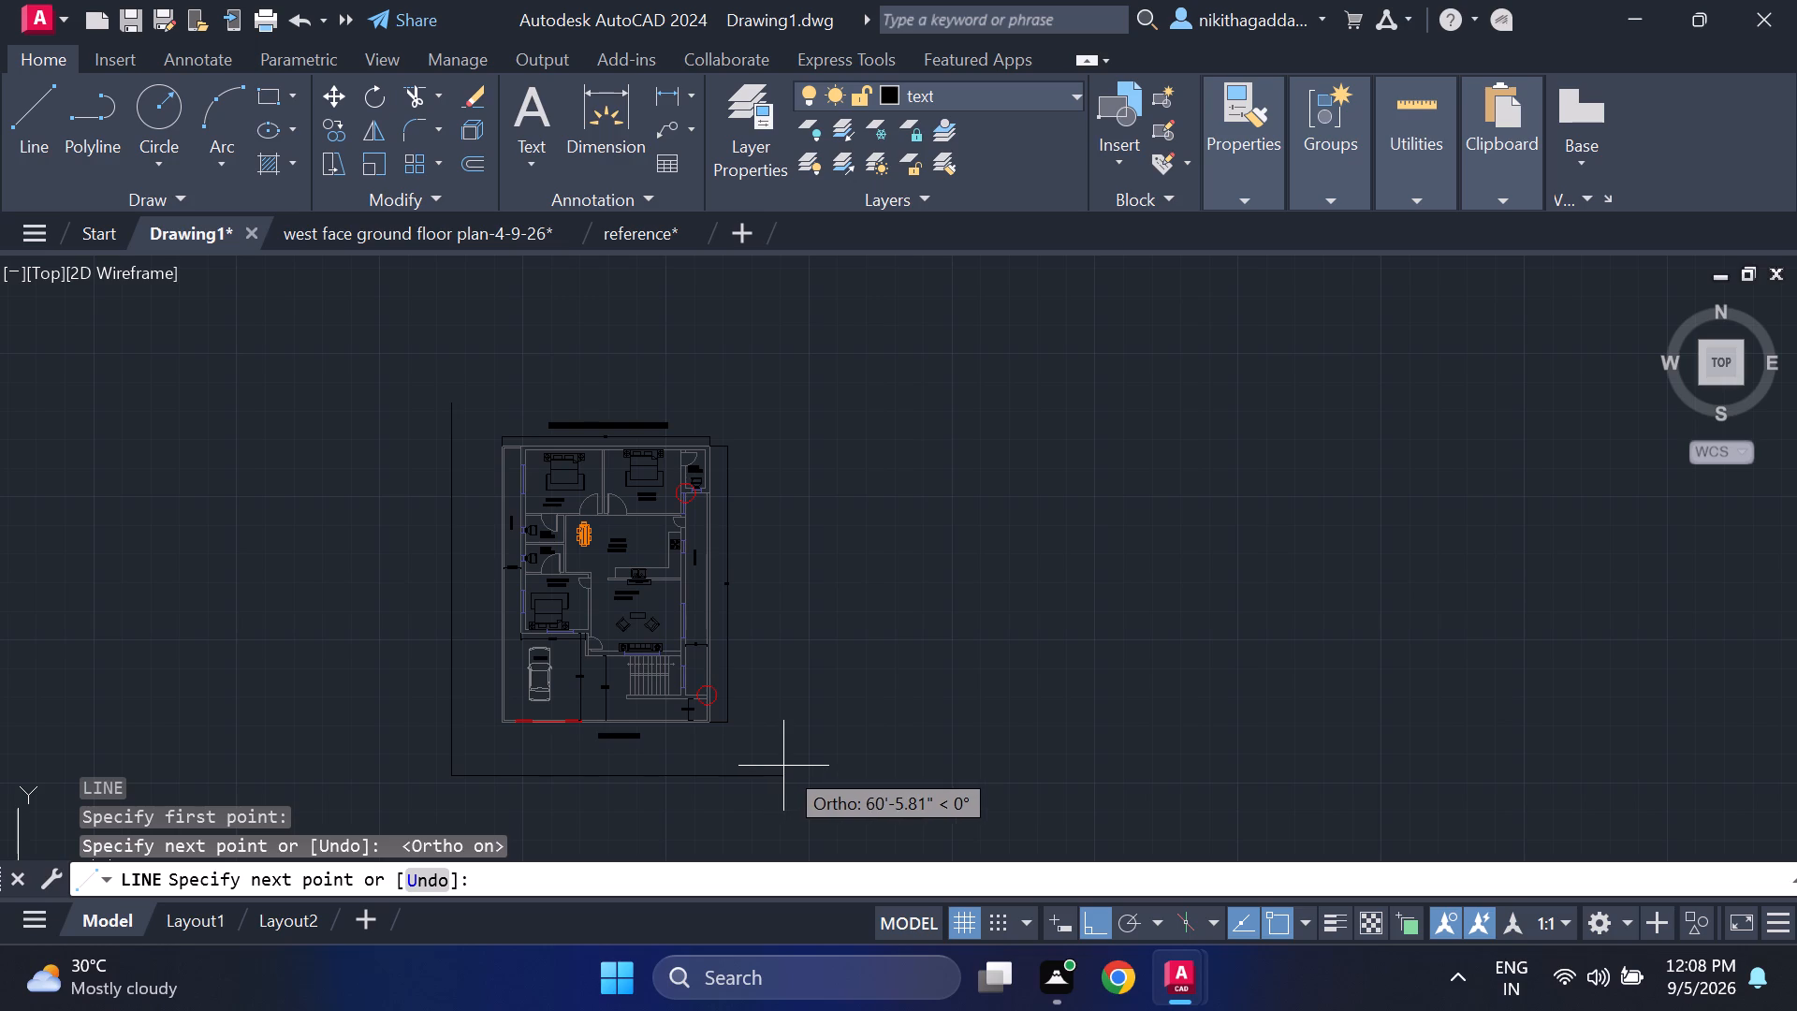
click(789, 766)
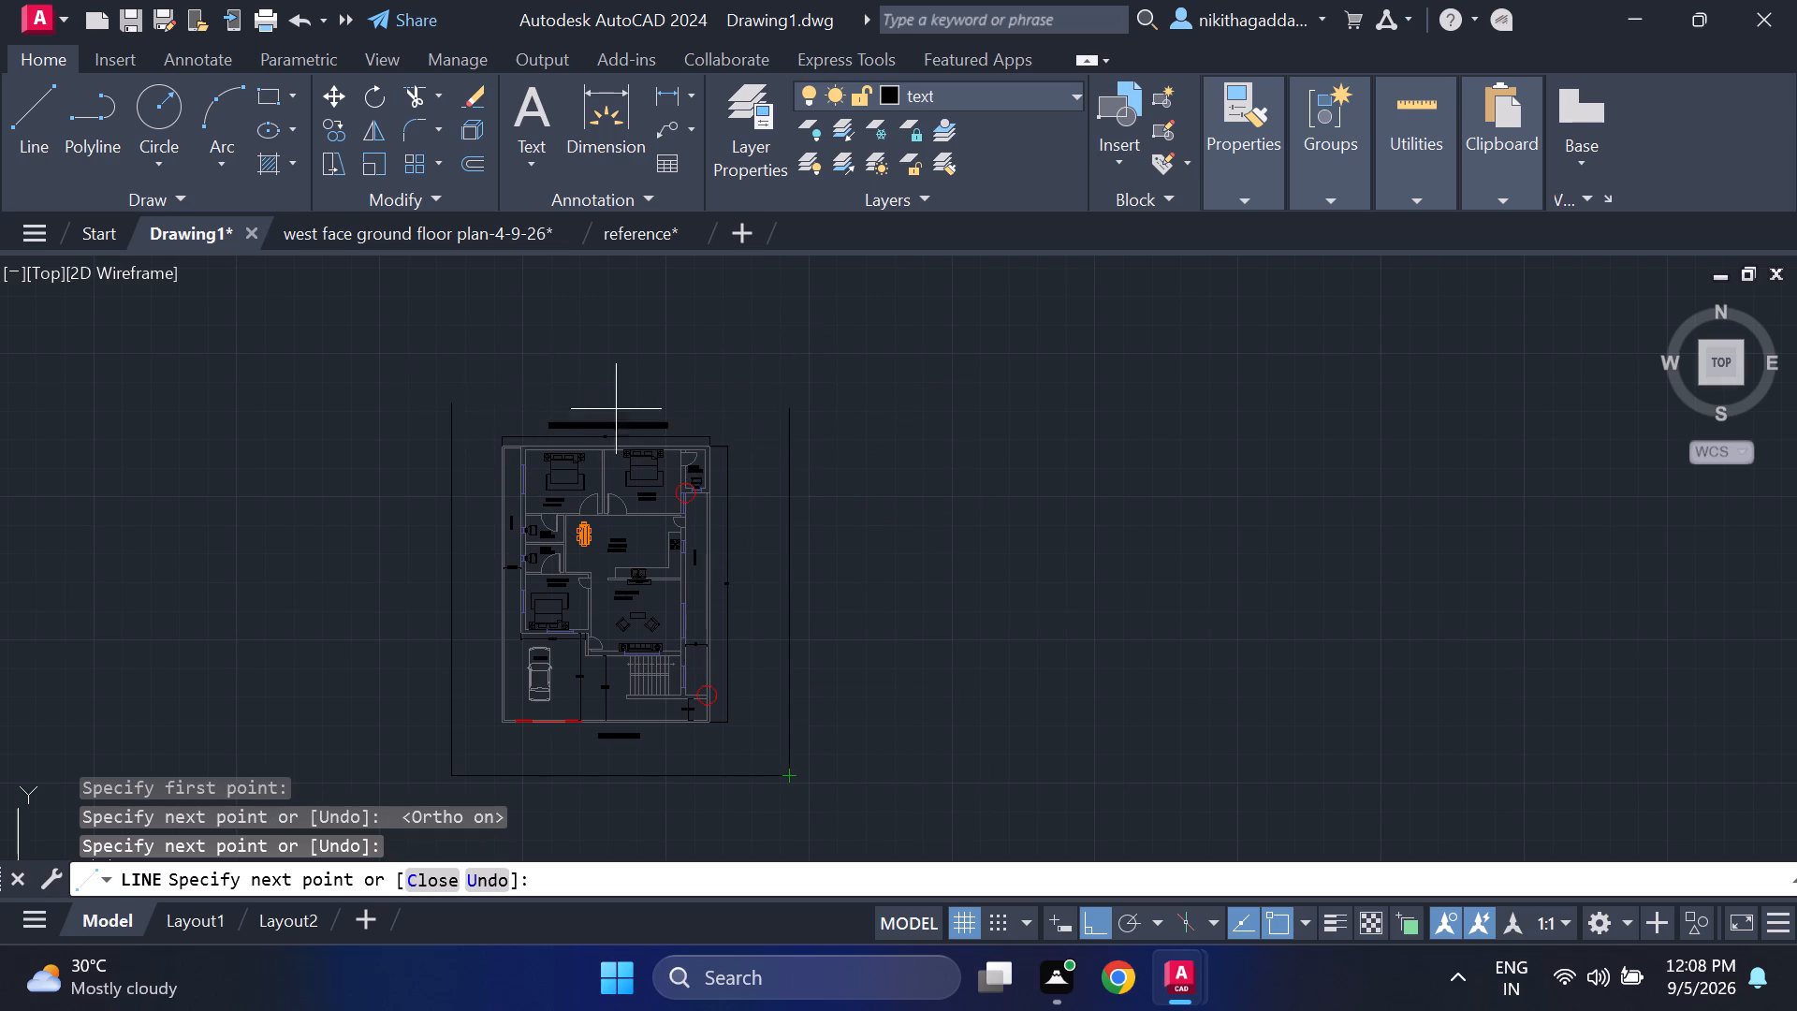
click(793, 402)
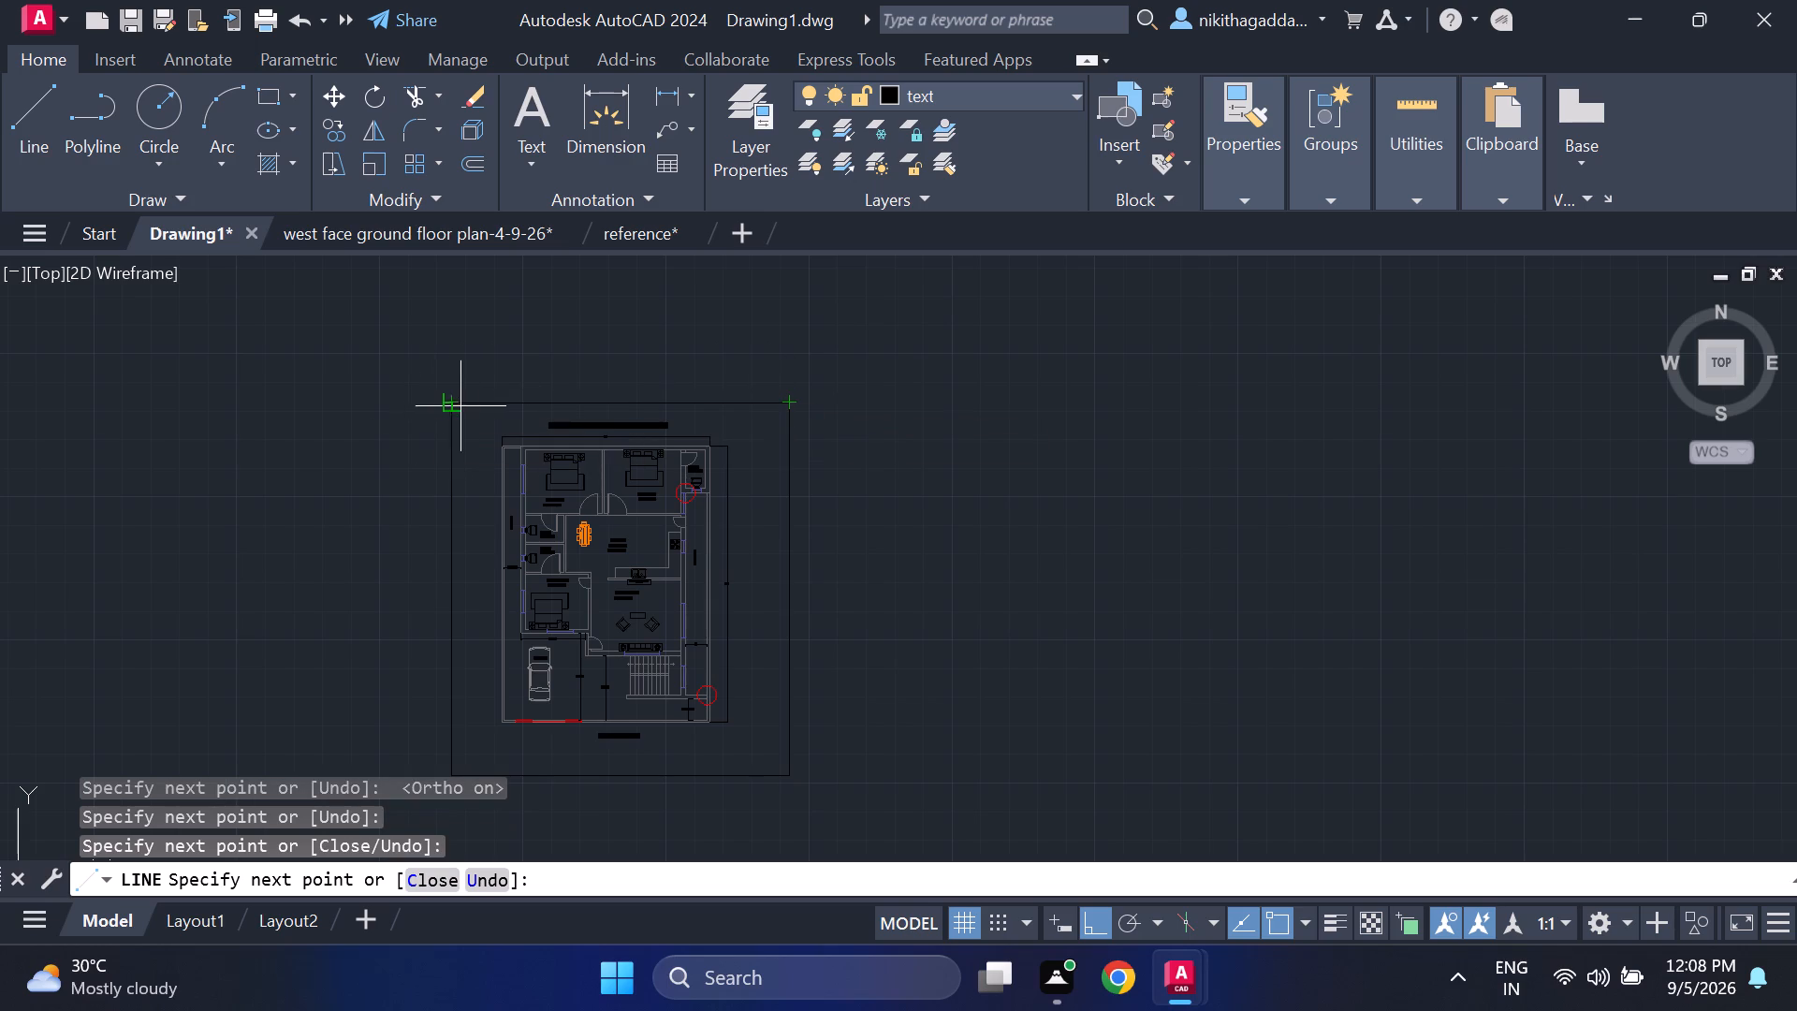
click(456, 406)
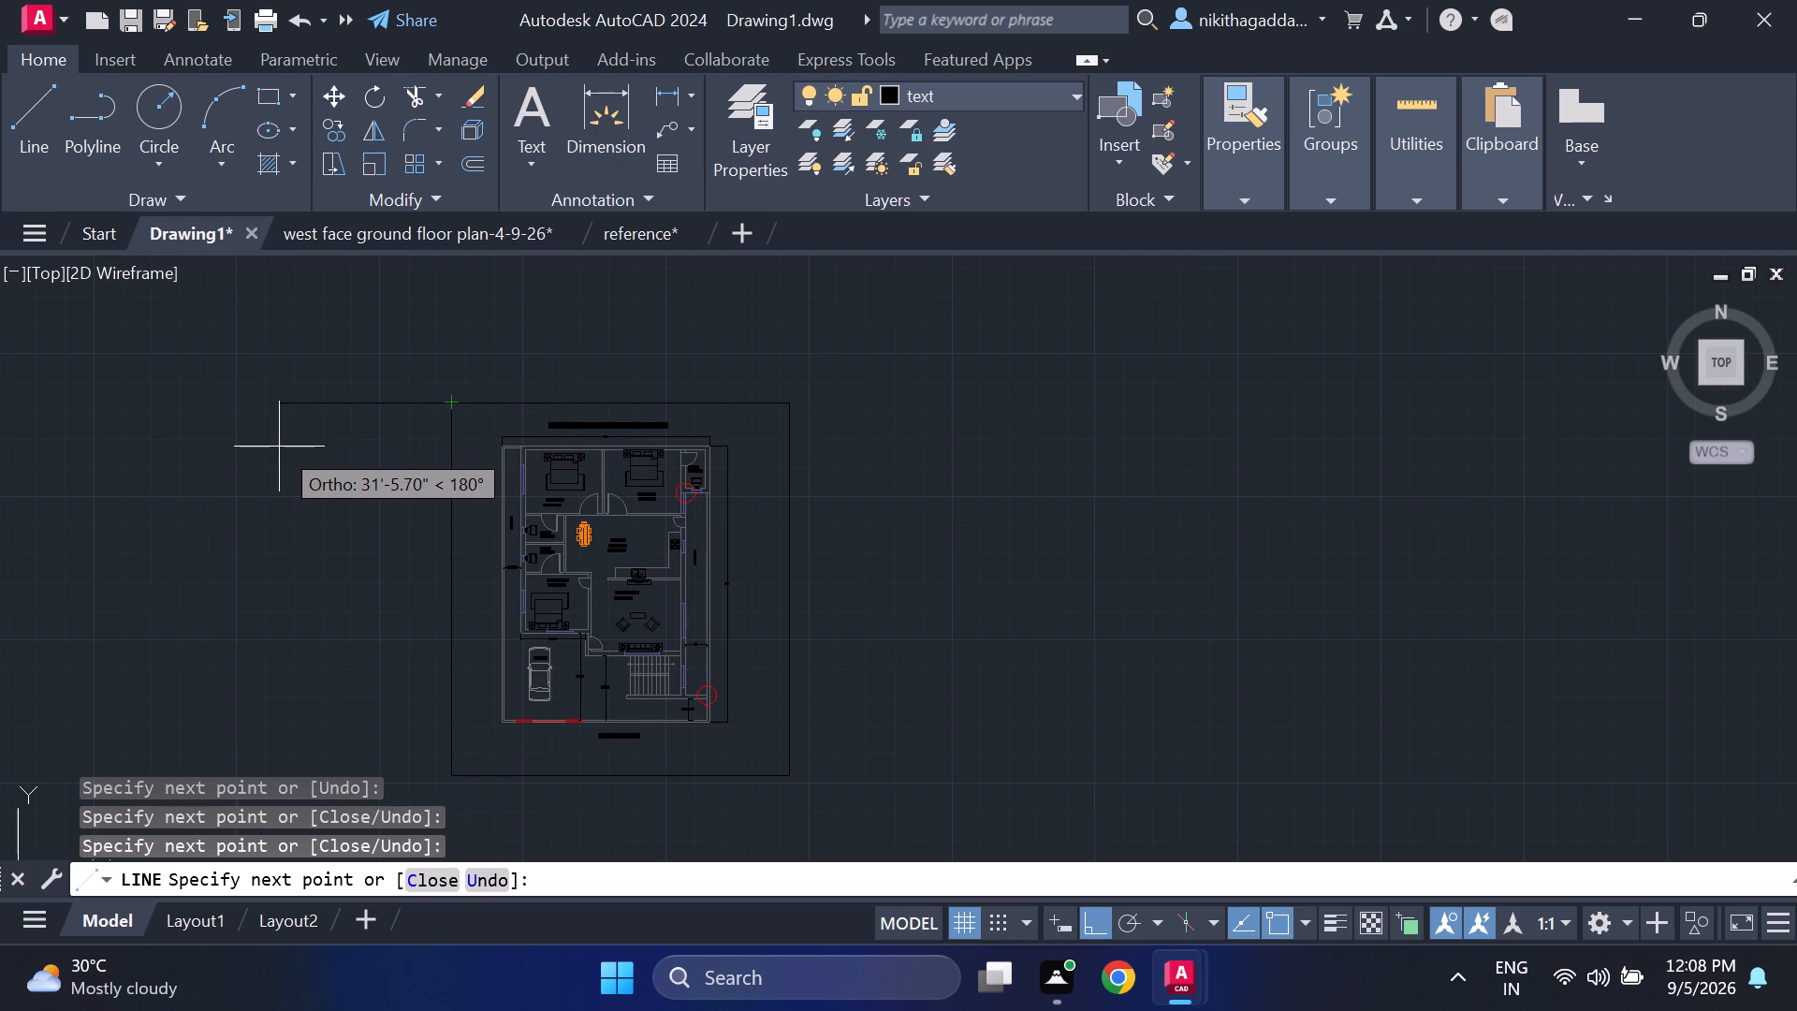
key(Escape)
Move the border's right vertical line slightly inward, closer to the plan.
scroll(508, 643, up, 2)
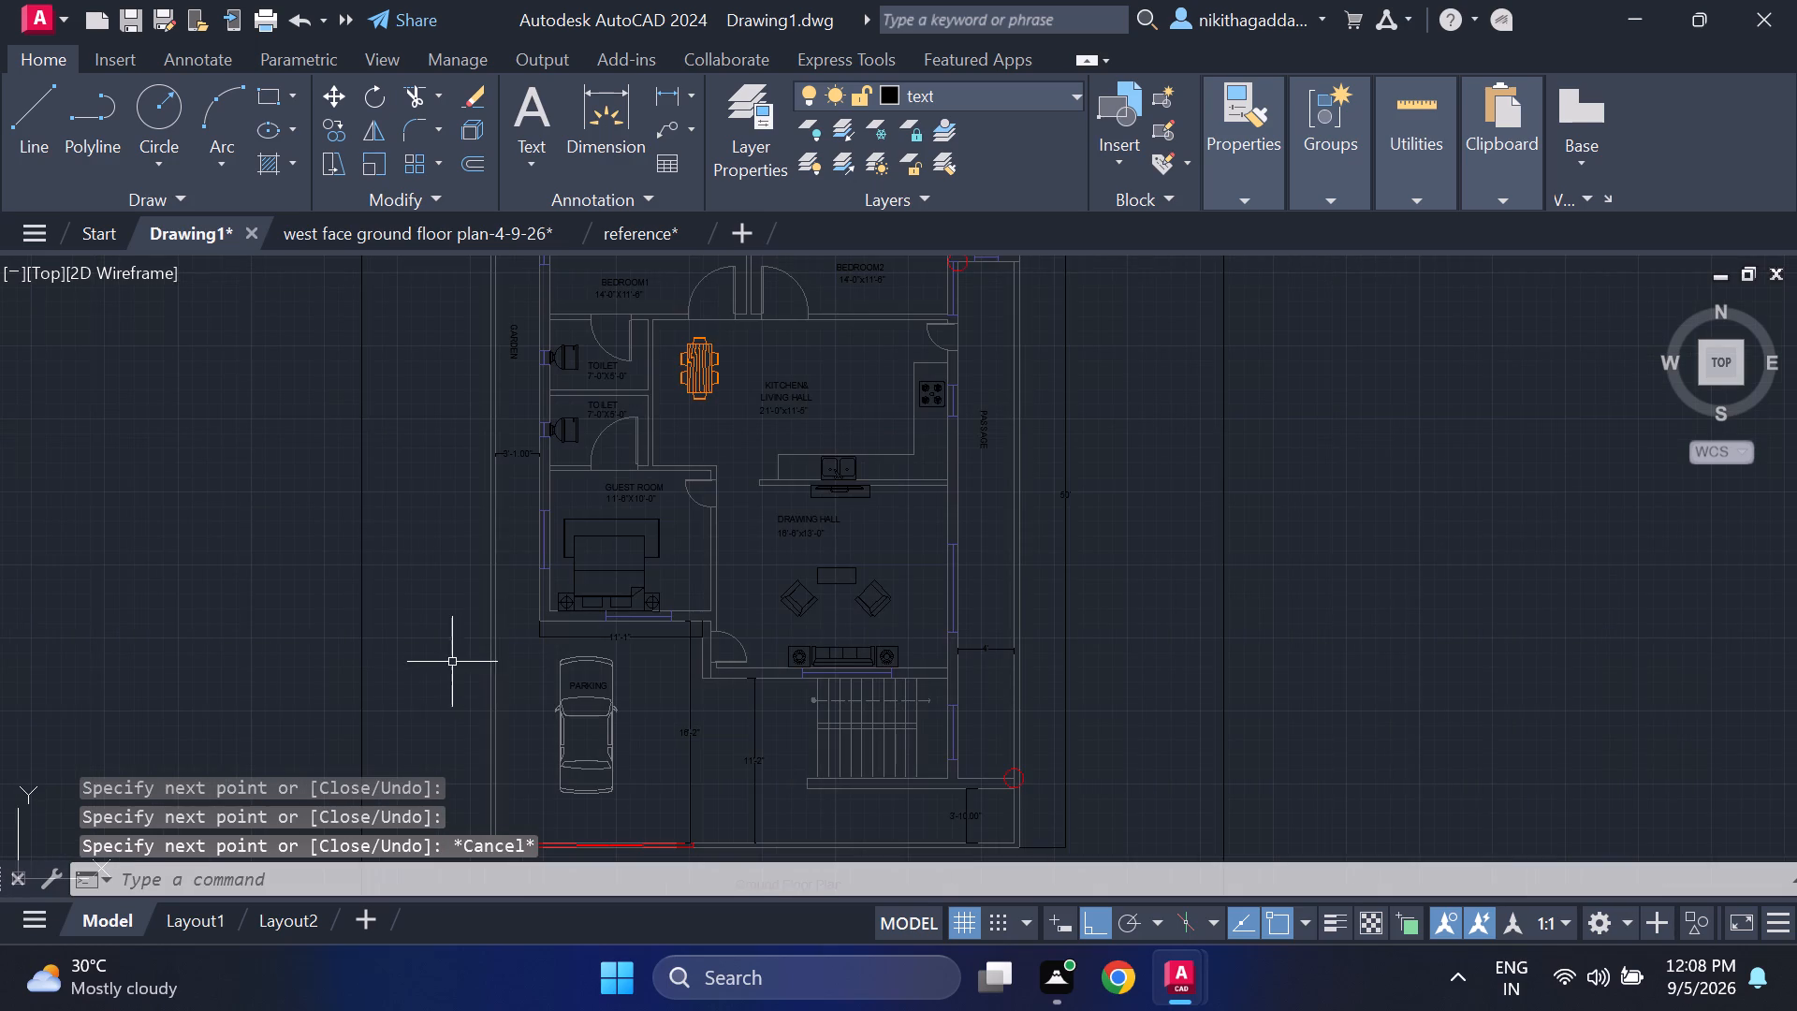
middle_drag(414, 641, 409, 746)
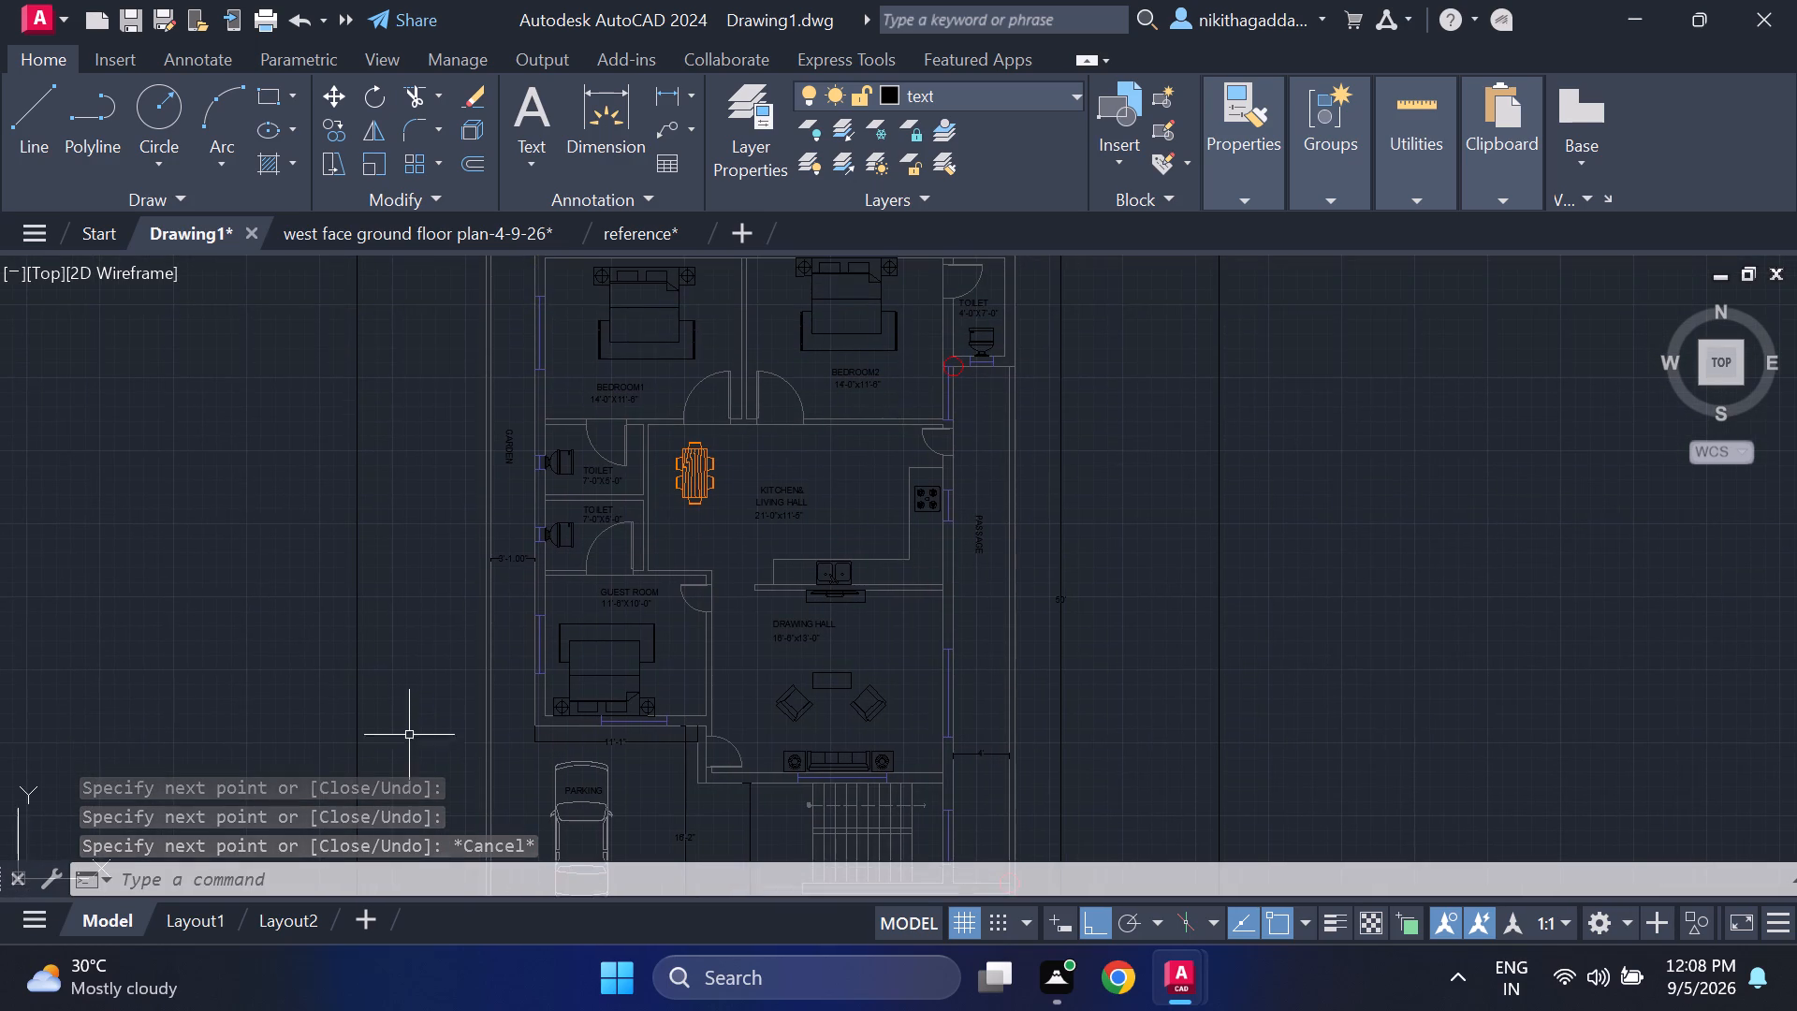
scroll(405, 710, down, 2)
middle_drag(705, 638, 701, 637)
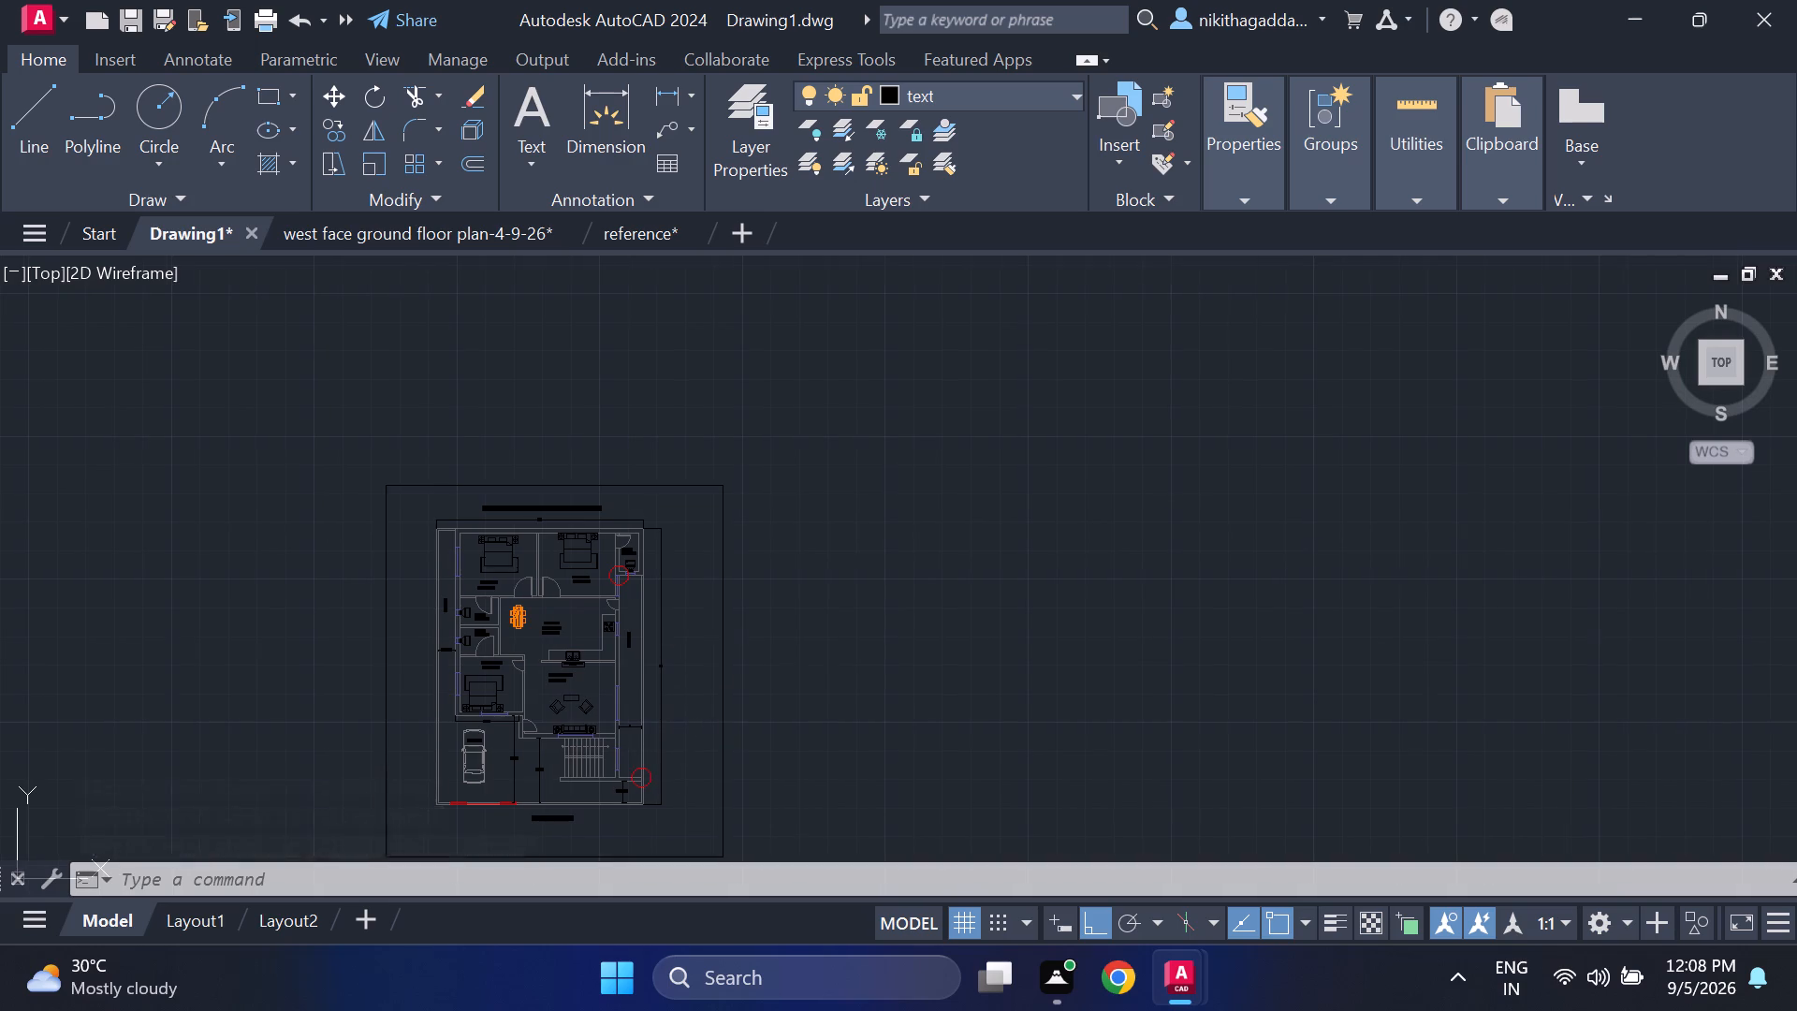
middle_drag(701, 637, 707, 495)
drag(762, 533, 756, 543)
click(703, 623)
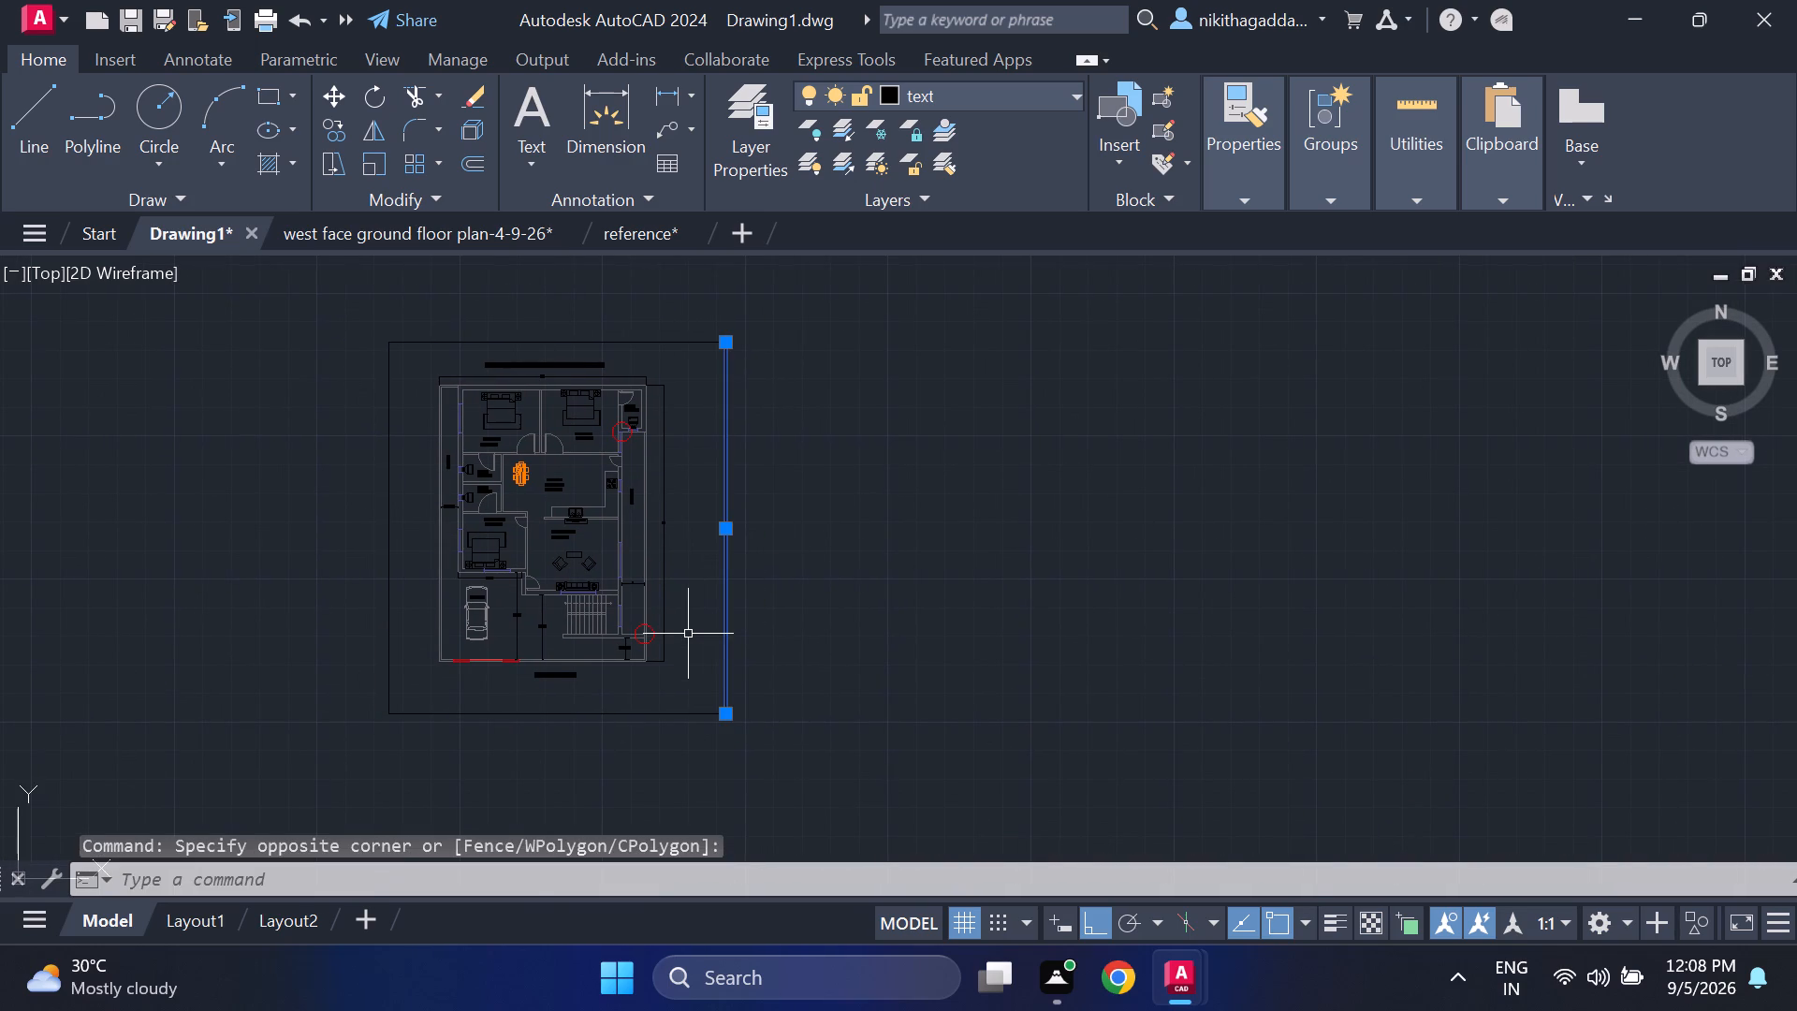
key(m)
key(Return)
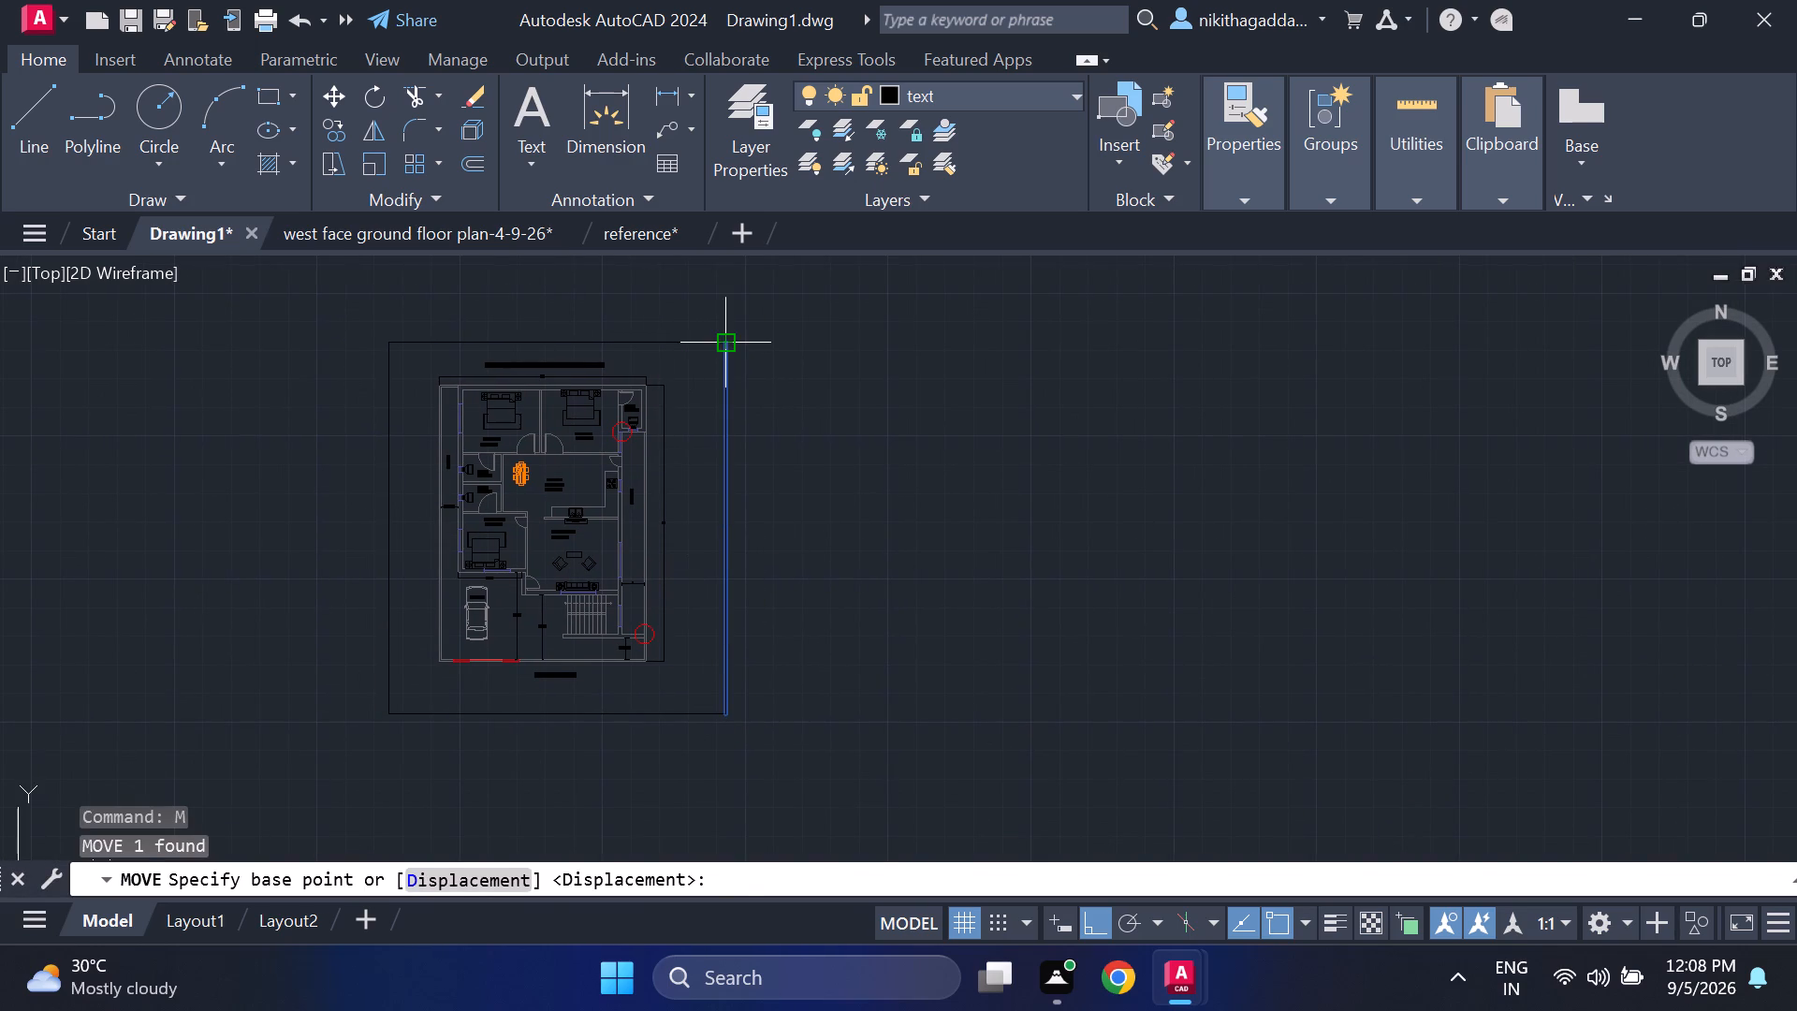
click(719, 341)
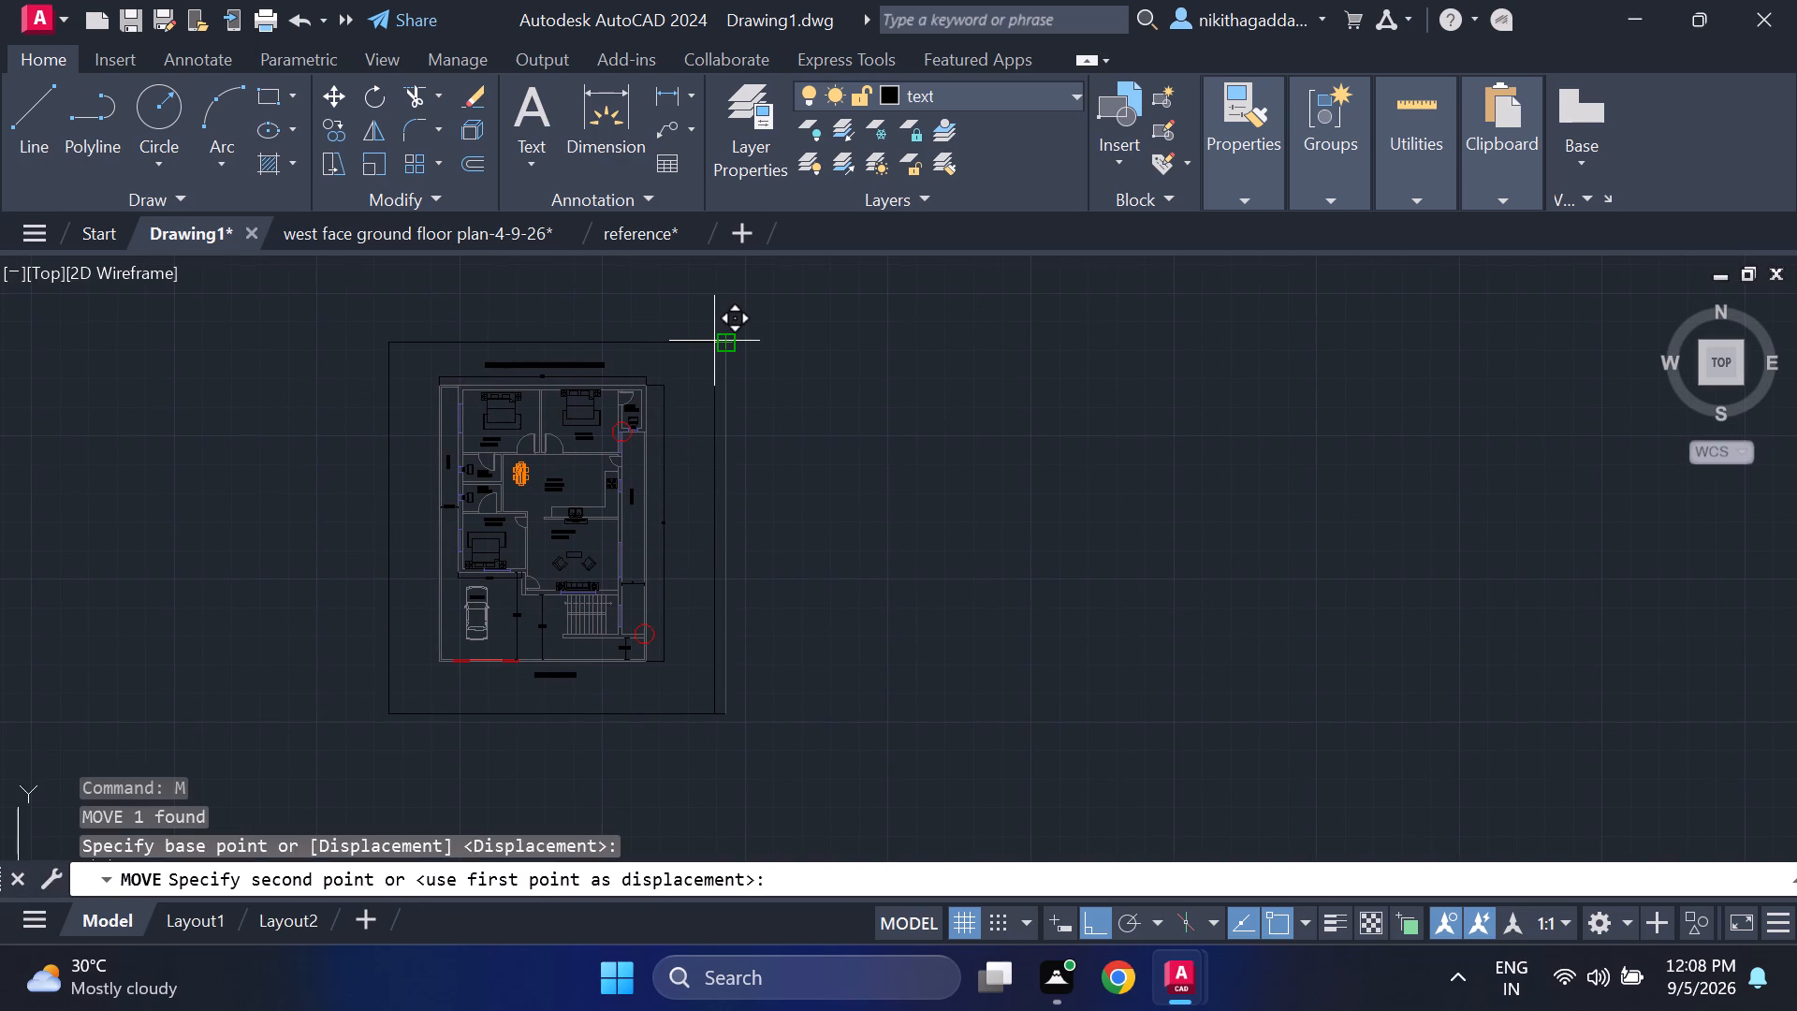
scroll(714, 341, up, 2)
click(721, 347)
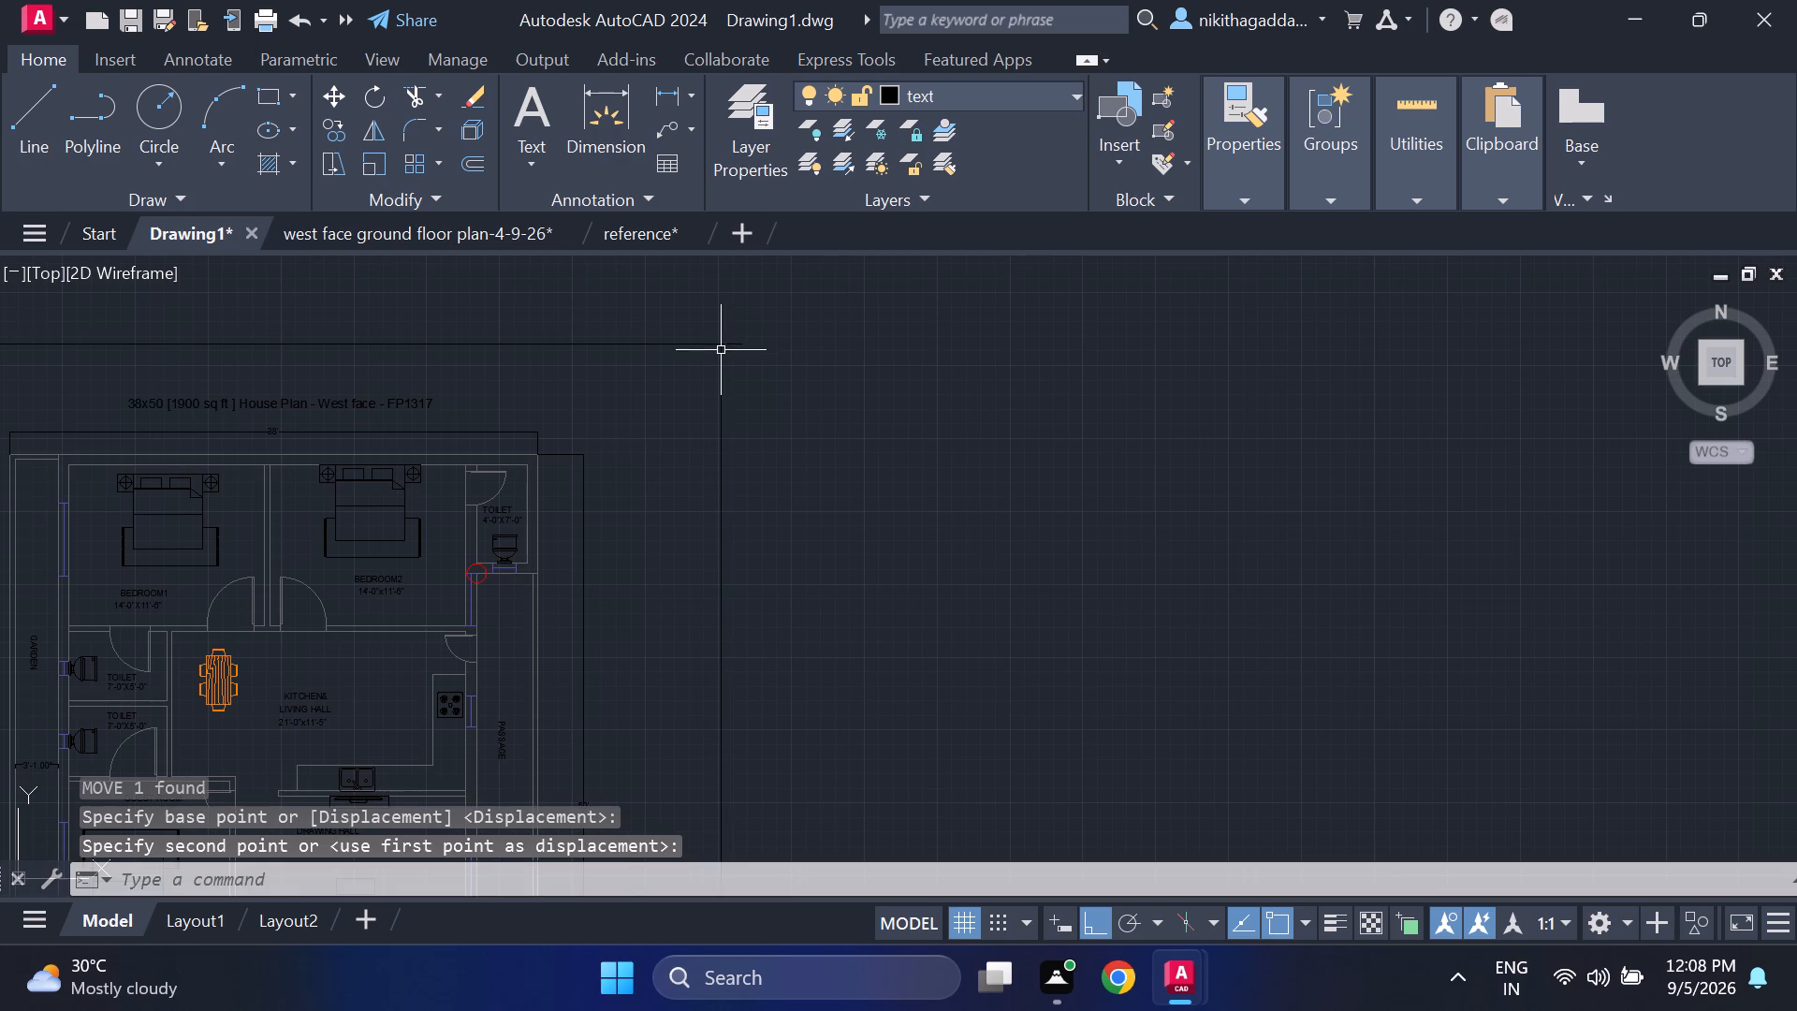
Trim the overhanging ends of the top and bottom border lines beyond the moved right border line.
scroll(879, 582, down, 1)
scroll(837, 532, up, 2)
text(TR)
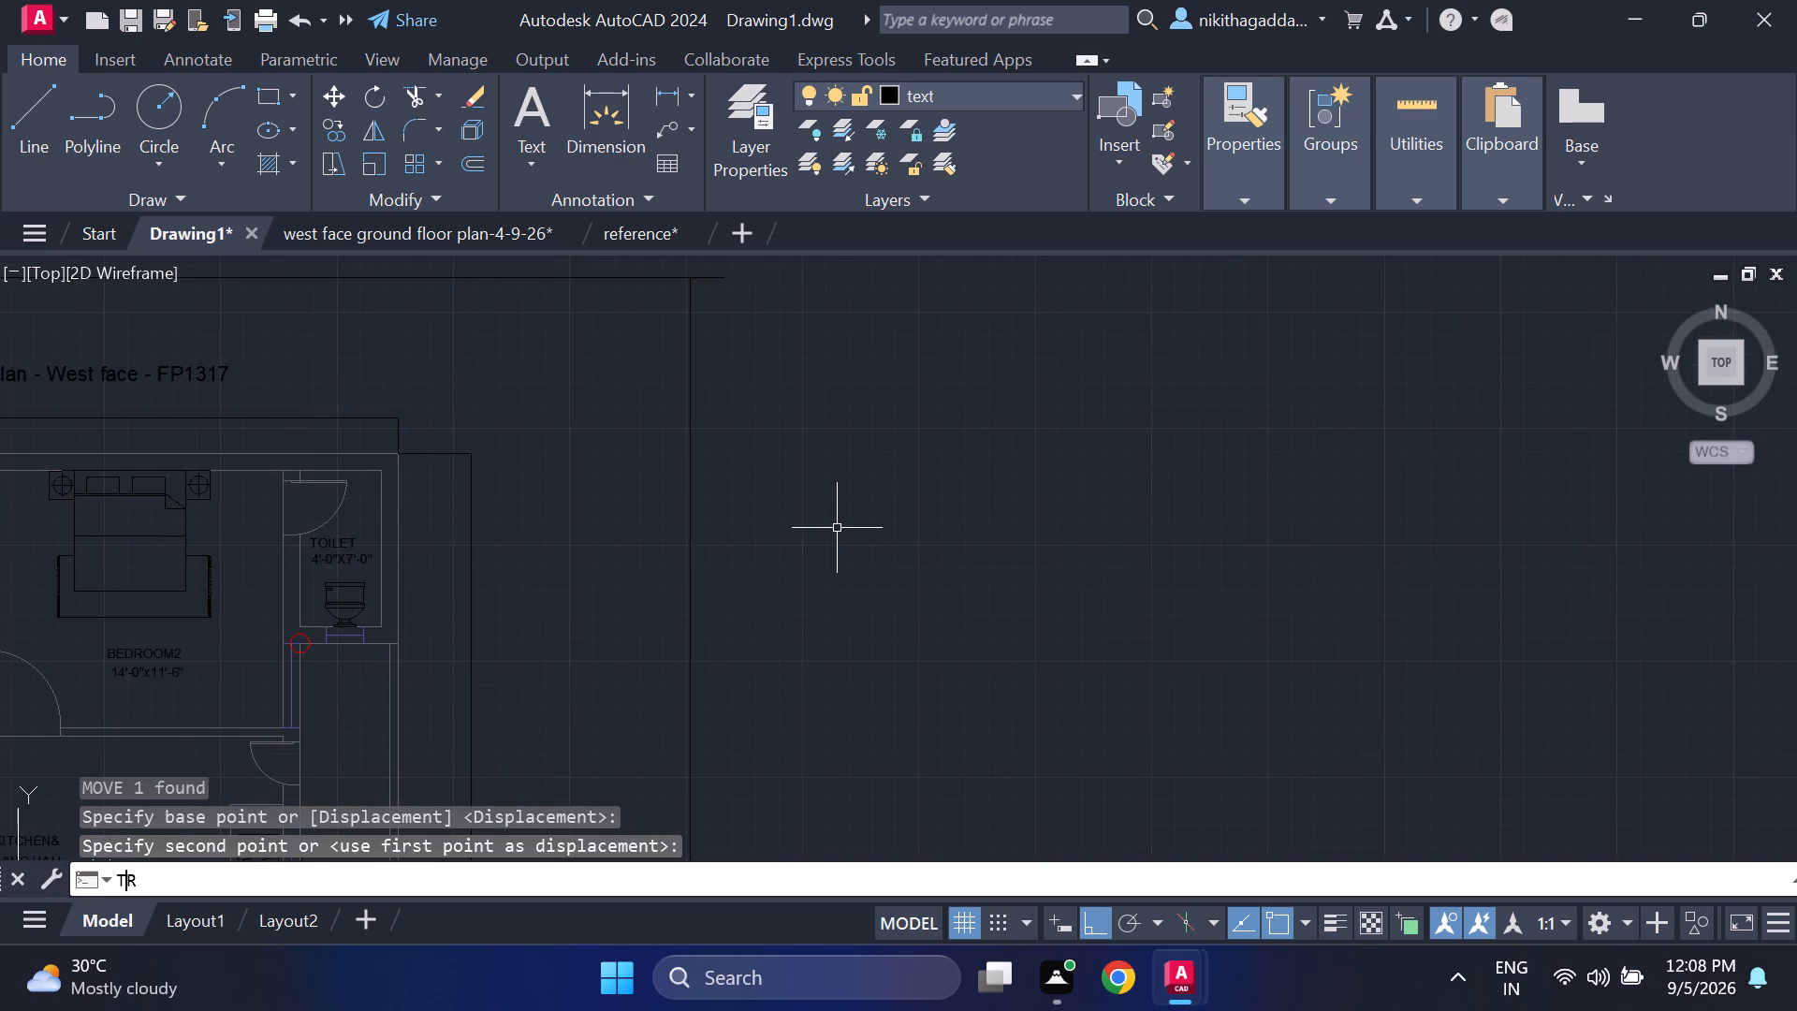
key(Return)
scroll(696, 272, up, 3)
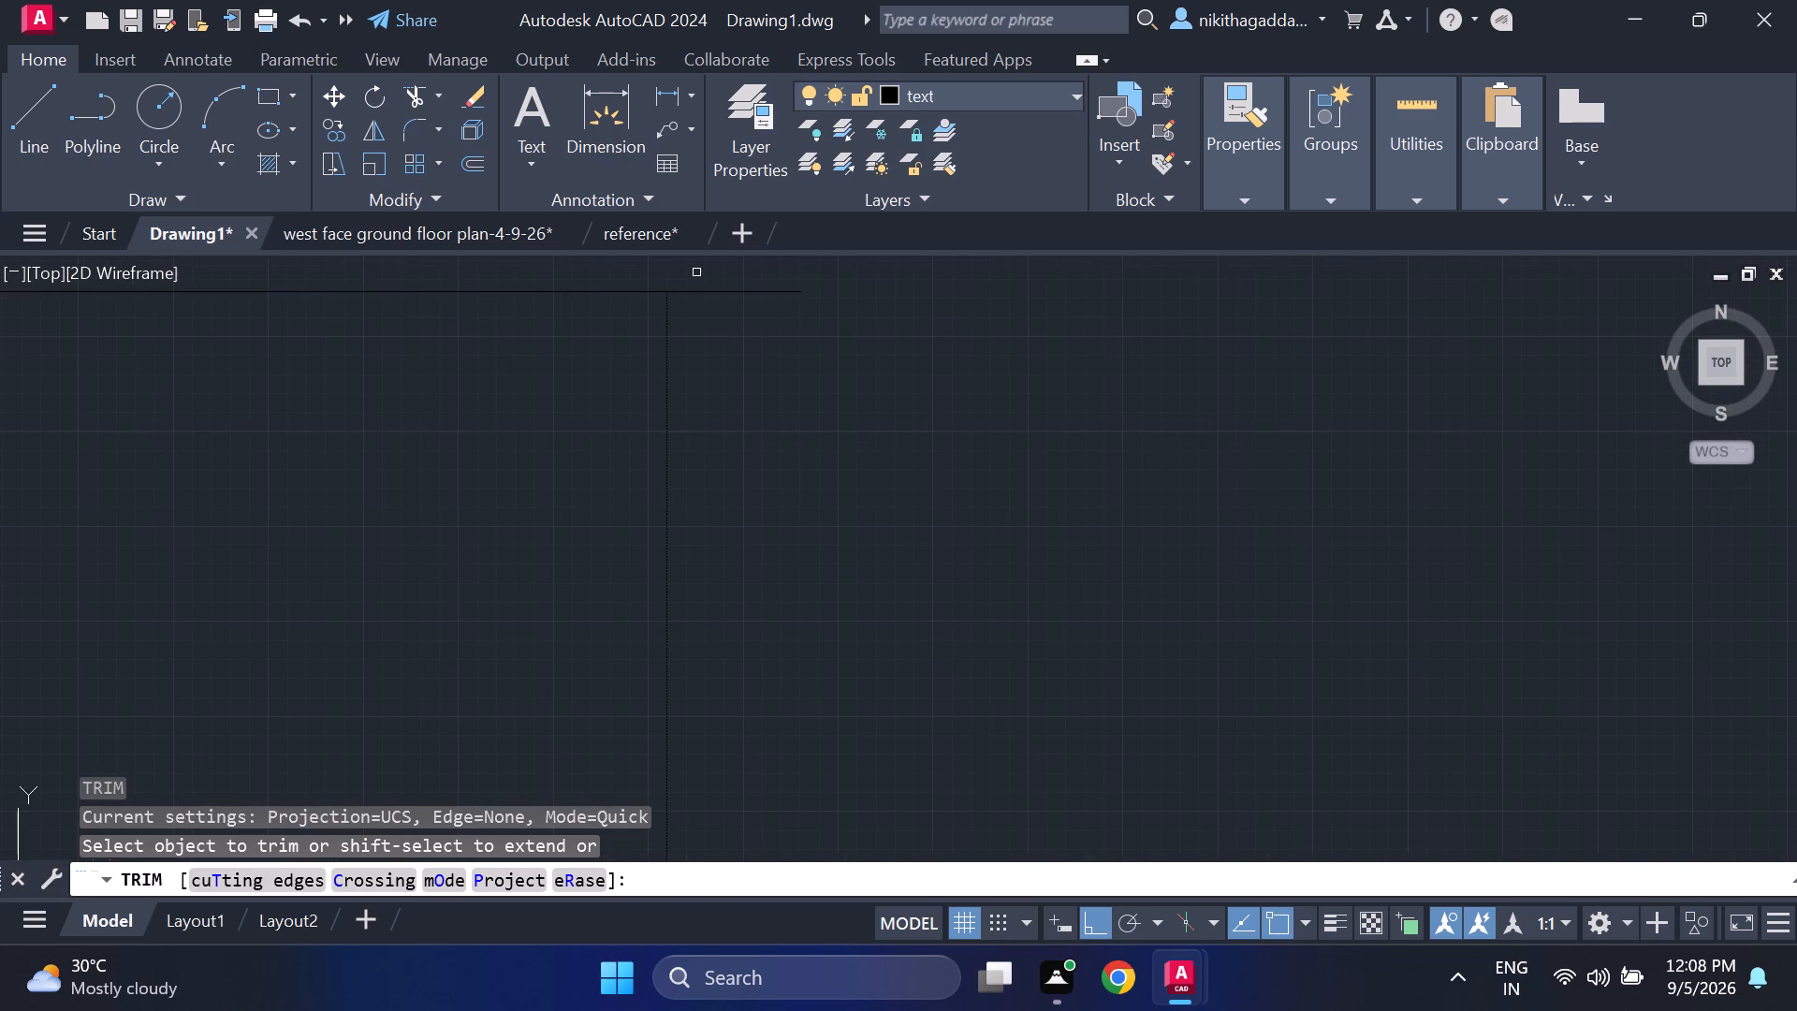
scroll(702, 294, up, 4)
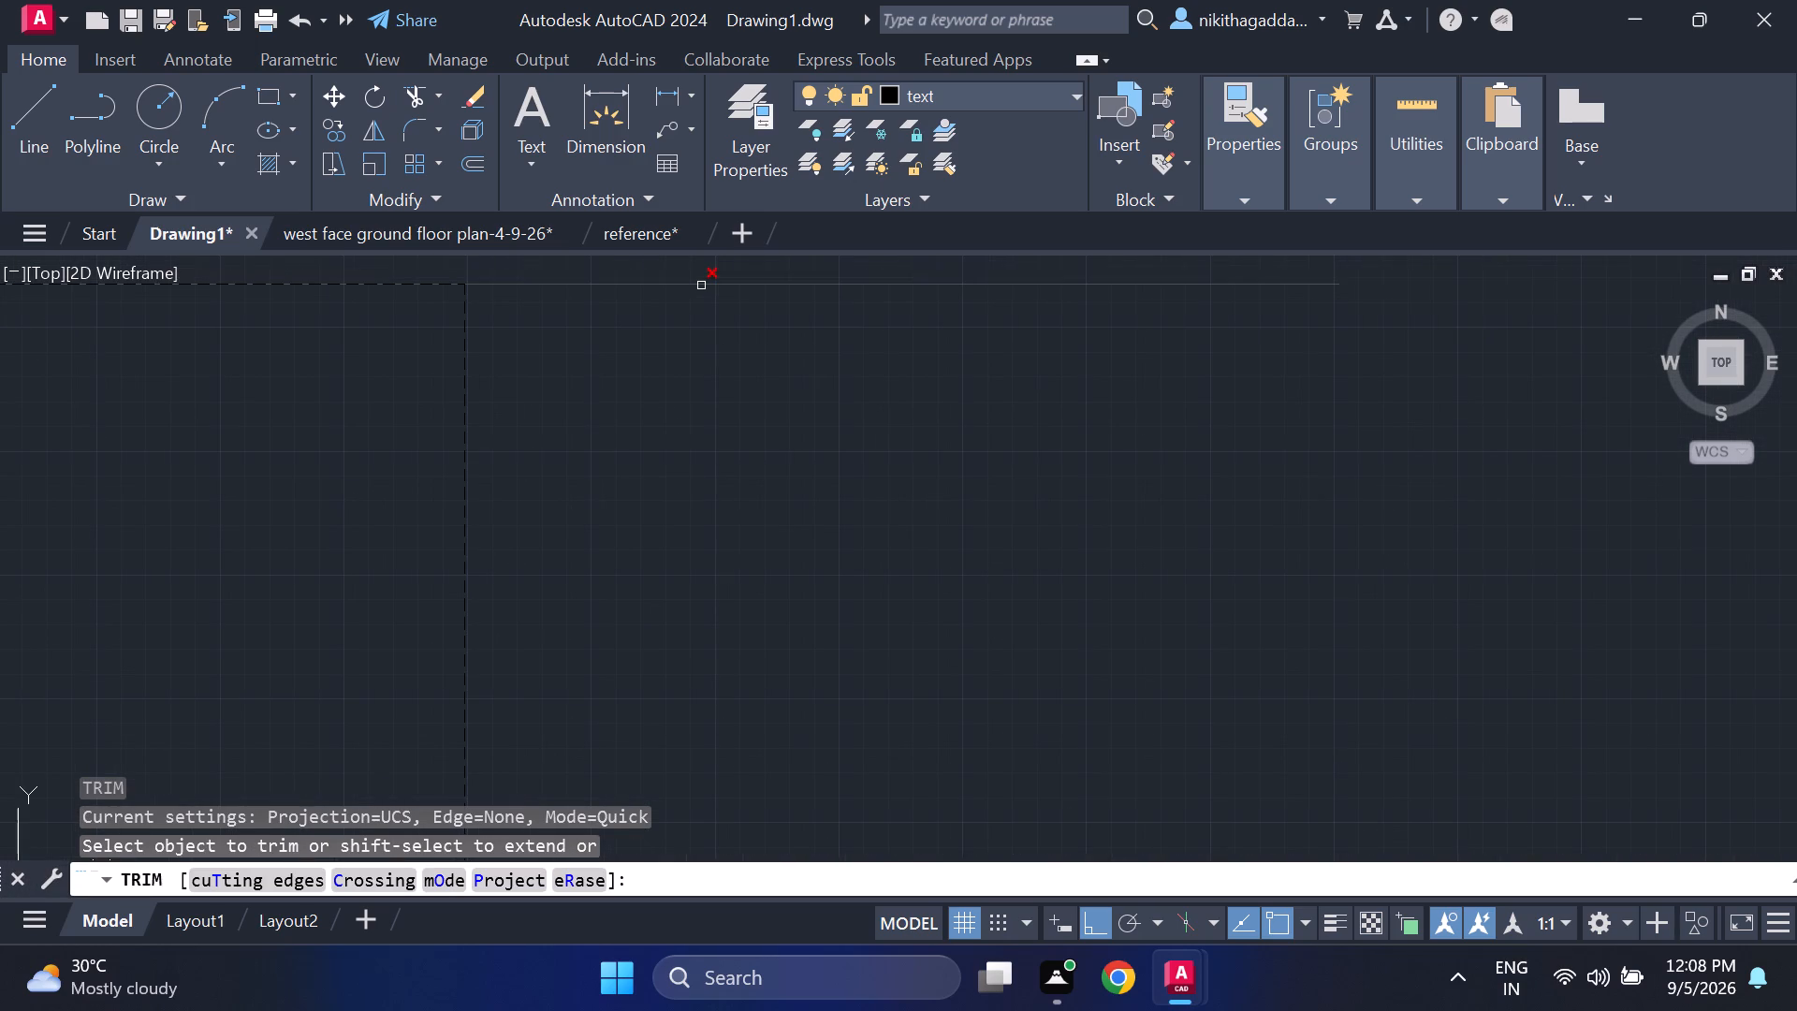
click(701, 286)
scroll(751, 545, down, 5)
middle_drag(833, 721, 755, 362)
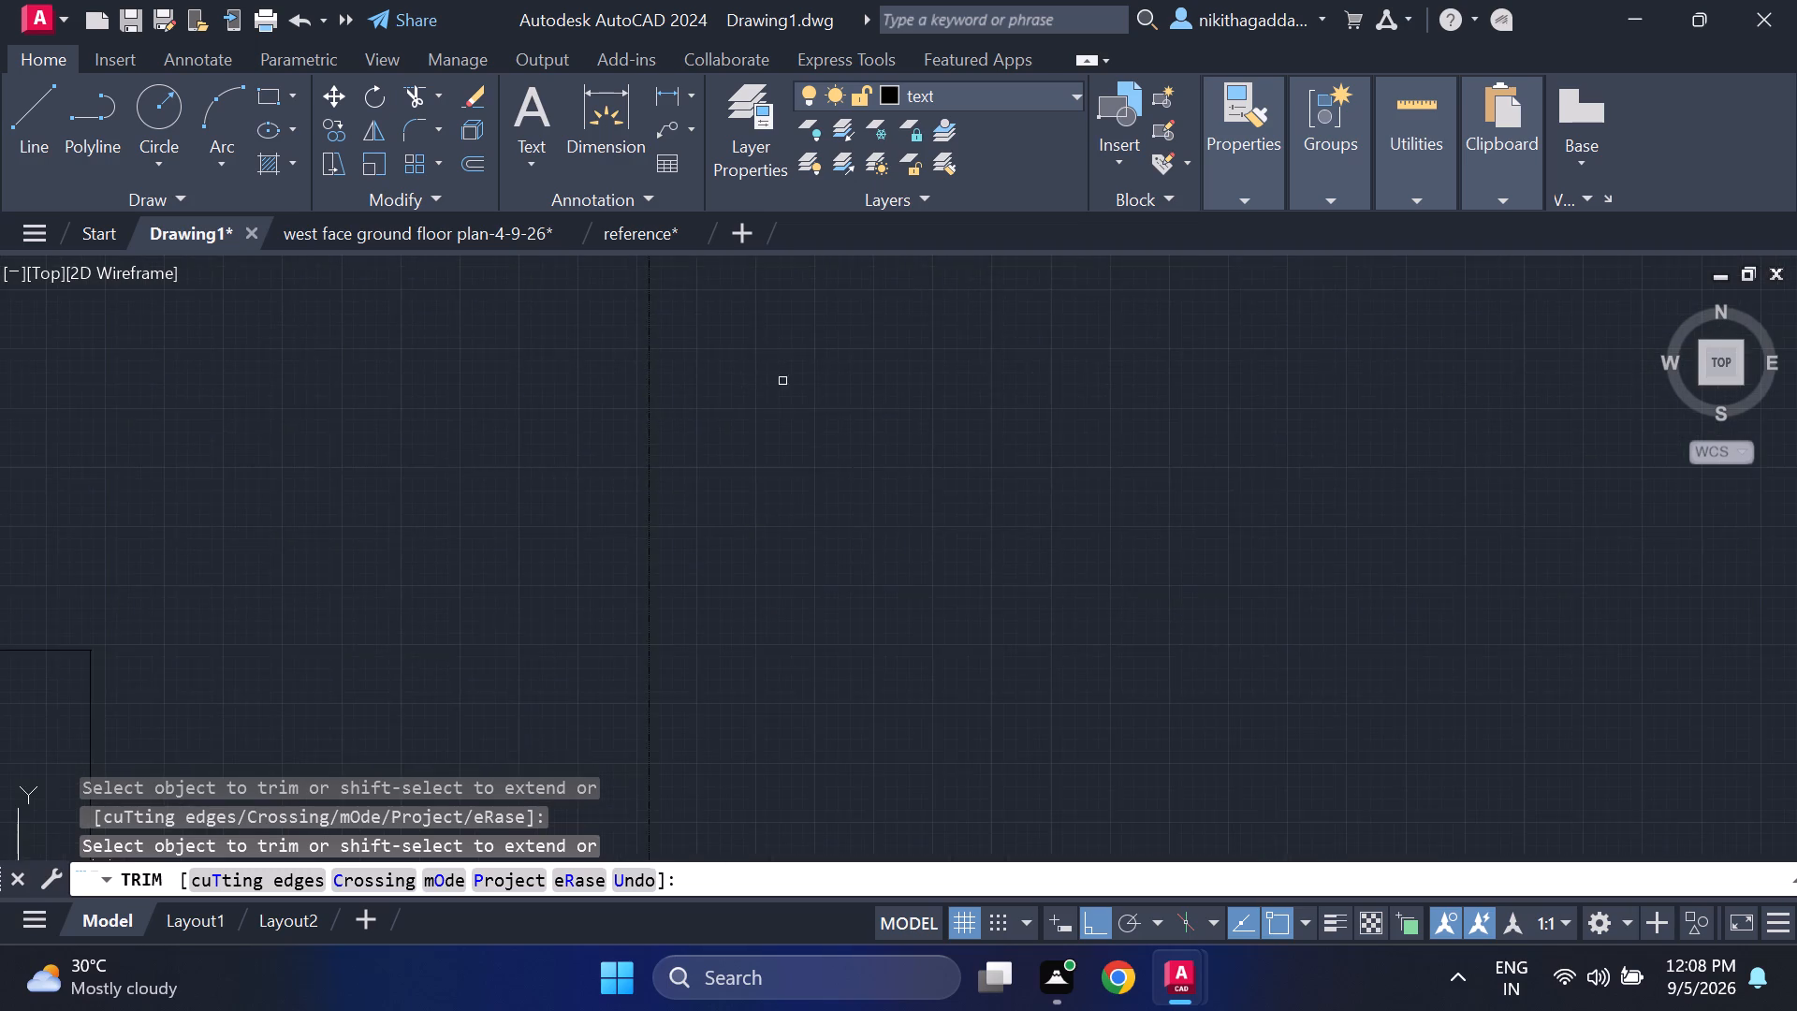
scroll(796, 623, down, 4)
middle_drag(822, 703, 724, 270)
scroll(407, 772, down, 4)
middle_drag(600, 760, 671, 310)
scroll(579, 374, up, 4)
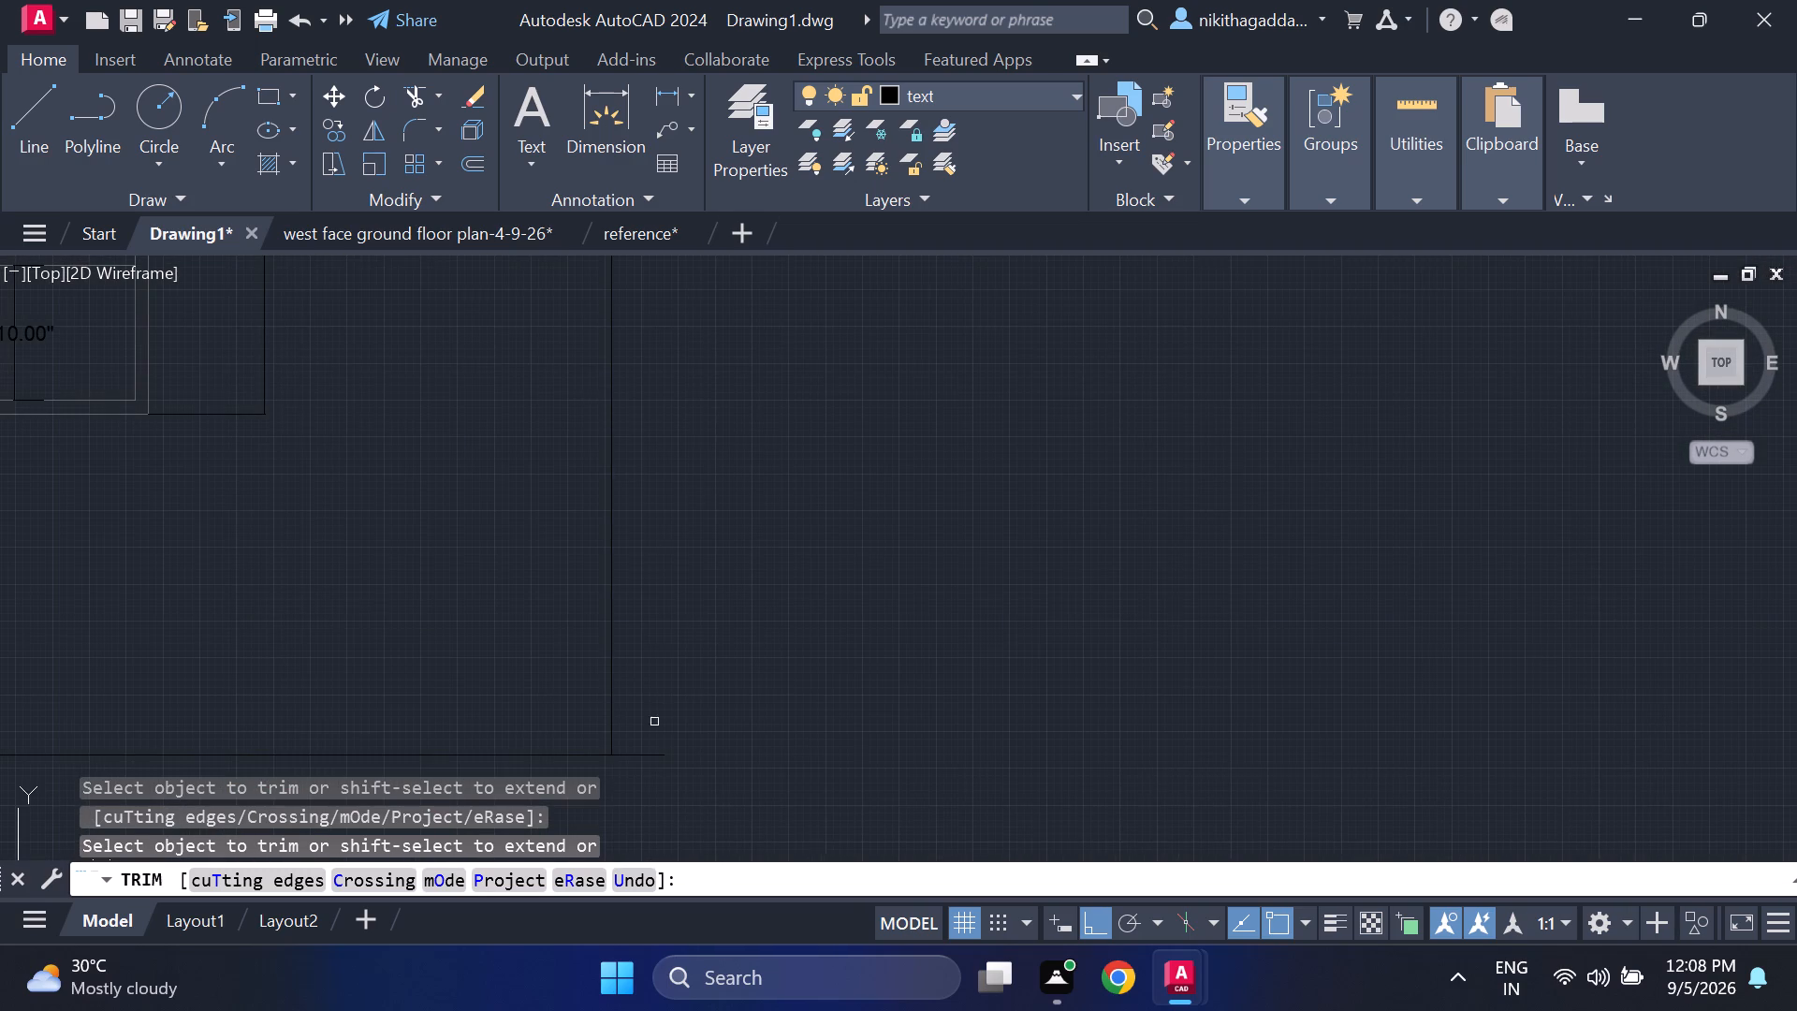
click(636, 751)
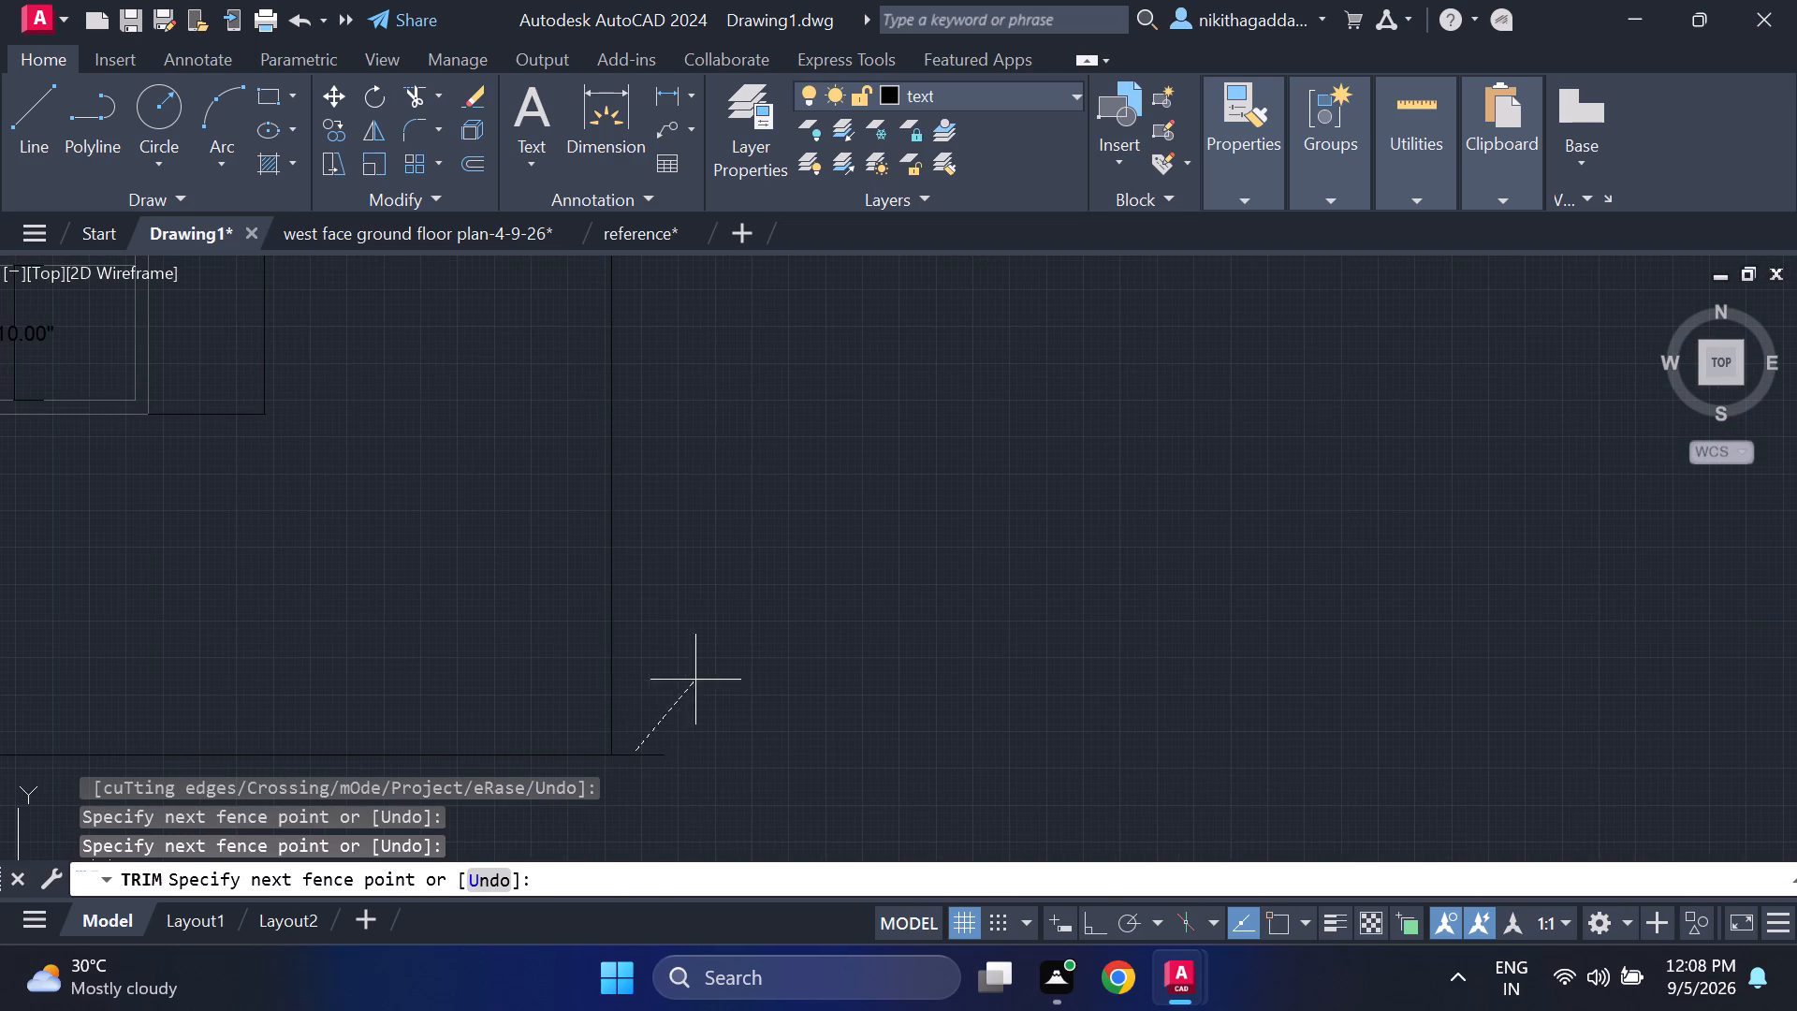
click(639, 795)
scroll(642, 580, down, 5)
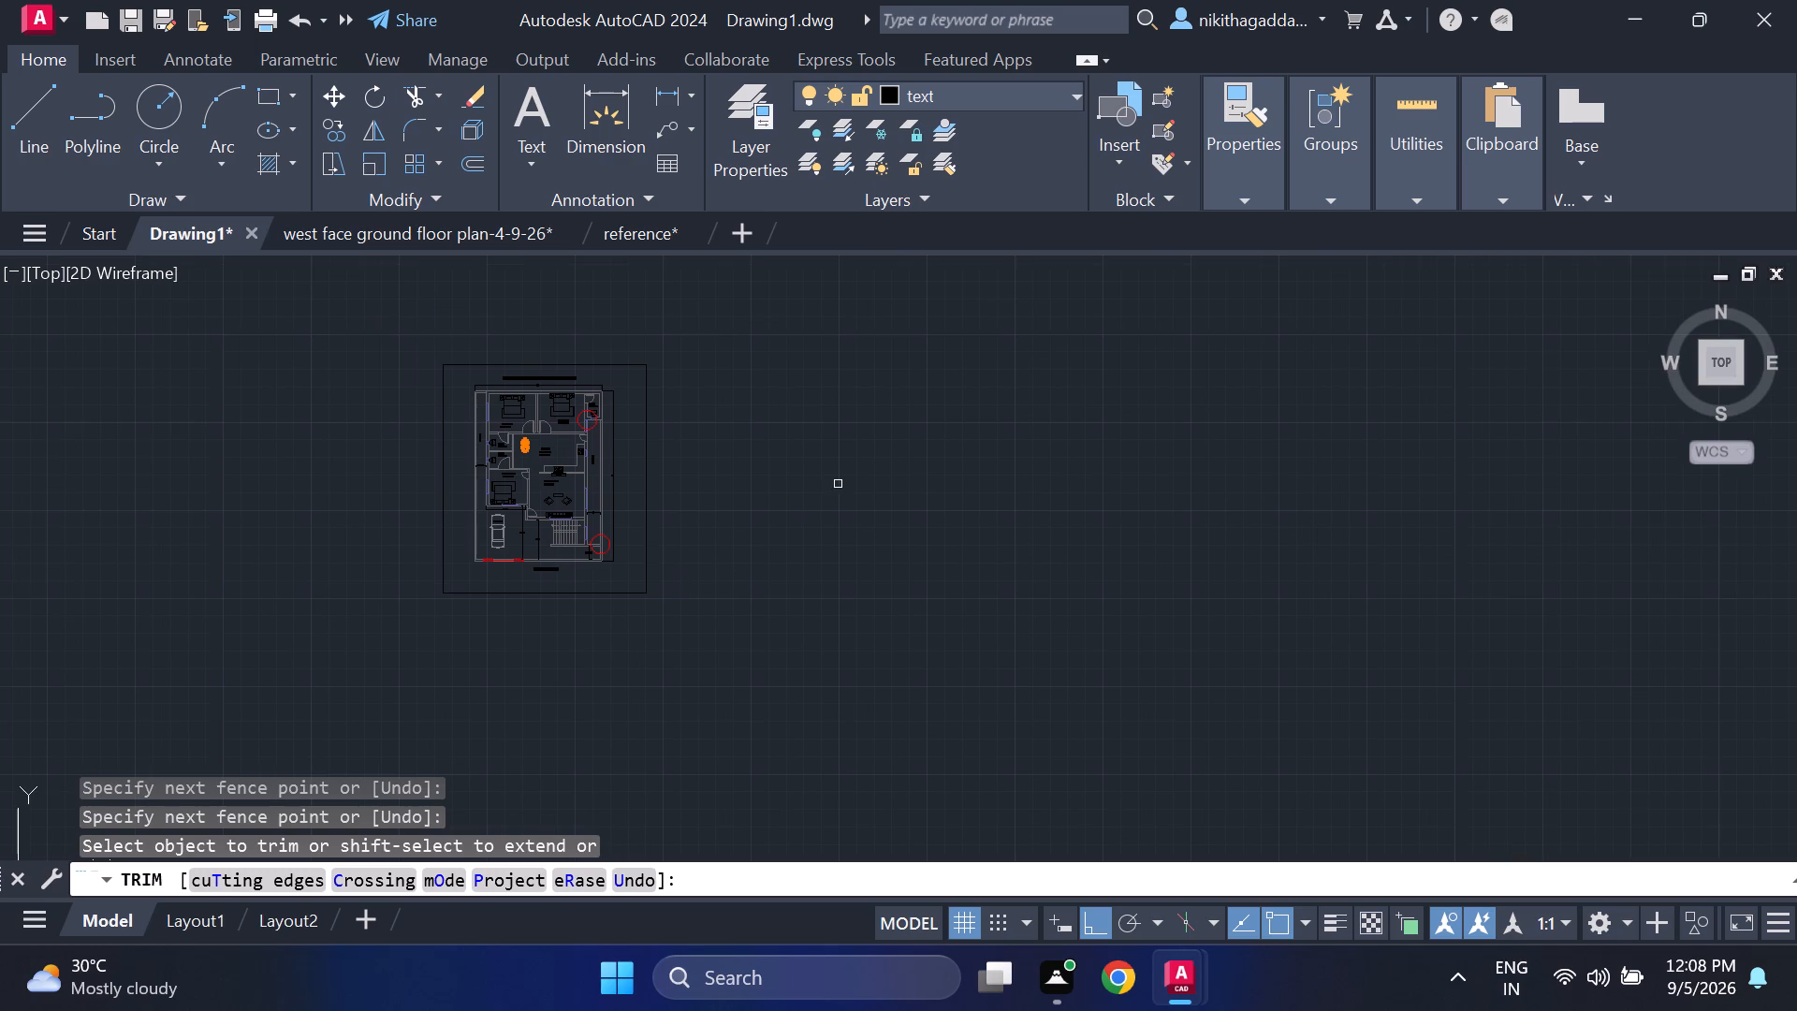
middle_drag(838, 483, 904, 491)
key(Escape)
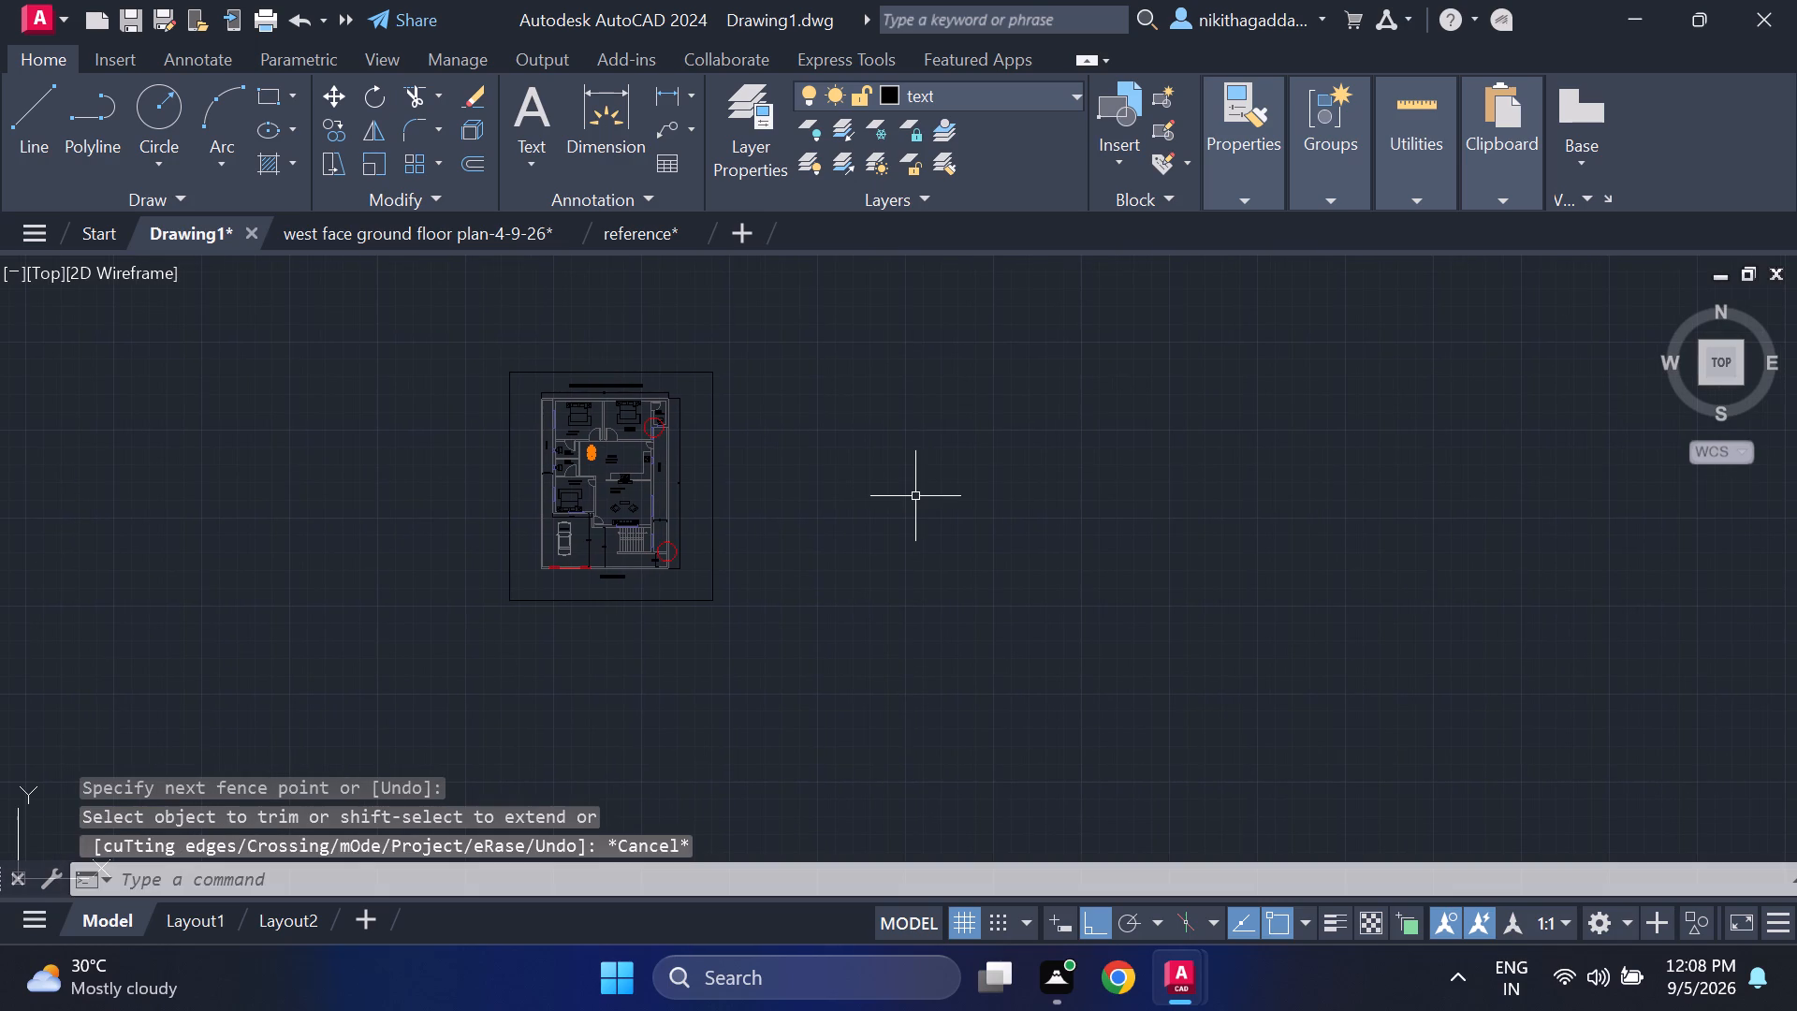
Start a hatch in the left exterior wall segment above the guest room window and set its colour to index colour 8.
scroll(517, 536, up, 2)
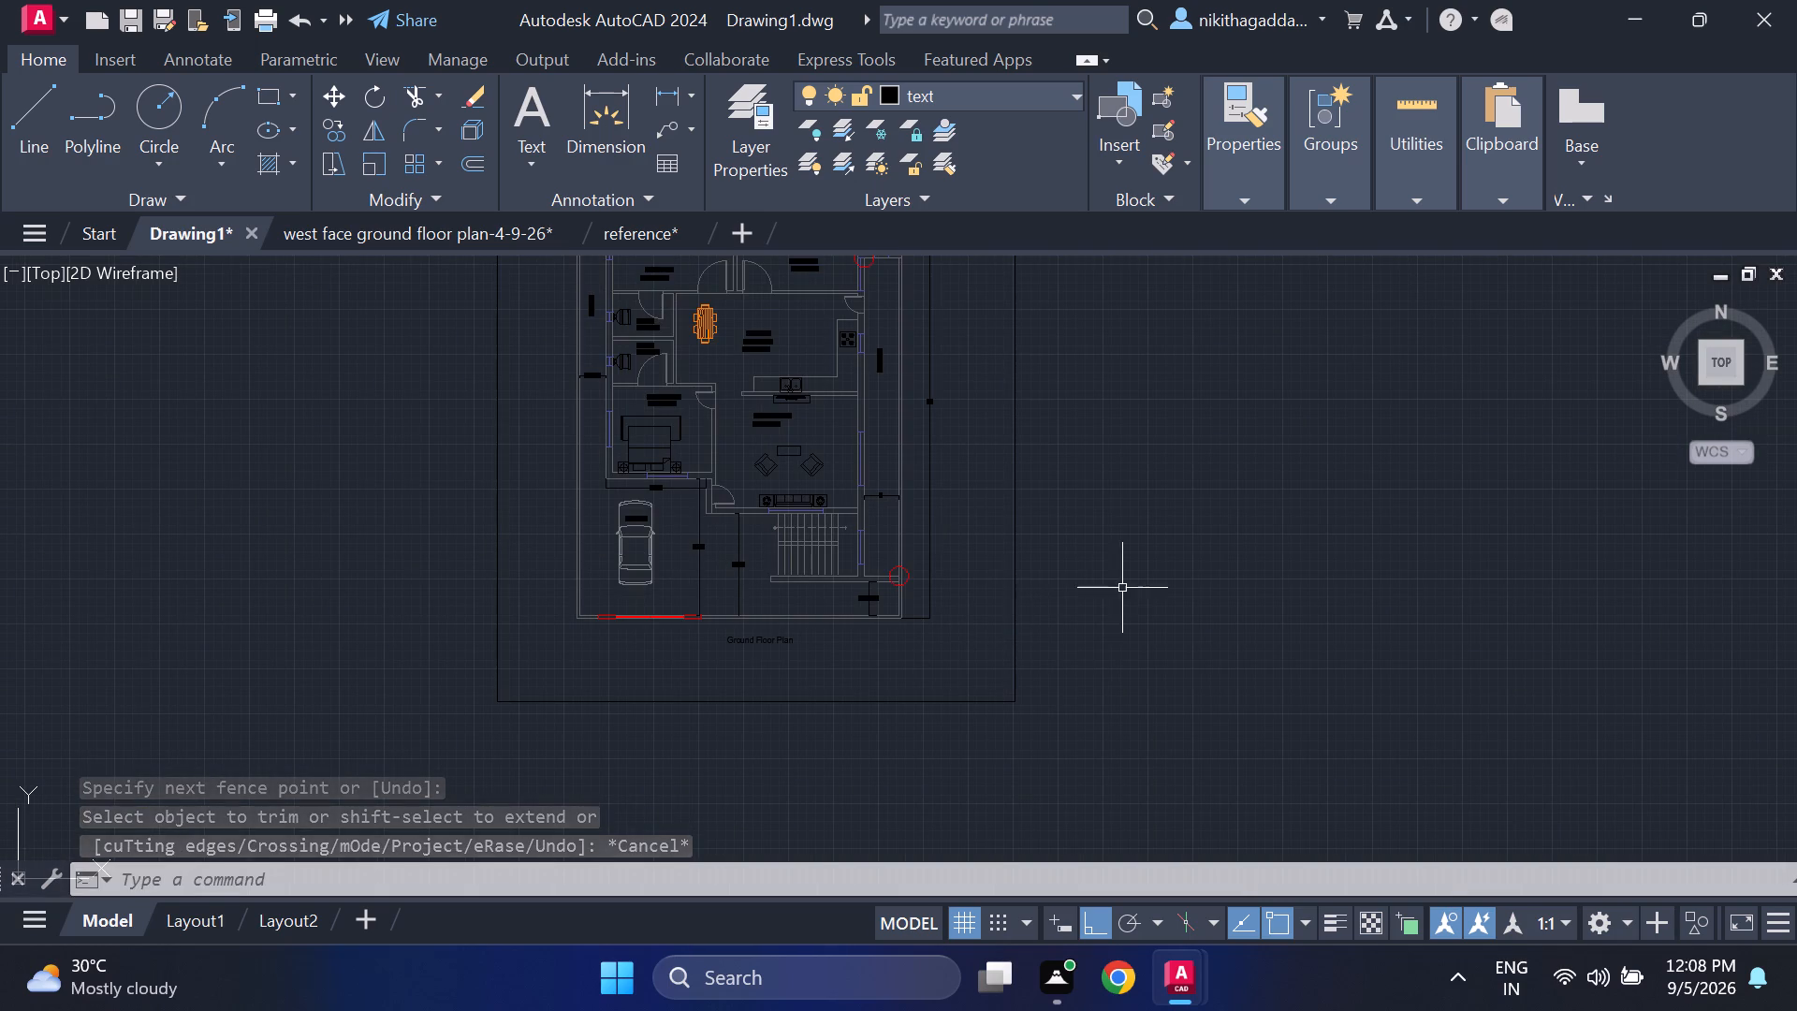
scroll(1030, 566, down, 2)
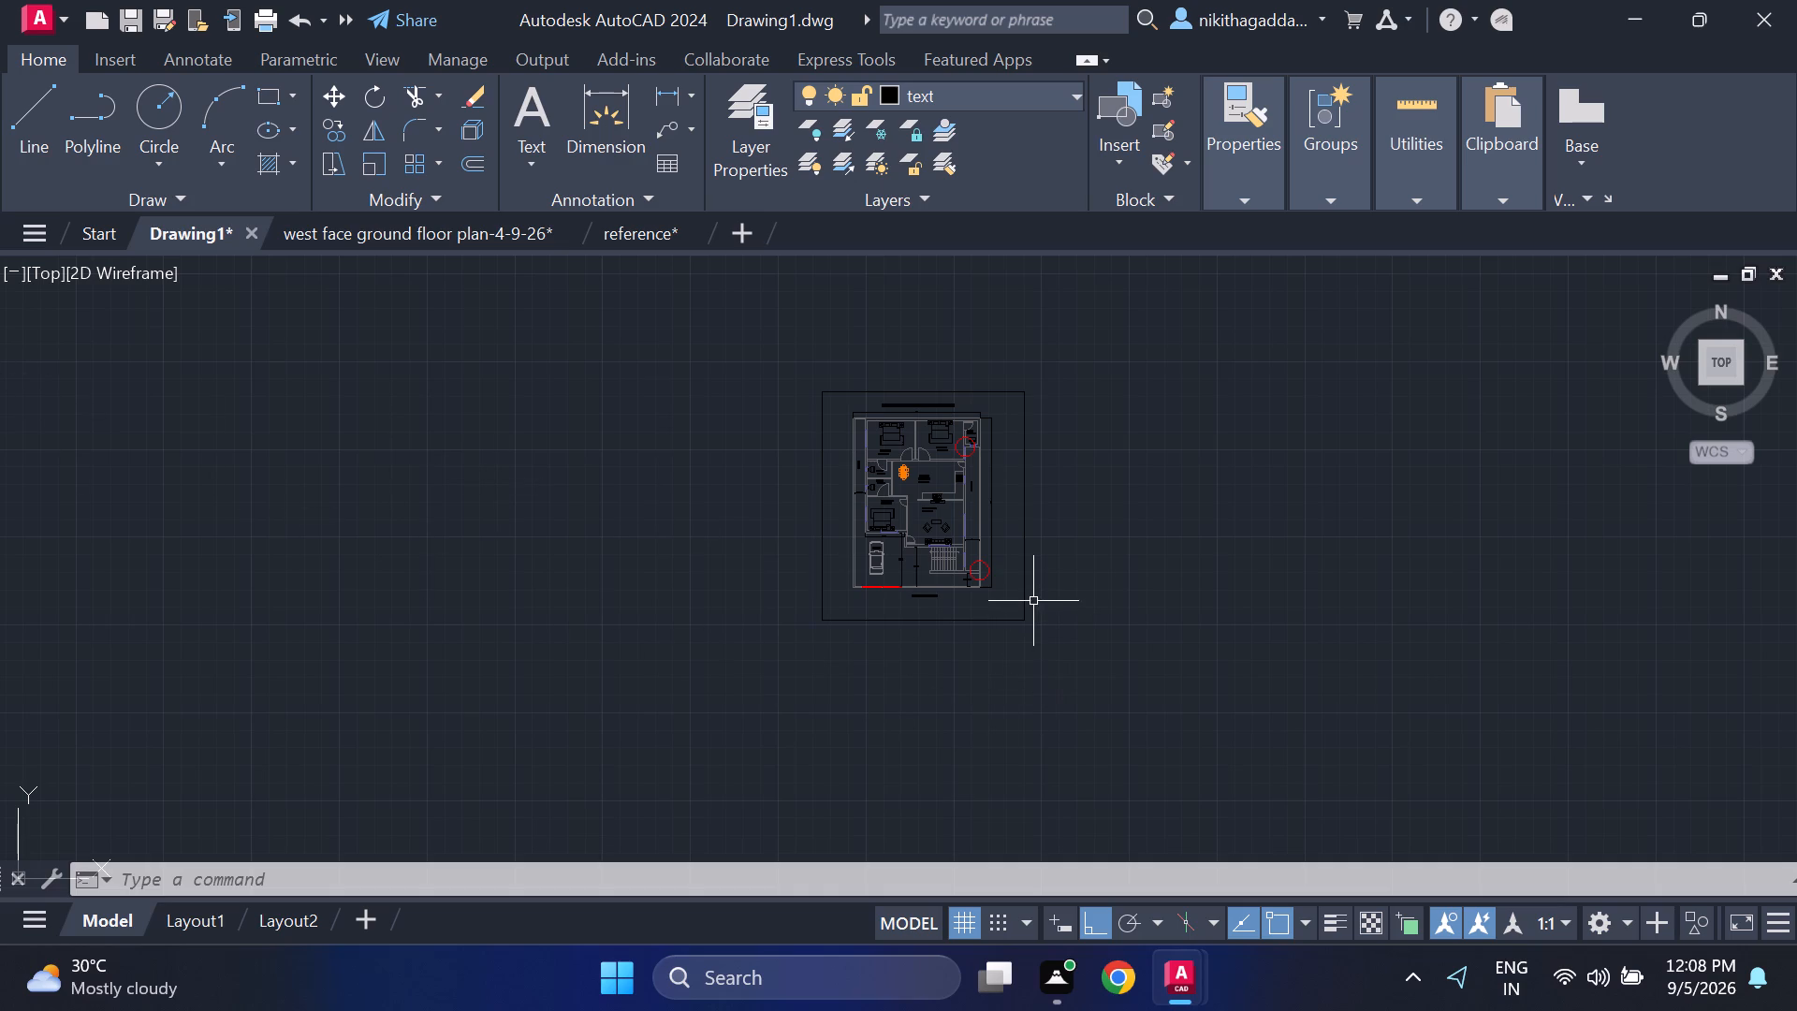
scroll(946, 472, up, 1)
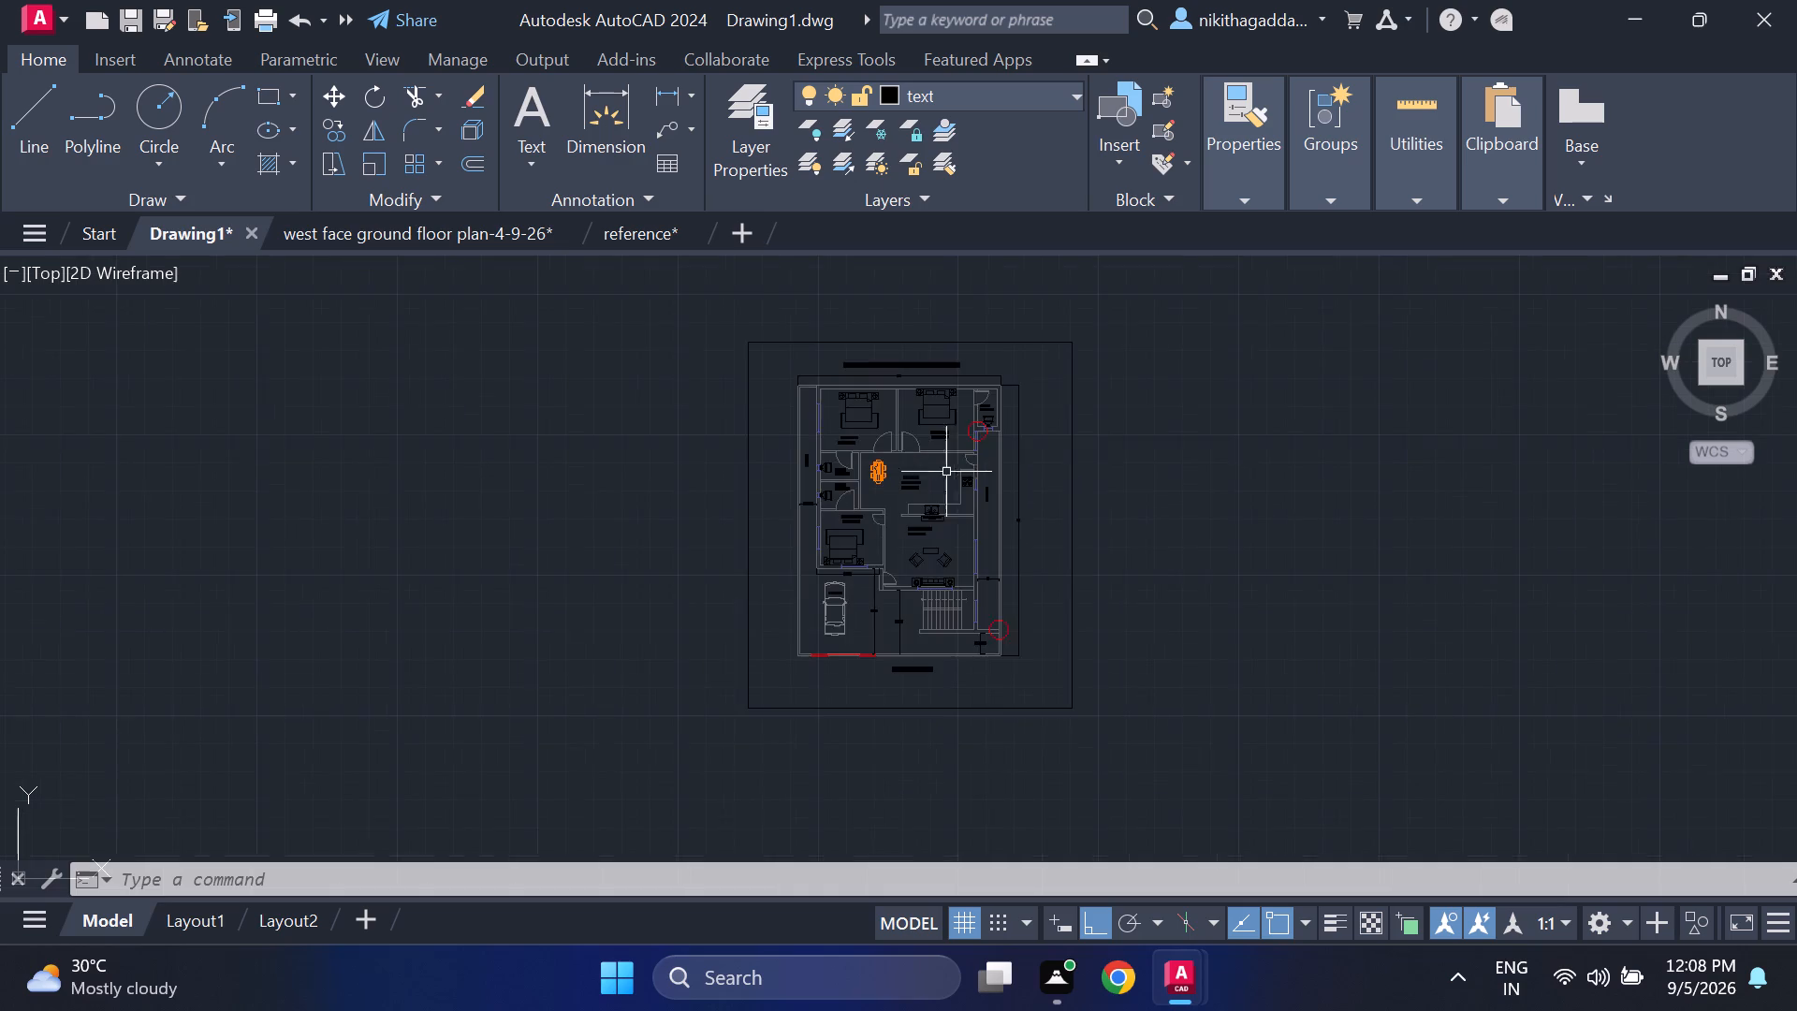
scroll(946, 472, up, 3)
middle_drag(1226, 601, 1213, 580)
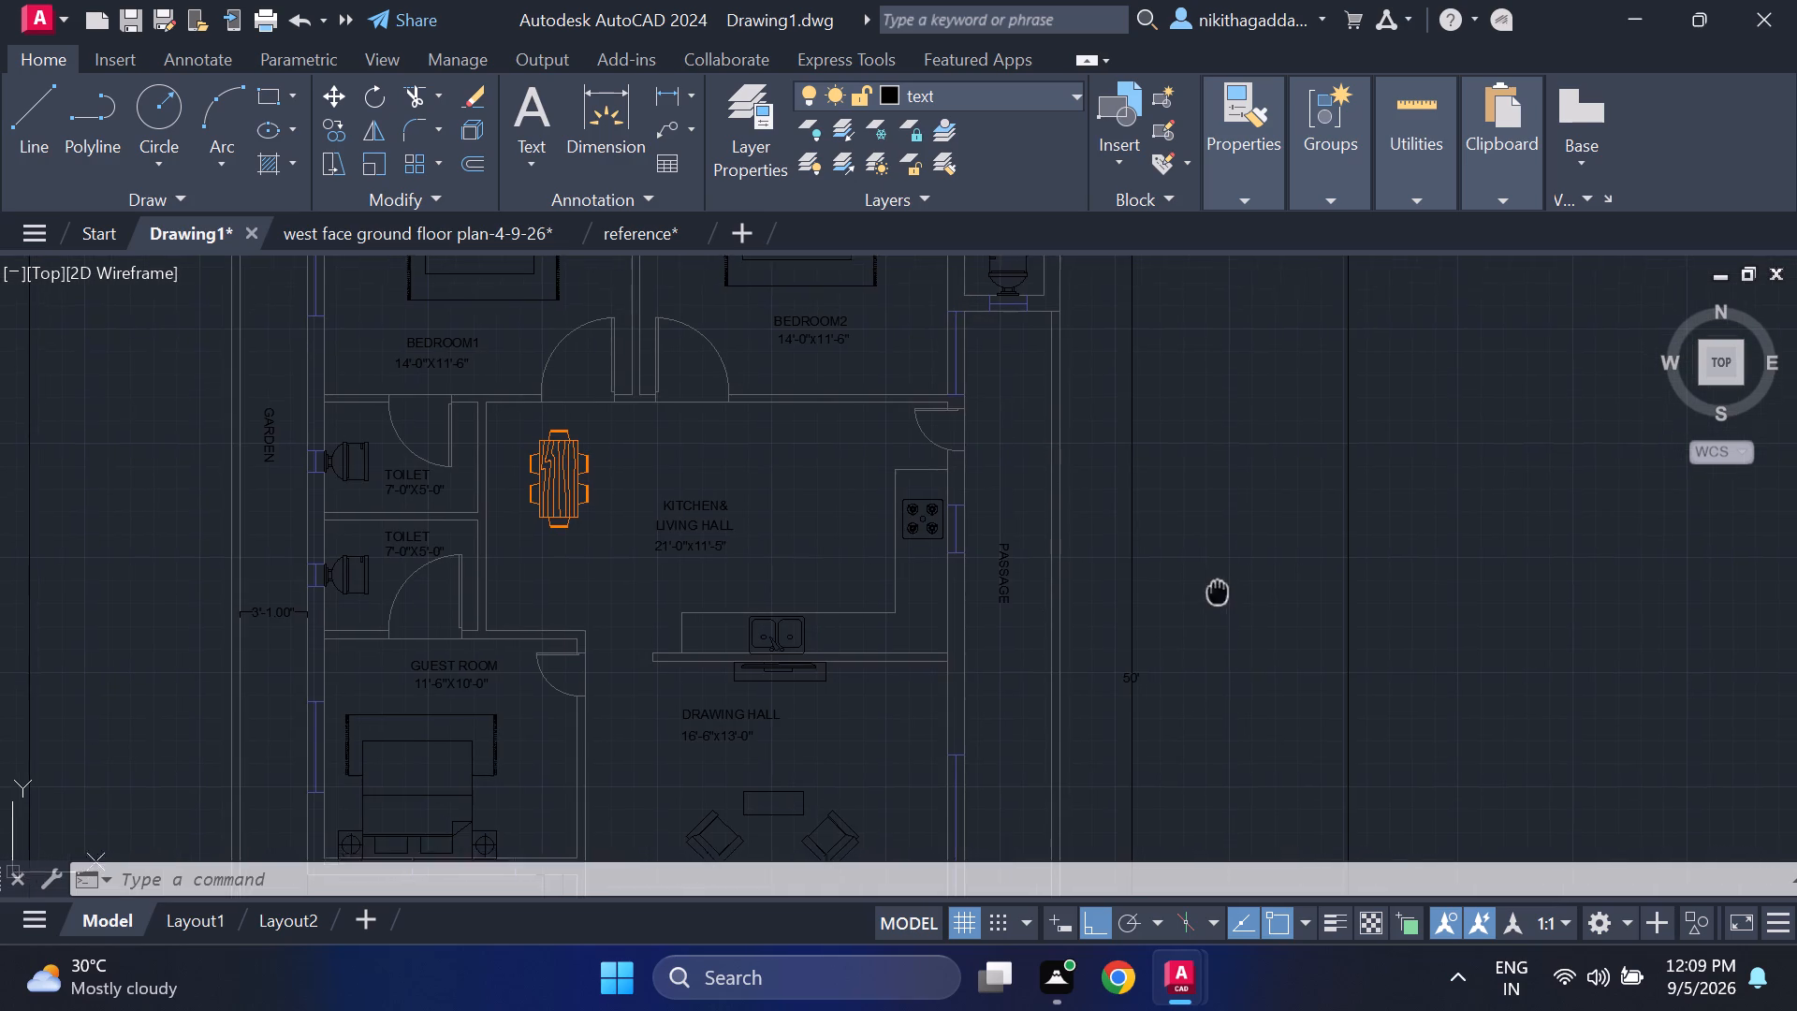
middle_drag(1213, 580, 1162, 469)
text(HATCH)
key(Return)
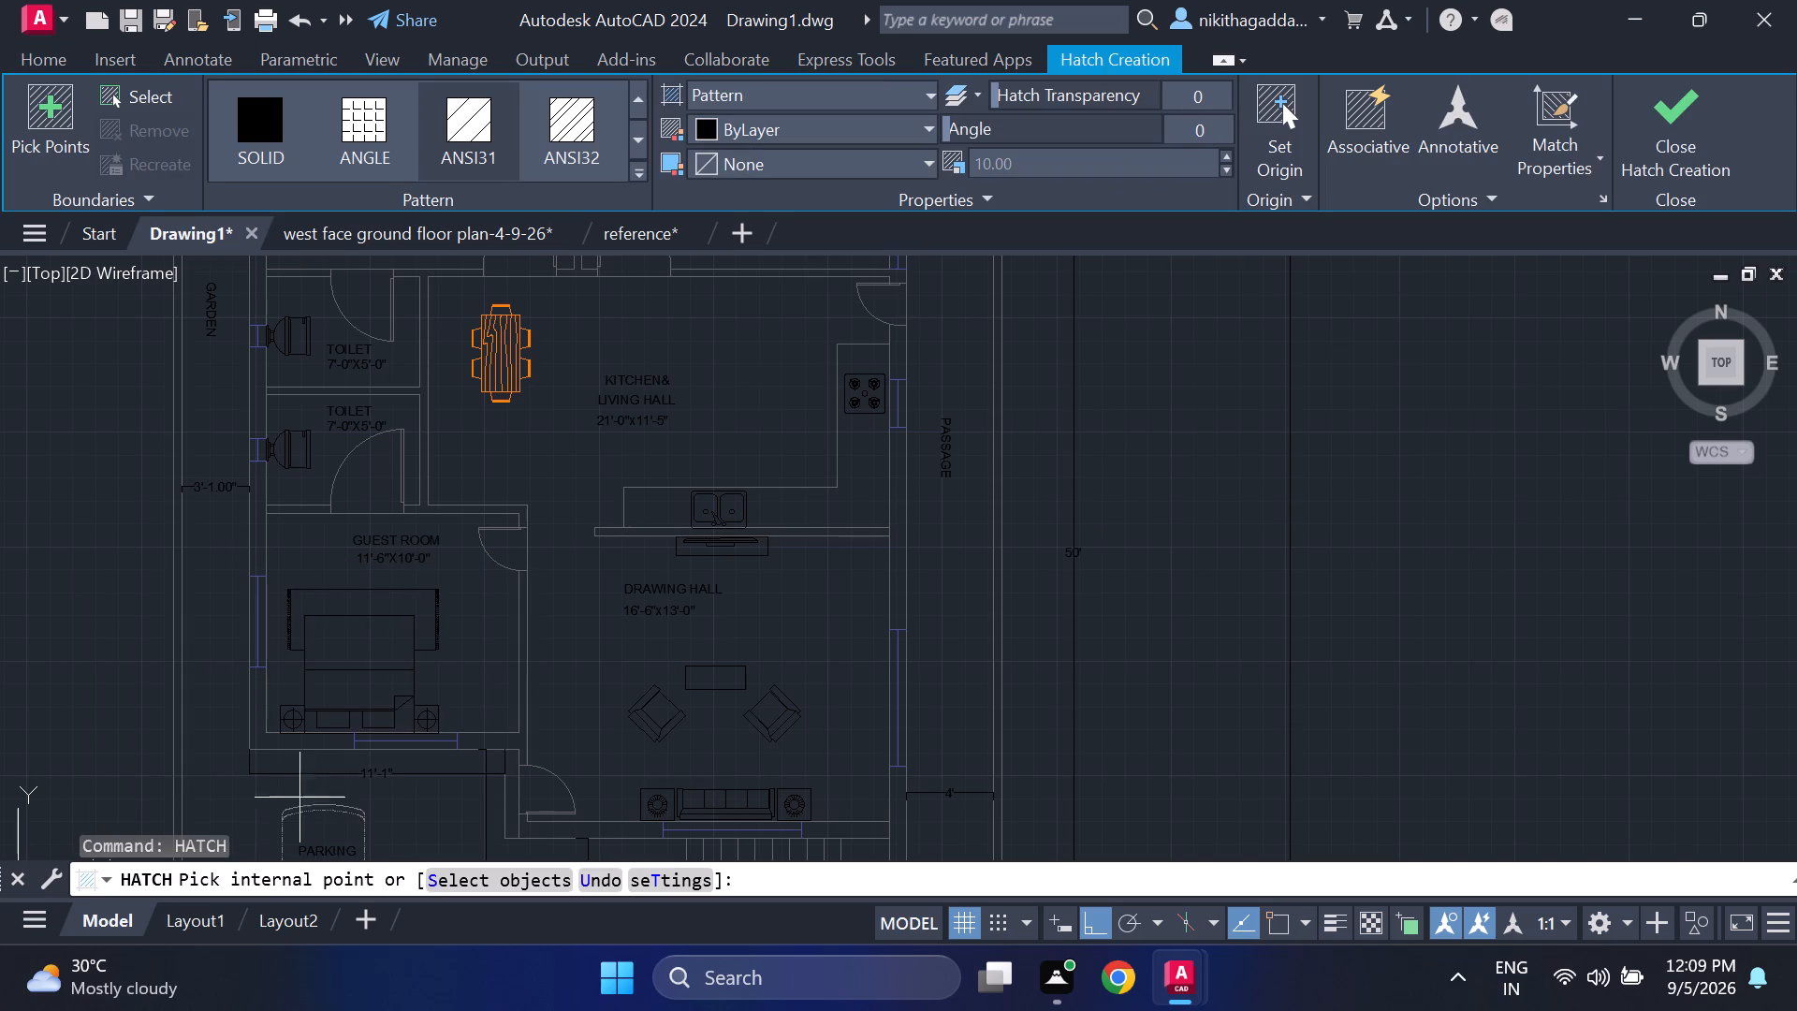
scroll(233, 637, up, 3)
click(286, 405)
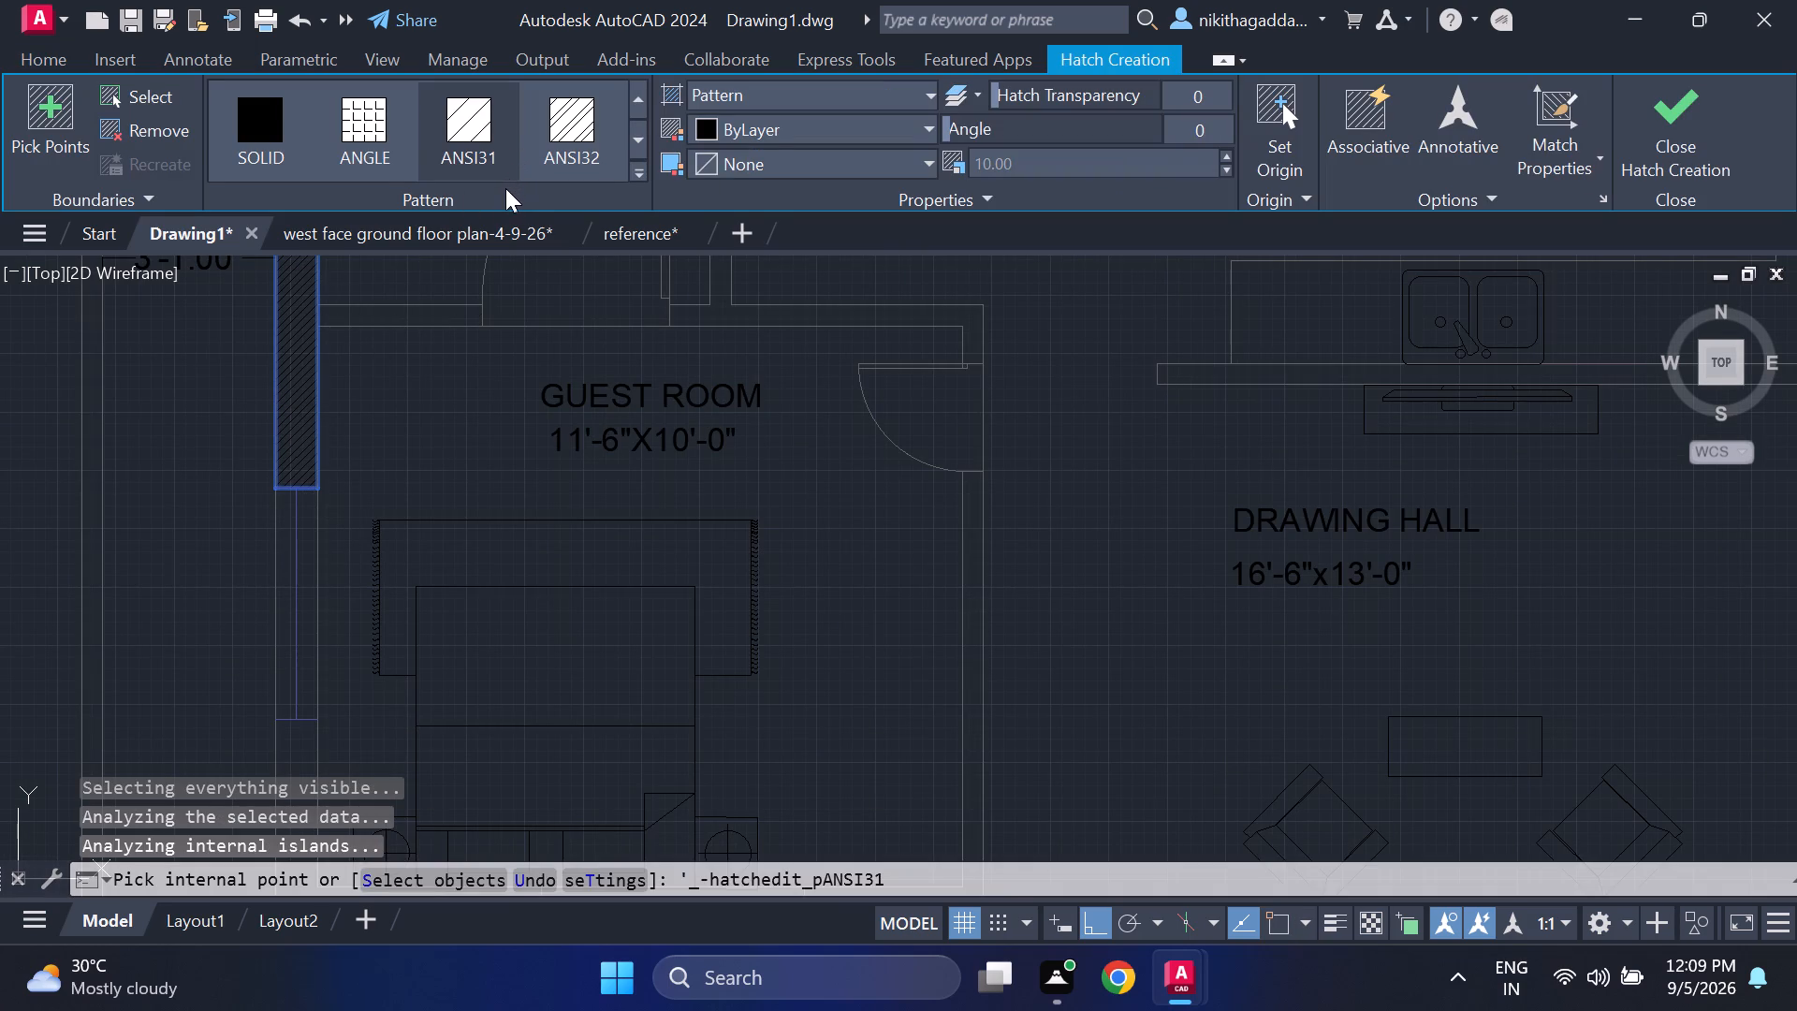
click(693, 125)
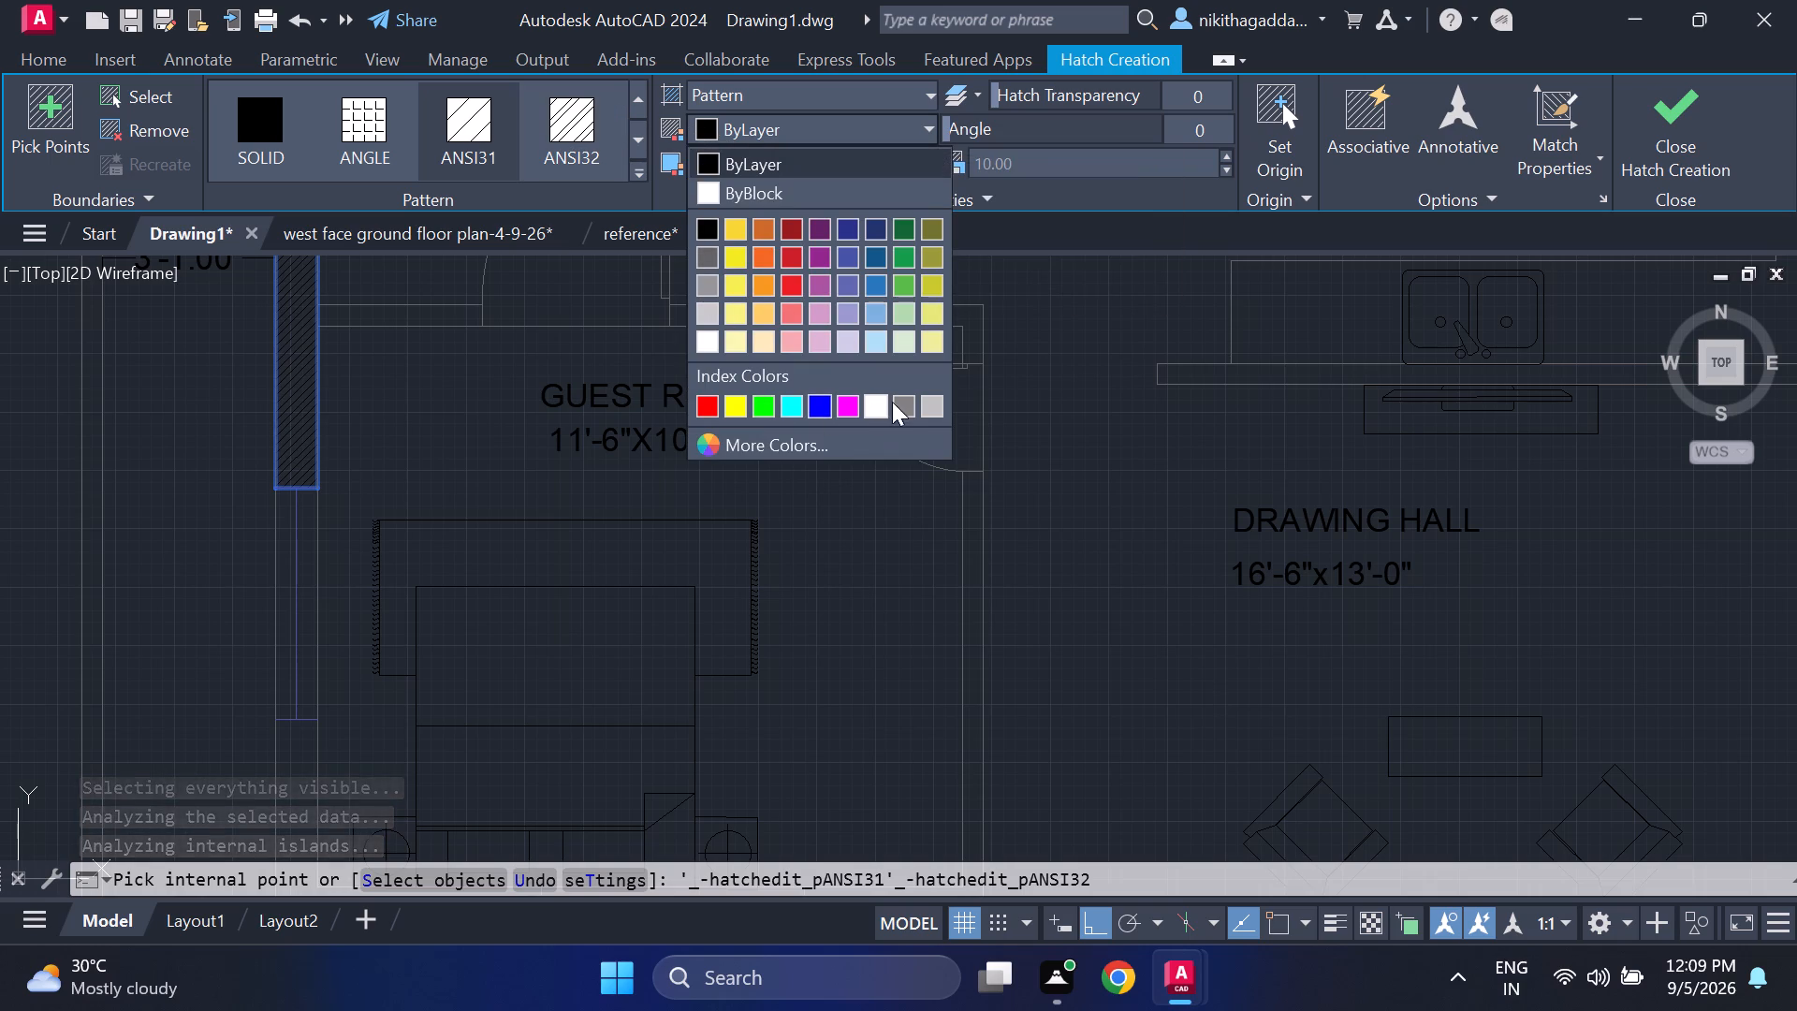
click(903, 398)
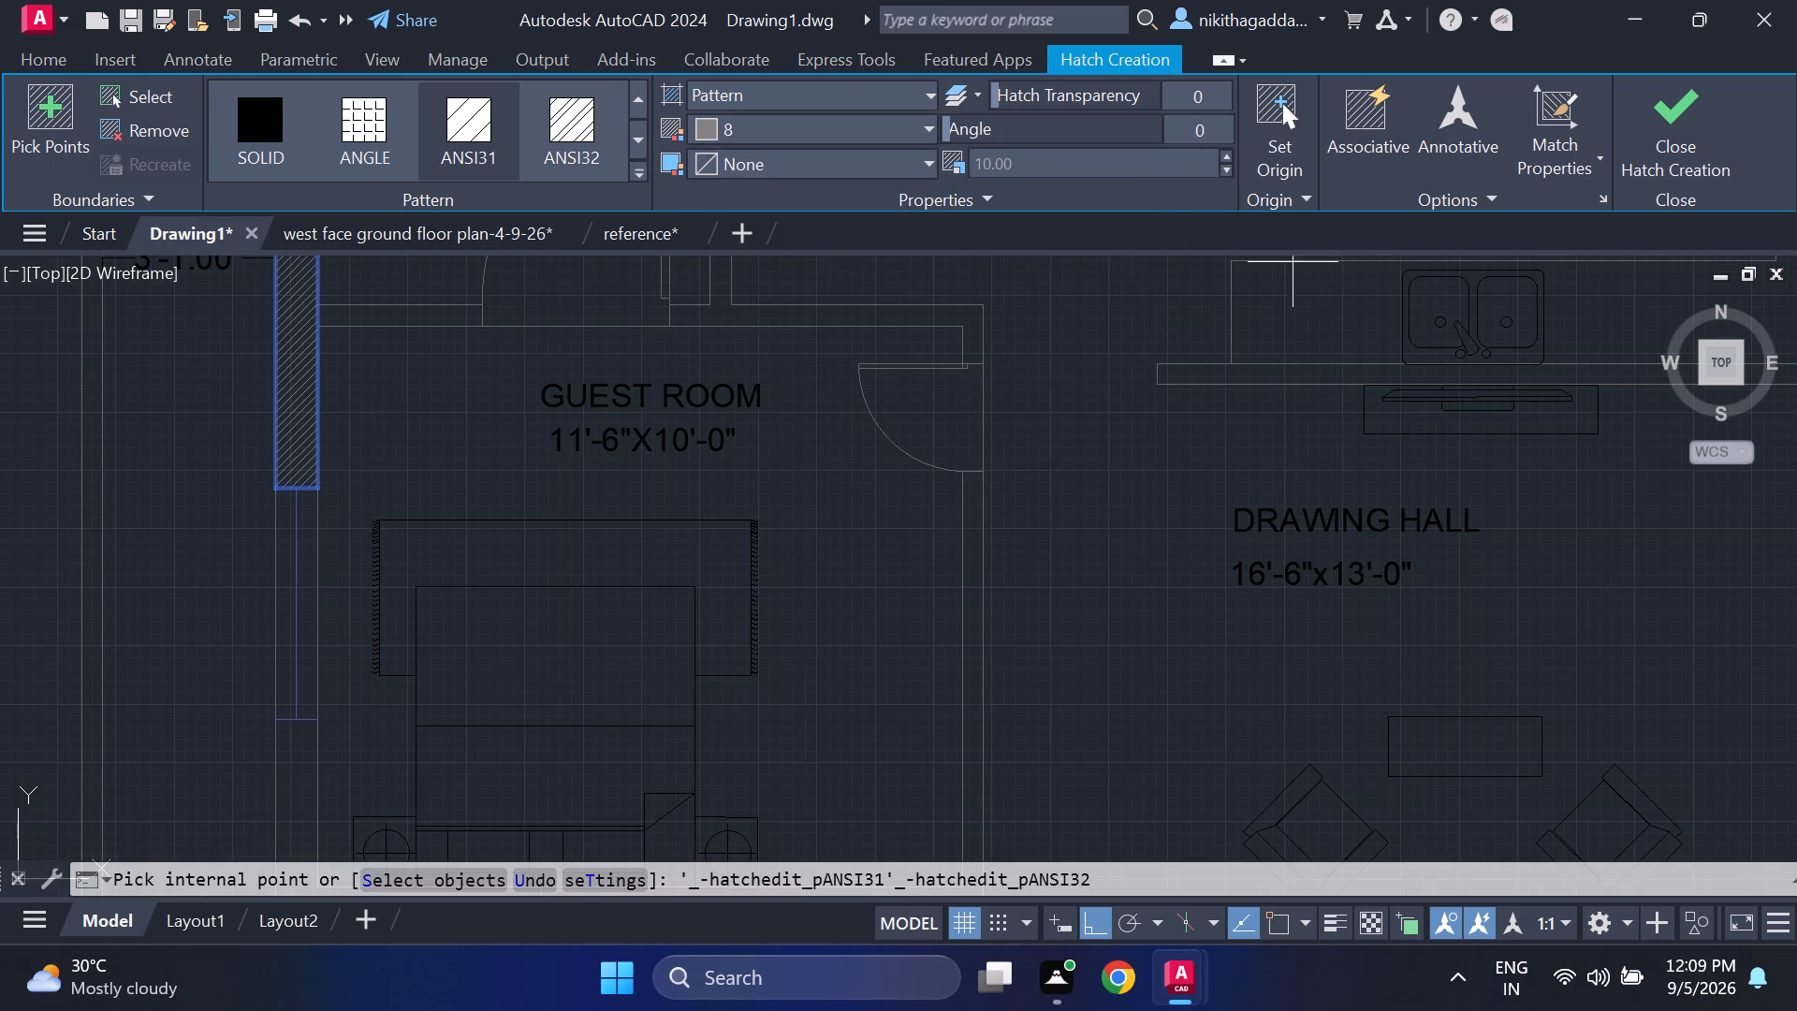
Add the L-shaped exterior wall at the guest room's lower-left corner, between its two windows, to the ANSI32 hatch.
middle_drag(174, 714, 128, 500)
click(247, 590)
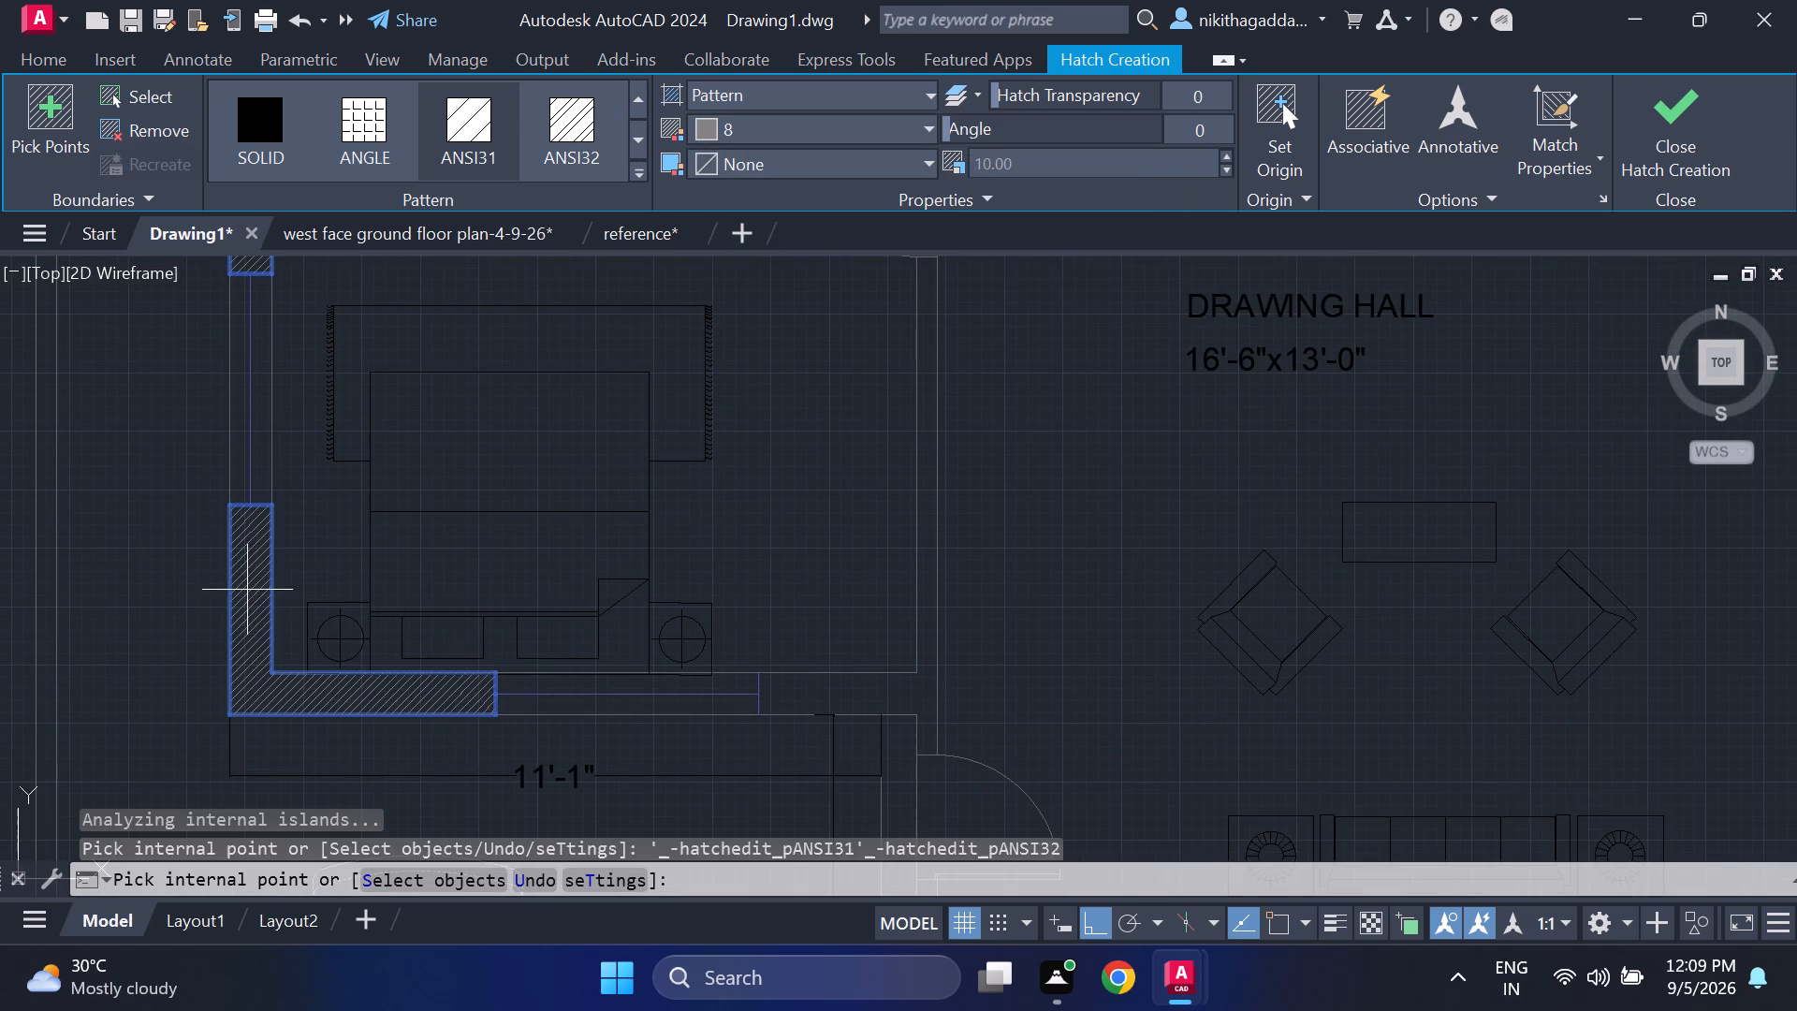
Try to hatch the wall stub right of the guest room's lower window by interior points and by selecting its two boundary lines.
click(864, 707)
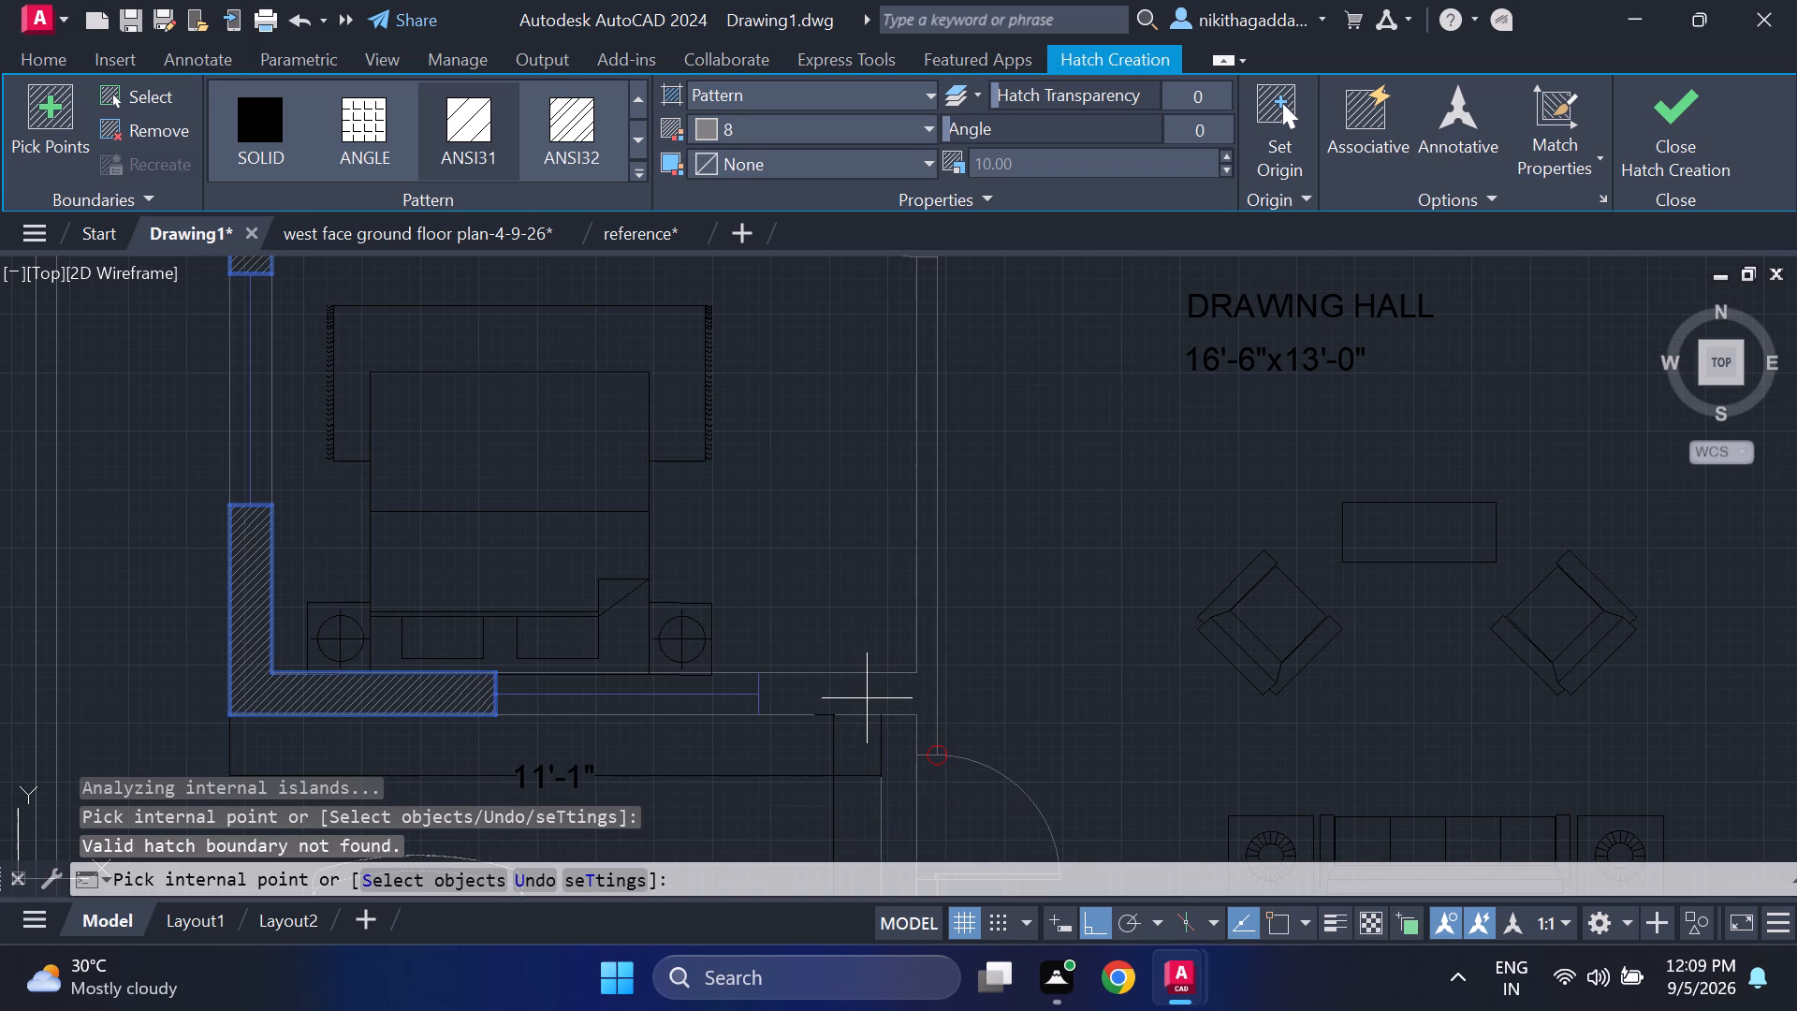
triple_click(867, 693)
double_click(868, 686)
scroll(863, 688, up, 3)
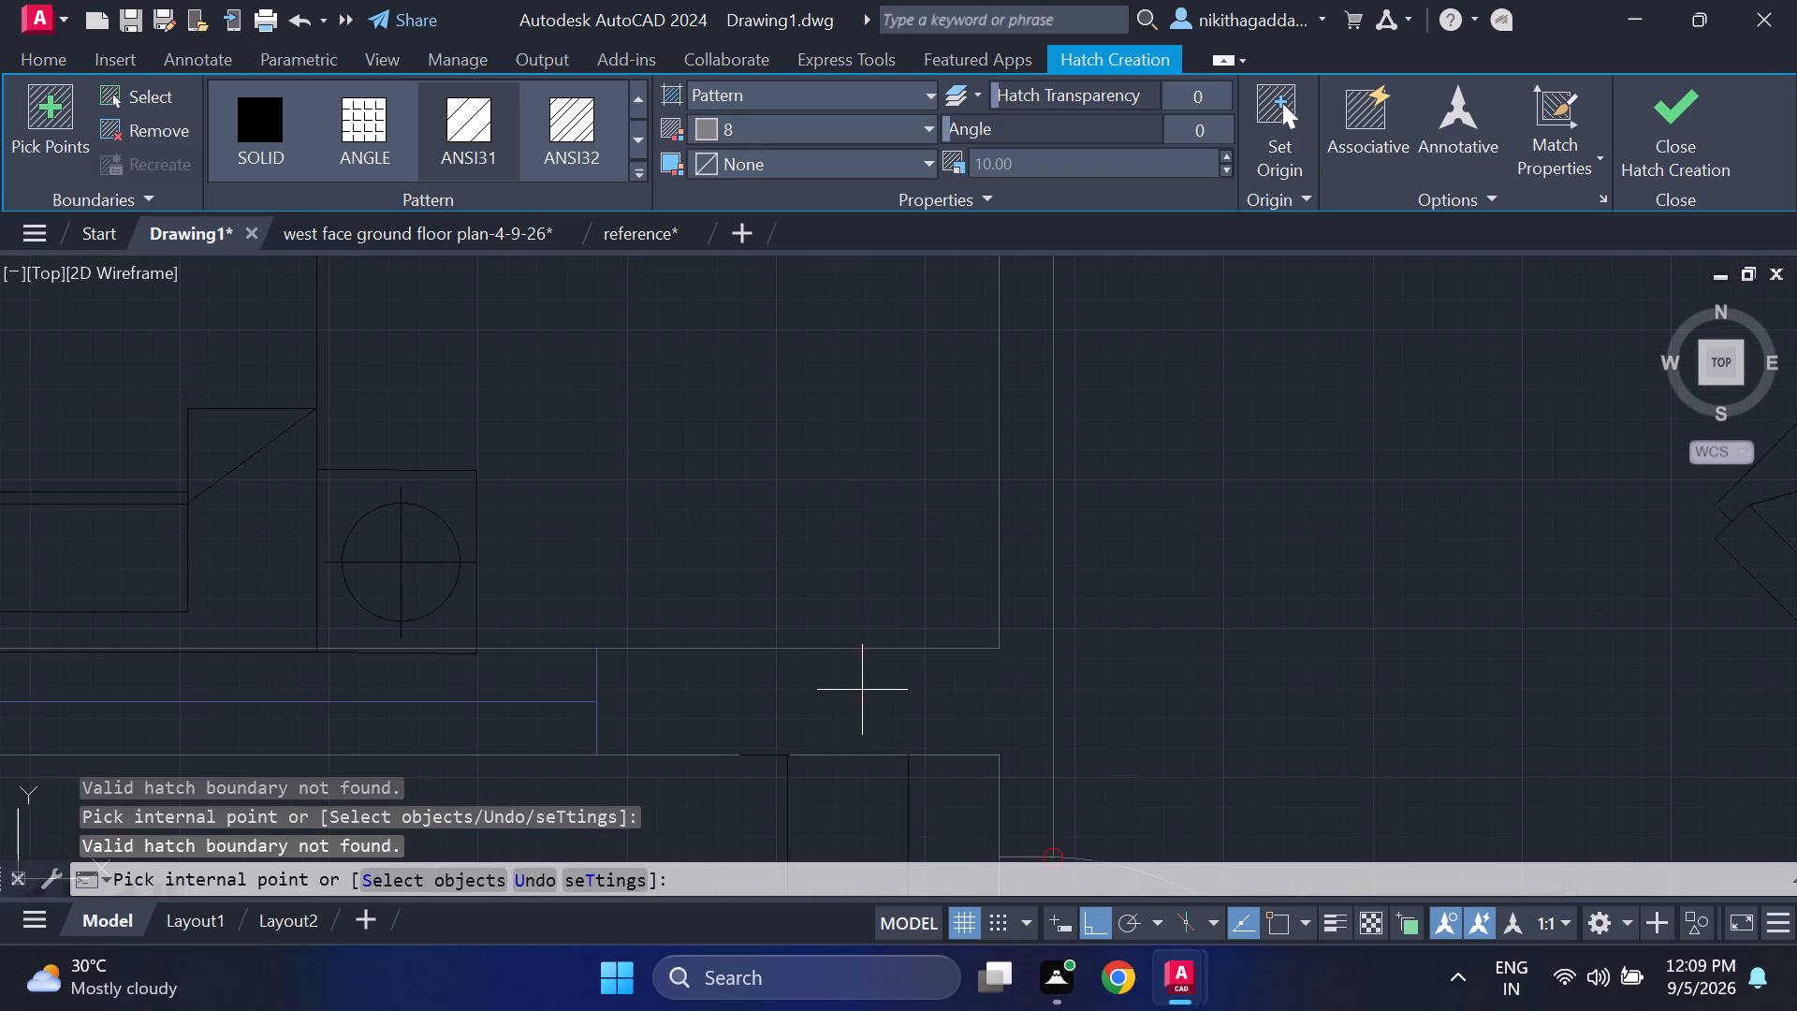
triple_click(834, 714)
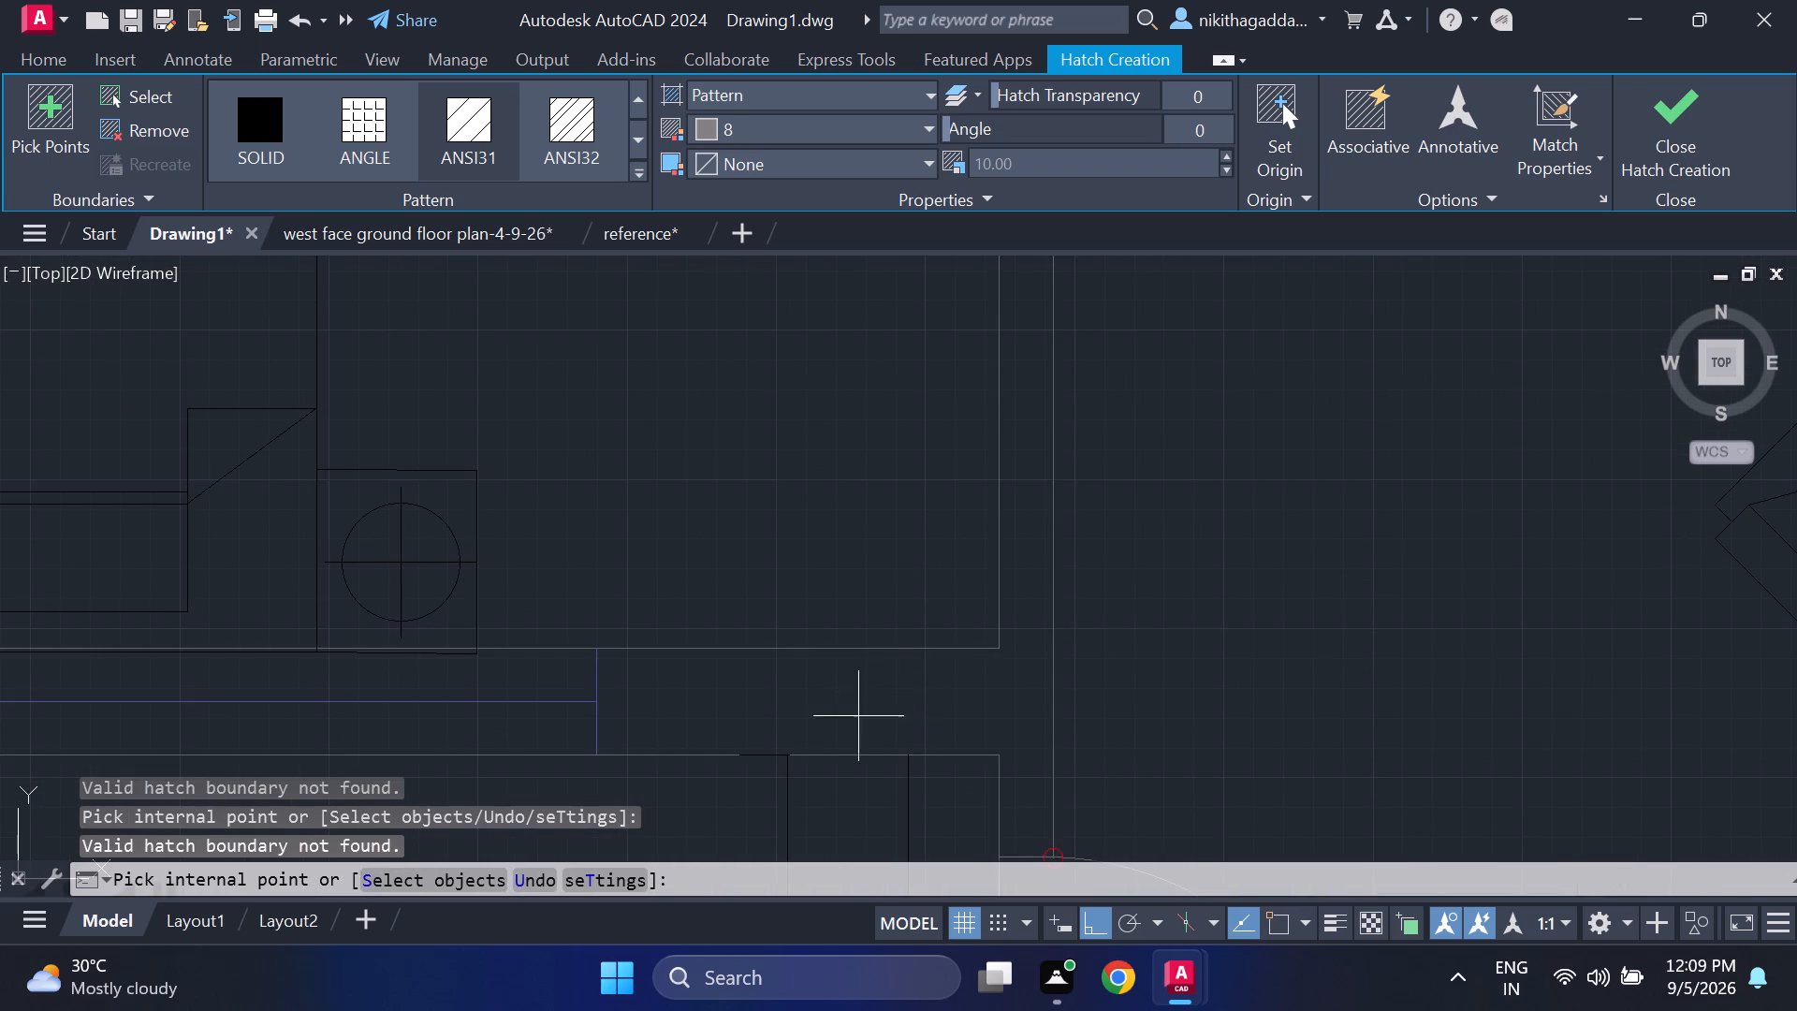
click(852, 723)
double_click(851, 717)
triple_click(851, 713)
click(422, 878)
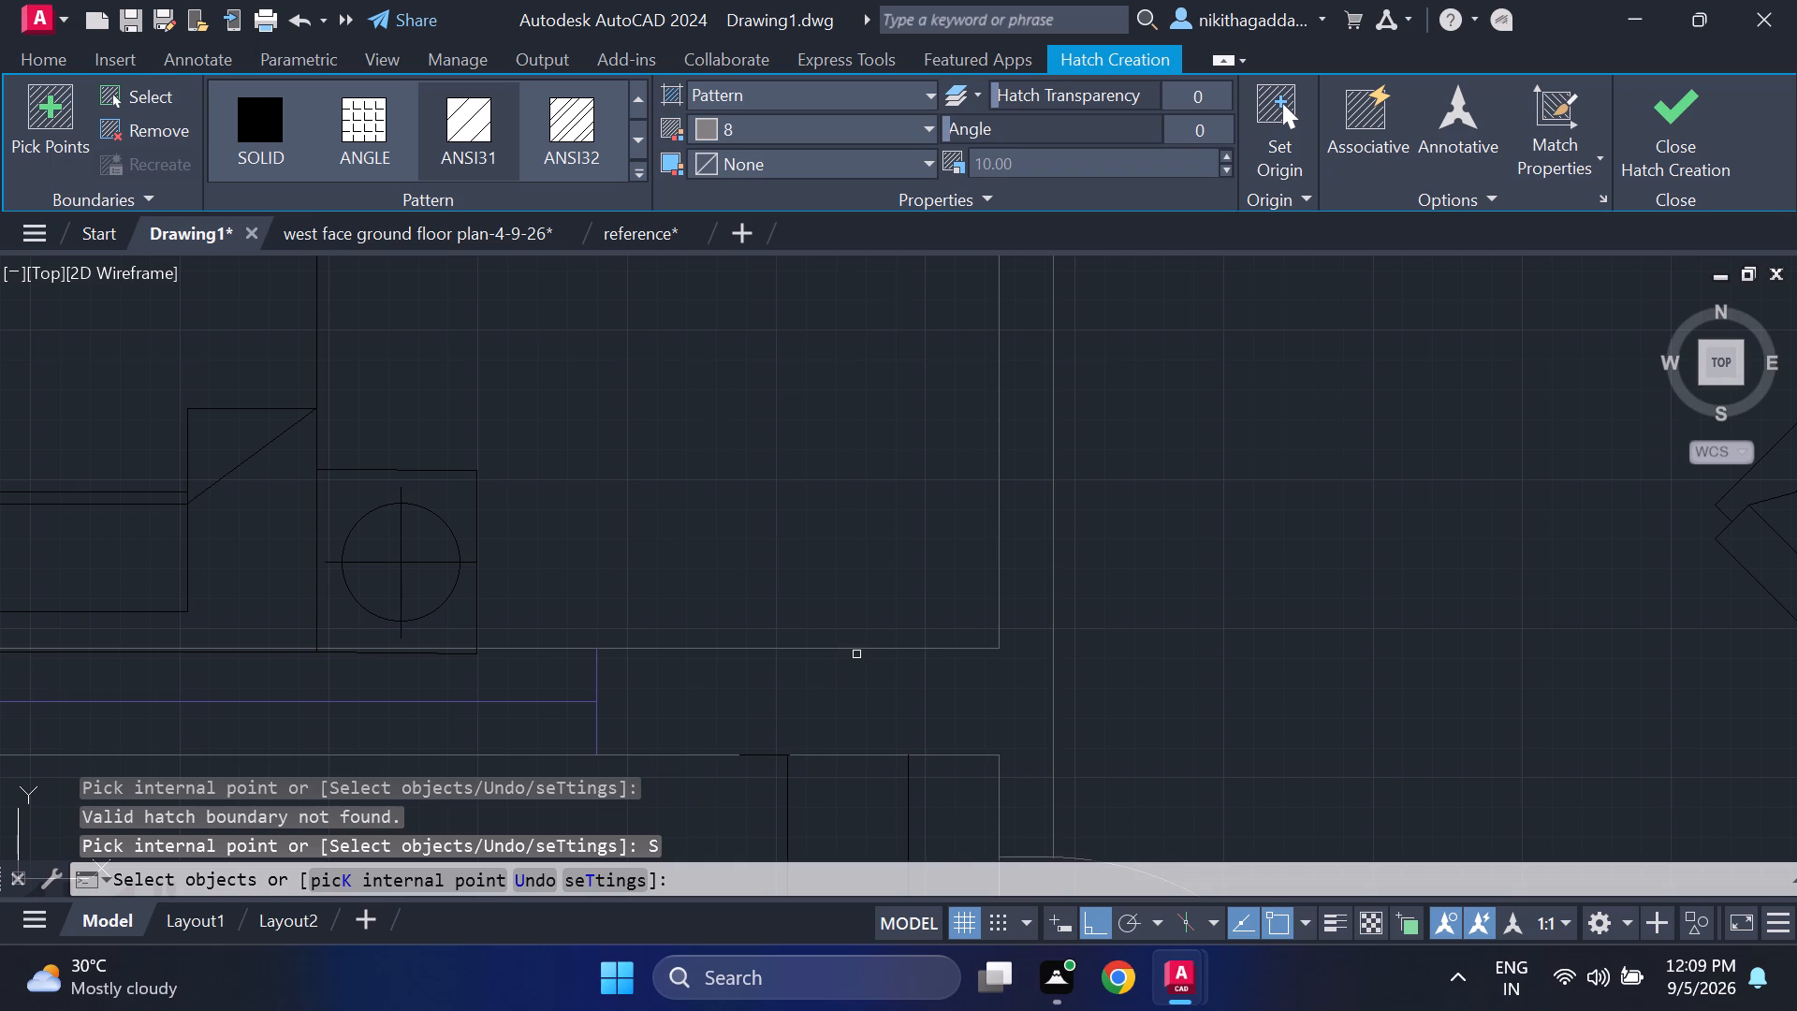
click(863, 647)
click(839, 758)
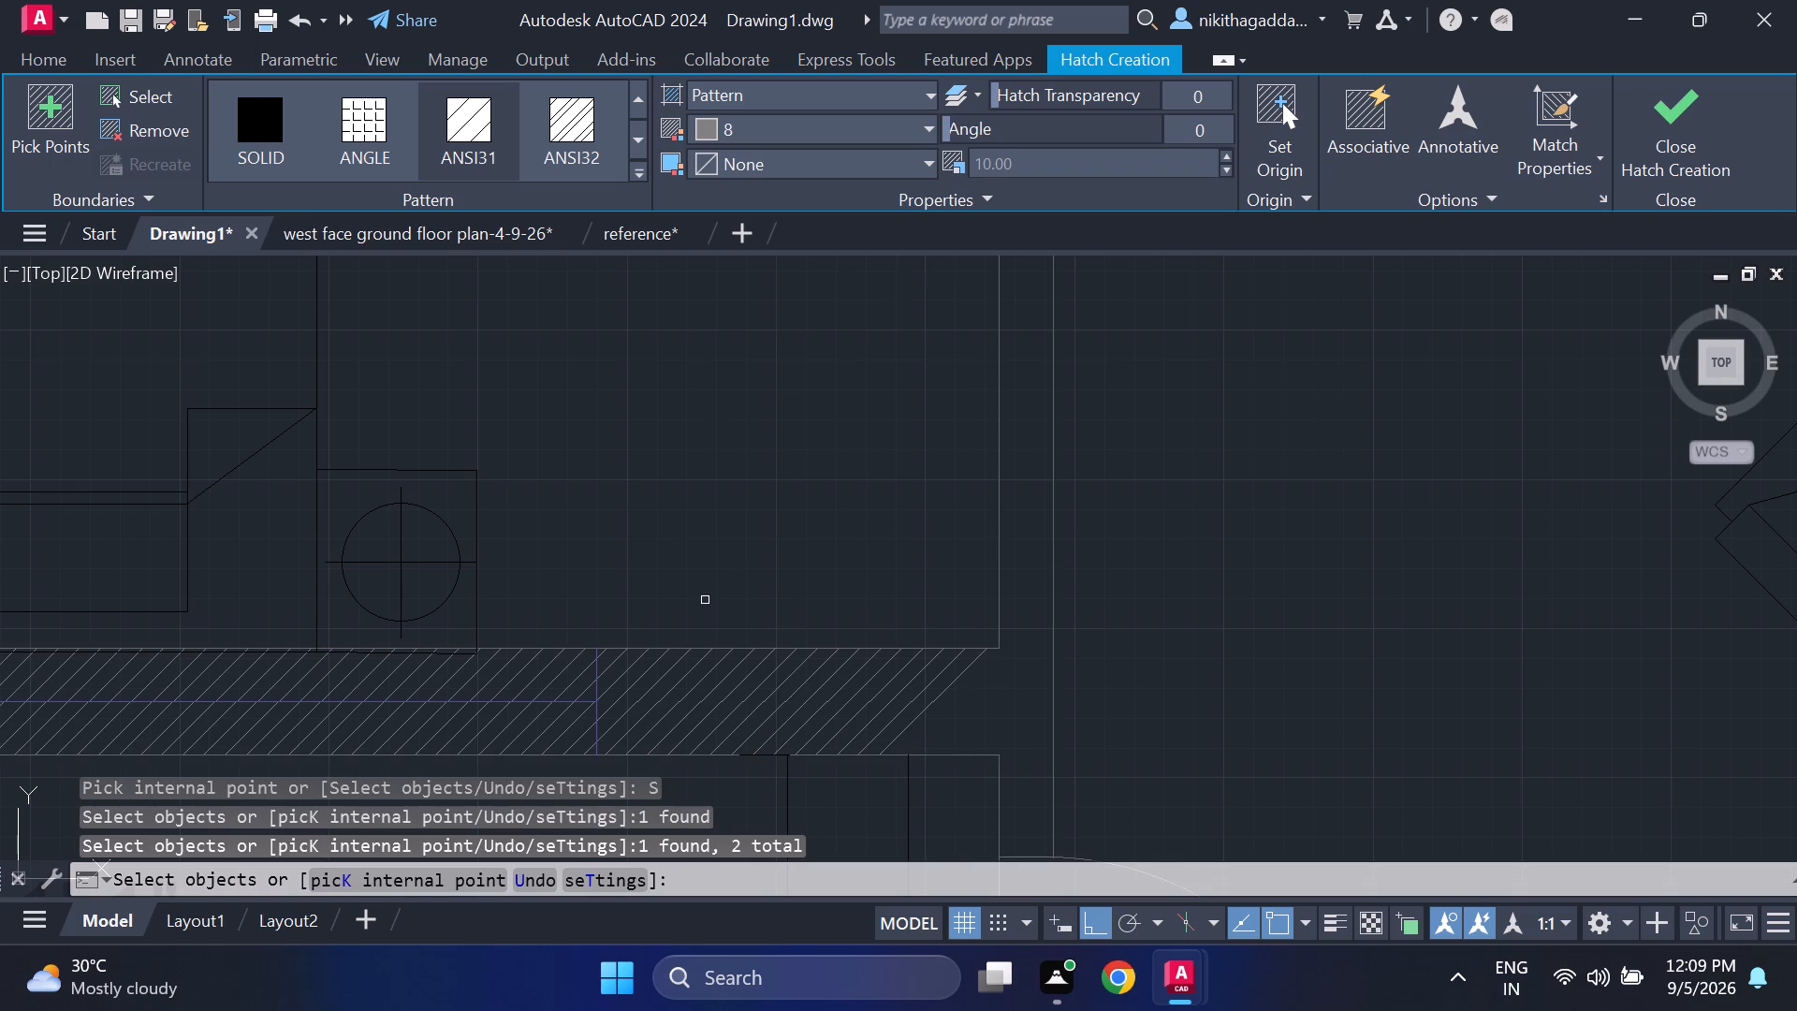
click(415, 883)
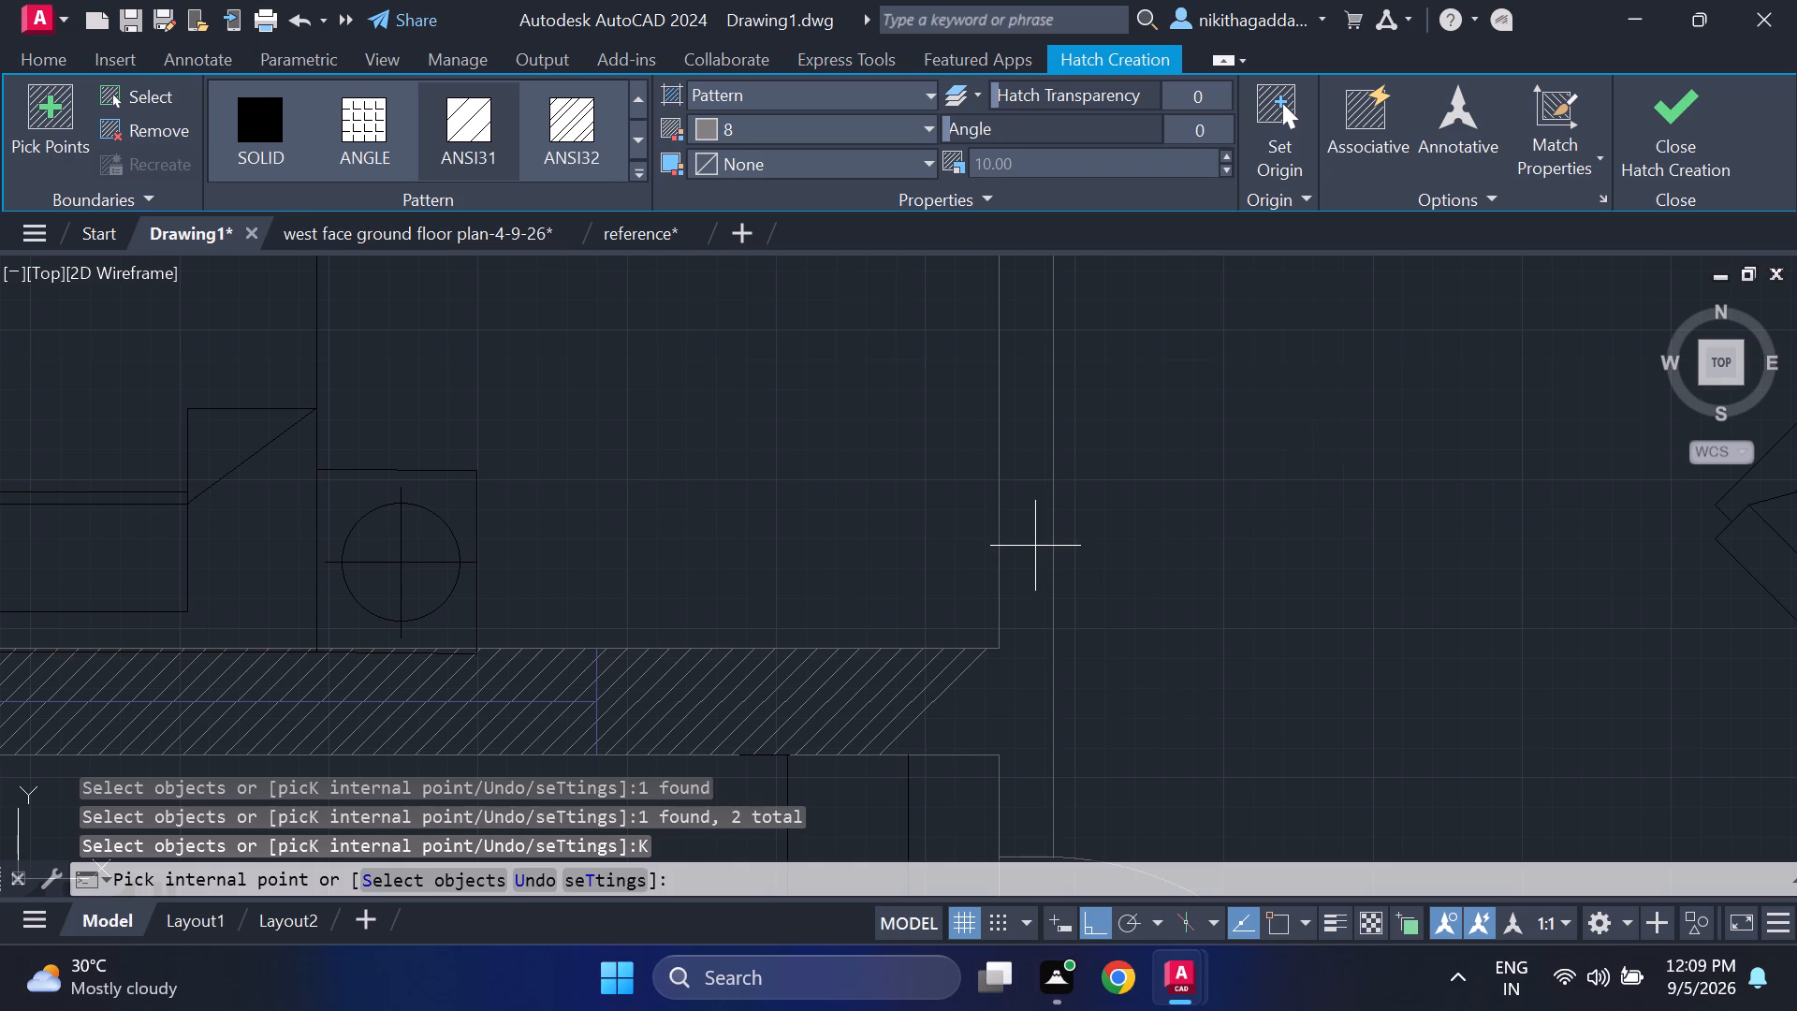
Hatch the short vertical wall between the parking area and the drawing hall's entrance door.
click(1035, 546)
scroll(1035, 547, down, 5)
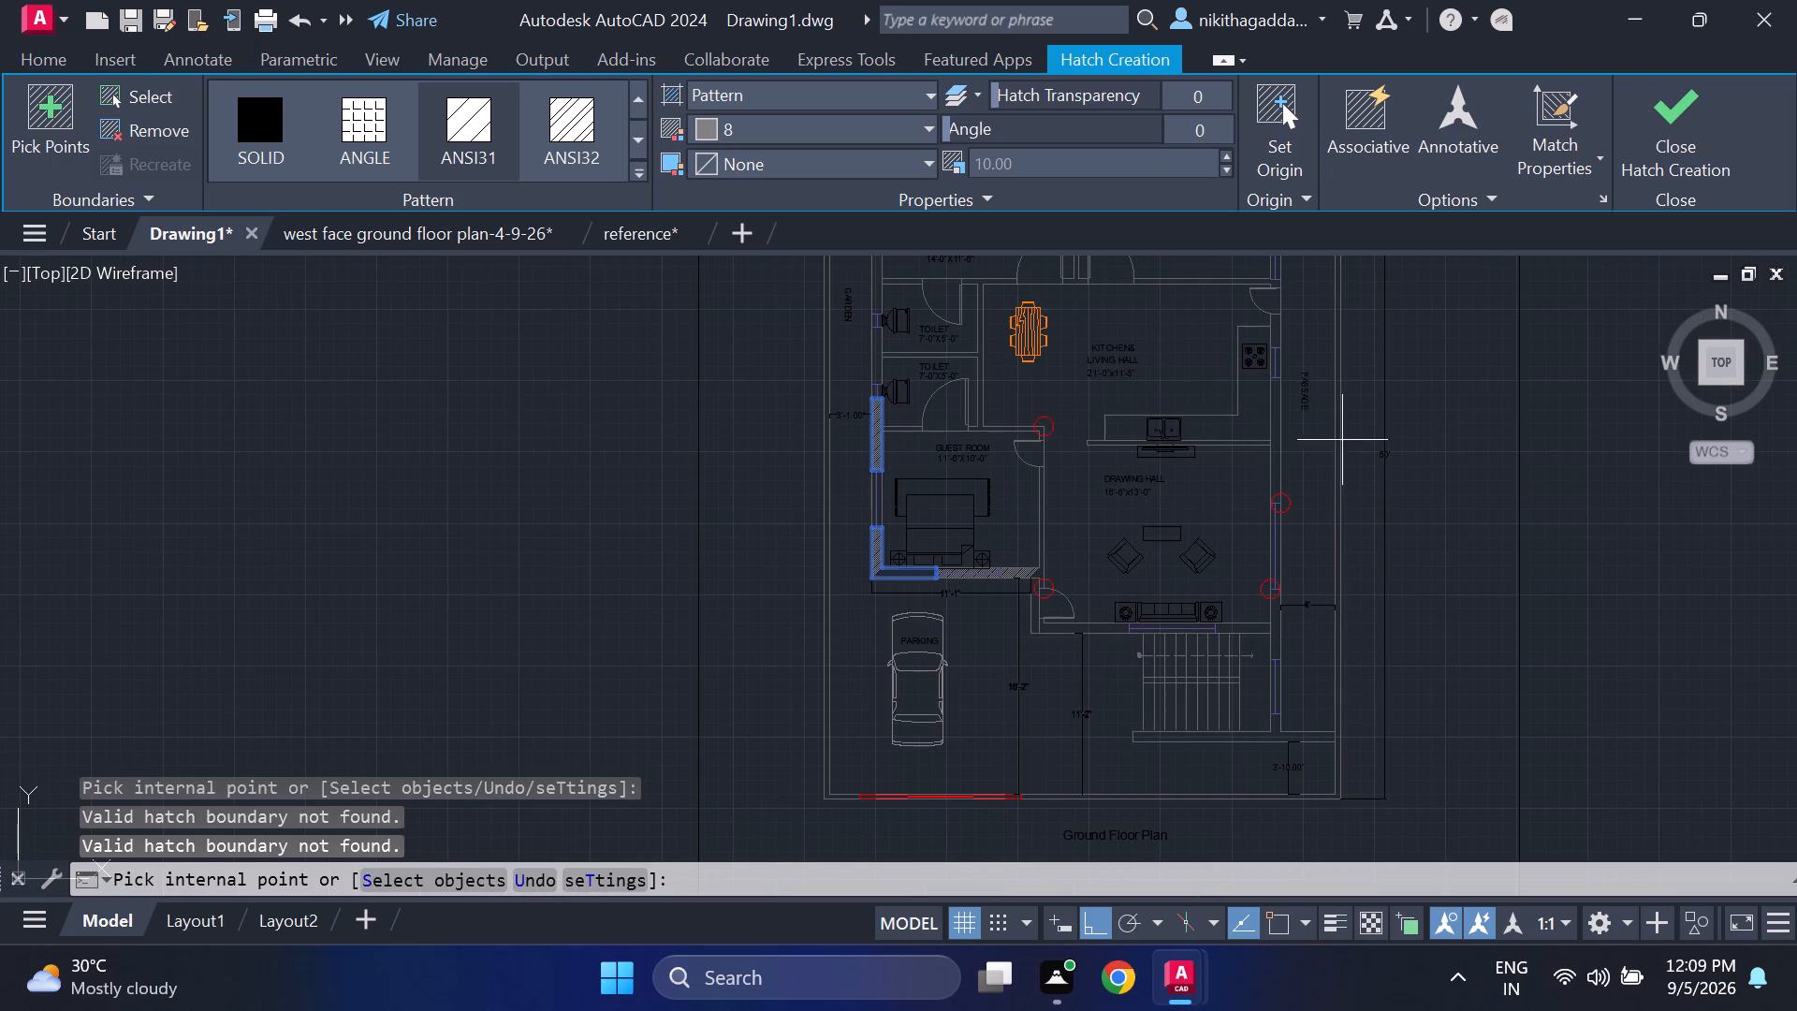
scroll(1030, 632, up, 1)
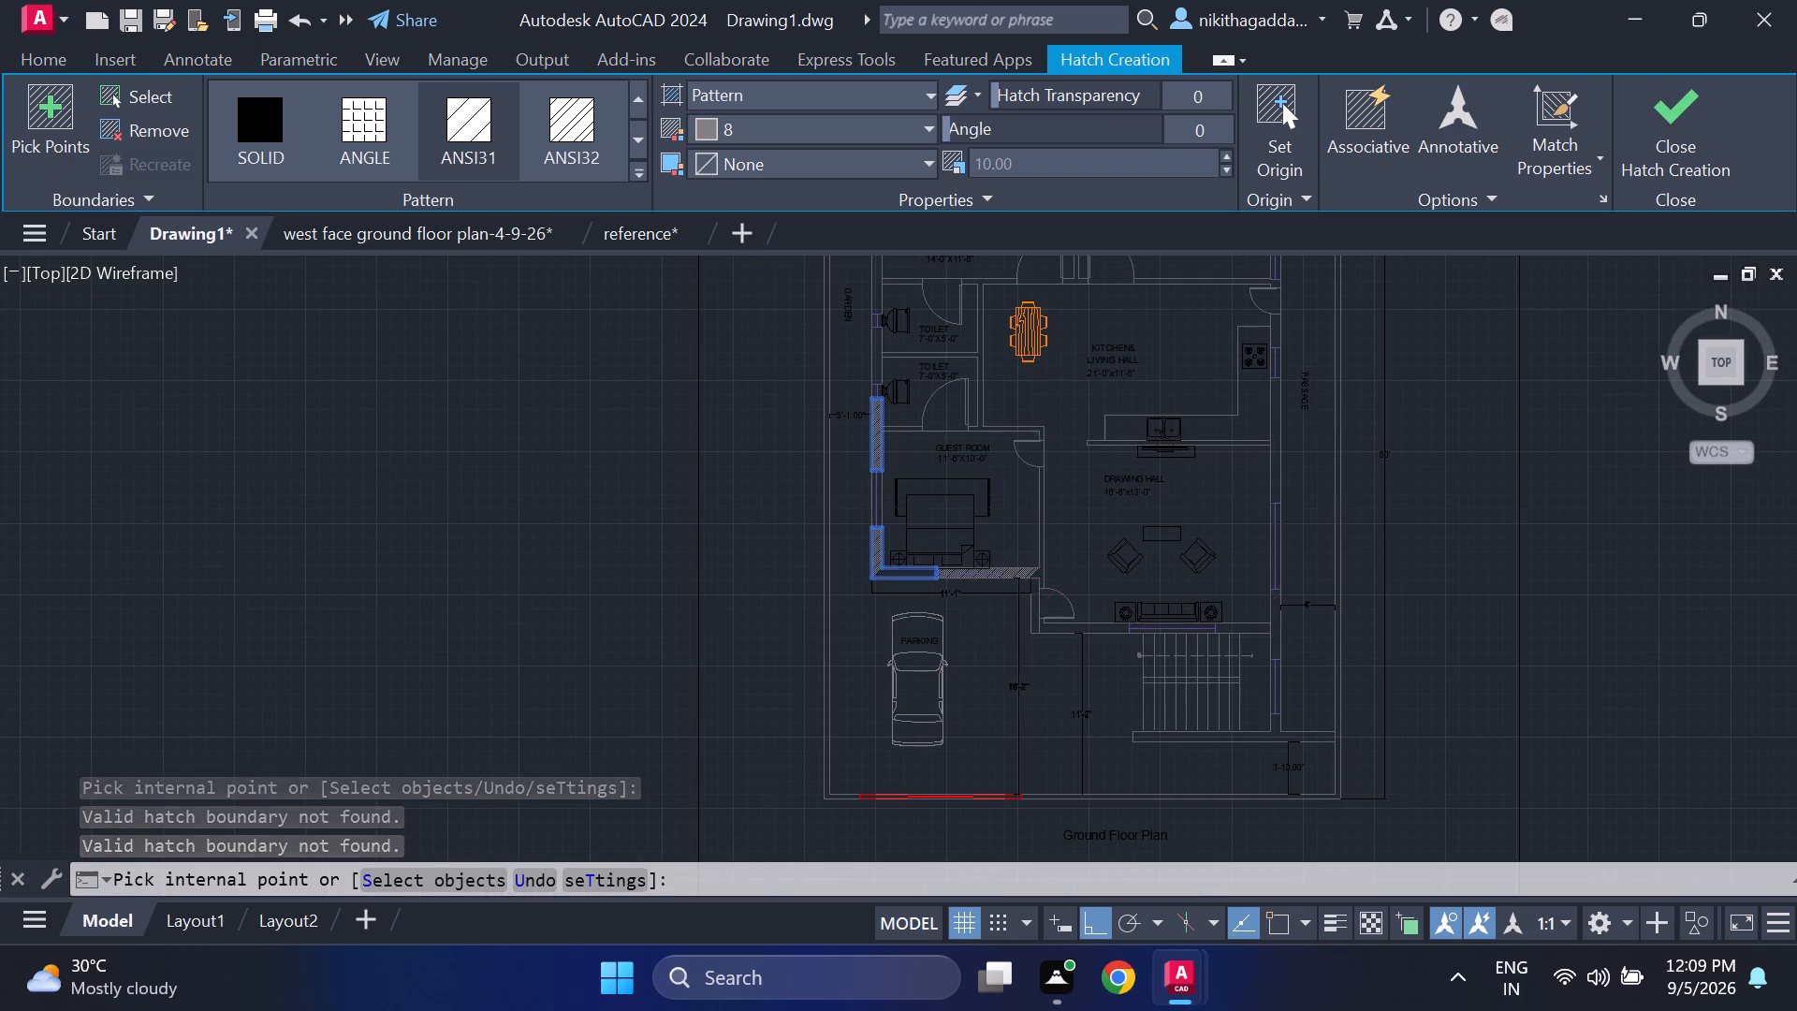
scroll(1032, 630, up, 3)
click(1052, 582)
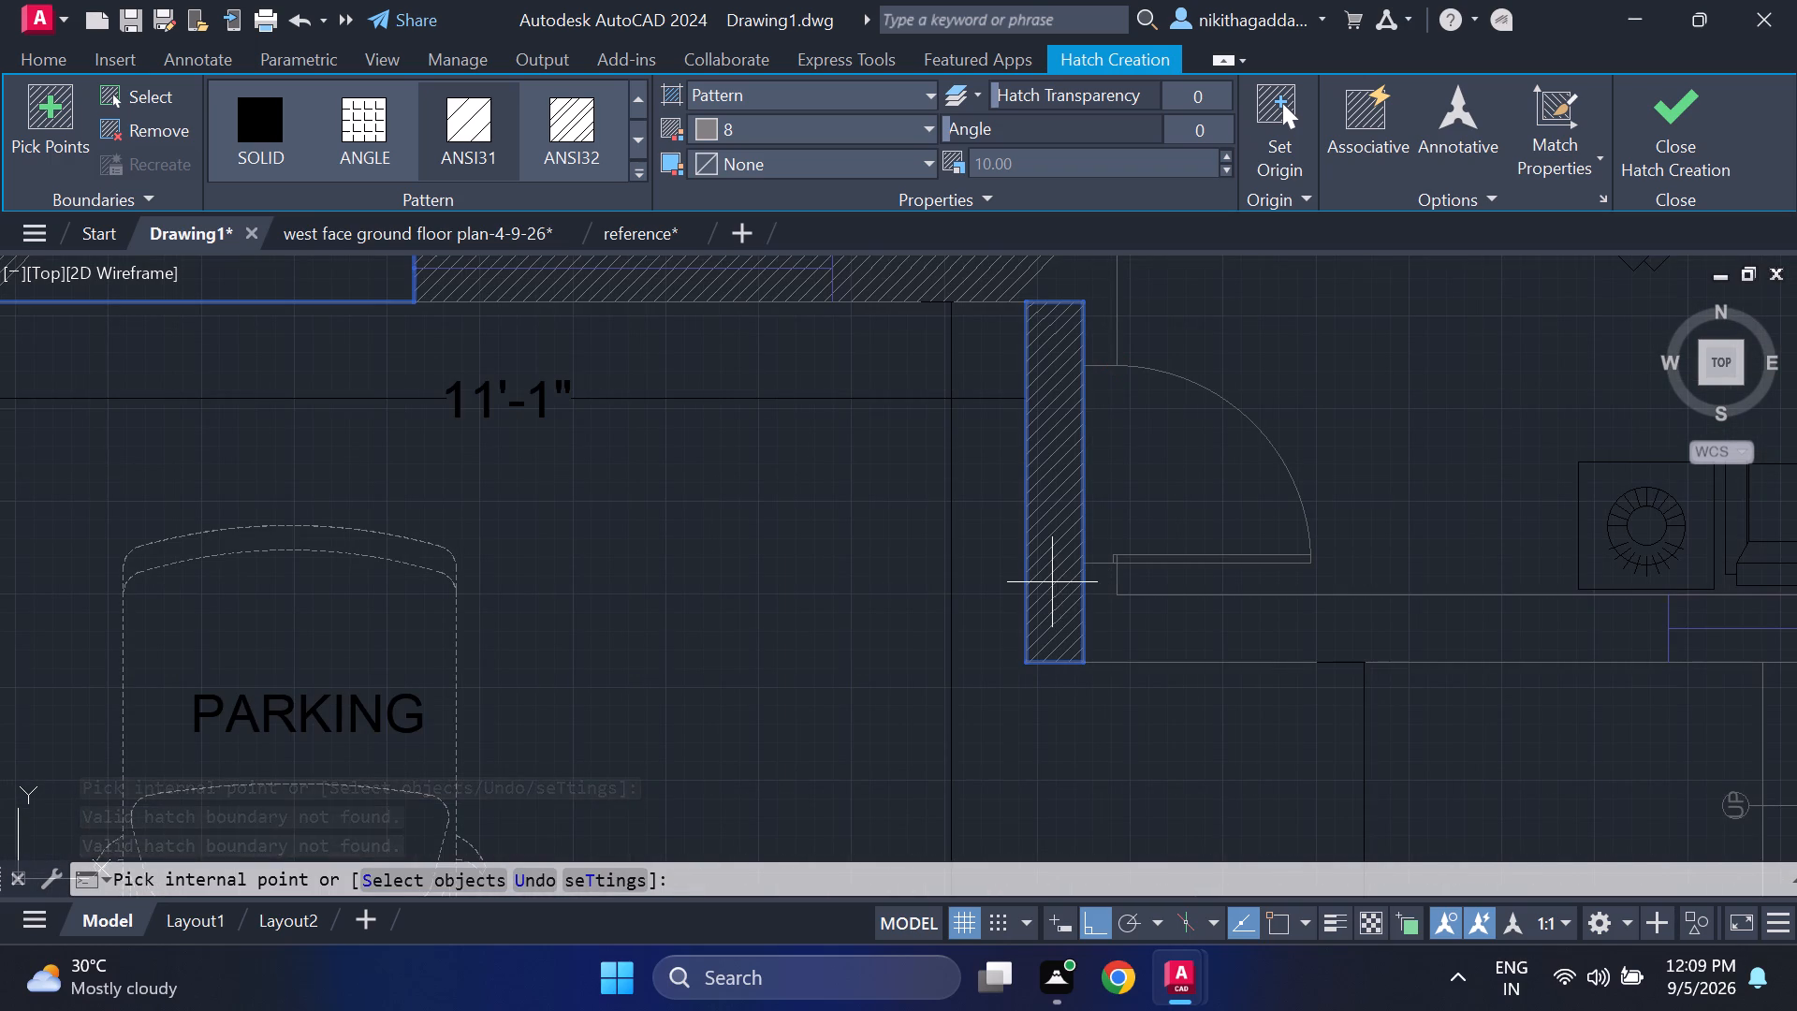
Hatch the drawing hall's lower wall on both sides of its window, behind the sofa set.
click(1262, 623)
double_click(1262, 625)
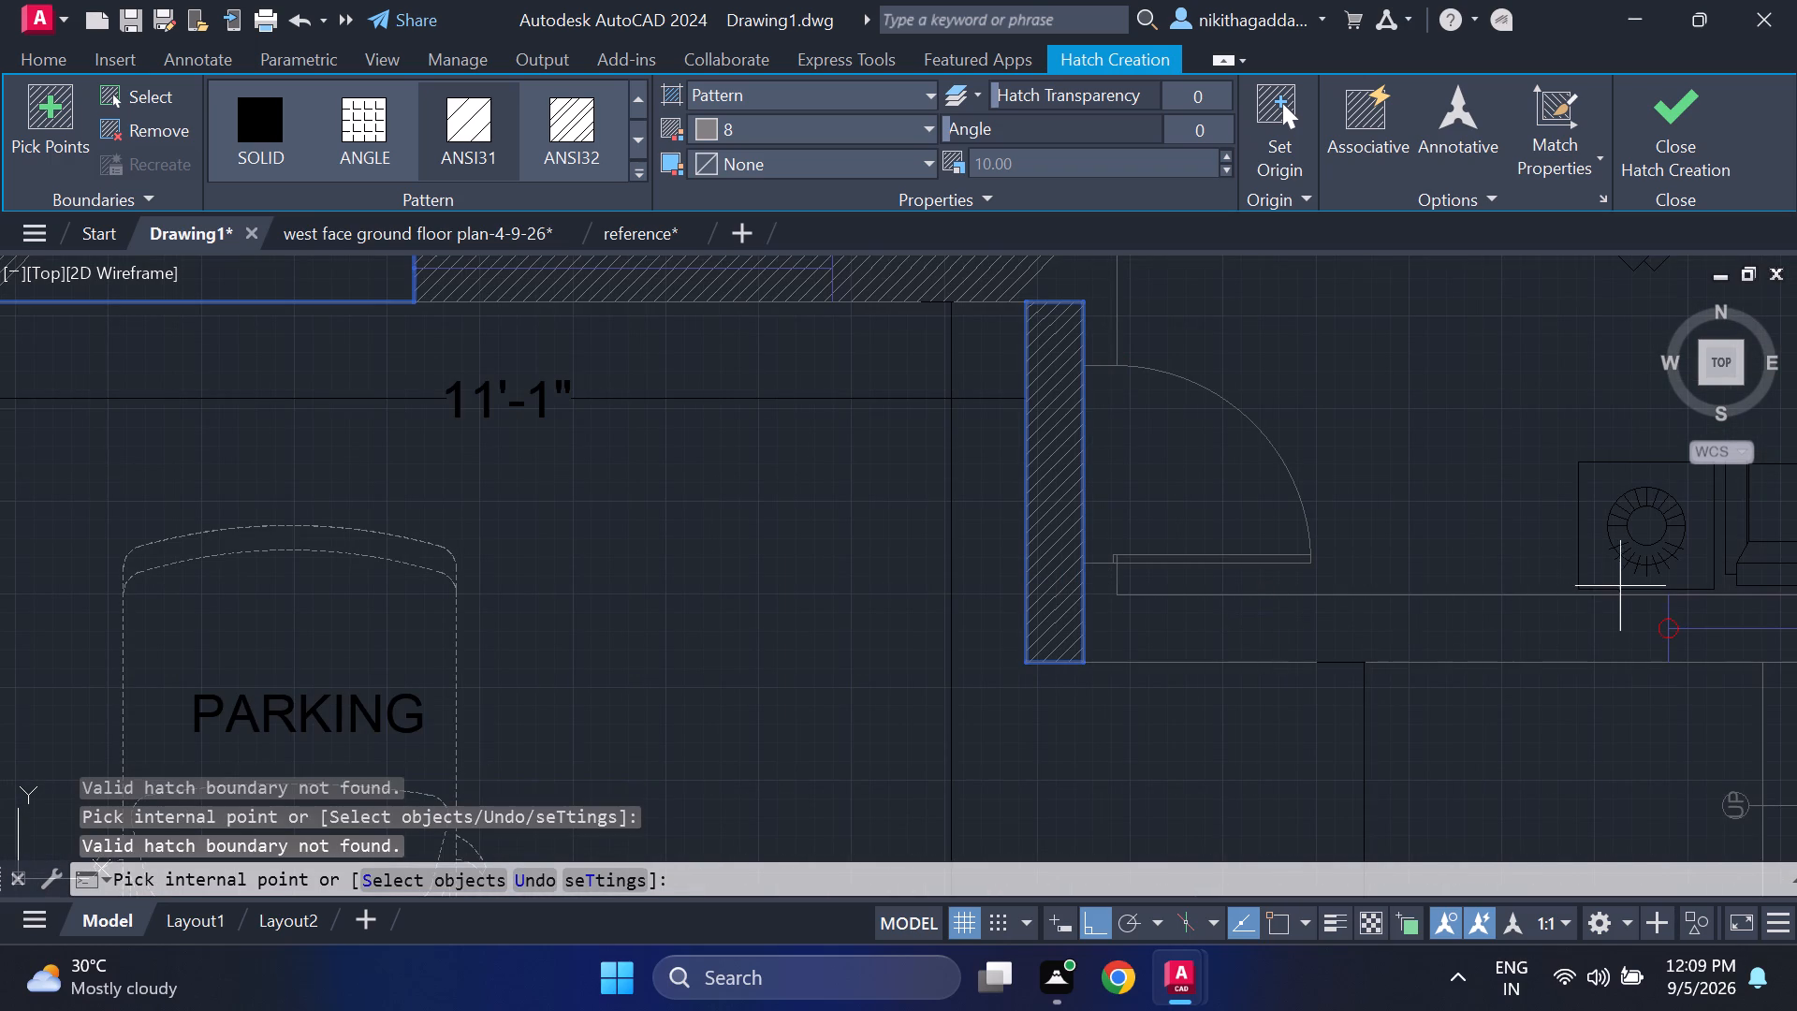
scroll(1682, 632, up, 8)
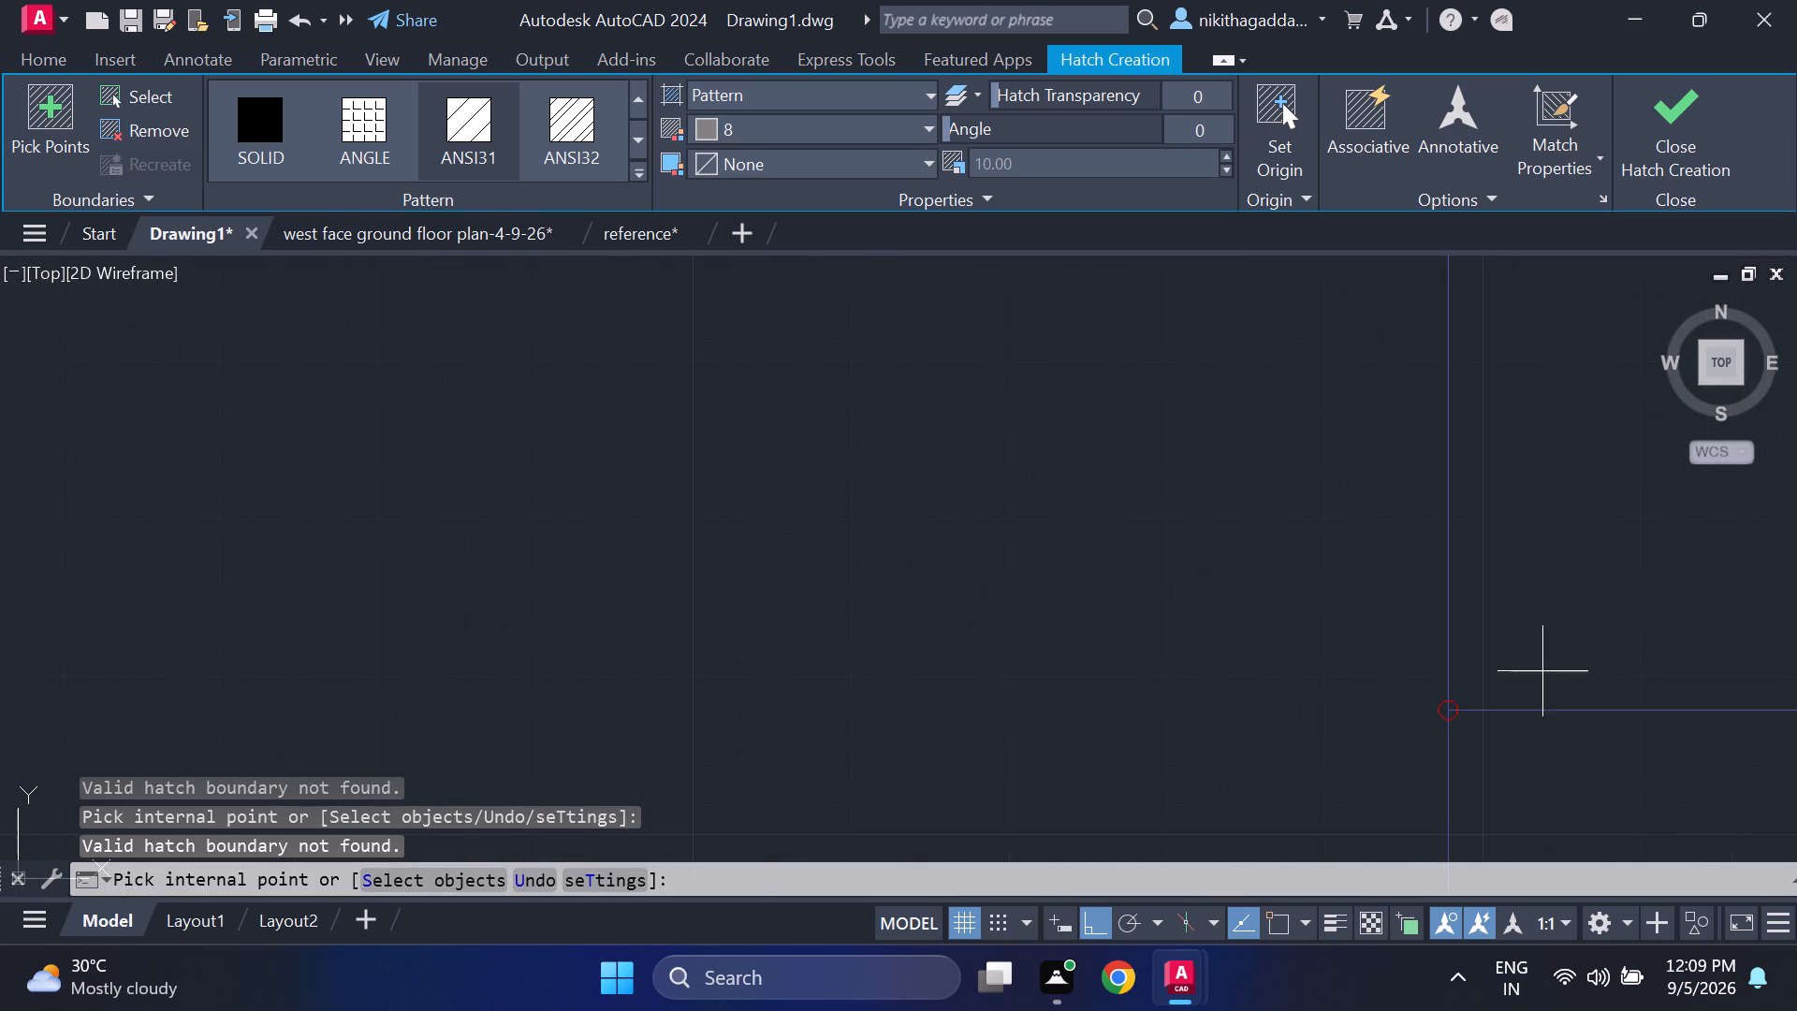
scroll(1469, 727, up, 4)
scroll(1354, 652, up, 5)
scroll(1059, 365, up, 2)
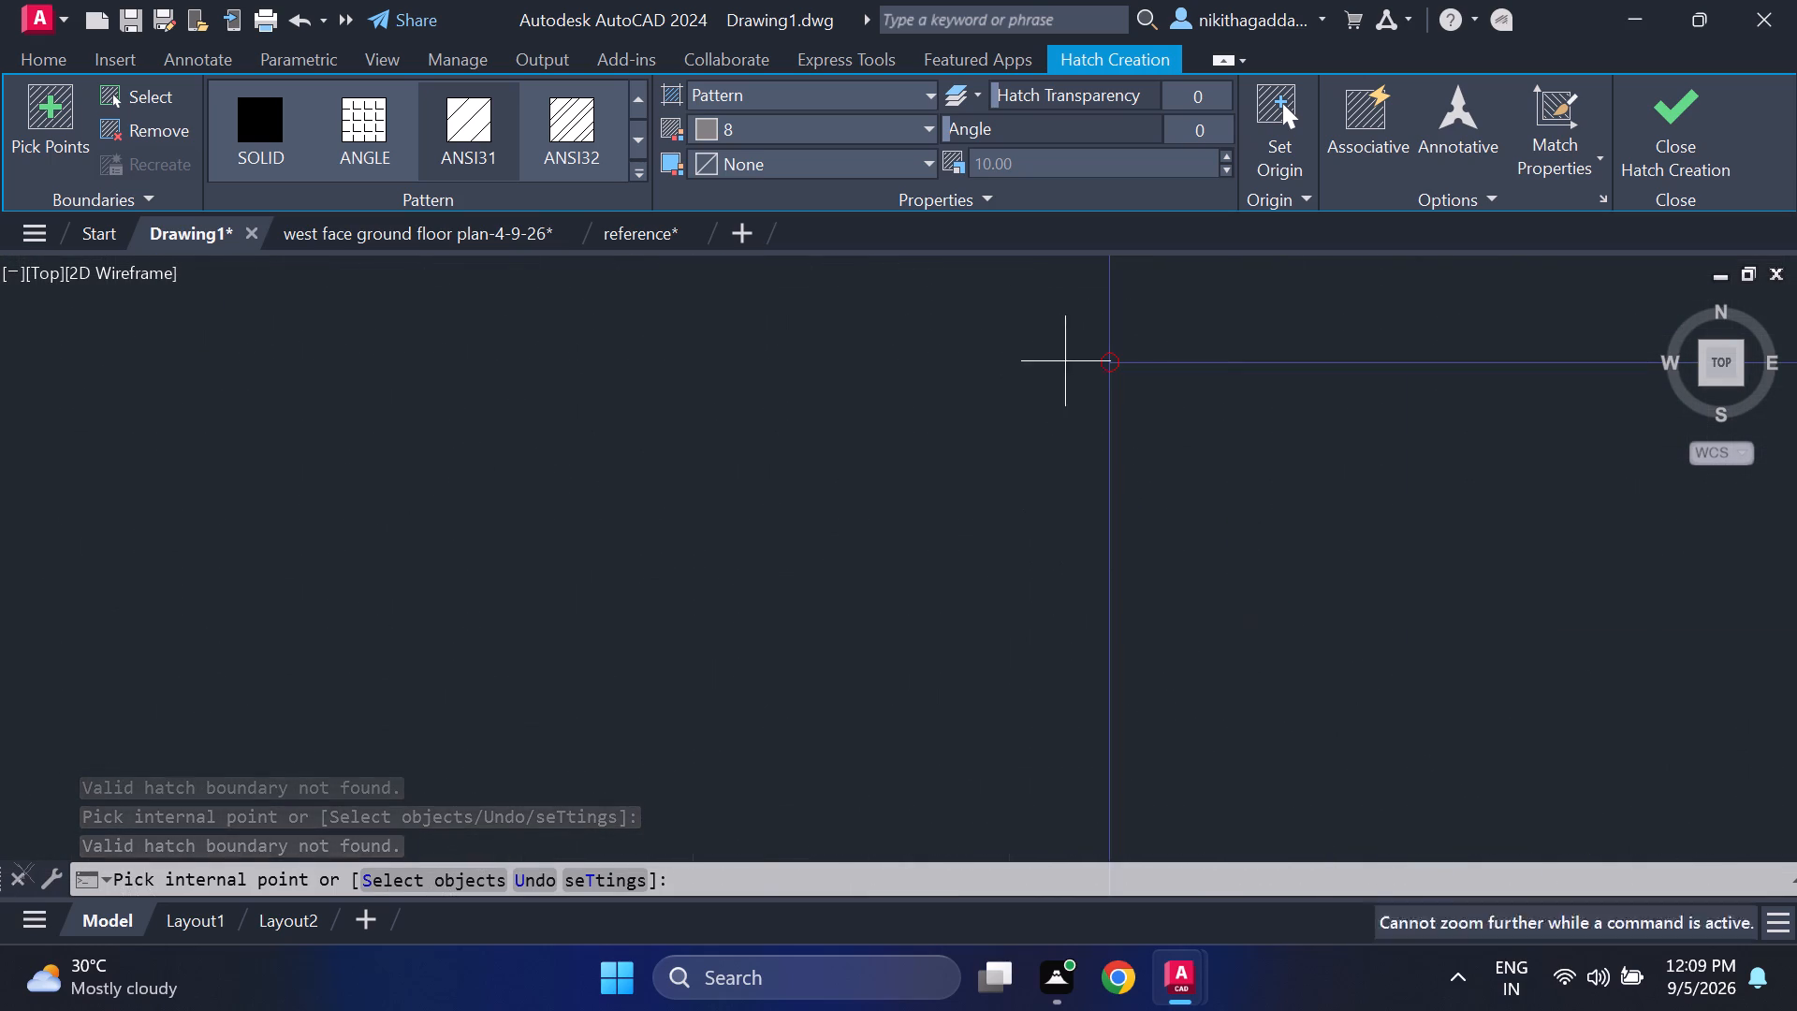
scroll(1065, 361, up, 4)
scroll(933, 536, down, 6)
scroll(584, 679, down, 12)
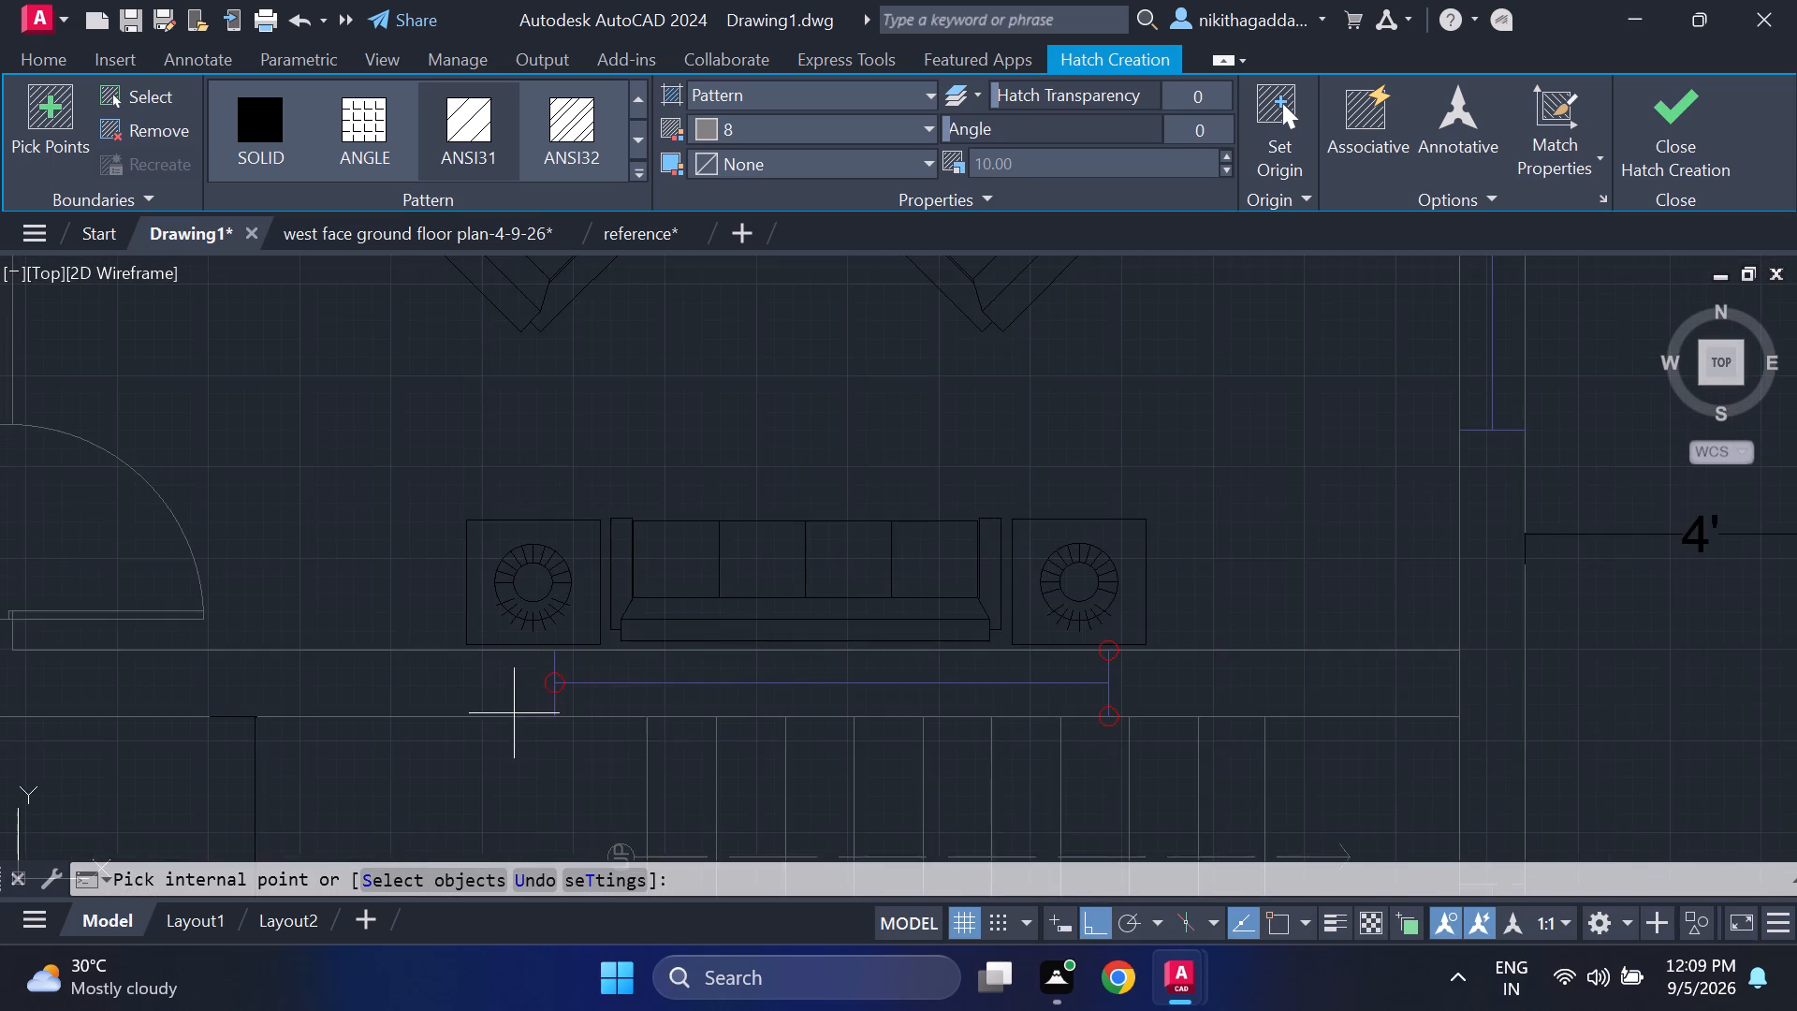
scroll(508, 717, down, 3)
scroll(468, 713, up, 3)
double_click(202, 684)
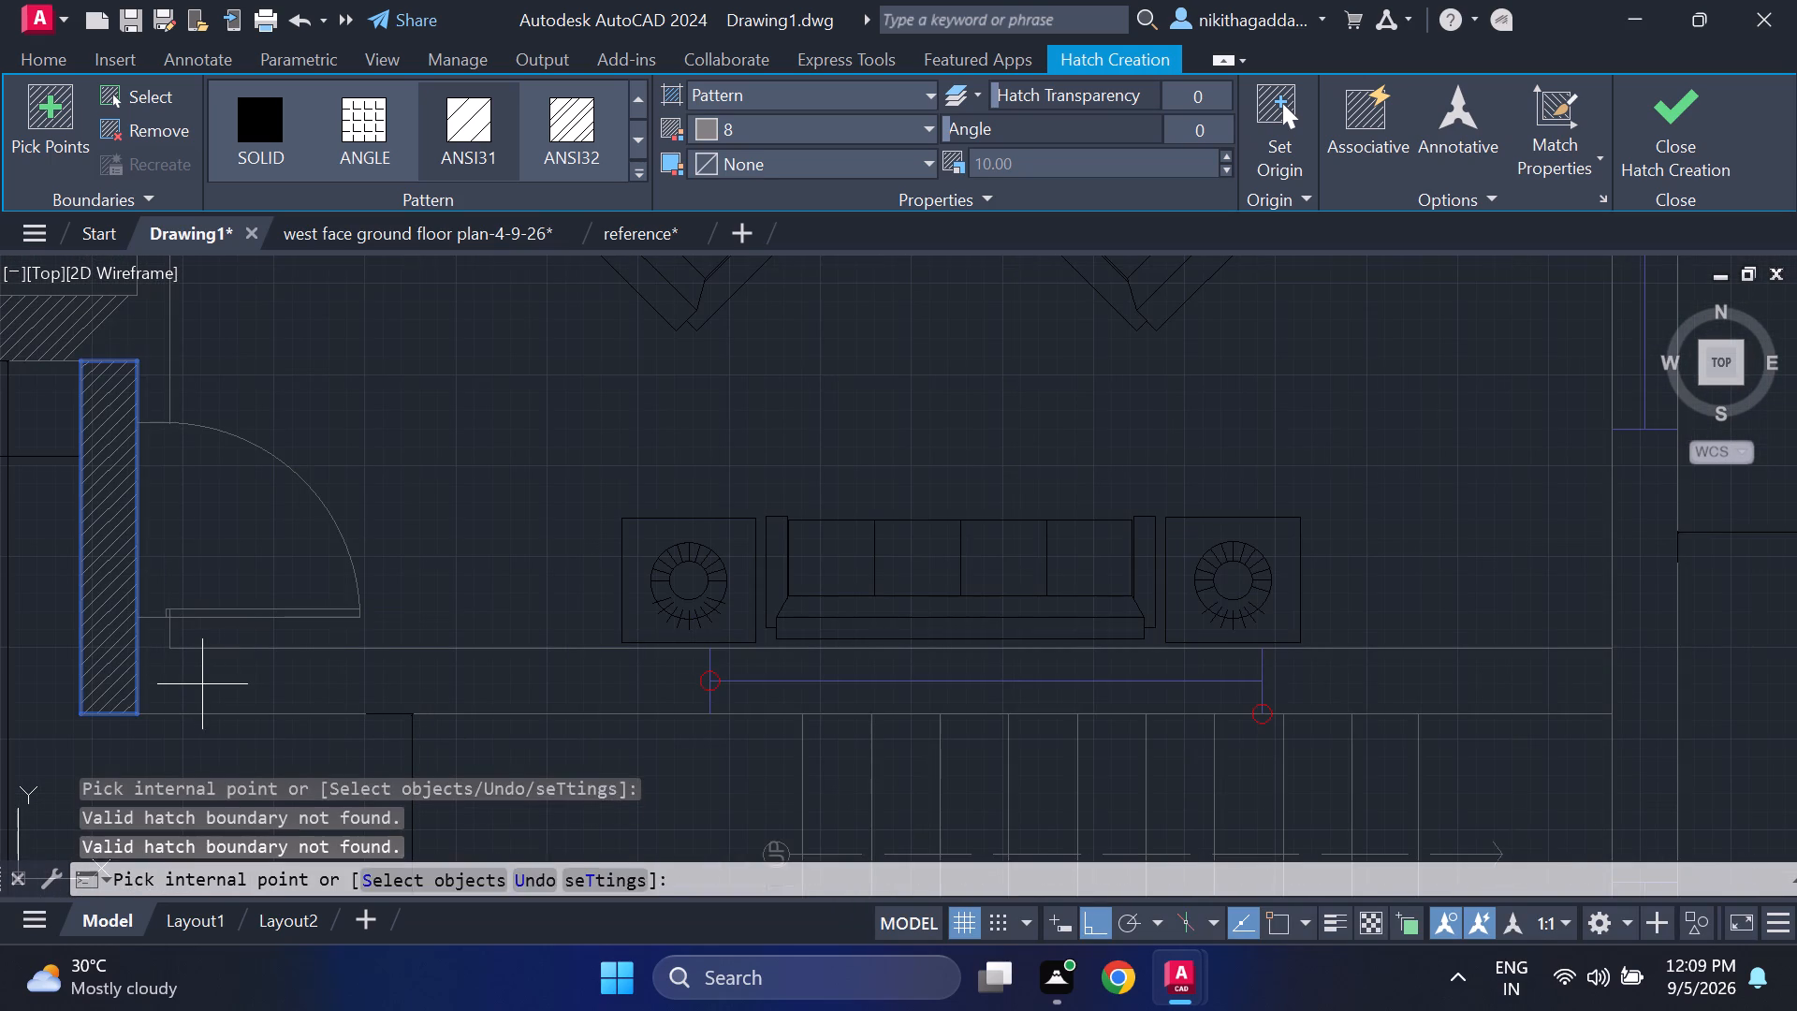
drag(244, 683, 290, 691)
click(1431, 702)
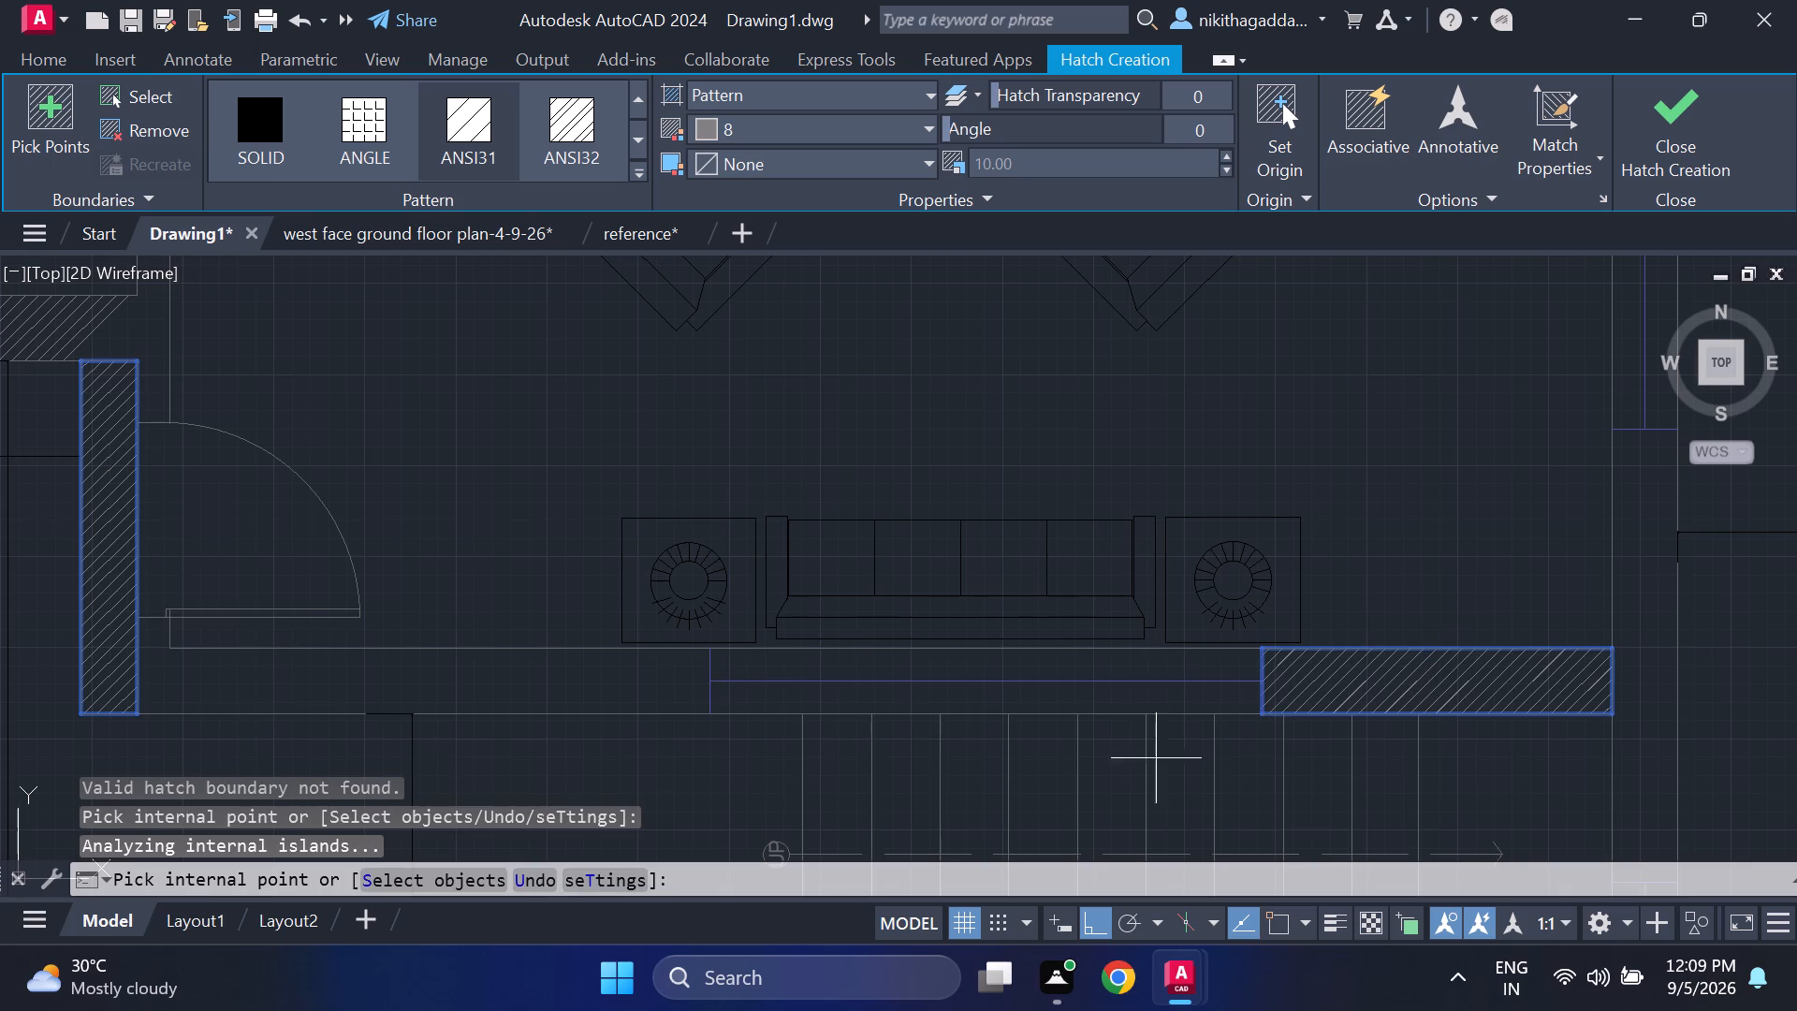
click(394, 687)
click(396, 687)
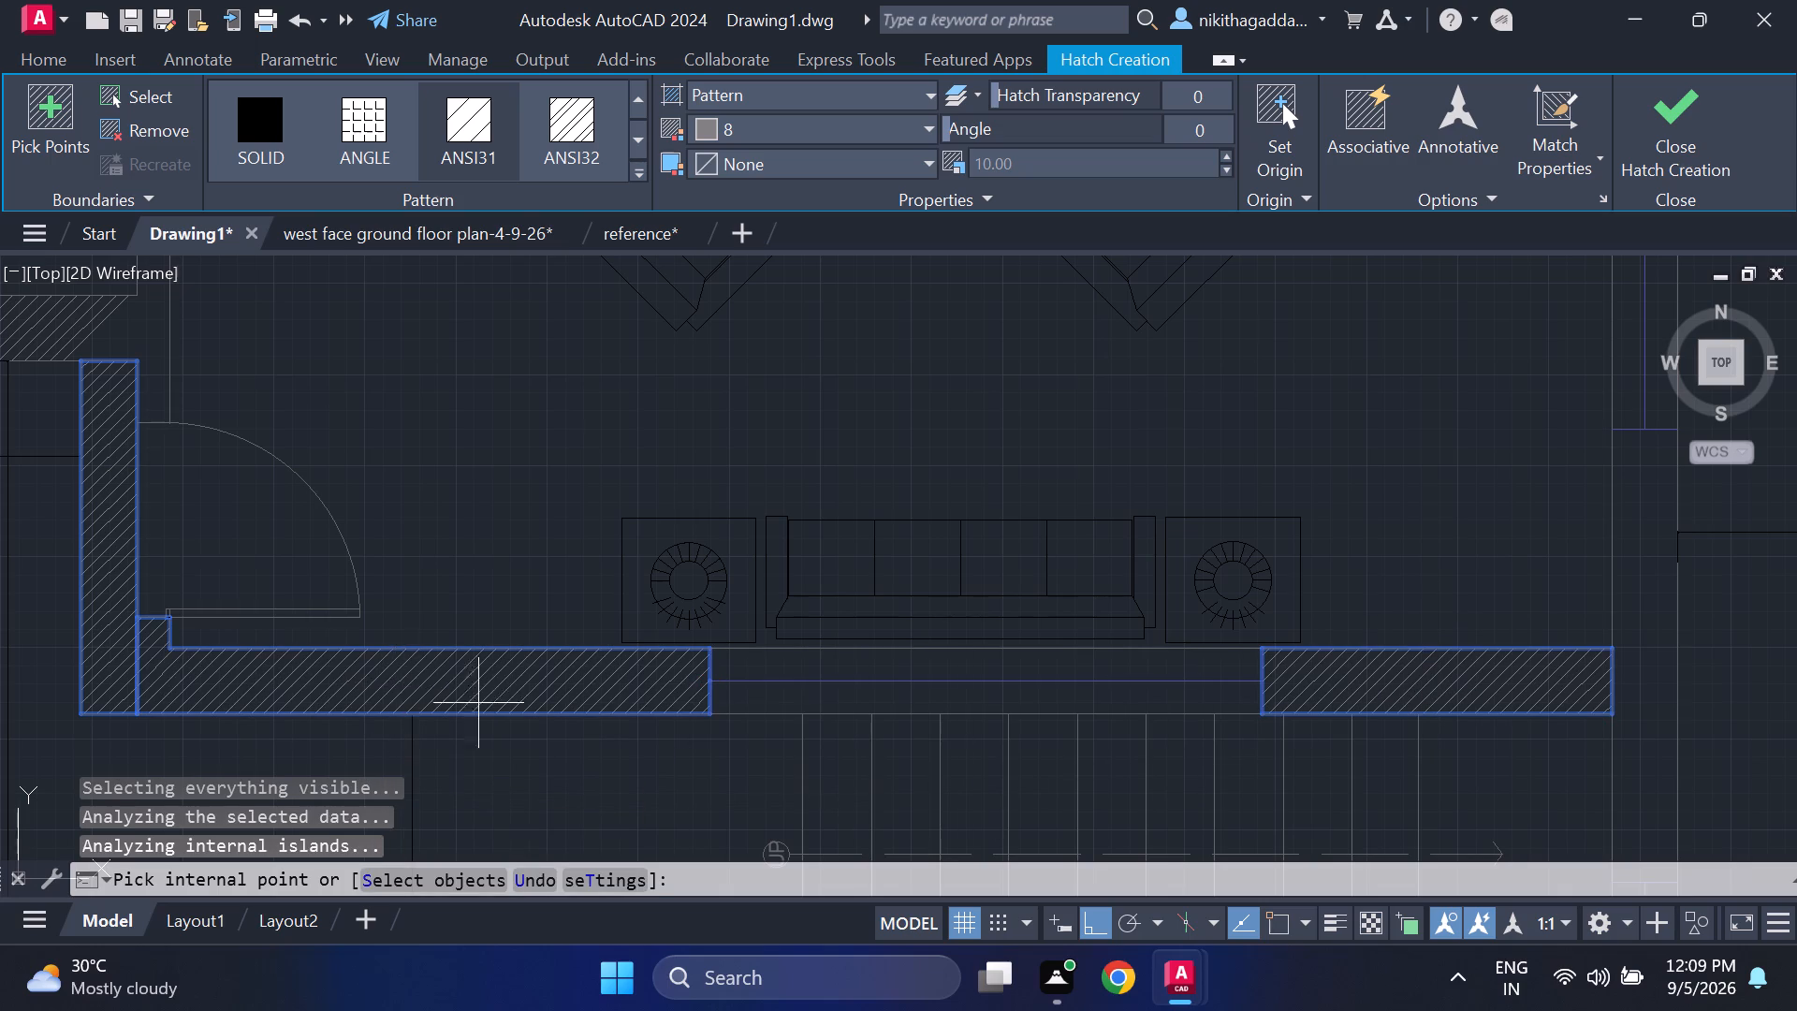
Hatch the right exterior wall segment between the drawing hall and staircase windows, and the T-shaped wall below the staircase.
scroll(985, 705, down, 4)
middle_drag(1321, 711, 1143, 691)
scroll(1085, 670, up, 4)
click(1234, 632)
scroll(1080, 571, down, 5)
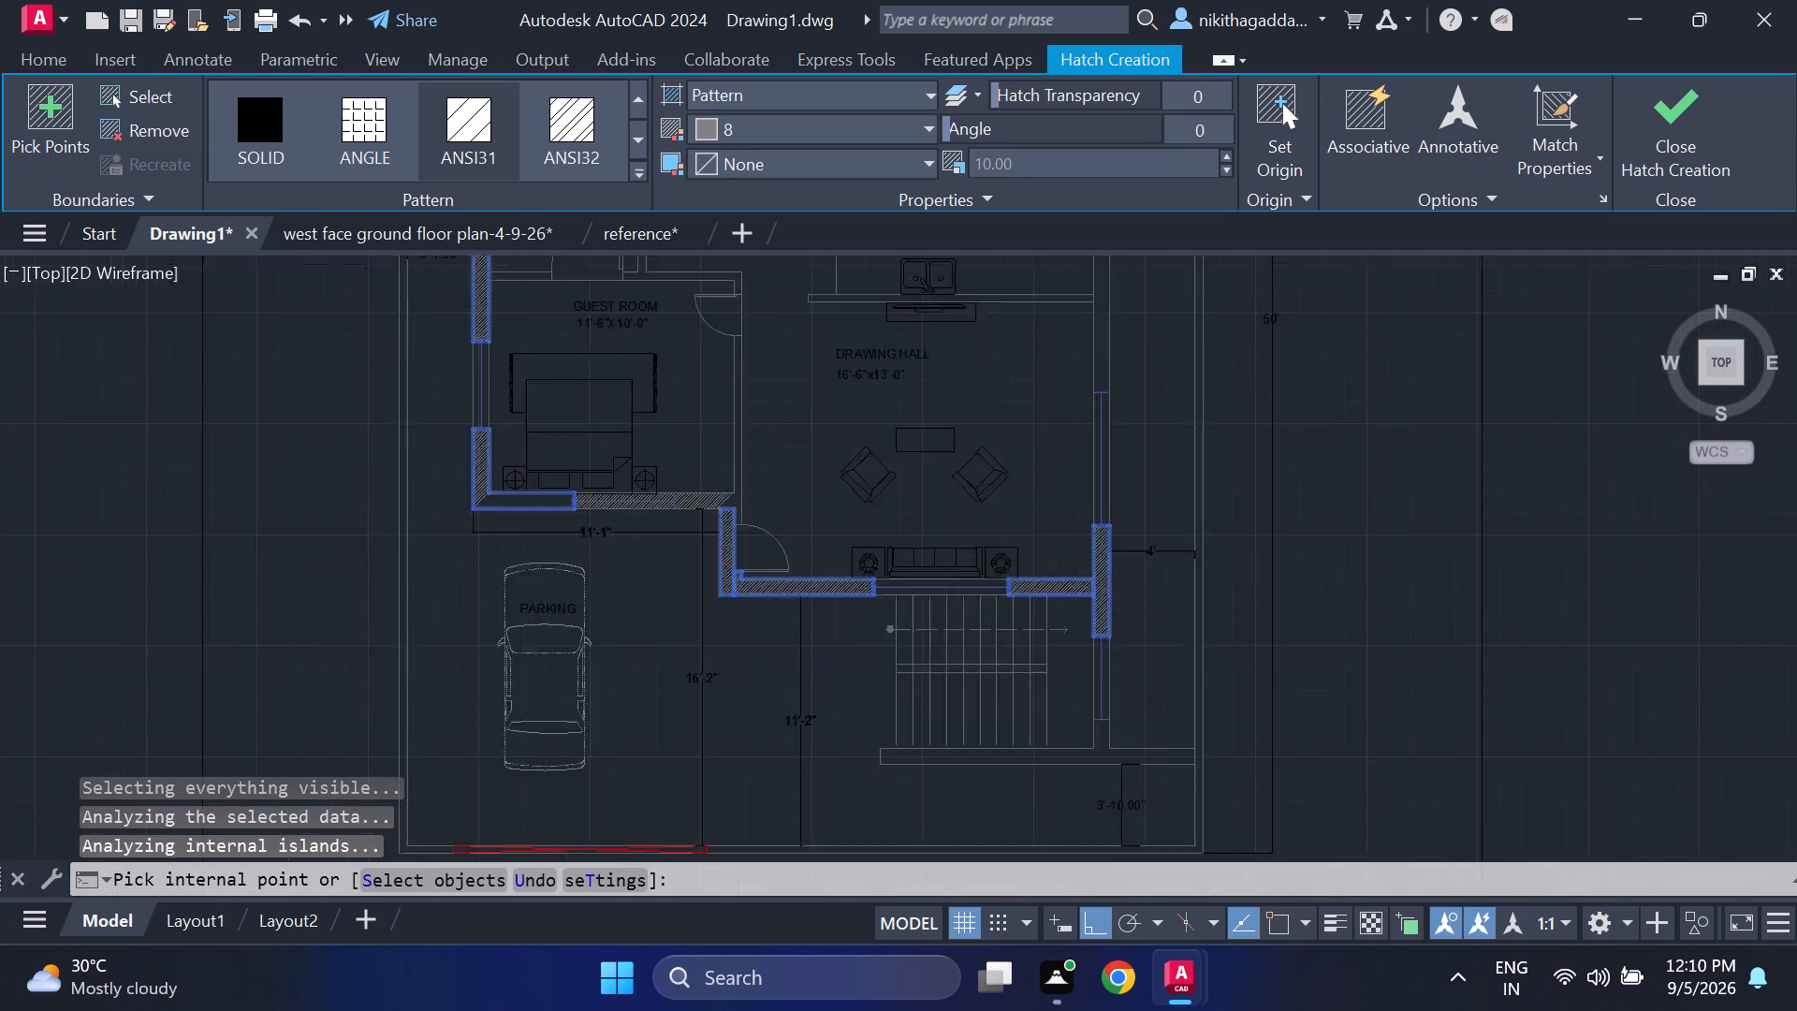
scroll(1074, 718, up, 5)
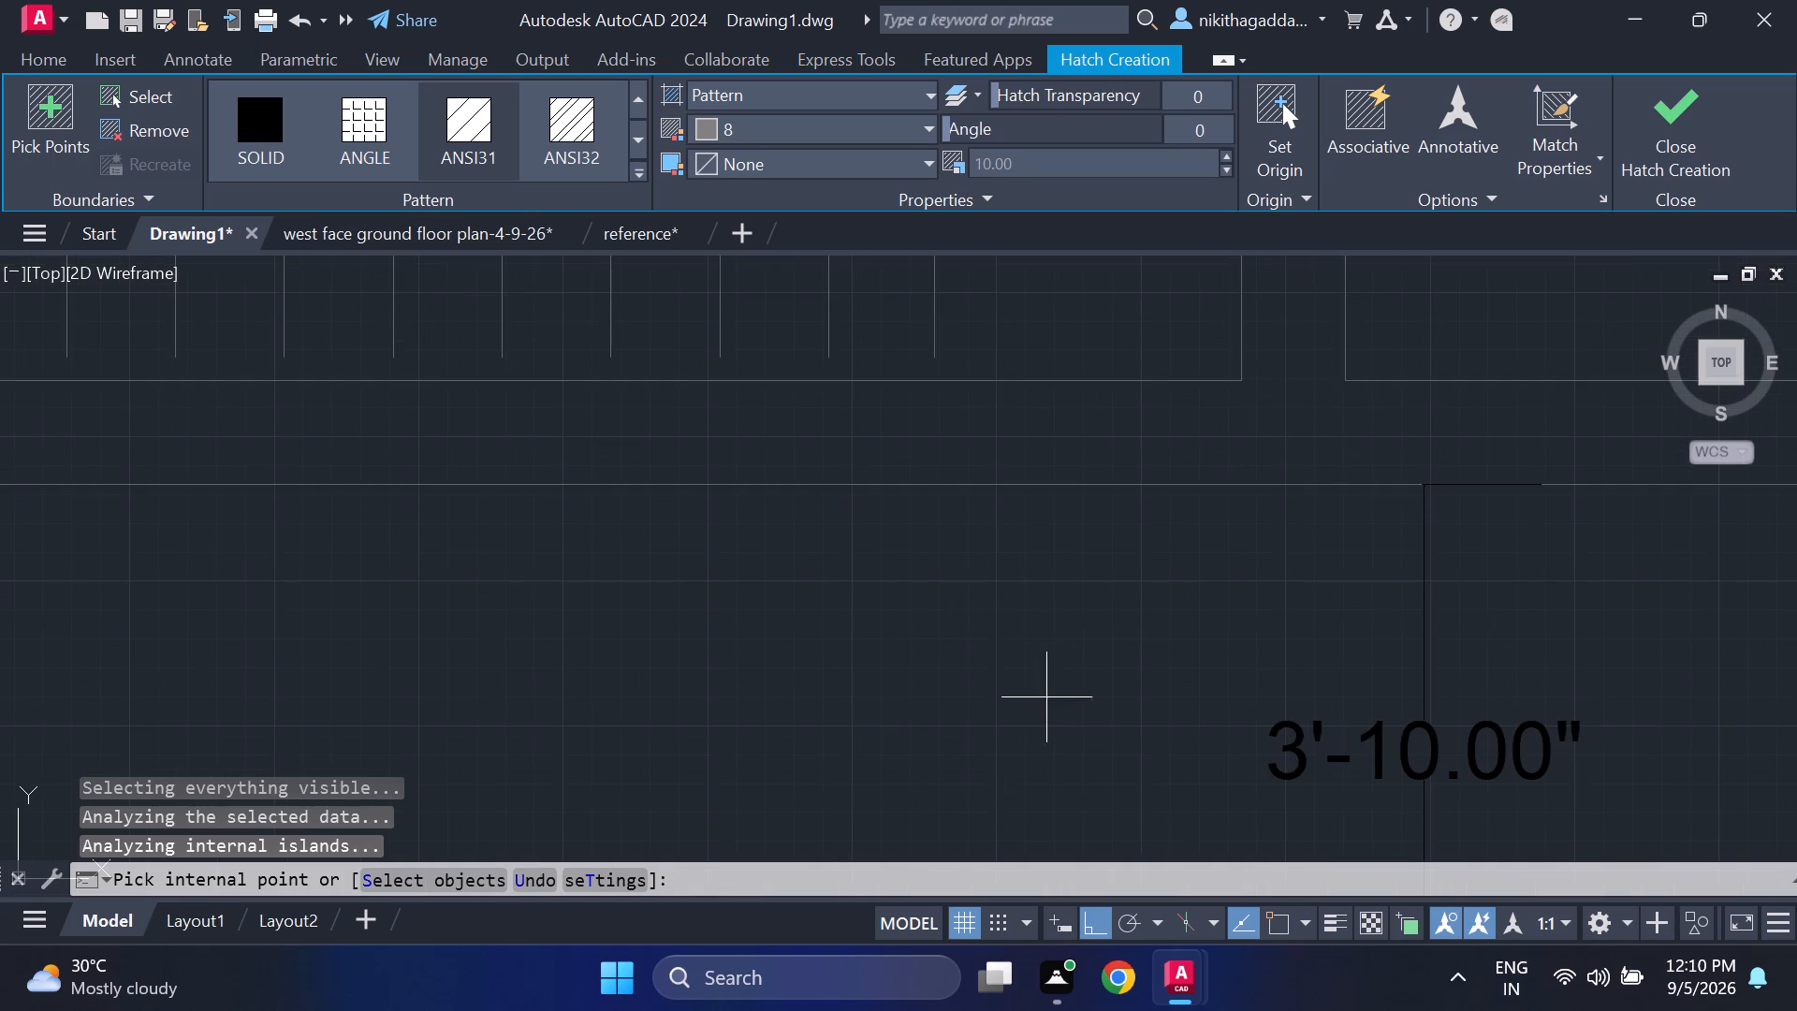
click(1030, 459)
scroll(1166, 547, down, 4)
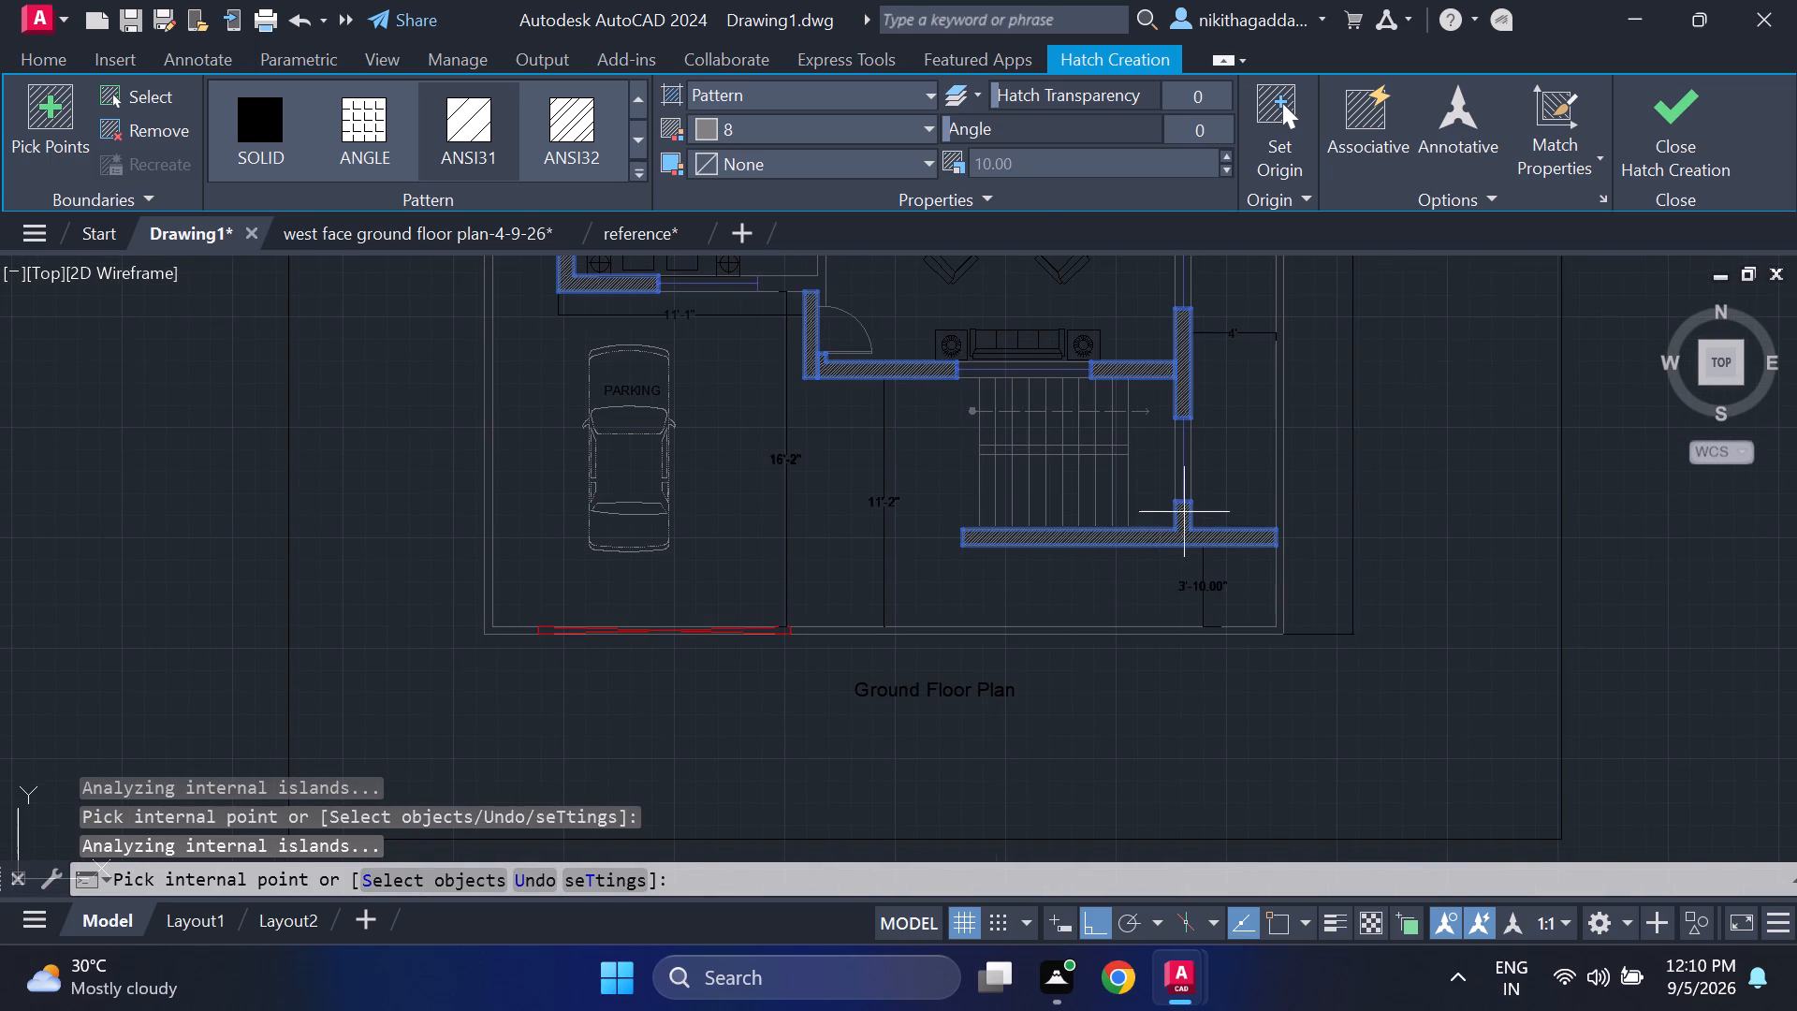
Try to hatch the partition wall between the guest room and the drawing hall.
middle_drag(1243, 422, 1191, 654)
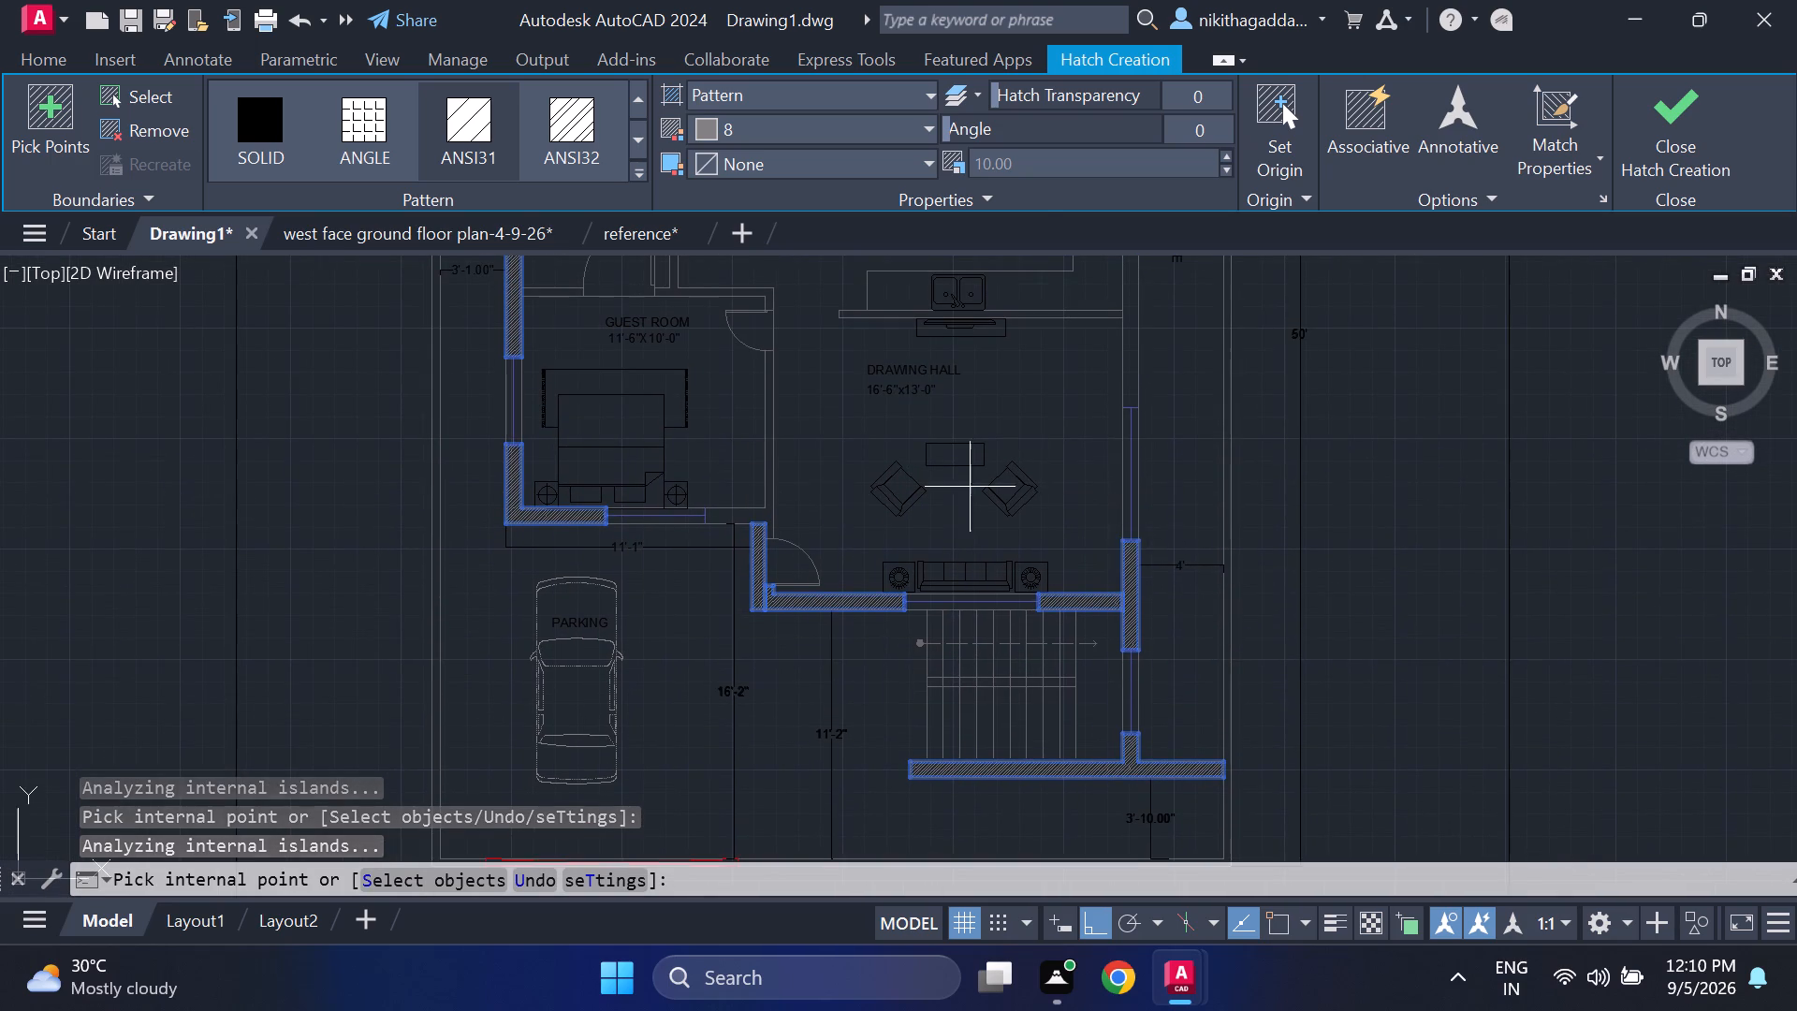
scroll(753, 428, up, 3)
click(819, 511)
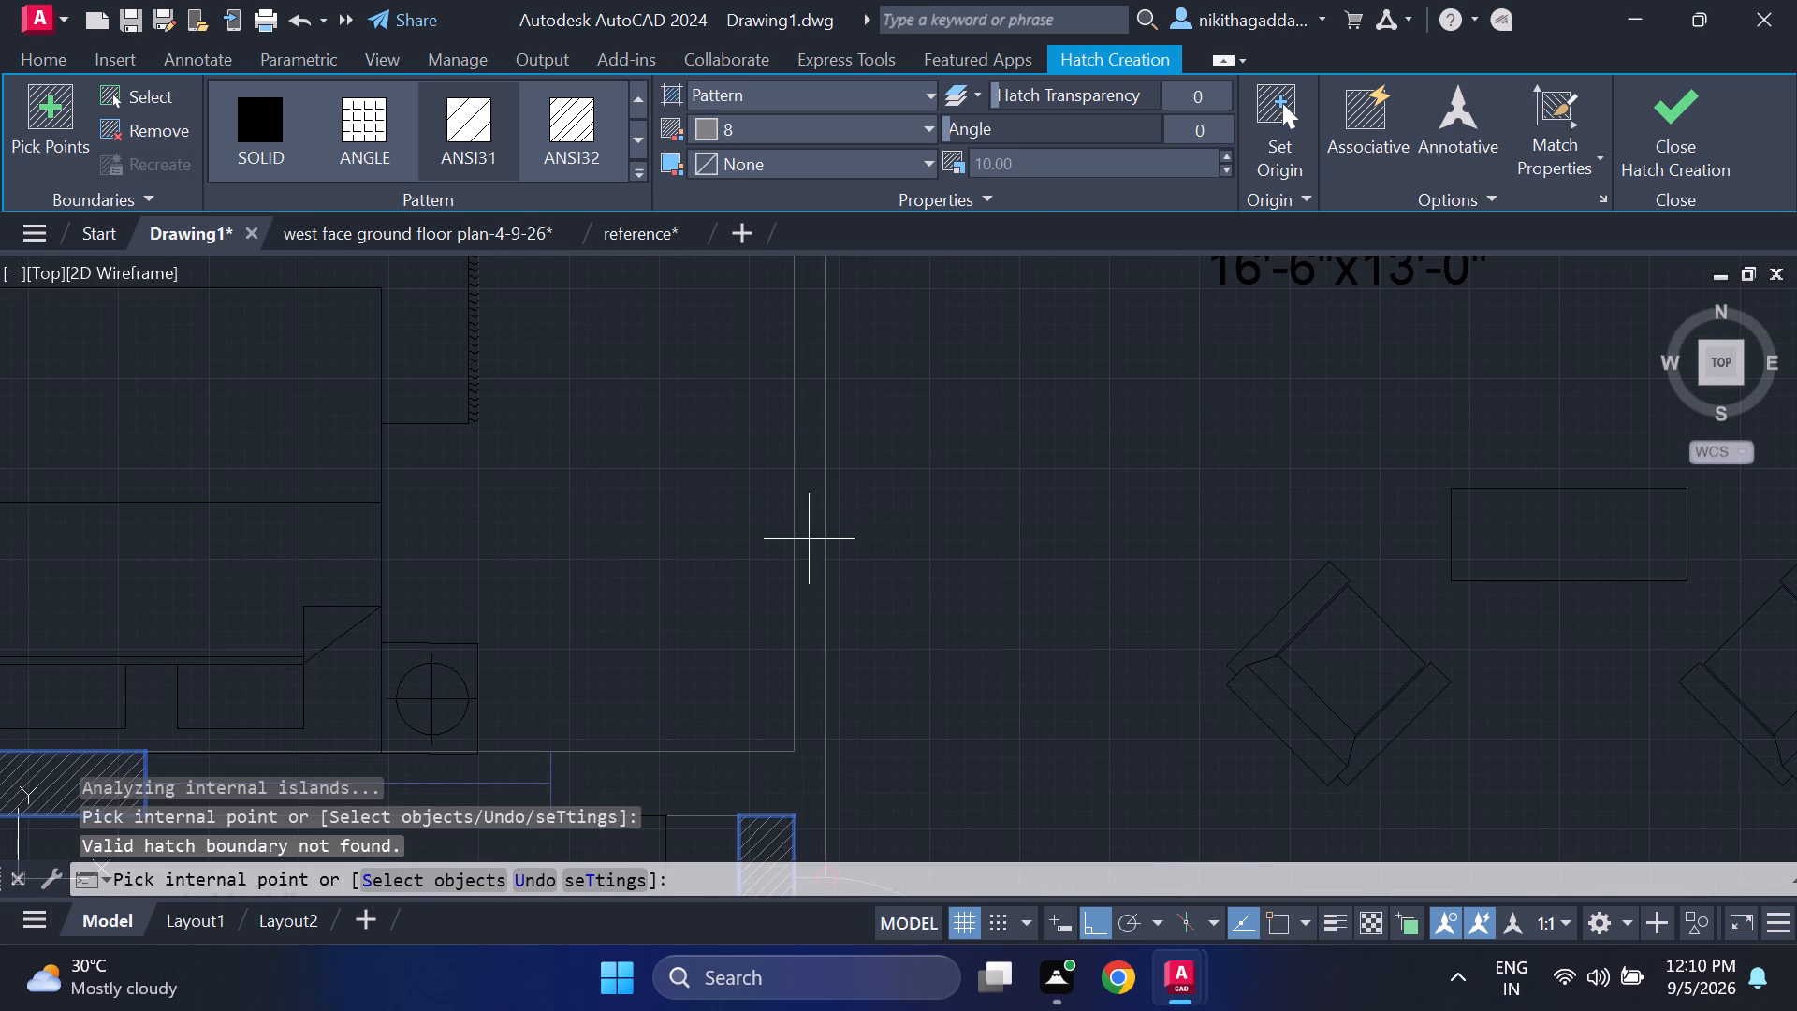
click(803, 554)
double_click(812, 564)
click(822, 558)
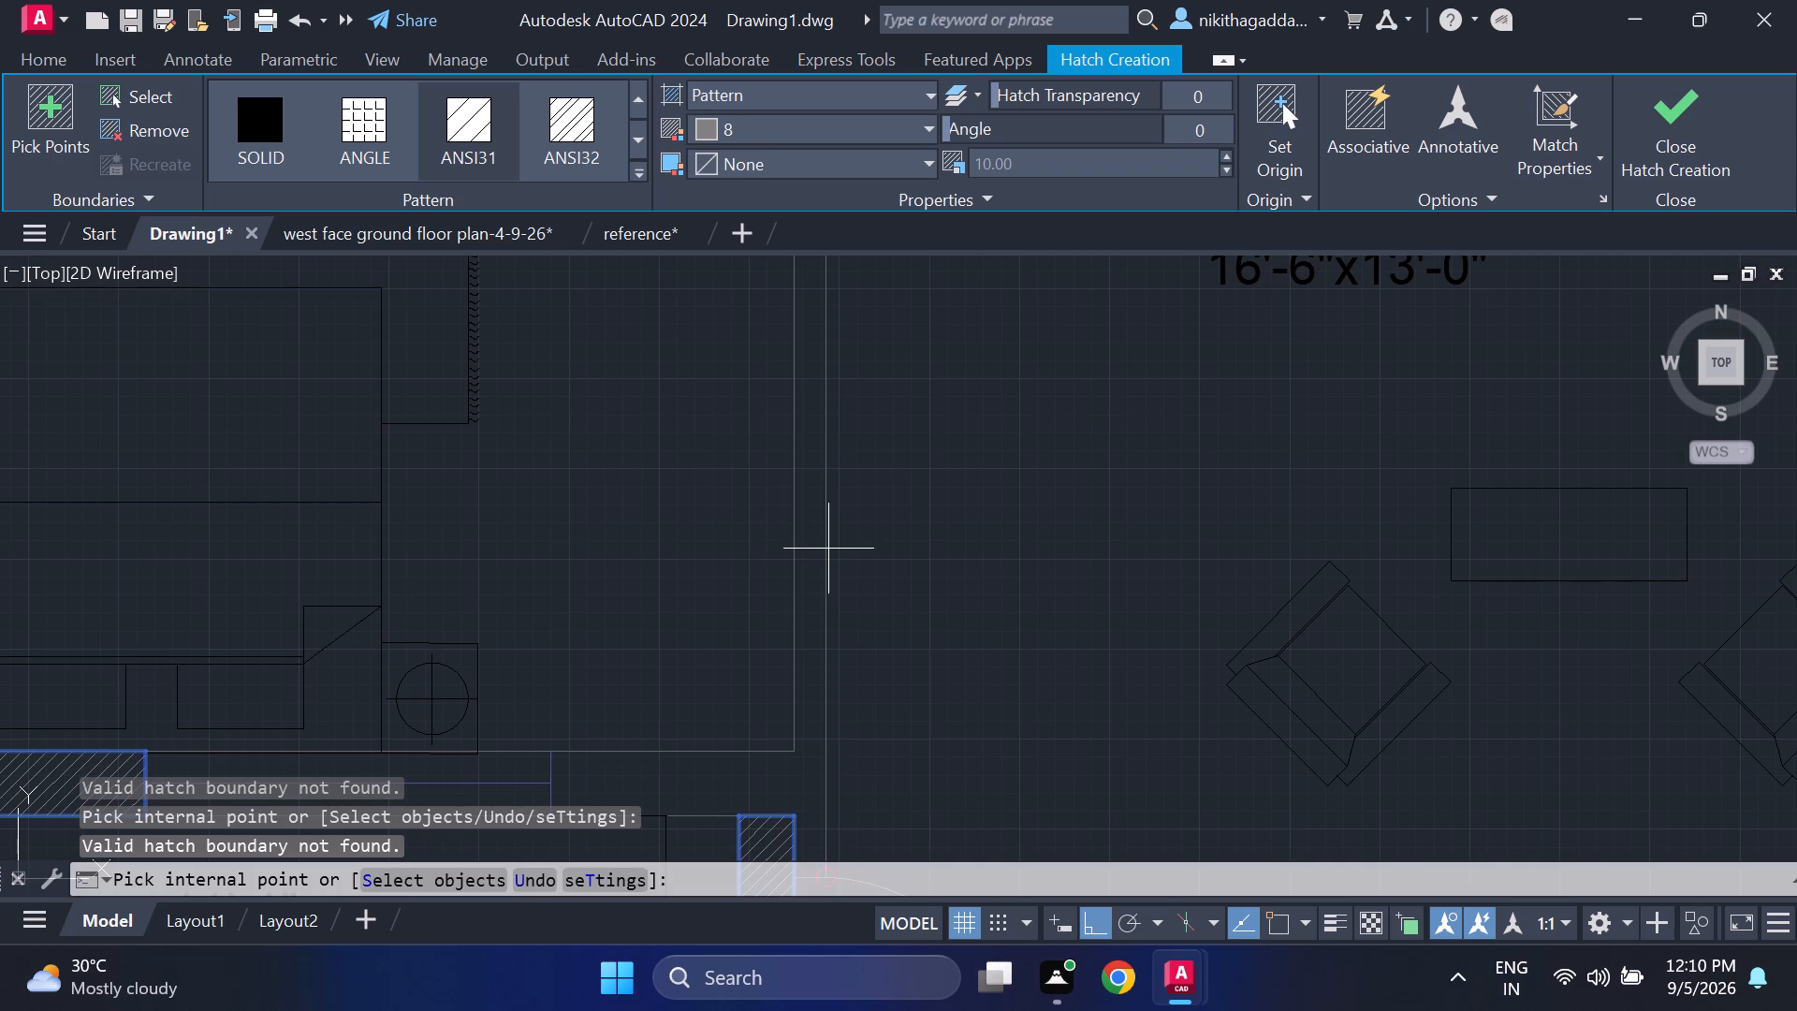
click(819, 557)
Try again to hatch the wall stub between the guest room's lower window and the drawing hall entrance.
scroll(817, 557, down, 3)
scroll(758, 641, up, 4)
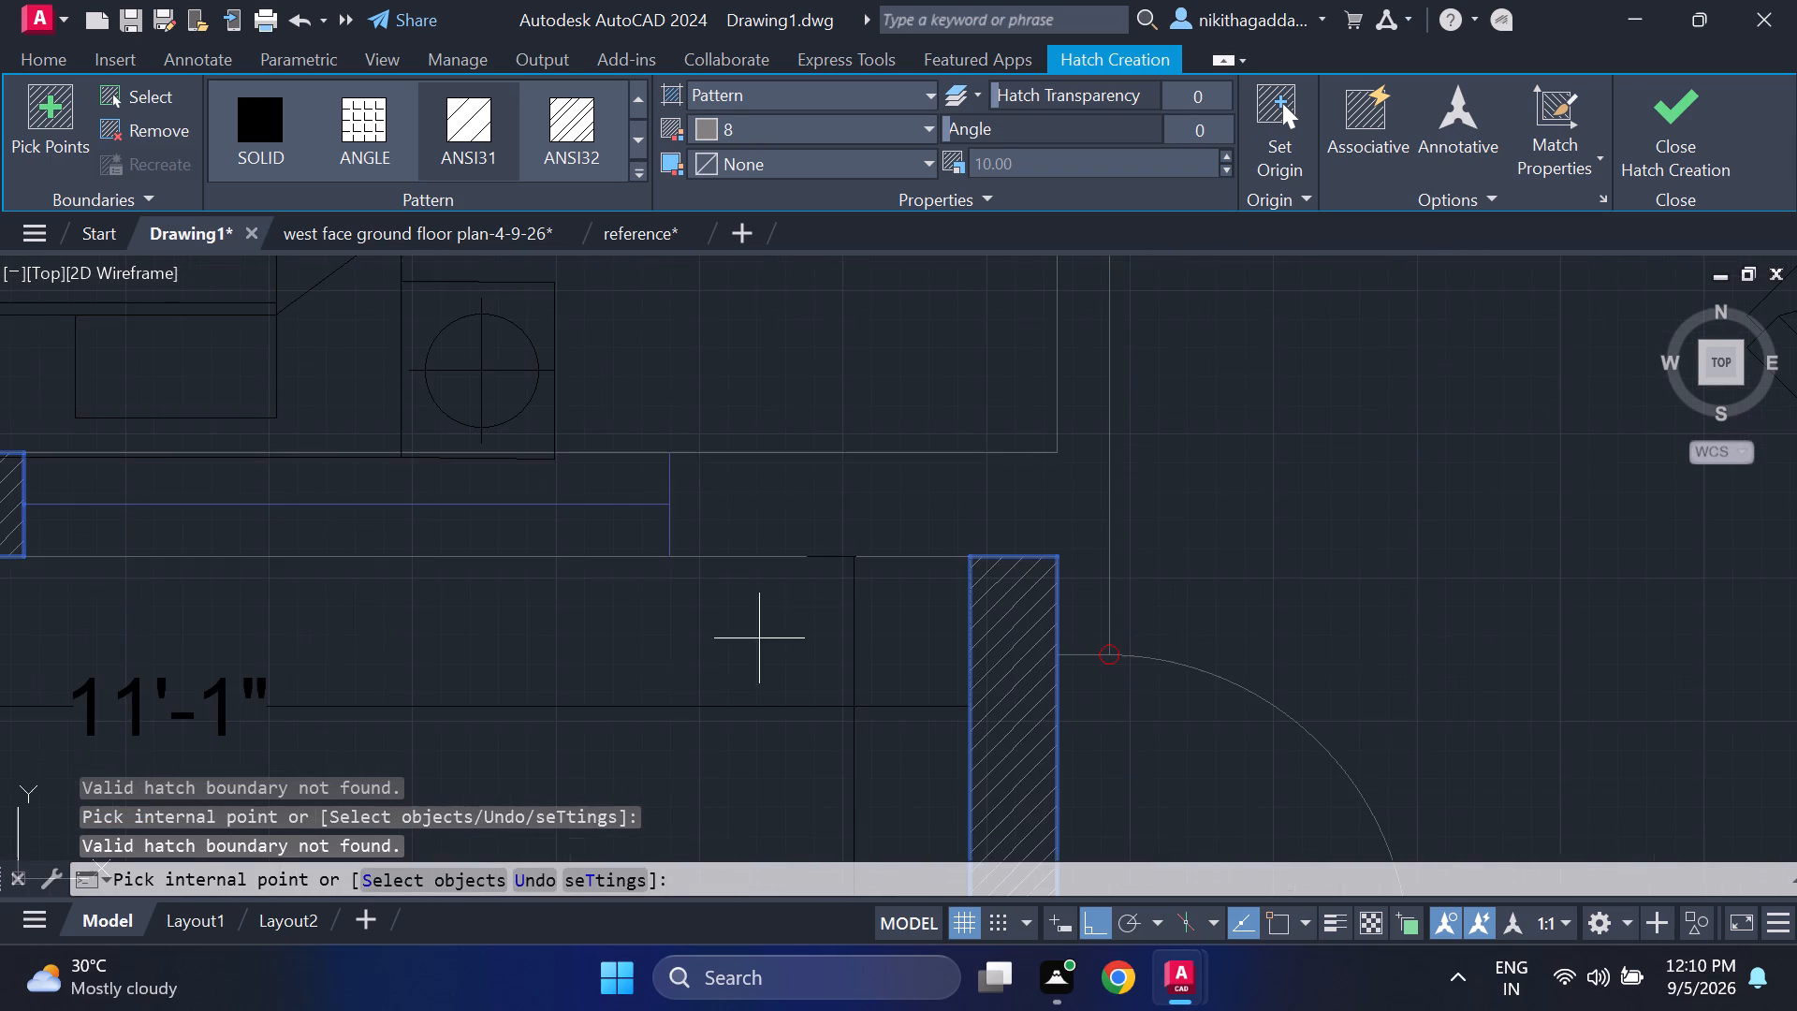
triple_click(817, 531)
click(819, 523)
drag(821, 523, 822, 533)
Make the hatch associative and retry filling the wall stub right of the guest room's lower window.
scroll(833, 524, down, 4)
scroll(873, 427, down, 3)
middle_drag(865, 425, 812, 623)
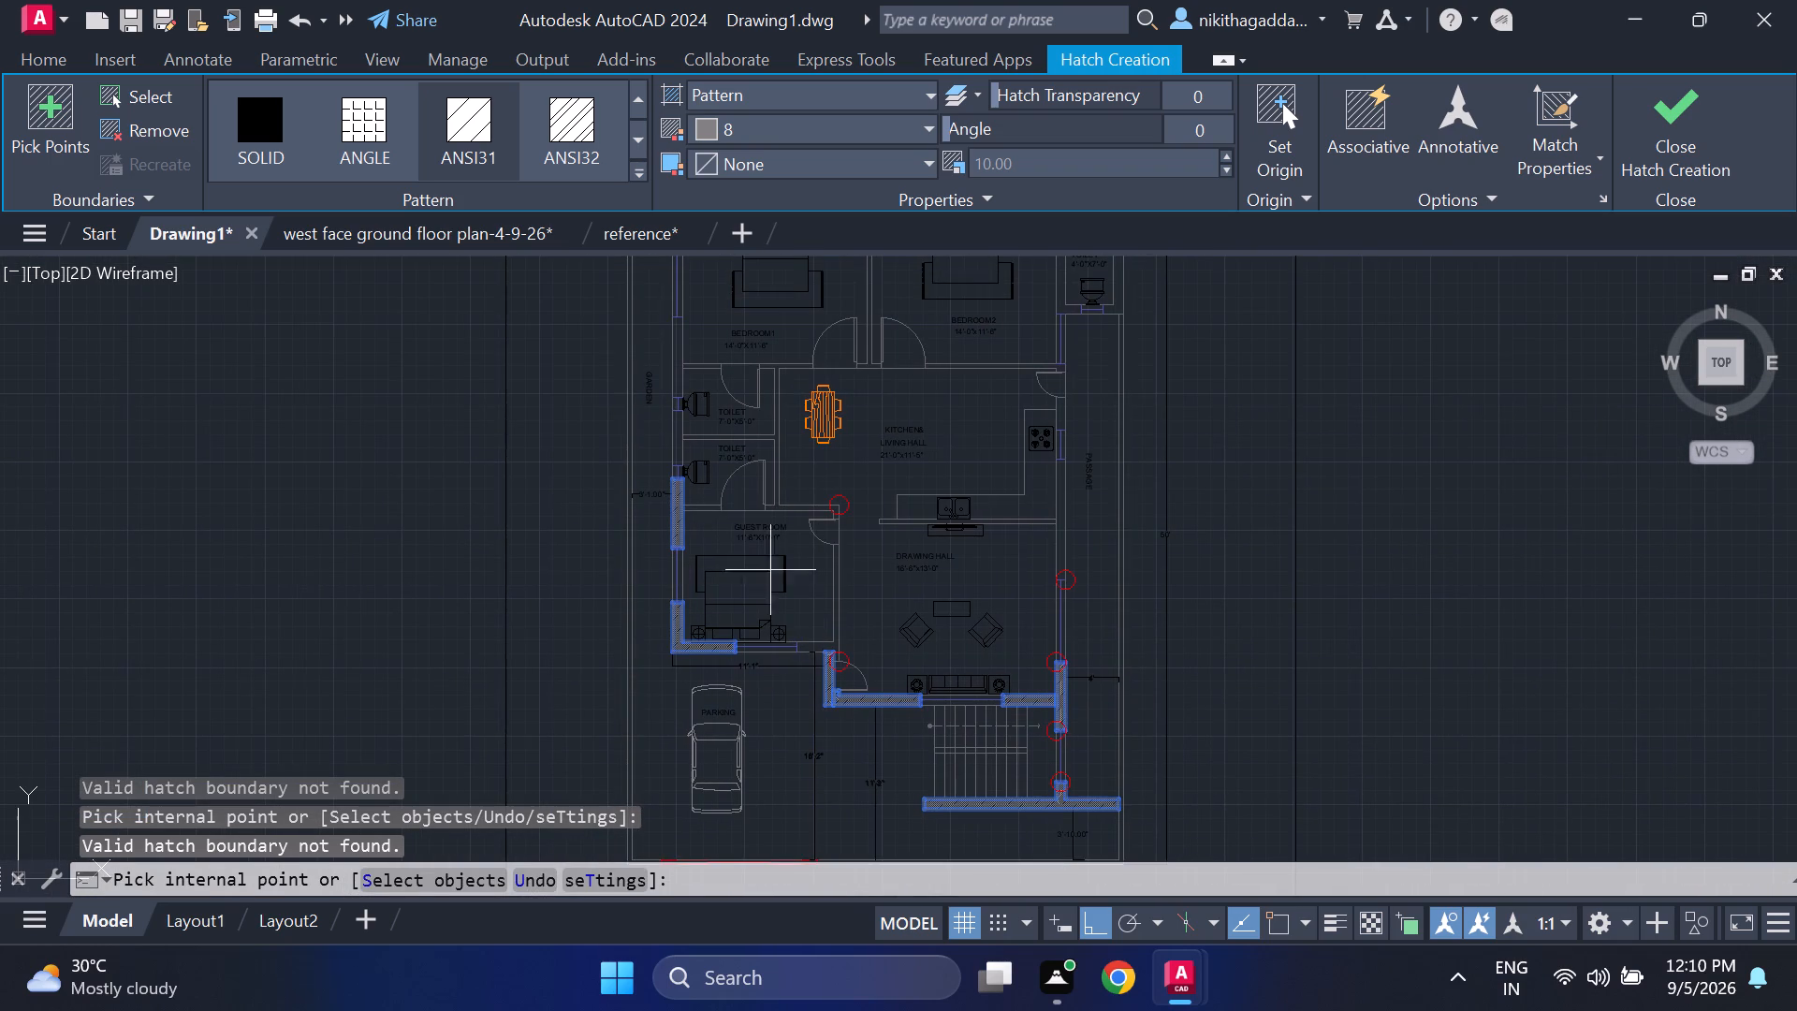
click(1366, 139)
scroll(817, 697, up, 4)
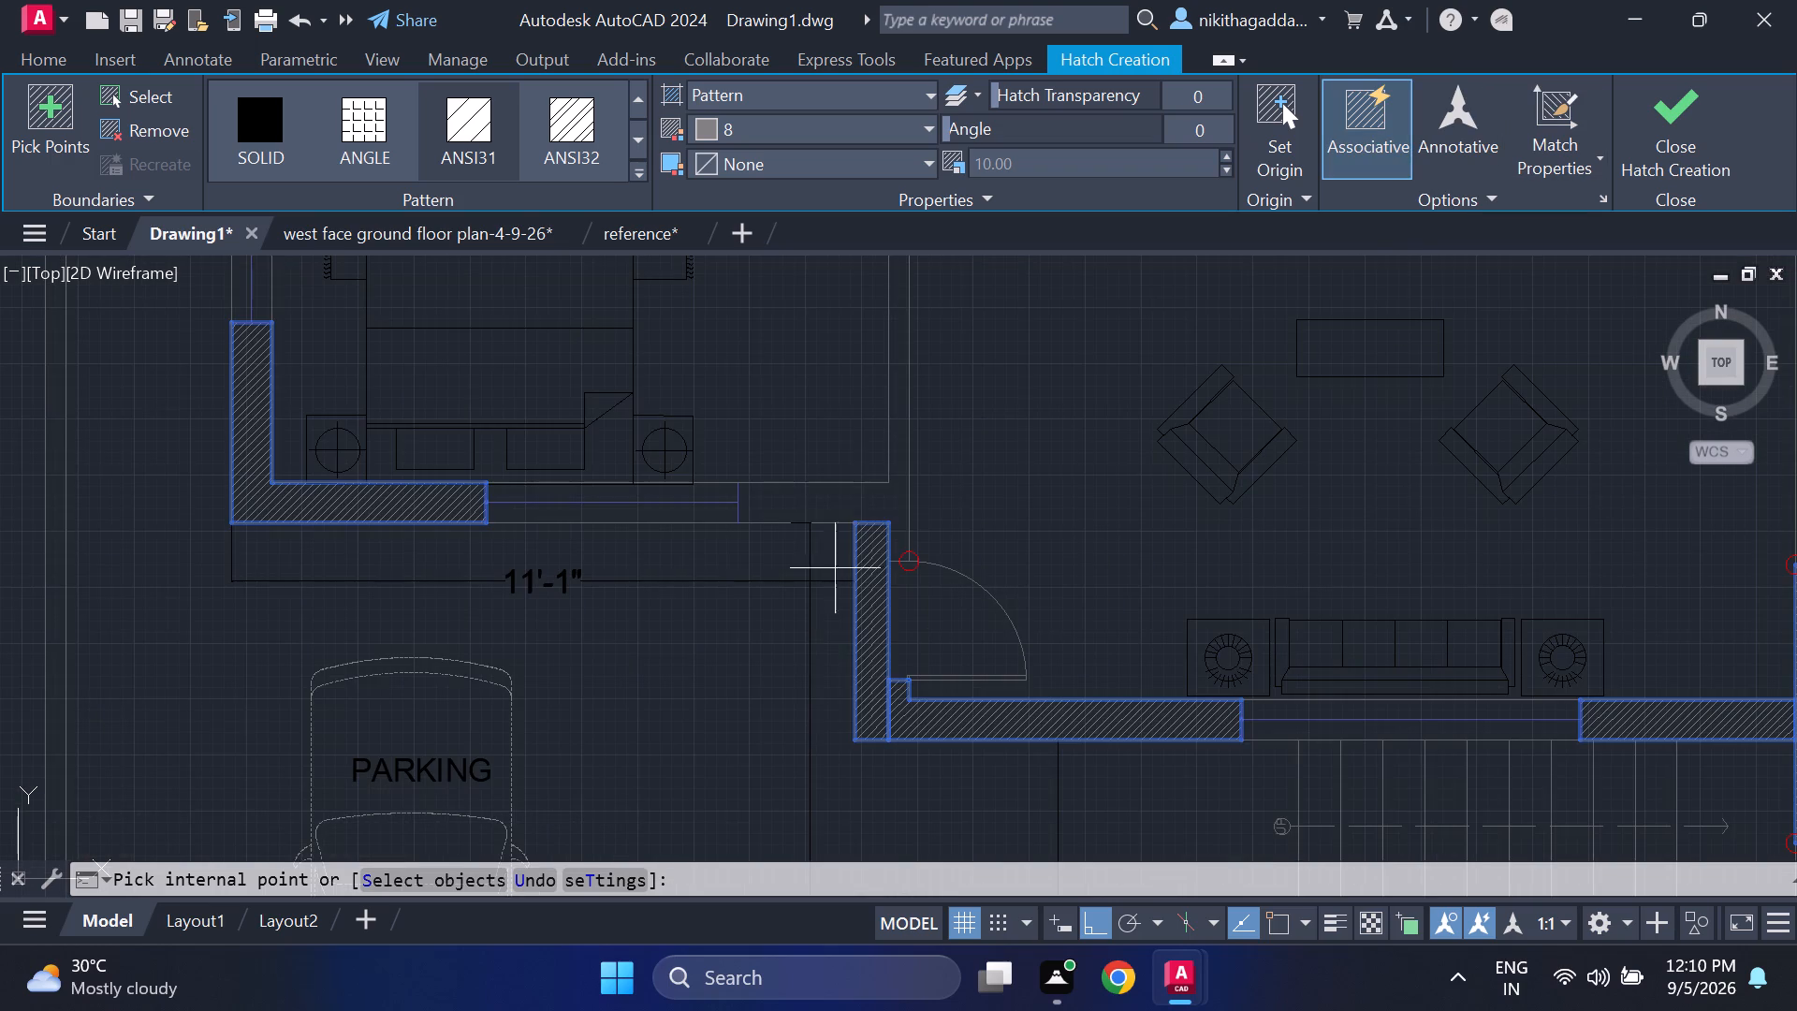
click(823, 509)
click(826, 505)
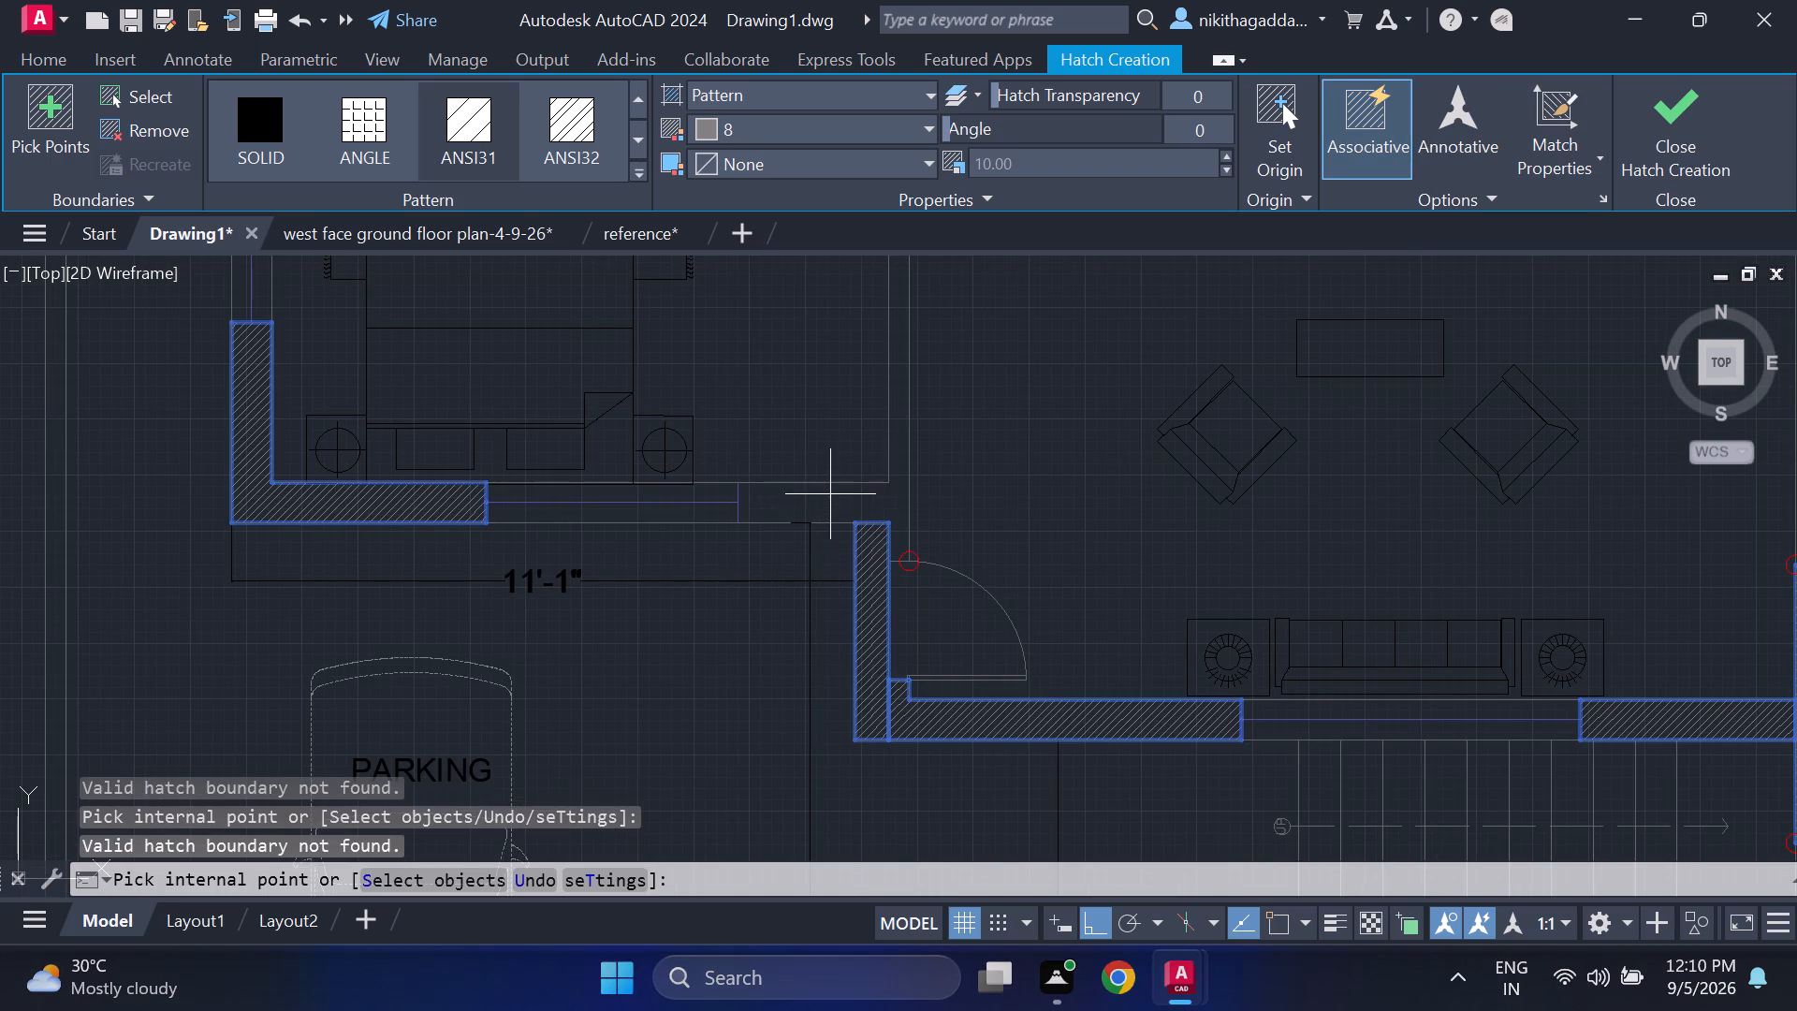
scroll(830, 492, up, 4)
triple_click(825, 516)
scroll(927, 474, down, 5)
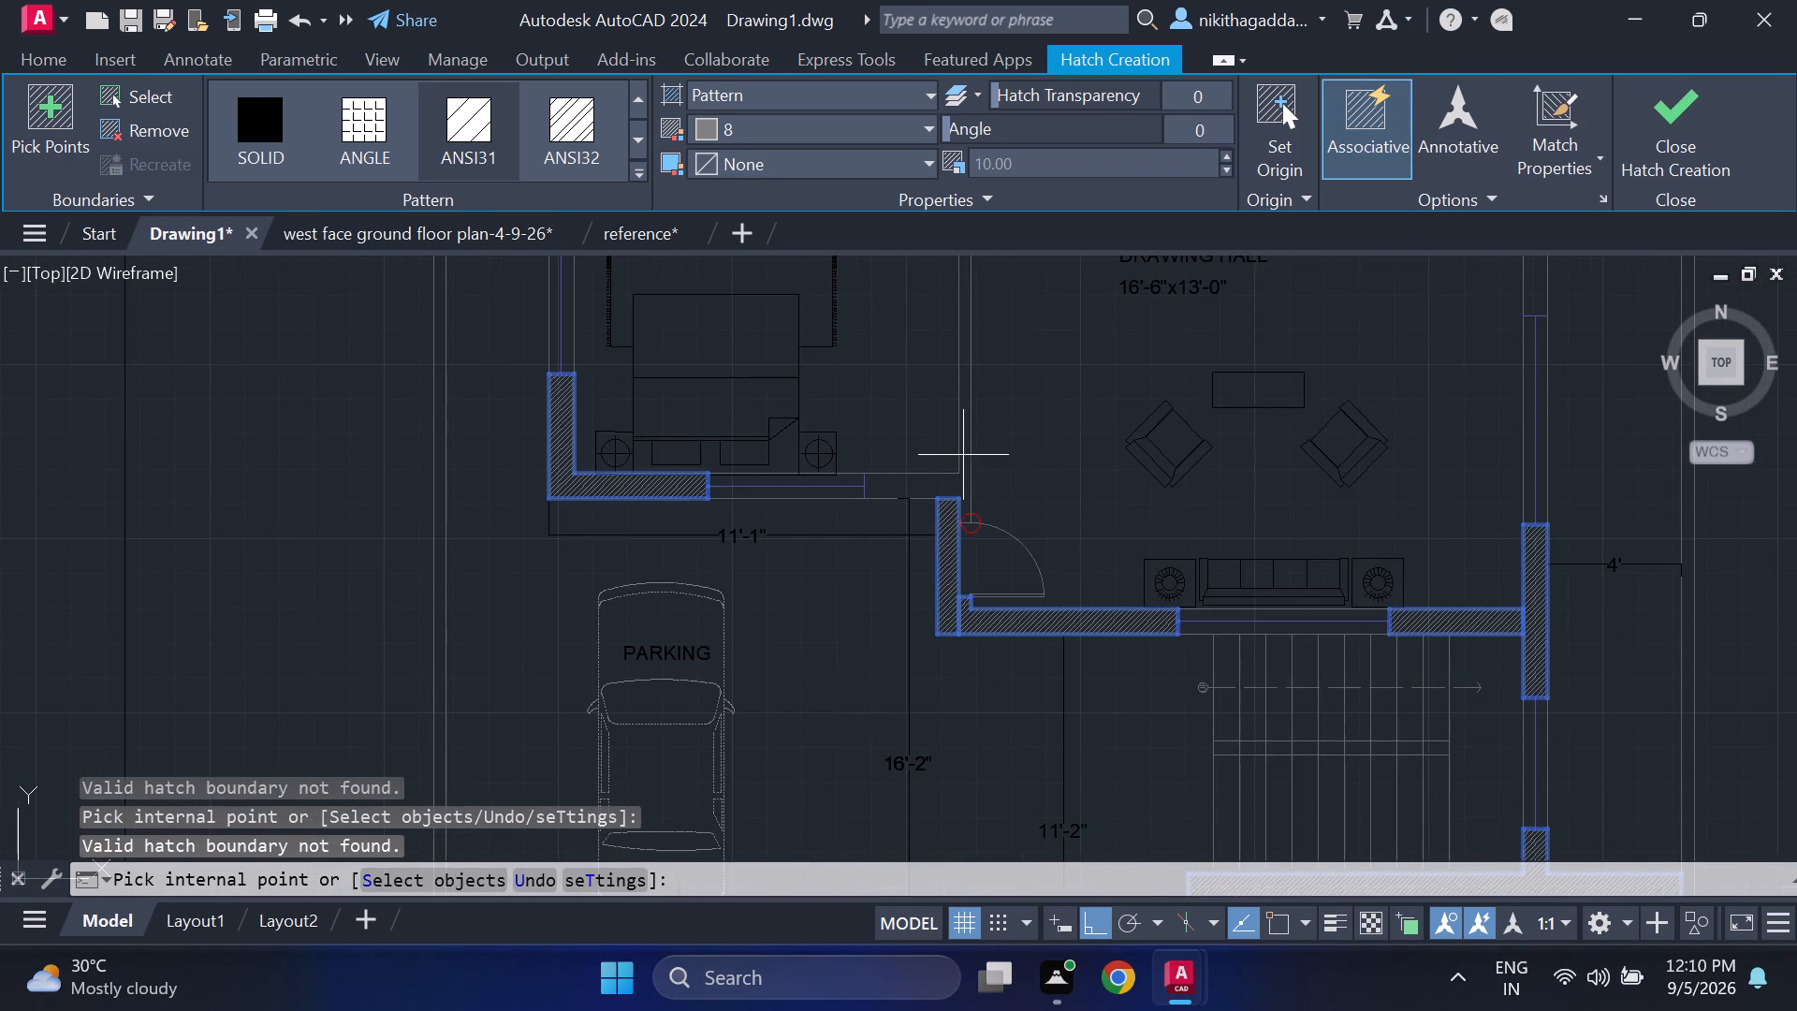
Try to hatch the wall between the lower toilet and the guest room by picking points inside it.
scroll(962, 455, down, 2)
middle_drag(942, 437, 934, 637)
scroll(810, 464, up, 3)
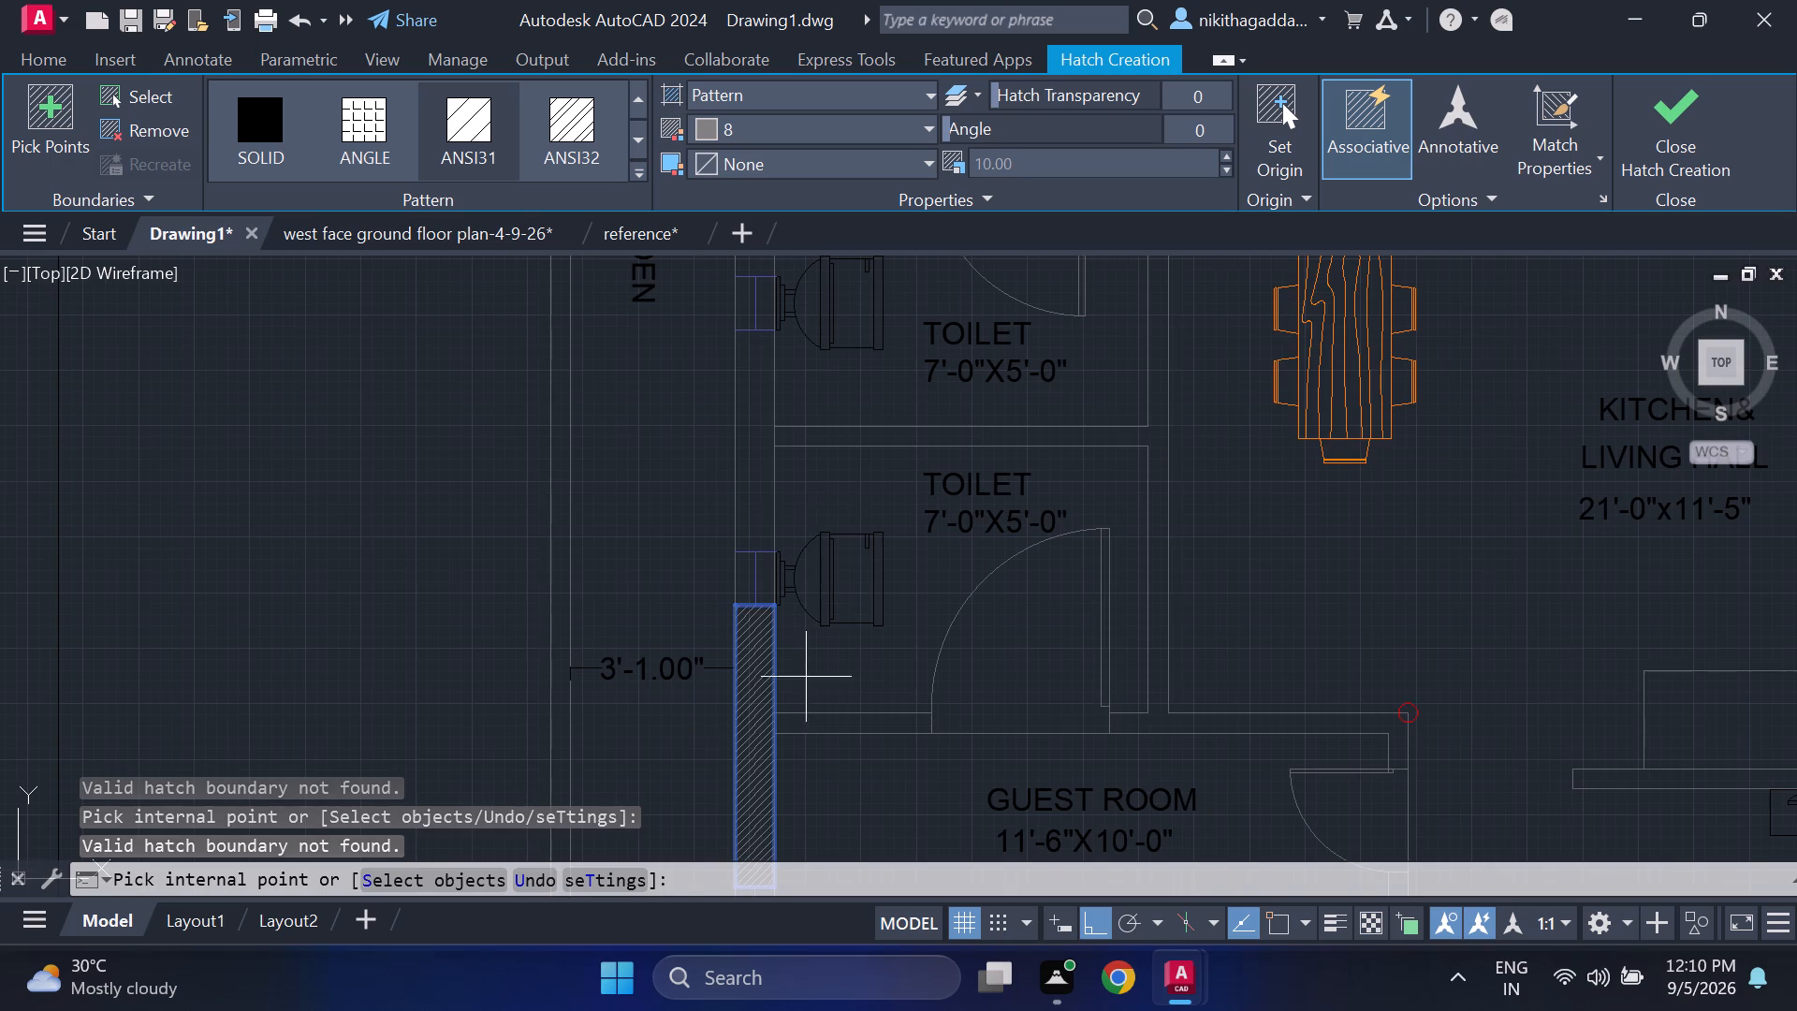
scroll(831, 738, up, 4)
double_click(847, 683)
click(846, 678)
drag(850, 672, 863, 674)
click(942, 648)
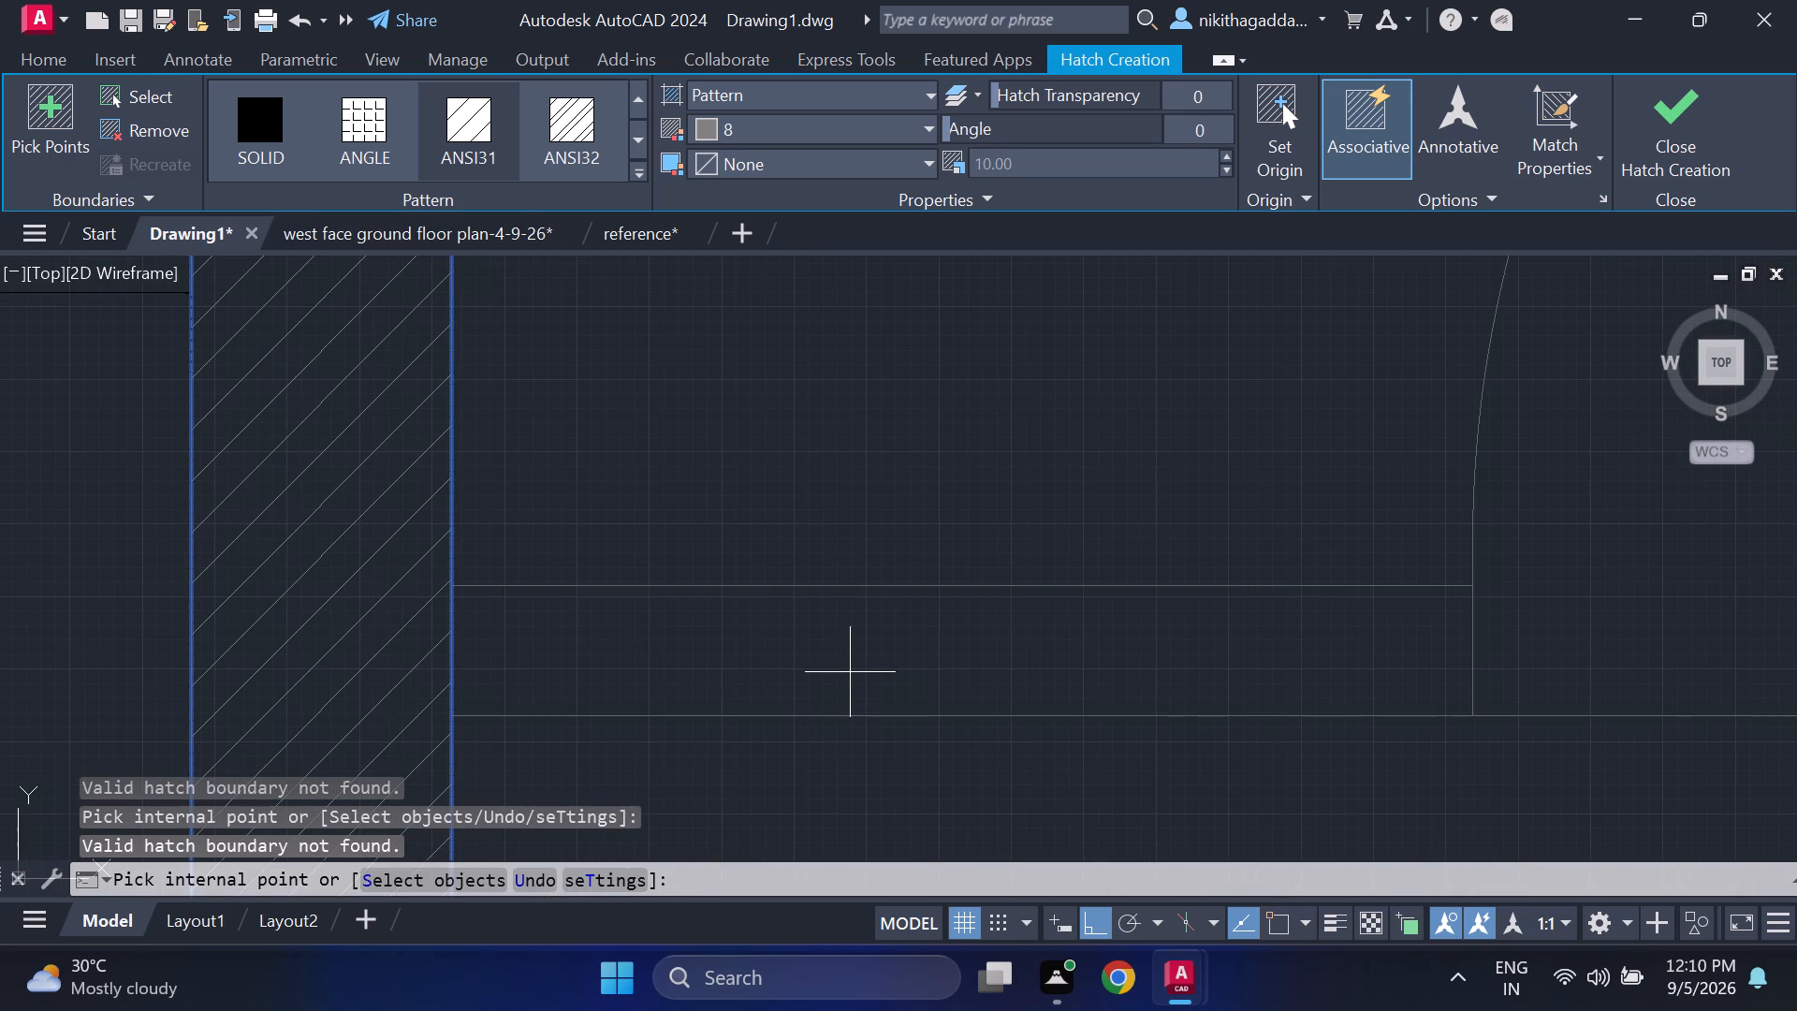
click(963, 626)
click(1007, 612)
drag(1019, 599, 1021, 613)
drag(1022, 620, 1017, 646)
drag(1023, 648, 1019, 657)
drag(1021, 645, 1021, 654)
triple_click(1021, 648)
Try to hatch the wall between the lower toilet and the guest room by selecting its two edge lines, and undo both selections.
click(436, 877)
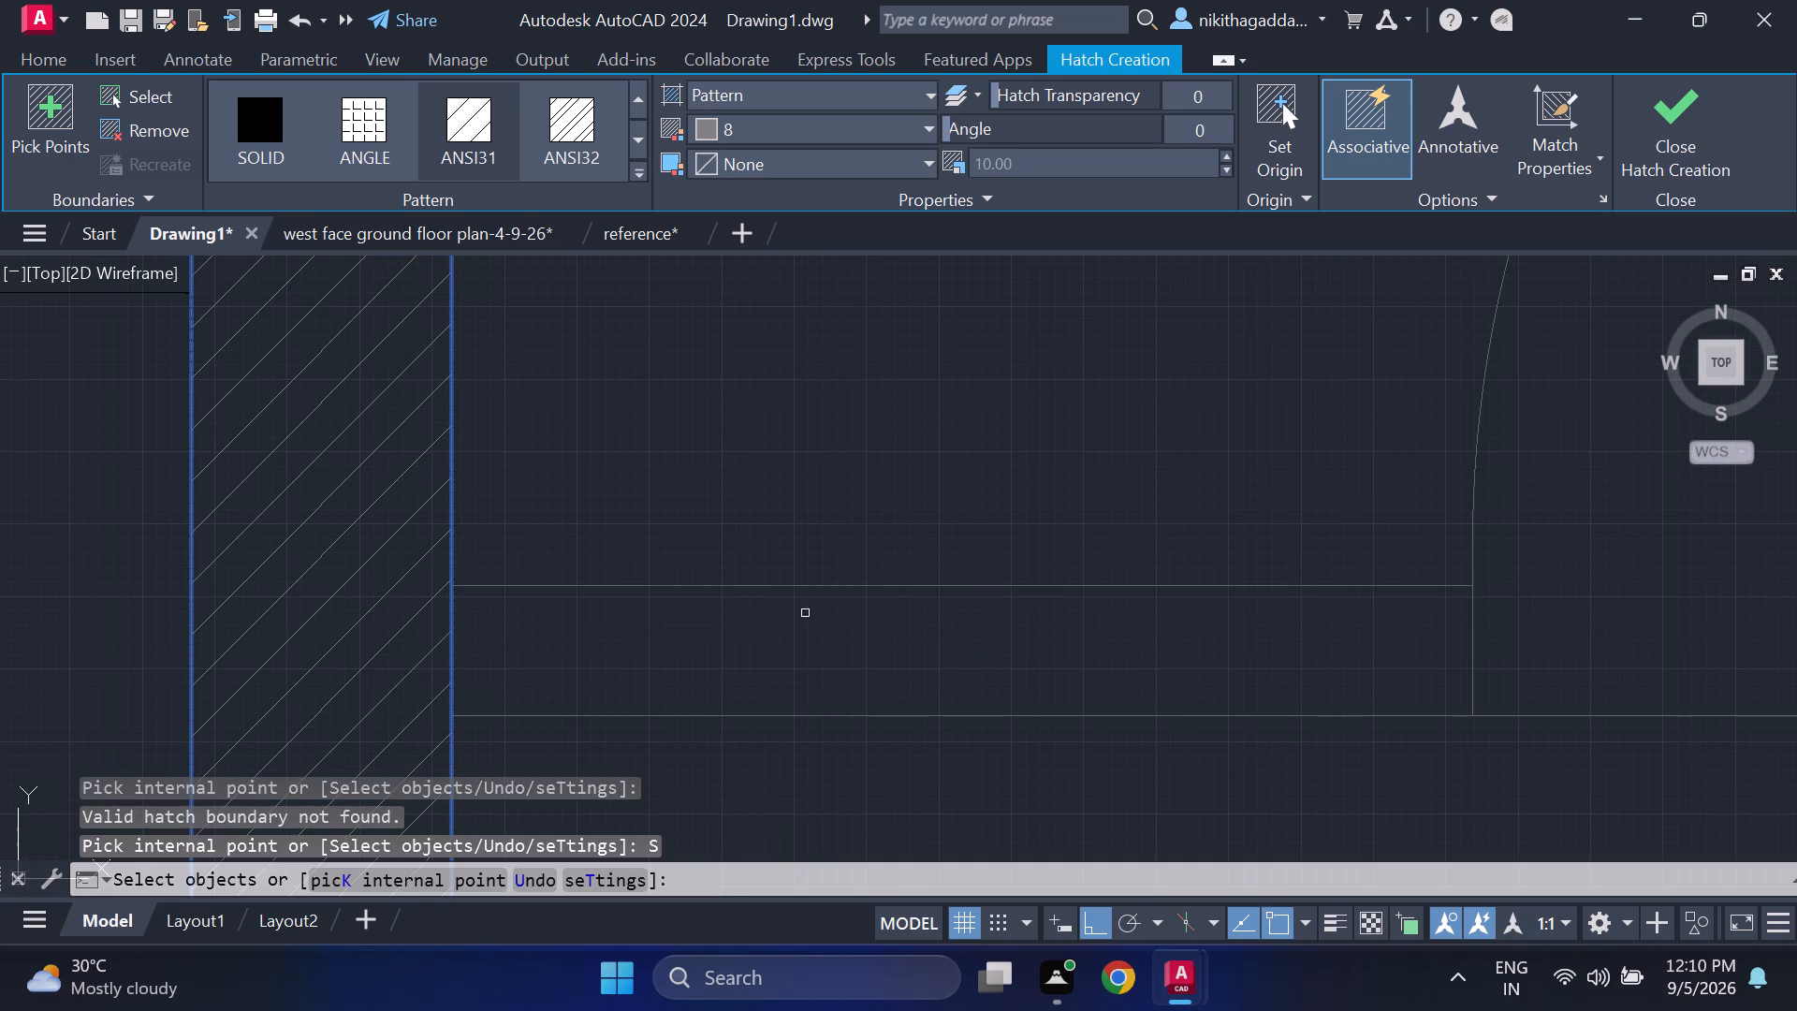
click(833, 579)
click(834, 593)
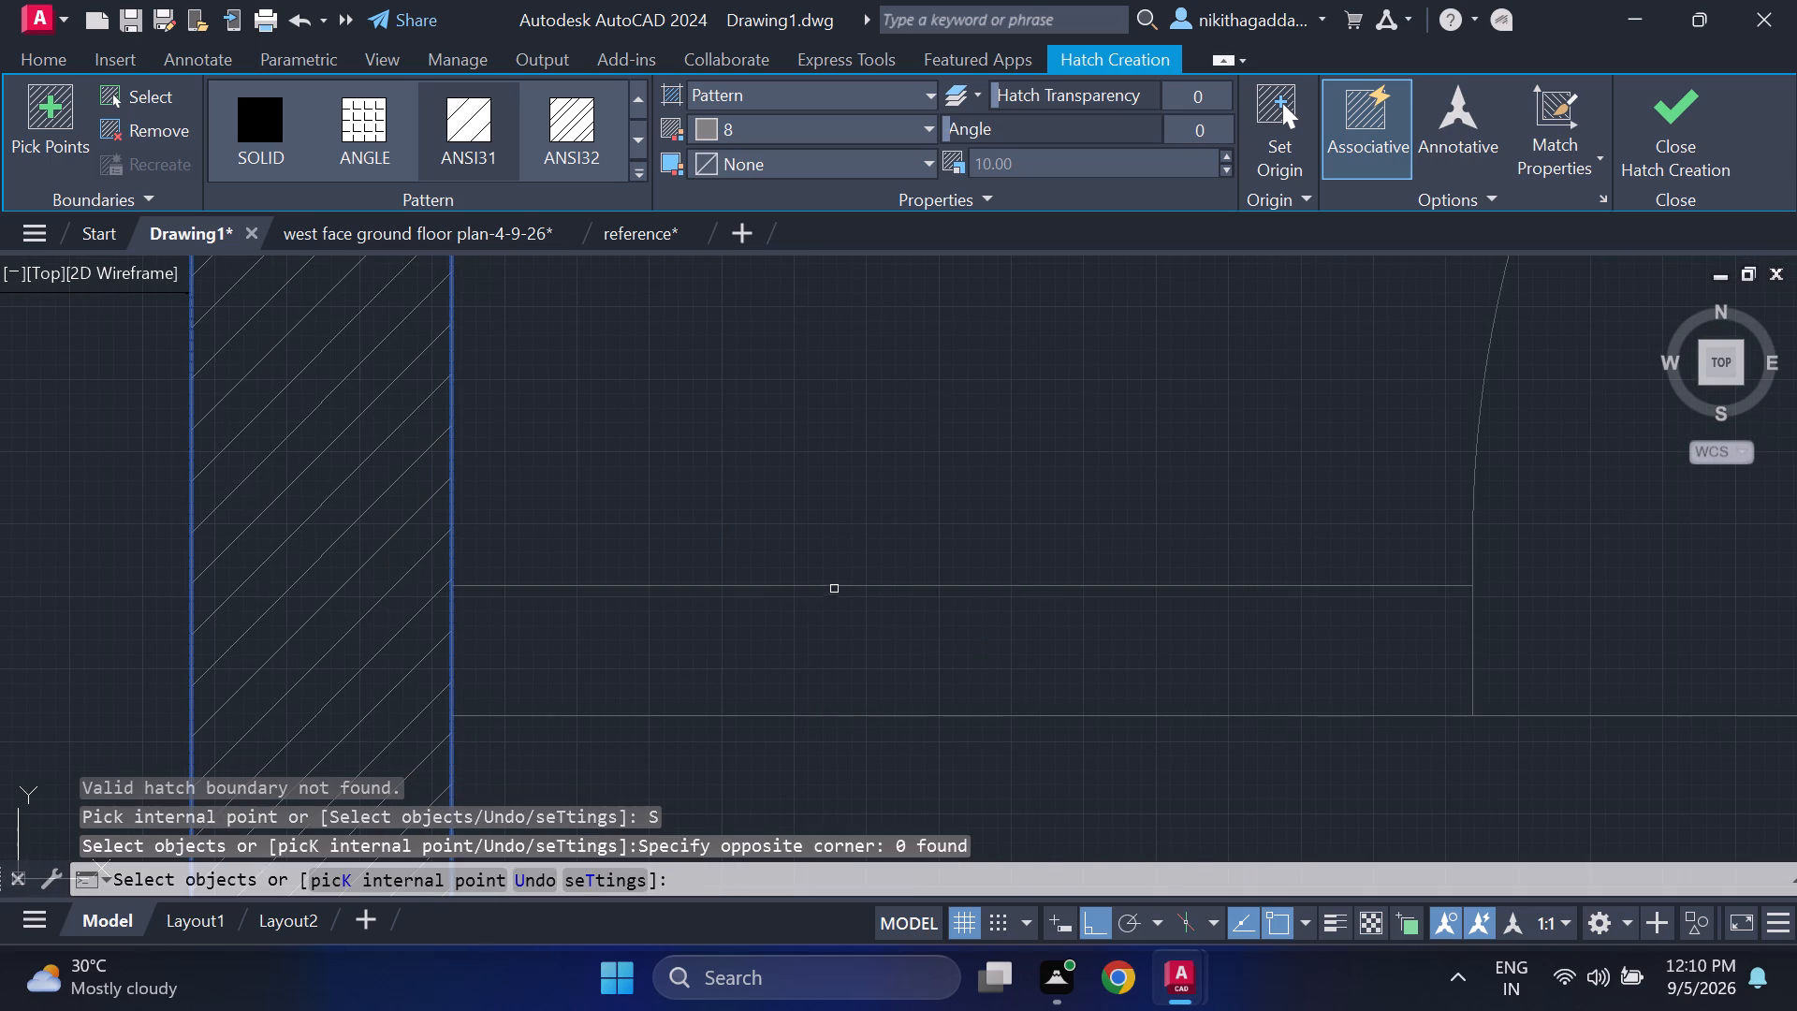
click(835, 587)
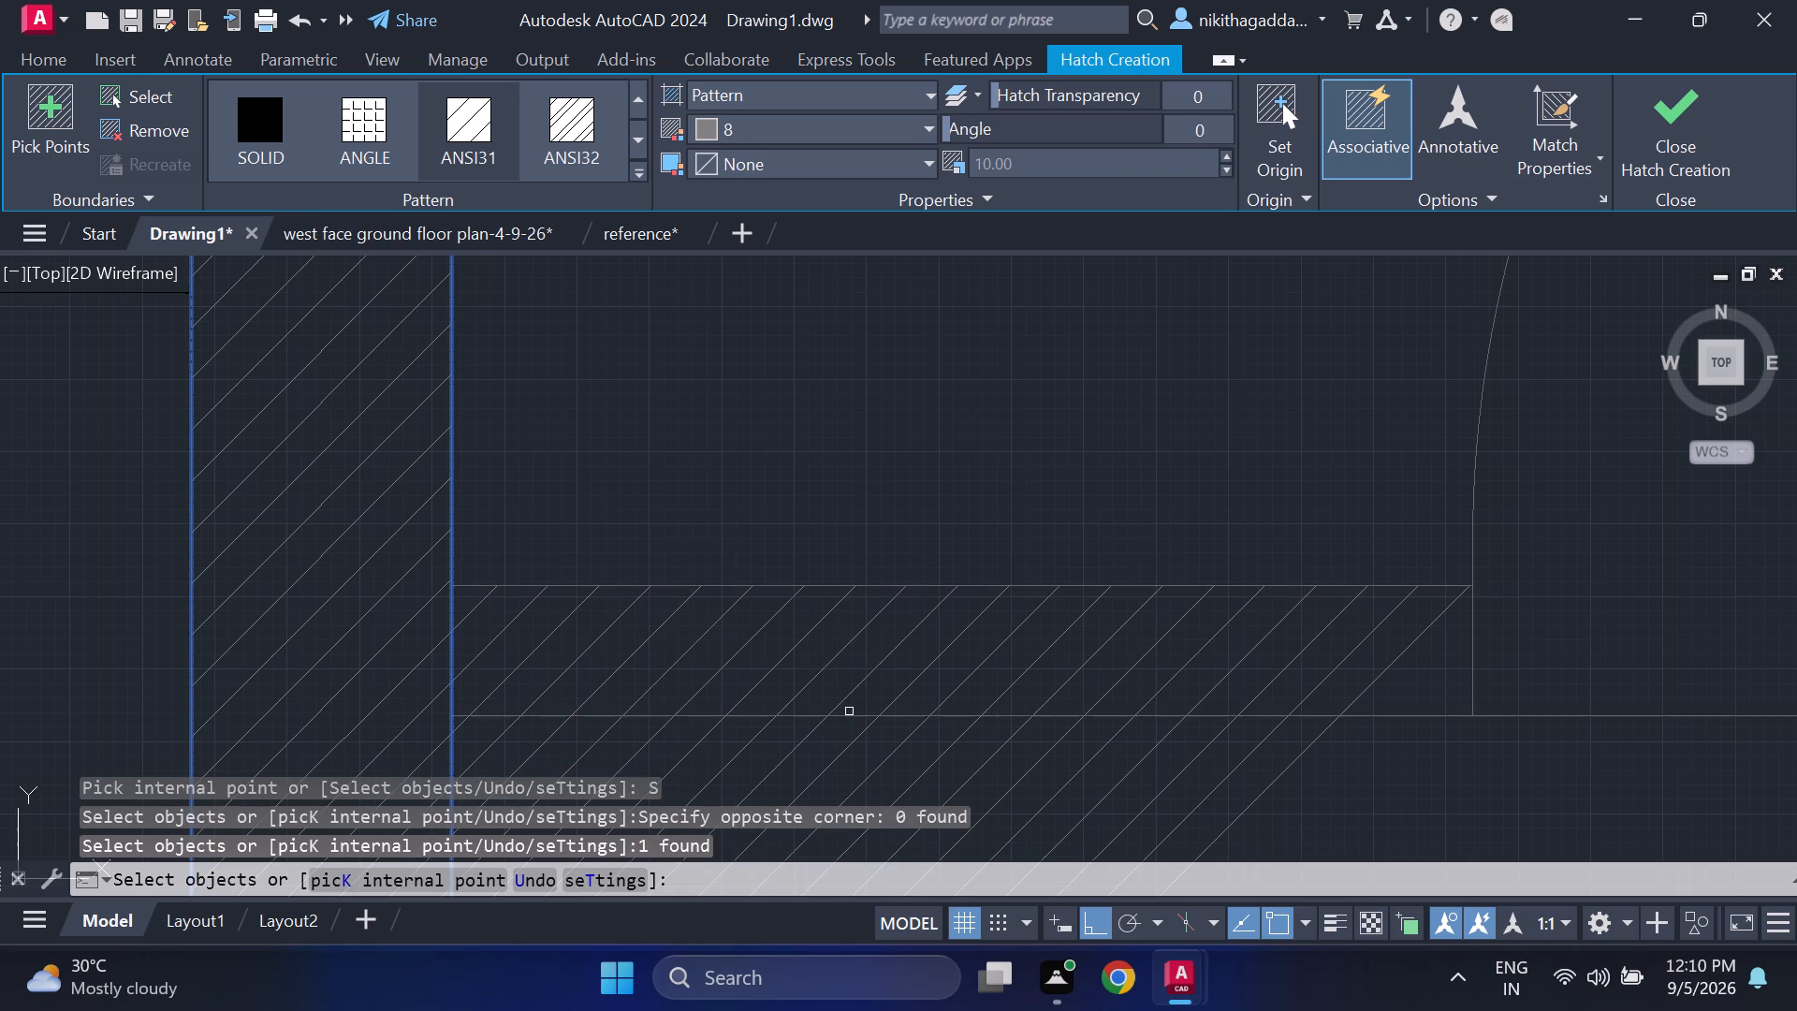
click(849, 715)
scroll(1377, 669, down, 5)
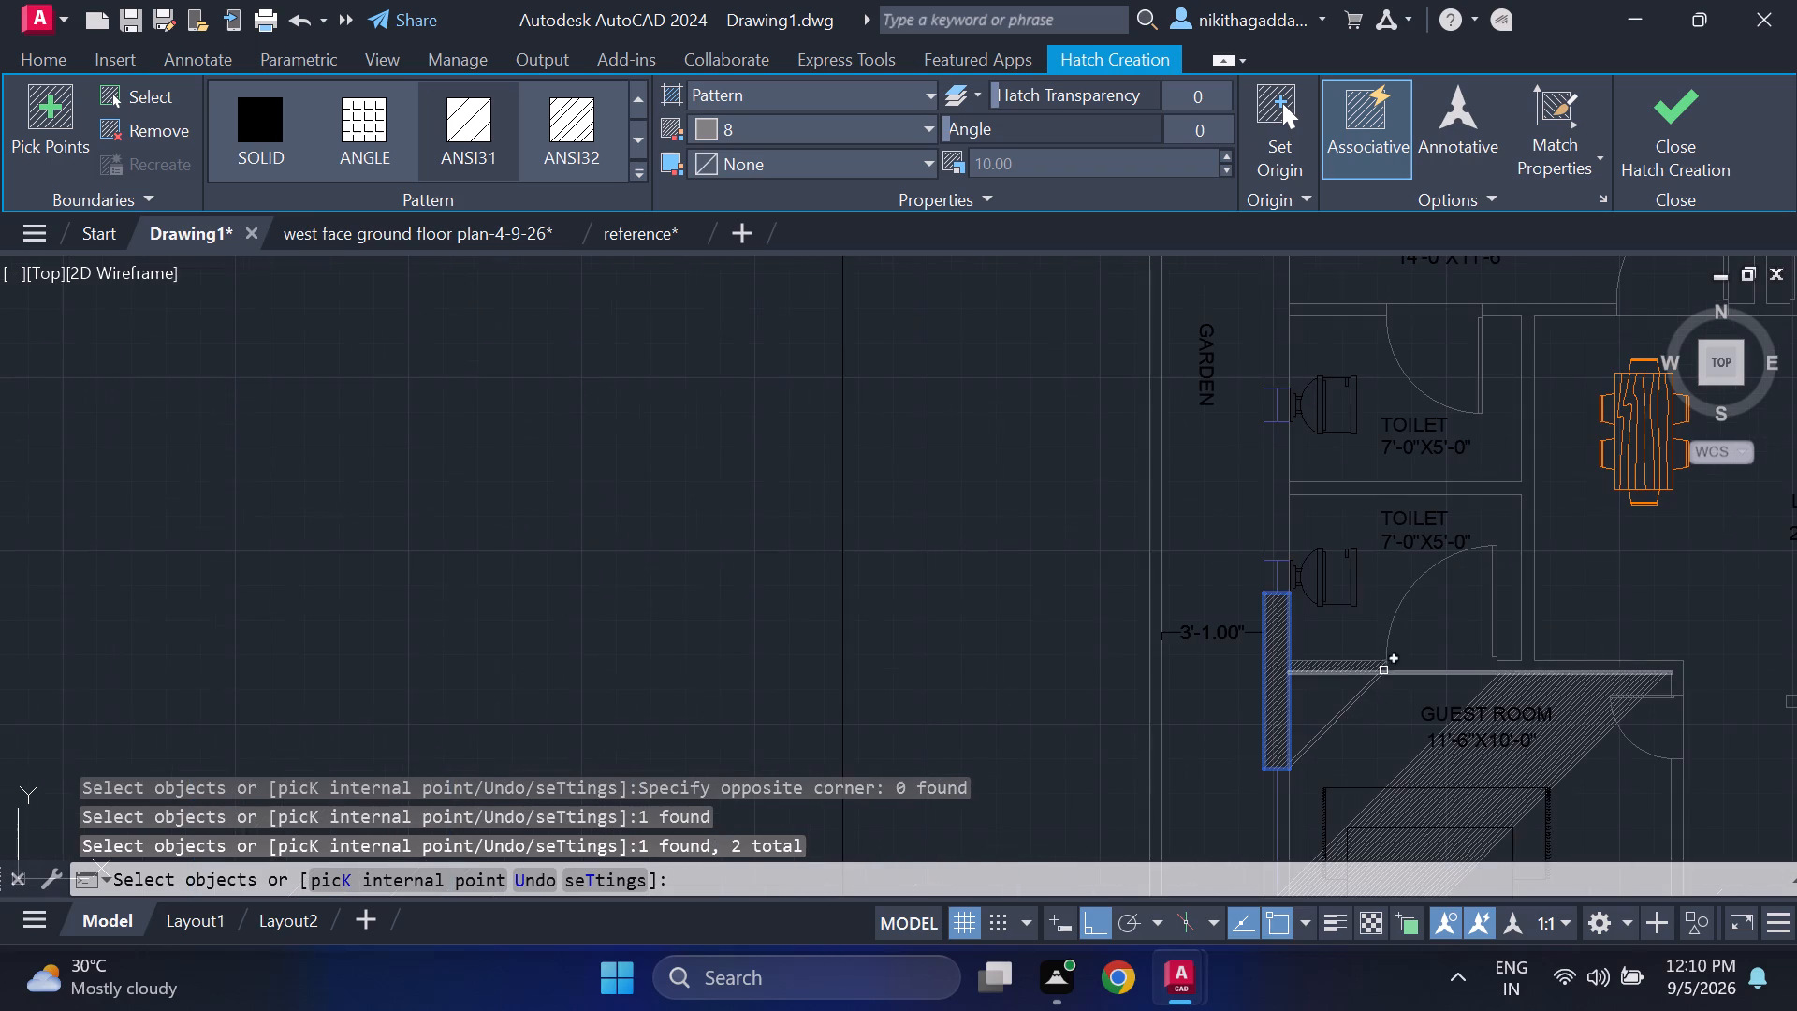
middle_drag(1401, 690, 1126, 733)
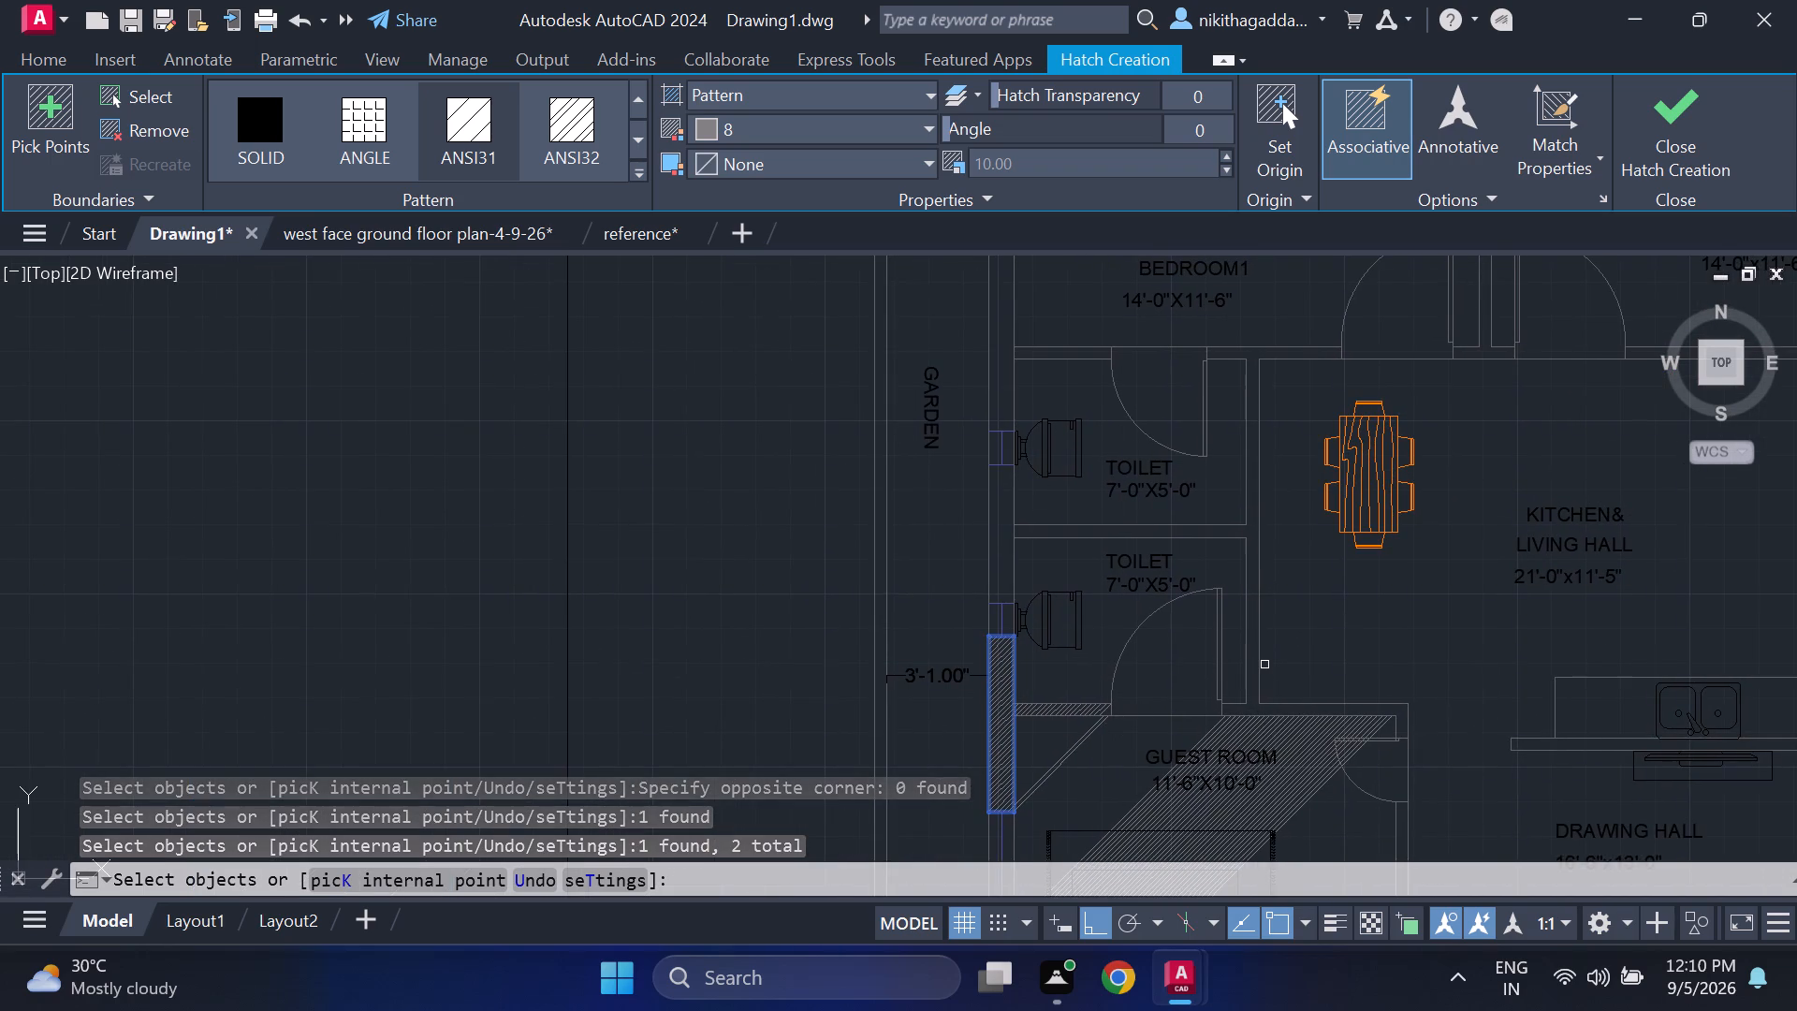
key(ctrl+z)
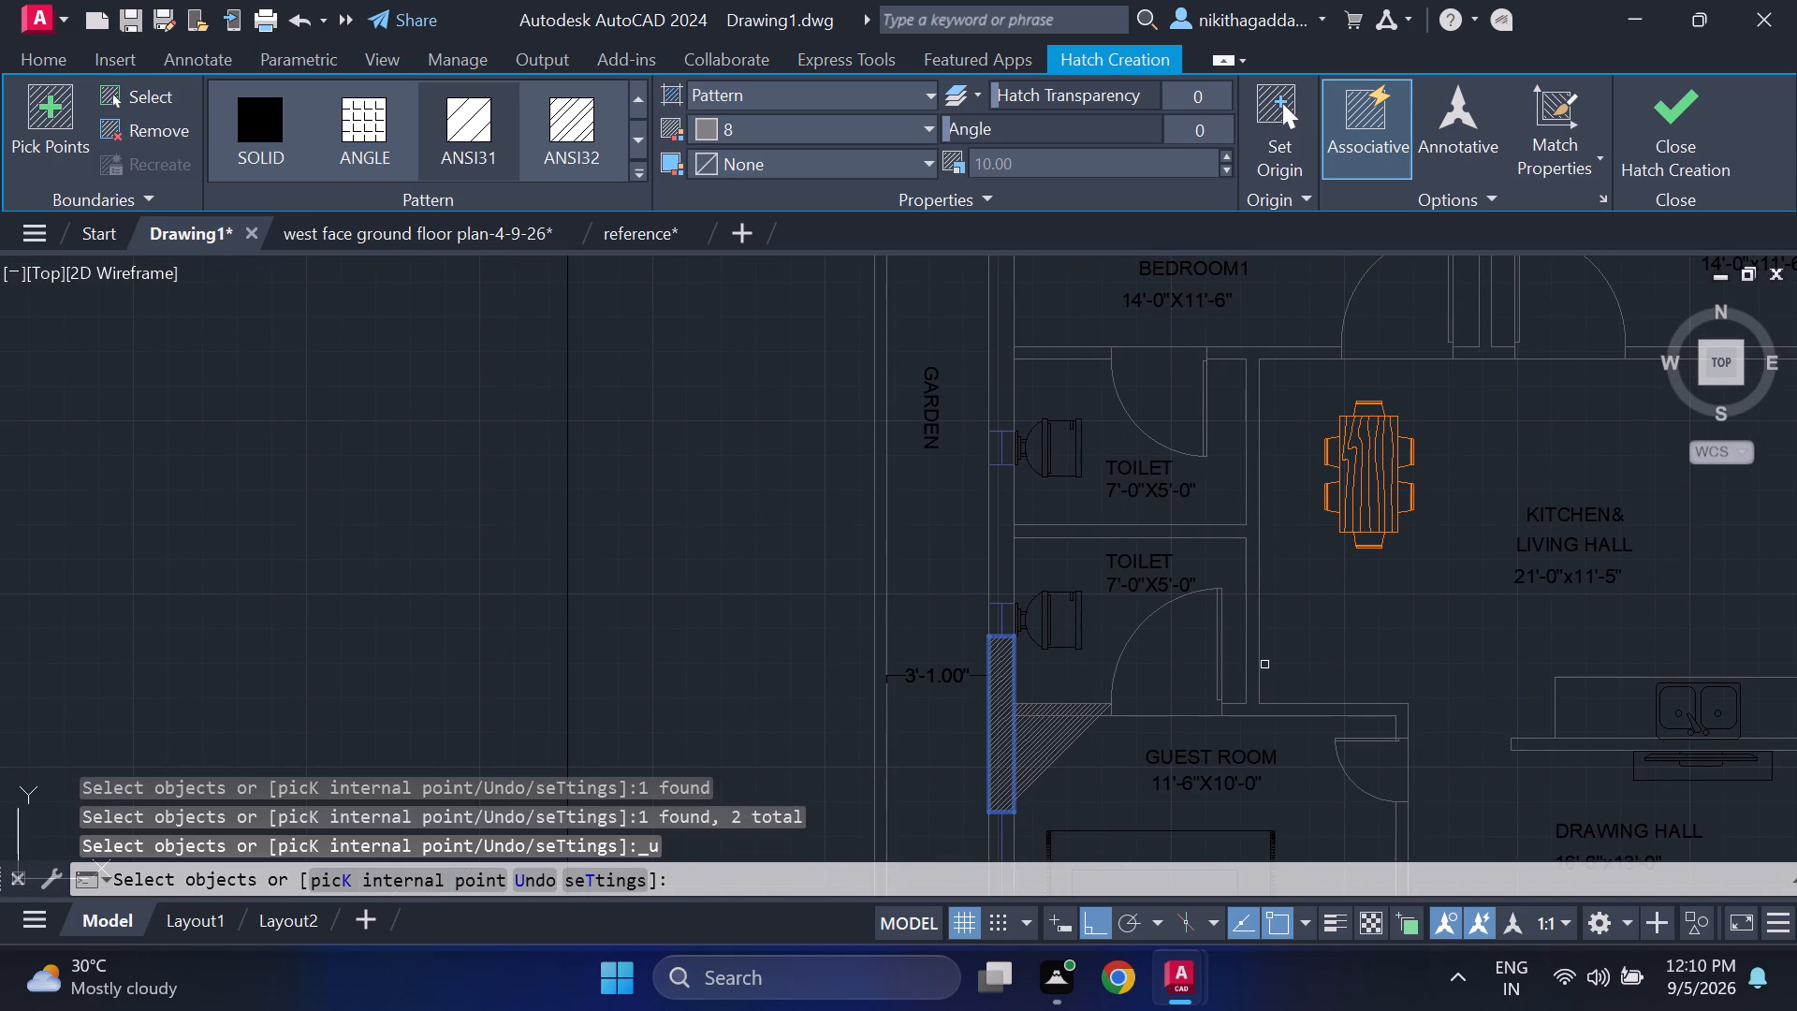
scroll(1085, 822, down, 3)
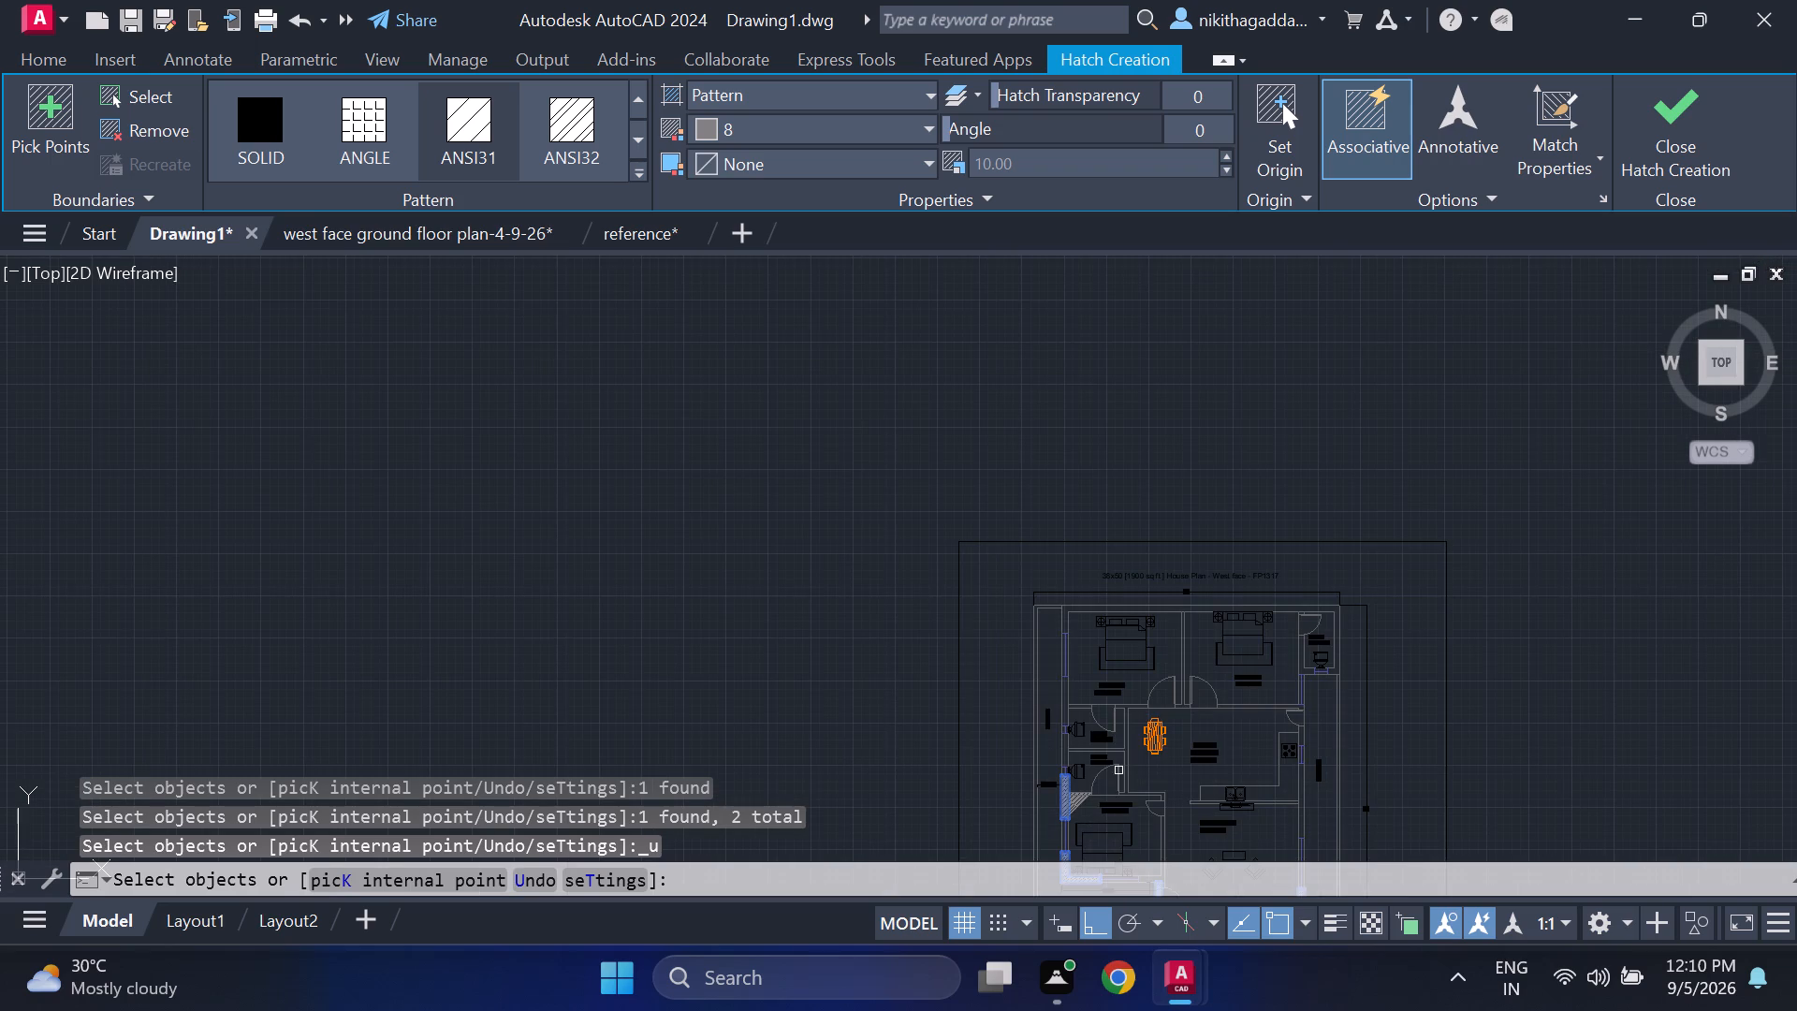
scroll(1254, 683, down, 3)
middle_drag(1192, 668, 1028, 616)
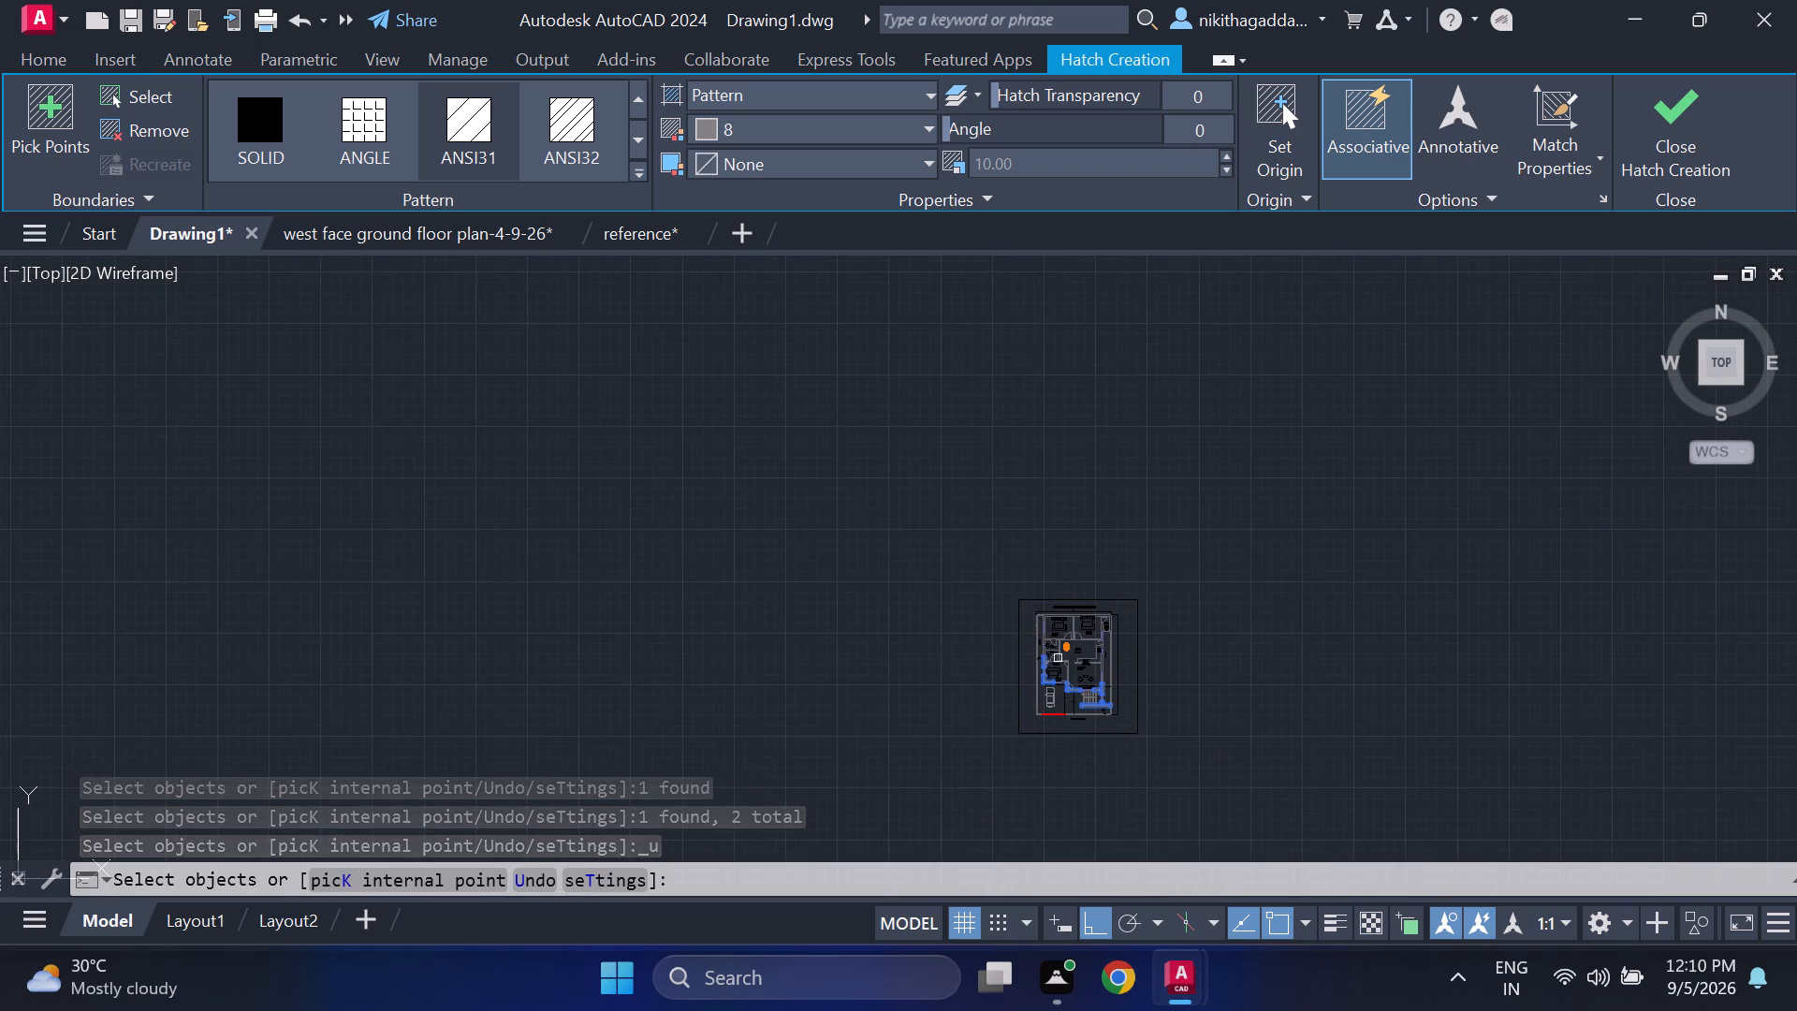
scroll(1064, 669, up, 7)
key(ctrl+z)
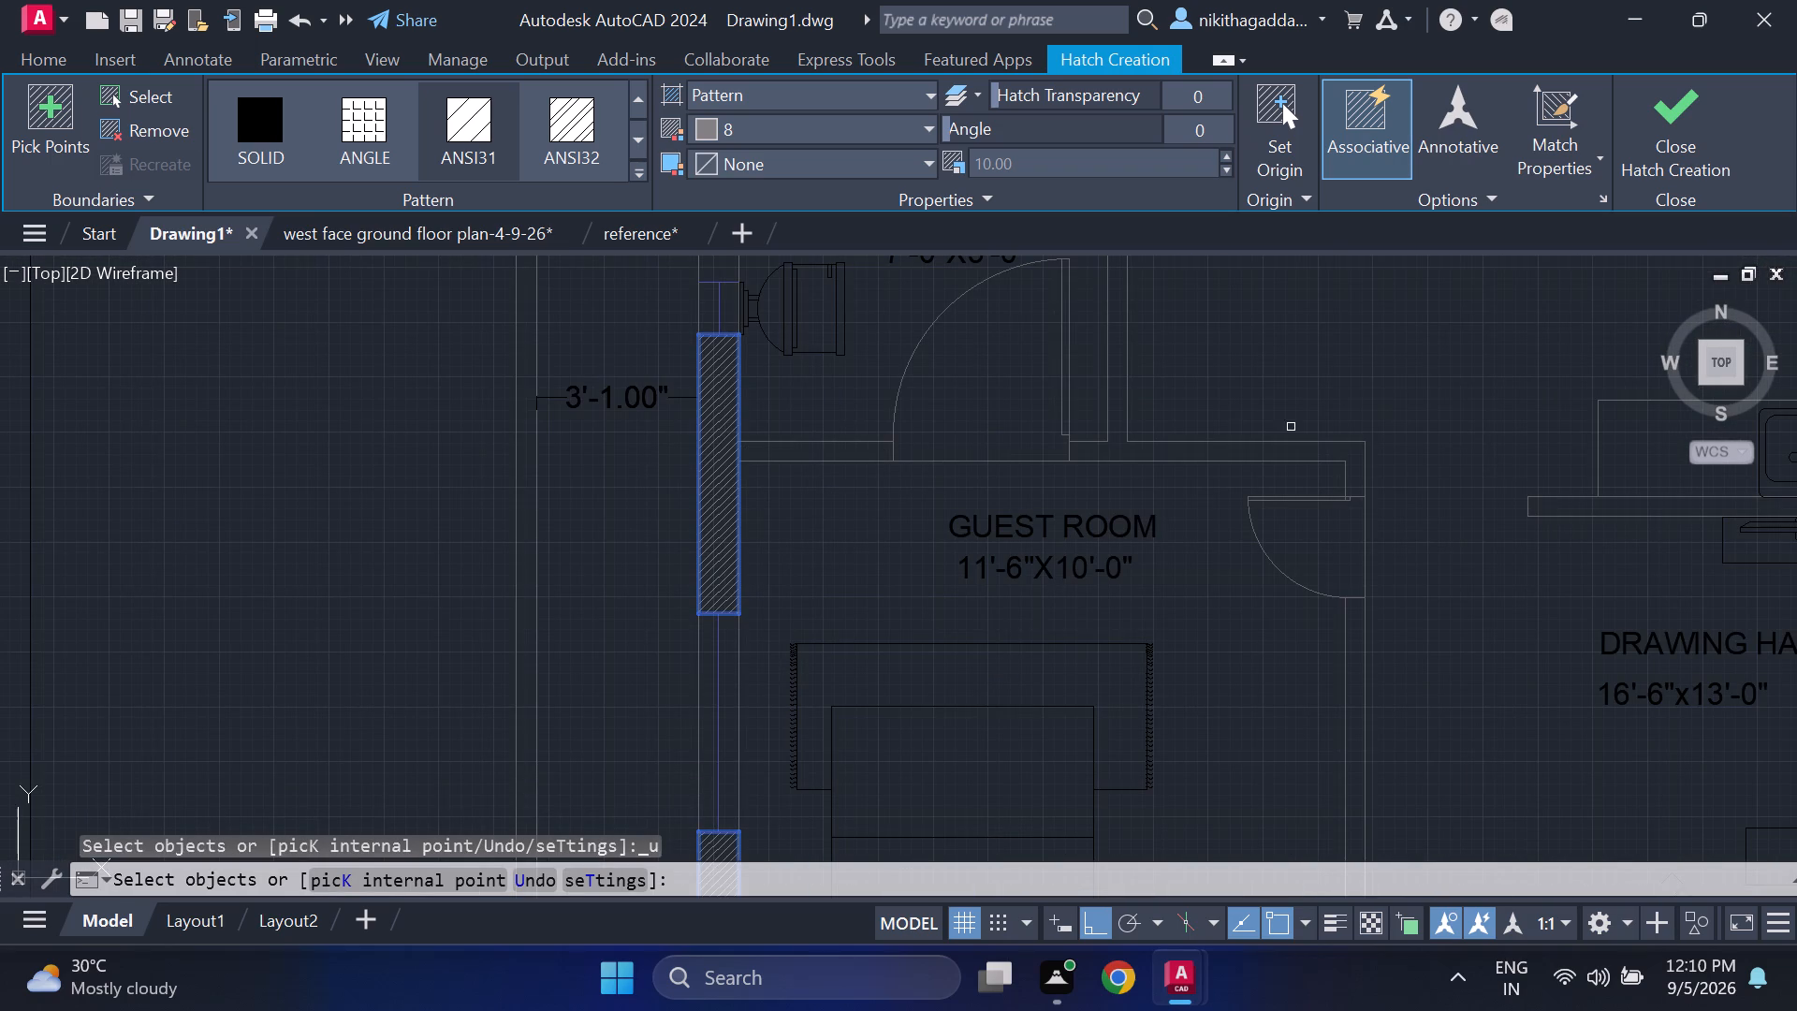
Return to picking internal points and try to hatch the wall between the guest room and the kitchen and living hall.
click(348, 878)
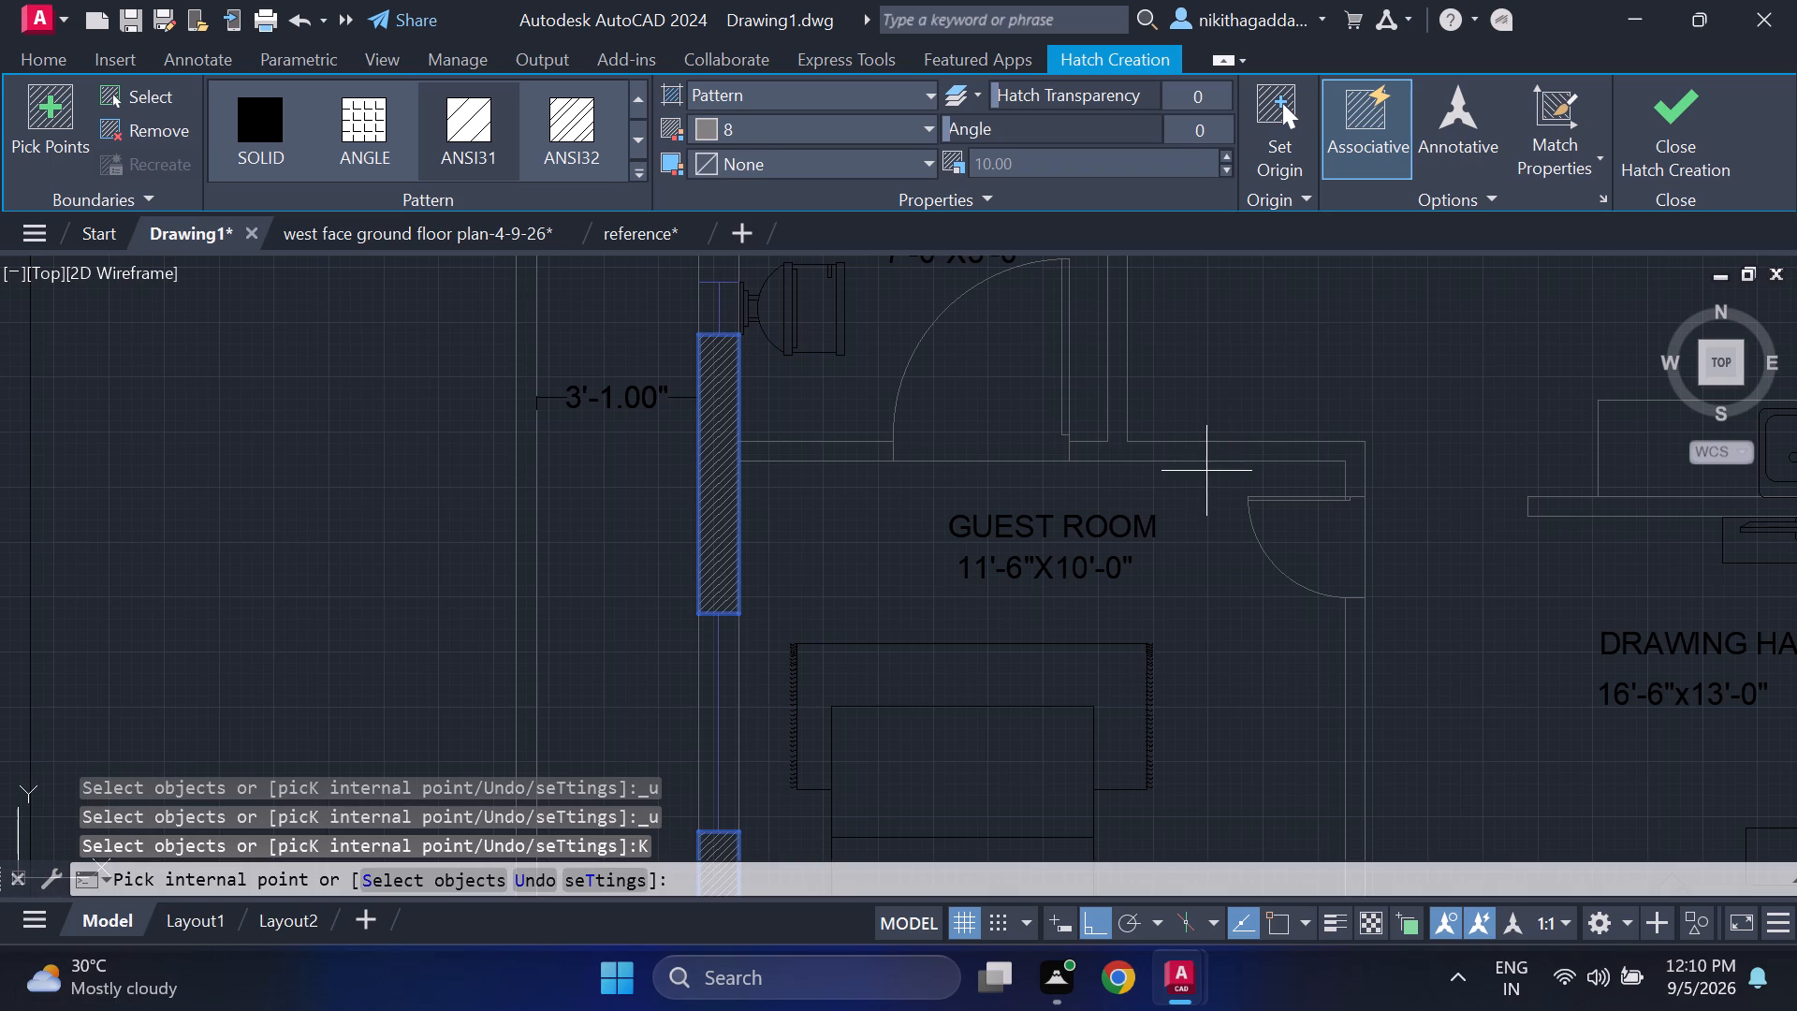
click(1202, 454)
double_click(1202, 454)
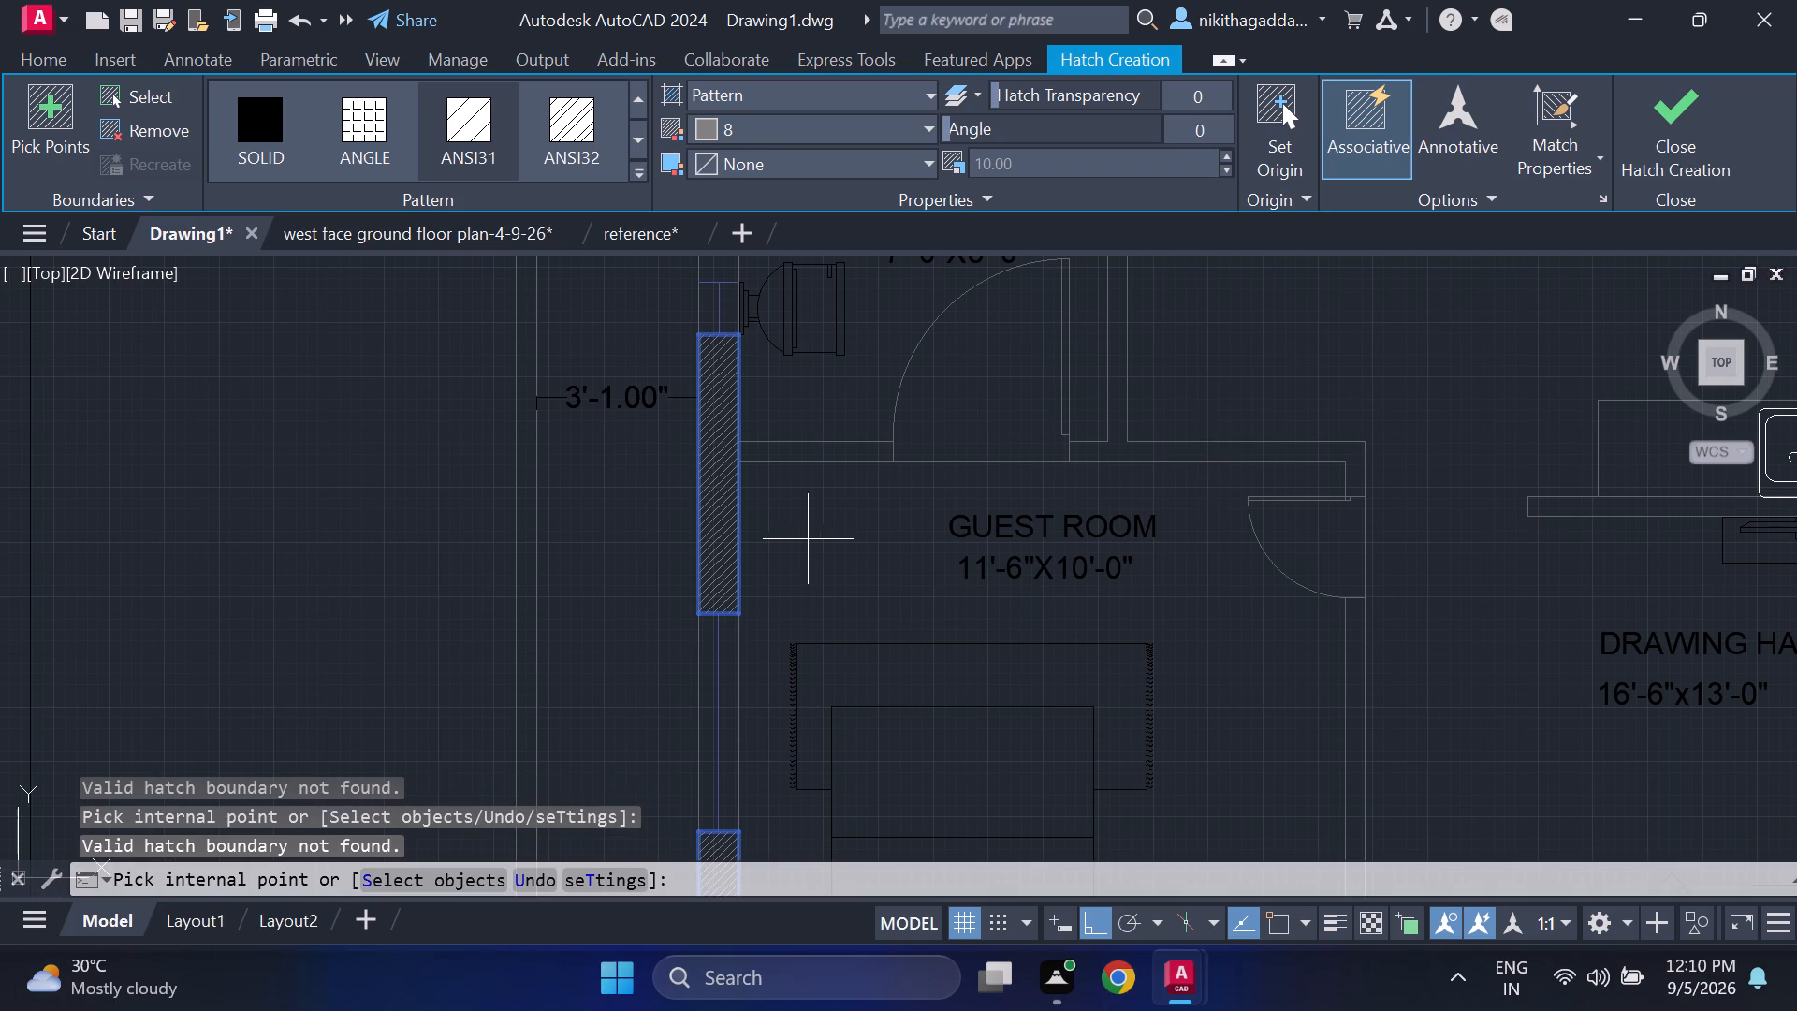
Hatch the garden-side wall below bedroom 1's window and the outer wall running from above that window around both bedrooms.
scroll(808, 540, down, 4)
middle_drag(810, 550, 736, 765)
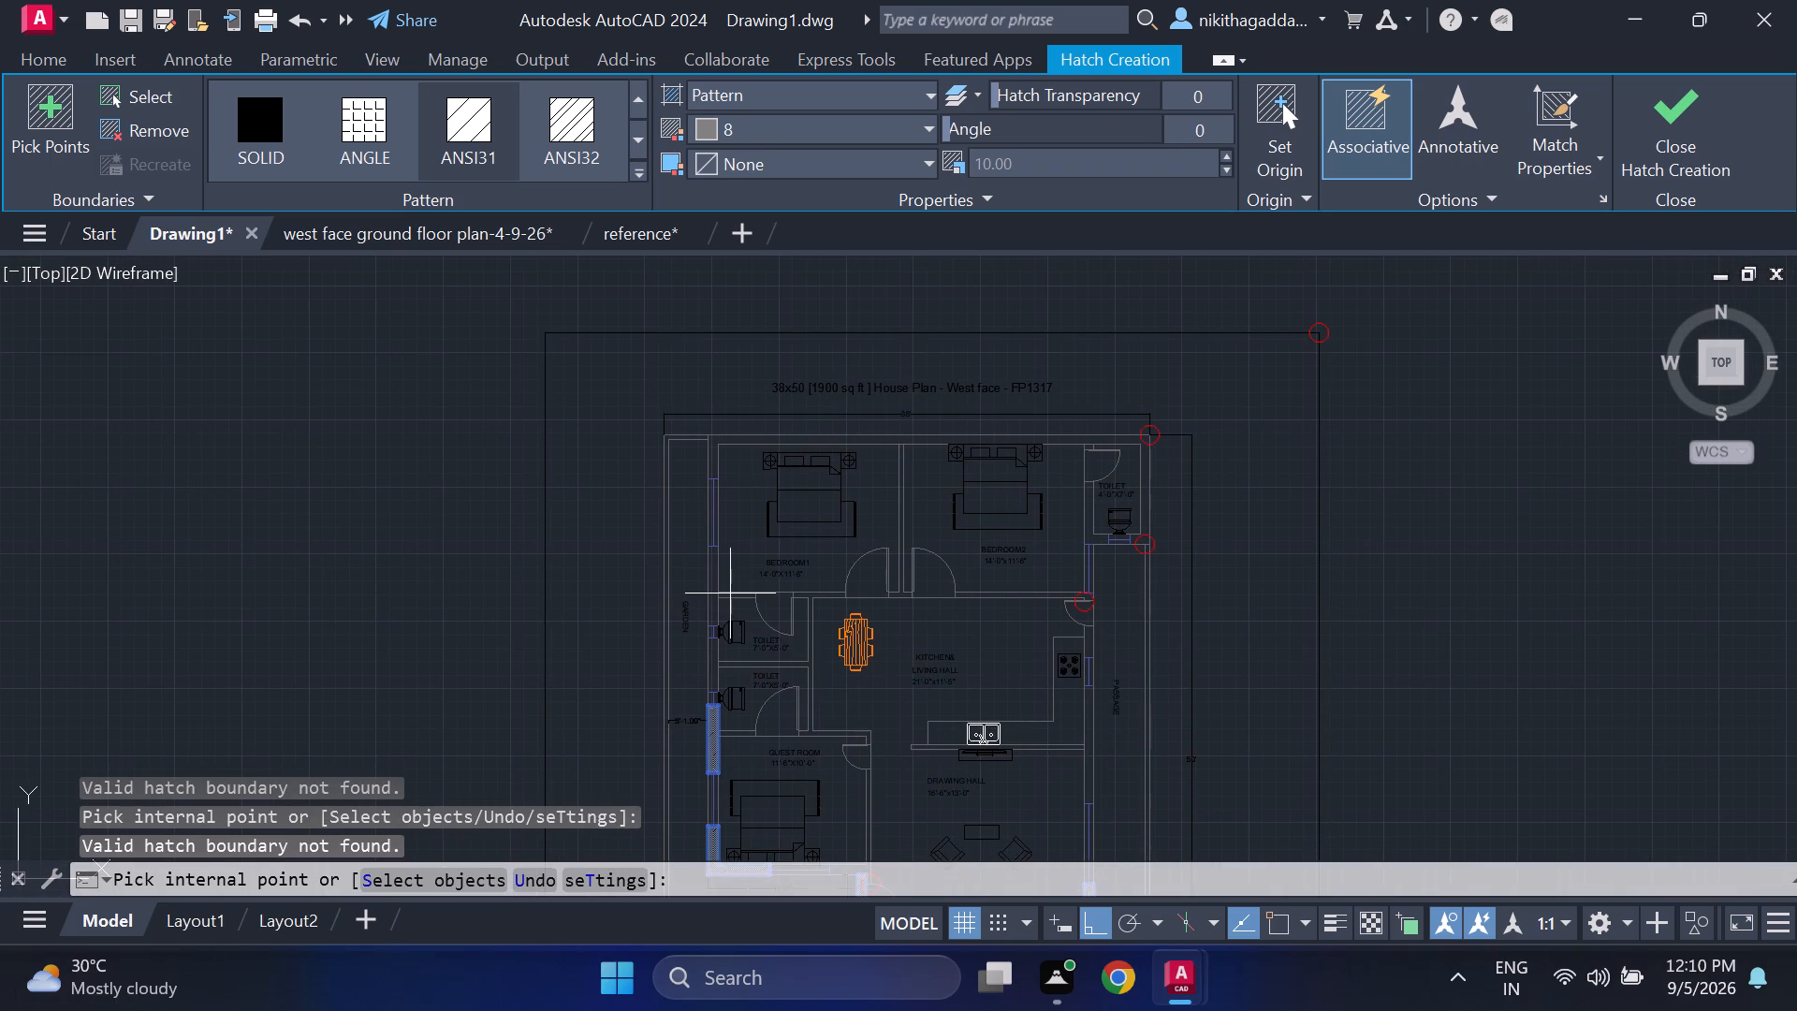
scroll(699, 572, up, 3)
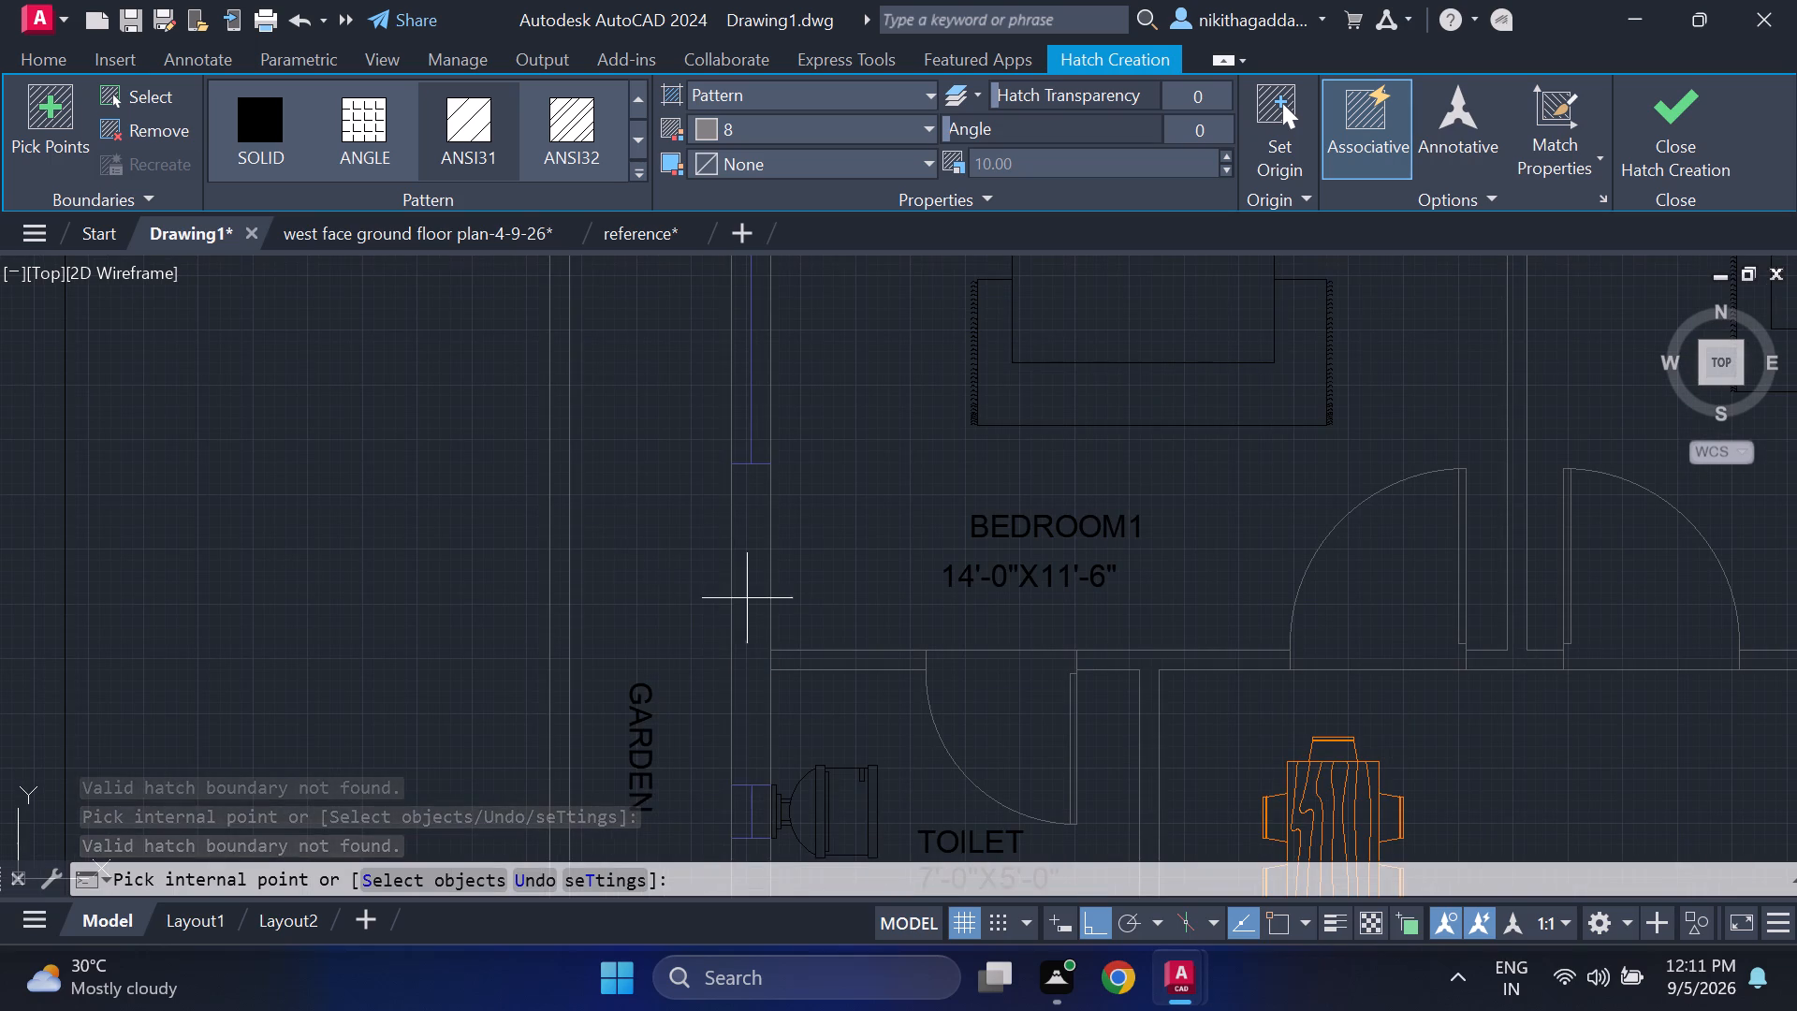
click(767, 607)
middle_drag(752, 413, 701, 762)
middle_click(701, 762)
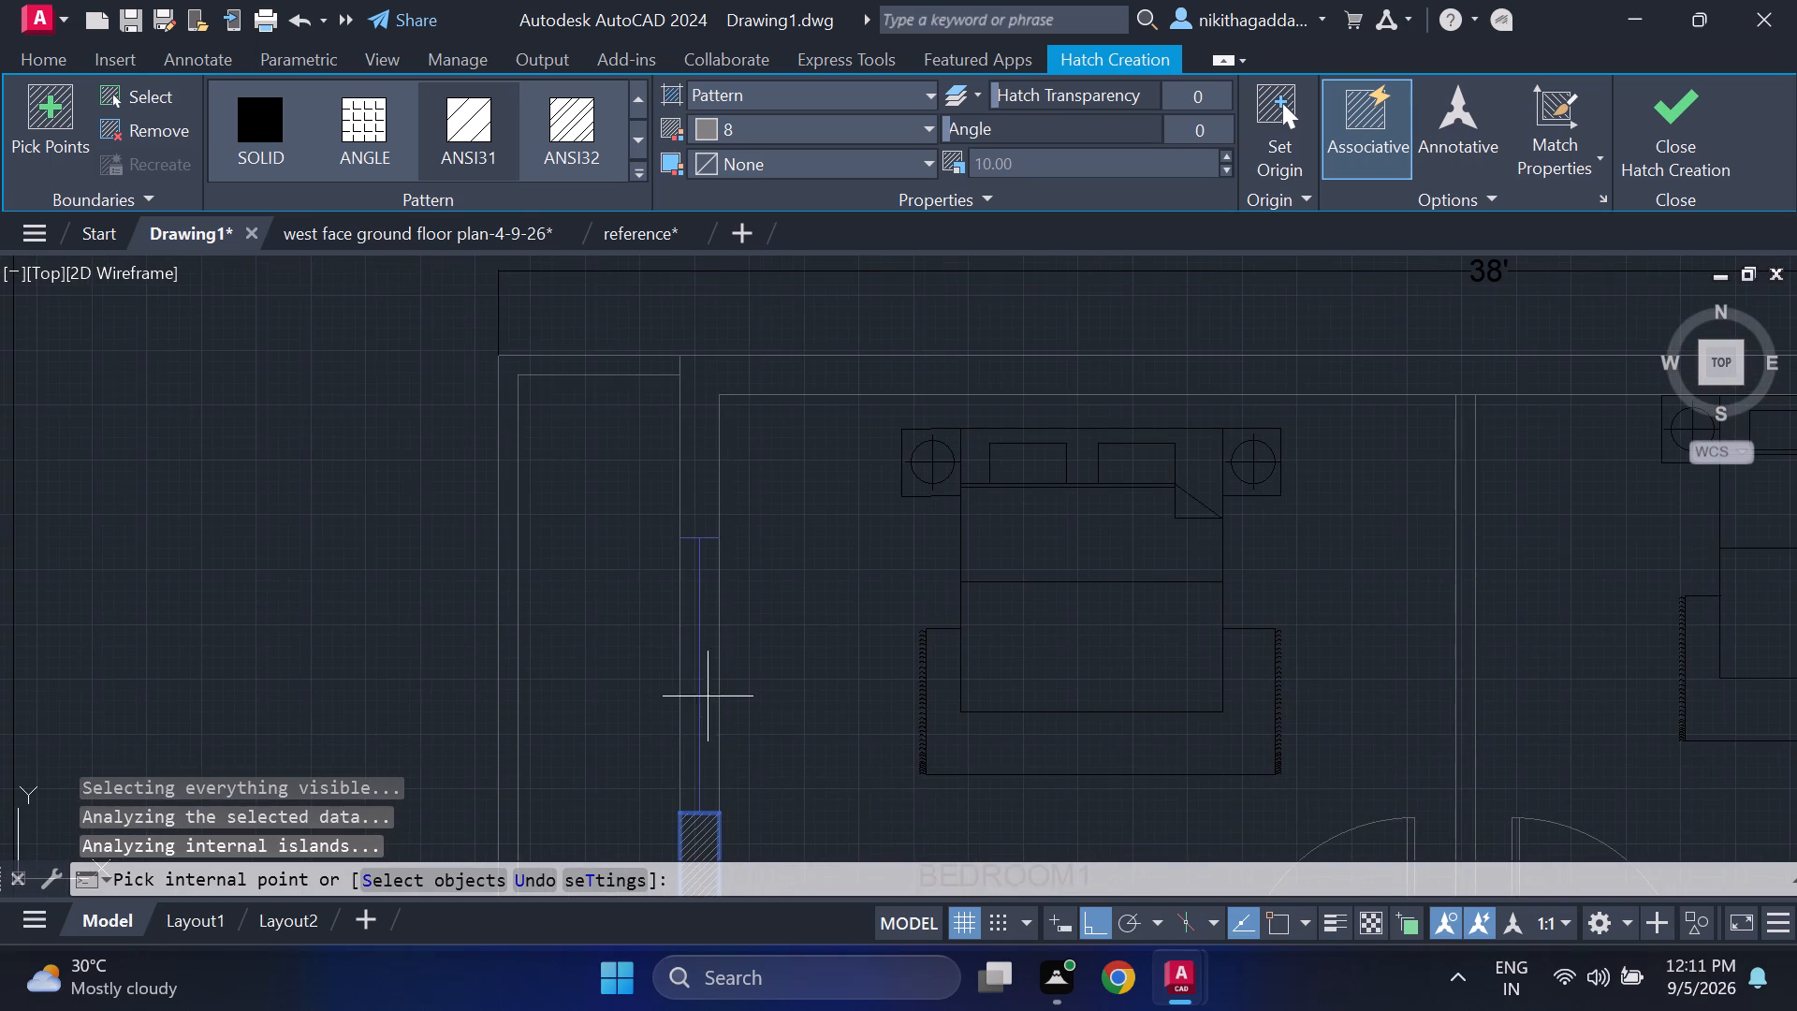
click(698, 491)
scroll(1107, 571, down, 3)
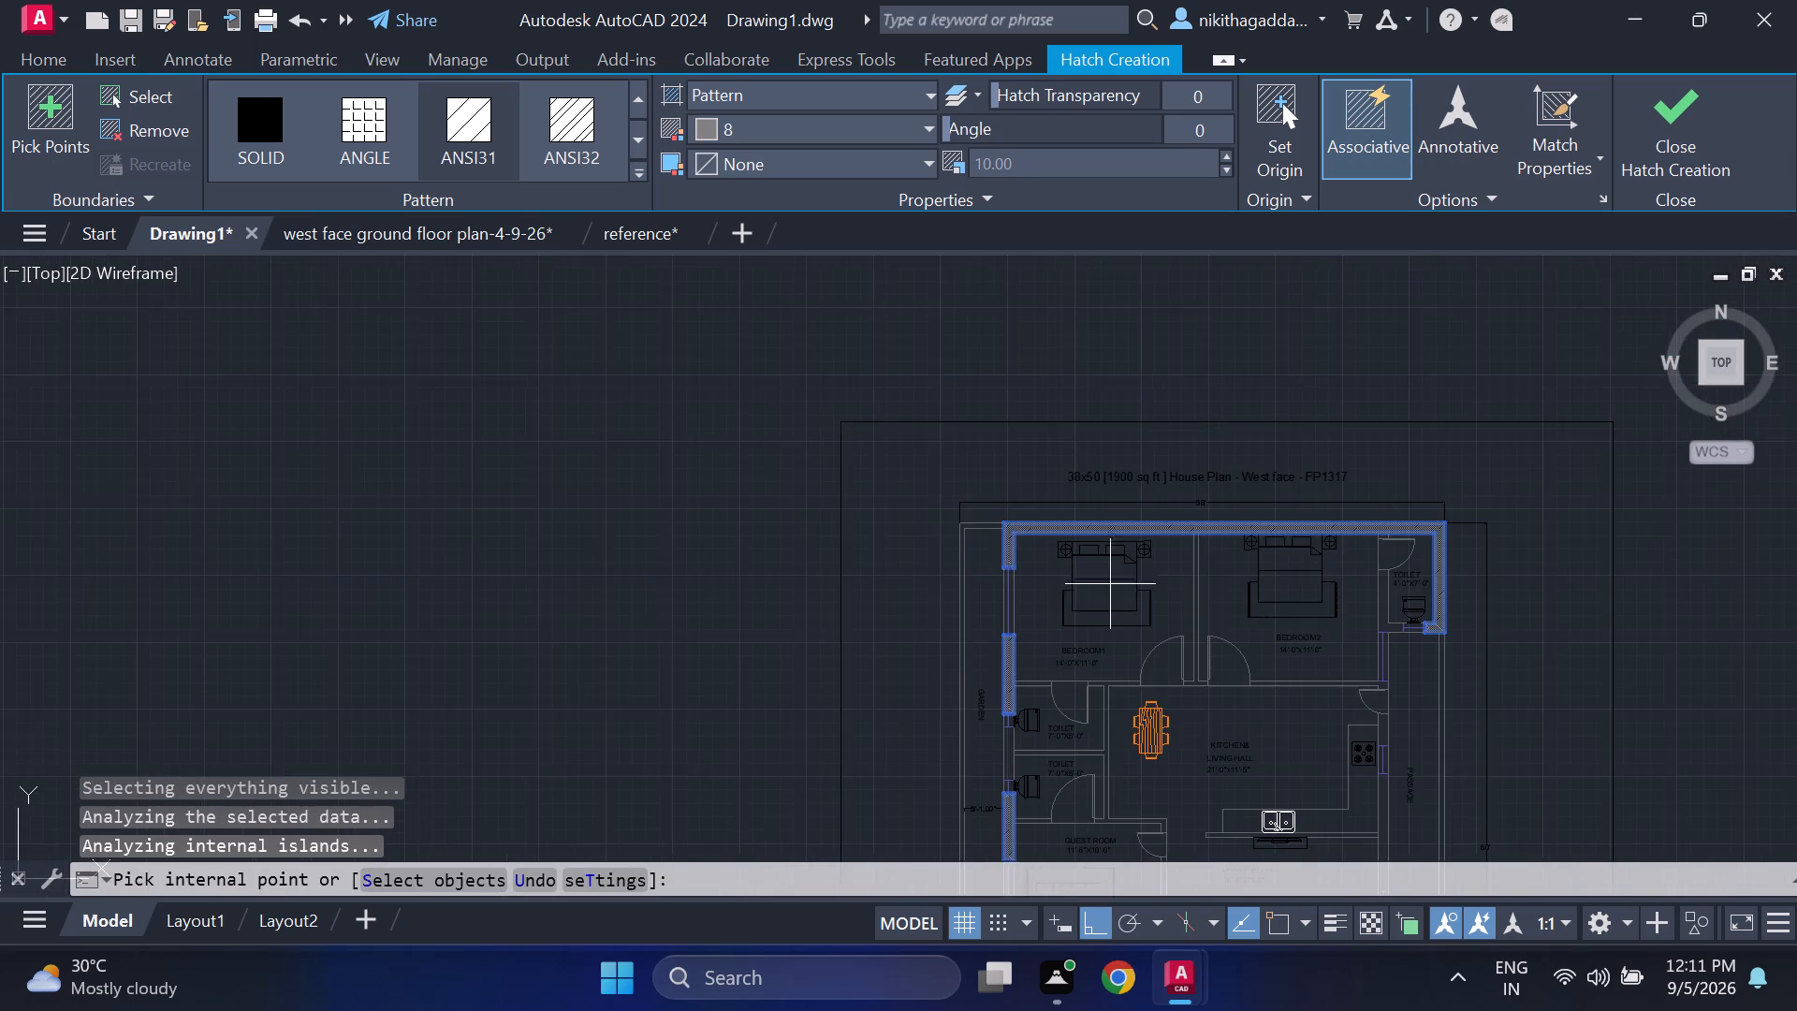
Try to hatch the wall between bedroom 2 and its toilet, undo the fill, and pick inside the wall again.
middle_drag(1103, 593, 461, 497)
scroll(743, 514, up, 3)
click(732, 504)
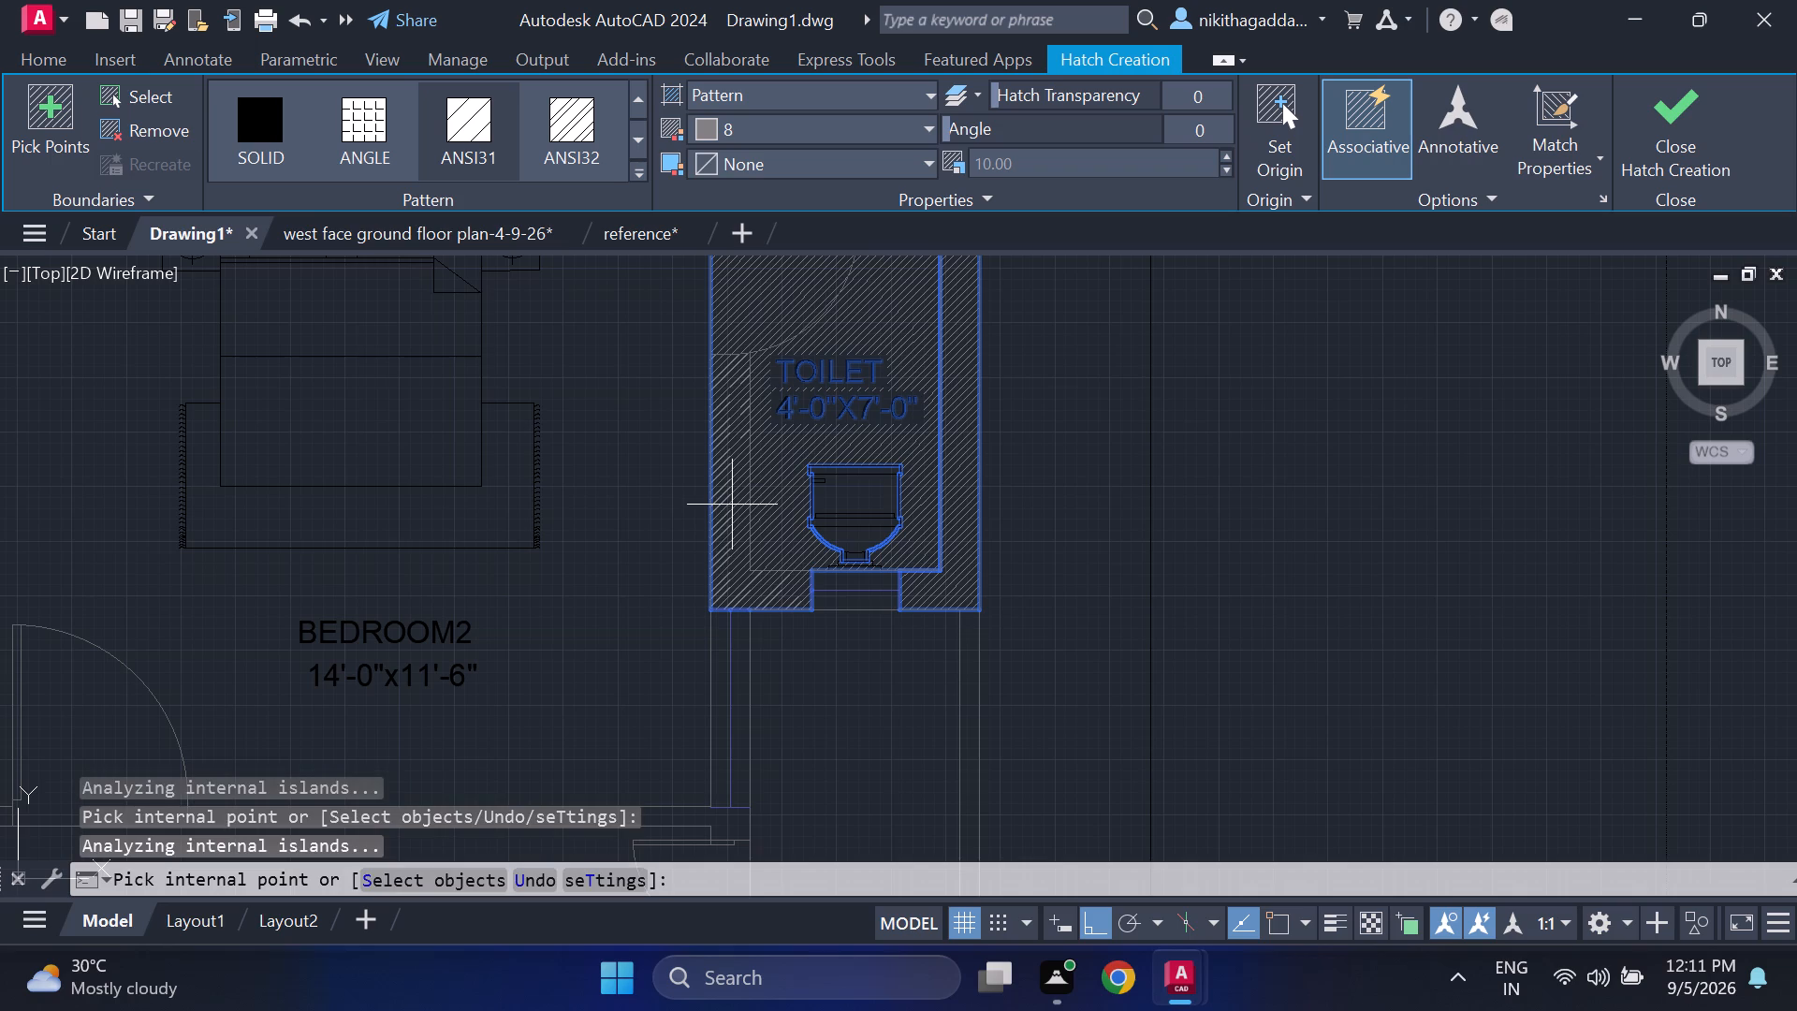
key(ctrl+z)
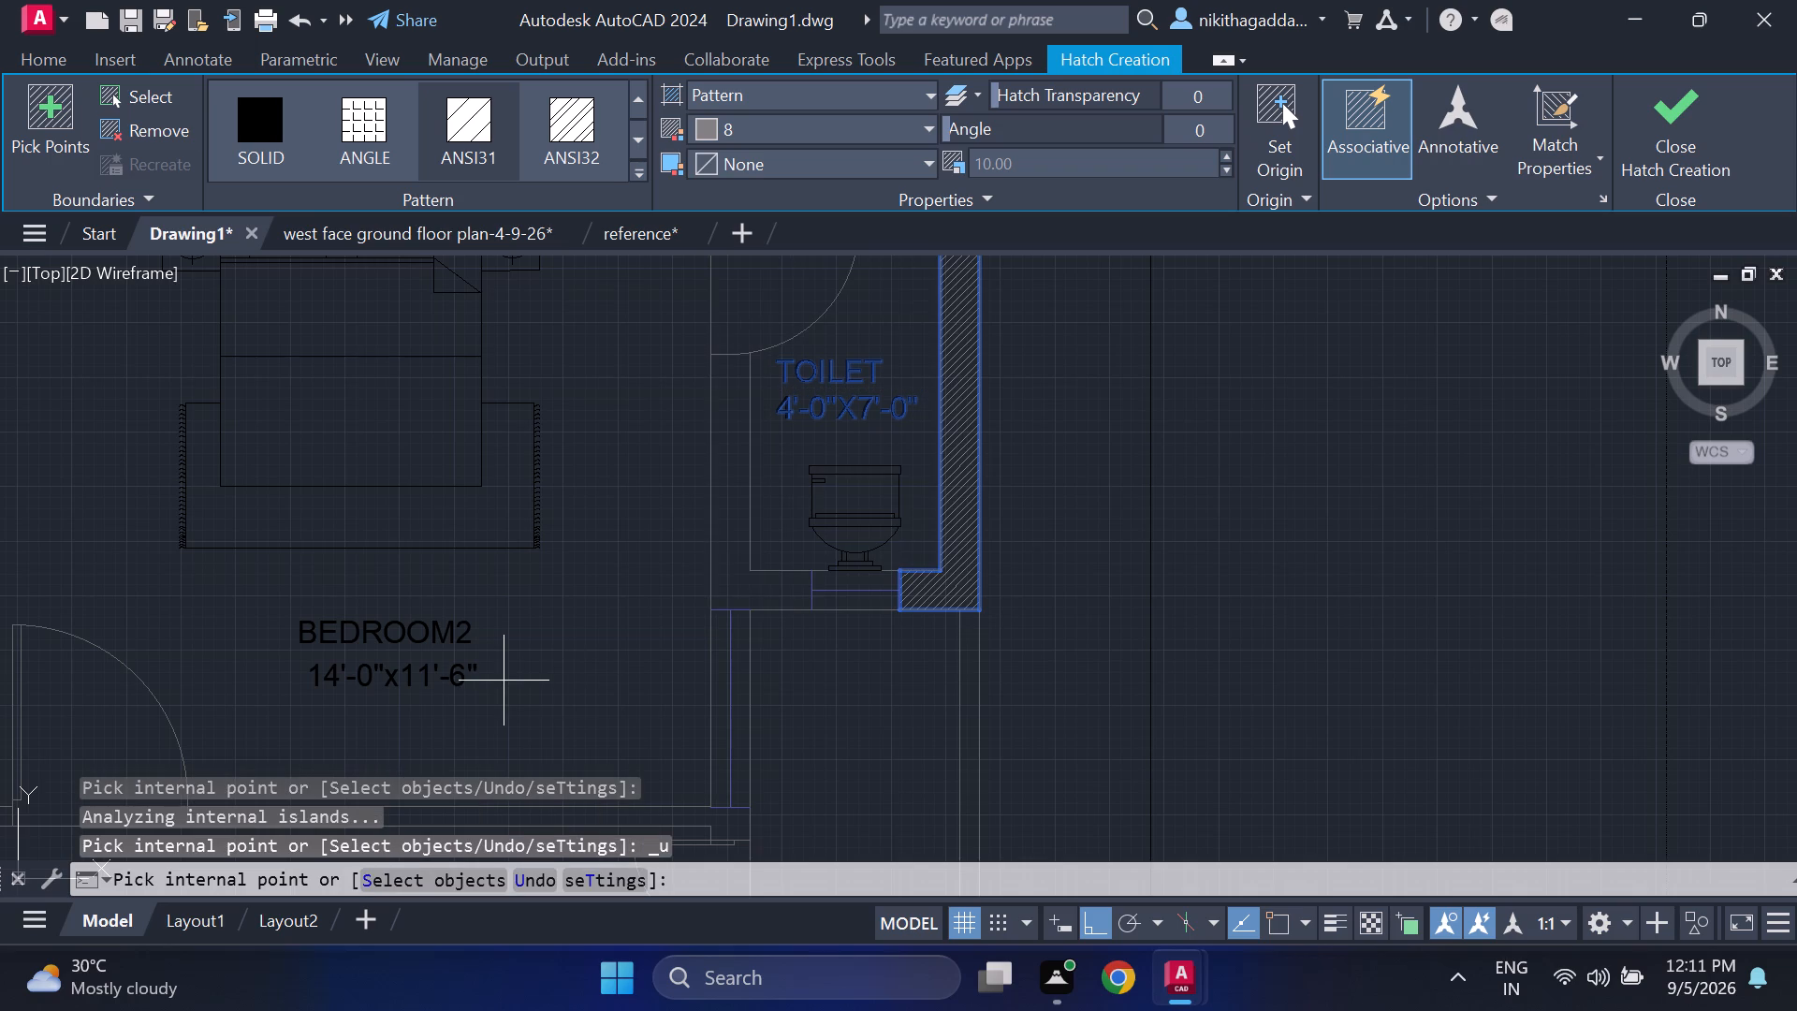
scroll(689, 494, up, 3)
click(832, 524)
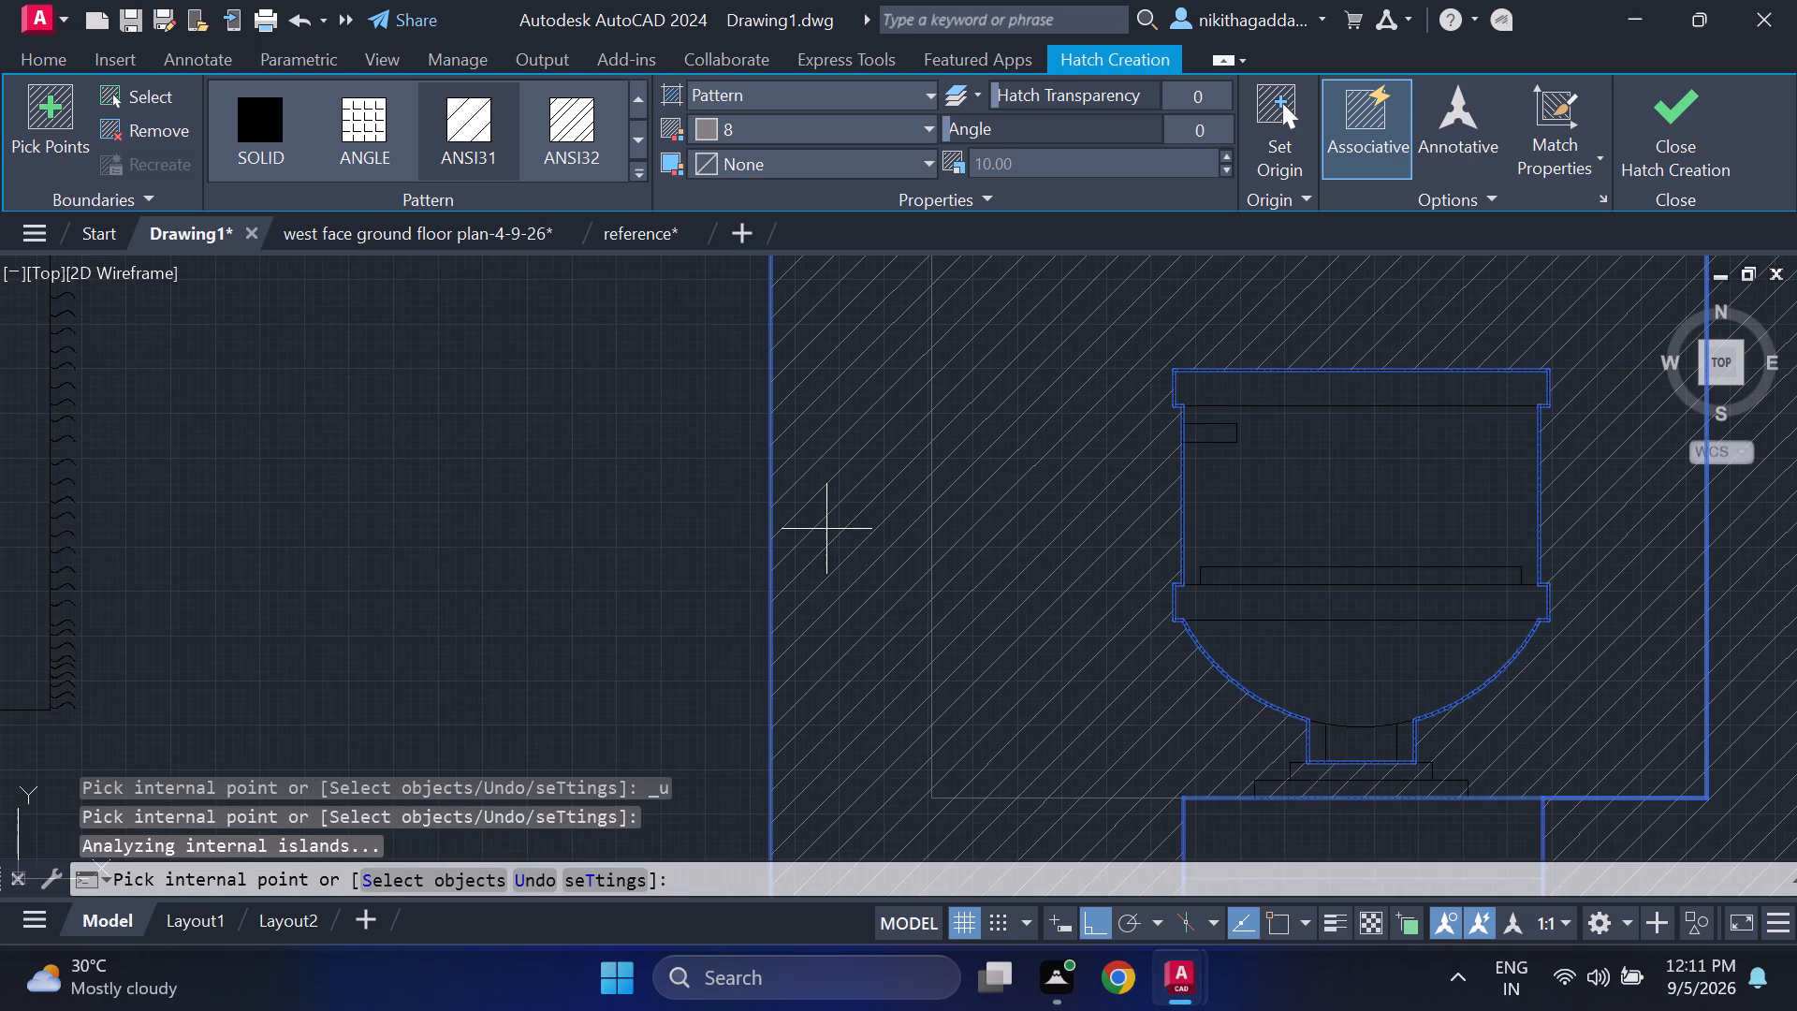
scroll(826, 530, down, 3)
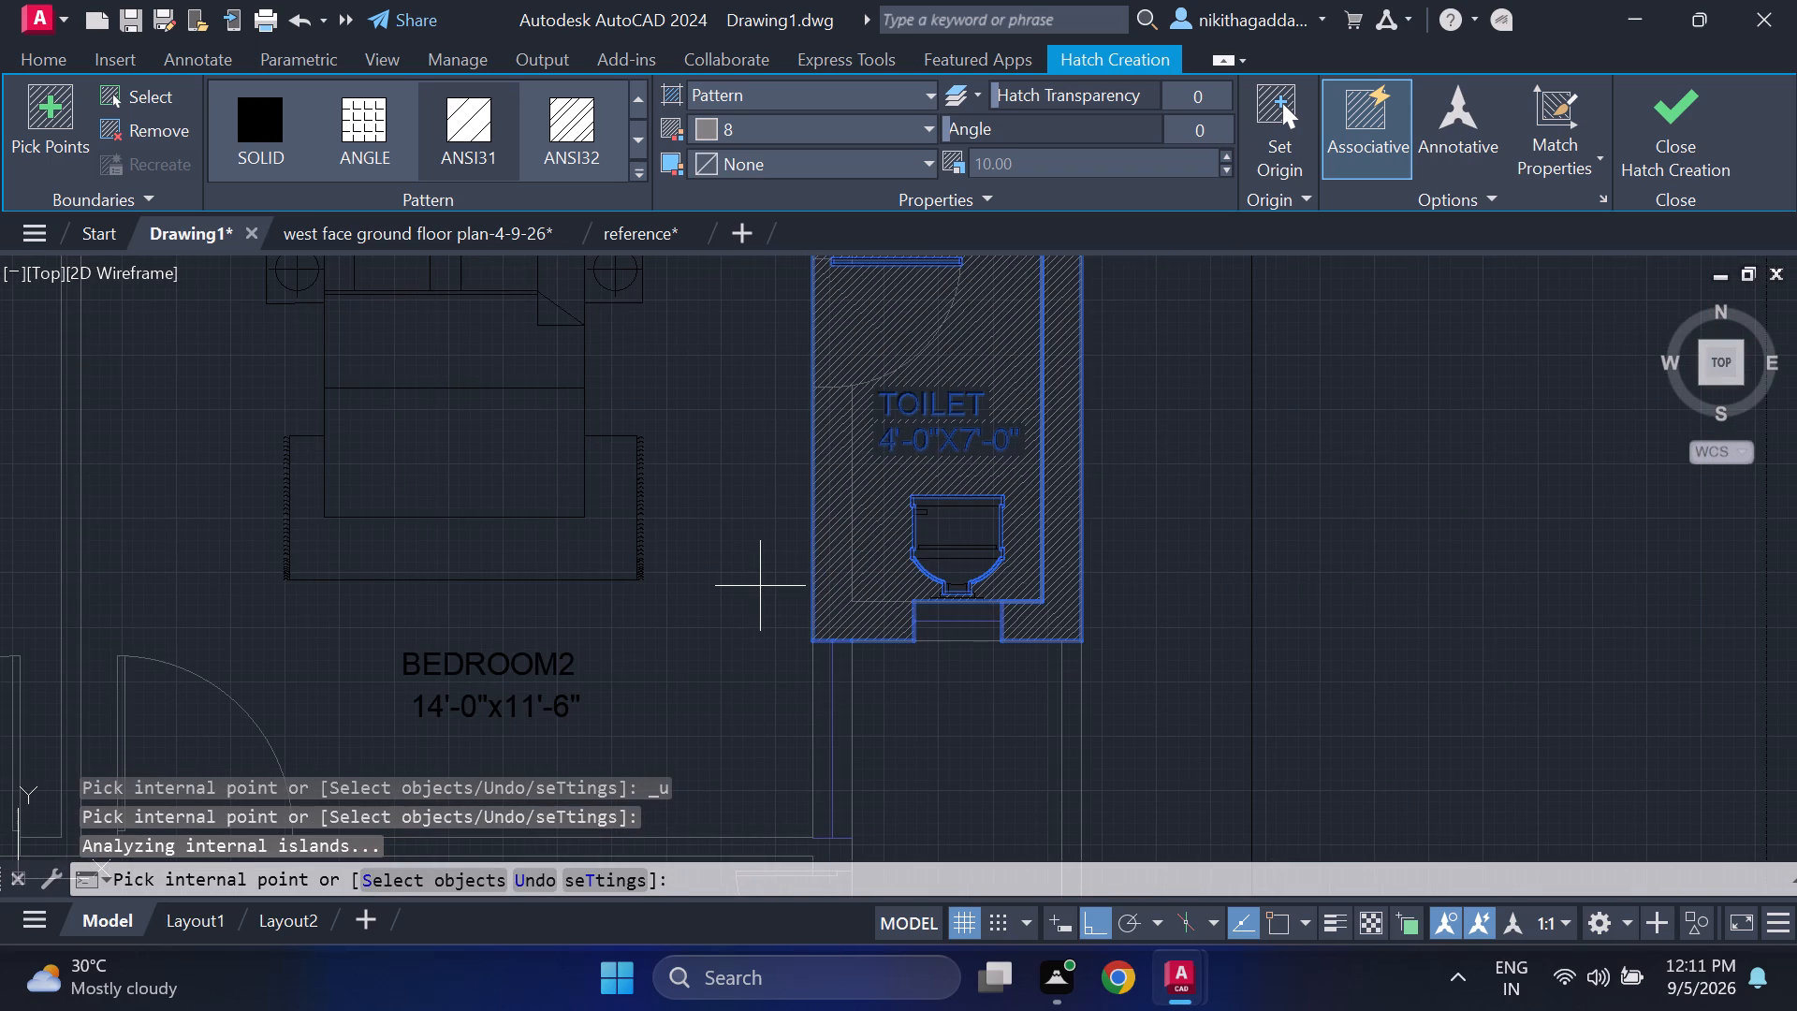
Make the hatch non-associative and end the hatch command.
click(1338, 139)
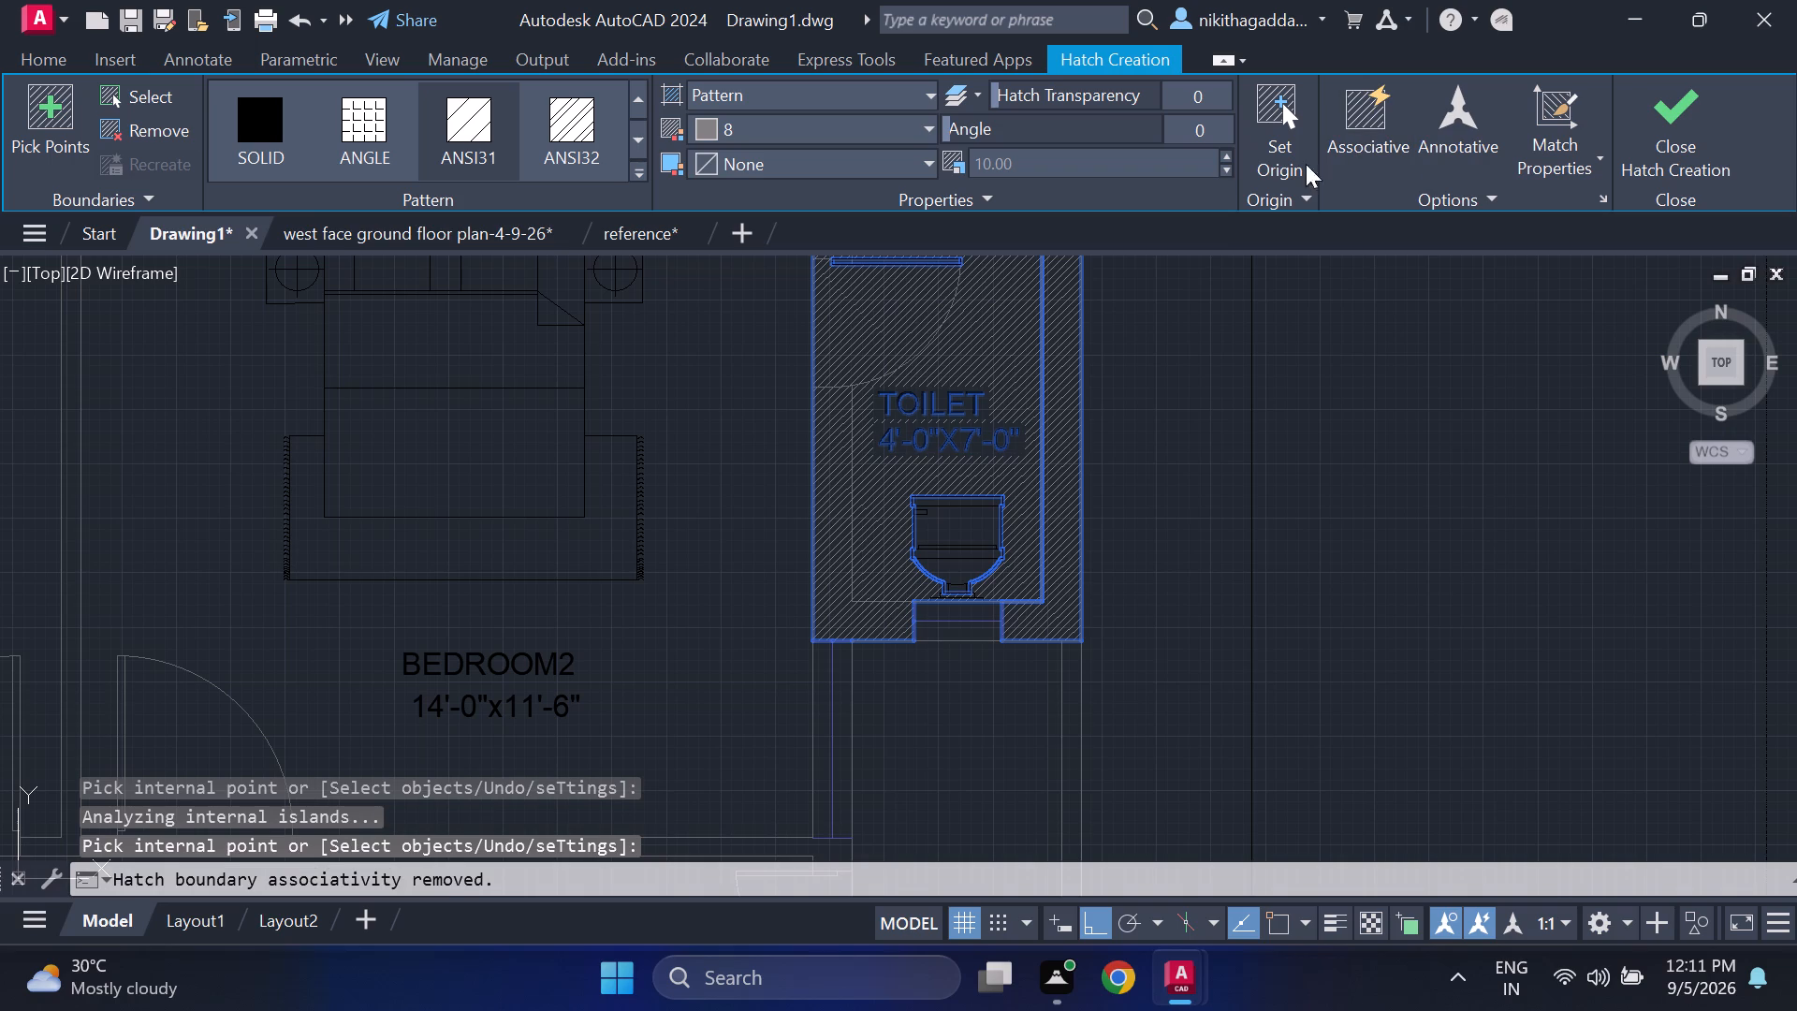
key(ctrl+z)
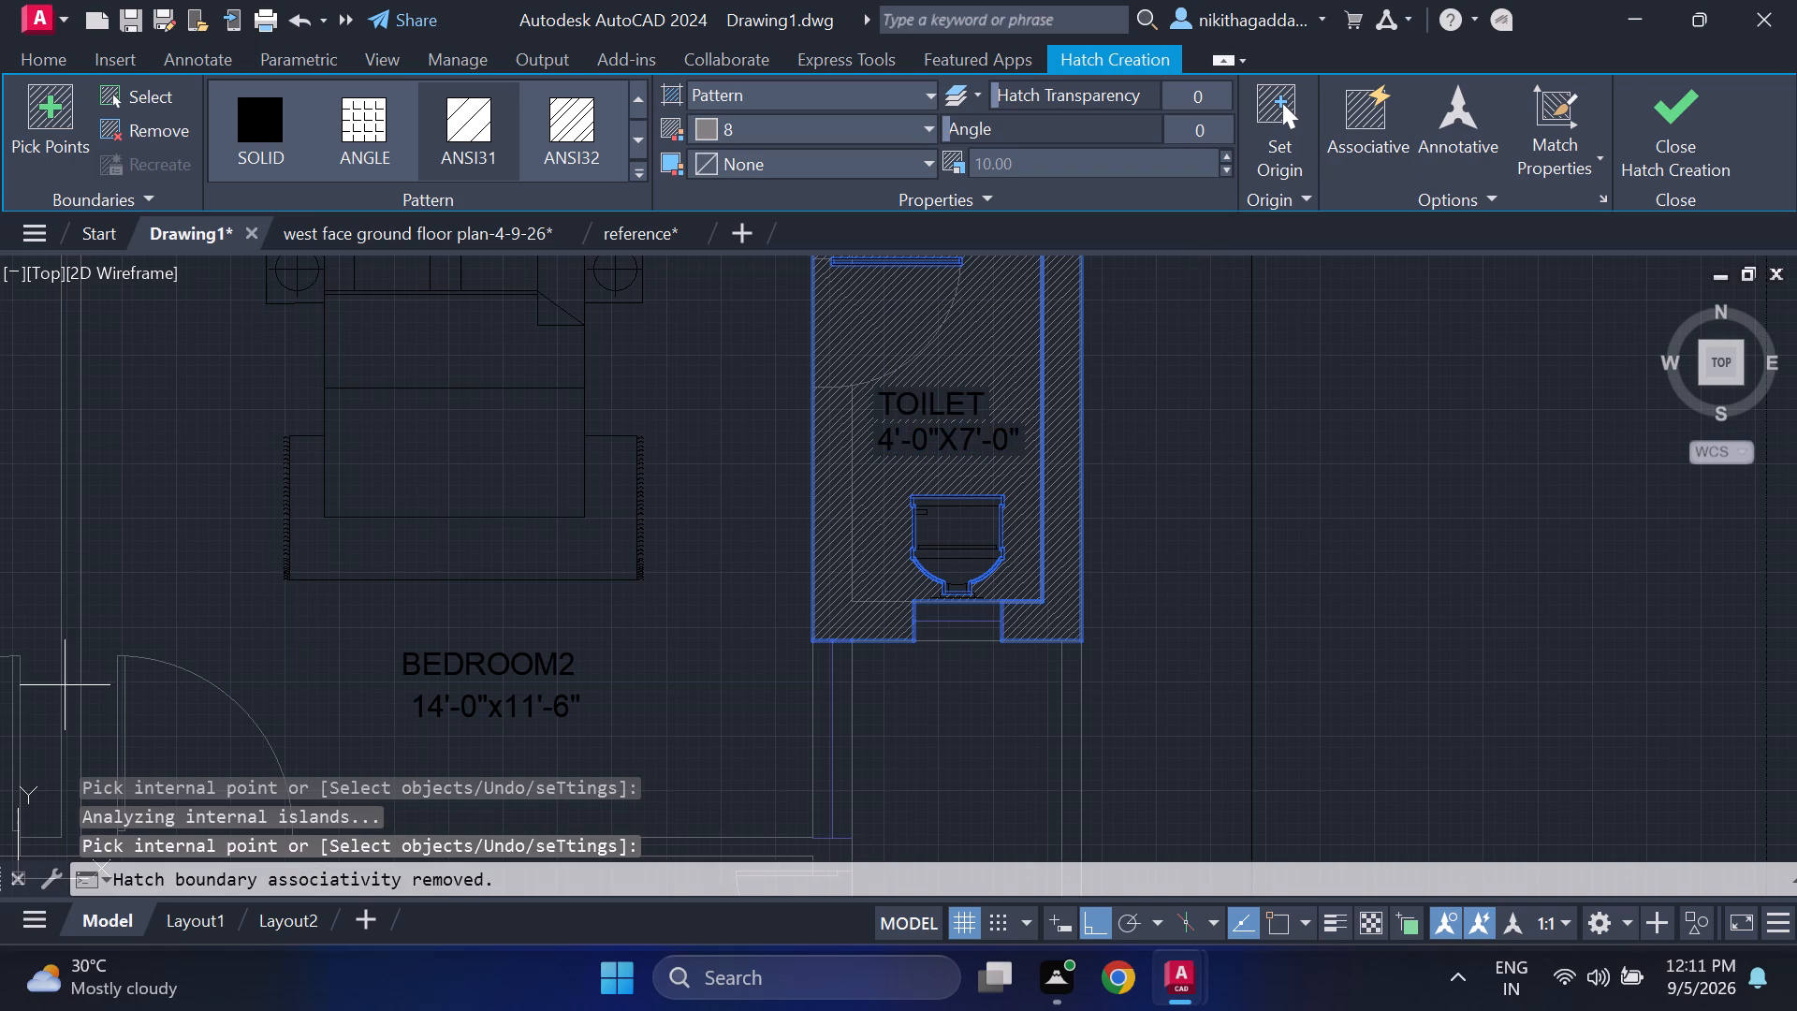
key(Escape)
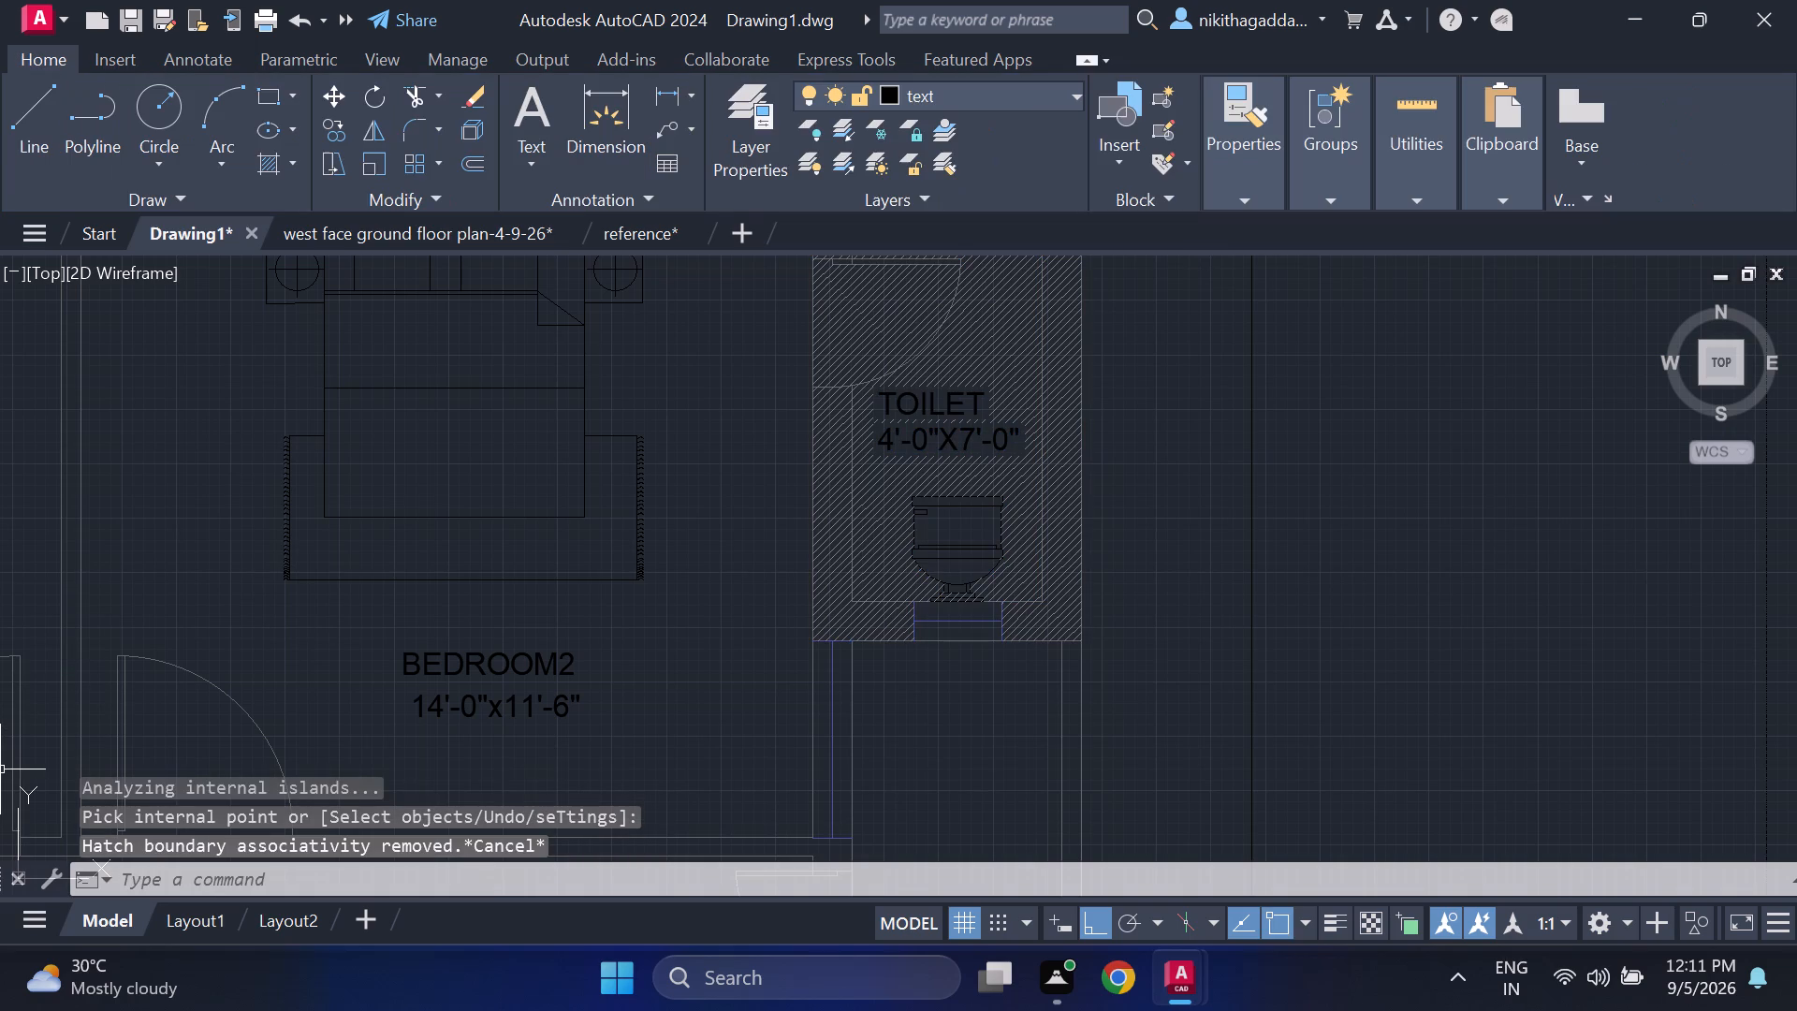
Delete the hatch covering the walls and the interior of bedroom 2's toilet.
scroll(383, 732, down, 4)
scroll(562, 663, up, 4)
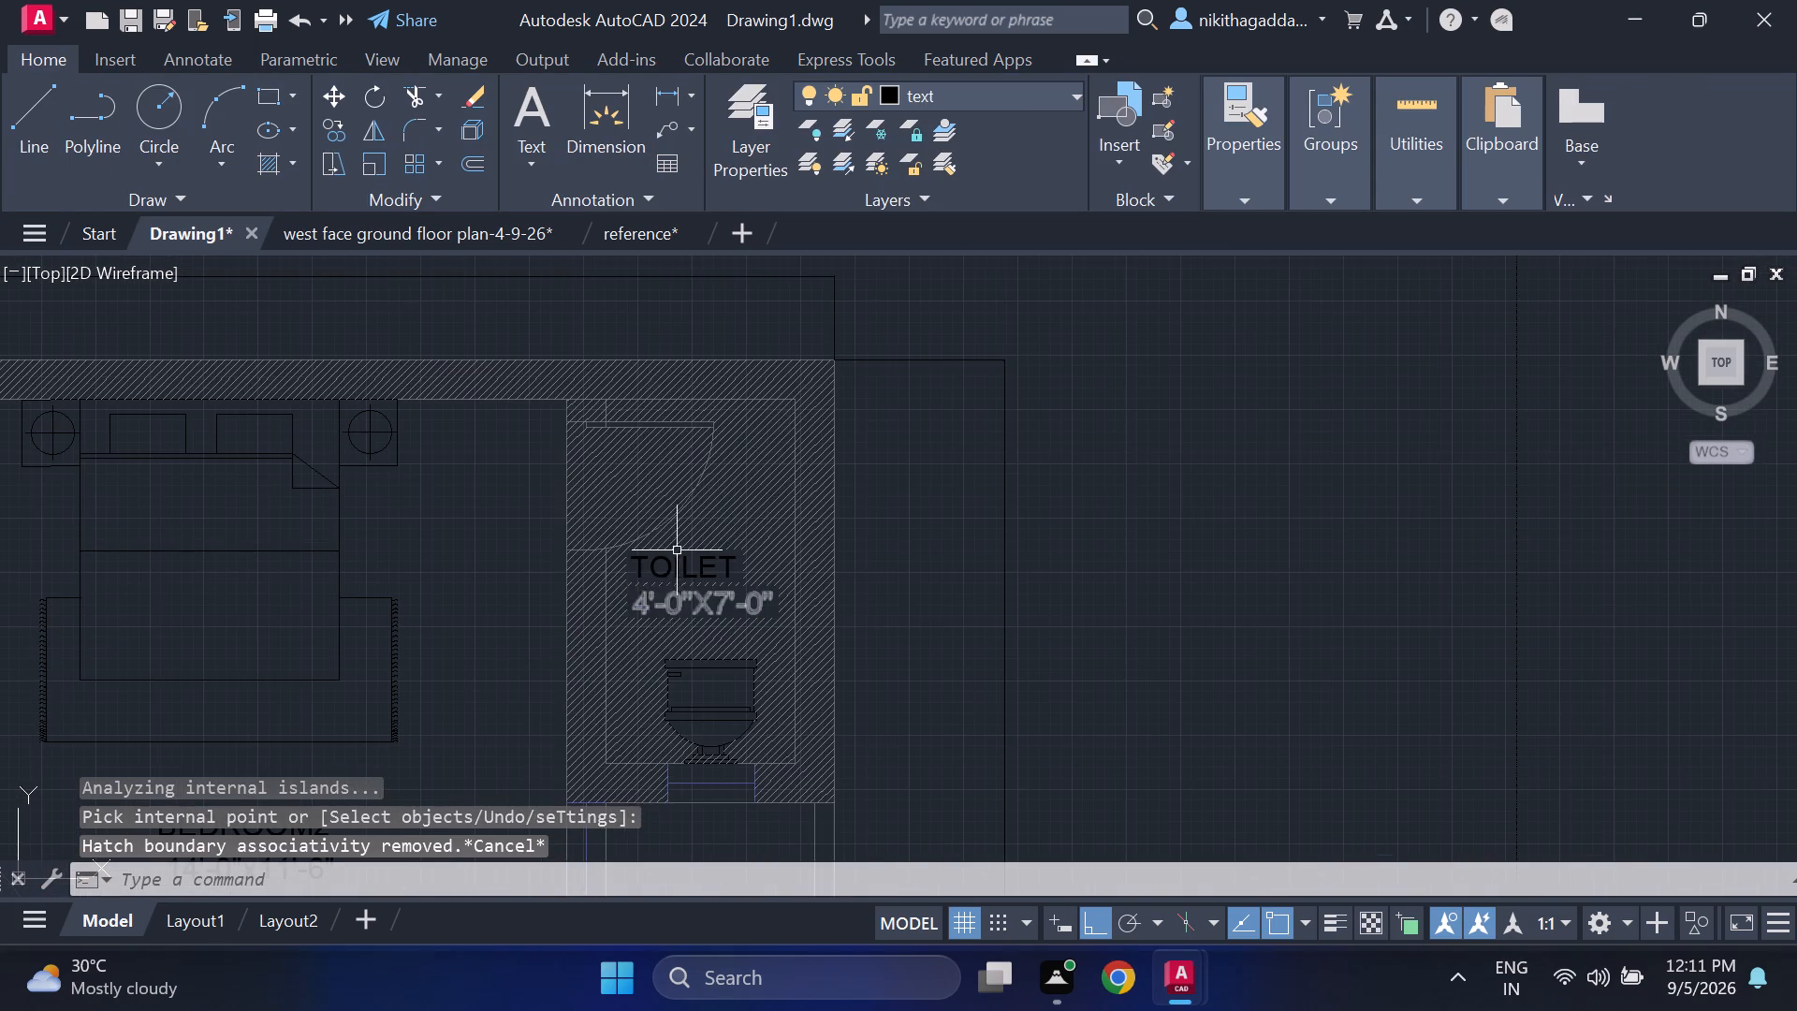
click(696, 517)
key(Delete)
scroll(705, 528, down, 4)
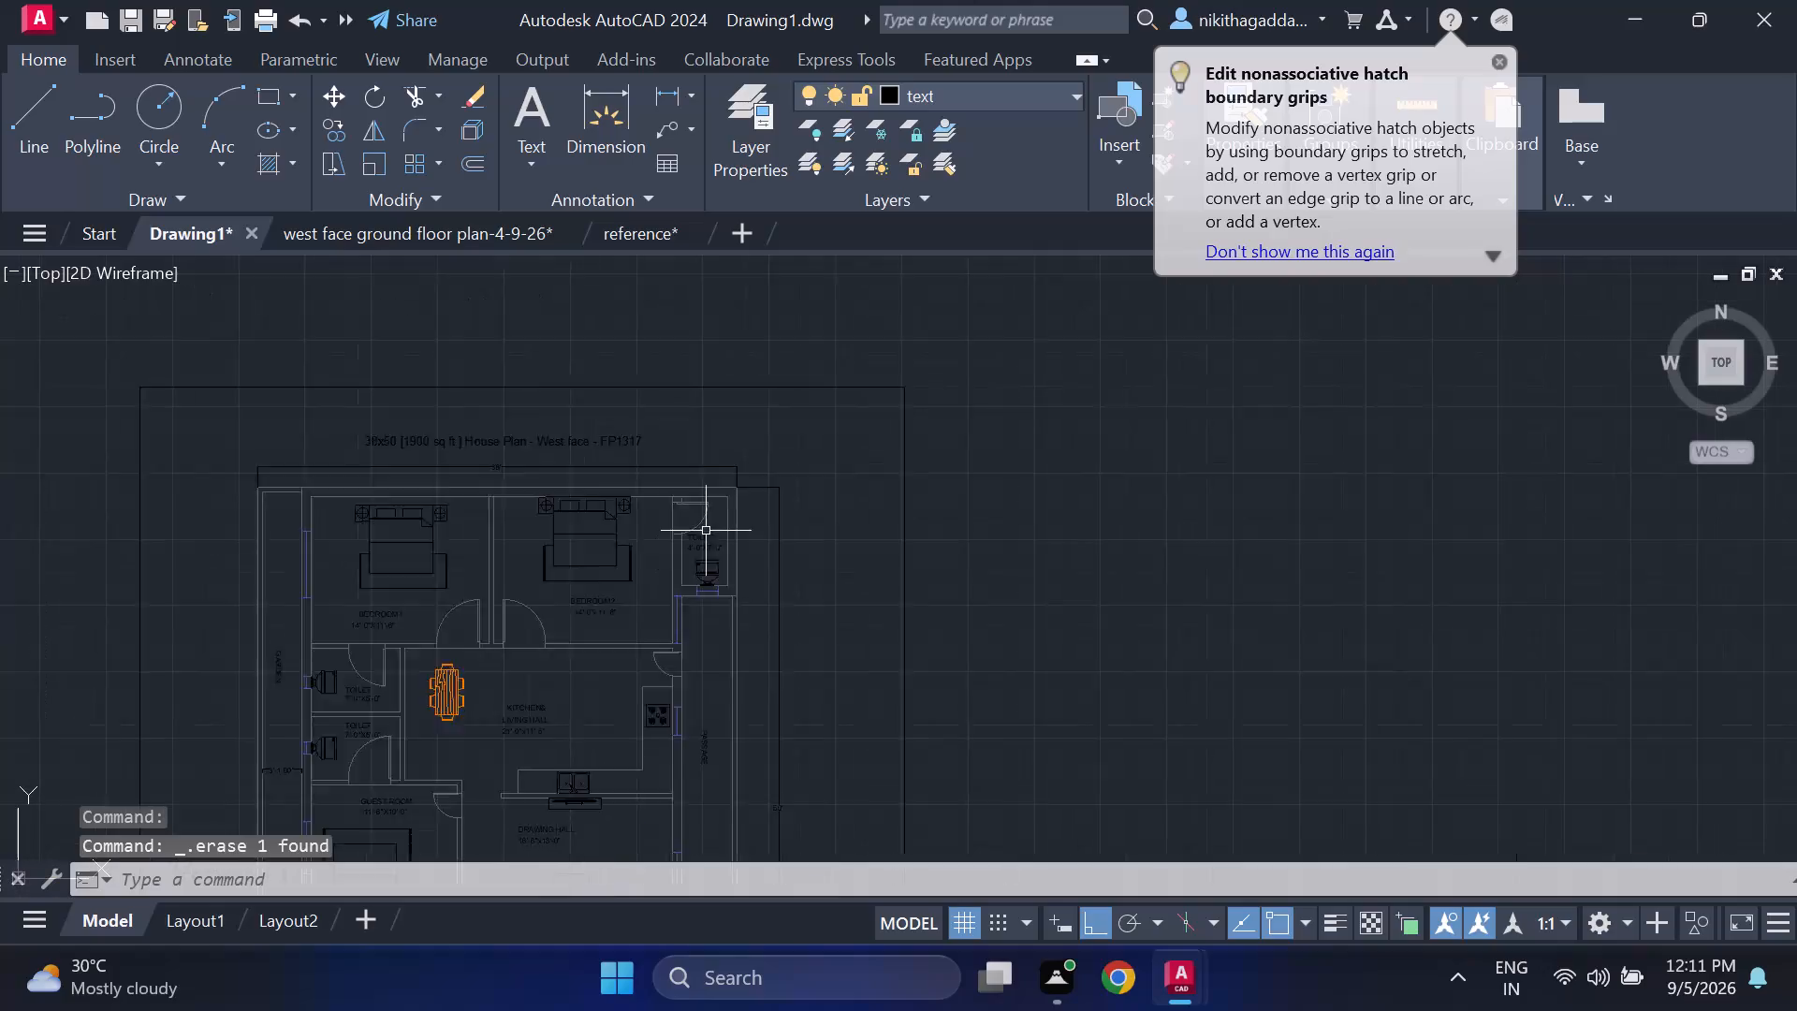
Start a new ANSI32 hatch and fill bedroom 2's L-shaped toilet wall and the outer wall around both bedrooms.
middle_drag(752, 657, 786, 500)
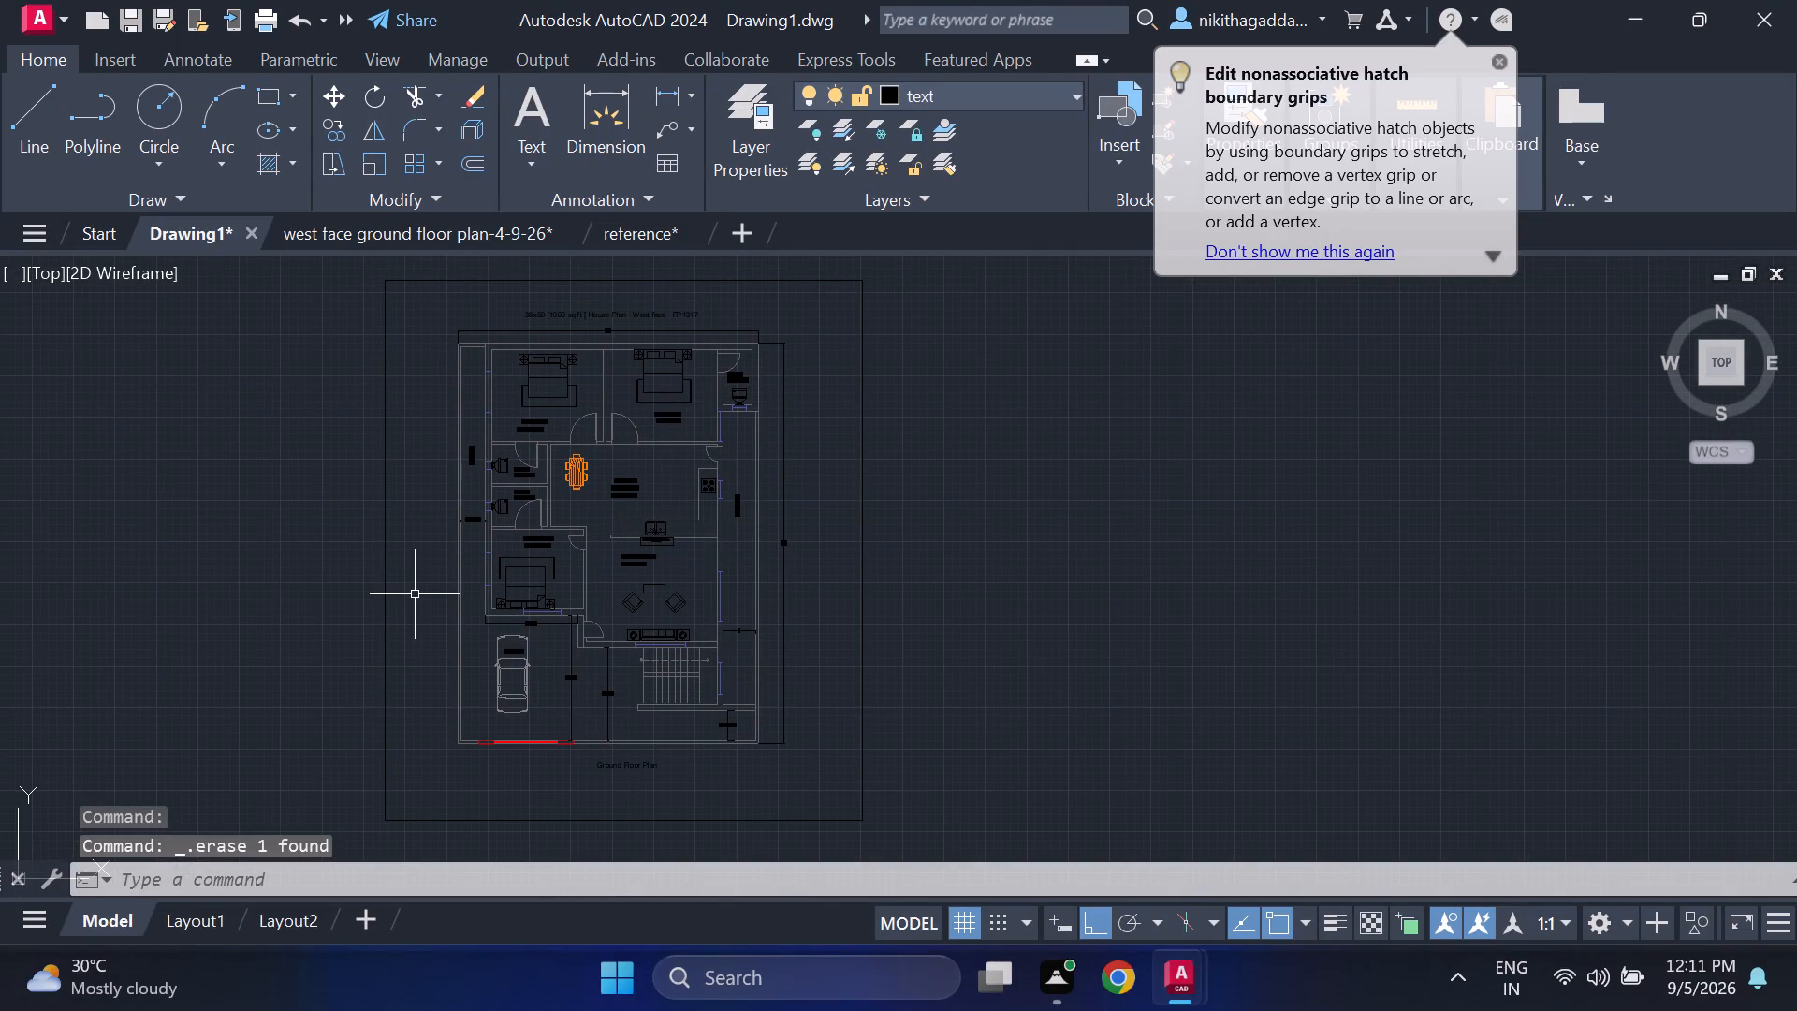
text(HATCH)
key(Return)
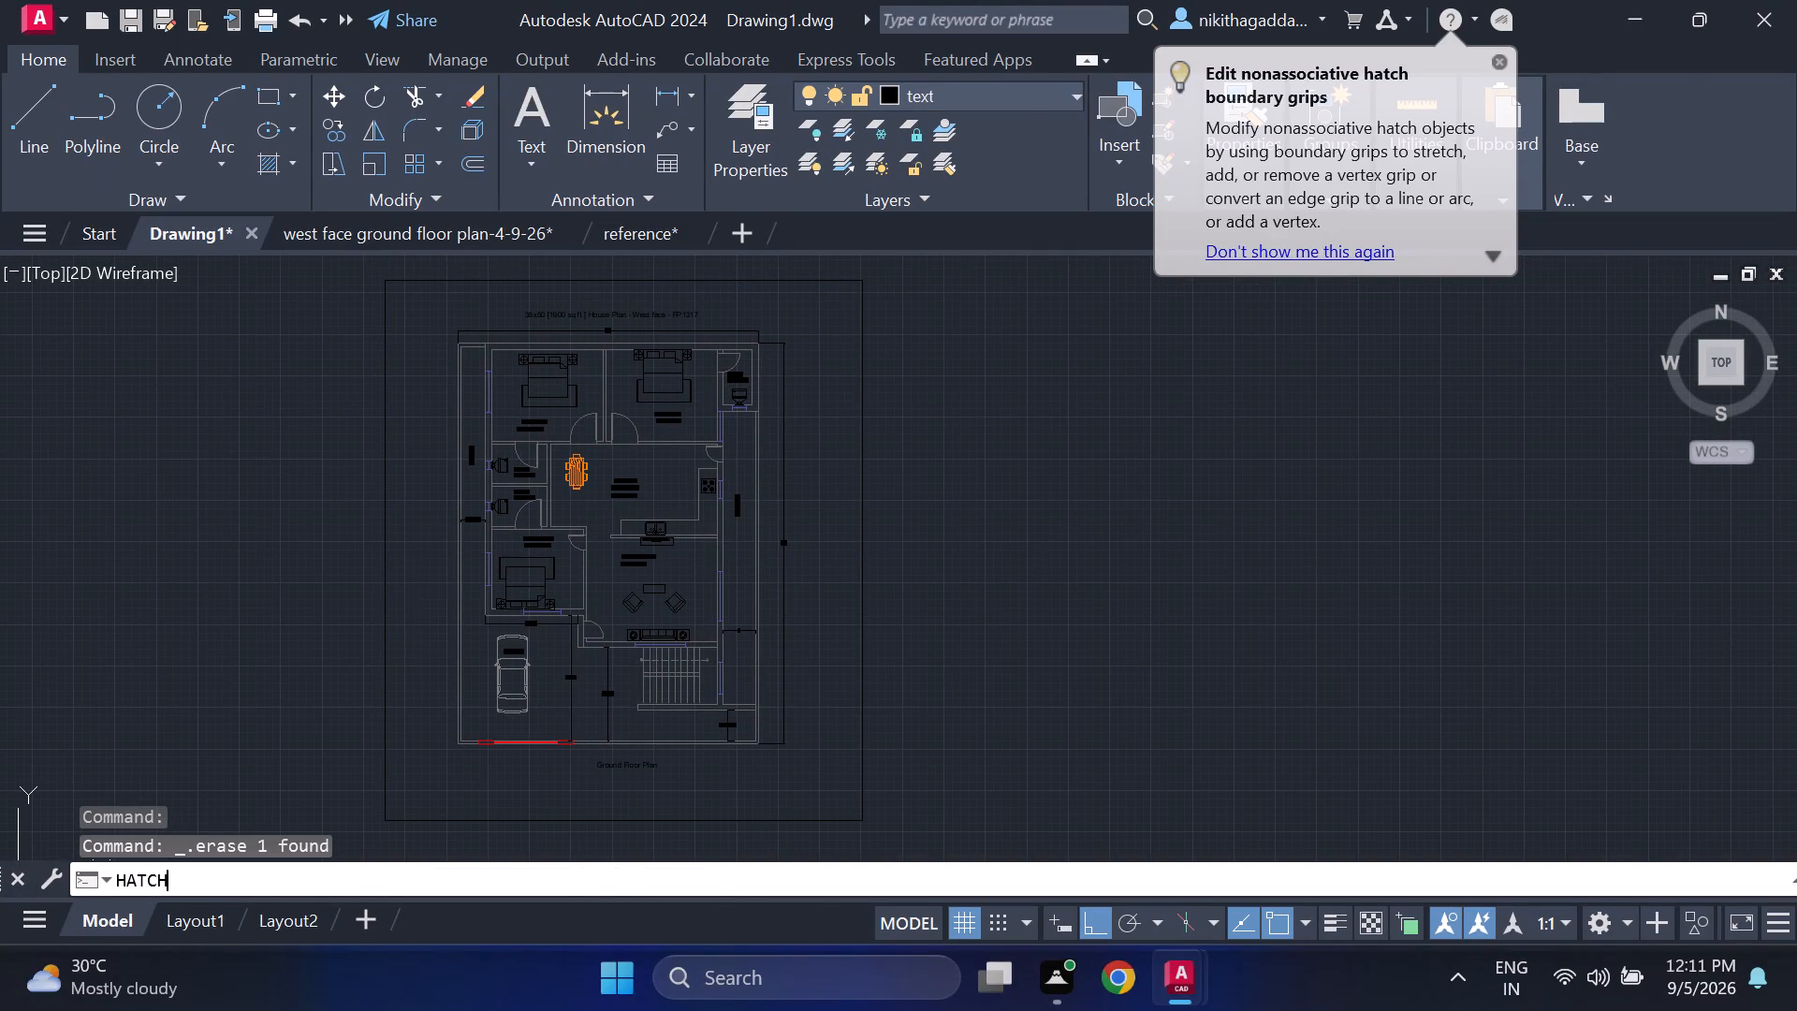
scroll(731, 371, up, 4)
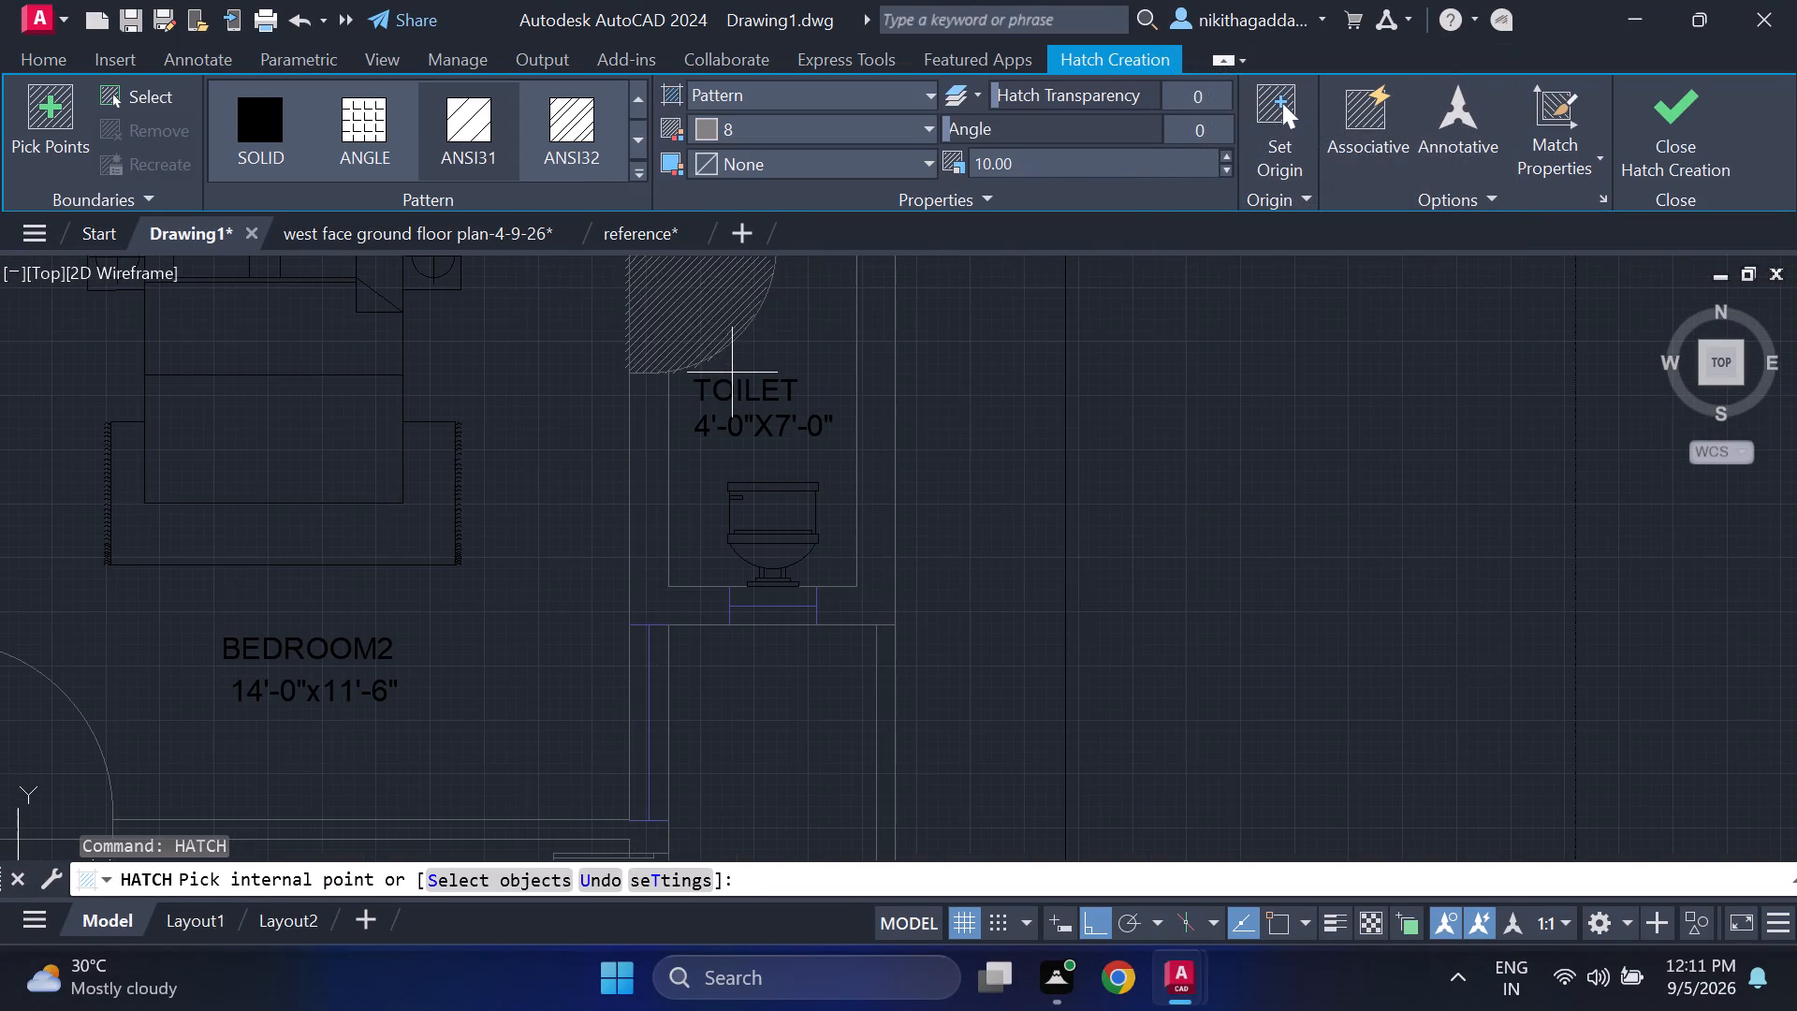
middle_drag(635, 508, 598, 698)
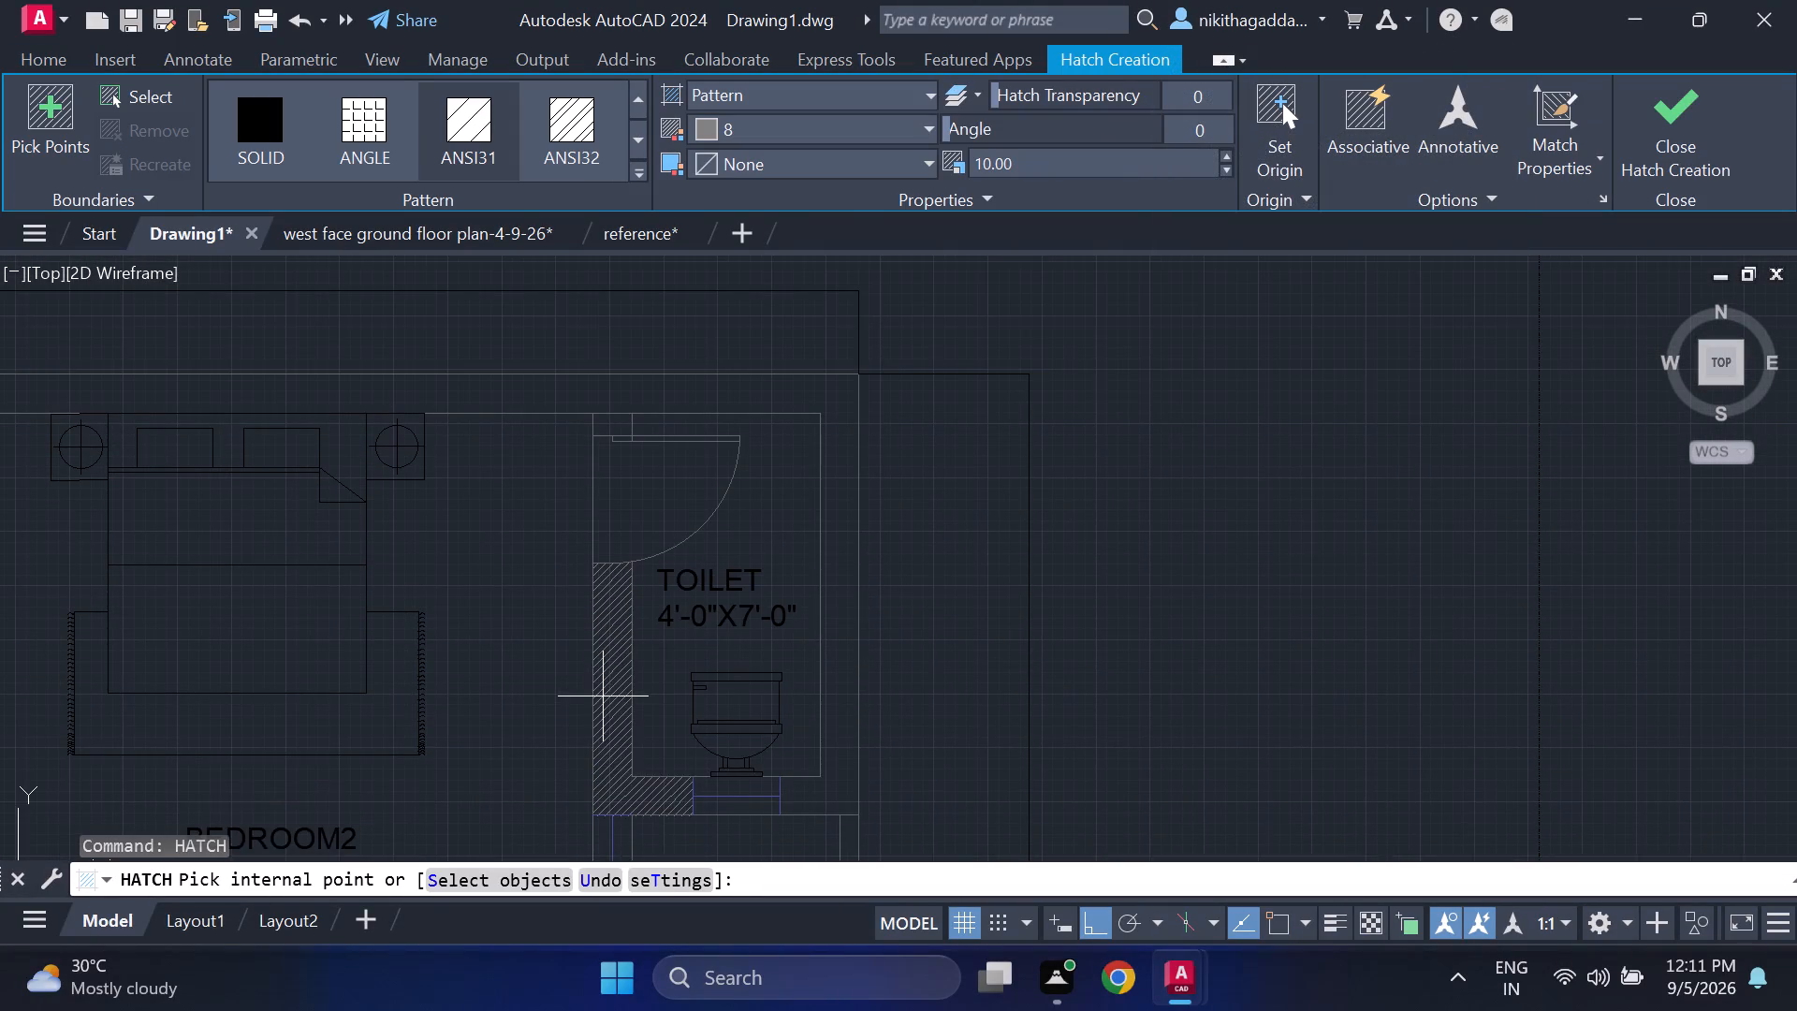
click(607, 696)
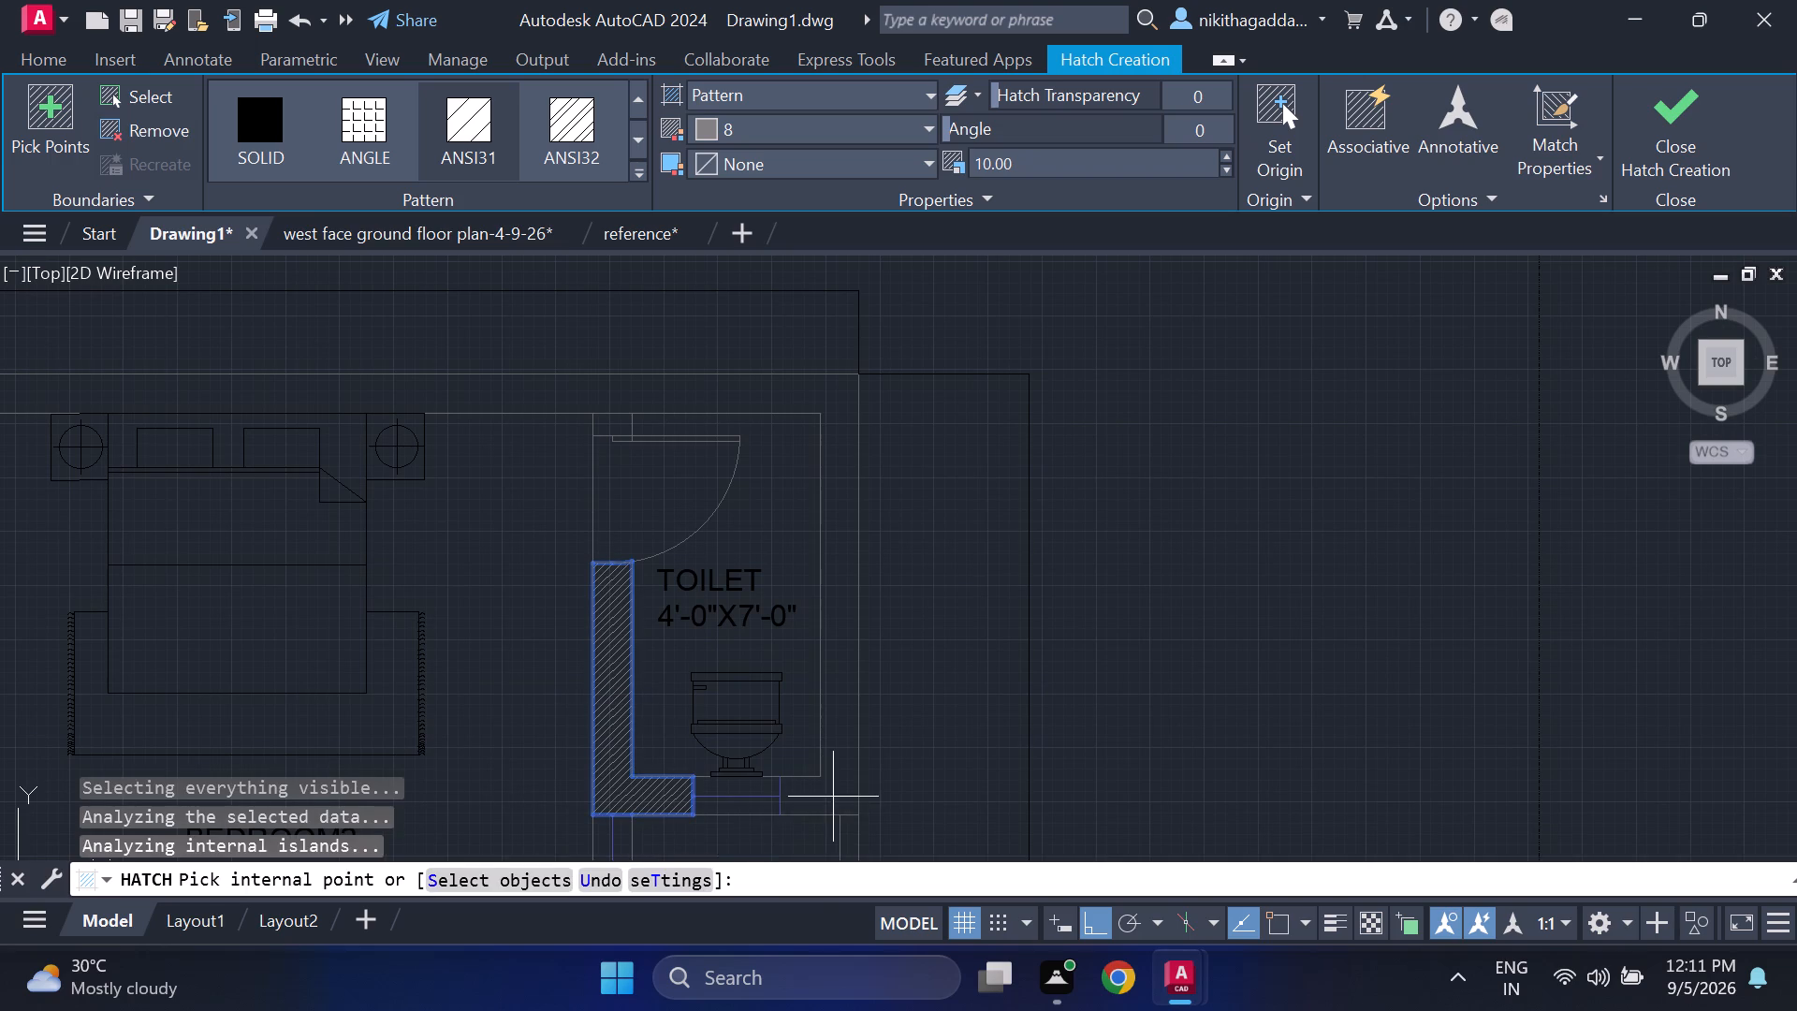
click(833, 797)
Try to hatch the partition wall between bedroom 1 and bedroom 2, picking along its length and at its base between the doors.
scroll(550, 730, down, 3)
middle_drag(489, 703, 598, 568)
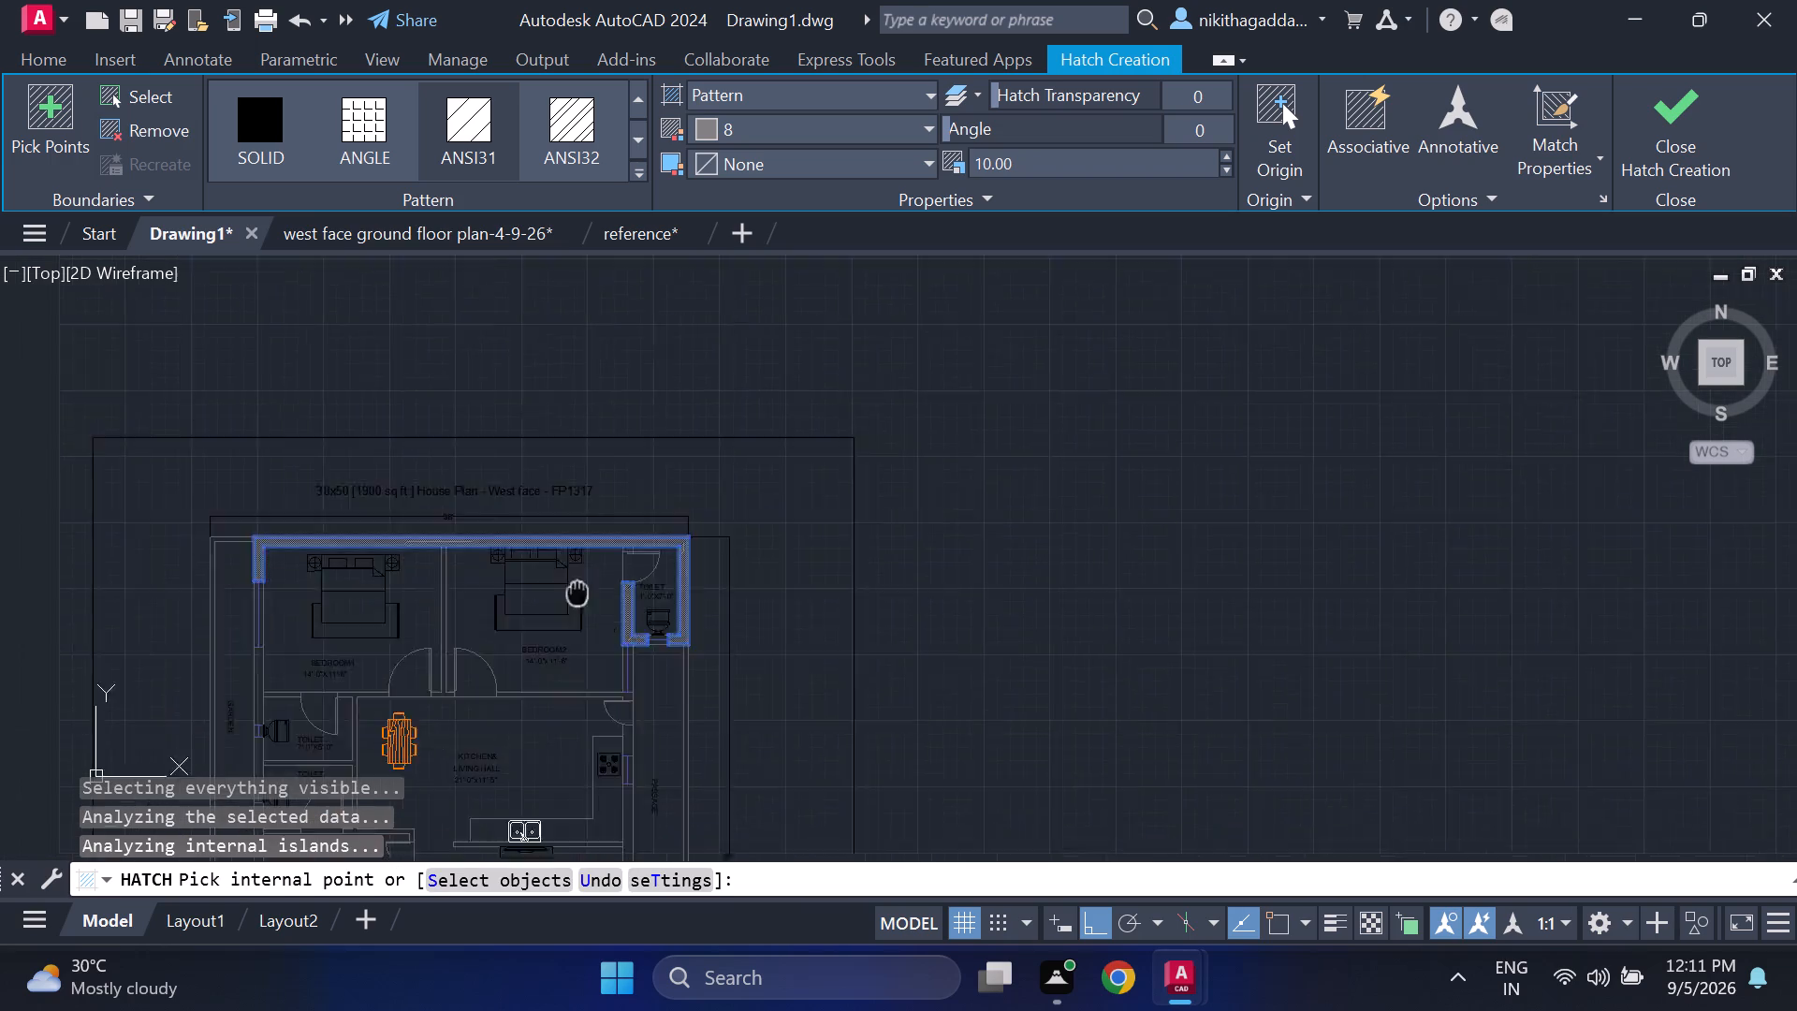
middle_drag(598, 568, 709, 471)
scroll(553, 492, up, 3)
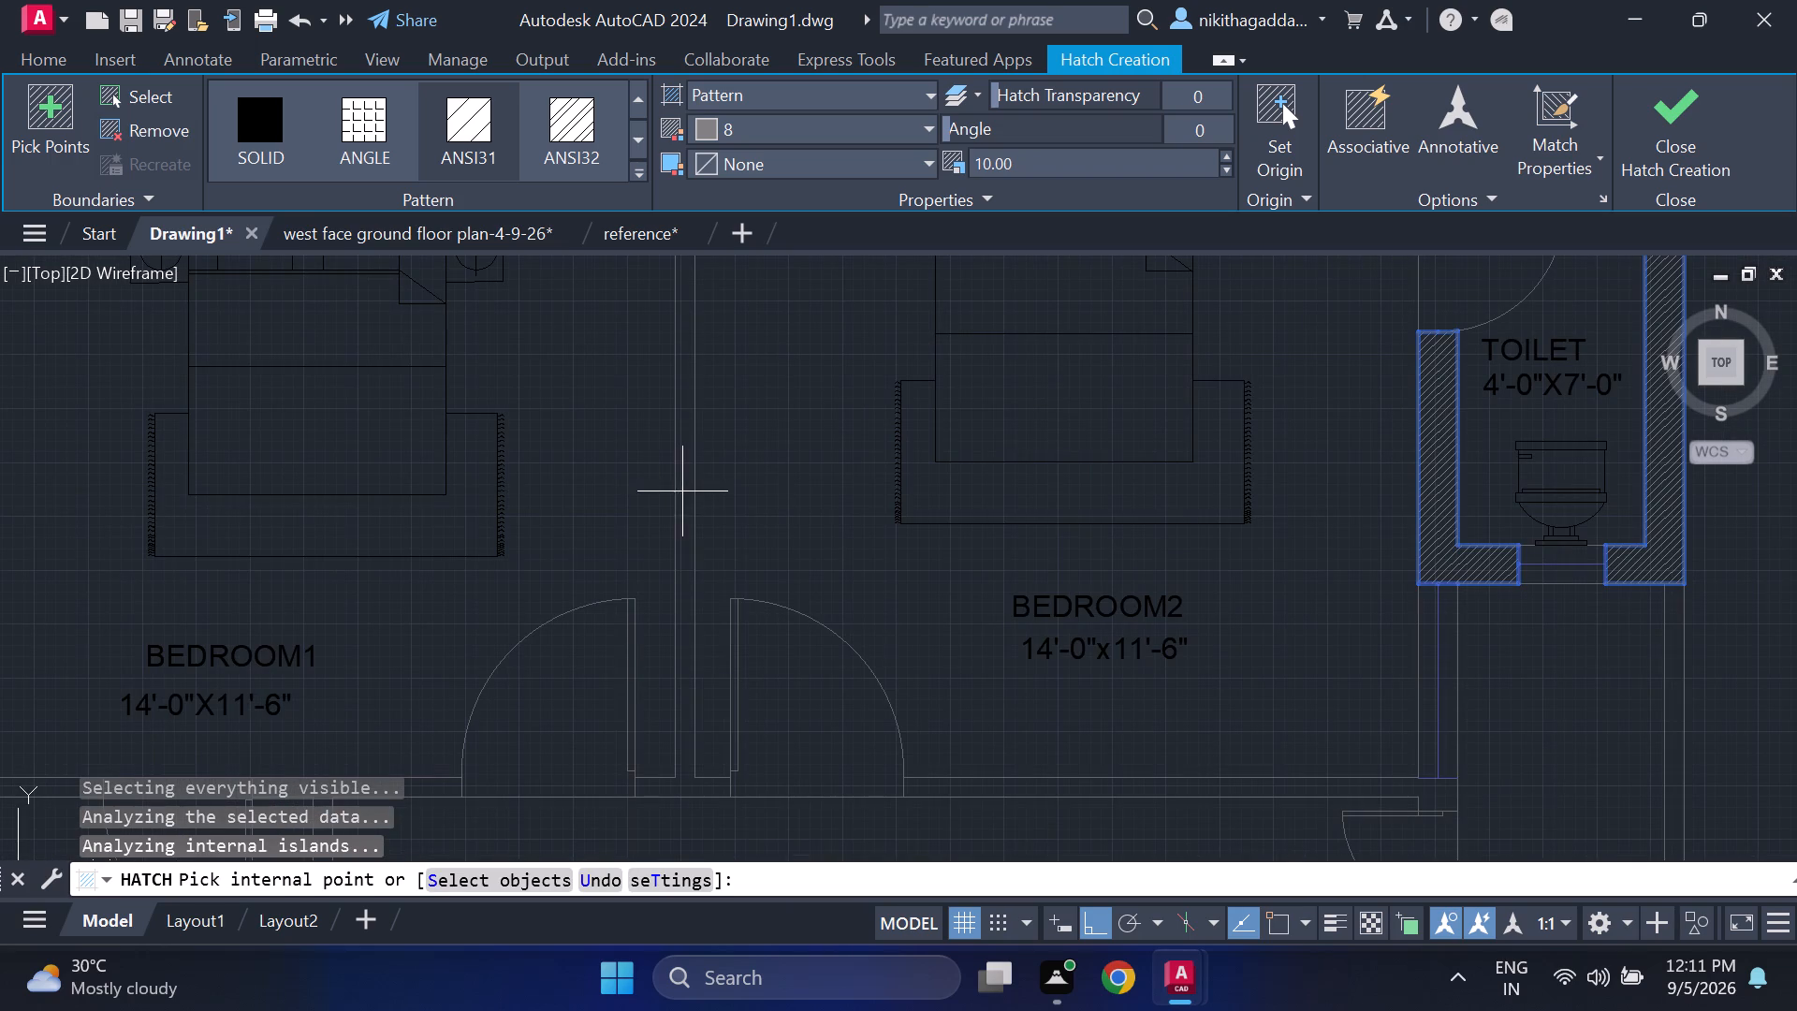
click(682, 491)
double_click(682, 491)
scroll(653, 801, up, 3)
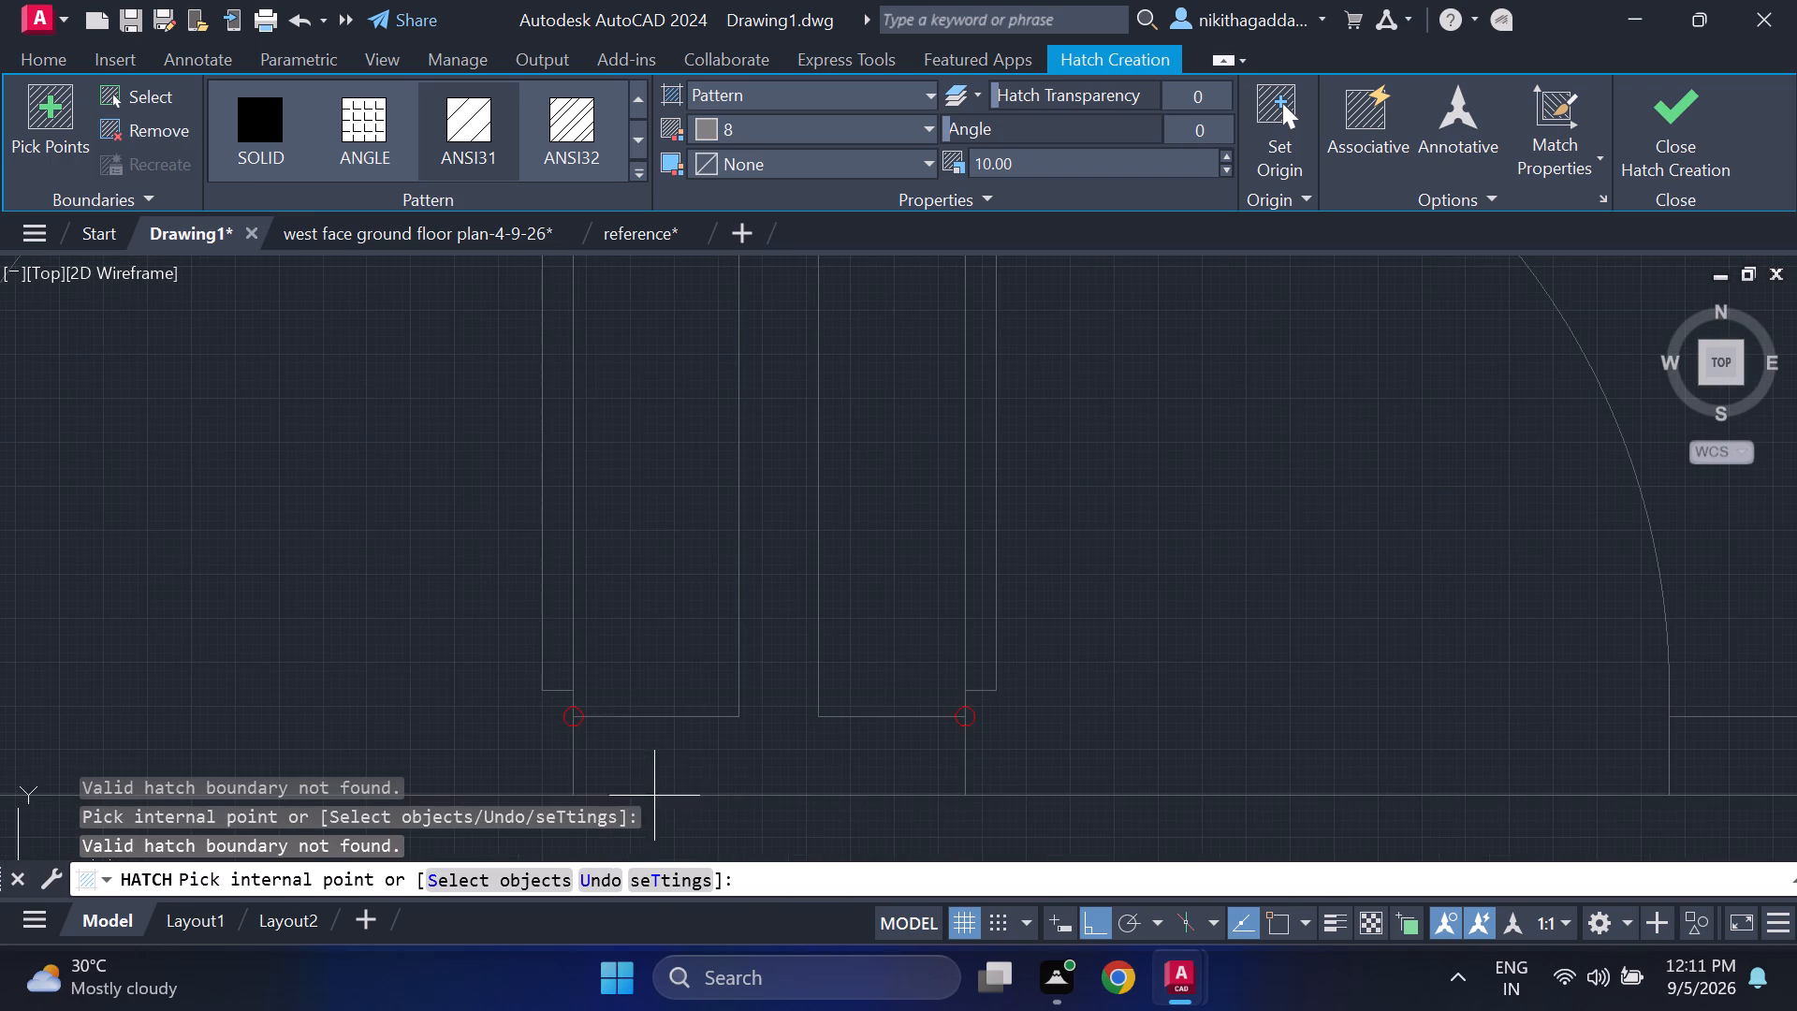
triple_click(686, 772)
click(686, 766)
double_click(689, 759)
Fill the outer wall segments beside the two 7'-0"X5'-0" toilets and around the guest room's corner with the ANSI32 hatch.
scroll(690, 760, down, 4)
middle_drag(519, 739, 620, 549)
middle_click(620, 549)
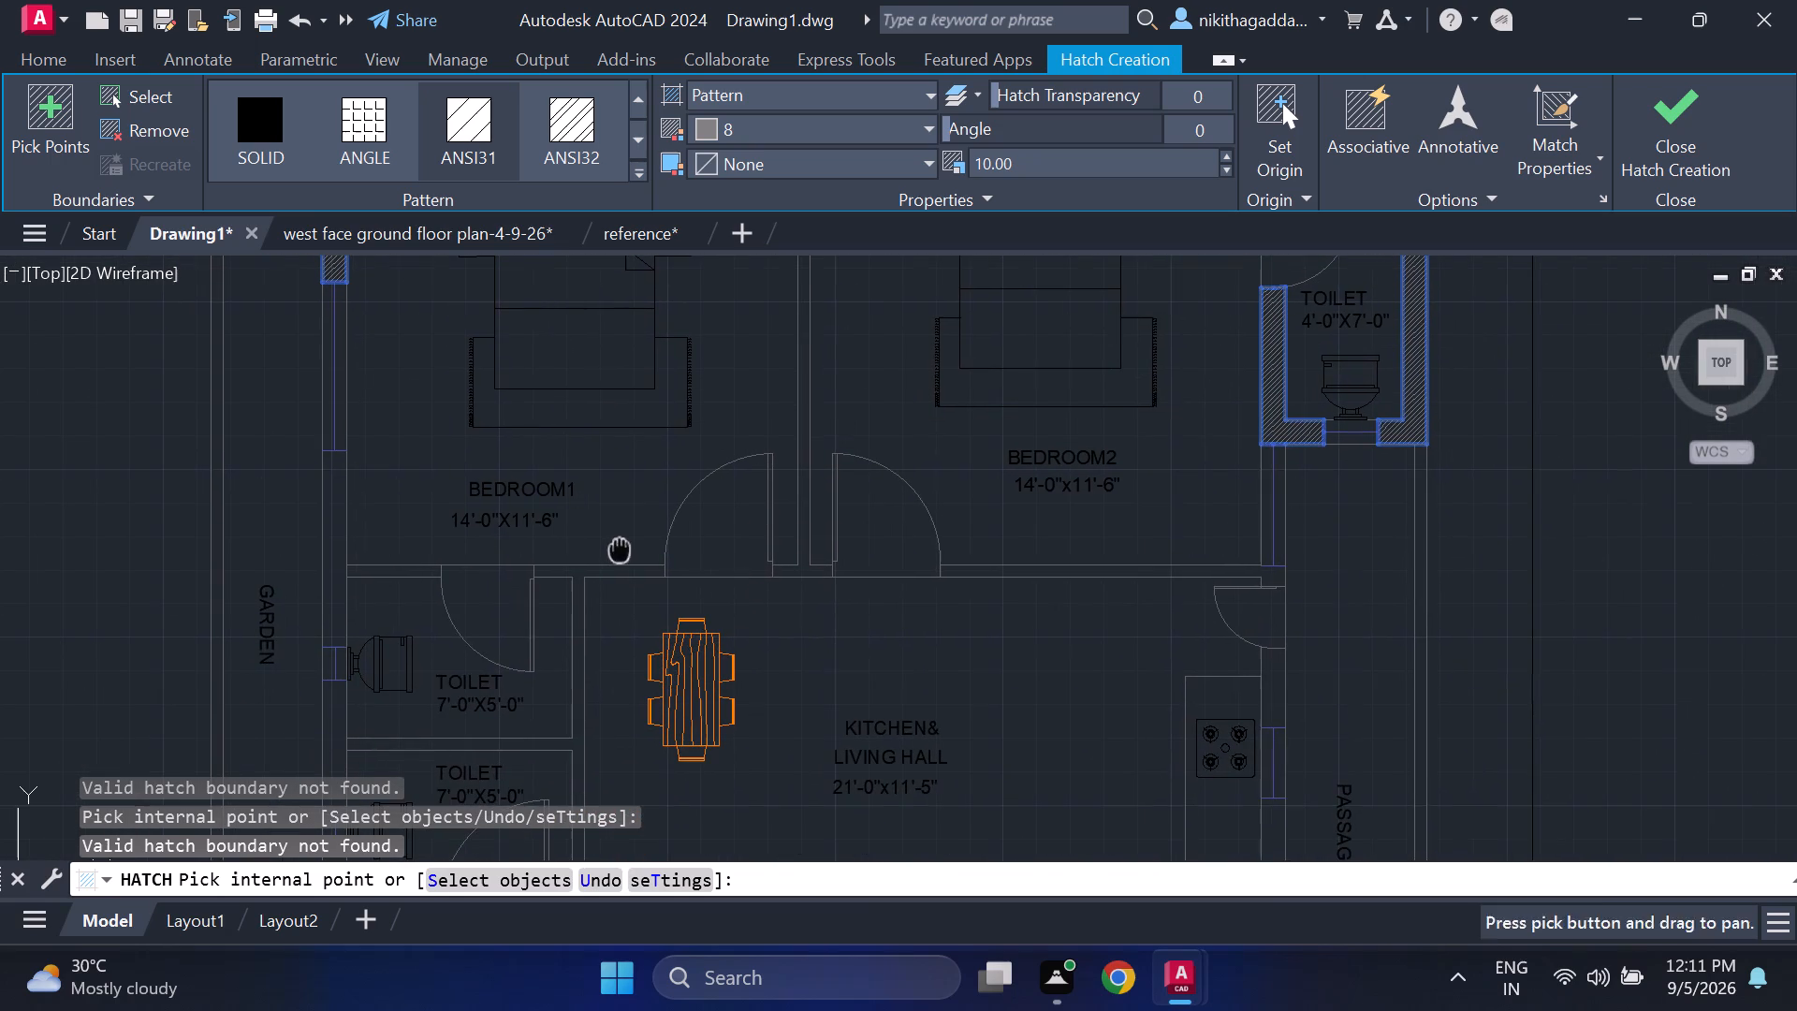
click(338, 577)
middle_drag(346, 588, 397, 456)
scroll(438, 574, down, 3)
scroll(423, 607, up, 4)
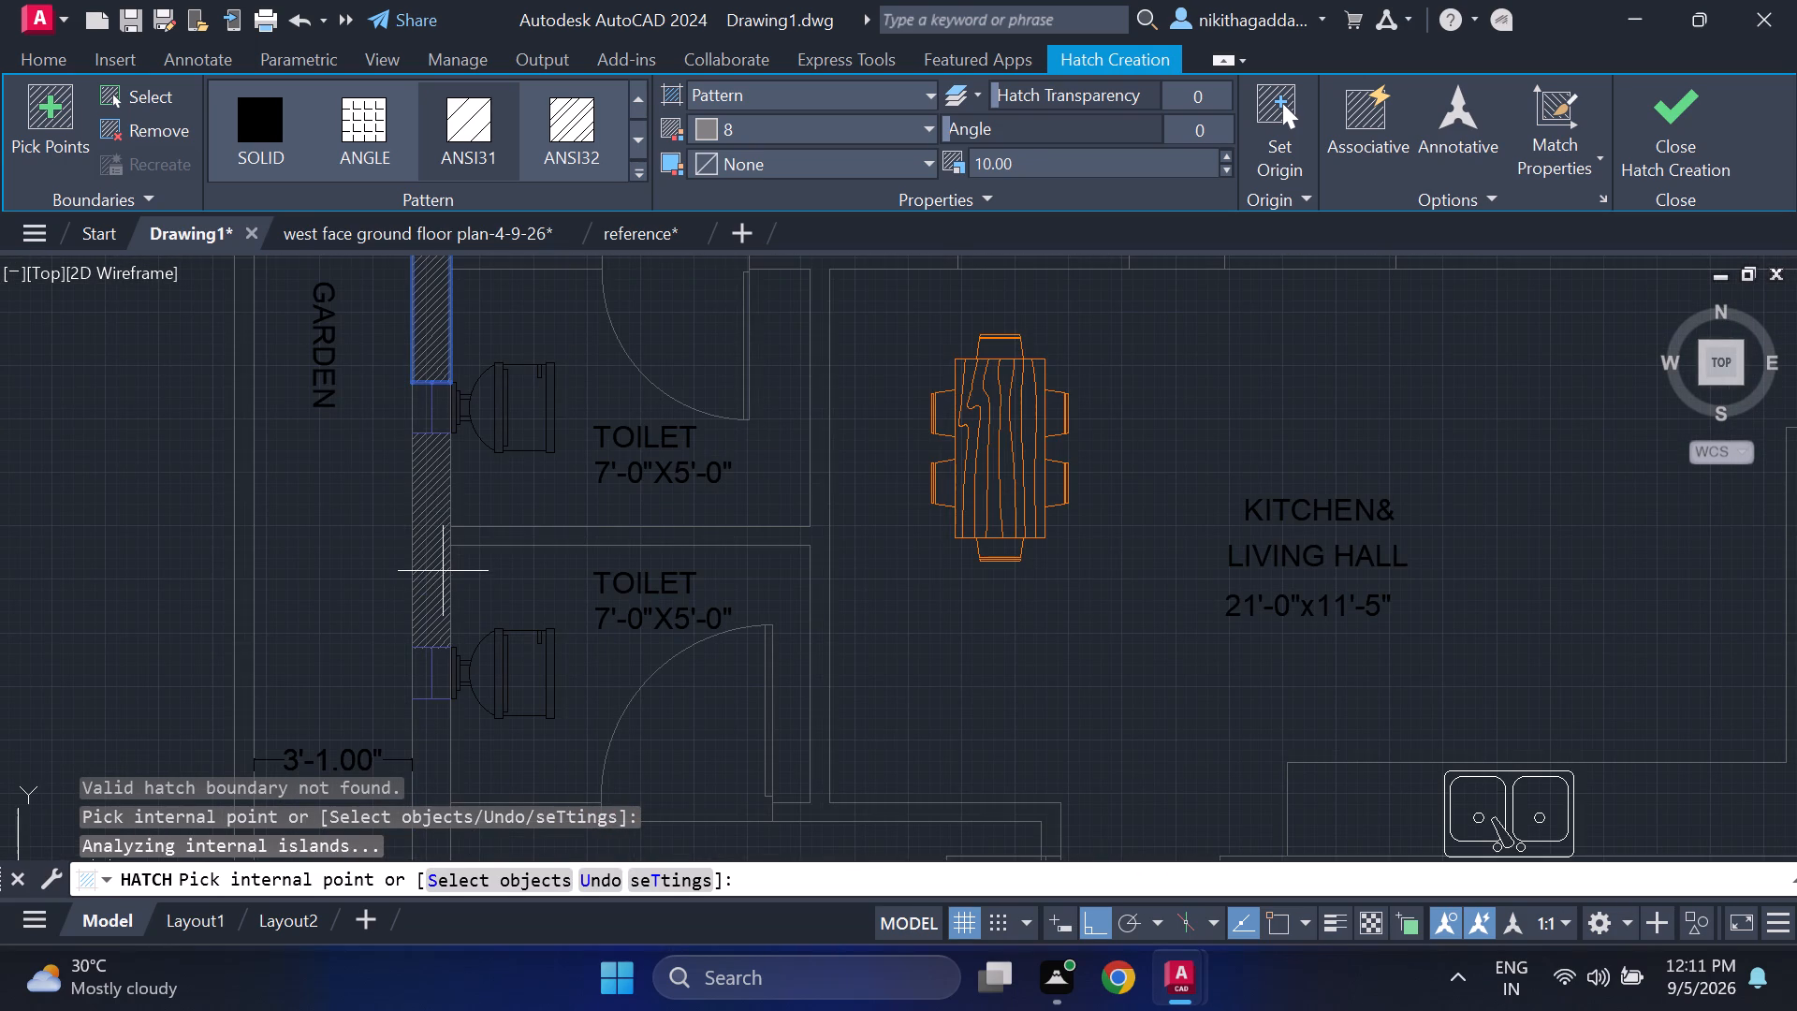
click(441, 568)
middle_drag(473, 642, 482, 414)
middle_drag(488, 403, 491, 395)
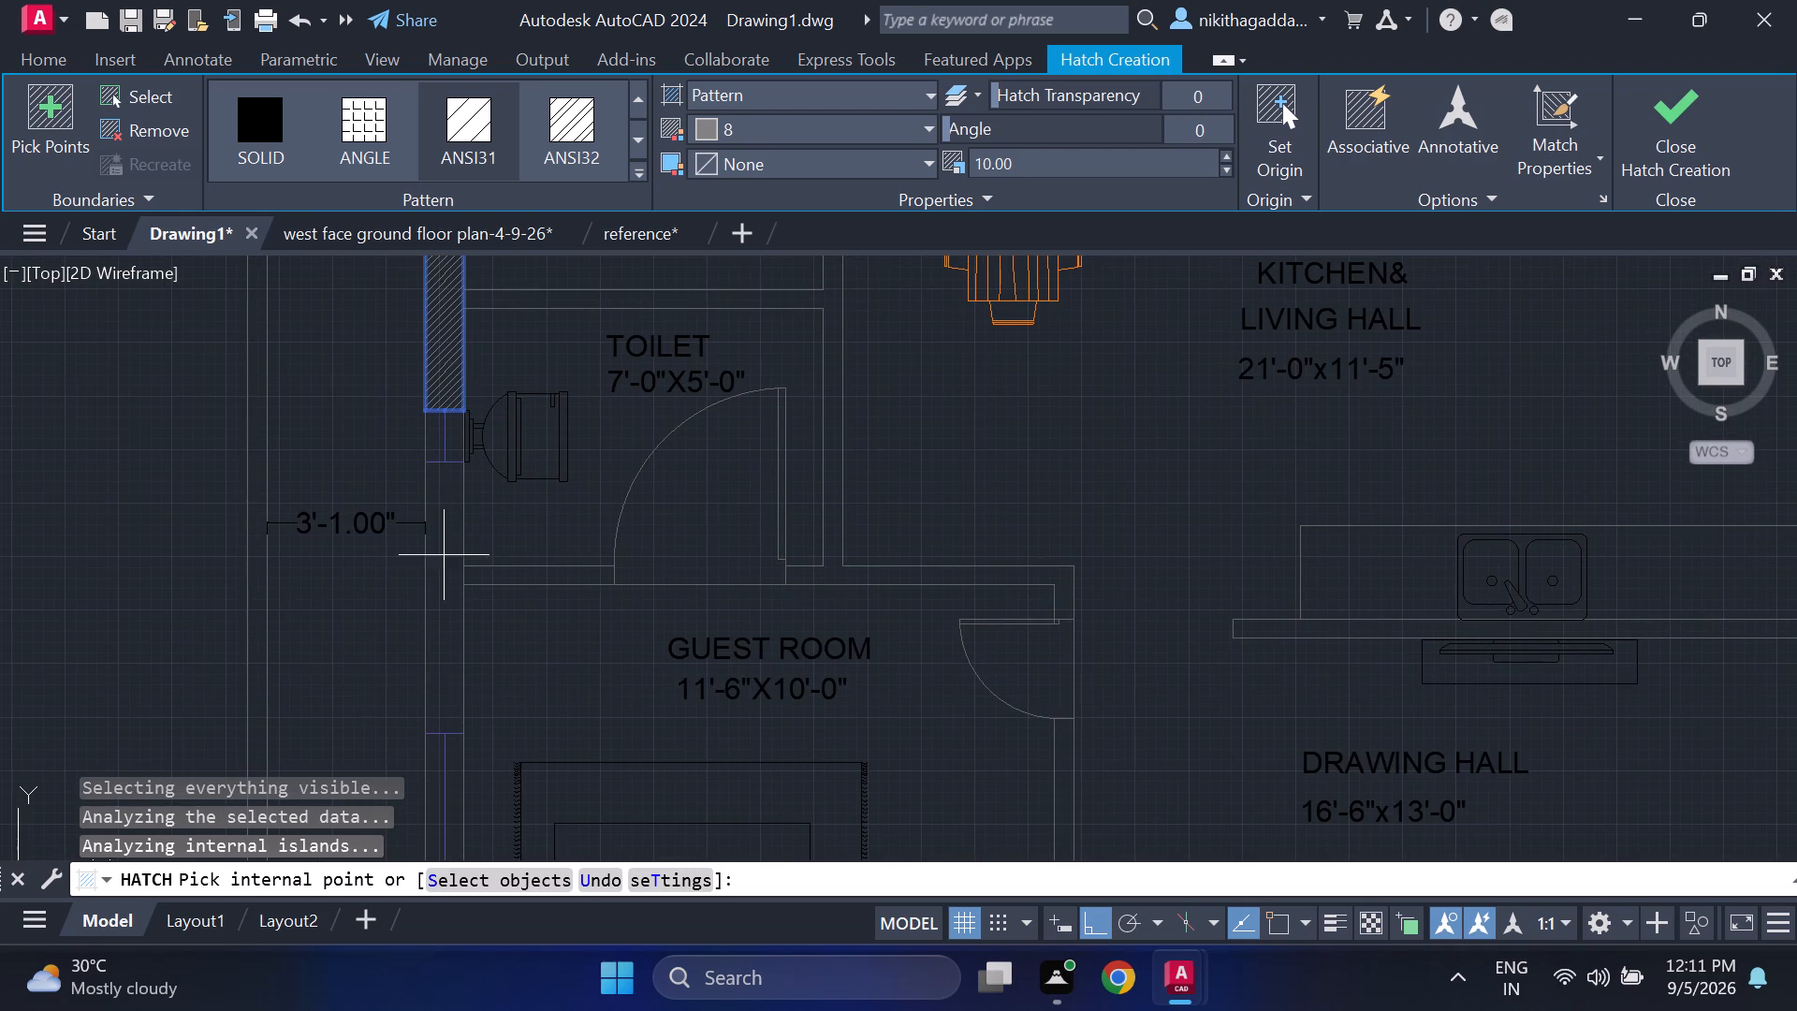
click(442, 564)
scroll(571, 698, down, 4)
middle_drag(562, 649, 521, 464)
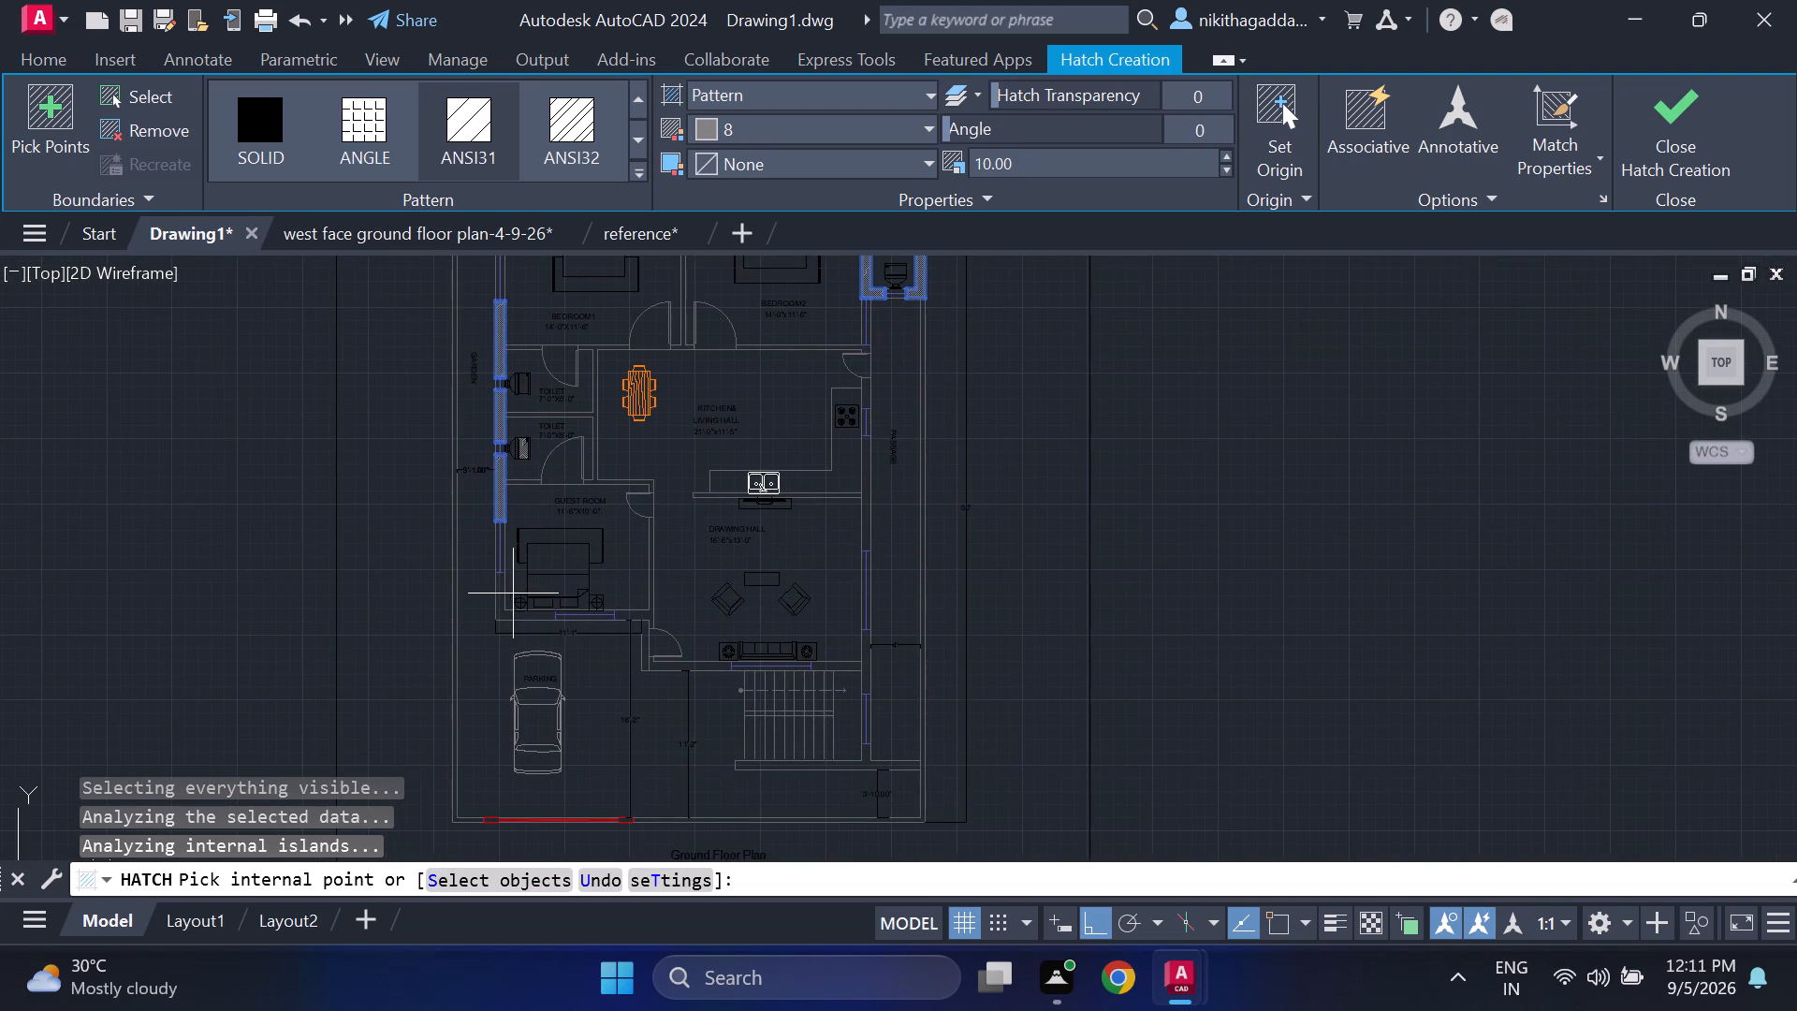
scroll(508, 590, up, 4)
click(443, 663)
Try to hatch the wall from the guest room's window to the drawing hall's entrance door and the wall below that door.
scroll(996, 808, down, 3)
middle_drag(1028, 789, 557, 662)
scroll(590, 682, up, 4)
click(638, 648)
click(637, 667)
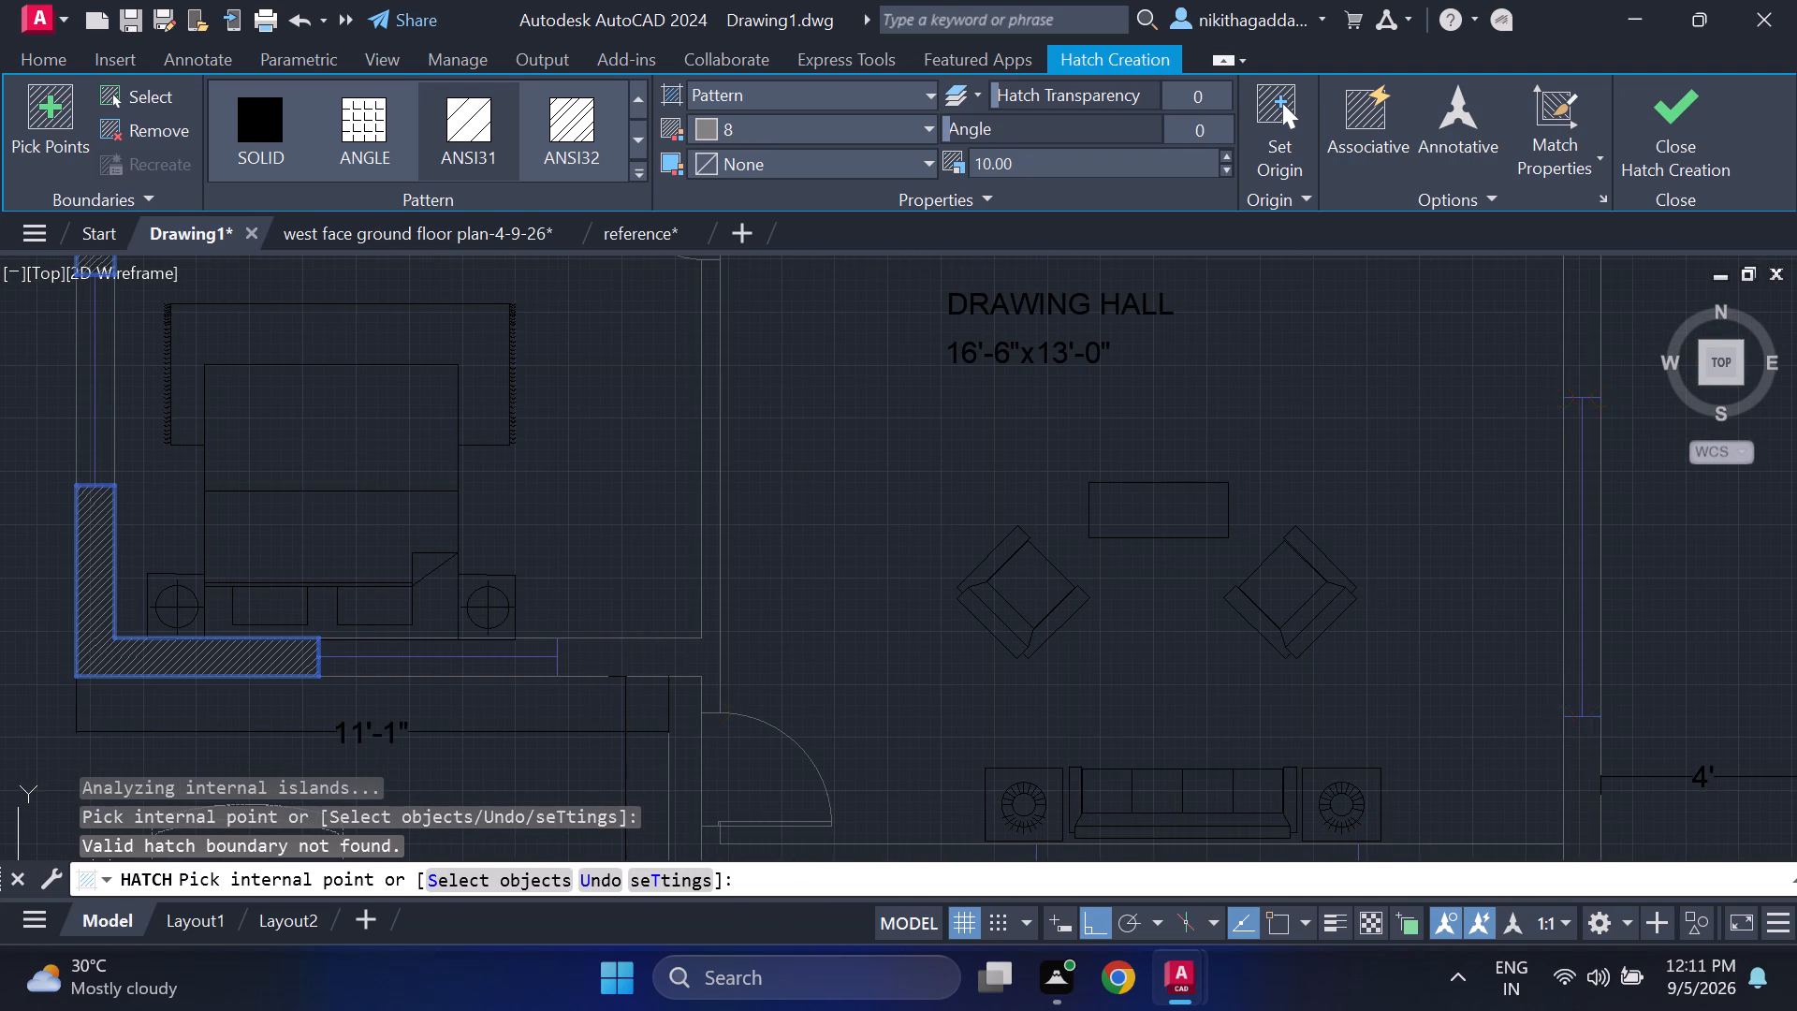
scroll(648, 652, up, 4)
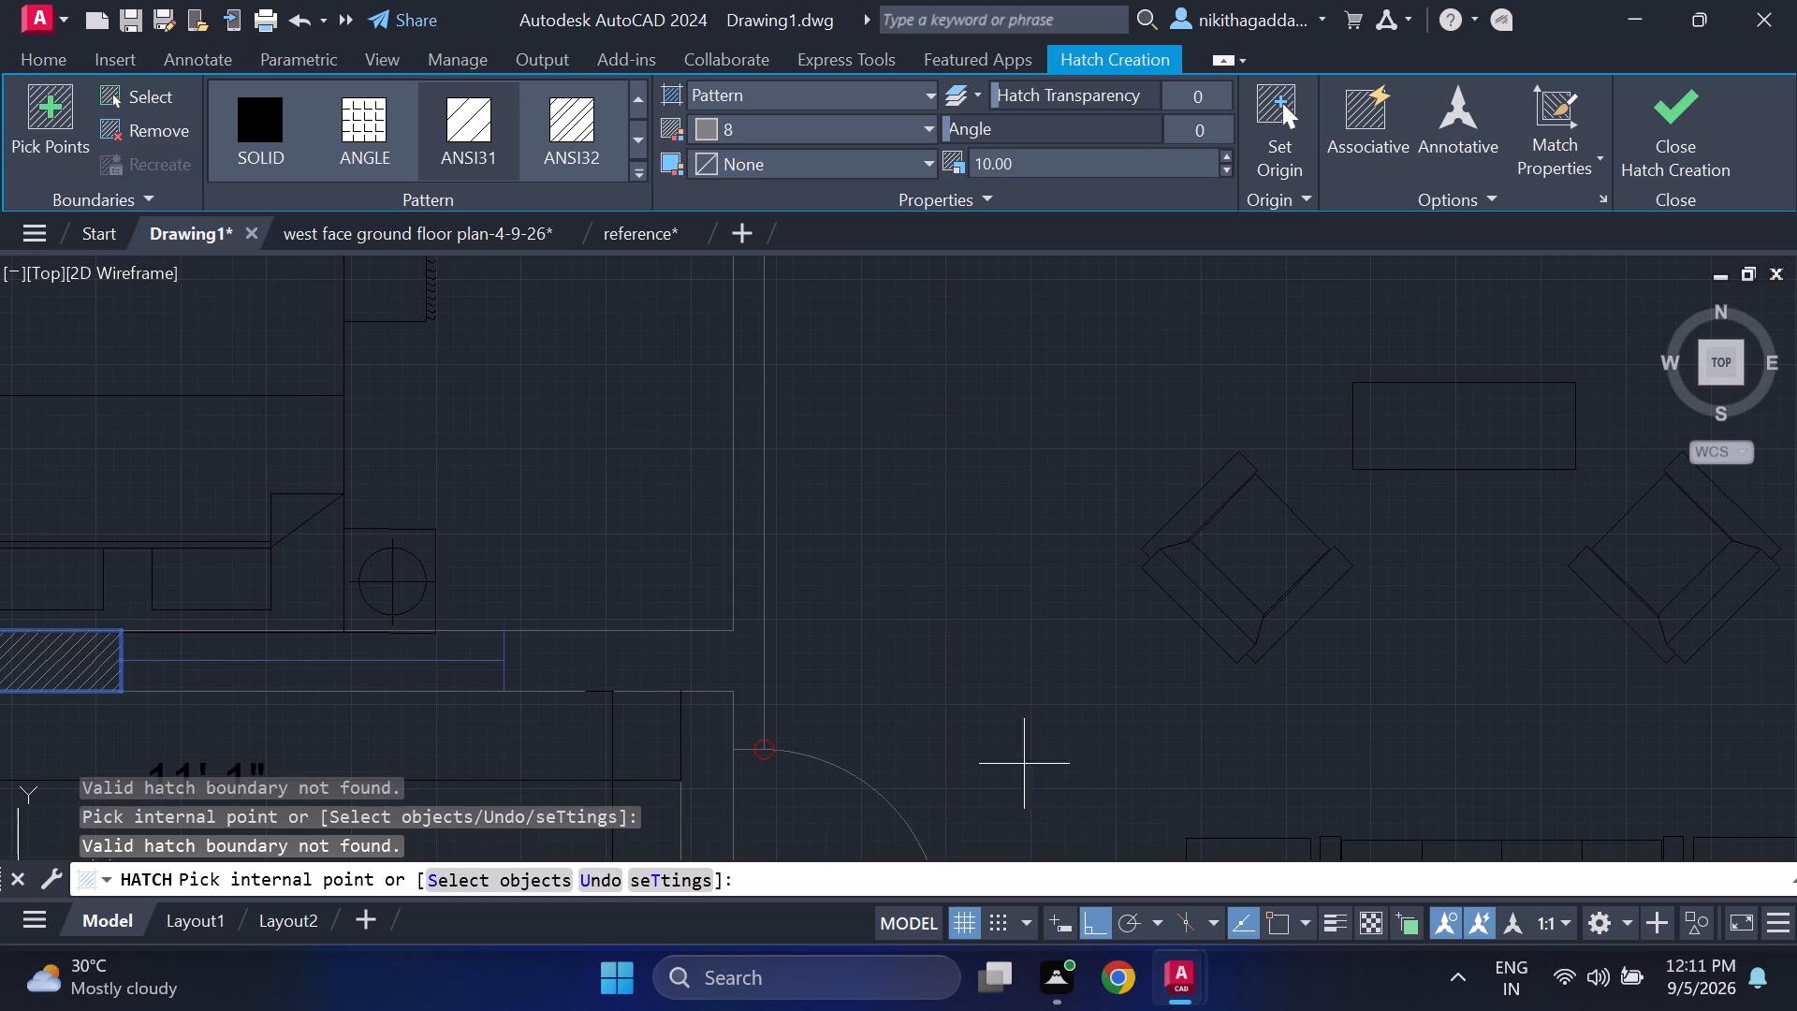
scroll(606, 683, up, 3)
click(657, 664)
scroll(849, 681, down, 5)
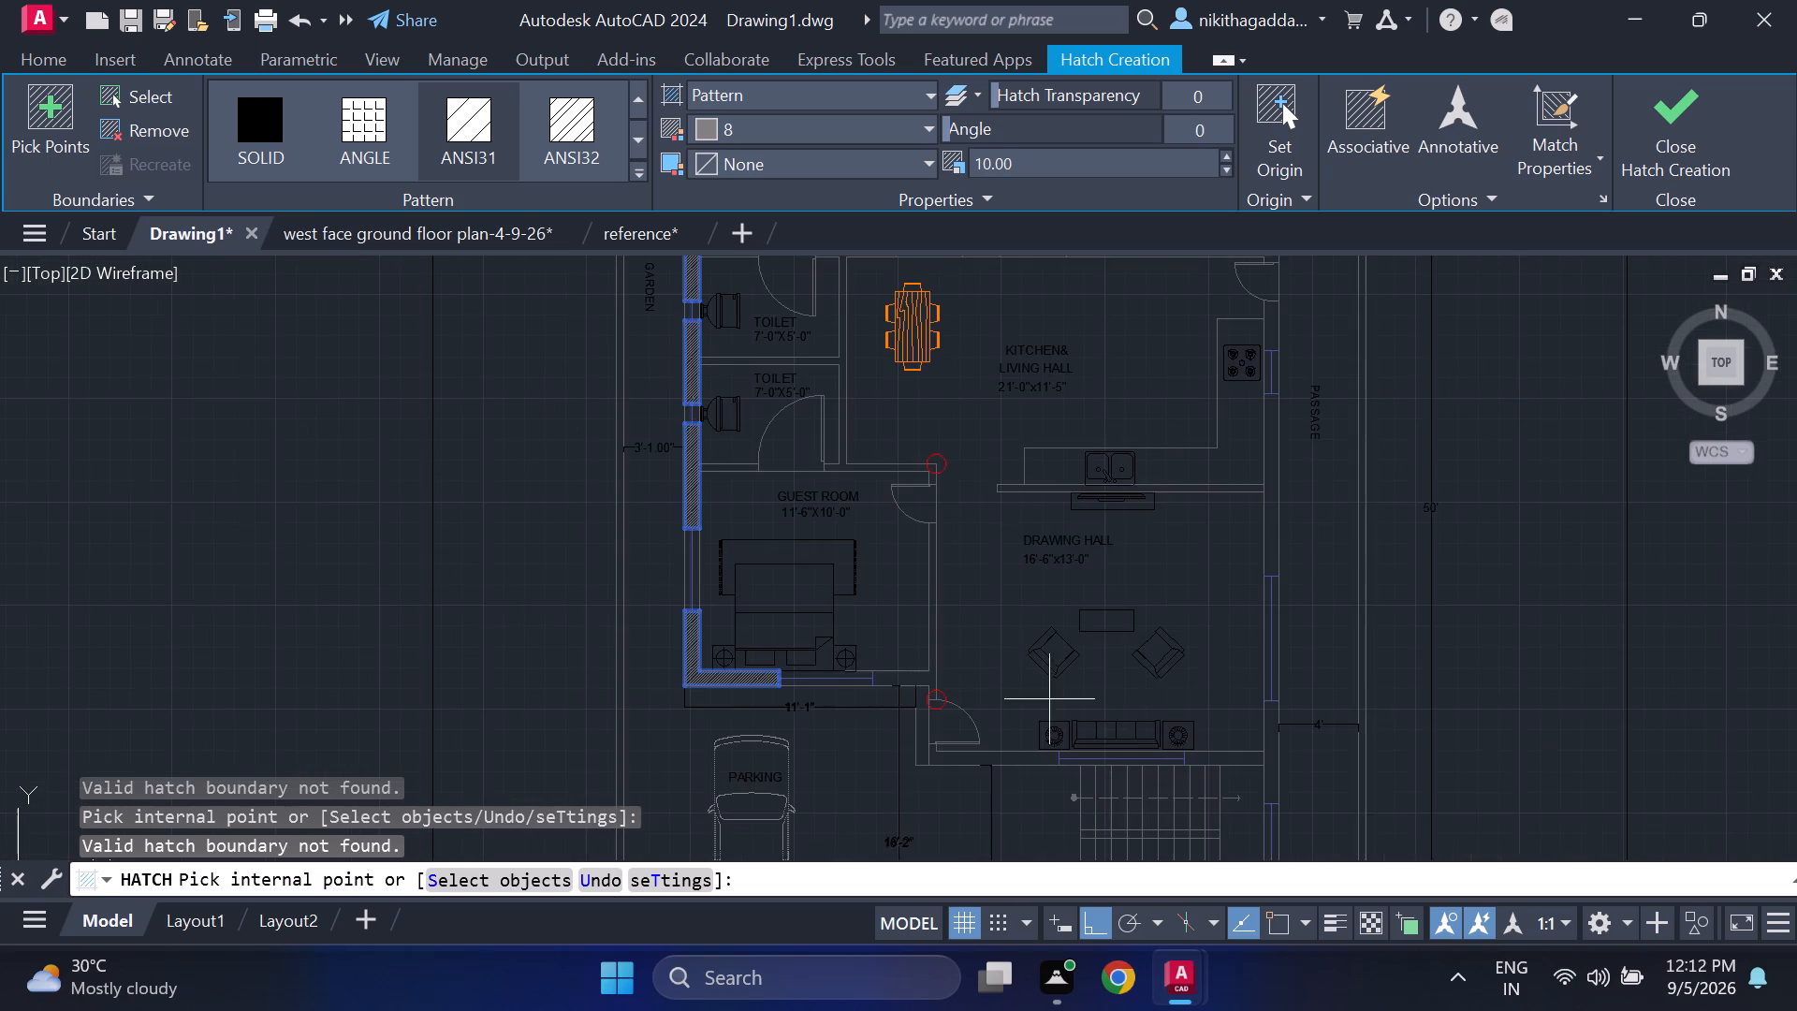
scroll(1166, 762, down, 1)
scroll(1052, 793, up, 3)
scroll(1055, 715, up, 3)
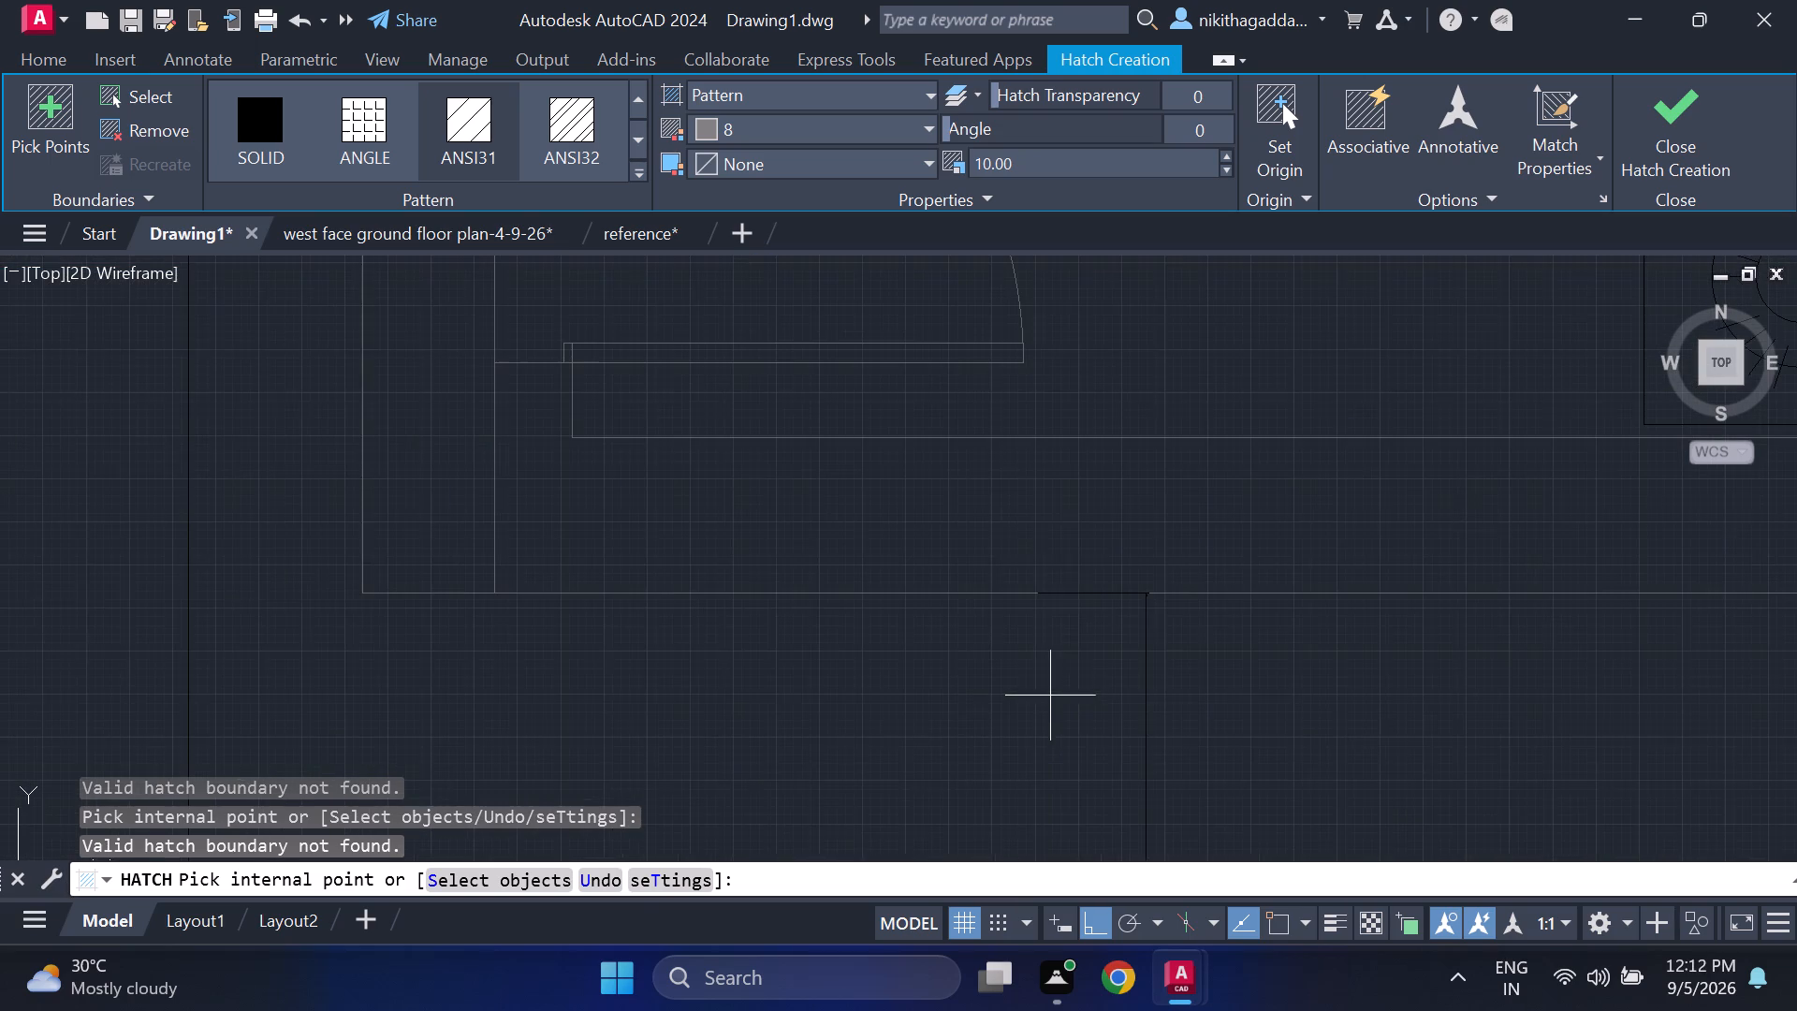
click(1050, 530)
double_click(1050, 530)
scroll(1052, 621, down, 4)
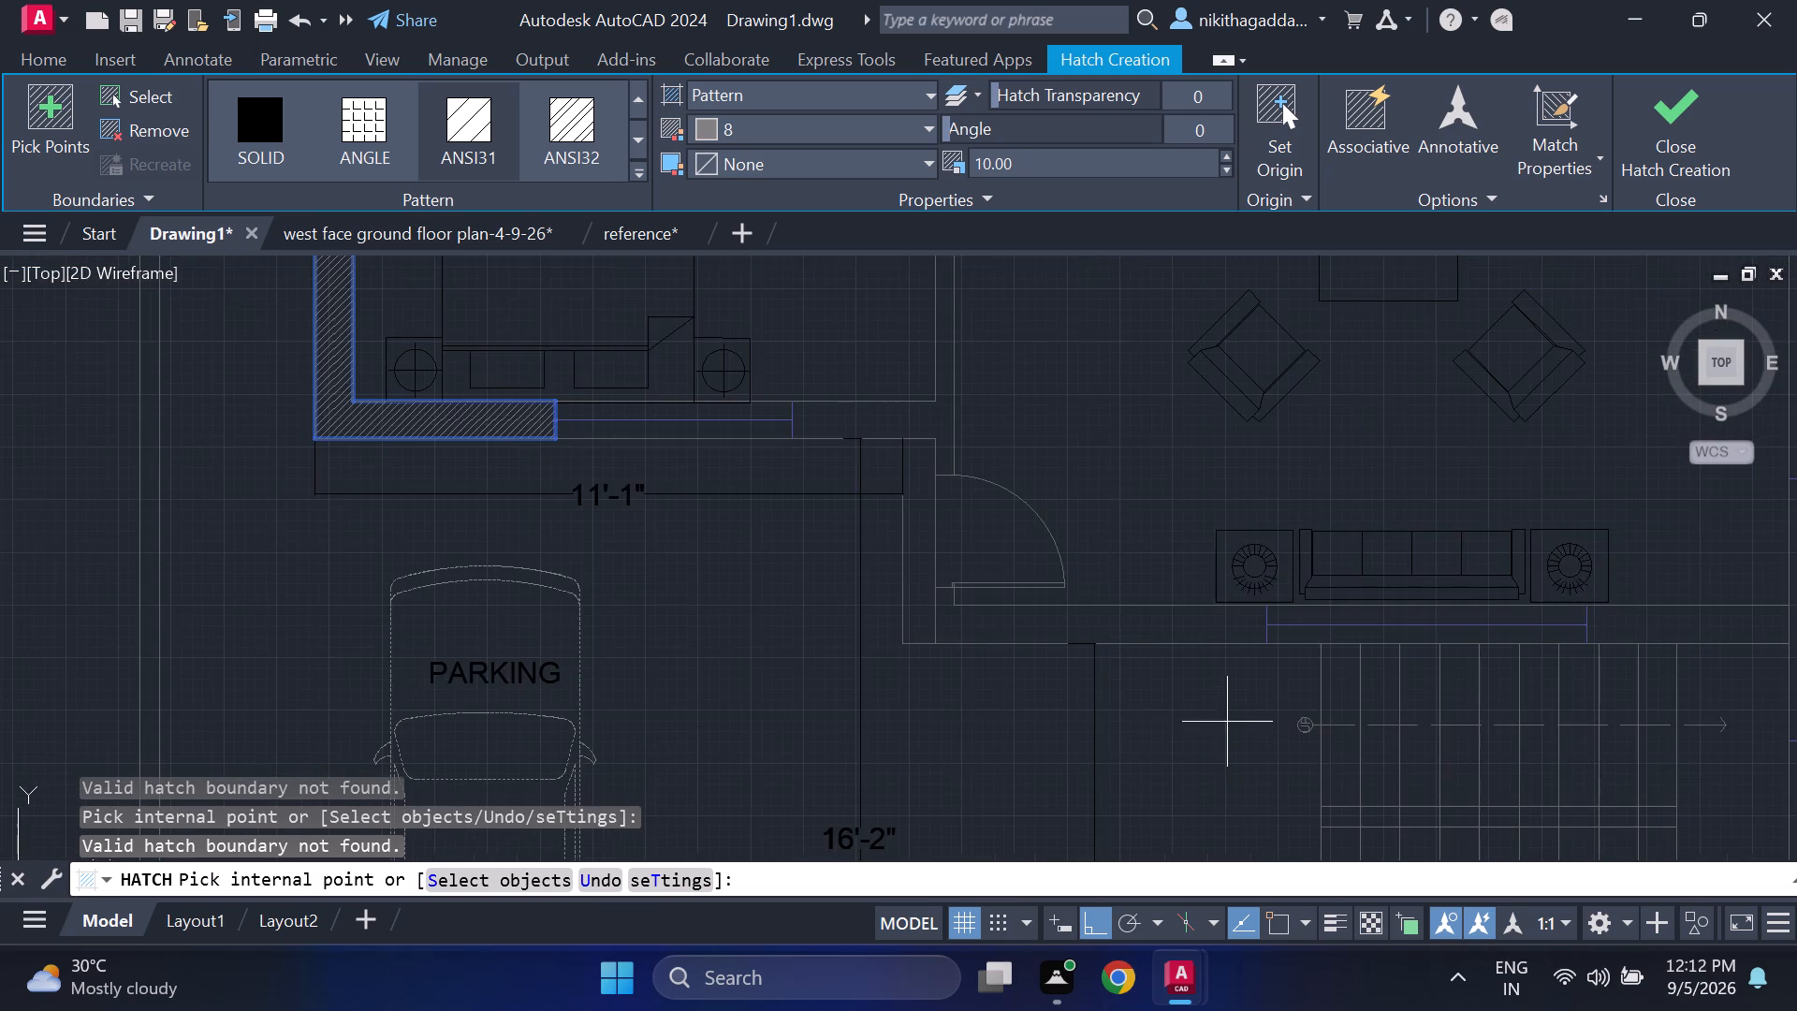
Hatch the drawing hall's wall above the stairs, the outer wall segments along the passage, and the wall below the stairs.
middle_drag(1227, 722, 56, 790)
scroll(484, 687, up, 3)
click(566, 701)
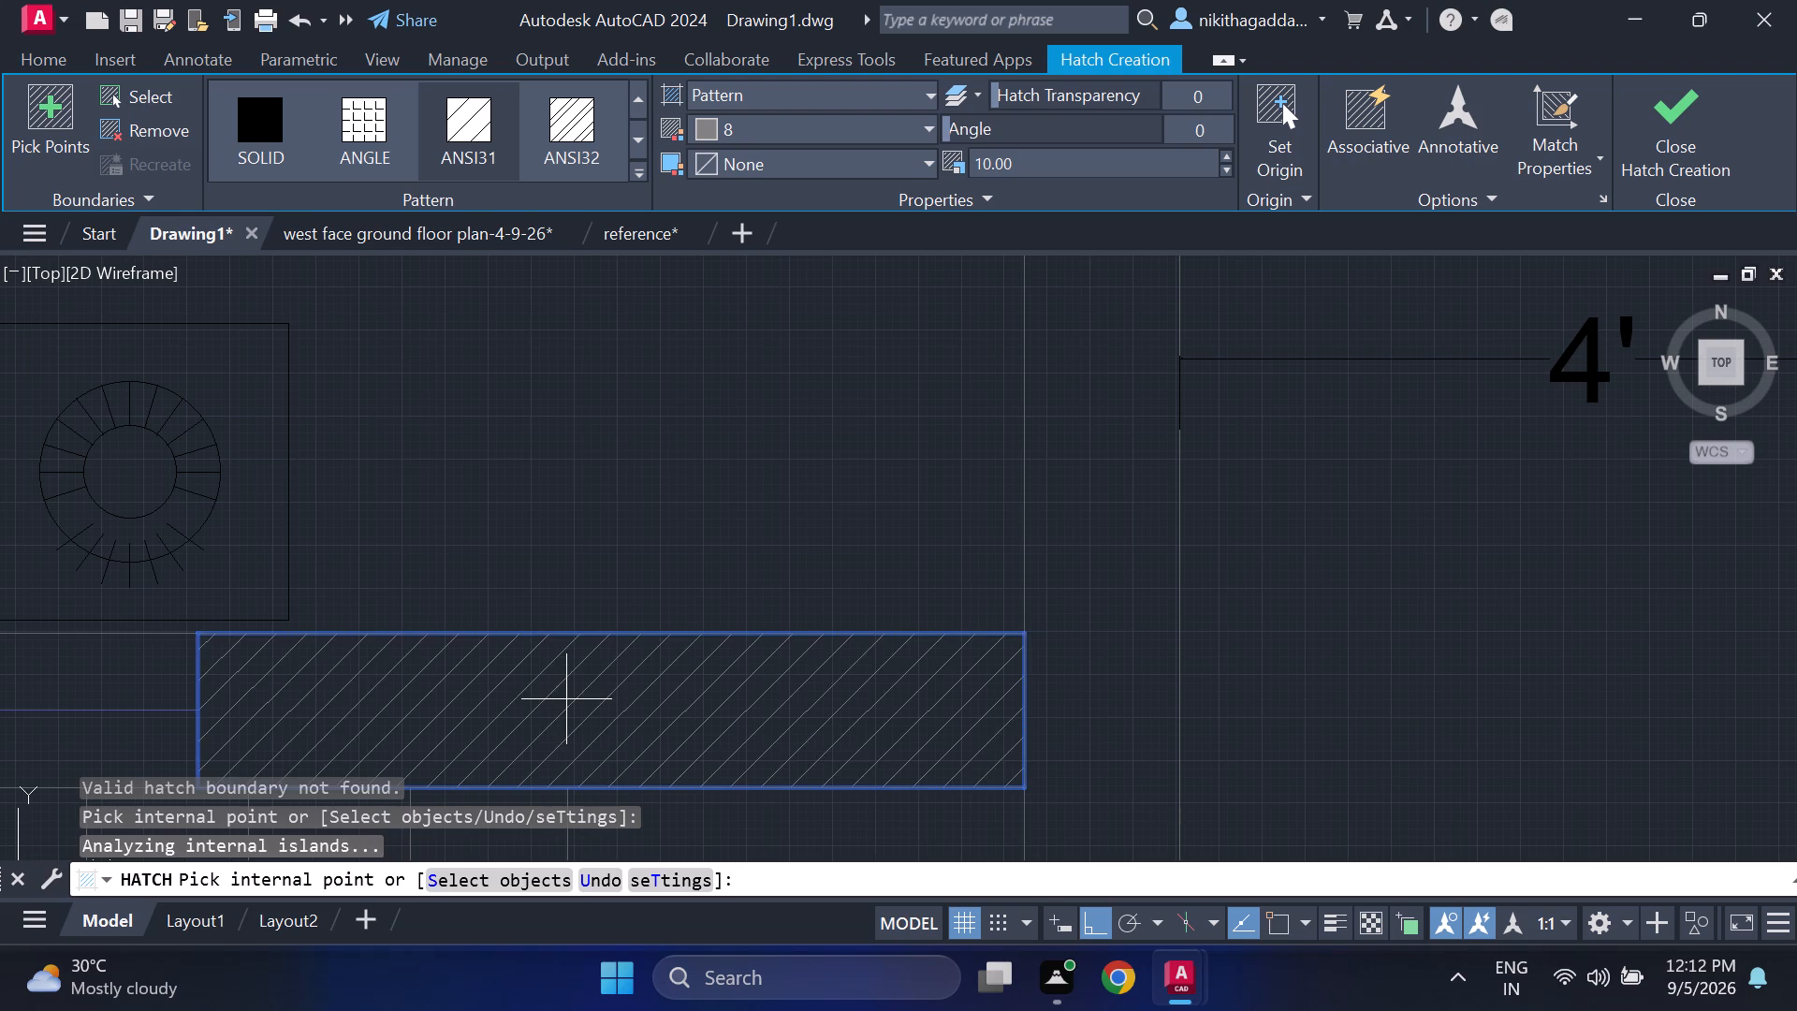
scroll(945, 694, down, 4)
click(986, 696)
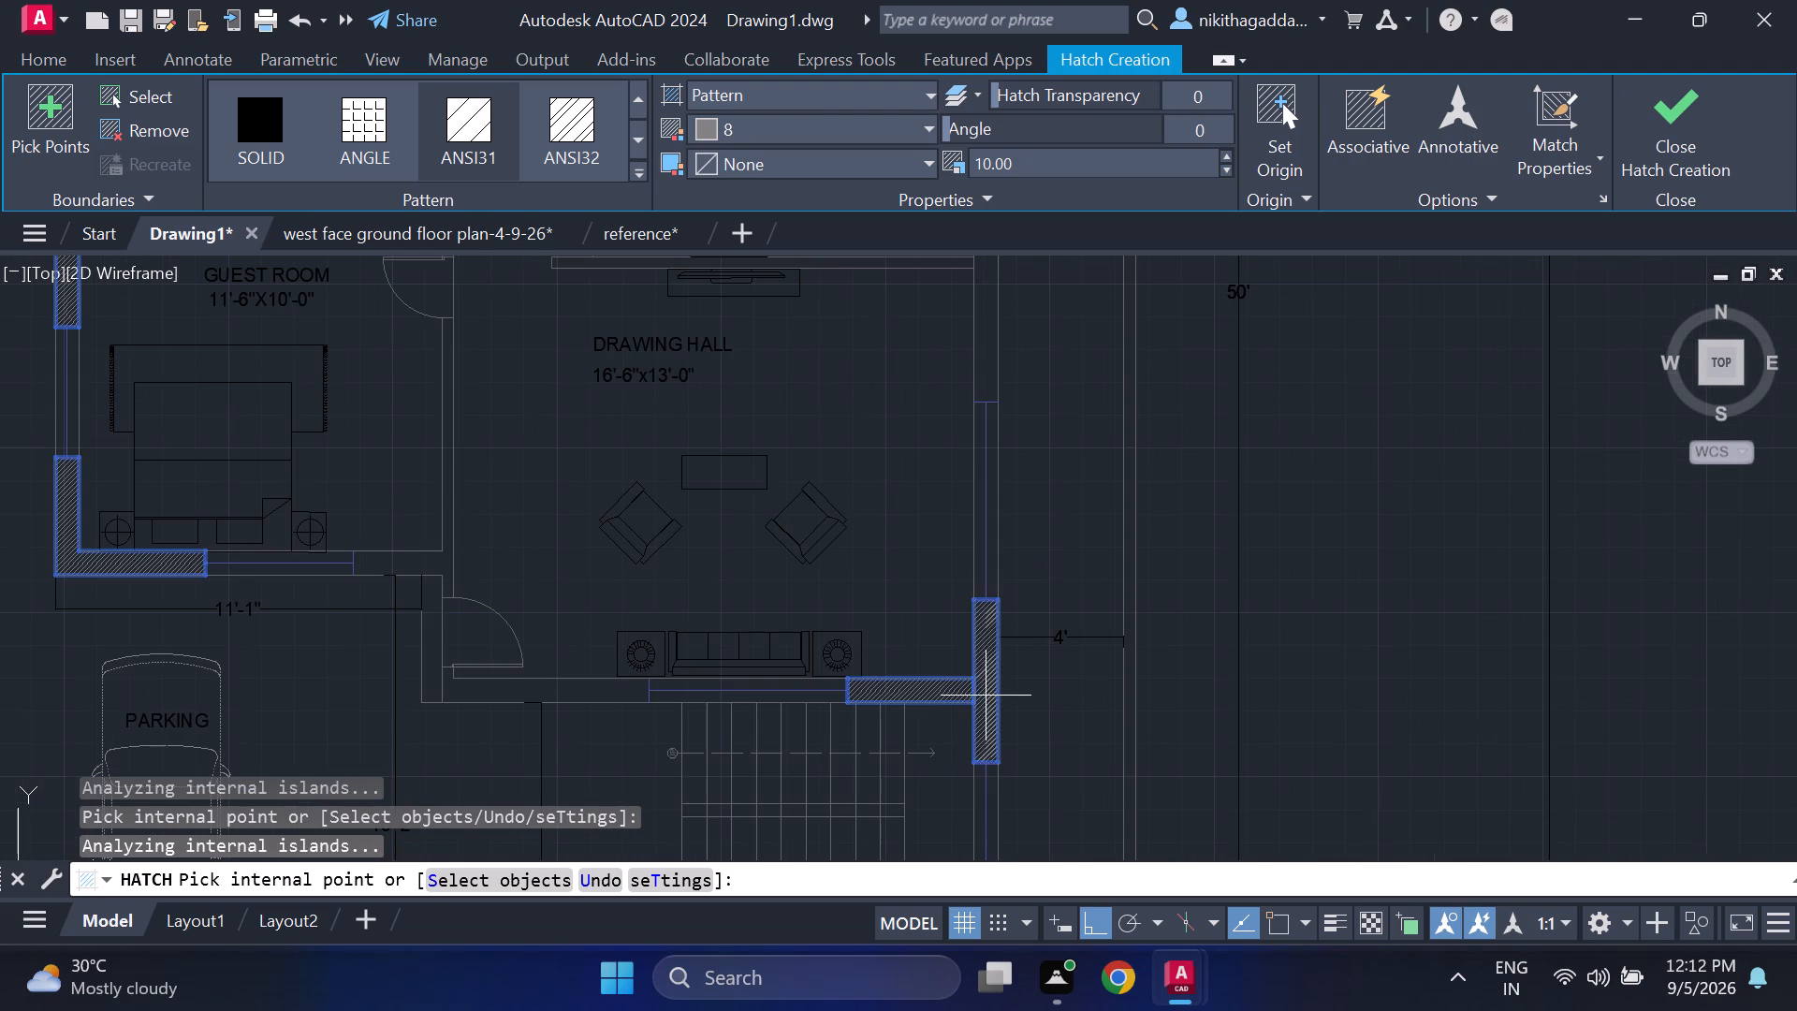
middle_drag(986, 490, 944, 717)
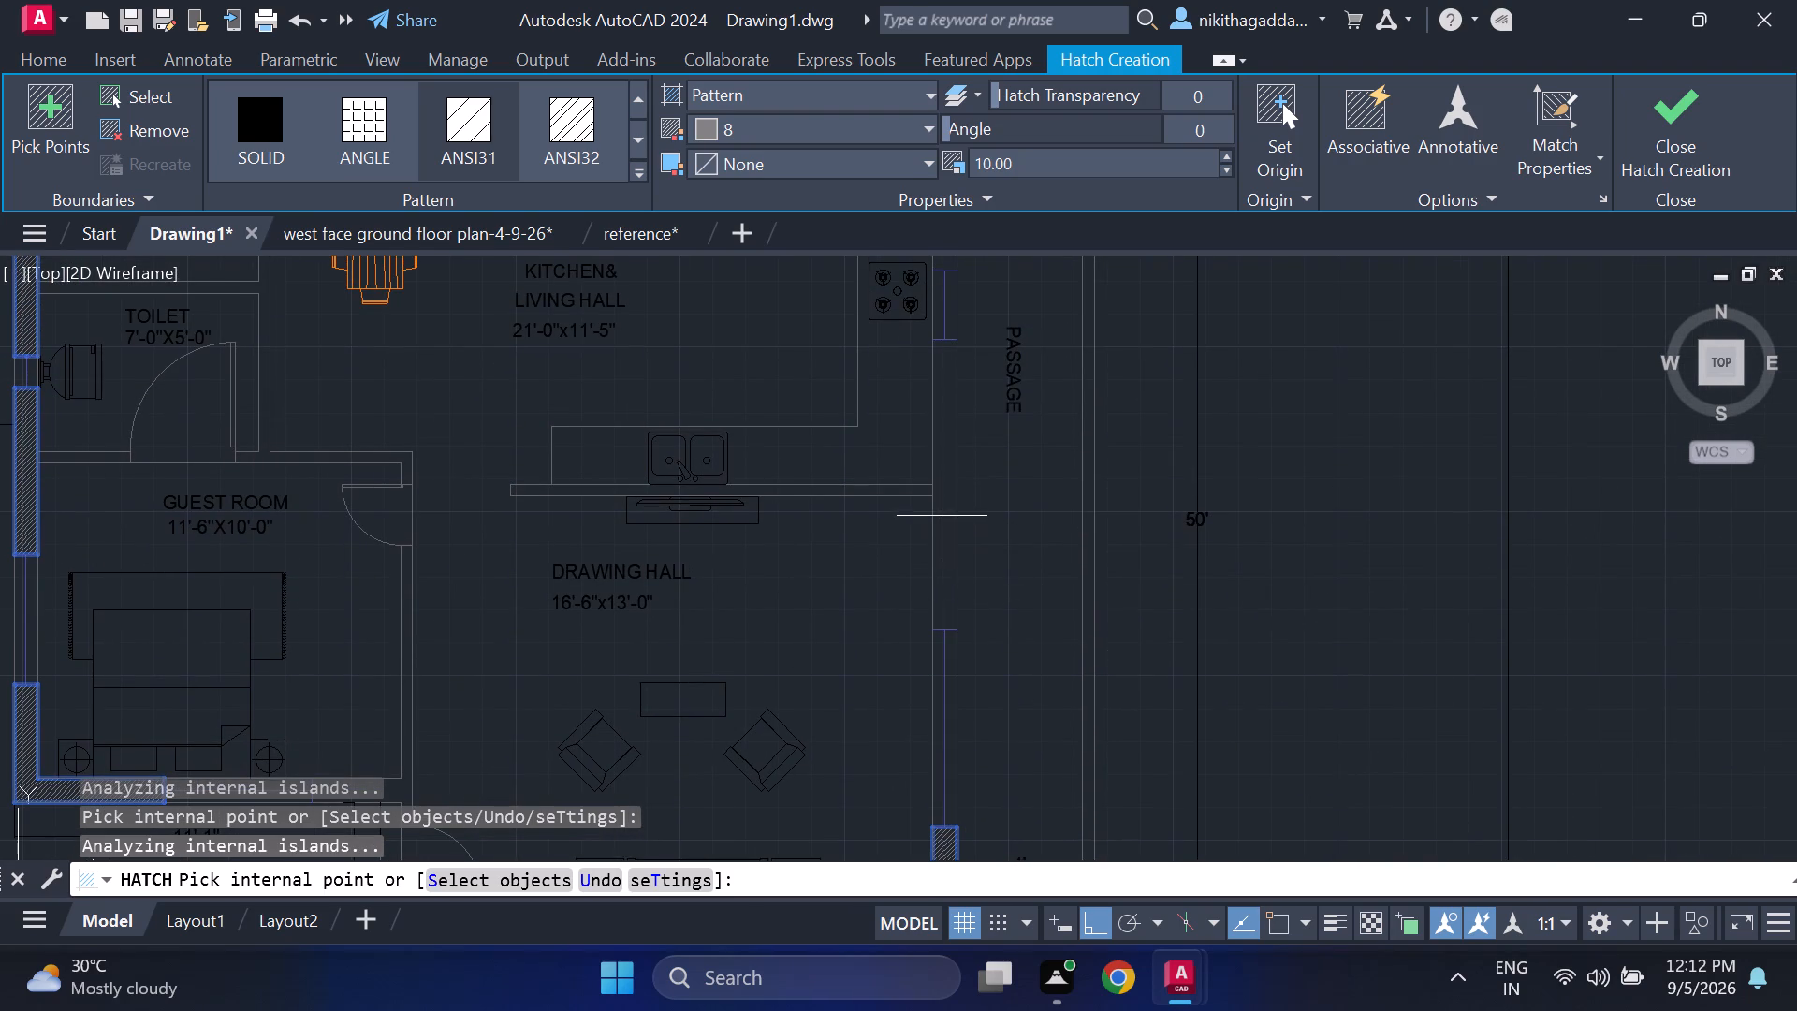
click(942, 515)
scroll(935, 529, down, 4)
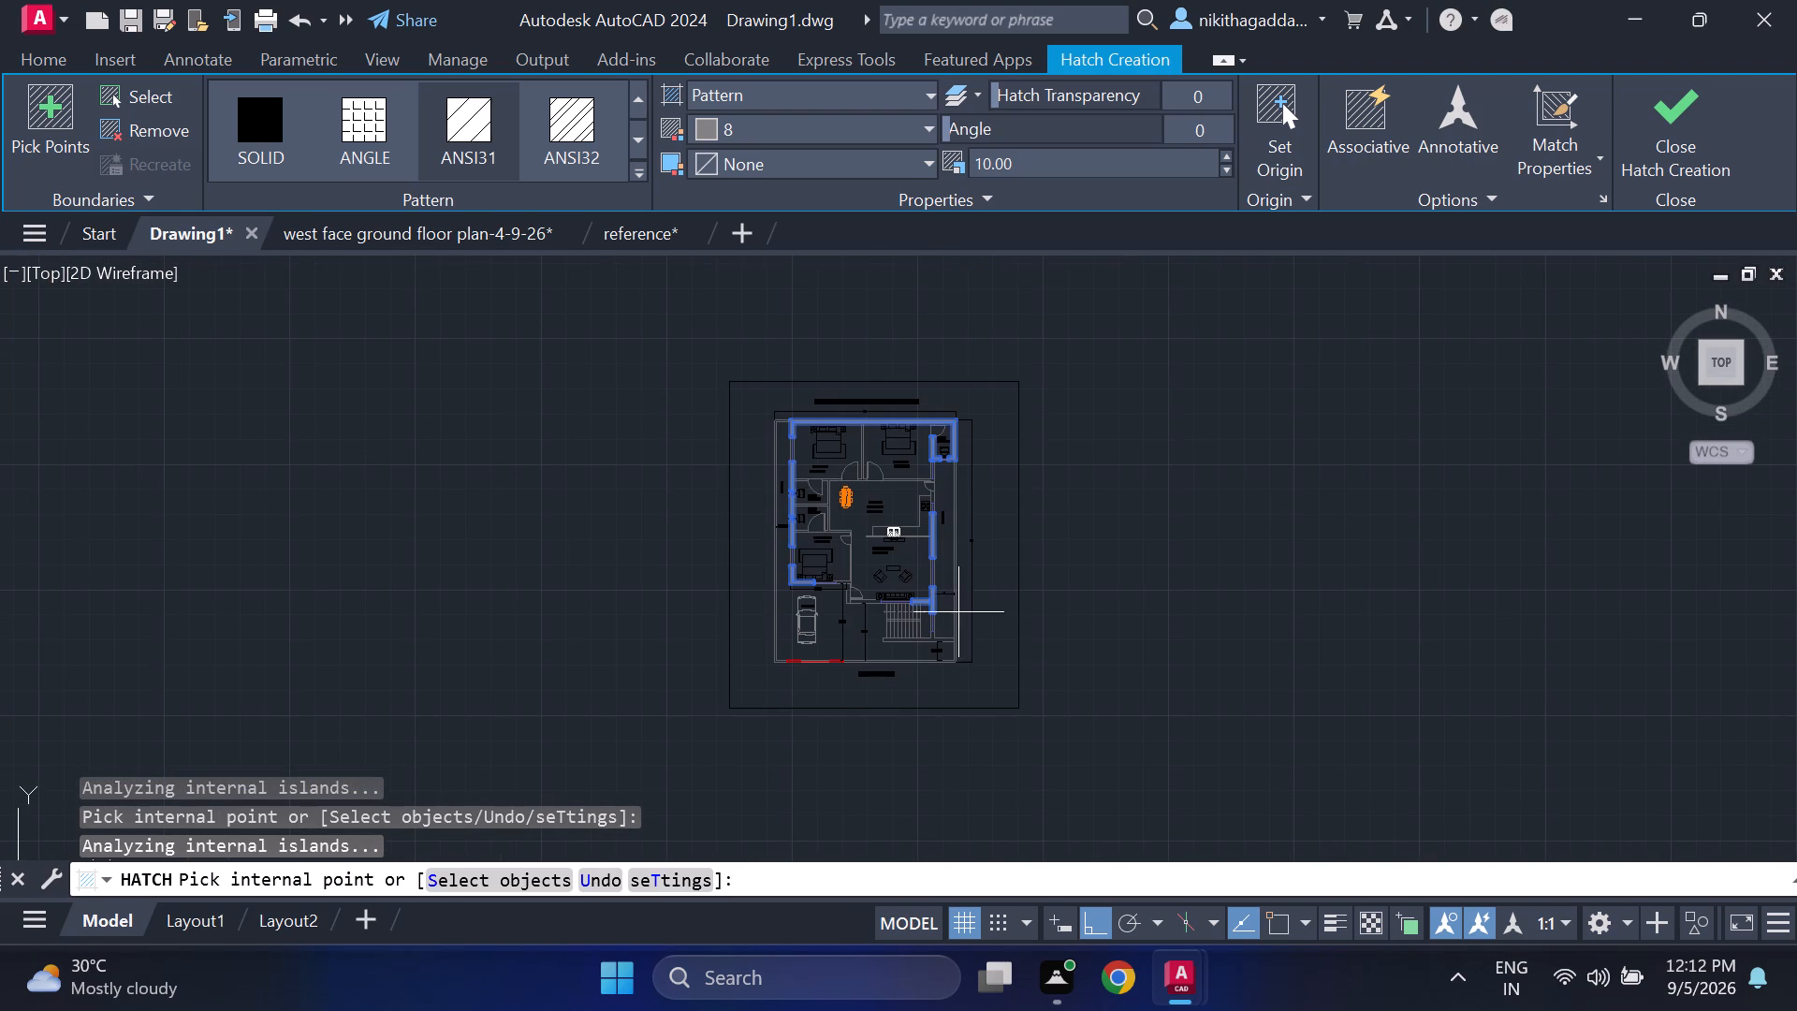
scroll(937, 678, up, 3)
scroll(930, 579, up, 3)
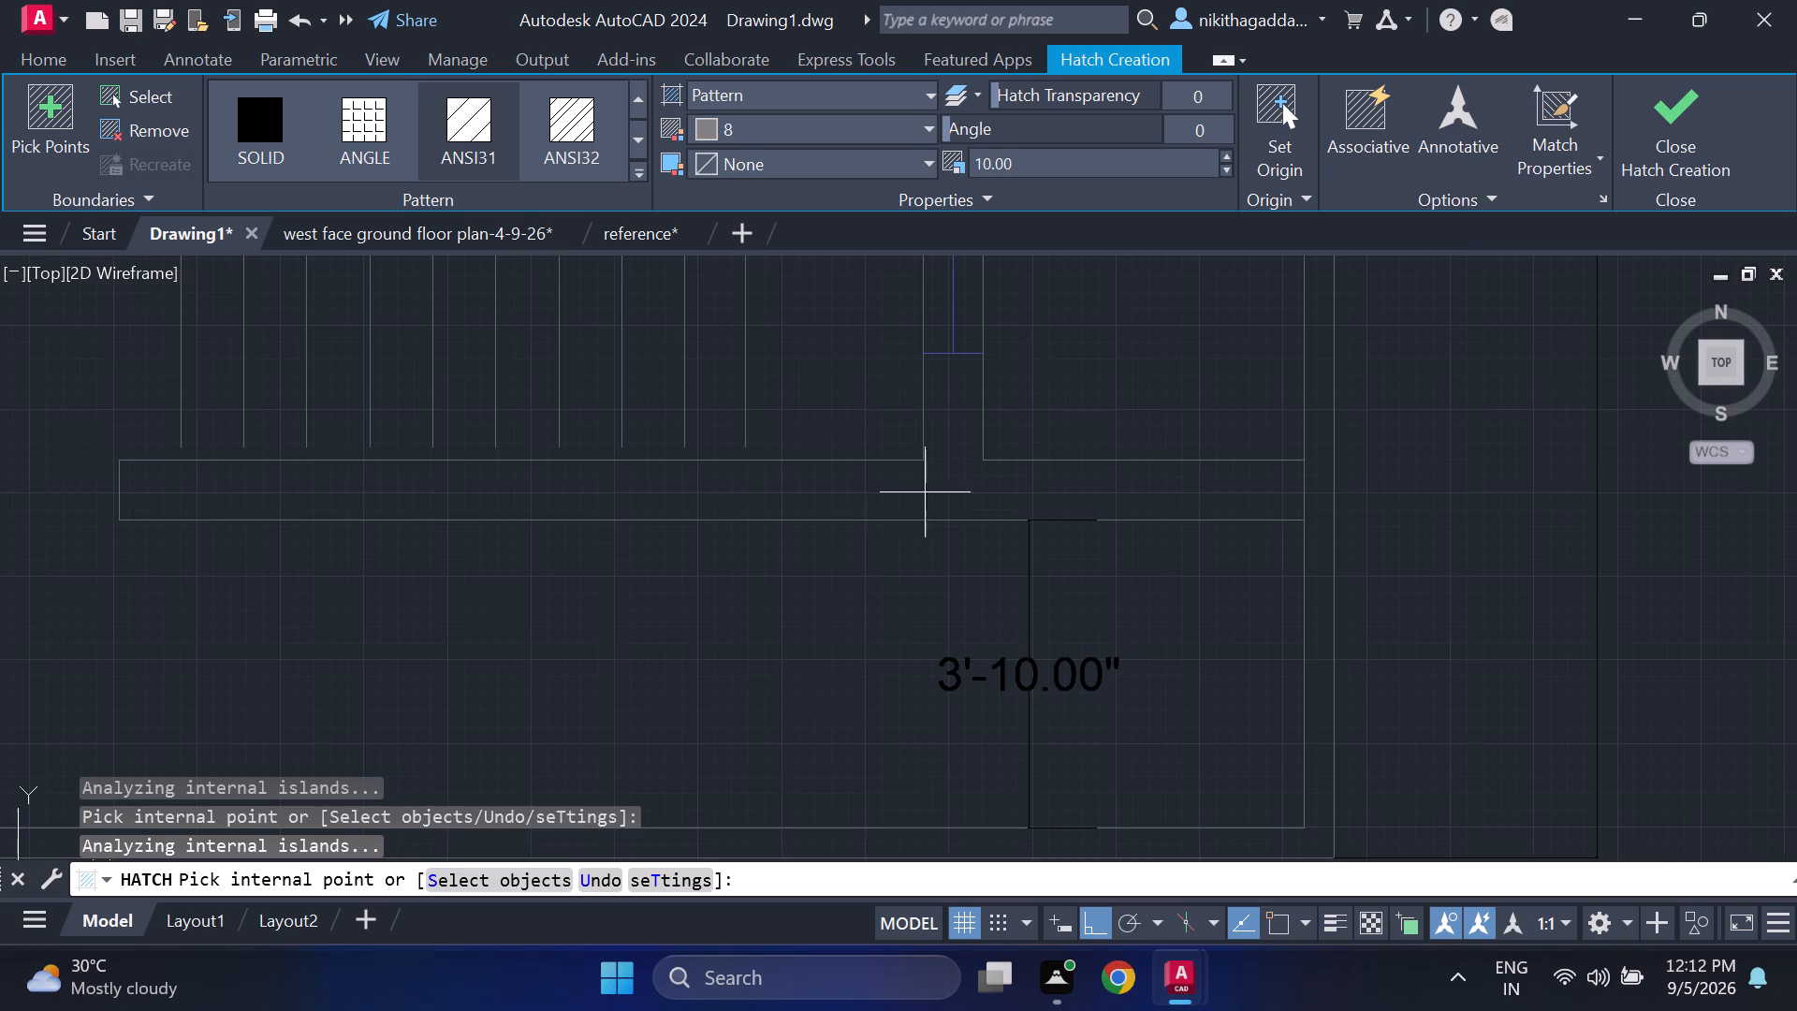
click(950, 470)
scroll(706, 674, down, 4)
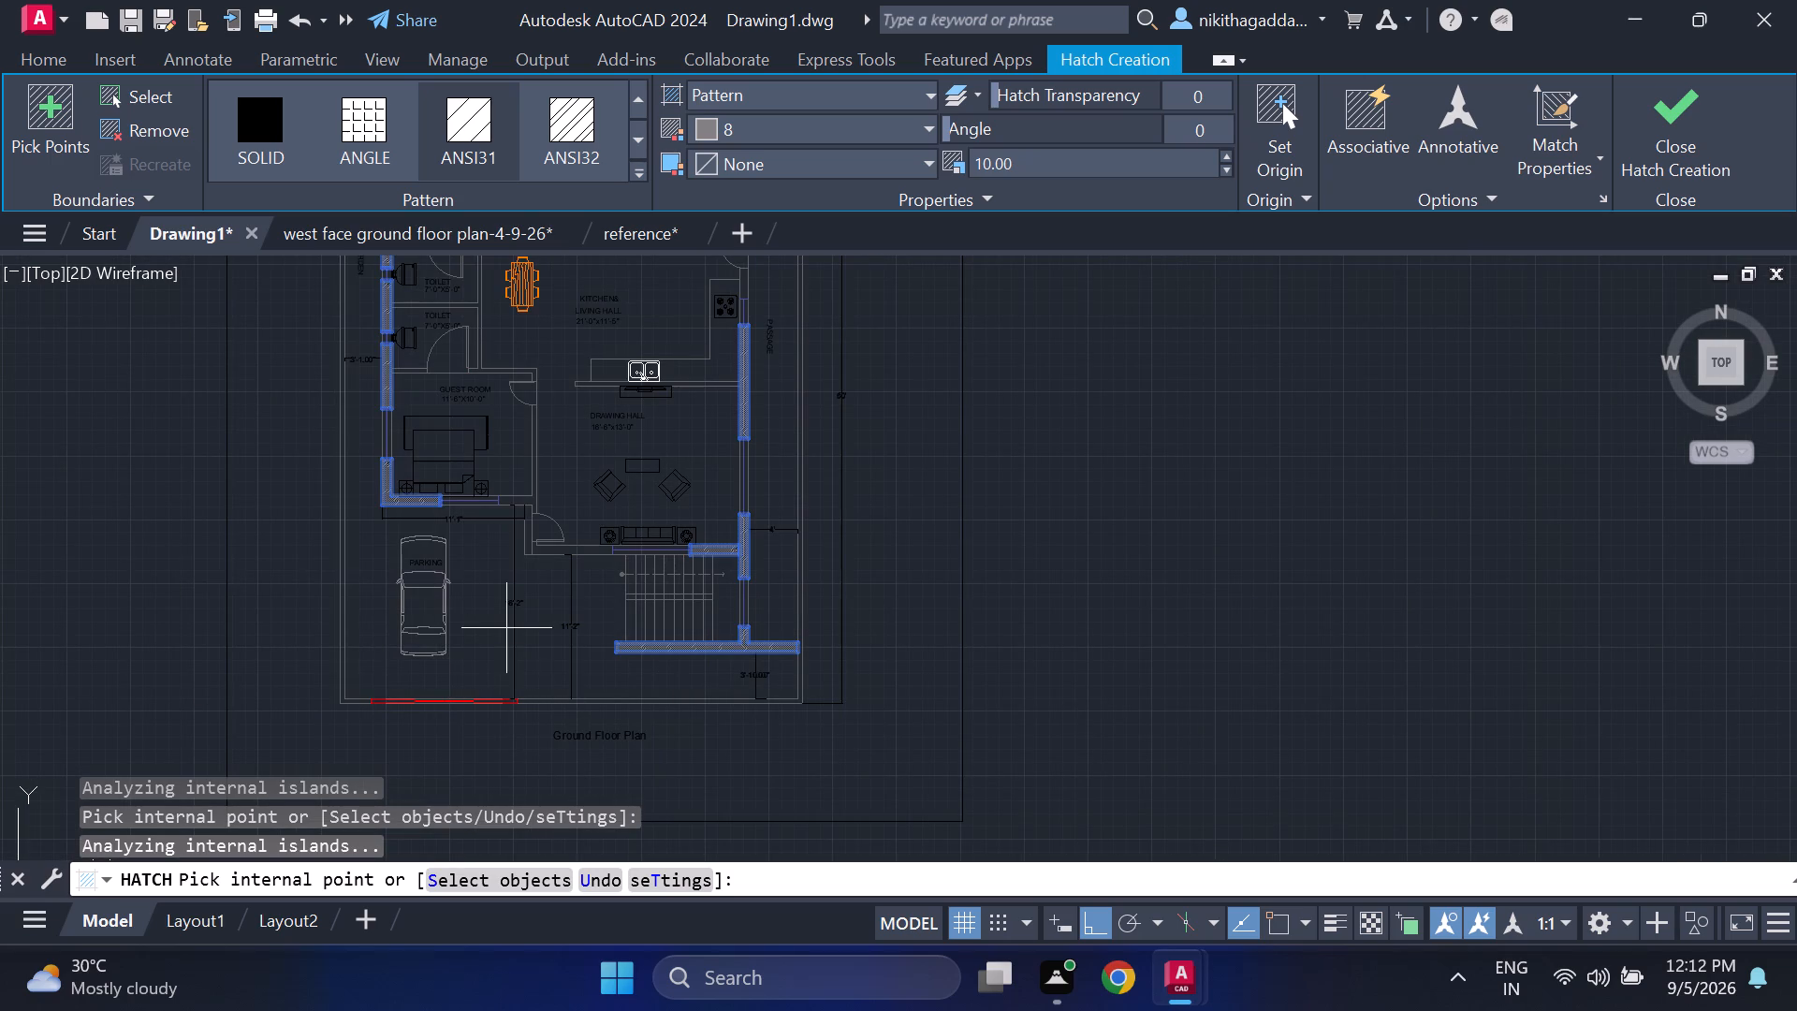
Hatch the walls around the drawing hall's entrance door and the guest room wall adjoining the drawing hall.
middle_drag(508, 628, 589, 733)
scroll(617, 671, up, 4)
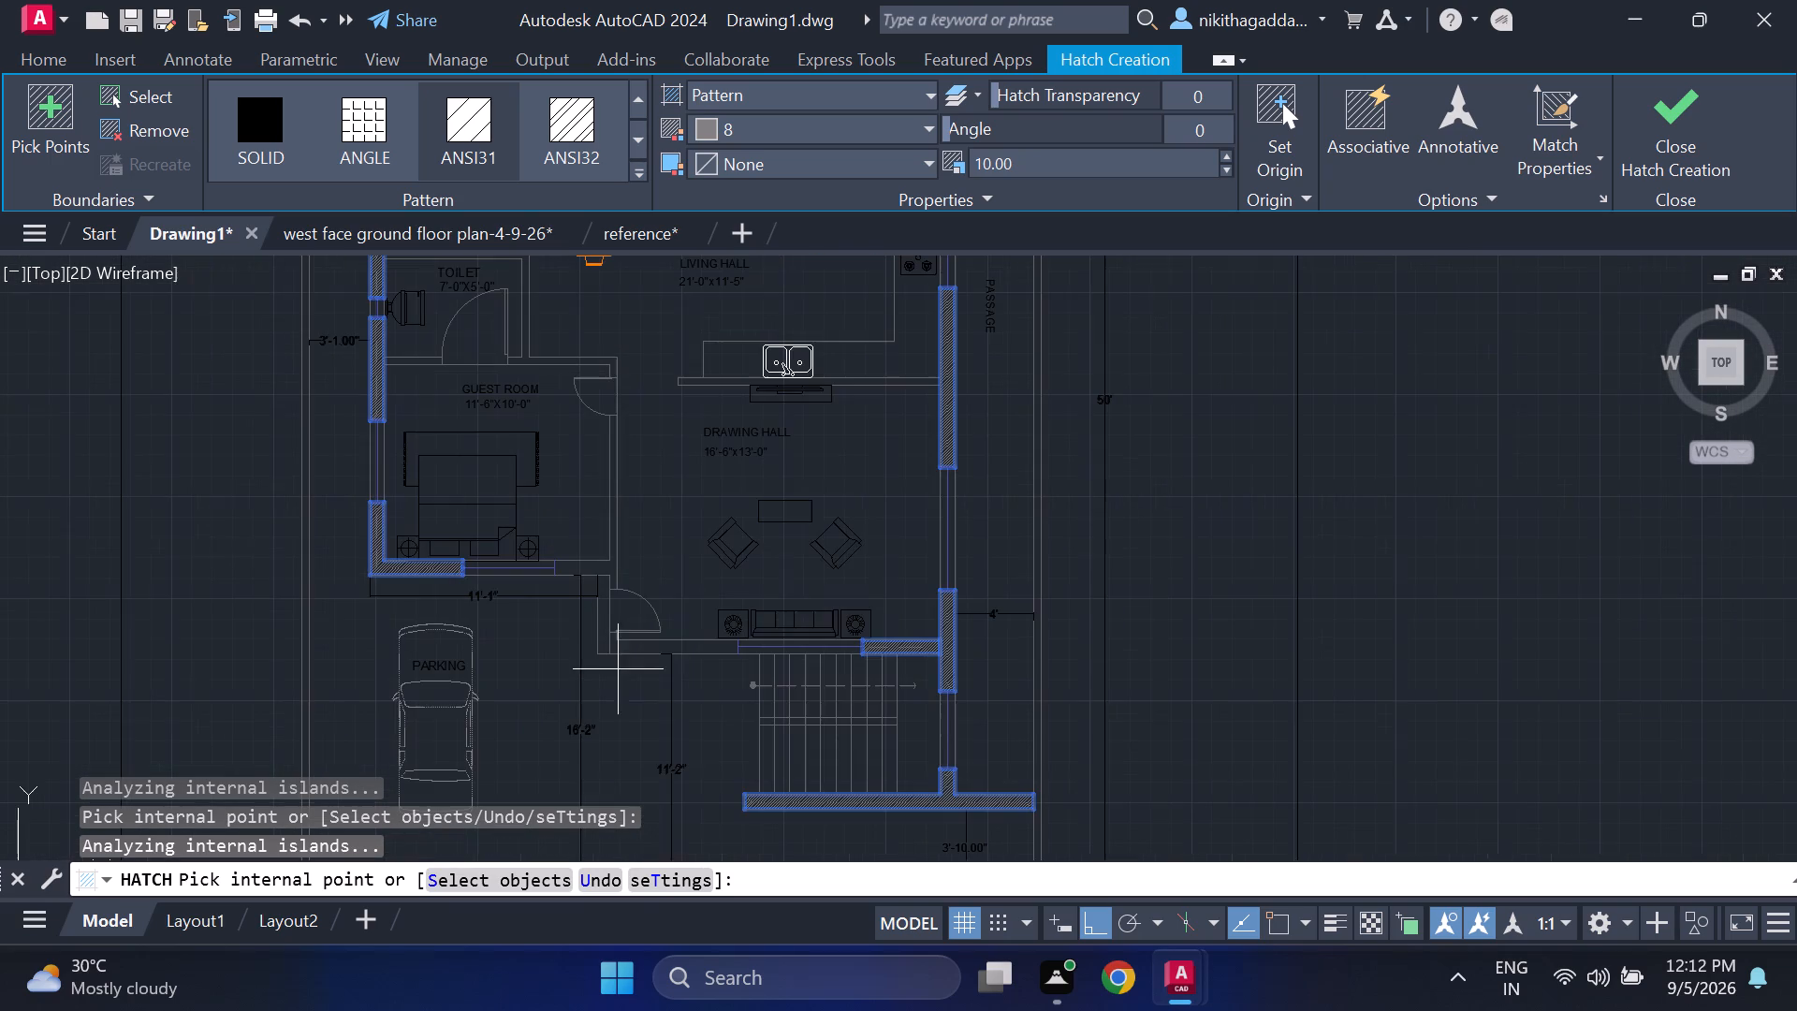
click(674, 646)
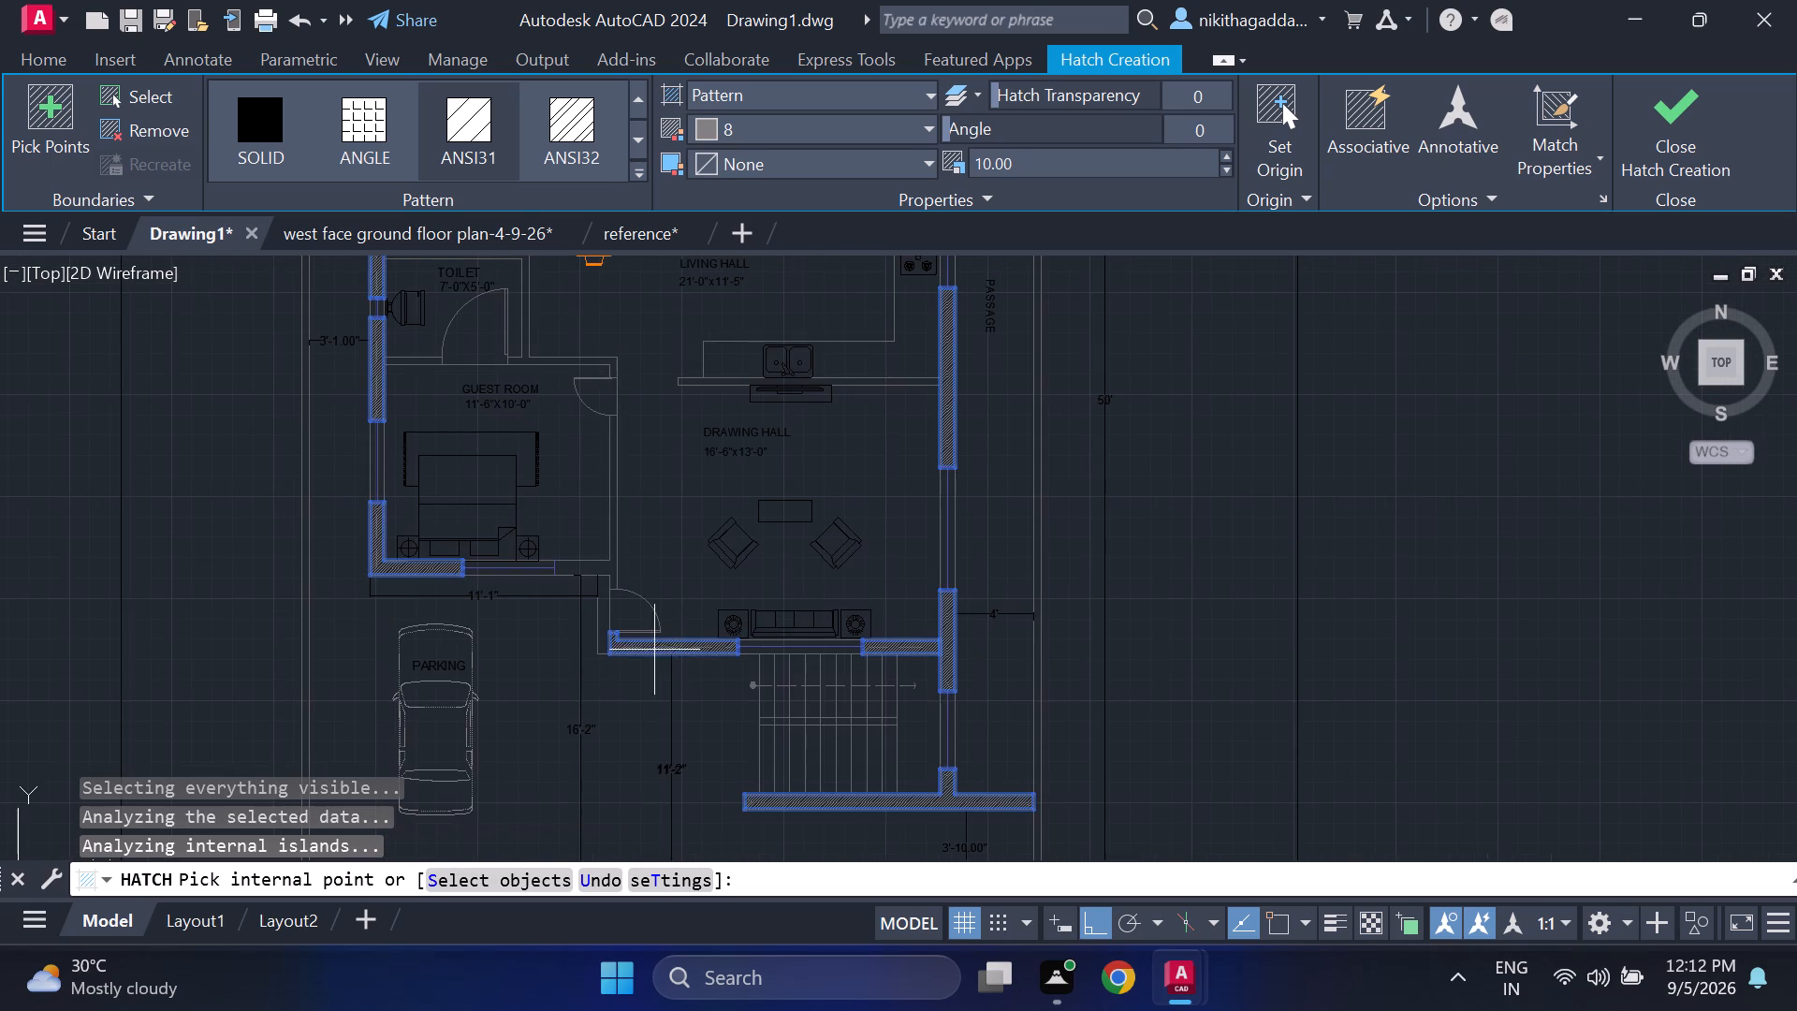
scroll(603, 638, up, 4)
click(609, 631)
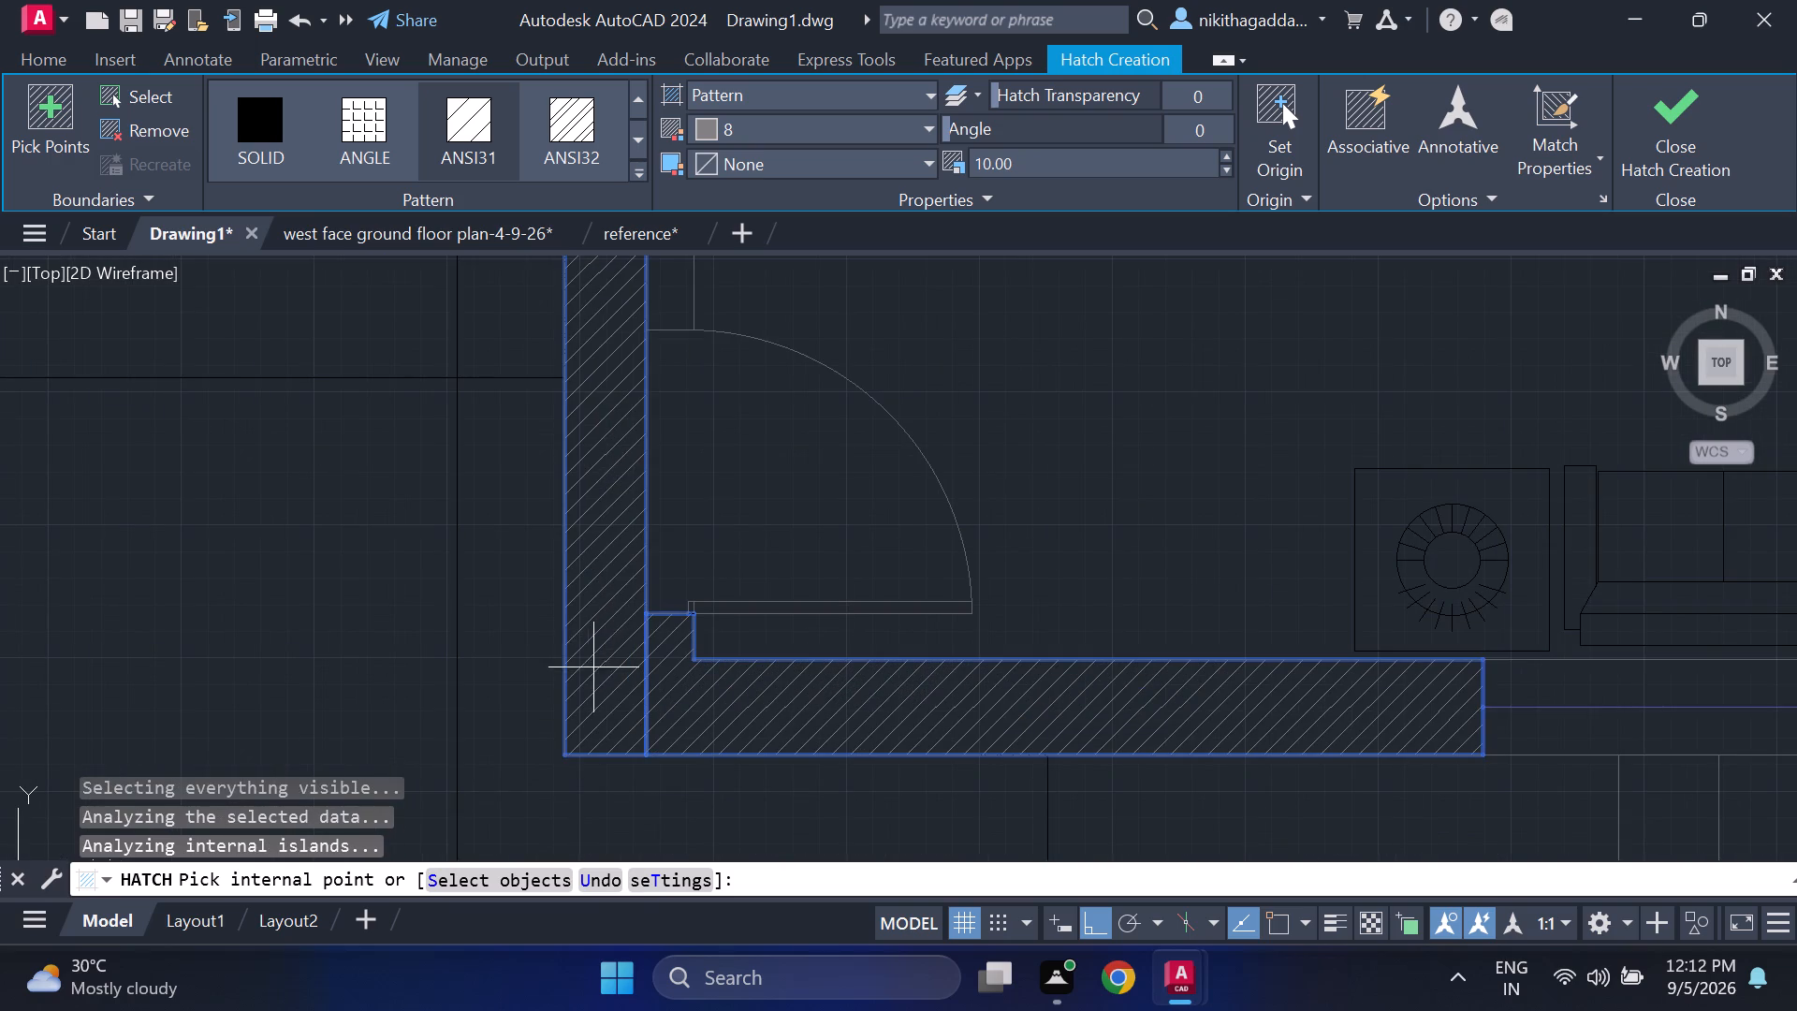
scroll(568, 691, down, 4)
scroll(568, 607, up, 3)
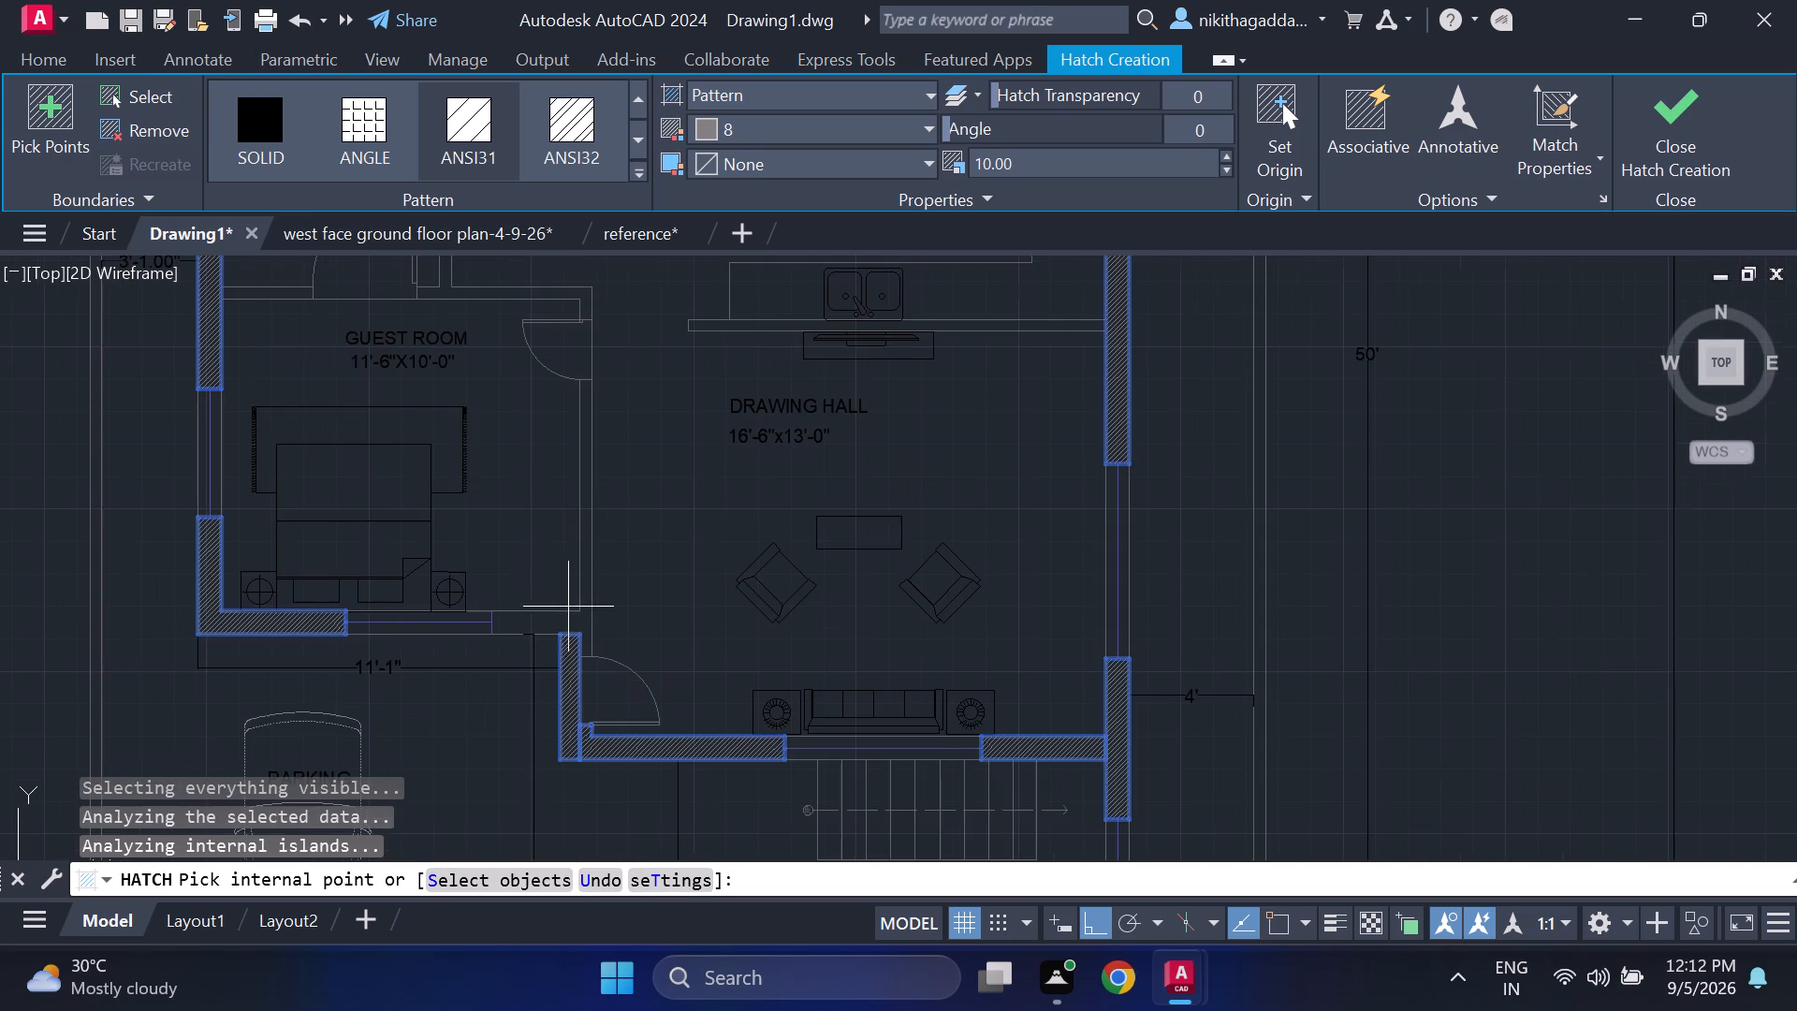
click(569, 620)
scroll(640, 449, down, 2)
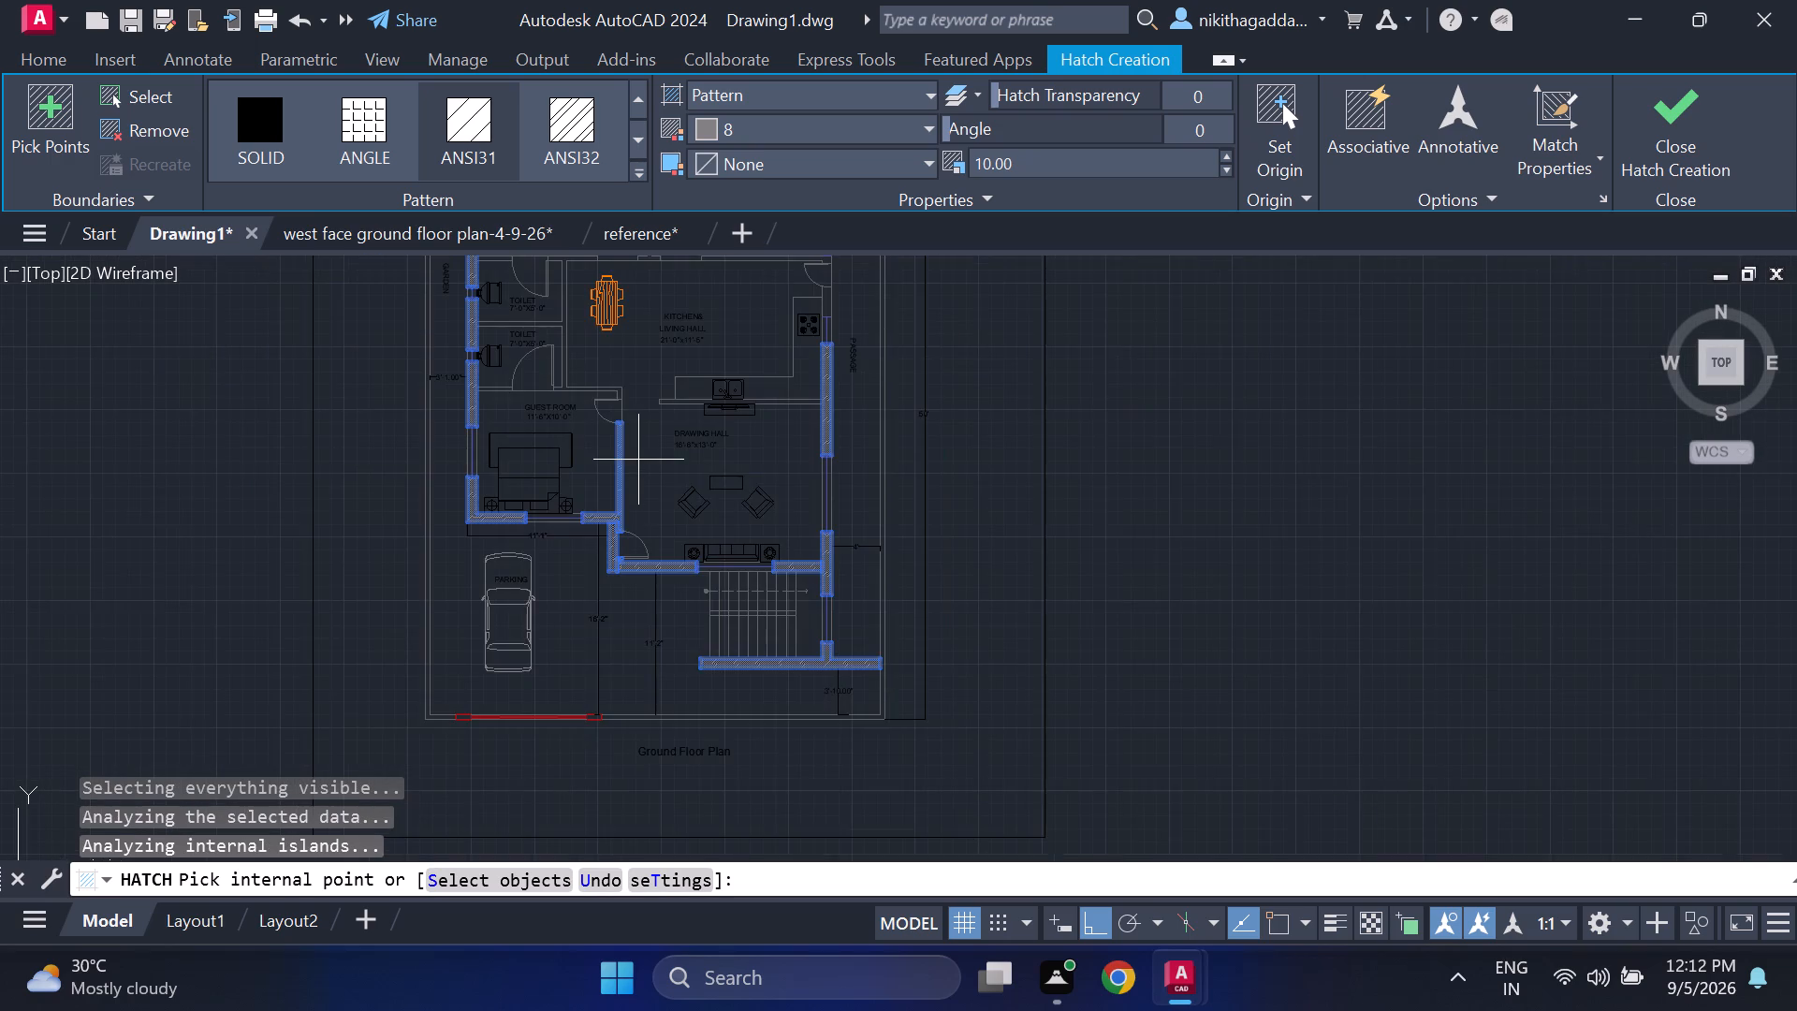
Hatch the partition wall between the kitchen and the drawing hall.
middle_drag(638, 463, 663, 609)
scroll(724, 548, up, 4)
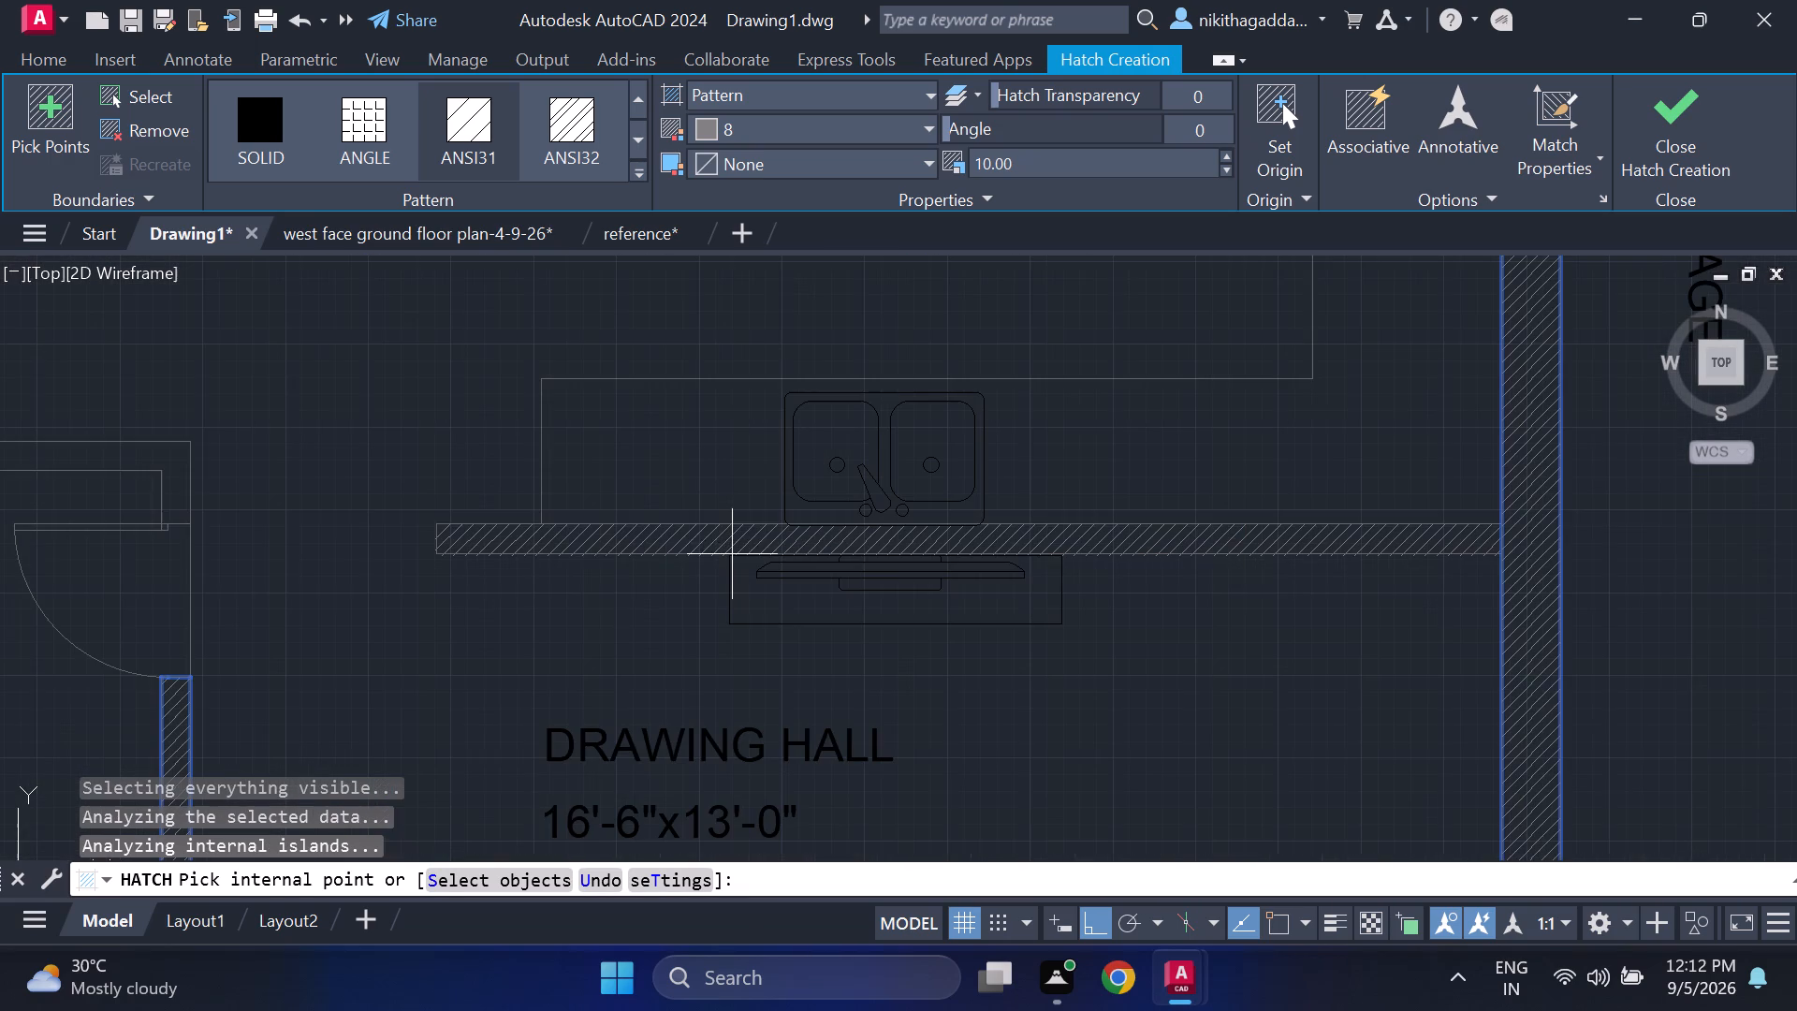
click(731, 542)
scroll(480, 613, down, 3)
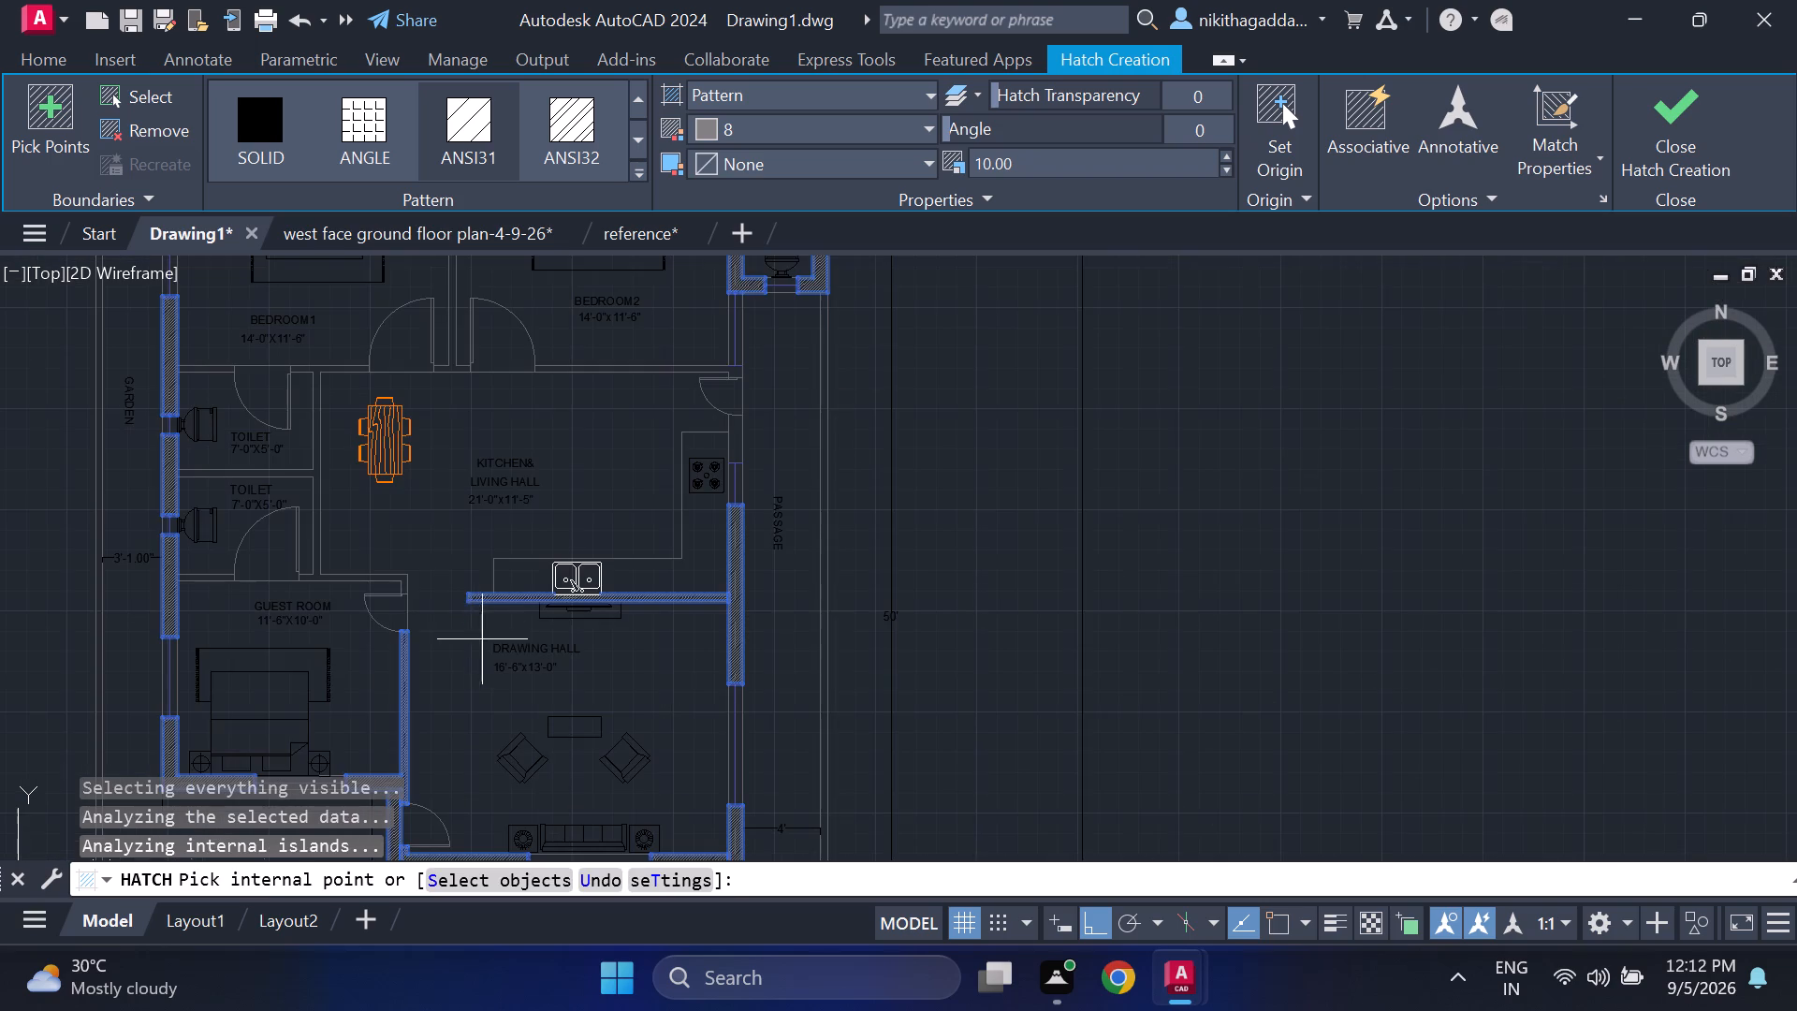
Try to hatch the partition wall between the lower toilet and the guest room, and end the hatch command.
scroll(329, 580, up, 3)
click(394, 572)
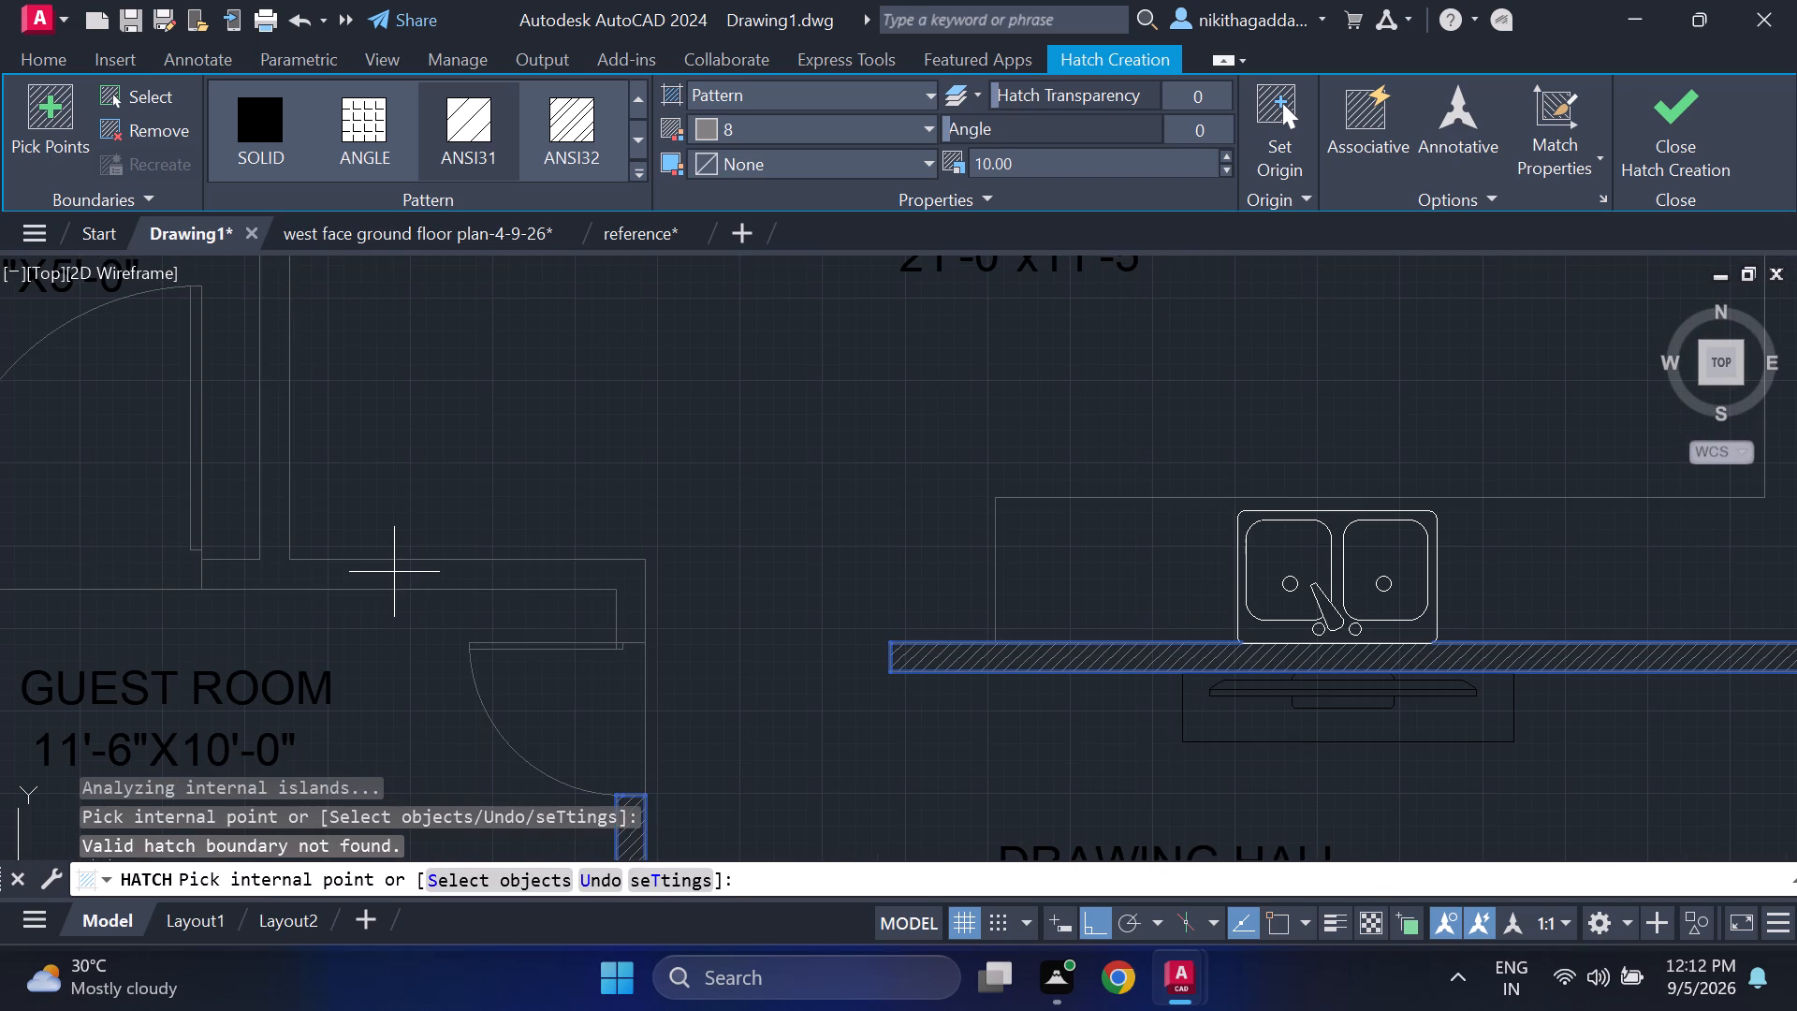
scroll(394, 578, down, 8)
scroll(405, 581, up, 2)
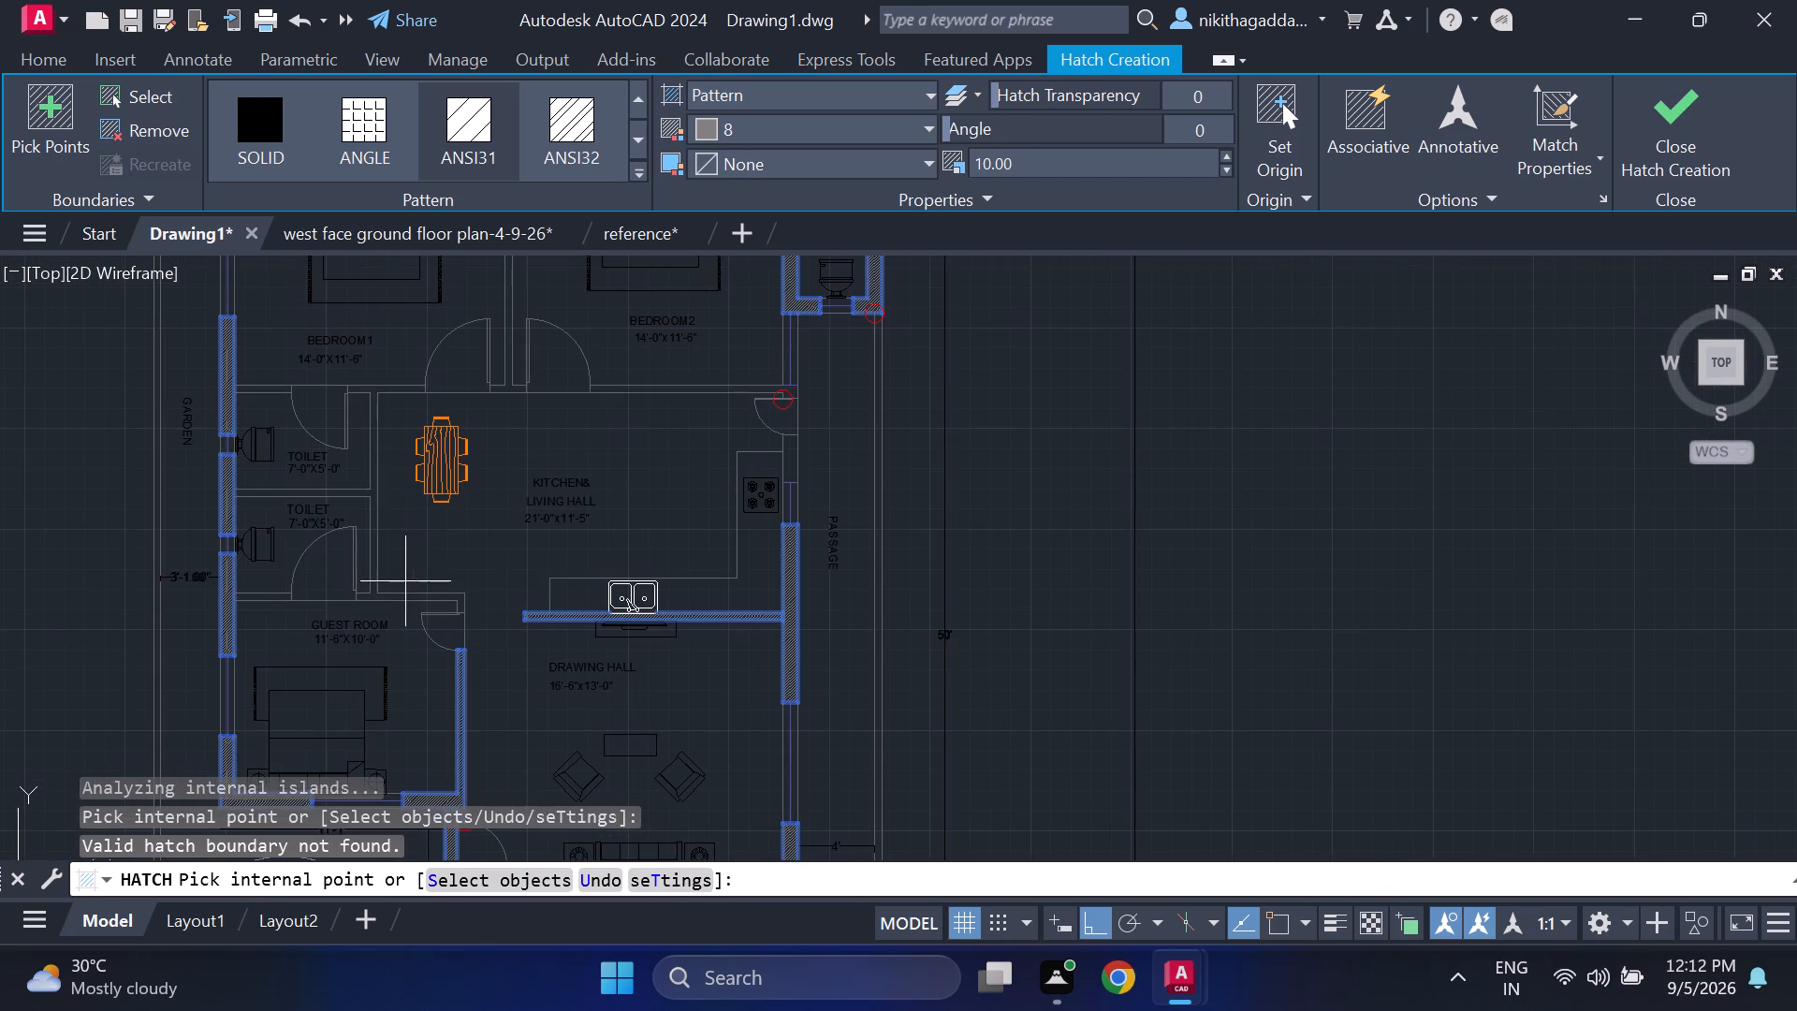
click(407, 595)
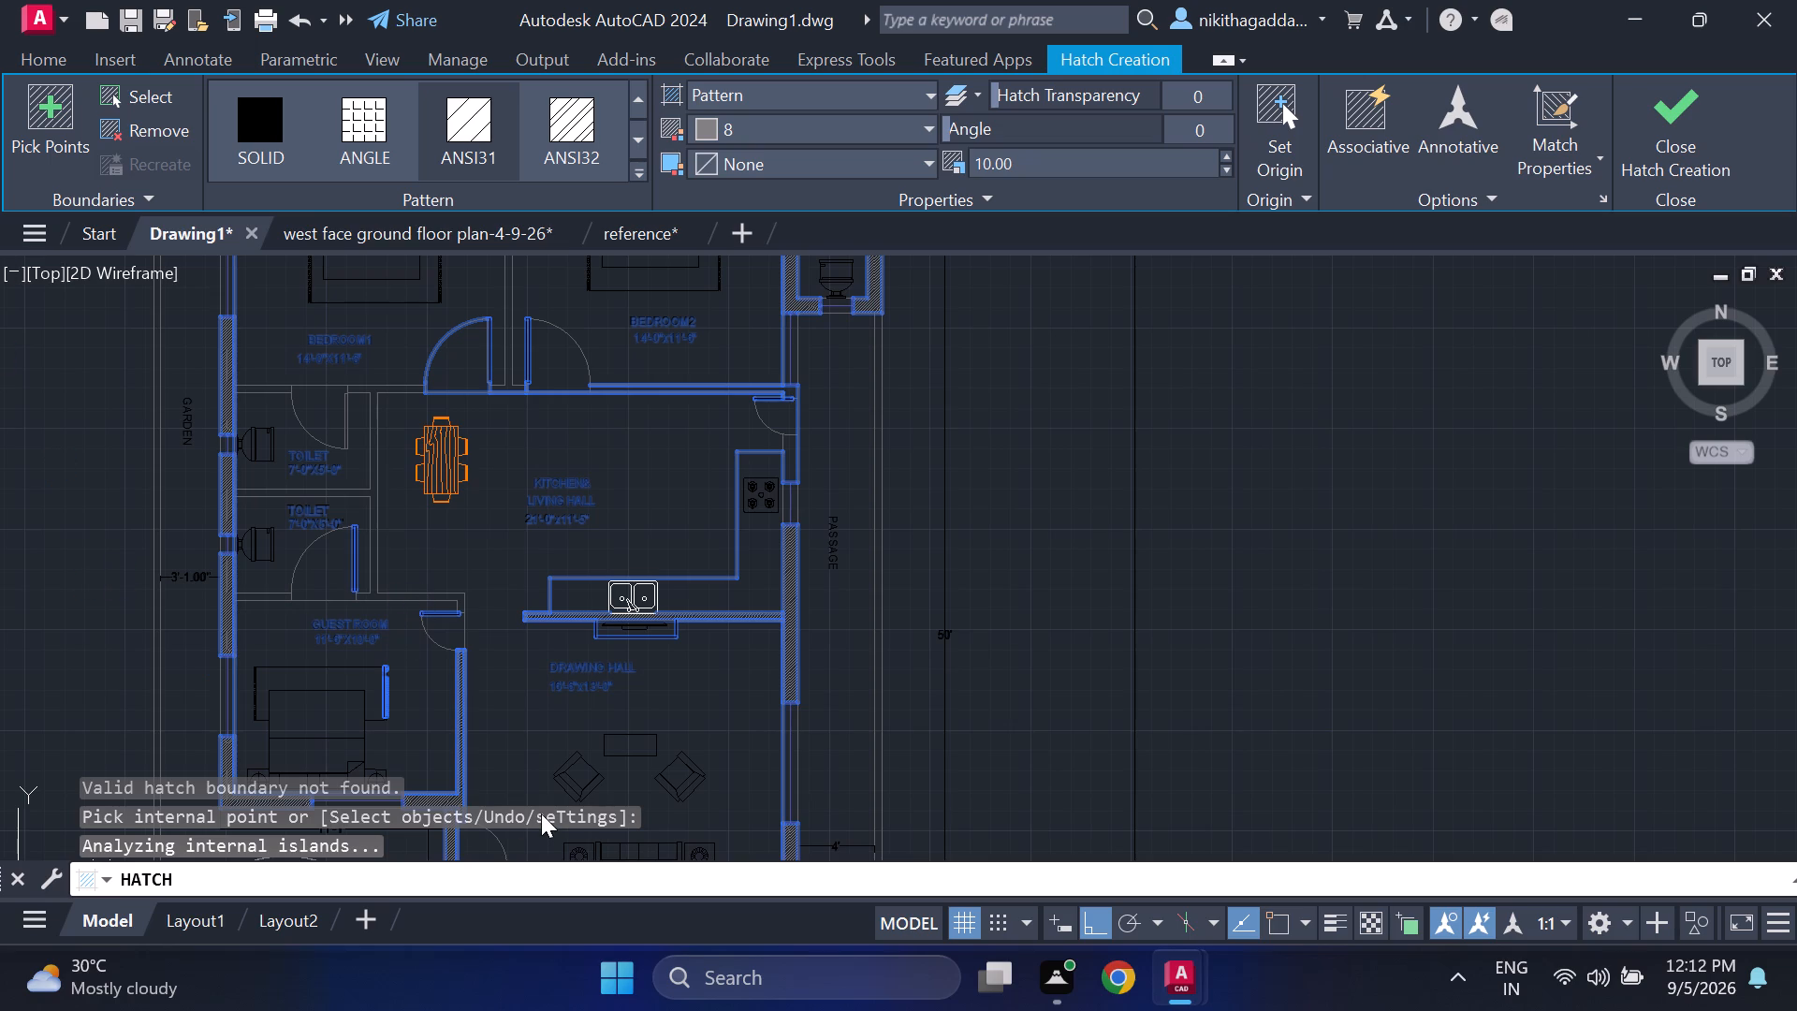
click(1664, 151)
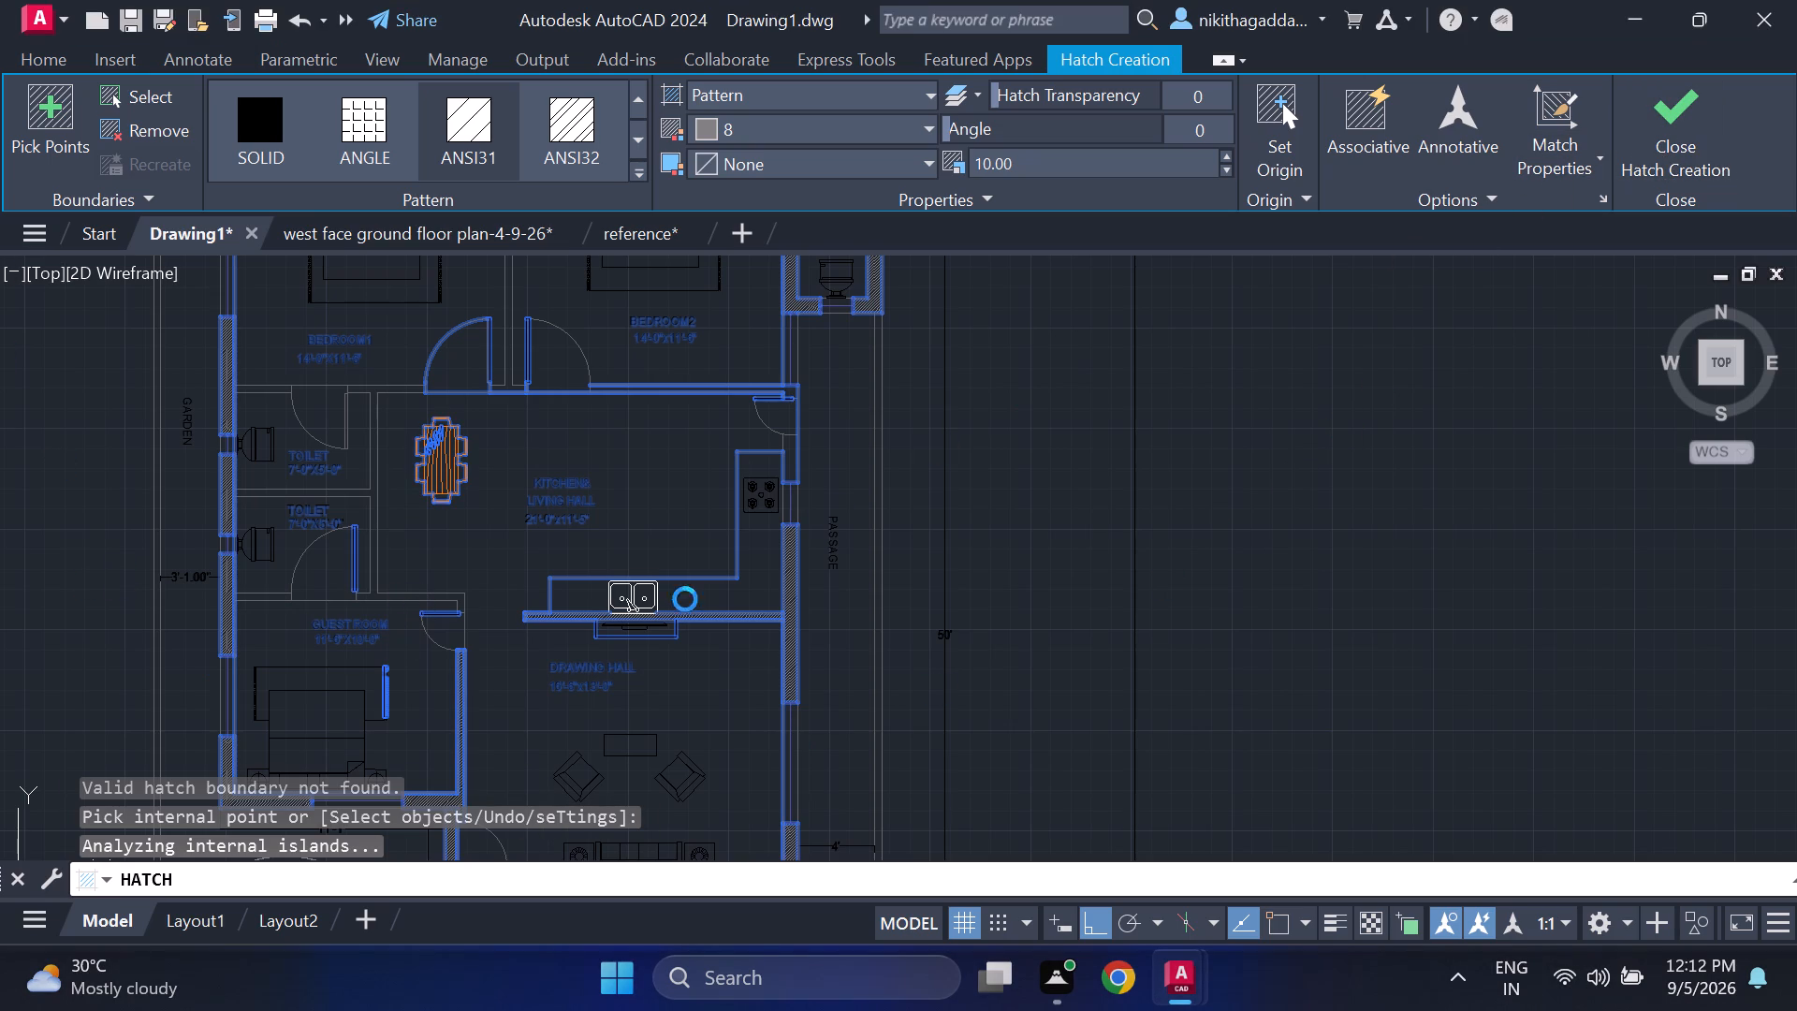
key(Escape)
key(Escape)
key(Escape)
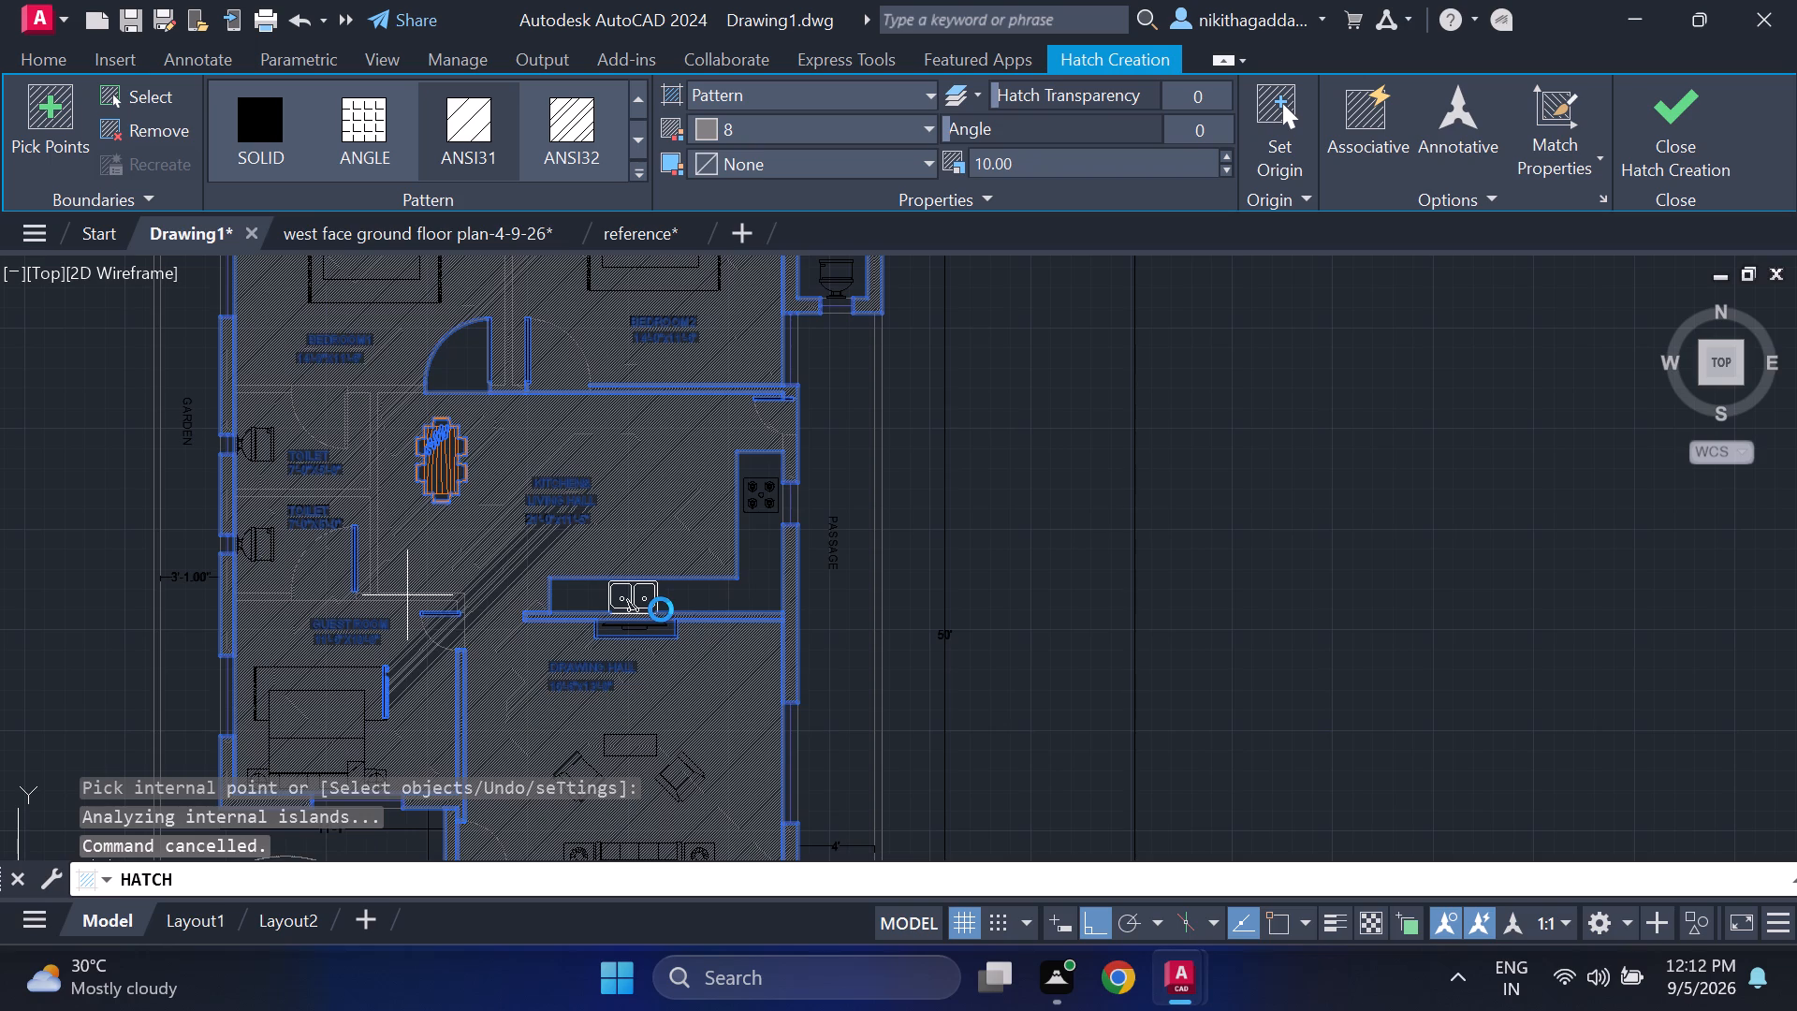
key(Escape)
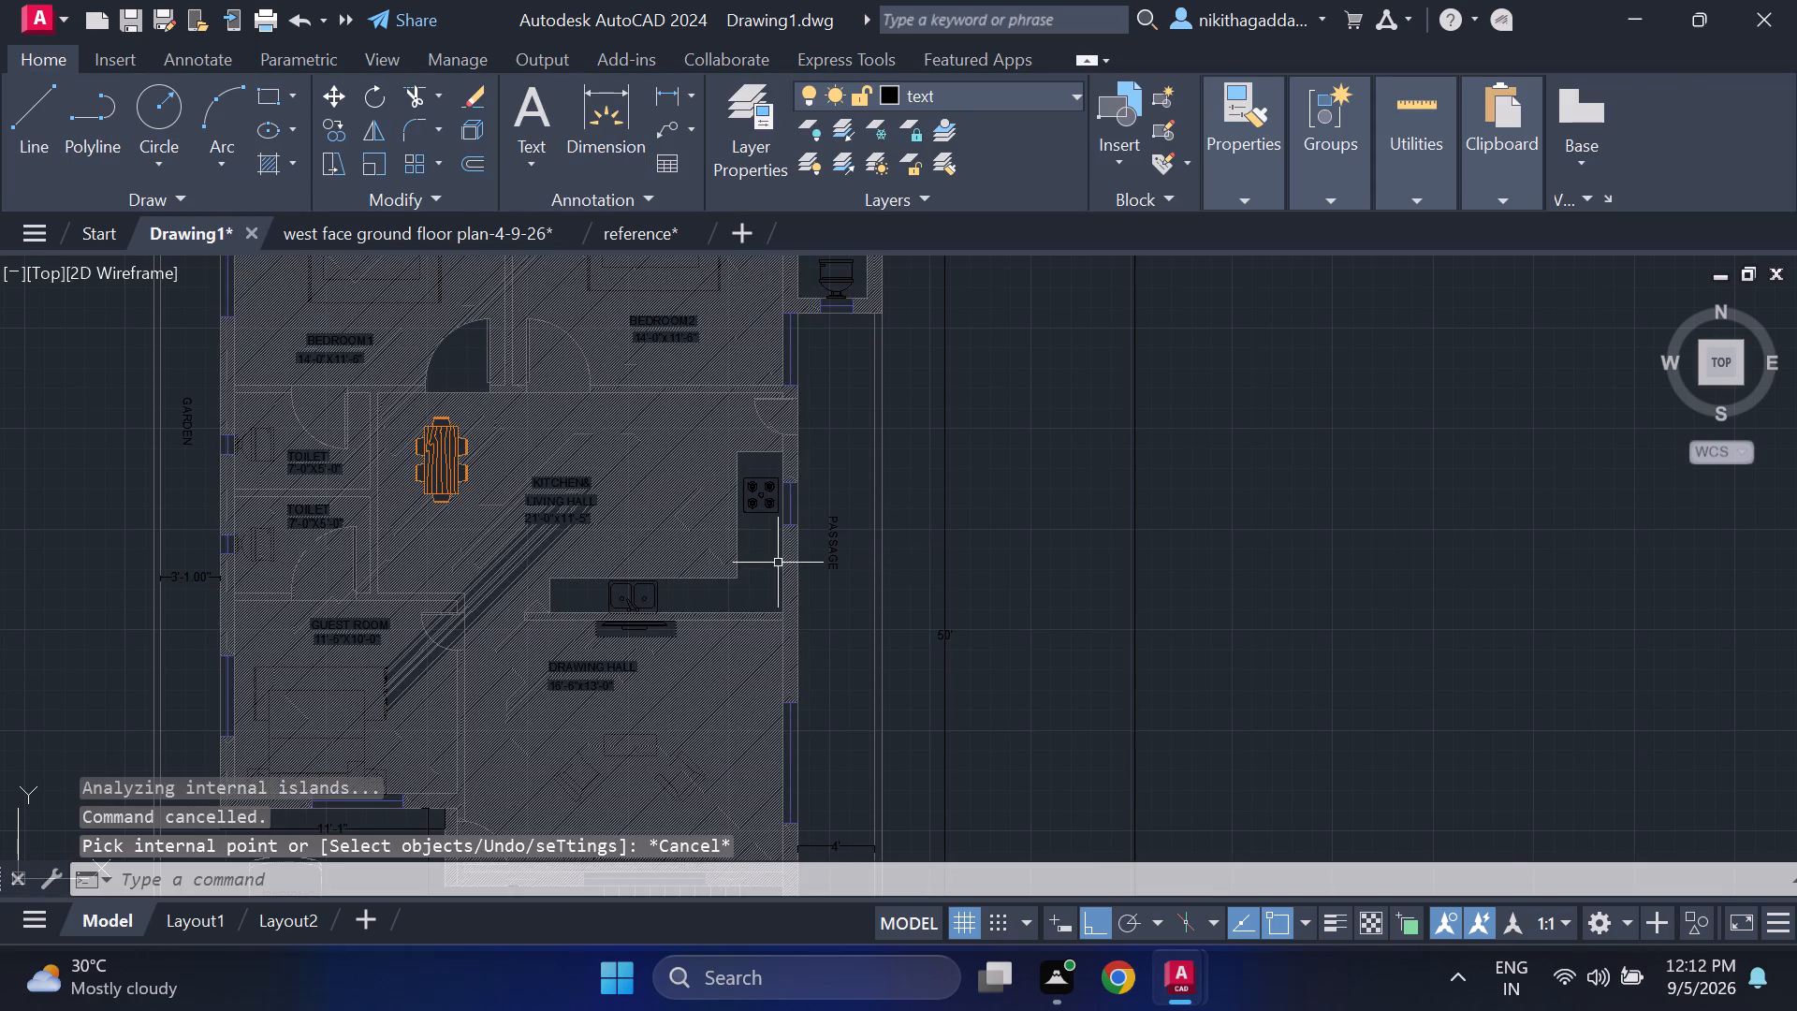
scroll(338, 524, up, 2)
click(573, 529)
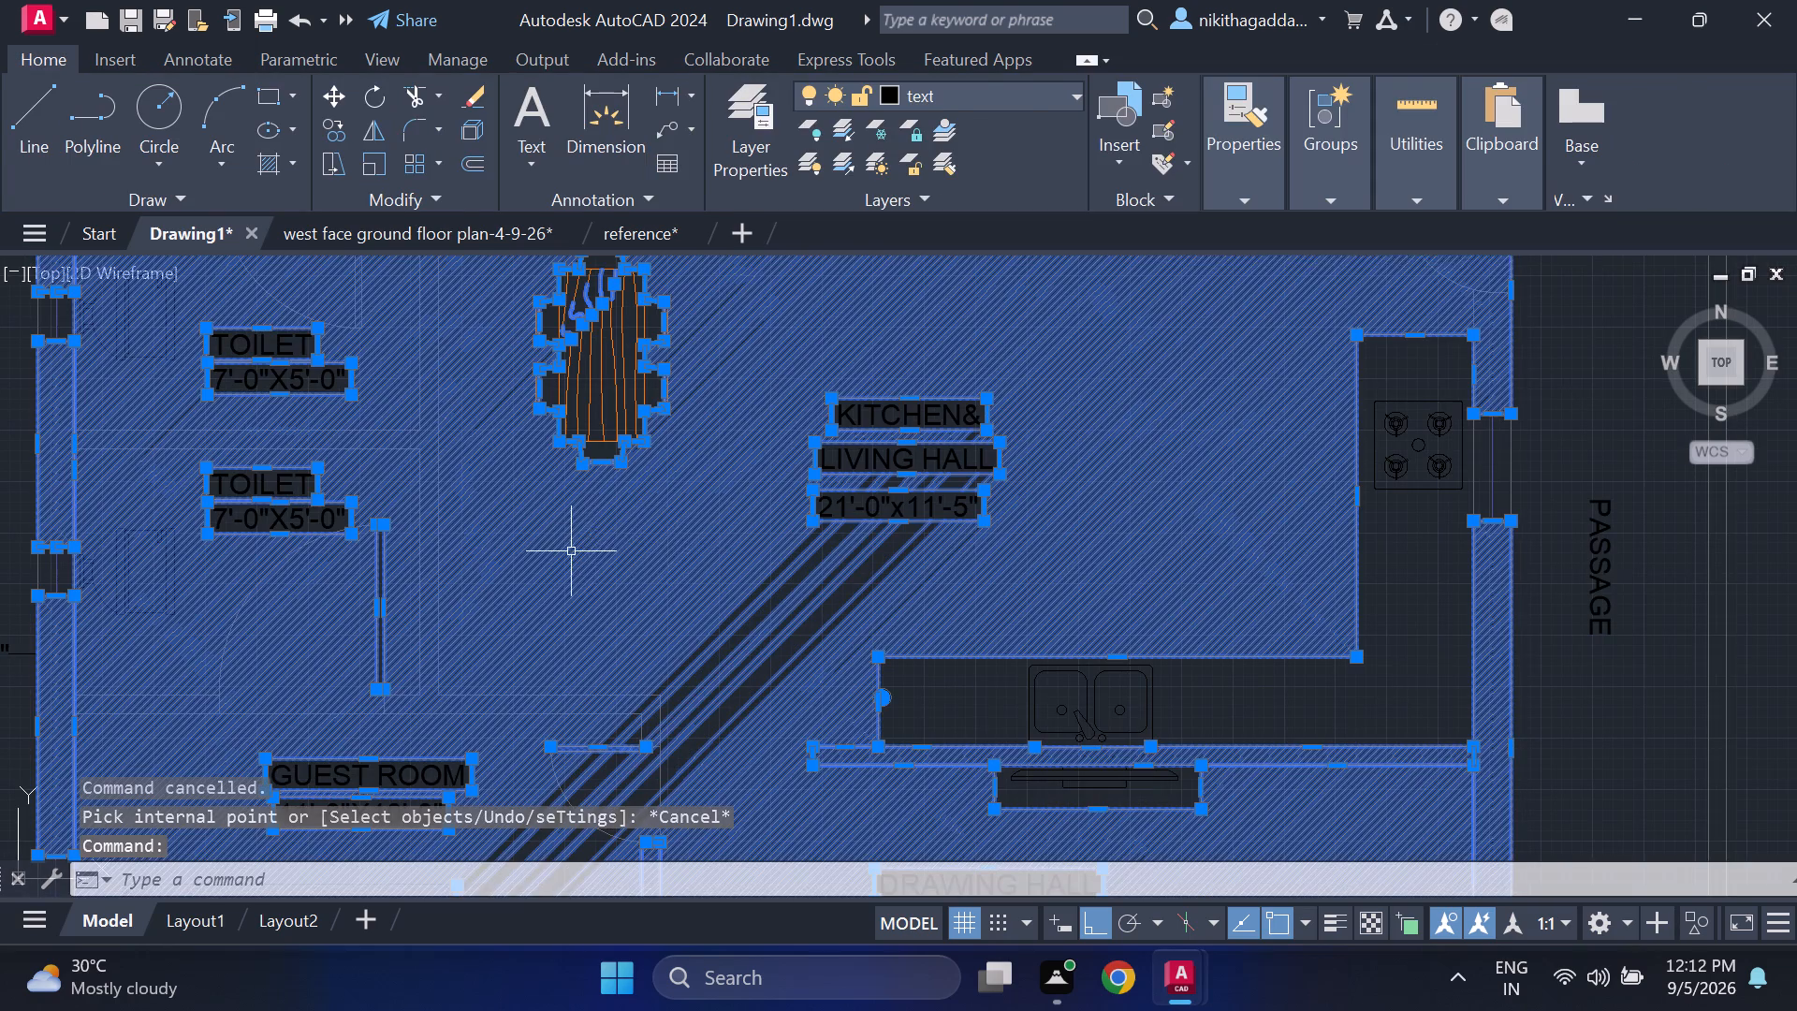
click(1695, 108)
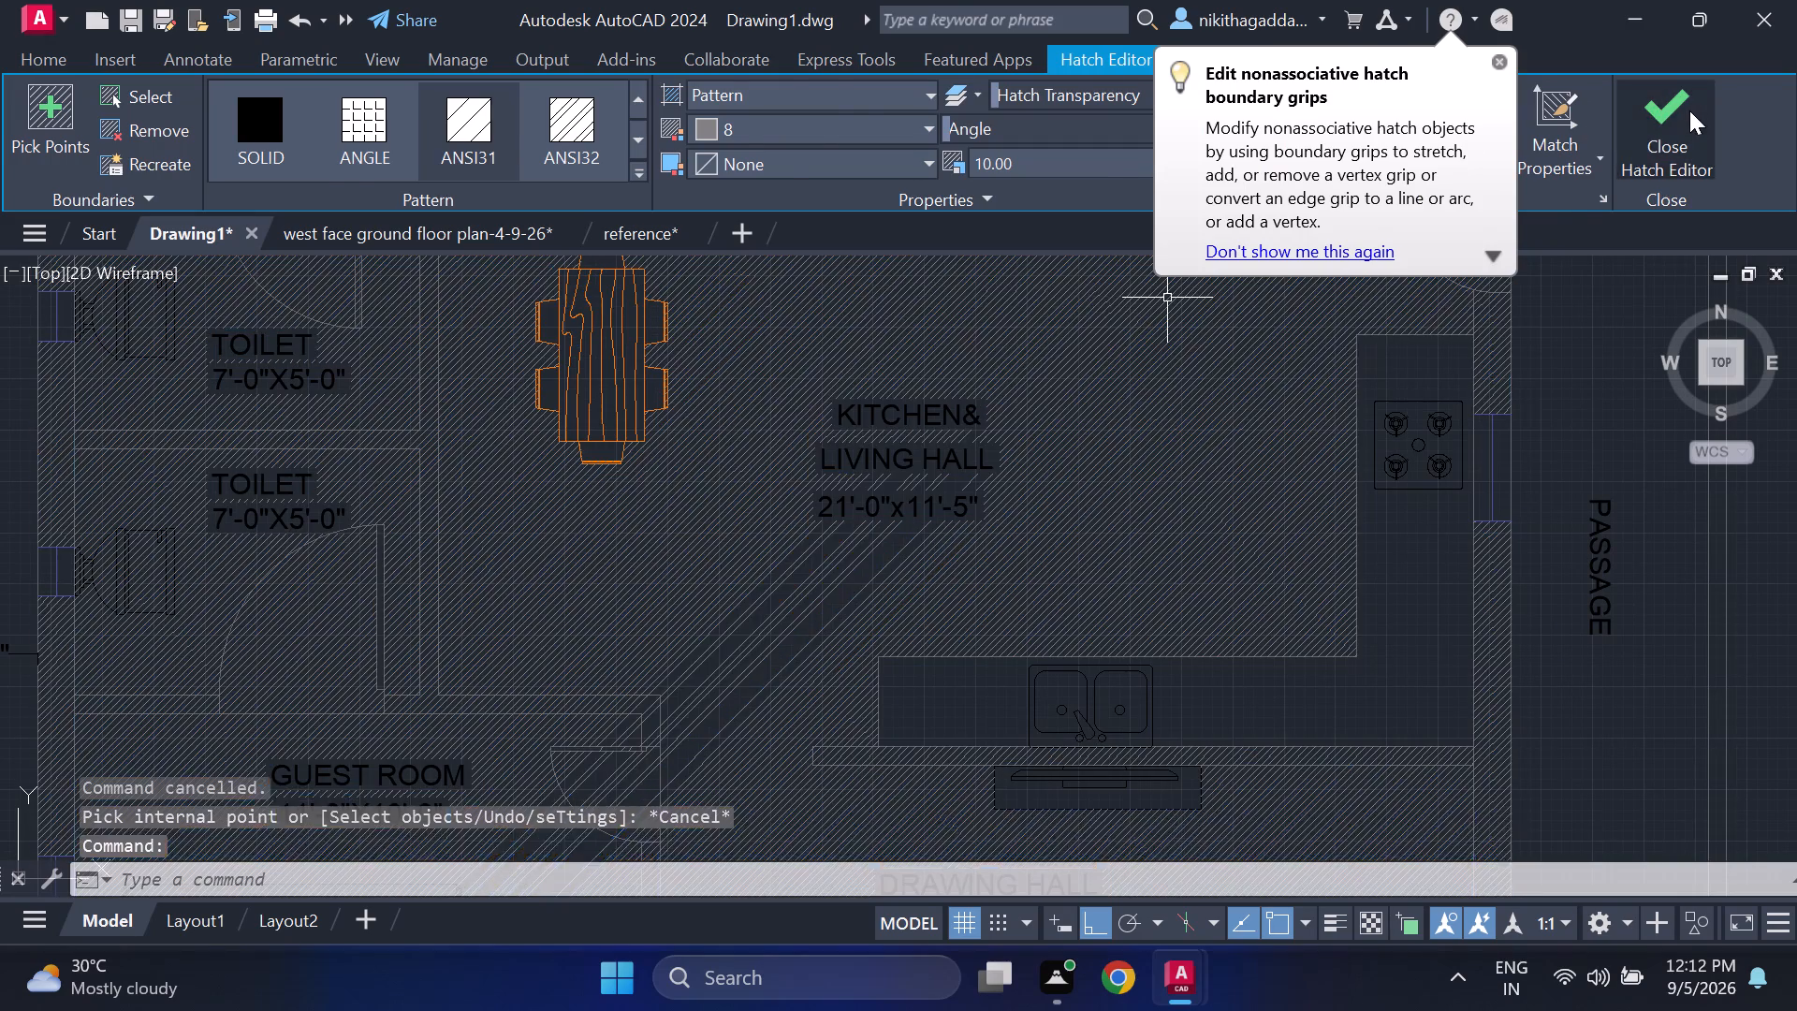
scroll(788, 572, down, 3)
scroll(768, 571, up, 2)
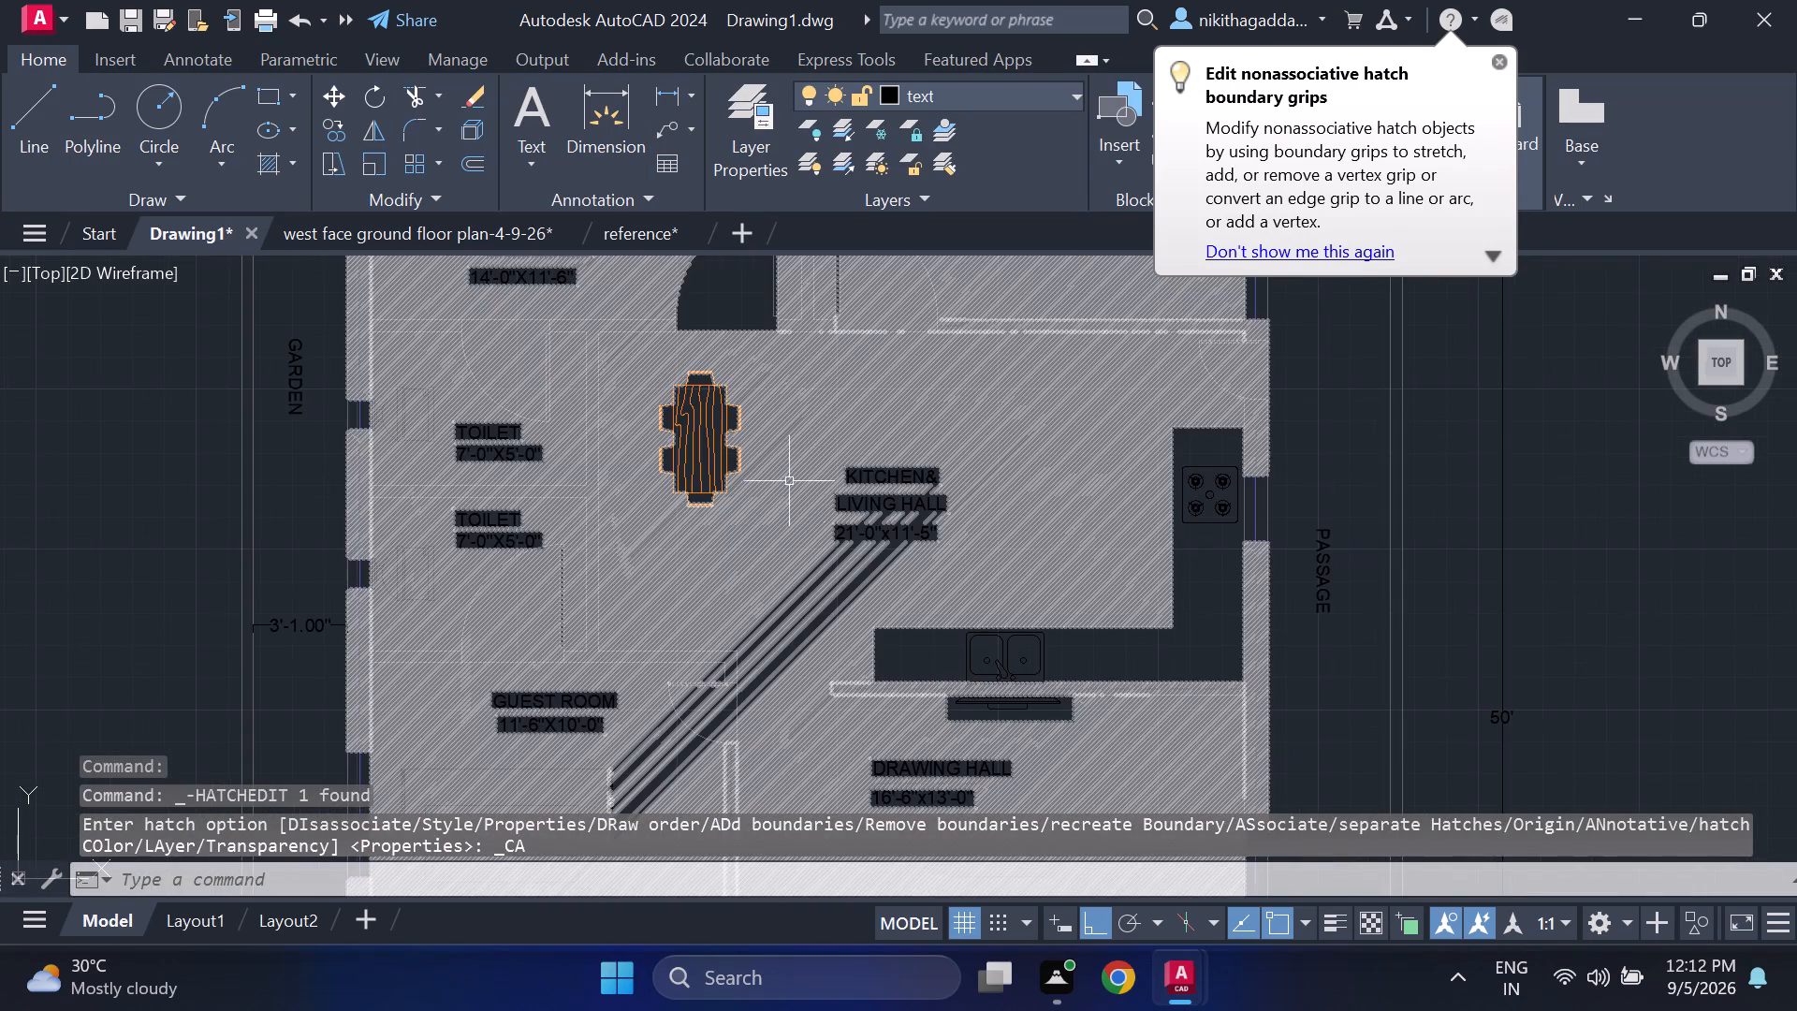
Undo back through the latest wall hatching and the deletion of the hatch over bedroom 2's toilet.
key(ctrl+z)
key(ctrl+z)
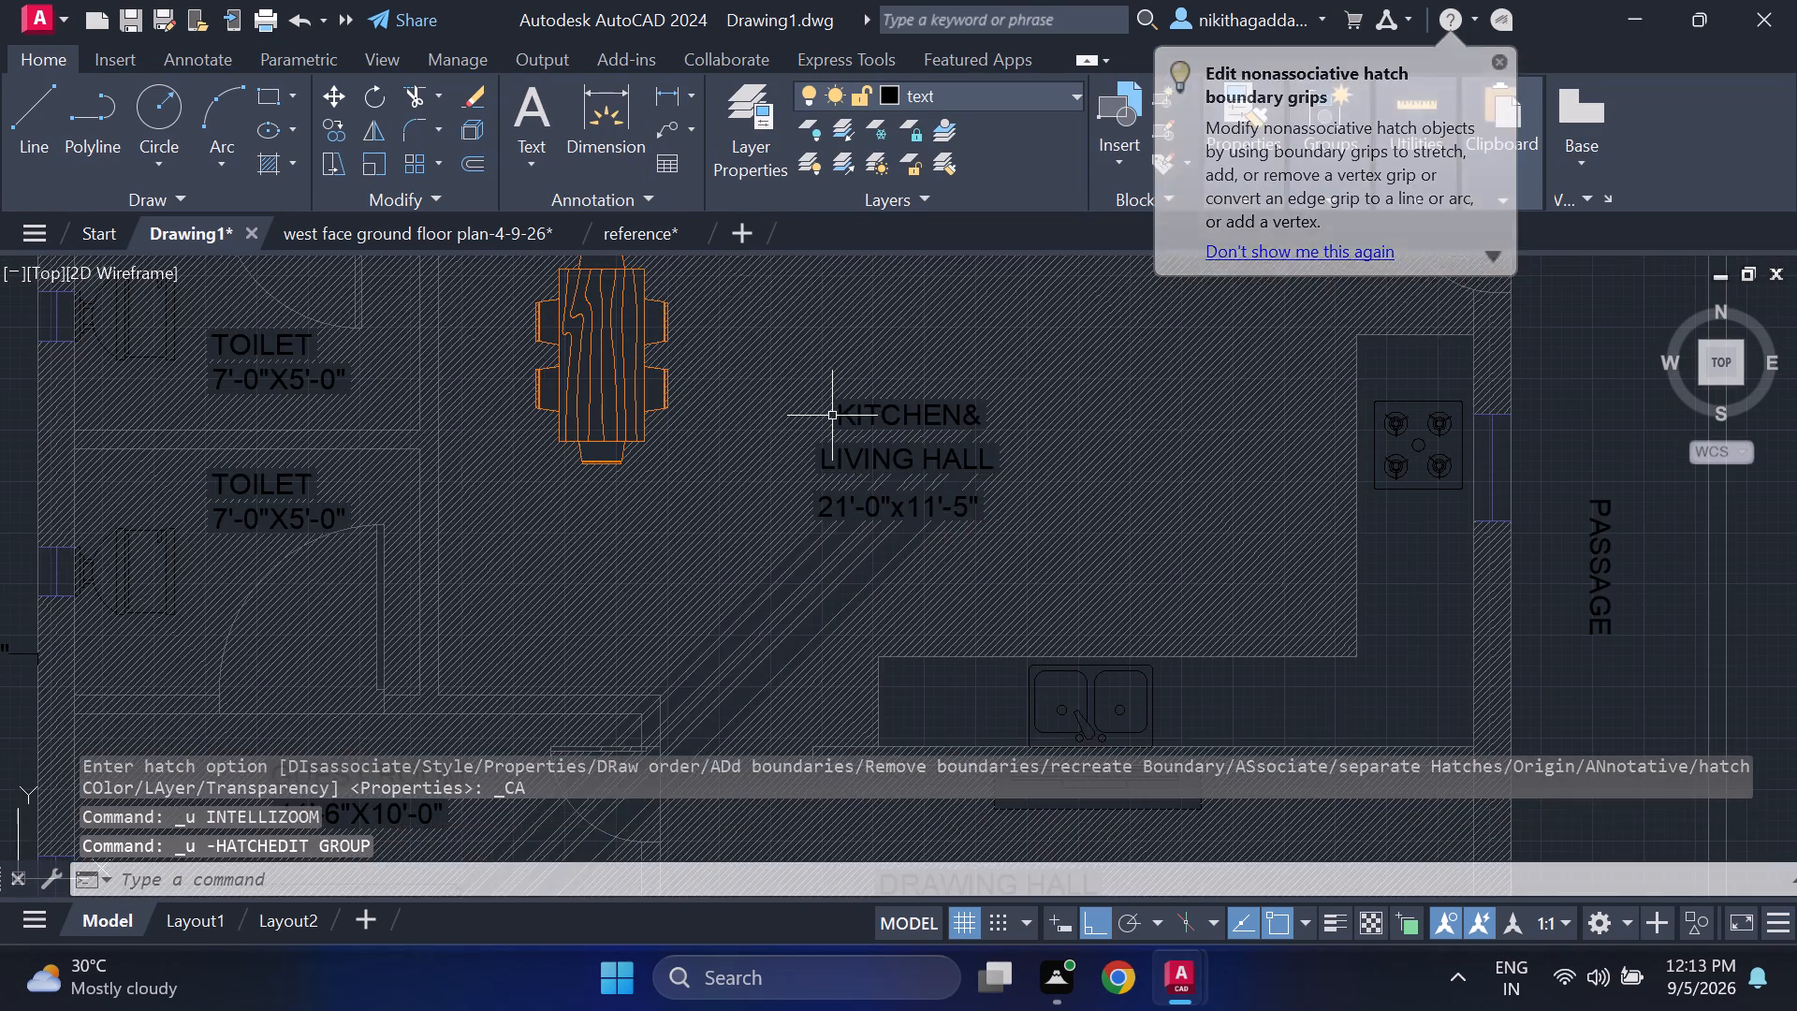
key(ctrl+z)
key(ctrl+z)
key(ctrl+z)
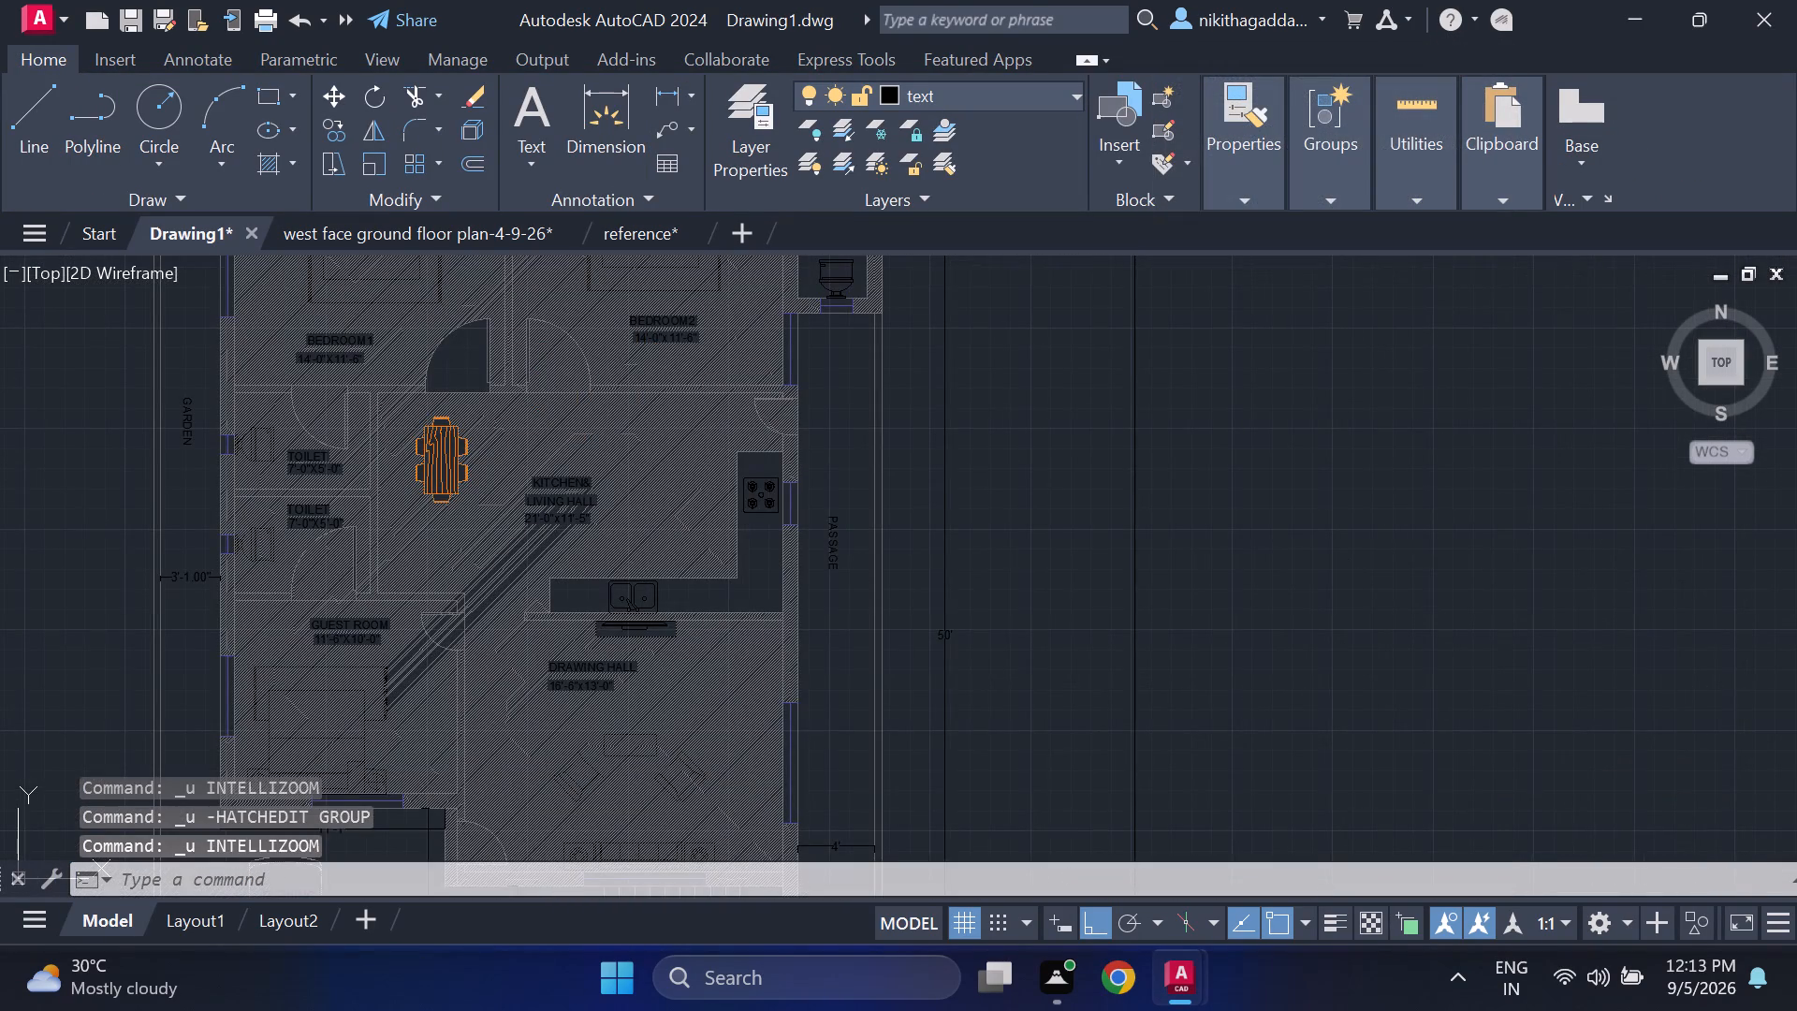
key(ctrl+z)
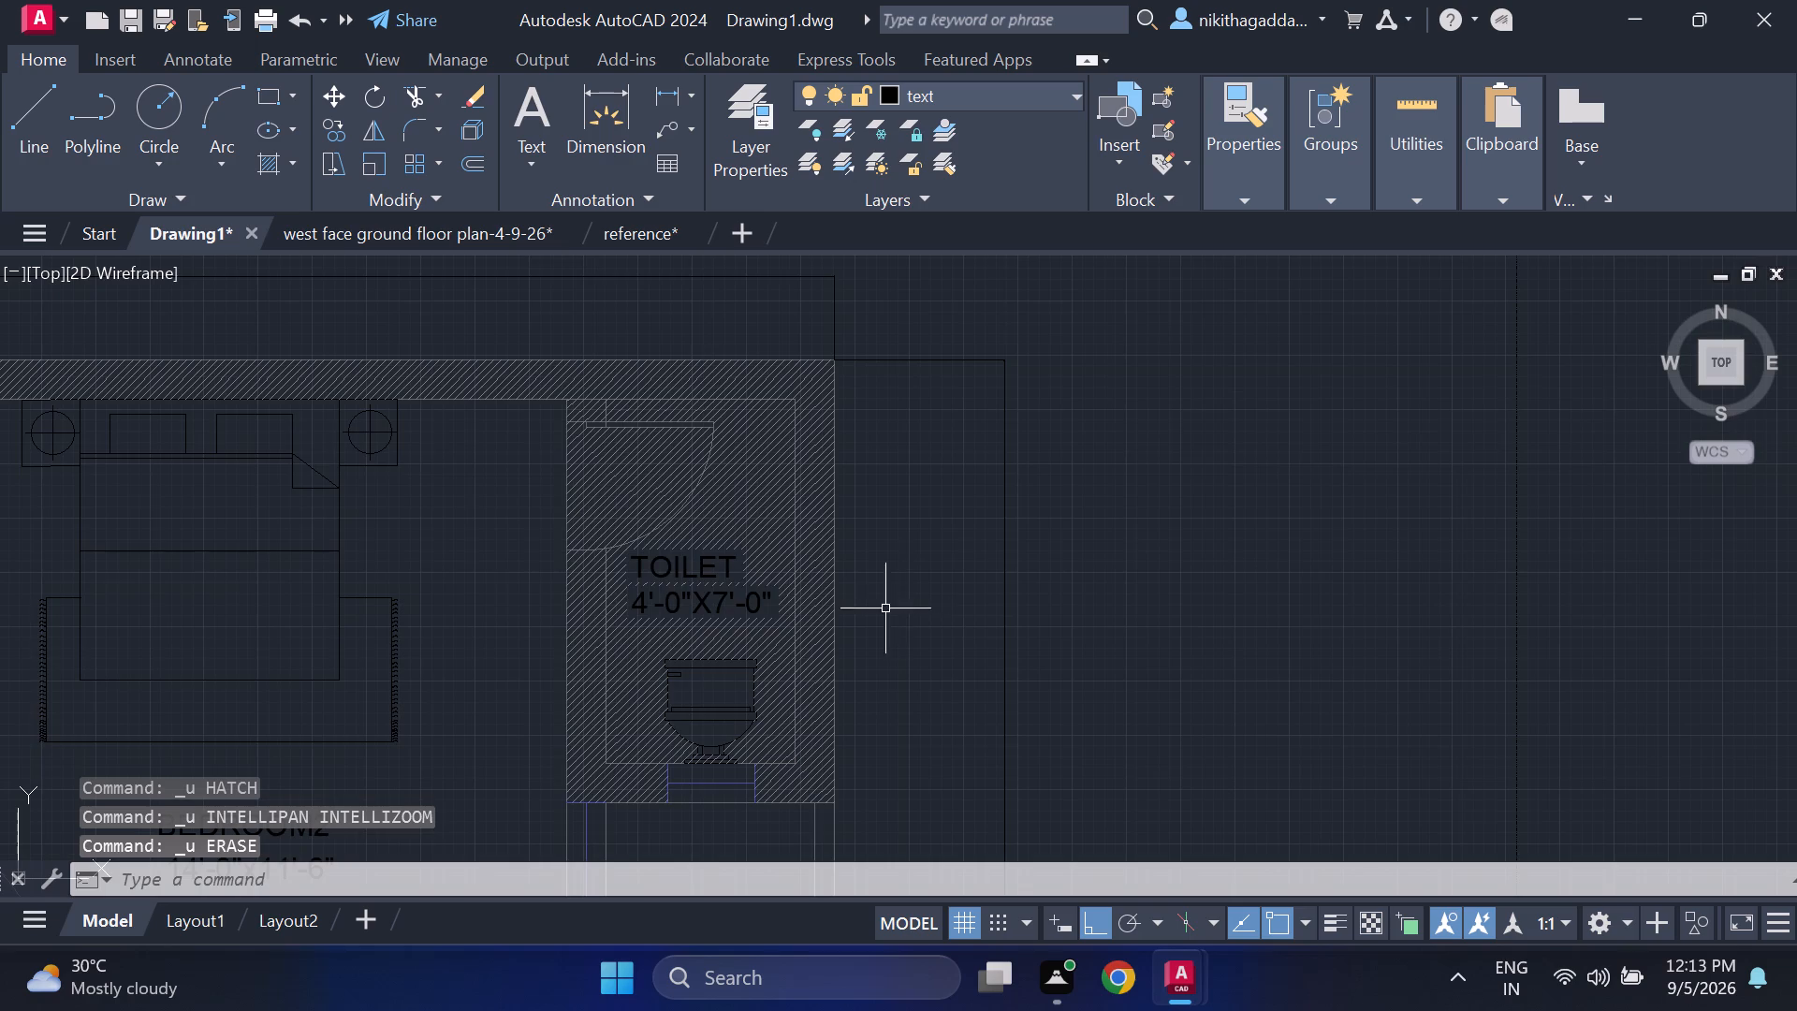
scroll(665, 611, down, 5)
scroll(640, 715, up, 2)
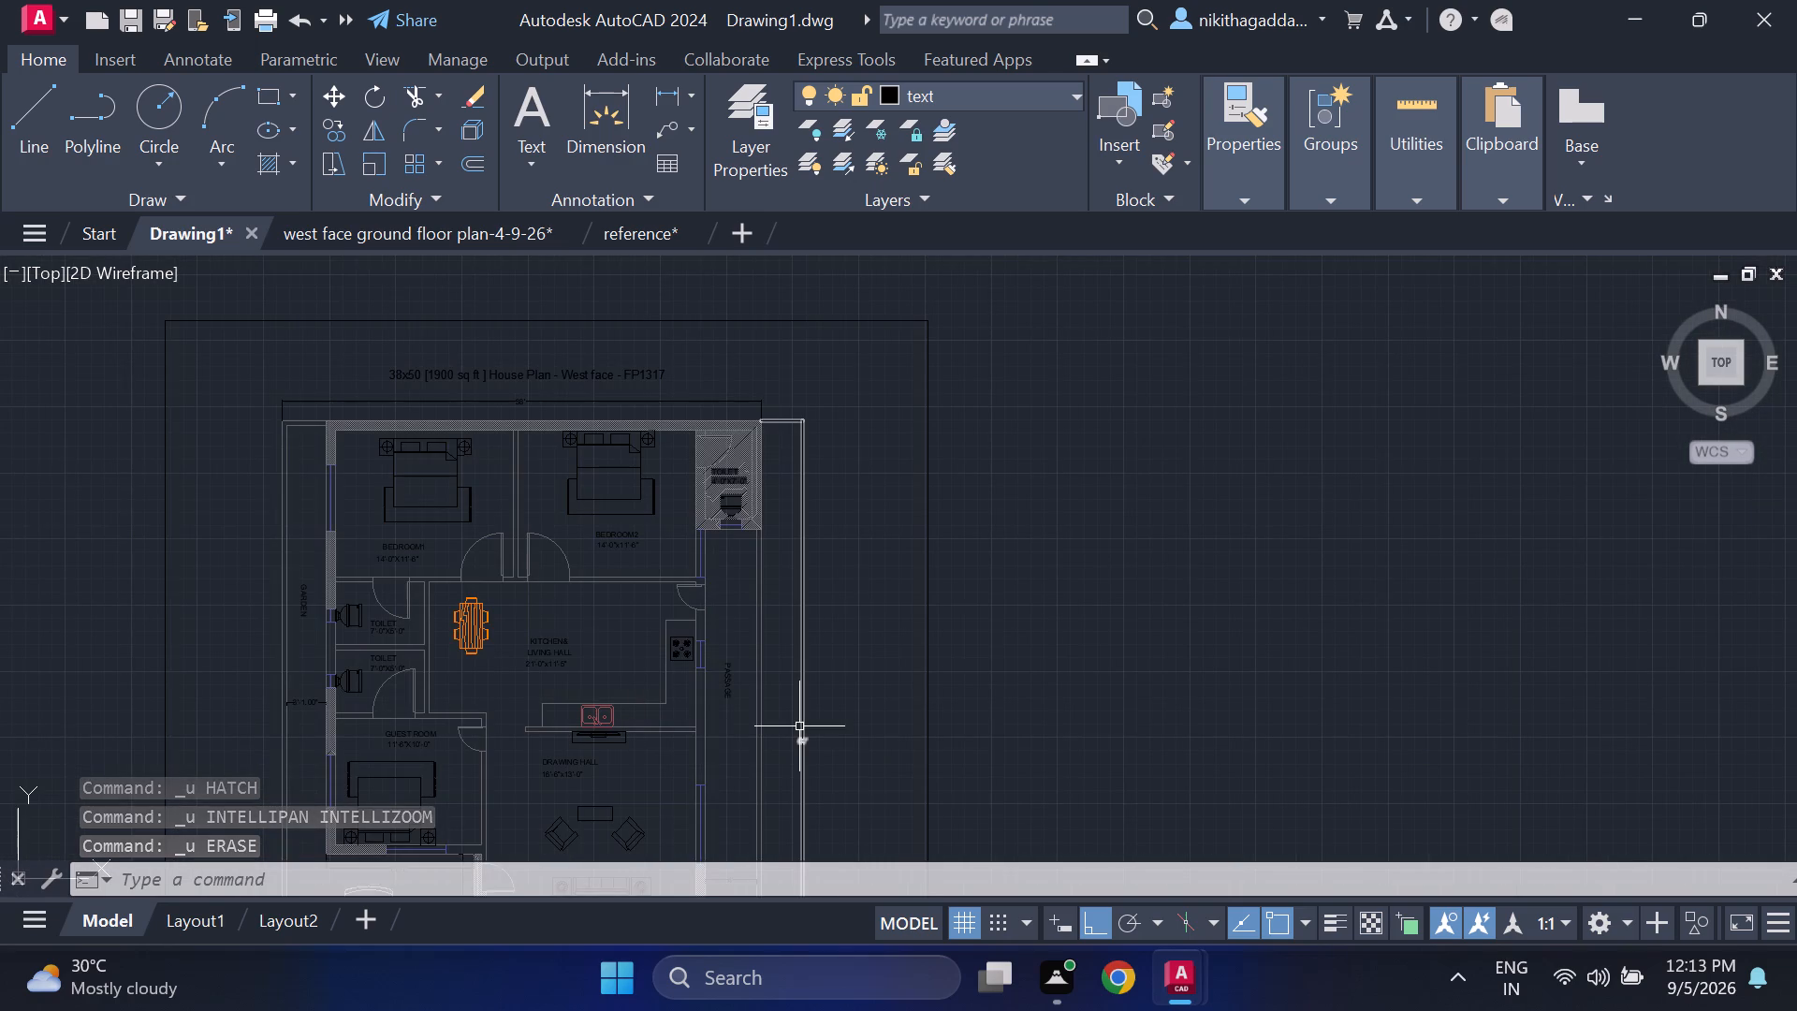
Delete the hatch that covers bedroom 2's toilet and the walls around it.
key(ctrl+z)
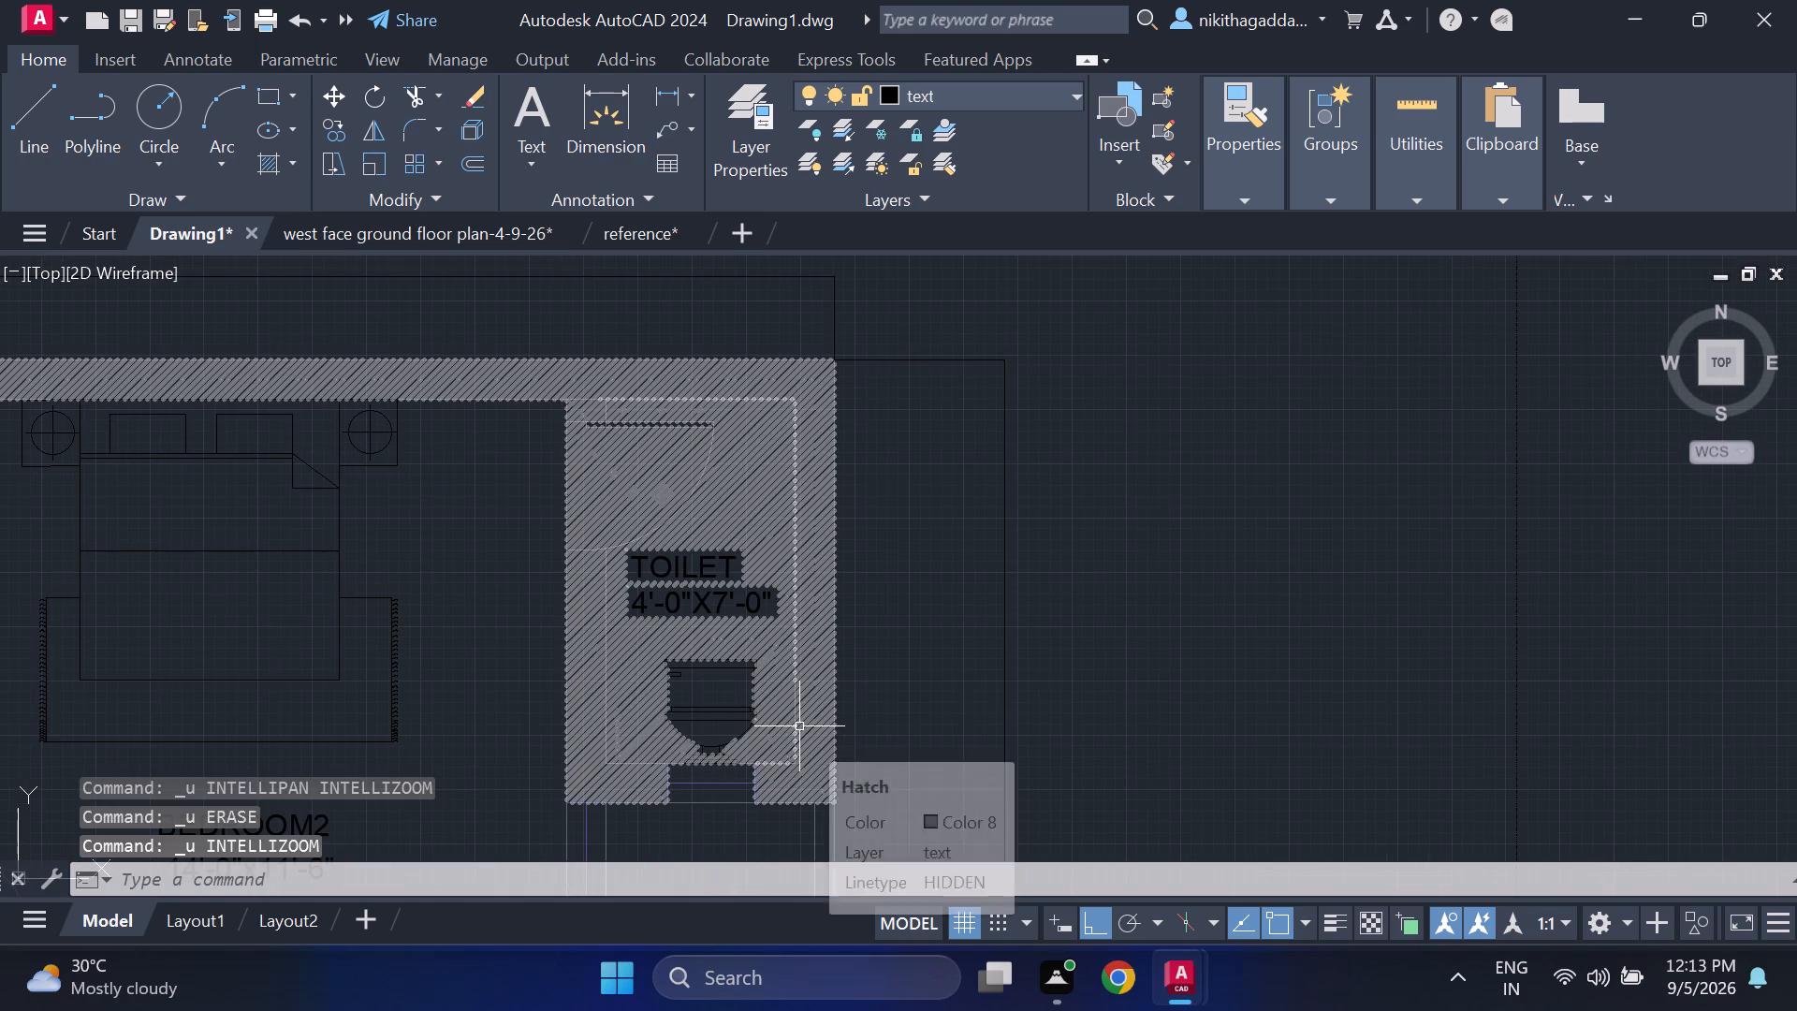
scroll(74, 359, down, 2)
middle_drag(114, 470, 425, 312)
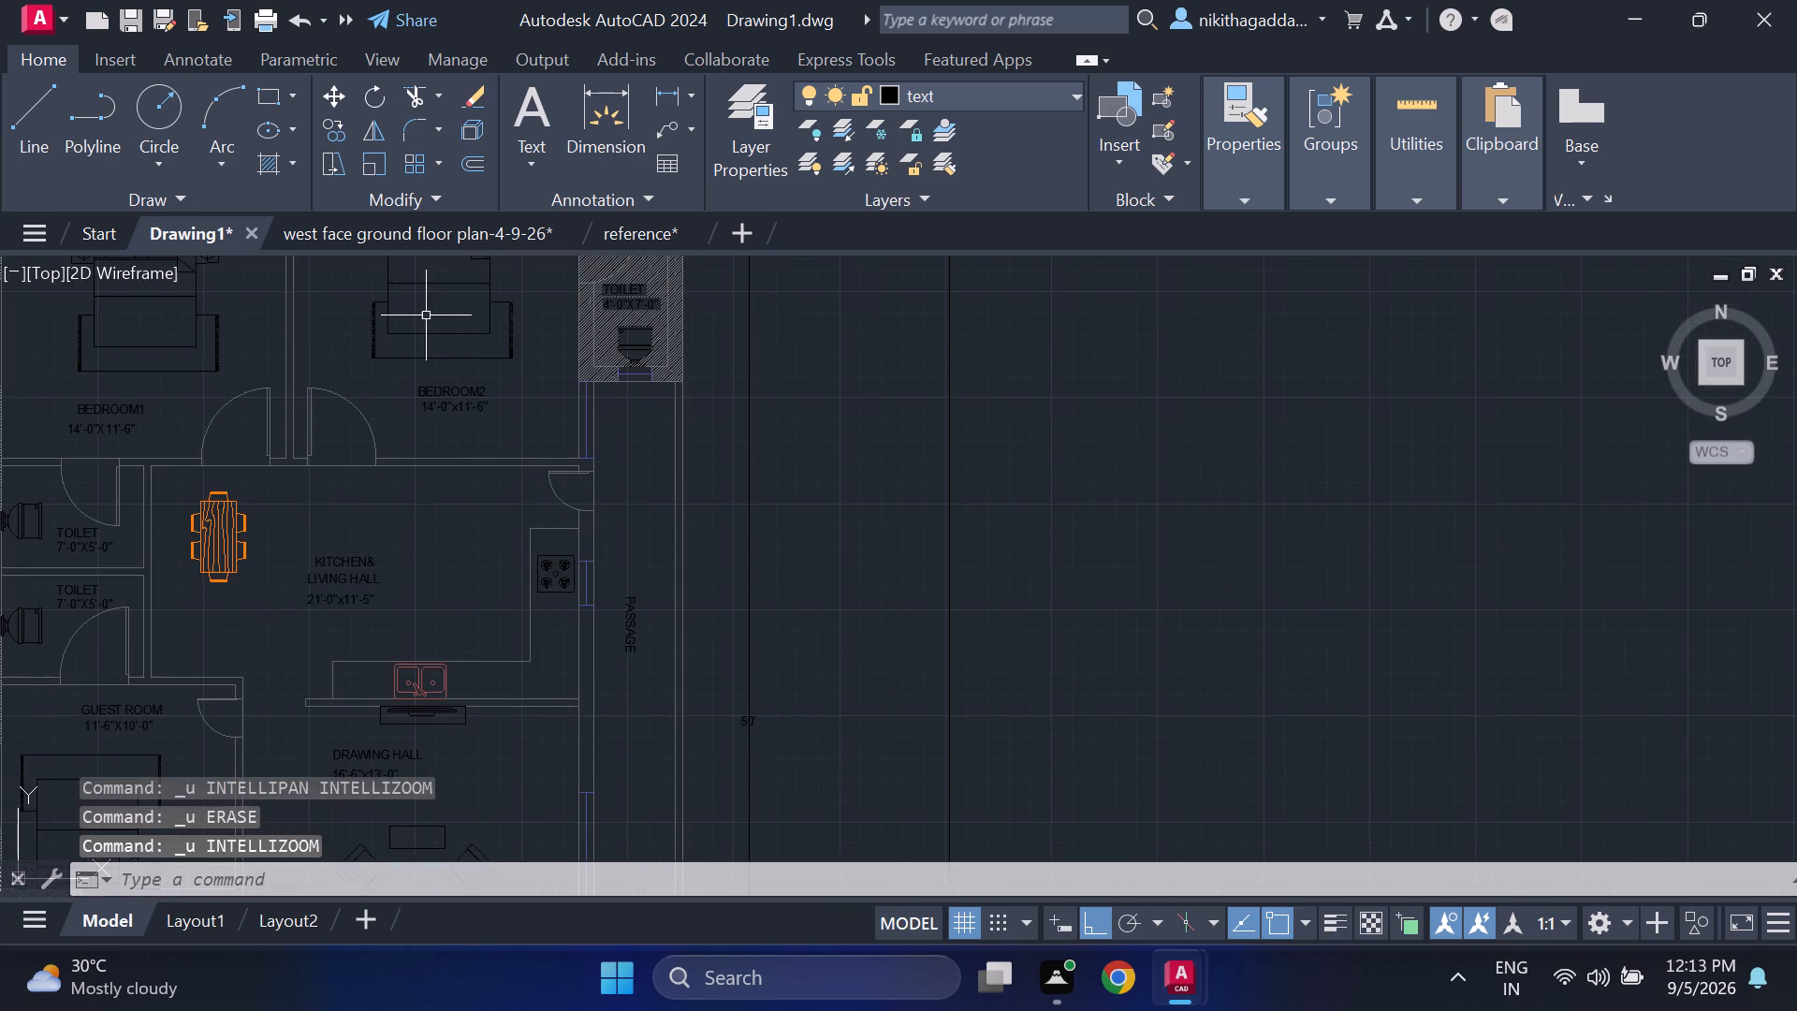
middle_drag(577, 358, 642, 621)
scroll(664, 549, up, 3)
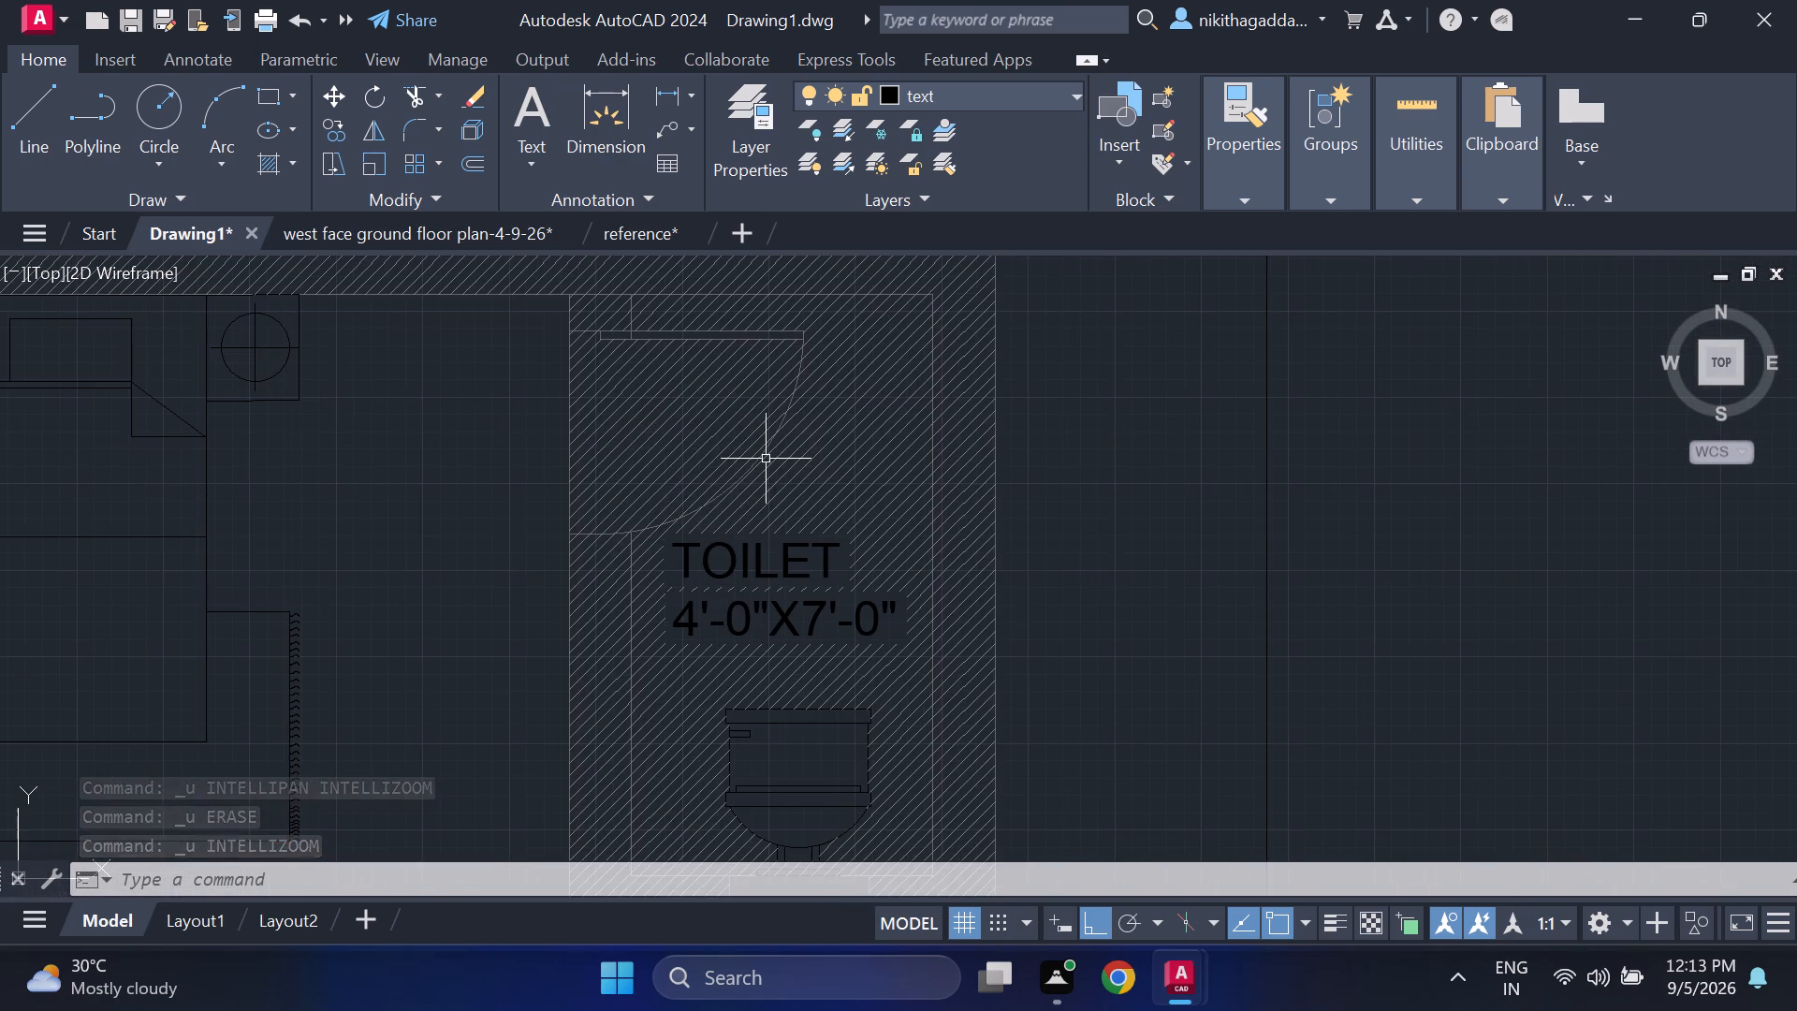
click(886, 385)
key(Delete)
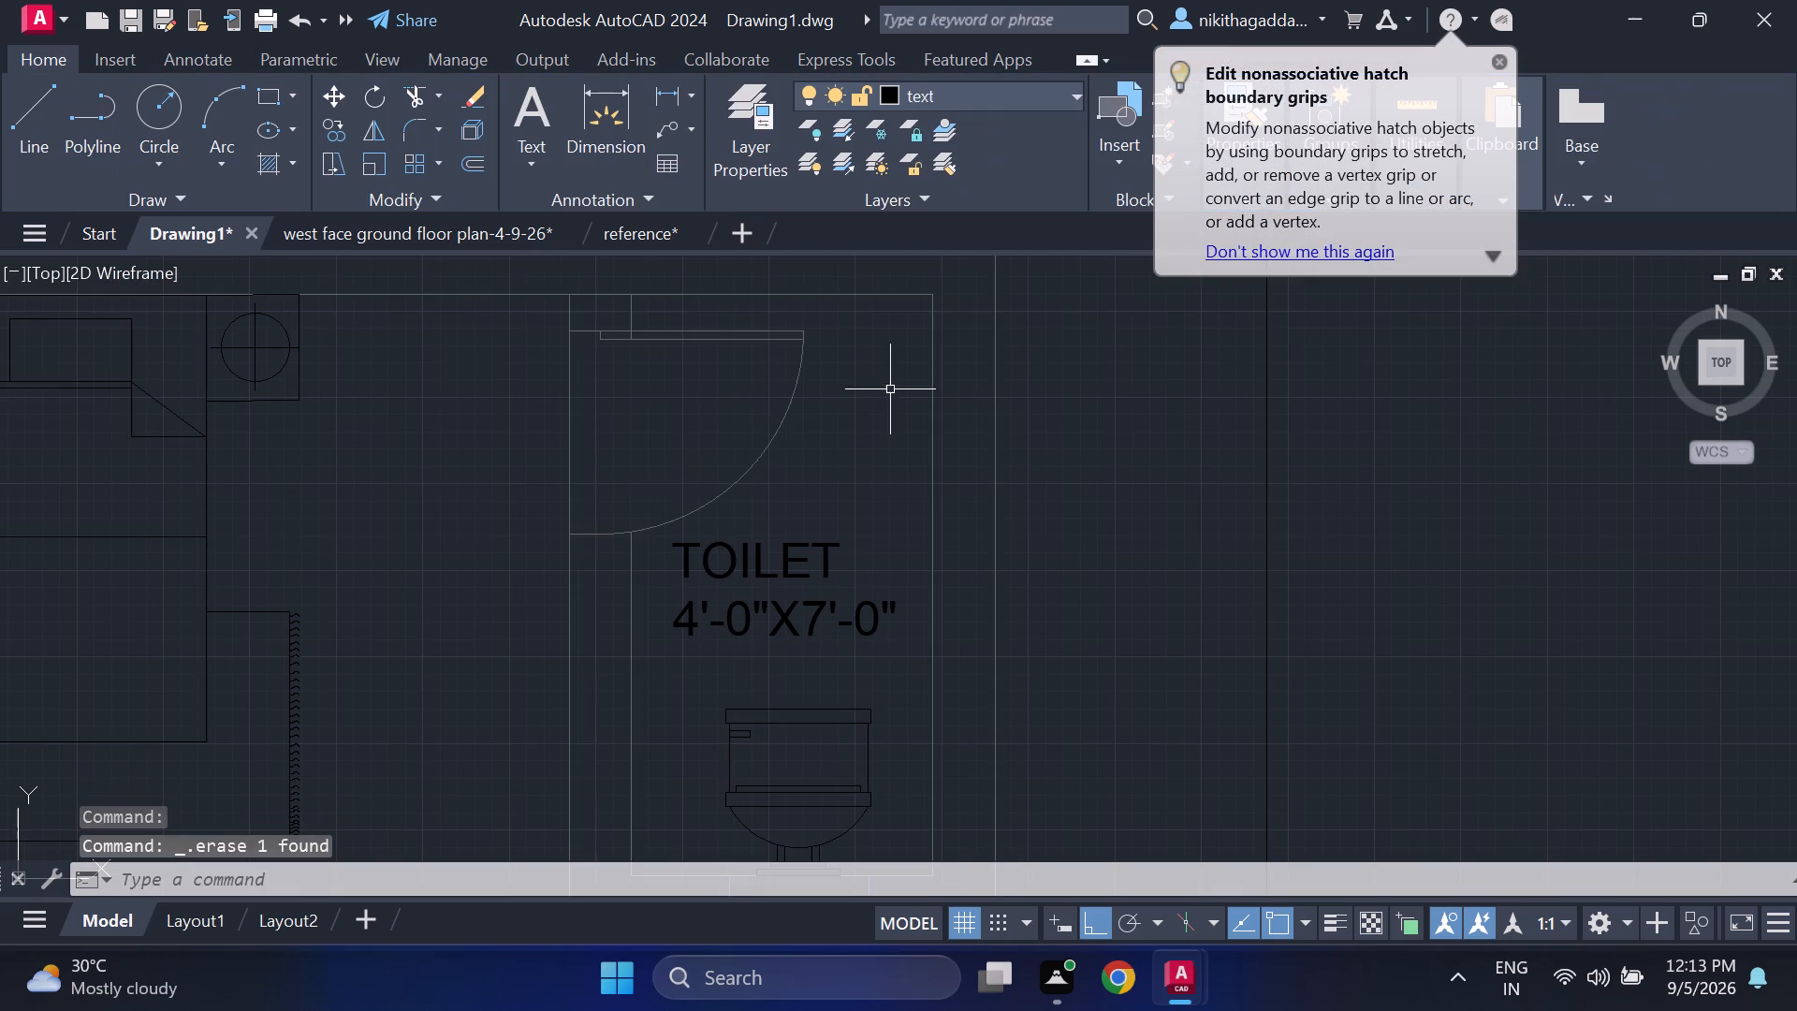
Hatch the wall between the lower toilet and the guest room, and try its continuation beyond the toilet door.
scroll(586, 555, down, 3)
middle_drag(418, 675, 603, 434)
text(HATCH)
key(Return)
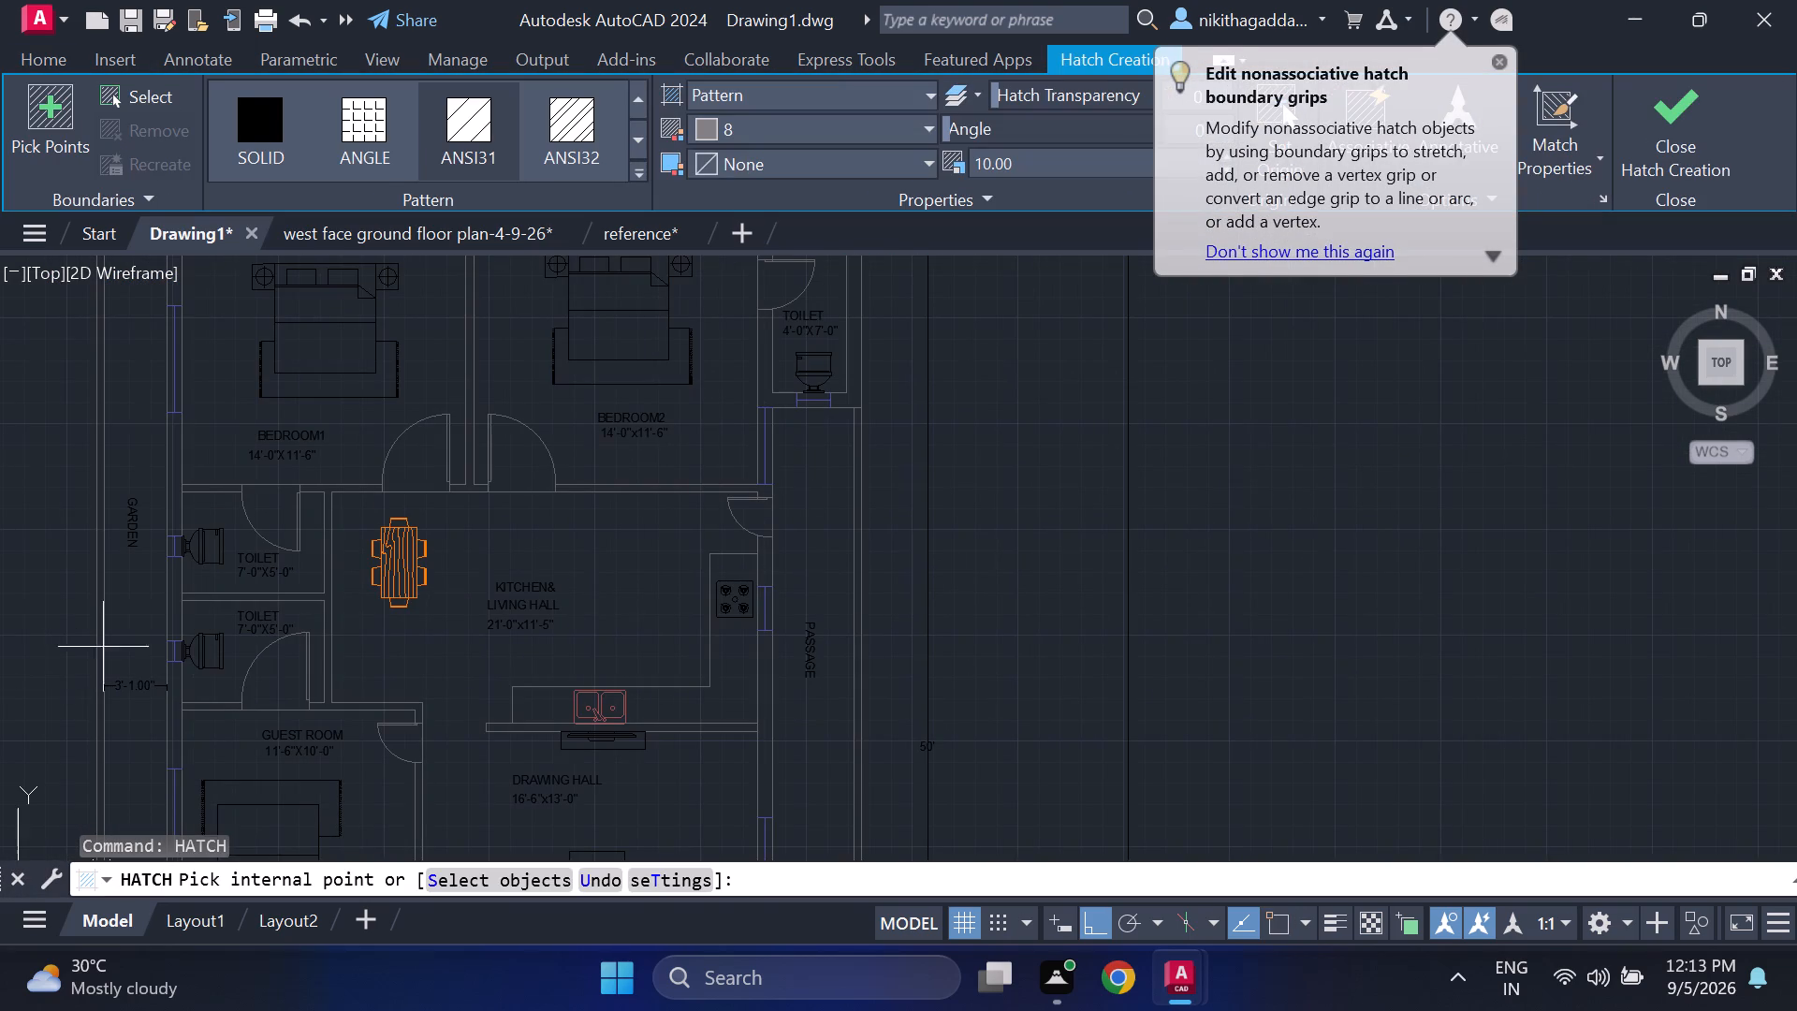
scroll(228, 696, up, 3)
click(177, 760)
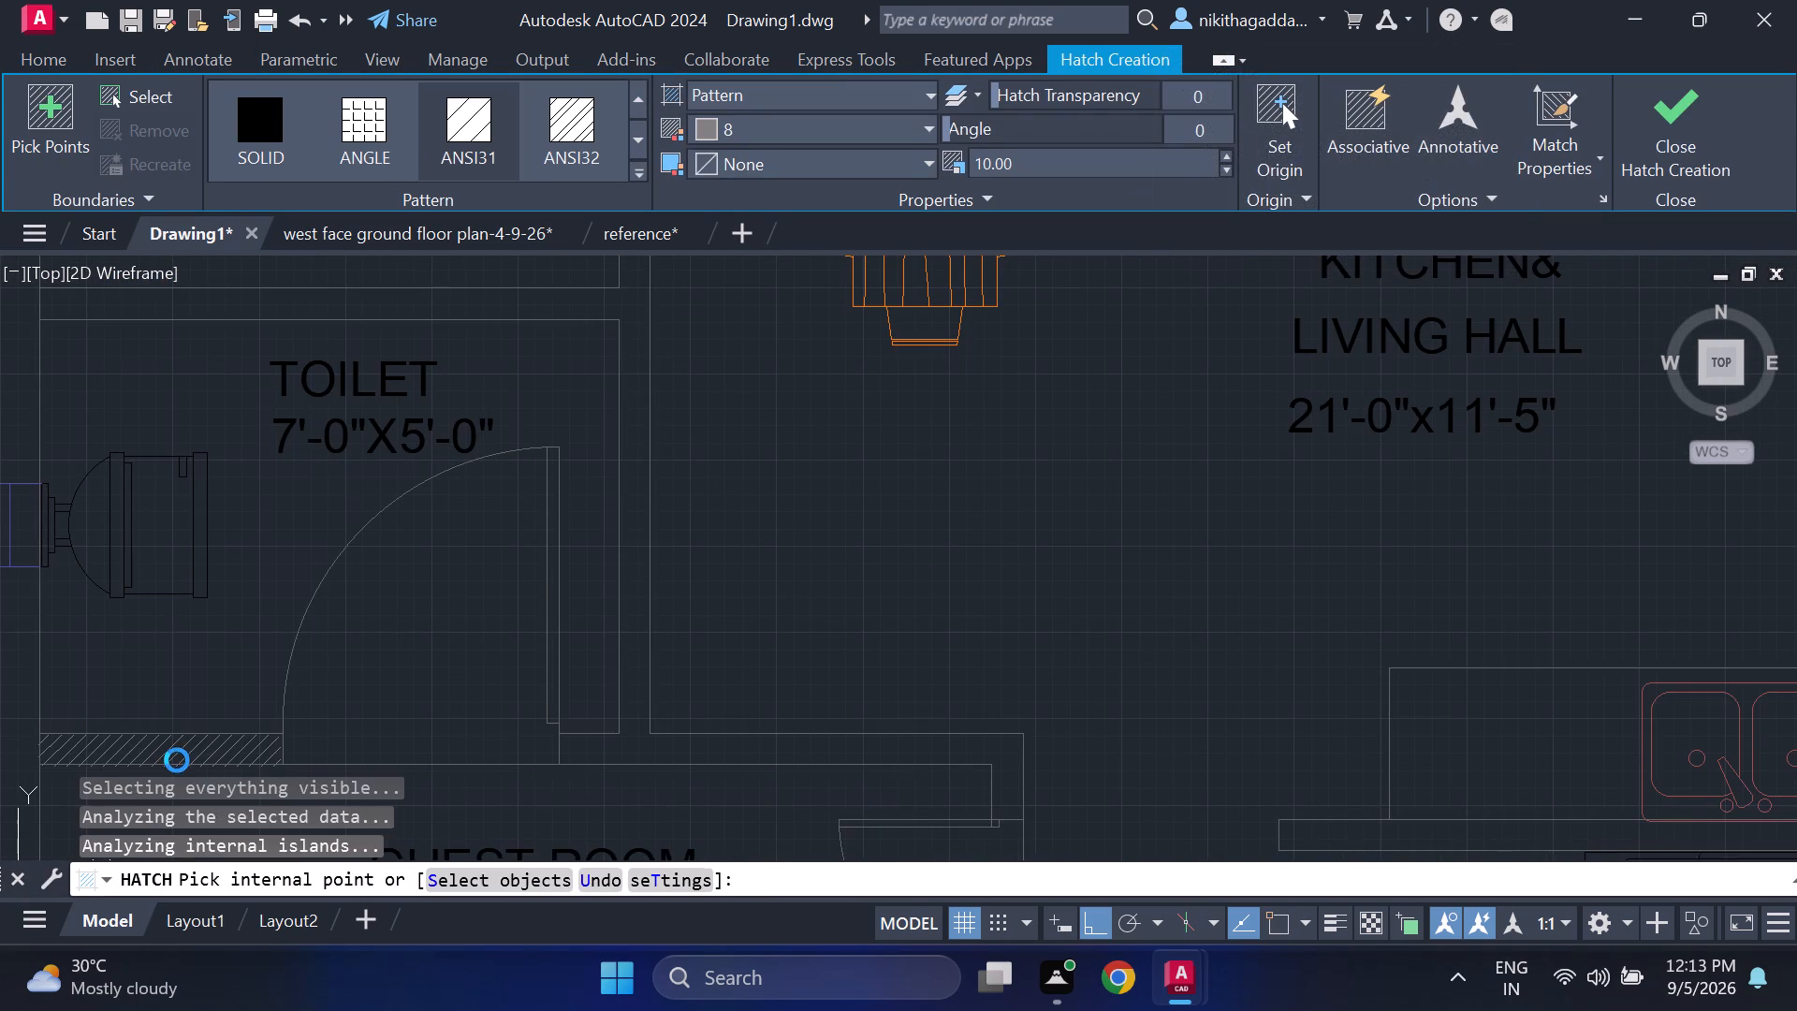
click(635, 752)
double_click(635, 752)
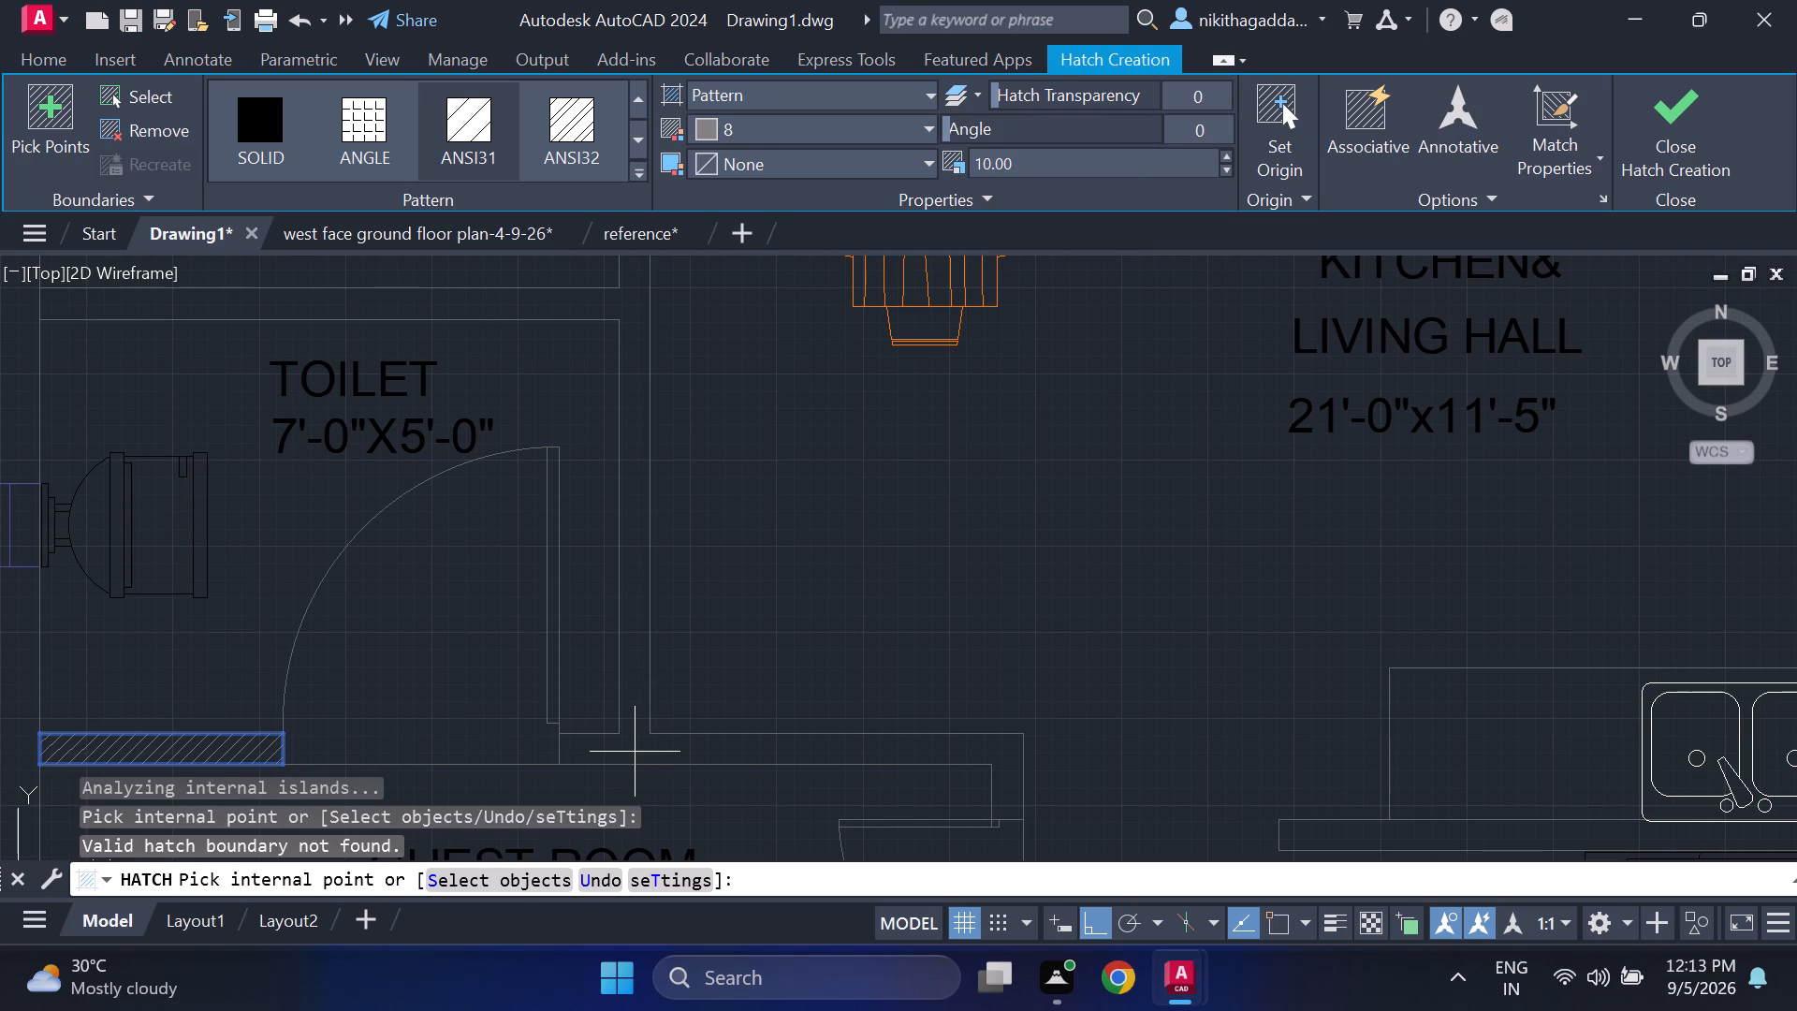
Hatch the guest room's outer corner wall next to the parking area, and try the wall piece beyond its window.
scroll(583, 480, down, 4)
scroll(665, 471, down, 3)
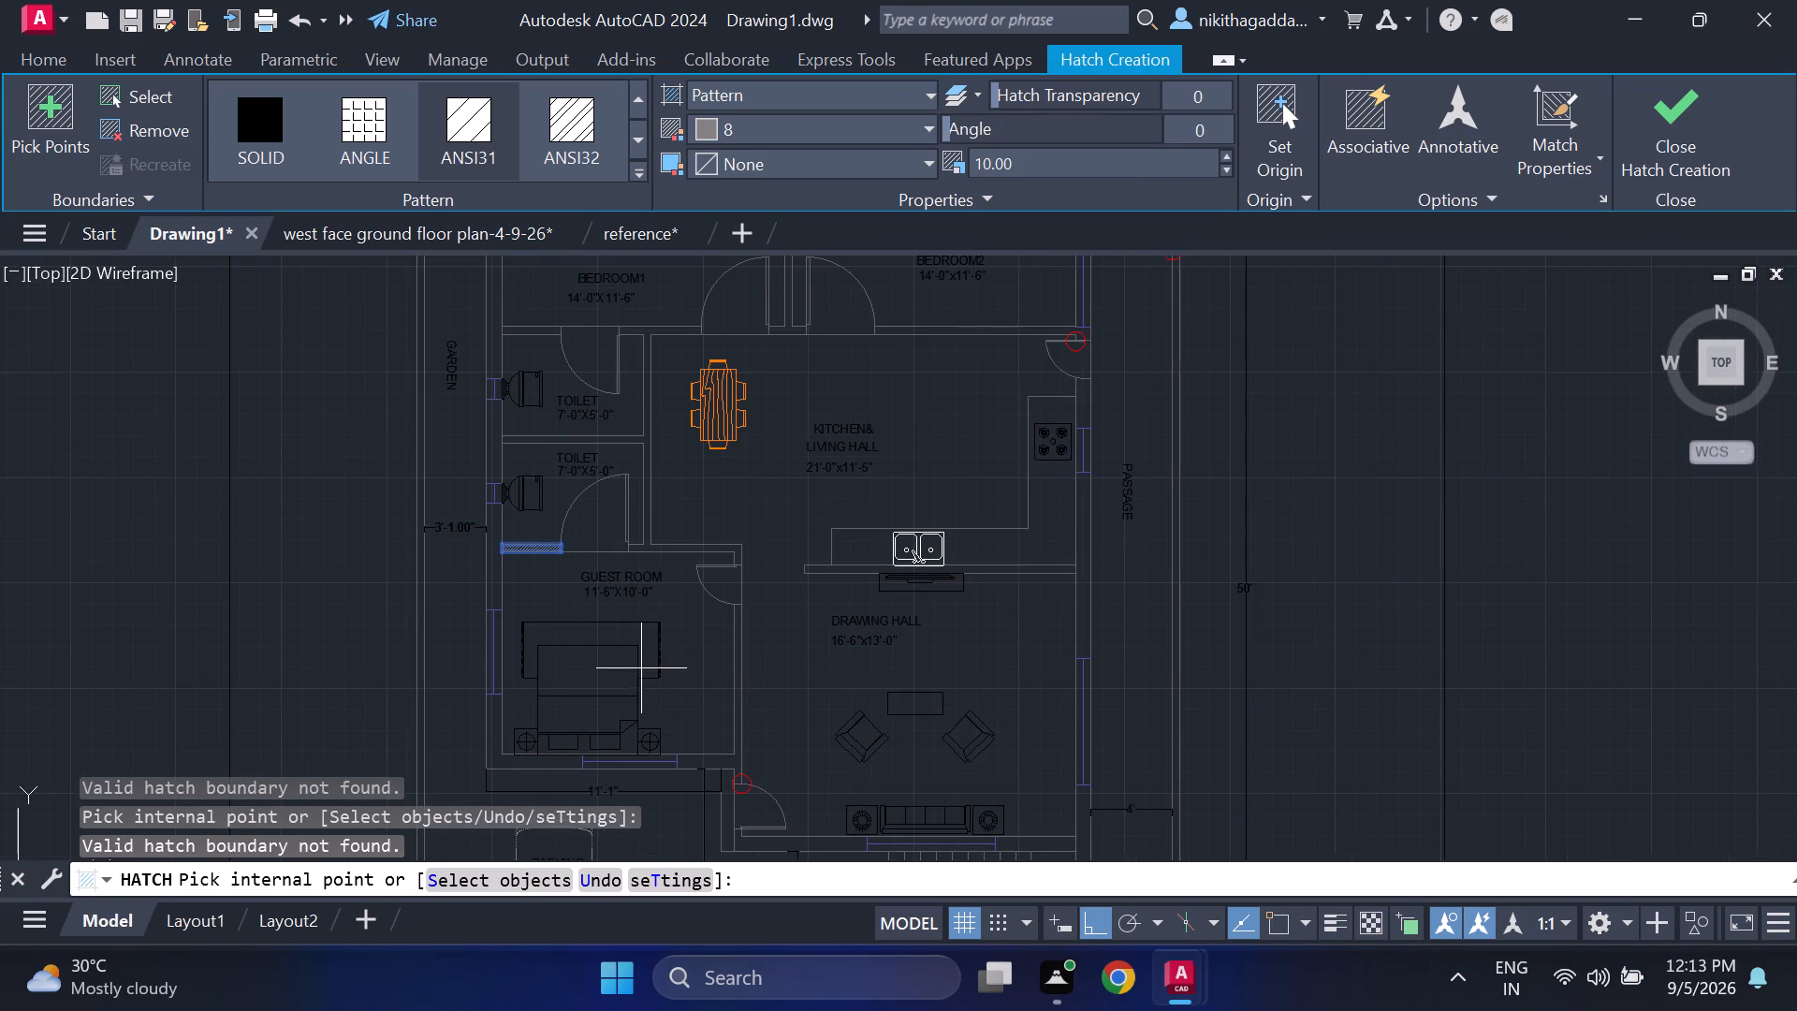
middle_drag(629, 636, 580, 475)
scroll(475, 582, up, 3)
click(478, 651)
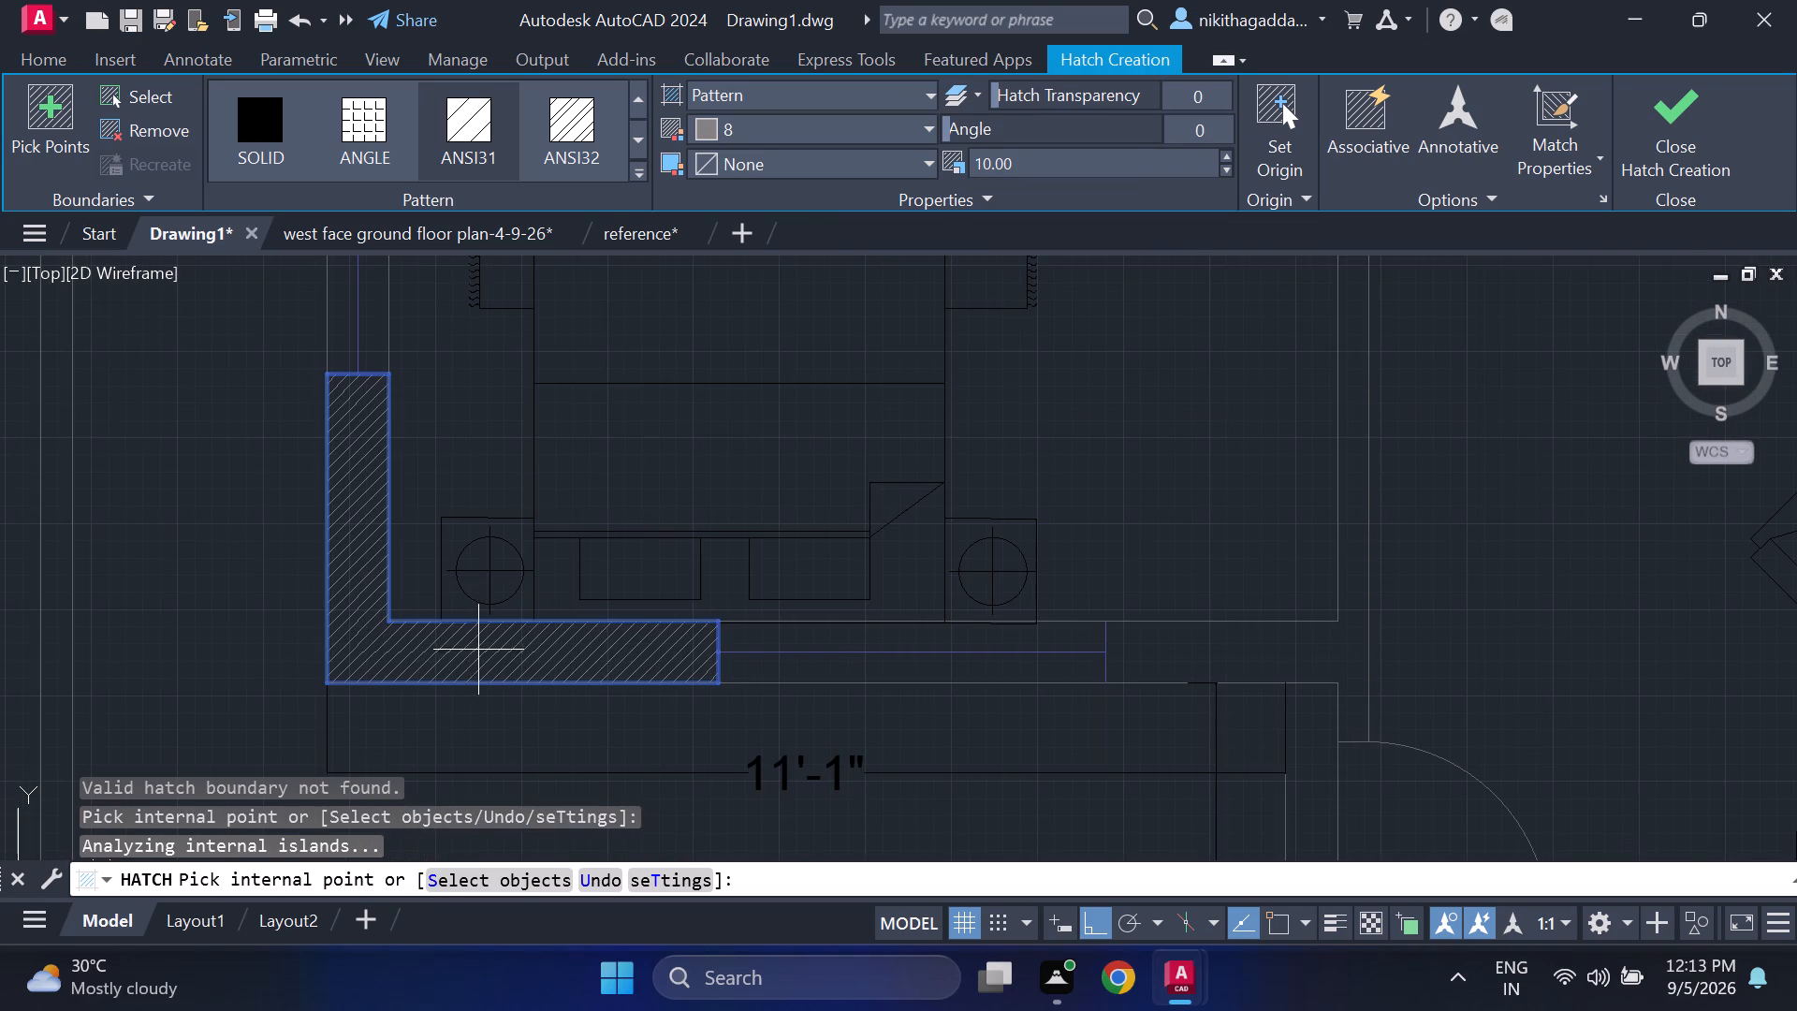
click(1235, 662)
scroll(1237, 660, down, 4)
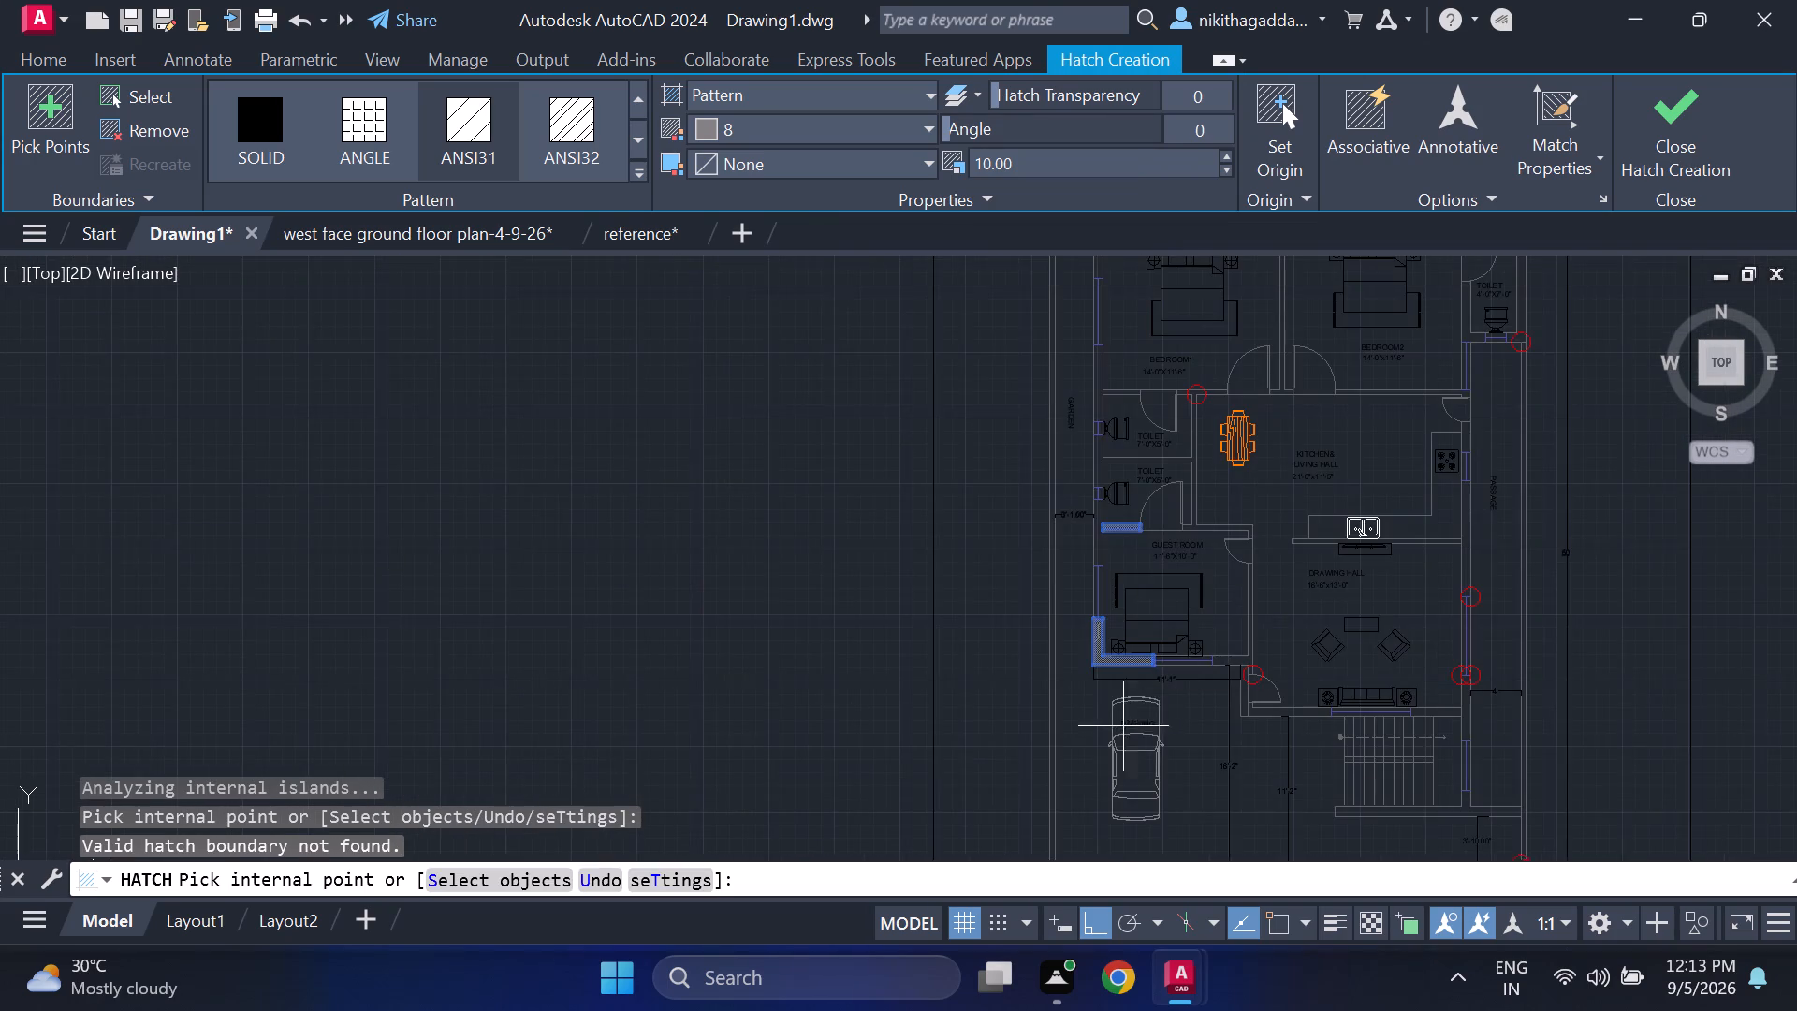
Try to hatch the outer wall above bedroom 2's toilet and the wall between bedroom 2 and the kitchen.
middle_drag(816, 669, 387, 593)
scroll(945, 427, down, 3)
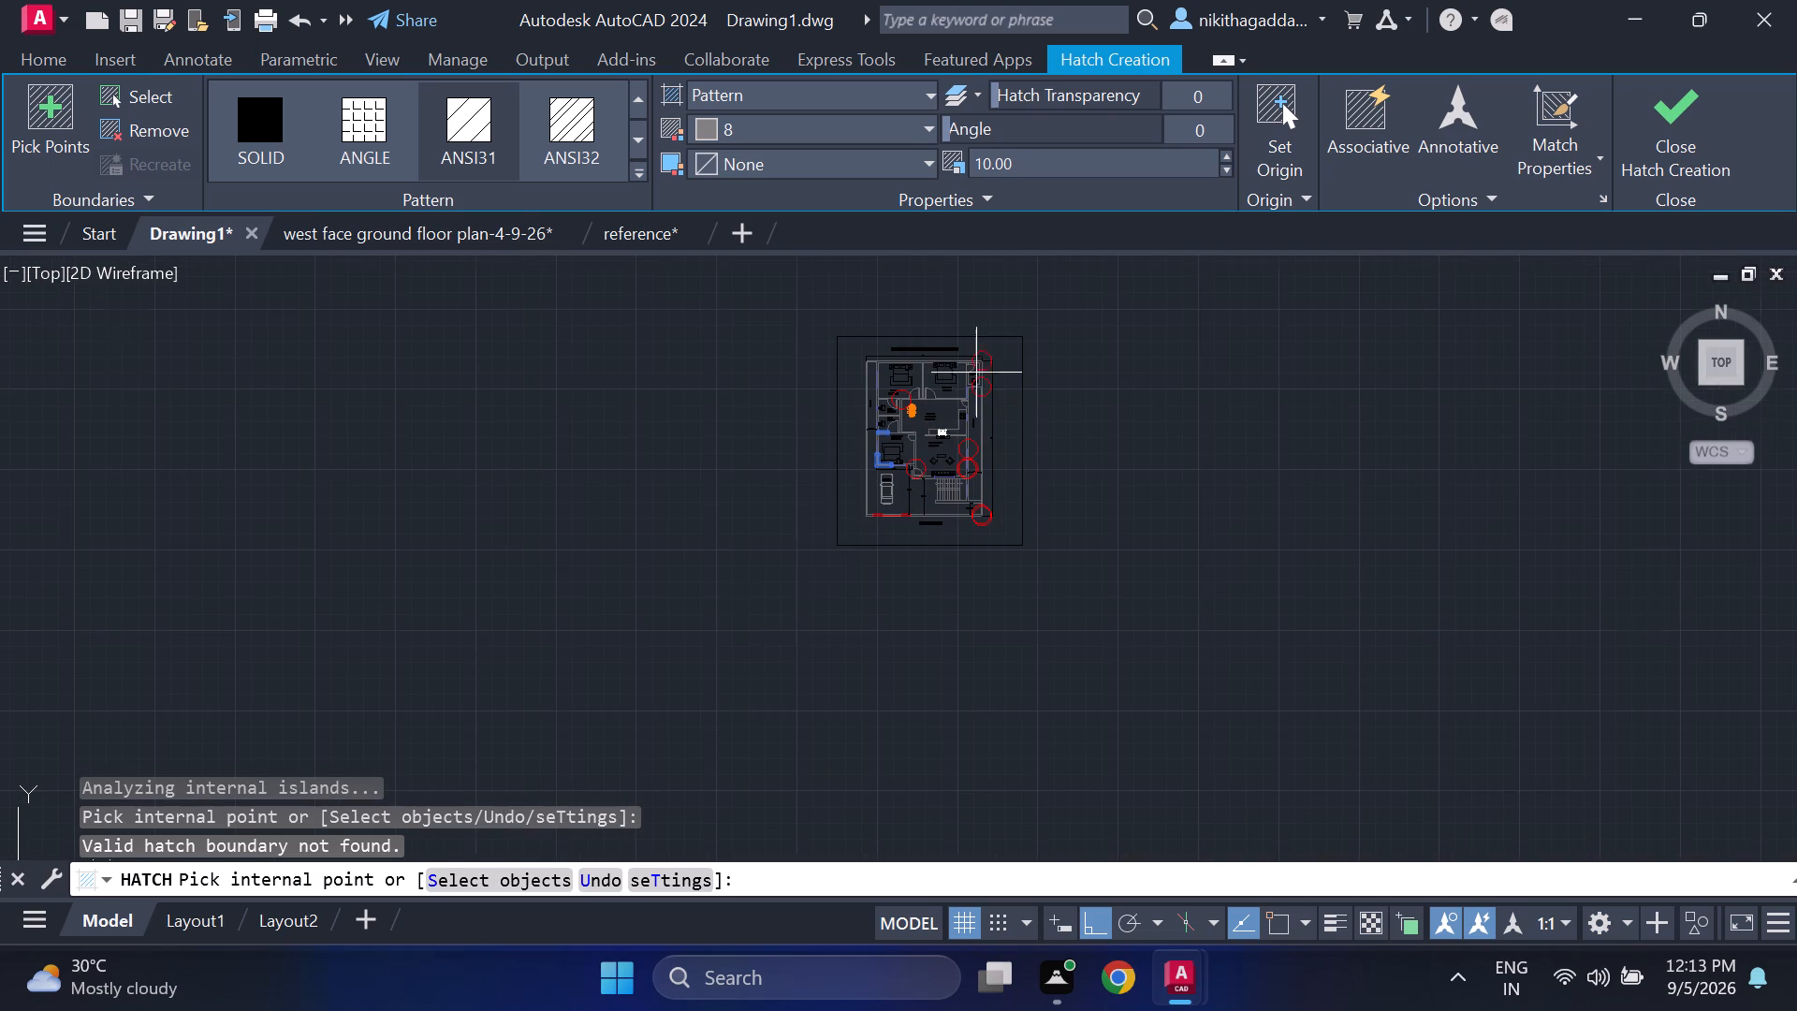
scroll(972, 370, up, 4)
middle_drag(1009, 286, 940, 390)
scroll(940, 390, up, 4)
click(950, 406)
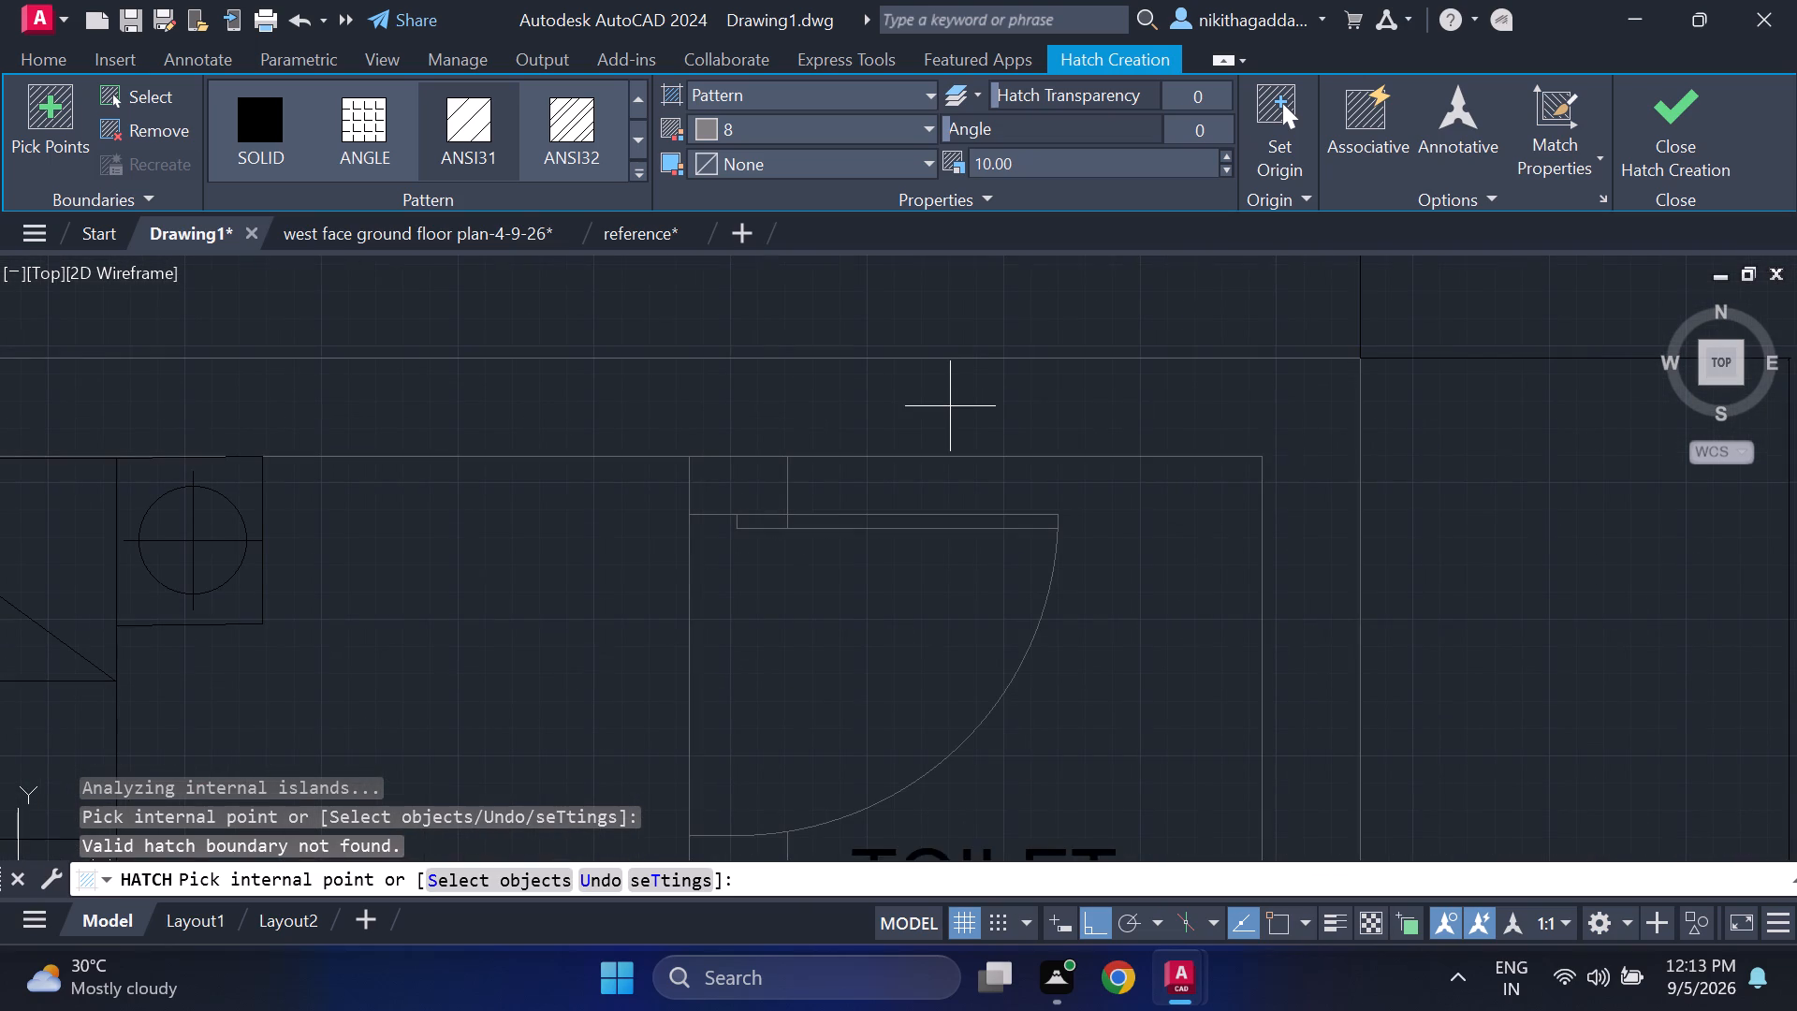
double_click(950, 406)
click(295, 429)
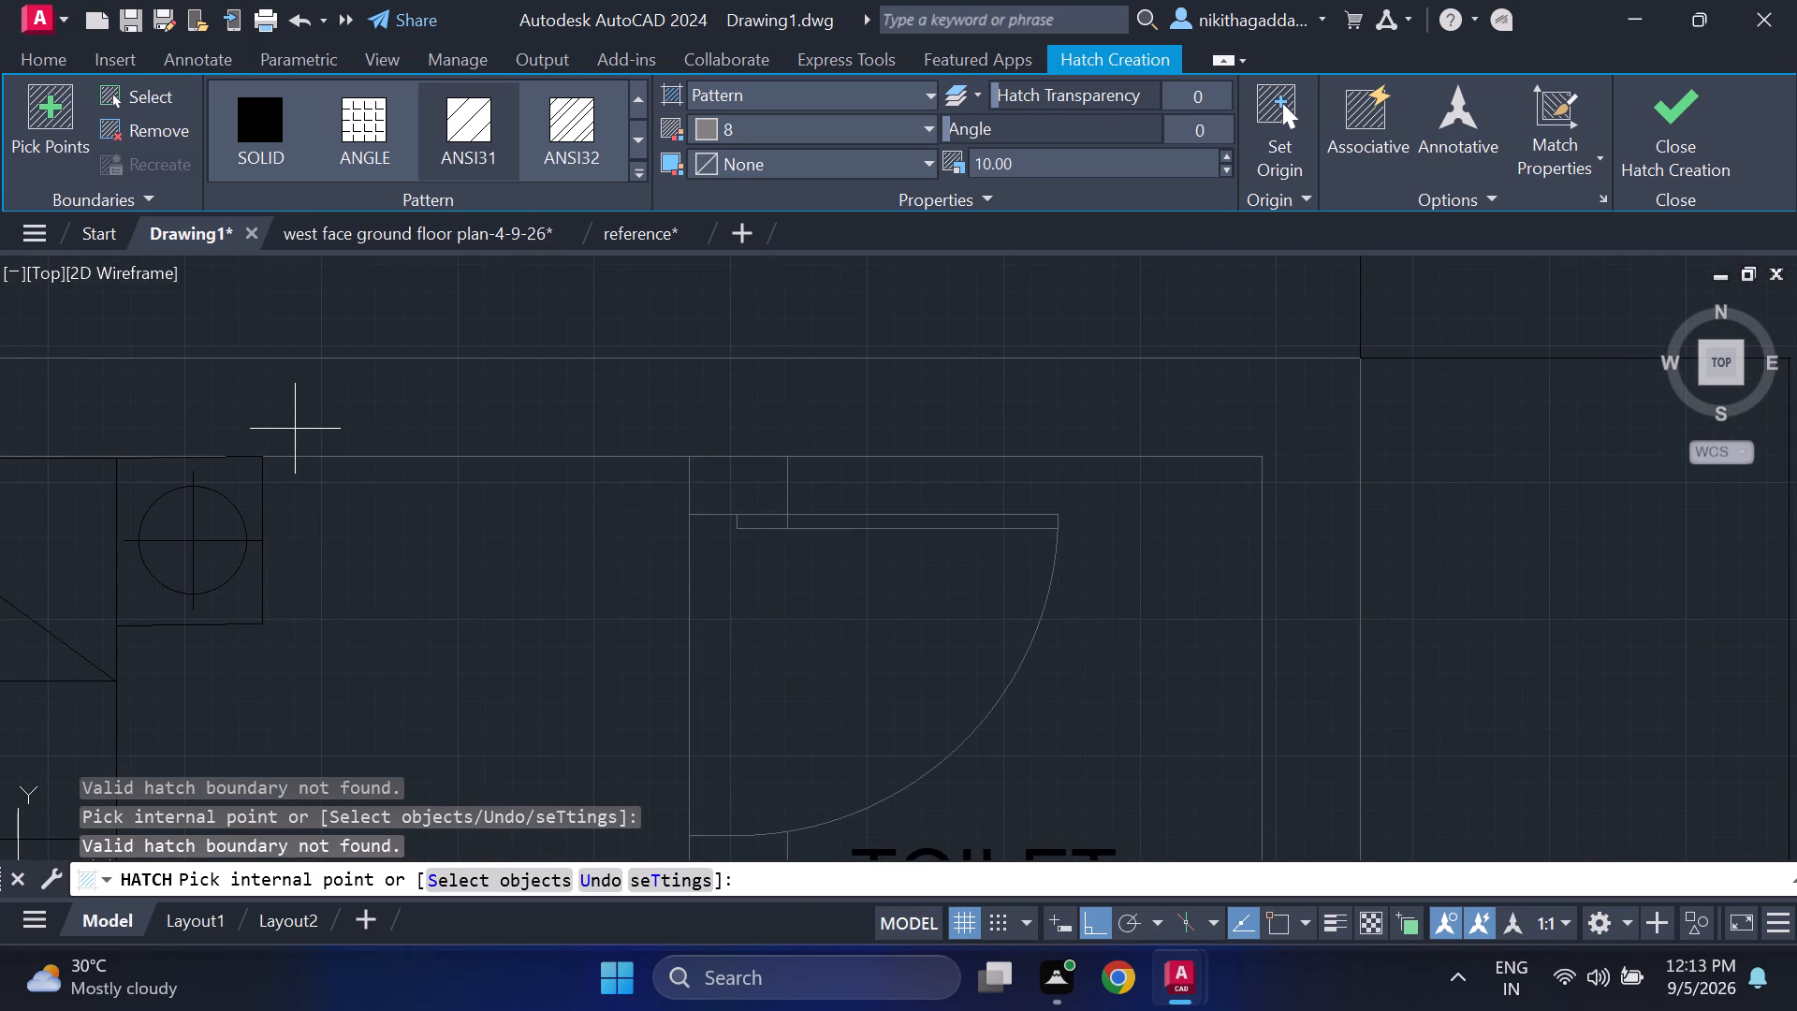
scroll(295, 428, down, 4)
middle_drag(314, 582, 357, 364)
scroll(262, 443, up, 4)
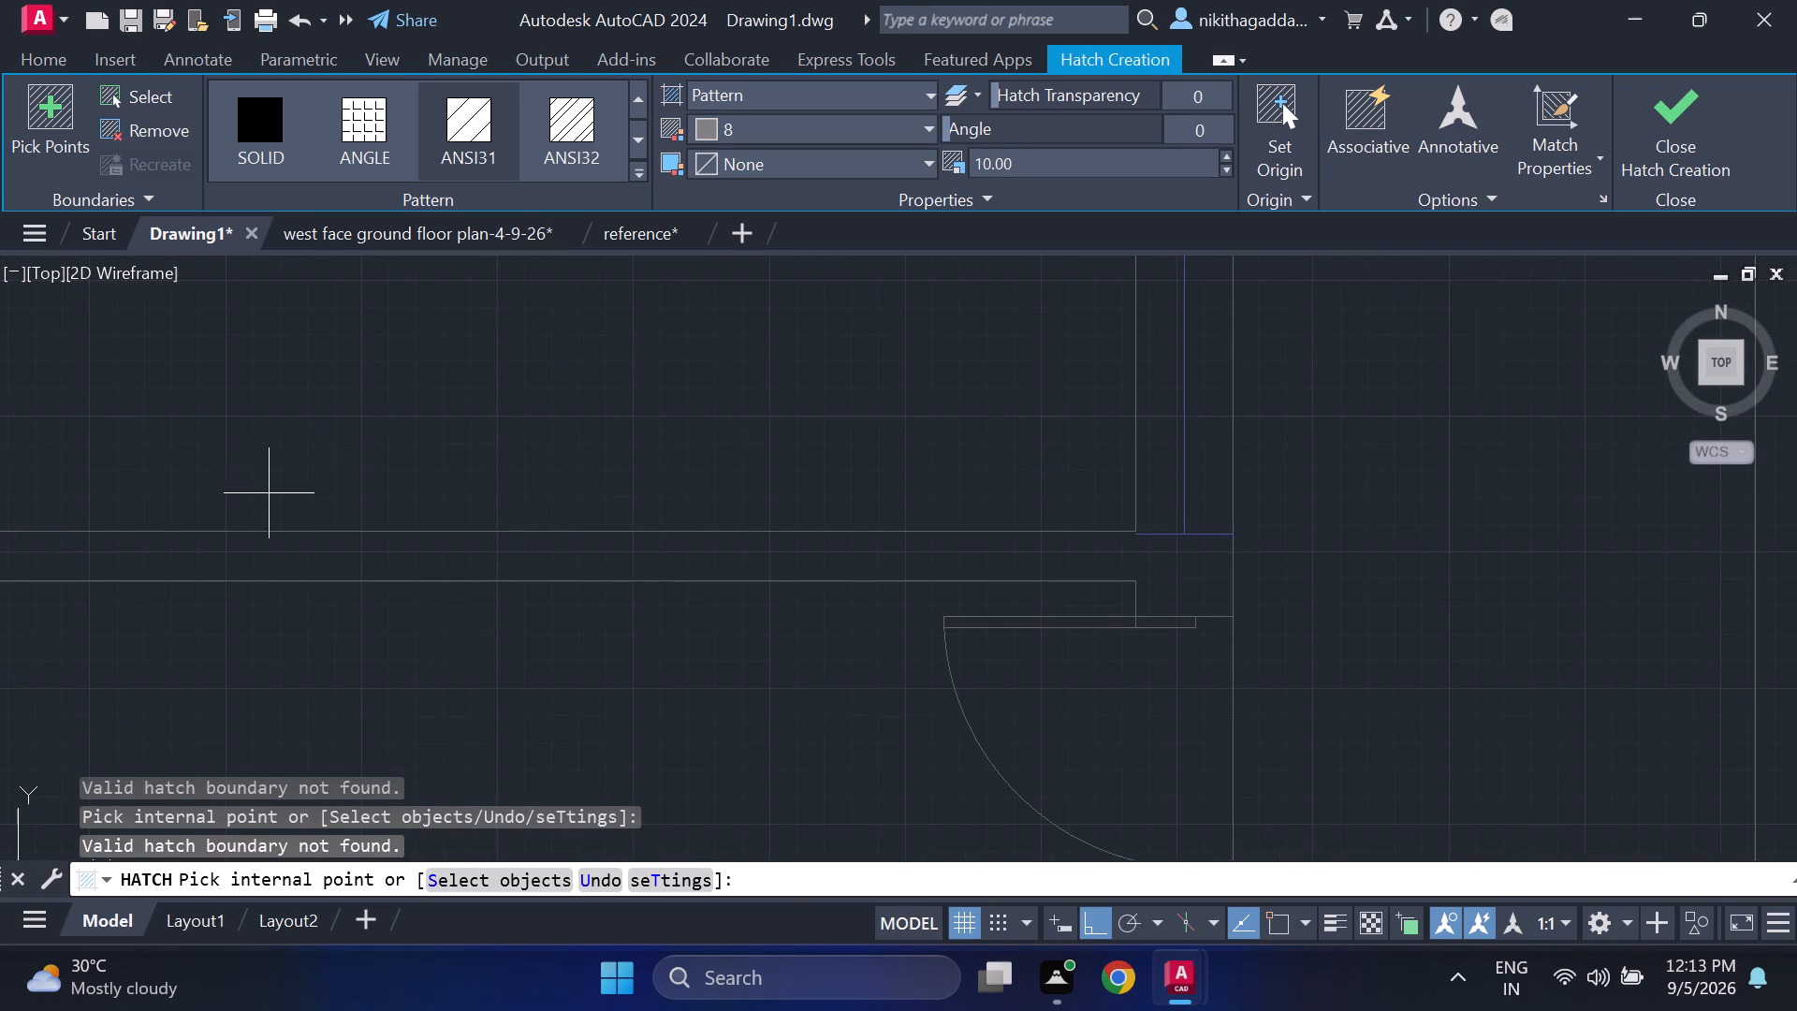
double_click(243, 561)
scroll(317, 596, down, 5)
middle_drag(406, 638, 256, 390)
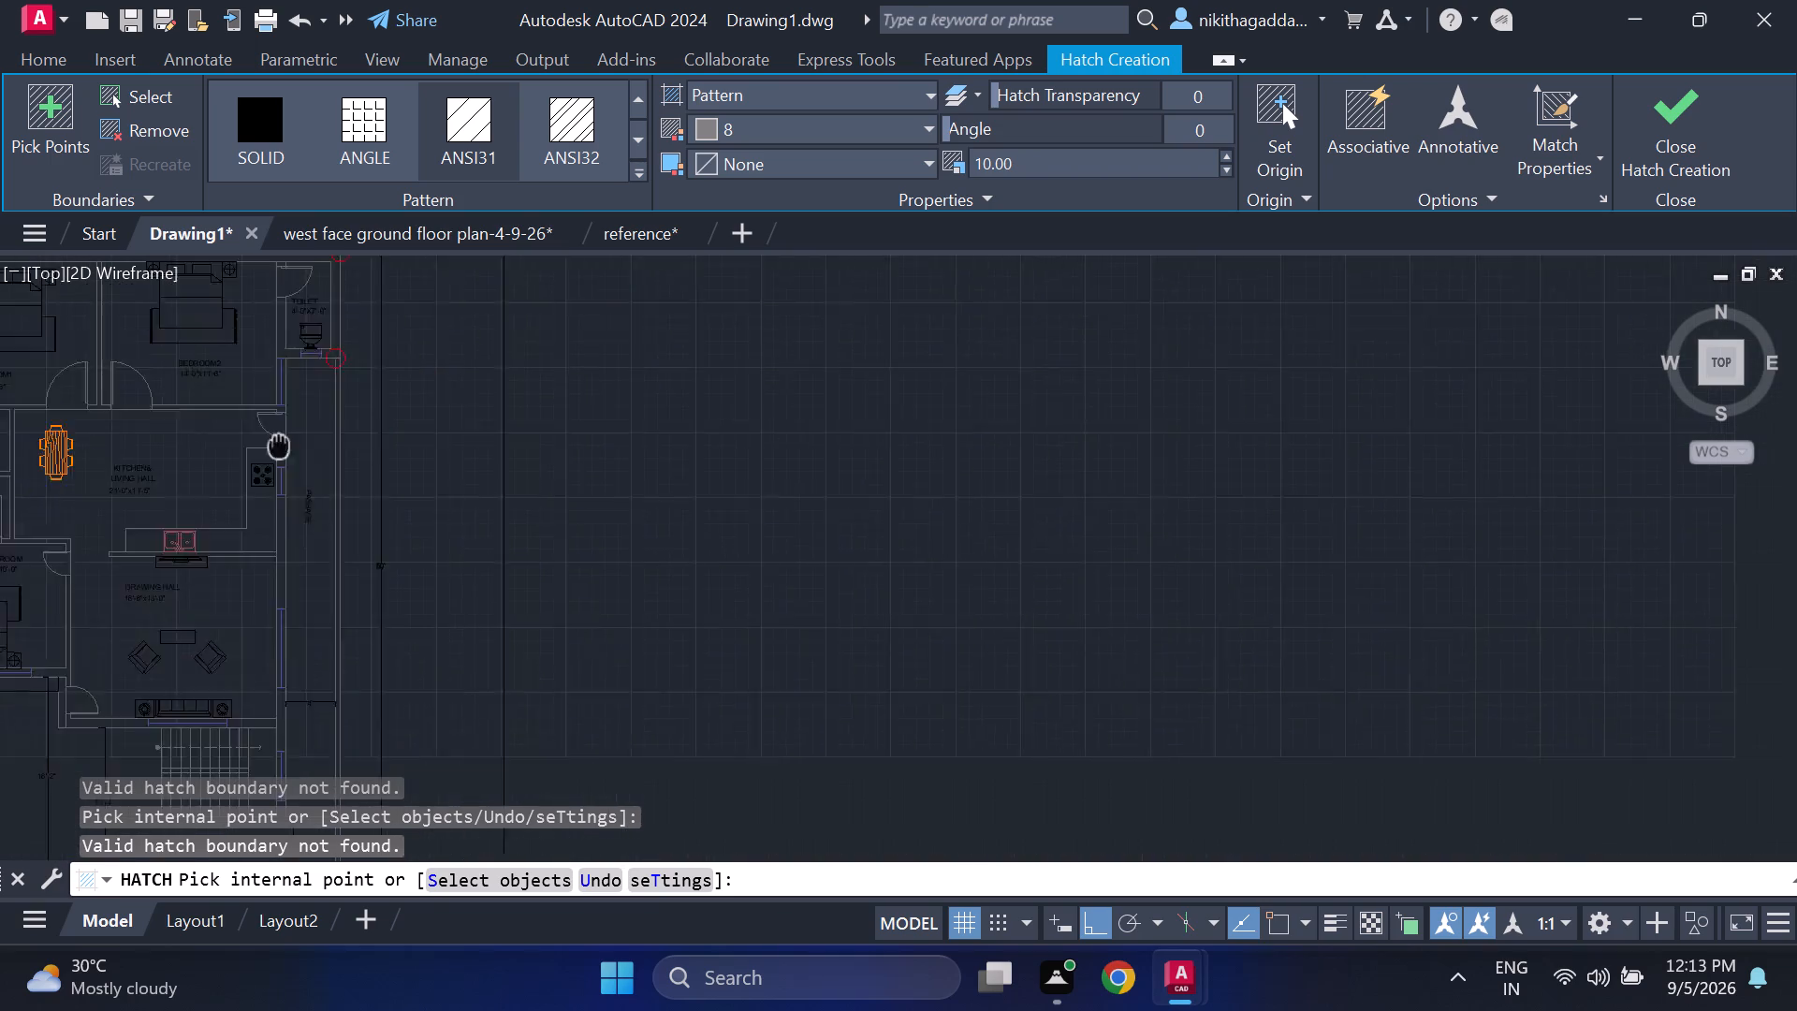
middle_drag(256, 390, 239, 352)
Start a new ANSI32 hatch in colour 8 at scale 10 and fill the wall below the staircase, up to the passage.
key(Return)
key(Return)
key(Return)
key(Return)
key(Return)
key(Return)
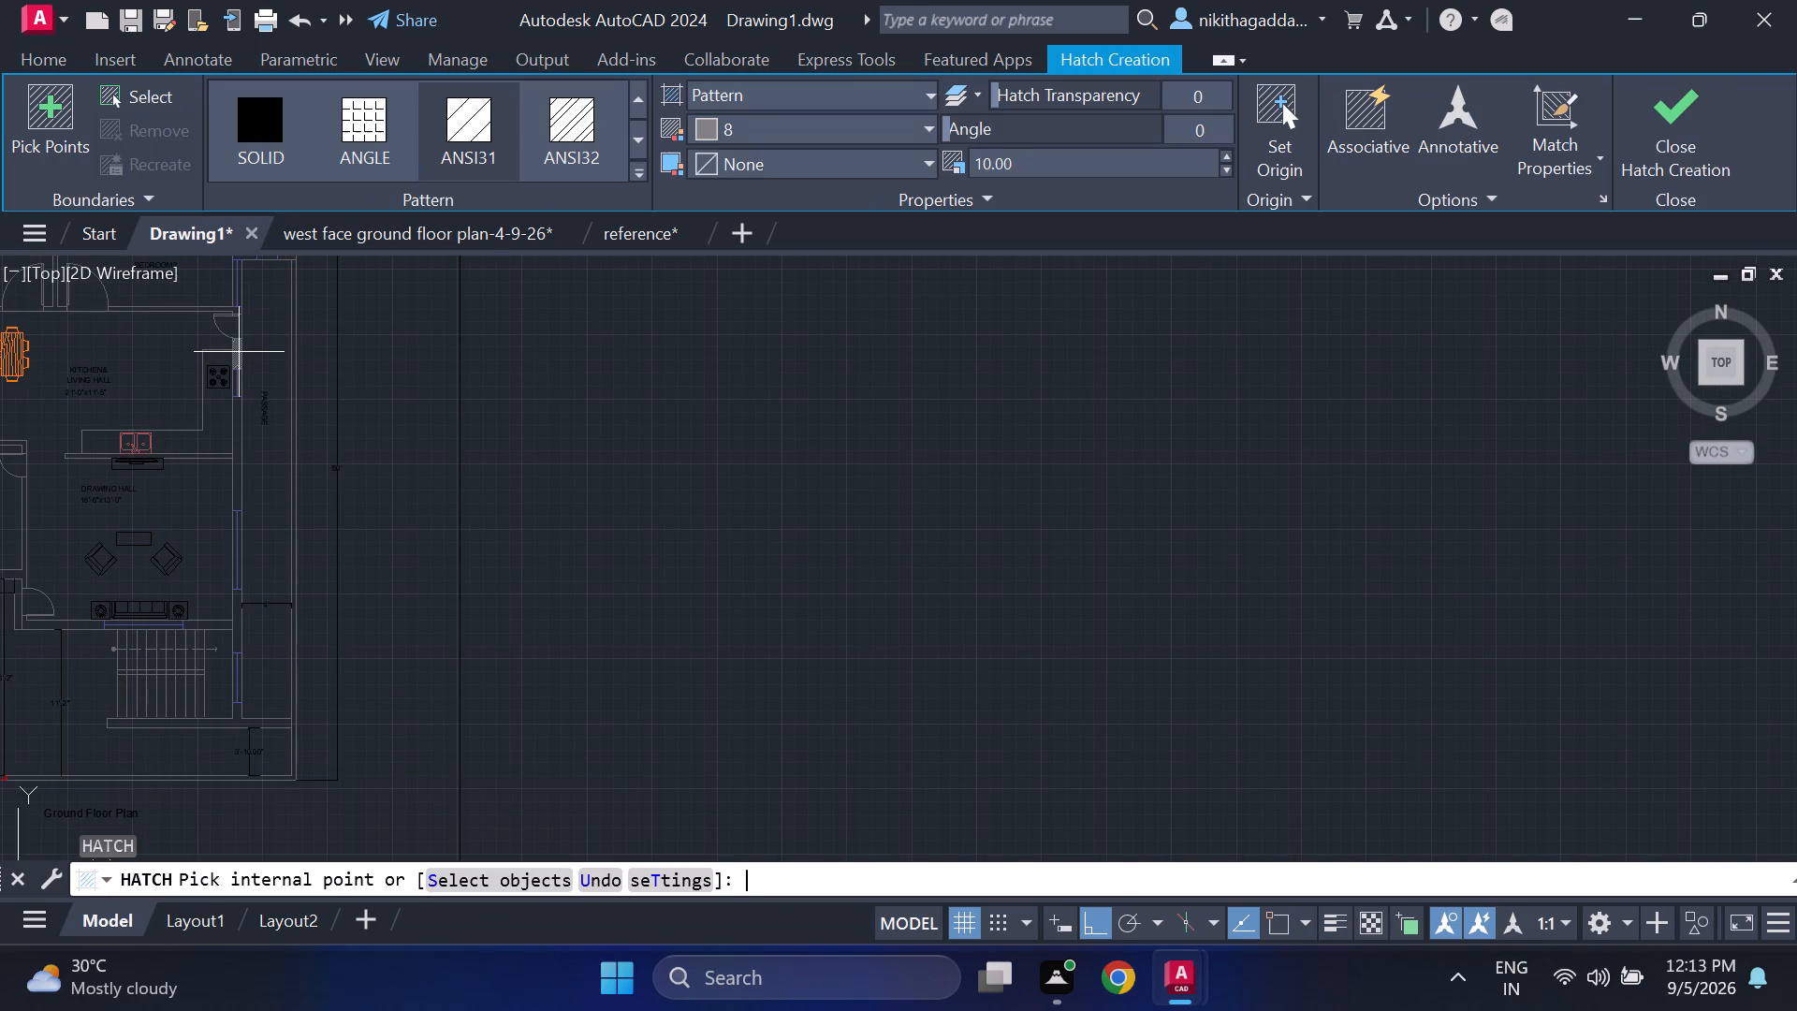
scroll(195, 793, up, 3)
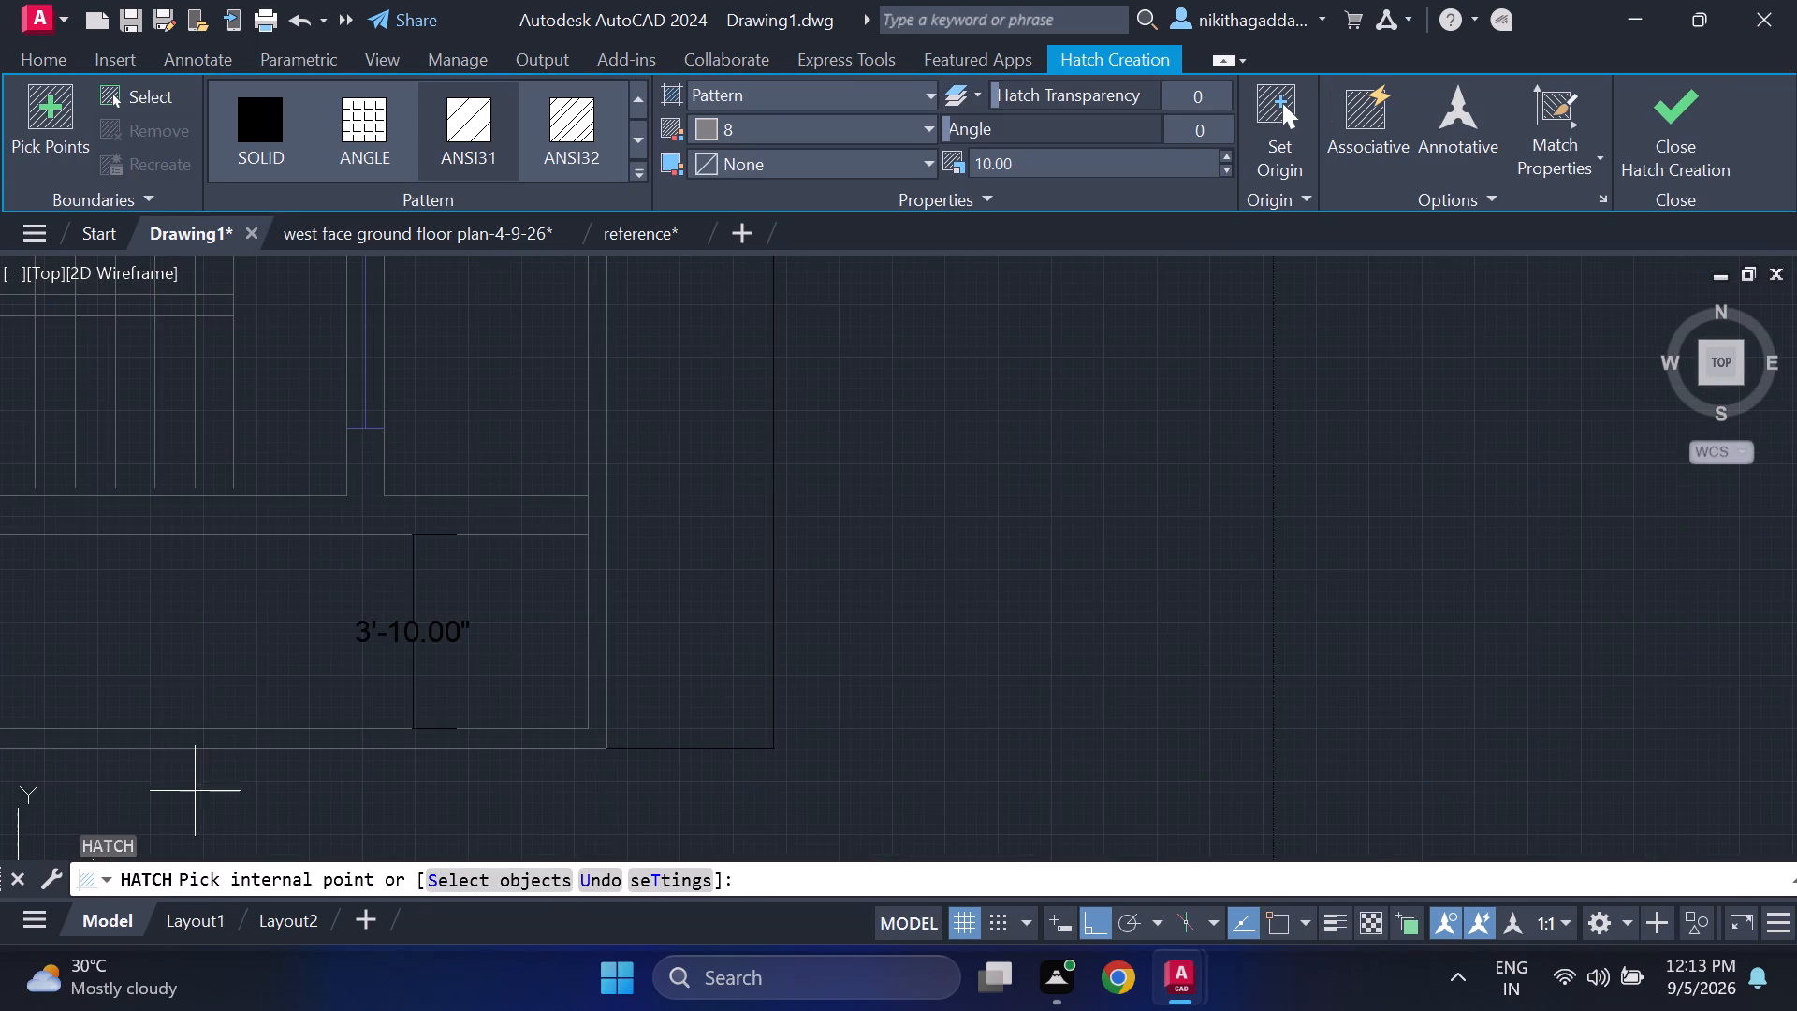
click(264, 523)
scroll(449, 441, down, 2)
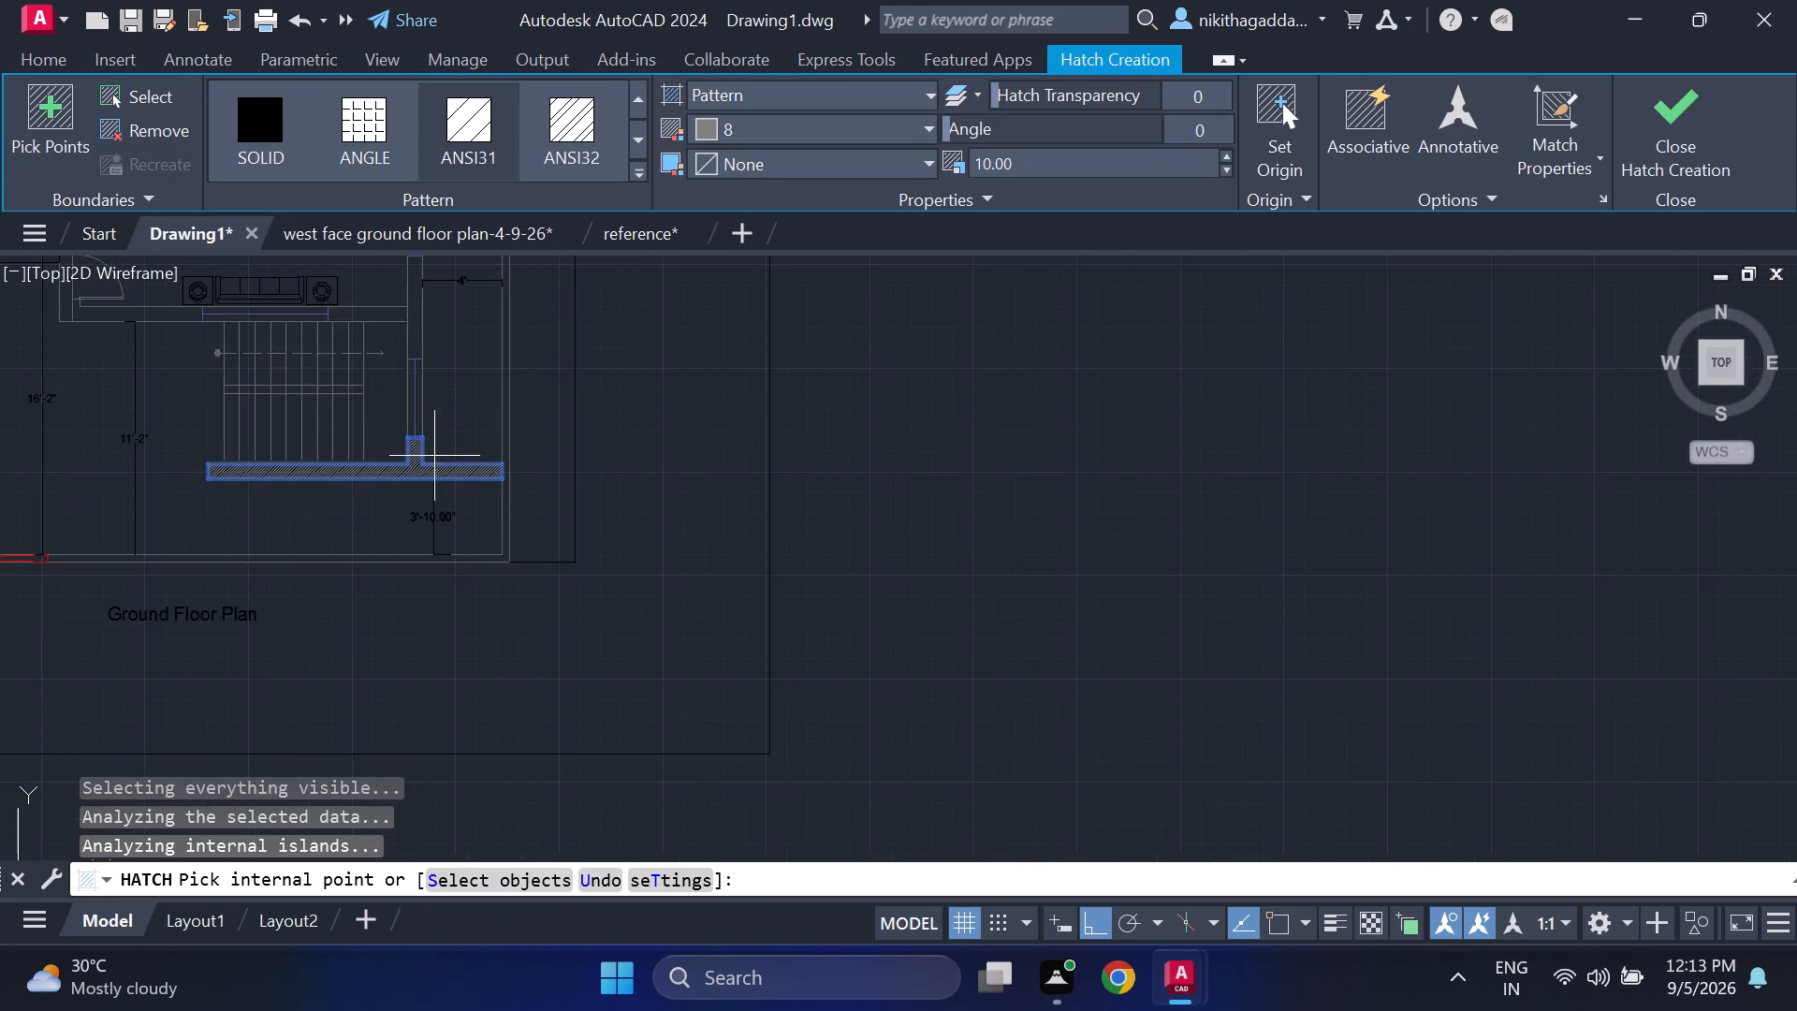
scroll(431, 458, down, 1)
Hatch the passage-side wall beside the staircase and the adjoining wall piece between the drawing hall and the staircase.
middle_drag(426, 369, 486, 590)
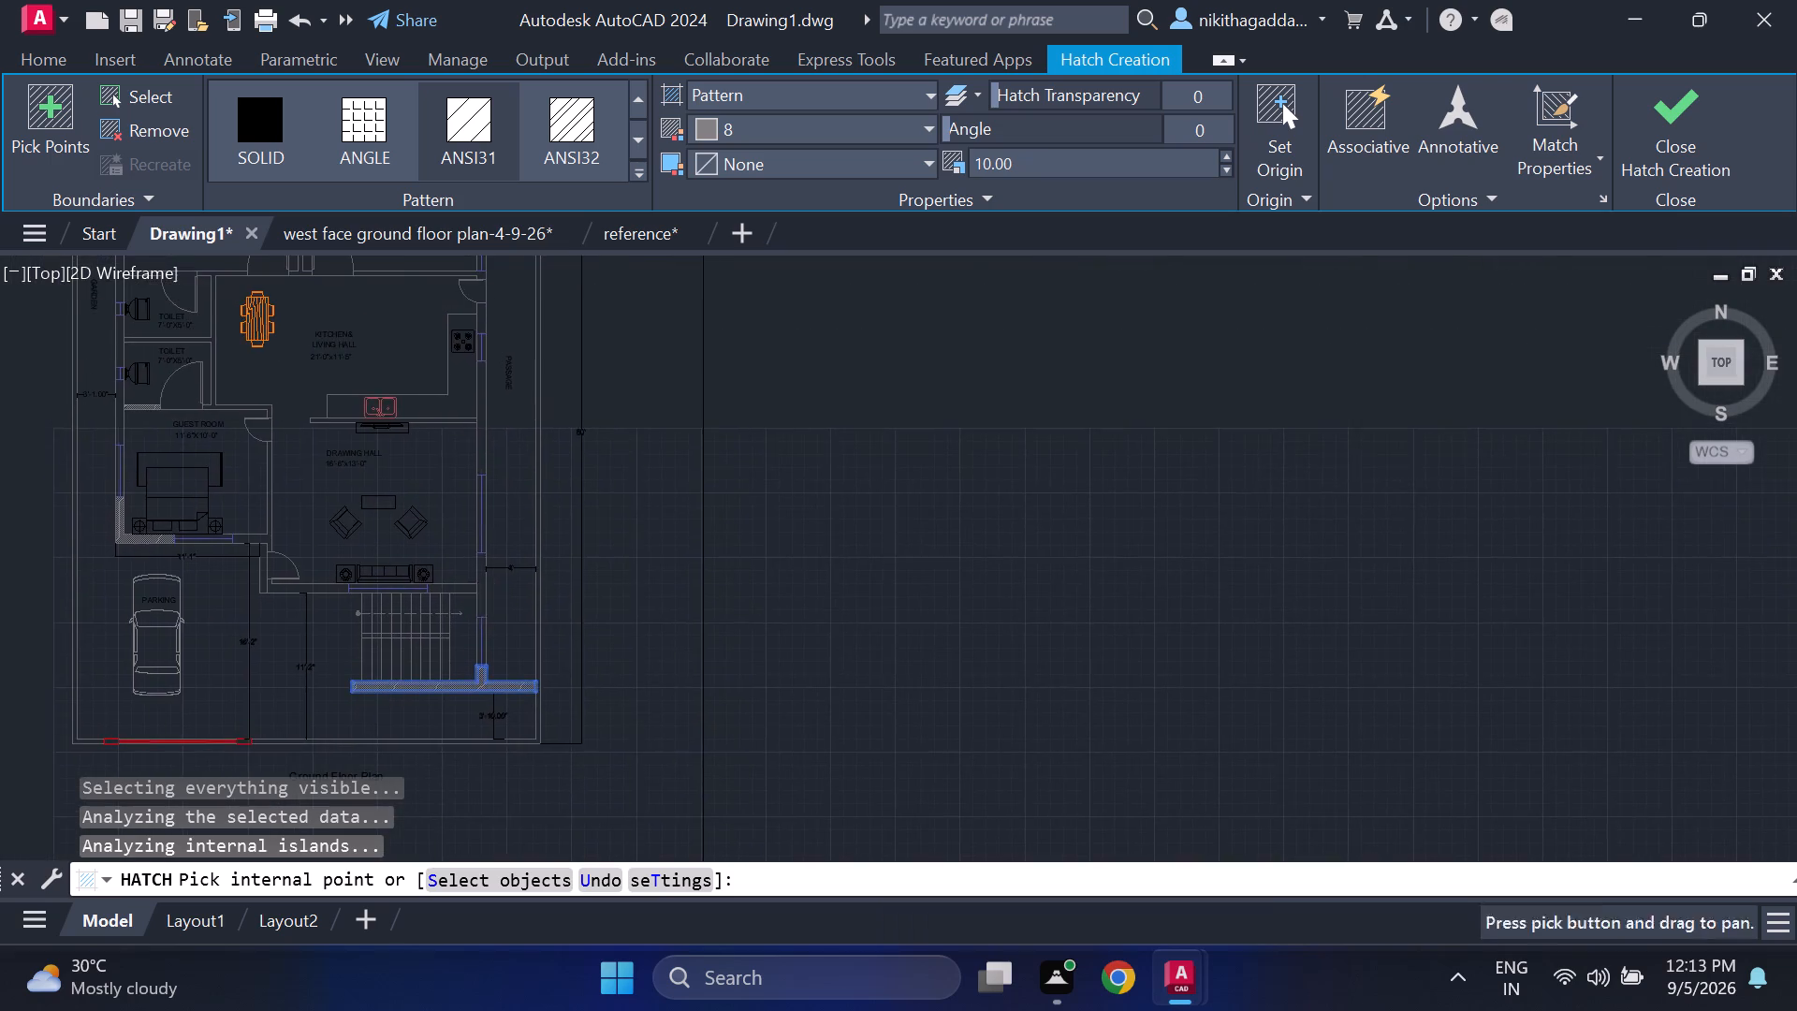
scroll(493, 583, up, 4)
click(407, 673)
scroll(432, 582, down, 3)
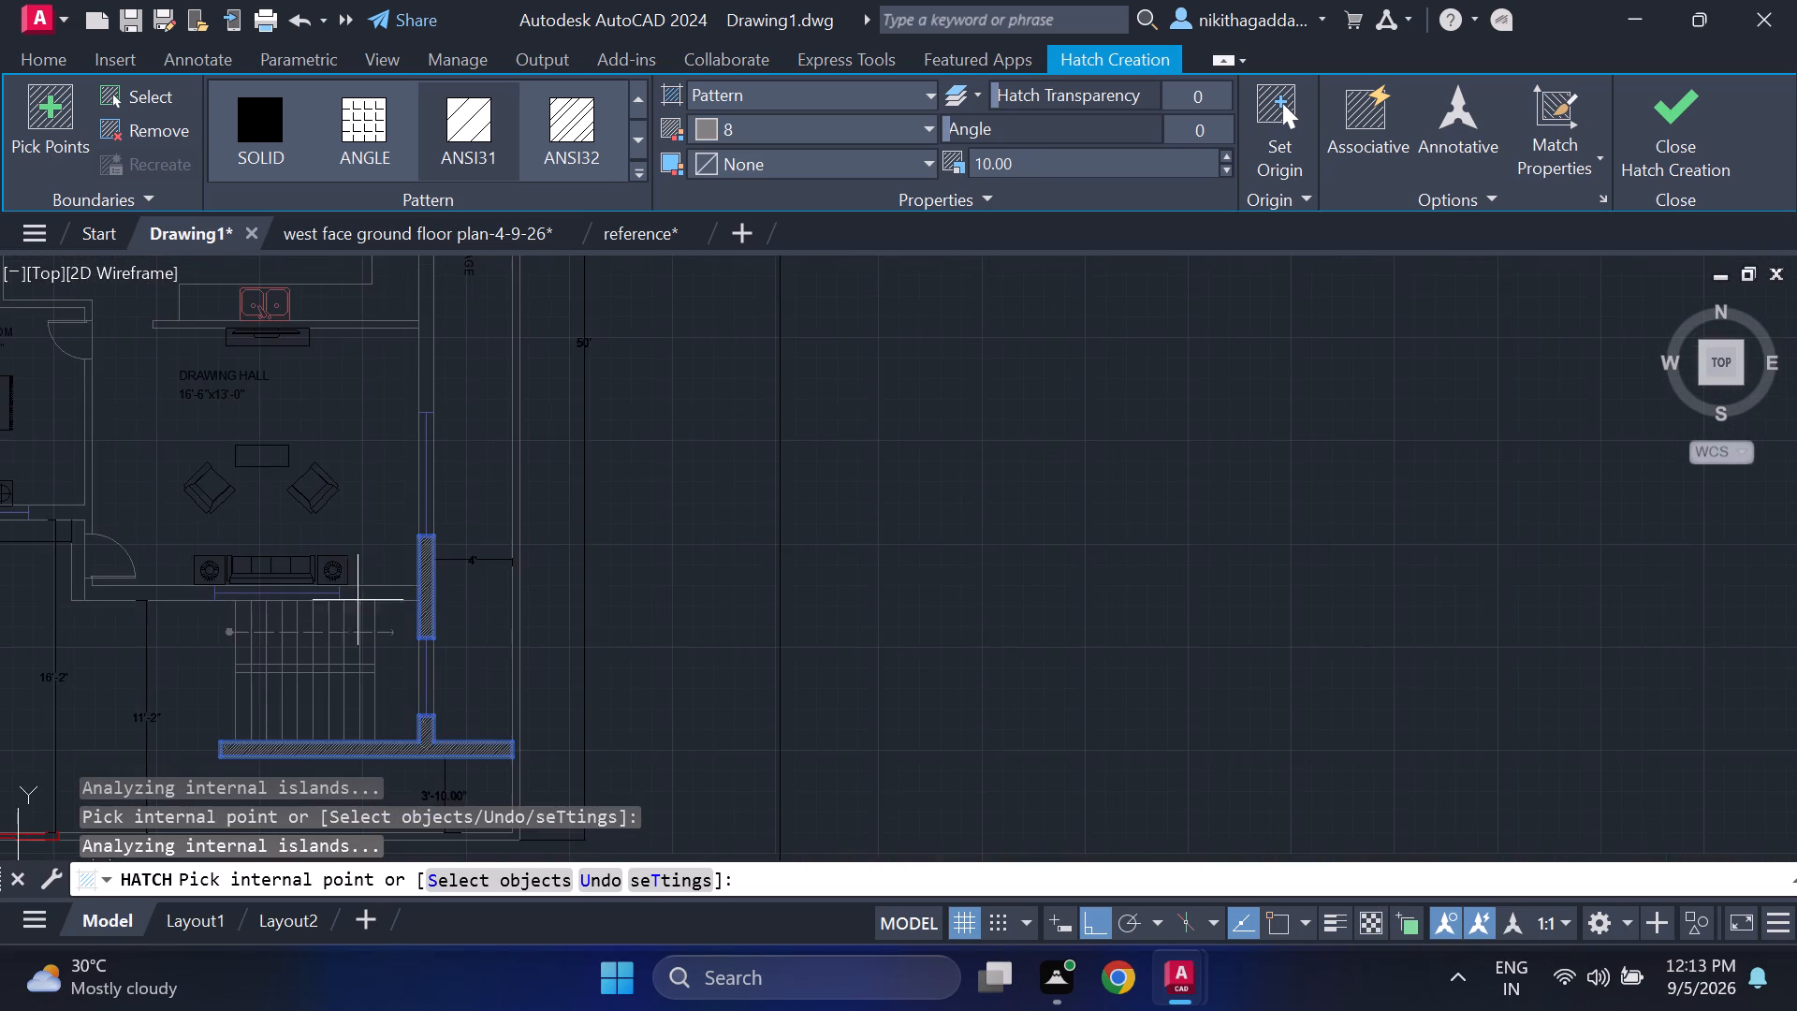
scroll(351, 594, up, 4)
click(395, 604)
scroll(80, 627, down, 4)
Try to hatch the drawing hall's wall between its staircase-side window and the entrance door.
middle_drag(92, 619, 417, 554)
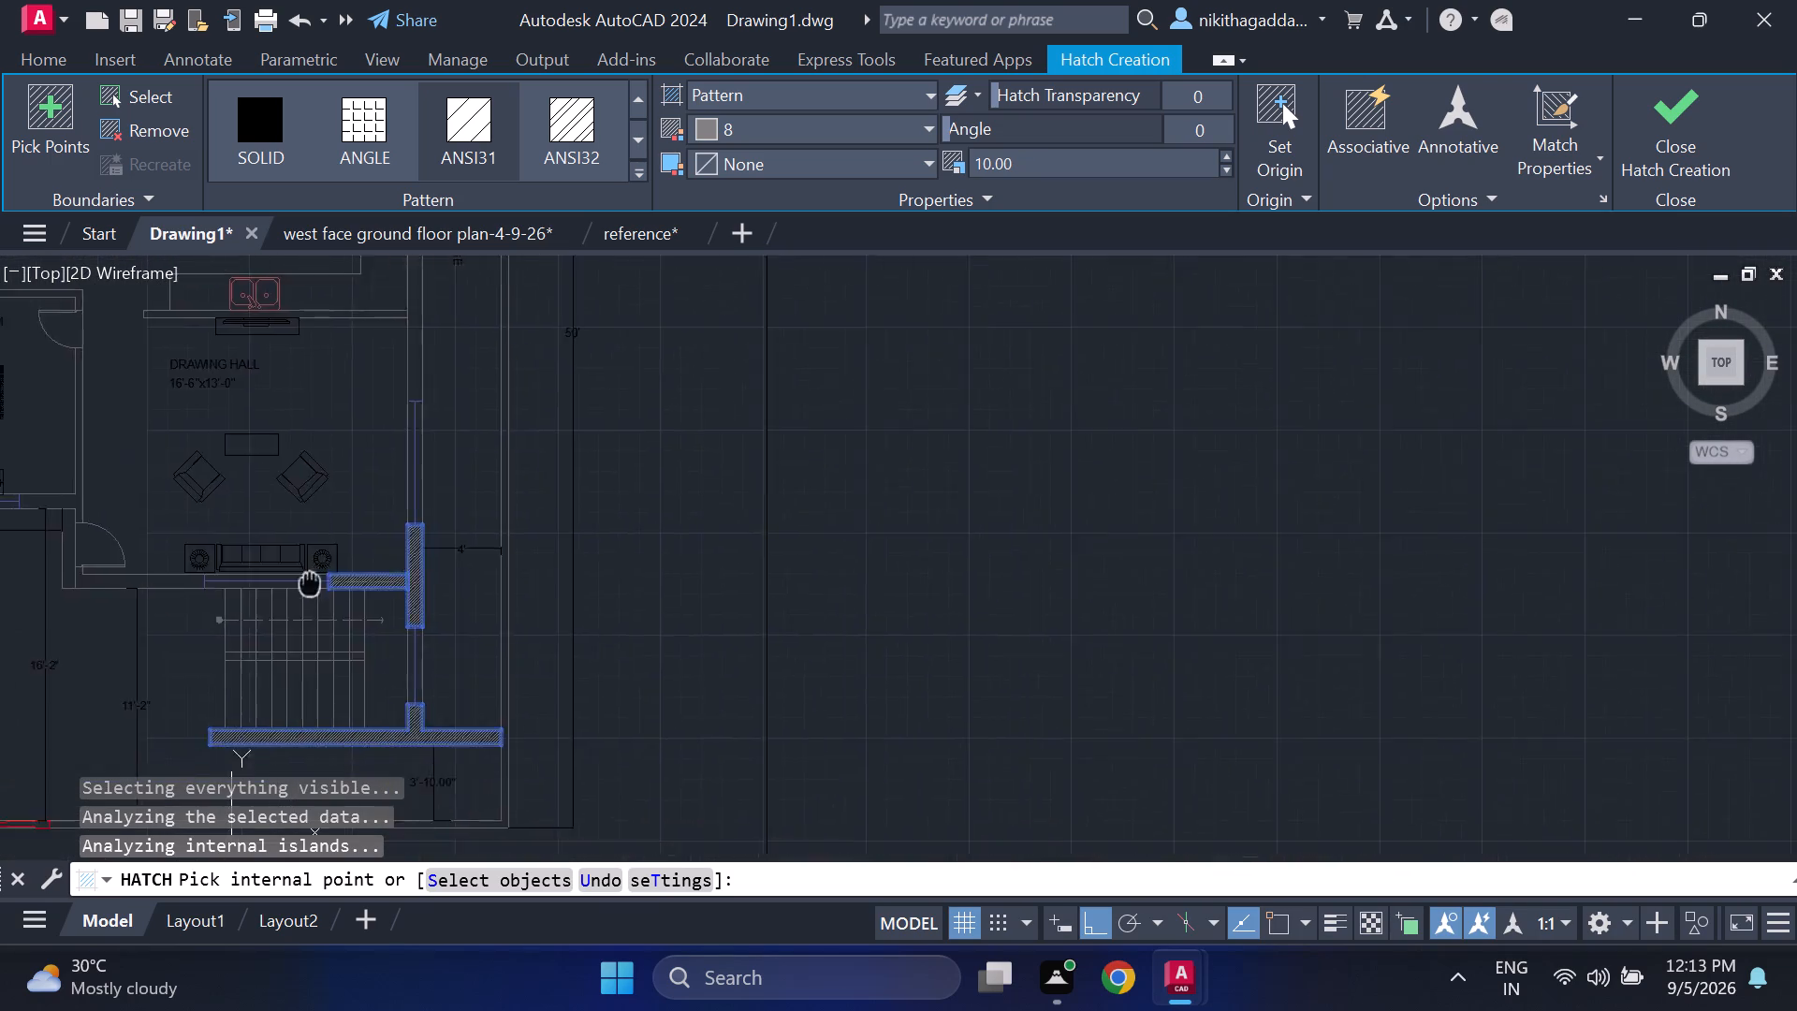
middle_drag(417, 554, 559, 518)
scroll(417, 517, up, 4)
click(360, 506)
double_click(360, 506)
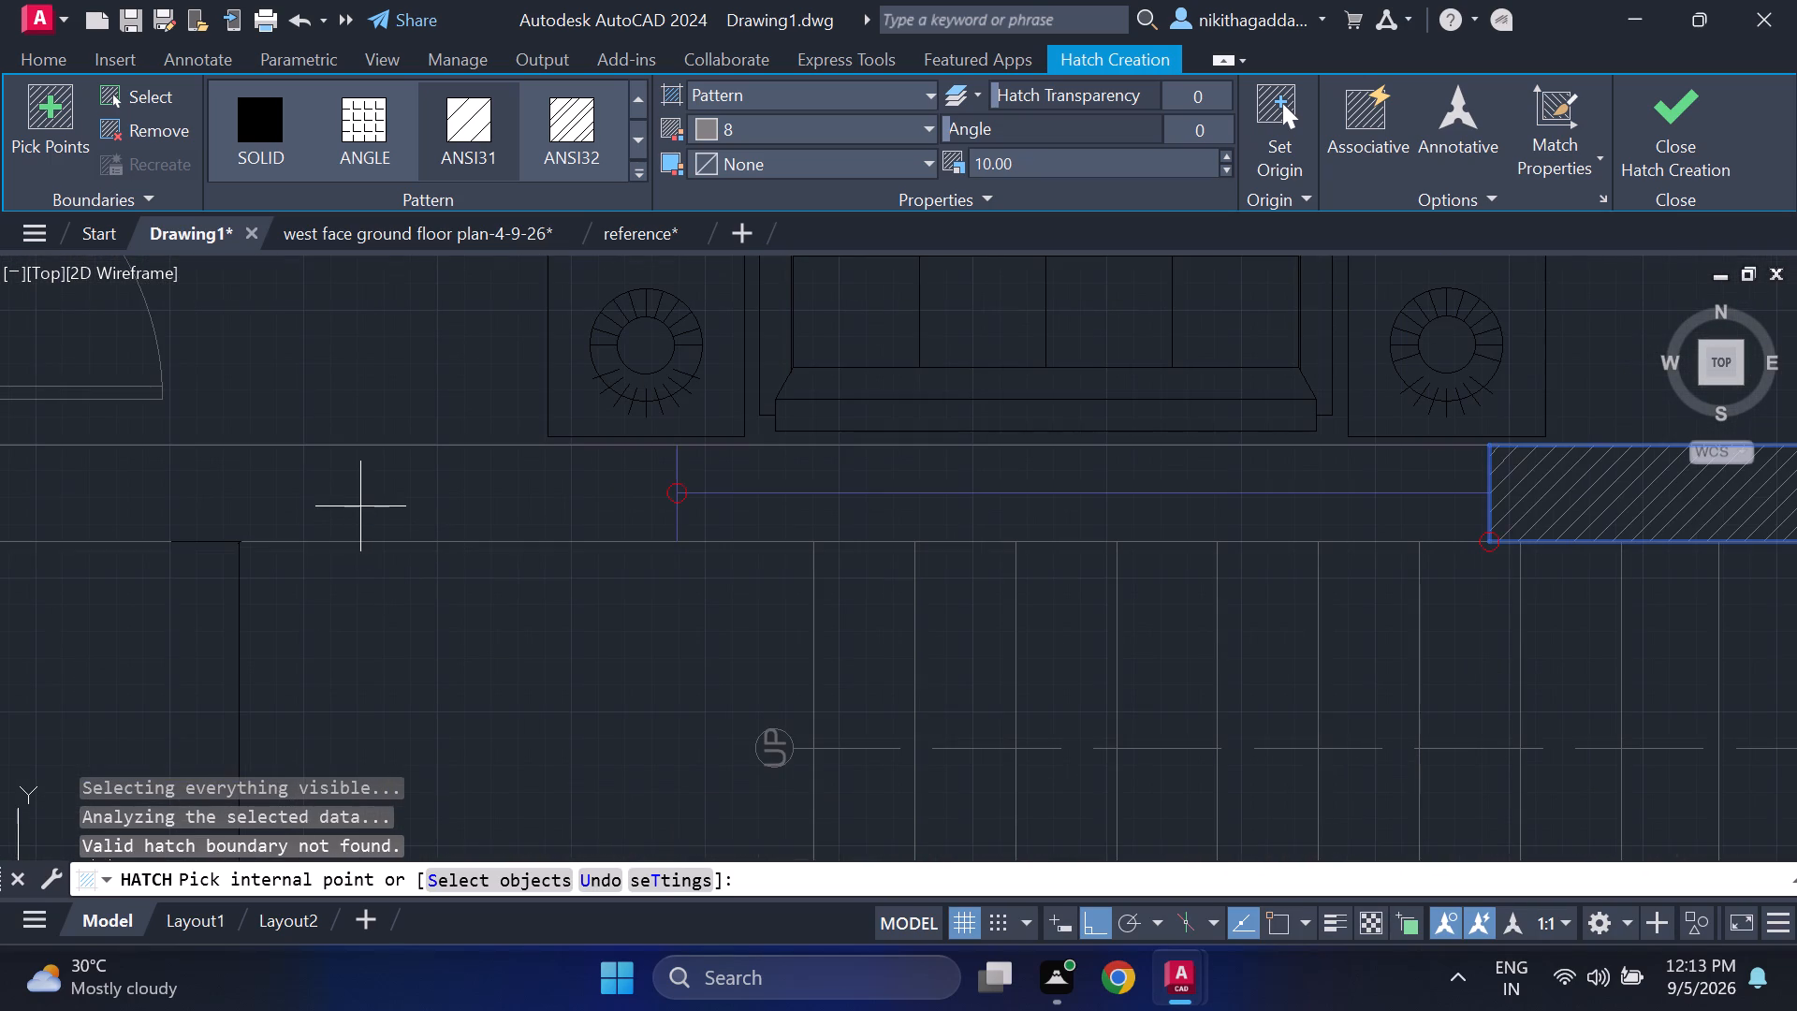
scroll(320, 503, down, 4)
Hatch the passage-side wall pieces on both sides of the kitchen window, from the drawing hall window to the kitchen door.
middle_click(308, 514)
middle_click(299, 716)
middle_drag(622, 308, 590, 421)
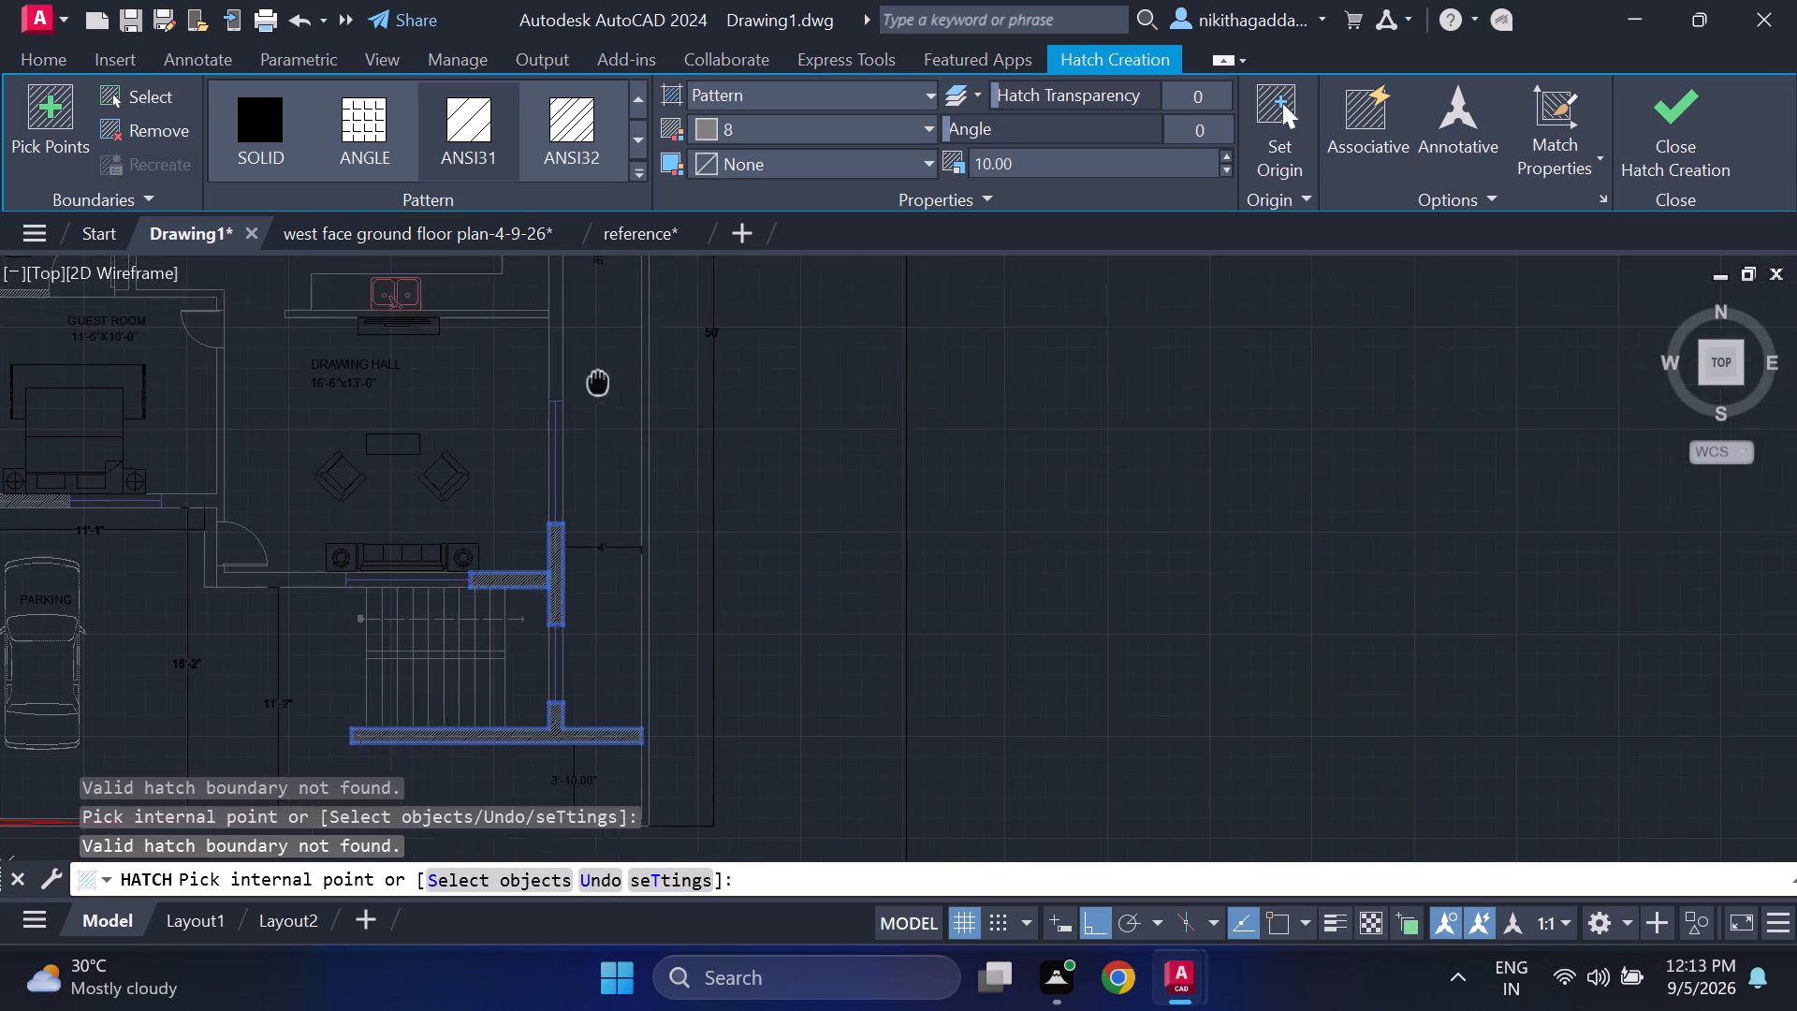
middle_drag(590, 421, 568, 539)
scroll(477, 566, up, 3)
click(679, 459)
scroll(678, 445, down, 2)
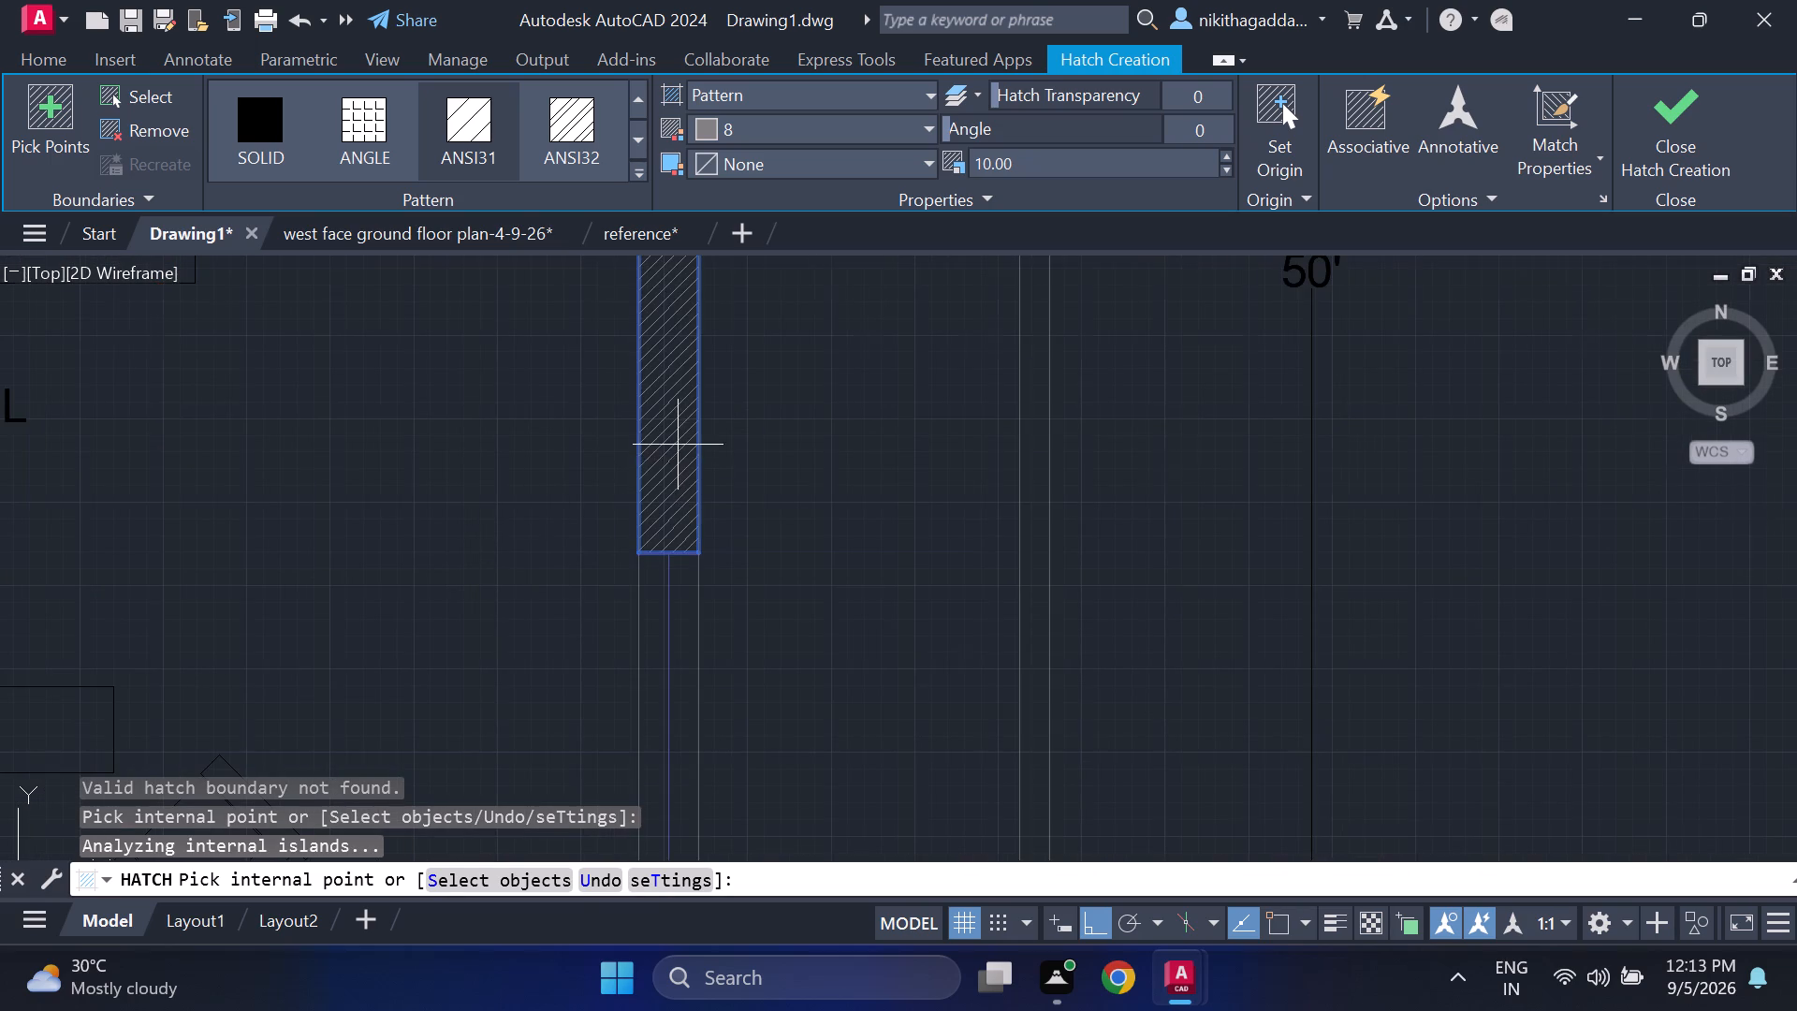
scroll(678, 445, down, 2)
middle_drag(663, 457, 651, 678)
scroll(648, 670, up, 1)
scroll(656, 423, up, 3)
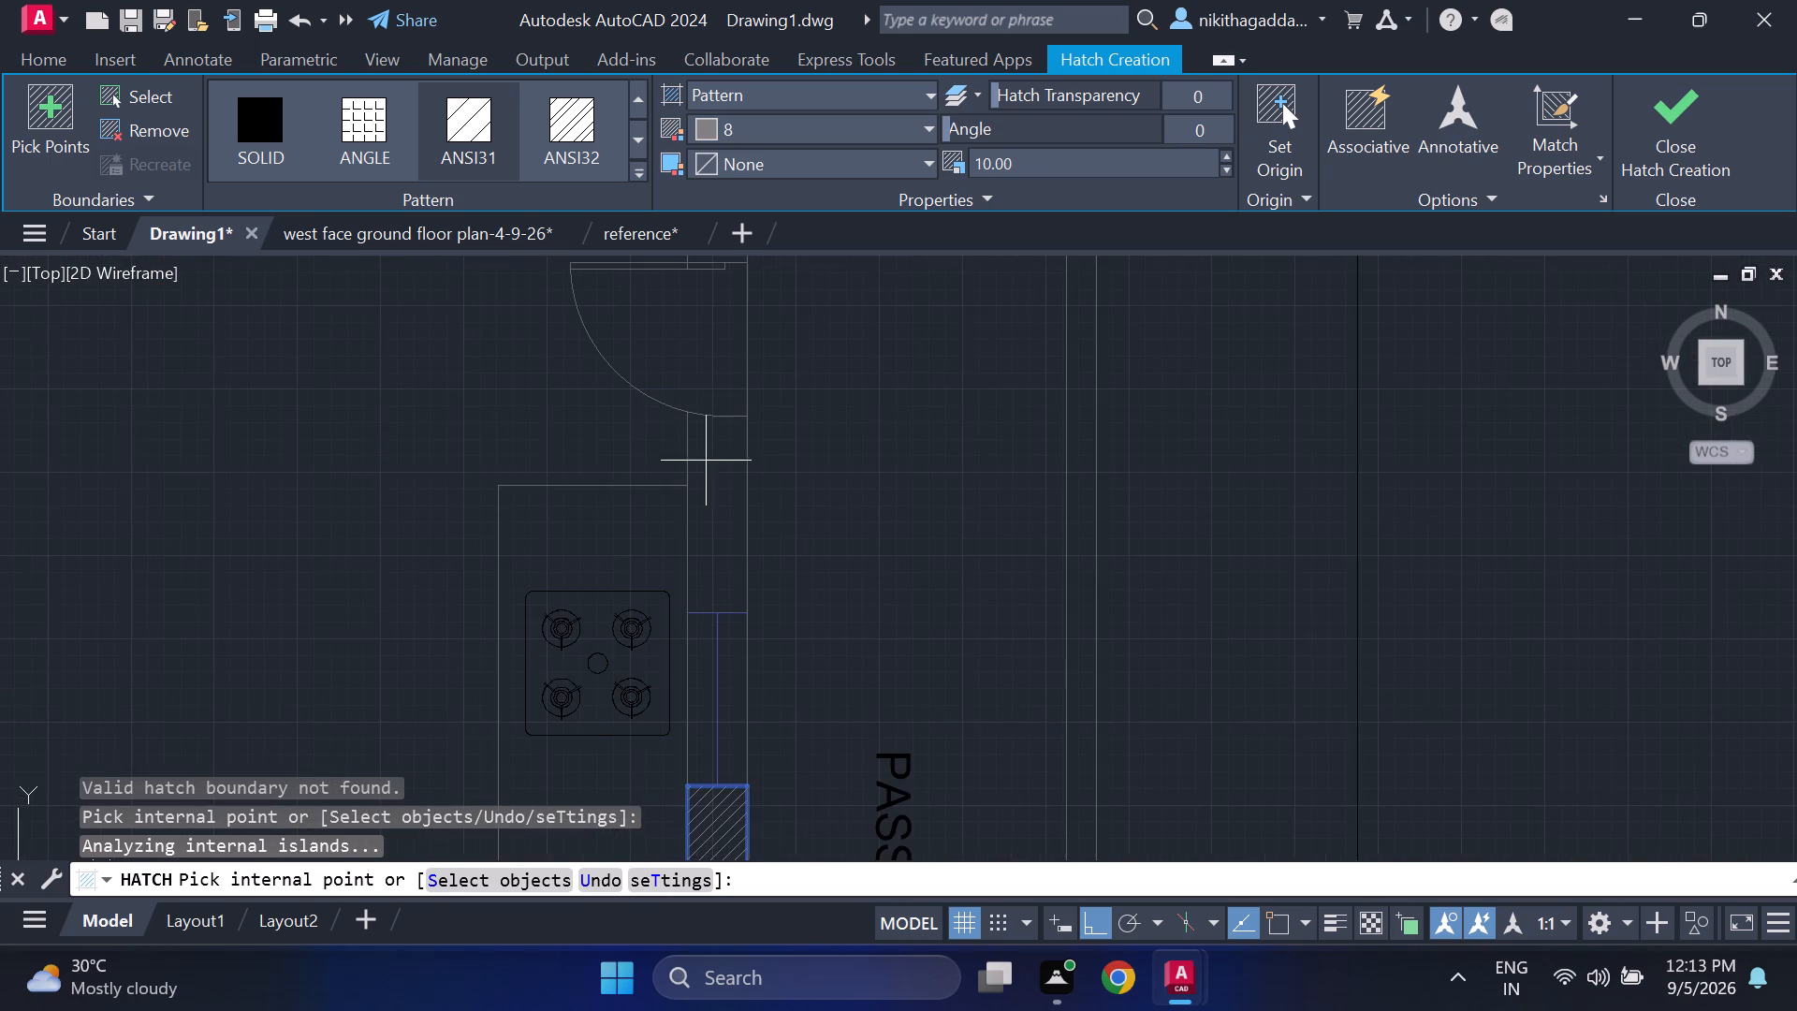
click(726, 491)
double_click(725, 491)
scroll(524, 633, down, 3)
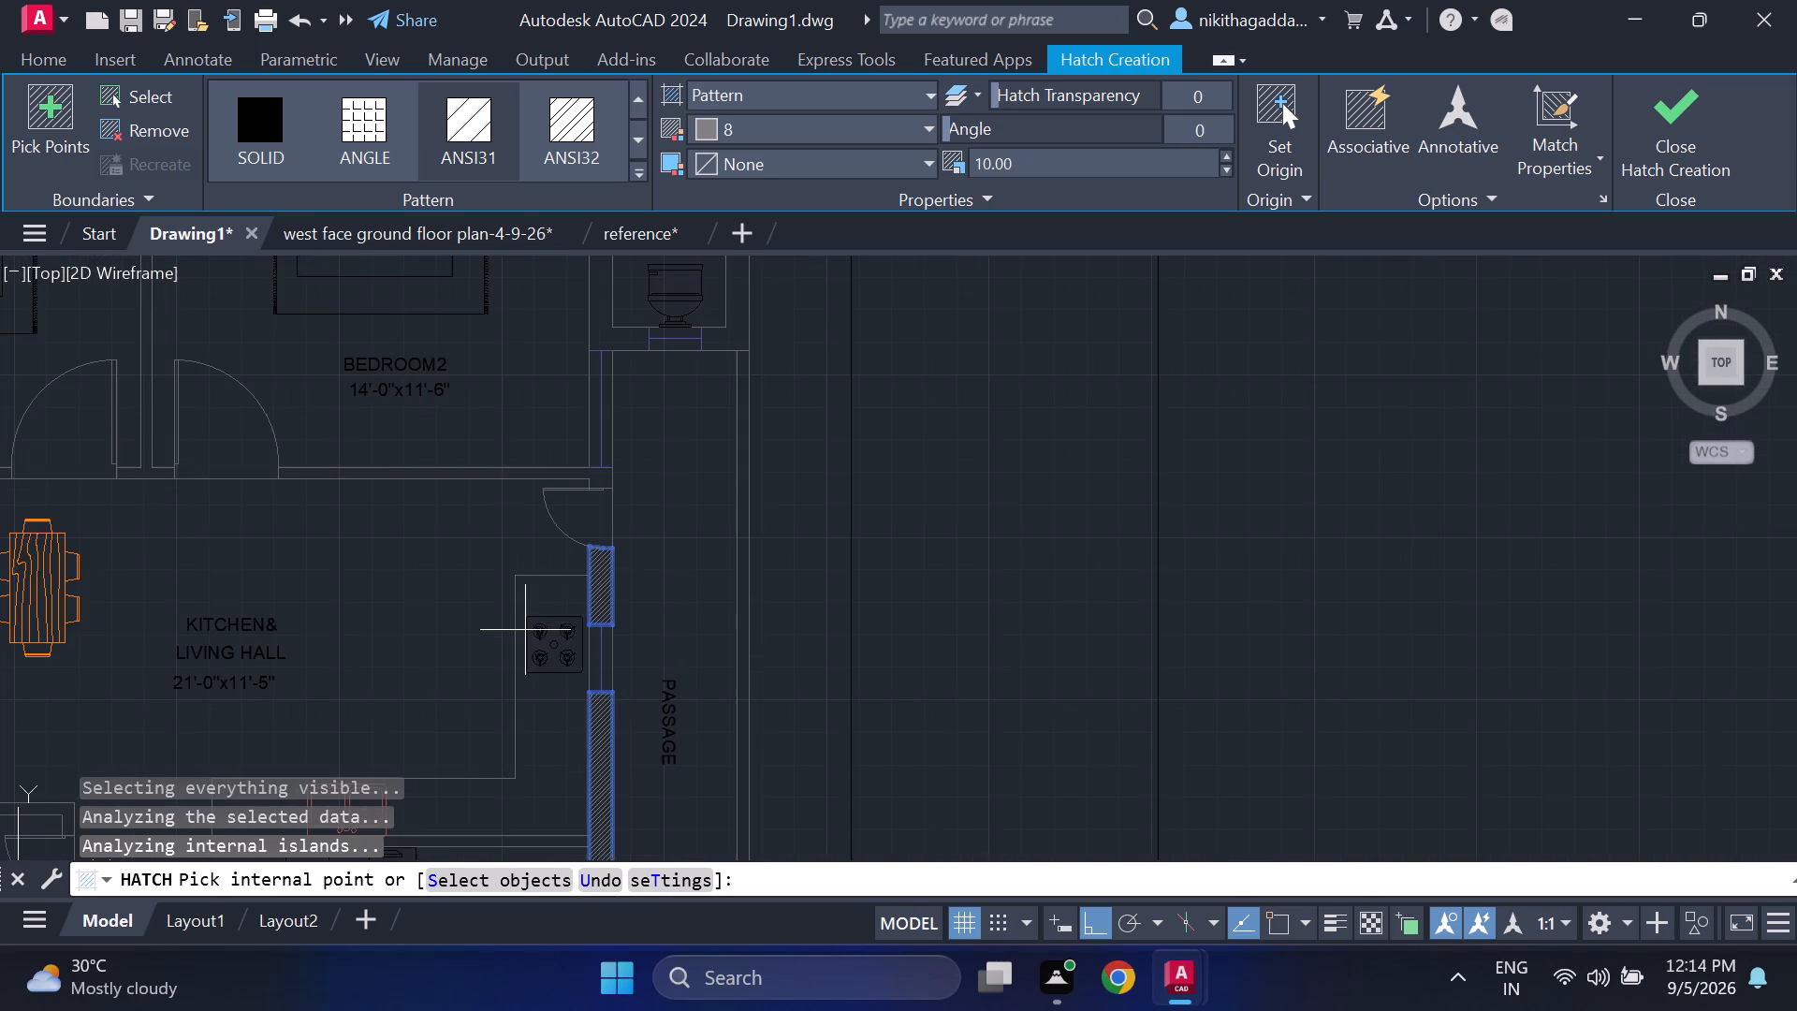
Hatch the partition wall between the kitchen counter and the drawing hall.
middle_drag(550, 632, 547, 620)
middle_drag(603, 519, 615, 499)
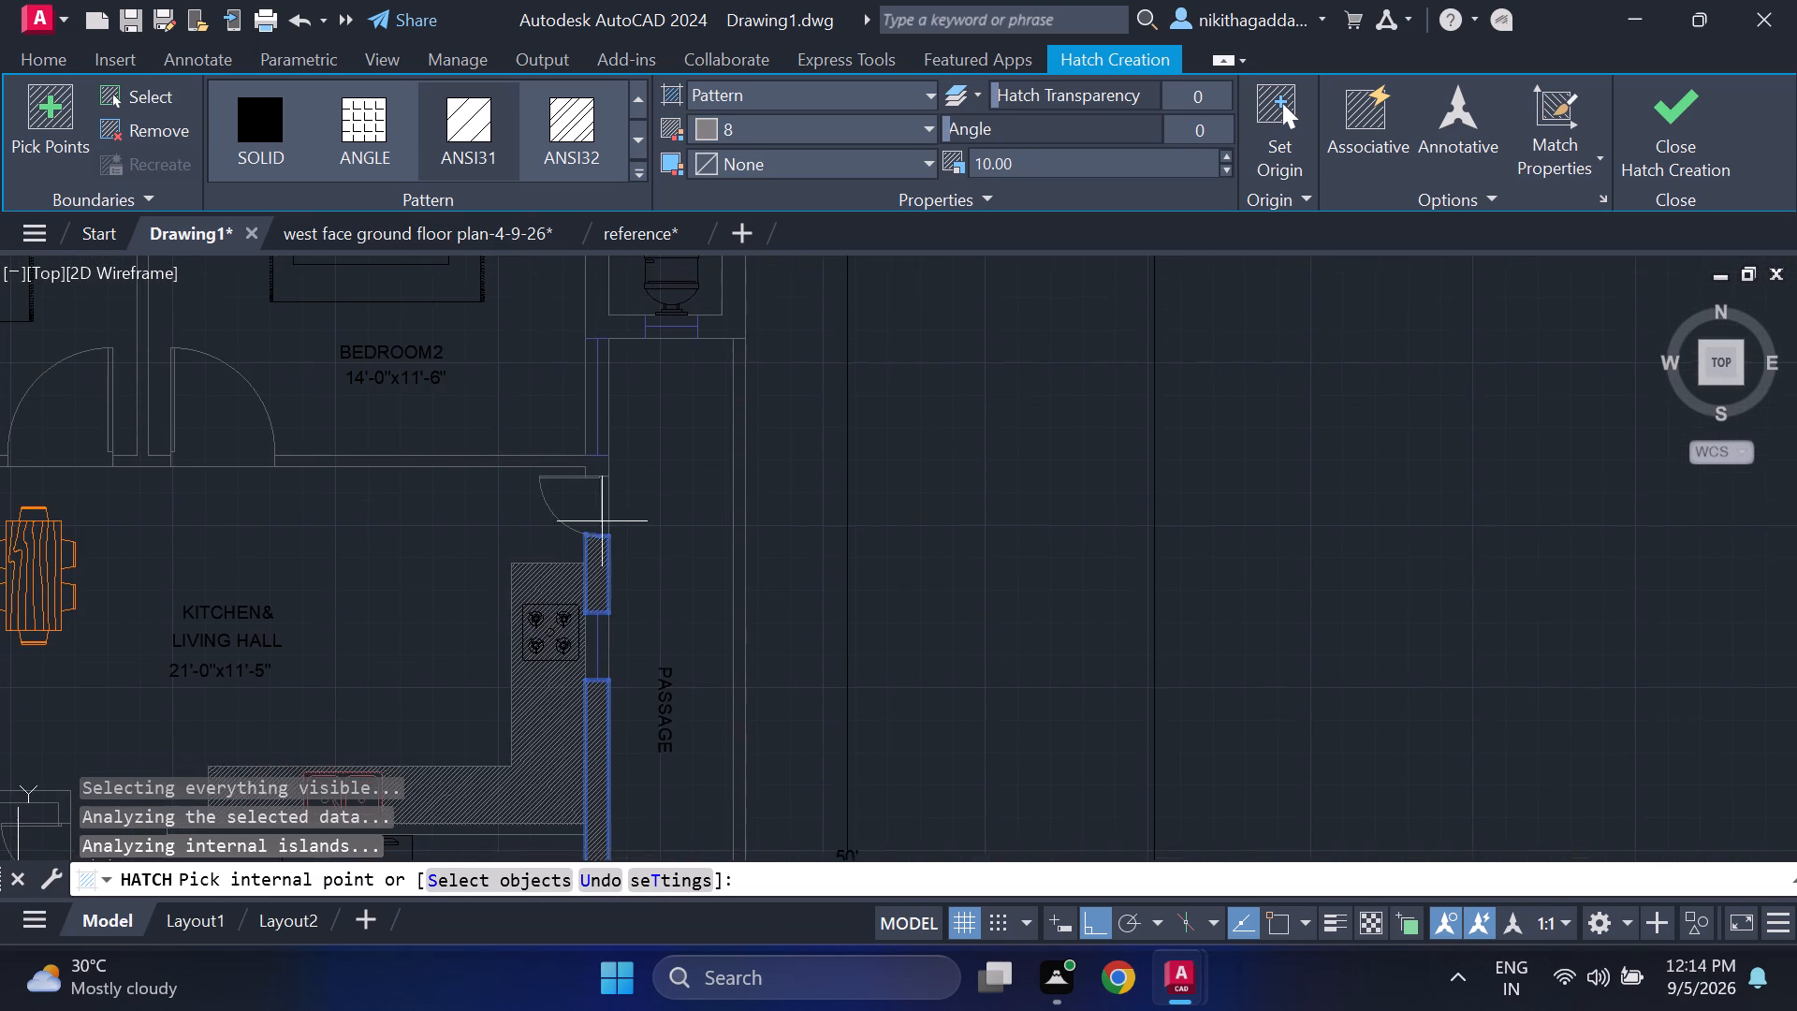
middle_drag(615, 499, 761, 252)
scroll(455, 595, up, 3)
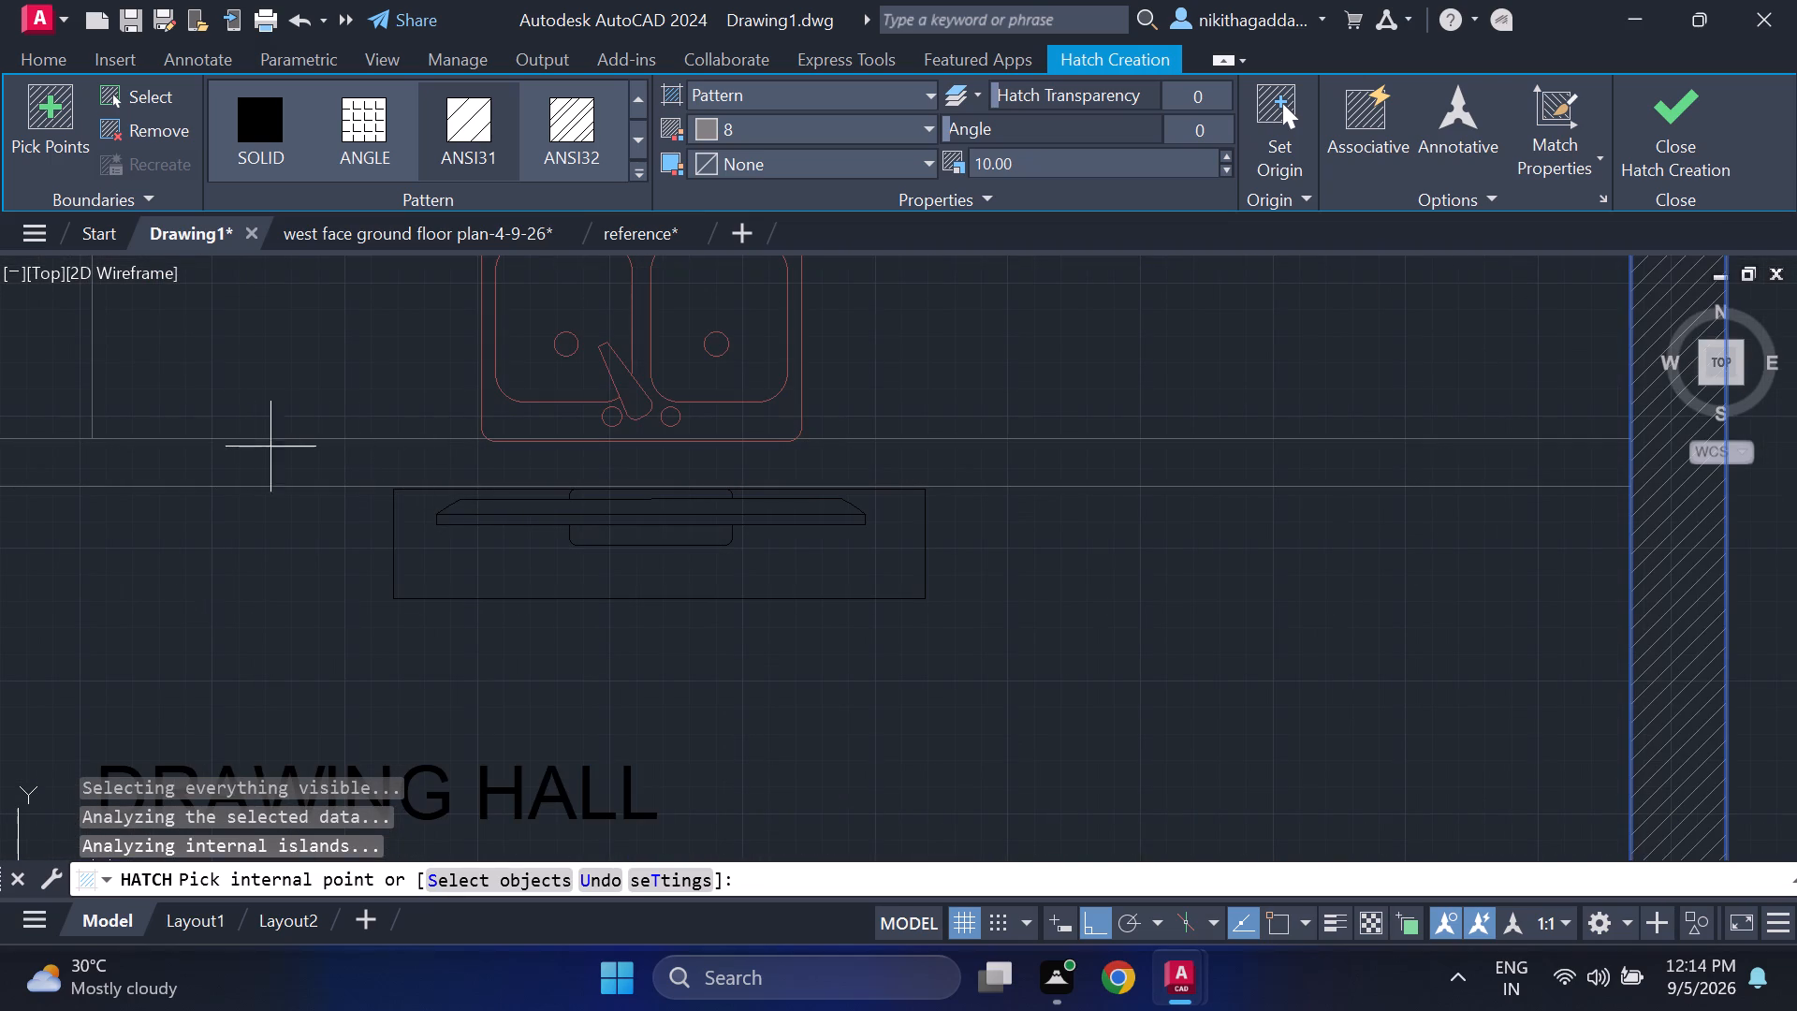
scroll(127, 491, down, 4)
middle_drag(119, 534, 573, 600)
scroll(582, 608, down, 2)
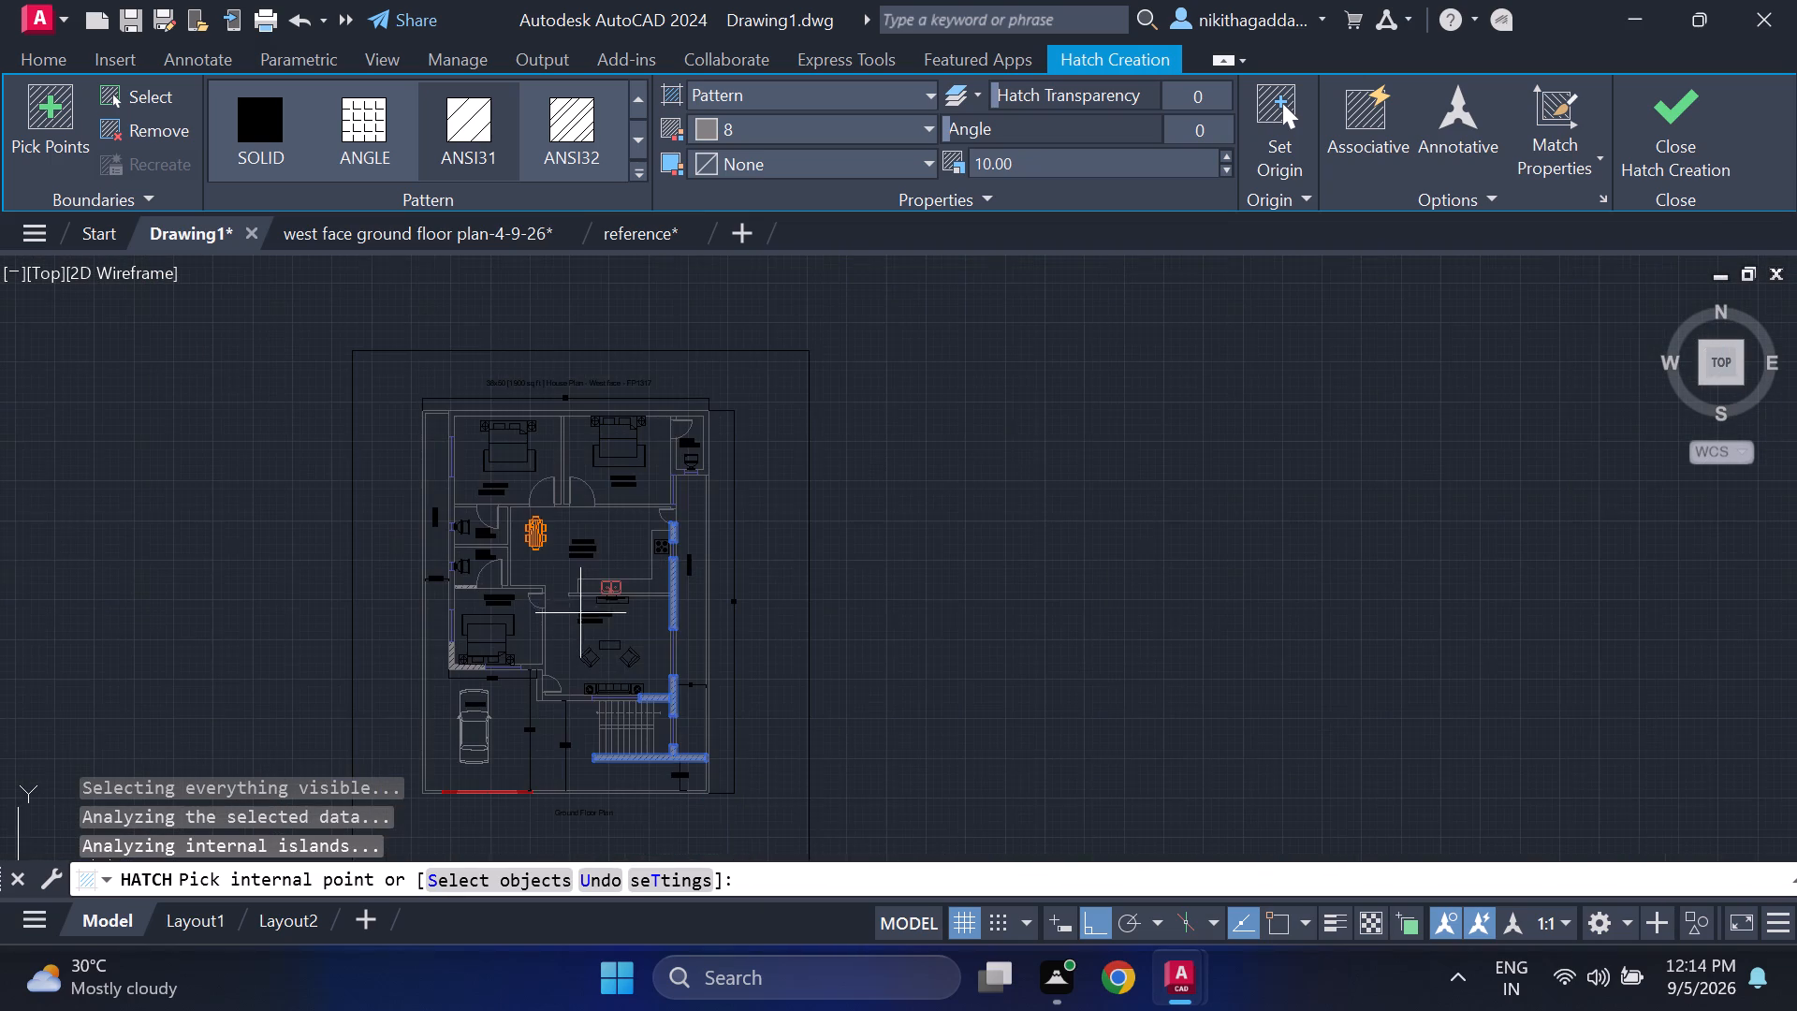
scroll(581, 628, up, 2)
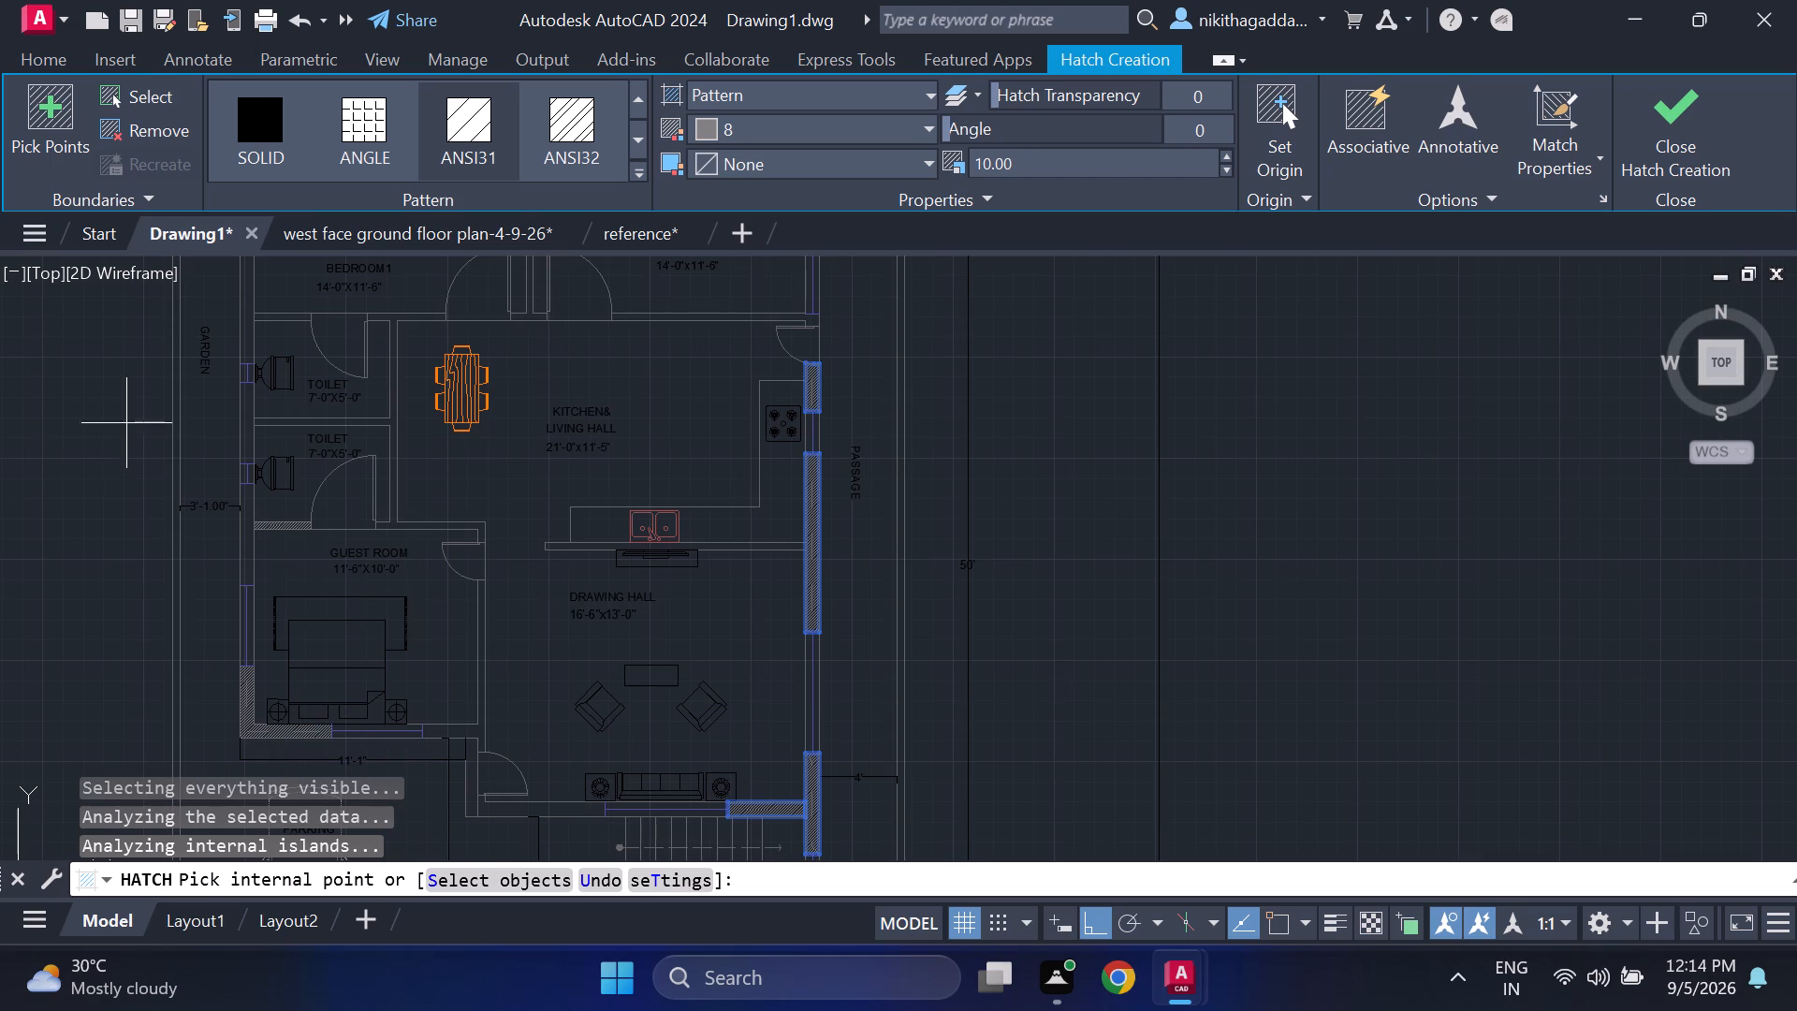
scroll(630, 561, up, 1)
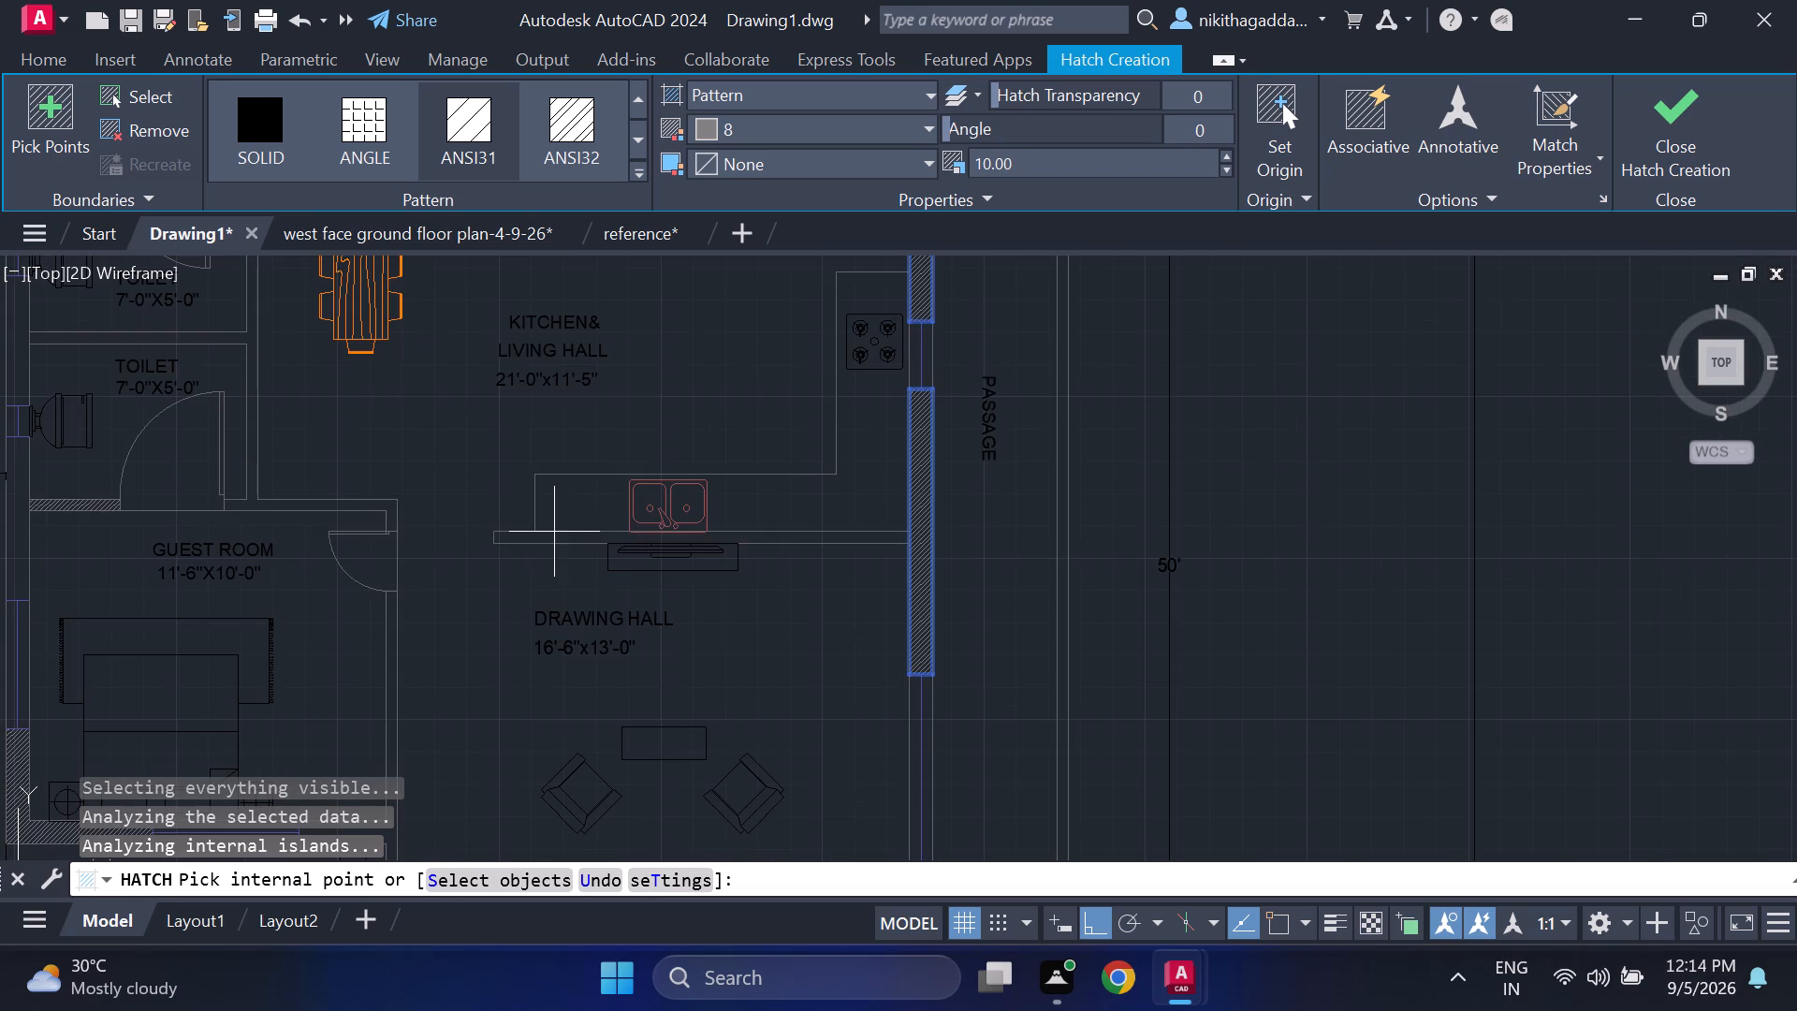
scroll(614, 640, down, 2)
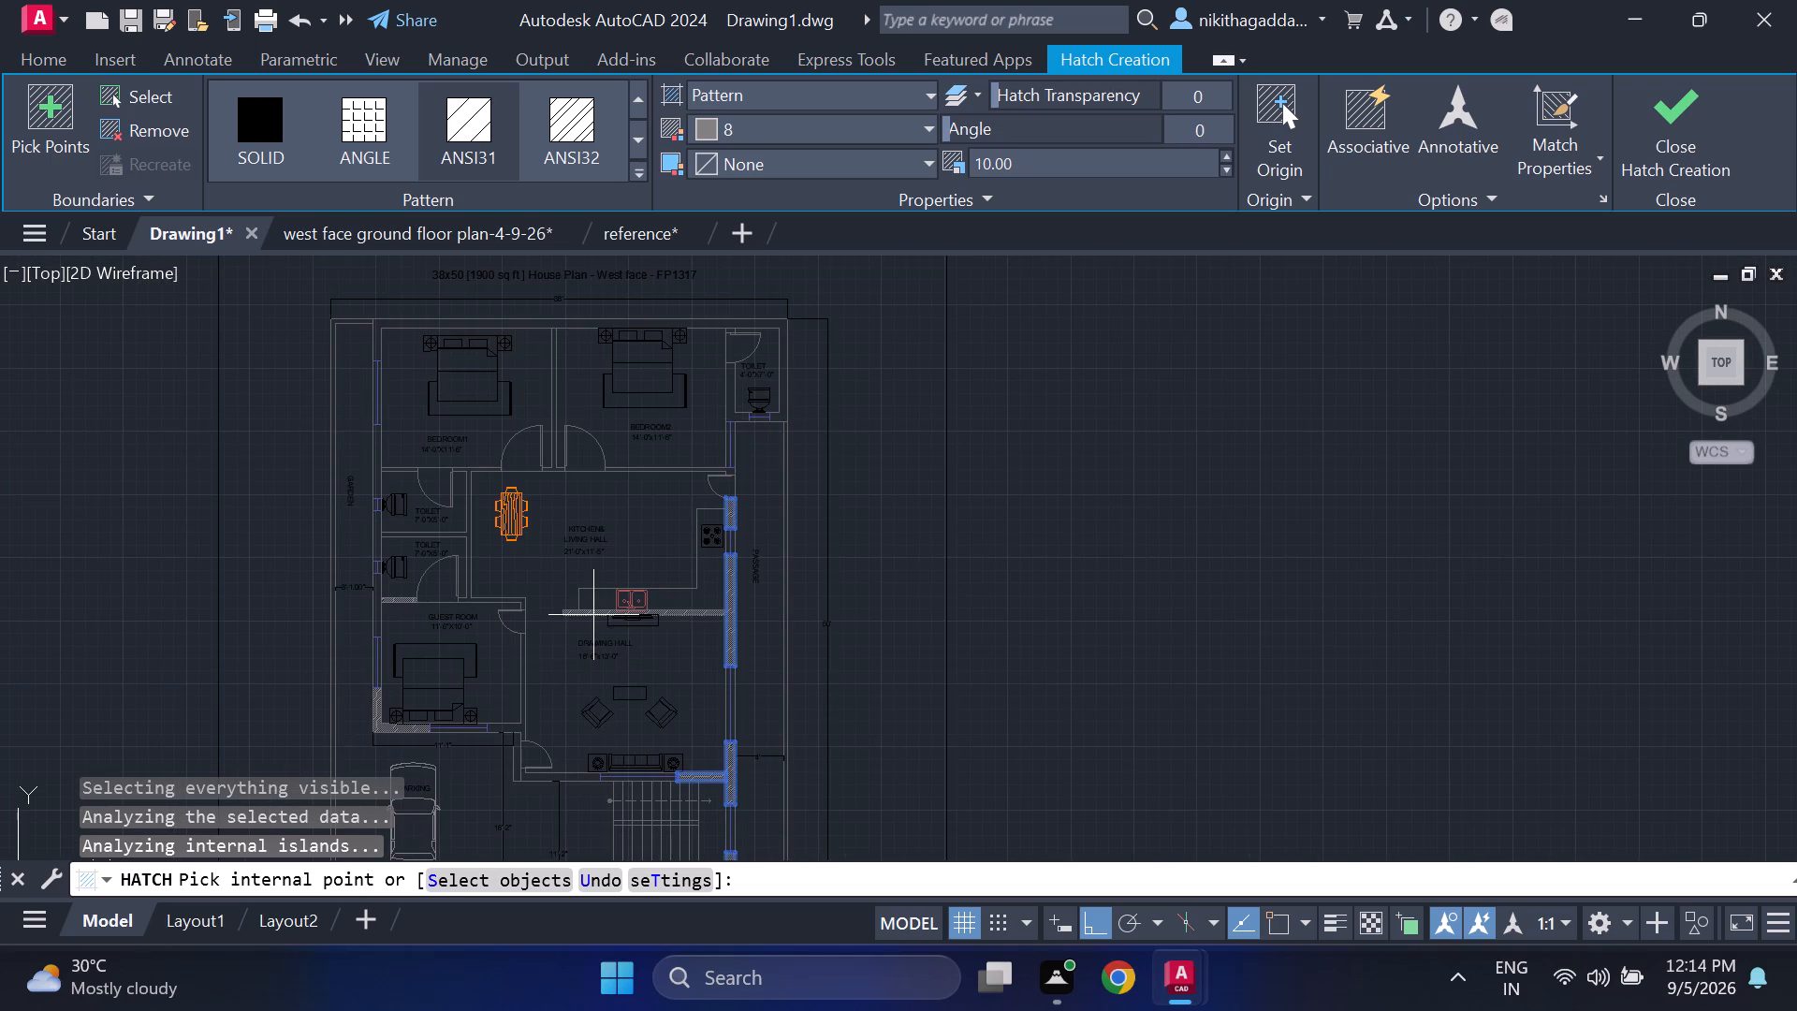
scroll(592, 602, up, 5)
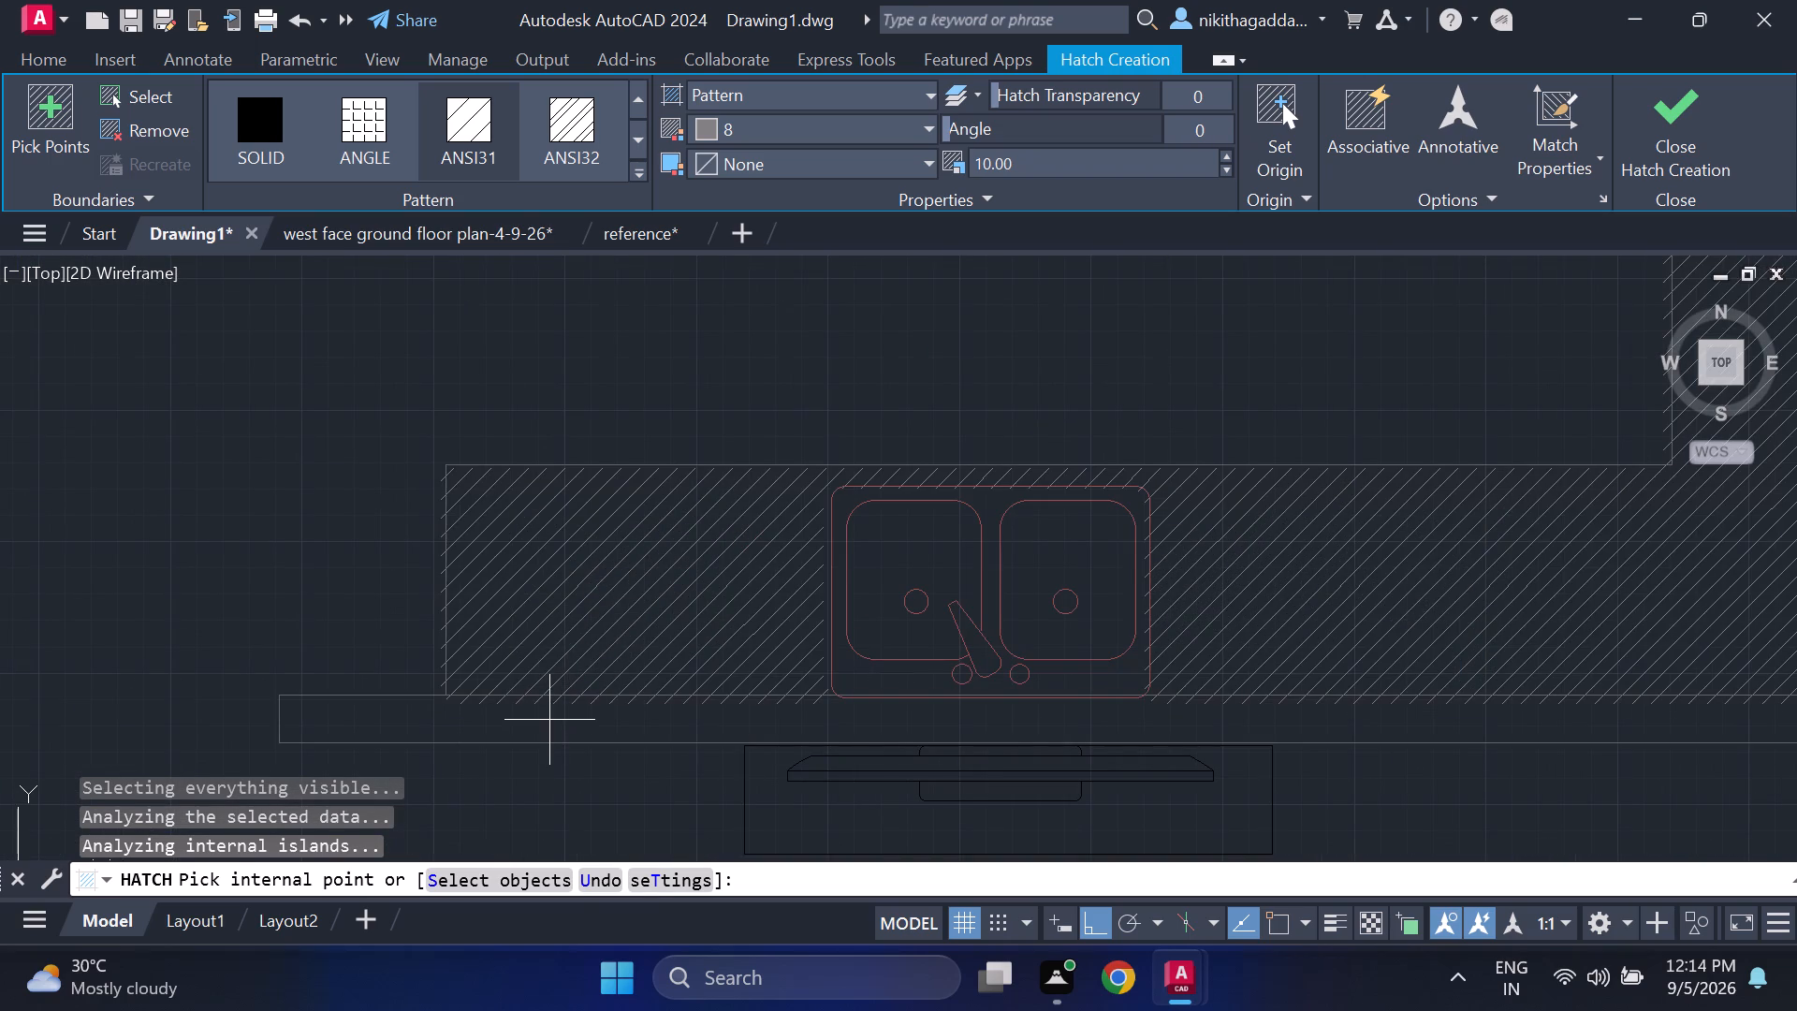
click(547, 724)
scroll(579, 610, down, 4)
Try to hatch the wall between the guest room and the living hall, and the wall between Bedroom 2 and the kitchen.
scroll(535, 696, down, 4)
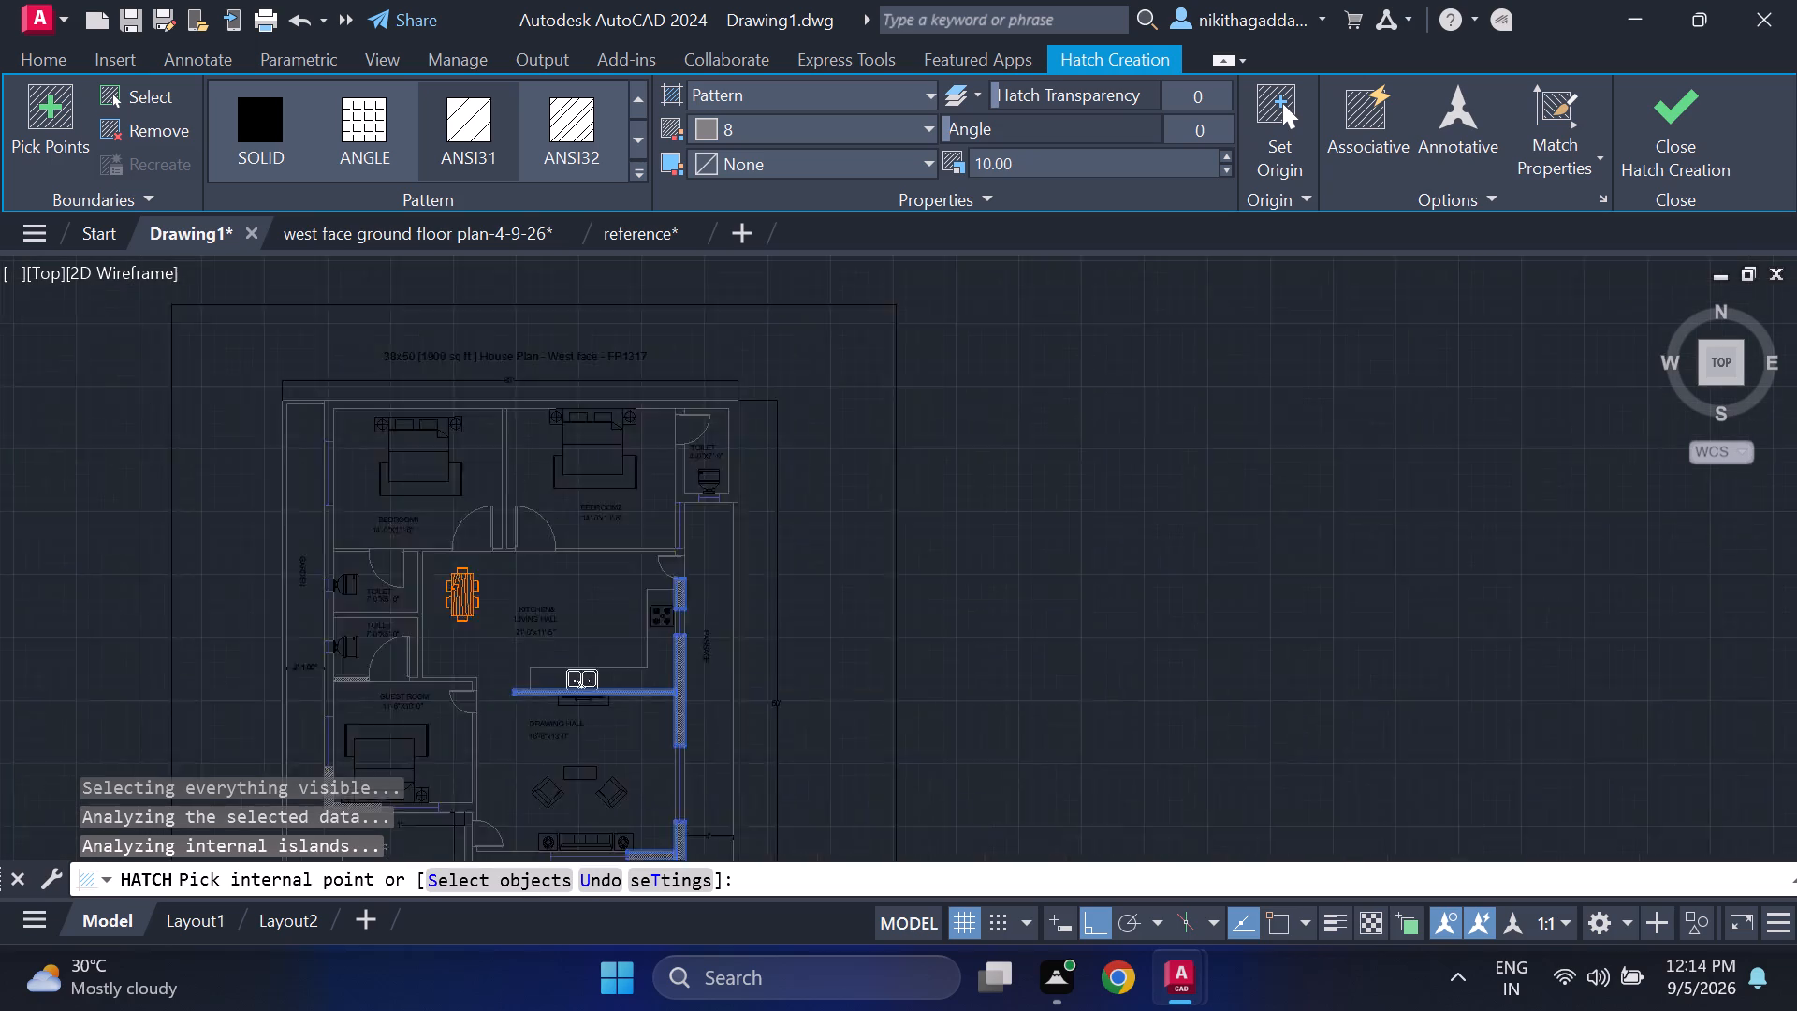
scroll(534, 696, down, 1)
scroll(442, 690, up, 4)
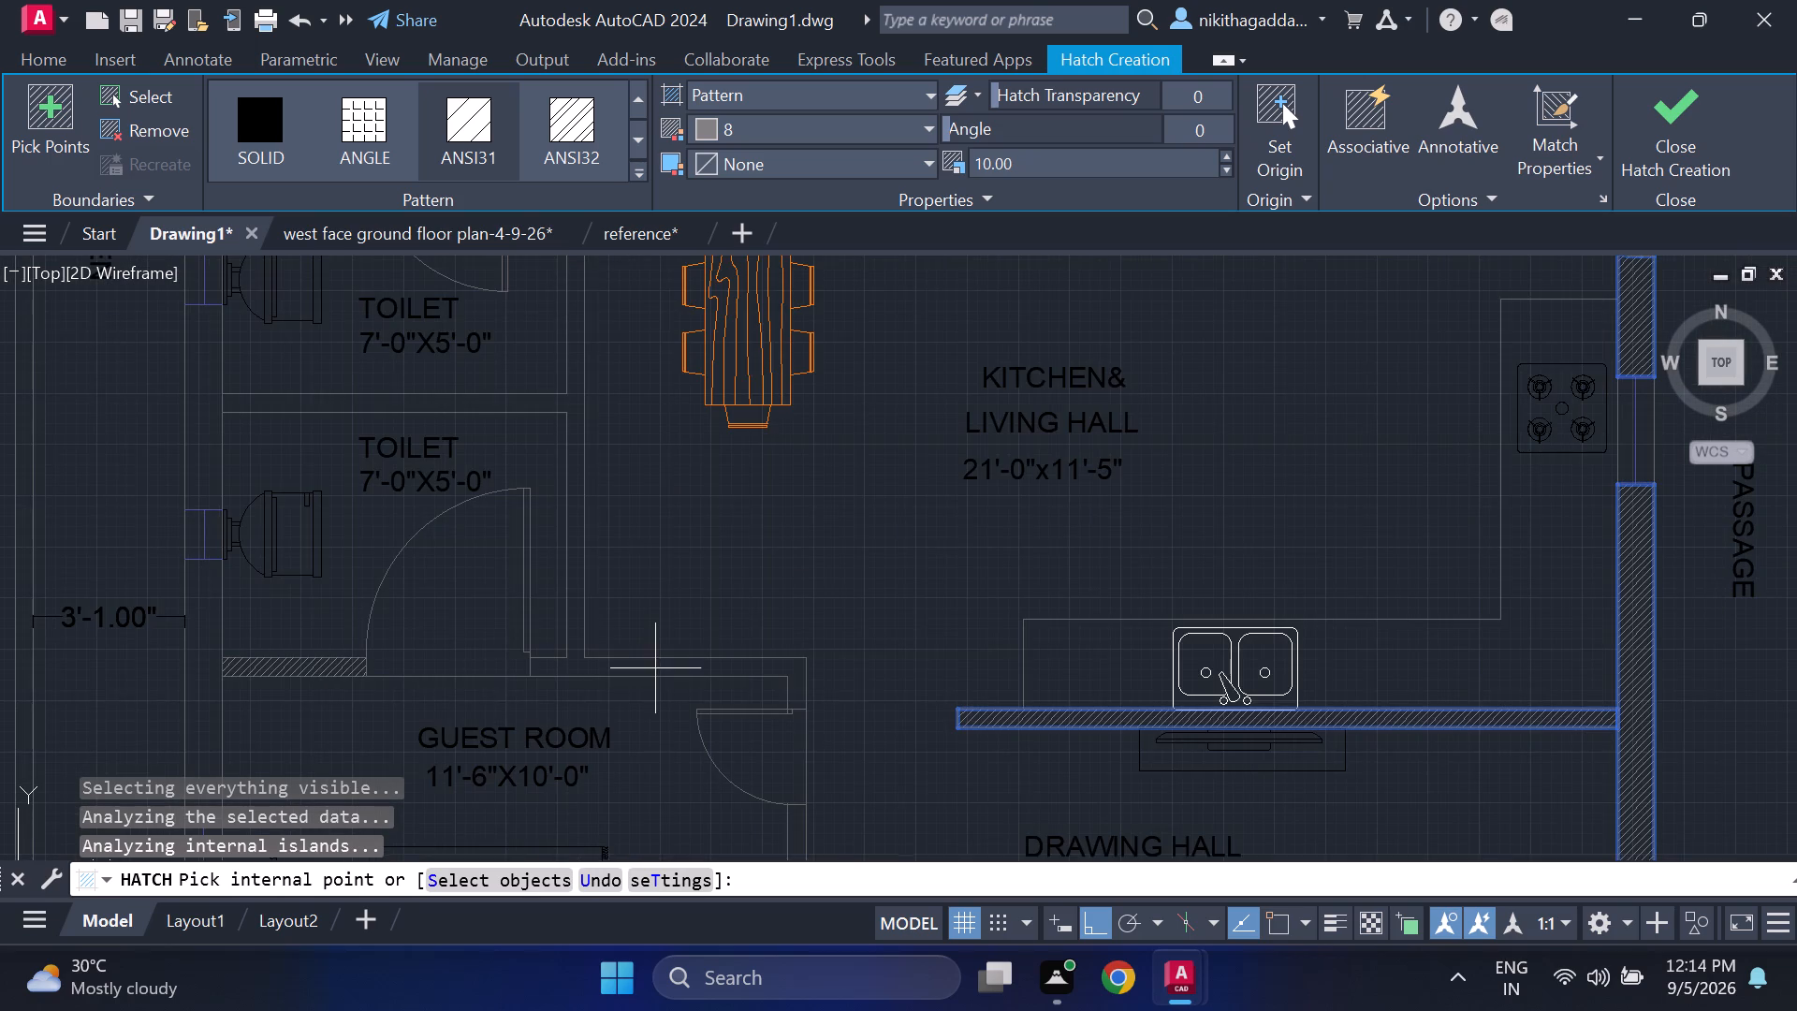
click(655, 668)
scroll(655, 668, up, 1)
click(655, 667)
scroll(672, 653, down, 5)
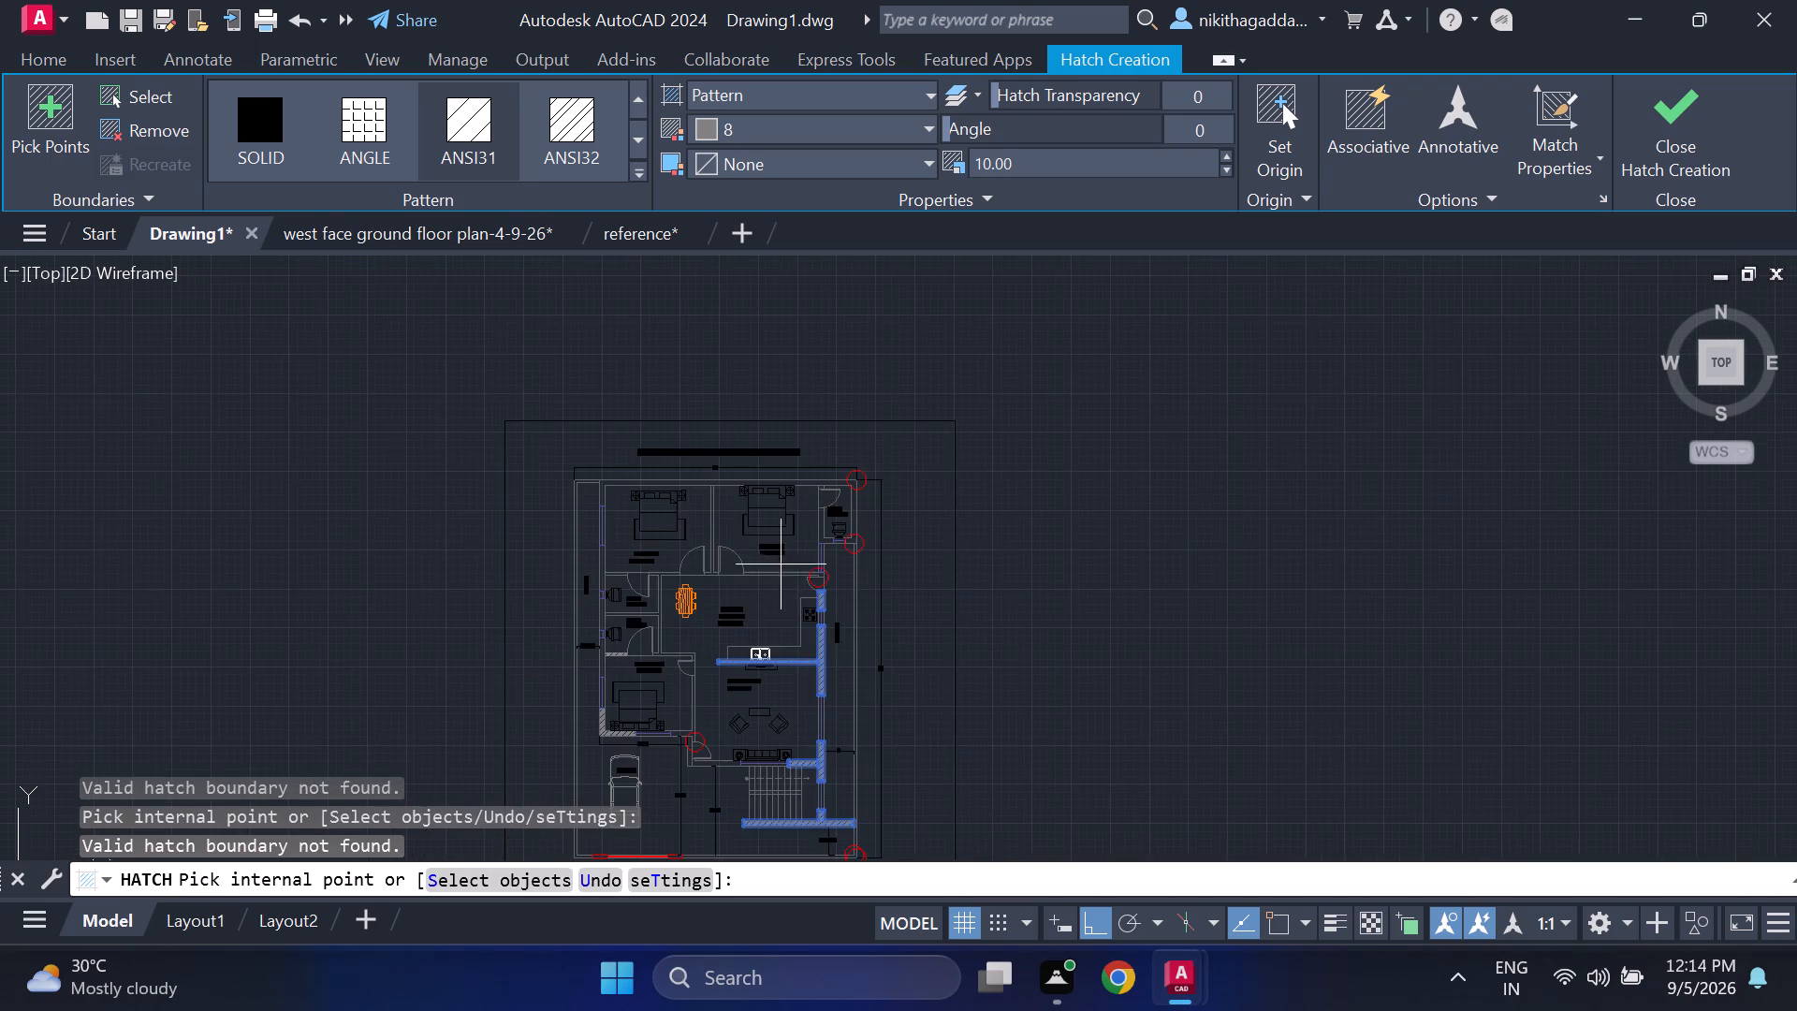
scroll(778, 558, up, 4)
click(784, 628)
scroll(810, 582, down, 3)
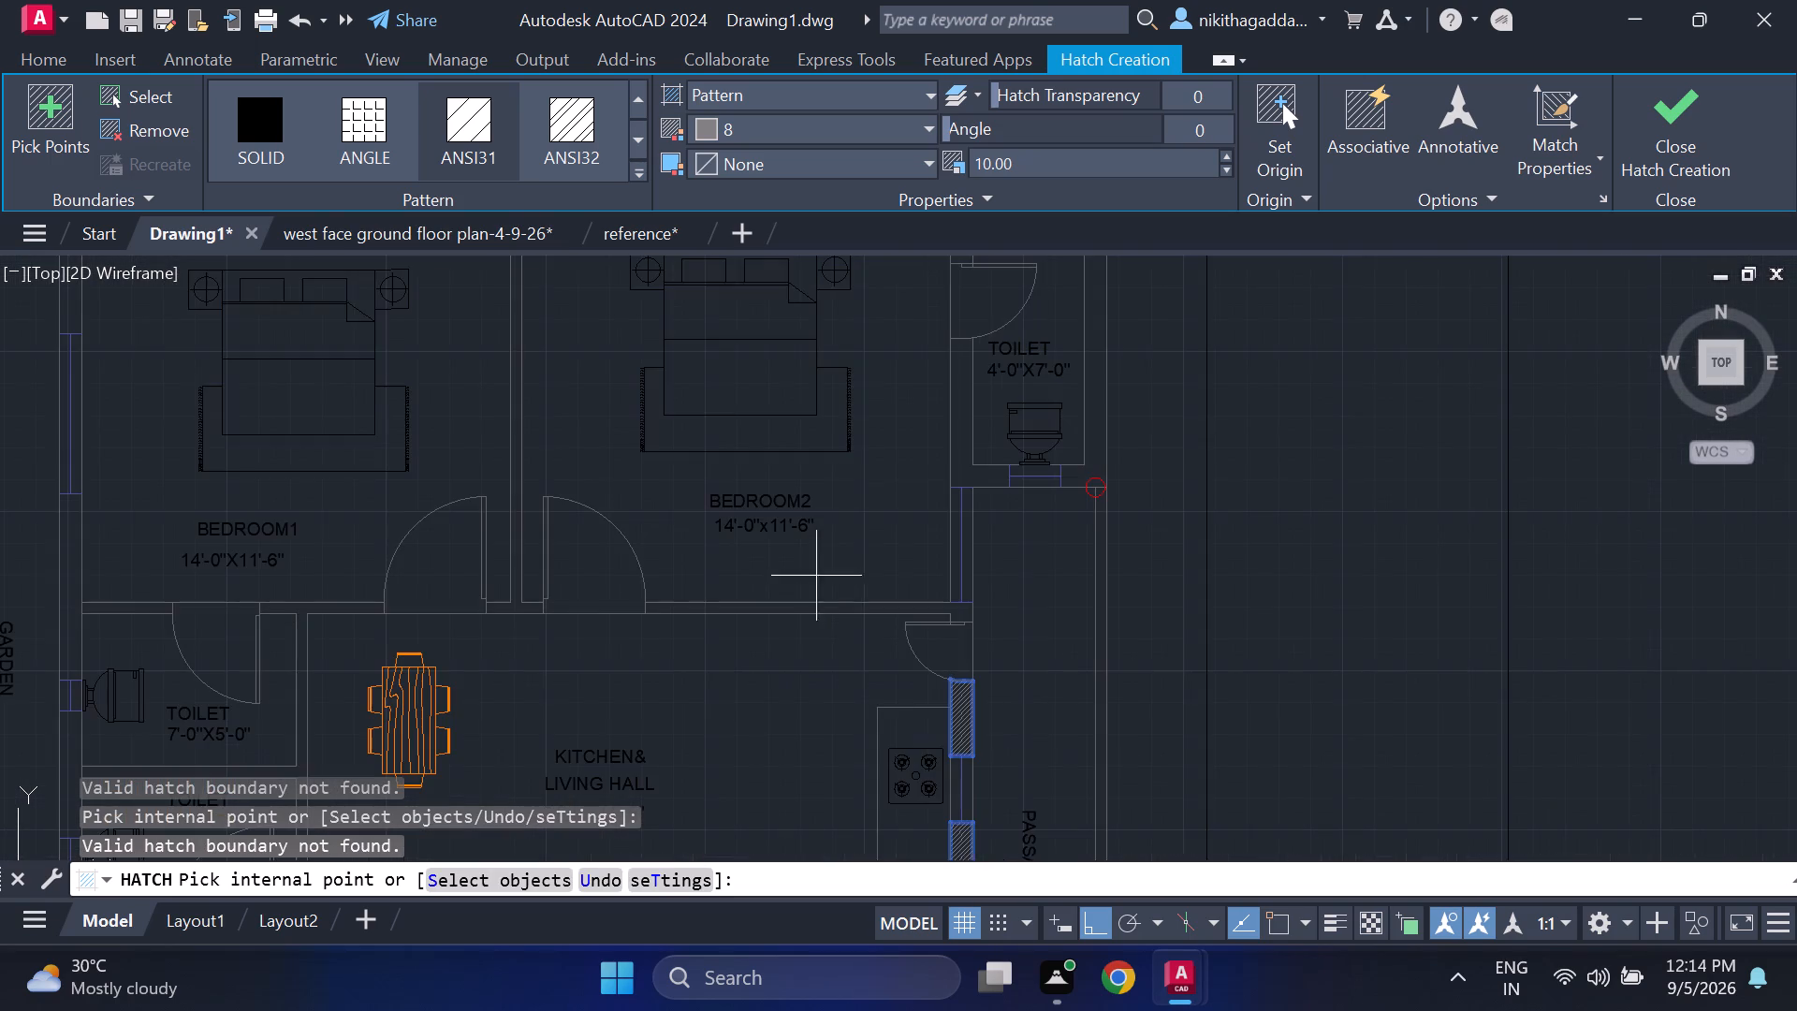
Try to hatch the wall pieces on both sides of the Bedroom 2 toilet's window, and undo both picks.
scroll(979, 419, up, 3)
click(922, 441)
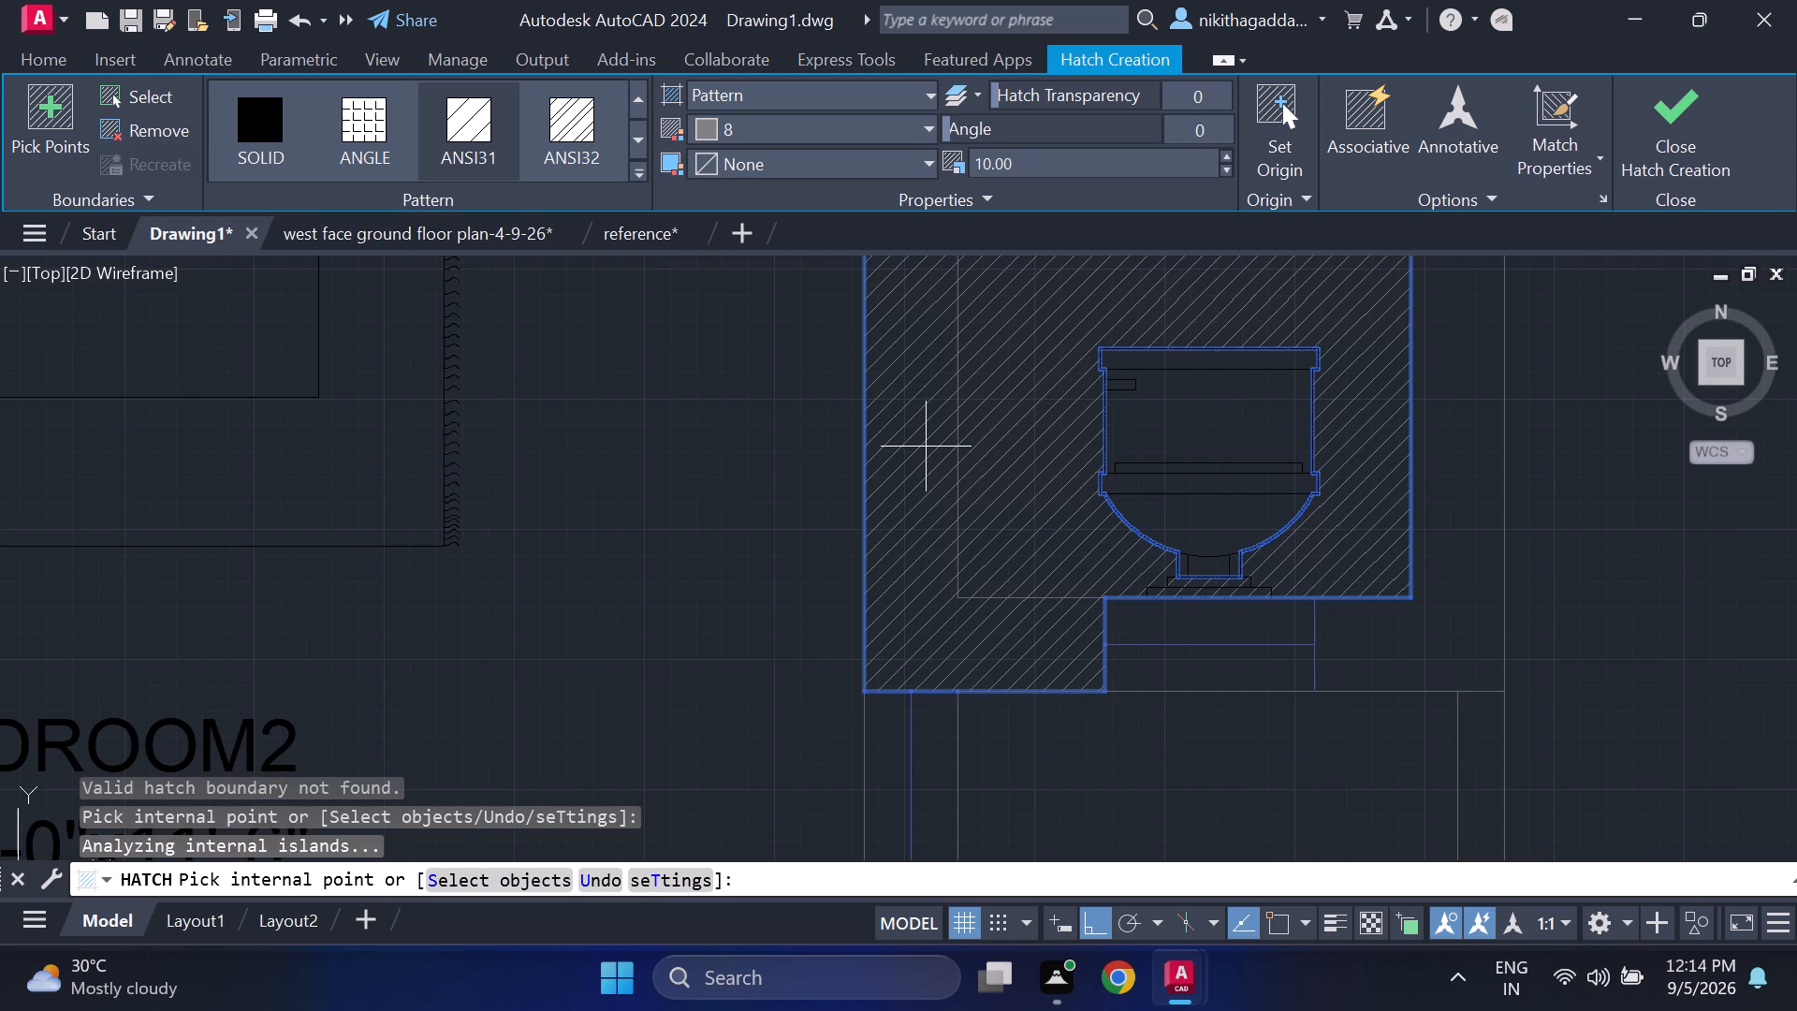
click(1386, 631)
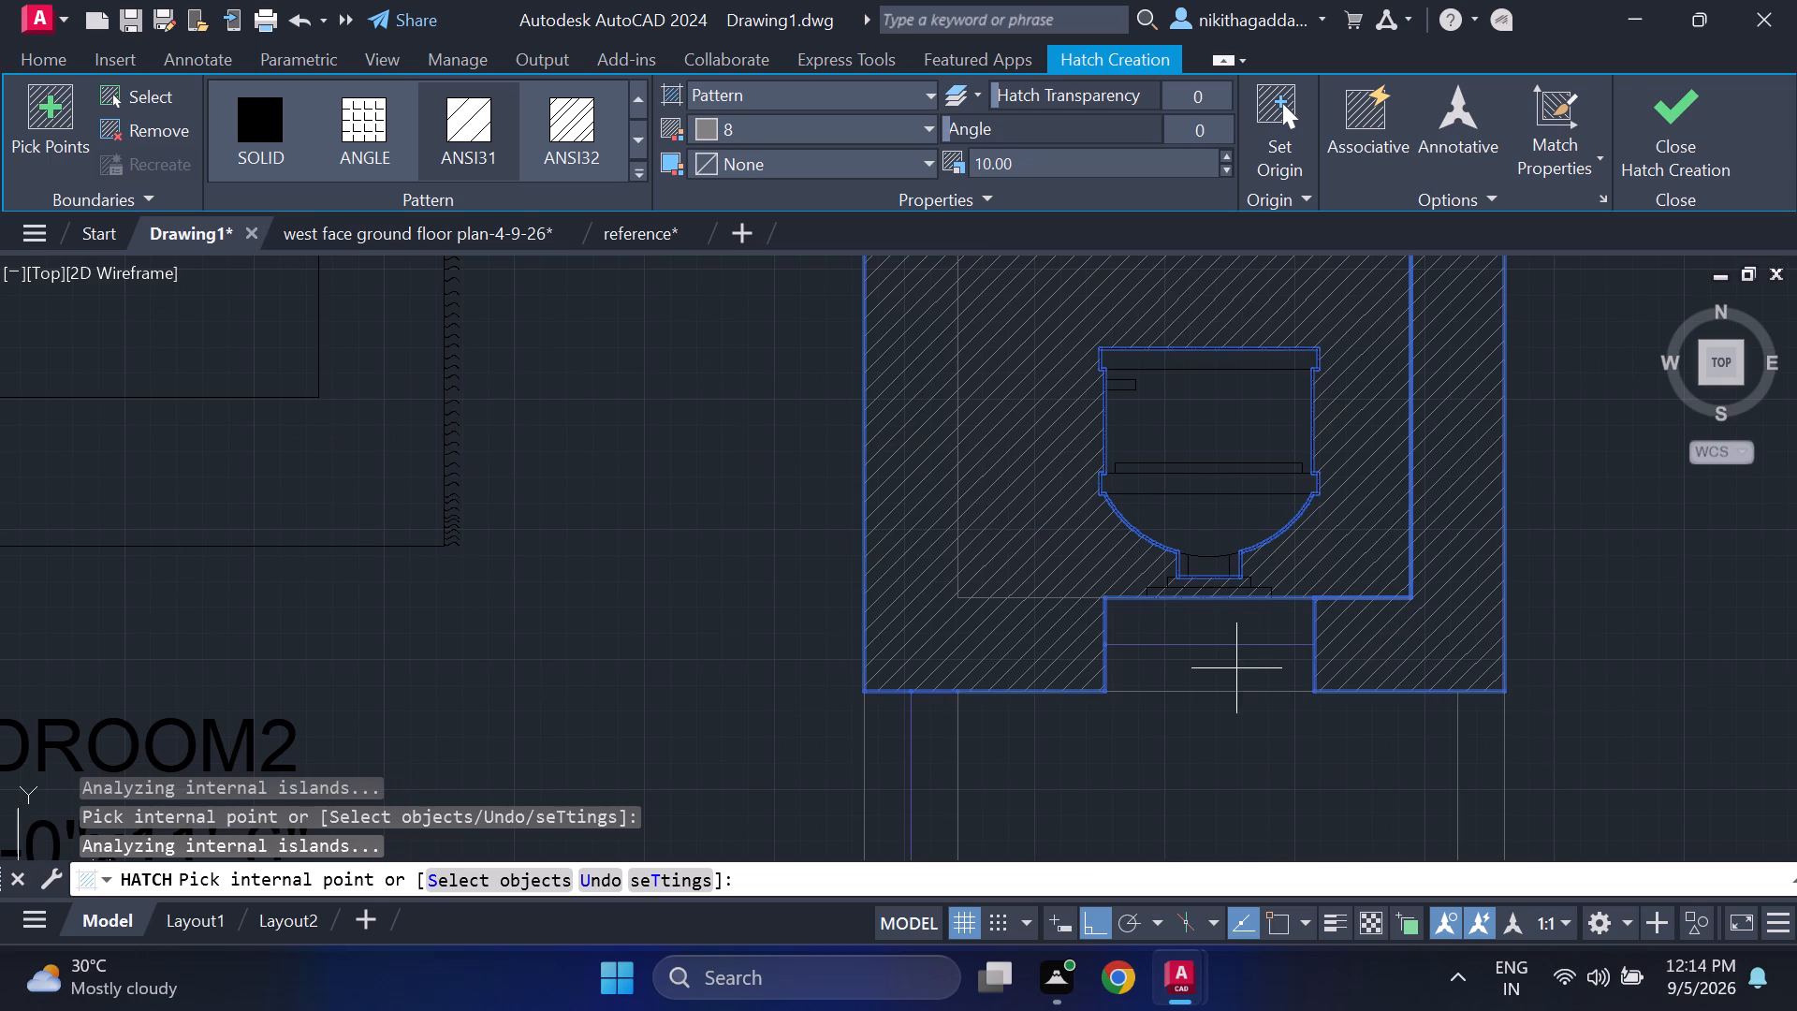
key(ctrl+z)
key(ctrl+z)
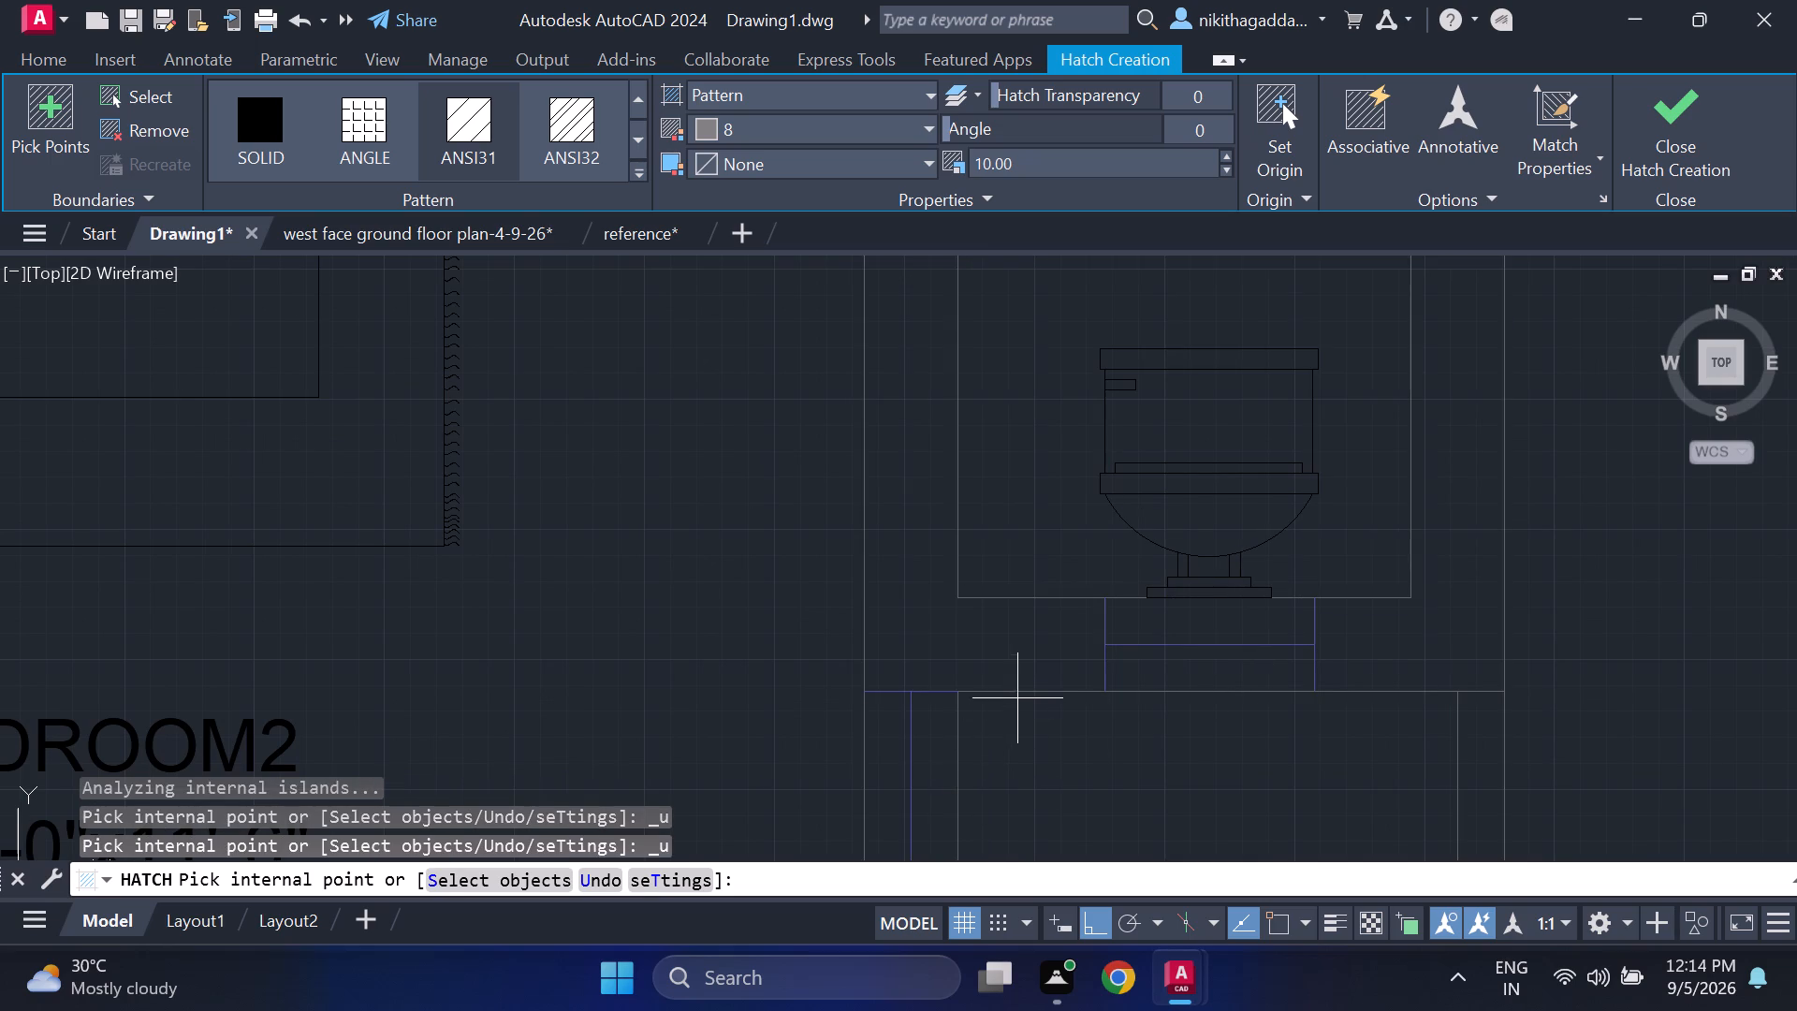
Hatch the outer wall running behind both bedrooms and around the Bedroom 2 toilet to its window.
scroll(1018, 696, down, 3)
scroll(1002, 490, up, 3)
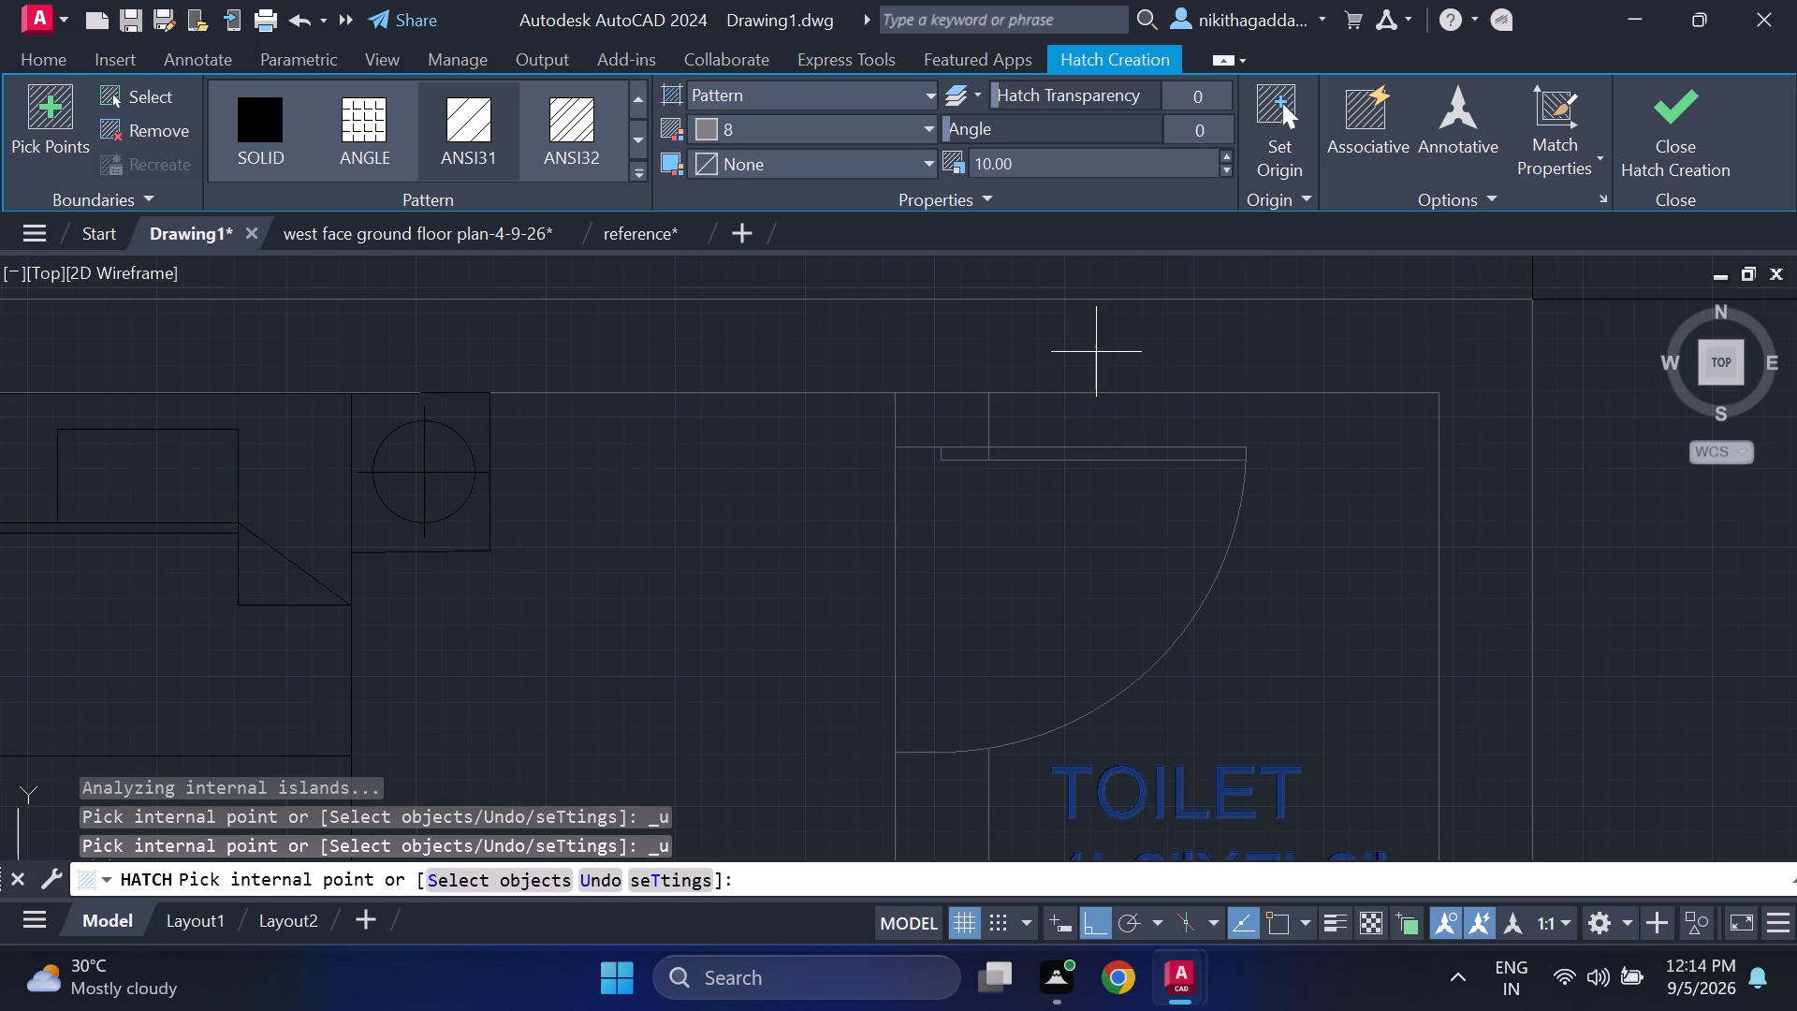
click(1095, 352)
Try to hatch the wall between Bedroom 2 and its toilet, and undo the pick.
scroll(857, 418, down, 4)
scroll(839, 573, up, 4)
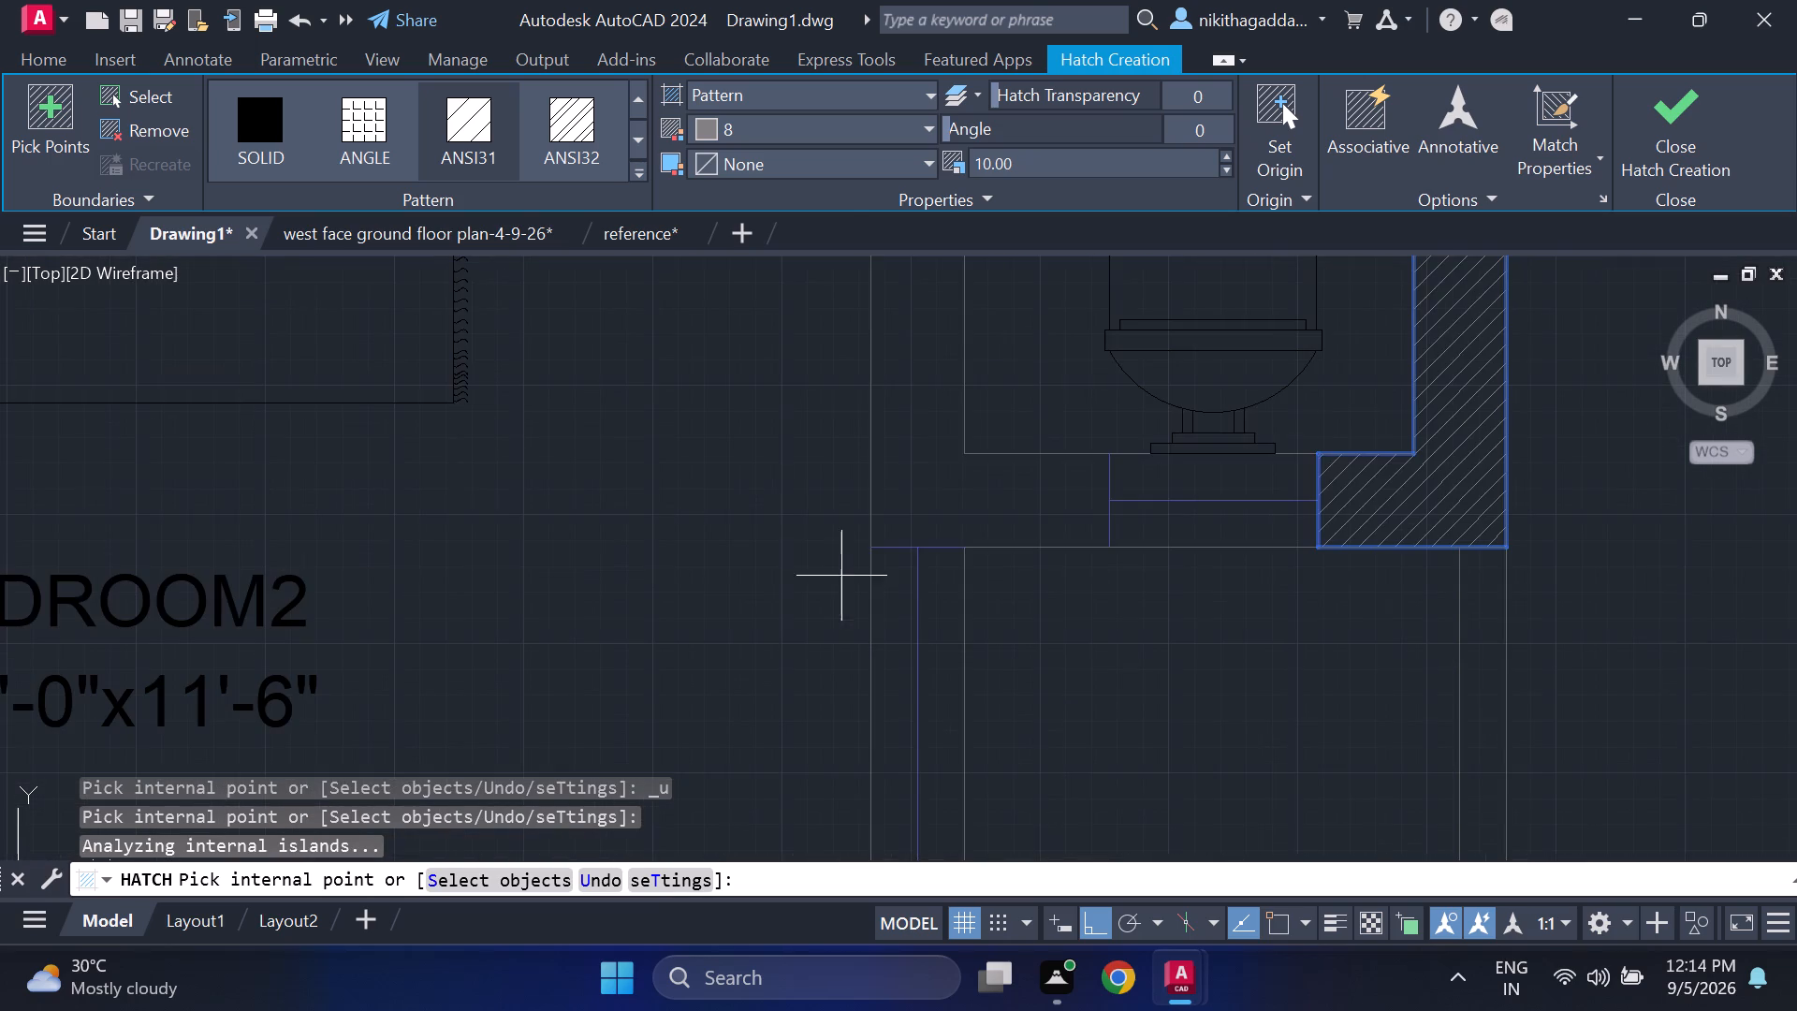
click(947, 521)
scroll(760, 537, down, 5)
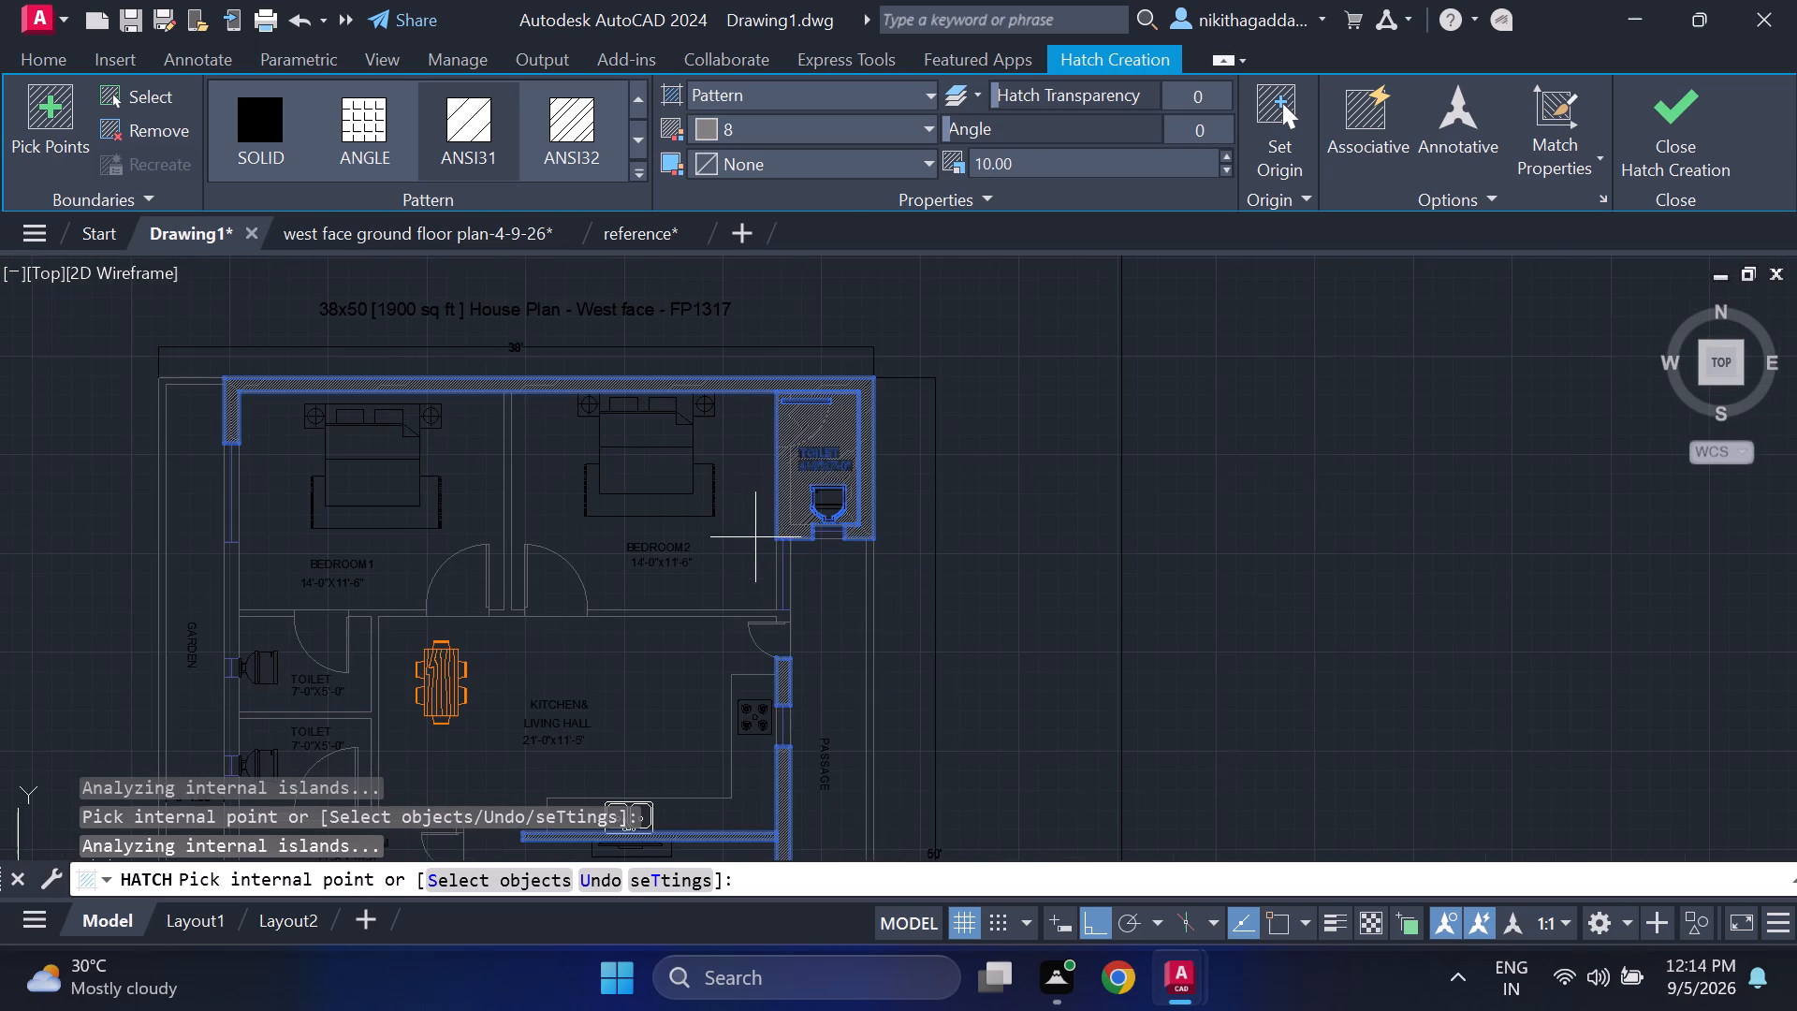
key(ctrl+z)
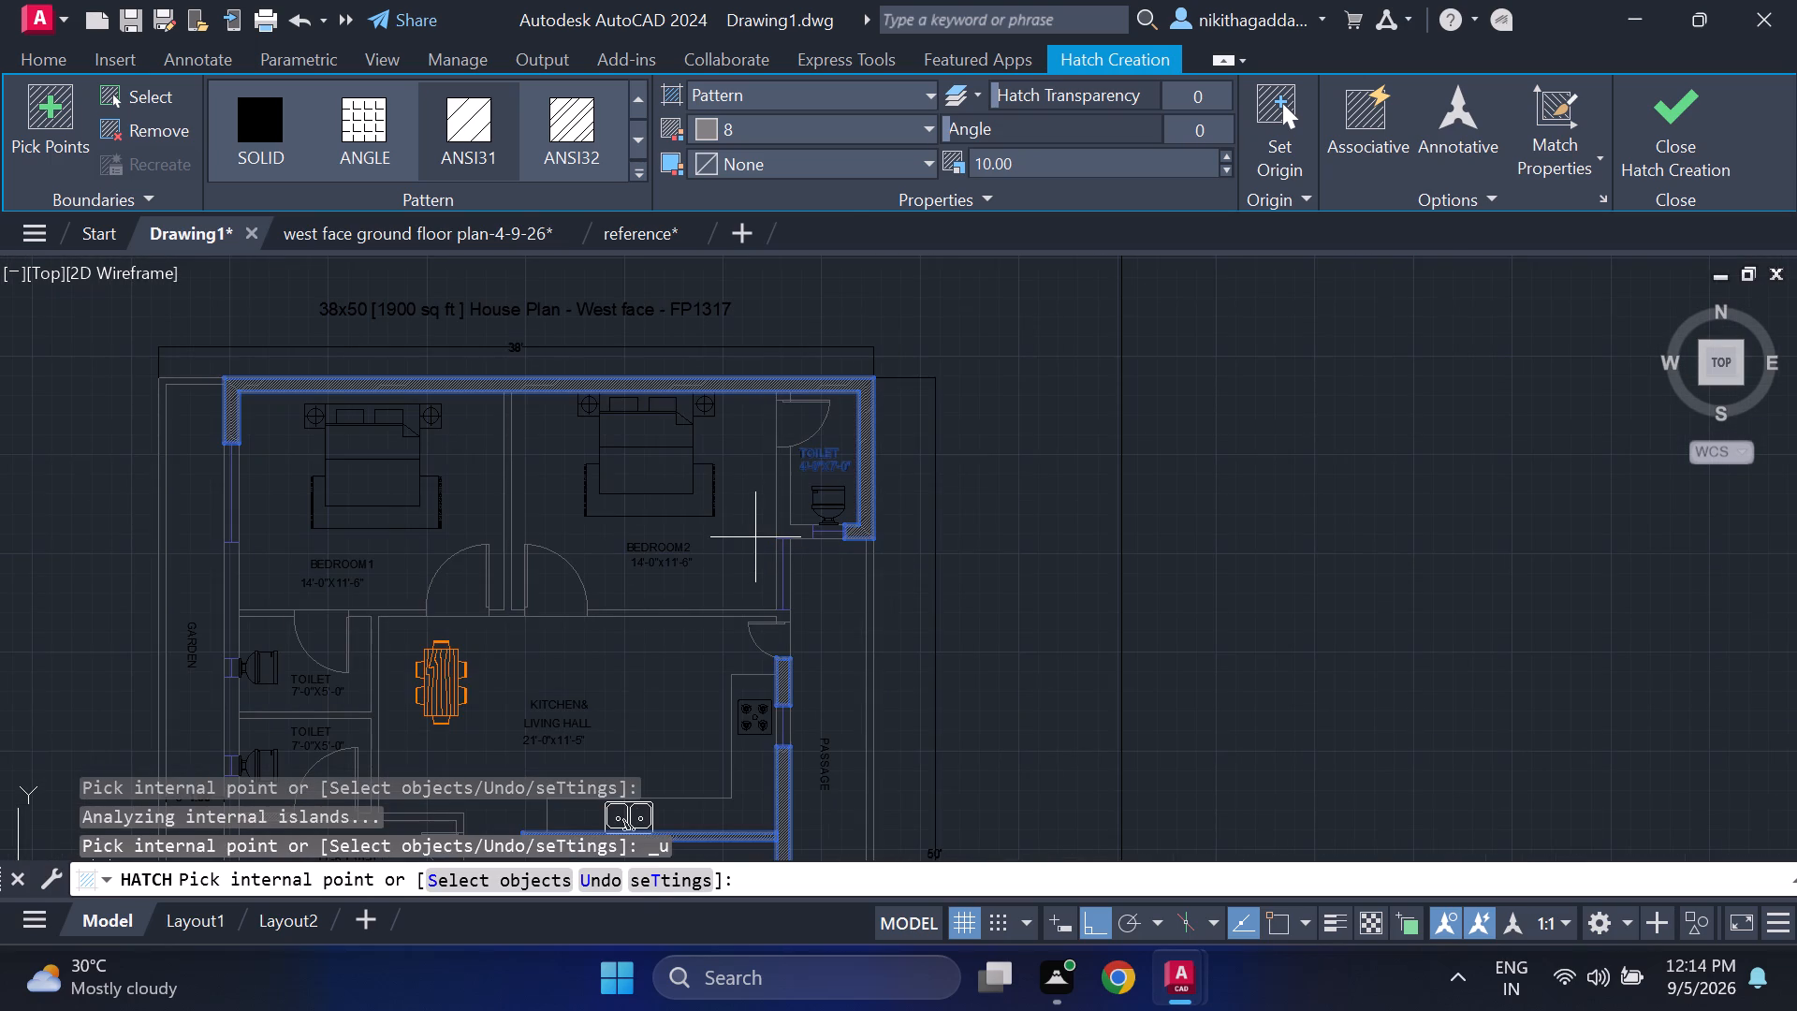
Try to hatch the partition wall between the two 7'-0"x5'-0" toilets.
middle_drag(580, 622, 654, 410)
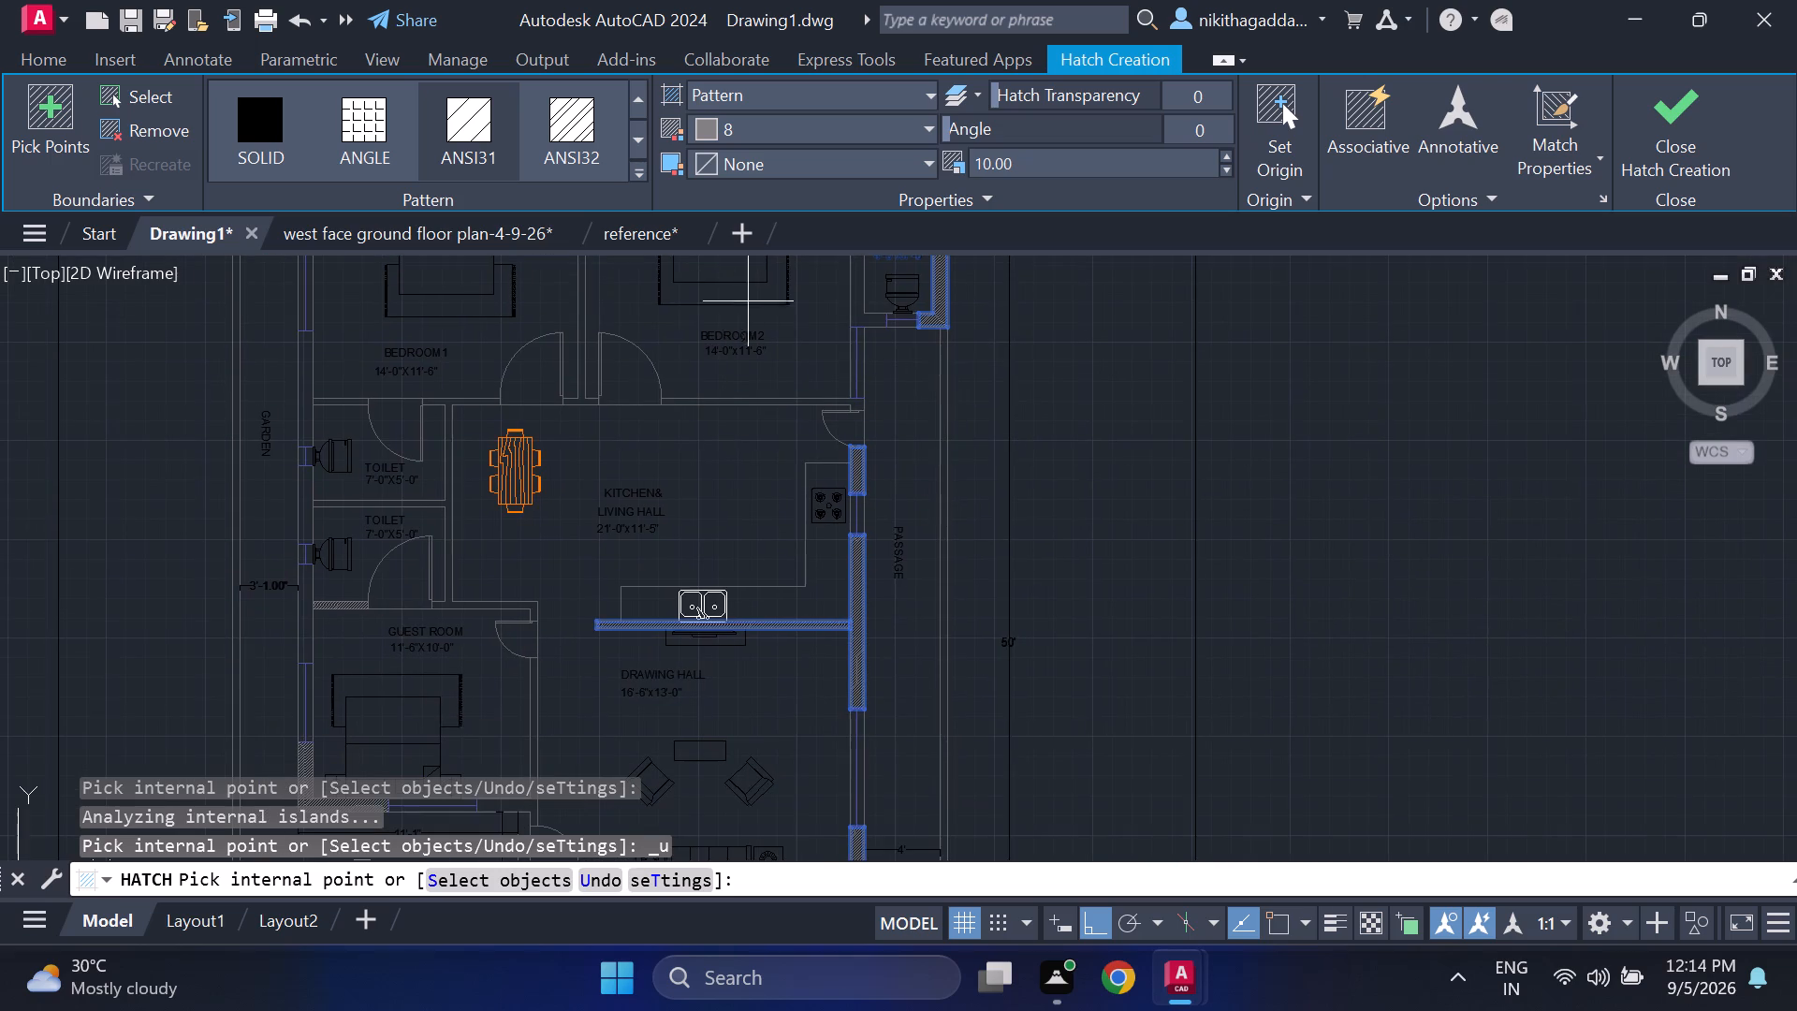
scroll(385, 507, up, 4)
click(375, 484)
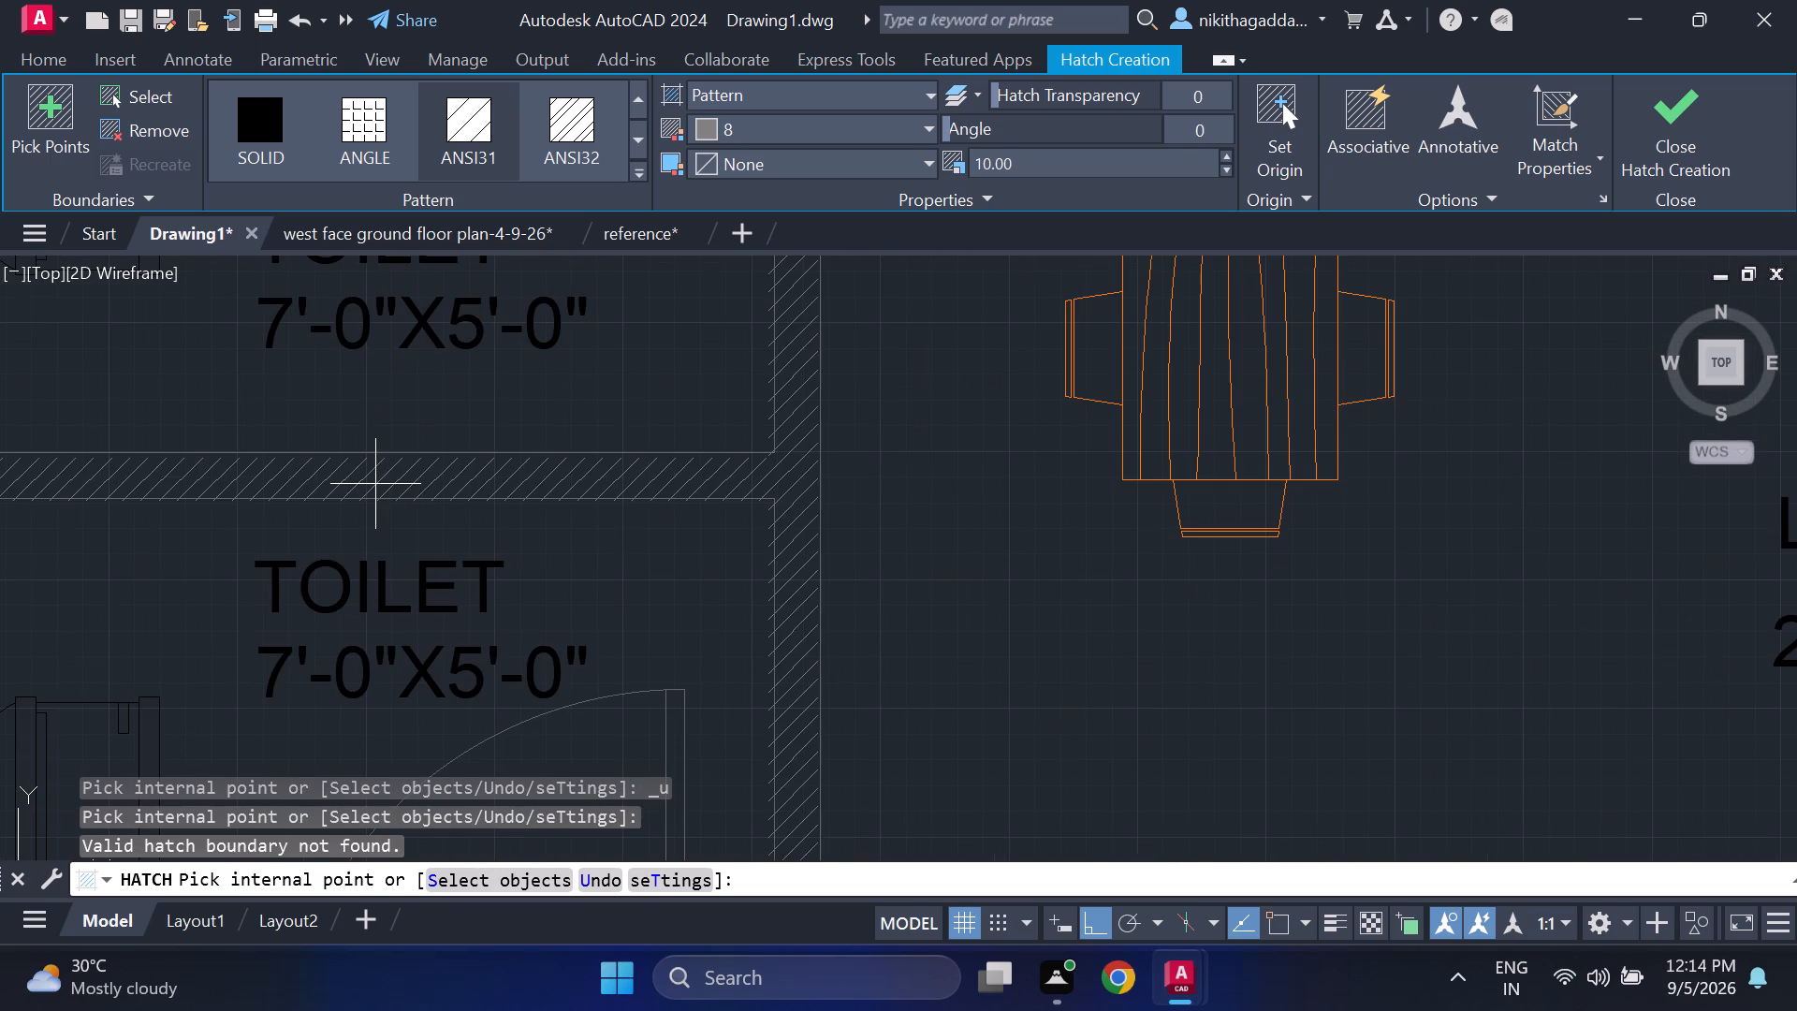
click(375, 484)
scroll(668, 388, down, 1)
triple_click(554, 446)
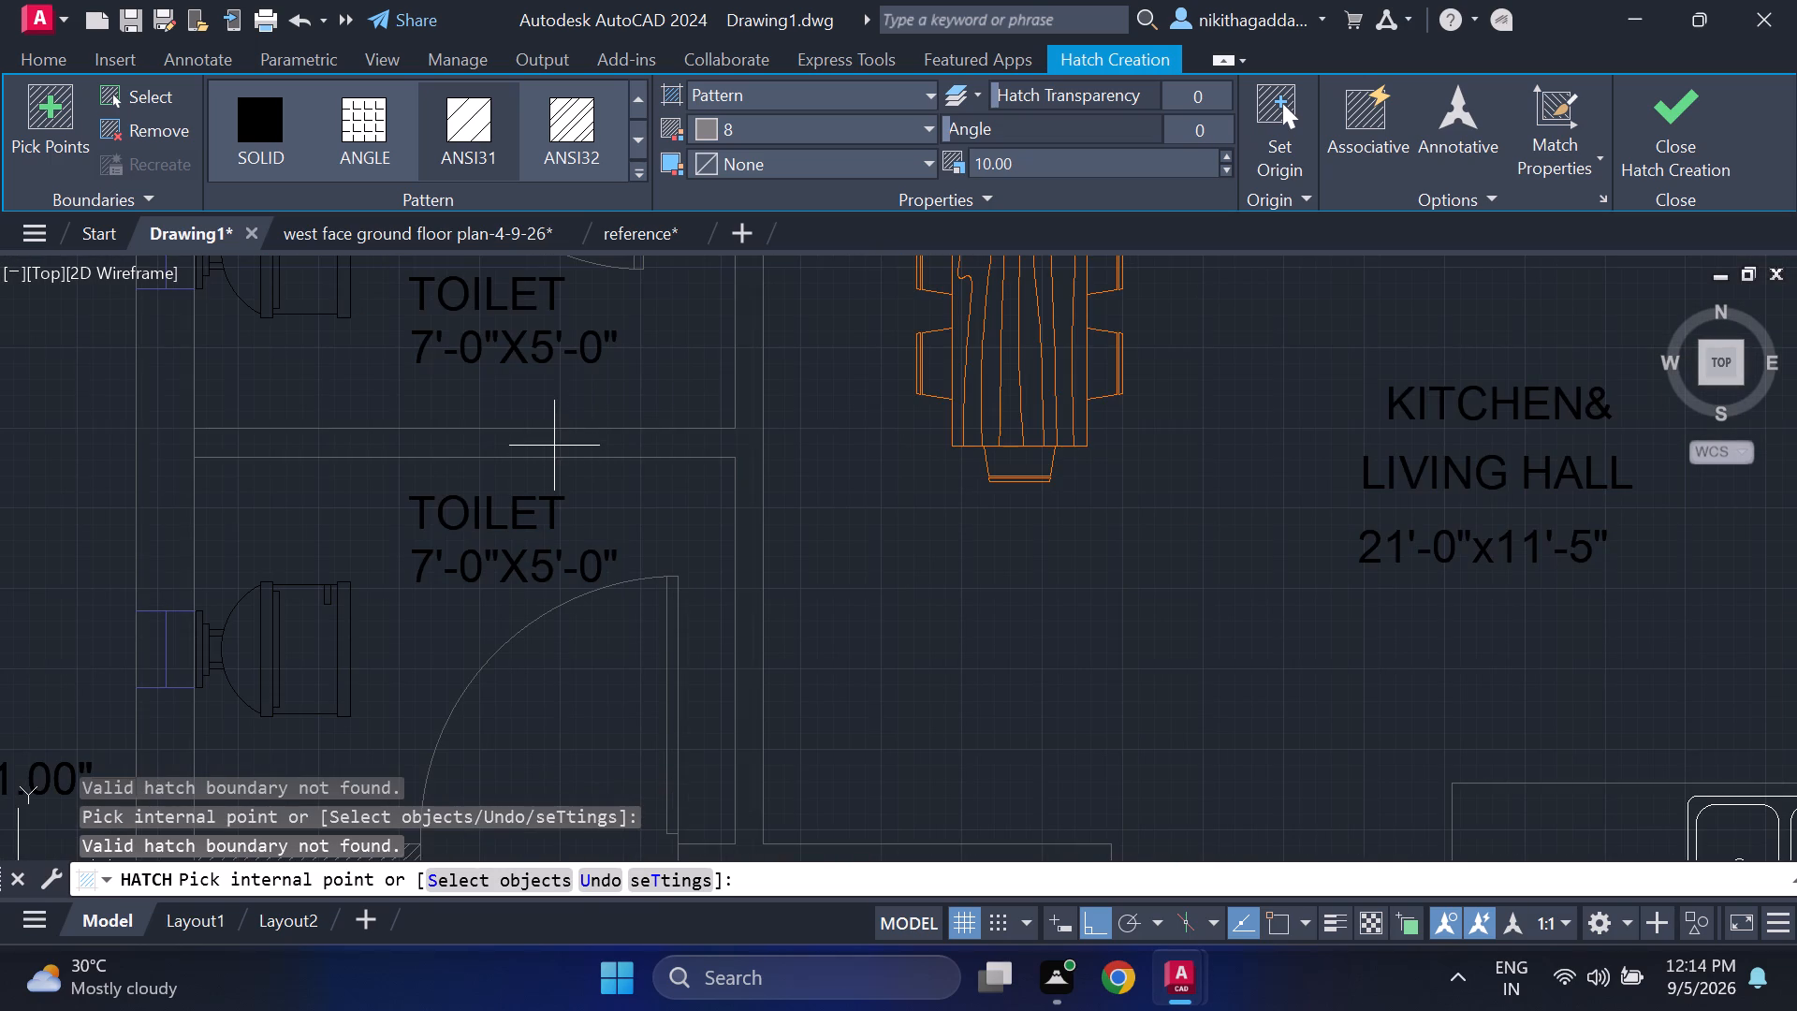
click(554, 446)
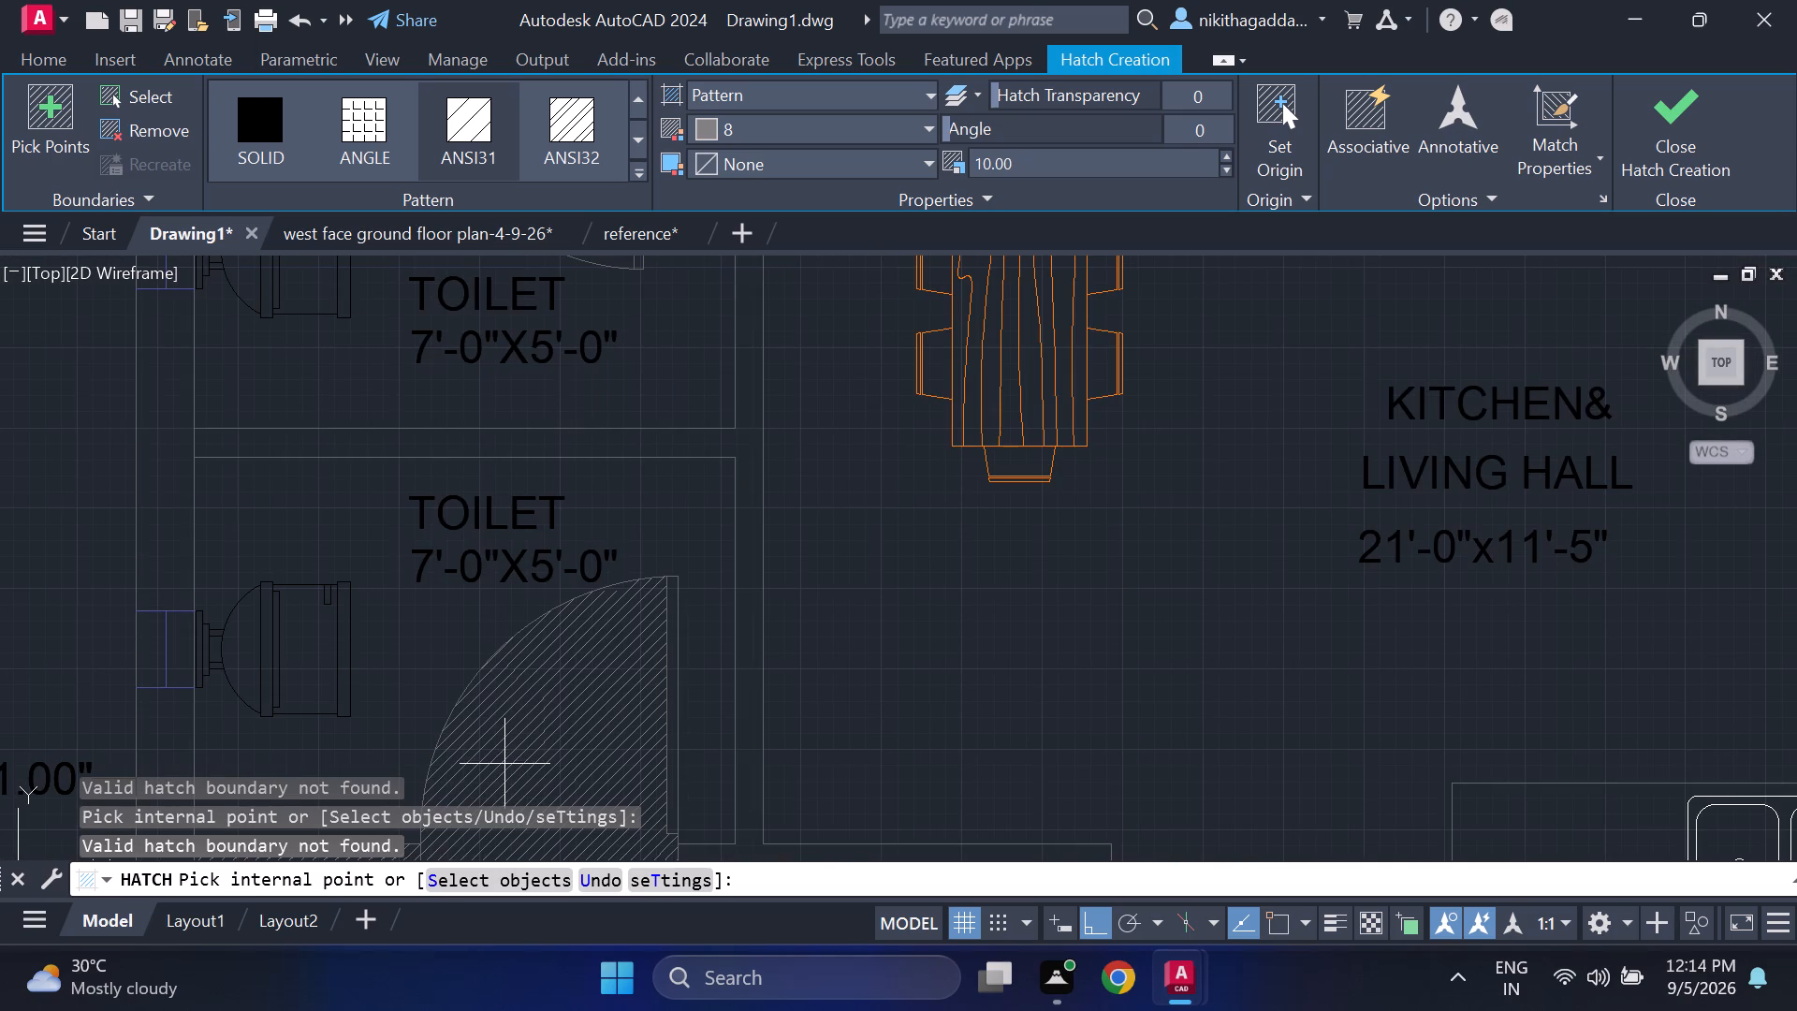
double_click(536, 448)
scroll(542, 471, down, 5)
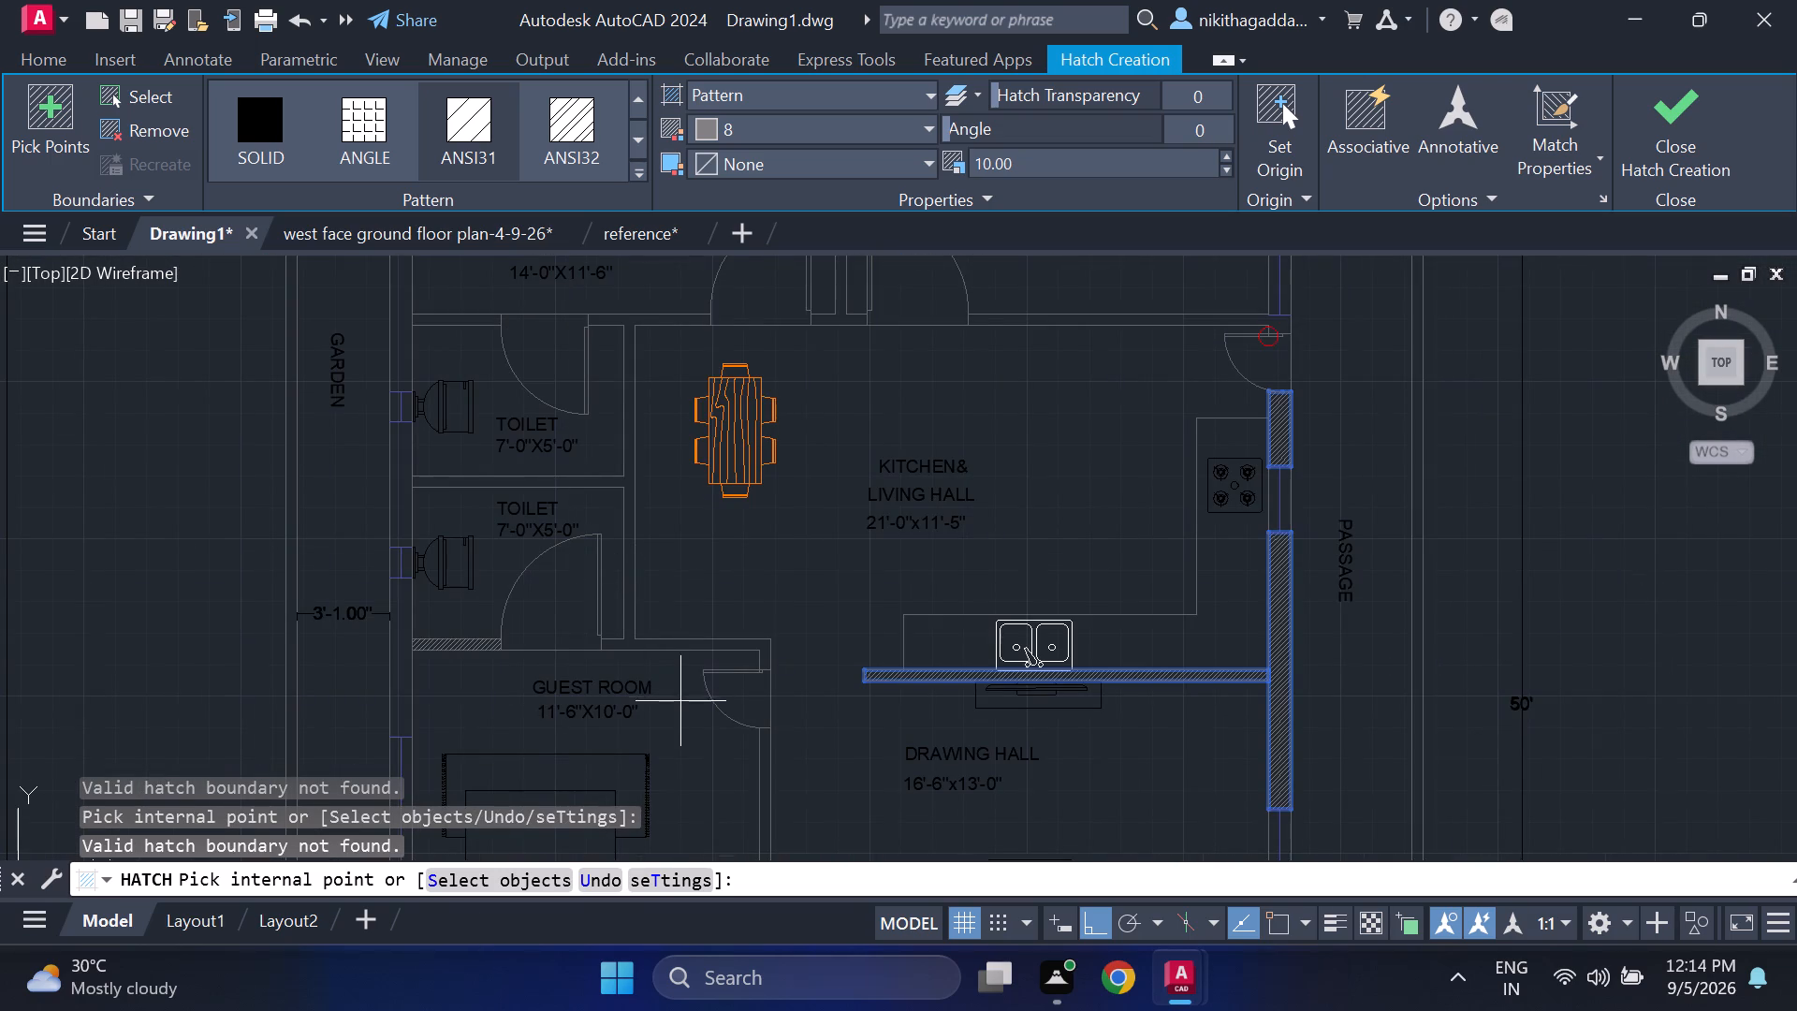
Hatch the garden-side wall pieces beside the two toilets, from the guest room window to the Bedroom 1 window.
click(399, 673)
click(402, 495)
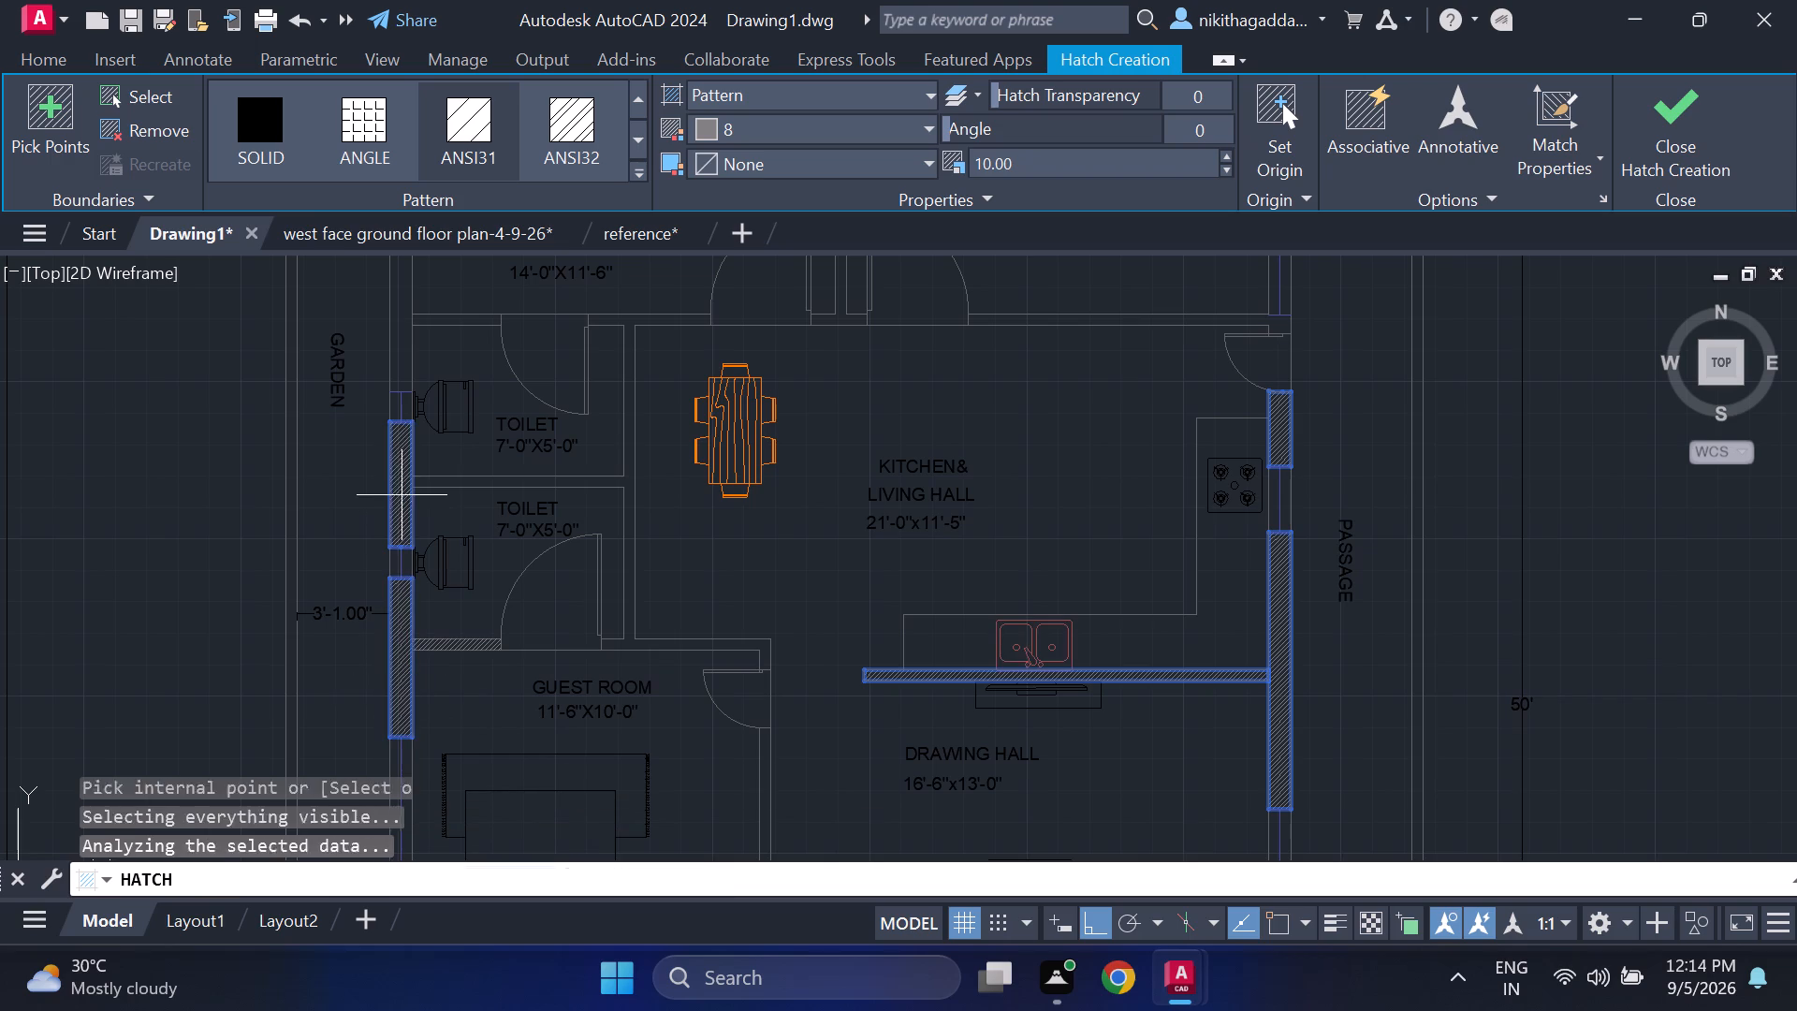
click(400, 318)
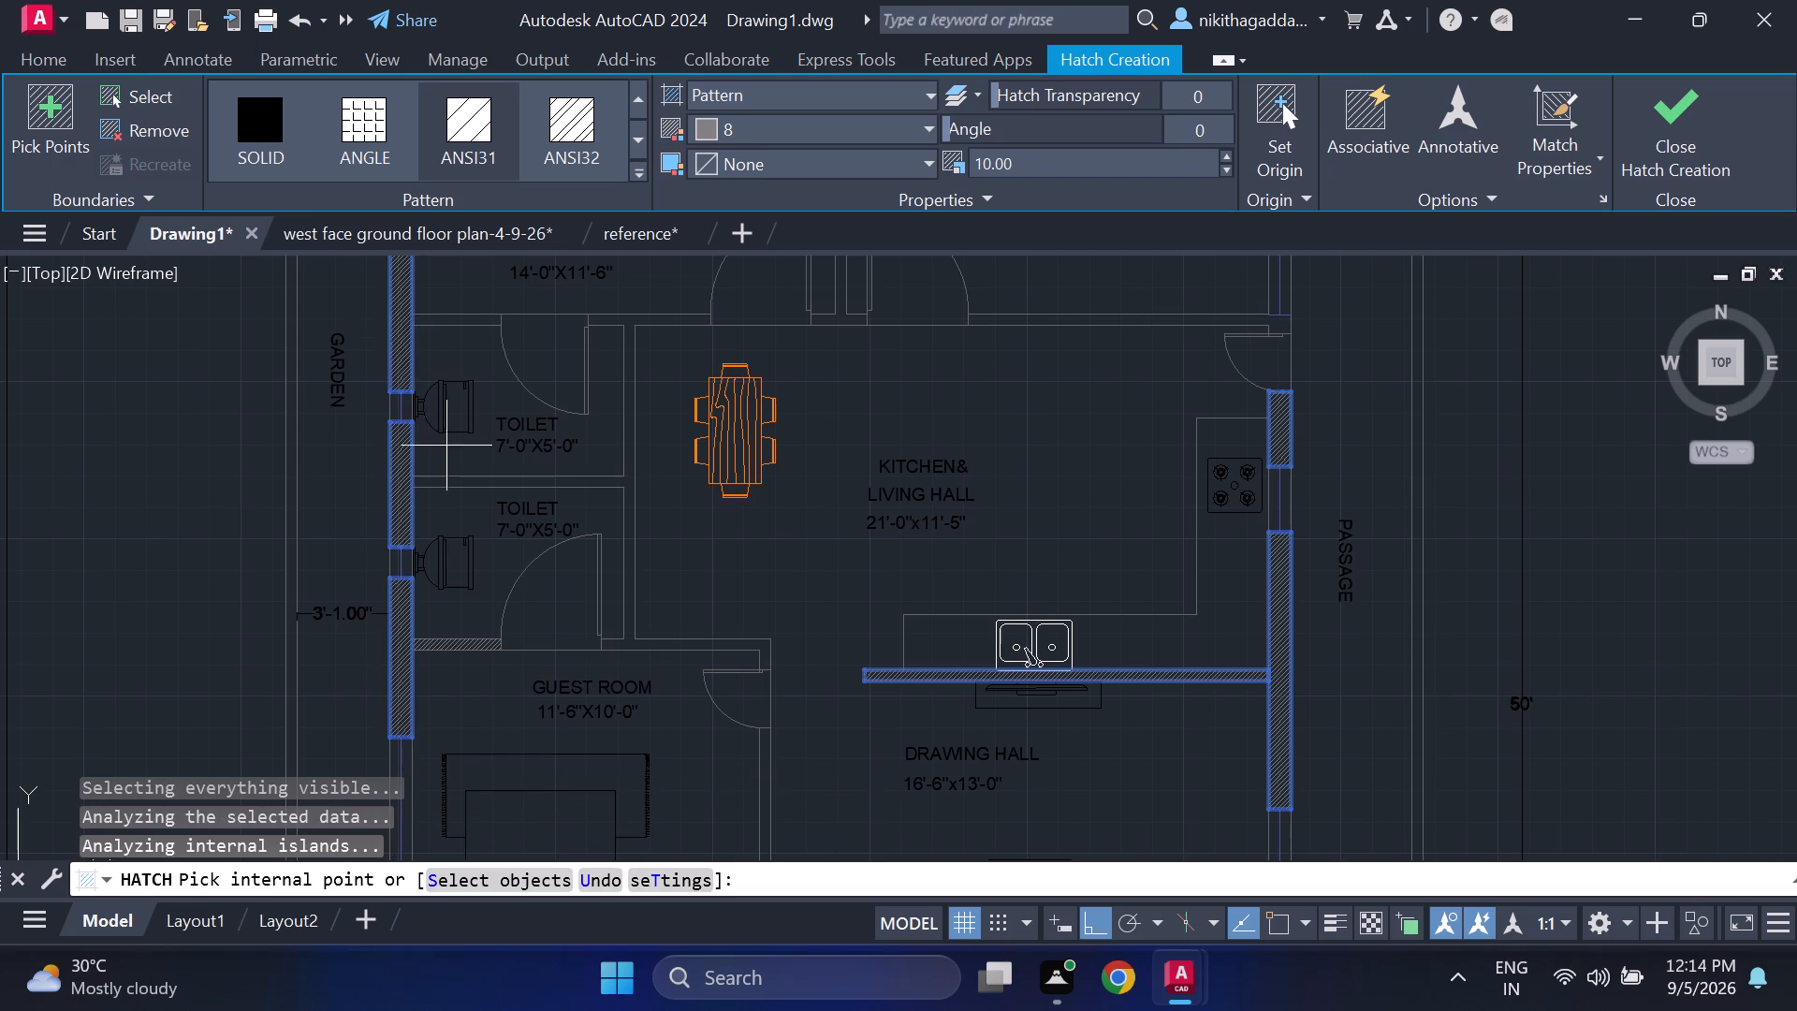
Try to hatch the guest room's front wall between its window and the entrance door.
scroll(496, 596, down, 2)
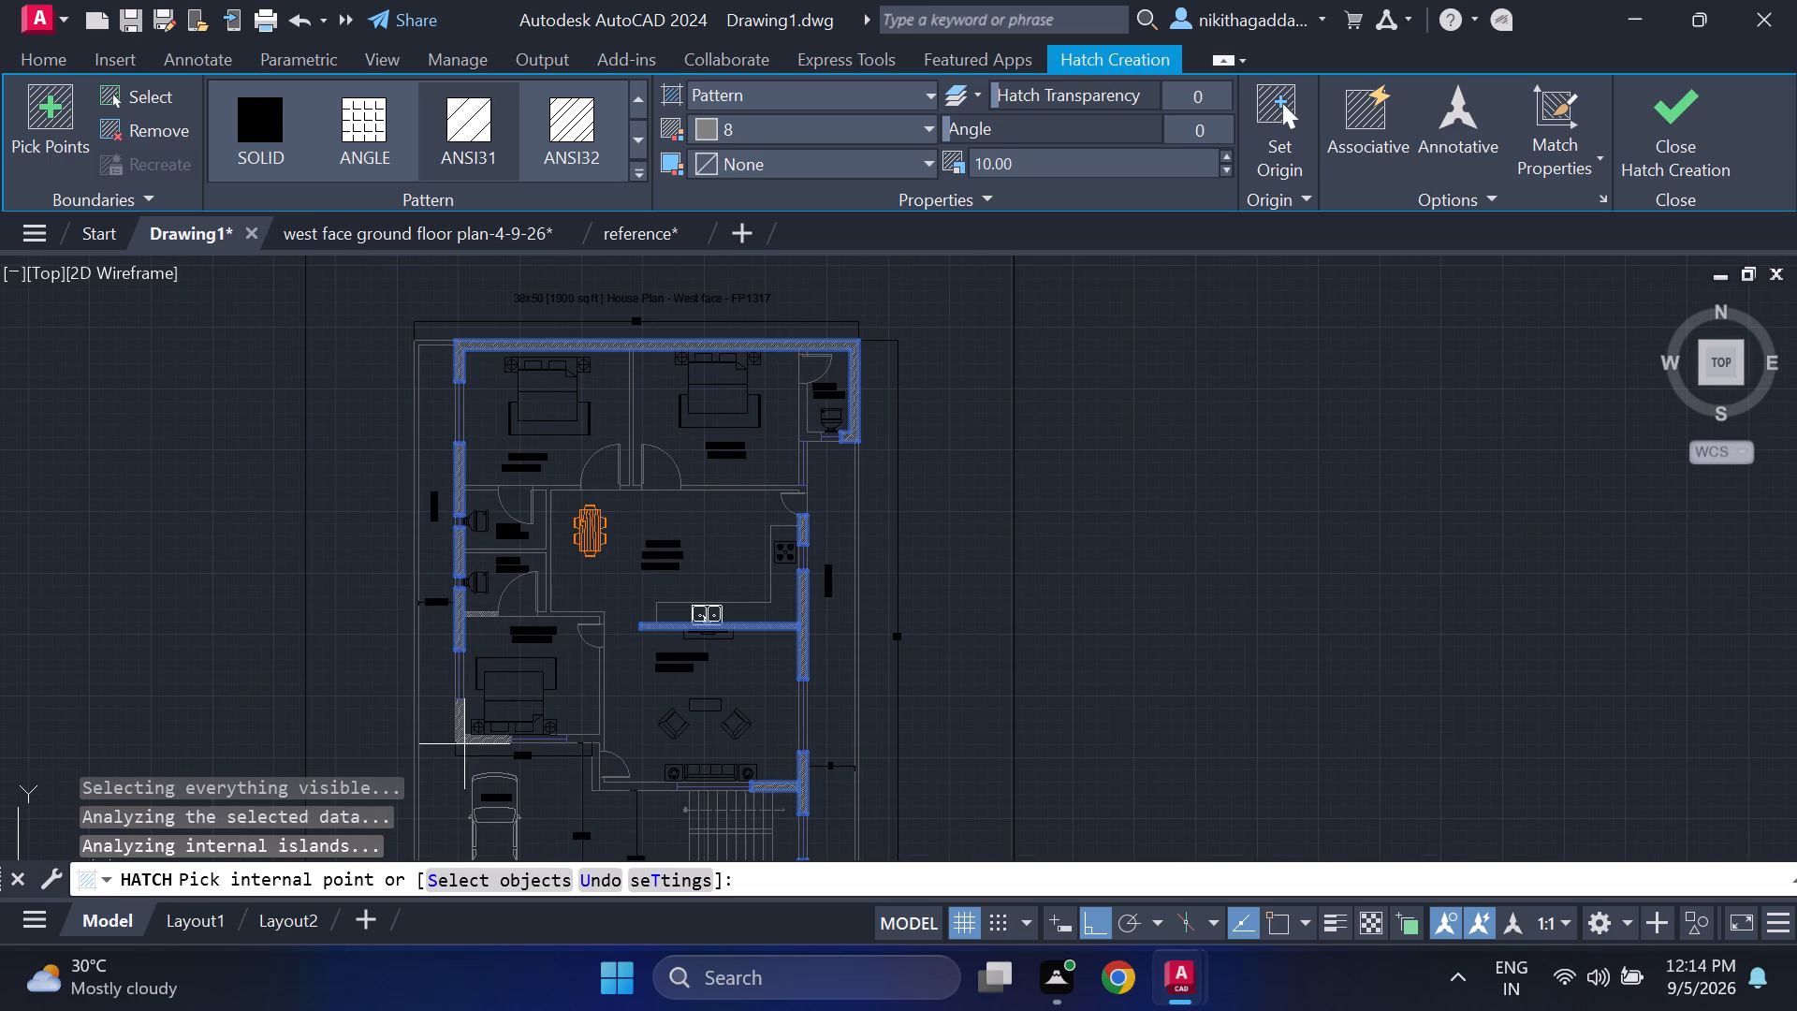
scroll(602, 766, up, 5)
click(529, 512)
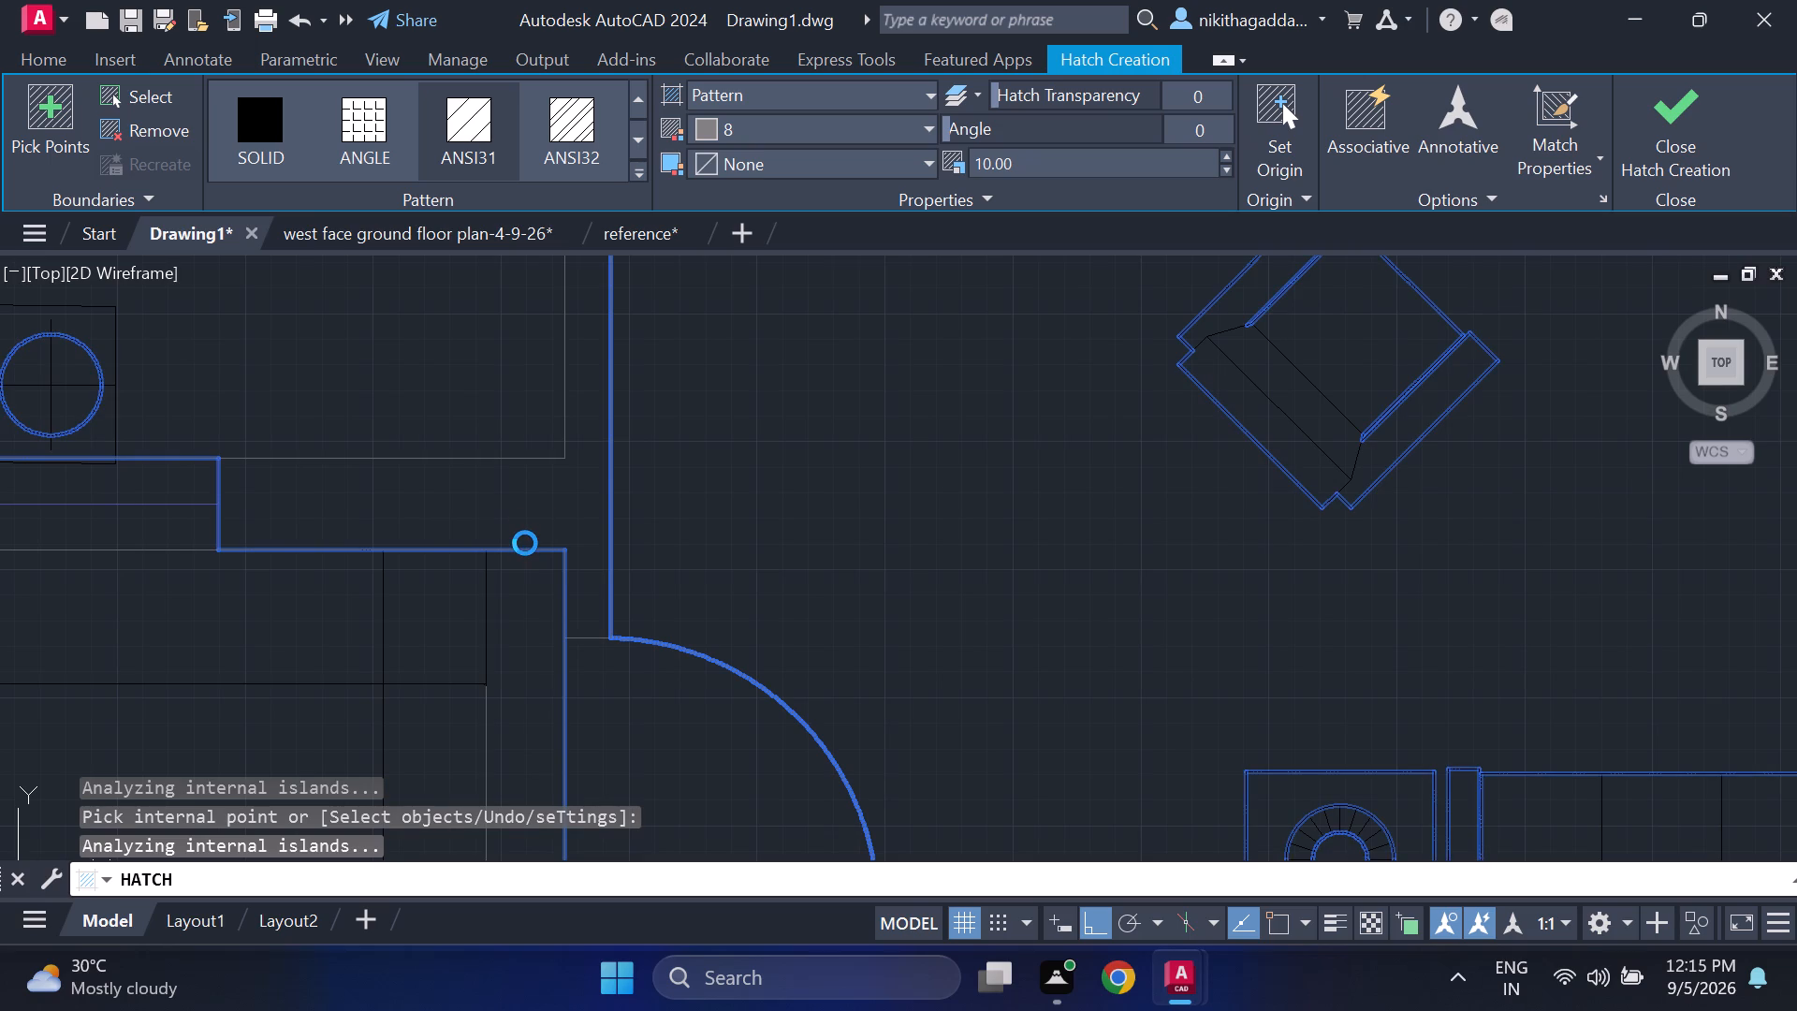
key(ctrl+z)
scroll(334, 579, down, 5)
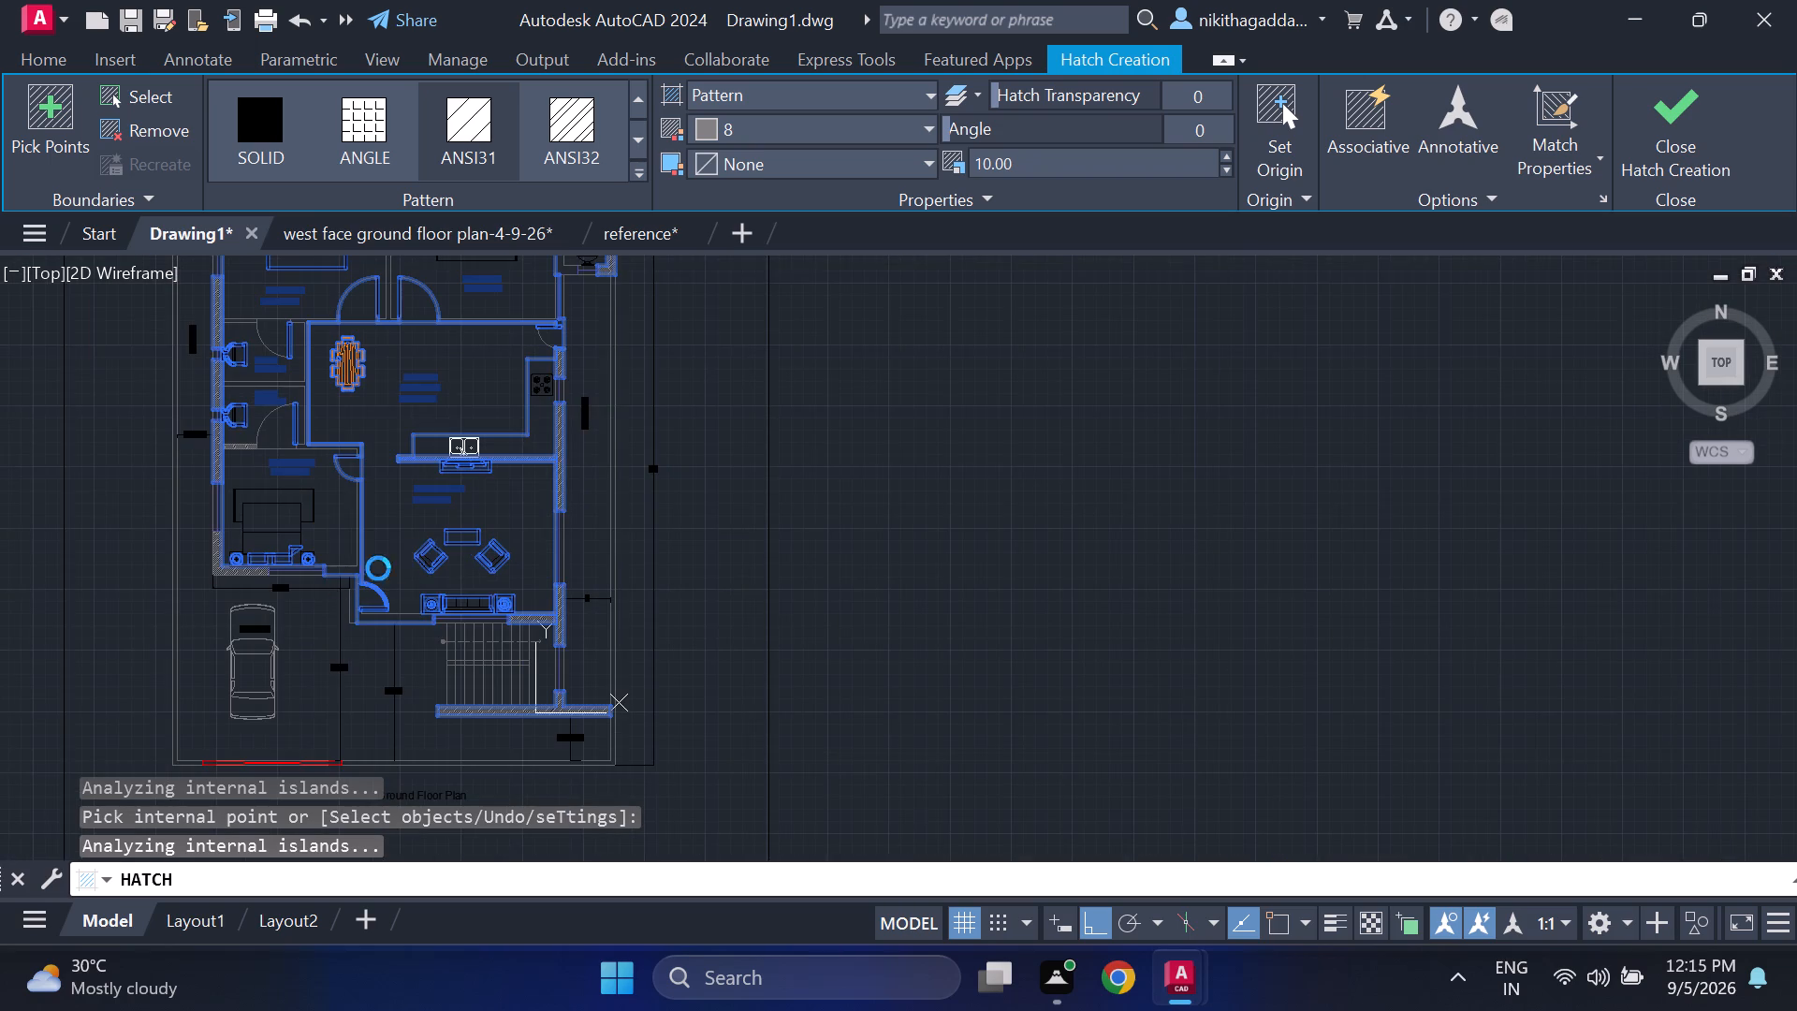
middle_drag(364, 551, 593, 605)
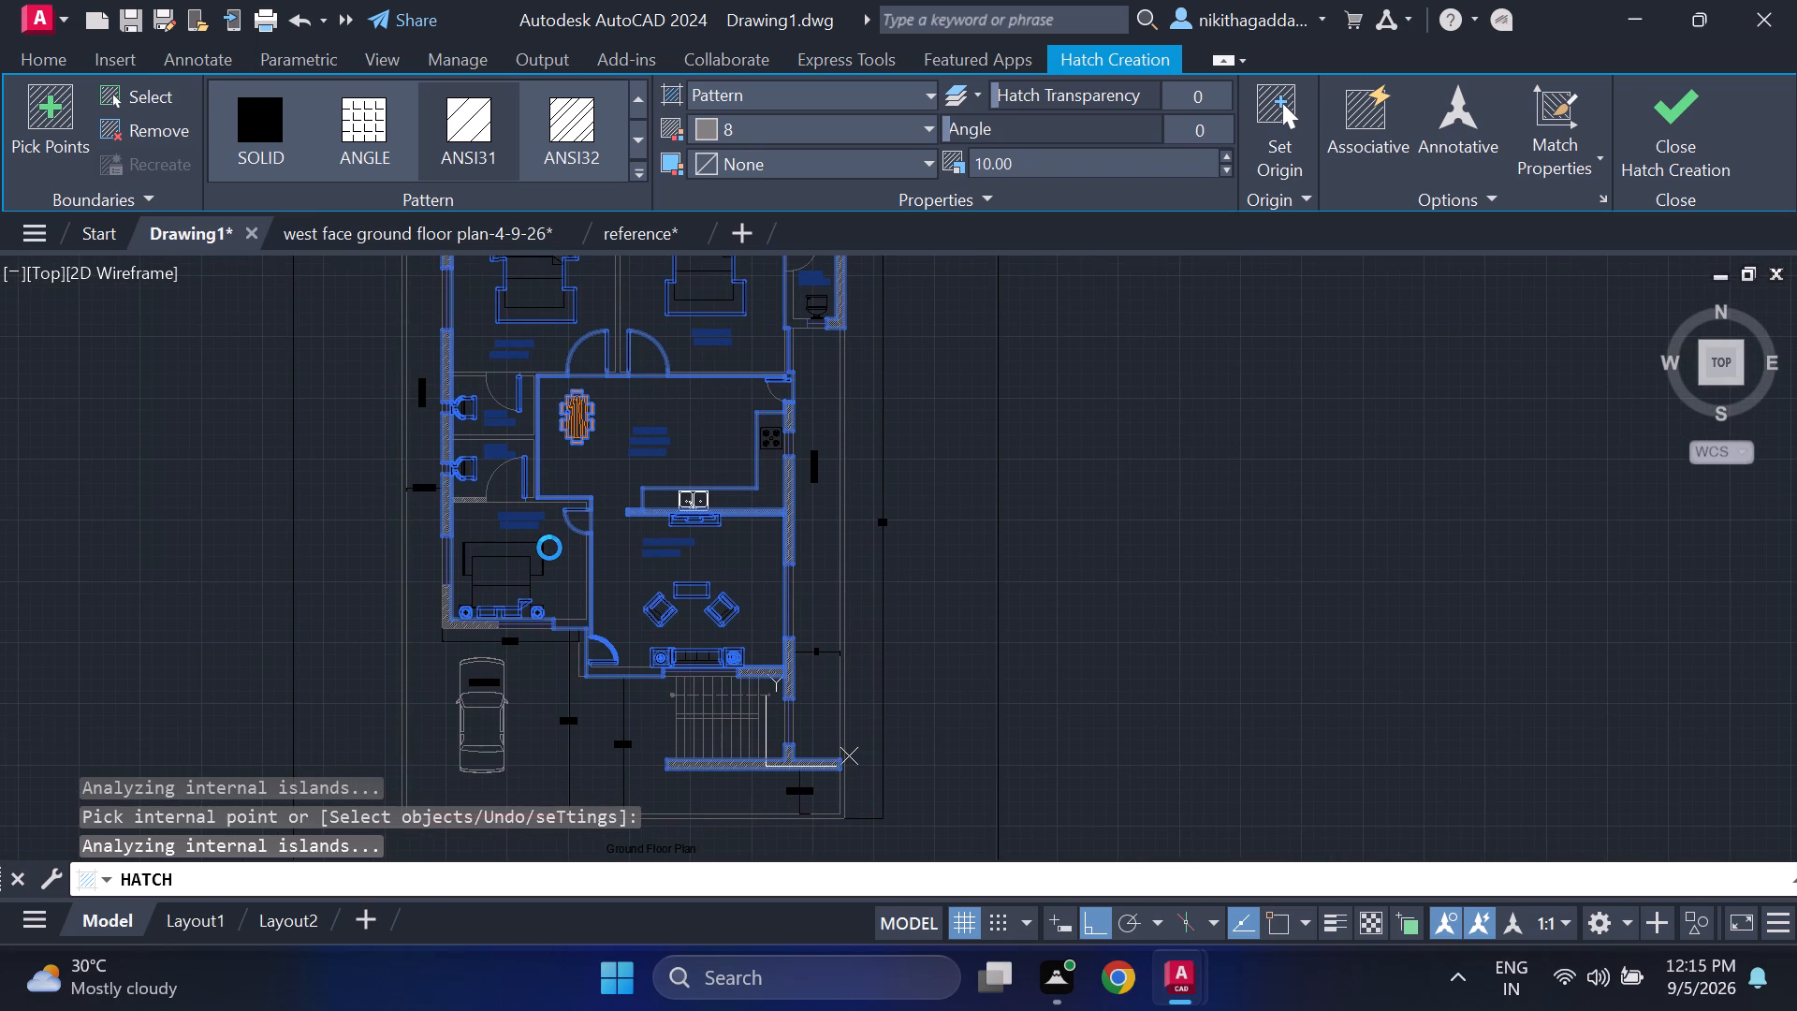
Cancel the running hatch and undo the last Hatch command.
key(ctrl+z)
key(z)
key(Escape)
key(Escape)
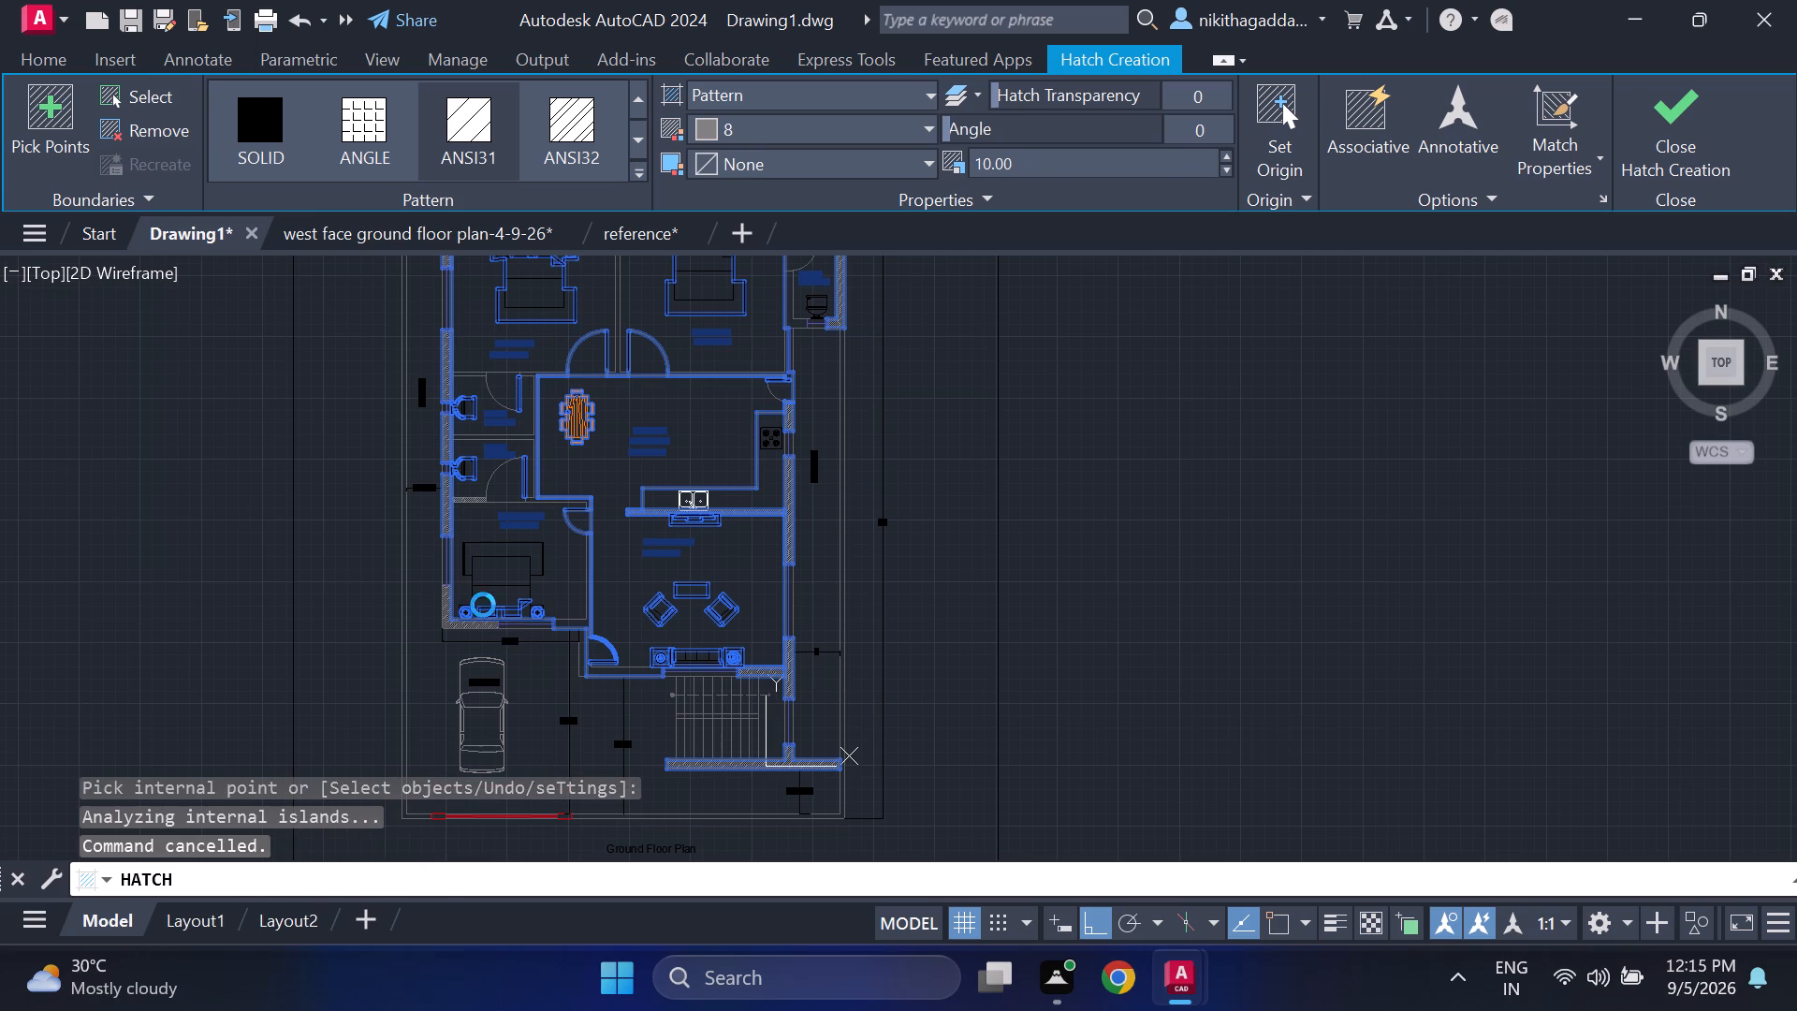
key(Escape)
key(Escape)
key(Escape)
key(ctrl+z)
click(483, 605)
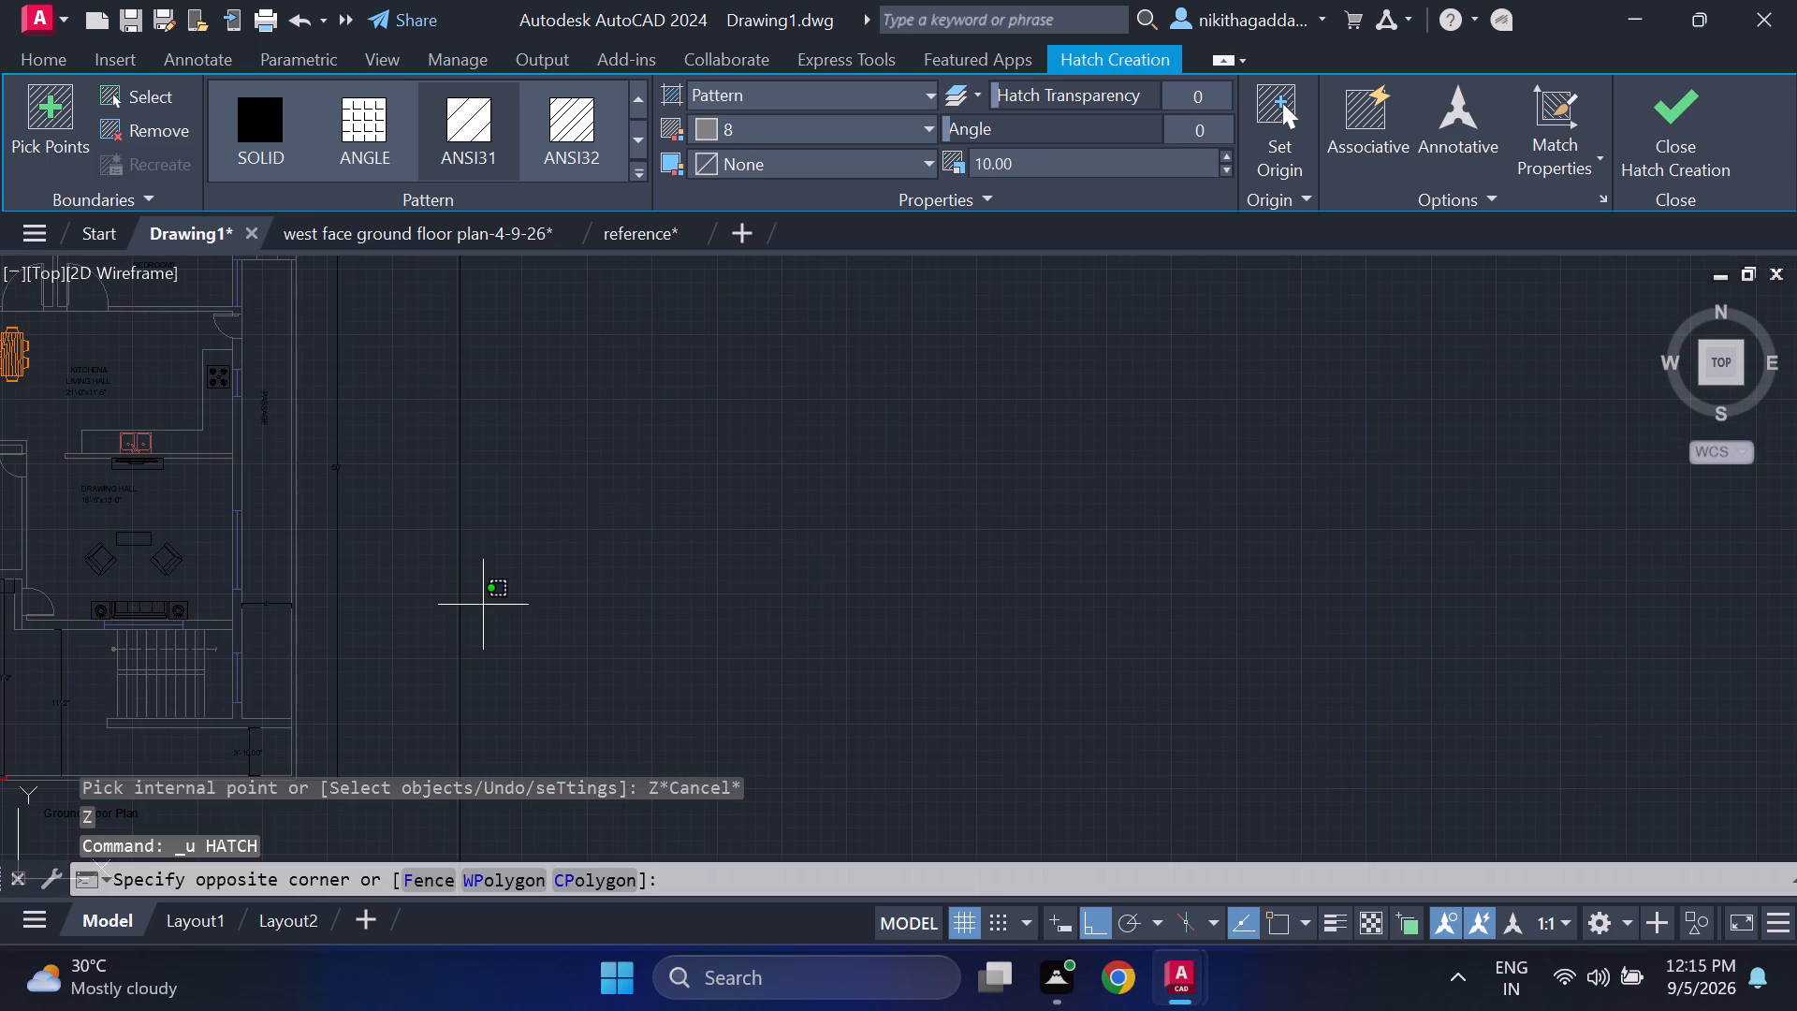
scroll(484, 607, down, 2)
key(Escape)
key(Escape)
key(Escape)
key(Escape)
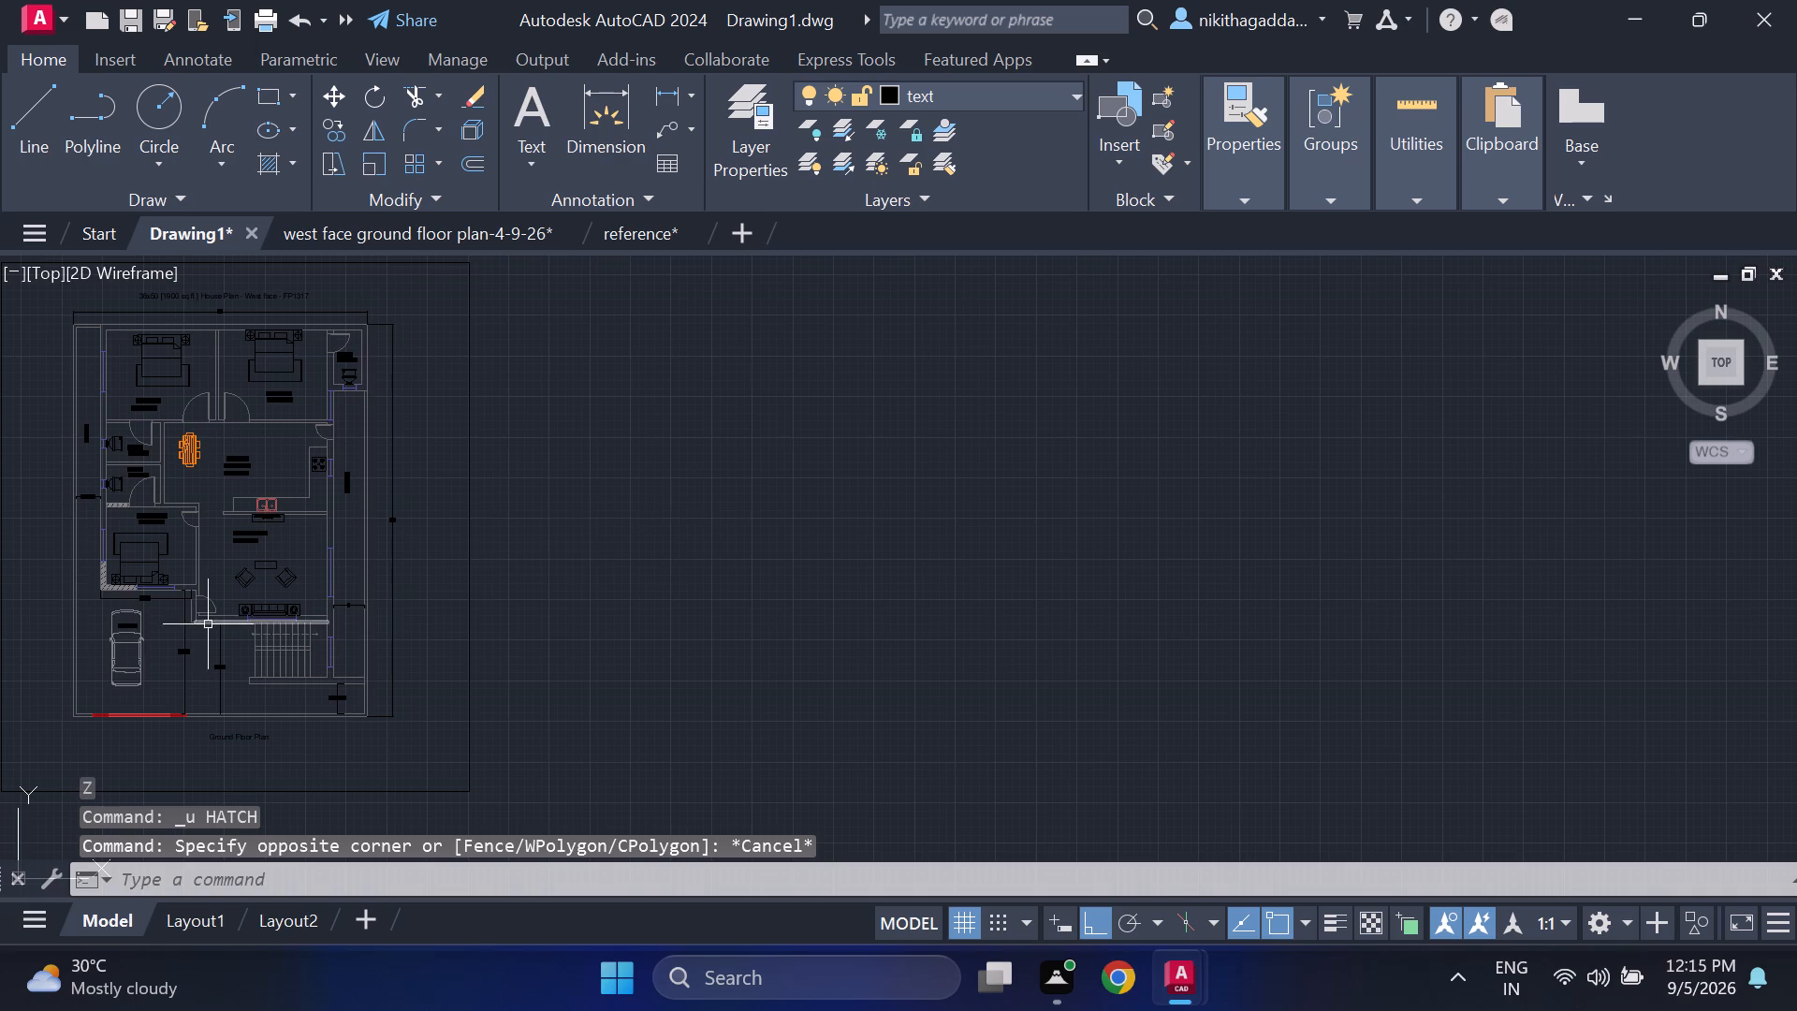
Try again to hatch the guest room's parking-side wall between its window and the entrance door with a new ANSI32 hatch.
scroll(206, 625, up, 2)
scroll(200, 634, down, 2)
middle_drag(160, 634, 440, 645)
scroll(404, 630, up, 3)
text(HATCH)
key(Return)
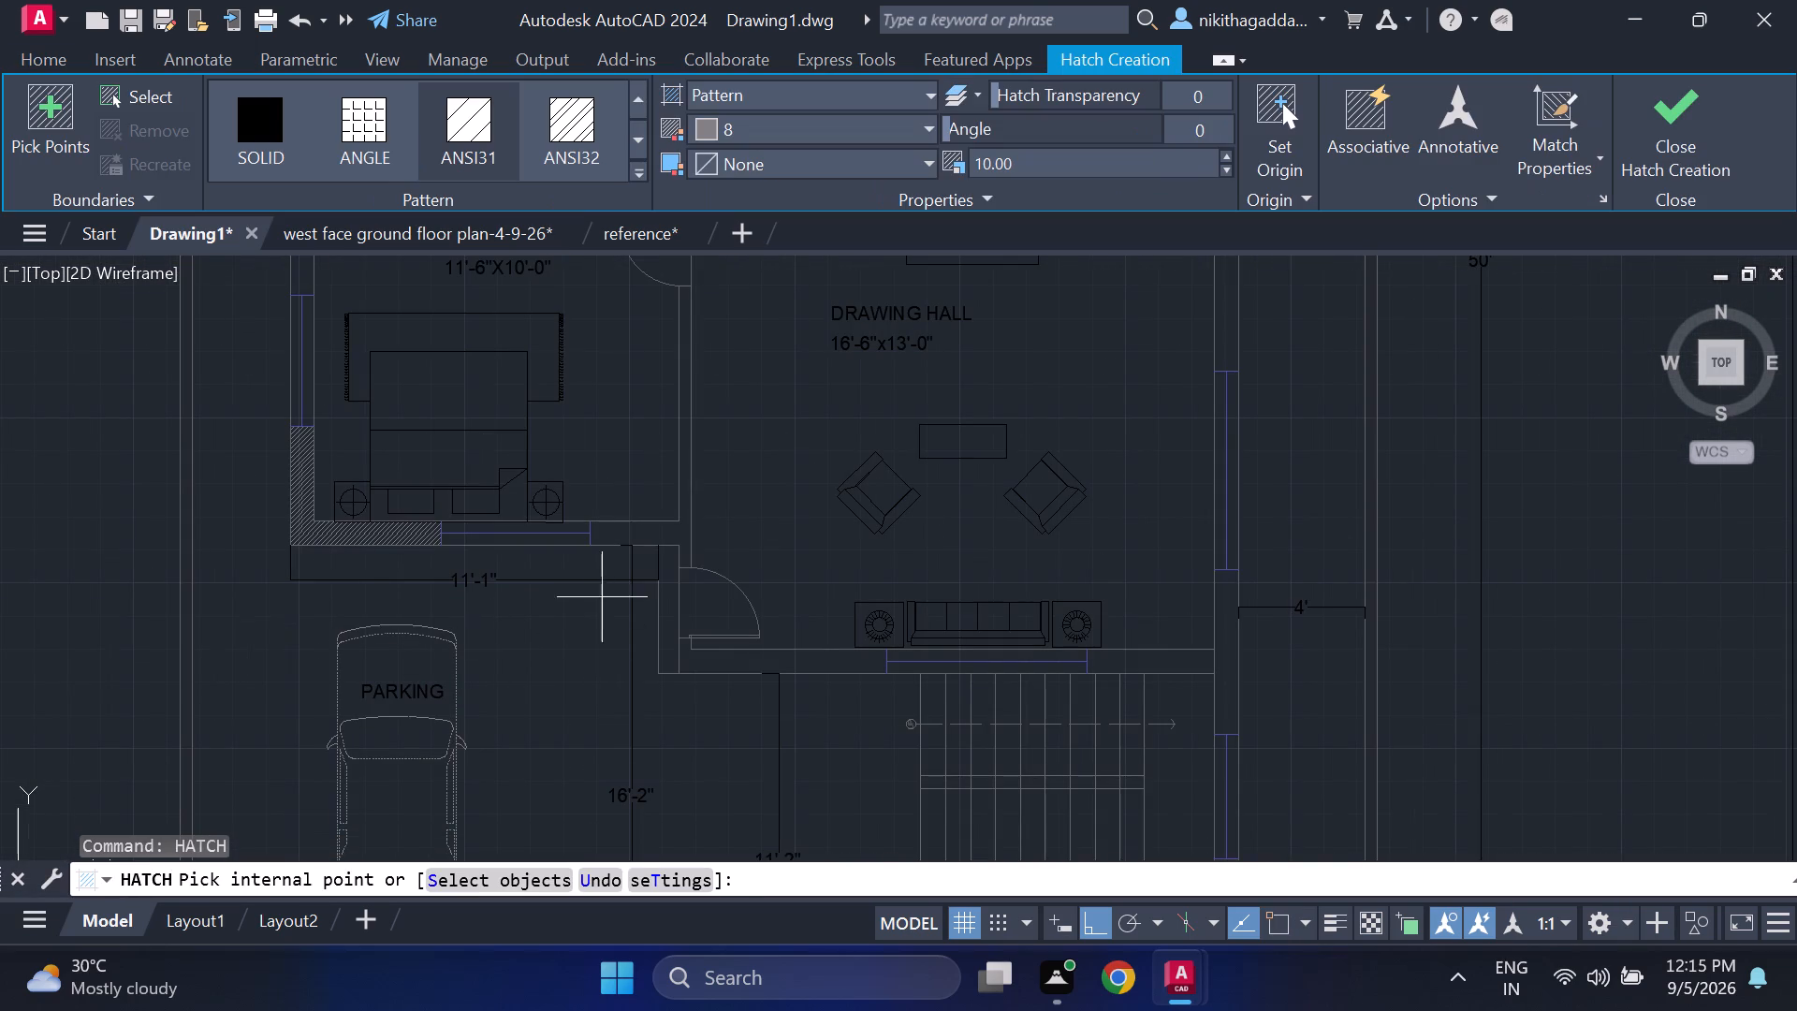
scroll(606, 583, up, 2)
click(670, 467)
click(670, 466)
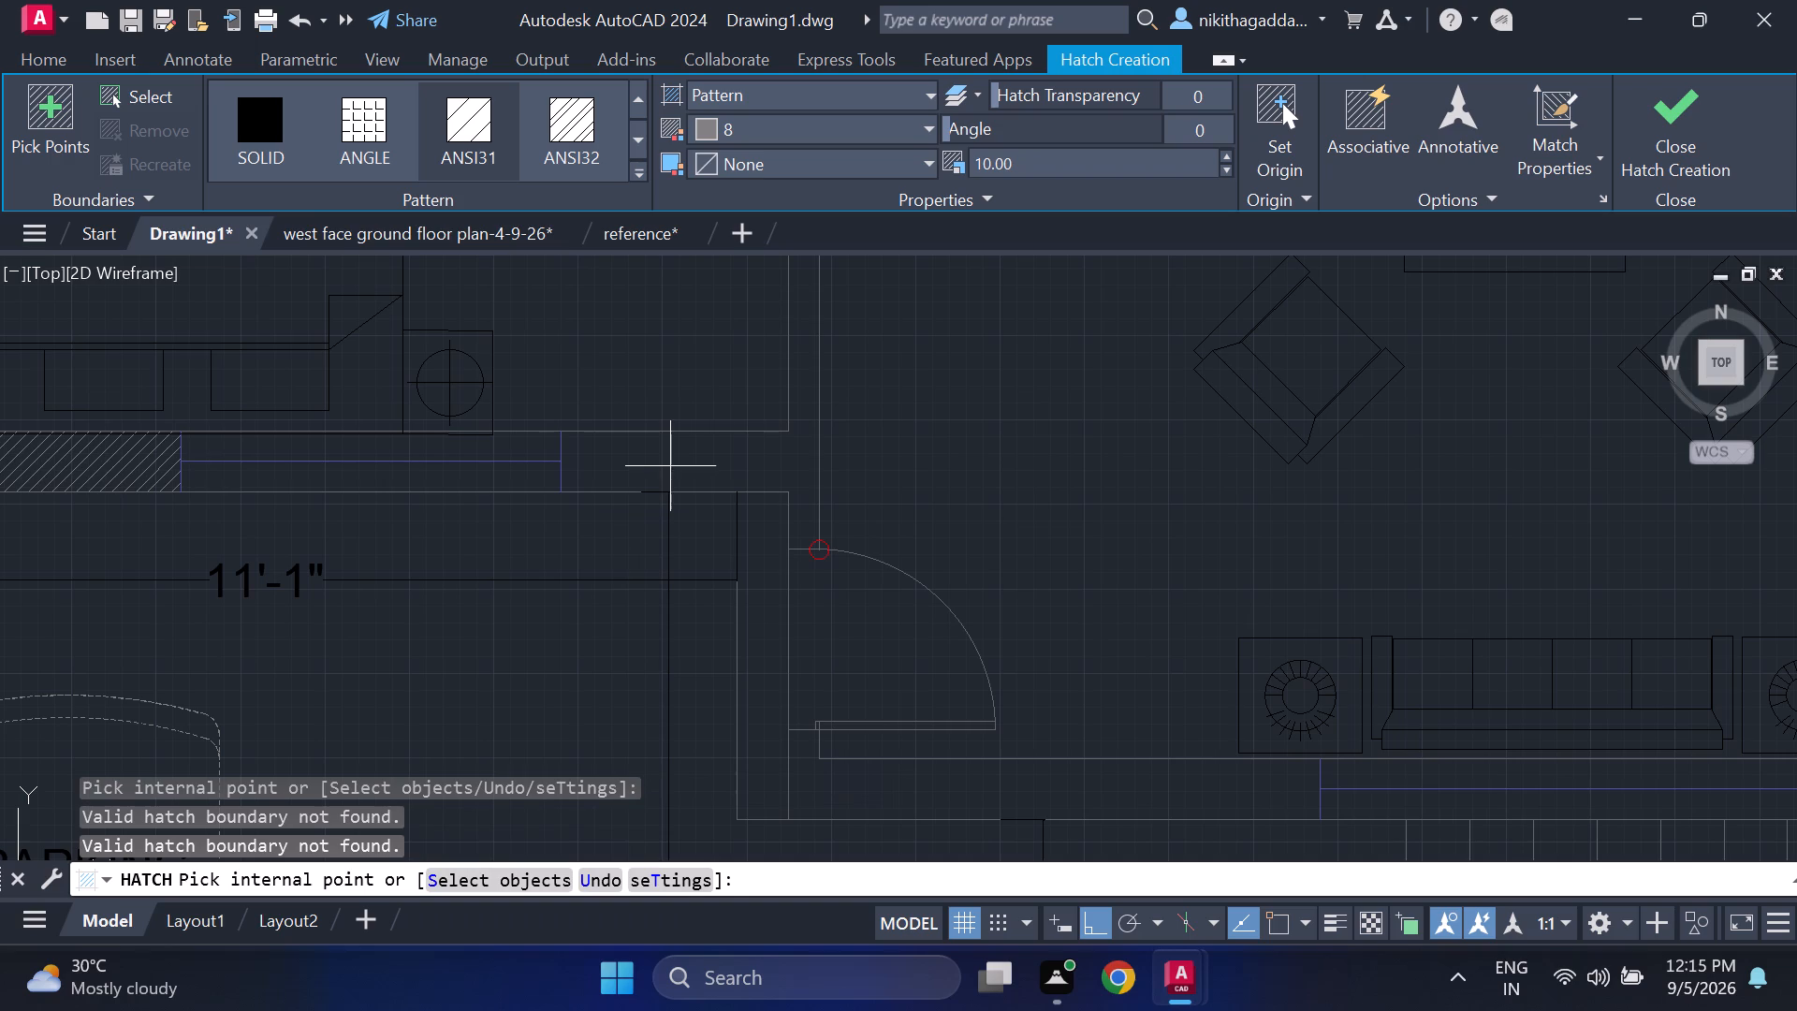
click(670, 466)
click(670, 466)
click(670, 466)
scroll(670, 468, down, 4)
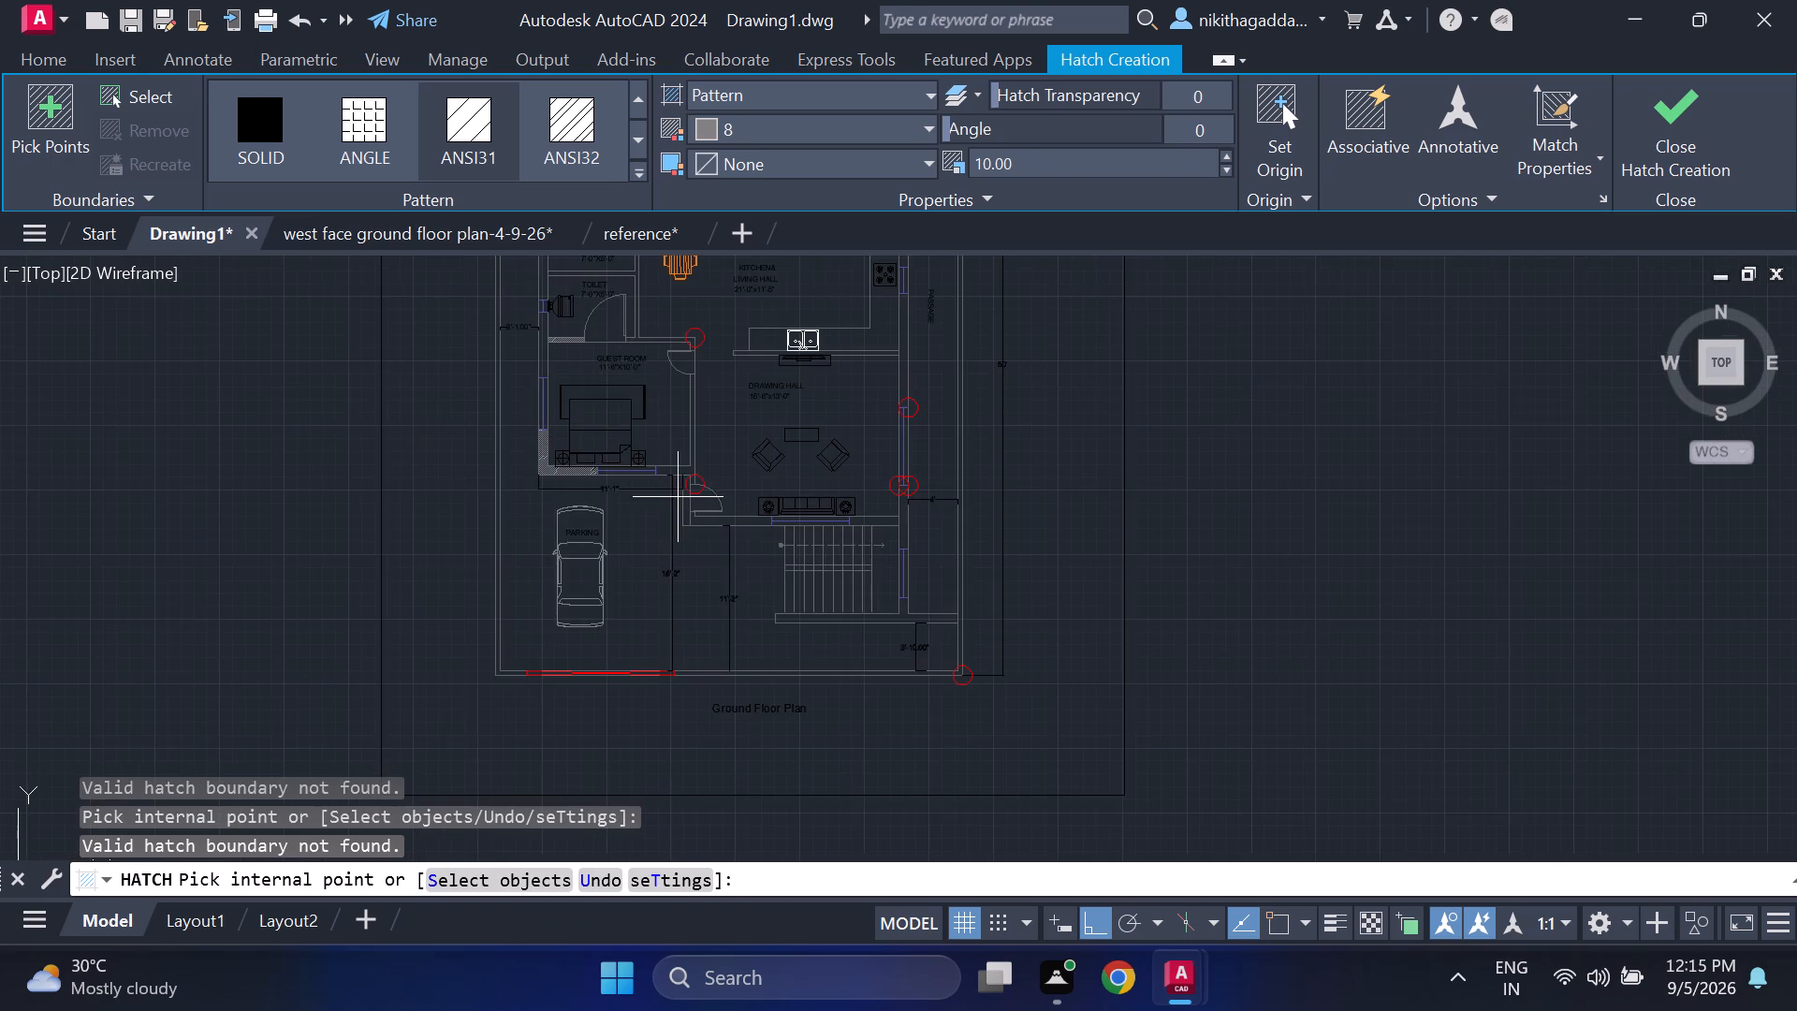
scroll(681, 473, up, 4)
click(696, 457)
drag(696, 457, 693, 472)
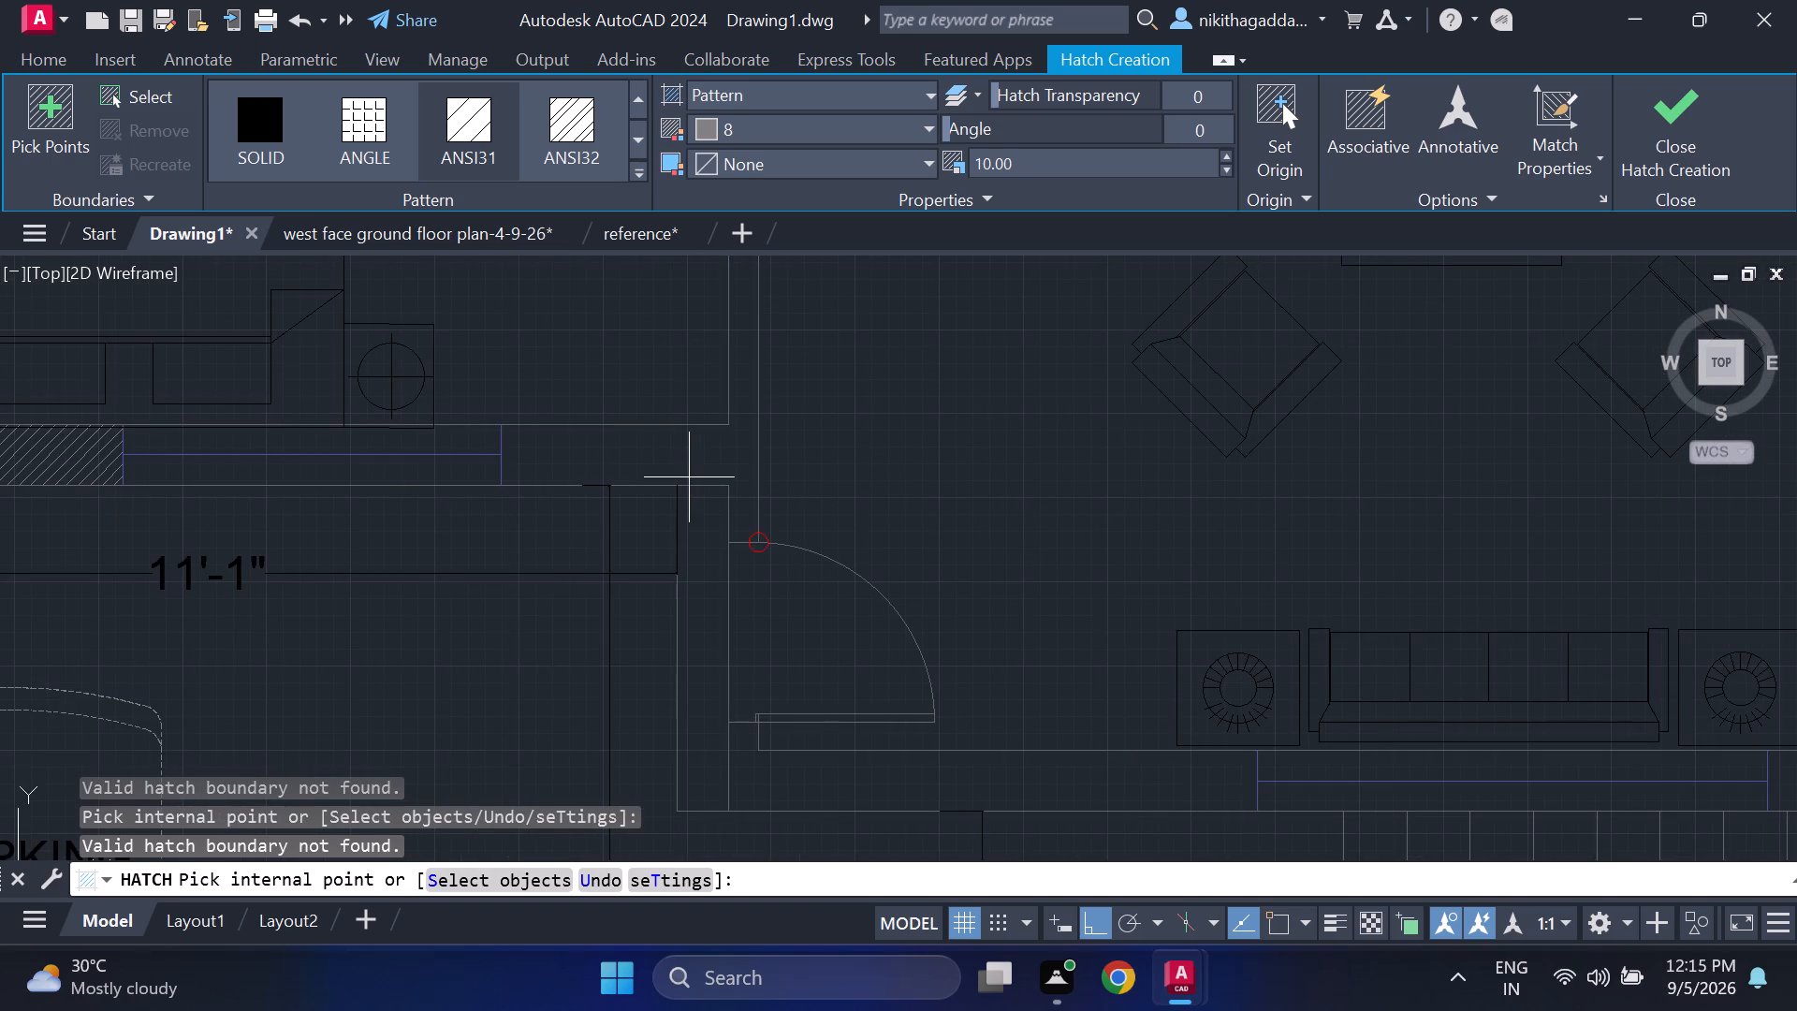
Hatch the short wall piece beside the entrance door, between the parking and the drawing hall.
key(Return)
key(Return)
key(Return)
key(Return)
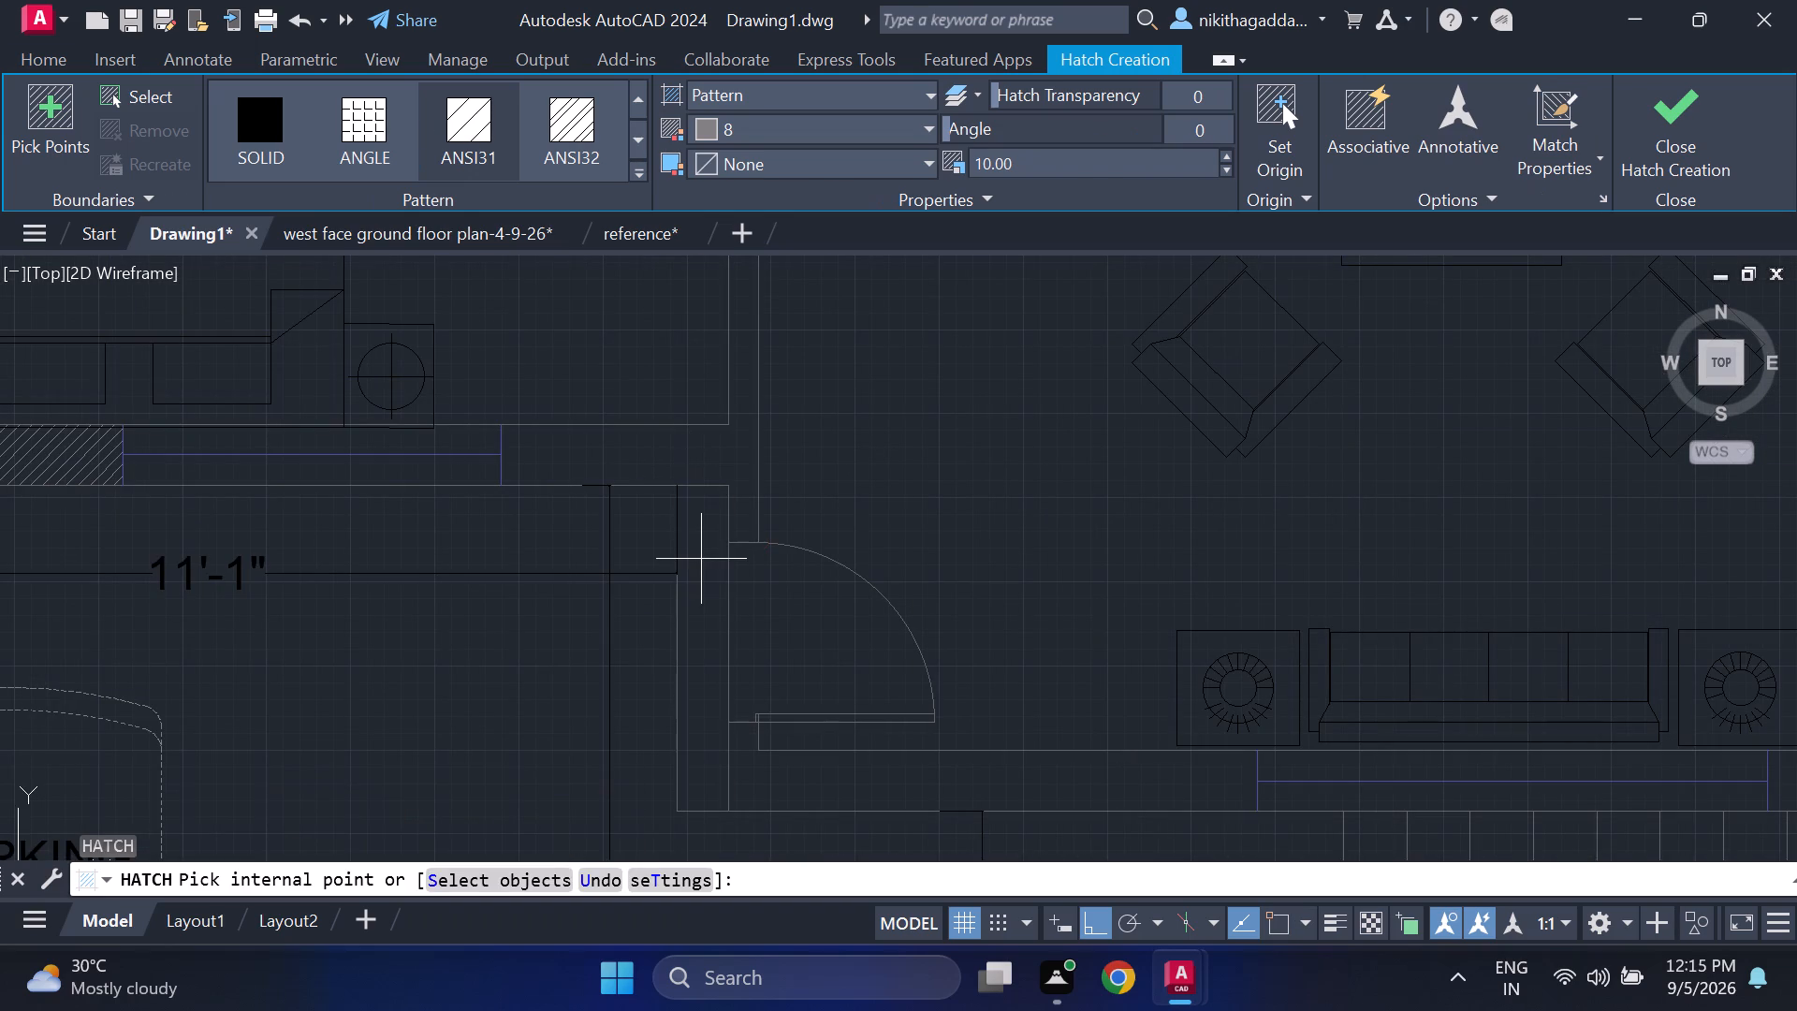
click(701, 559)
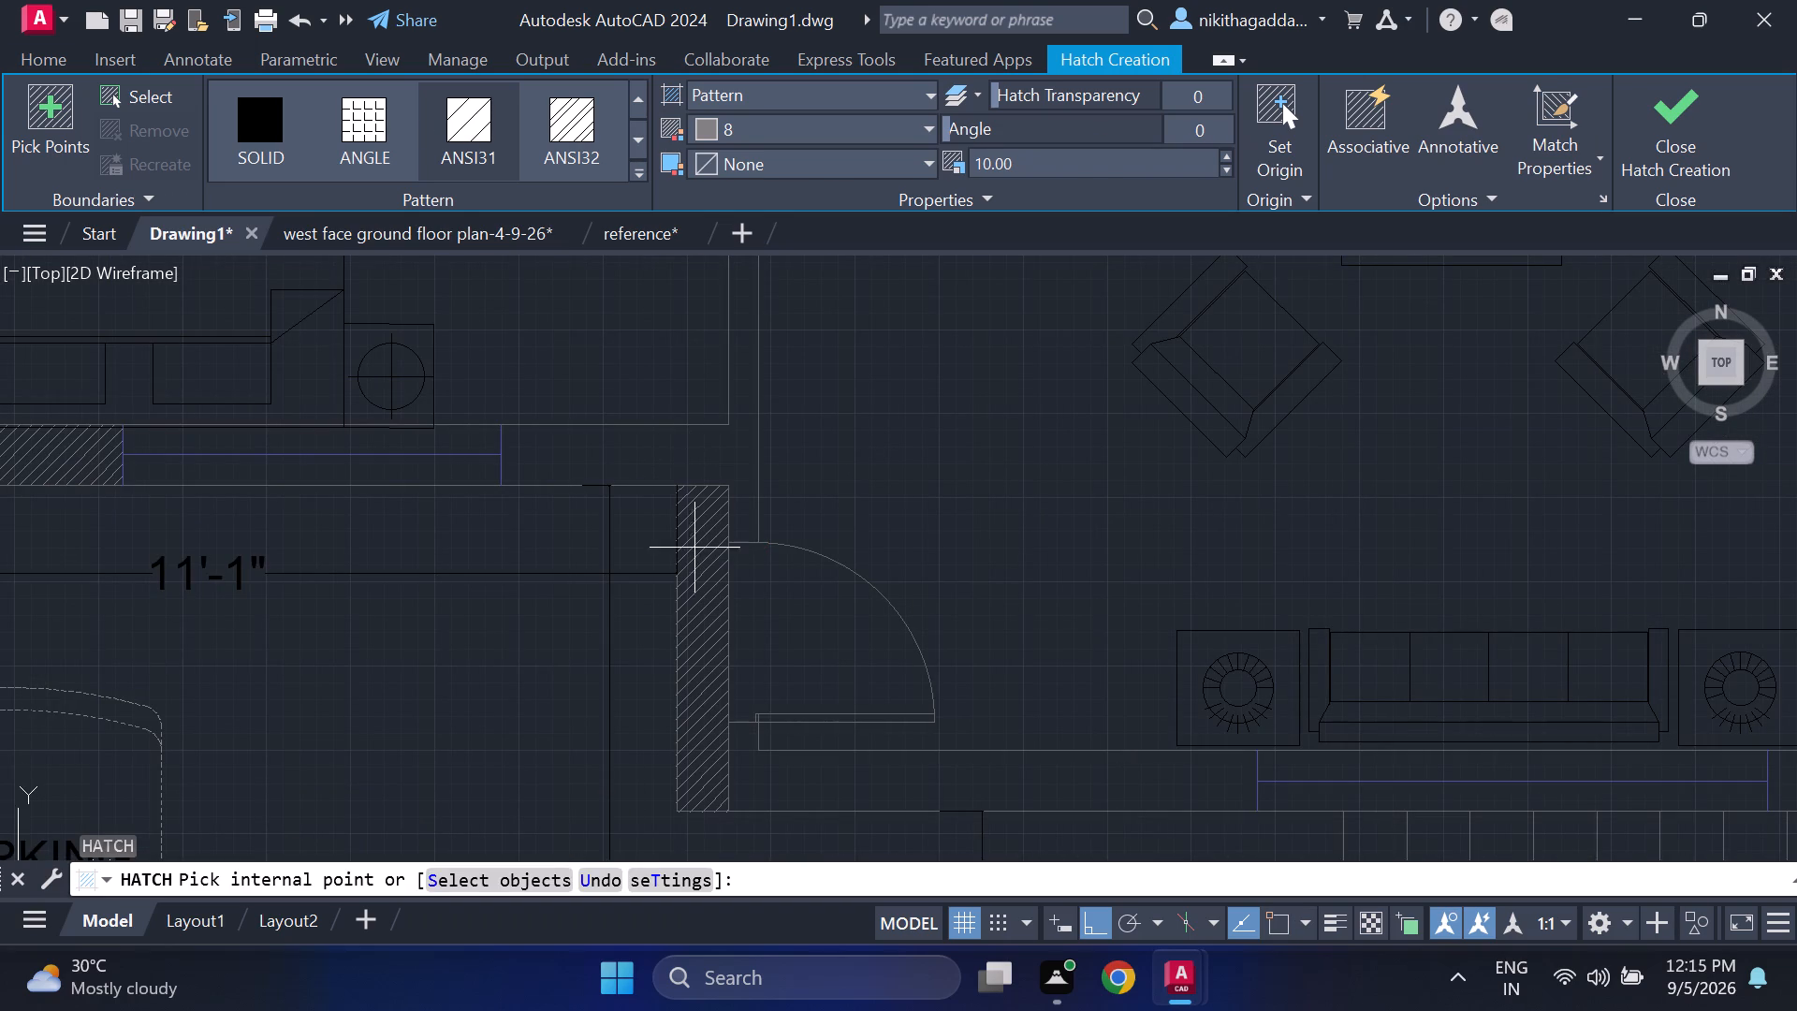
click(708, 602)
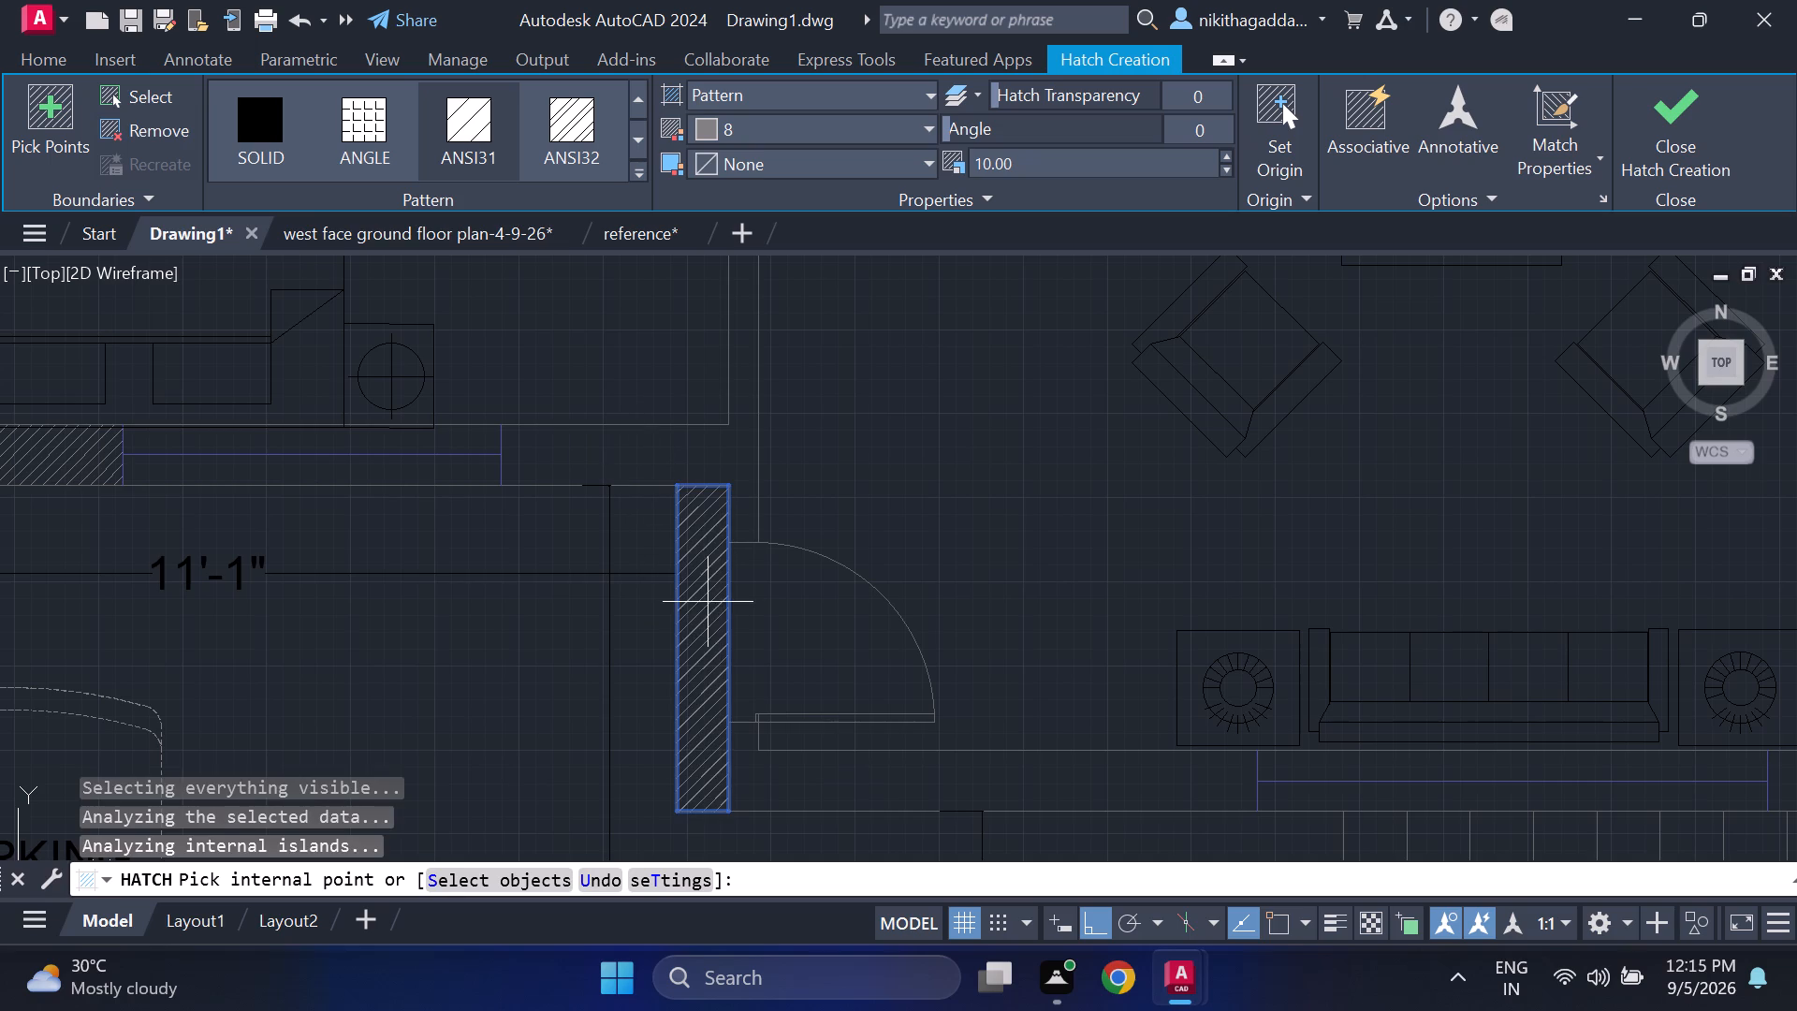
Hatch the drawing hall's front wall on both sides of its window, from the entrance door to the passage-side wall.
click(608, 466)
scroll(855, 709, down, 4)
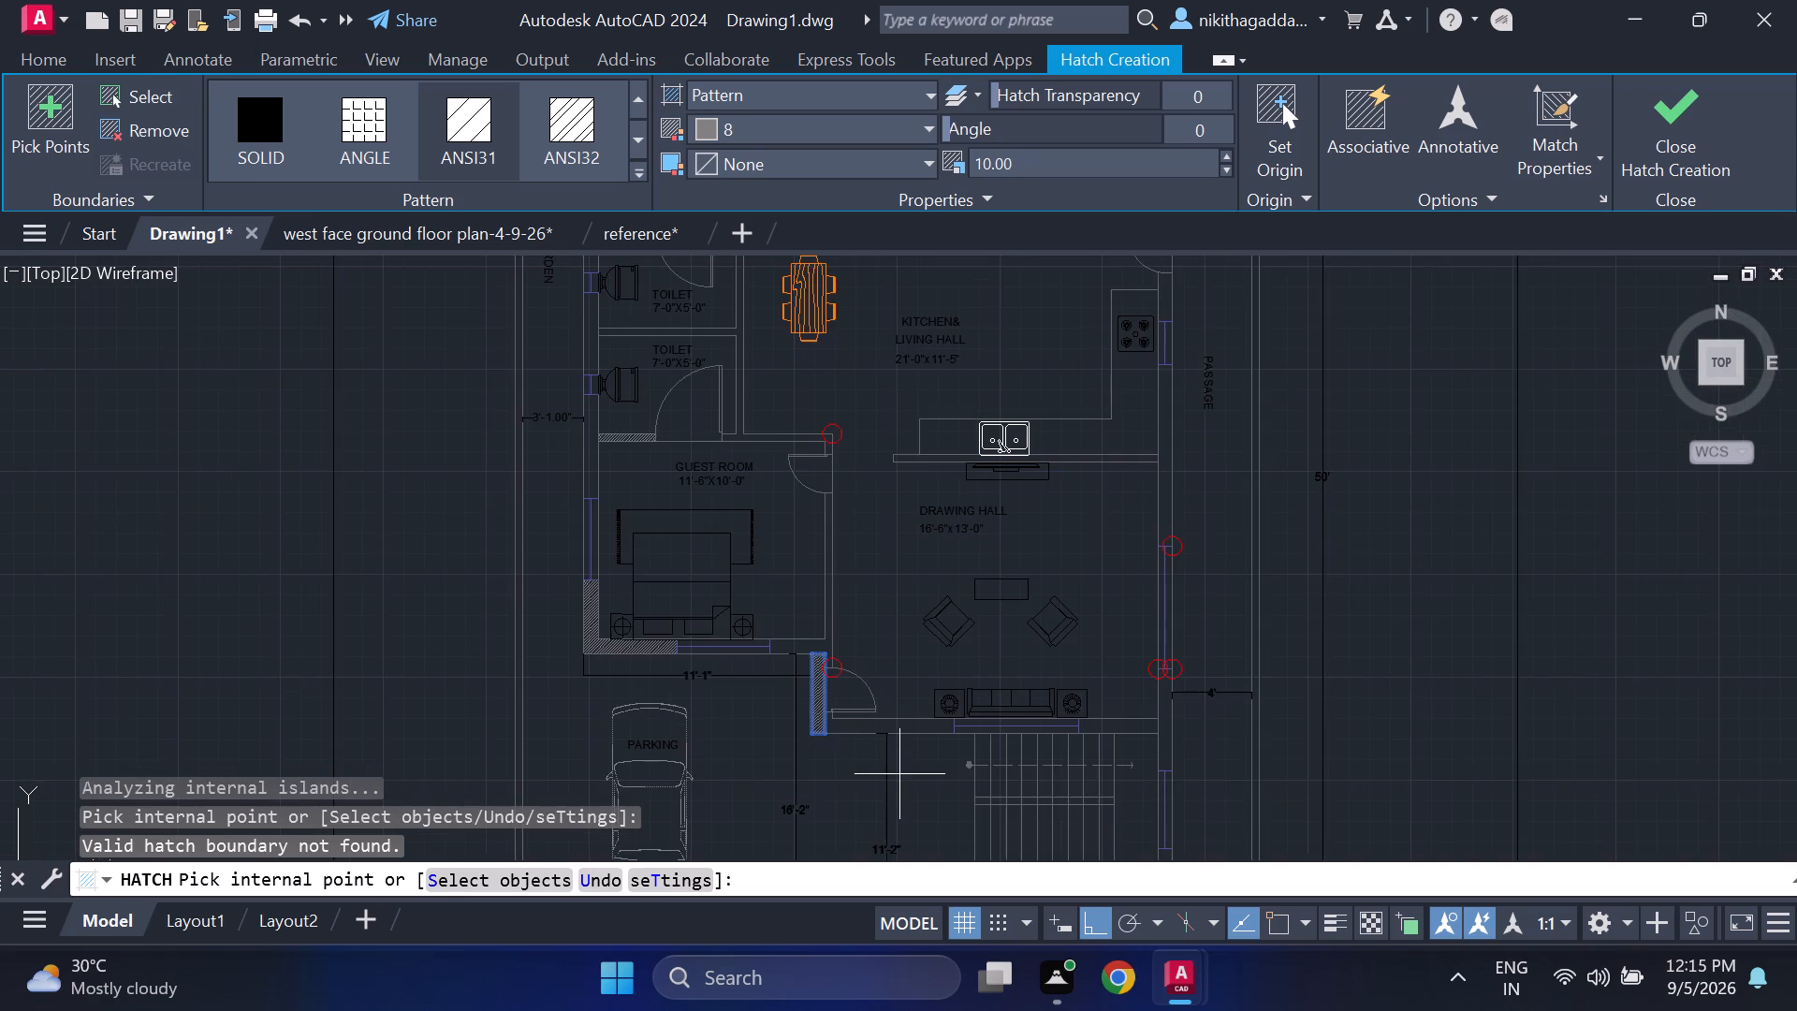
middle_drag(898, 771, 817, 725)
scroll(834, 708, up, 4)
click(793, 553)
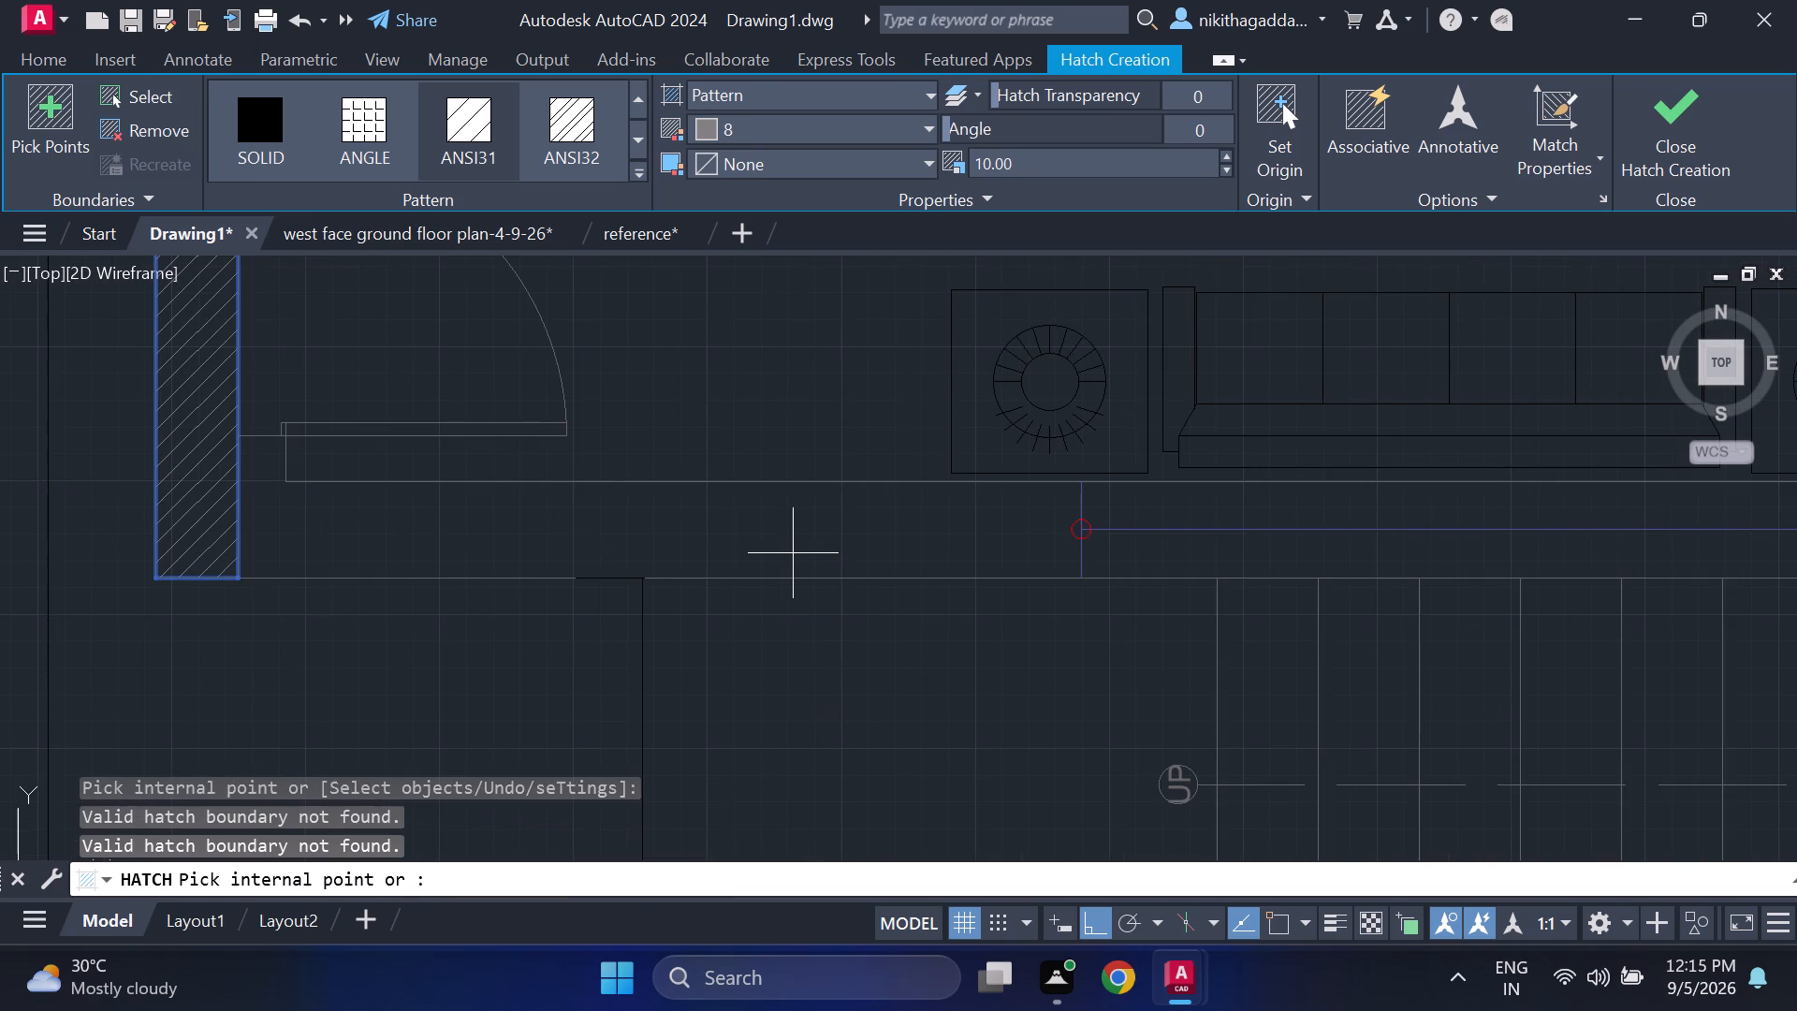
click(793, 553)
click(790, 536)
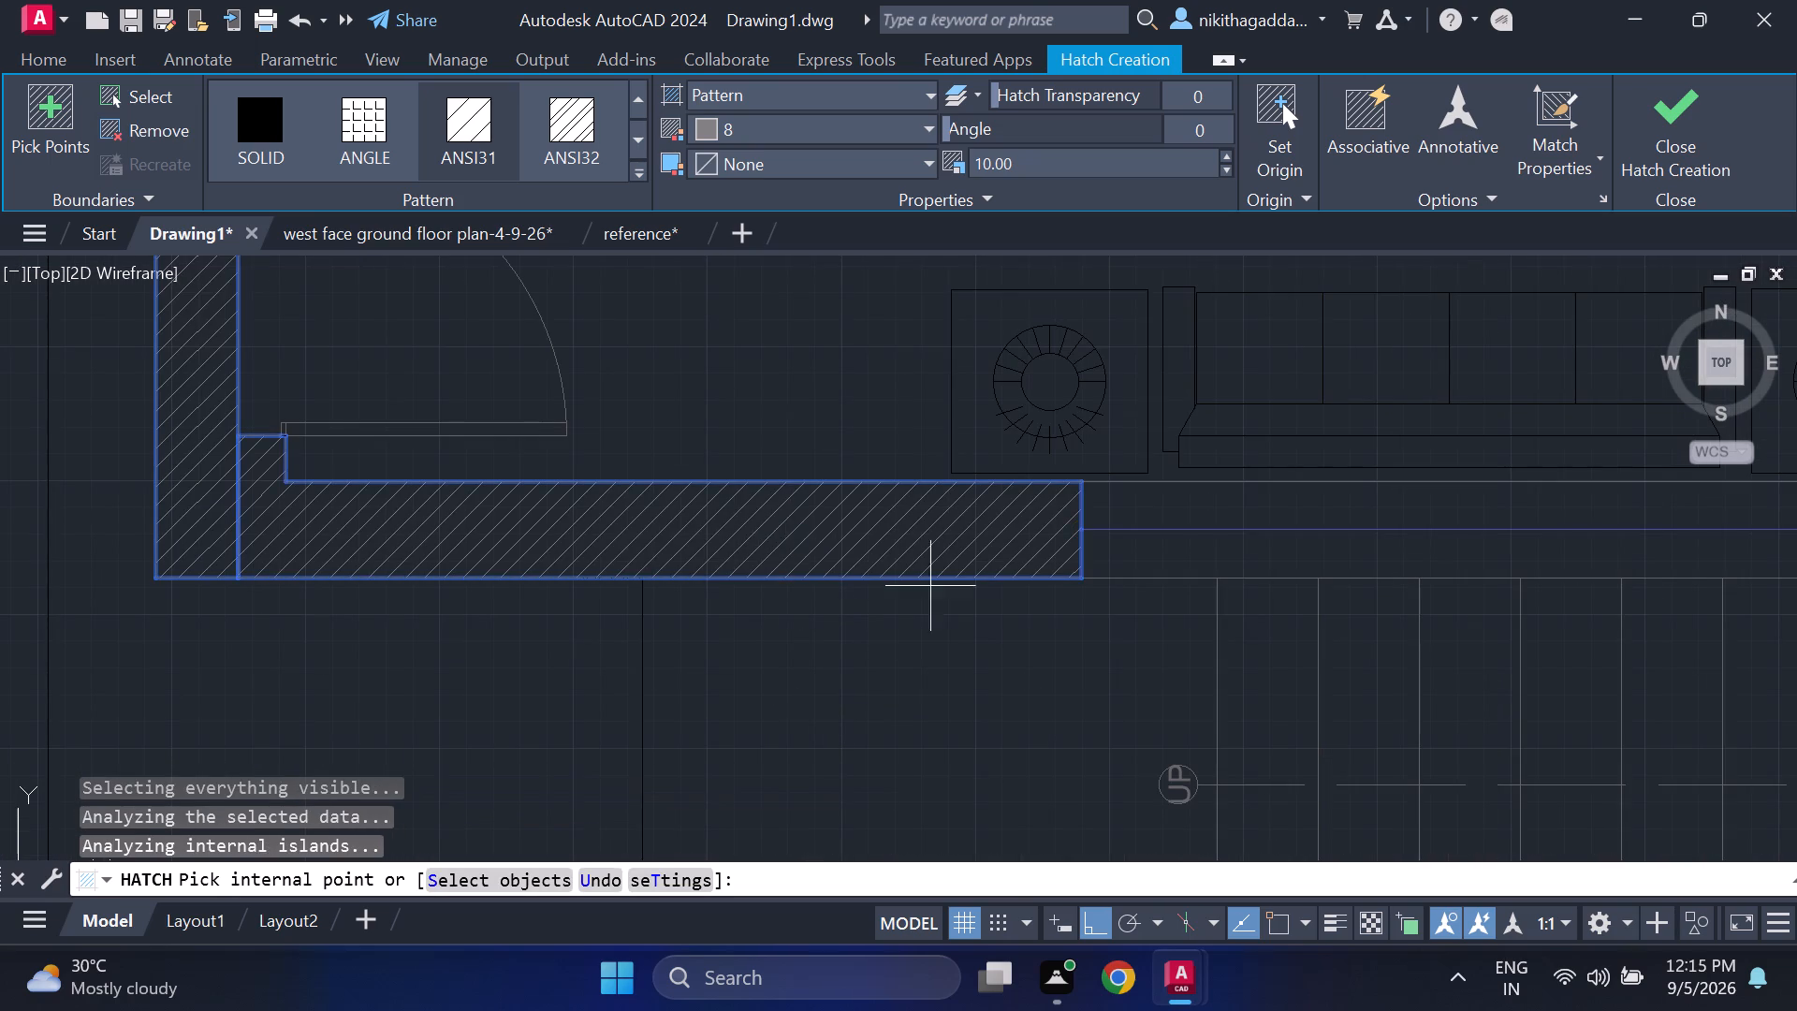
scroll(1056, 675, down, 4)
middle_drag(1054, 687, 755, 694)
scroll(947, 676, up, 4)
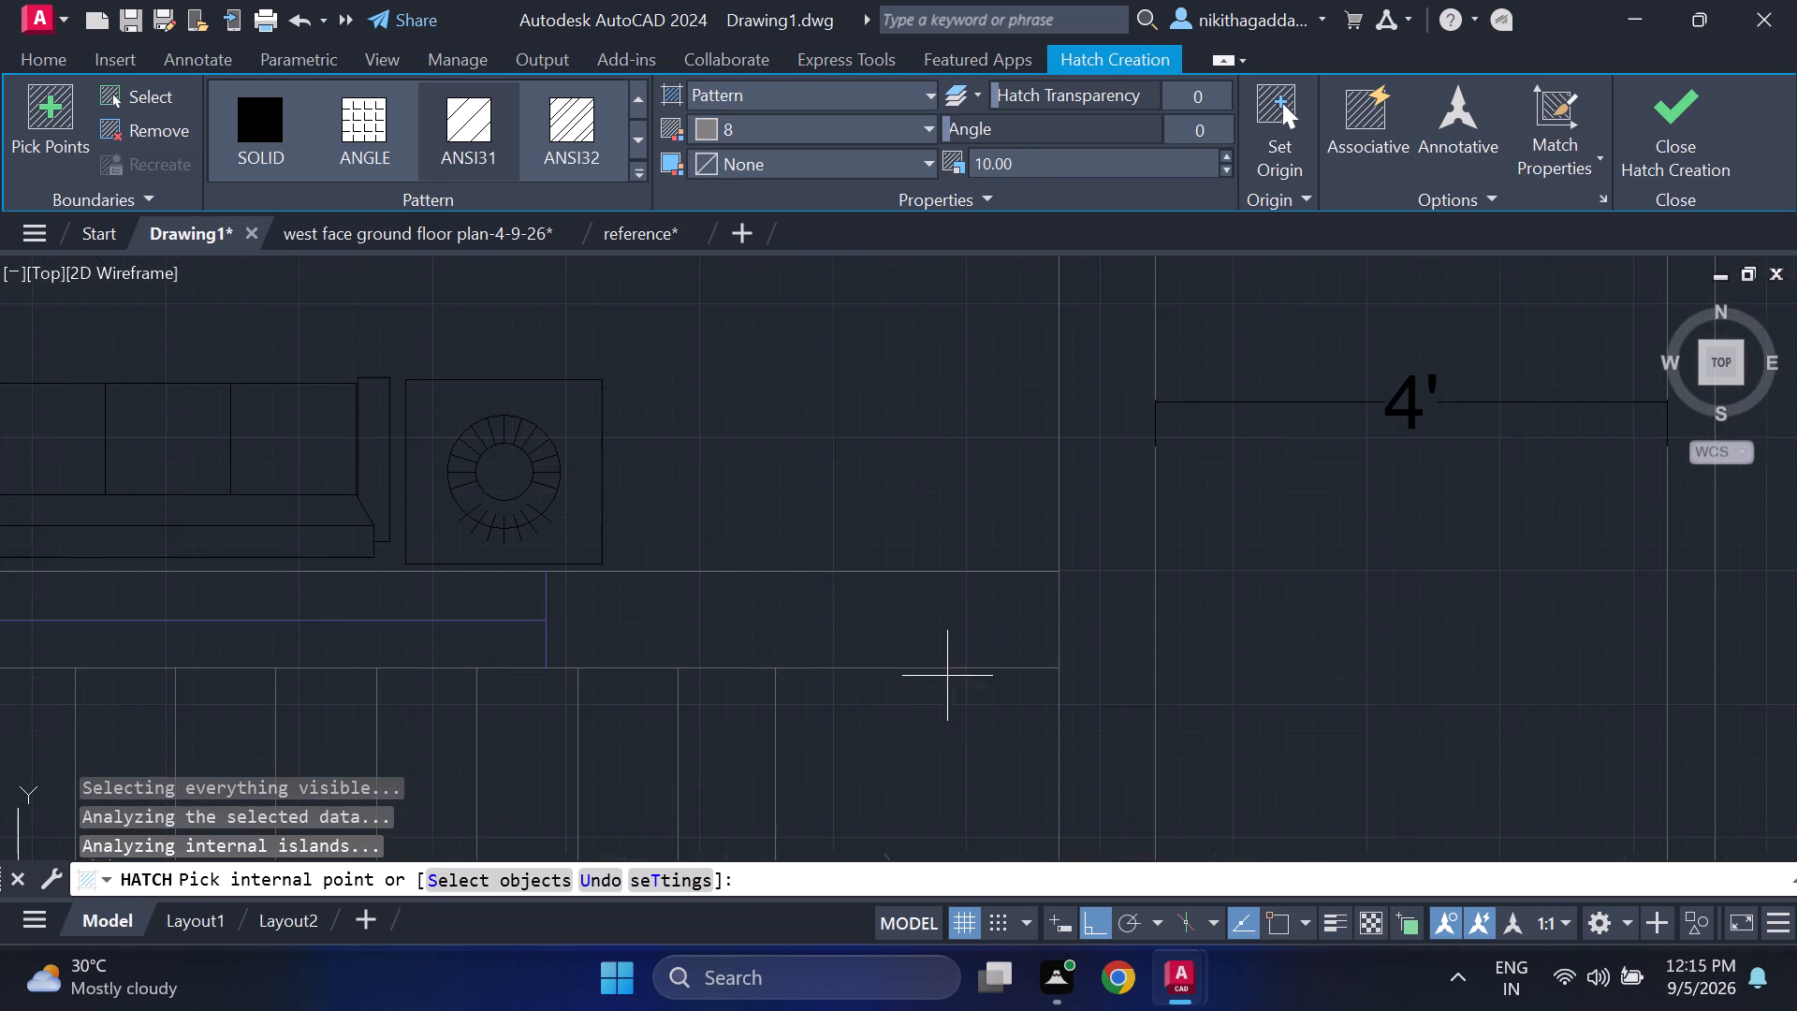
click(945, 652)
Hatch the passage-side wall piece between the drawing hall and staircase windows, and the wall along the staircase's front.
scroll(1113, 684, down, 3)
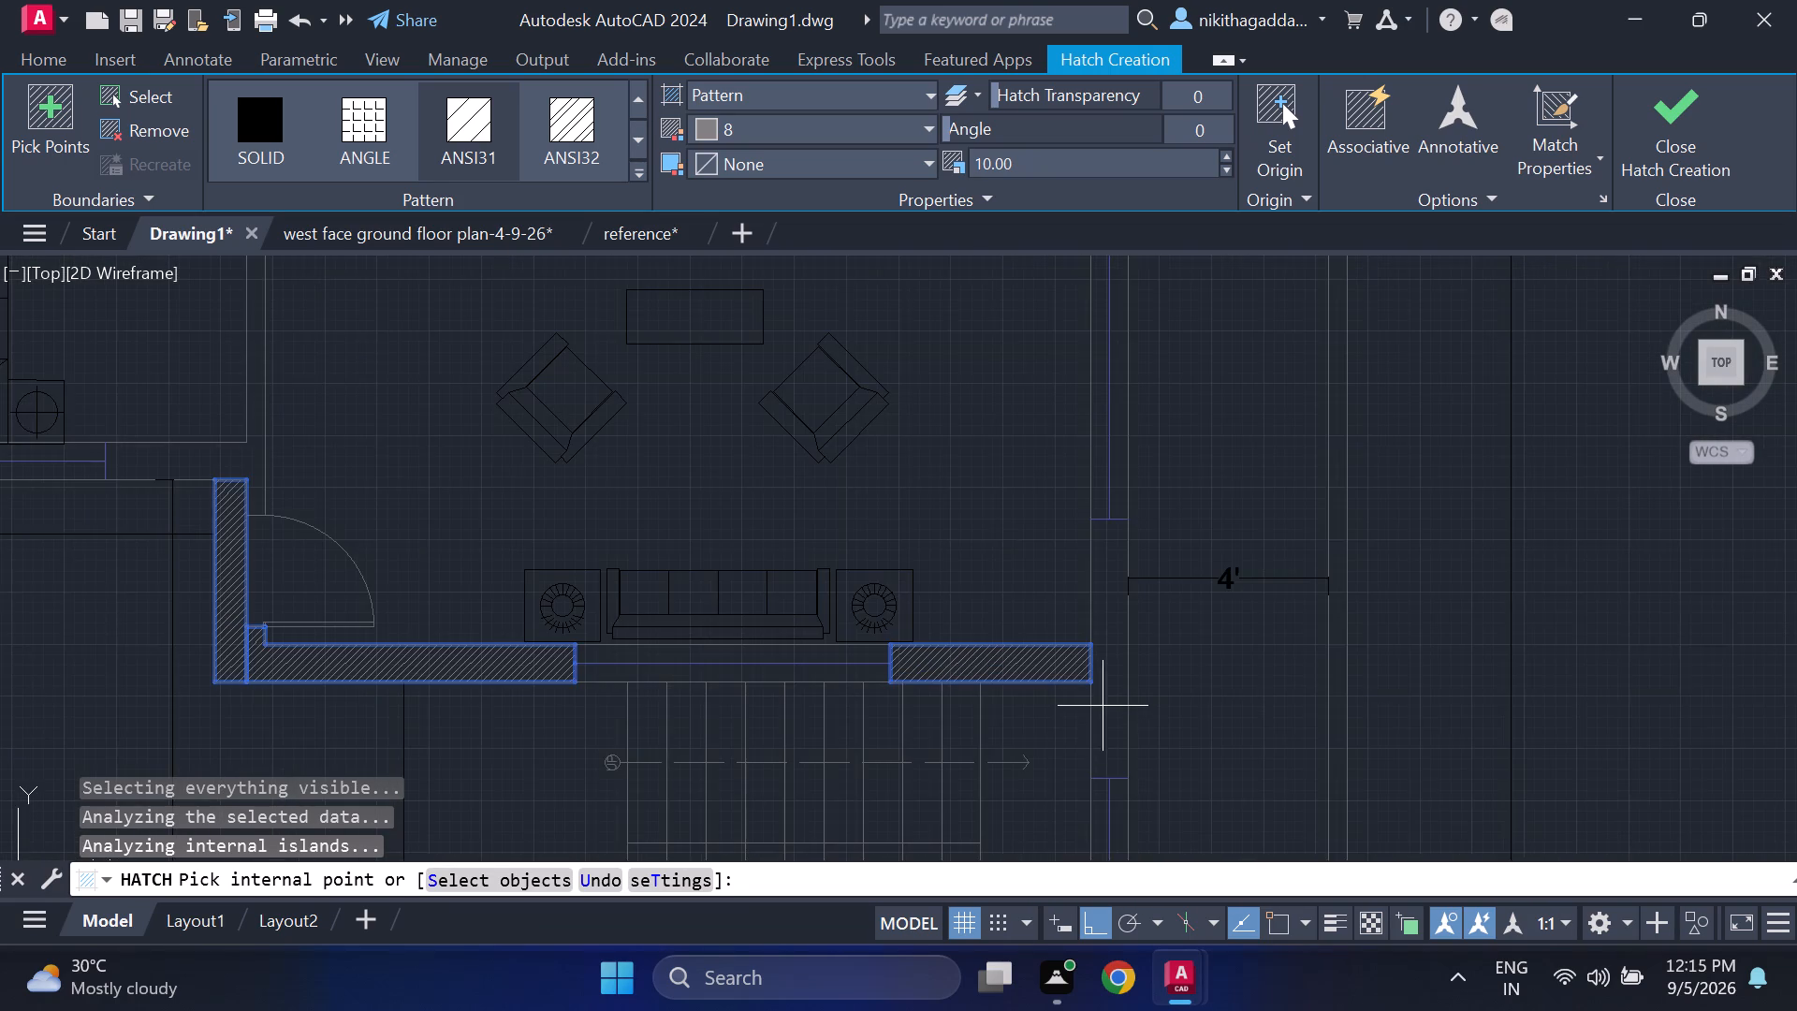
middle_drag(1099, 703, 894, 629)
scroll(896, 620, up, 3)
click(927, 600)
scroll(967, 625, down, 4)
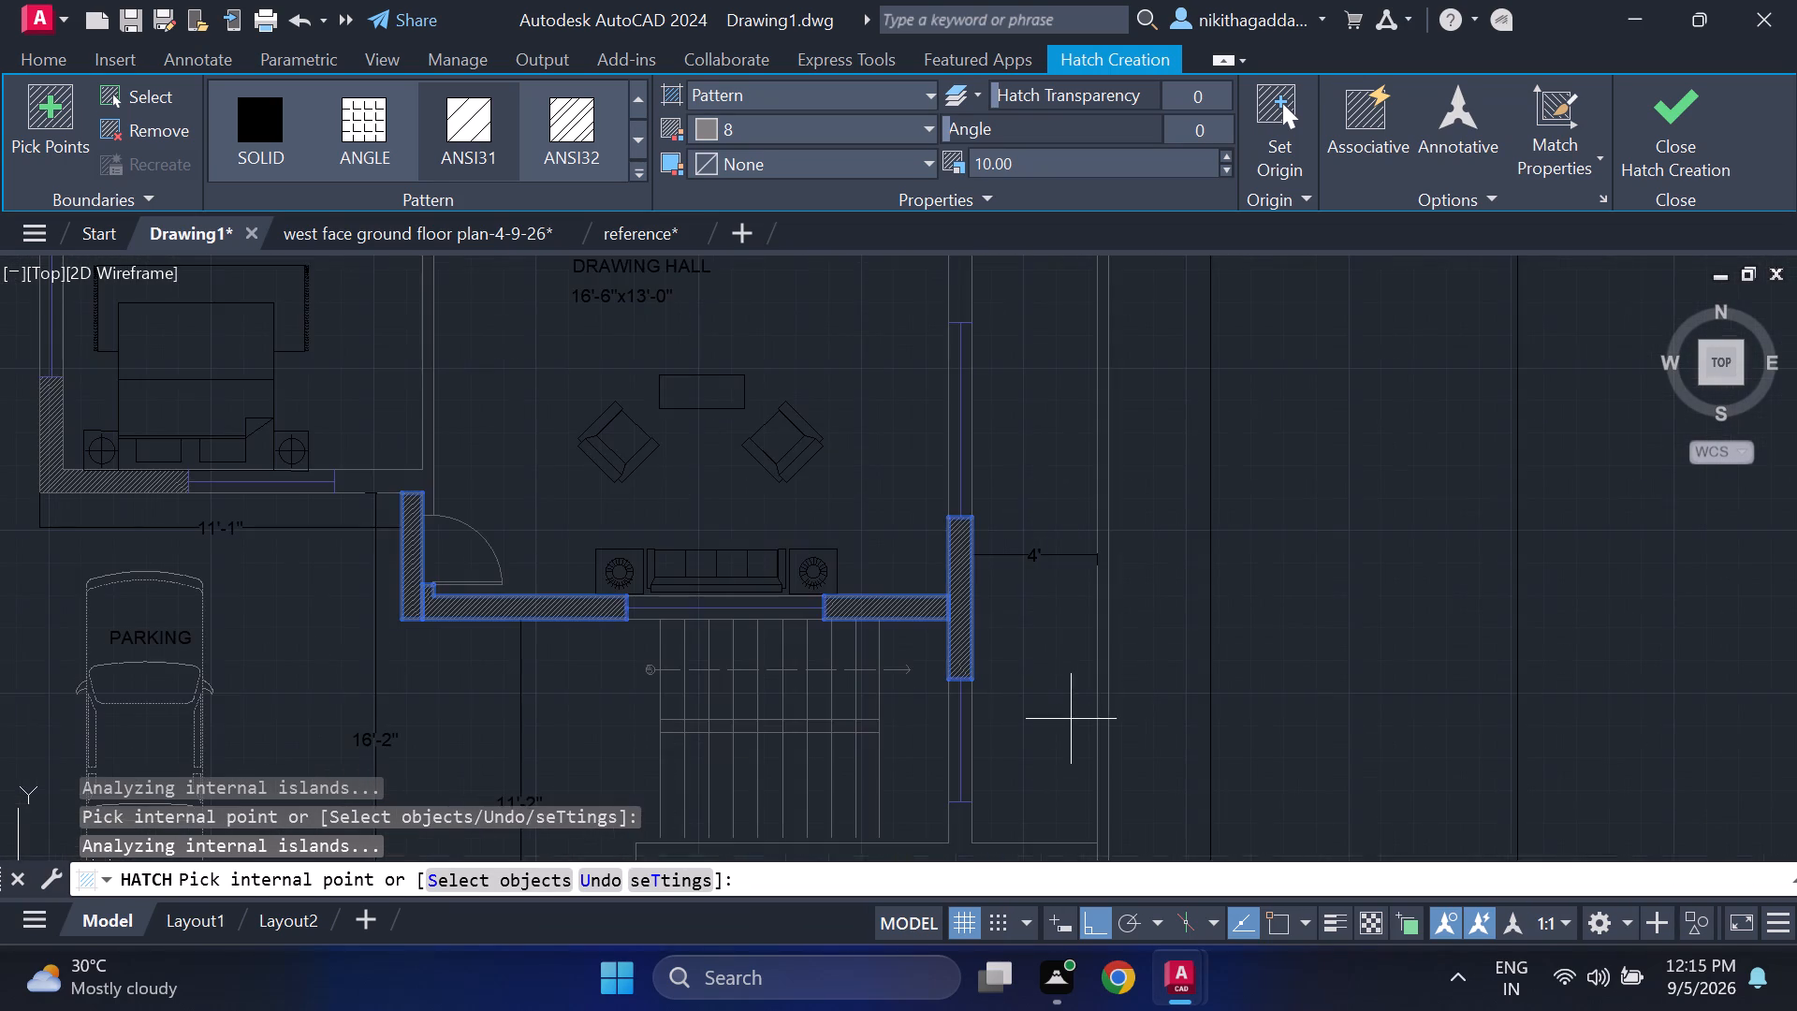
middle_drag(1072, 722, 1081, 550)
scroll(876, 692, up, 3)
click(883, 685)
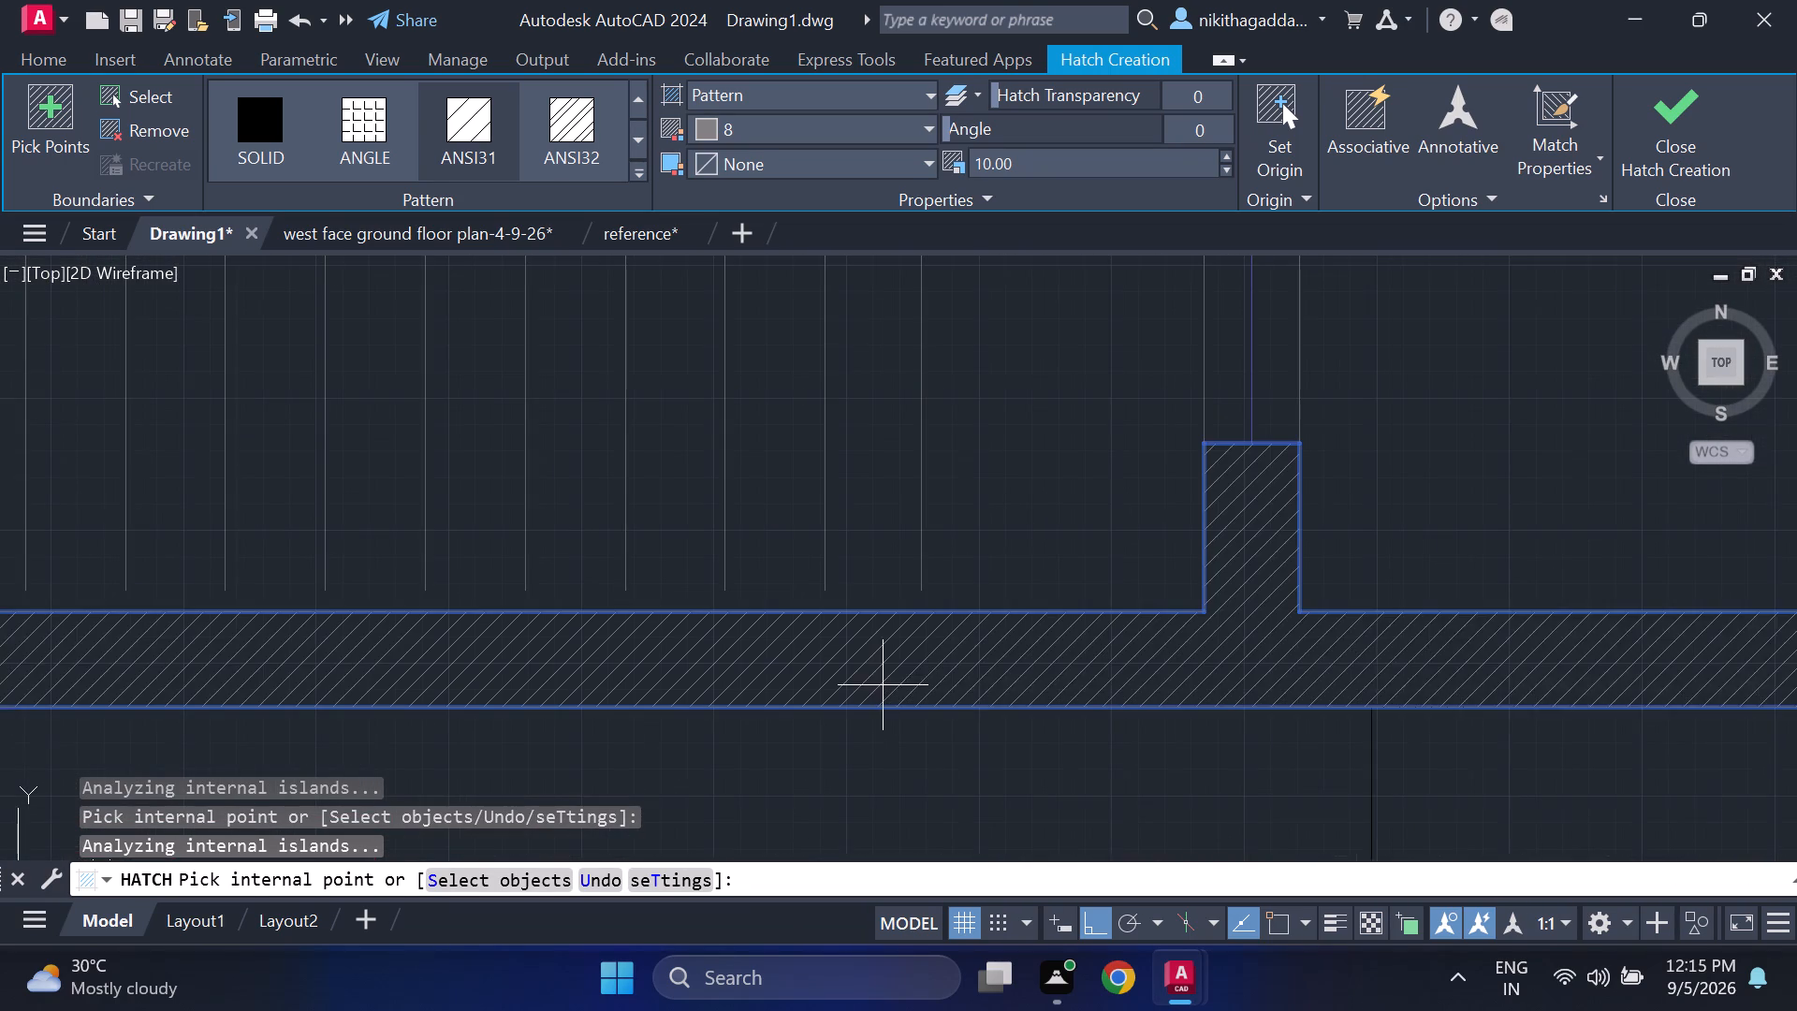
scroll(1225, 681, down, 4)
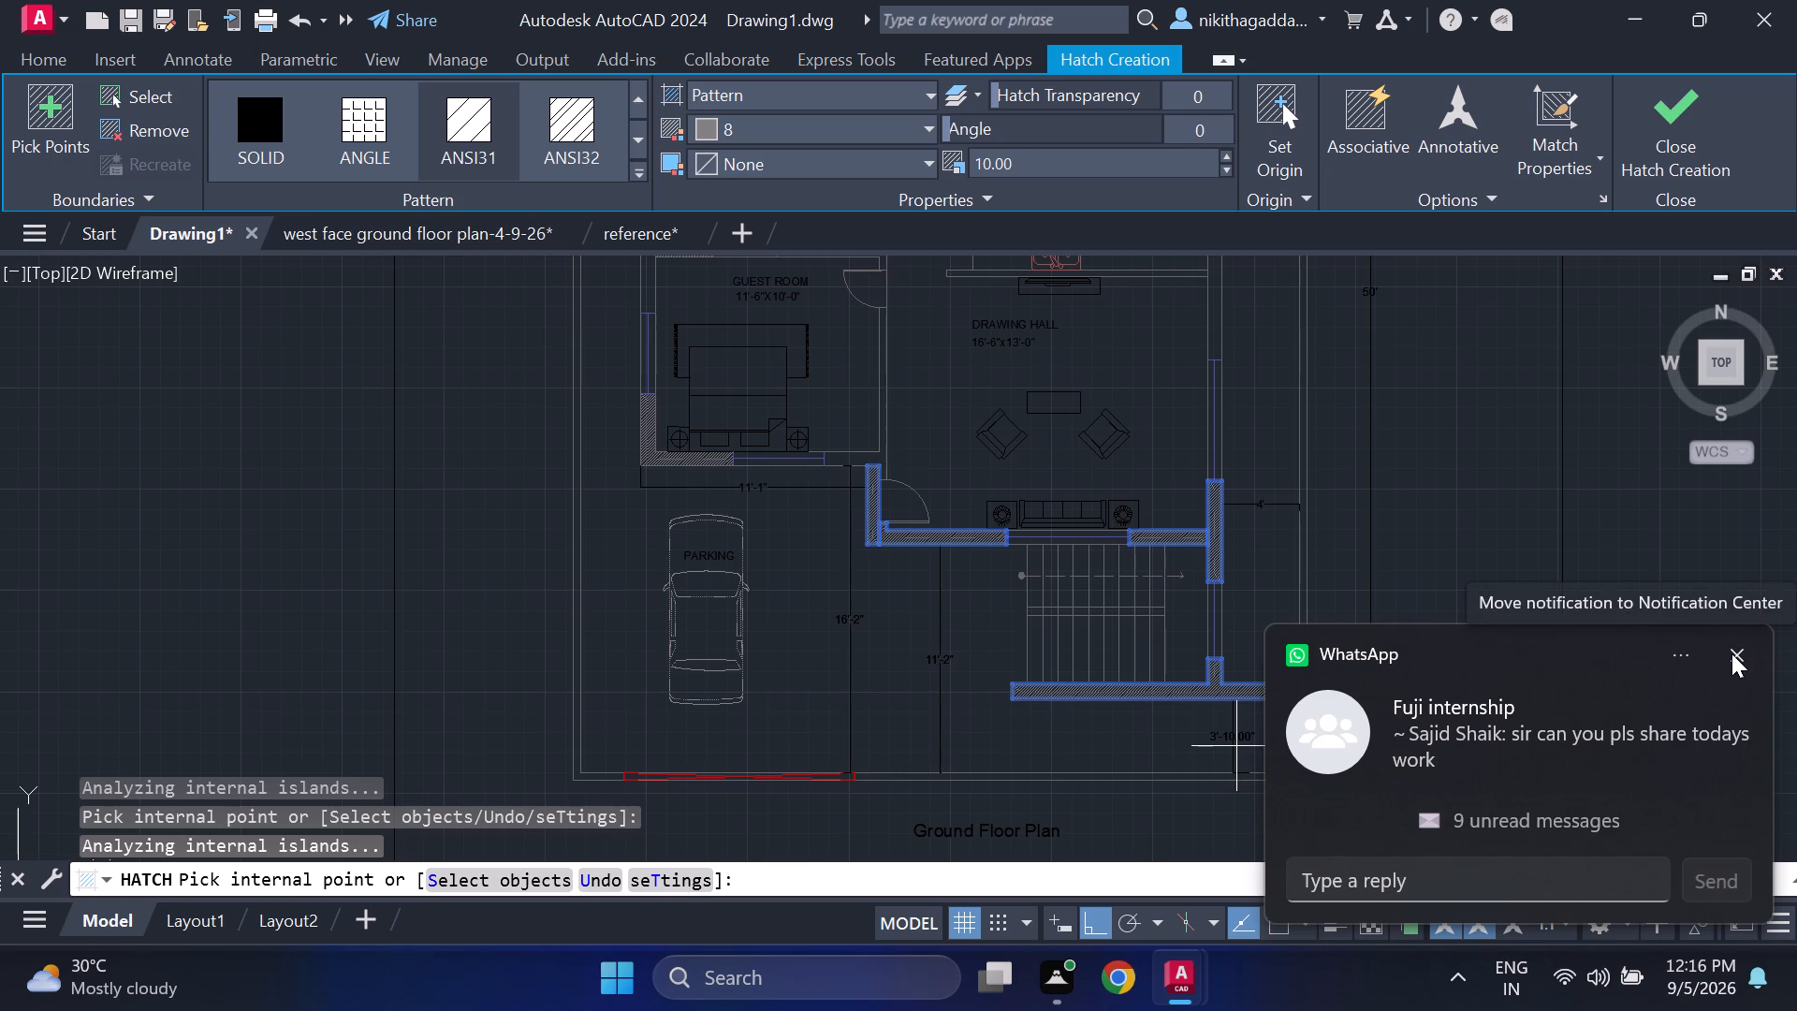
click(1741, 650)
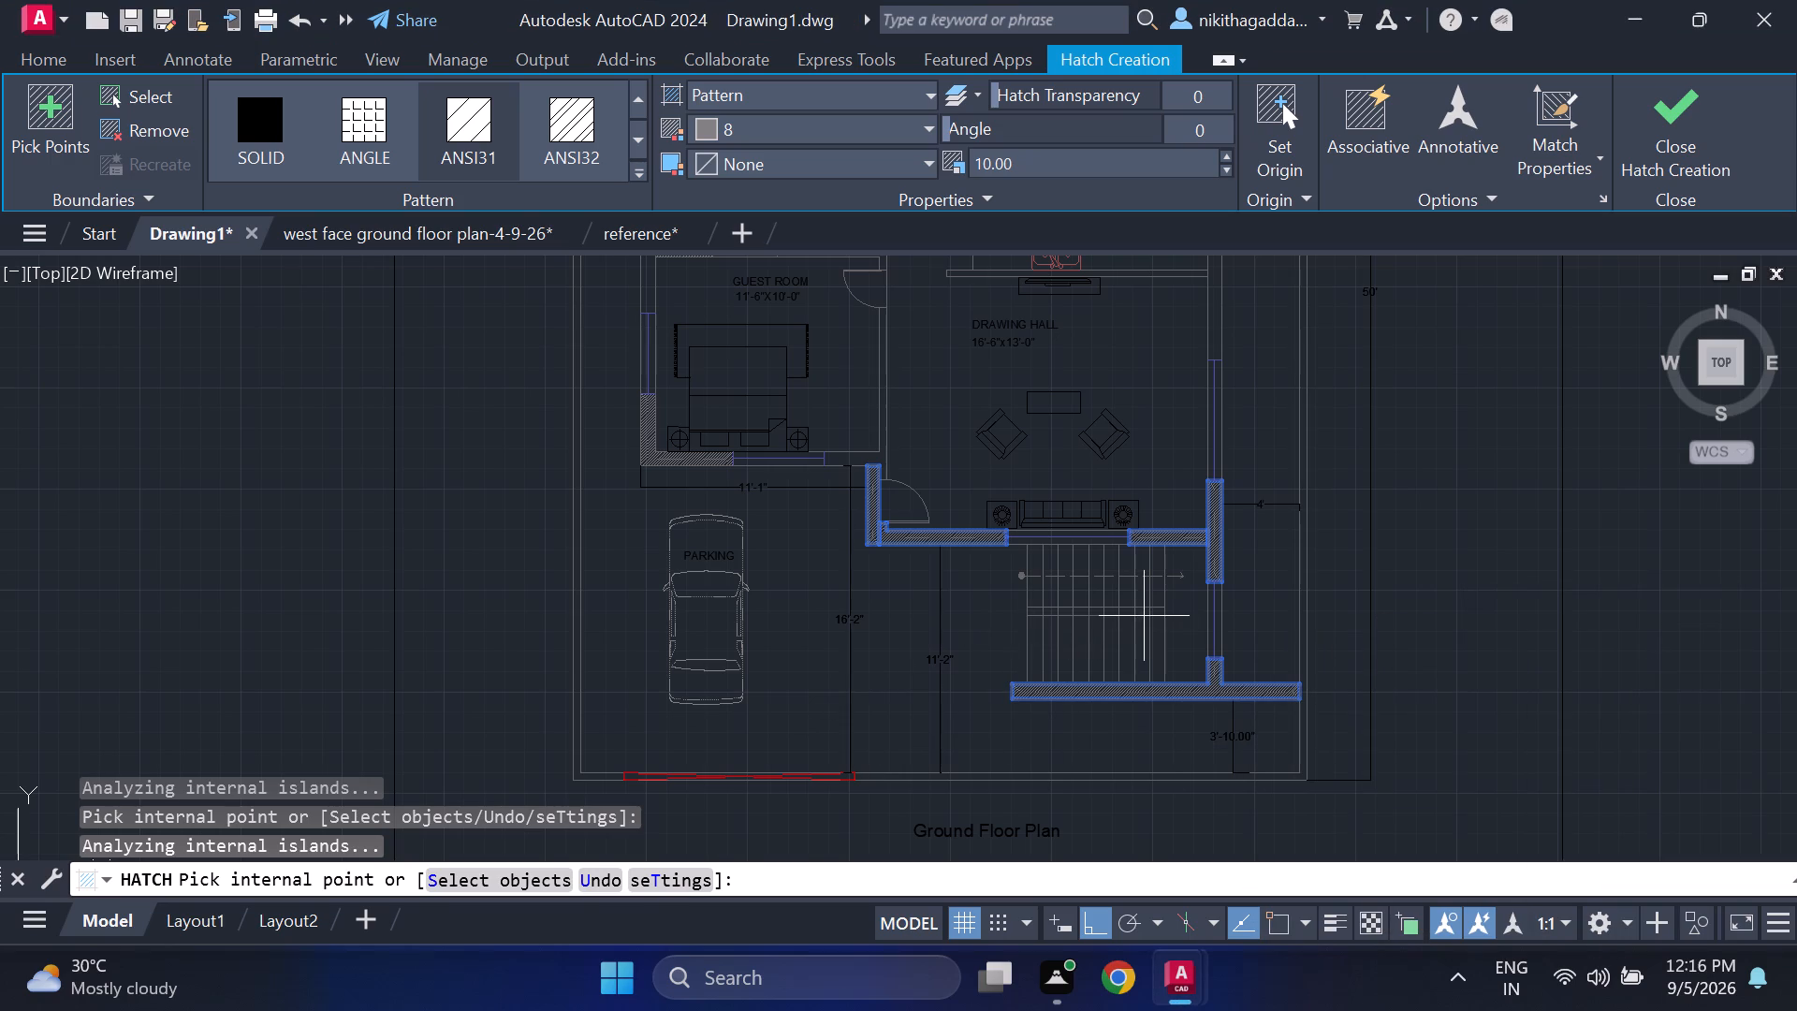
Hatch the passage-side wall between the kitchen and drawing hall windows, and the partition wall behind the kitchen sink.
middle_drag(1140, 616, 1137, 750)
scroll(1216, 384, up, 4)
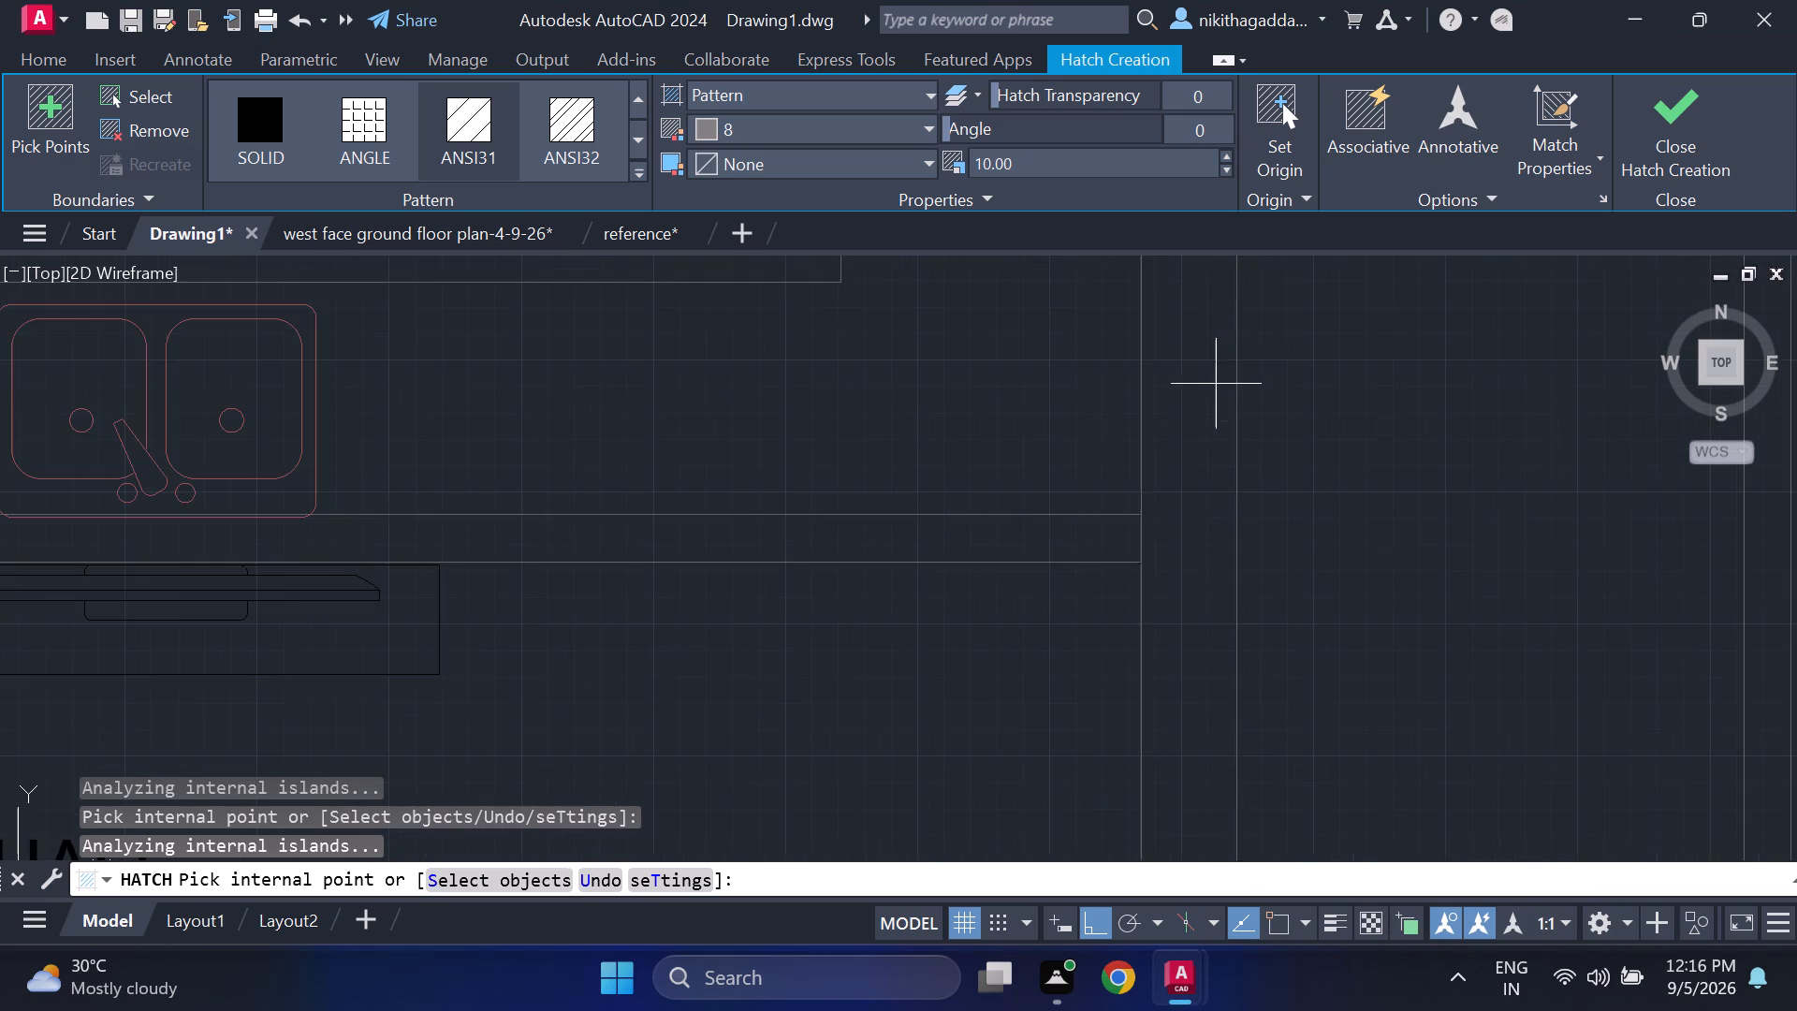
click(1207, 398)
scroll(1092, 600, down, 4)
scroll(941, 631, up, 4)
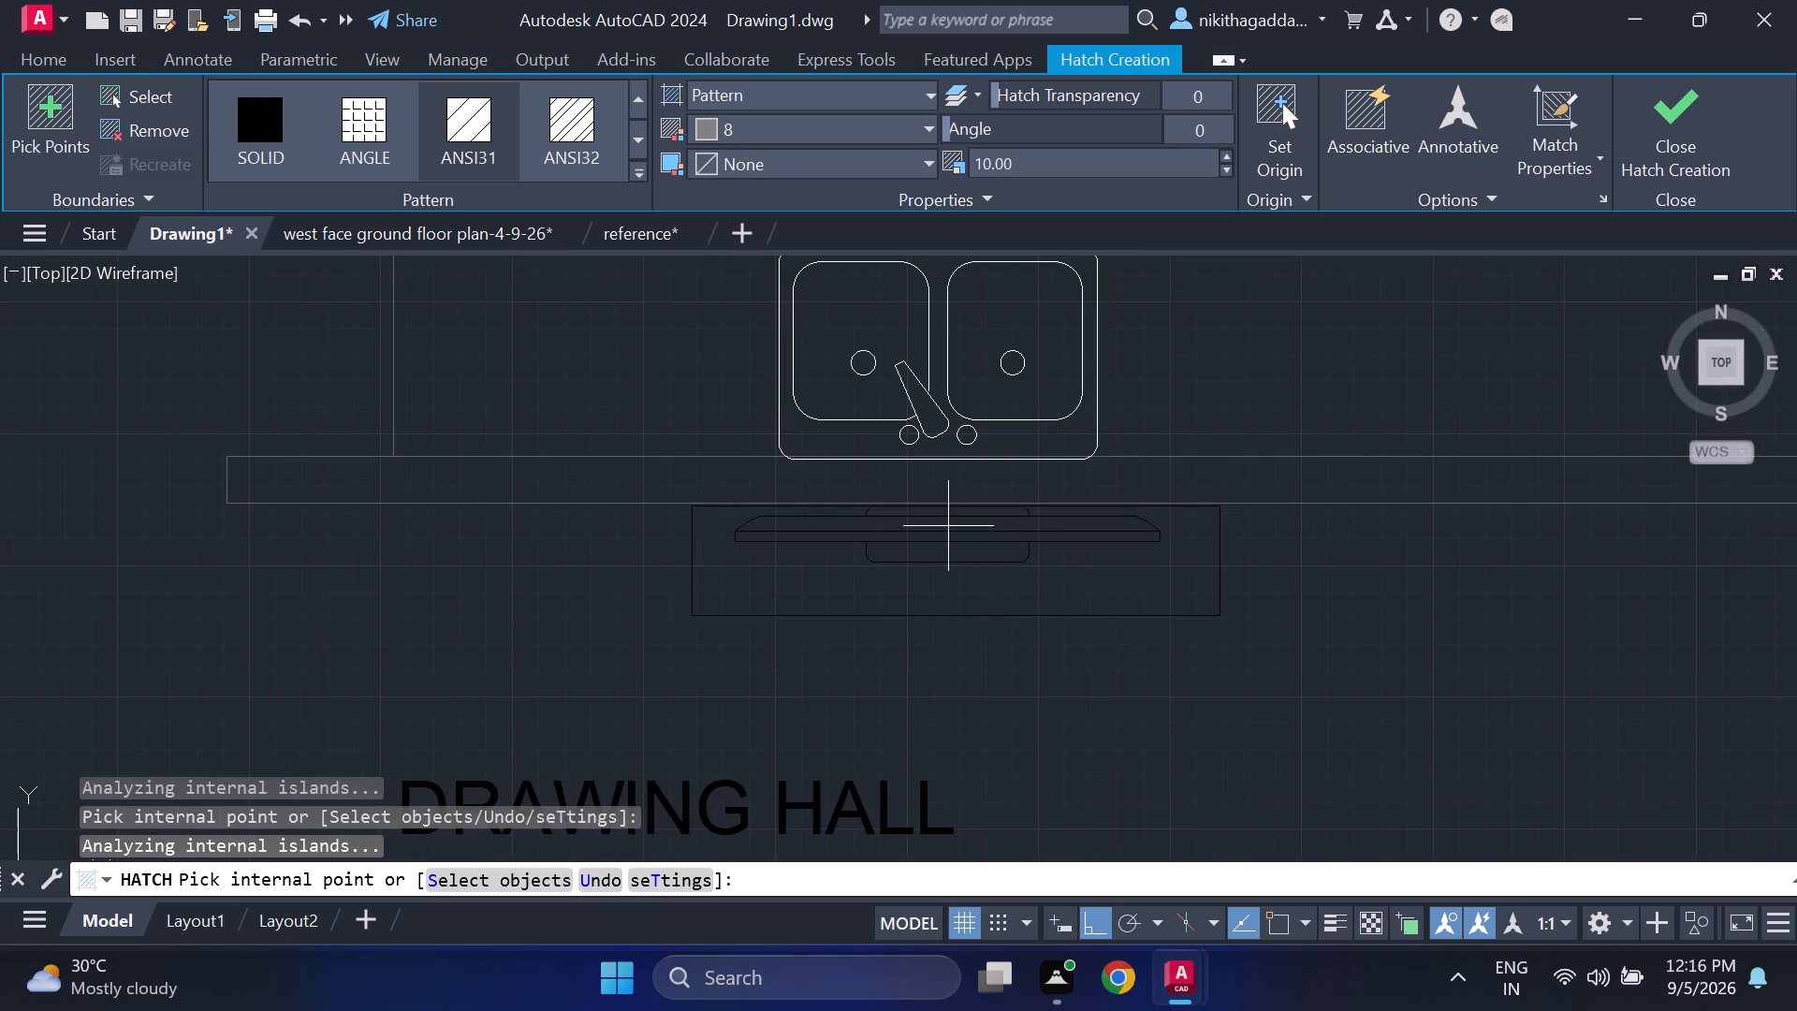
click(958, 478)
scroll(557, 620, down, 6)
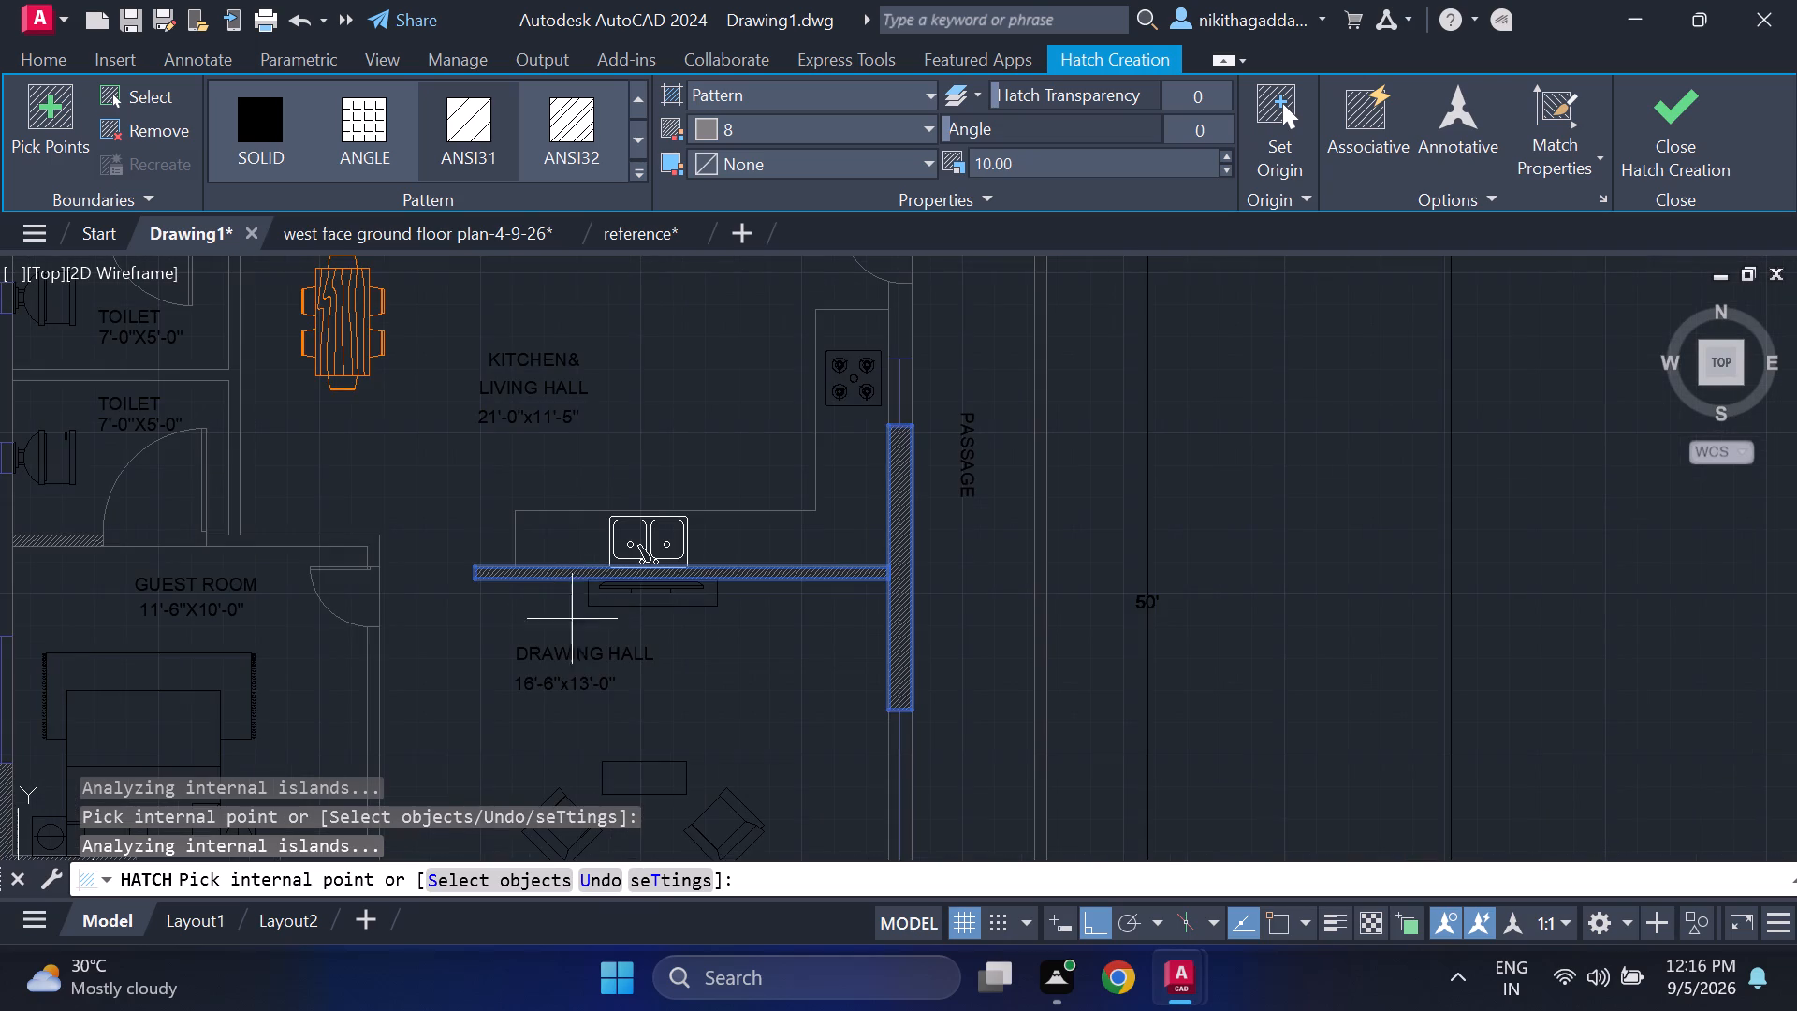
scroll(511, 749, down, 2)
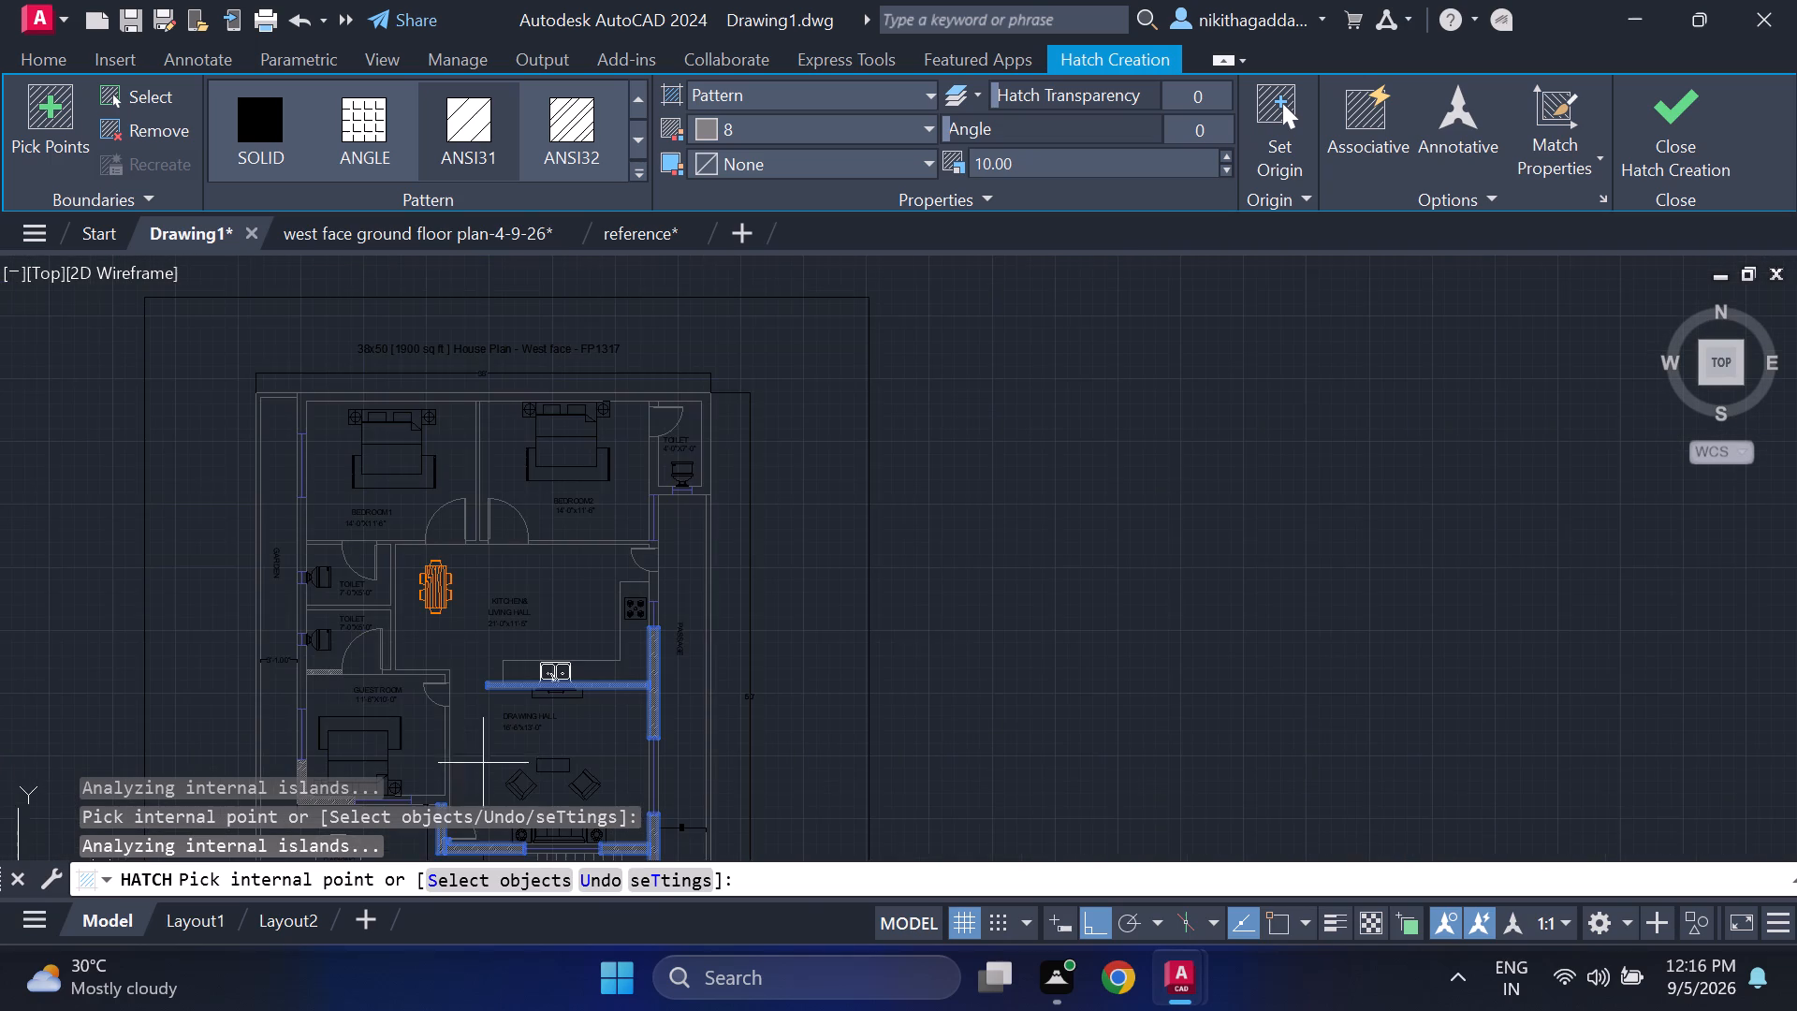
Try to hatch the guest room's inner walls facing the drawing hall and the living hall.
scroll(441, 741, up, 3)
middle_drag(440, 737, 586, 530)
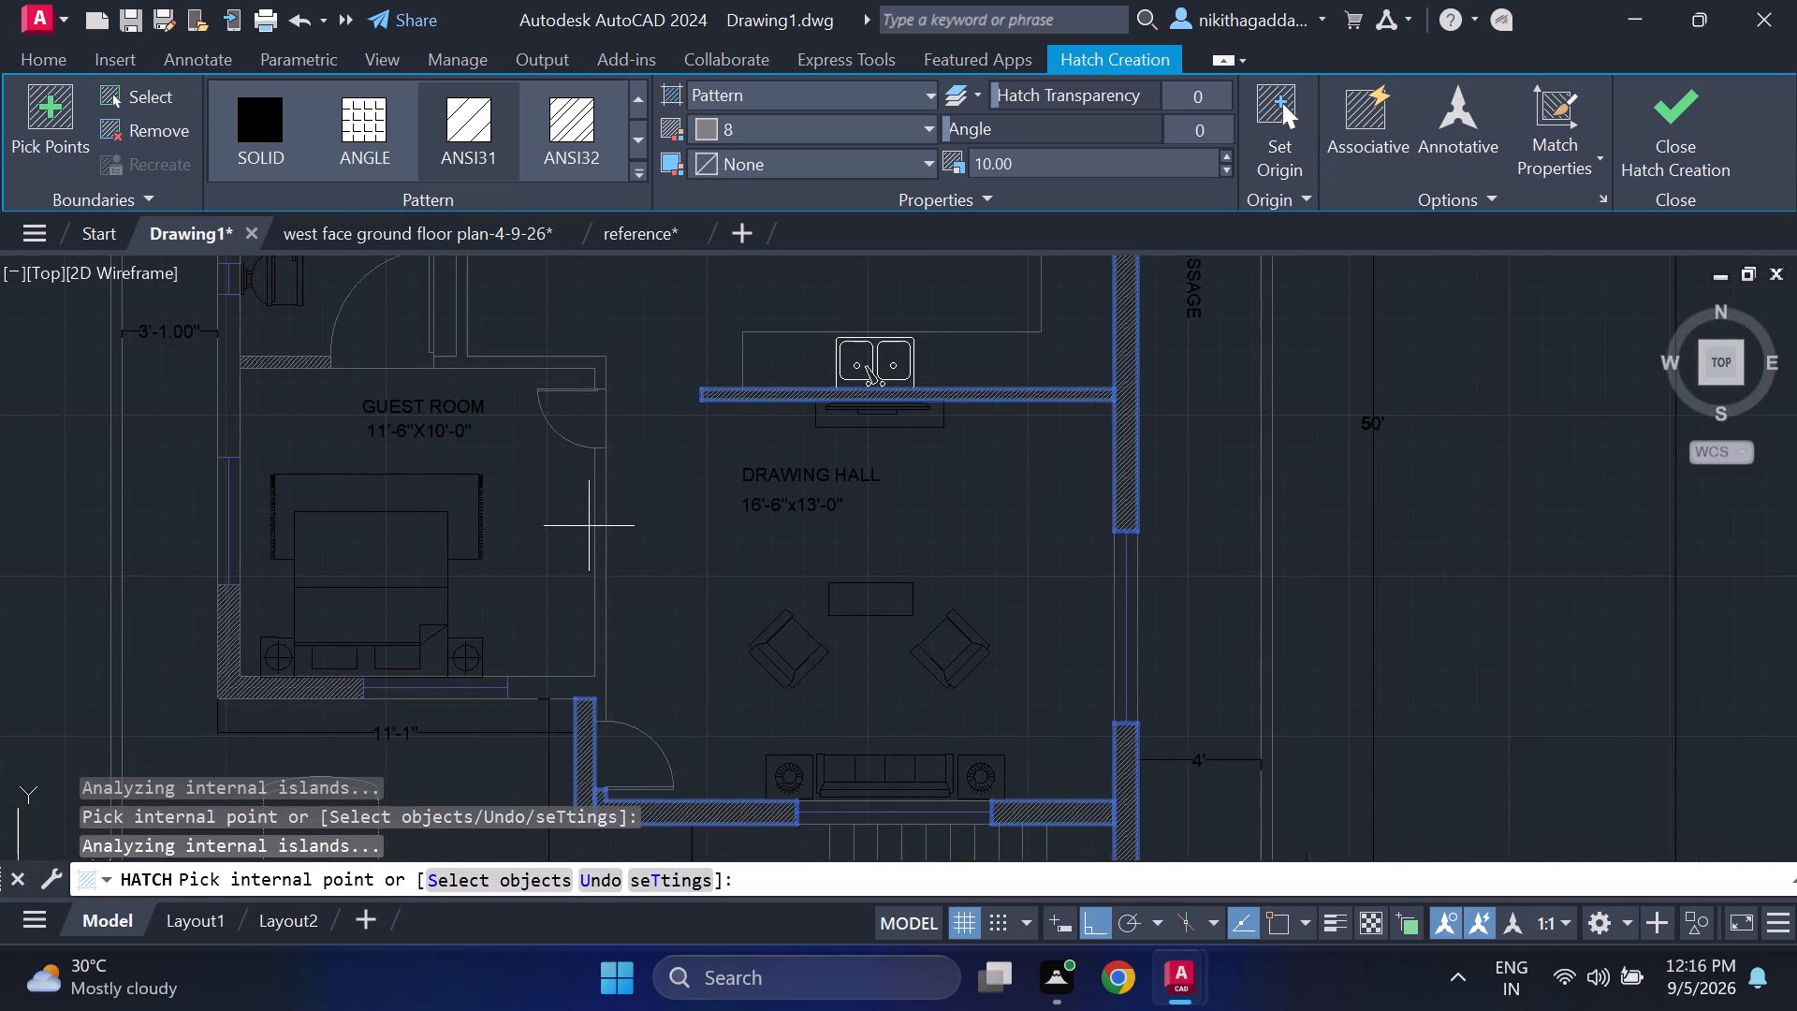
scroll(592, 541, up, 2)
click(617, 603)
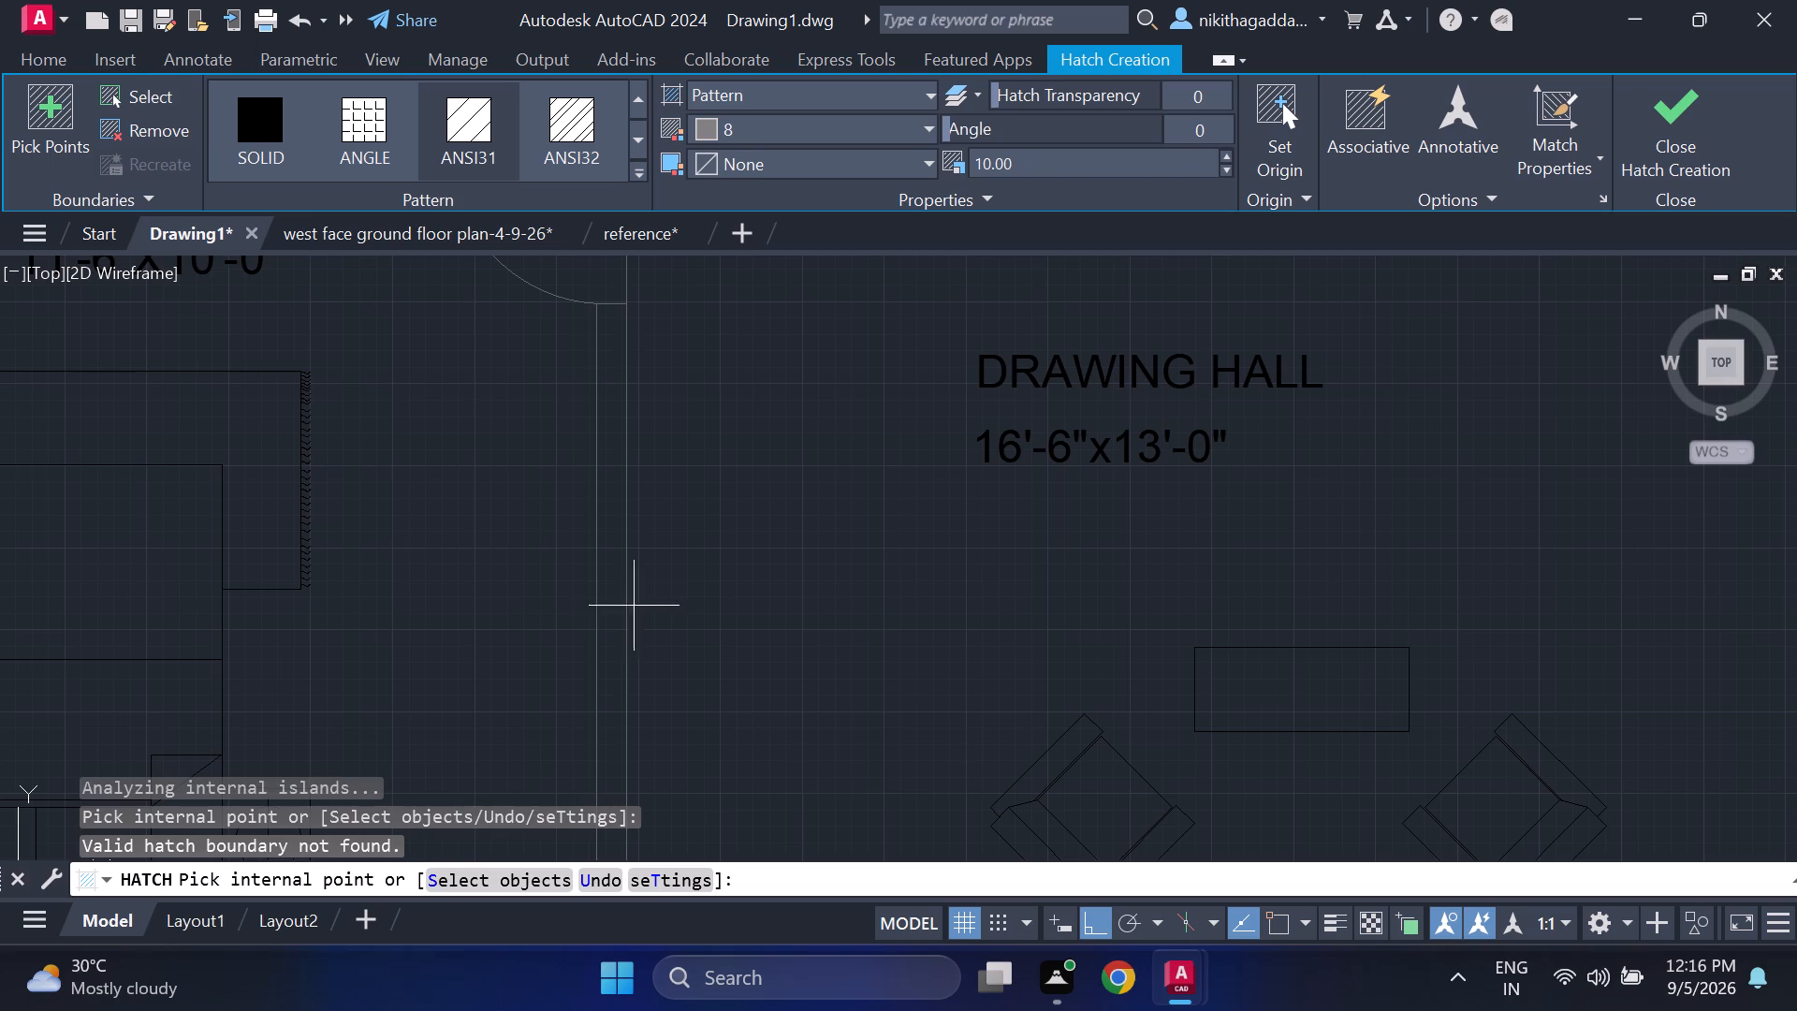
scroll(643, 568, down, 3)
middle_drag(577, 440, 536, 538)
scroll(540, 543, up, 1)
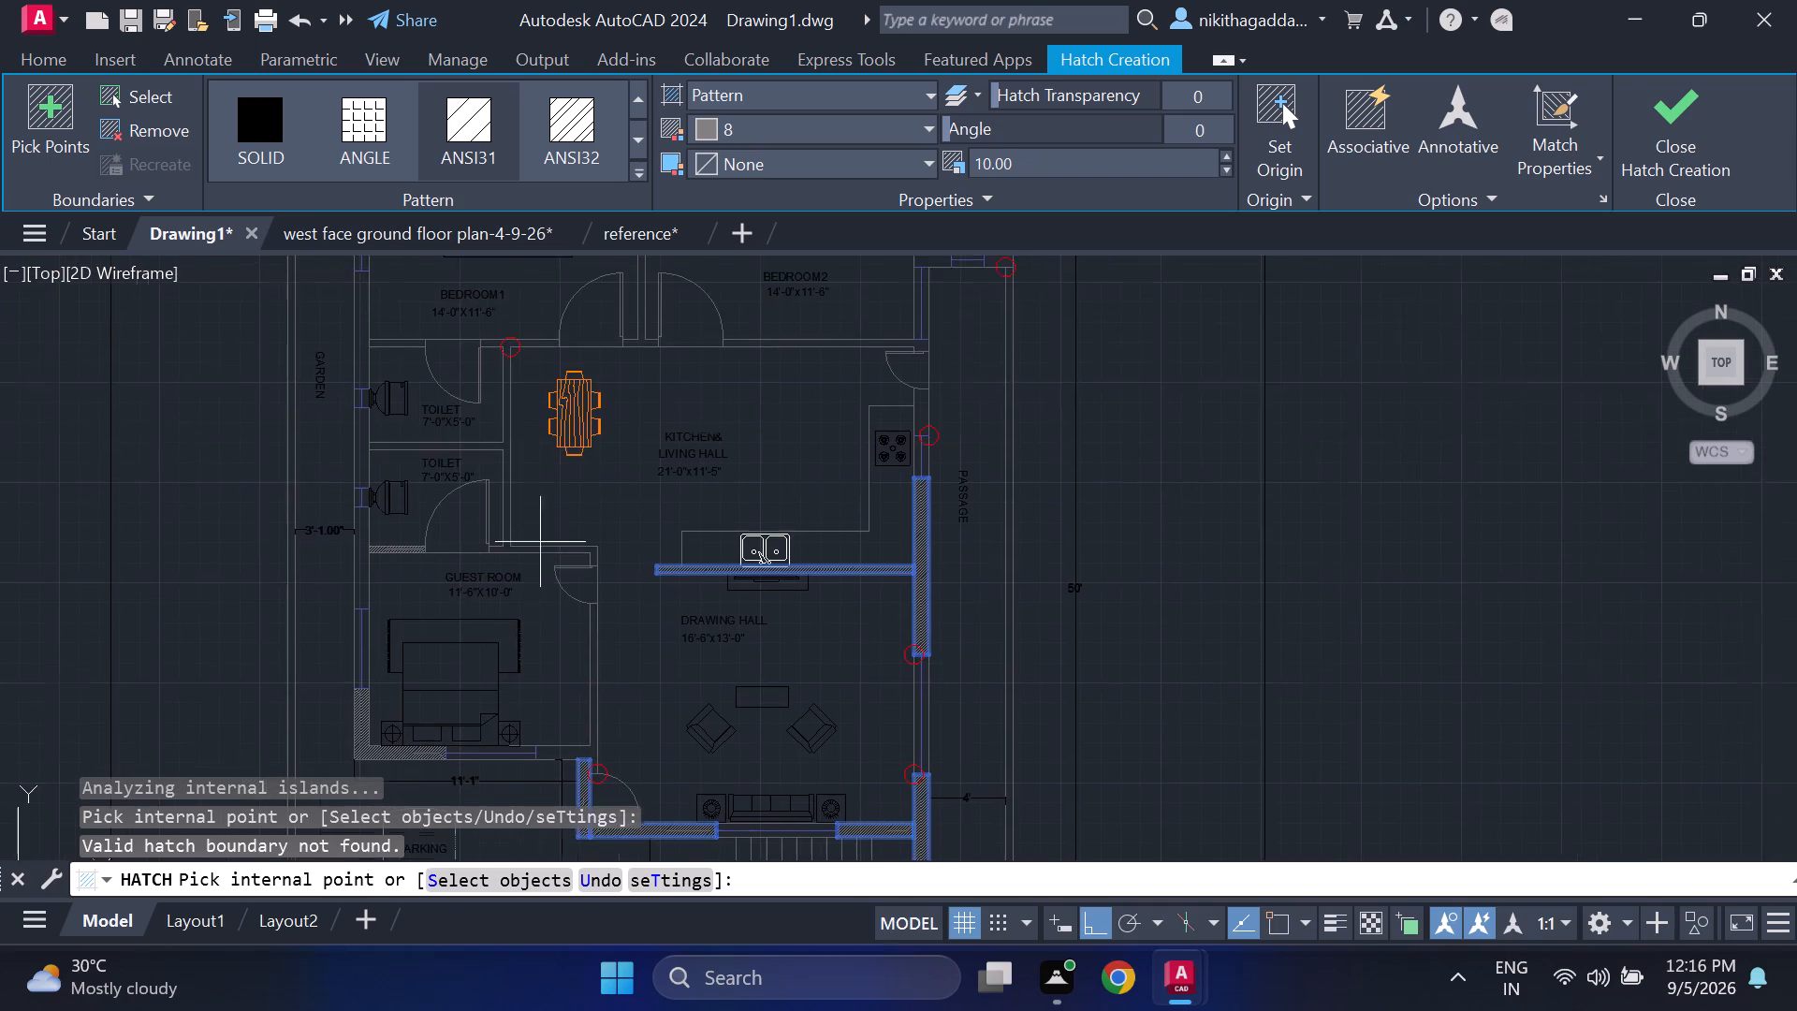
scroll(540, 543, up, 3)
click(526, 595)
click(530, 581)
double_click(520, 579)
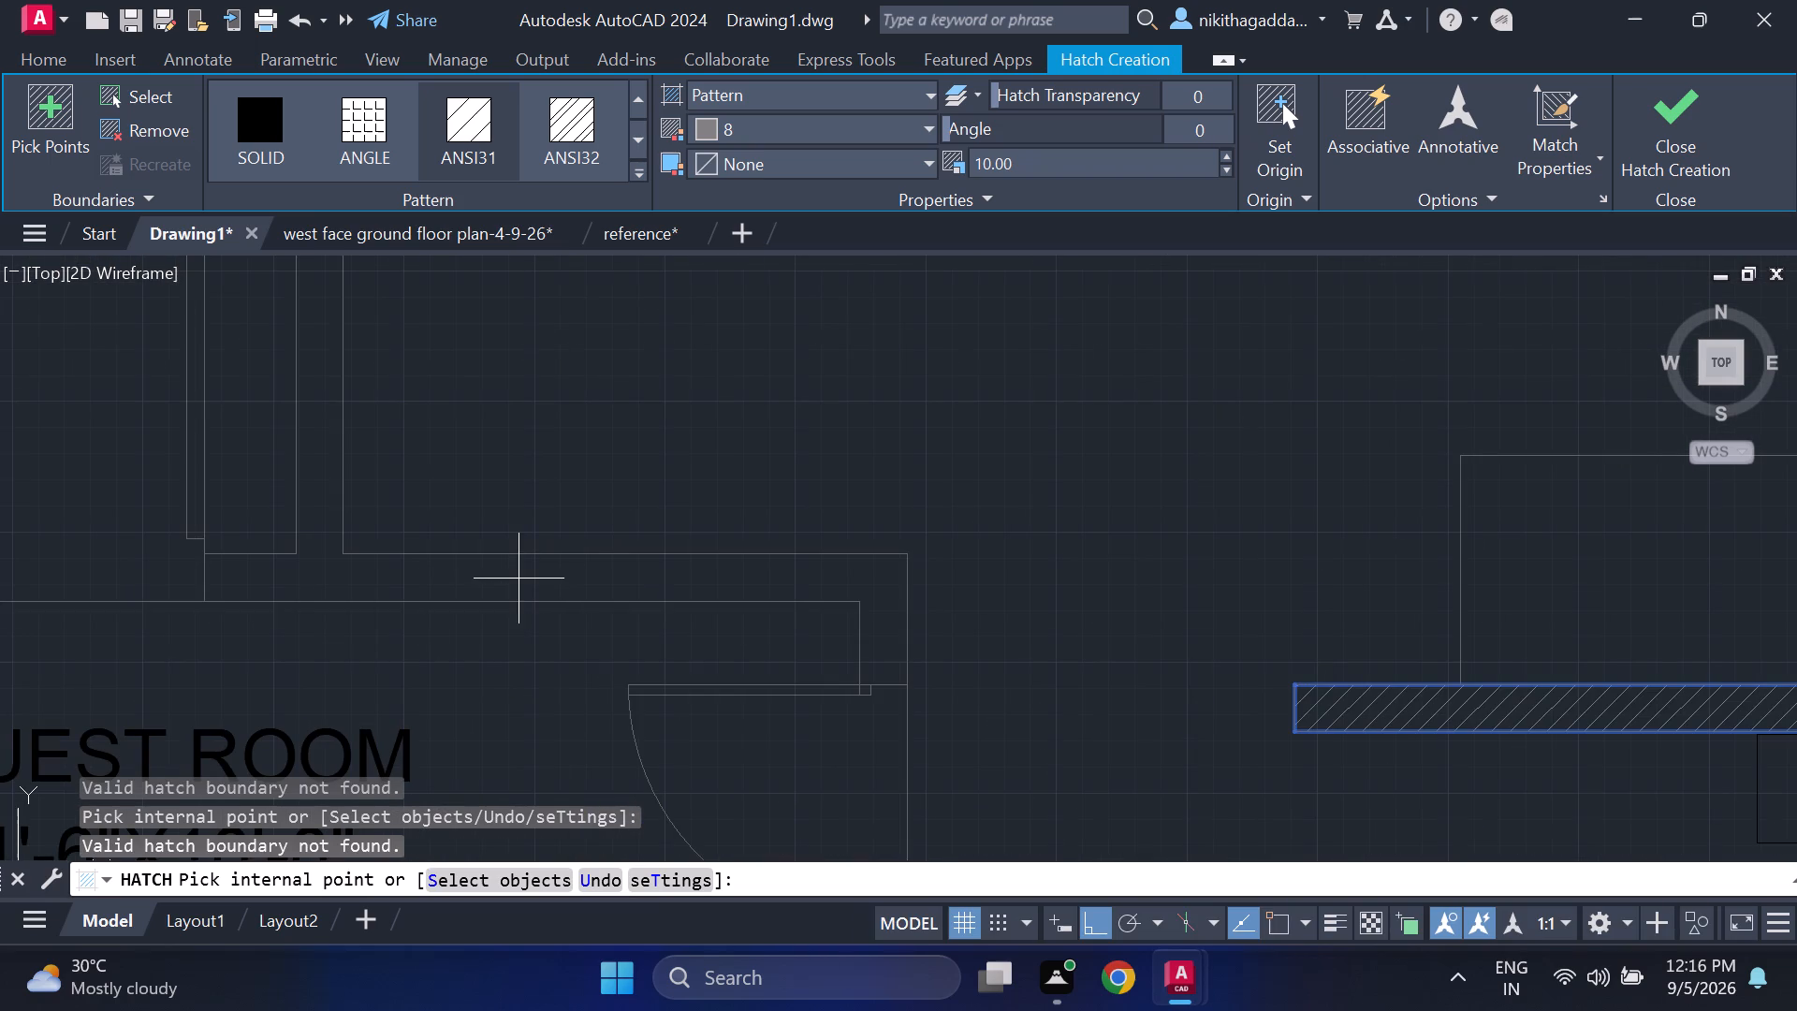
Hatch the garden-side outer wall pieces between the windows of the guest room, the two toilets and Bedroom1.
scroll(597, 479, down, 4)
scroll(620, 423, up, 1)
middle_drag(620, 423, 639, 675)
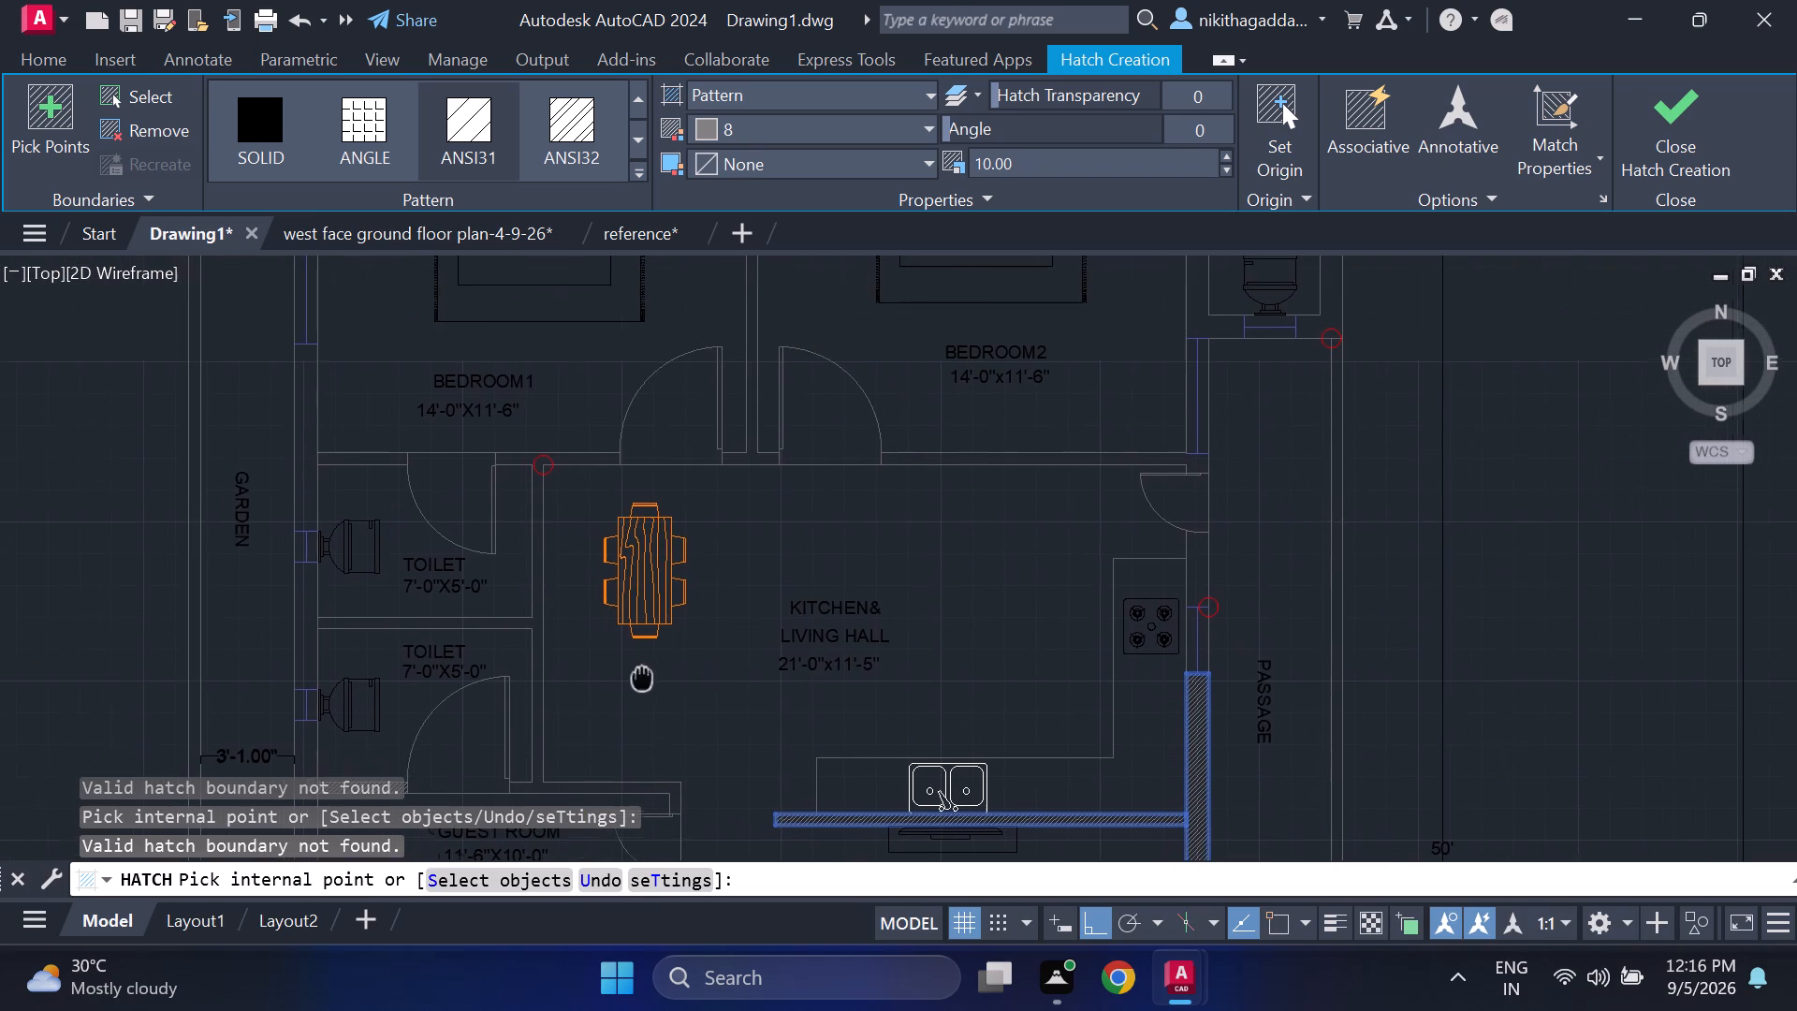
scroll(1296, 435, down, 2)
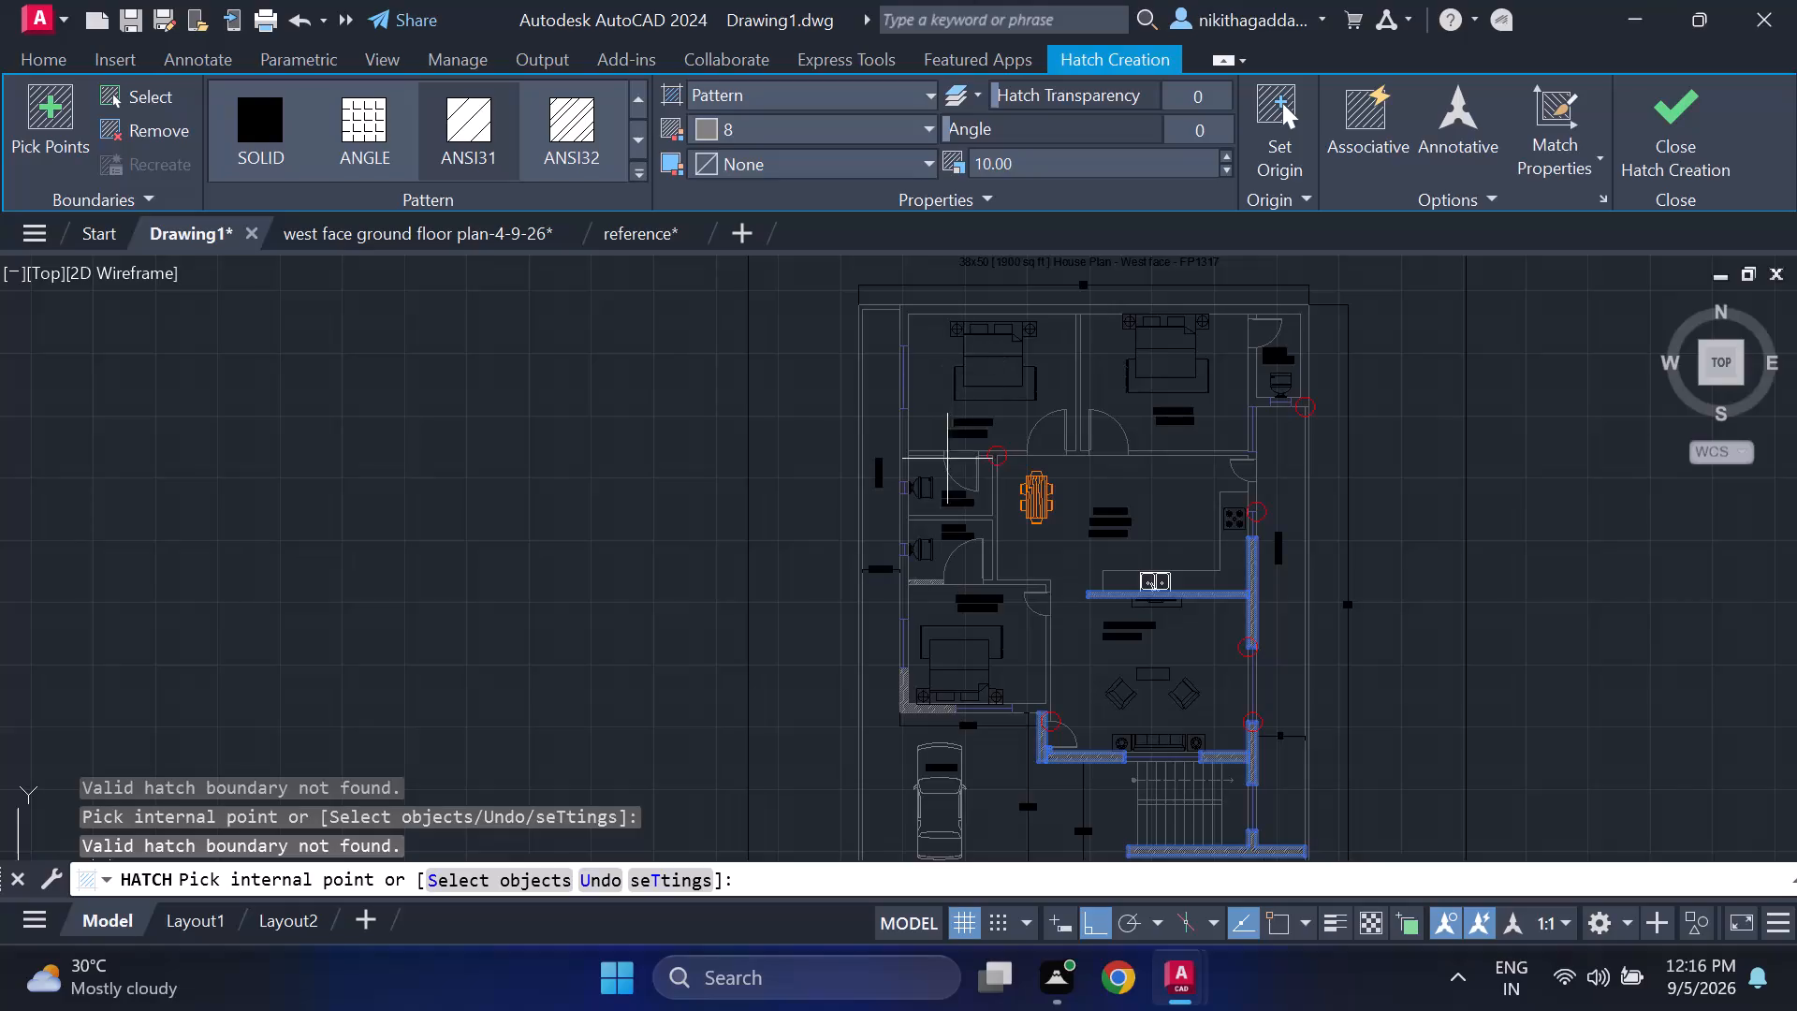
scroll(895, 584, up, 3)
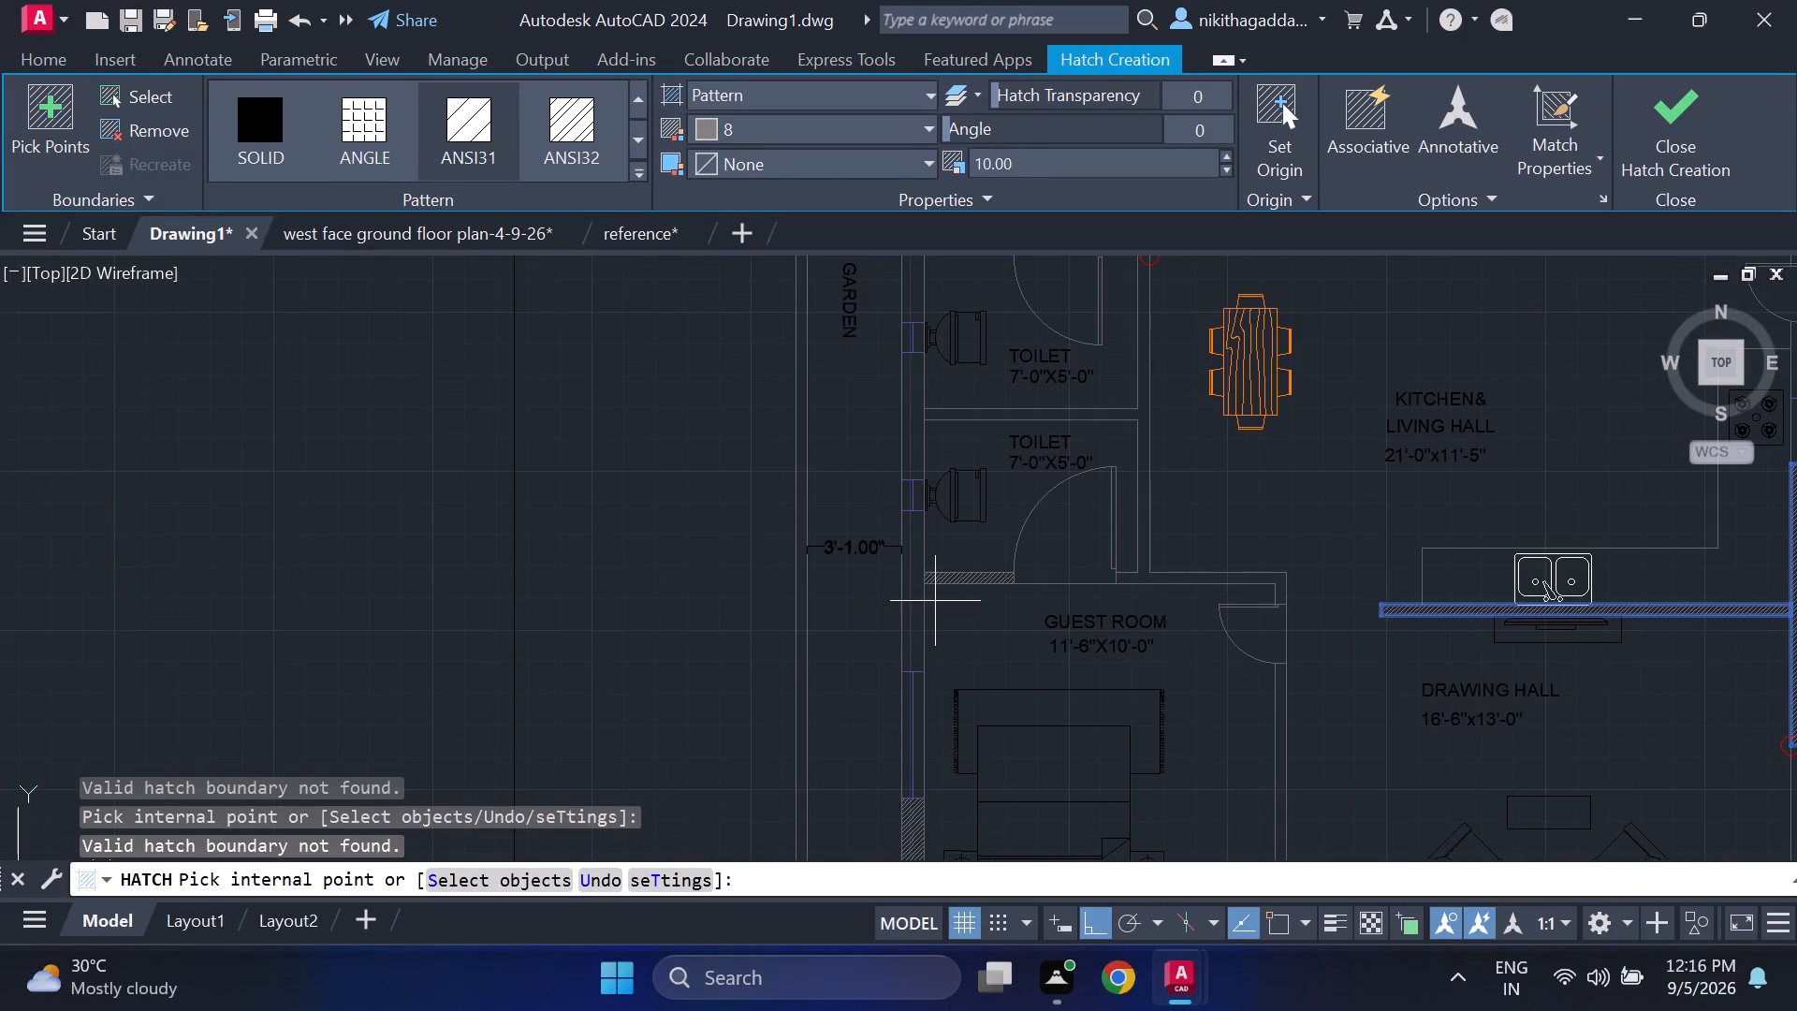
click(913, 586)
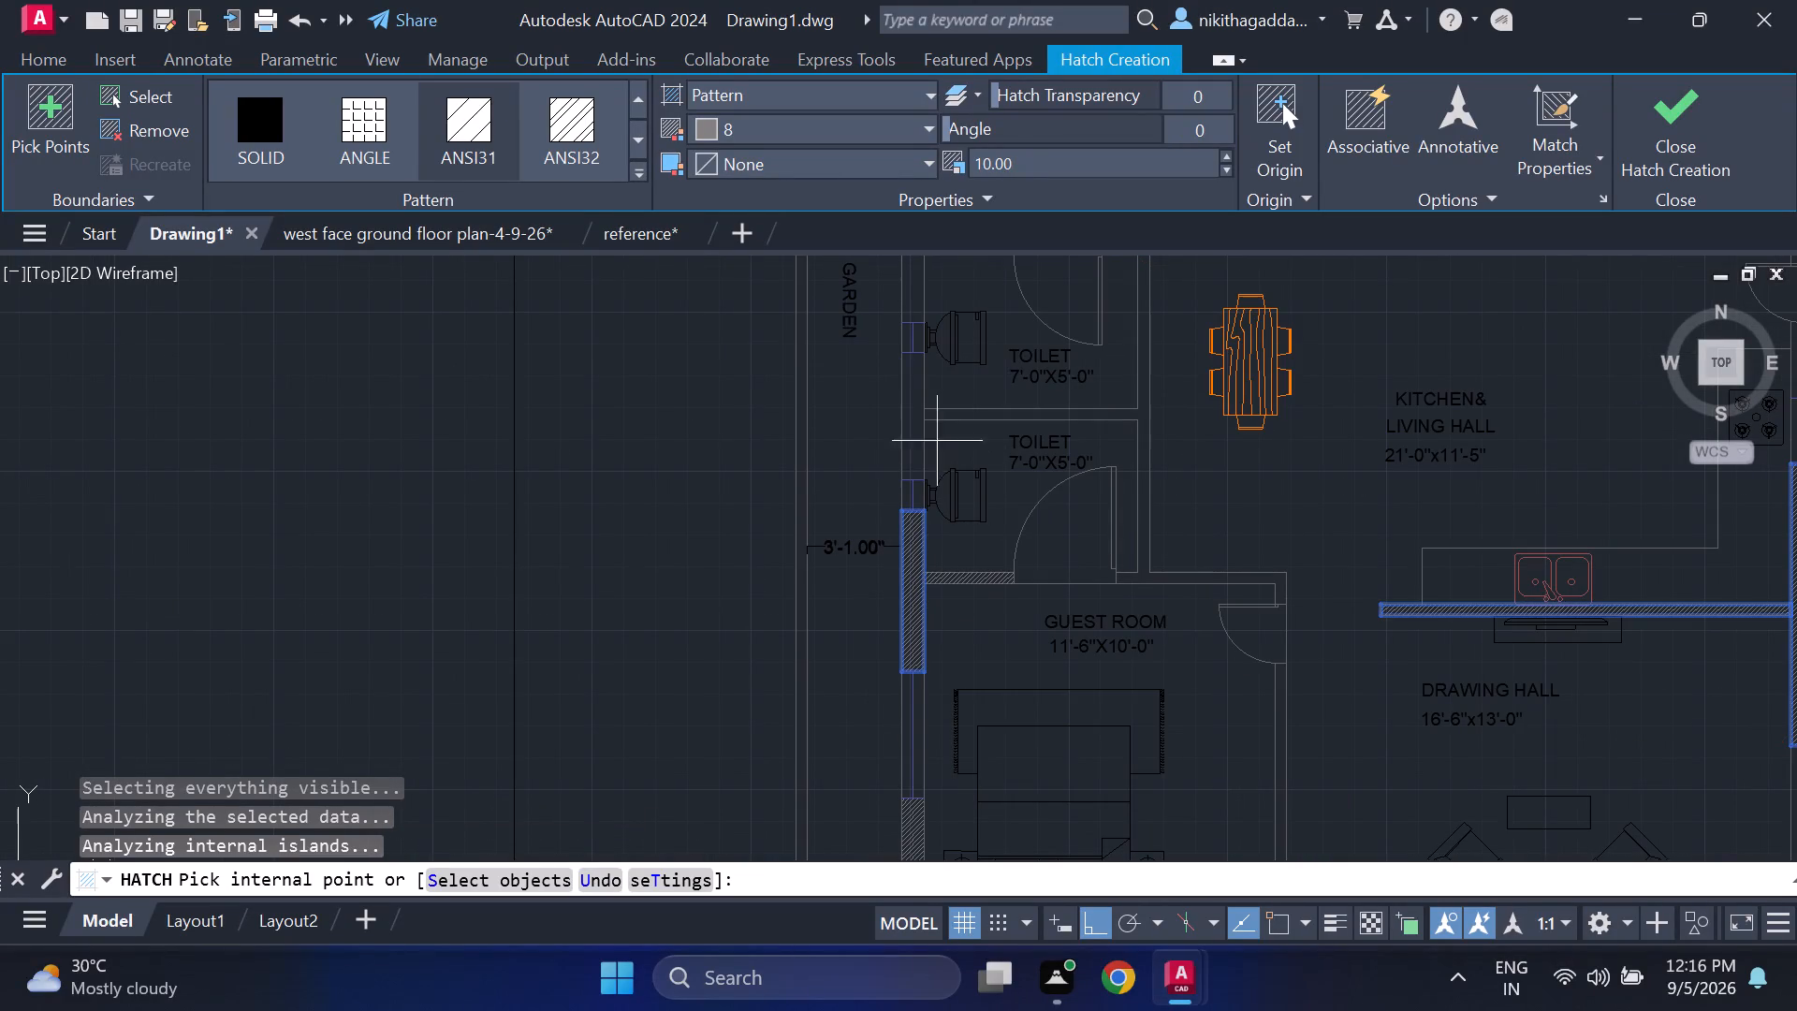
click(913, 413)
middle_drag(899, 344, 842, 565)
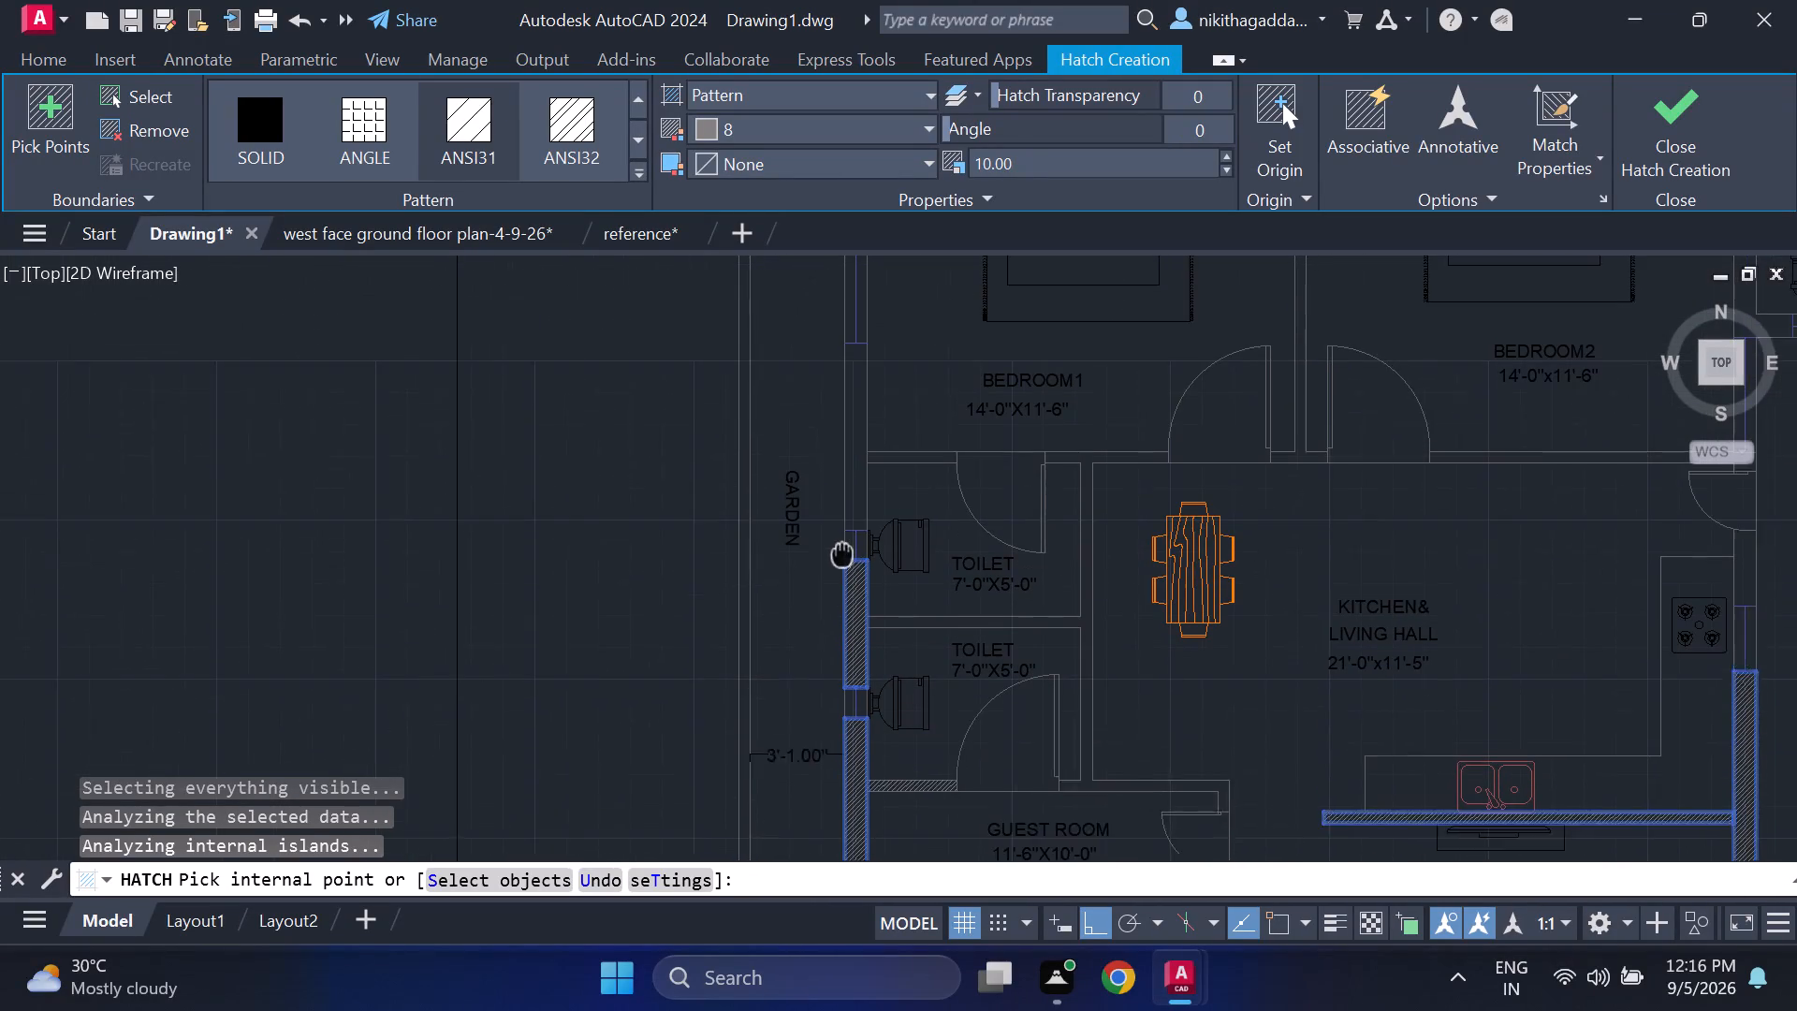
middle_drag(842, 565, 842, 581)
click(859, 478)
Hatch the outer wall from Bedroom1's garden-side window along the rear of both bedrooms and around the 4'-0"x7'-0" toilet.
scroll(899, 370, down, 2)
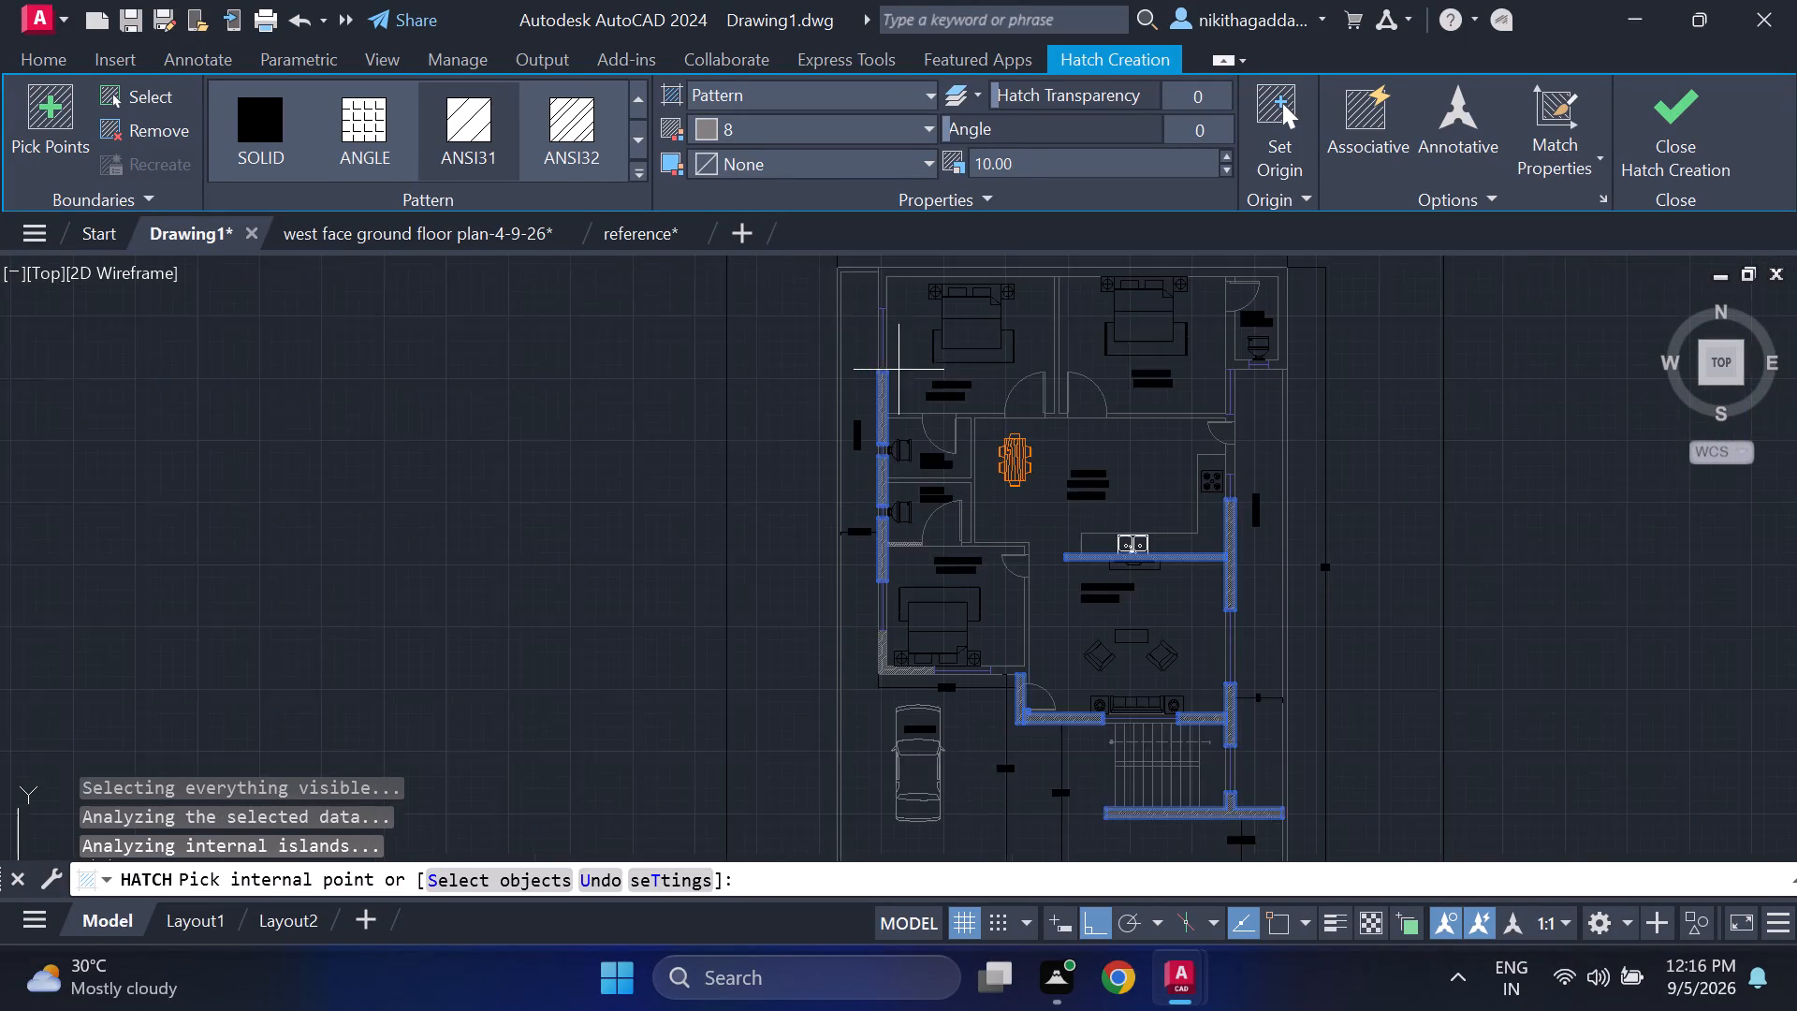
middle_drag(897, 371, 866, 664)
scroll(868, 552, up, 3)
click(797, 666)
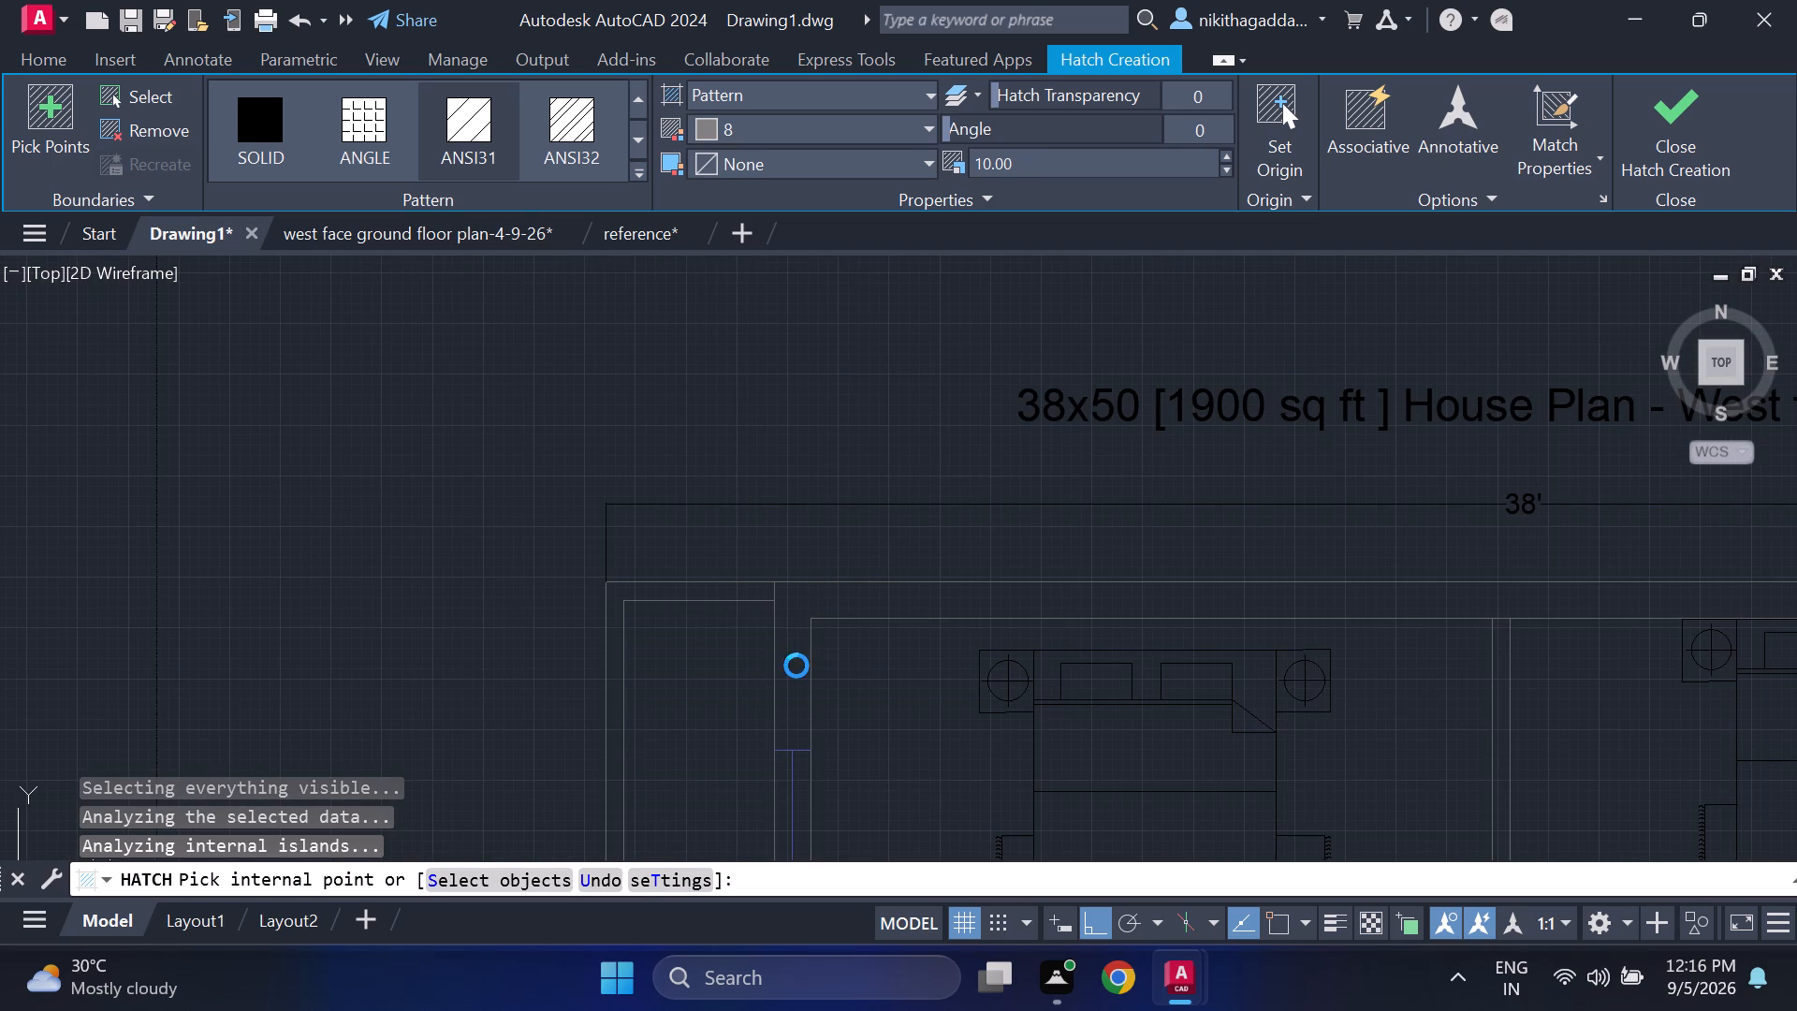
scroll(1379, 681, down, 4)
middle_drag(1376, 687, 497, 350)
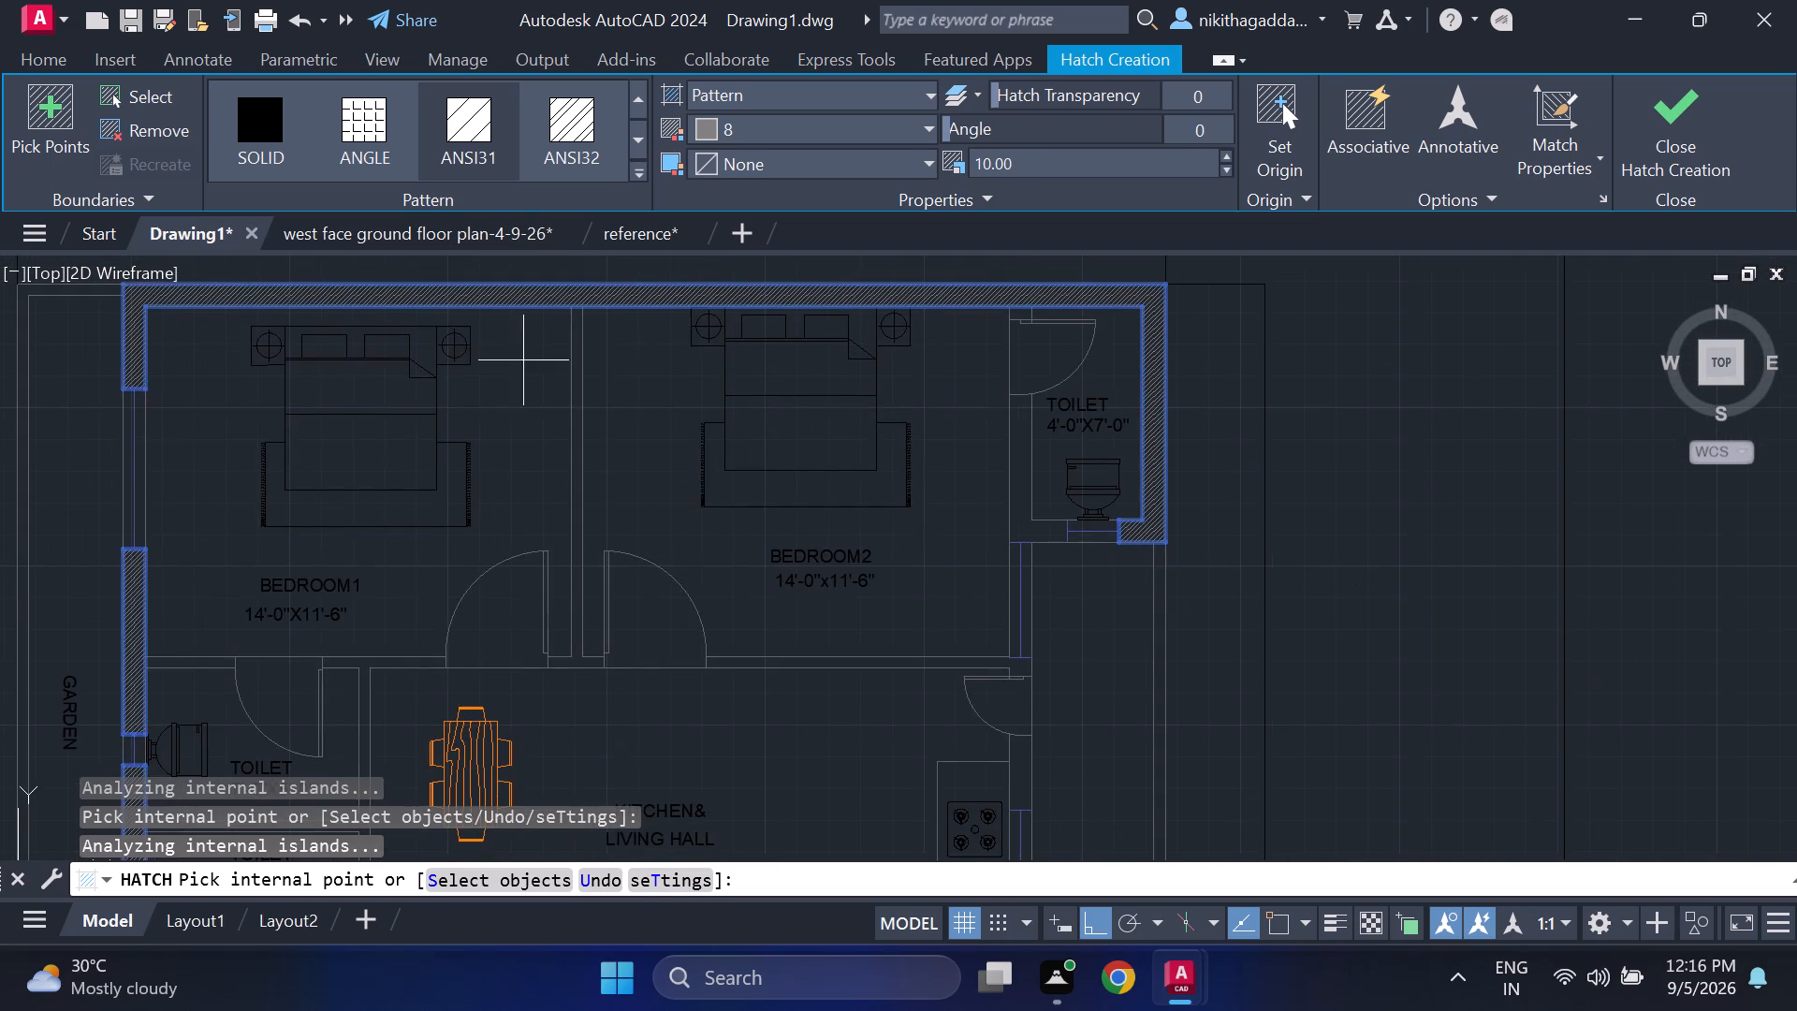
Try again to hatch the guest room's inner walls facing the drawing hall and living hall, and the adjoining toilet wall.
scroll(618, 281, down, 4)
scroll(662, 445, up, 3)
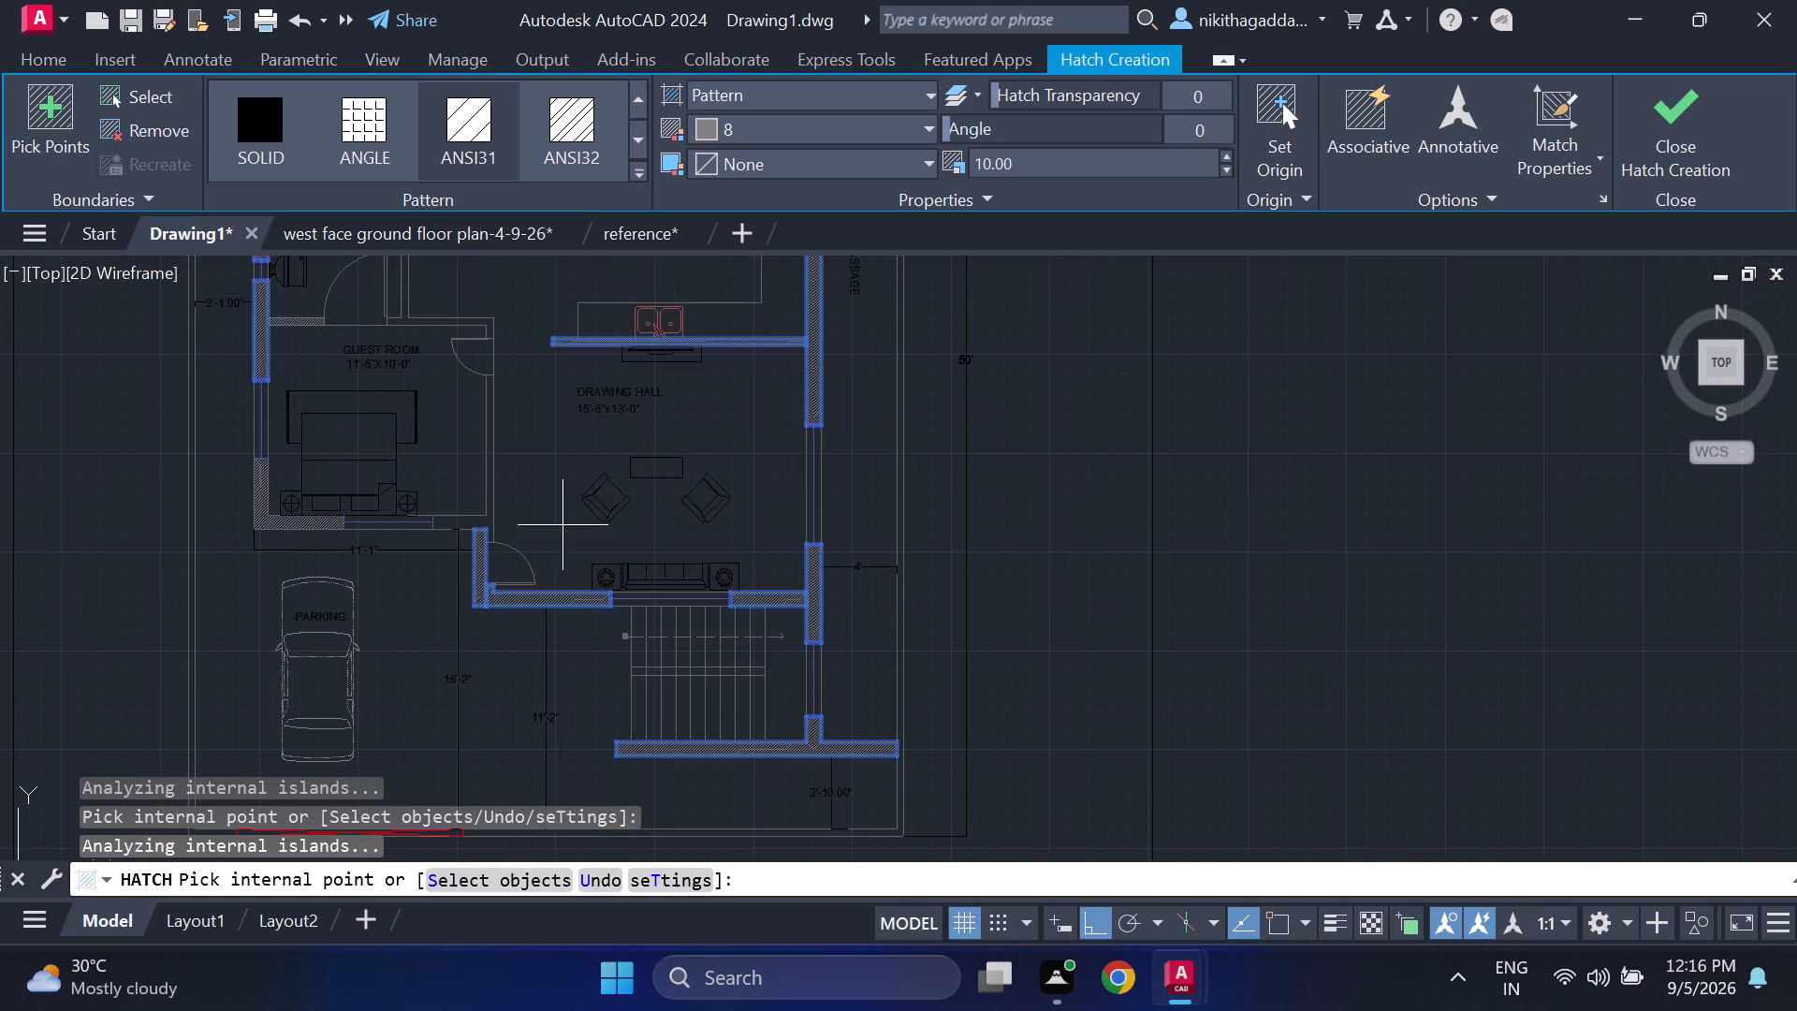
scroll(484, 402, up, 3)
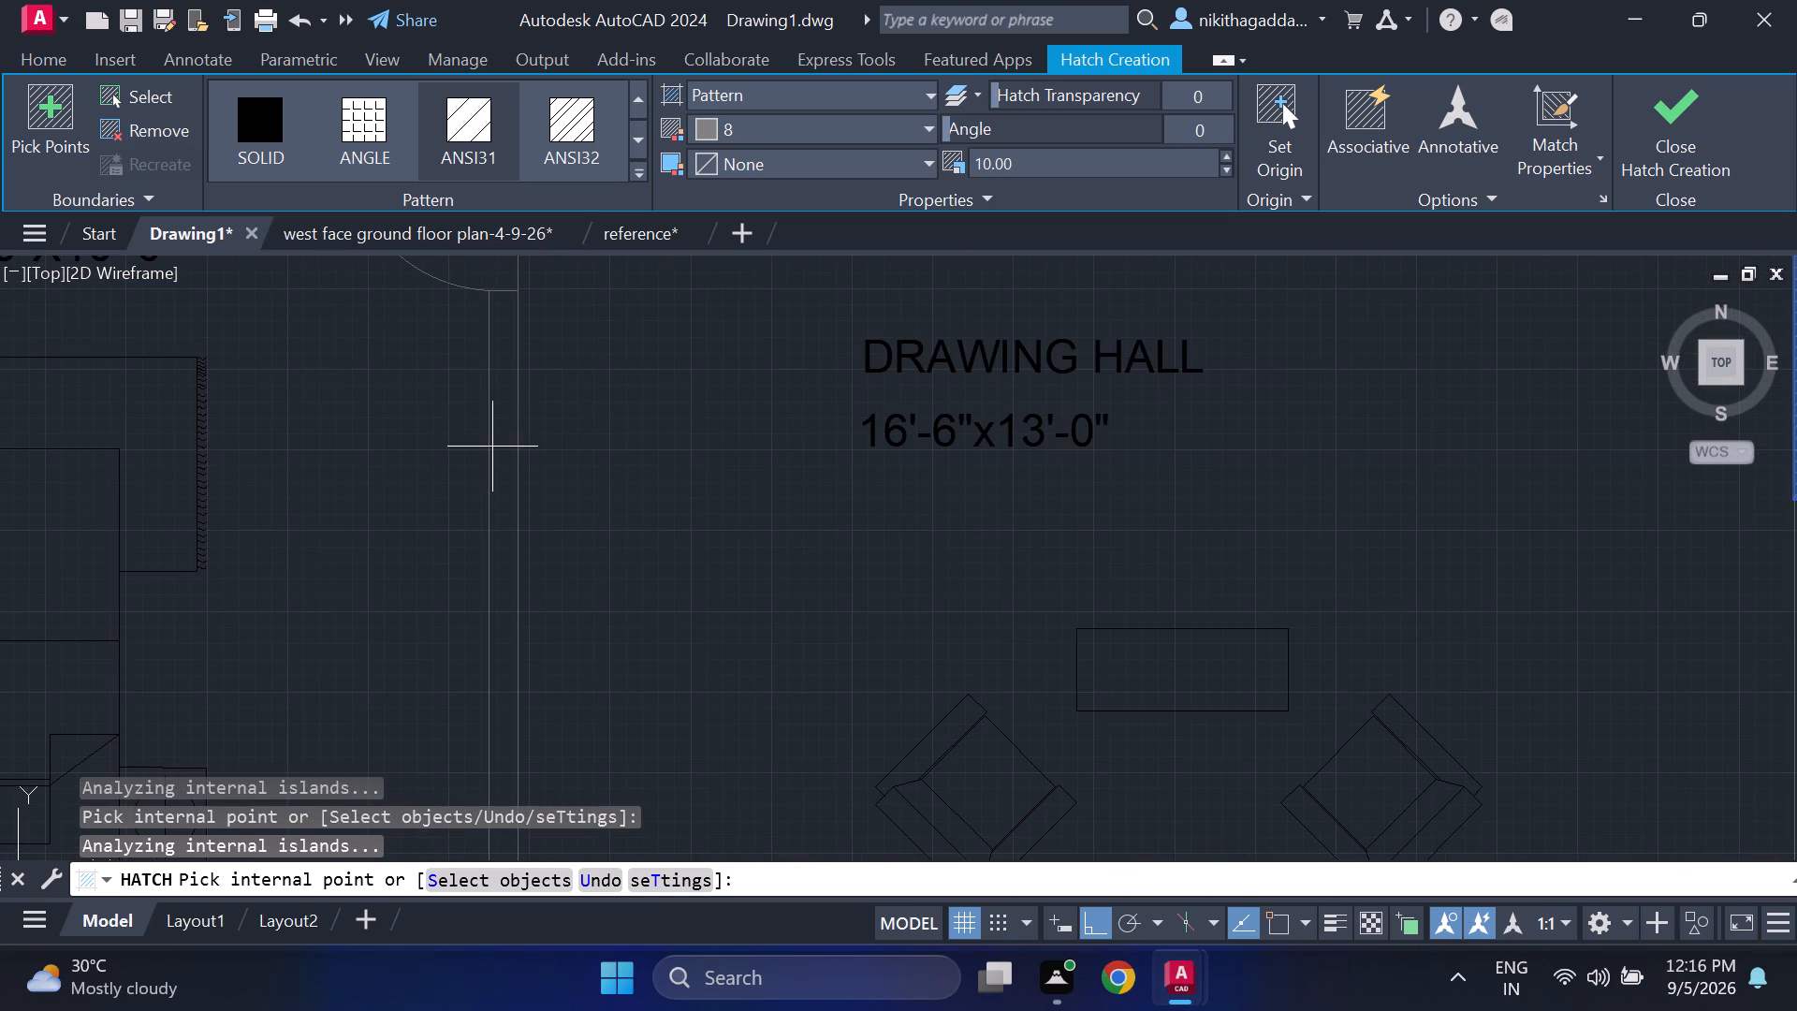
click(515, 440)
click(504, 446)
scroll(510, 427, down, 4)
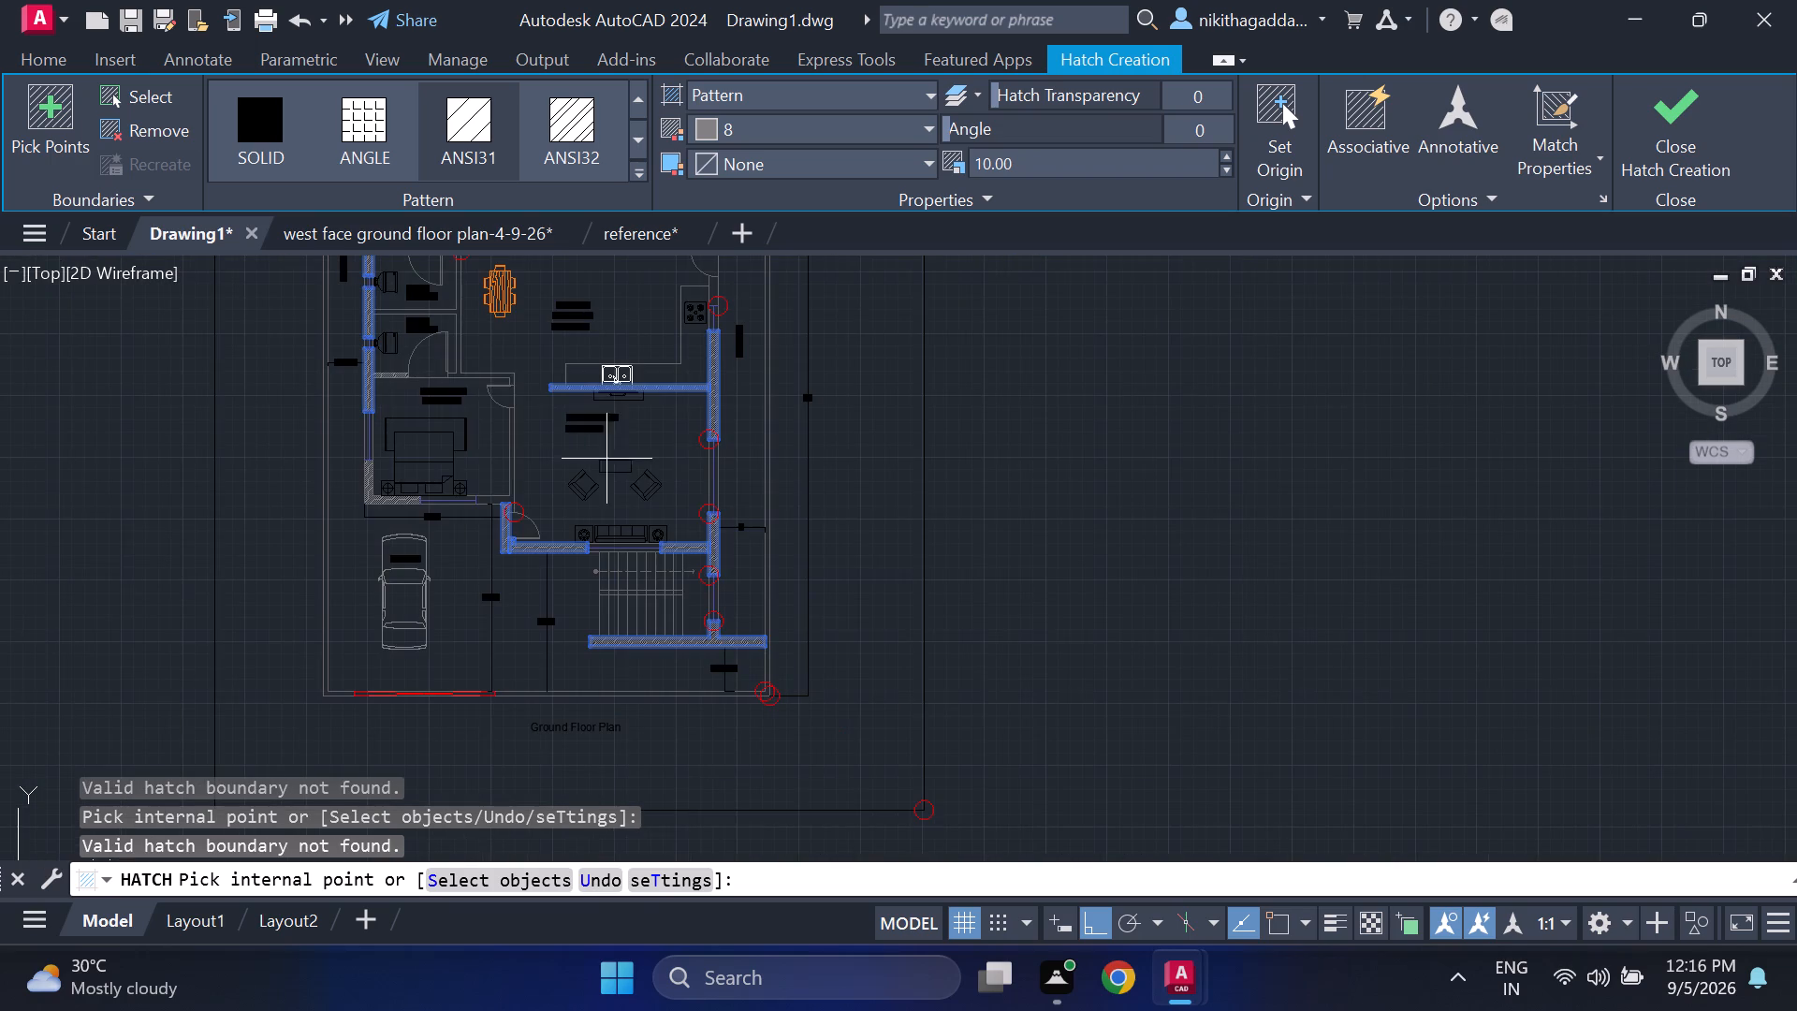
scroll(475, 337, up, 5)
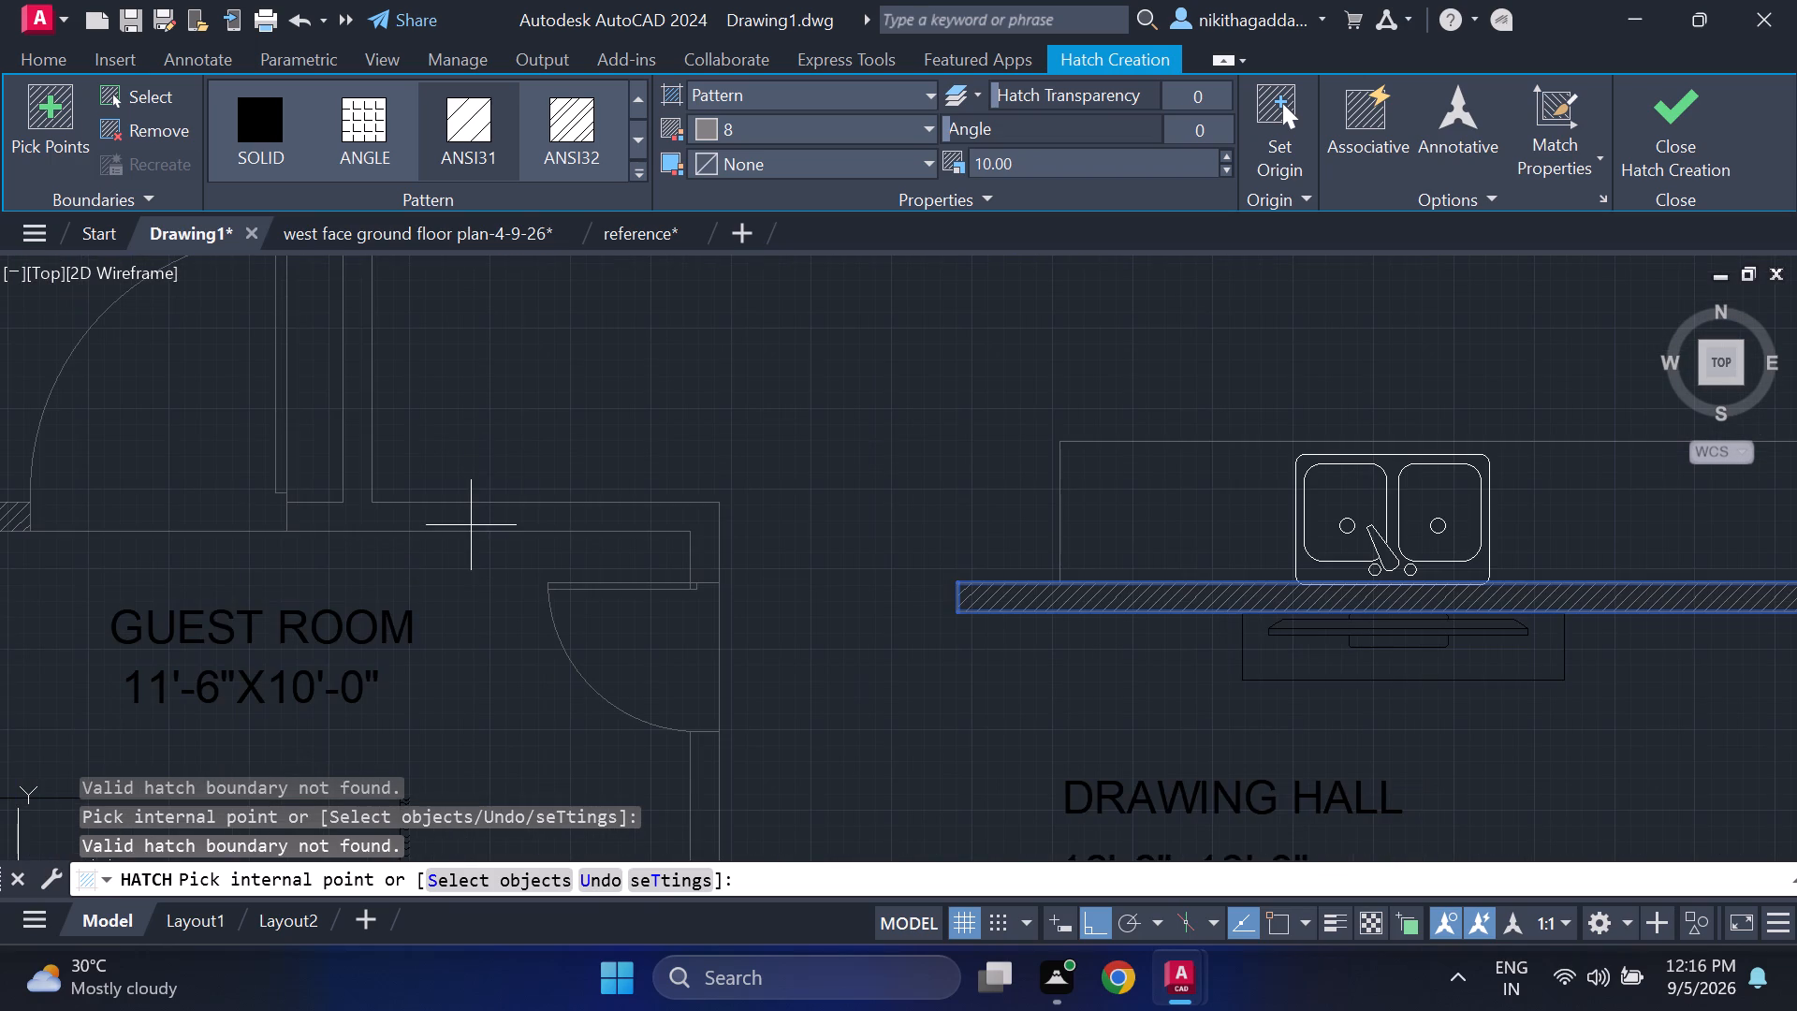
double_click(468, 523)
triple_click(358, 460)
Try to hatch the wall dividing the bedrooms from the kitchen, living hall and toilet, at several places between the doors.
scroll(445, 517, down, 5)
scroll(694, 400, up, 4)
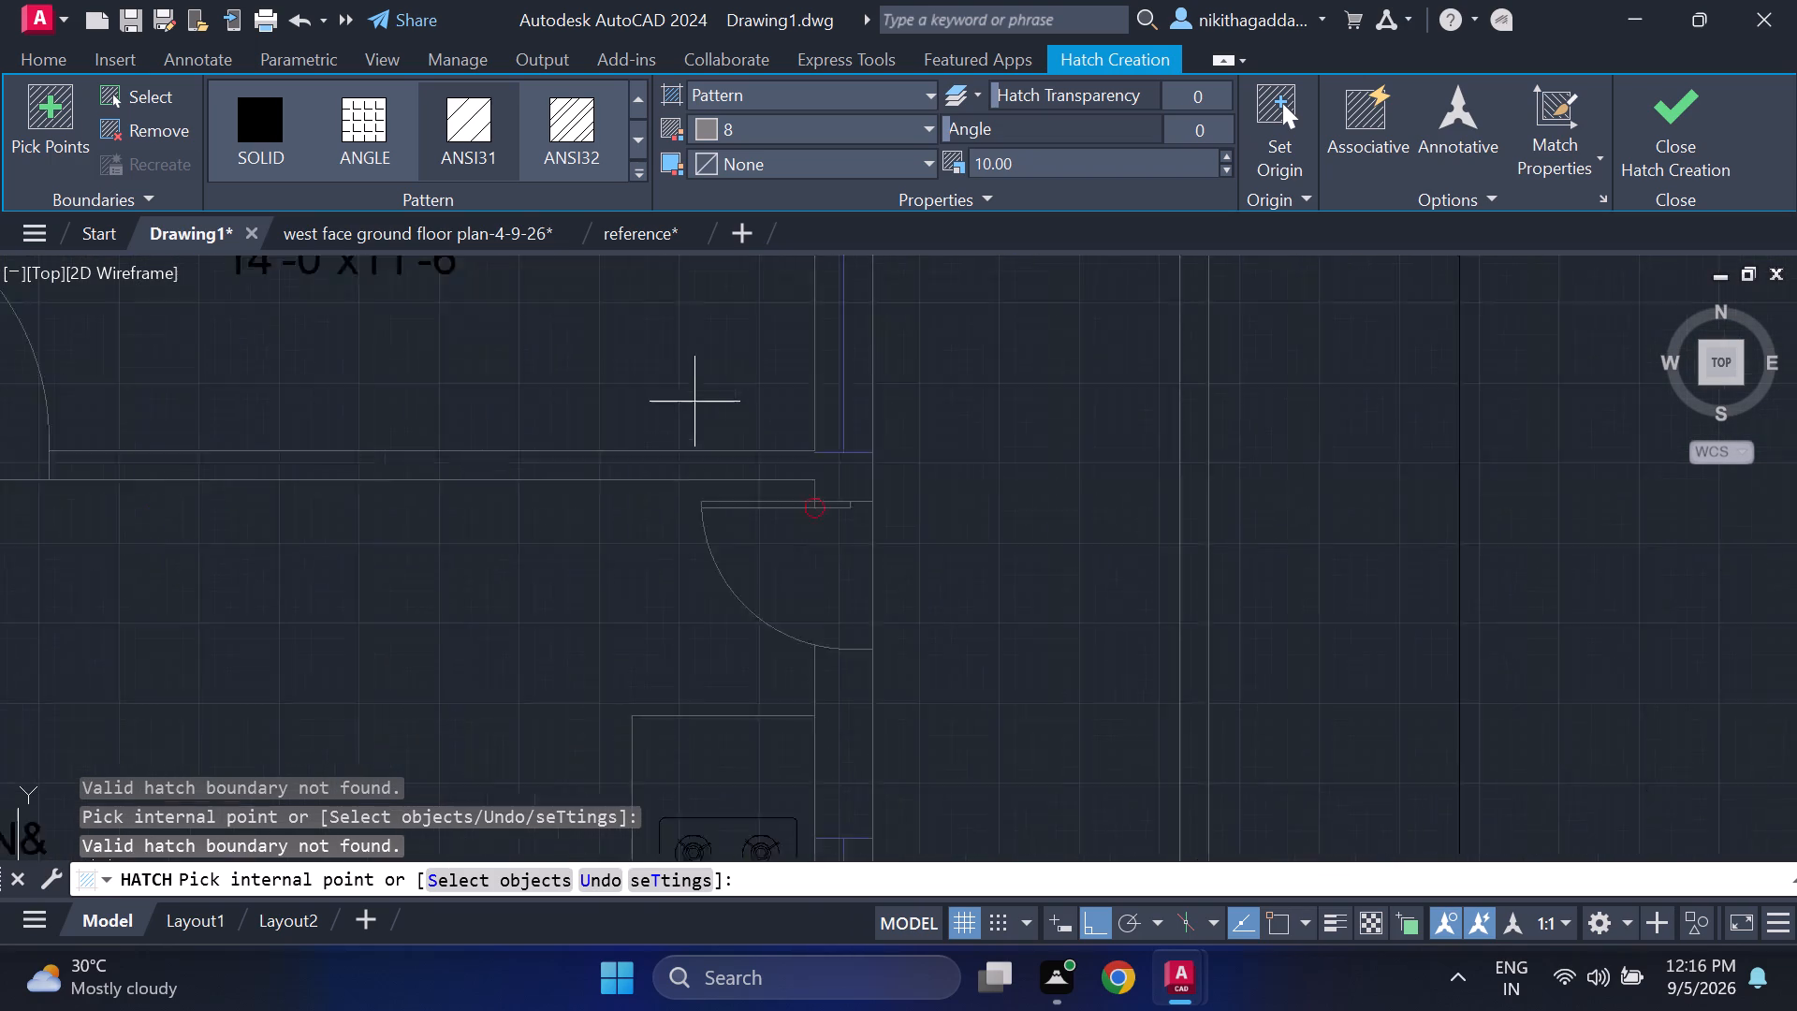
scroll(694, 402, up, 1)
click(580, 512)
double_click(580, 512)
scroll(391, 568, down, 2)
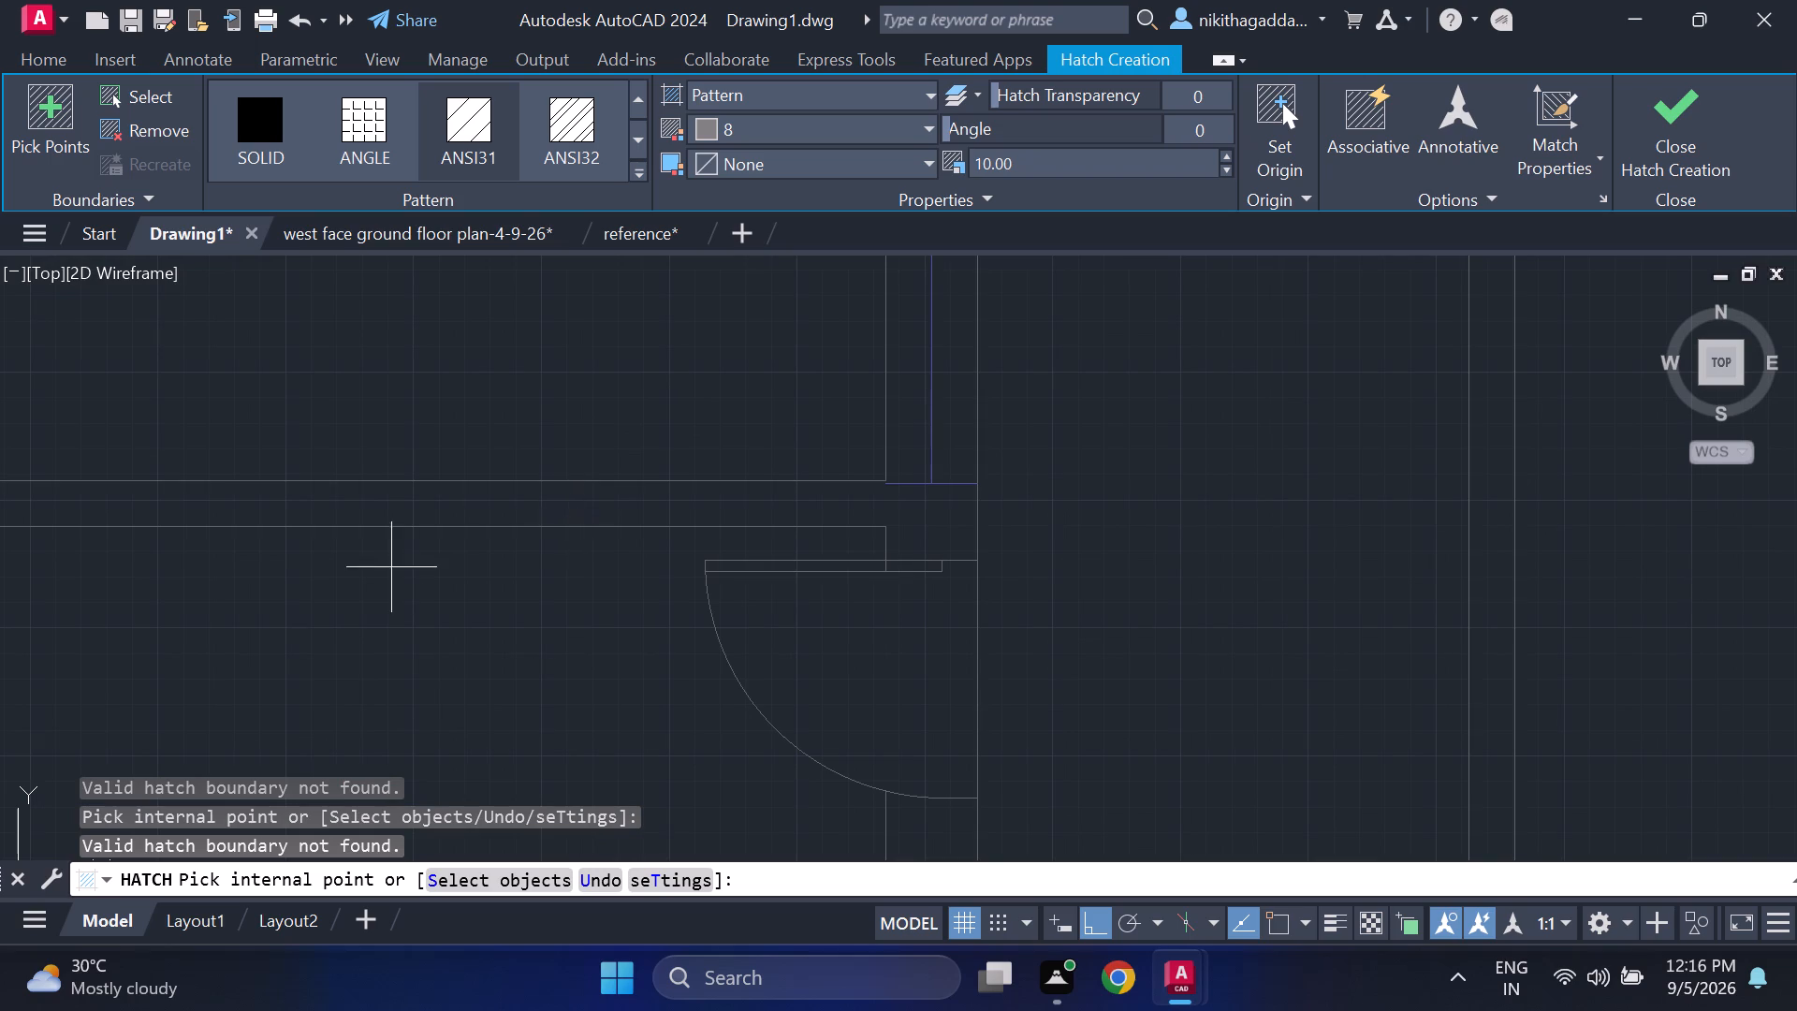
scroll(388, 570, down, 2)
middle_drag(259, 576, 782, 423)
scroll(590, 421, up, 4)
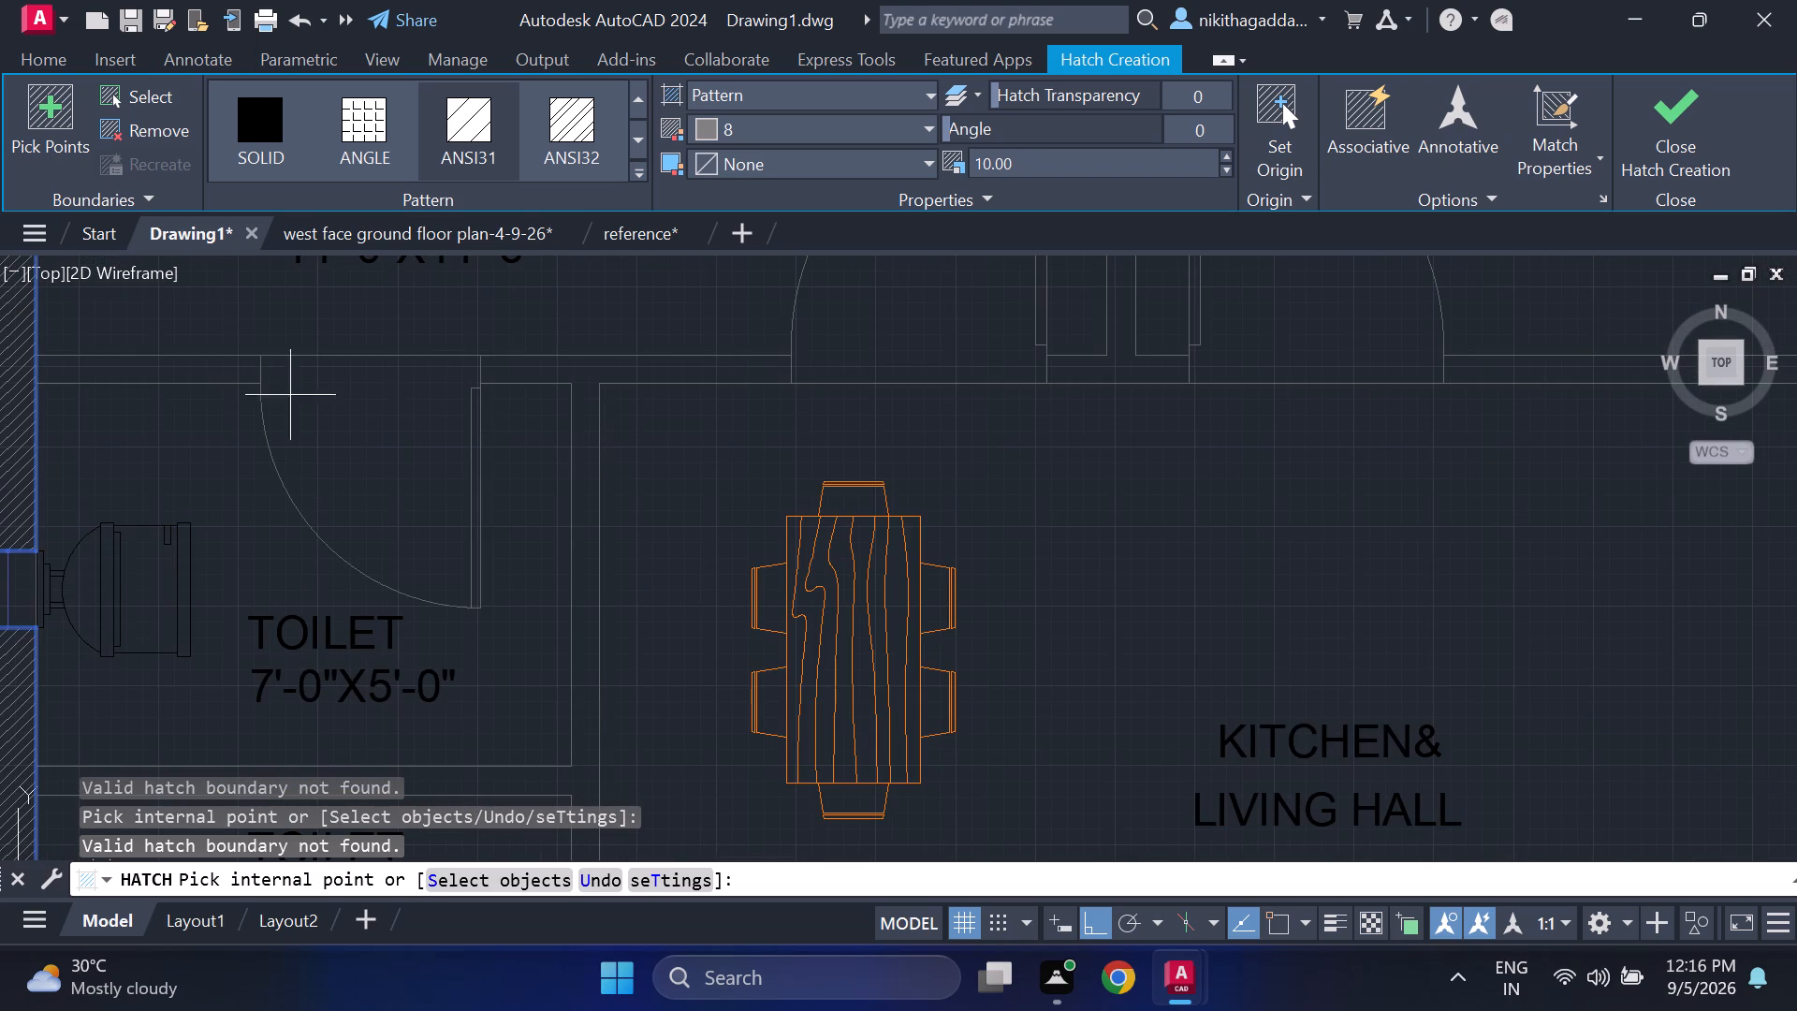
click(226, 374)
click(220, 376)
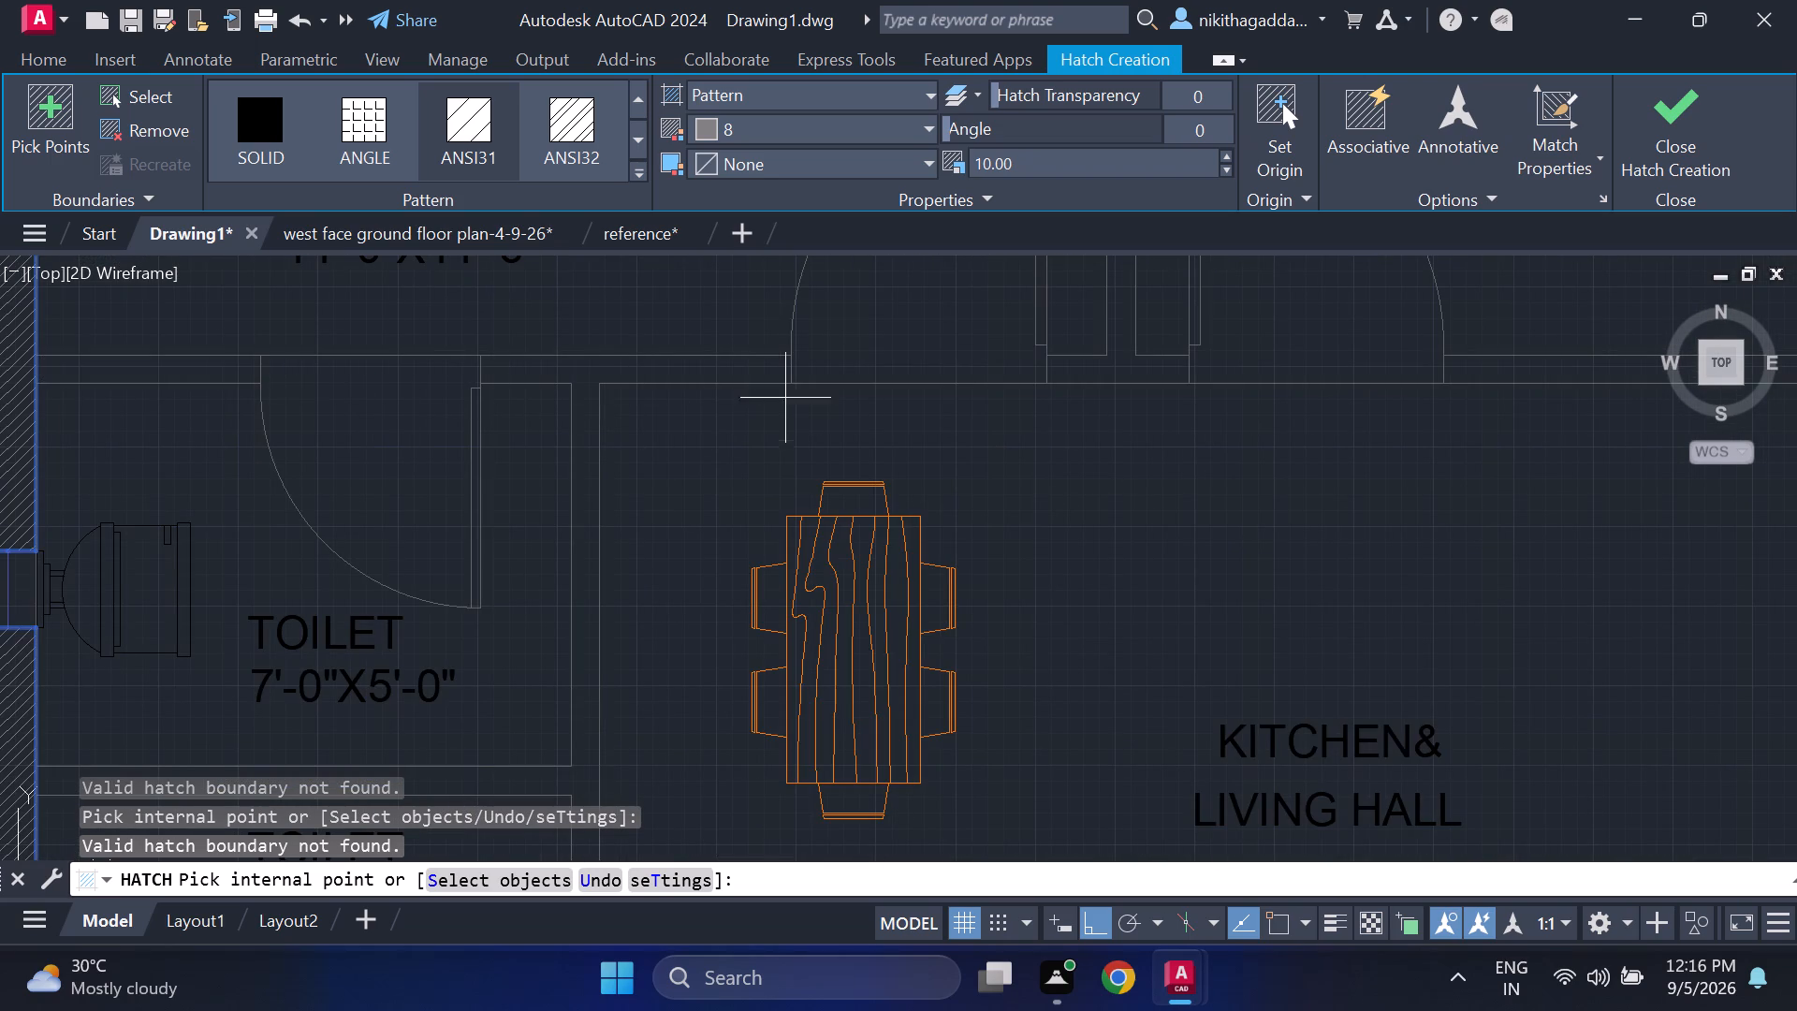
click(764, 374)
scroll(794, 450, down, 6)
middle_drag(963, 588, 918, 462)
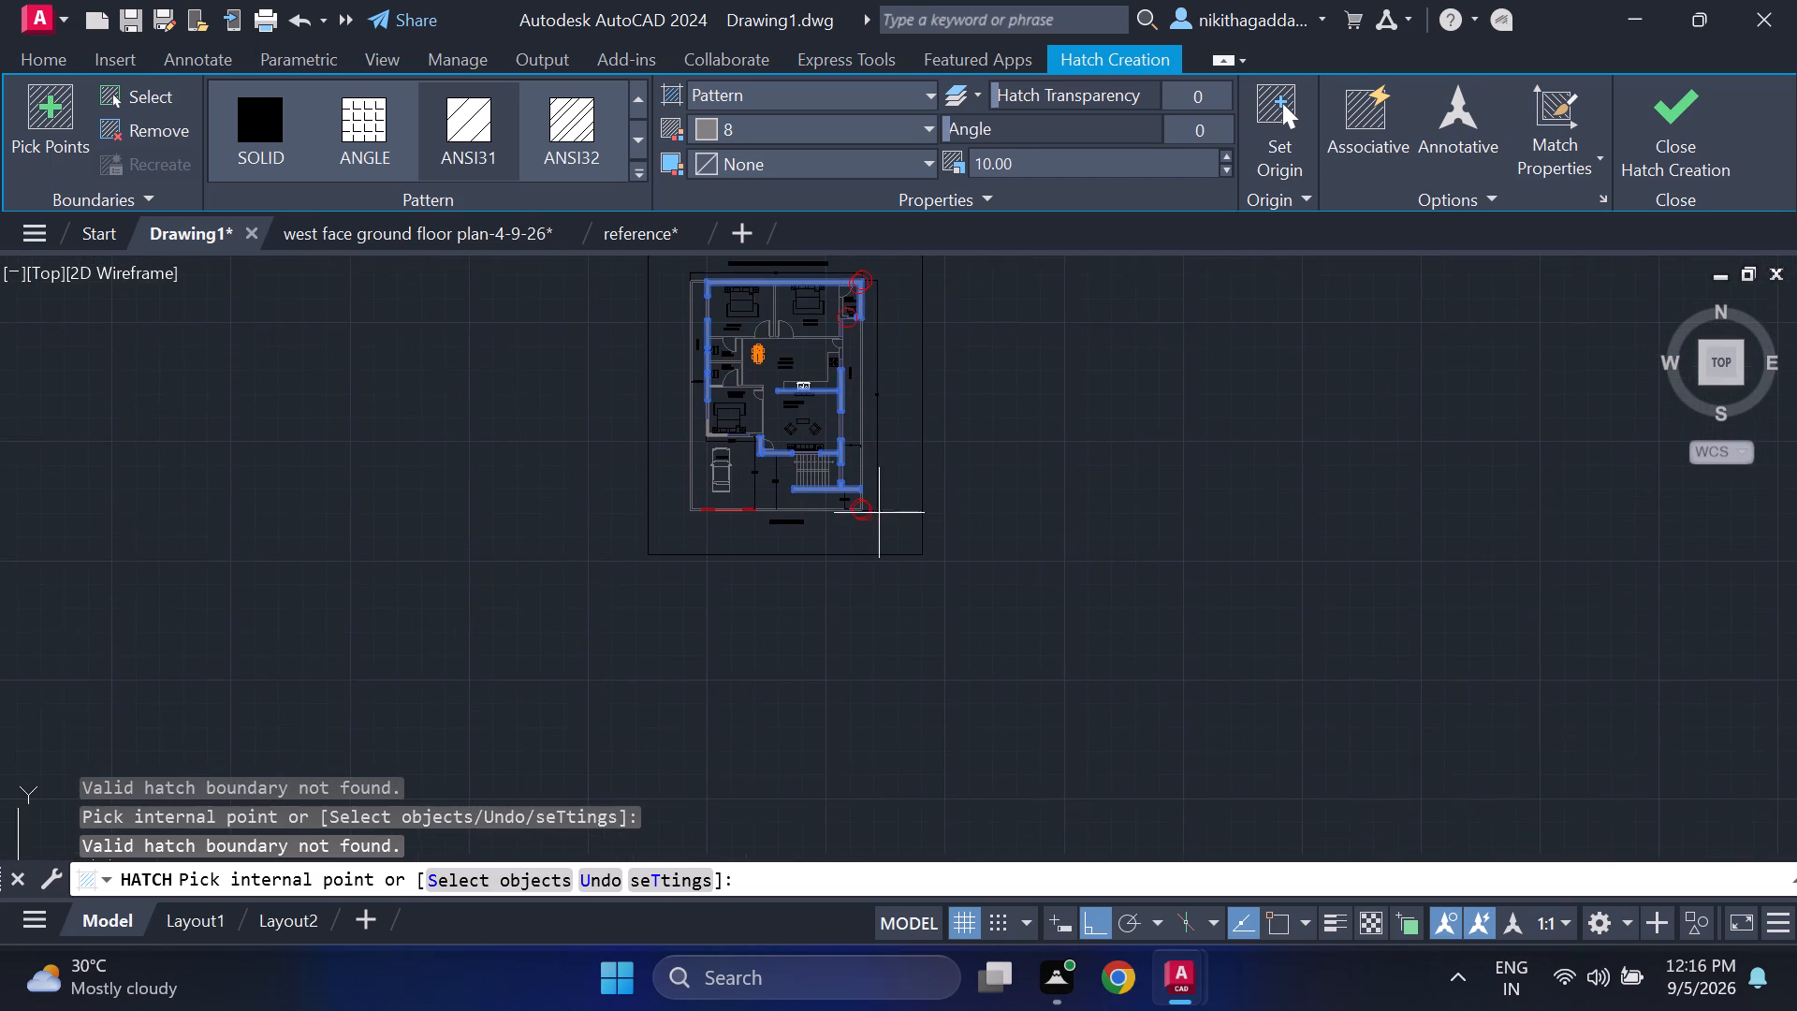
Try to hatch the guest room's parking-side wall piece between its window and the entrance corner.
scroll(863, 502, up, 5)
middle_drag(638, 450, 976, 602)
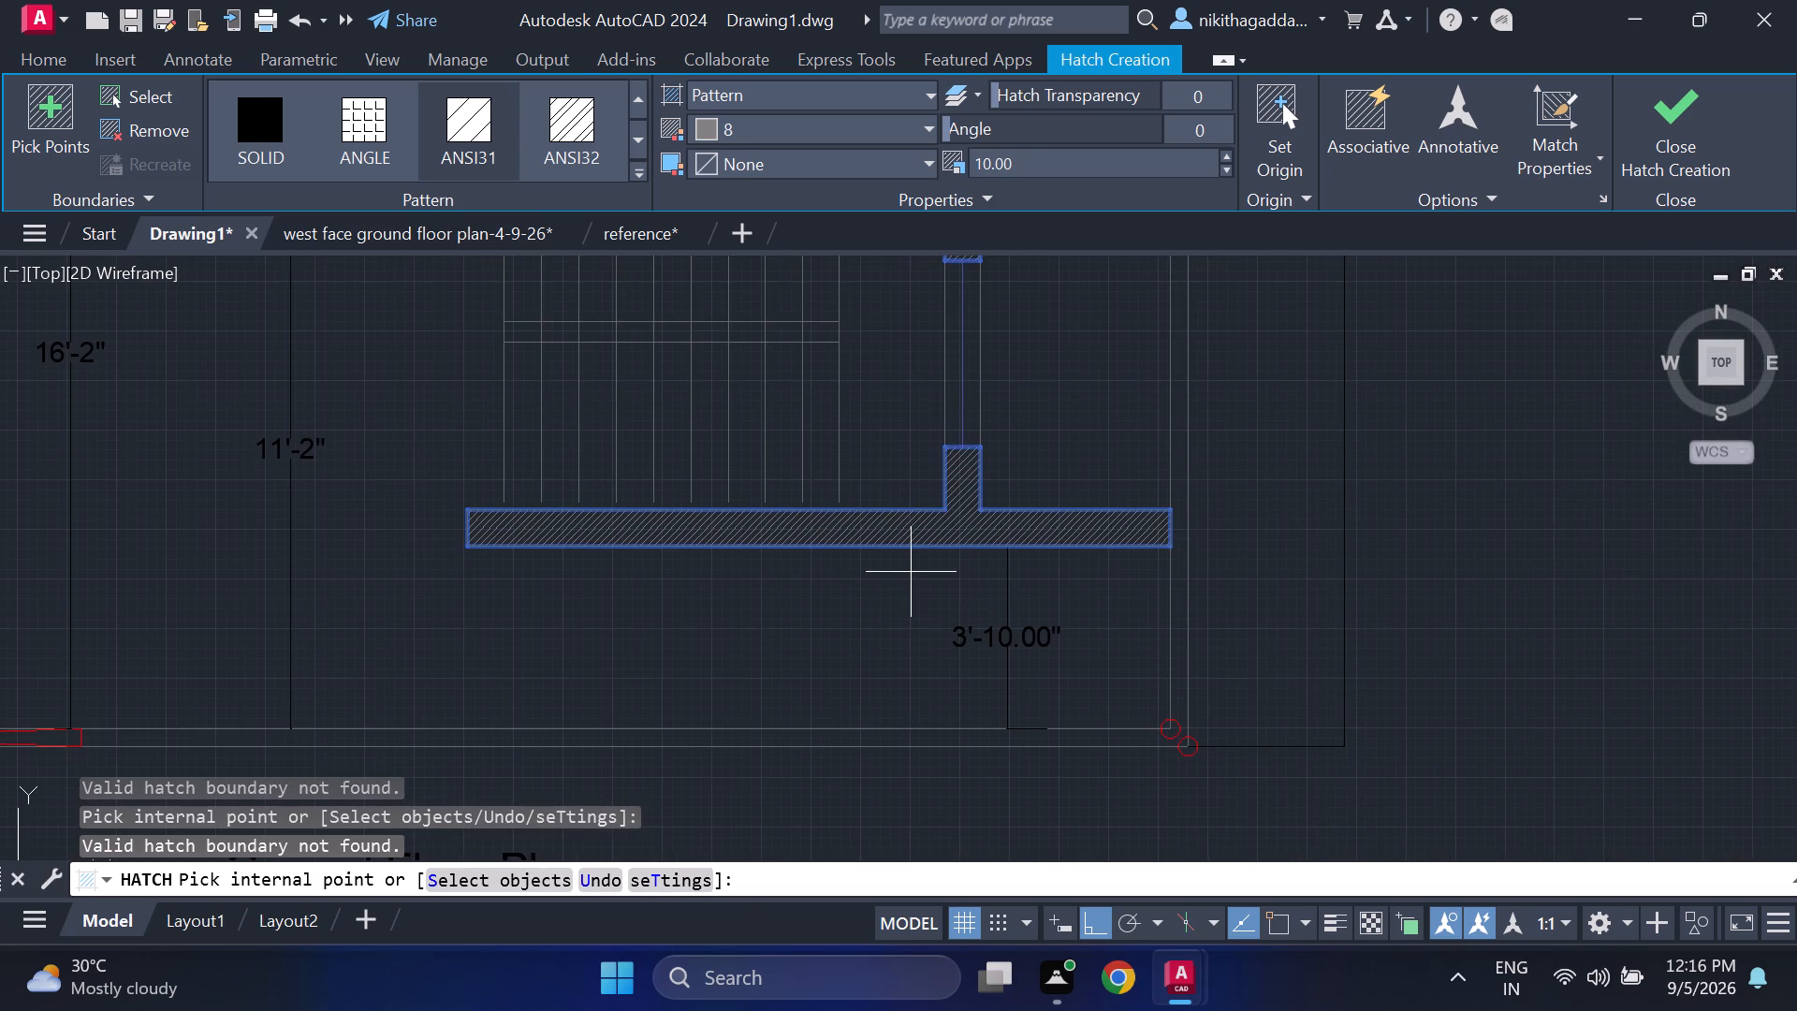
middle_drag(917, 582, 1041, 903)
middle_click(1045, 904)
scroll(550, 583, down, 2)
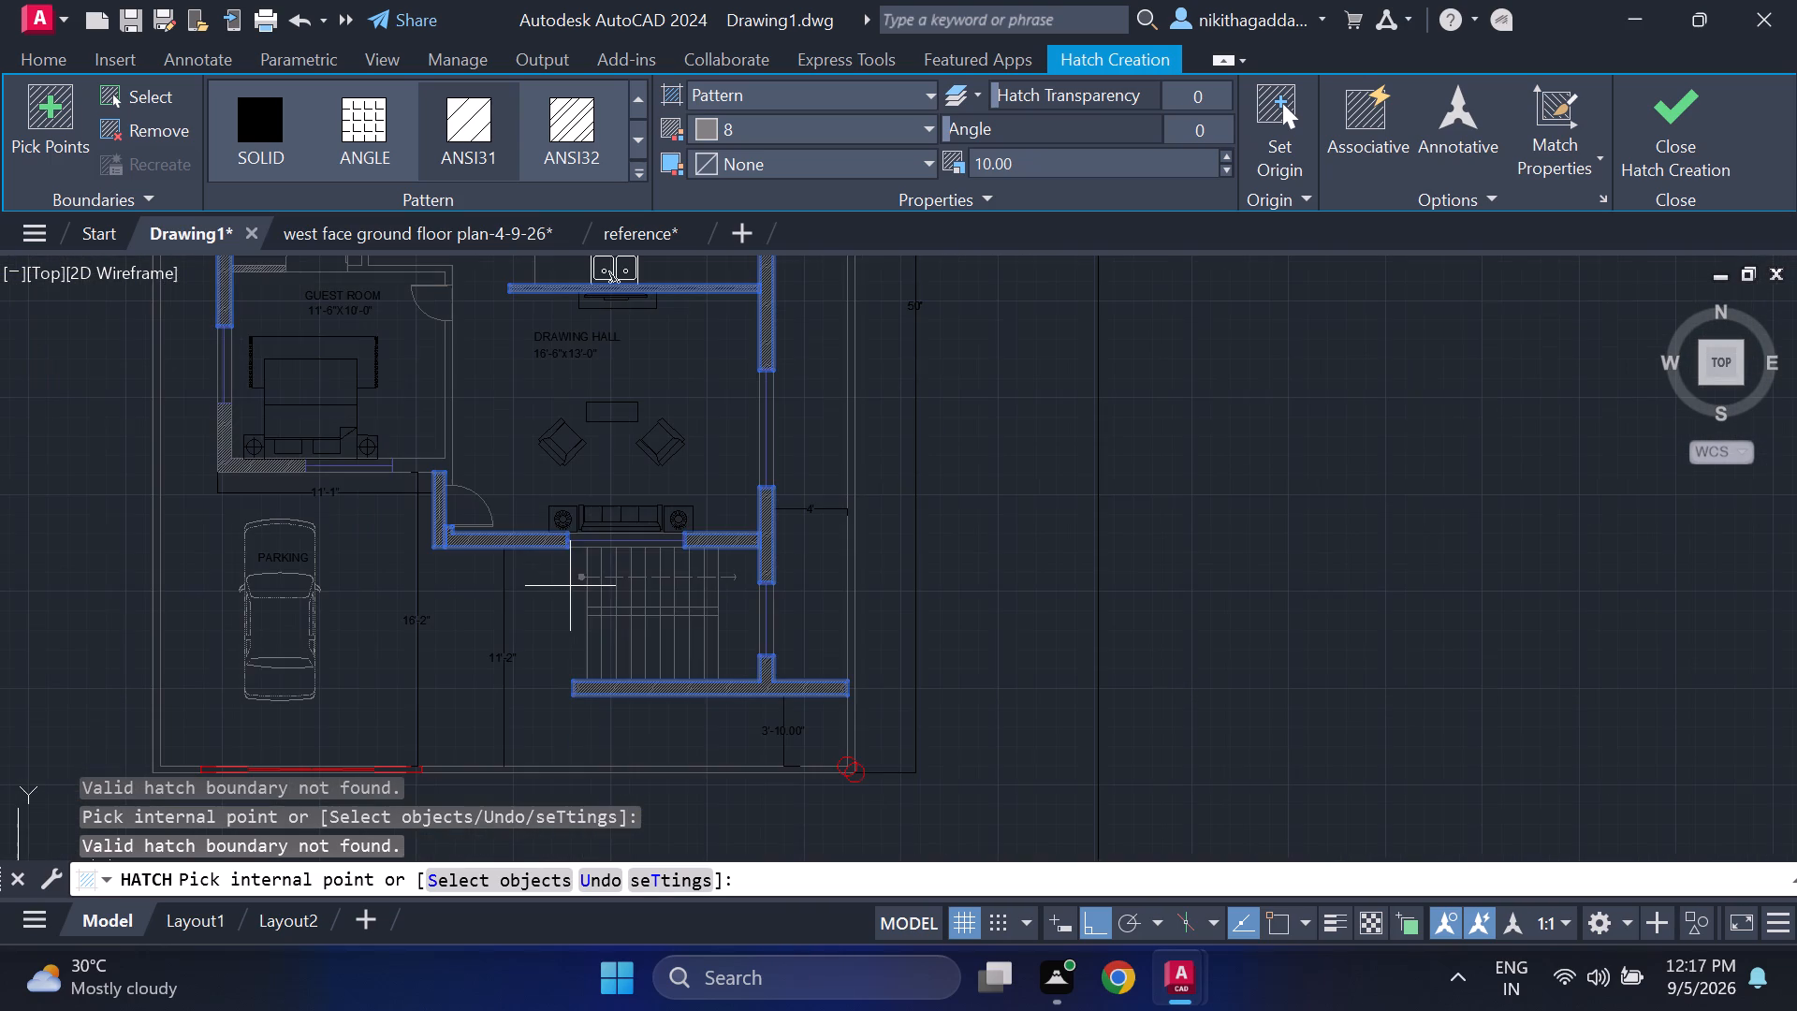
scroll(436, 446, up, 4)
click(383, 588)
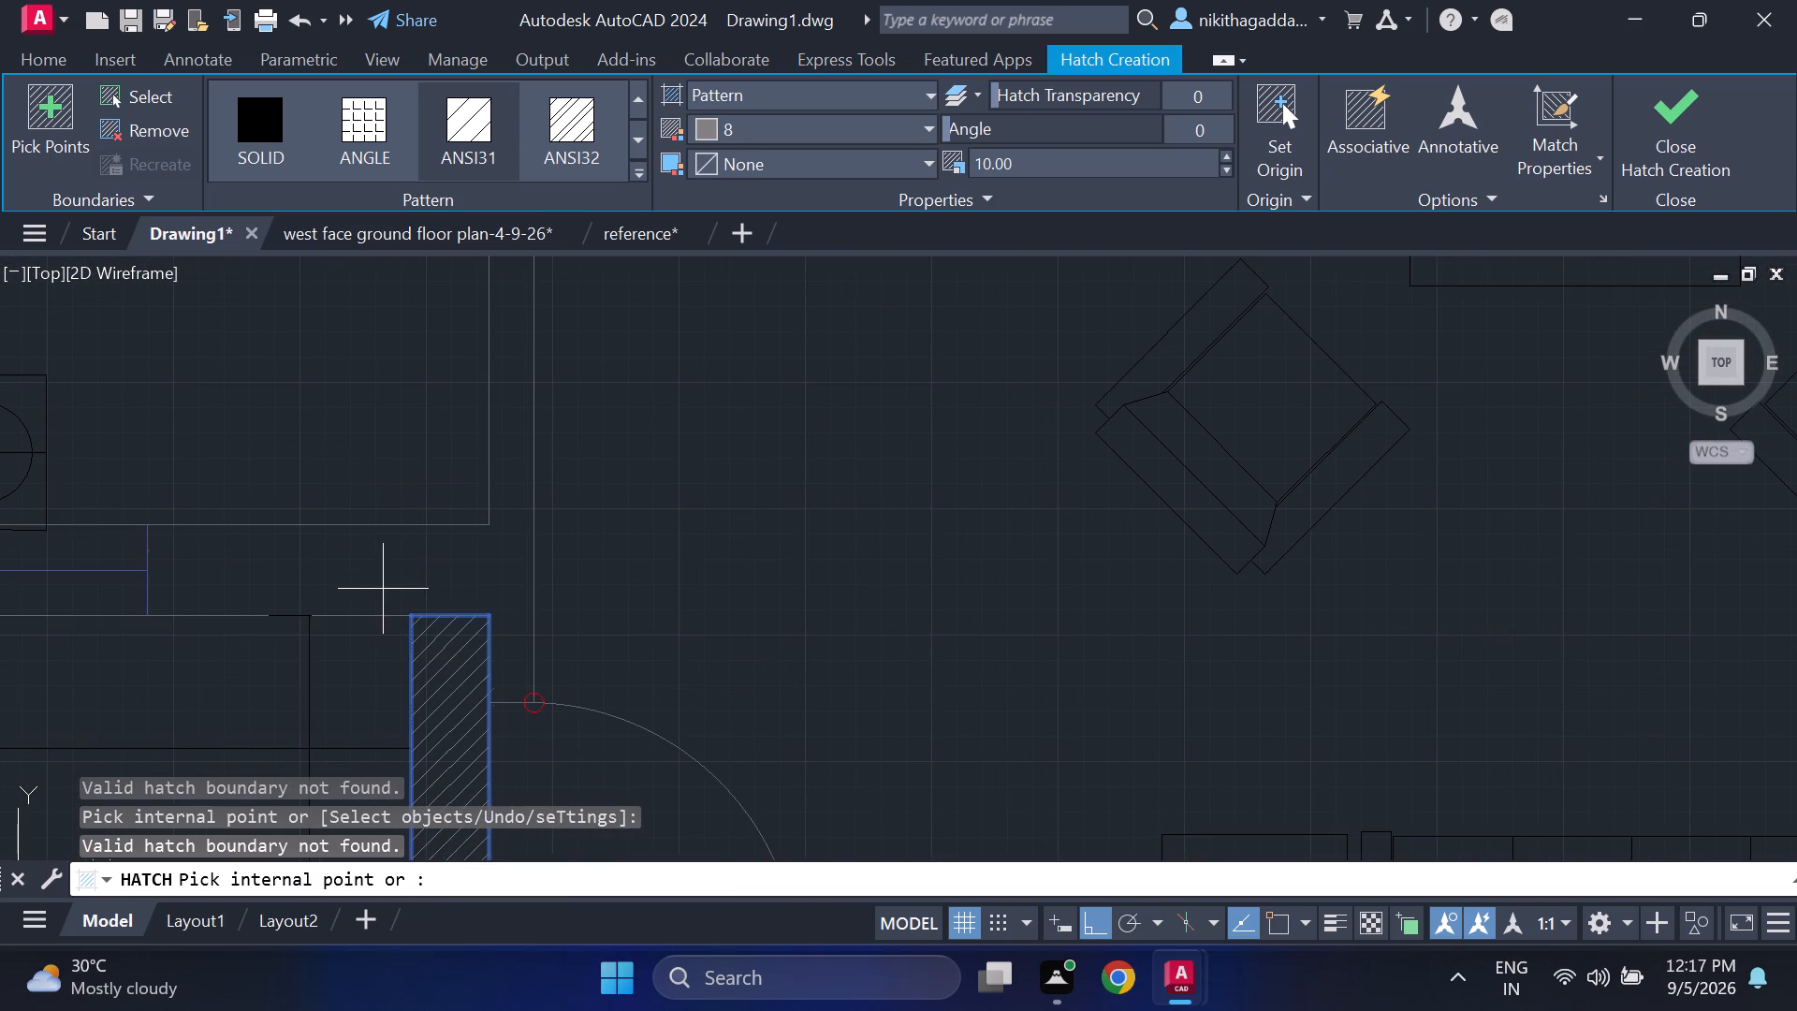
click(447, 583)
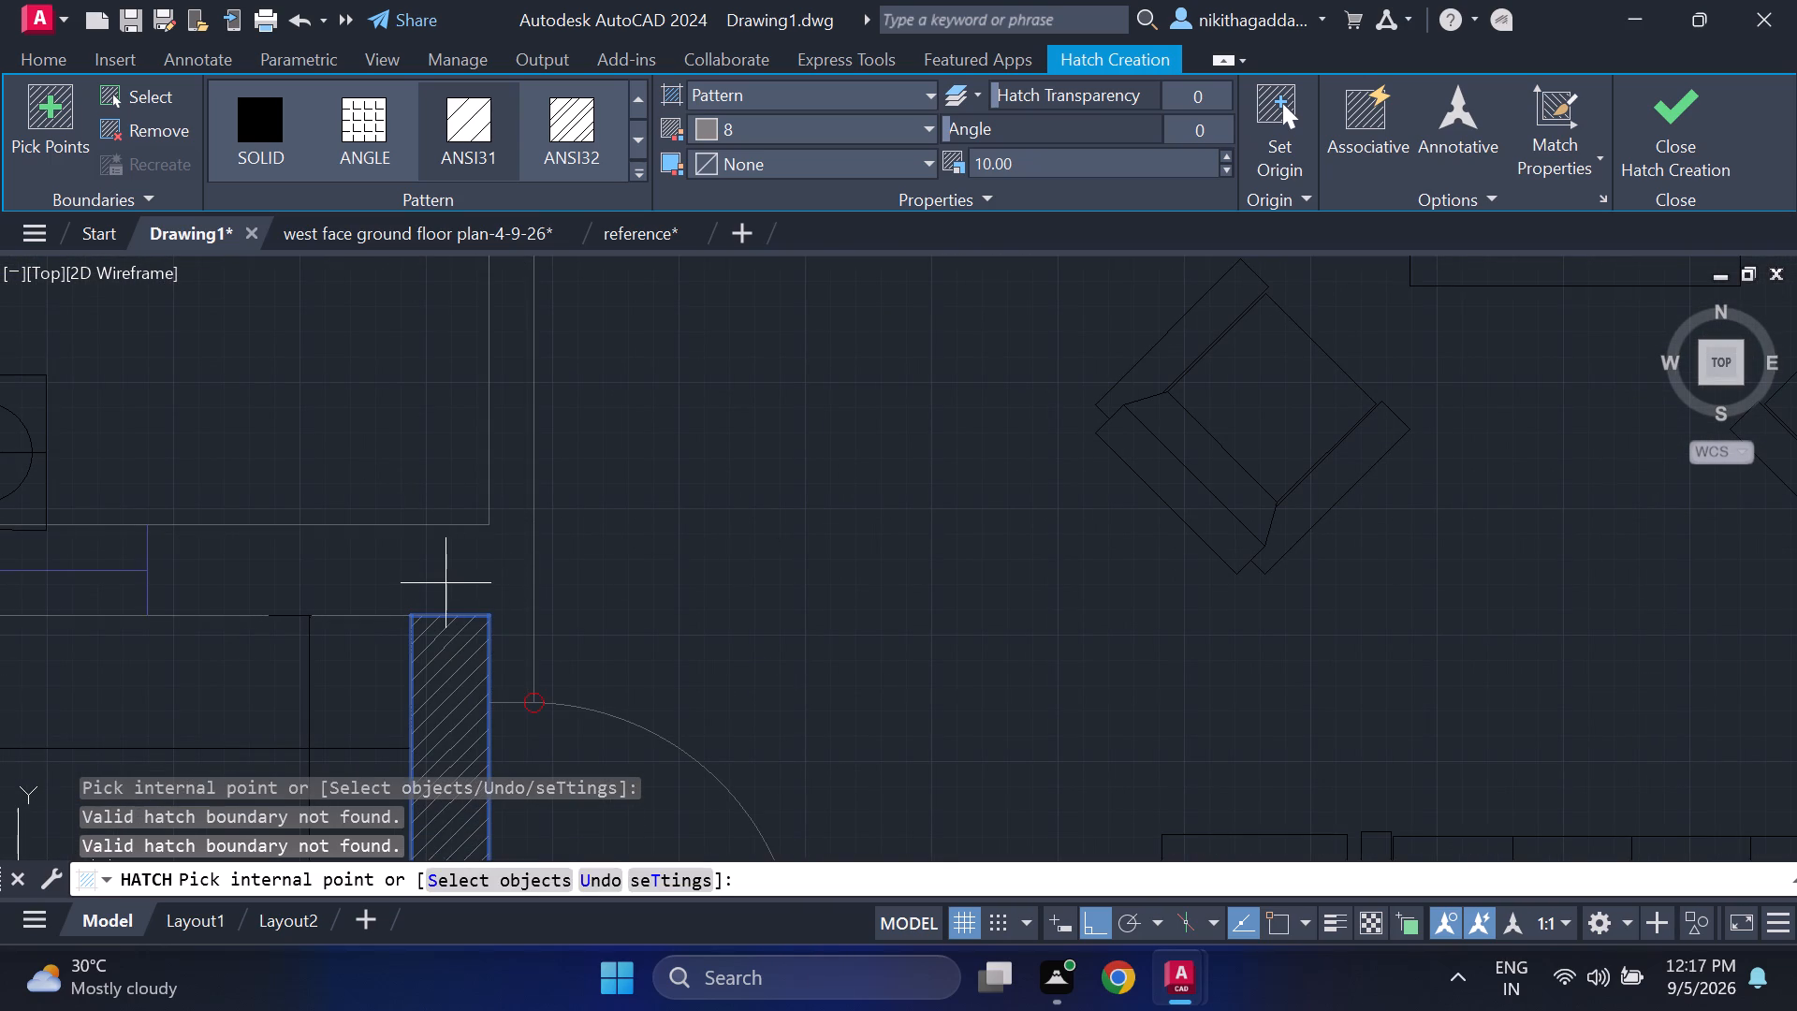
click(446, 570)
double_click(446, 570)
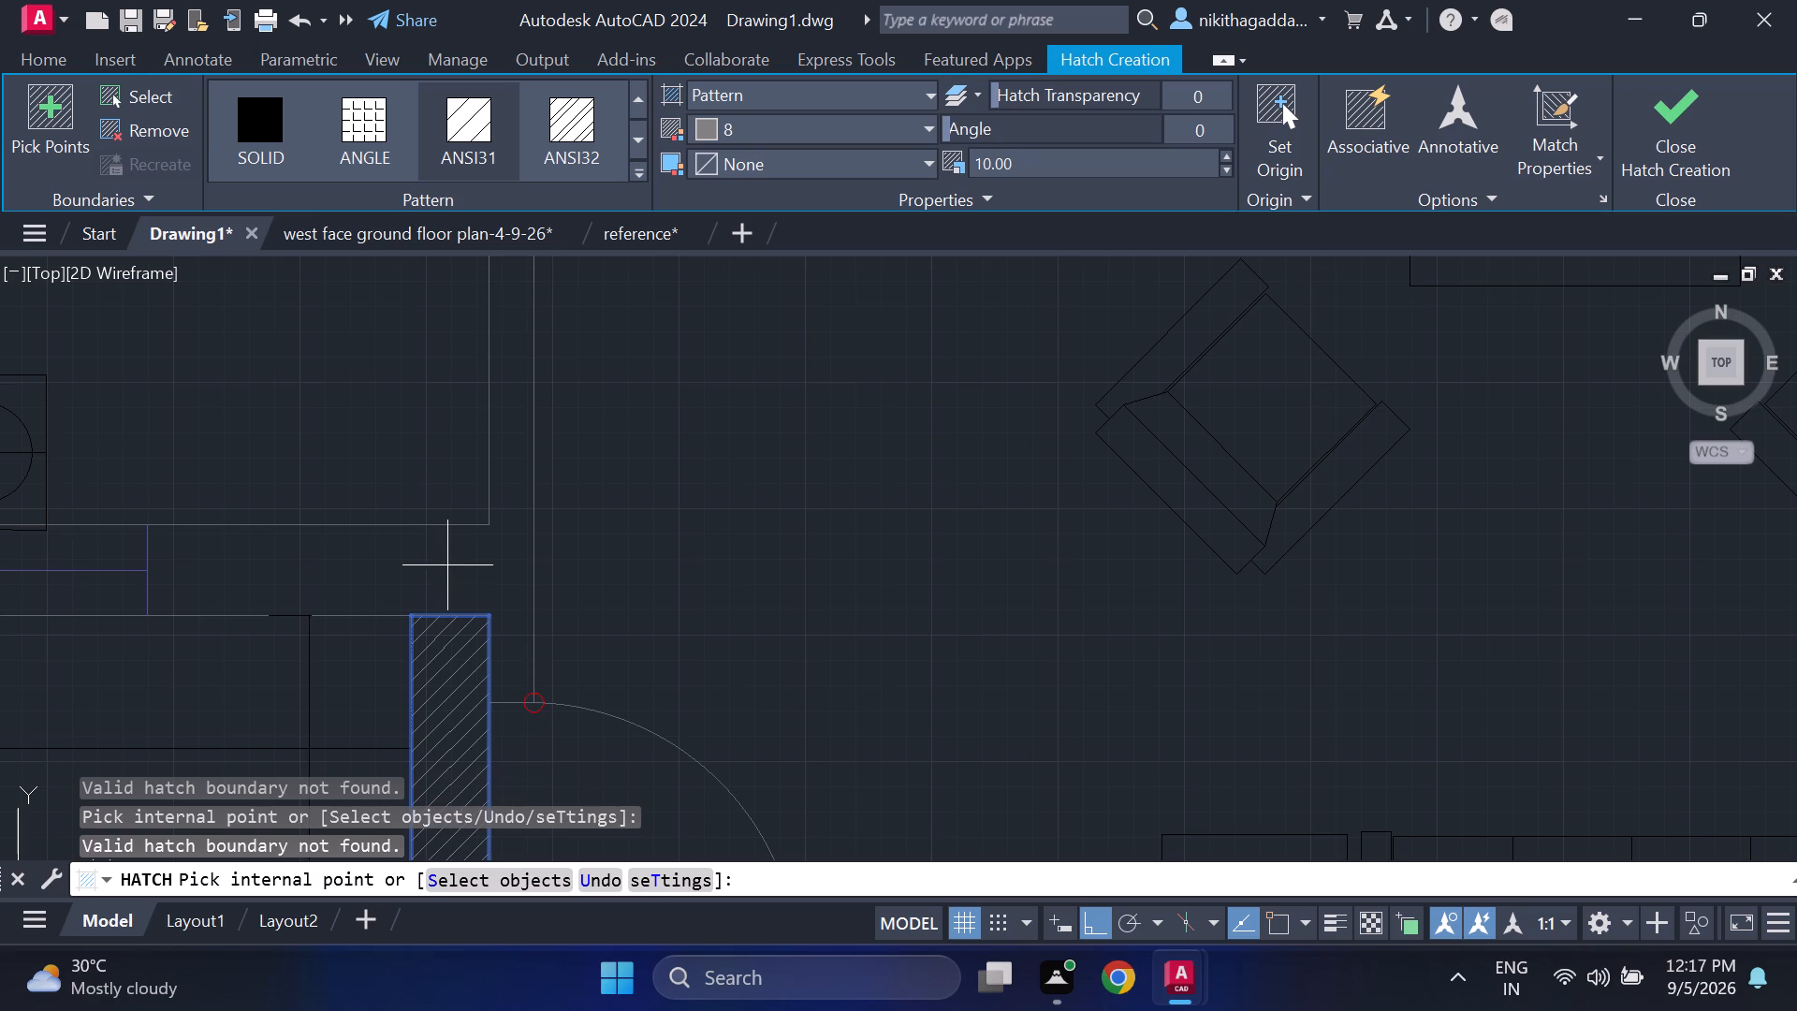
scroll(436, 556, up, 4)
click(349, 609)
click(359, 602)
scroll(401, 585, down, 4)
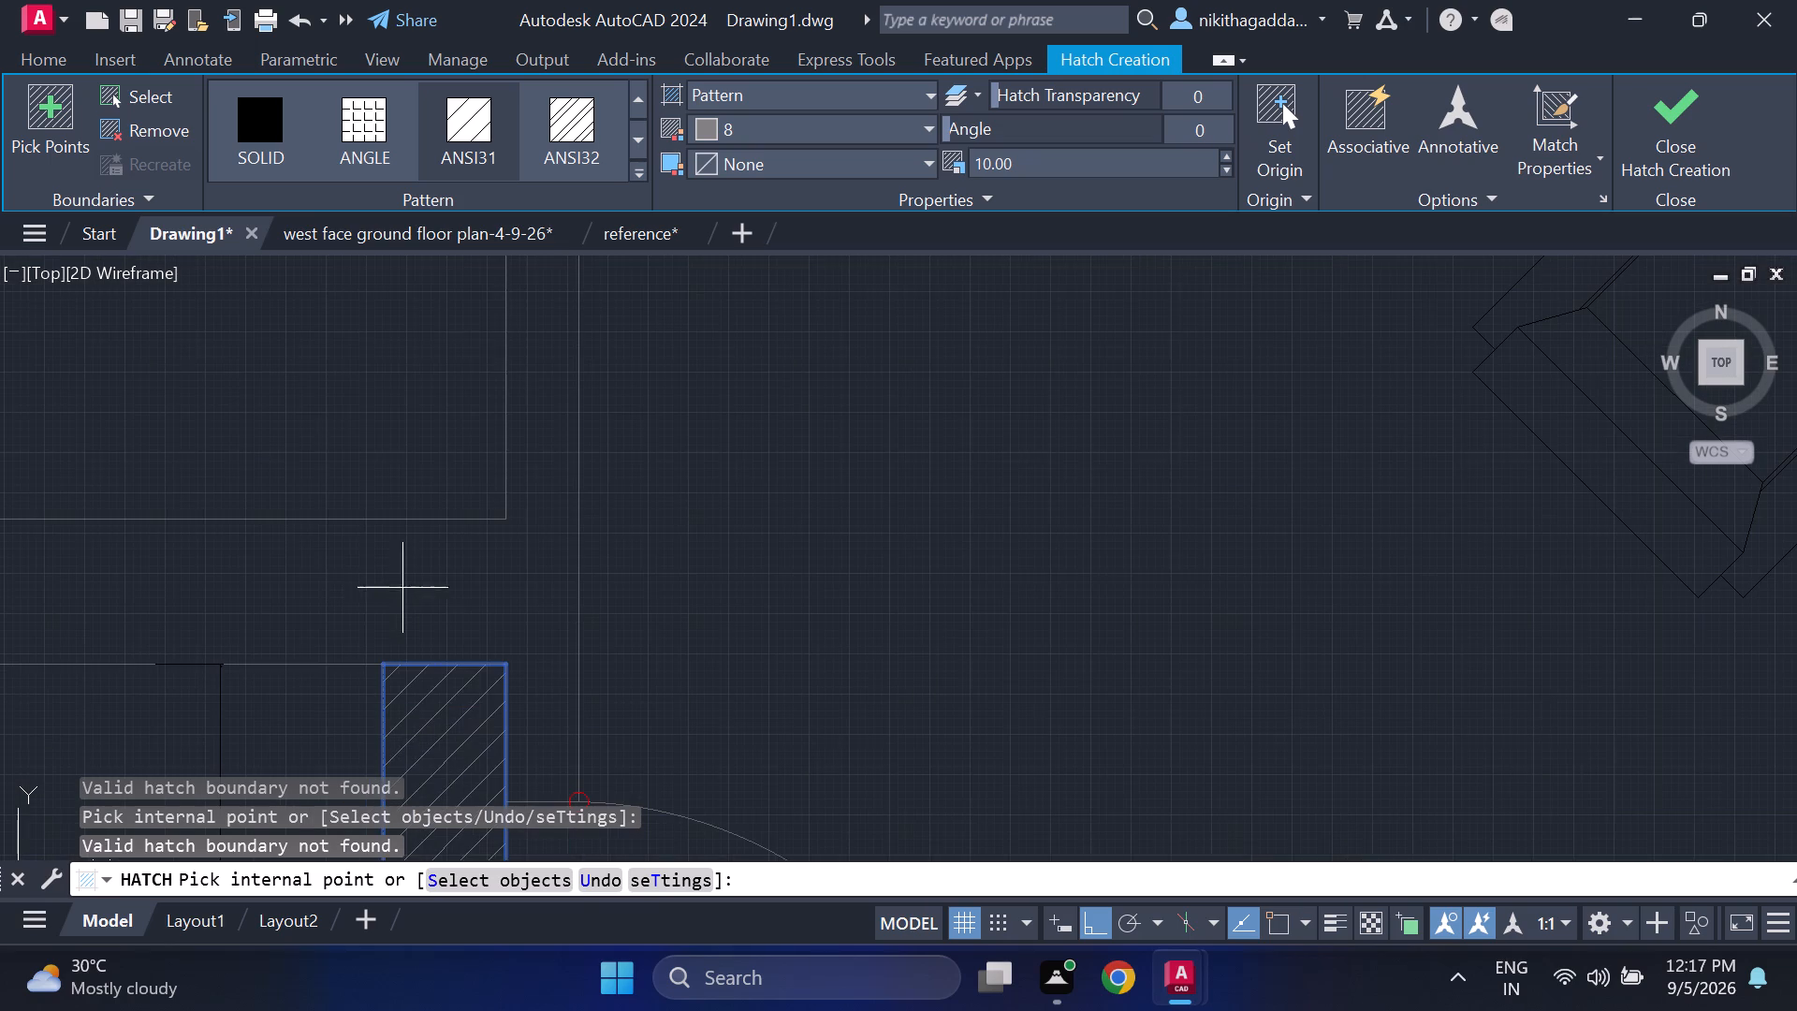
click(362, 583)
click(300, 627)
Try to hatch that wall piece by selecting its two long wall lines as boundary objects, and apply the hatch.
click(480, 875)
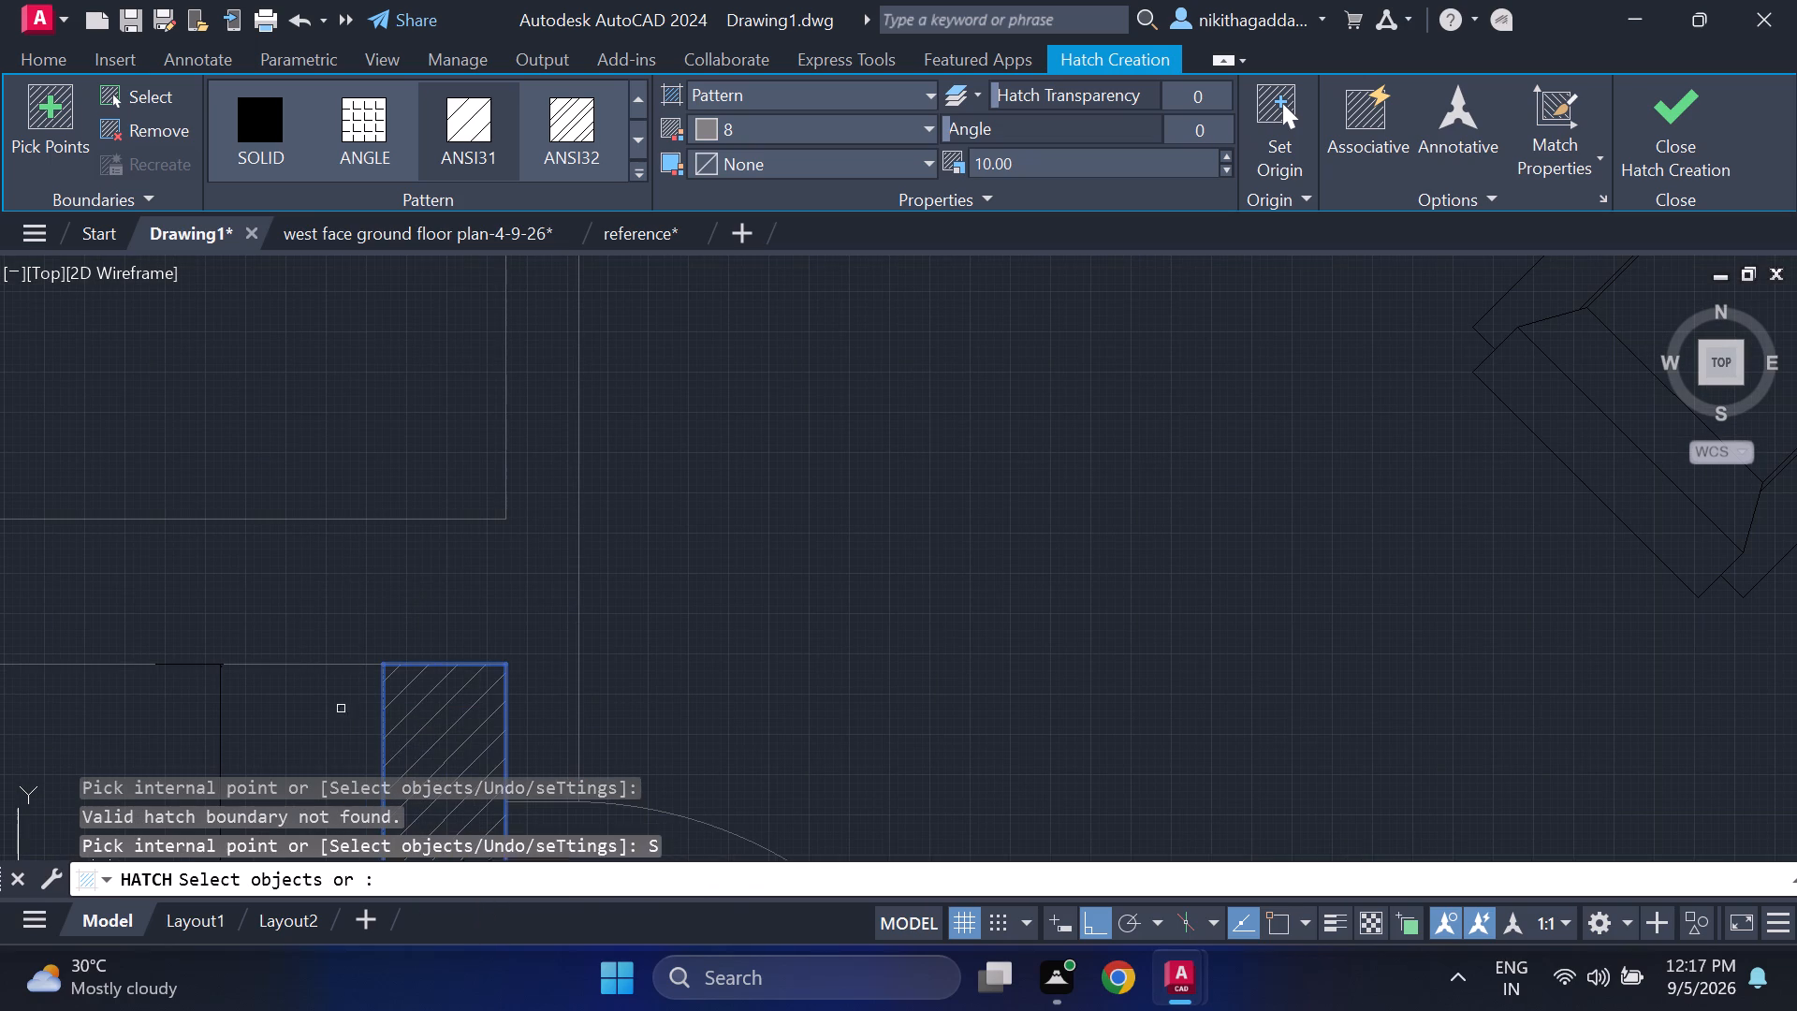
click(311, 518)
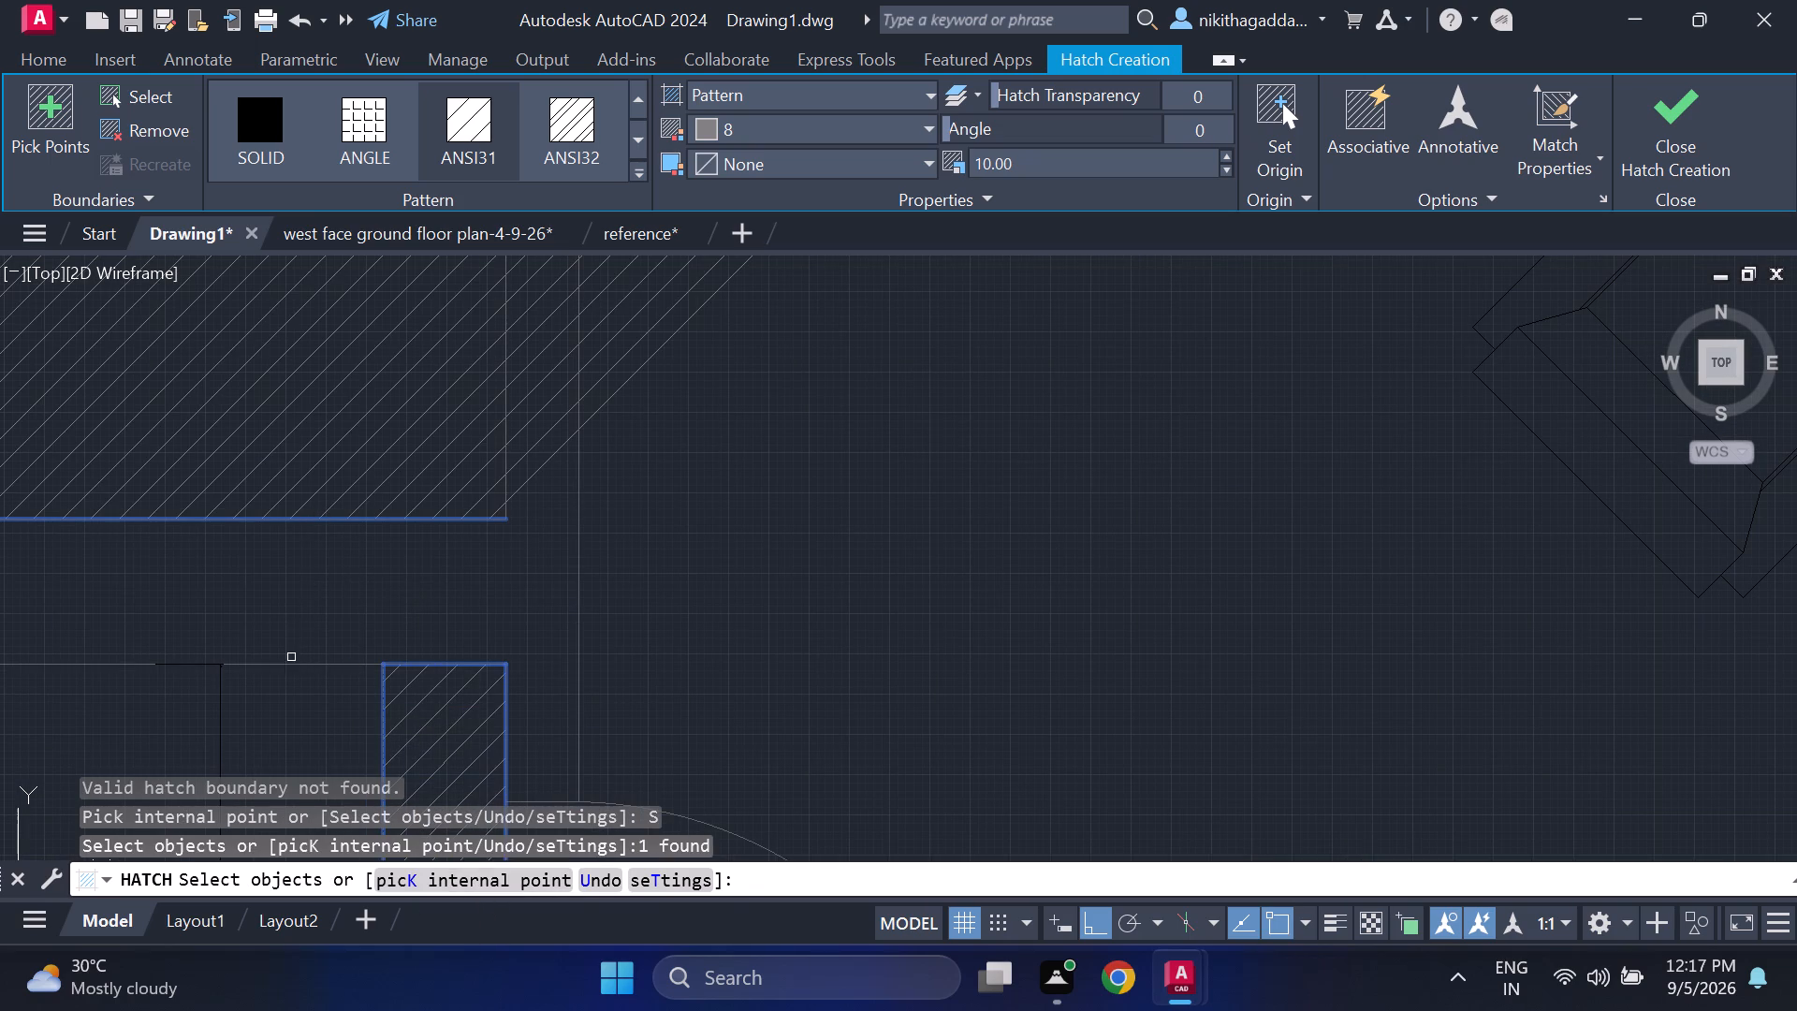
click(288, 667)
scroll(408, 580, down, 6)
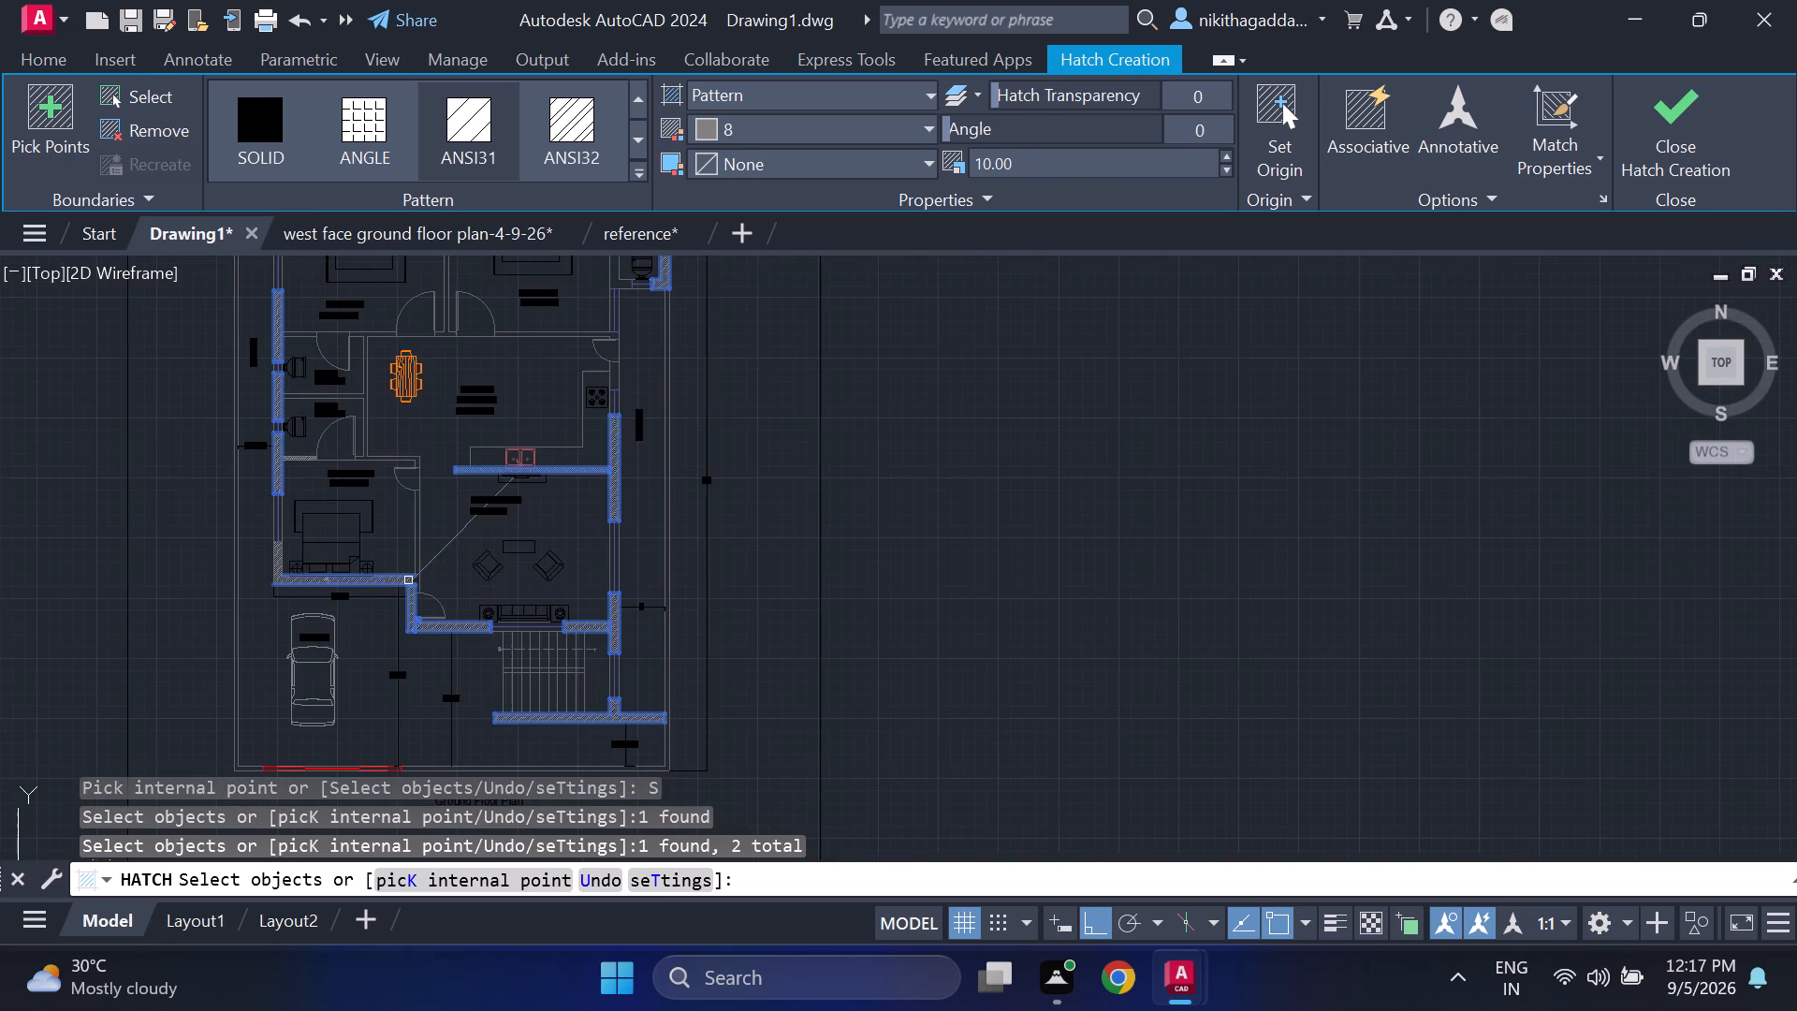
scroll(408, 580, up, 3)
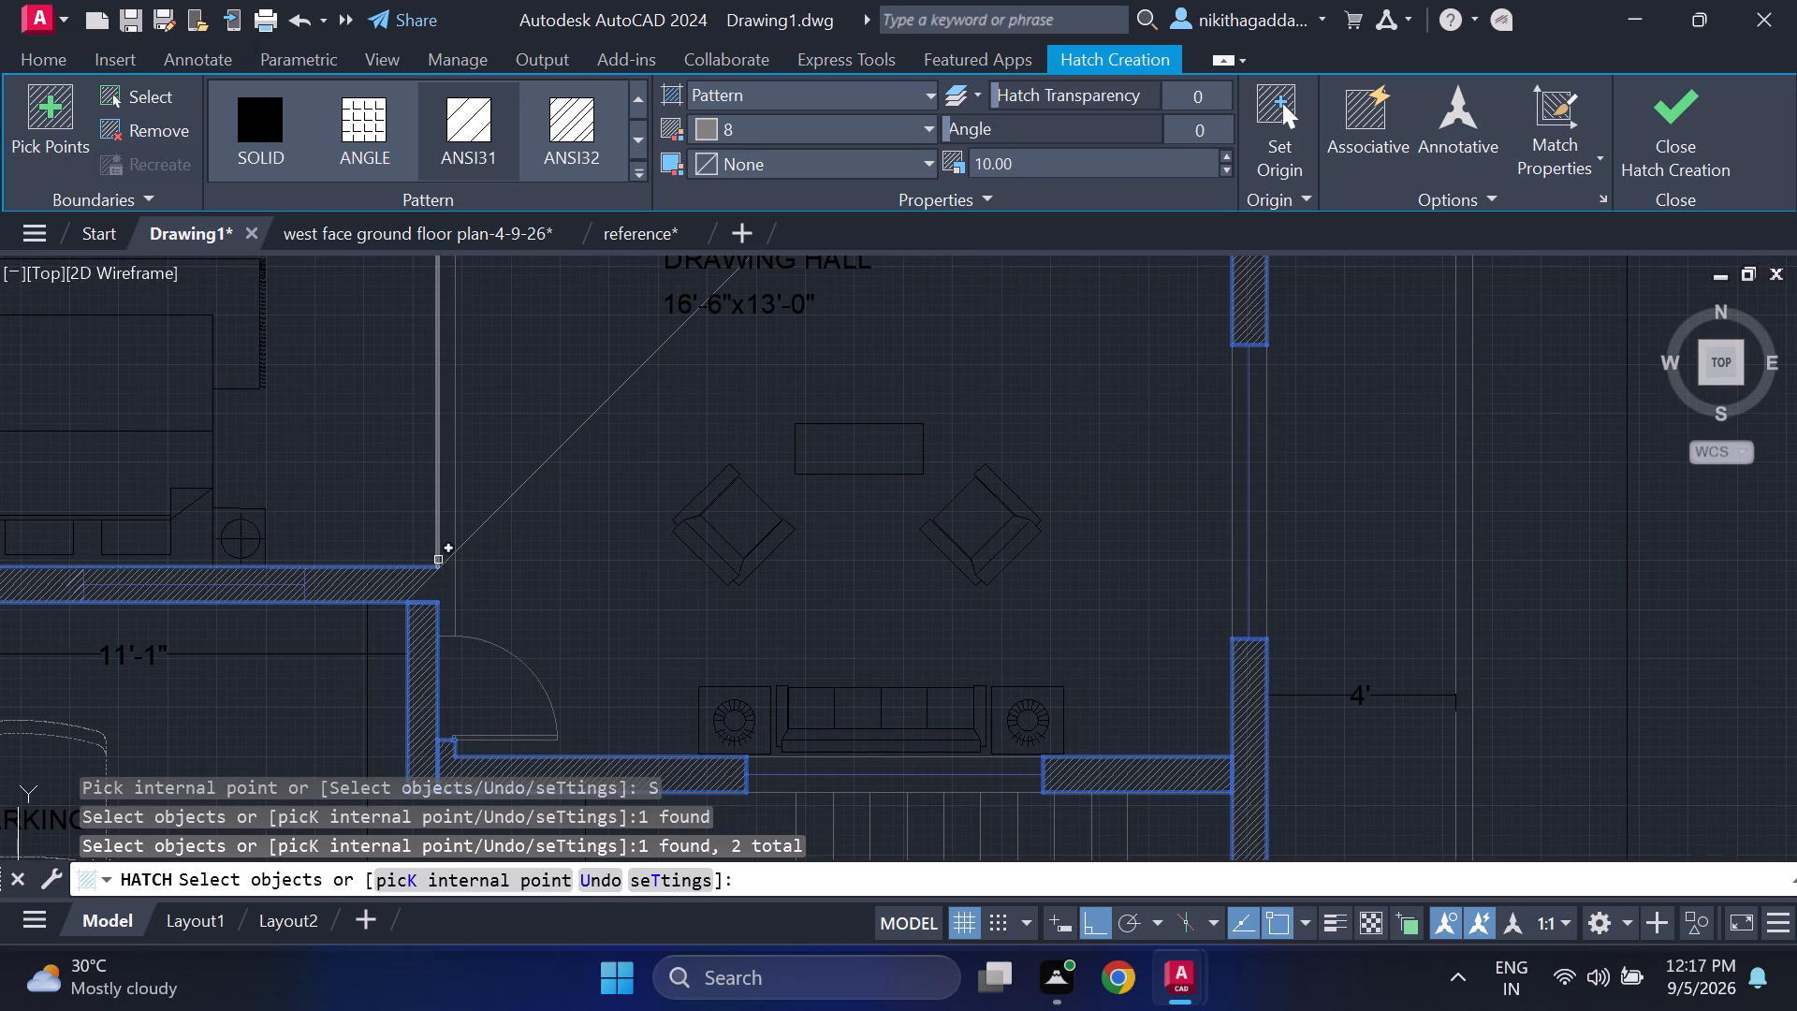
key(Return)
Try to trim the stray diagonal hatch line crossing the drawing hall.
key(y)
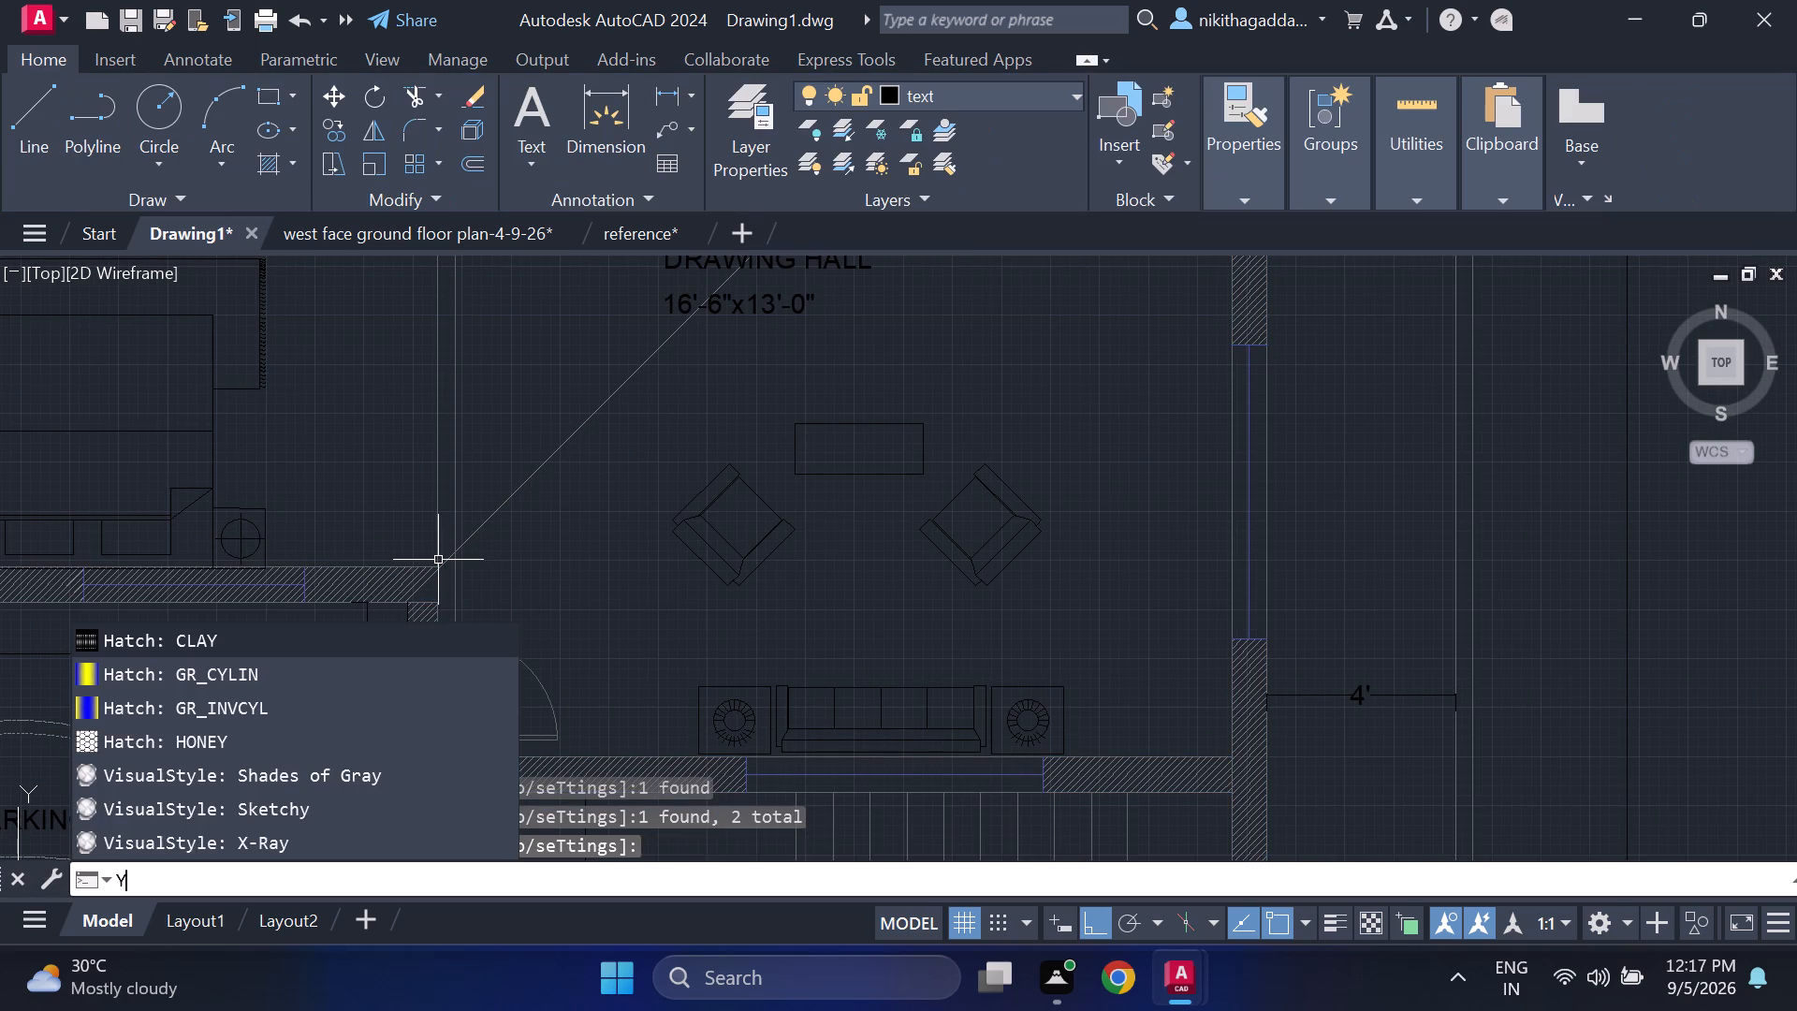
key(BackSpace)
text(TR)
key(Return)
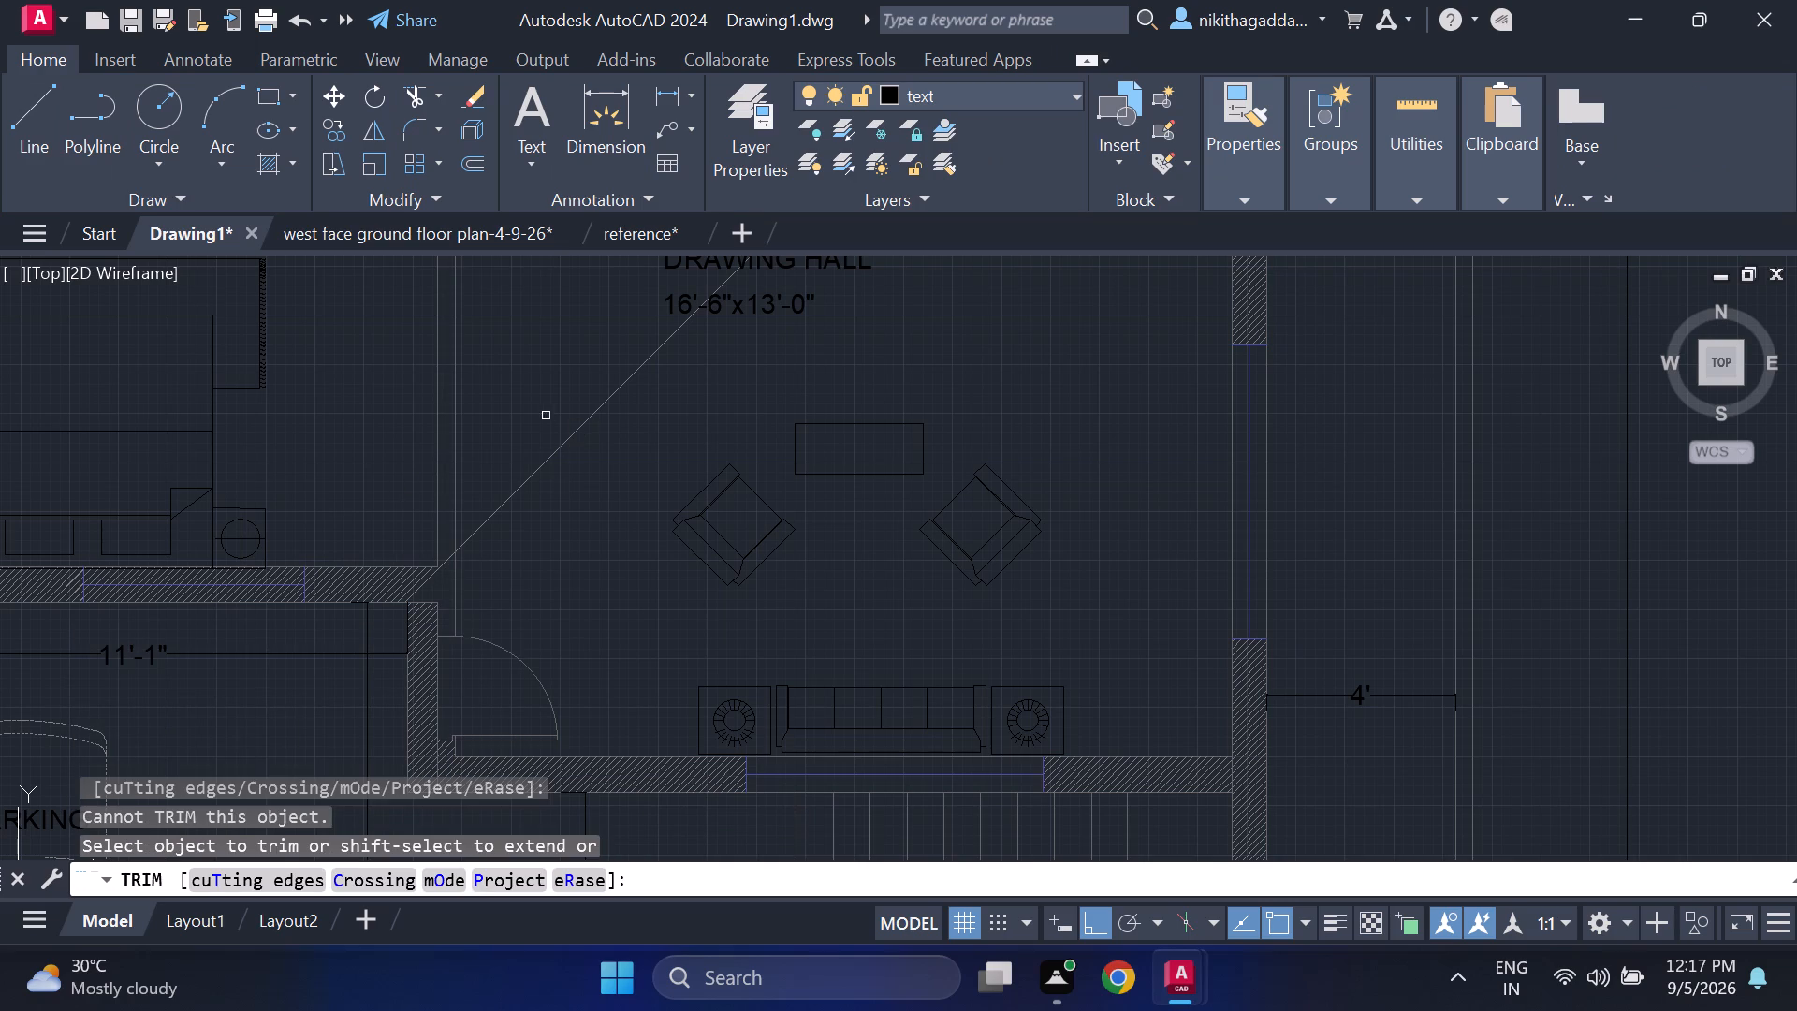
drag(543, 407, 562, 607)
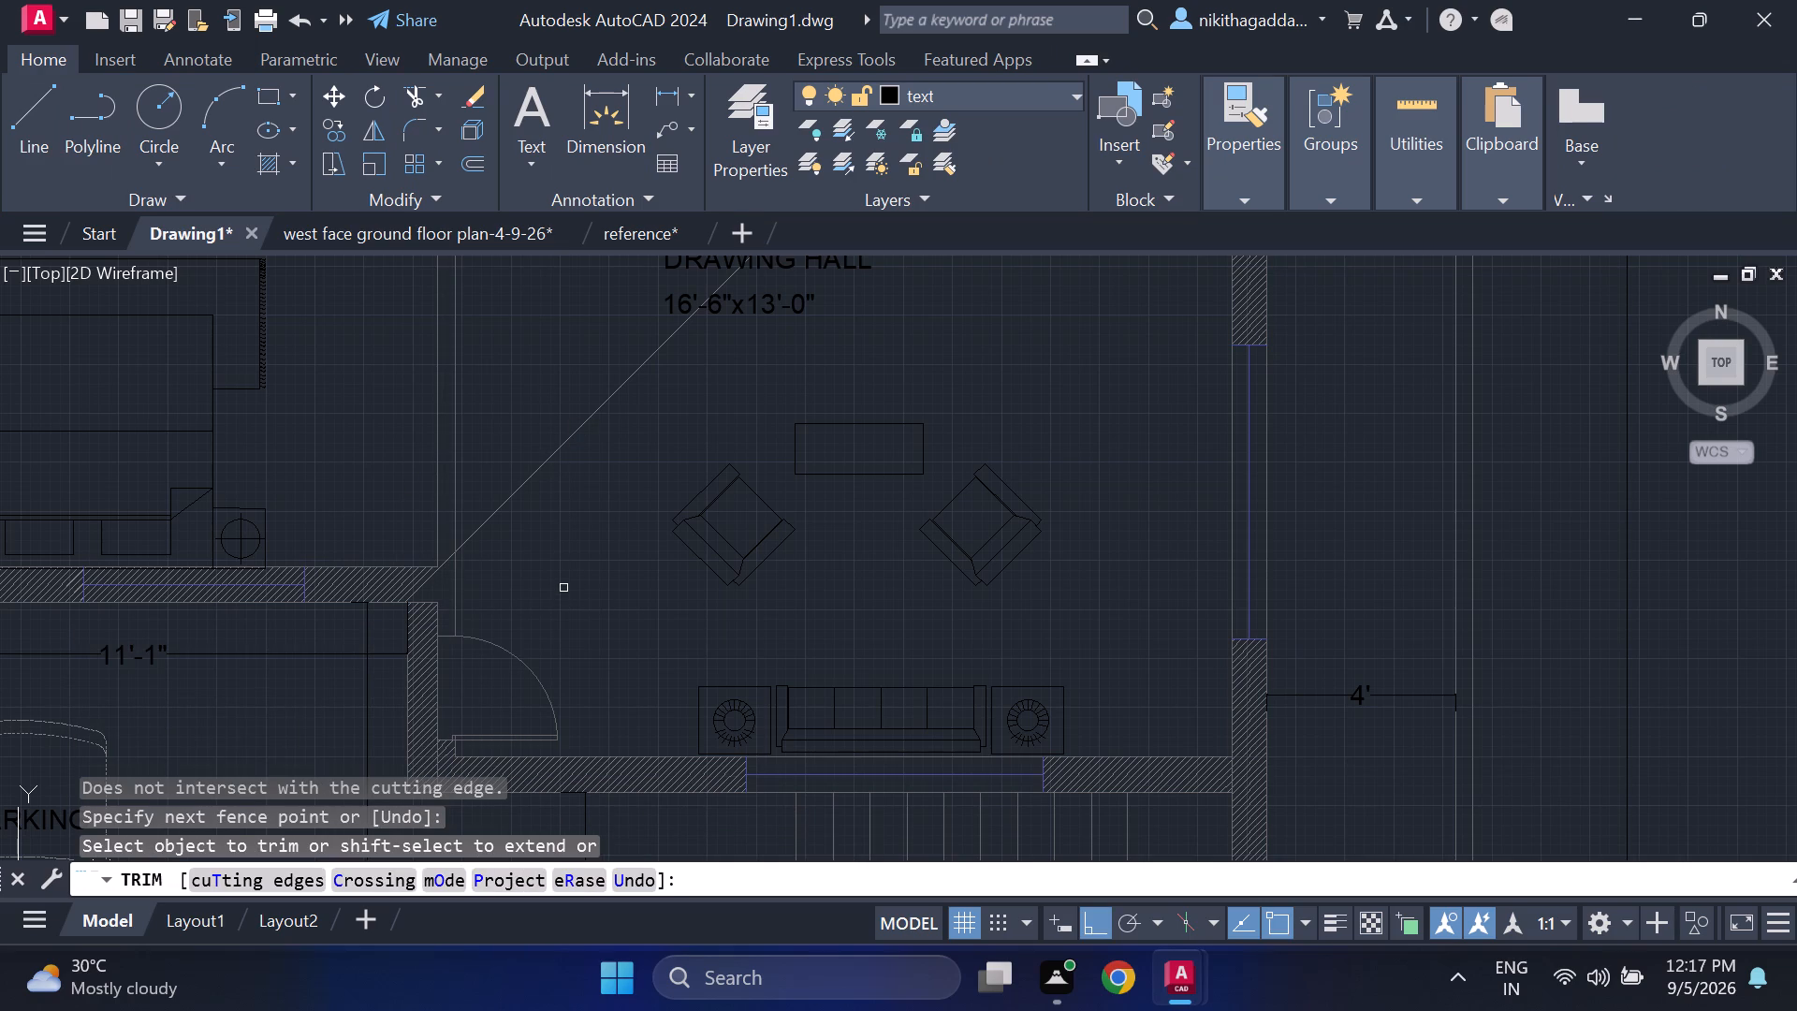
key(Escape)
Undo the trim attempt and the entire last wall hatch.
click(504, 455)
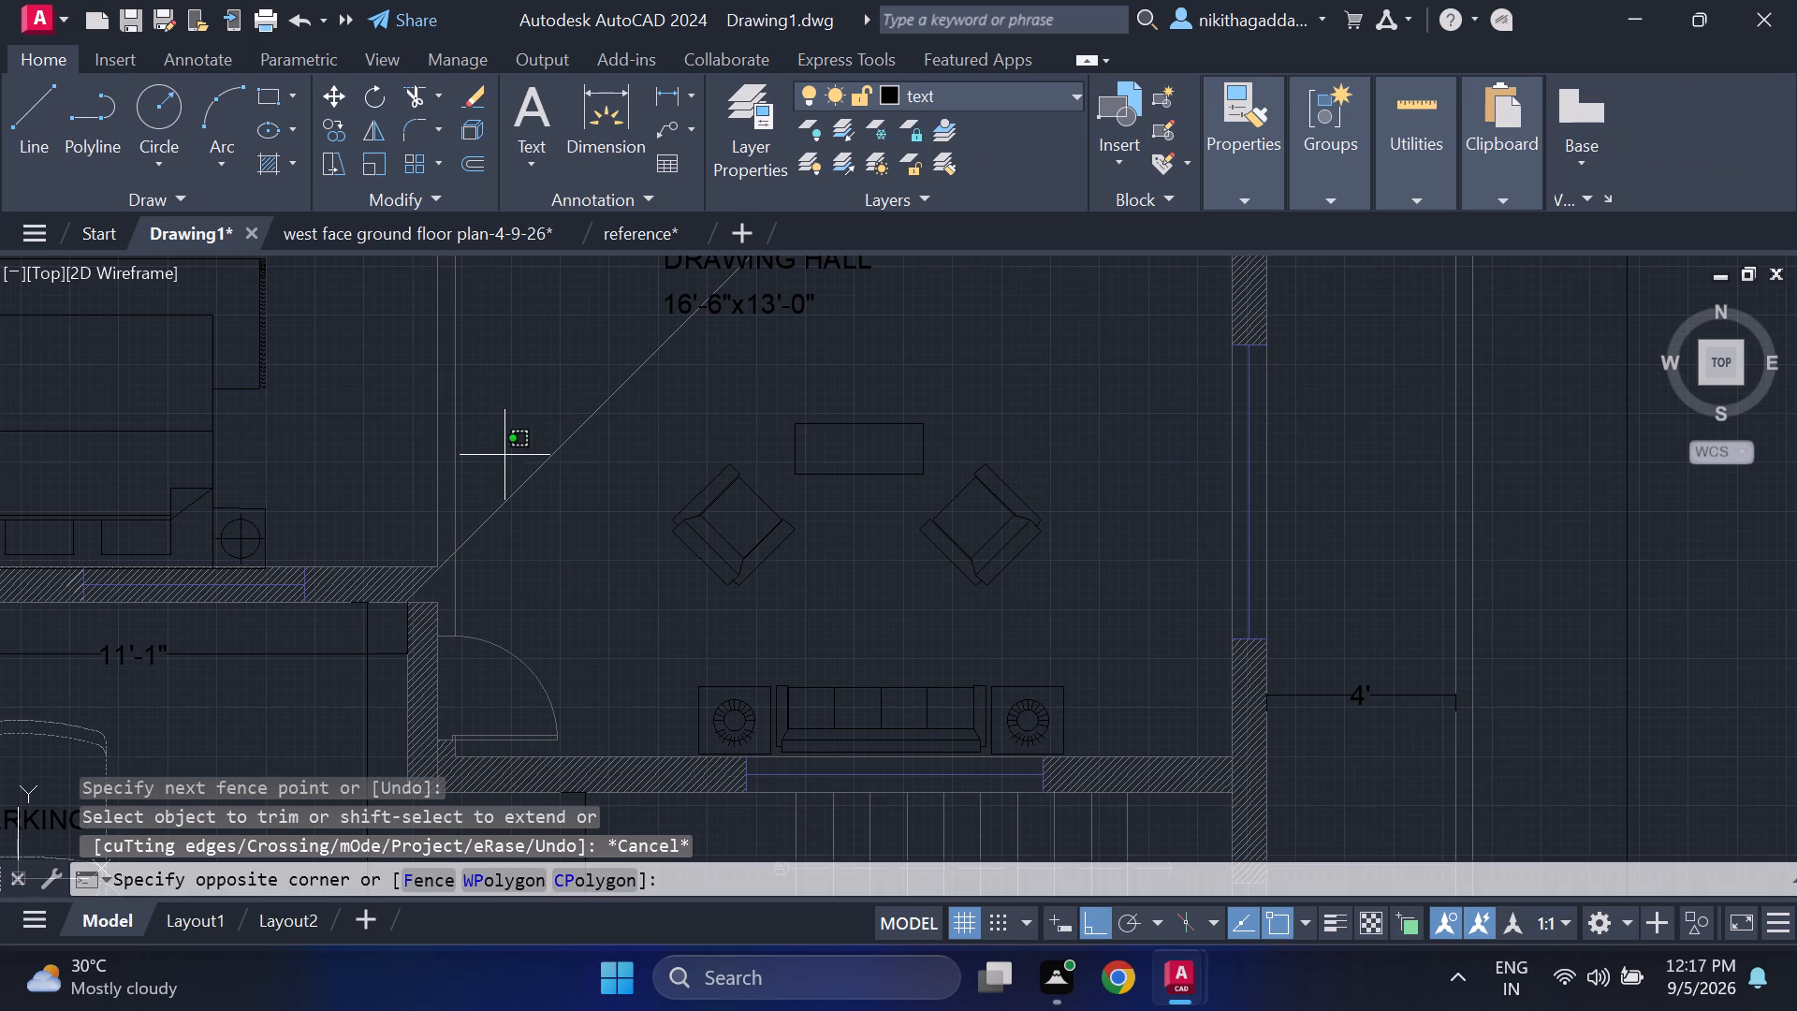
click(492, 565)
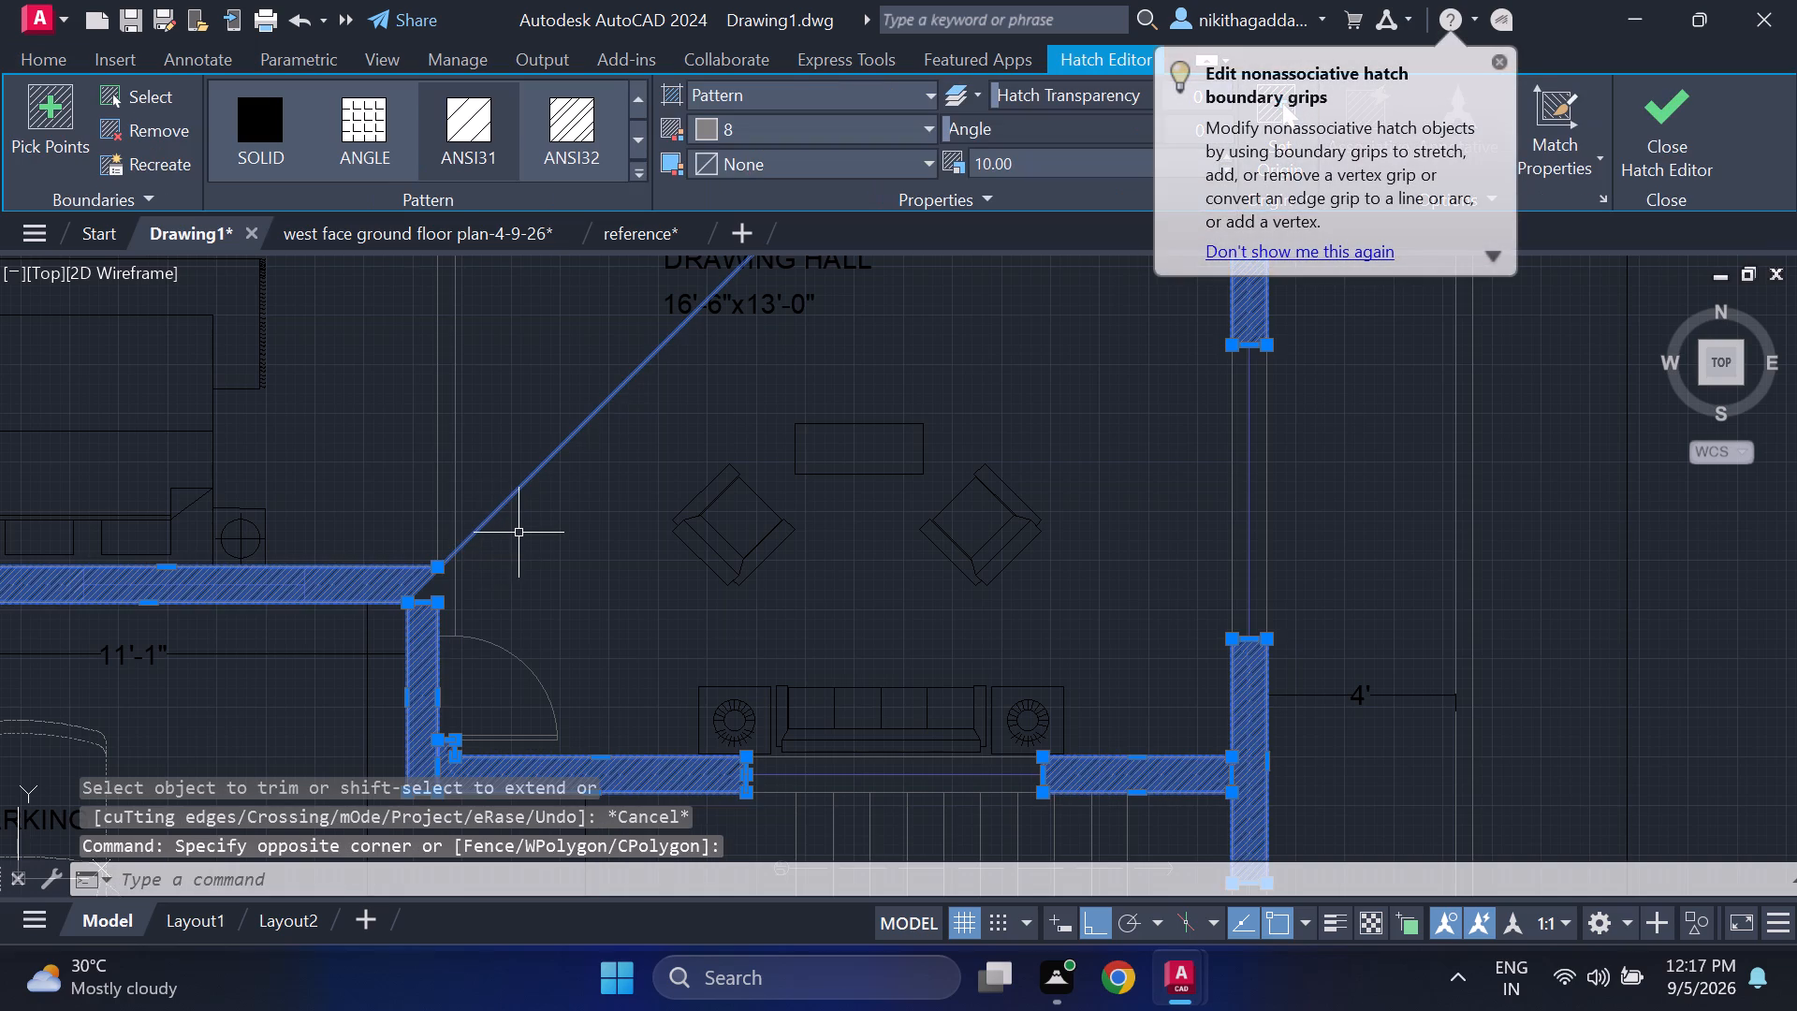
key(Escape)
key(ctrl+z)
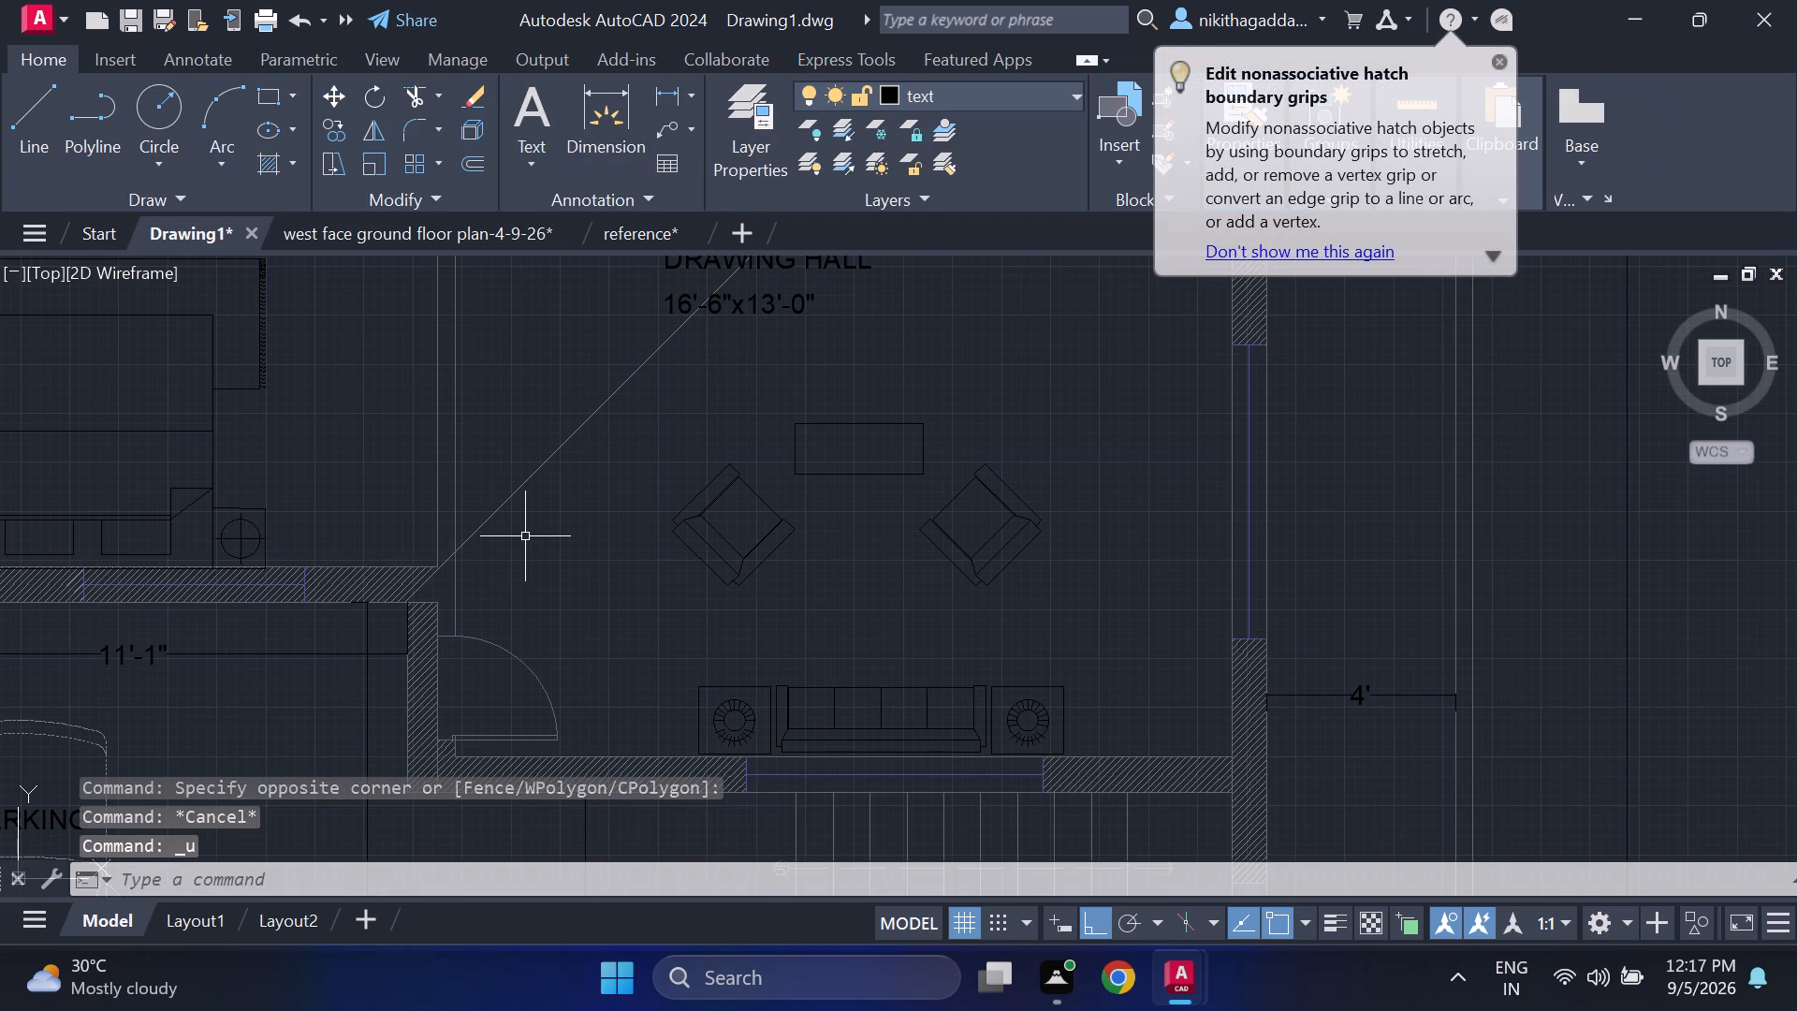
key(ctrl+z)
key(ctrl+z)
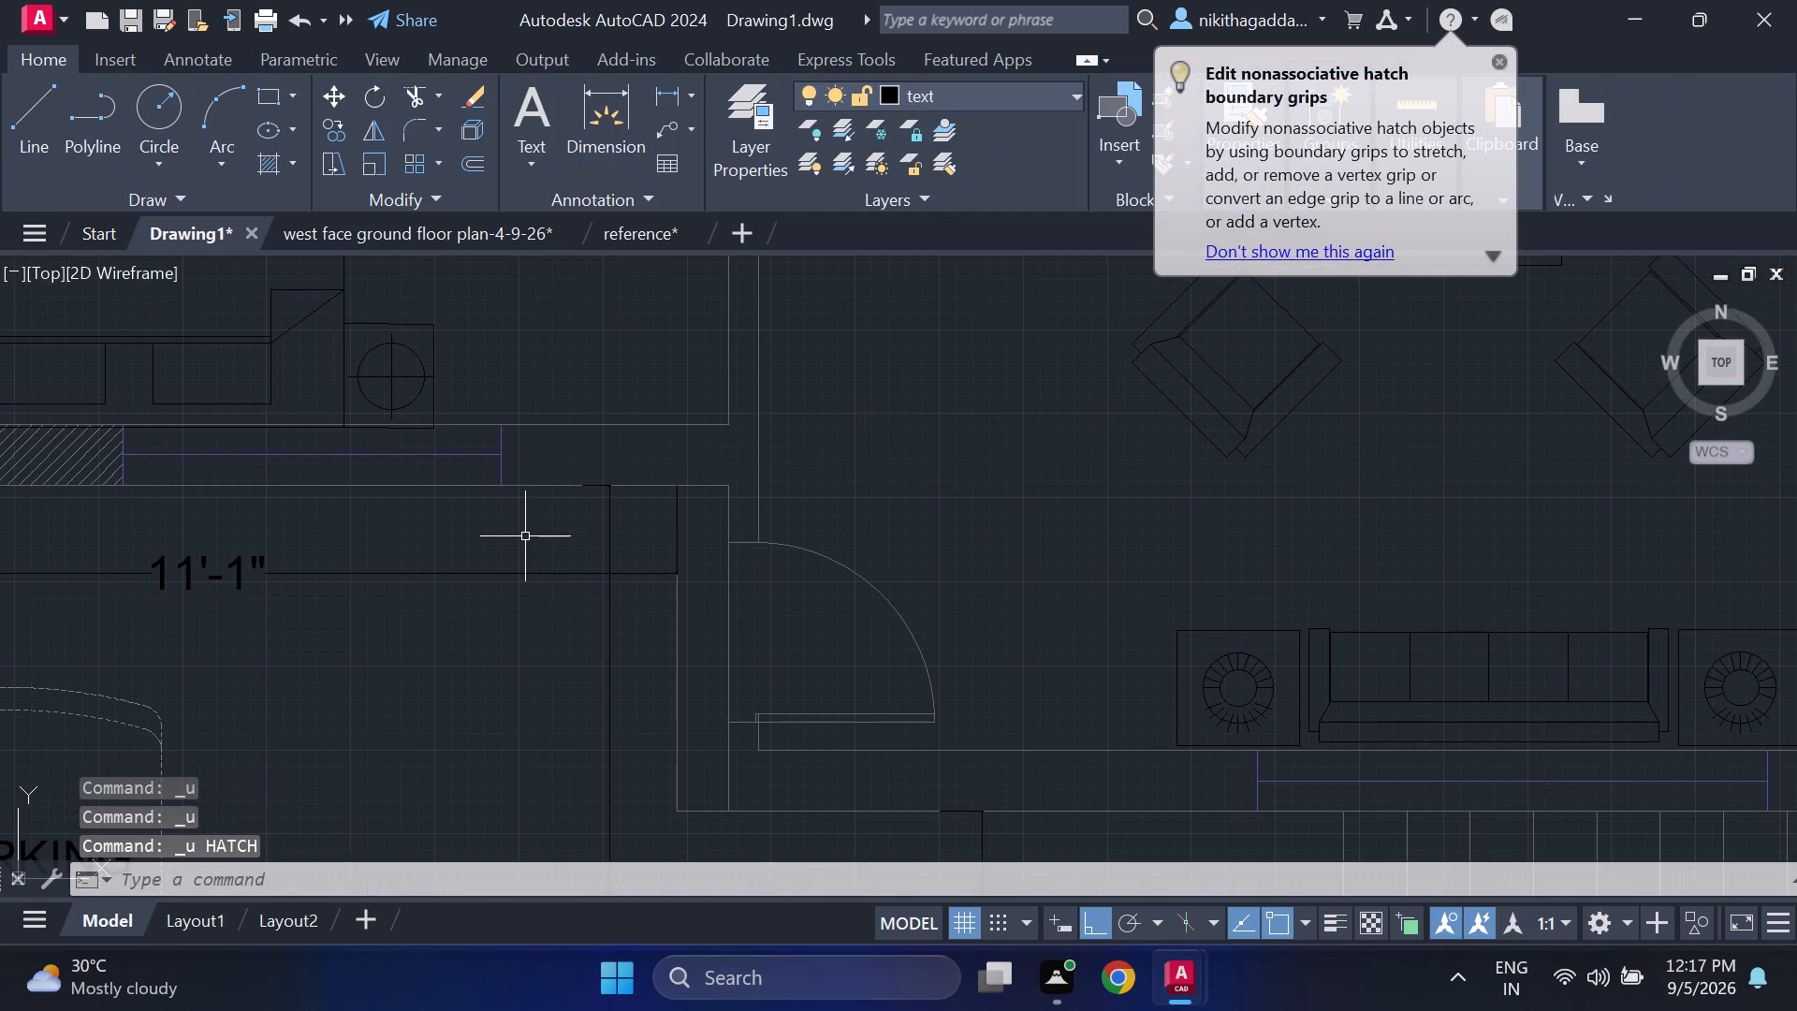
Start a new hatch on the guest room's parking-side and drawing-hall walls, the entrance corner, and the drawing hall's stair-side wall.
scroll(532, 535, down, 4)
scroll(535, 527, up, 2)
scroll(723, 543, down, 2)
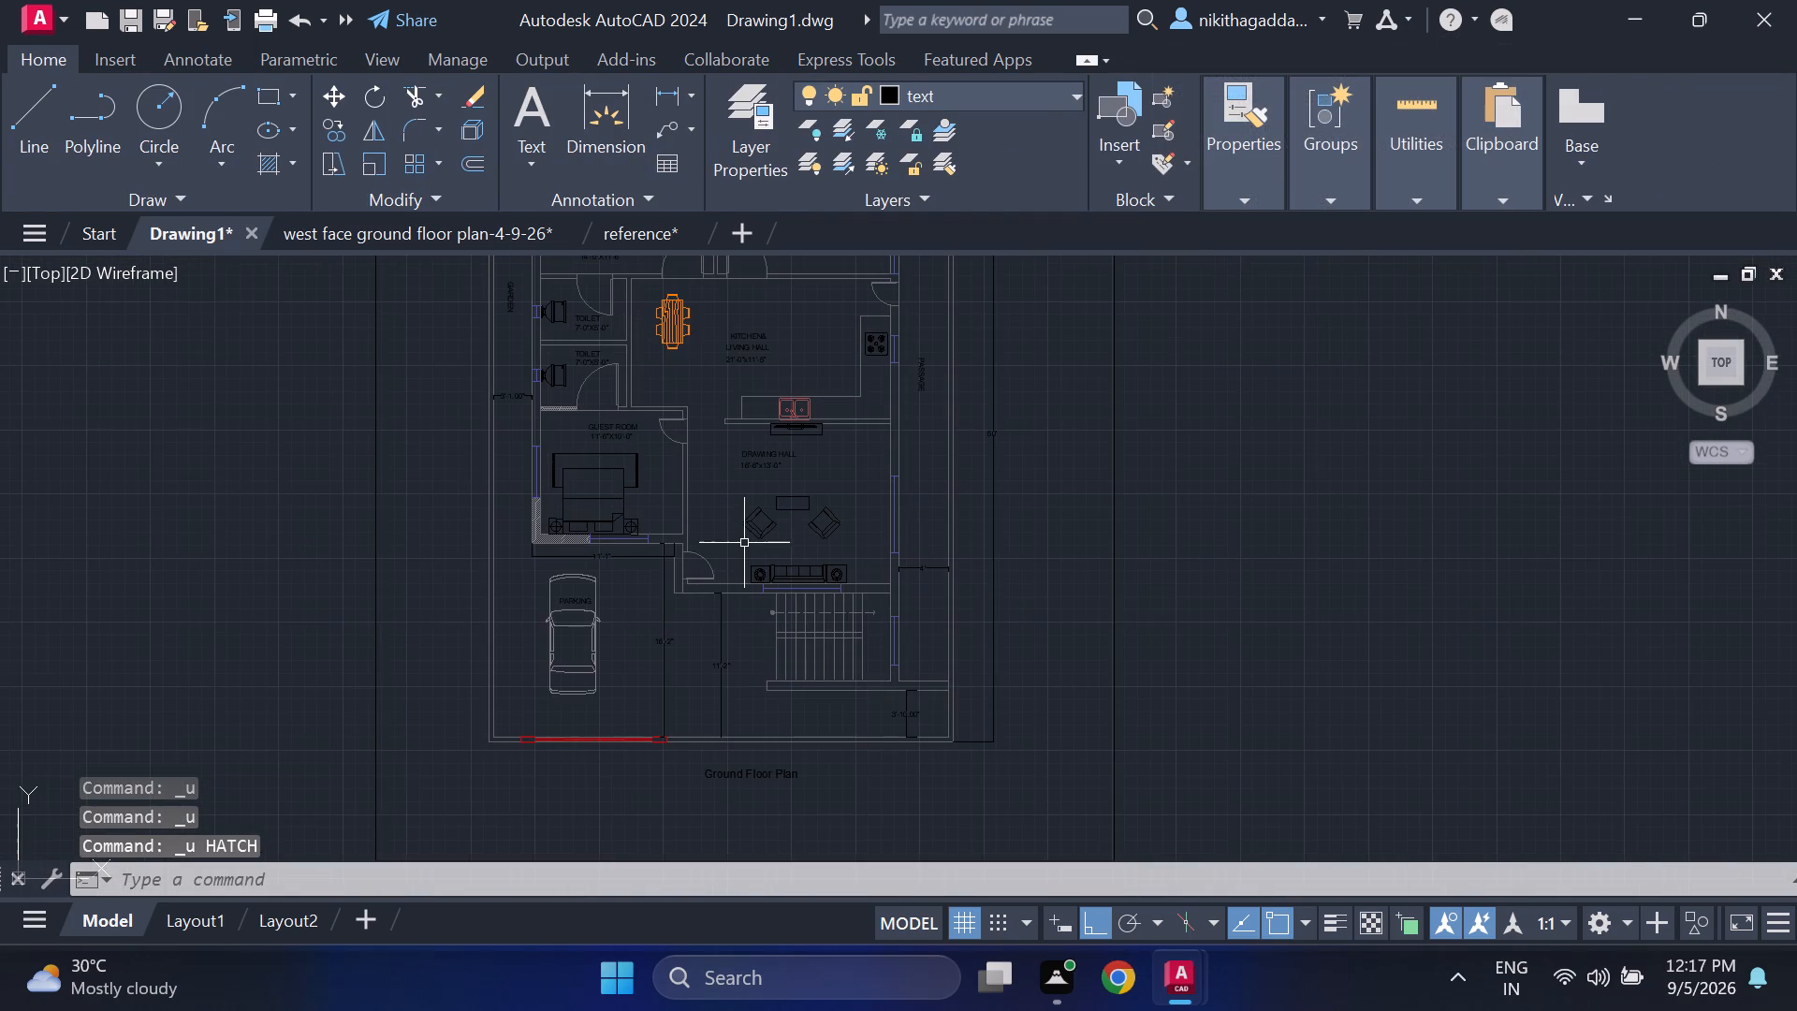
text(HATCH)
key(Return)
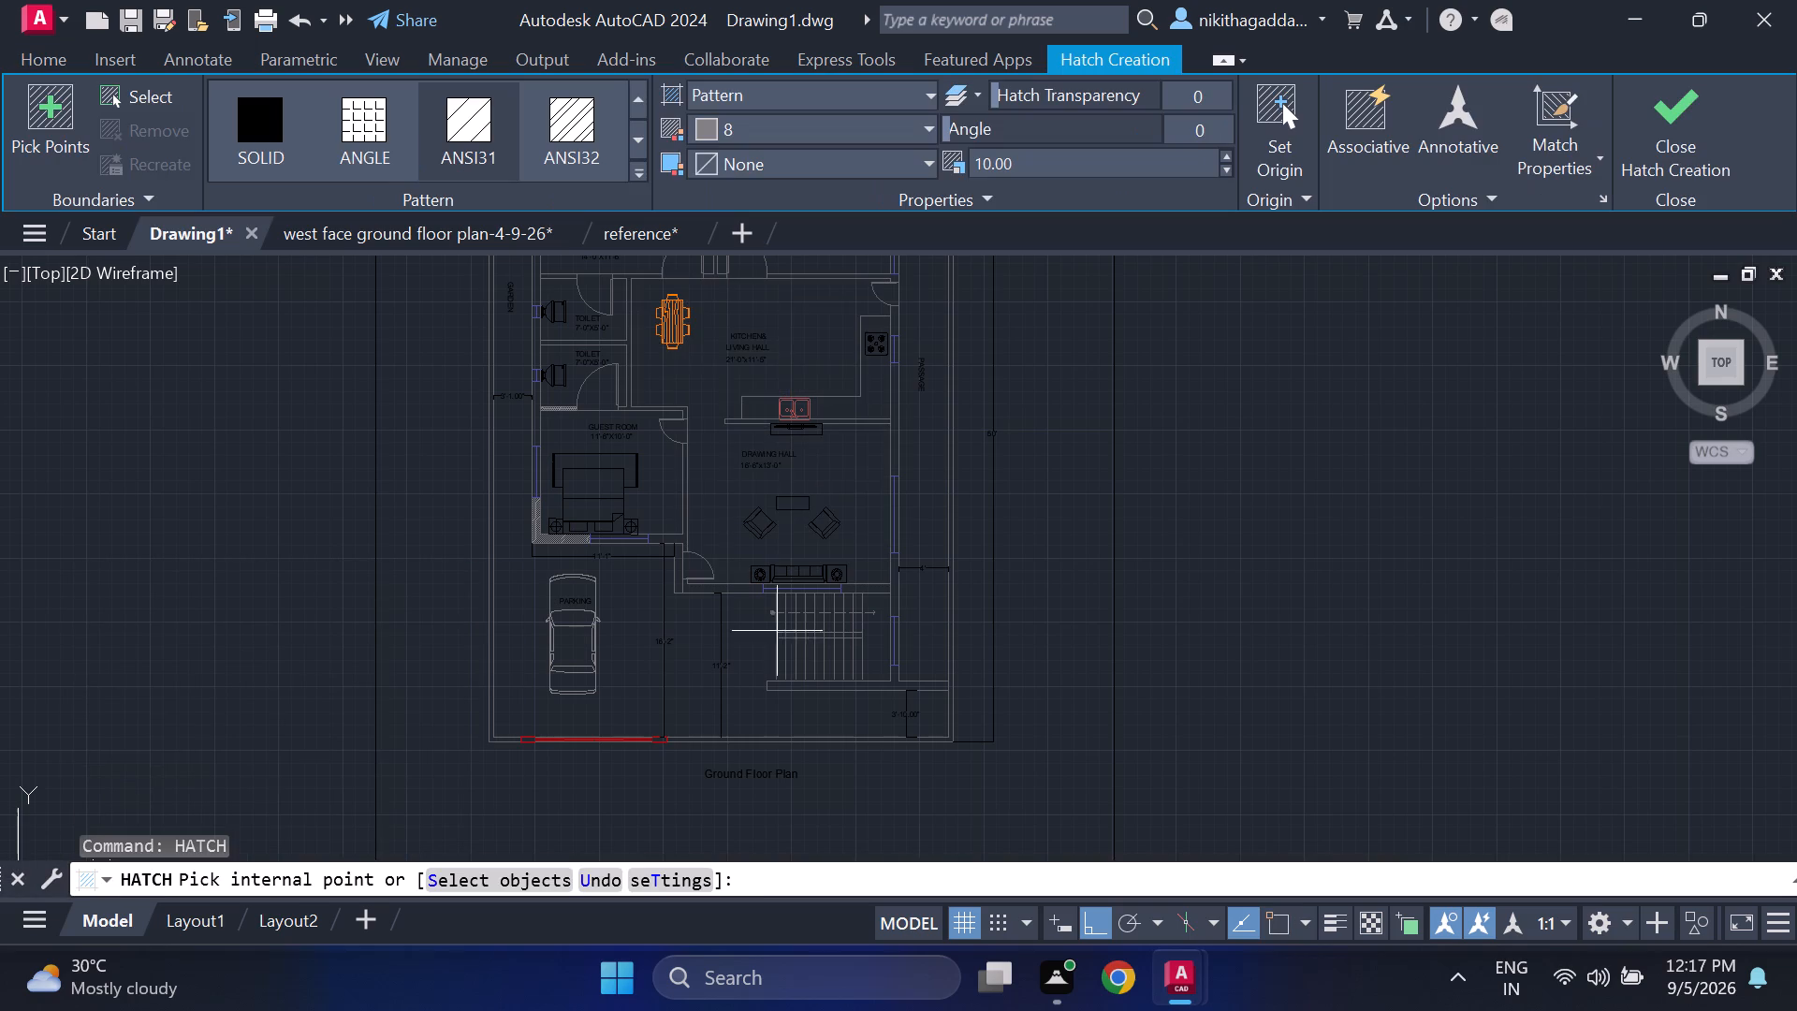
scroll(650, 534, up, 3)
click(688, 550)
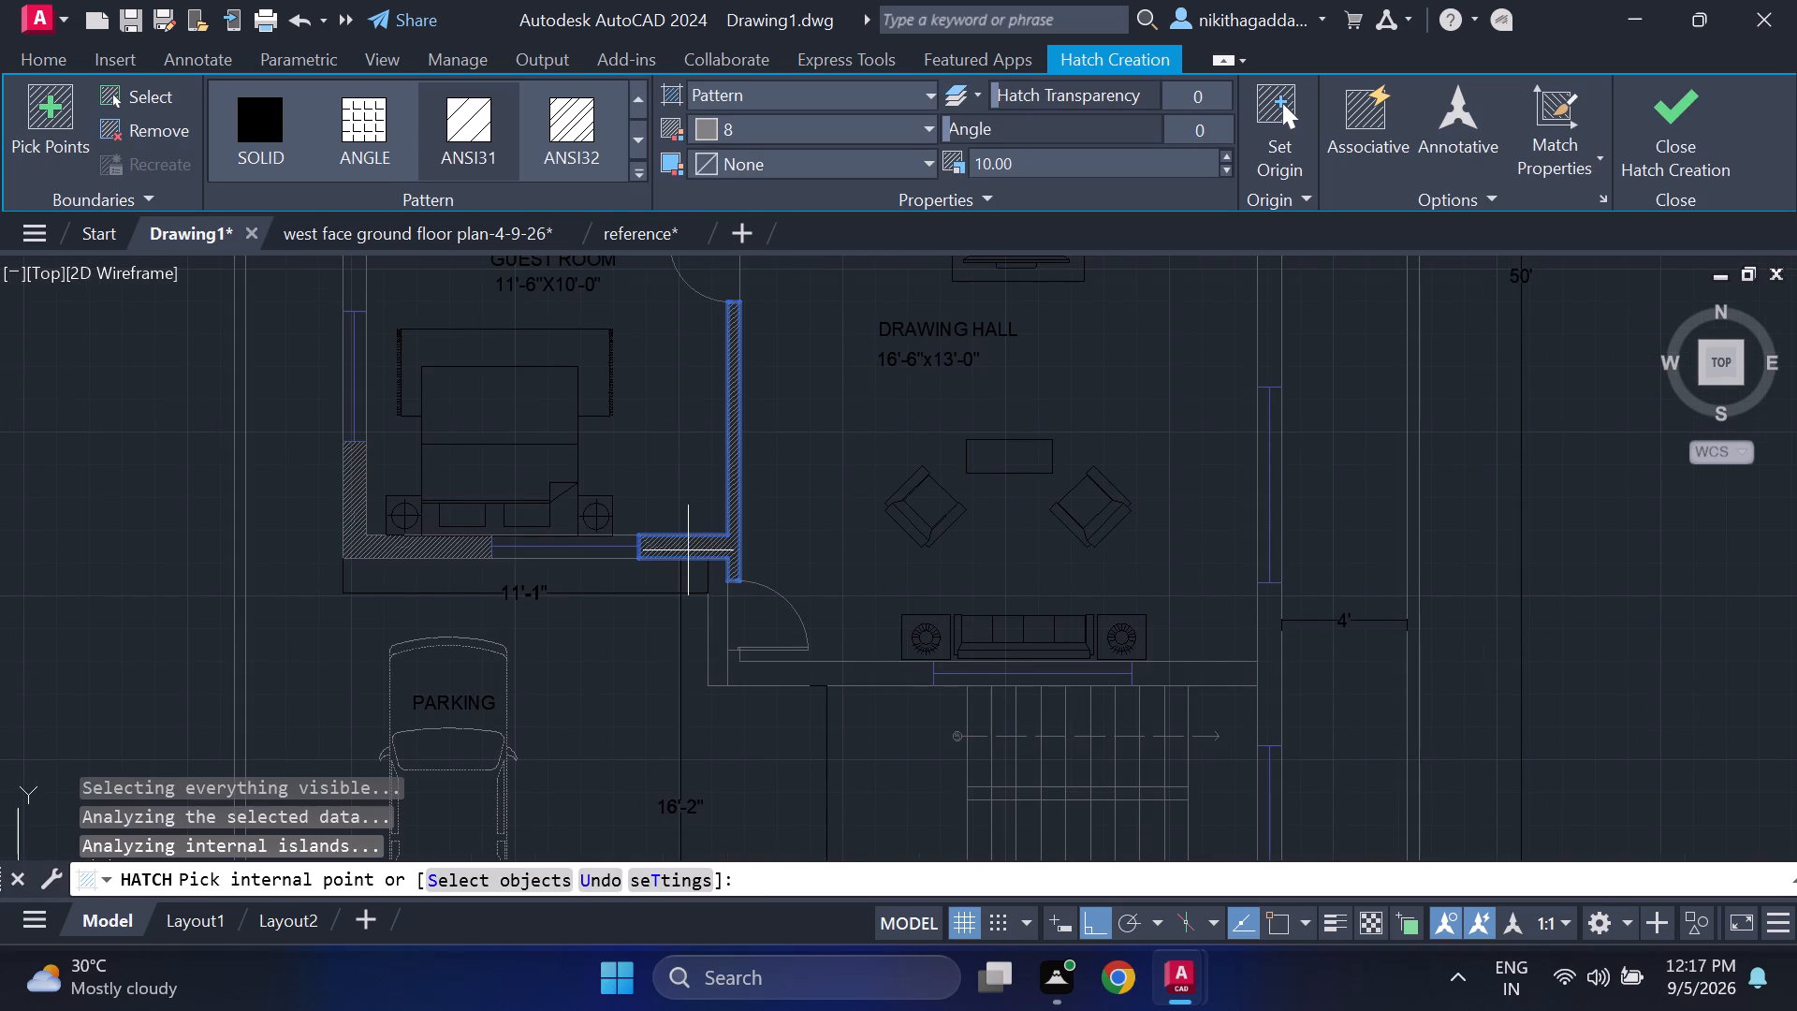
click(717, 647)
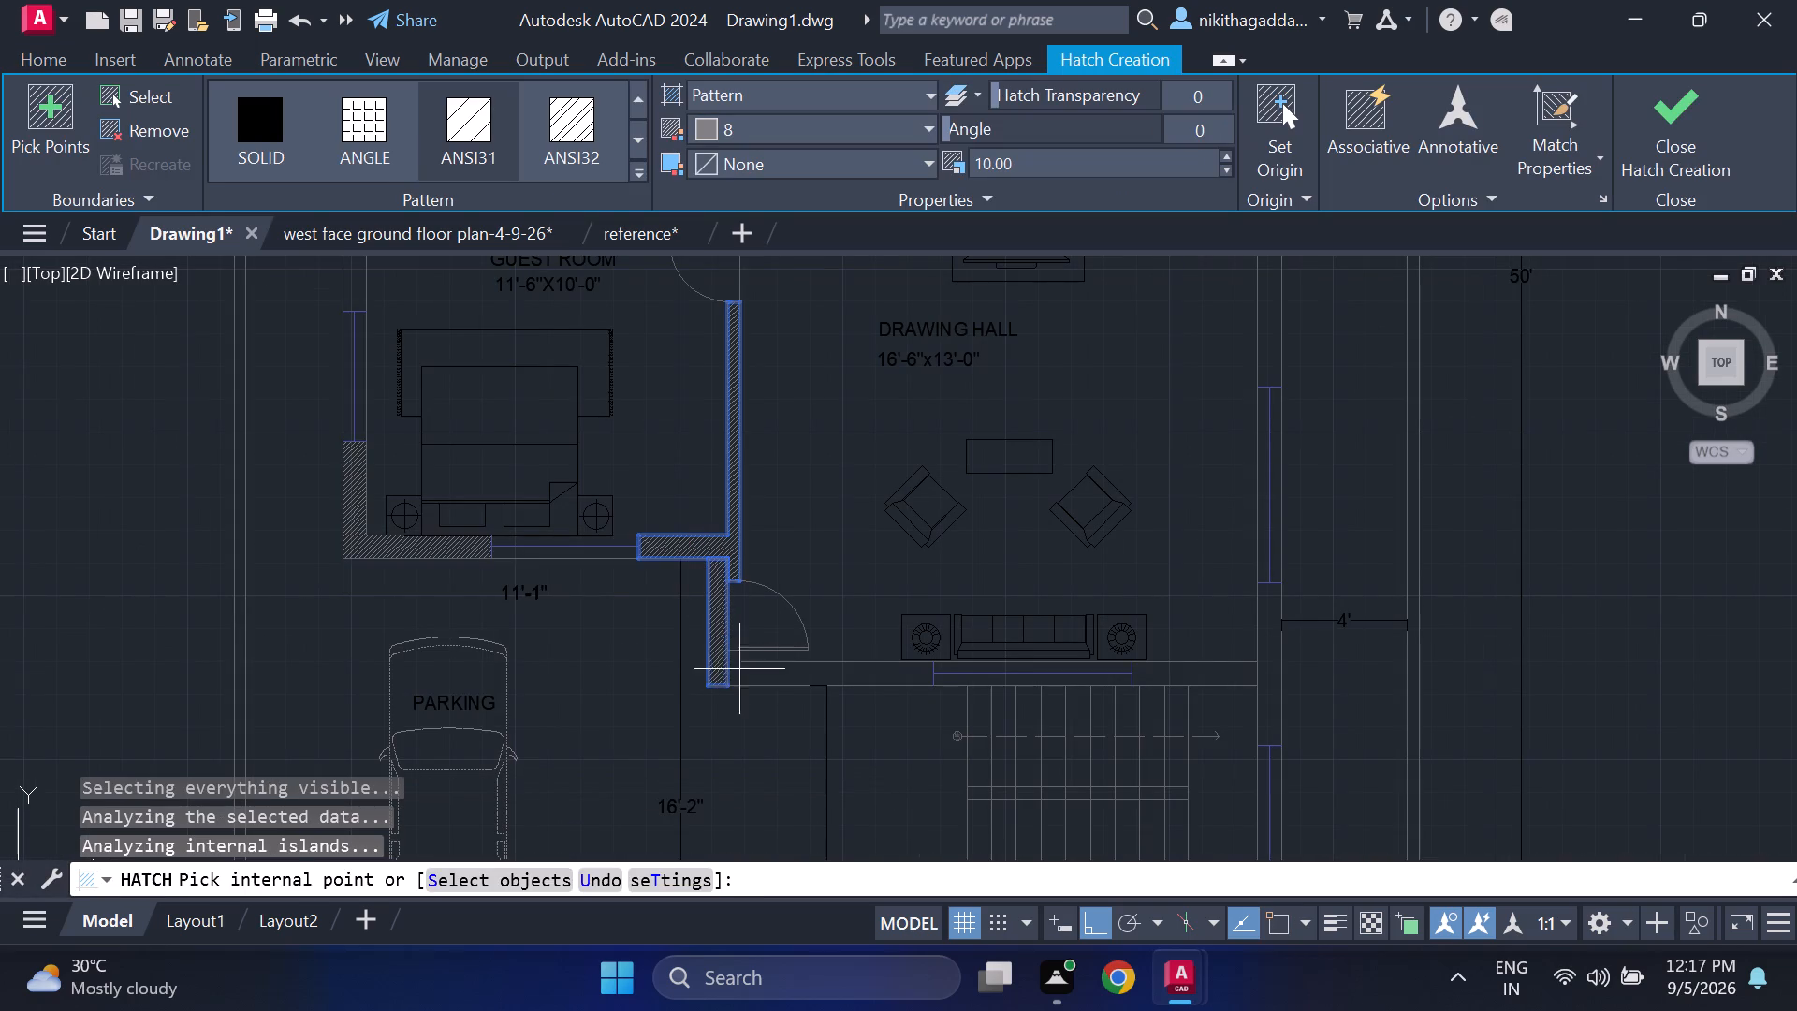
click(786, 676)
click(1190, 675)
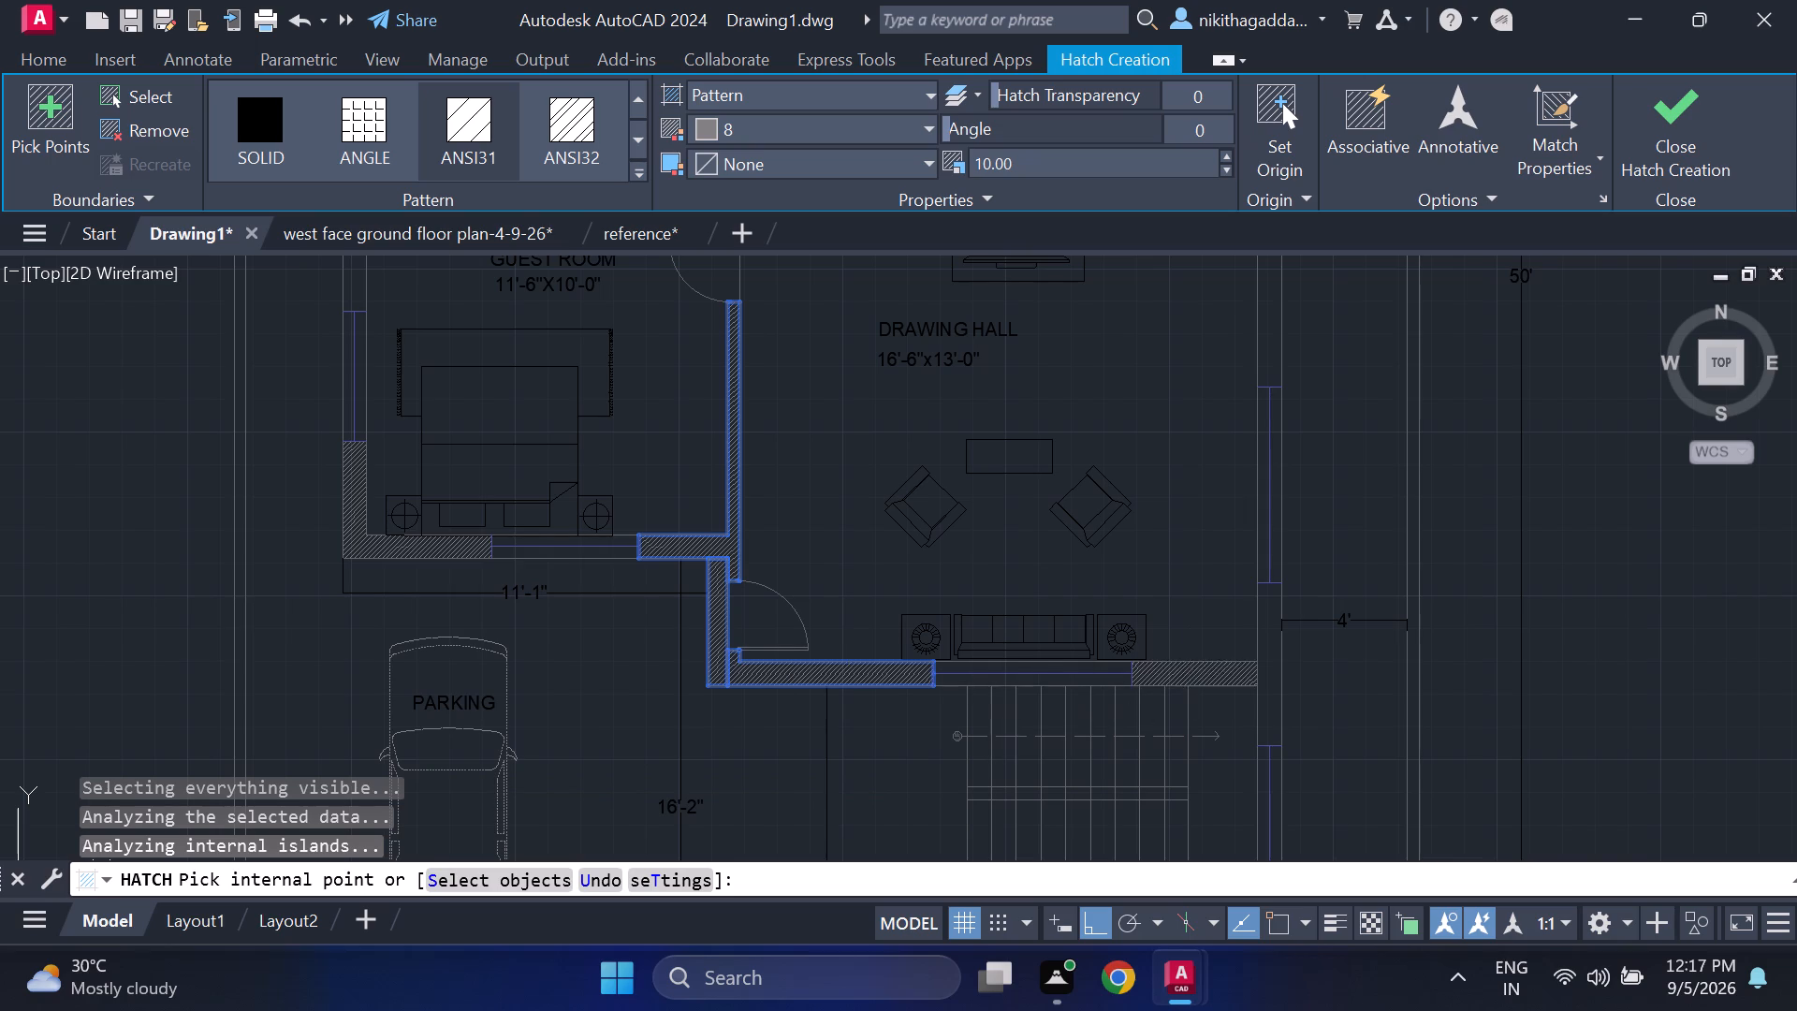
Hatch the drawing hall's passage-side outer wall on both sides of its window and the wall at the foot of the staircase.
click(1265, 670)
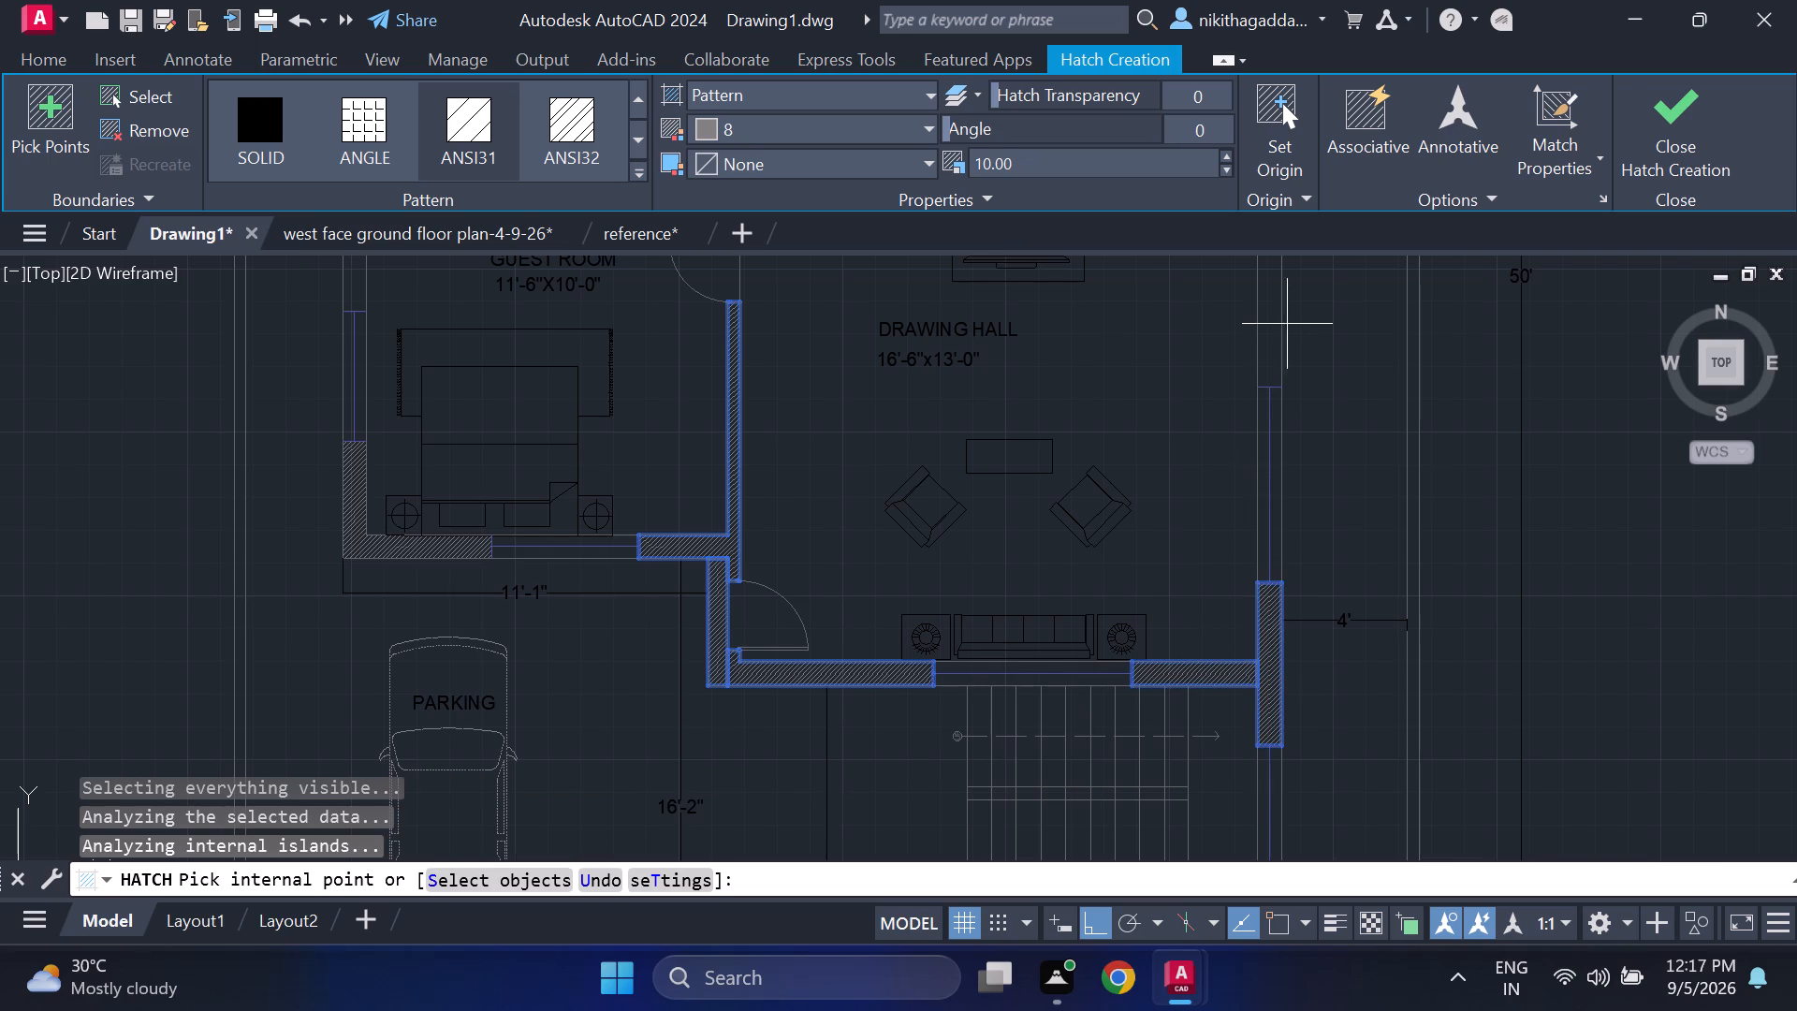
click(1271, 324)
scroll(1205, 564, down, 2)
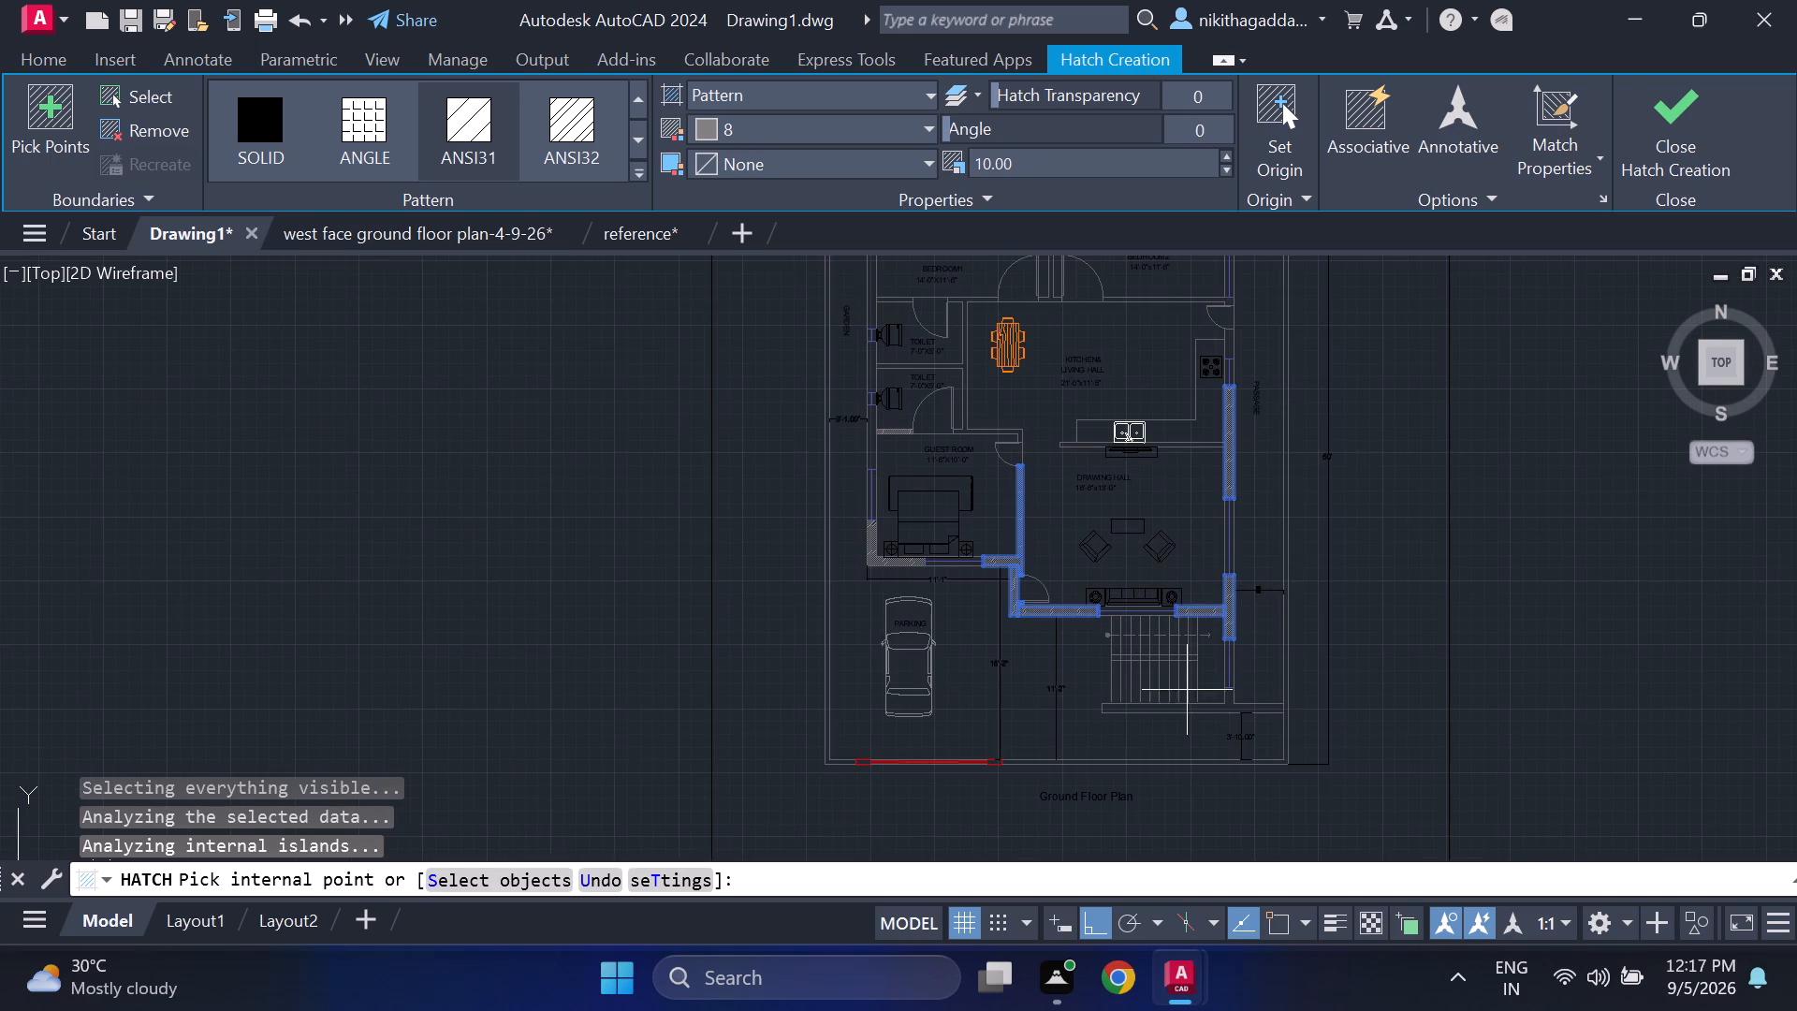
scroll(1179, 719, up, 2)
click(1183, 701)
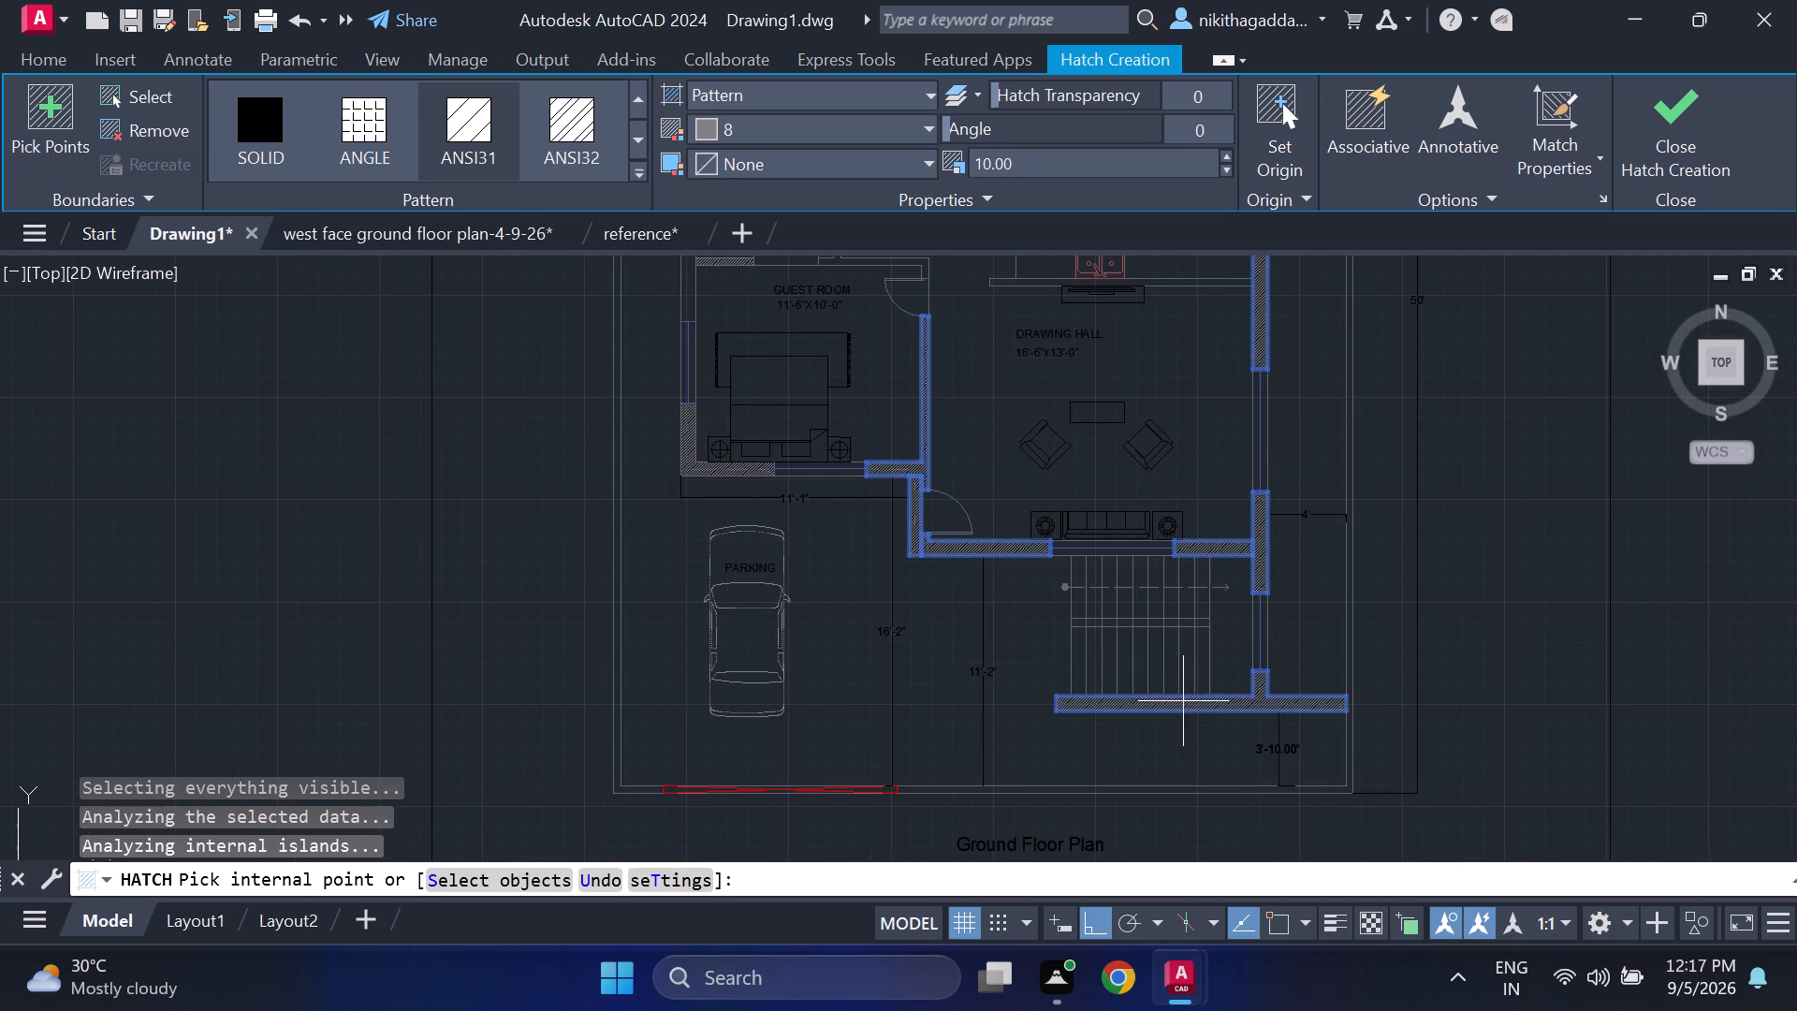
Hatch the wall between the kitchen and drawing hall, and the connected inner walls around the guest room and two toilets.
middle_drag(1210, 395, 1159, 645)
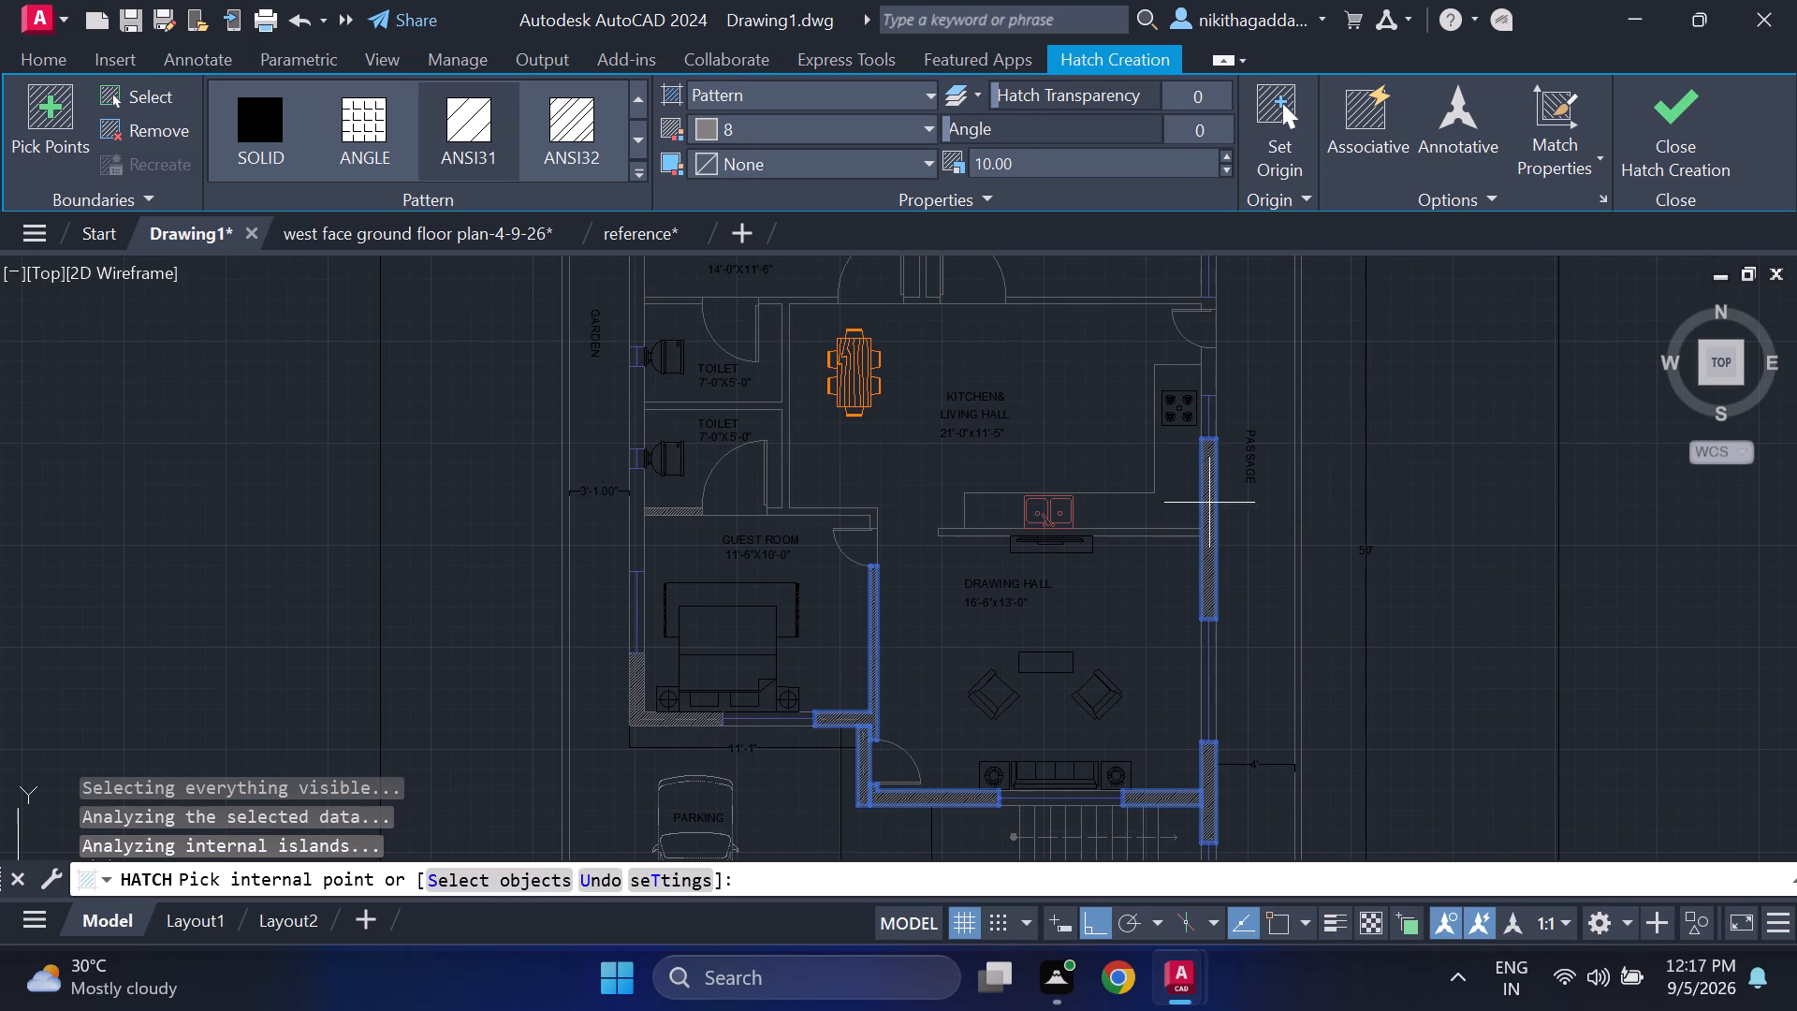
click(998, 529)
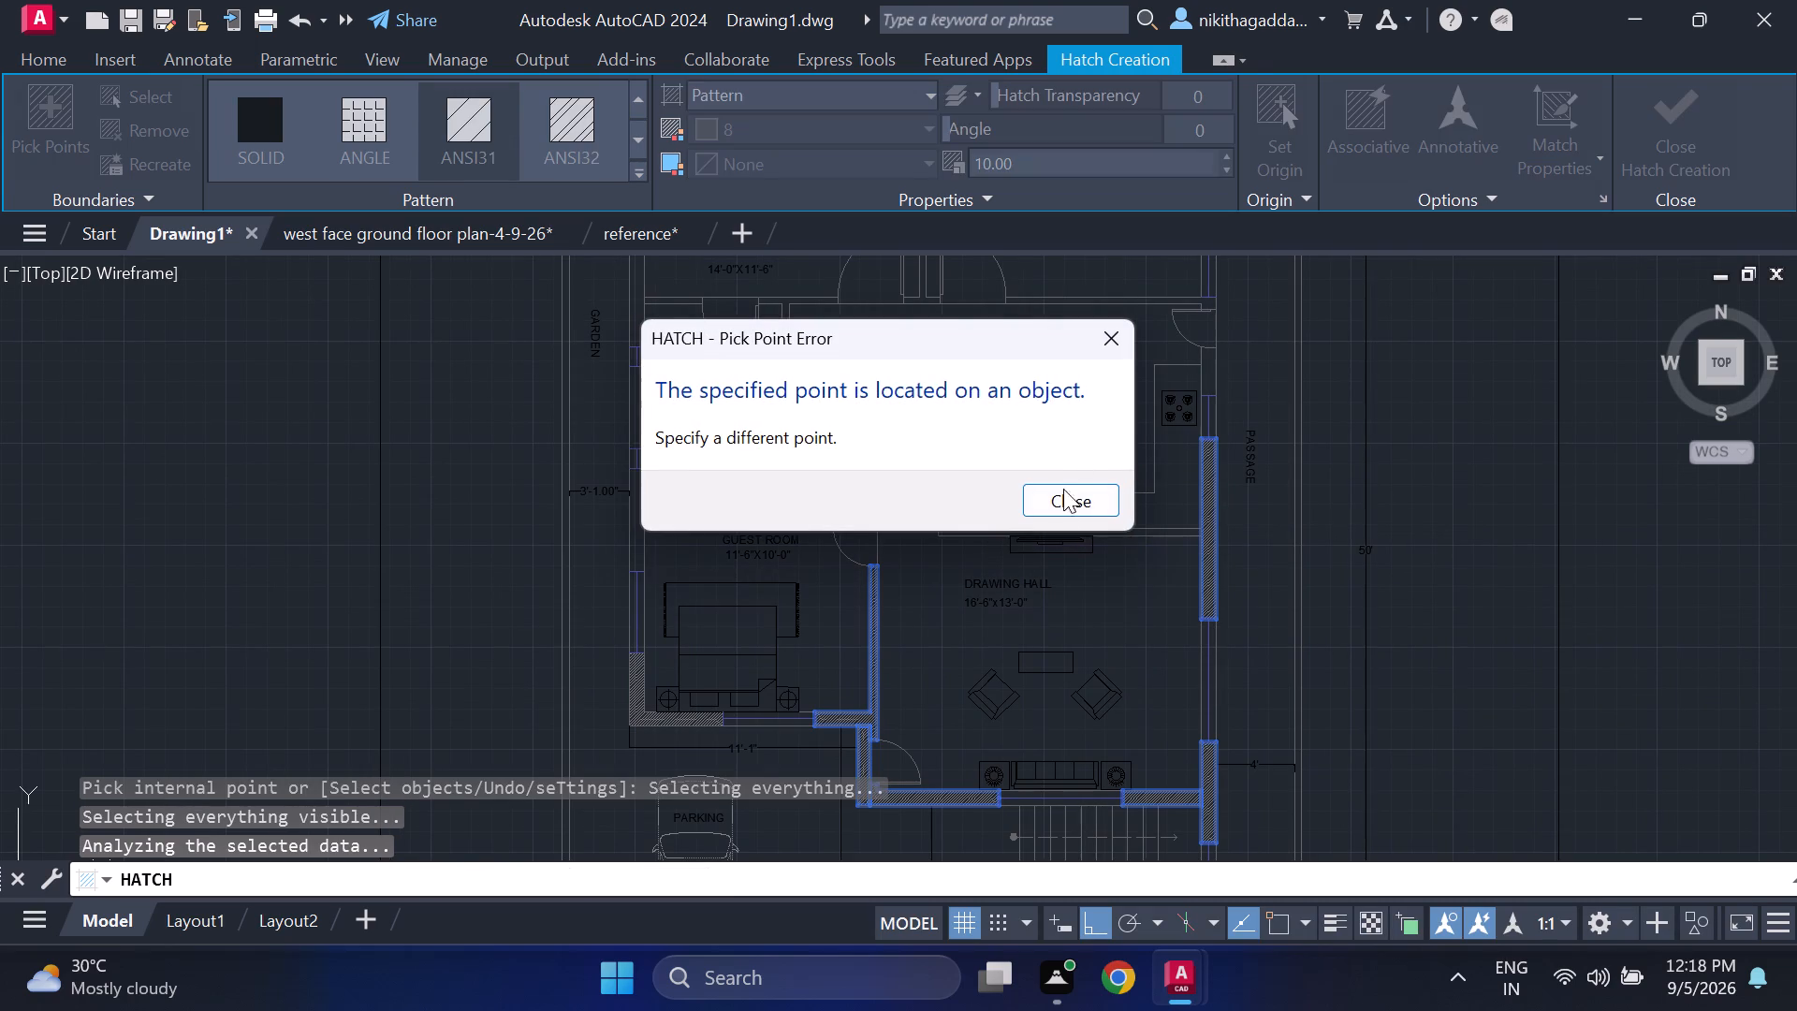
click(1102, 347)
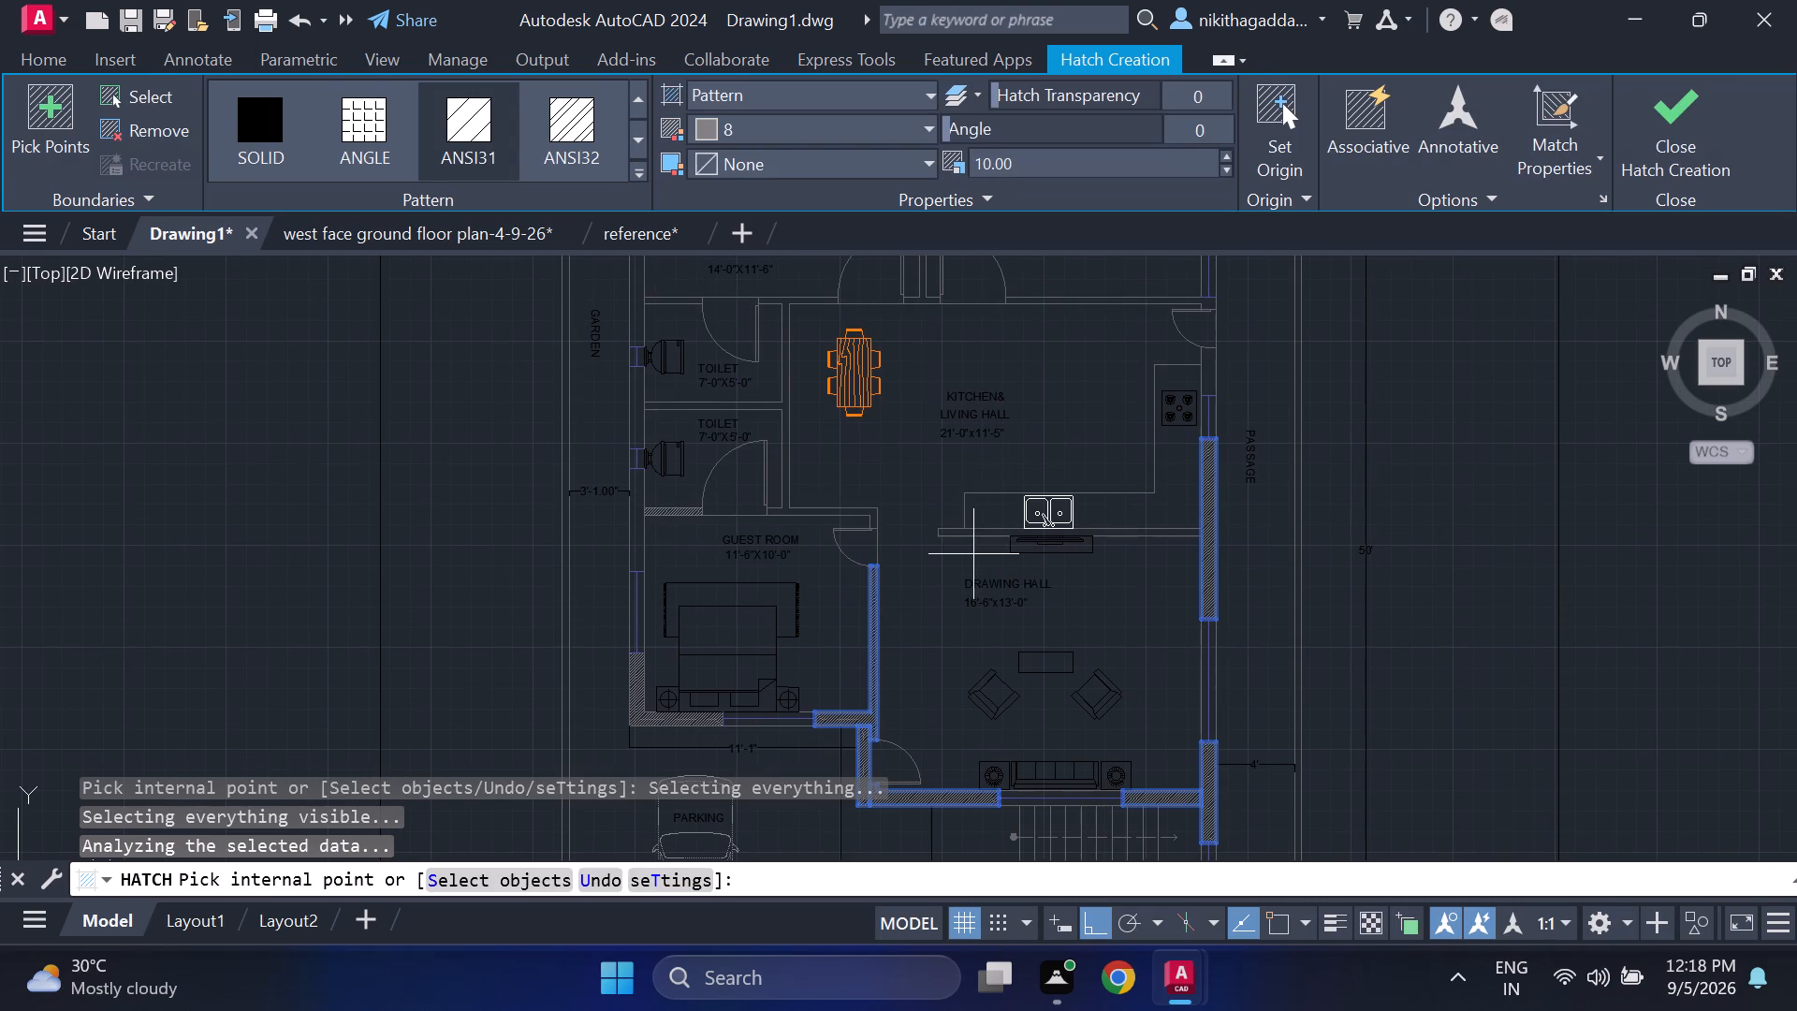
click(979, 534)
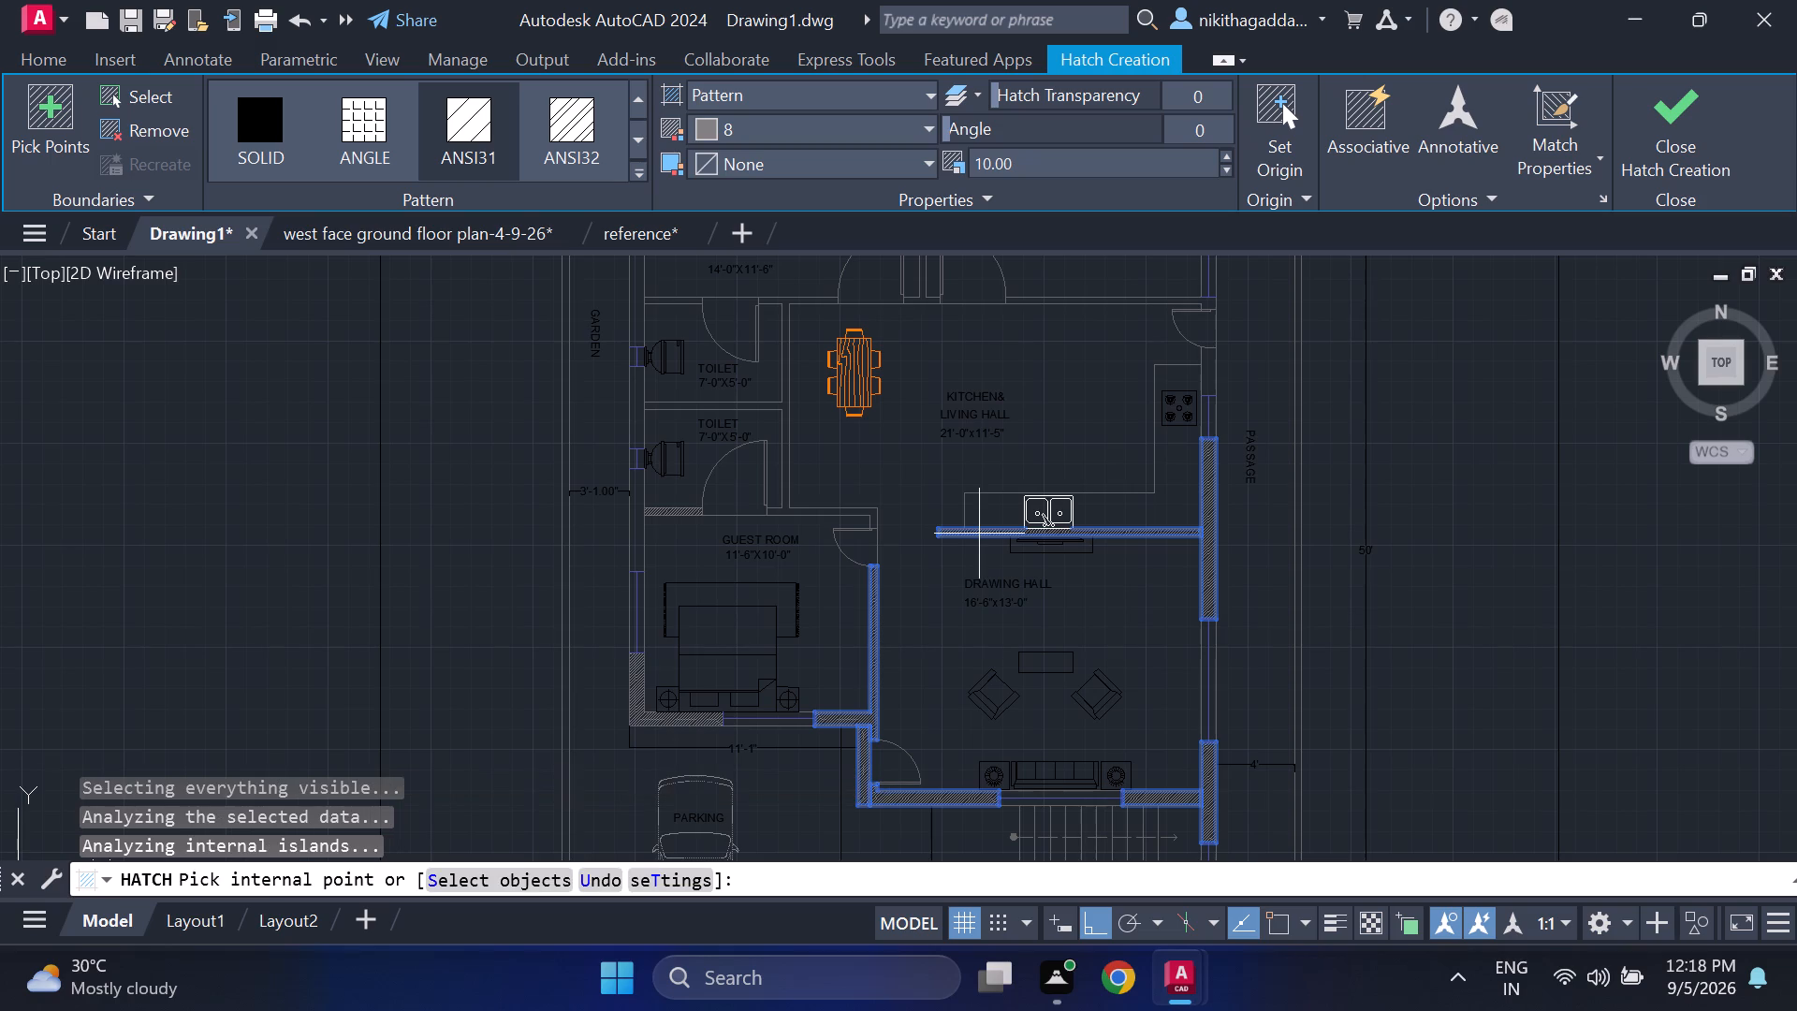
click(805, 512)
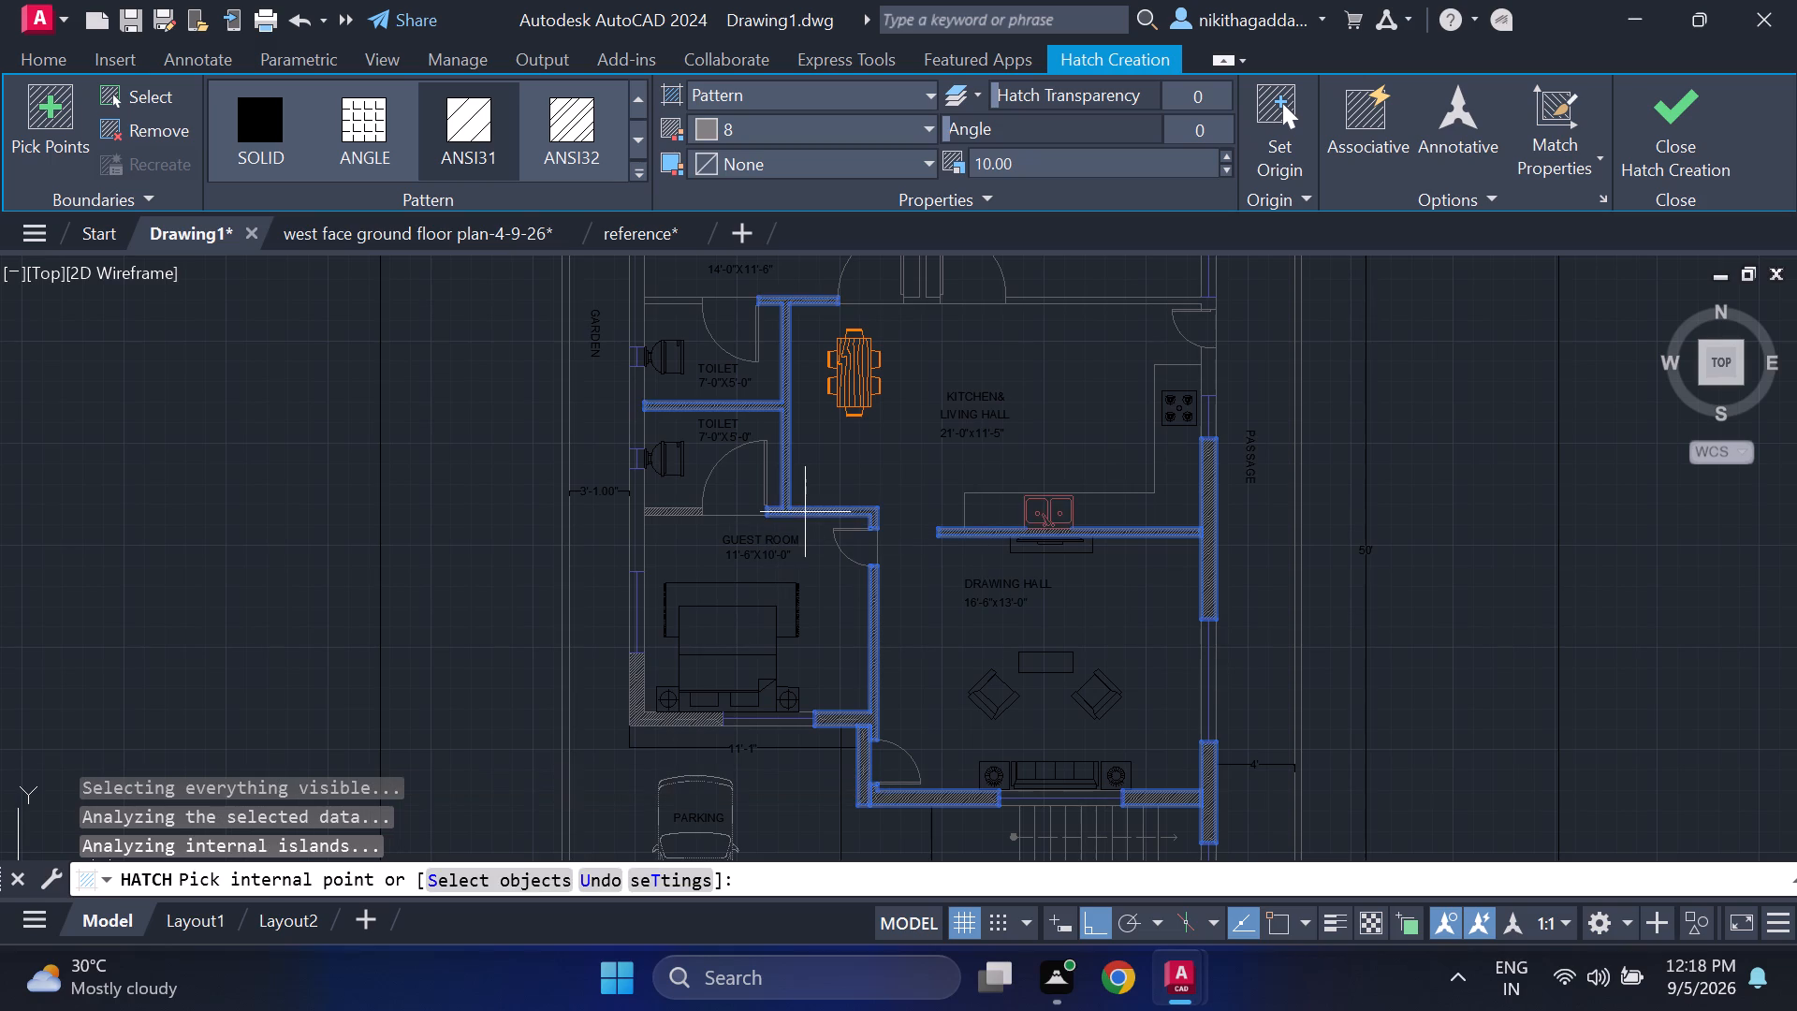
Hatch the garden-side outer wall pieces beside Bedroom1, the toilets and guest room, and the short wall between Bedroom1 and its adjoining toilet.
middle_drag(869, 395, 873, 631)
click(644, 526)
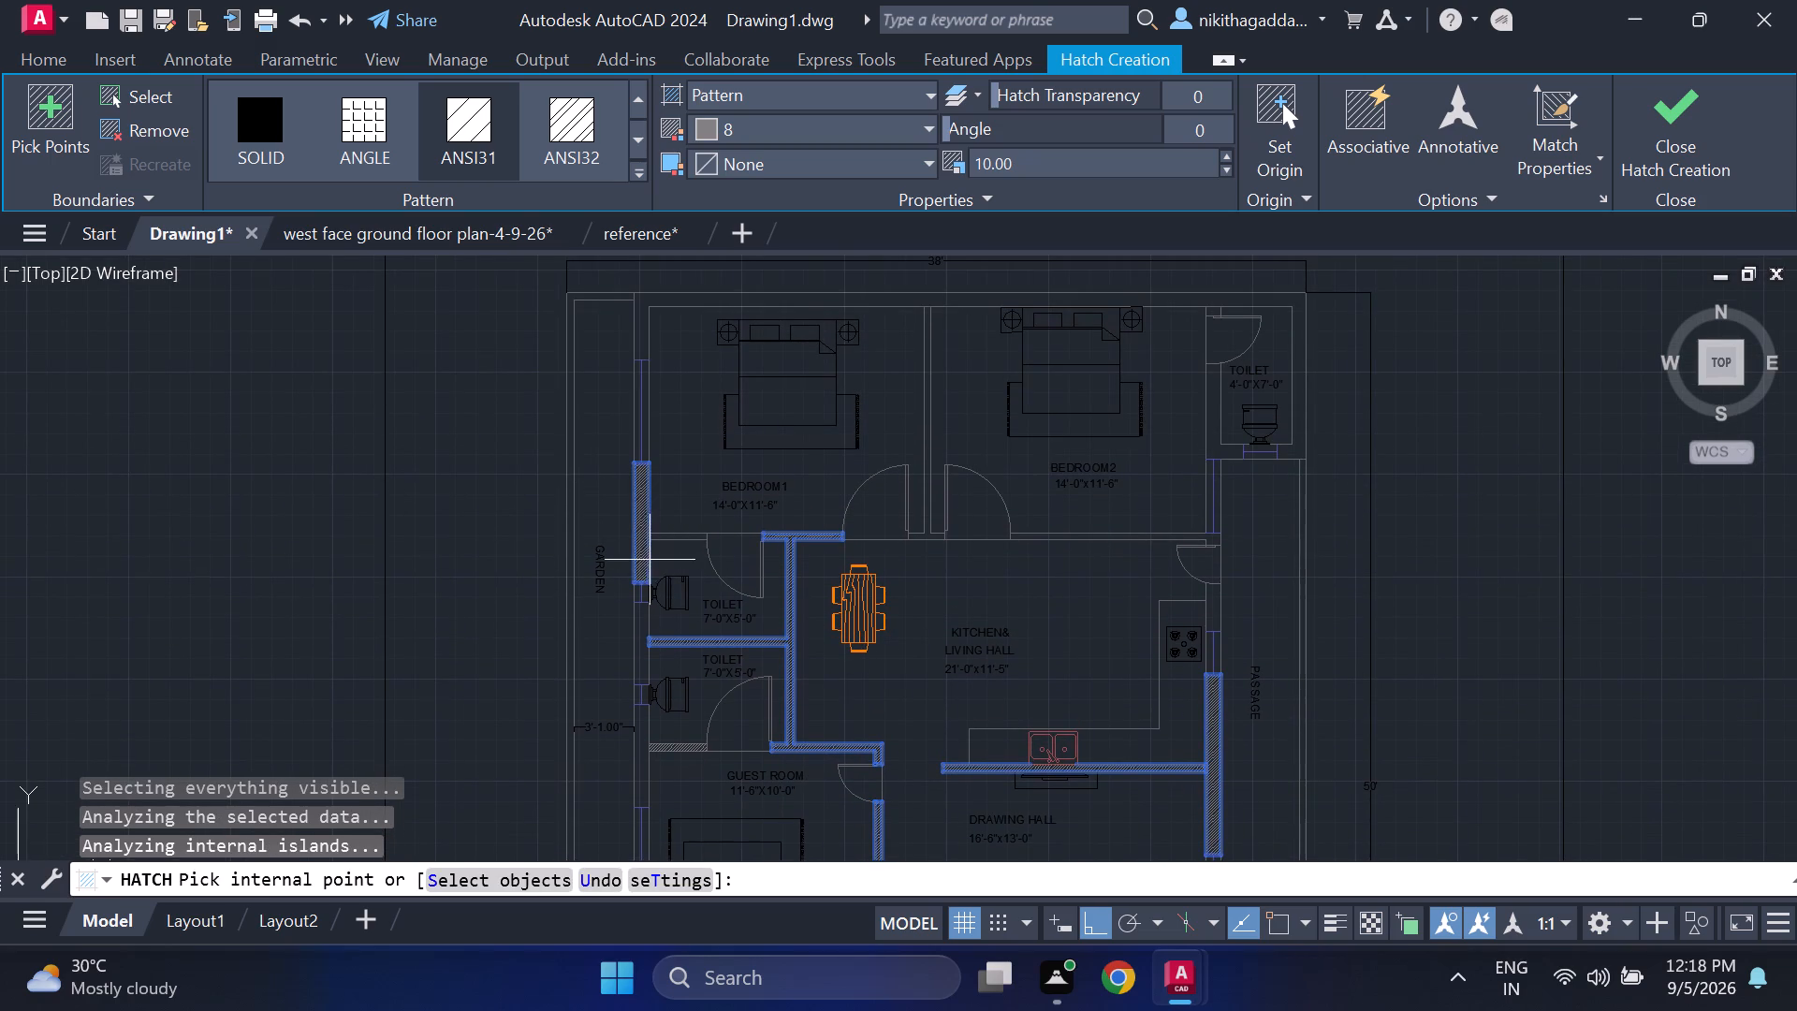
click(677, 536)
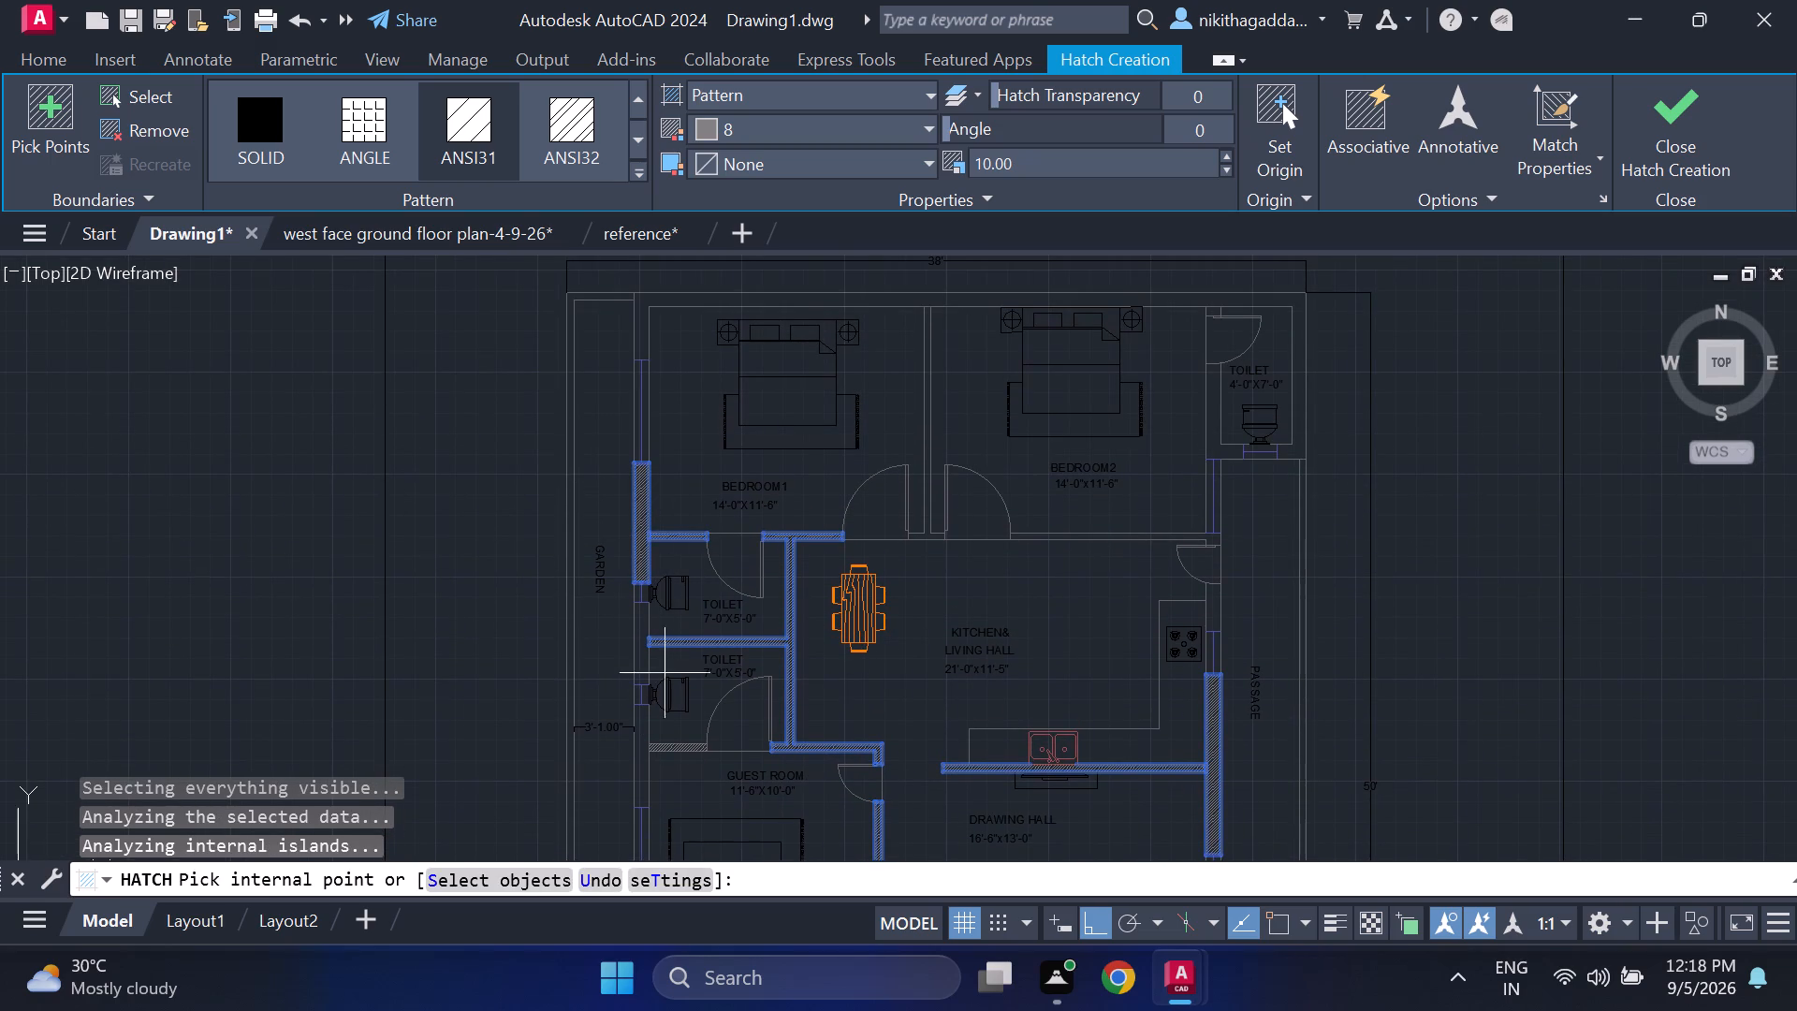
click(635, 762)
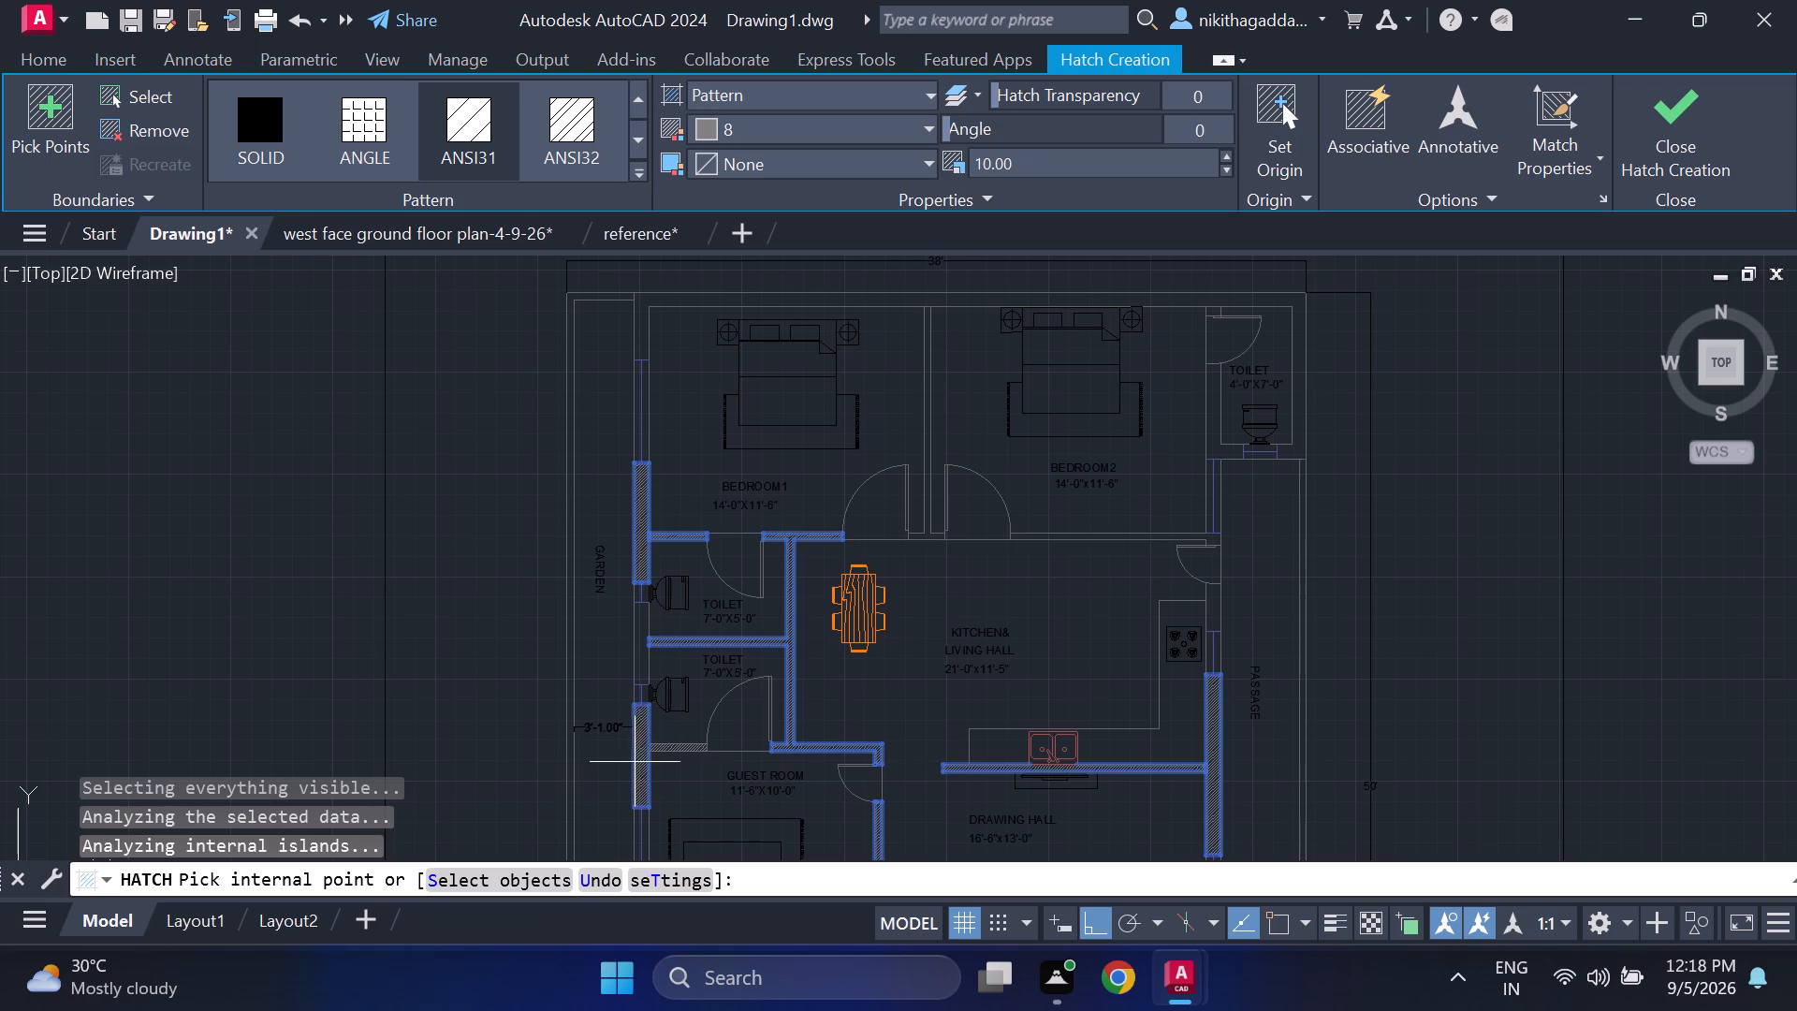
Hatch the outer wall wrapping both bedrooms and Bedroom2's toilet, plus the wall between the two bedrooms, and finish the hatch.
click(645, 332)
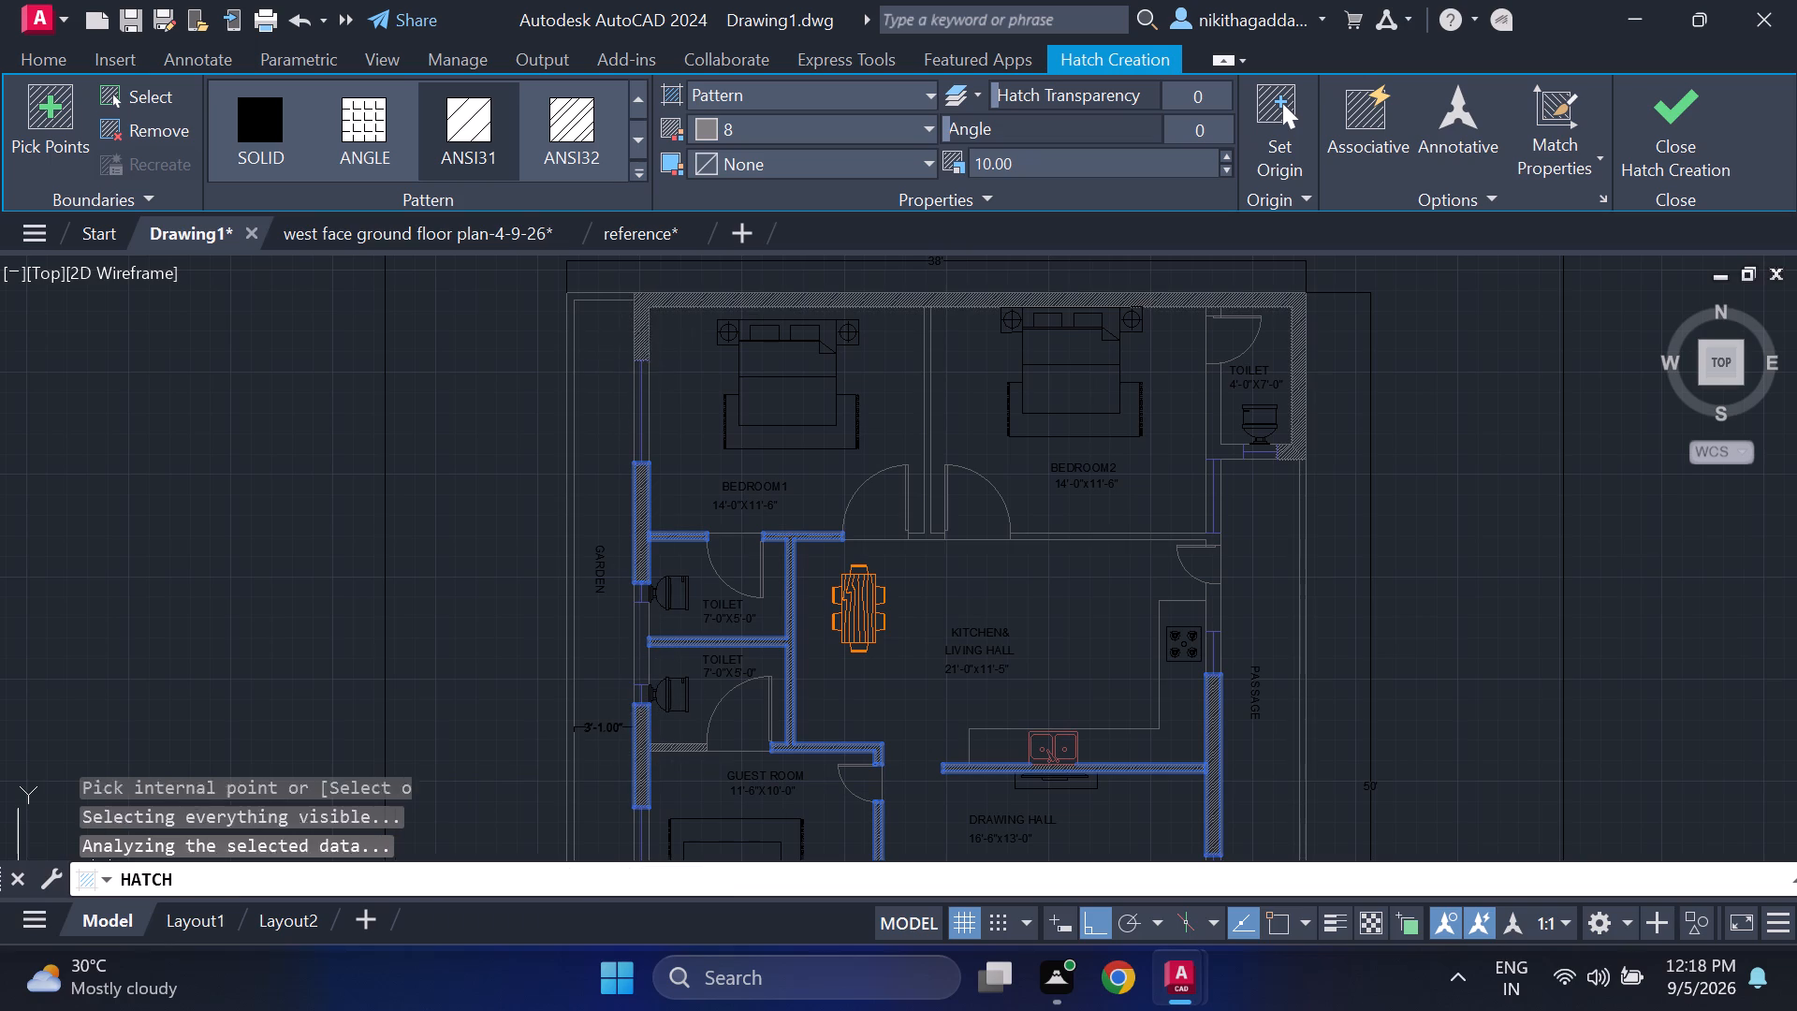
click(928, 444)
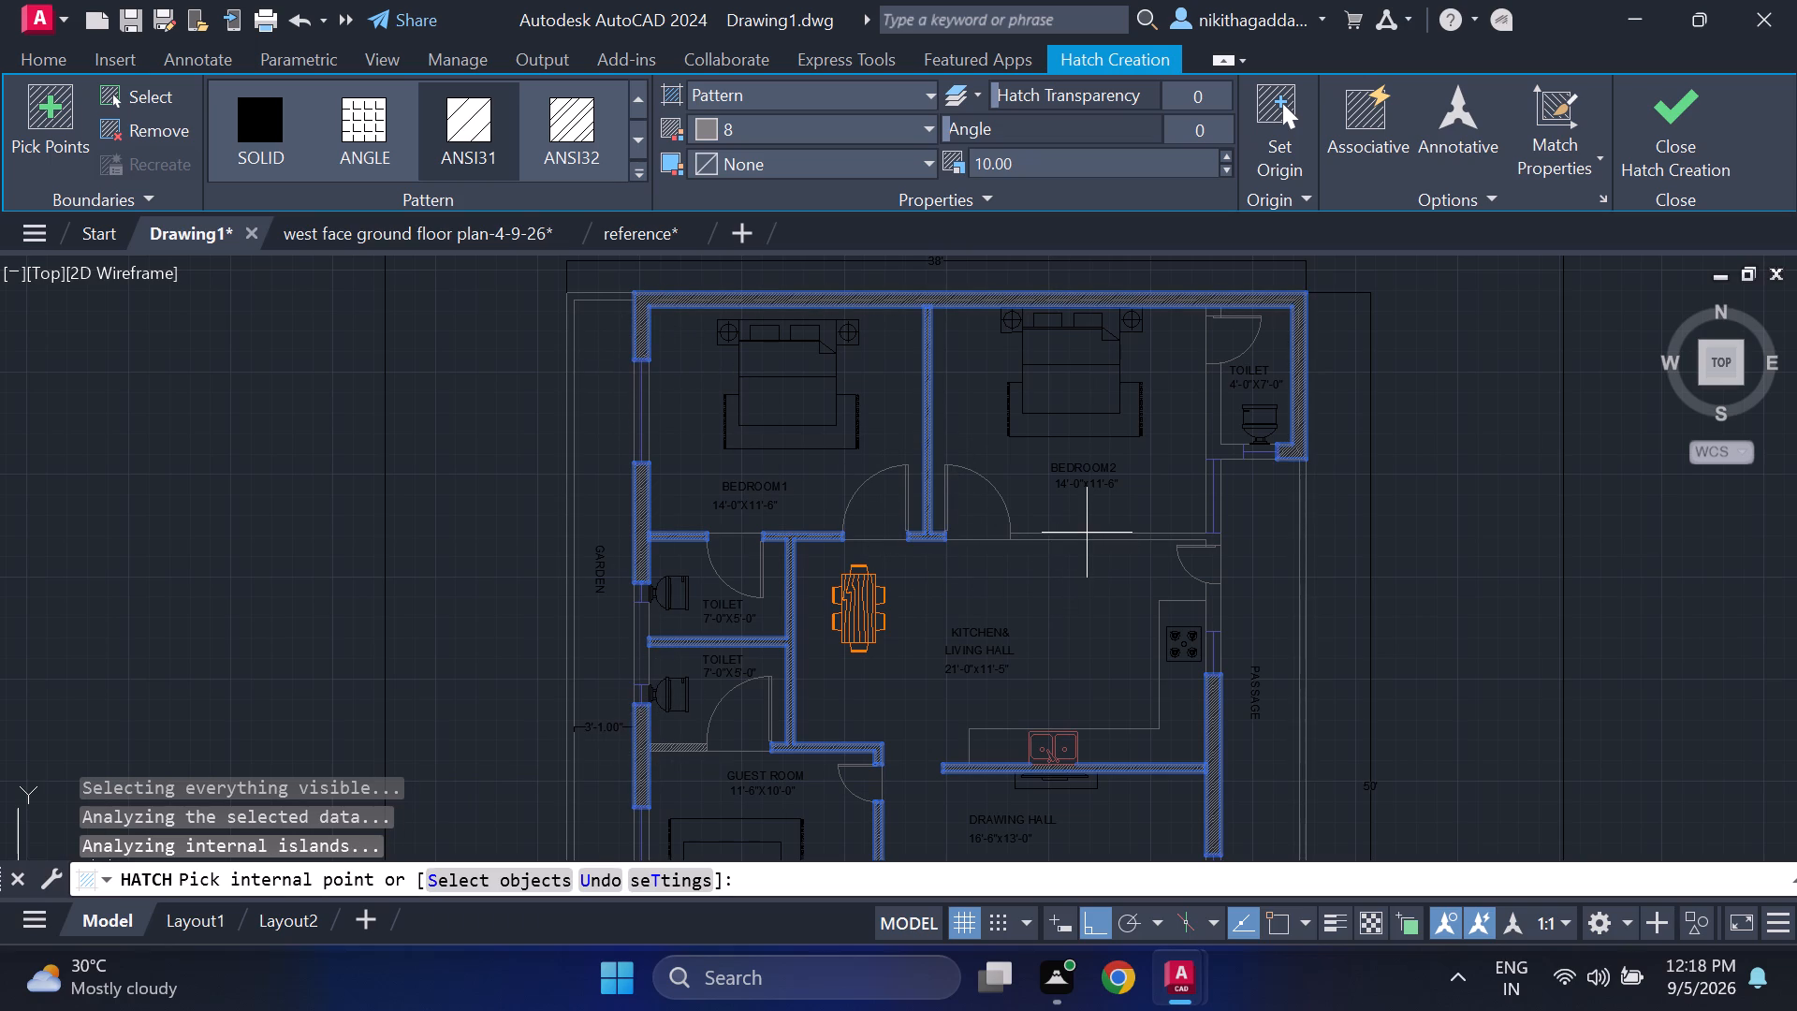
click(1087, 533)
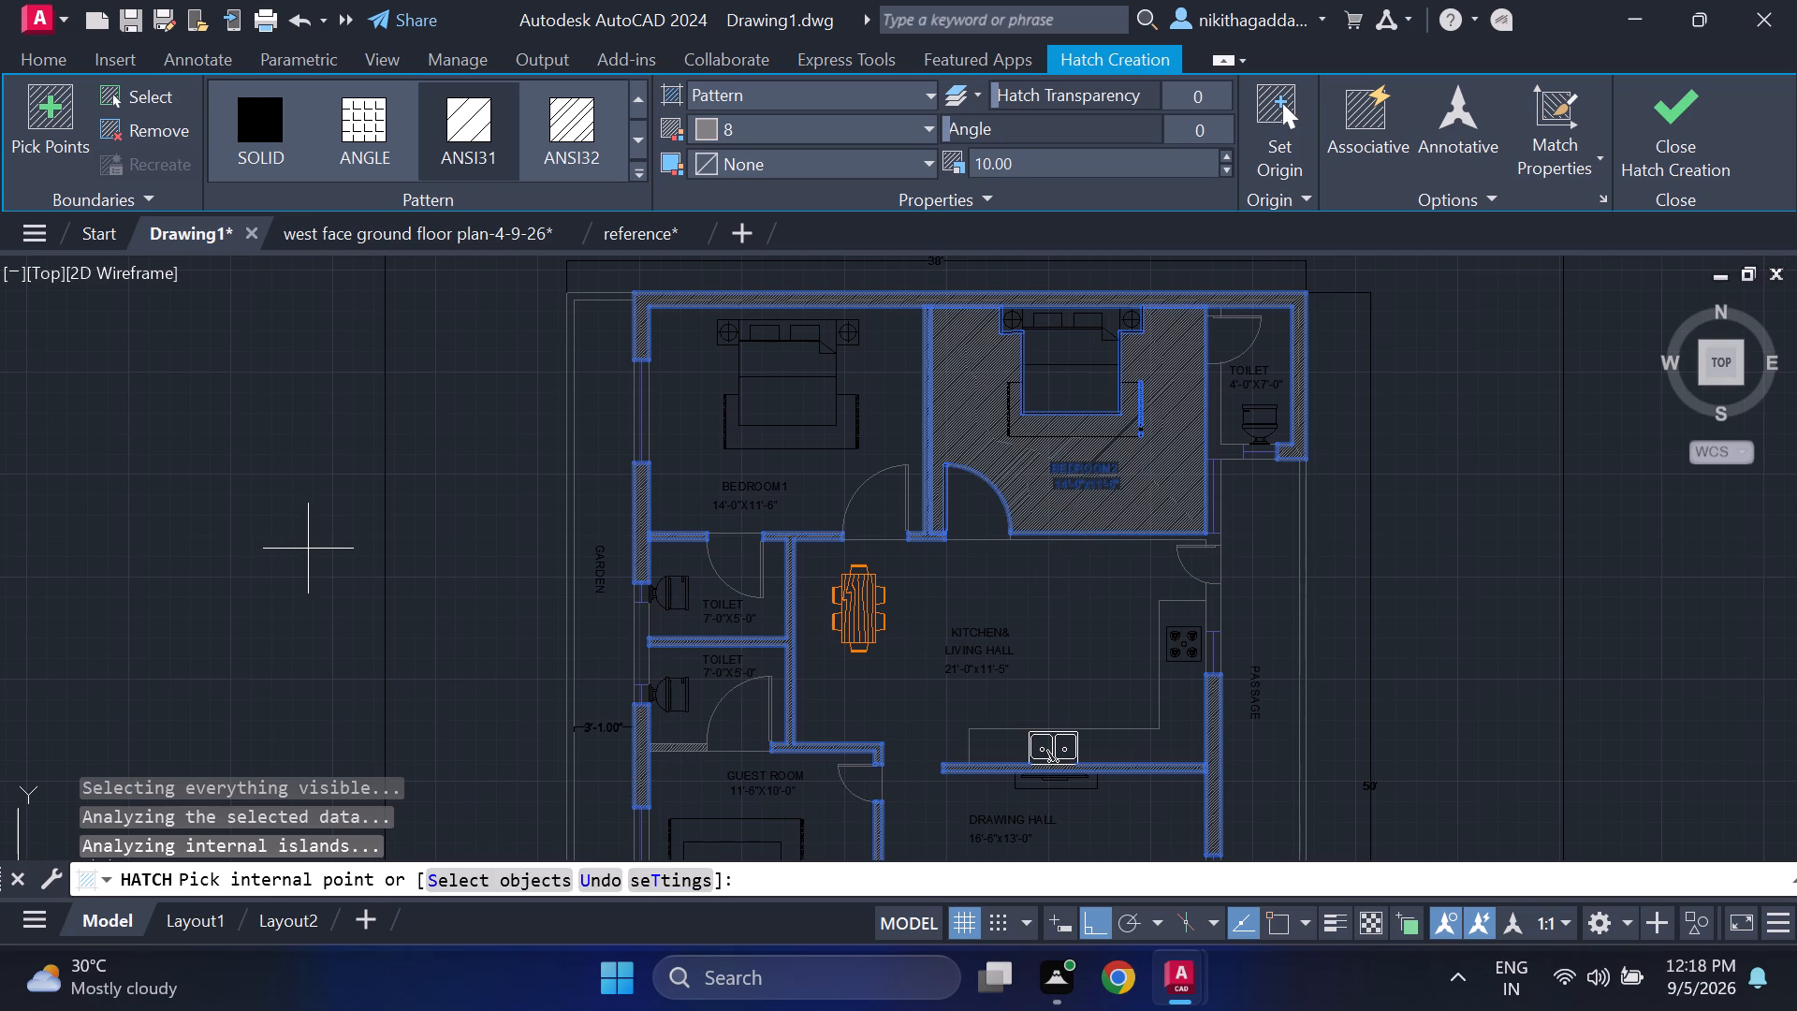
key(ctrl+z)
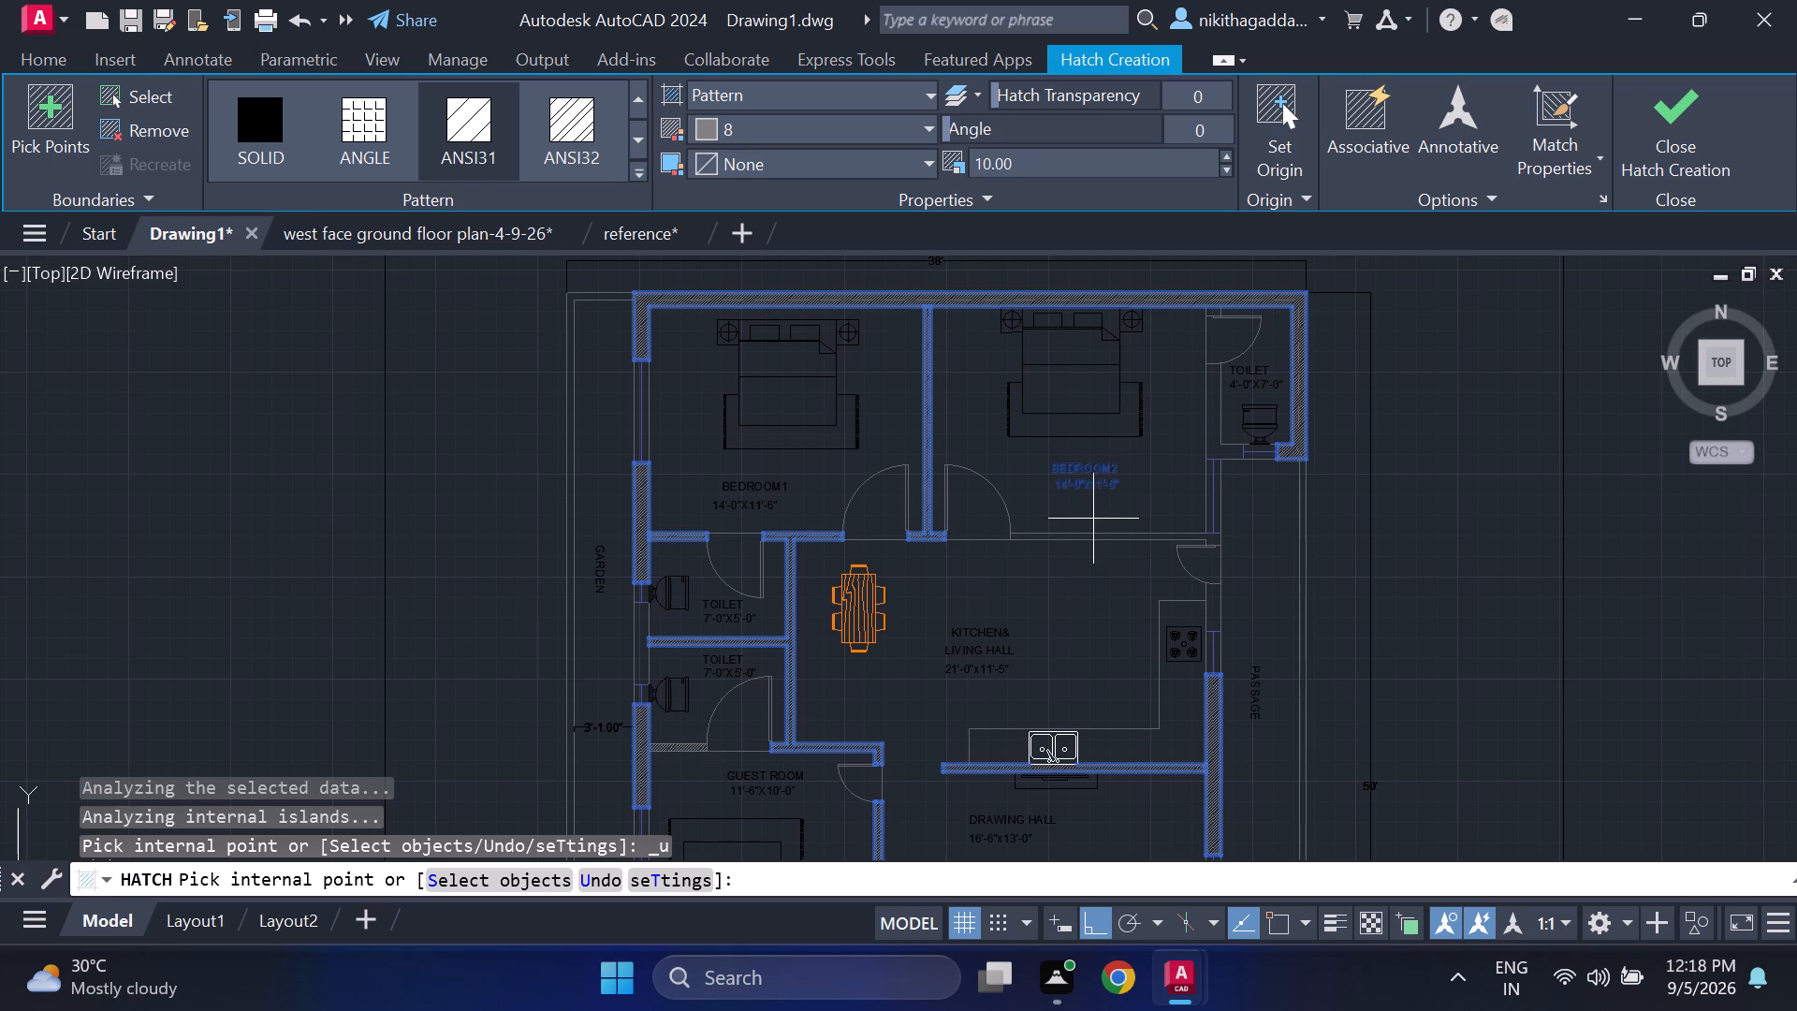
scroll(1093, 520, up, 3)
key(Escape)
right_click(0, 1010)
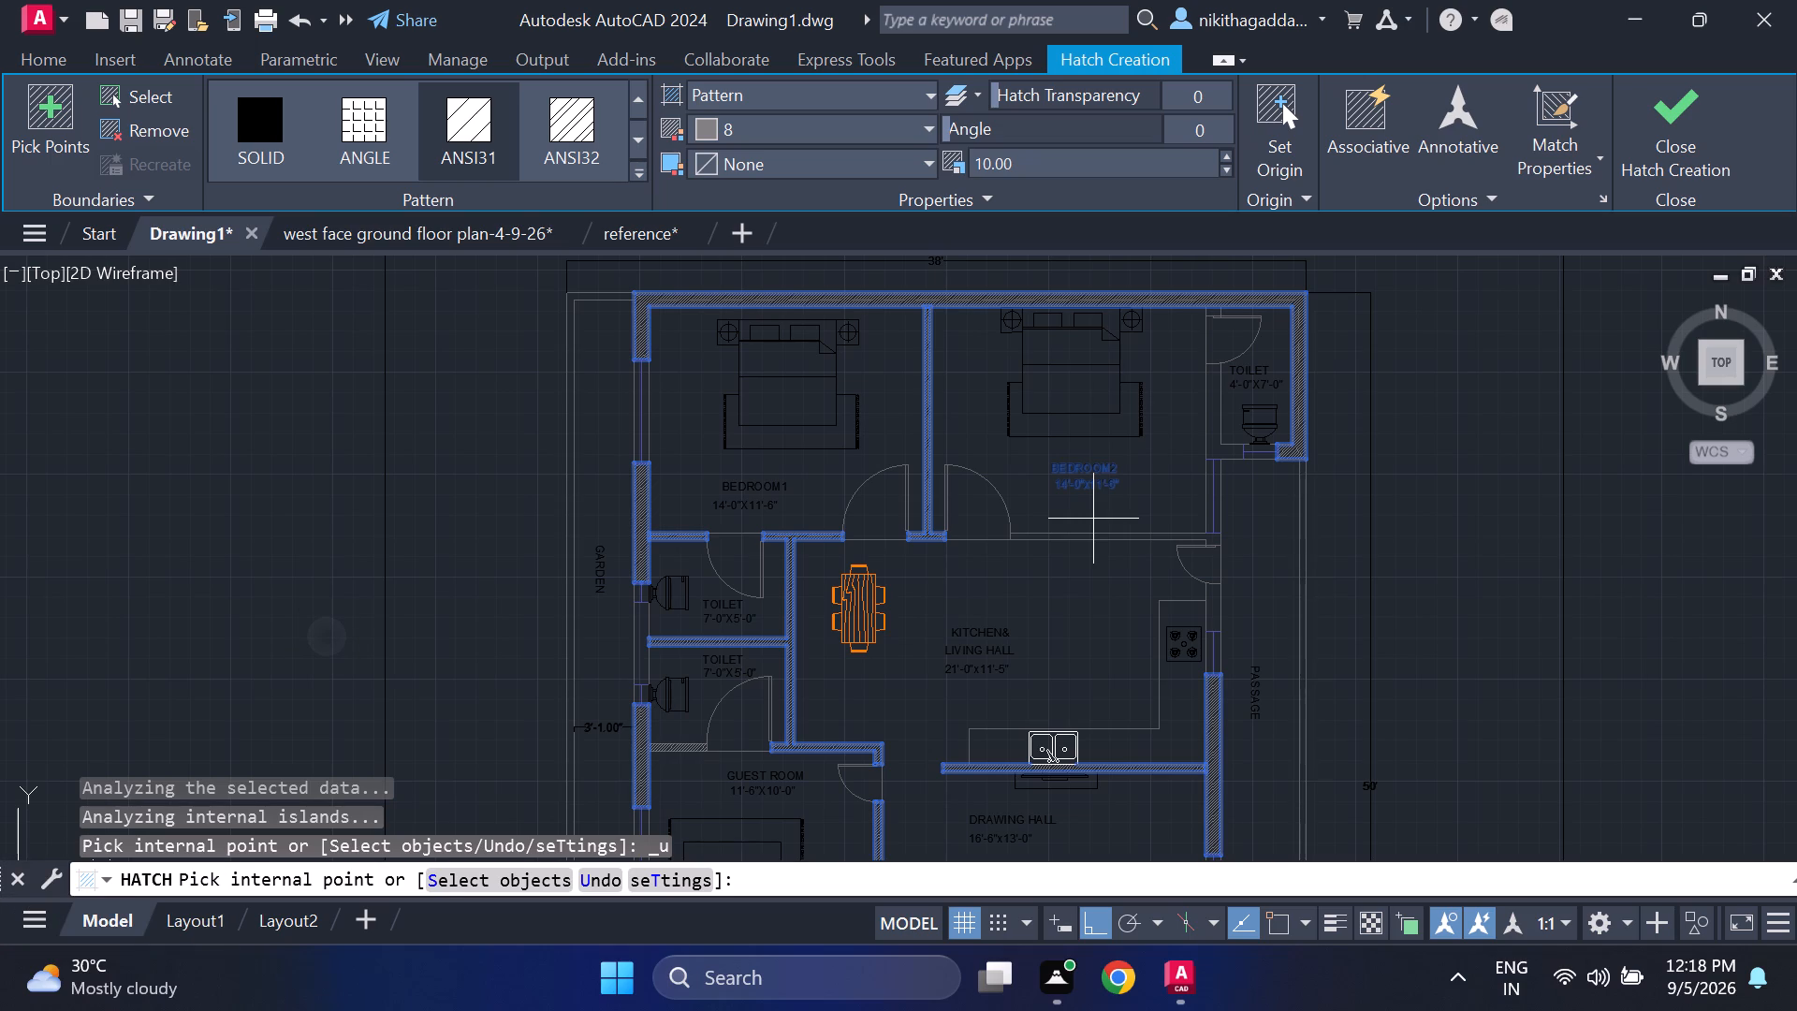
click(152, 196)
click(1683, 129)
double_click(1658, 119)
click(1689, 115)
click(1689, 115)
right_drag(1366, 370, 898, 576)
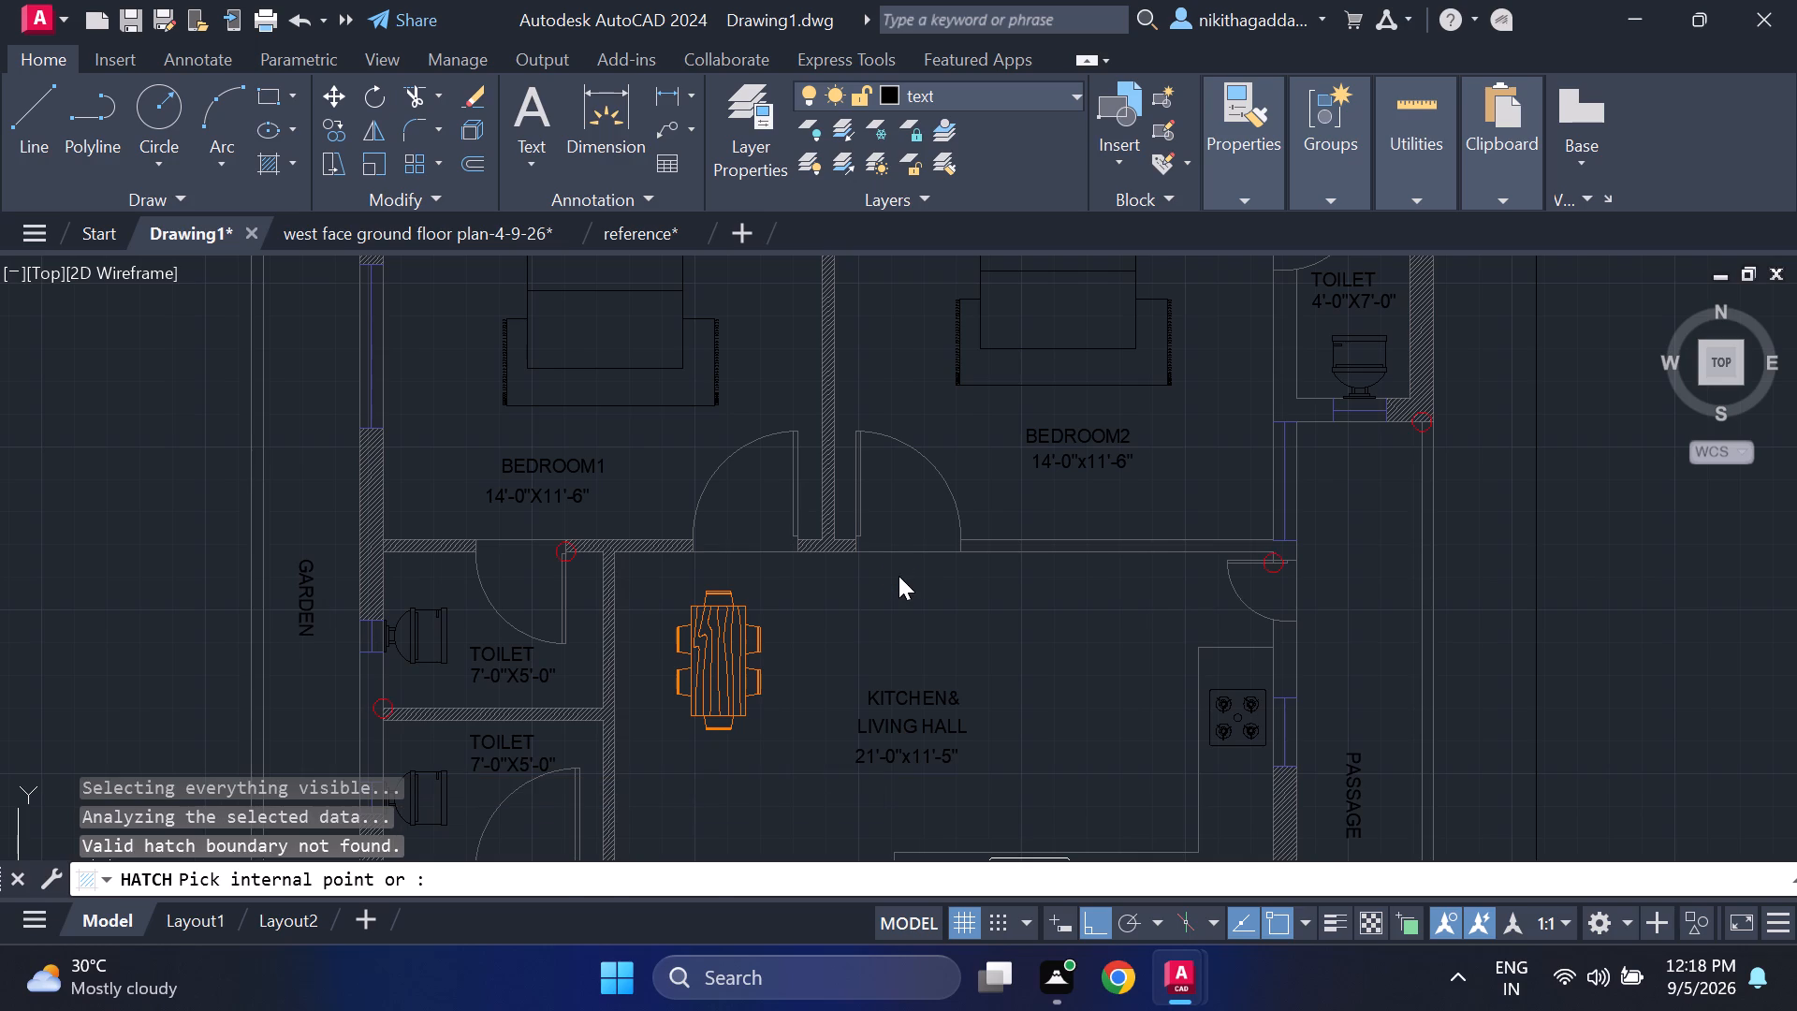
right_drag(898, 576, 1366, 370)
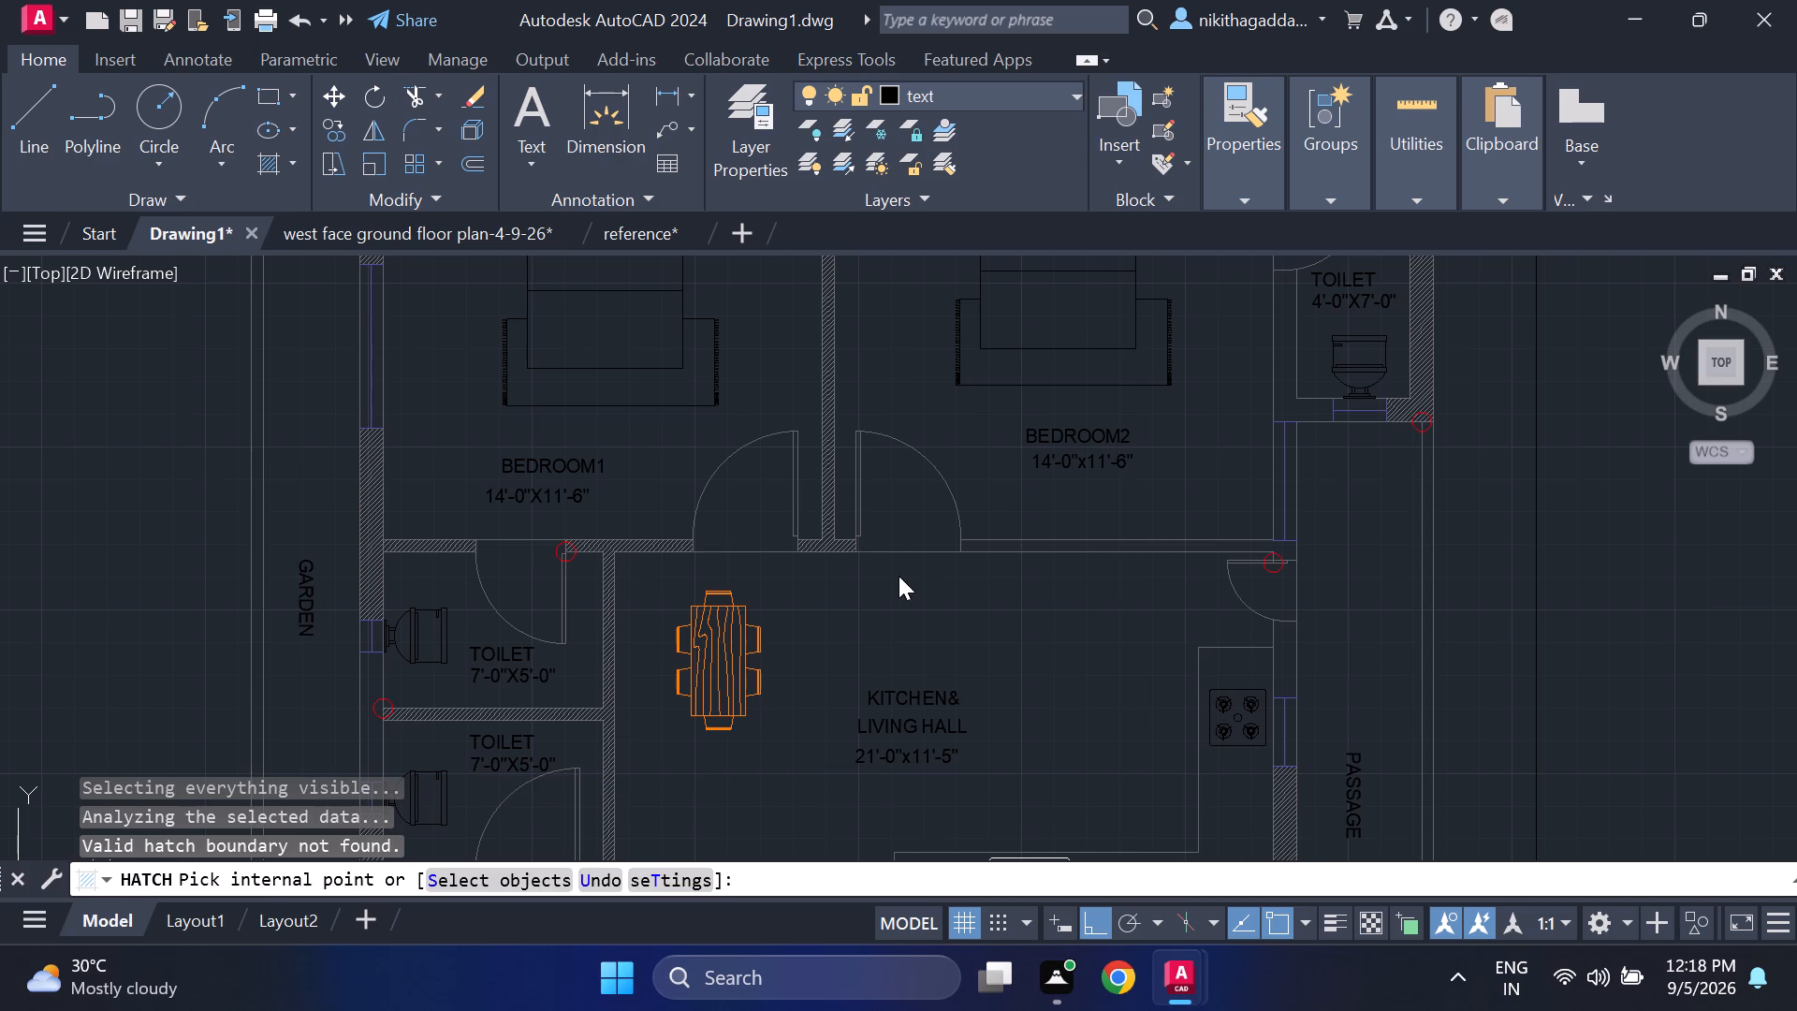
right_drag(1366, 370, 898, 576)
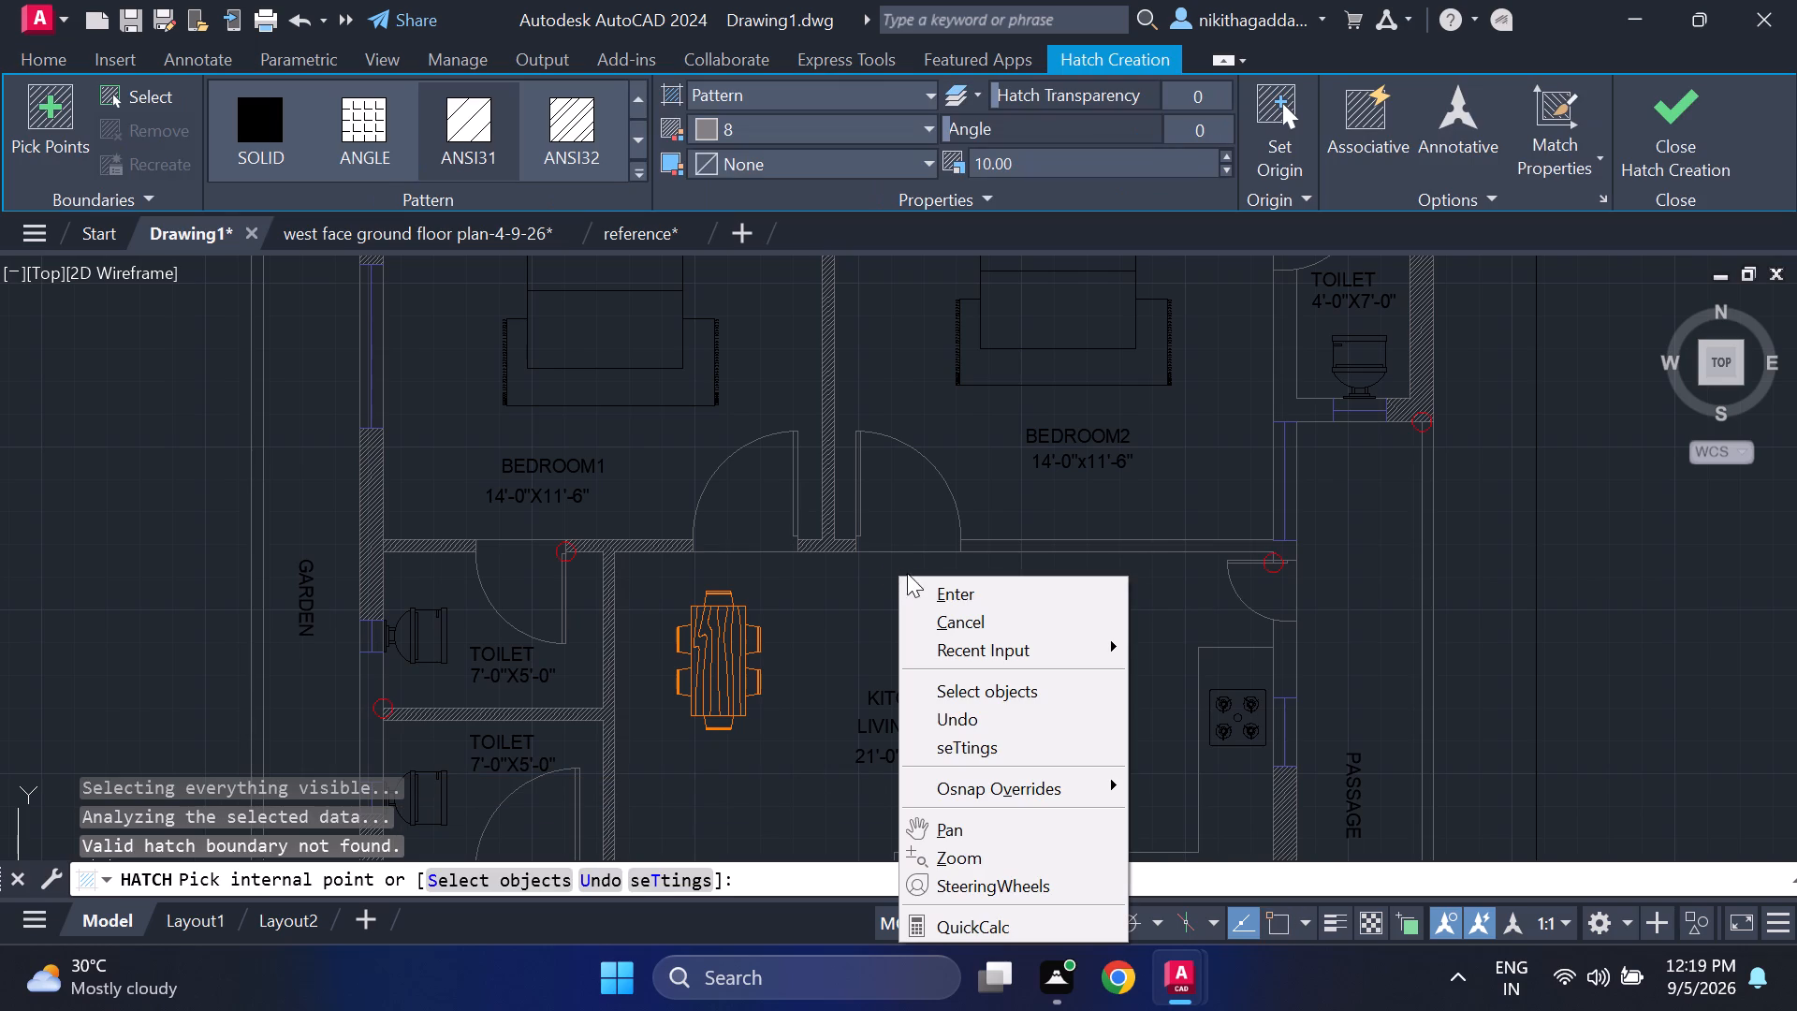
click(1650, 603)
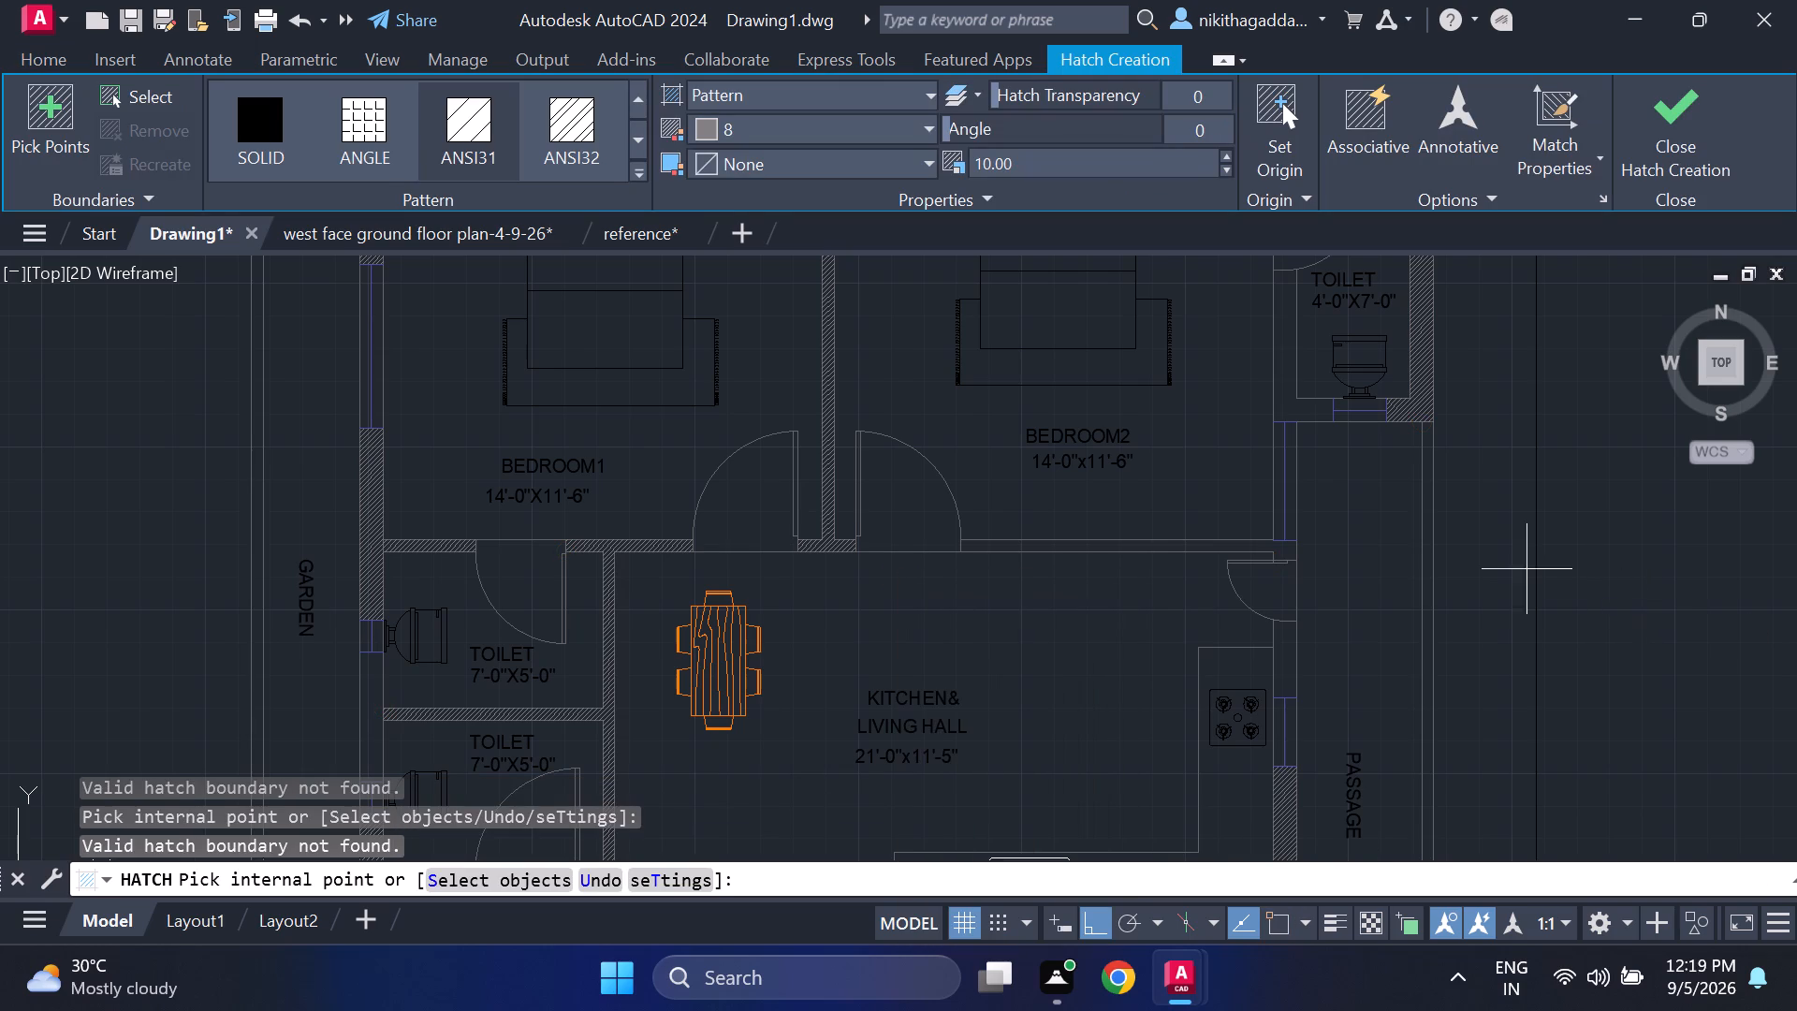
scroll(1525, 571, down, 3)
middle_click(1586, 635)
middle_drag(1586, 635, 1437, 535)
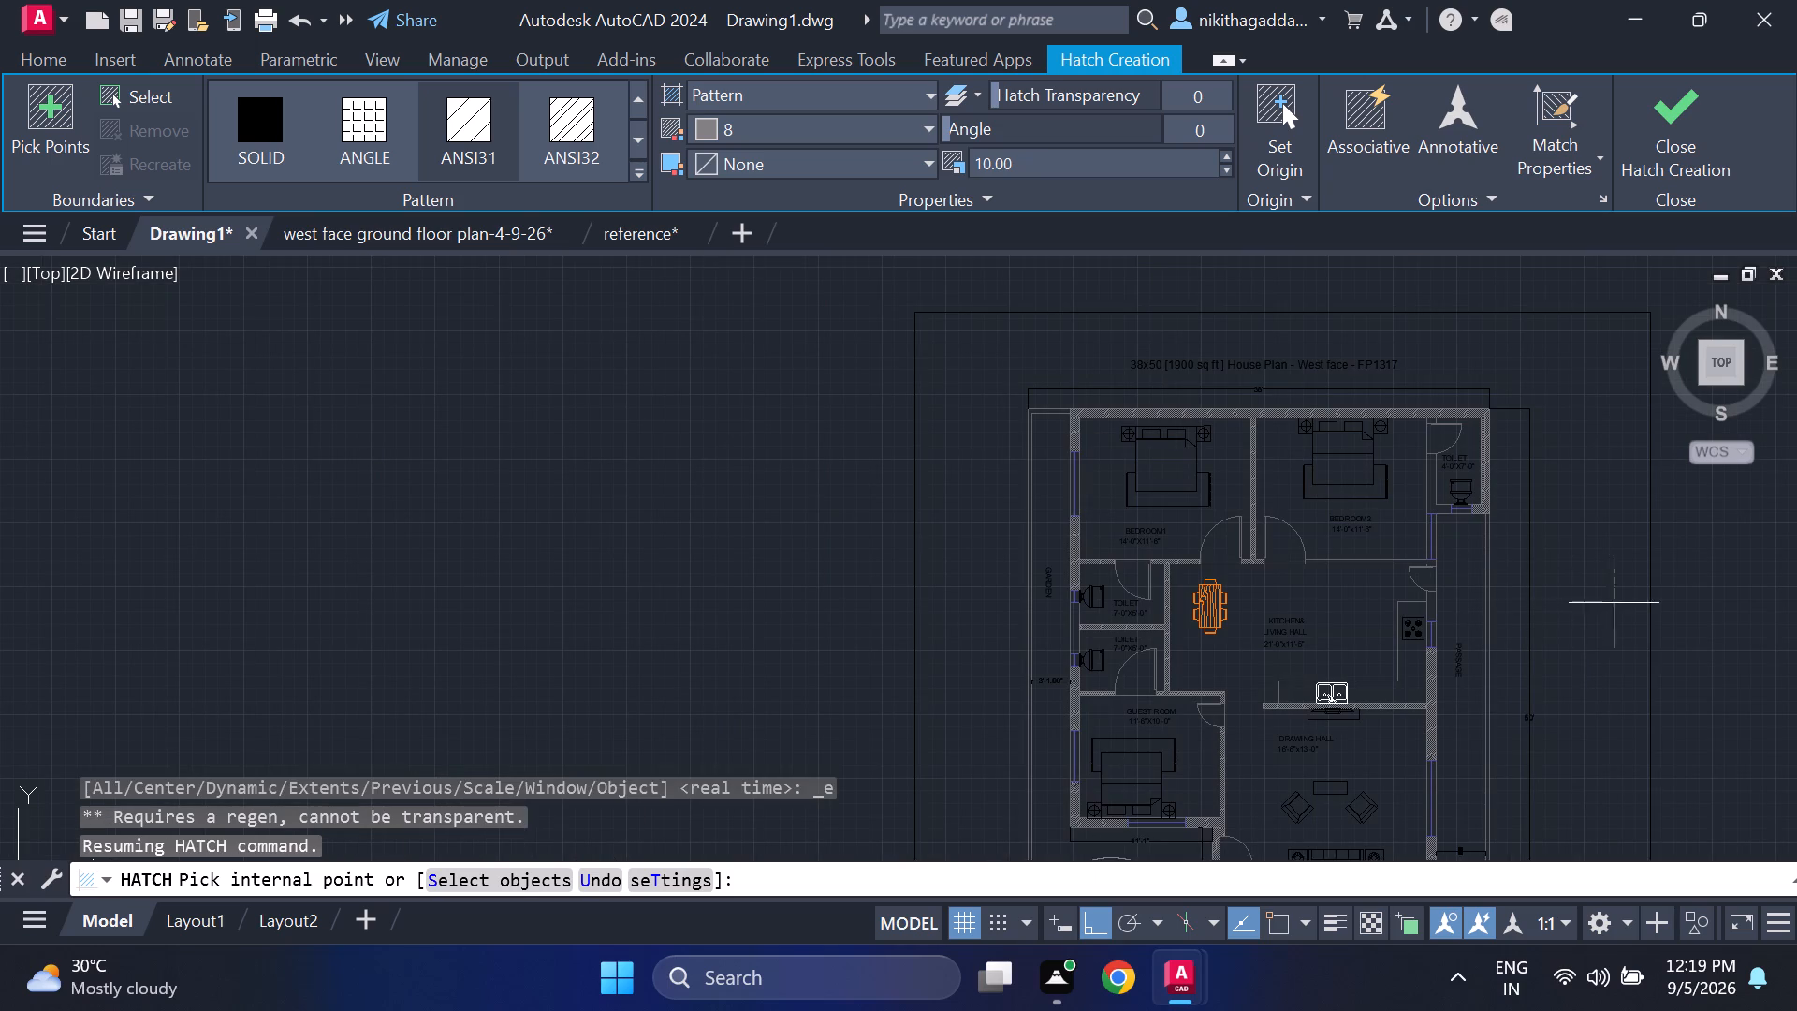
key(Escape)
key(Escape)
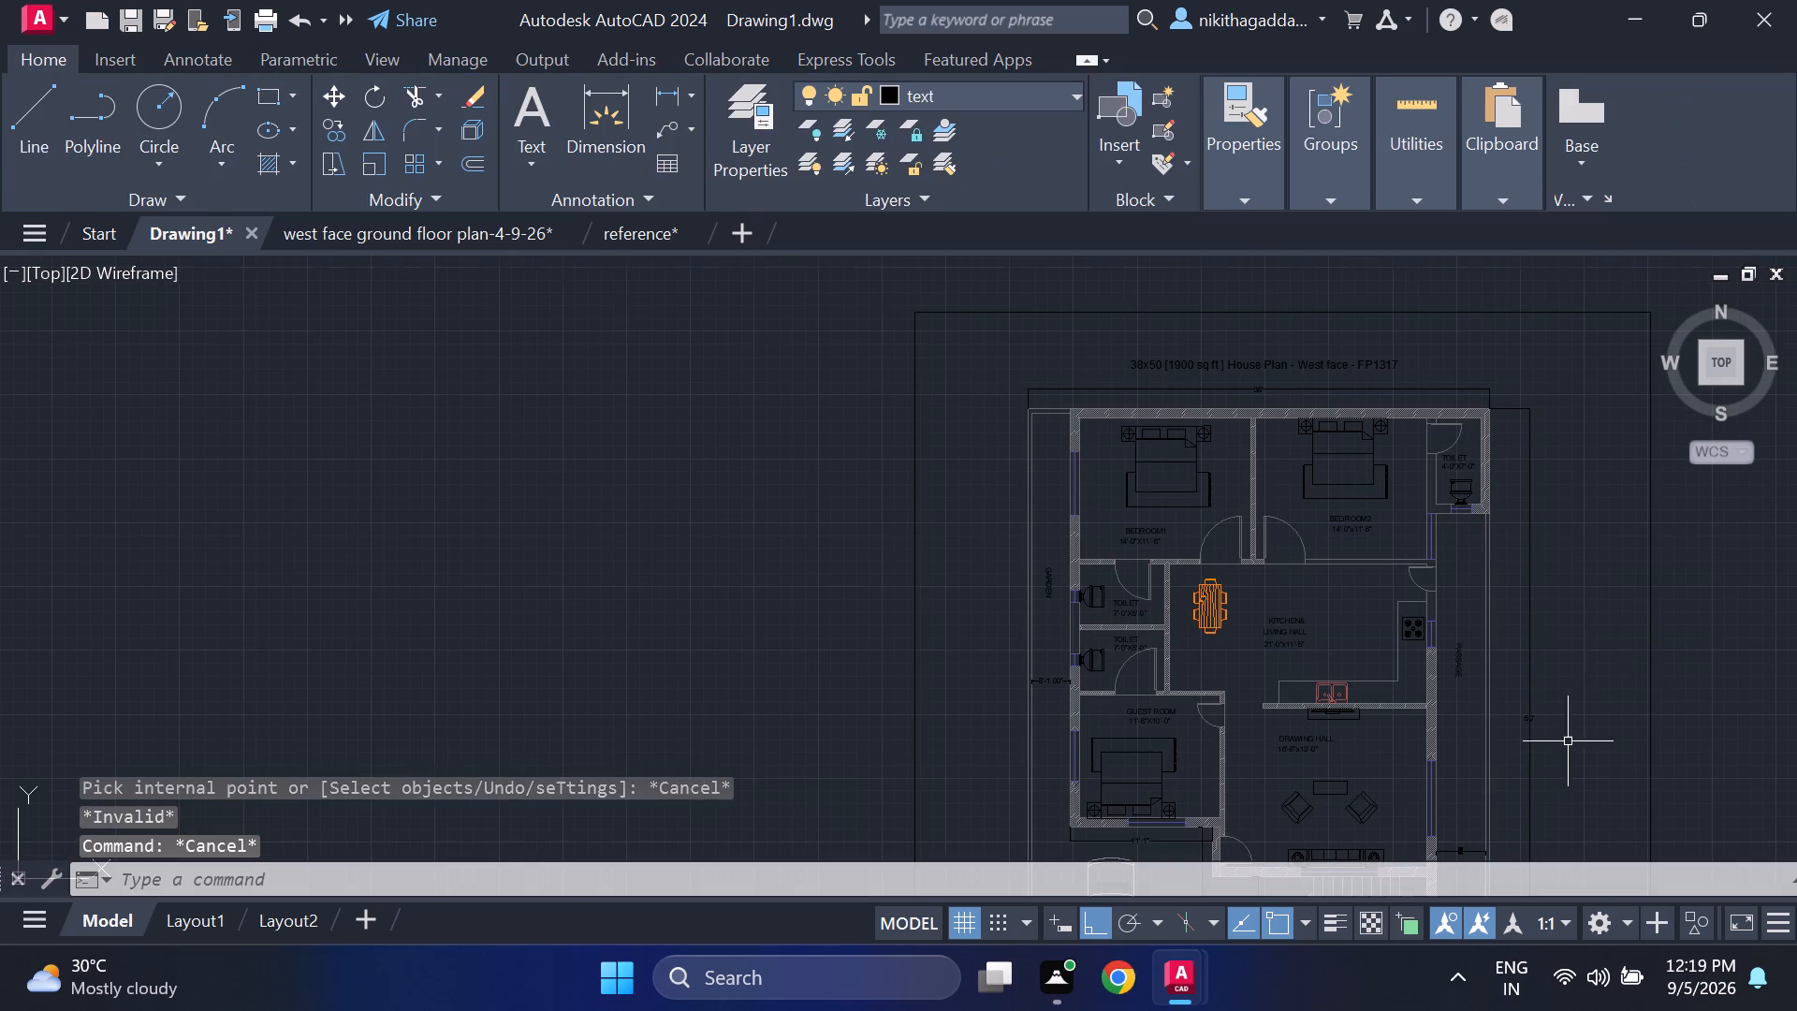
Check which layer the kitchen sink is assigned to.
scroll(1568, 742, up, 3)
click(703, 541)
click(536, 550)
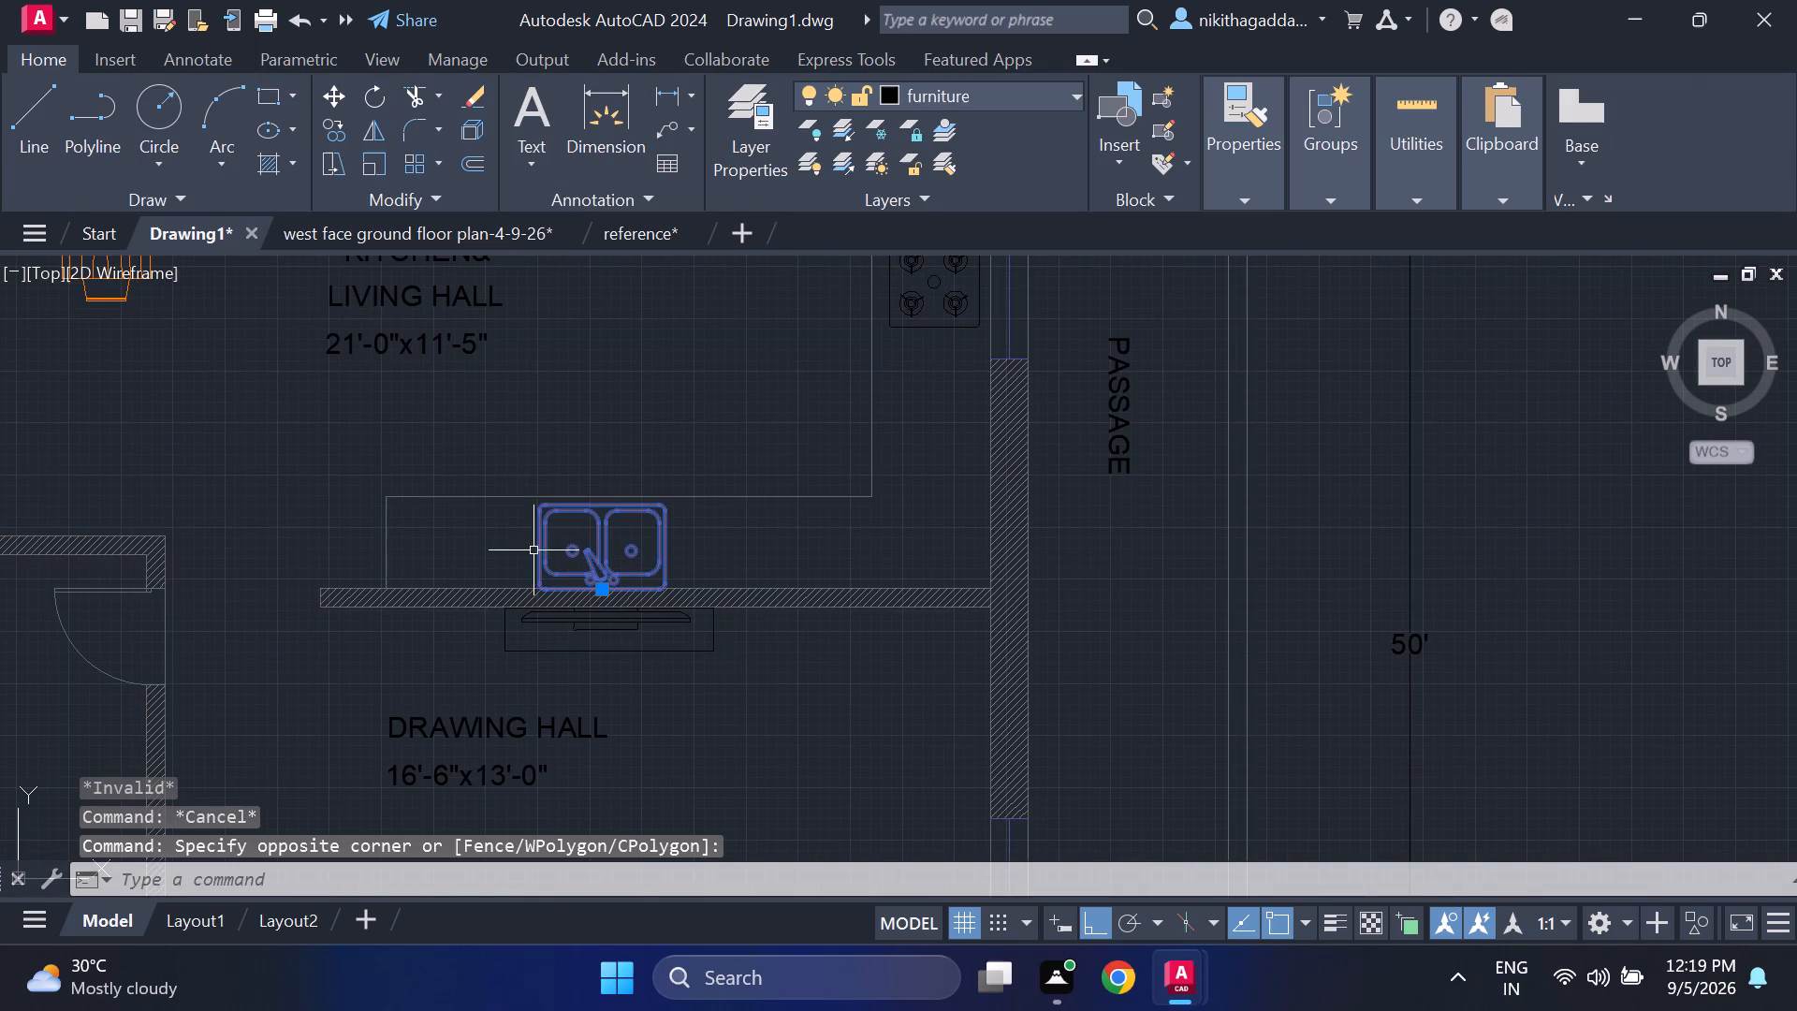
click(887, 101)
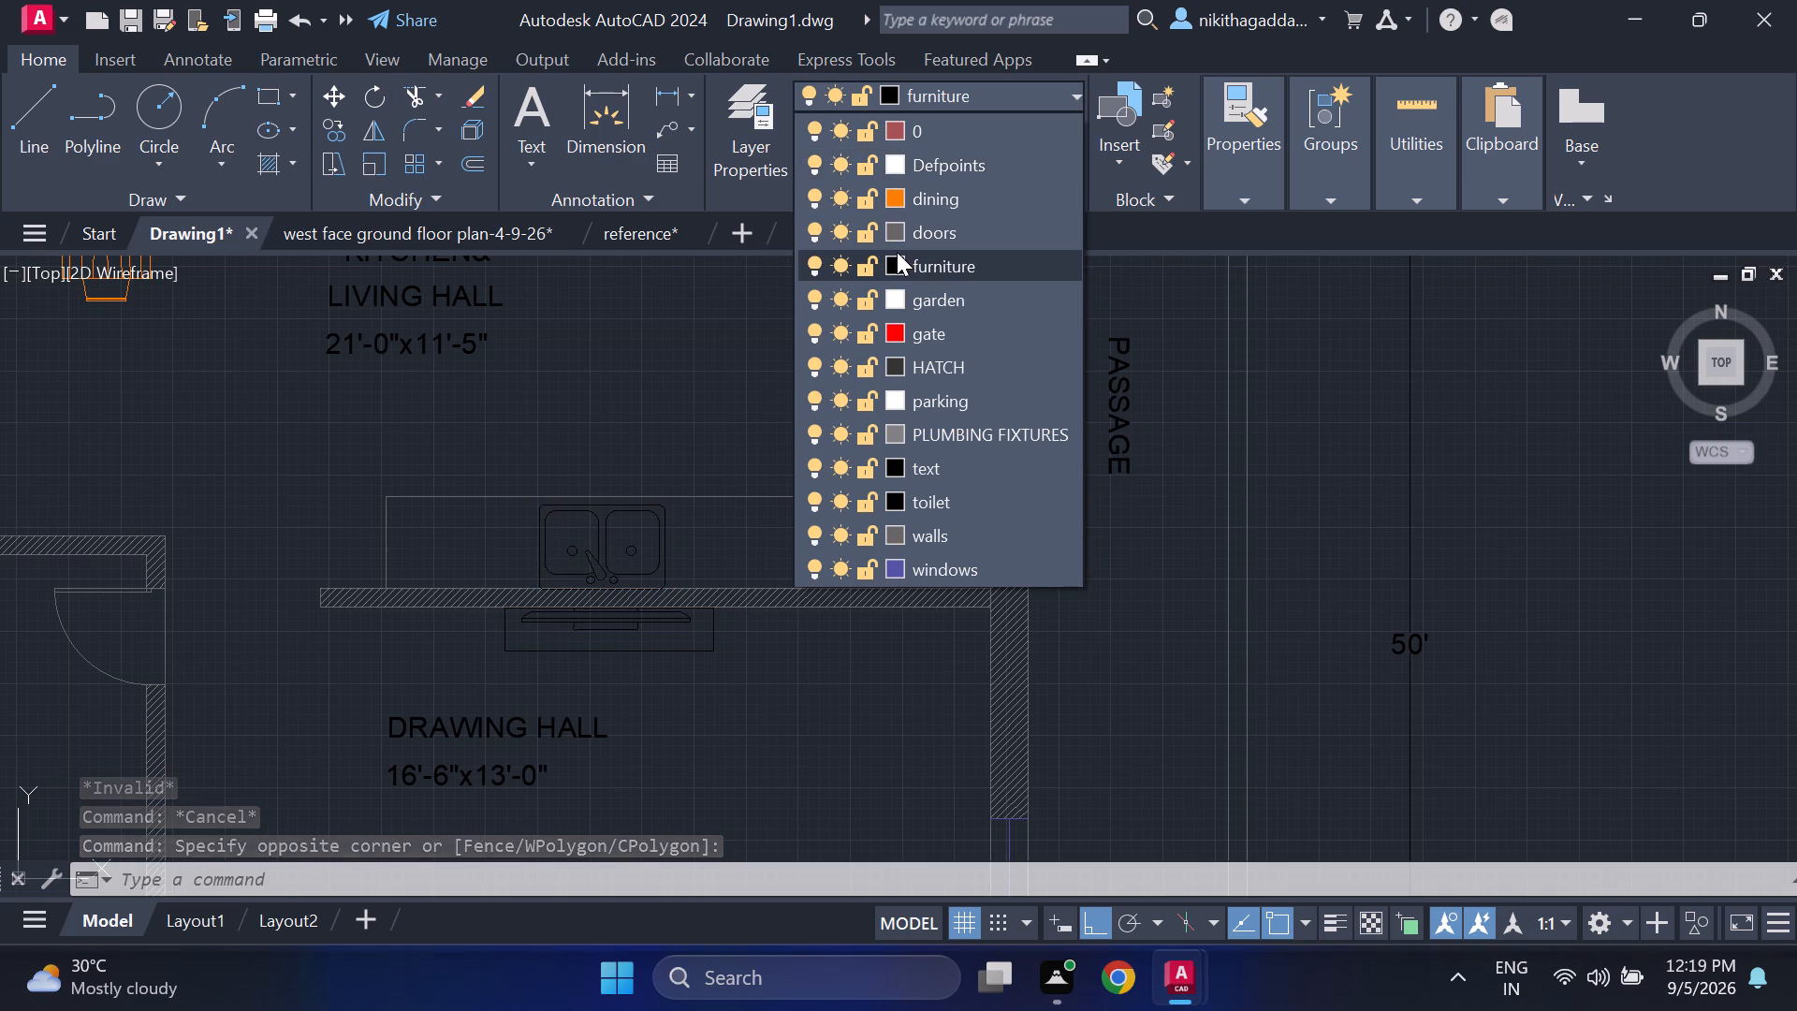
key(Escape)
key(Escape)
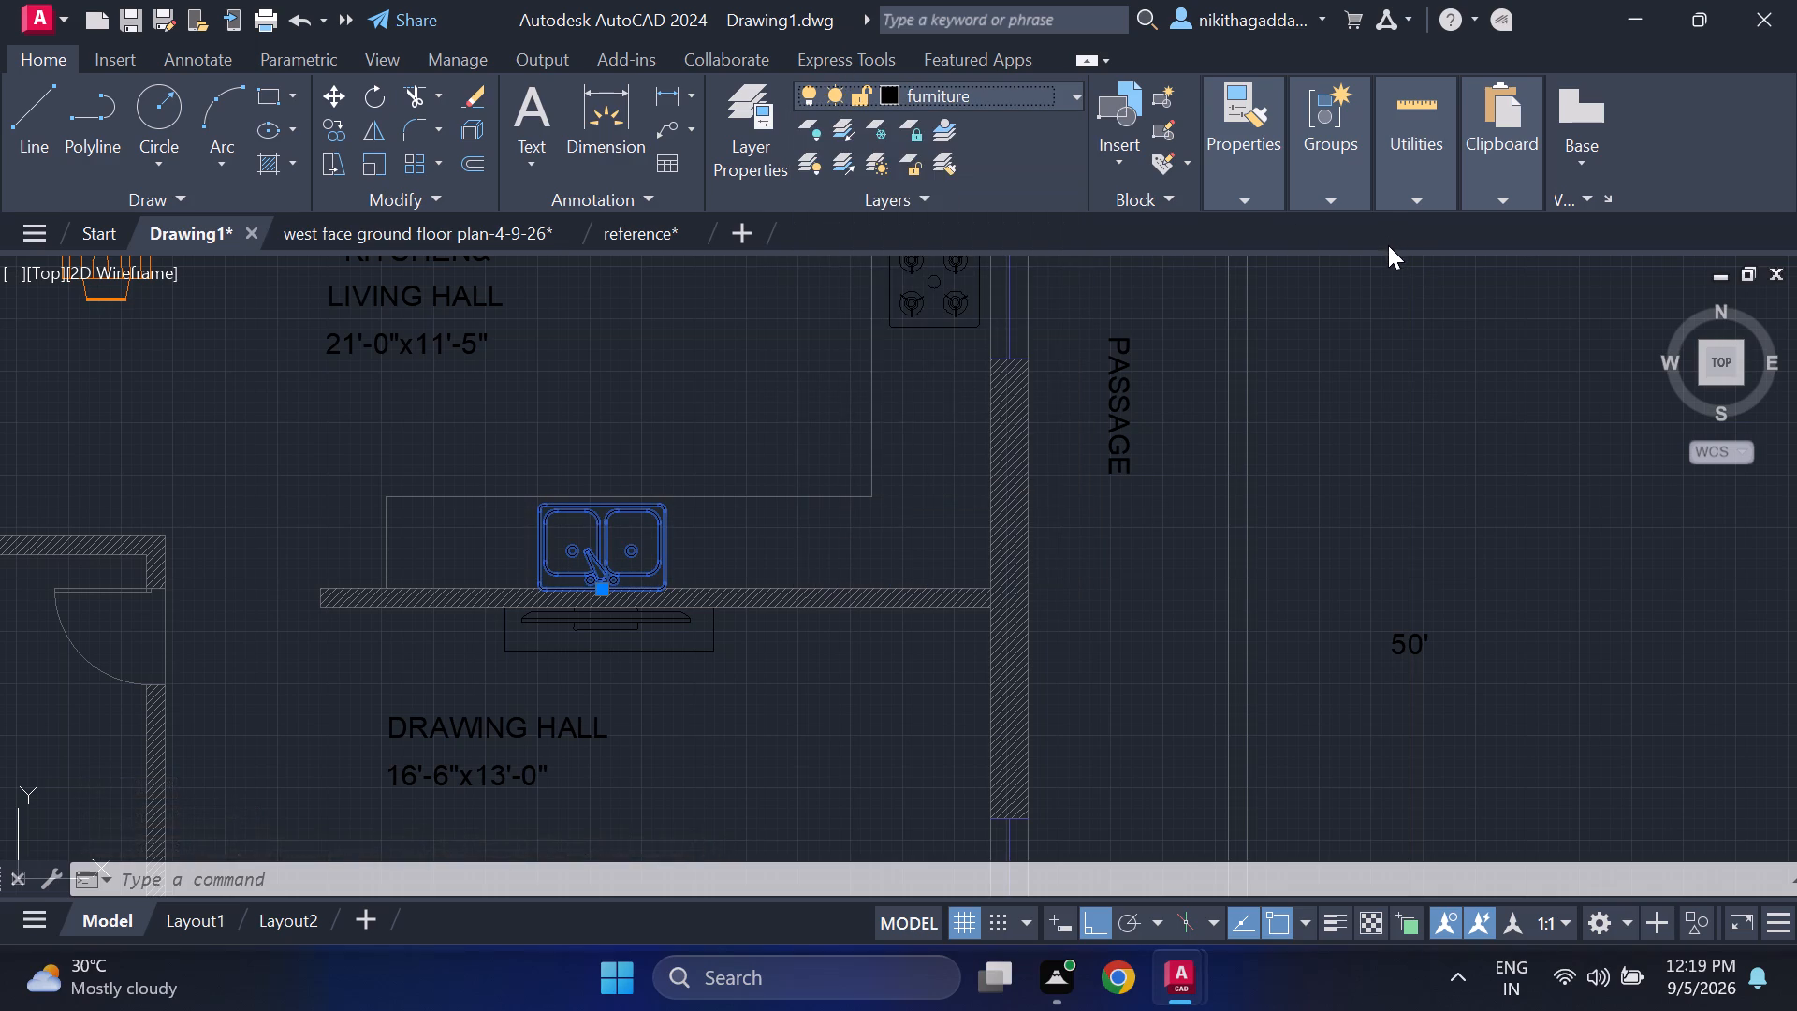
key(Escape)
Hatch Bedroom2's kitchen-side and passage-side walls and the wall it shares with the 4'-0"X7'-0" toilet.
scroll(1121, 634, down, 4)
middle_drag(1236, 623, 1231, 615)
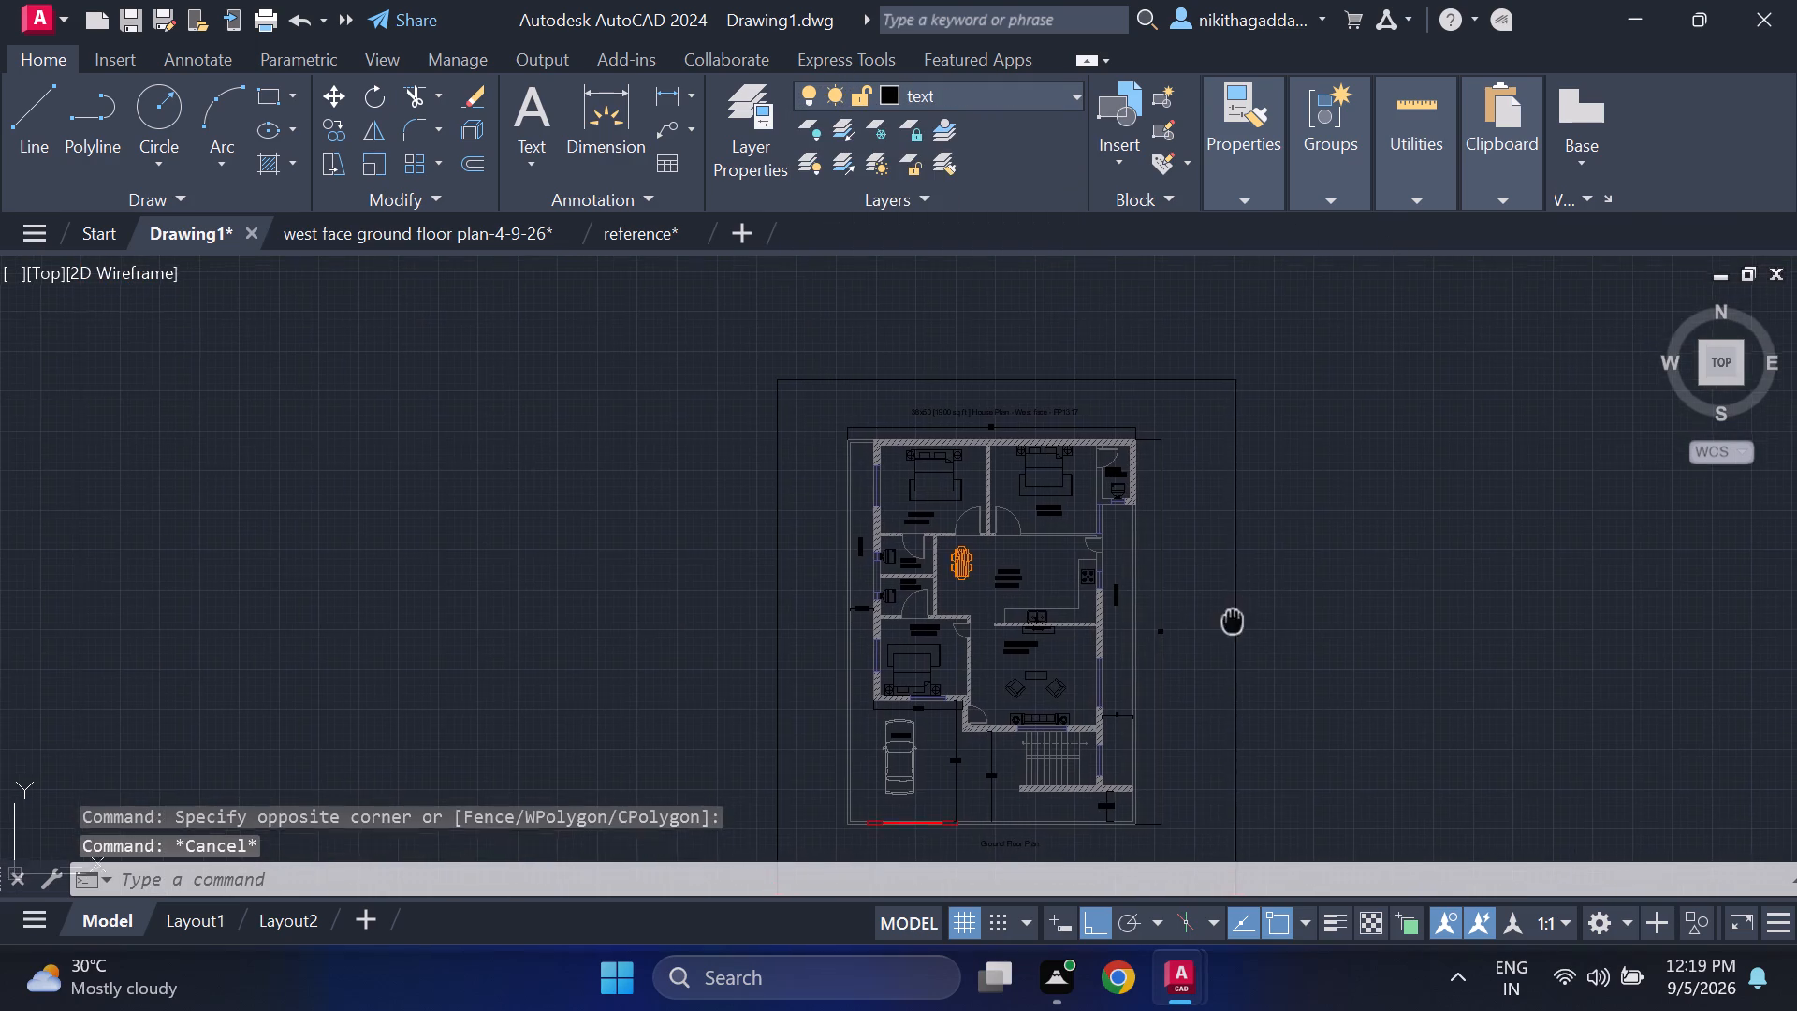
middle_drag(1231, 615, 1307, 535)
scroll(1307, 535, up, 1)
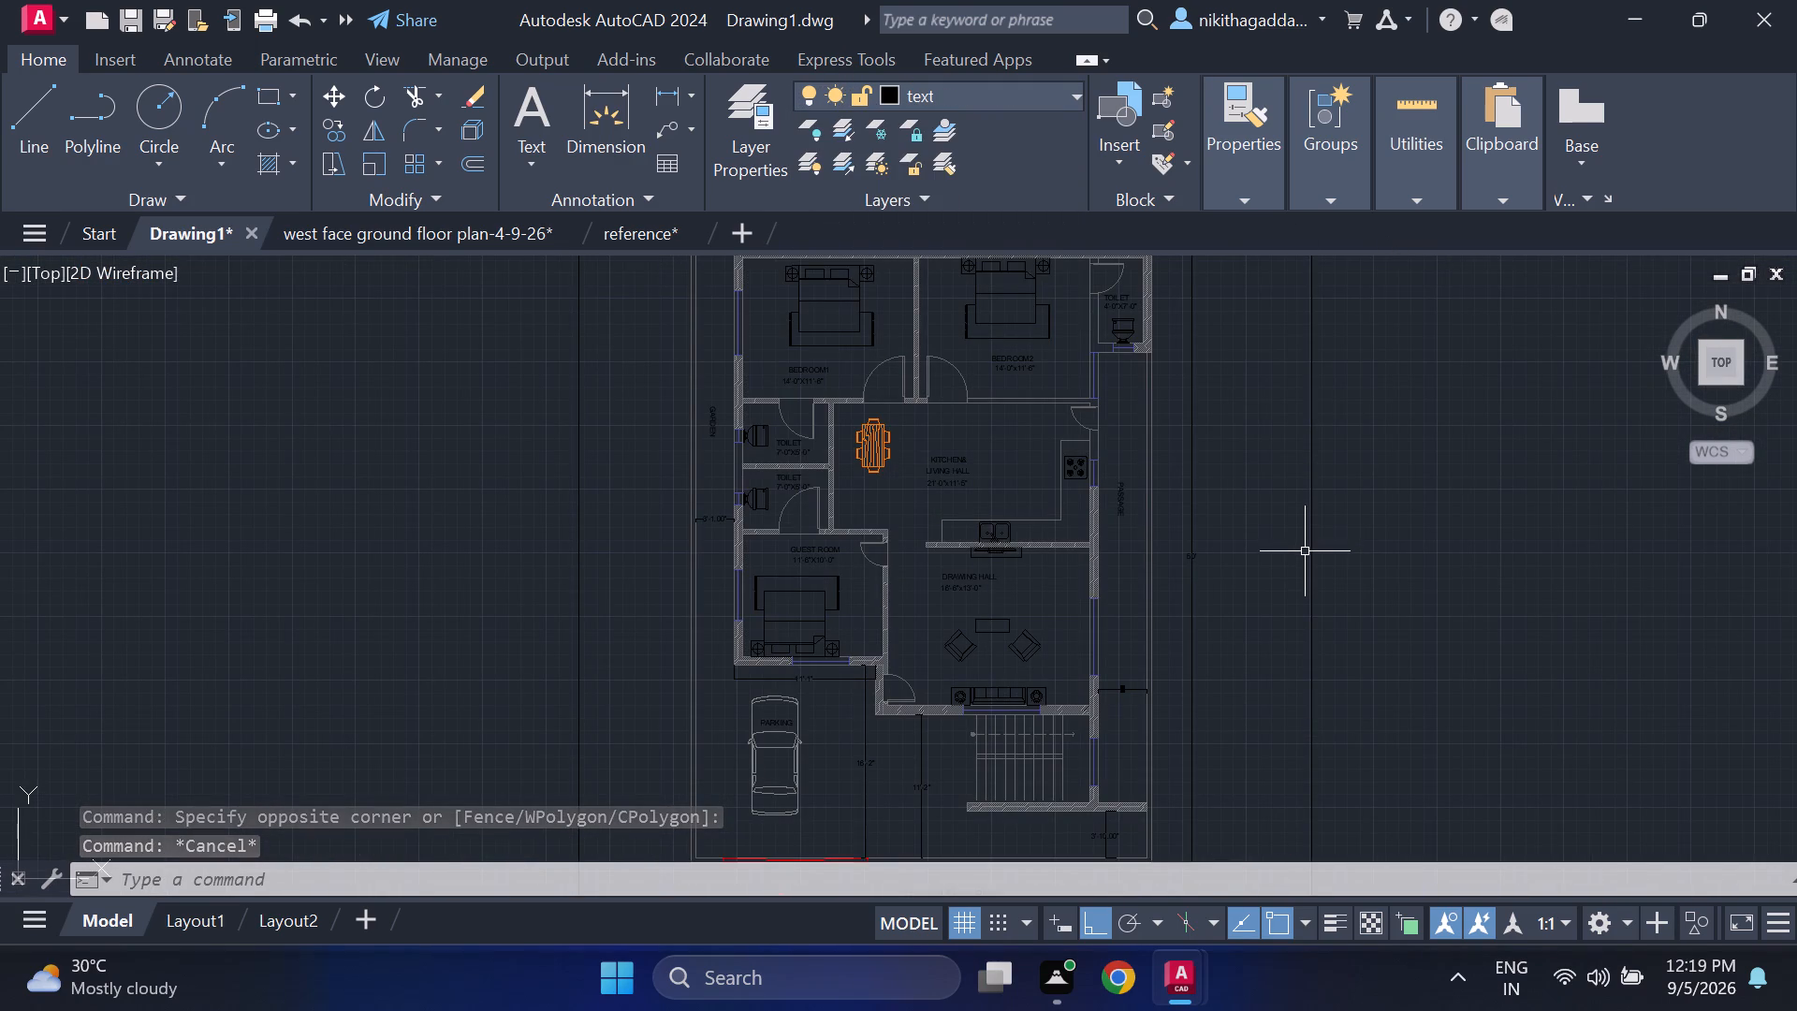
middle_drag(1391, 588, 1550, 731)
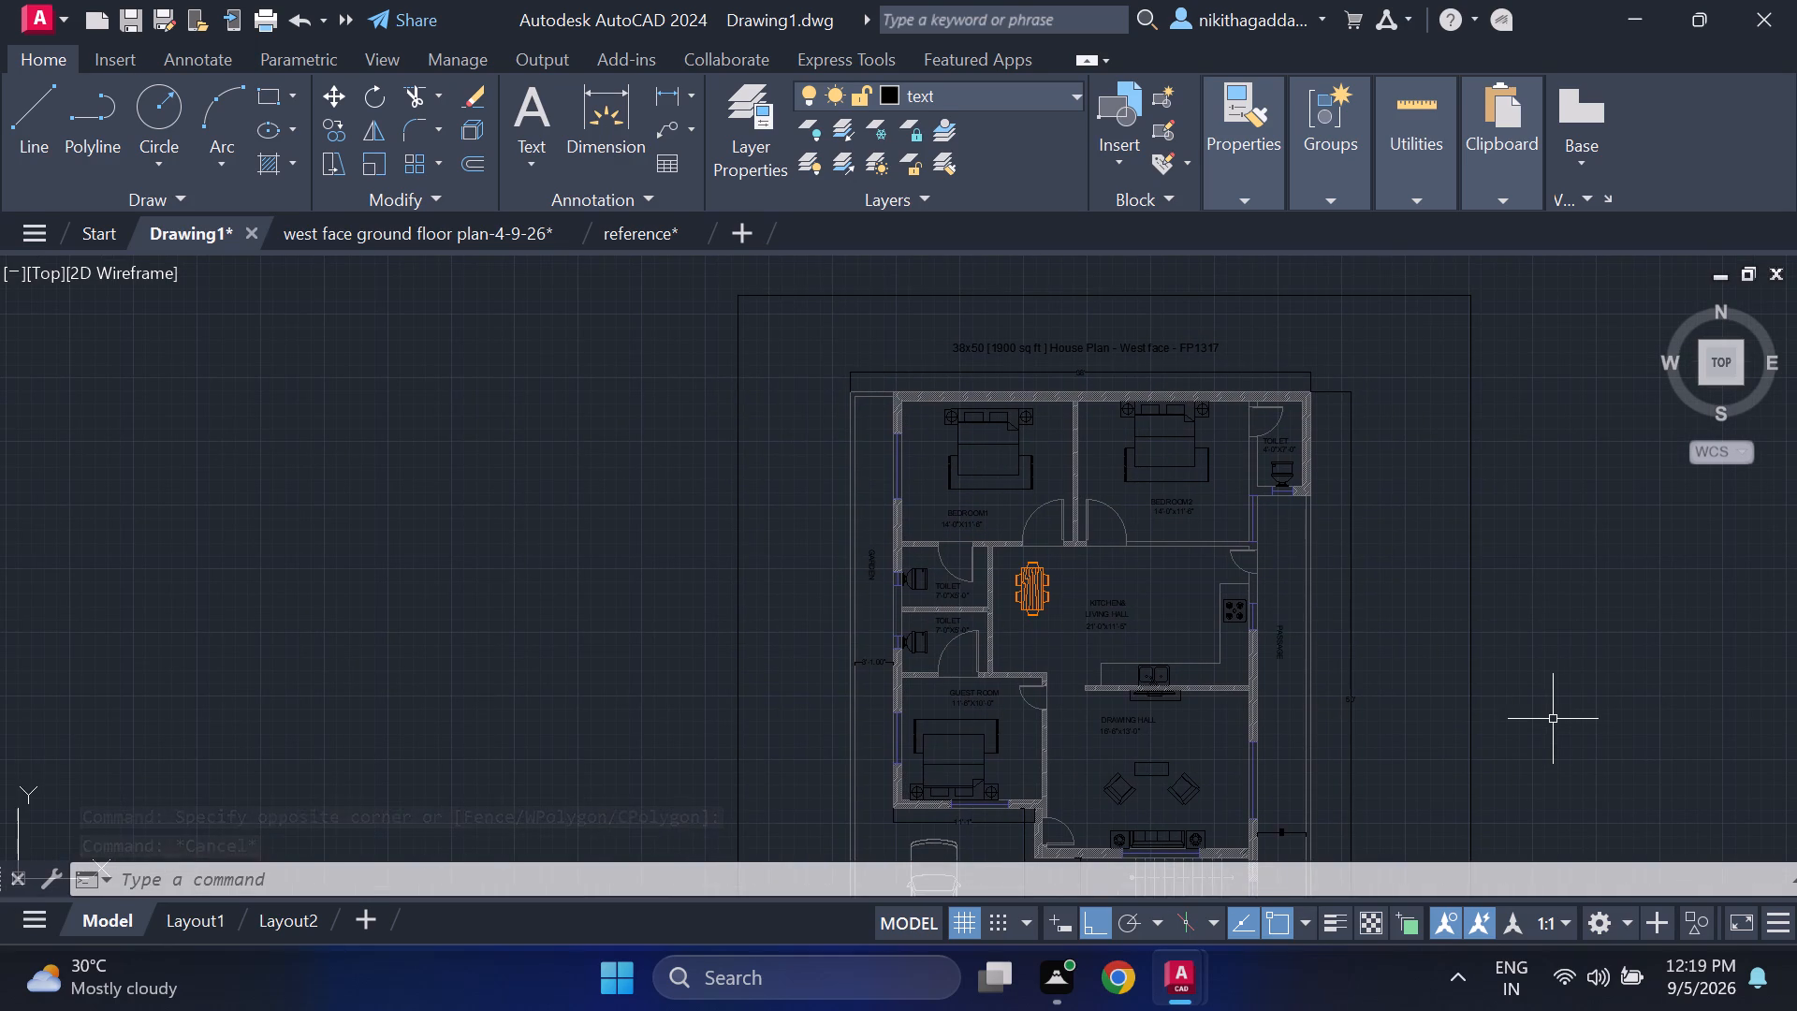
text(HATCH)
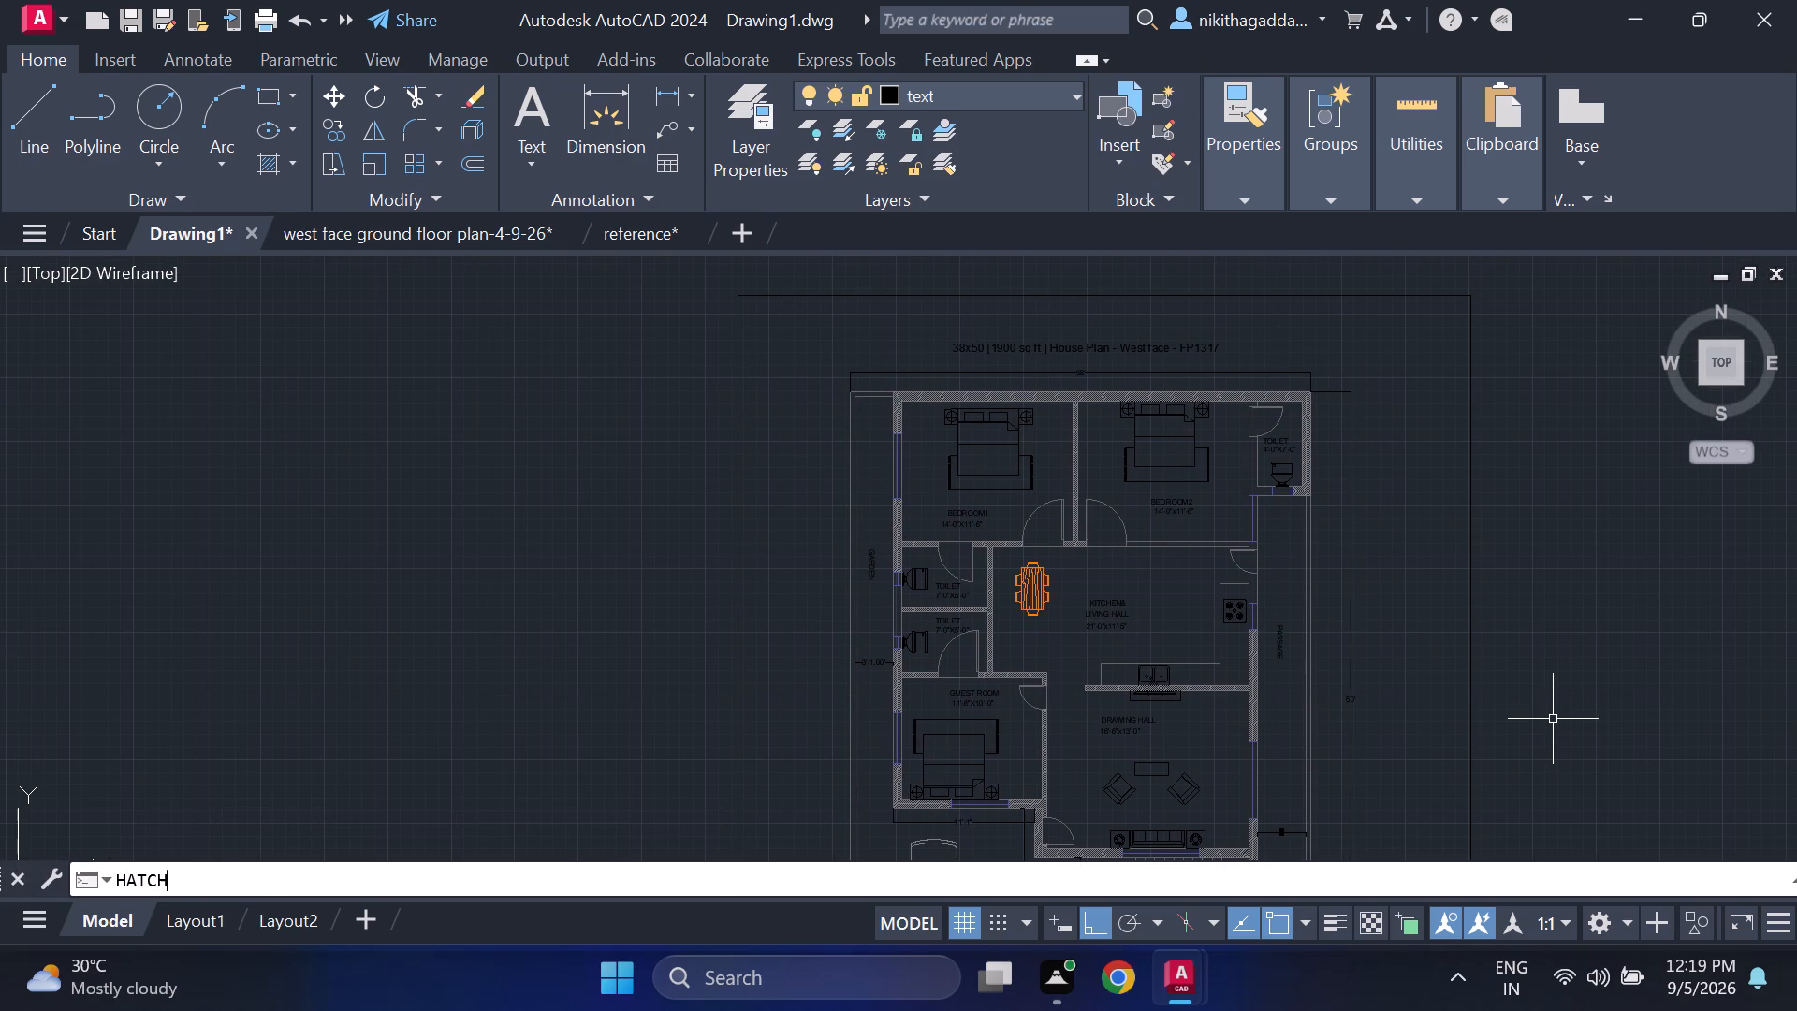
key(Return)
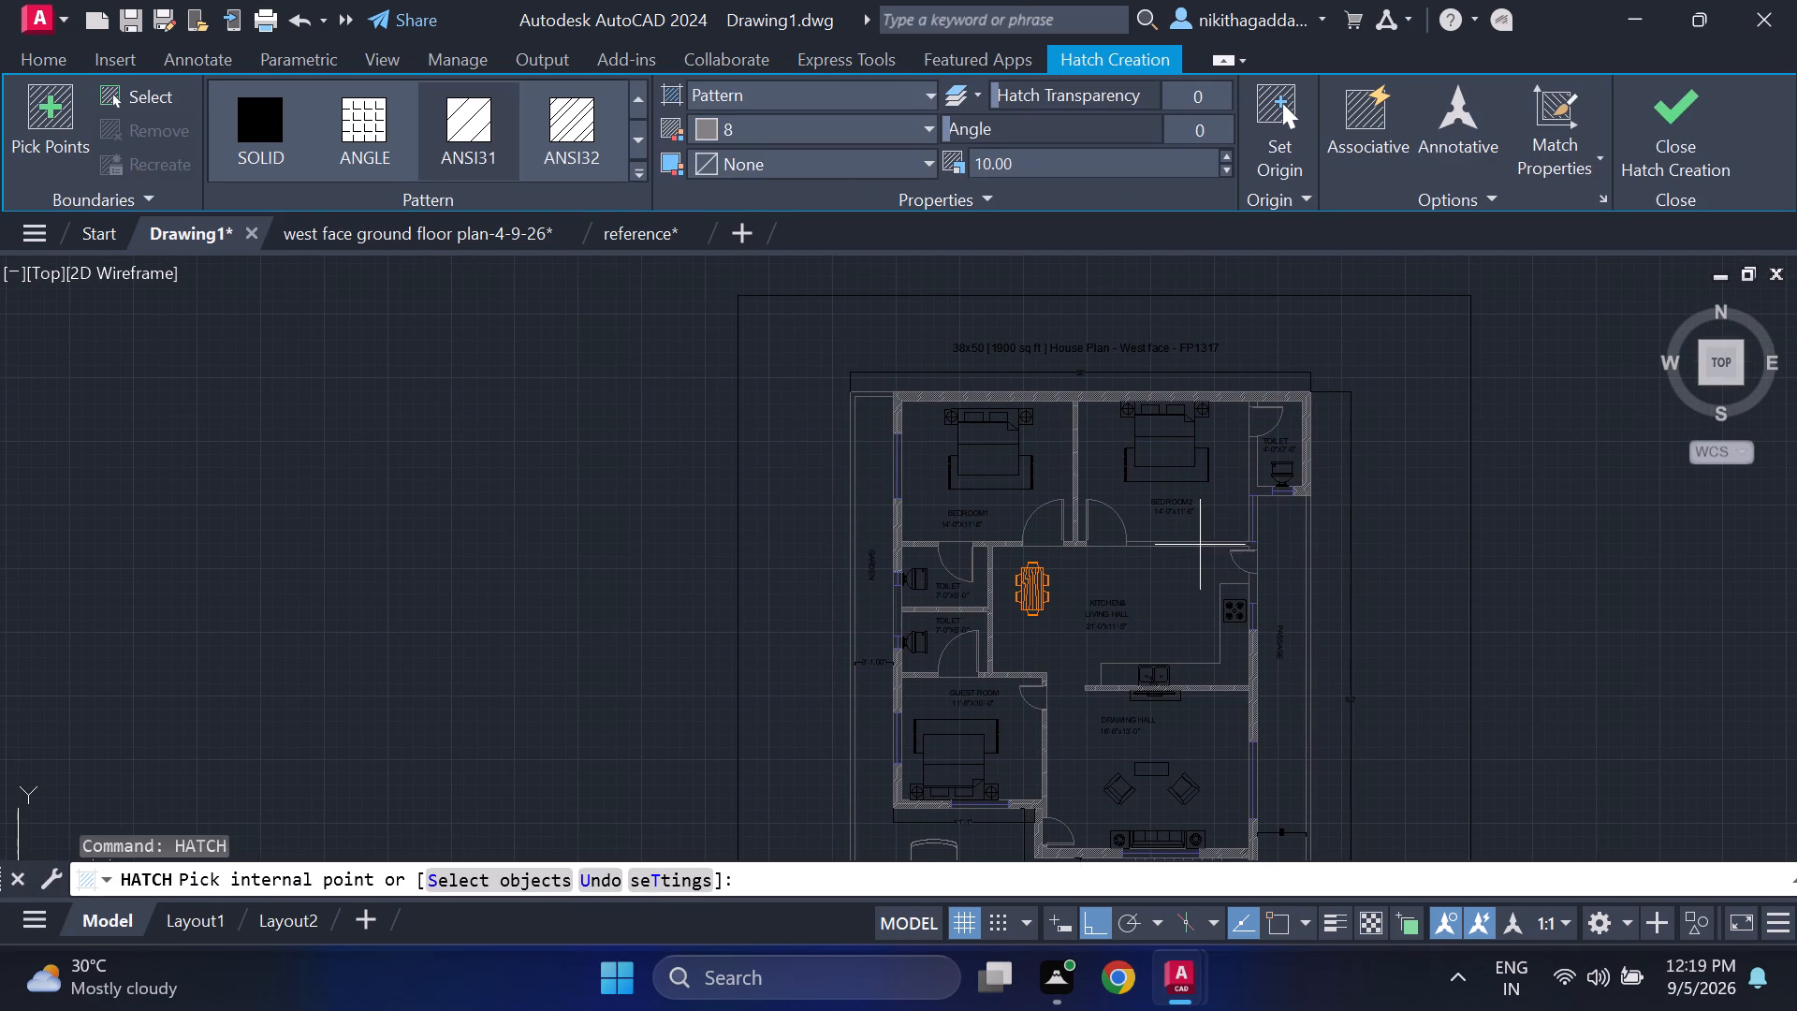
scroll(1200, 545, up, 3)
click(1205, 536)
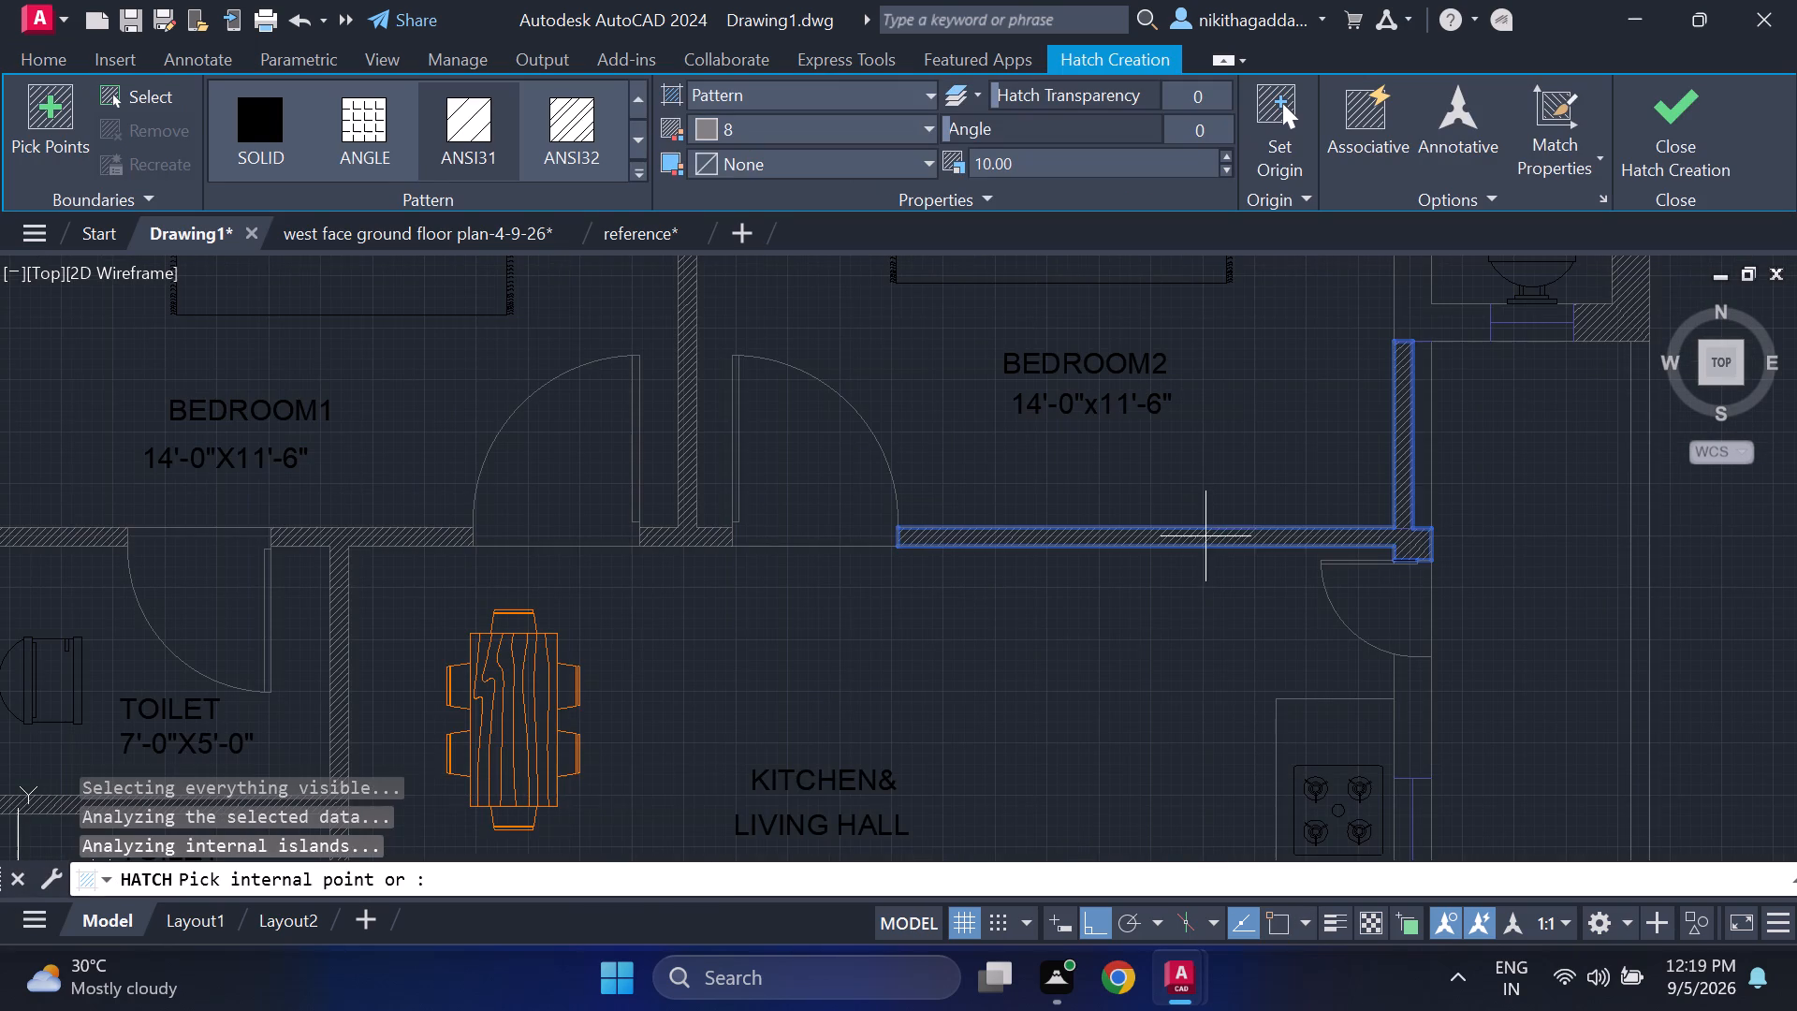
scroll(1293, 613, down, 3)
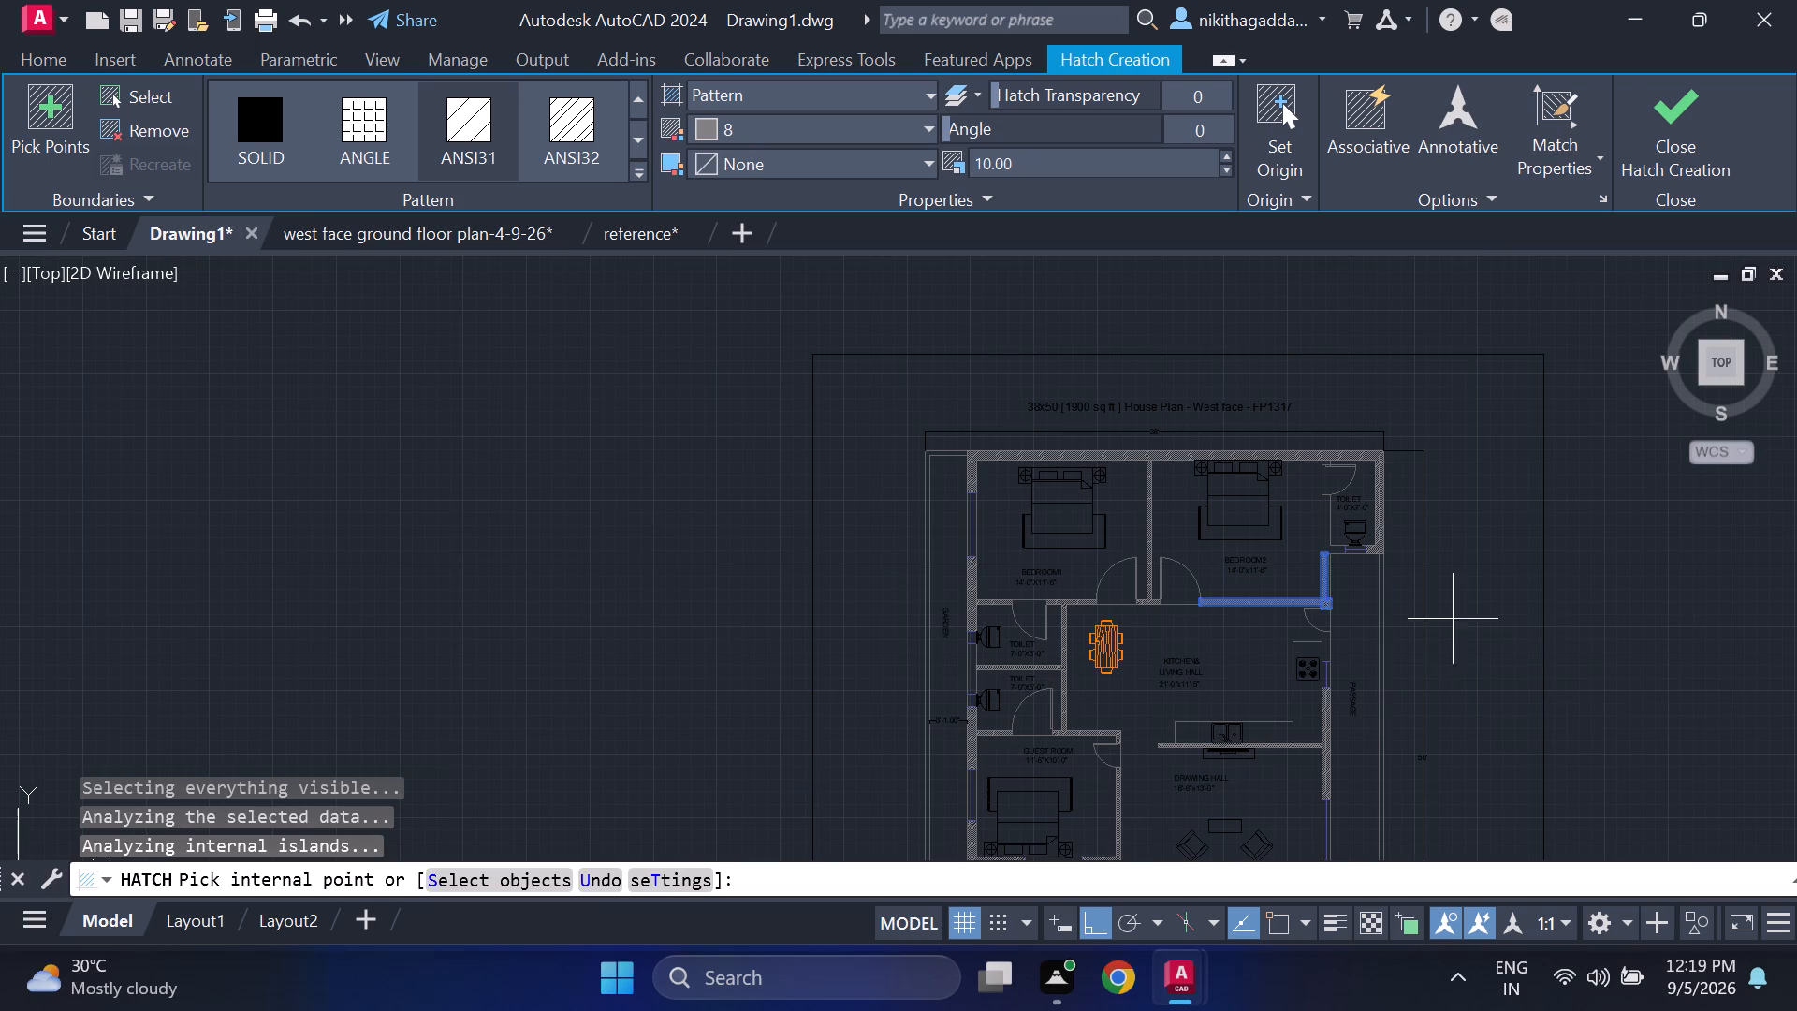
scroll(1337, 534, up, 3)
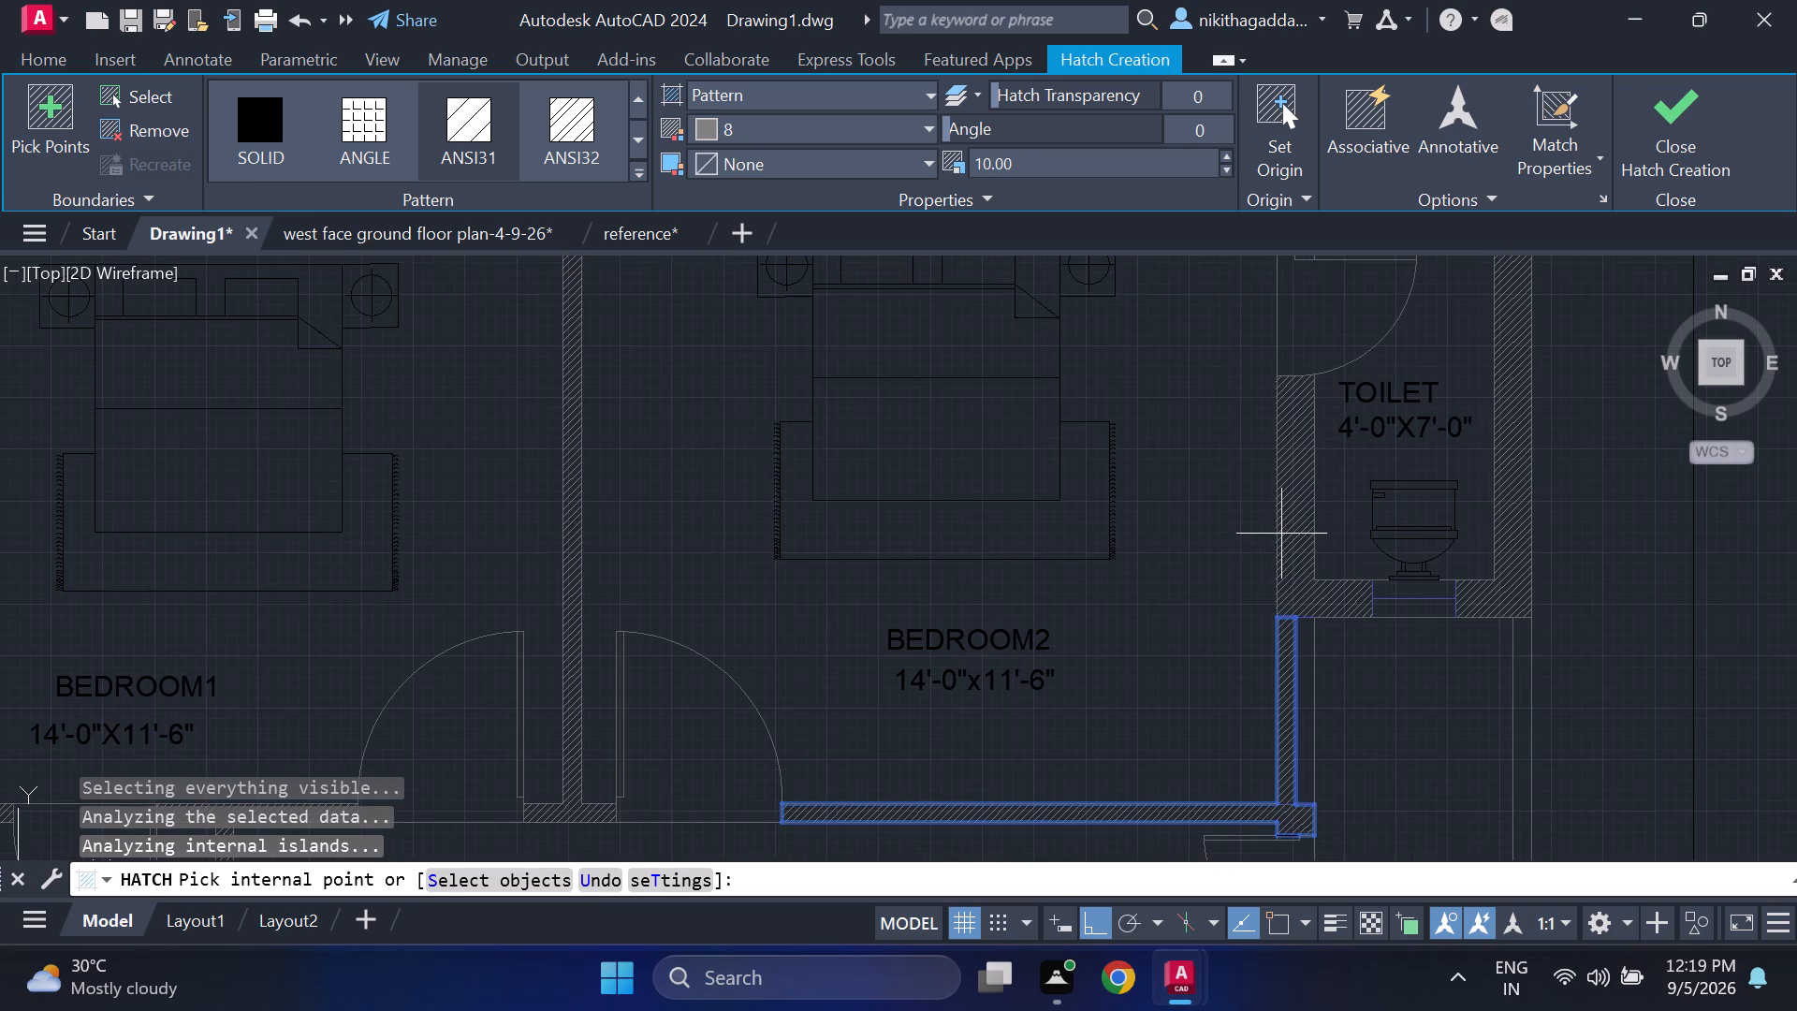
click(1288, 526)
scroll(1530, 658, down, 2)
middle_drag(1651, 677, 1647, 674)
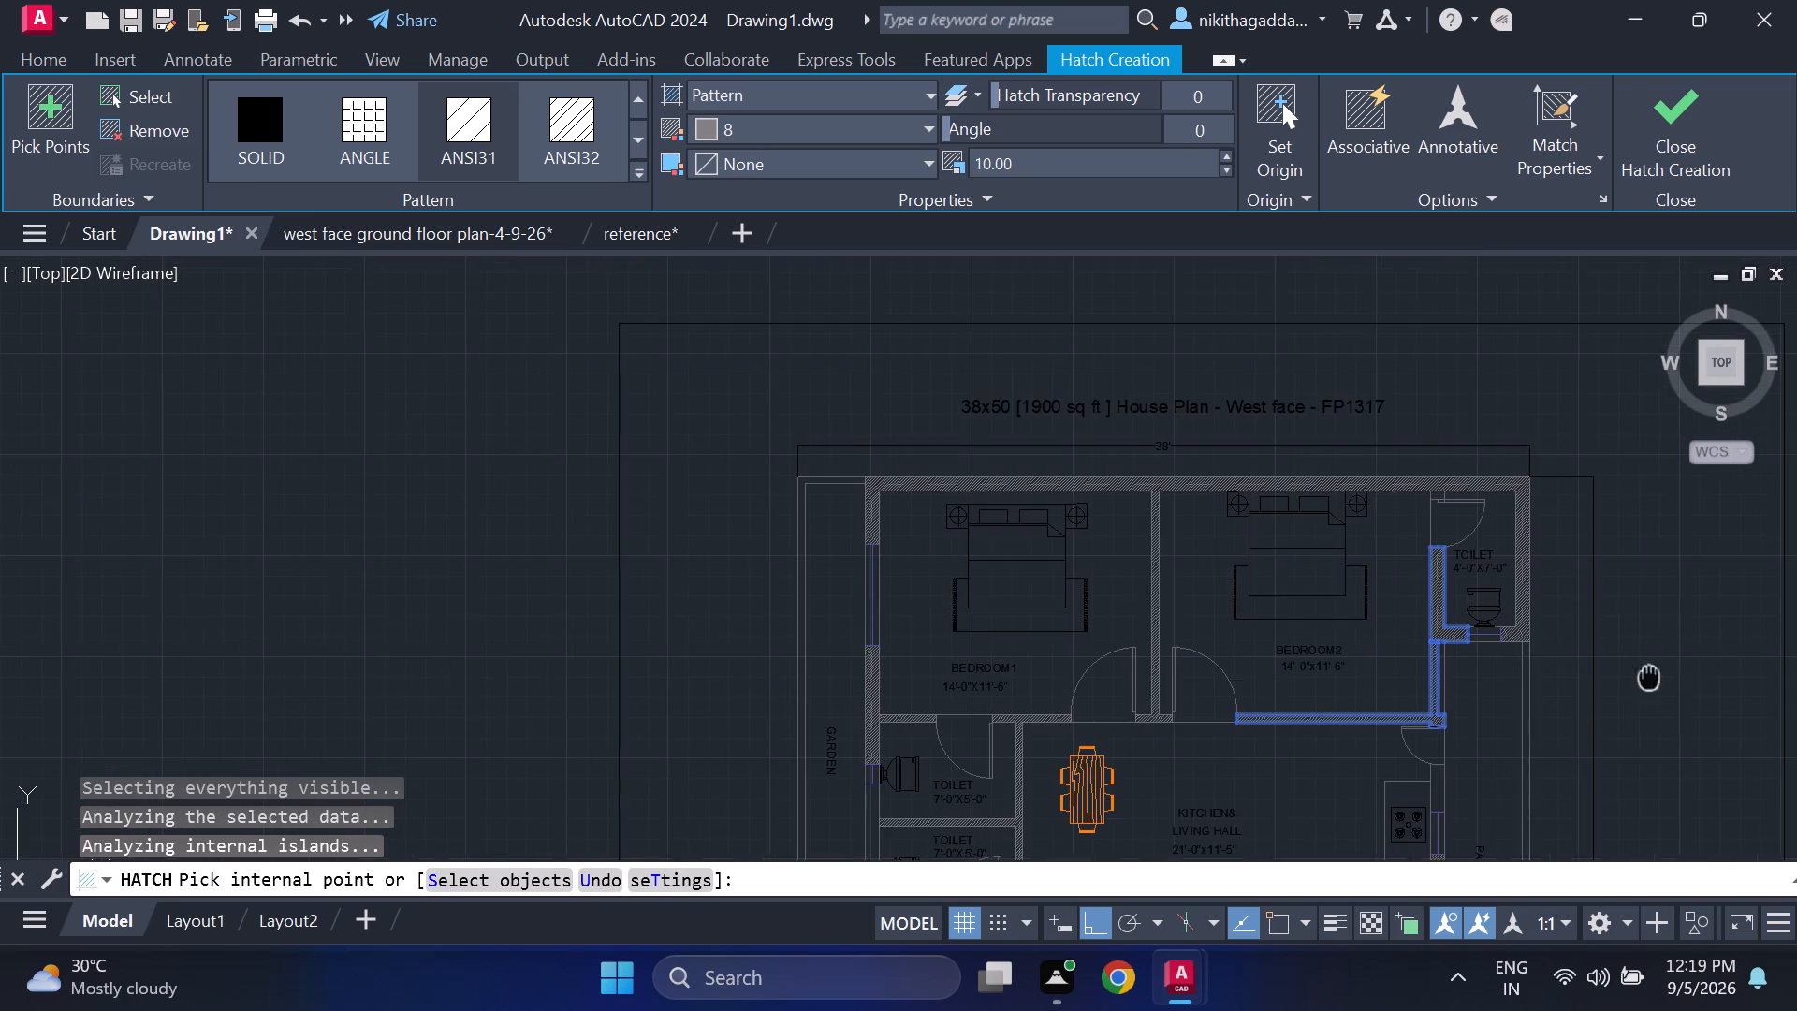
middle_drag(1647, 674, 1541, 288)
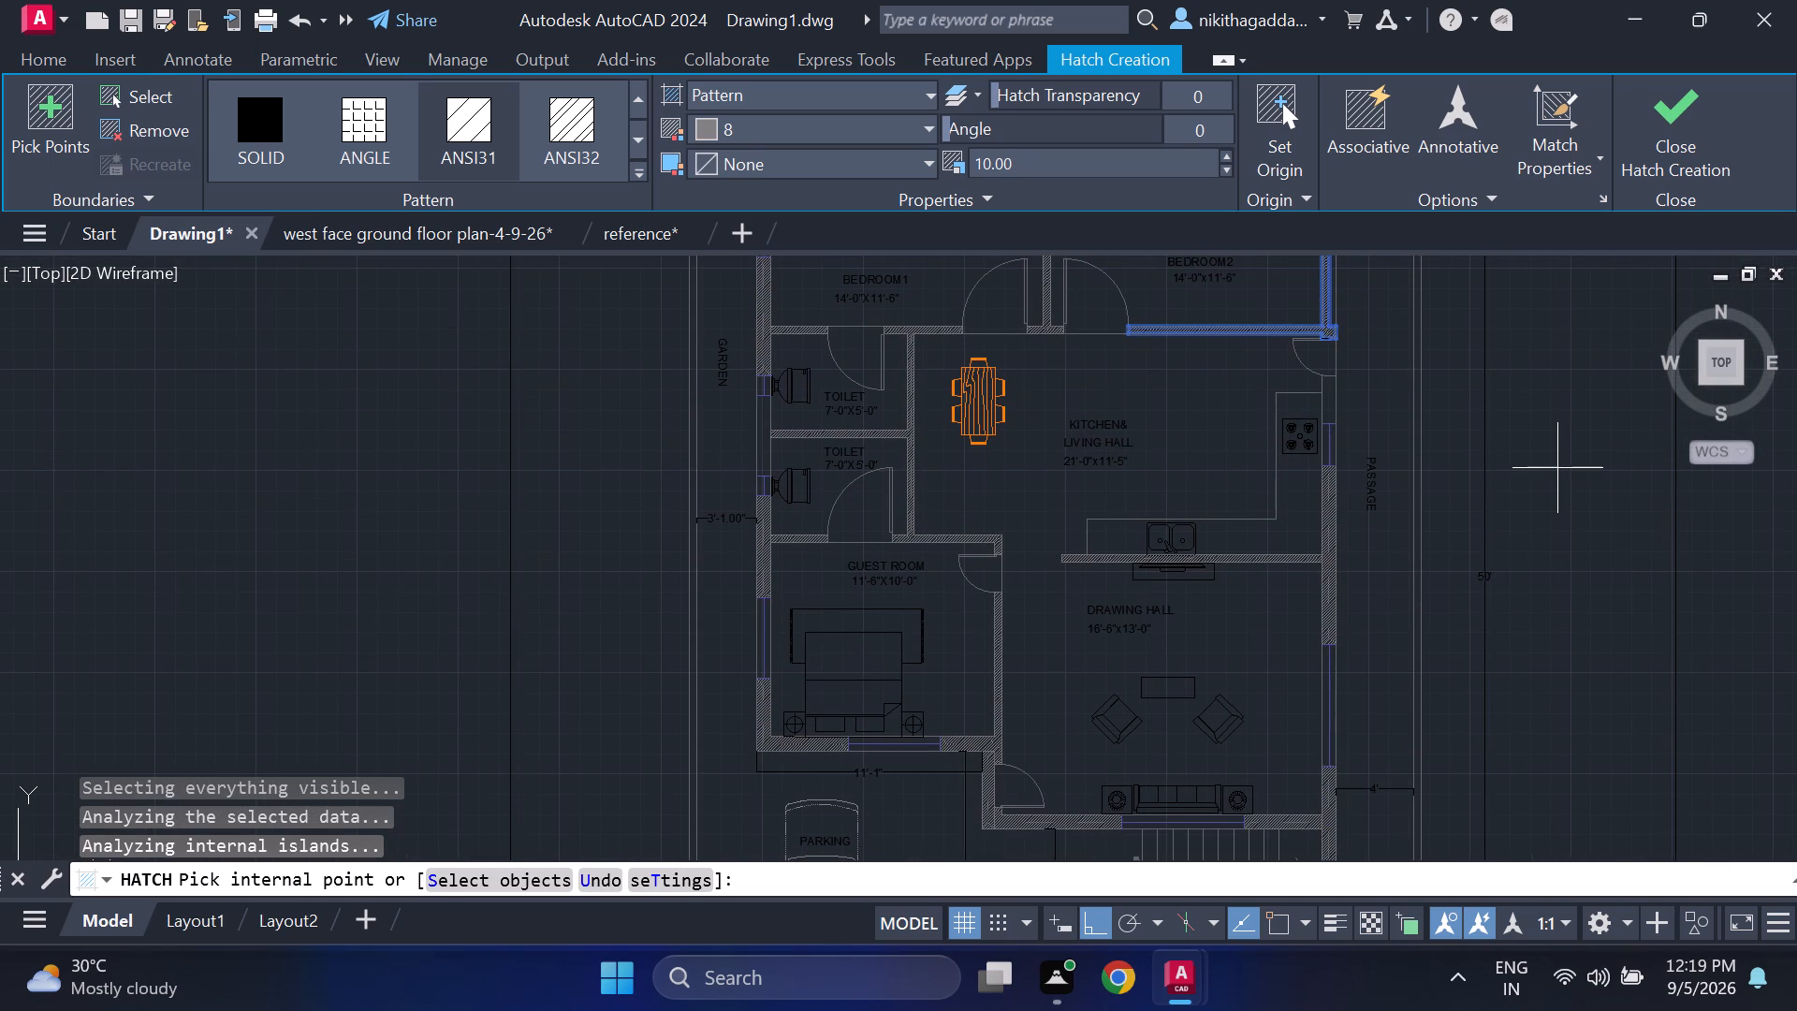
middle_drag(1555, 484, 1556, 416)
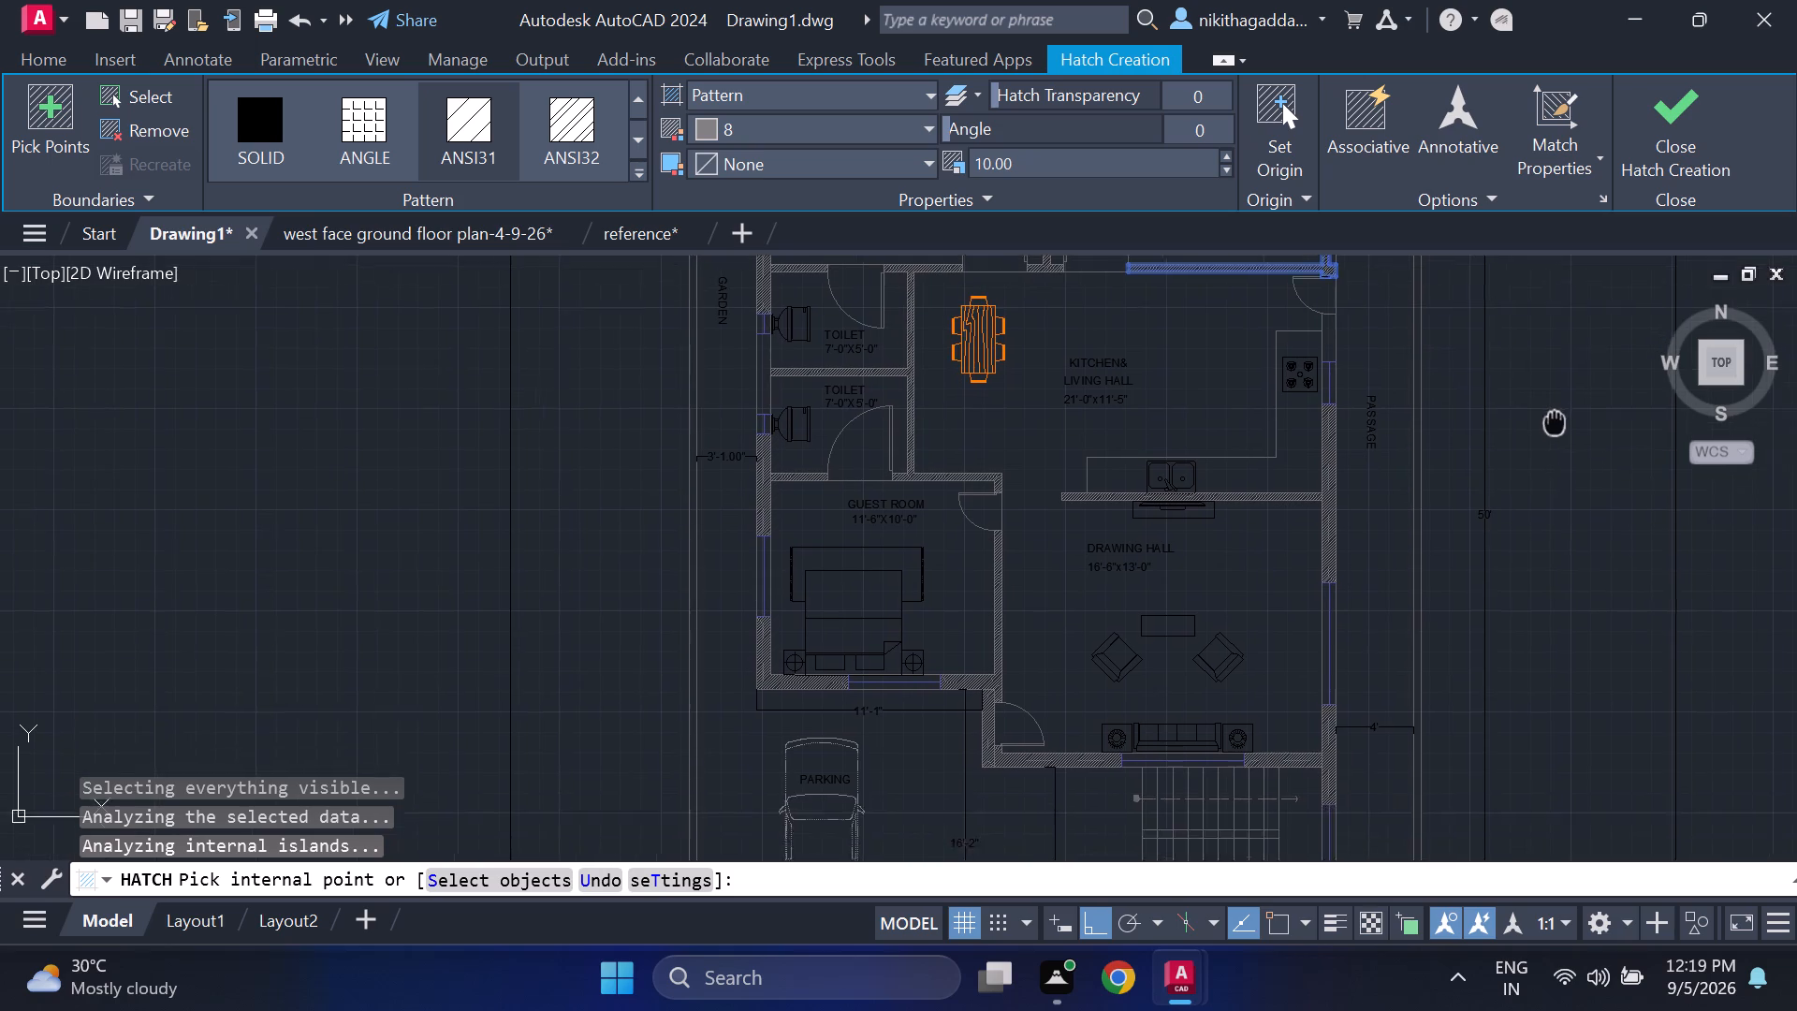
middle_drag(1556, 416, 1564, 367)
scroll(1616, 498, down, 1)
scroll(1545, 632, up, 1)
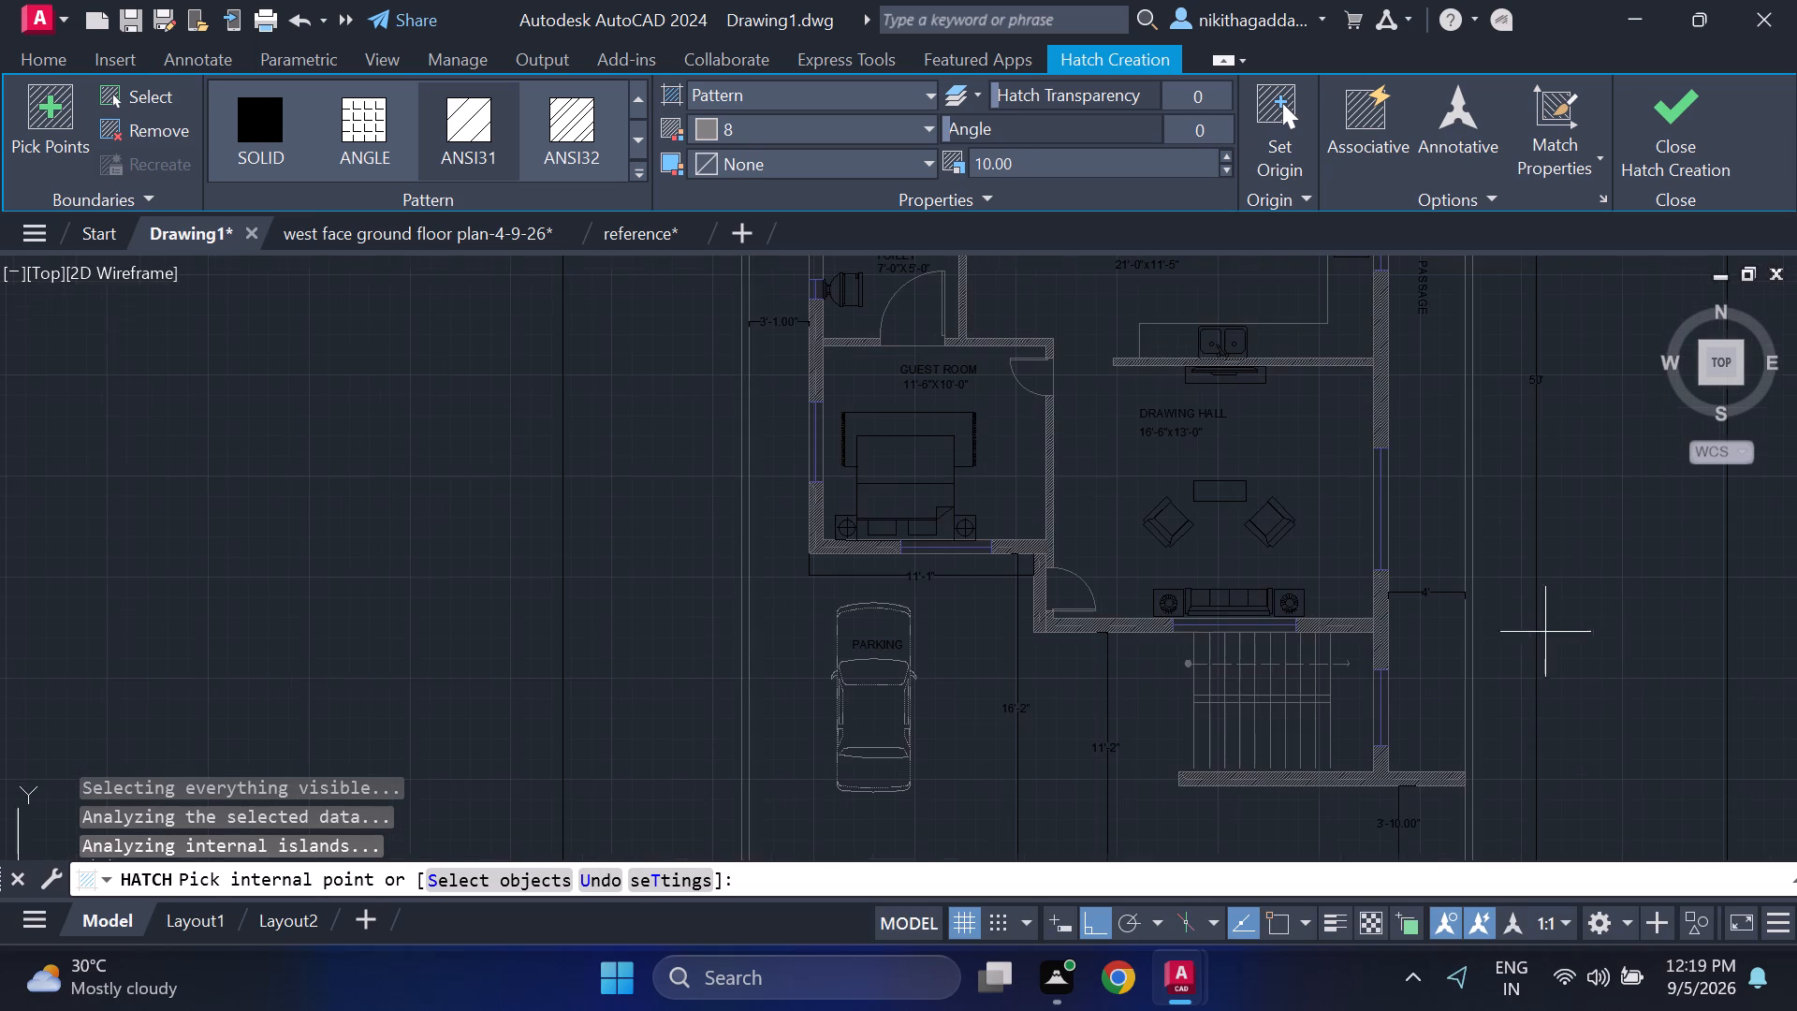
middle_drag(1545, 625, 1629, 798)
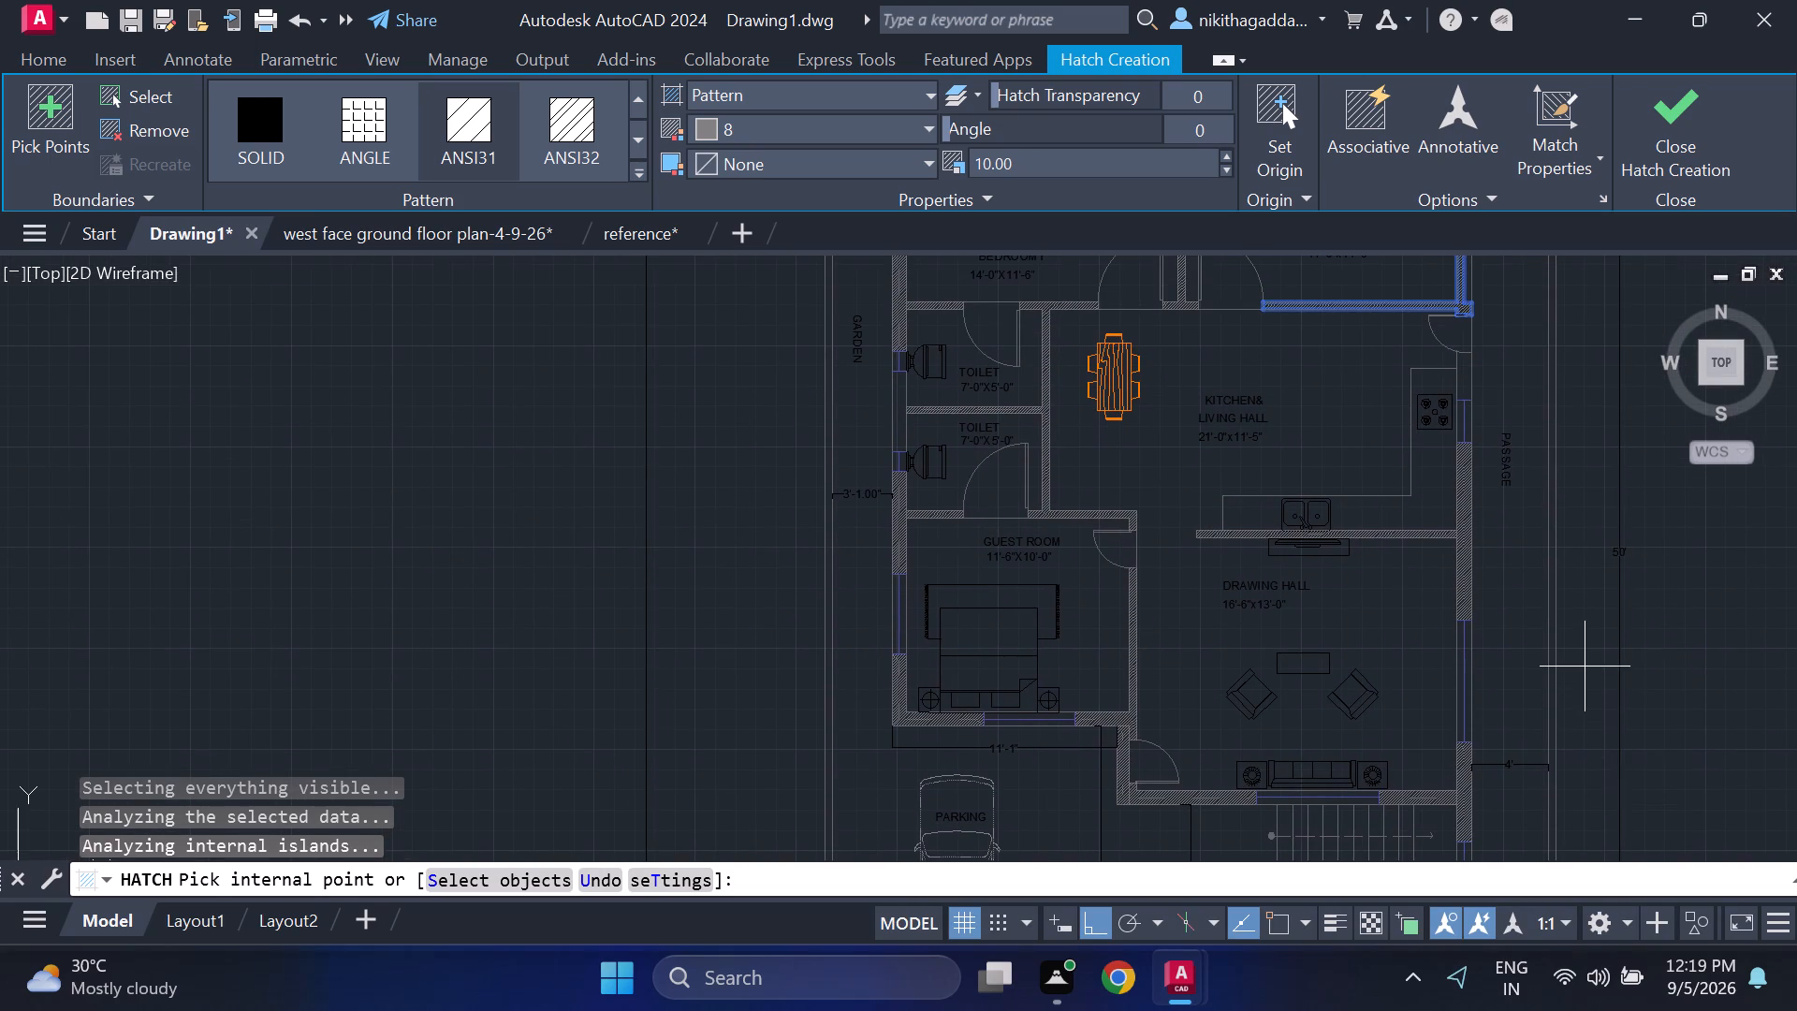
middle_drag(1590, 669, 1585, 886)
scroll(1573, 482, up, 1)
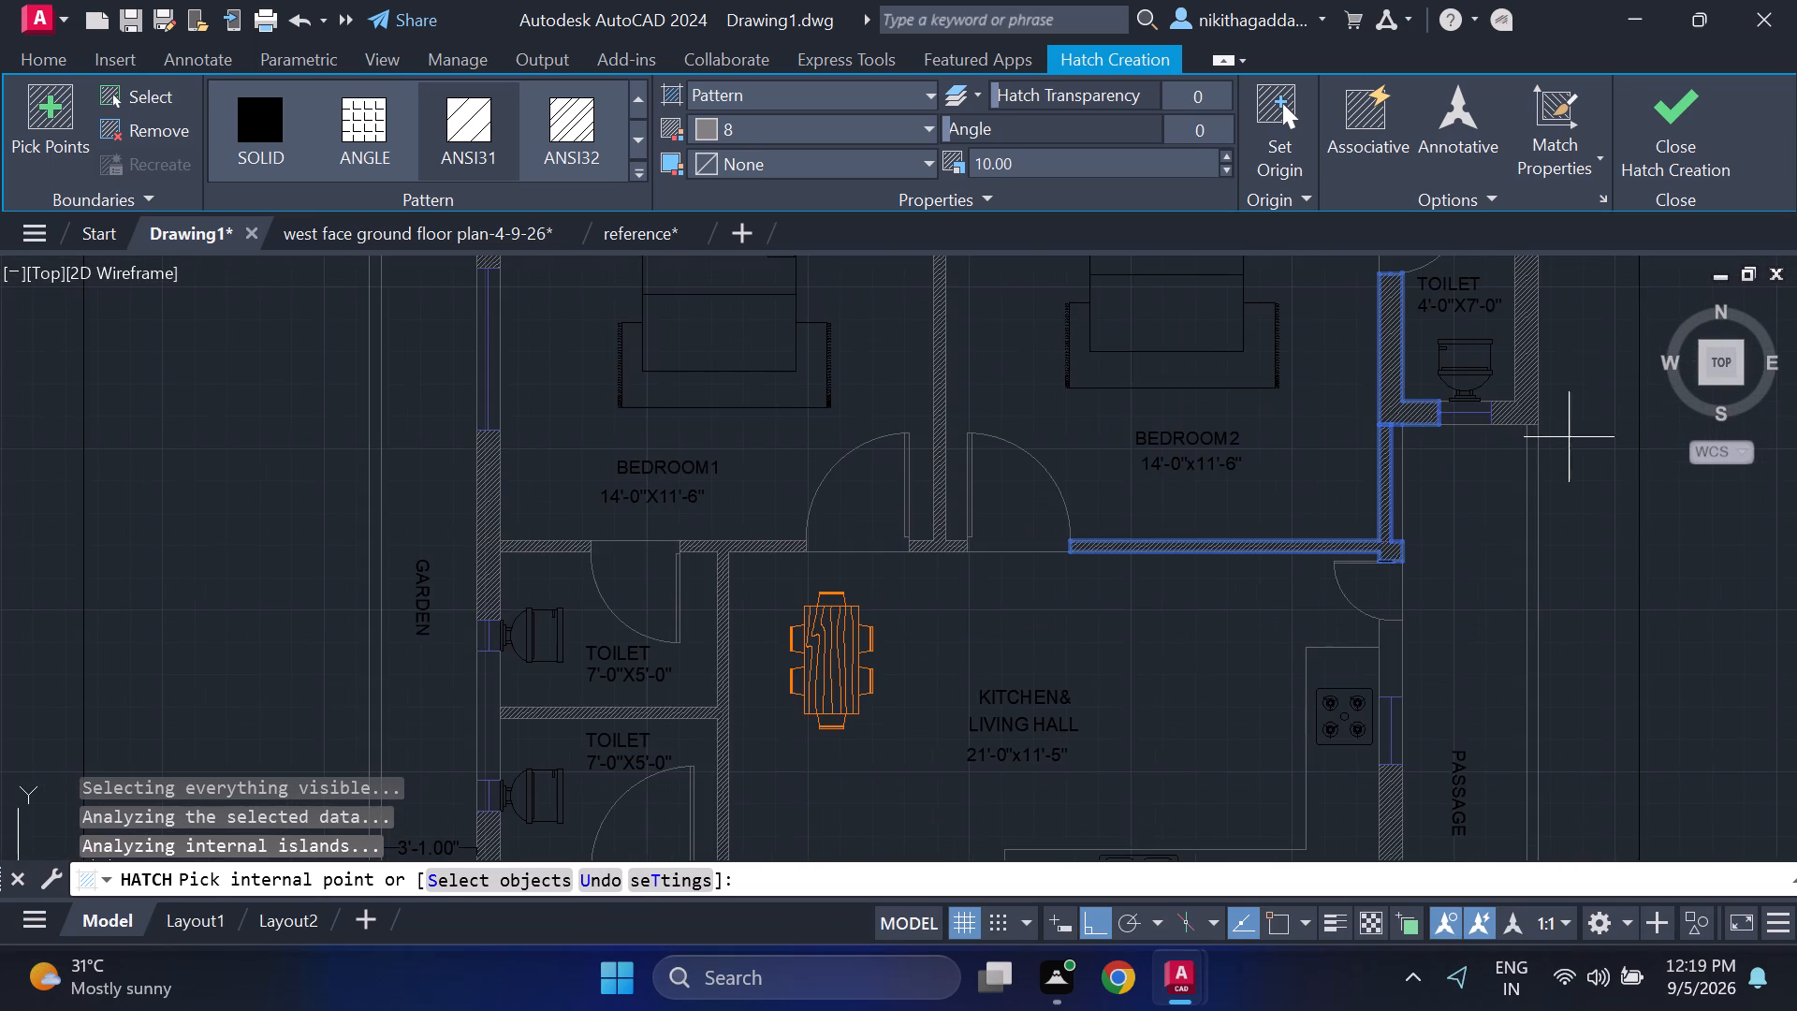
click(1660, 147)
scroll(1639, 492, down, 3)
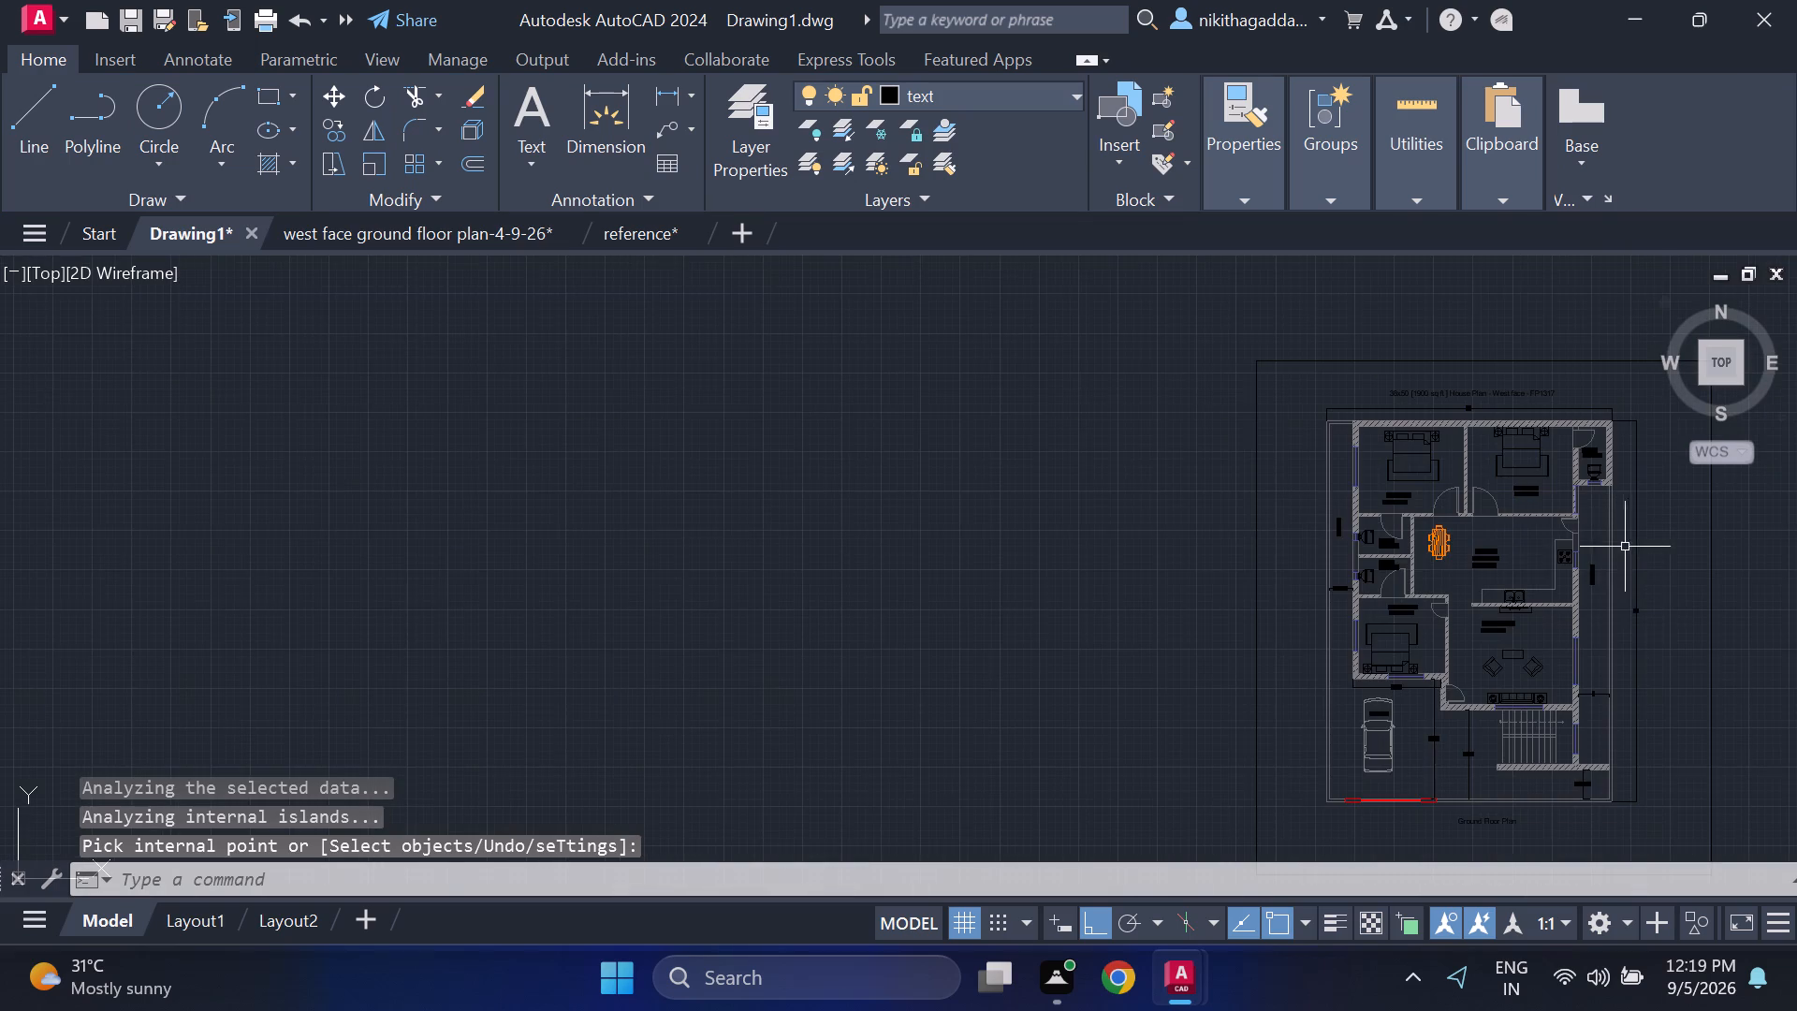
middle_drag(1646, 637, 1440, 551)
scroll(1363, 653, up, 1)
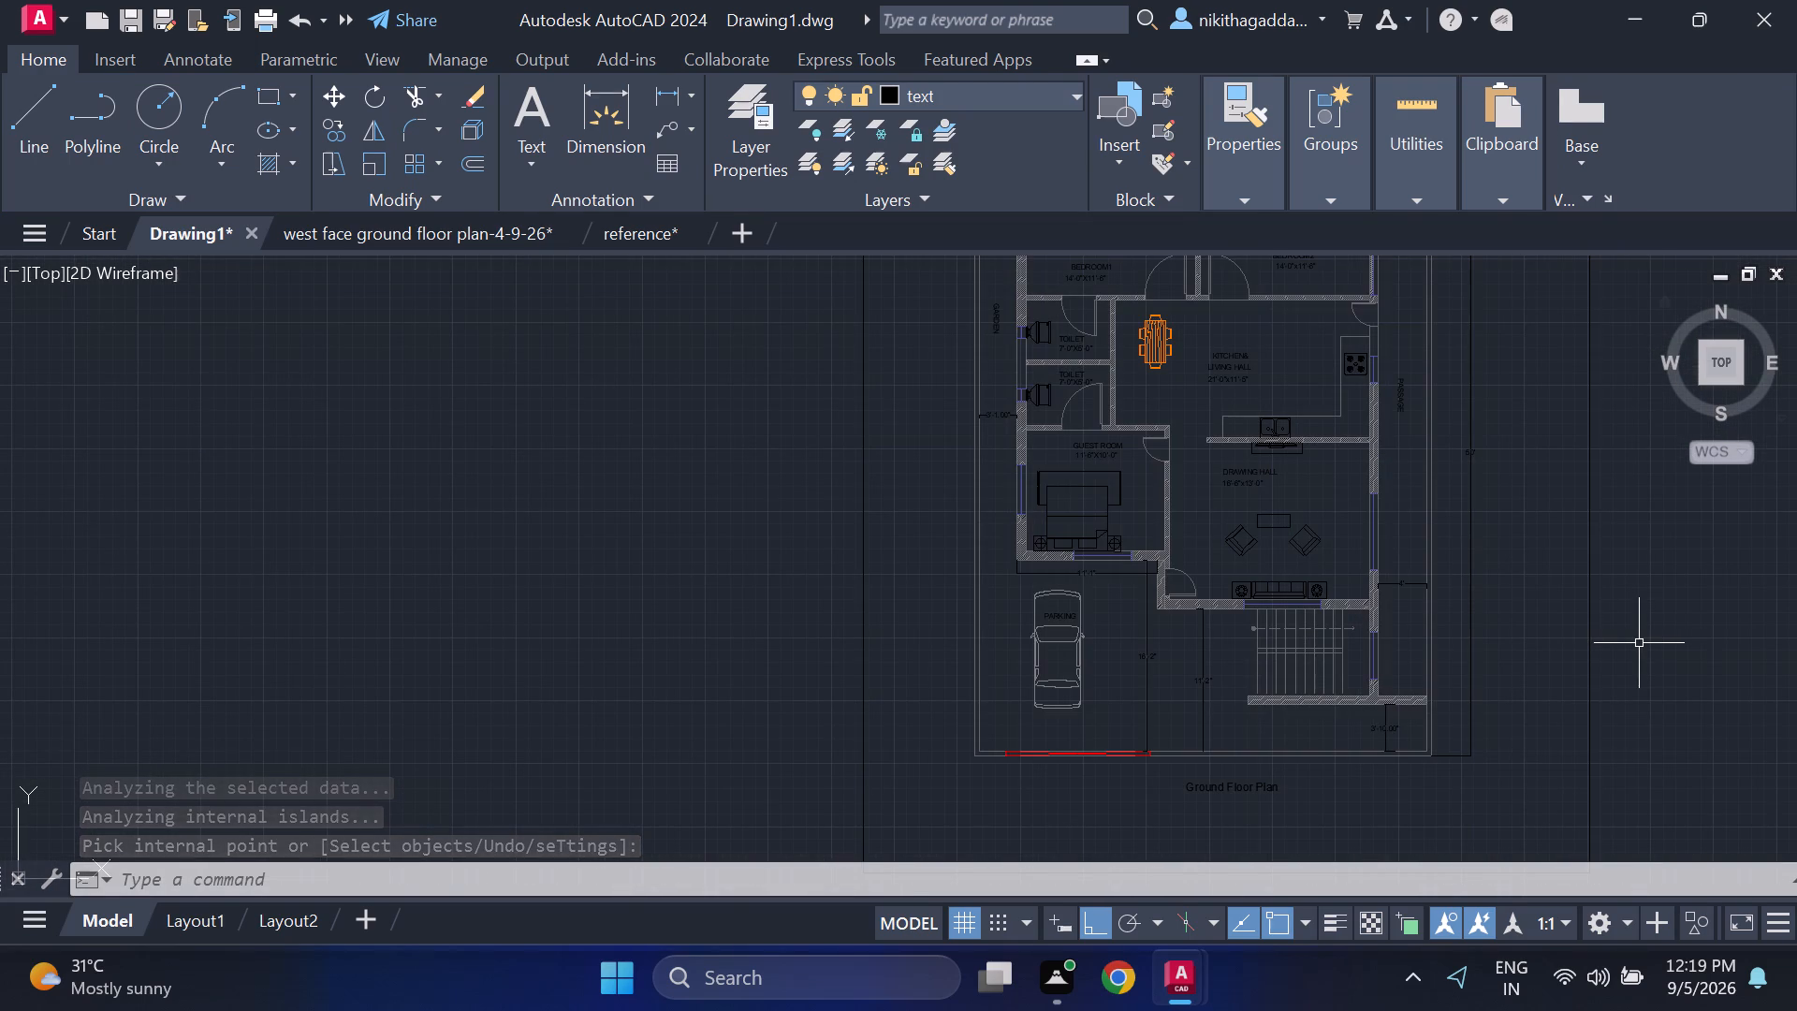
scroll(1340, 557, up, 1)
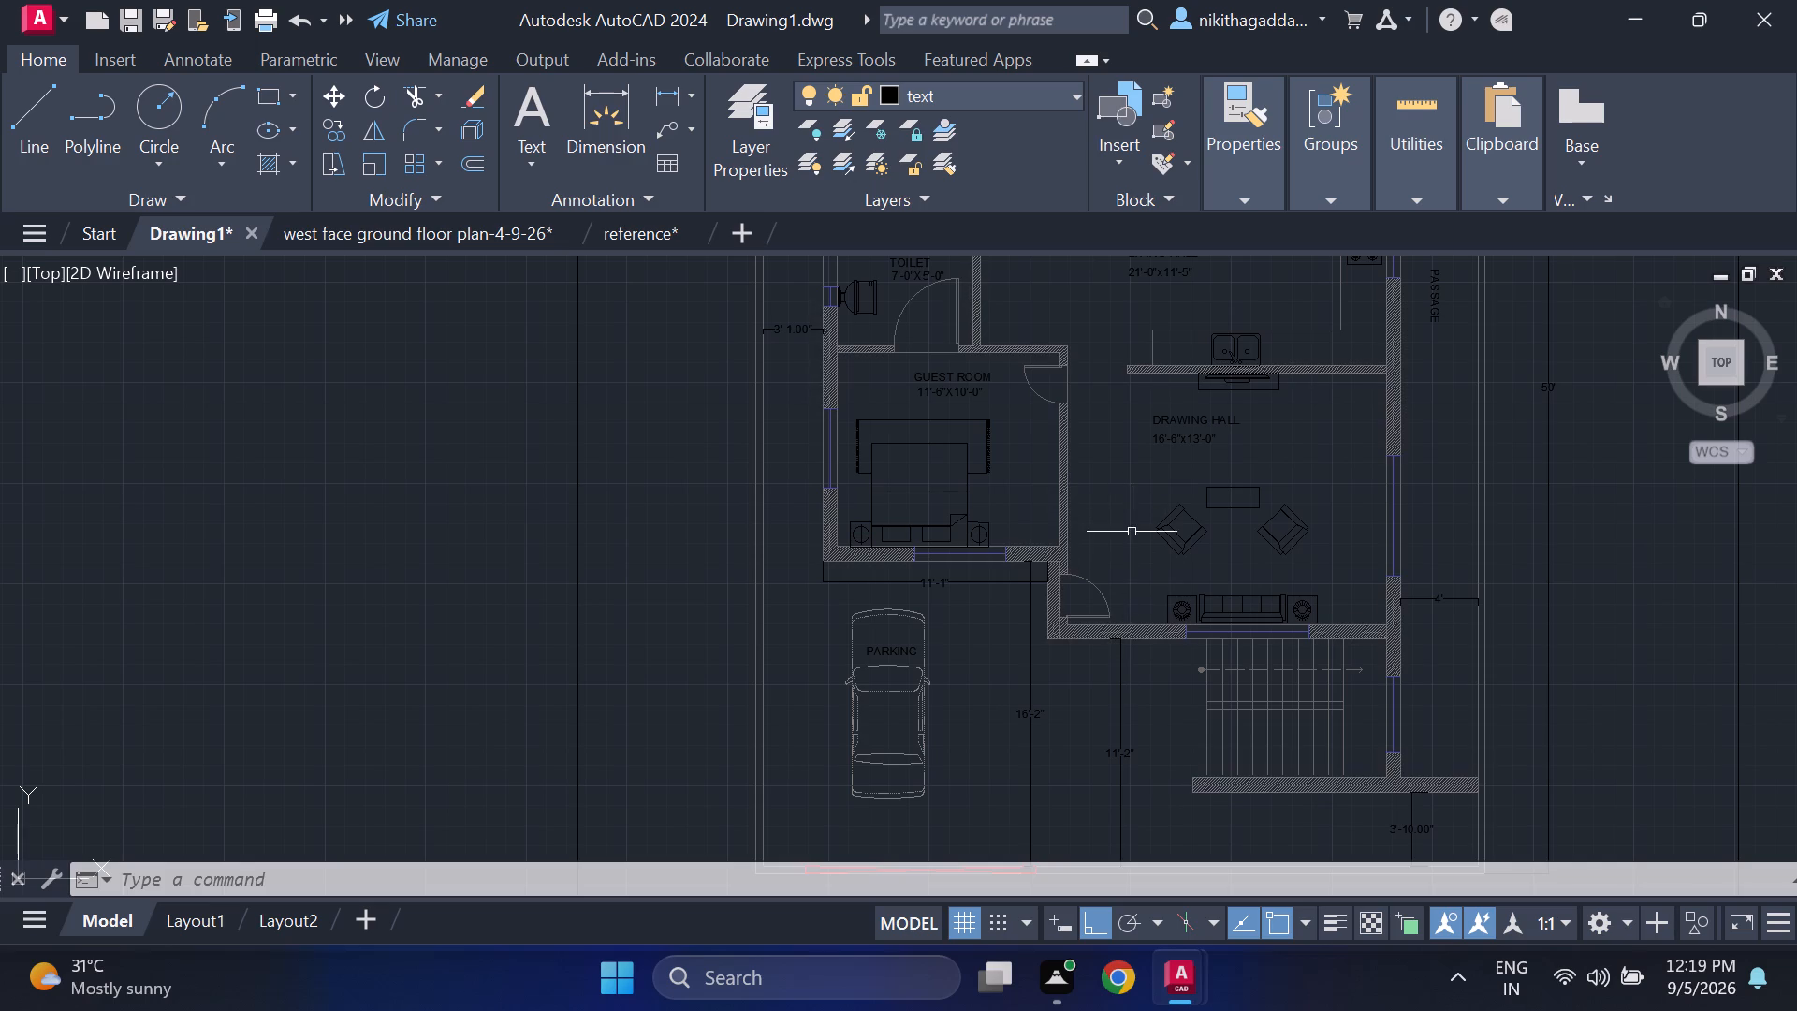
Examine the wall hatching around the guest room and drawing hall entrance, and then across the whole plan.
scroll(1137, 506, down, 1)
scroll(1085, 550, up, 3)
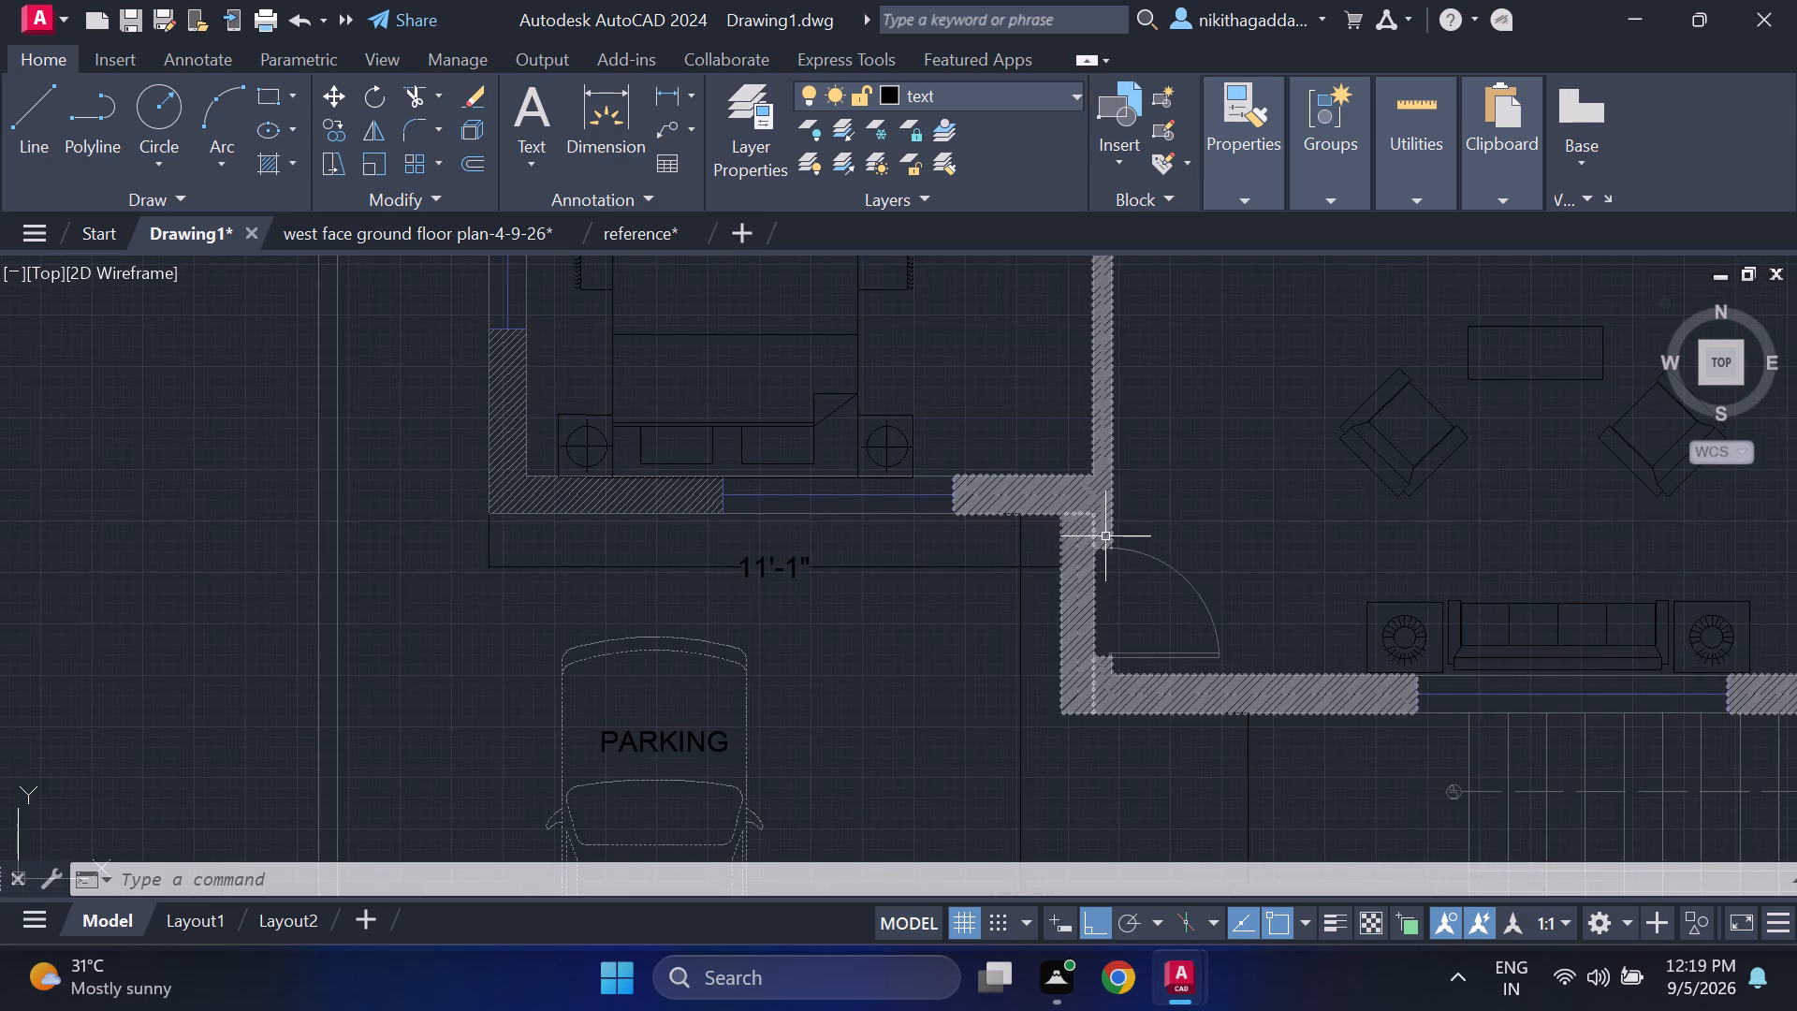
scroll(1101, 538, up, 4)
scroll(1063, 586, down, 4)
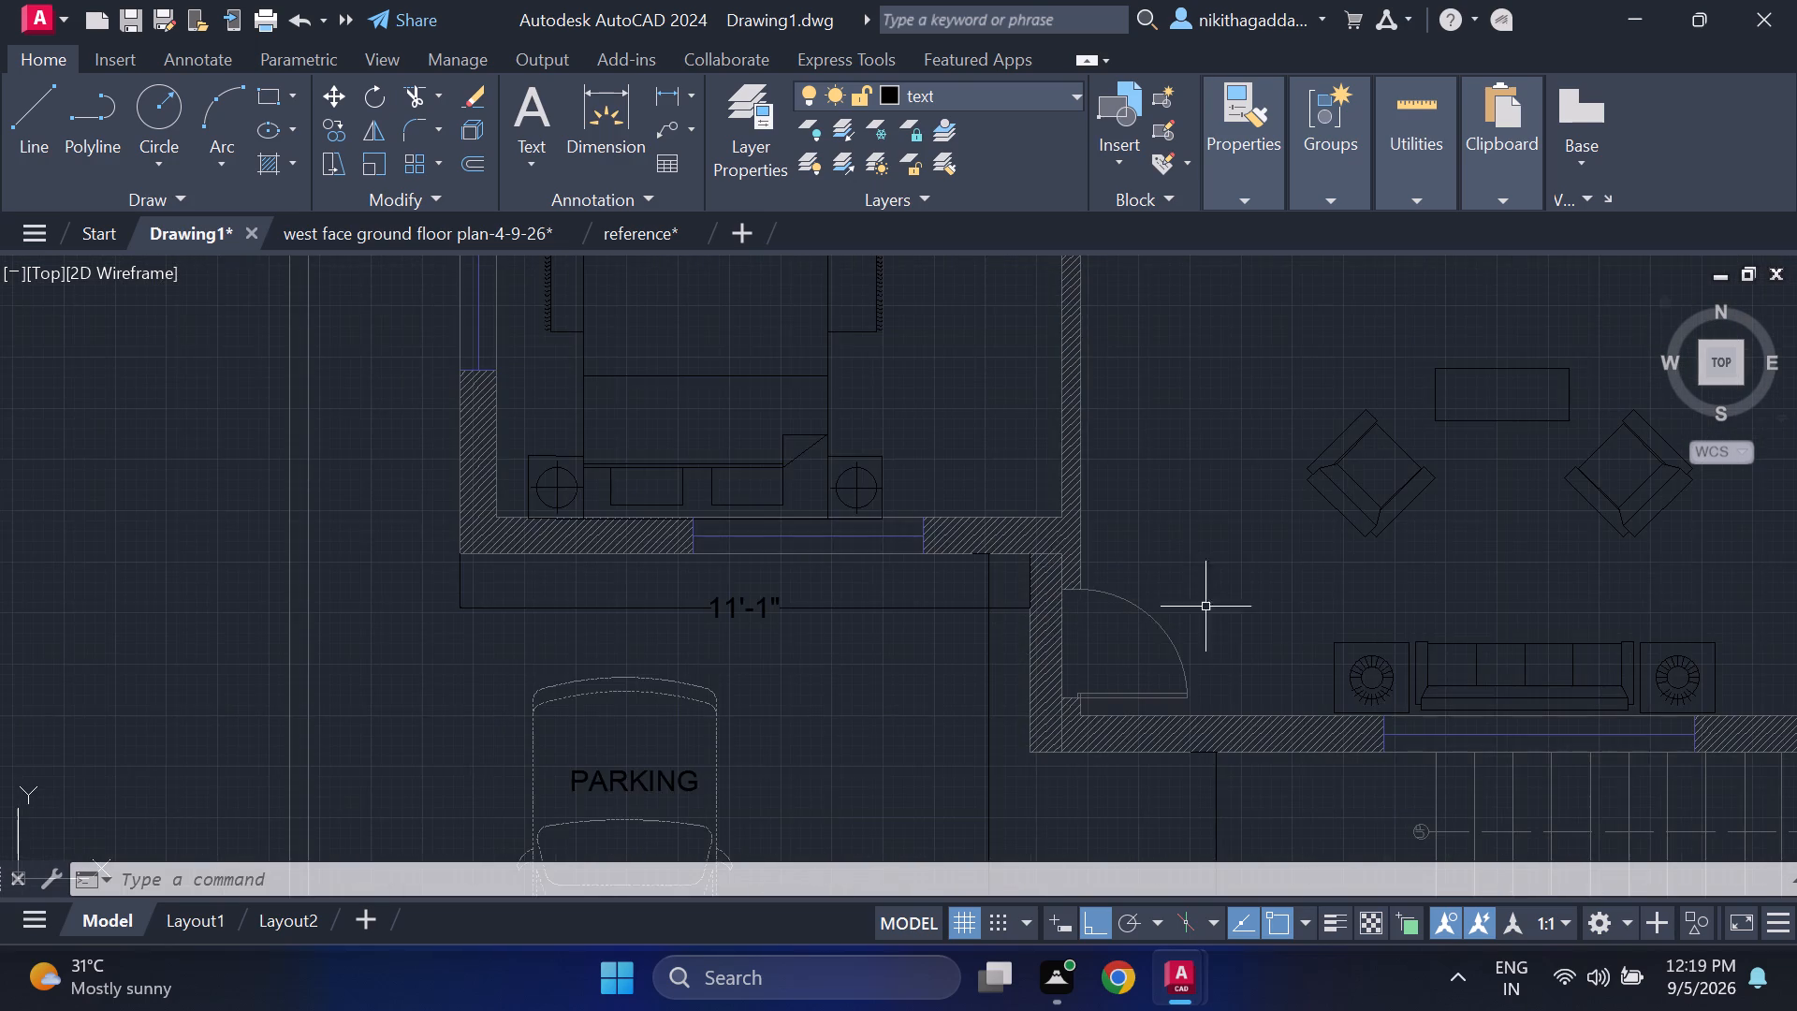
scroll(1213, 559, down, 4)
scroll(1161, 309, up, 3)
scroll(823, 608, down, 2)
middle_drag(732, 575, 650, 505)
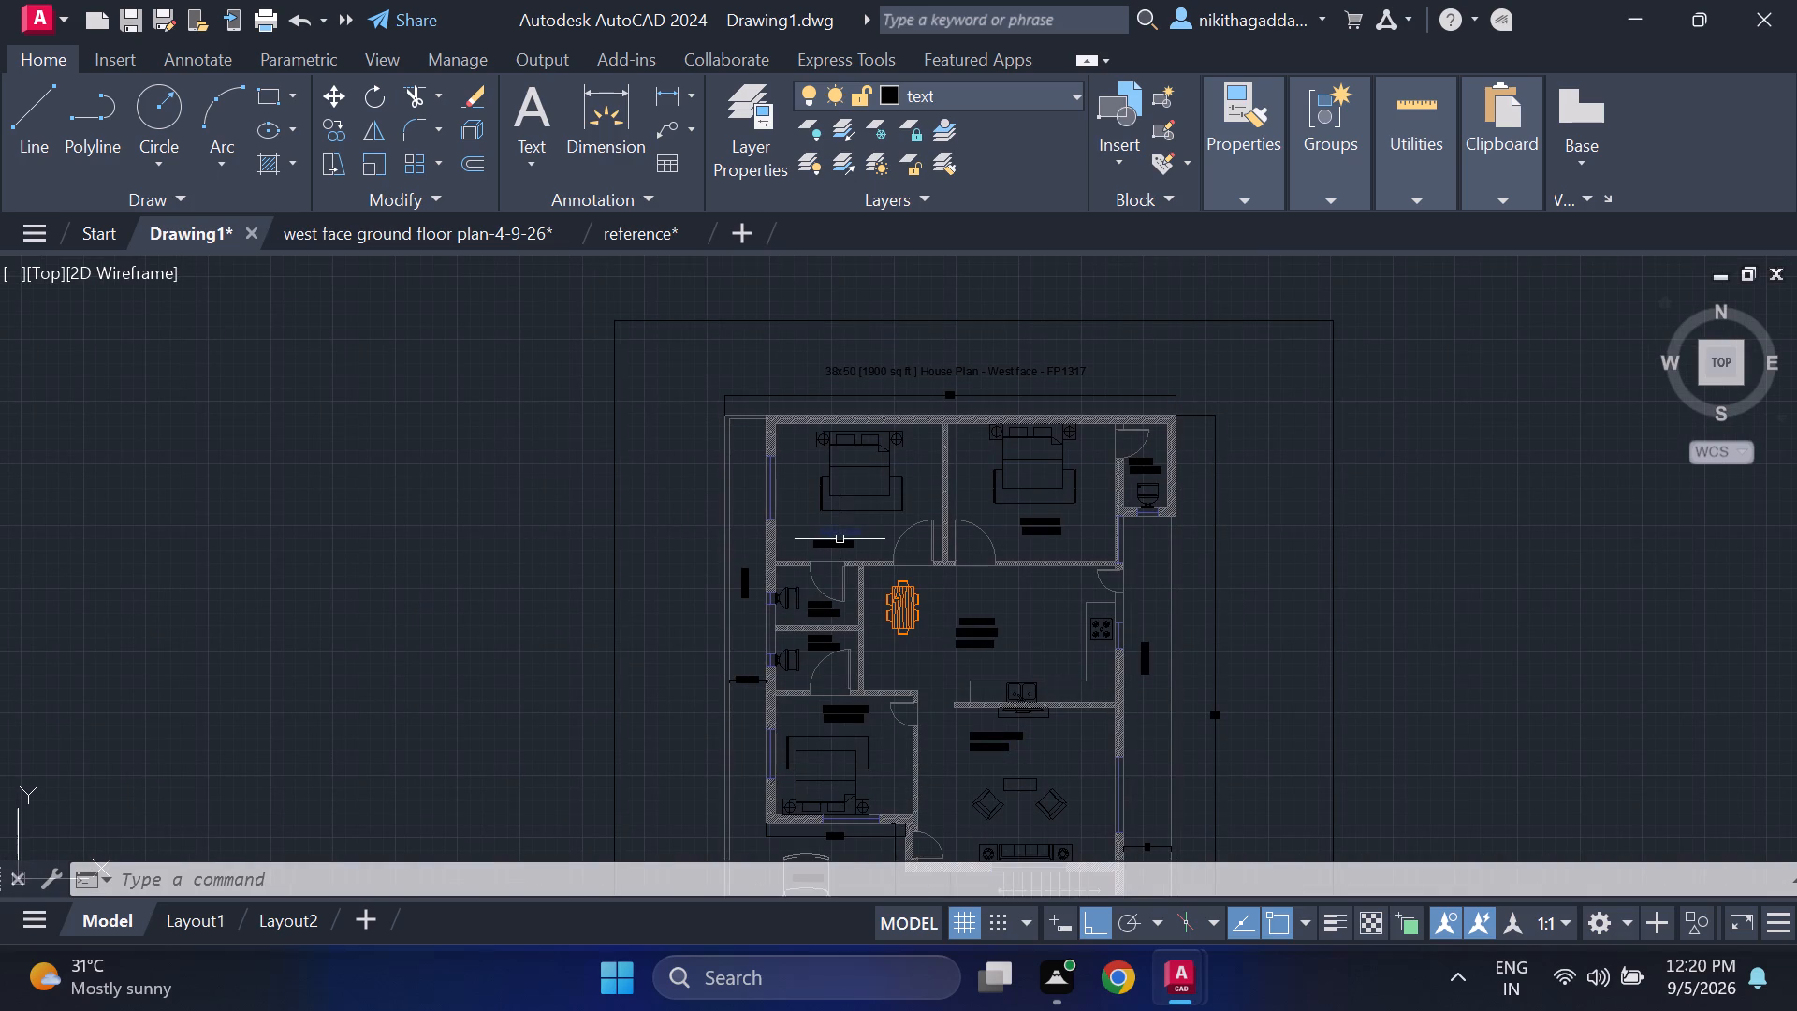
Make the garden layer current and change its colour to green, index 114.
click(1084, 96)
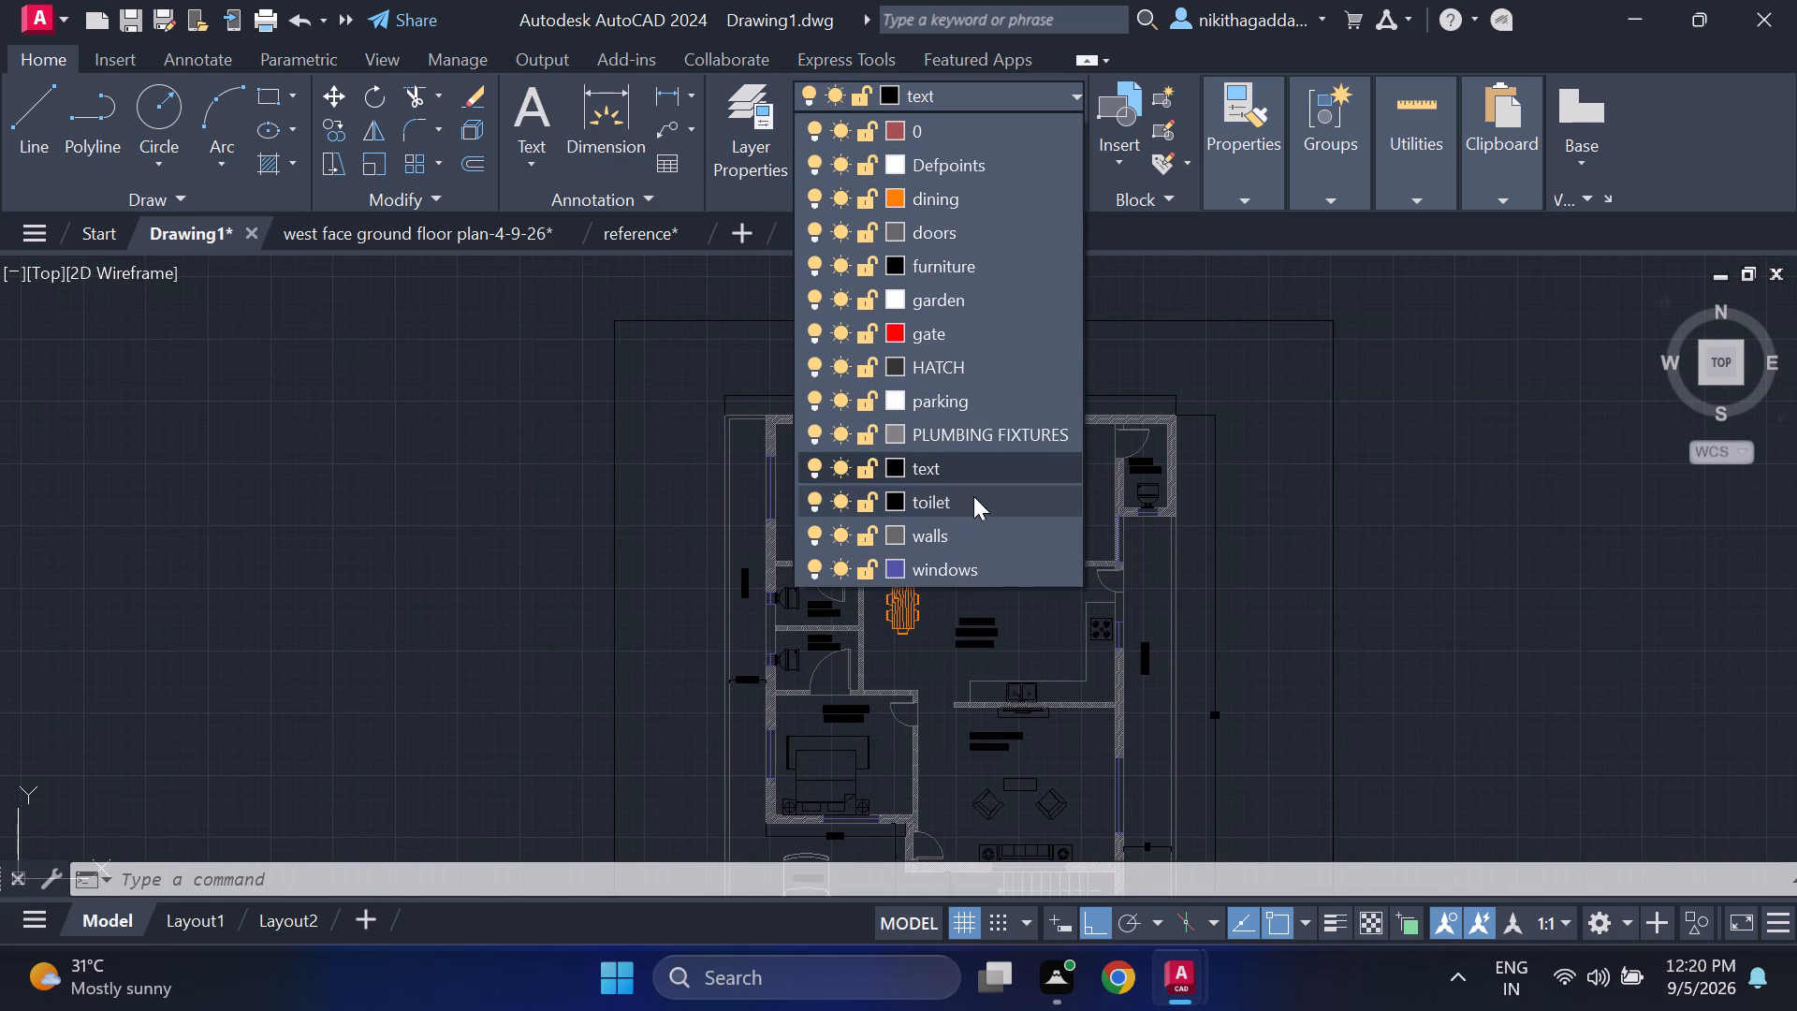
click(943, 295)
click(888, 95)
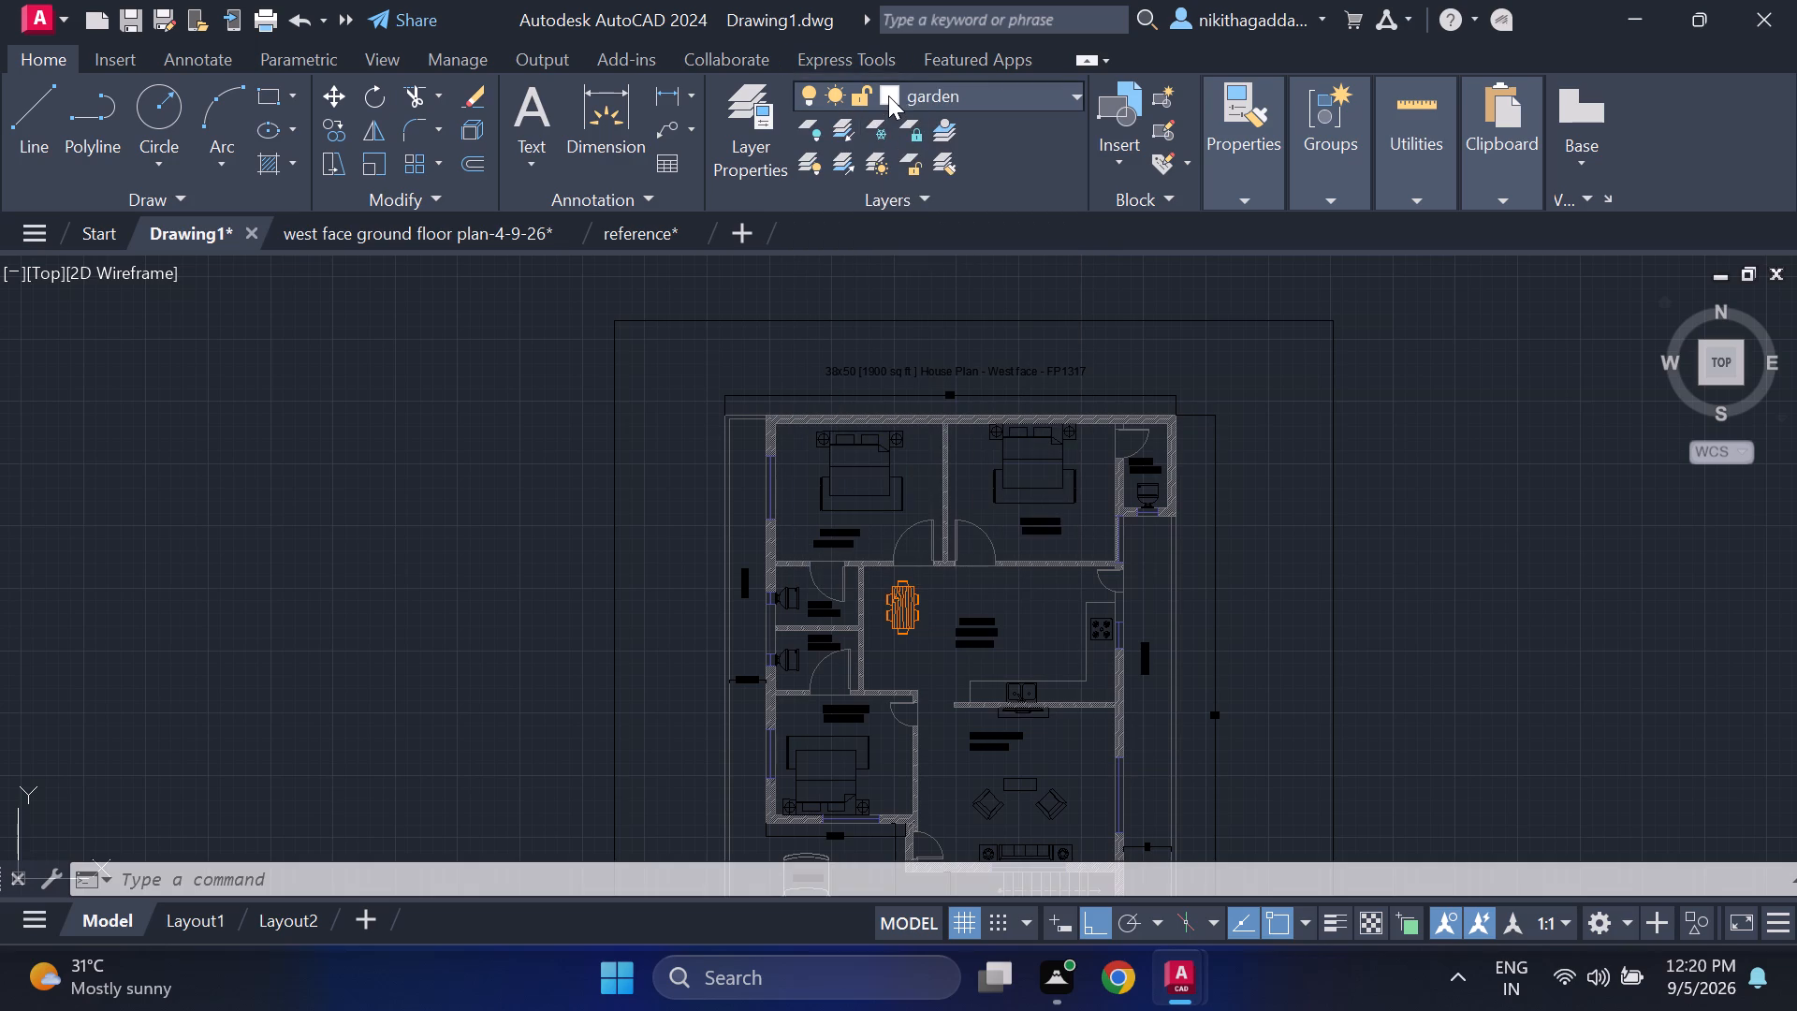
click(904, 403)
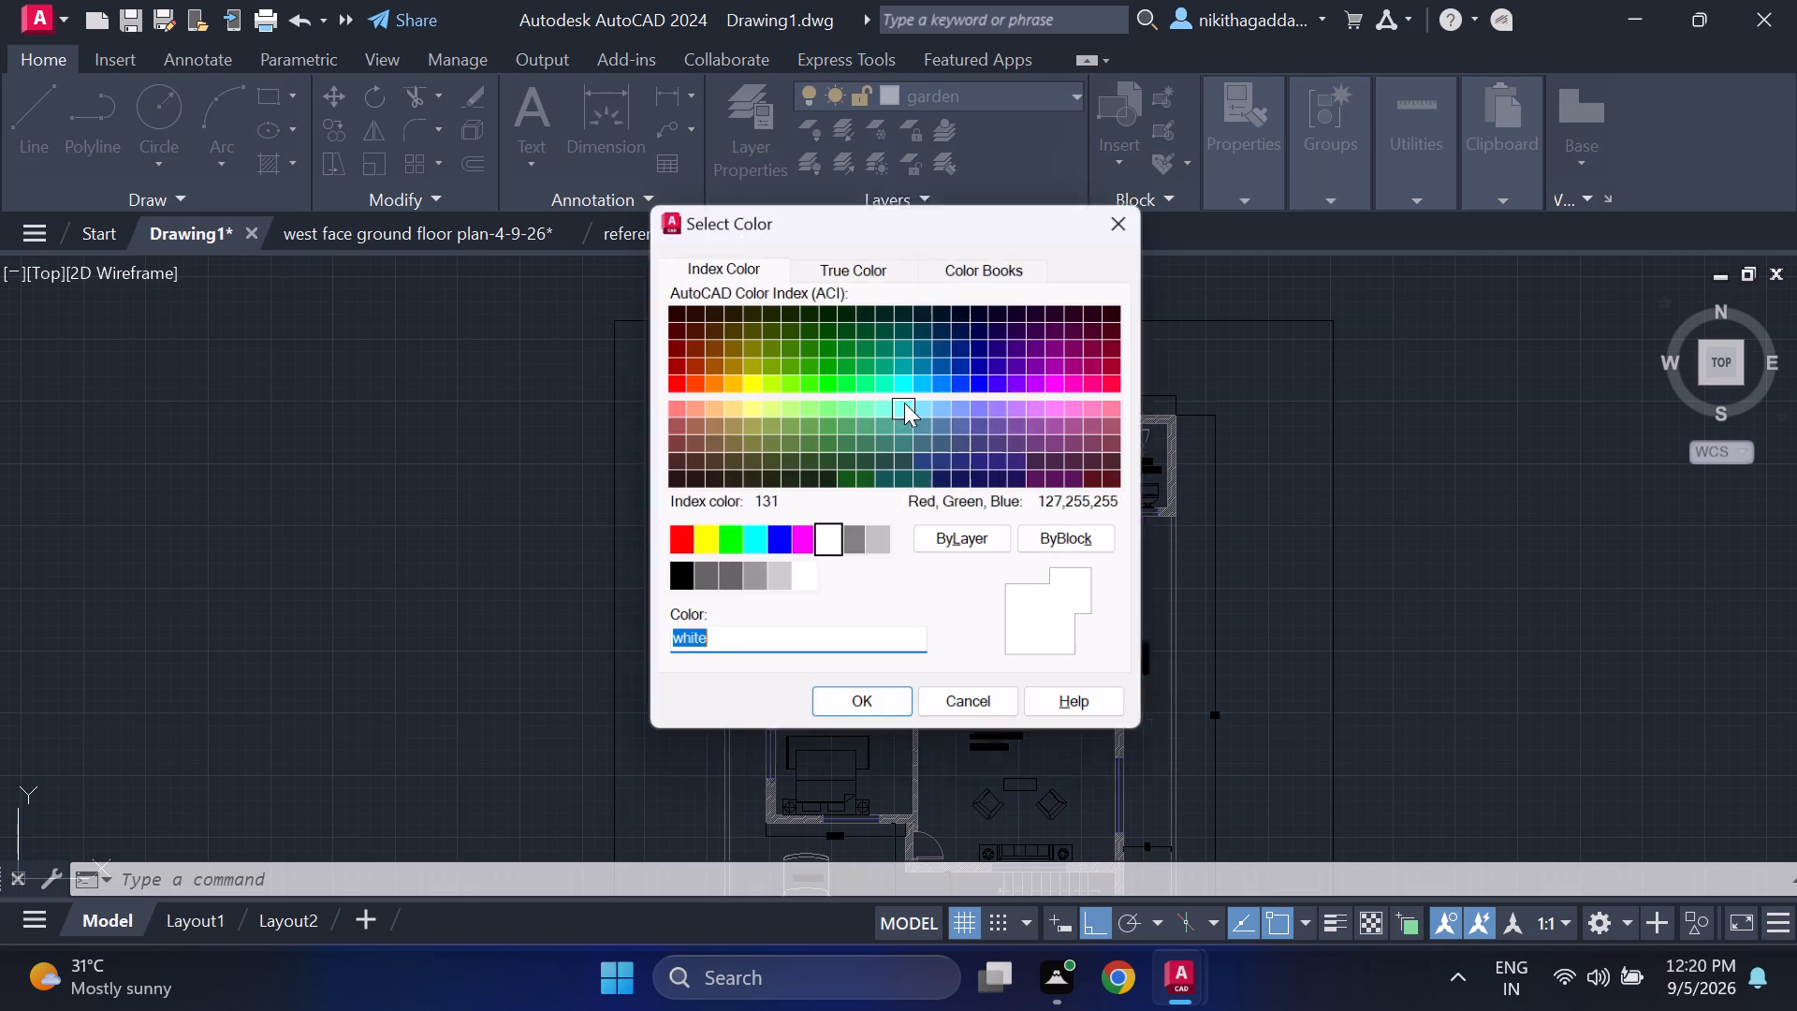
click(1128, 224)
click(1058, 92)
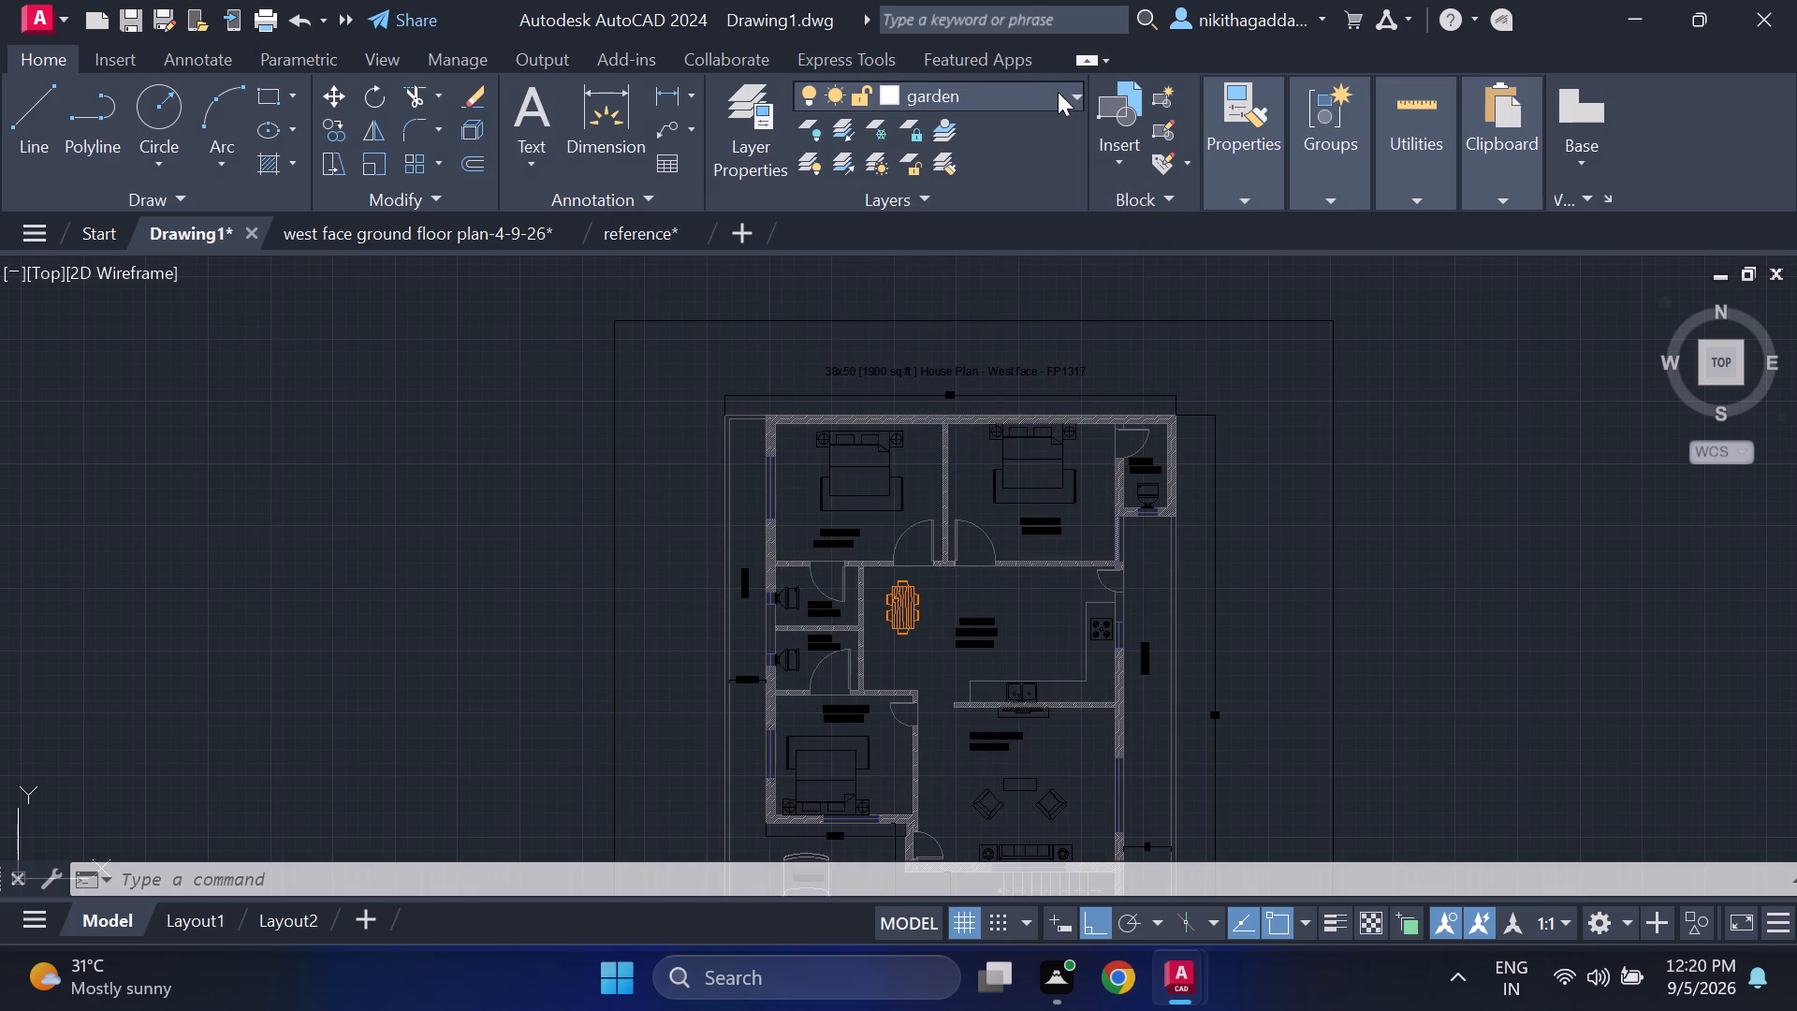
click(902, 300)
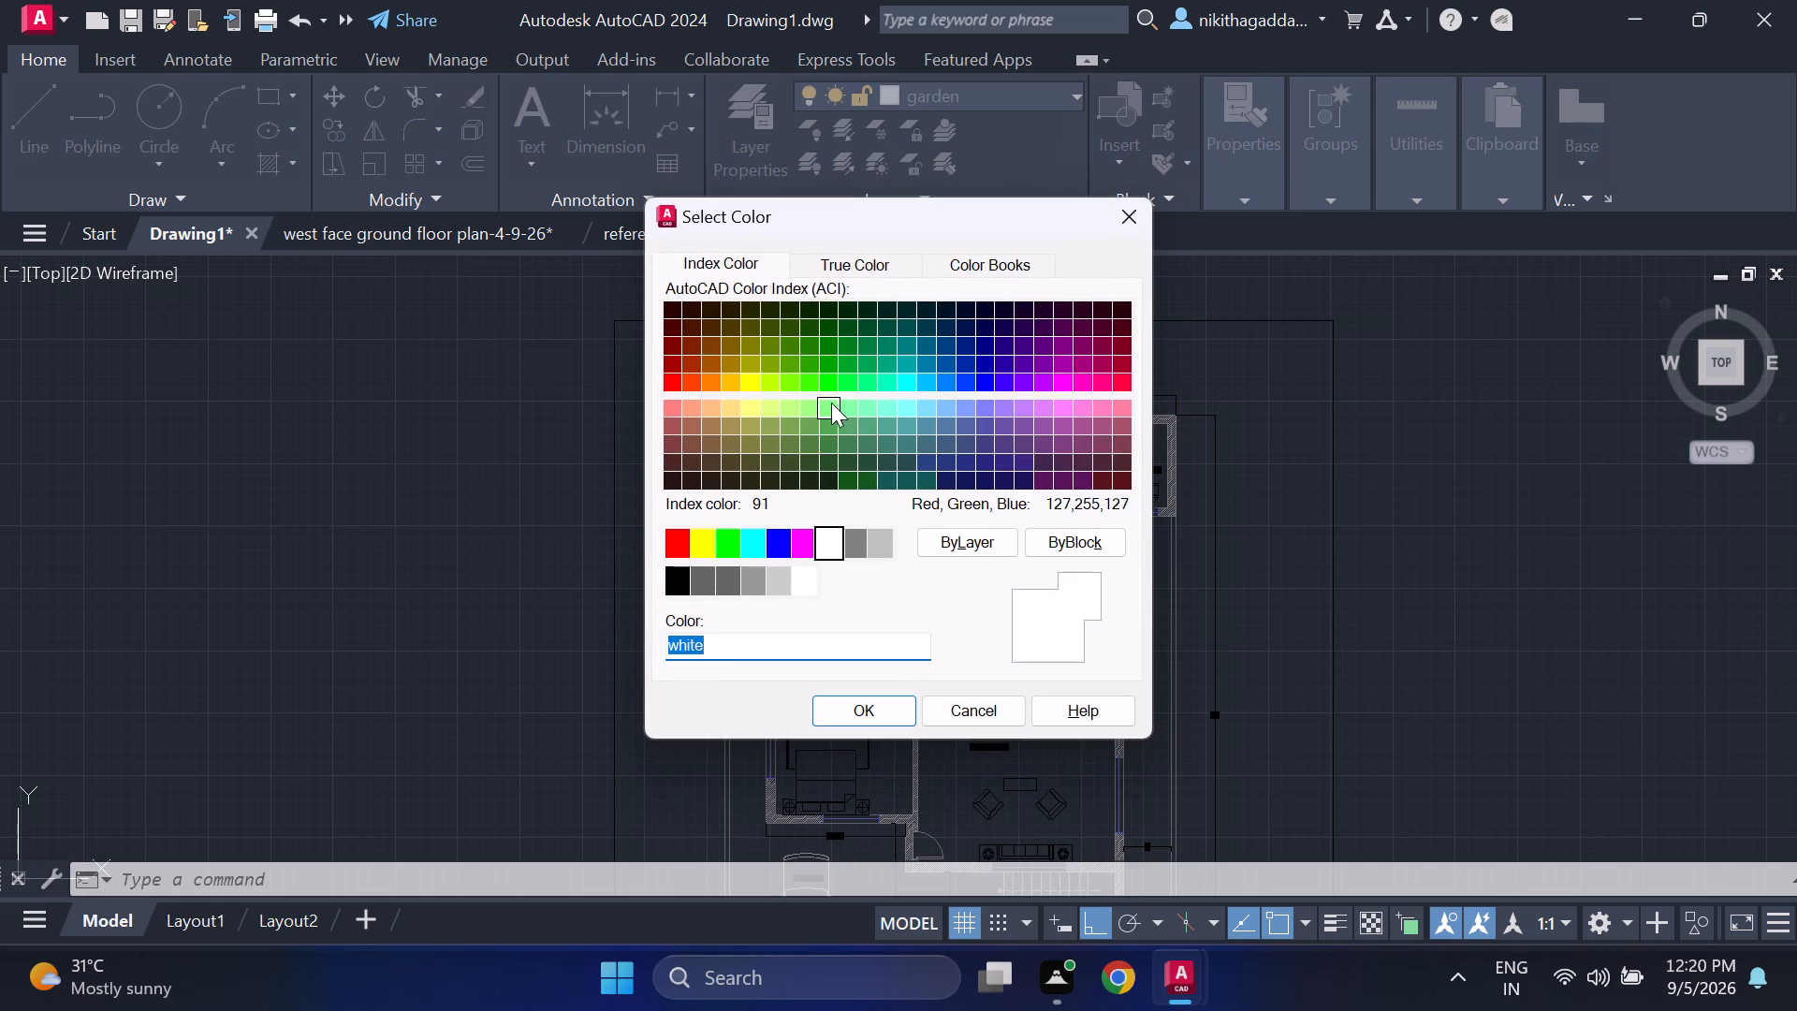
click(866, 348)
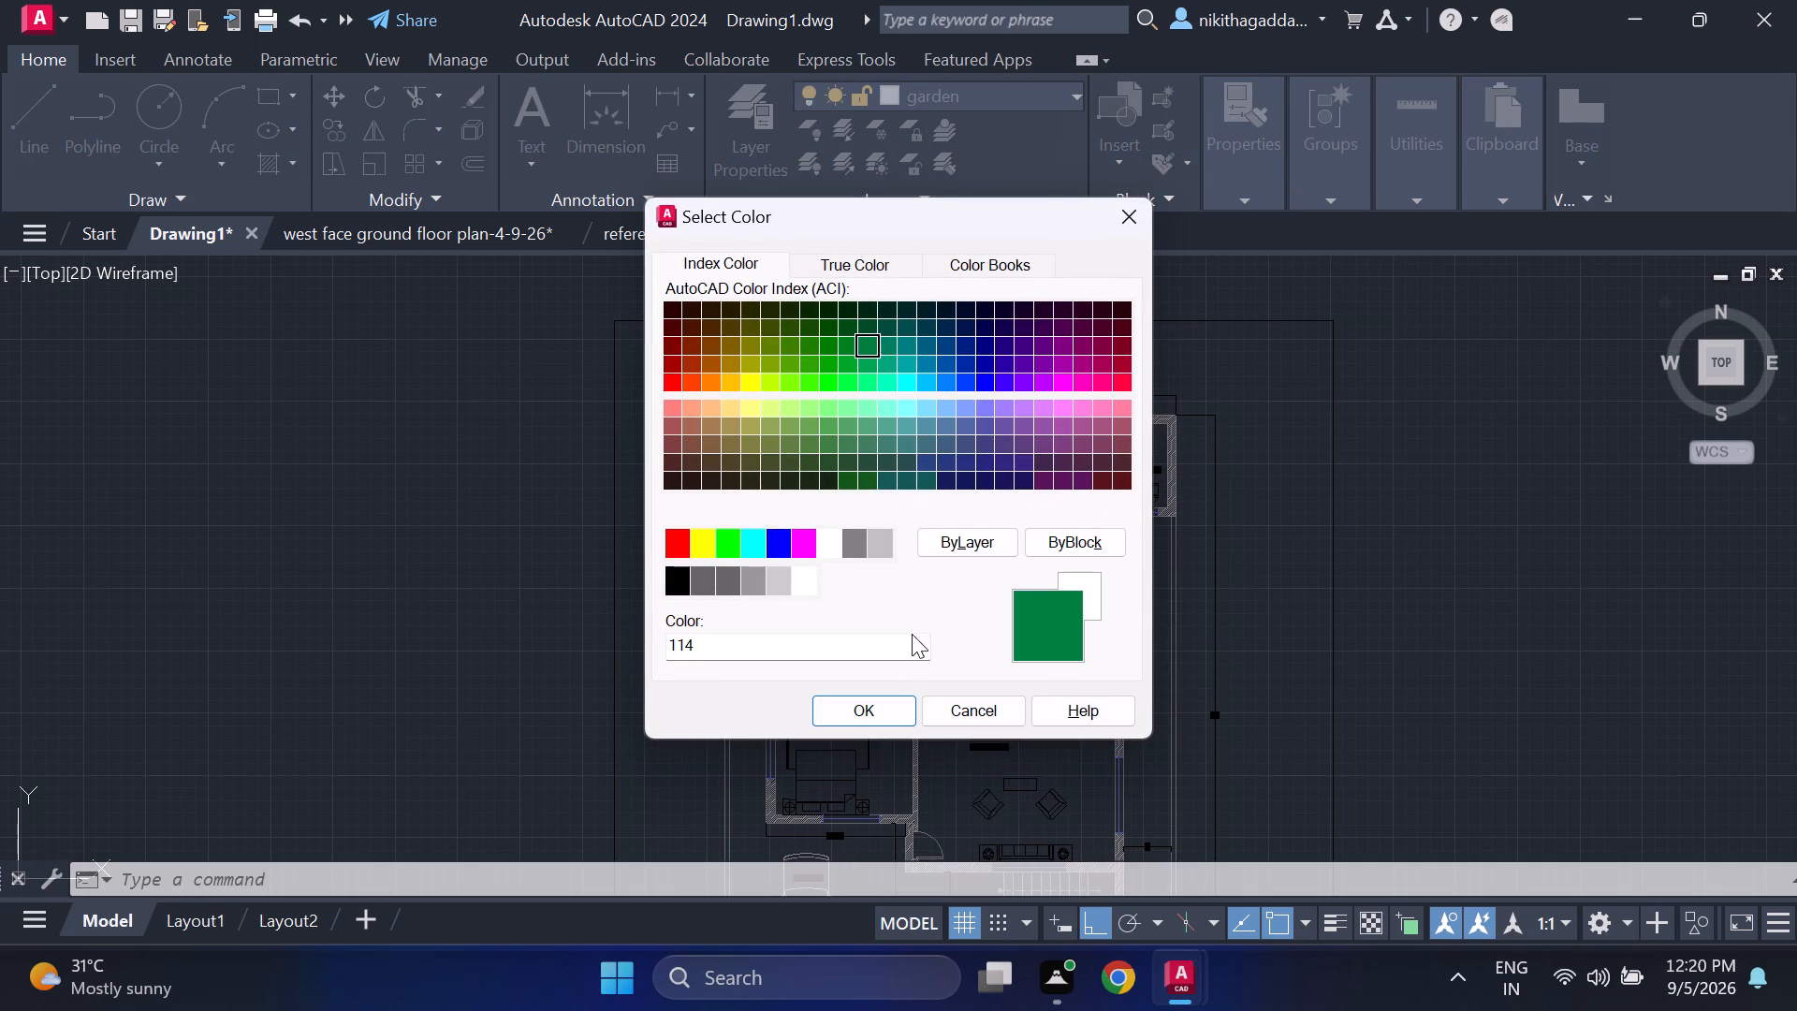
click(907, 712)
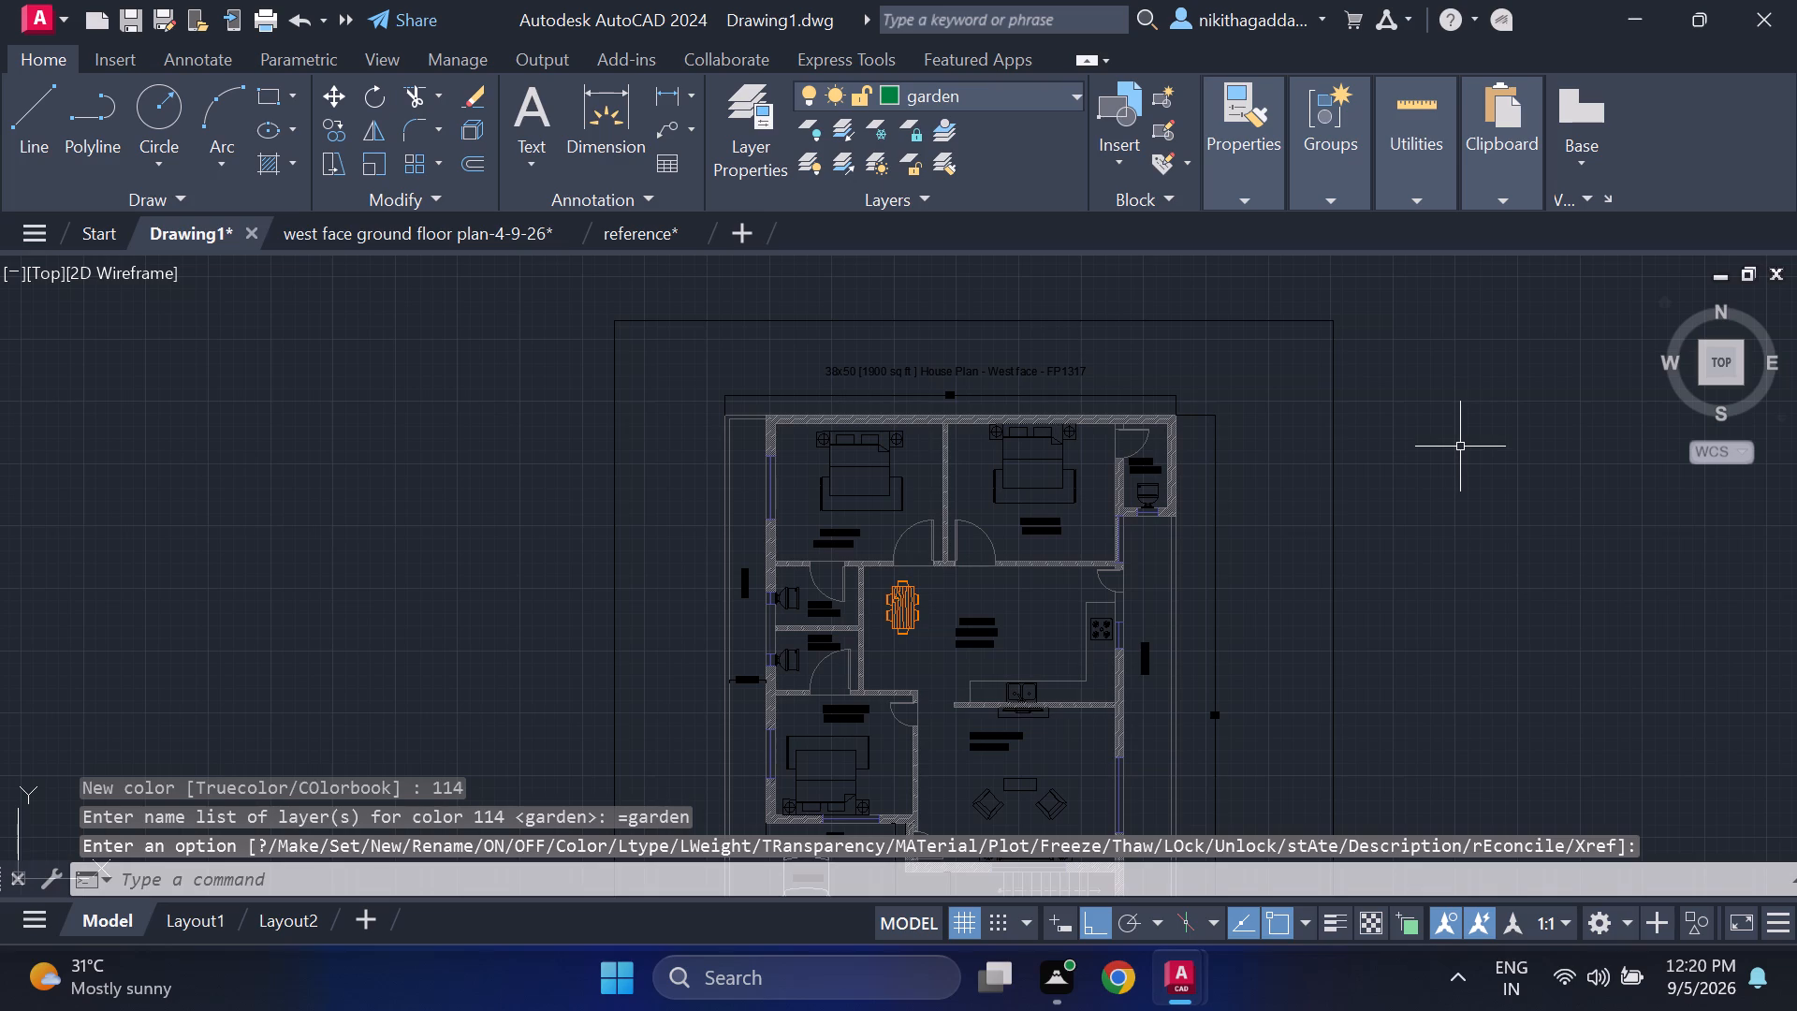
Insert the Trees - Imperial block from the tool palettes into the empty area outside the border, on the garden side.
text(TP)
key(Return)
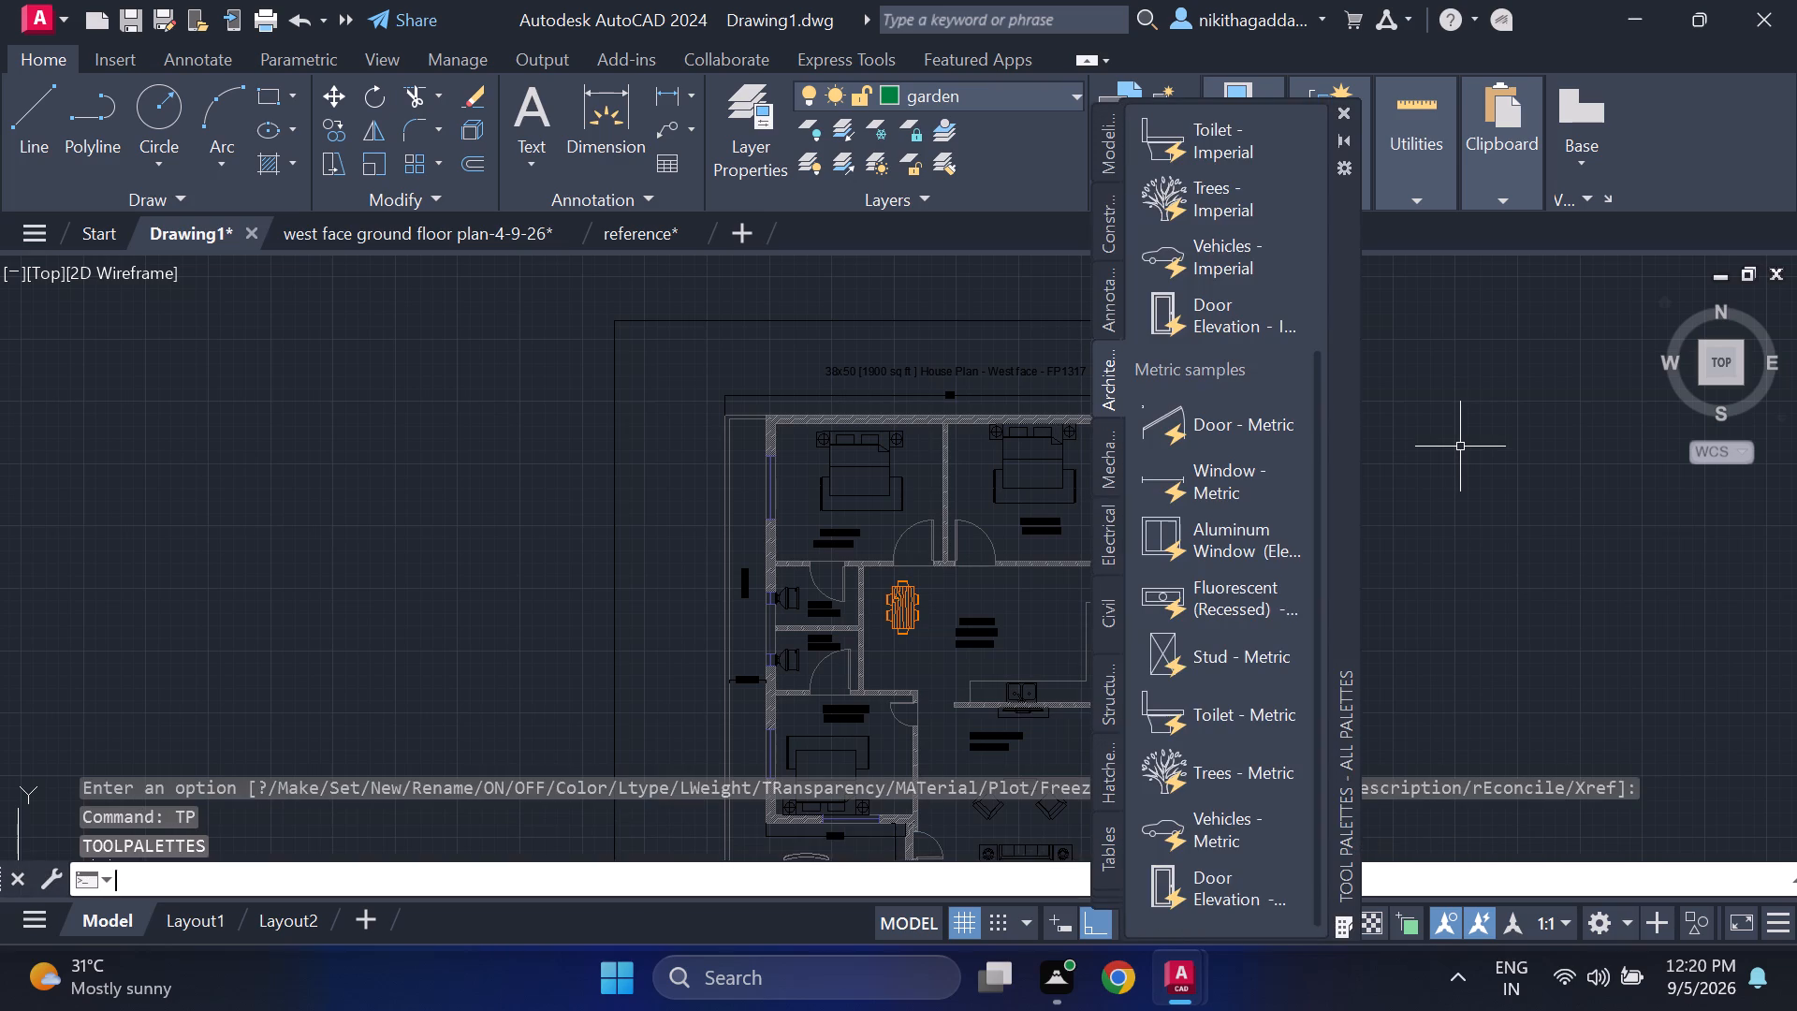
drag(1201, 195, 456, 685)
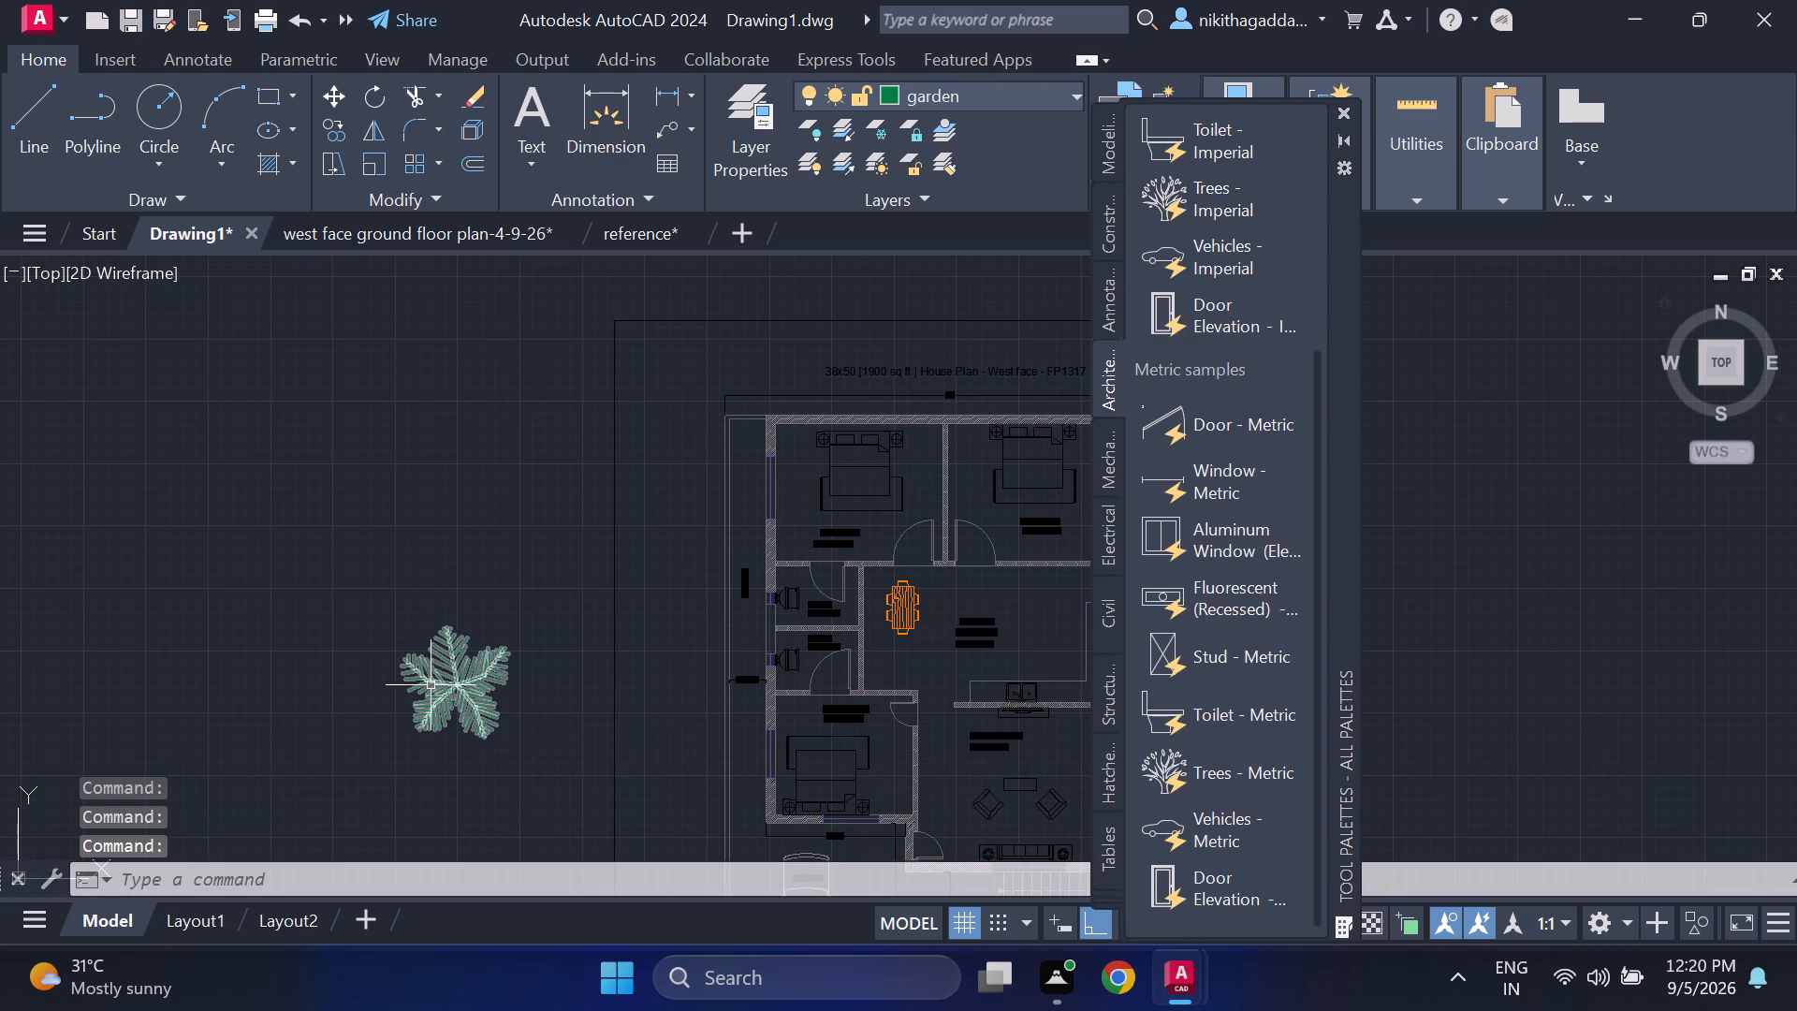
click(1351, 104)
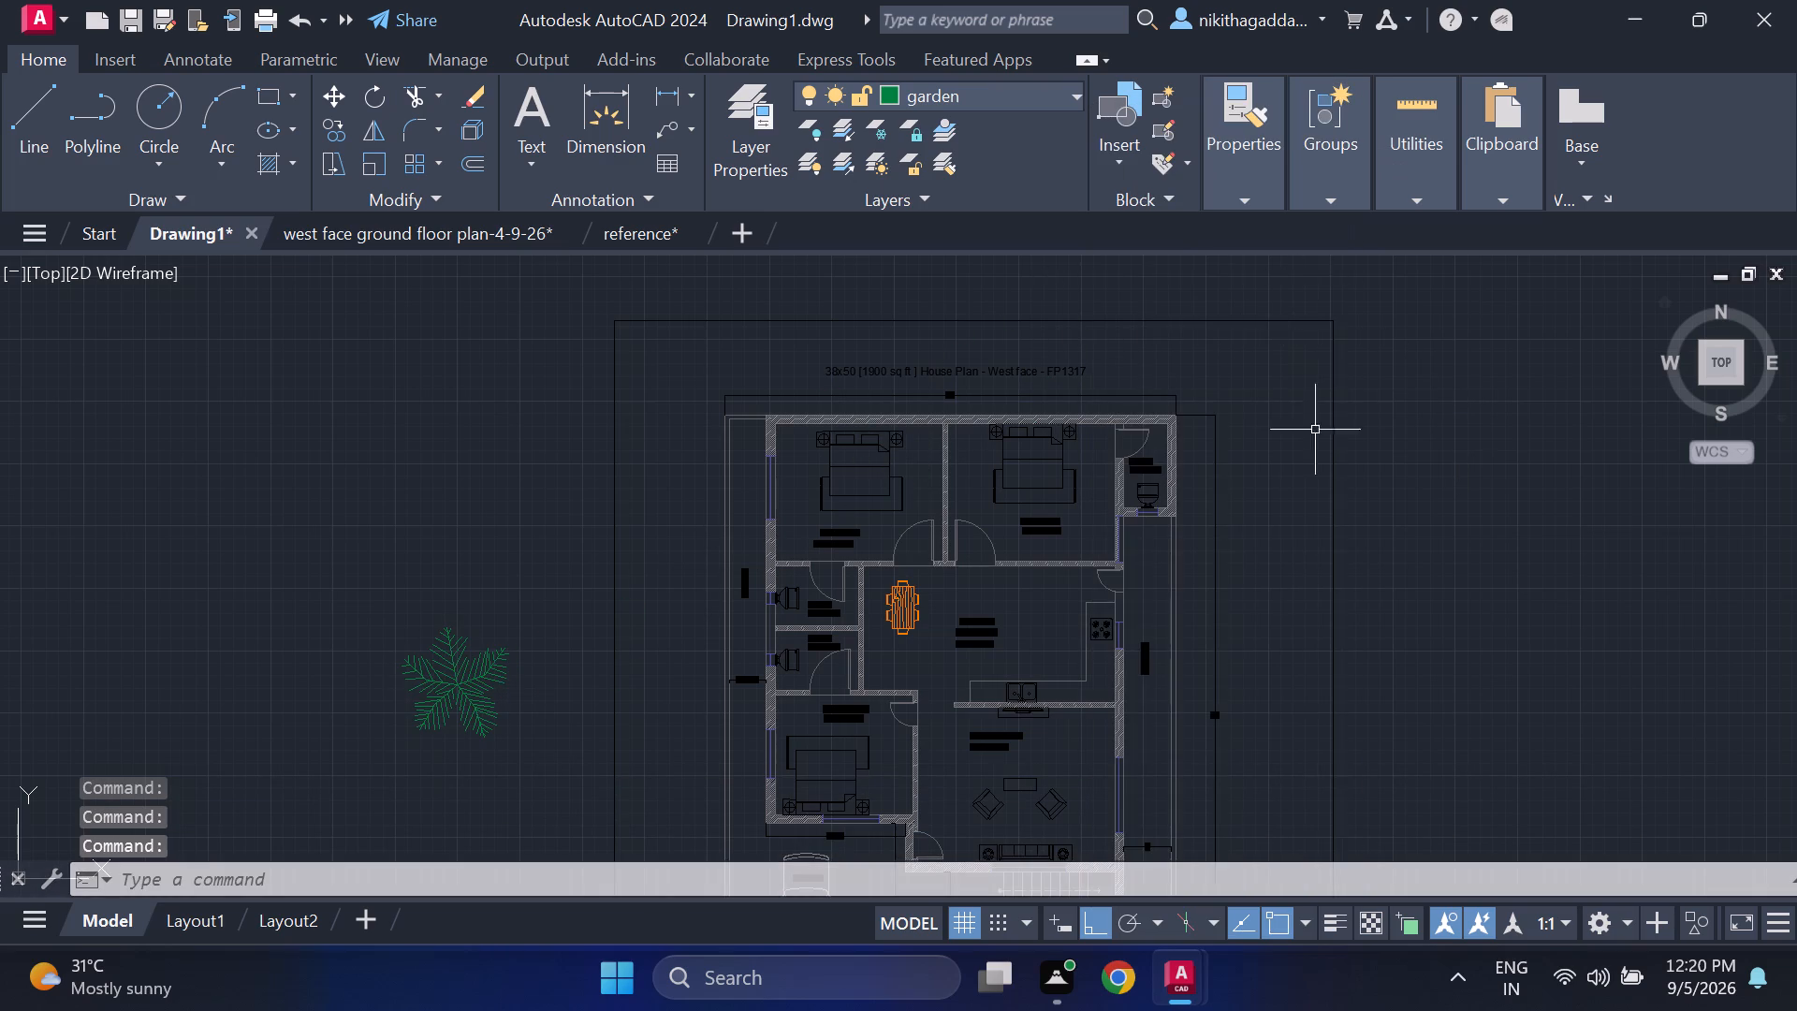
Scale the inserted tree about its centre down to about half its size.
scroll(1344, 506, down, 2)
middle_drag(1338, 520, 1292, 434)
scroll(863, 480, up, 2)
drag(1158, 424, 1151, 440)
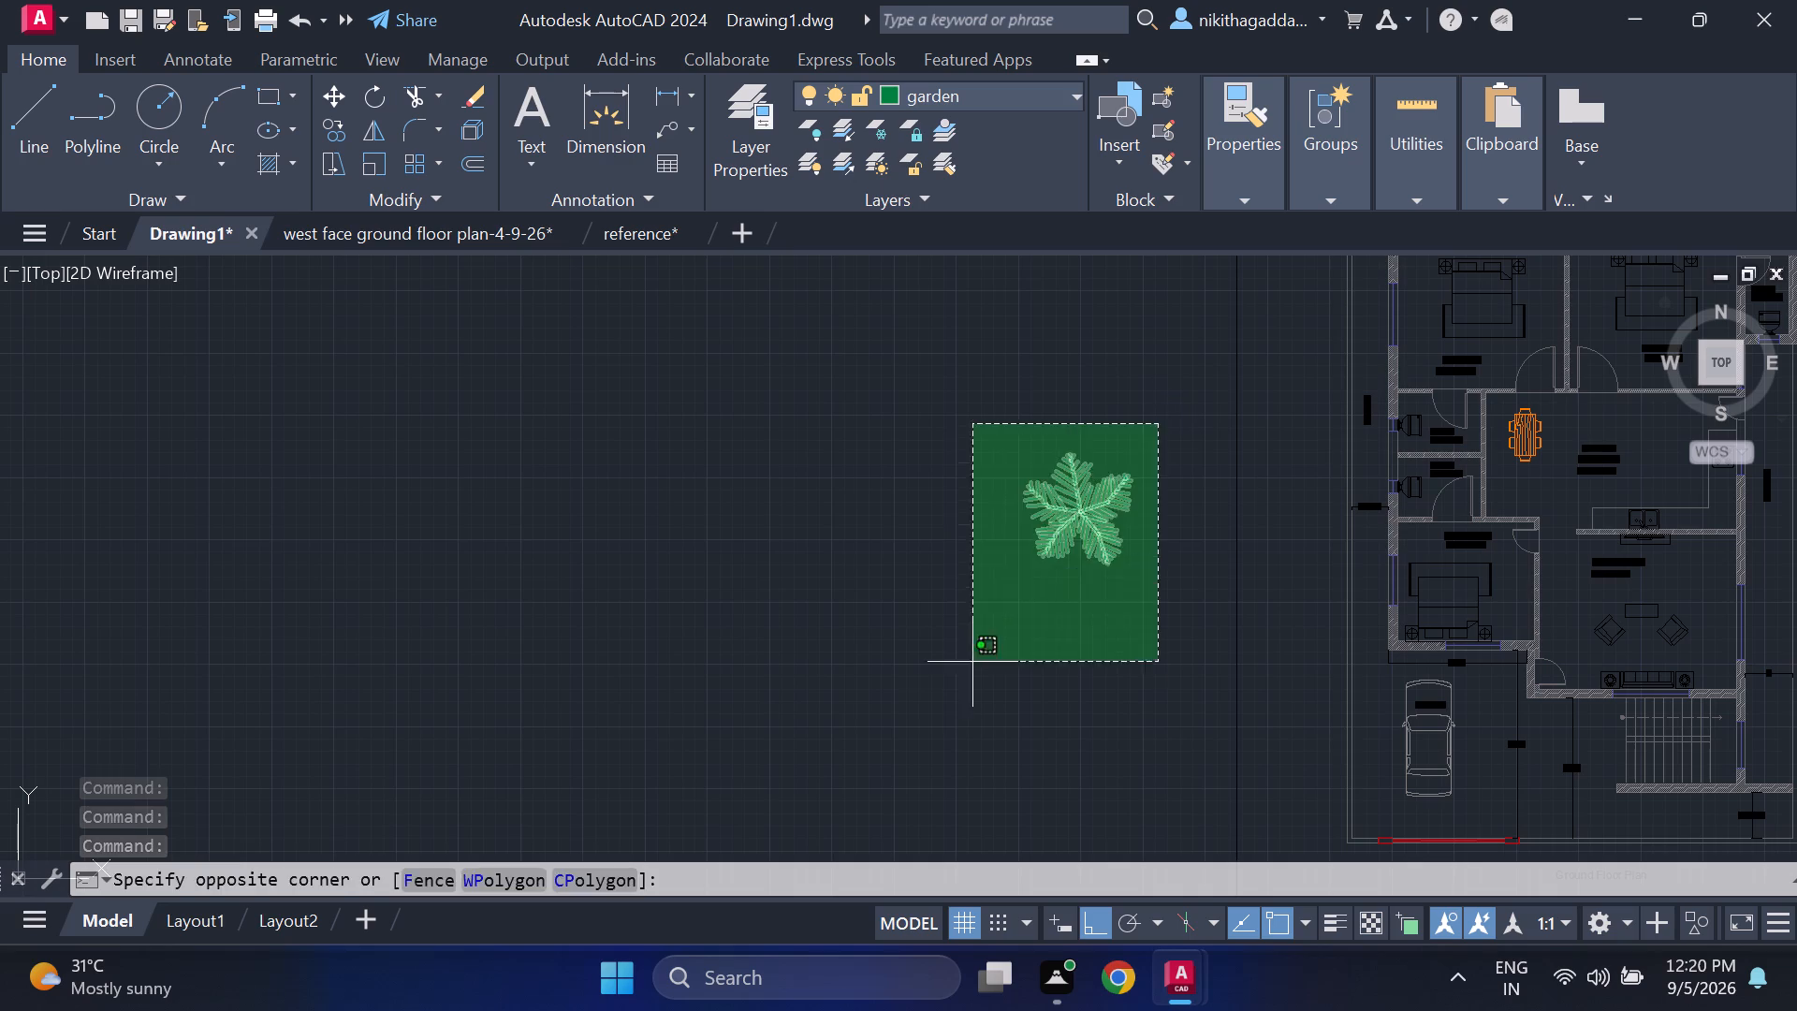
click(943, 688)
text(SVAE)
key(BackSpace)
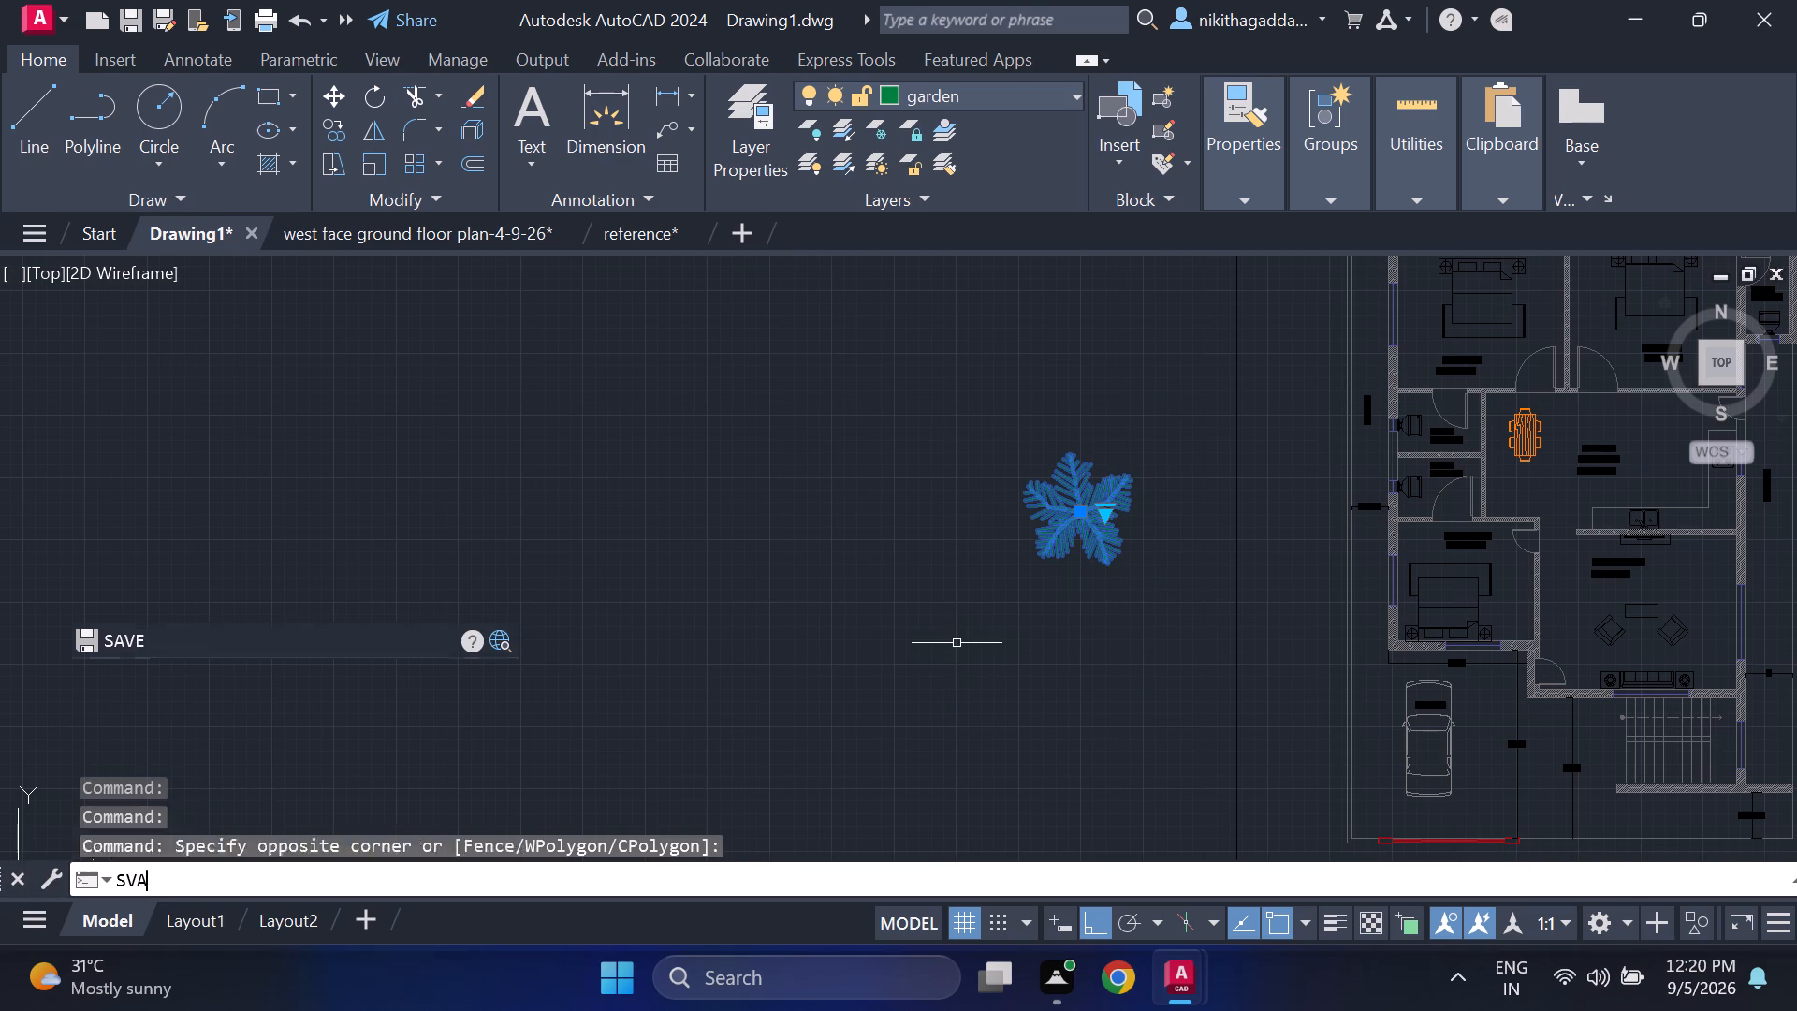
key(BackSpace)
key(BackSpace)
key(BackSpace)
text(SCALE)
key(Return)
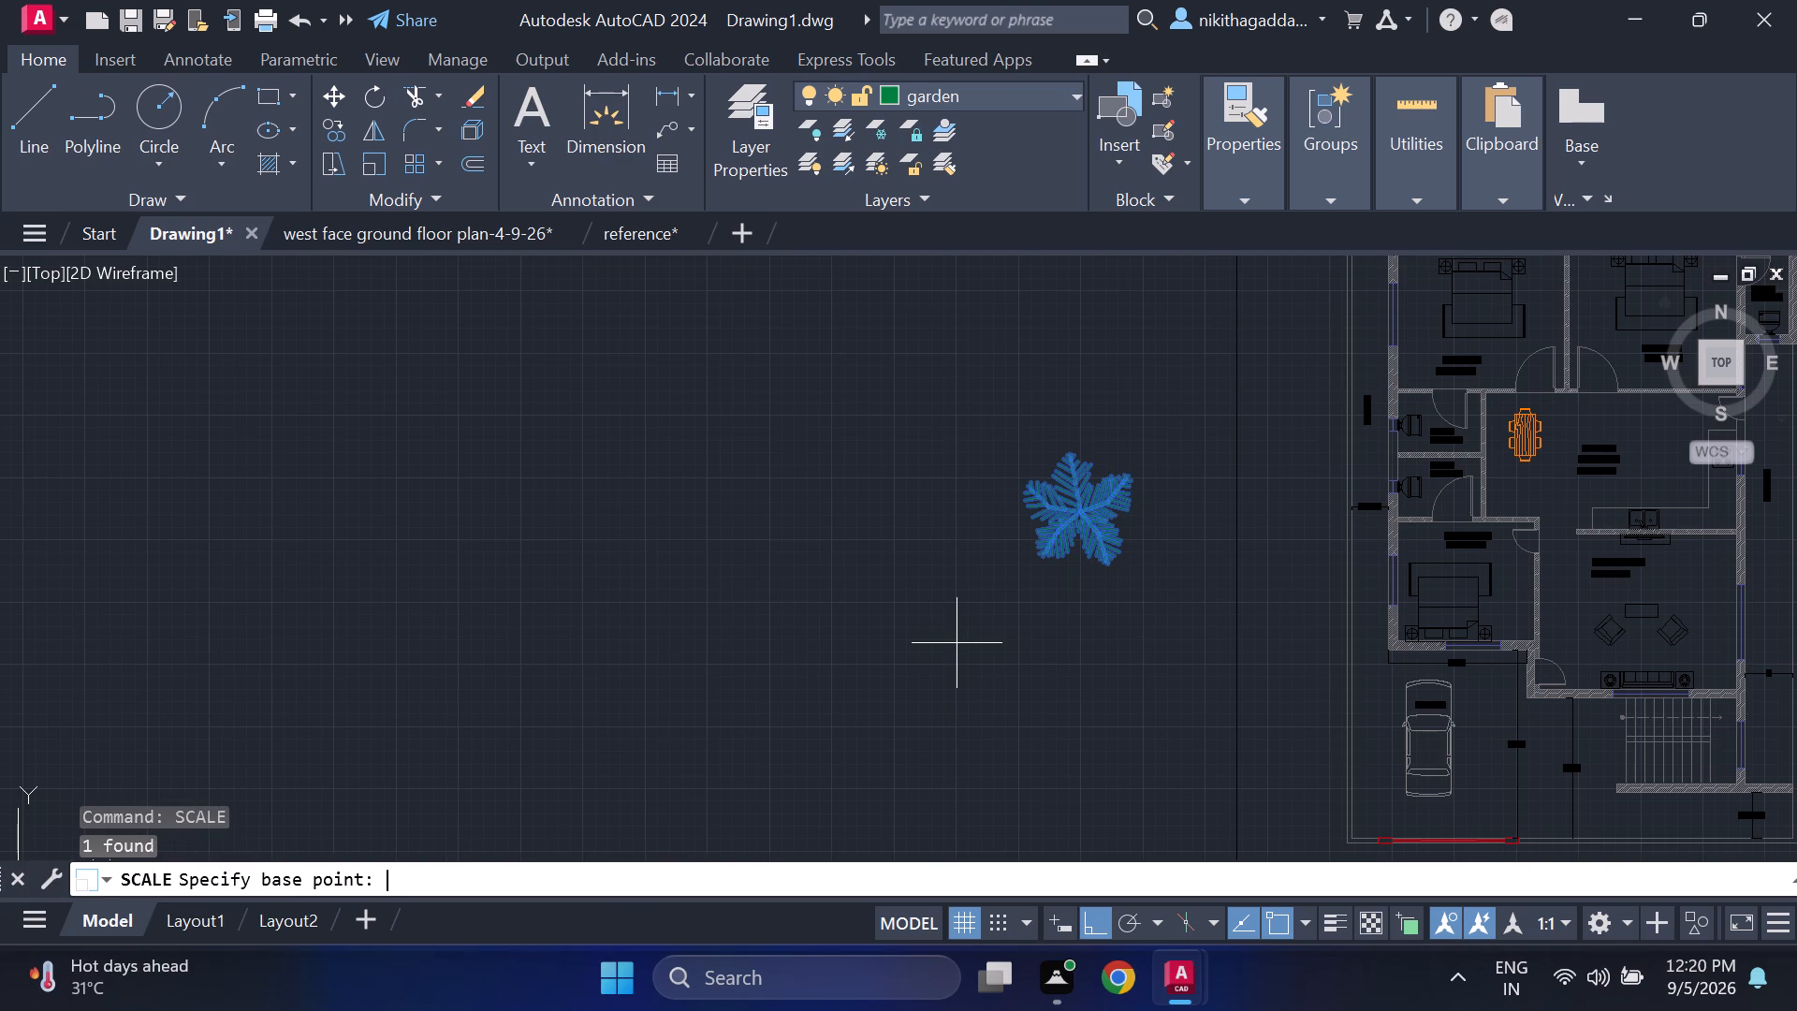
click(1082, 504)
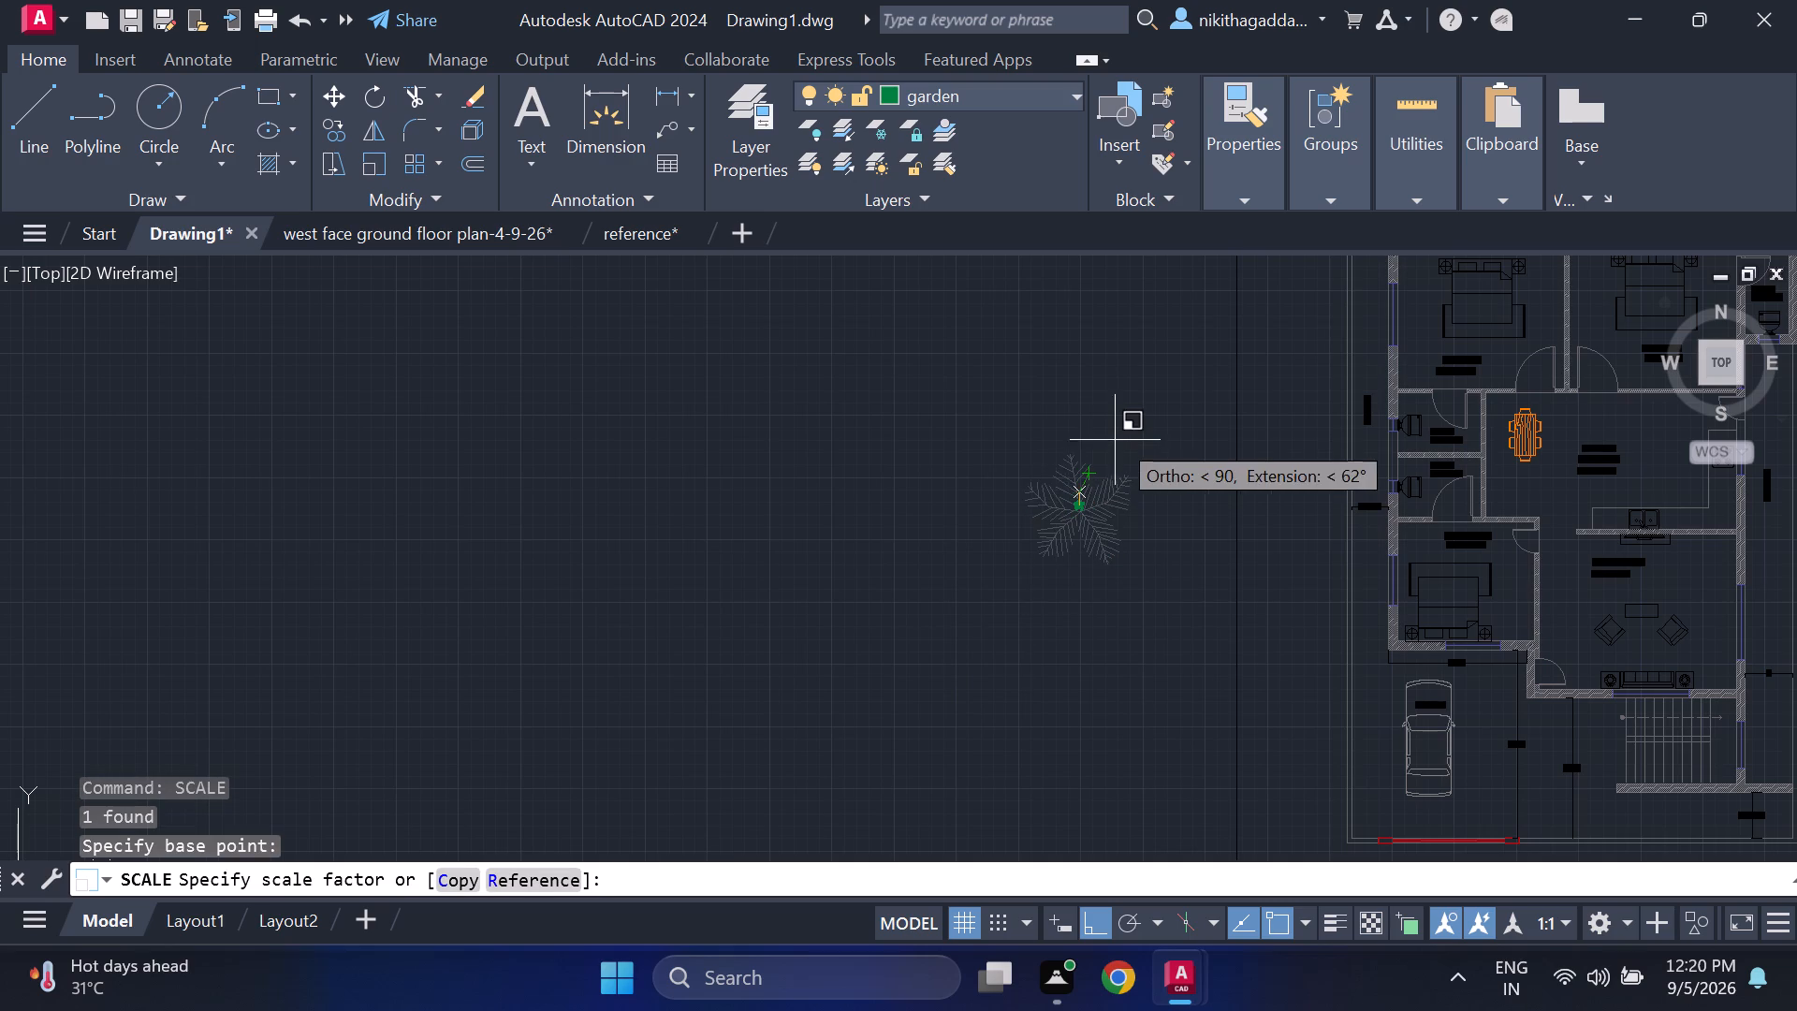
scroll(1034, 488, up, 2)
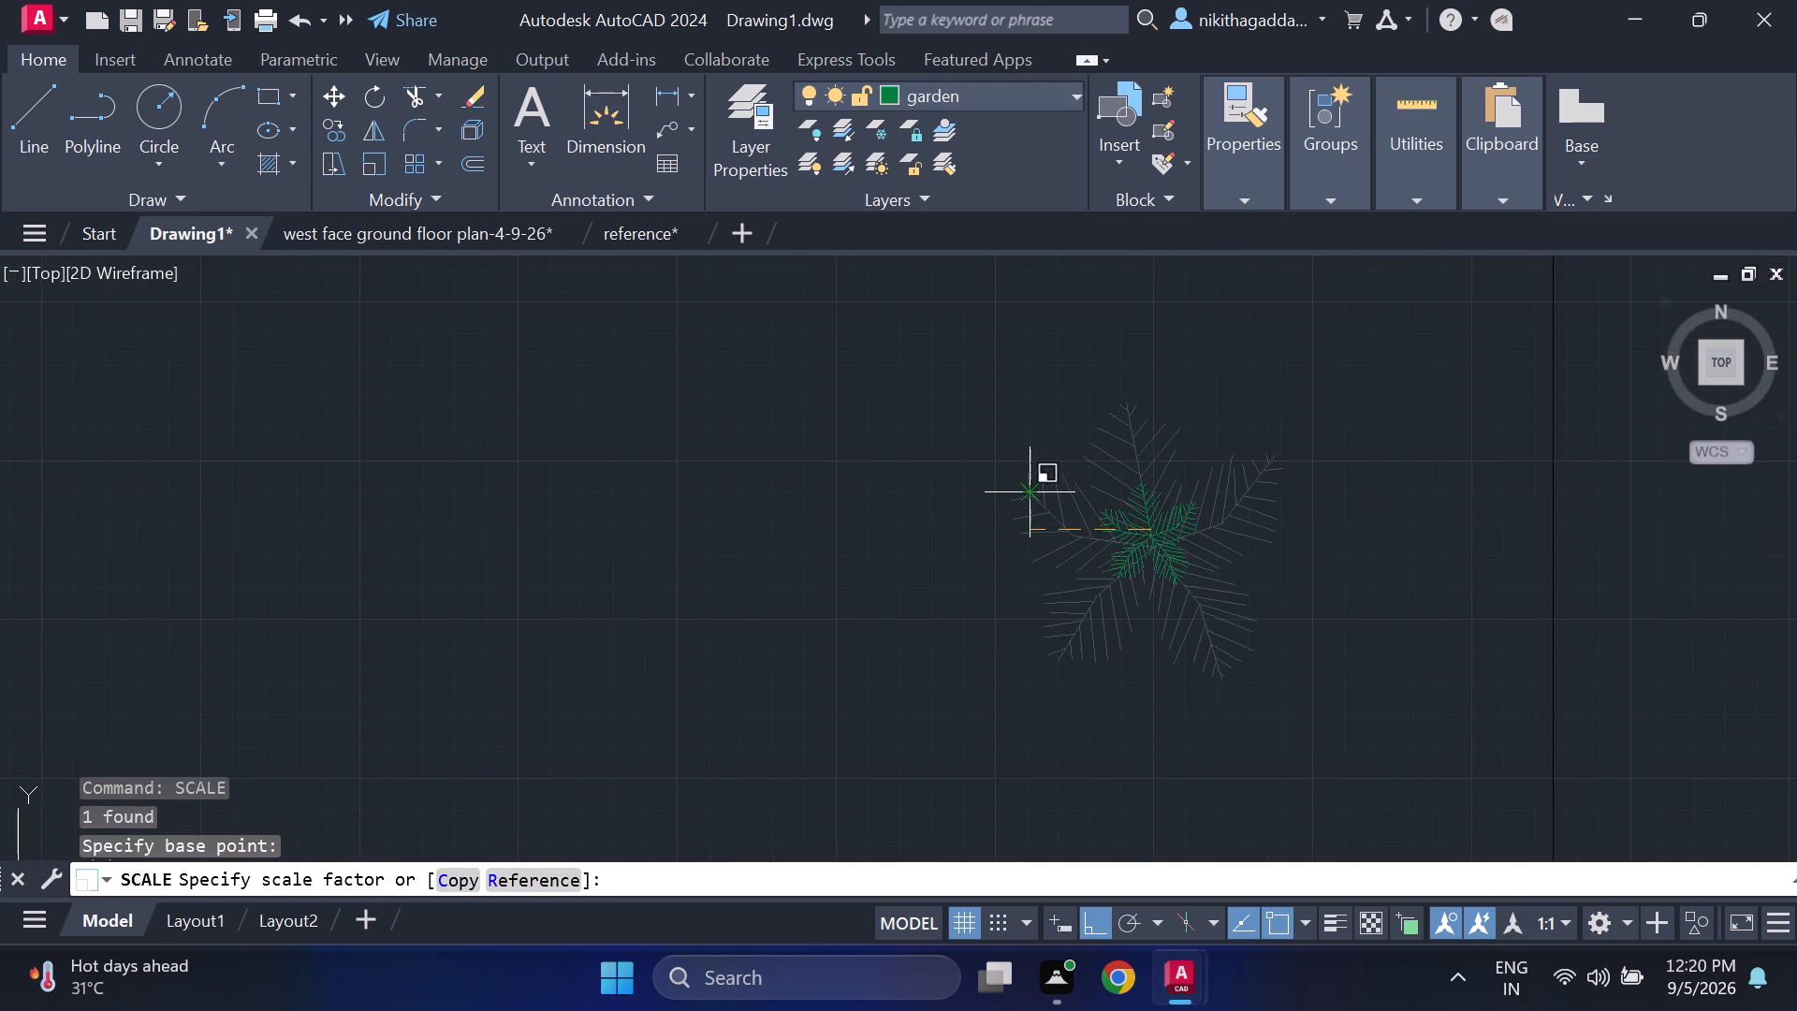
click(1196, 357)
Scale the tree about its centre down by about half once more to suit the garden strip.
scroll(1261, 610, down, 3)
middle_drag(1264, 695, 1087, 599)
scroll(1121, 512, up, 2)
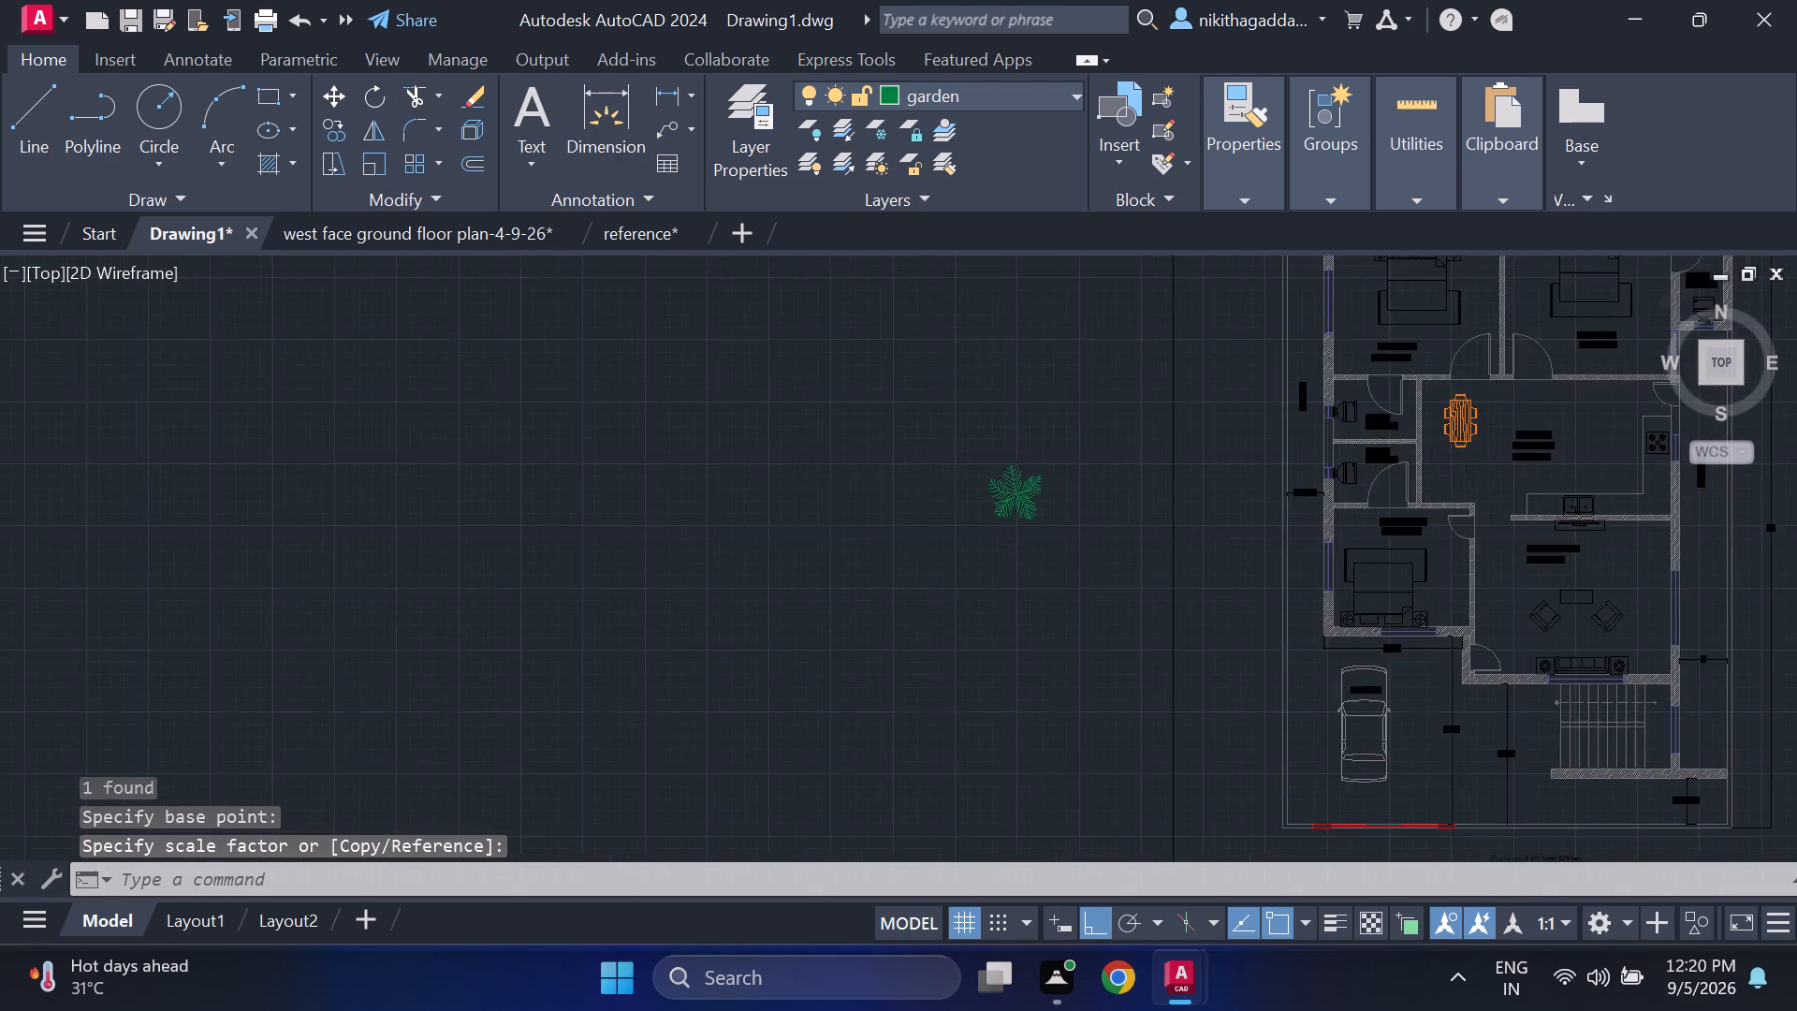
click(1074, 424)
click(848, 626)
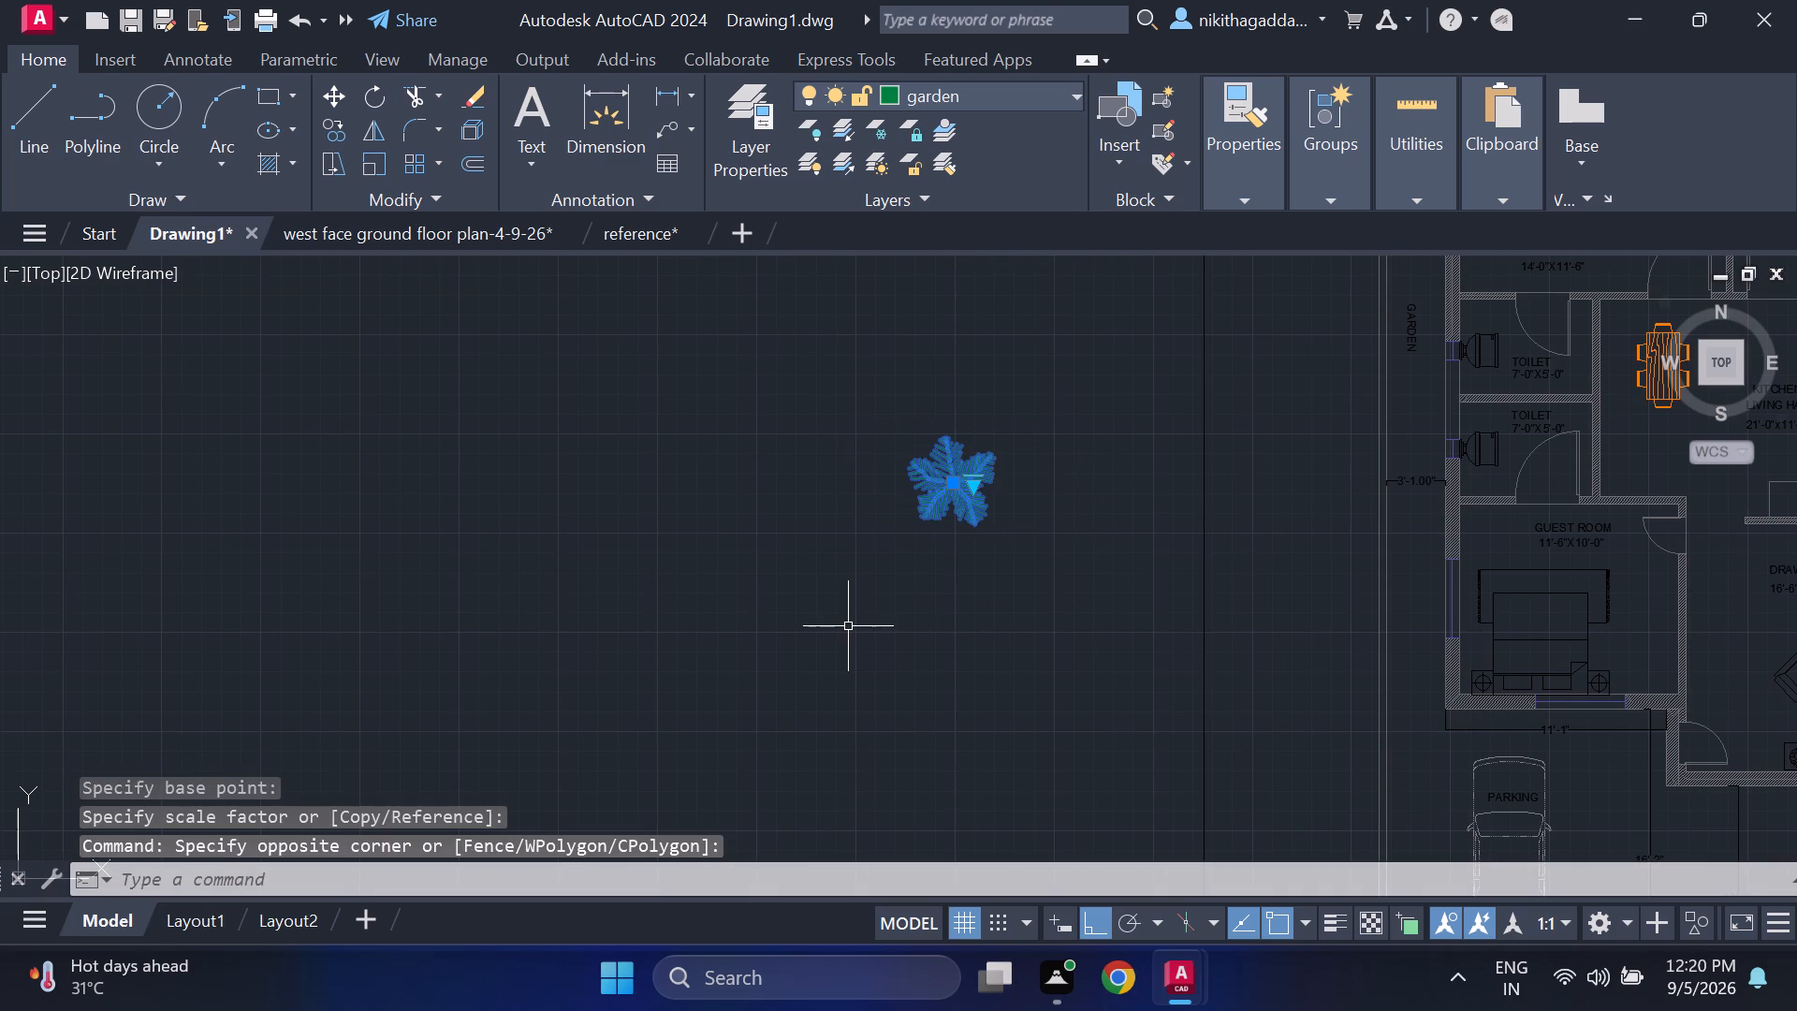
key(s)
text(CALE)
key(Return)
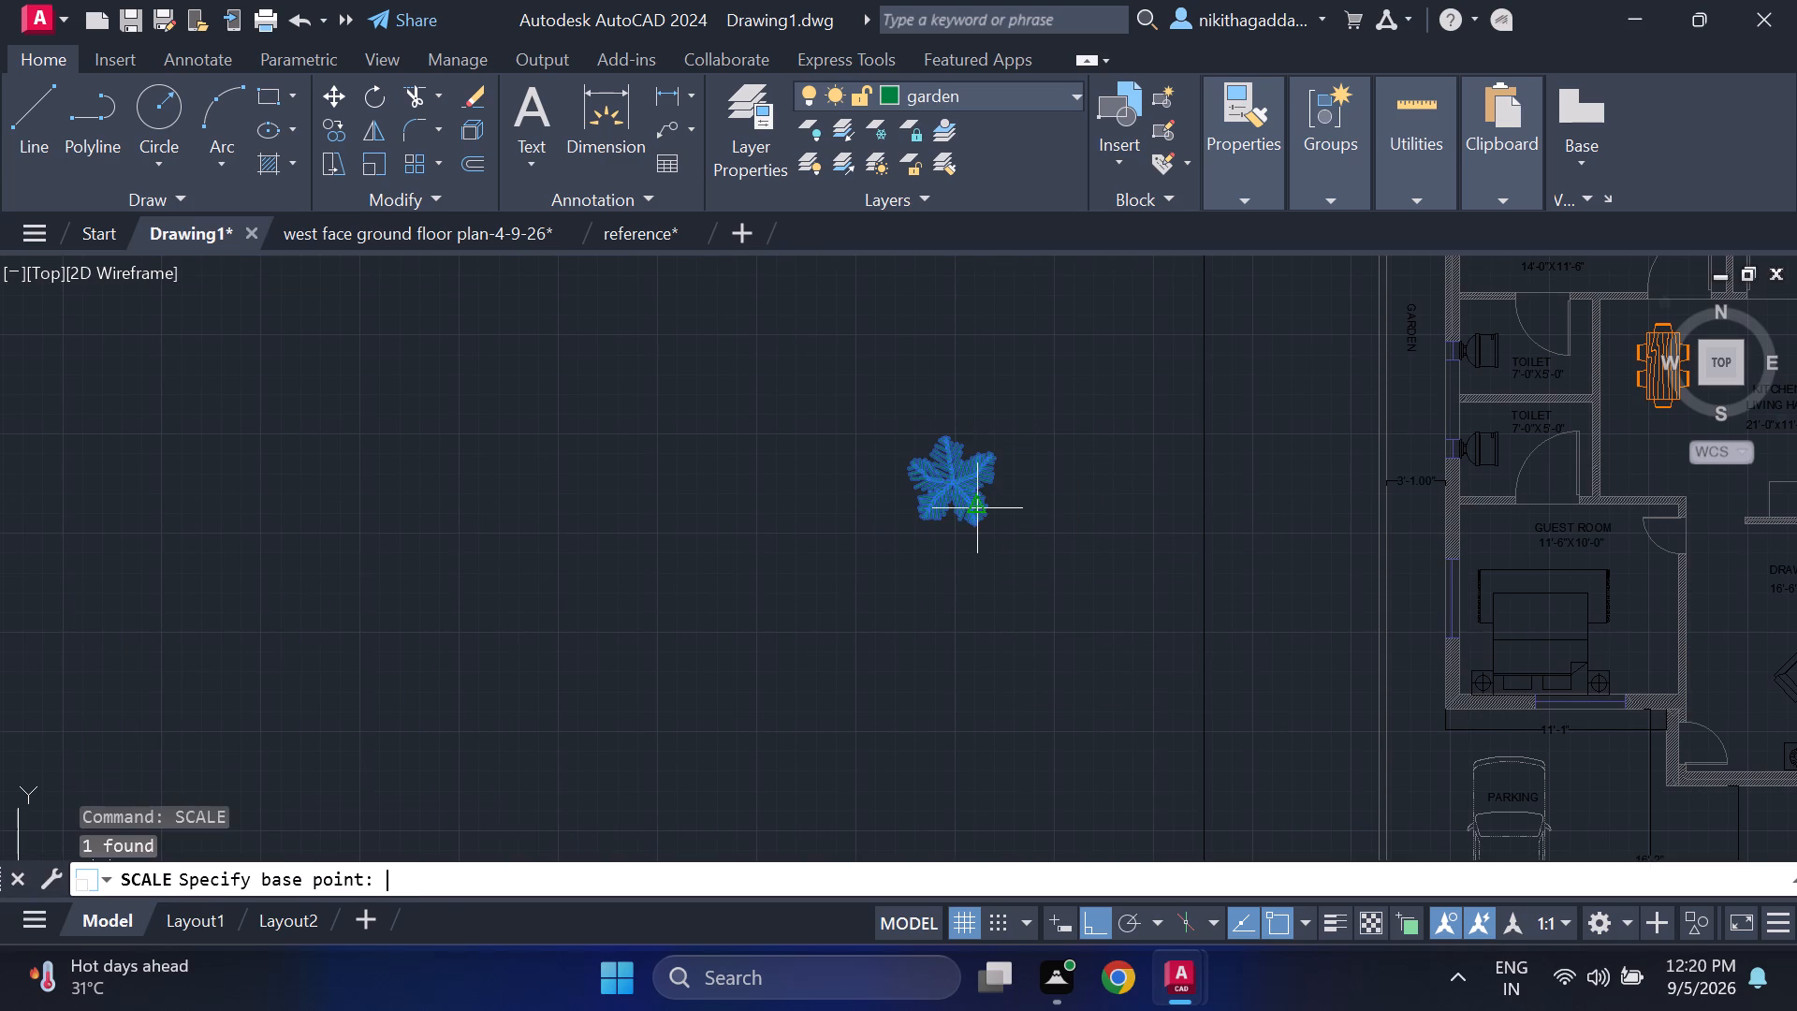
click(959, 476)
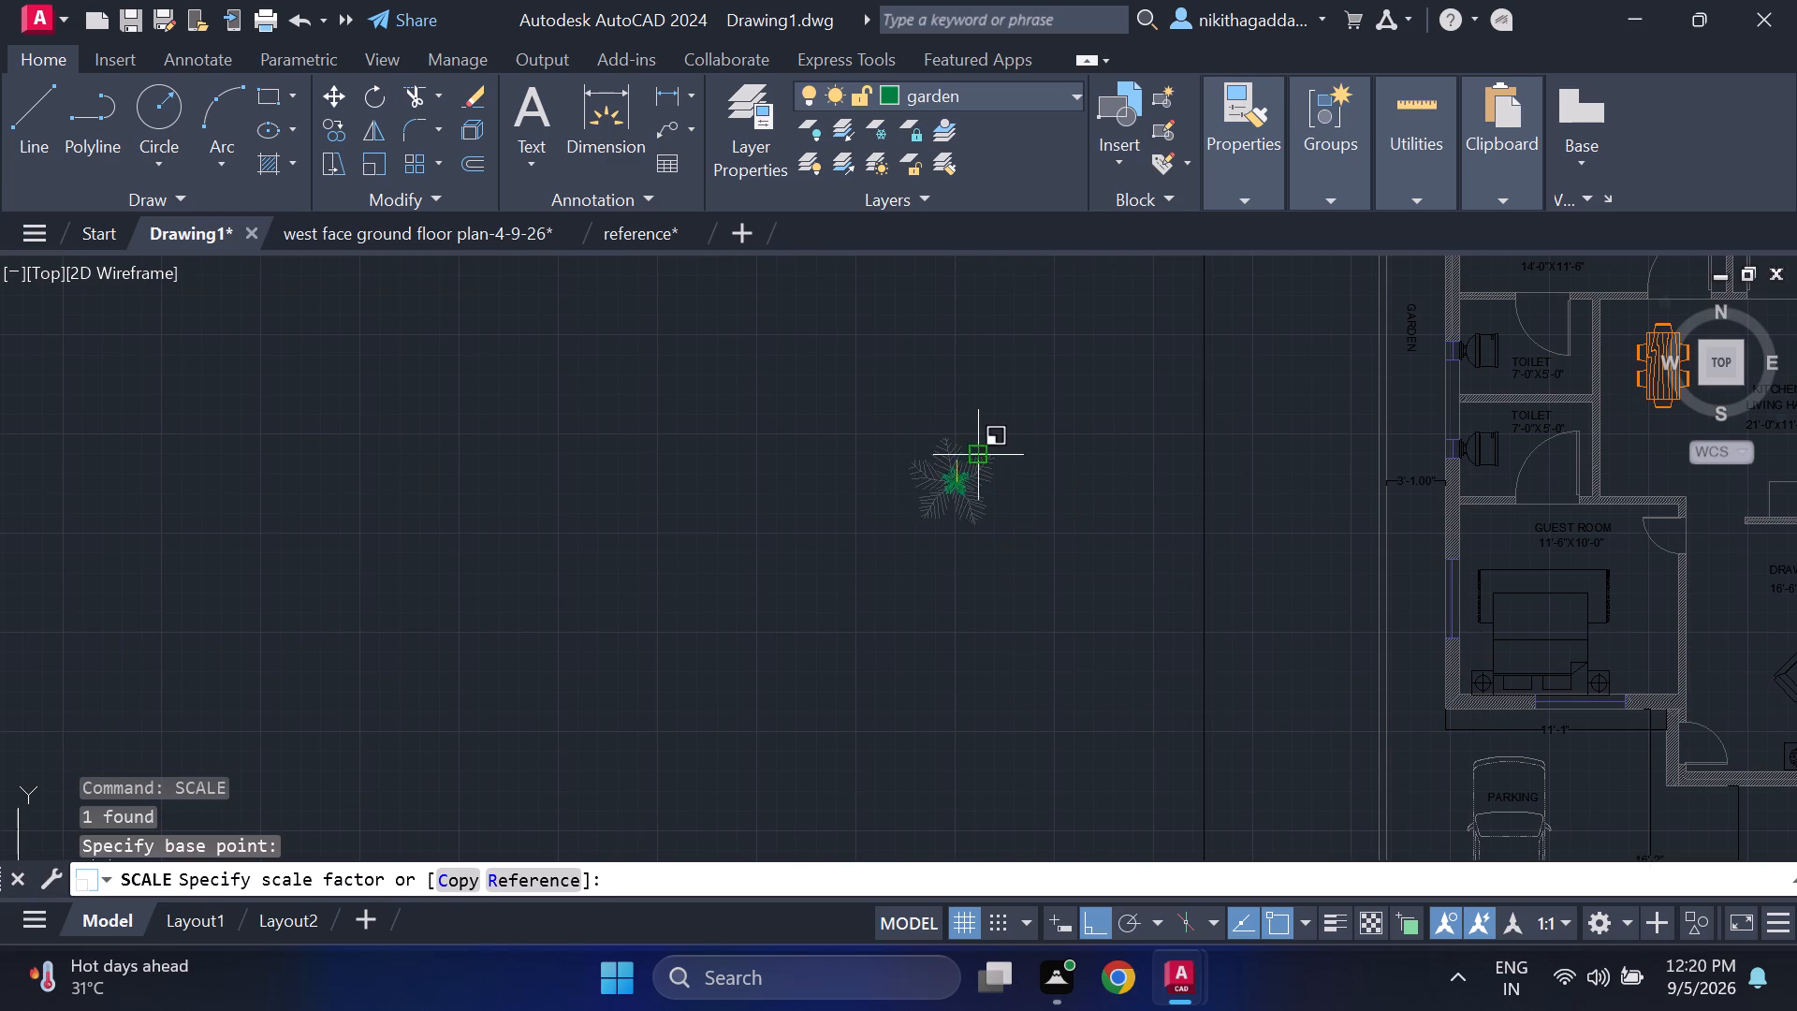
scroll(978, 437, up, 2)
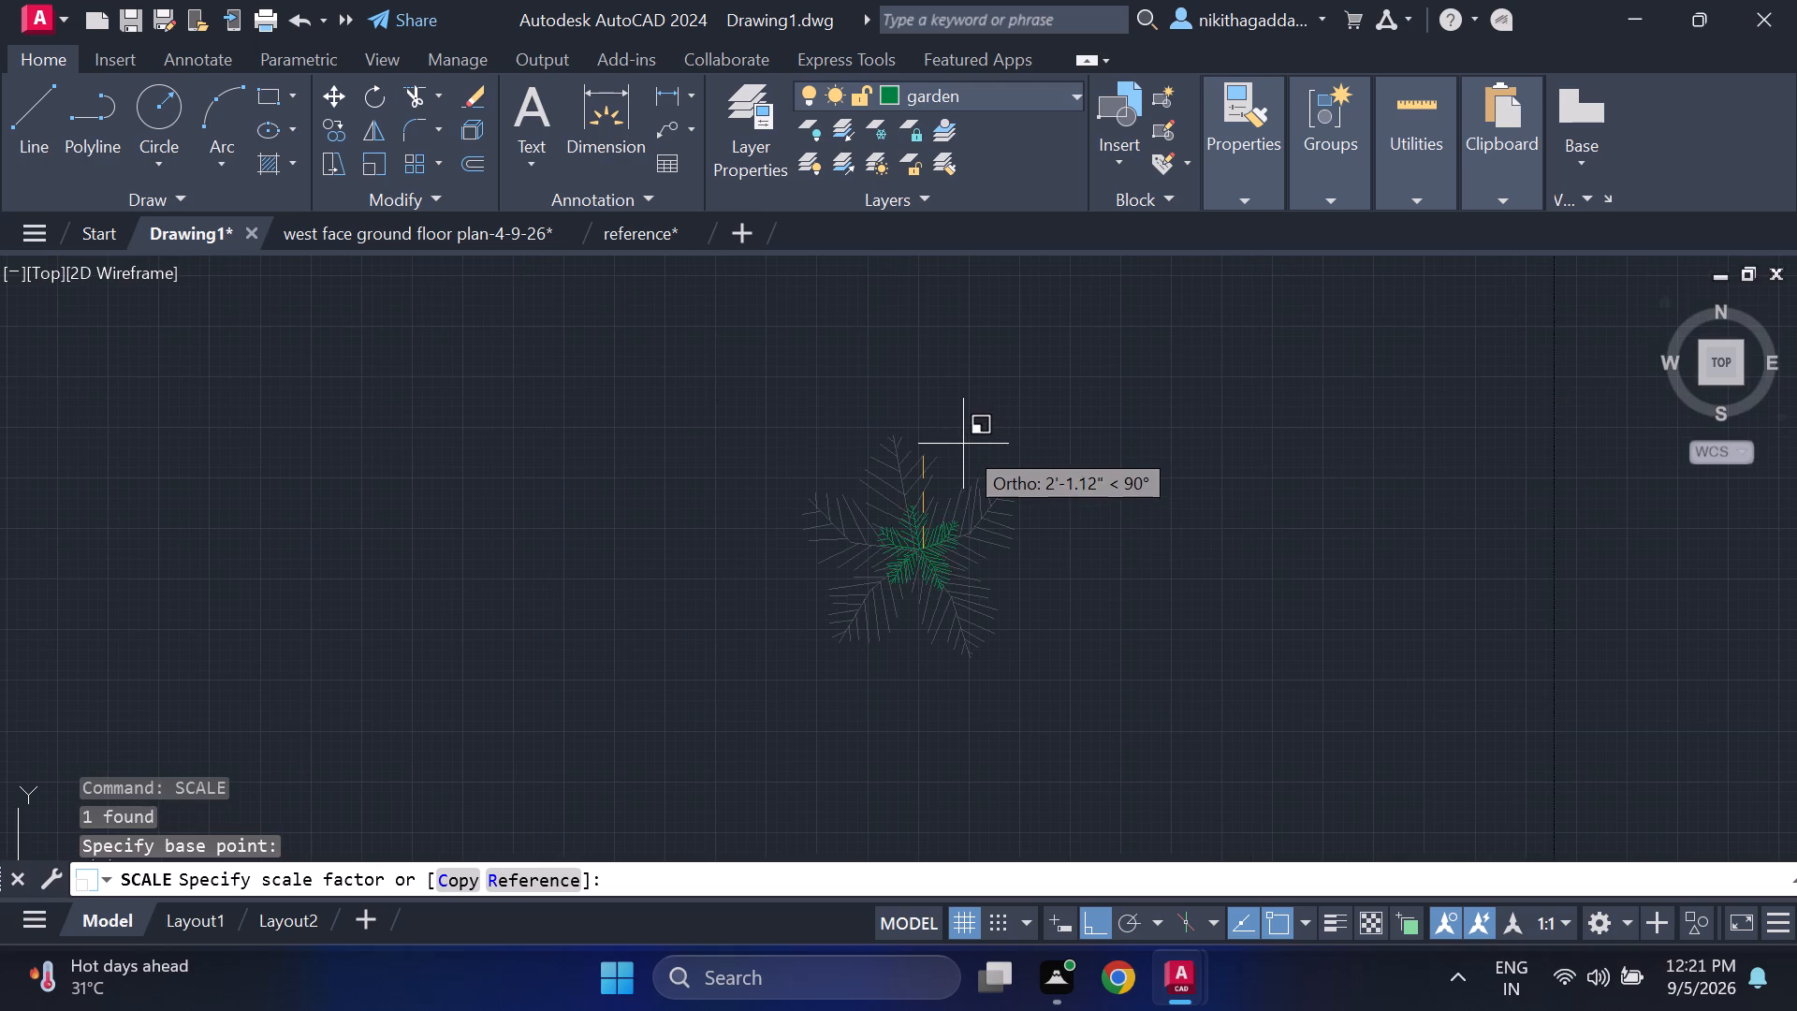
click(975, 425)
scroll(1032, 550, down, 2)
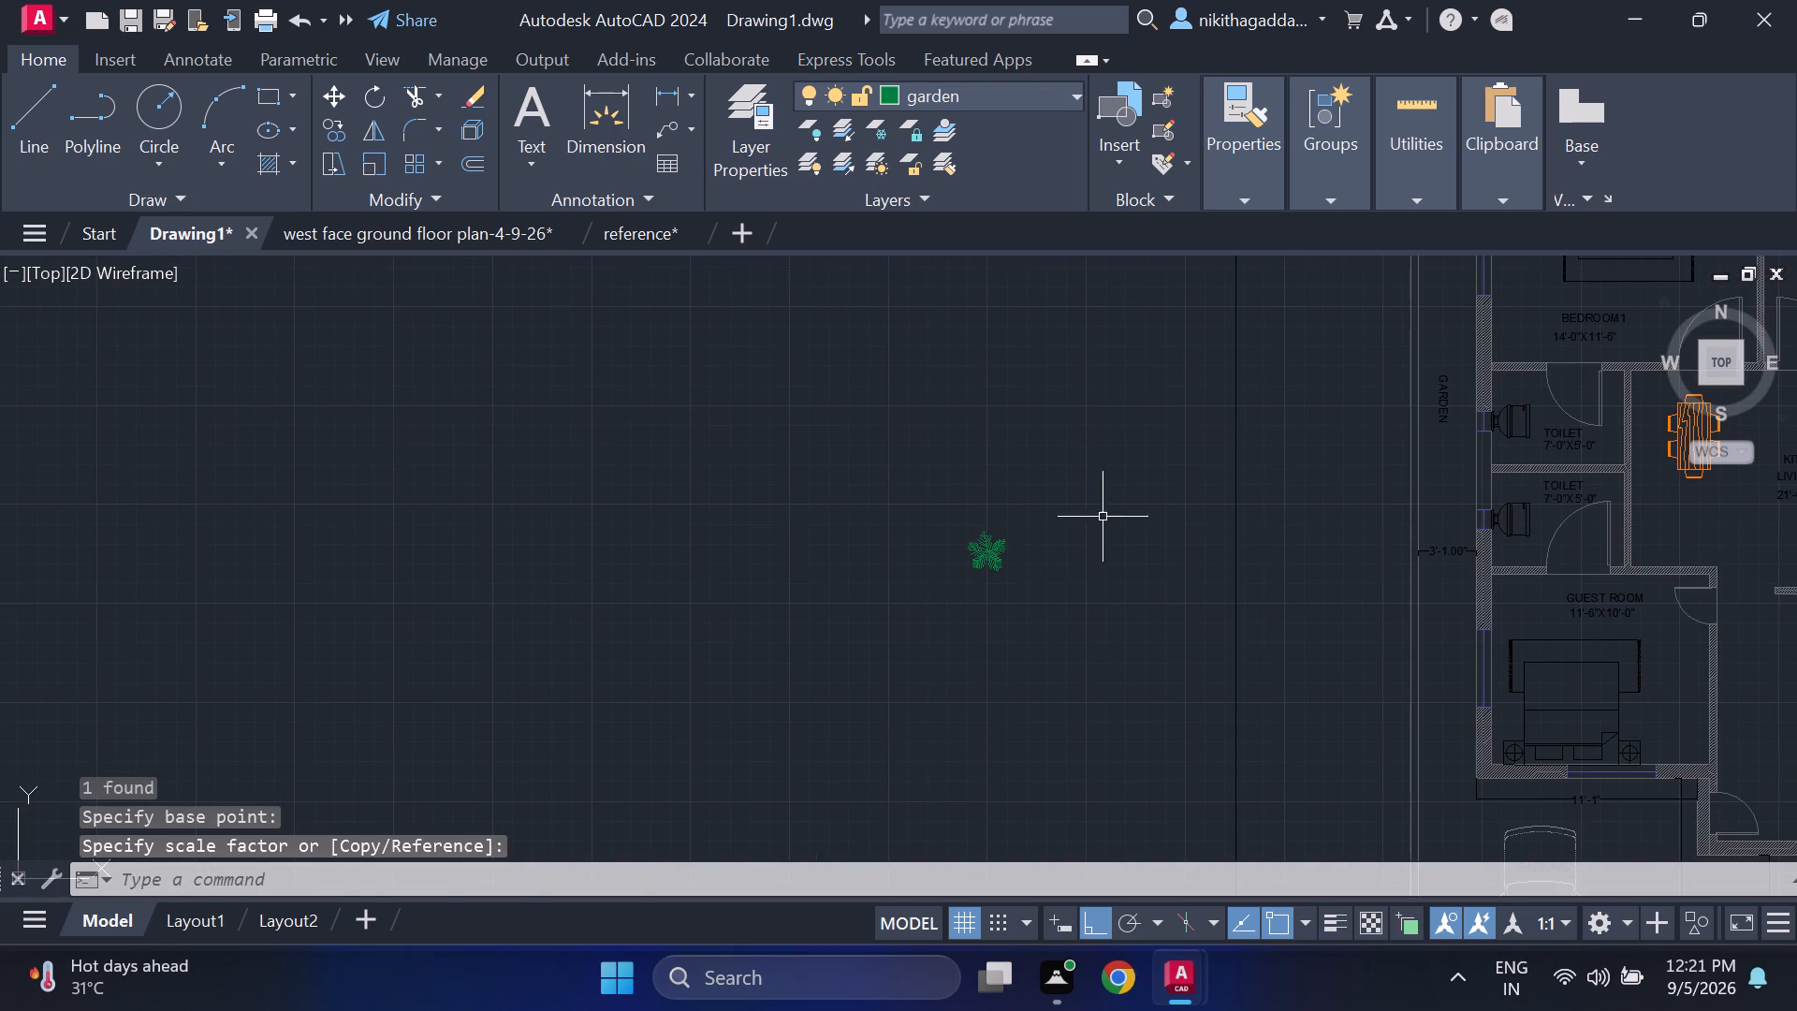
Copy the tree from its centre, with Ortho off, to two spots in the garden strip beside Bedroom1.
click(1103, 515)
click(820, 605)
text(CO)
key(Return)
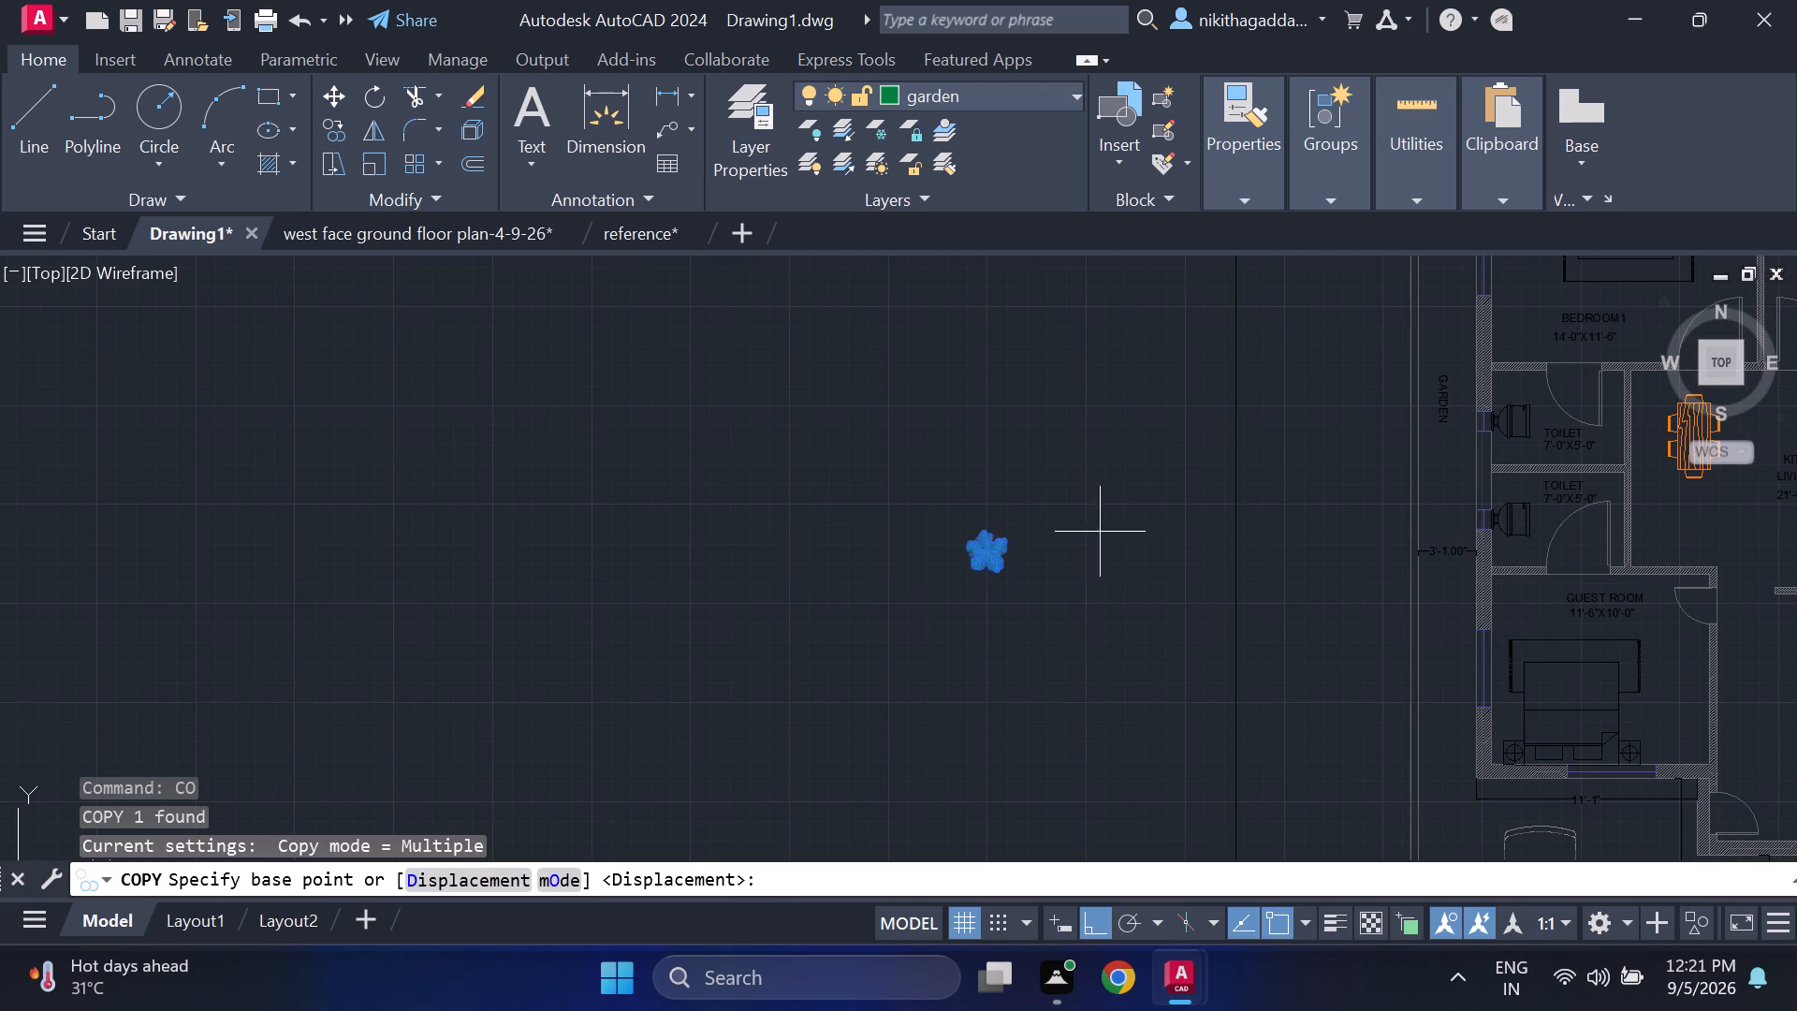
click(988, 550)
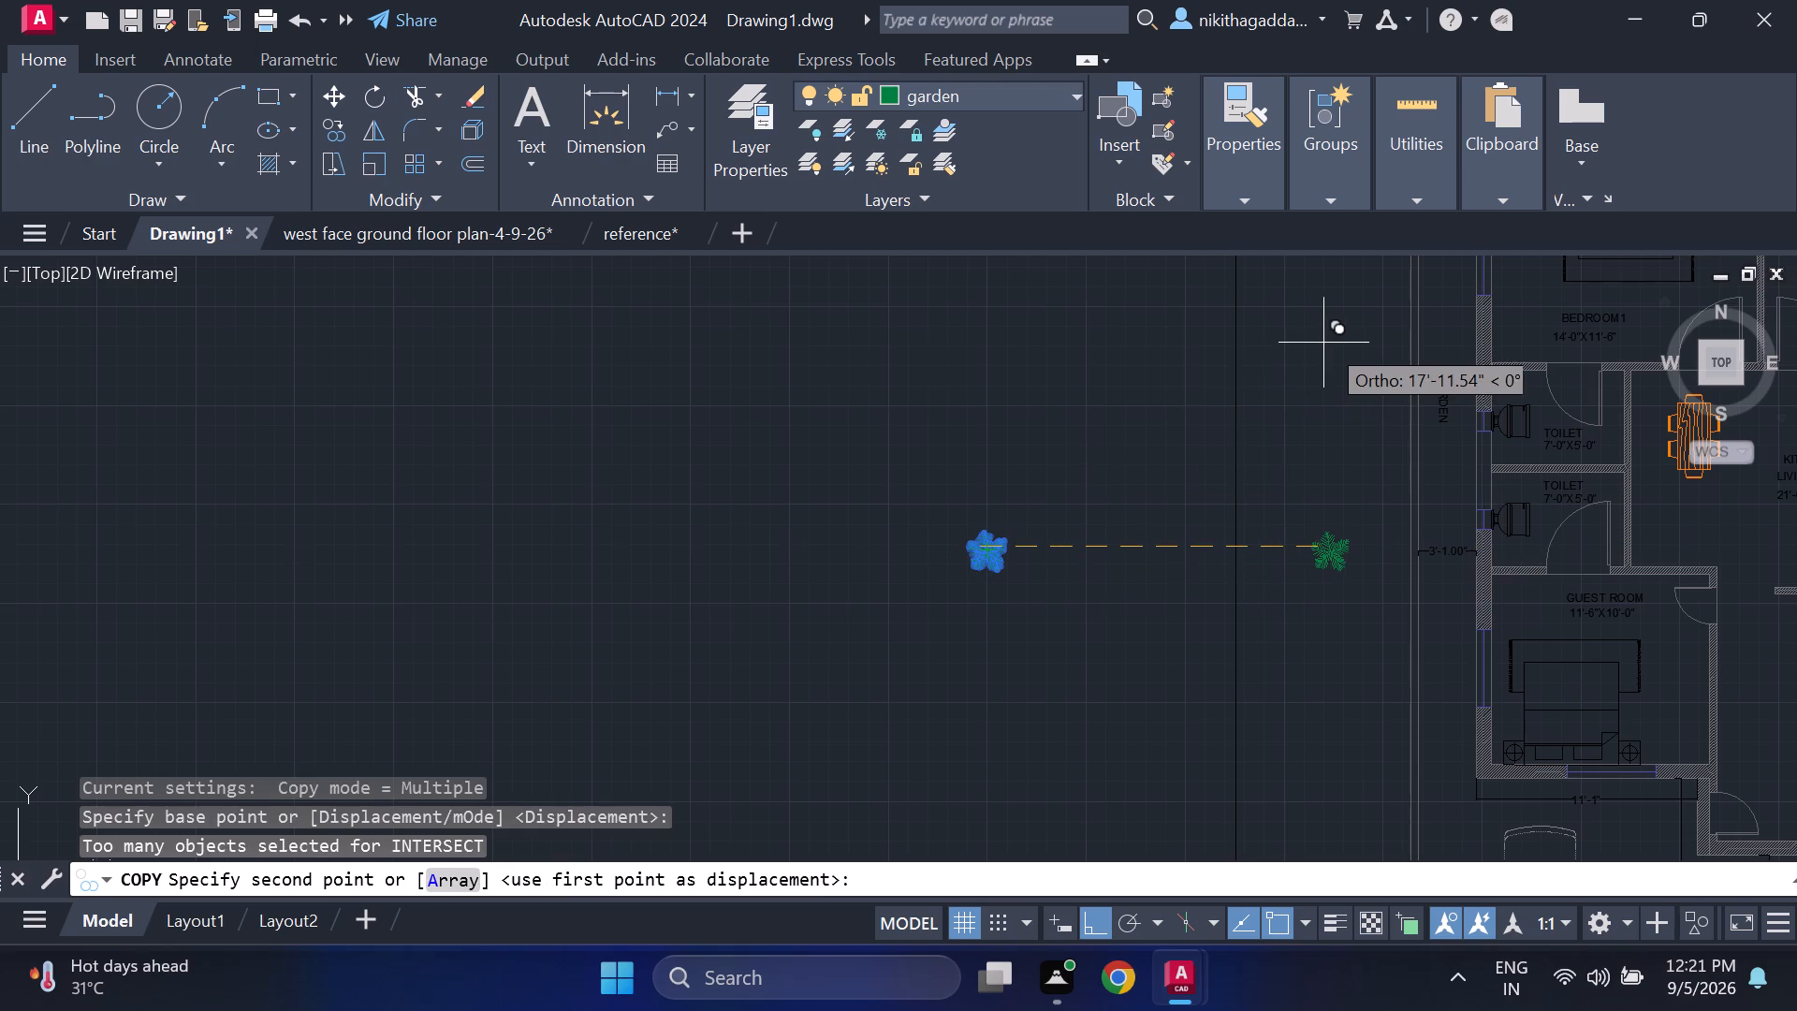
key(F8)
scroll(1320, 338, down, 1)
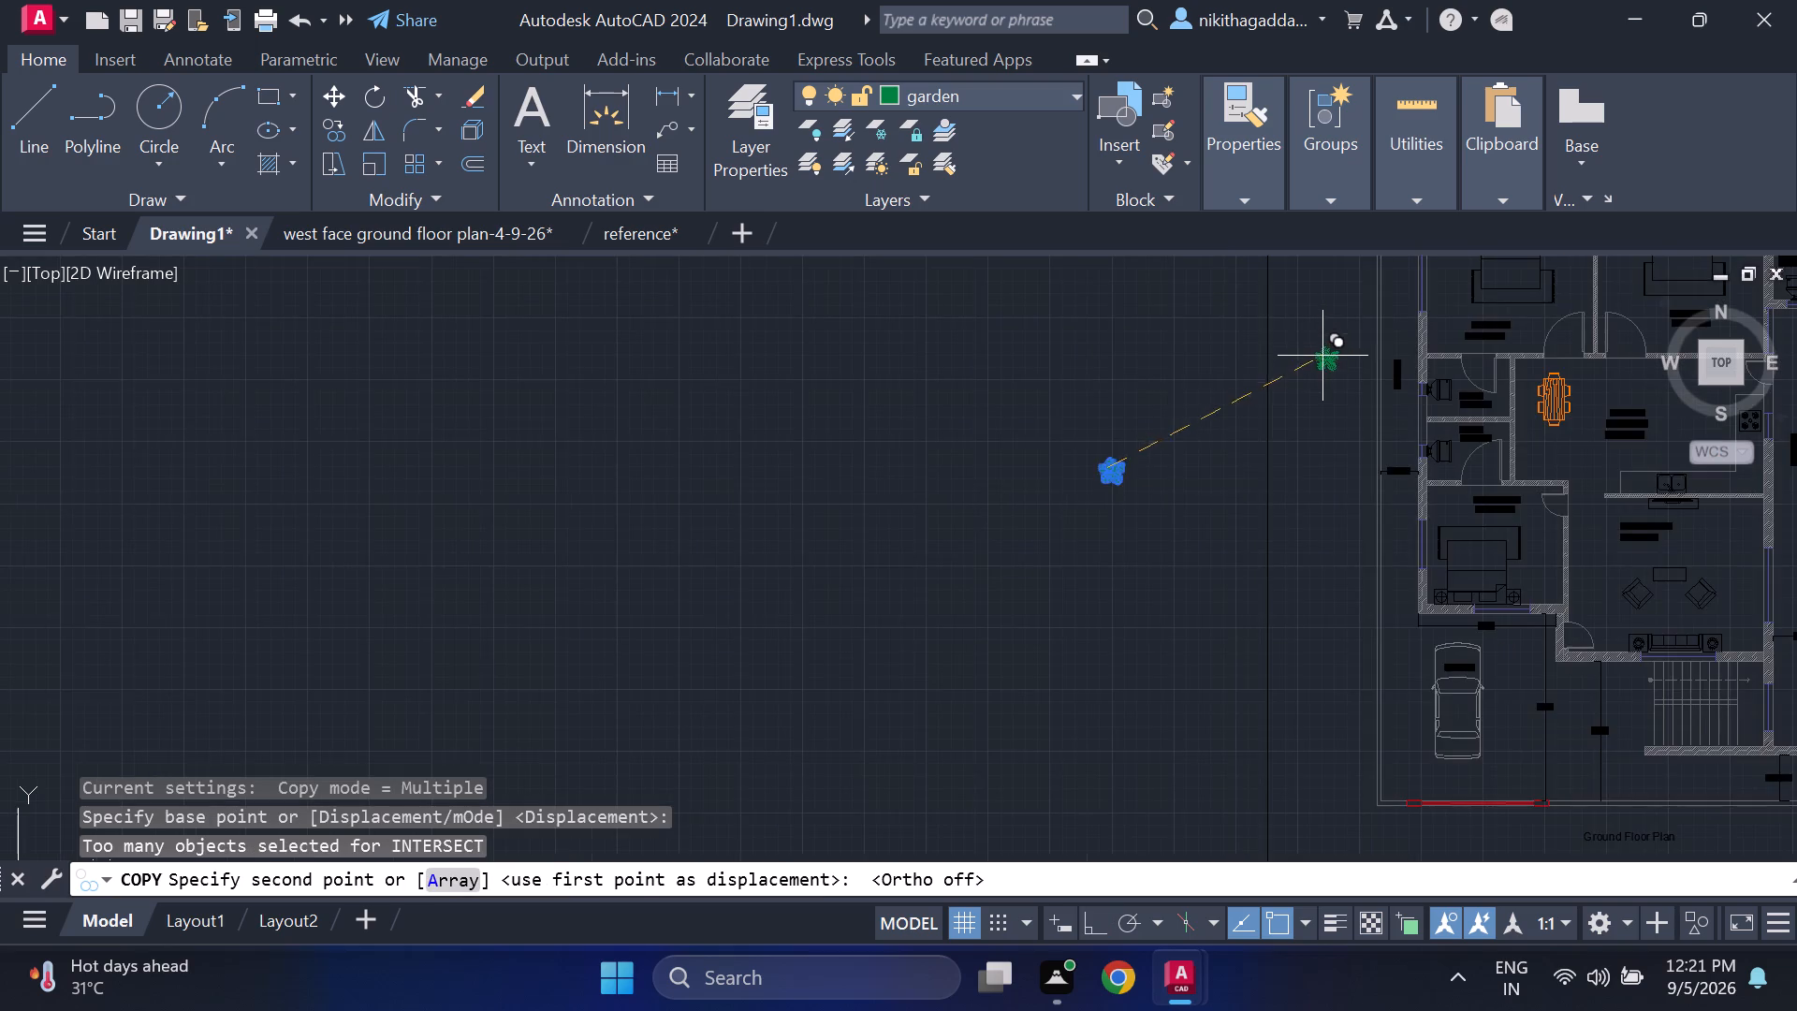
middle_drag(1323, 359, 994, 709)
scroll(1030, 658, up, 2)
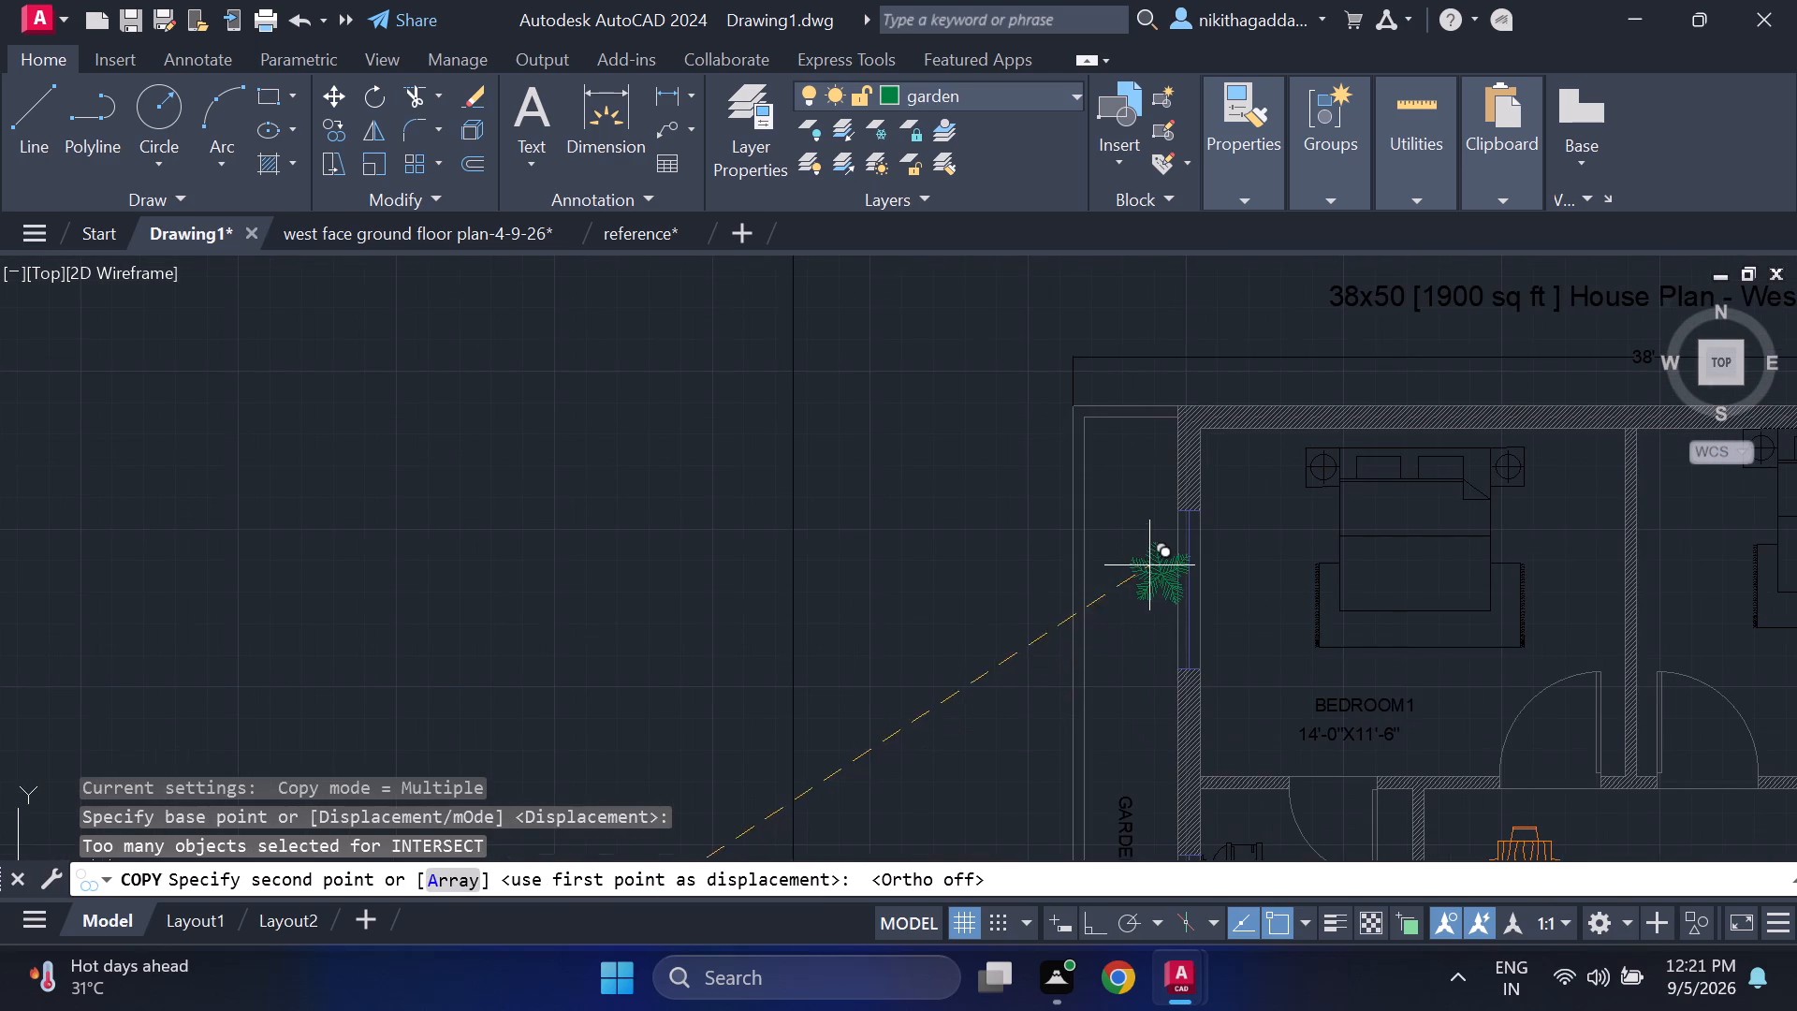
click(1123, 455)
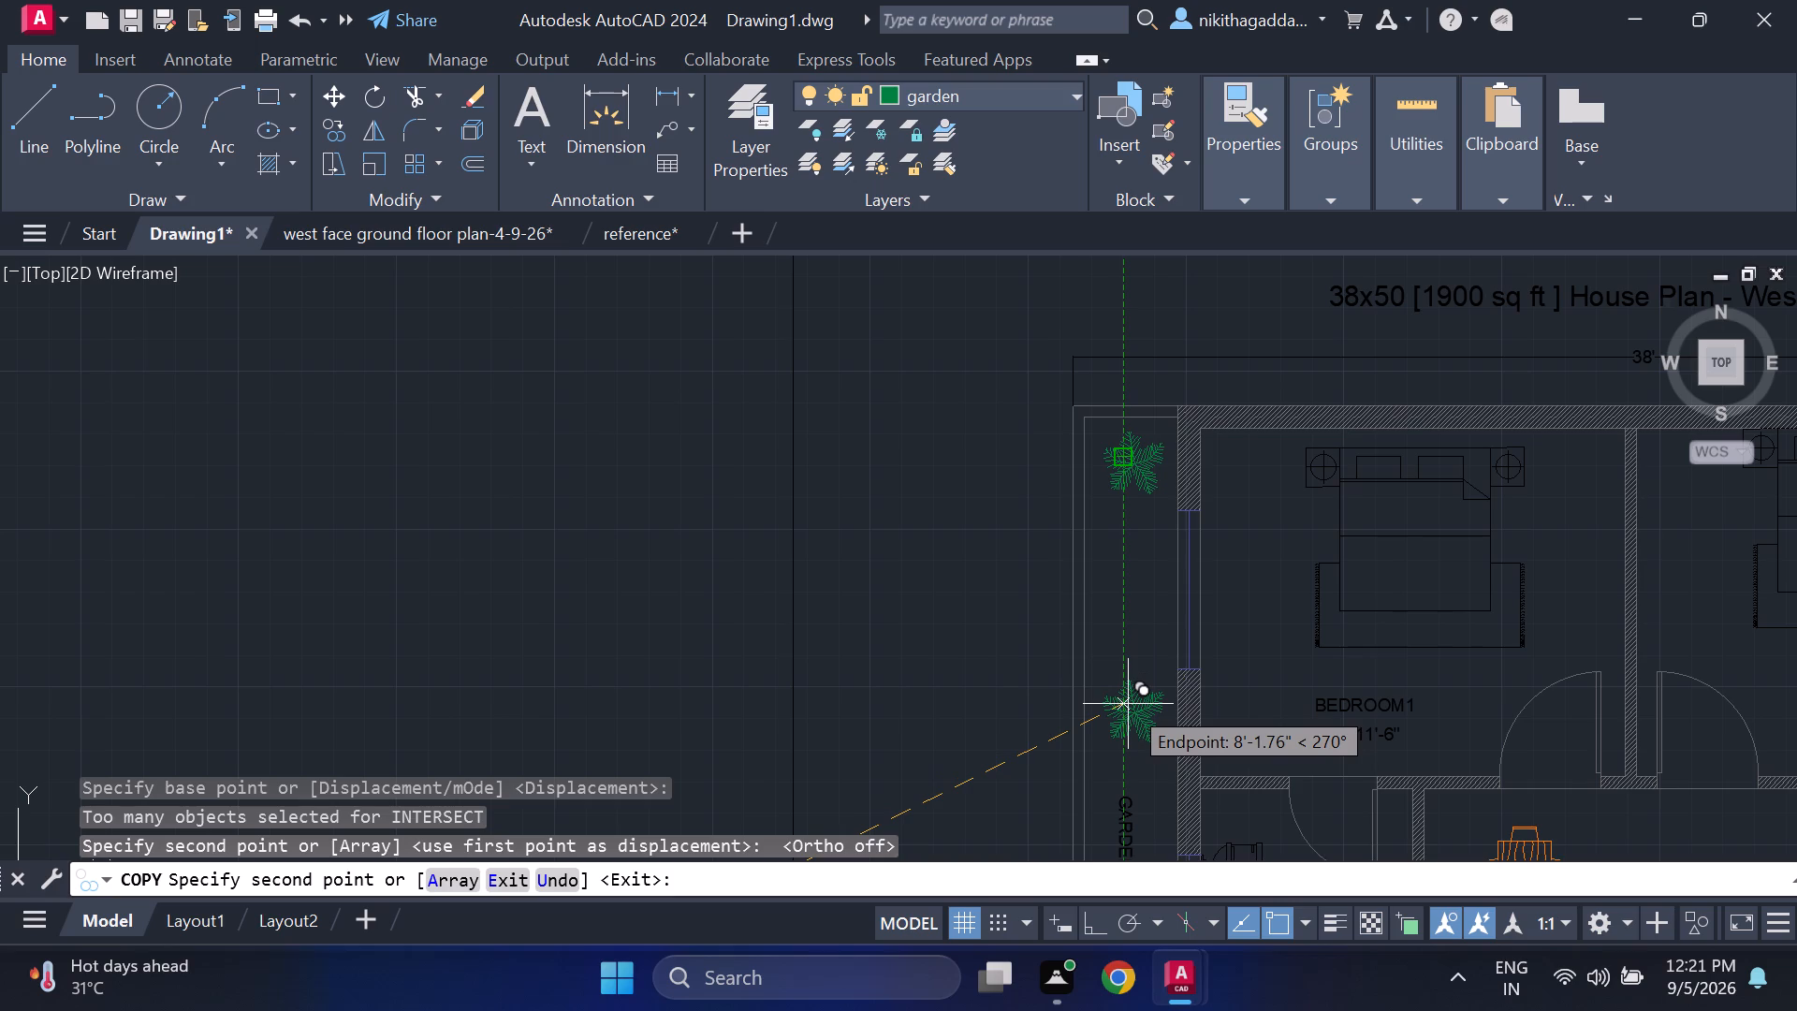
click(1121, 643)
Continue copying the tree to three more spots down the garden strip, beside the toilets and the guest room.
middle_drag(1121, 727, 1132, 548)
middle_click(1132, 543)
middle_drag(1124, 714, 1081, 554)
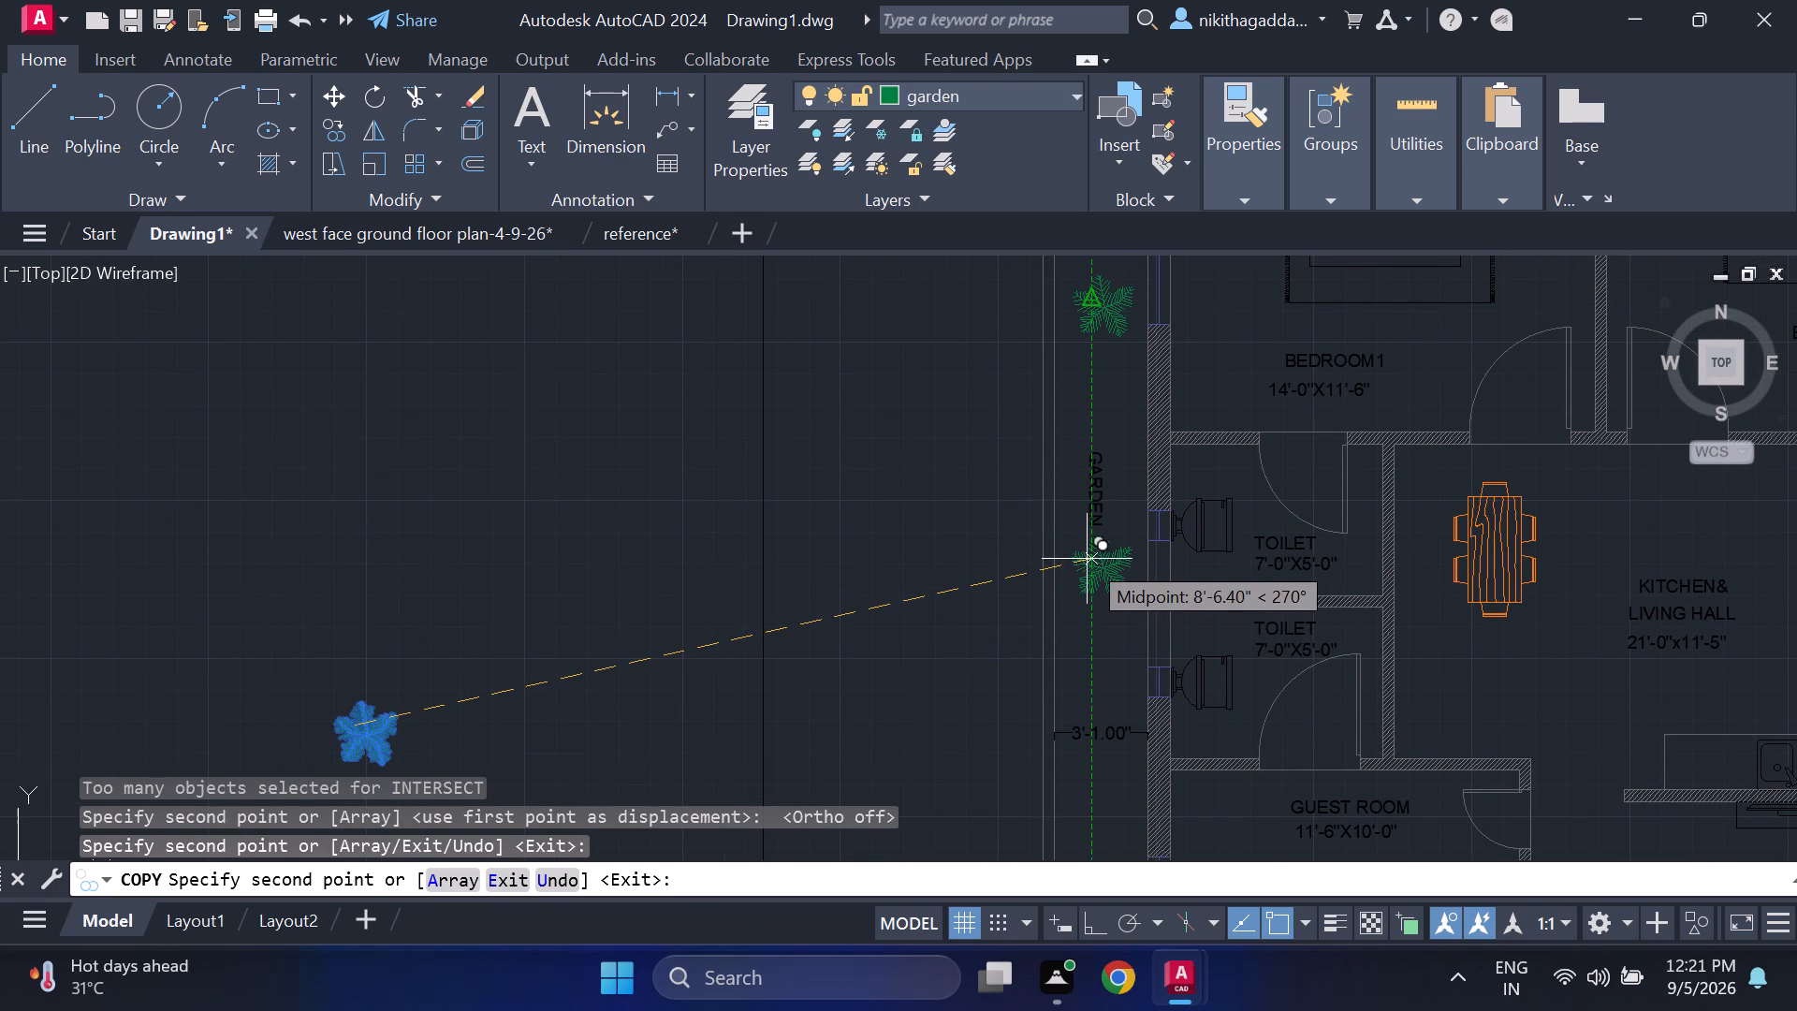
click(1078, 574)
middle_drag(1080, 679, 1057, 444)
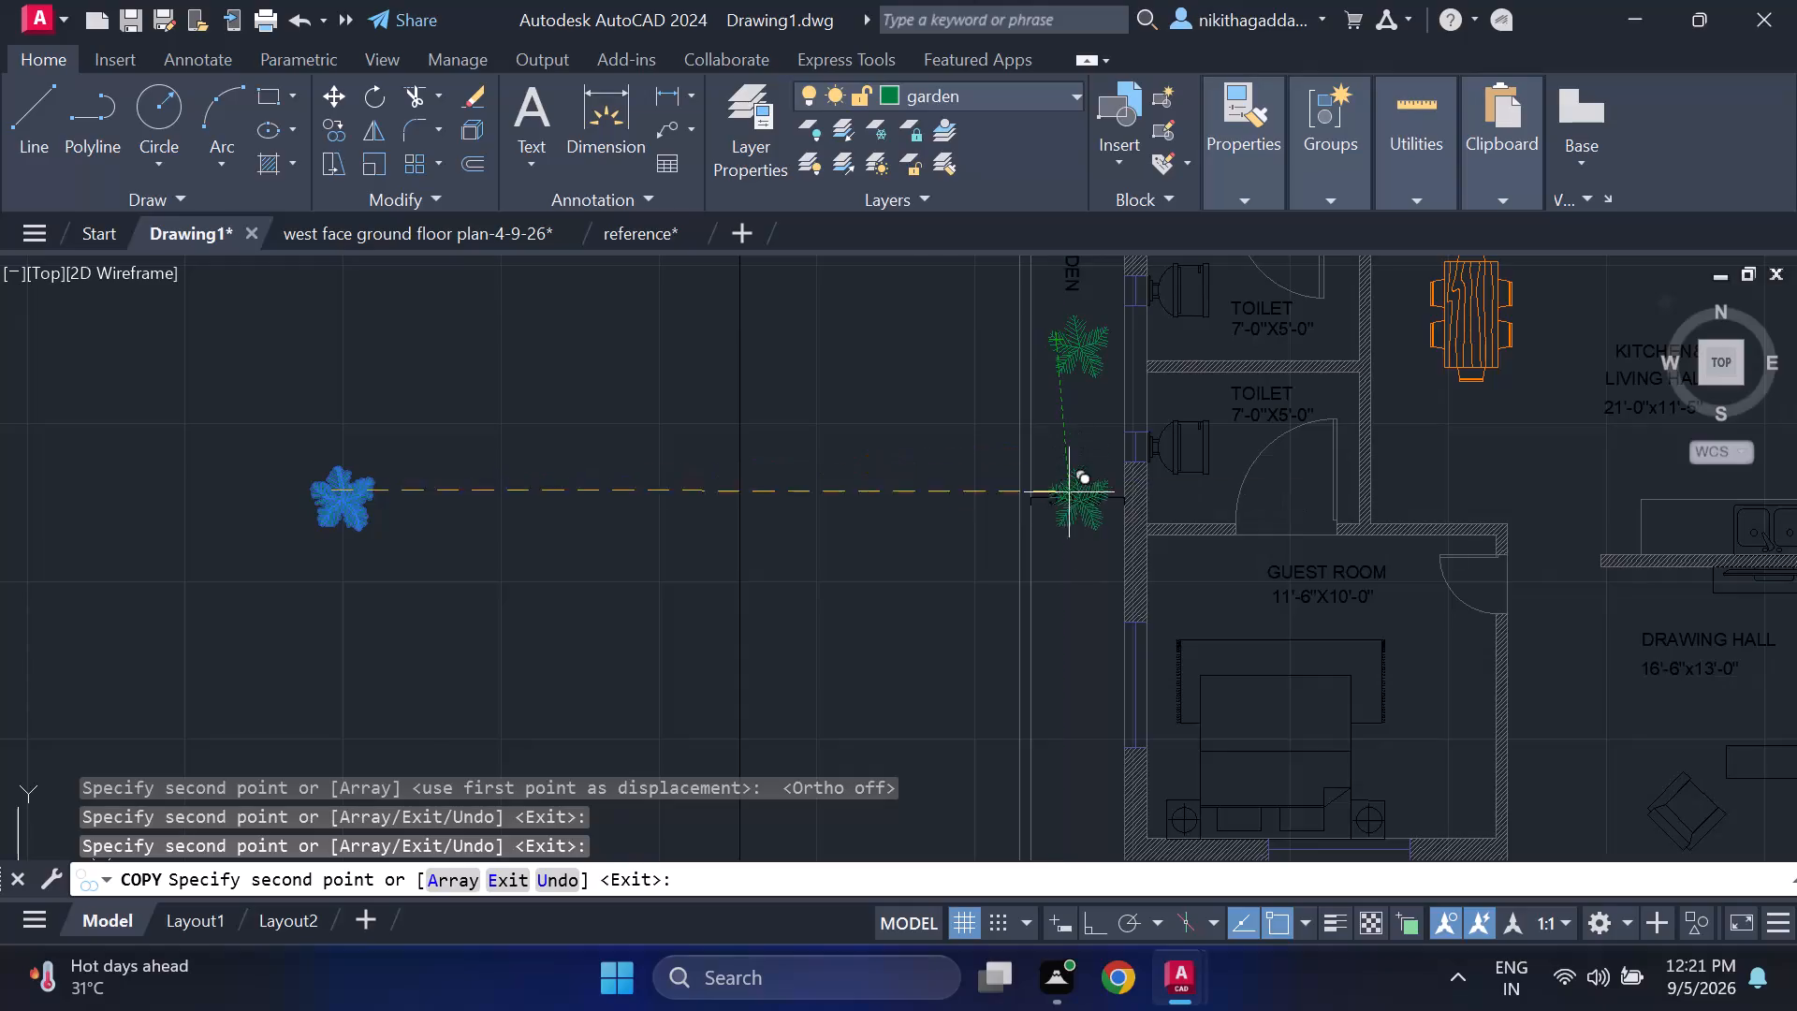
click(1064, 542)
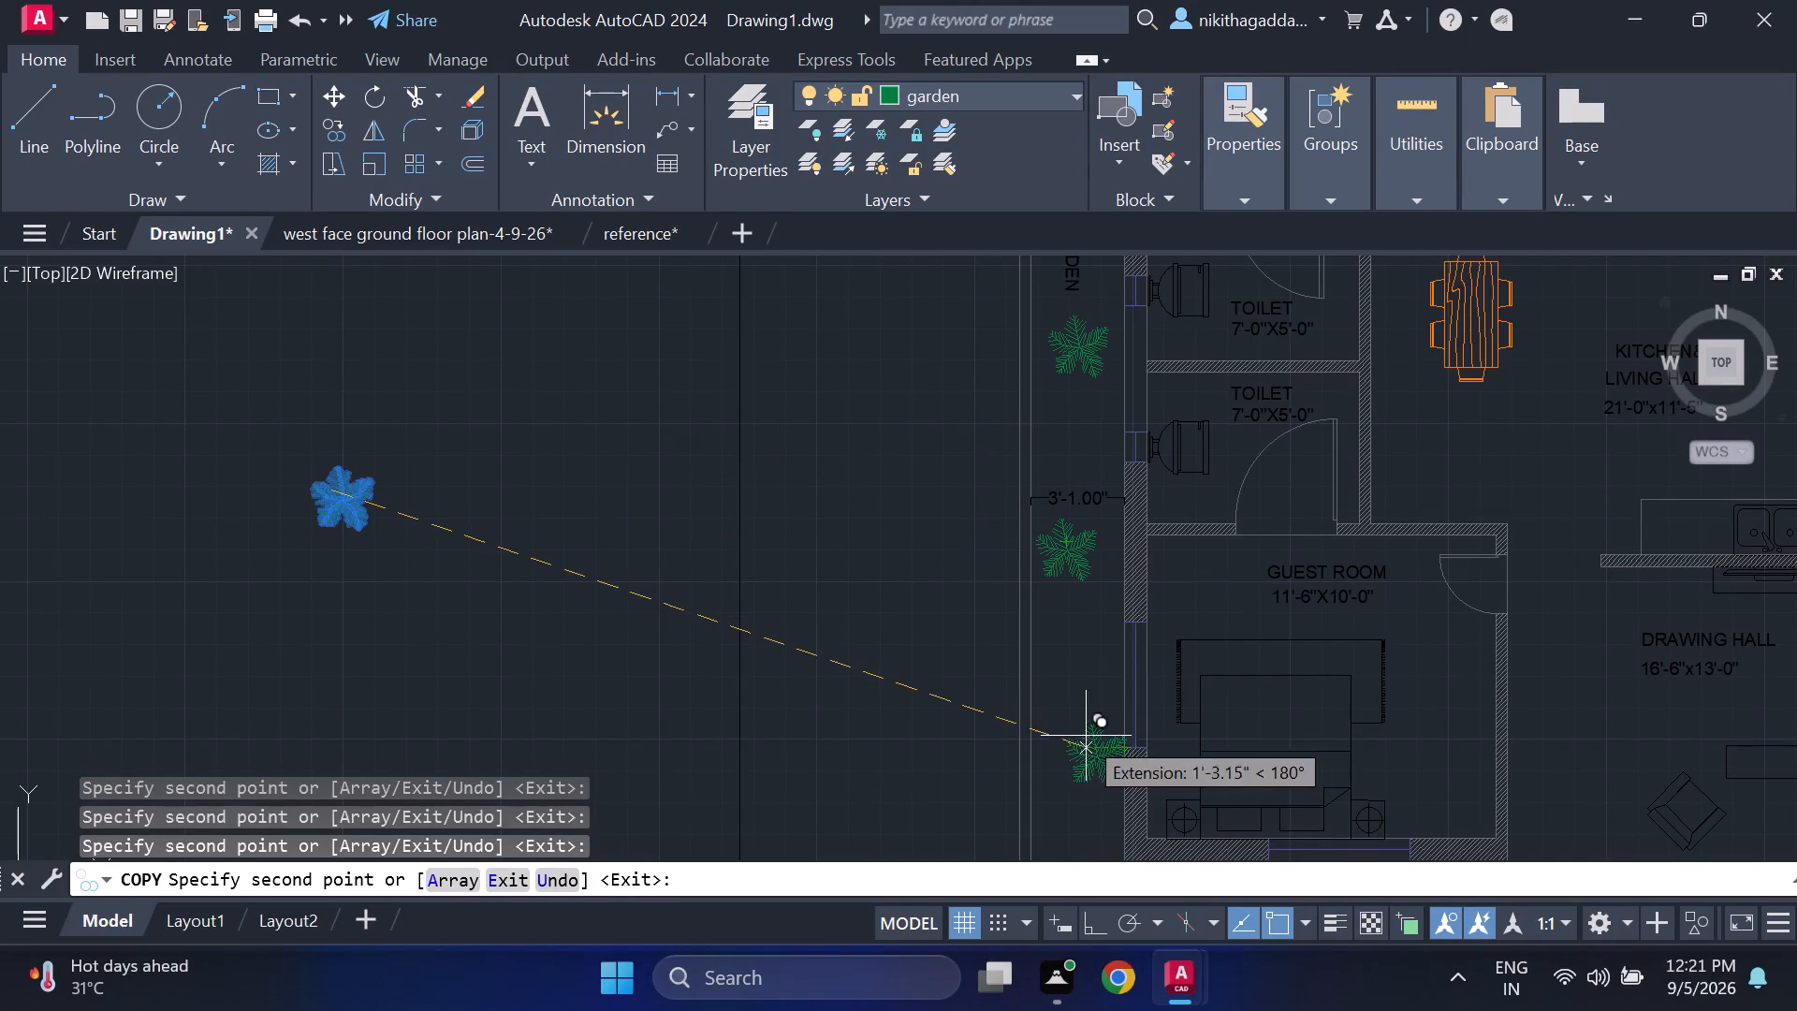
middle_drag(1082, 733, 1082, 522)
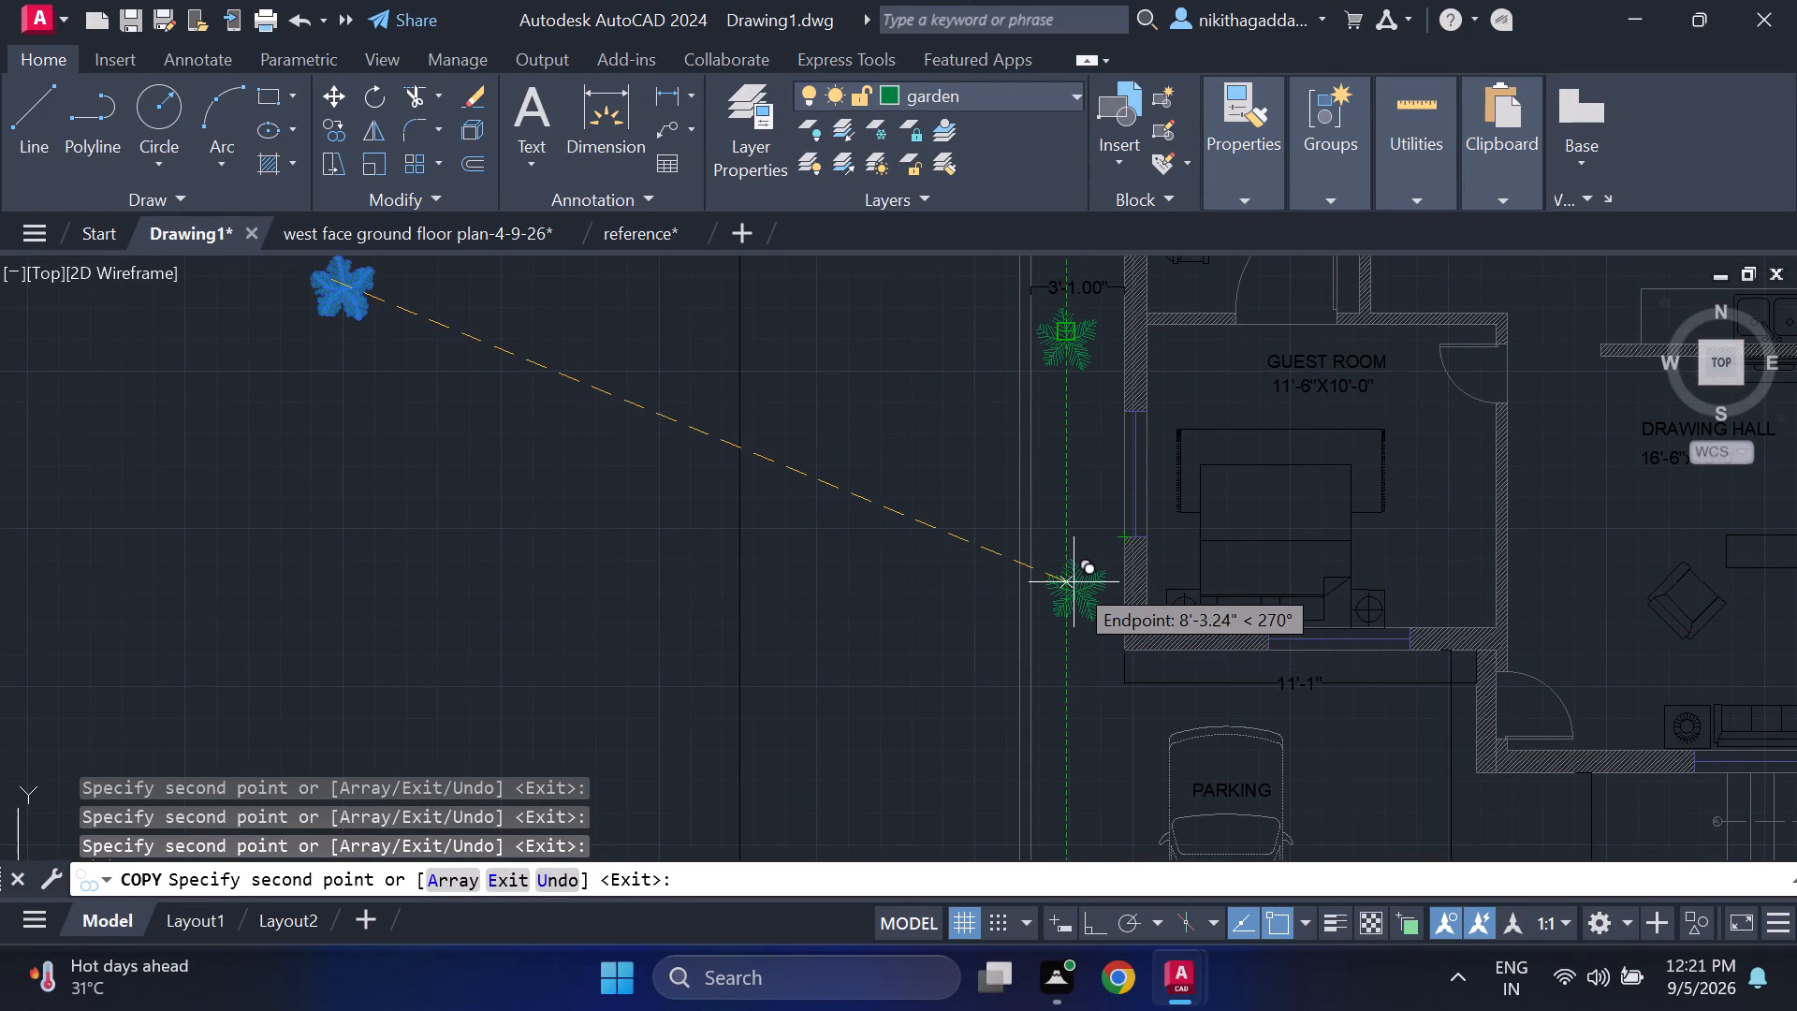
click(1074, 582)
Copy the tree to five spots along the front boundary, from the corner by the gate to the far corner past the stairs.
middle_drag(1074, 701, 1079, 426)
scroll(1083, 526, down, 3)
scroll(1100, 625, up, 1)
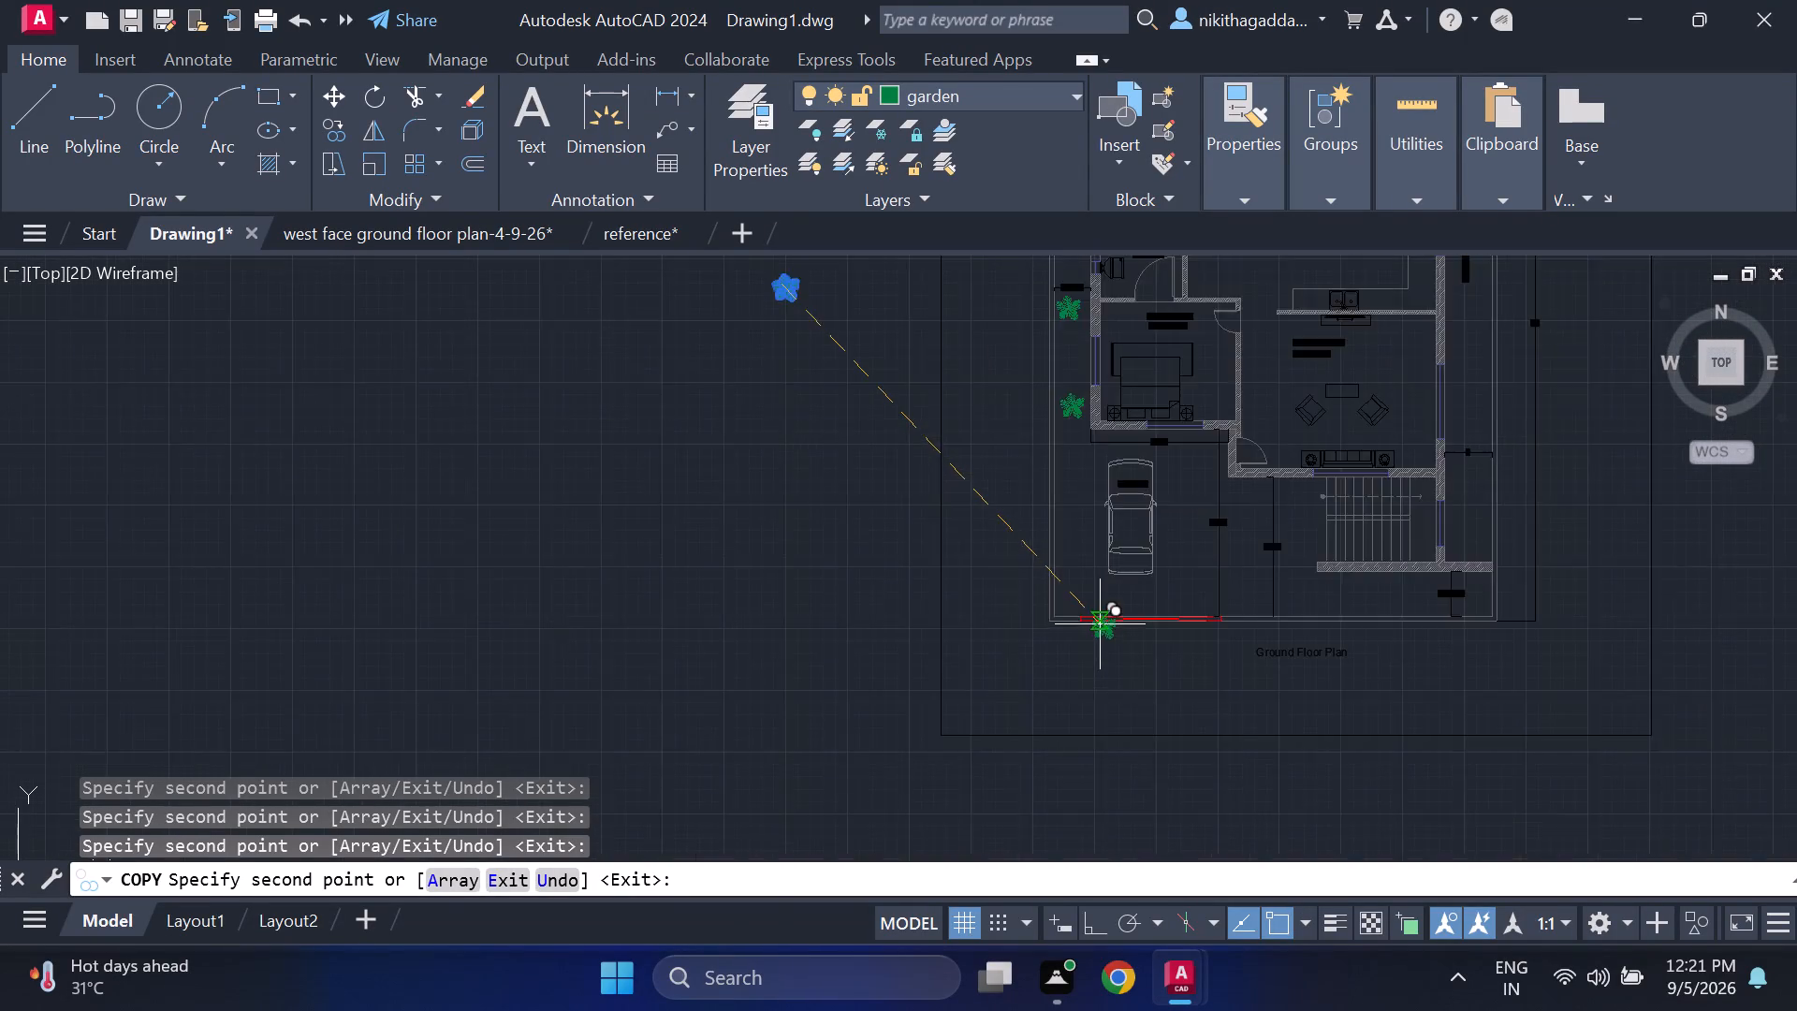
scroll(1100, 623, up, 2)
click(1038, 563)
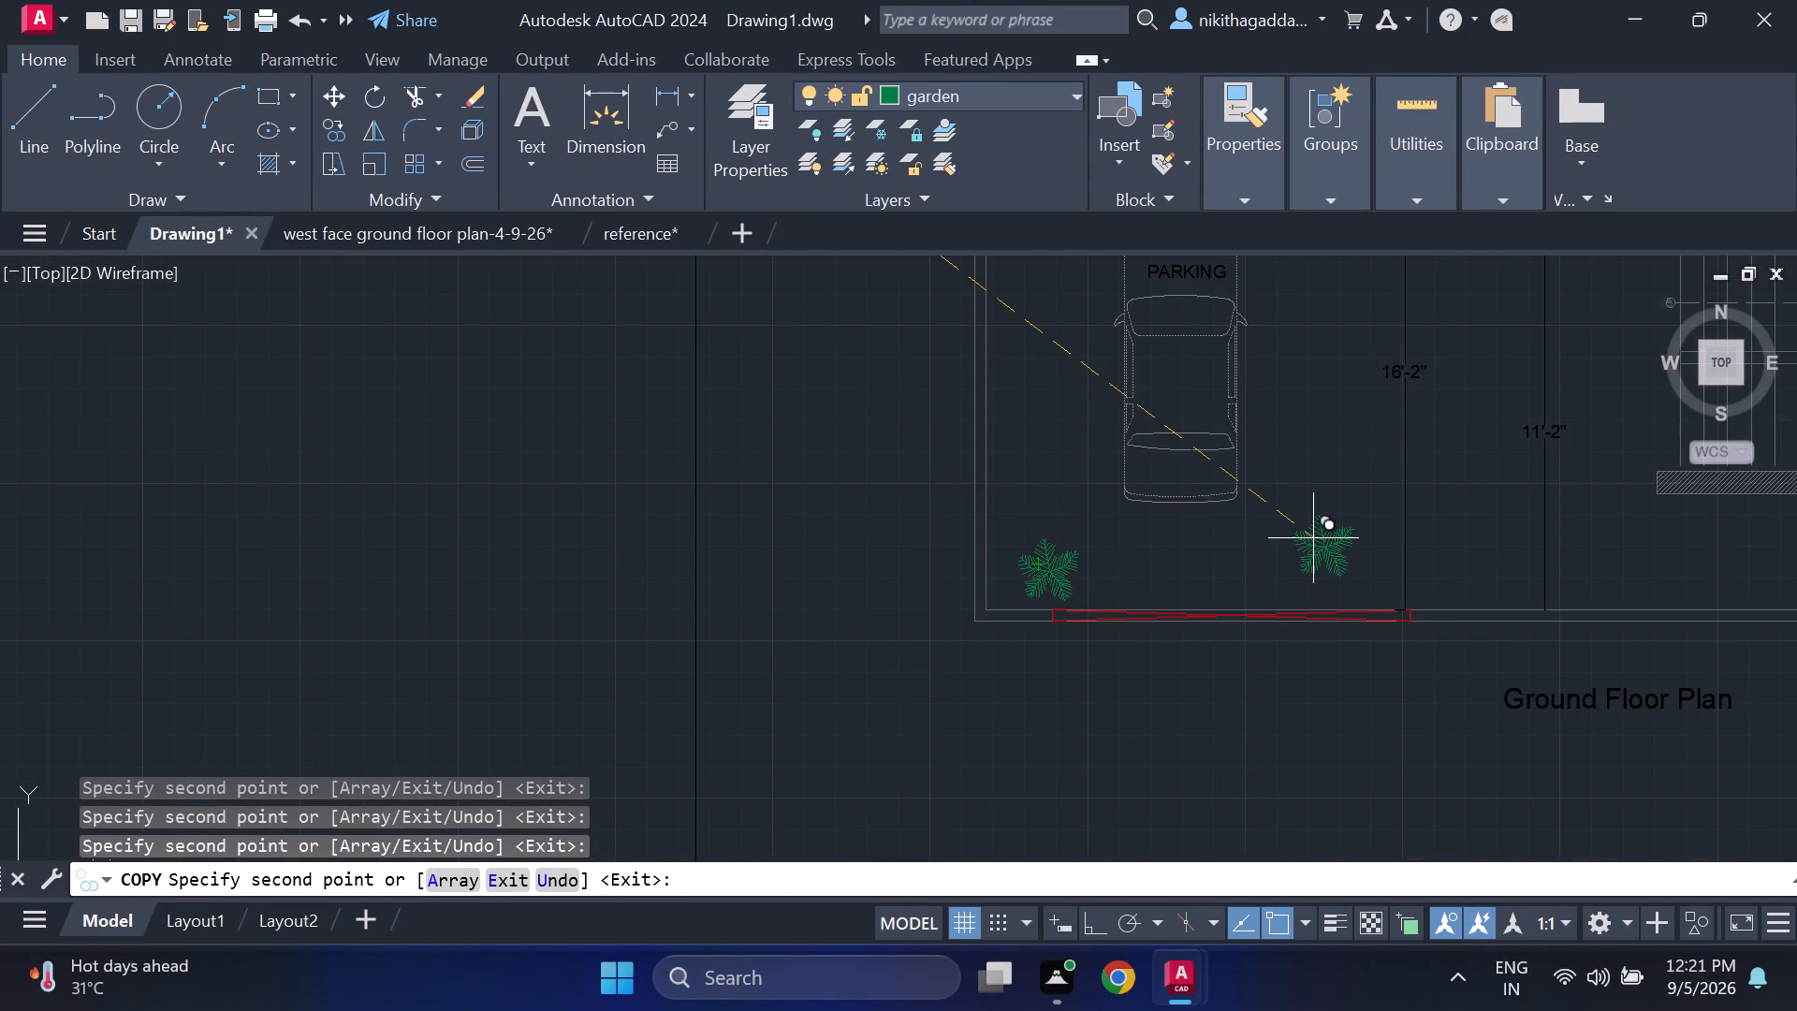
middle_drag(1315, 538, 817, 583)
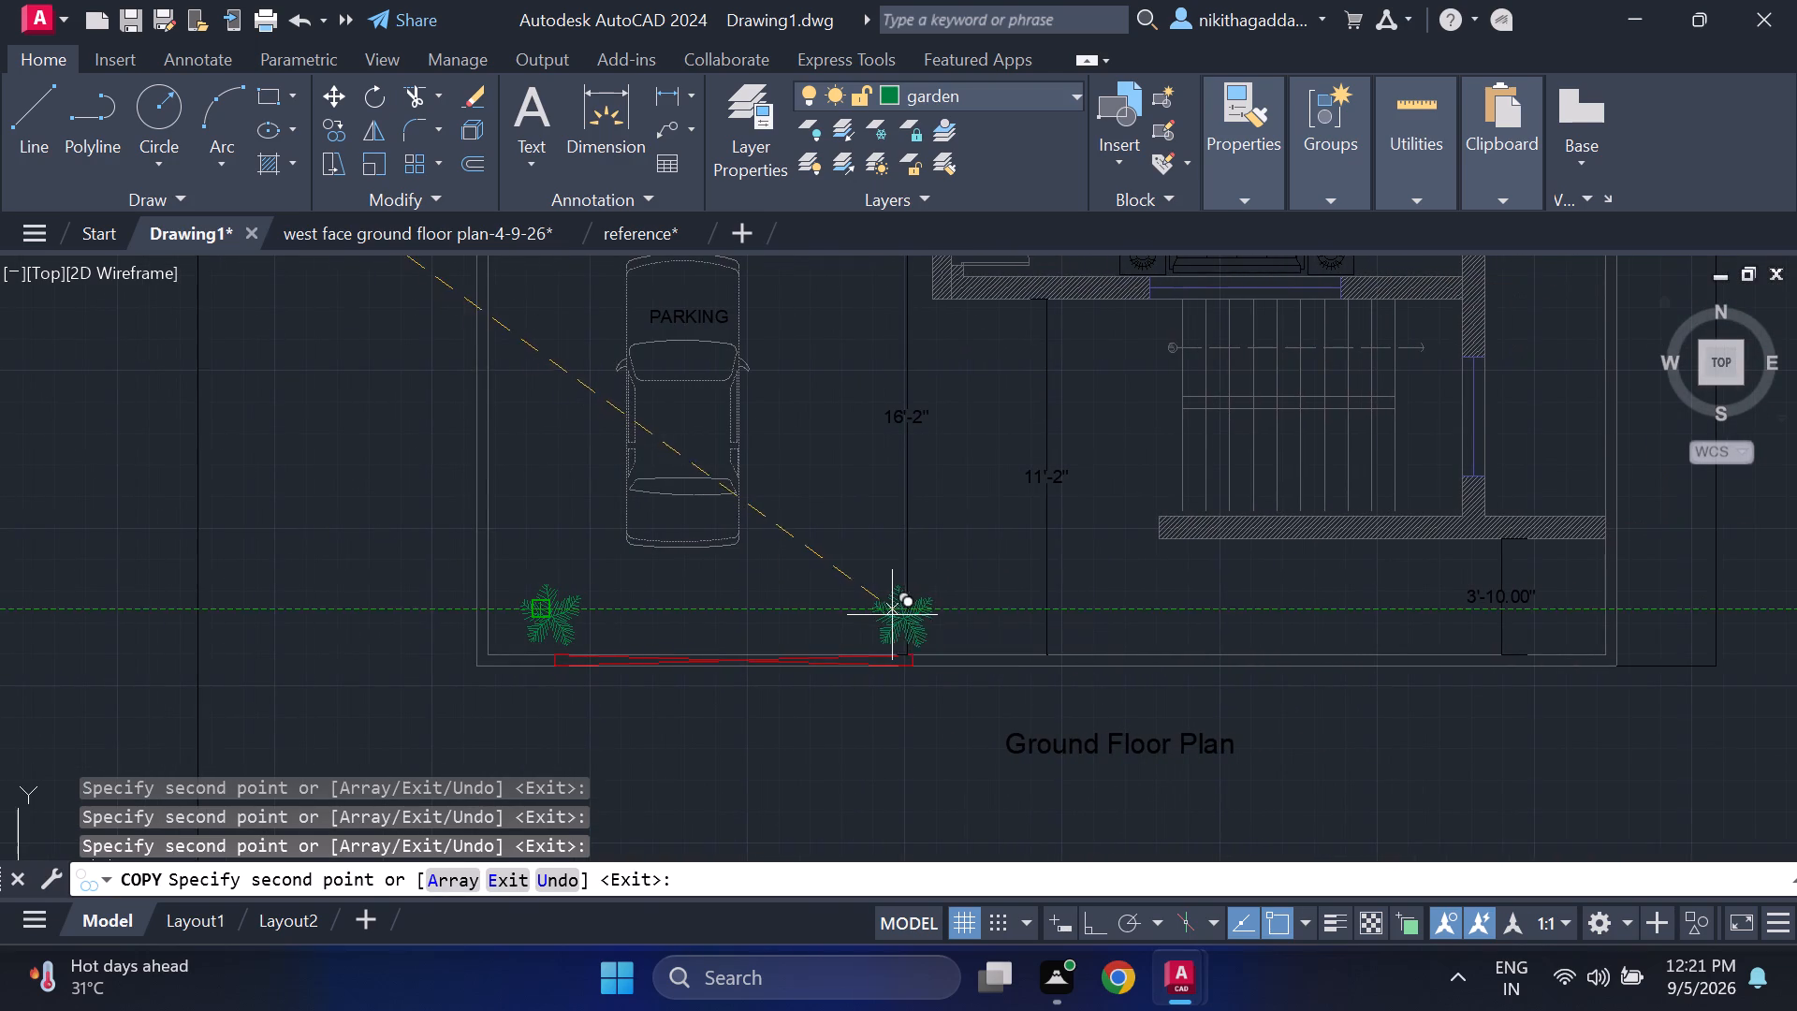
click(993, 608)
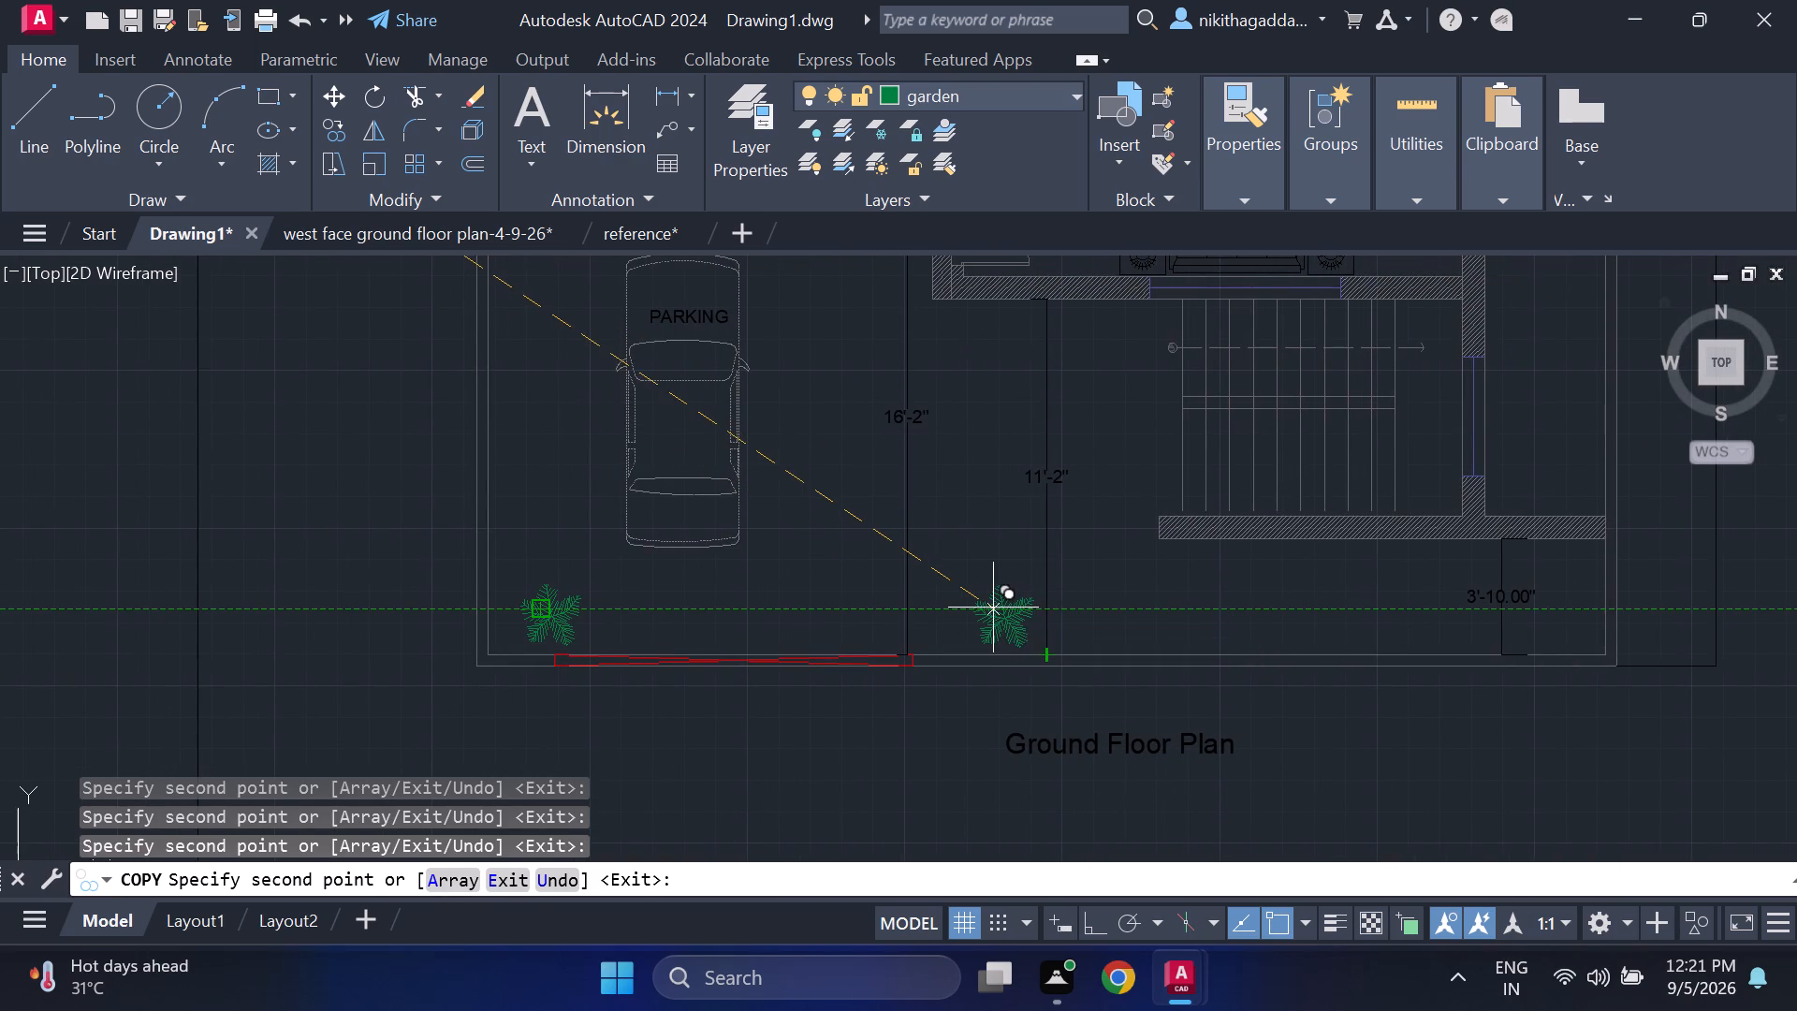
click(1224, 608)
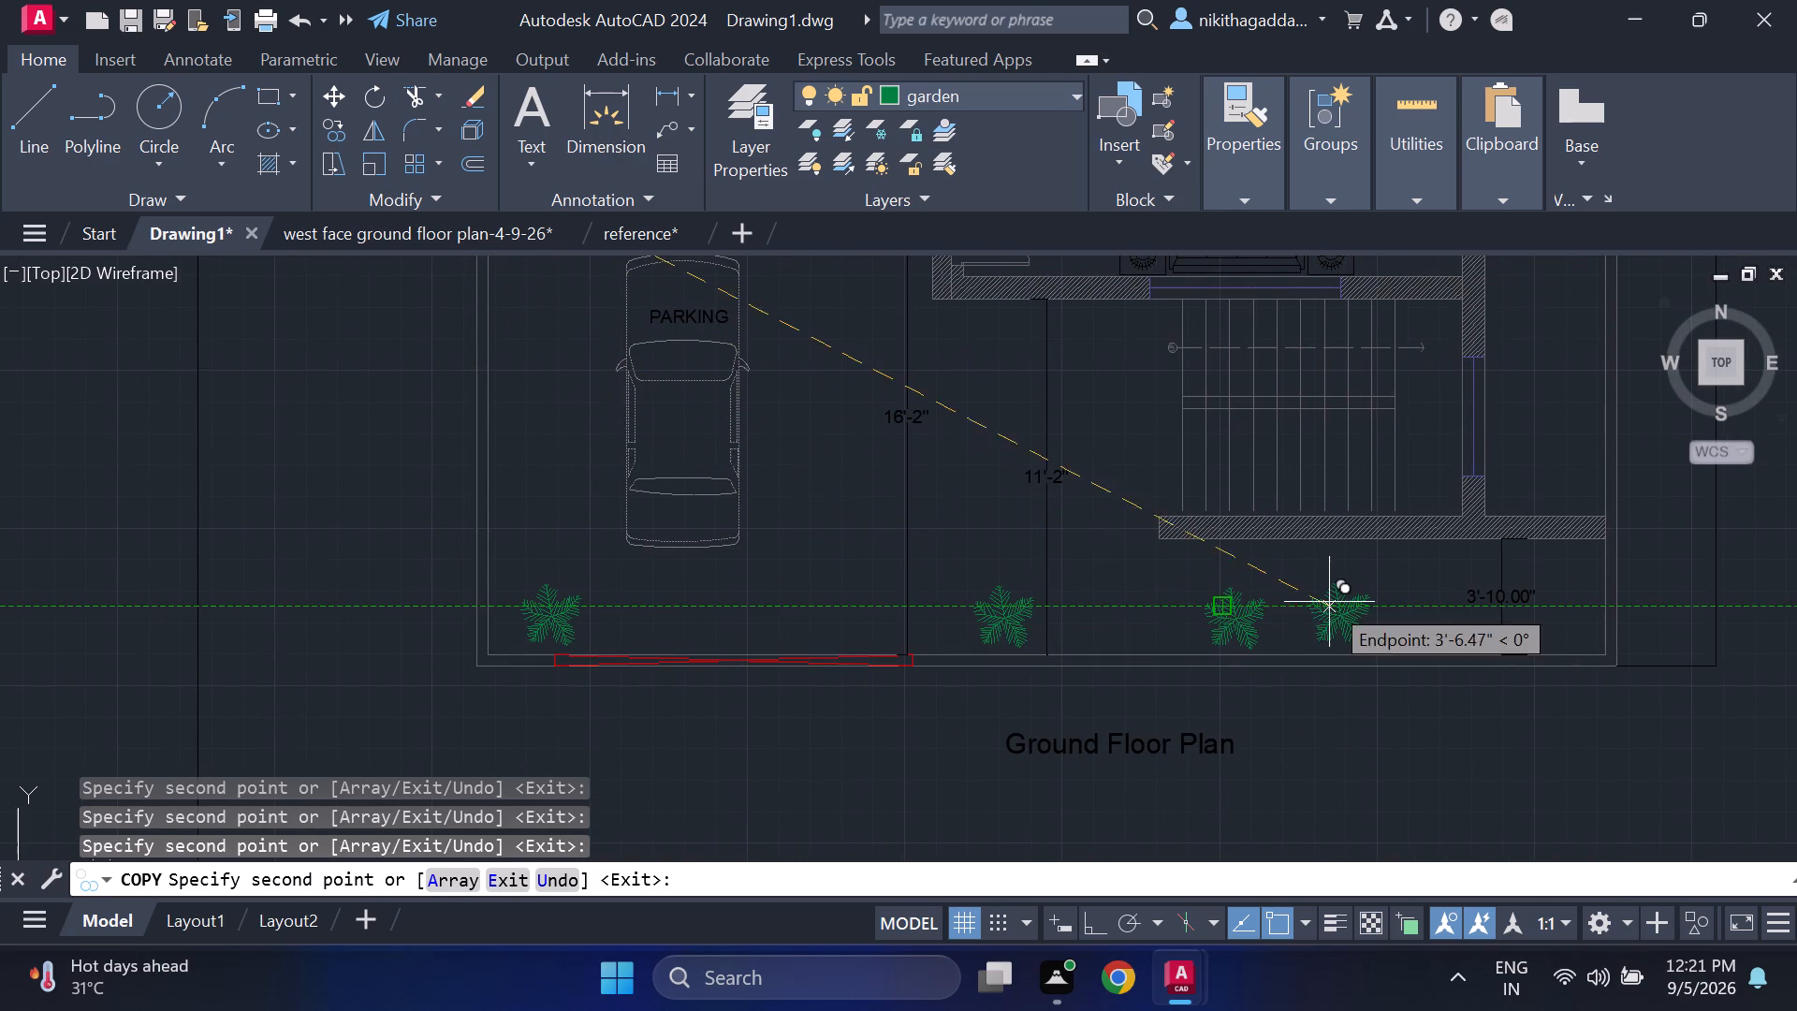
click(1402, 596)
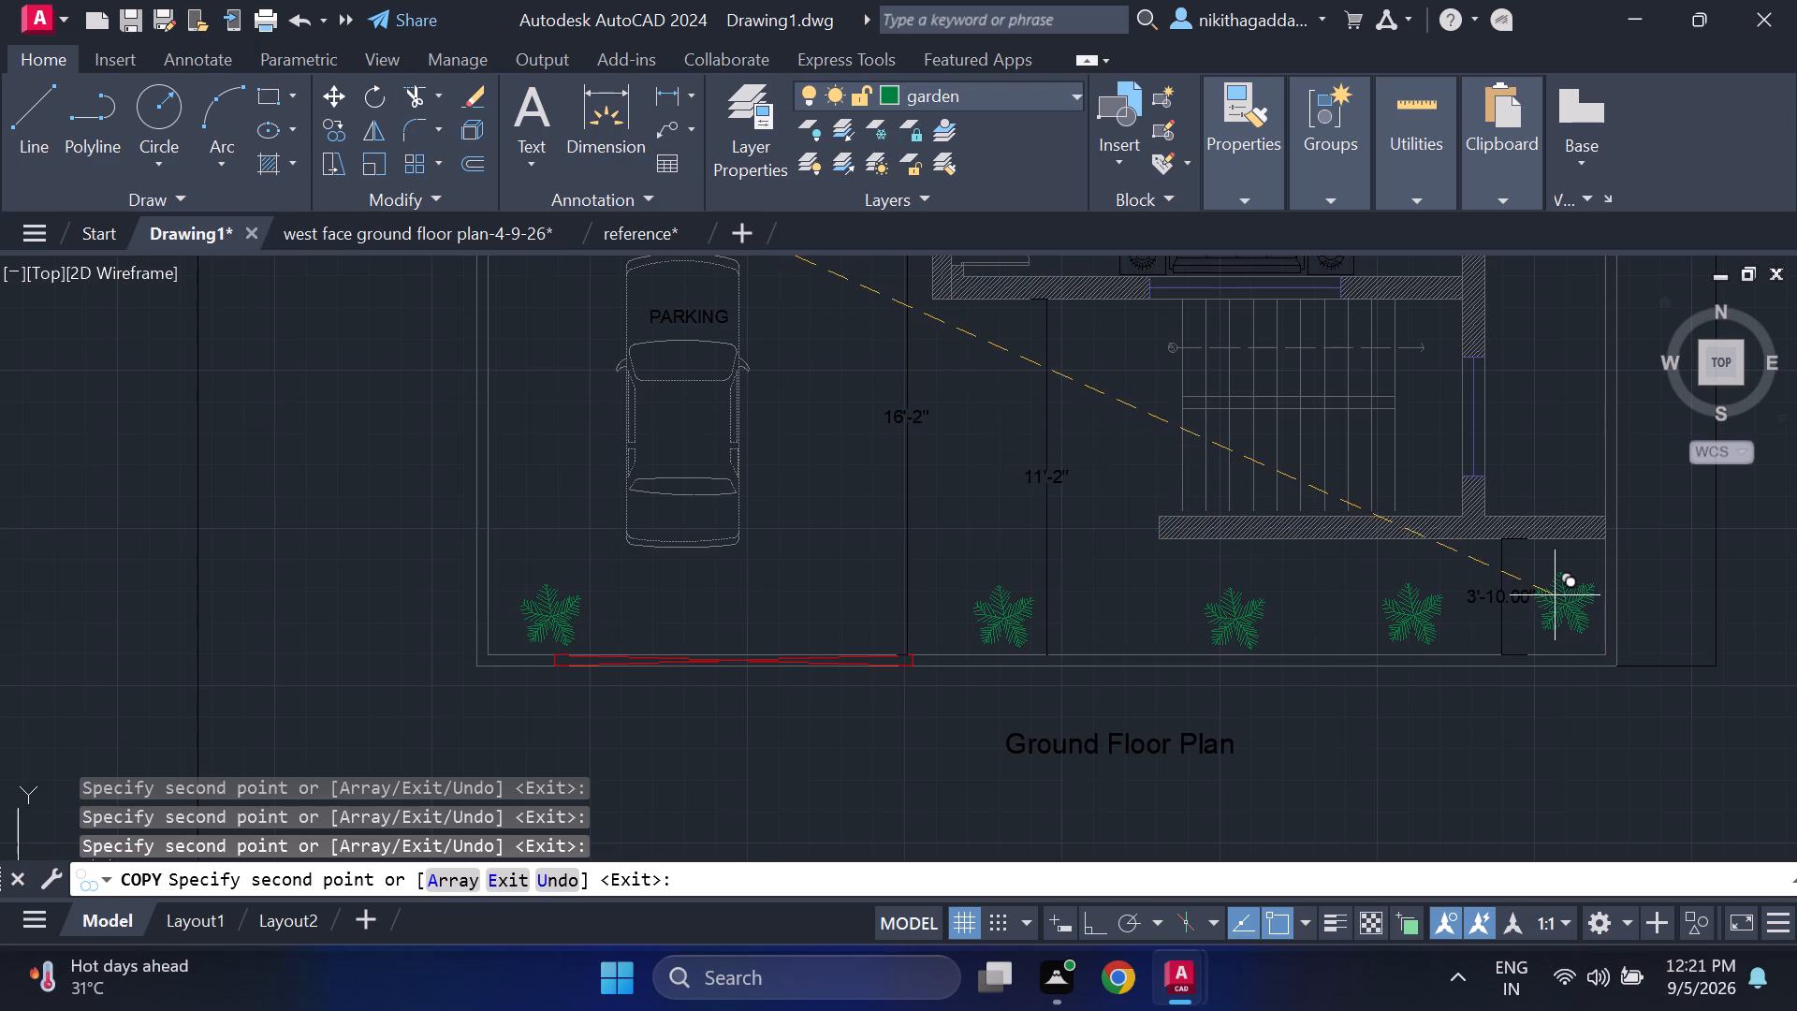
click(1555, 595)
scroll(1115, 667, down, 3)
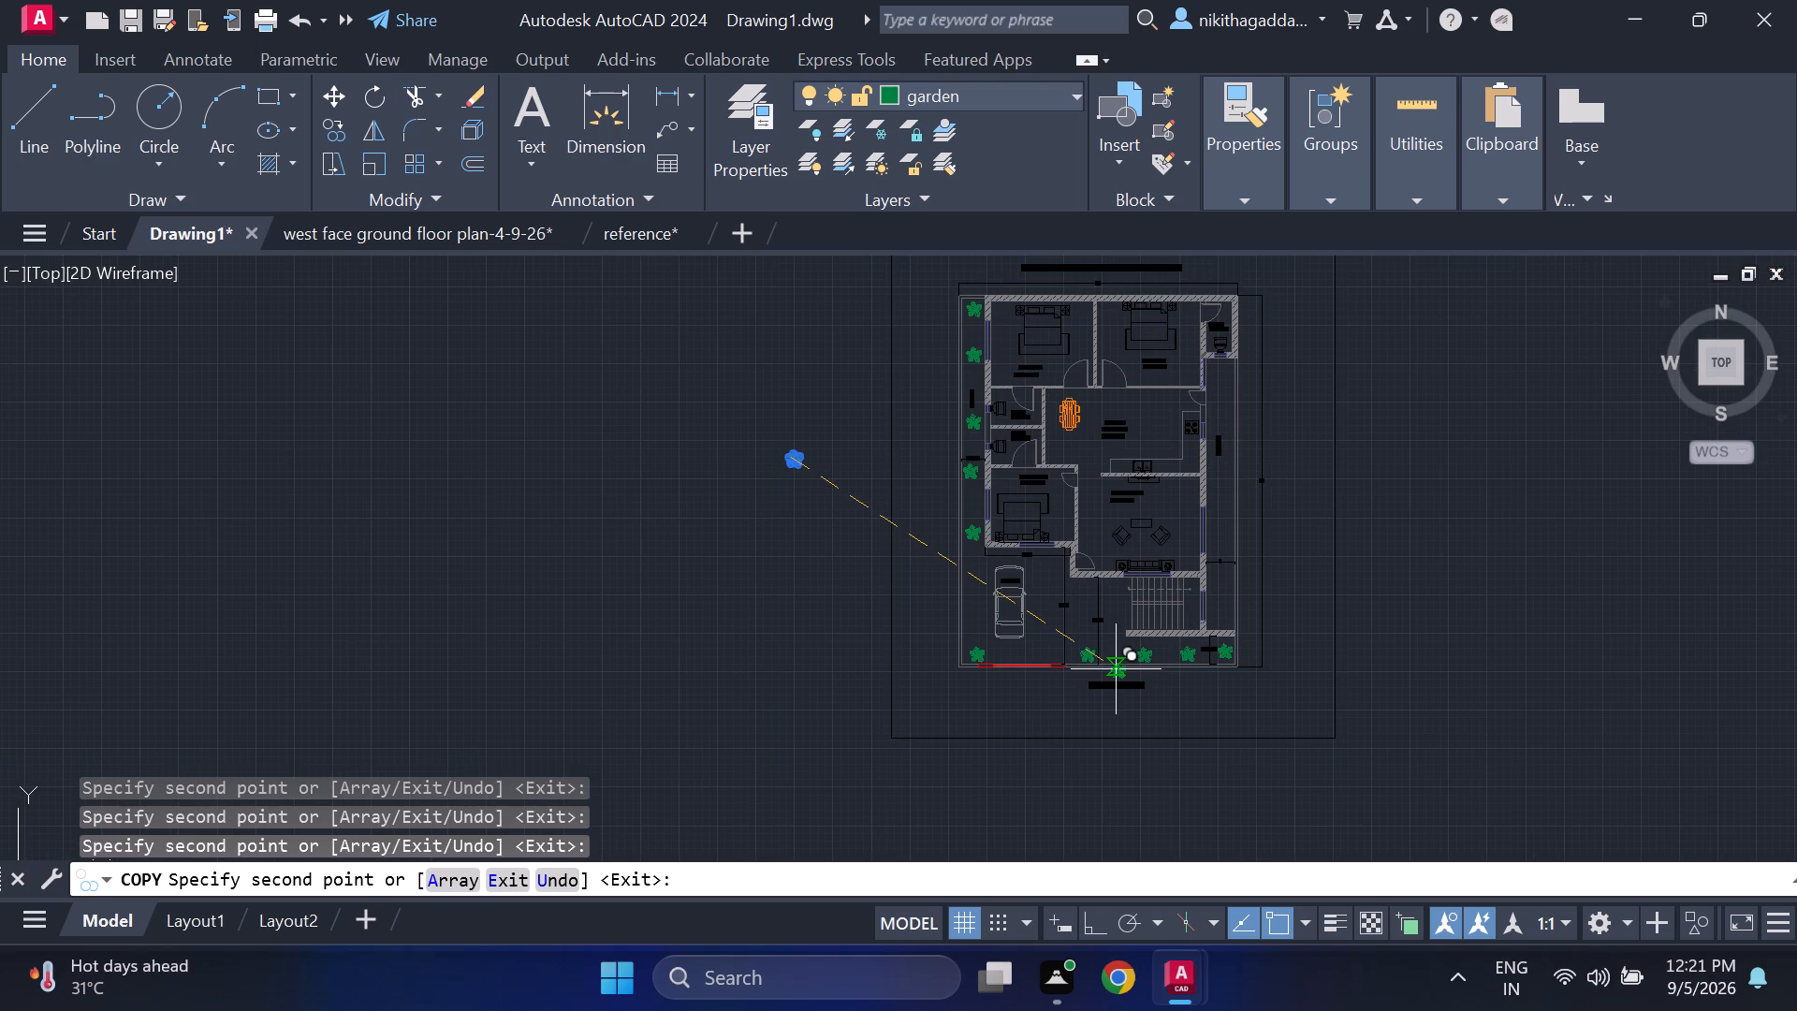
key(Escape)
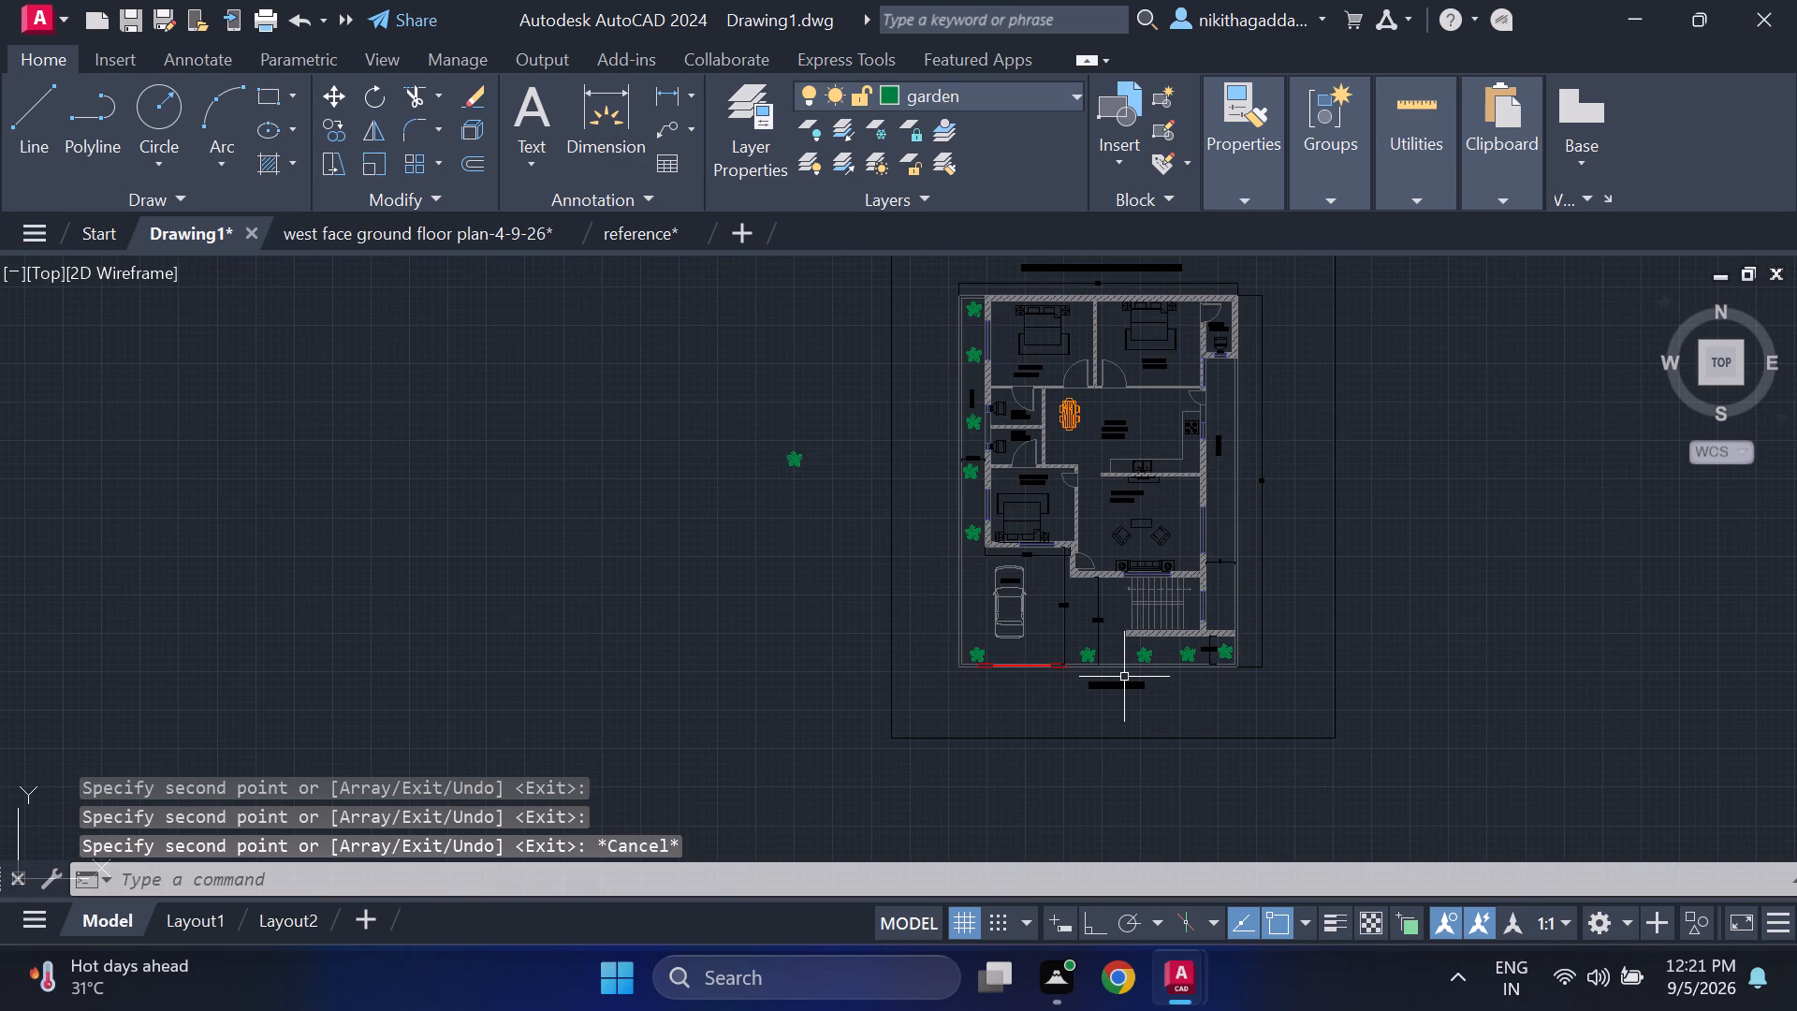
Delete the original source tree left outside the border.
scroll(1152, 698, down, 2)
scroll(1161, 690, up, 4)
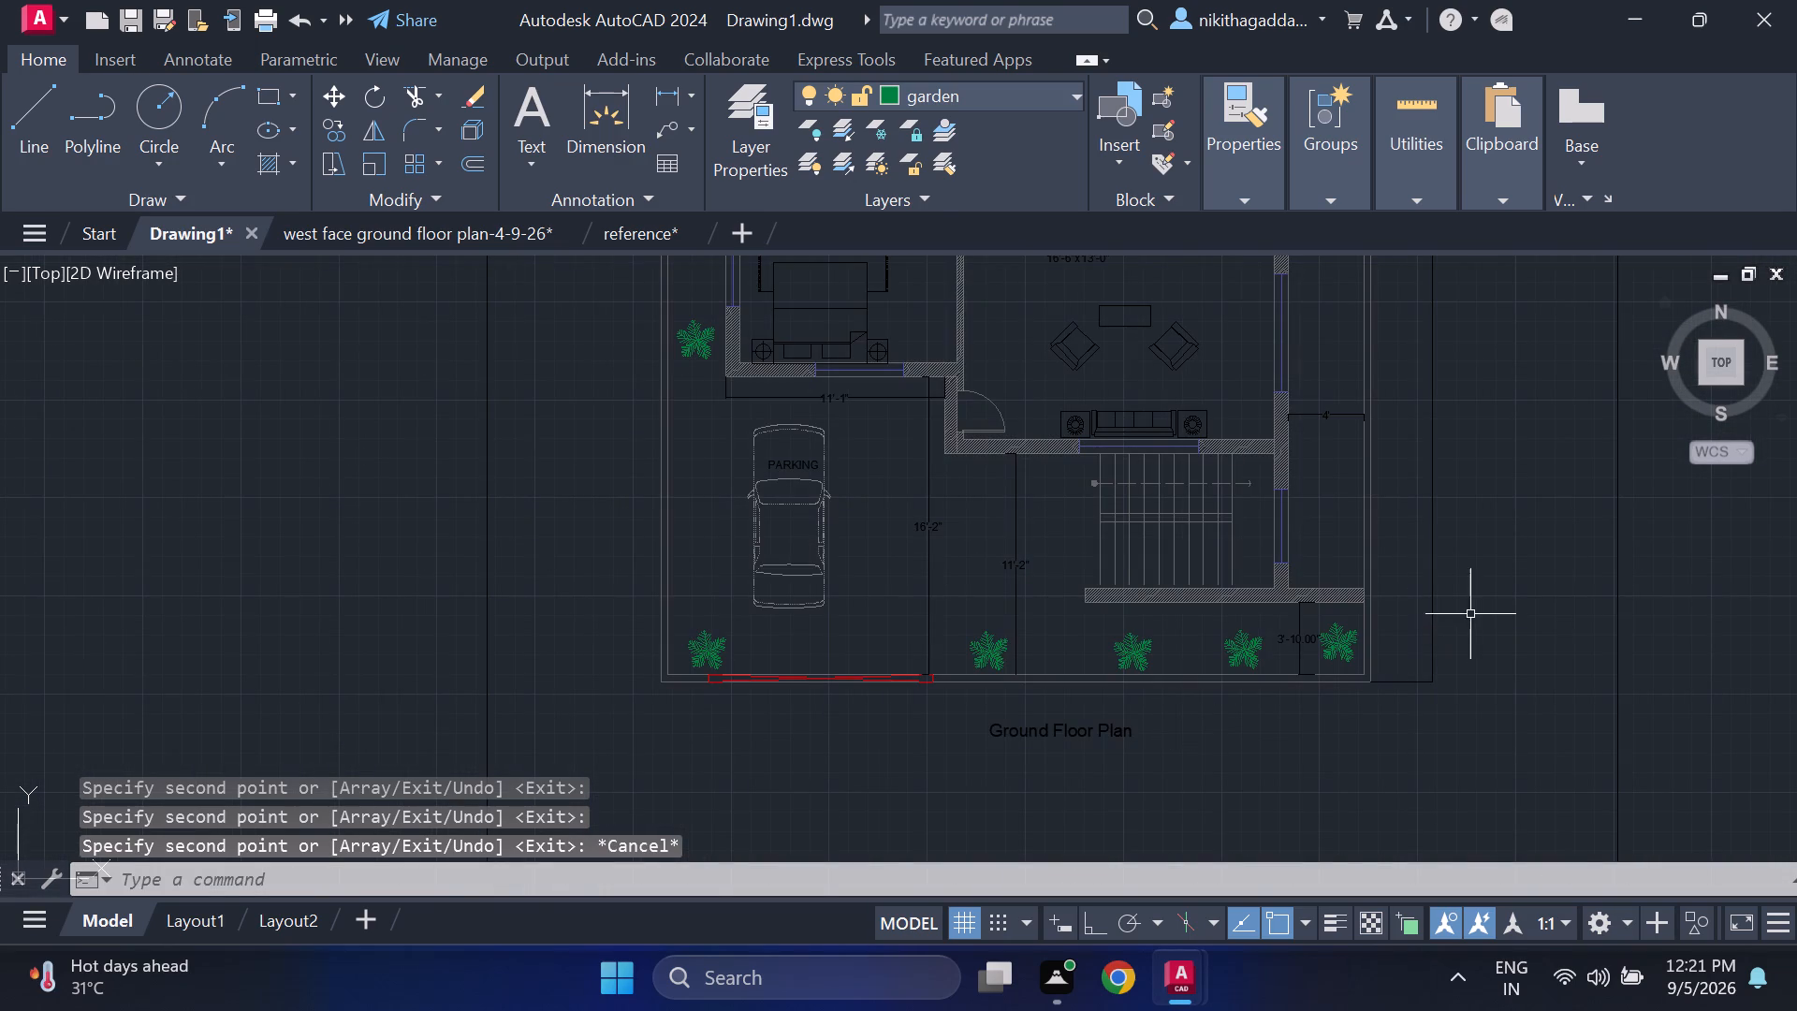
middle_drag(1470, 612, 1427, 750)
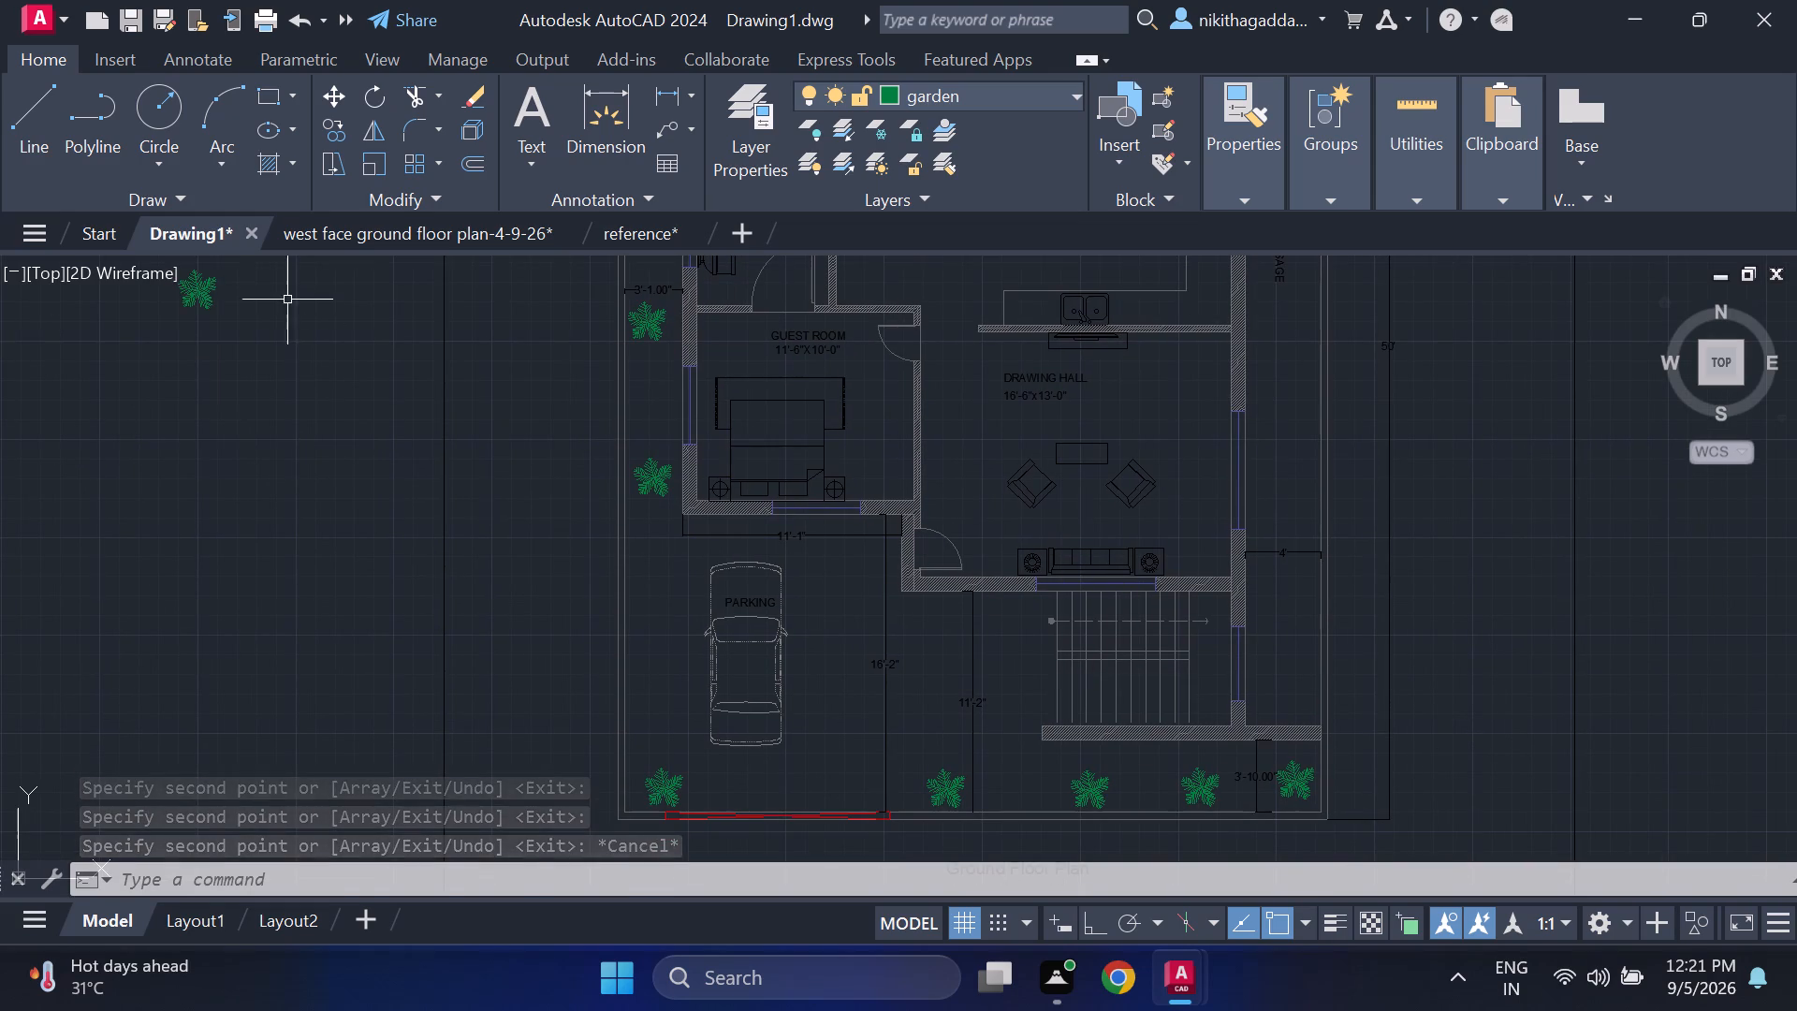
click(287, 286)
click(112, 338)
key(Delete)
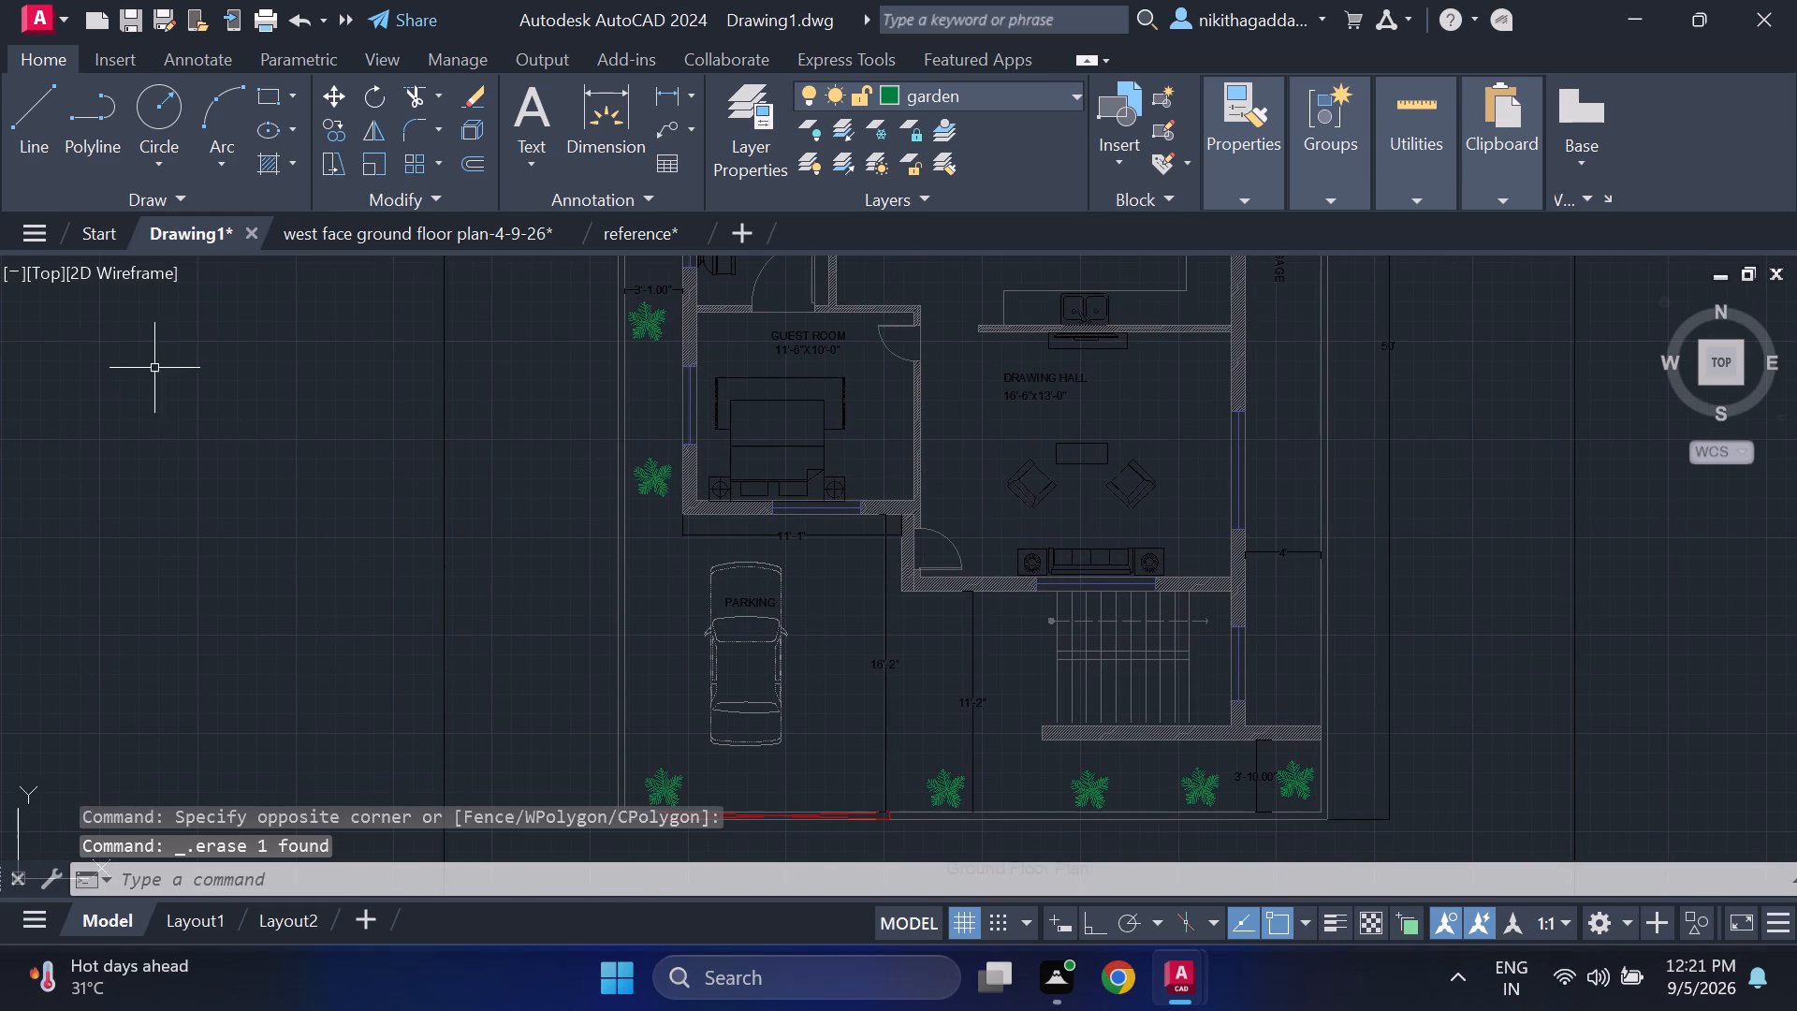
Review the whole ground floor plan, checking the planted trees, rooms, stairs and dimensions.
scroll(325, 433, down, 2)
middle_drag(833, 447, 1096, 630)
scroll(1074, 586, up, 1)
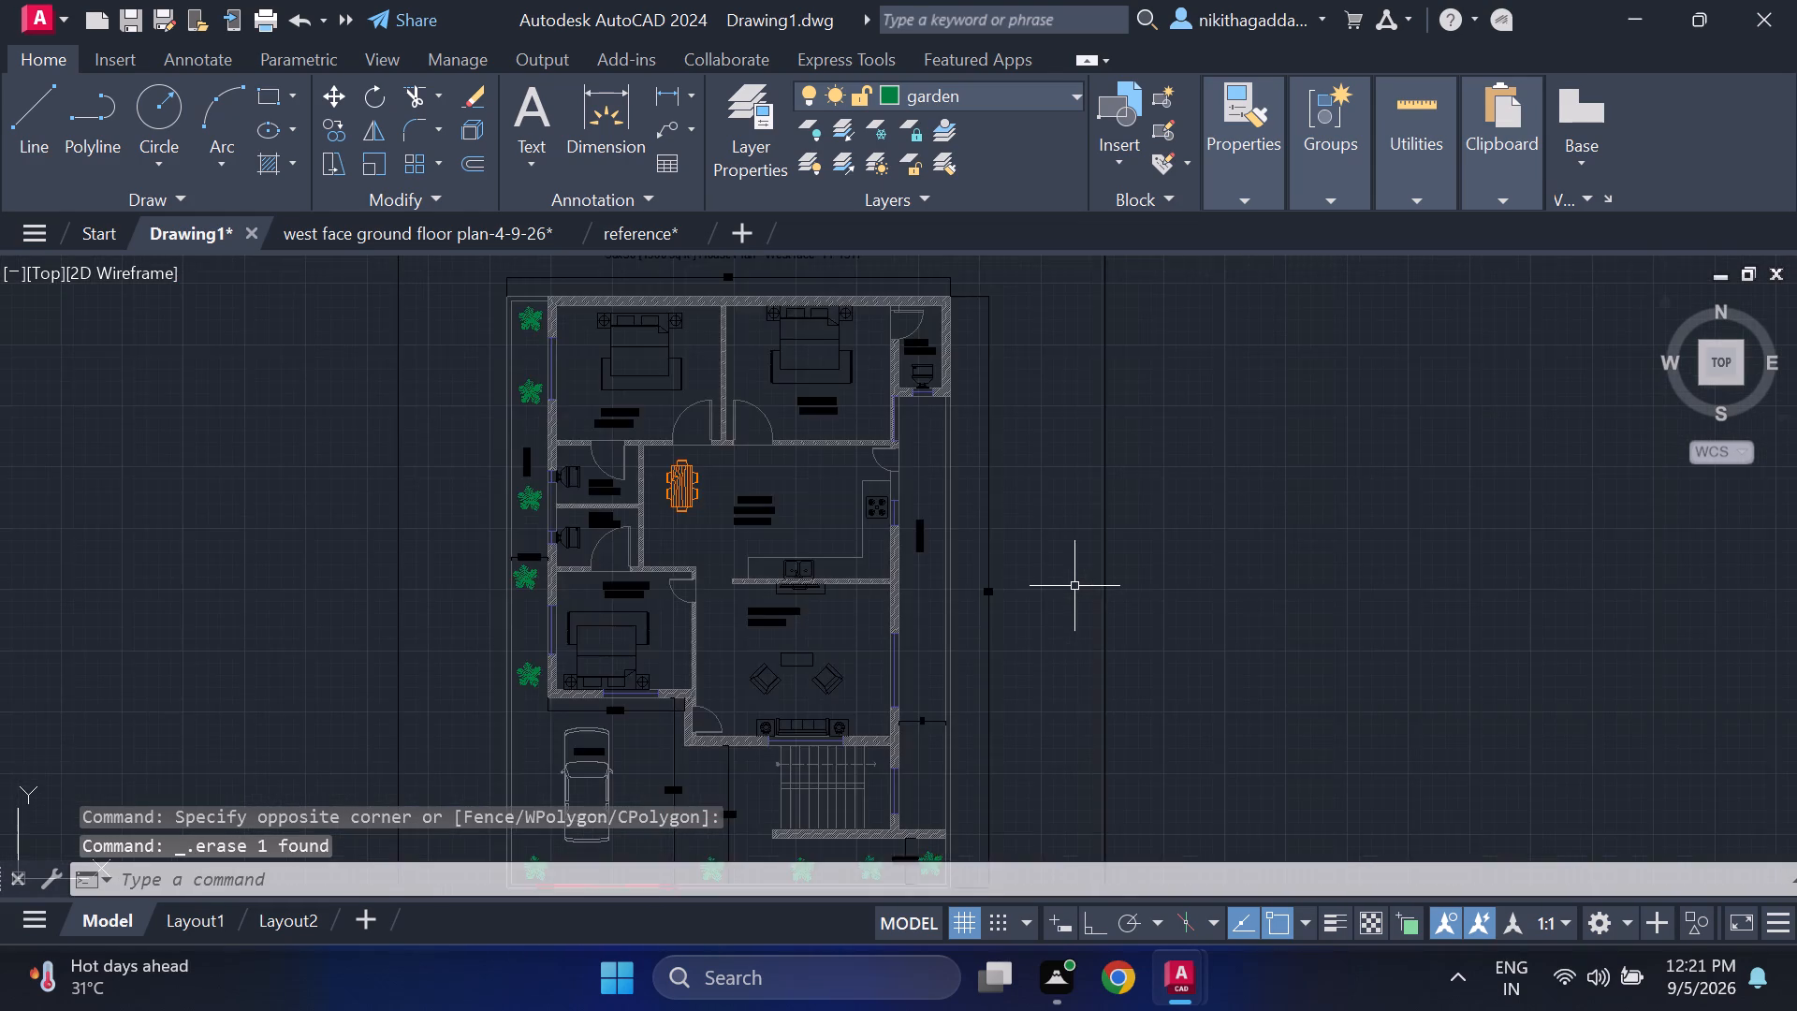
scroll(1074, 586, up, 2)
scroll(1071, 589, down, 2)
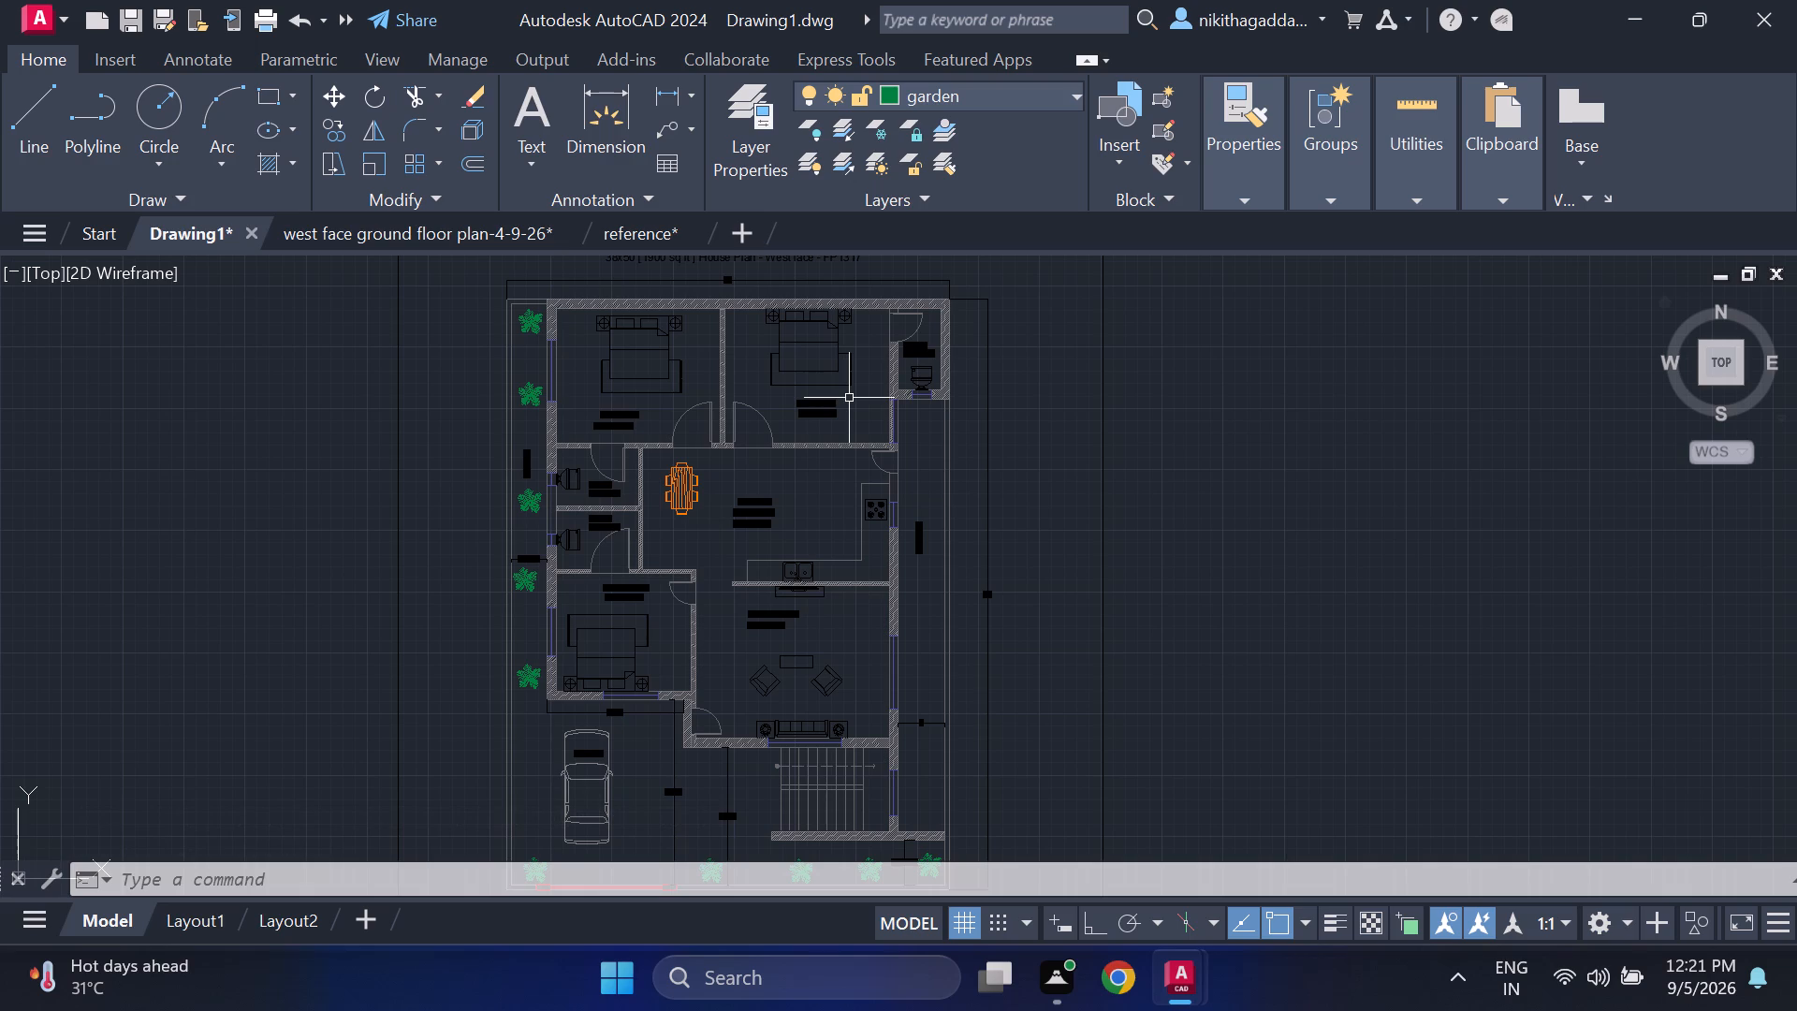
middle_drag(1084, 530, 1110, 493)
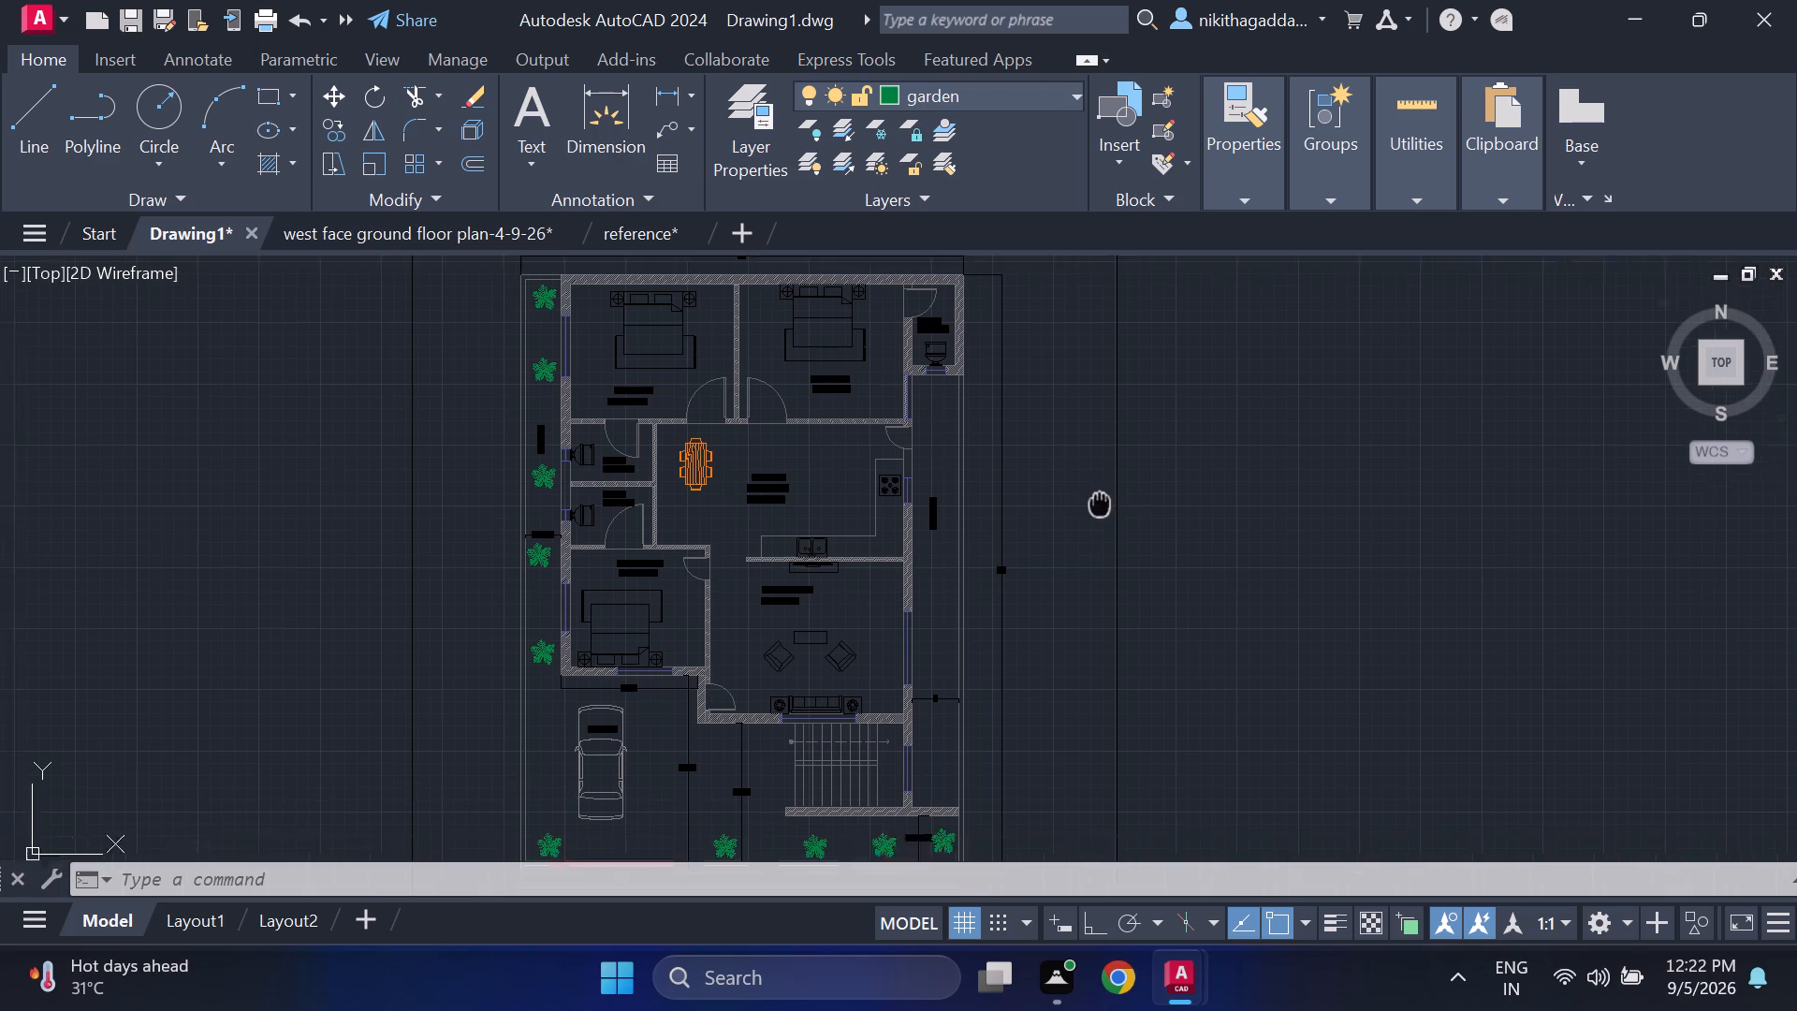
middle_drag(1110, 493, 1202, 423)
middle_click(1202, 423)
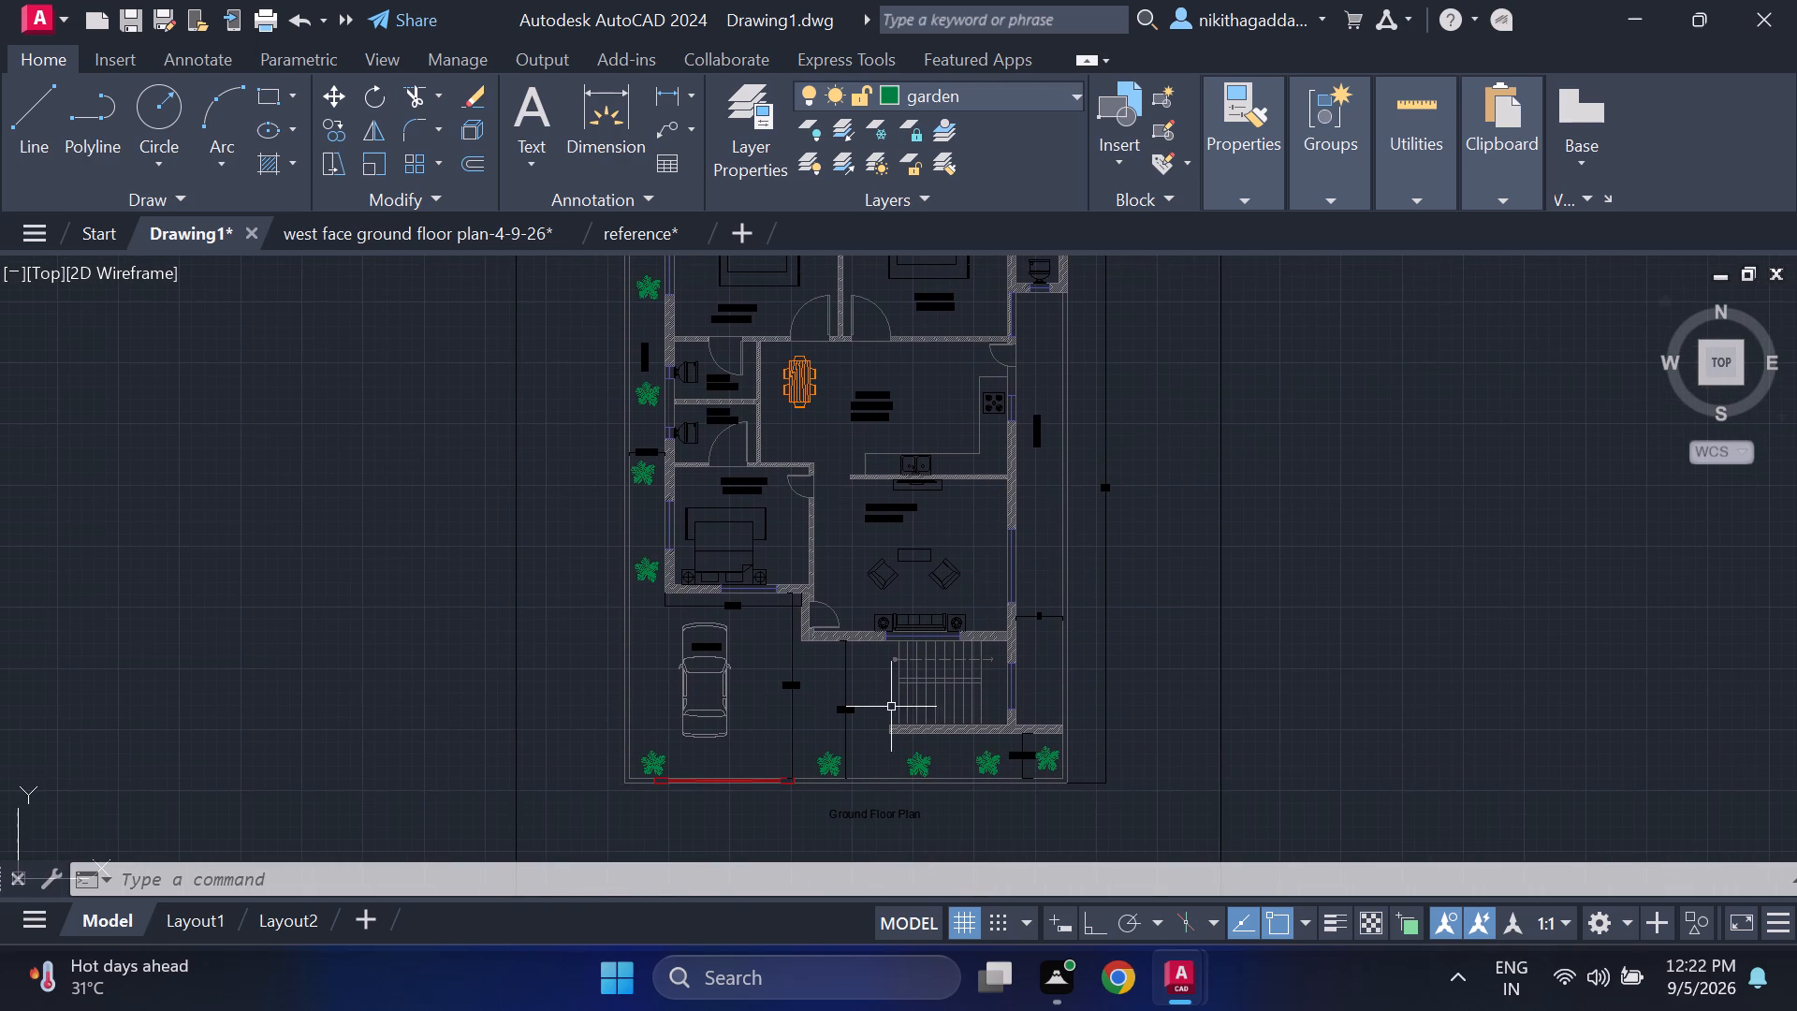
scroll(950, 688, up, 2)
scroll(1109, 682, up, 1)
scroll(1267, 677, down, 3)
scroll(1309, 558, up, 2)
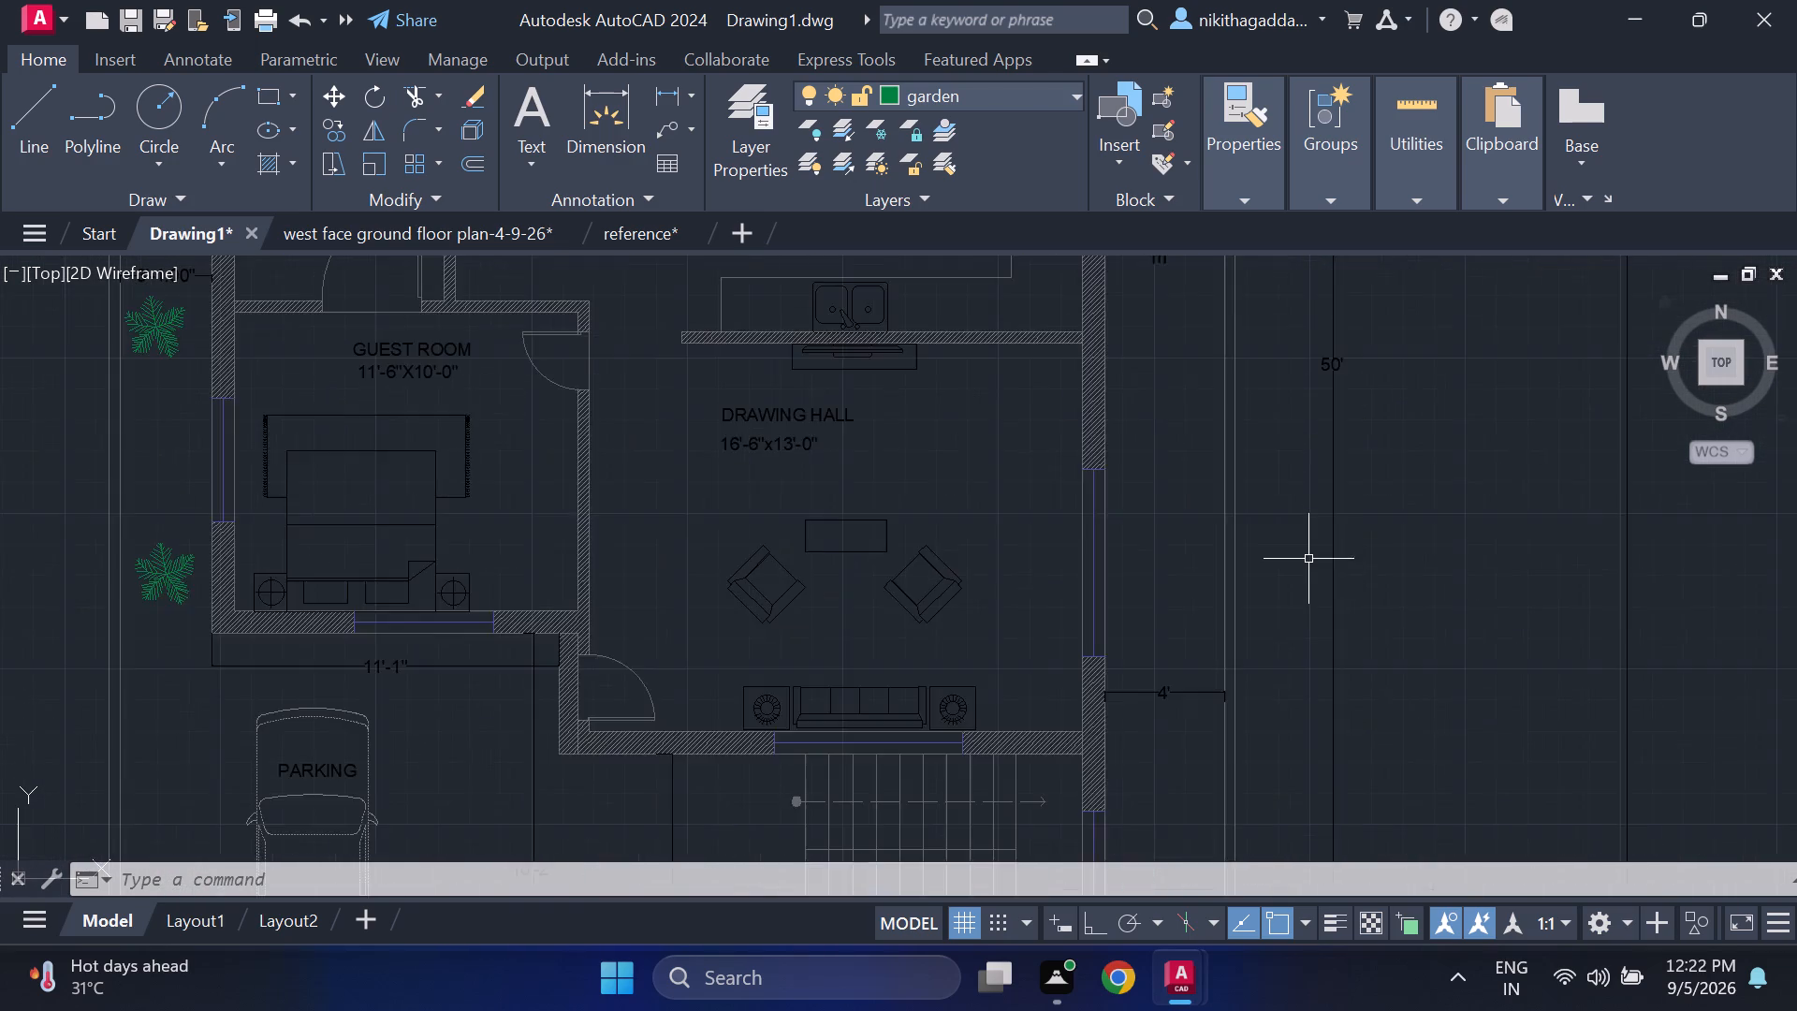
scroll(1308, 562, down, 2)
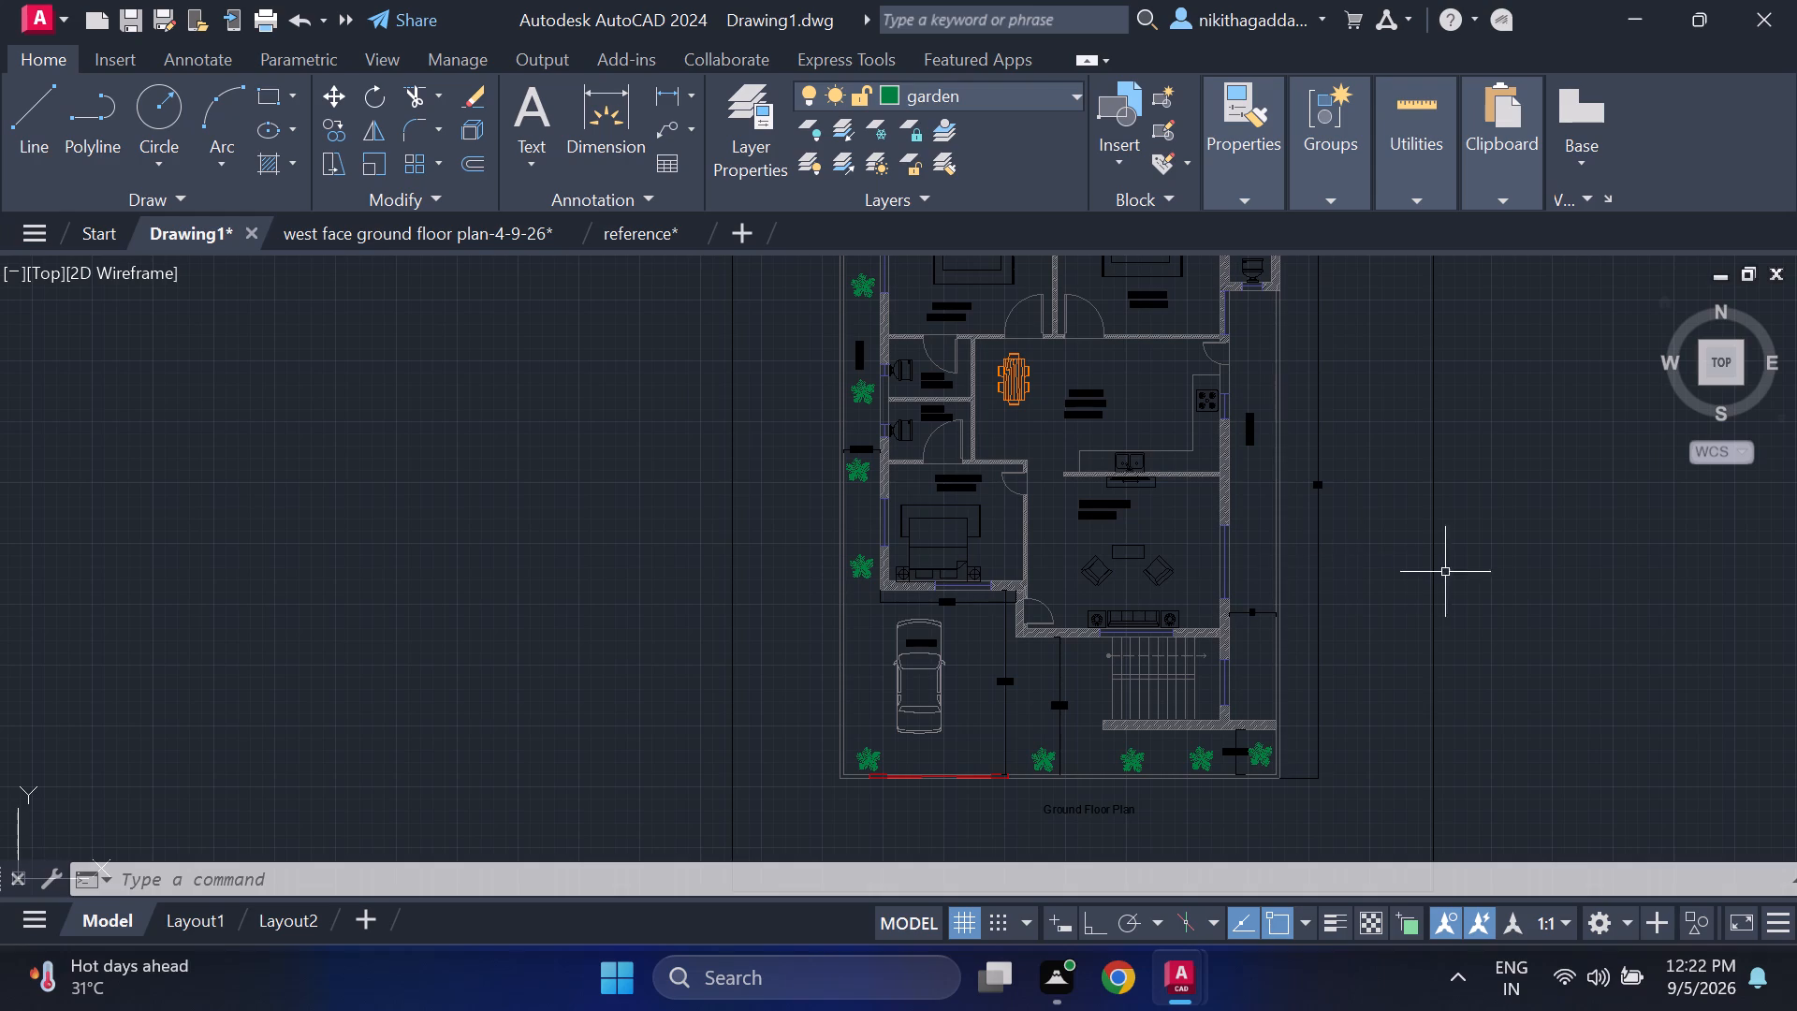
Close the west face ground floor plan-4-9-26 drawing, saving its changes.
click(569, 227)
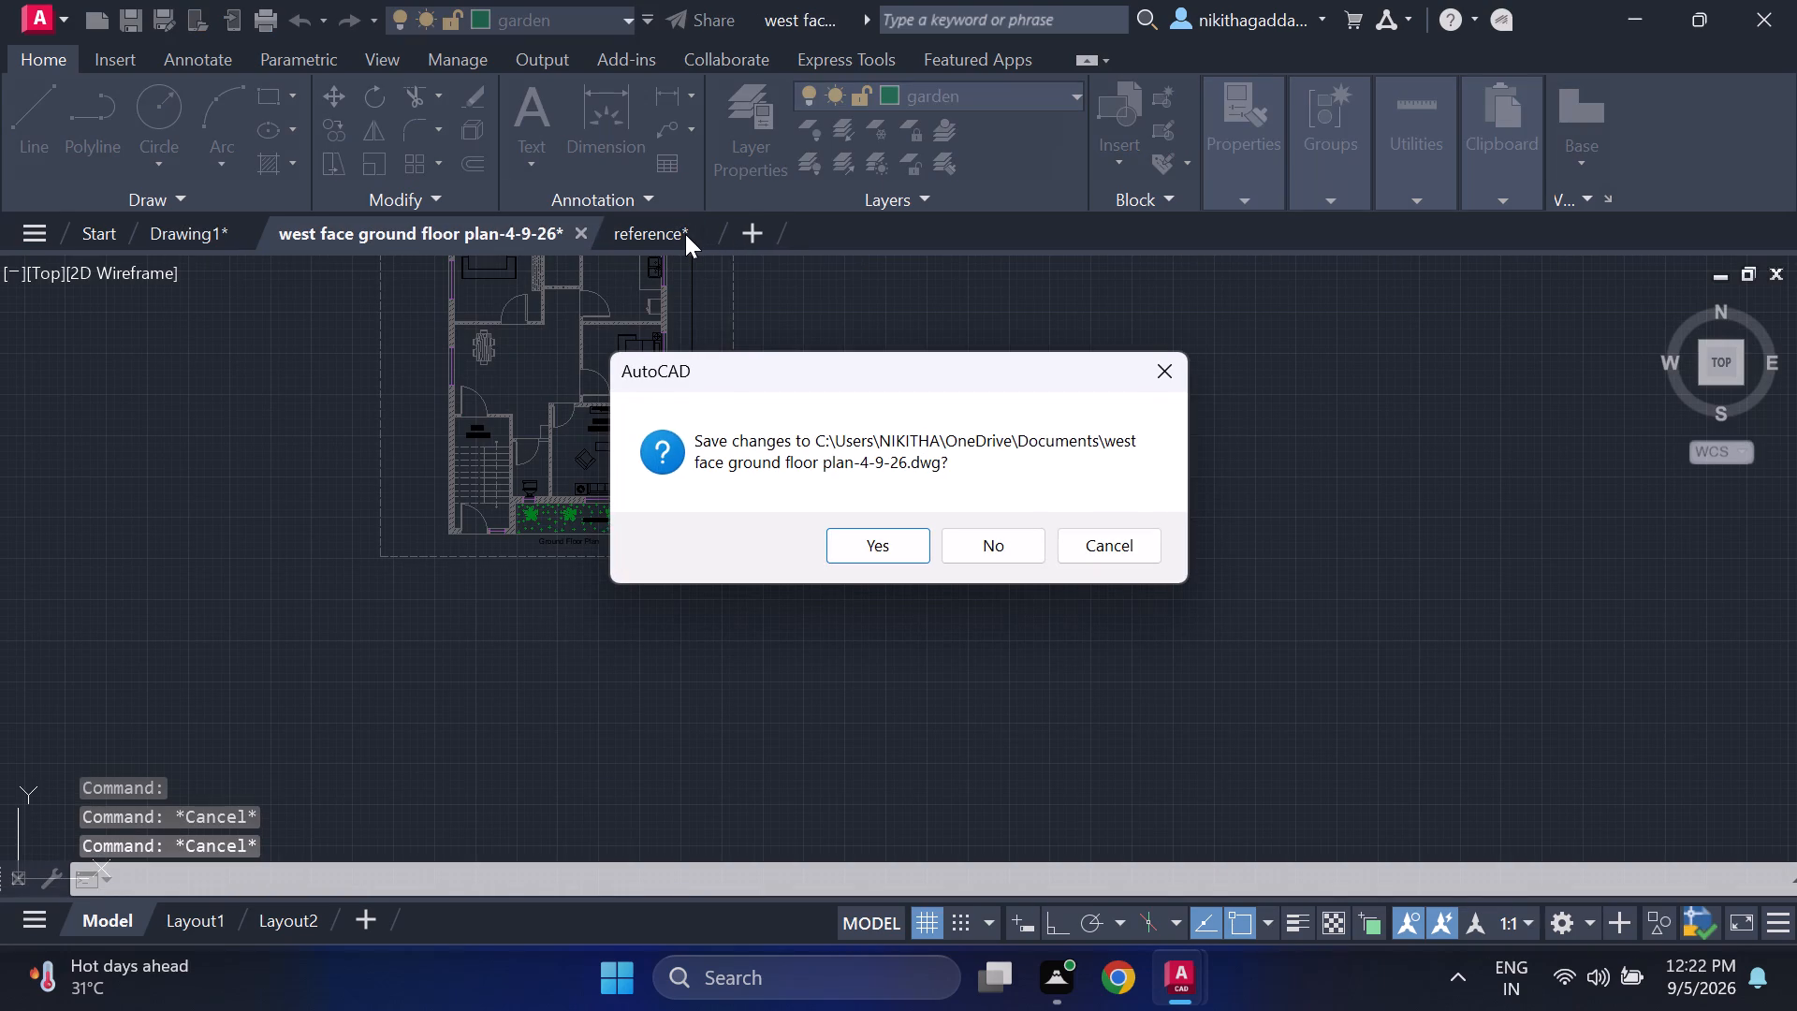
click(876, 535)
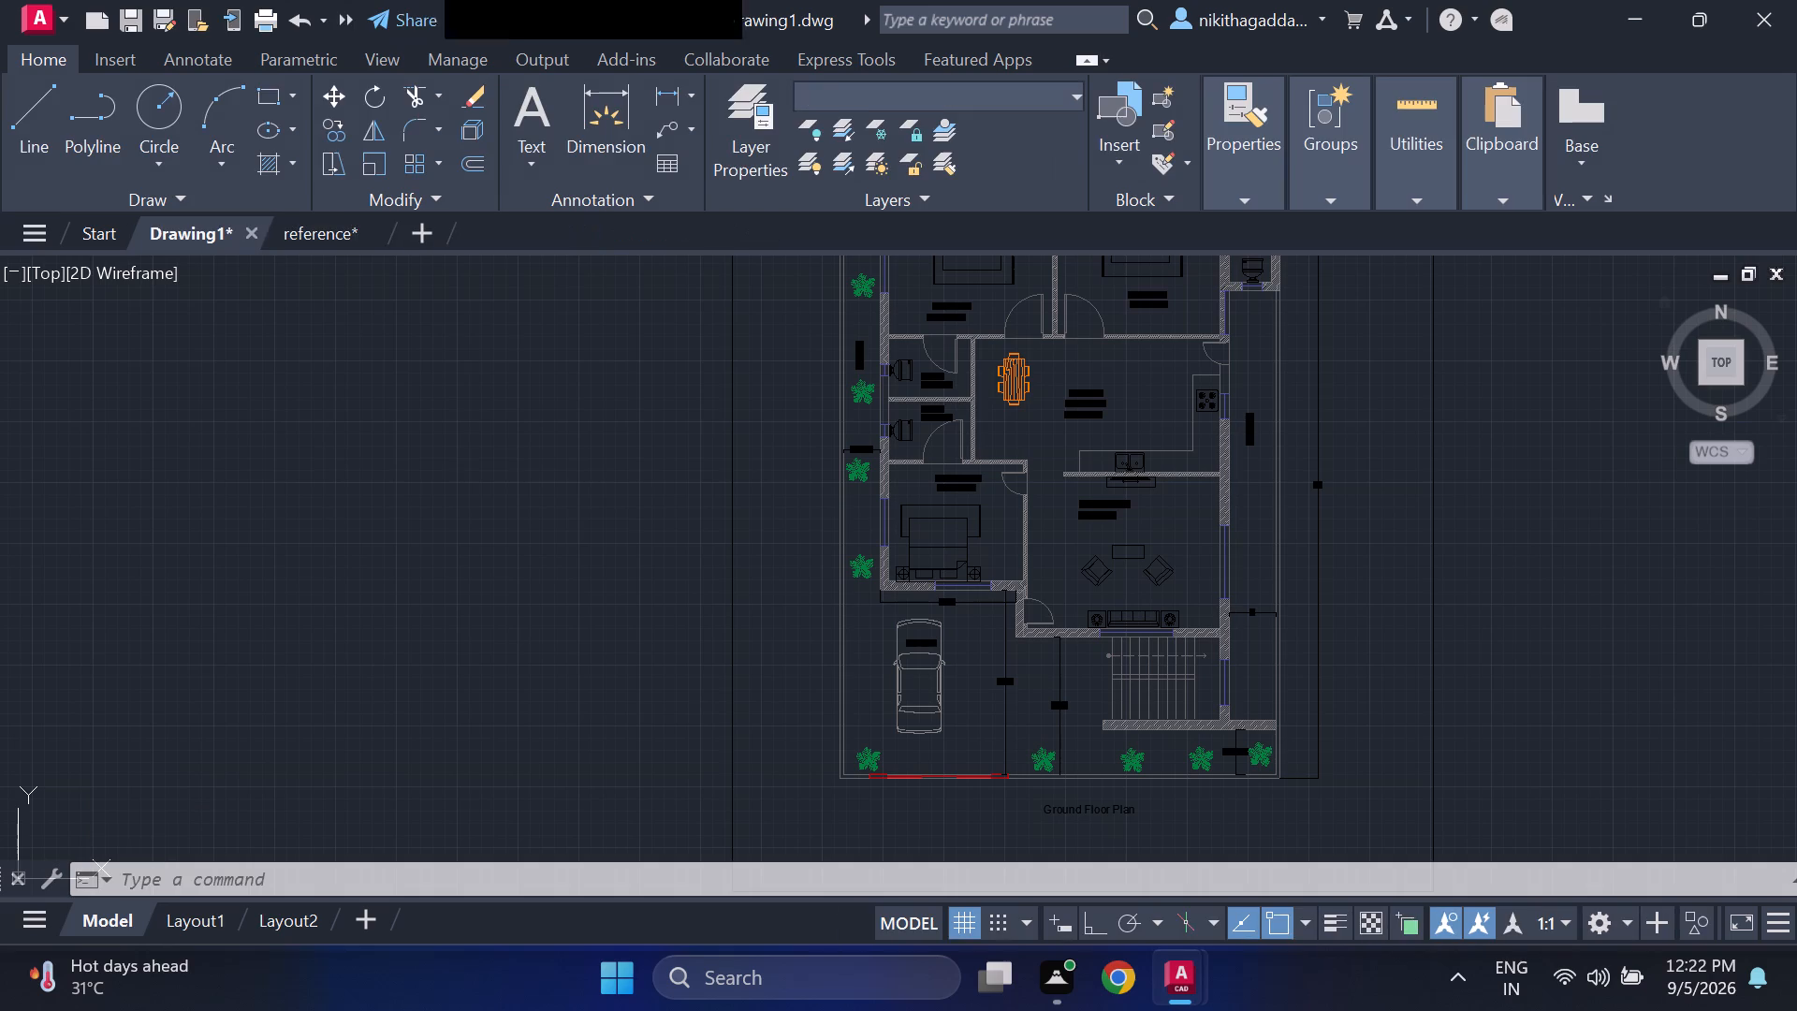
Close the reference drawing, saving its changes.
click(367, 223)
scroll(695, 481, down, 1)
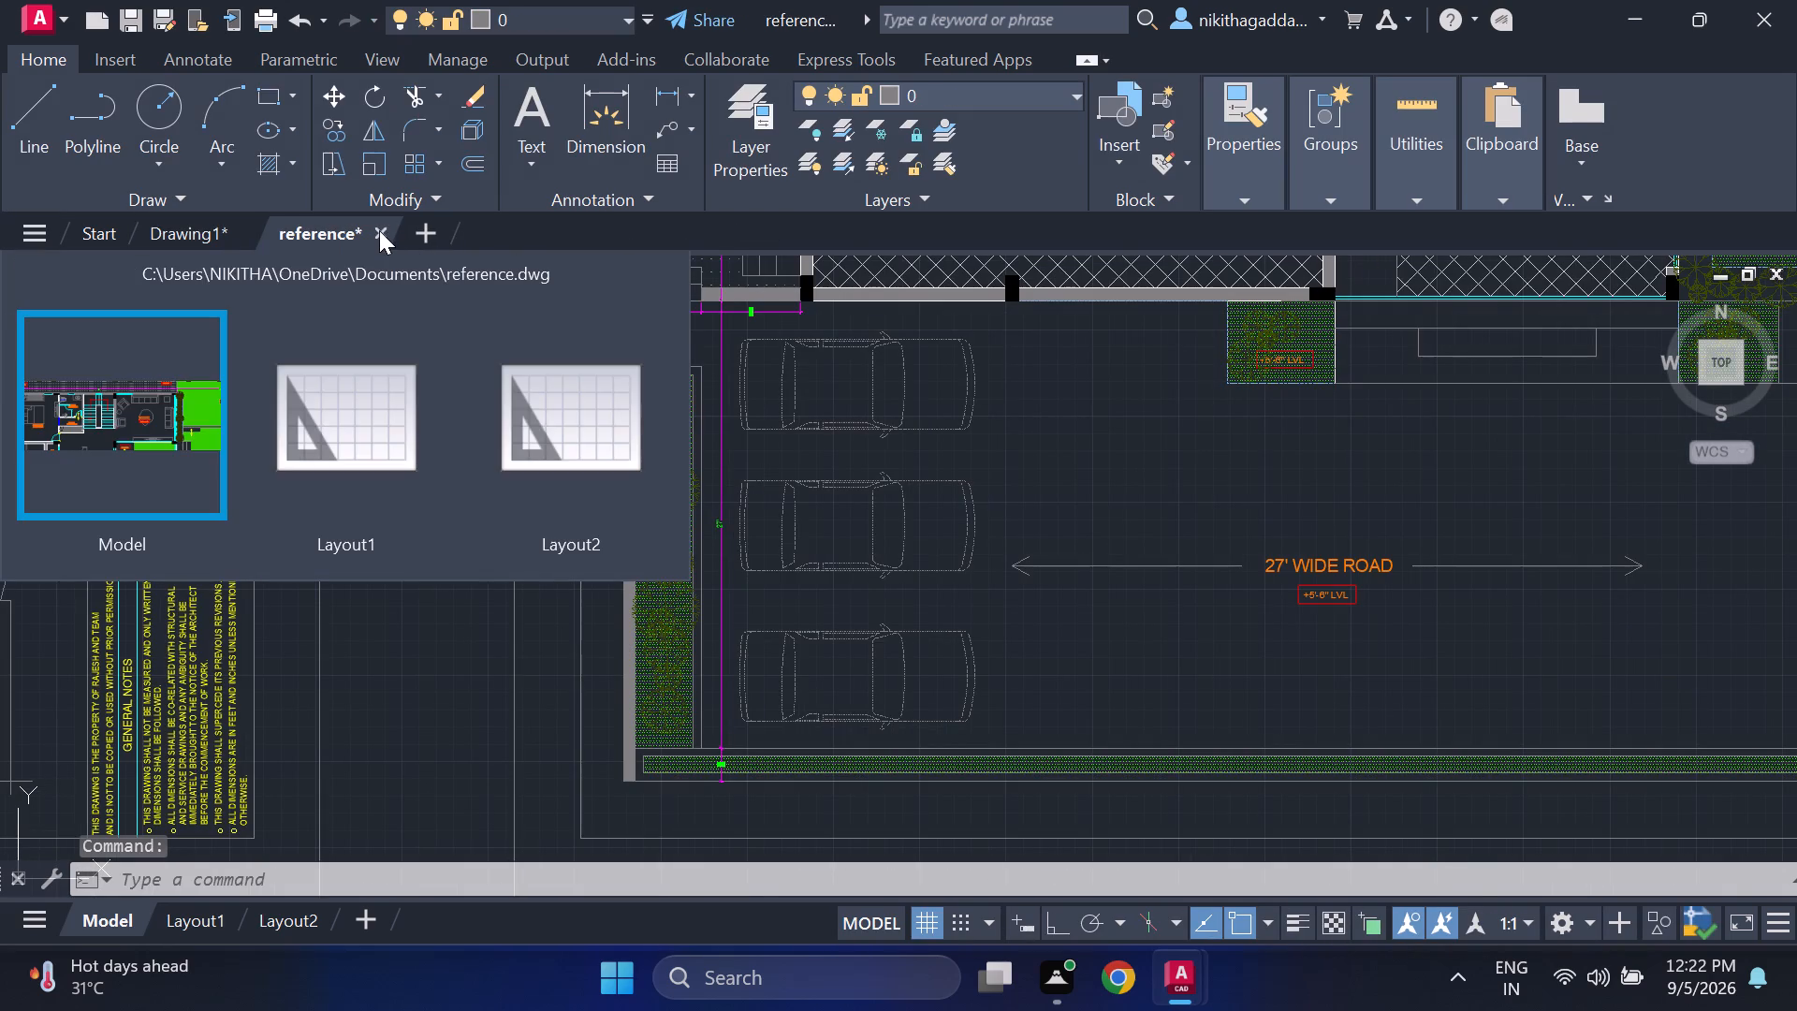
click(381, 233)
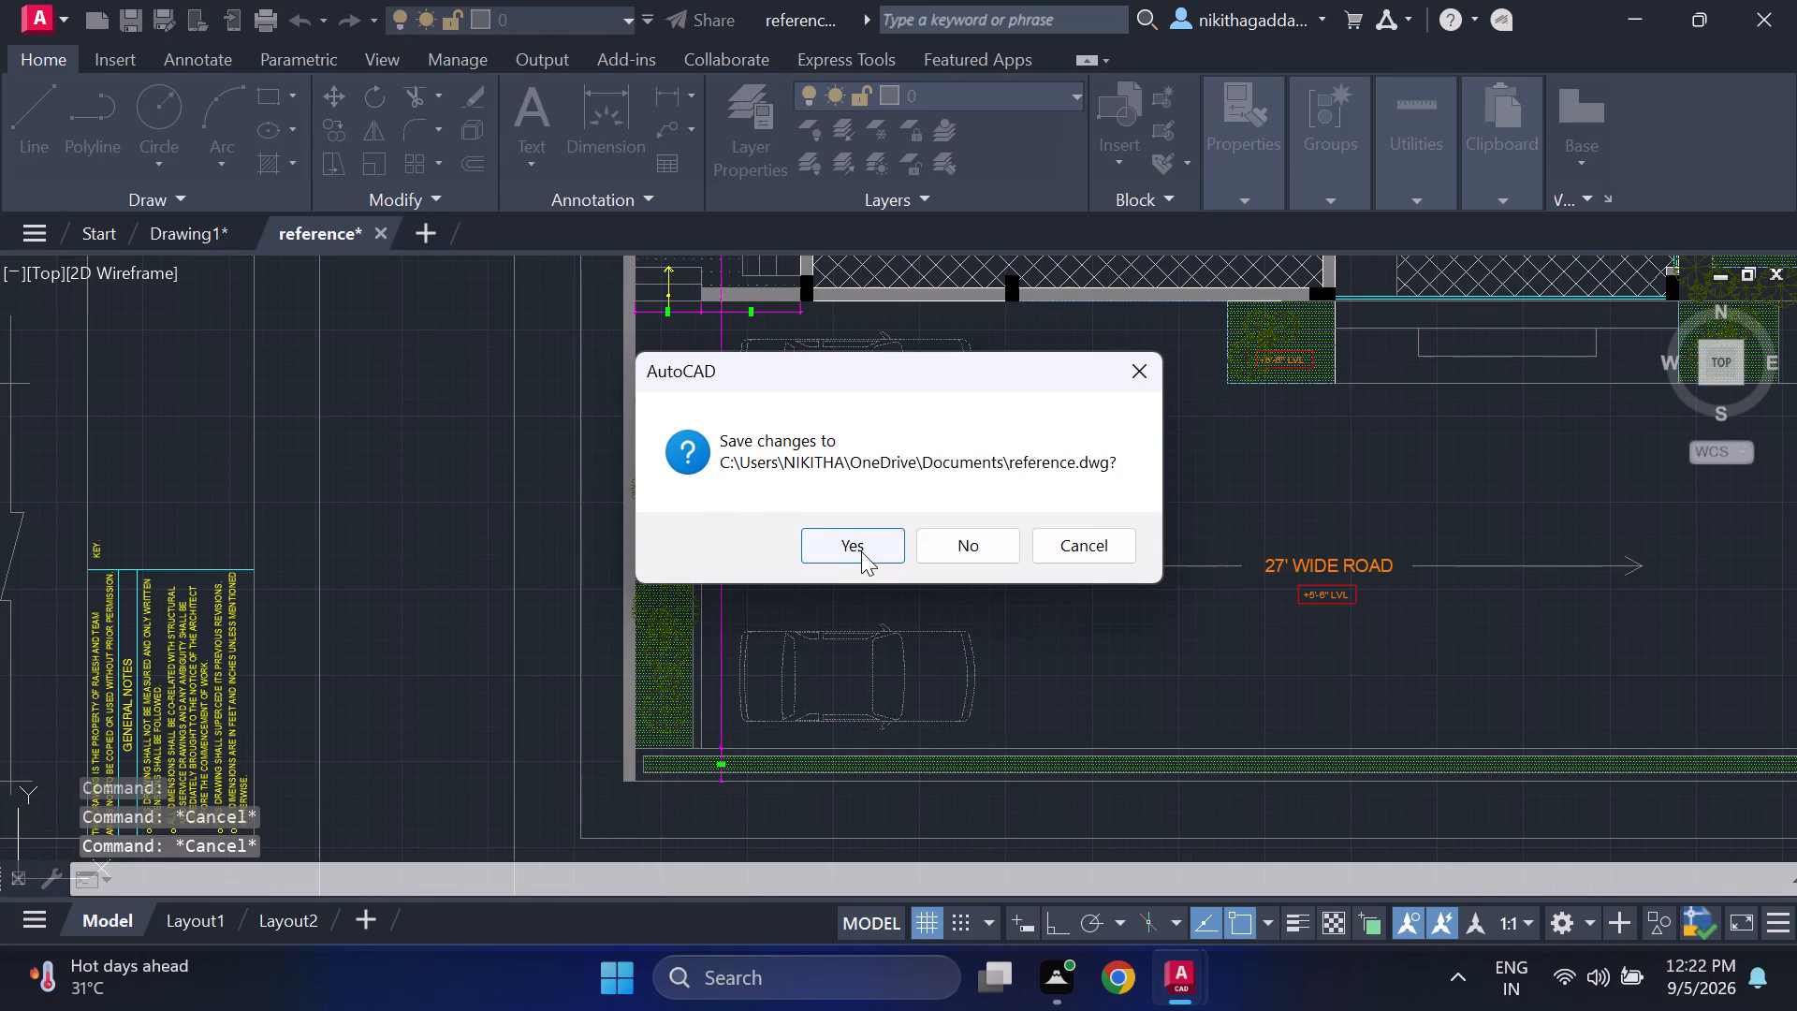
click(863, 549)
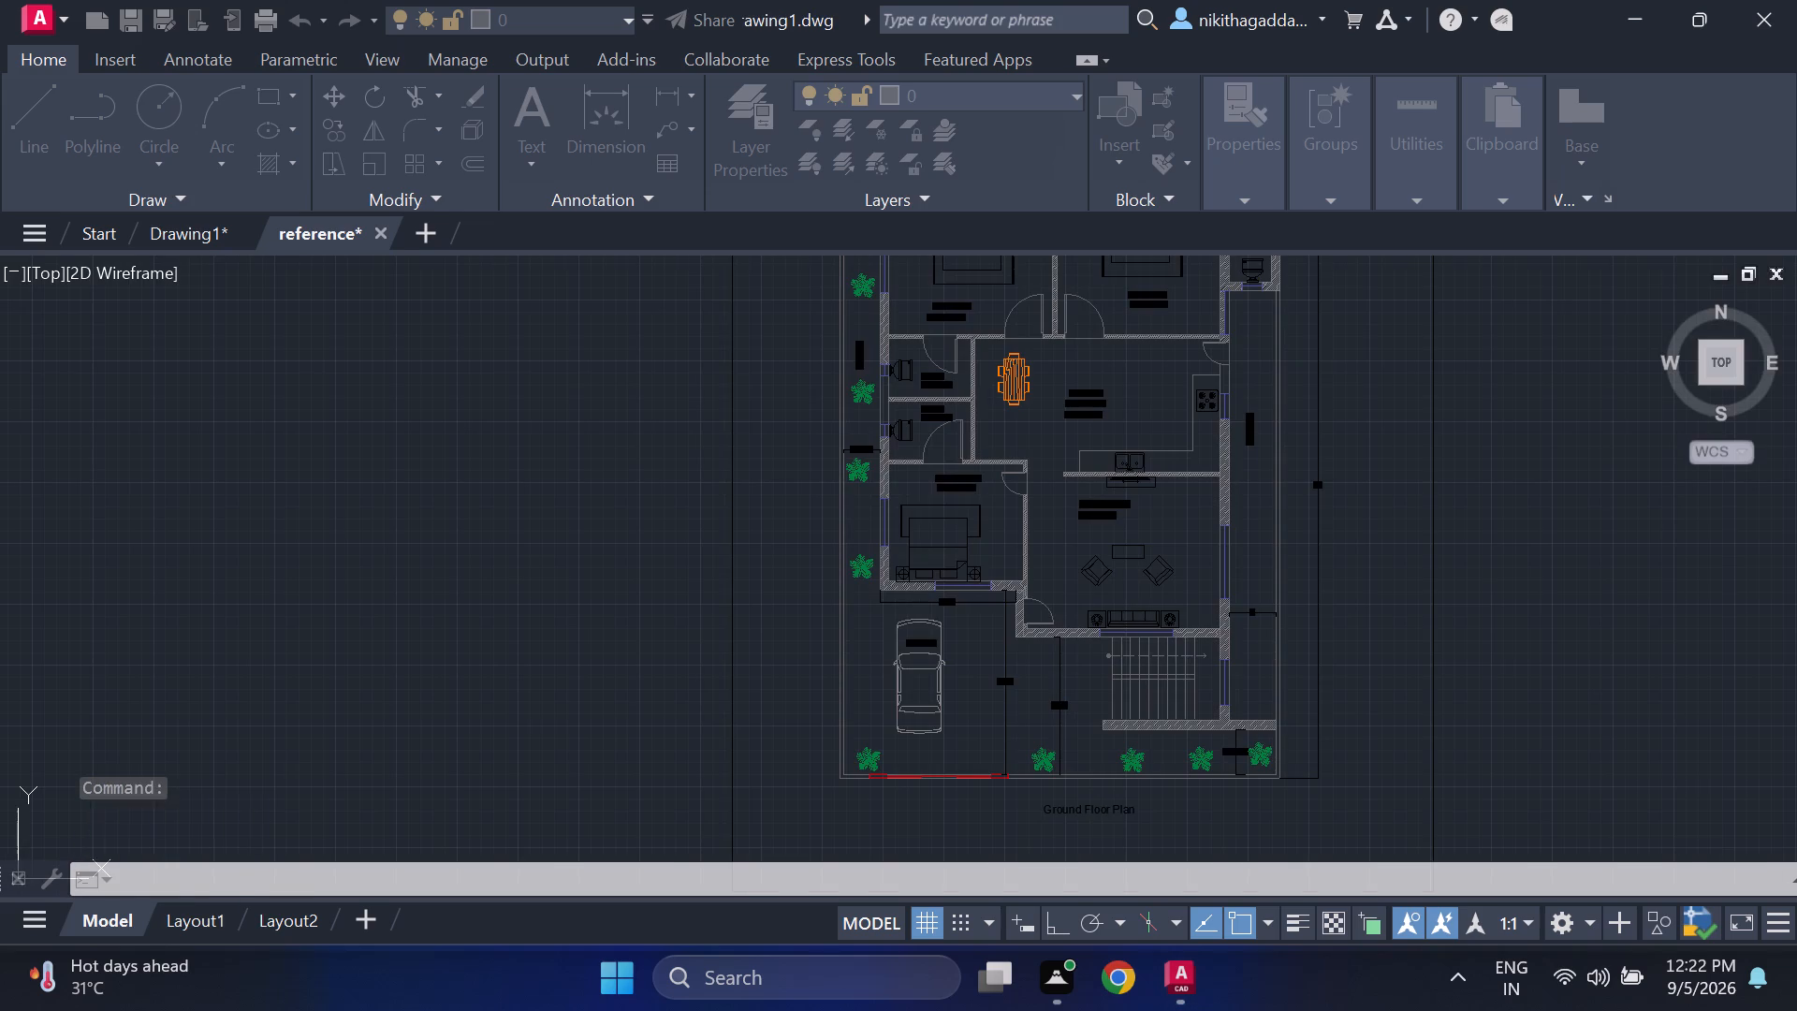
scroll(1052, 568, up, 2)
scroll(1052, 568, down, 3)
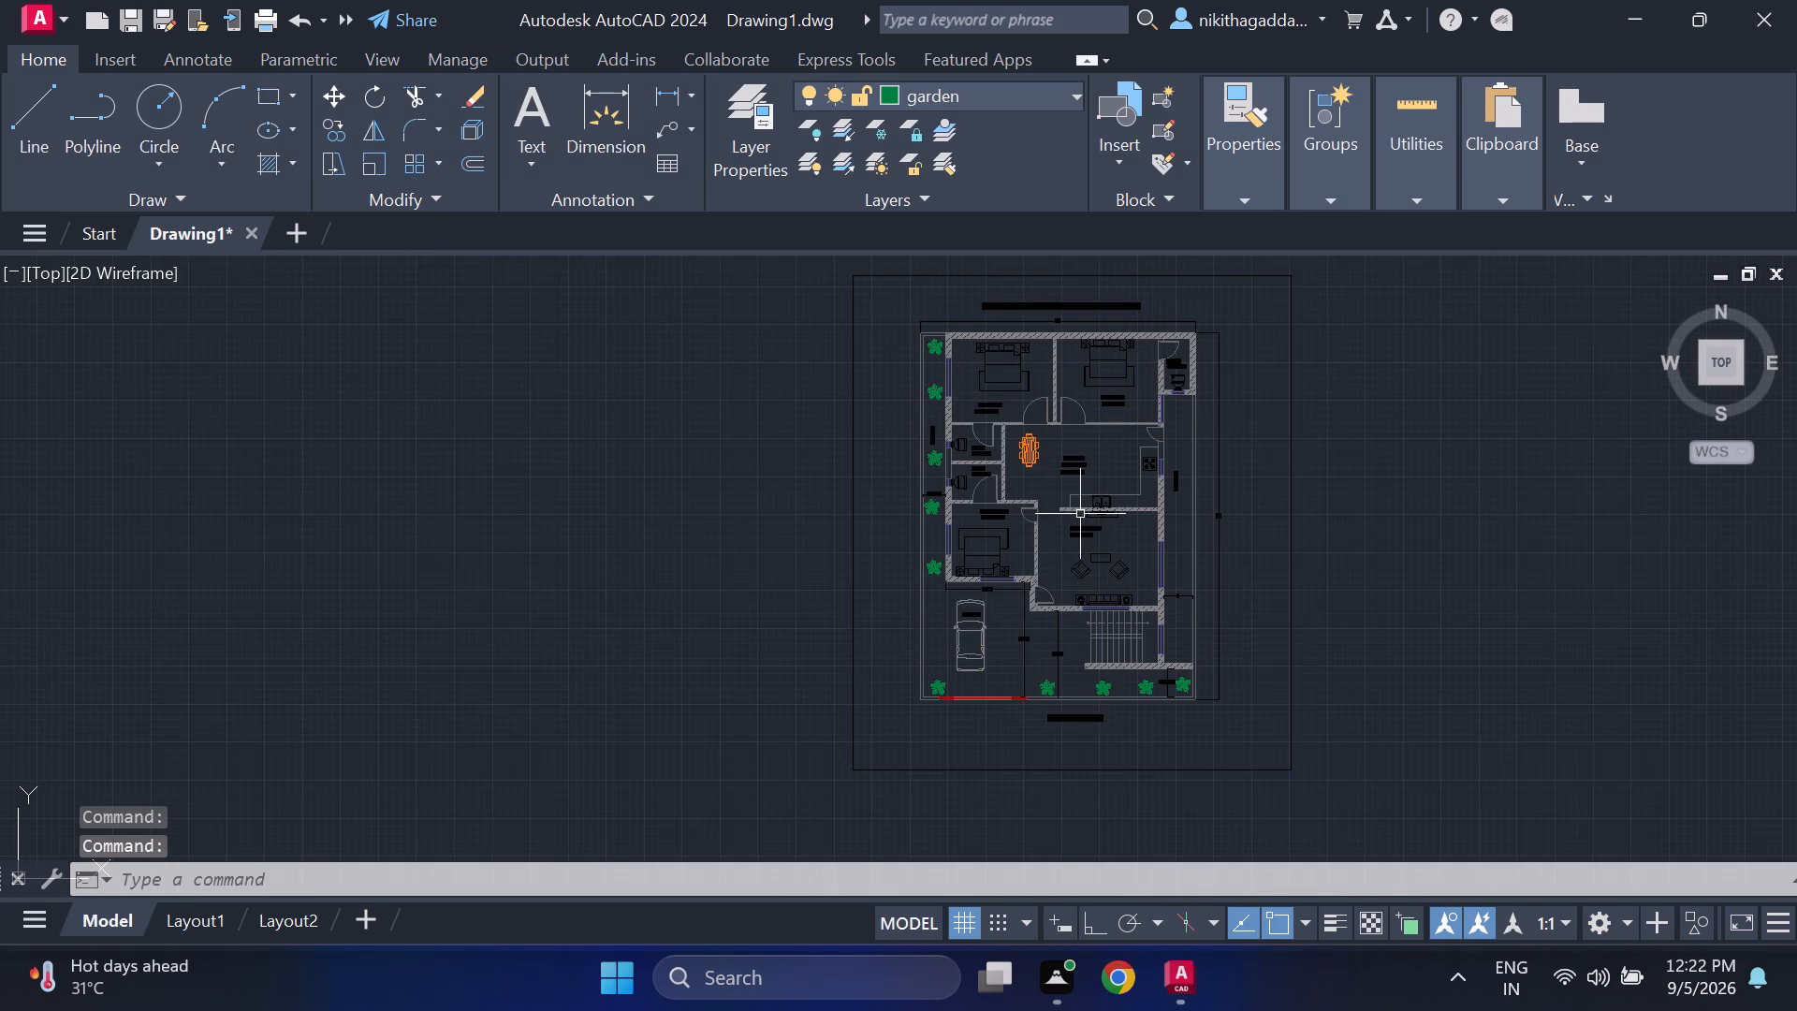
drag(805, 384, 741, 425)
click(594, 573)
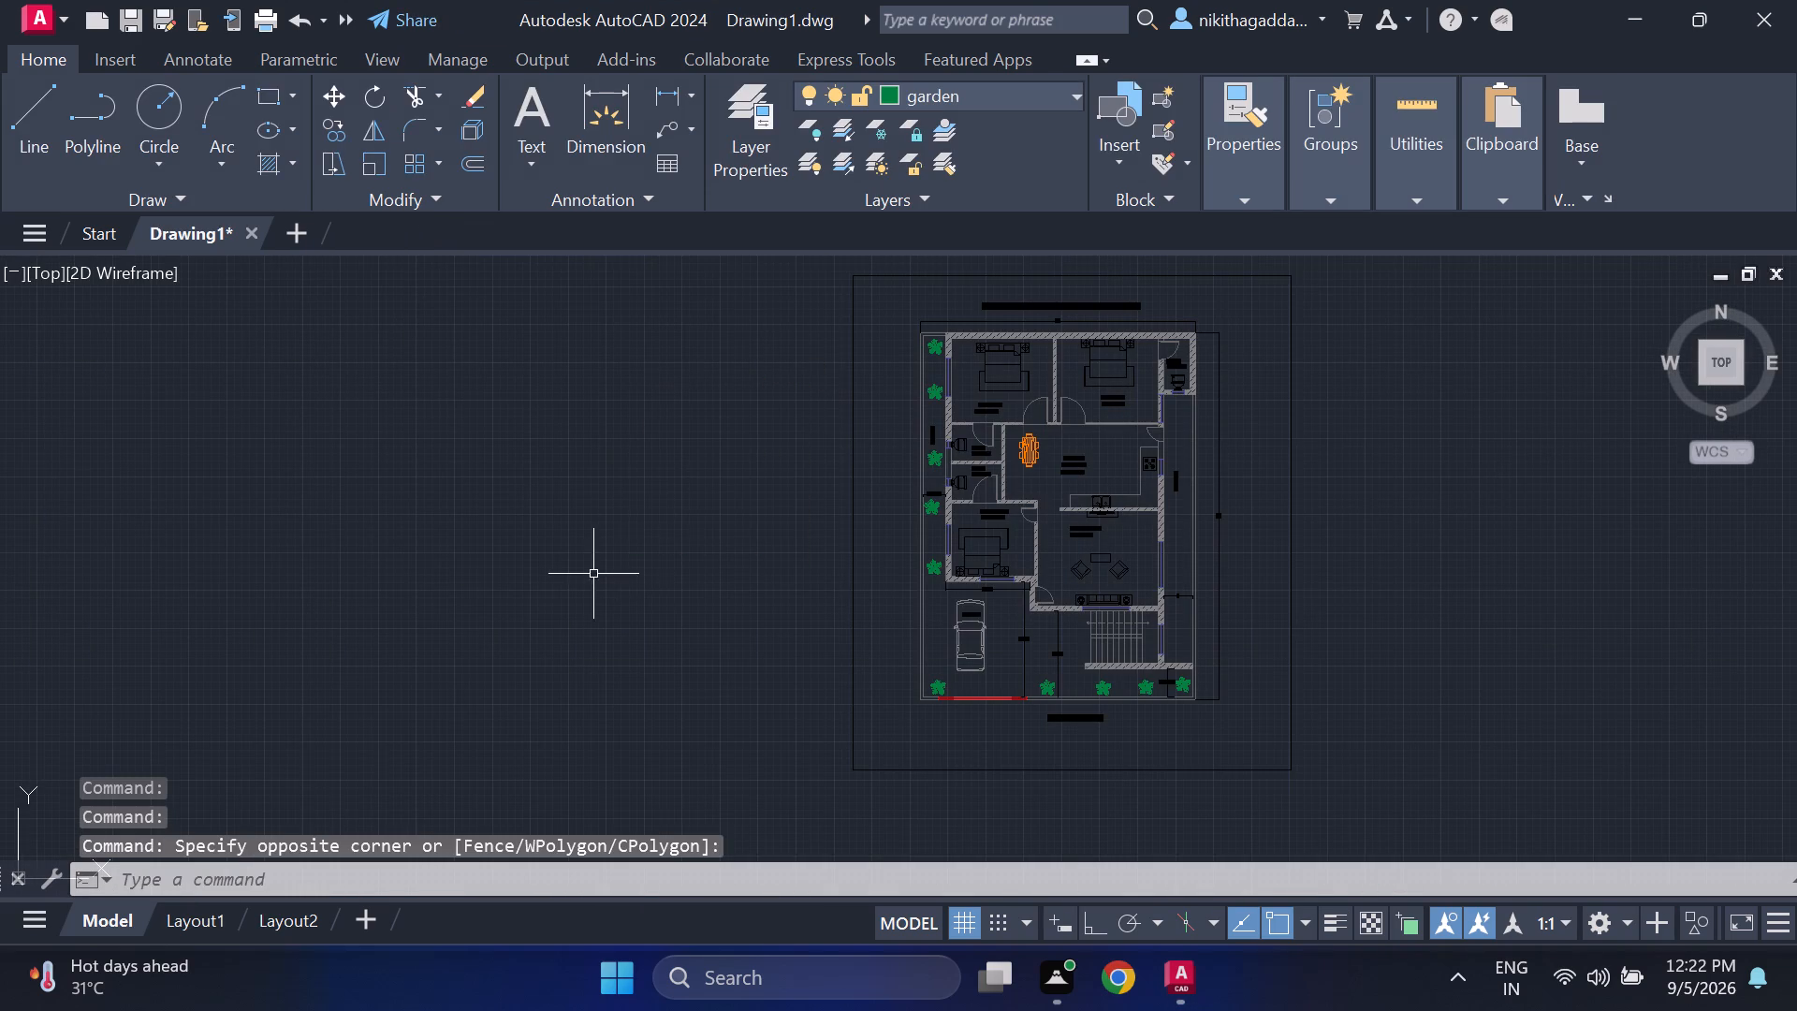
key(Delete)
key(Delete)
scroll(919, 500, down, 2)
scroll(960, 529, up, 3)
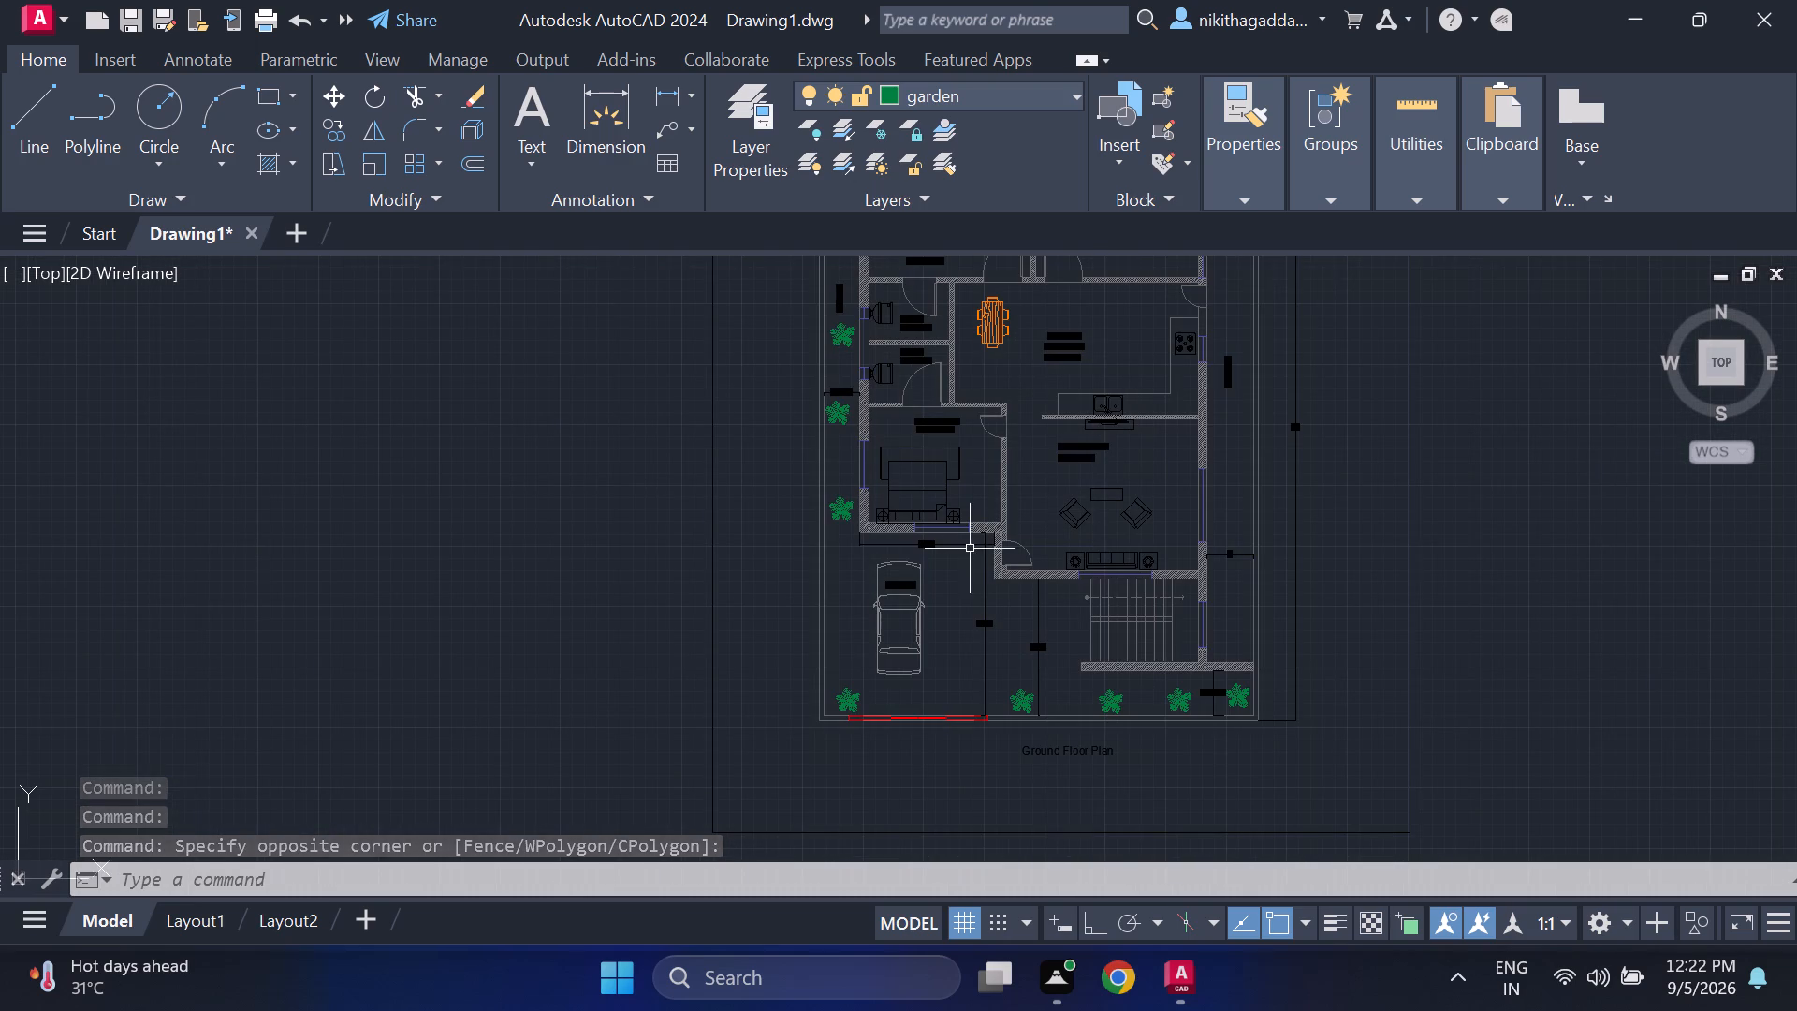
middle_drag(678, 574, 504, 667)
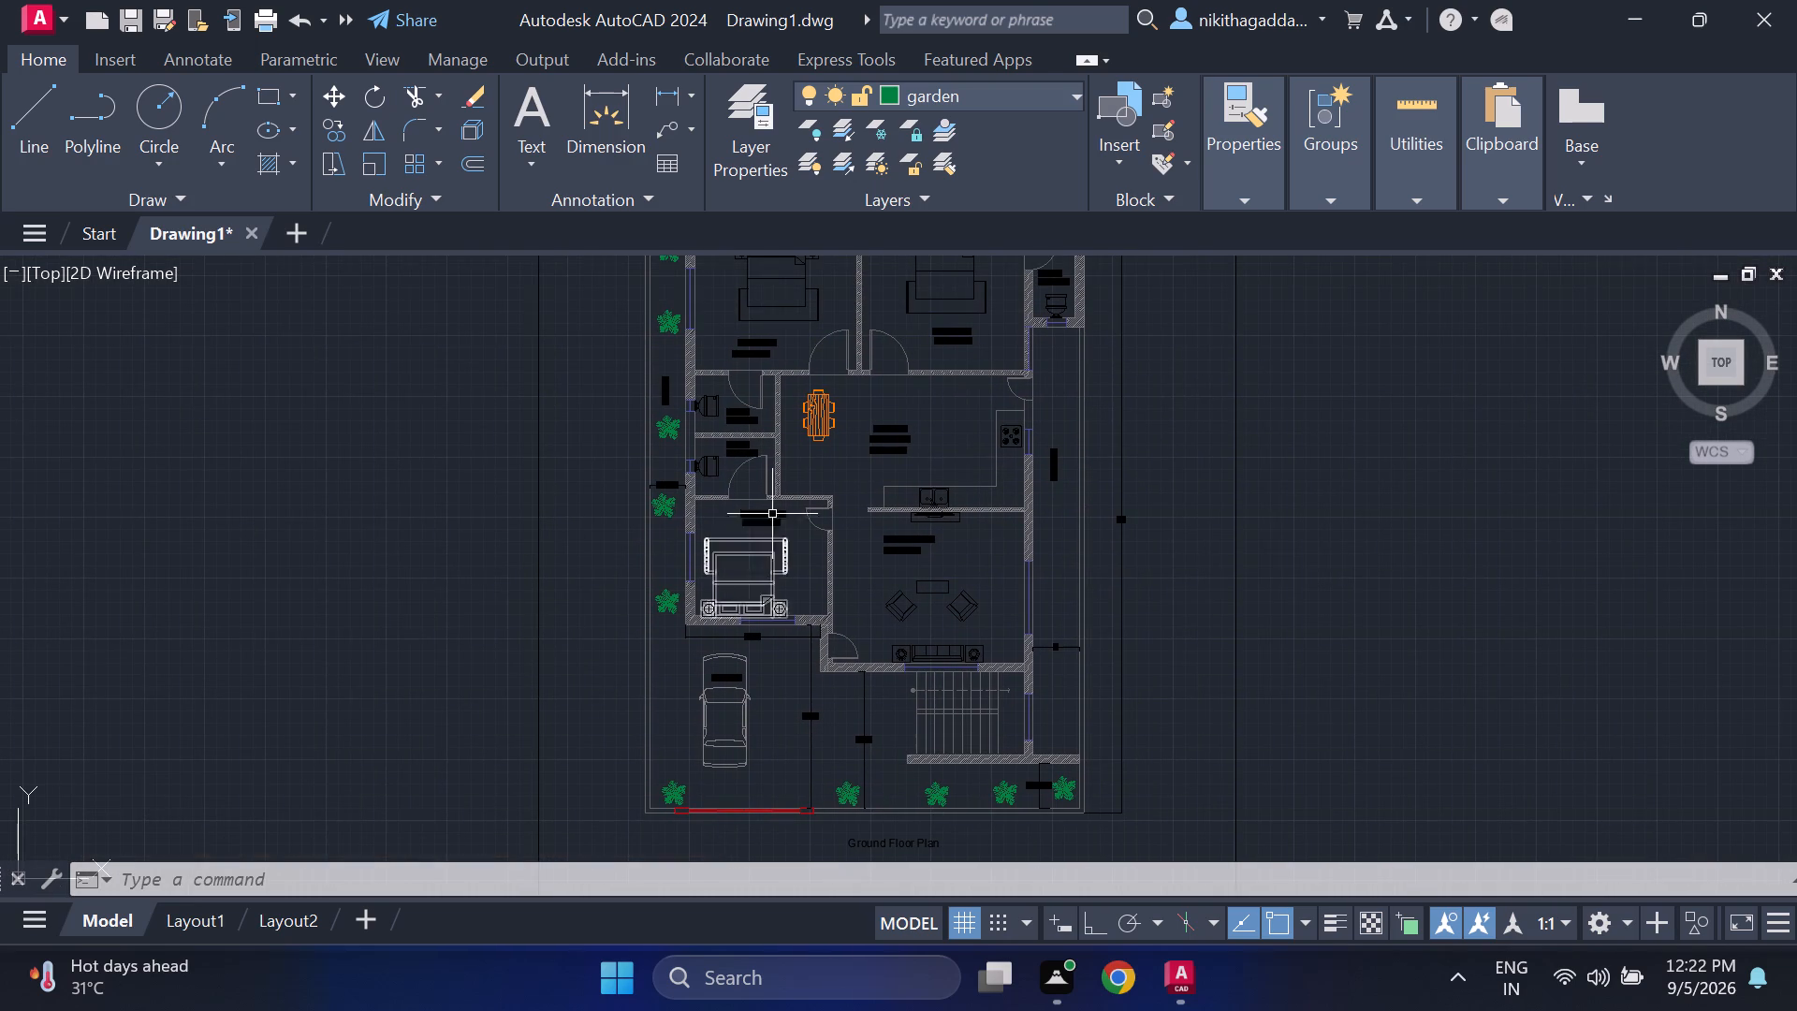
Query the current drawing's log file name and path with LOGFILENAME.
text(LOF)
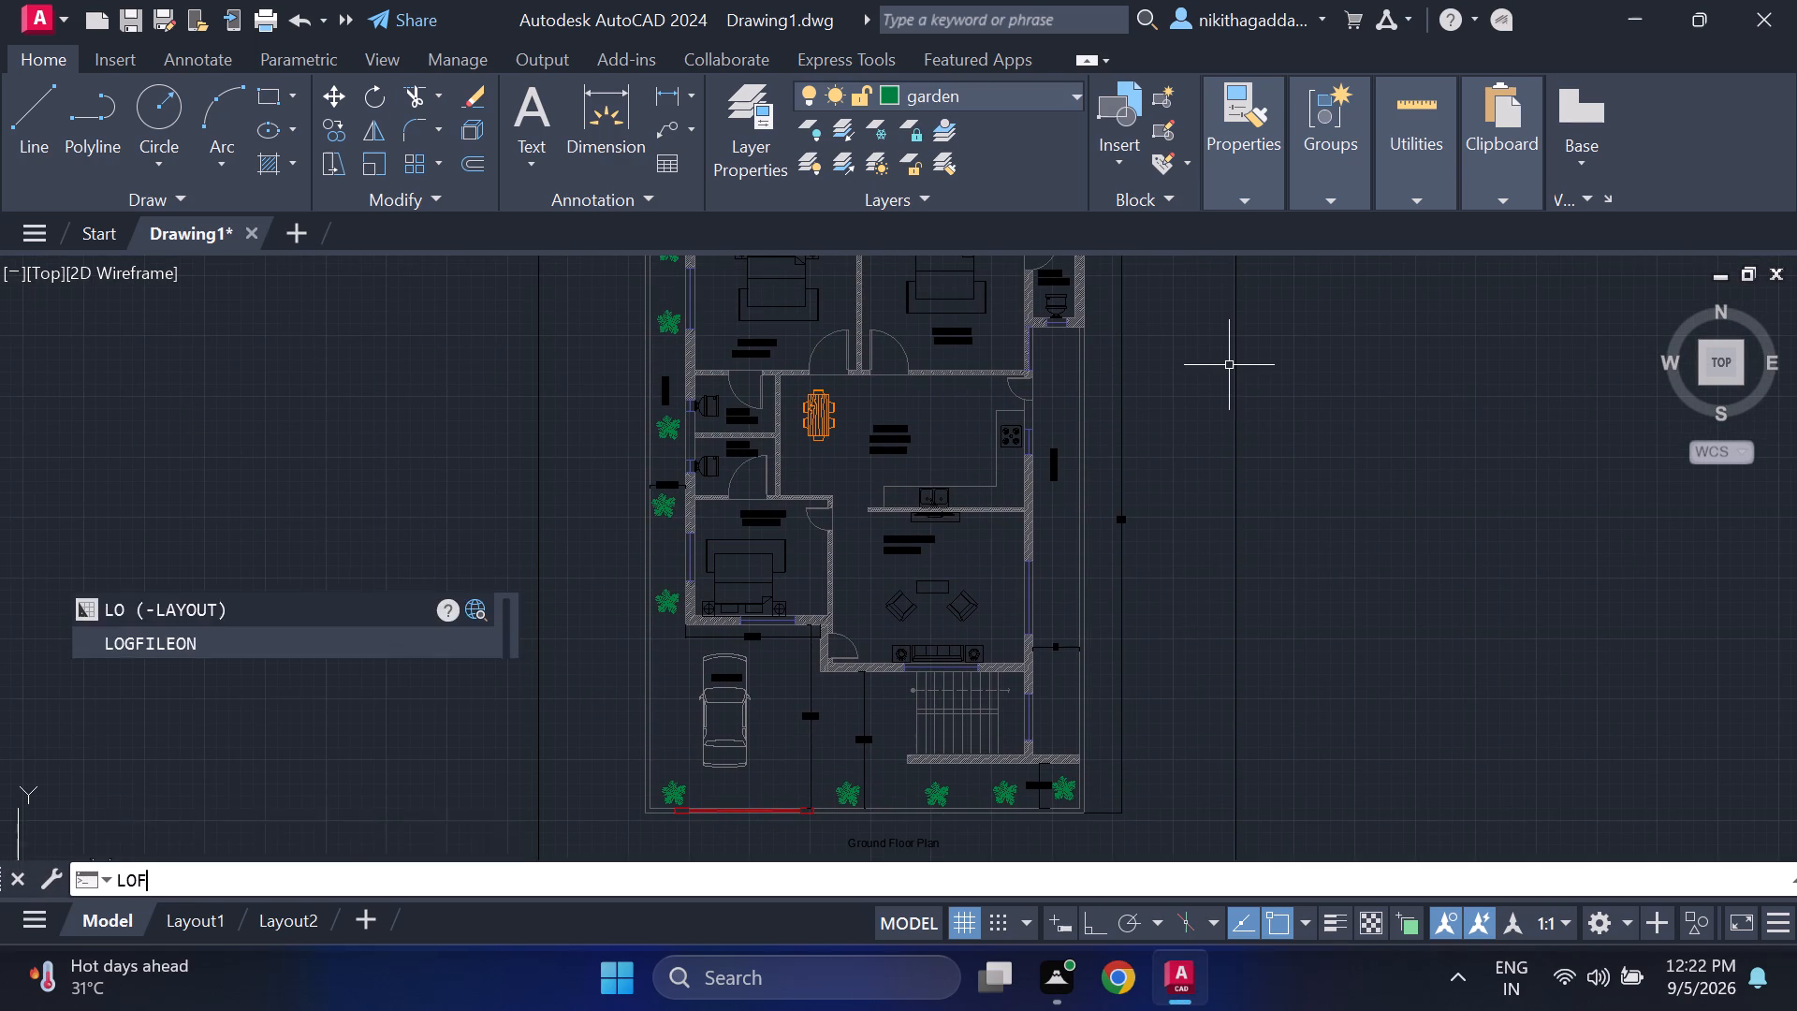
key(BackSpace)
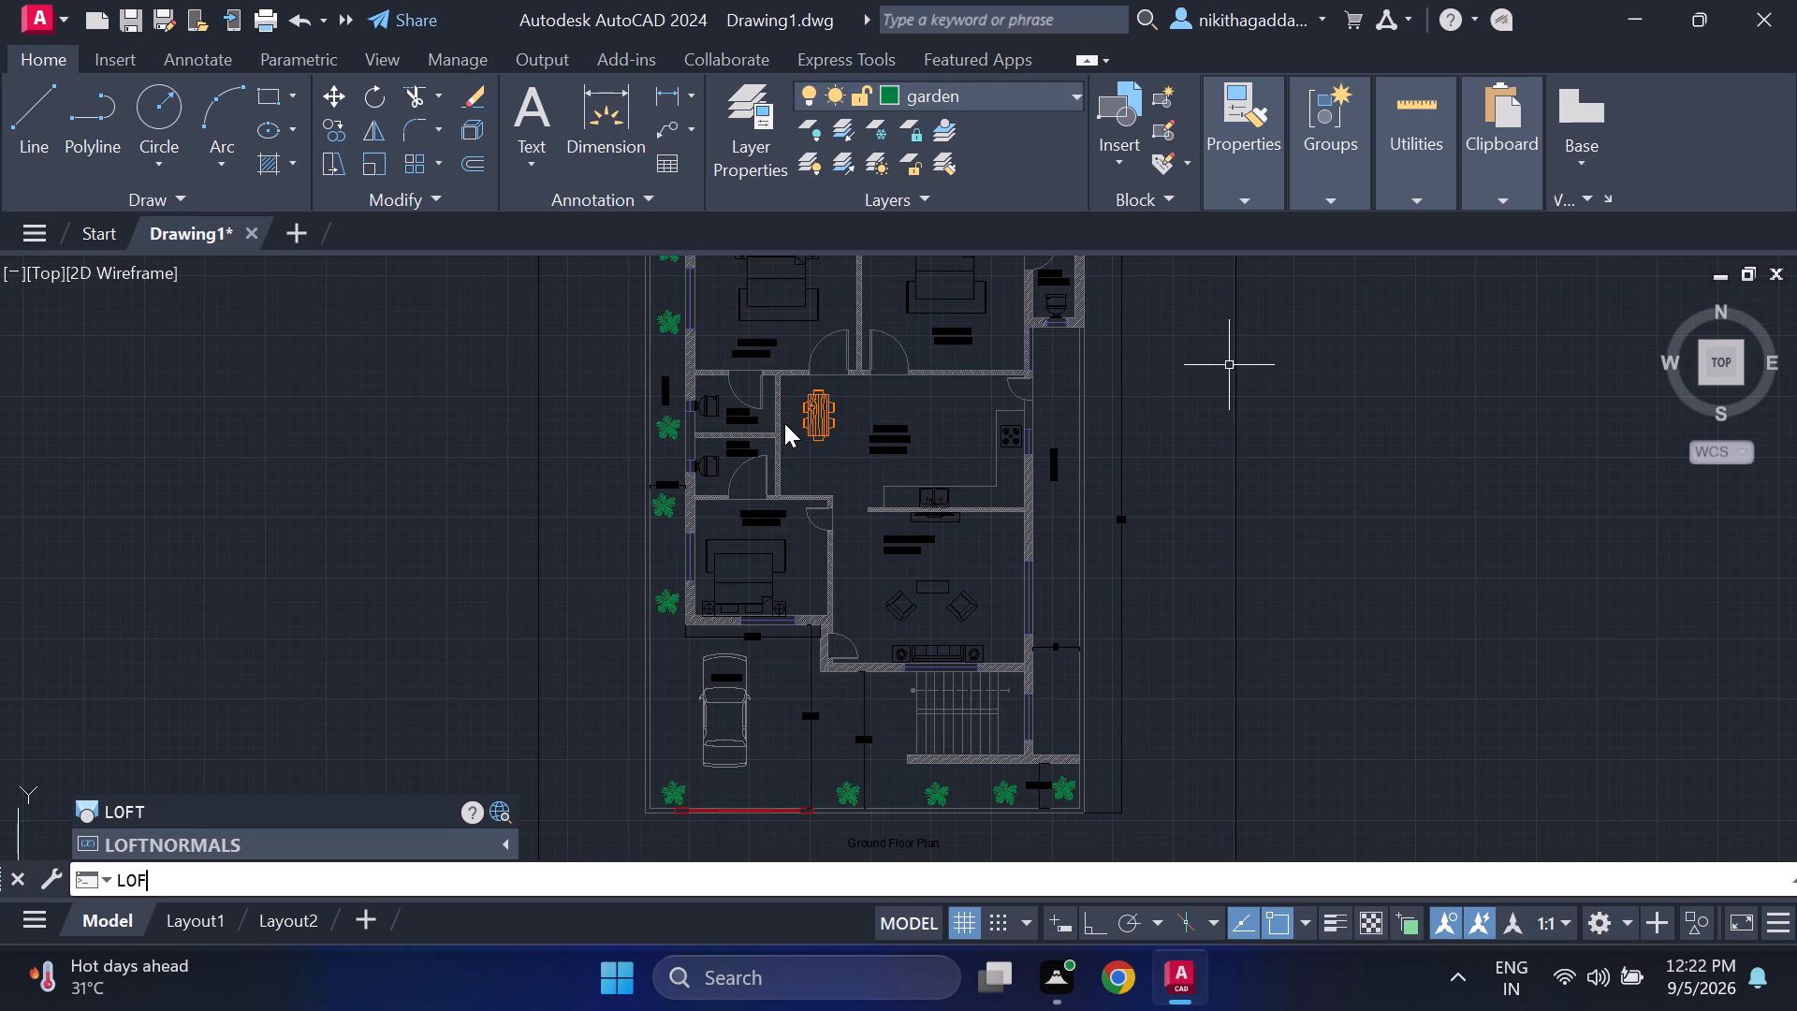
key(BackSpace)
text(GF)
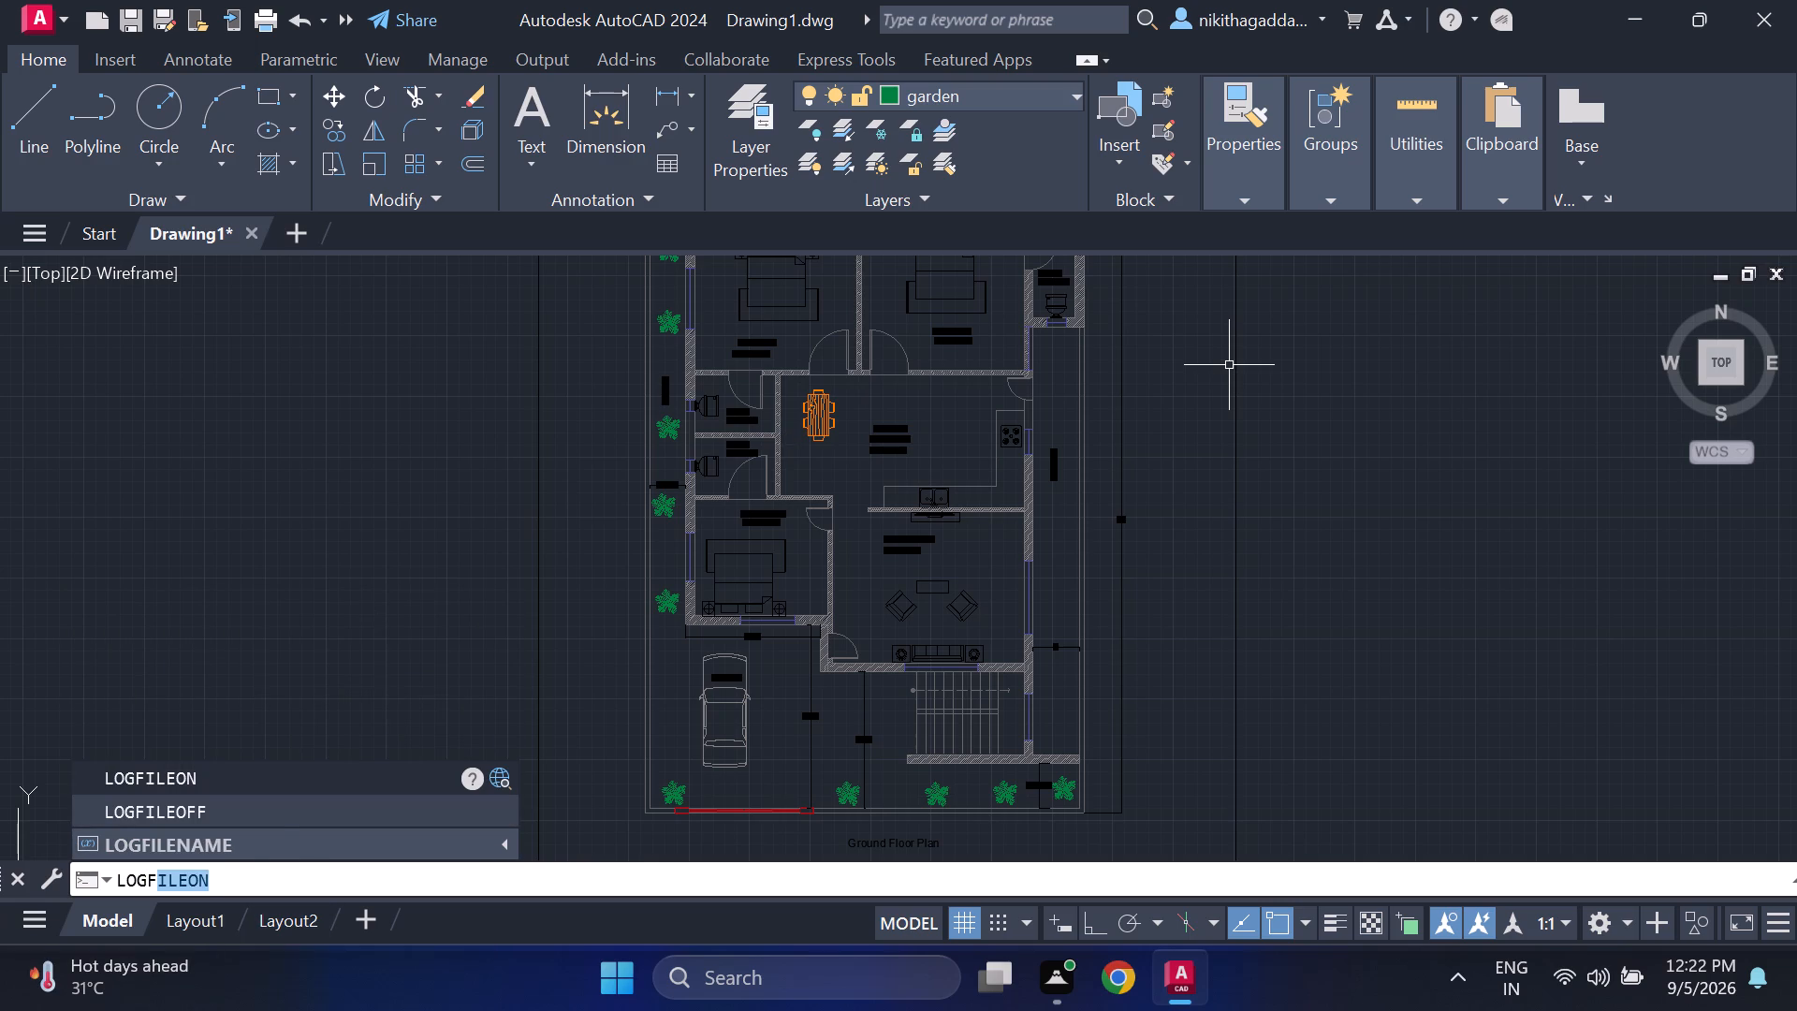
click(299, 854)
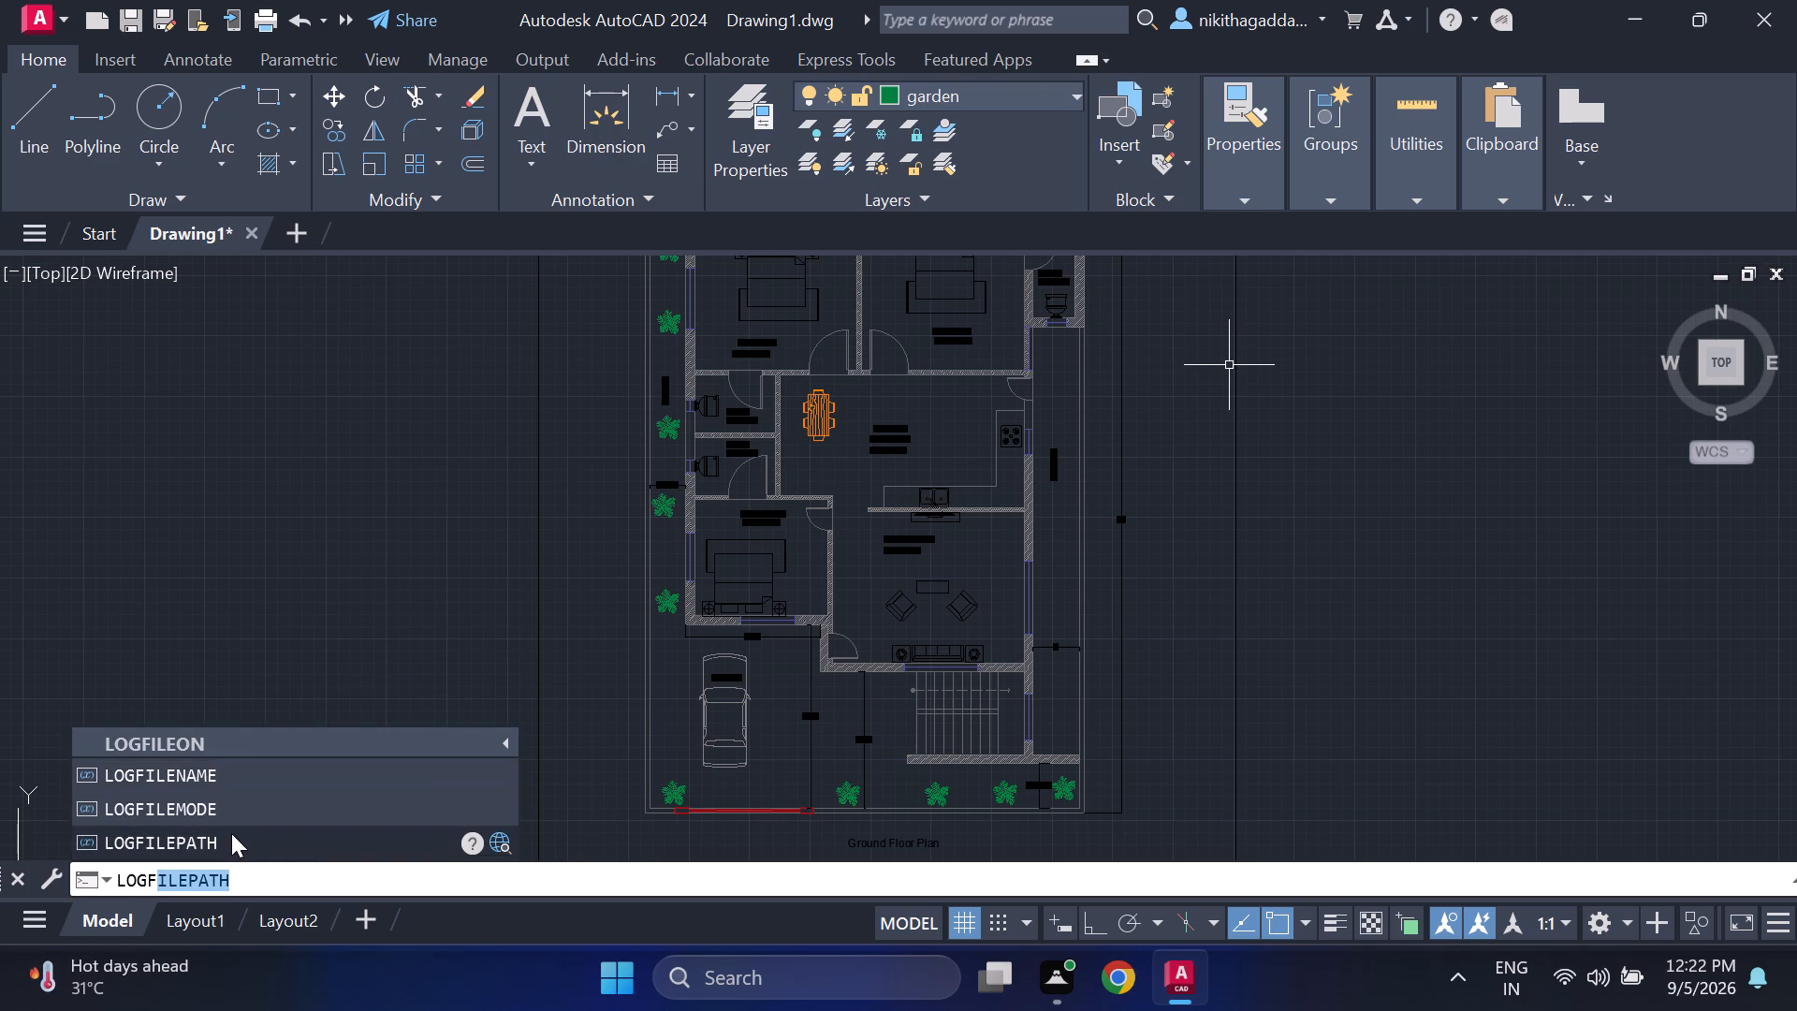
click(214, 794)
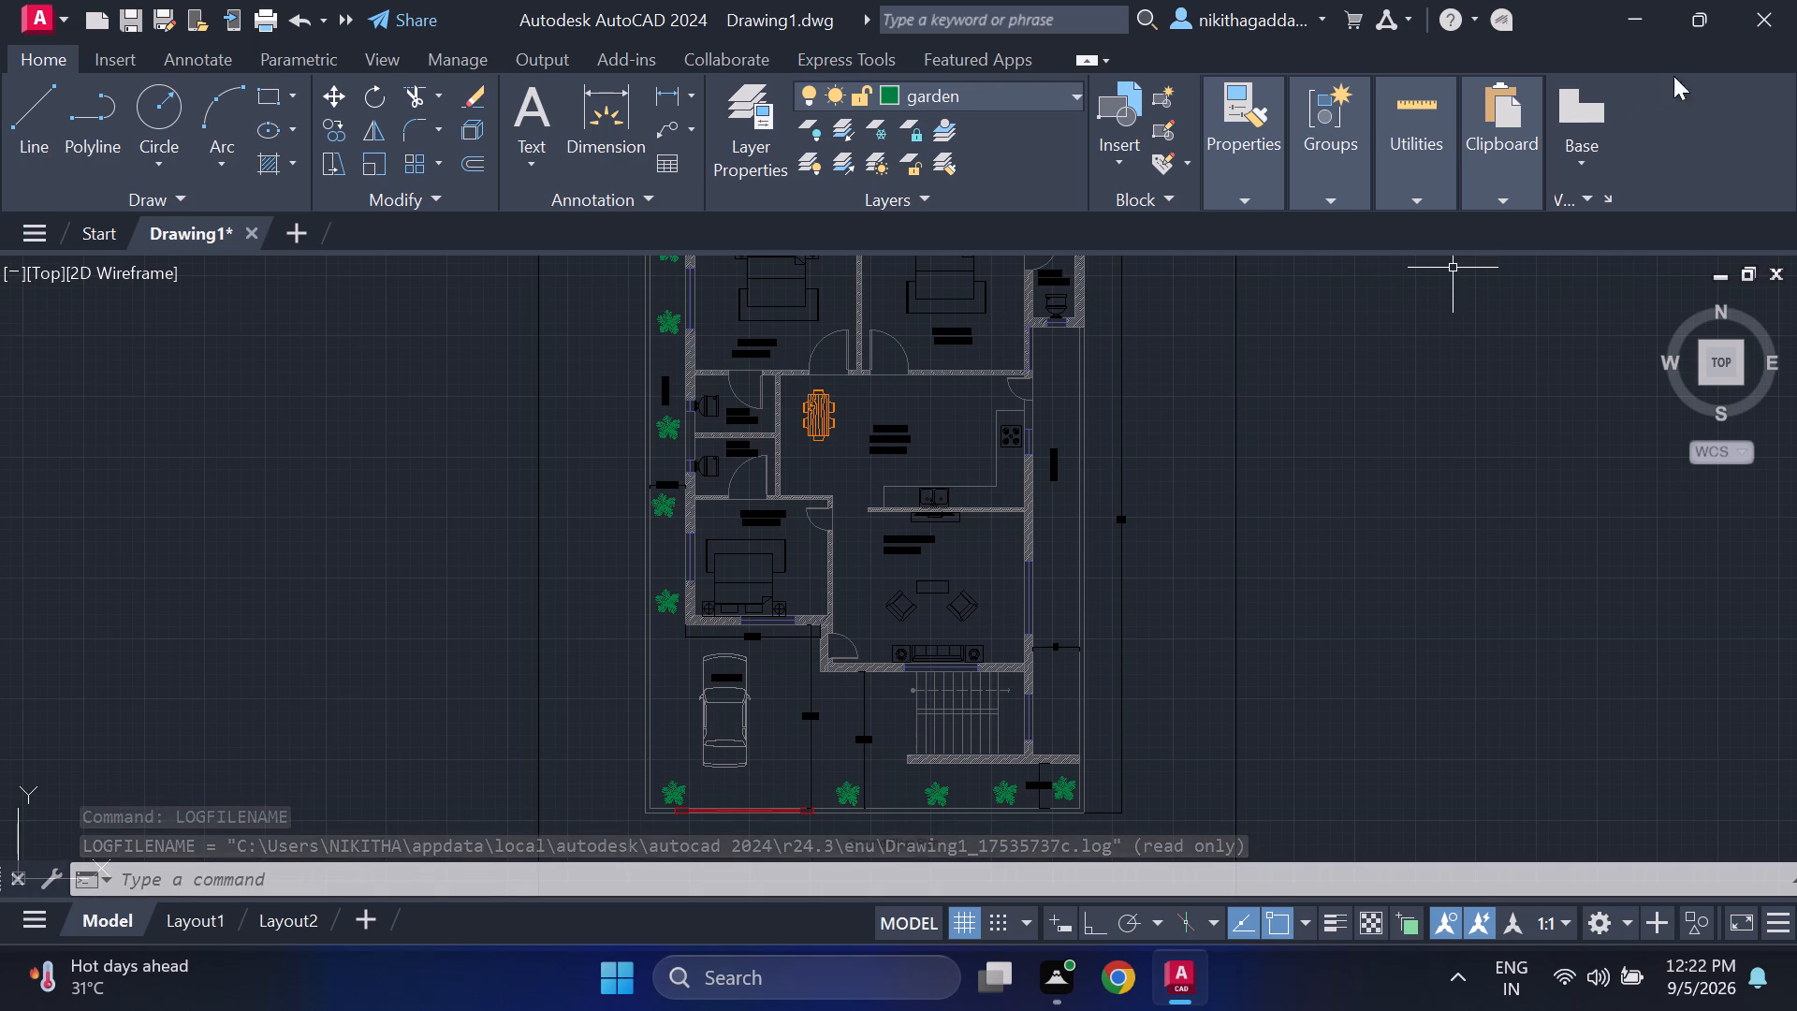
Exit AutoCAD, saving Drawing1 in the Documents folder under the file name west face ground floor plan 2.
click(1796, 0)
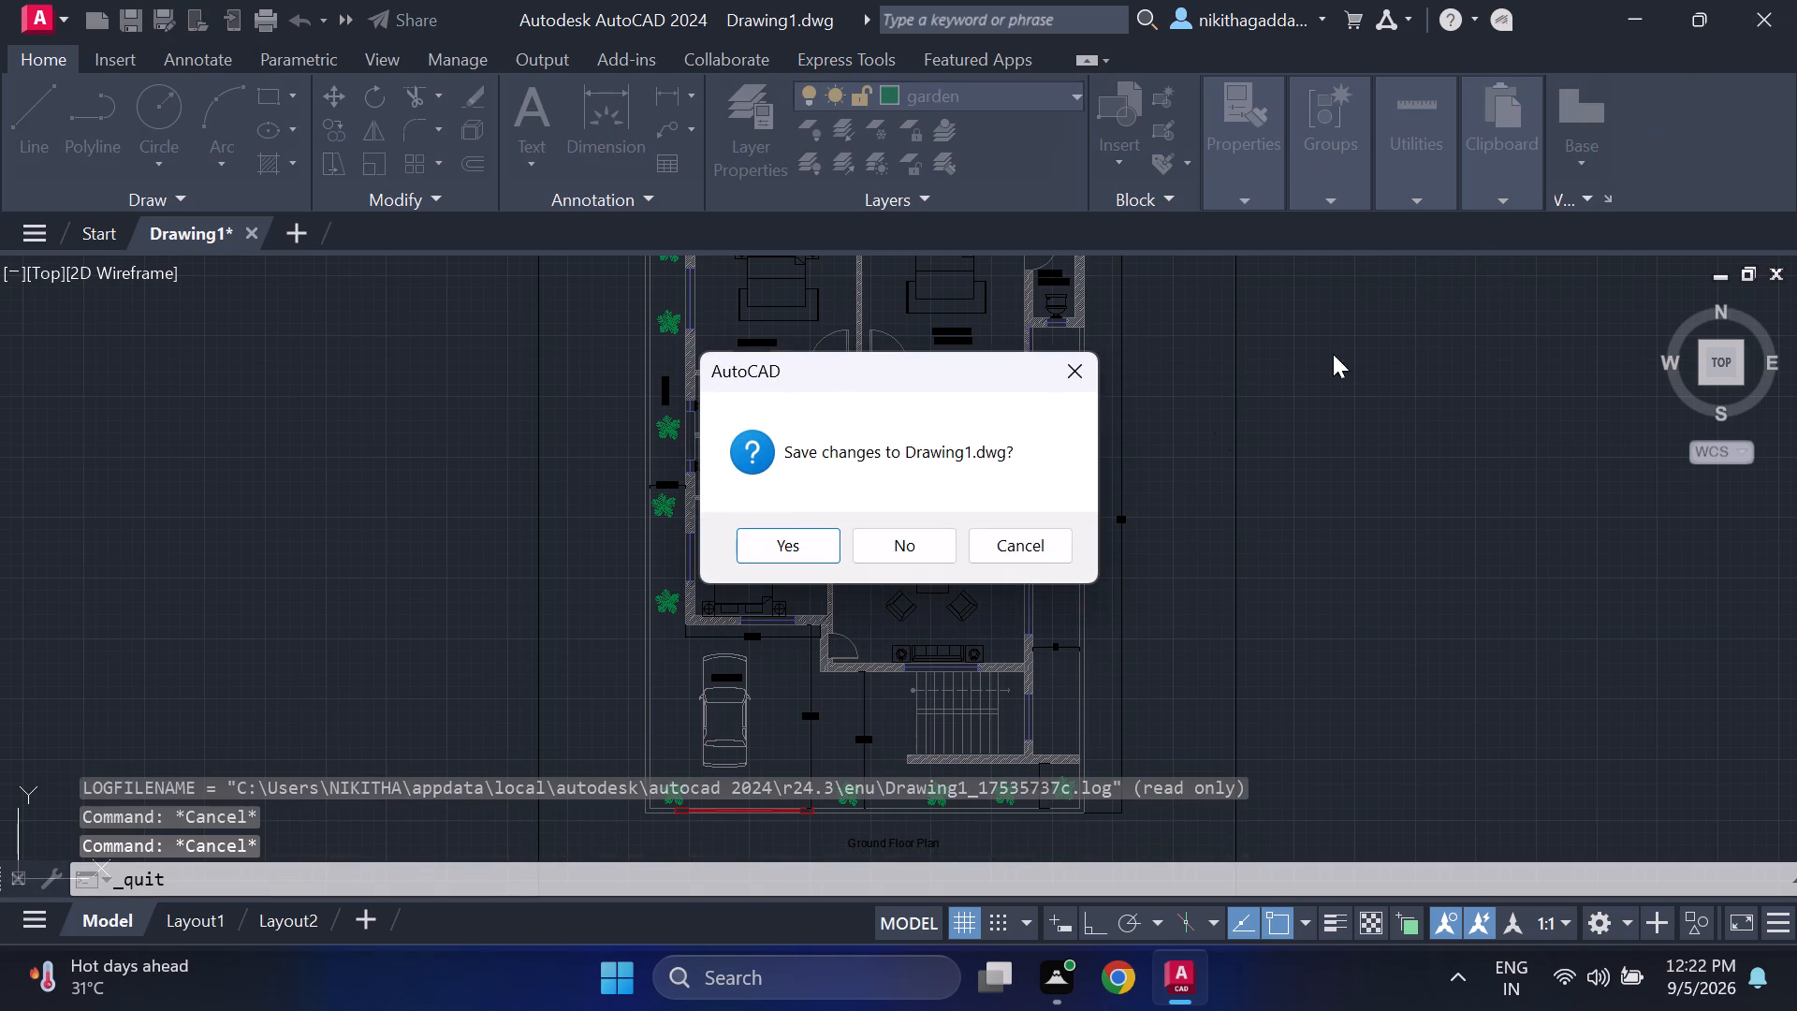
click(832, 538)
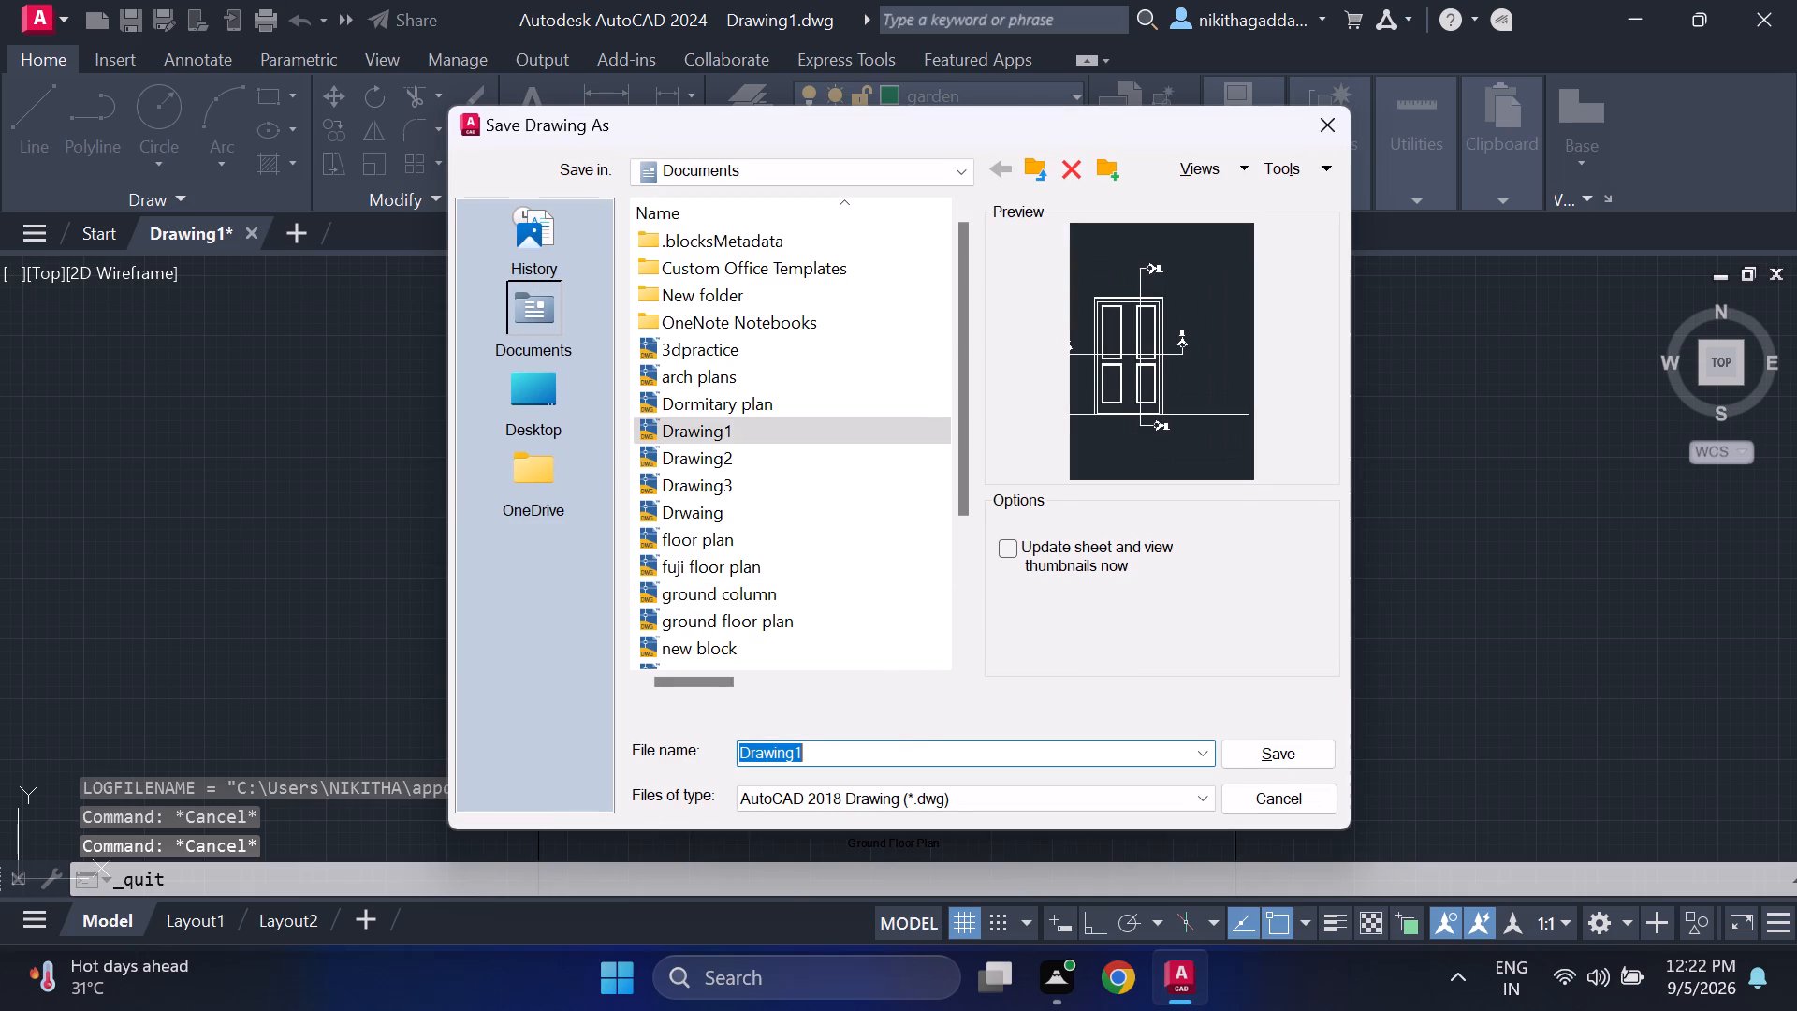
key(BackSpace)
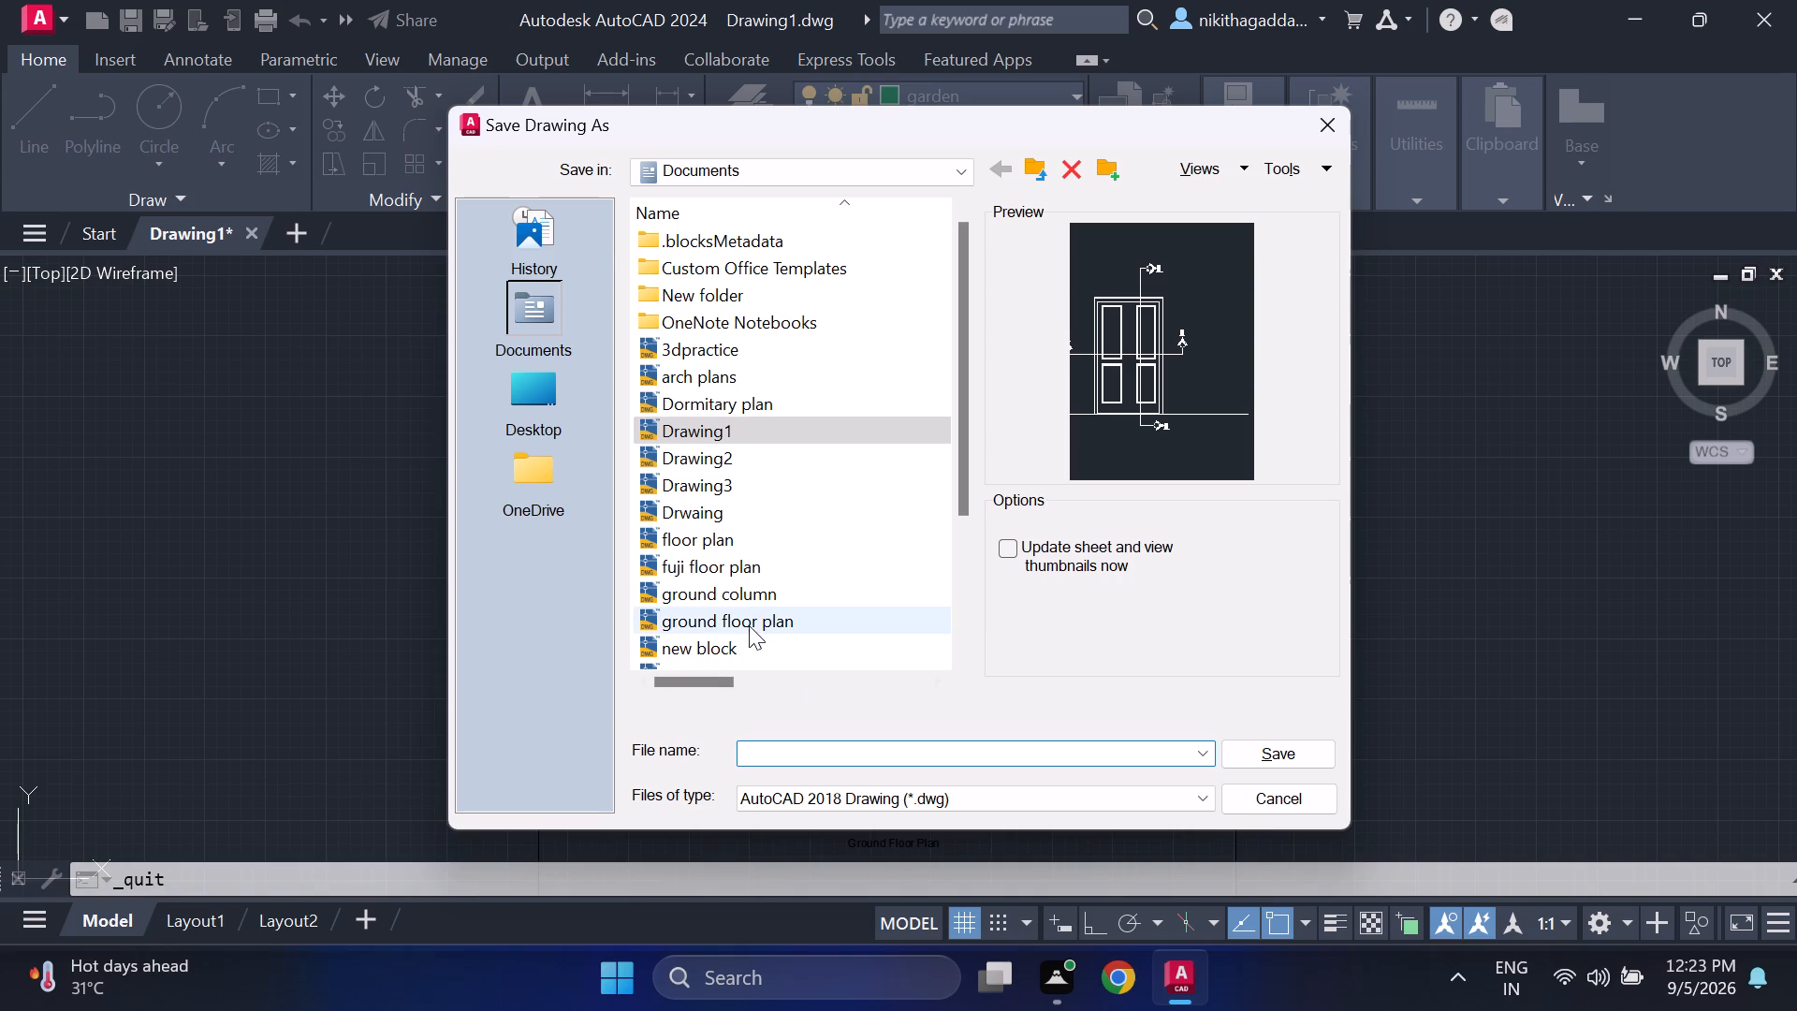
scroll(749, 625, down, 5)
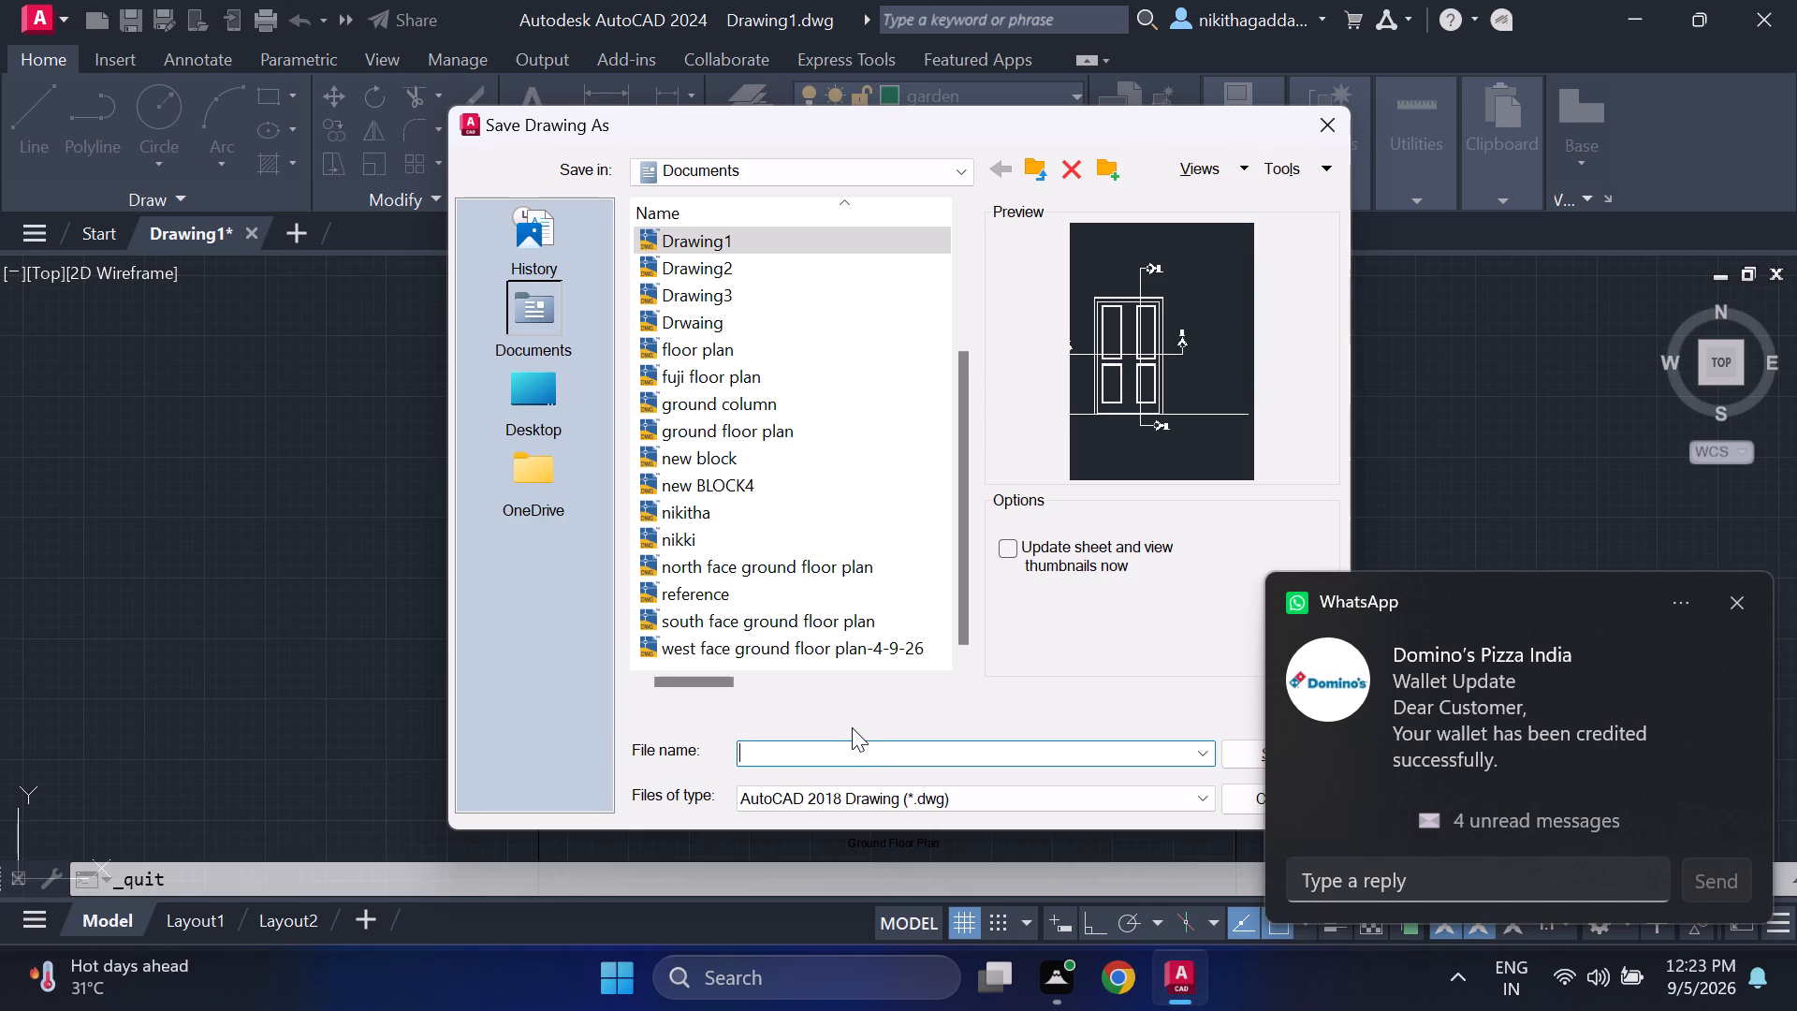
text(WS)
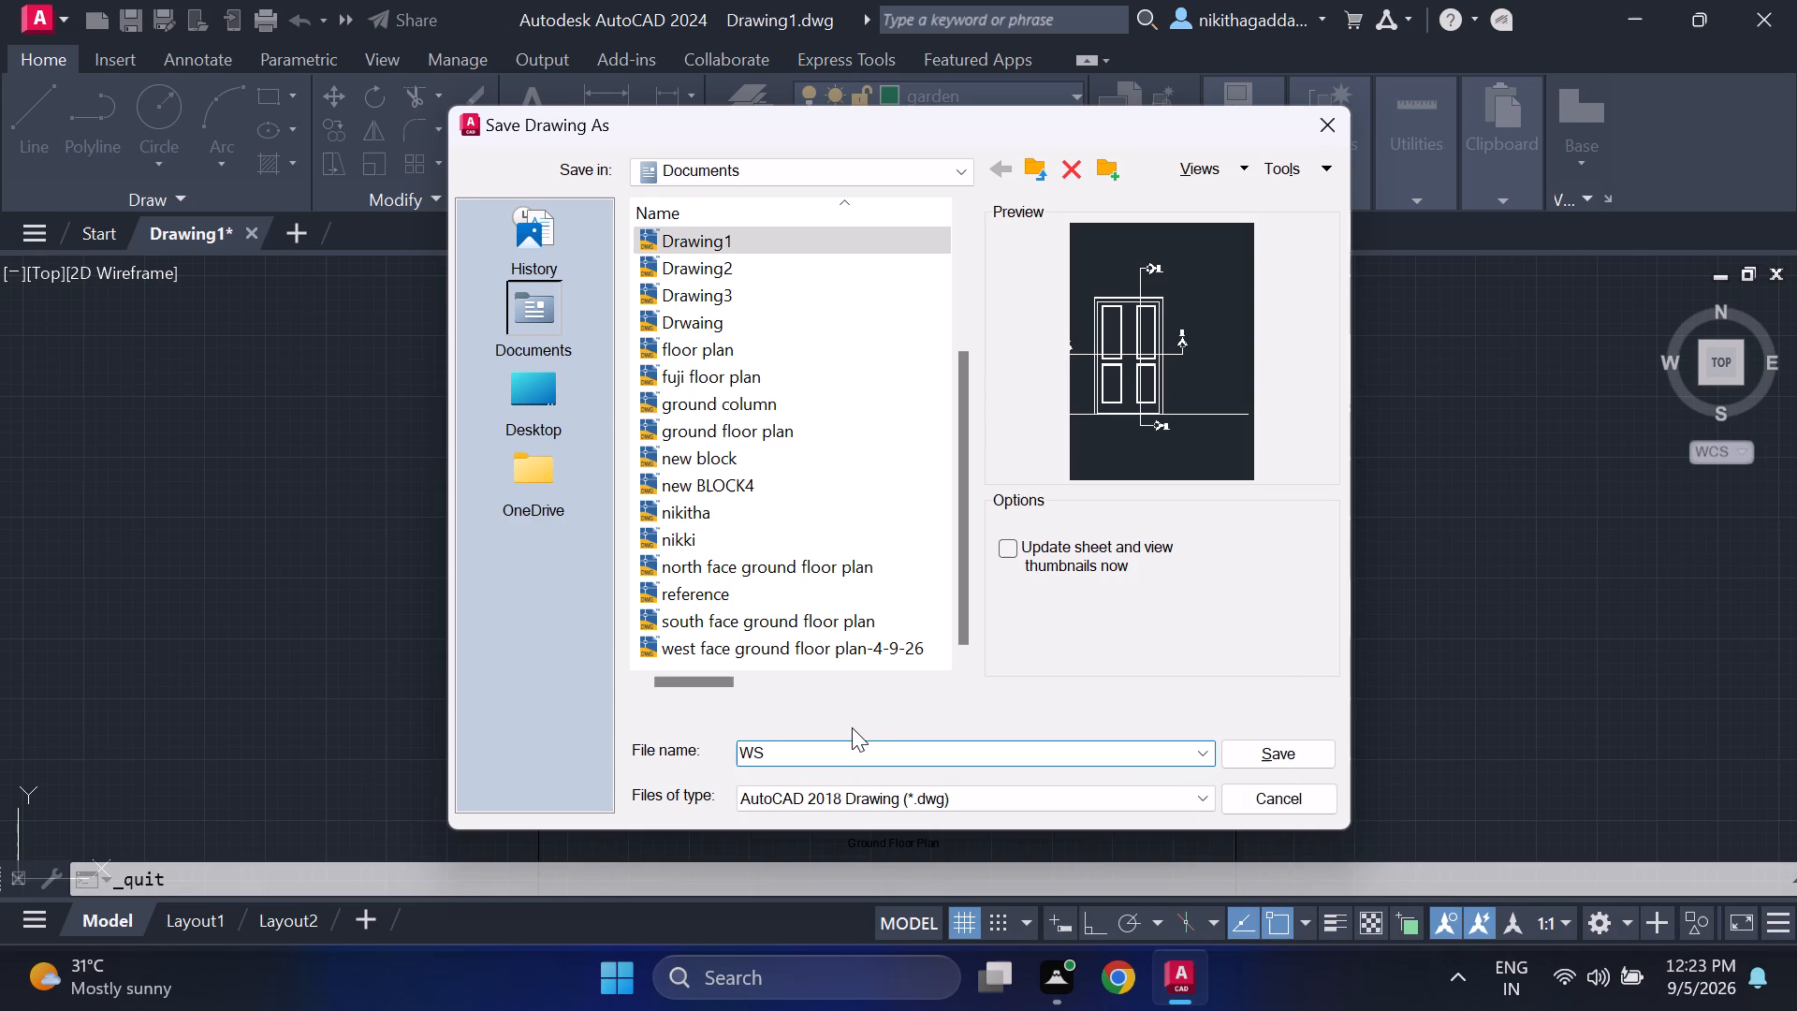
key(BackSpace)
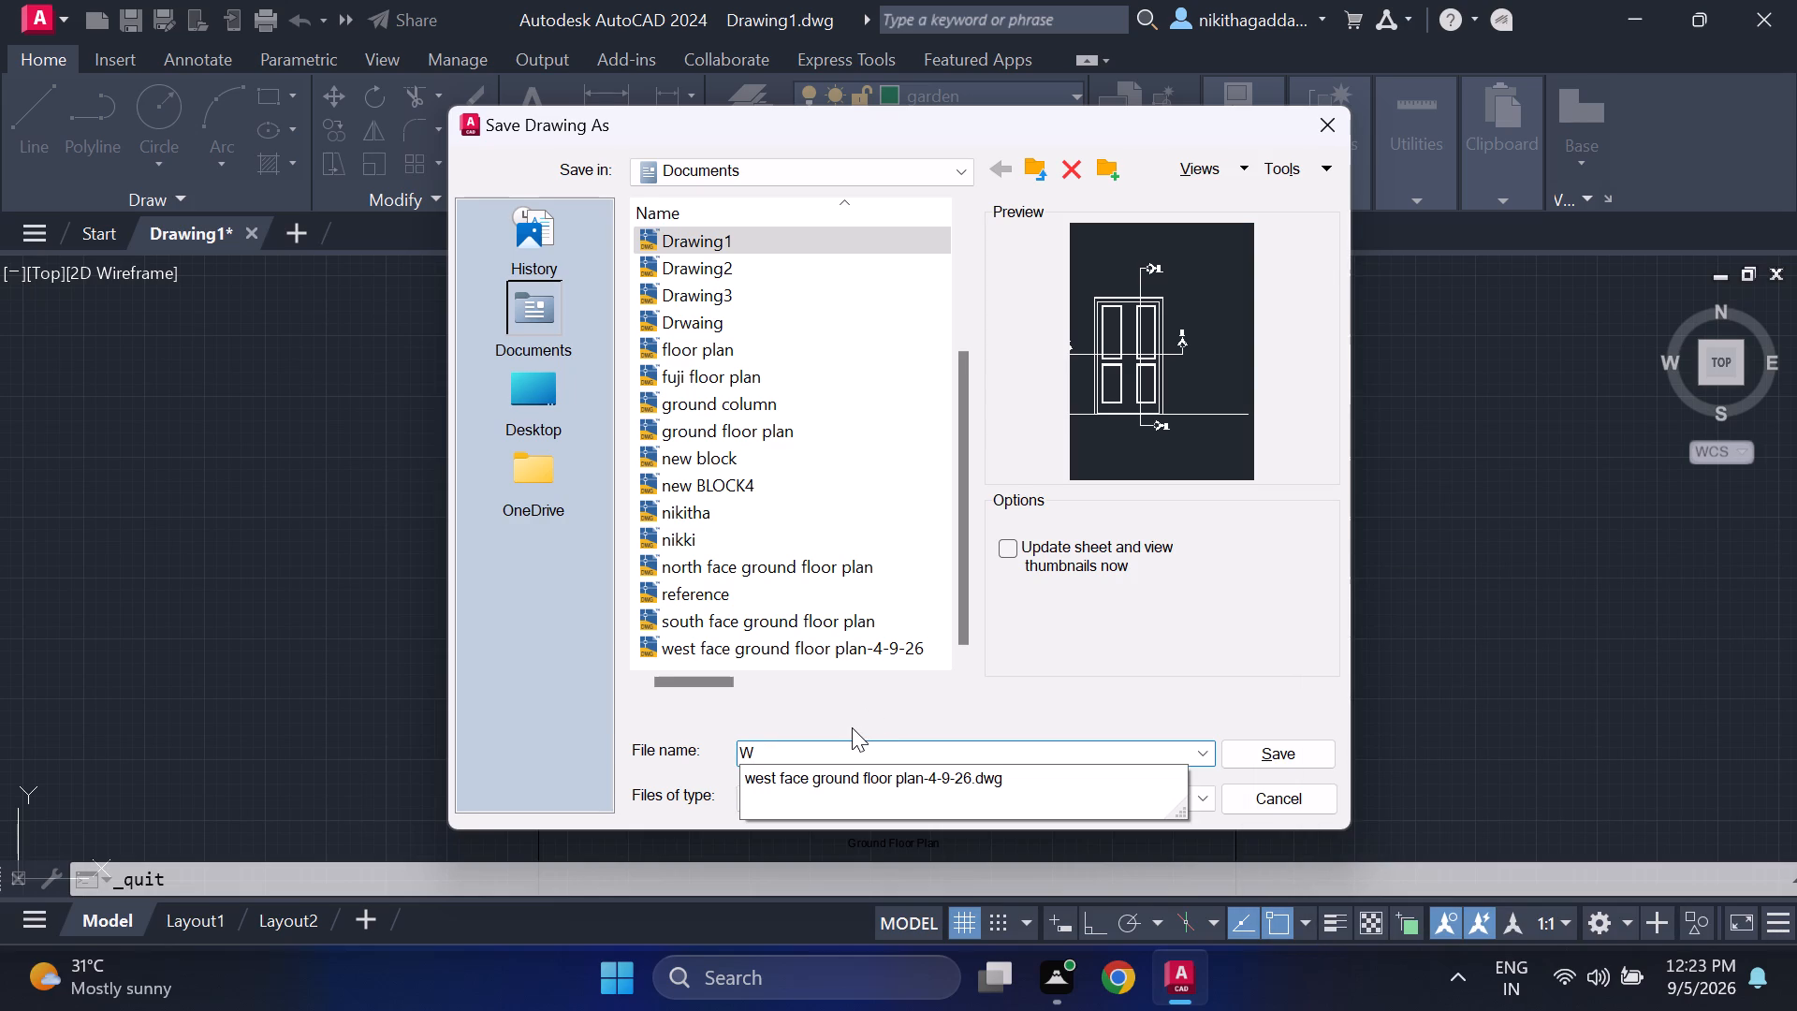
key(BackSpace)
text(west)
key(space)
text(face)
key(space)
text(ground plan)
key(BackSpace)
key(BackSpace)
key(BackSpace)
key(BackSpace)
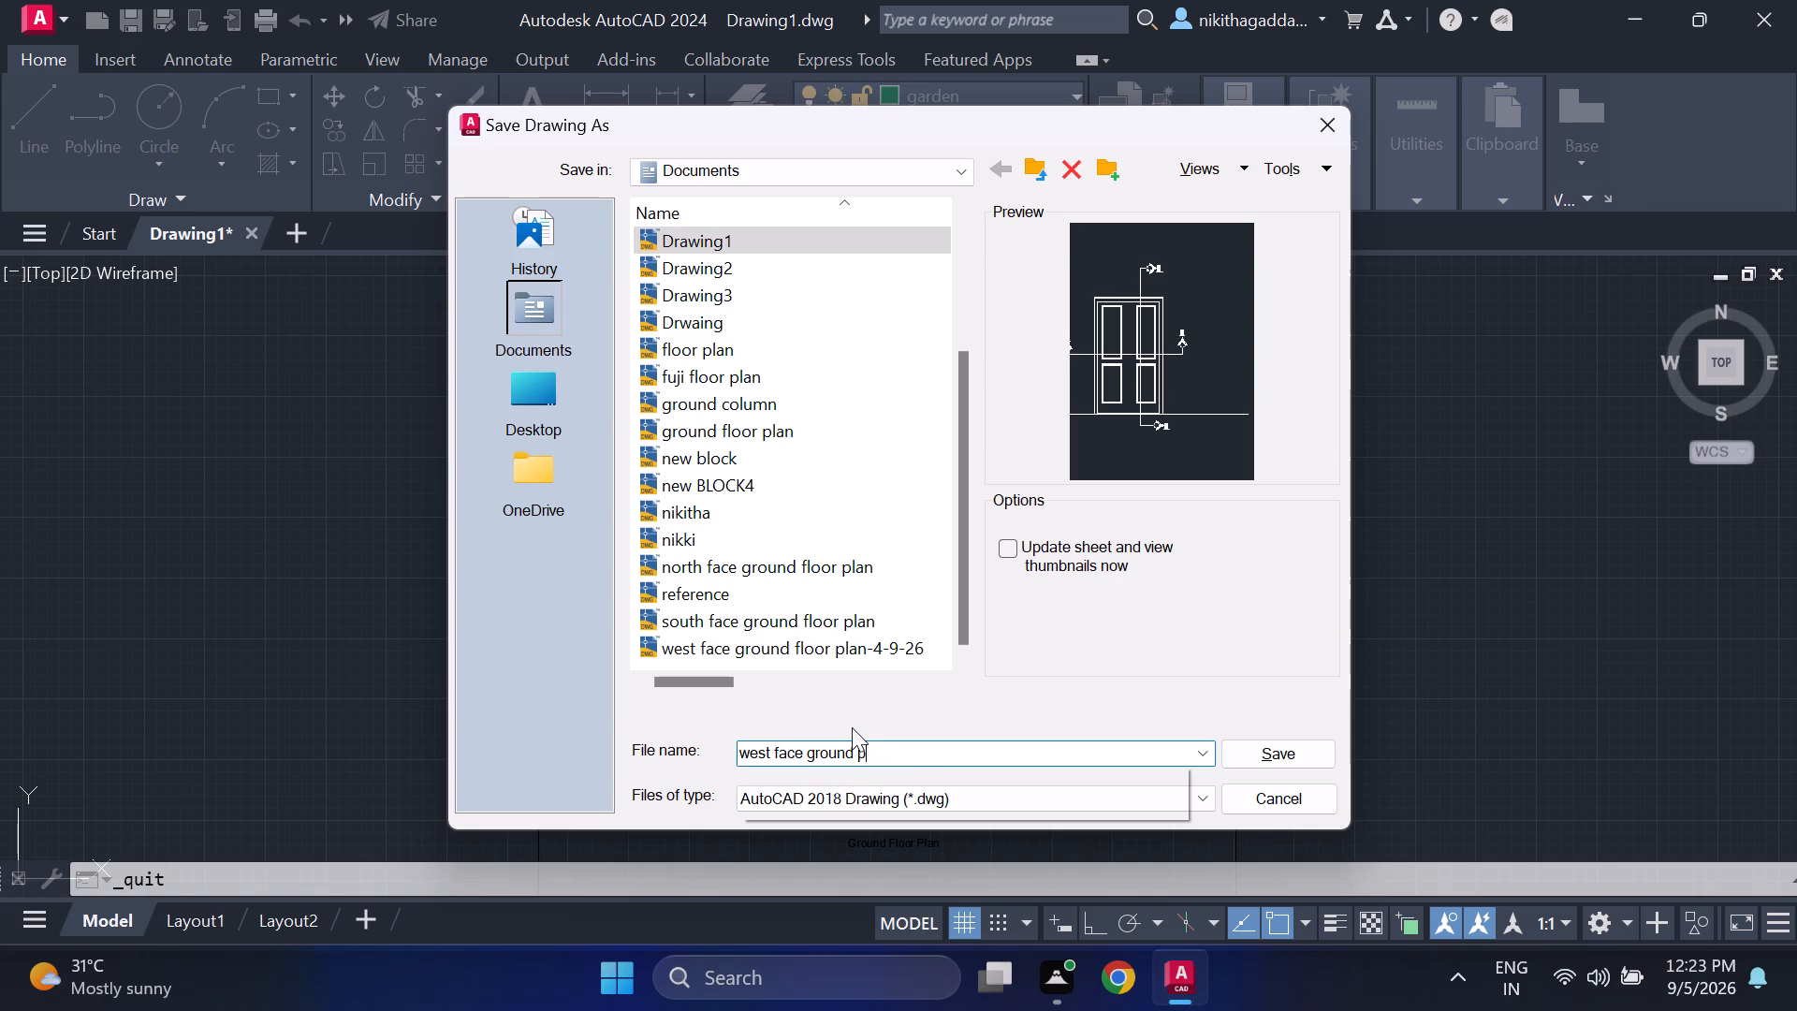
text(floor plan 2)
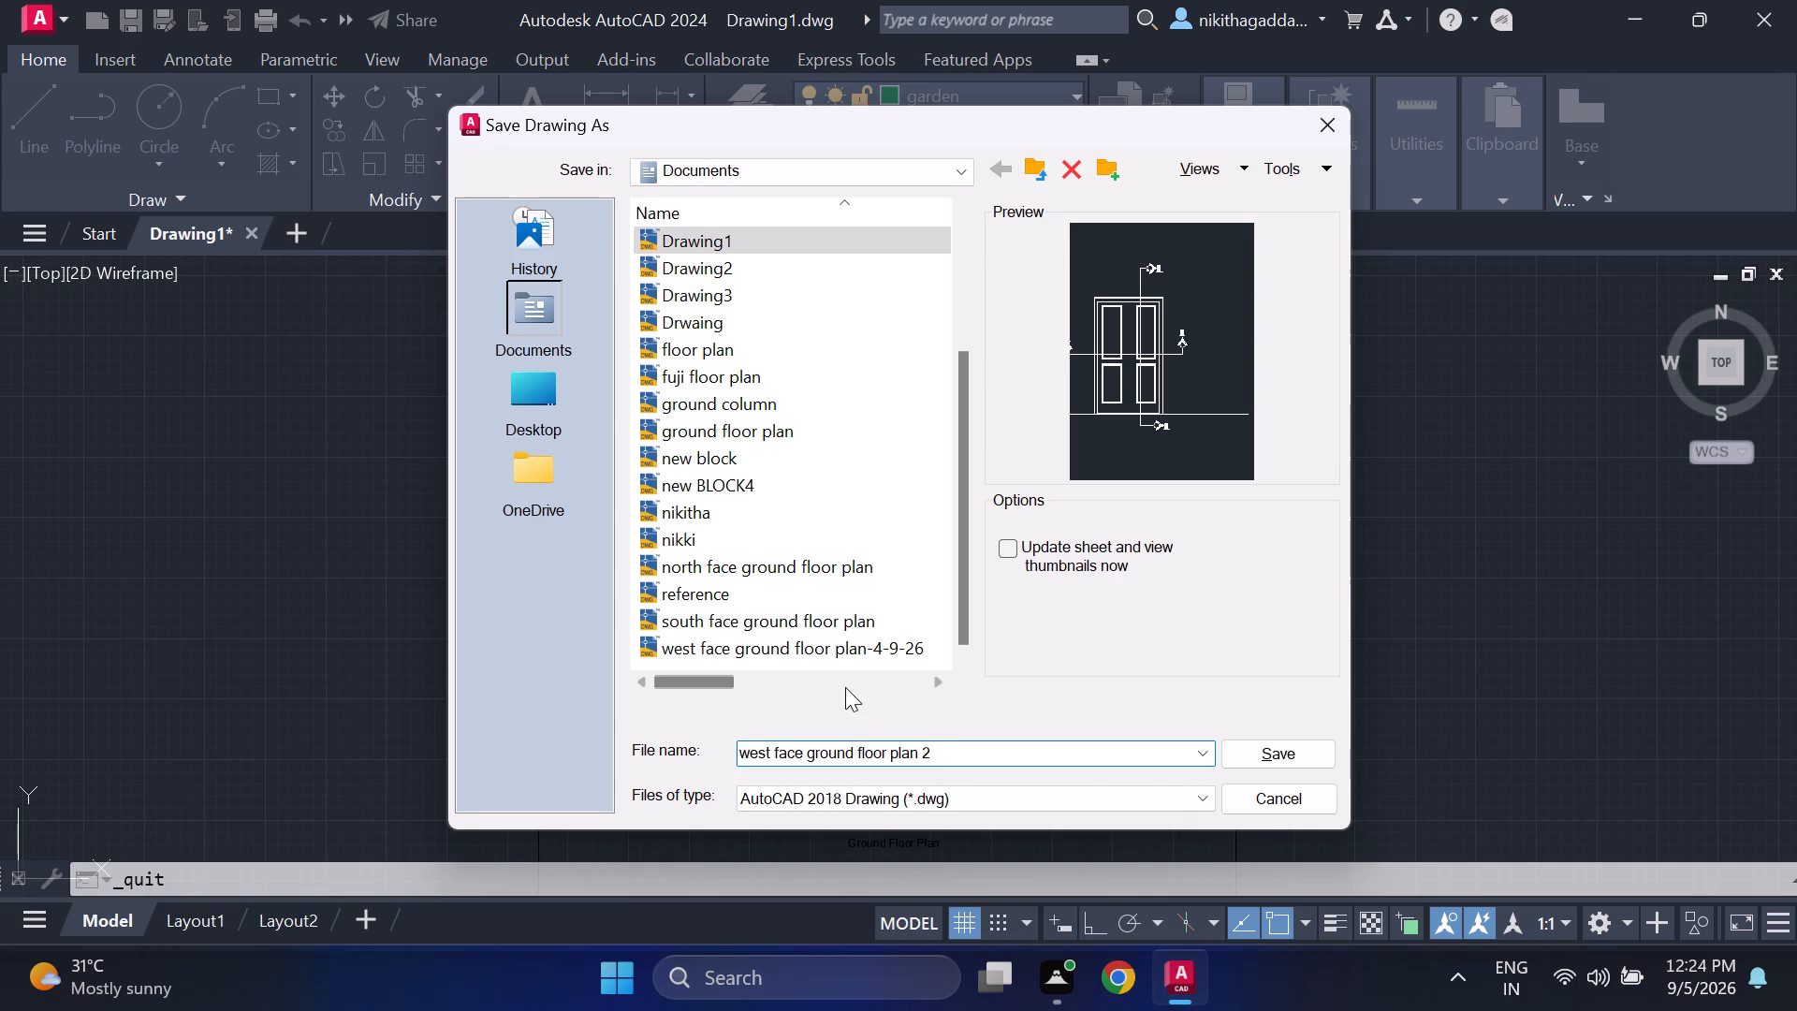
click(1243, 761)
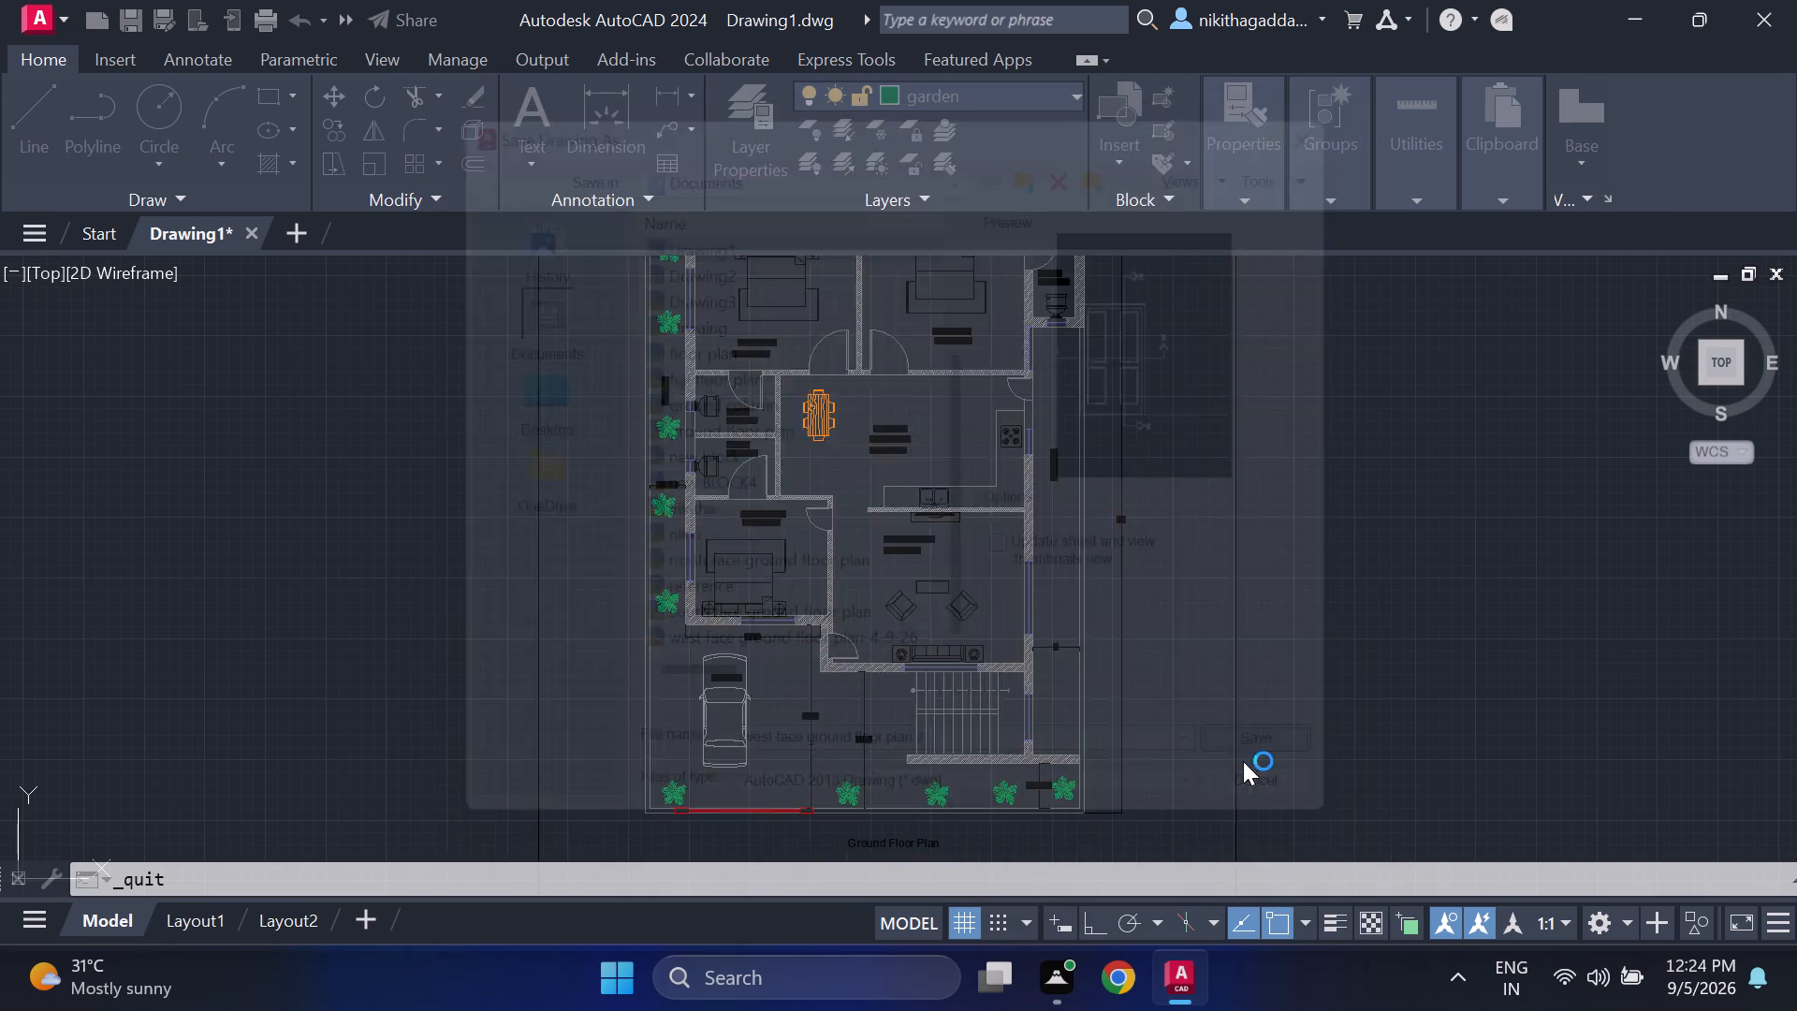
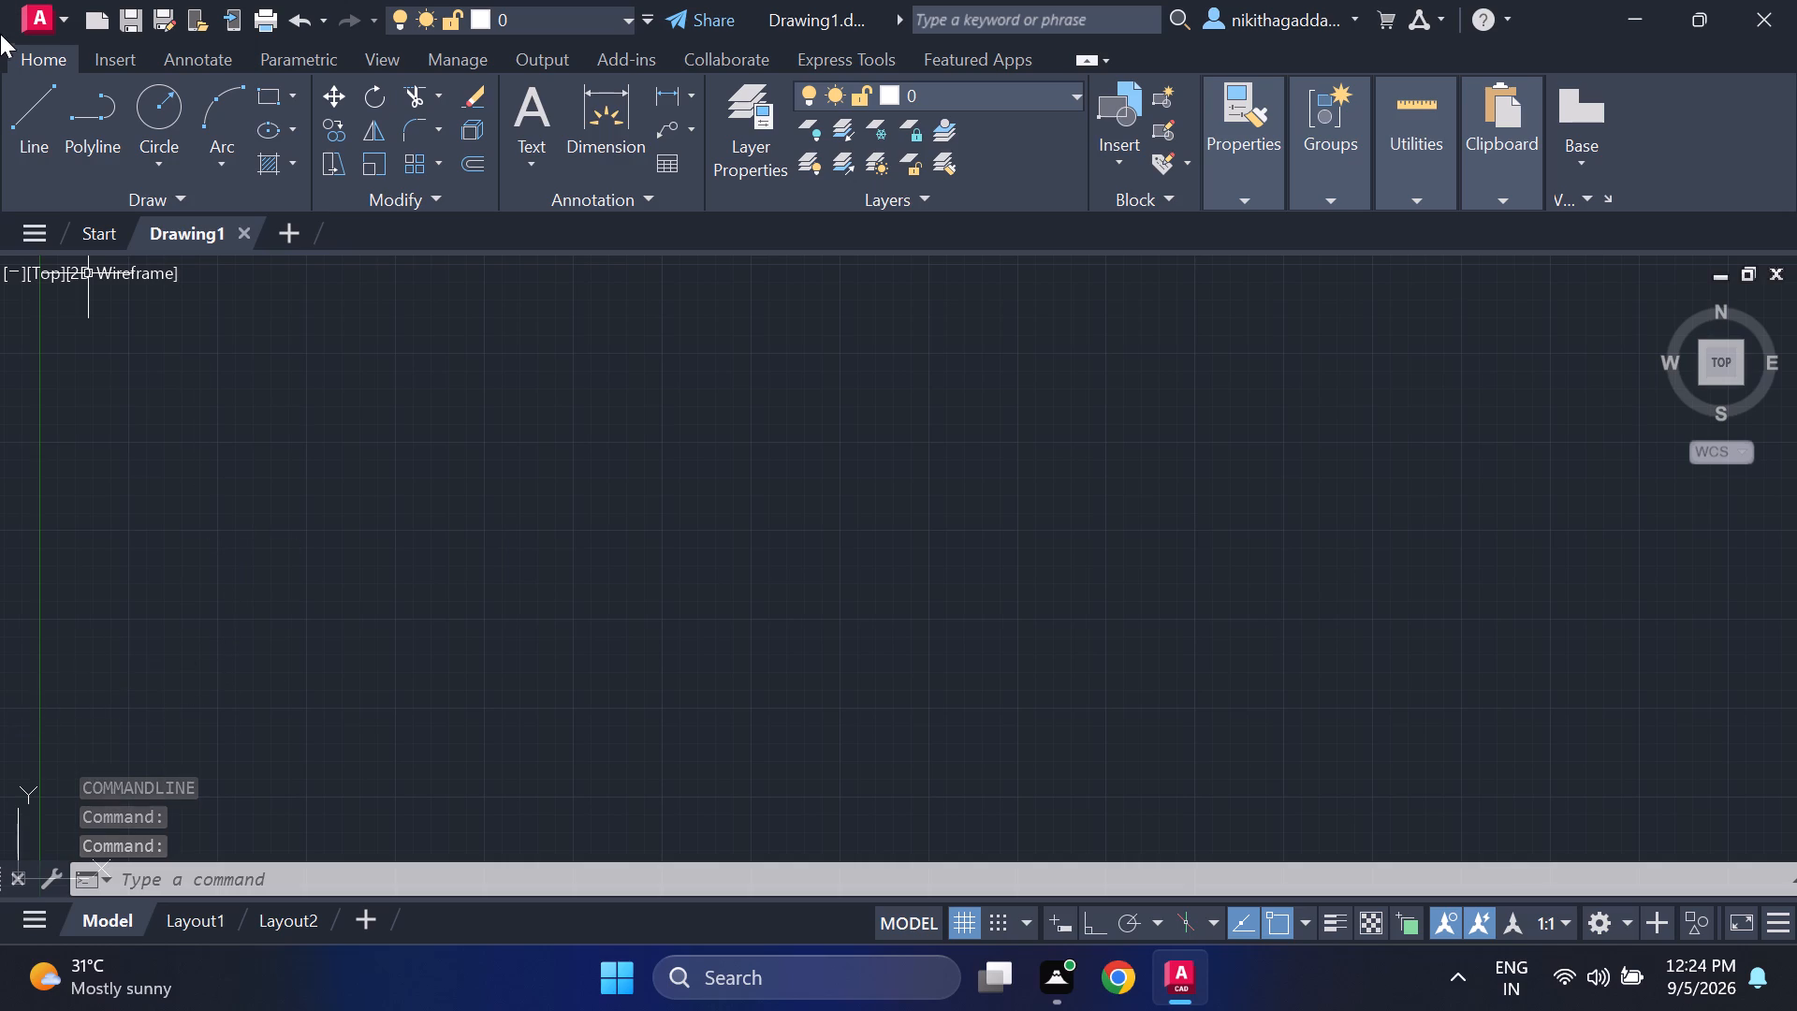
Open the west face ground floor plan 2 drawing from the Documents folder.
click(36, 236)
click(142, 469)
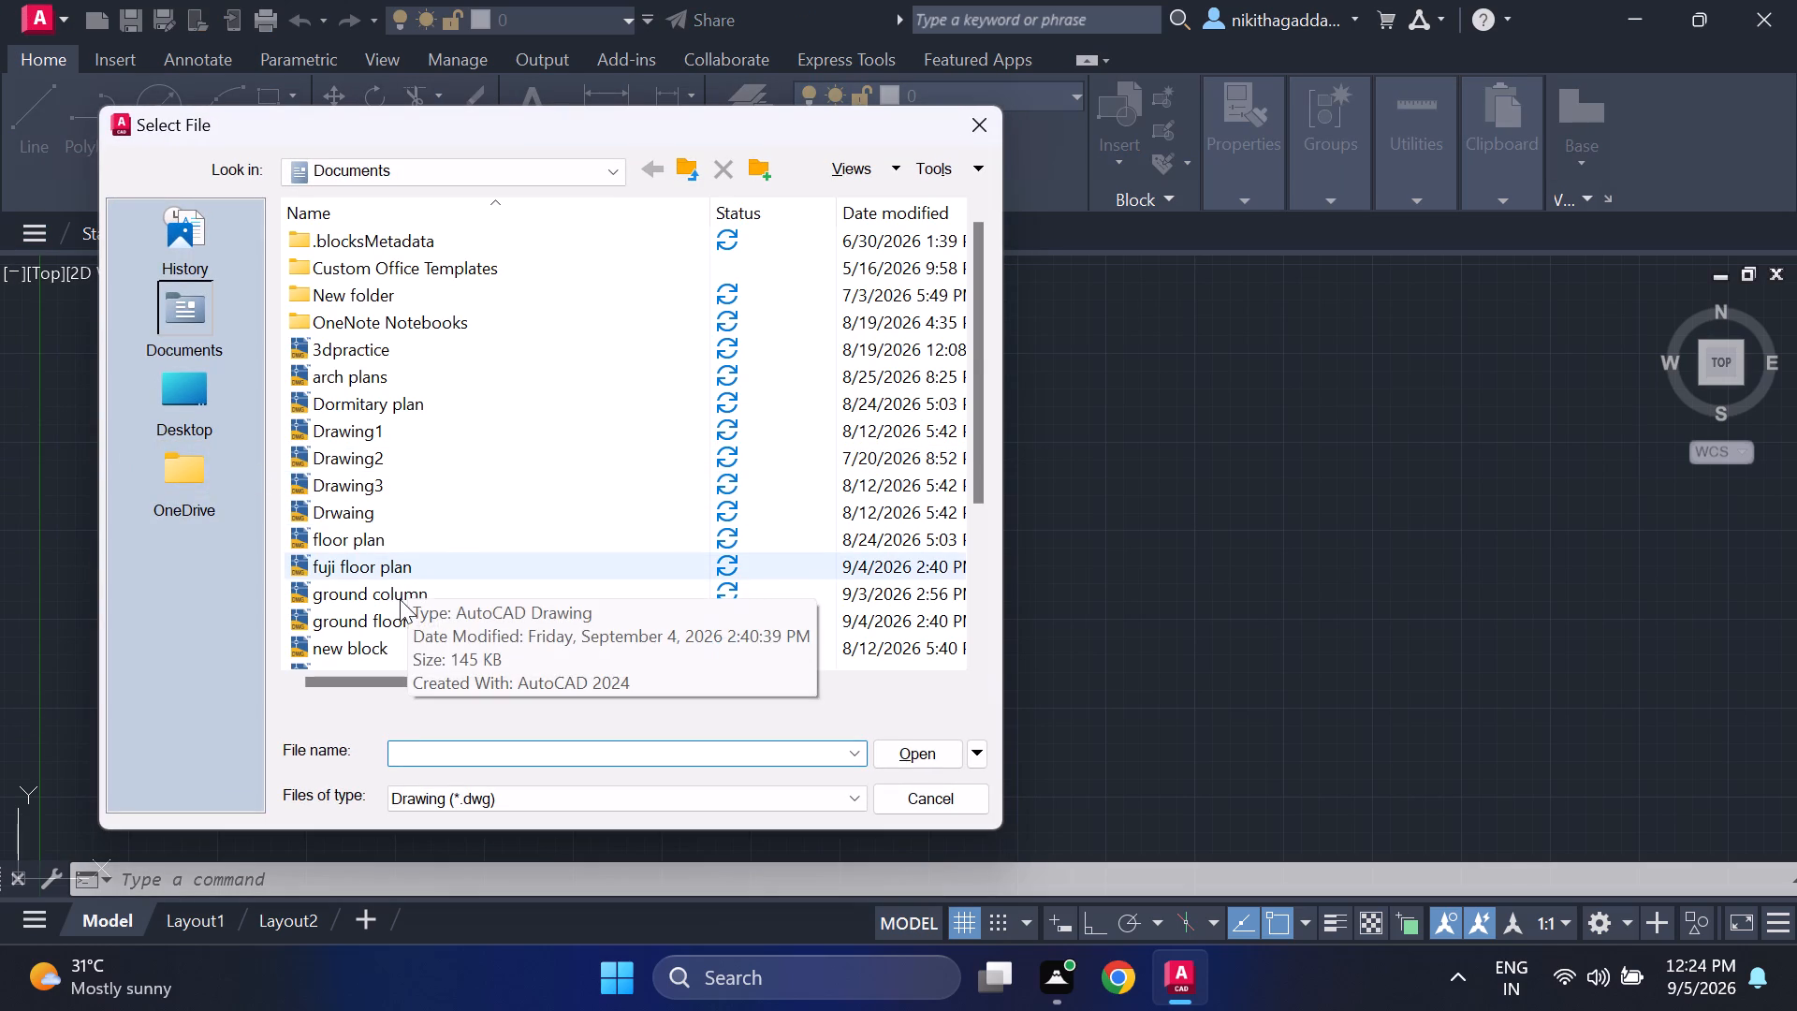
scroll(400, 599, down, 4)
click(372, 644)
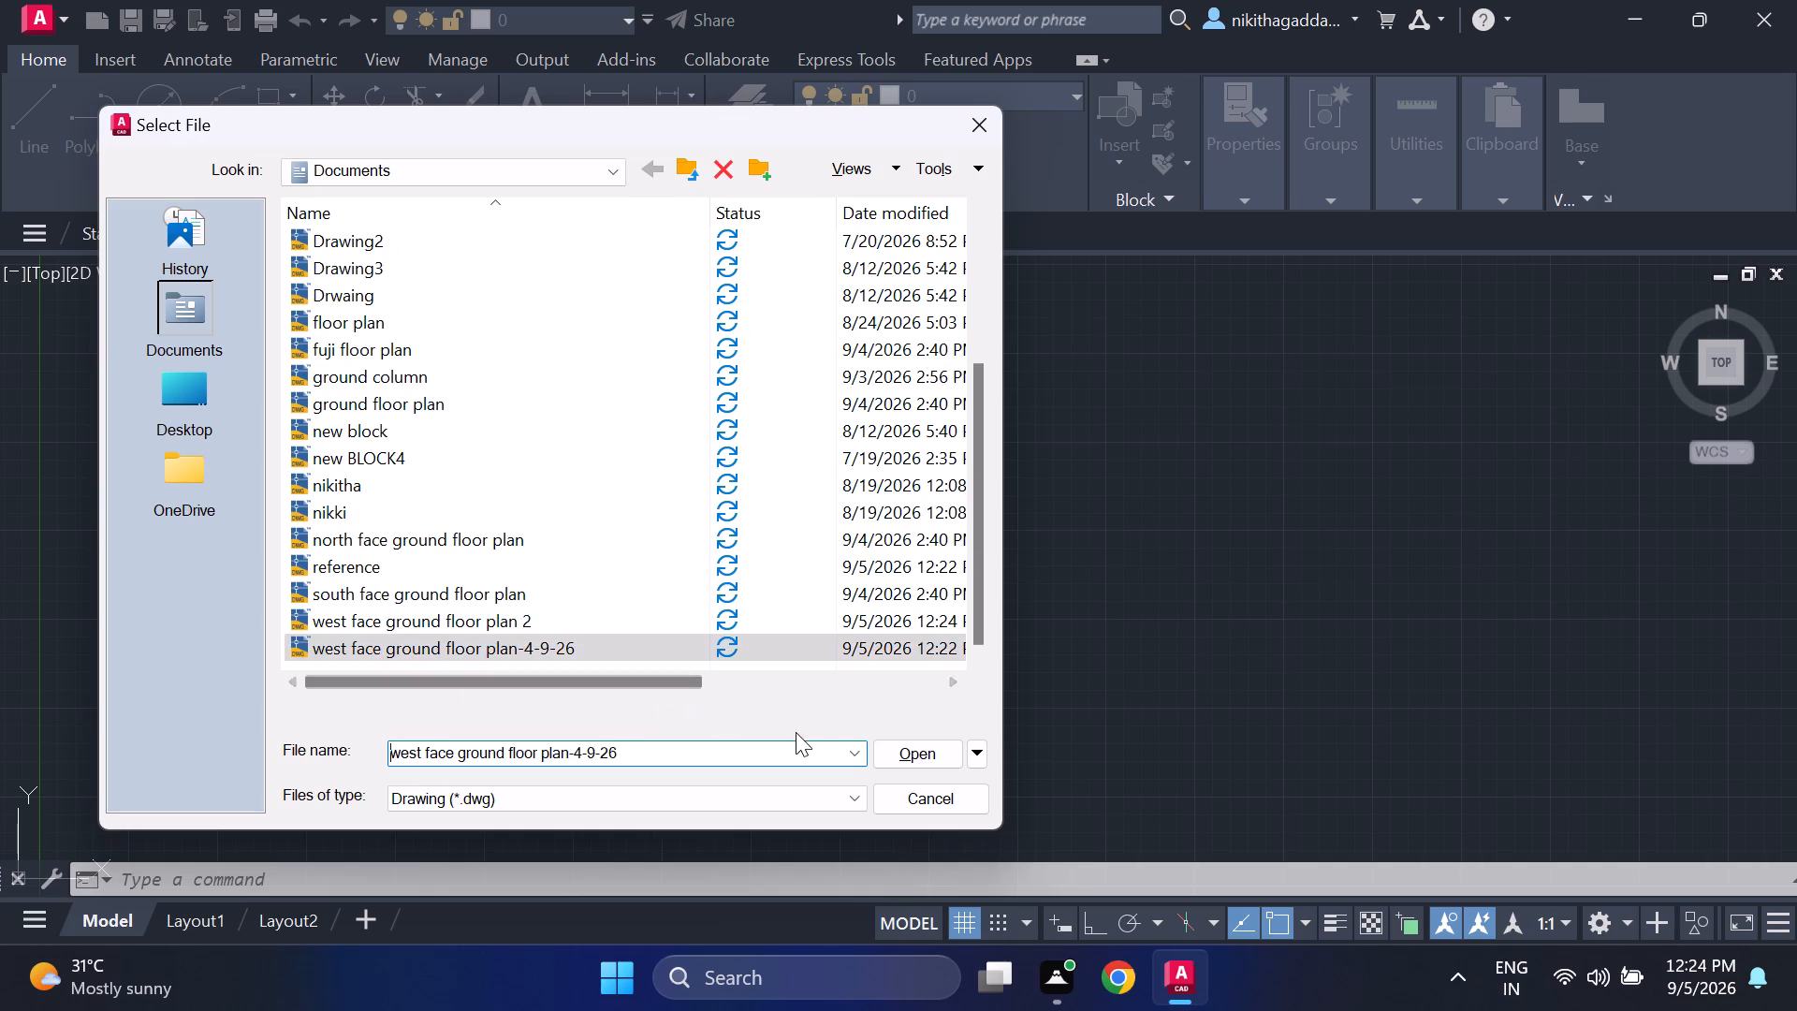
click(508, 625)
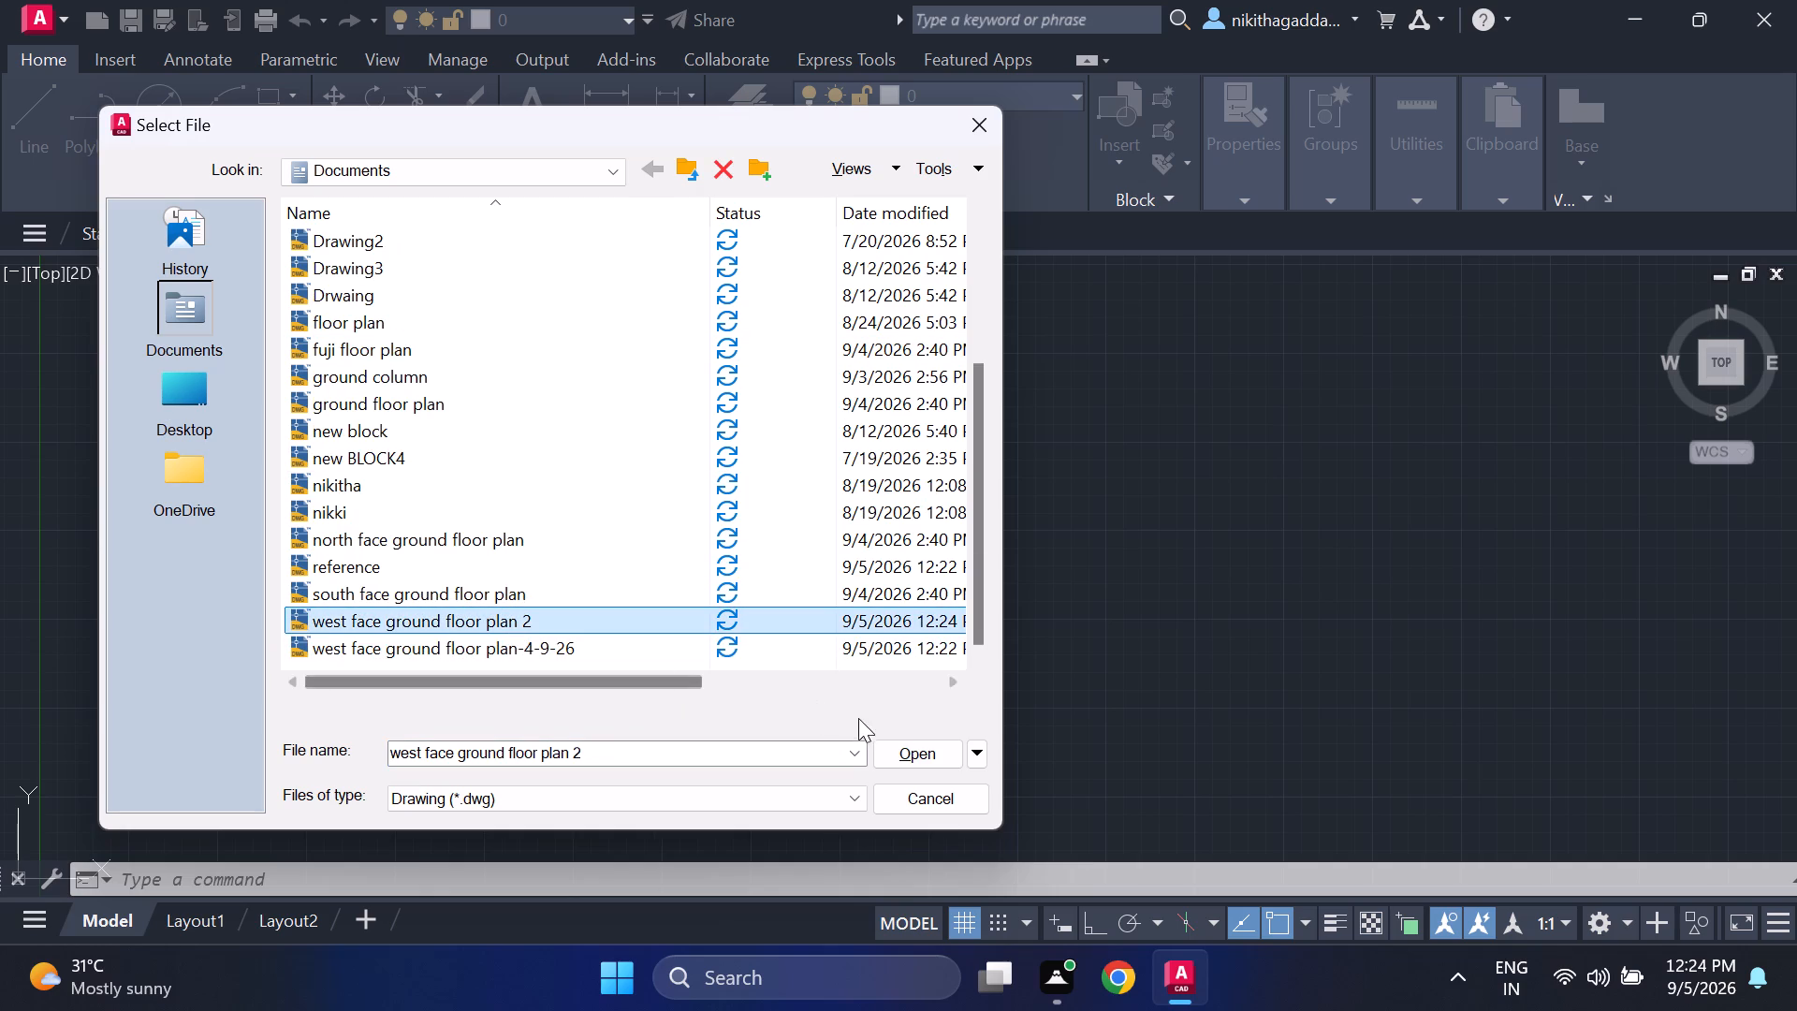
click(884, 749)
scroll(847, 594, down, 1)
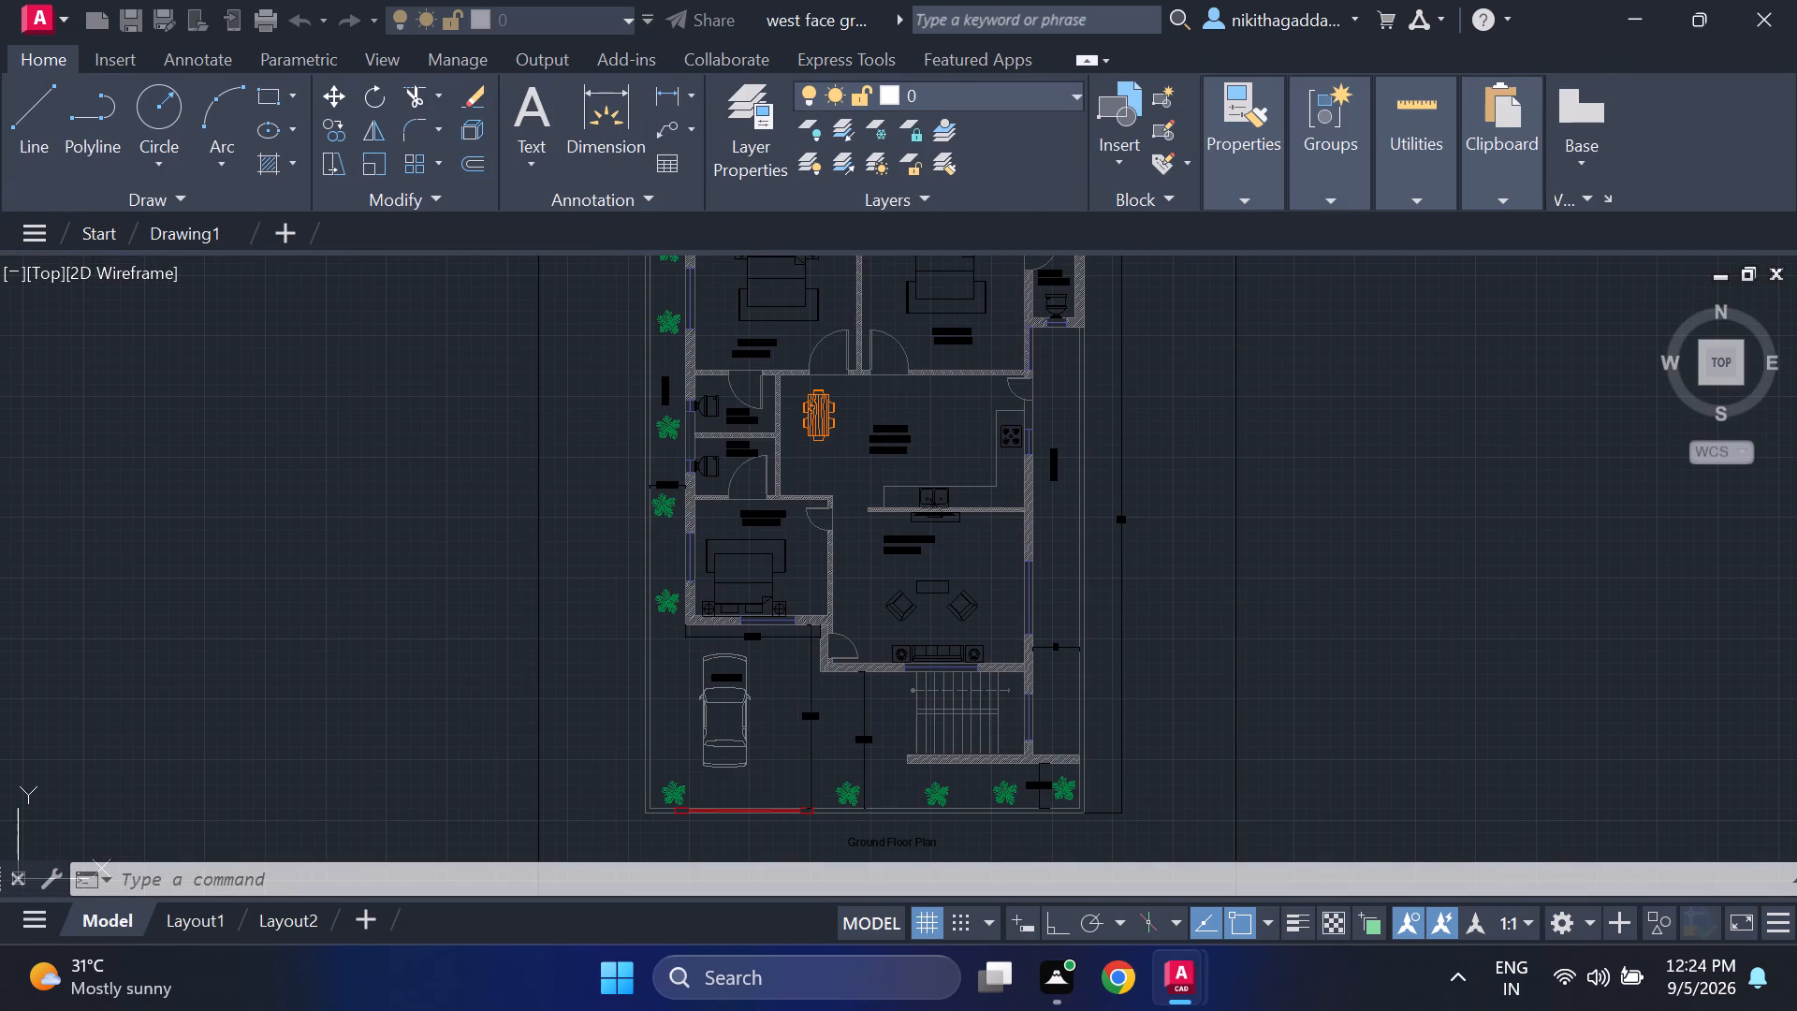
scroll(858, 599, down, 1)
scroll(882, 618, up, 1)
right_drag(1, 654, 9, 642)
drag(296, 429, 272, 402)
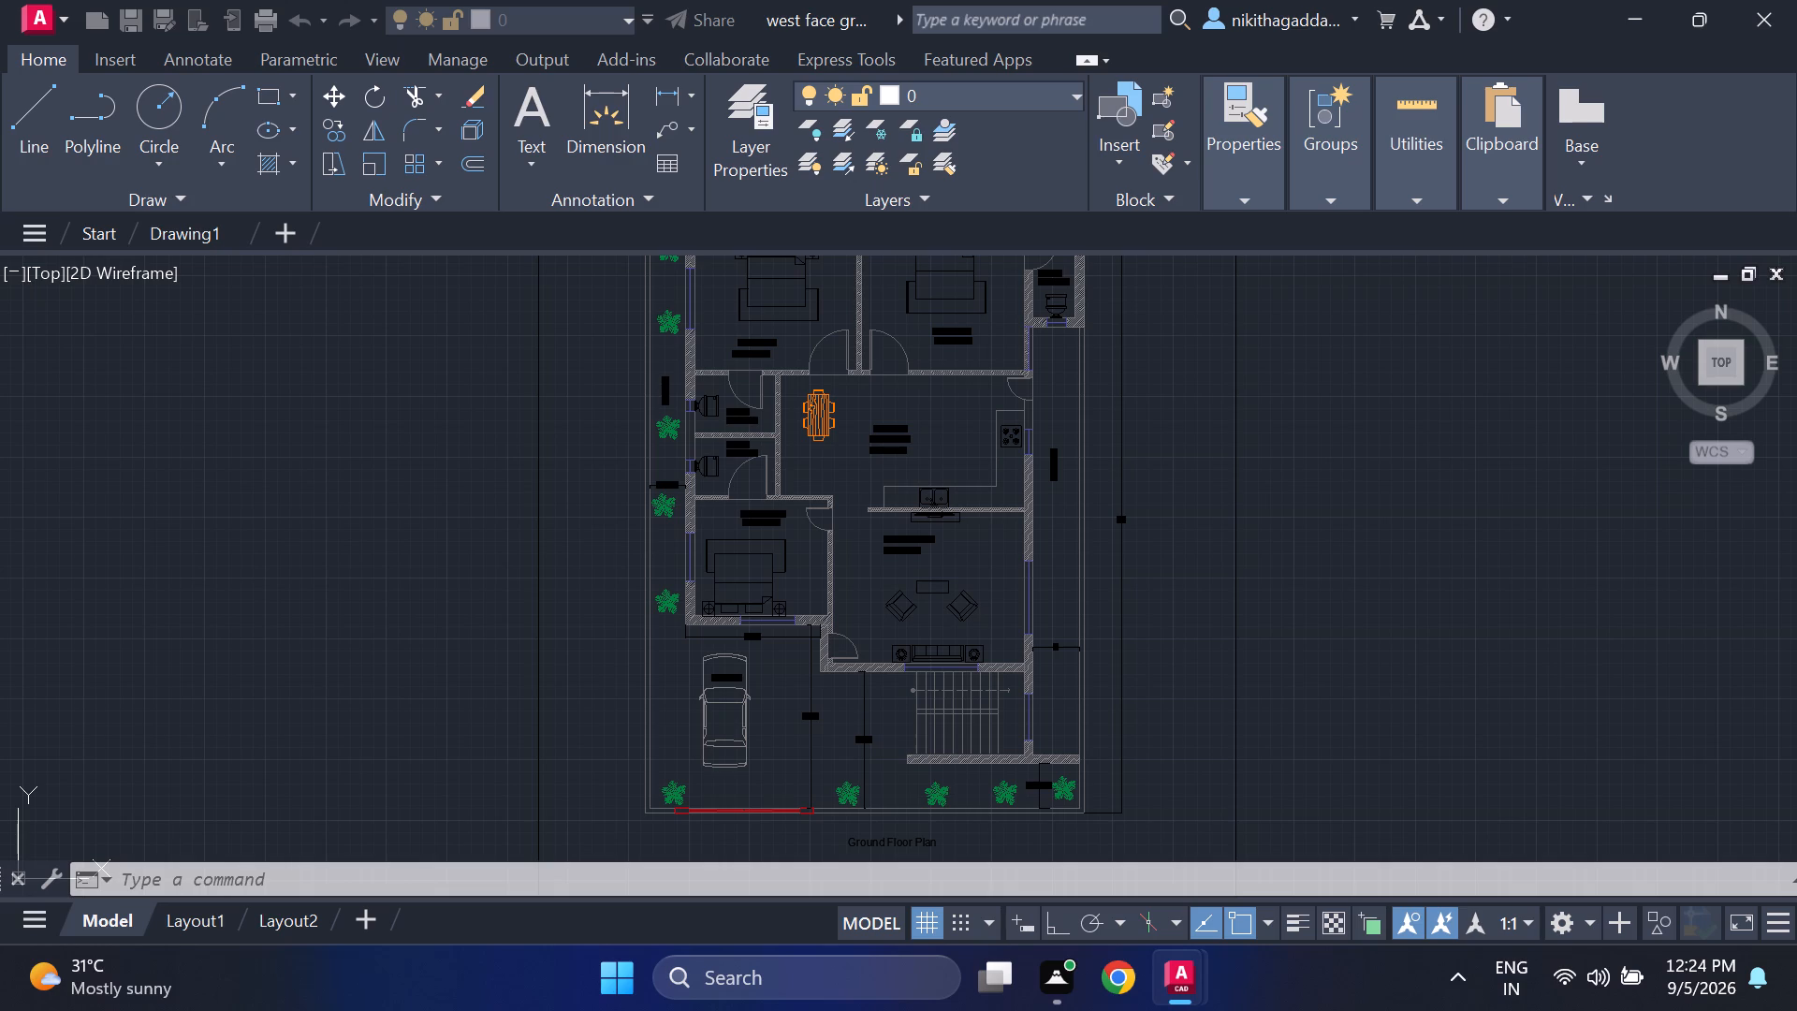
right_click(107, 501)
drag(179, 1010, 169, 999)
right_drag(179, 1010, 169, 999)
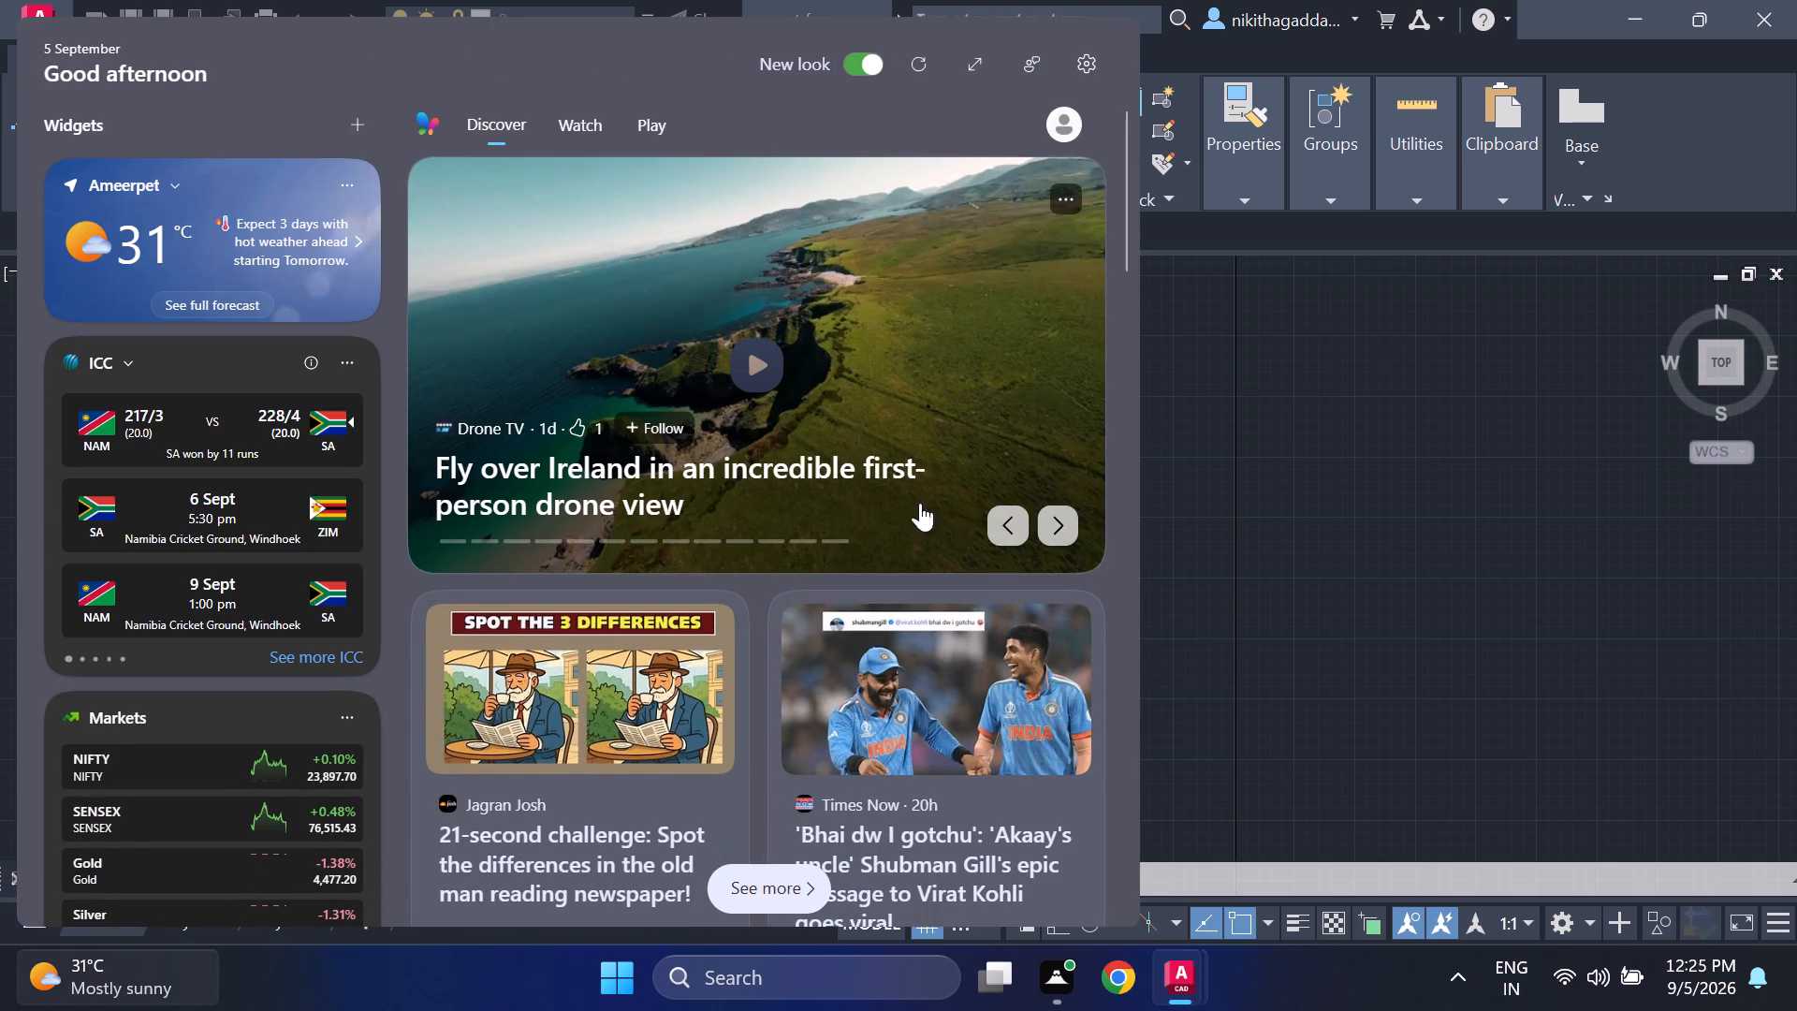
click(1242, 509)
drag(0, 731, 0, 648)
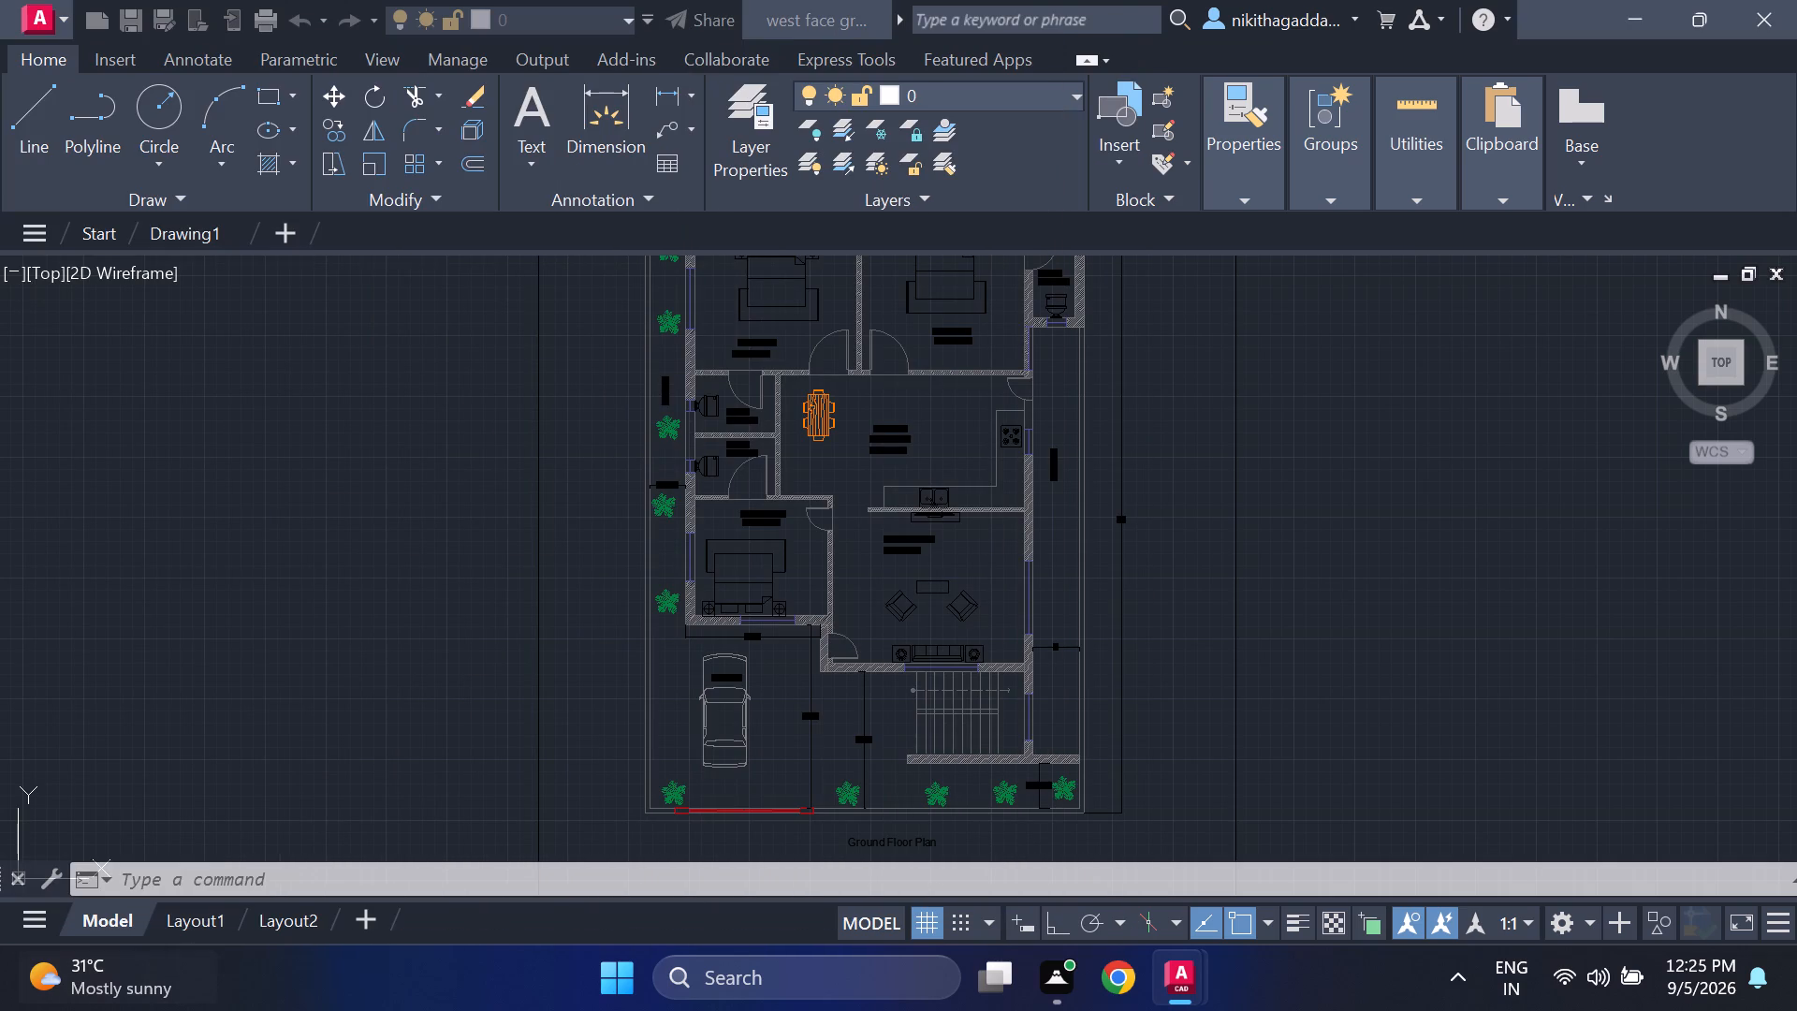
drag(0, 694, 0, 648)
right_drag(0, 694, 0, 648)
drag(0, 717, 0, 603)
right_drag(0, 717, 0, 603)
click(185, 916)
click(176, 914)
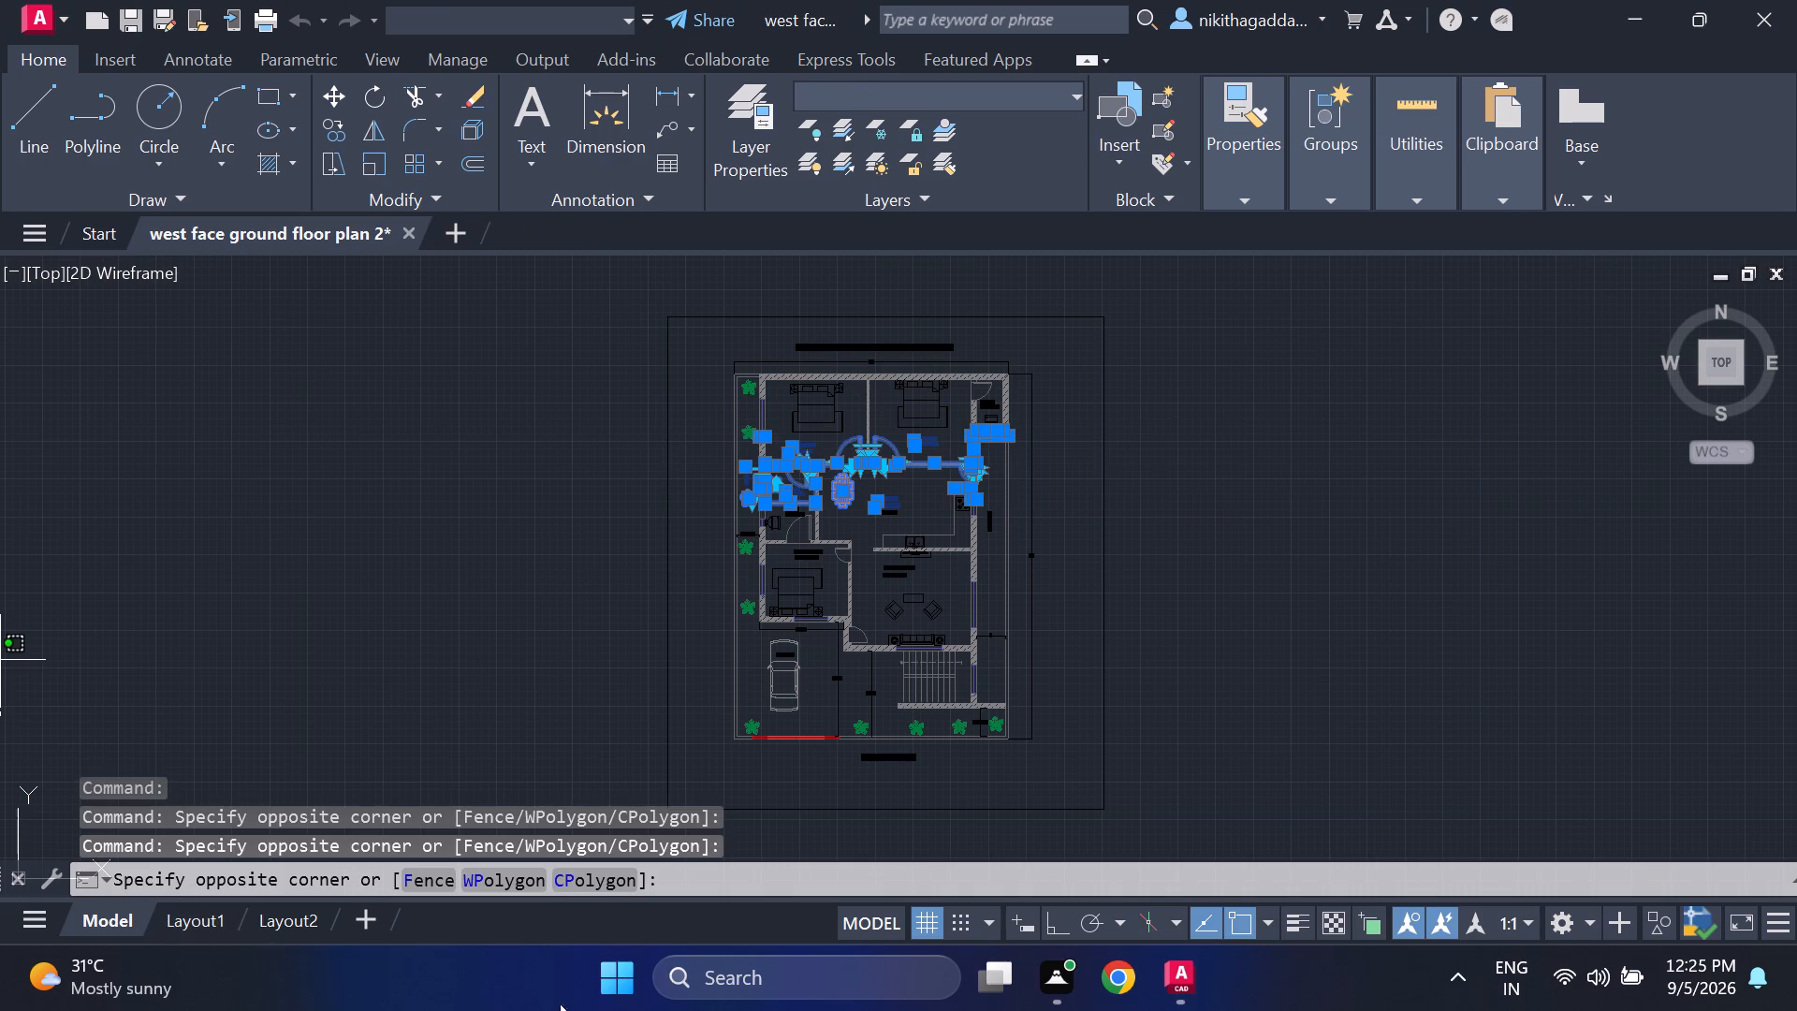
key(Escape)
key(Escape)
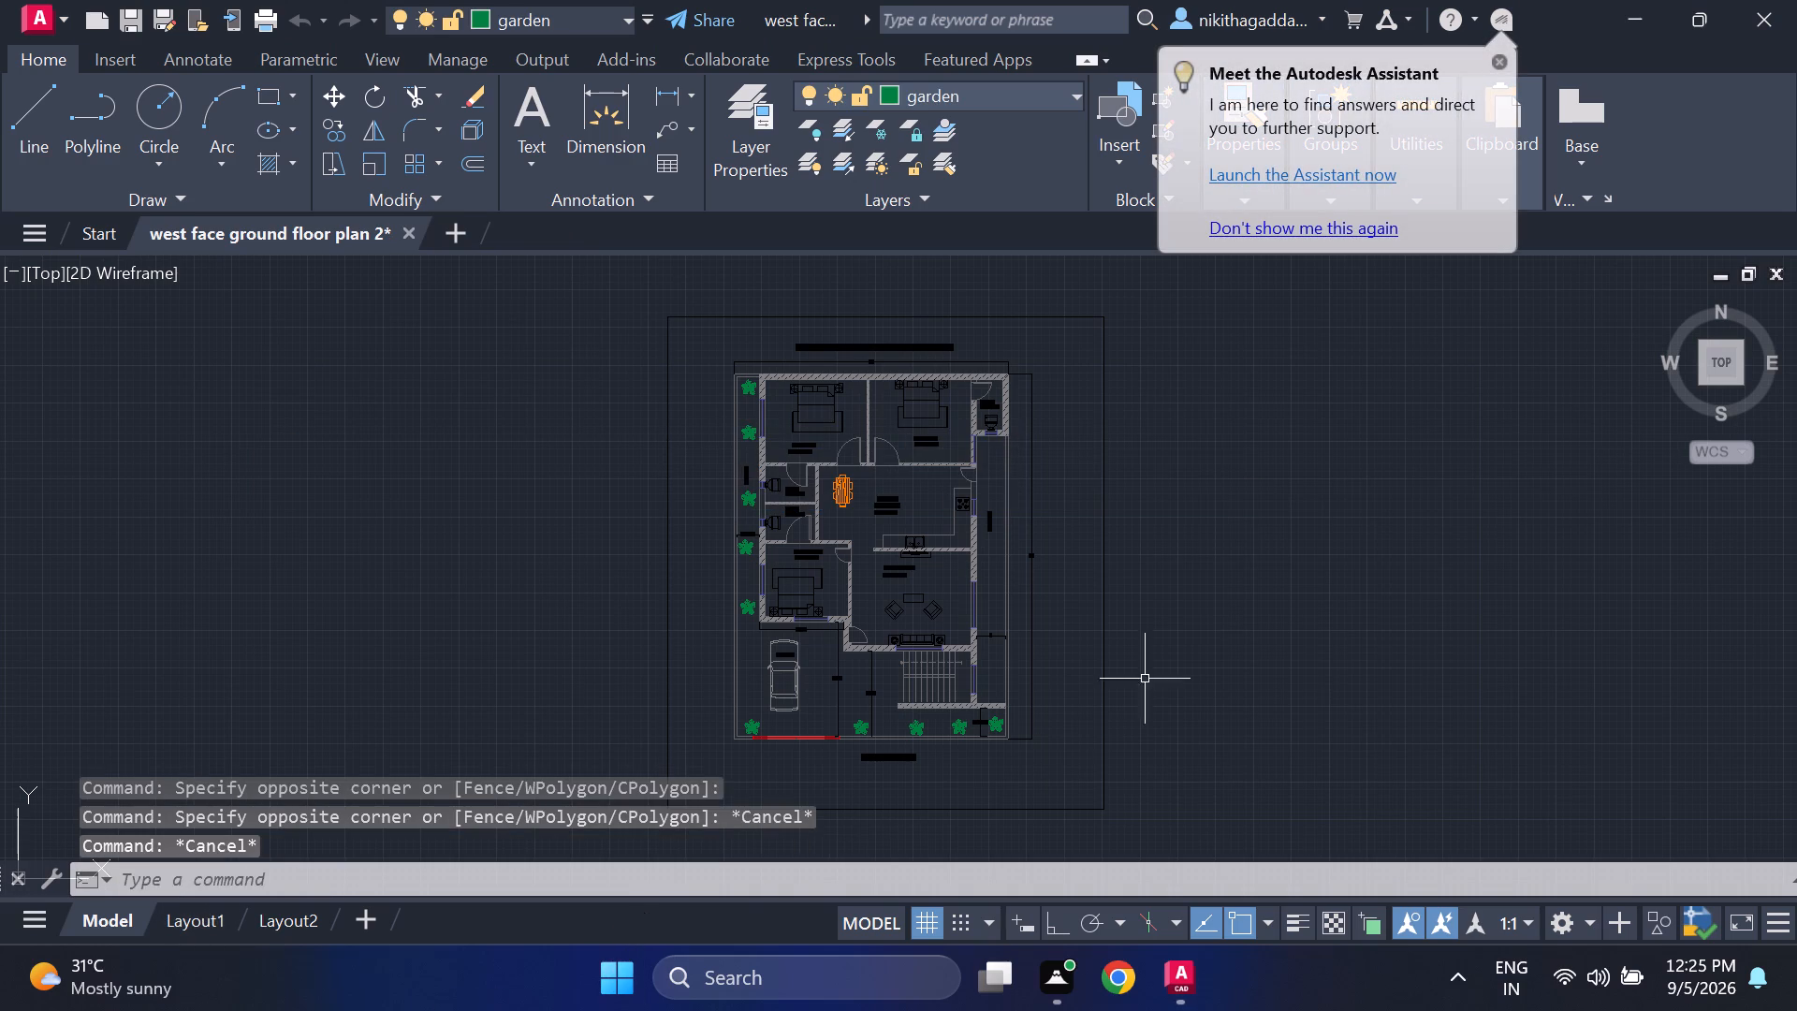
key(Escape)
Switch to Layout1 and delete its existing viewport.
click(200, 923)
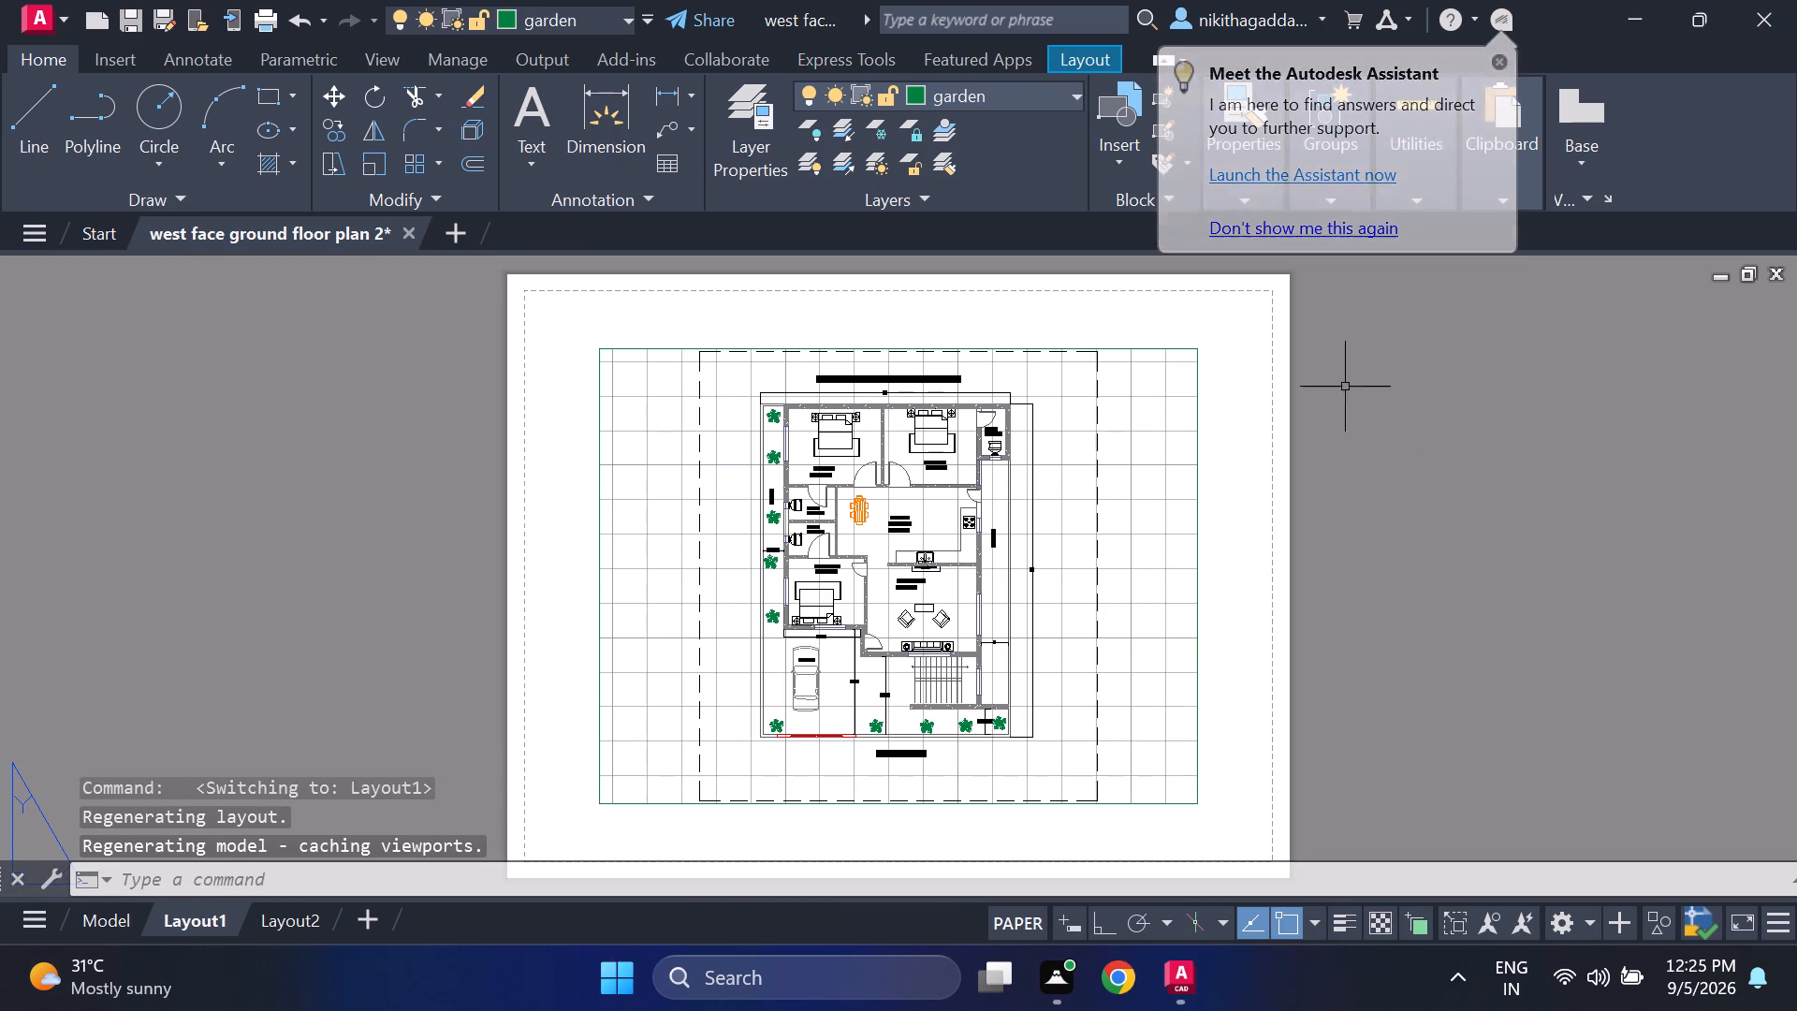
click(1217, 338)
click(469, 794)
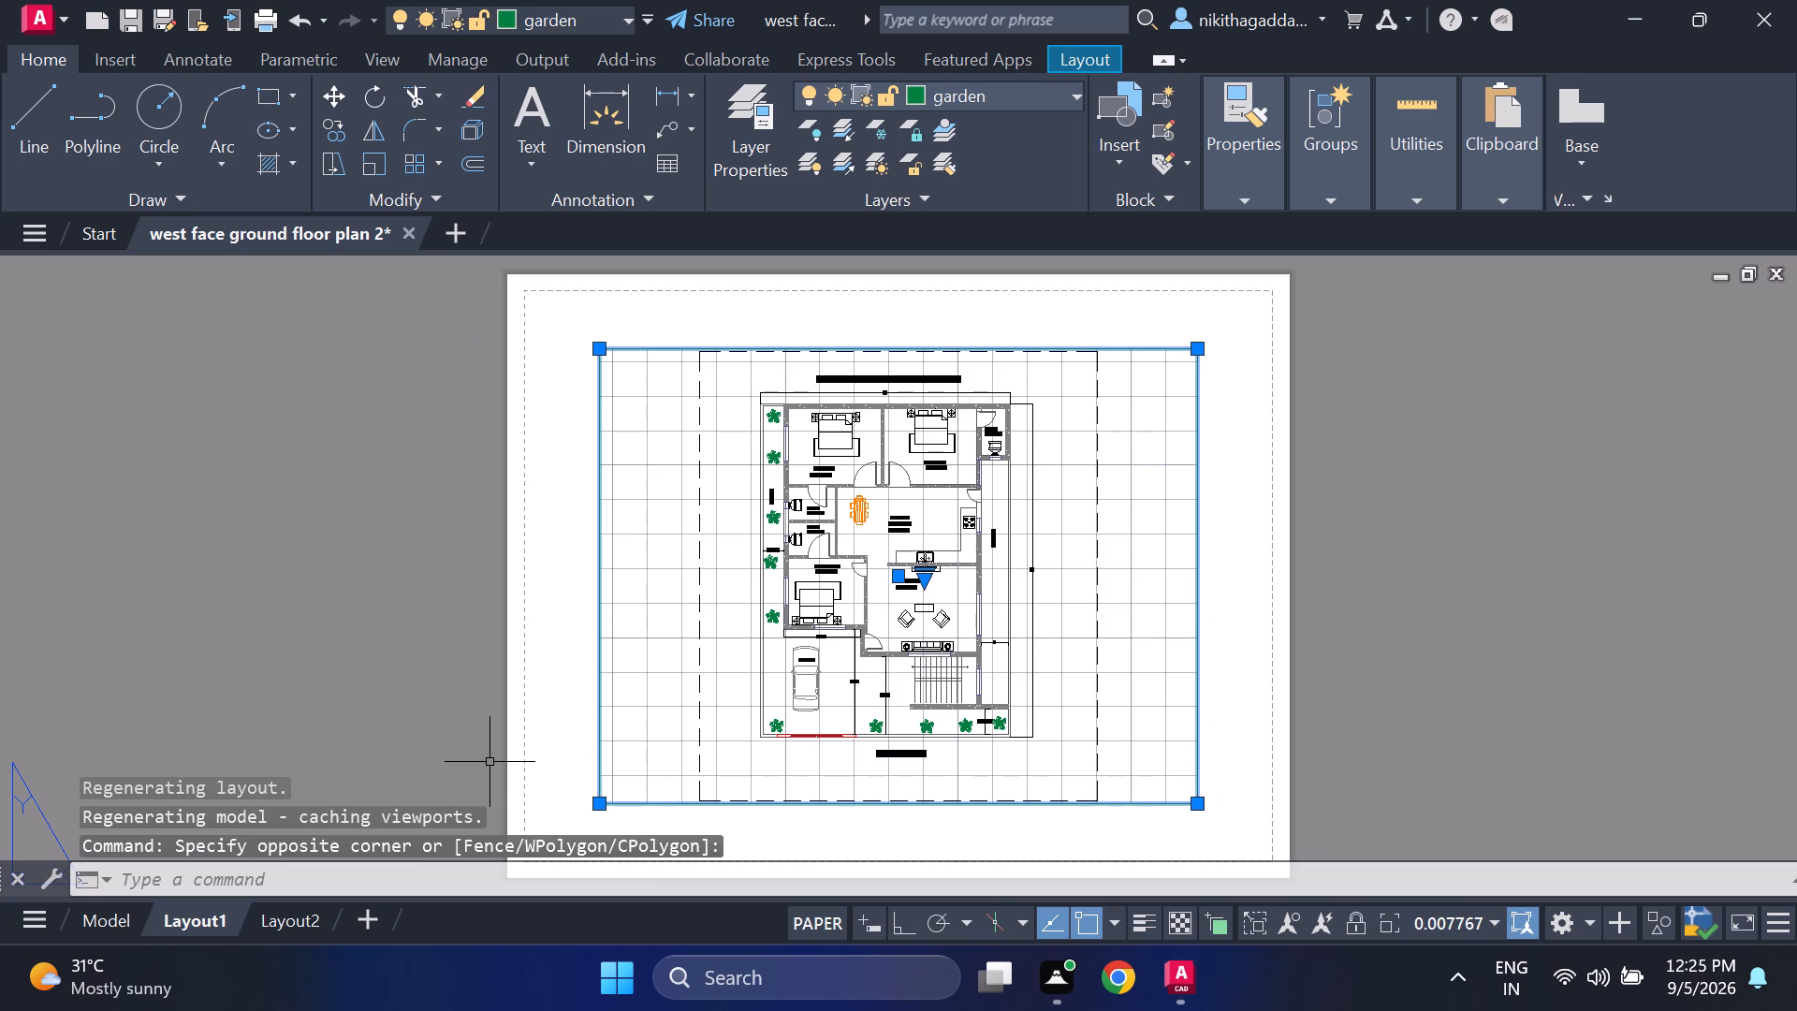
key(Delete)
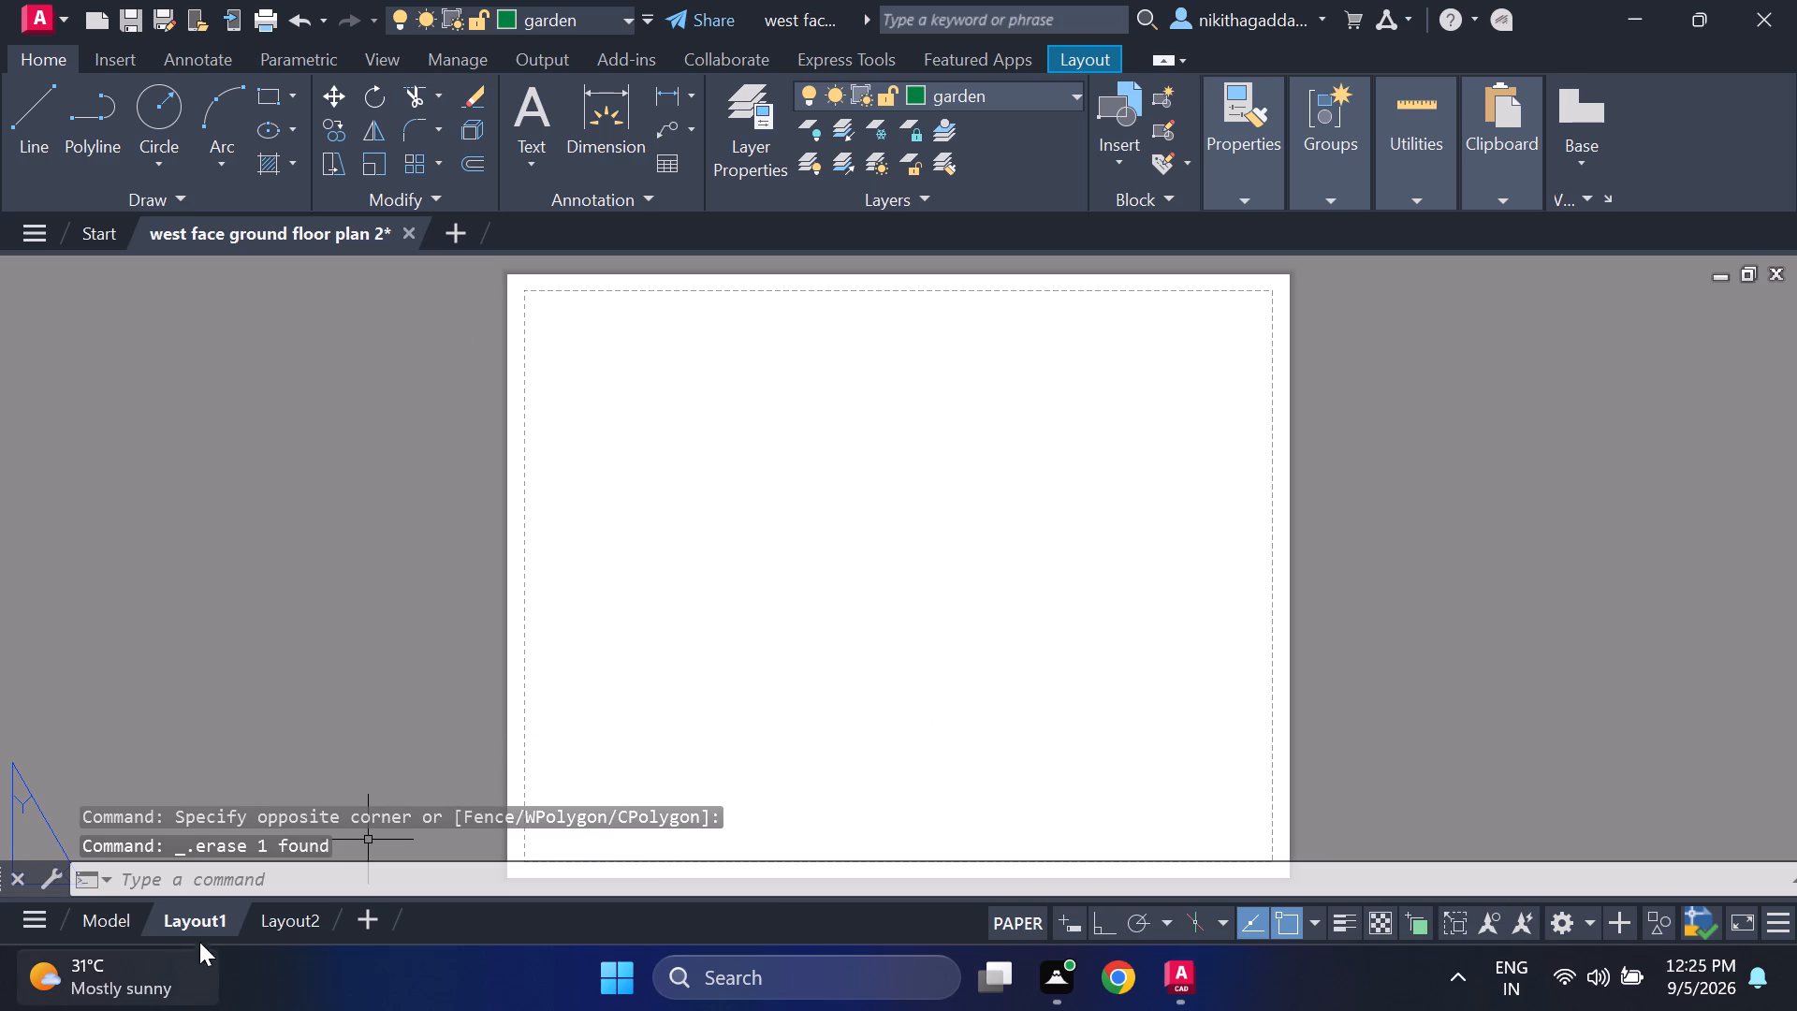
Modify the Layout1 page setup to use the DWG To PDF.pc3 plotter.
right_click(199, 921)
click(330, 525)
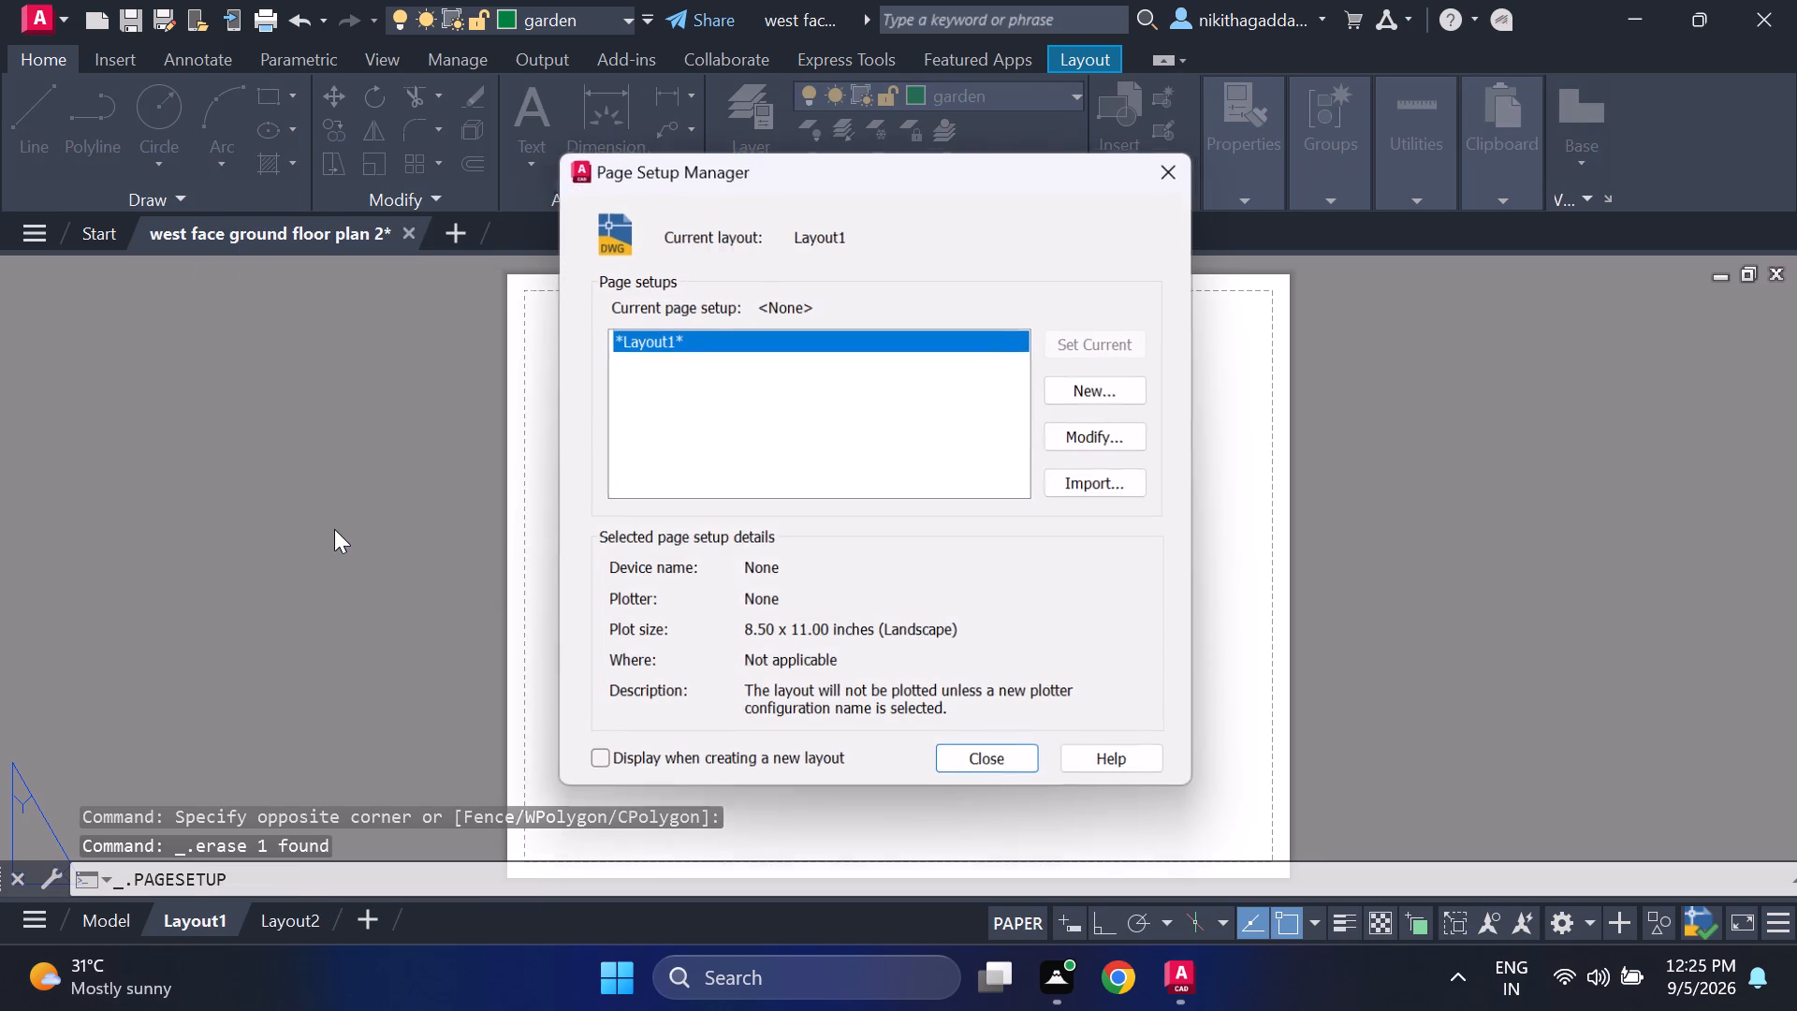
click(1065, 426)
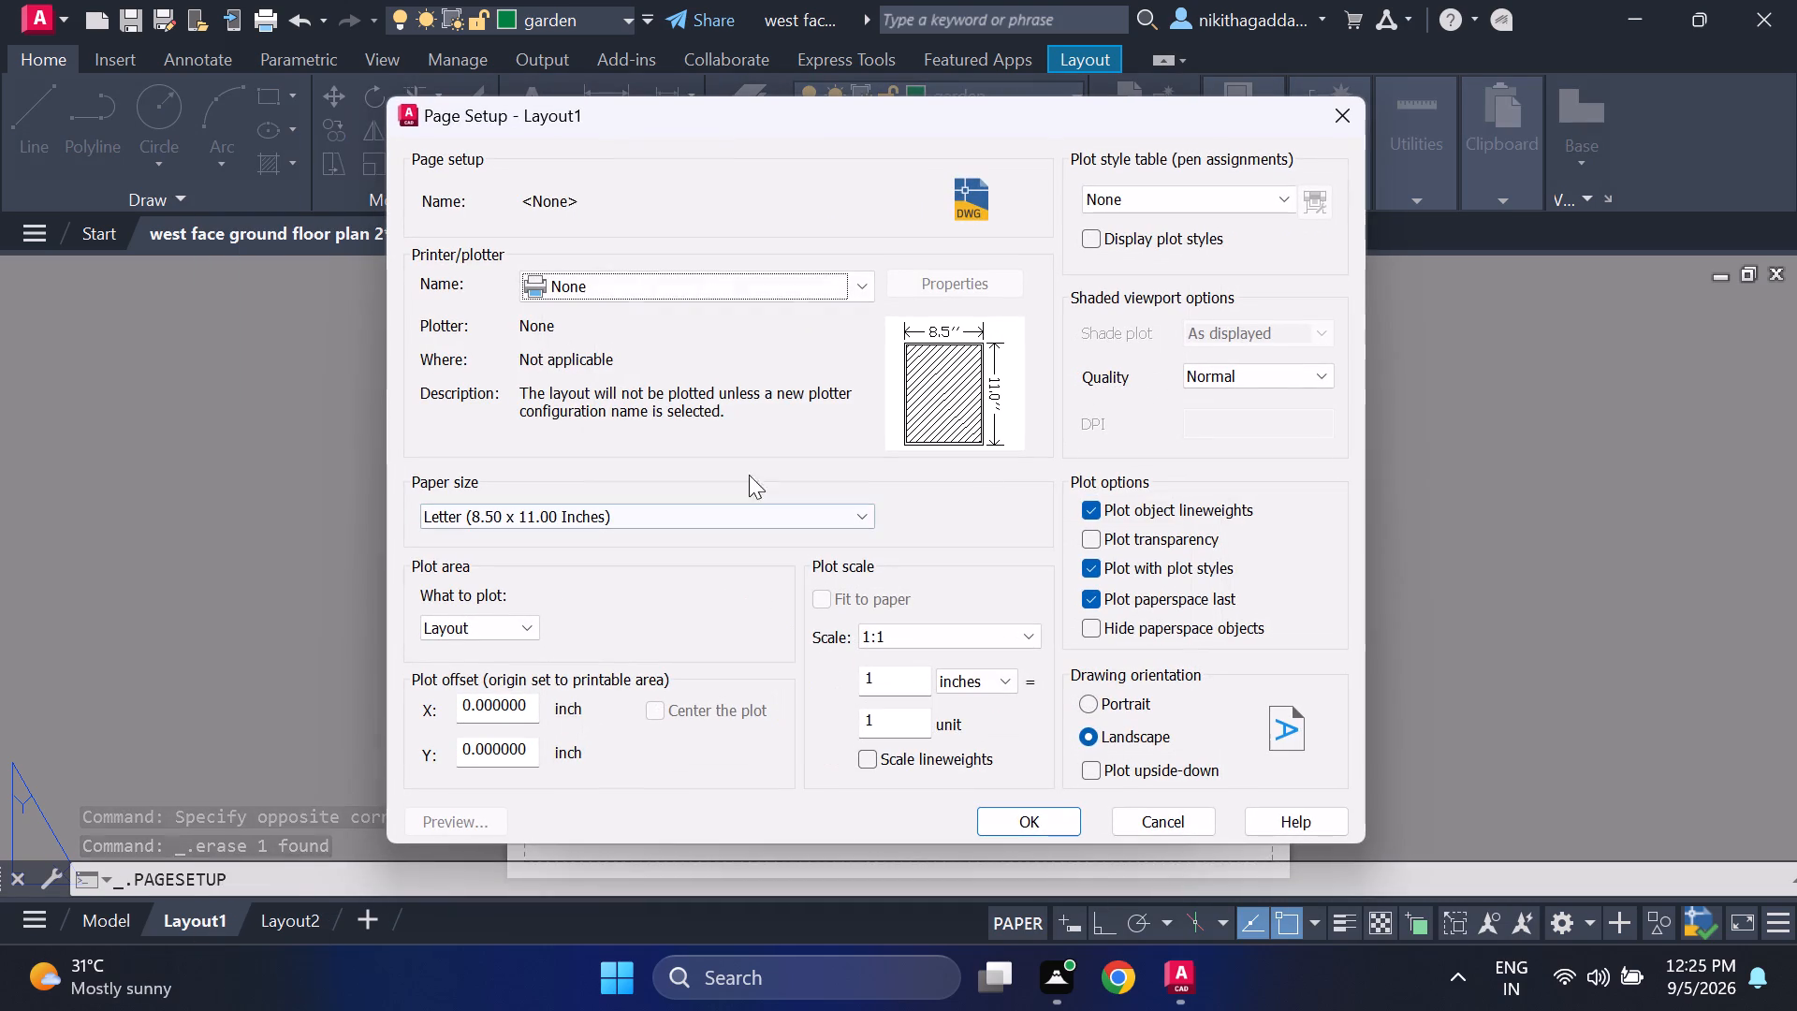
click(764, 303)
click(768, 291)
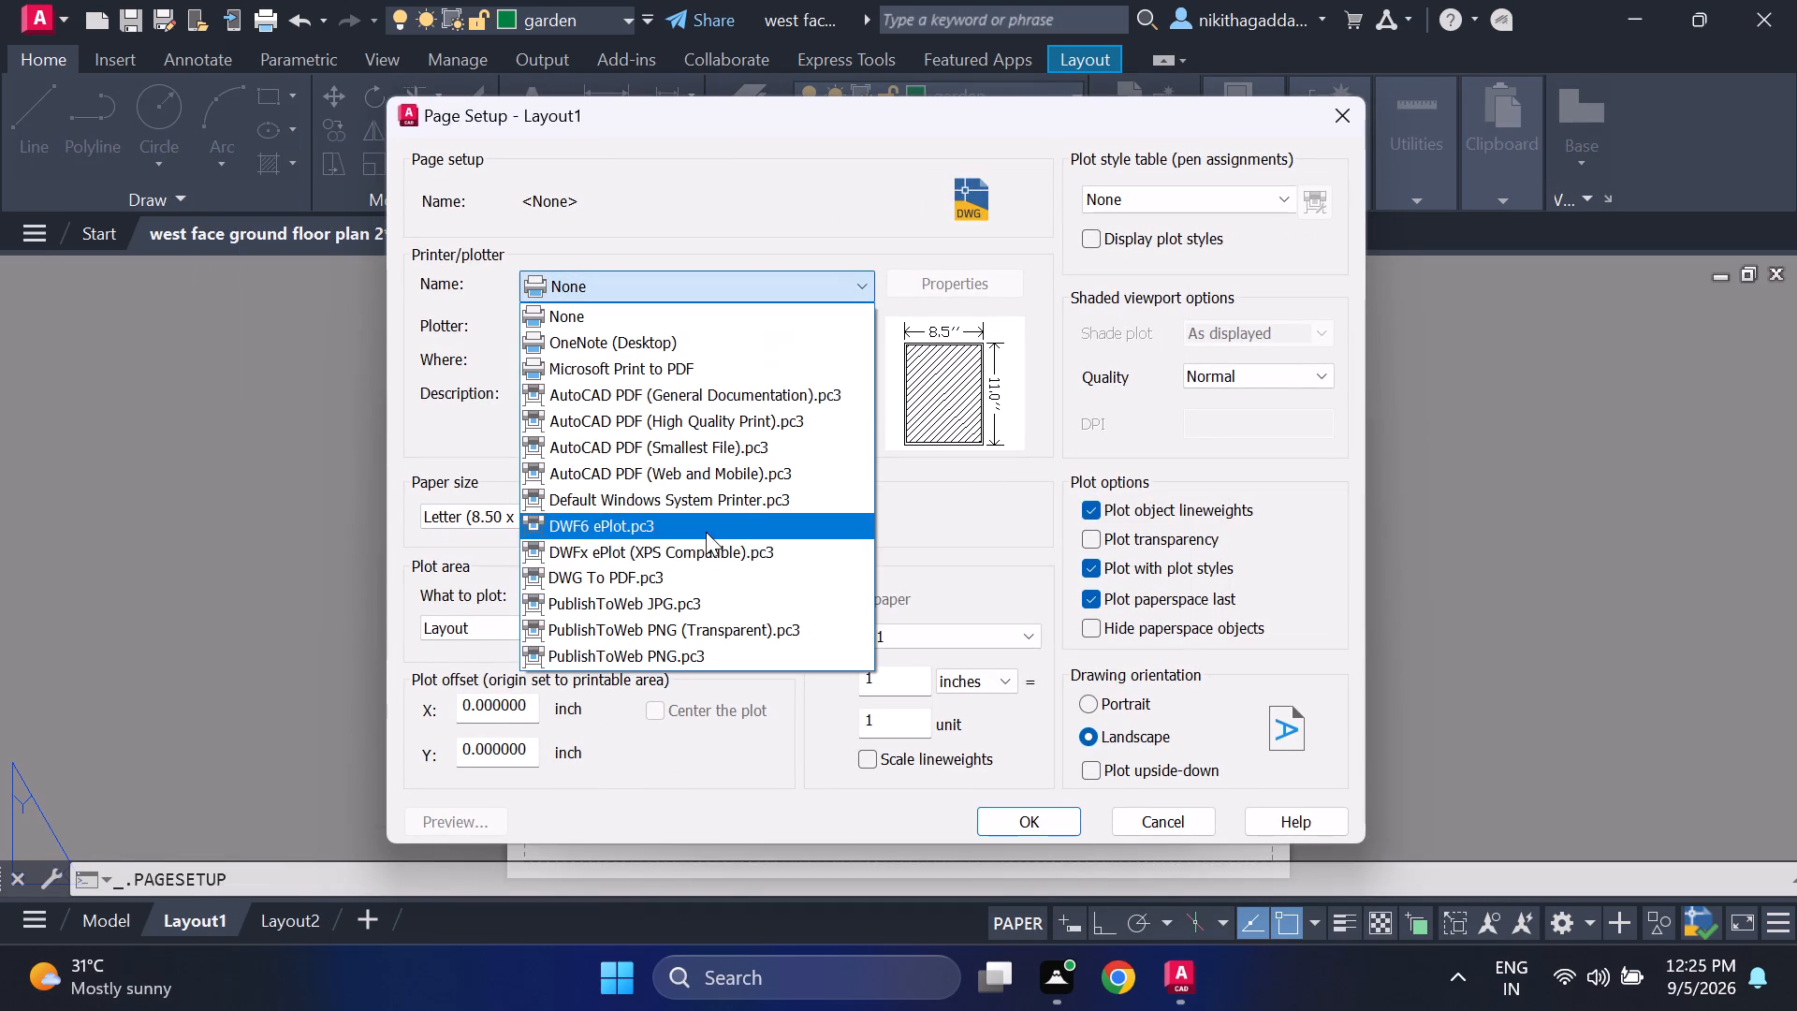
click(707, 588)
Set the Layout1 paper size to ISO full bleed A4 (210.00 x 297.00 MM) with a 1:1 plot scale in mm, and finish the page setup.
click(701, 498)
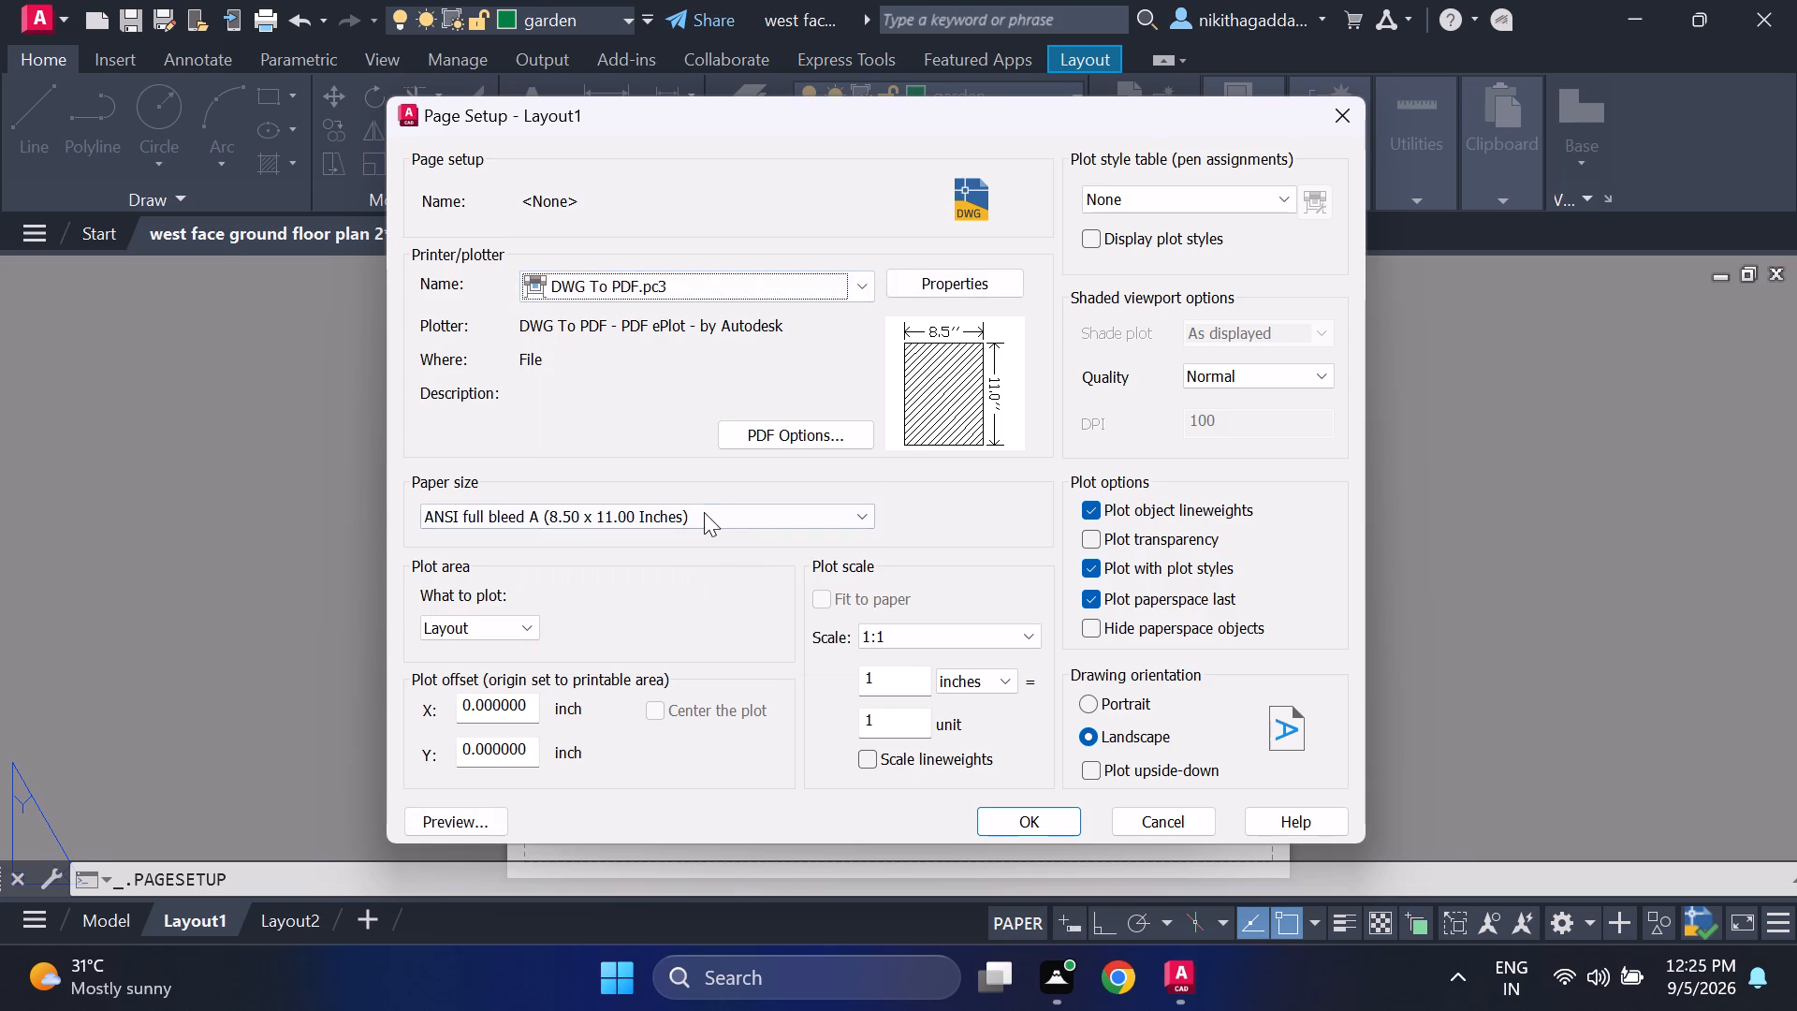
click(705, 513)
scroll(674, 421, down, 9)
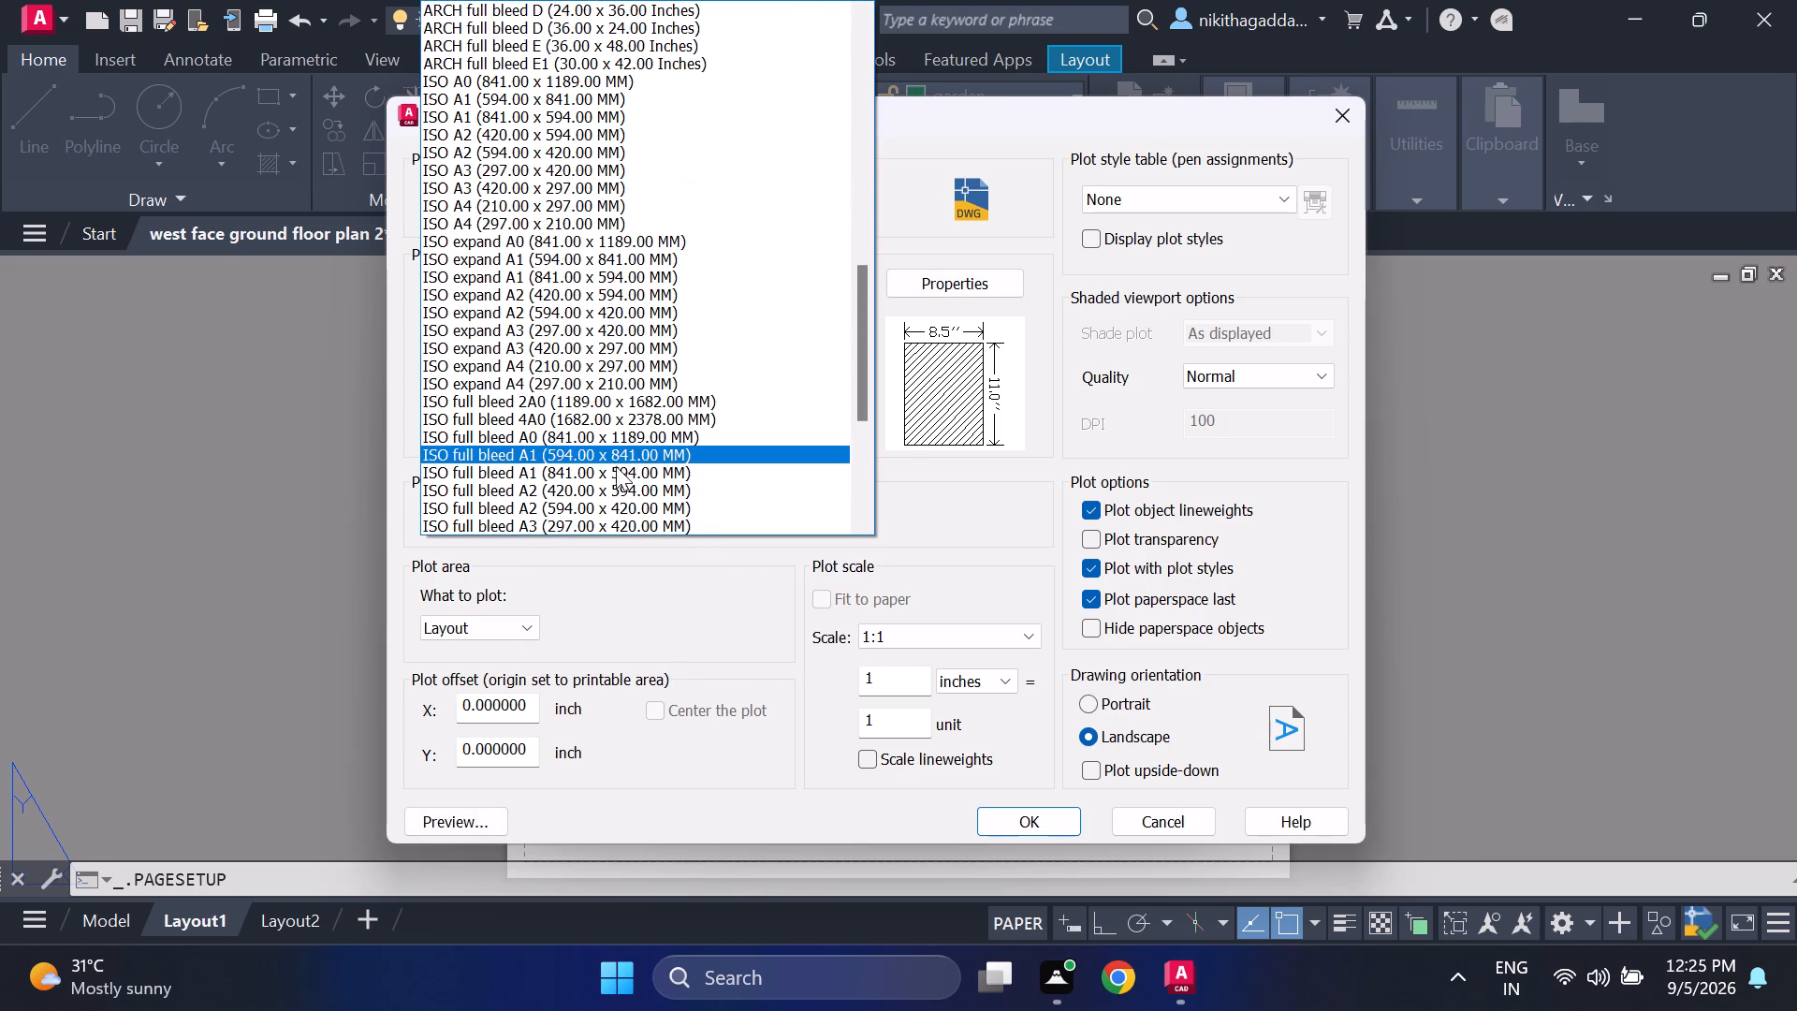
scroll(606, 471, down, 3)
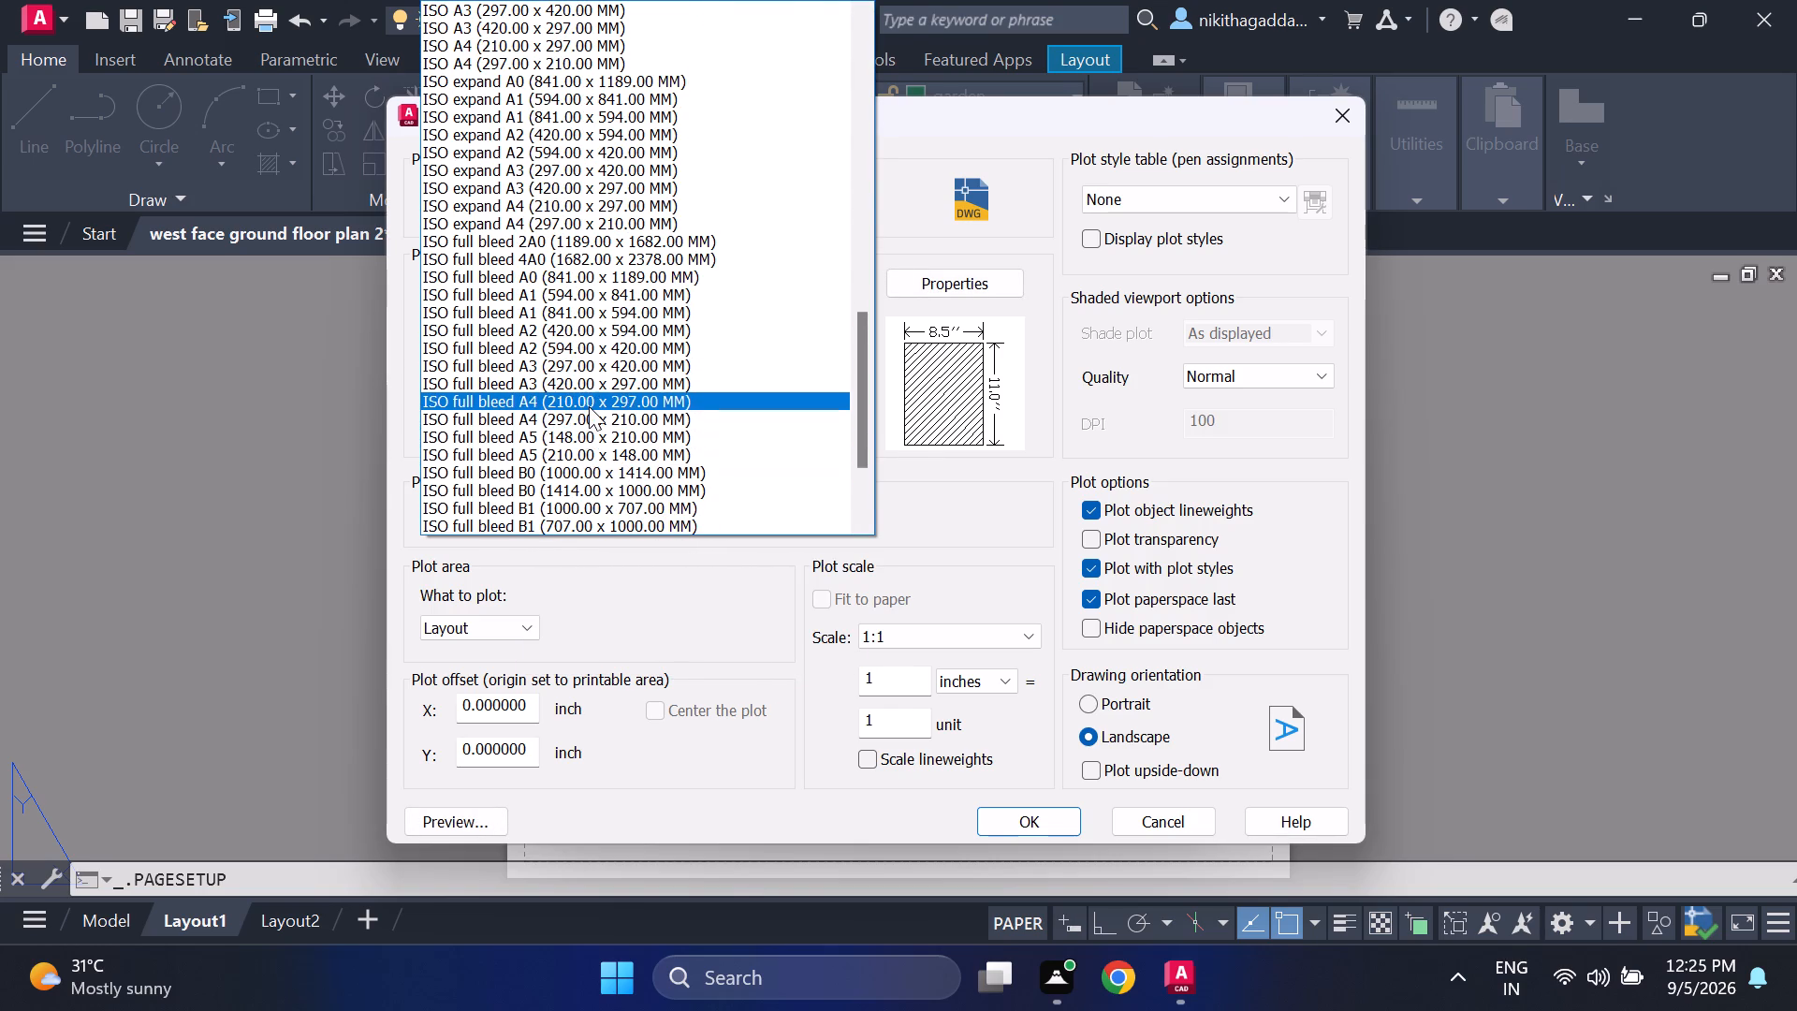
click(589, 406)
click(1003, 644)
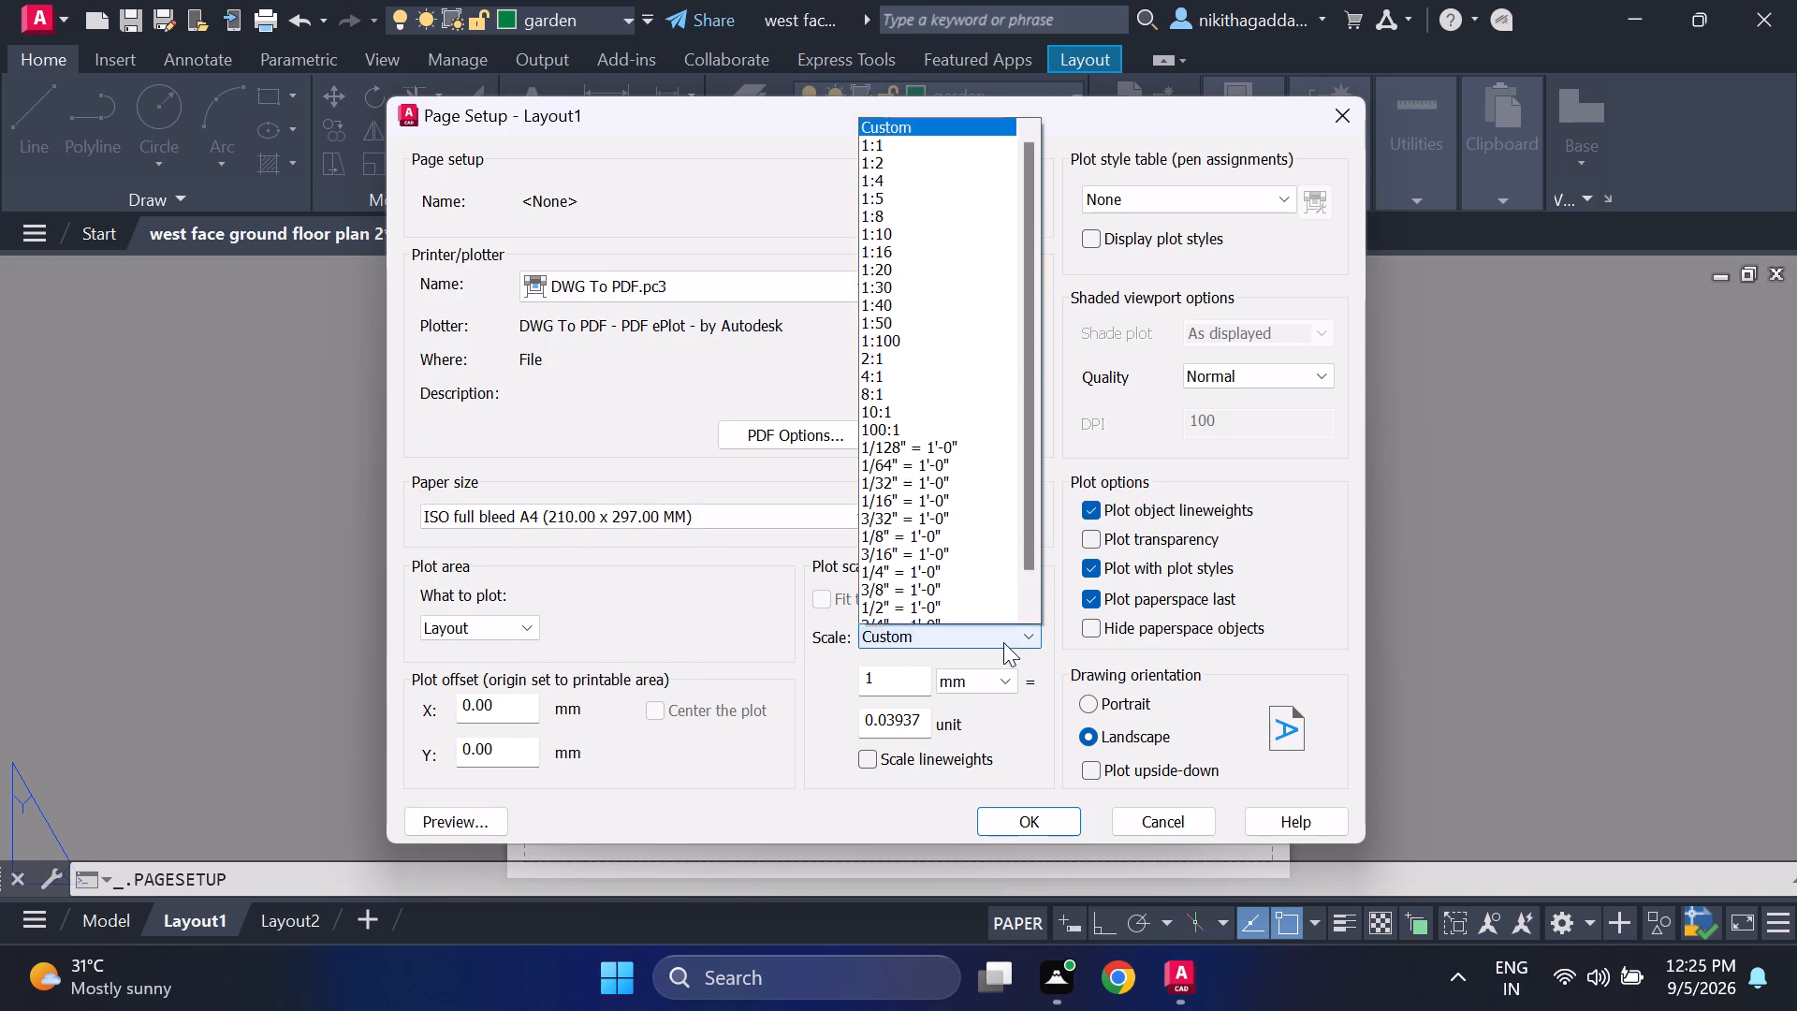
click(937, 120)
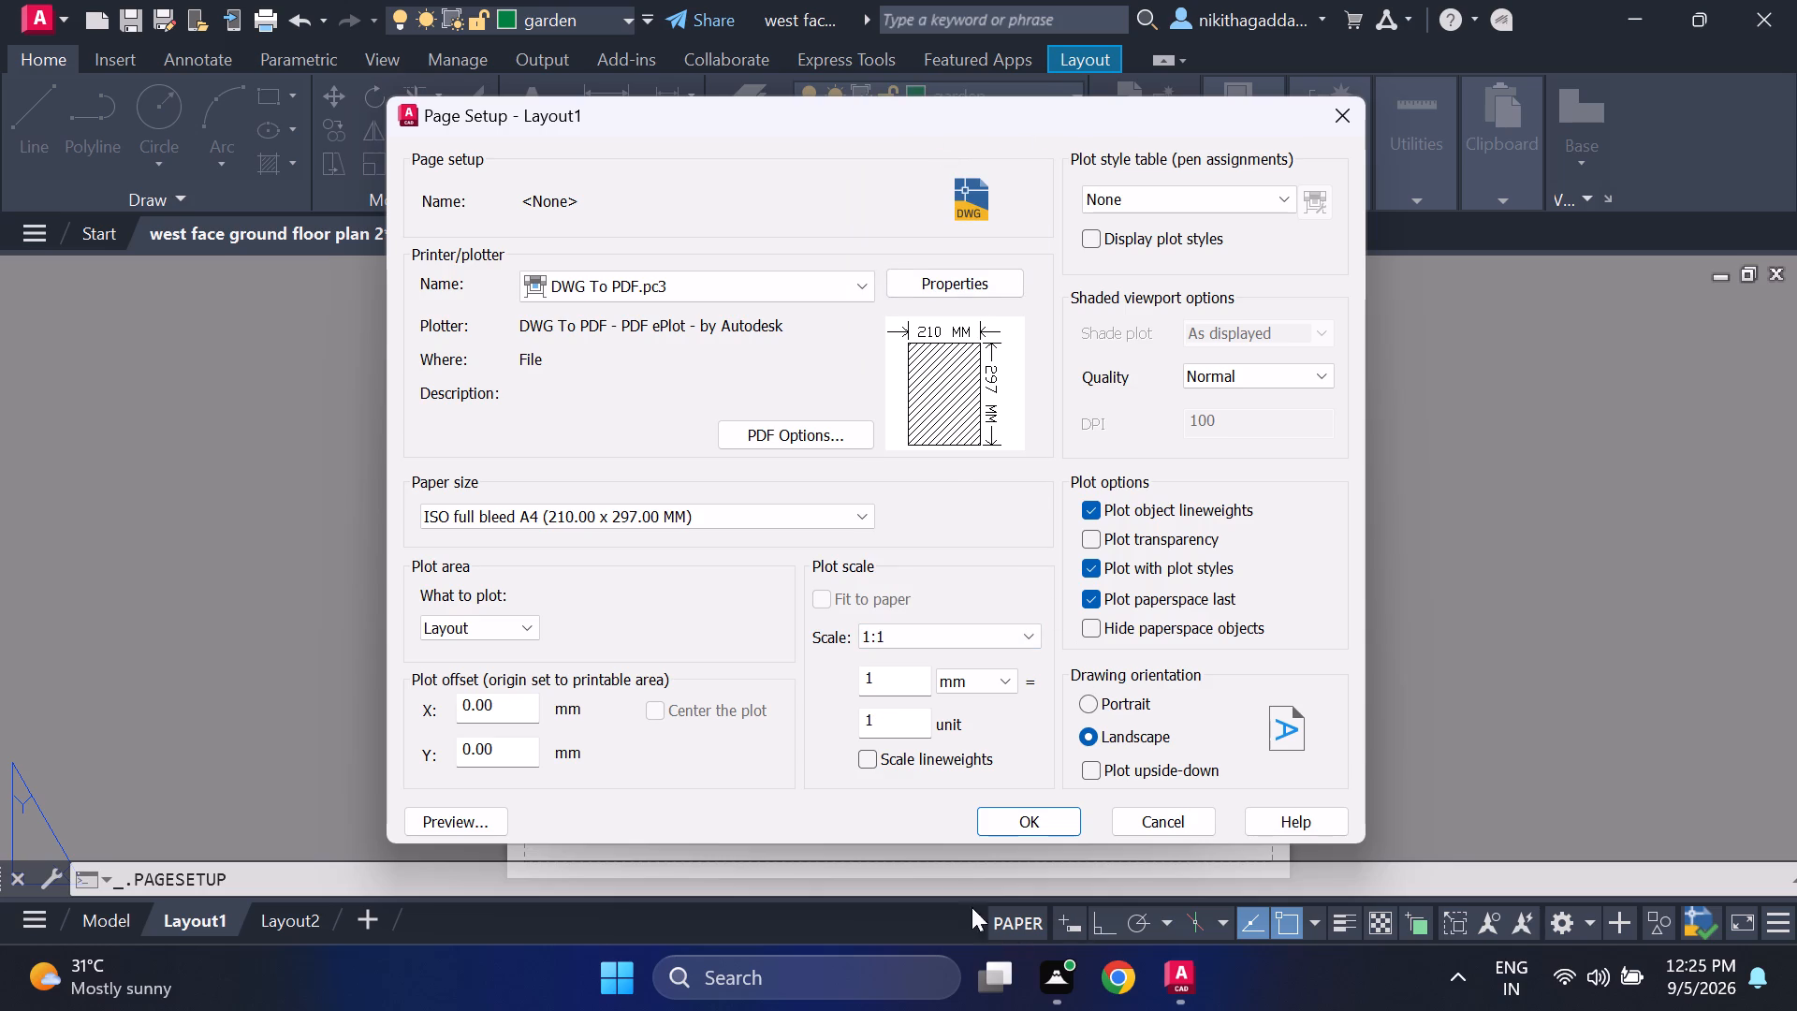
click(1041, 809)
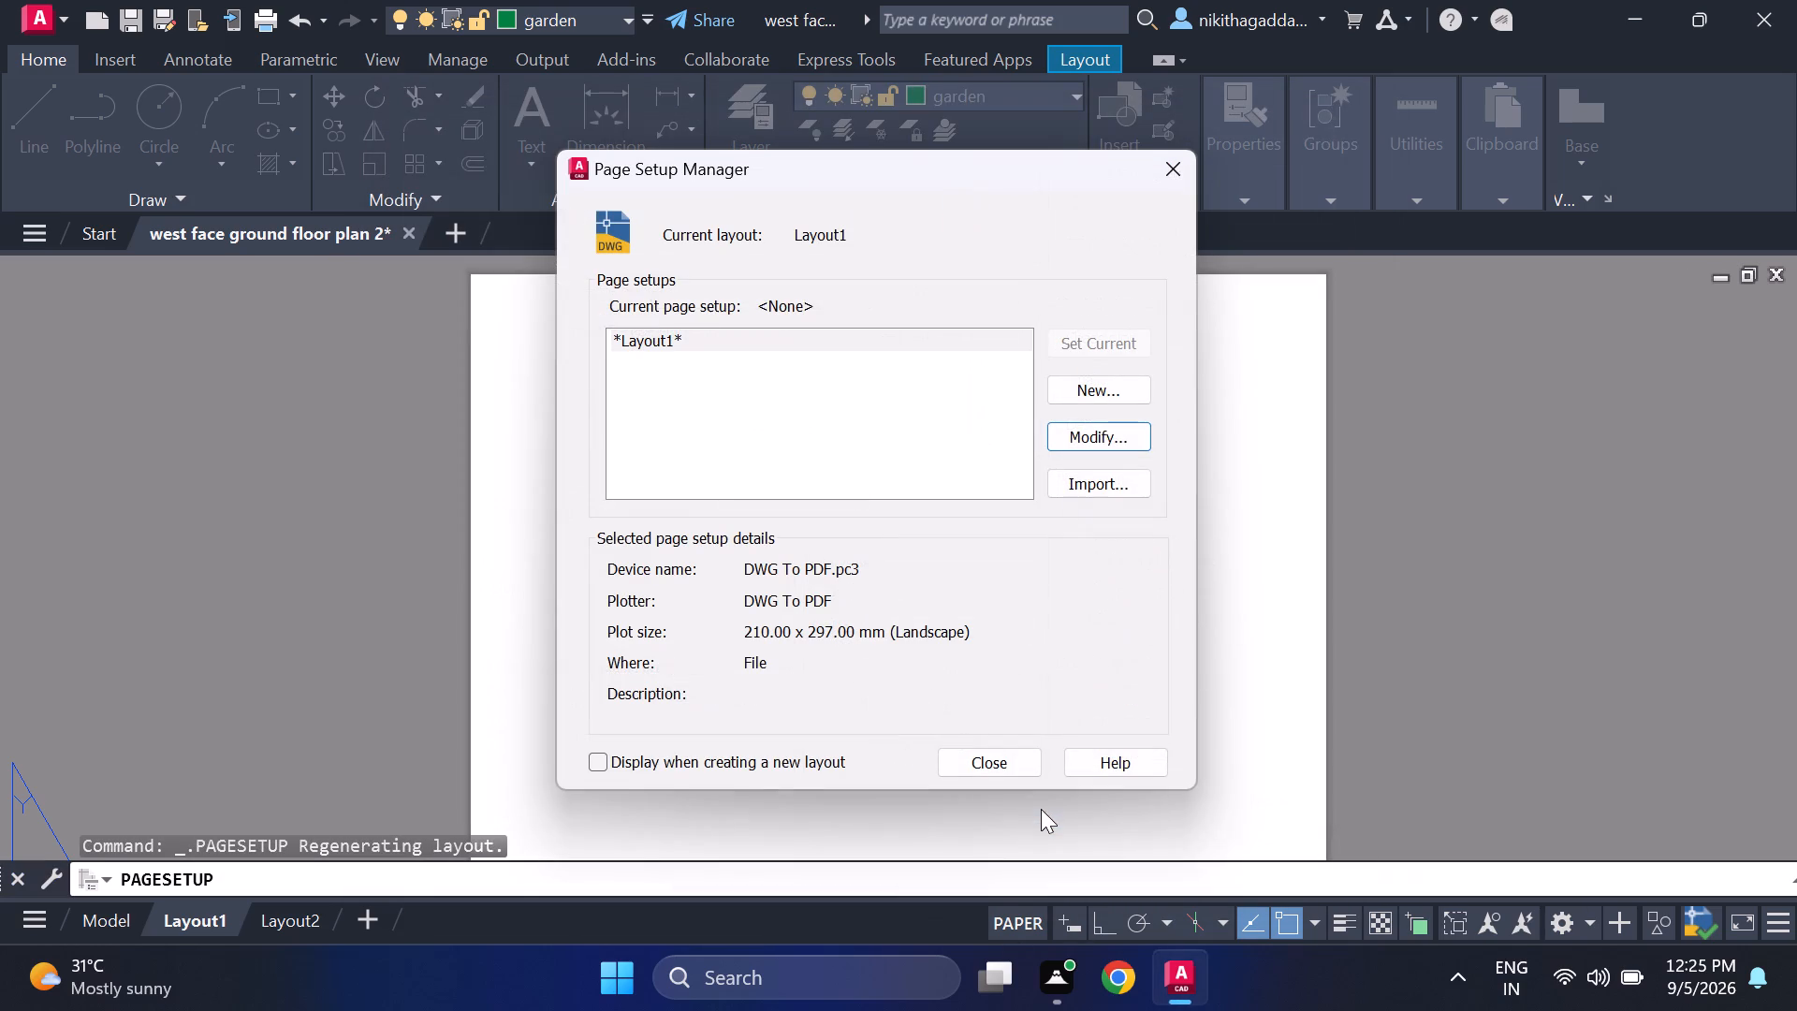
click(1090, 341)
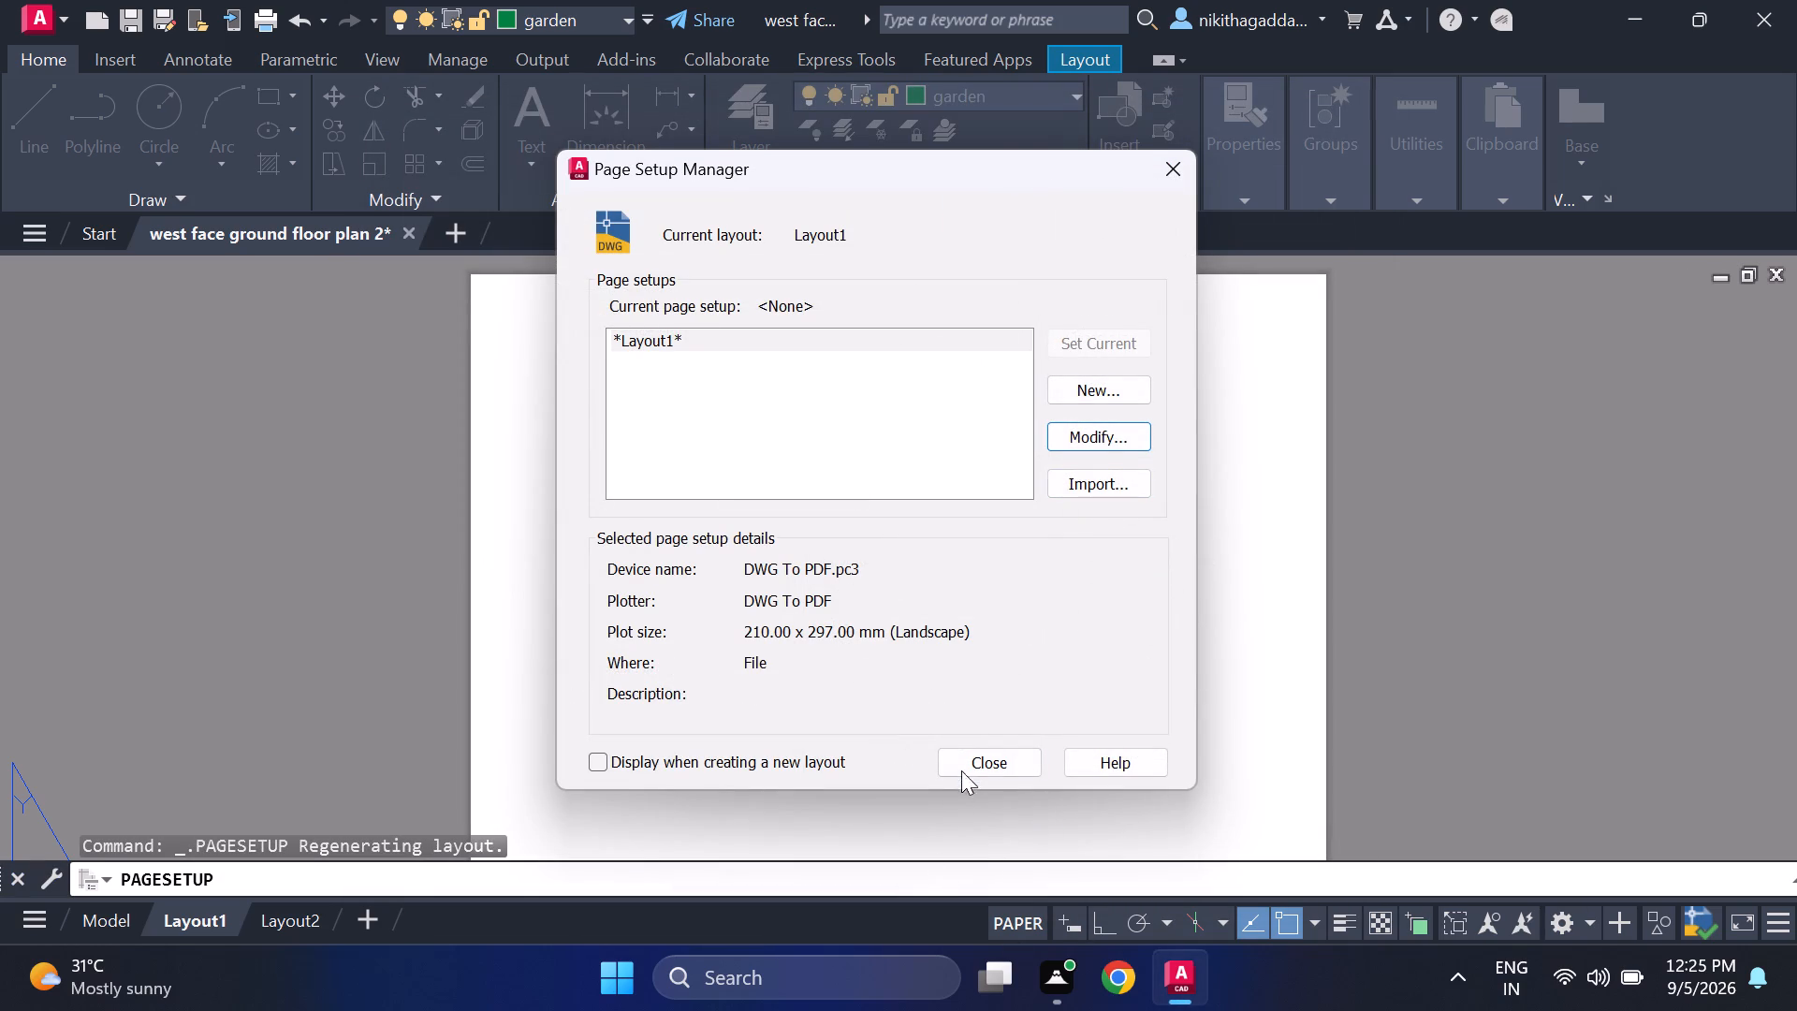
click(963, 760)
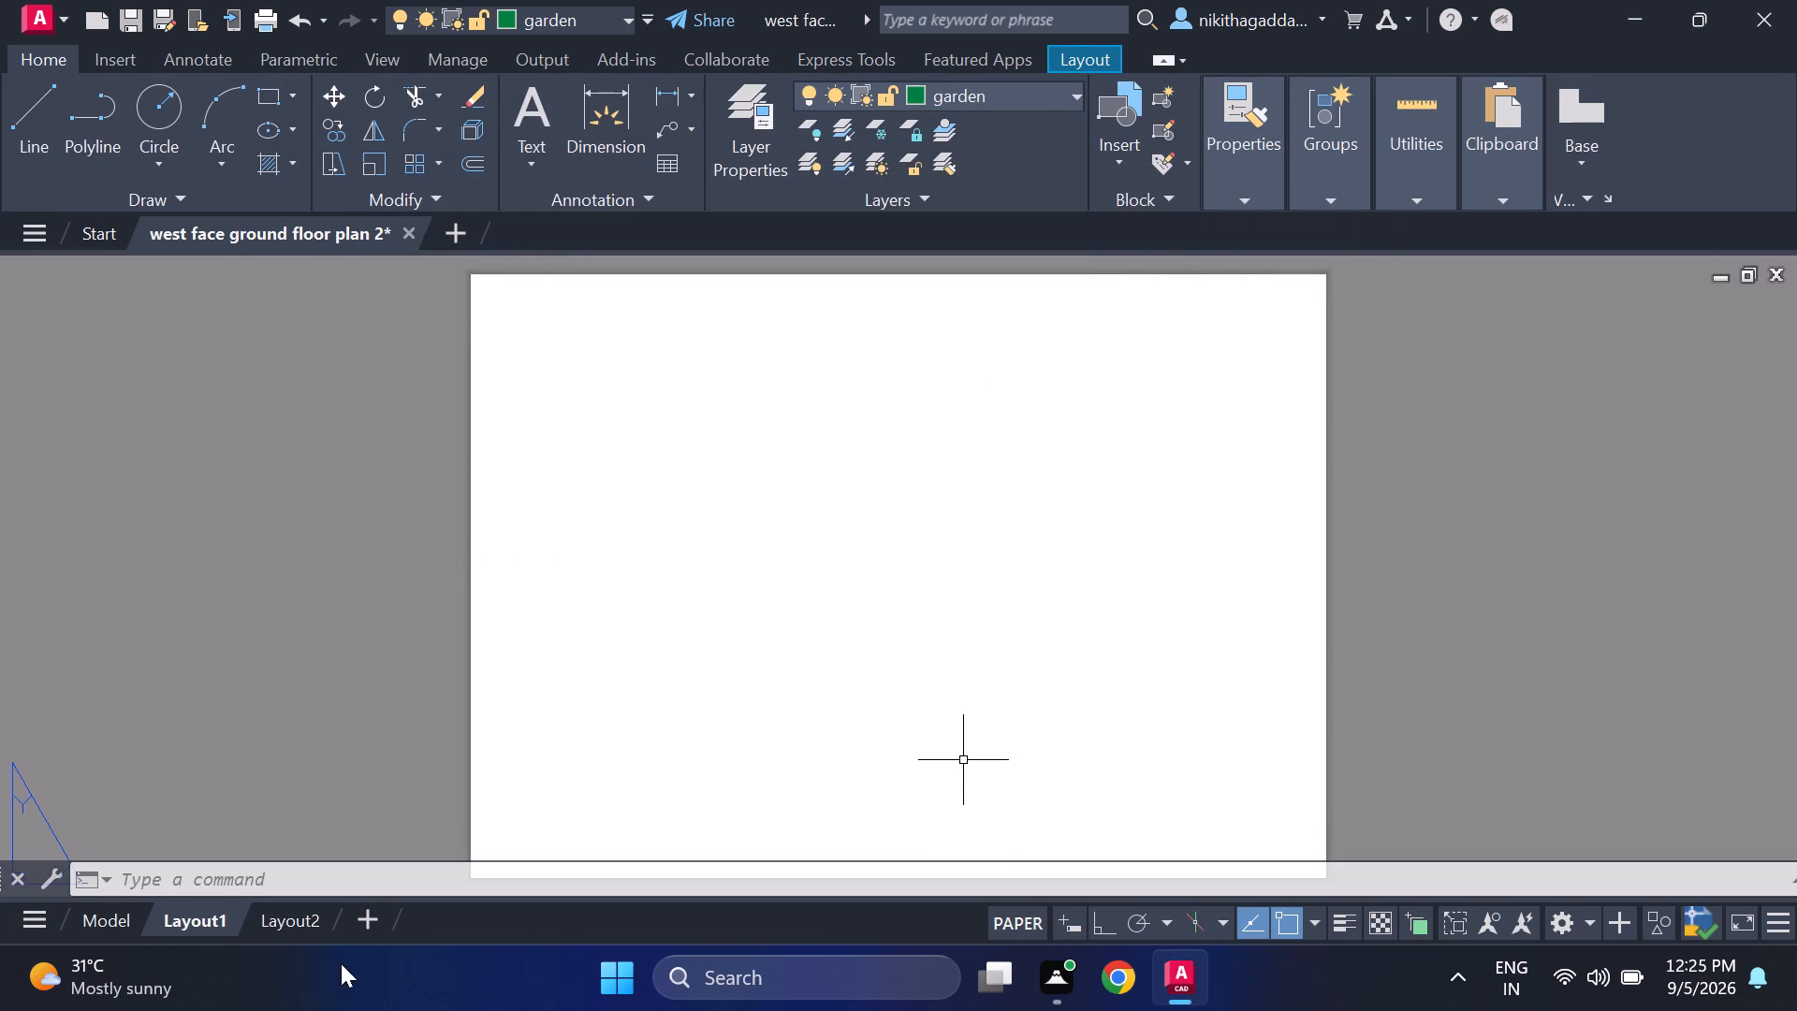
Create a single viewport covering the whole Layout1 sheet from corner to corner.
text(viewports)
key(Return)
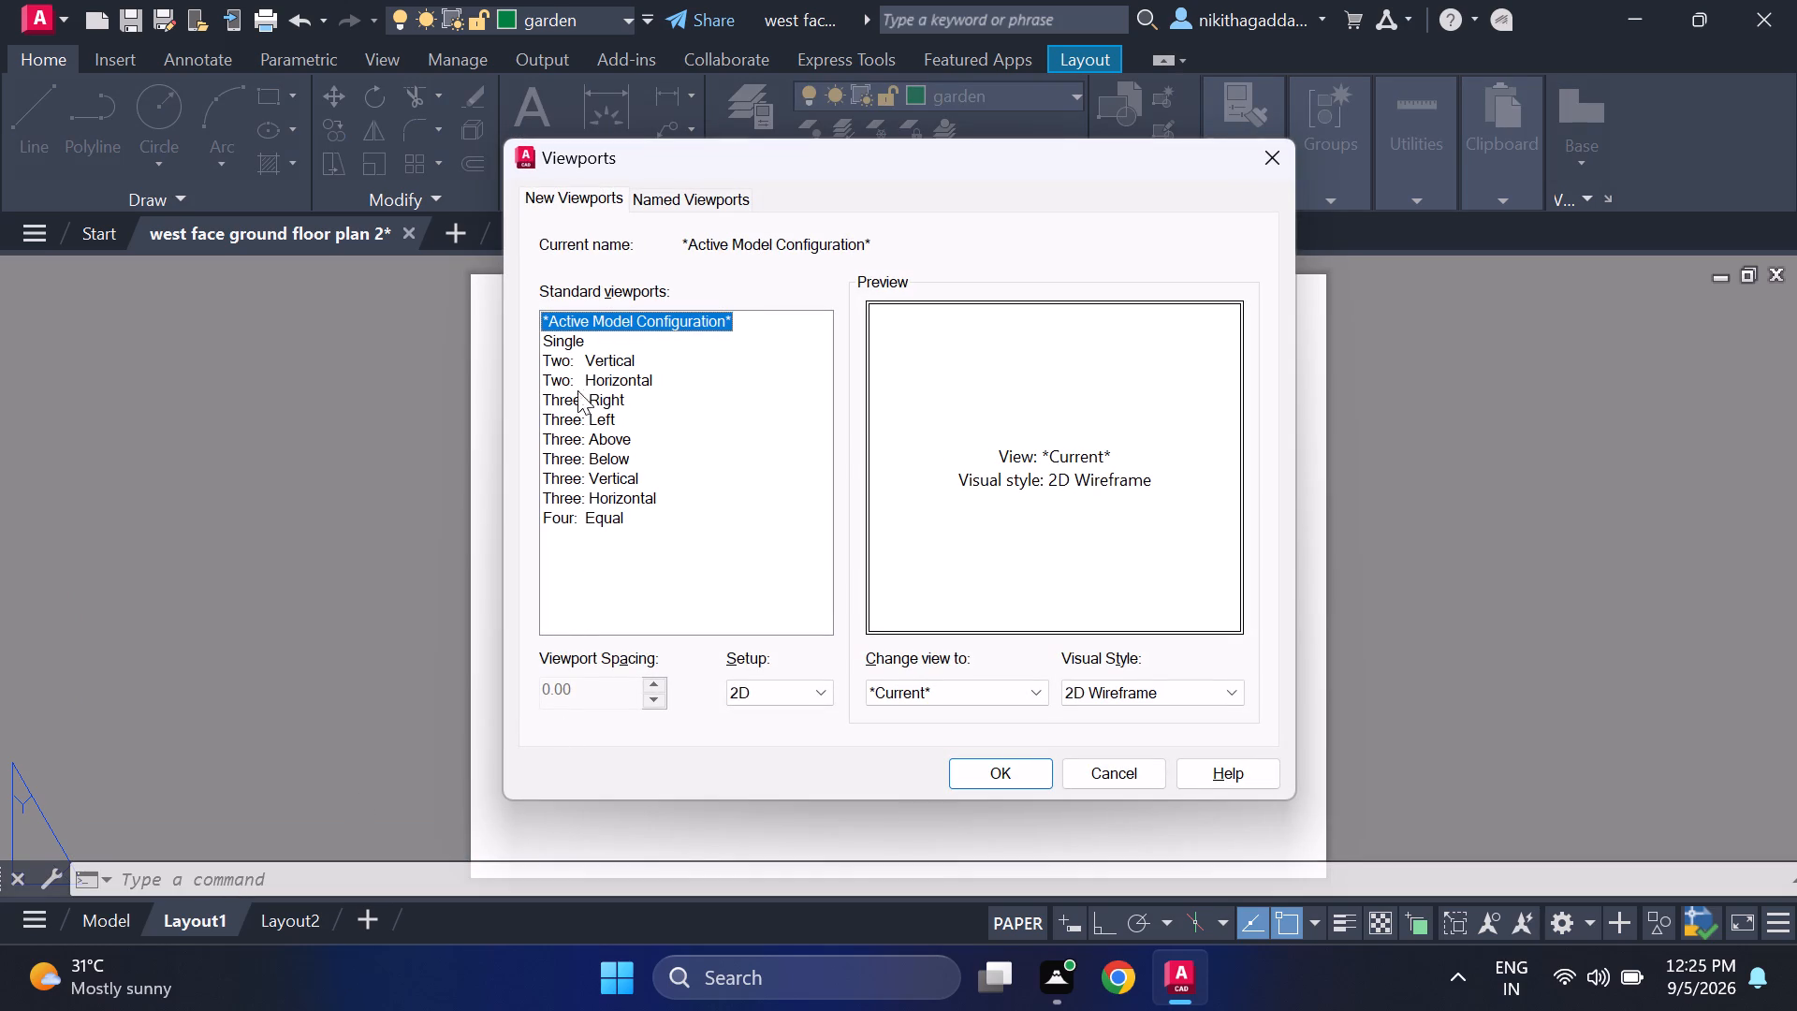
click(594, 333)
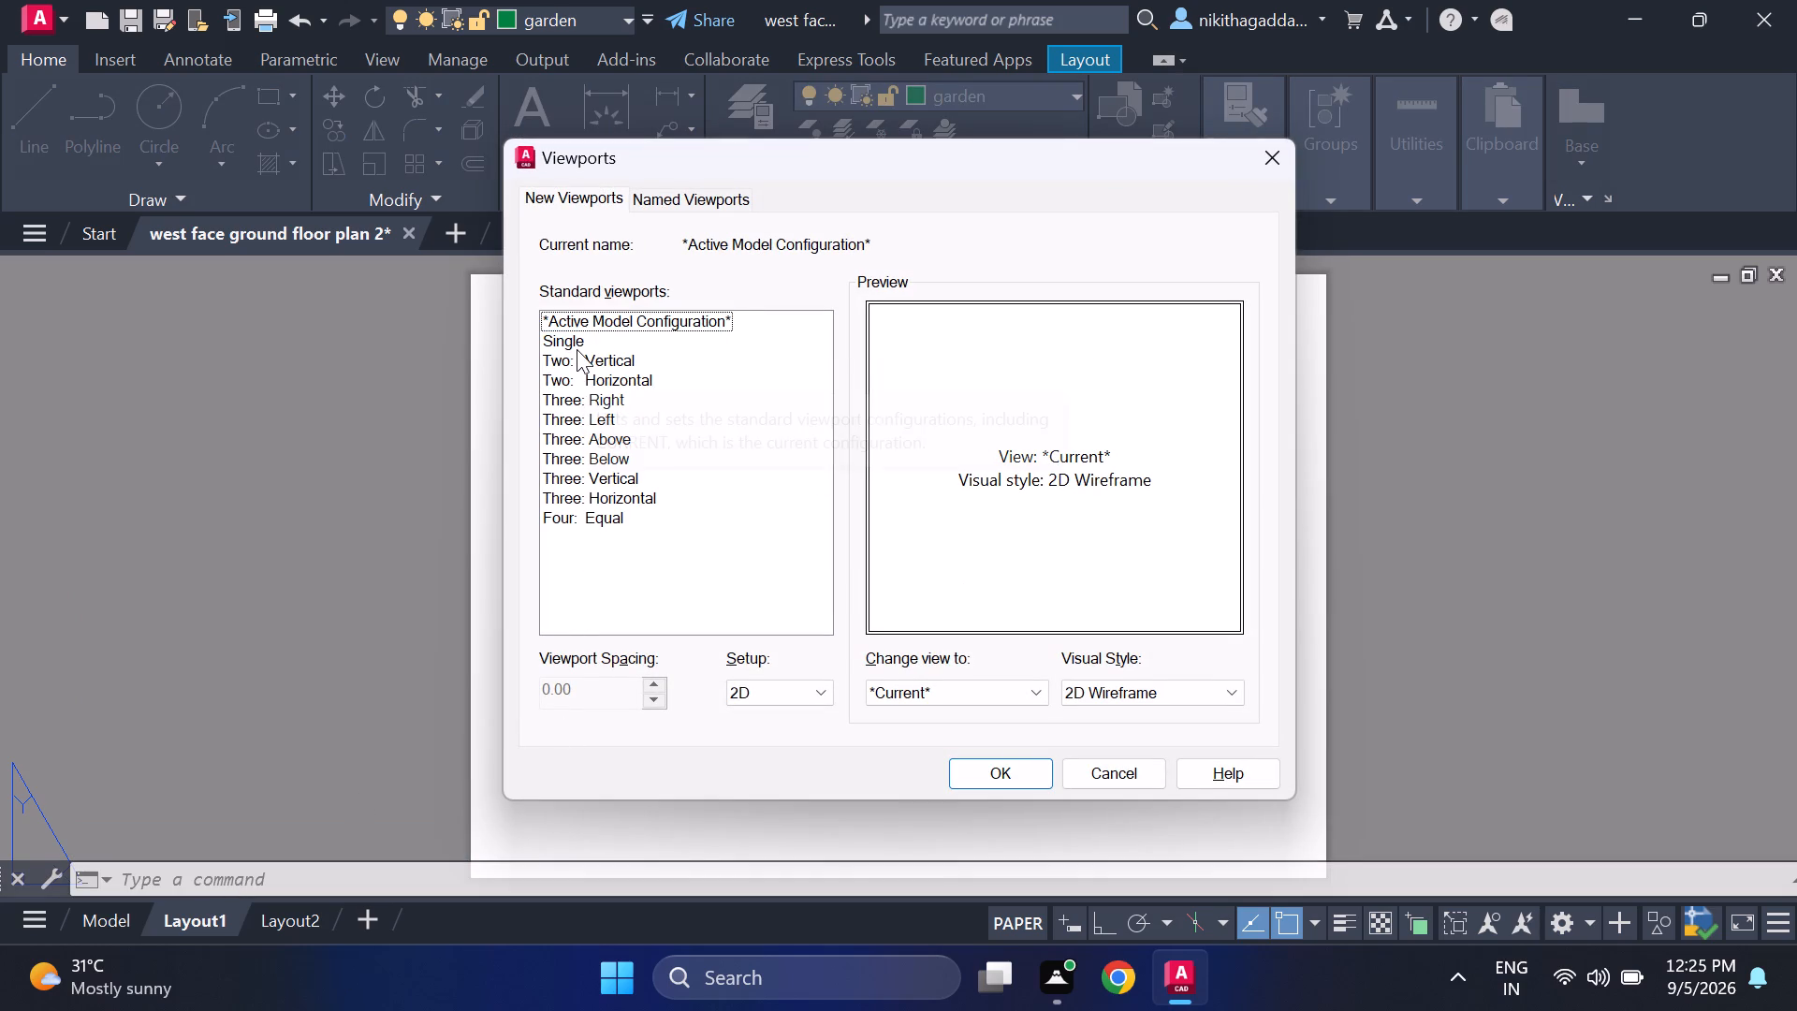
click(577, 346)
click(1011, 776)
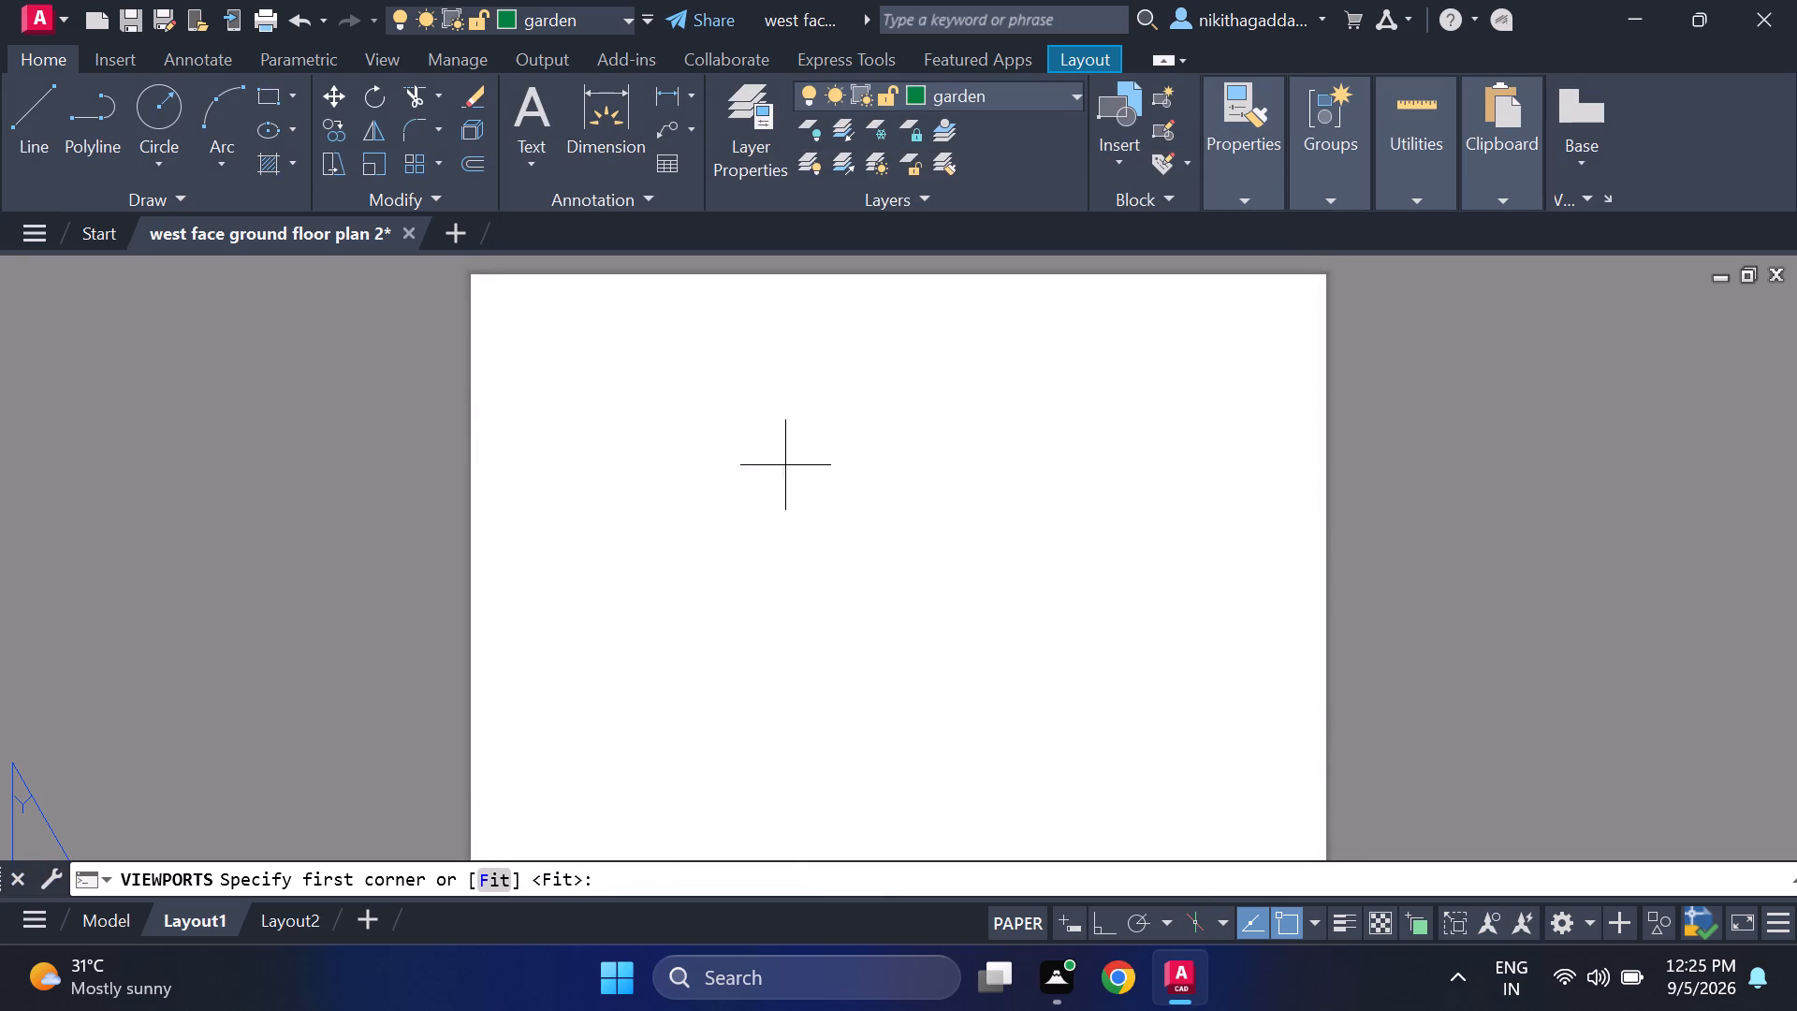
click(470, 274)
middle_drag(1251, 776, 1235, 763)
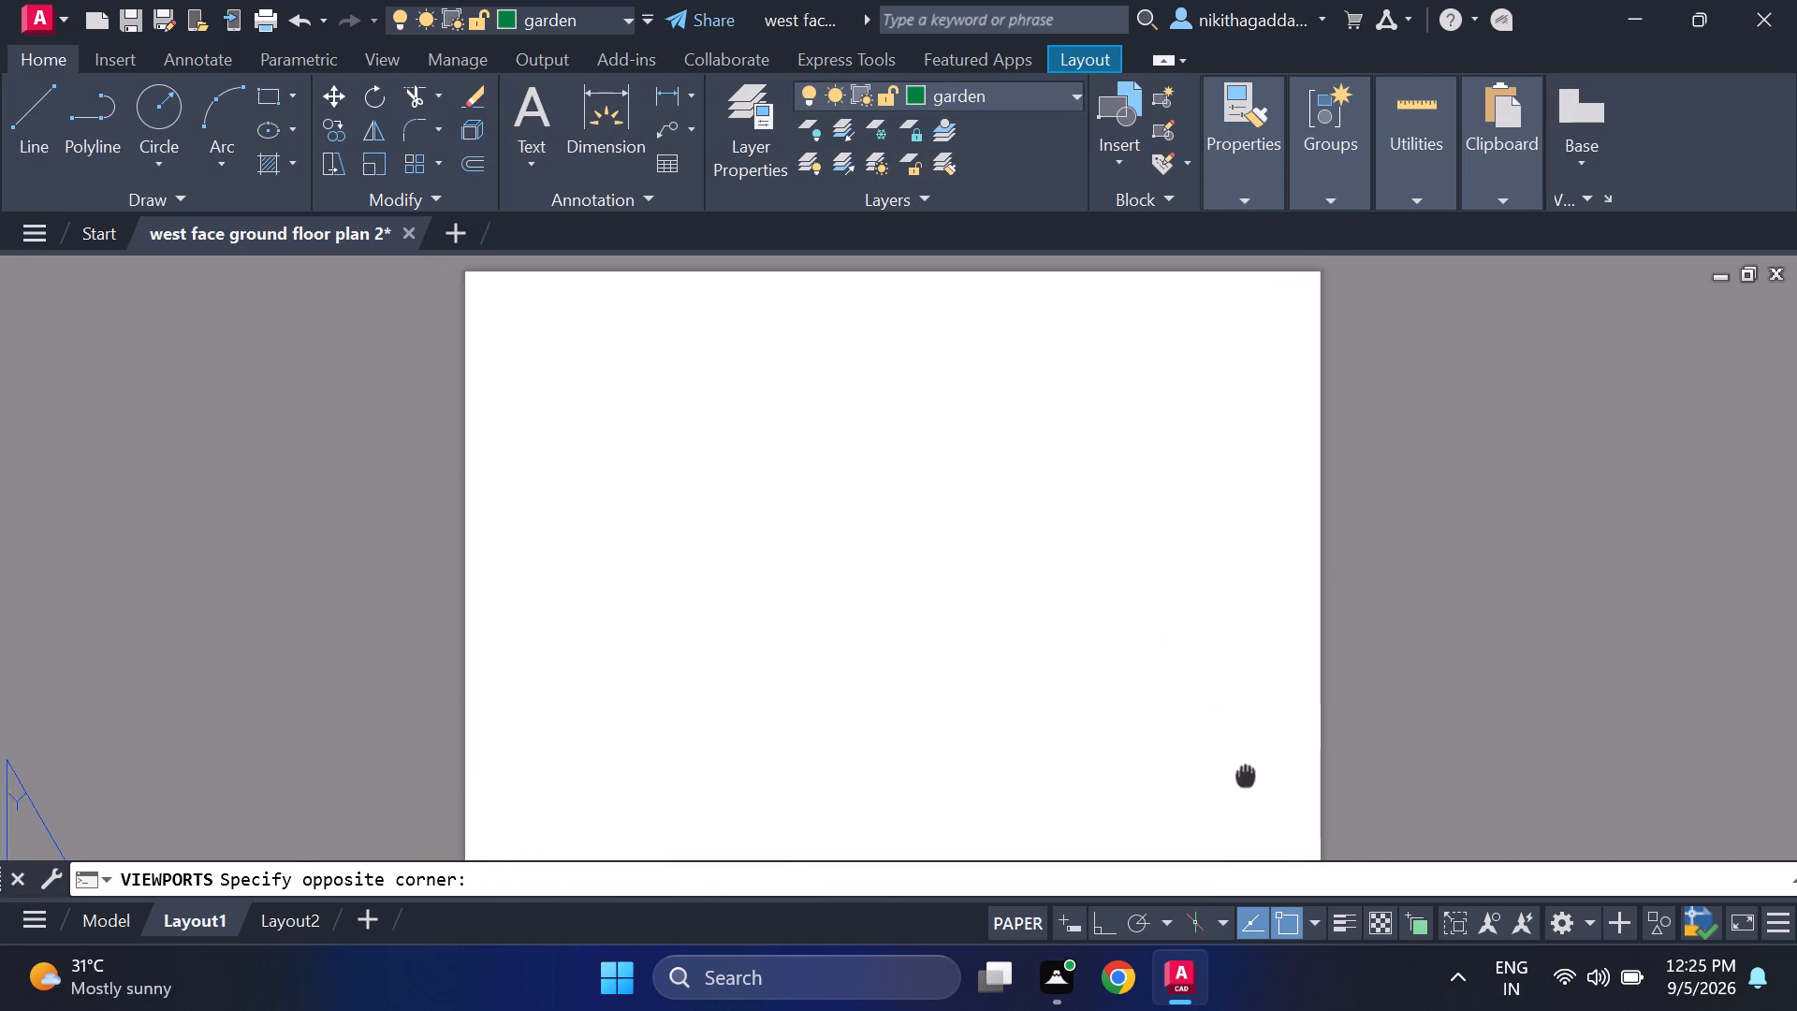
middle_drag(1235, 763, 1095, 565)
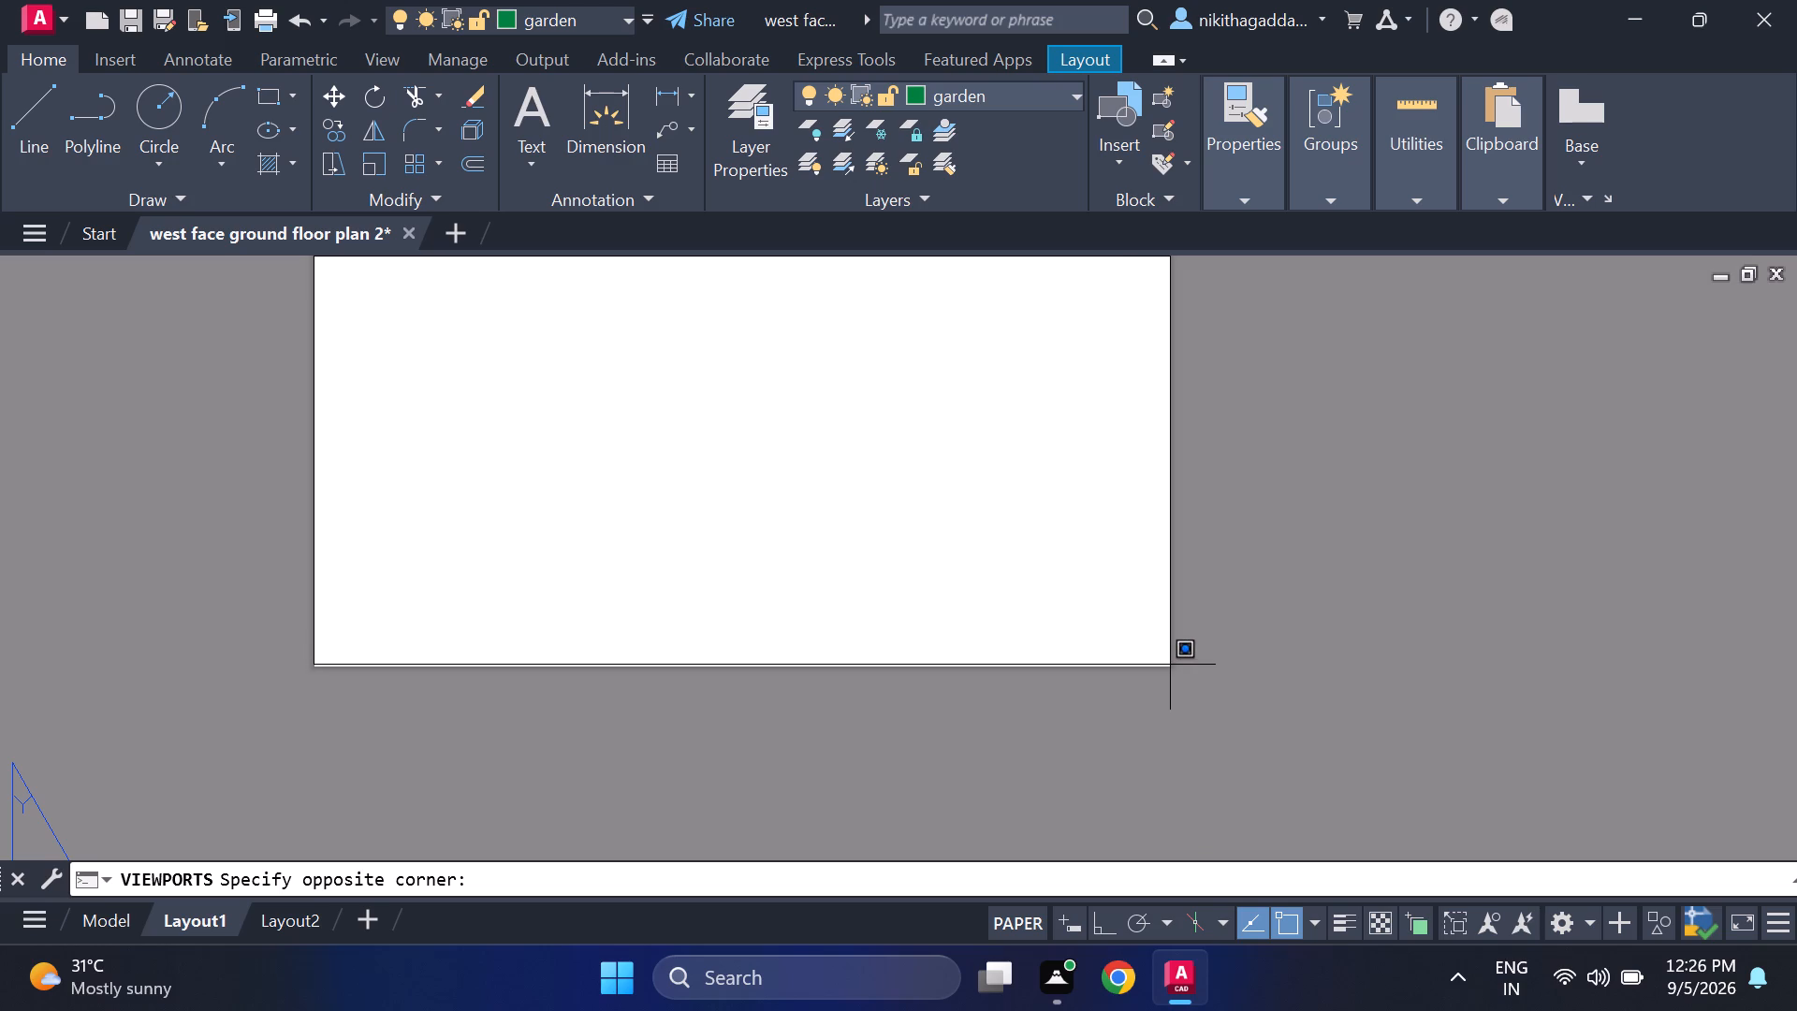
click(1170, 668)
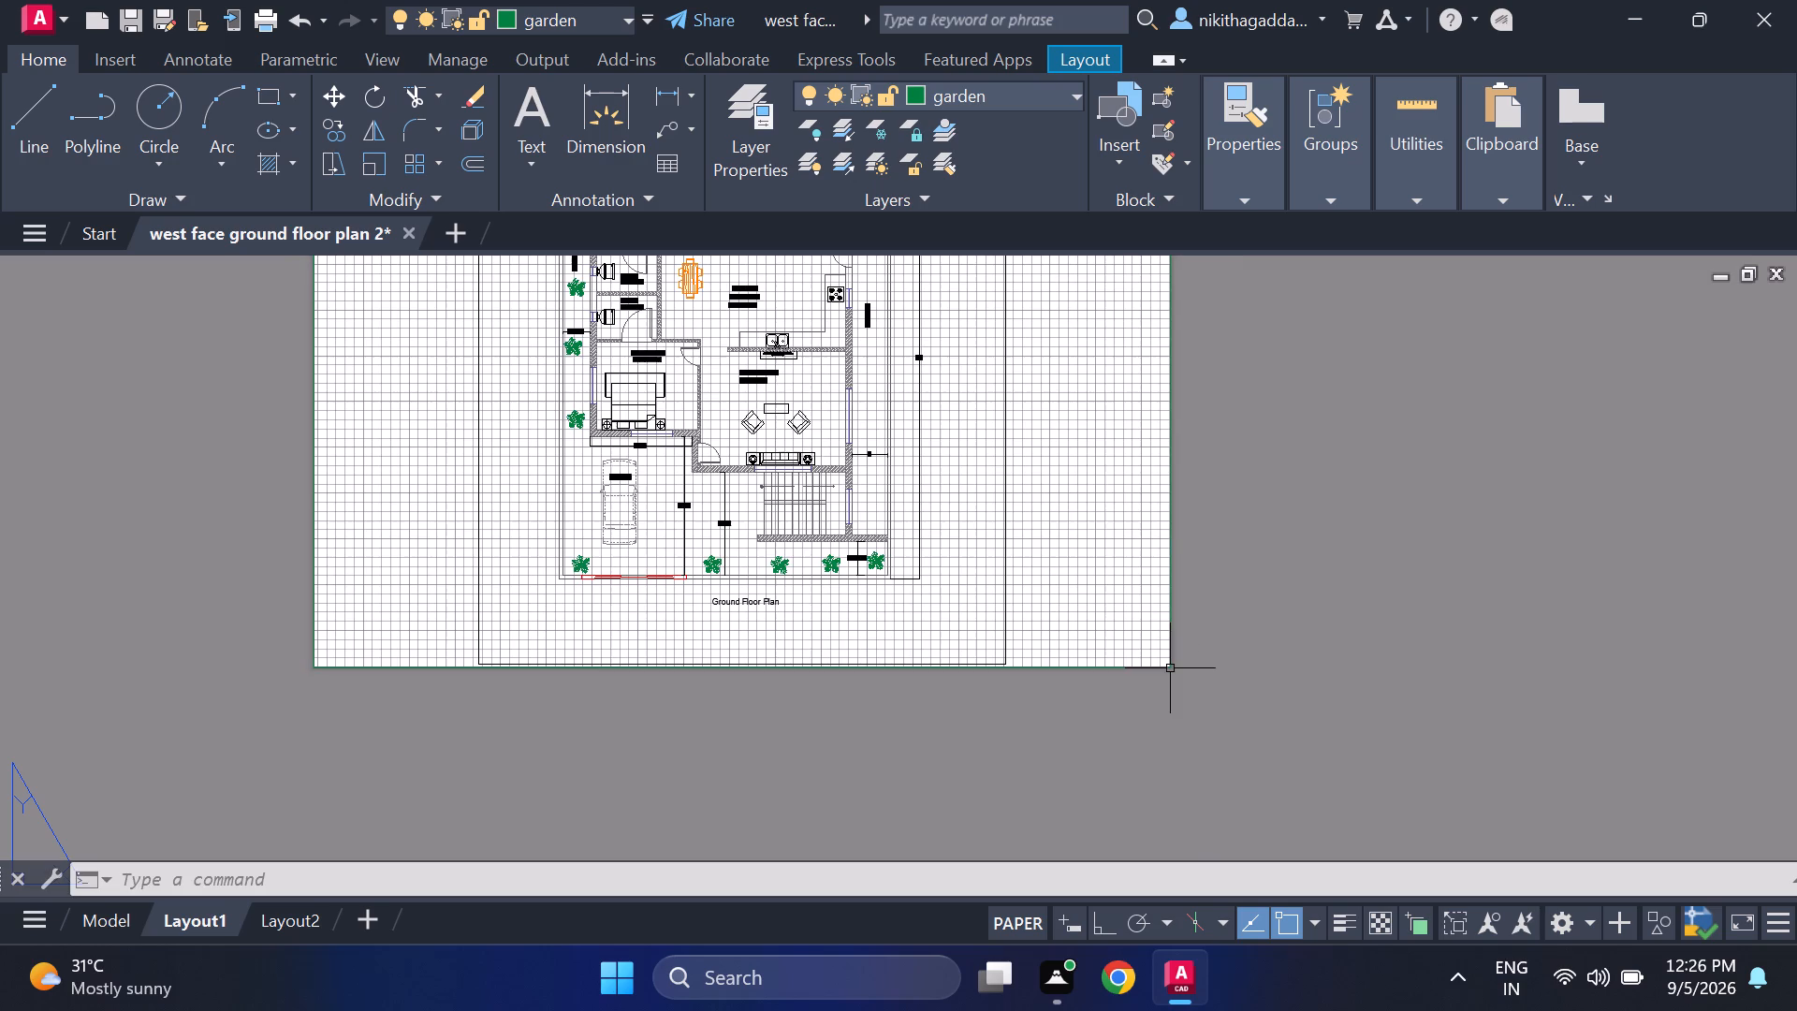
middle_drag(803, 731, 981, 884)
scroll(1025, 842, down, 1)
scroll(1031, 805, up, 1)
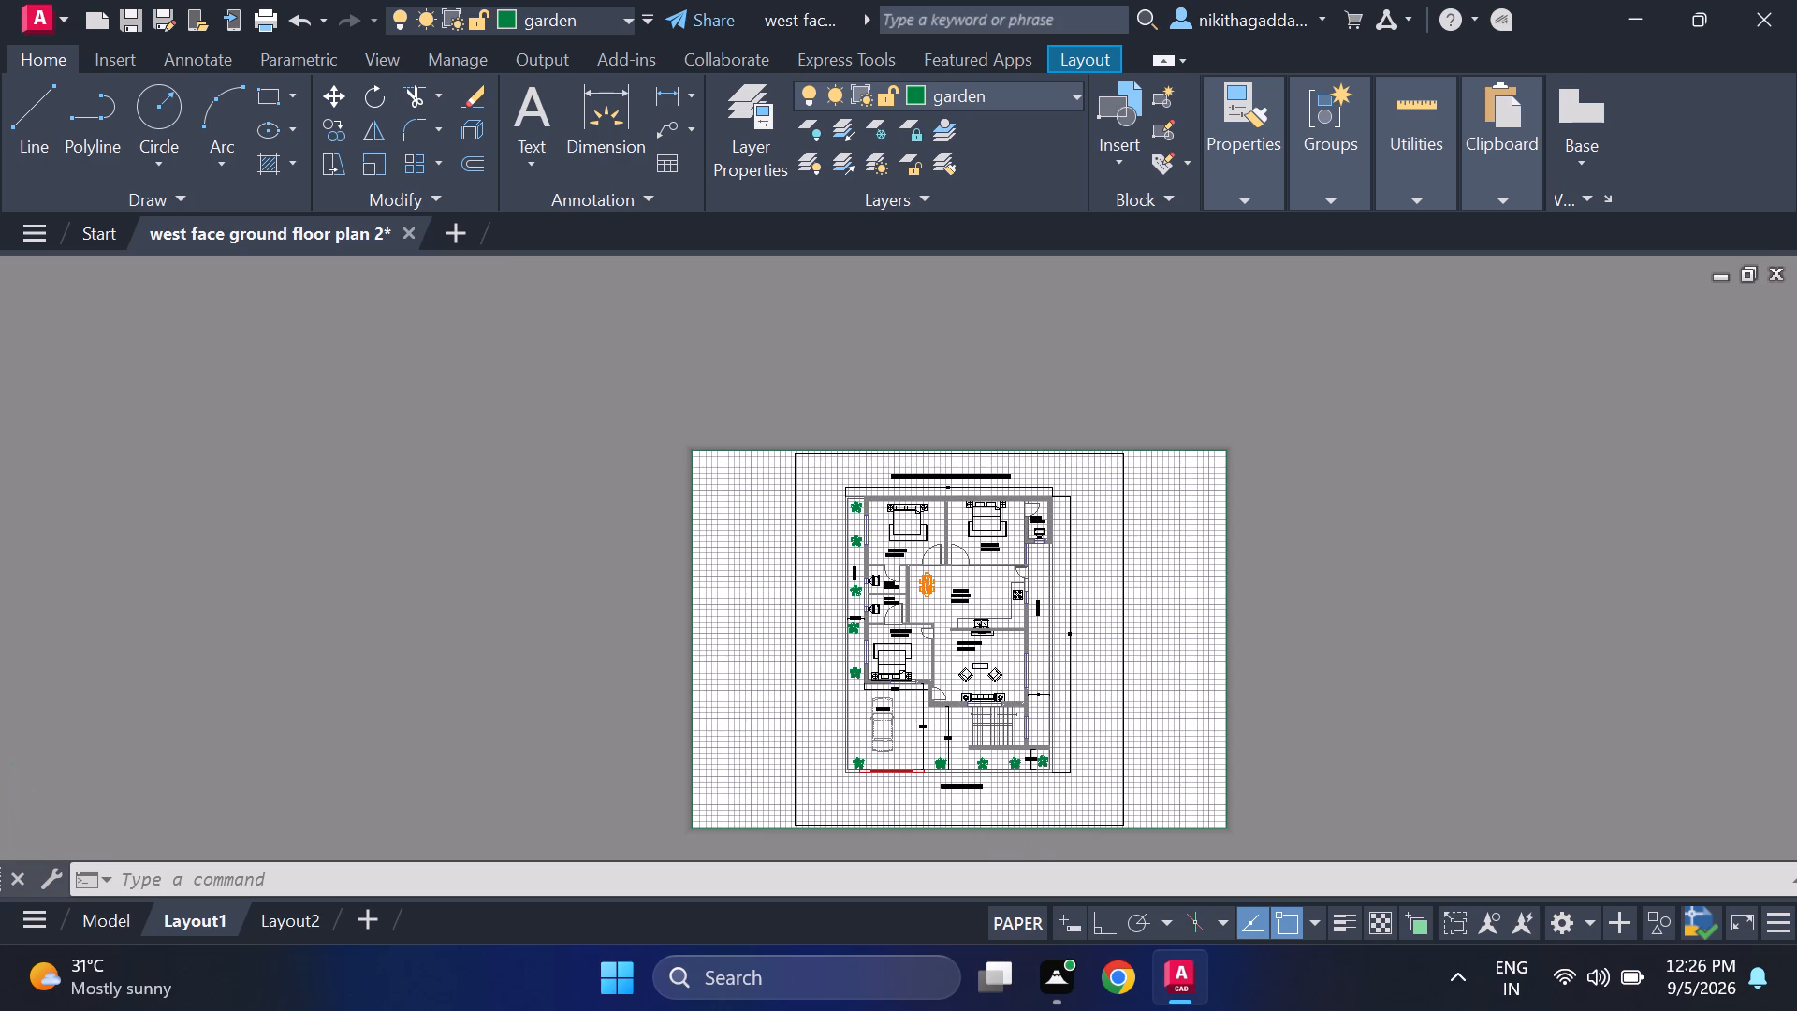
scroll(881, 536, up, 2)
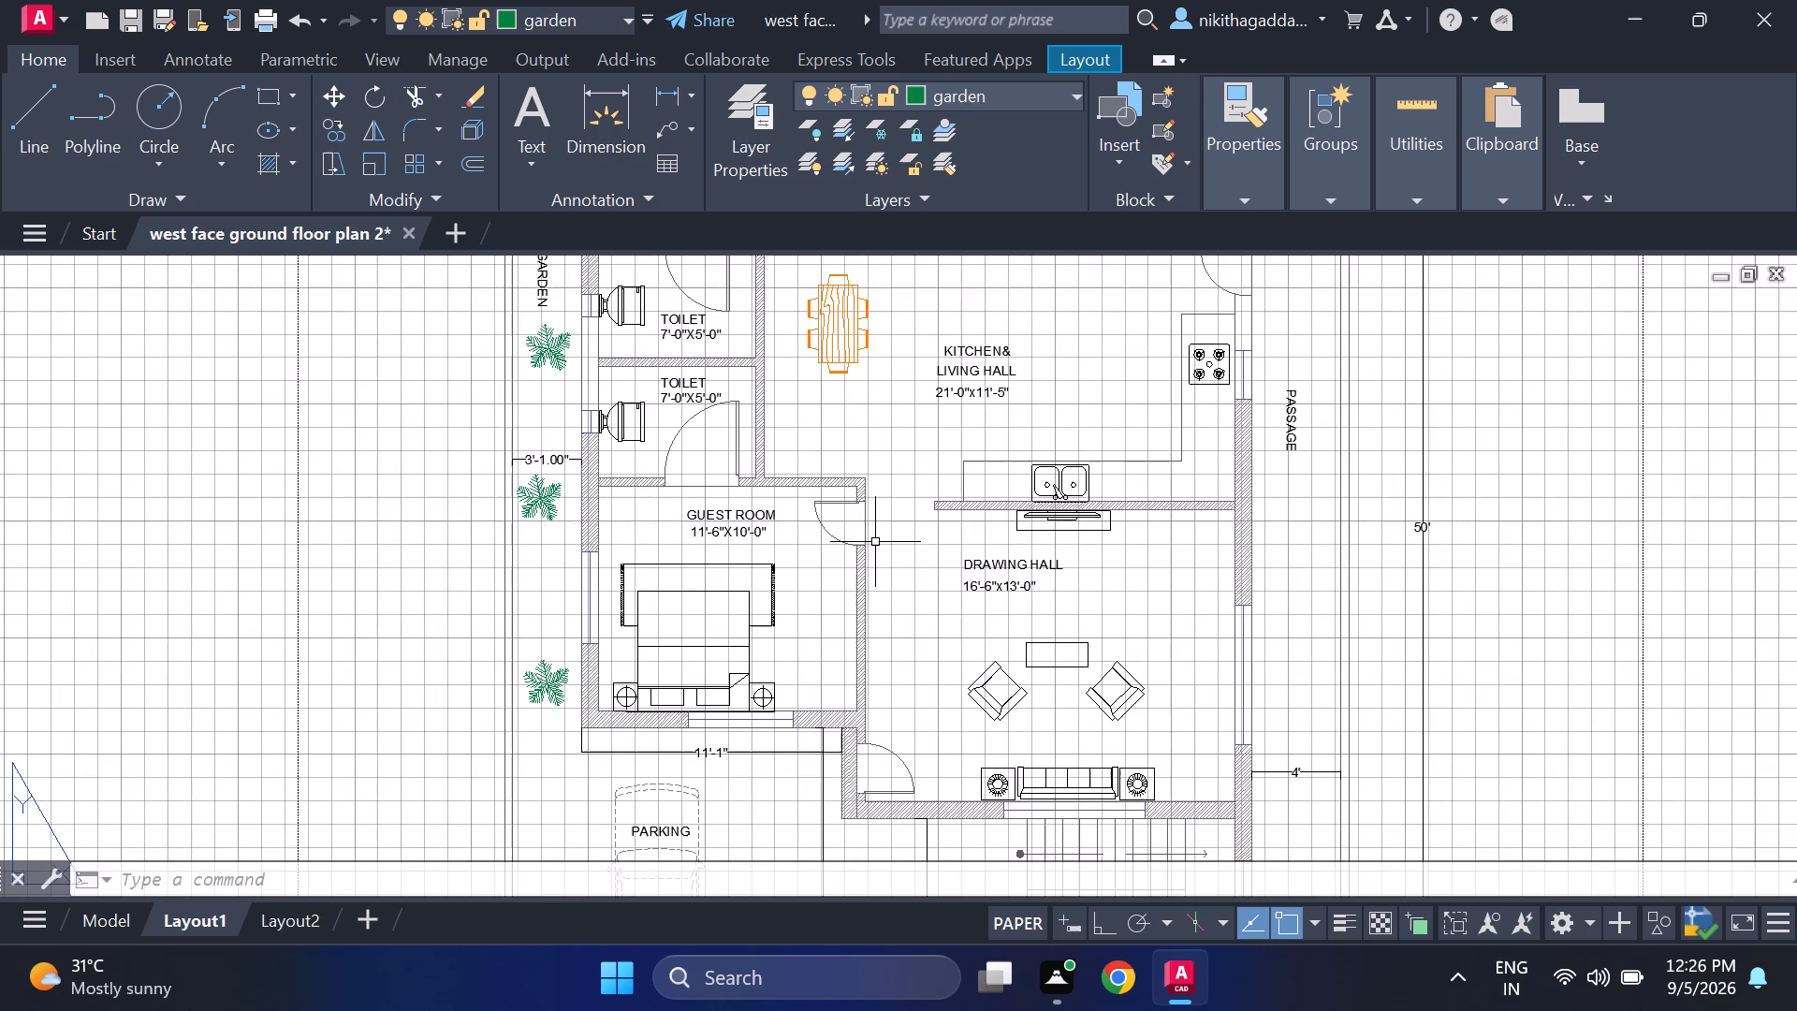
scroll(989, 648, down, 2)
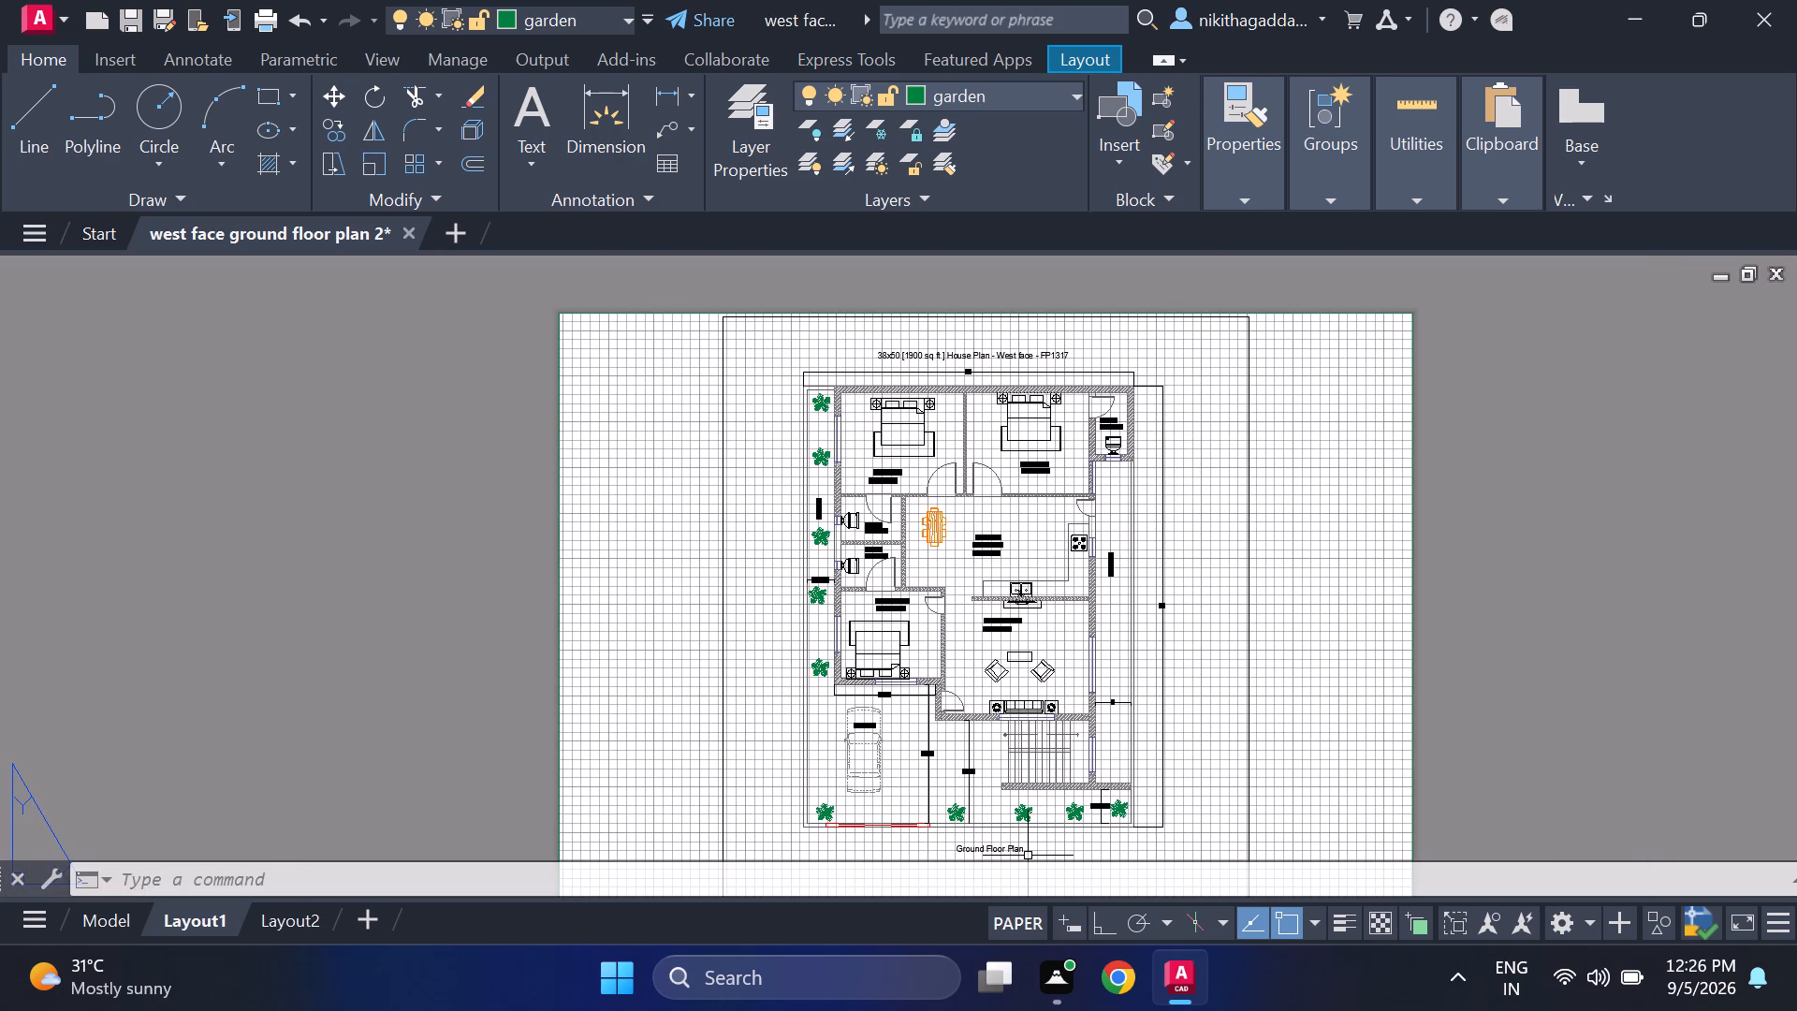
Preview the Layout1 plot to check how the plan fits the sheet, and leave the plot setup without plotting.
middle_drag(490, 711, 533, 651)
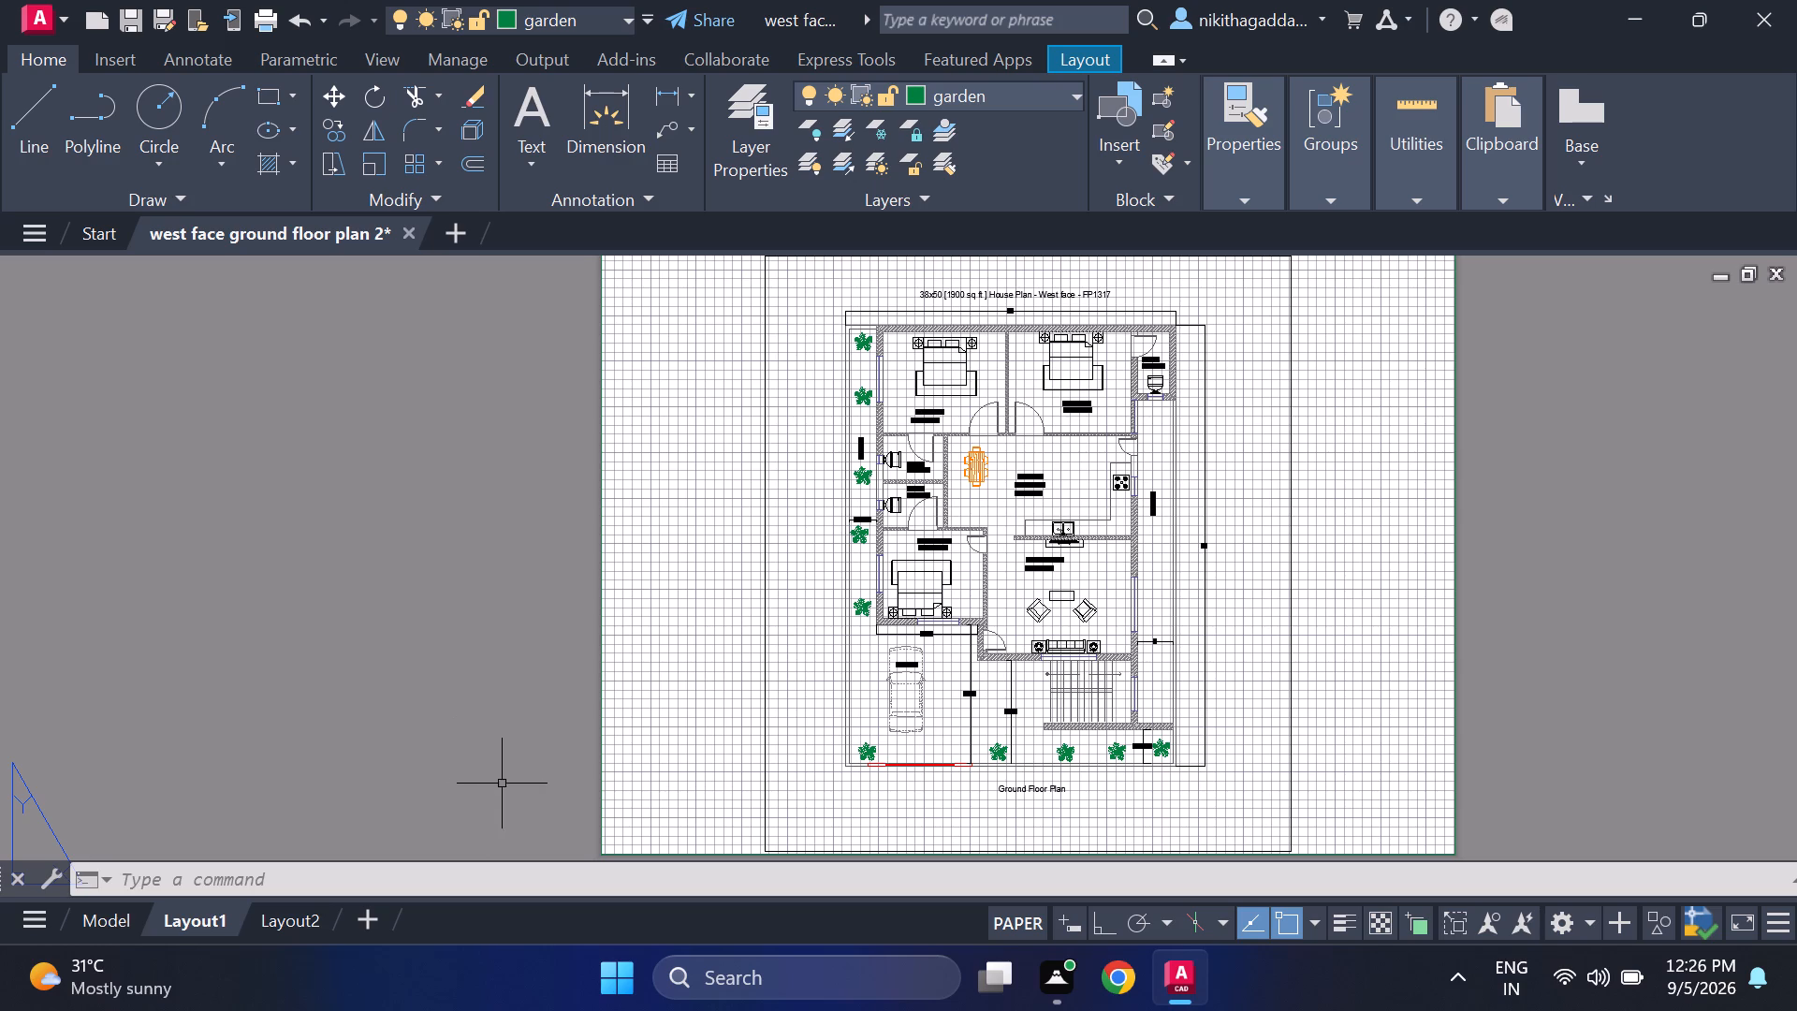
right_click(217, 930)
click(399, 603)
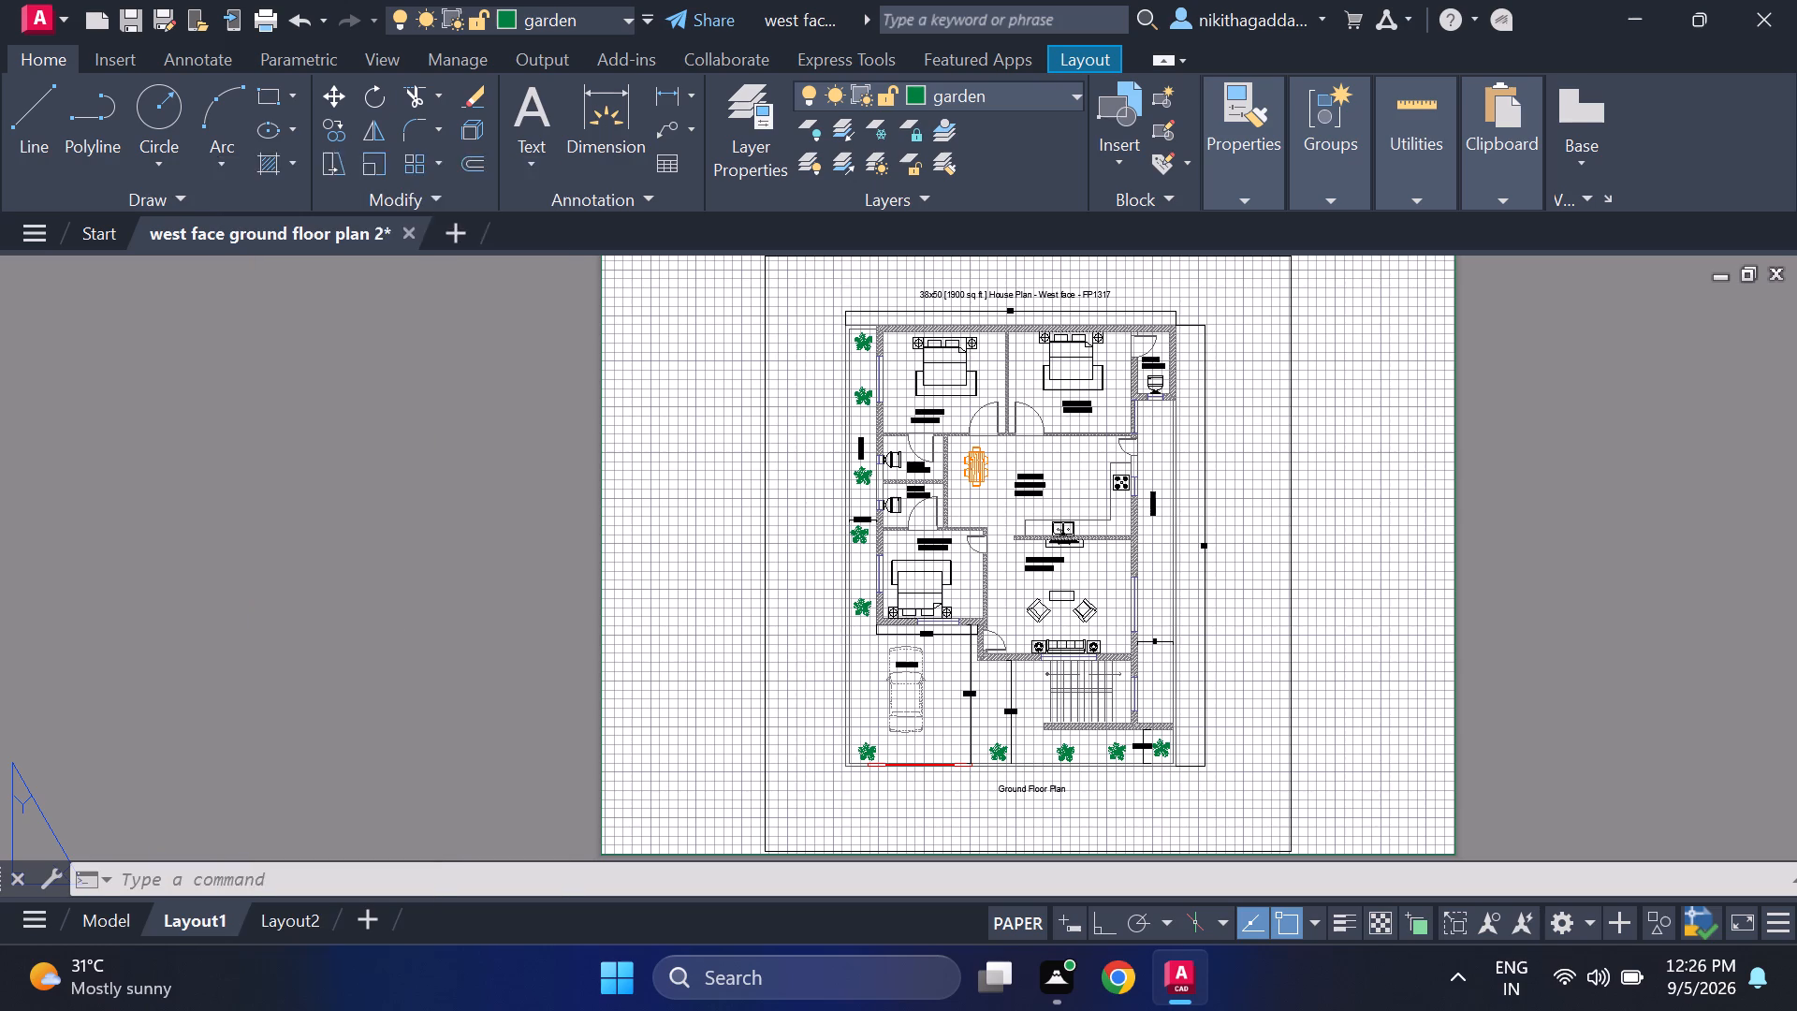
click(402, 804)
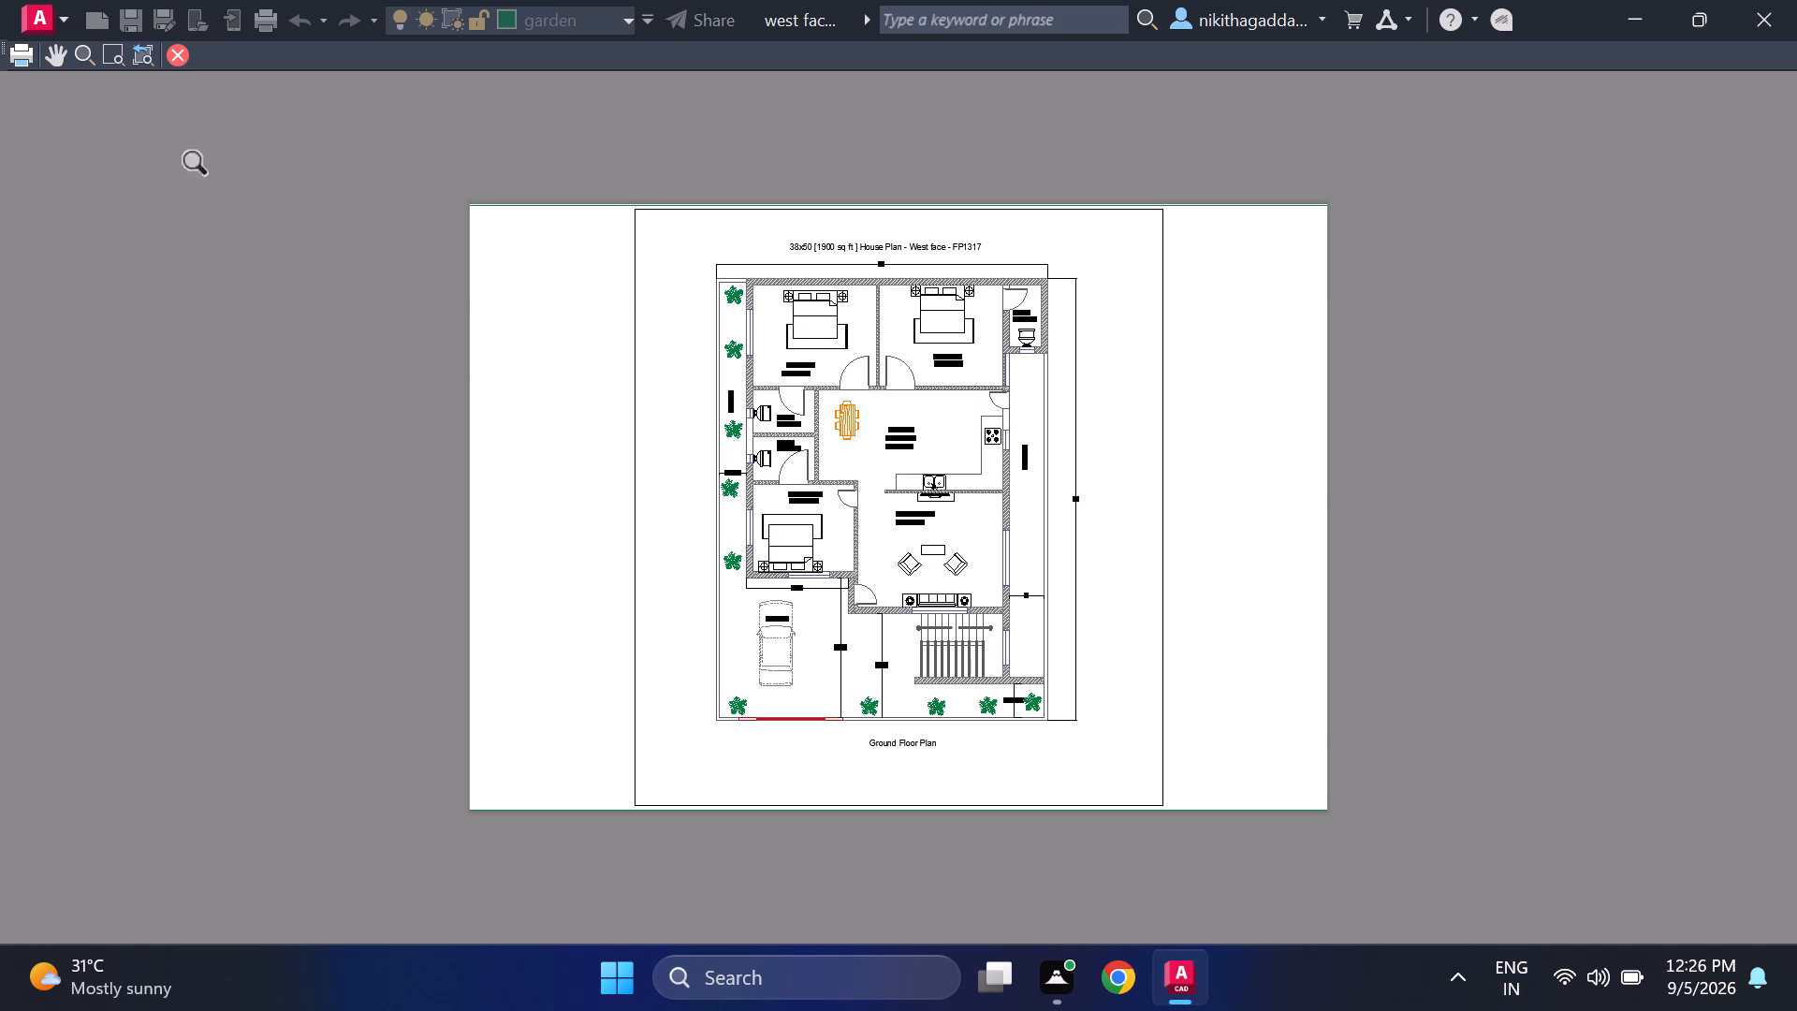
click(174, 55)
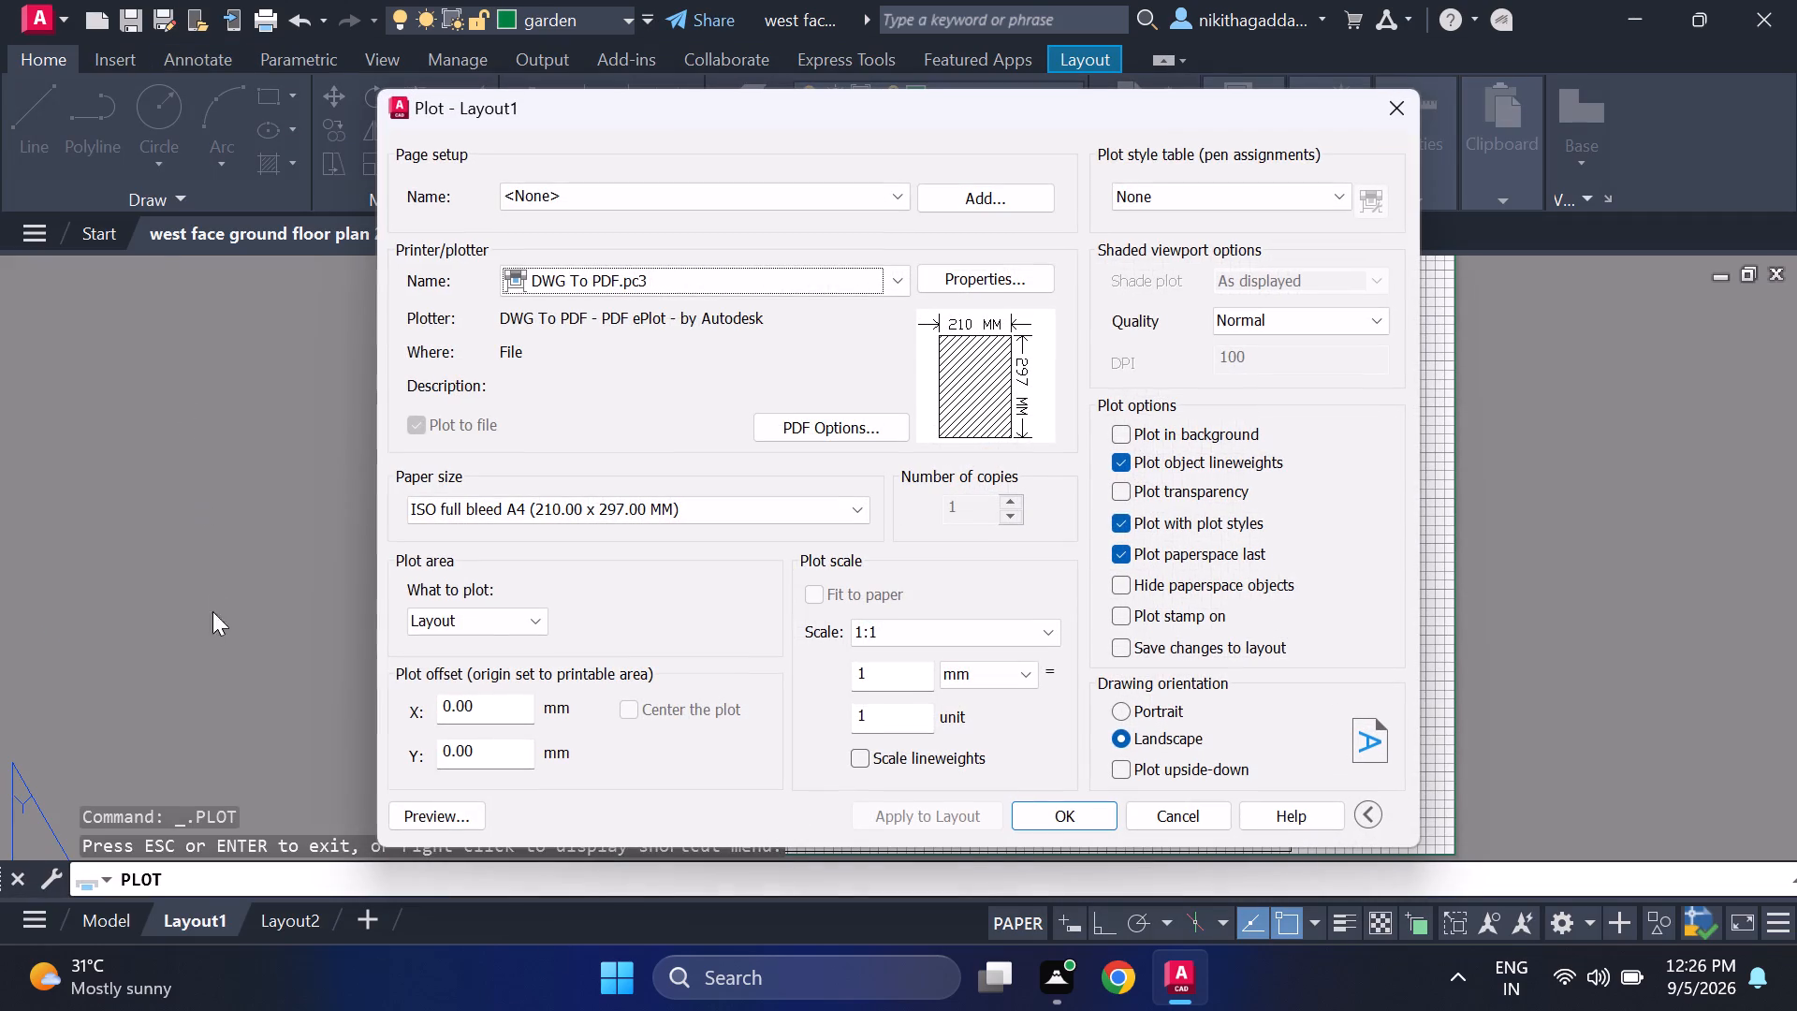
click(88, 592)
click(1410, 107)
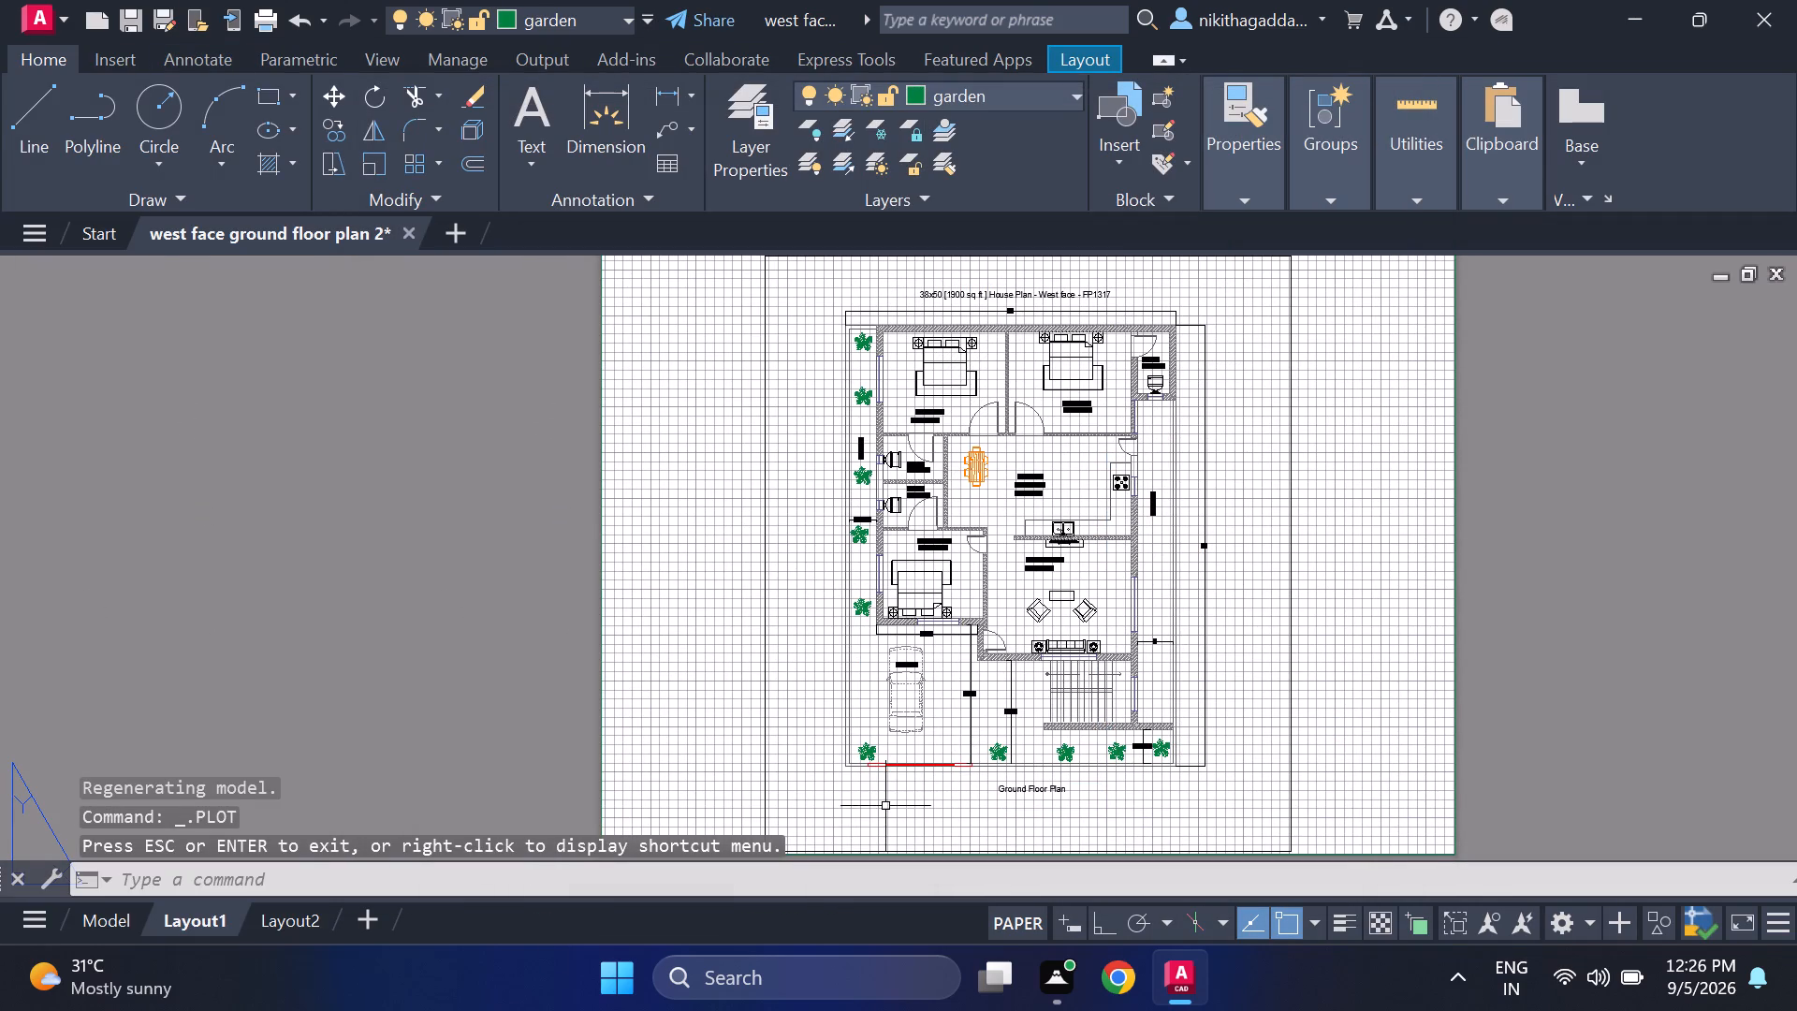
Switch to model space and examine the room labels and dimensions of the floor plan, starting with the BEDROOM1 text.
click(97, 923)
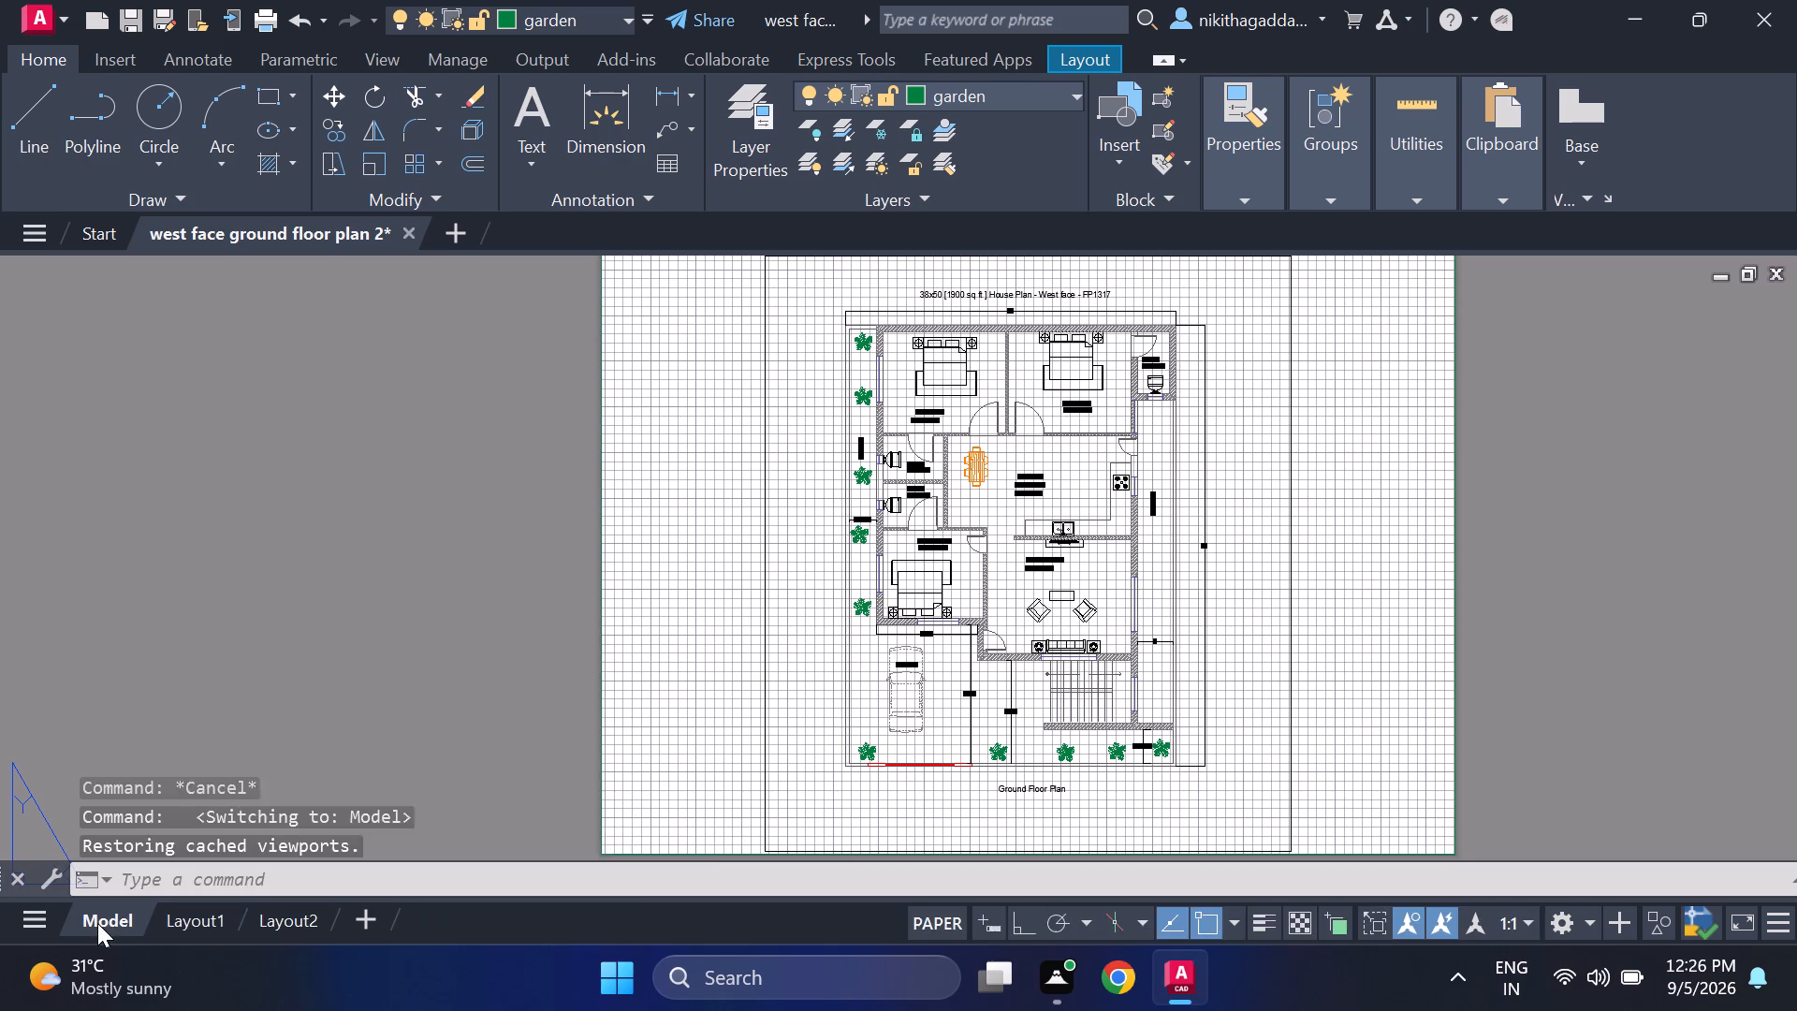
scroll(807, 464, up, 3)
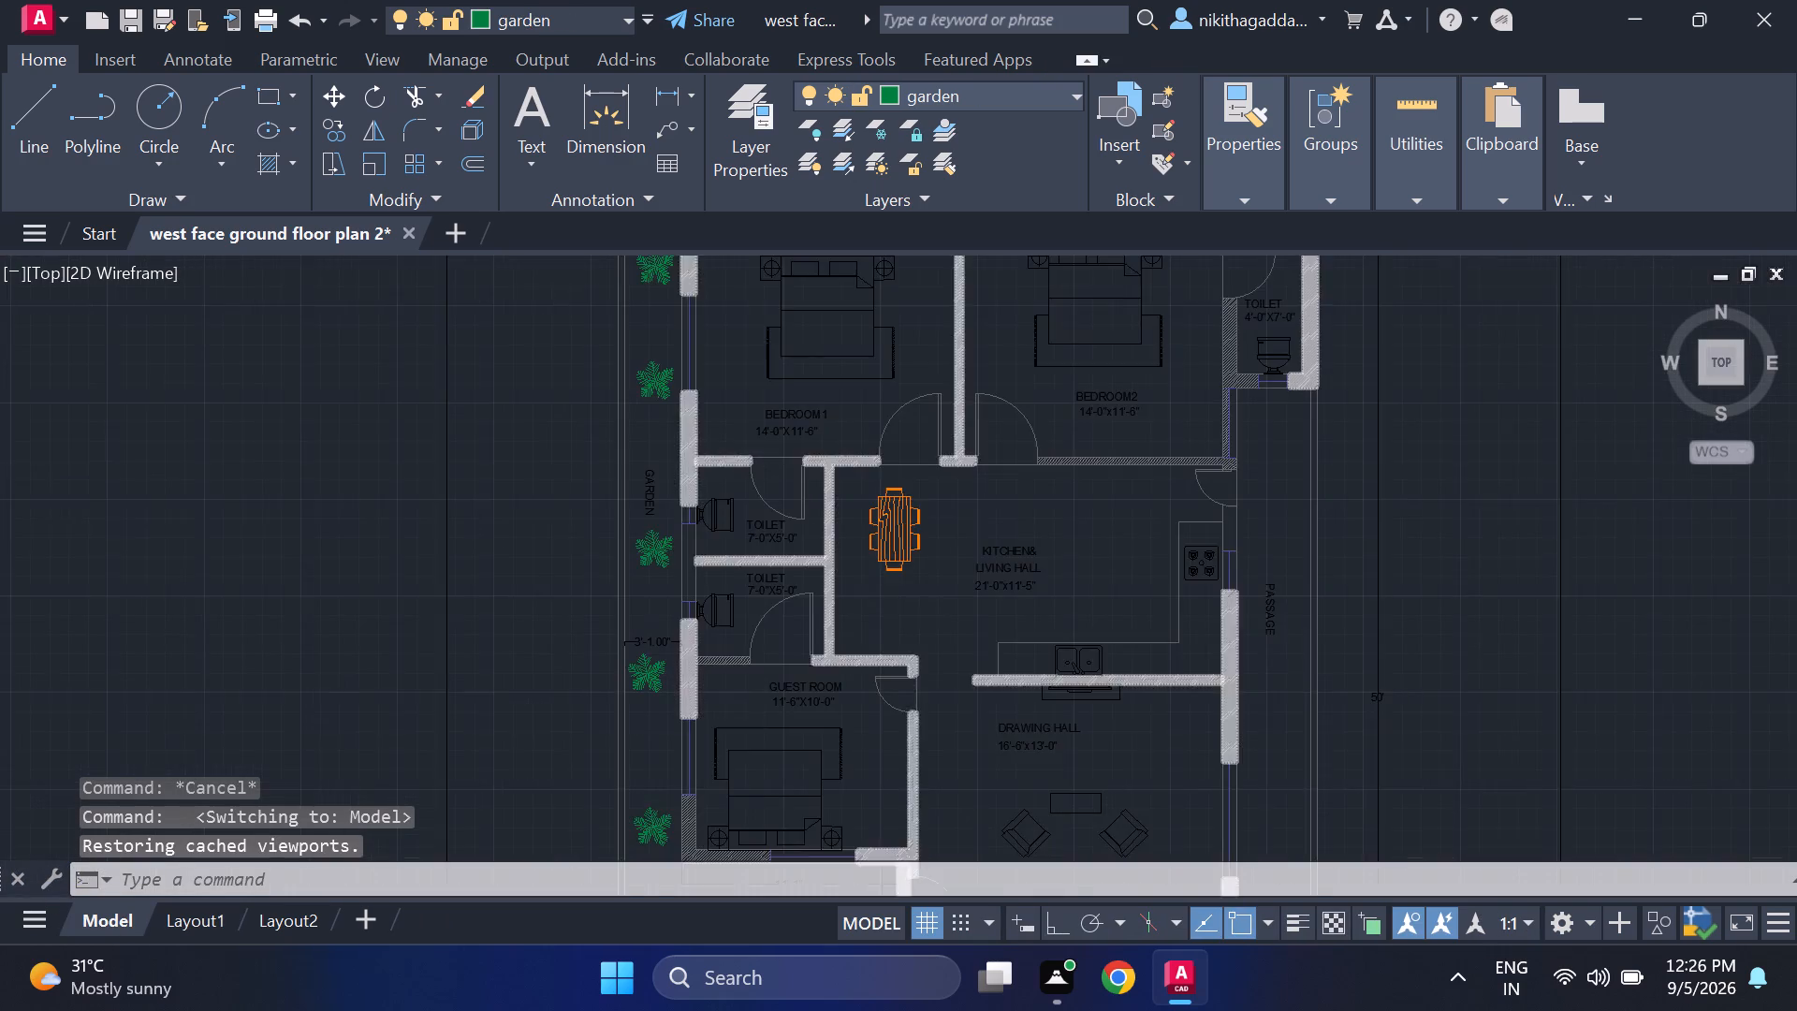
scroll(821, 412, up, 2)
click(942, 302)
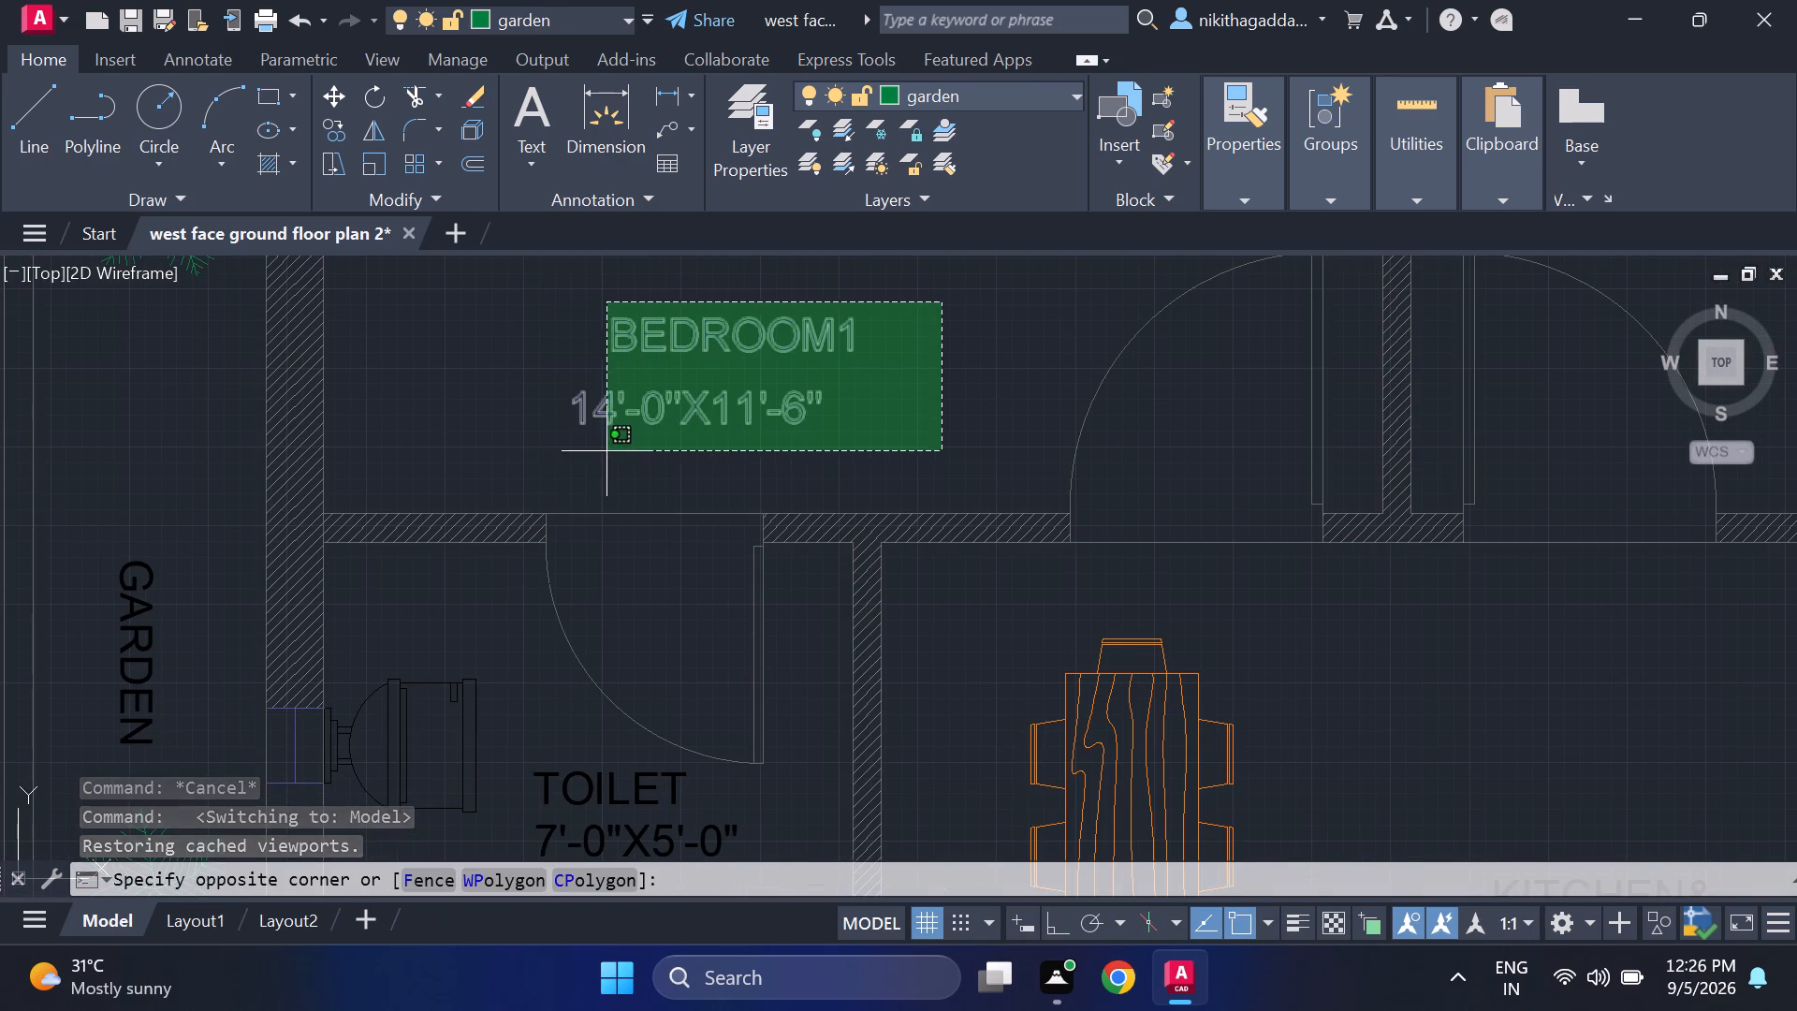
click(559, 454)
key(Escape)
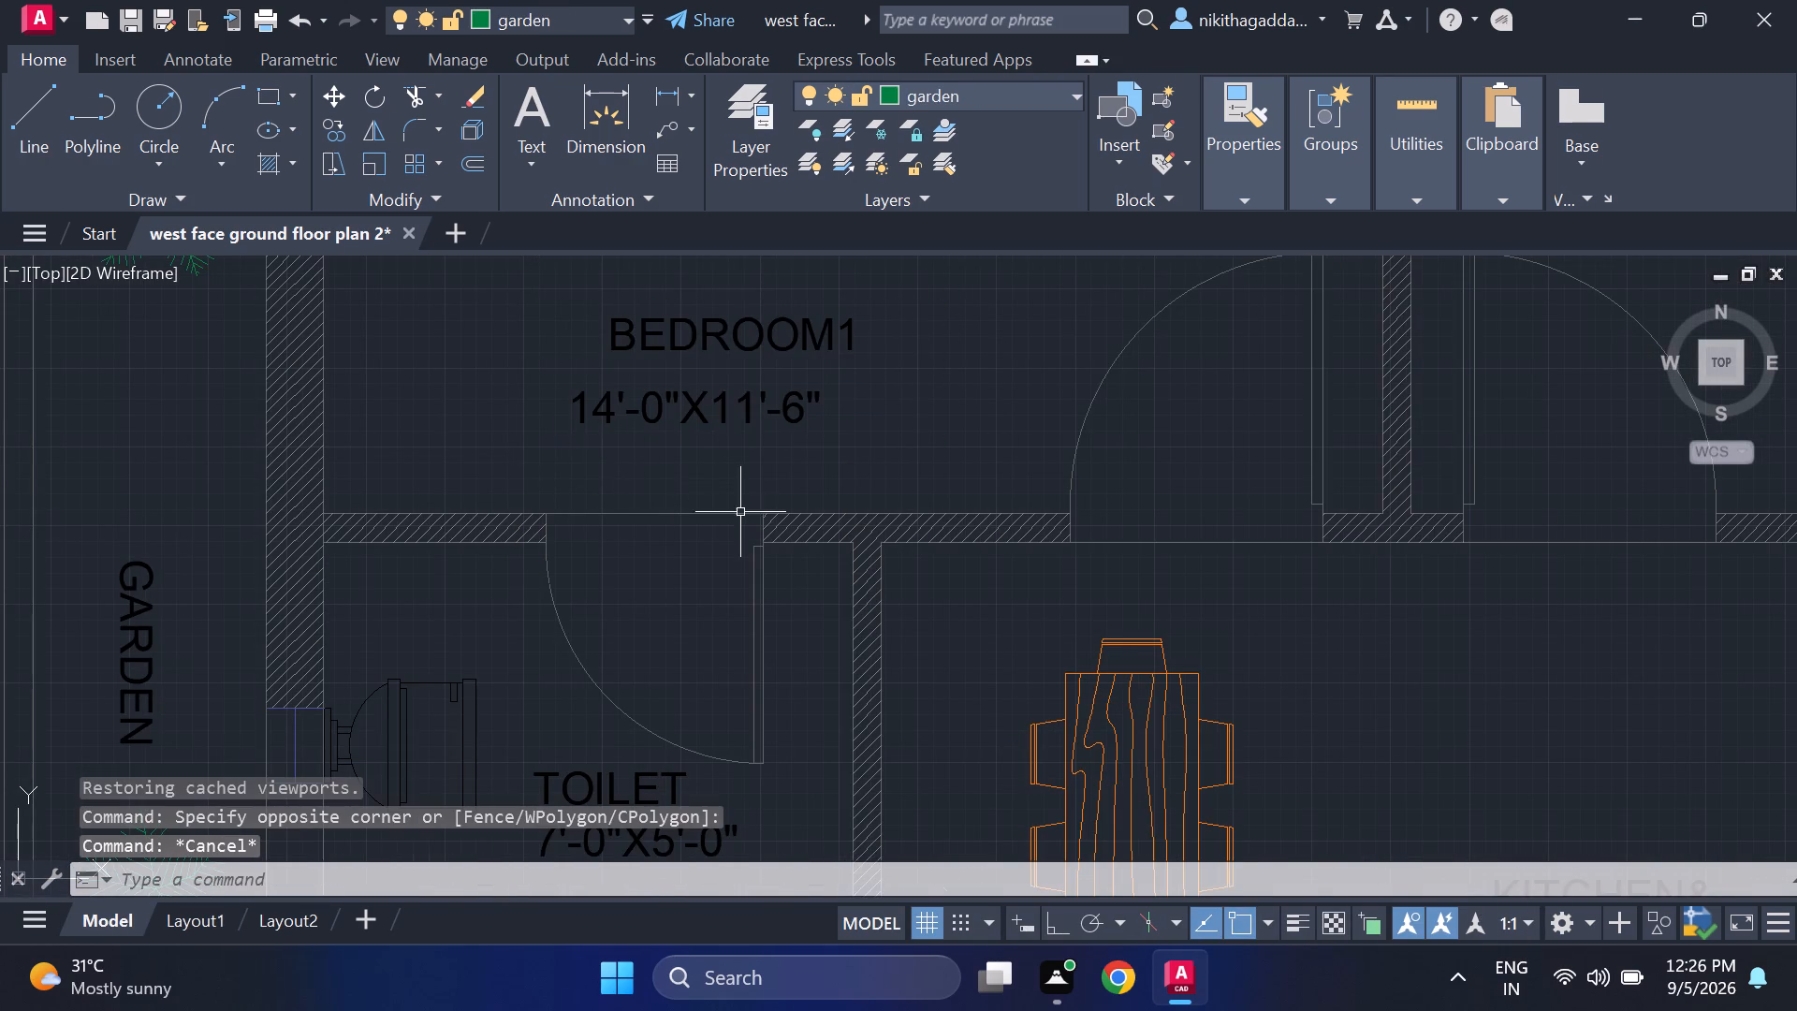
scroll(741, 515, down, 3)
middle_drag(884, 785, 880, 769)
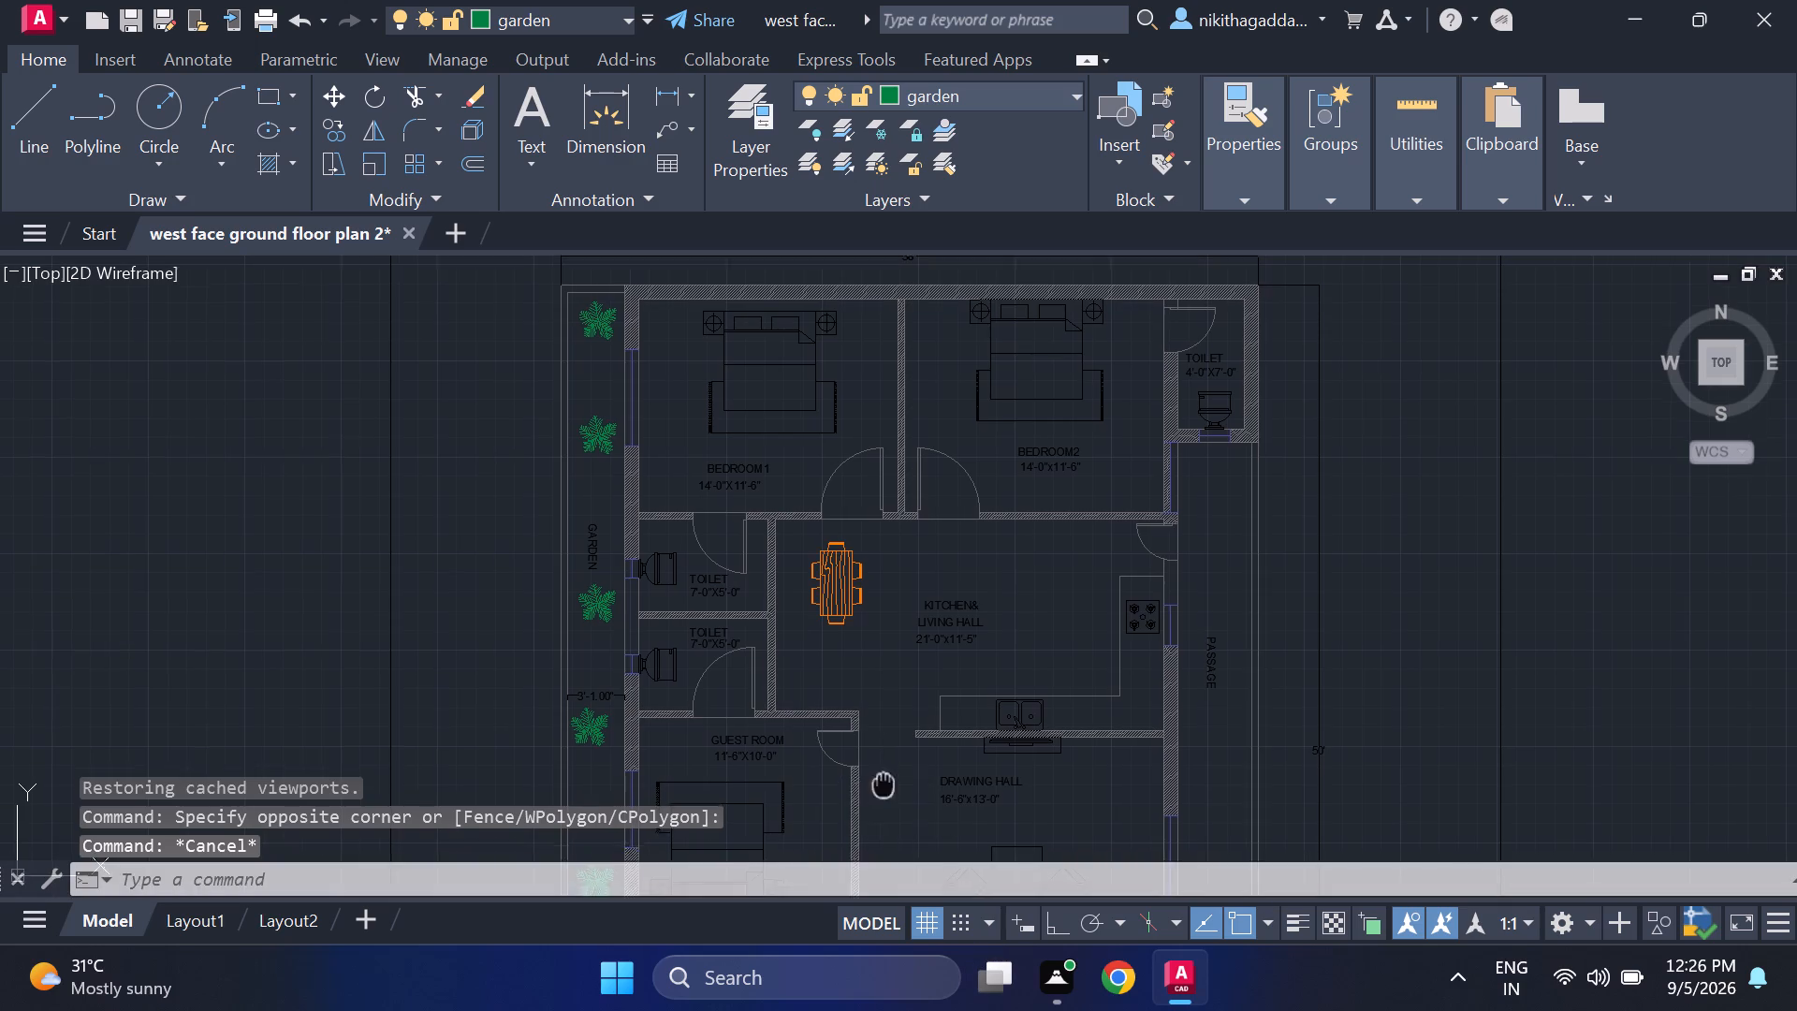
middle_drag(880, 769, 946, 530)
middle_drag(917, 727, 893, 589)
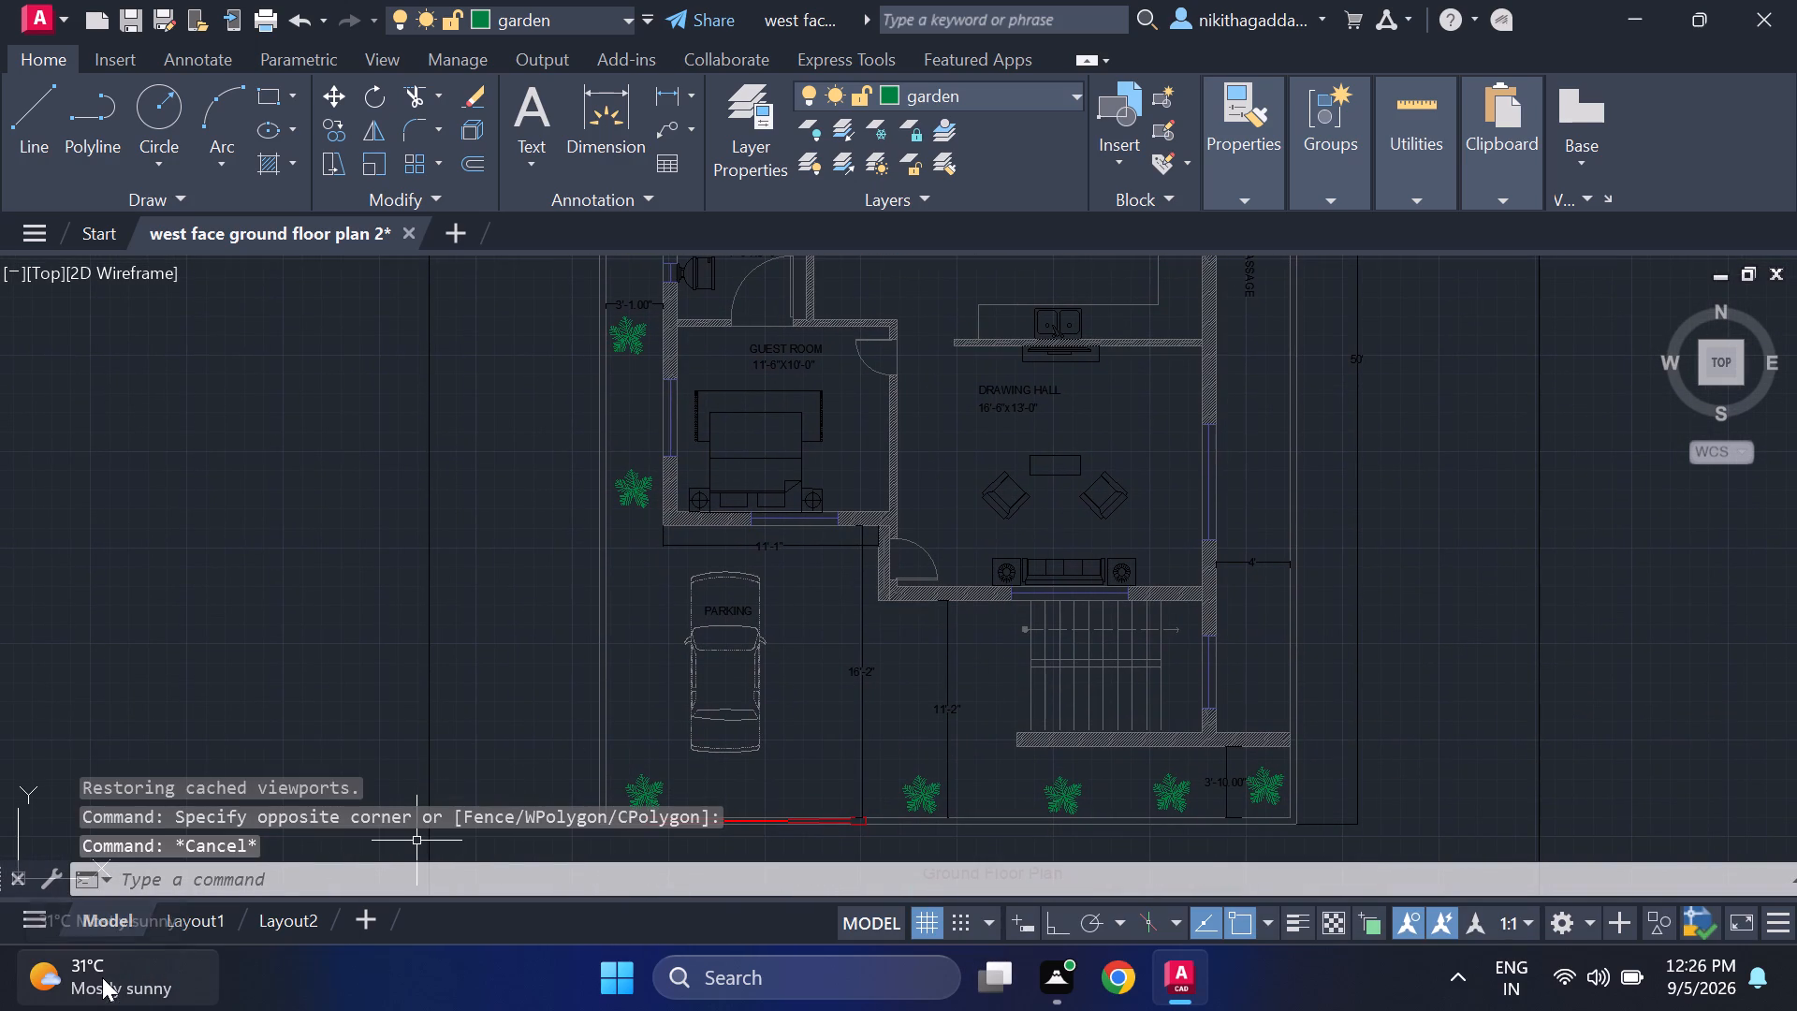
Return to Layout1 and inspect its plot preview up close, checking the legibility of room labels and dimensions.
click(200, 924)
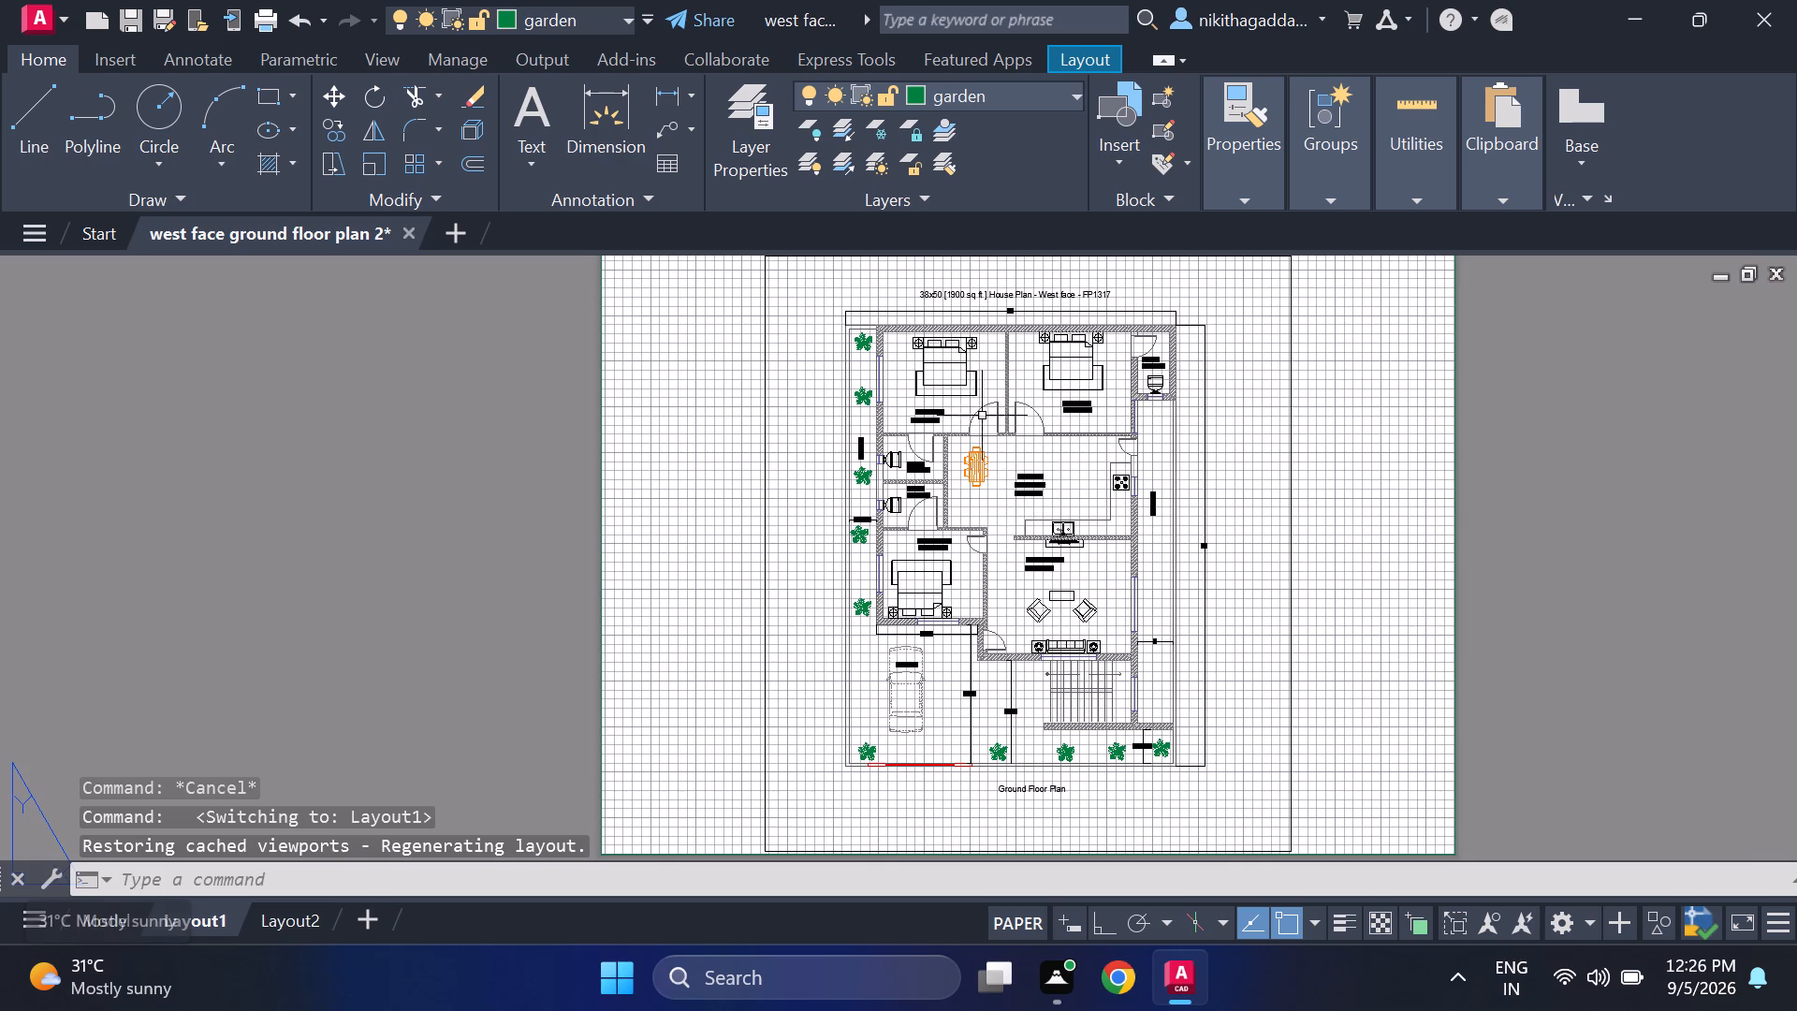
scroll(945, 392, up, 2)
scroll(1034, 530, down, 2)
middle_drag(1027, 723, 993, 660)
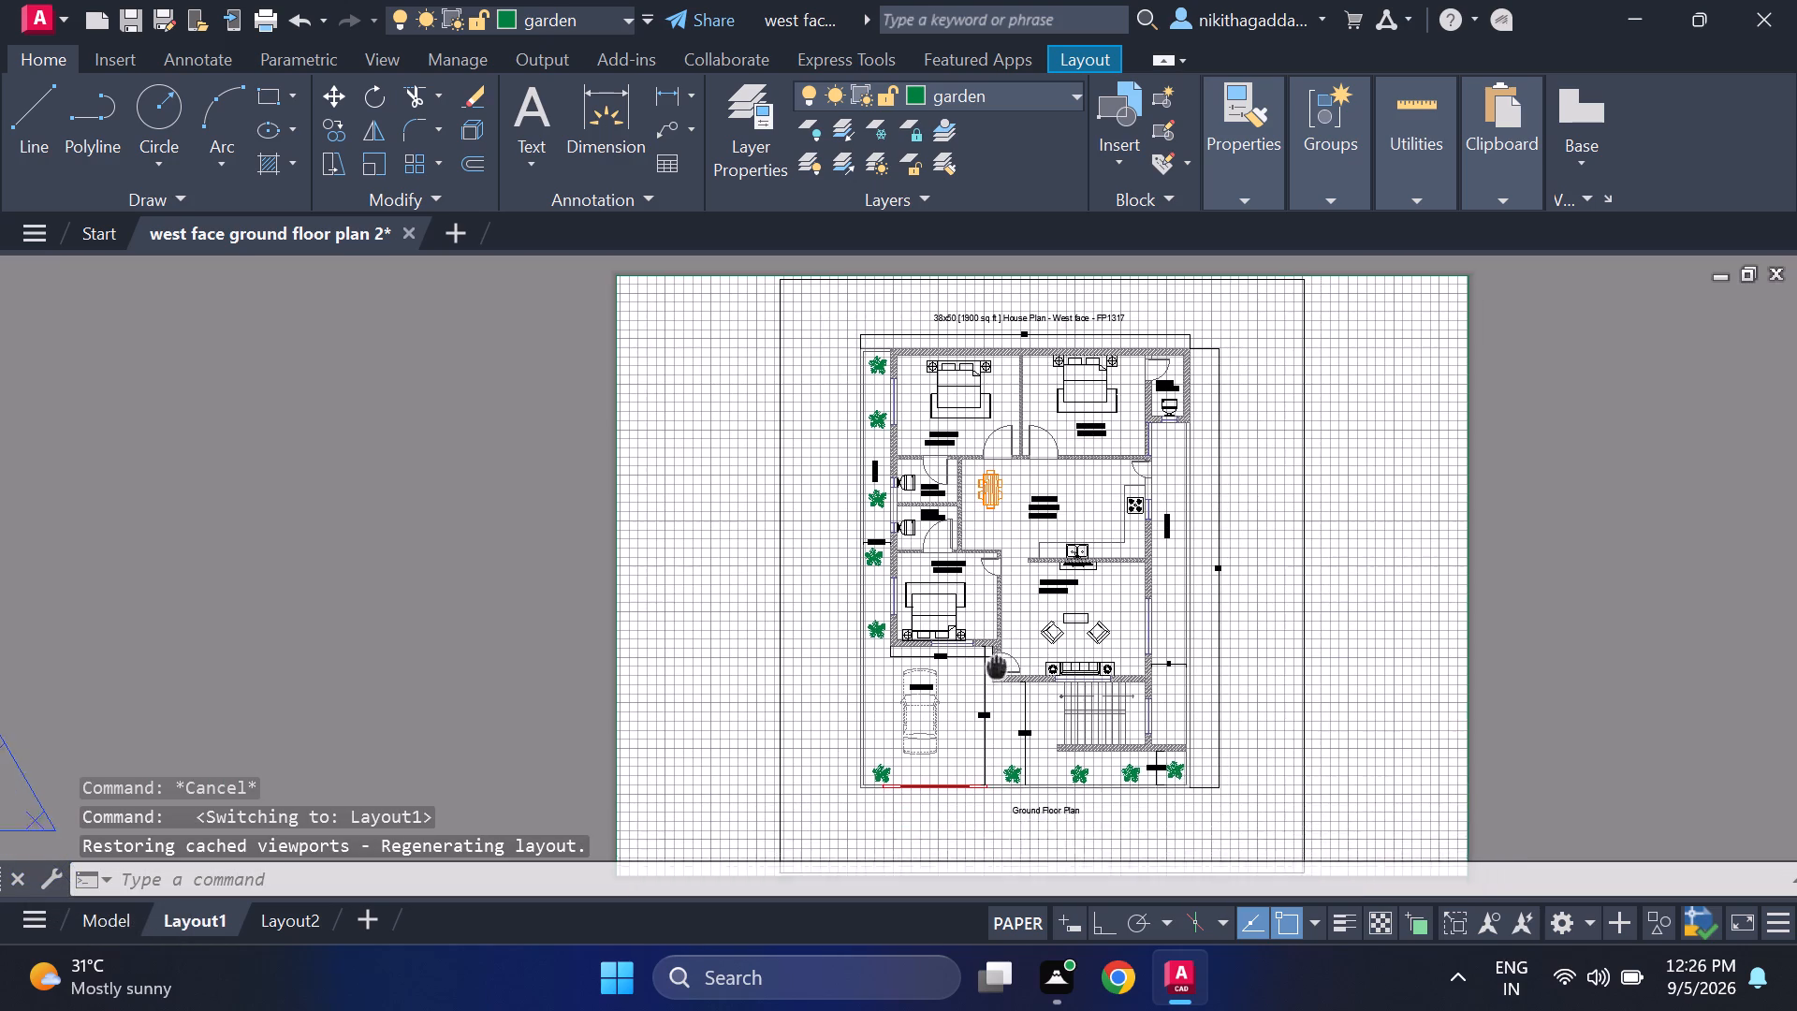
middle_drag(993, 660, 898, 601)
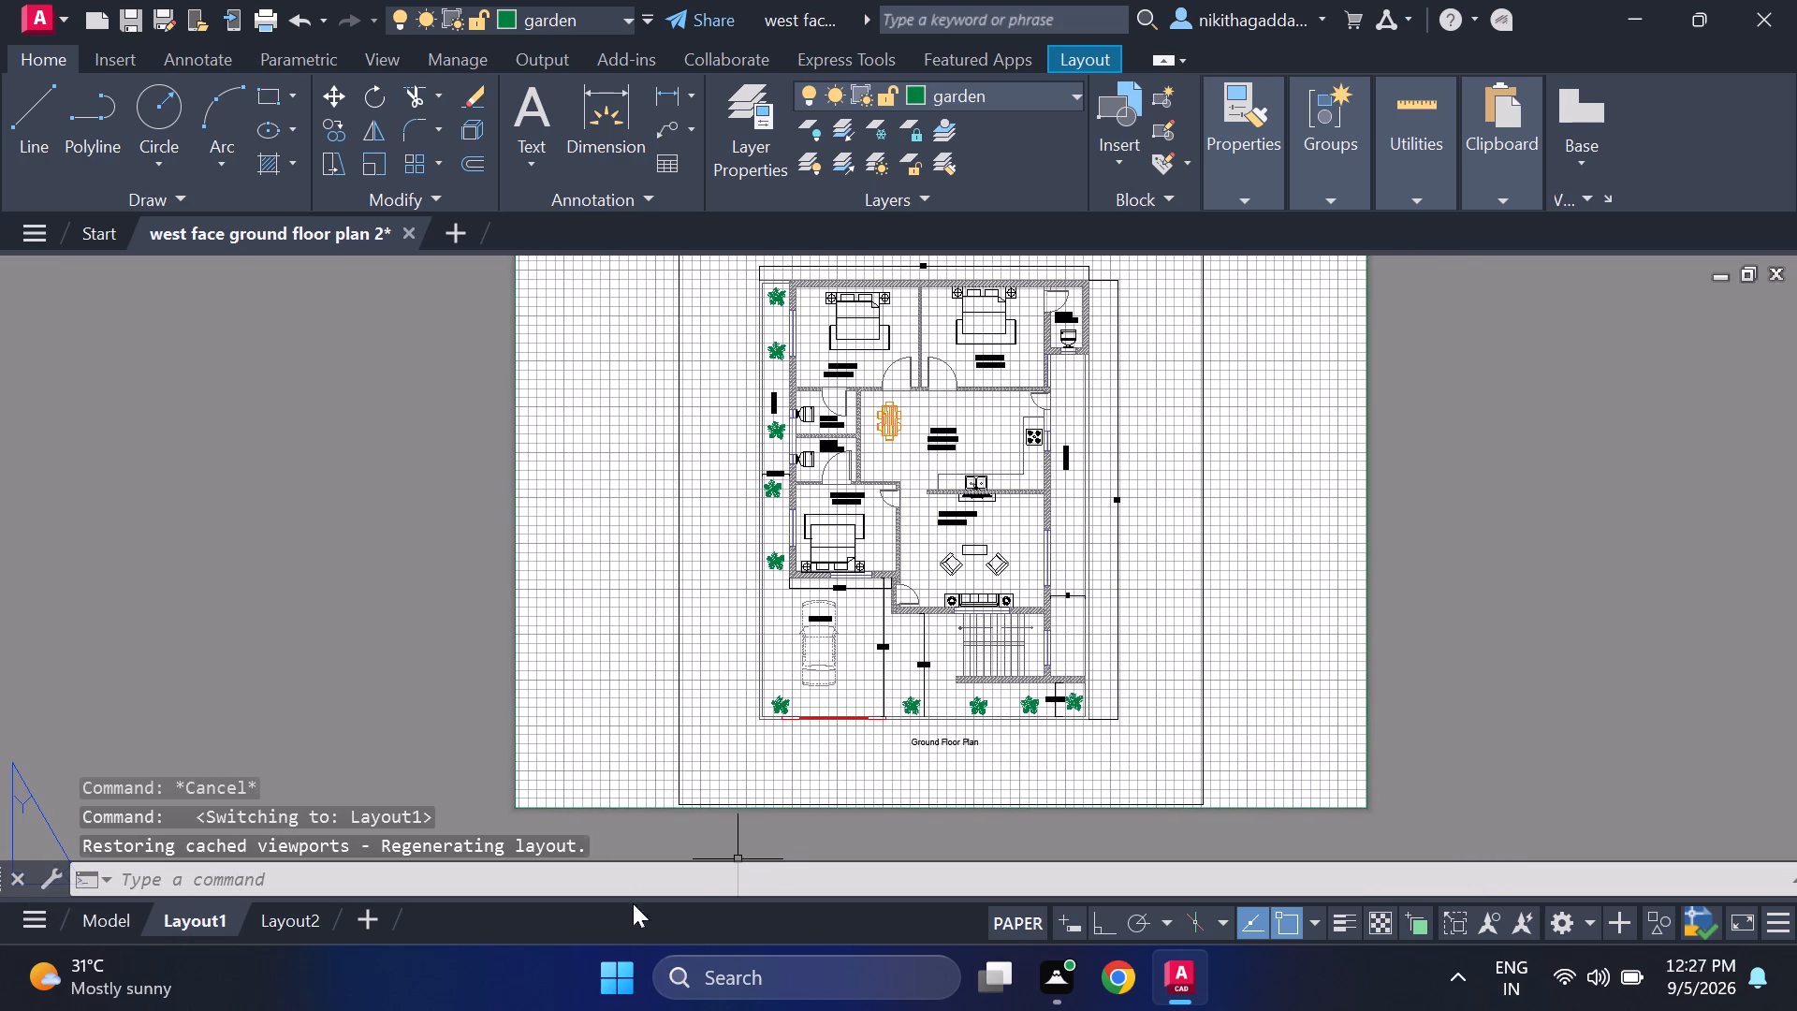
right_click(207, 915)
click(281, 573)
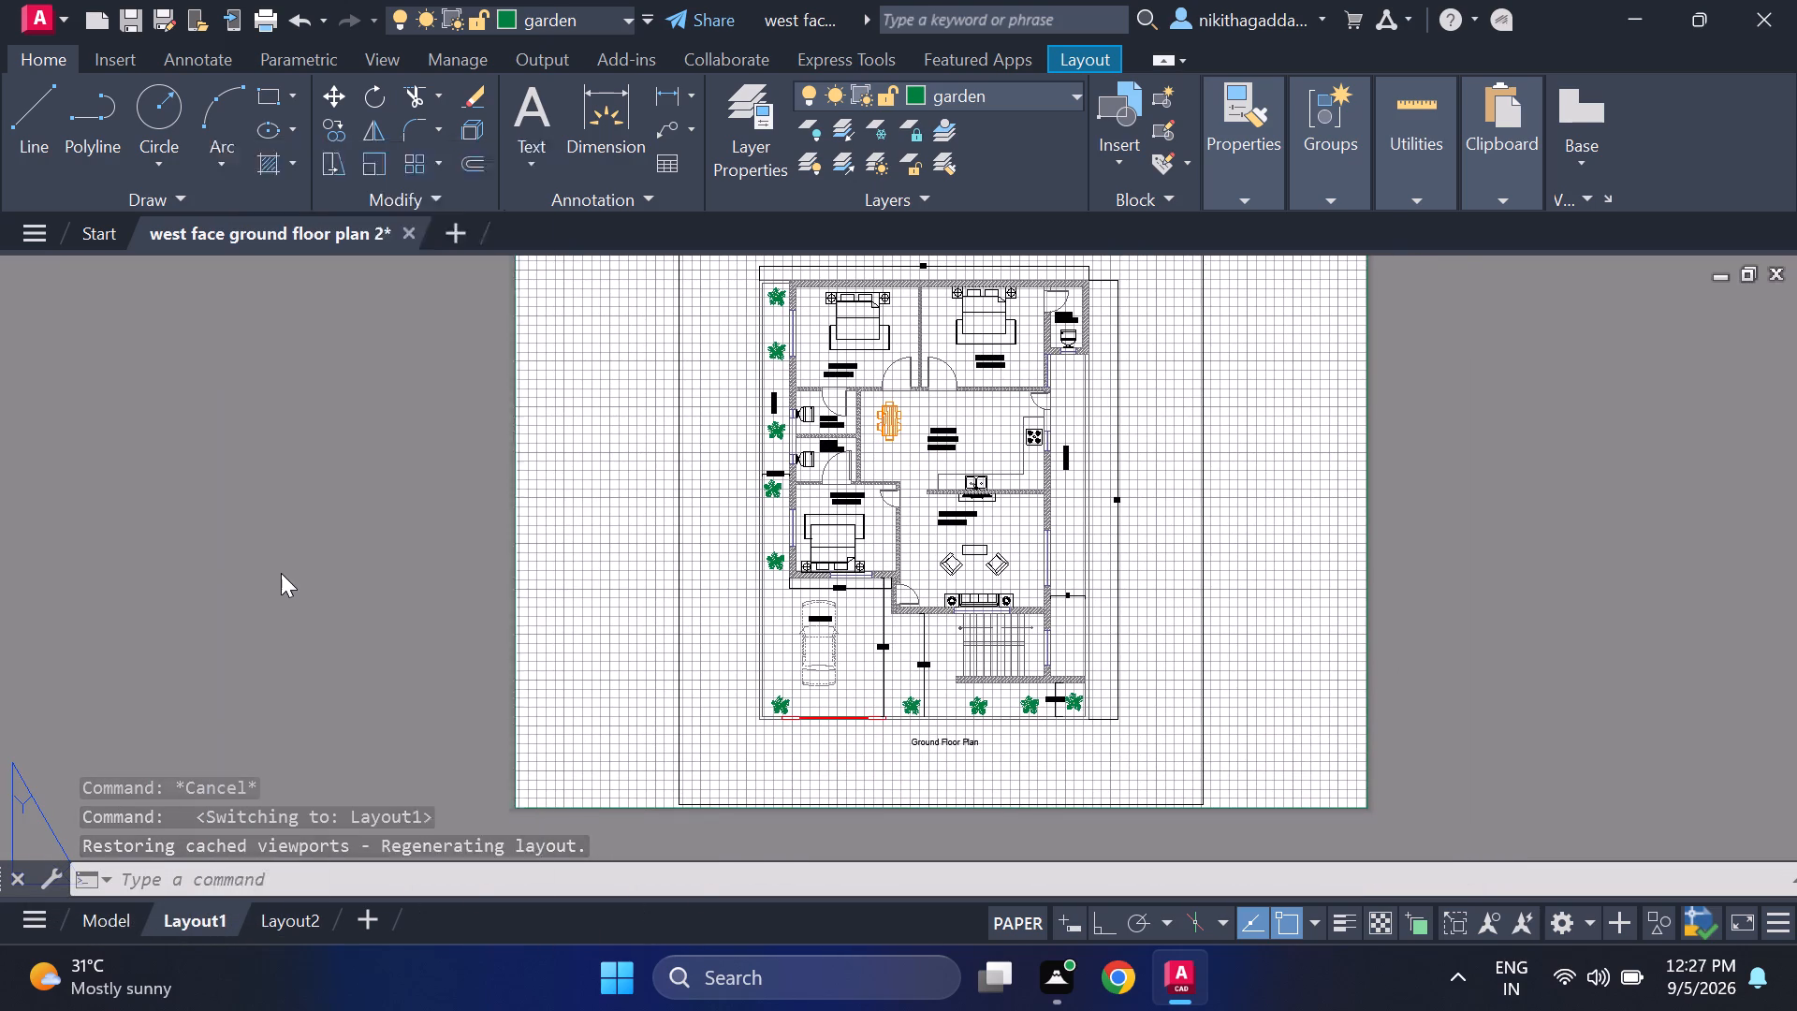
click(432, 806)
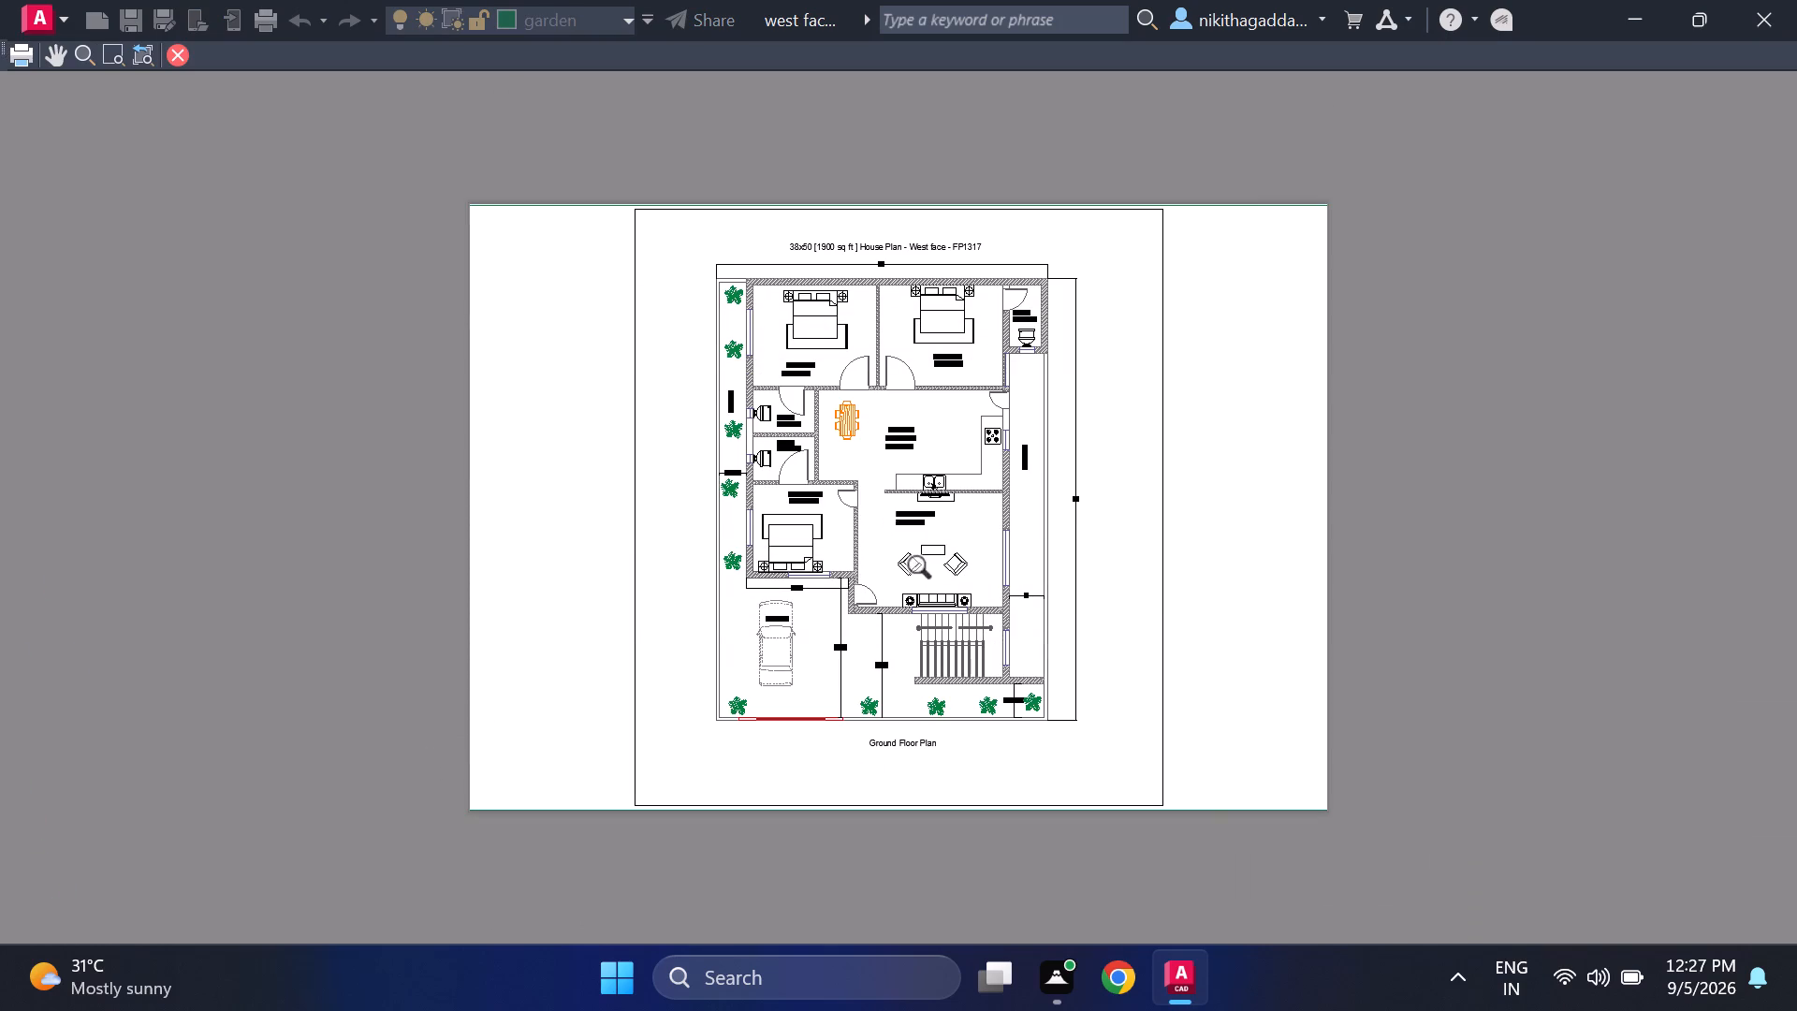
scroll(788, 652, up, 3)
scroll(814, 637, down, 1)
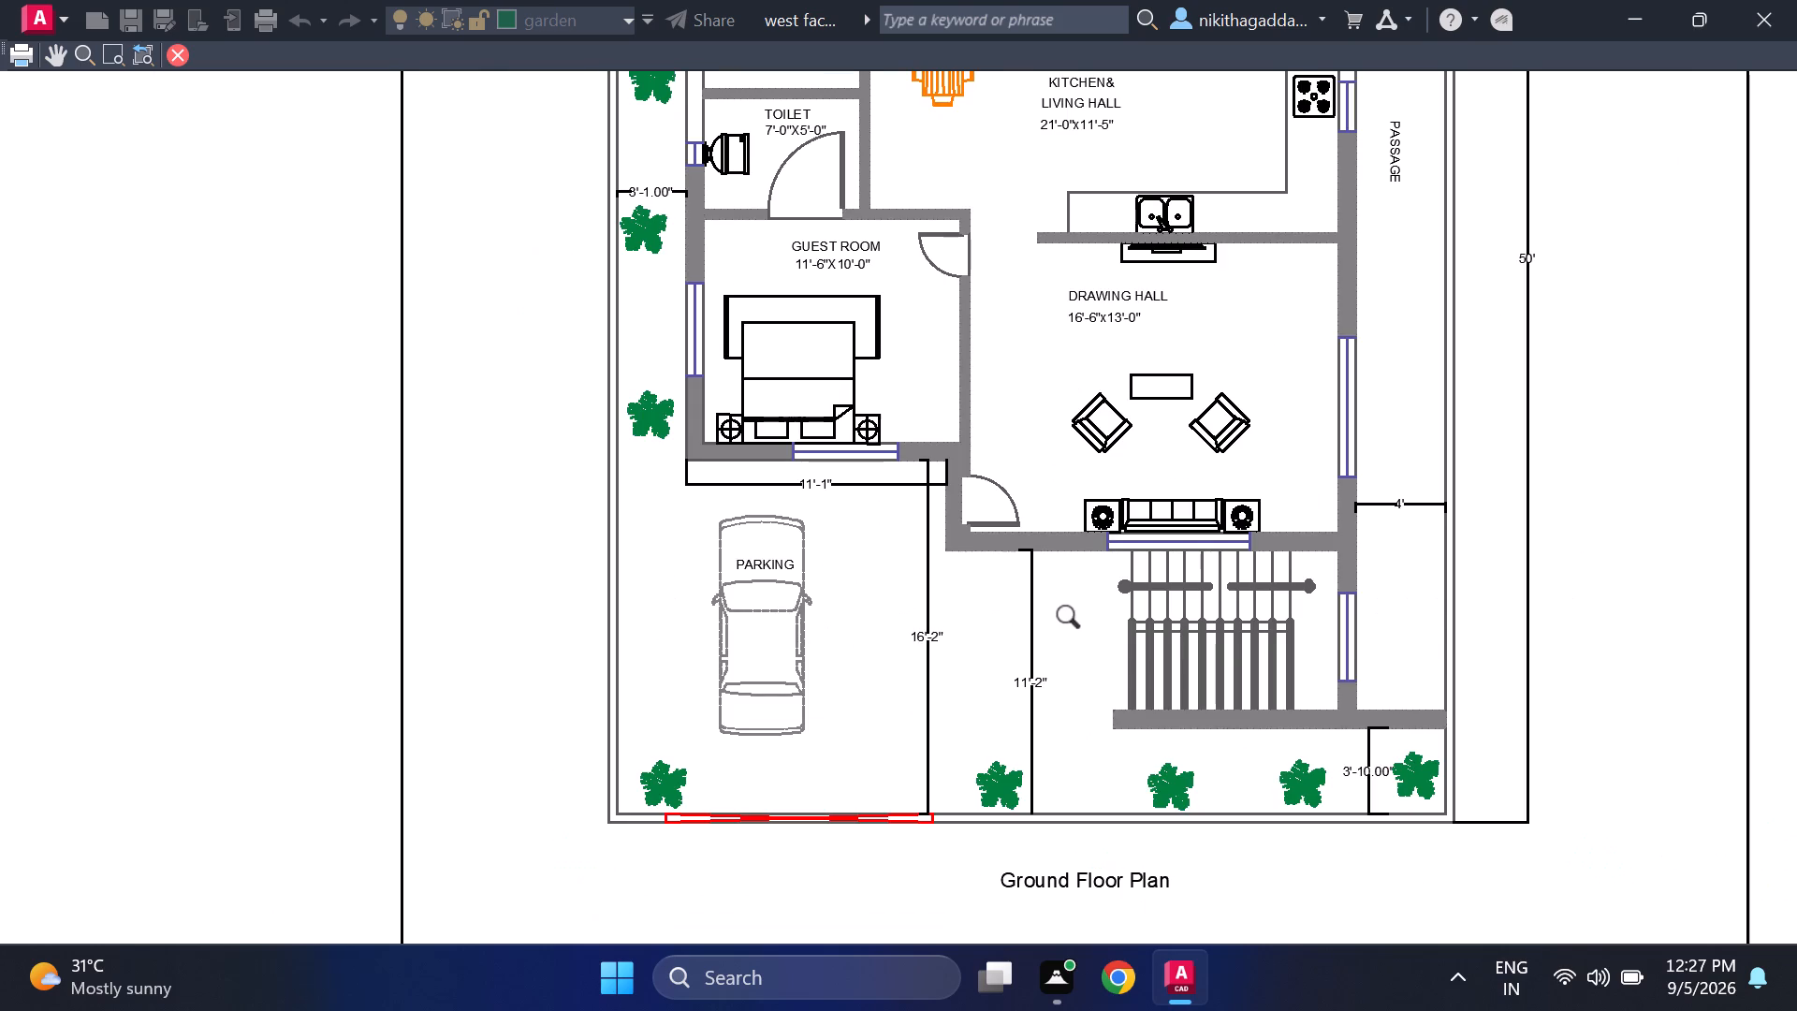
middle_drag(1104, 617, 1058, 762)
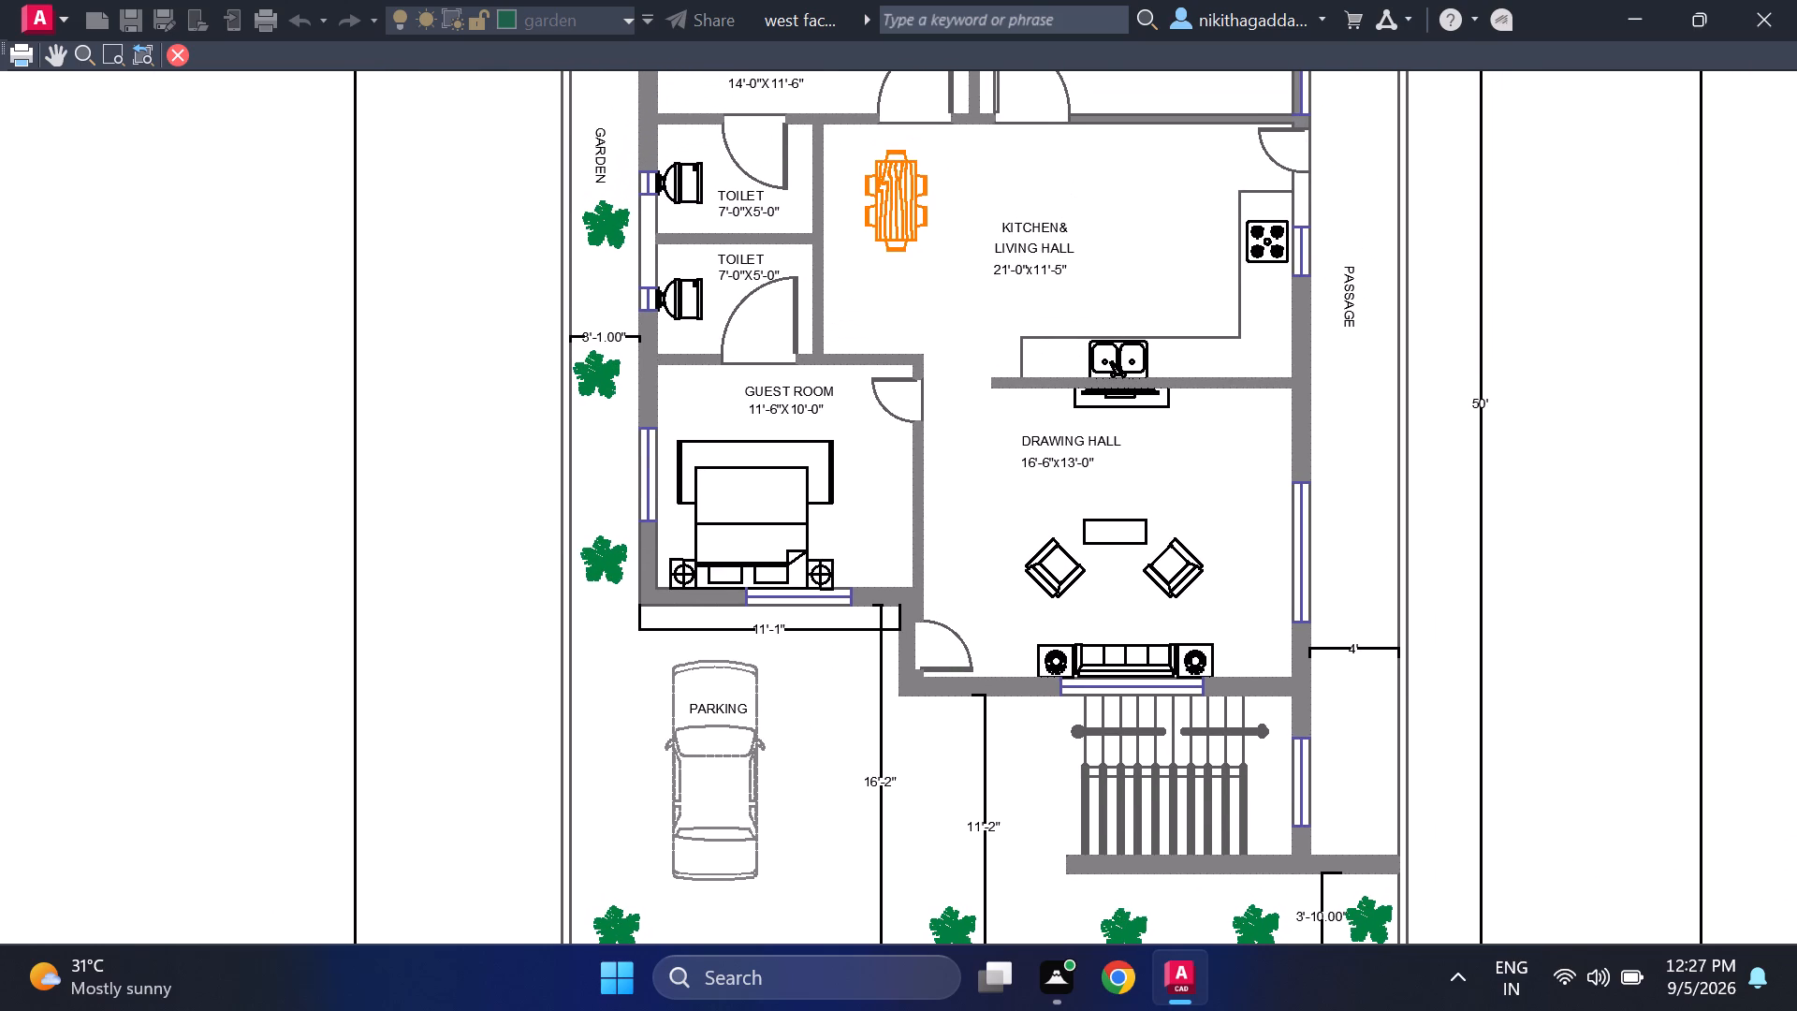
scroll(1361, 693, down, 1)
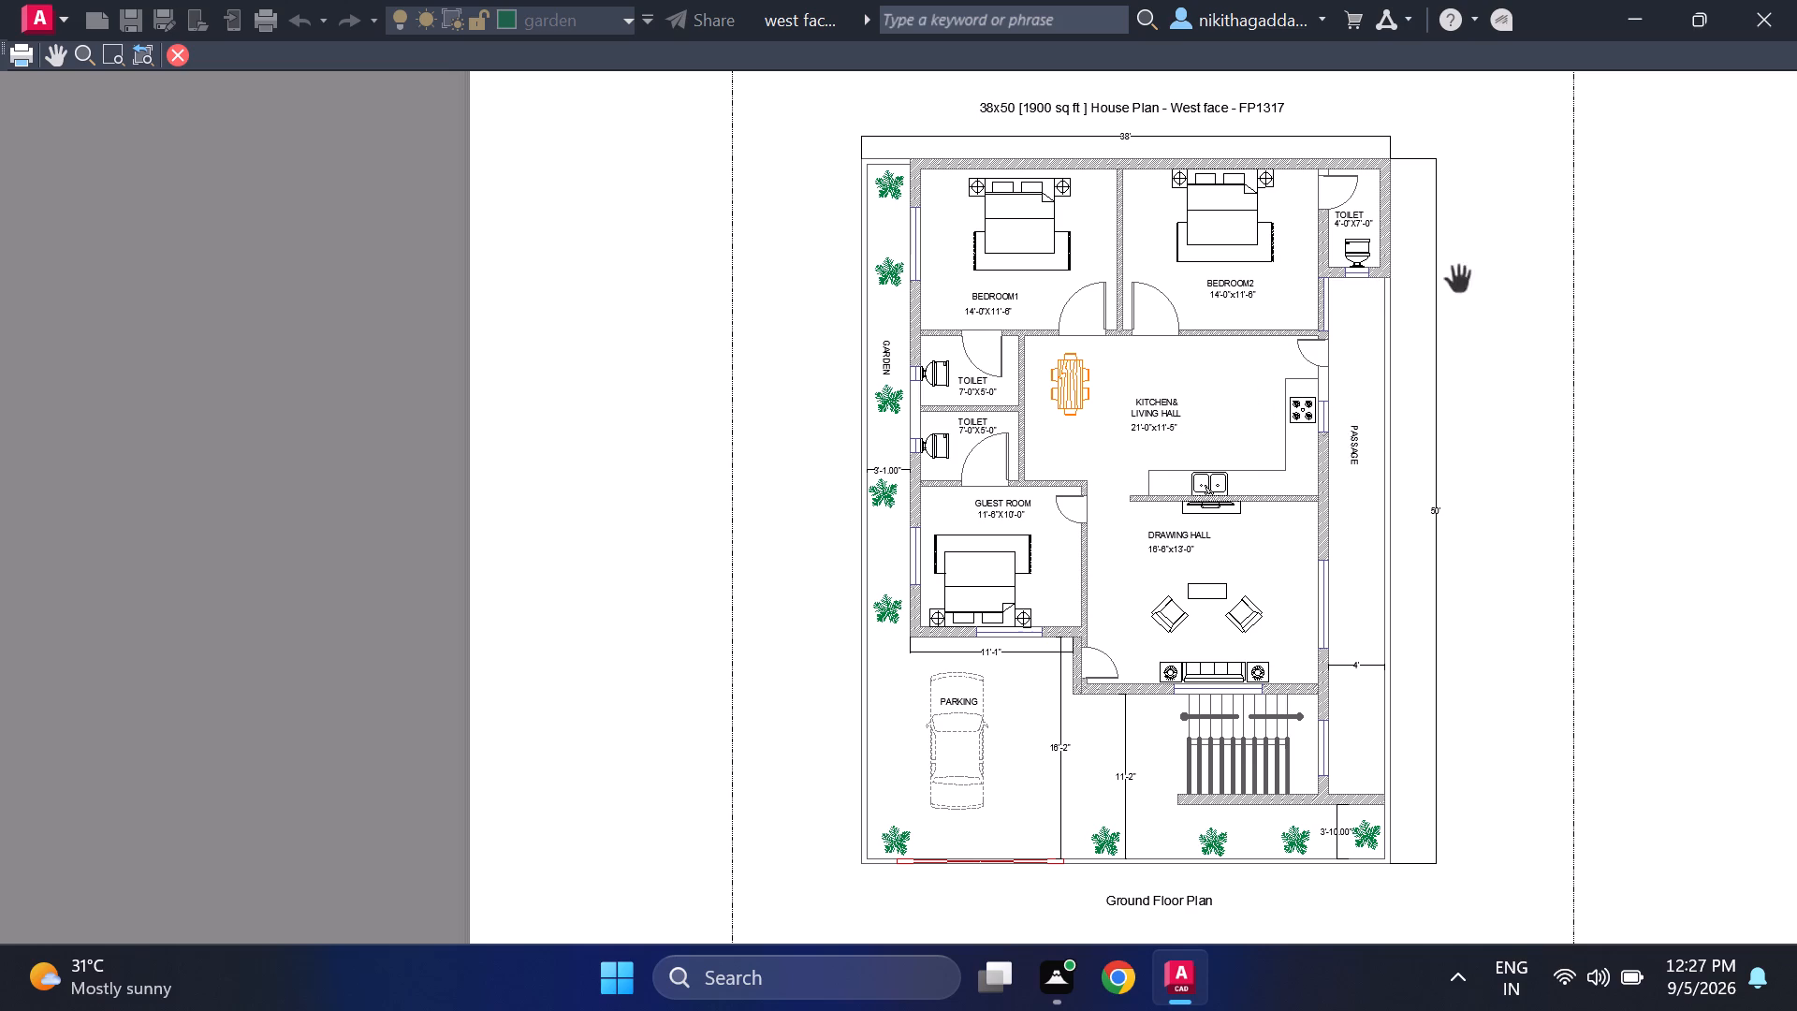
click(173, 50)
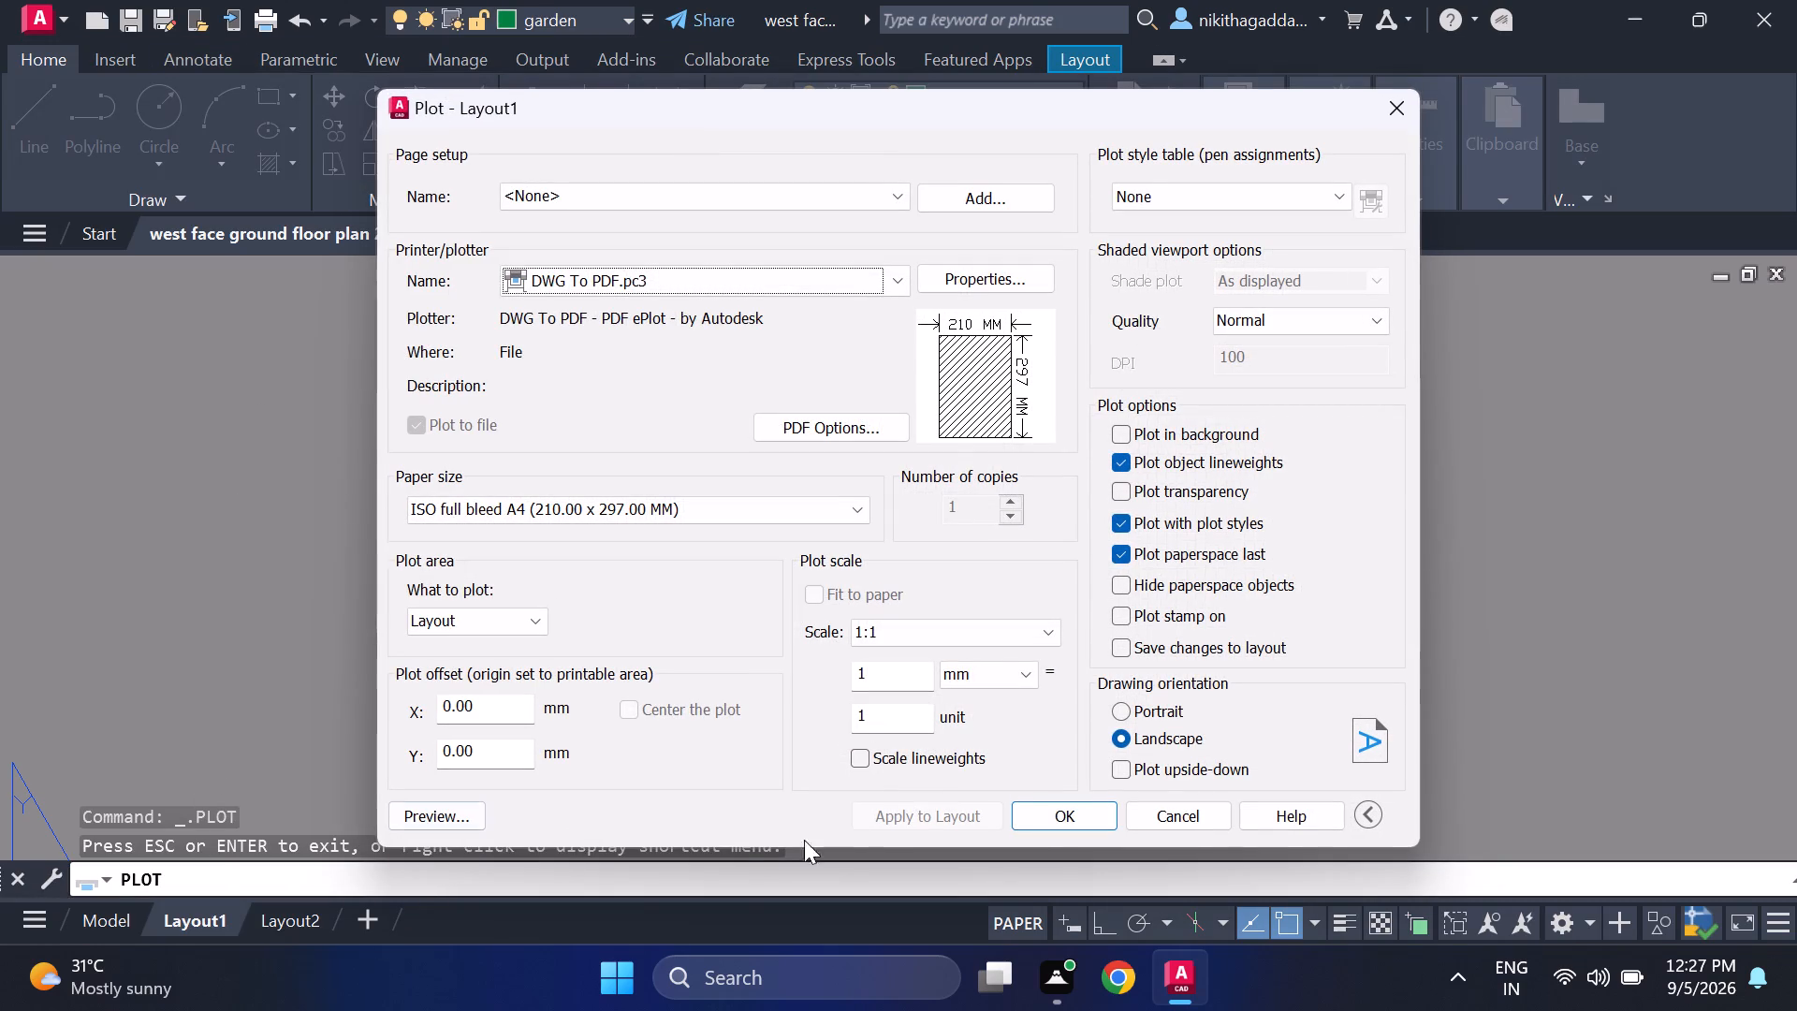
Plot Layout1 to PDF, saving it on the Desktop as west face ground floor plan 2-Layout1.pdf.
click(1088, 811)
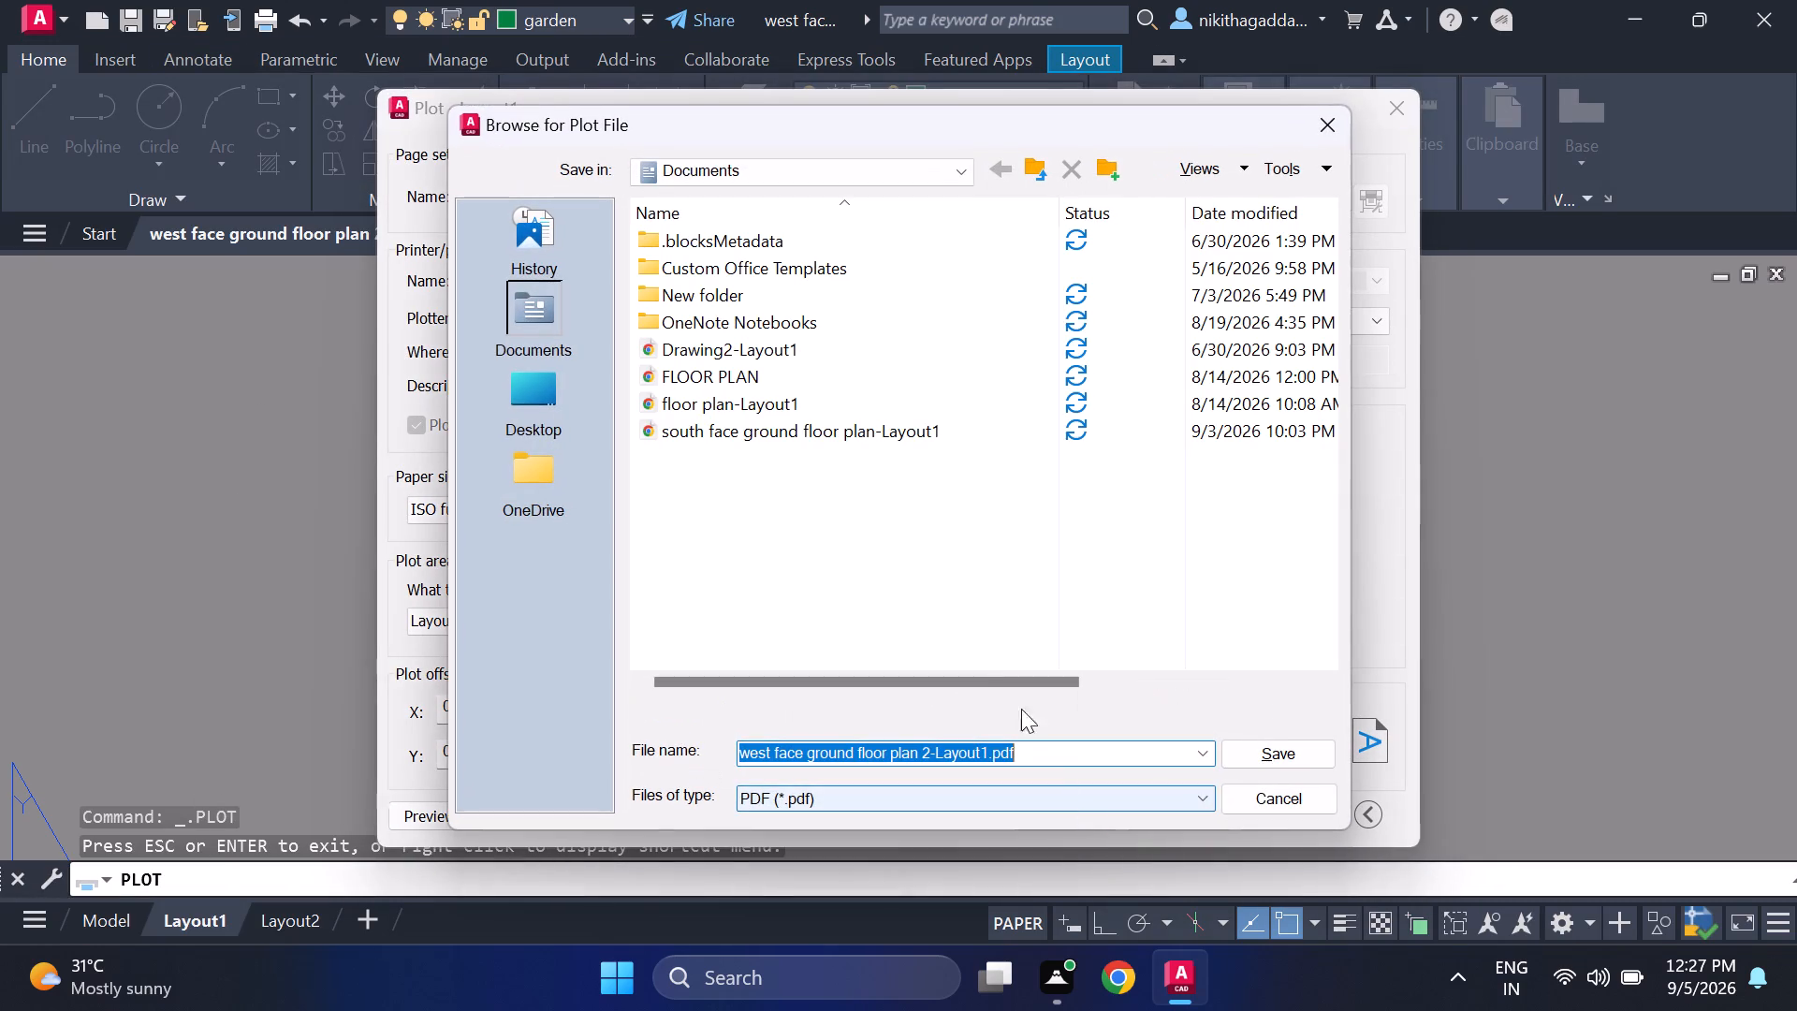
click(791, 171)
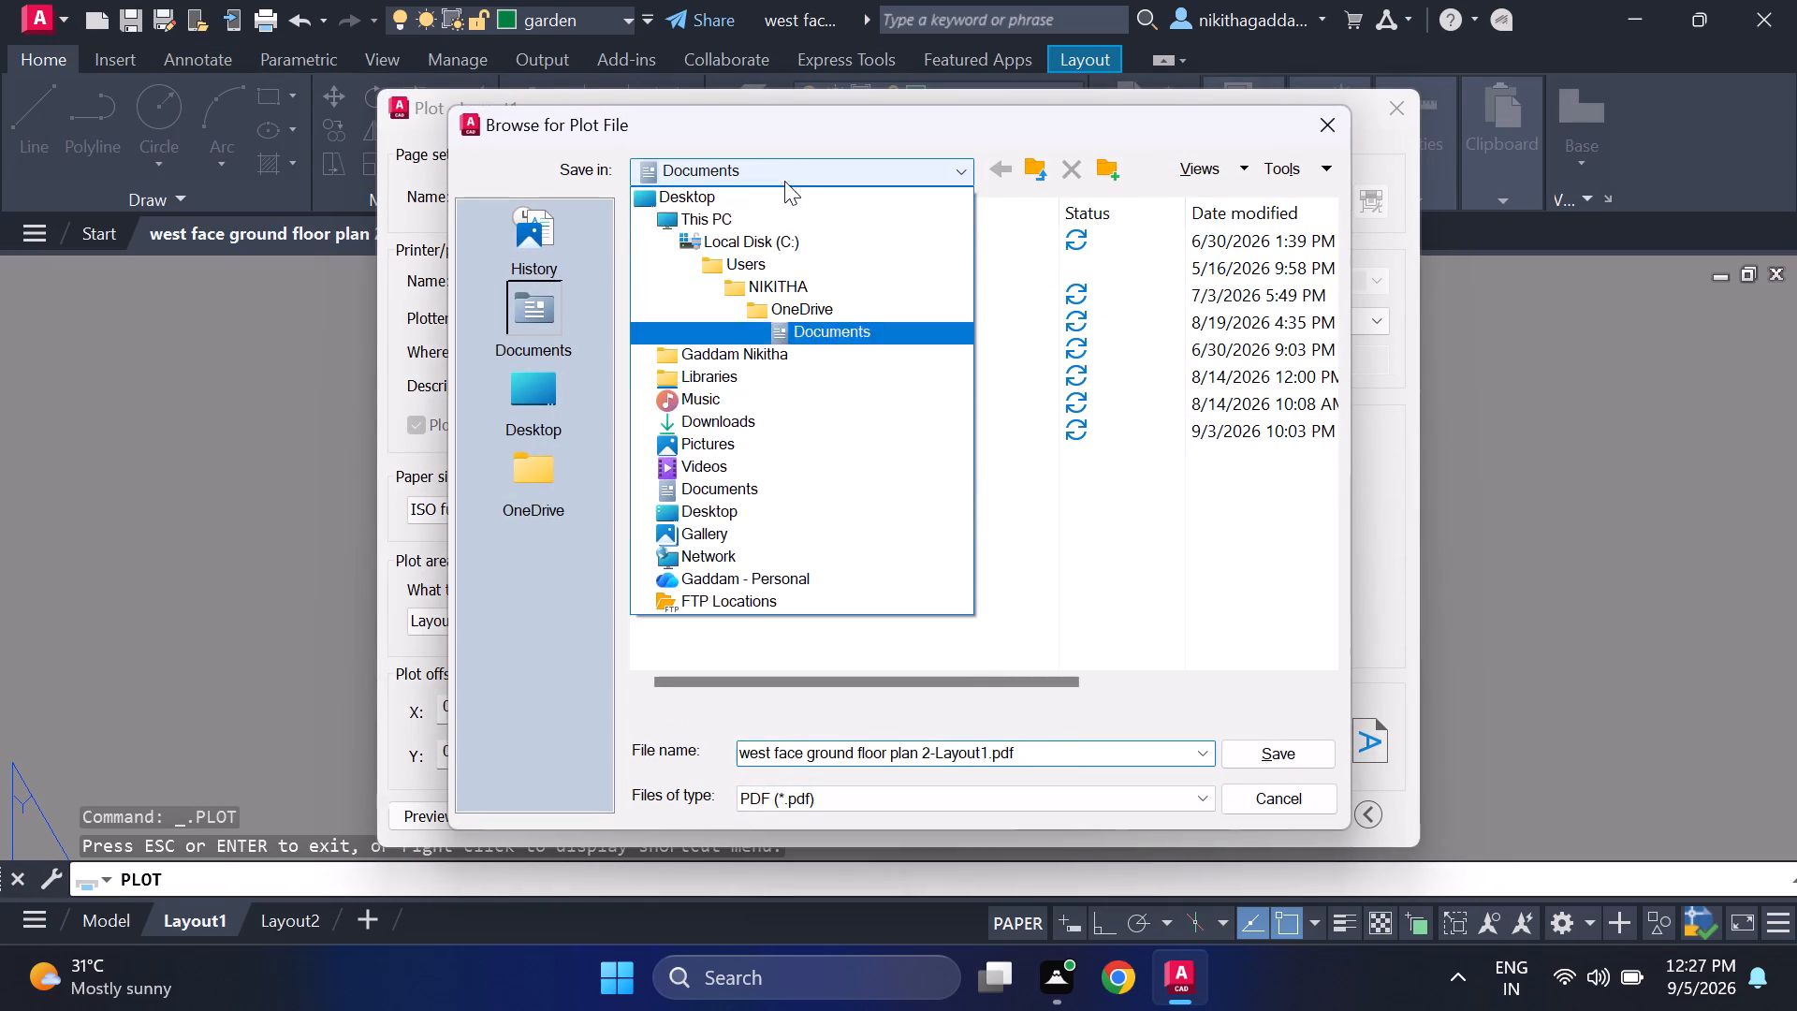
click(699, 516)
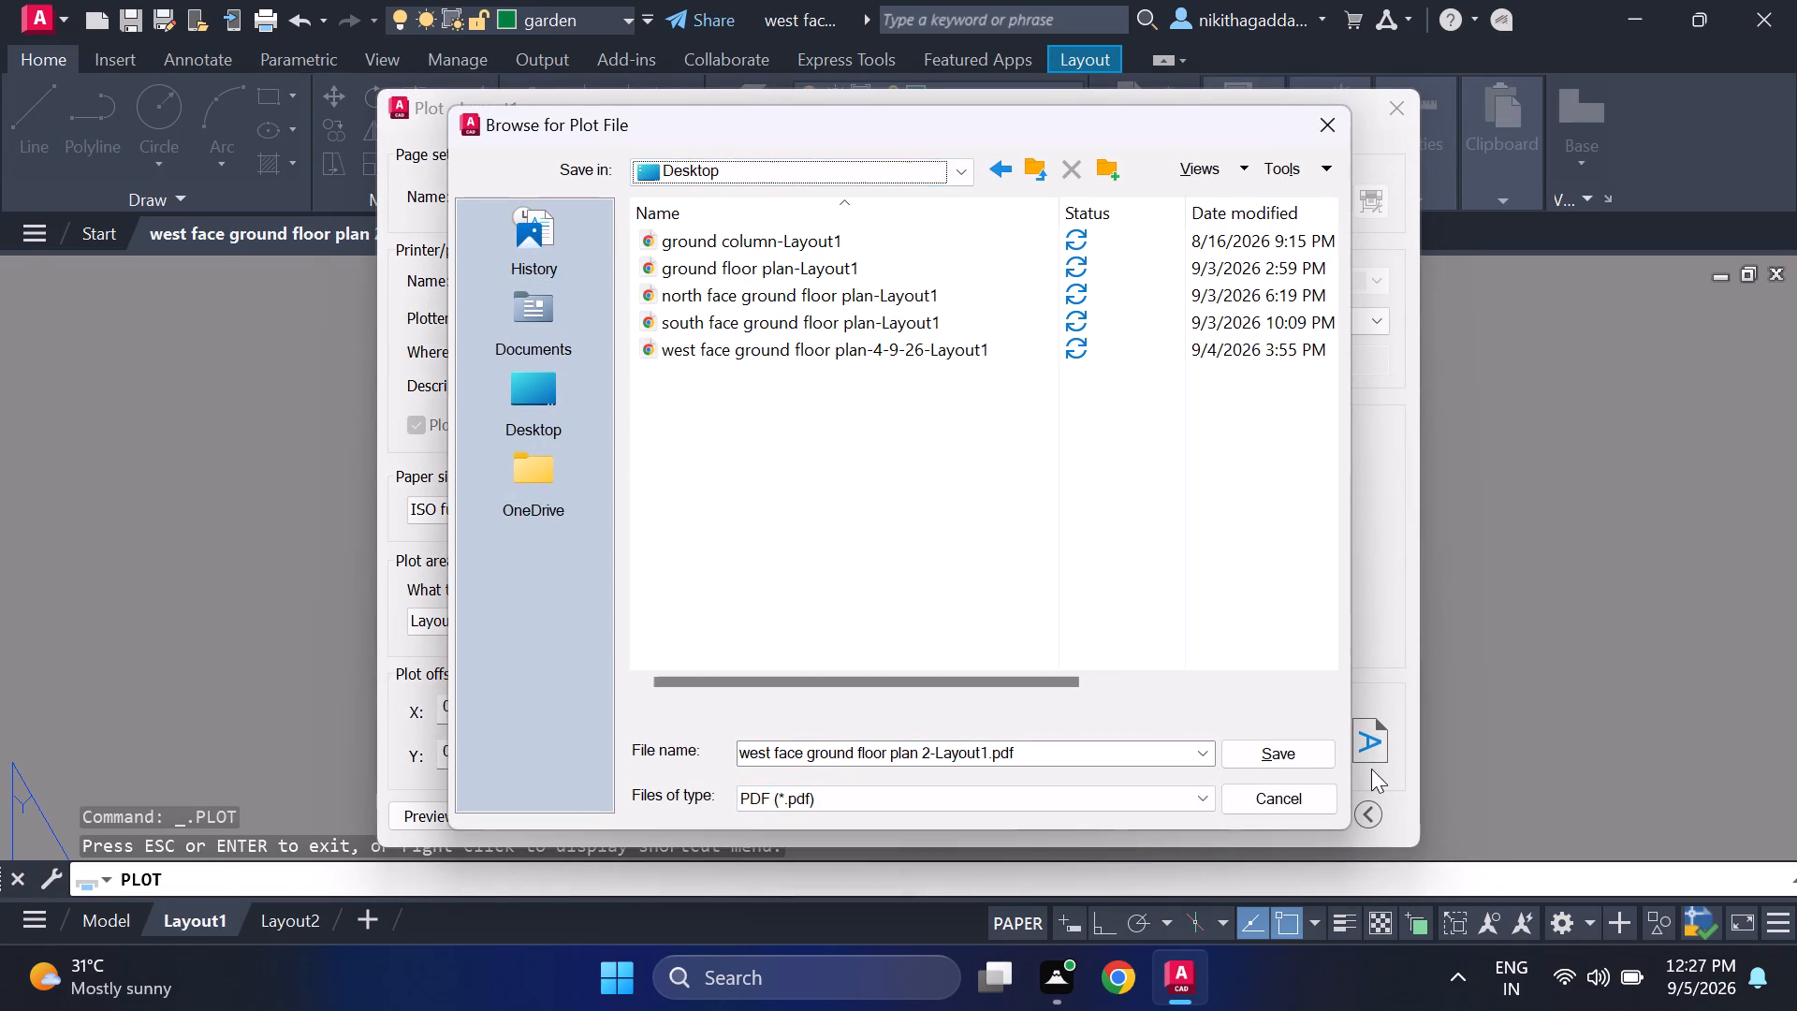
click(1291, 747)
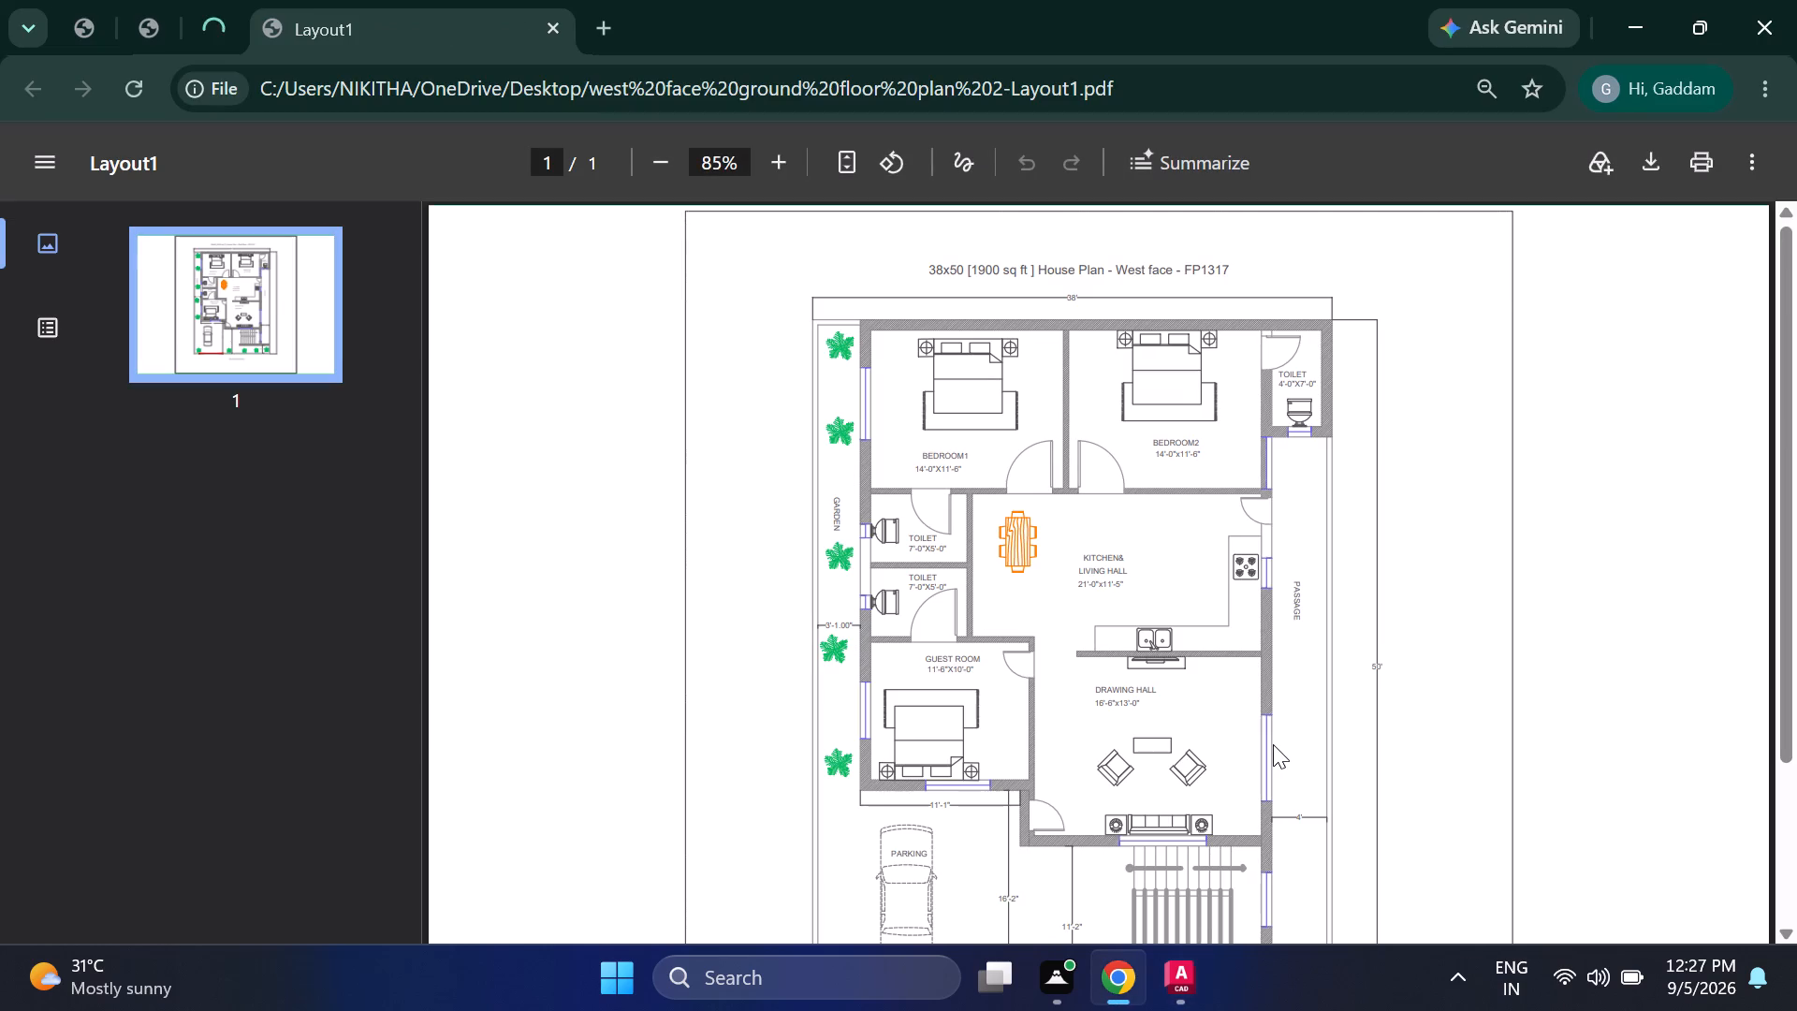
Review the plotted PDF in Chrome from the plan title to the Ground Floor Plan caption, and close the browser window.
scroll(1171, 642, down, 2)
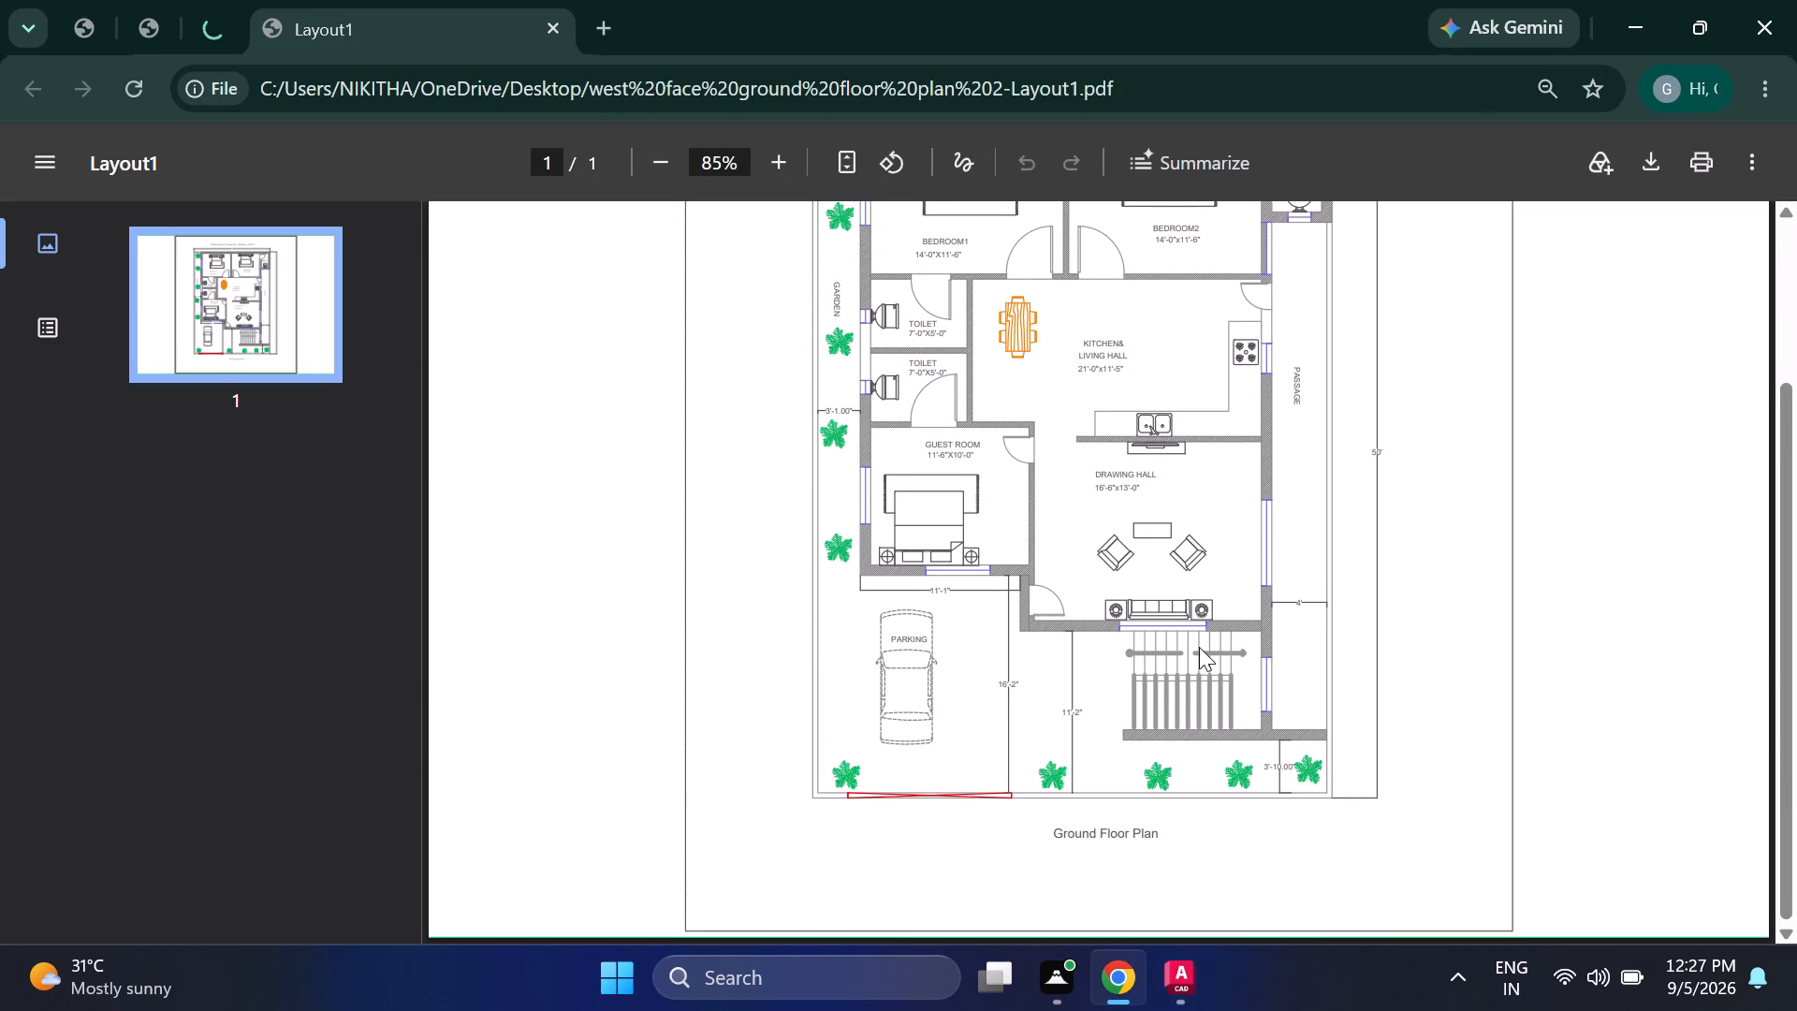
scroll(1199, 647, up, 2)
scroll(1241, 579, down, 1)
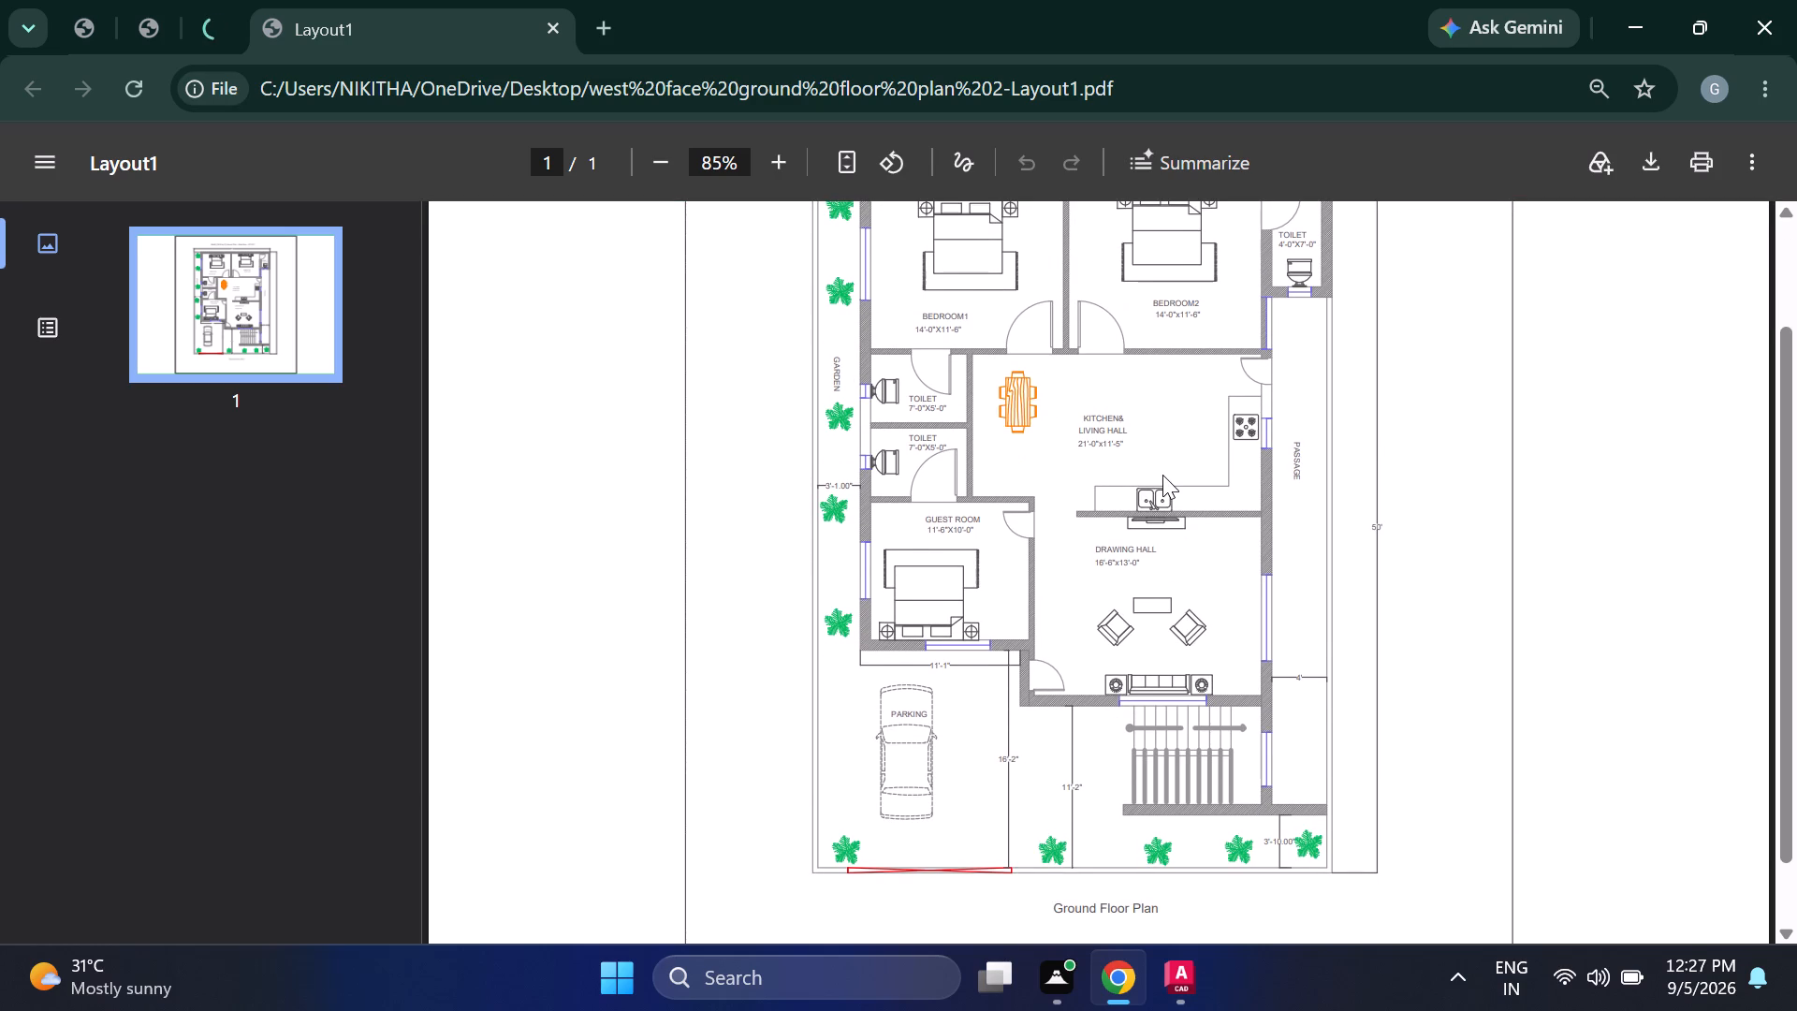
scroll(1165, 472, up, 1)
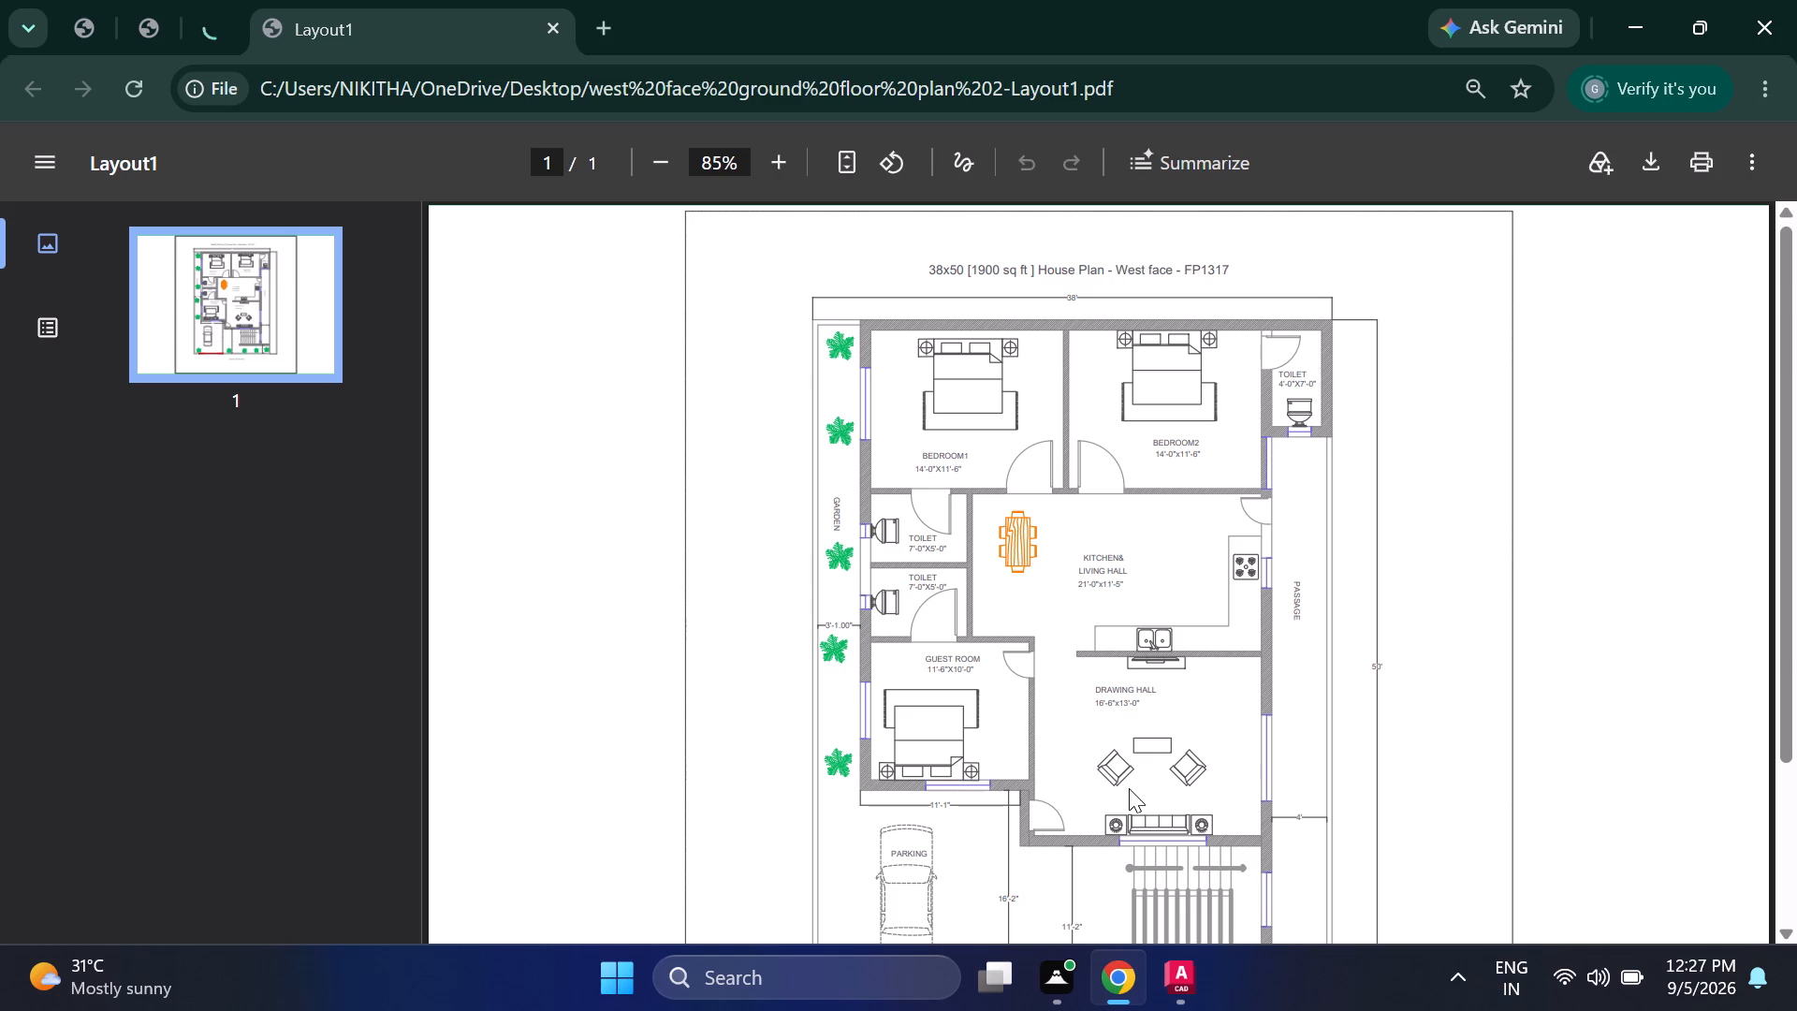
scroll(1136, 782, up, 2)
scroll(1136, 780, down, 3)
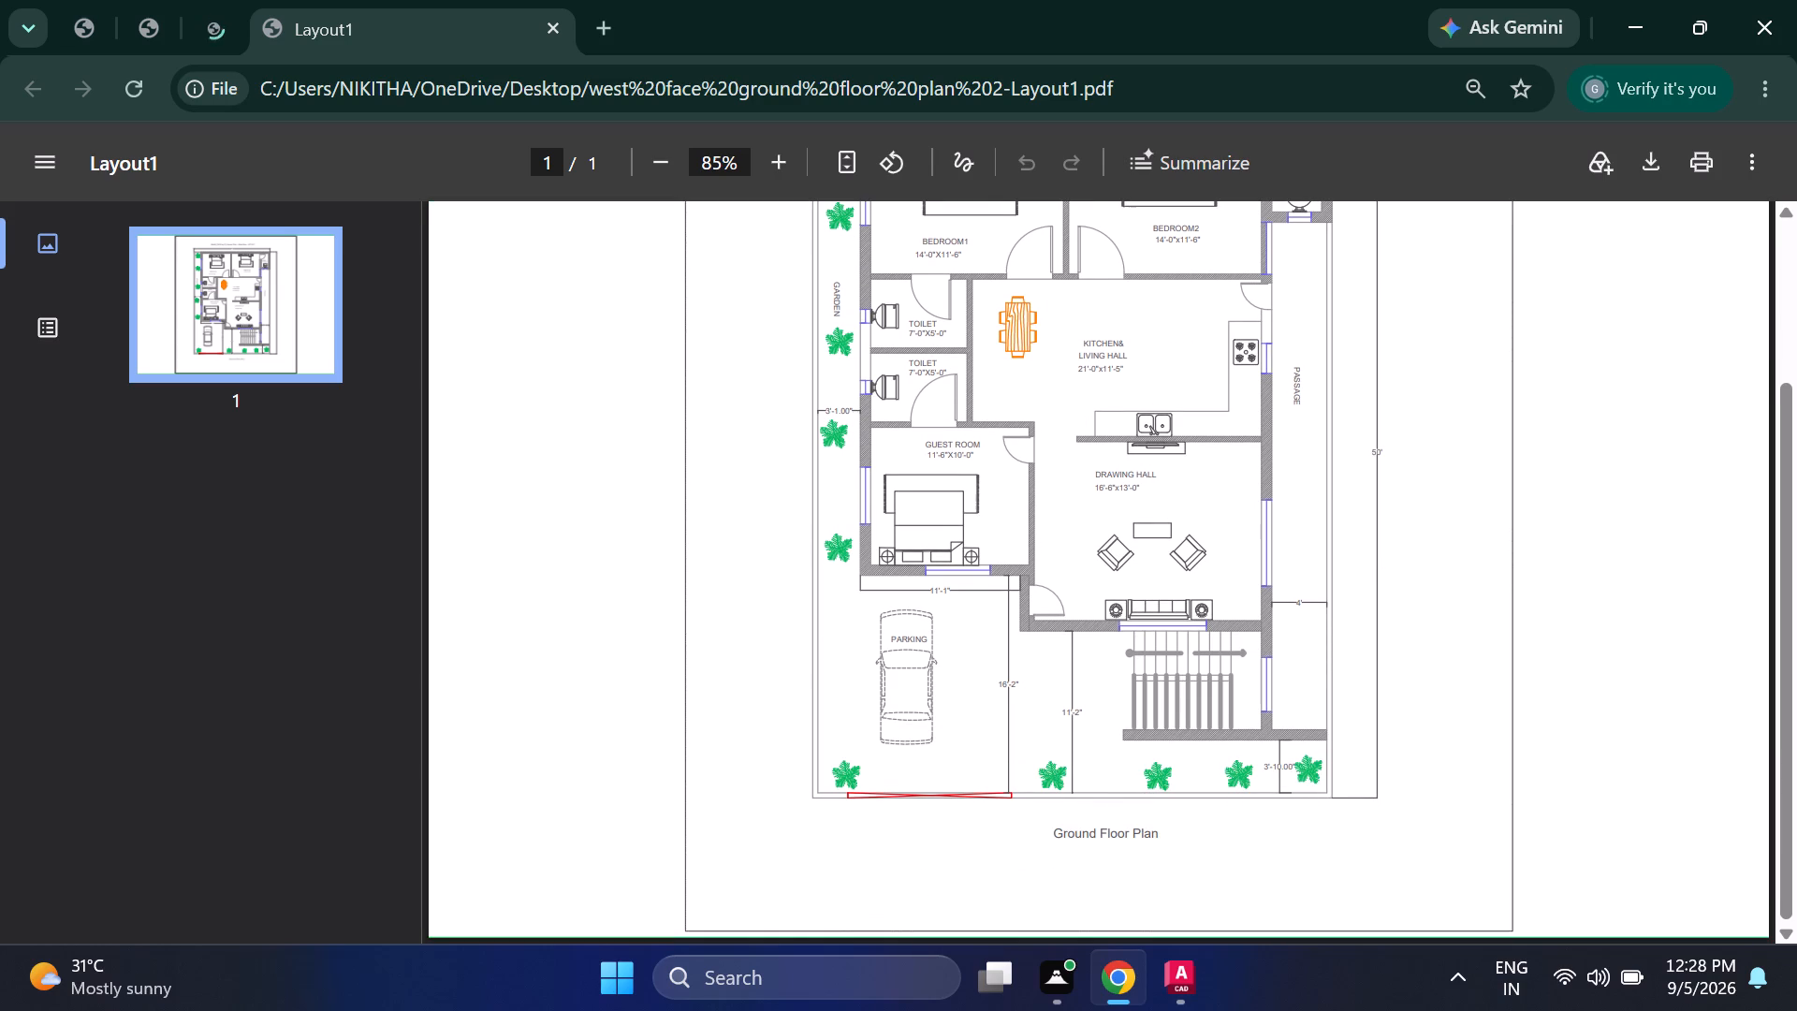
scroll(1140, 768, down, 2)
scroll(1140, 766, up, 1)
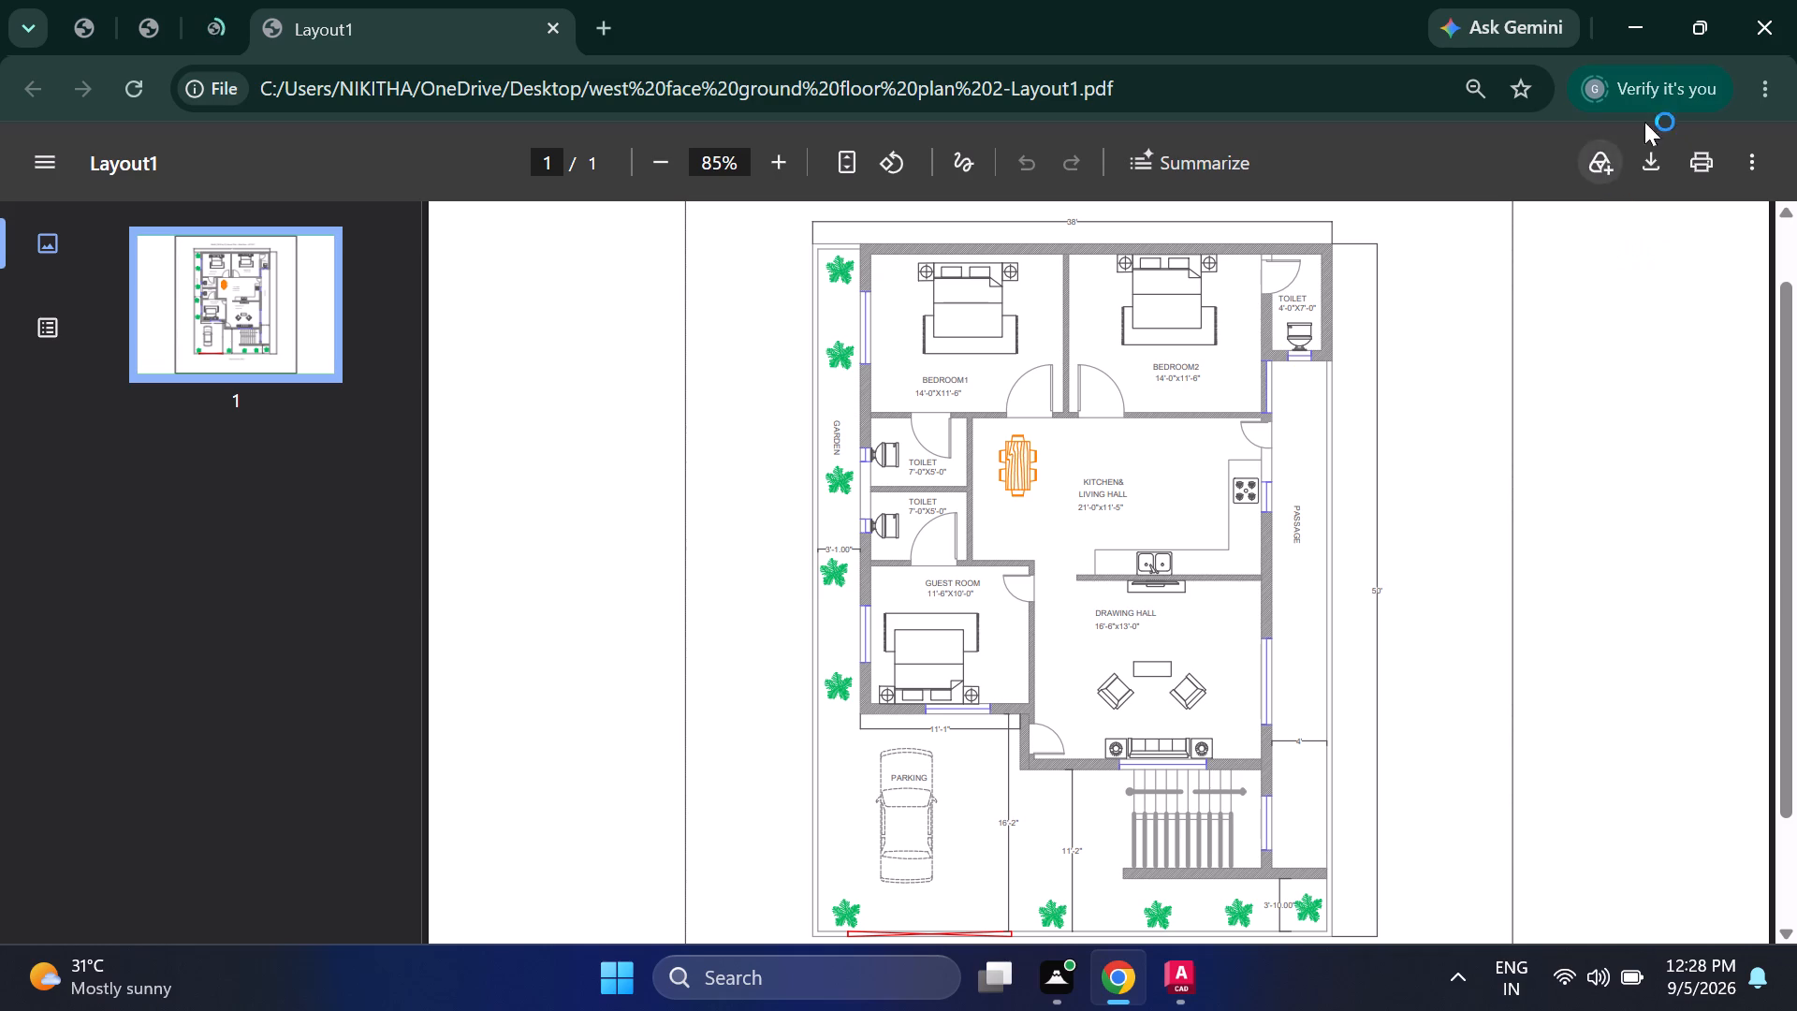
click(1775, 21)
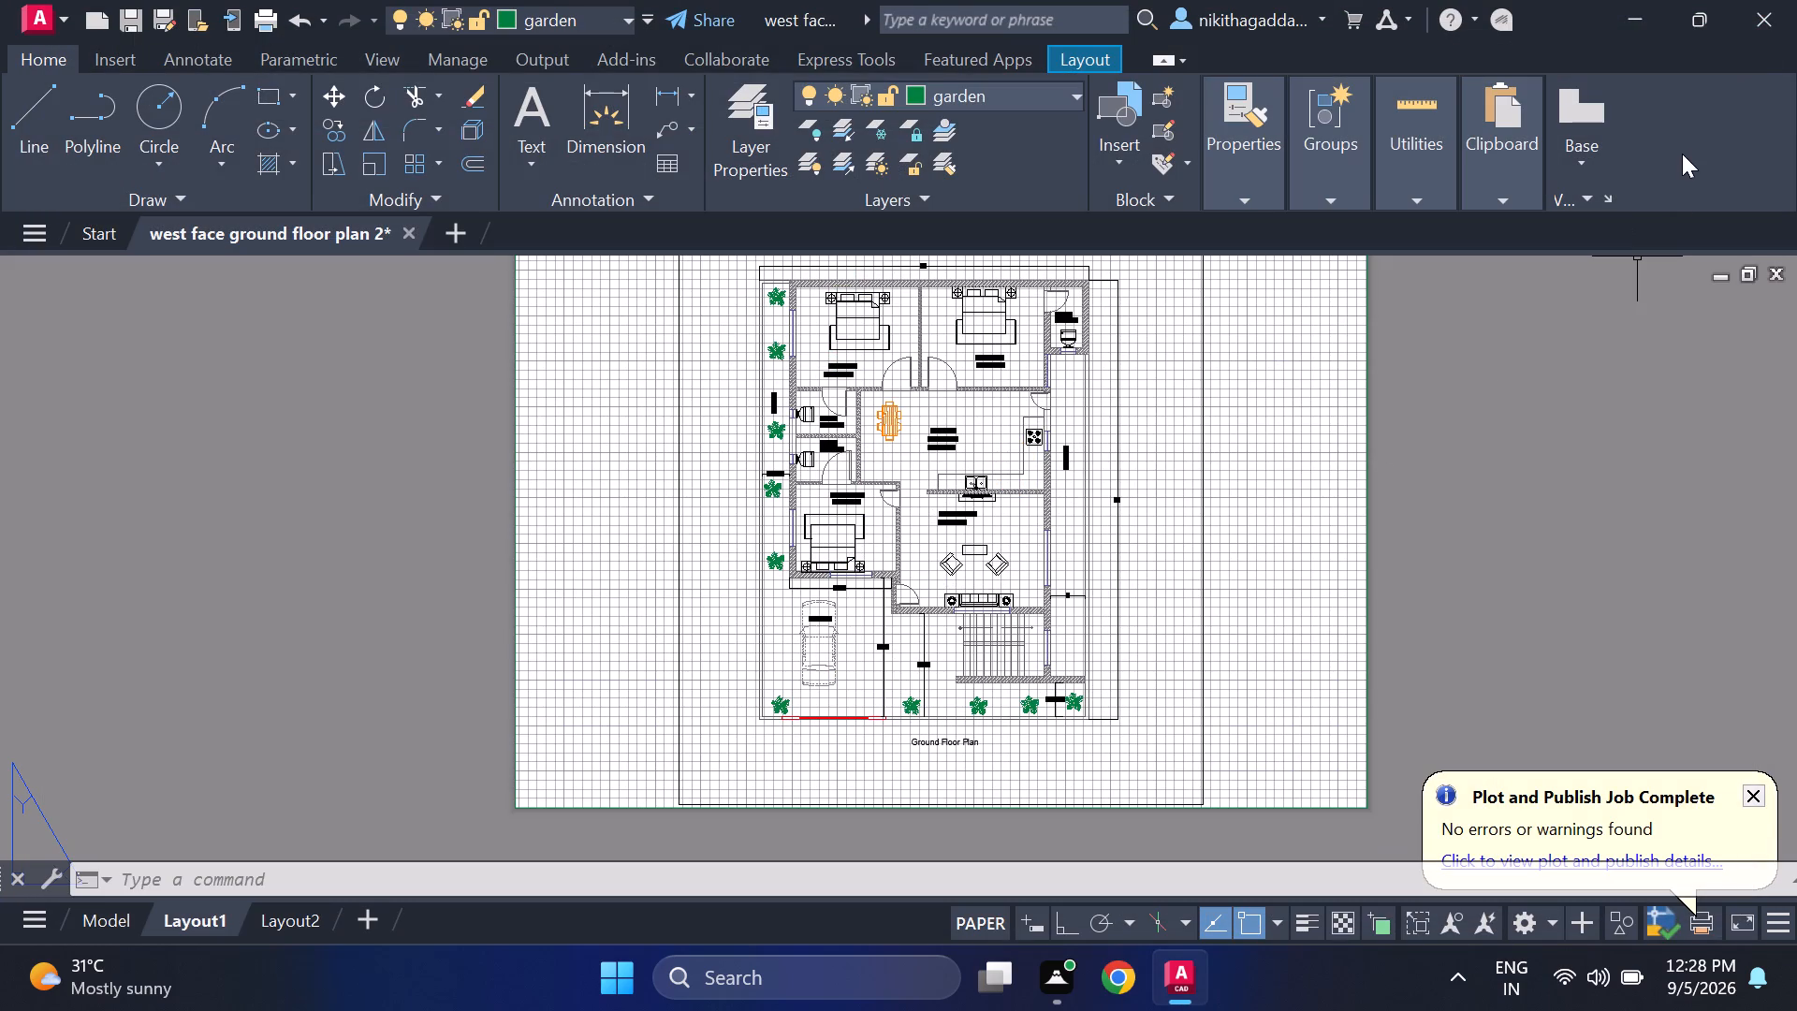
Exit AutoCAD, saving the changes to west face ground floor plan 2.dwg.
click(1796, 33)
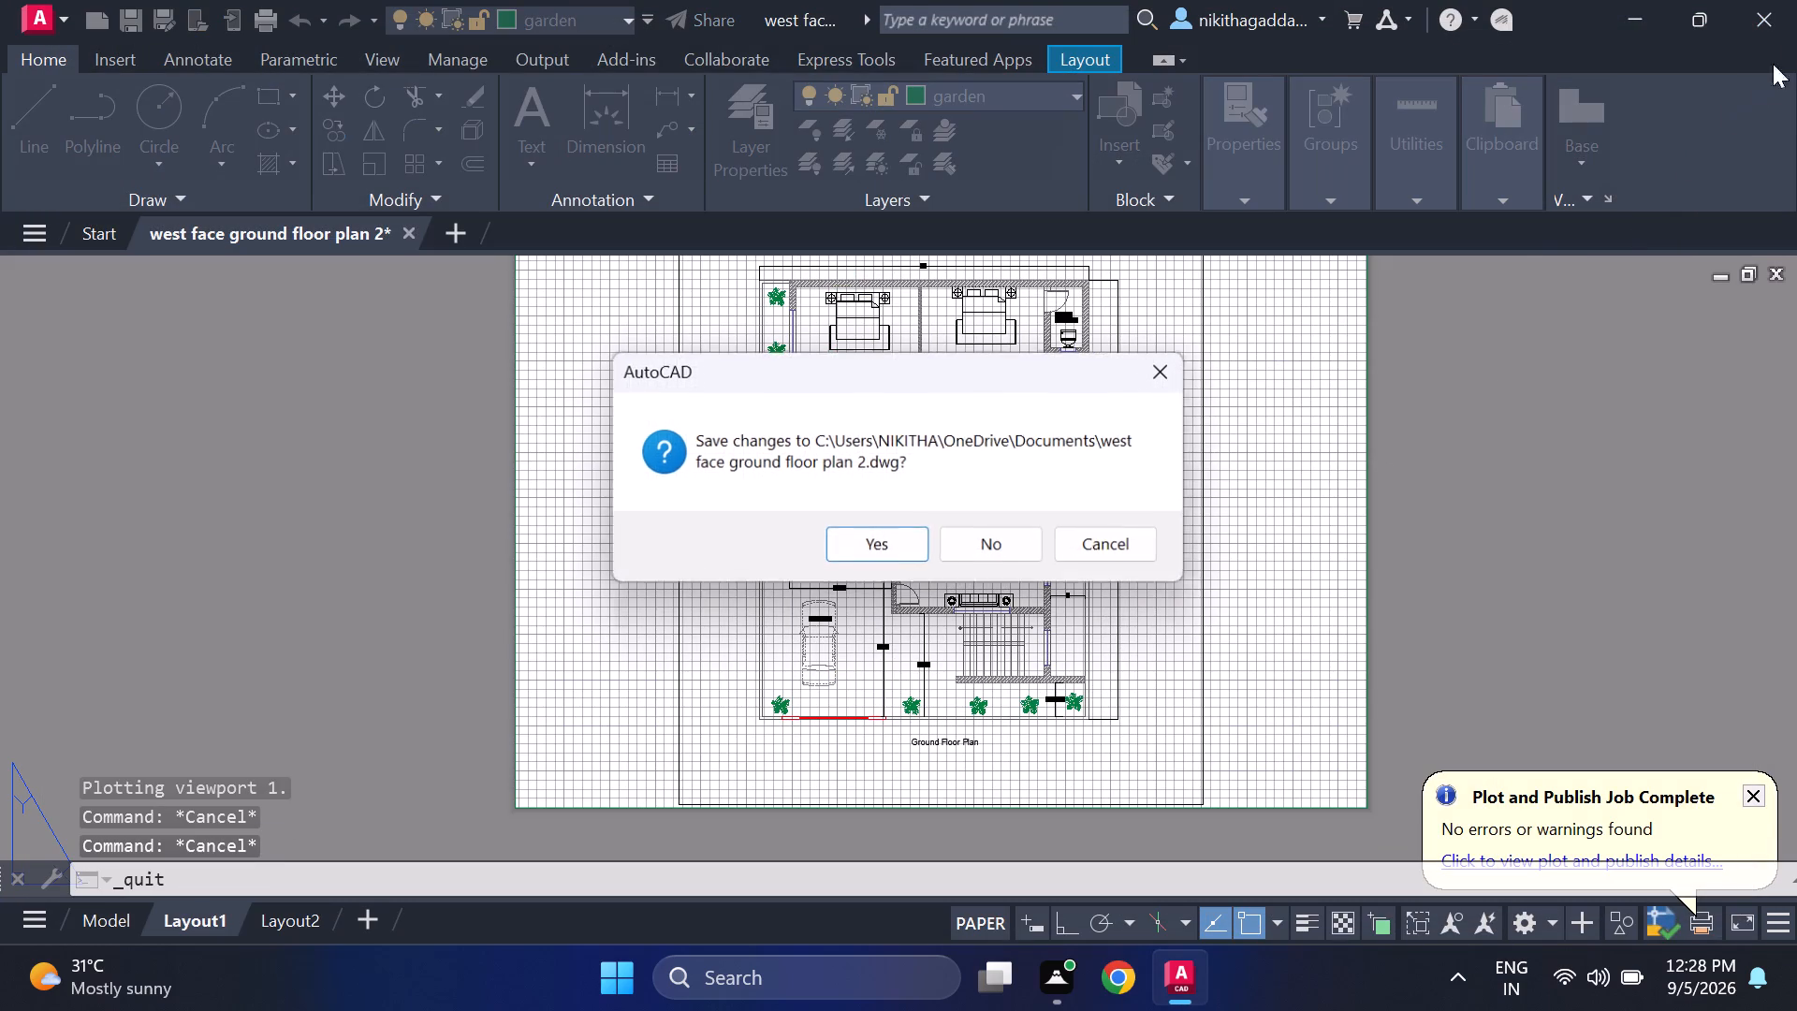
click(891, 532)
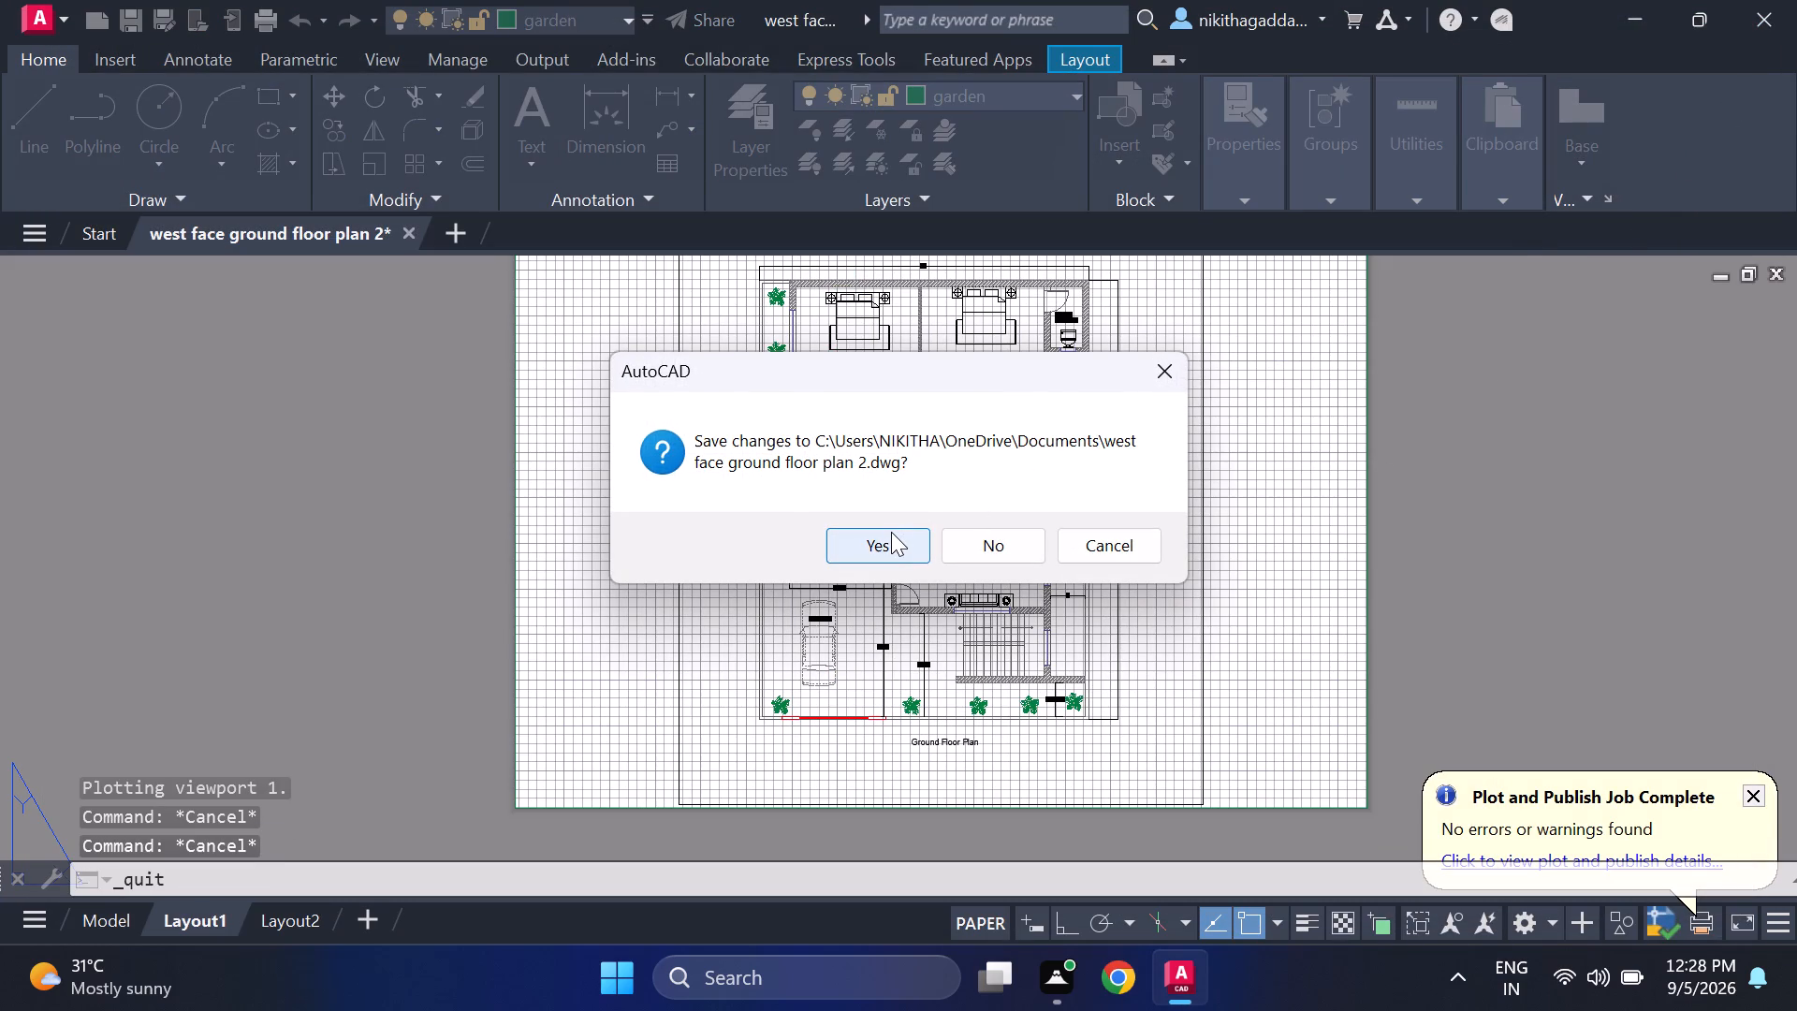